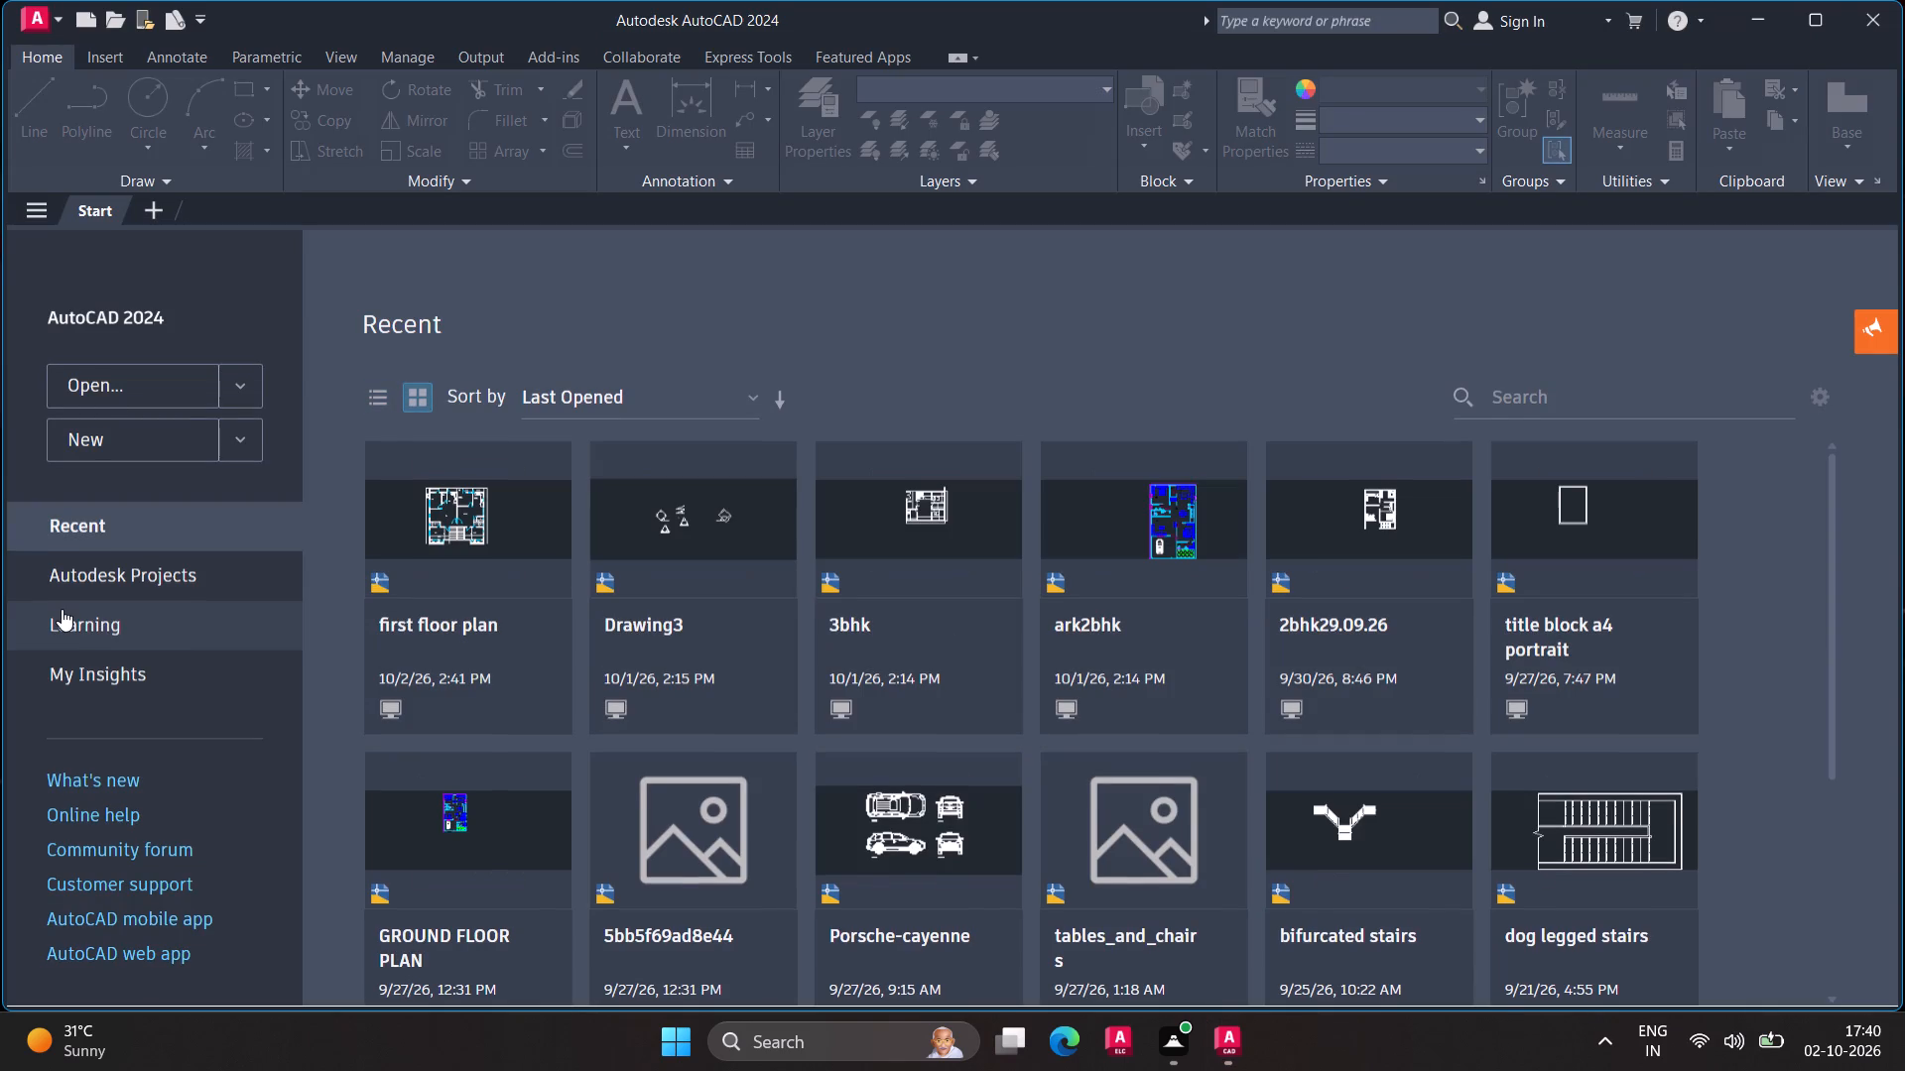
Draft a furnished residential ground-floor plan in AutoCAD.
Create a new blank drawing.
left_click(171, 452)
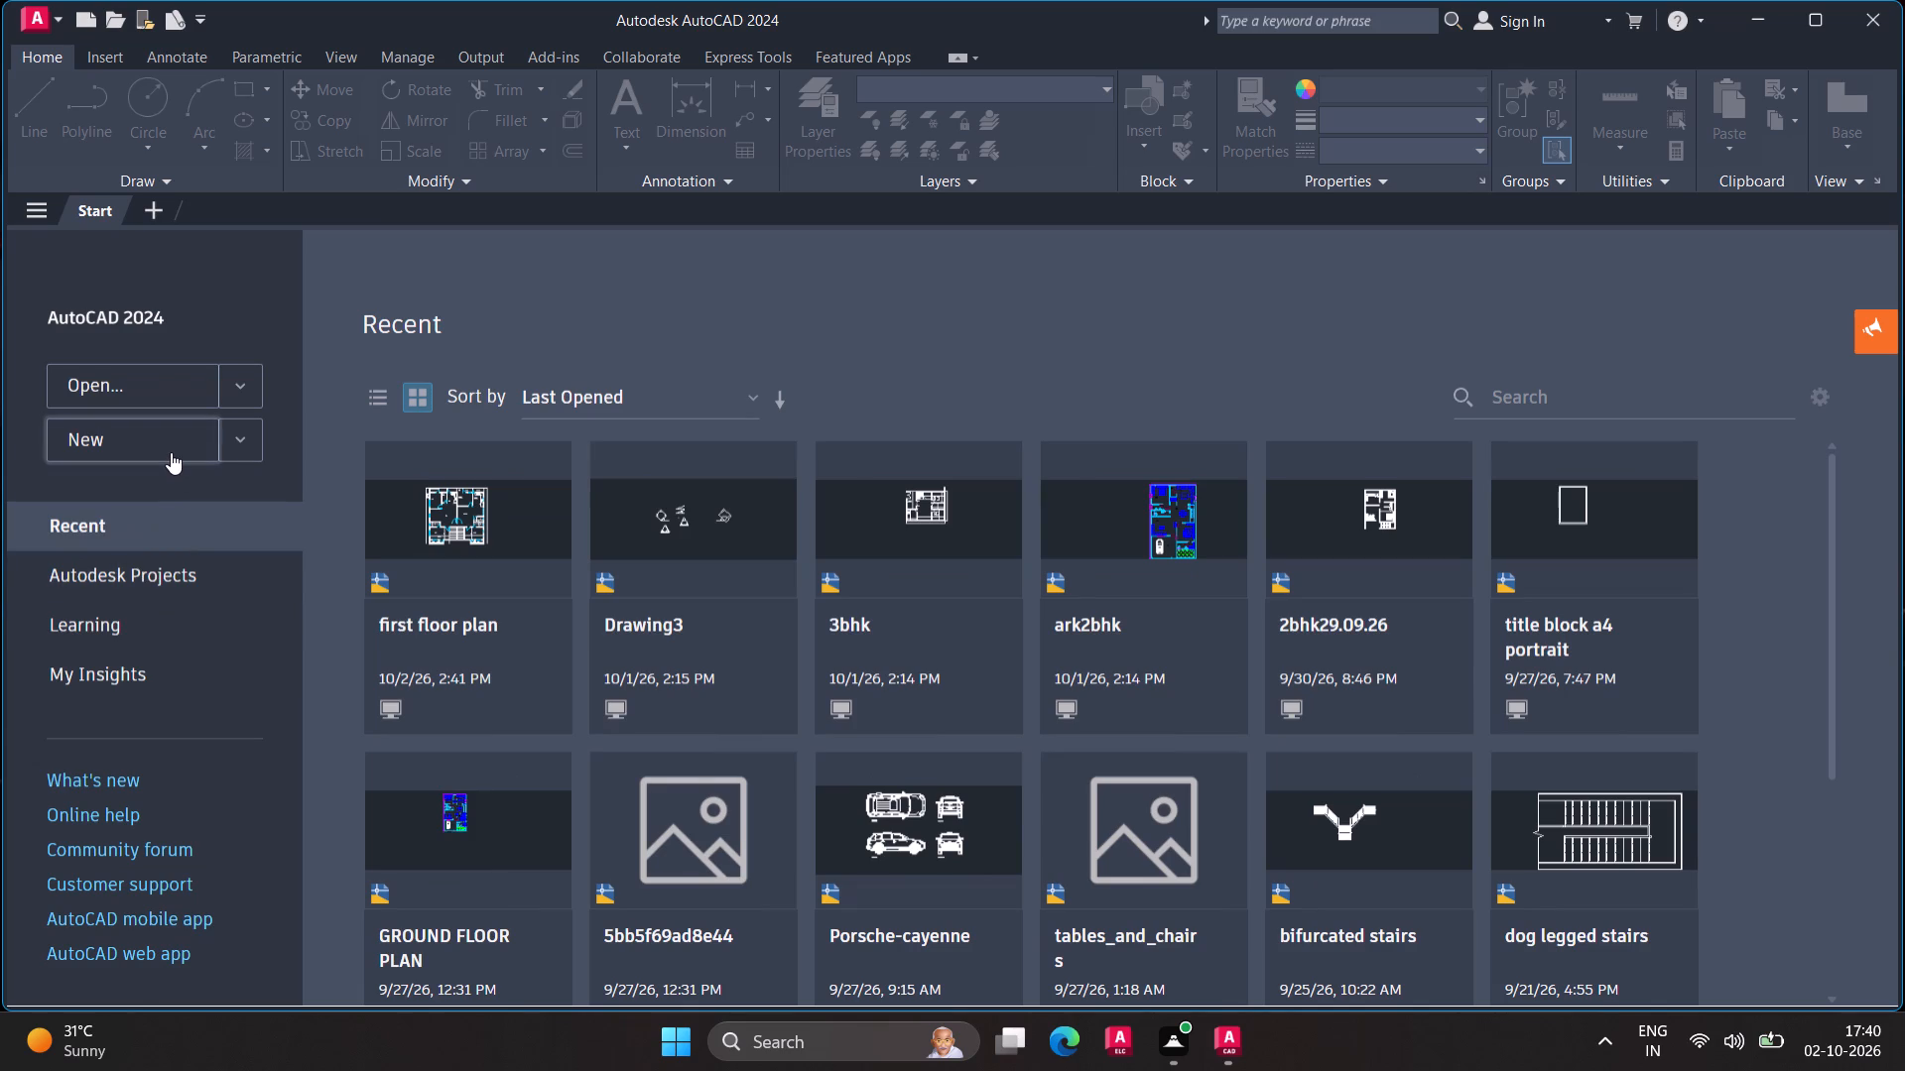
scroll(529, 572, "down", 4)
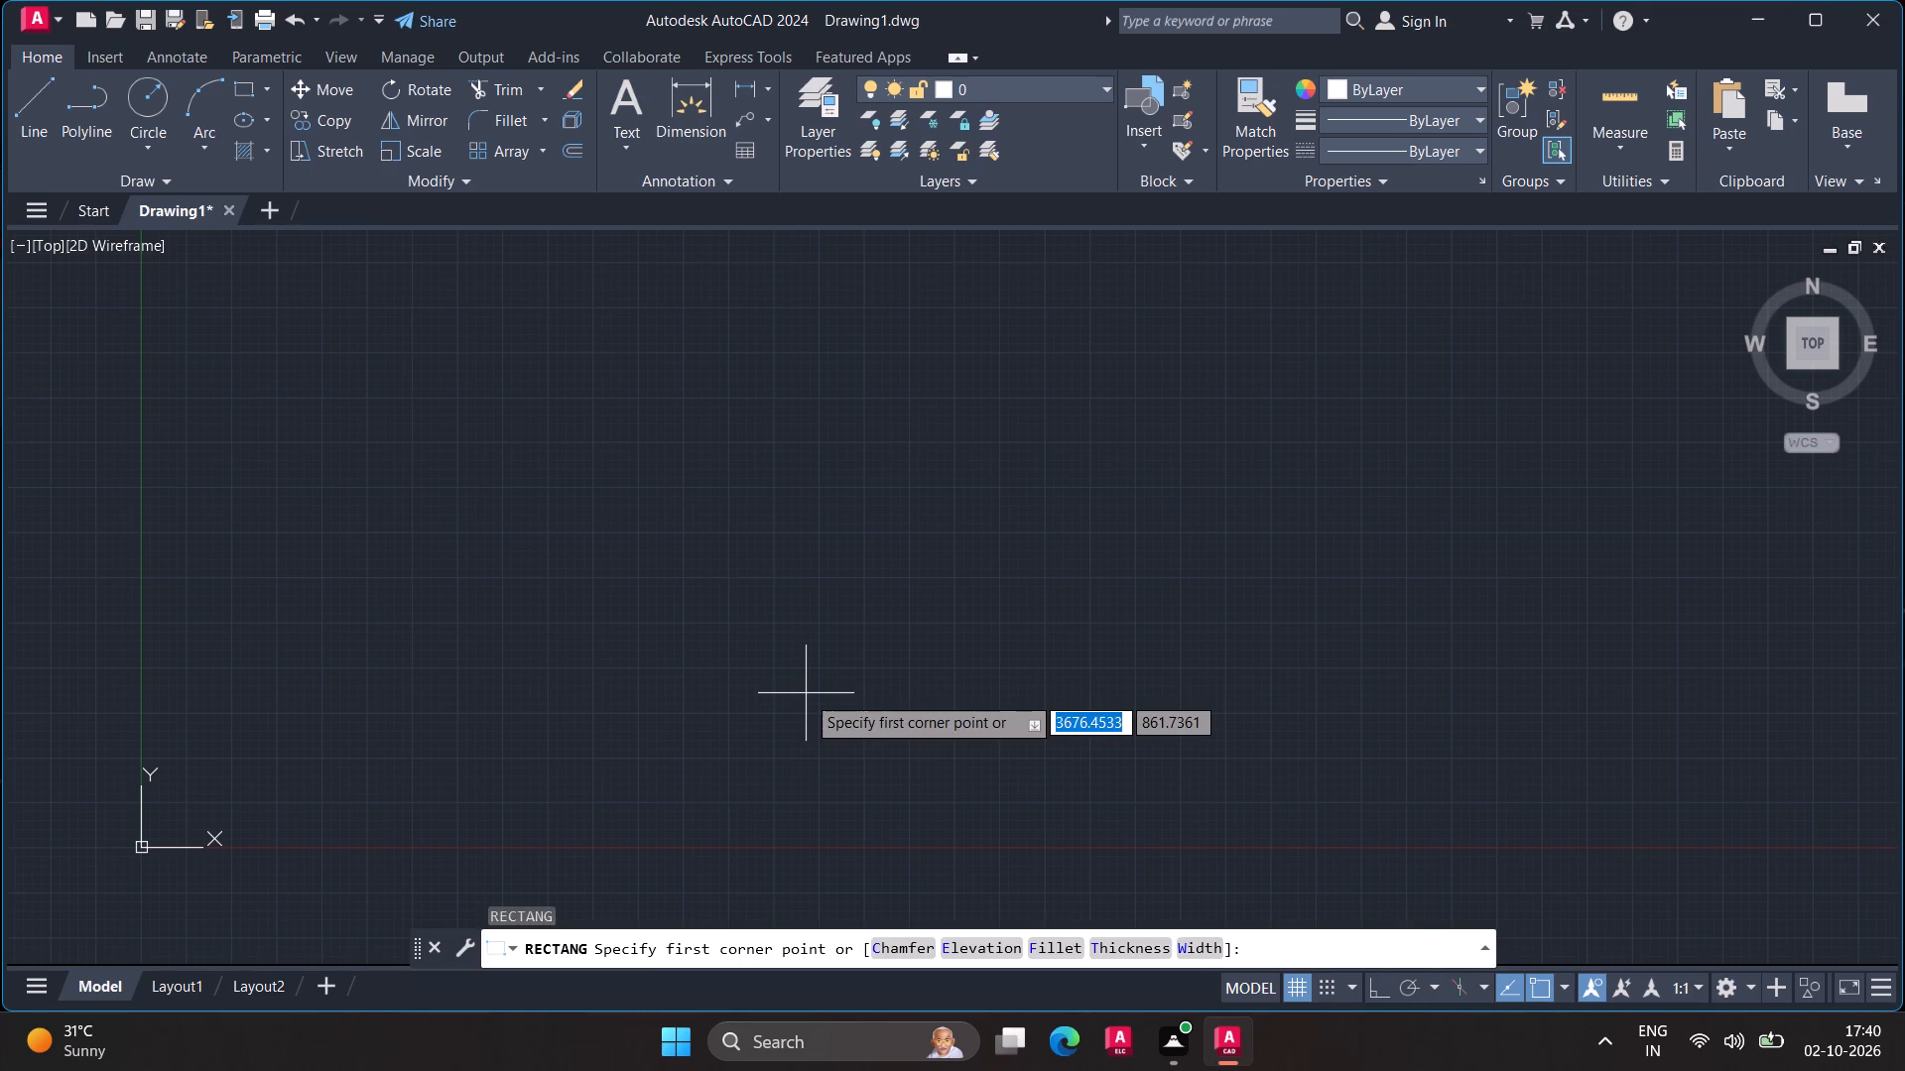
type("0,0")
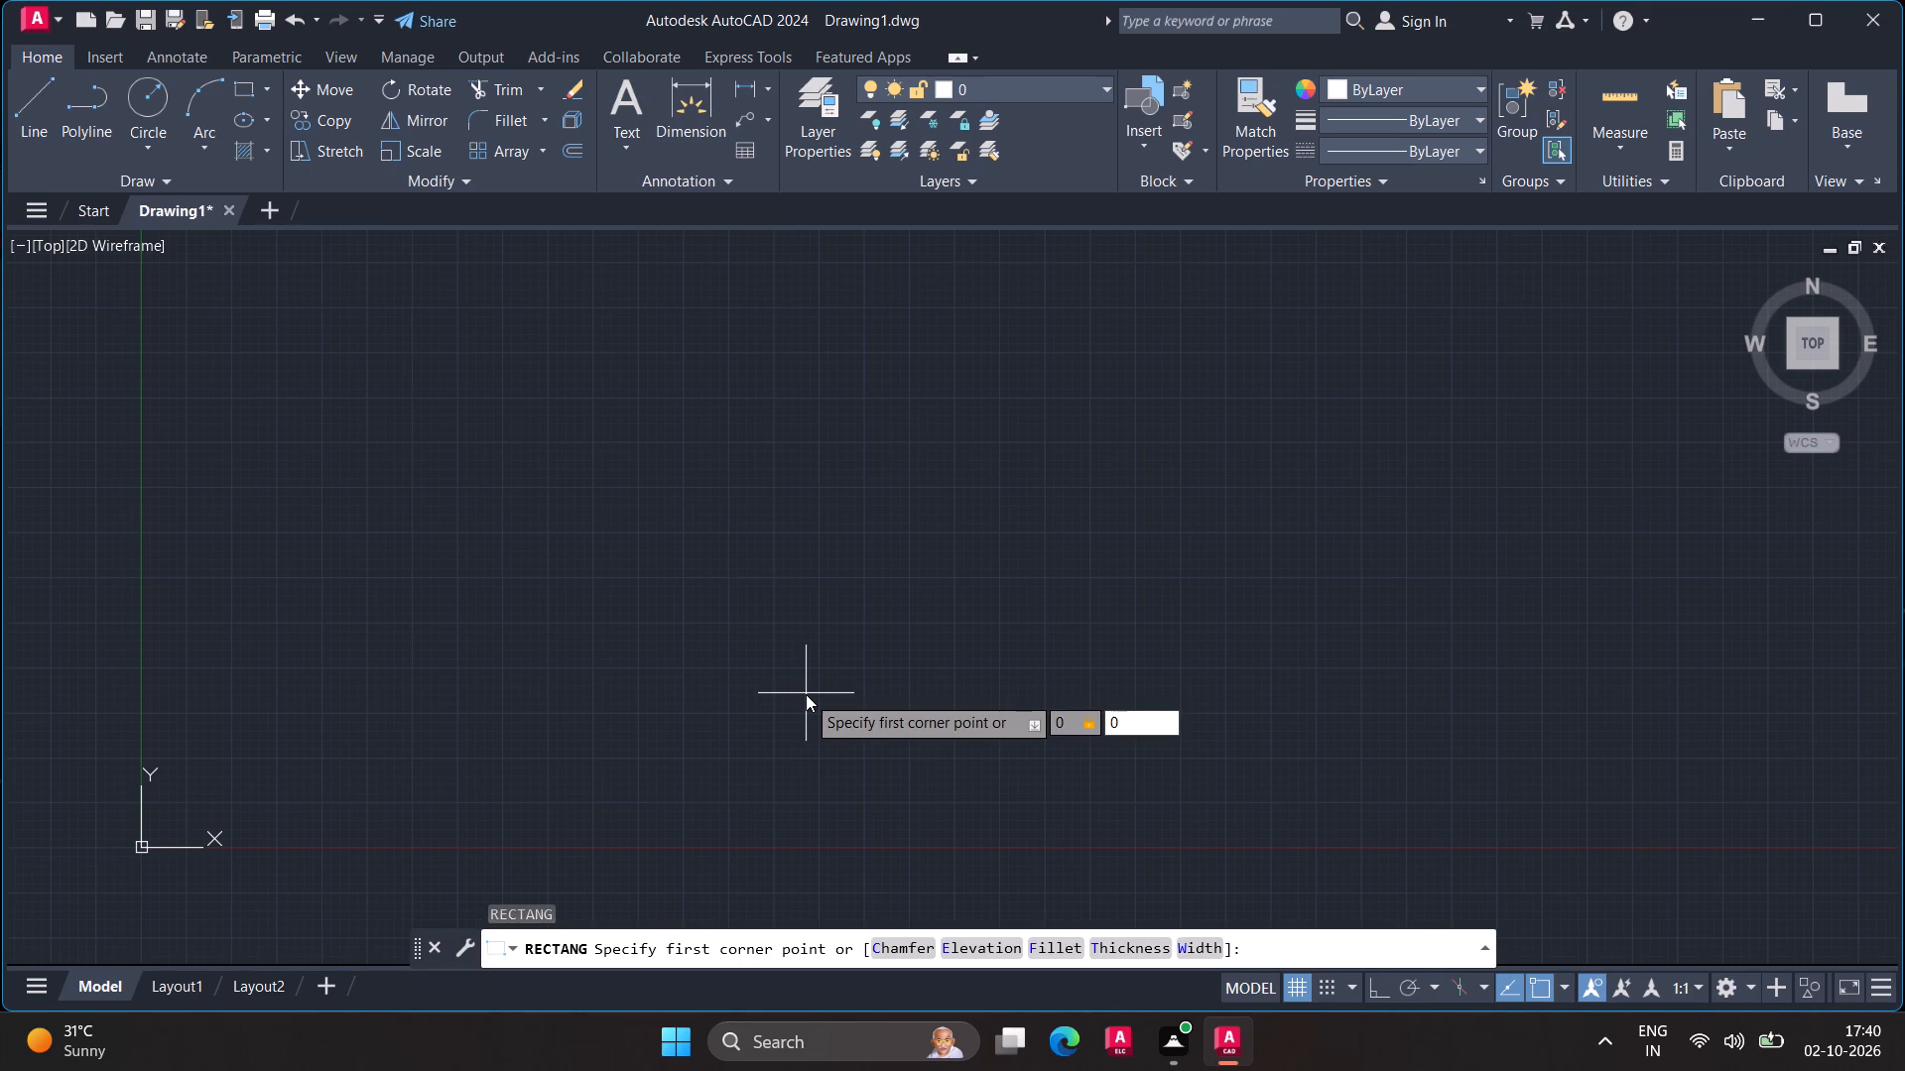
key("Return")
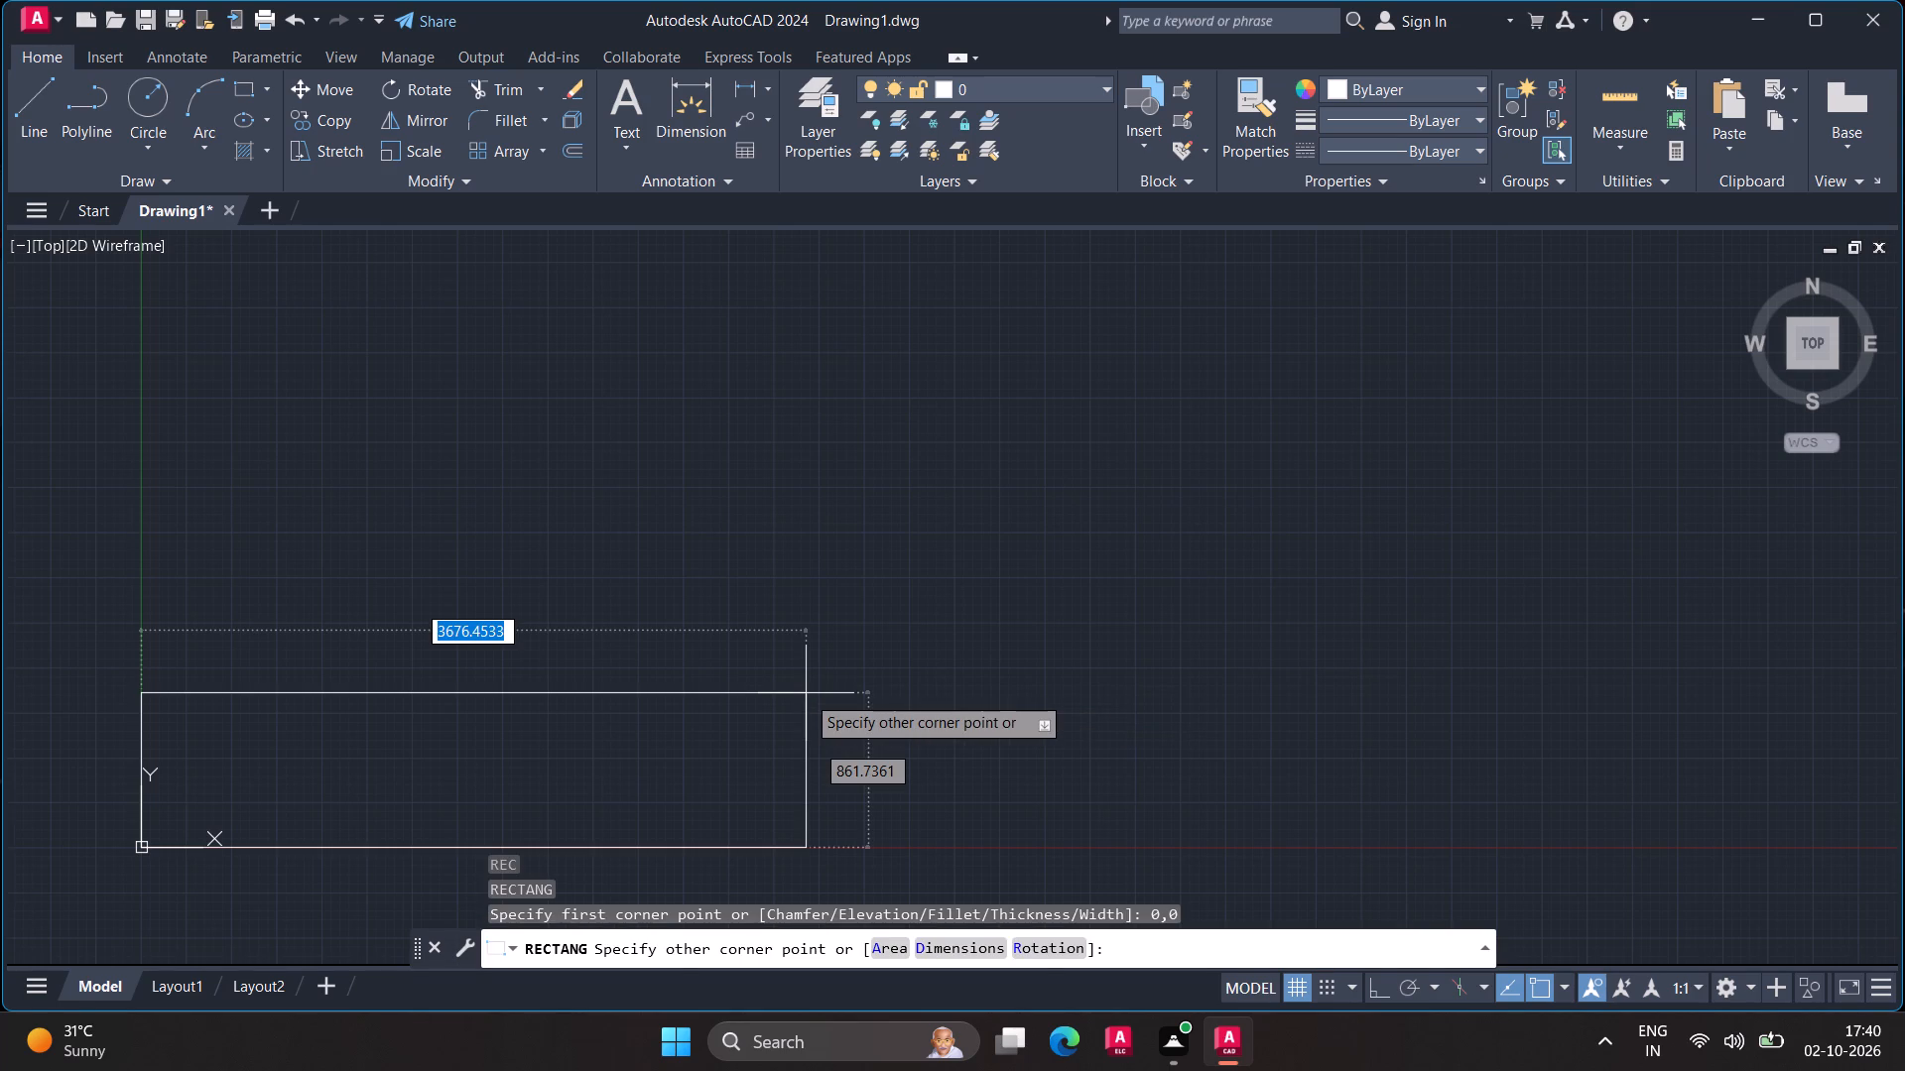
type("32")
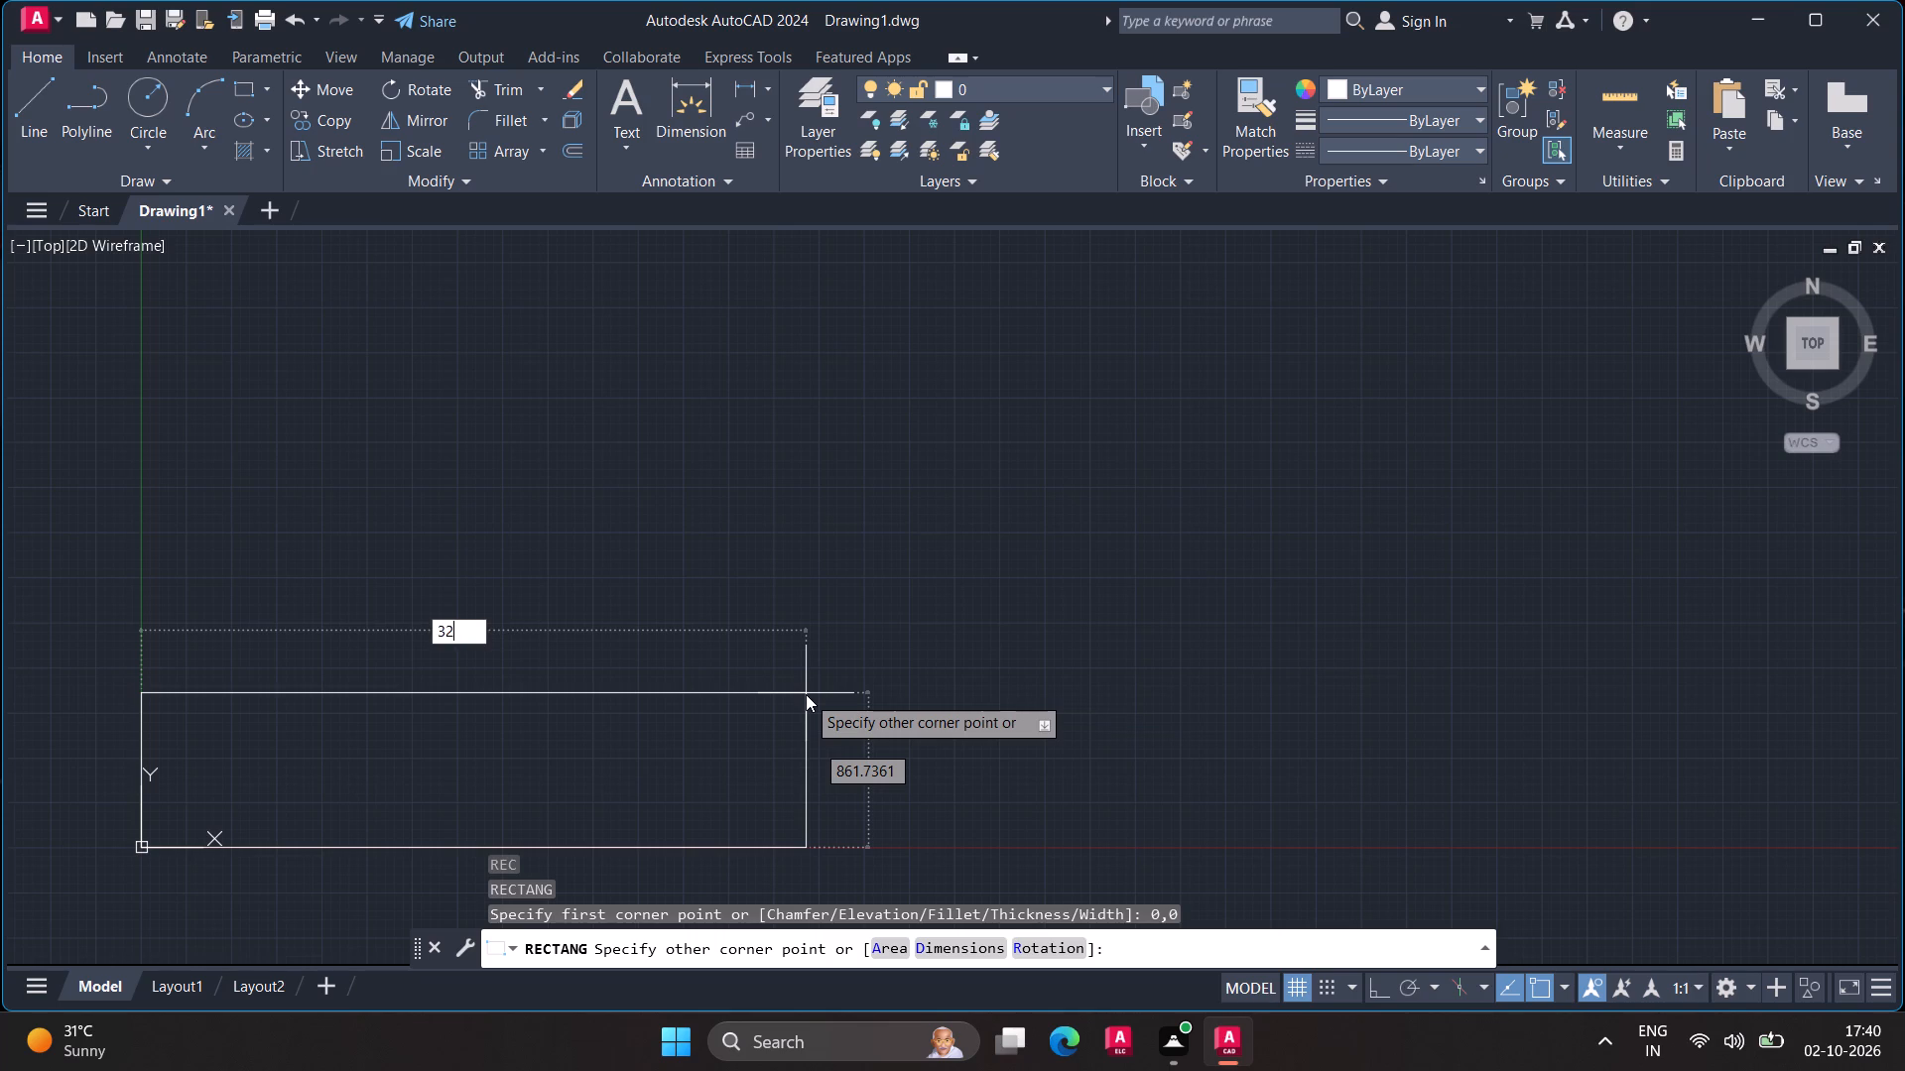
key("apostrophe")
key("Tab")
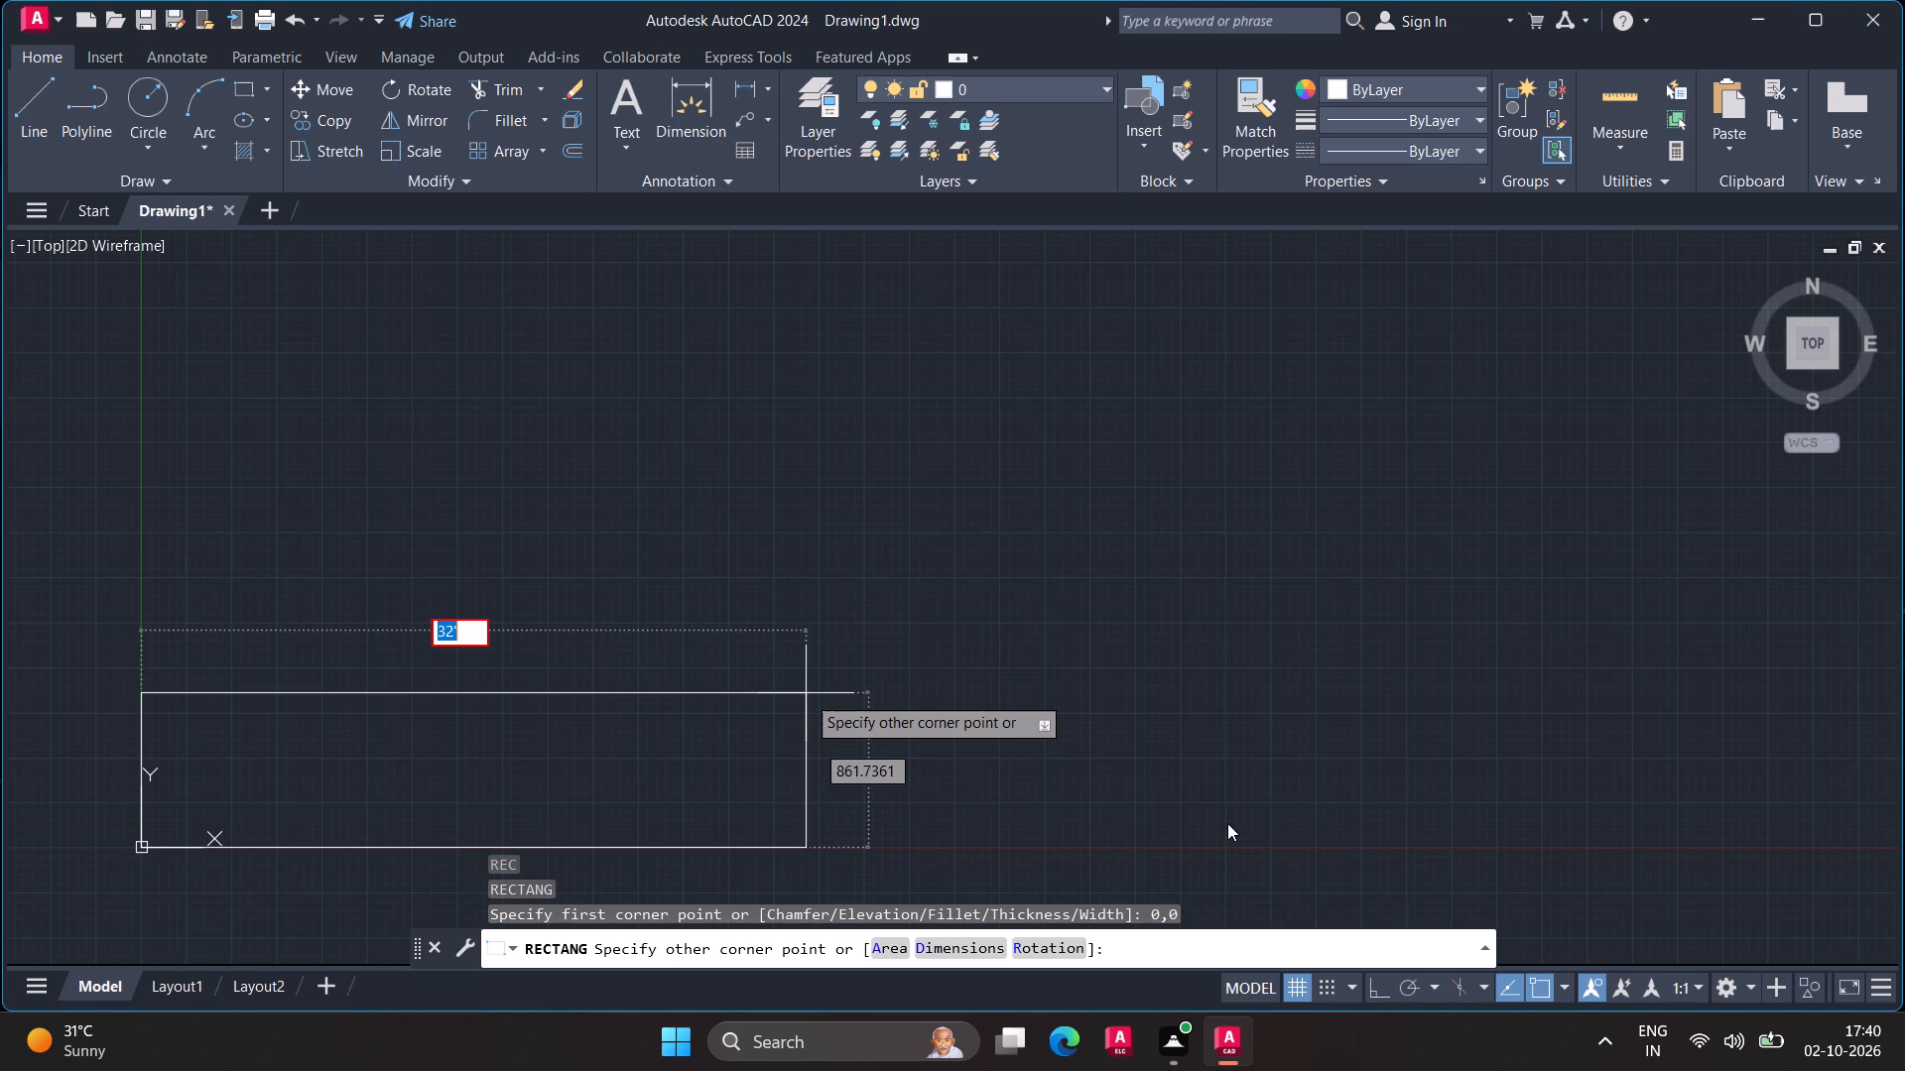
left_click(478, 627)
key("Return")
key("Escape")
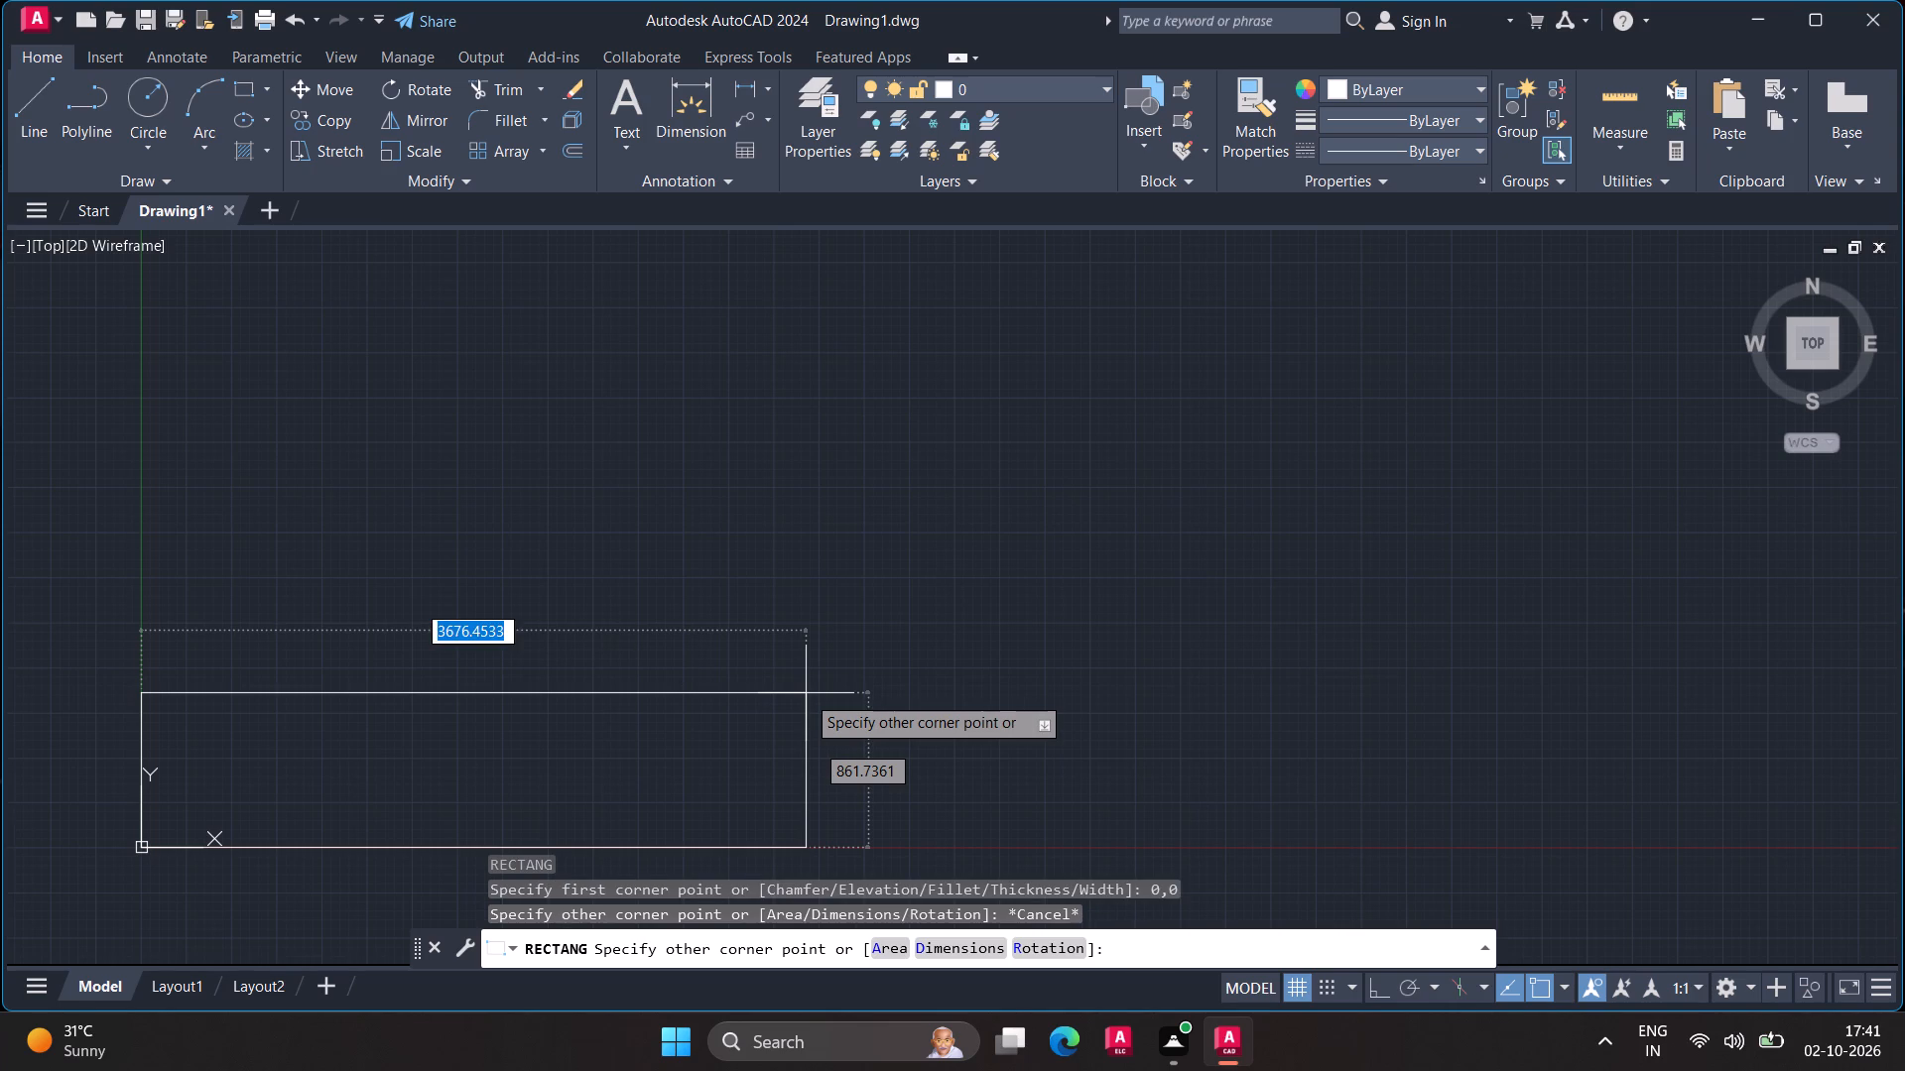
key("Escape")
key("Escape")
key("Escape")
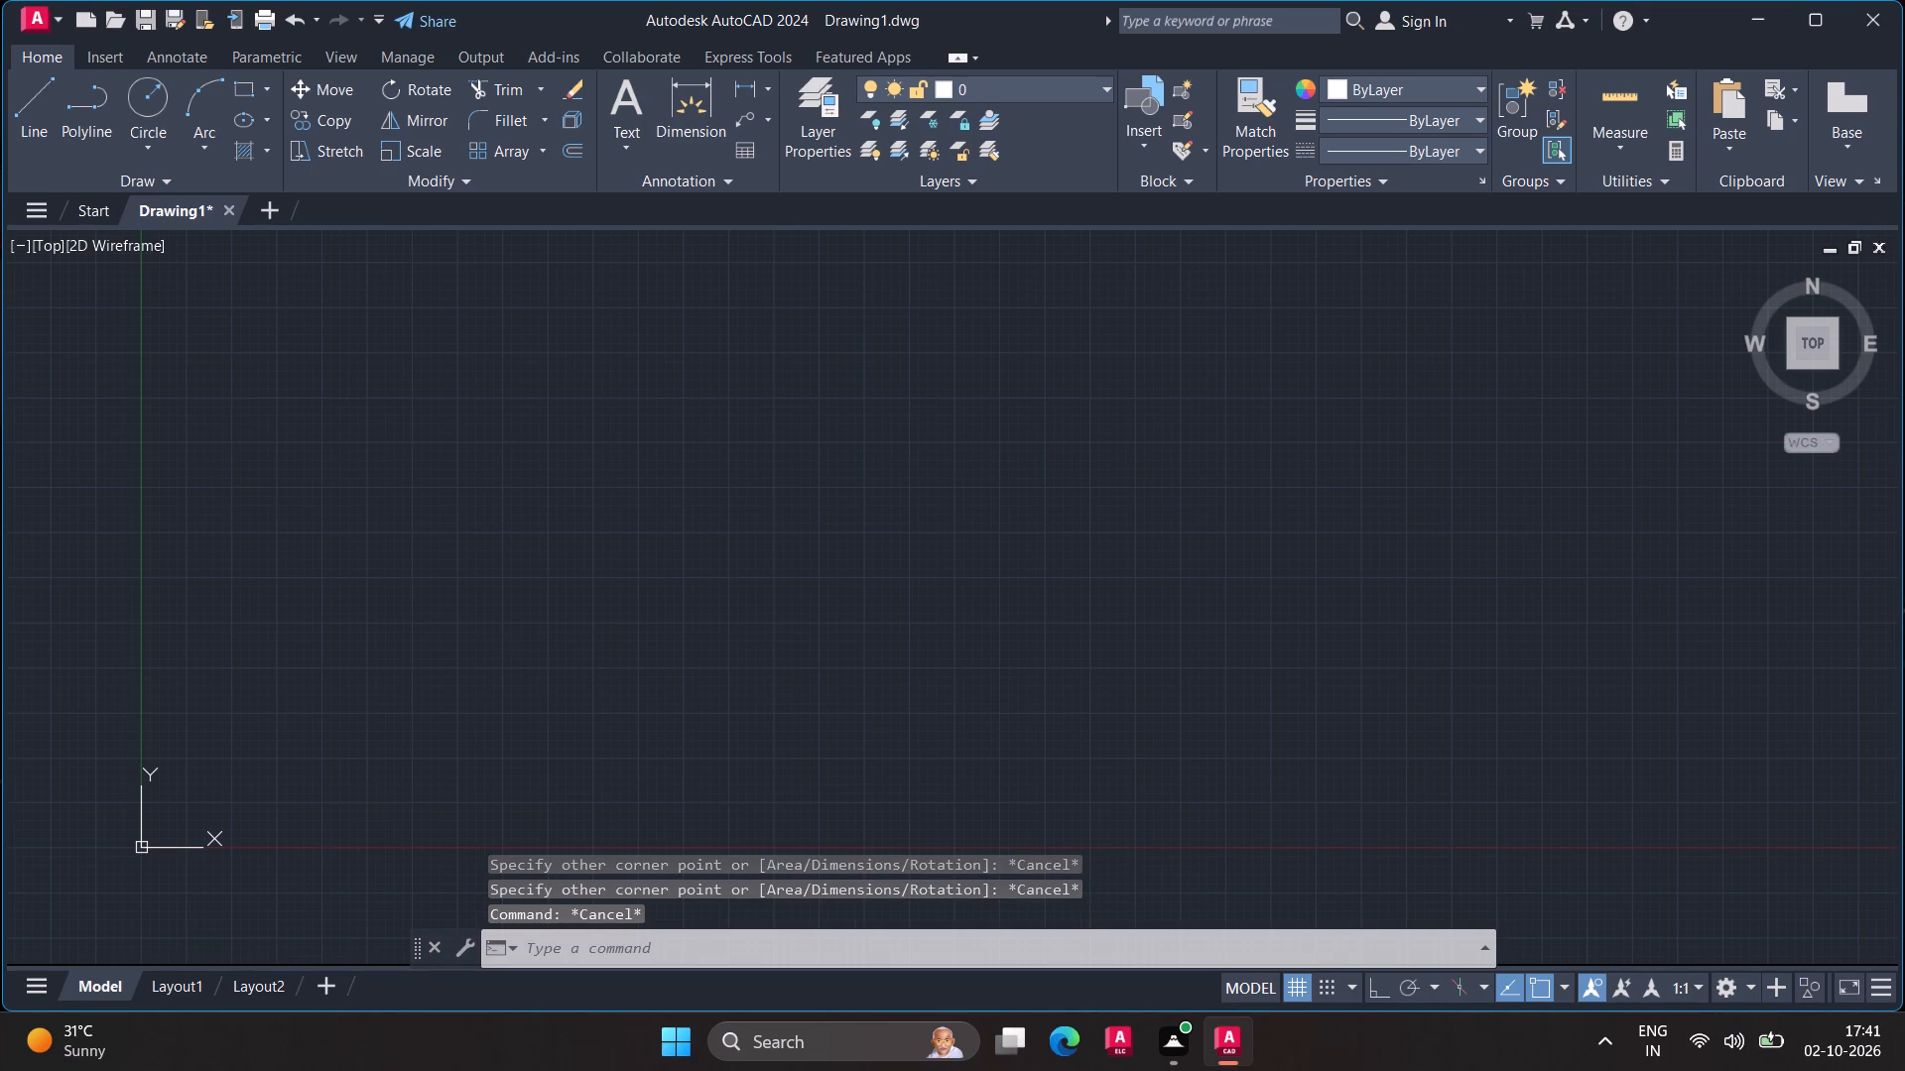
Configure the drawing units to Engineering length type with inches as the insertion scale.
type("un")
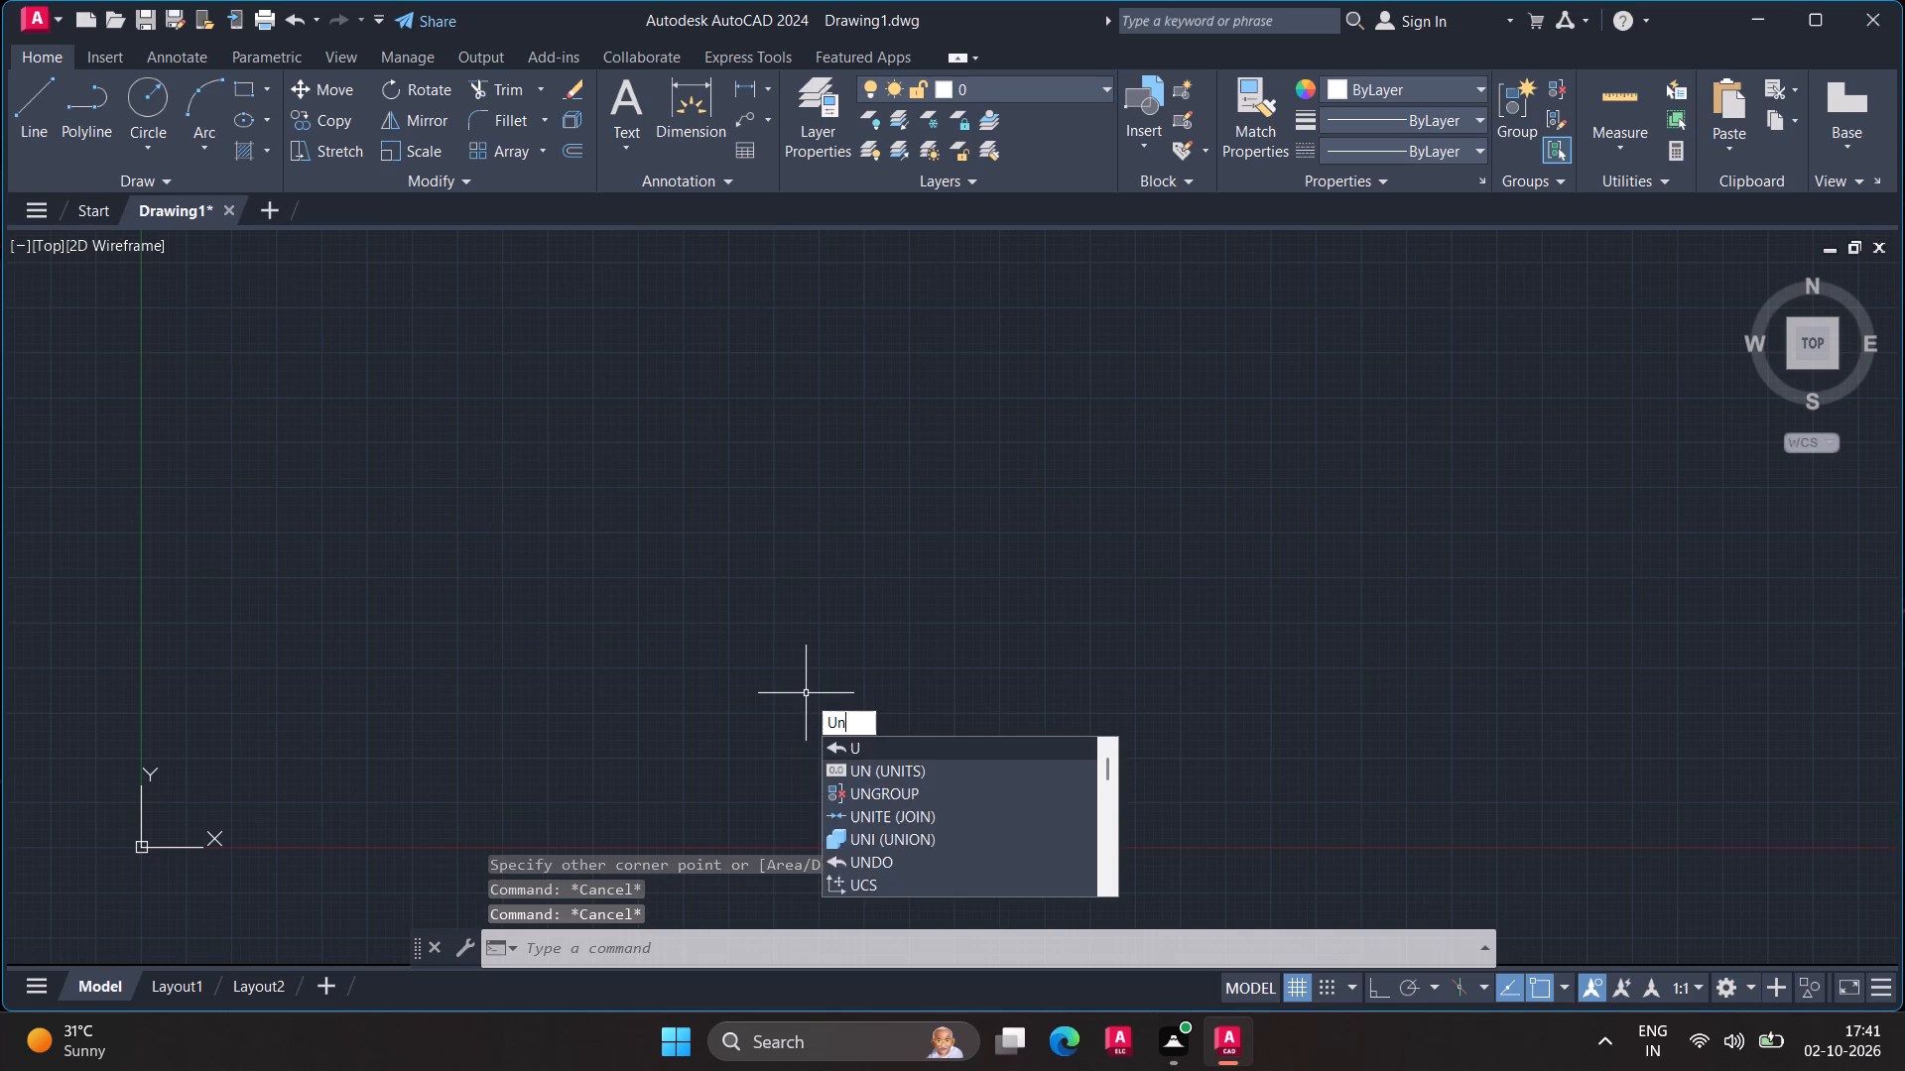
left_click(864, 748)
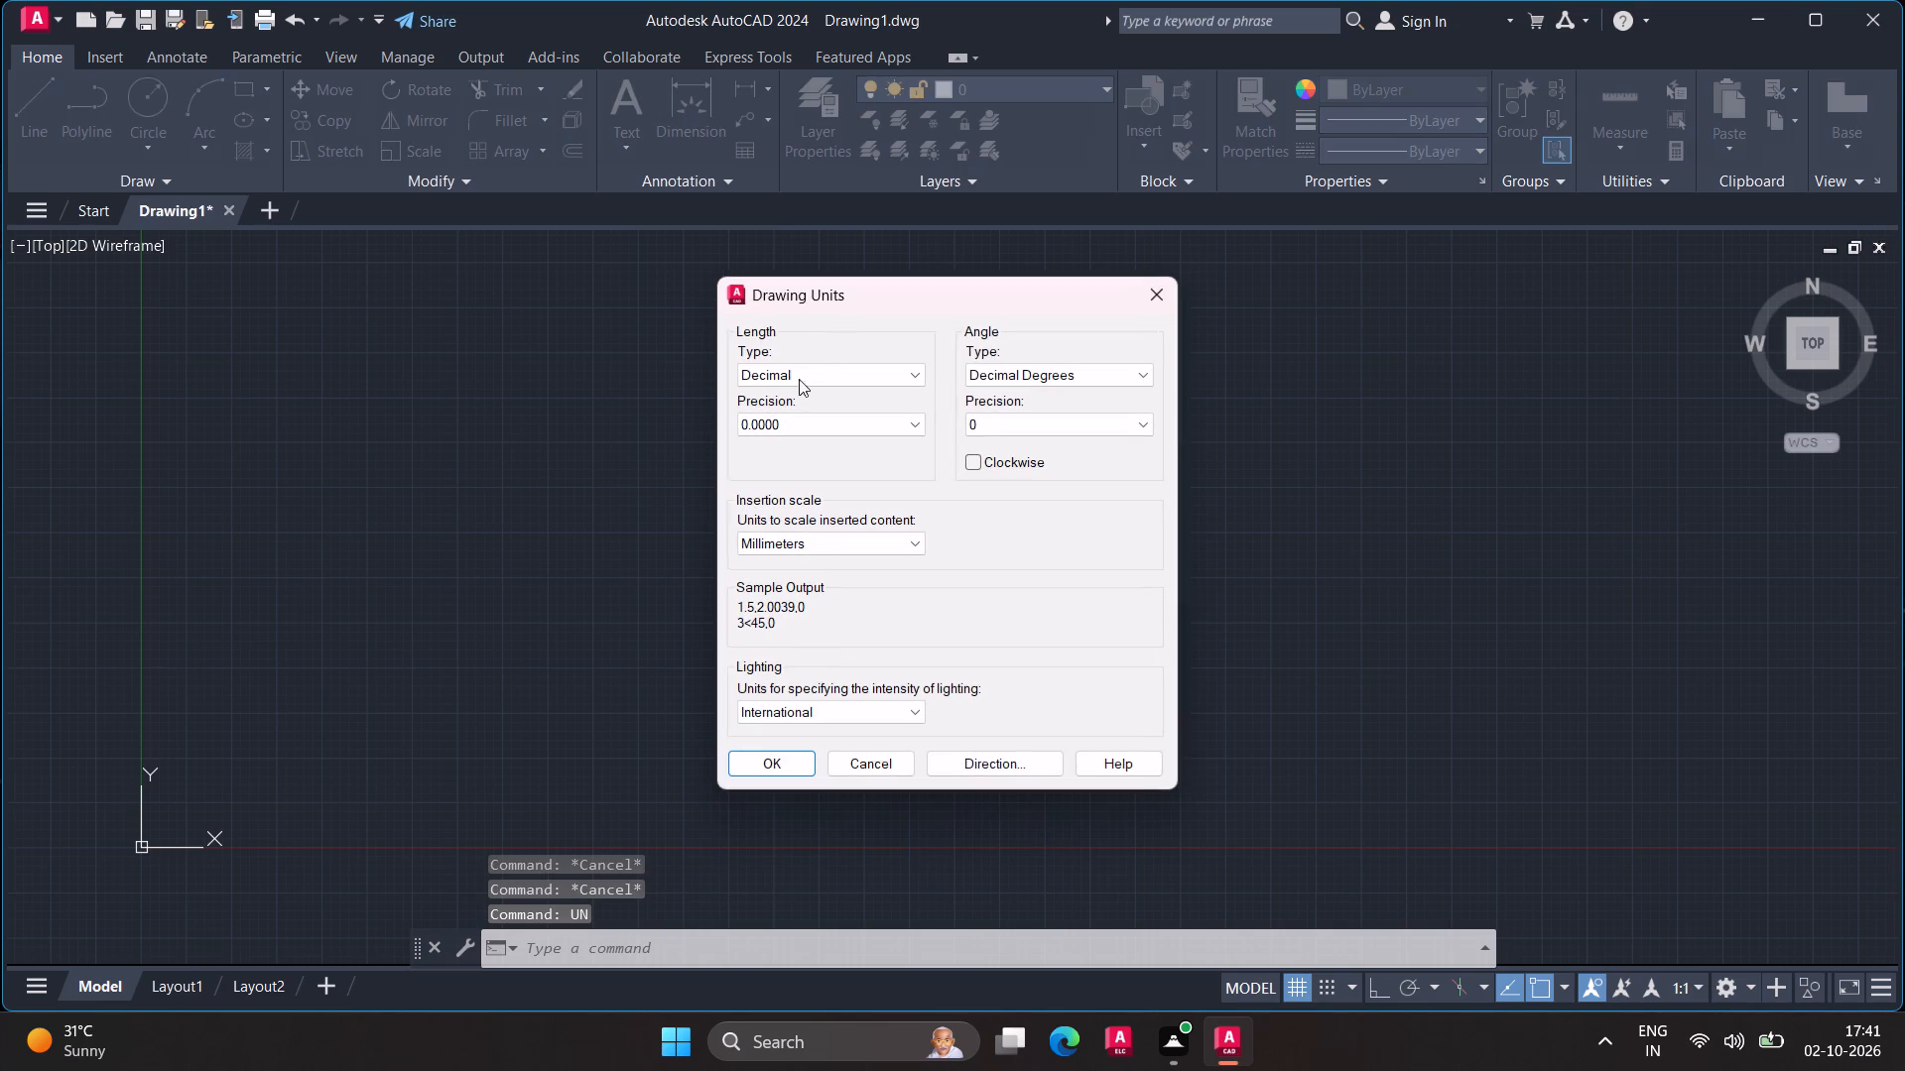
left_click(828, 372)
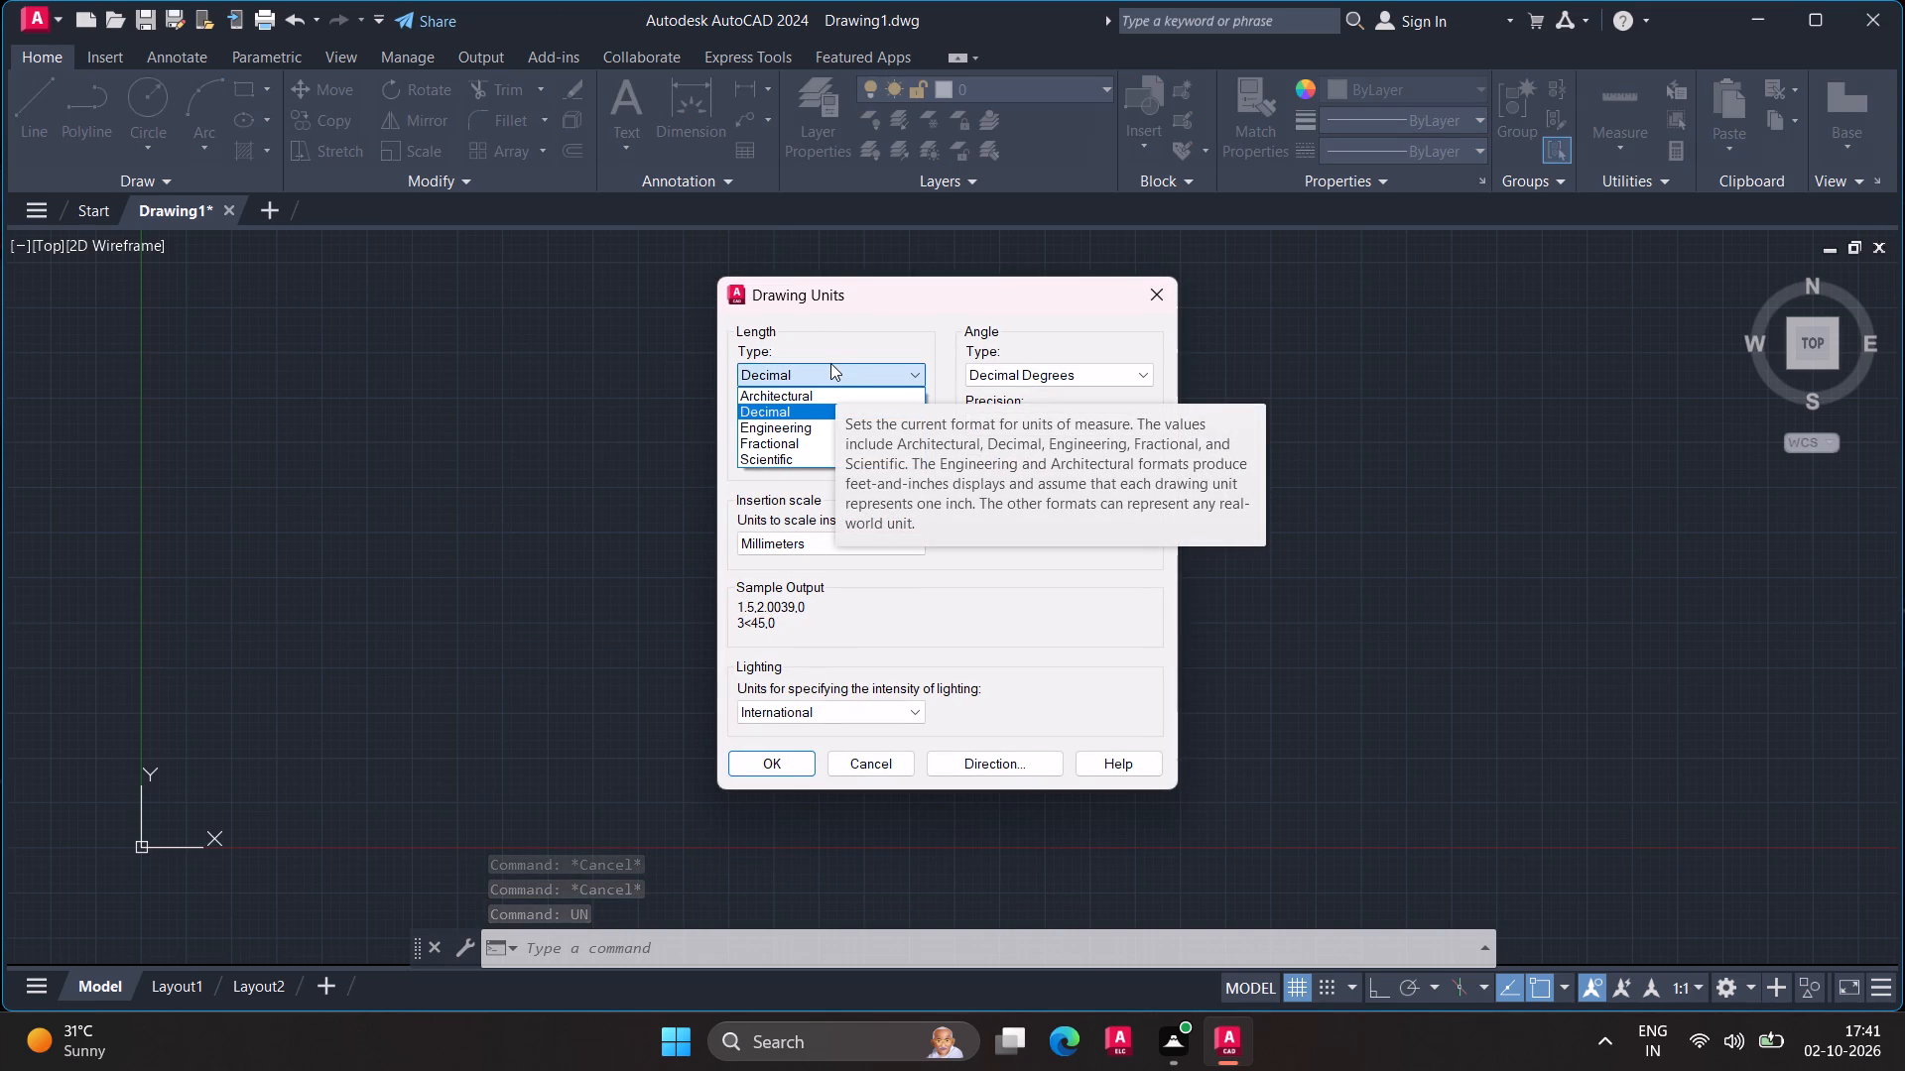
left_click(783, 433)
left_click(882, 559)
left_click(889, 551)
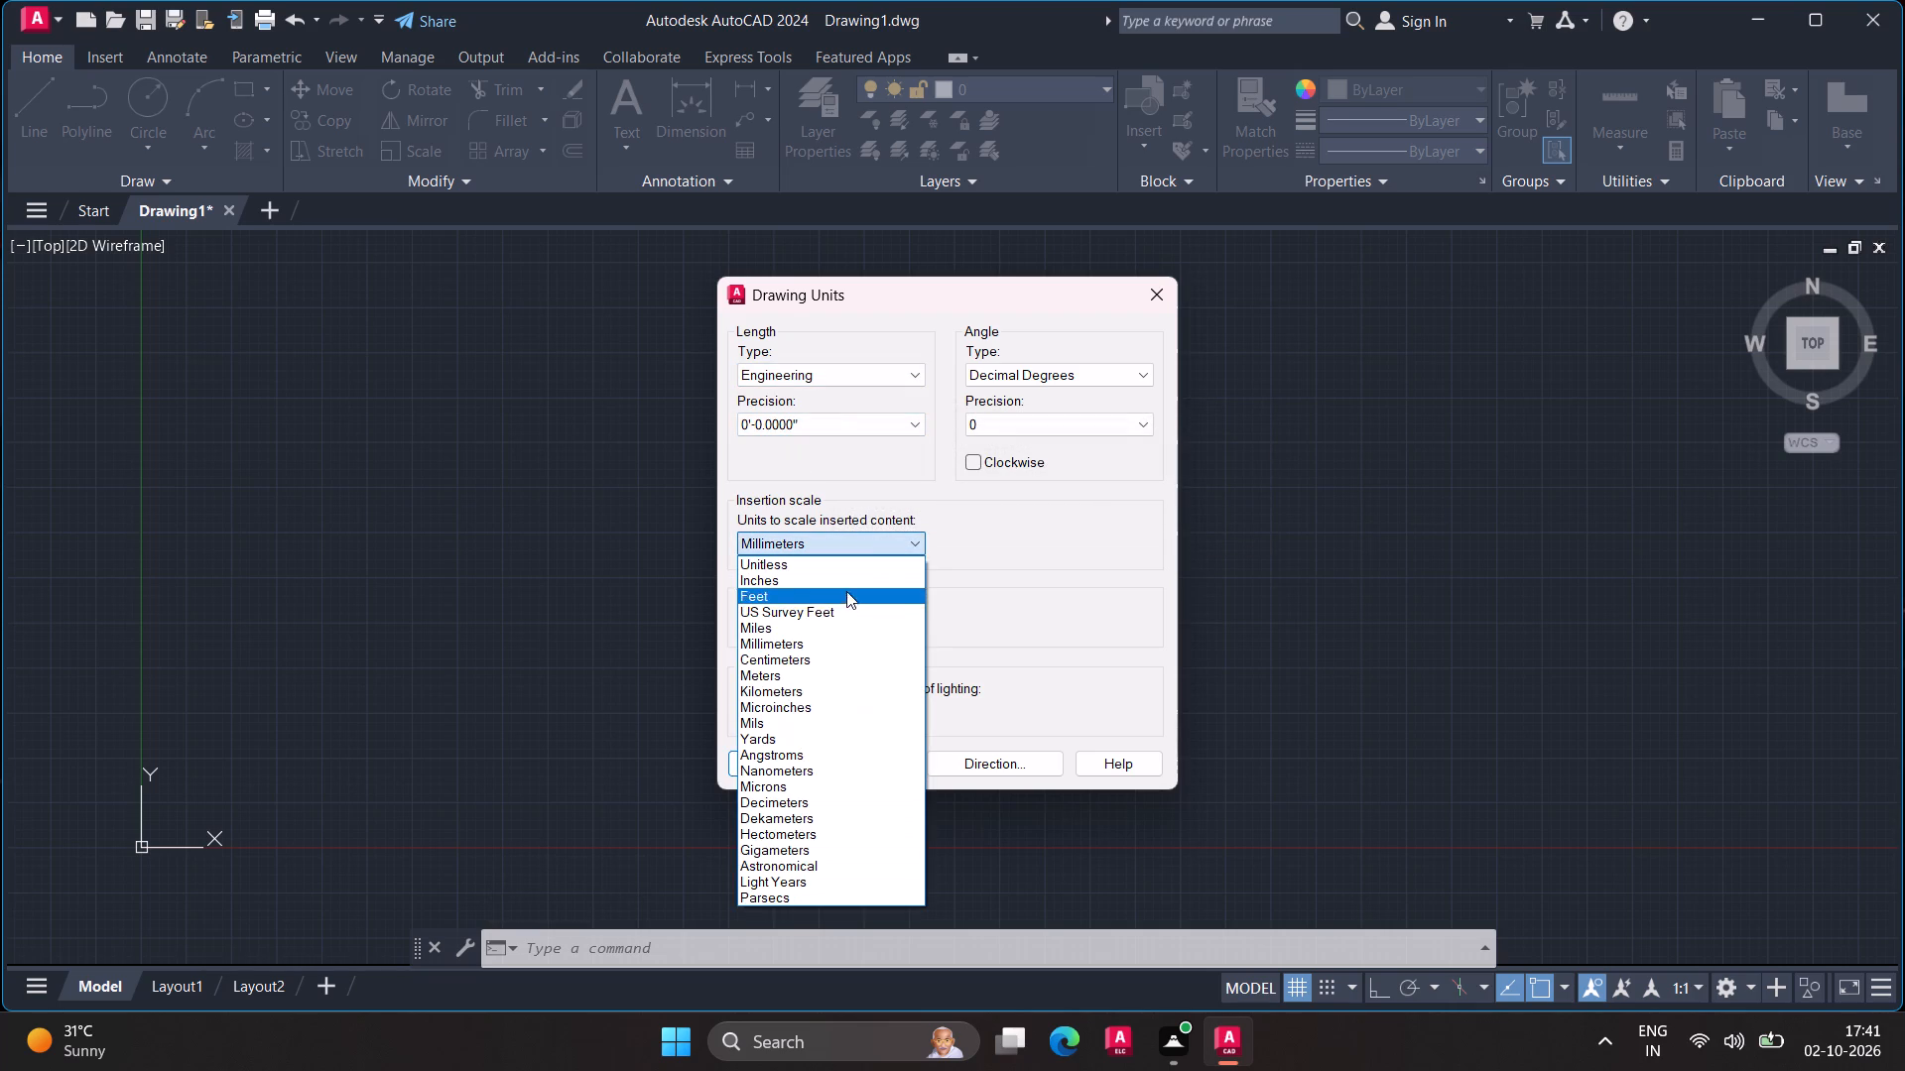
left_click(838, 582)
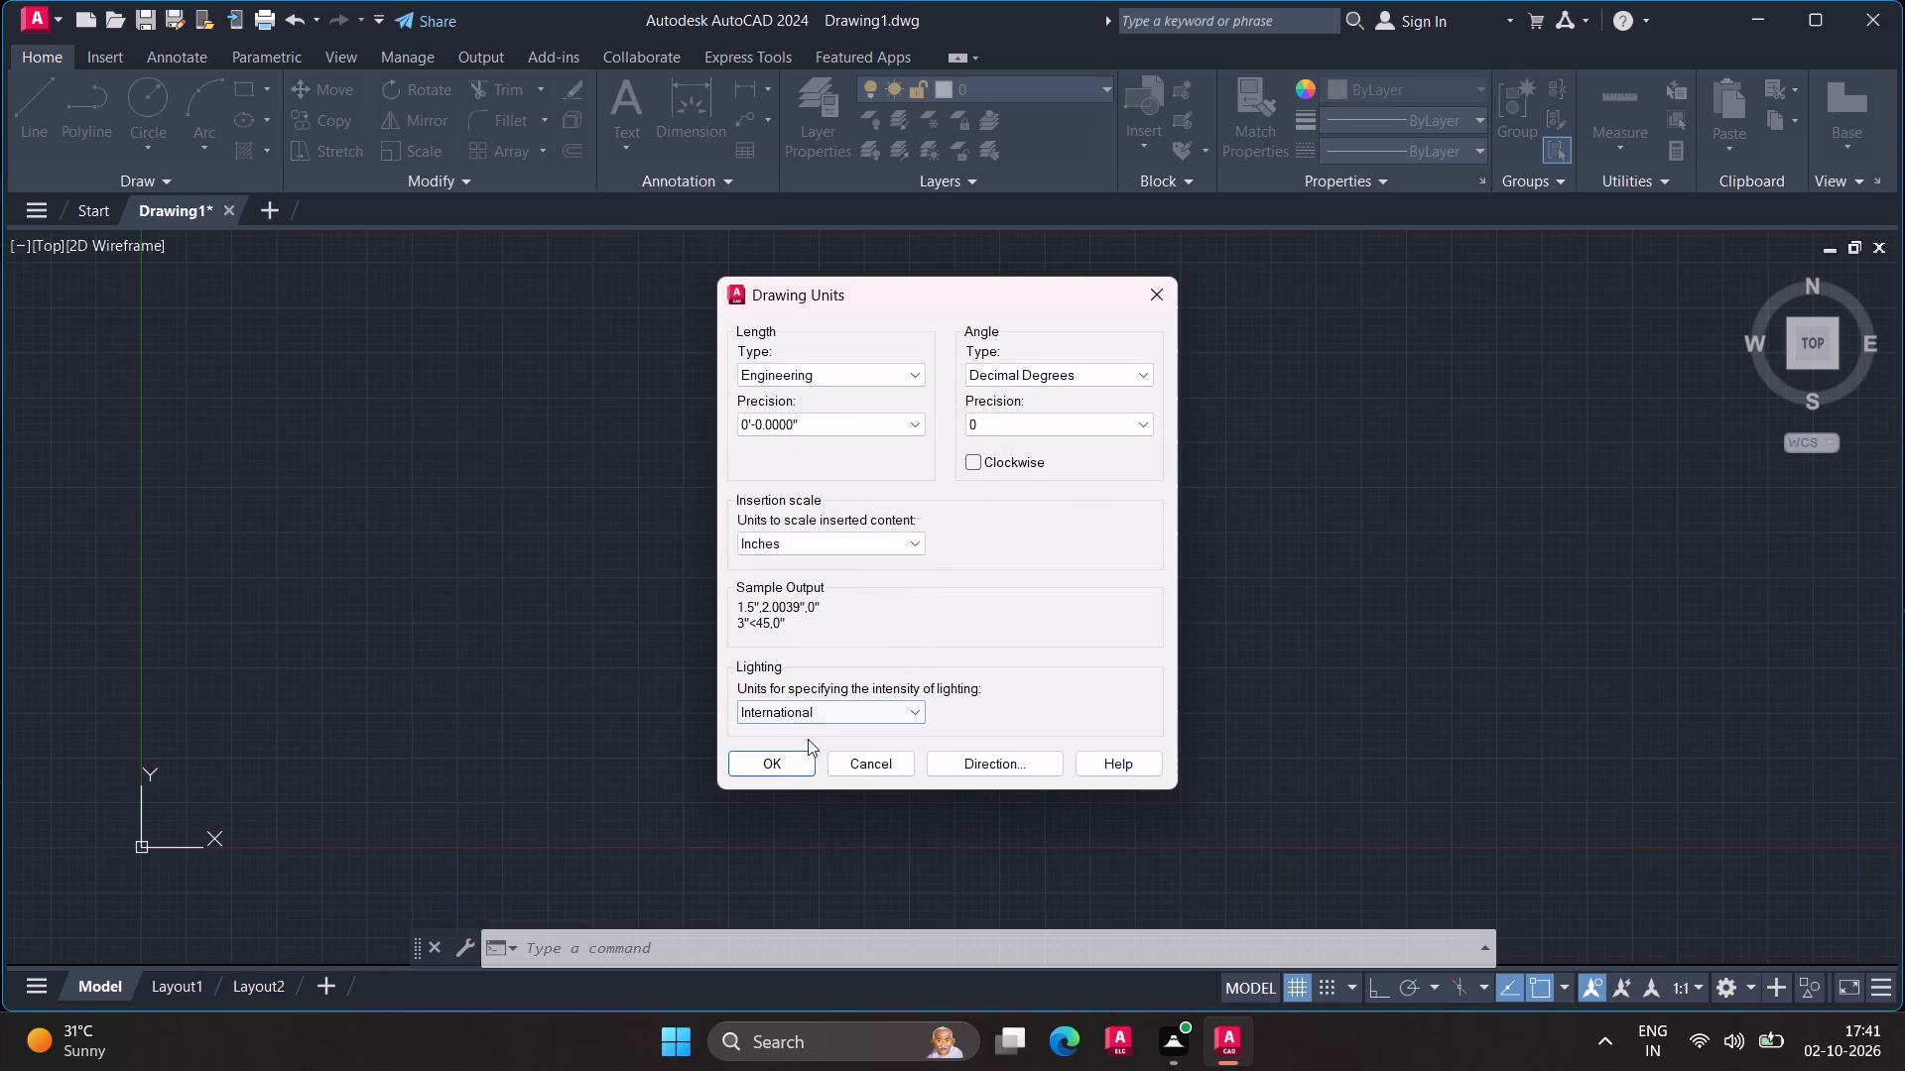
left_click(782, 769)
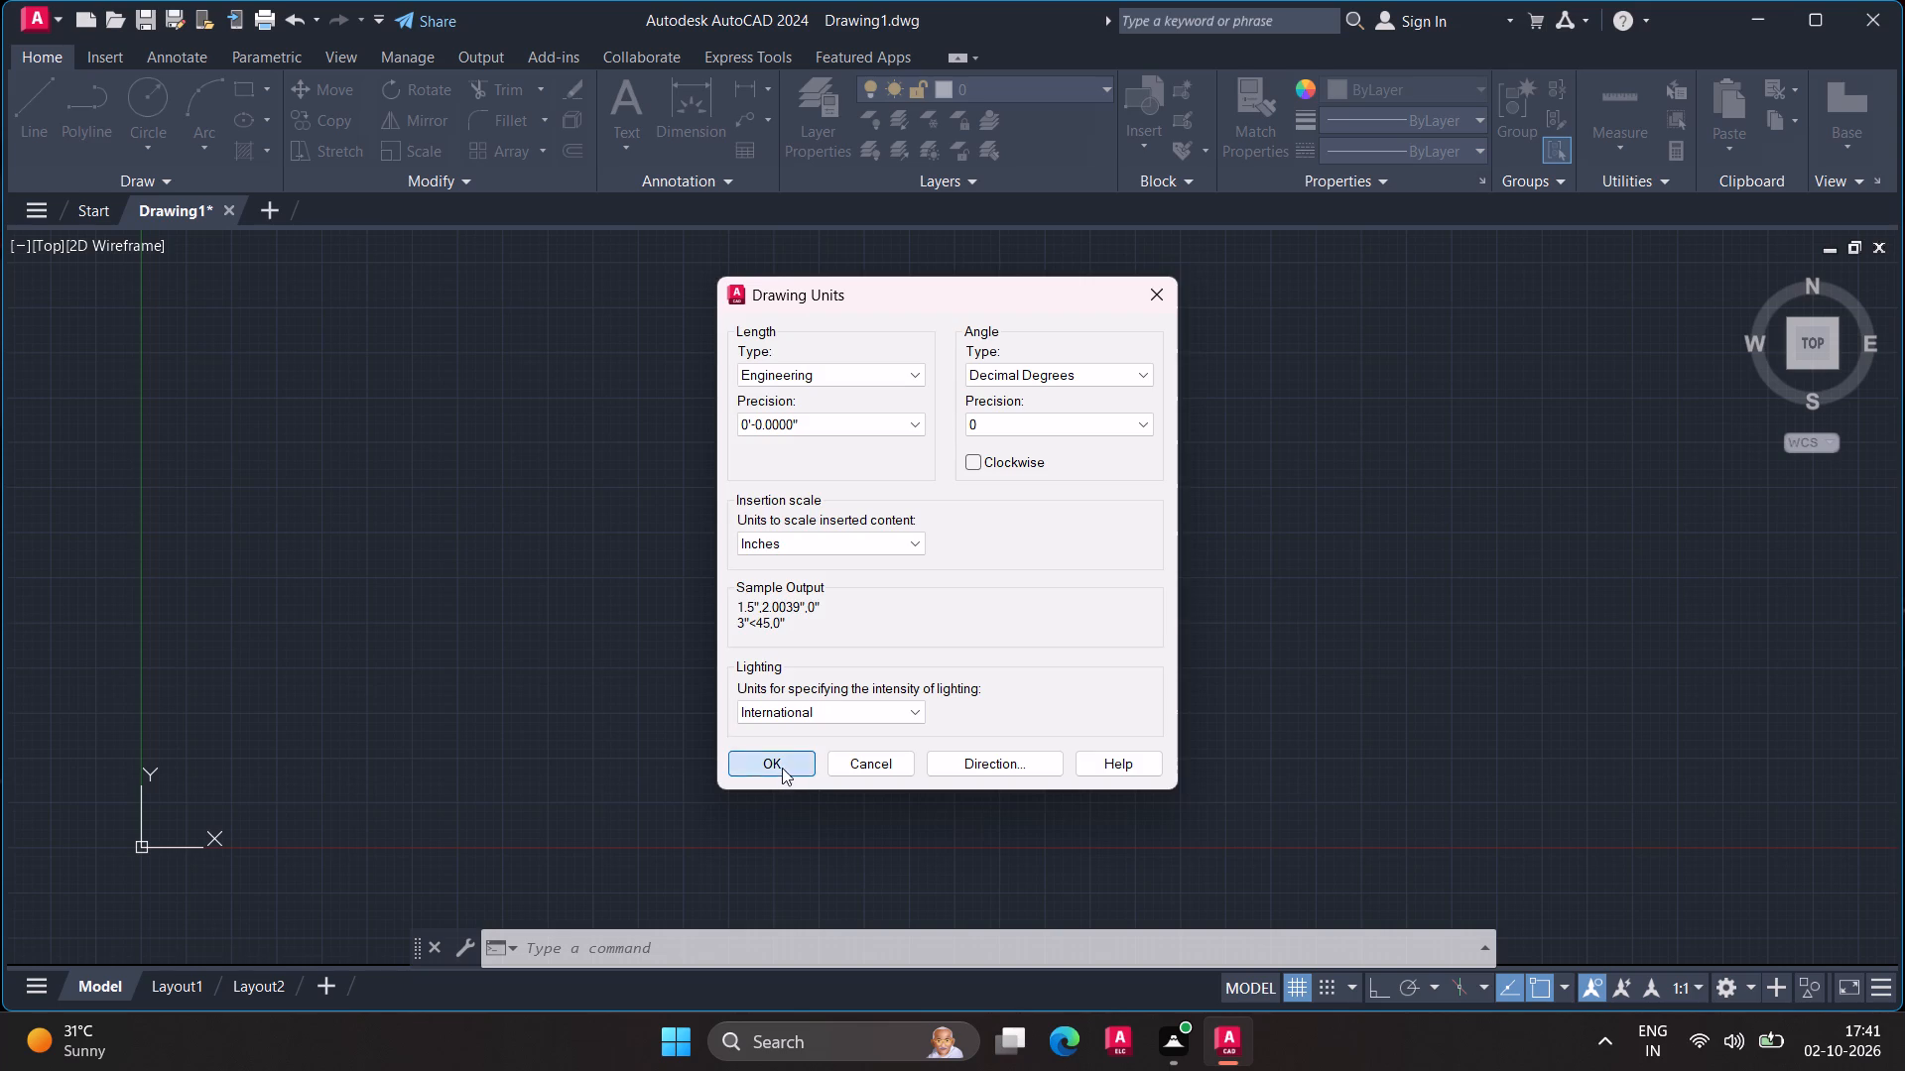
Modify the ISO-25 dimension style's primary units to Engineering format with 0'-0.0" precision, and set the style current.
key("d")
key("Return")
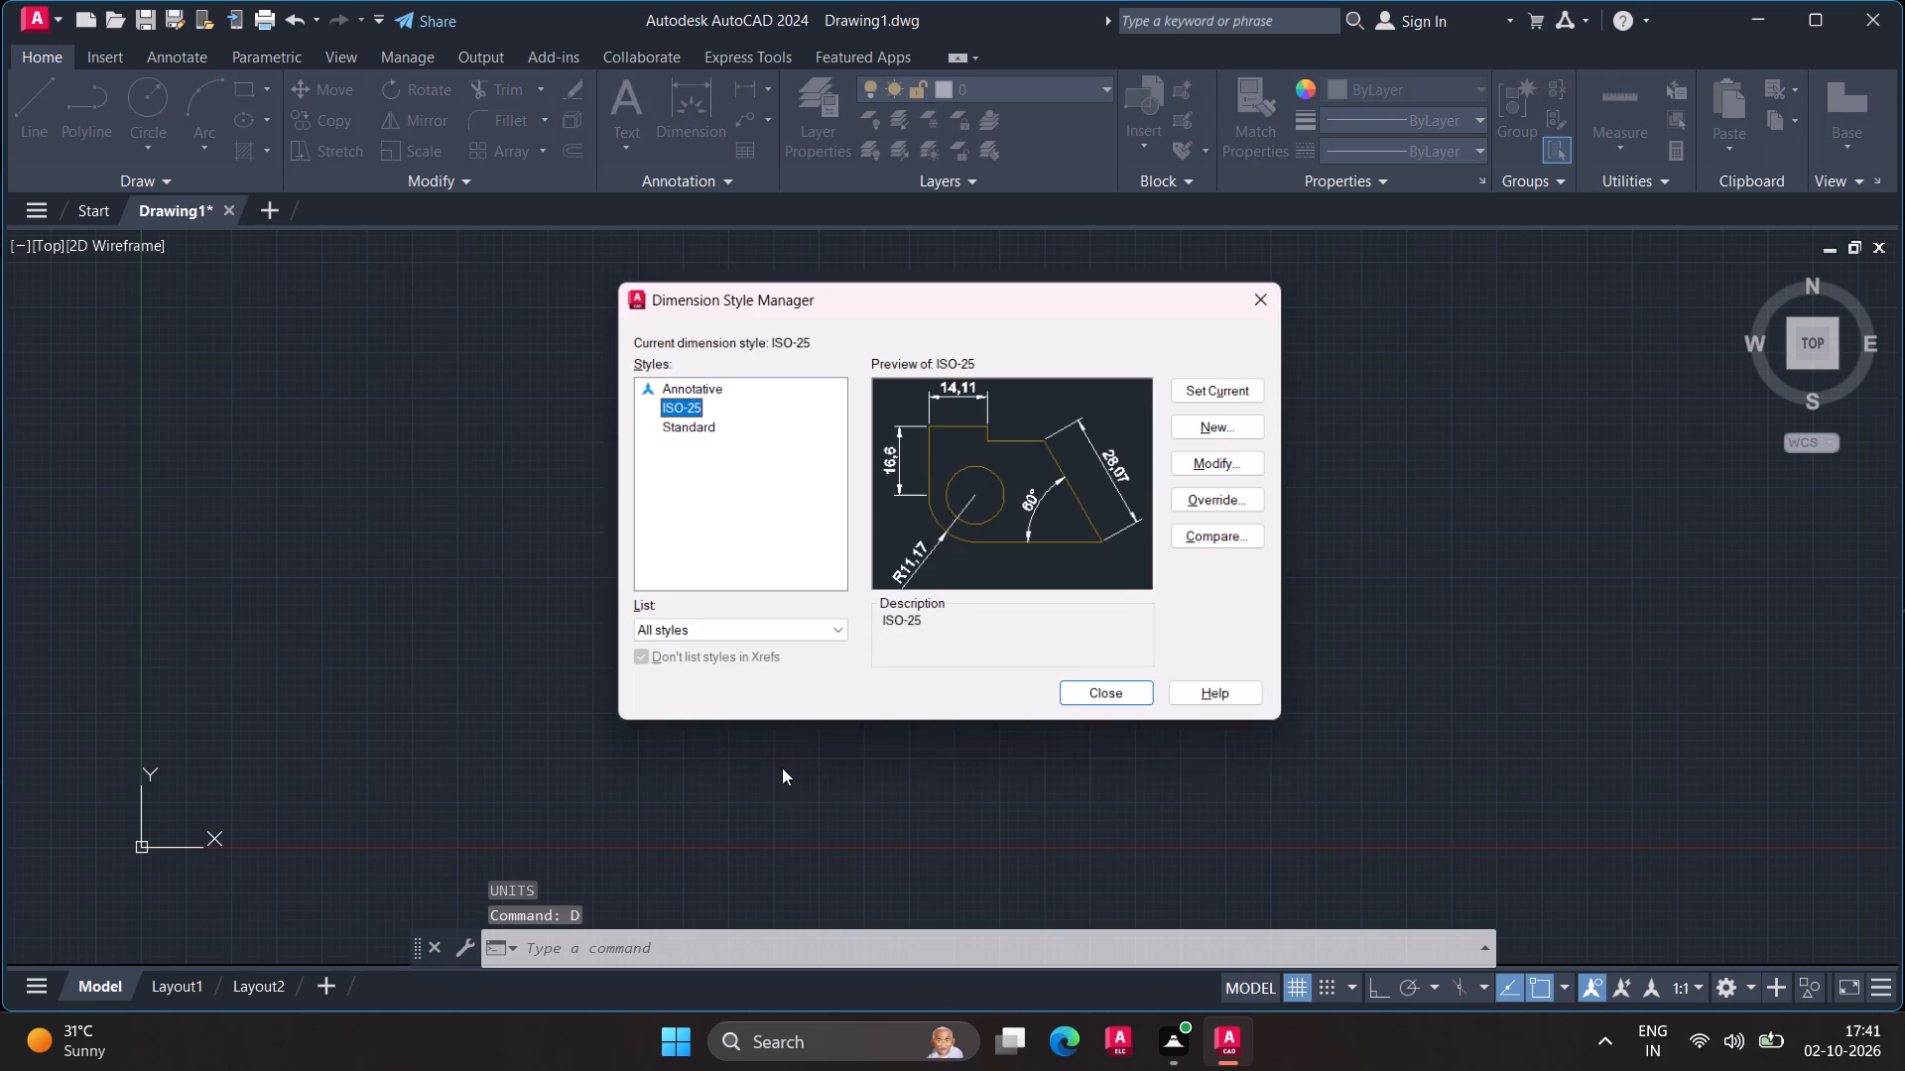
left_click(1212, 466)
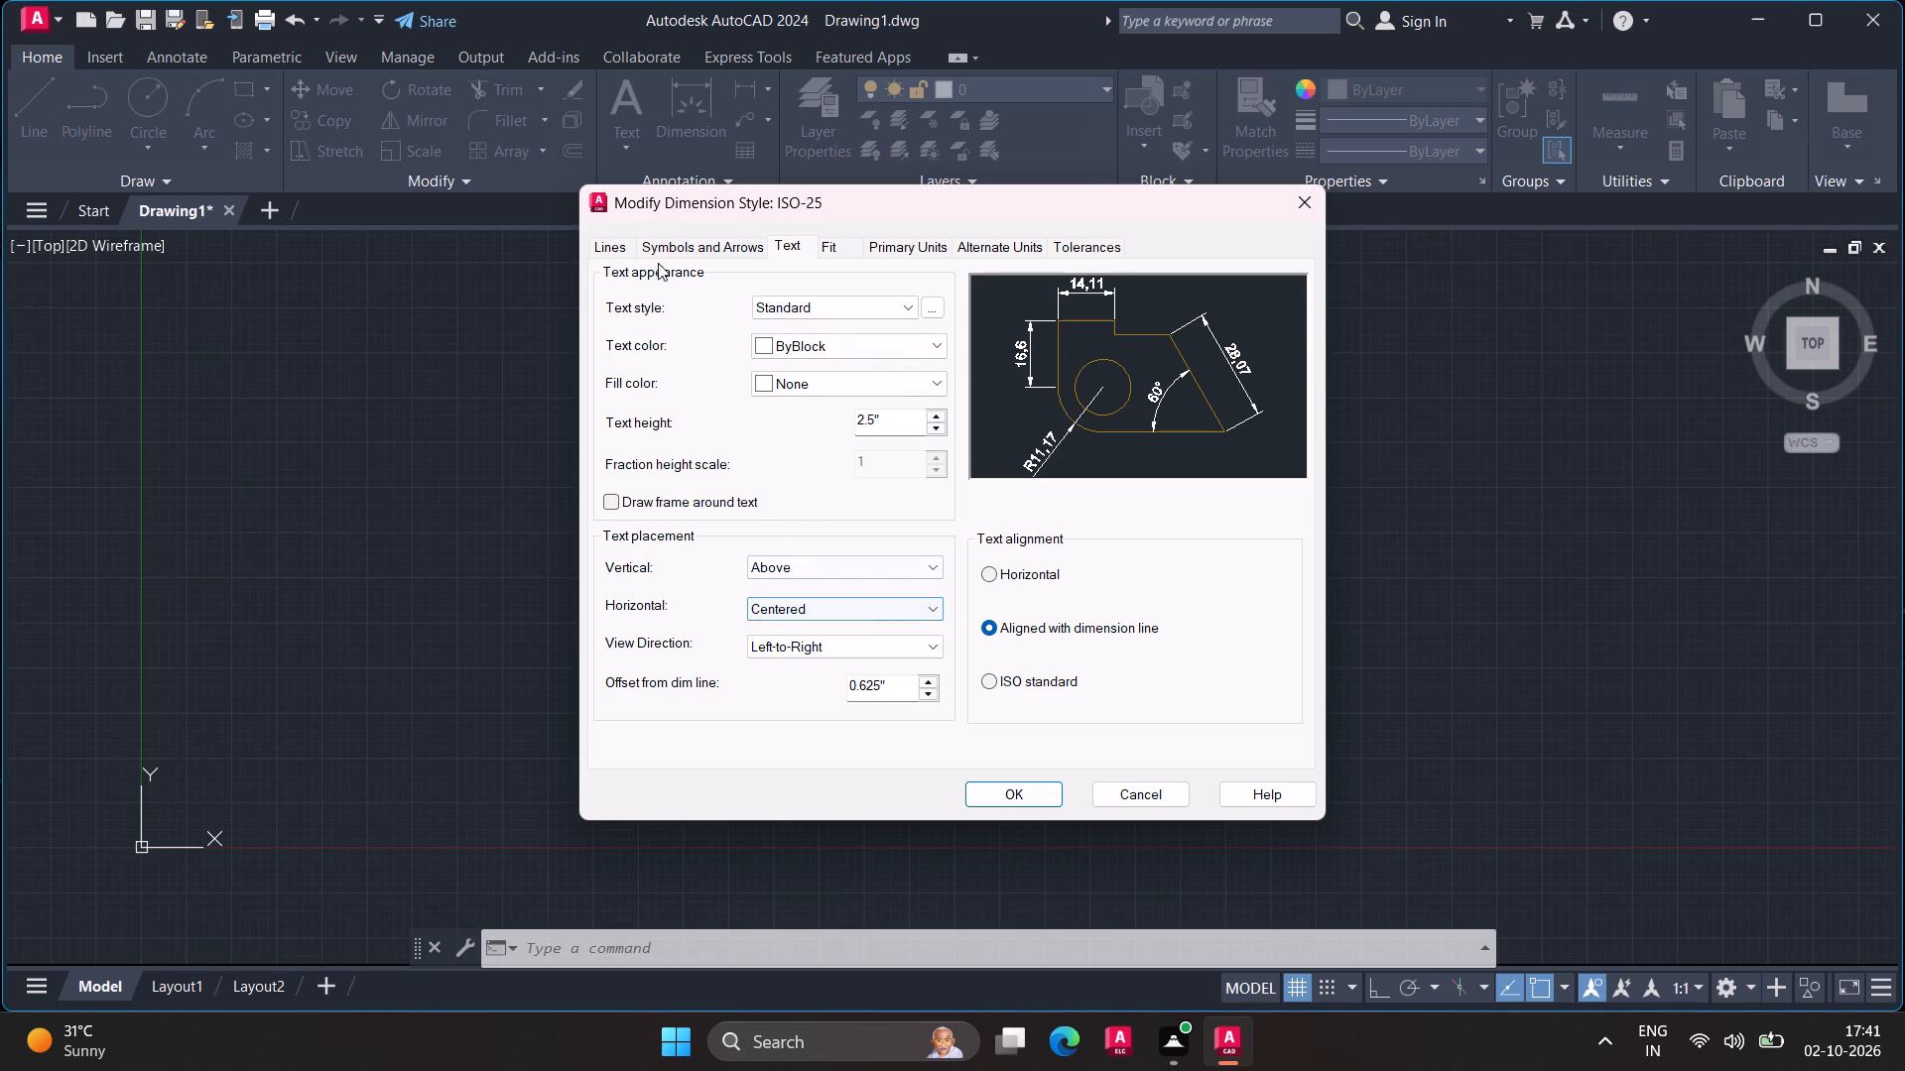
left_click(933, 254)
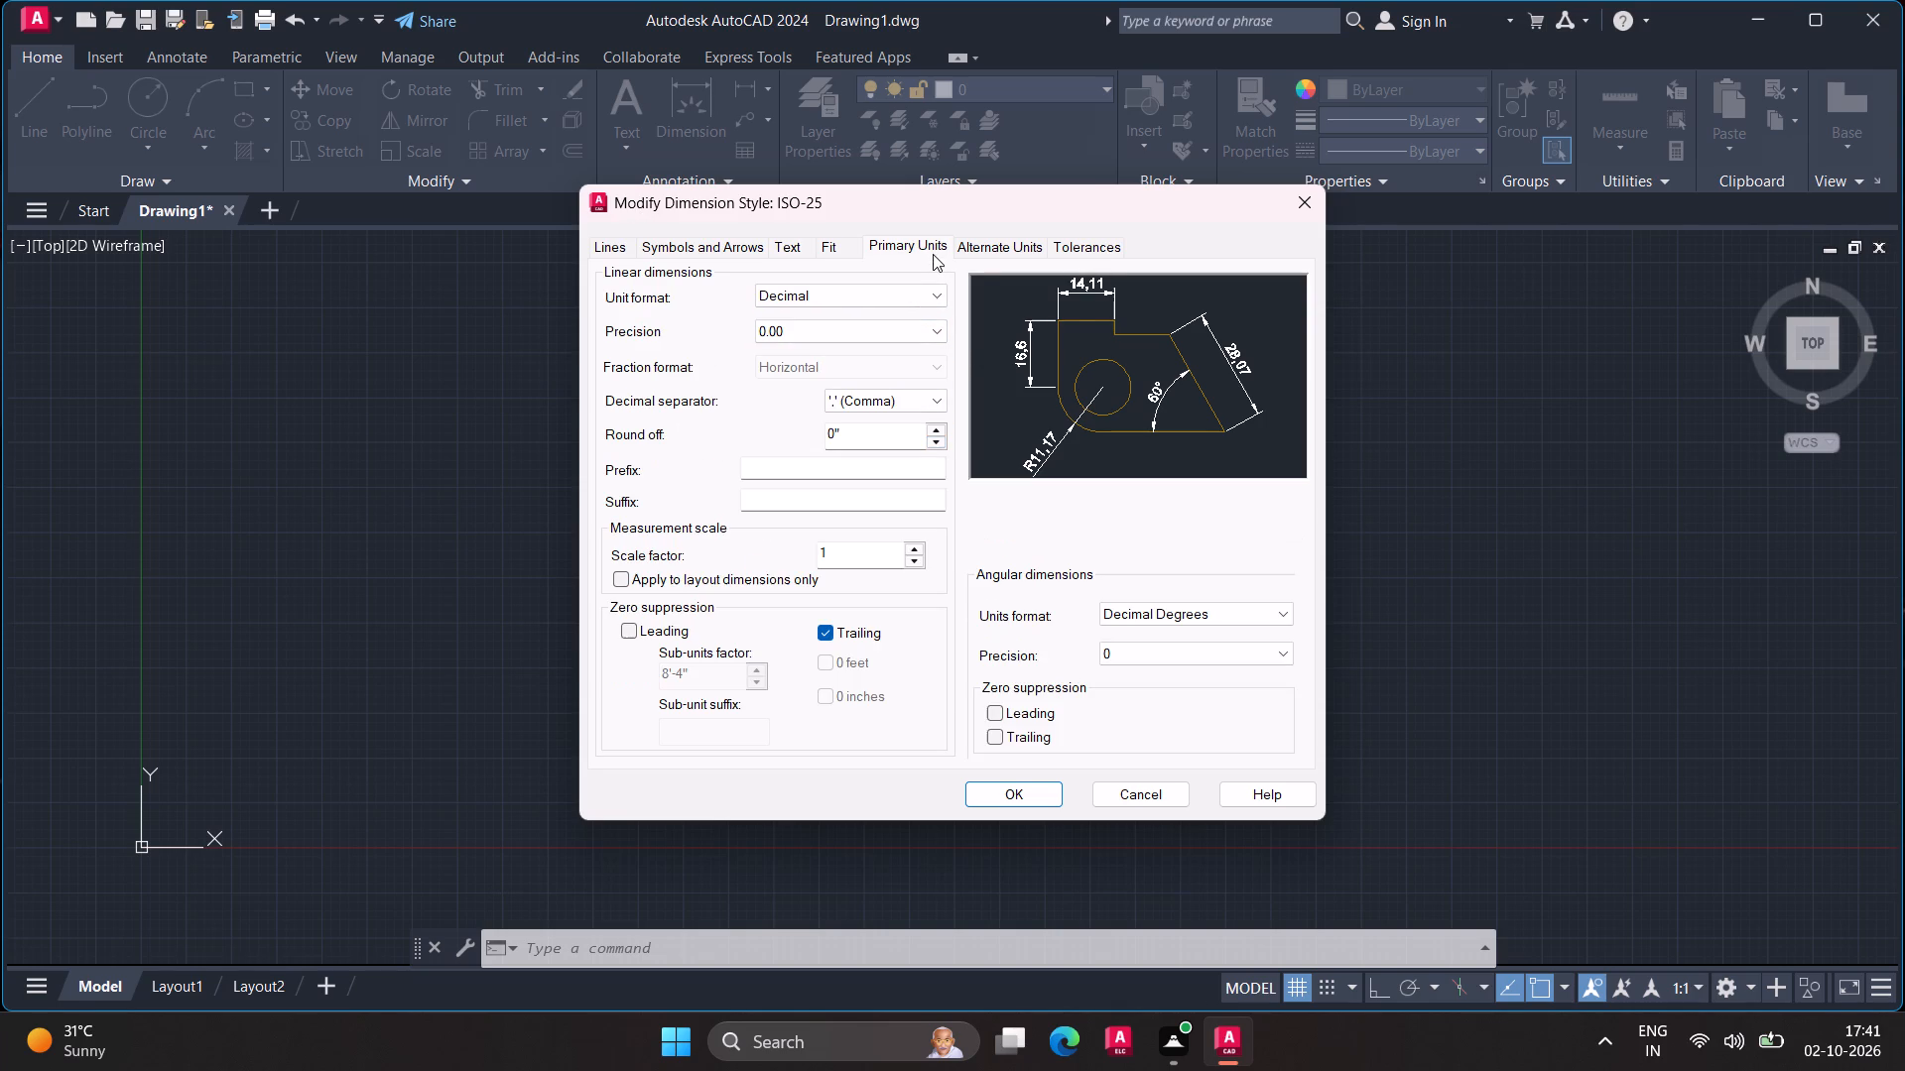
left_click(907, 285)
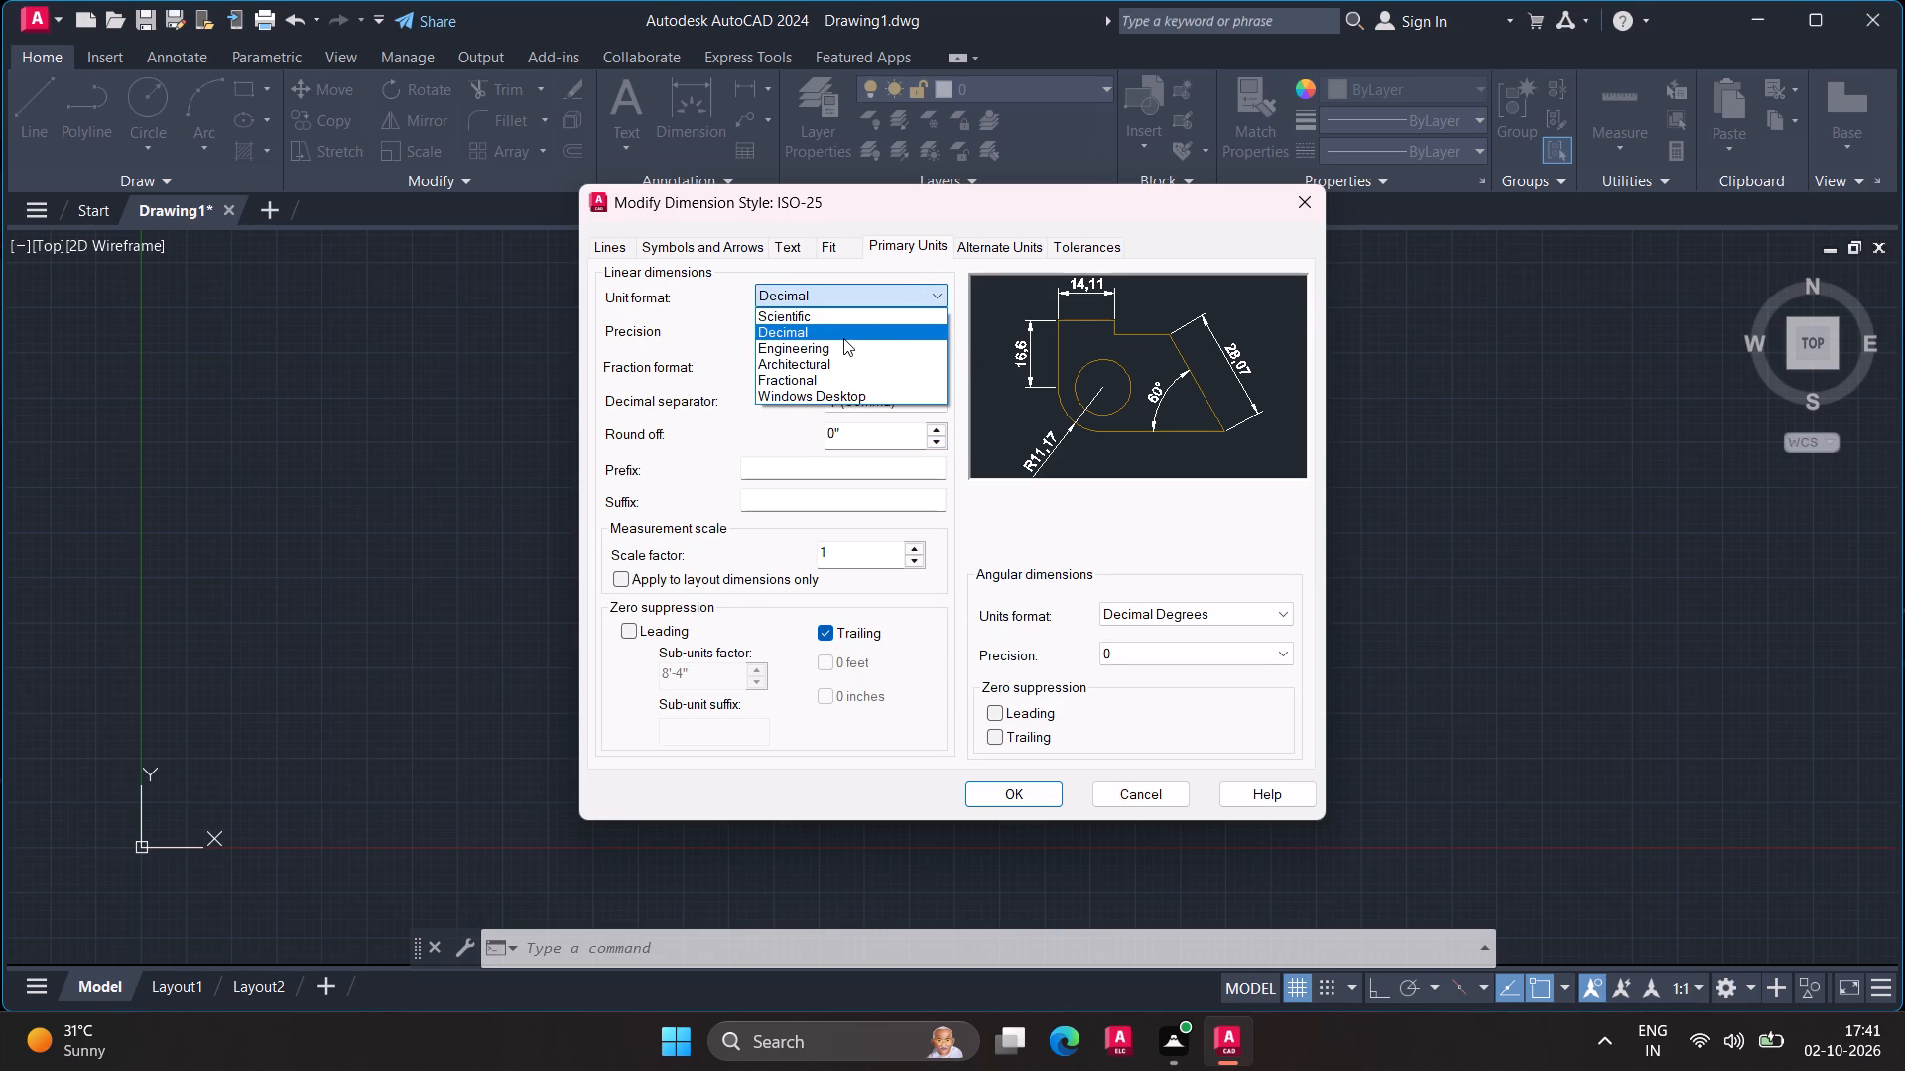
left_click(841, 343)
left_click(844, 334)
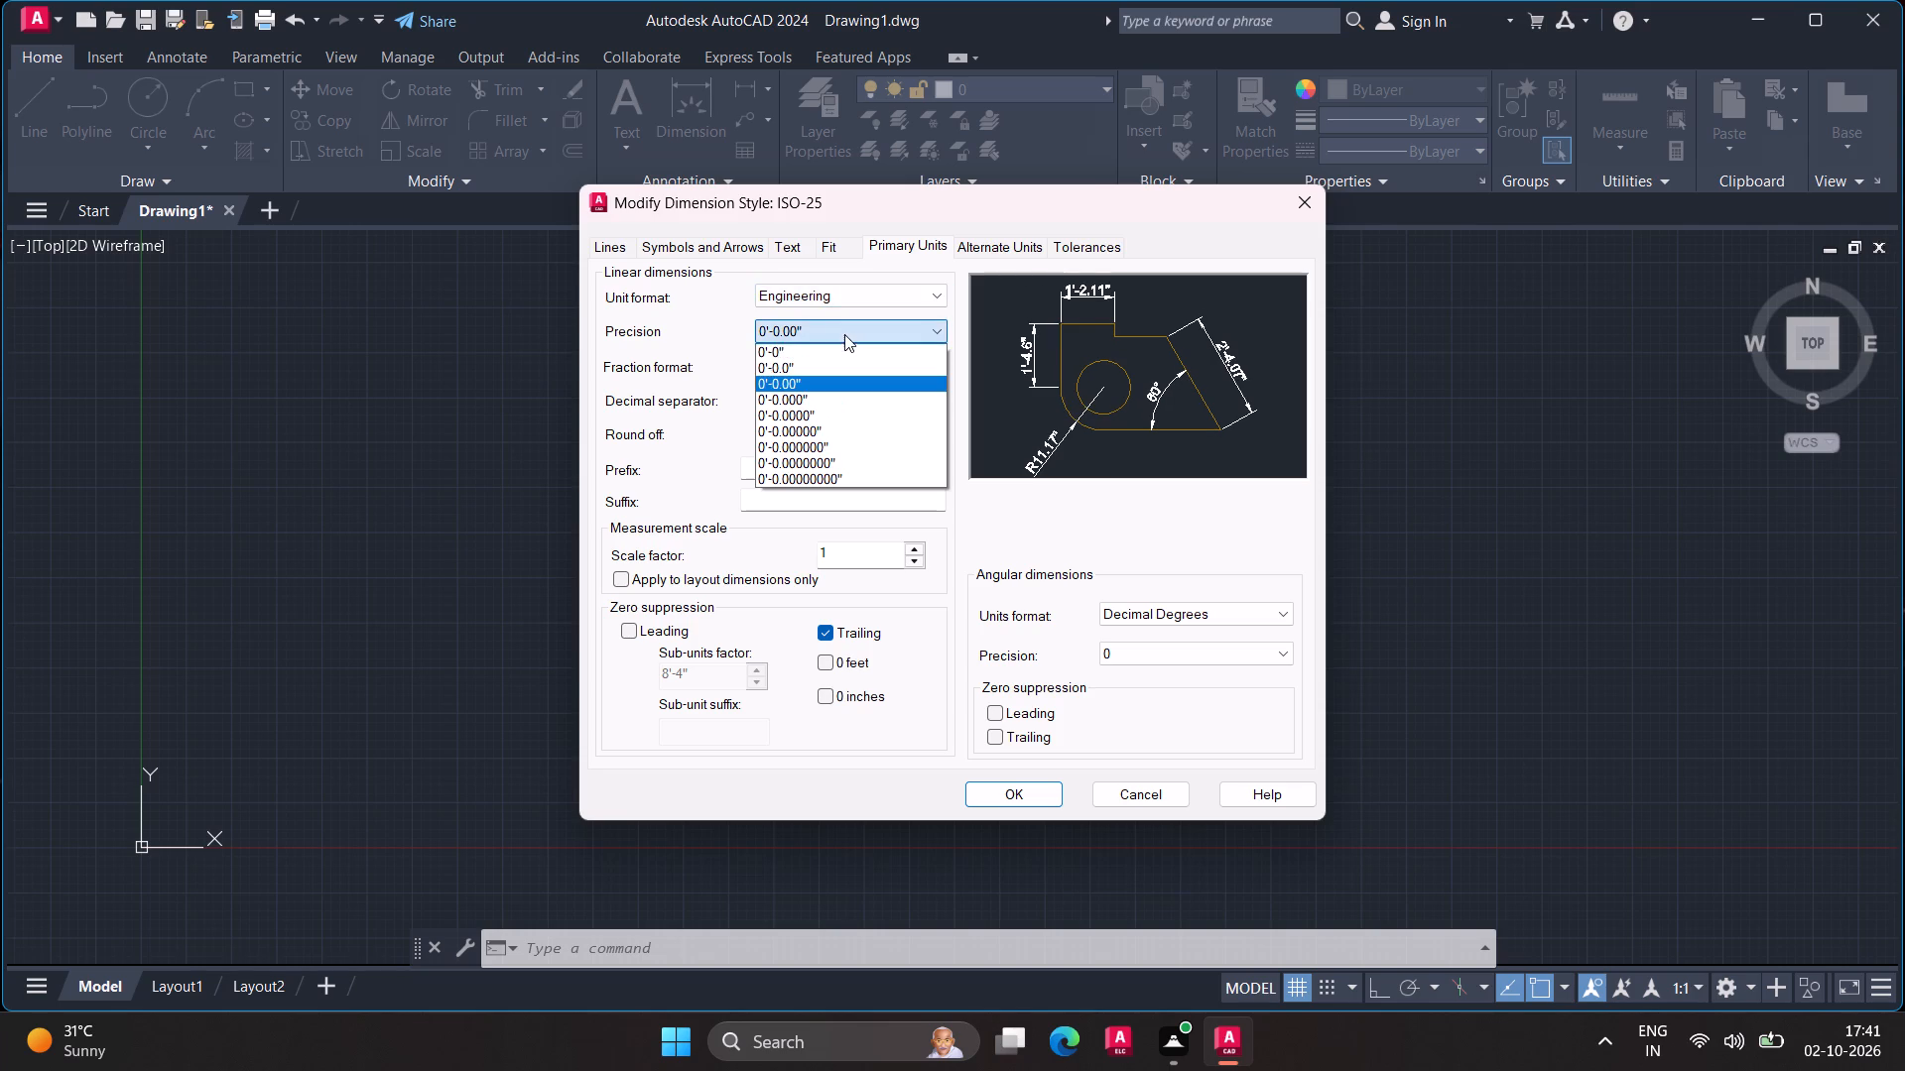
left_click(835, 360)
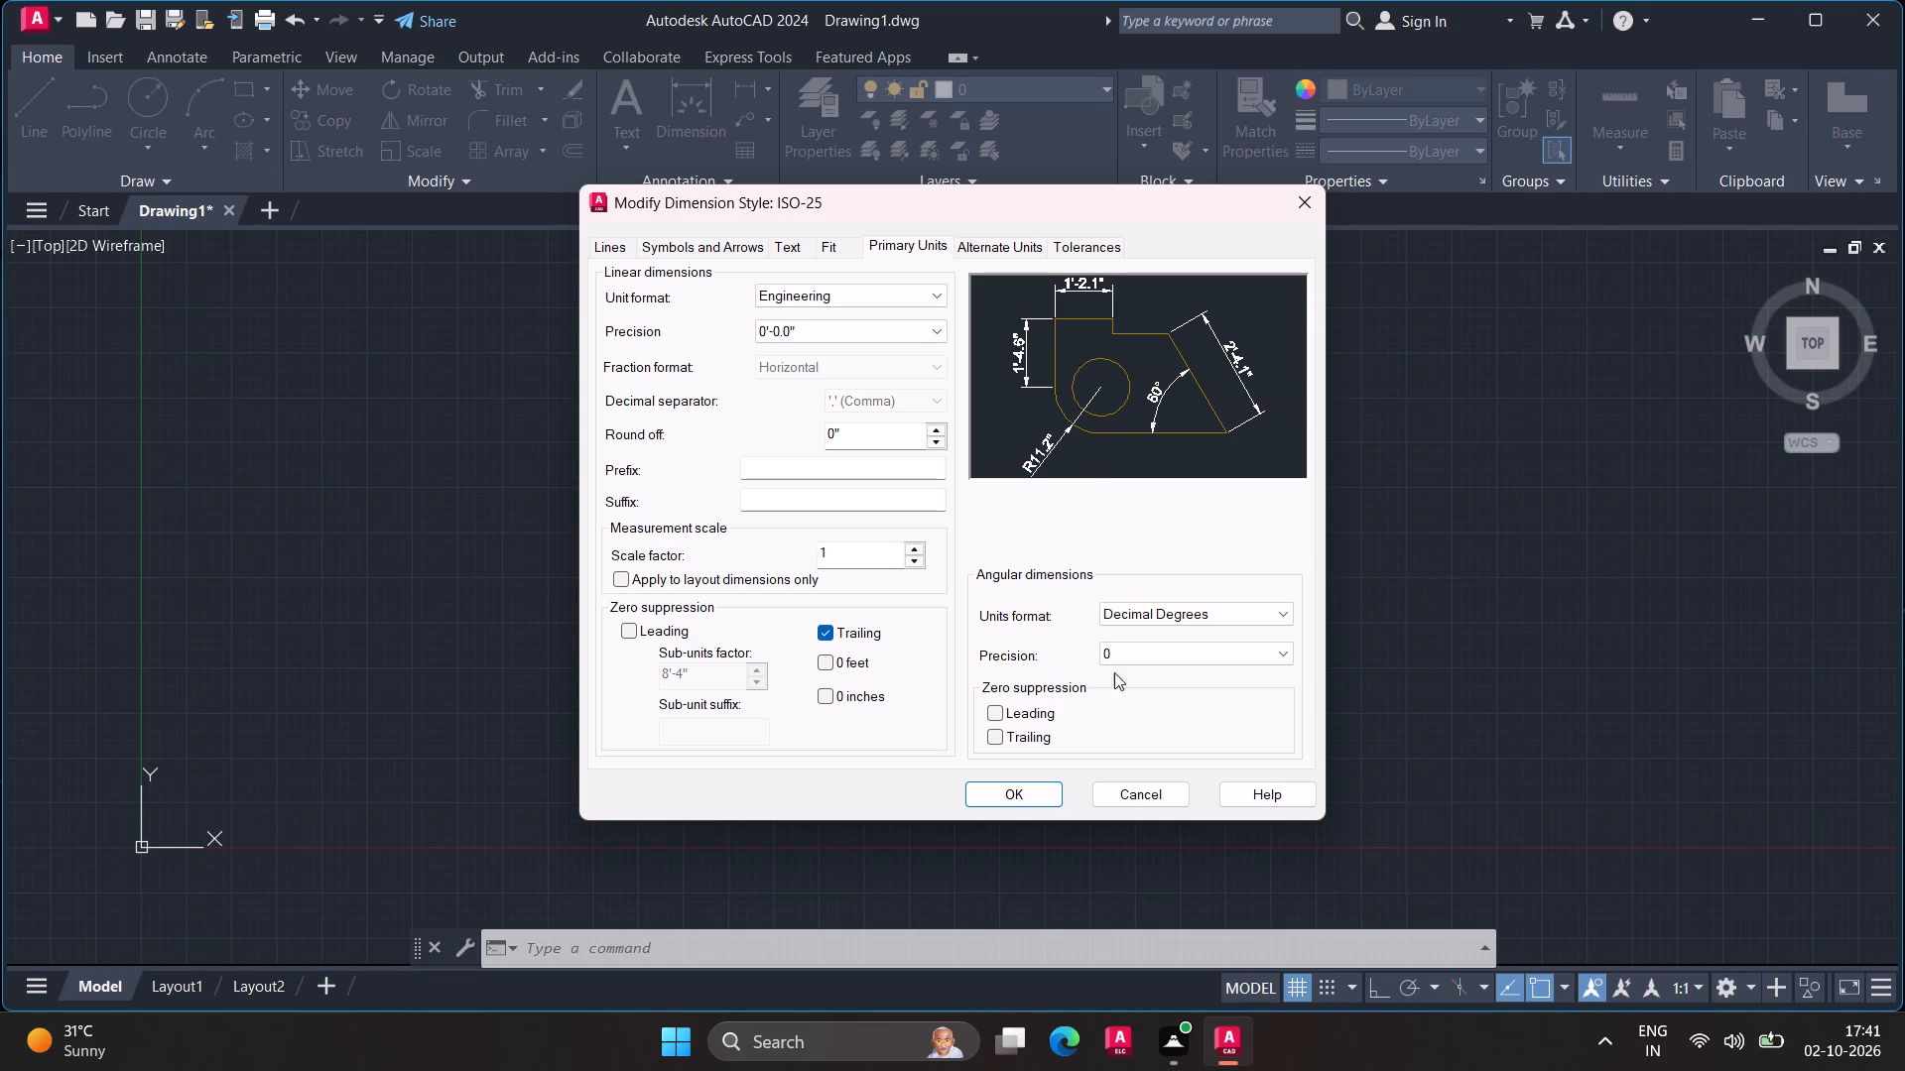
left_click(985, 783)
left_click(1276, 393)
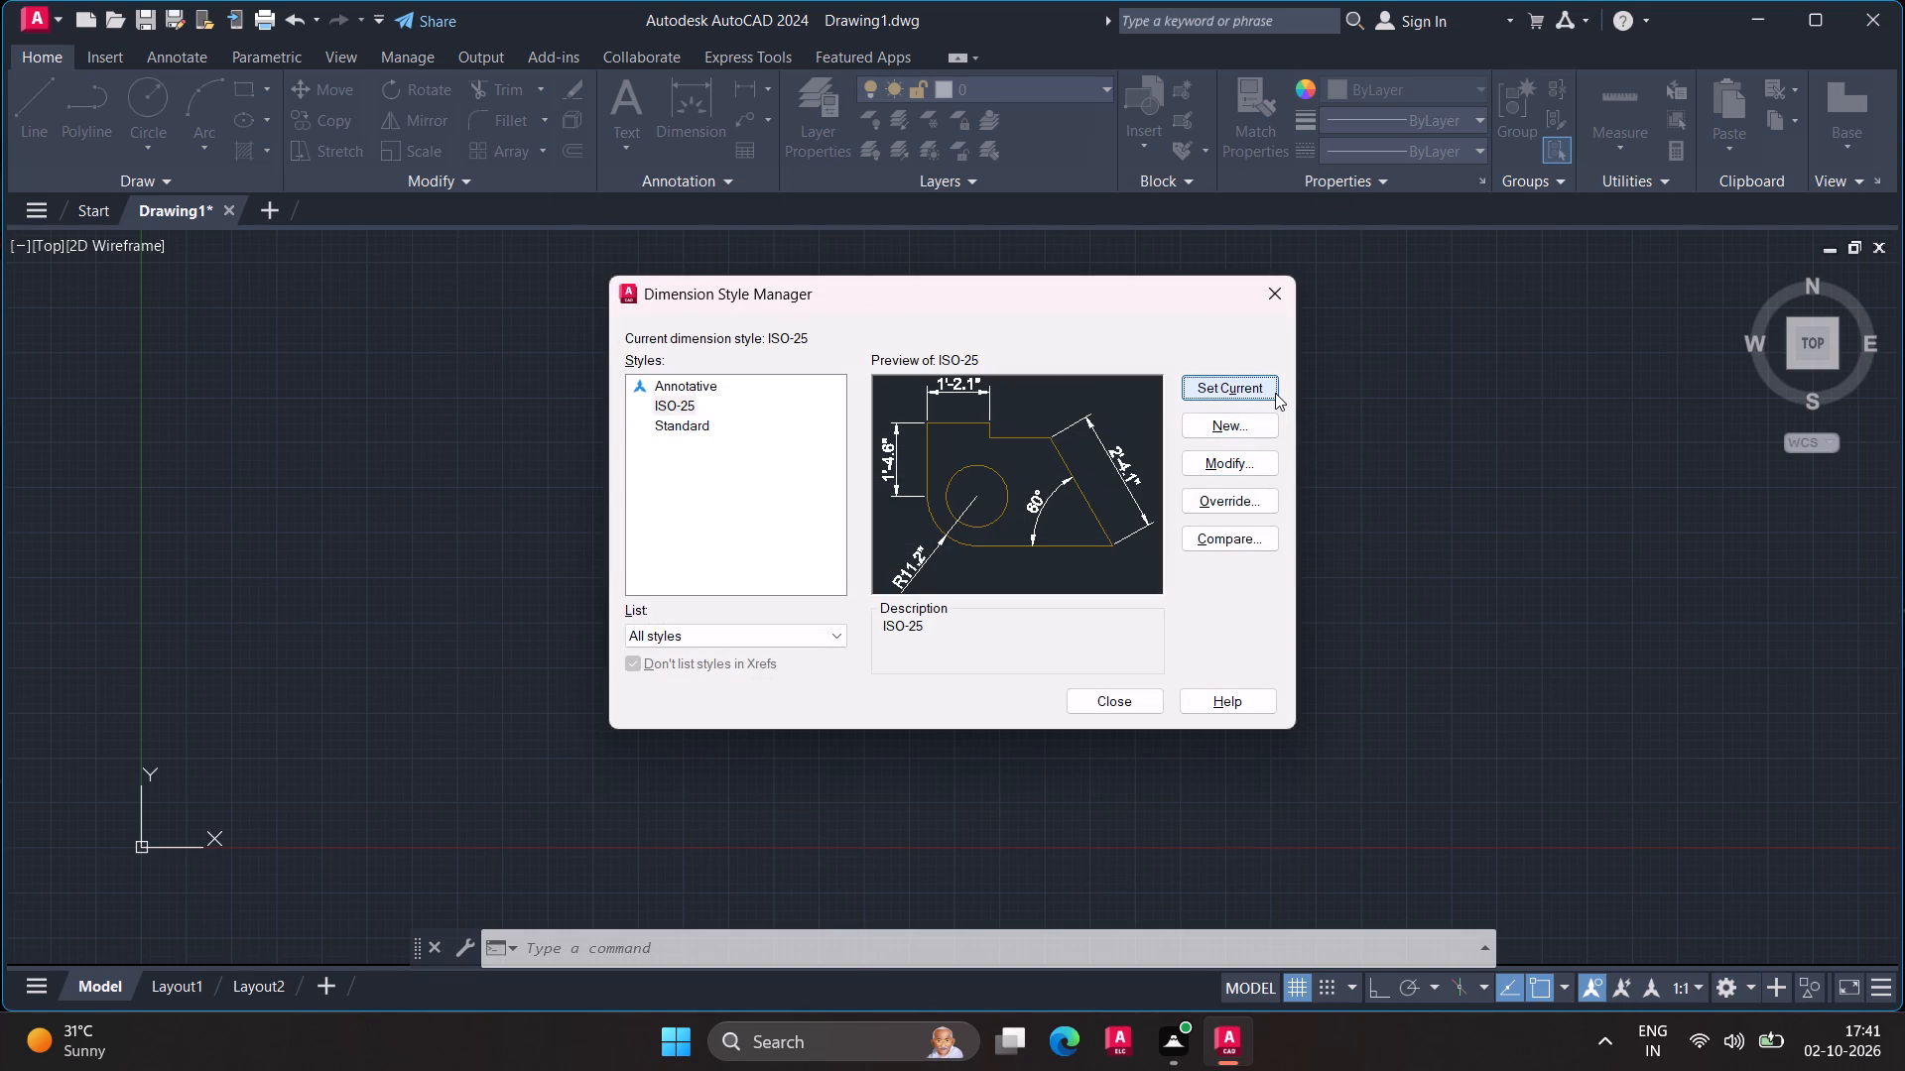
left_click(1131, 705)
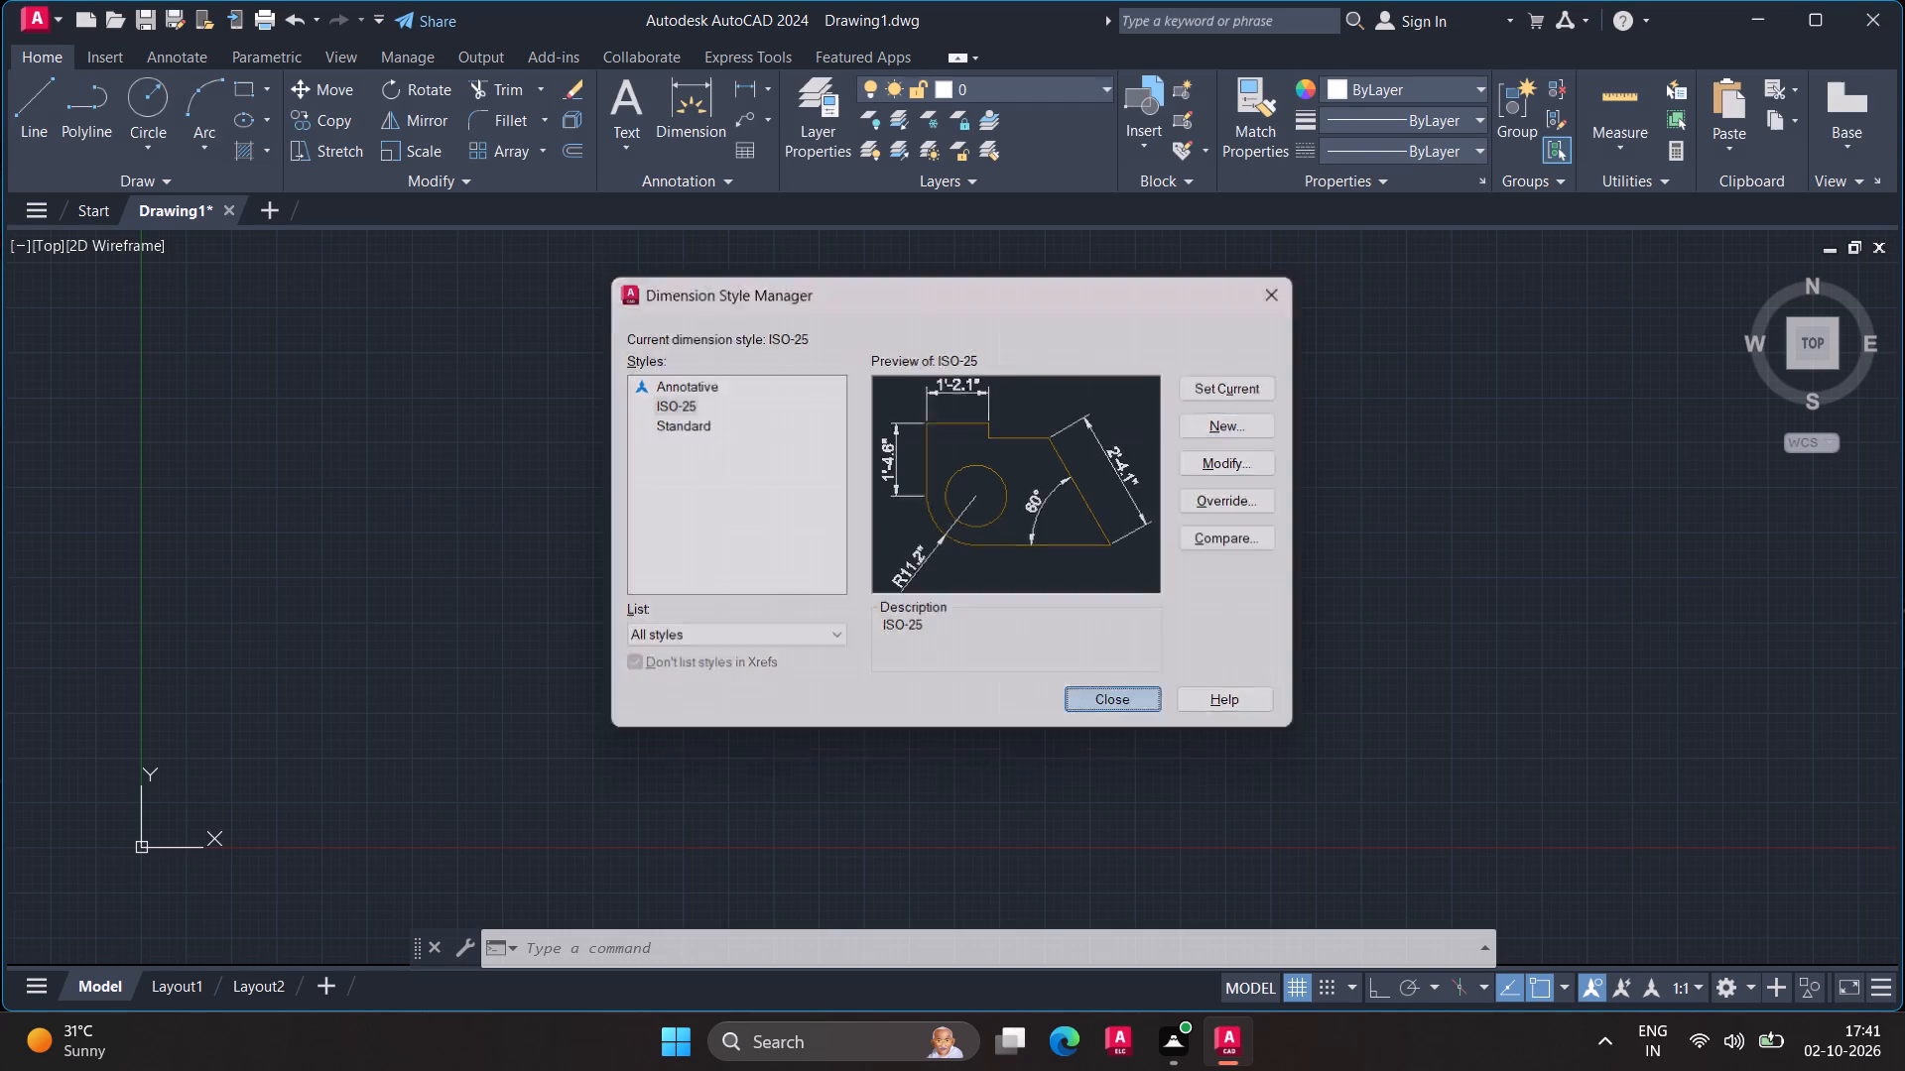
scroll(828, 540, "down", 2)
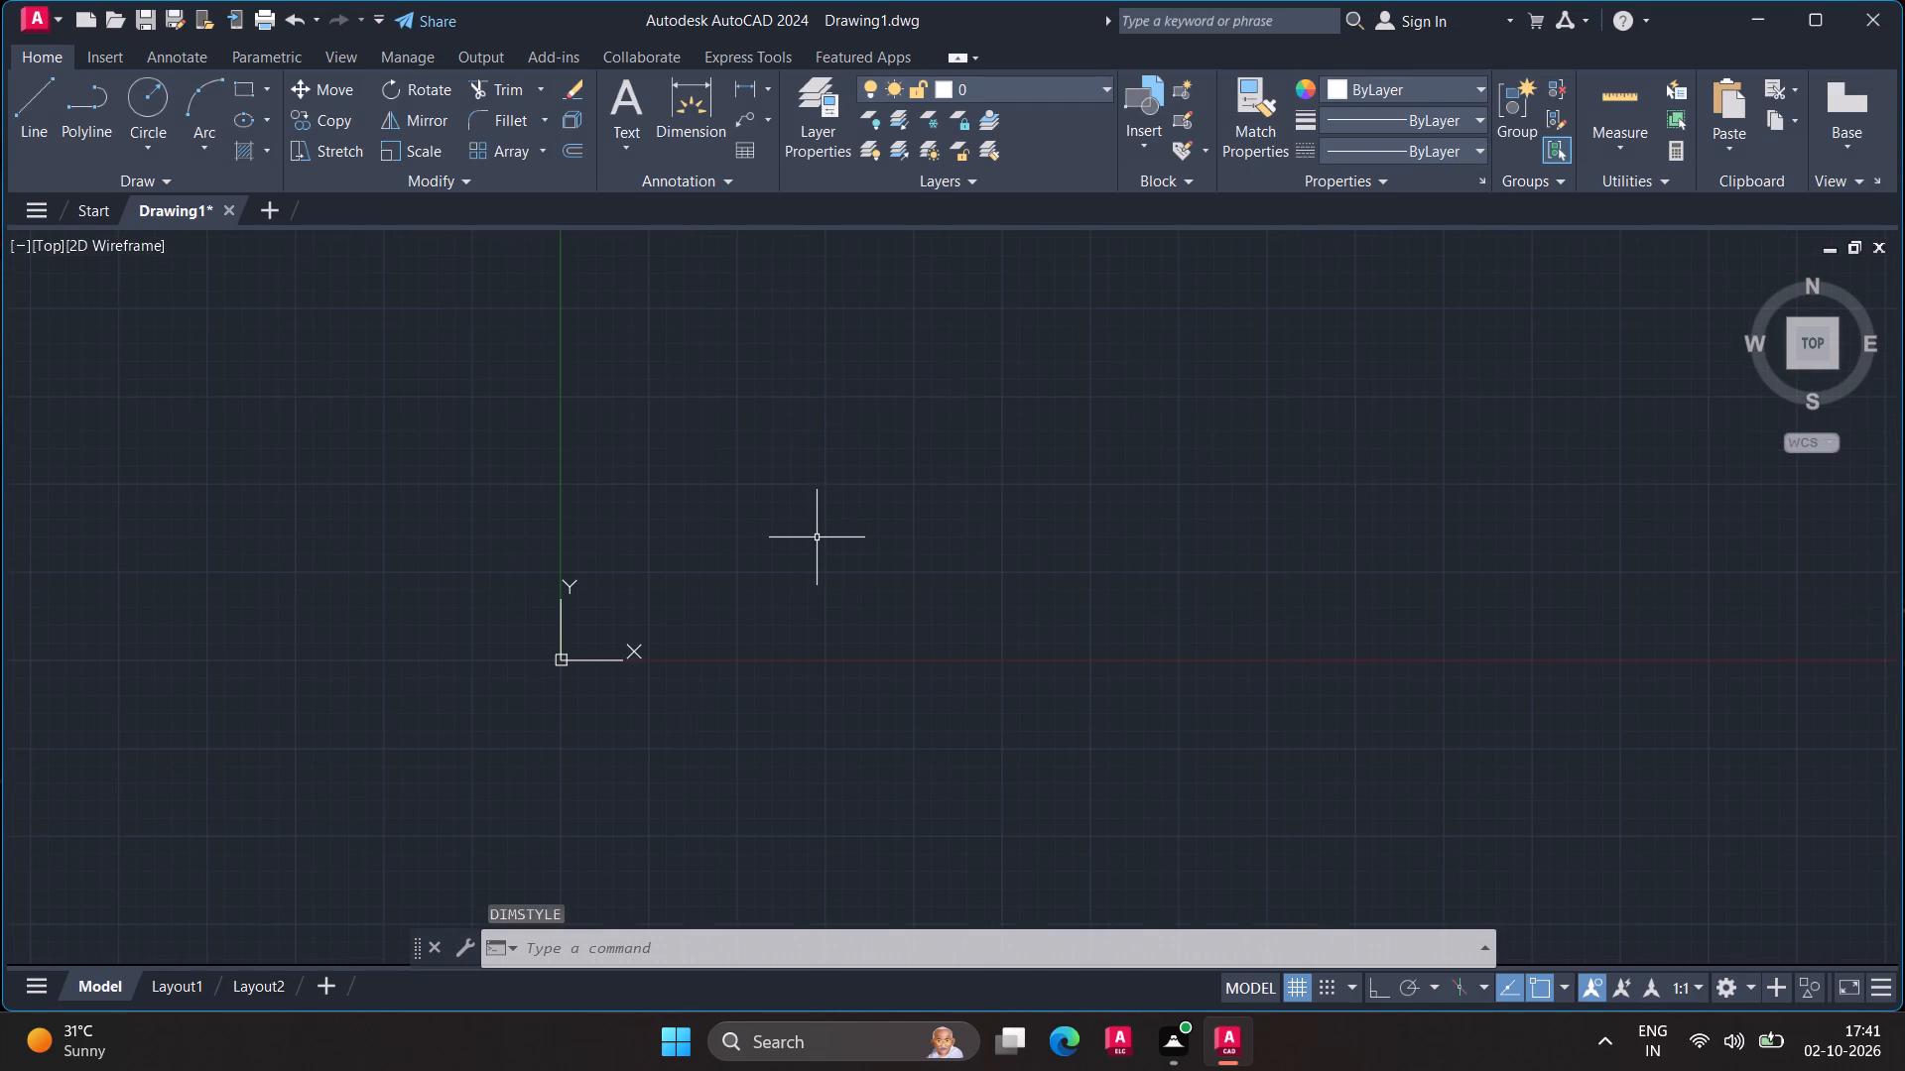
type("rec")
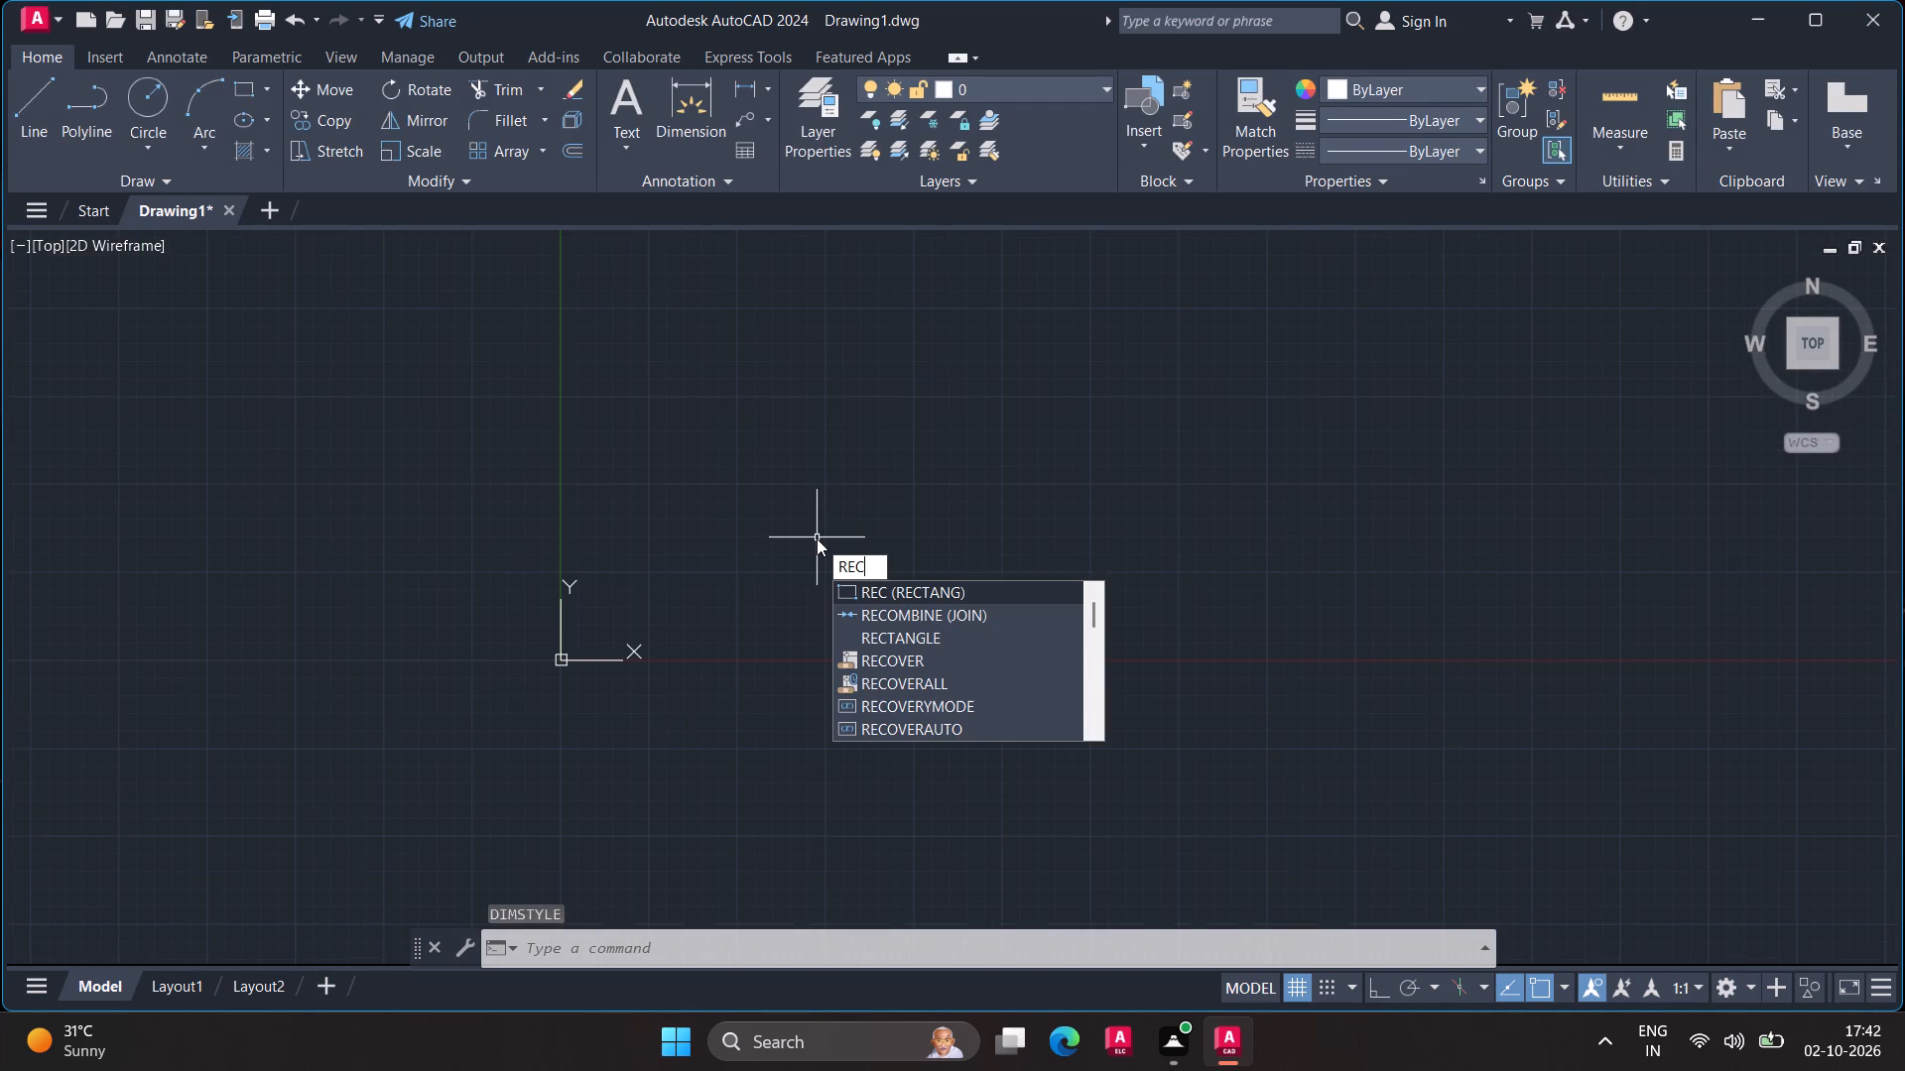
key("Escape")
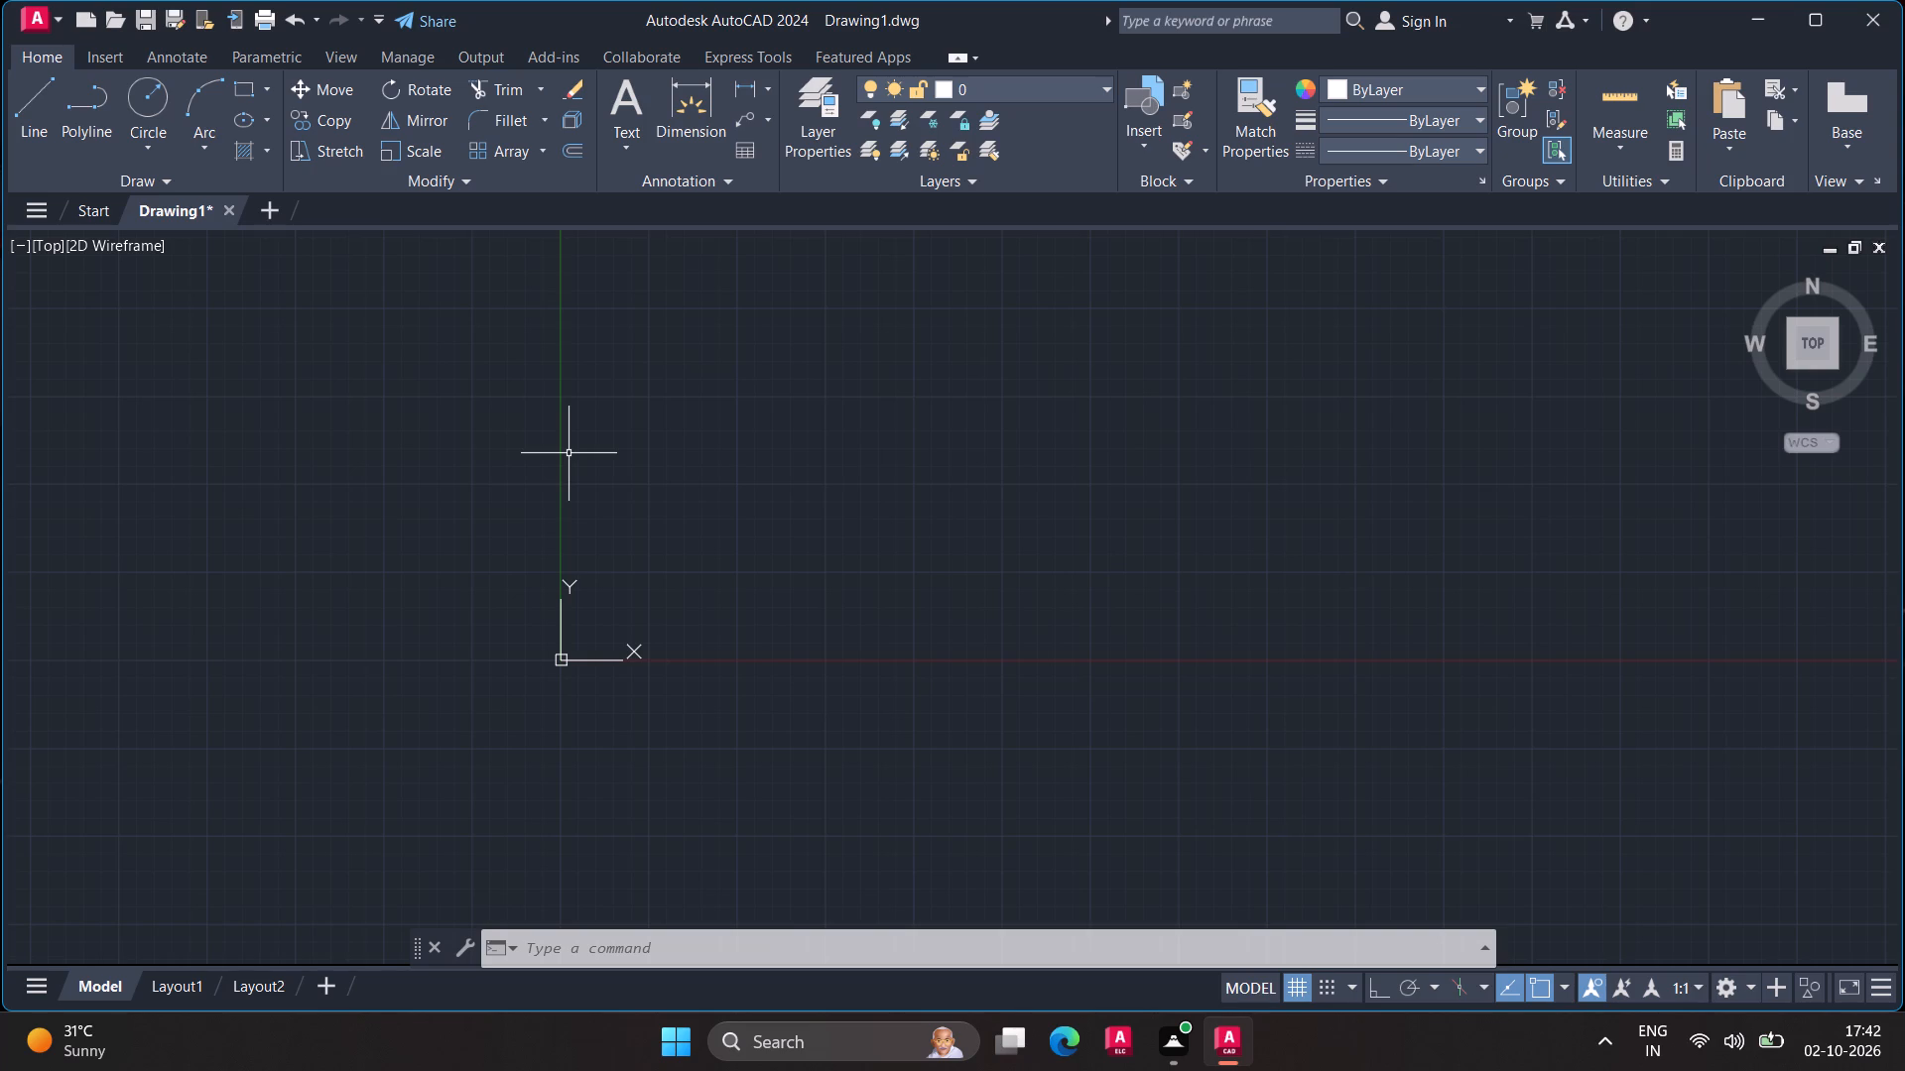
Set the model space limits with the lower-left corner at 0,0 and the upper-right corner at 8.3",11.7".
type("limit")
key("Return")
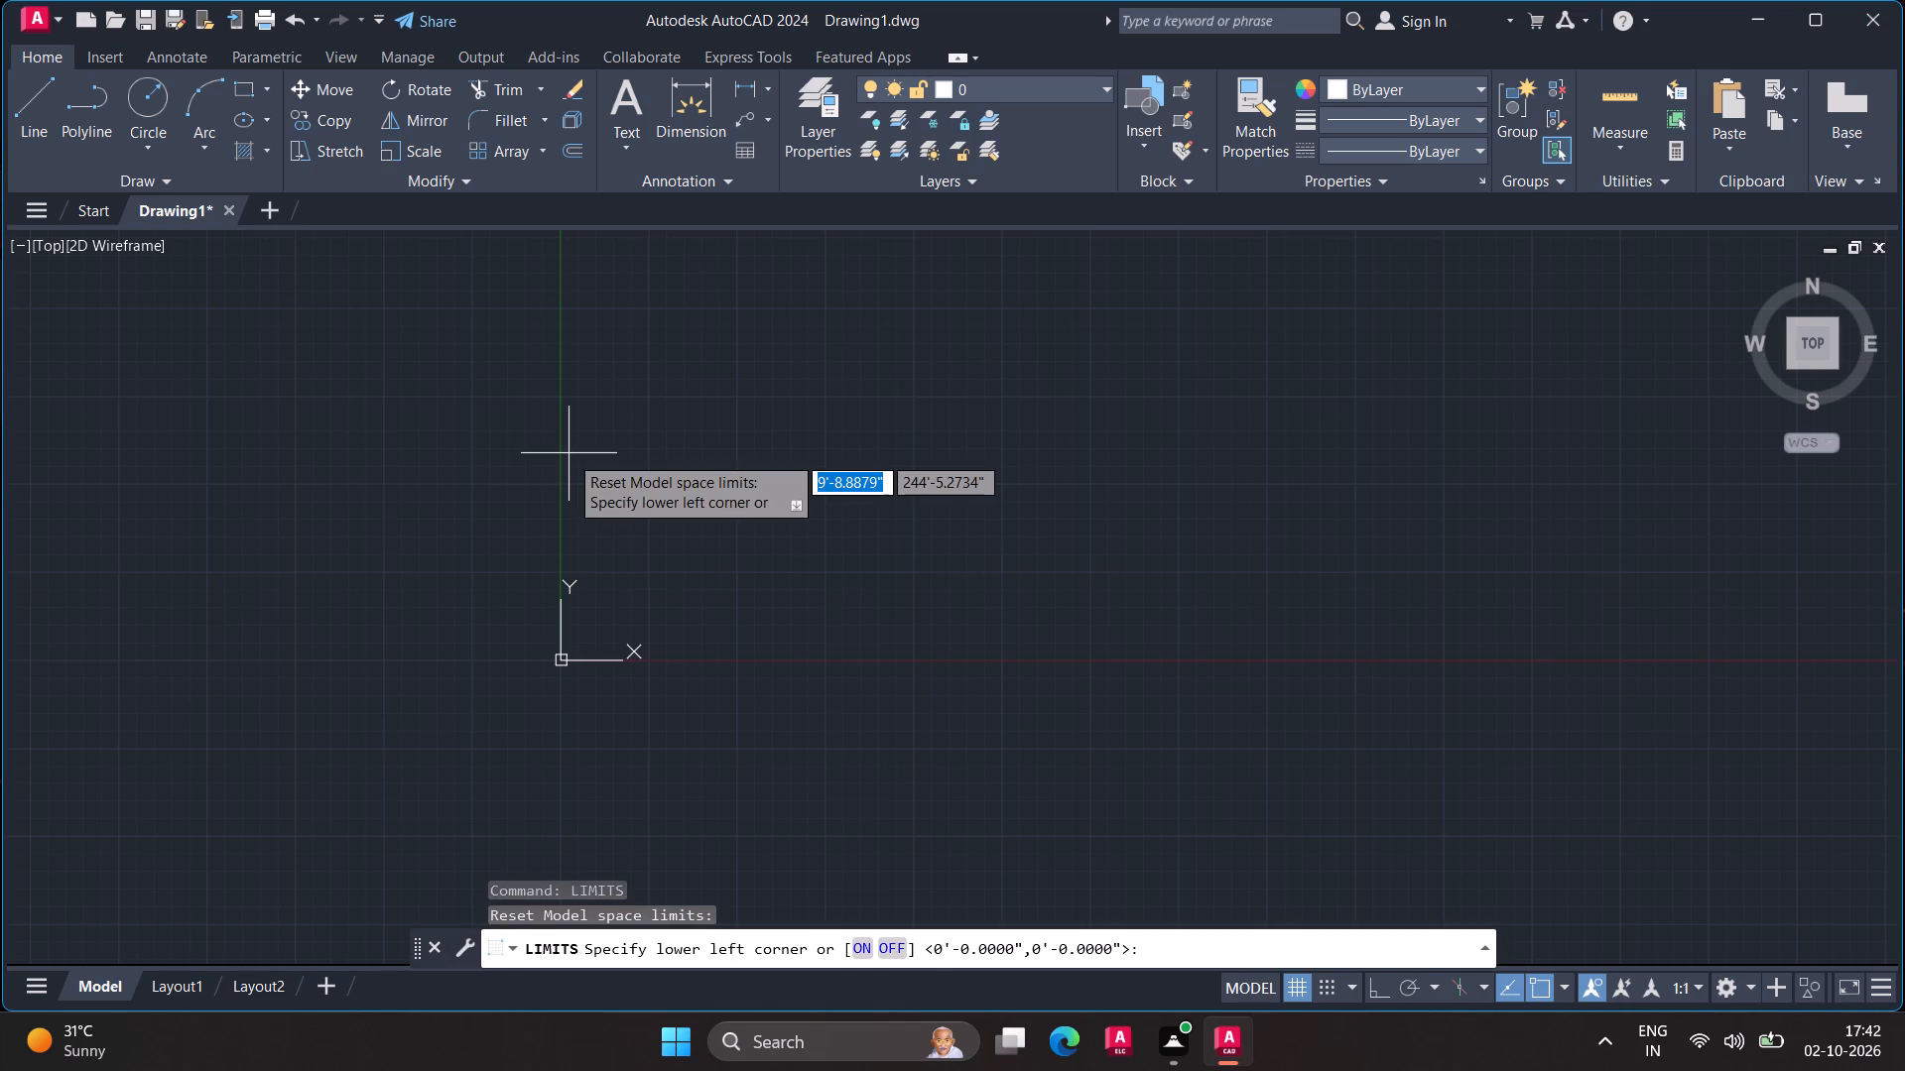
key("0")
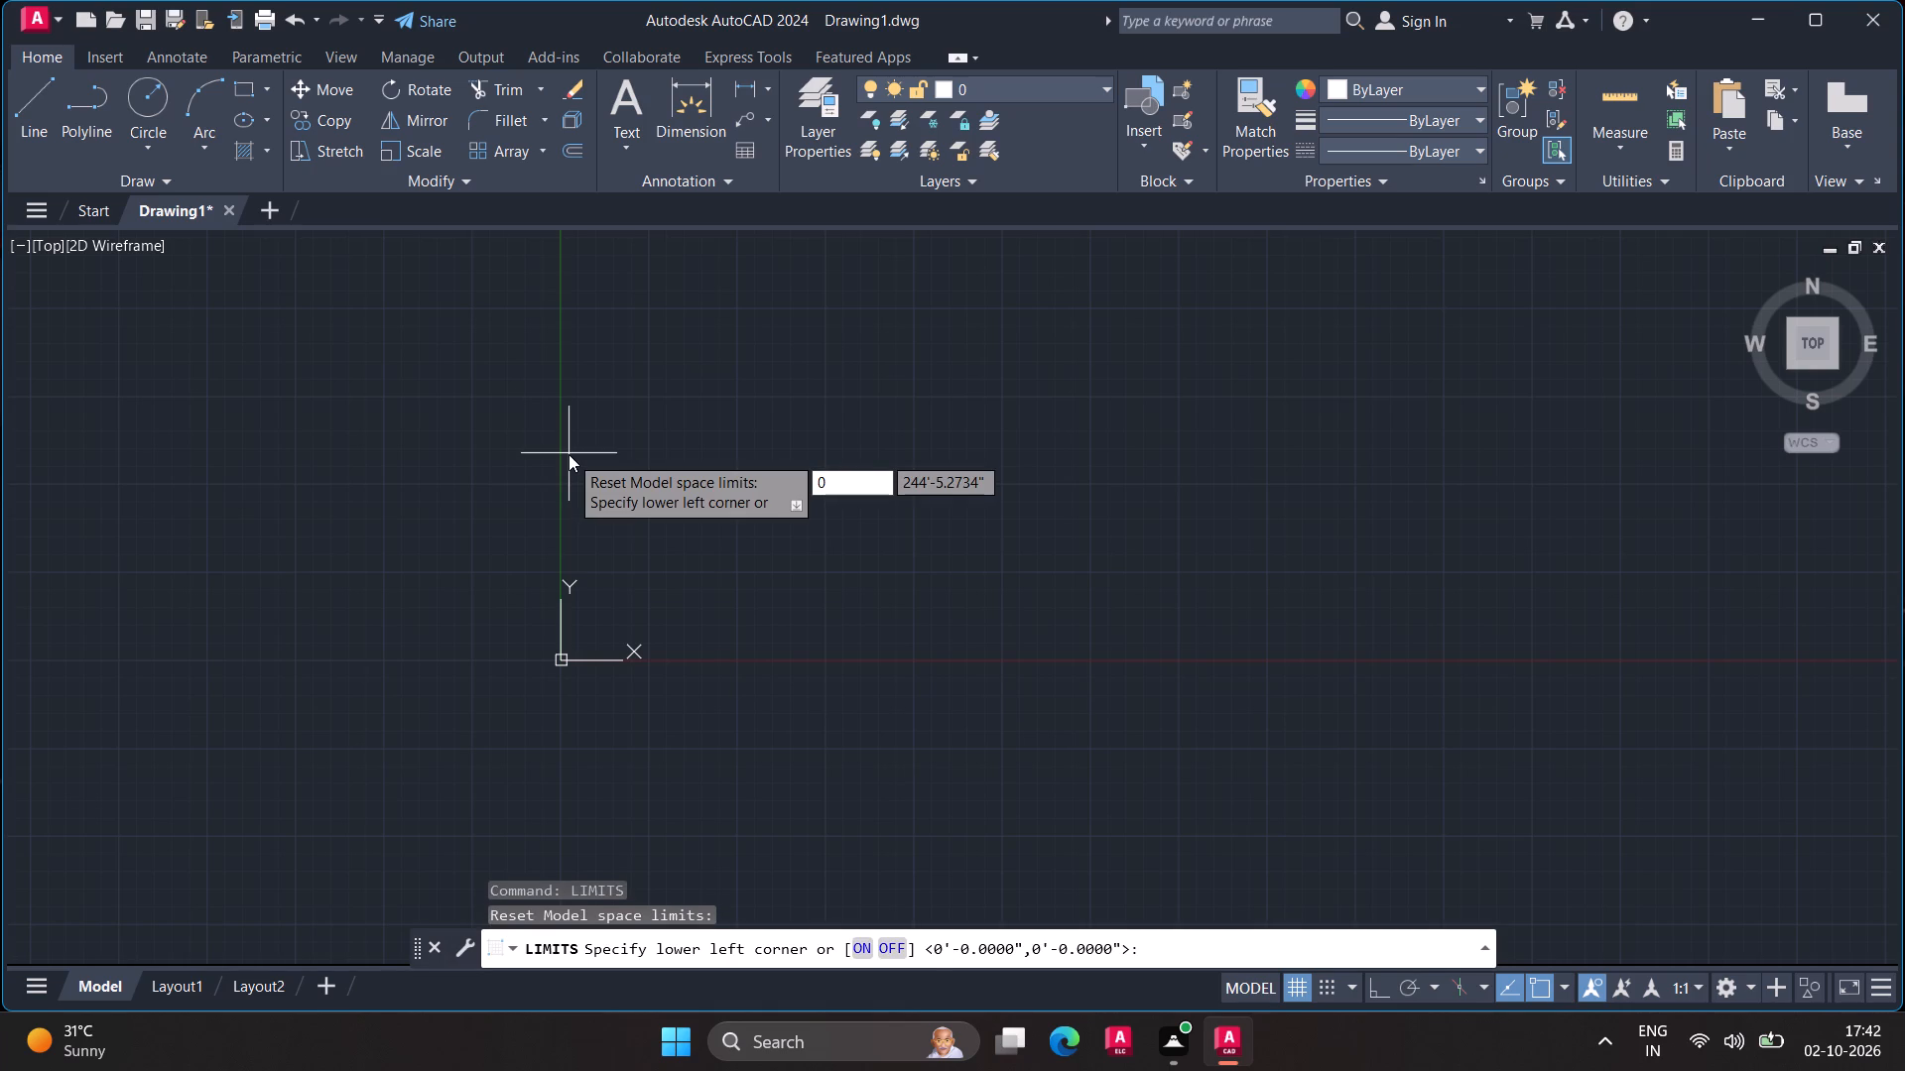
type(",0")
key("Return")
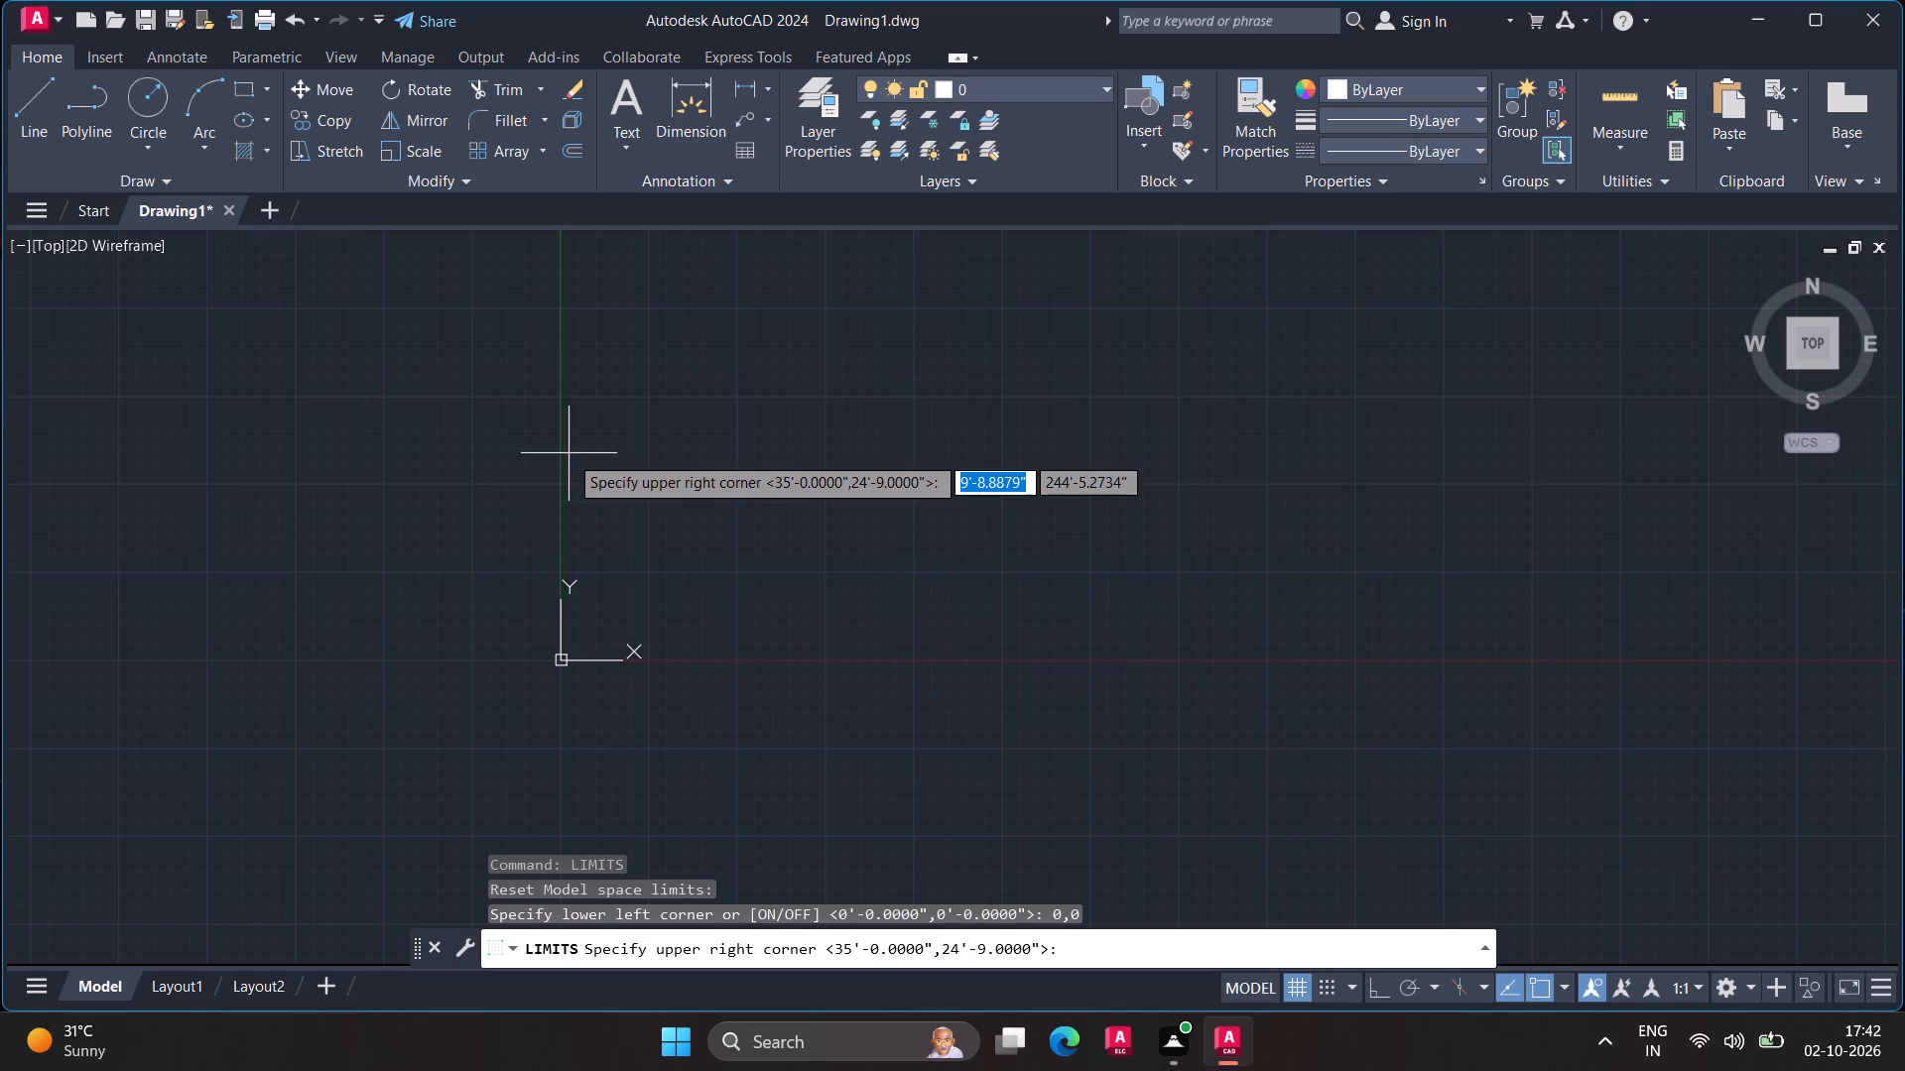
type("8.3")
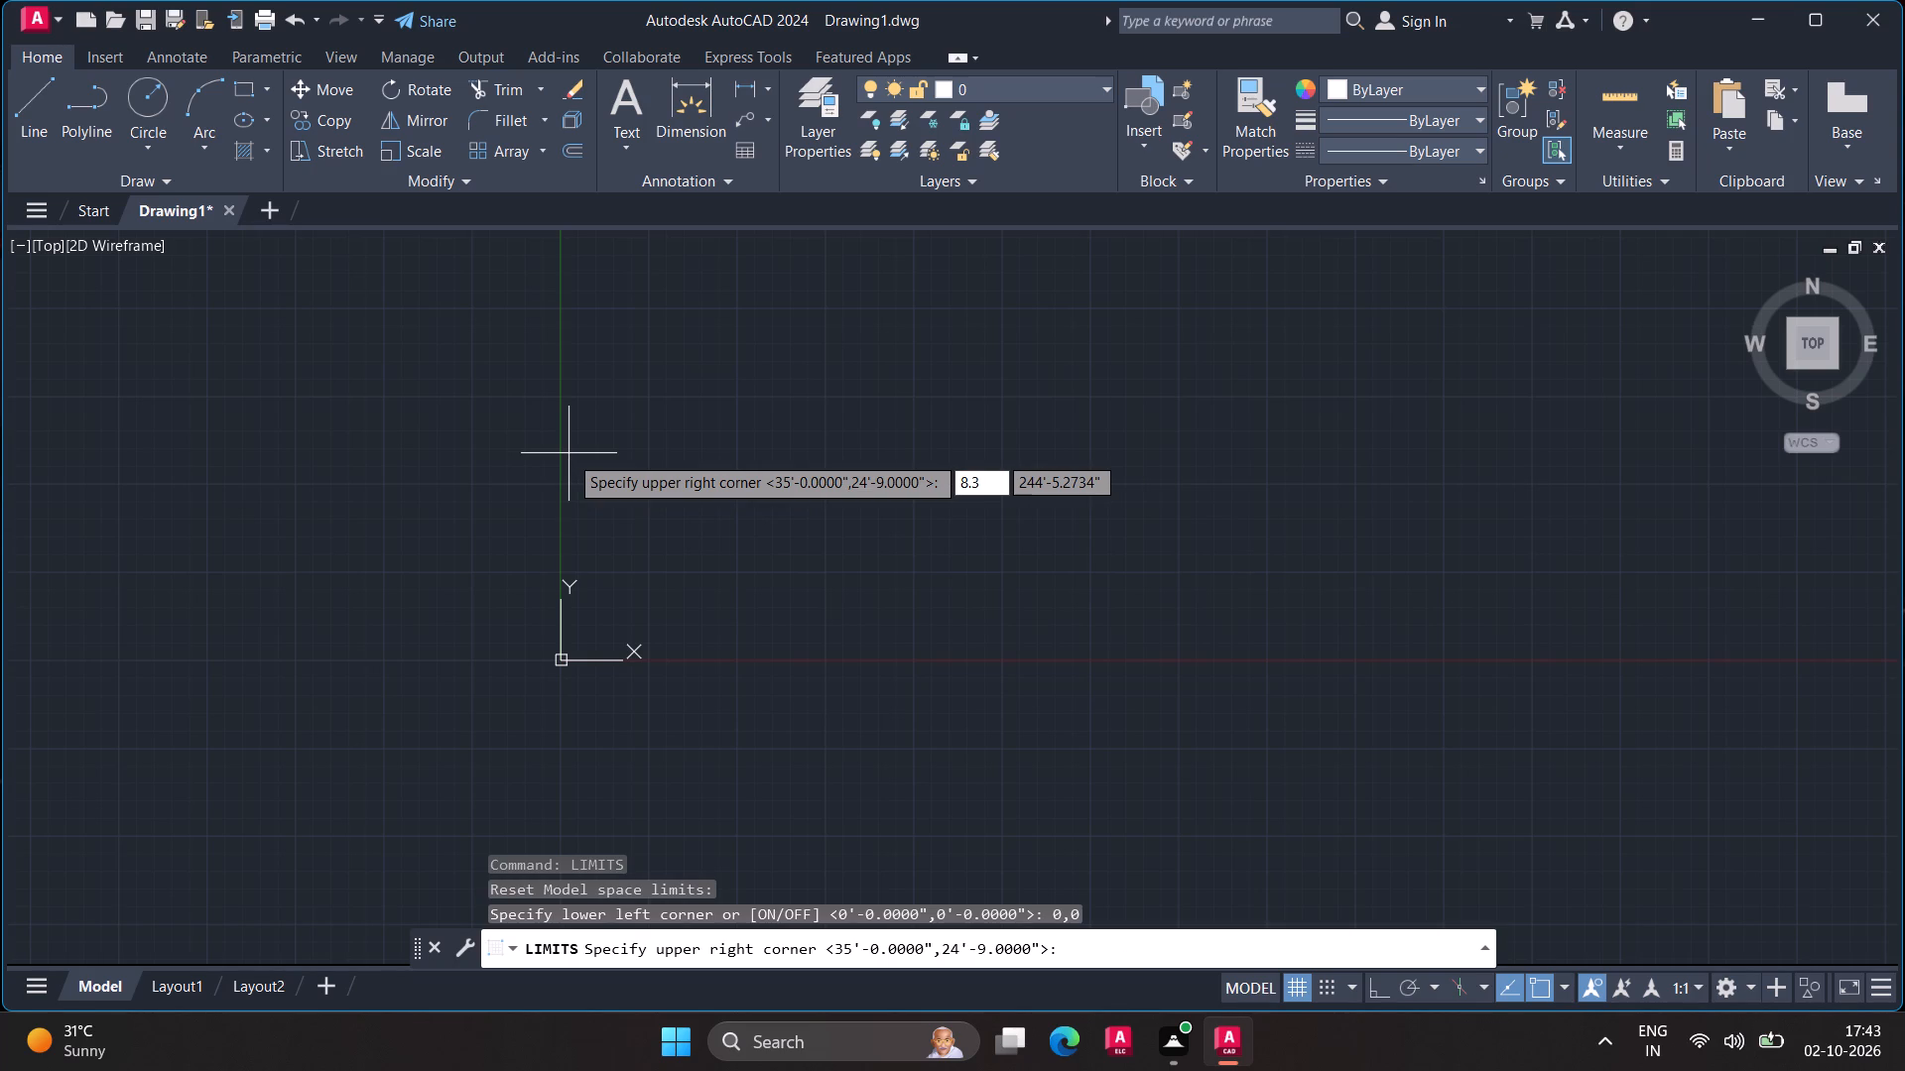
key("shift+quotedbl")
key("Tab")
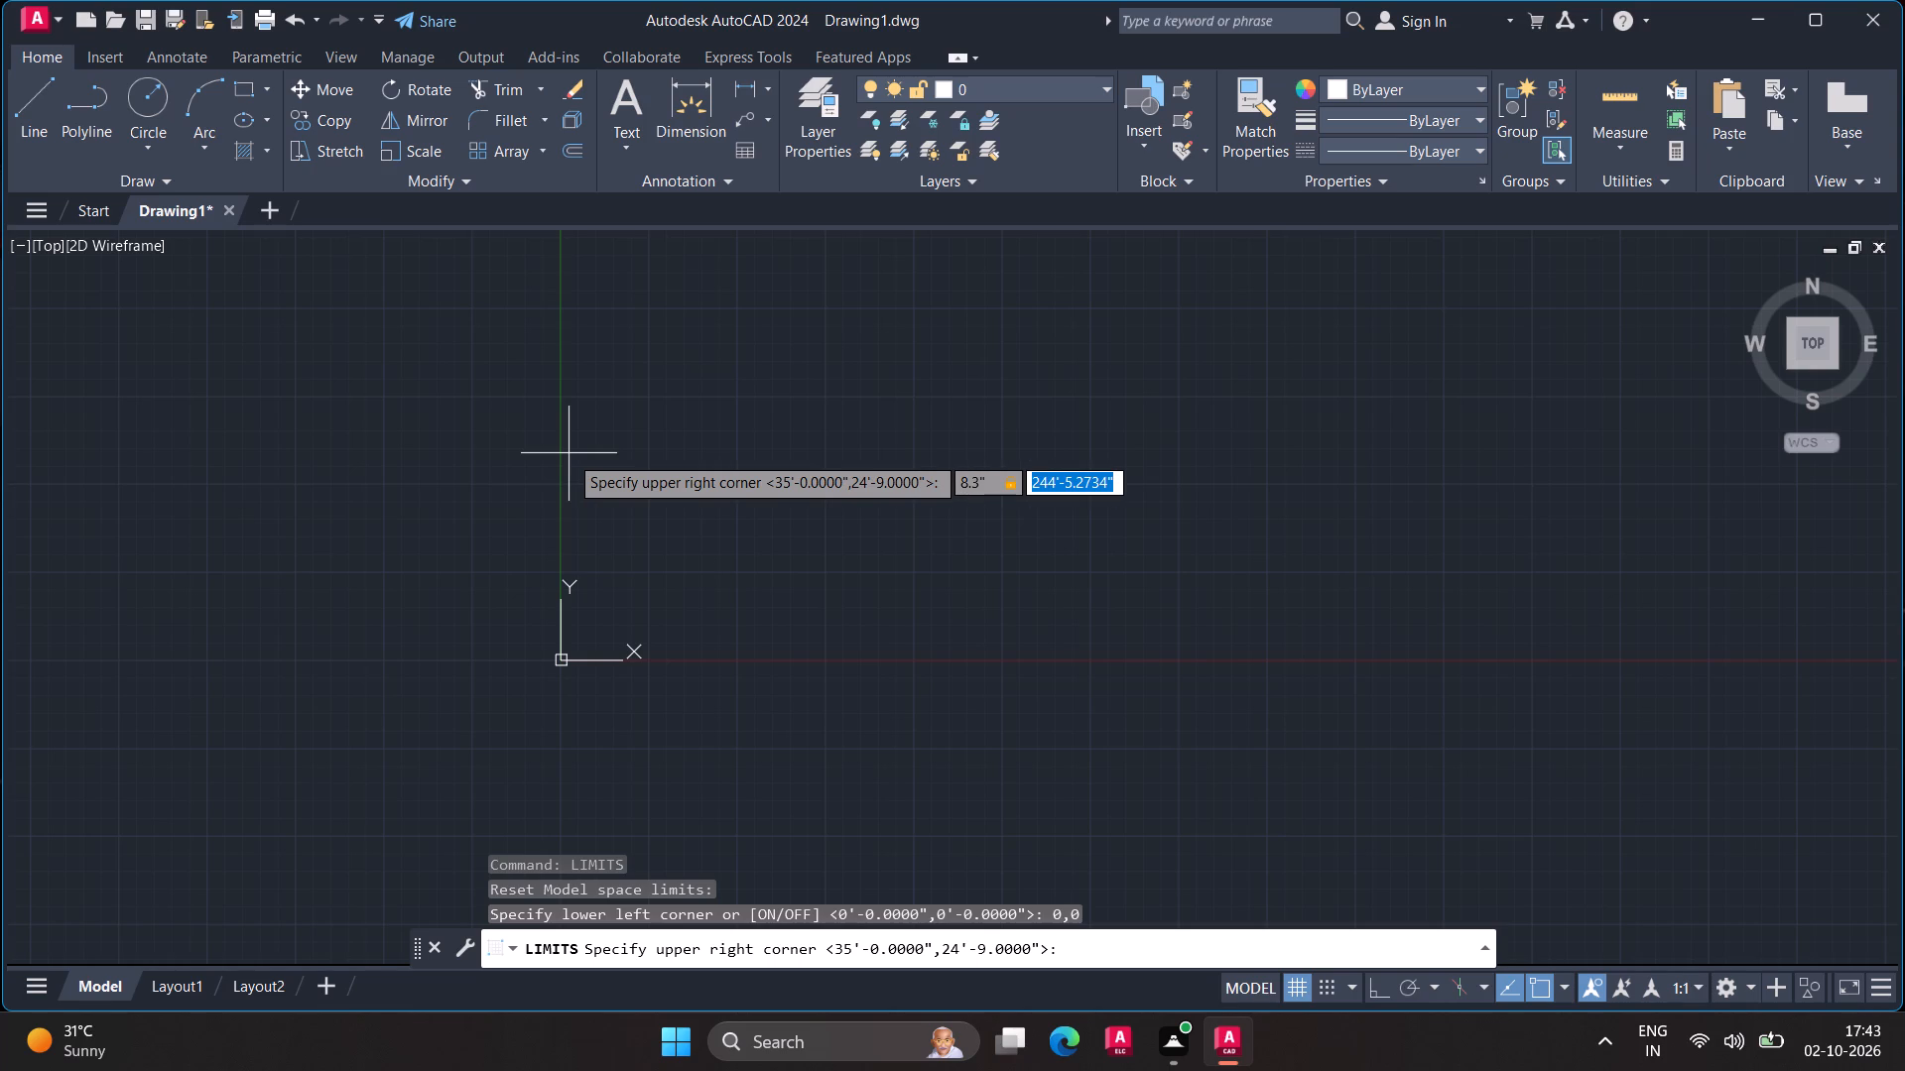
type("11.")
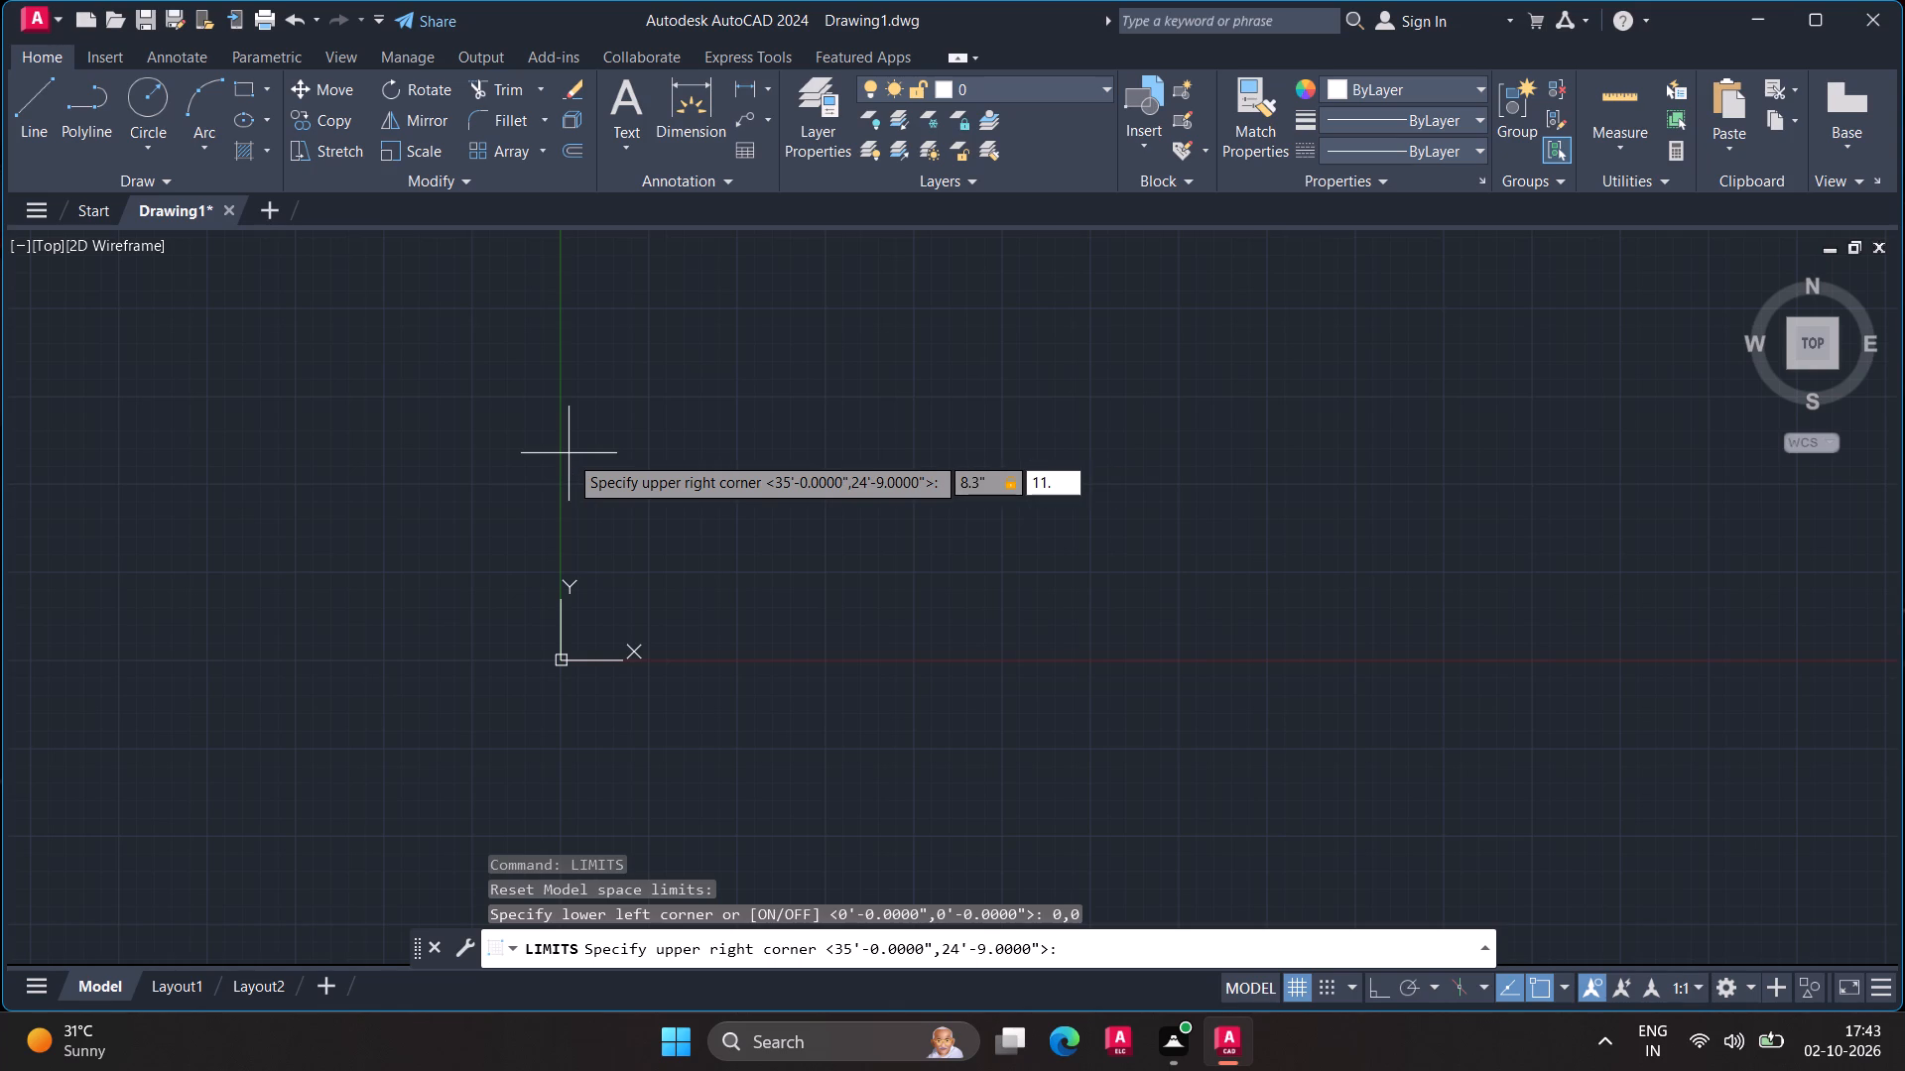
key("7")
key("shift+quotedbl")
key("Return")
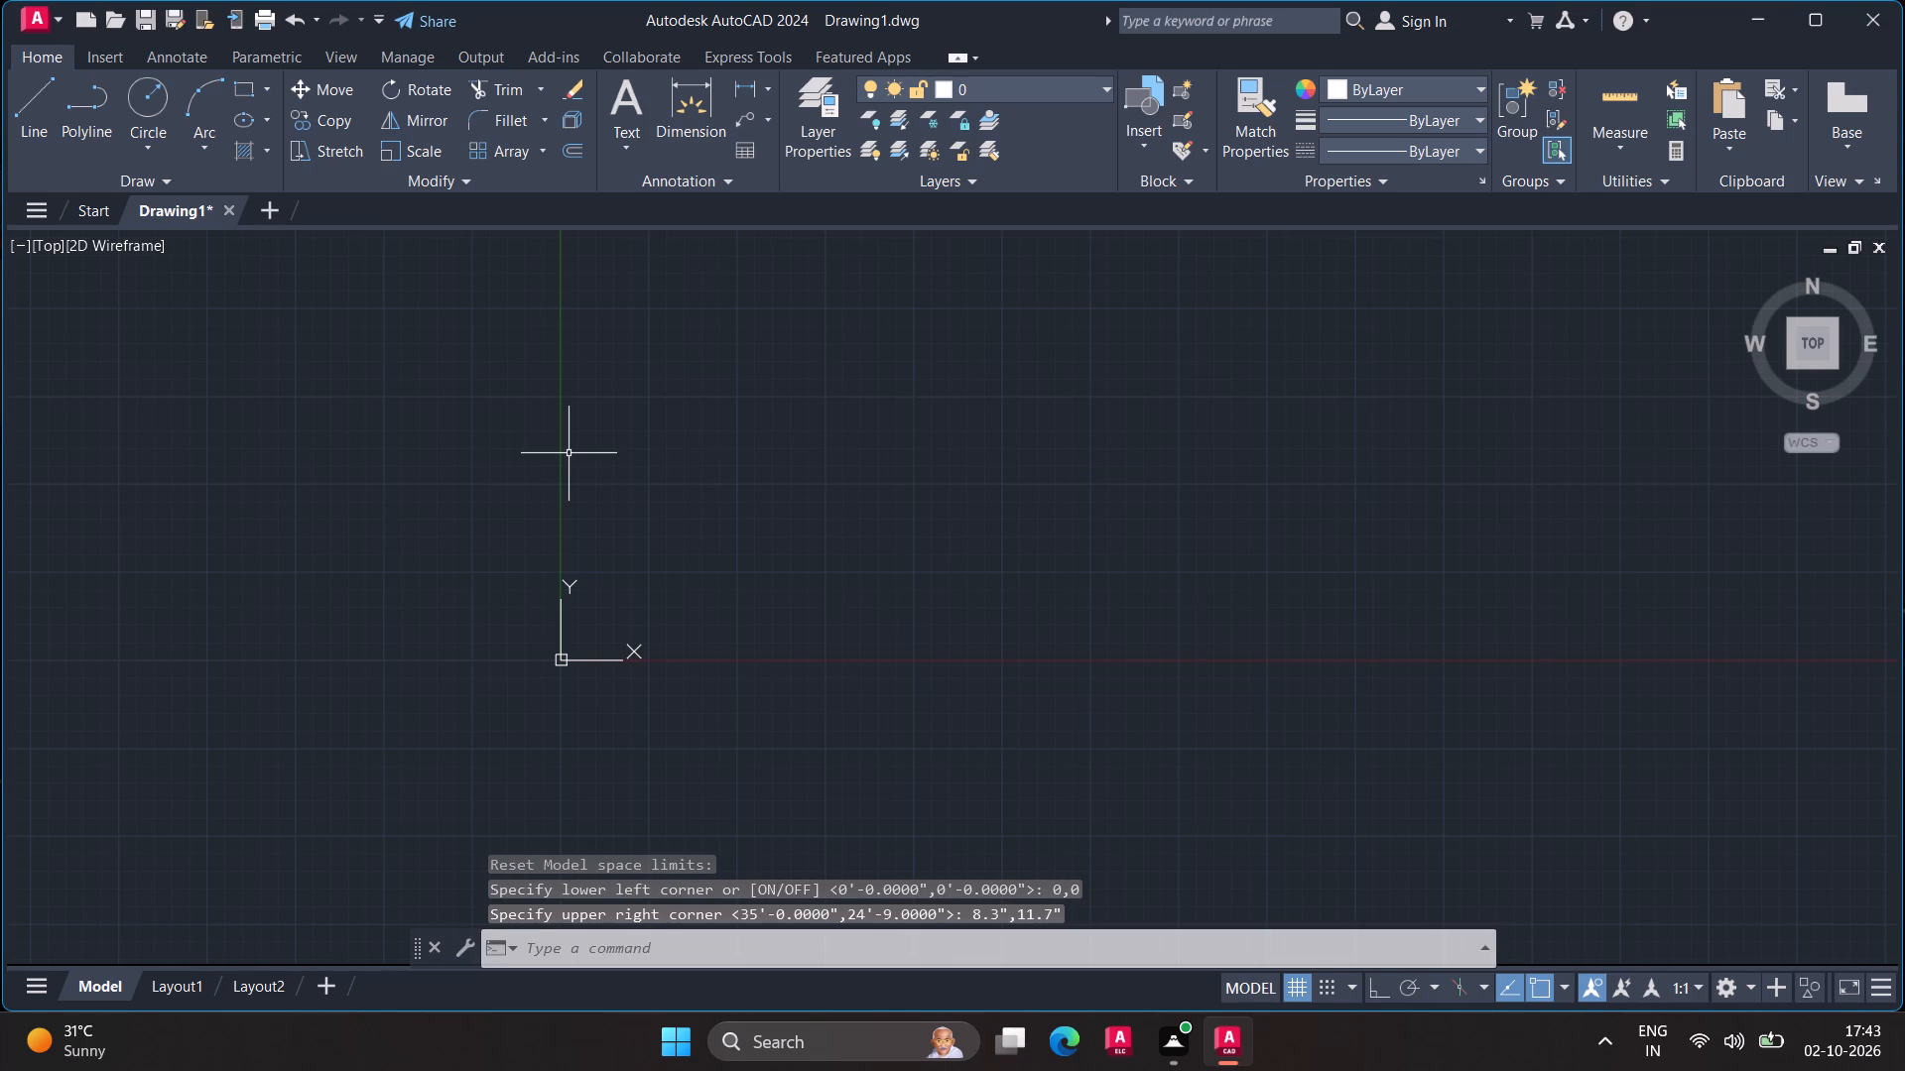
key("z")
key("Return")
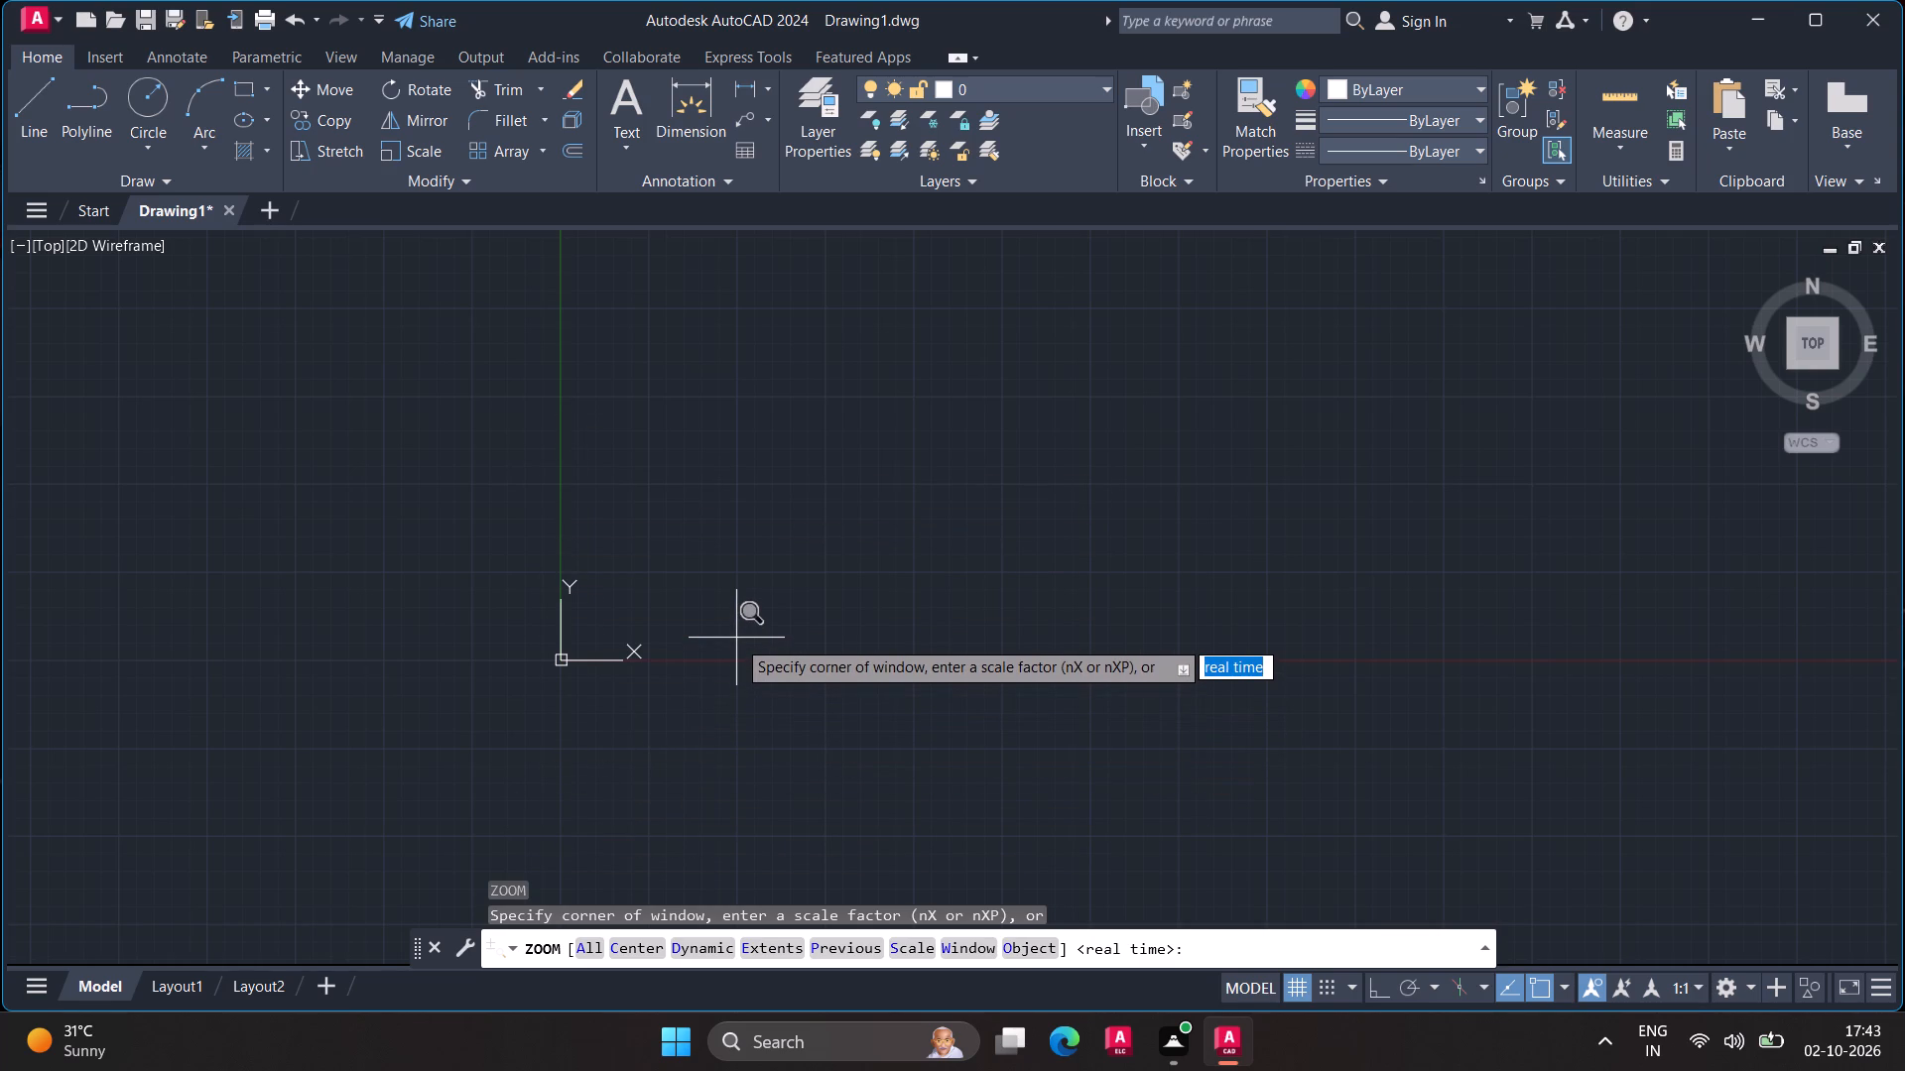
key("a")
key("Return")
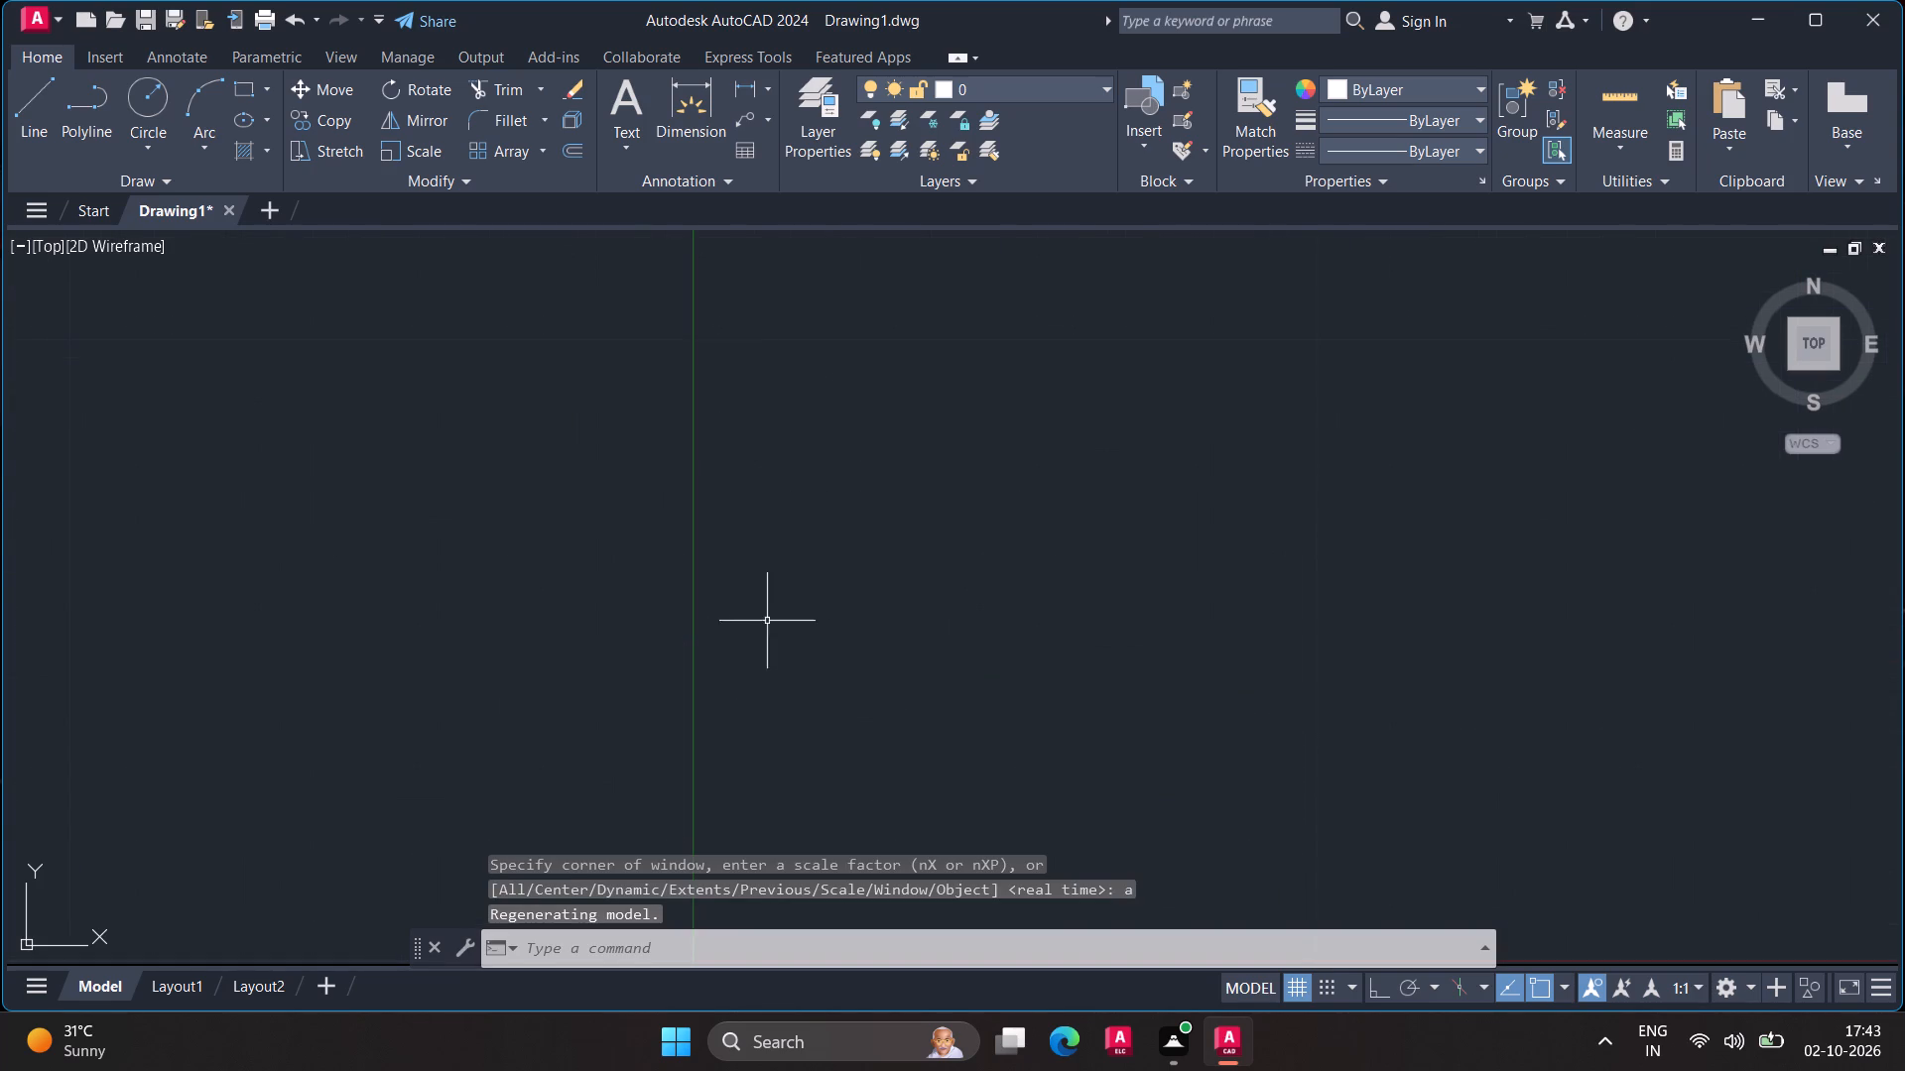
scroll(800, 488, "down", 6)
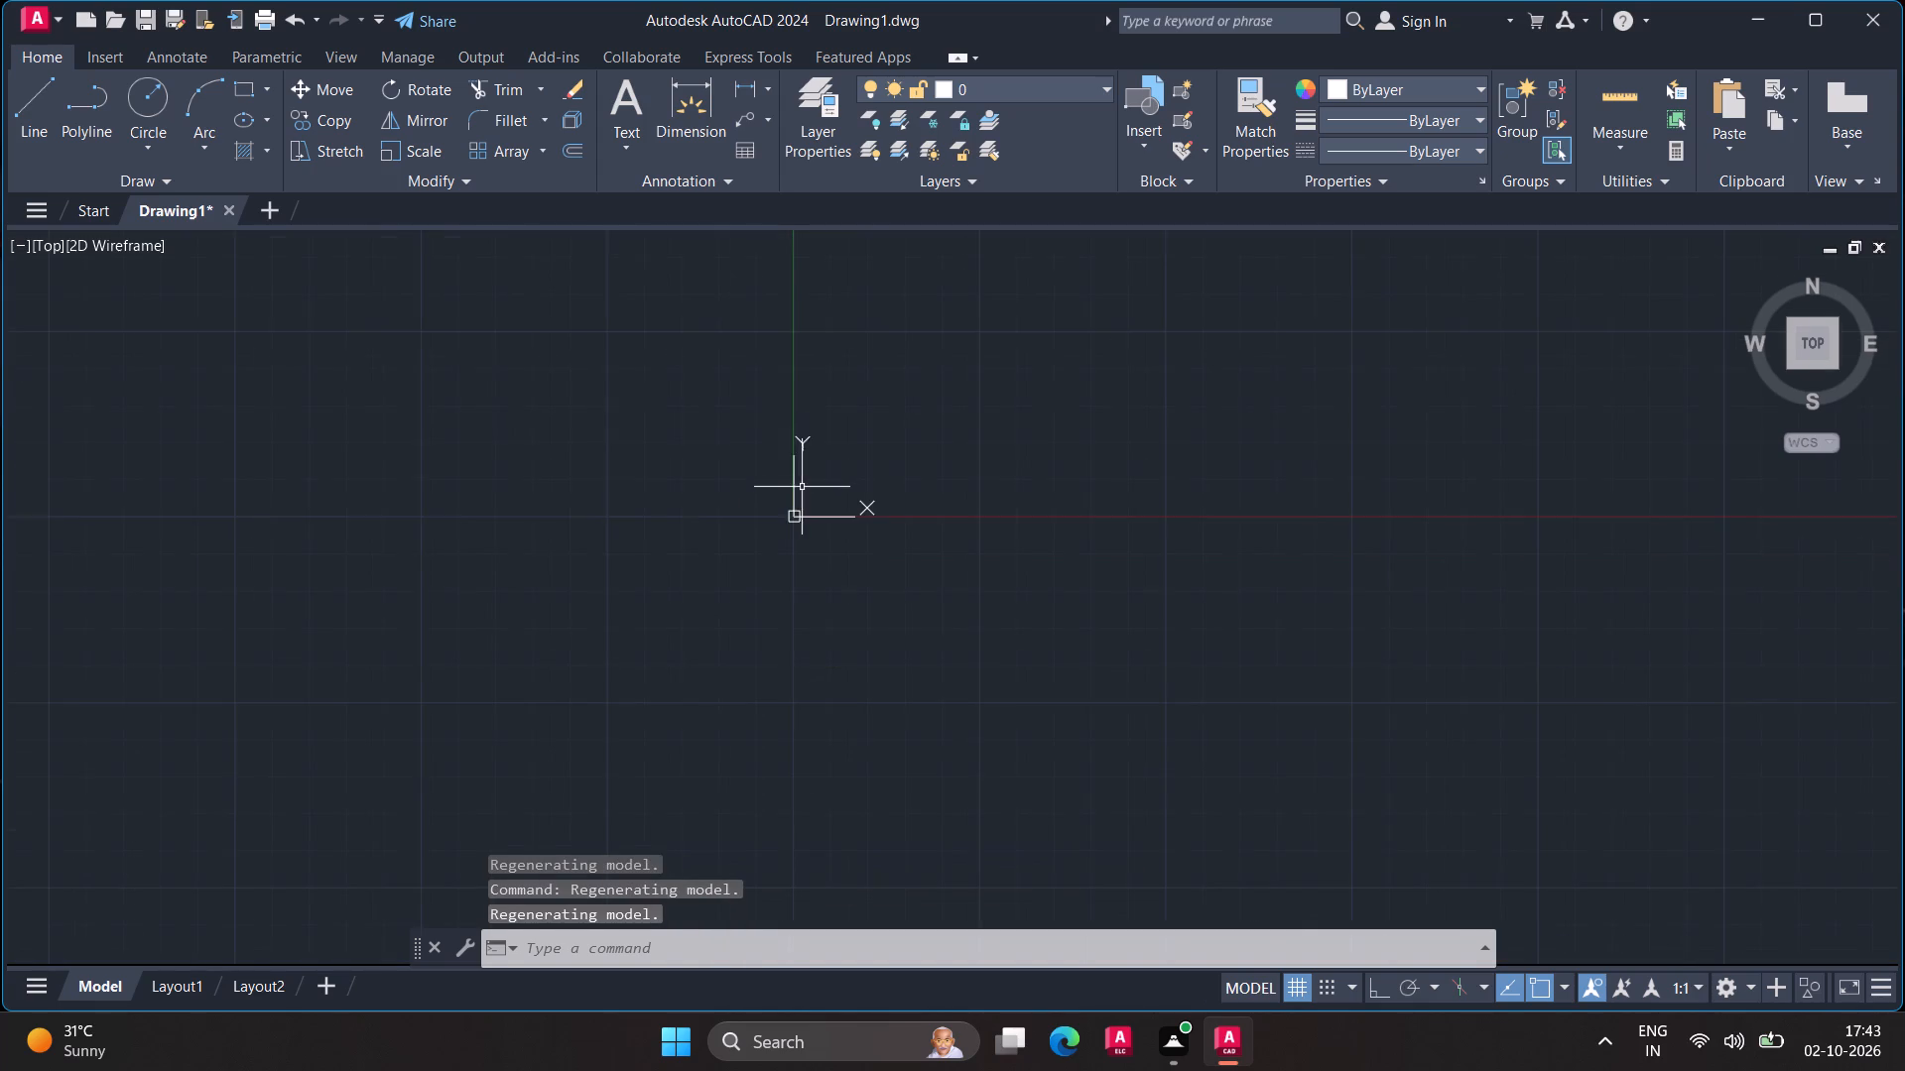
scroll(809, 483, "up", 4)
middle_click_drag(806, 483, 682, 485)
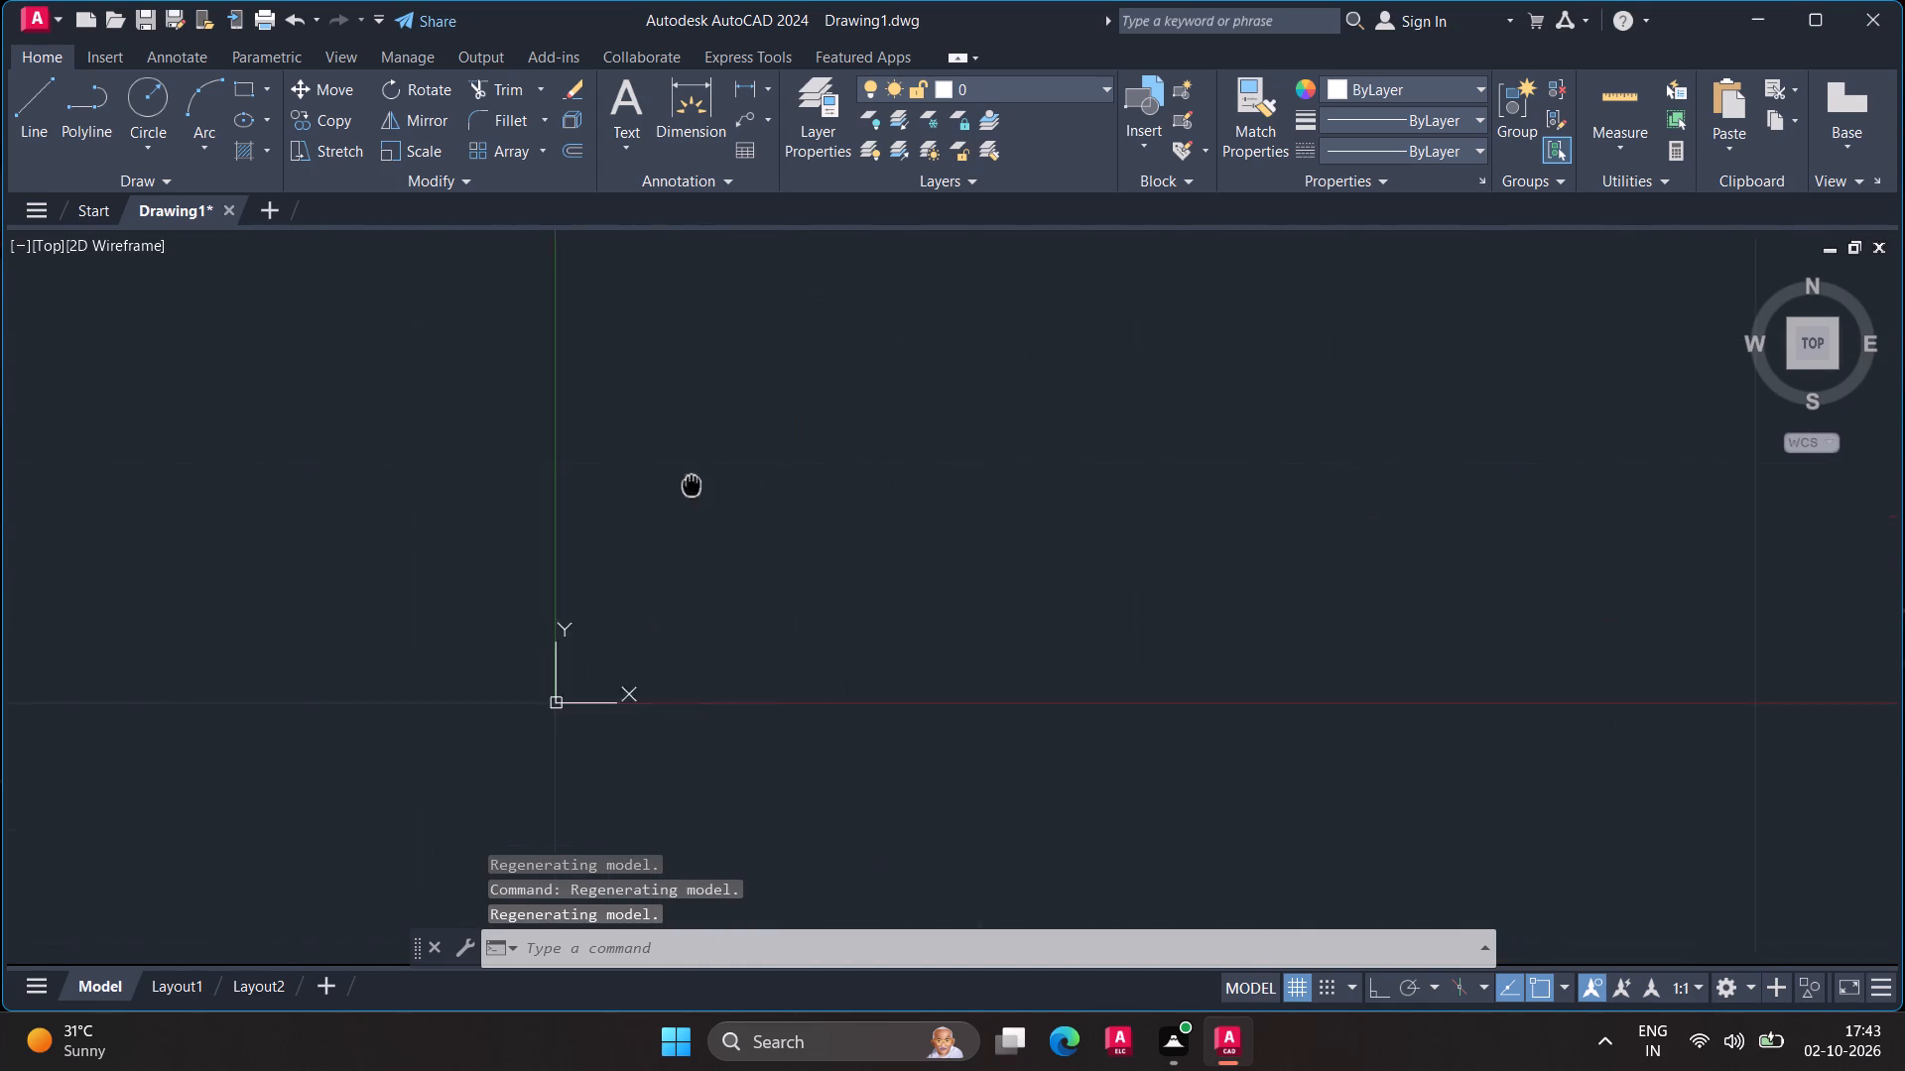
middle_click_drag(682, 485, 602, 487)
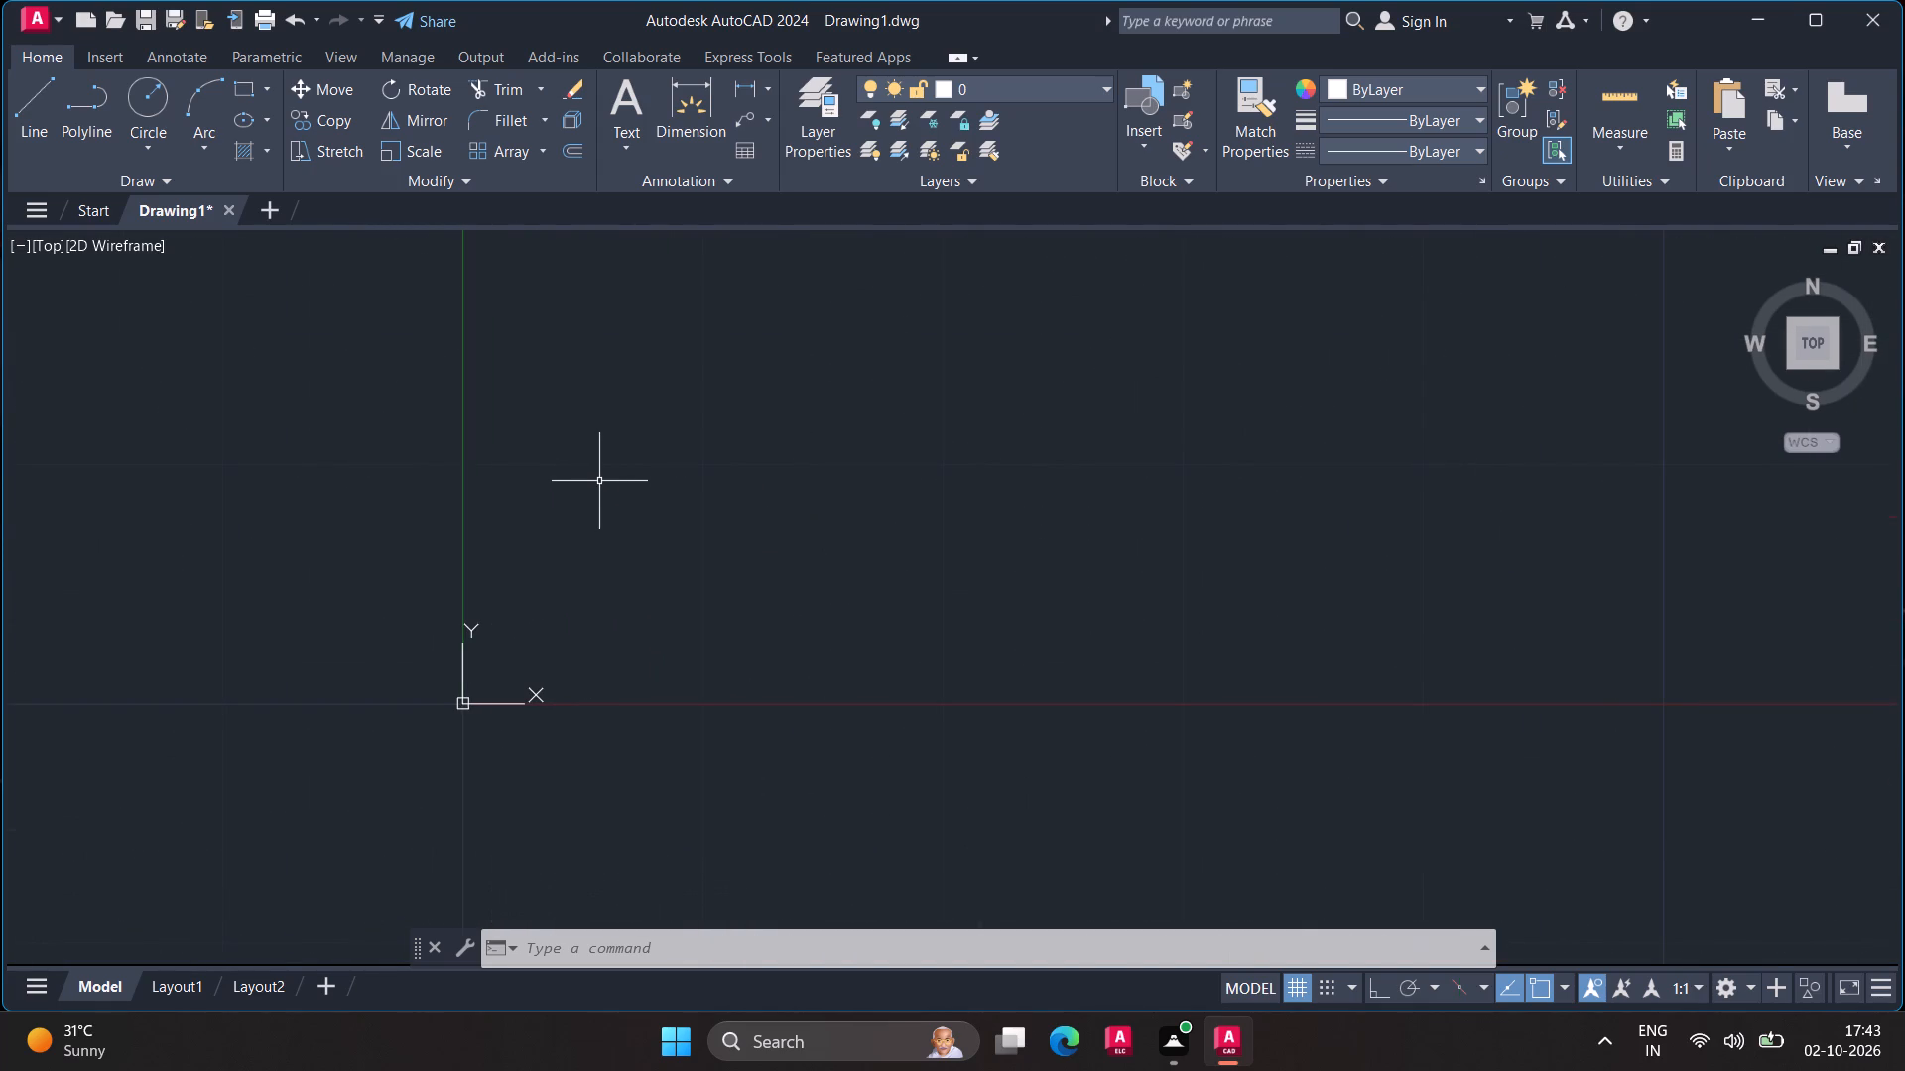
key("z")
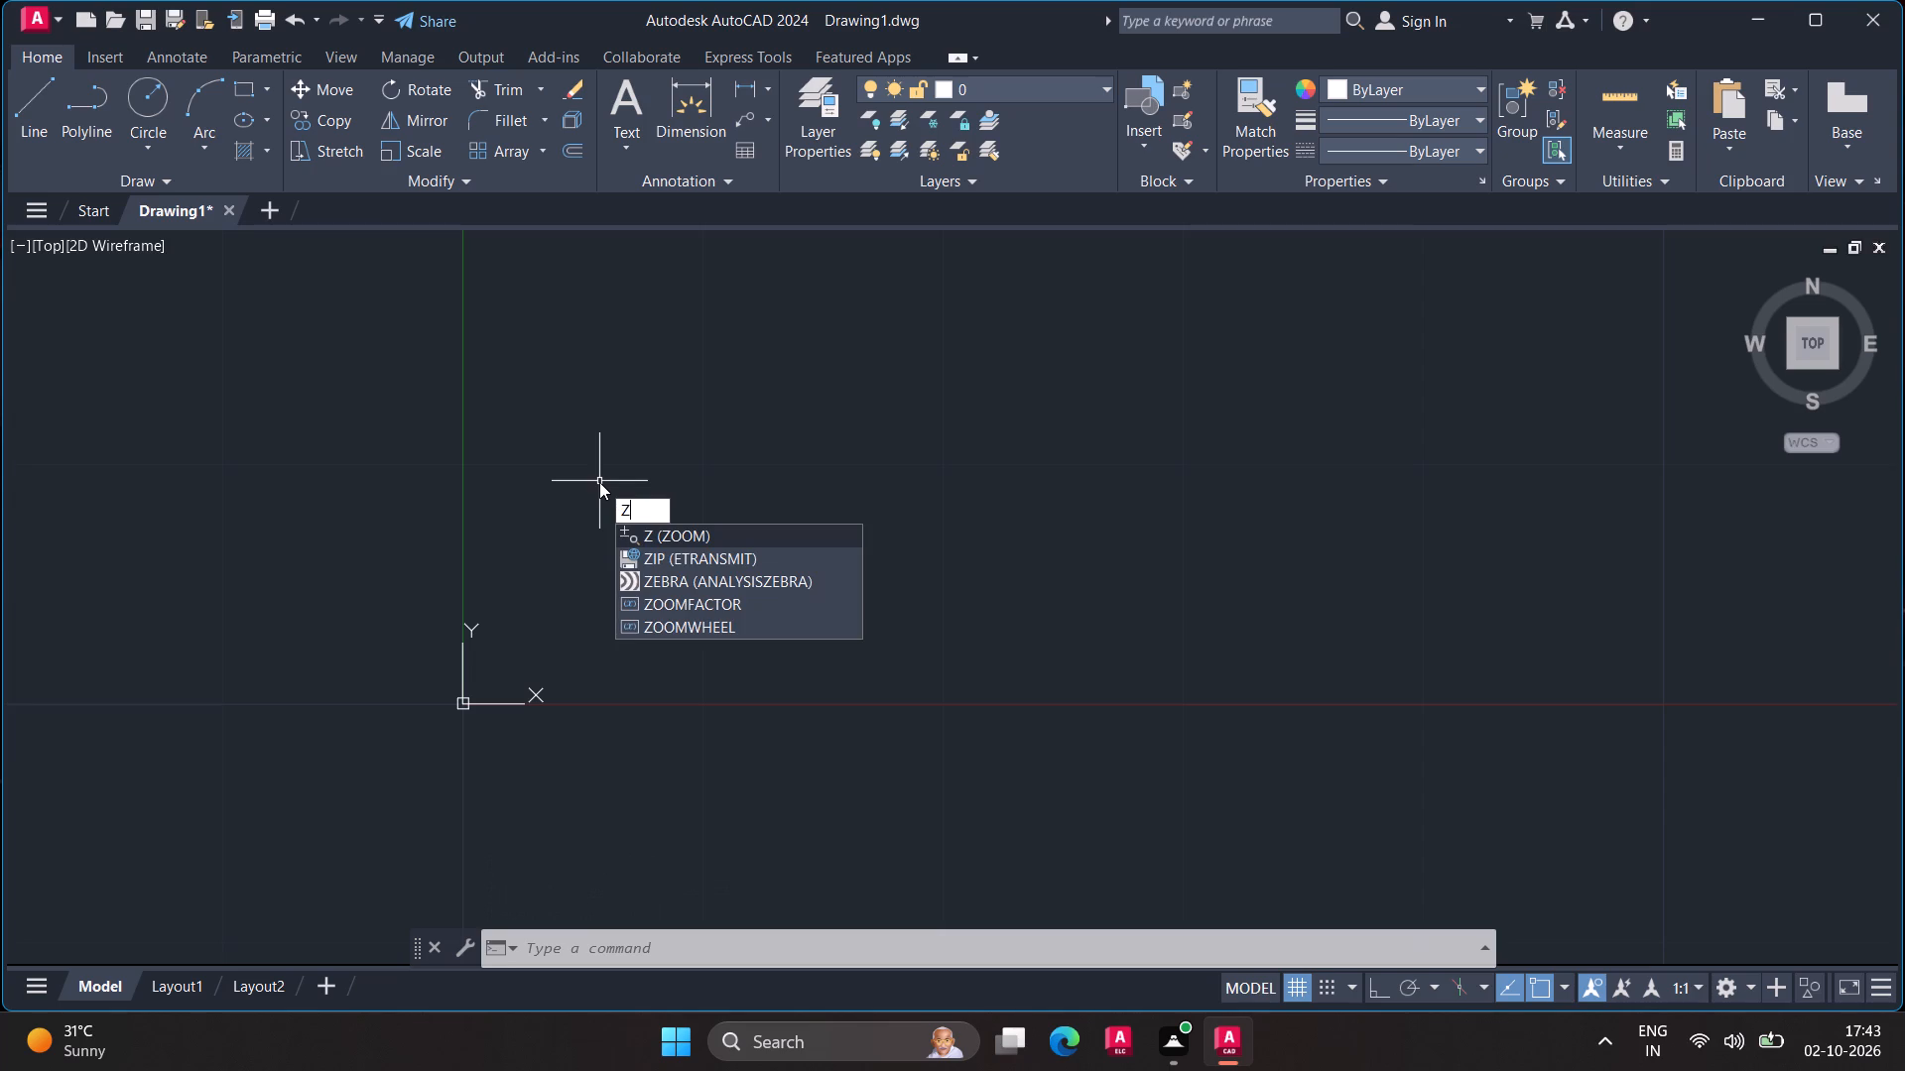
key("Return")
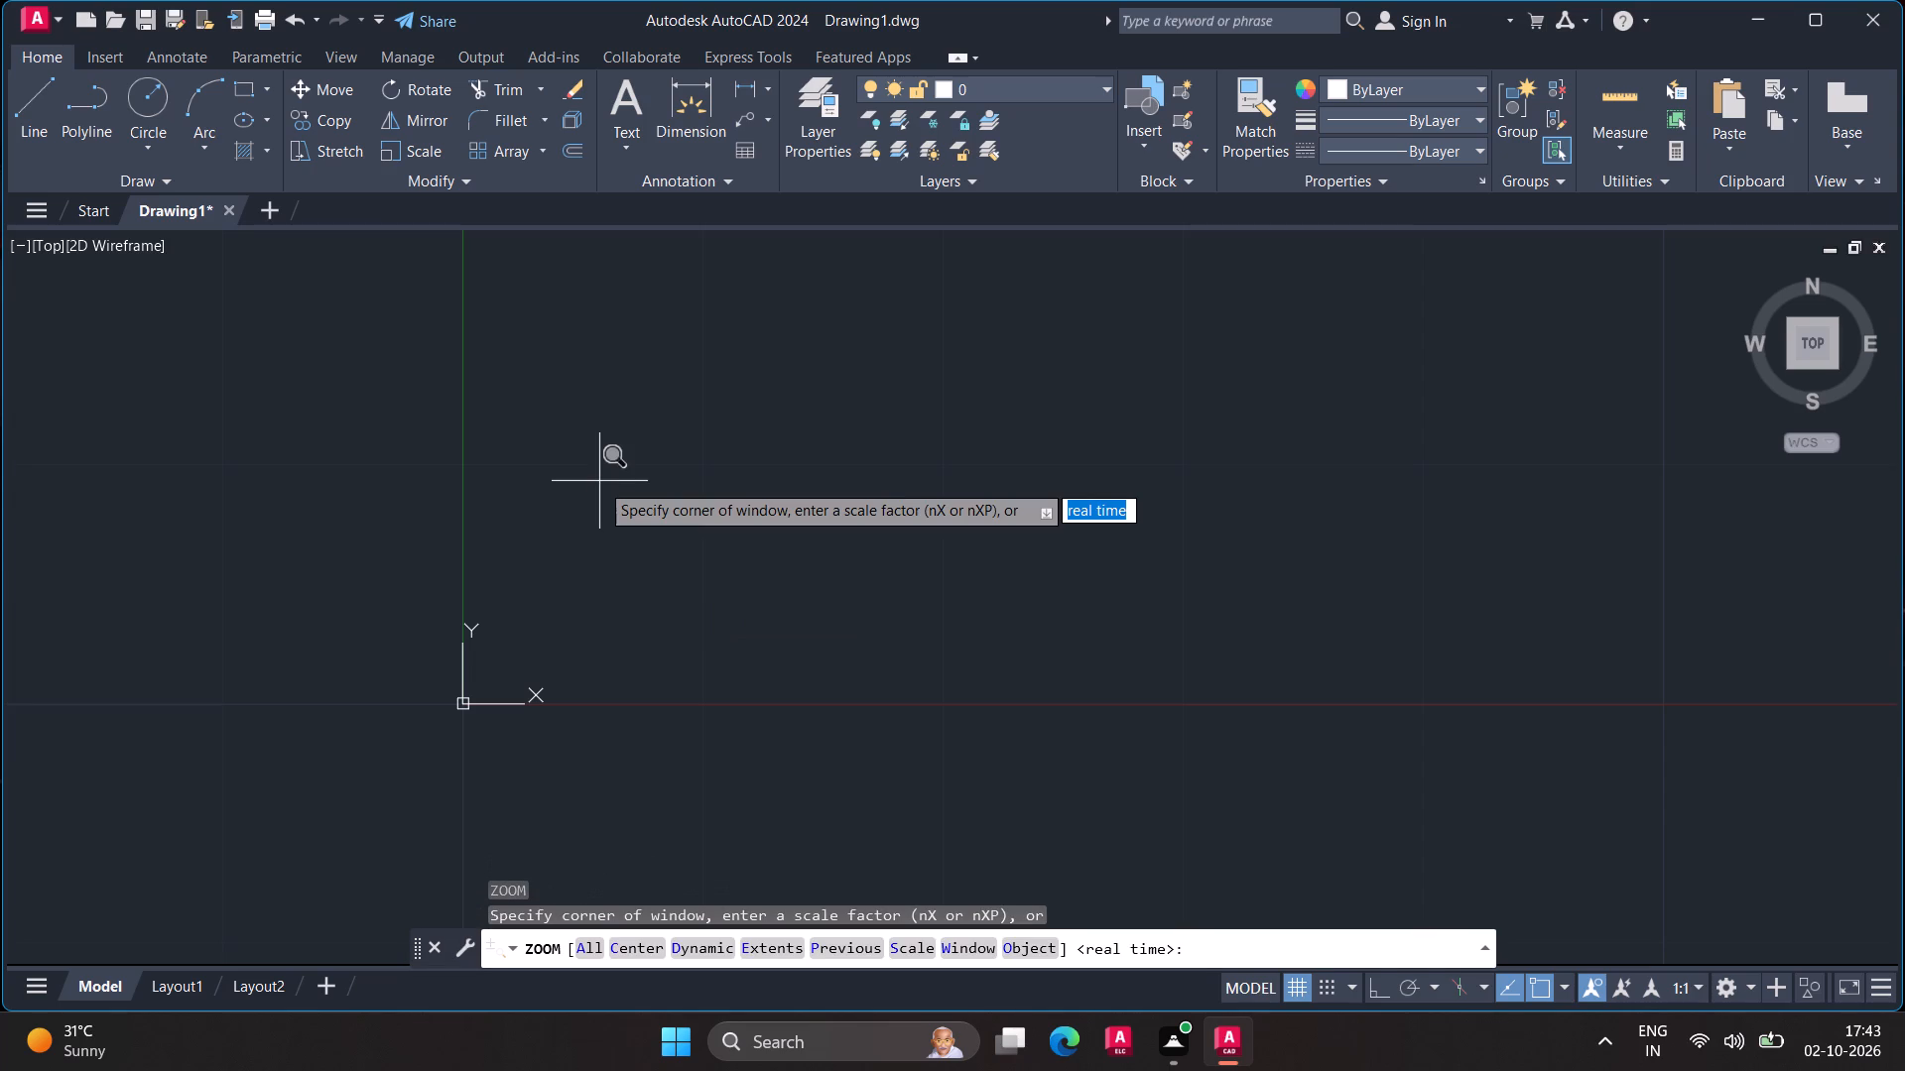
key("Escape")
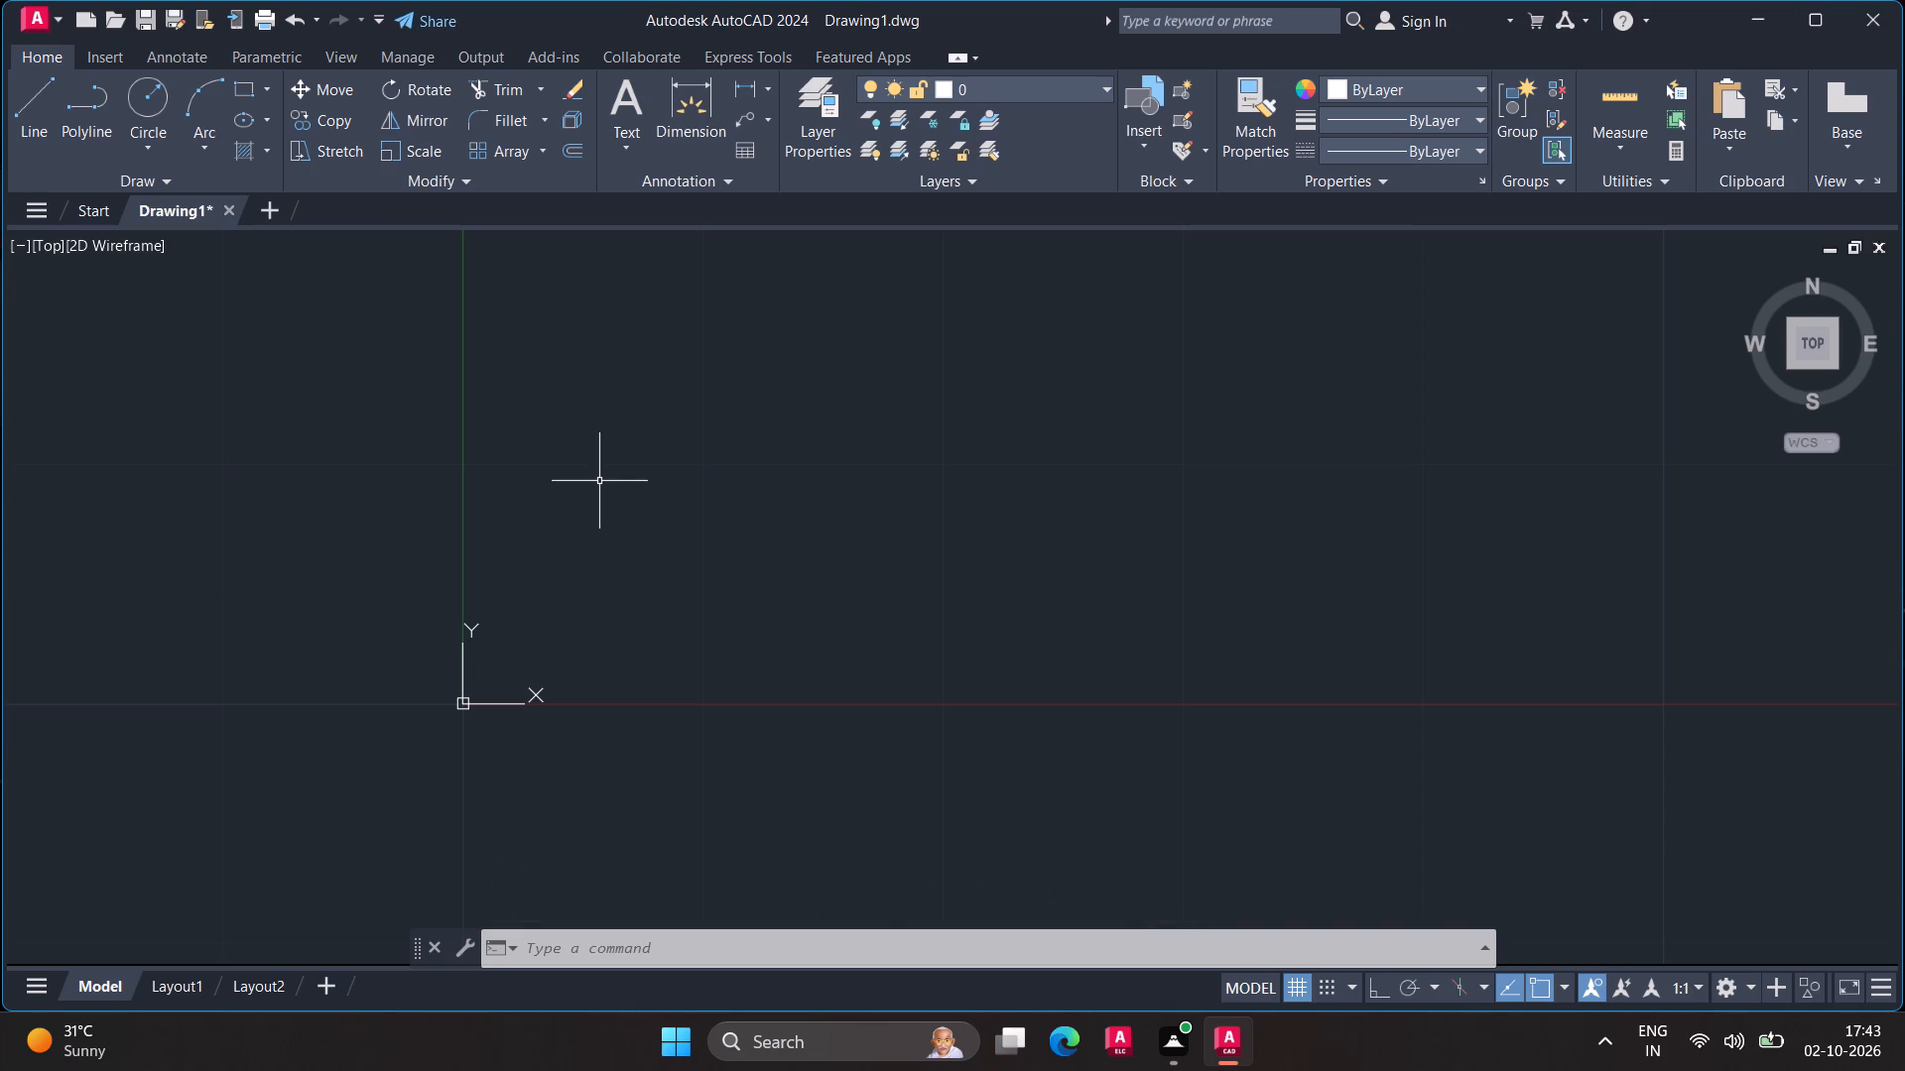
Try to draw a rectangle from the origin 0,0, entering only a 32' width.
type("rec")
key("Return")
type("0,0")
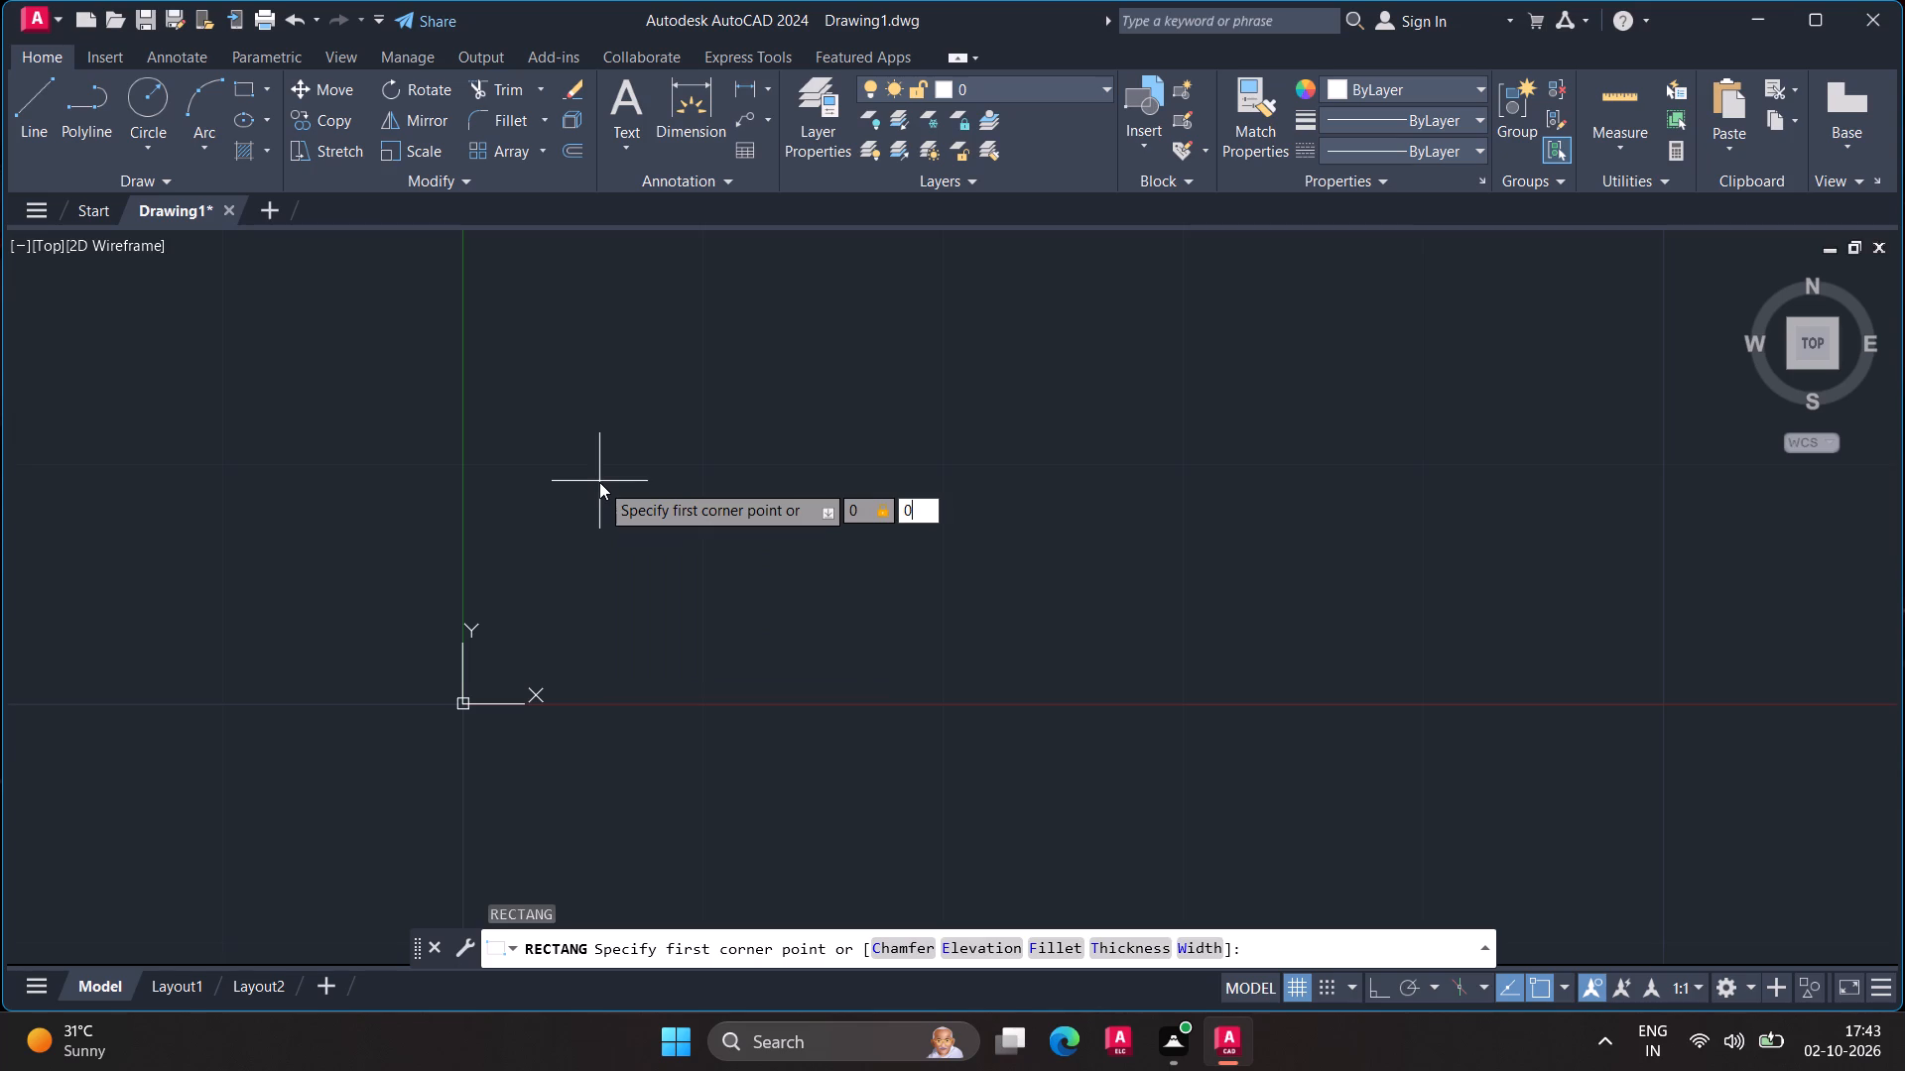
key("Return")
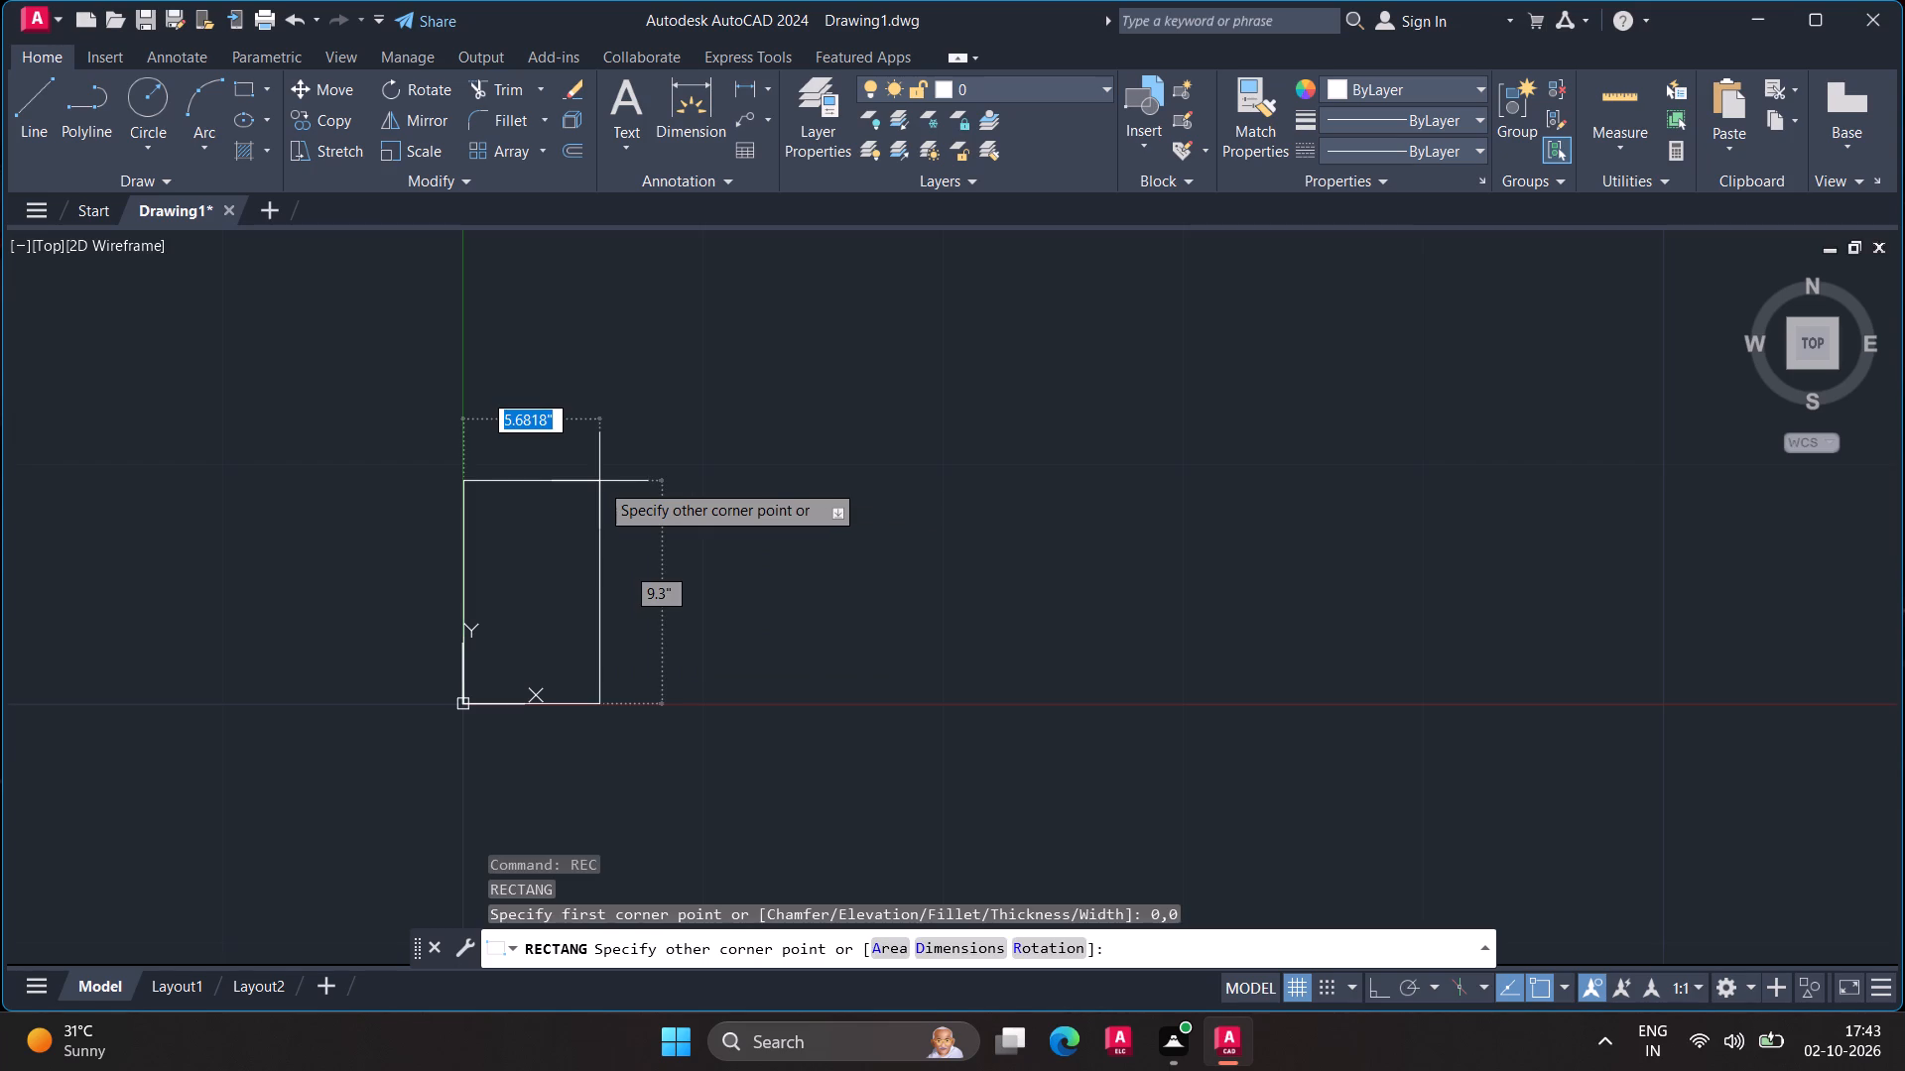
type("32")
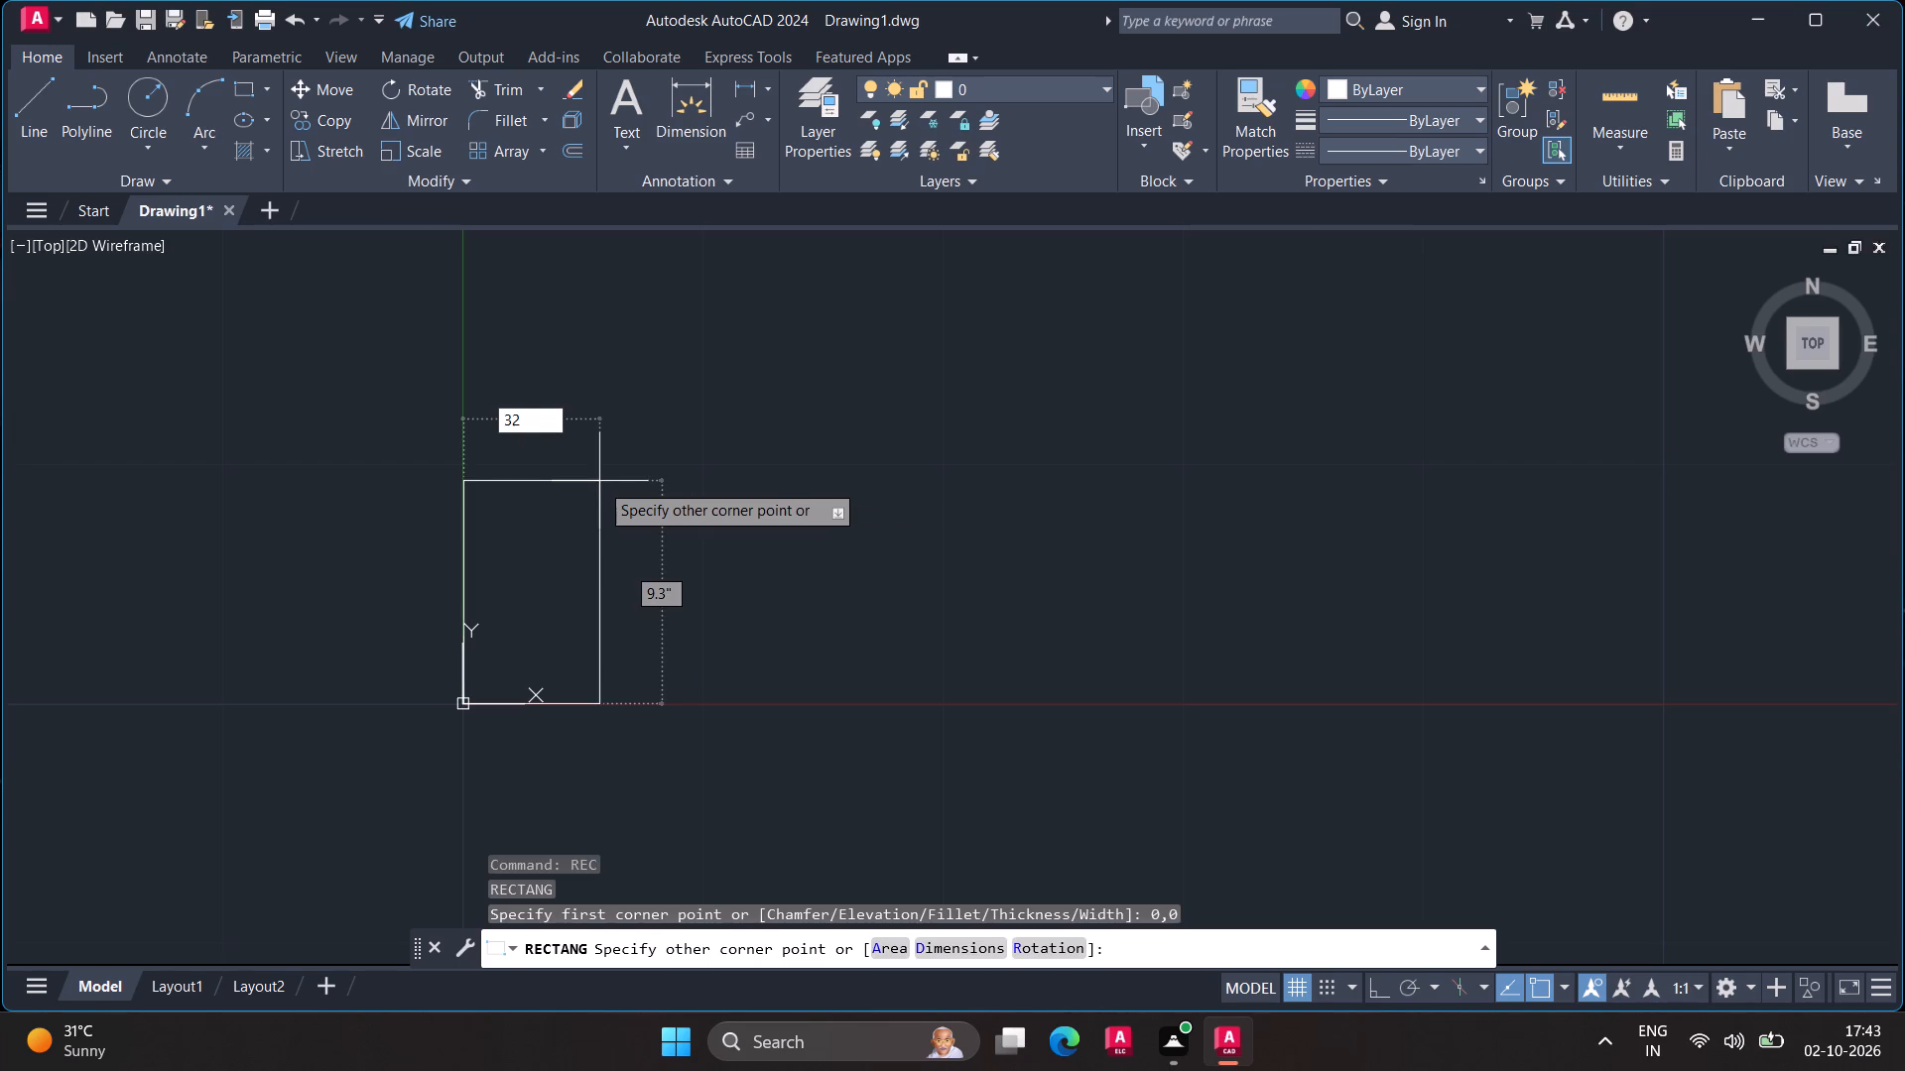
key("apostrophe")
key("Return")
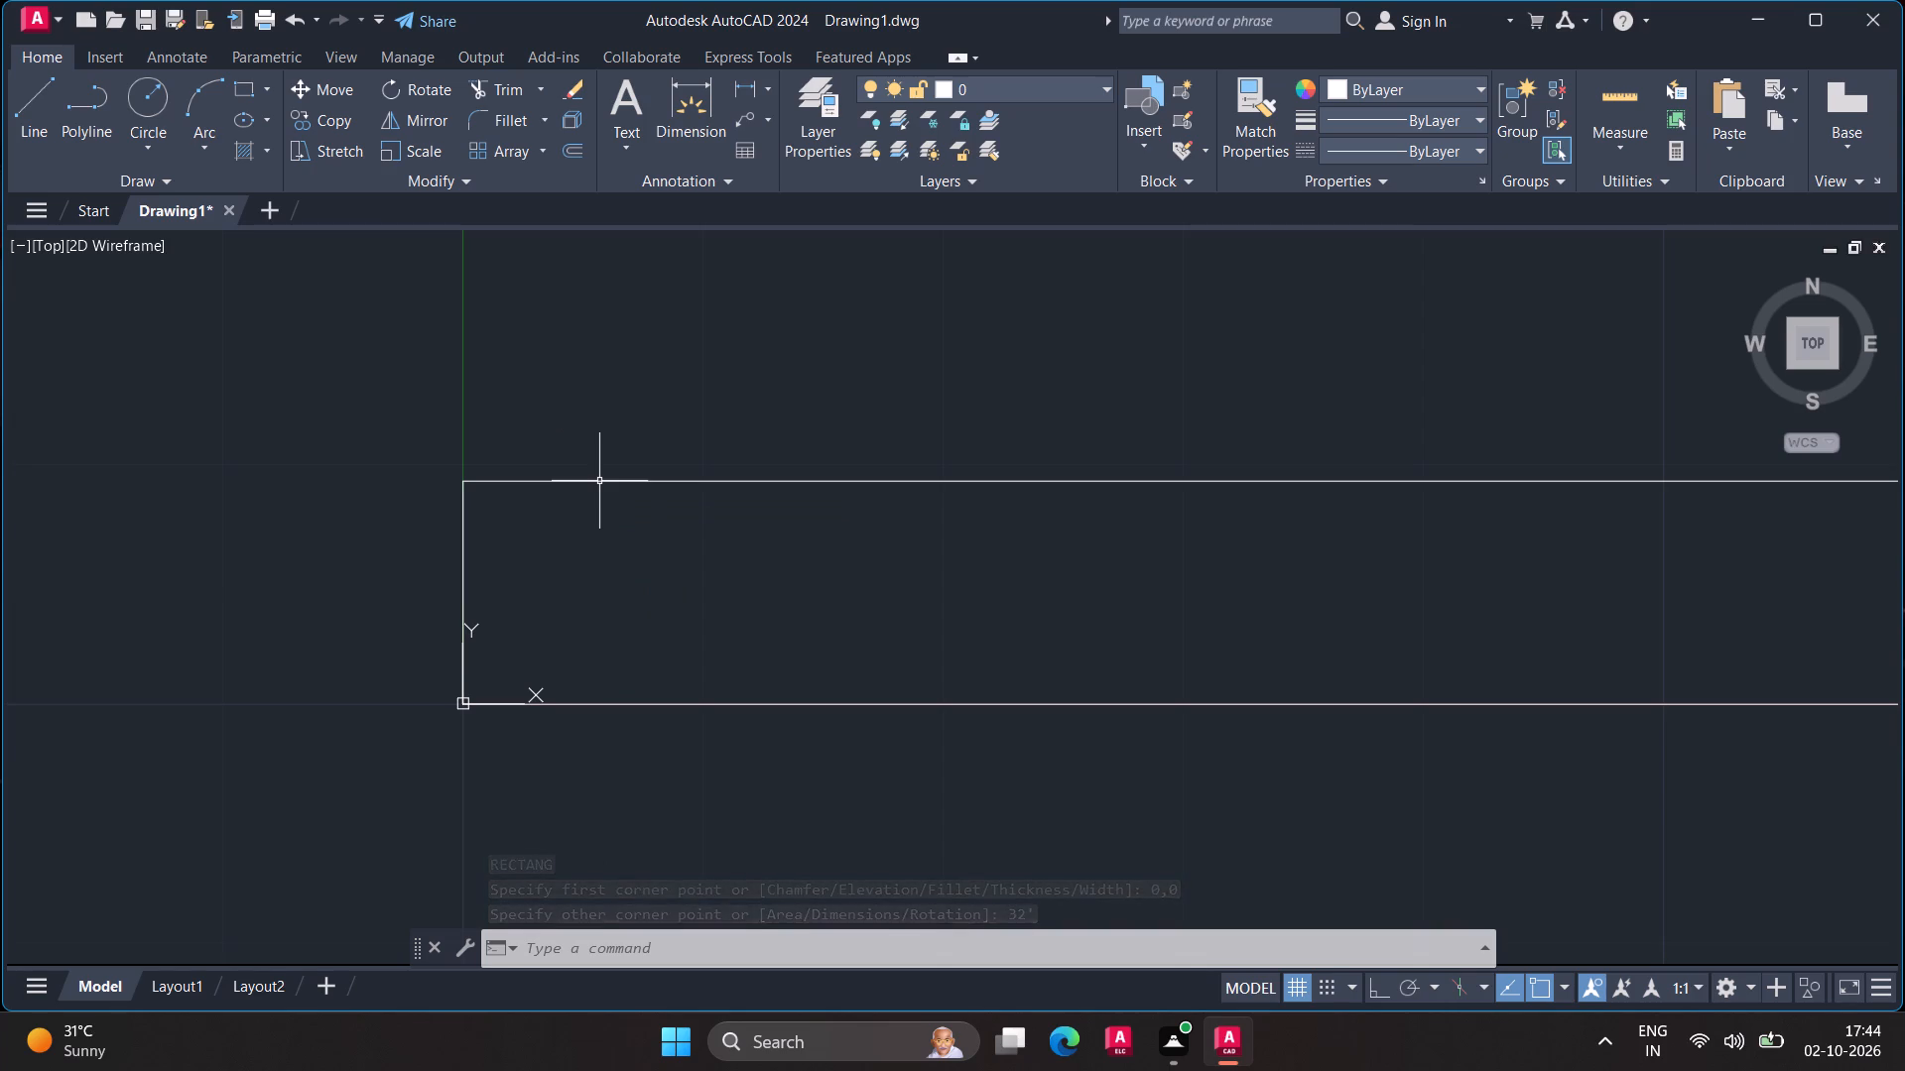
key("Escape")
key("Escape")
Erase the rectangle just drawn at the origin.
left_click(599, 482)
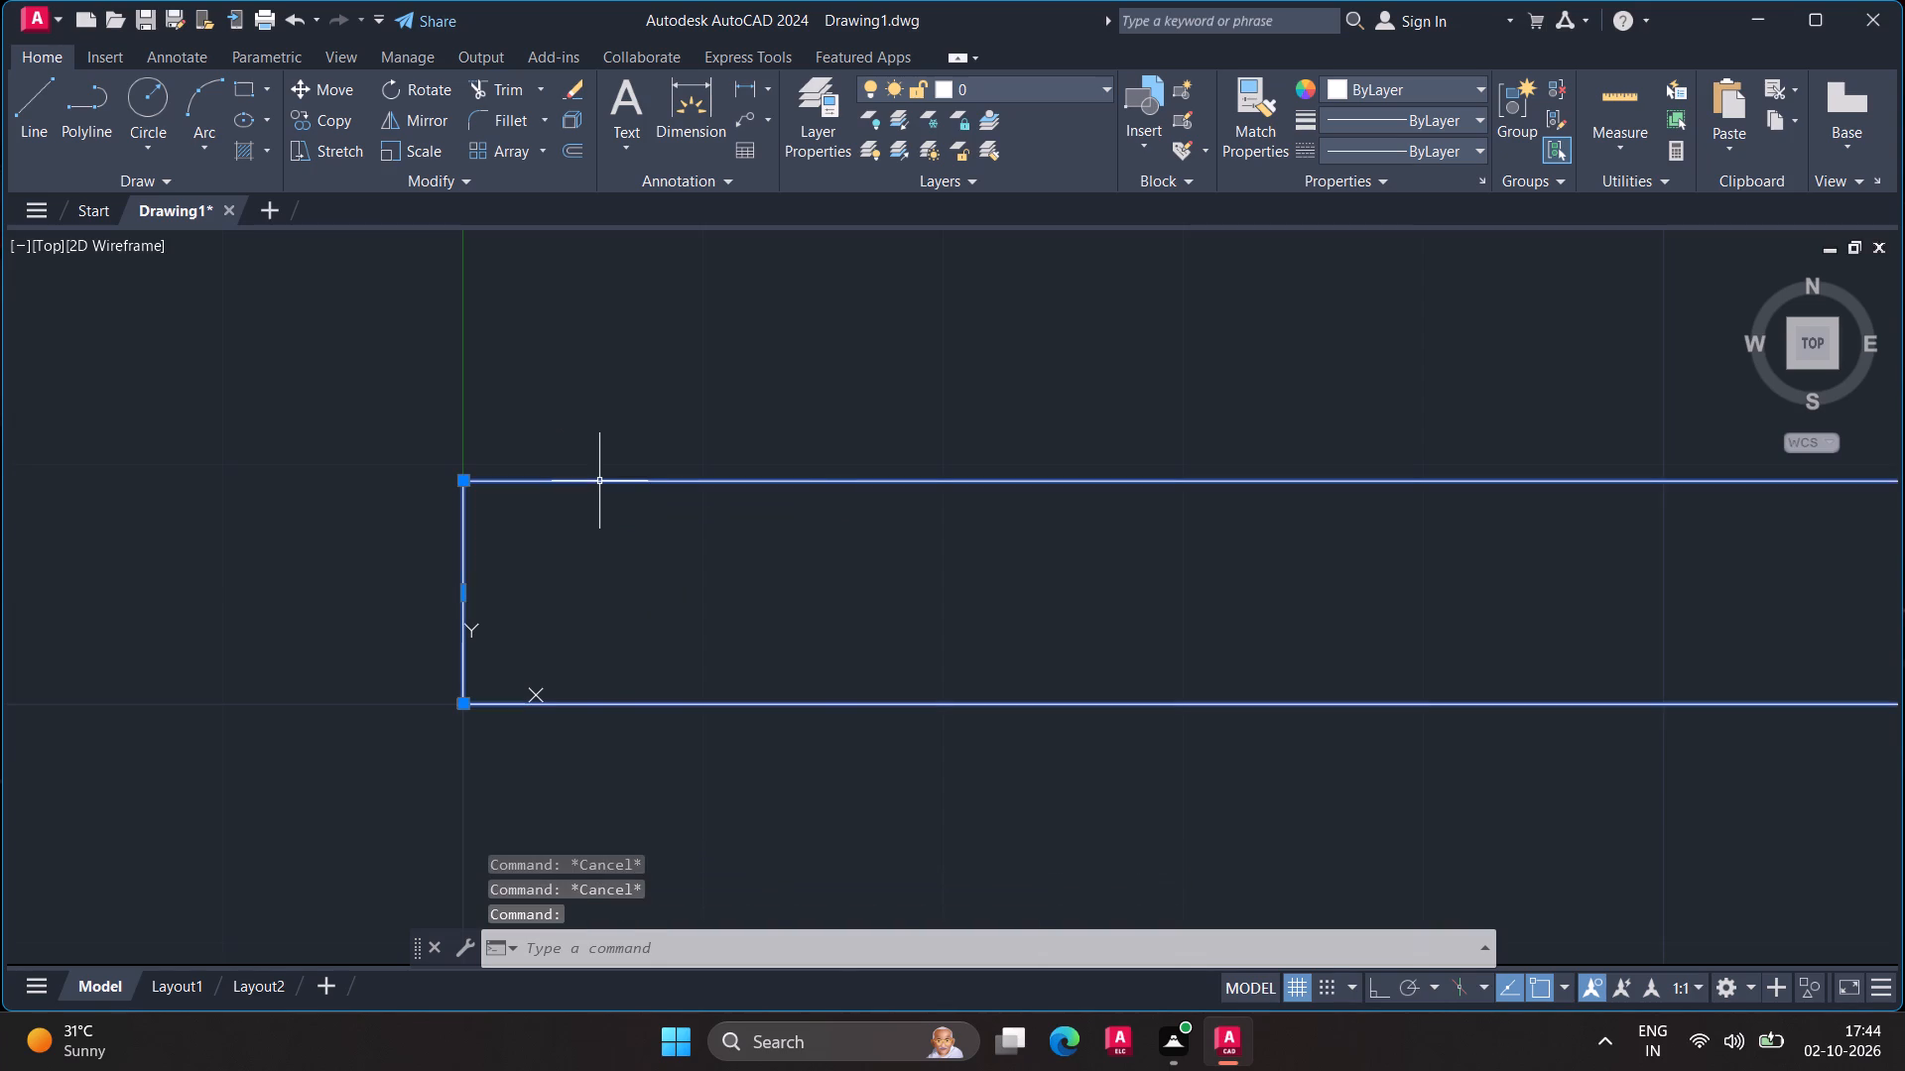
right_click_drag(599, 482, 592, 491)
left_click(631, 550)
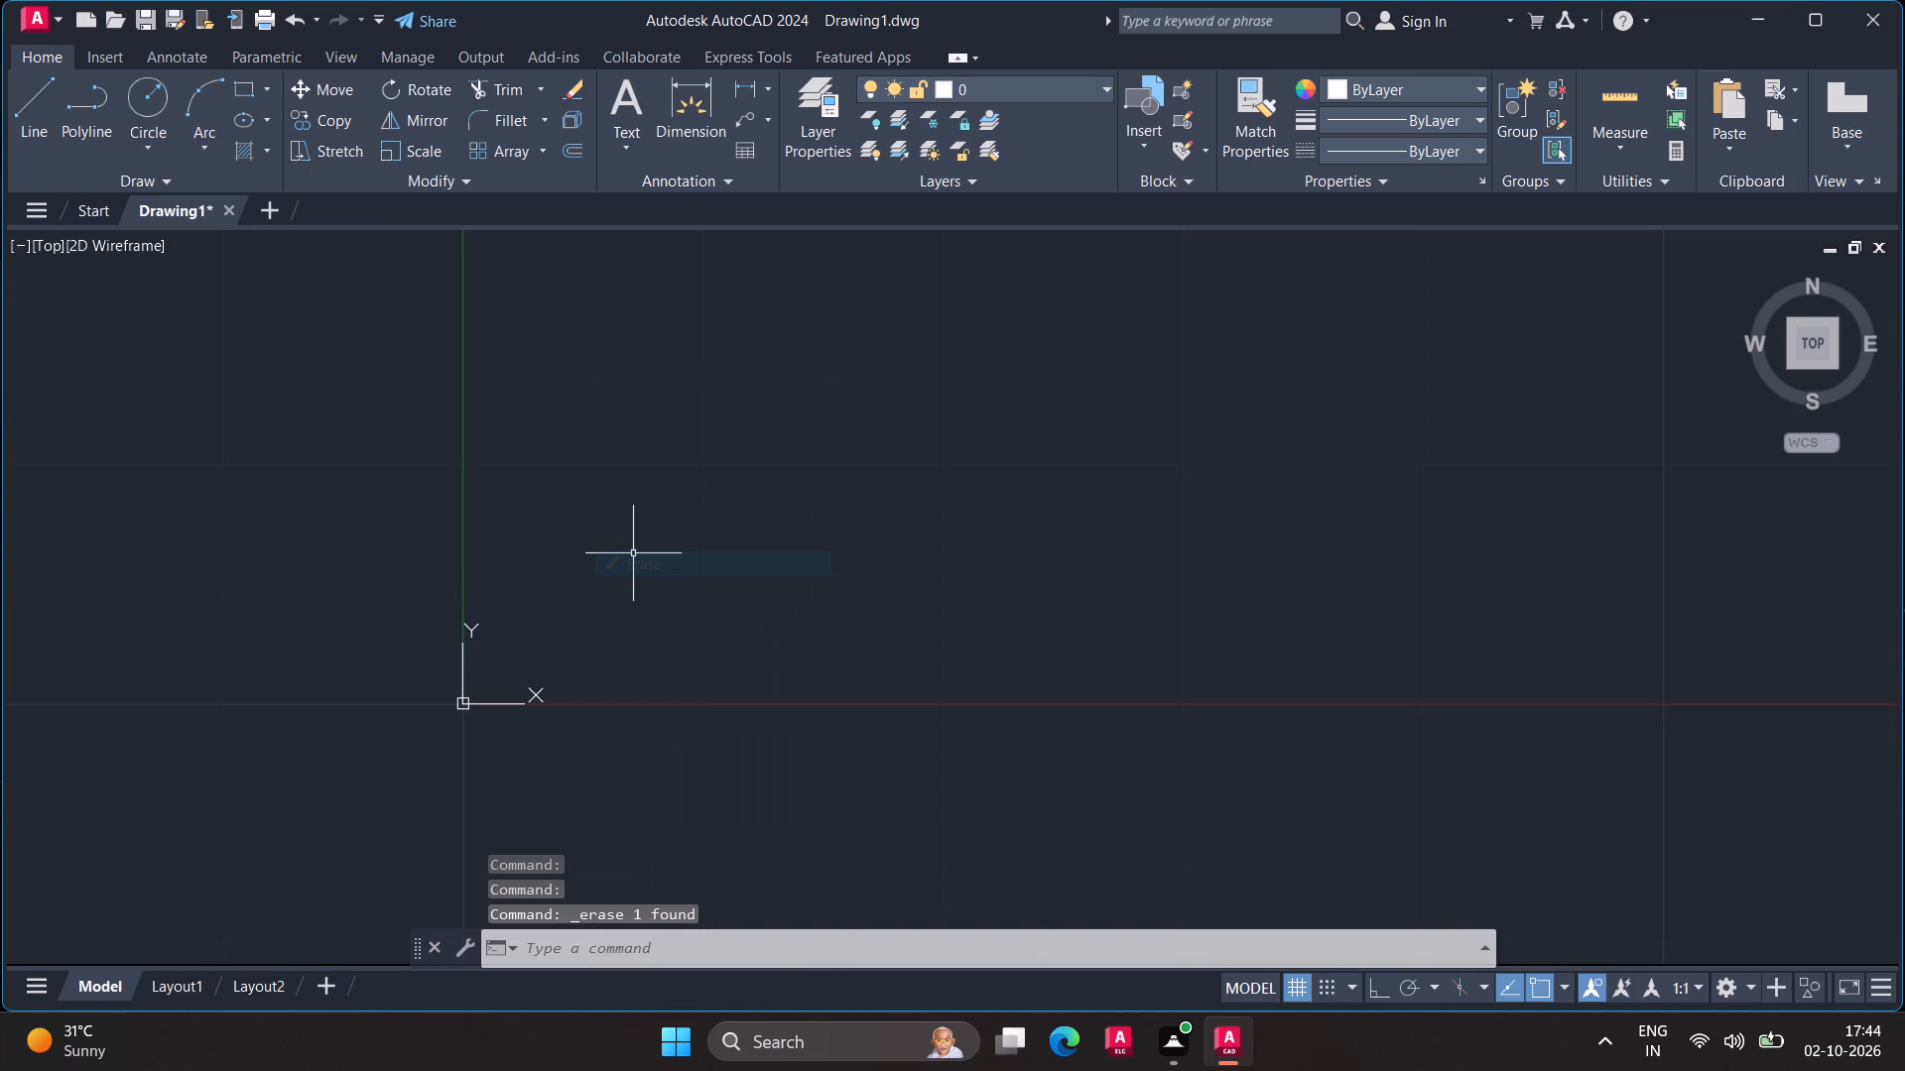
Draw a rectangle from the origin 0,0 that is 32' wide and 44' high.
type("rec")
key("Return")
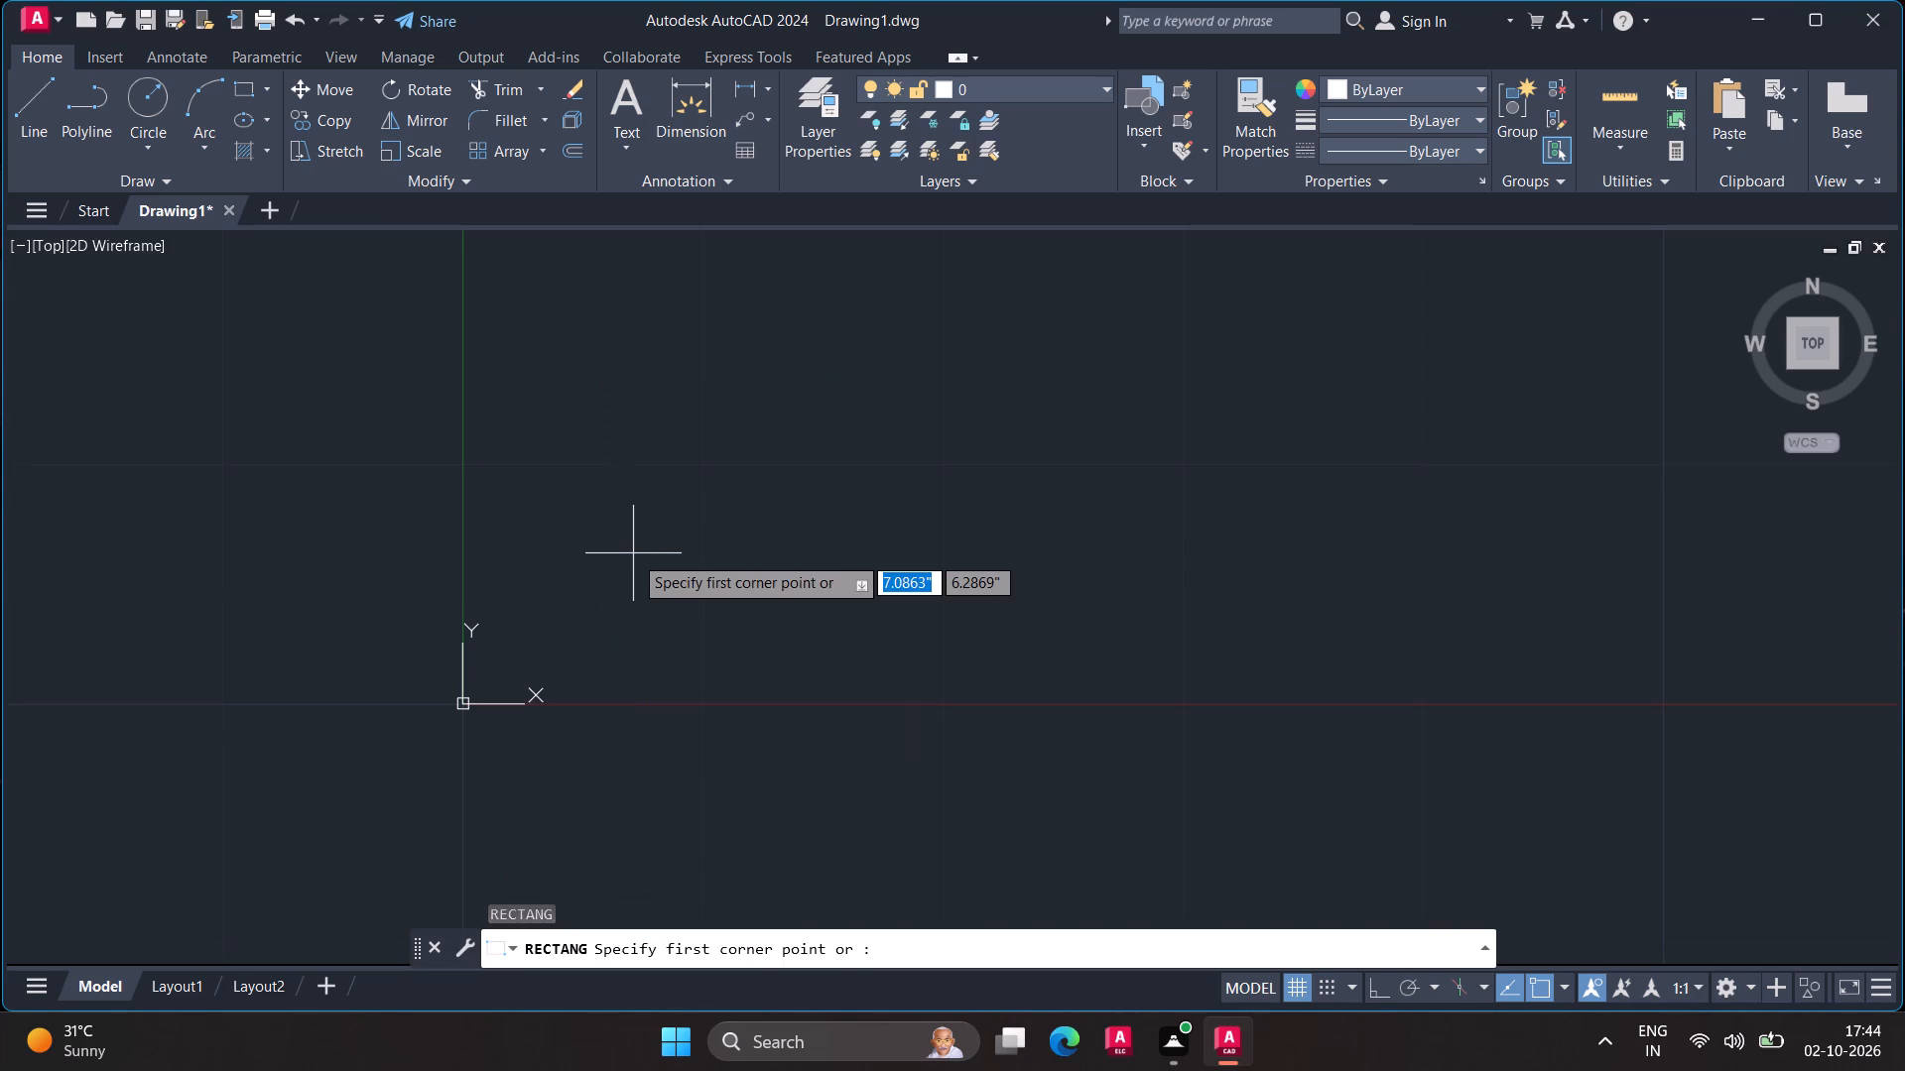
type("0,0")
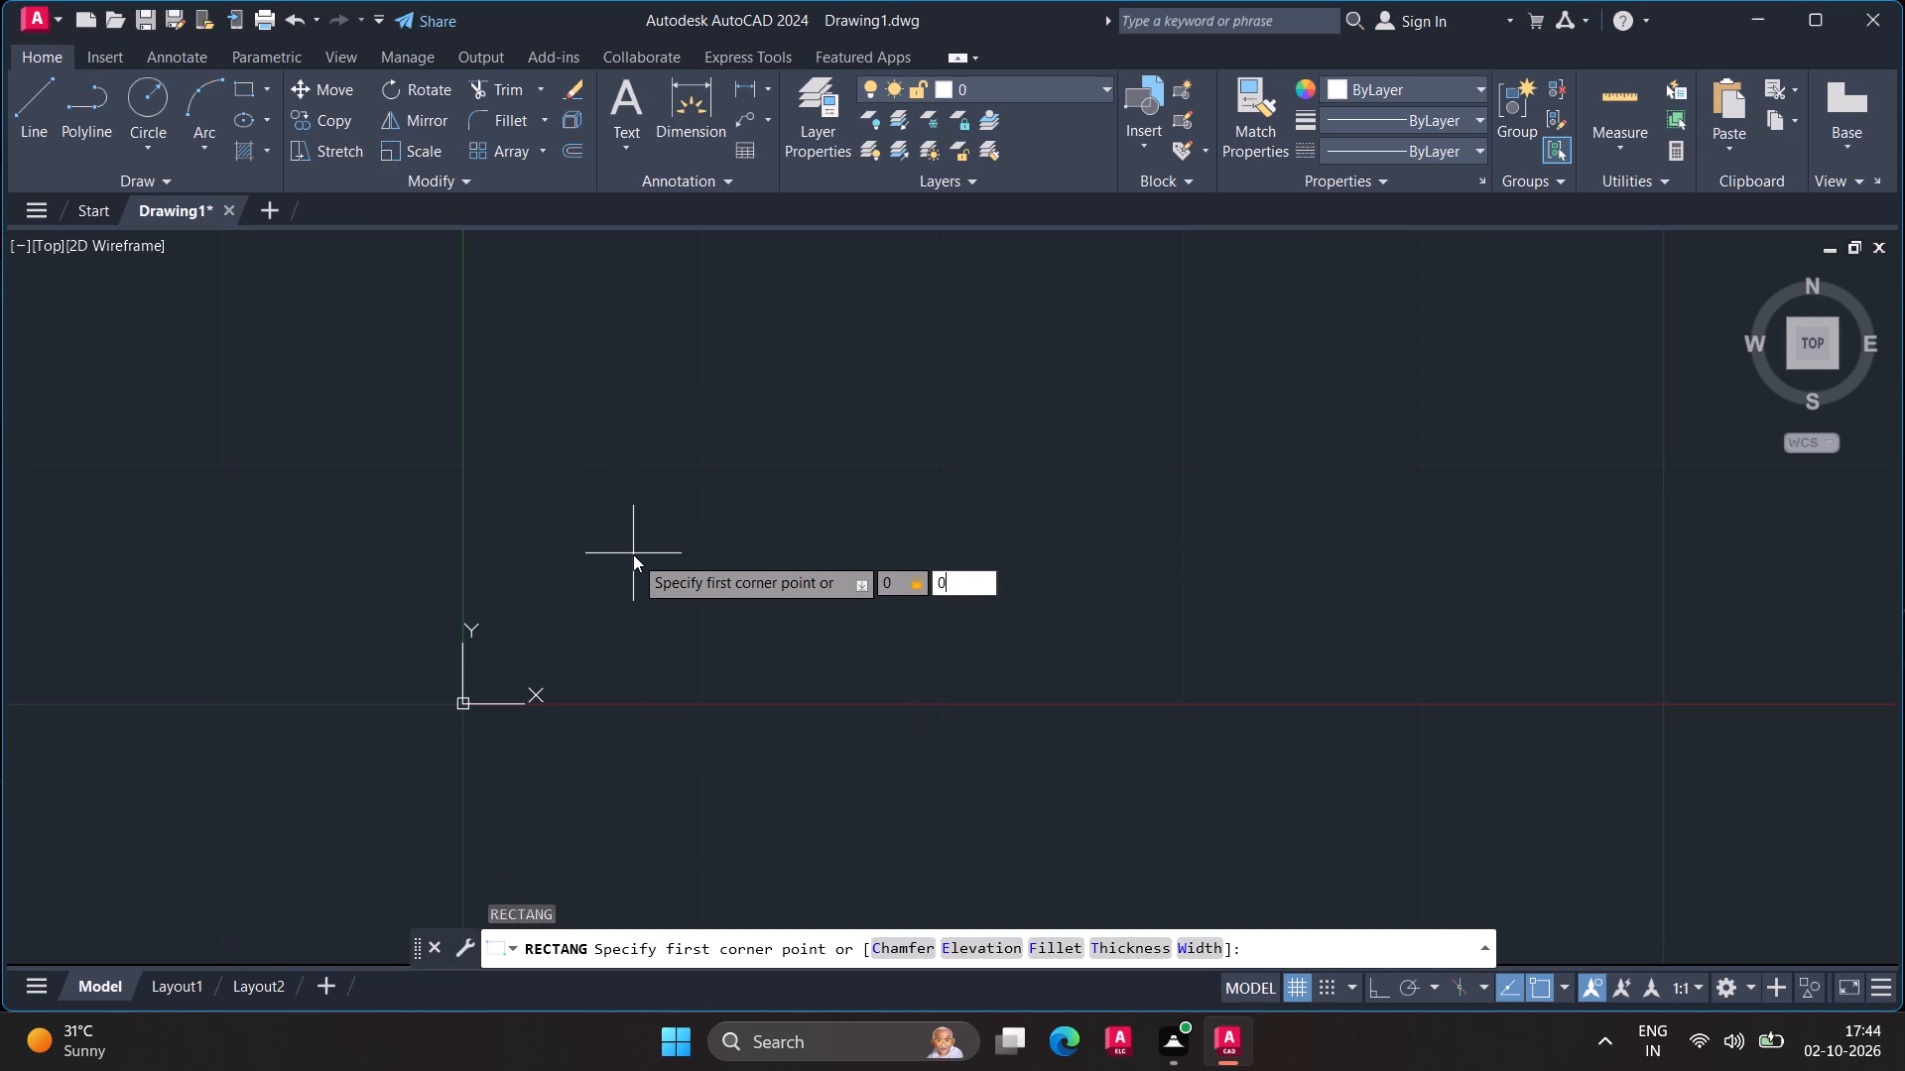
key("Return")
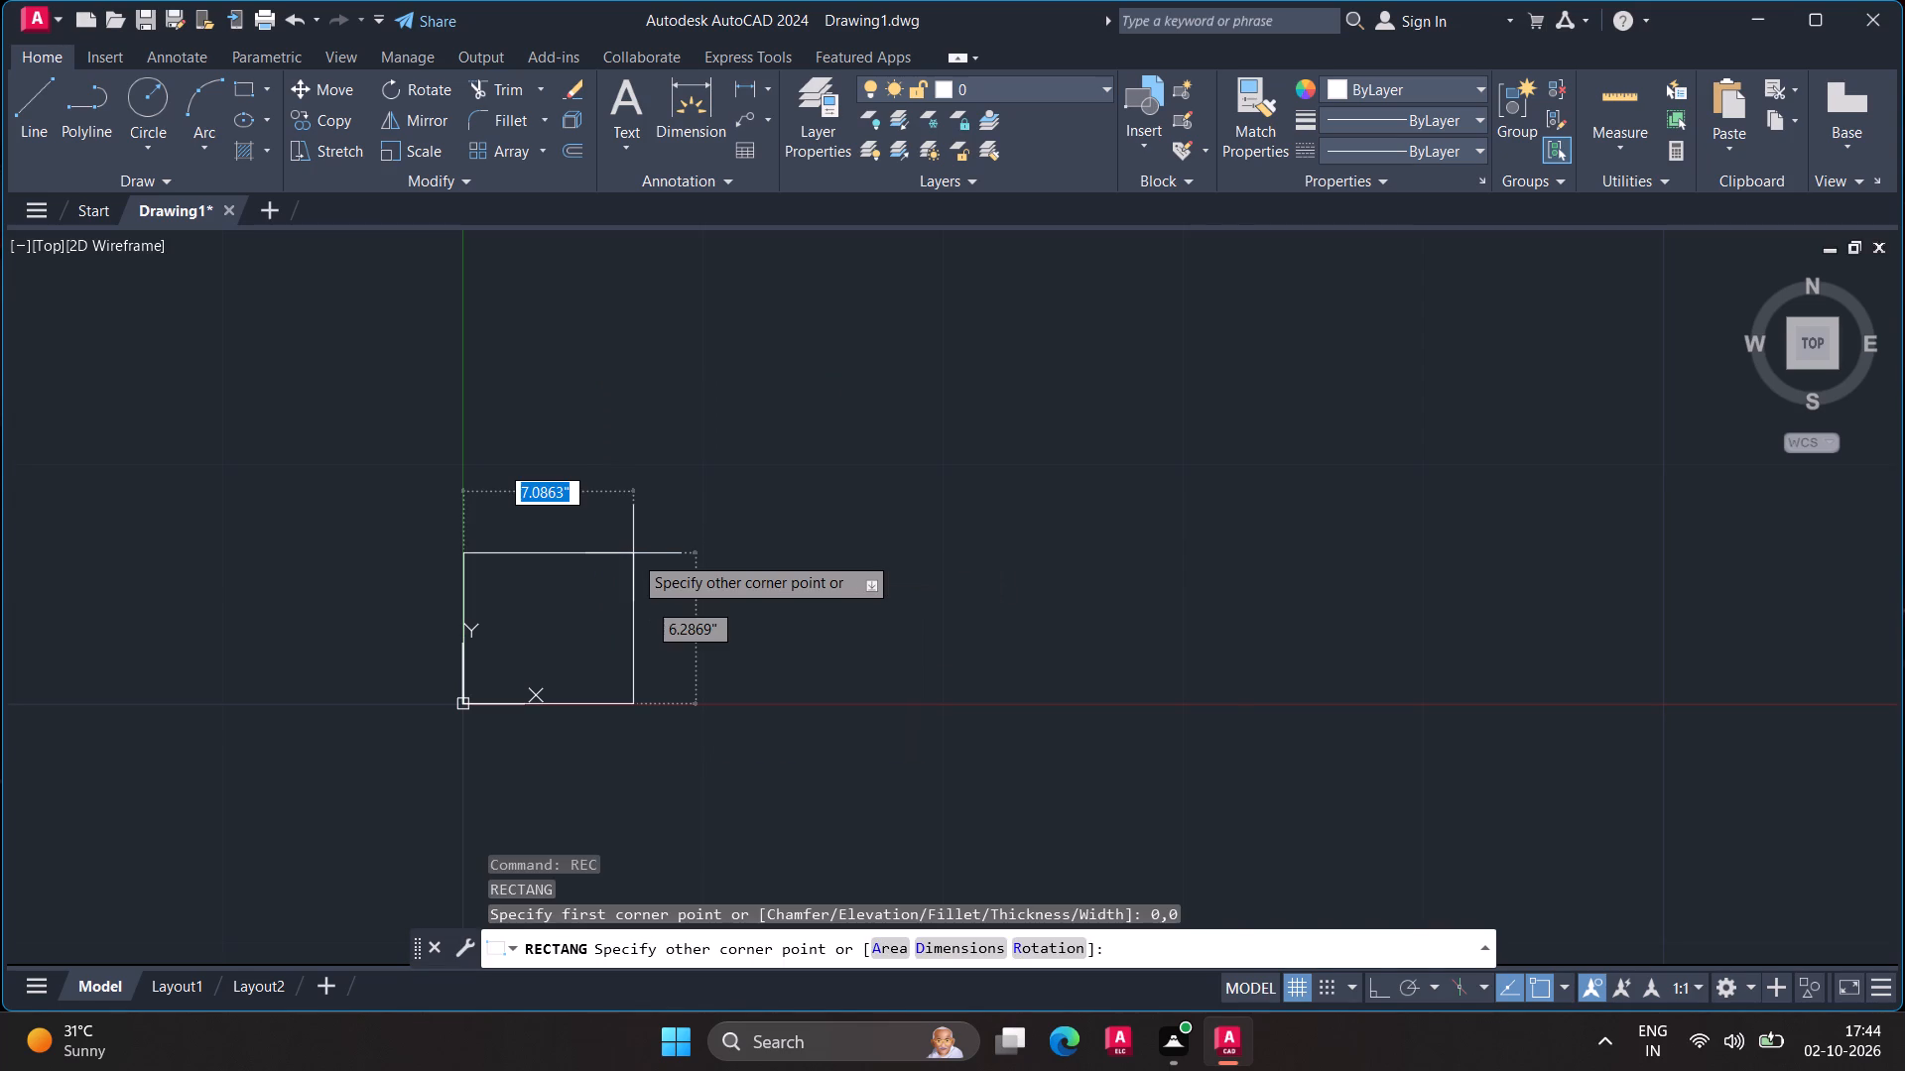
type("32'")
key("Tab")
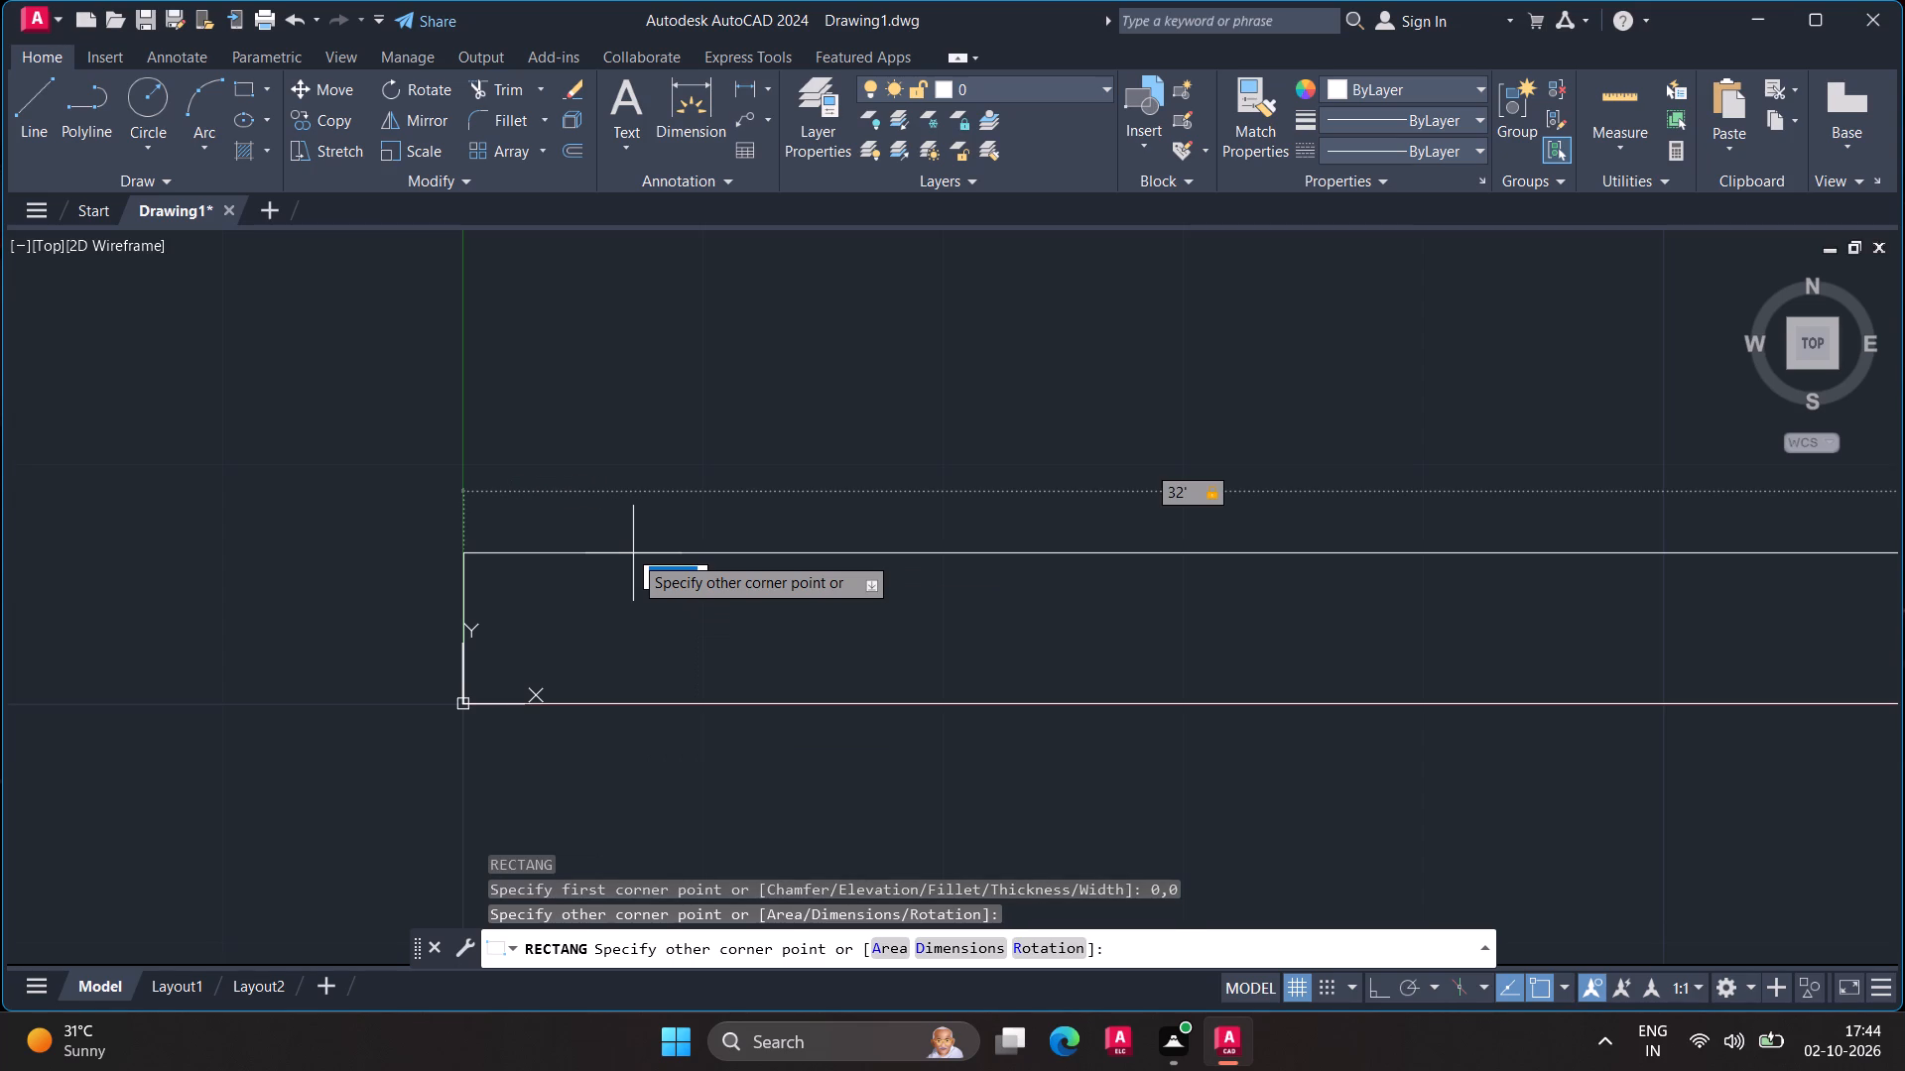
type("44")
key("apostrophe")
key("Return")
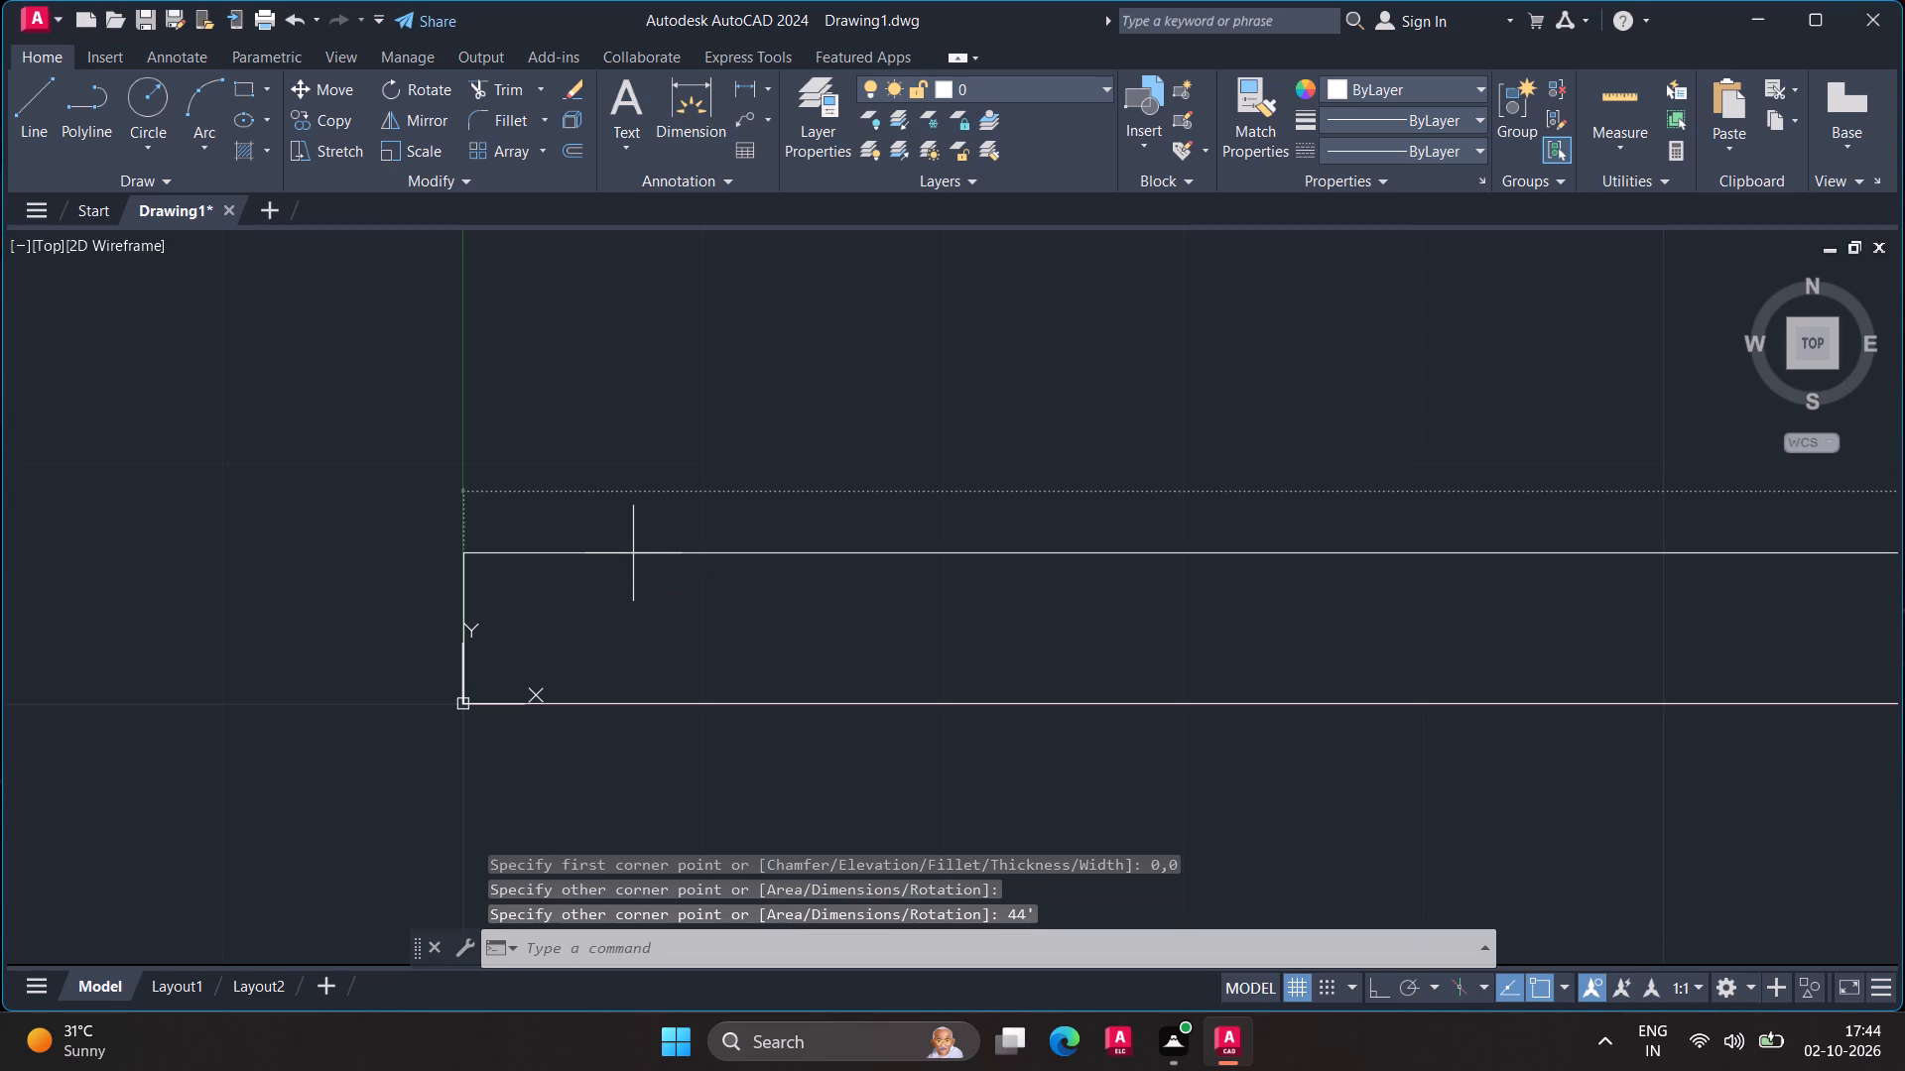
Check the rectangle's width and height with a quick measurement.
scroll(633, 554, "down", 4)
scroll(700, 486, "down", 2)
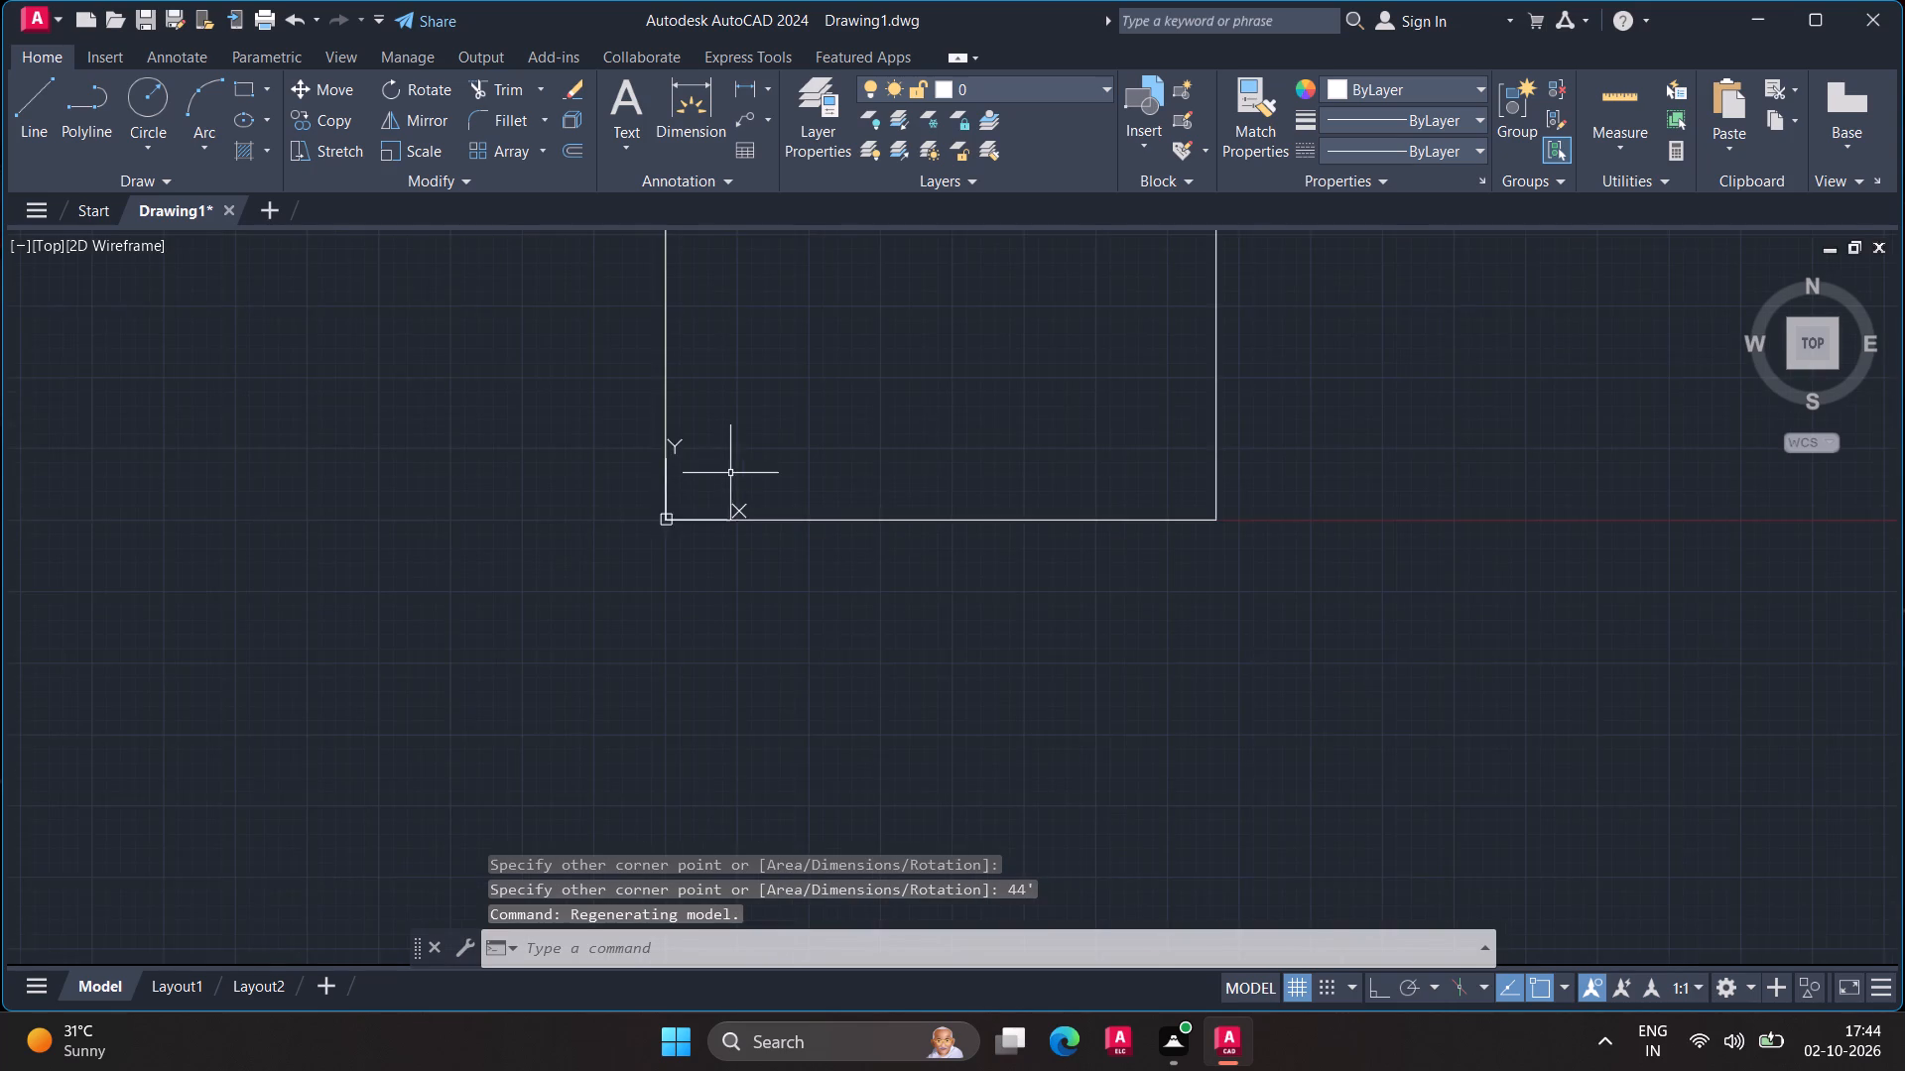
scroll(731, 473, "down", 1)
scroll(799, 426, "down", 1)
middle_click_drag(802, 423, 806, 462)
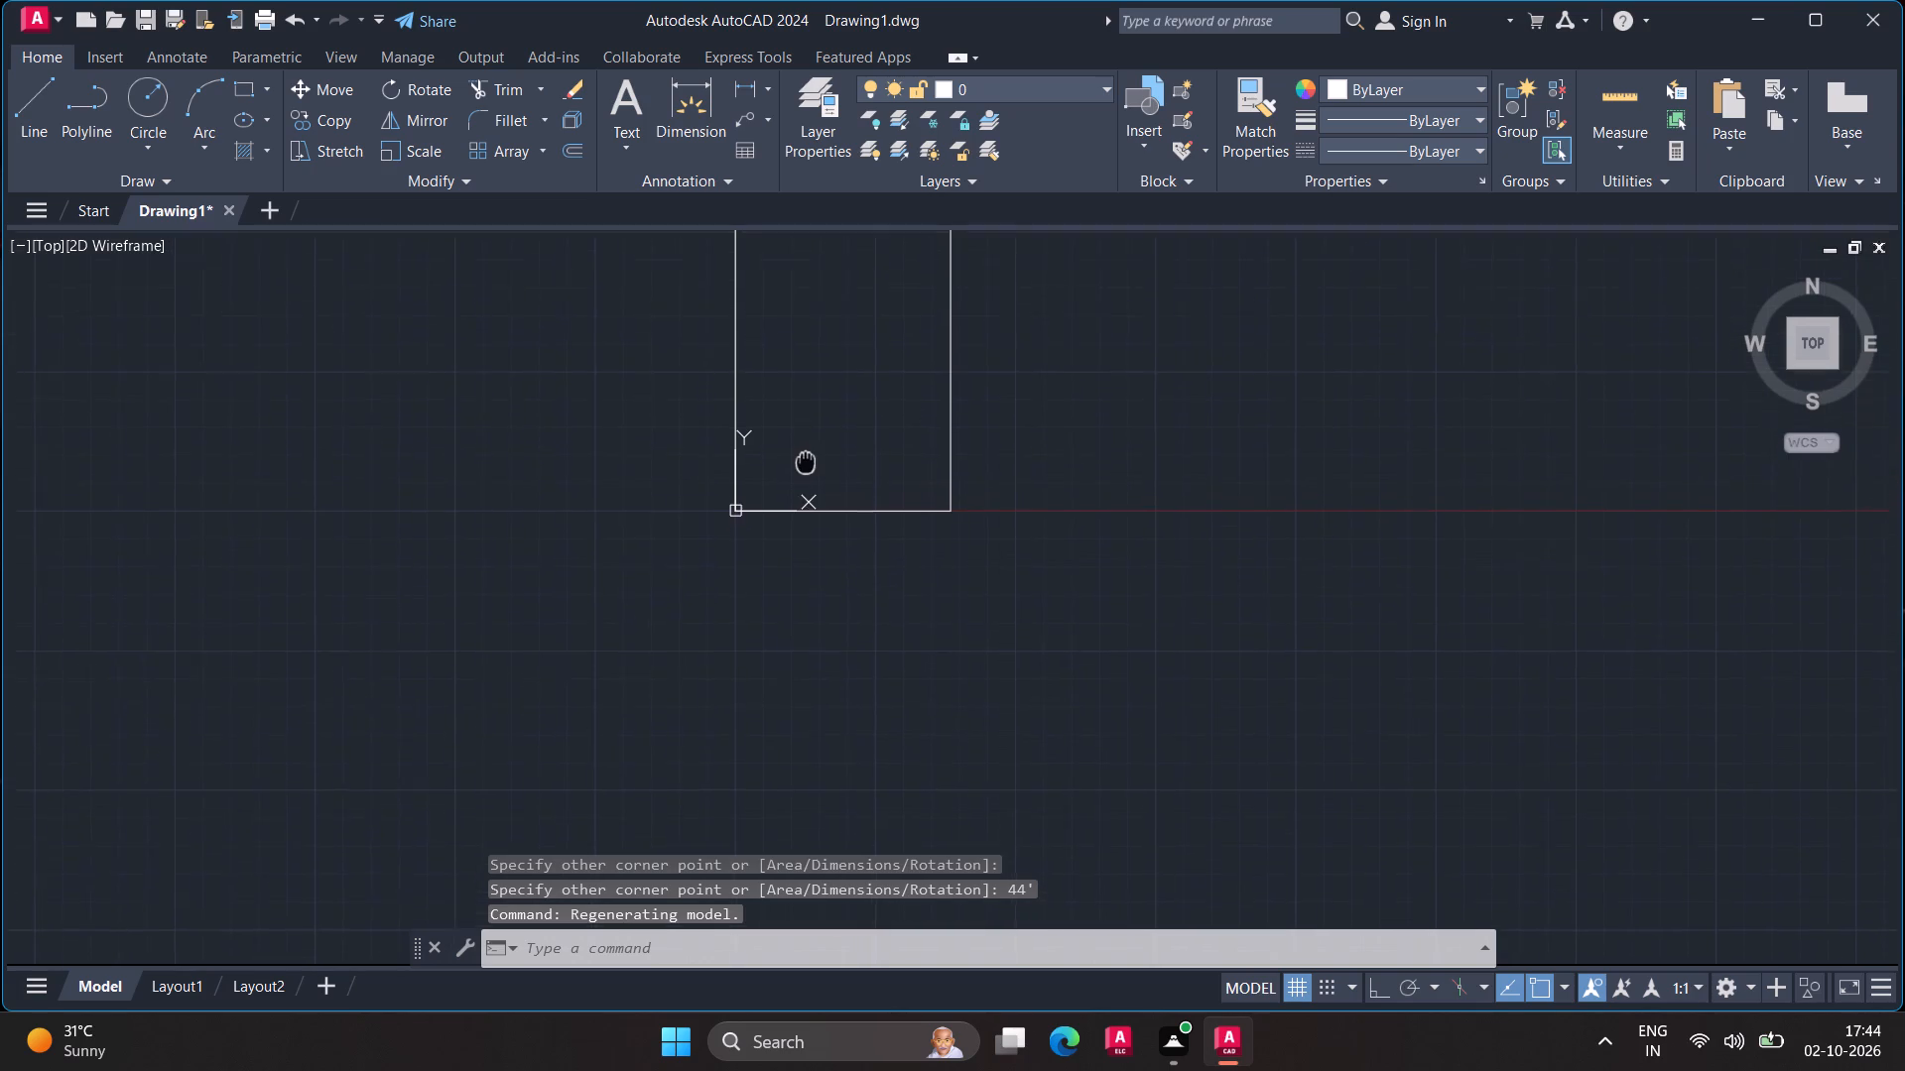
middle_click_drag(806, 462, 759, 579)
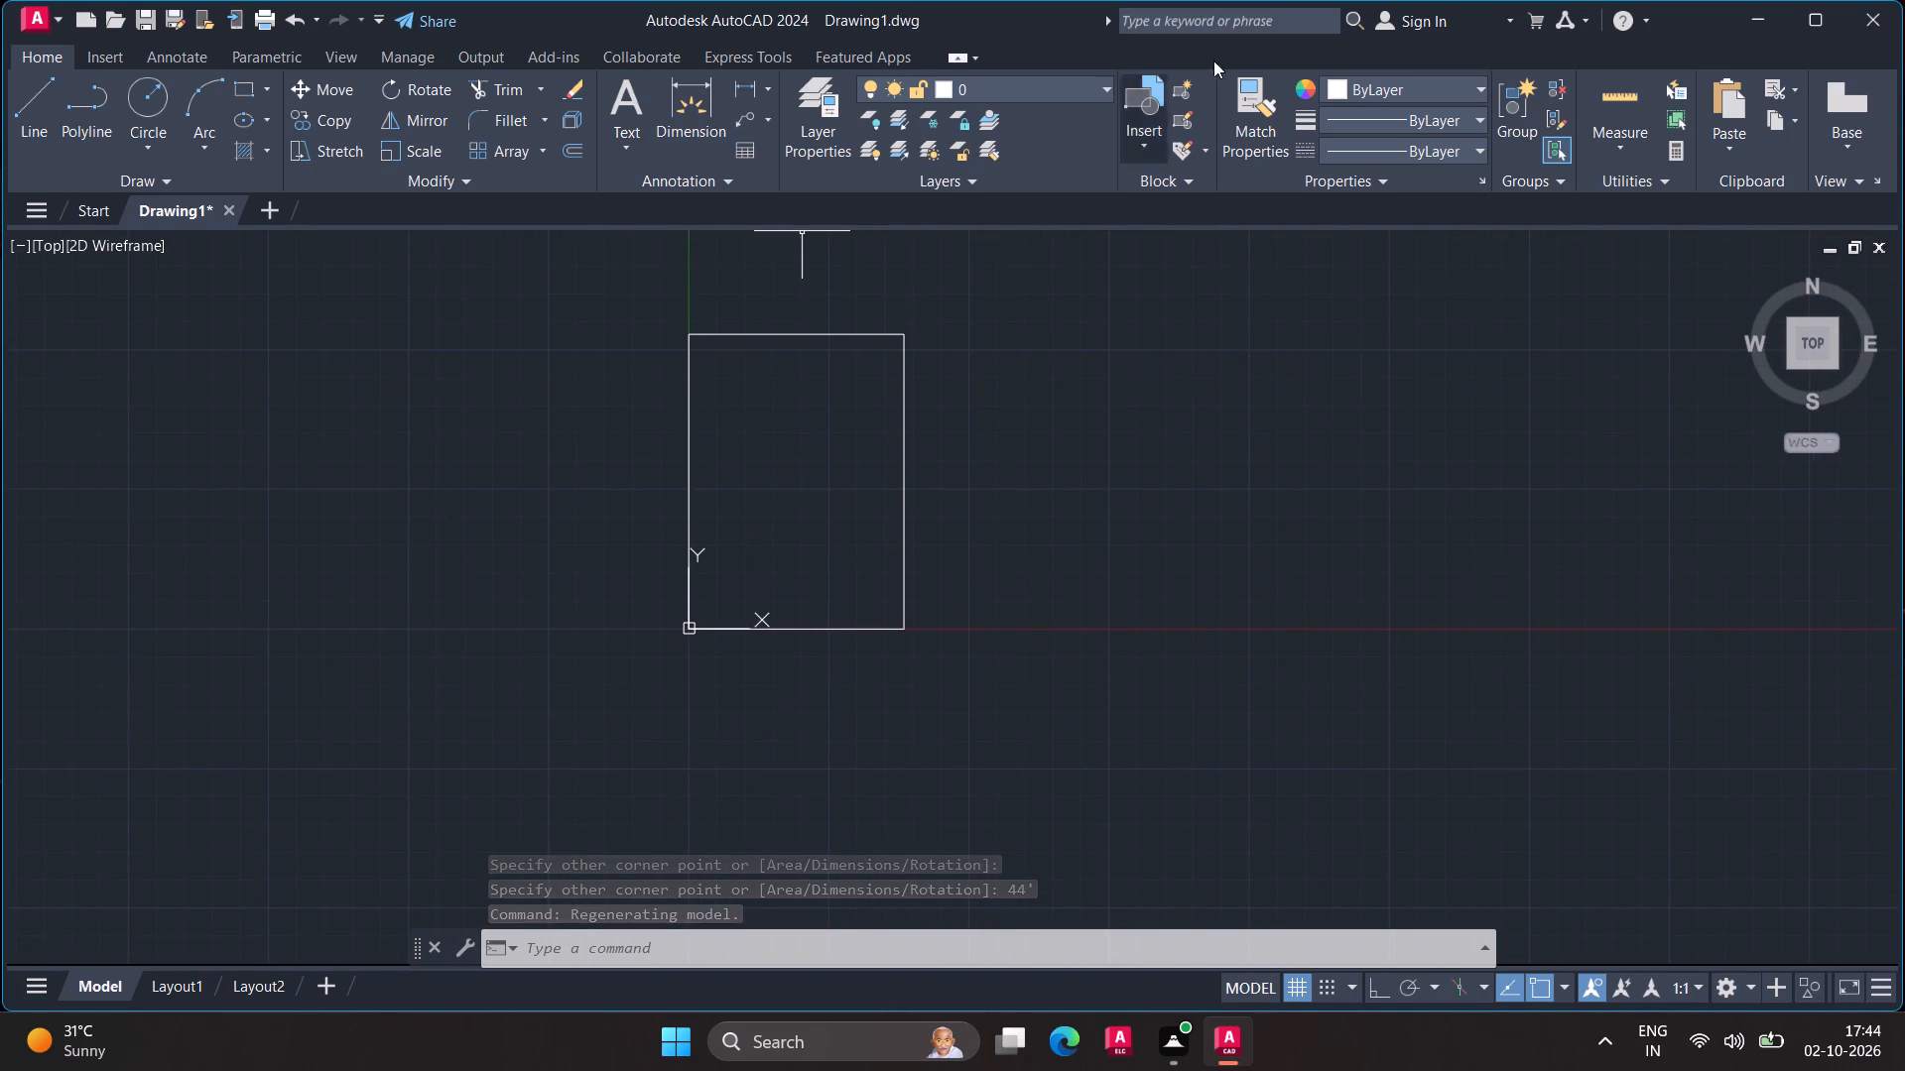
left_click(1604, 84)
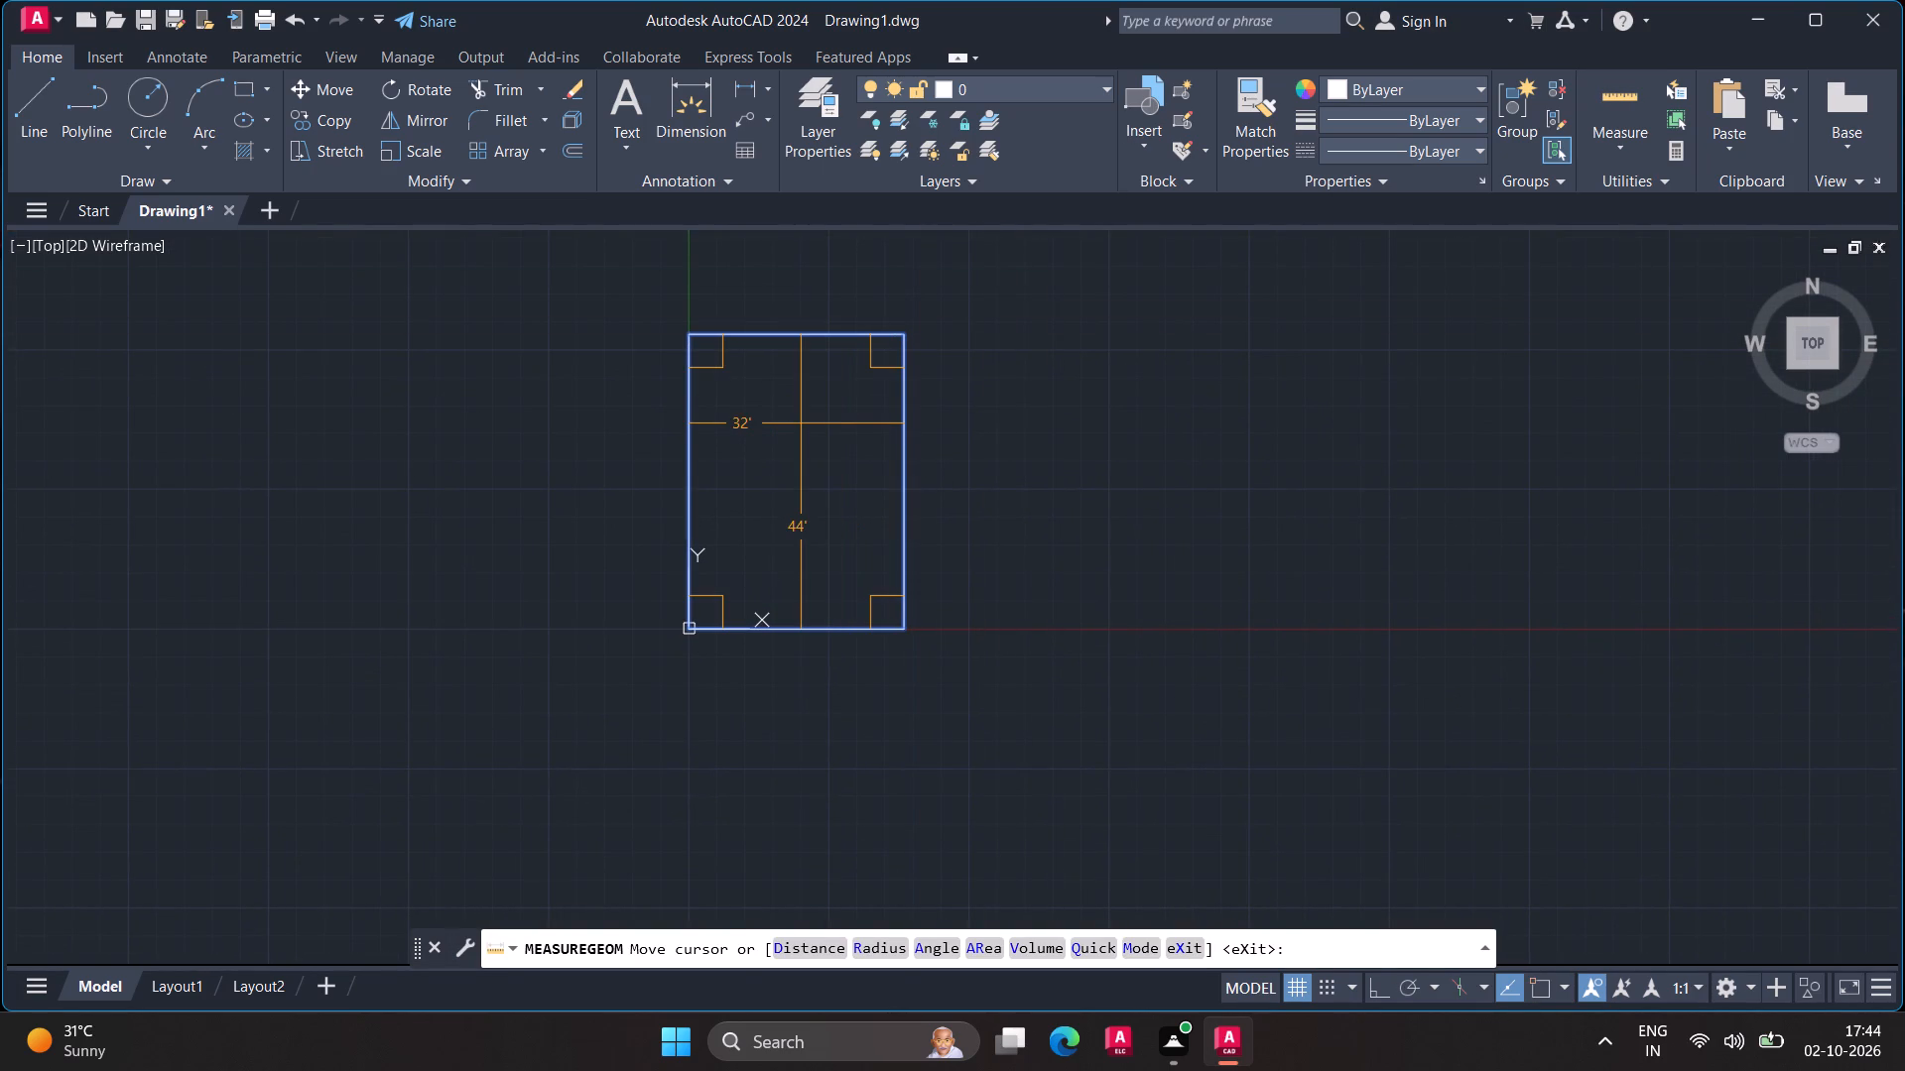
key("Escape")
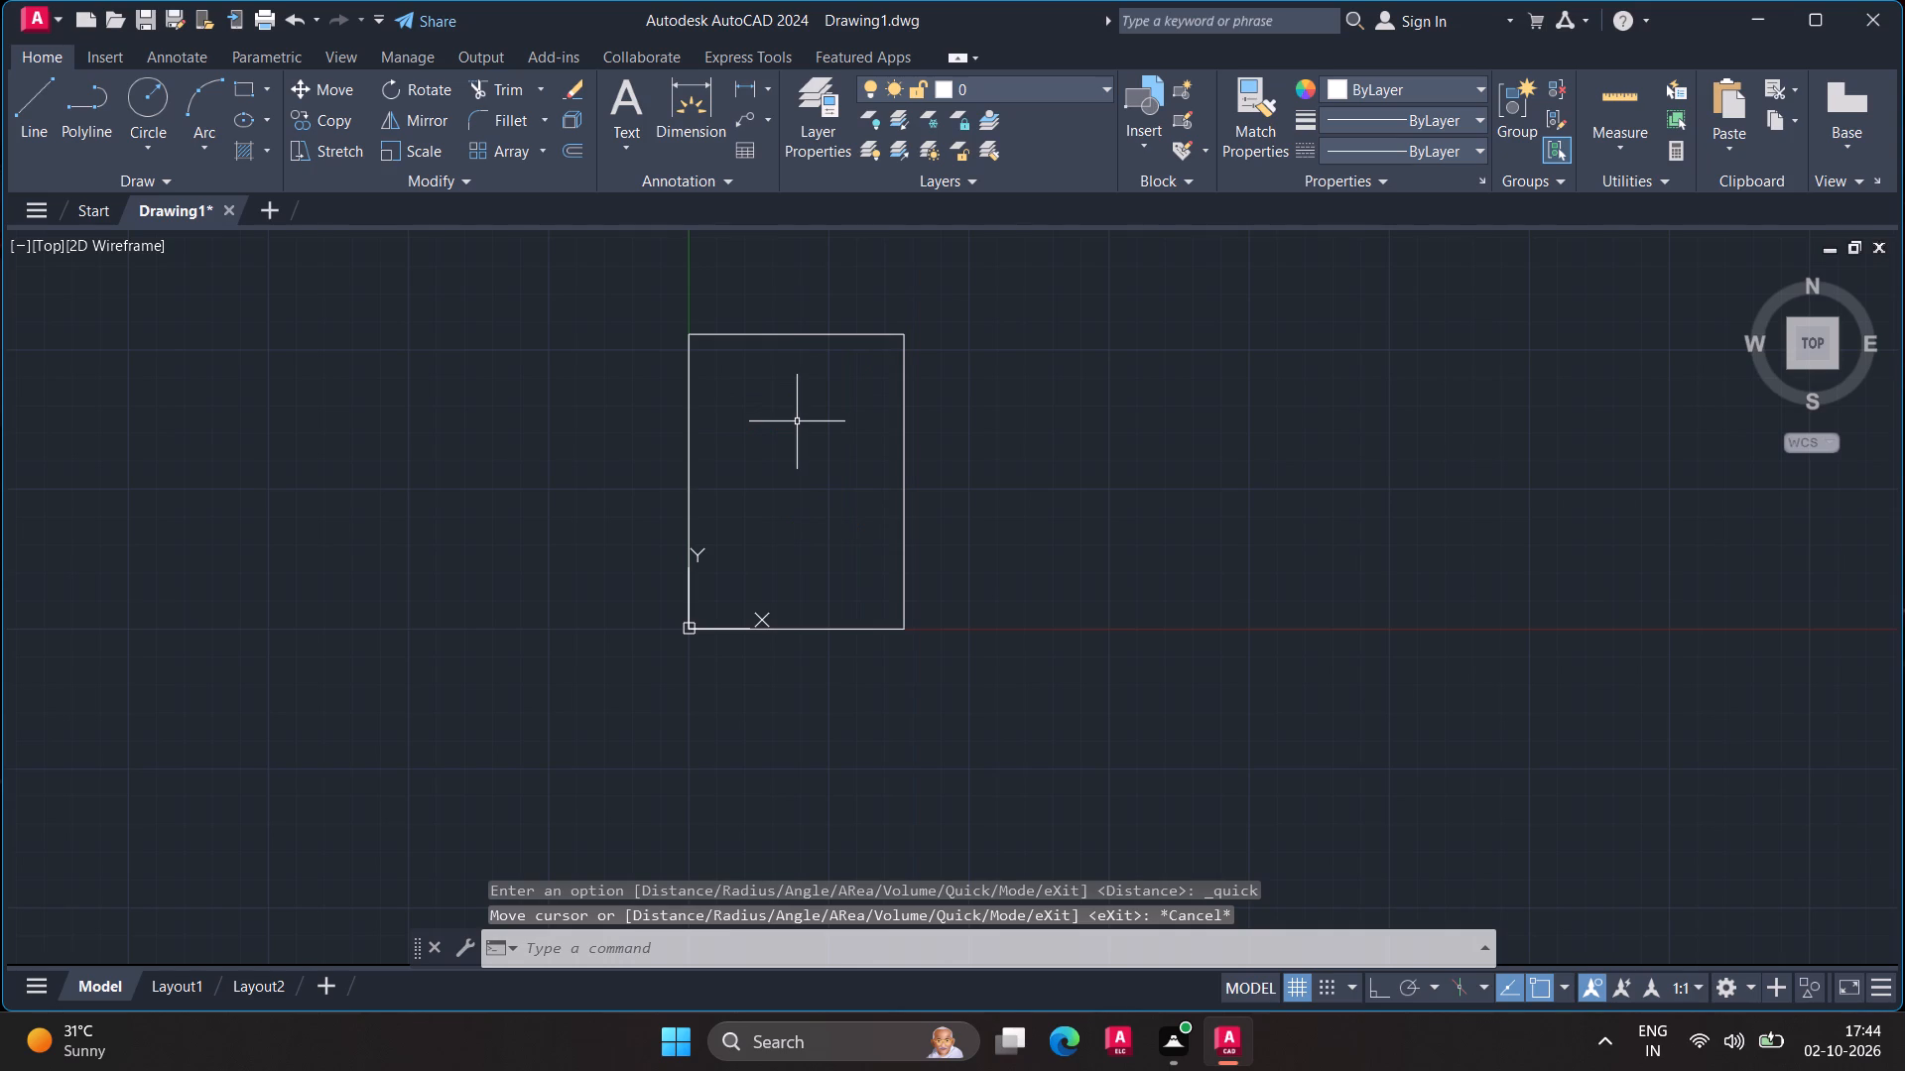
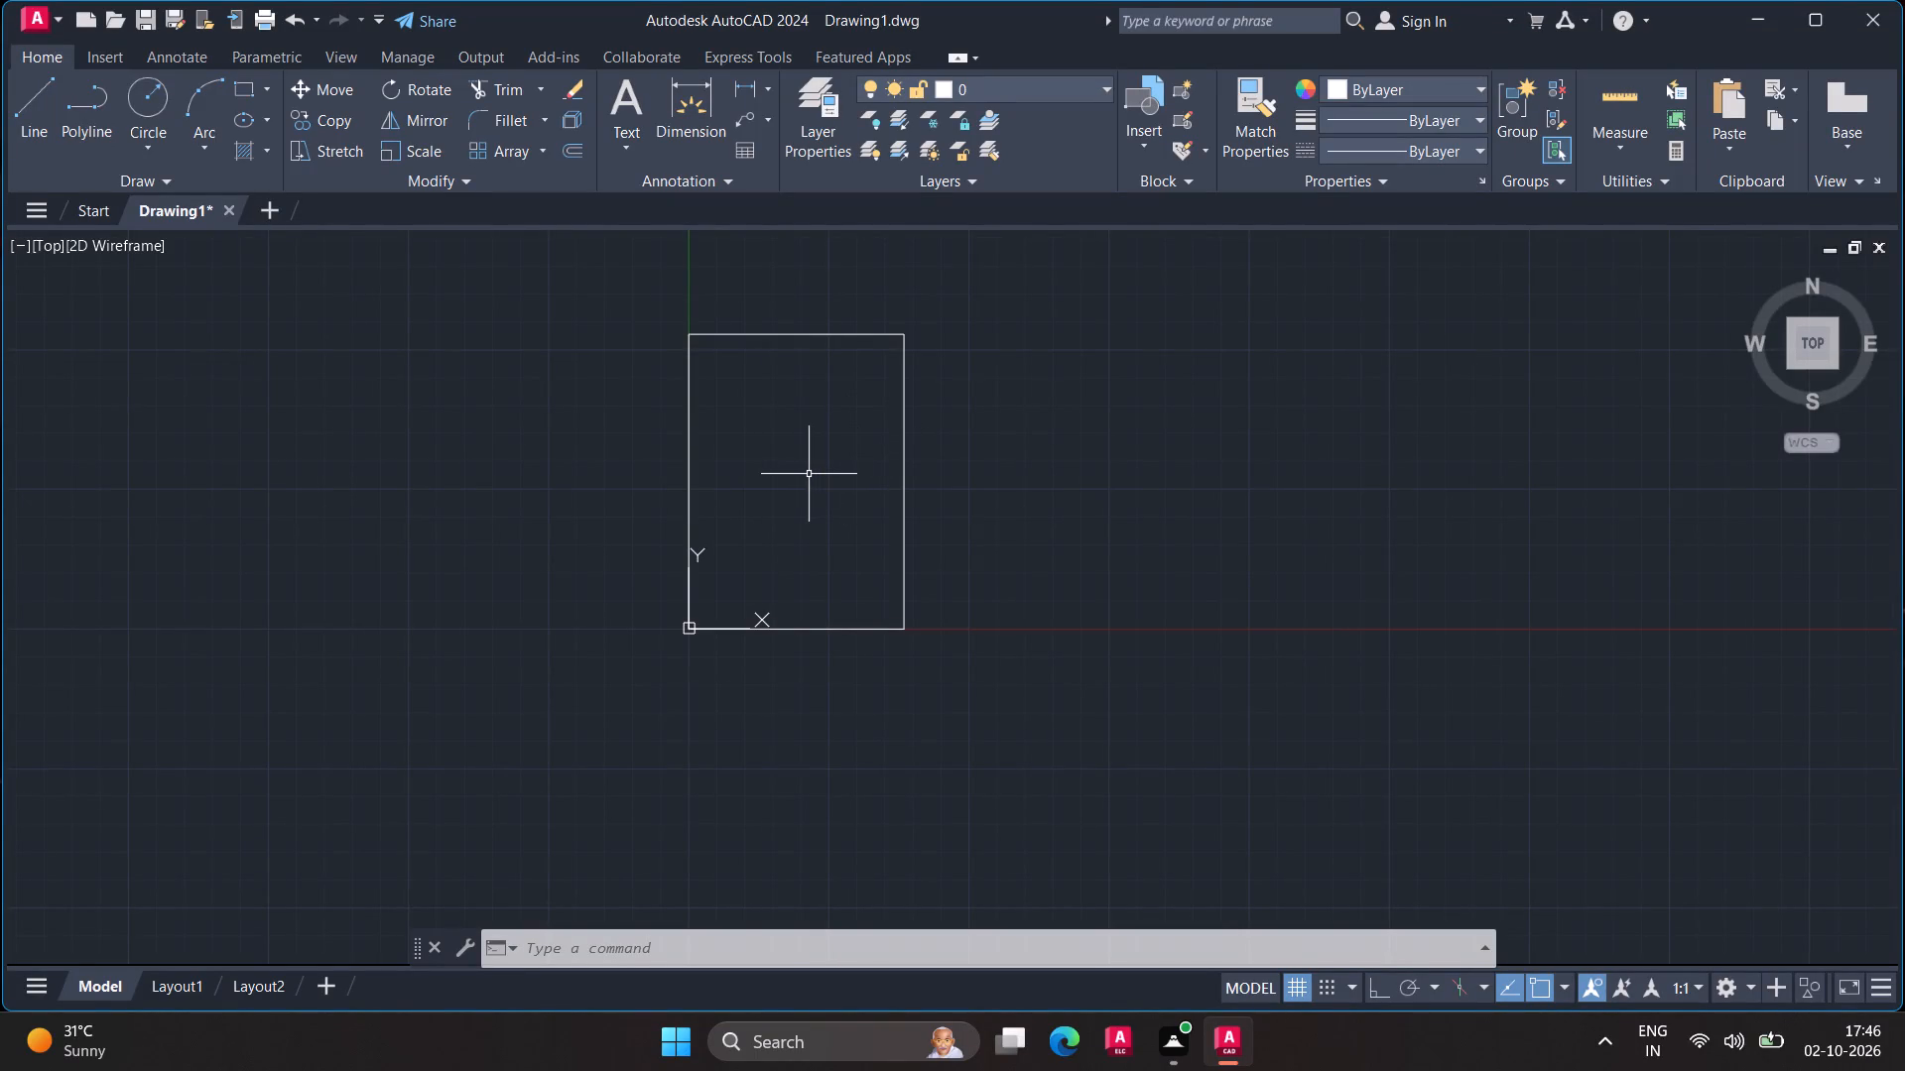
Offset the 32' by 44' rectangle 9" inward to form the outer wall thickness.
scroll(808, 475, "up", 1)
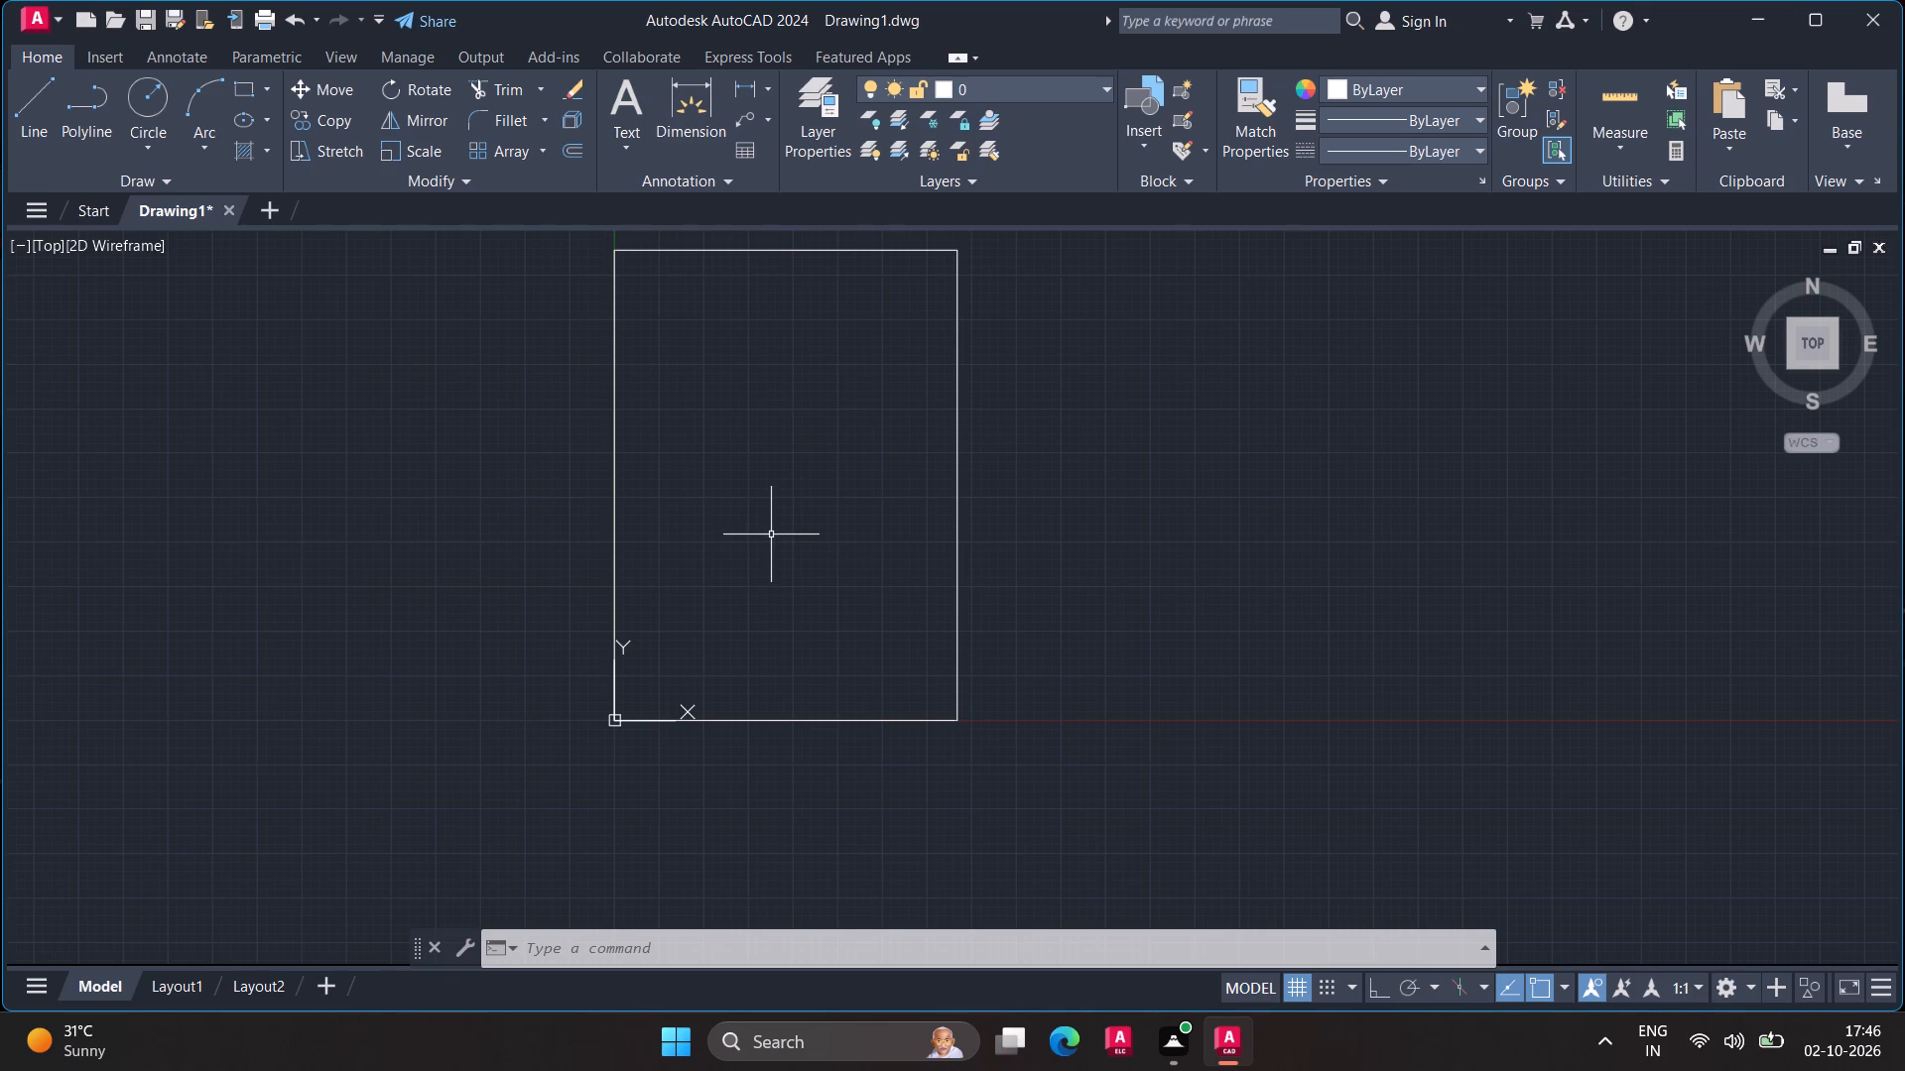
left_click(789, 252)
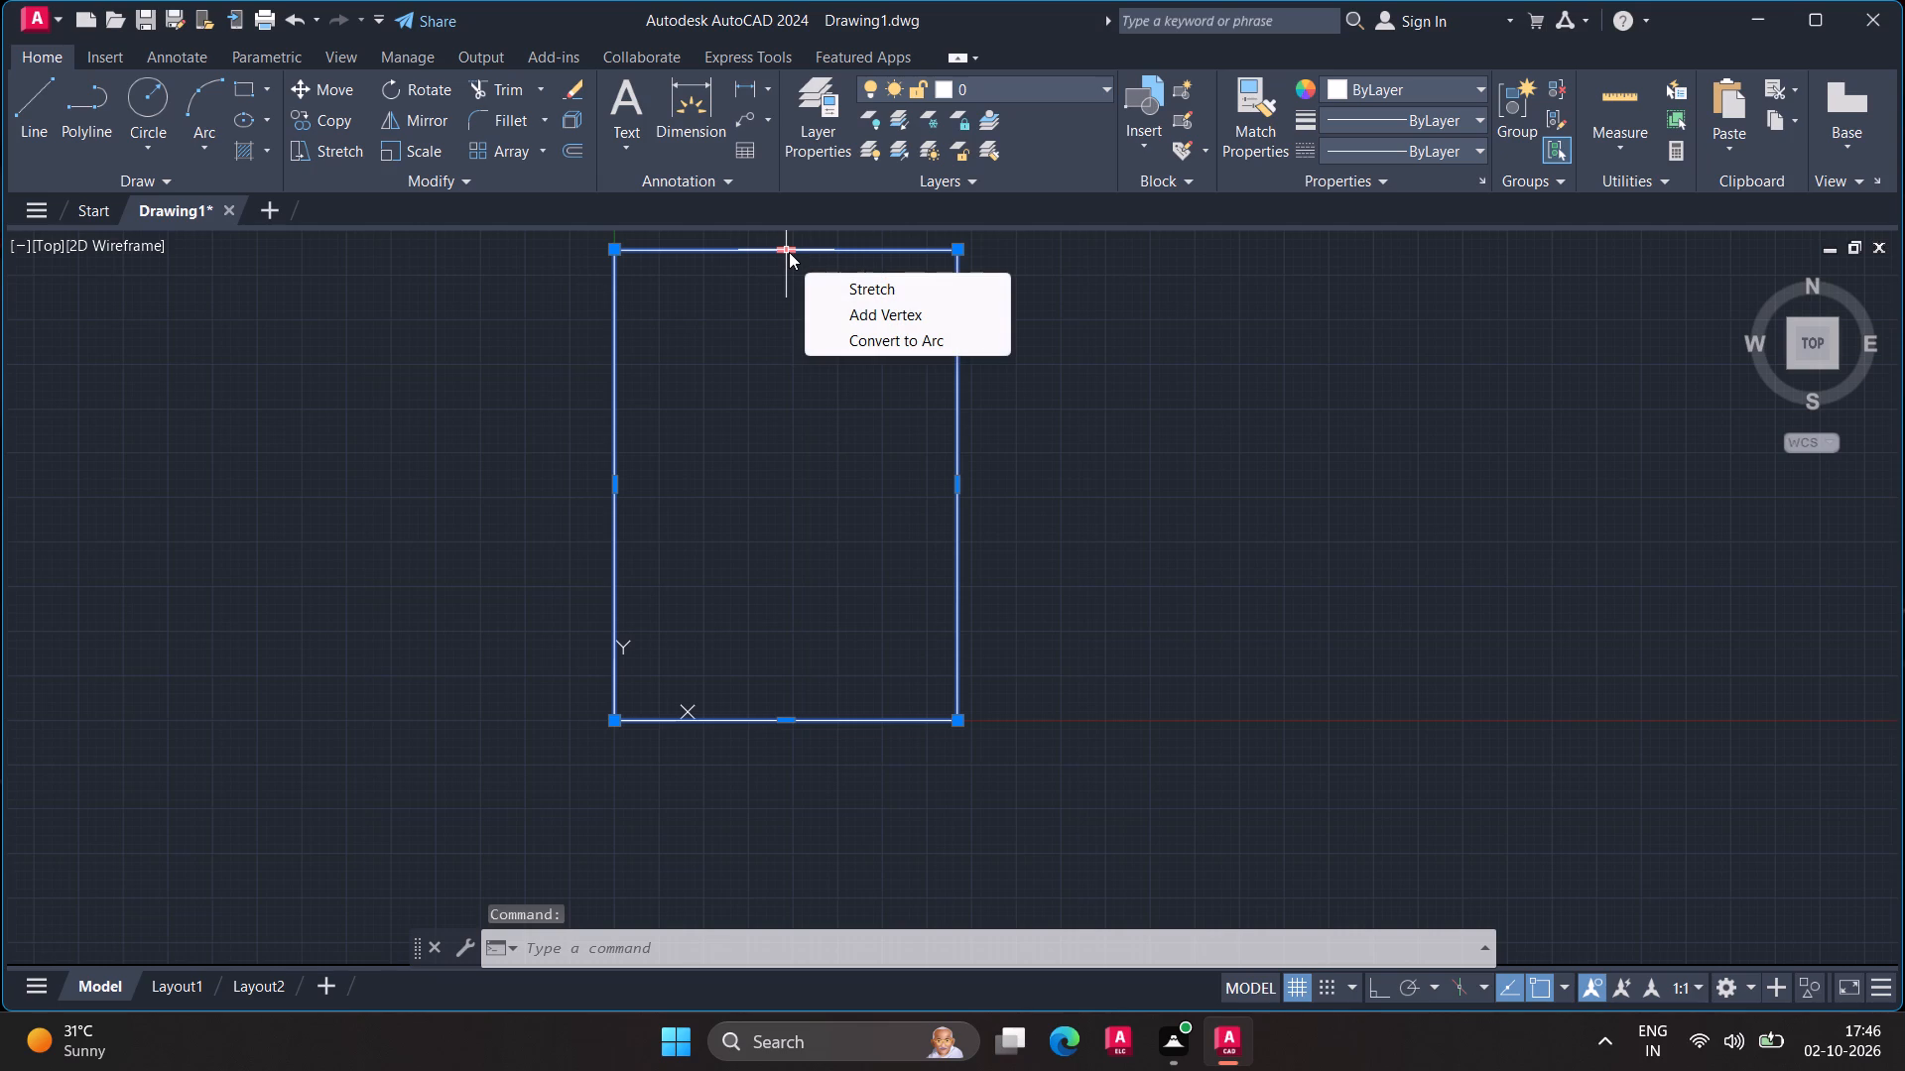
key("o")
key("Return")
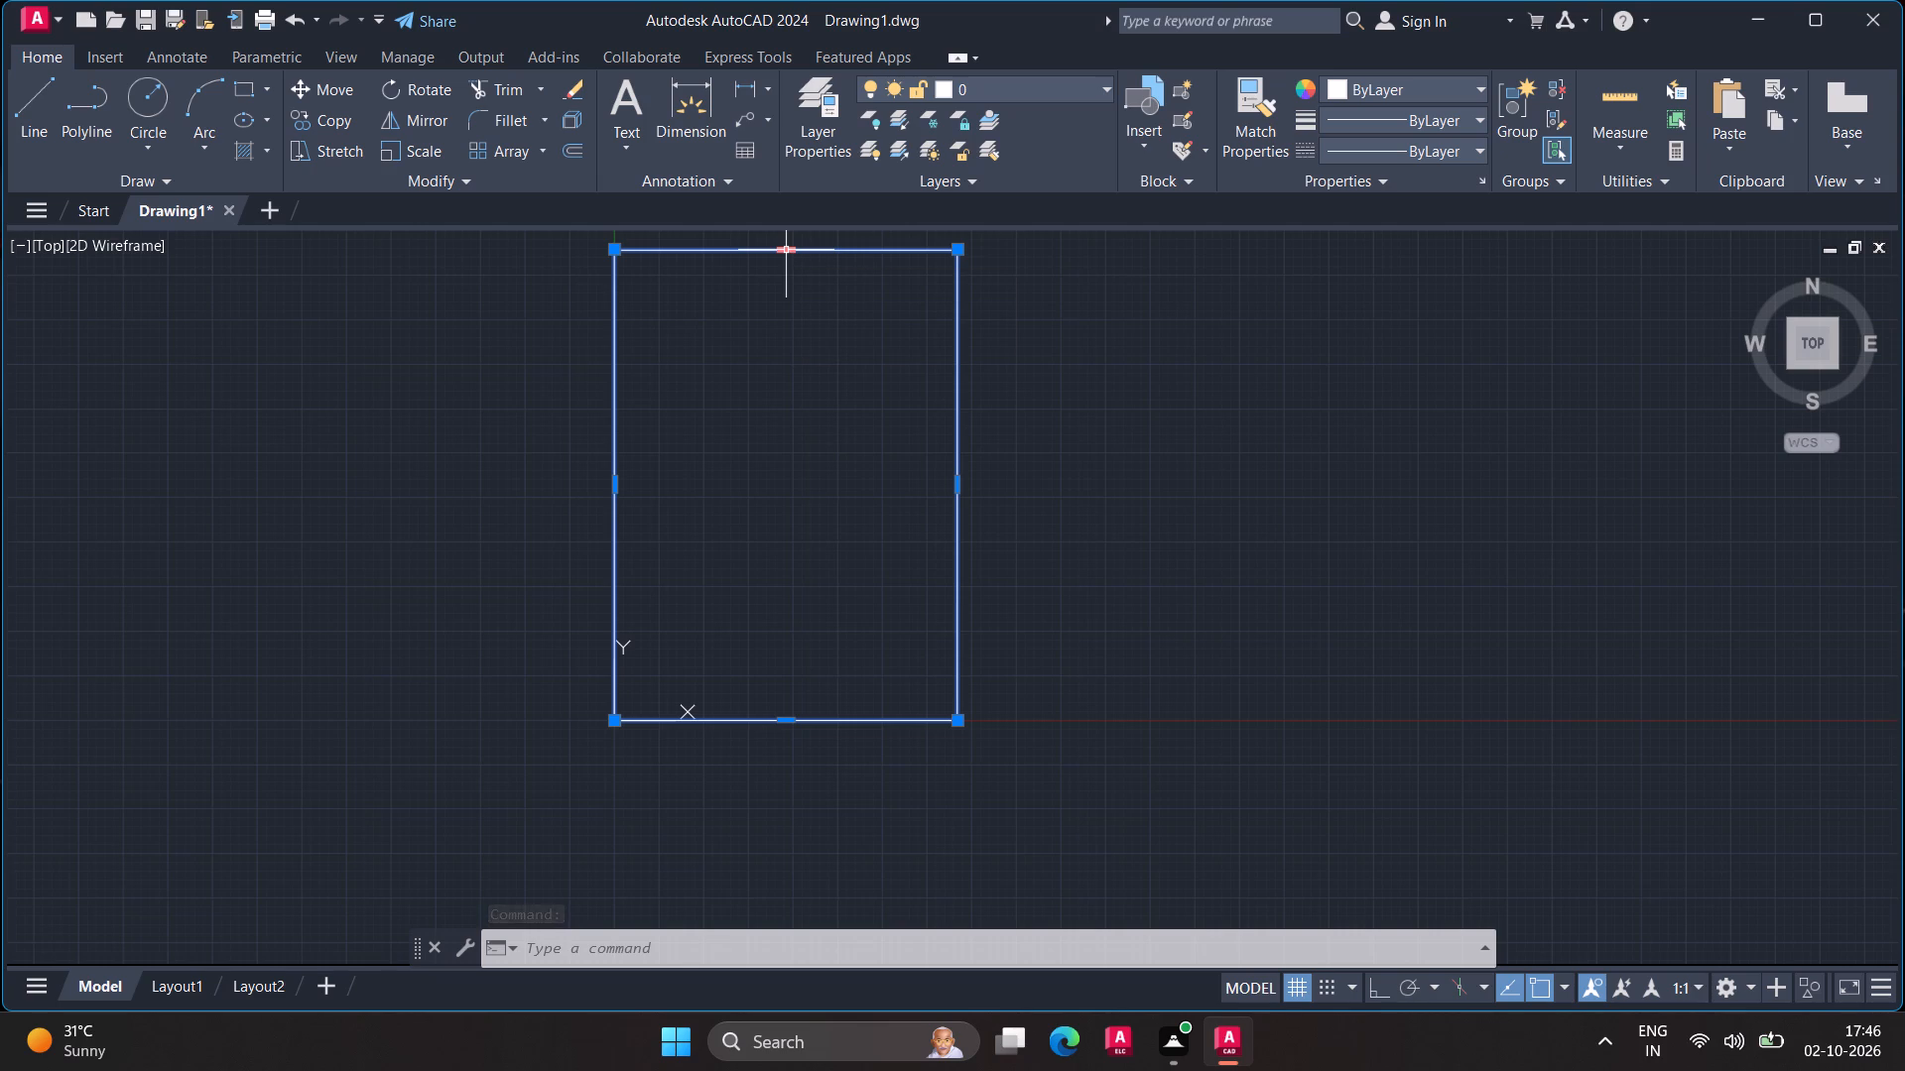
key("o")
key("Return")
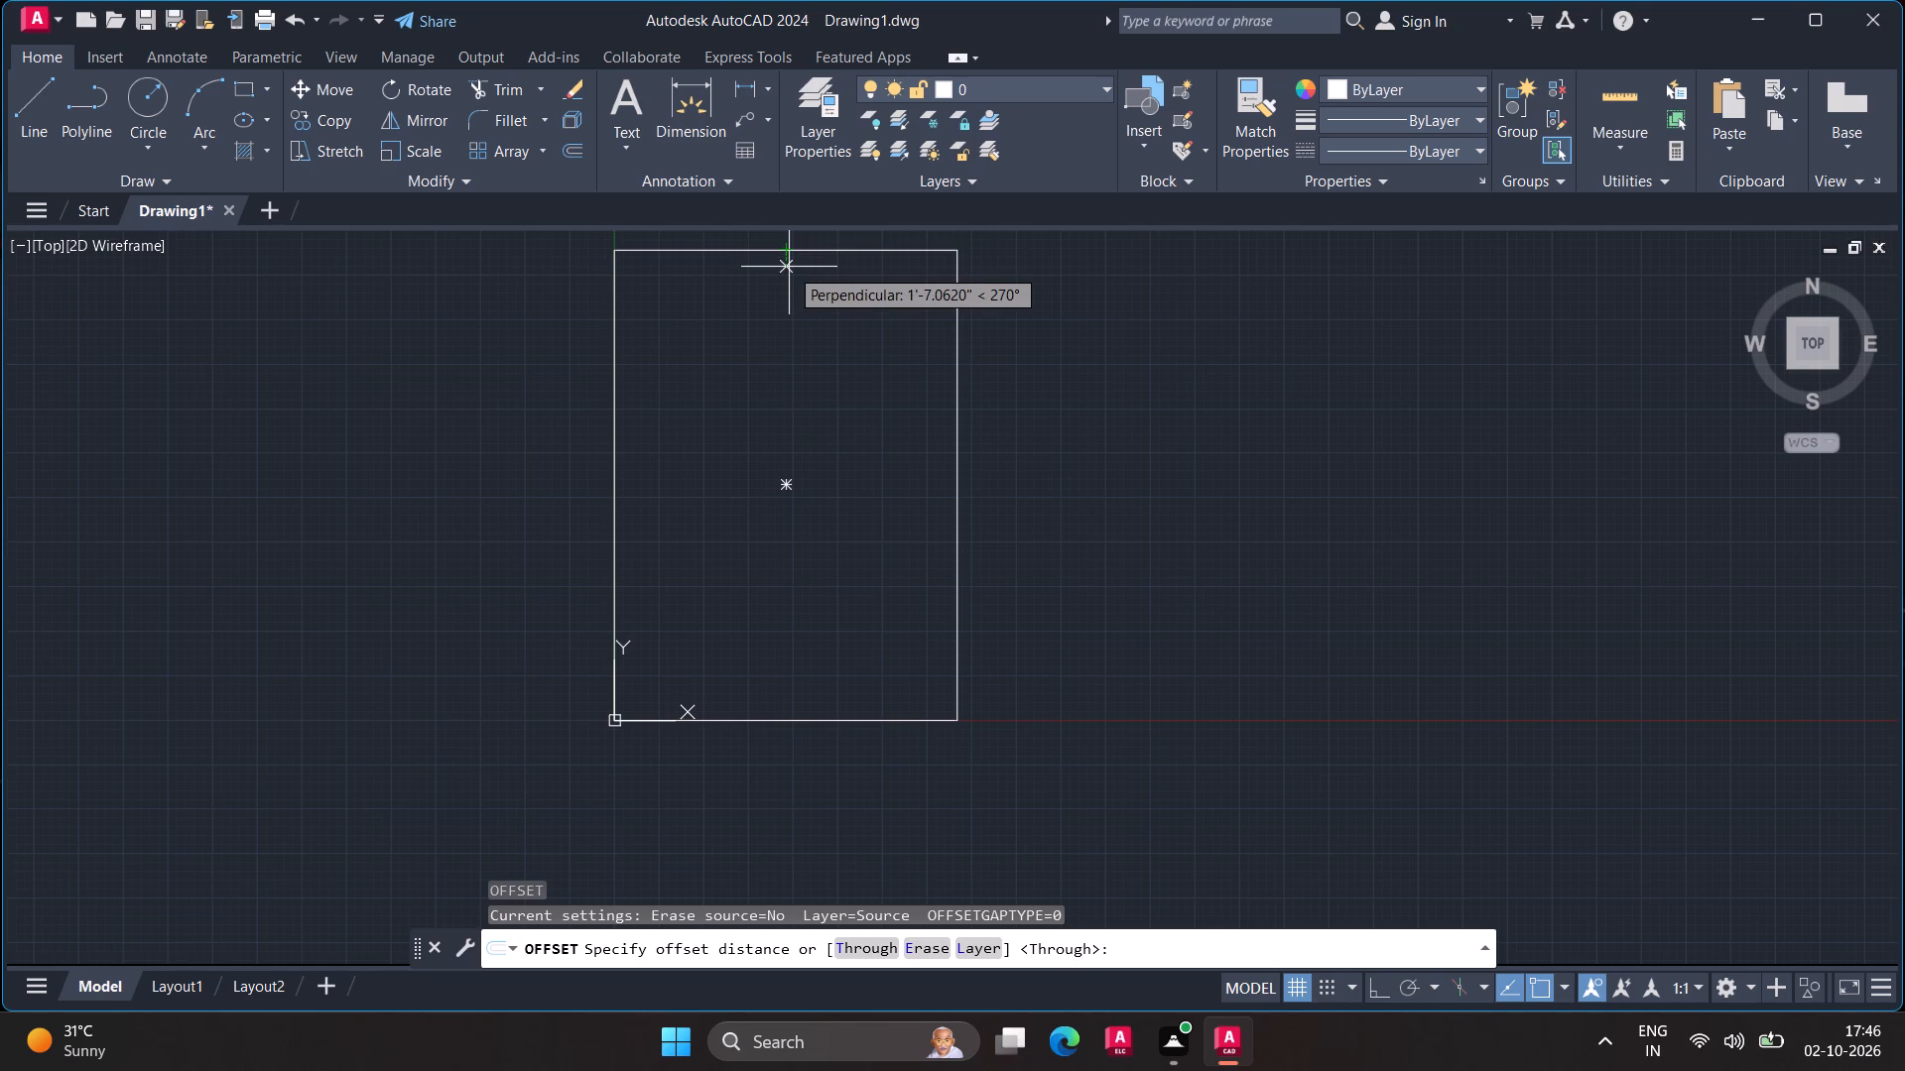
type("9'")
key("Return")
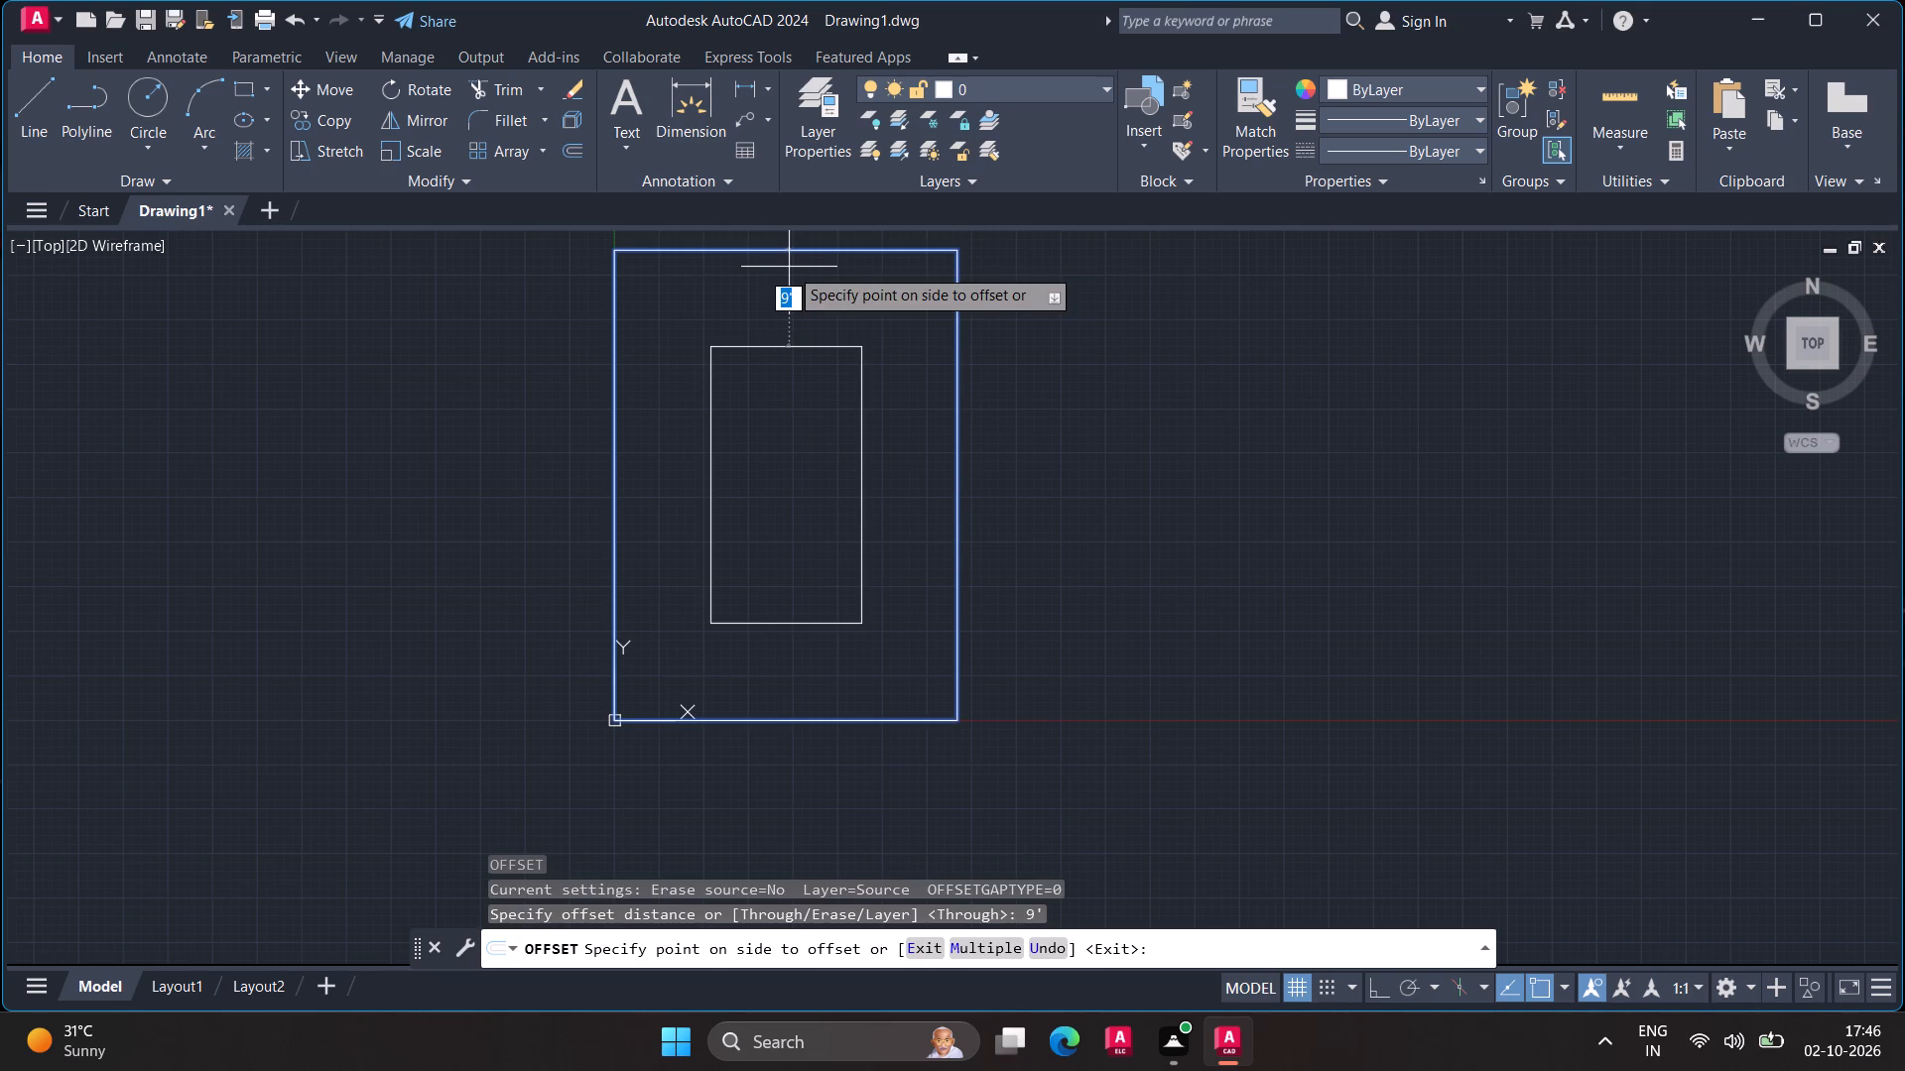
key("9")
key("shift+quotedbl")
key("Return")
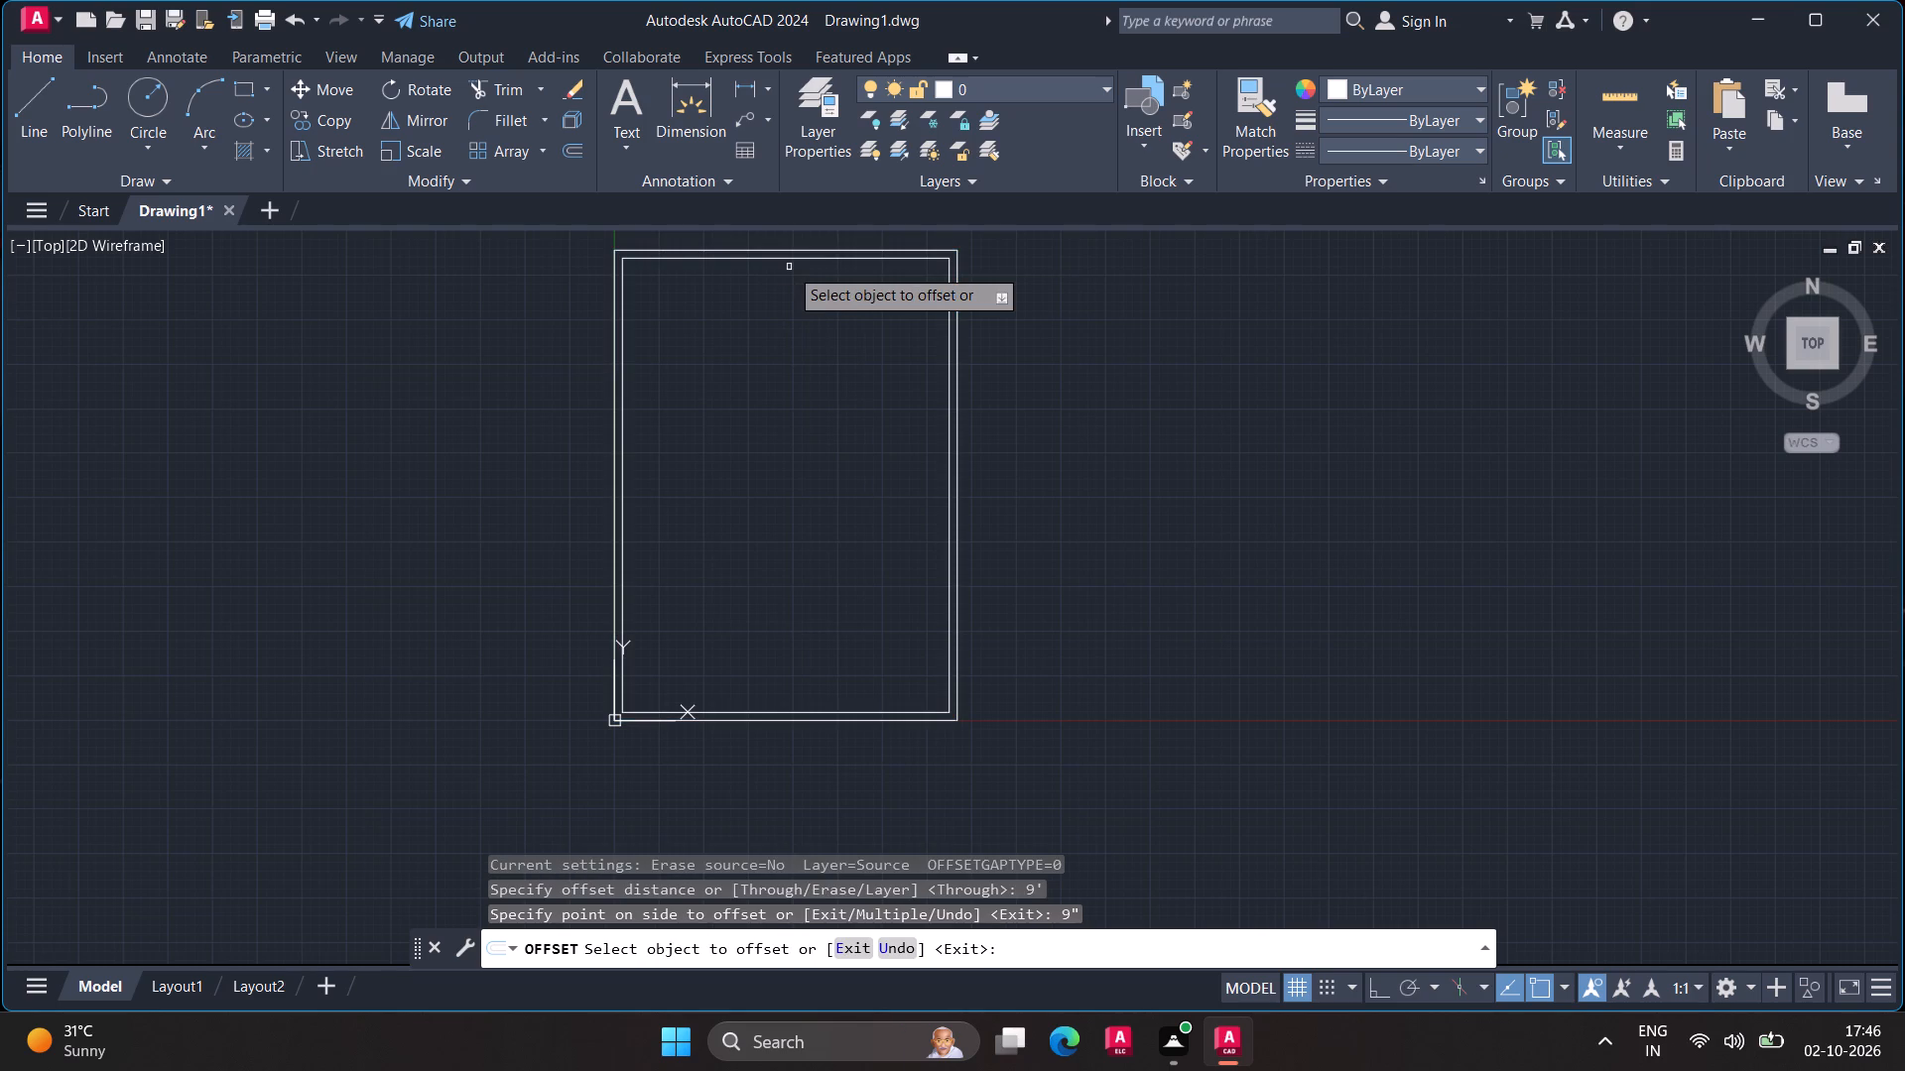
left_click(789, 283)
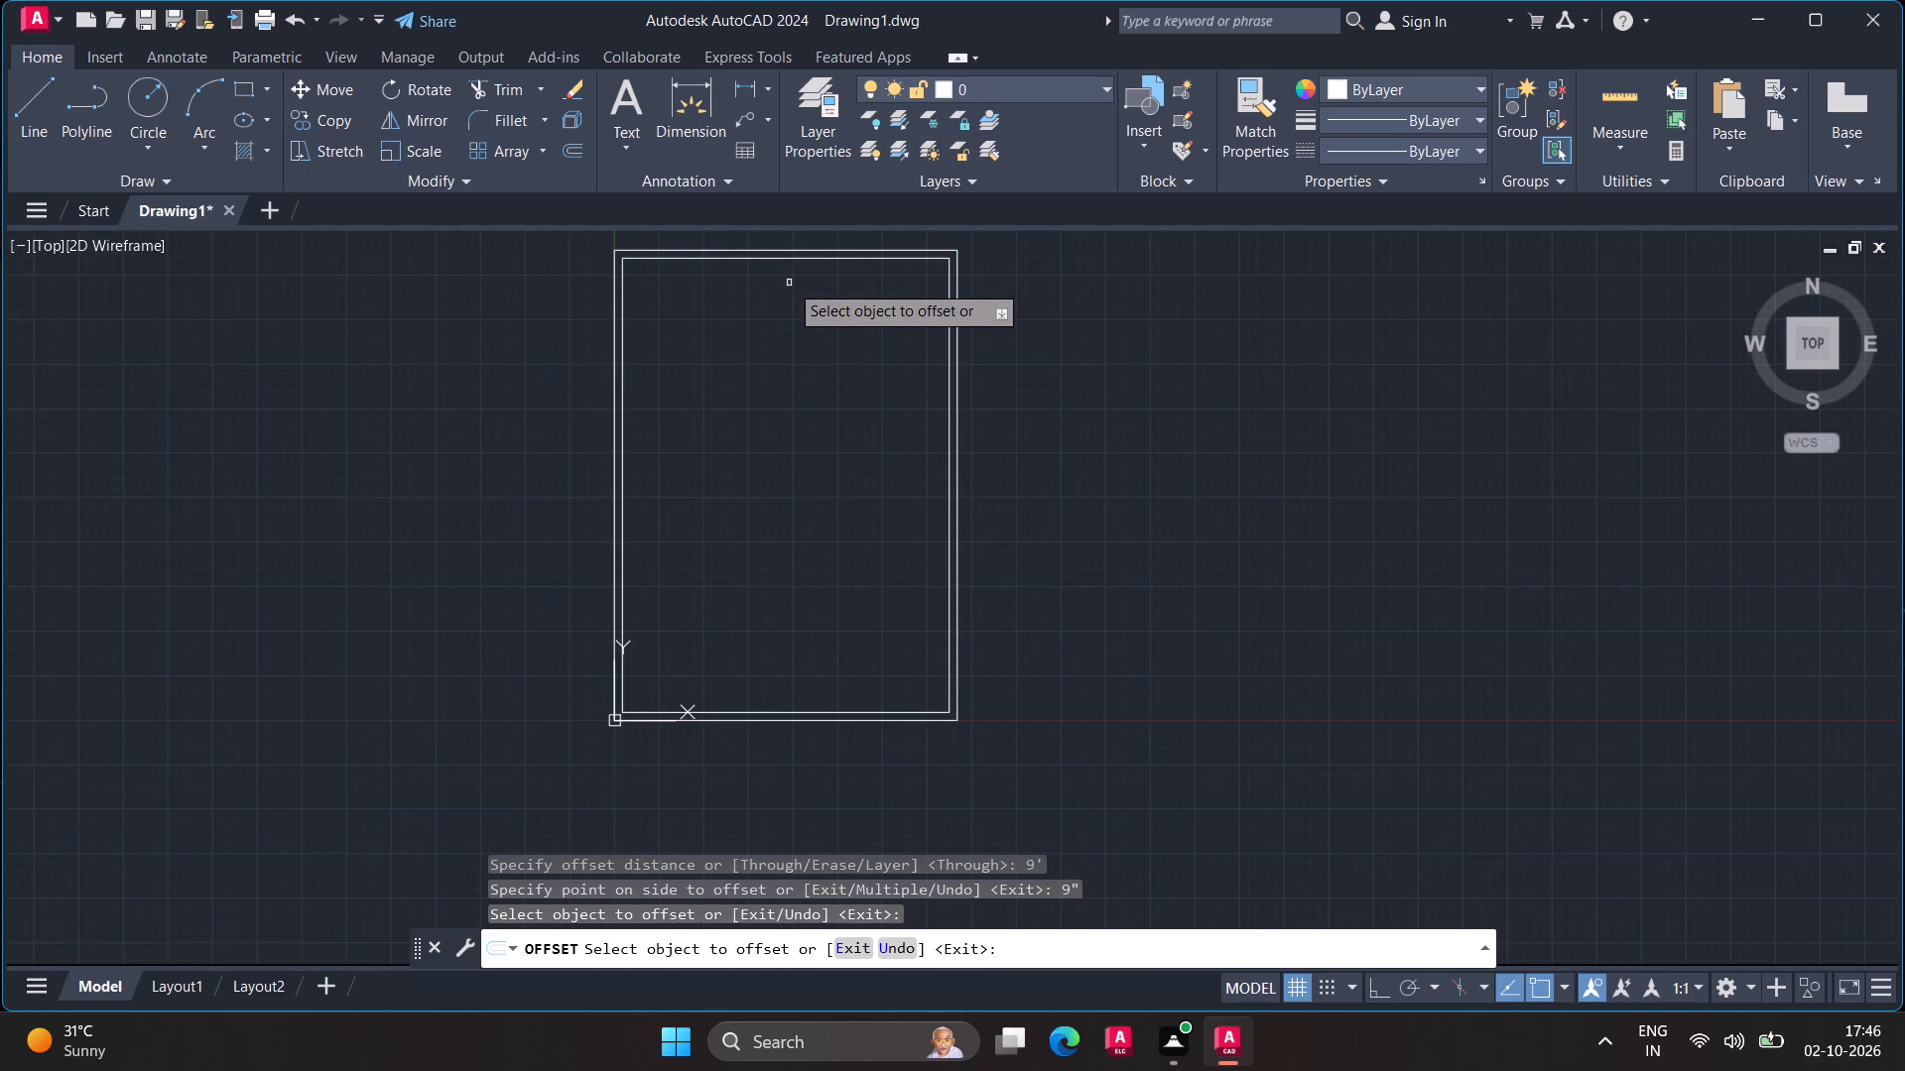
key("Escape")
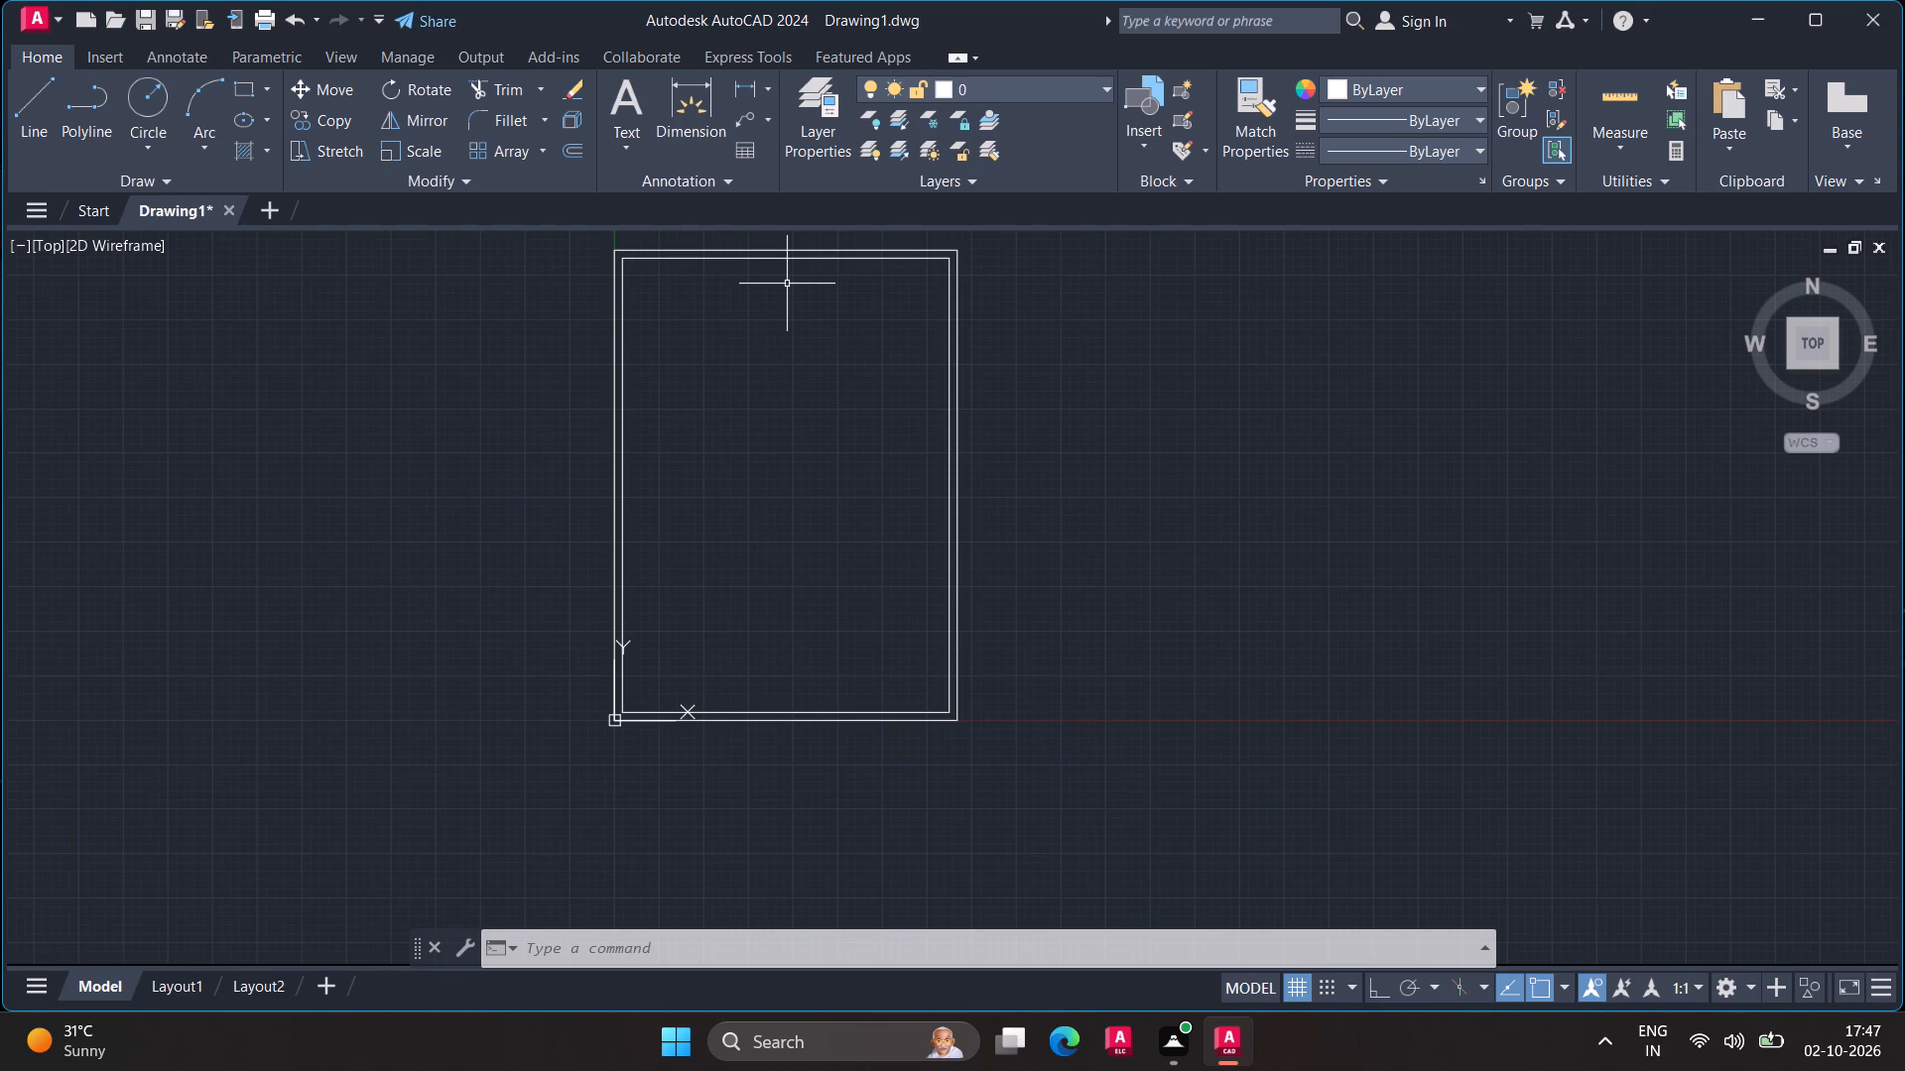
Explode the inner offset rectangle into separate lines.
type("expl")
key("Return")
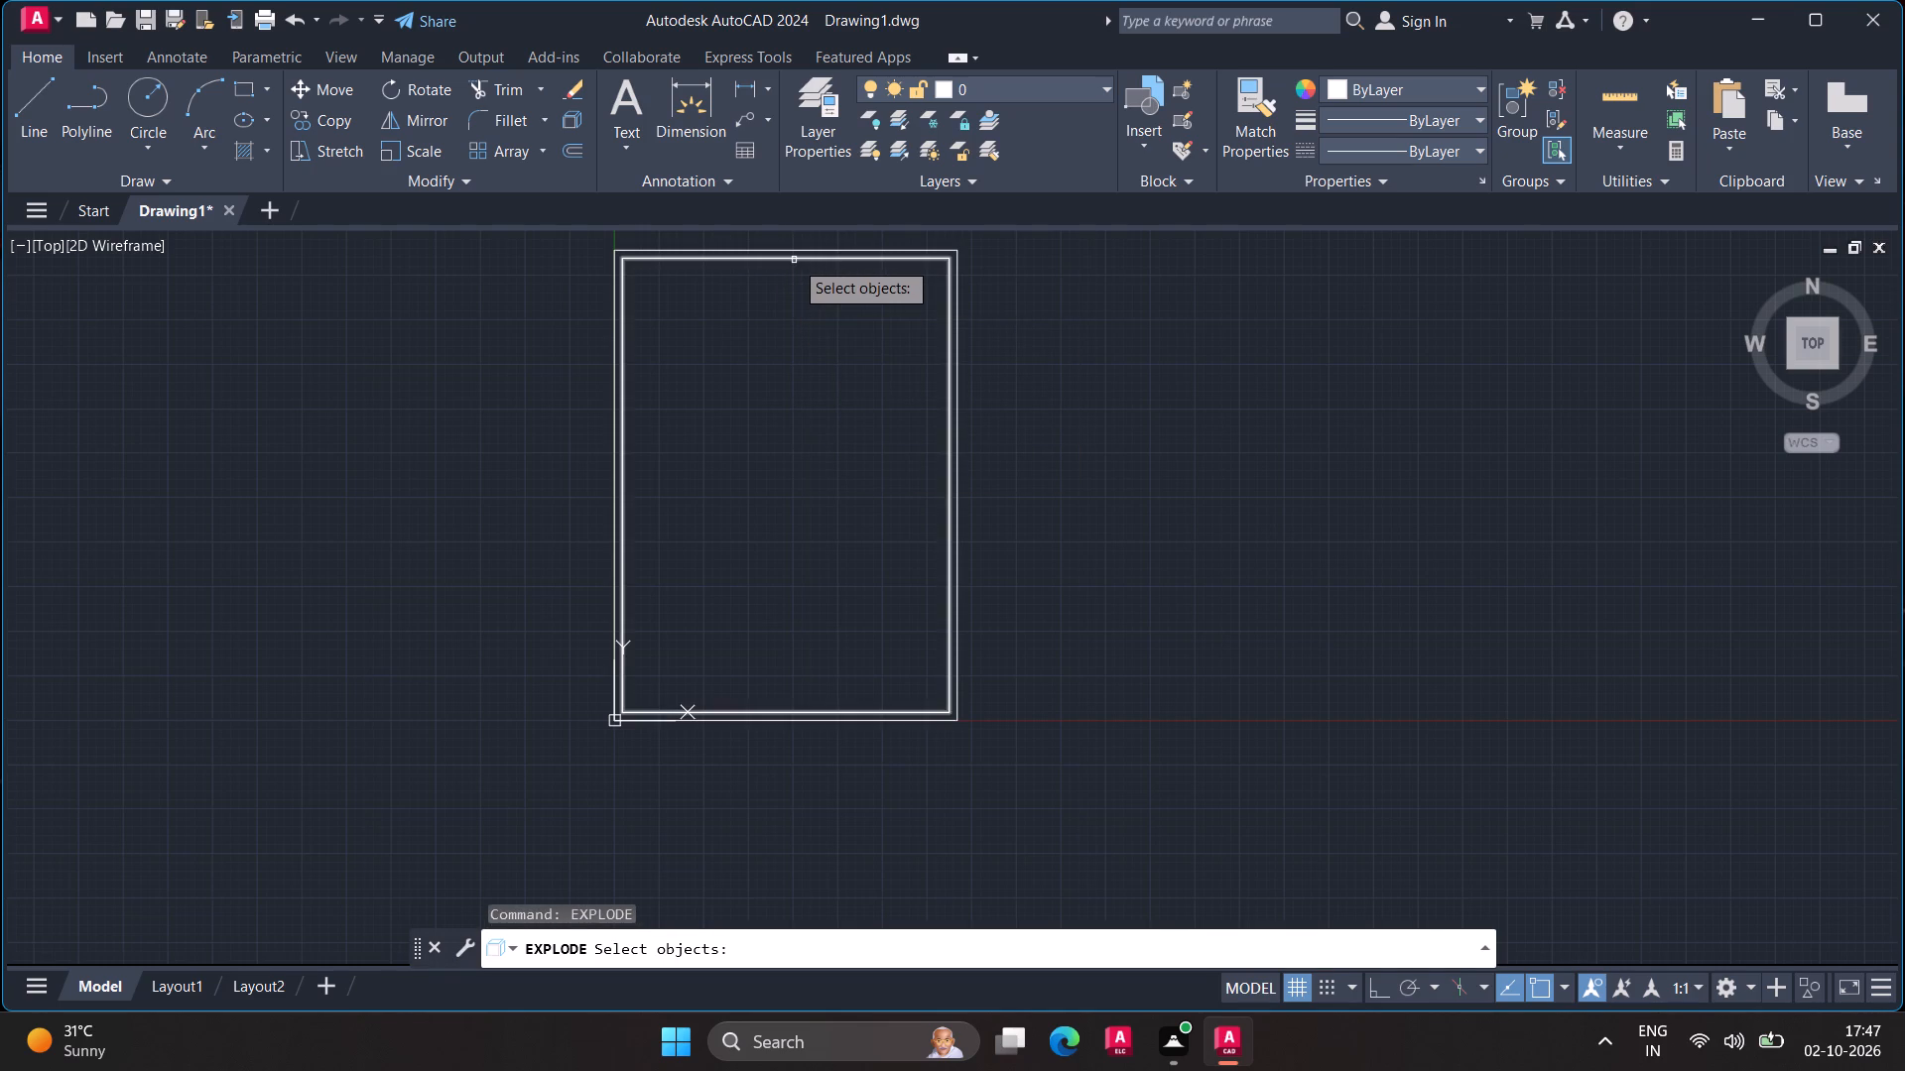
left_click(794, 260)
key("Return")
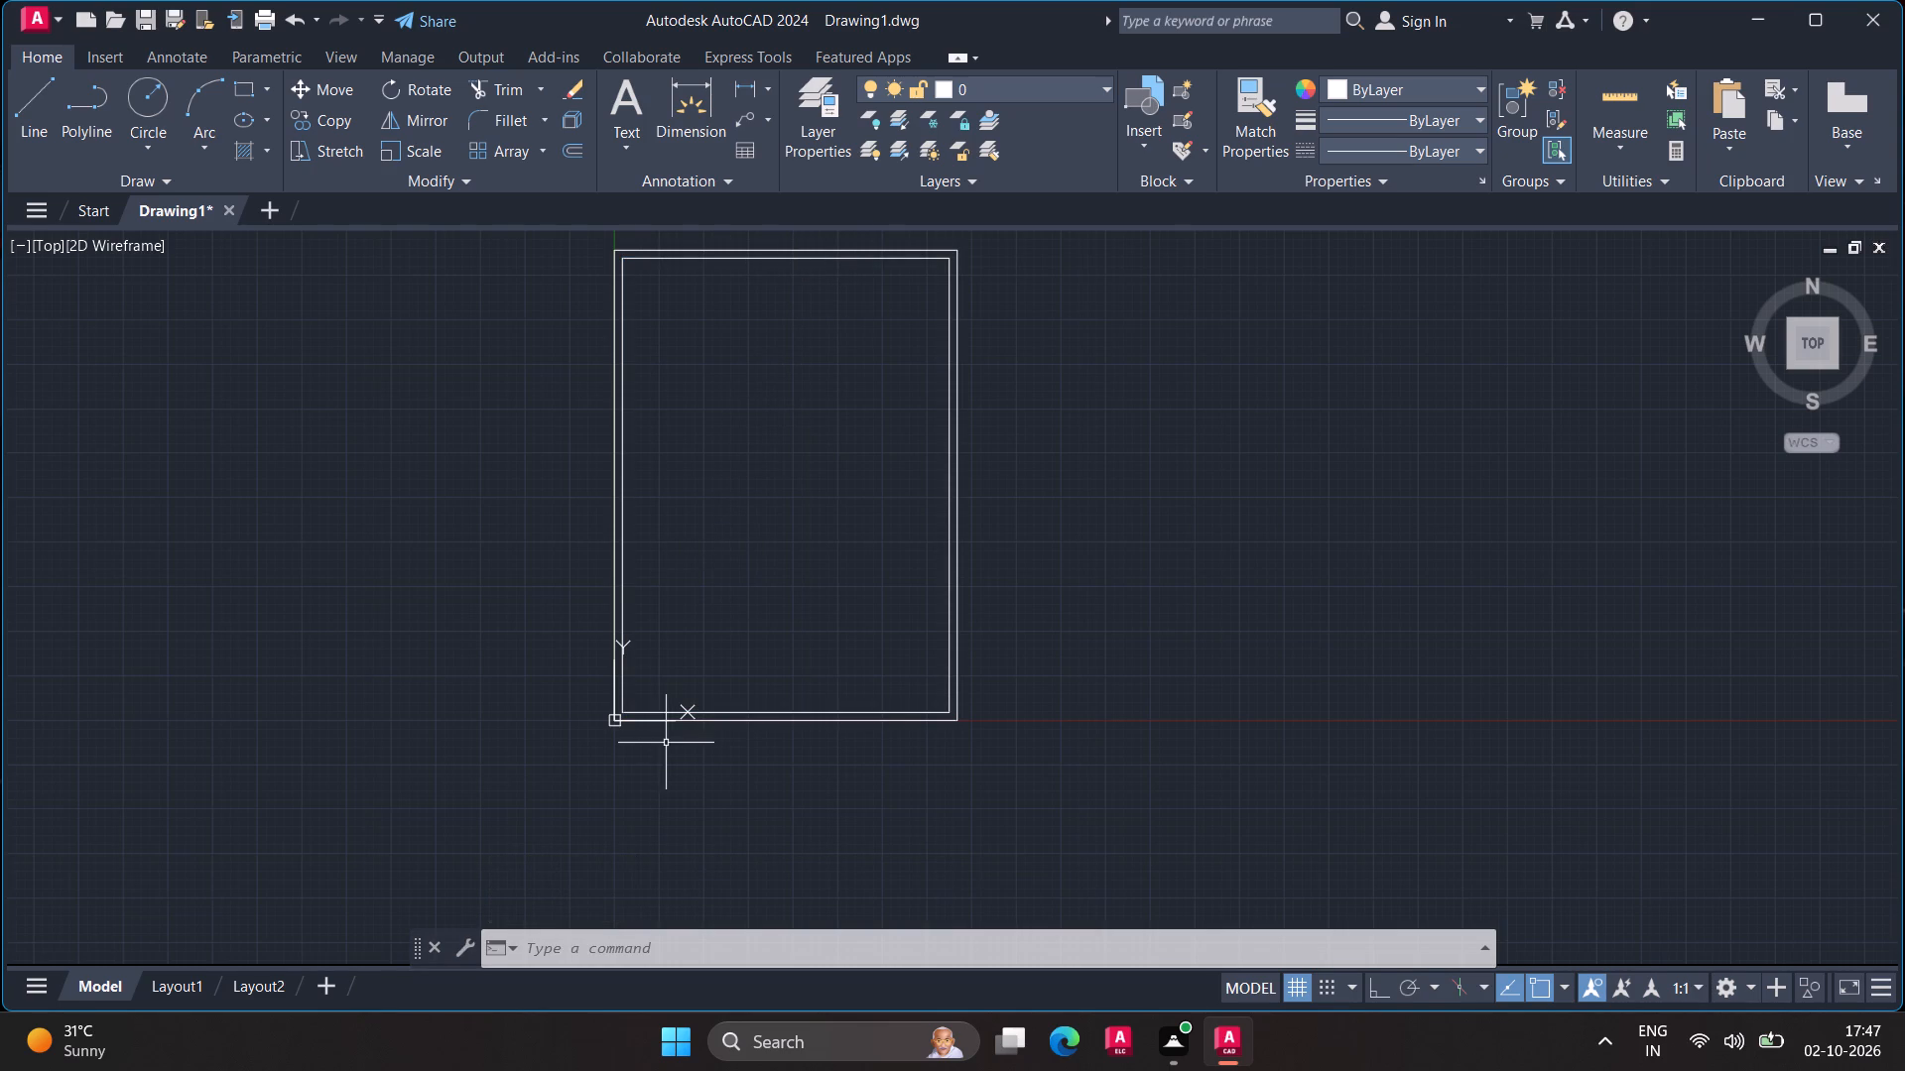
Offset the bottom line of the inner rectangle 6' upward into the interior.
left_click(702, 713)
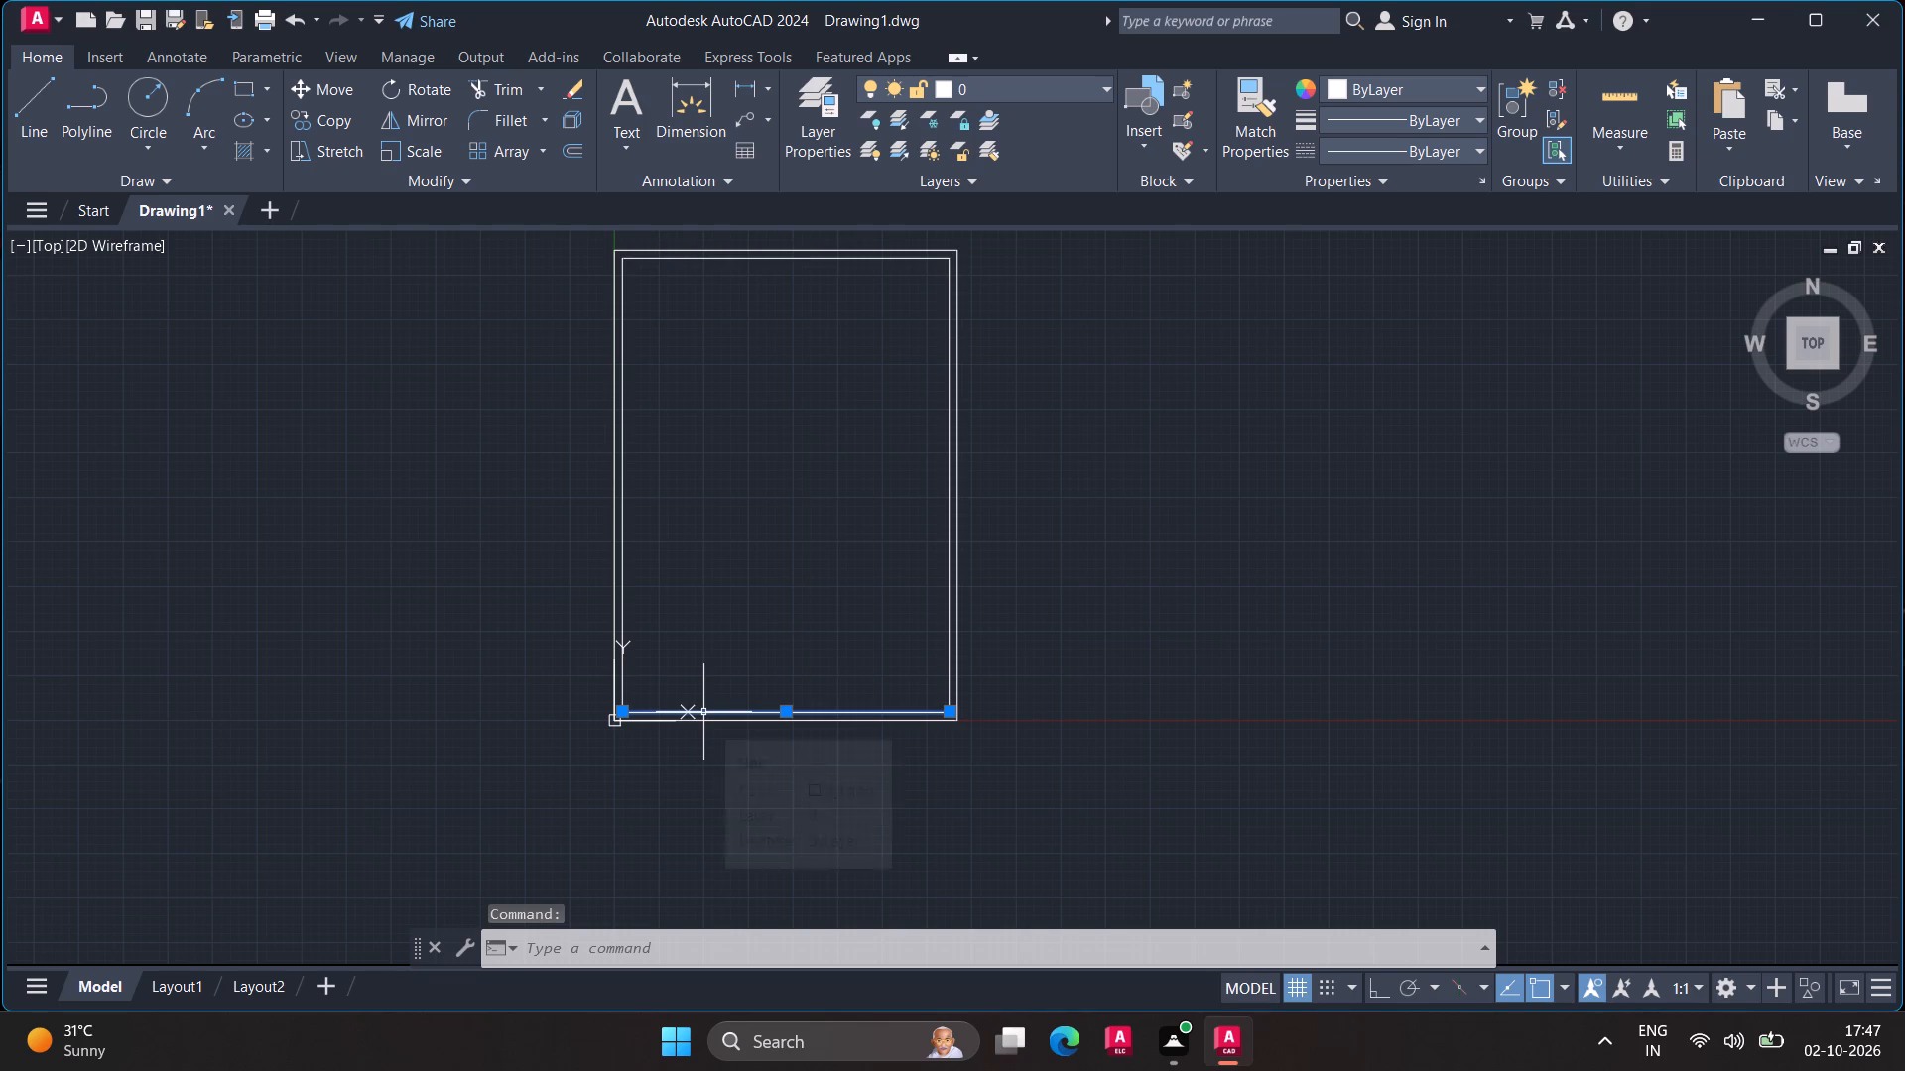
key("o")
key("Return")
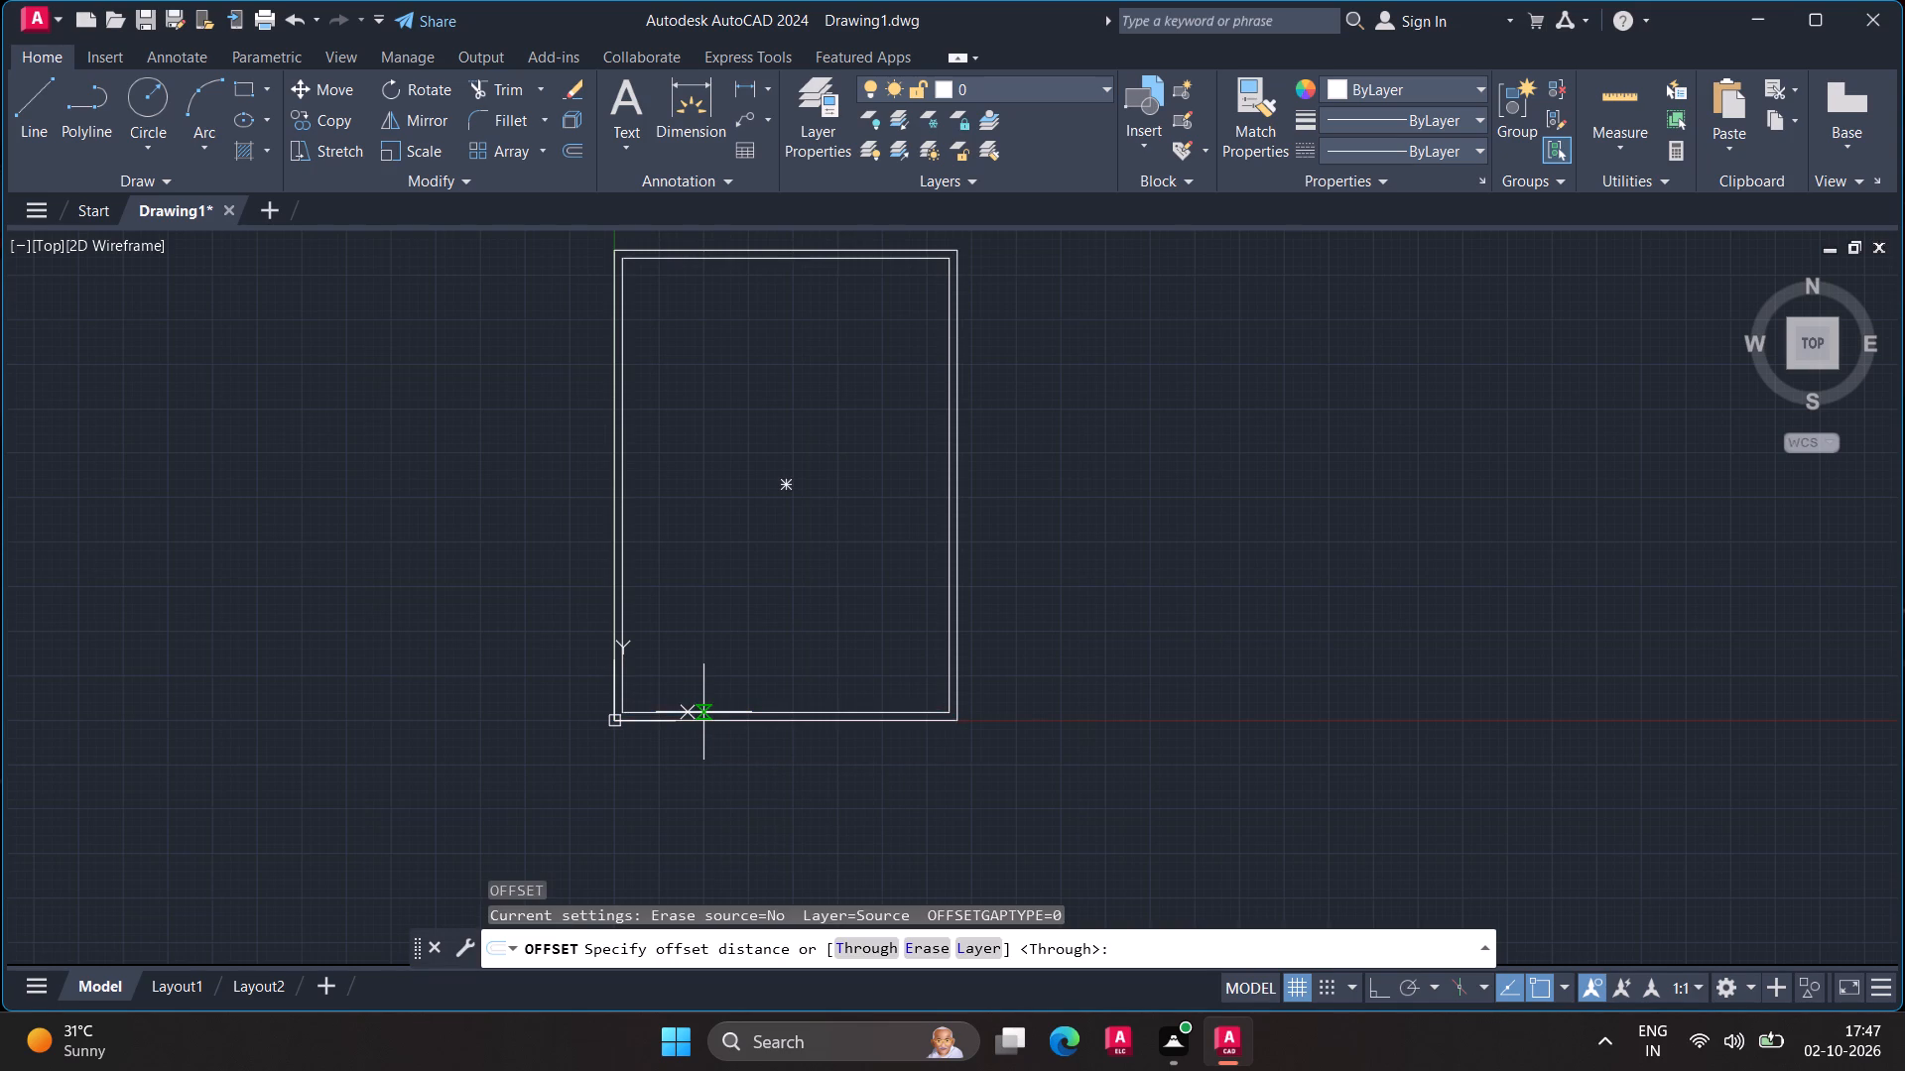
left_click(693, 715)
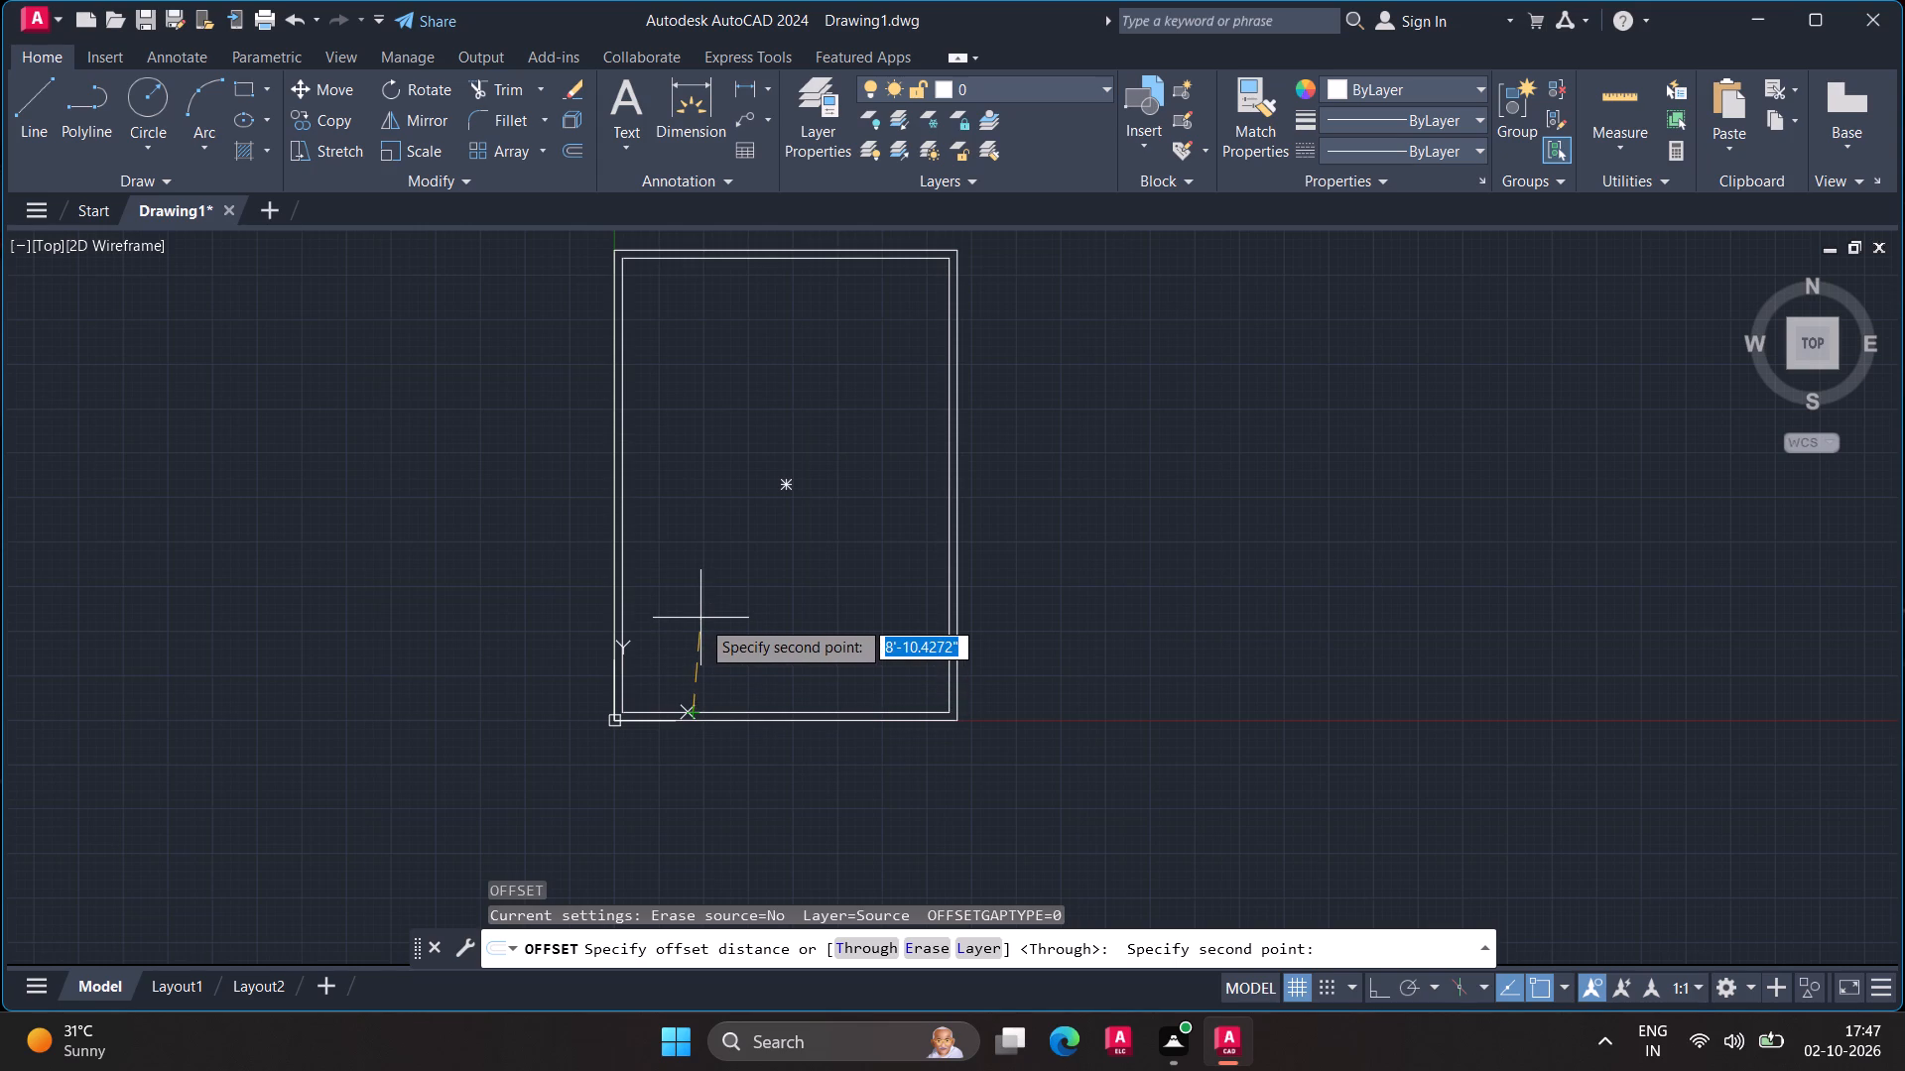
key("6")
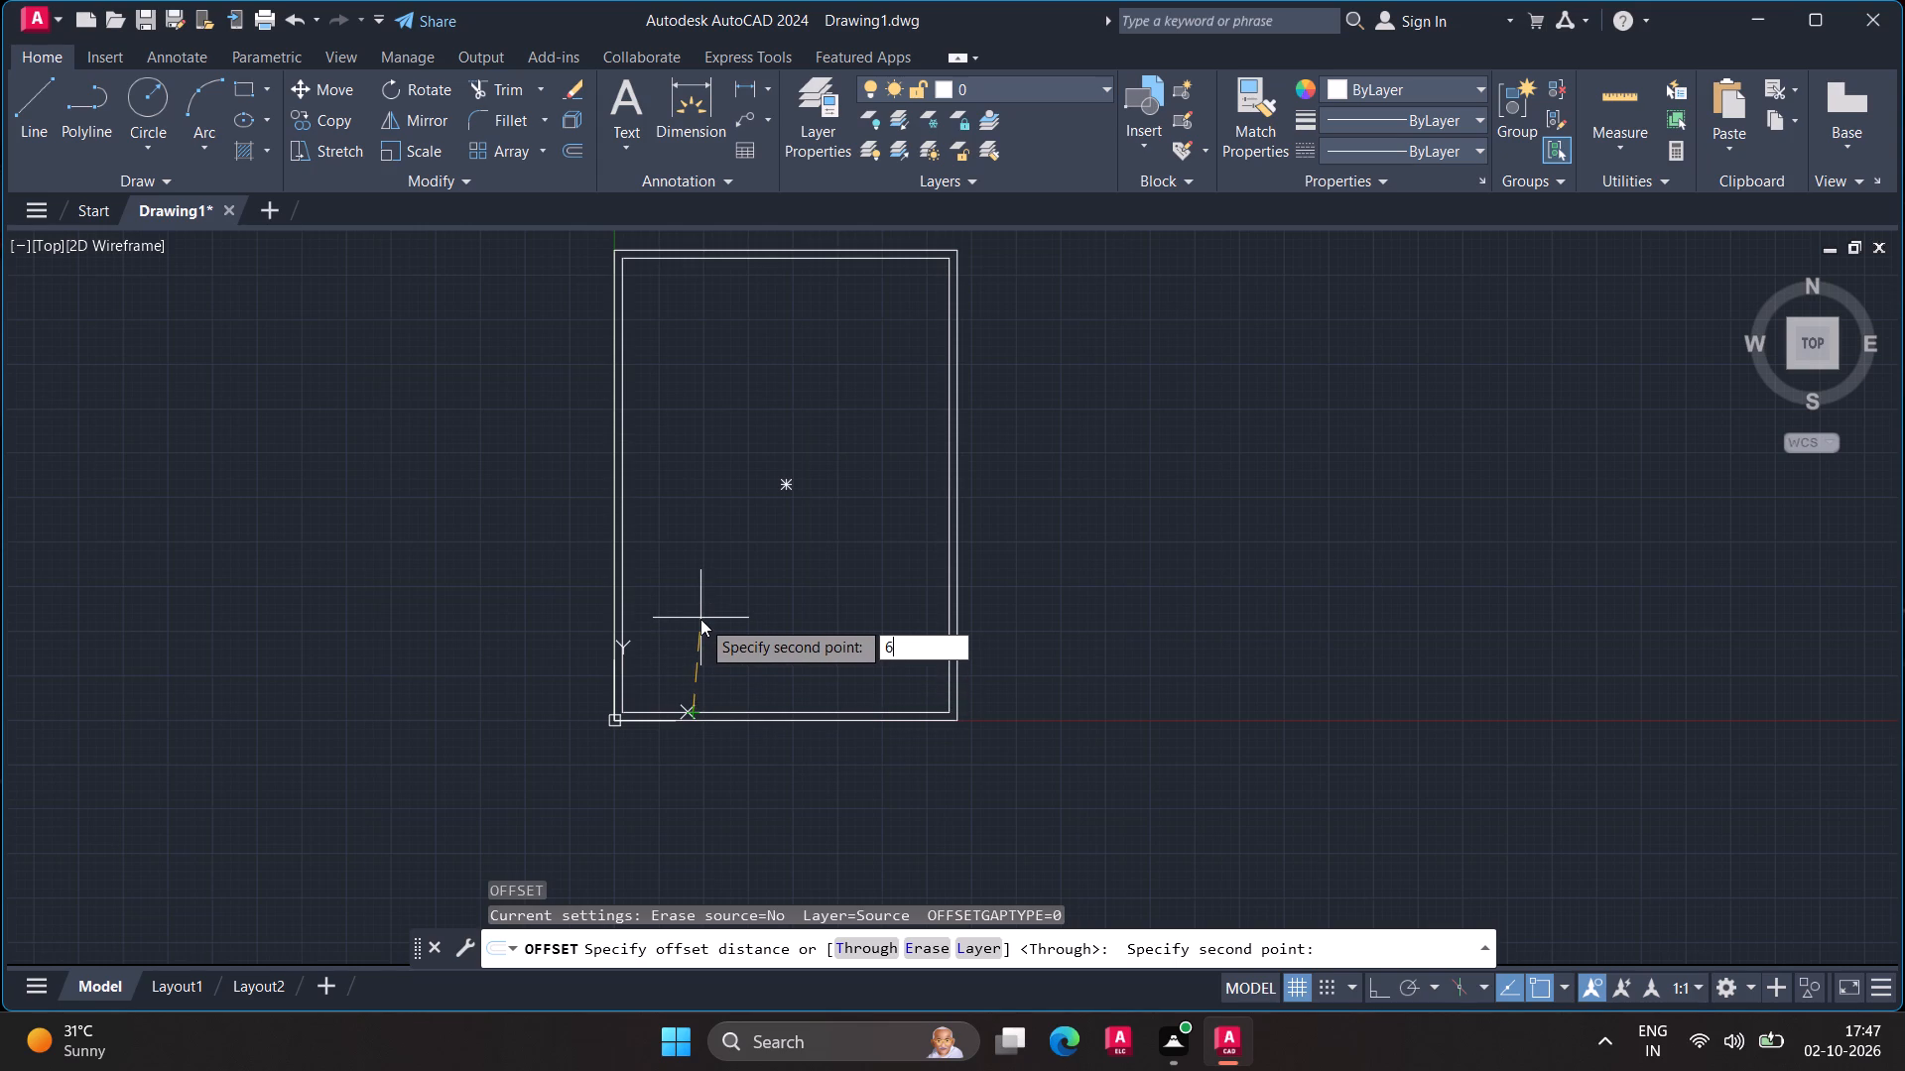
key("apostrophe")
key("Return")
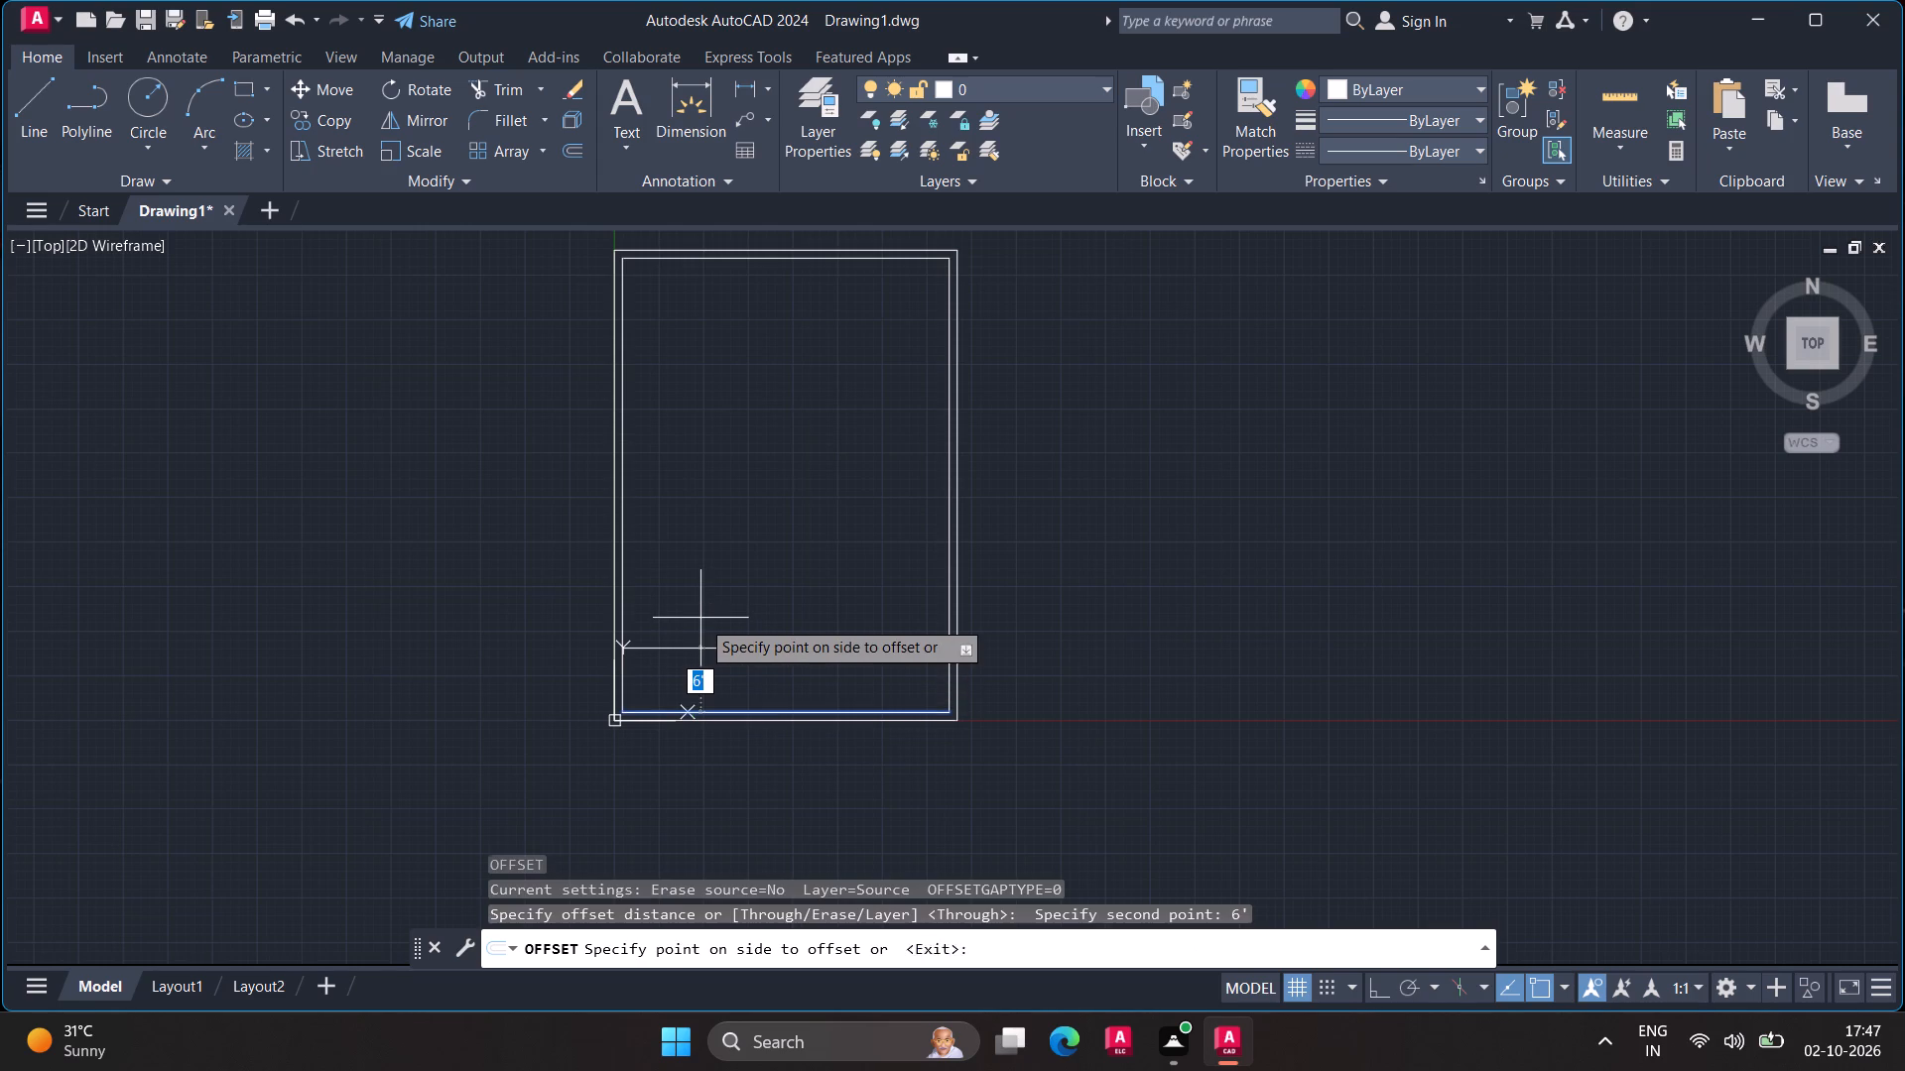
left_click(701, 690)
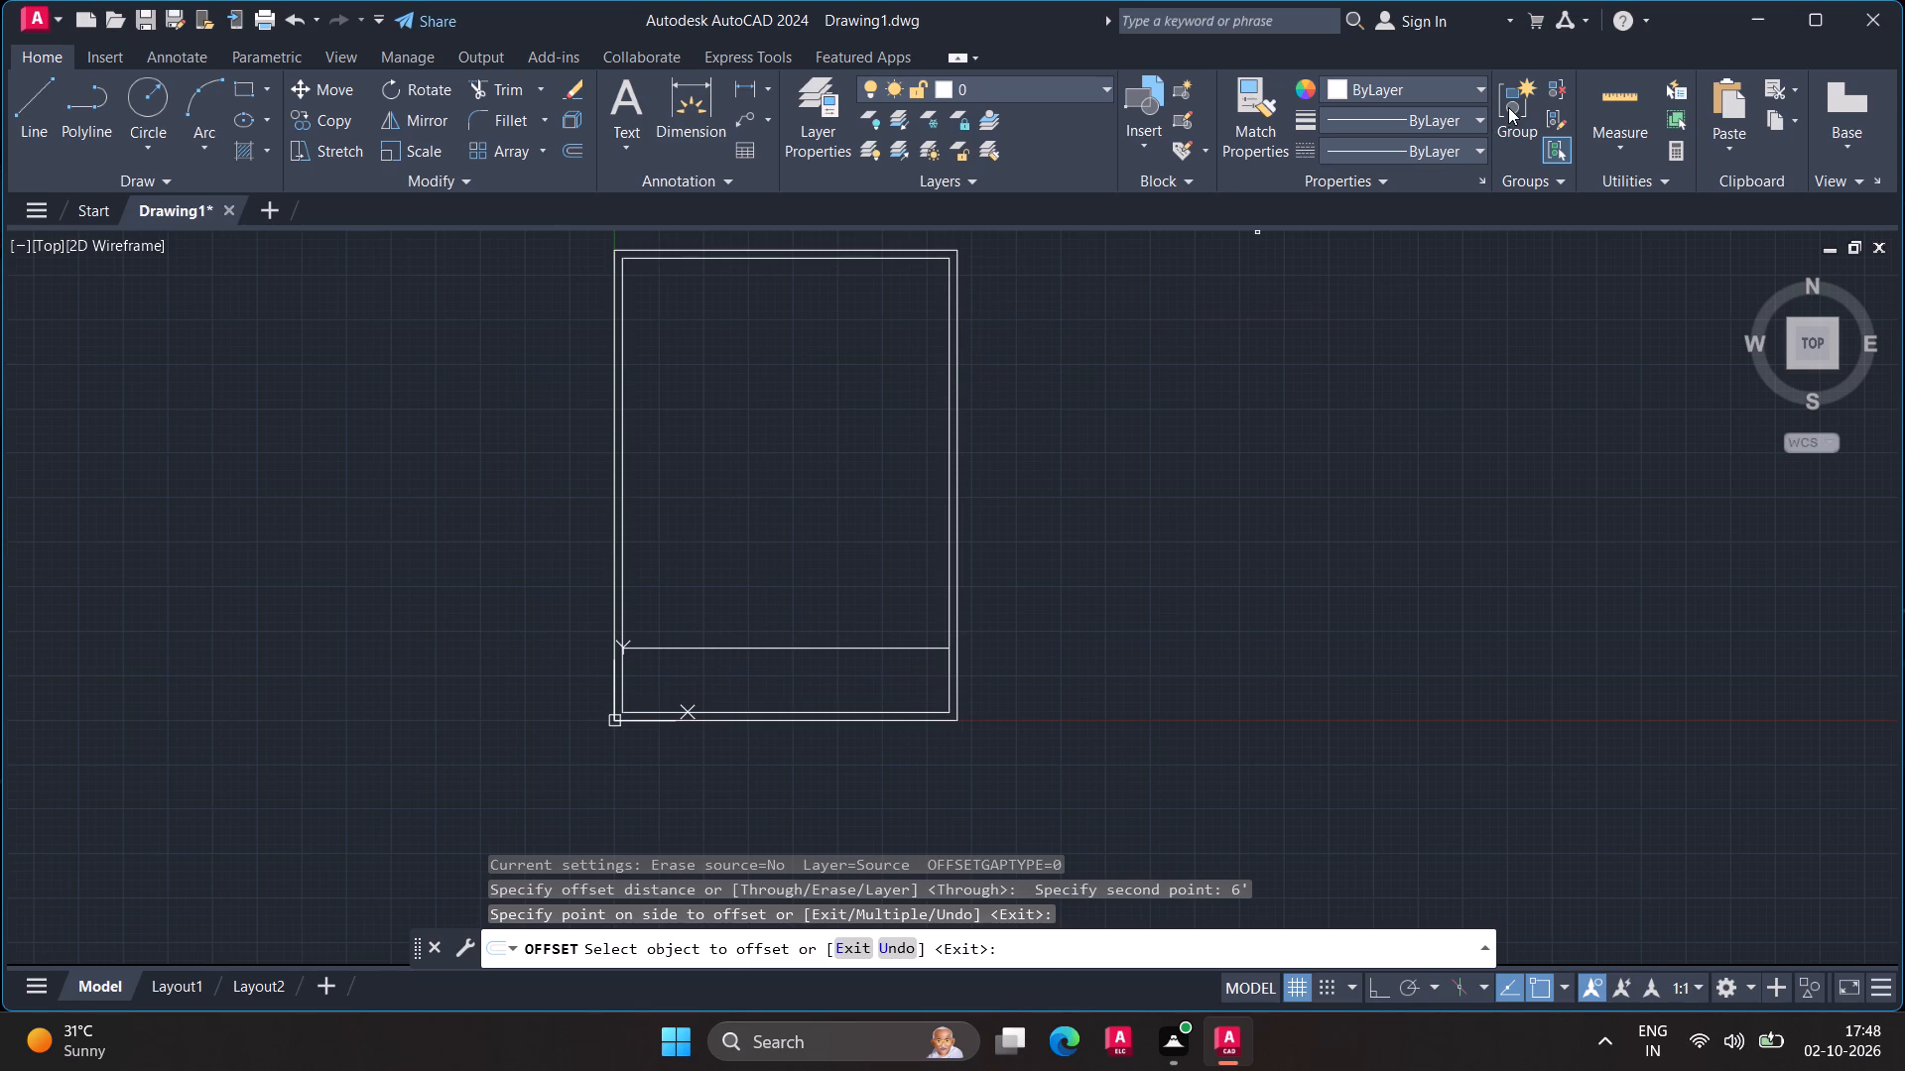
Check the spacing between the inner bottom line and the new horizontal line with a quick measurement.
left_click(1603, 80)
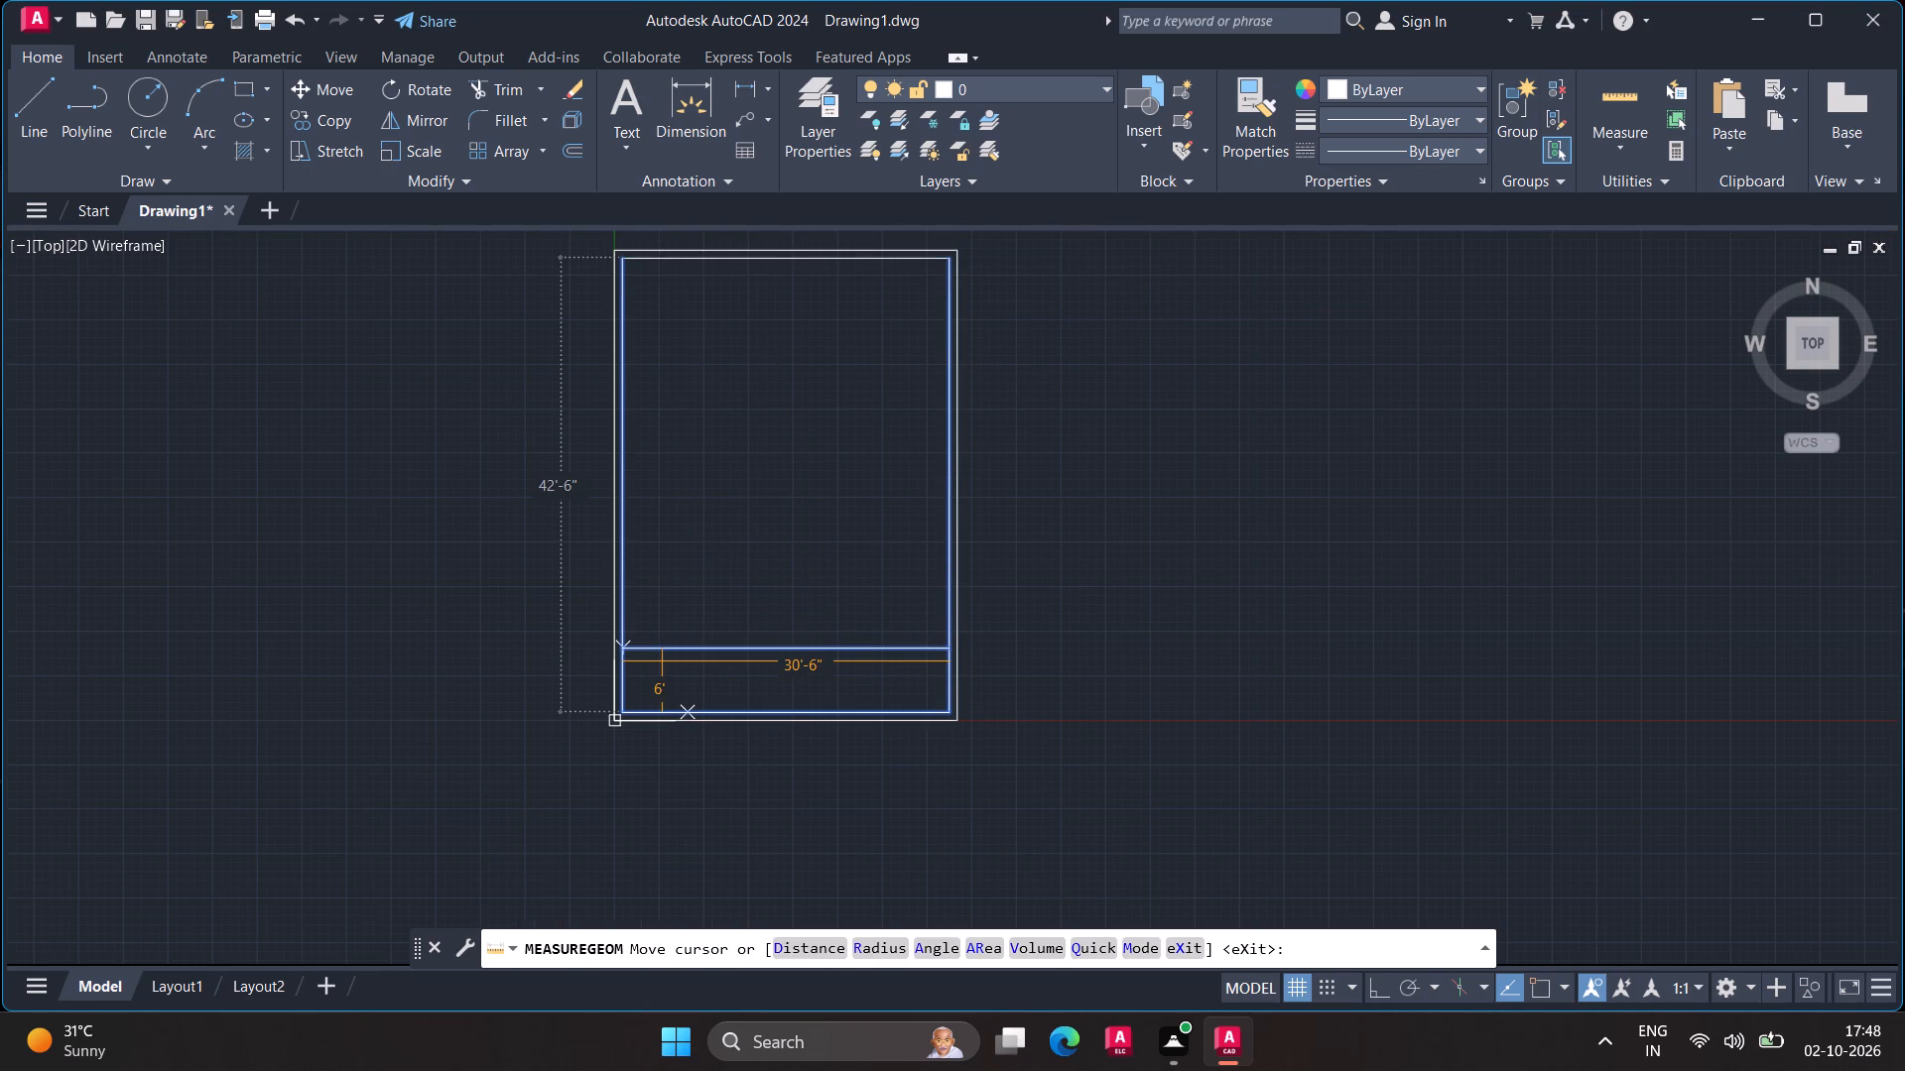
key("Escape")
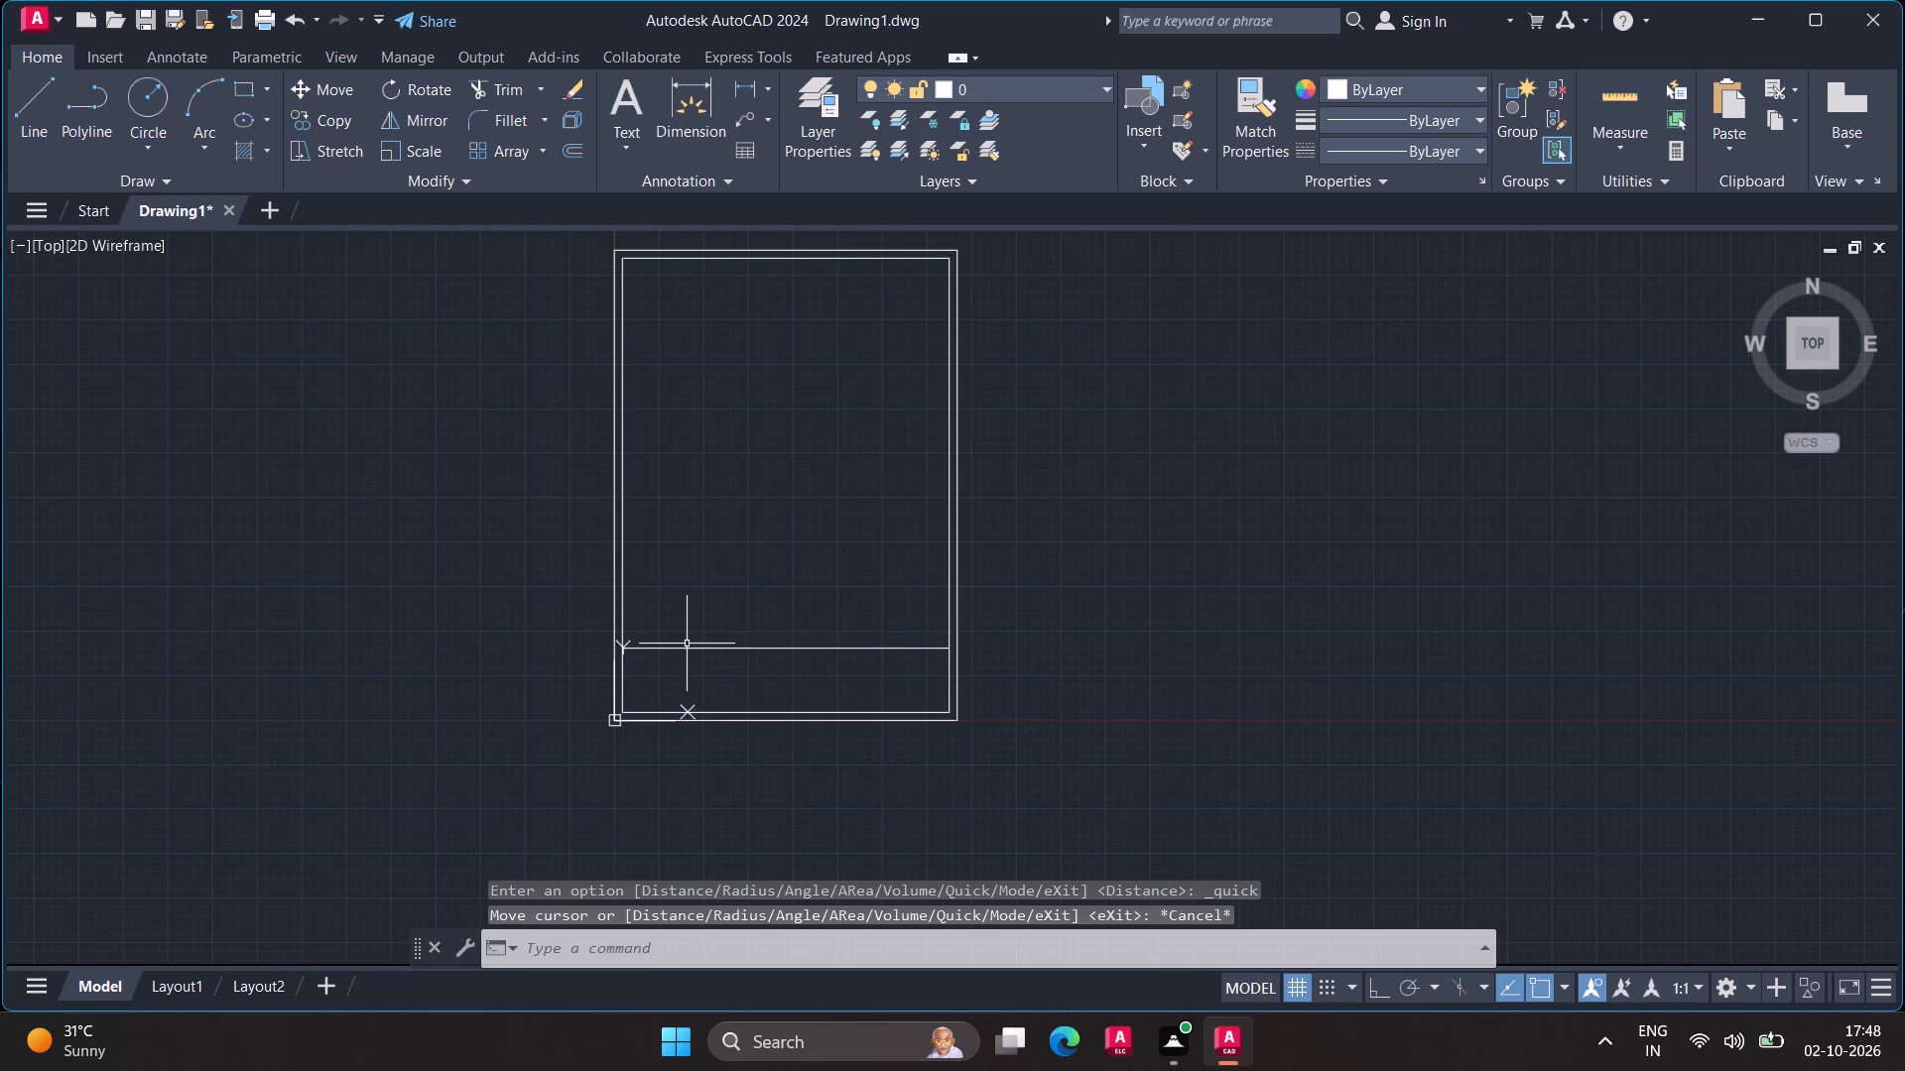
left_click(684, 650)
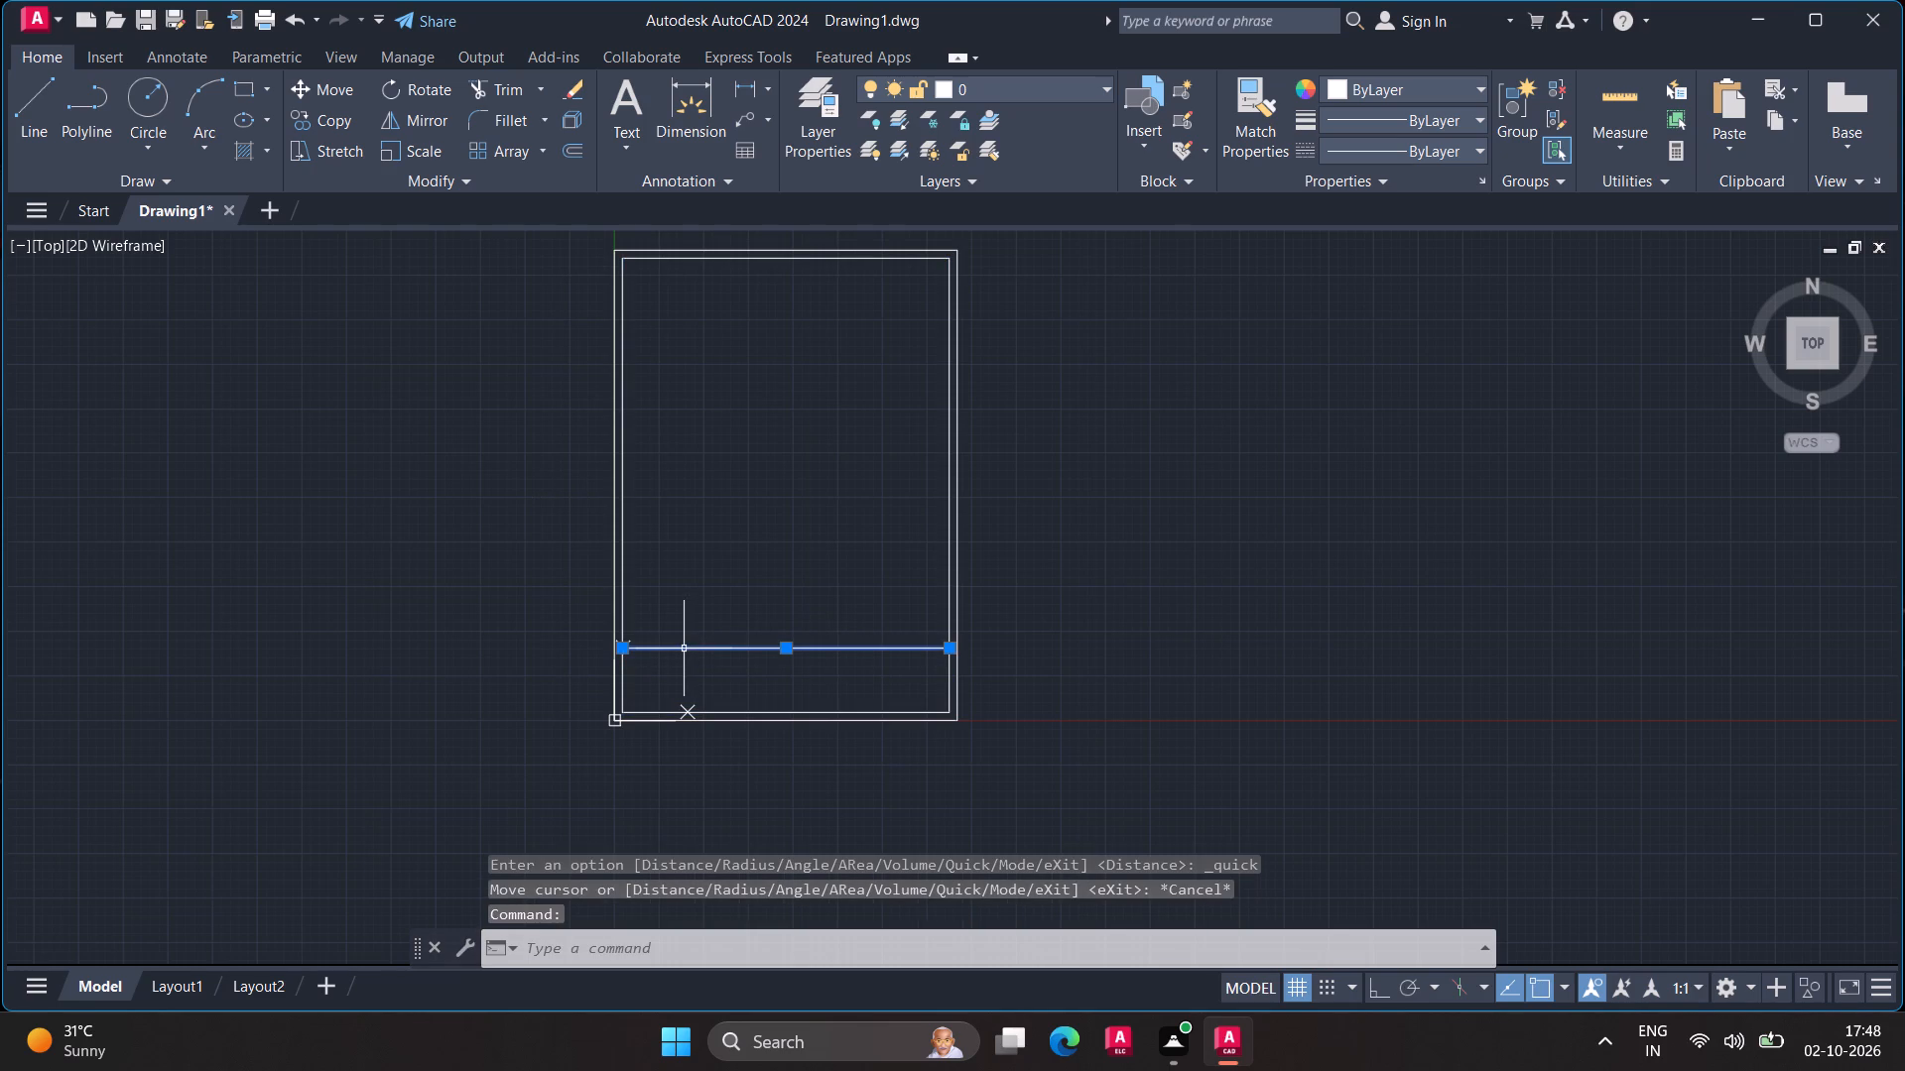
key("Escape")
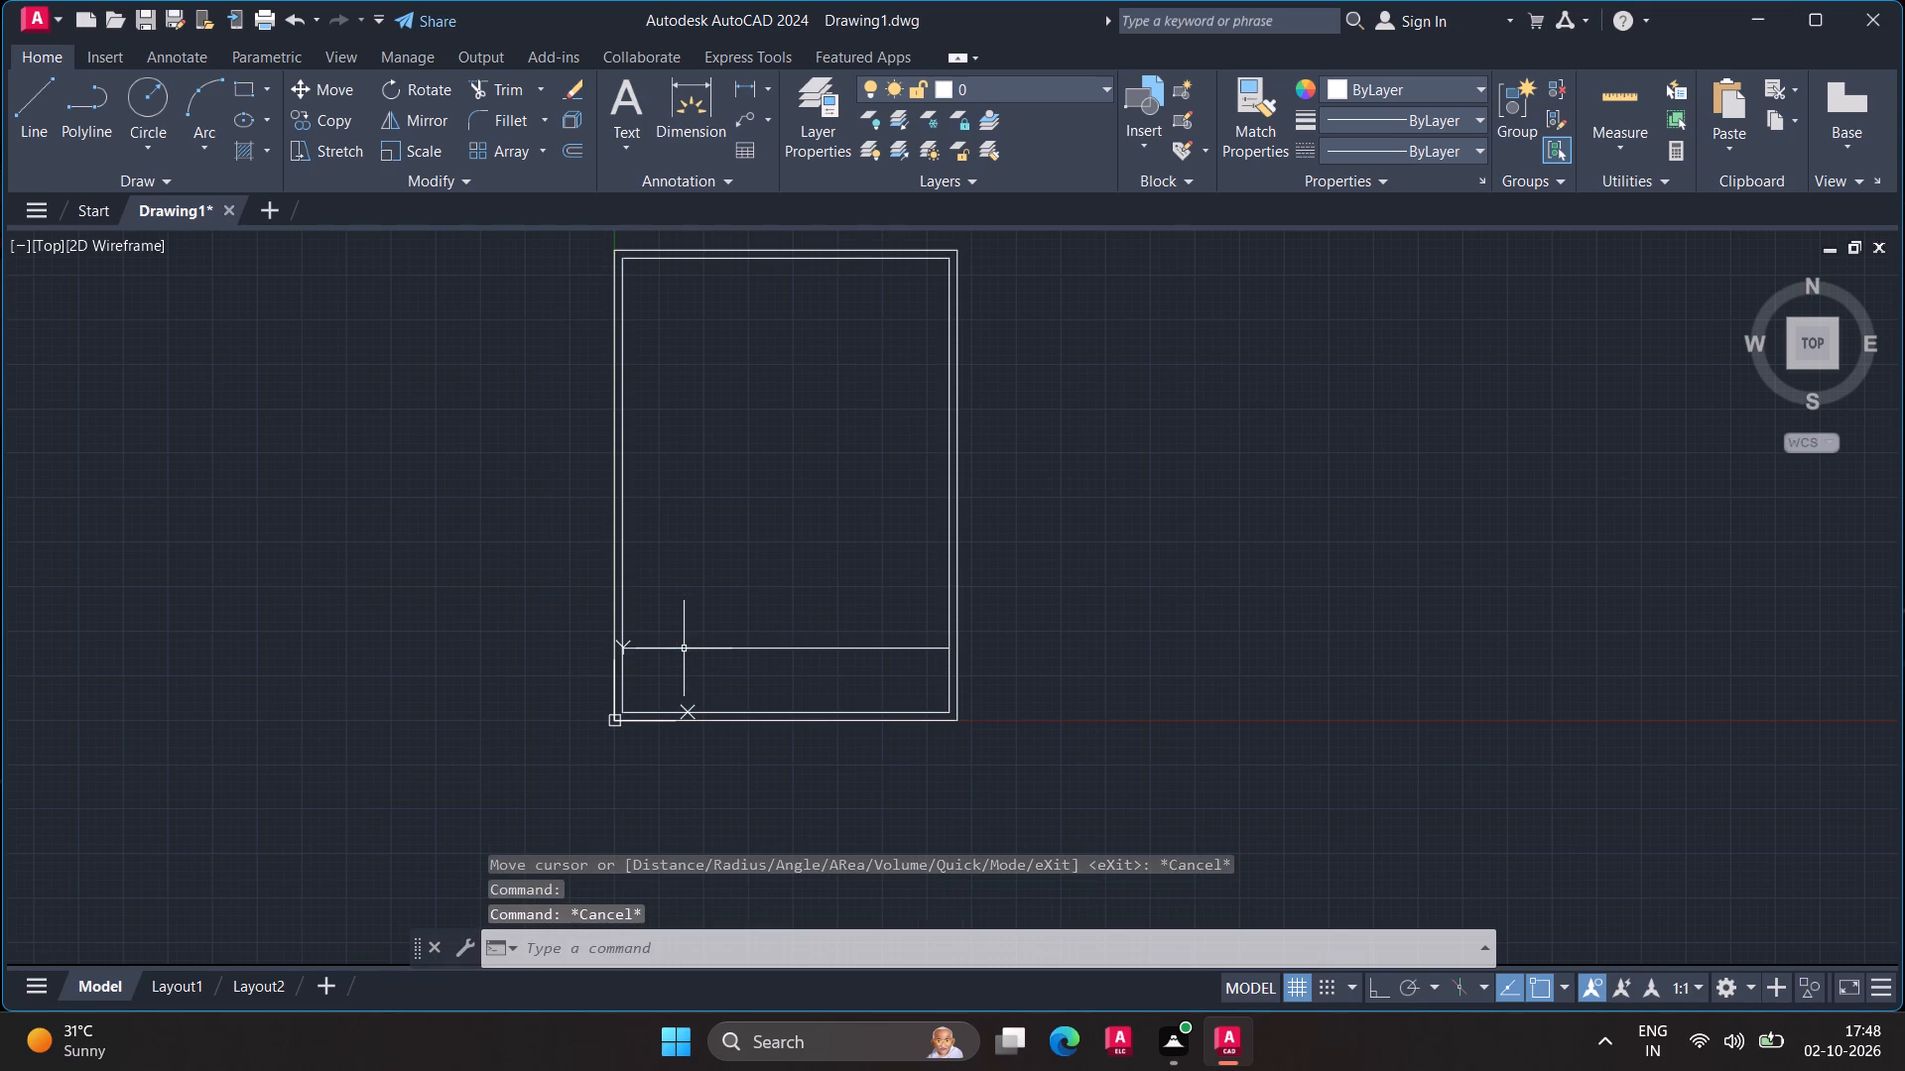
key("space")
key("space")
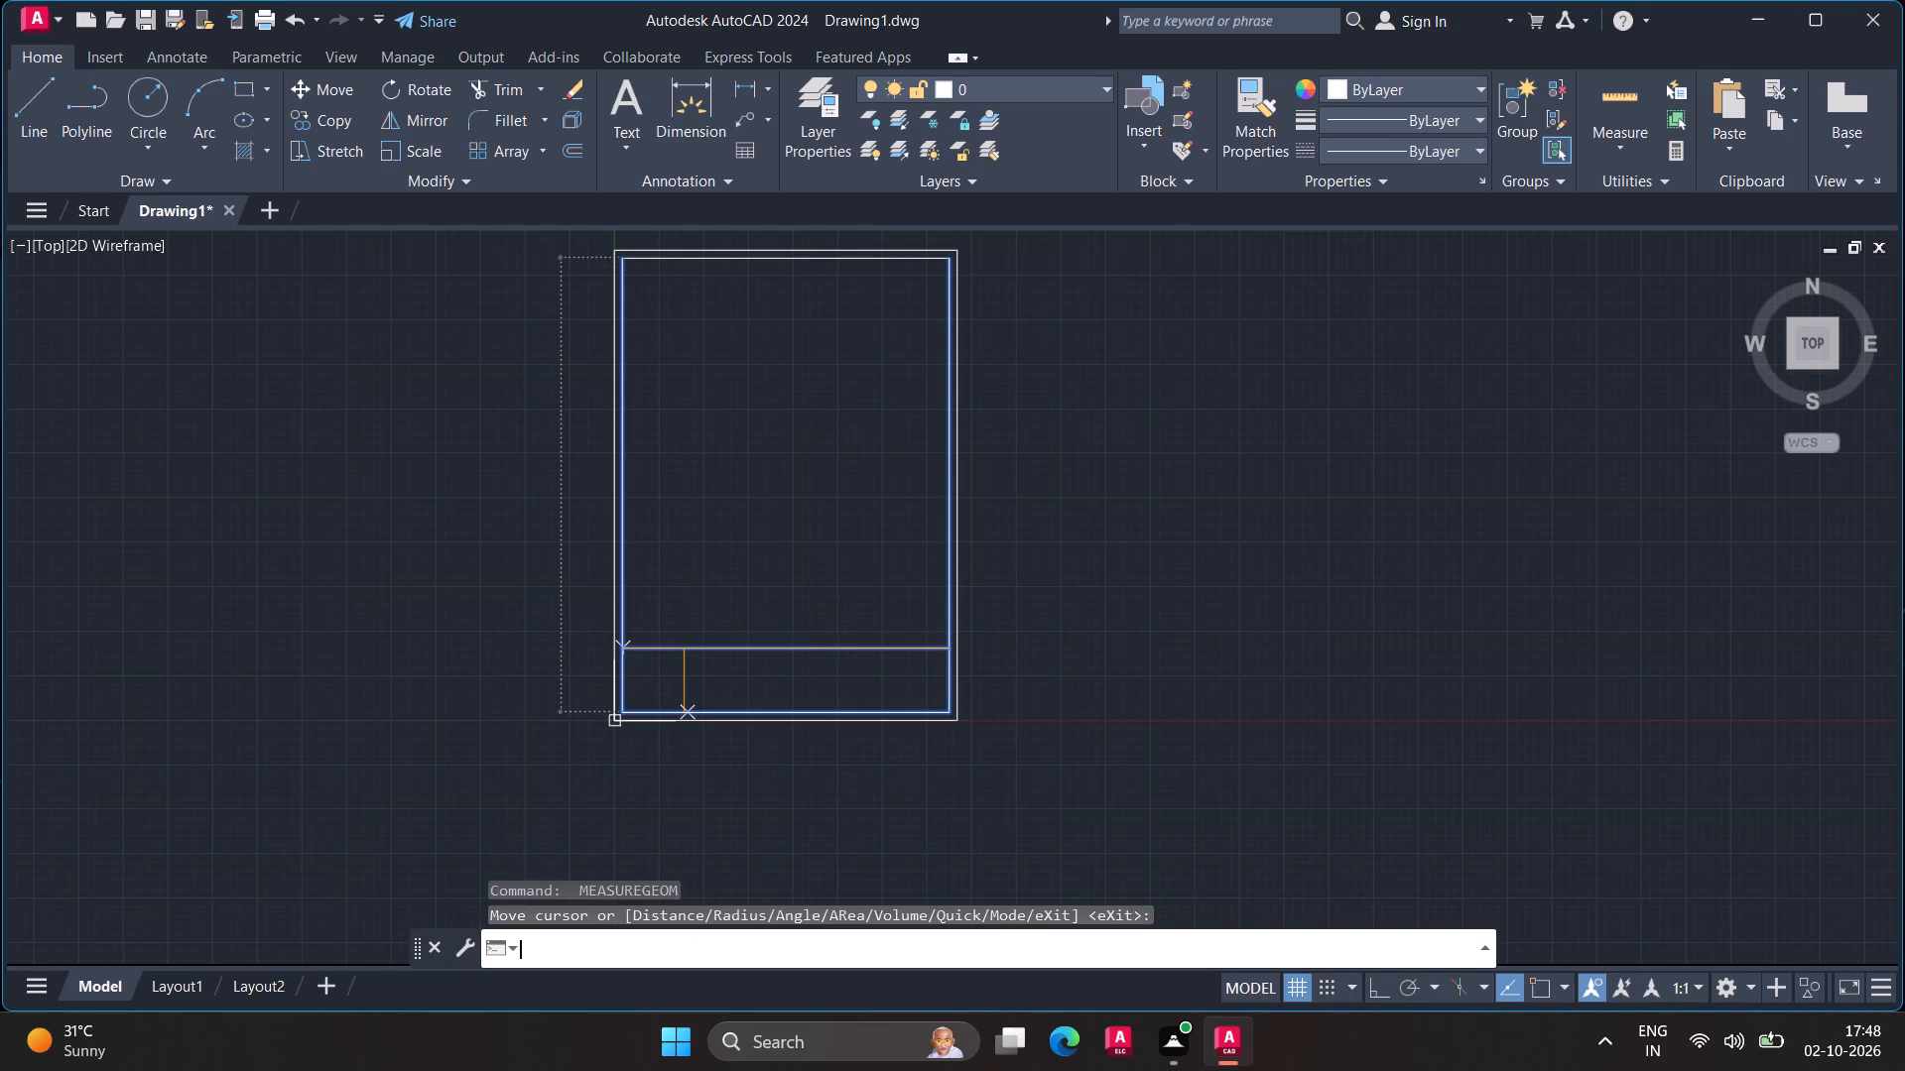
key("space")
key("space")
key("Escape")
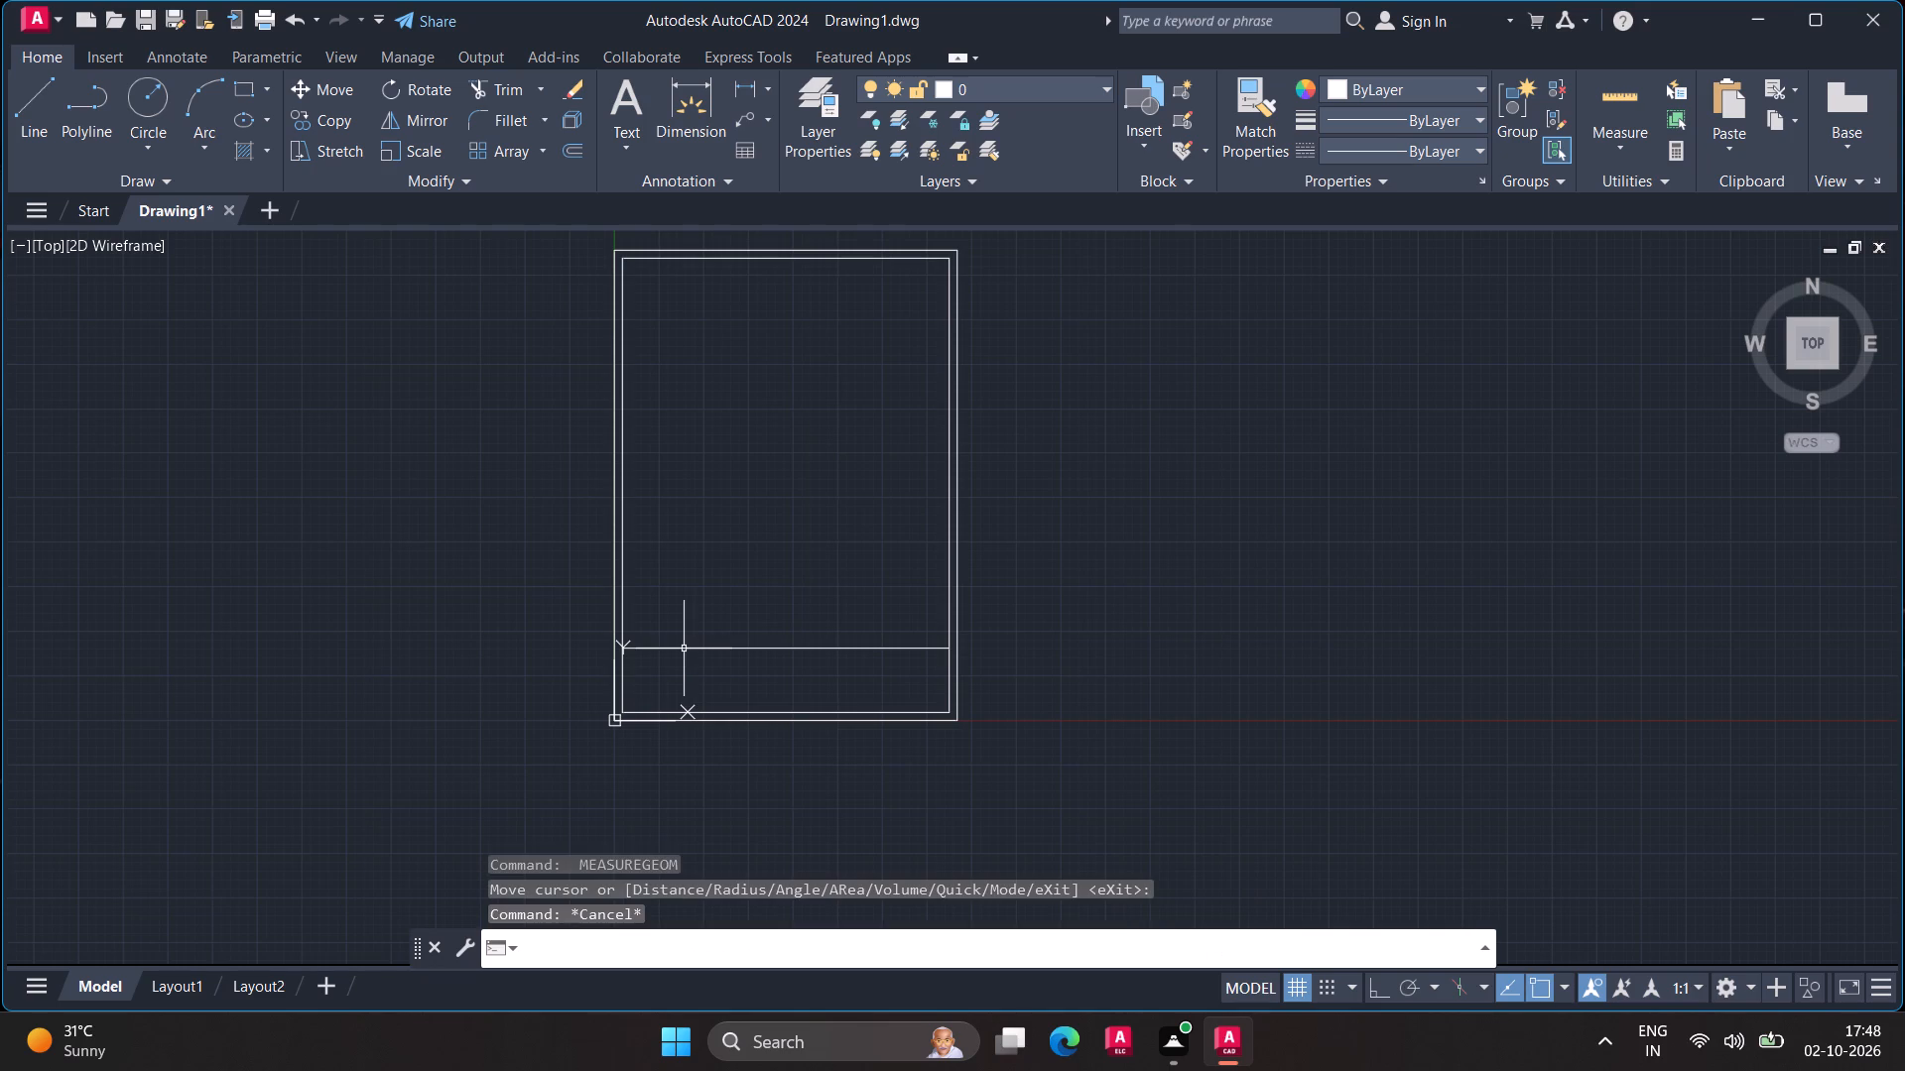
Offset the new horizontal line 9" upward to form the first cross wall.
key("o")
key("Return")
left_click(684, 650)
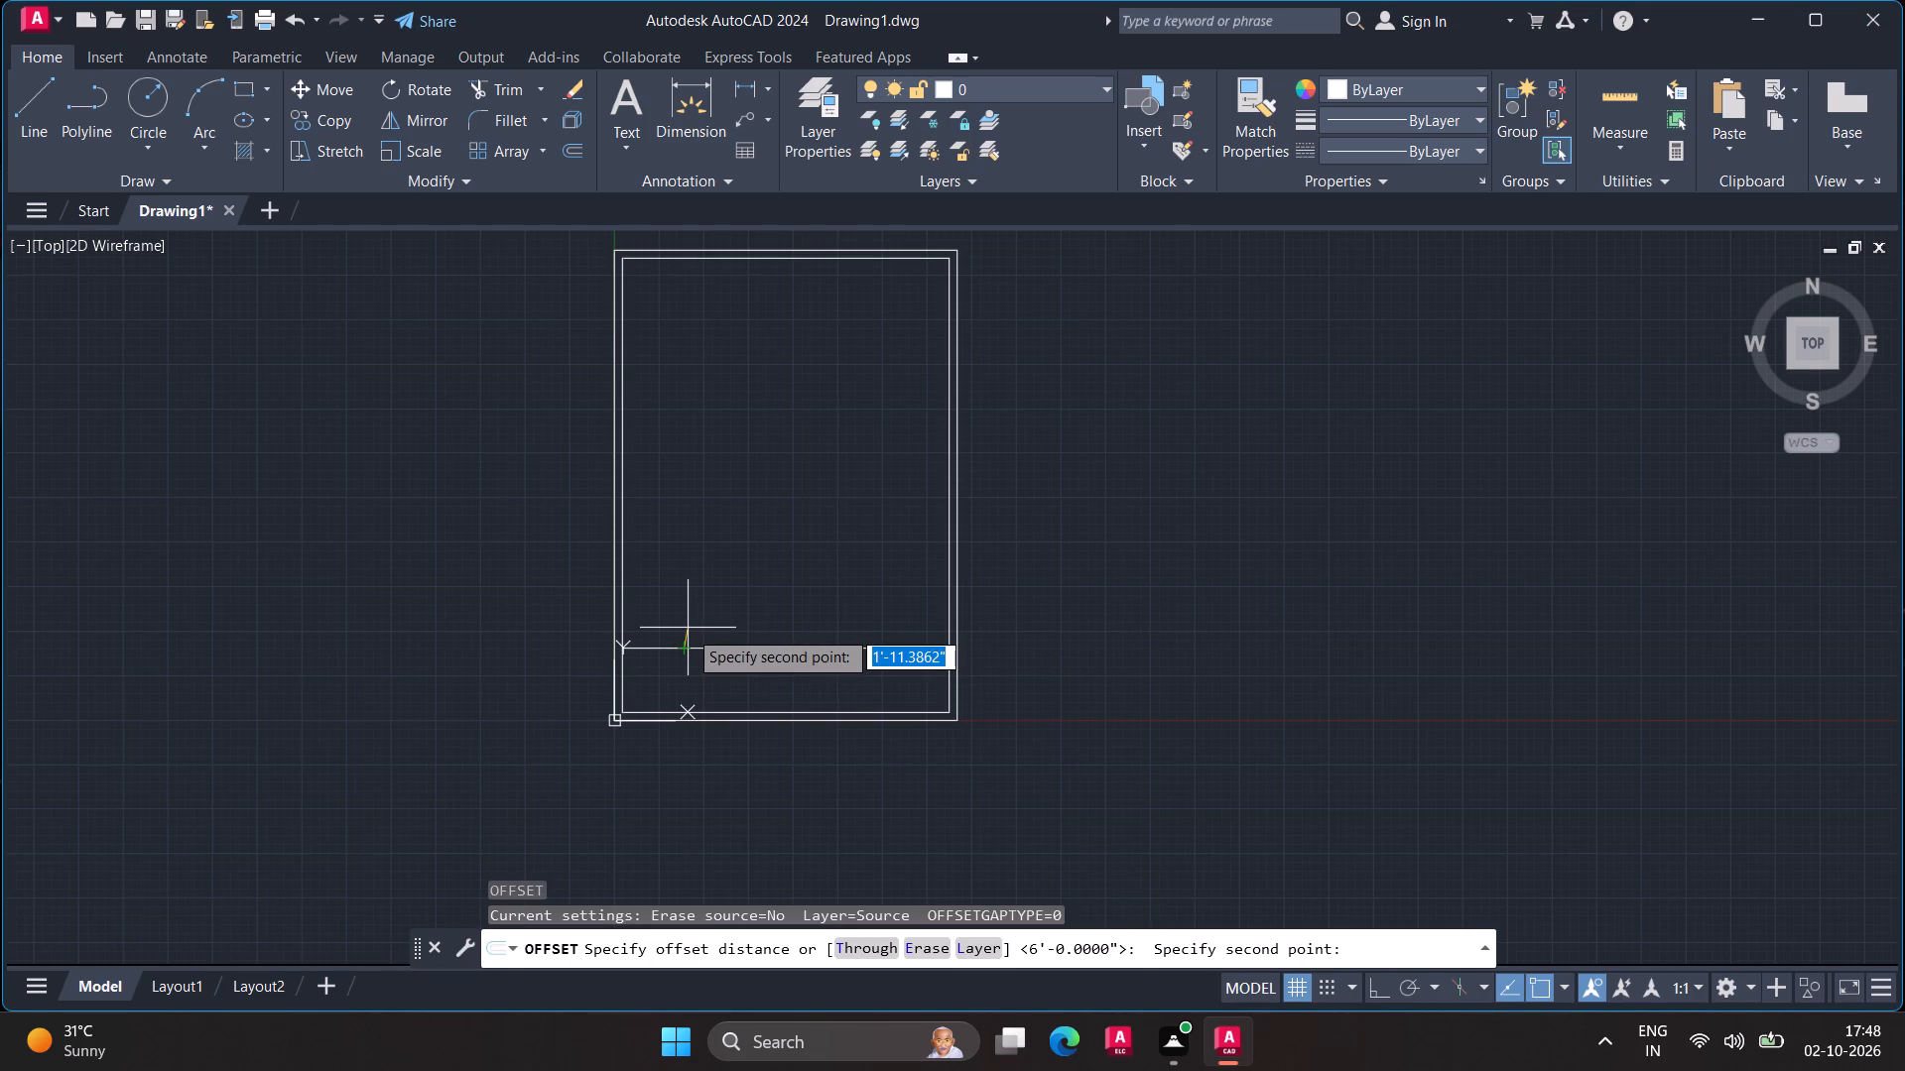
key("9")
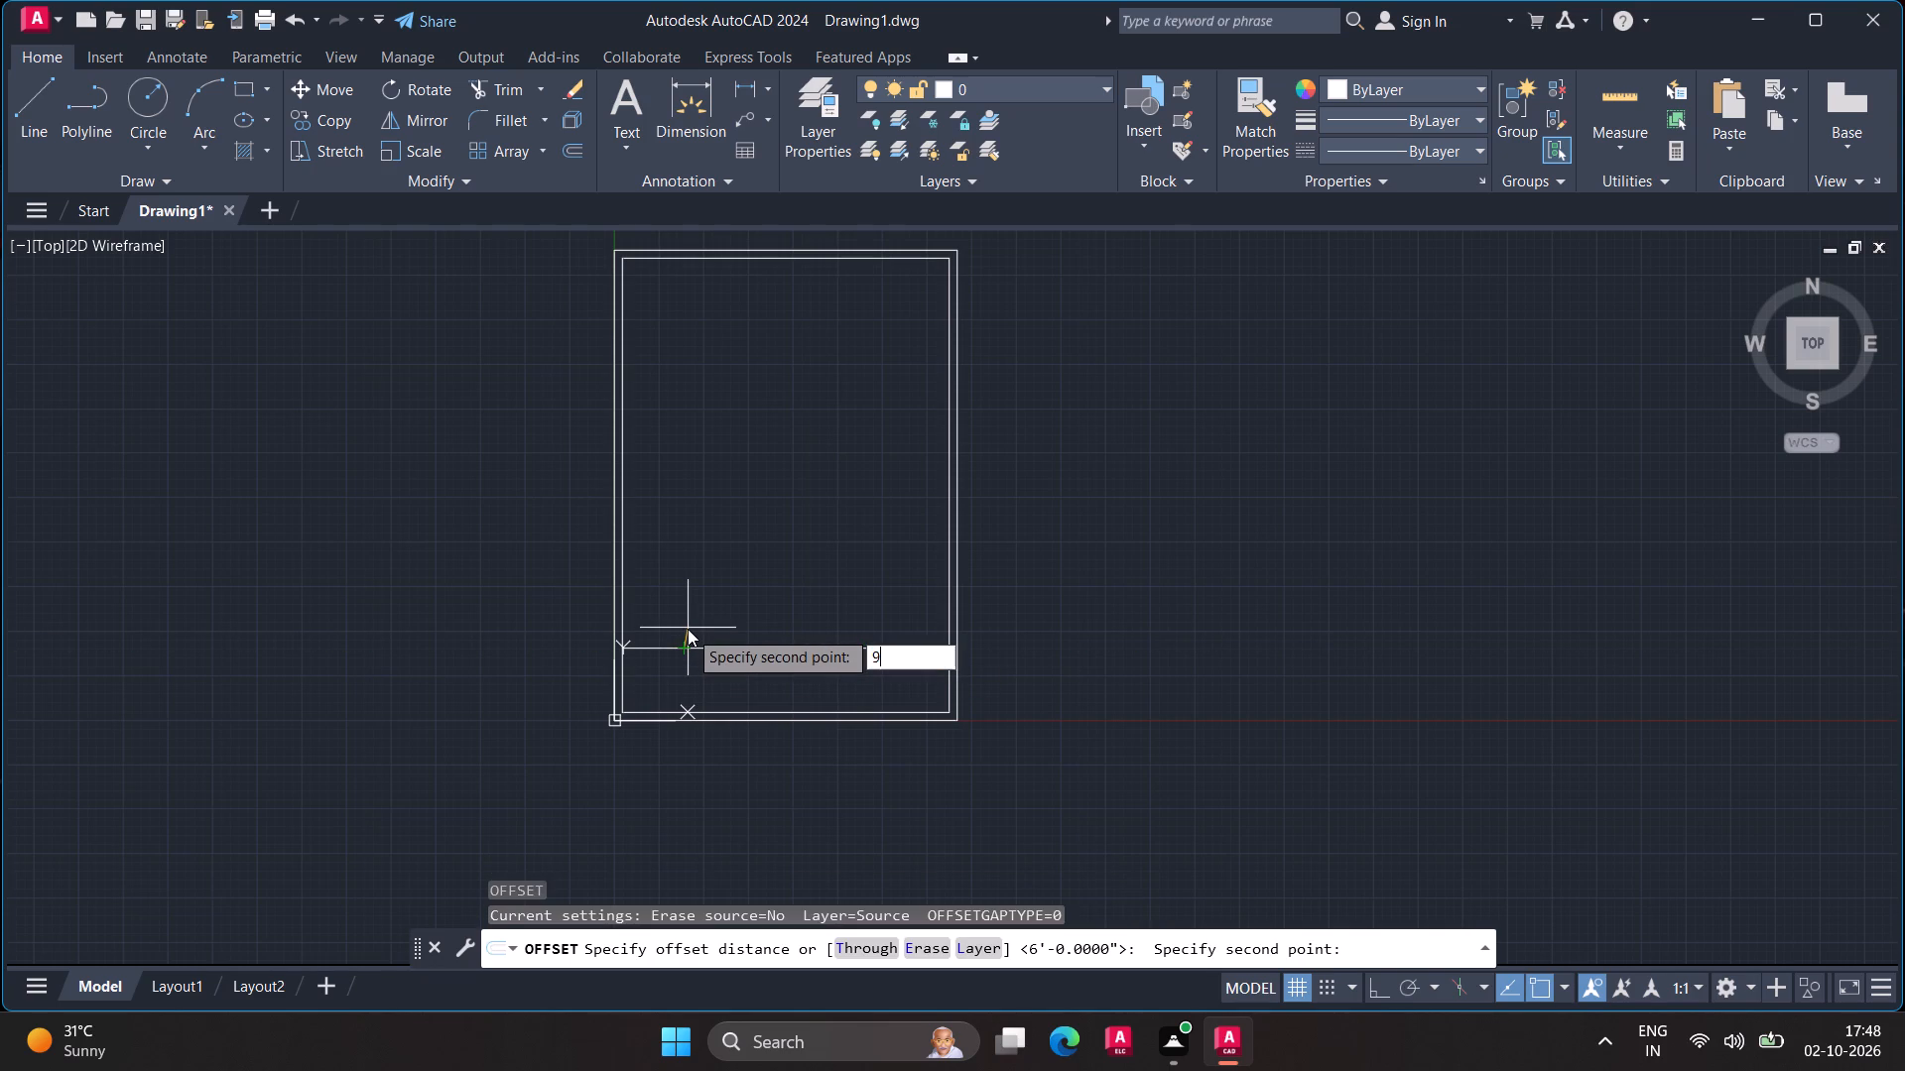
key("shift+quotedbl")
key("Return")
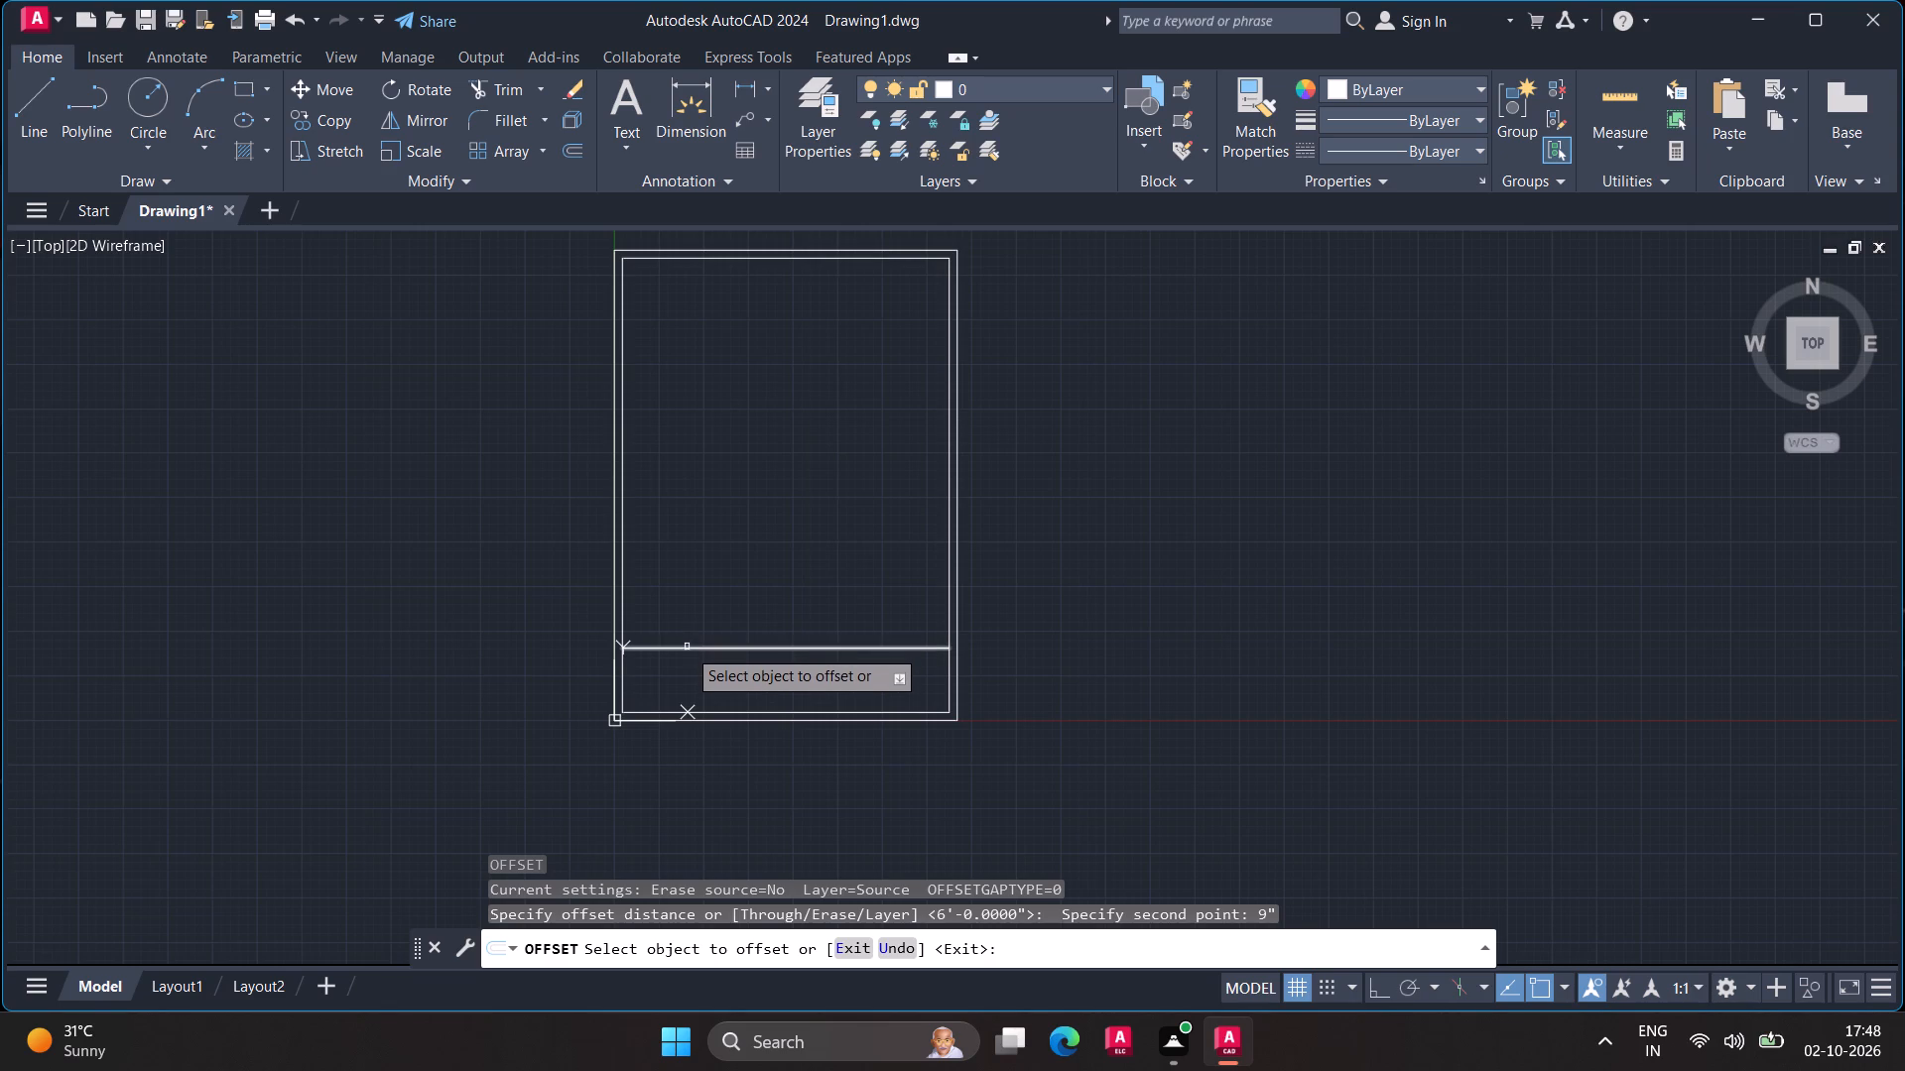
left_click(687, 650)
left_click(694, 610)
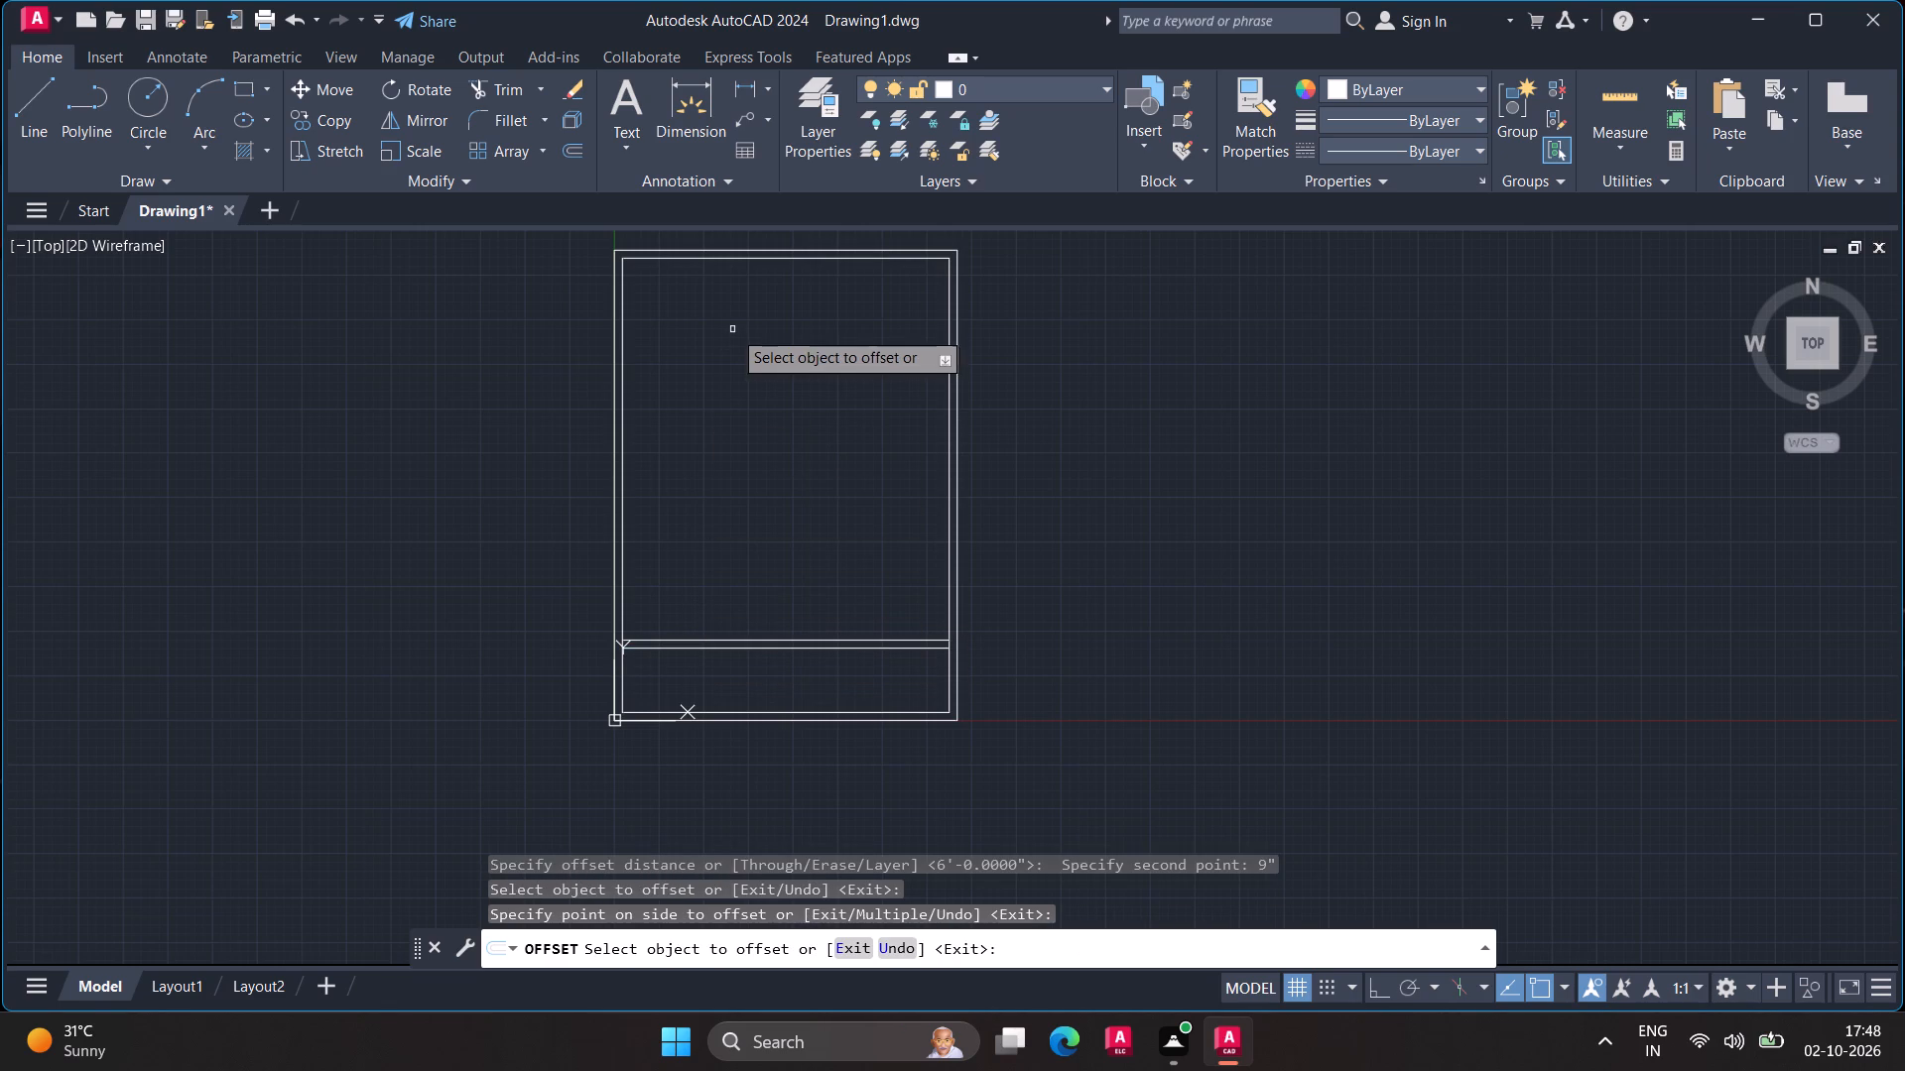
Create a second 9" thick cross wall 15' above the upper line of the first one using Offset.
left_click(679, 638)
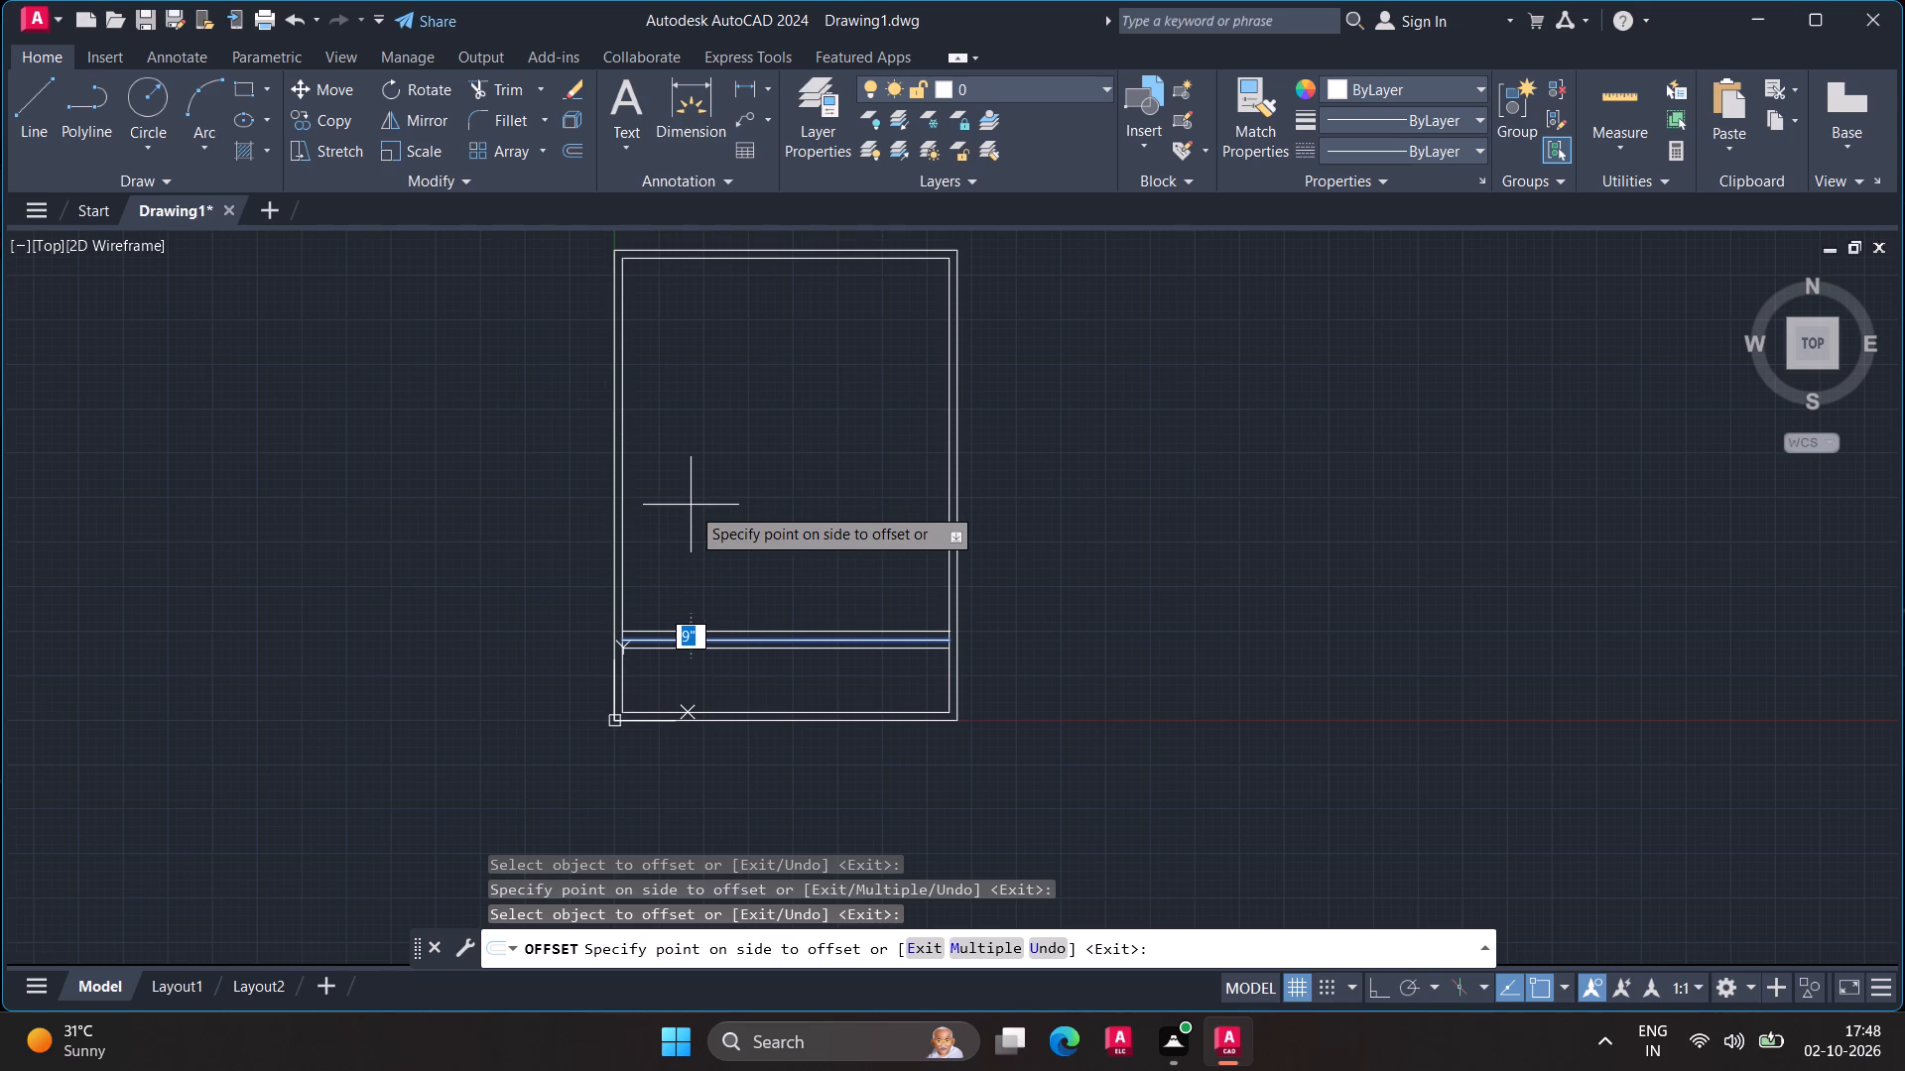
type("15'")
key("Return")
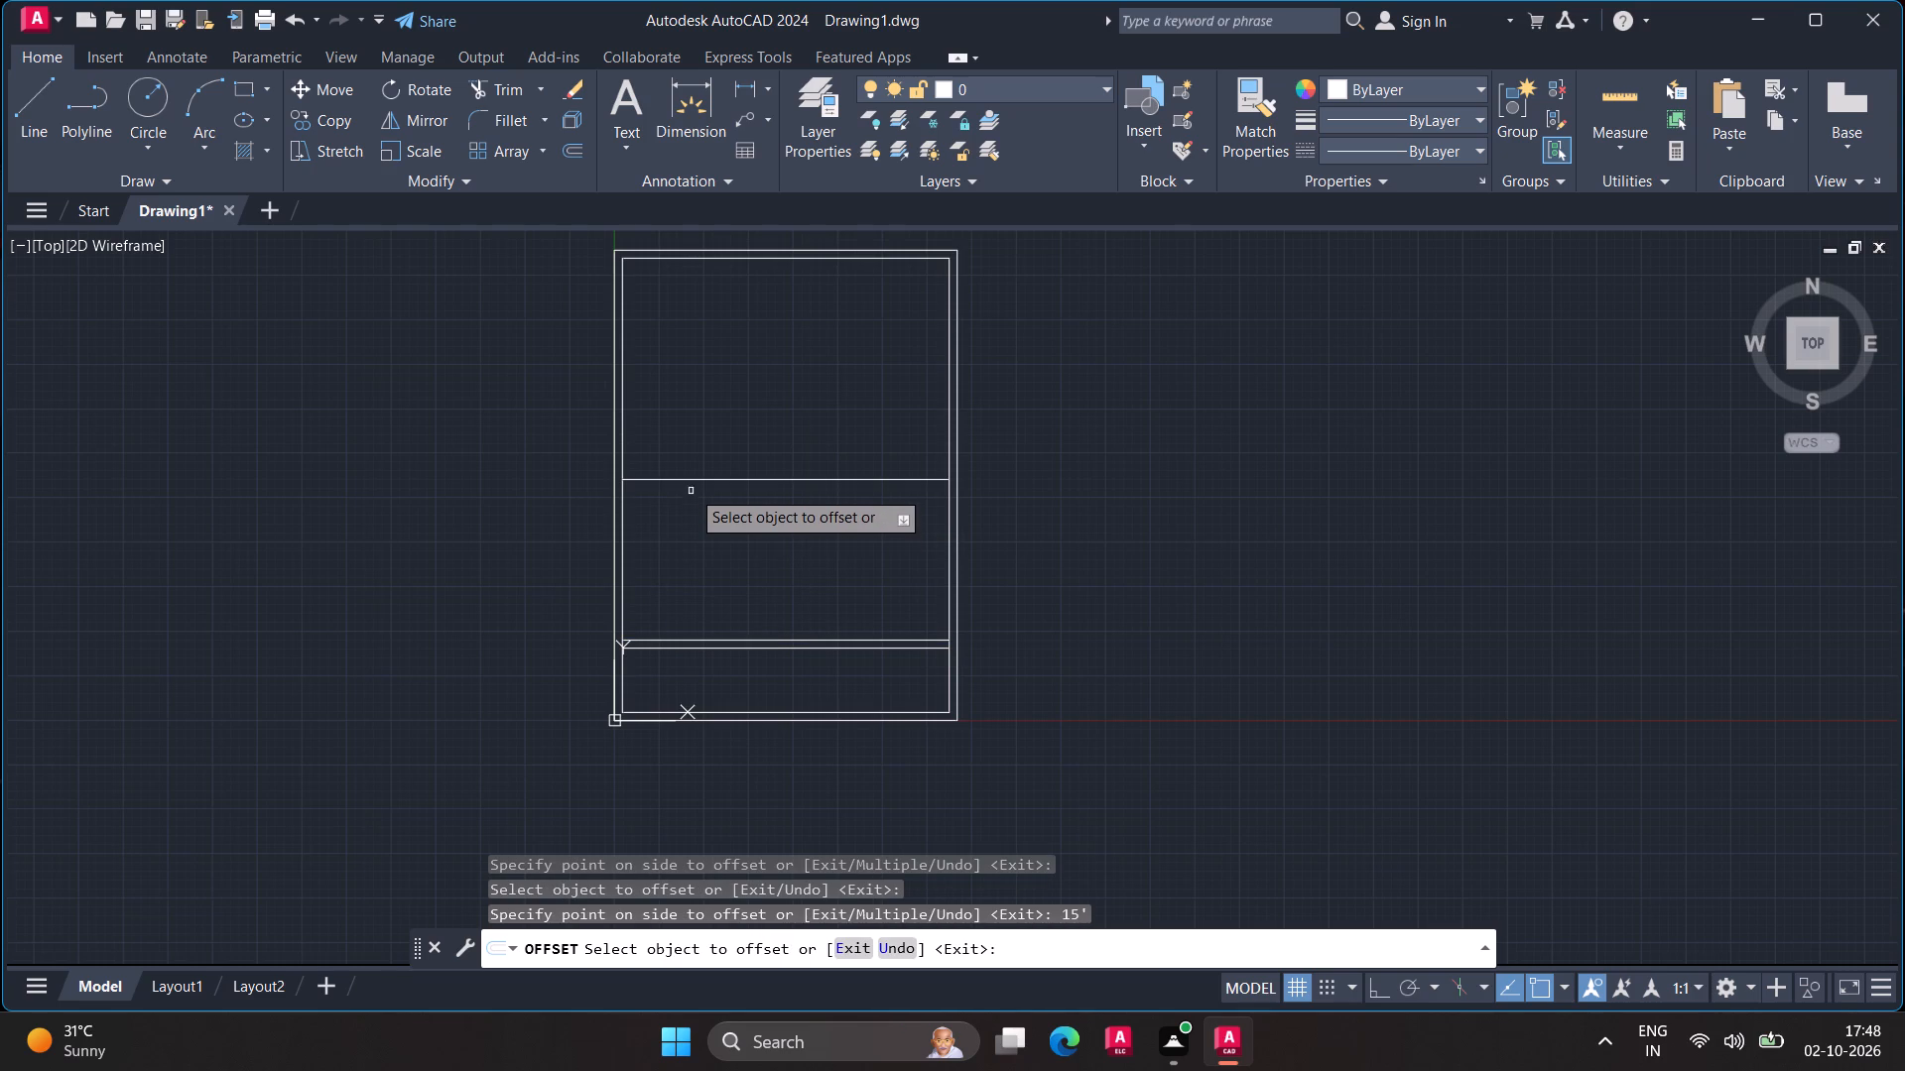
left_click(692, 481)
left_click(700, 439)
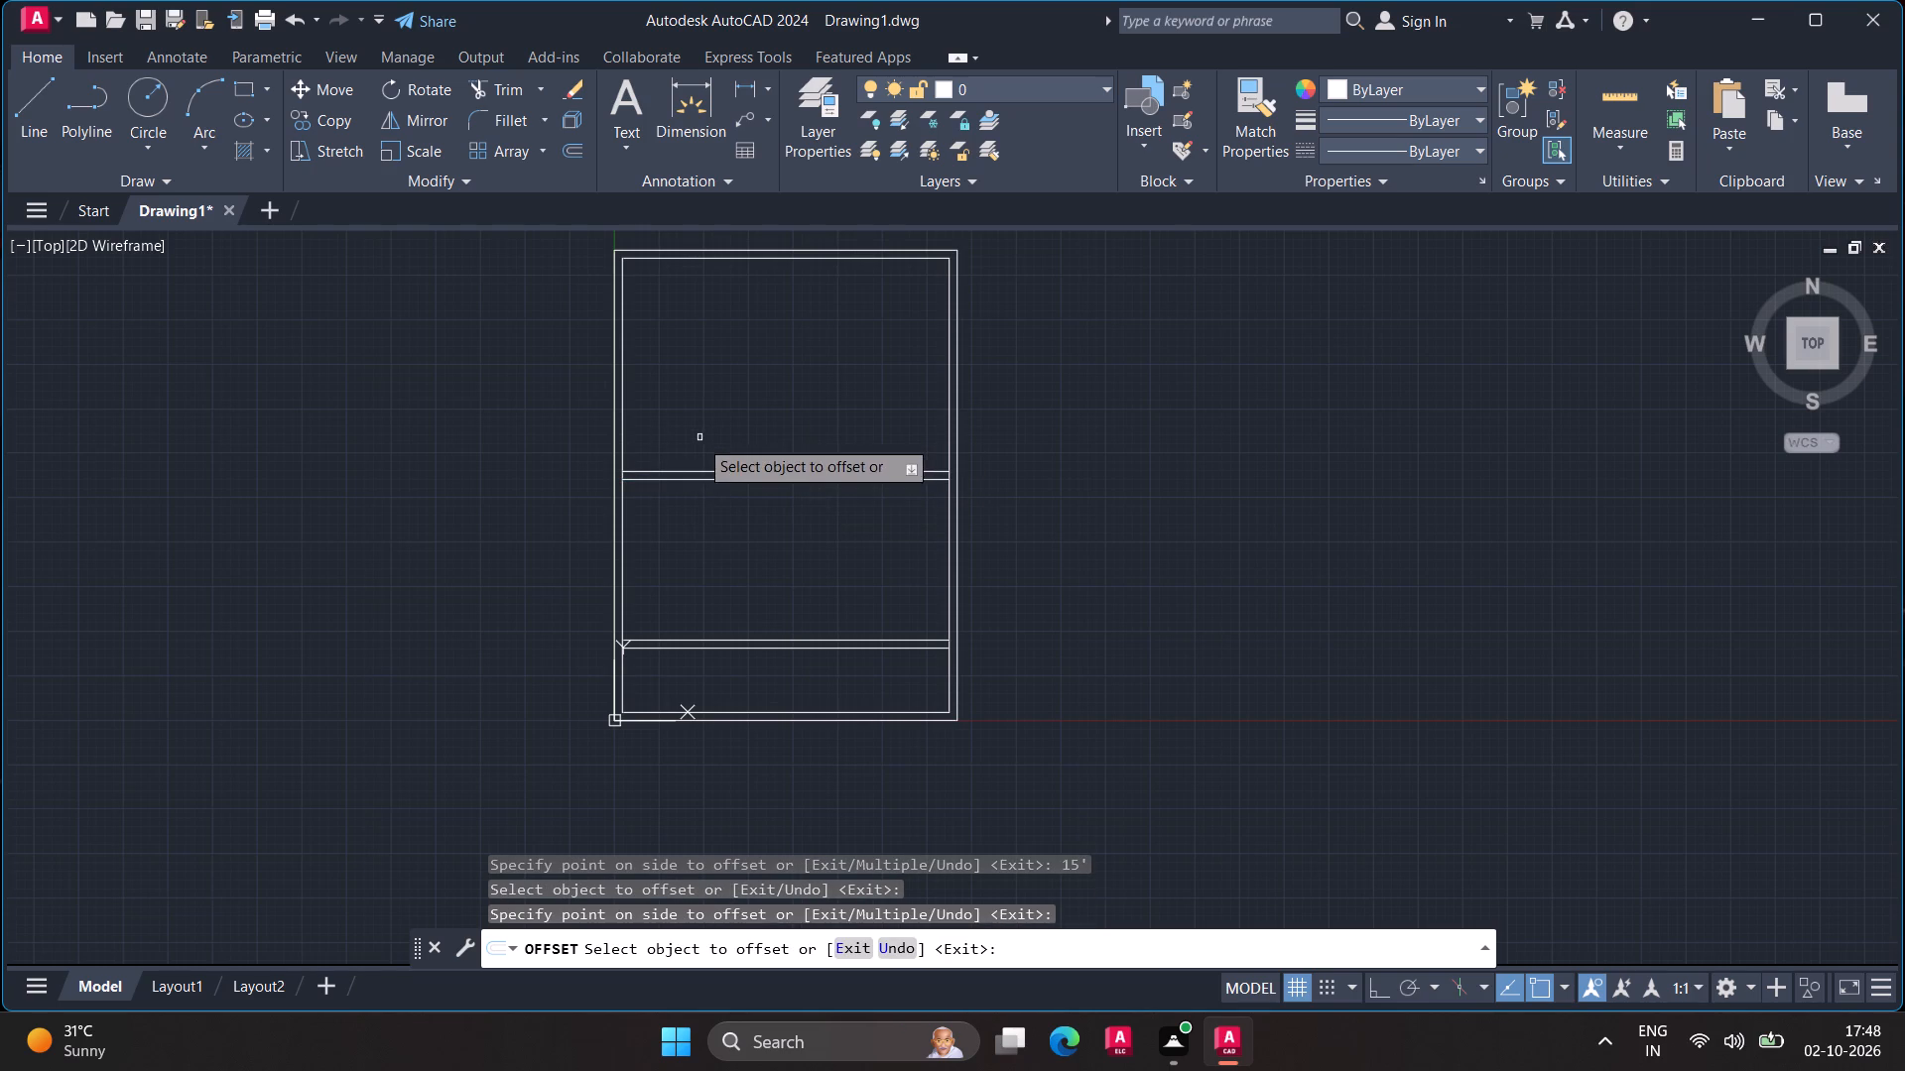
Offset the upper line of the second cross wall 16' upward.
left_click(691, 468)
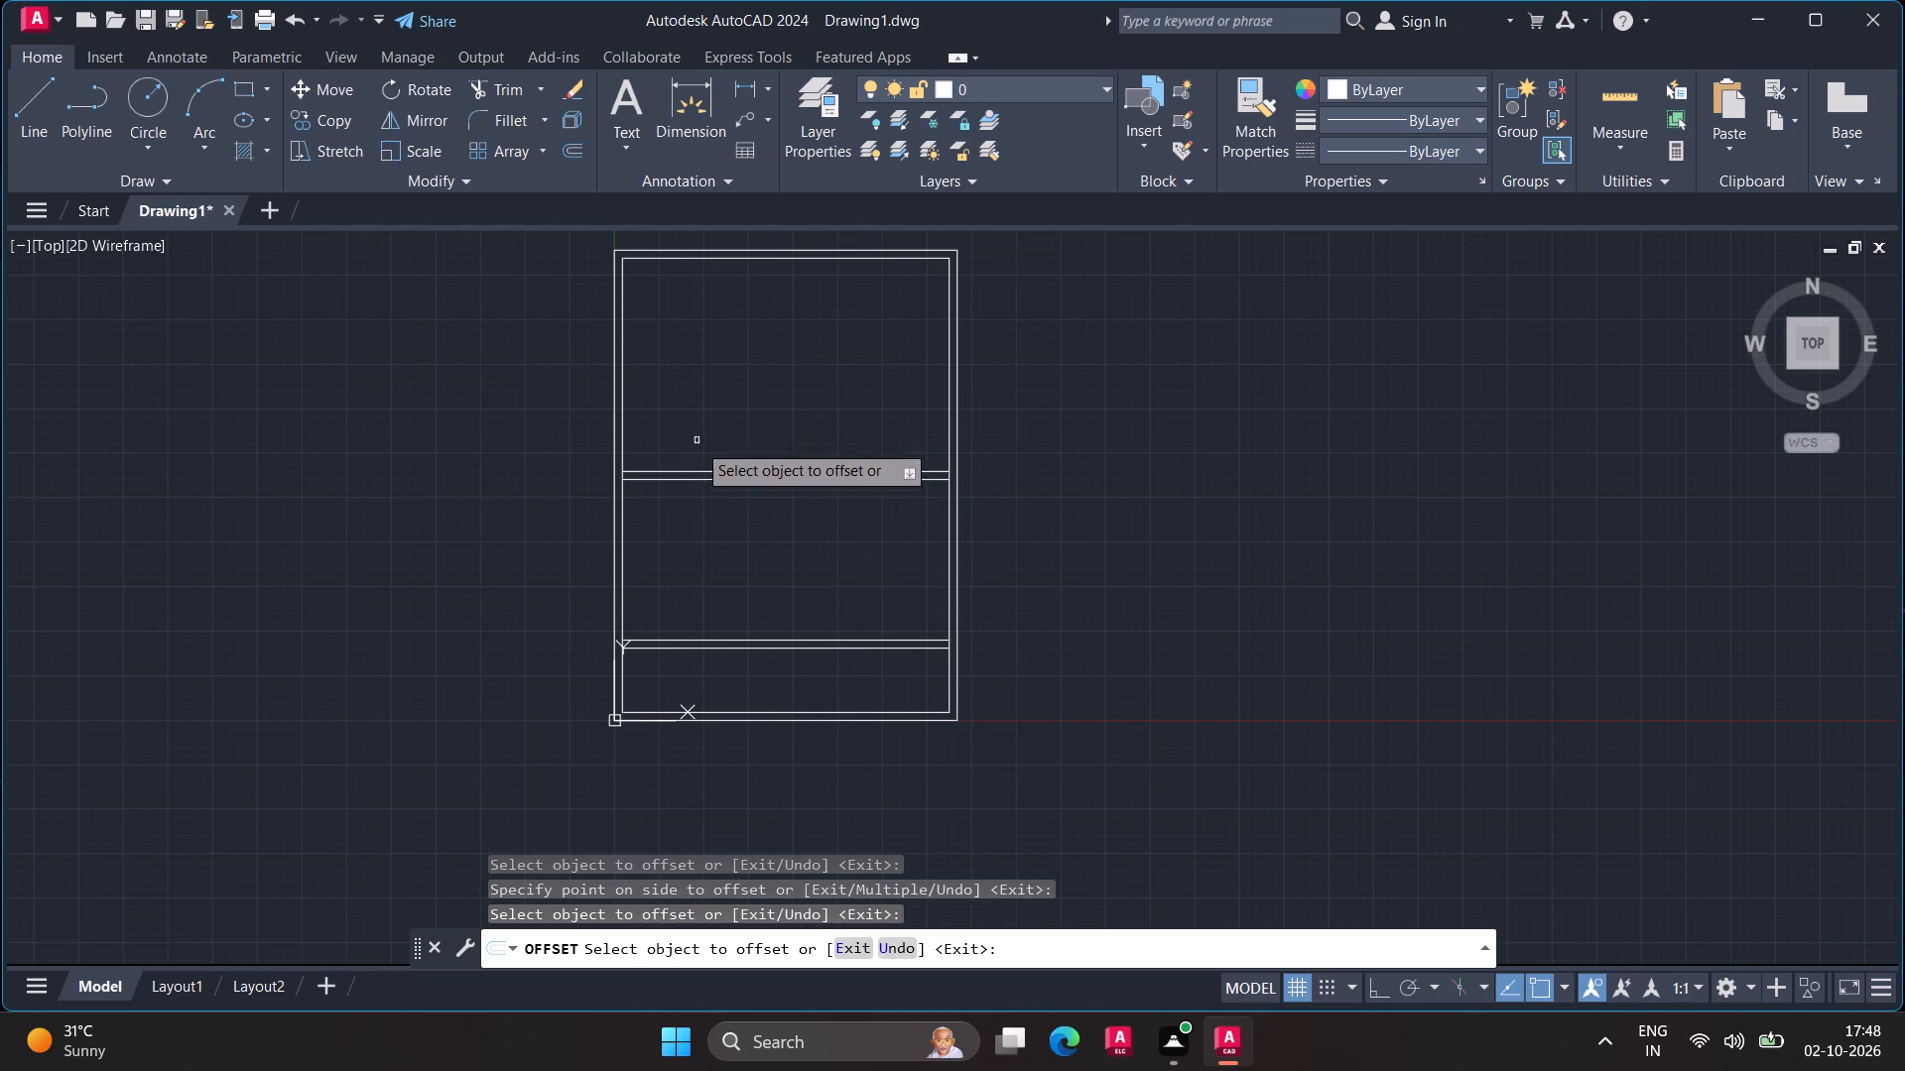
left_click(690, 471)
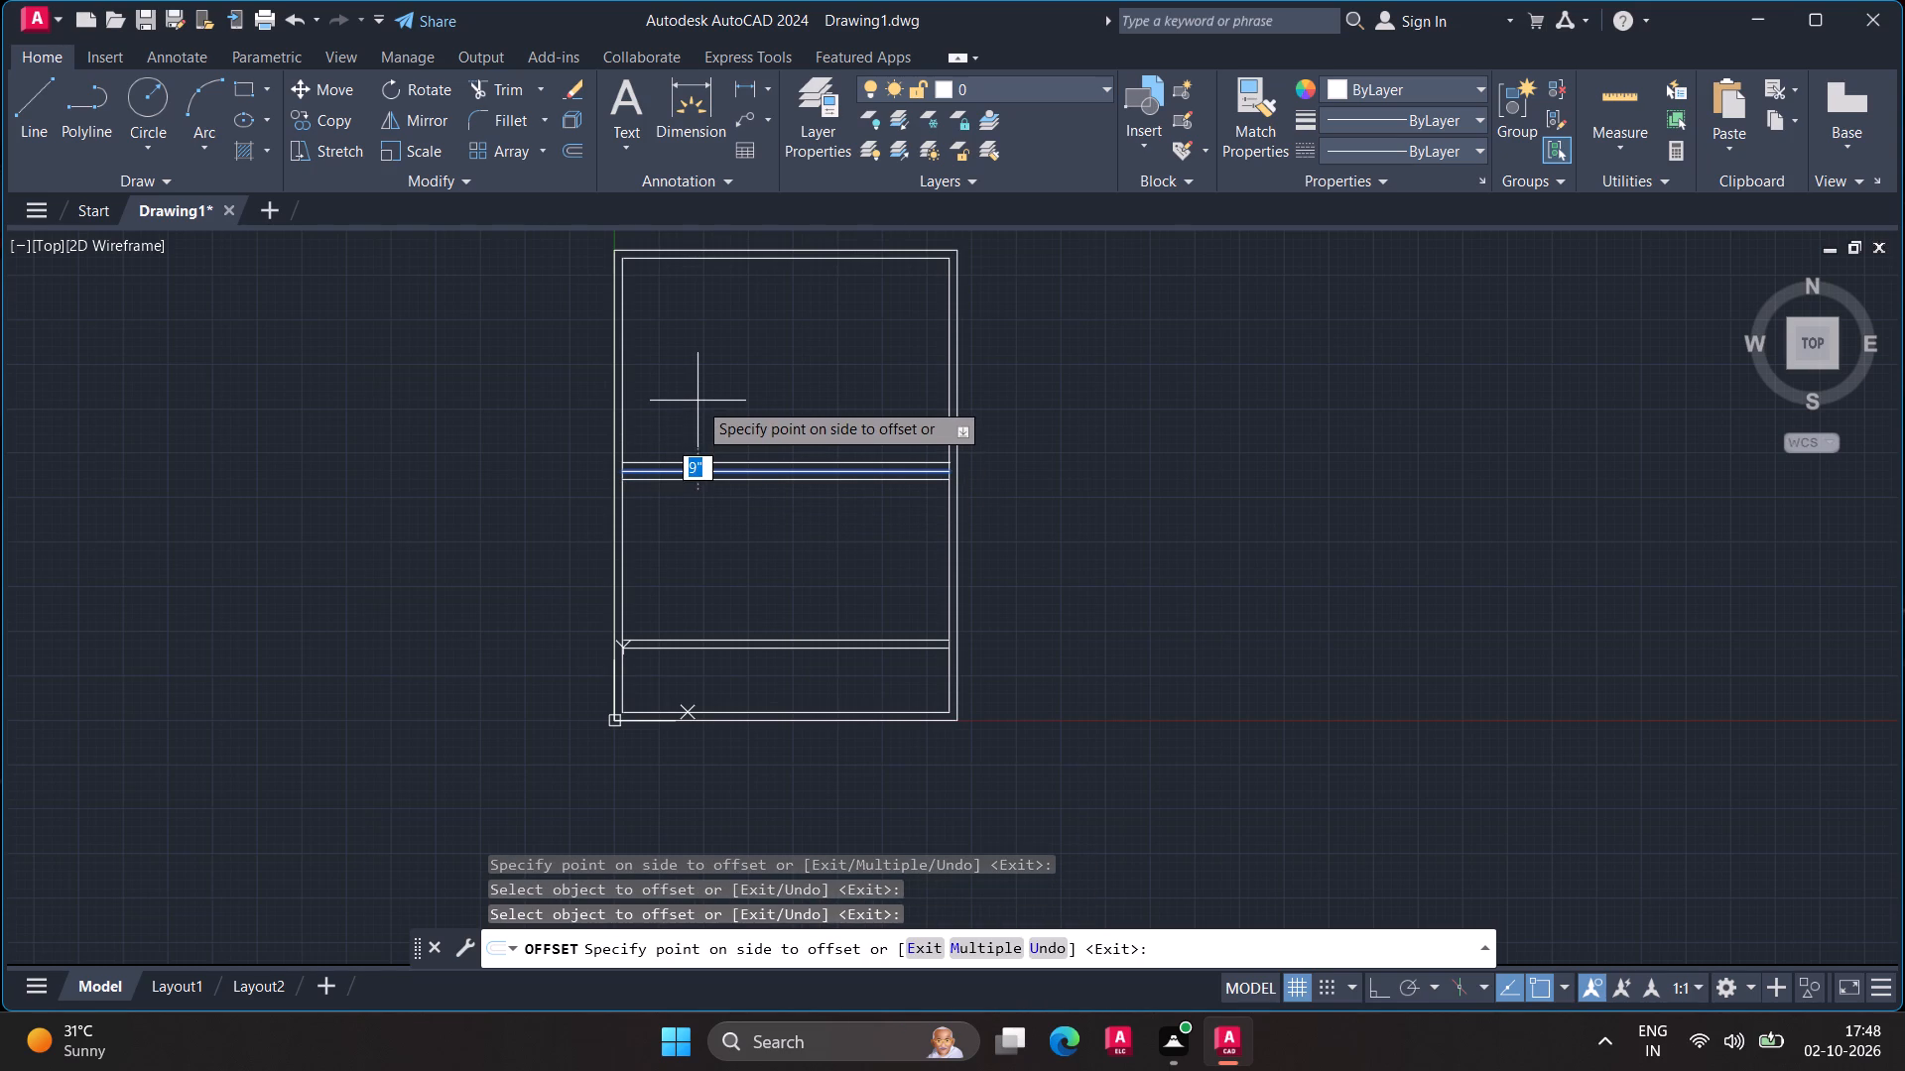
type("16")
key("apostrophe")
key("Return")
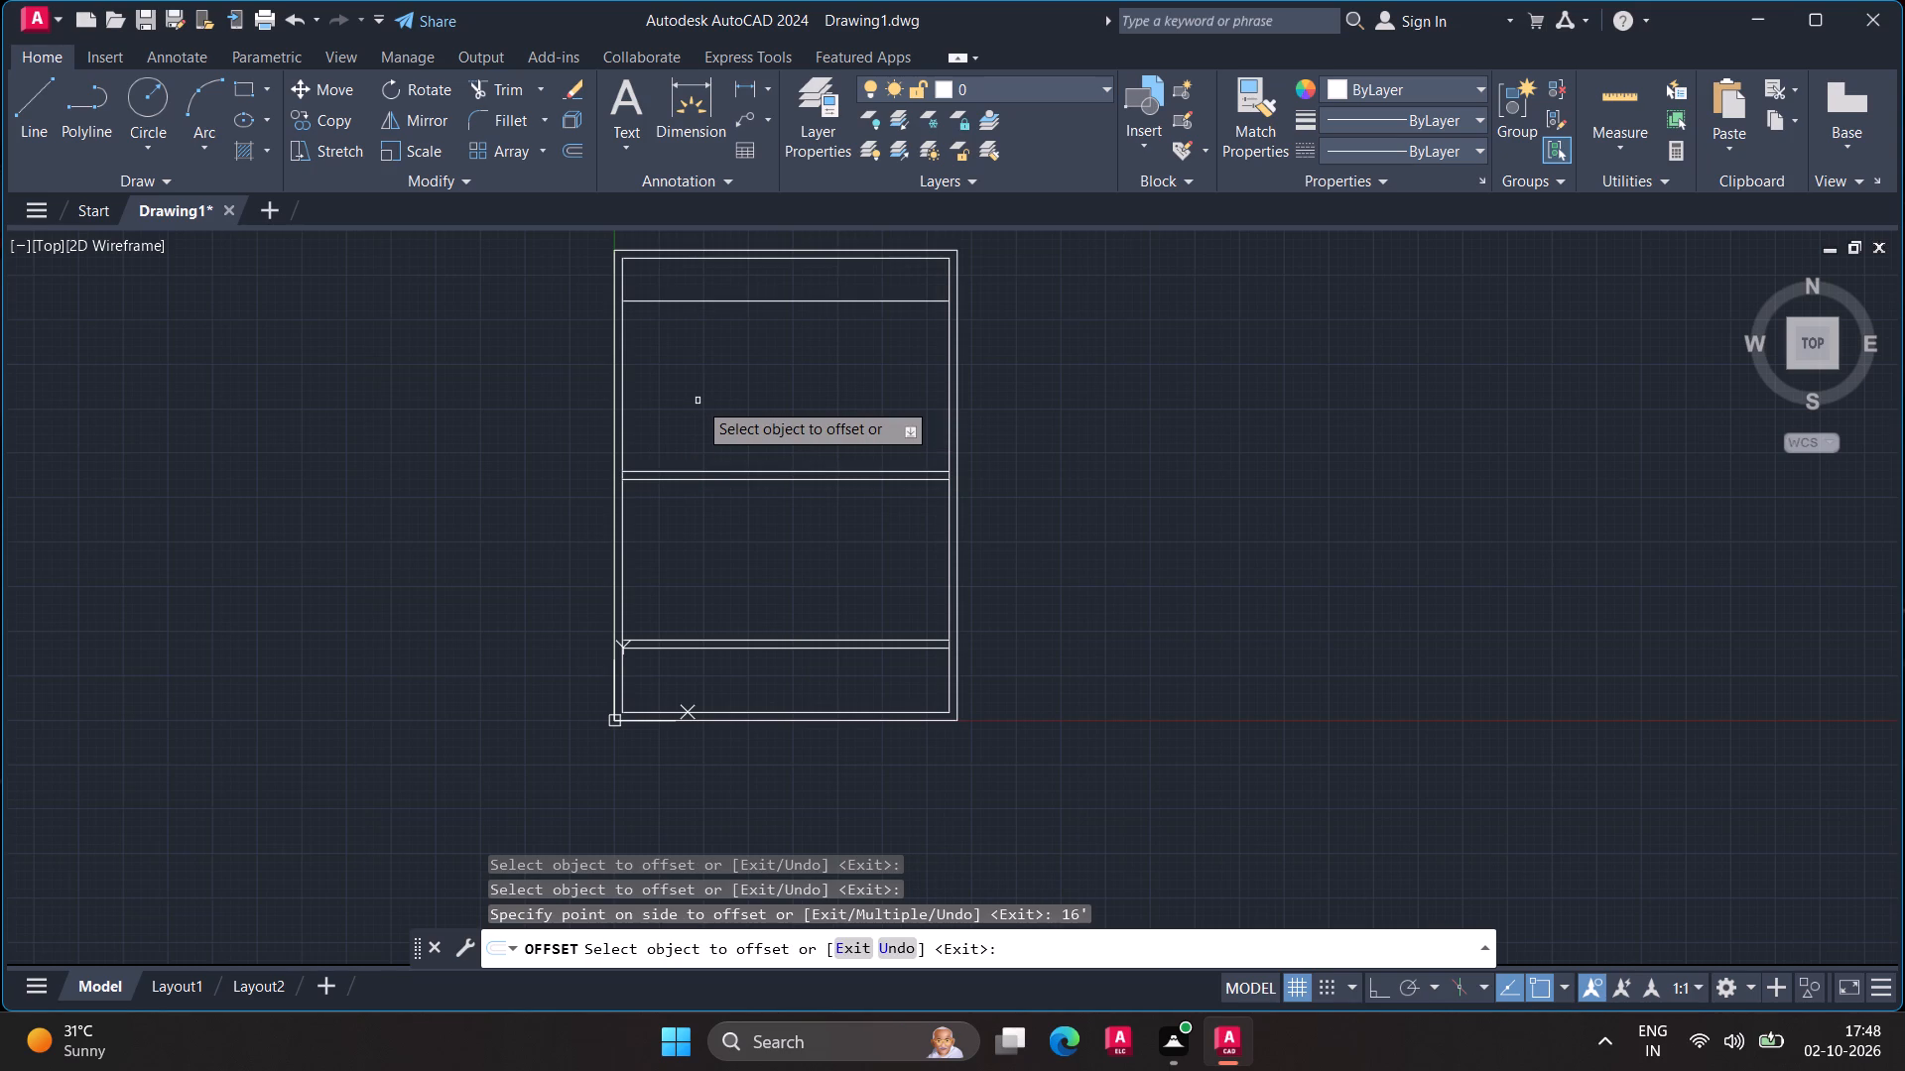
Offset the uppermost cross-wall line 9" upward to complete the third cross wall.
left_click(701, 304)
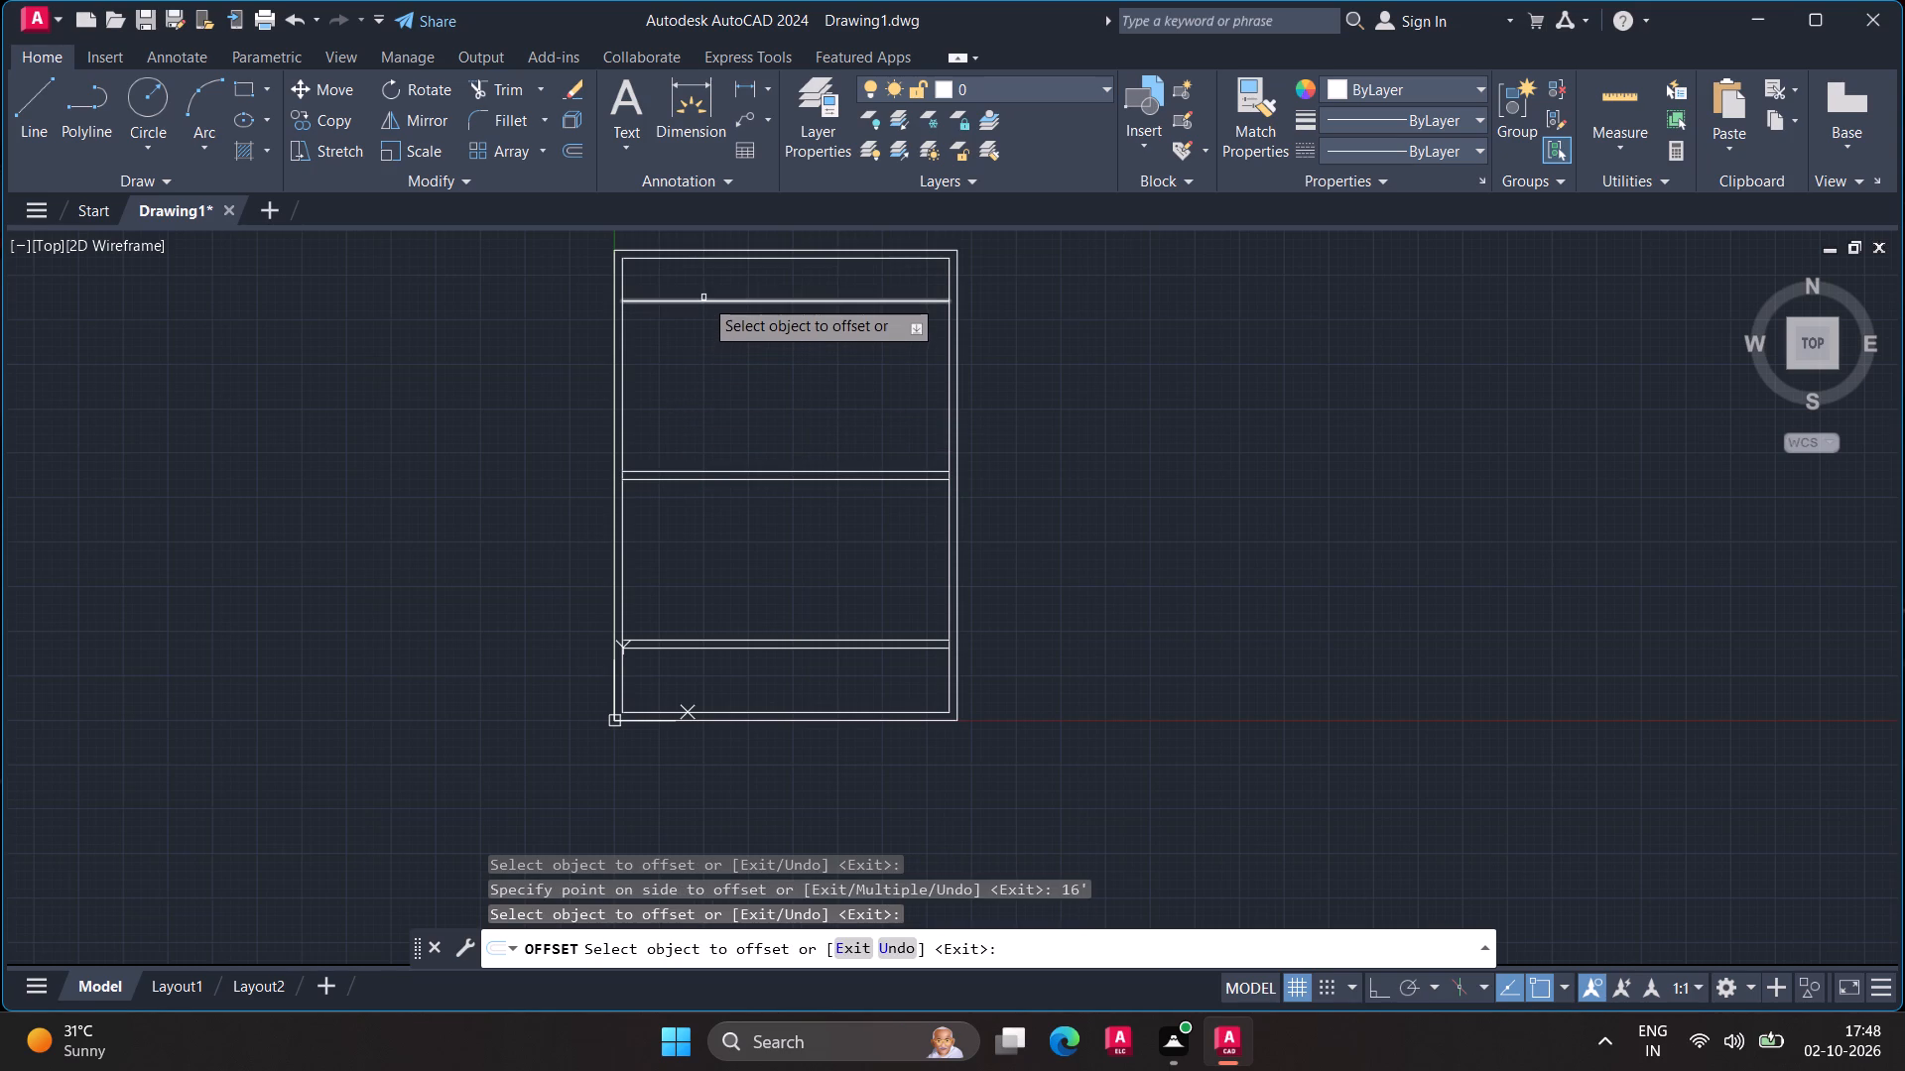
left_click(703, 297)
left_click_drag(707, 271, 707, 262)
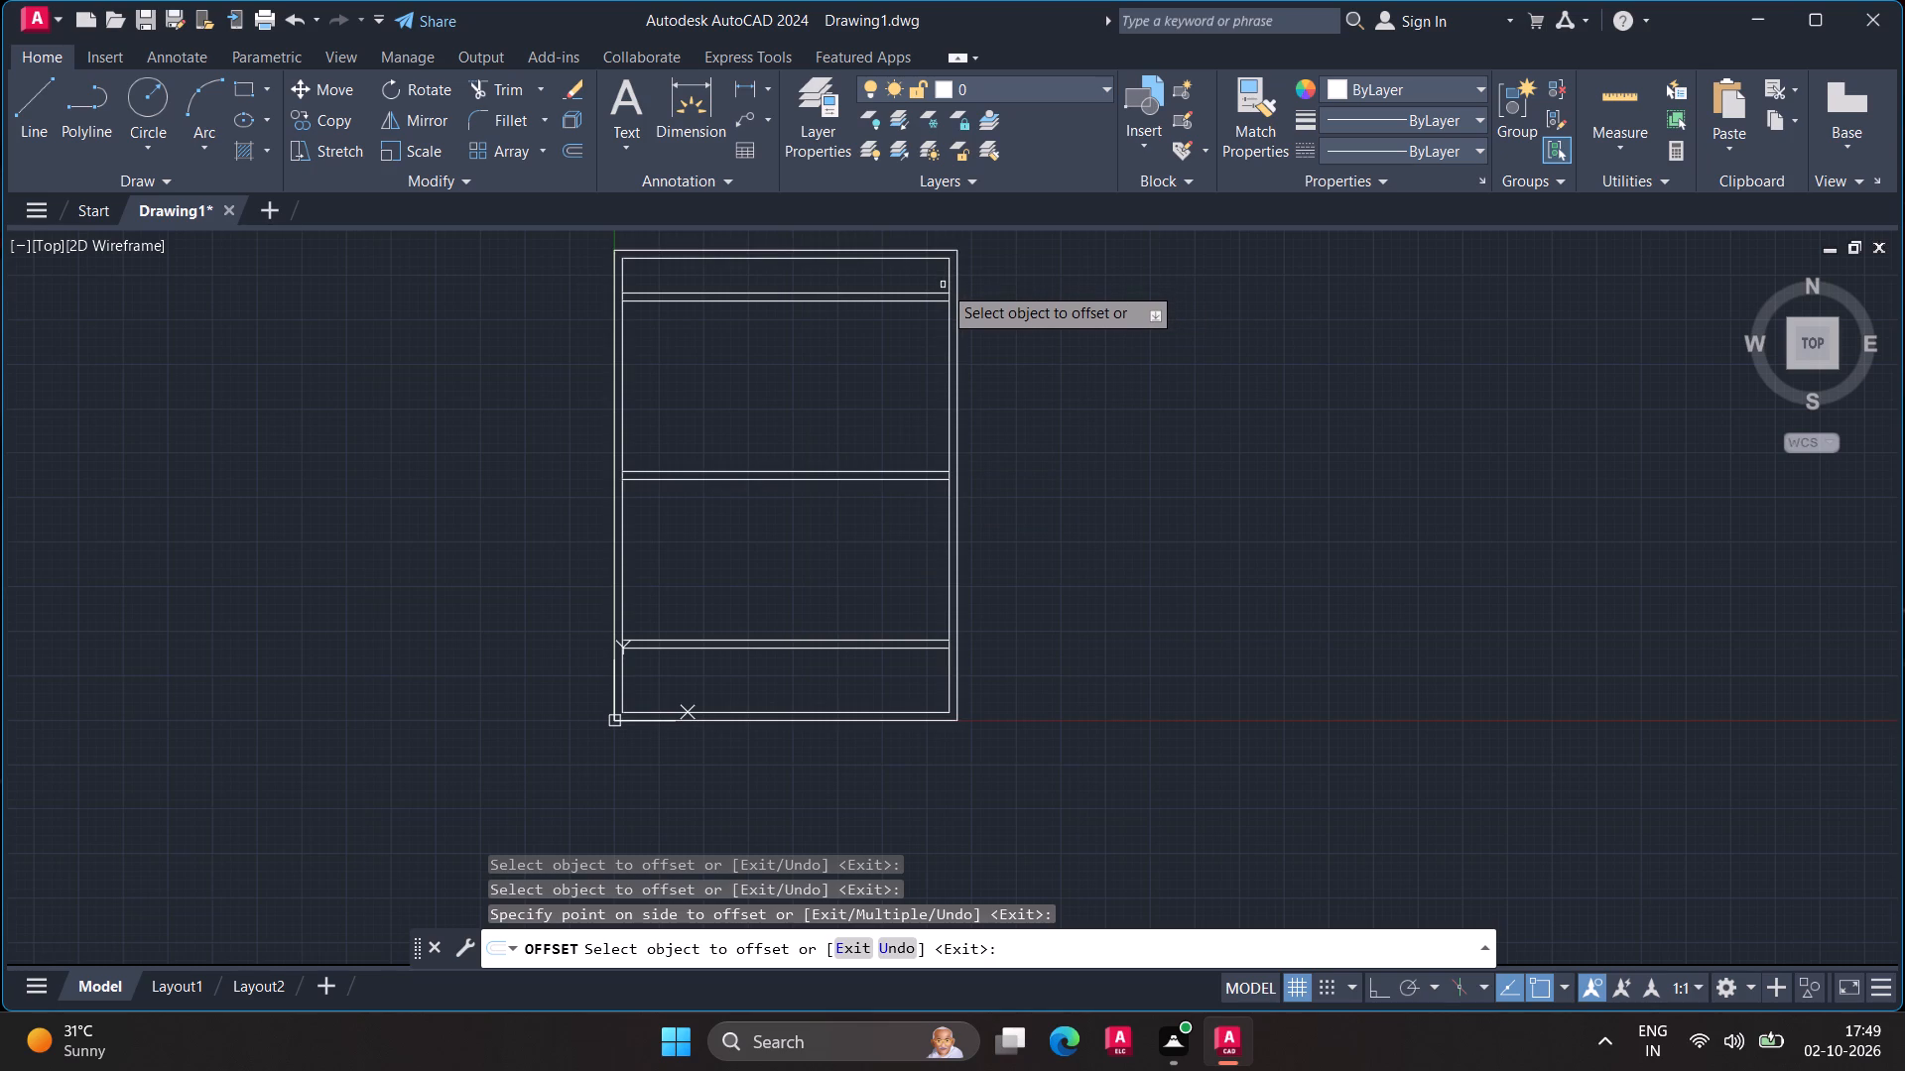
Create a 9" thick vertical wall 13' to the right of the inner left wall line using Offset.
left_click(622, 323)
type("13")
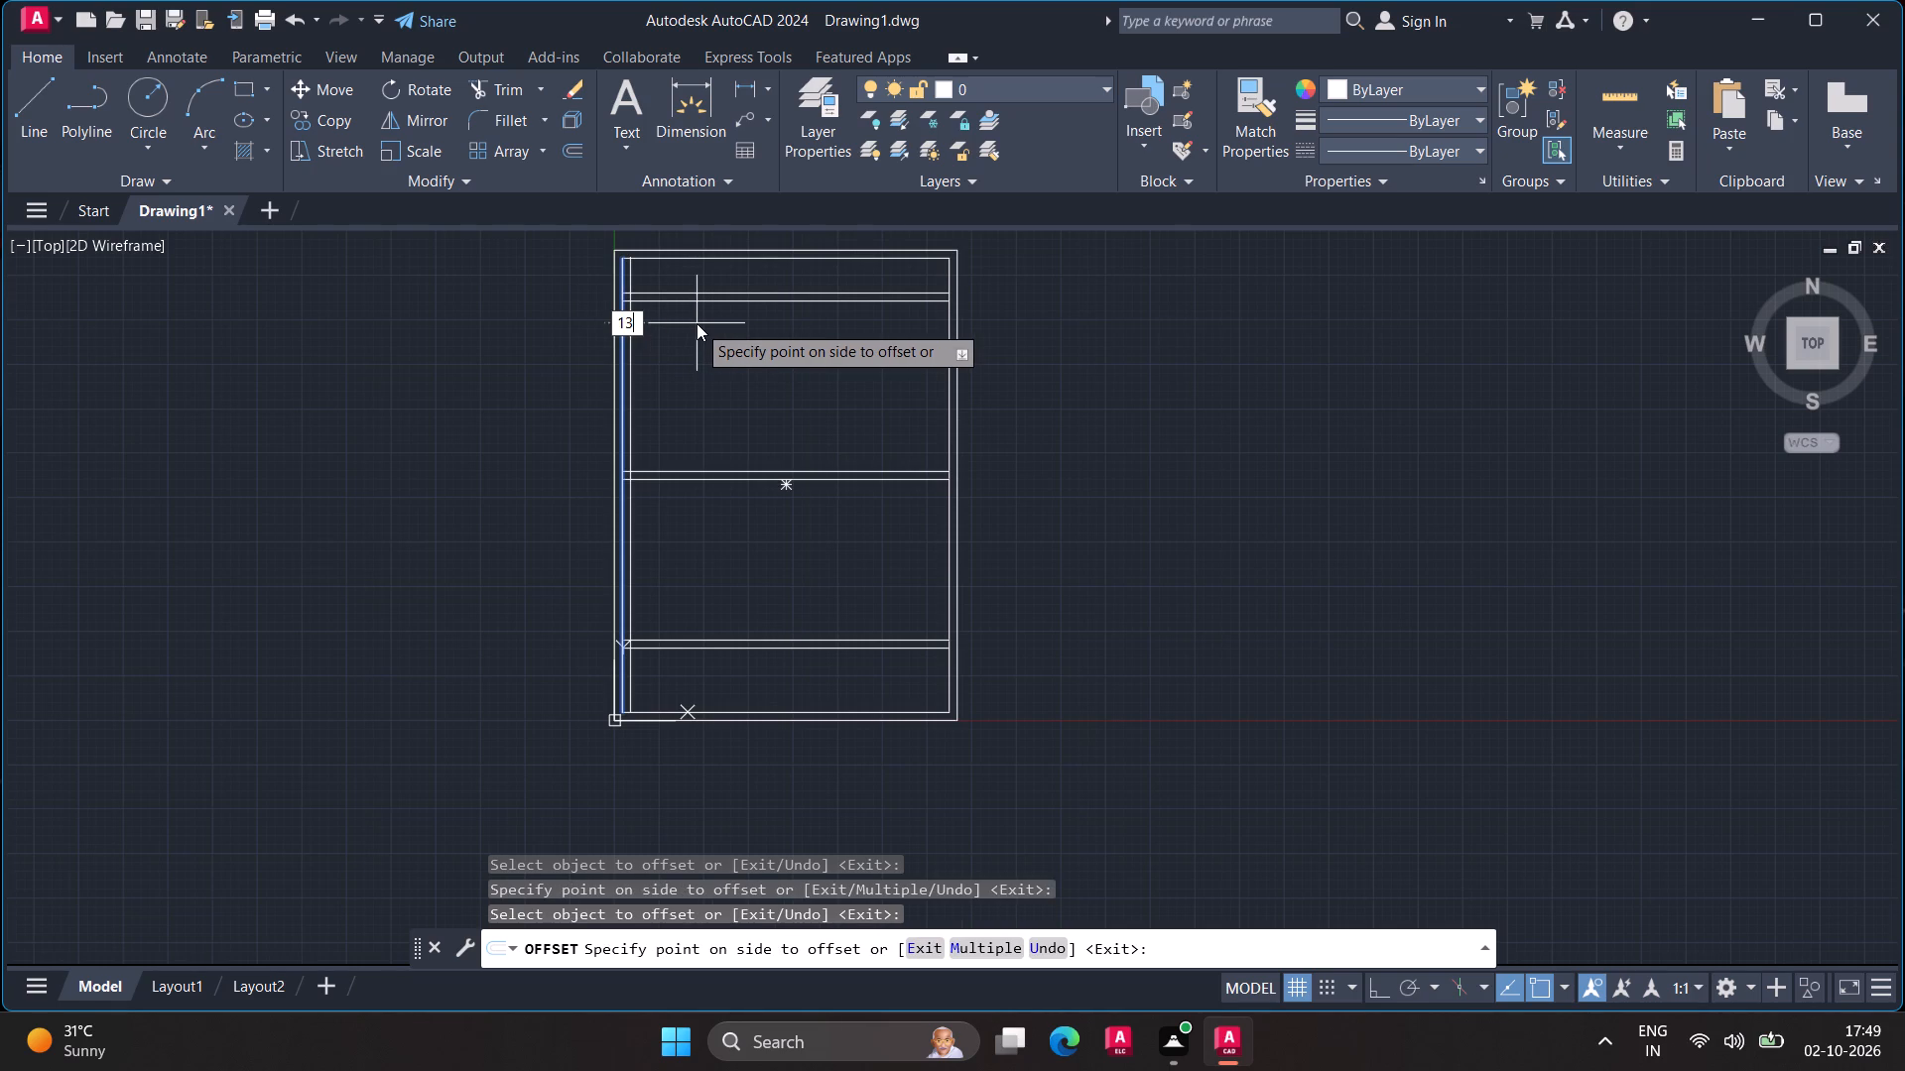
key("apostrophe")
key("Return")
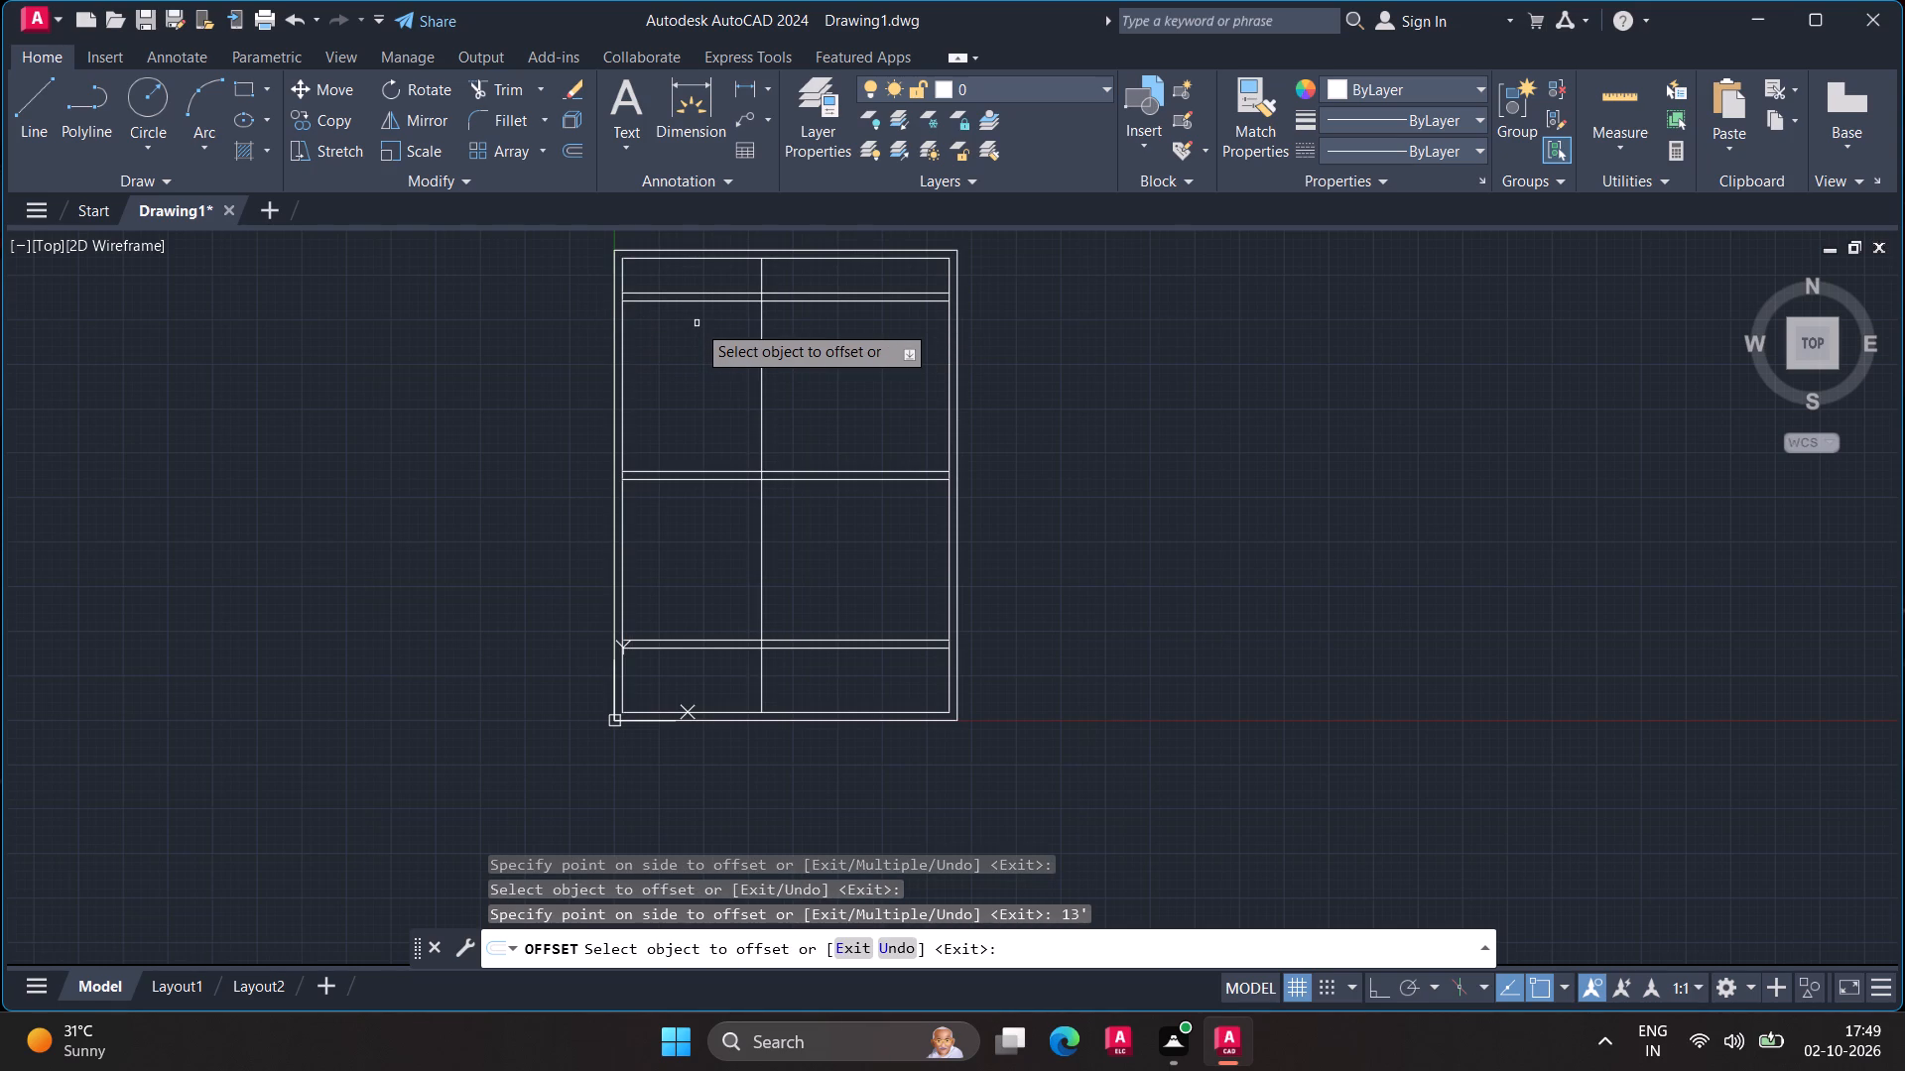
left_click(761, 339)
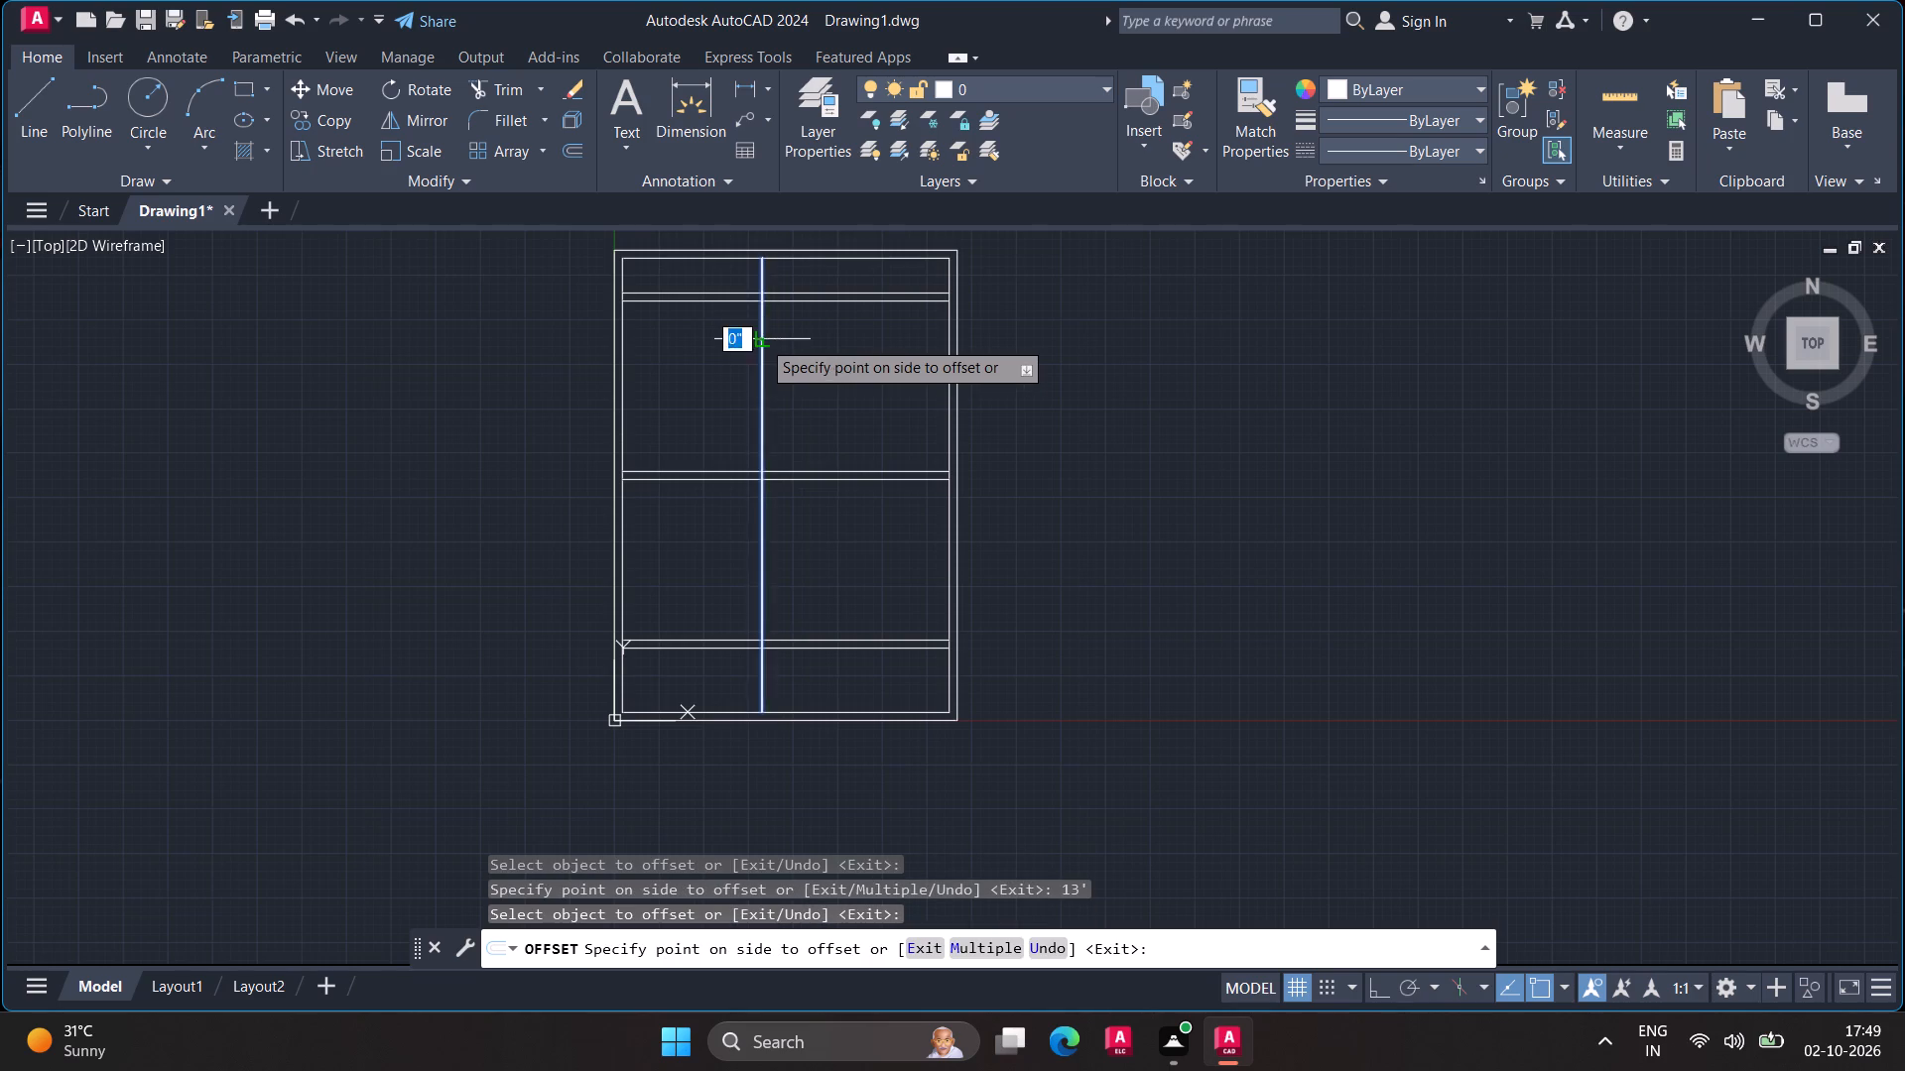
left_click(783, 340)
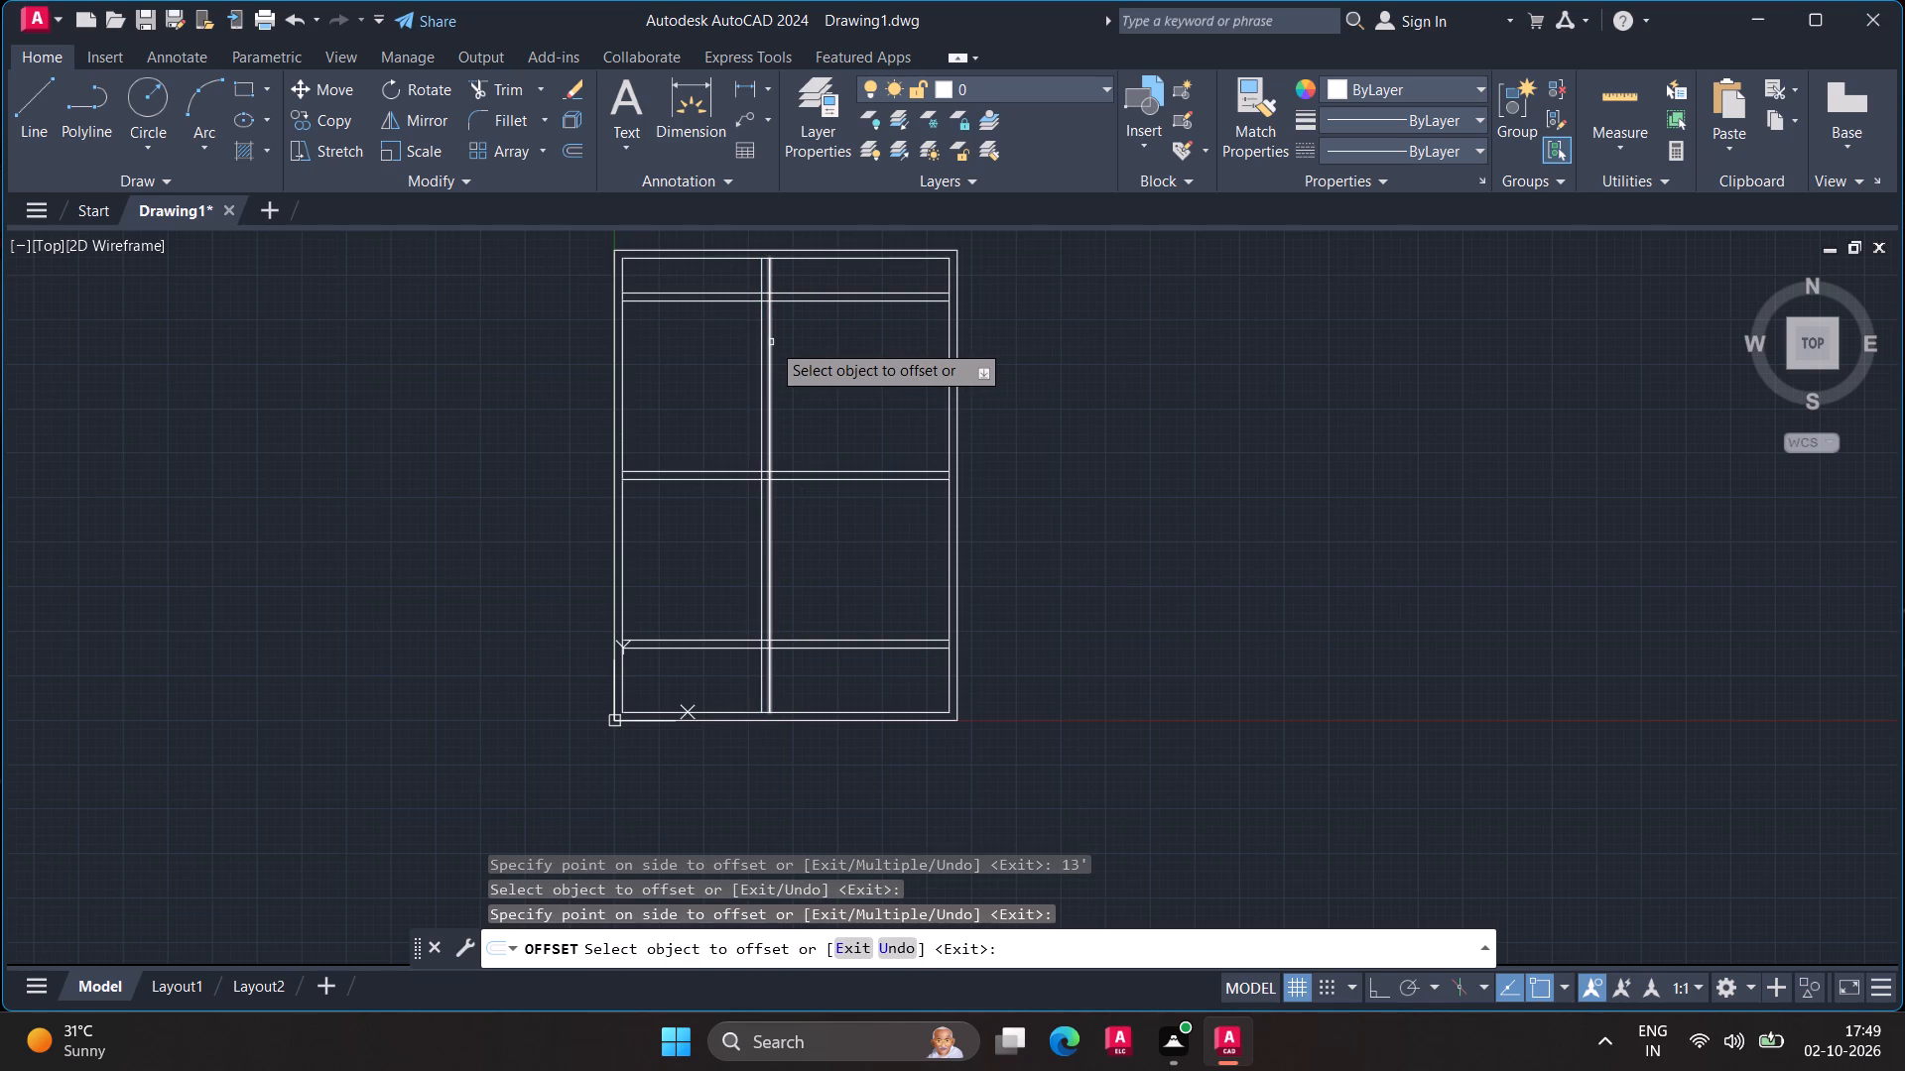
Create a second 9" thick vertical wall 5' to the right of the first vertical wall, and end the Offset command.
left_click(771, 342)
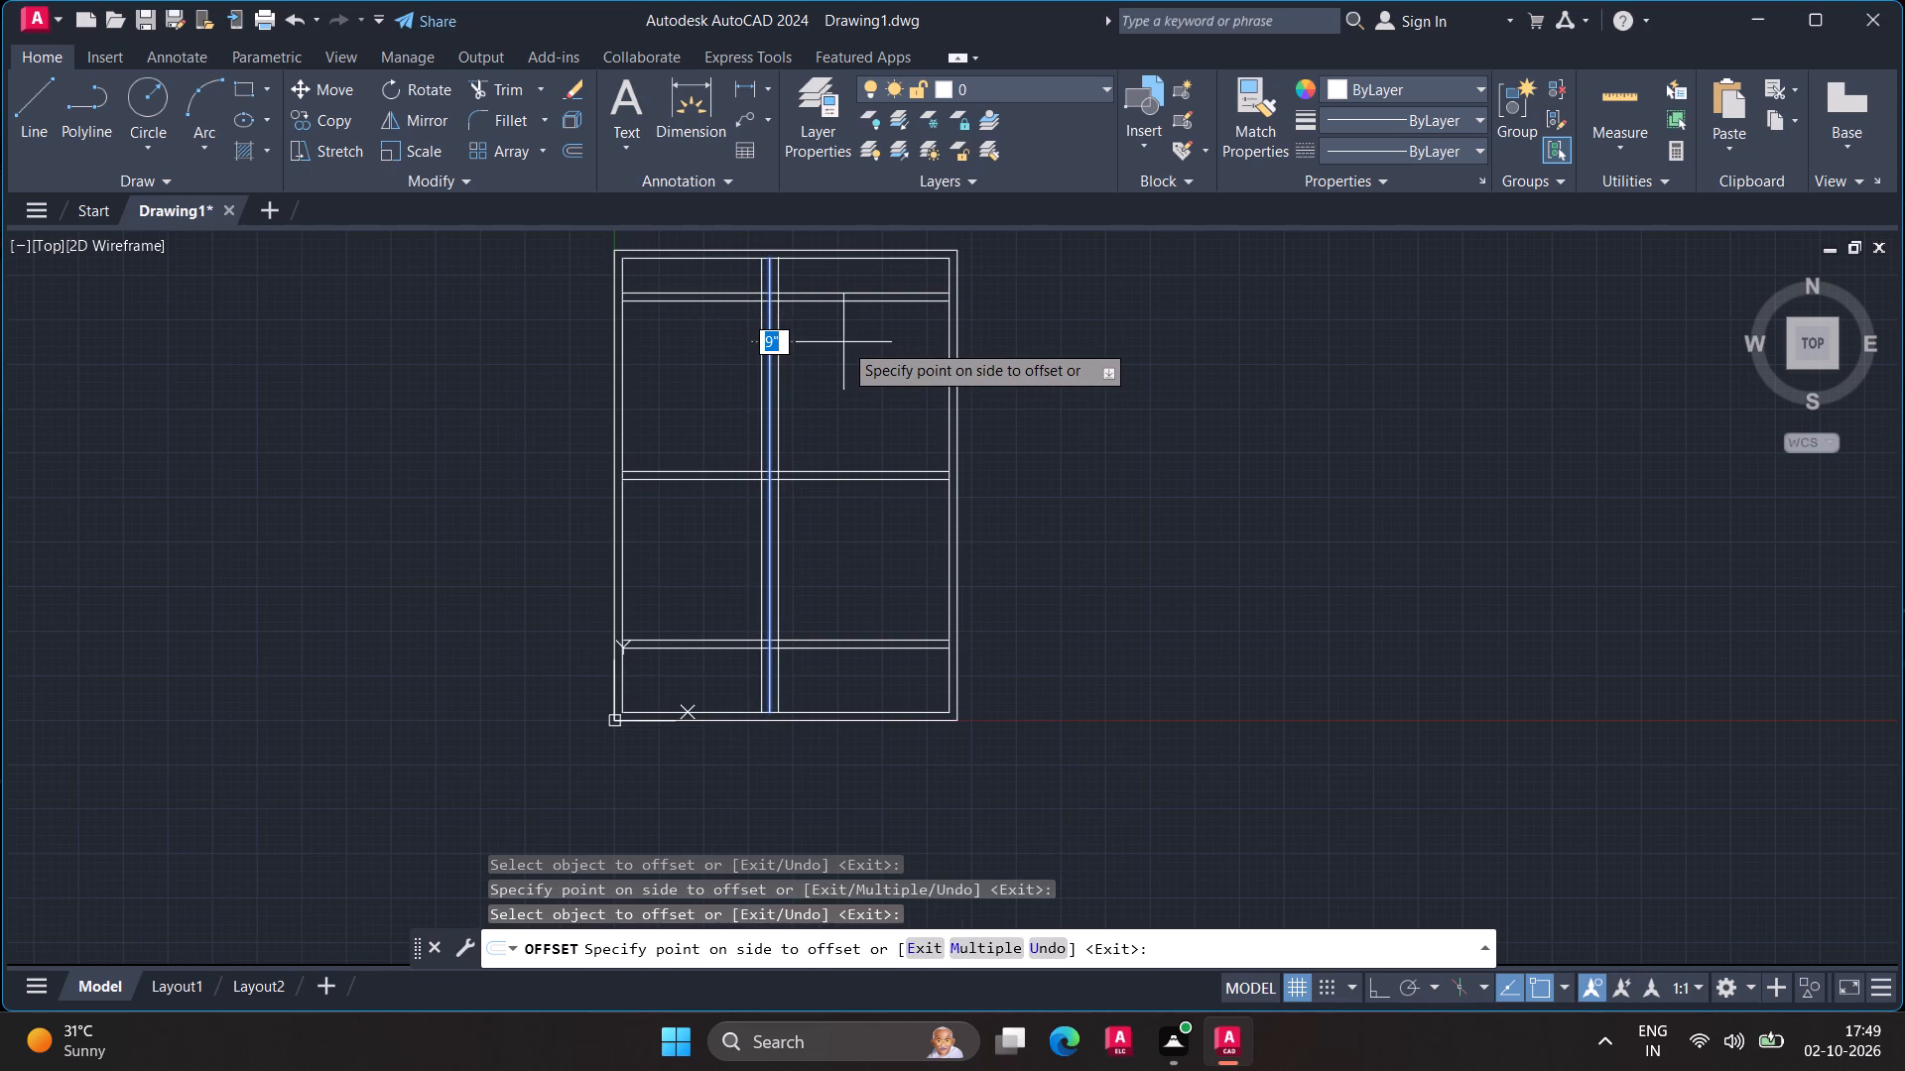
key("5")
key("apostrophe")
key("Return")
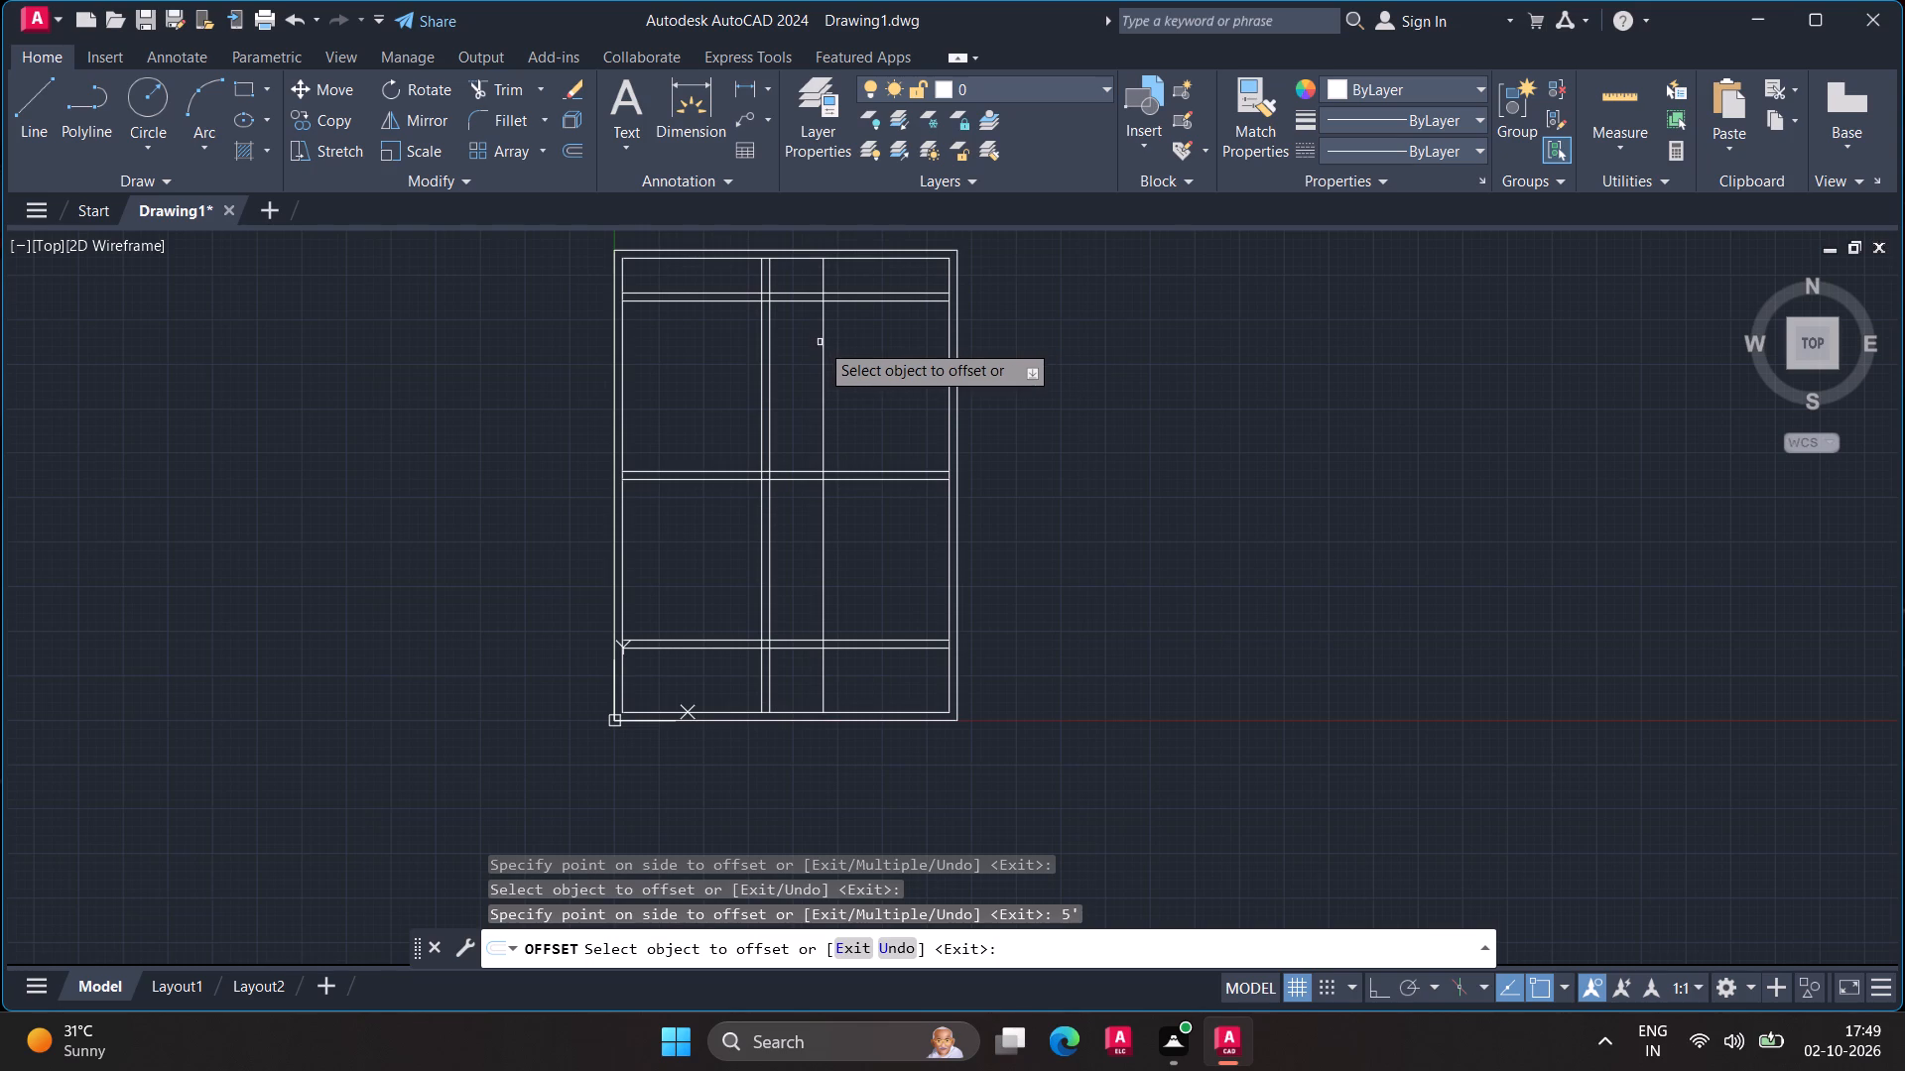
left_click(824, 343)
left_click(839, 342)
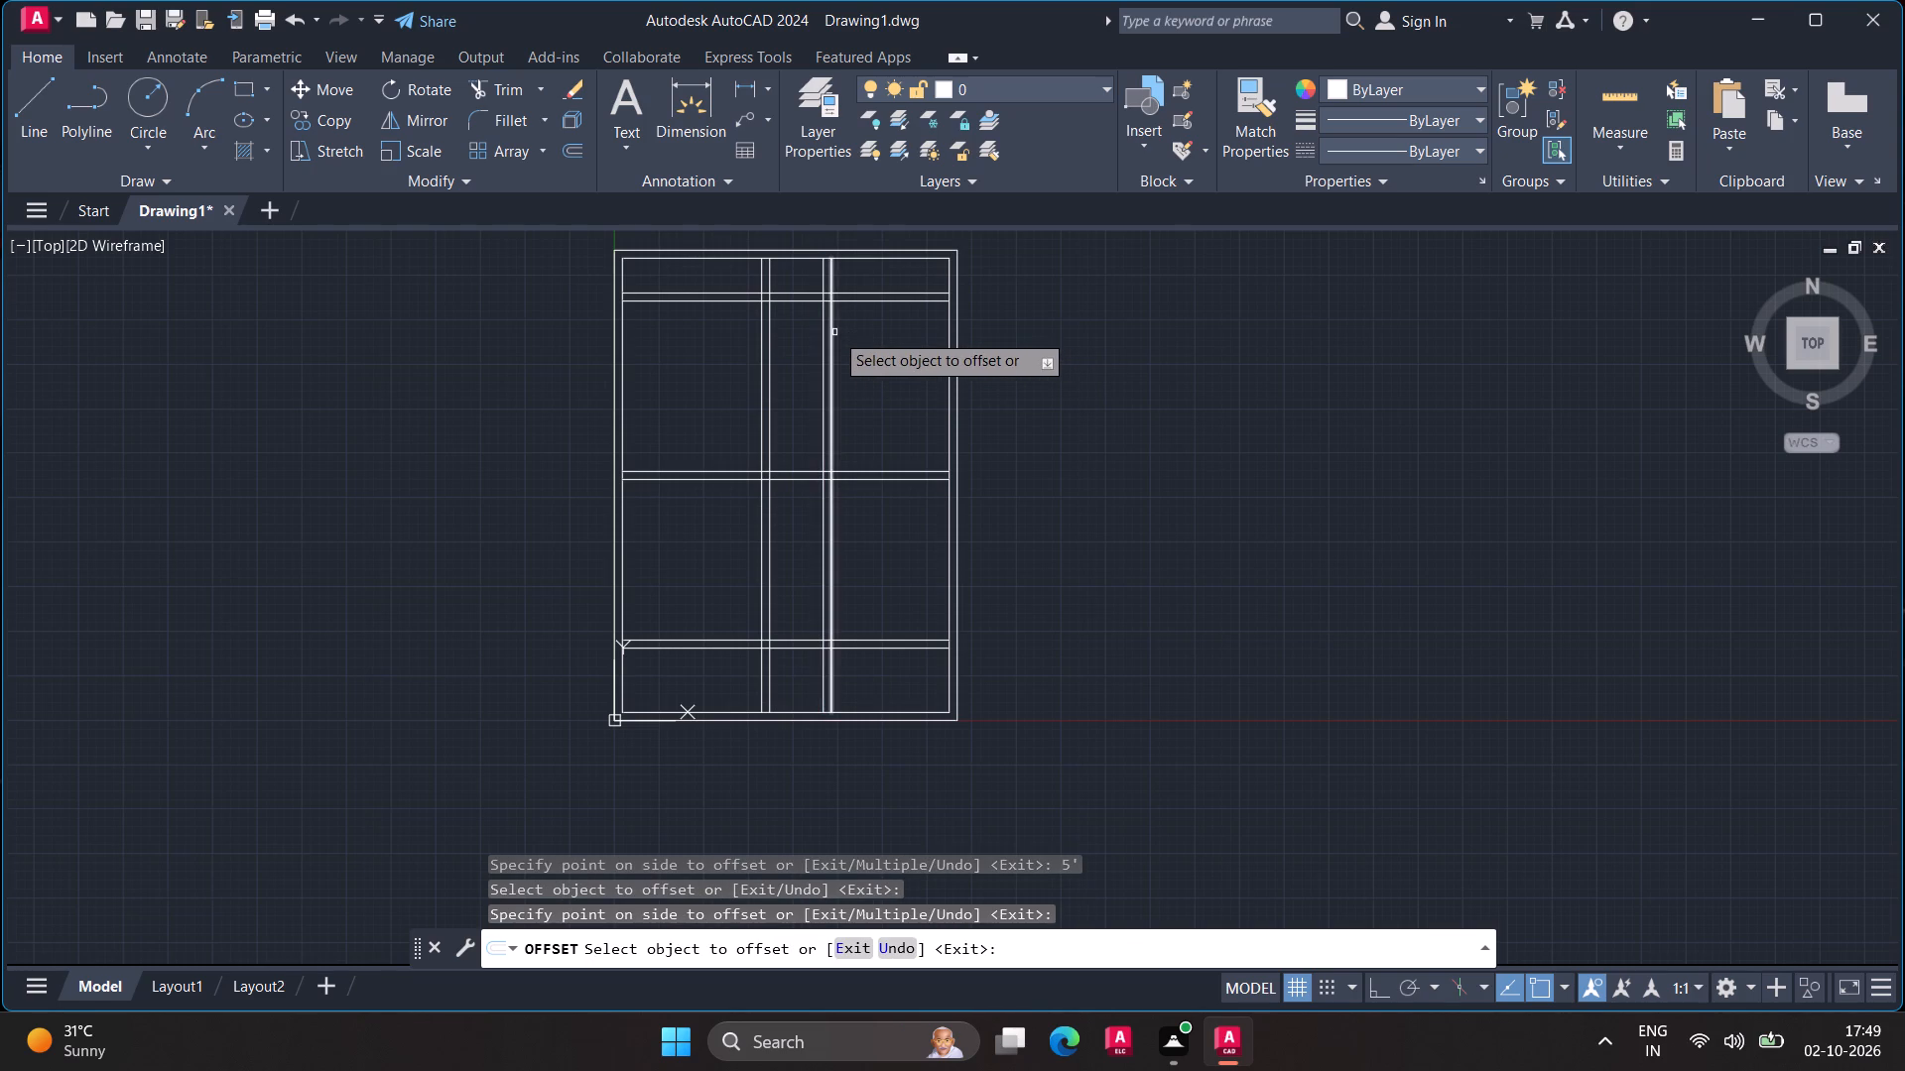
left_click(834, 332)
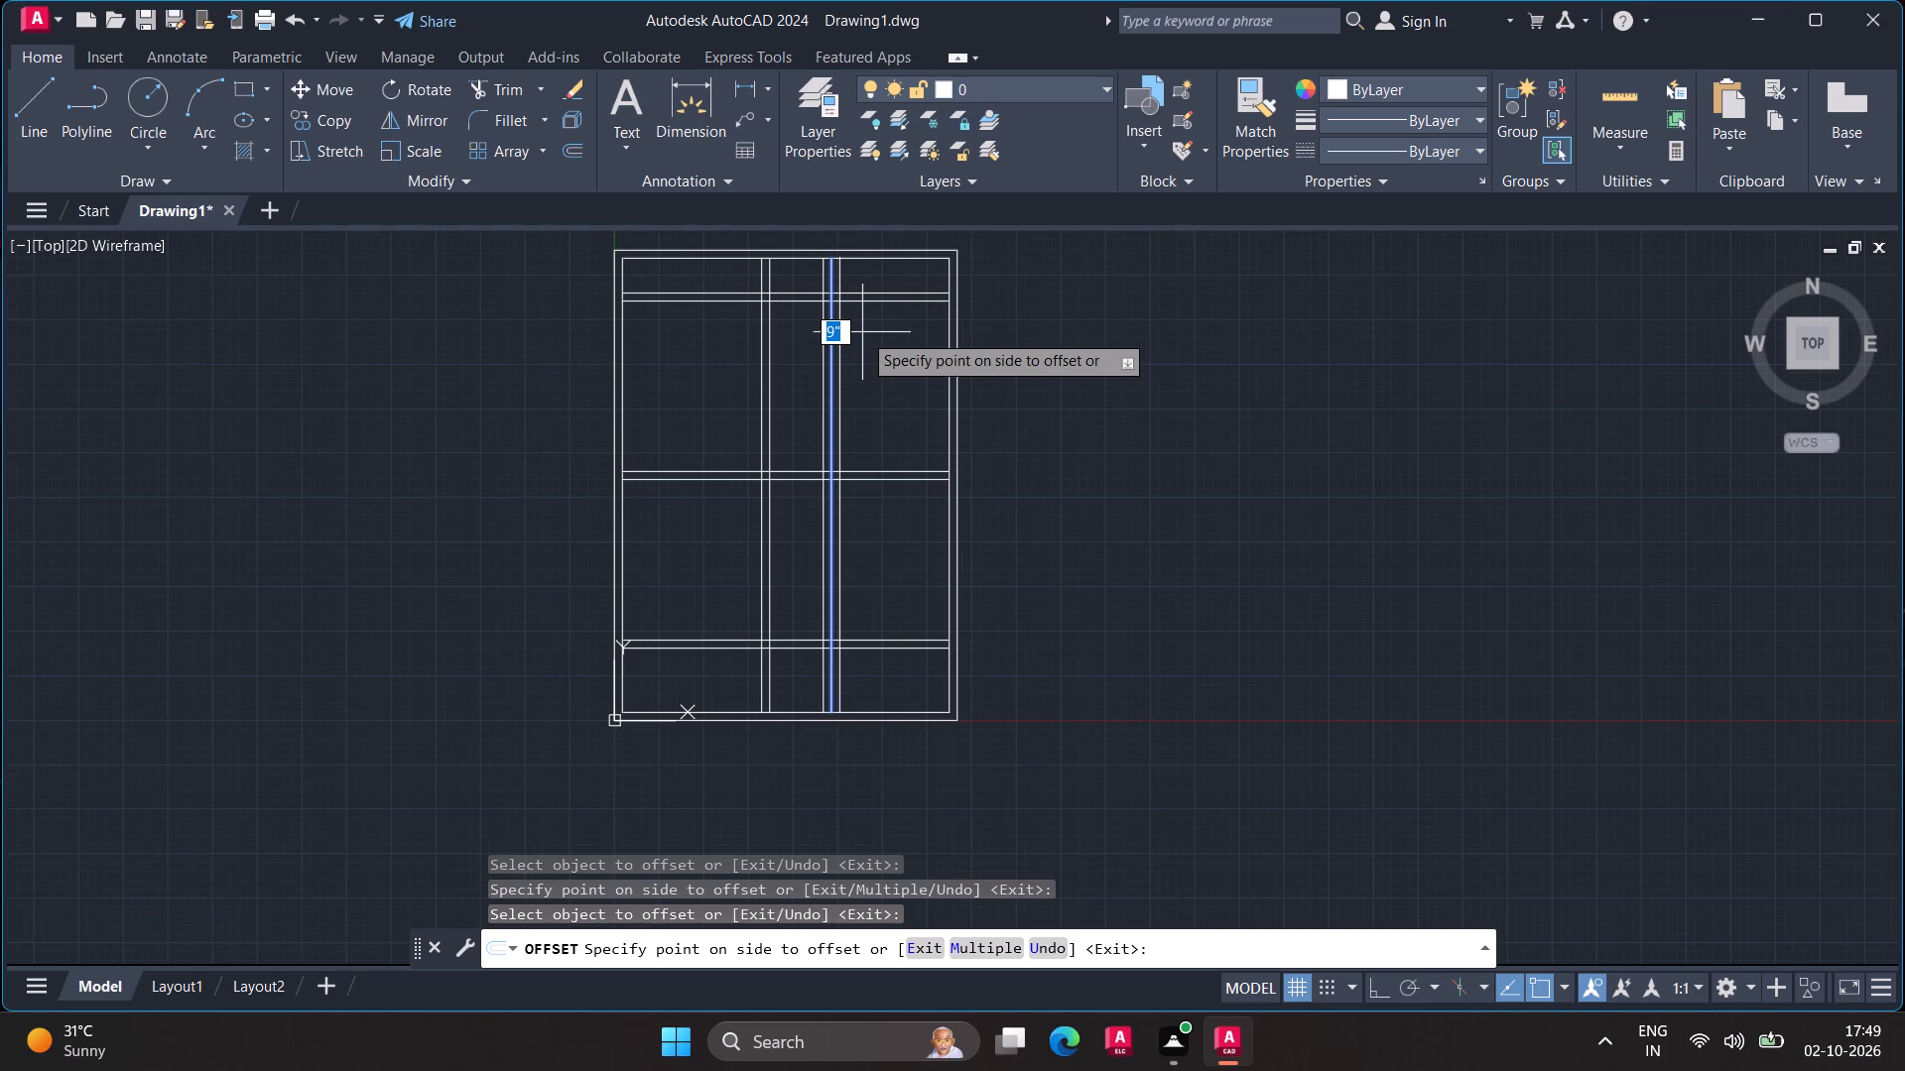
key("Escape")
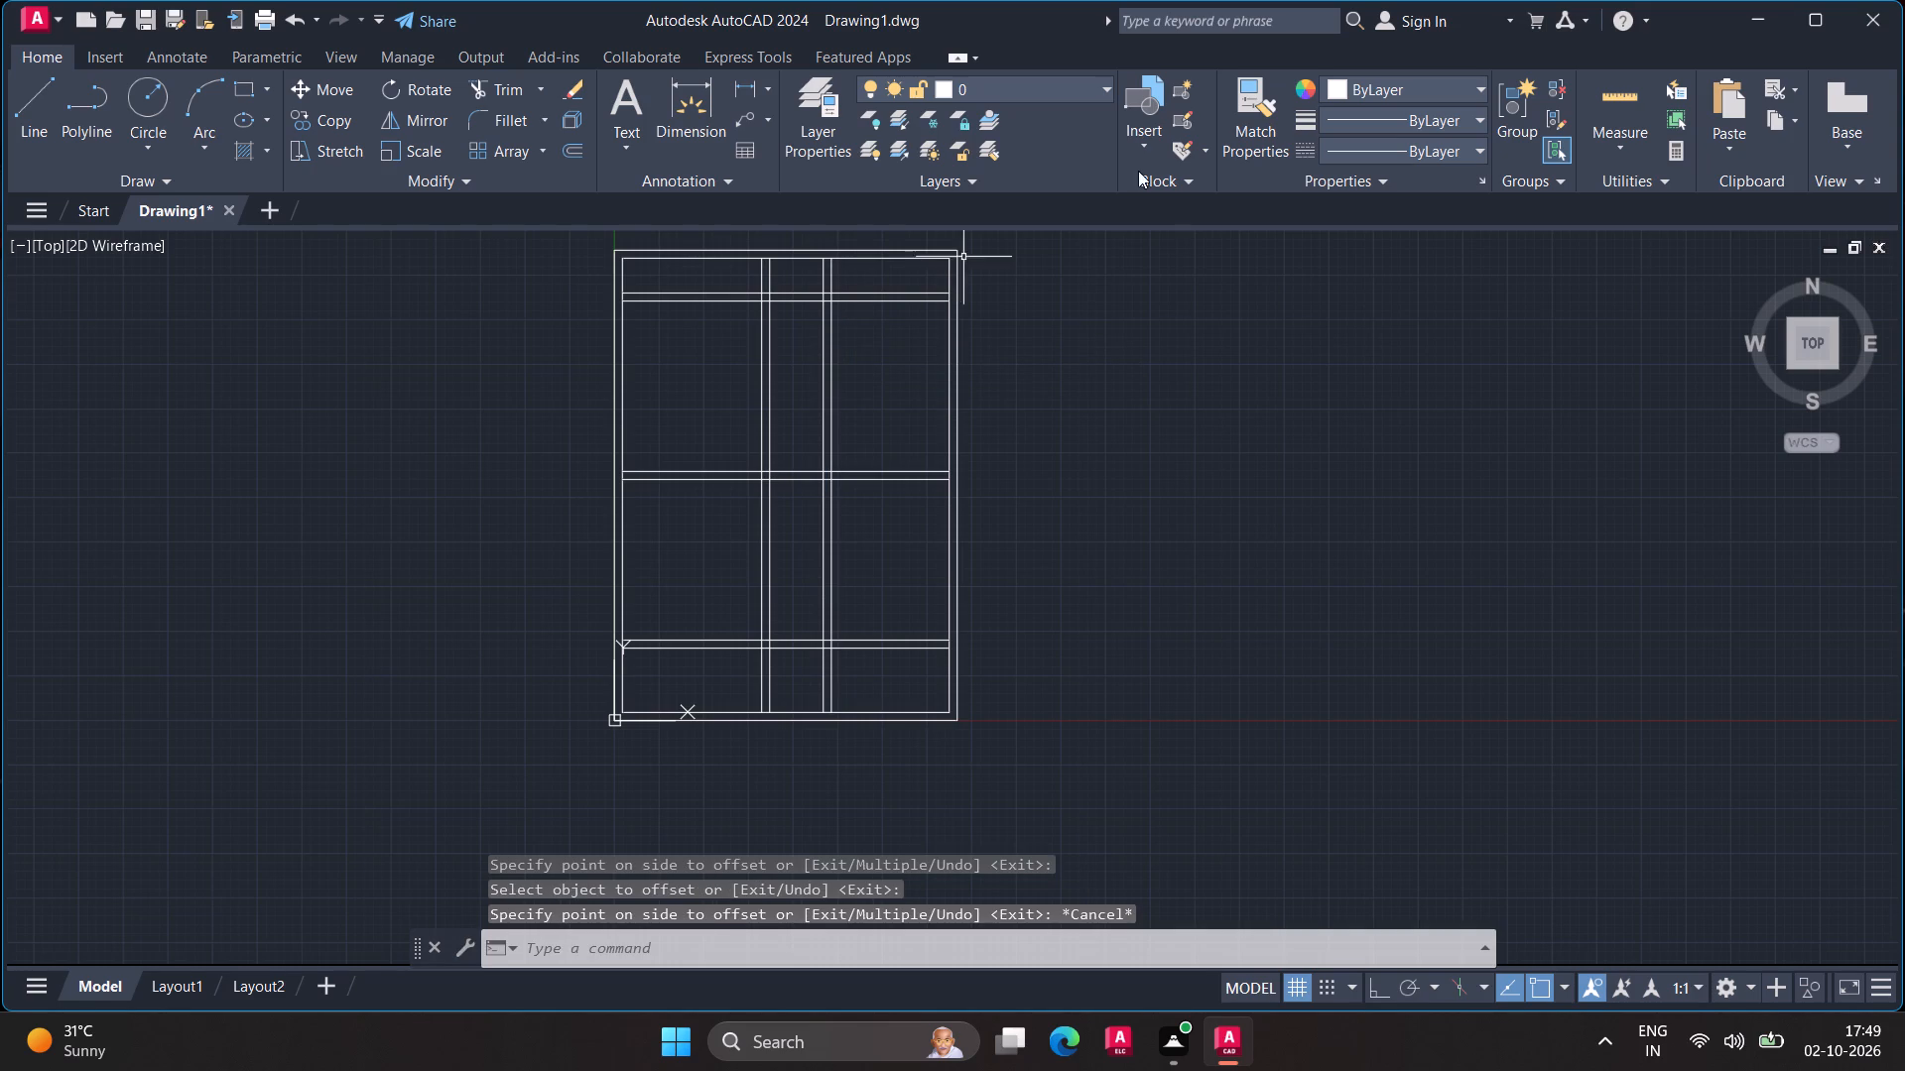
Check the width and height of the upper-left room between the walls with a quick measurement.
left_click(1605, 96)
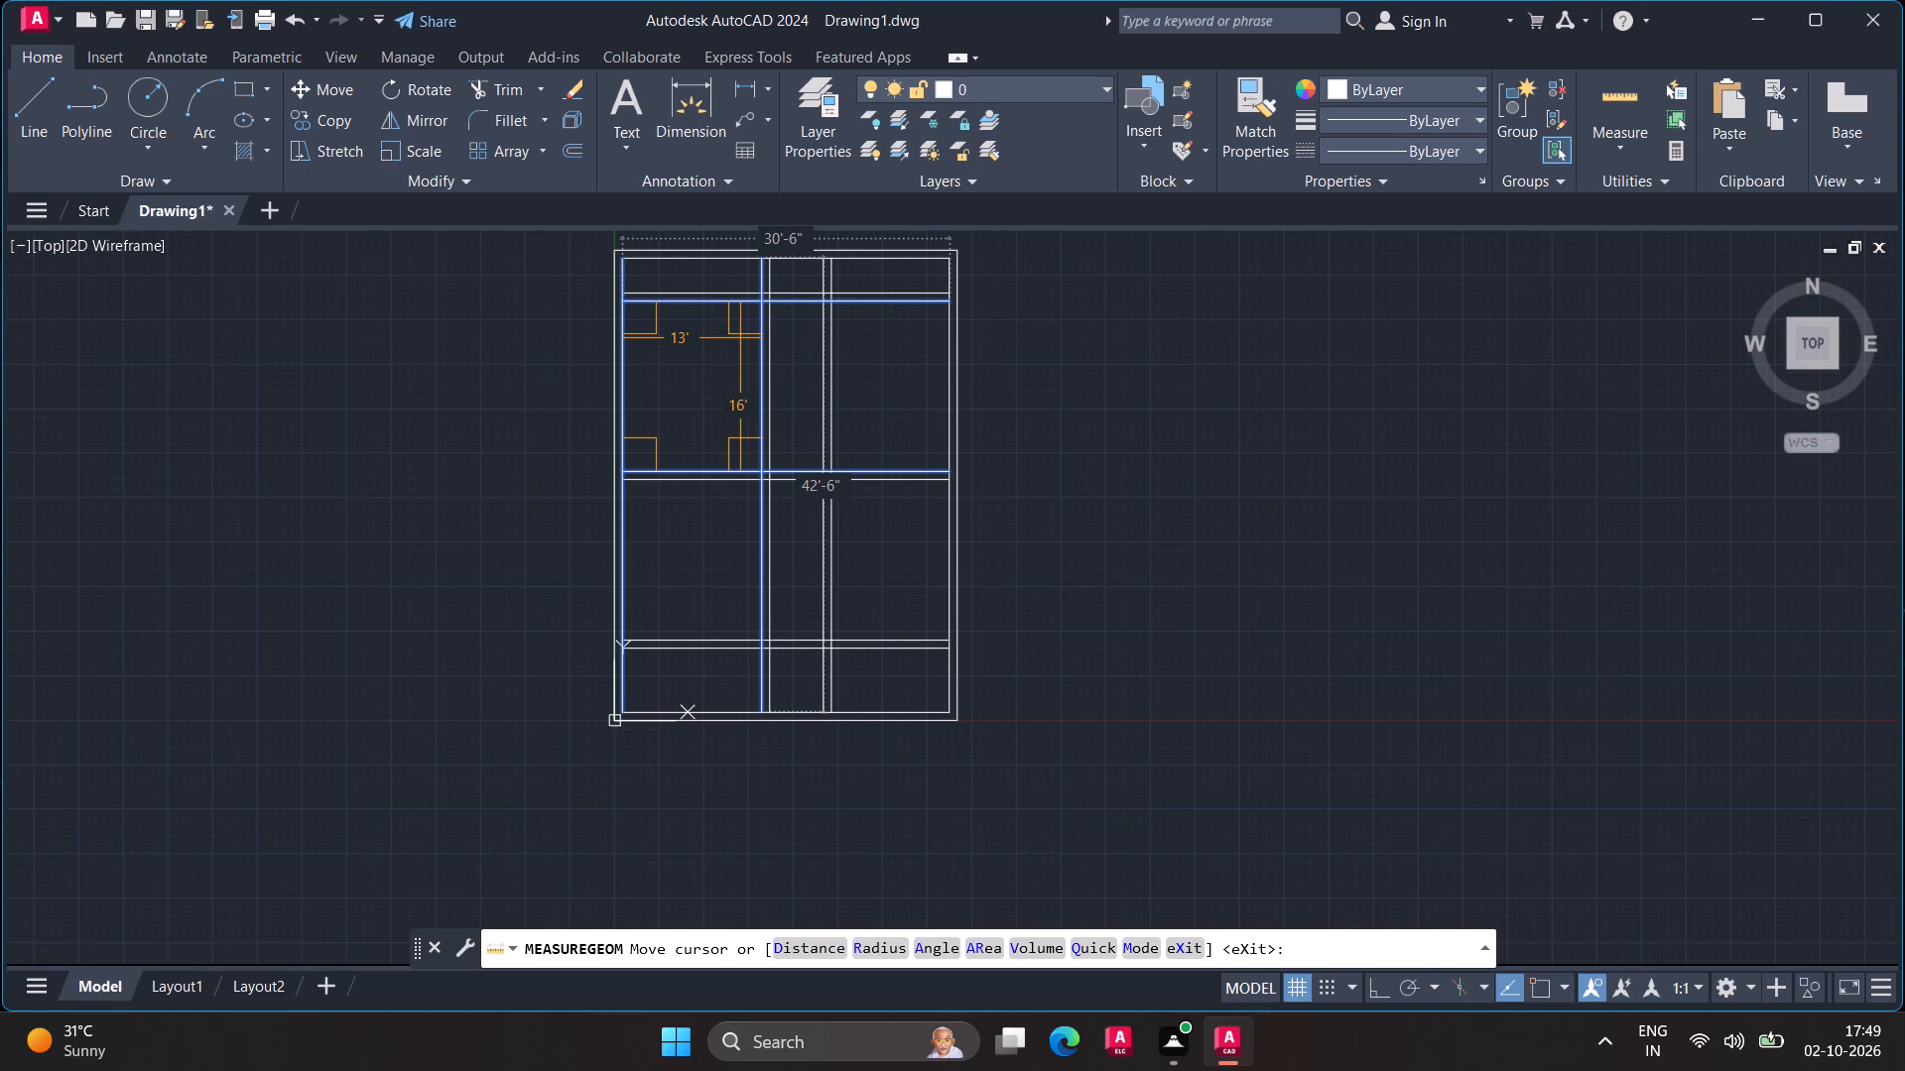
key("Escape")
key("Escape")
key("Escape")
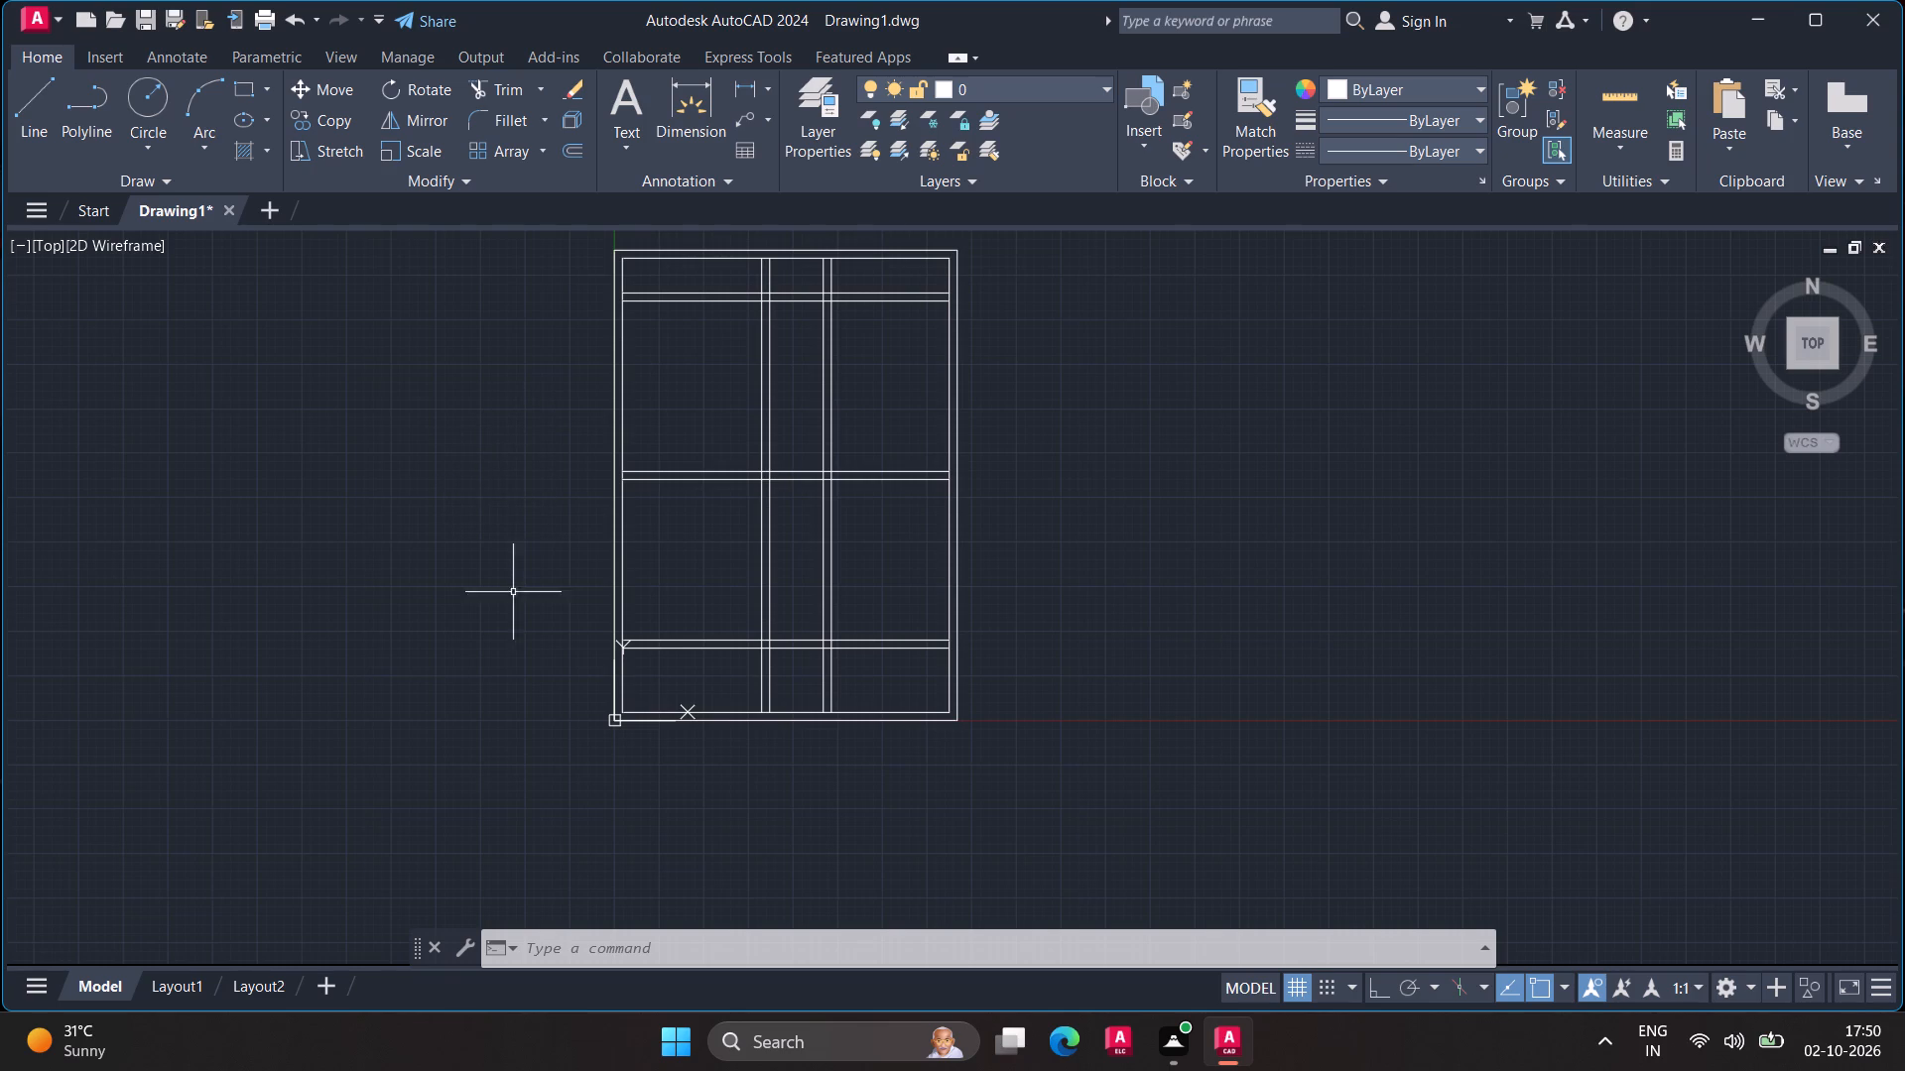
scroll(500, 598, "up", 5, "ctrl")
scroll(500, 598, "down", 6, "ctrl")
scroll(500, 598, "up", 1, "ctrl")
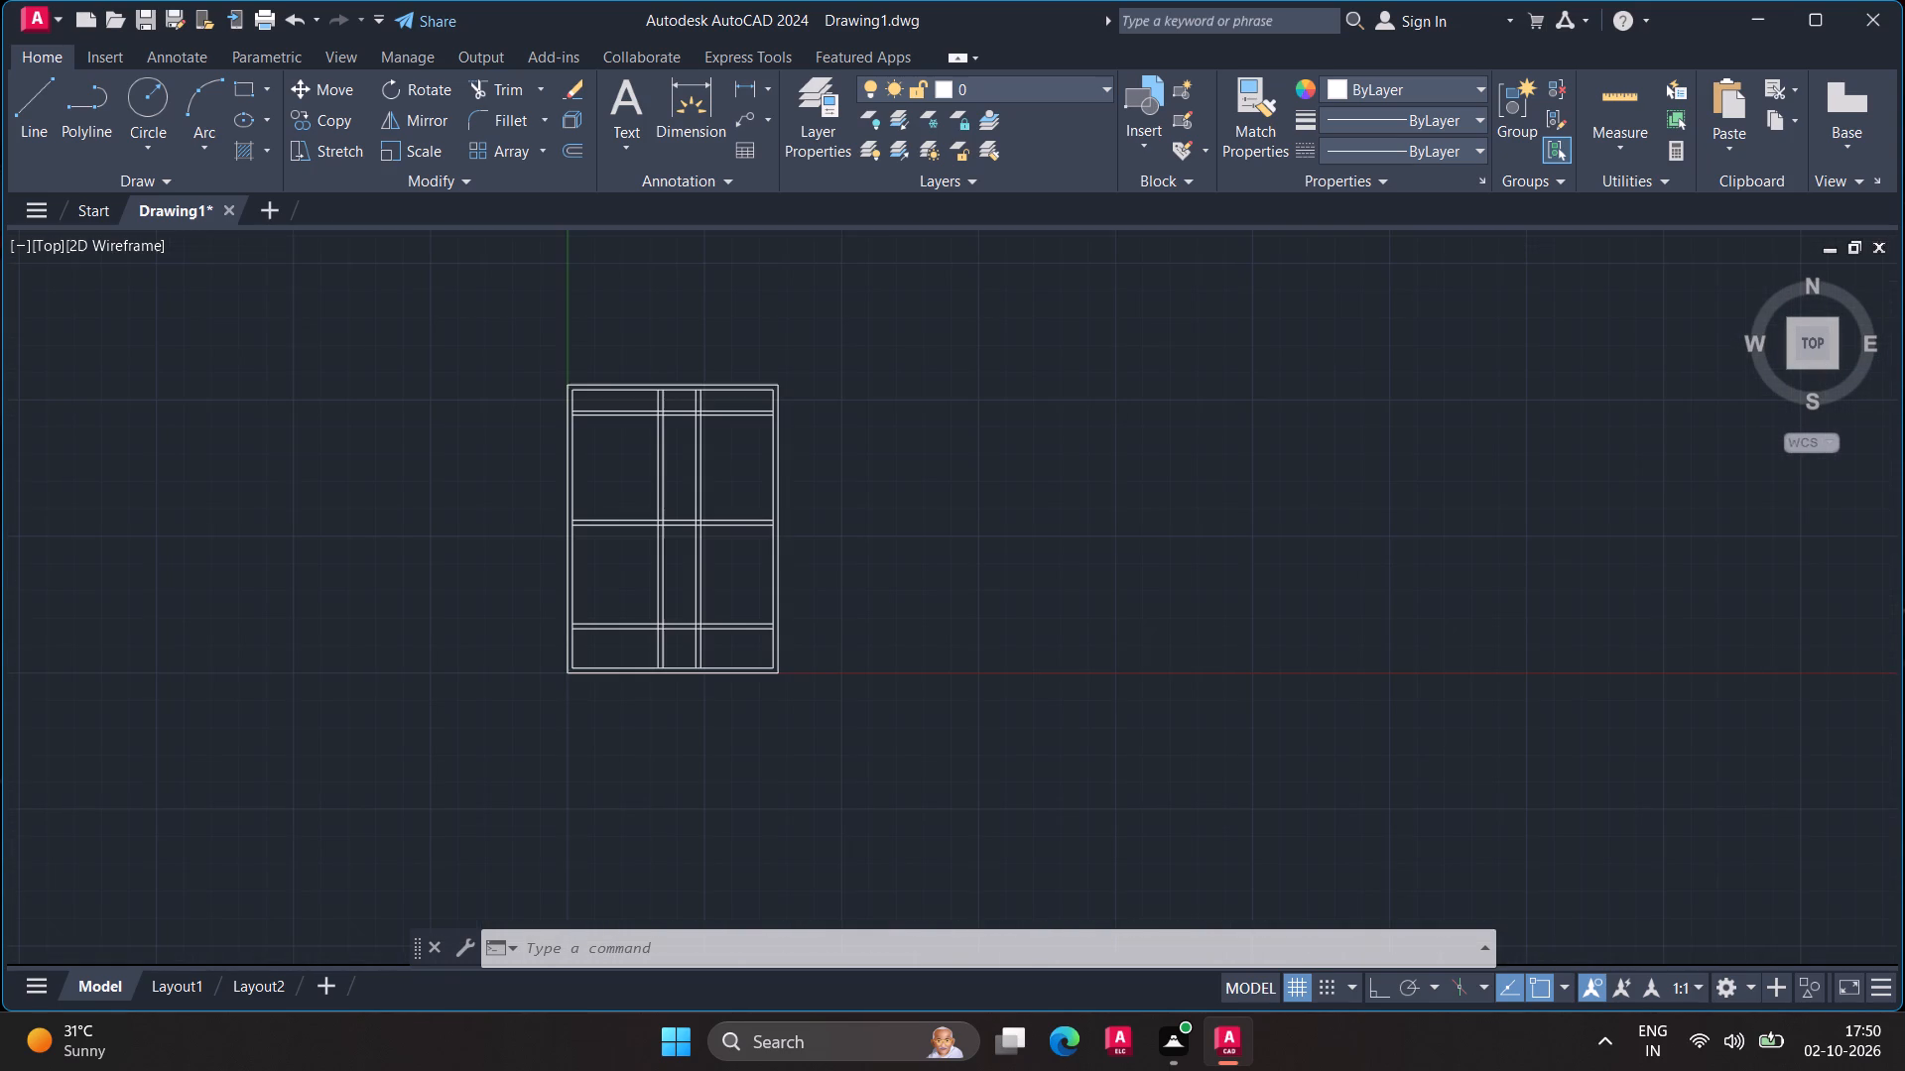
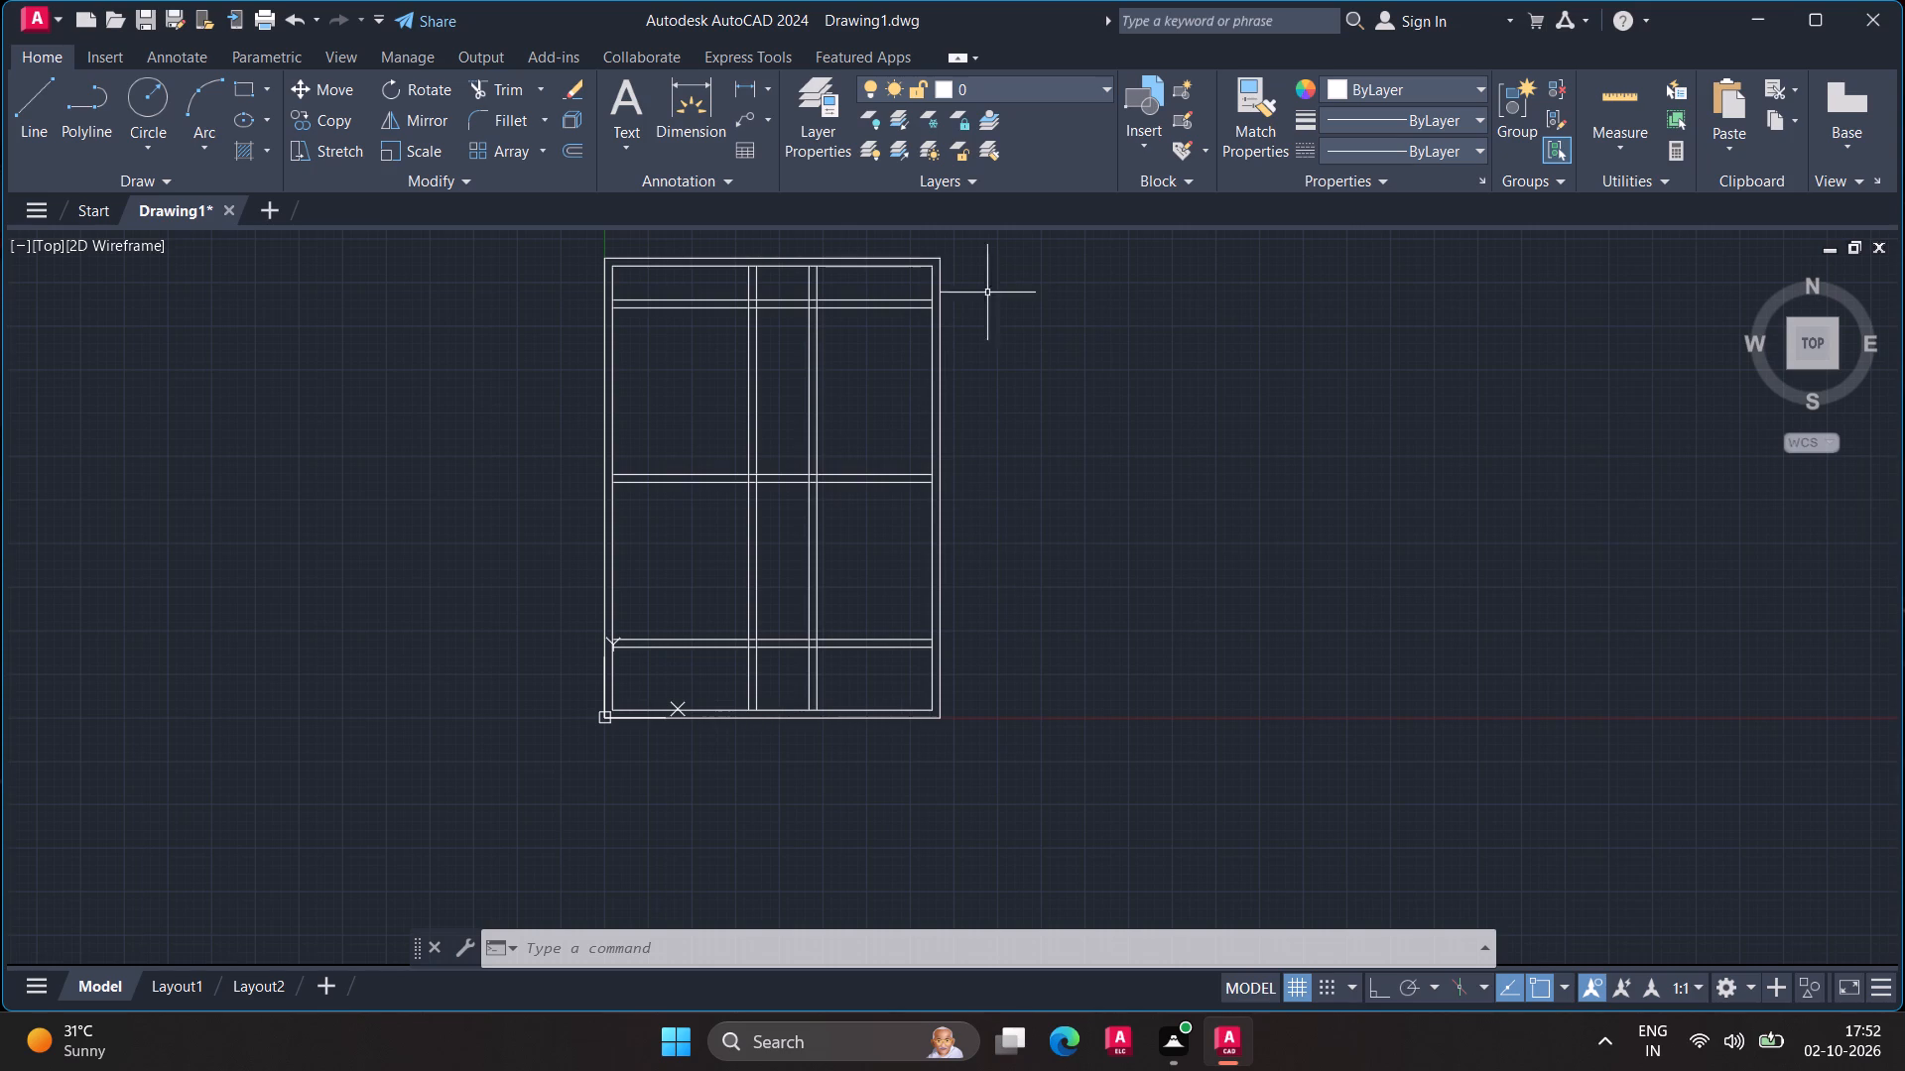
Check the width and height of the room right of the second vertical wall, between the middle and upper cross walls, with a quick measurement.
left_click(1592, 88)
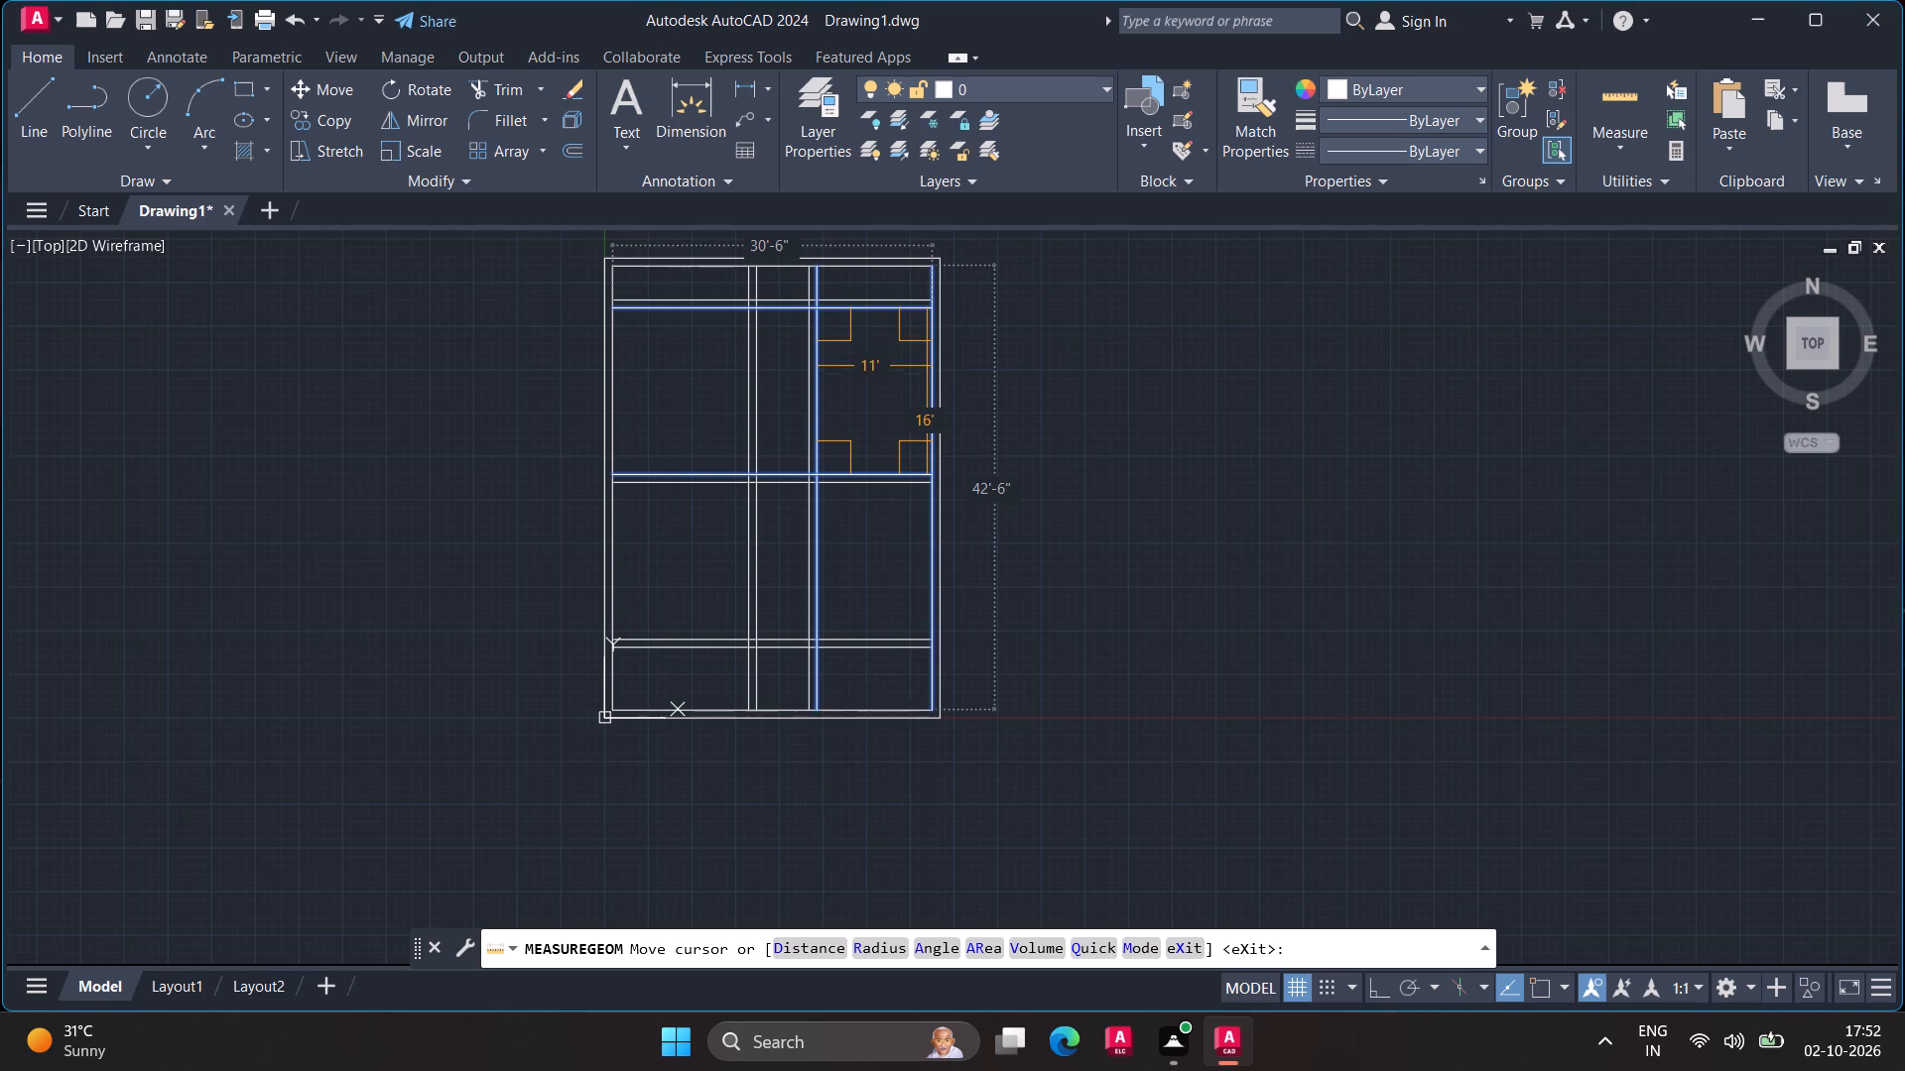
key("Escape")
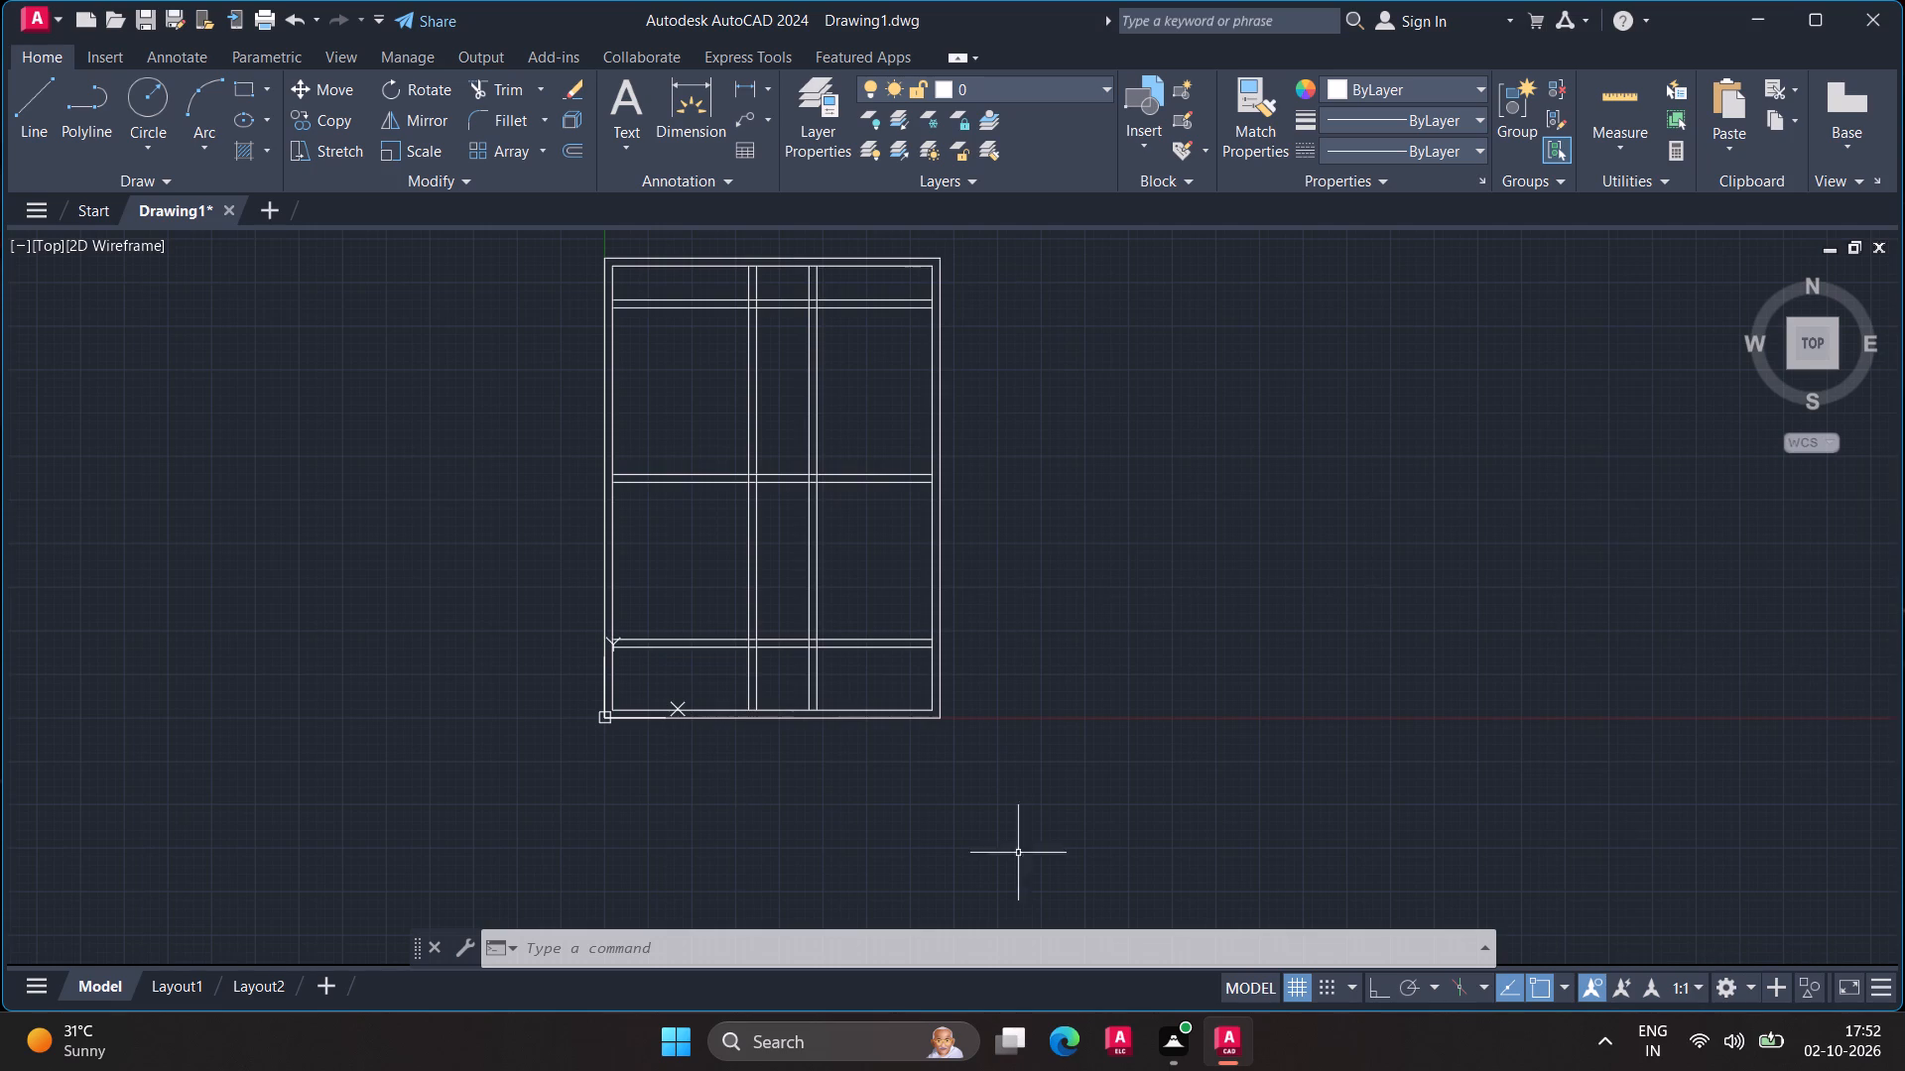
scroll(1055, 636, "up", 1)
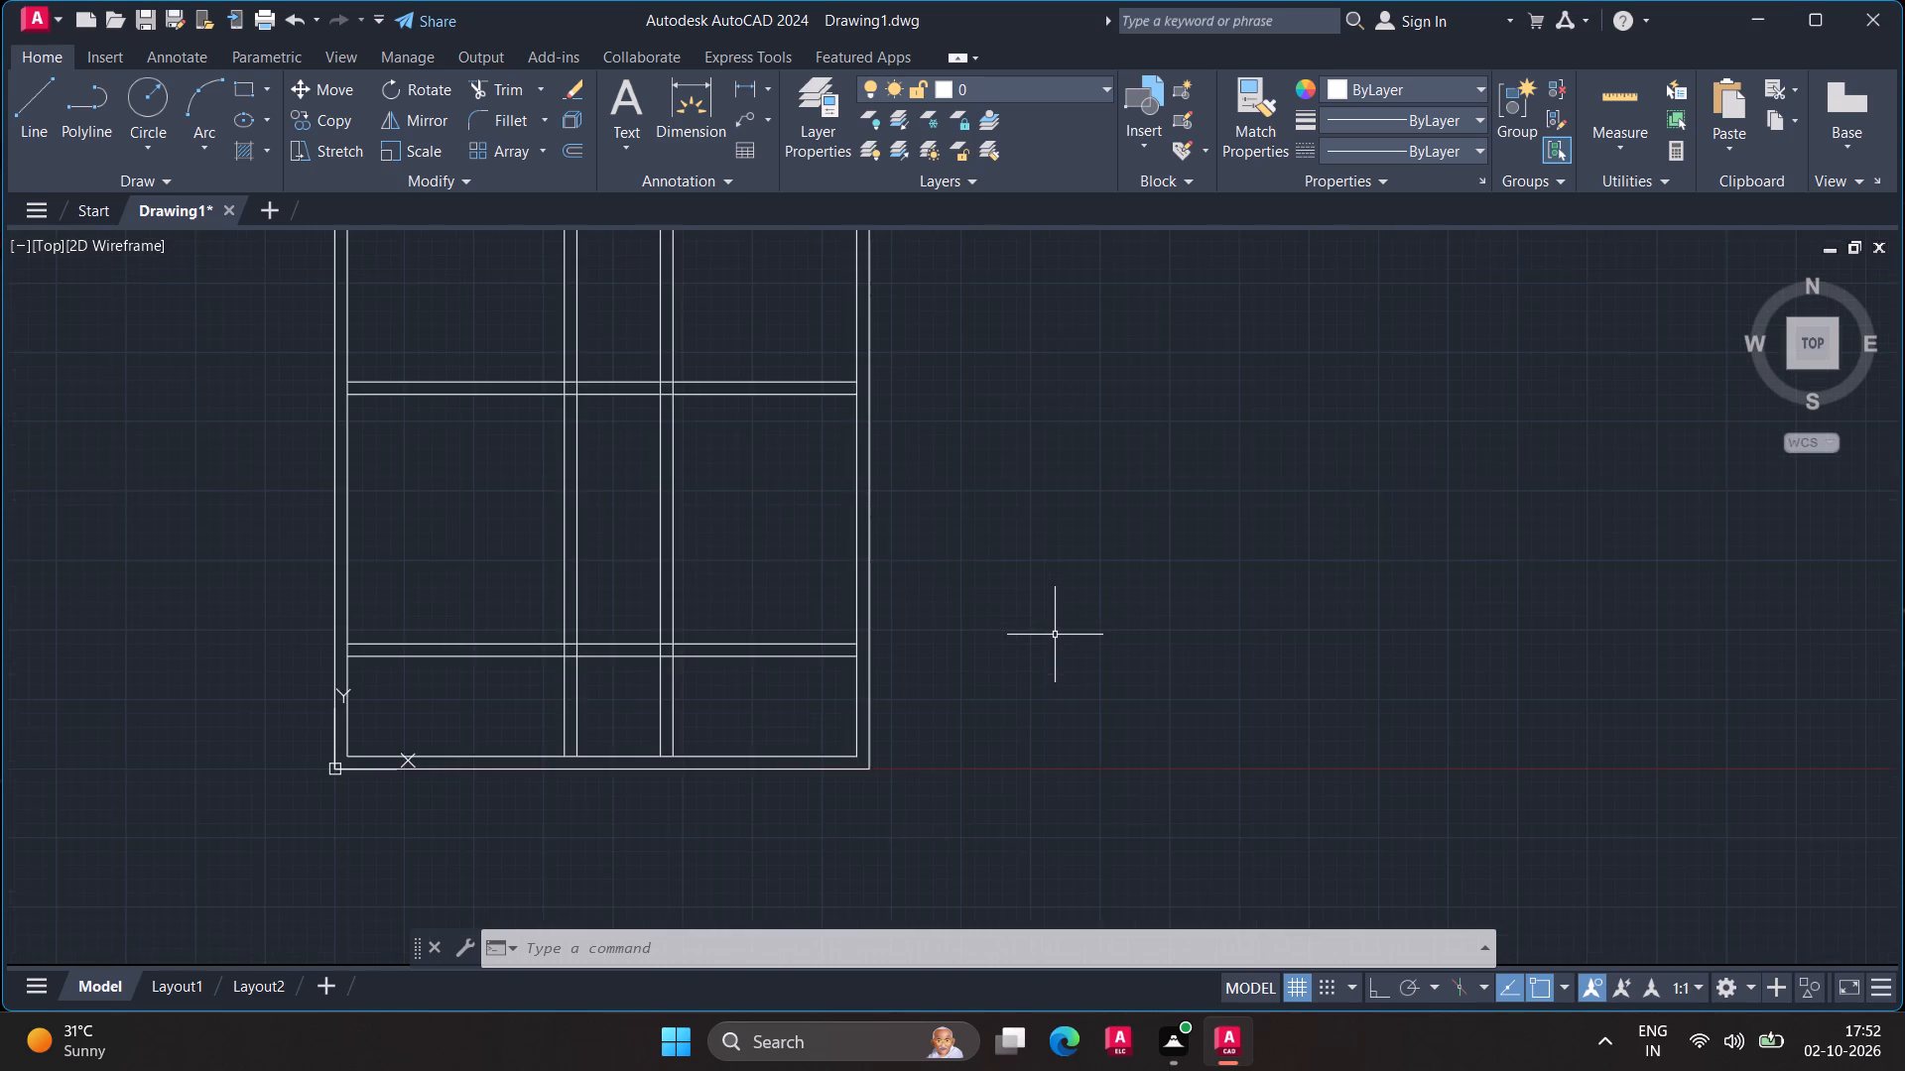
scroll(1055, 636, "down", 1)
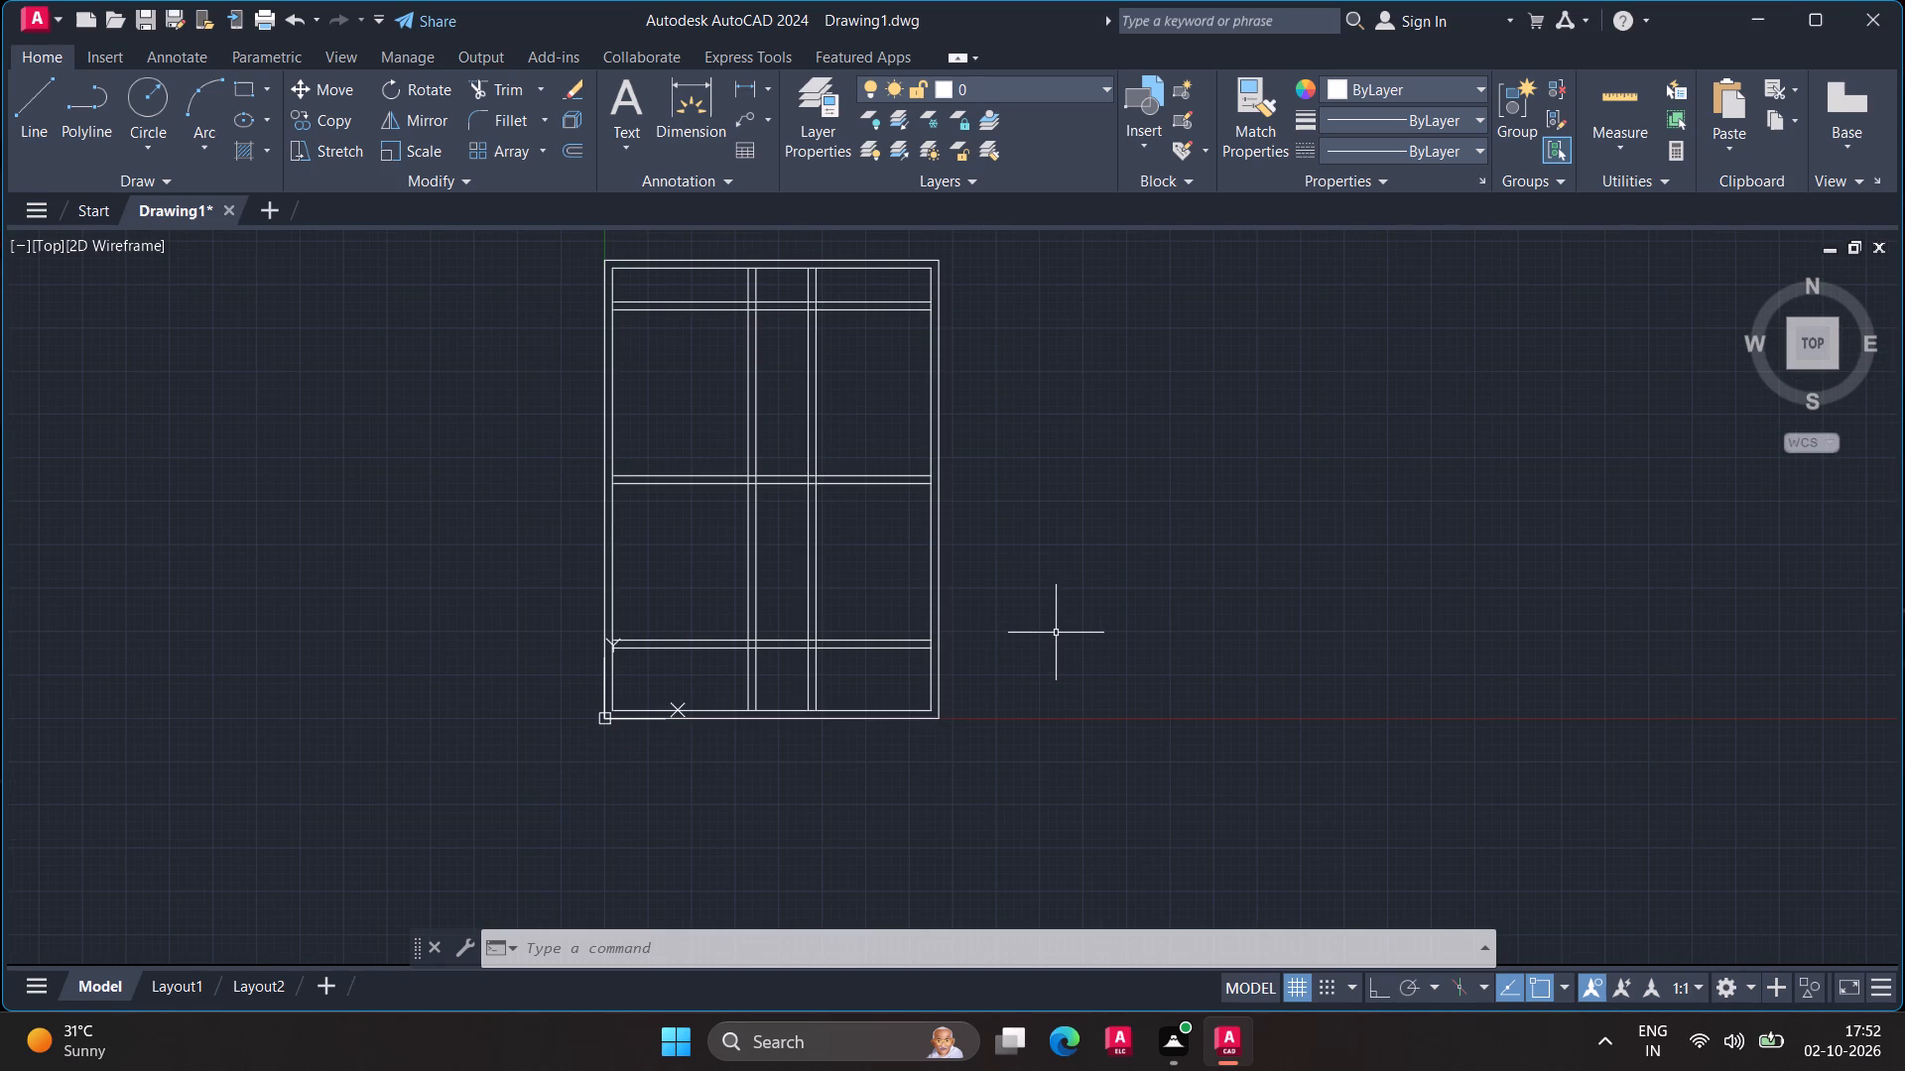
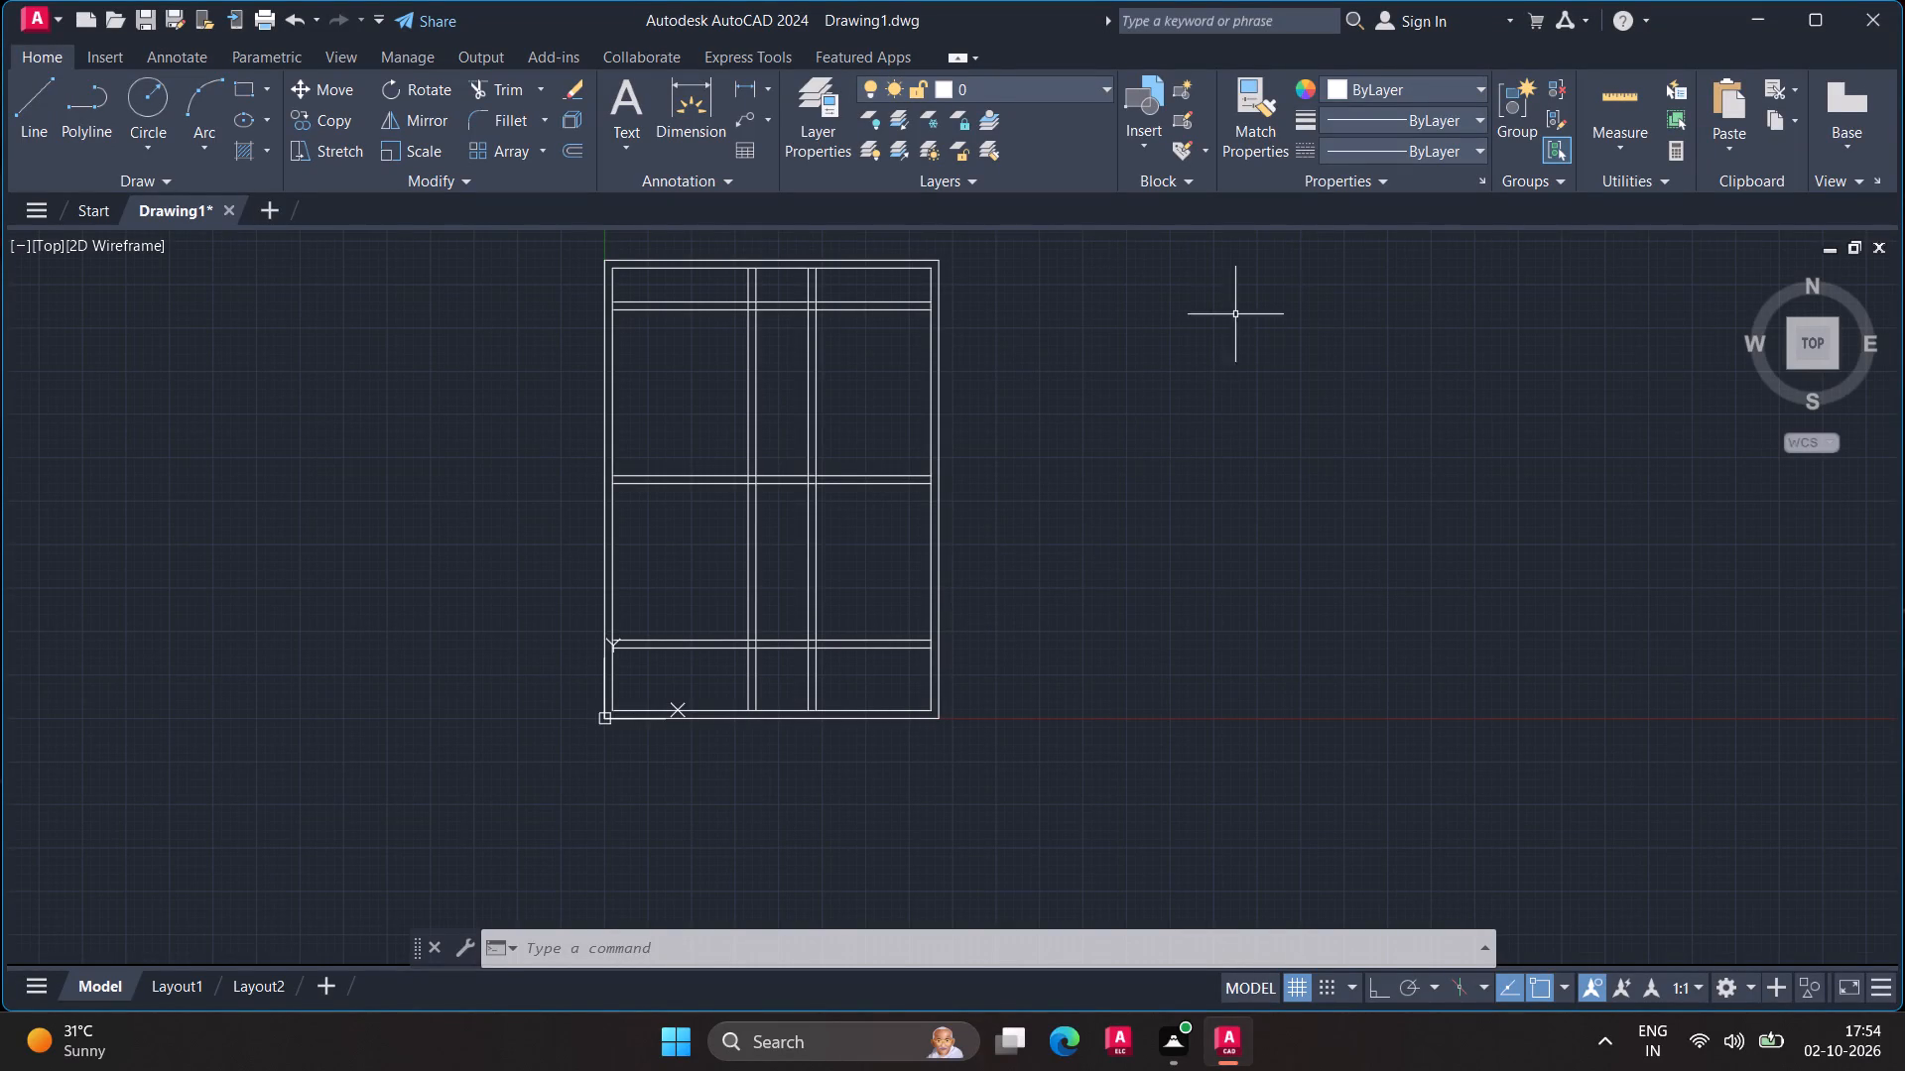
Quick-measure the width and height of the room right of the second vertical wall, between the middle and upper cross walls.
left_click(1590, 95)
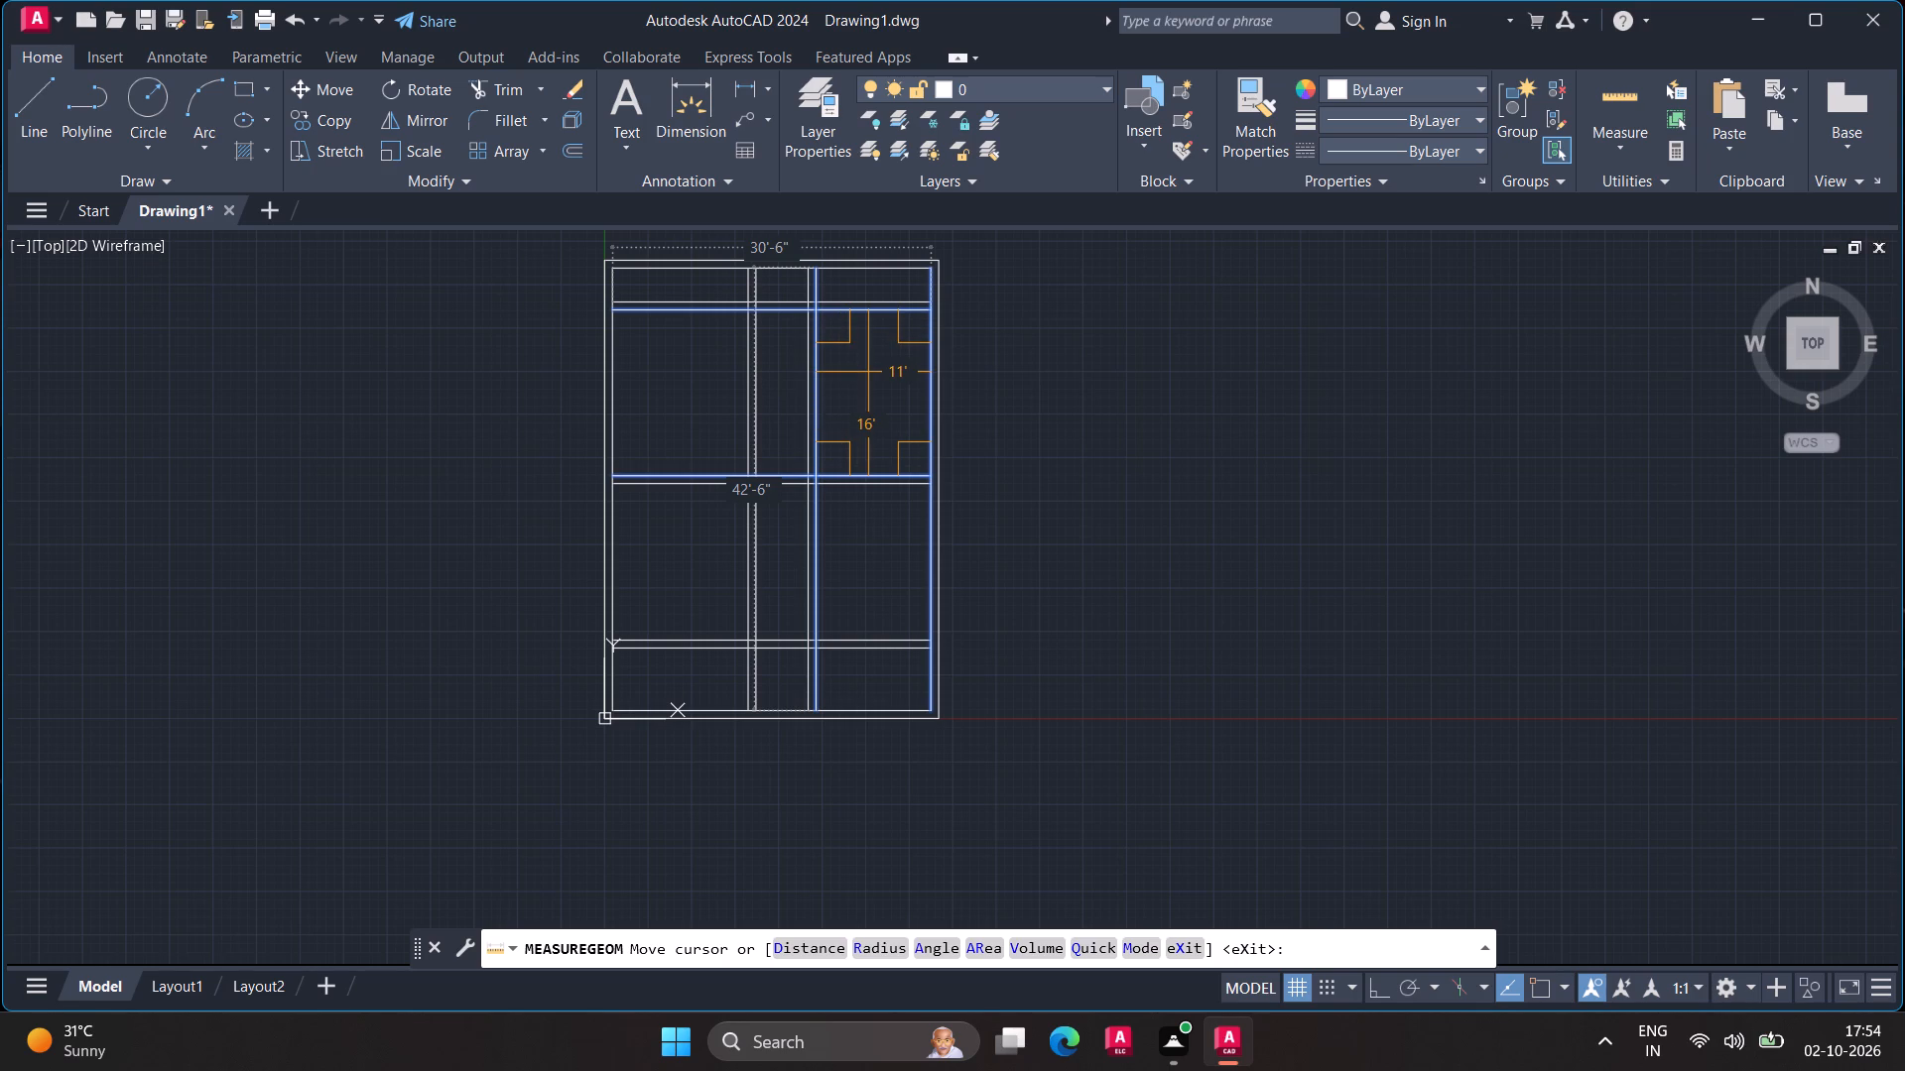
key("Escape")
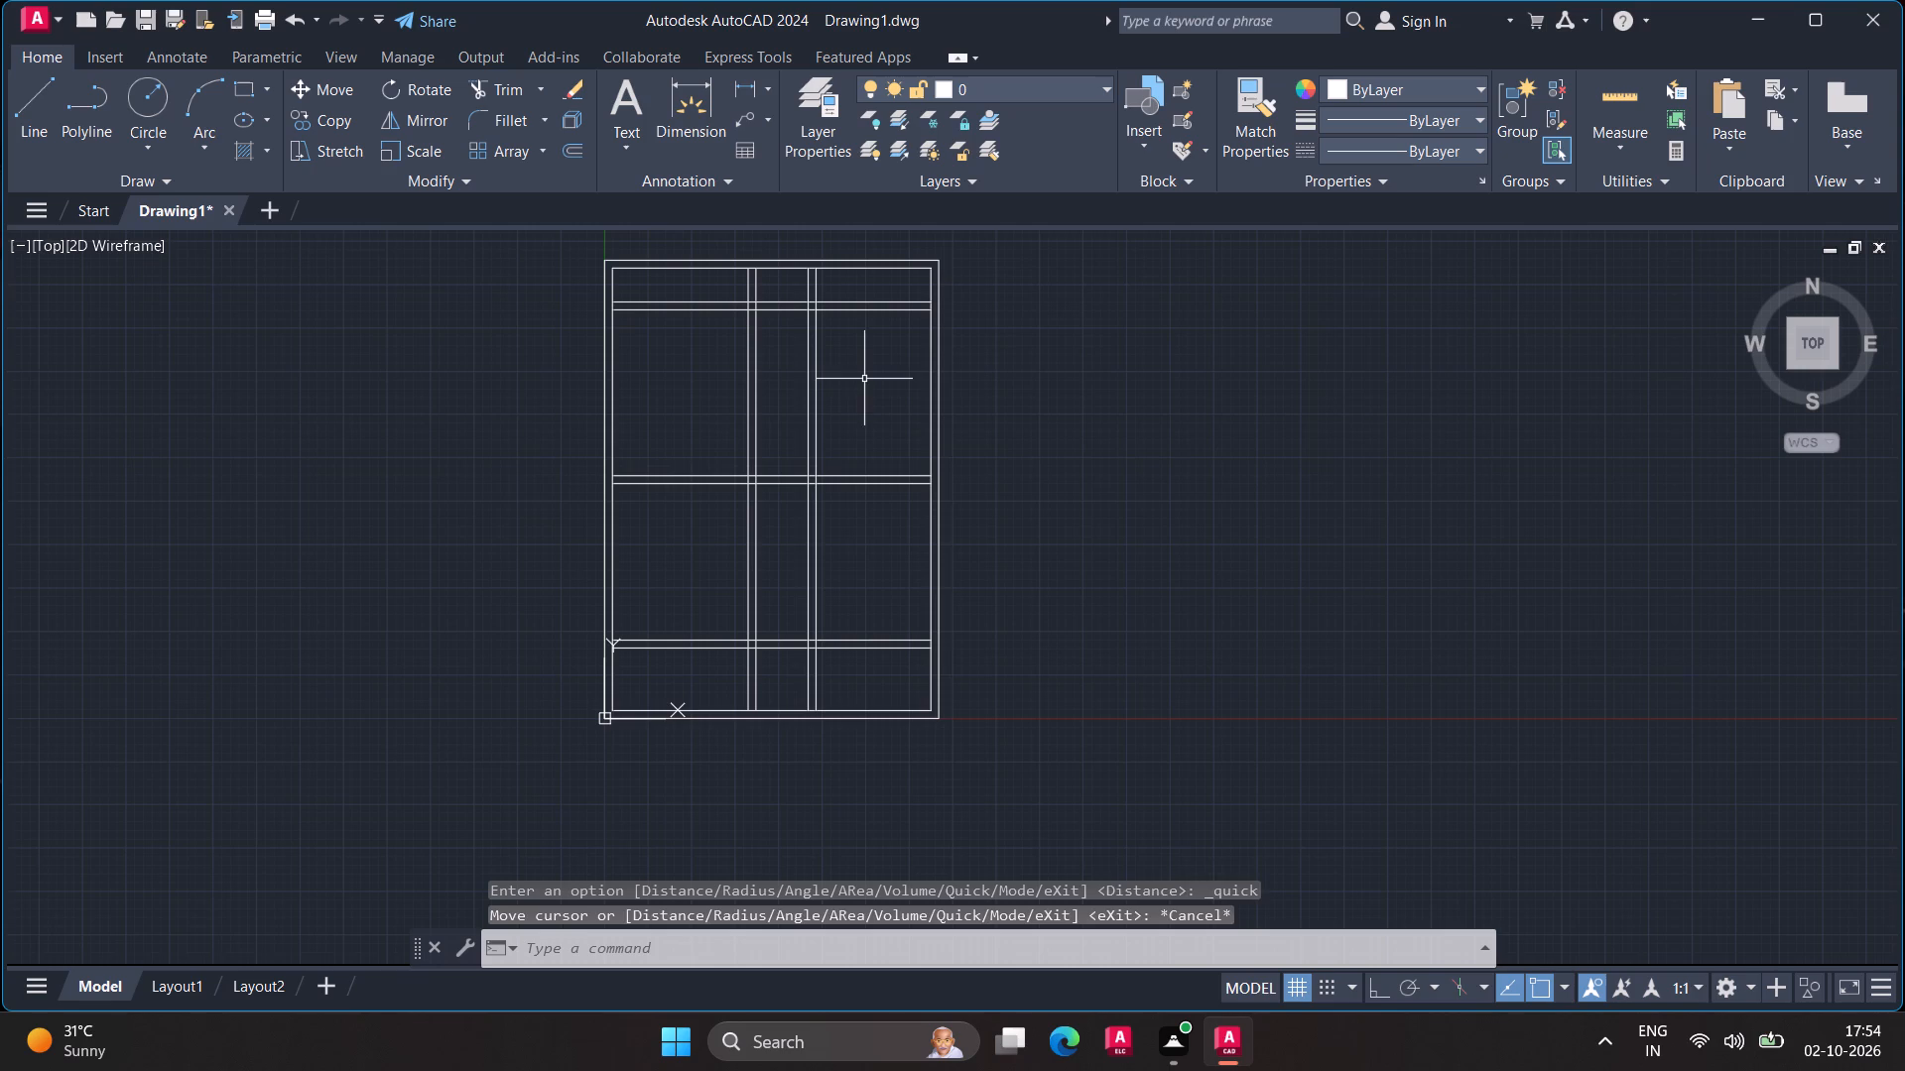
key("Escape")
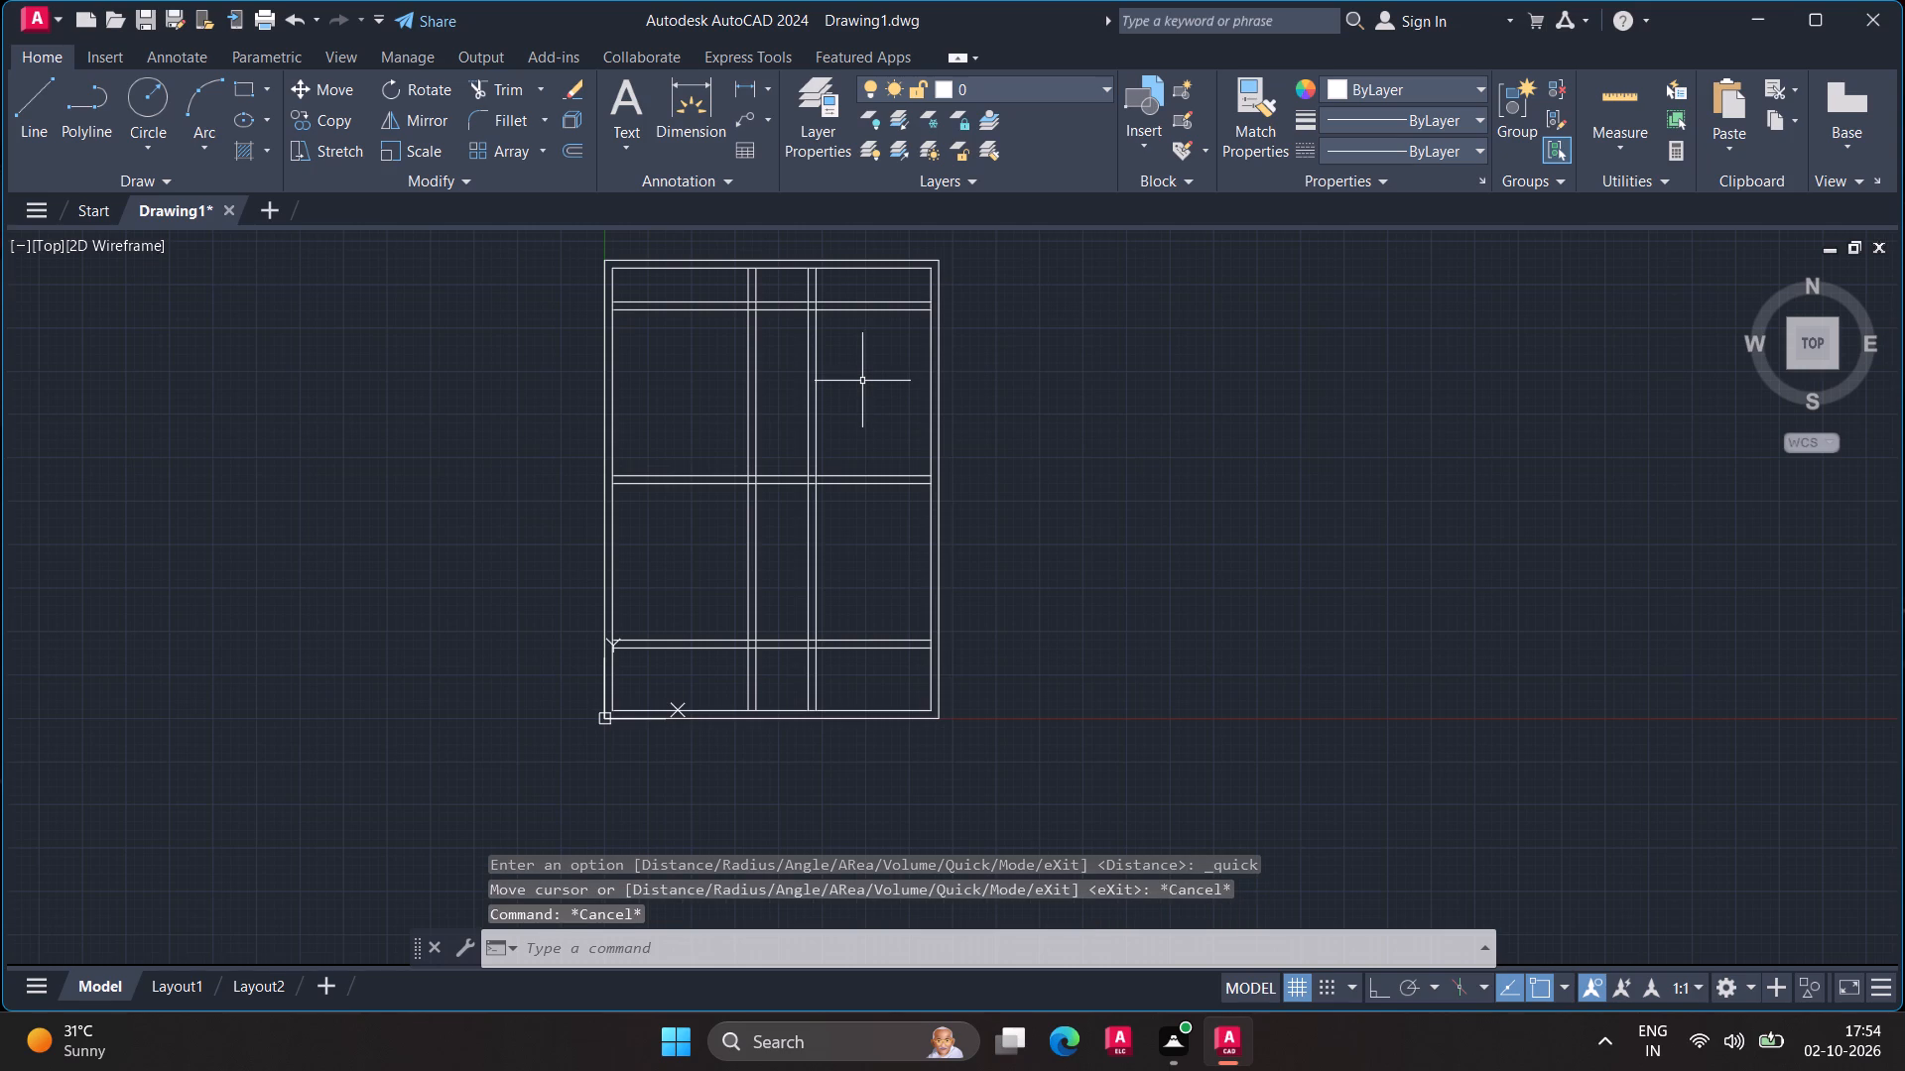
Trim both lines of the upper cross wall between the vertical walls, across the first vertical wall, and right of the second vertical wall.
type("tr")
key("Return")
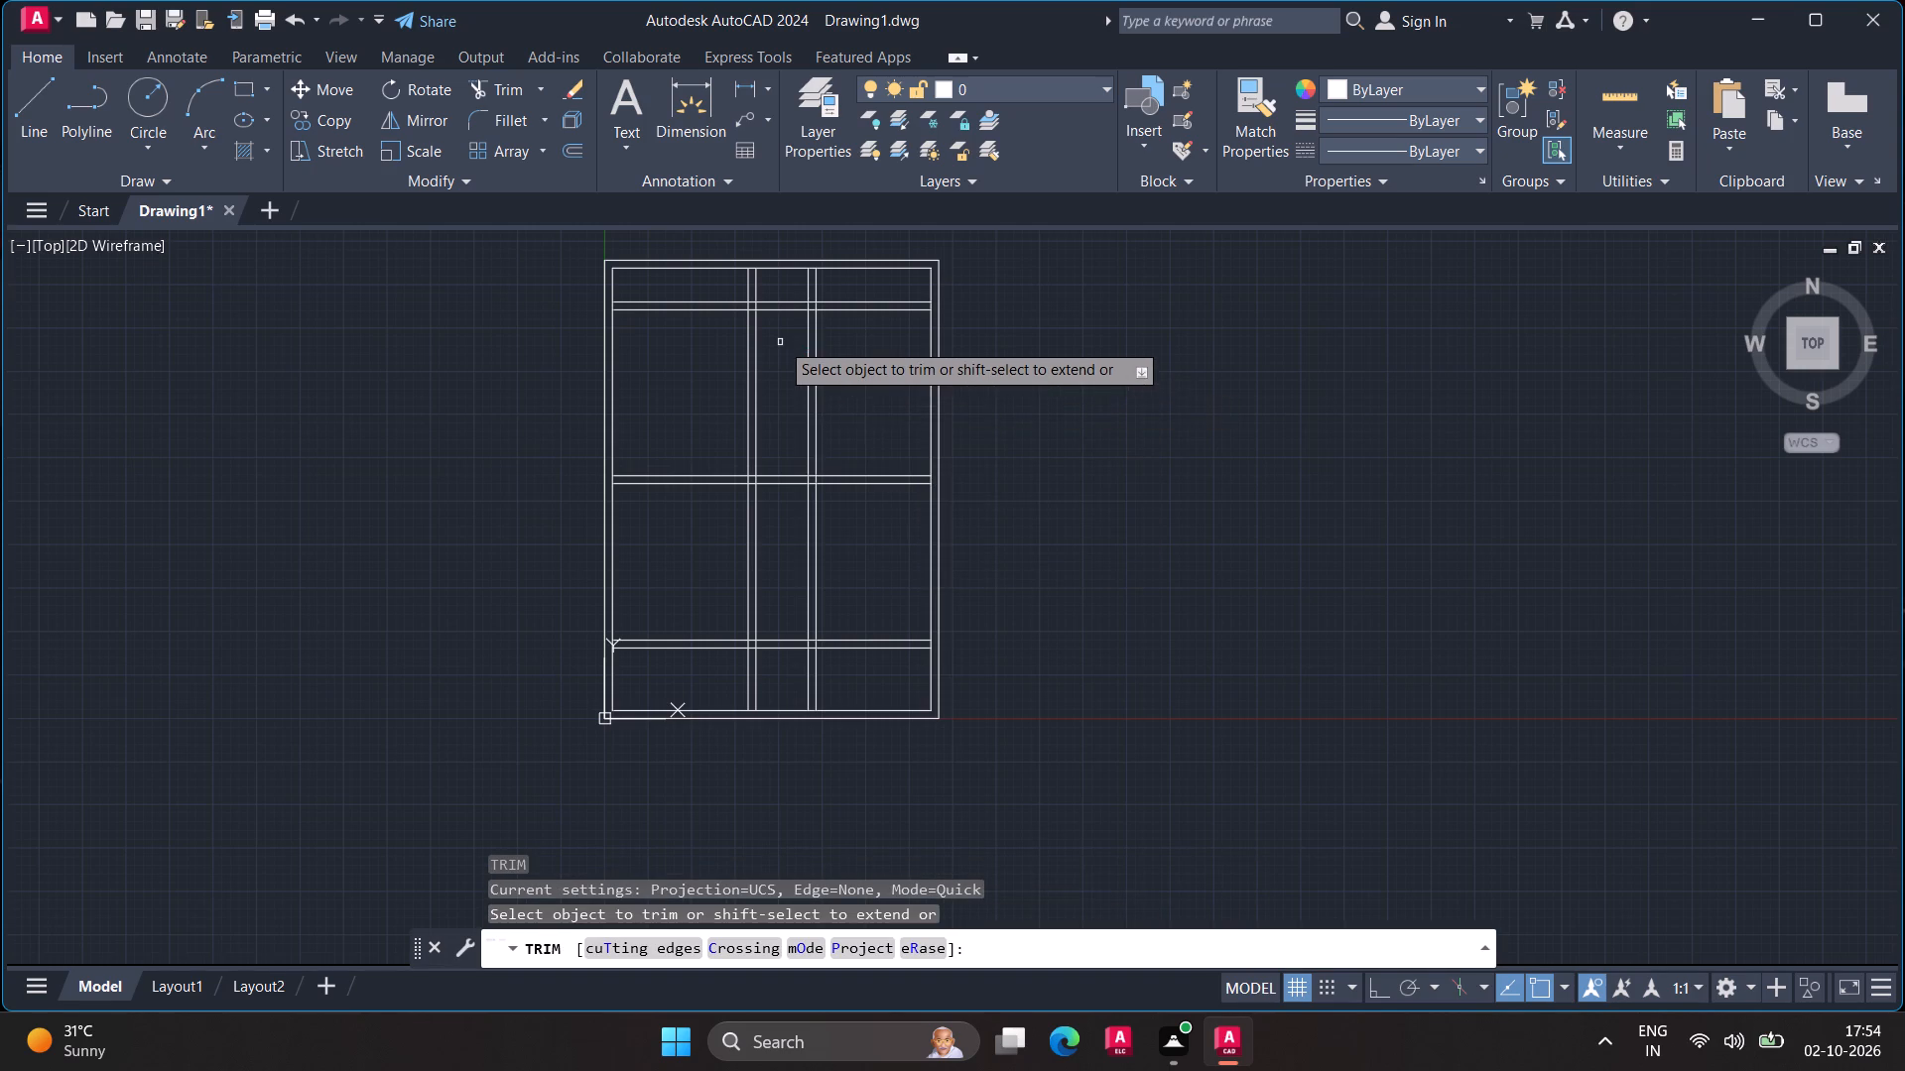
scroll(778, 340, "up", 2)
middle_click_drag(778, 338, 761, 518)
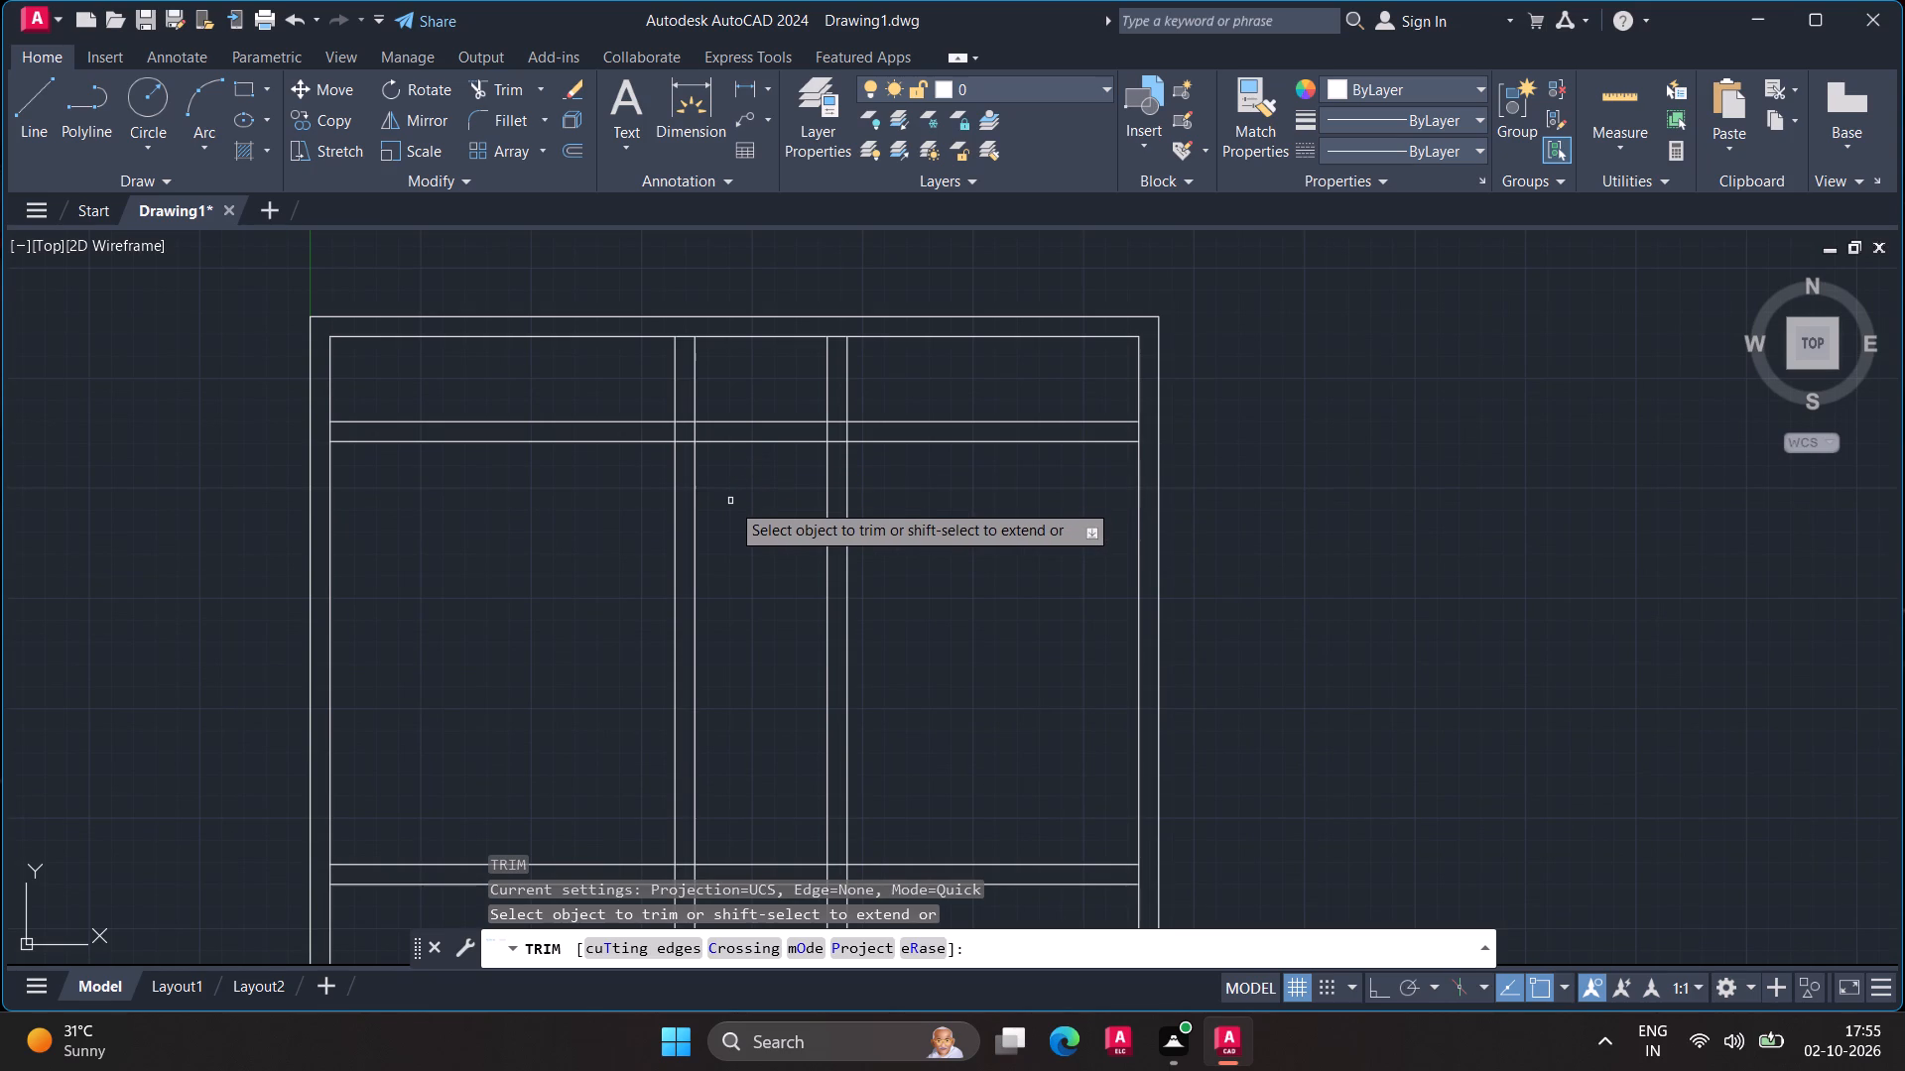
left_click(740, 445)
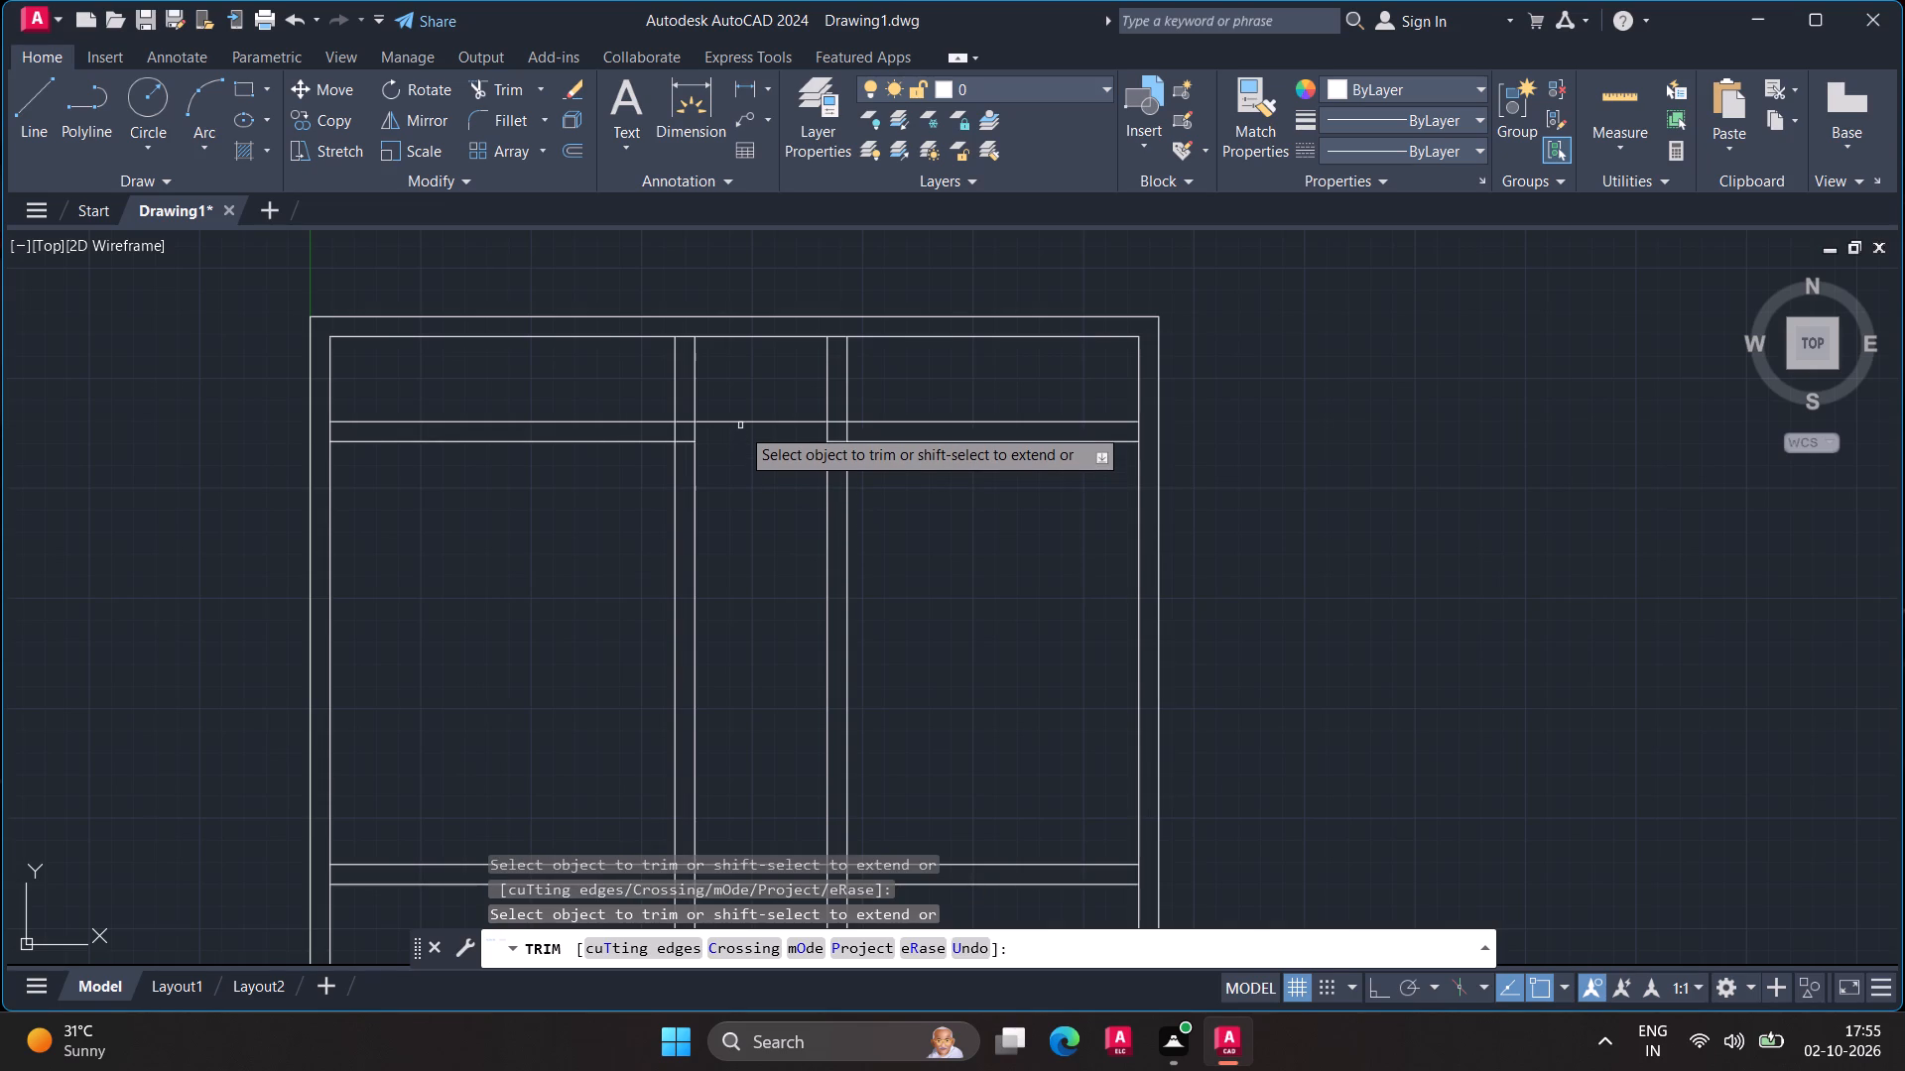
left_click(741, 422)
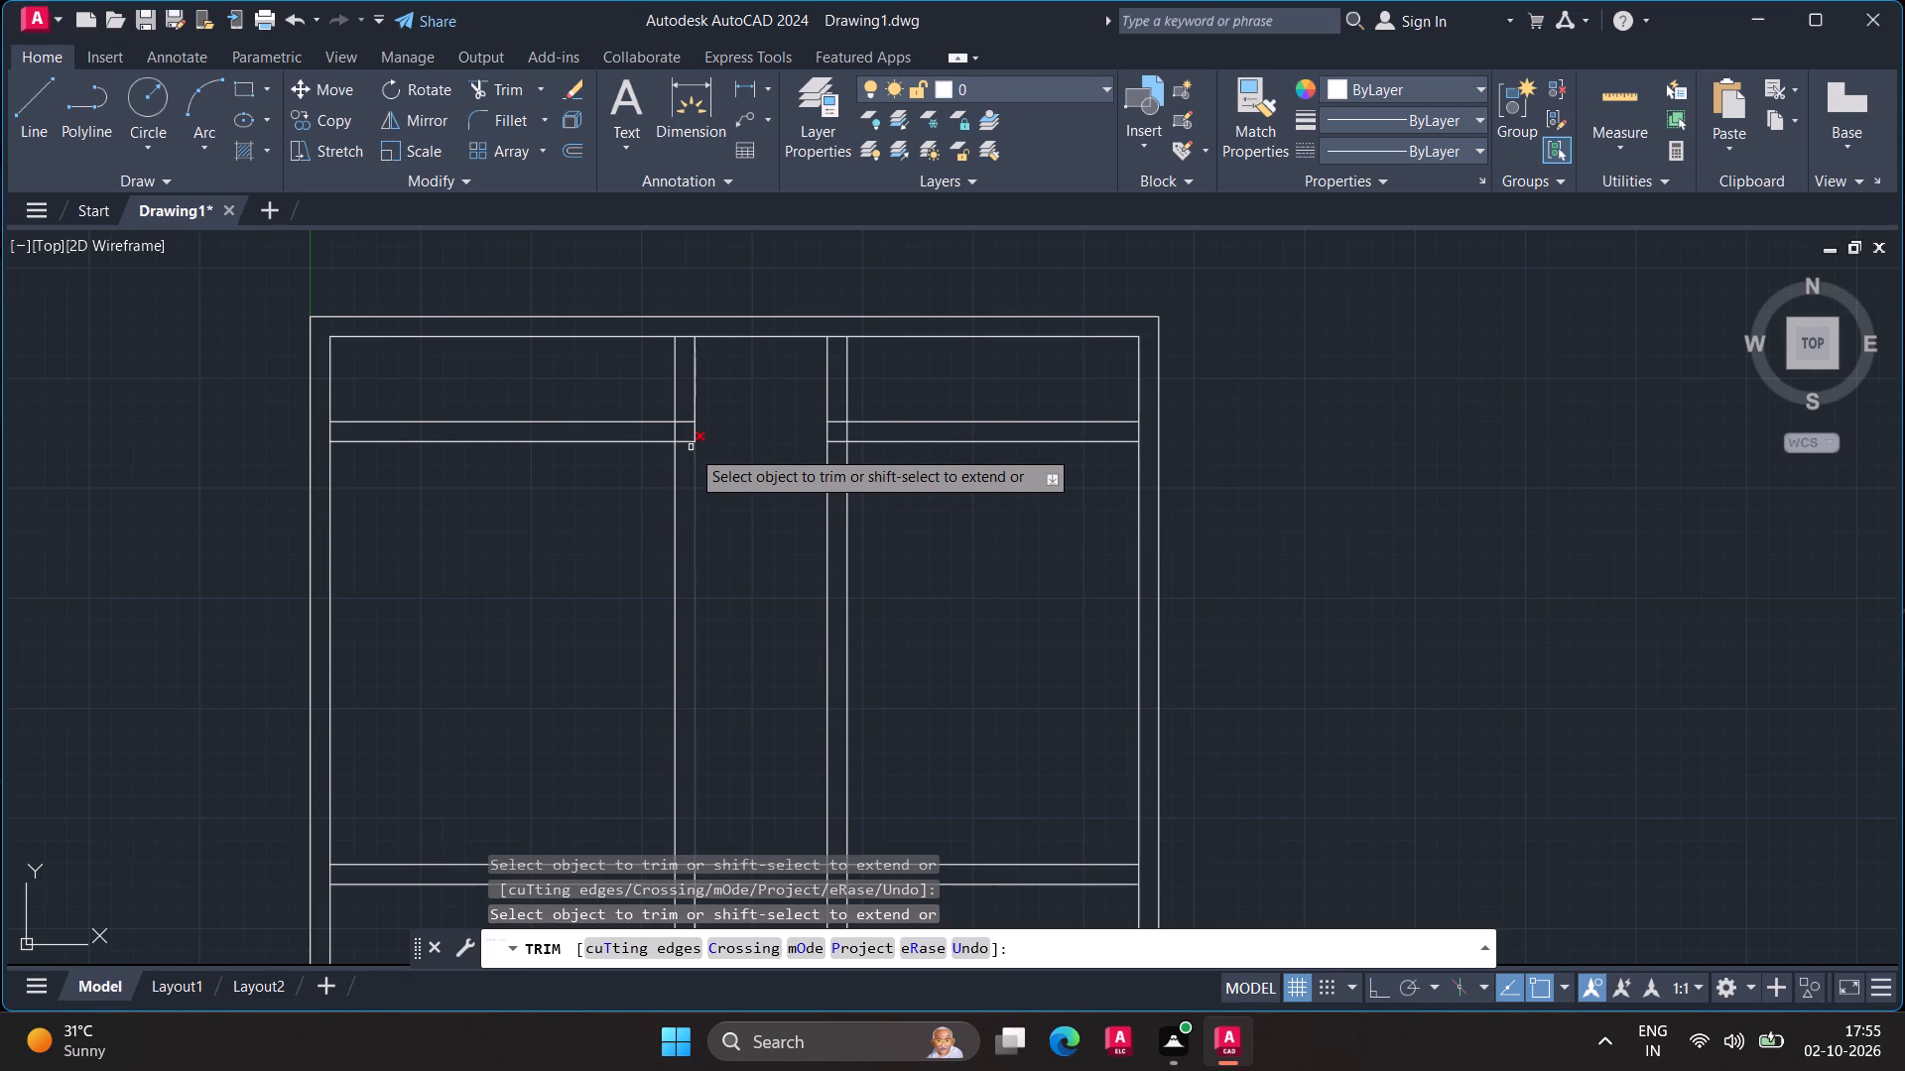
left_click(690, 442)
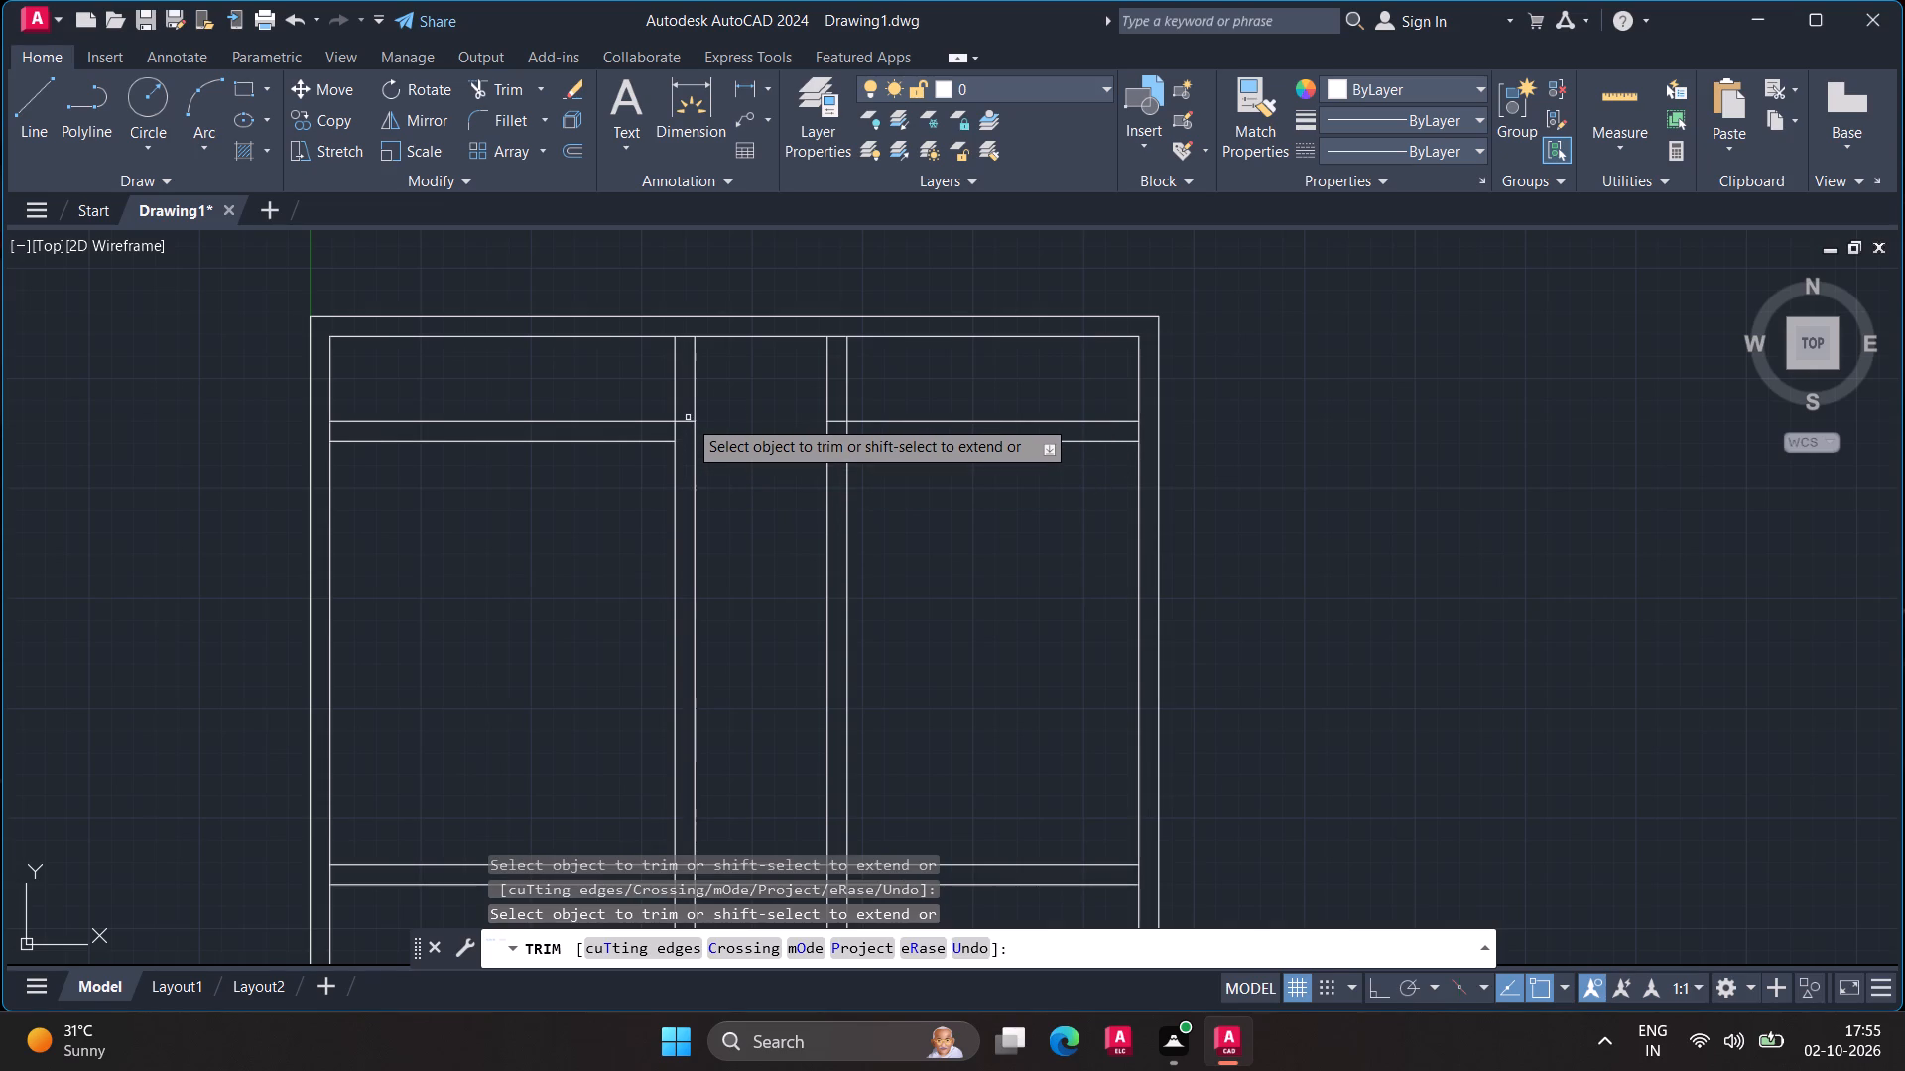
left_click(688, 420)
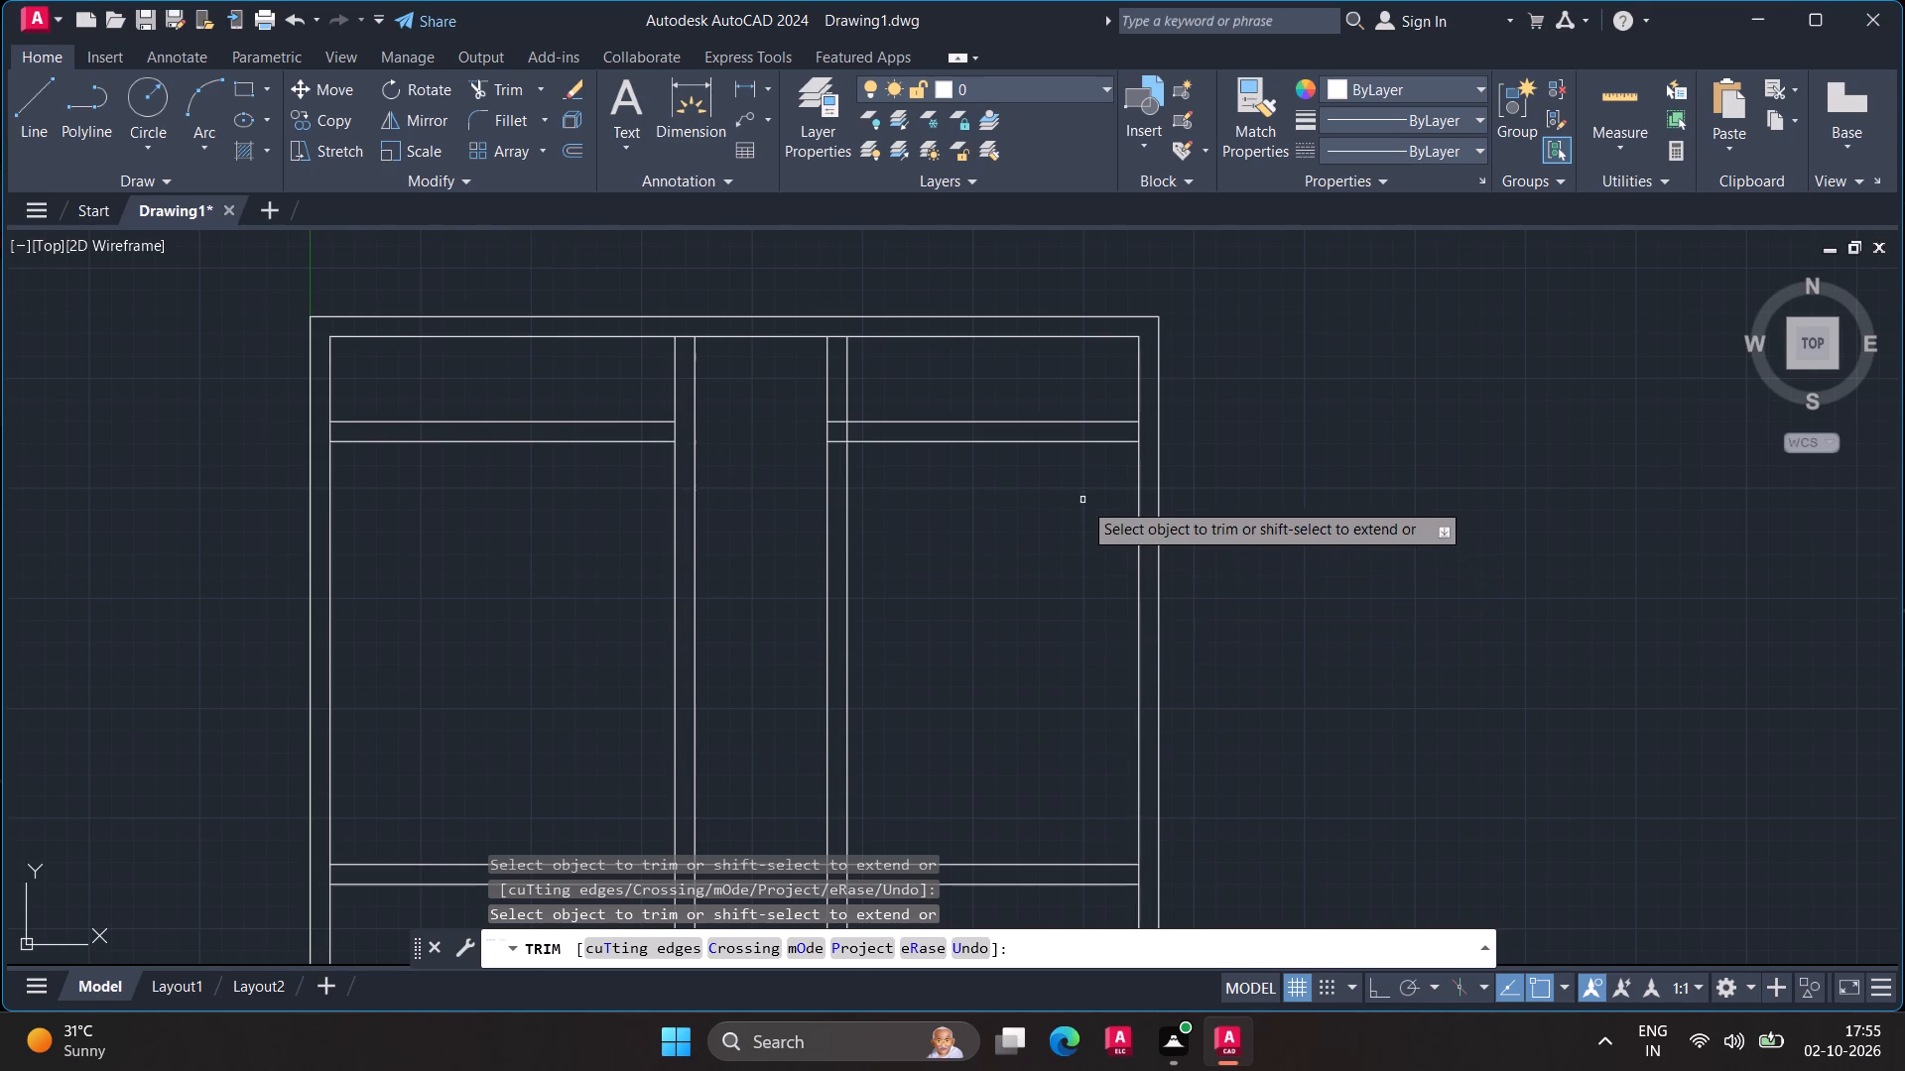
left_click(1077, 443)
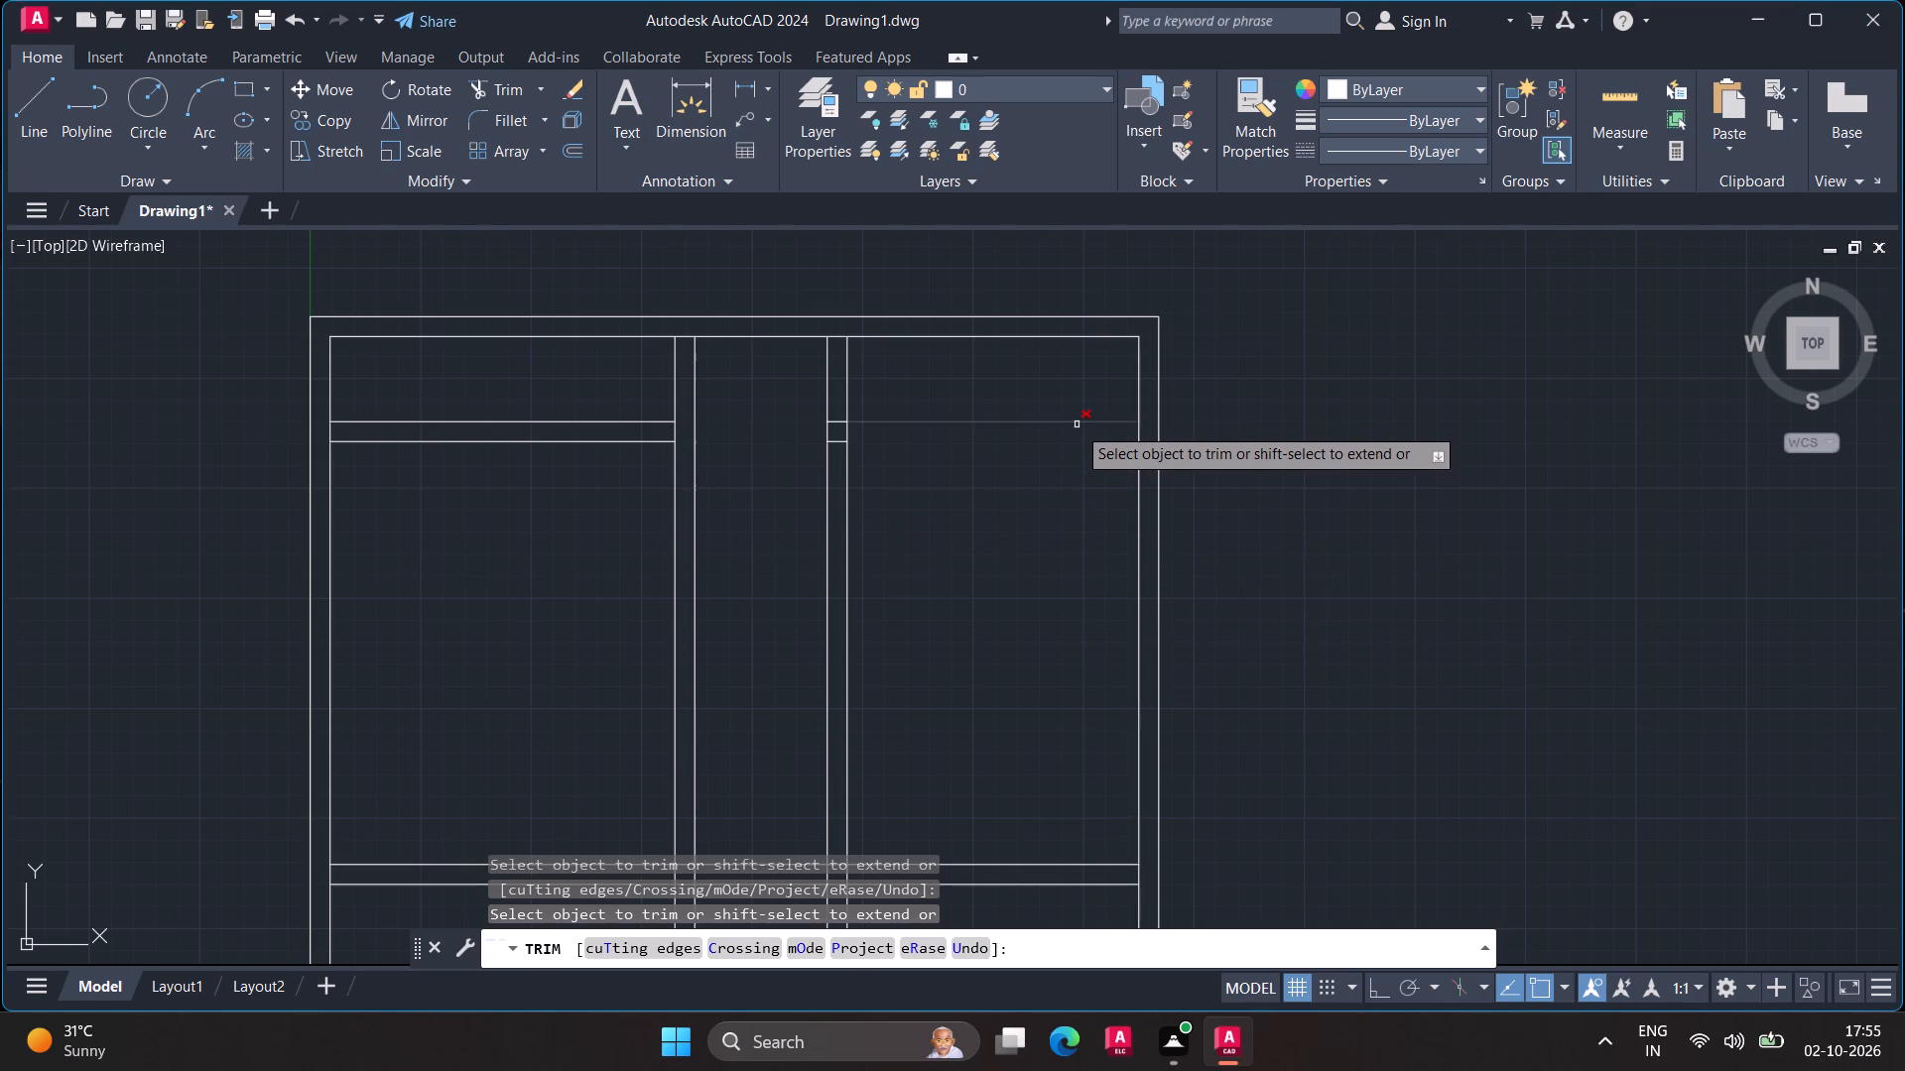
left_click(1077, 424)
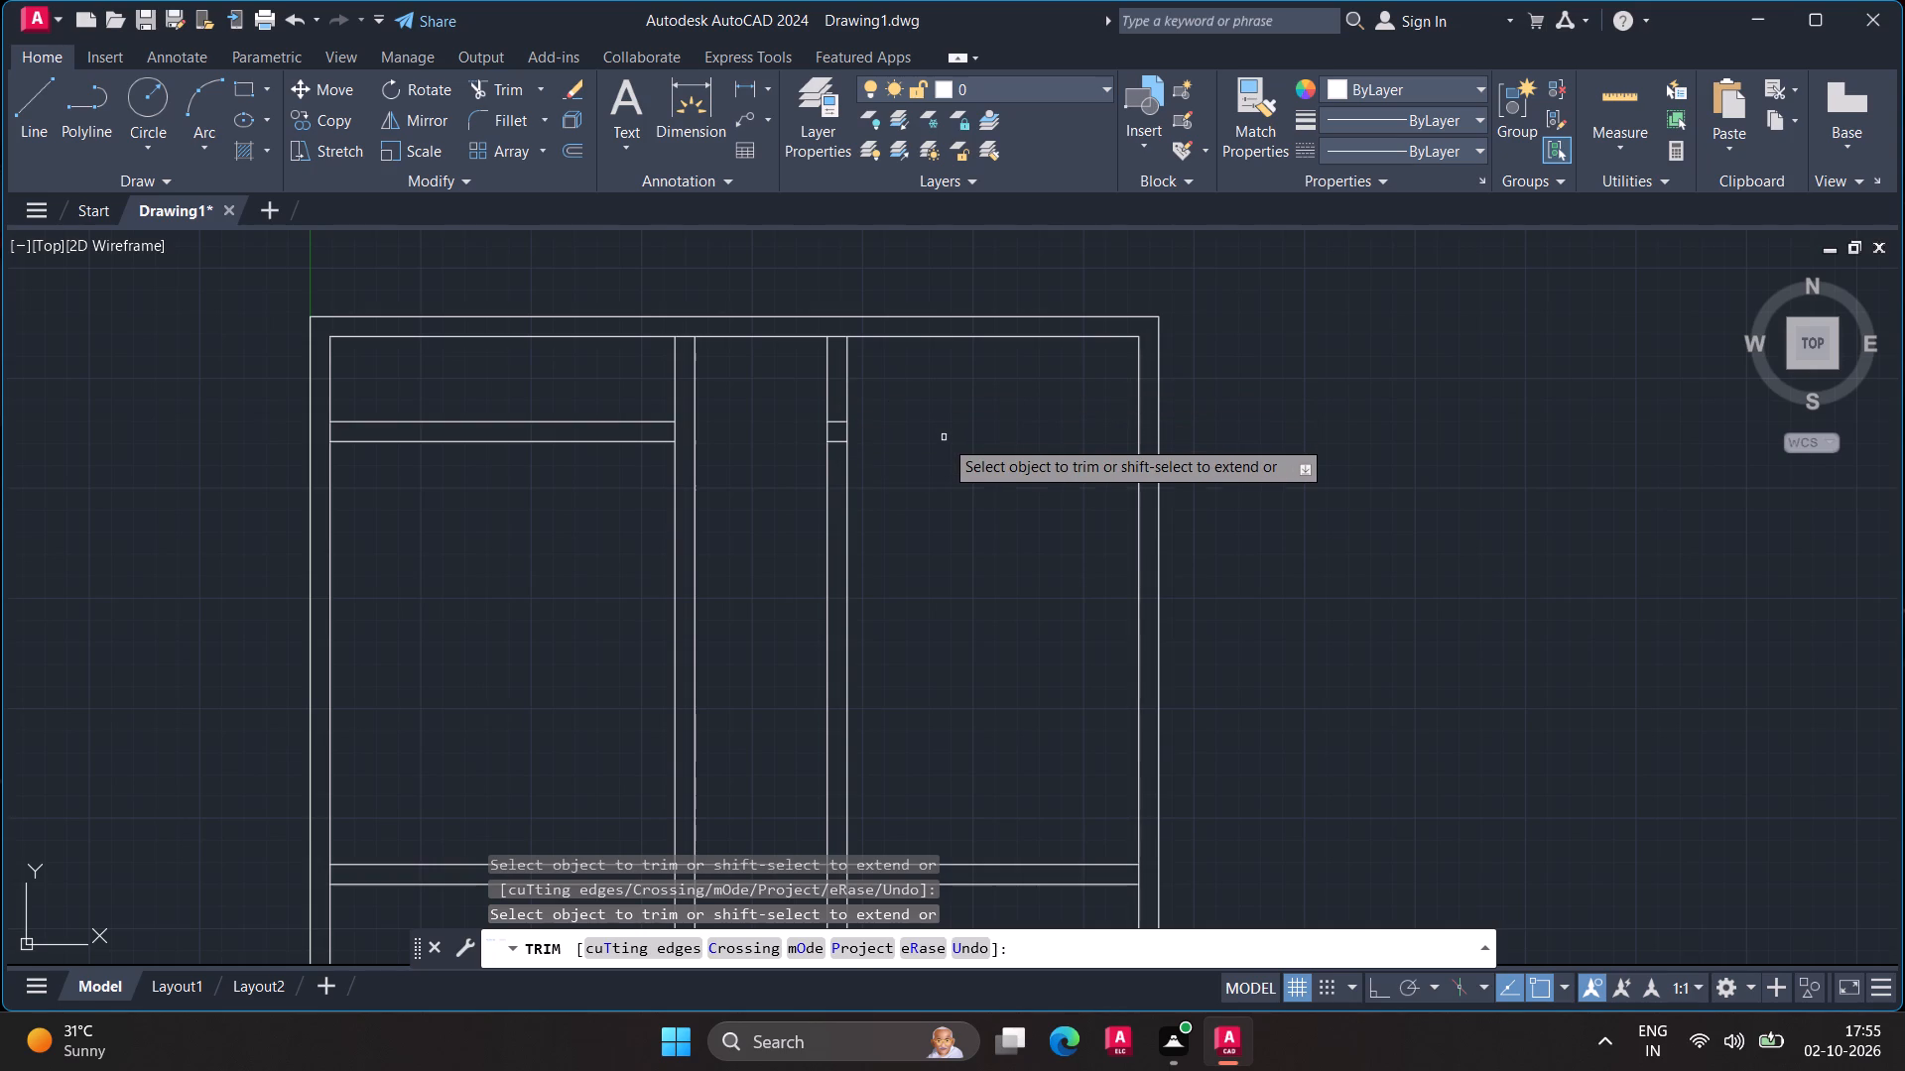
key("Escape")
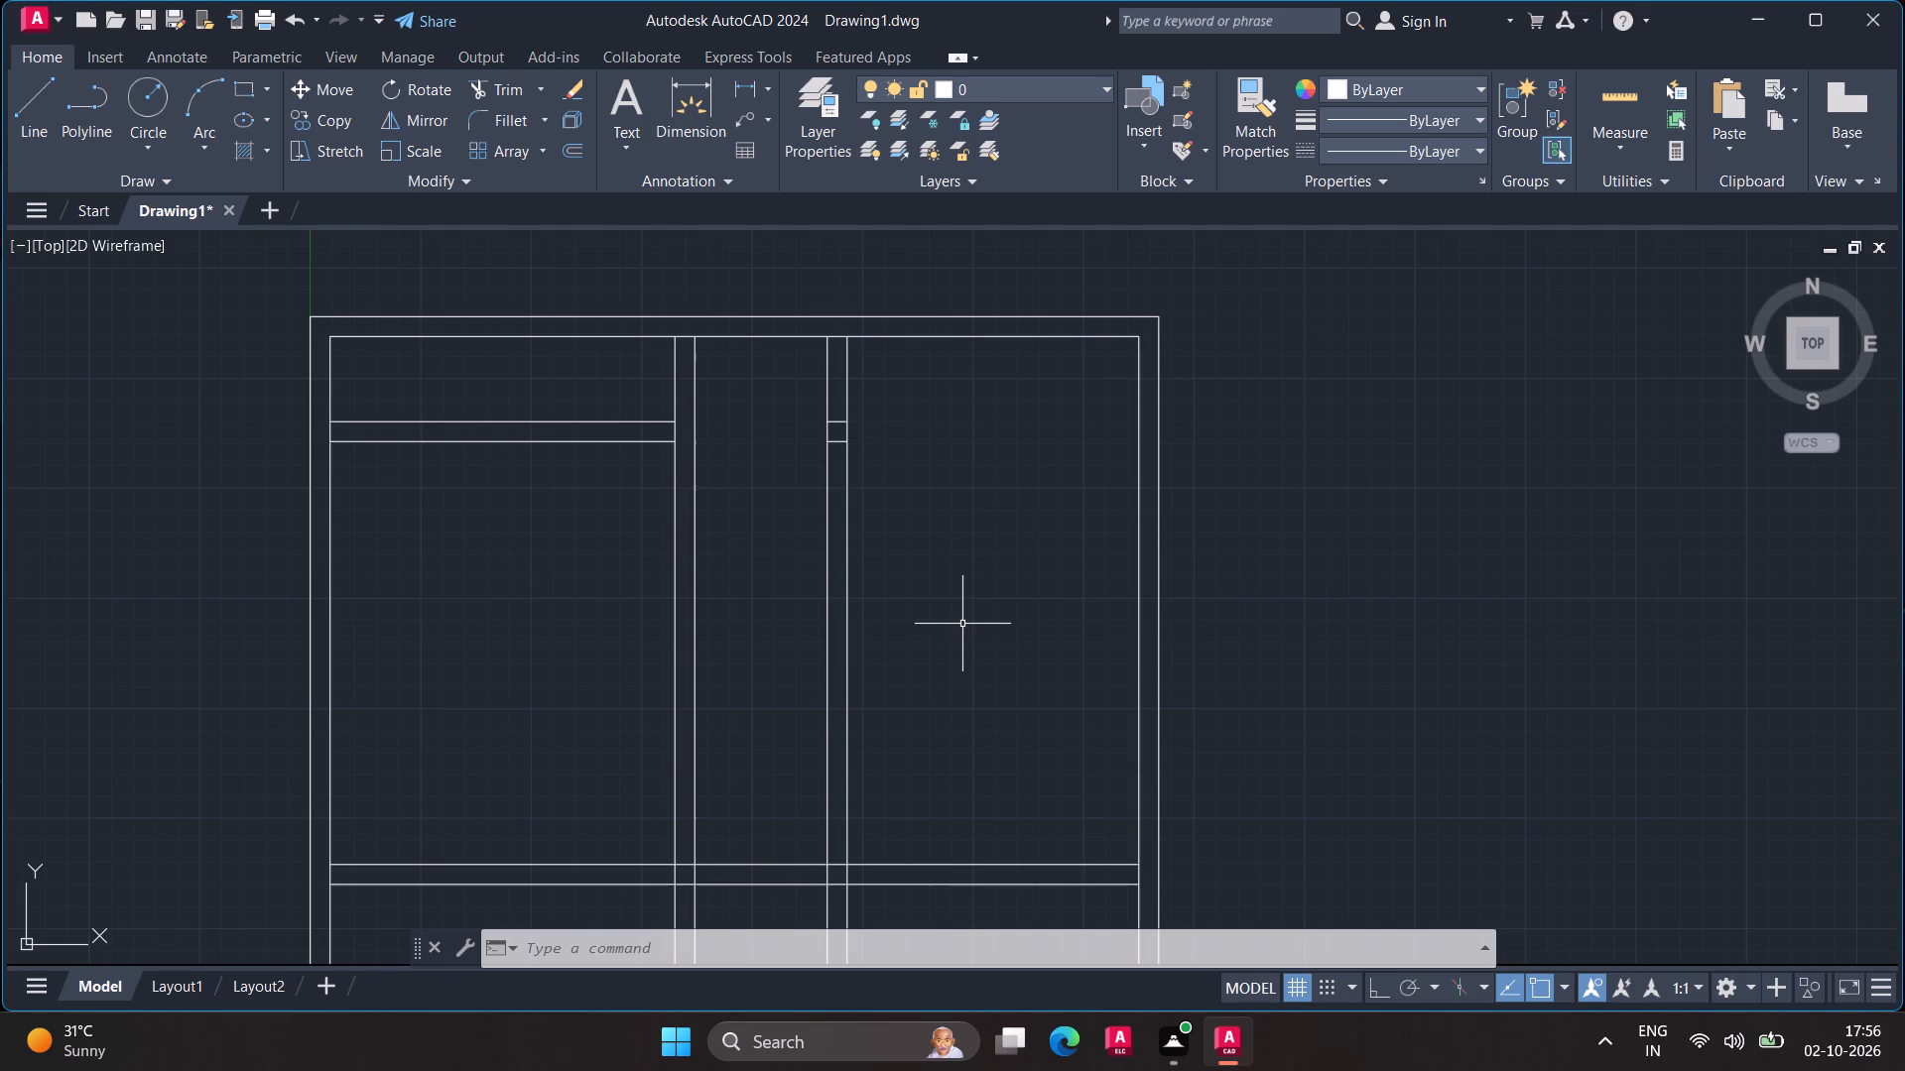
Trim away the second vertical wall below the middle cross wall and the lower cross wall right of the first vertical wall.
scroll(1000, 827, "down", 1)
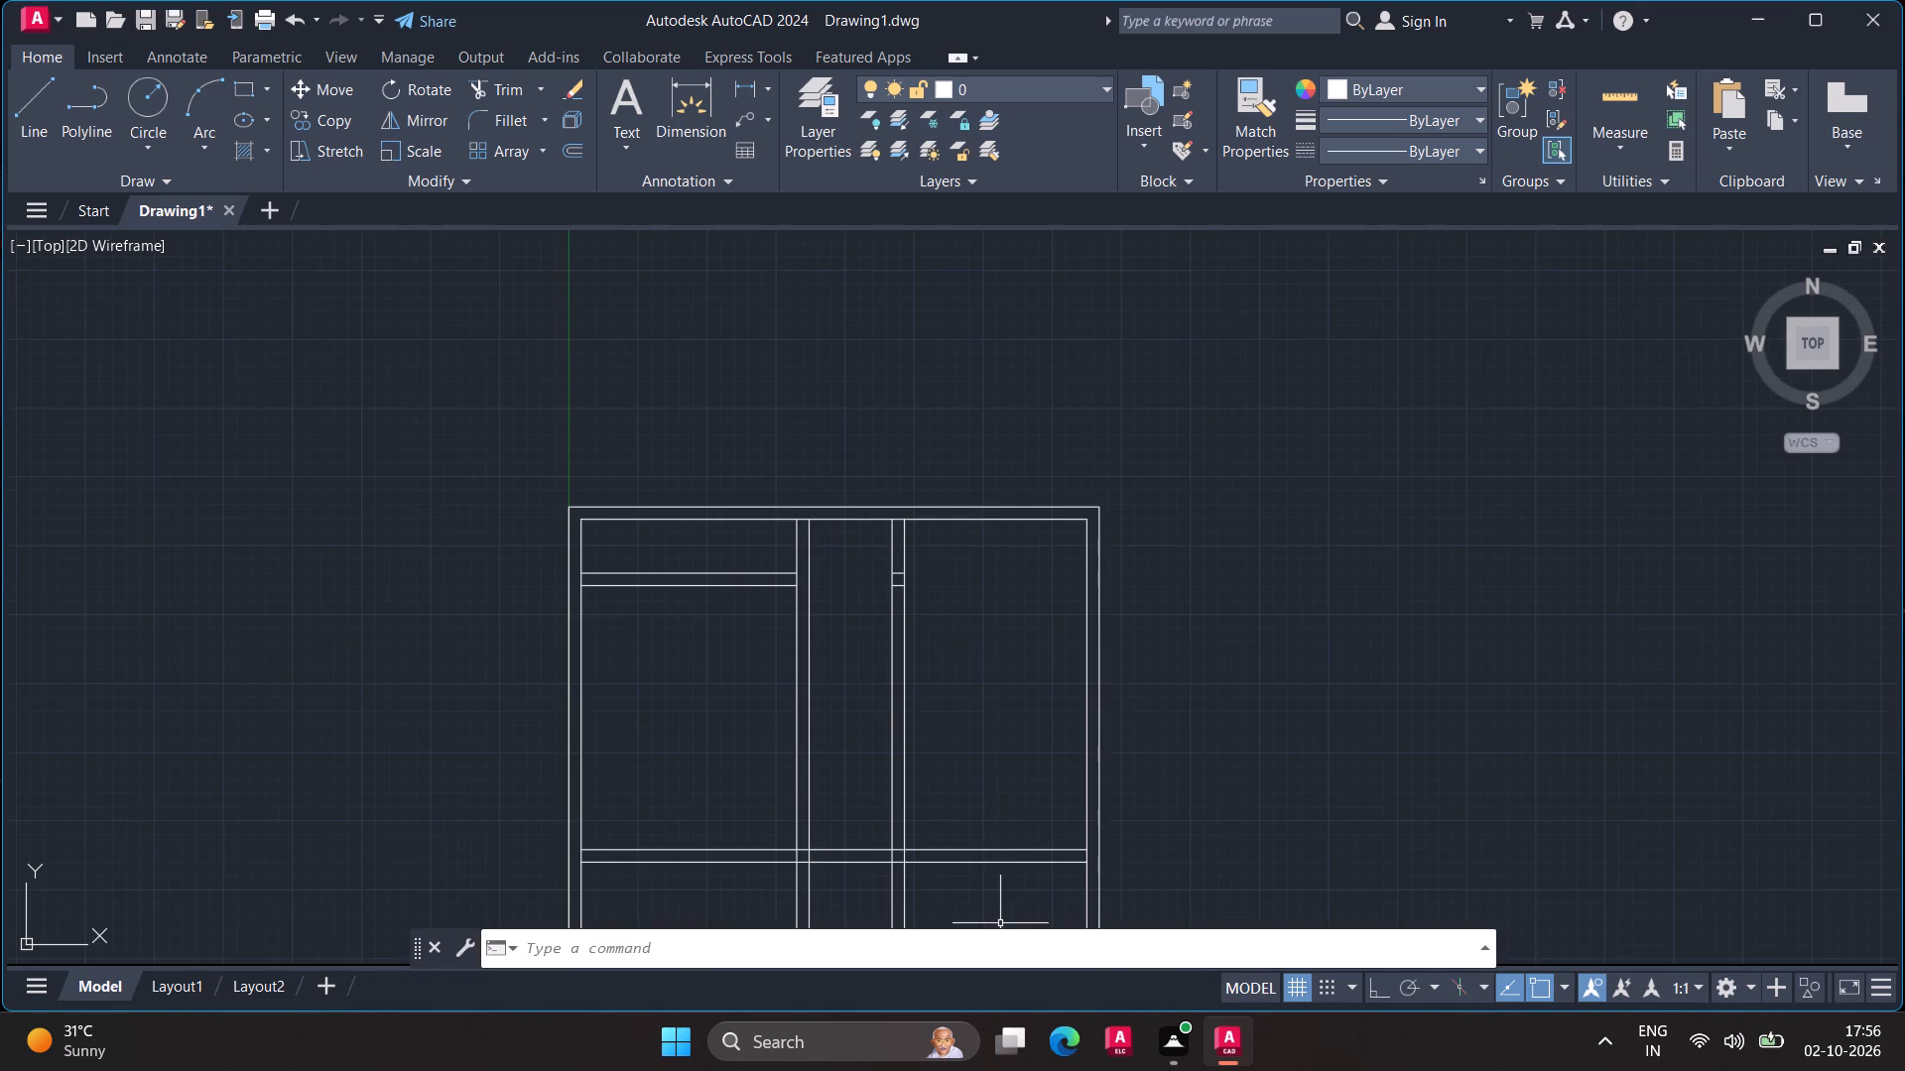
middle_click_drag(1007, 908, 1016, 538)
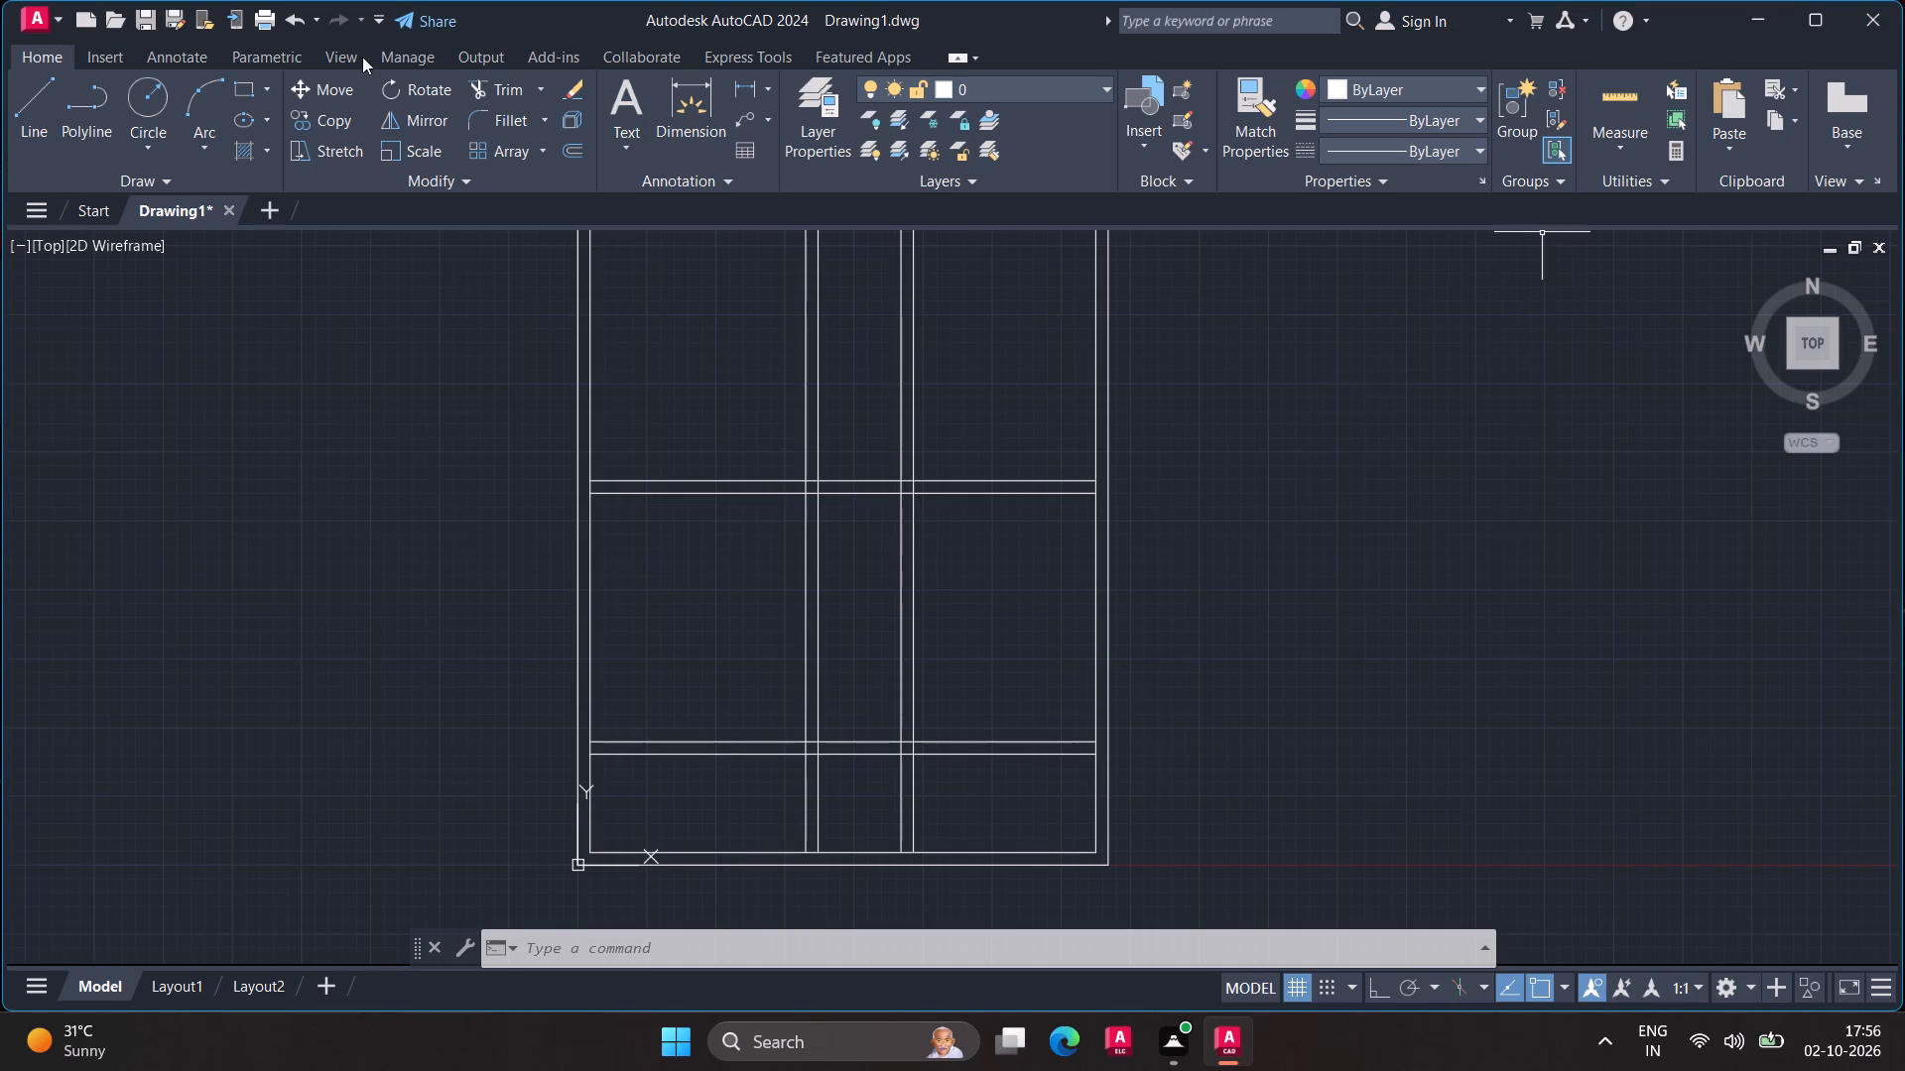
left_click(545, 85)
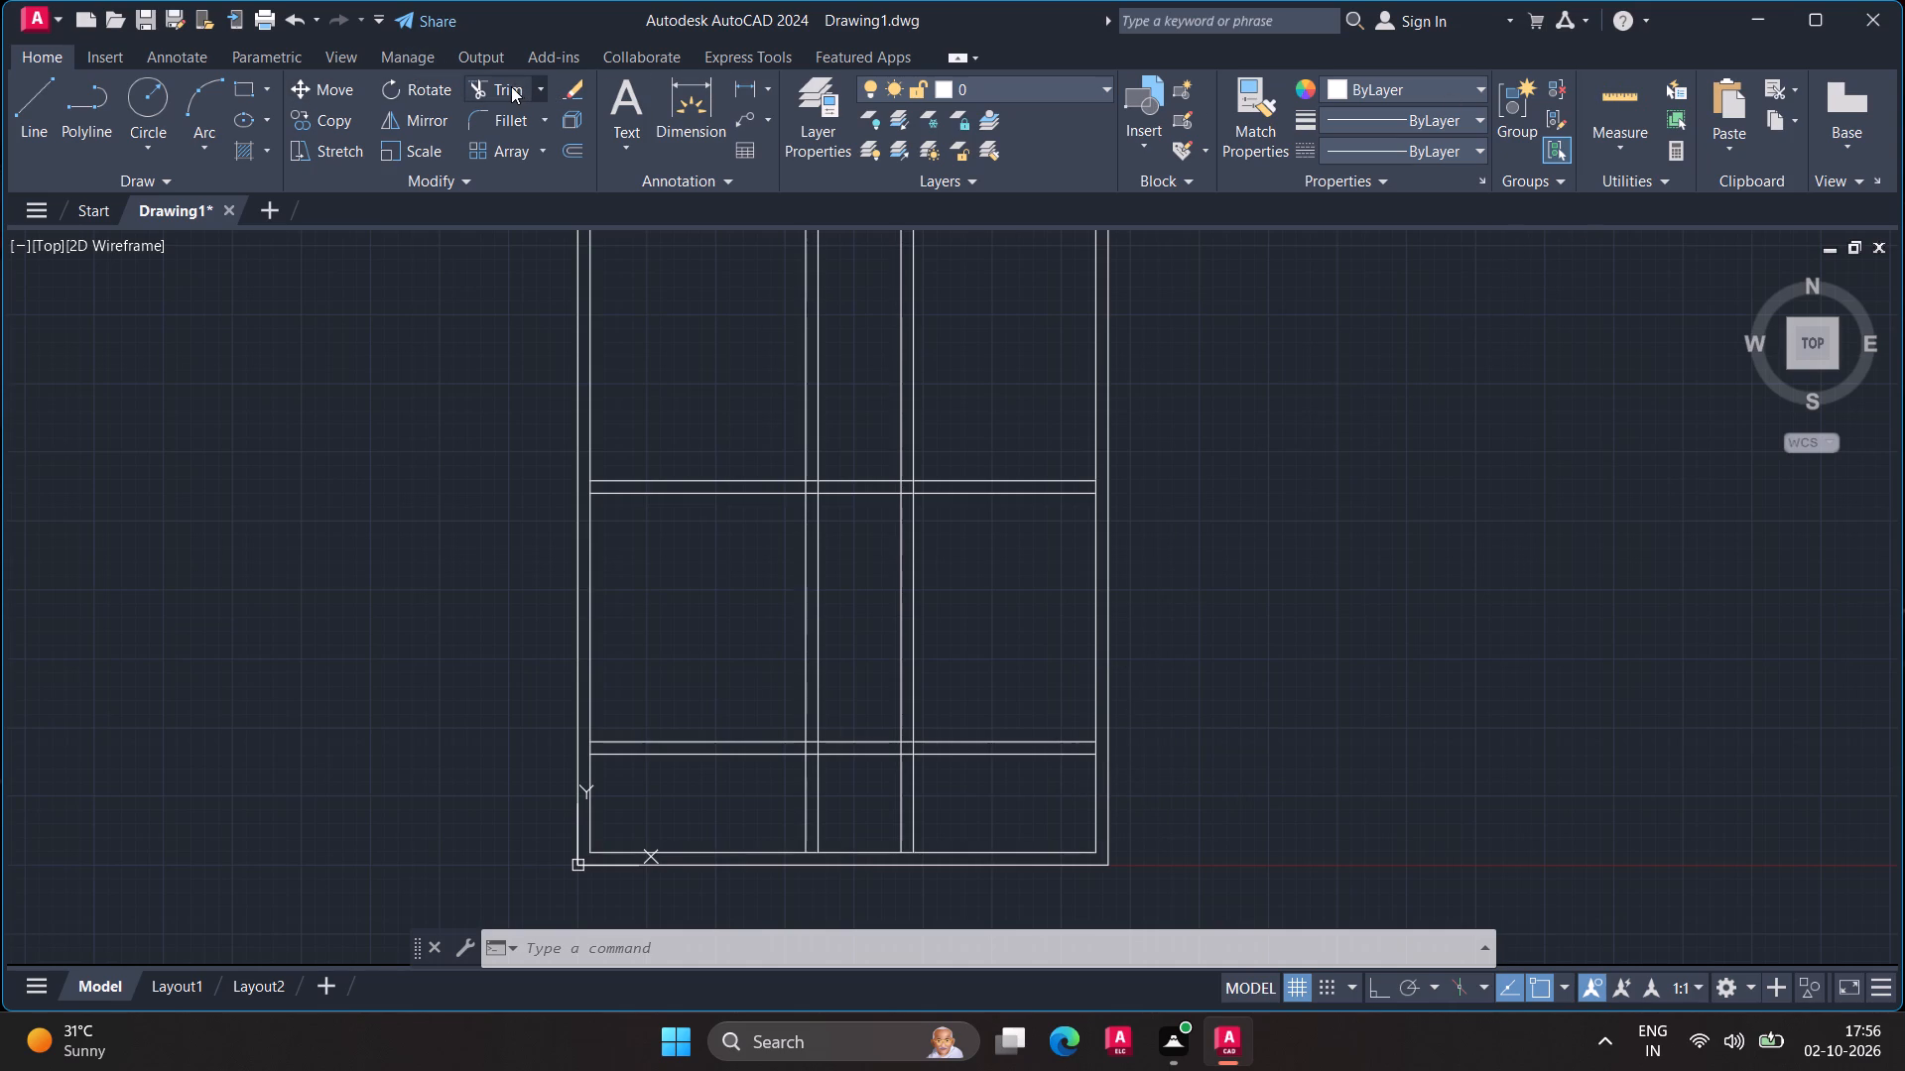
left_click(510, 86)
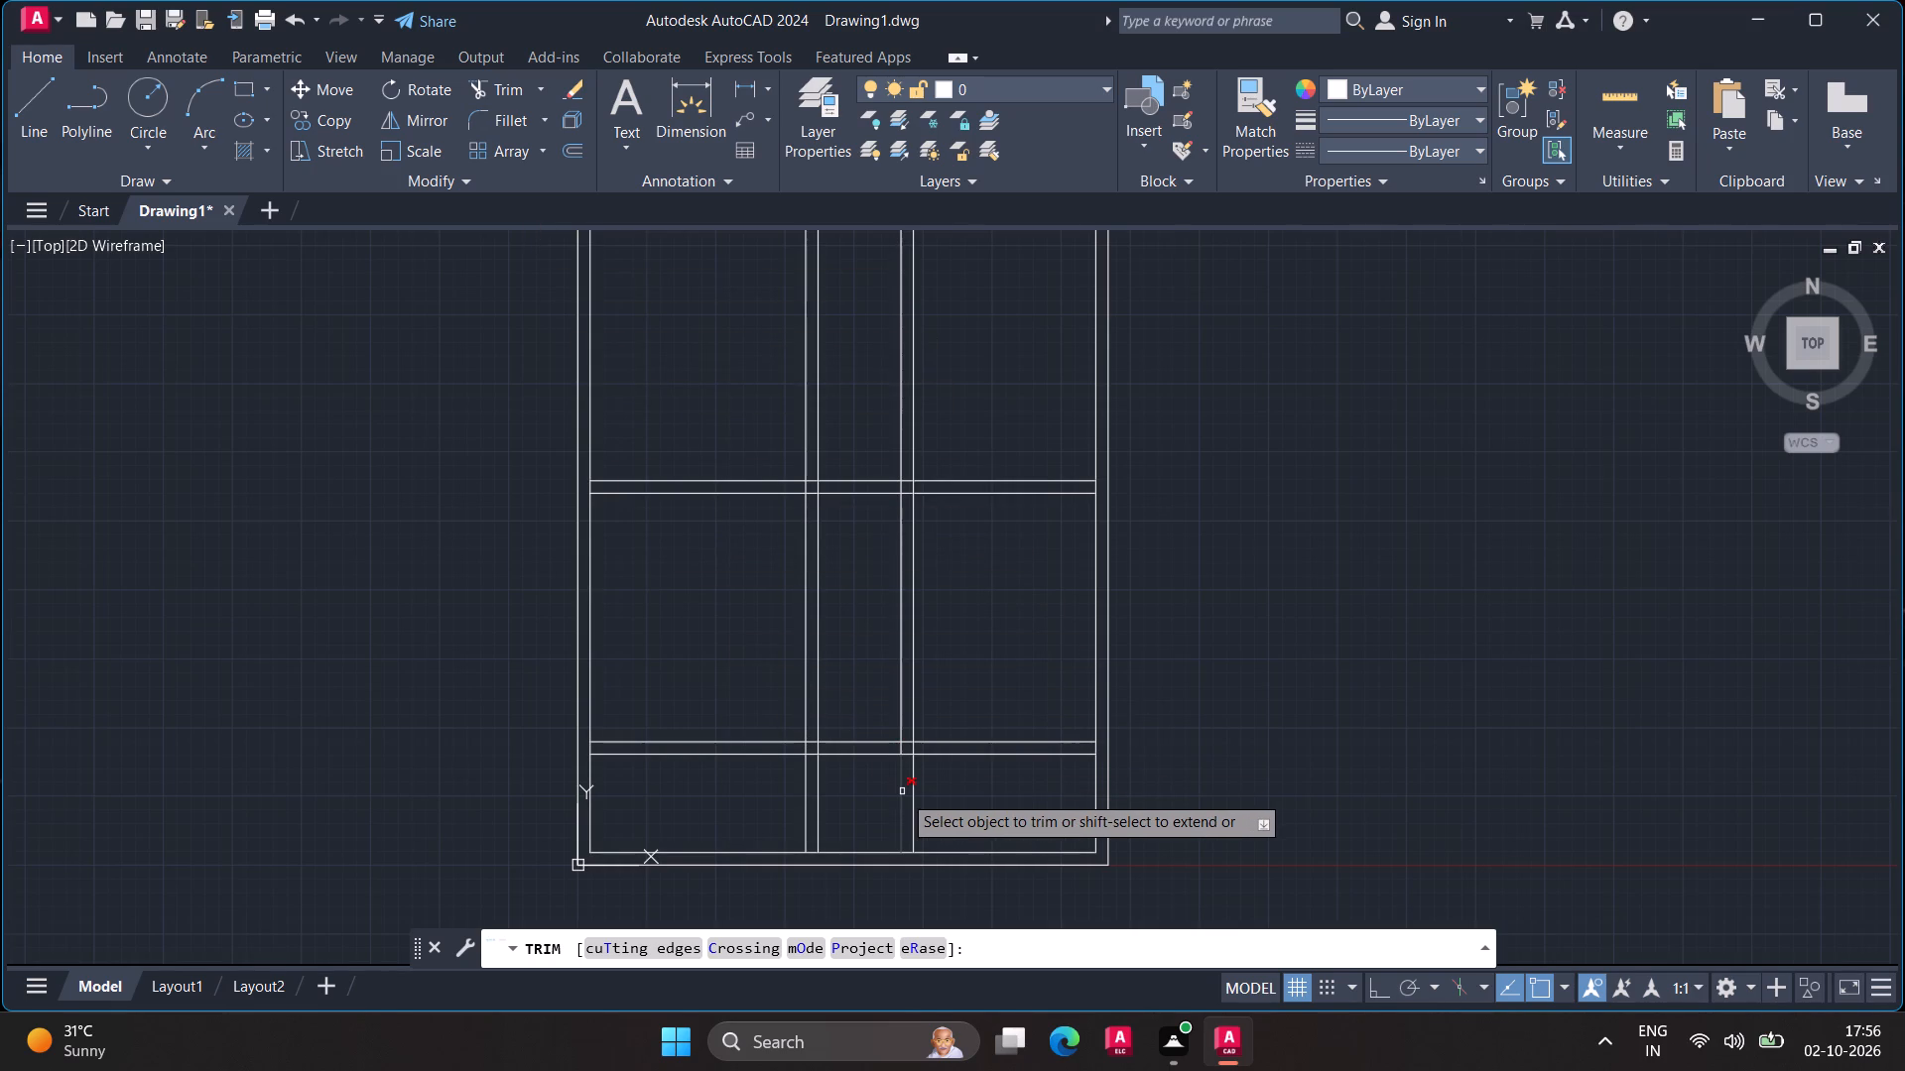
left_click(903, 793)
left_click(911, 802)
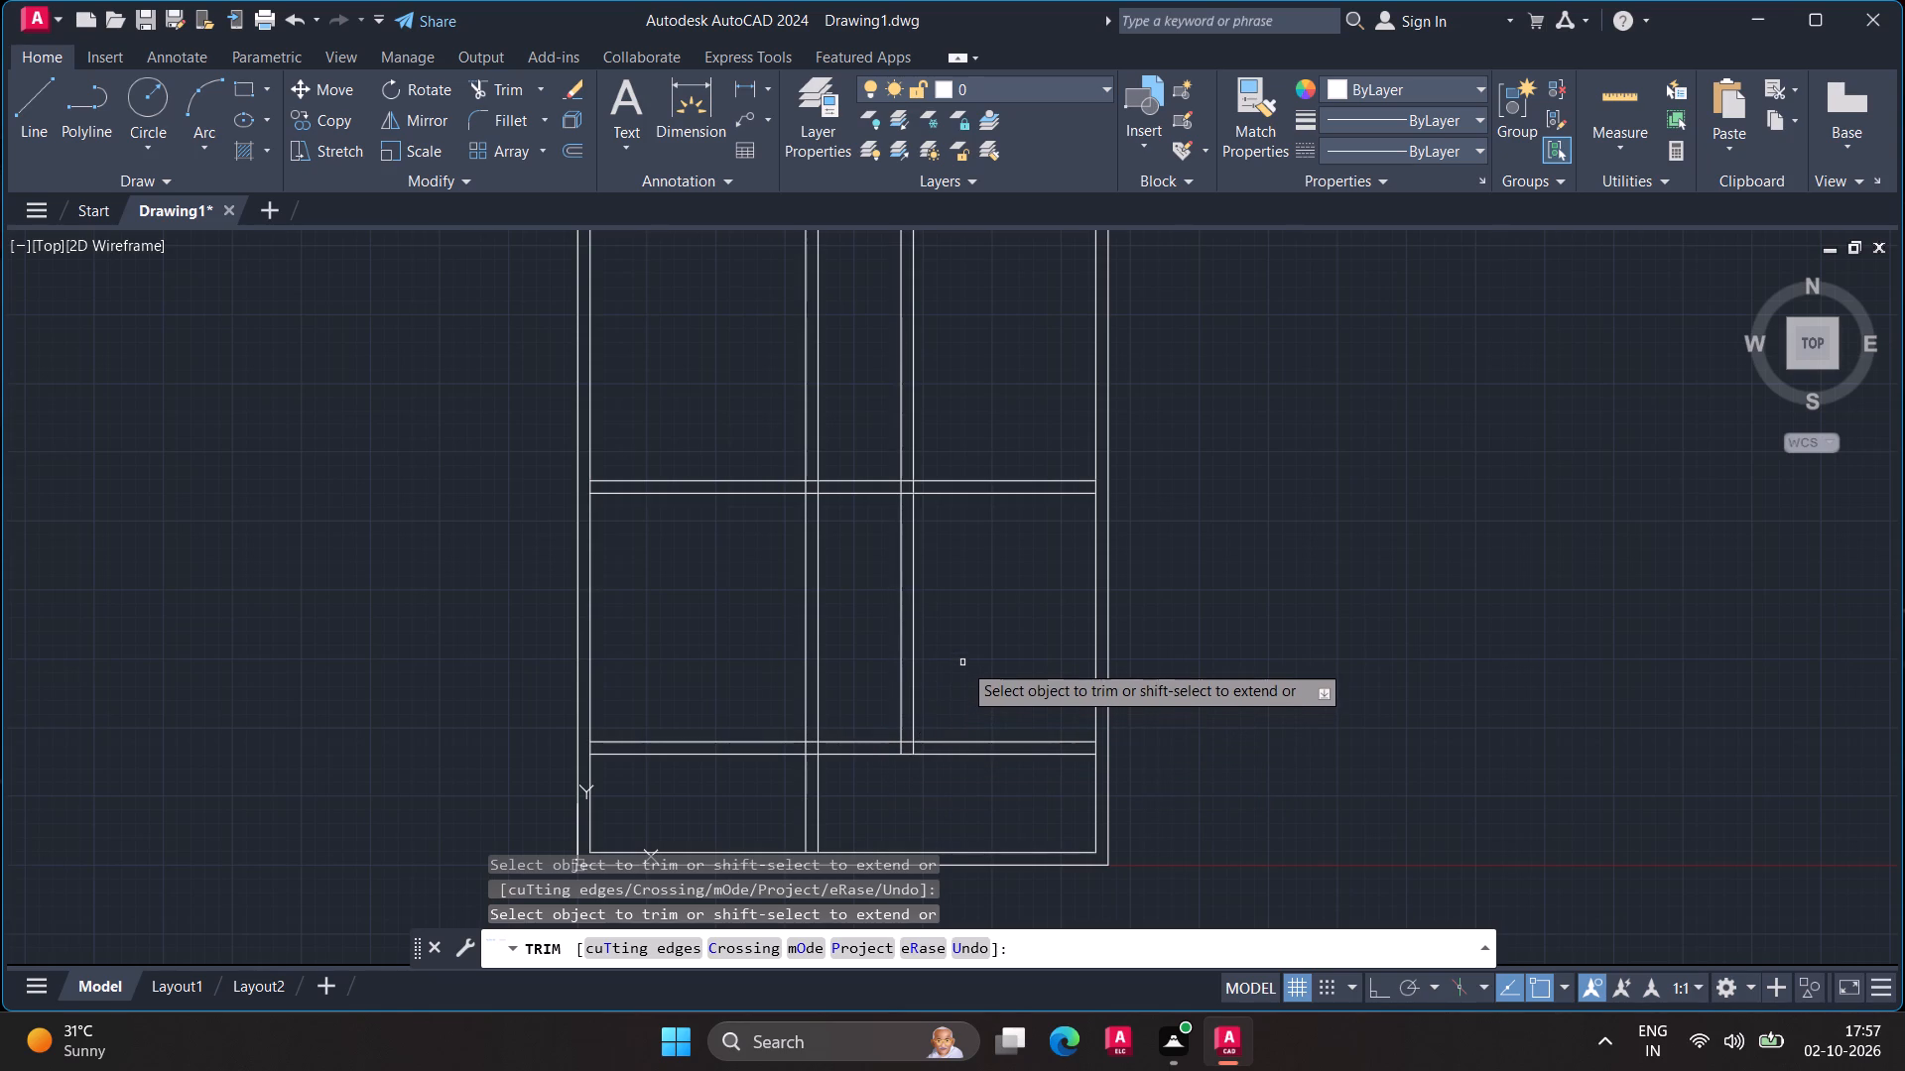
left_click_drag(925, 659, 888, 772)
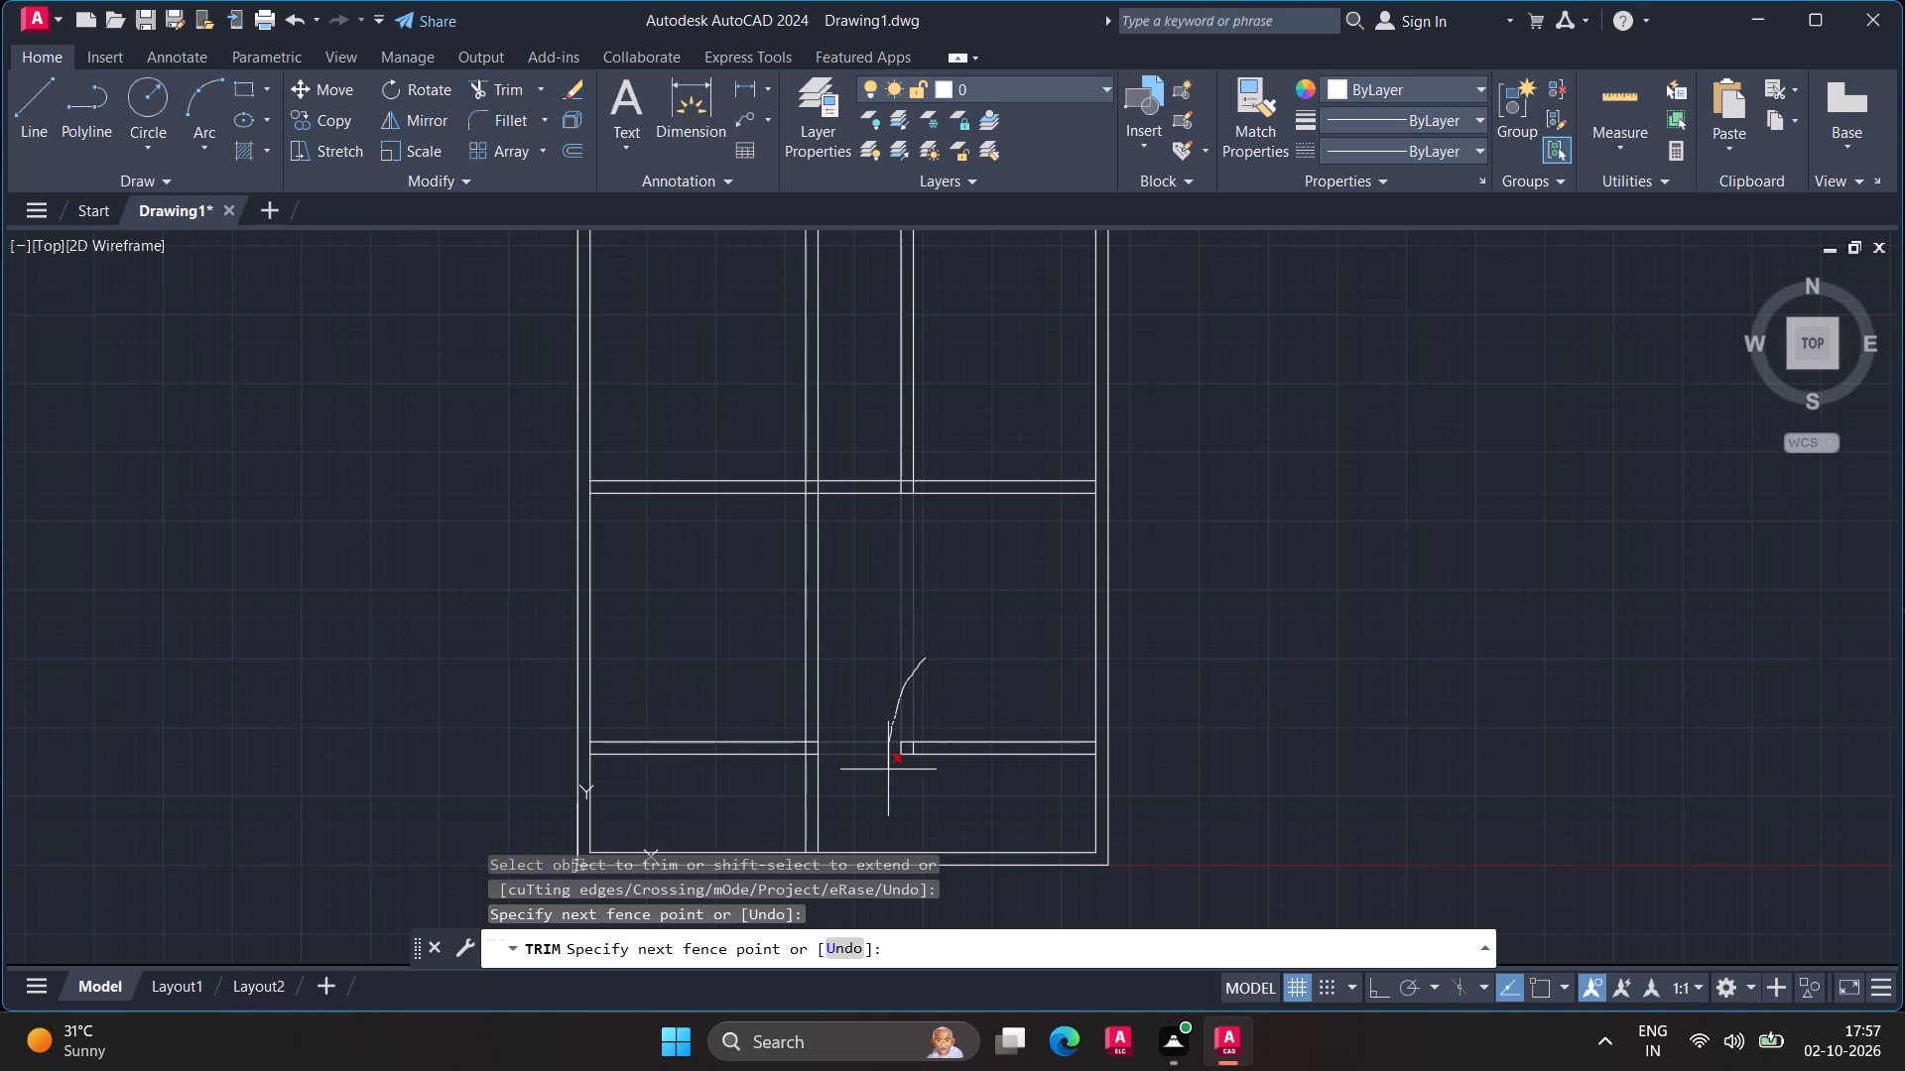
left_click_drag(888, 772, 928, 732)
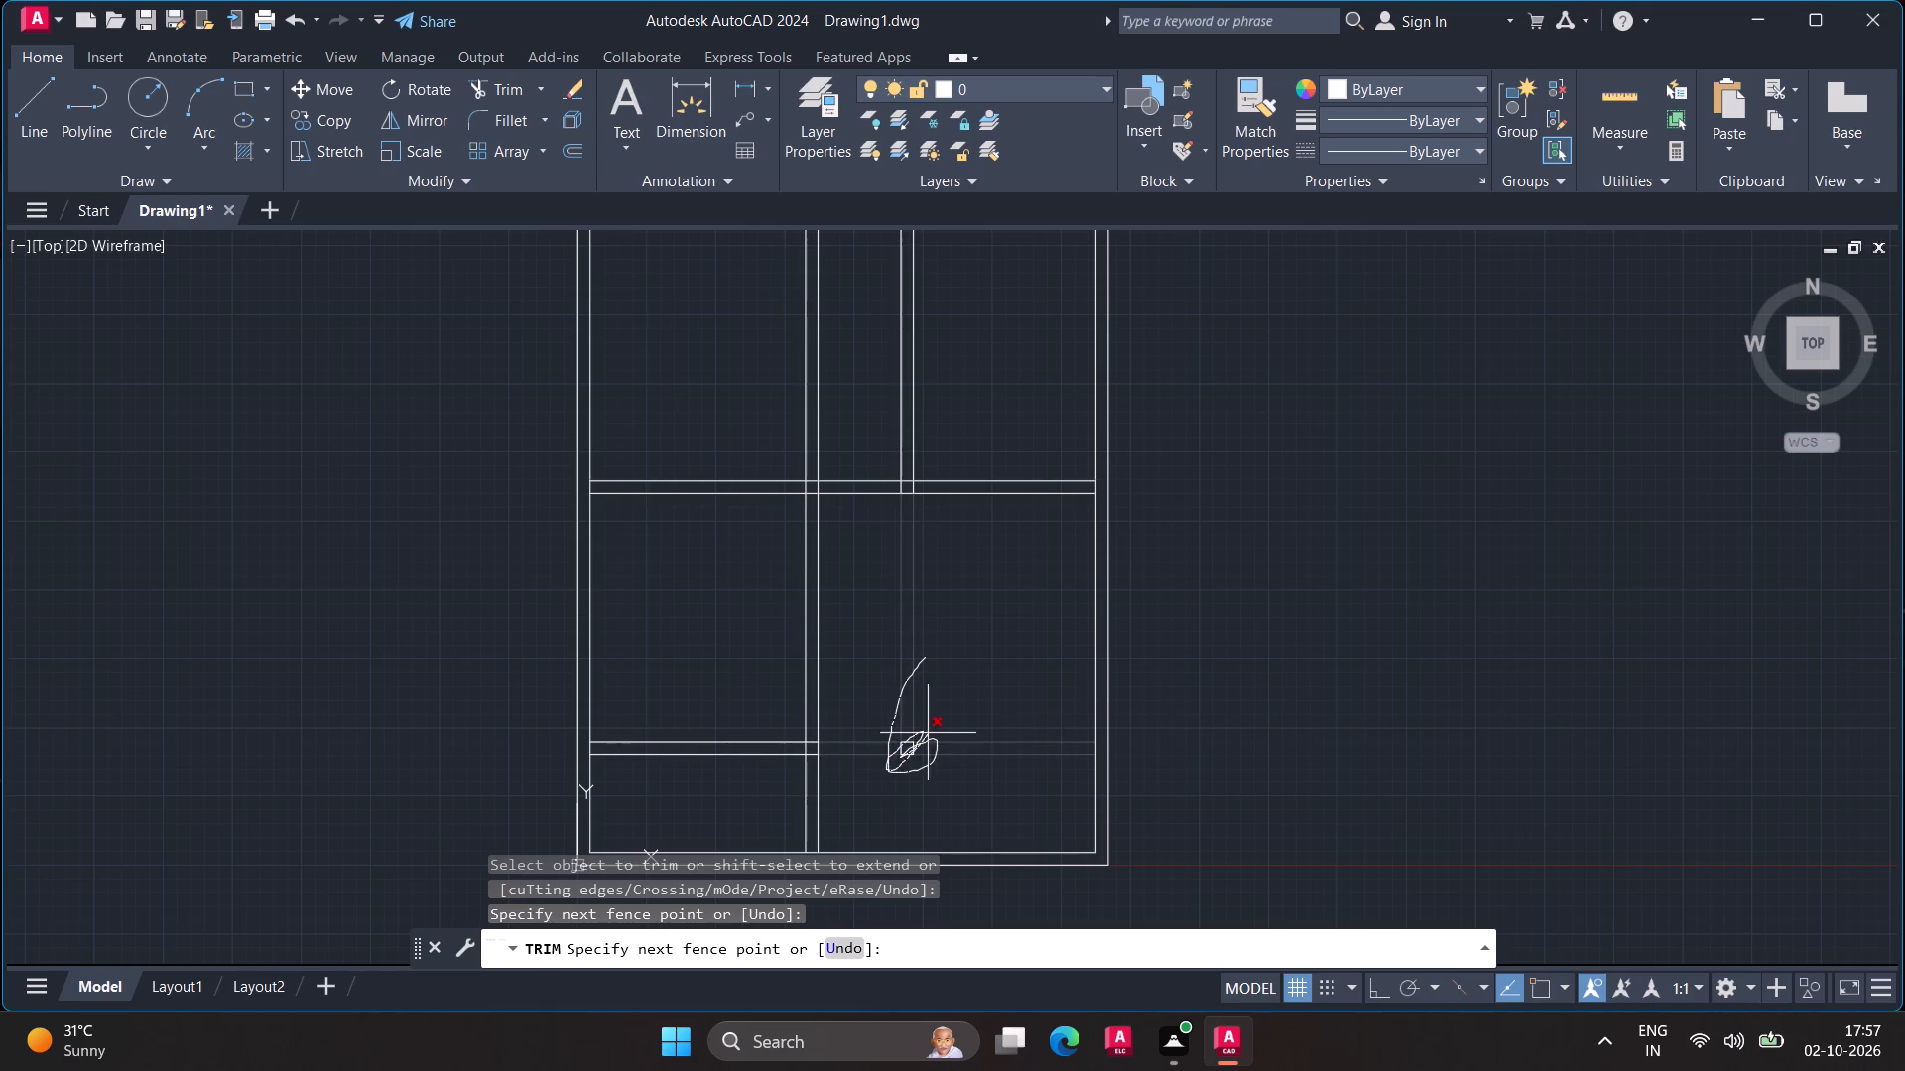
left_click_drag(928, 732, 918, 722)
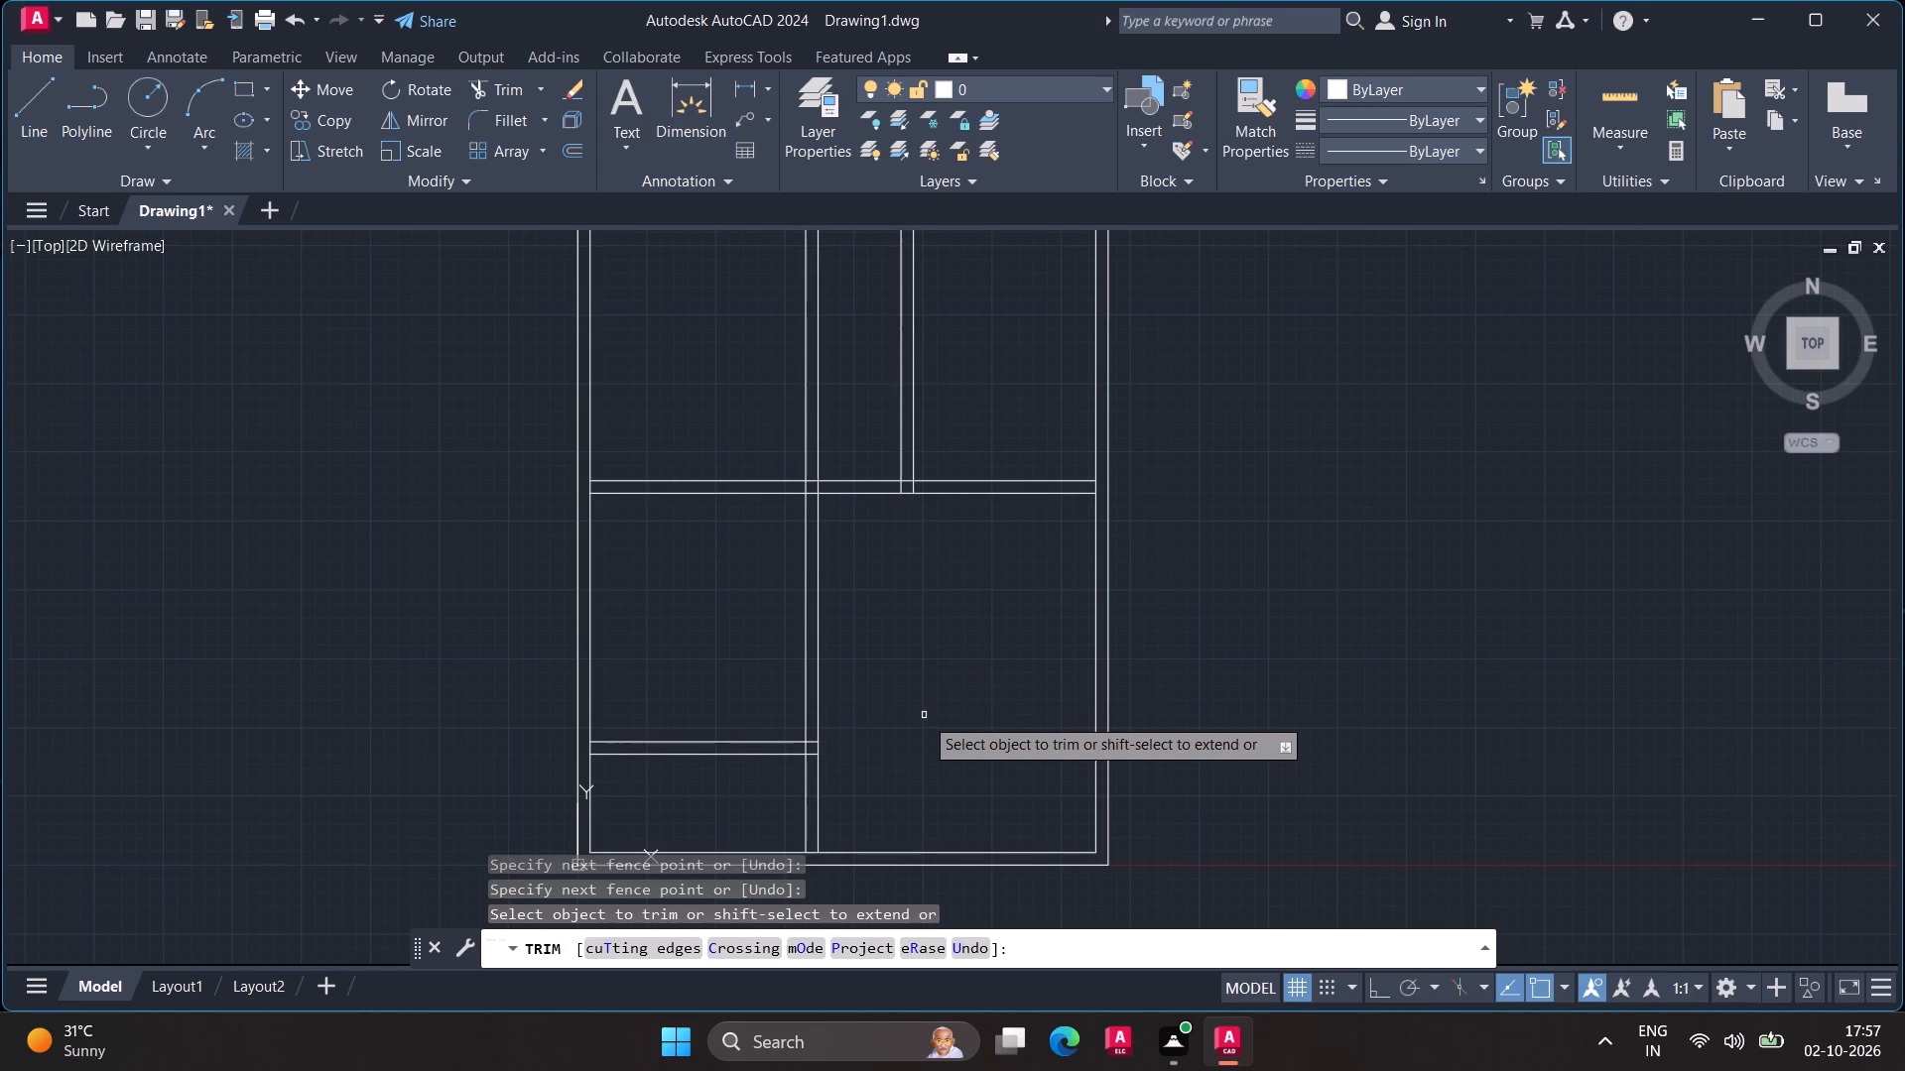
key("Escape")
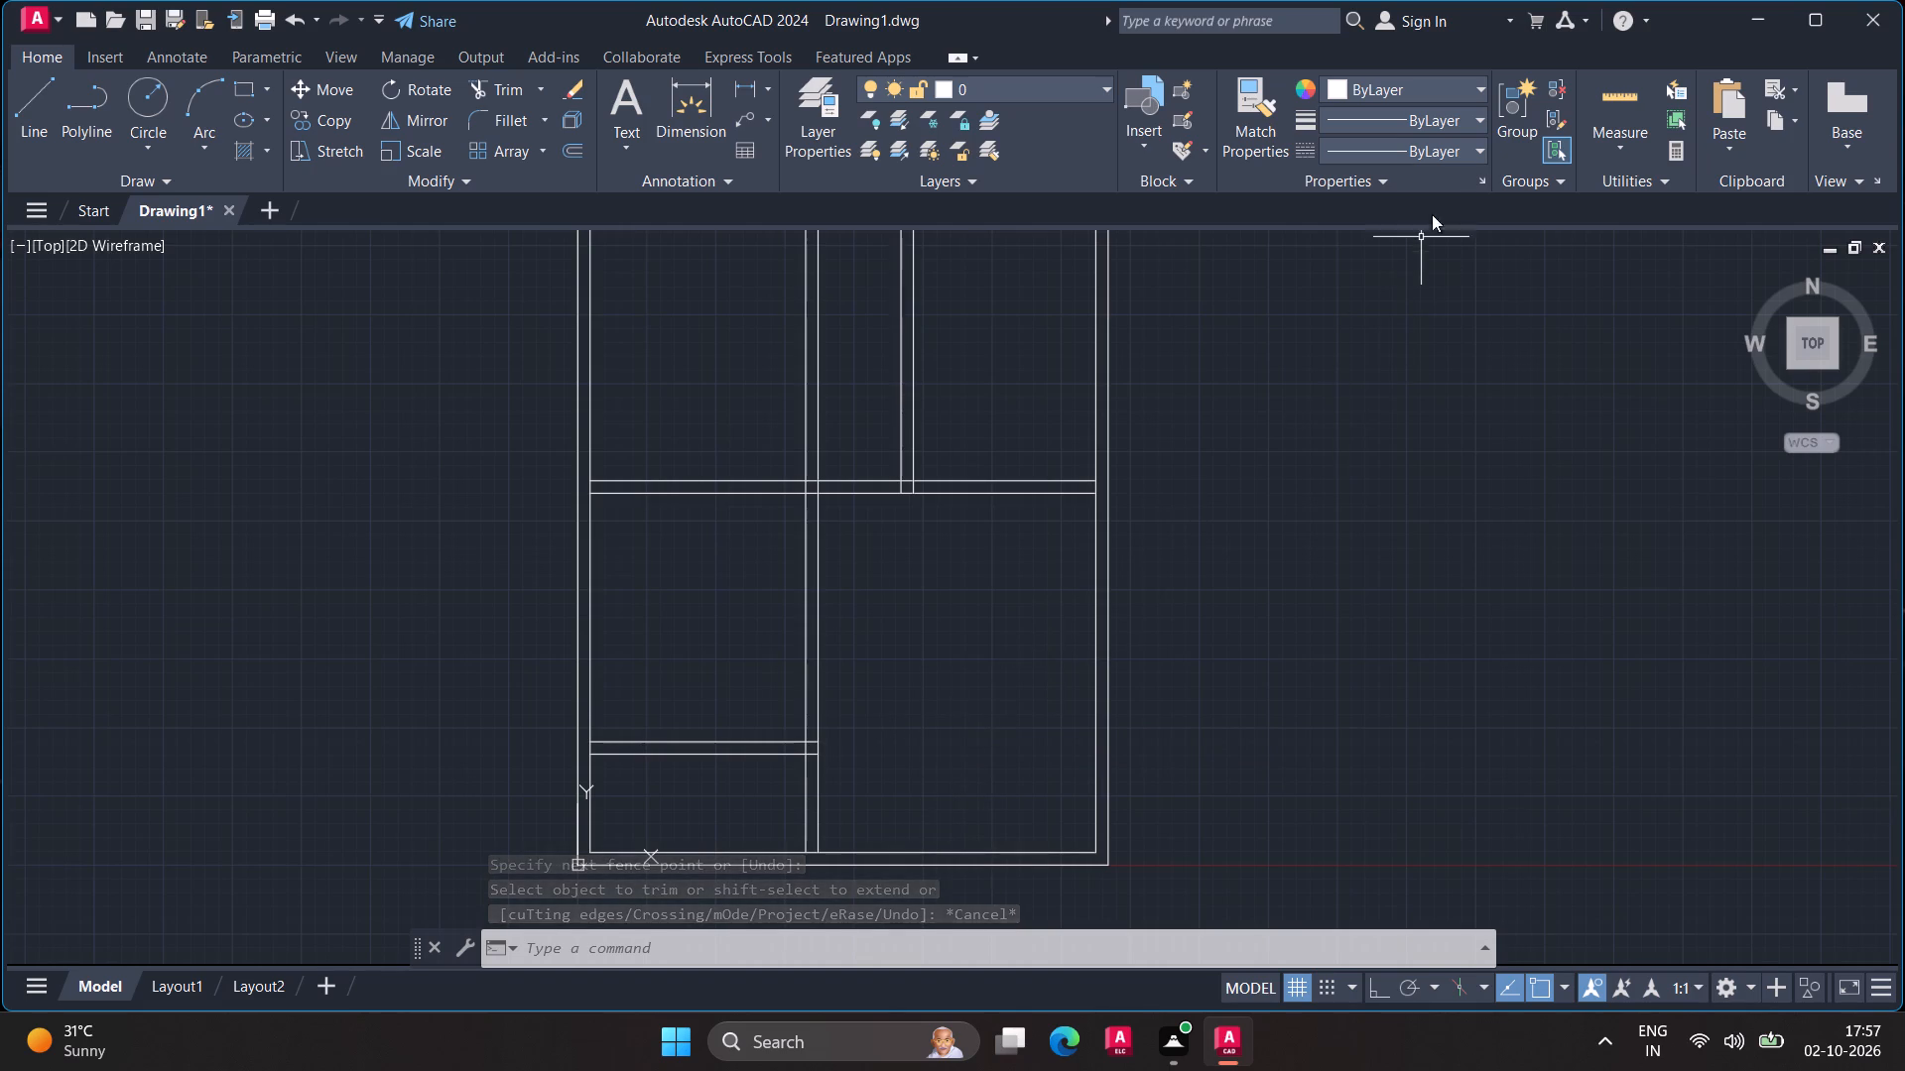
Quick-measure the rooms left of the first vertical wall, below and above the middle cross wall.
left_click(1591, 91)
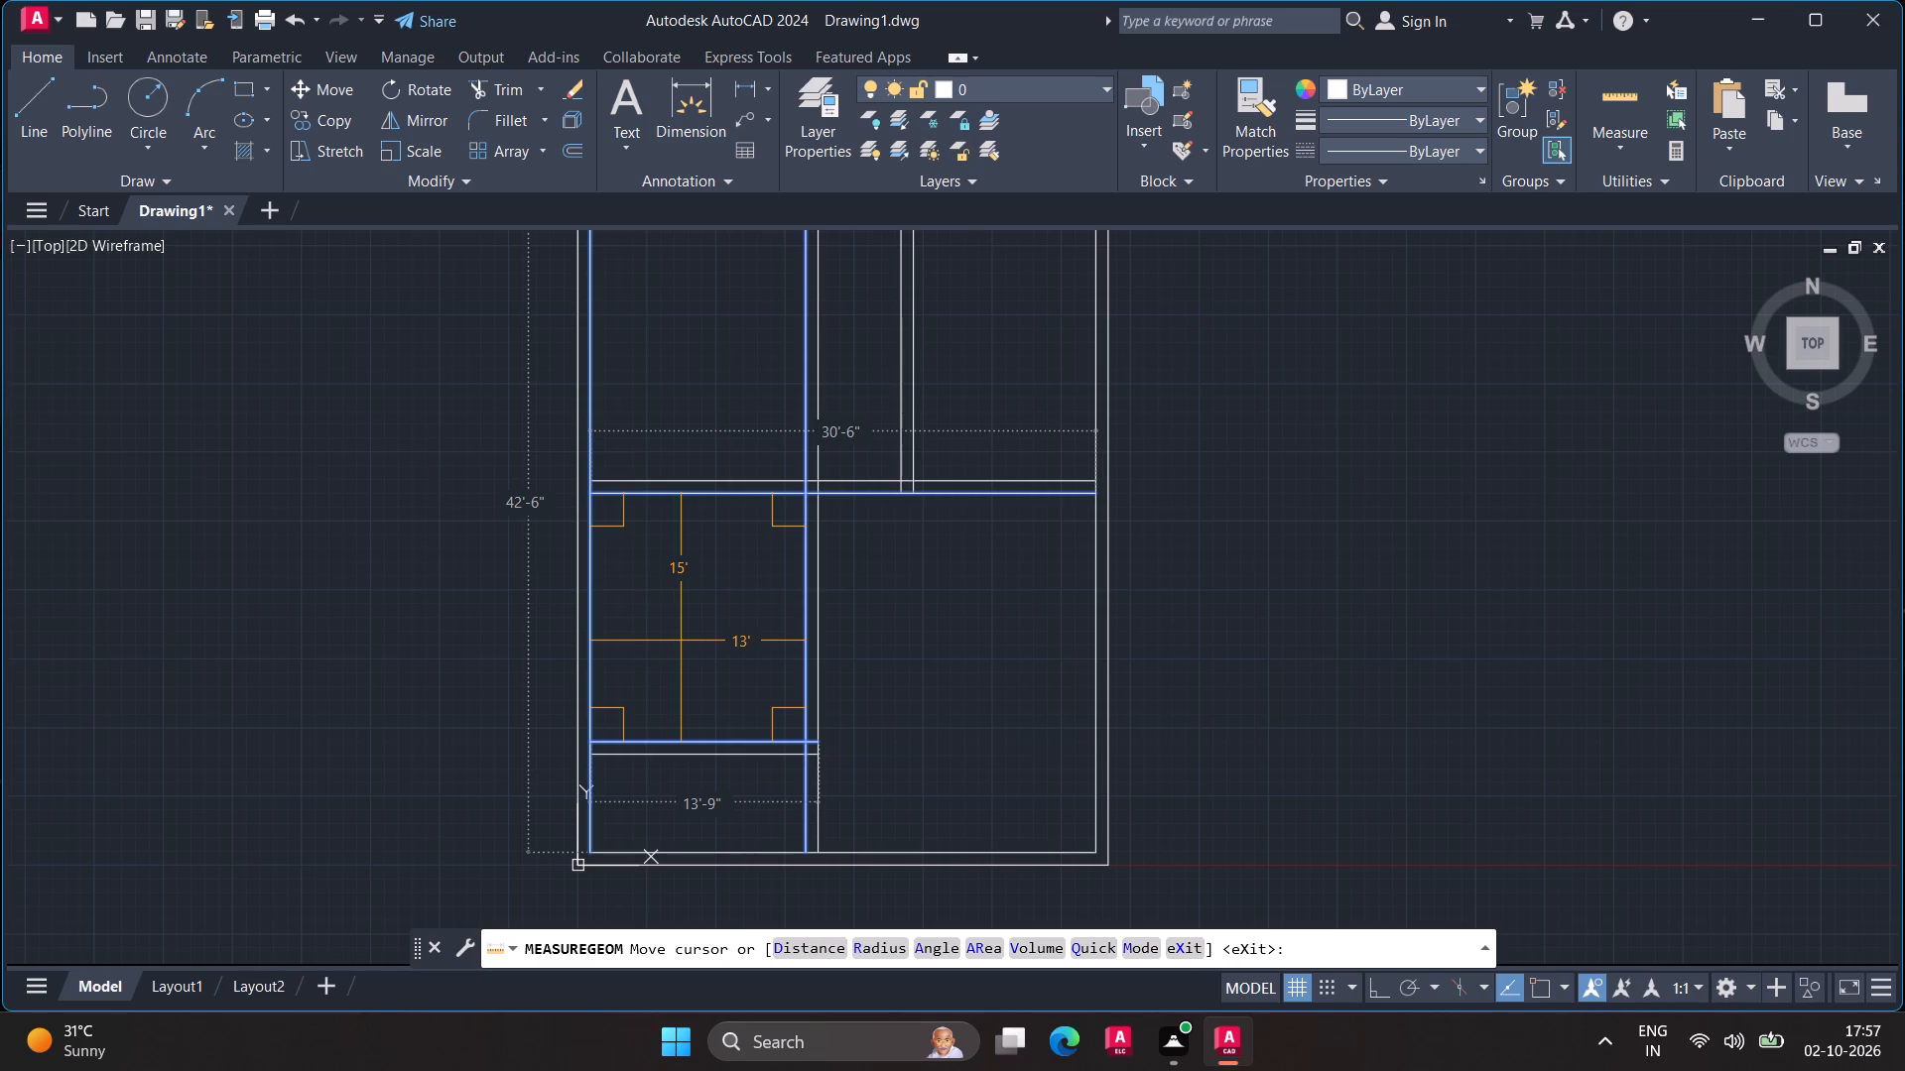
middle_click_drag(682, 642, 750, 866)
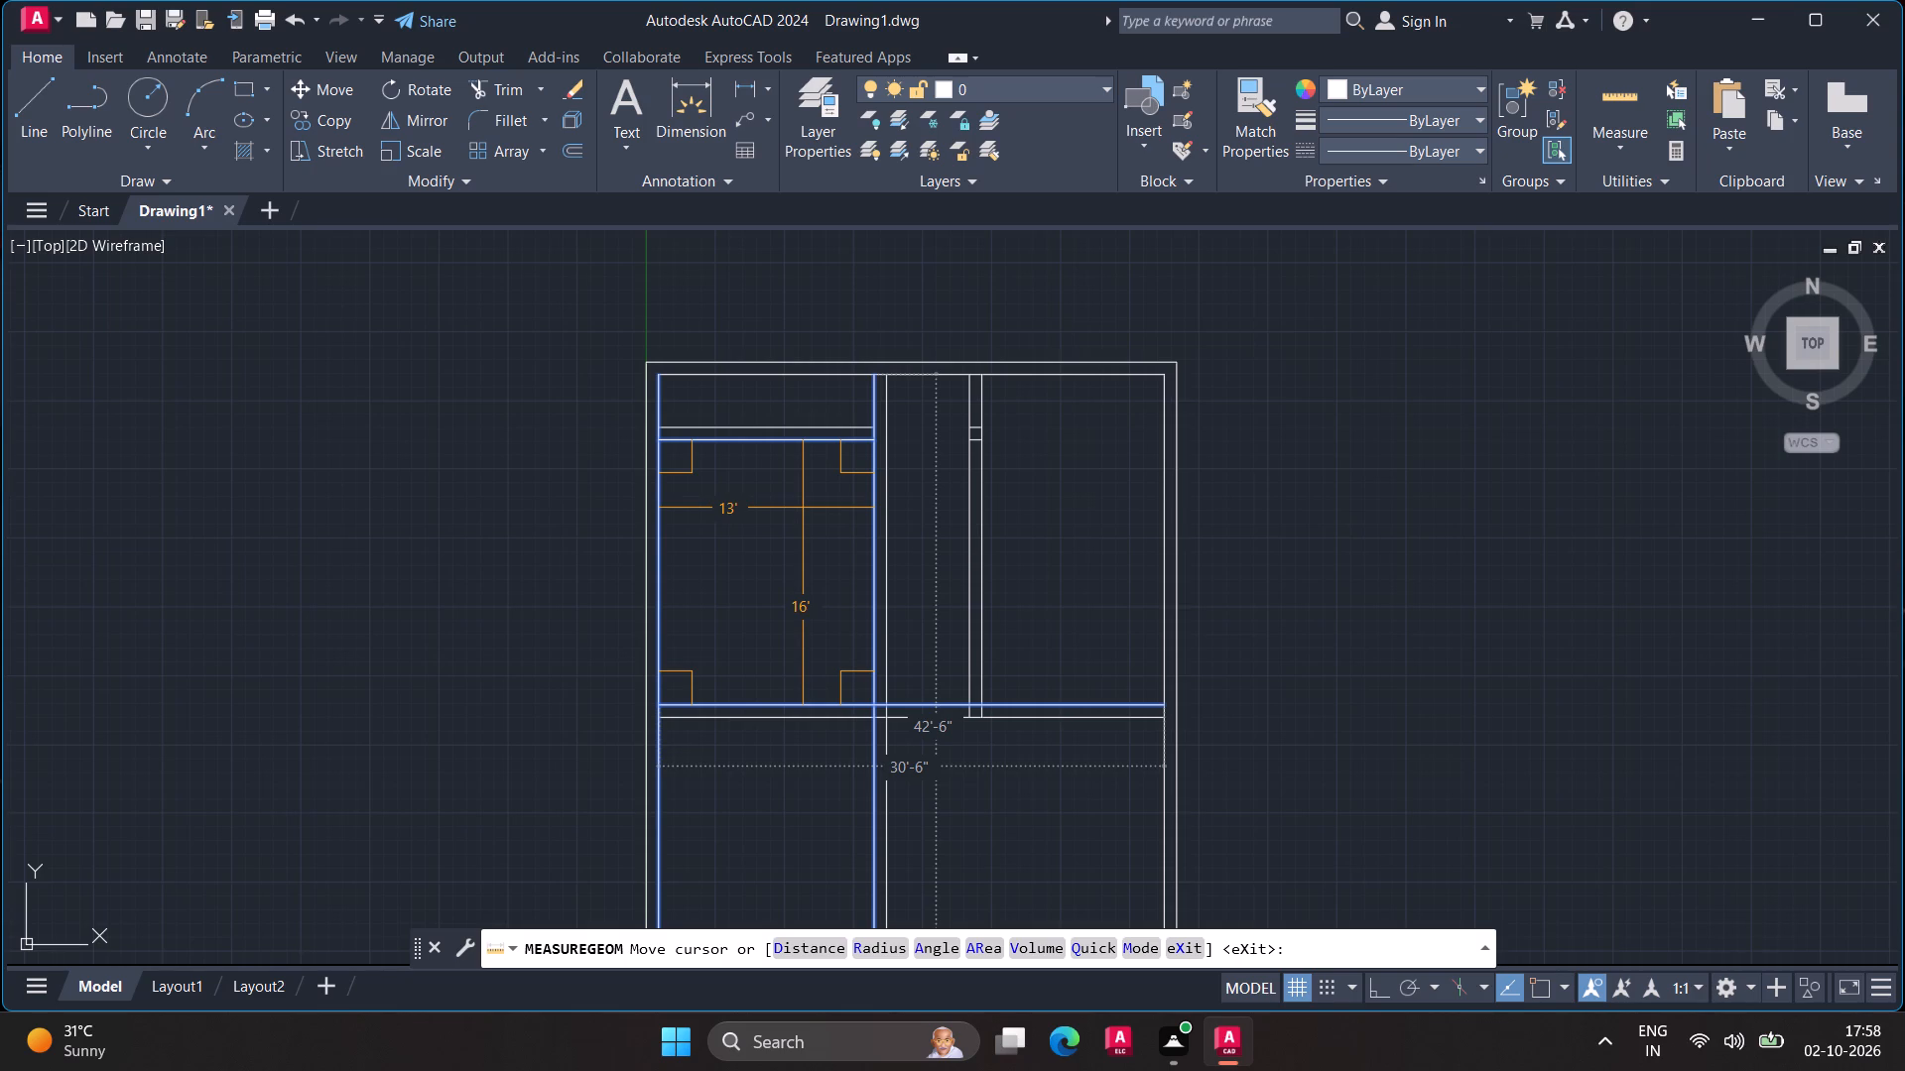
key("Escape")
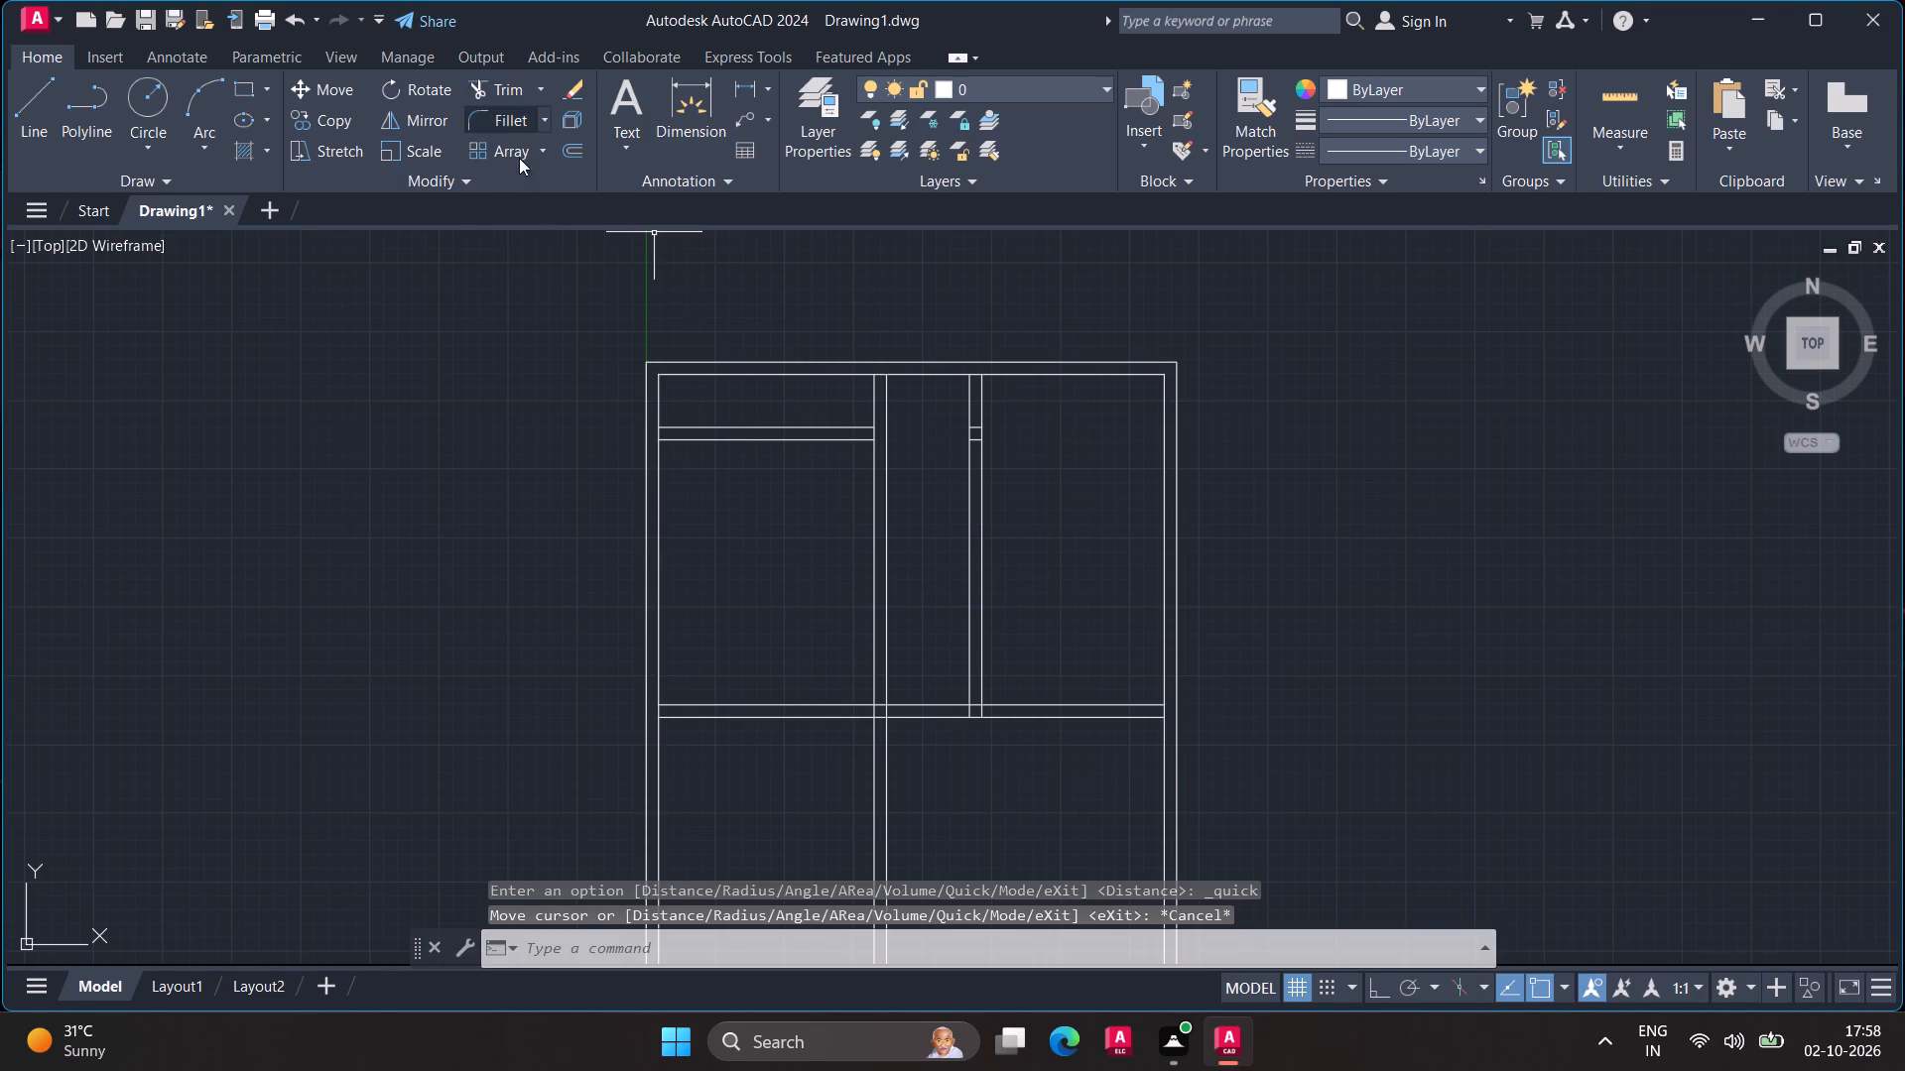
Trim both lines of the first vertical wall between the middle and lower cross walls.
type("tr")
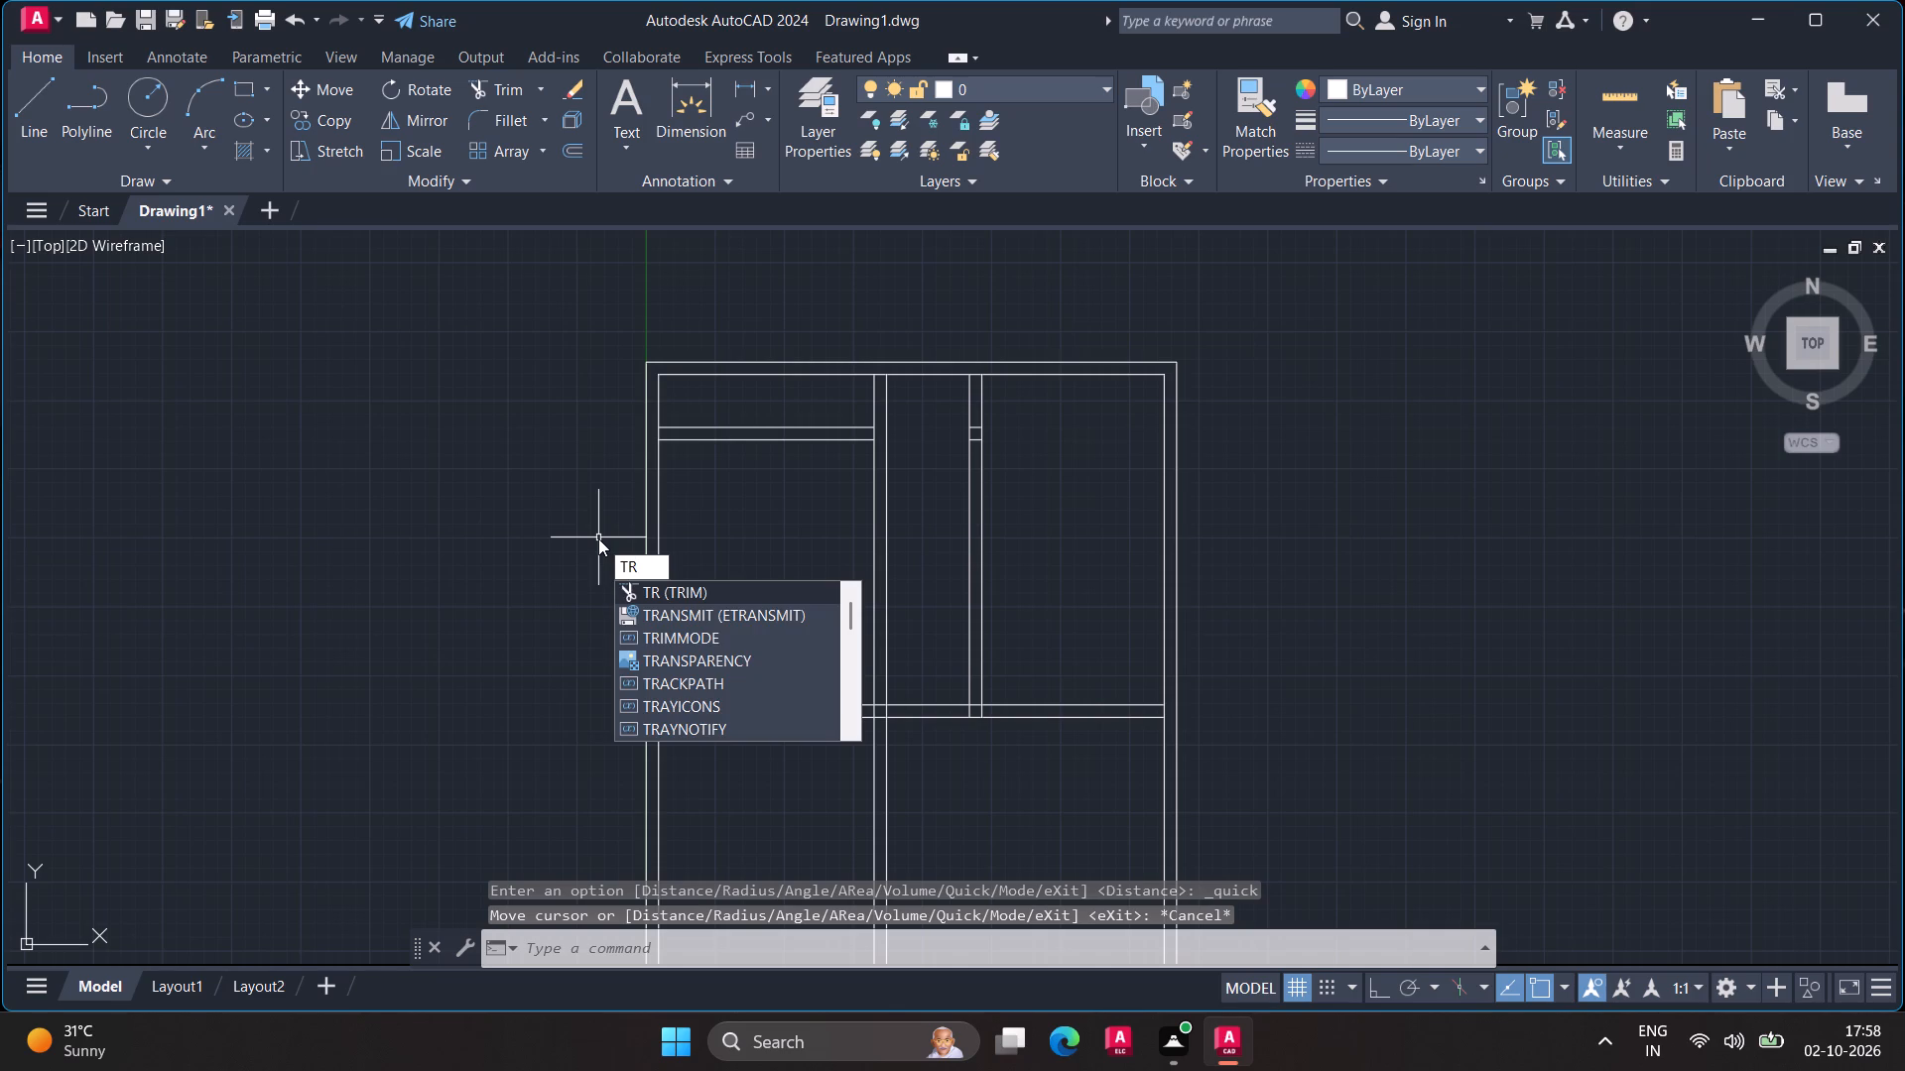
key("Return")
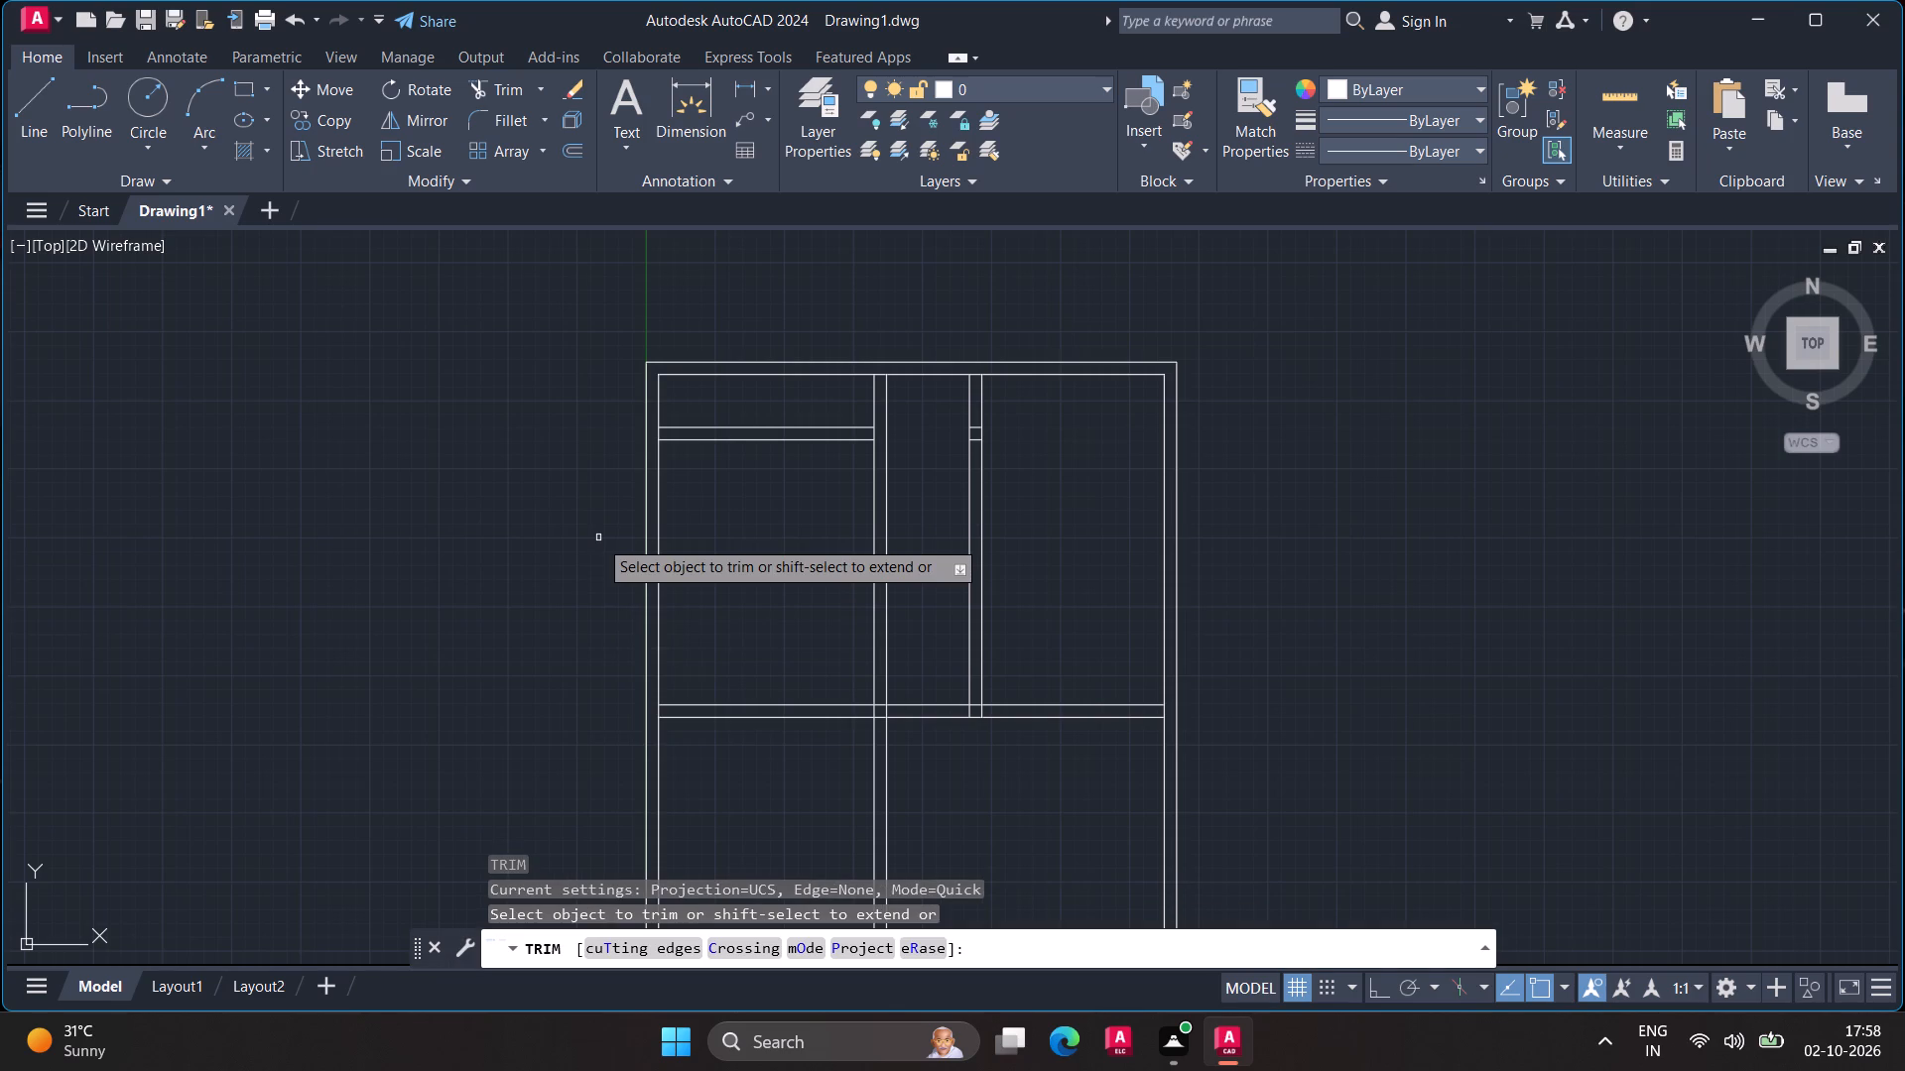
scroll(598, 538, "down", 1)
middle_click_drag(713, 583, 698, 410)
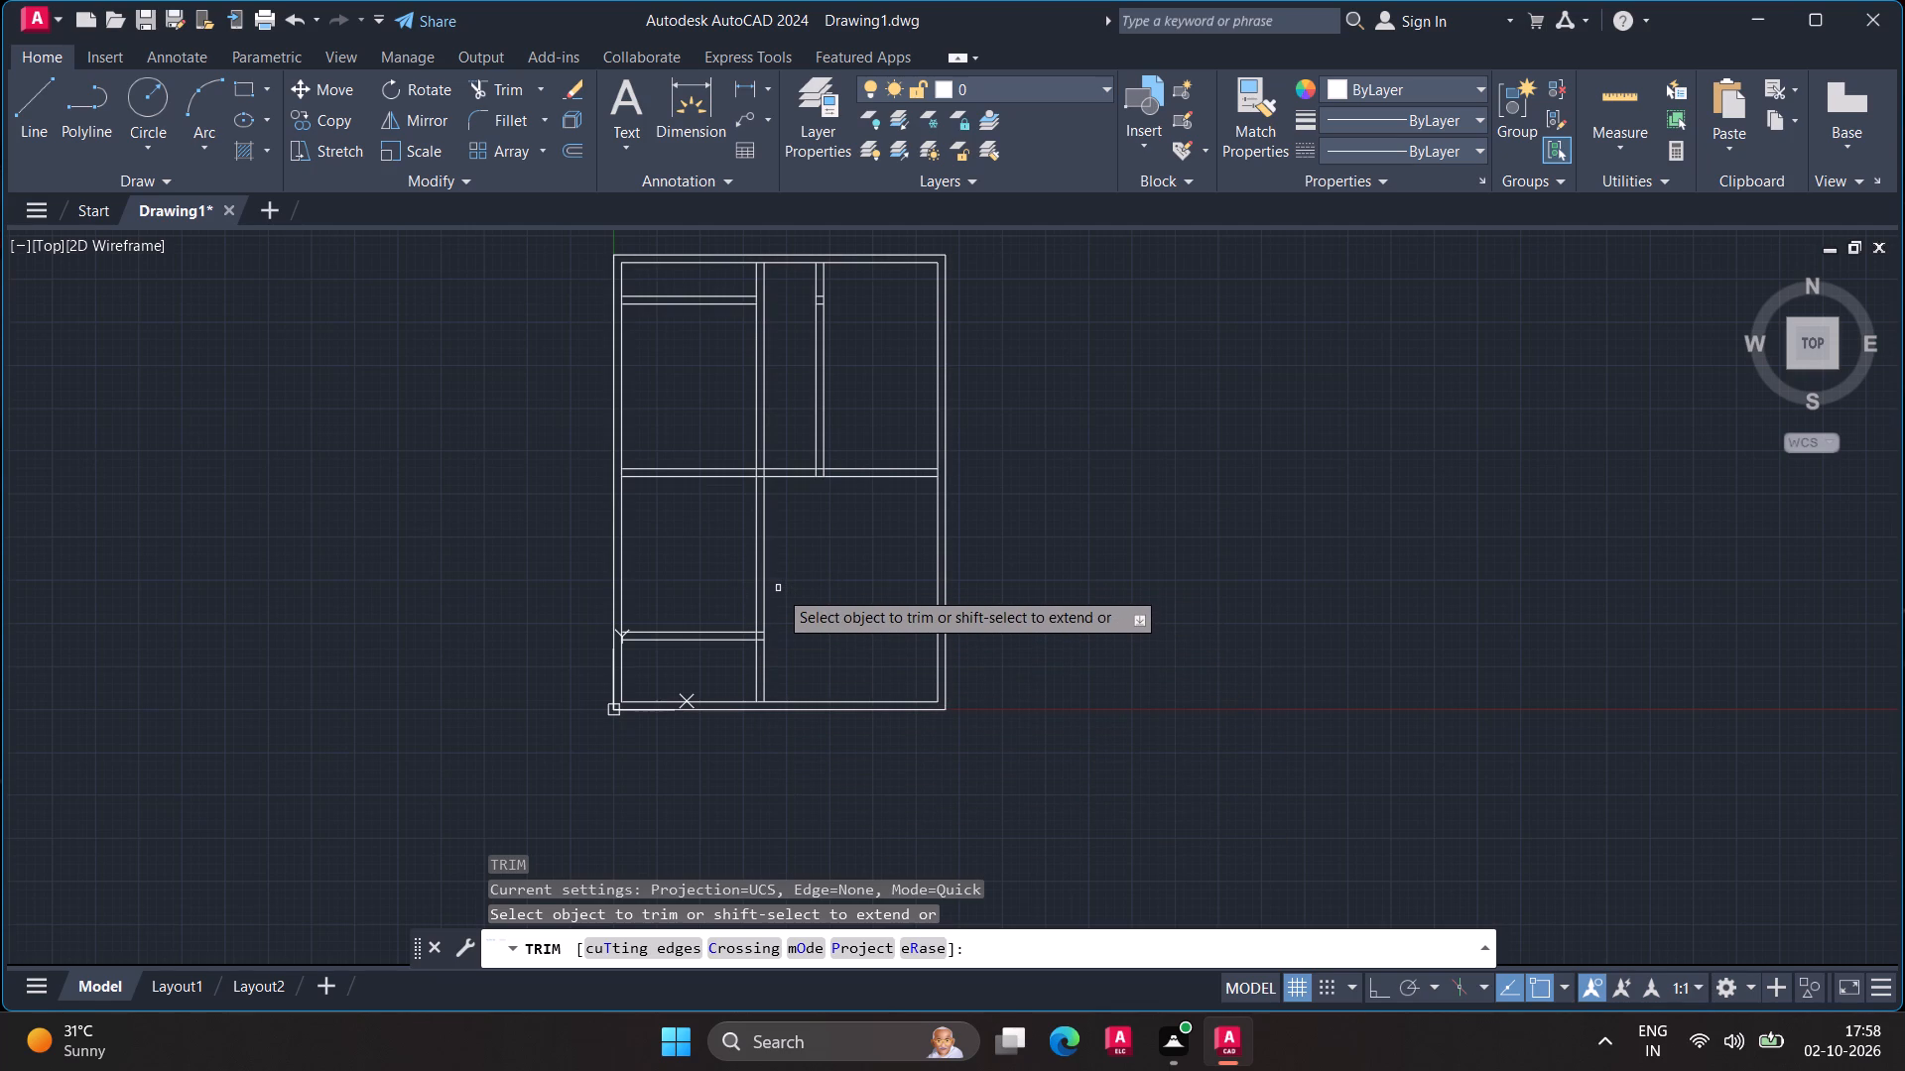
left_click(756, 531)
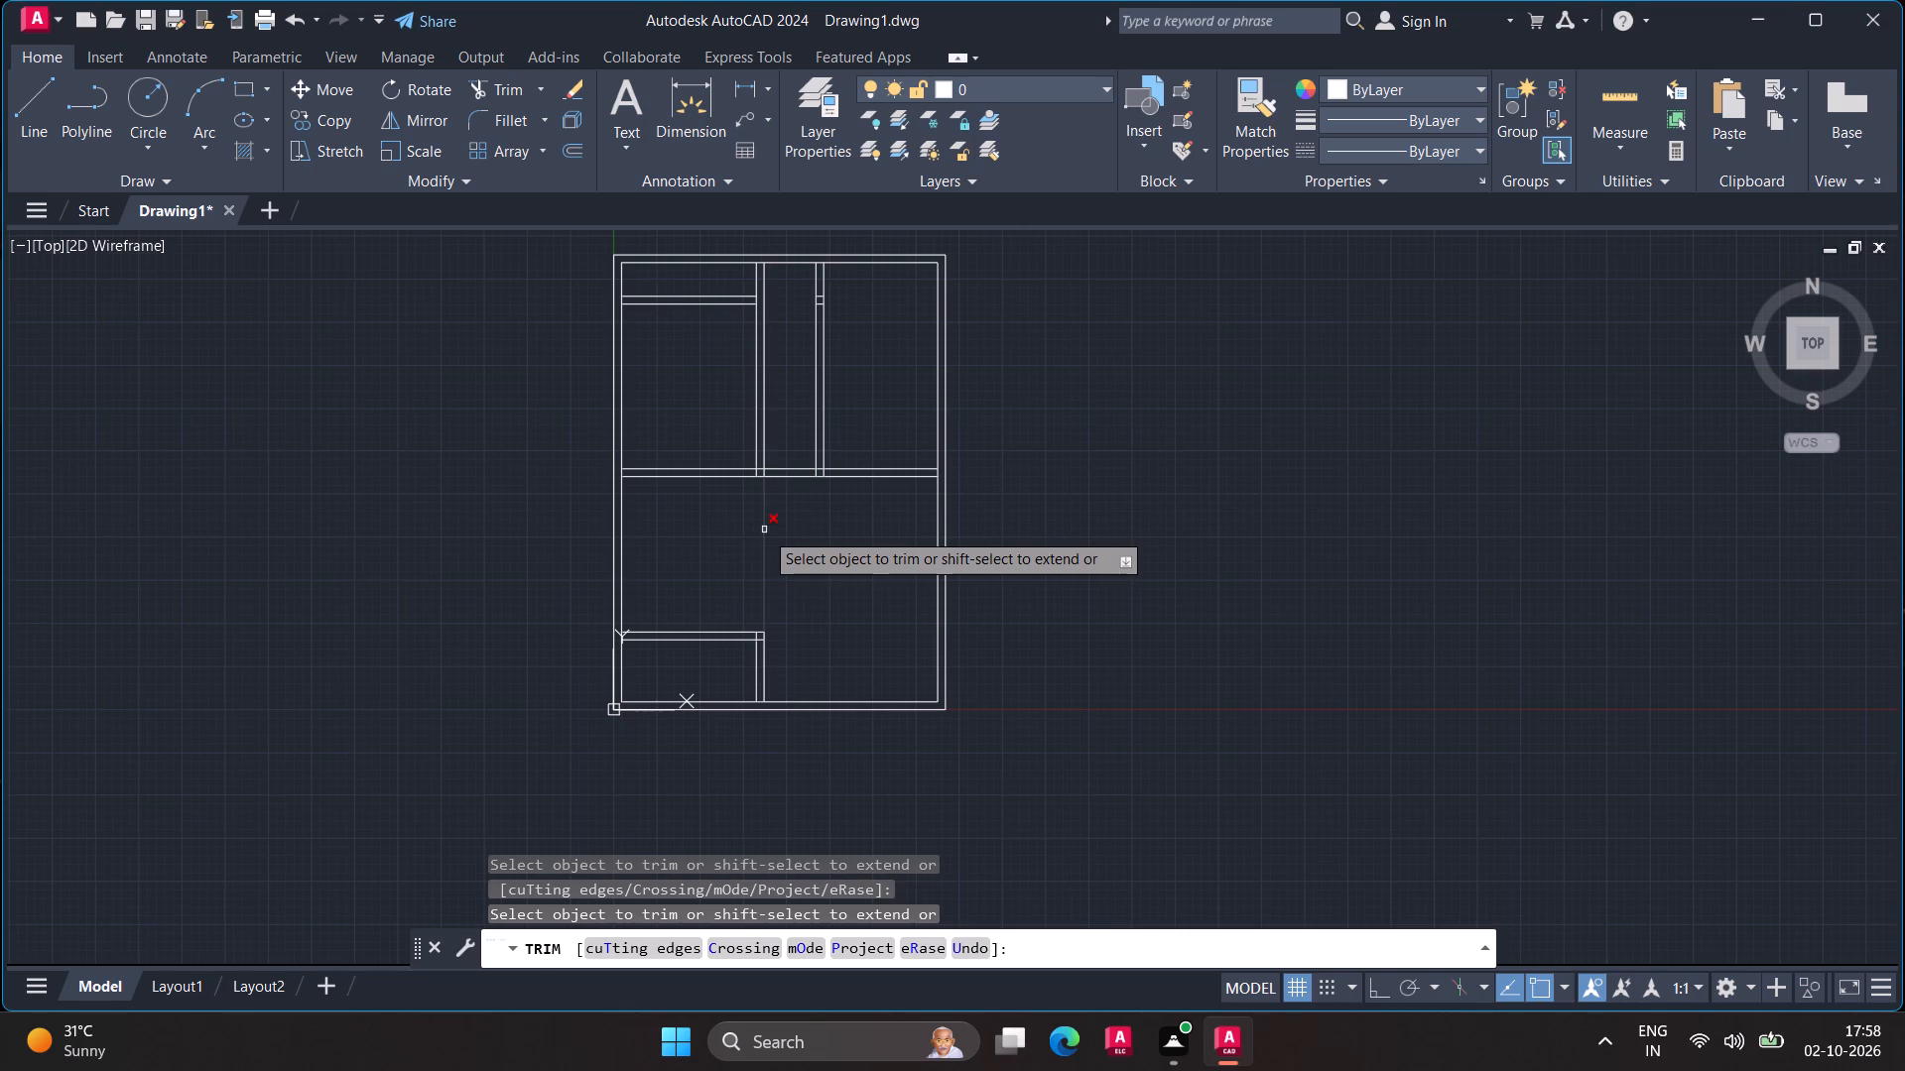
left_click(764, 531)
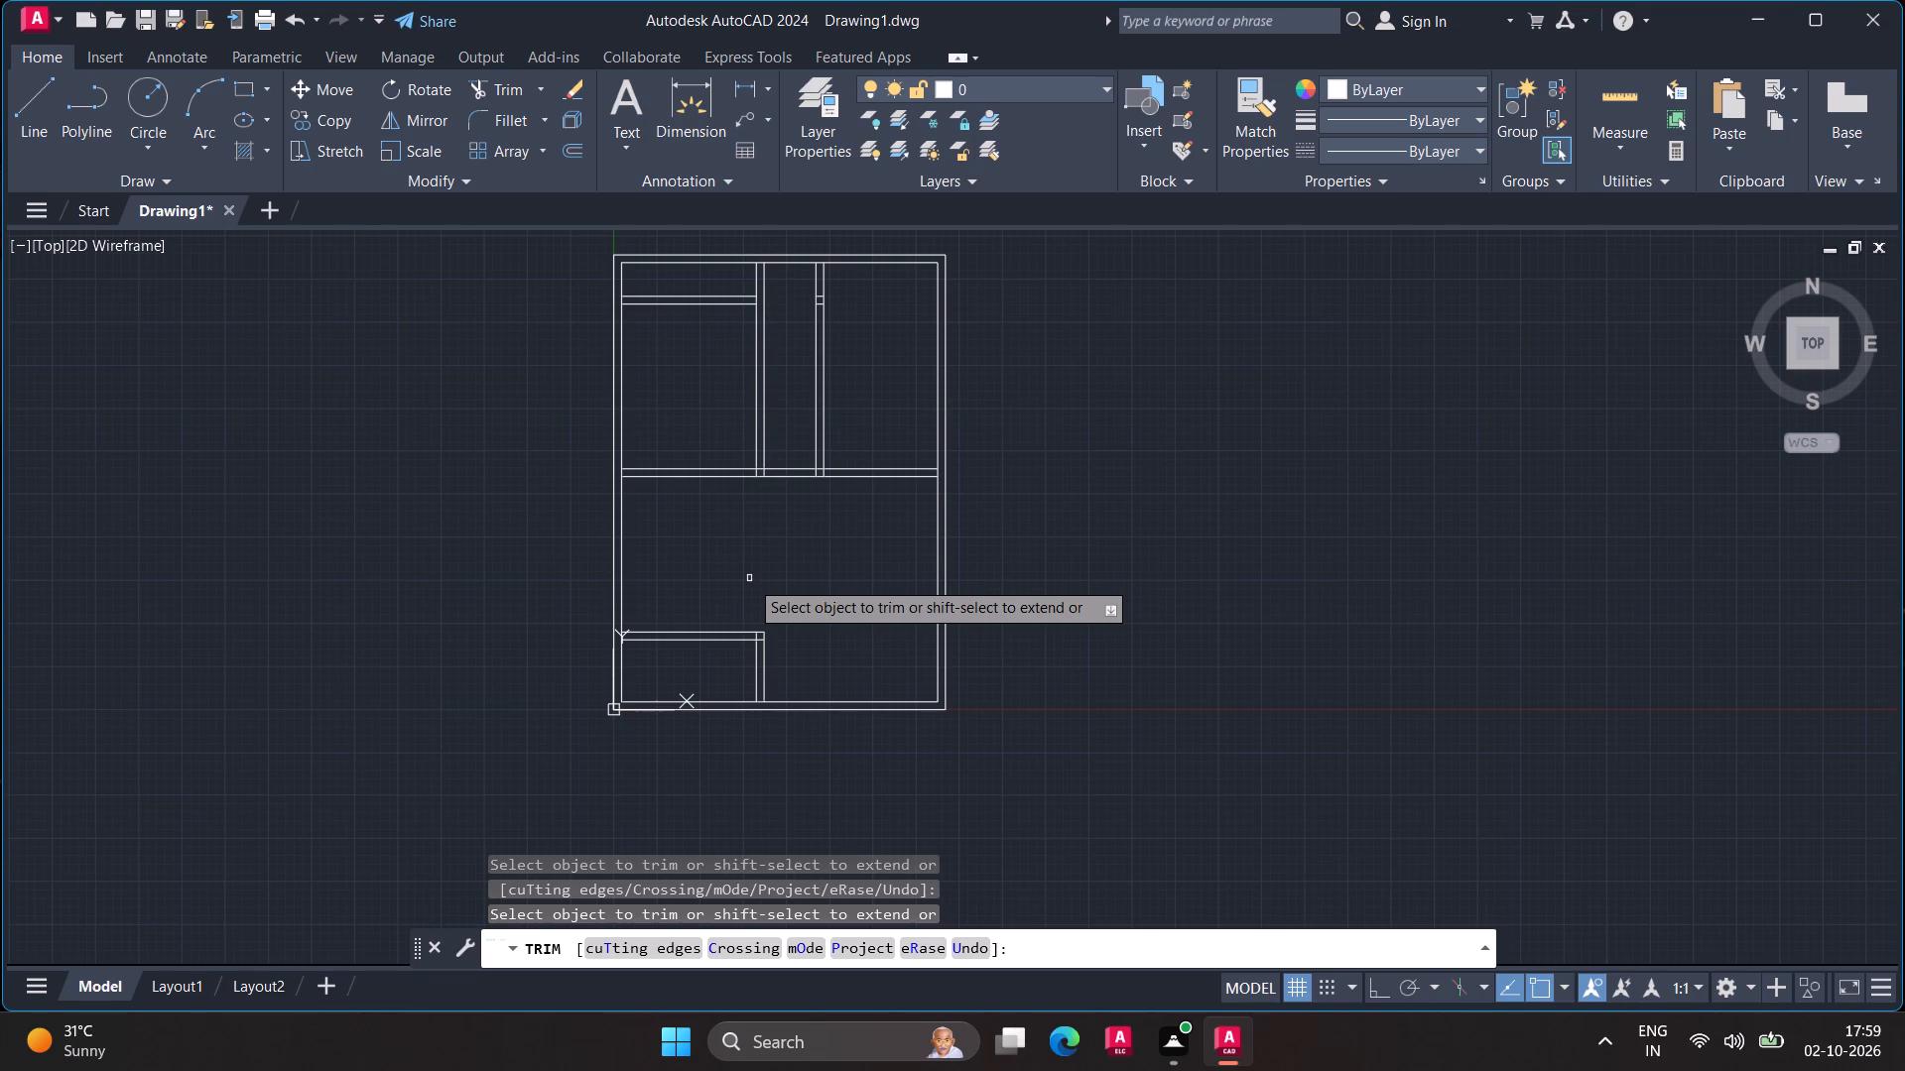
key("Escape")
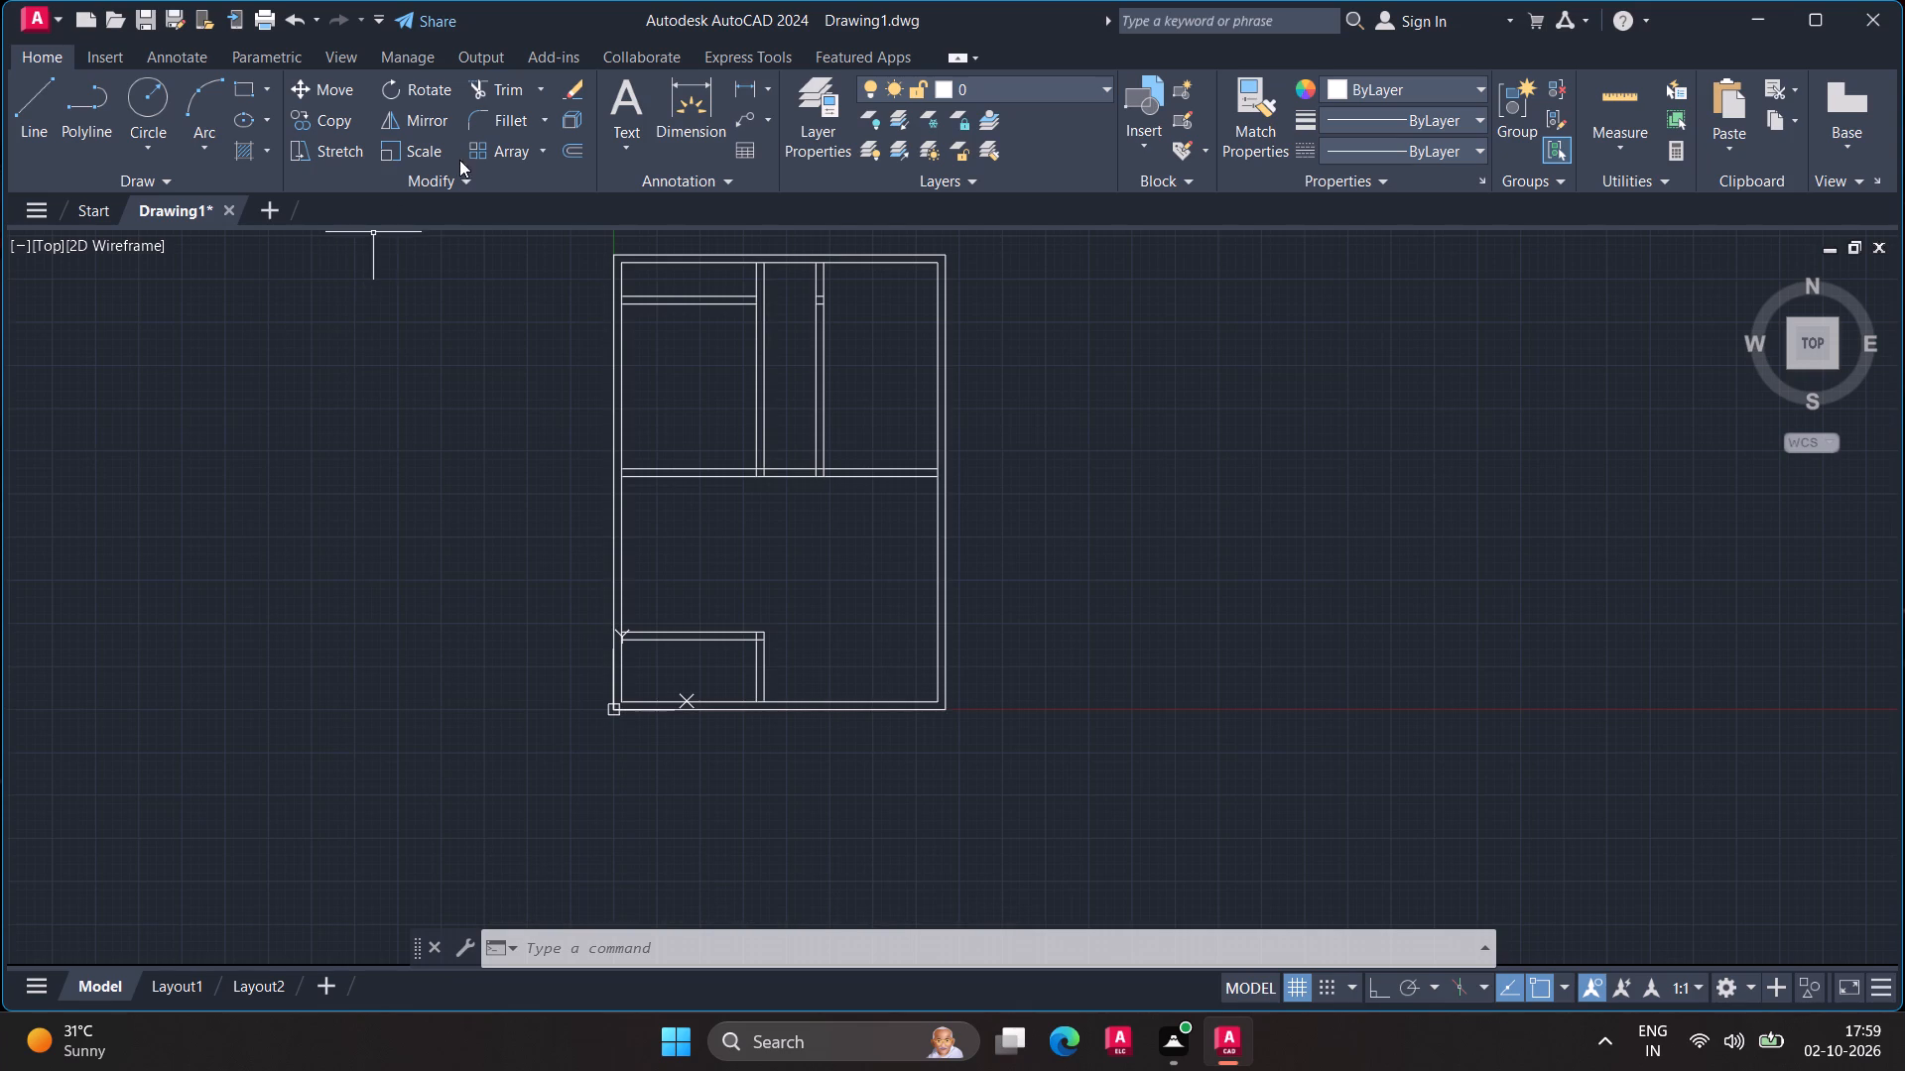
Offset the bottom outer wall's inner line 14' upward into the plan.
left_click(571, 149)
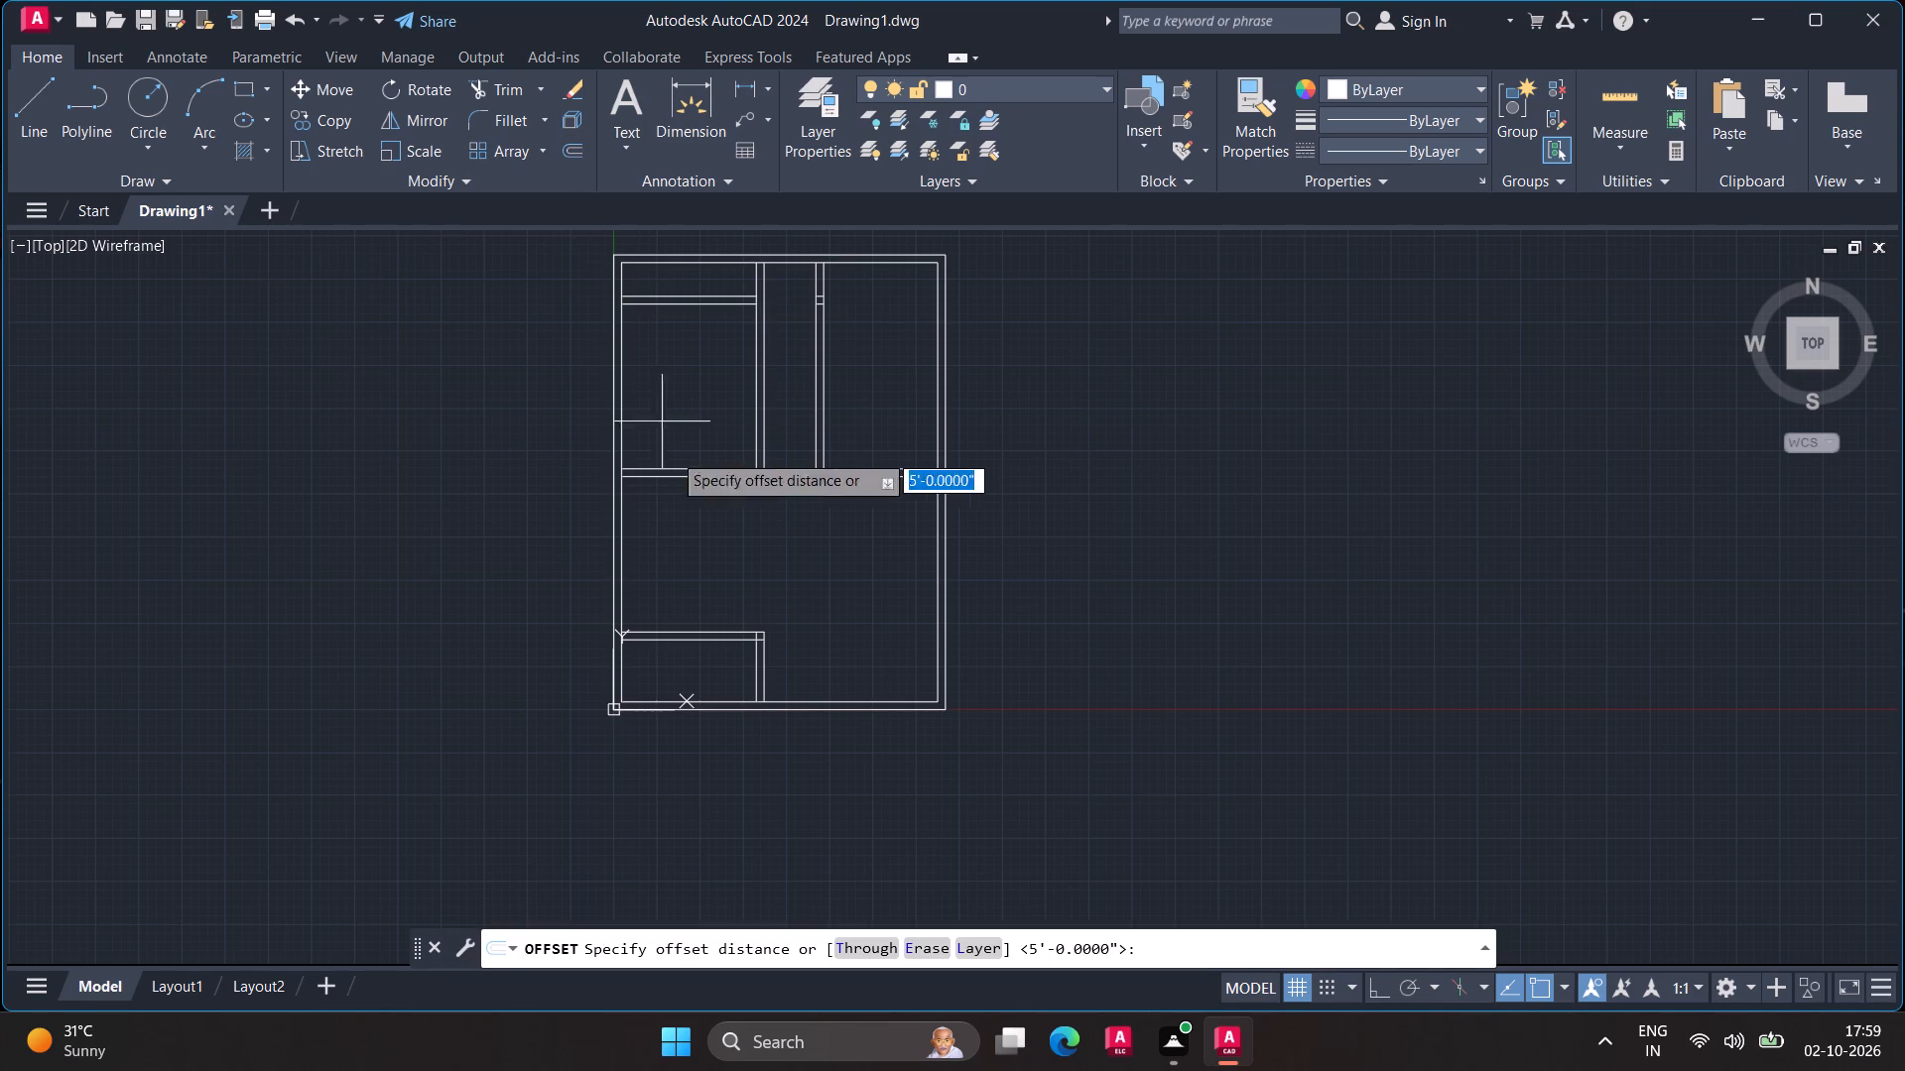
left_click(843, 700)
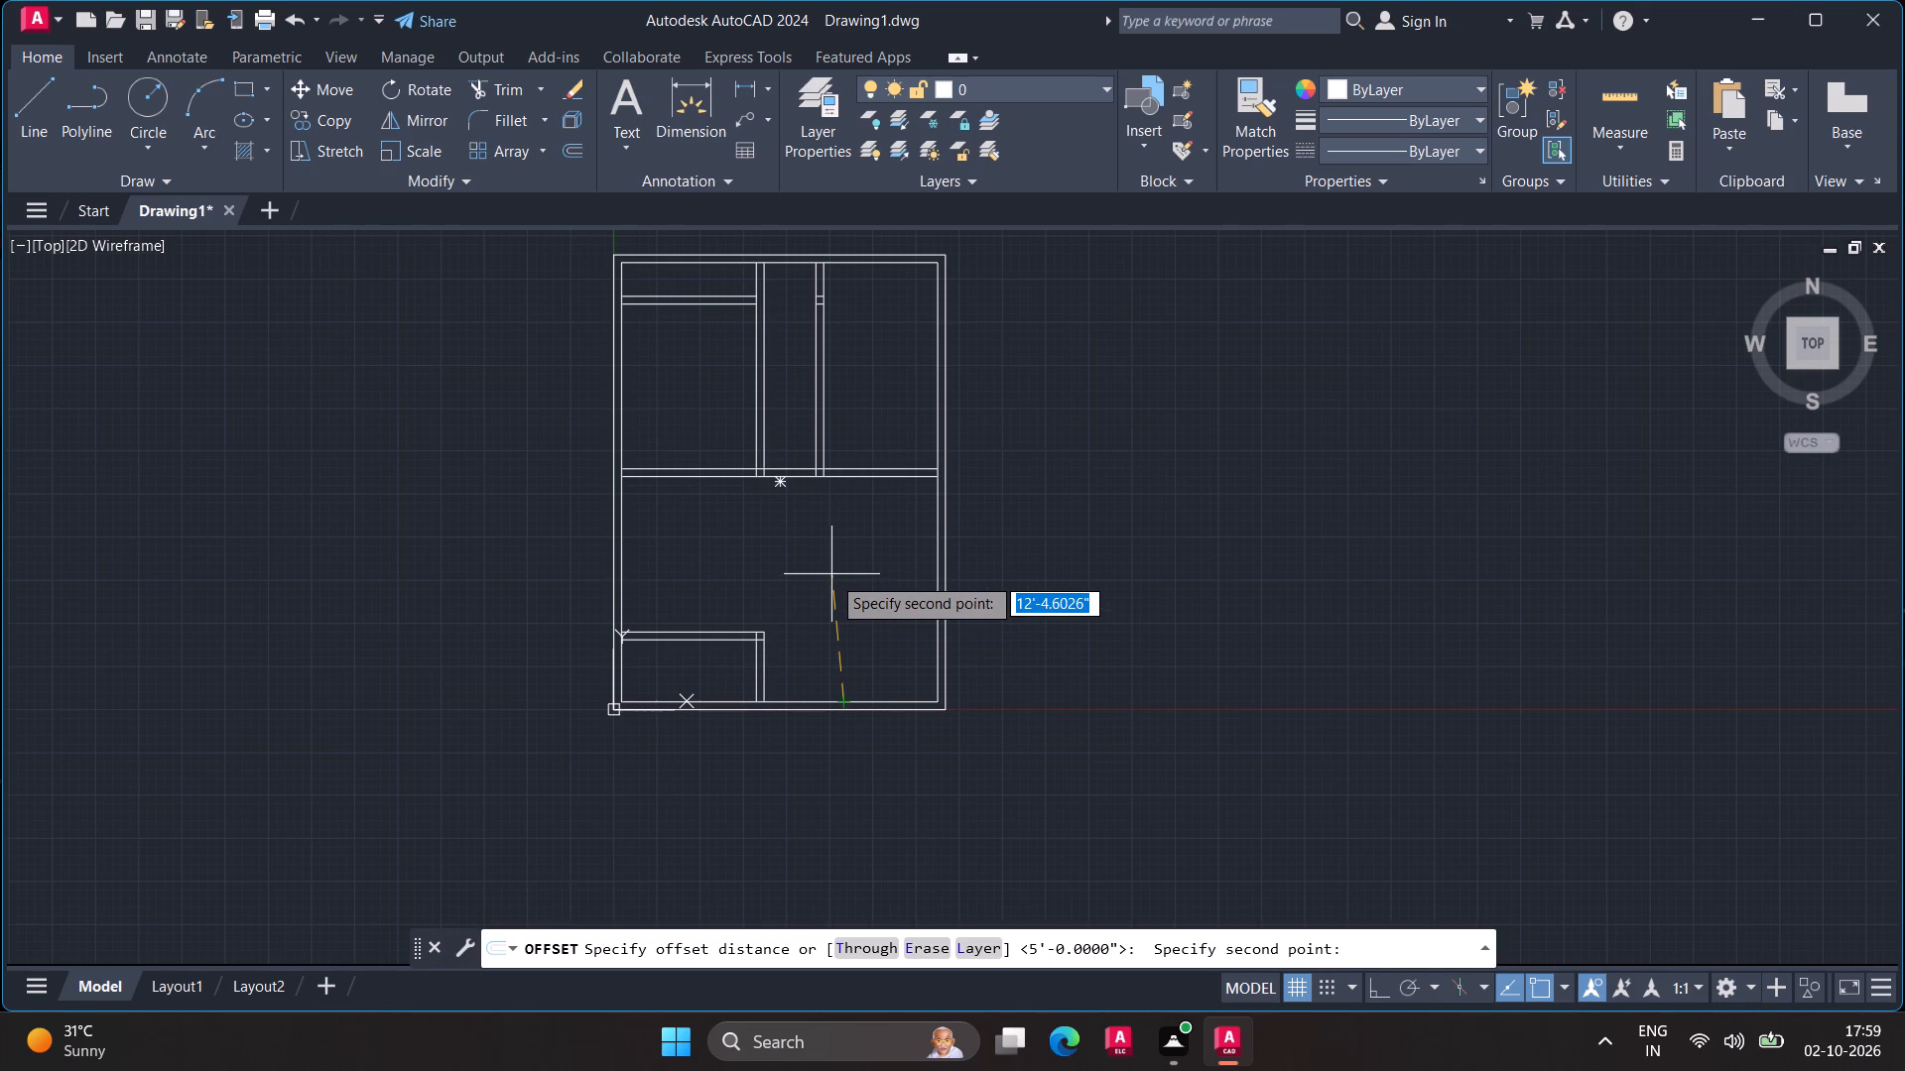
type("14'")
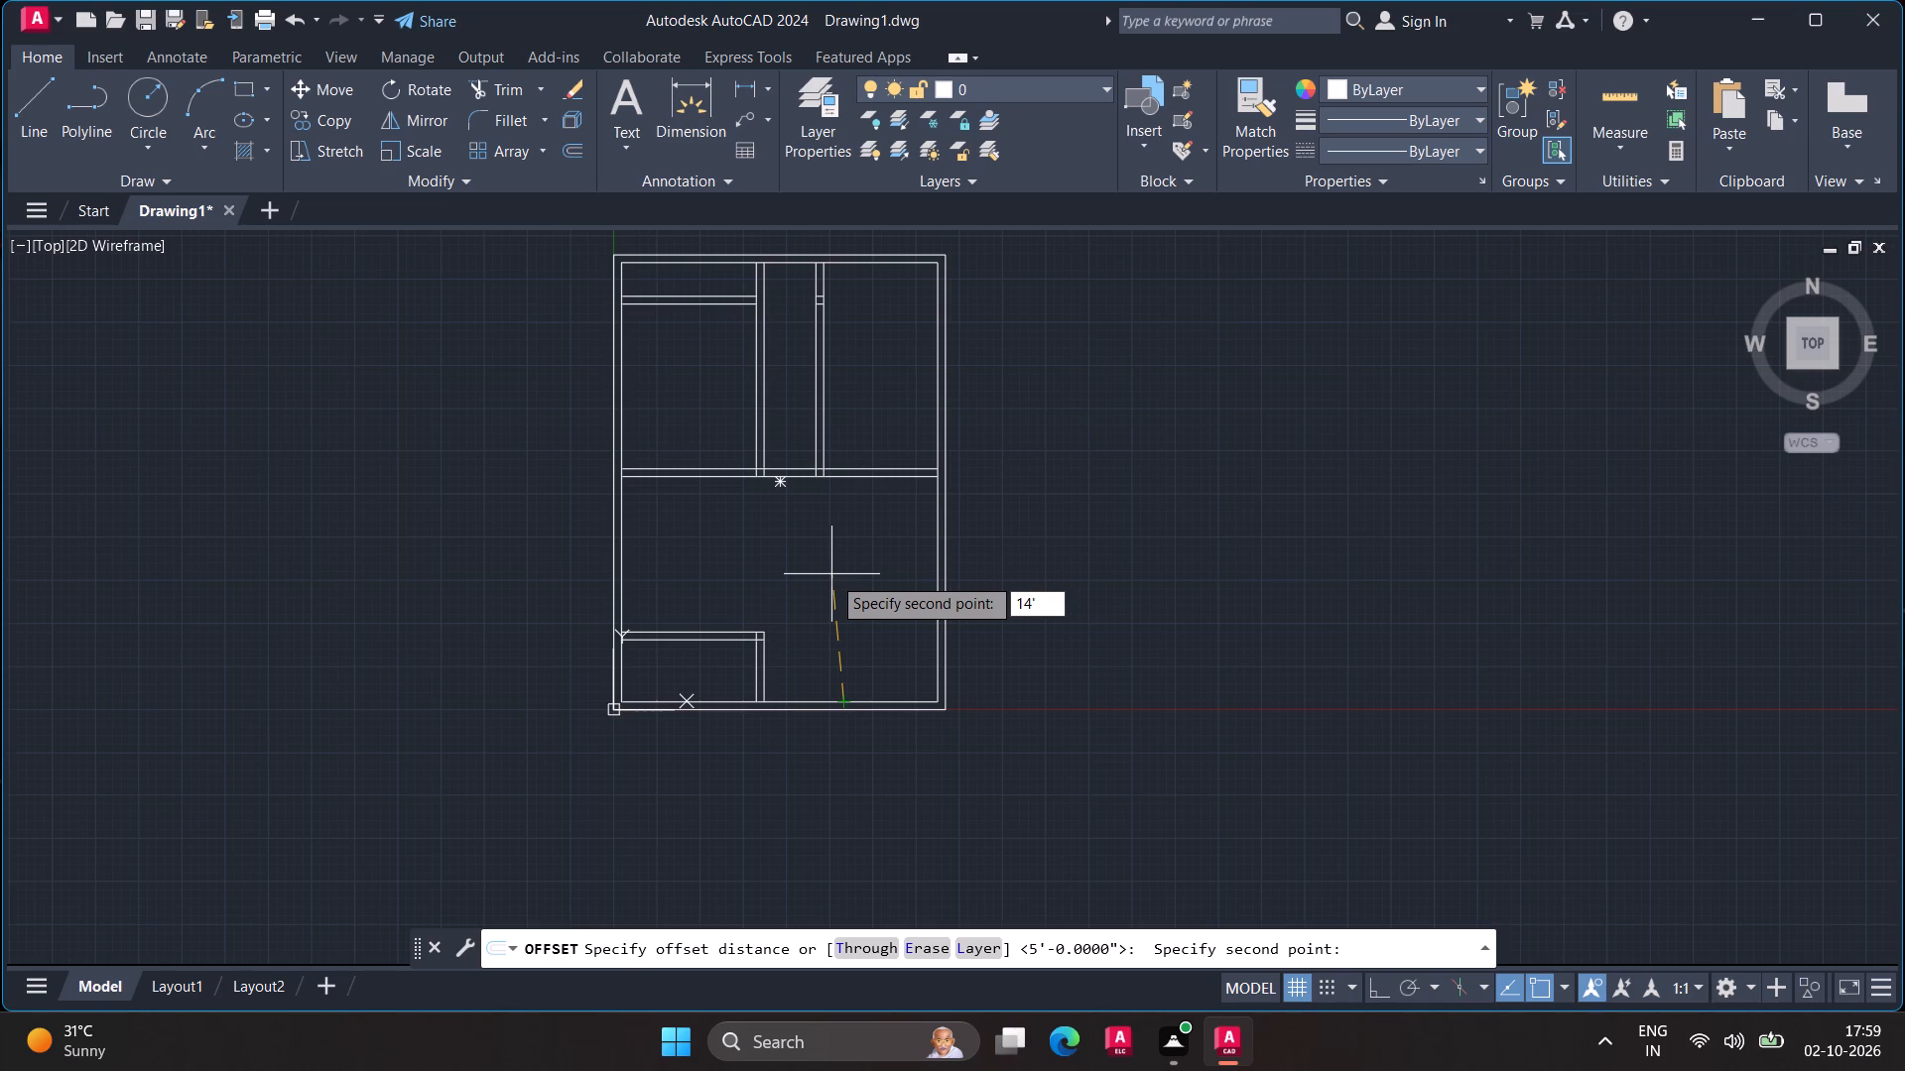
key("Return")
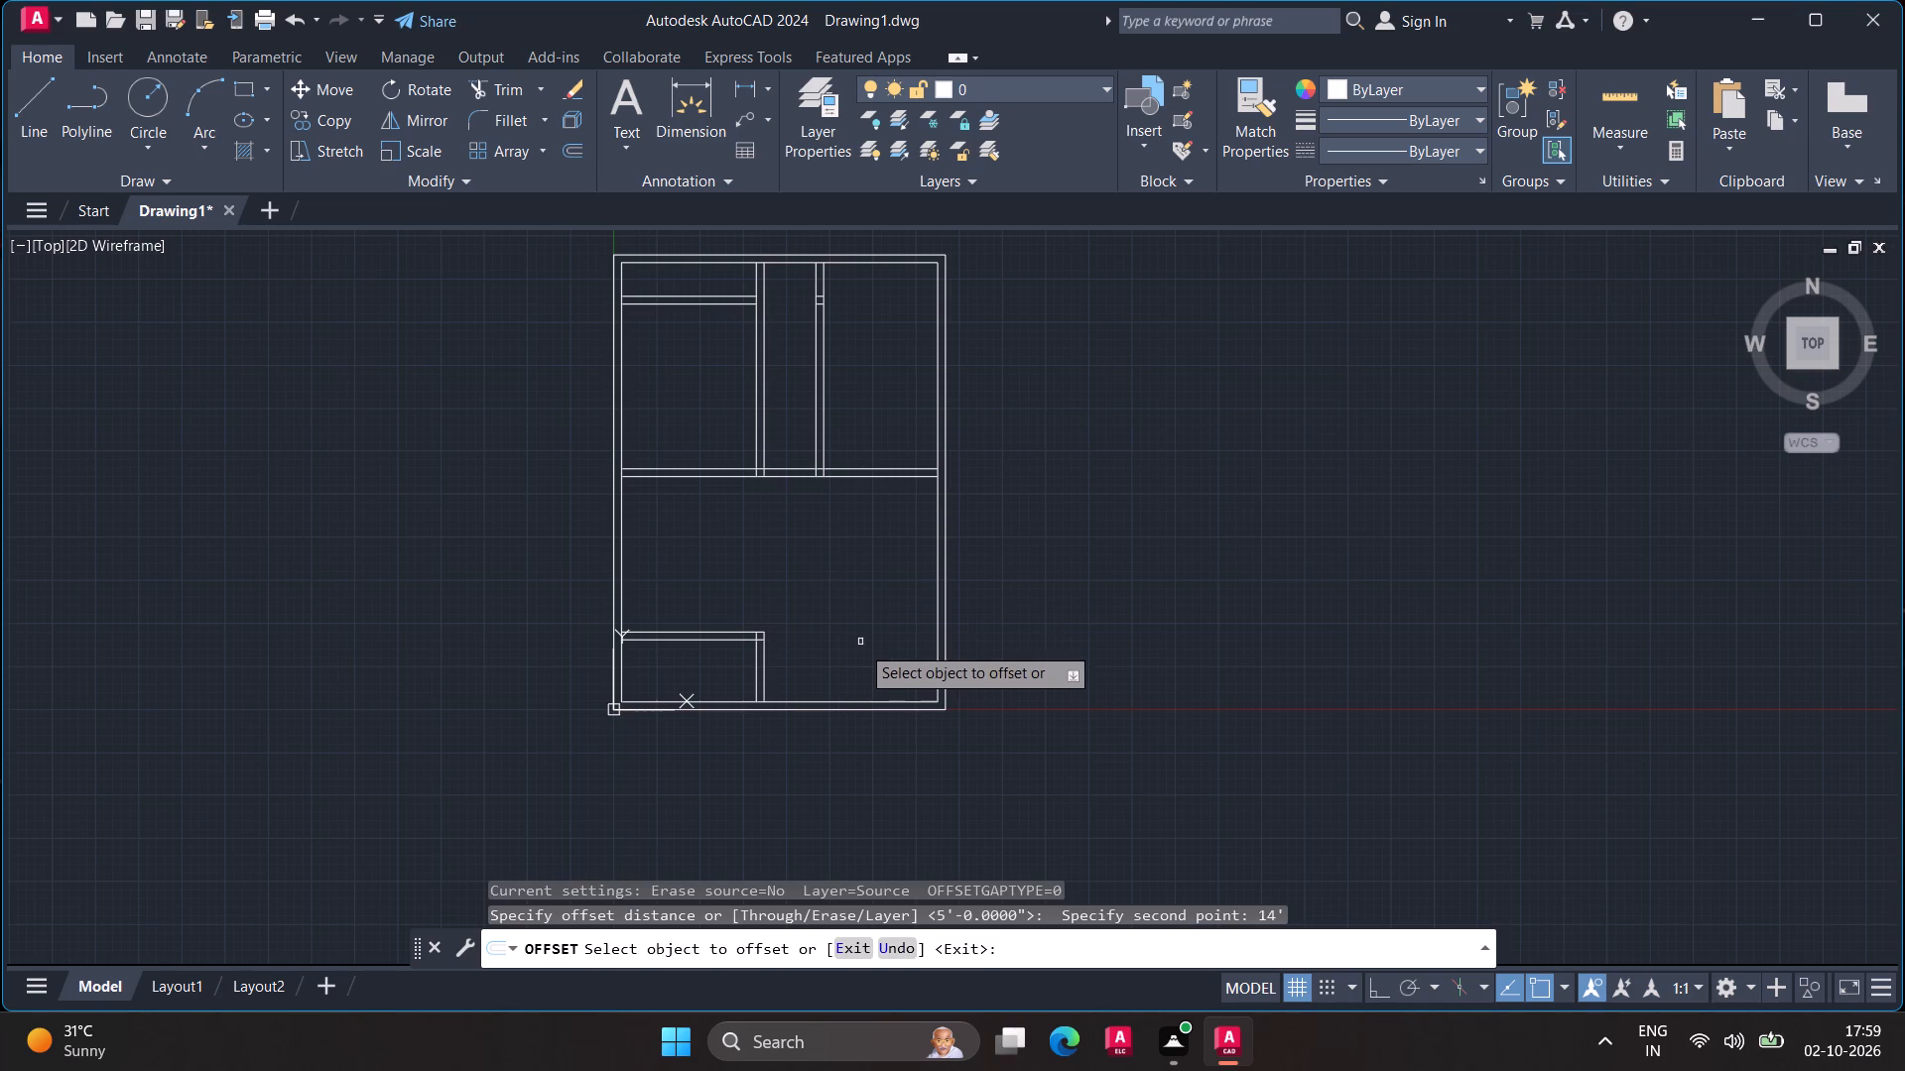
left_click(870, 700)
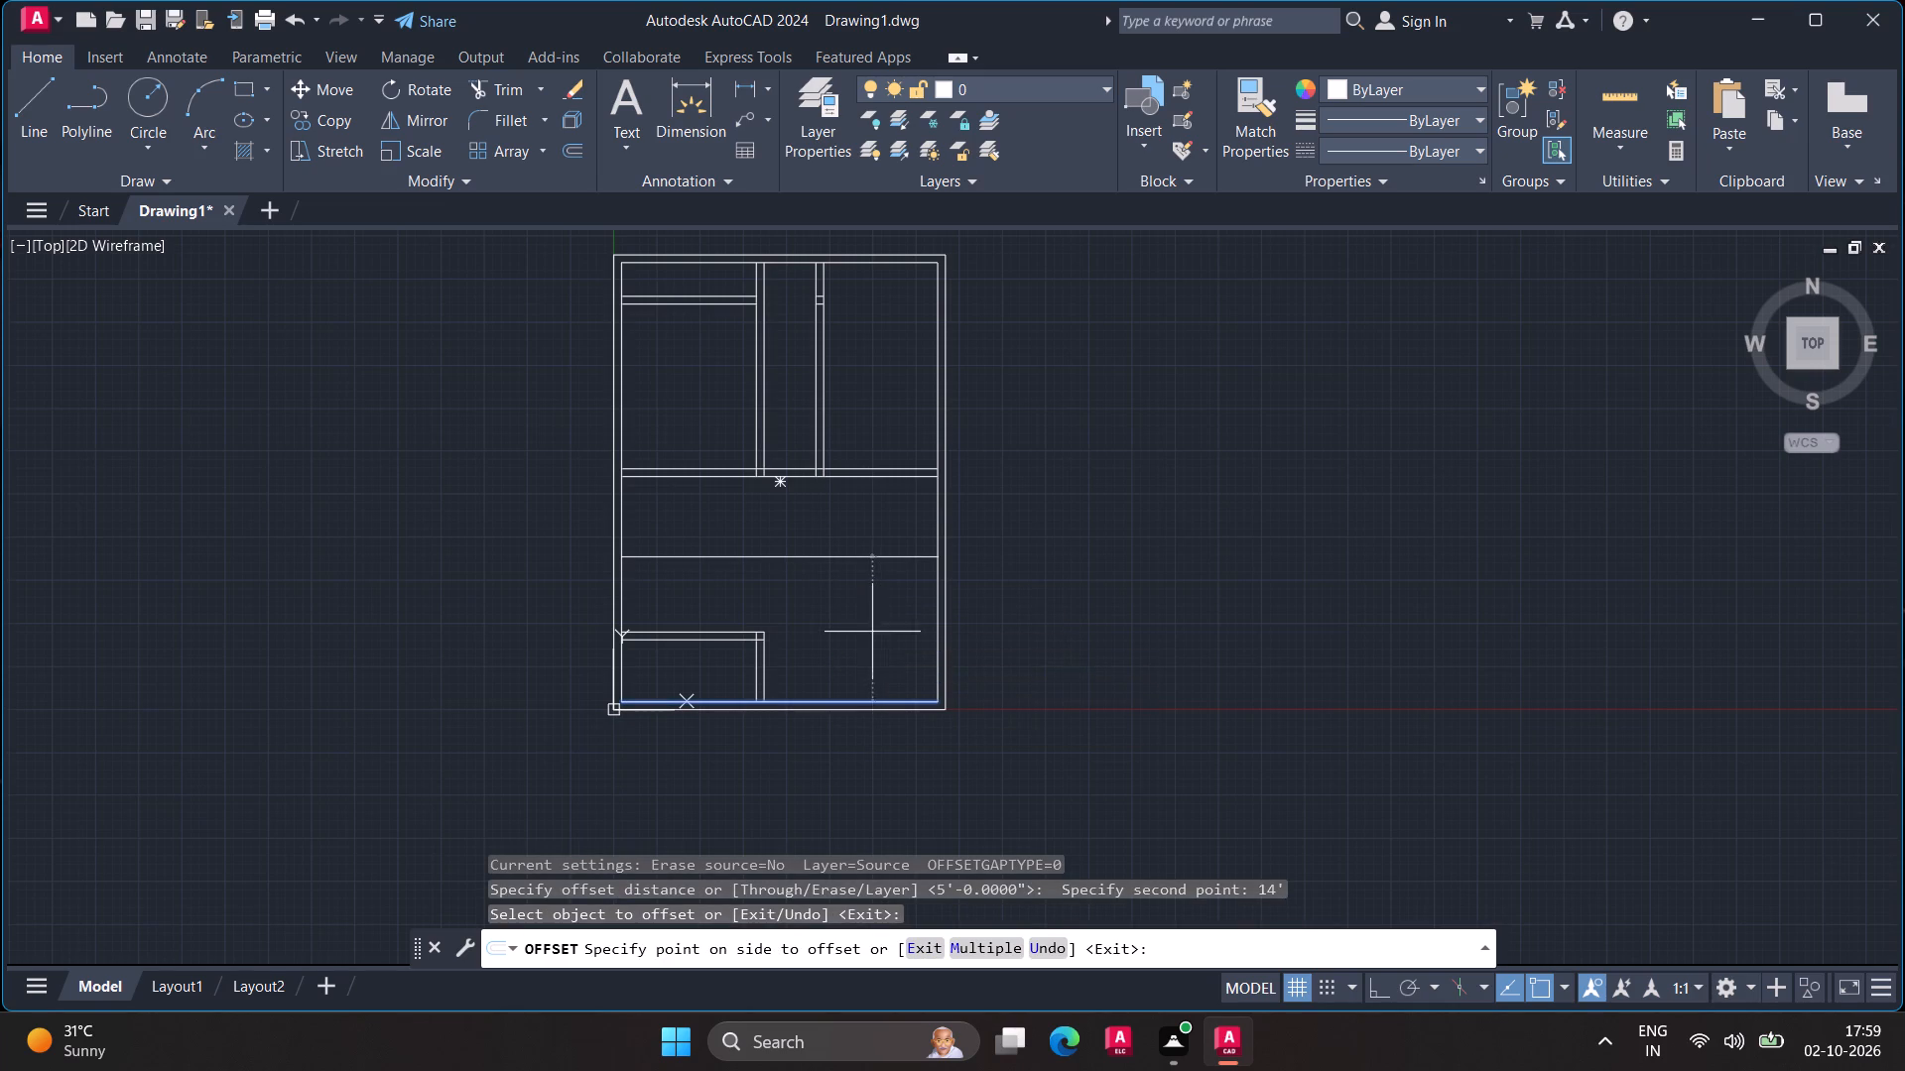
left_click(872, 633)
key("space")
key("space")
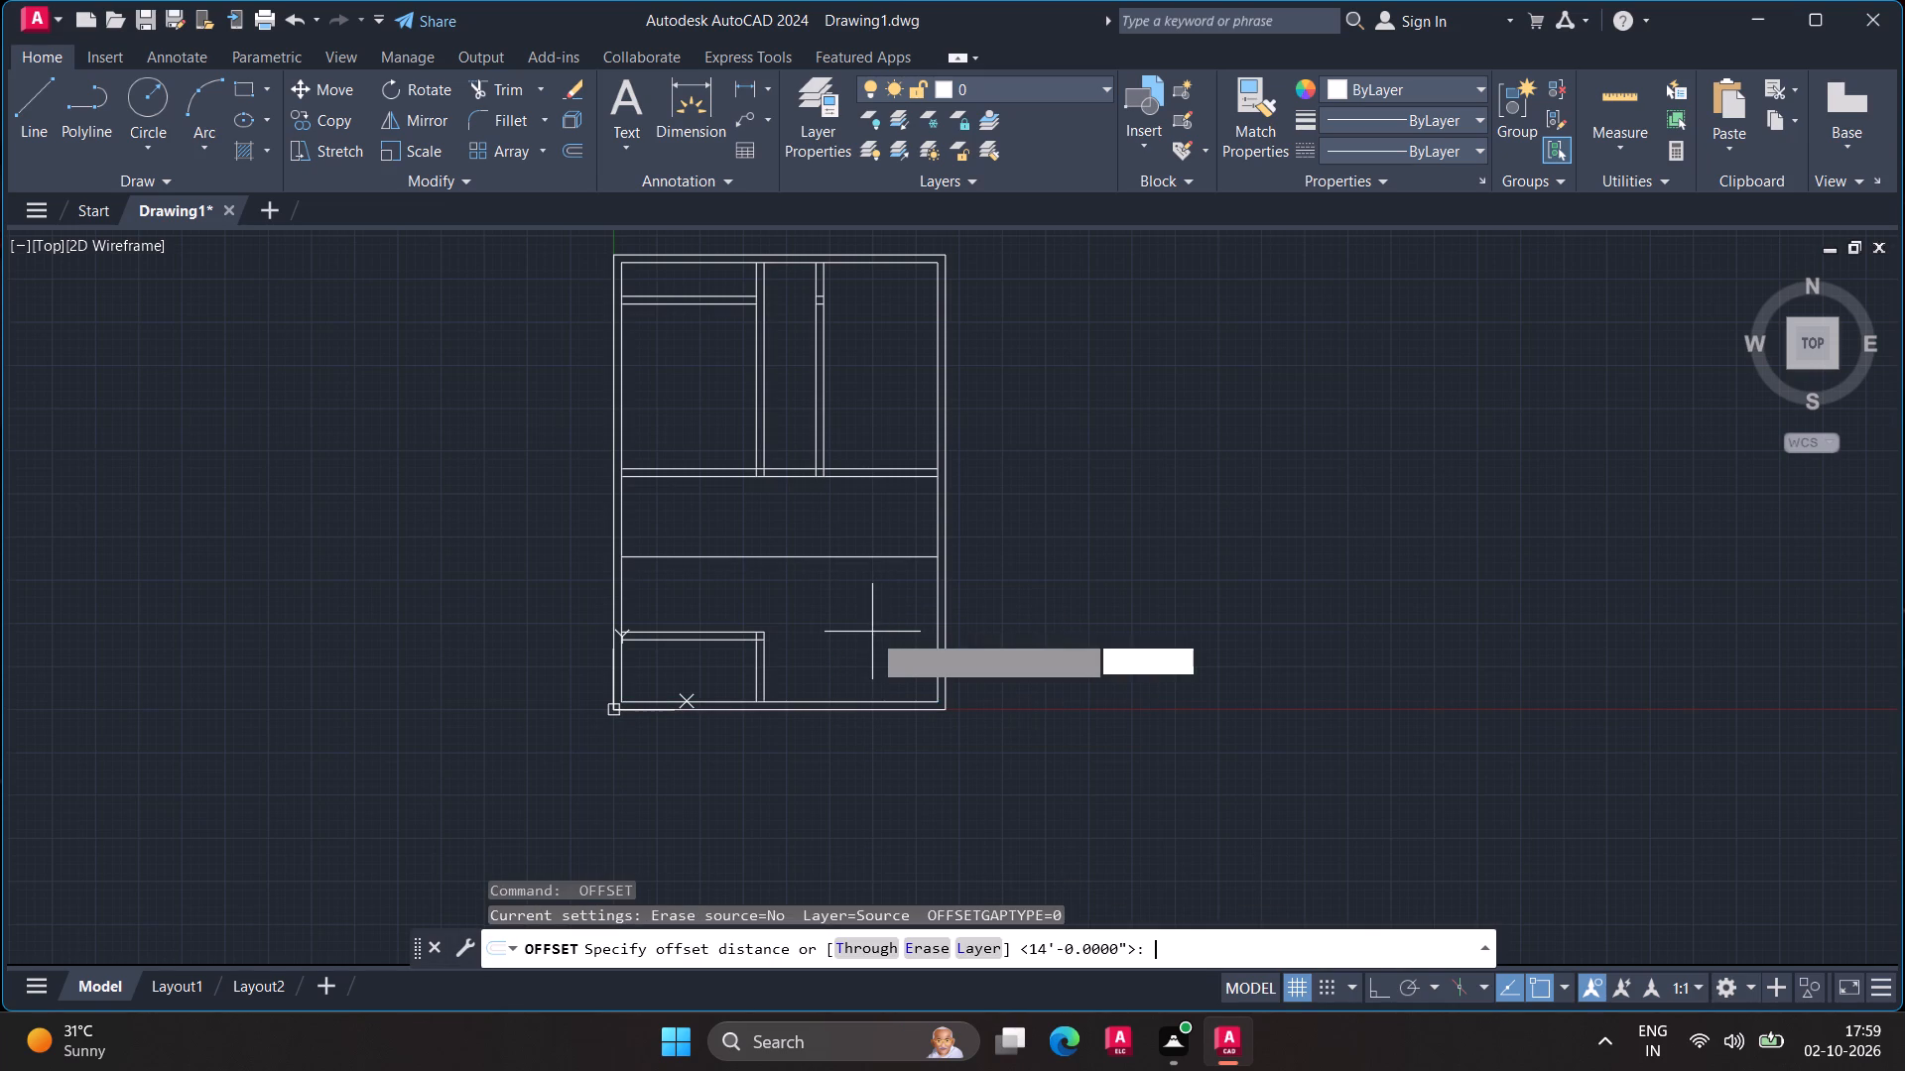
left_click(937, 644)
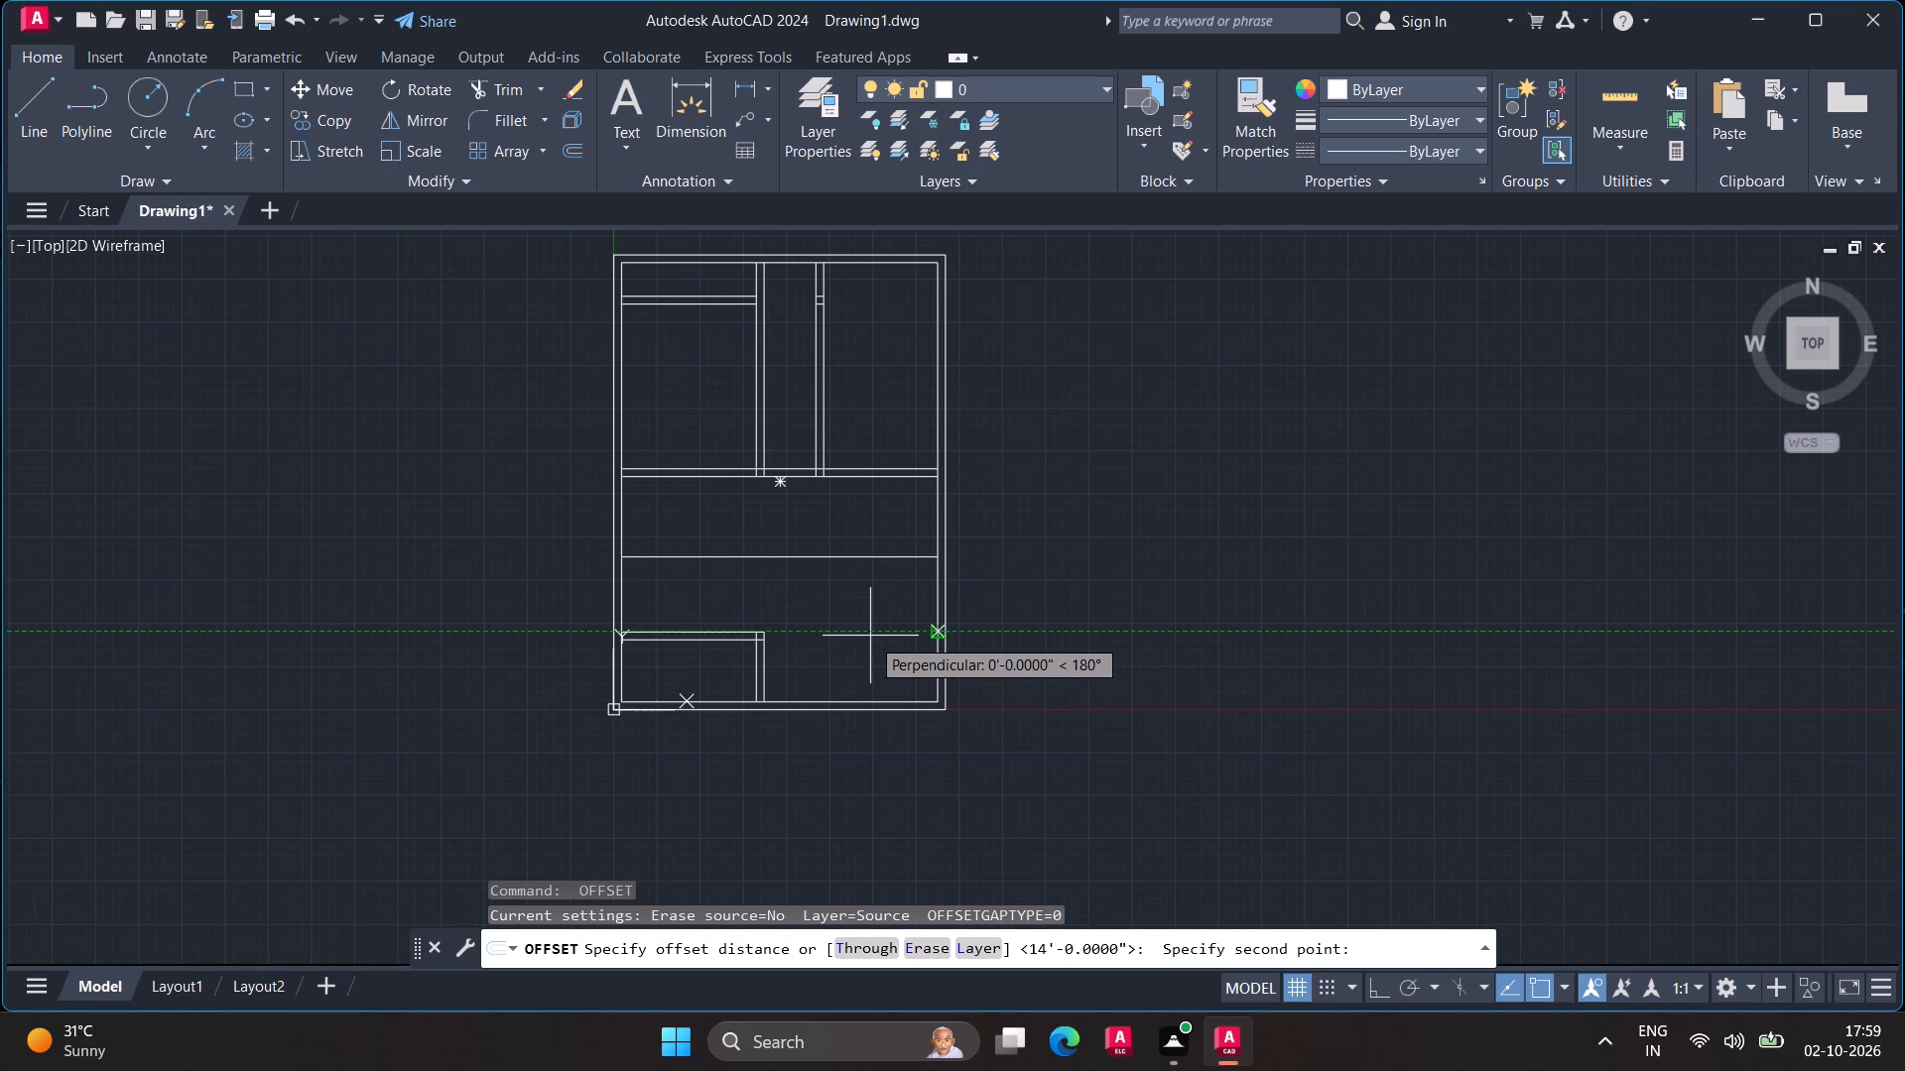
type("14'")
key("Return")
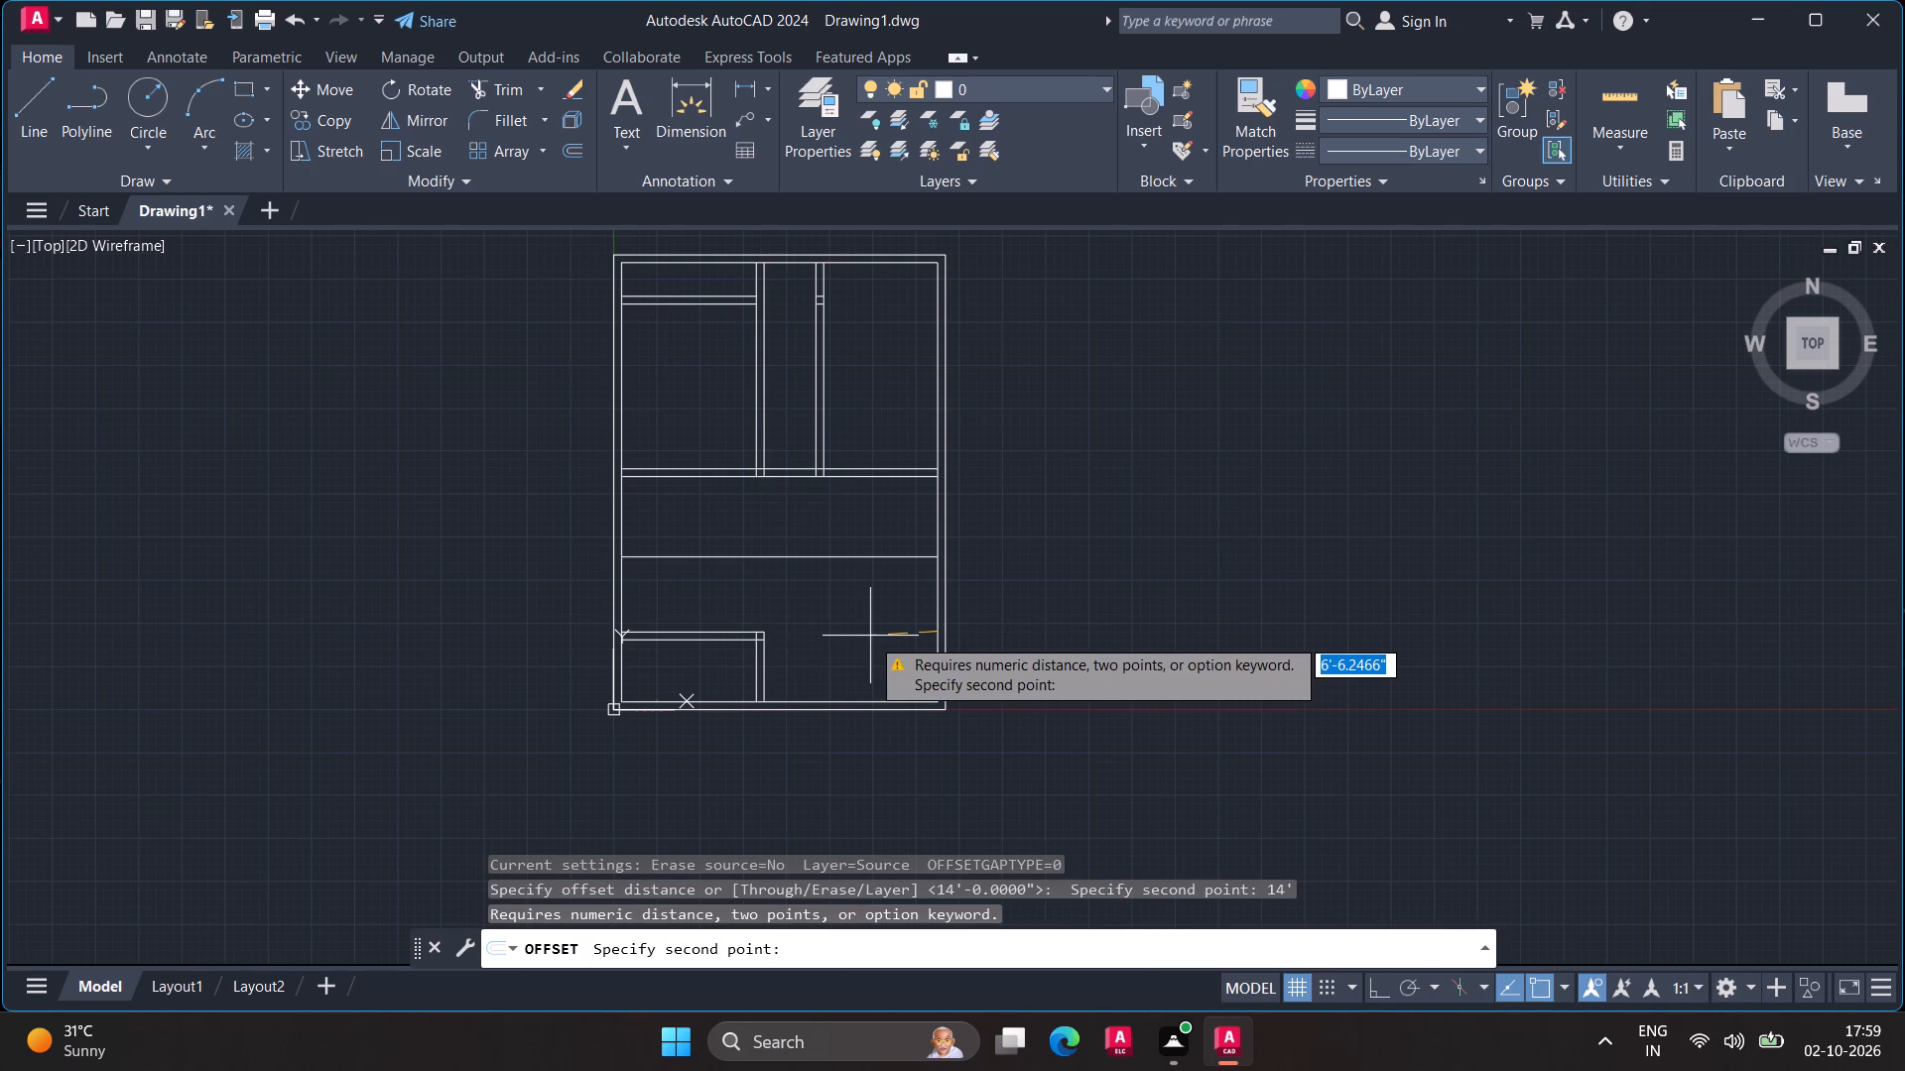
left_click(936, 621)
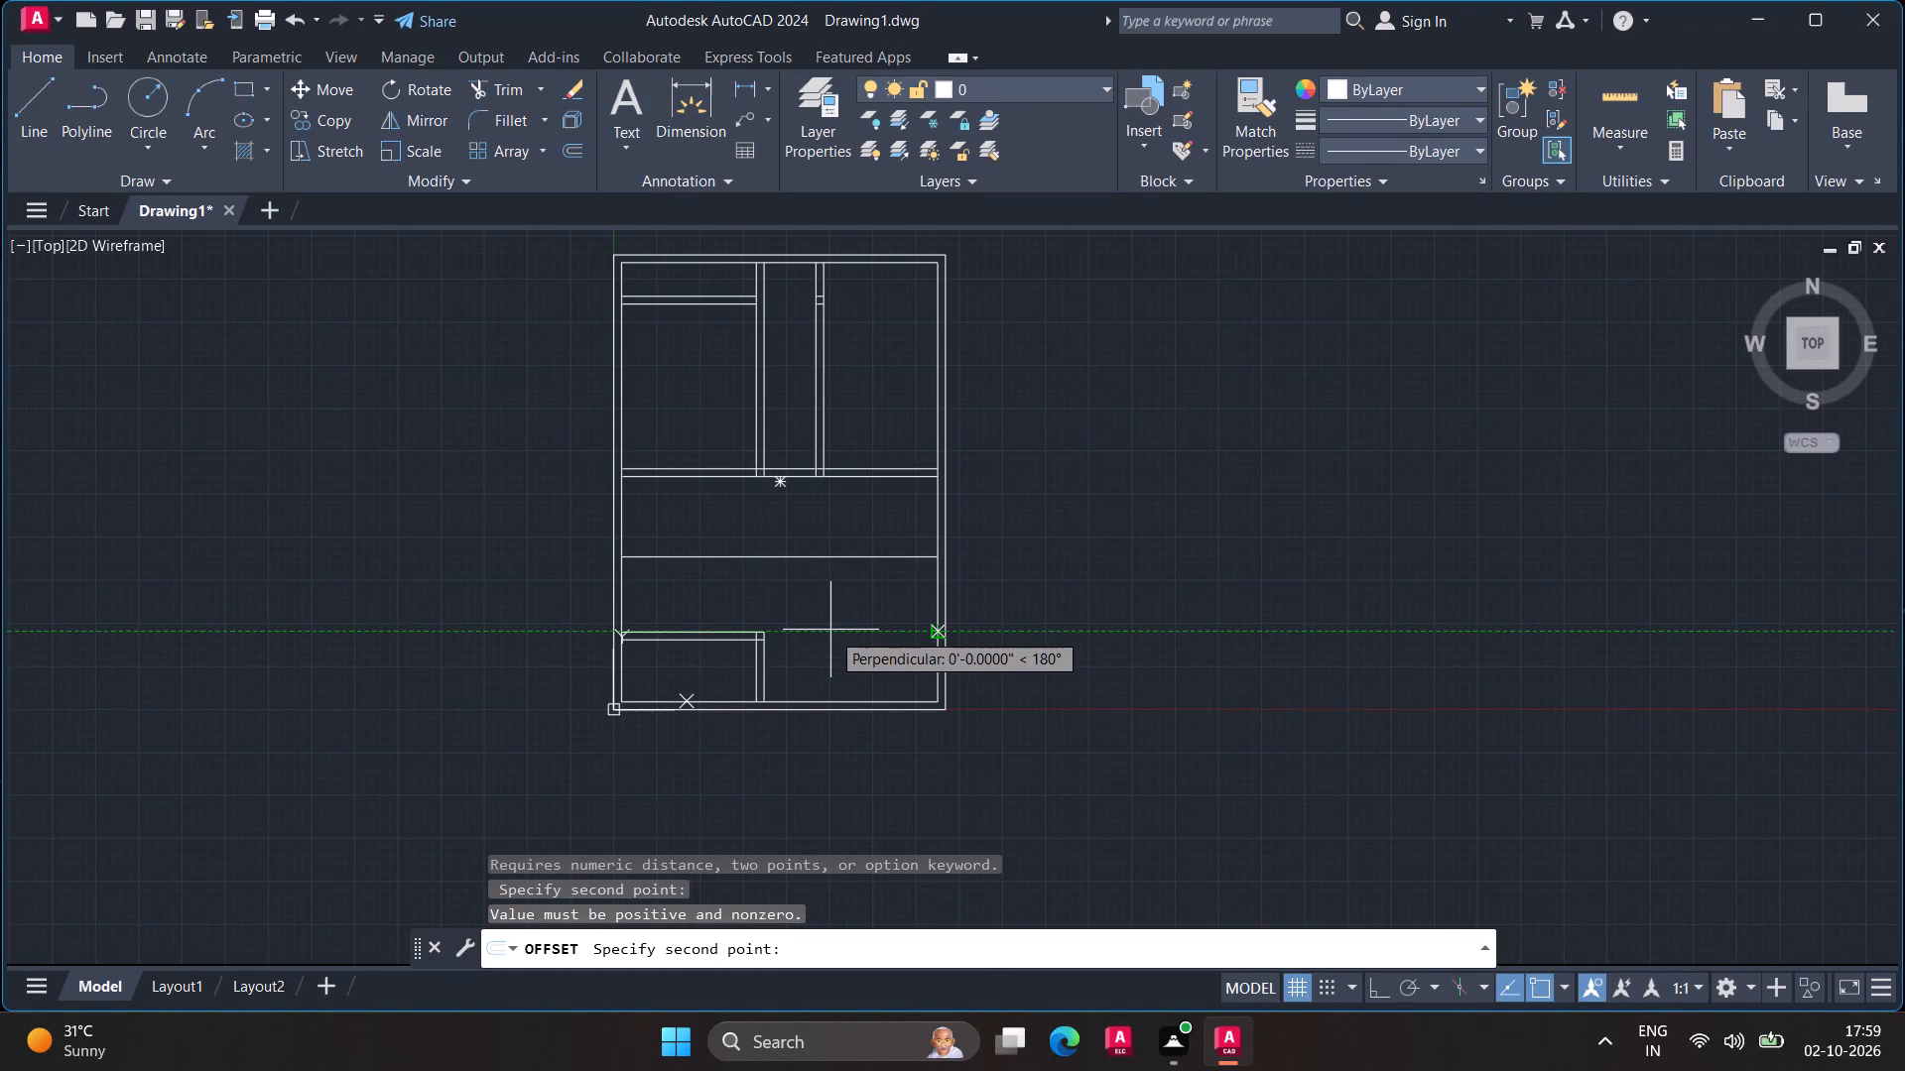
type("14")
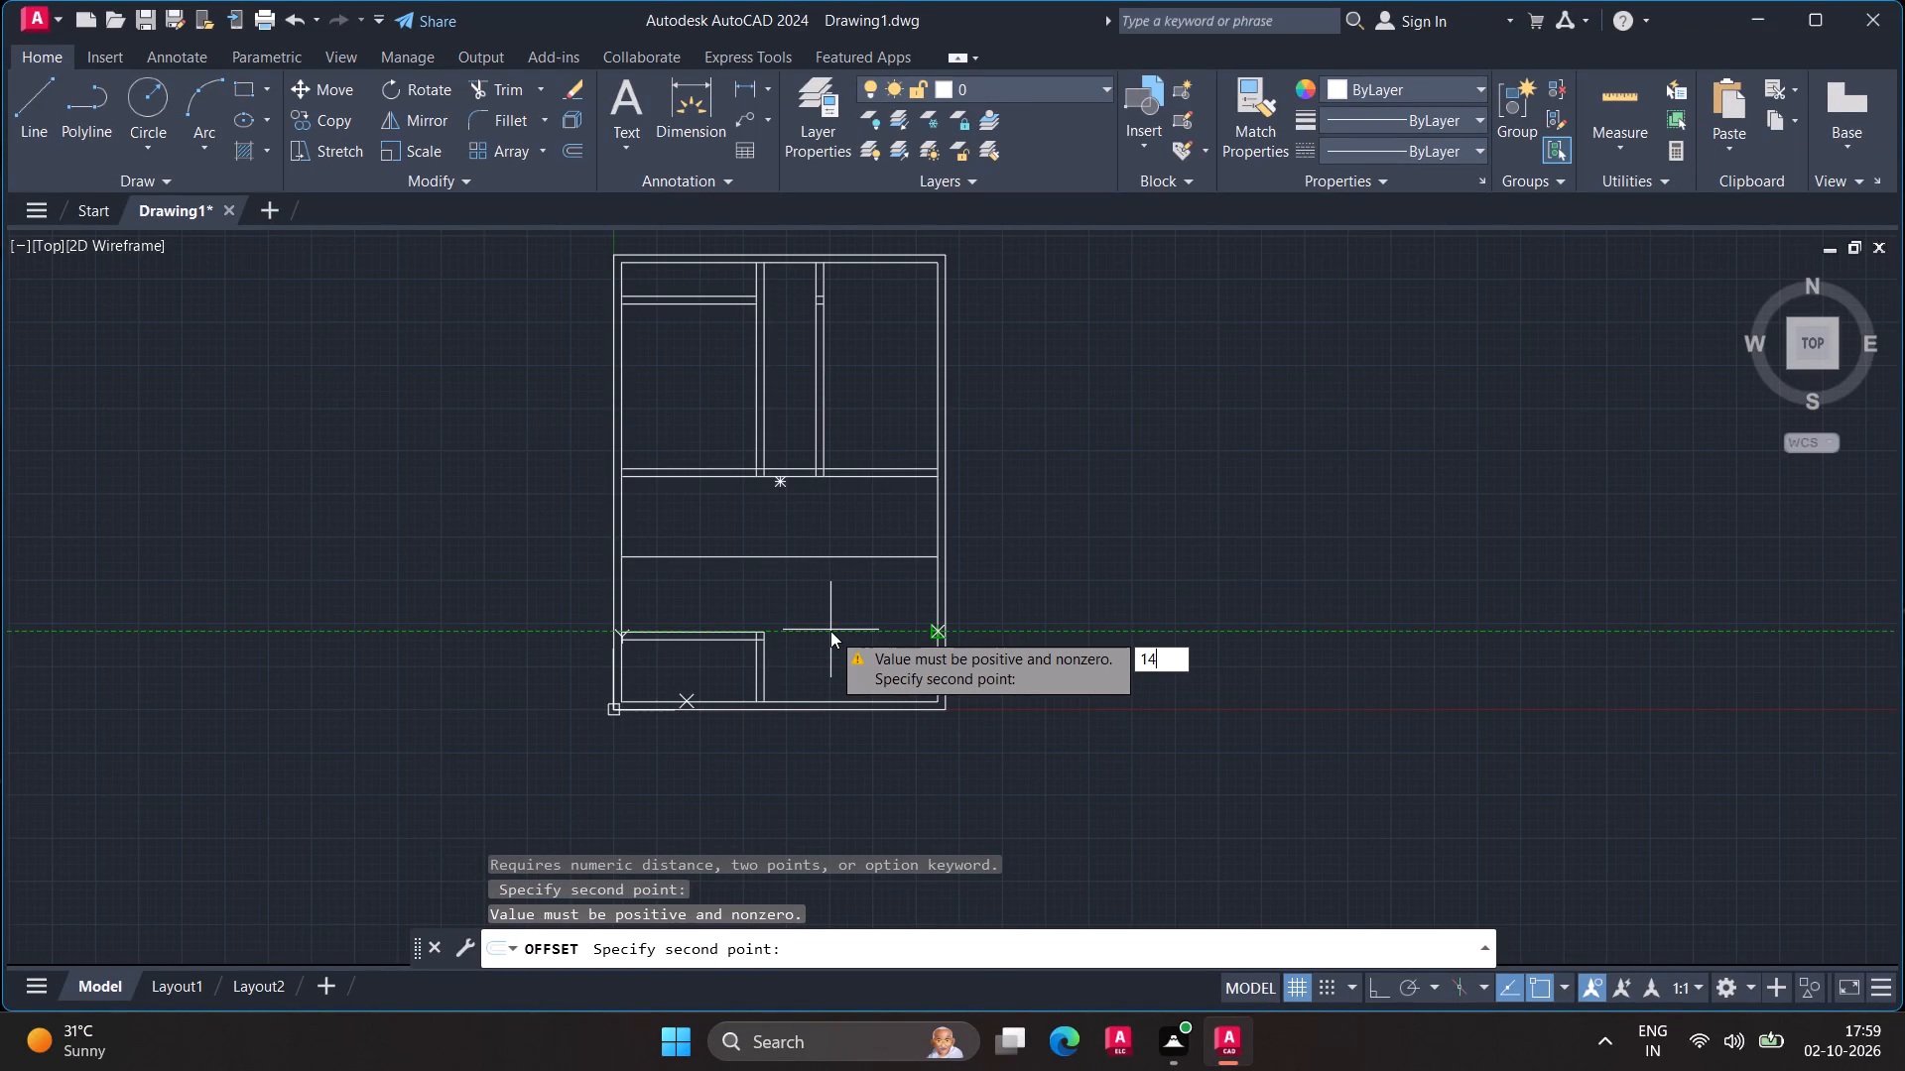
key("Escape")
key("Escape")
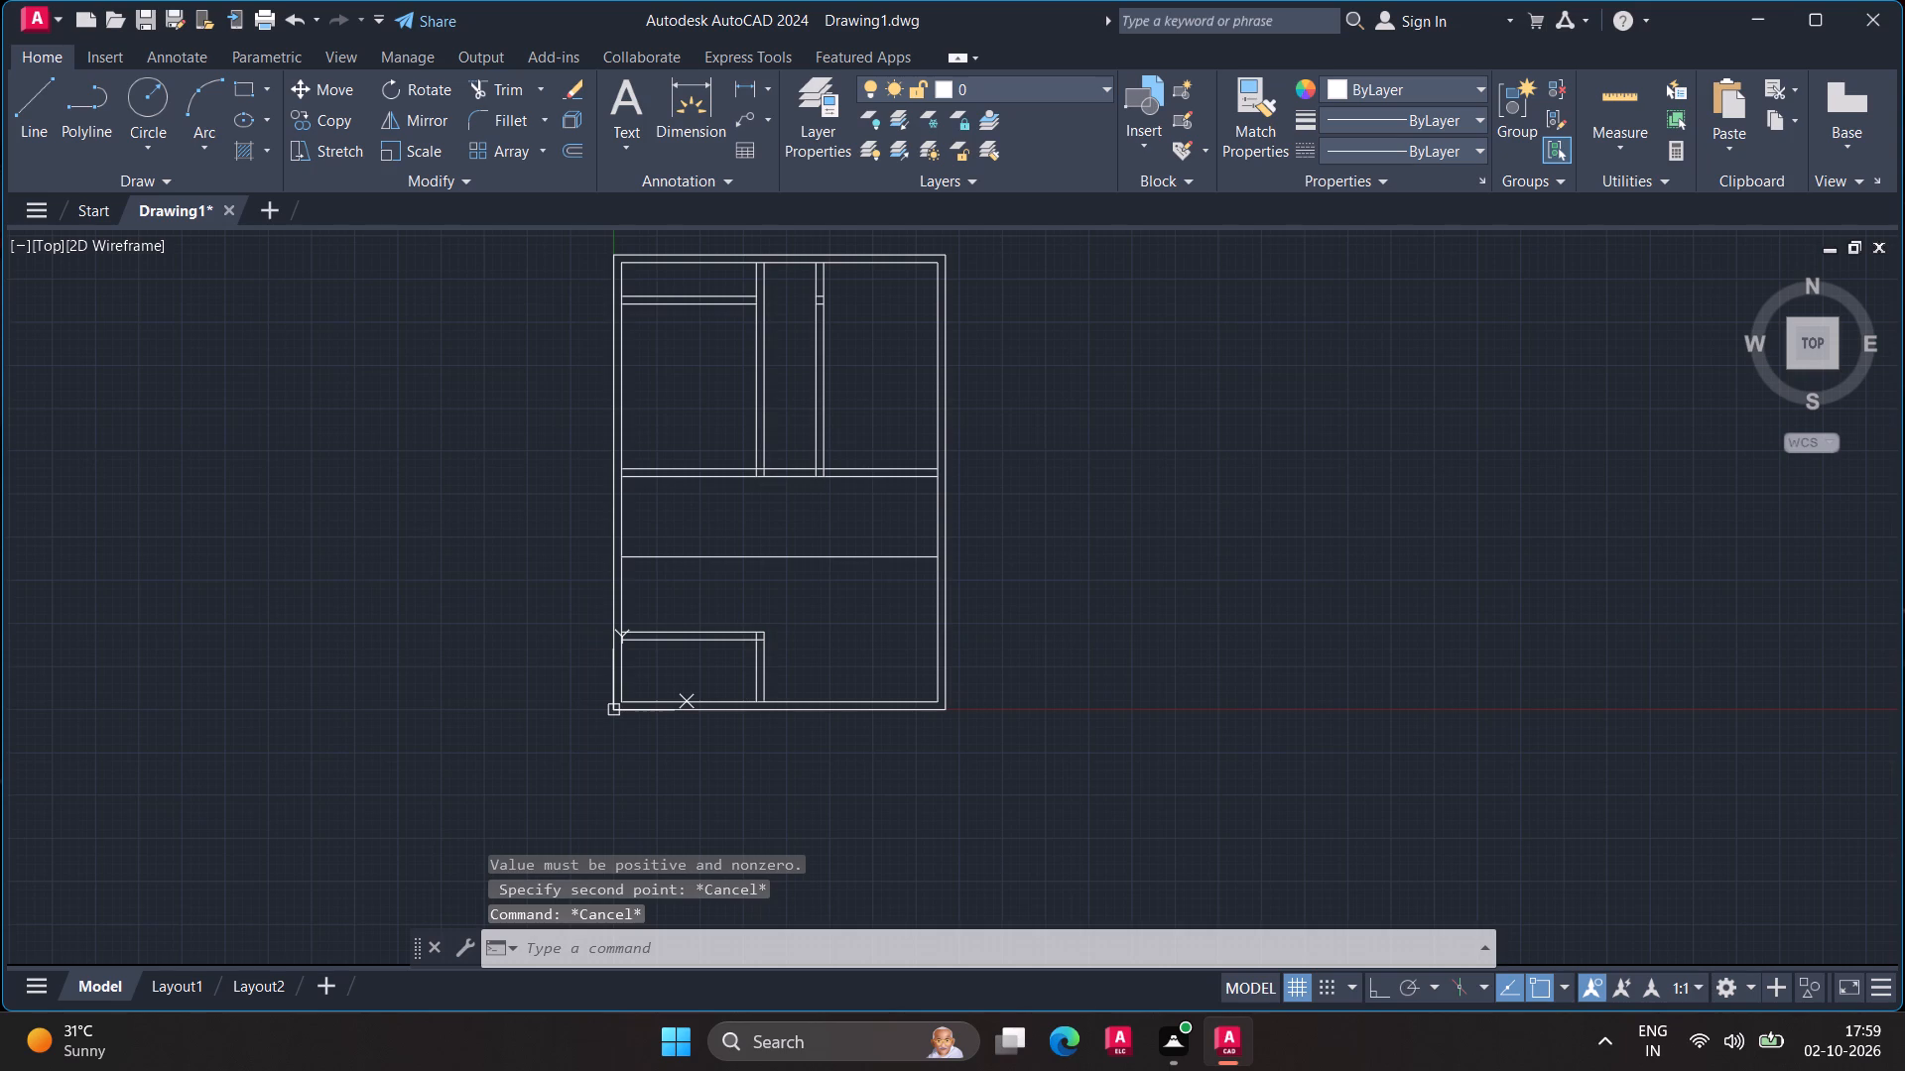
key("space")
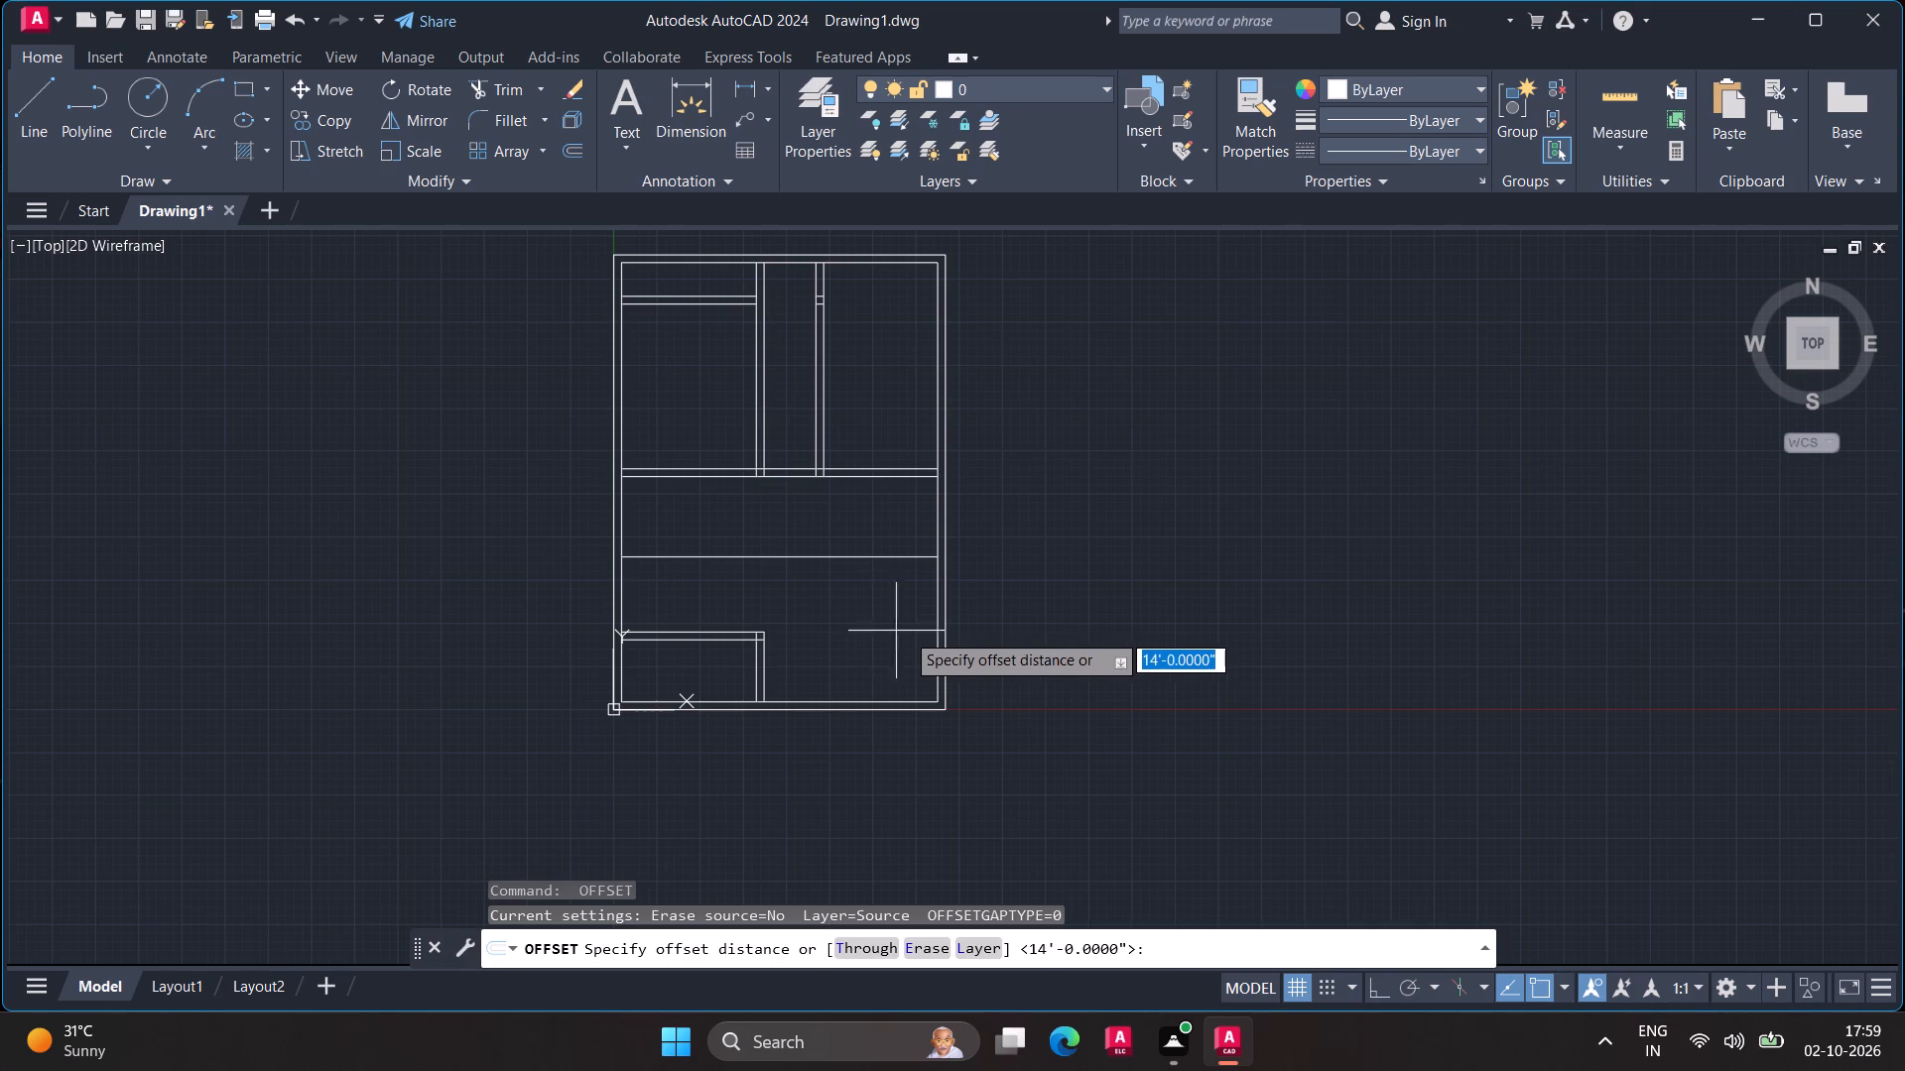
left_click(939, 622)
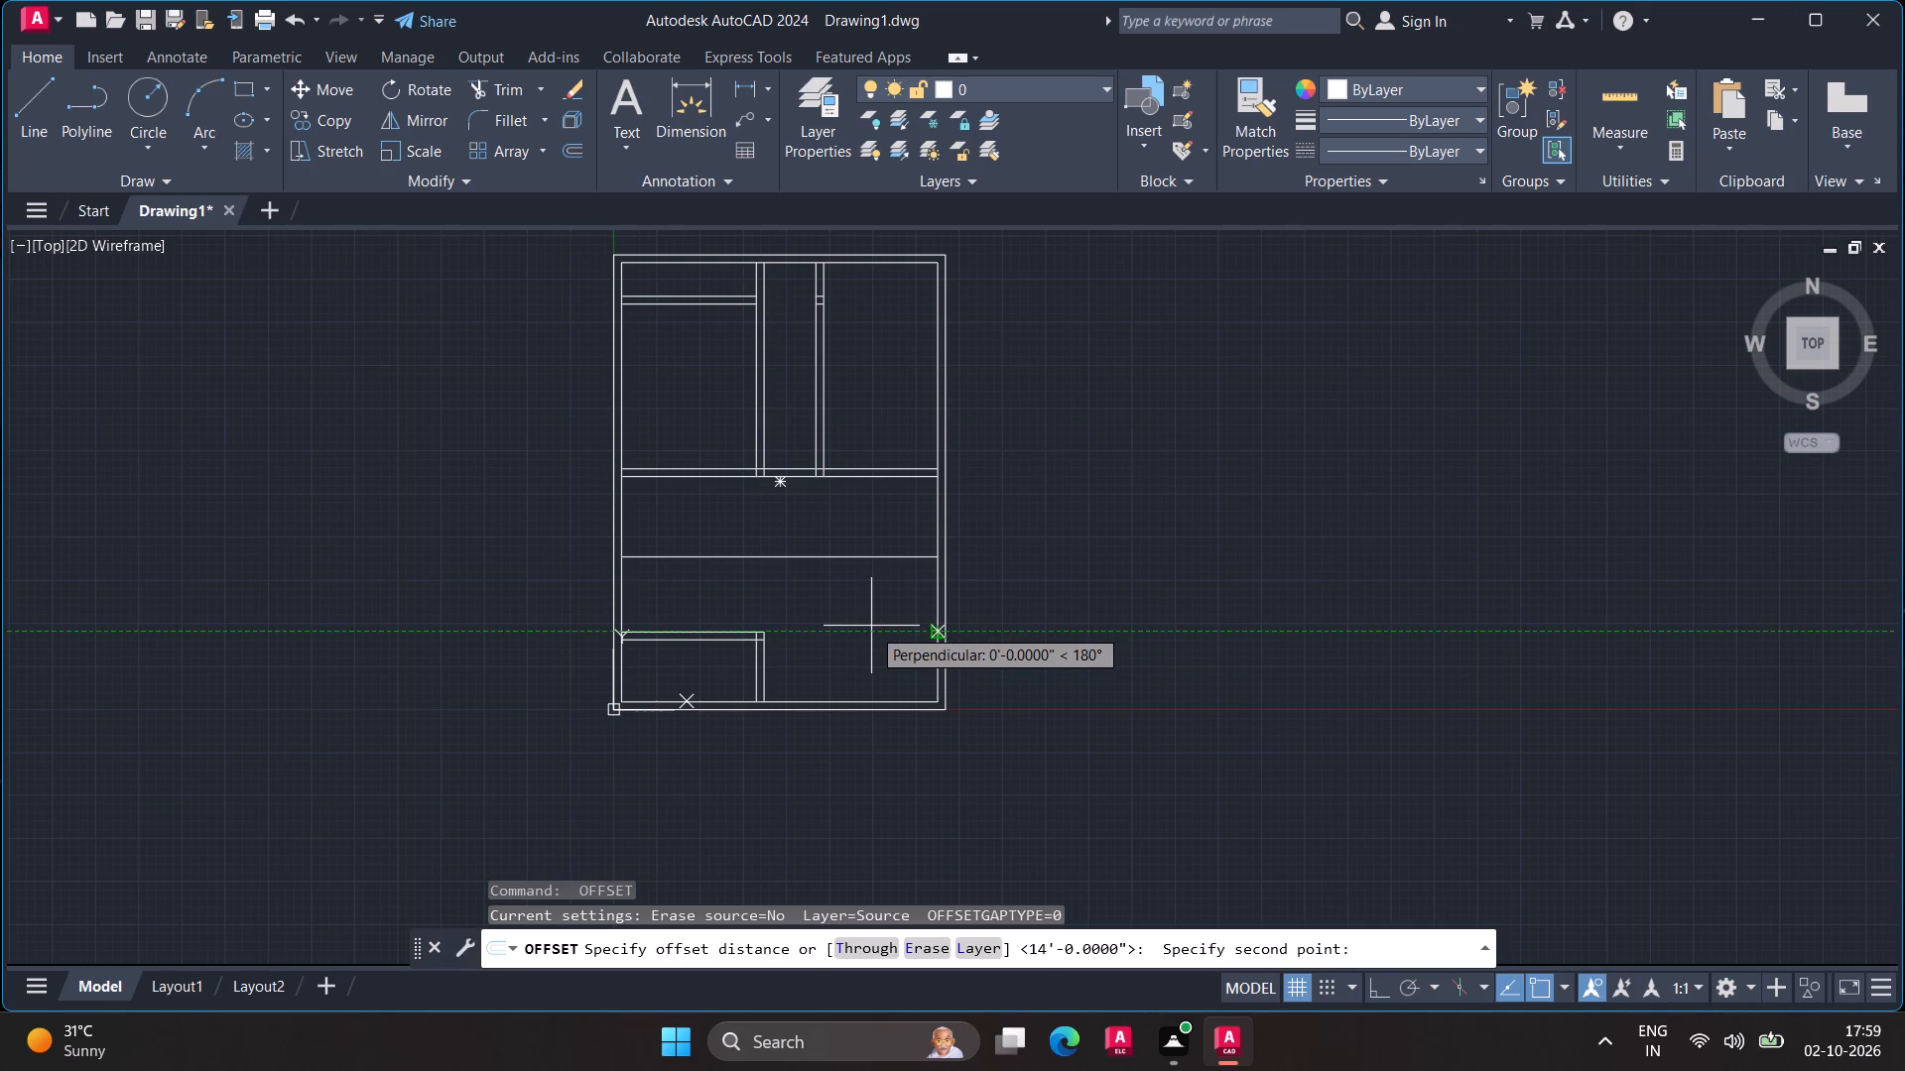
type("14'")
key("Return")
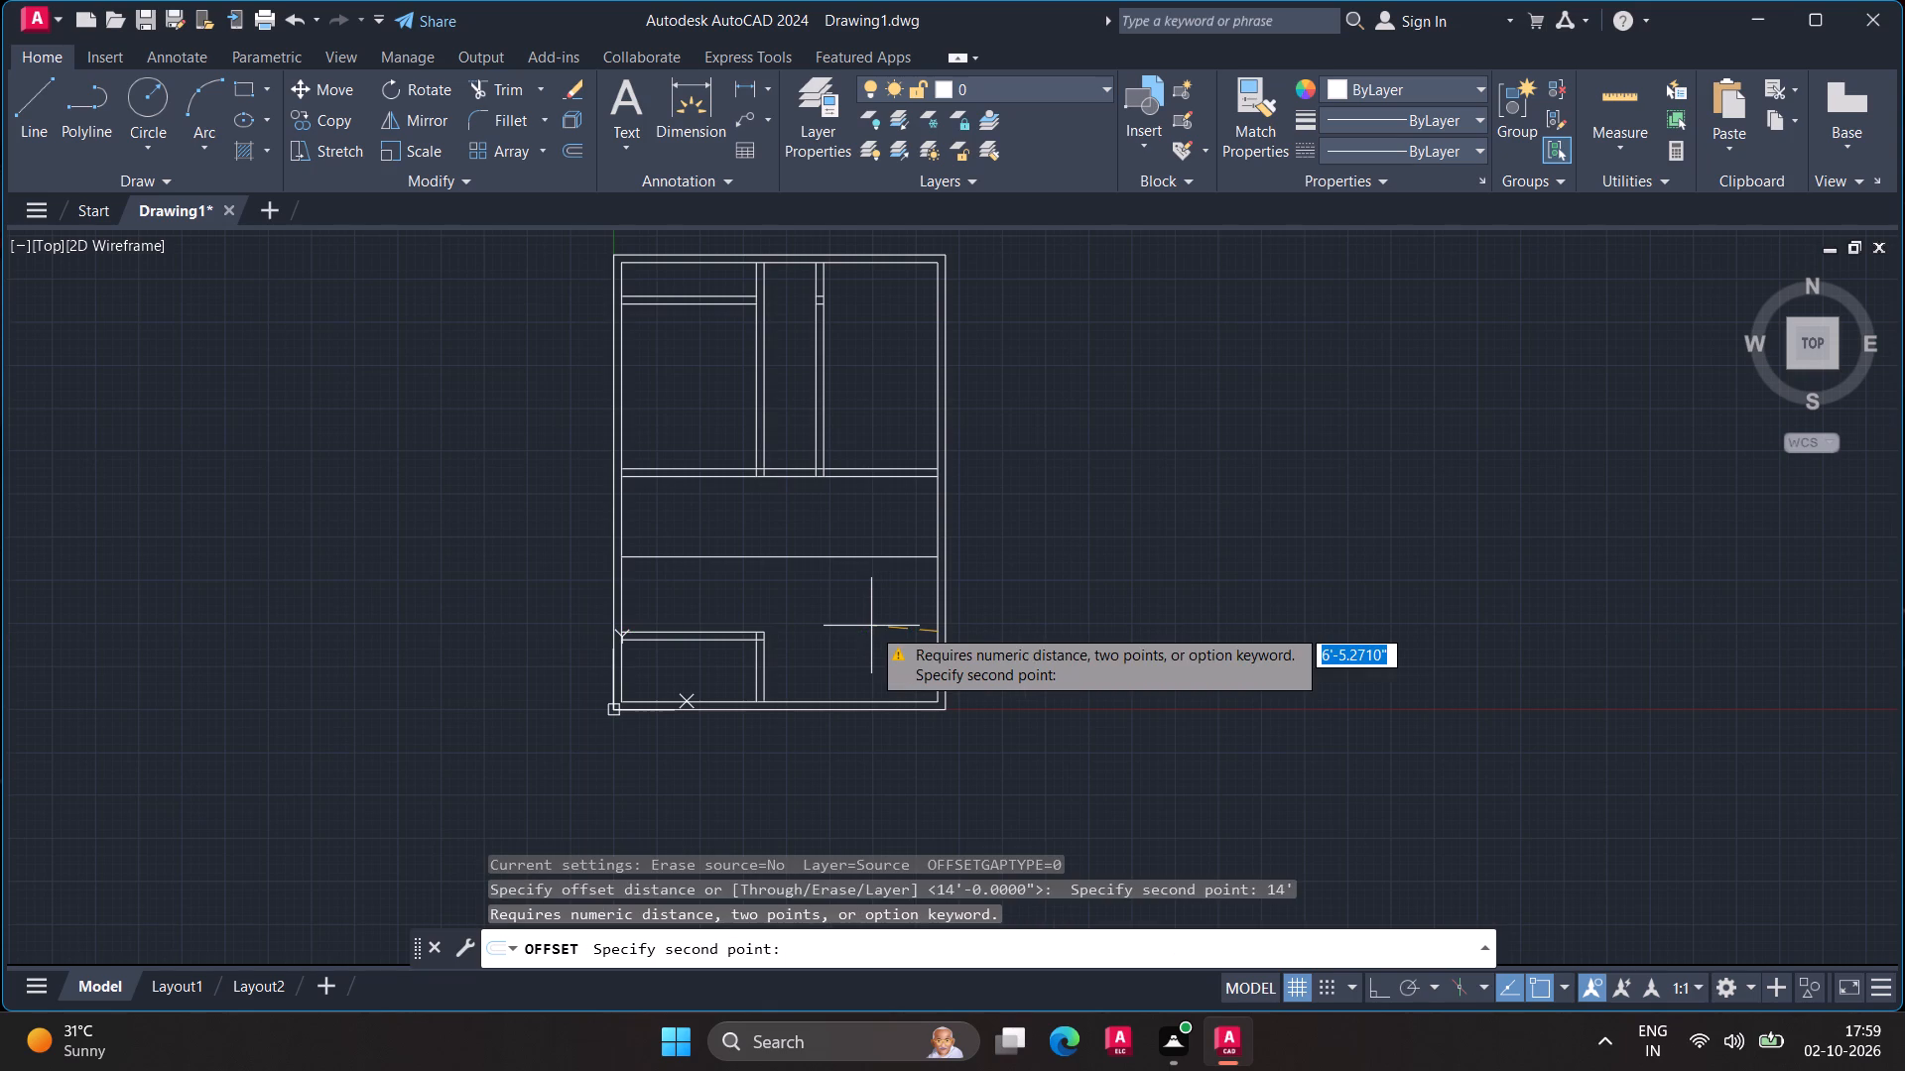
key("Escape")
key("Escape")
Offset the right outer wall's inner line 14' to the left, into the plan.
key("o")
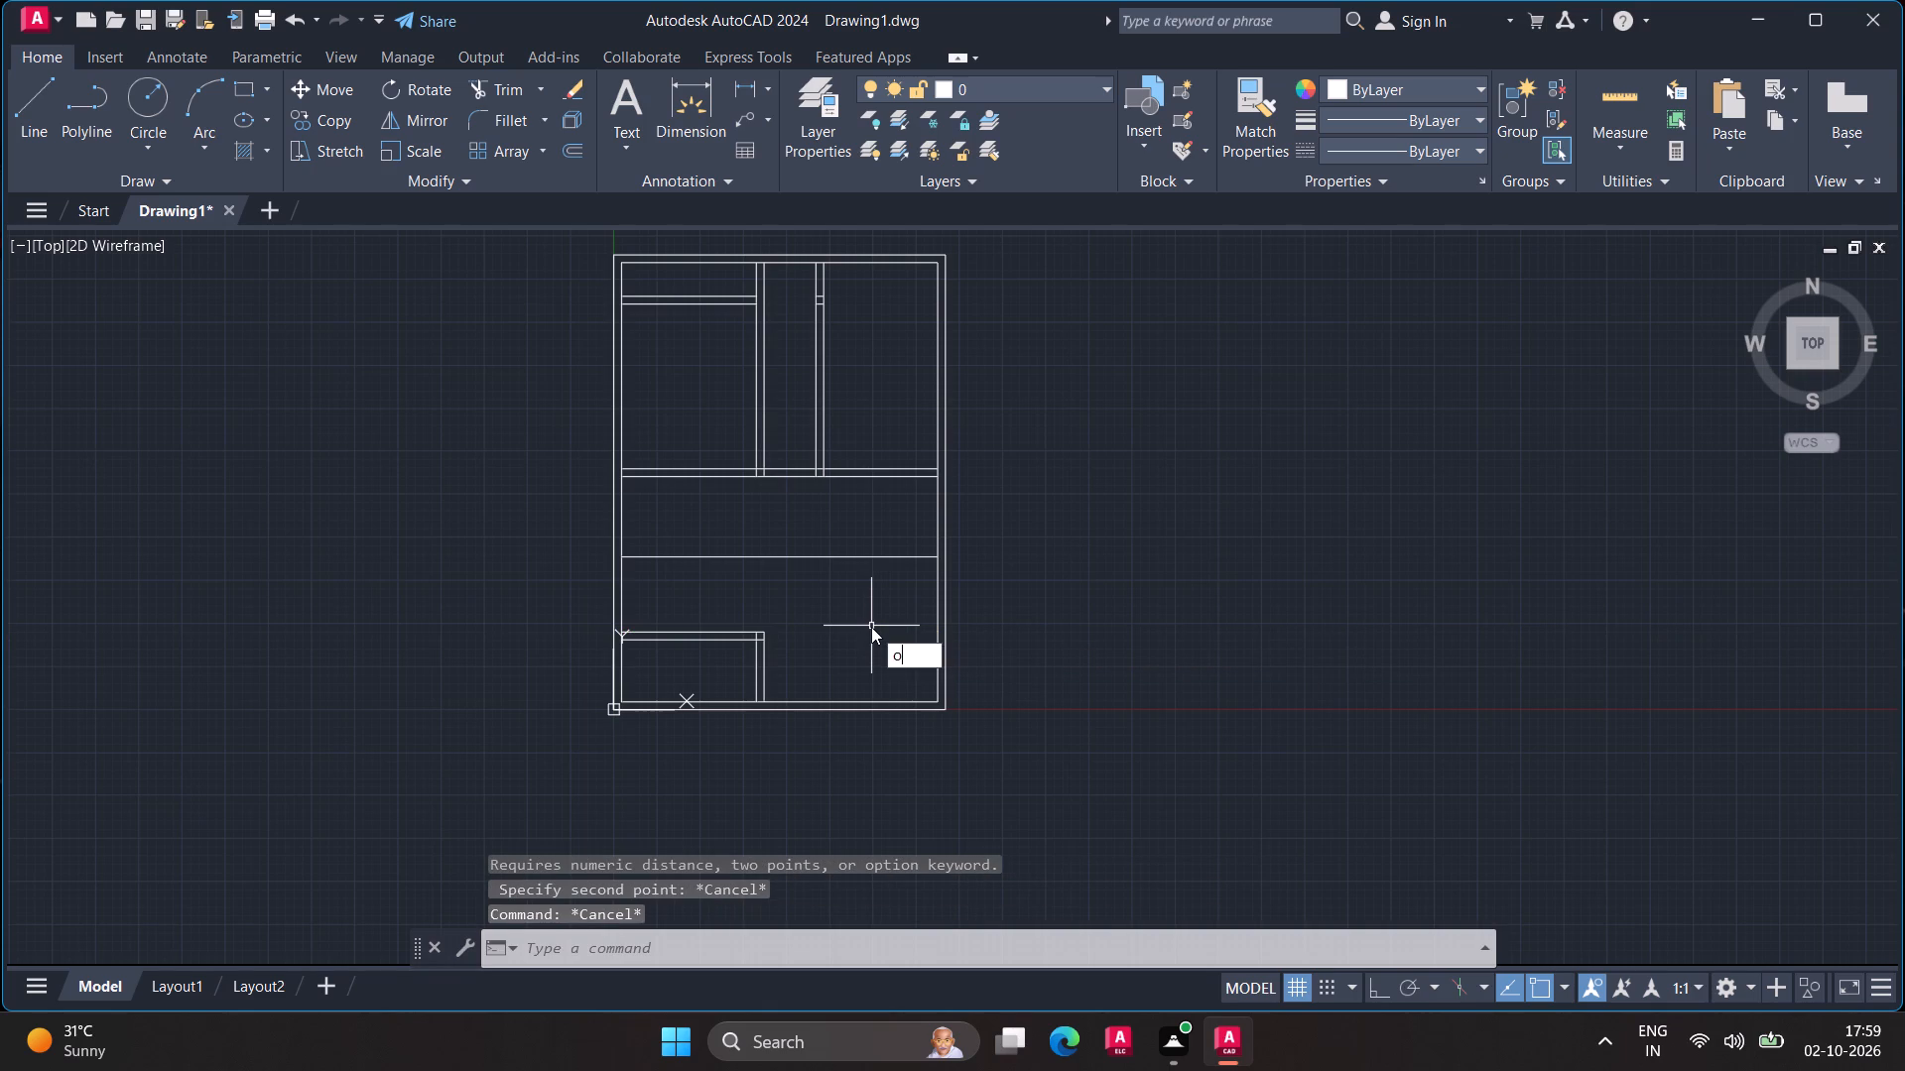
key("Return")
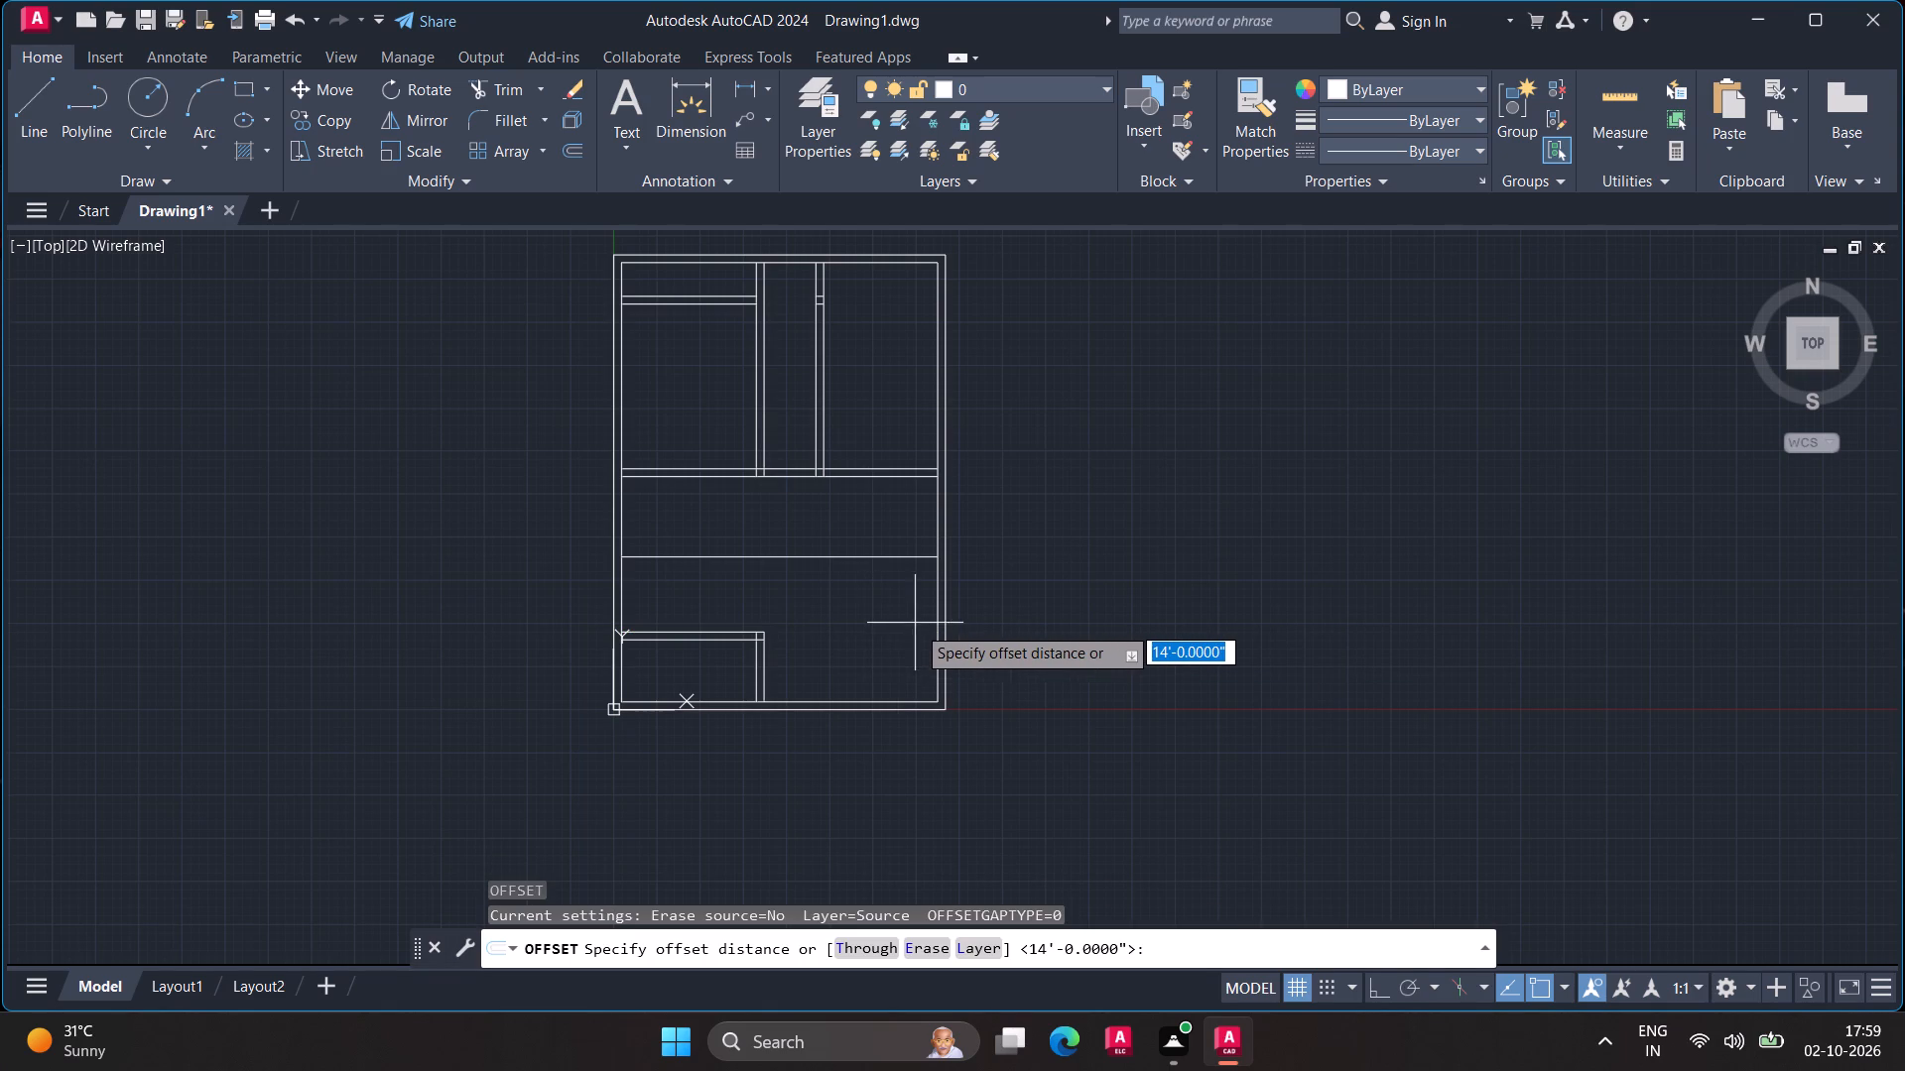
left_click(937, 631)
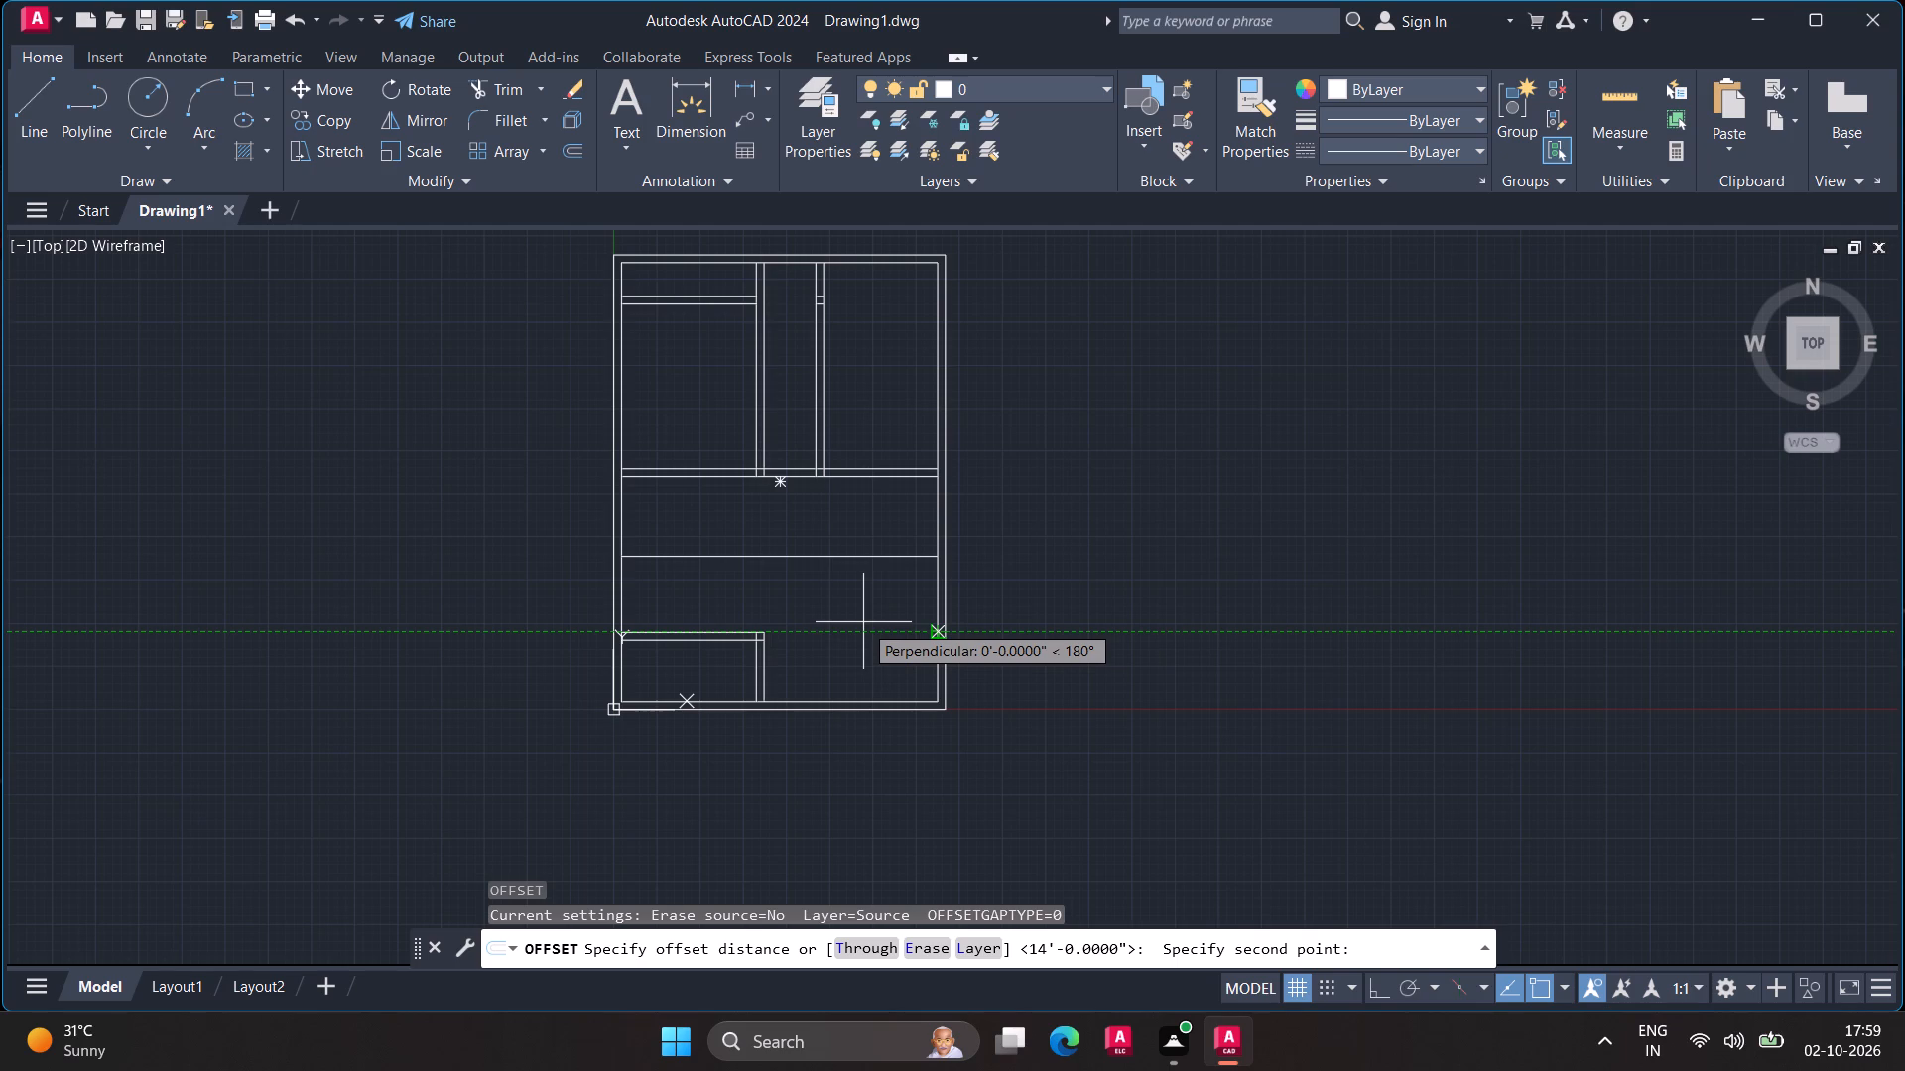
type("14")
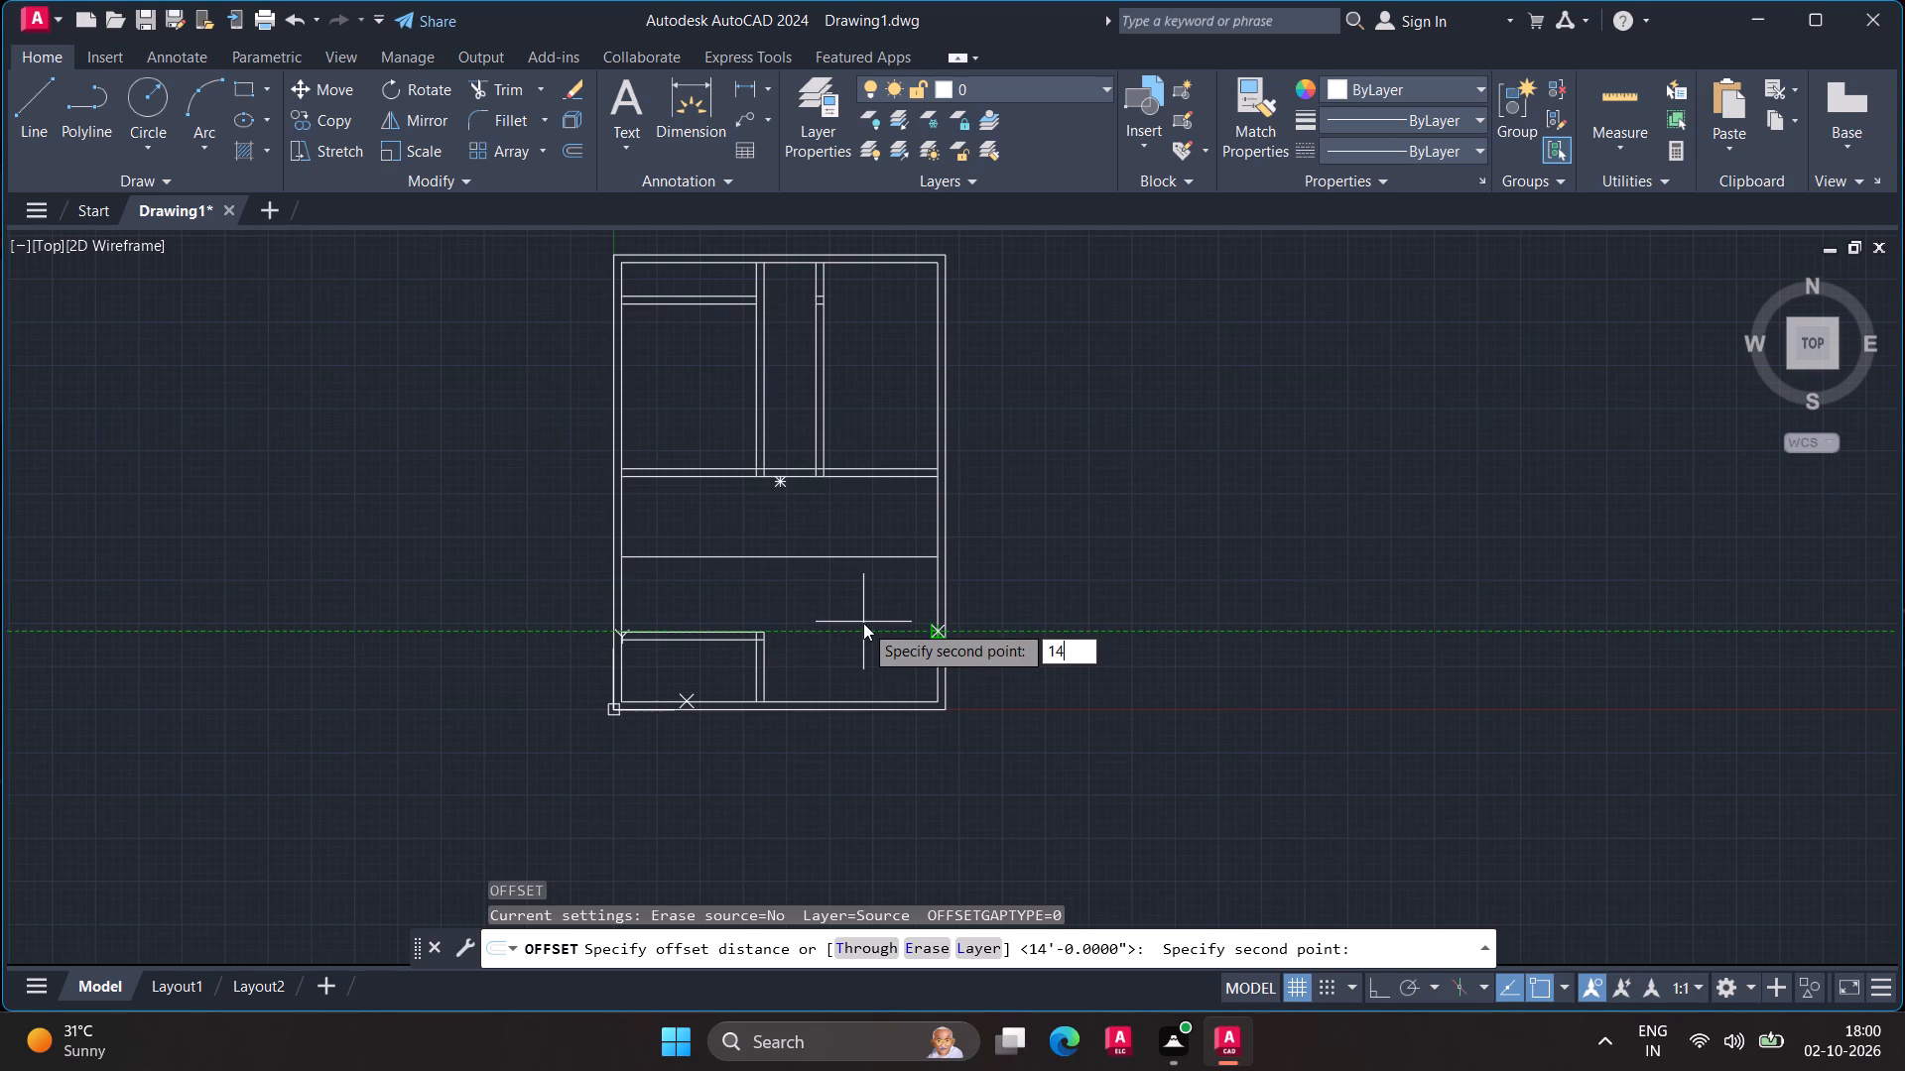
key("apostrophe")
key("Return")
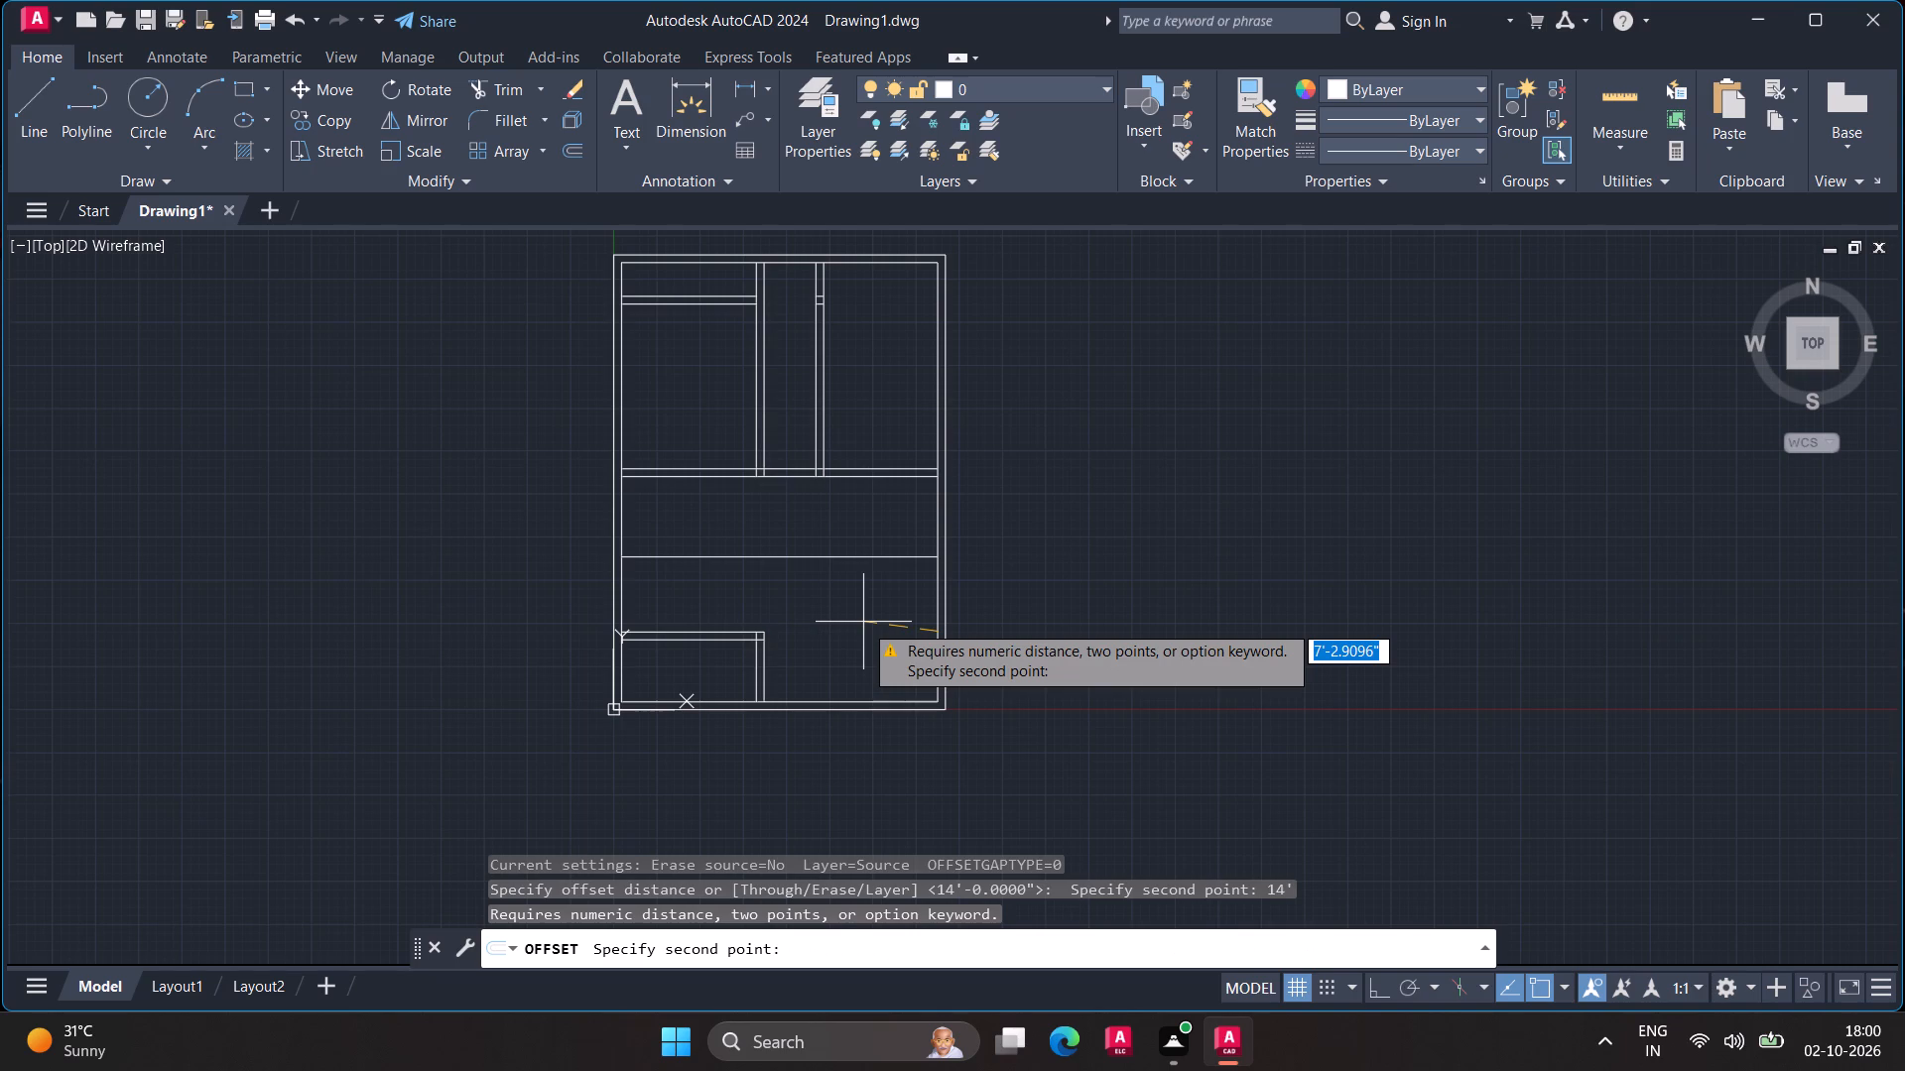
left_click(757, 635)
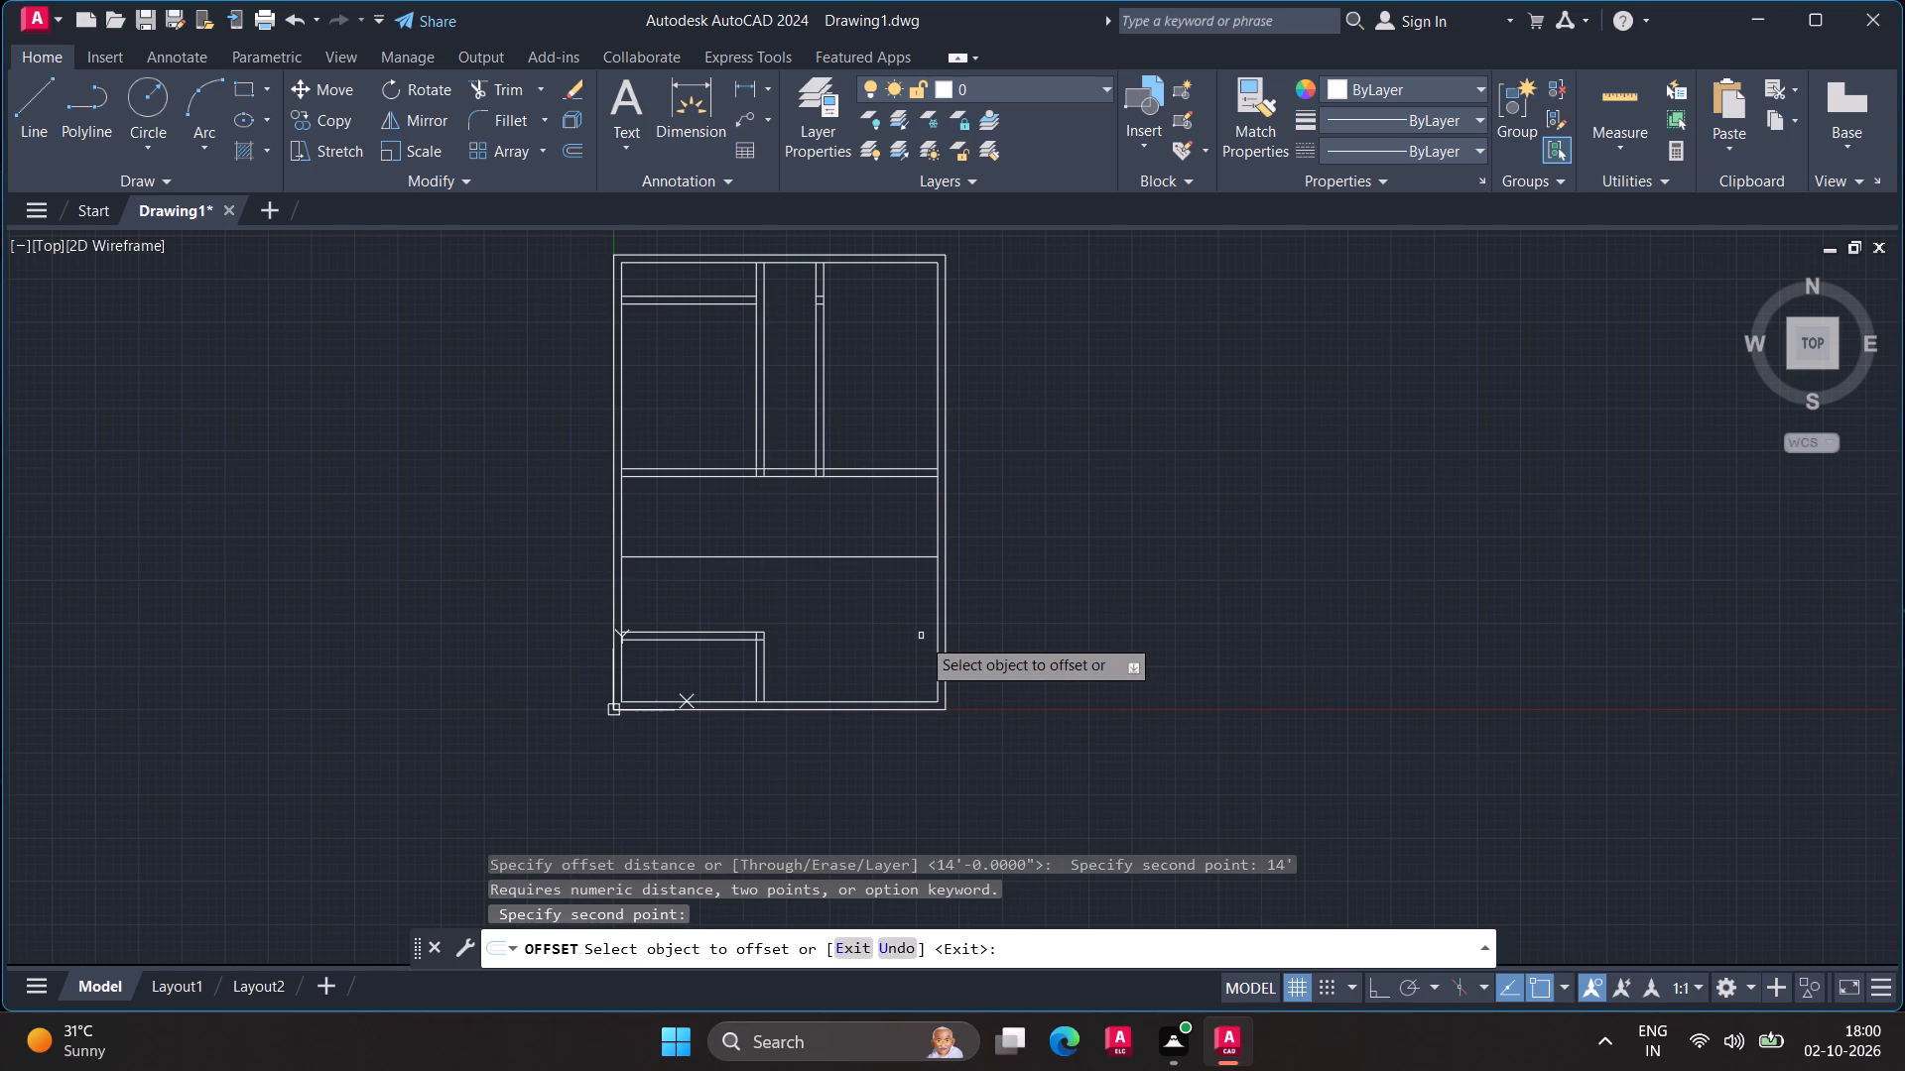
left_click(938, 619)
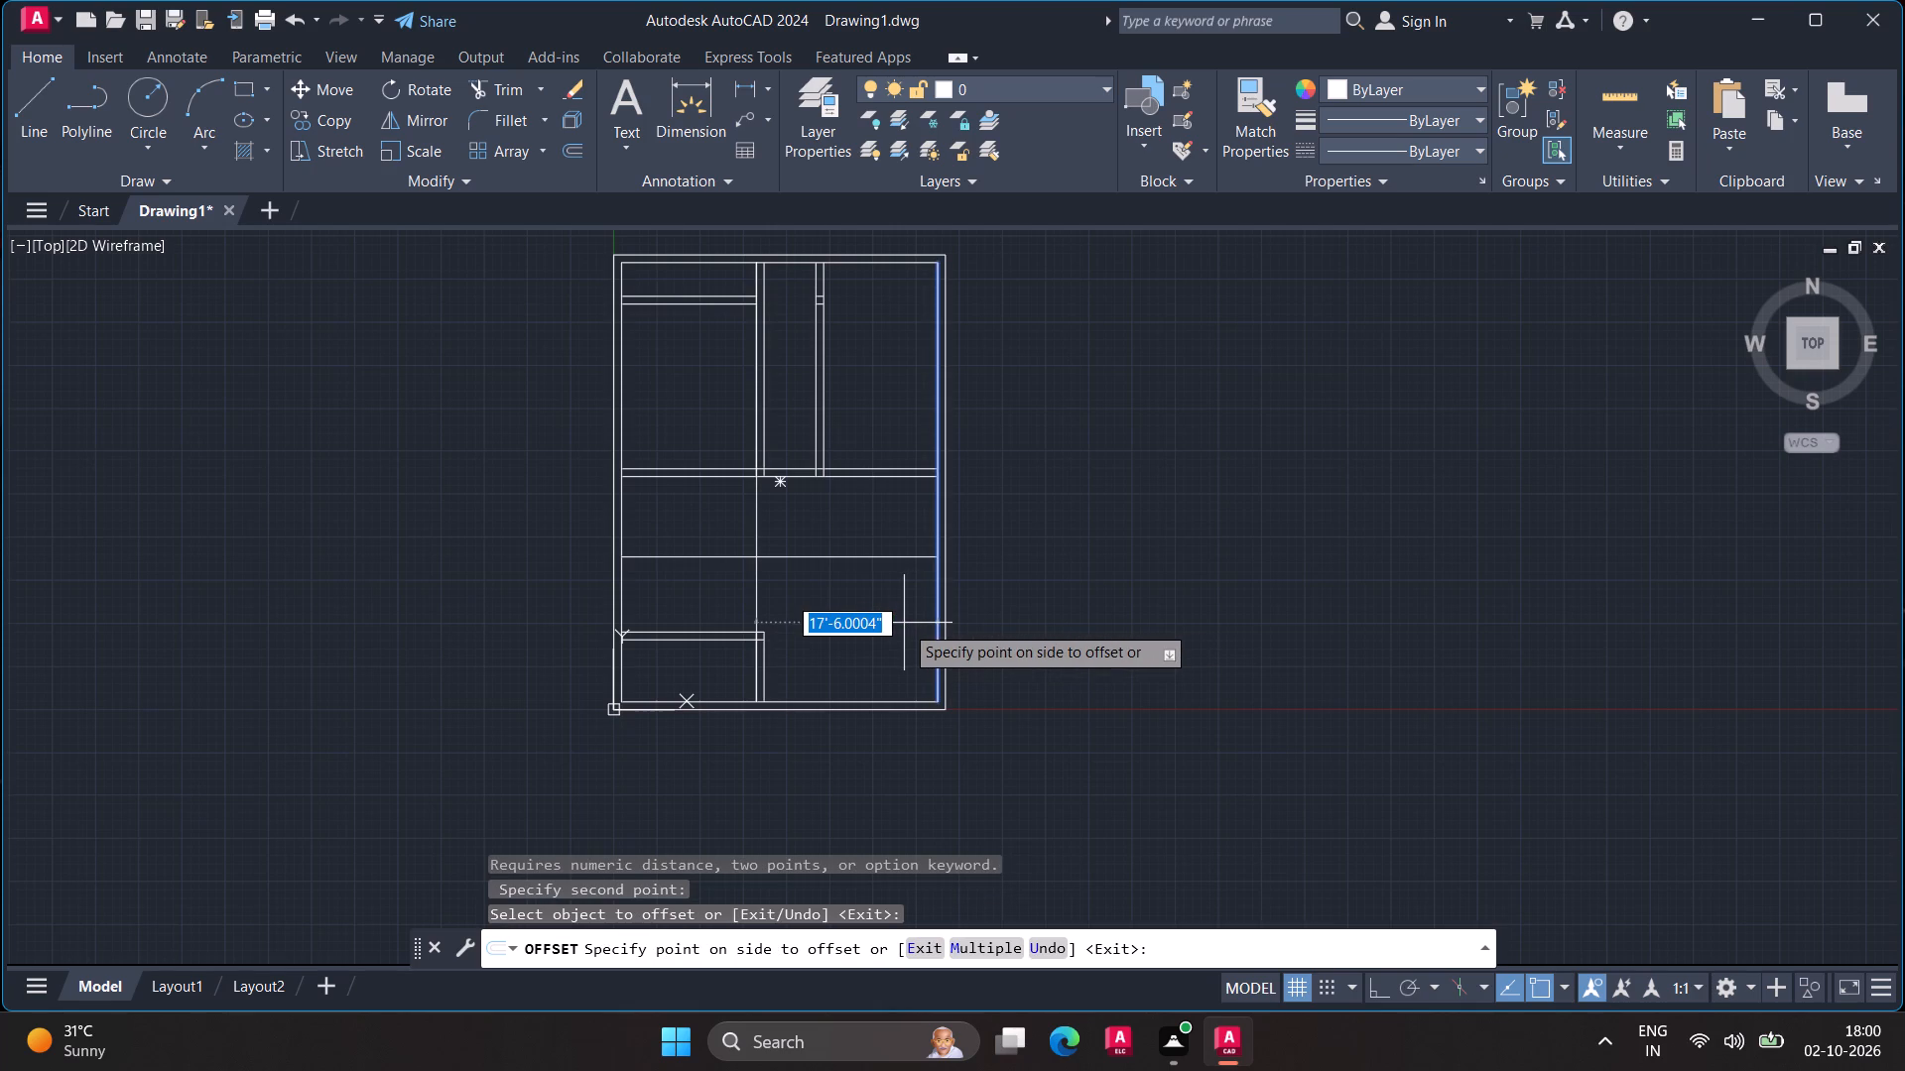
type("14")
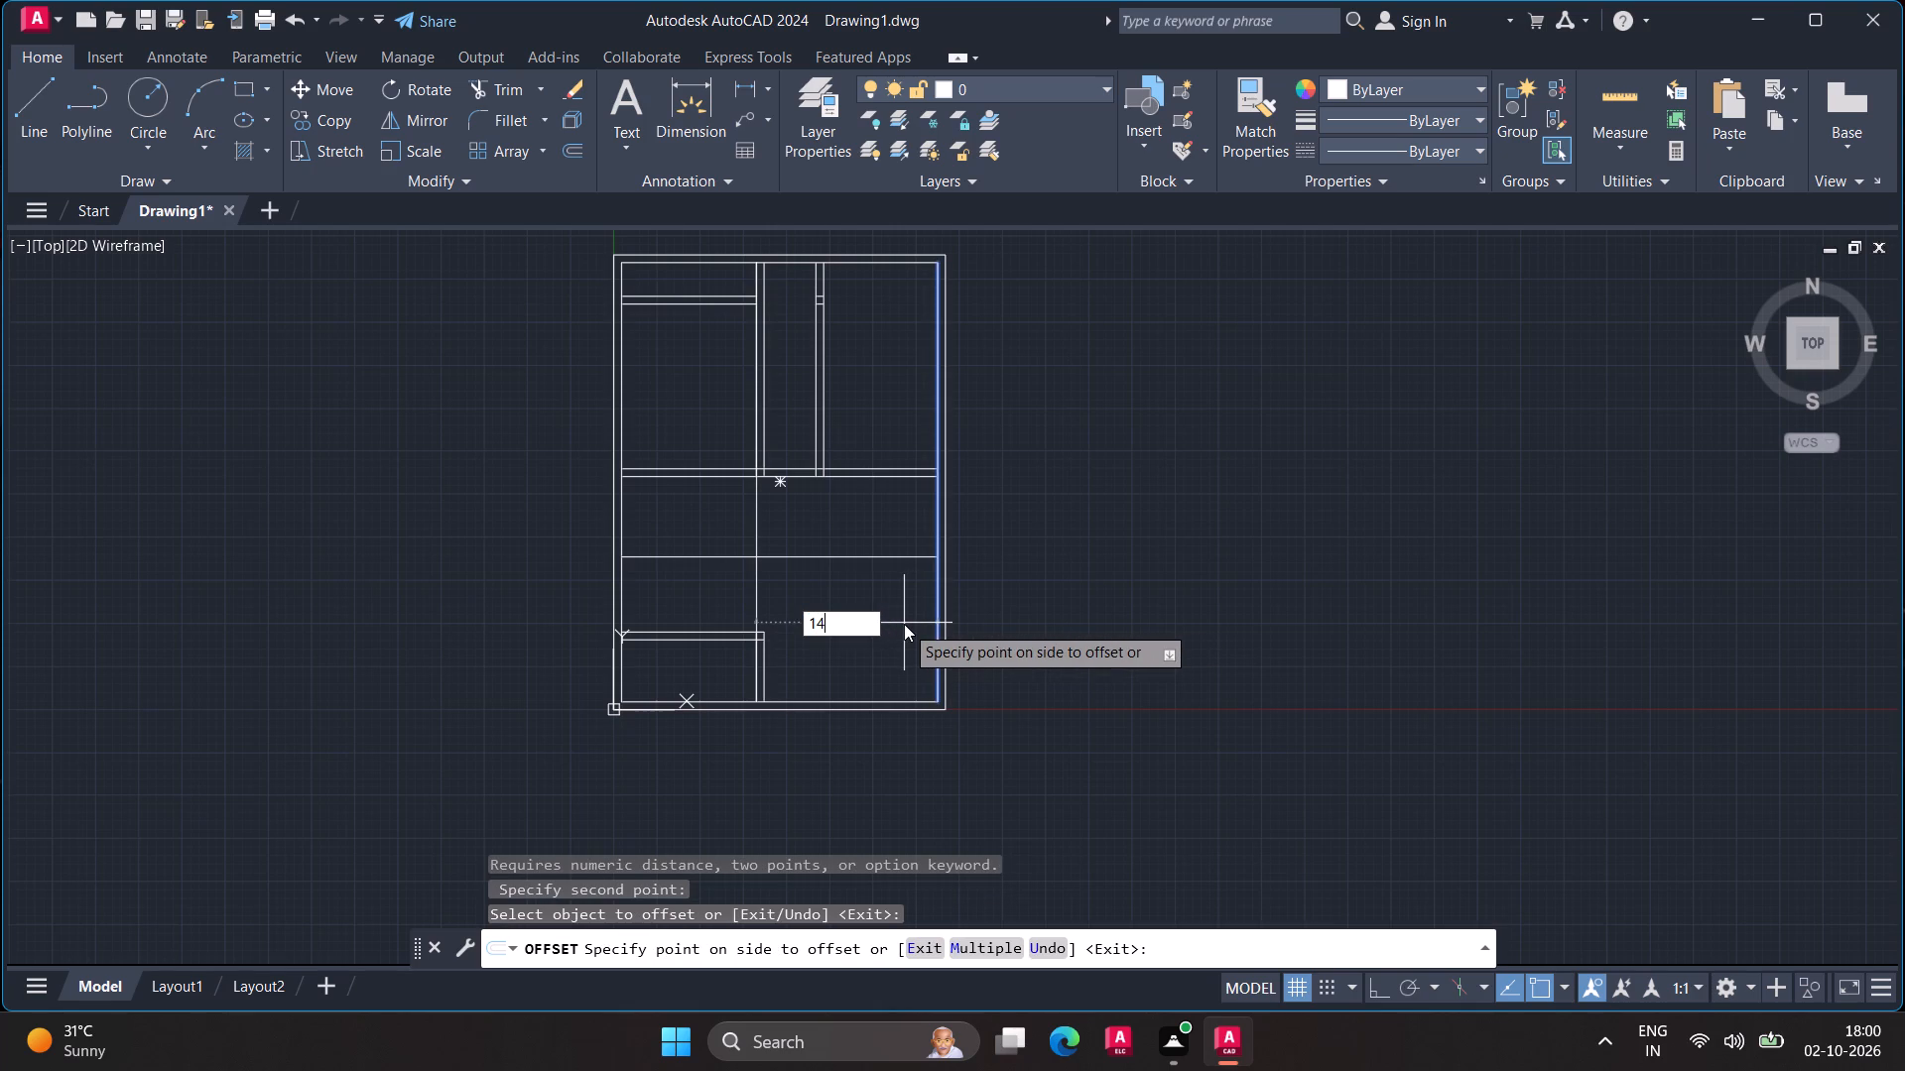
key("apostrophe")
key("Return")
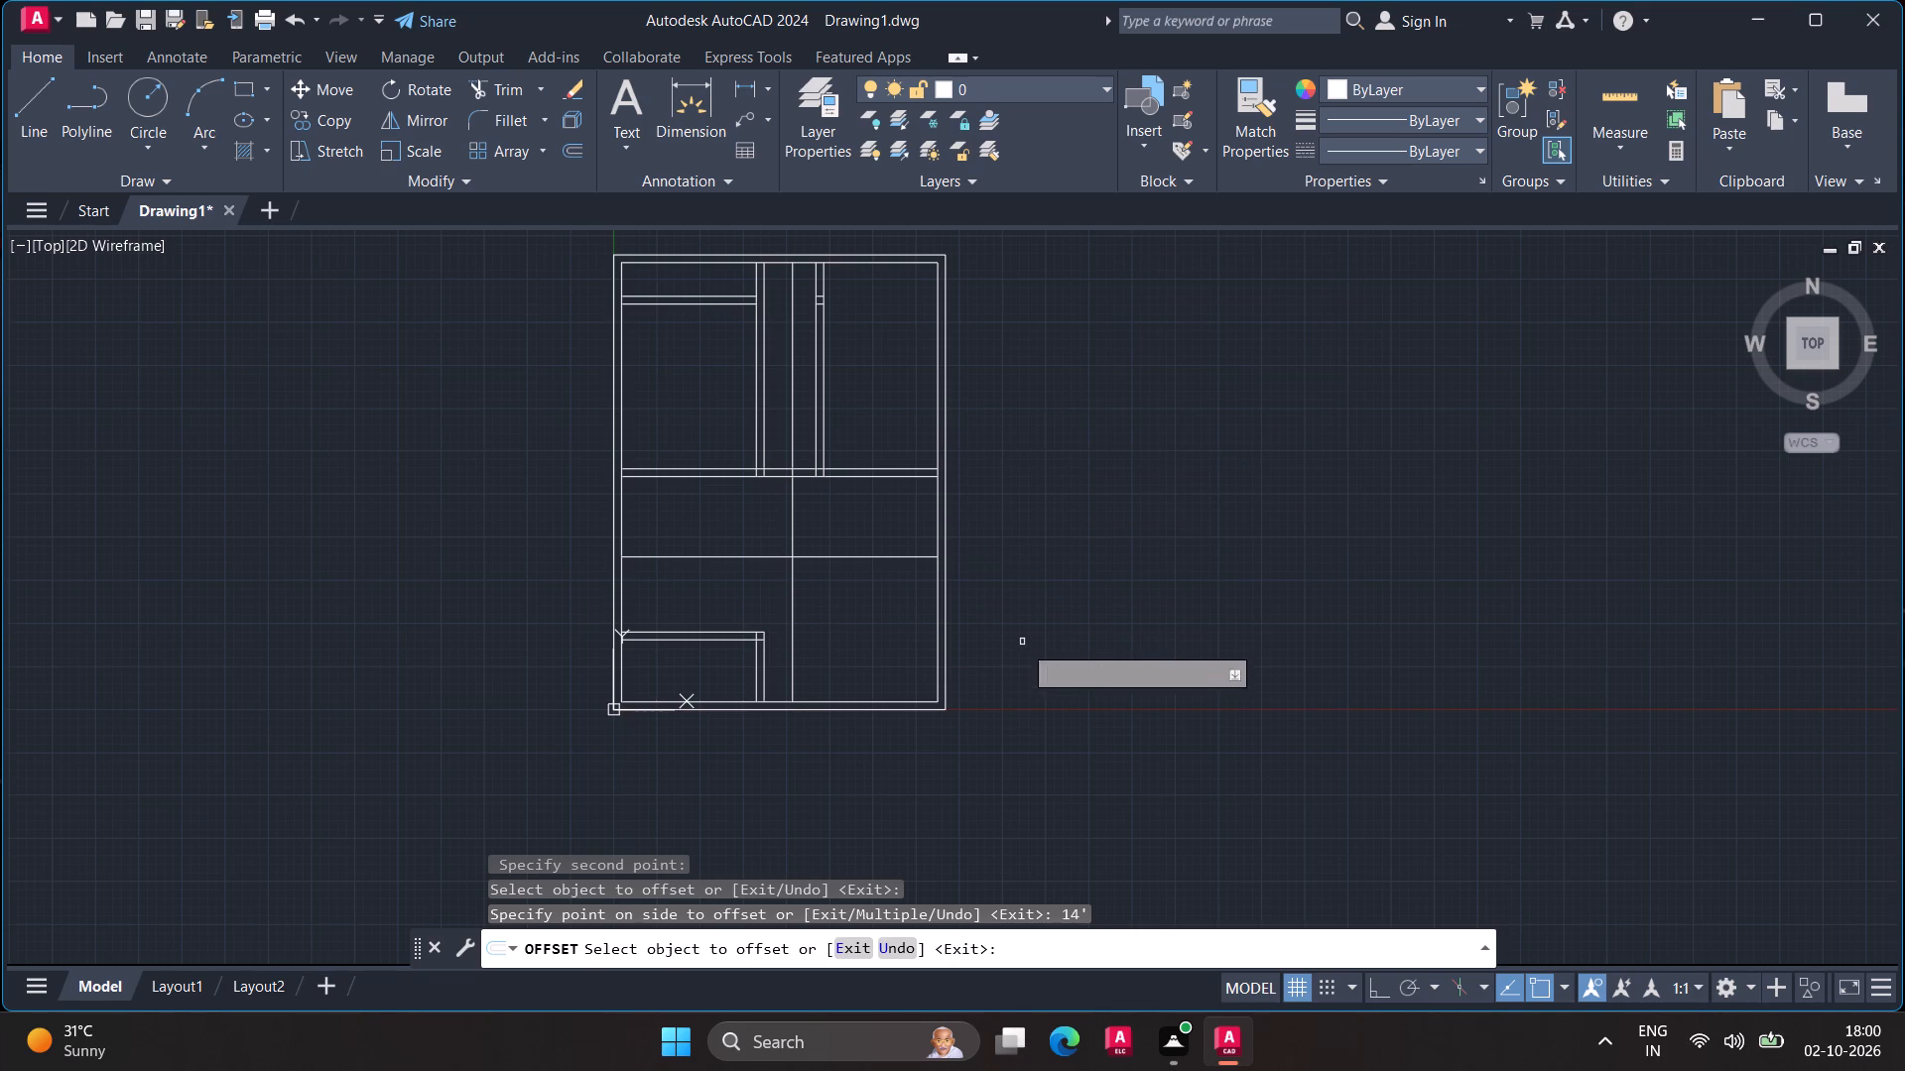
key("Escape")
Quick-measure the lower-right room enclosed by the two new offset lines.
left_click(1598, 94)
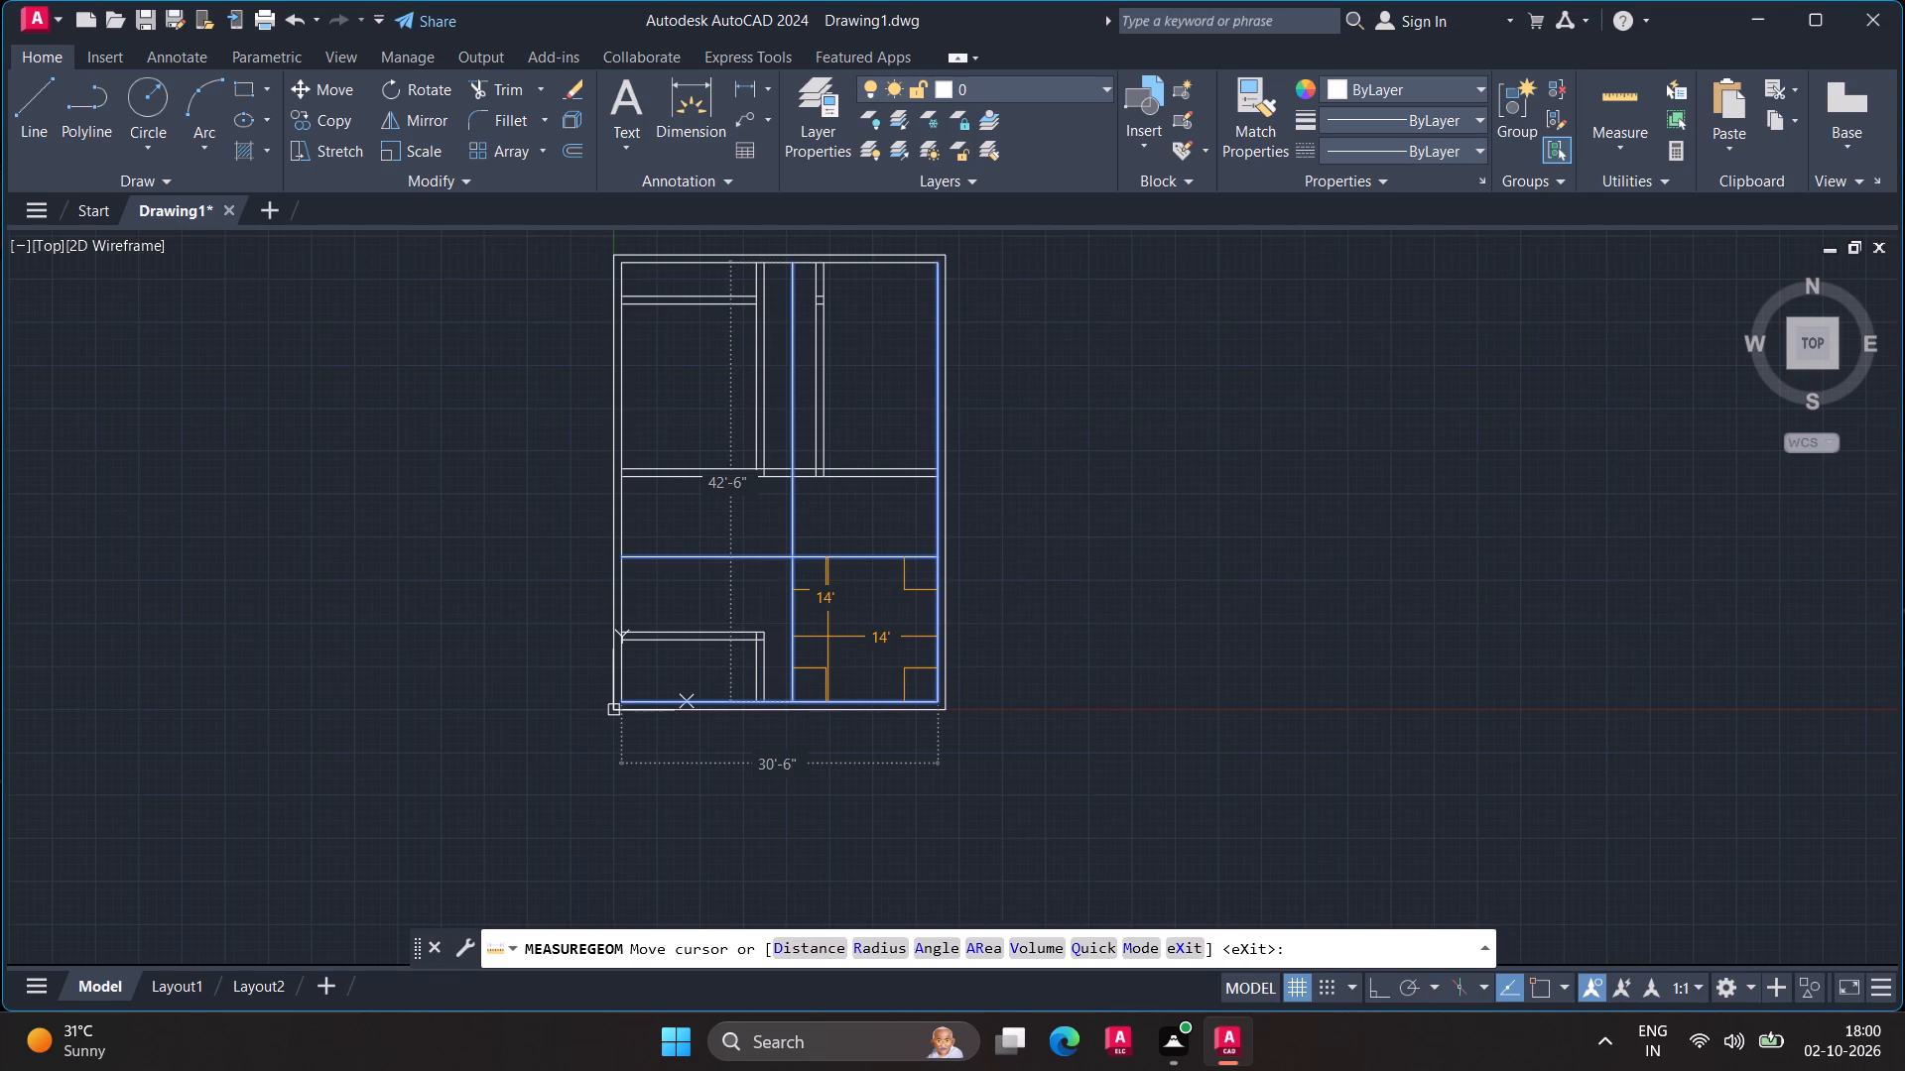
key("Escape")
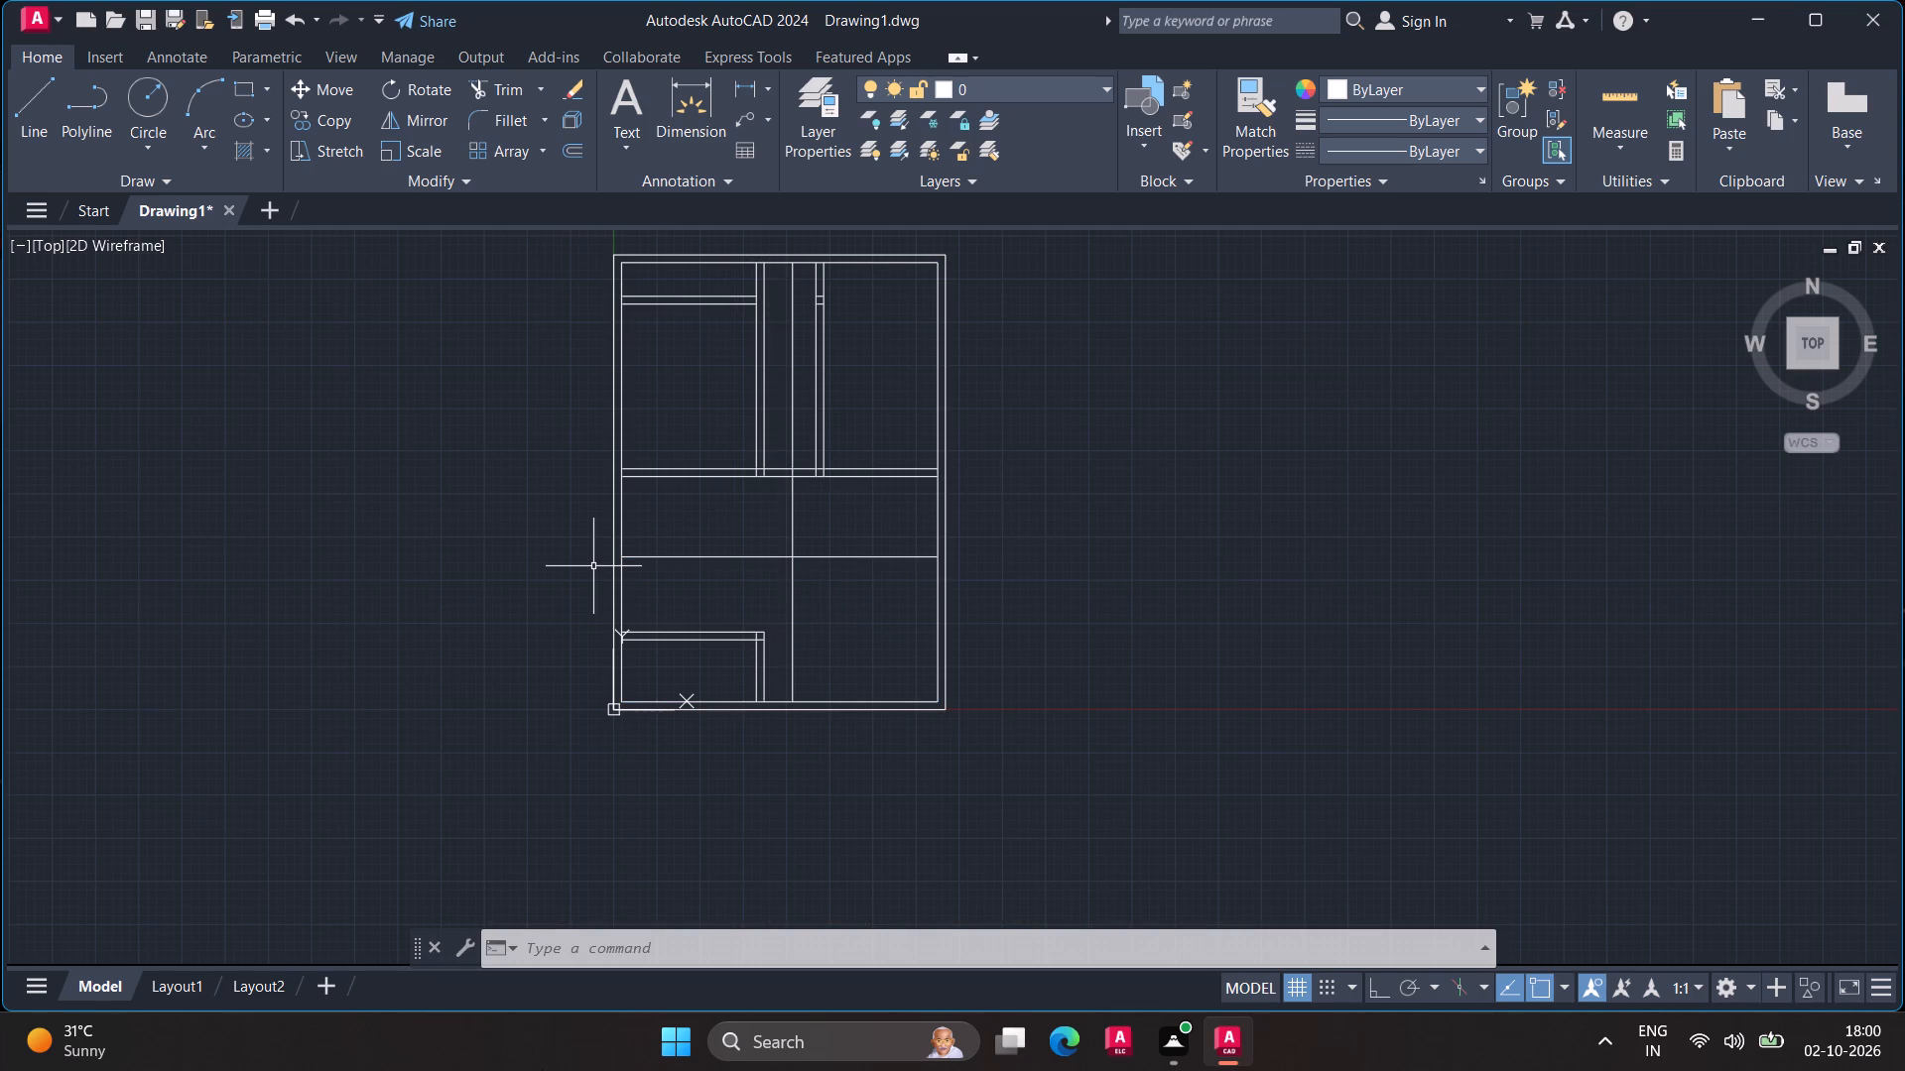
Trim the new horizontal line left of the new vertical line, and the vertical line everywhere above the horizontal one.
left_click(507, 84)
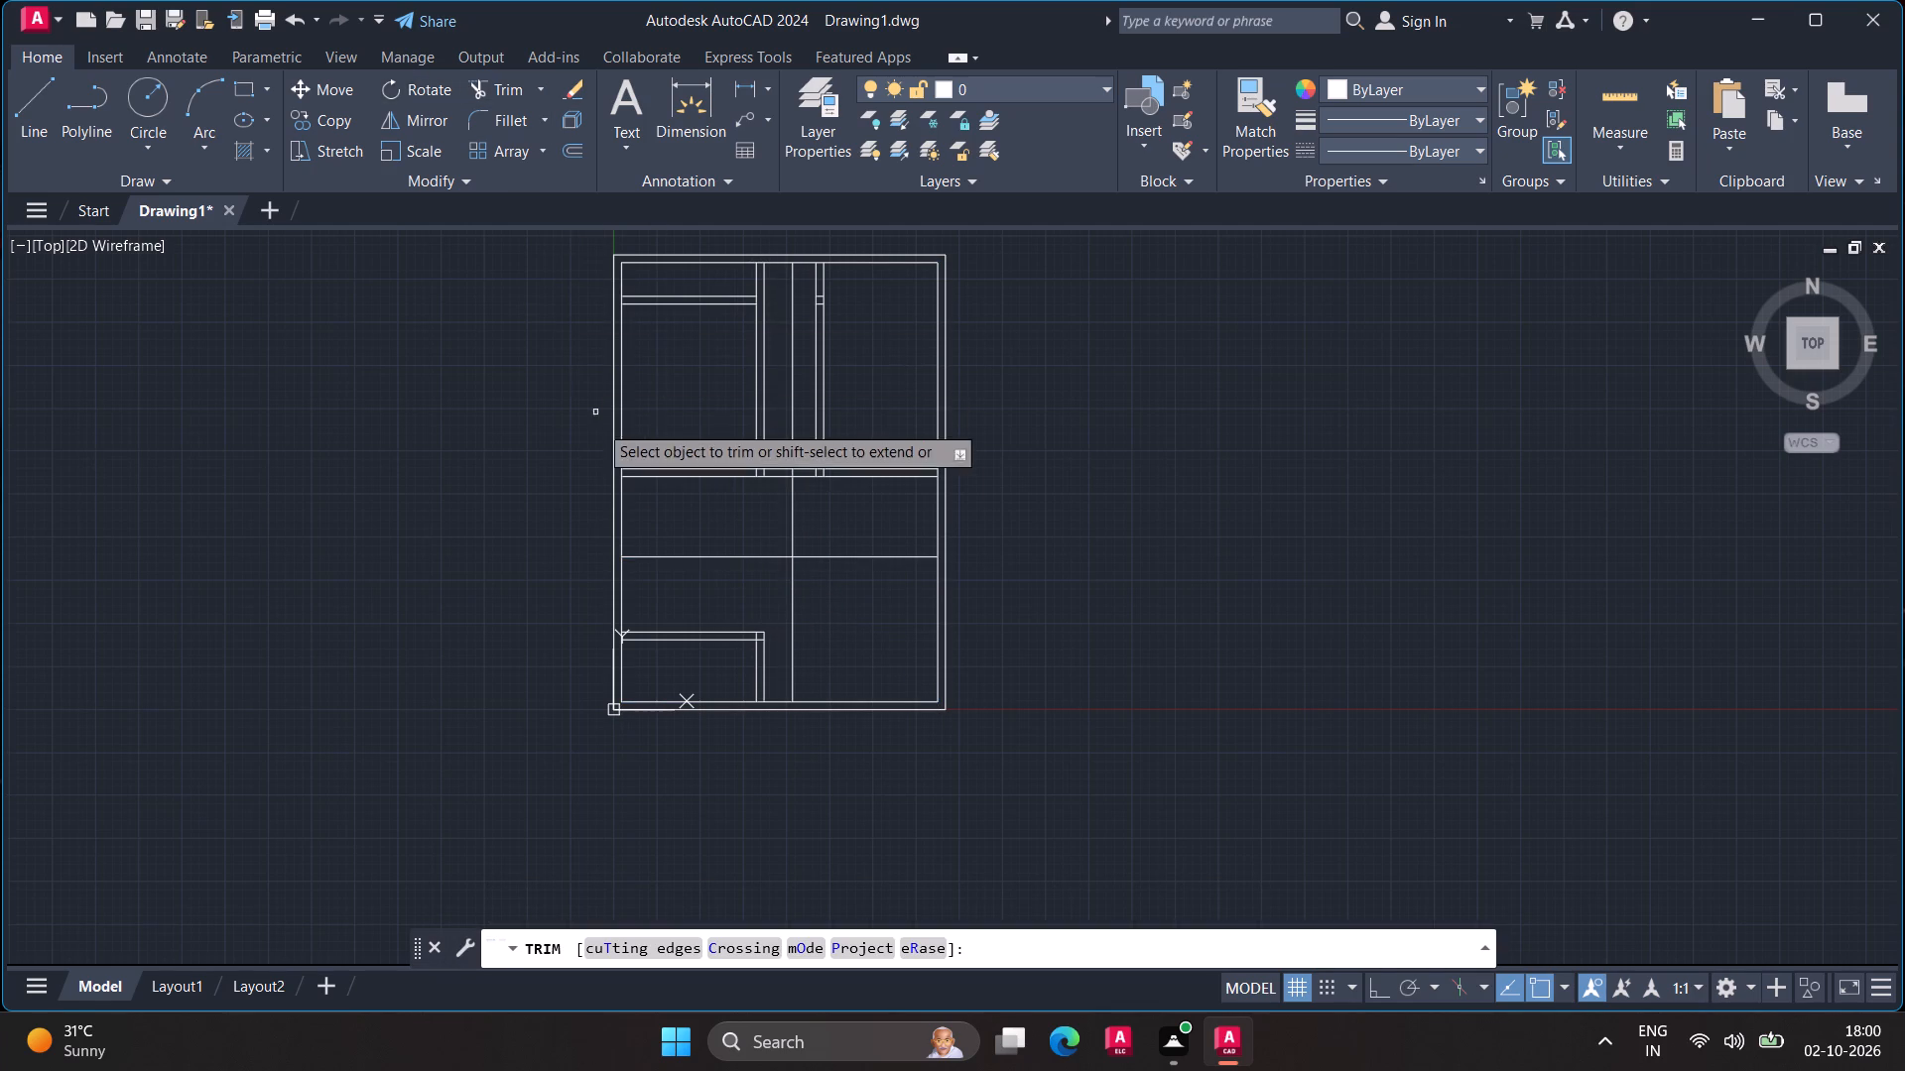
left_click(693, 555)
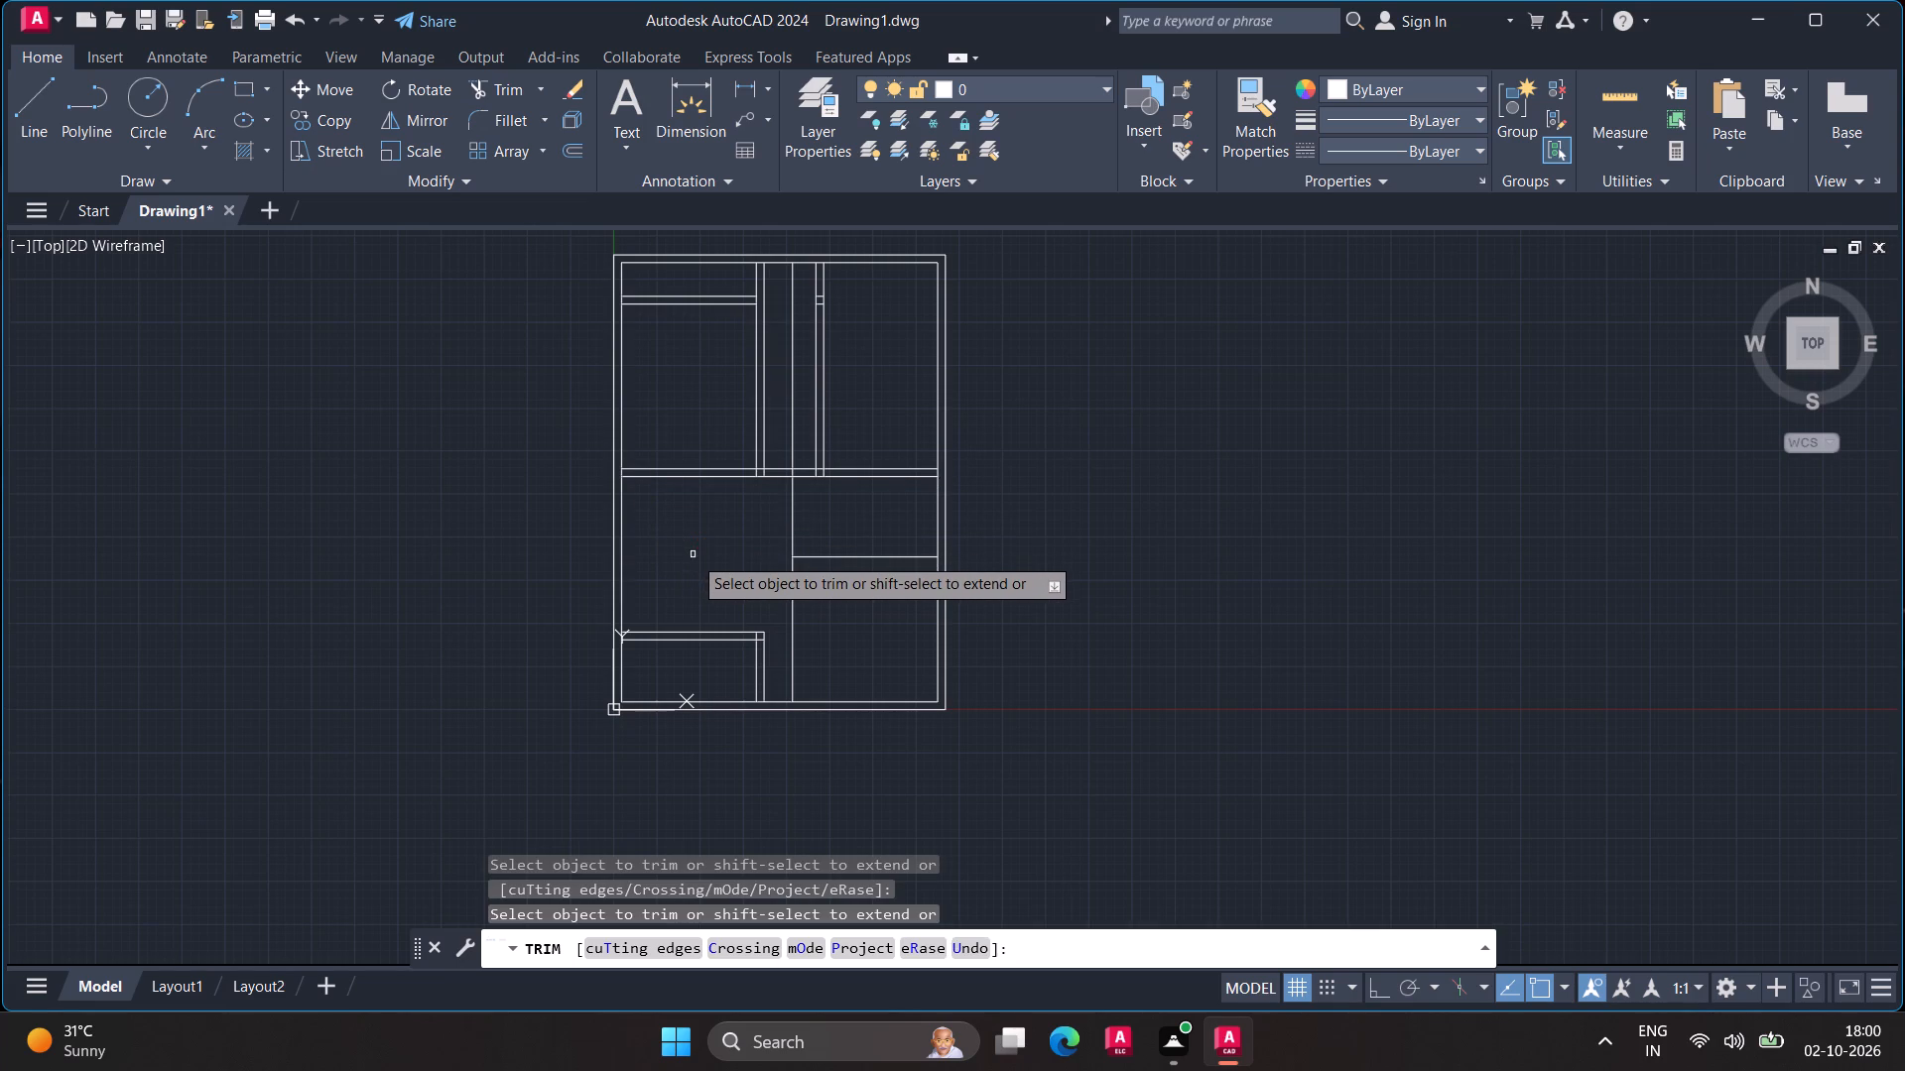
left_click(789, 521)
left_click(794, 475)
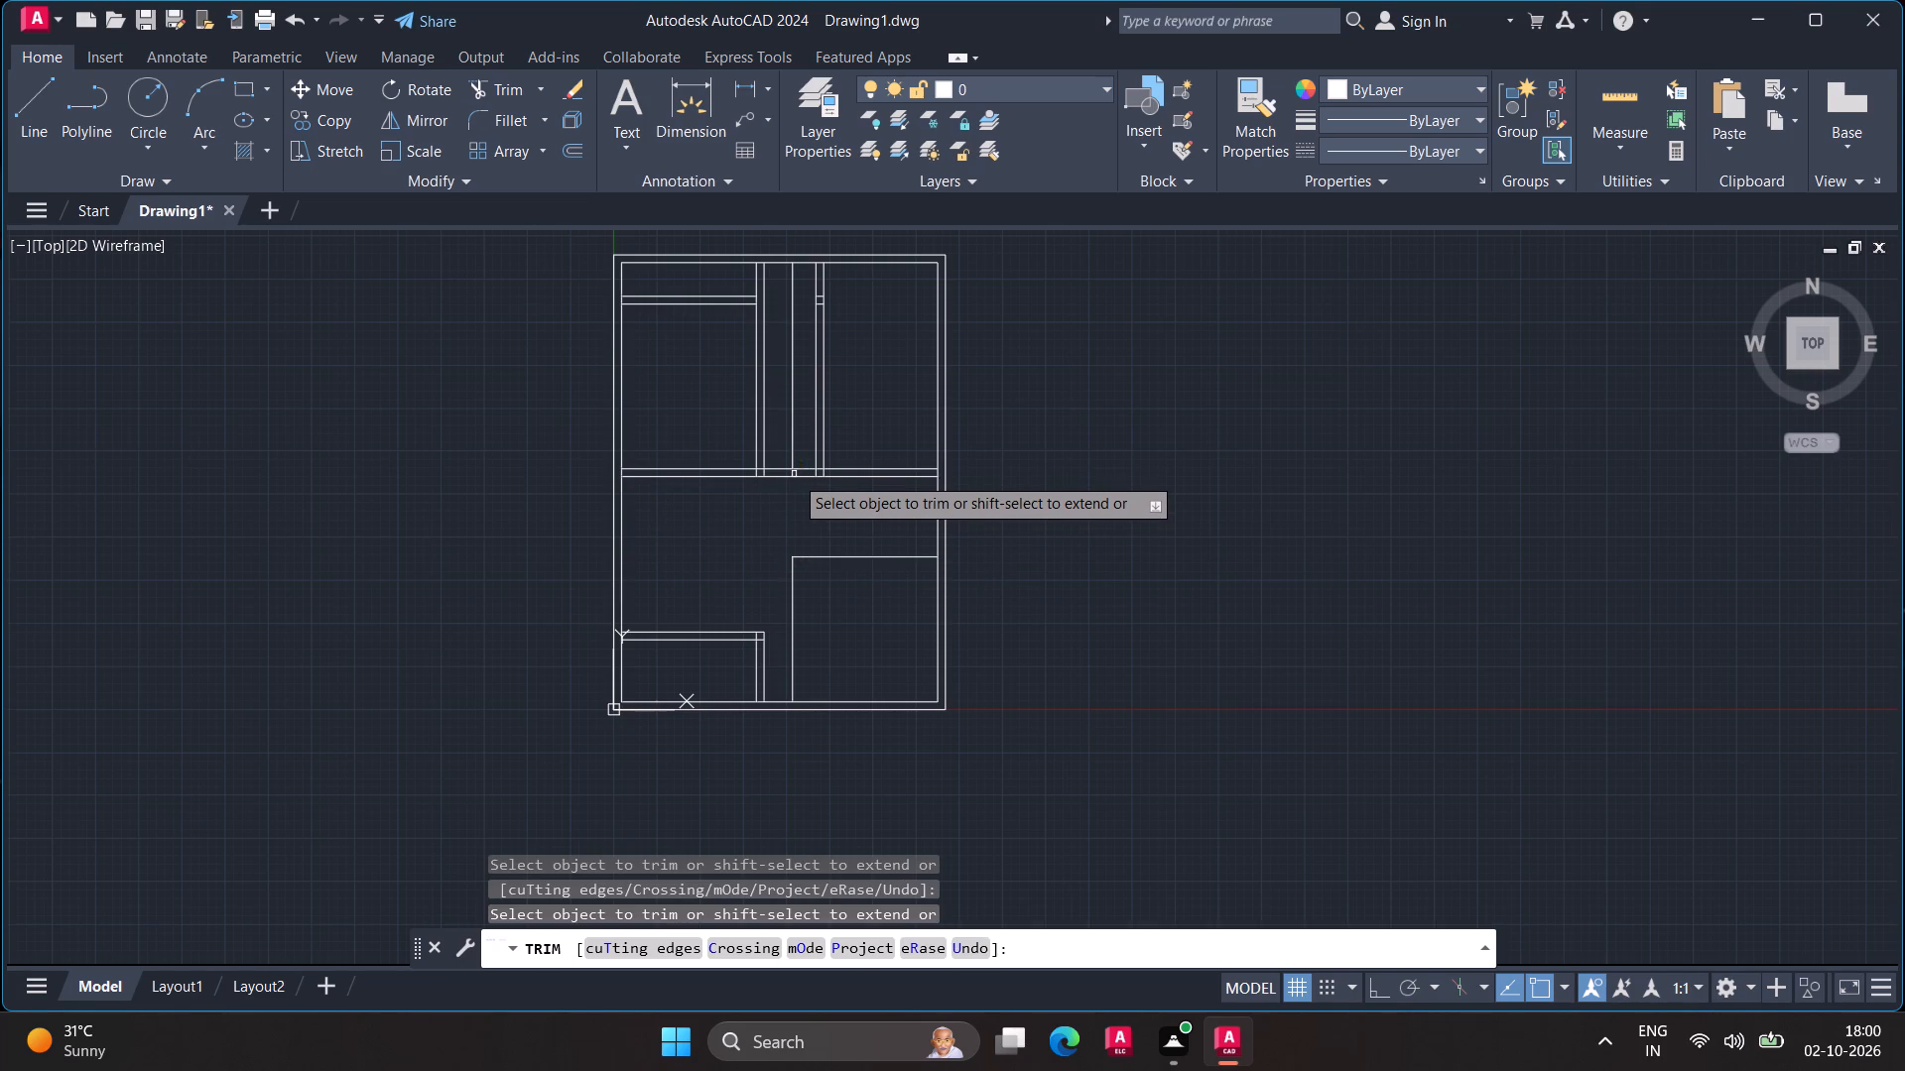
left_click(794, 459)
key("Escape")
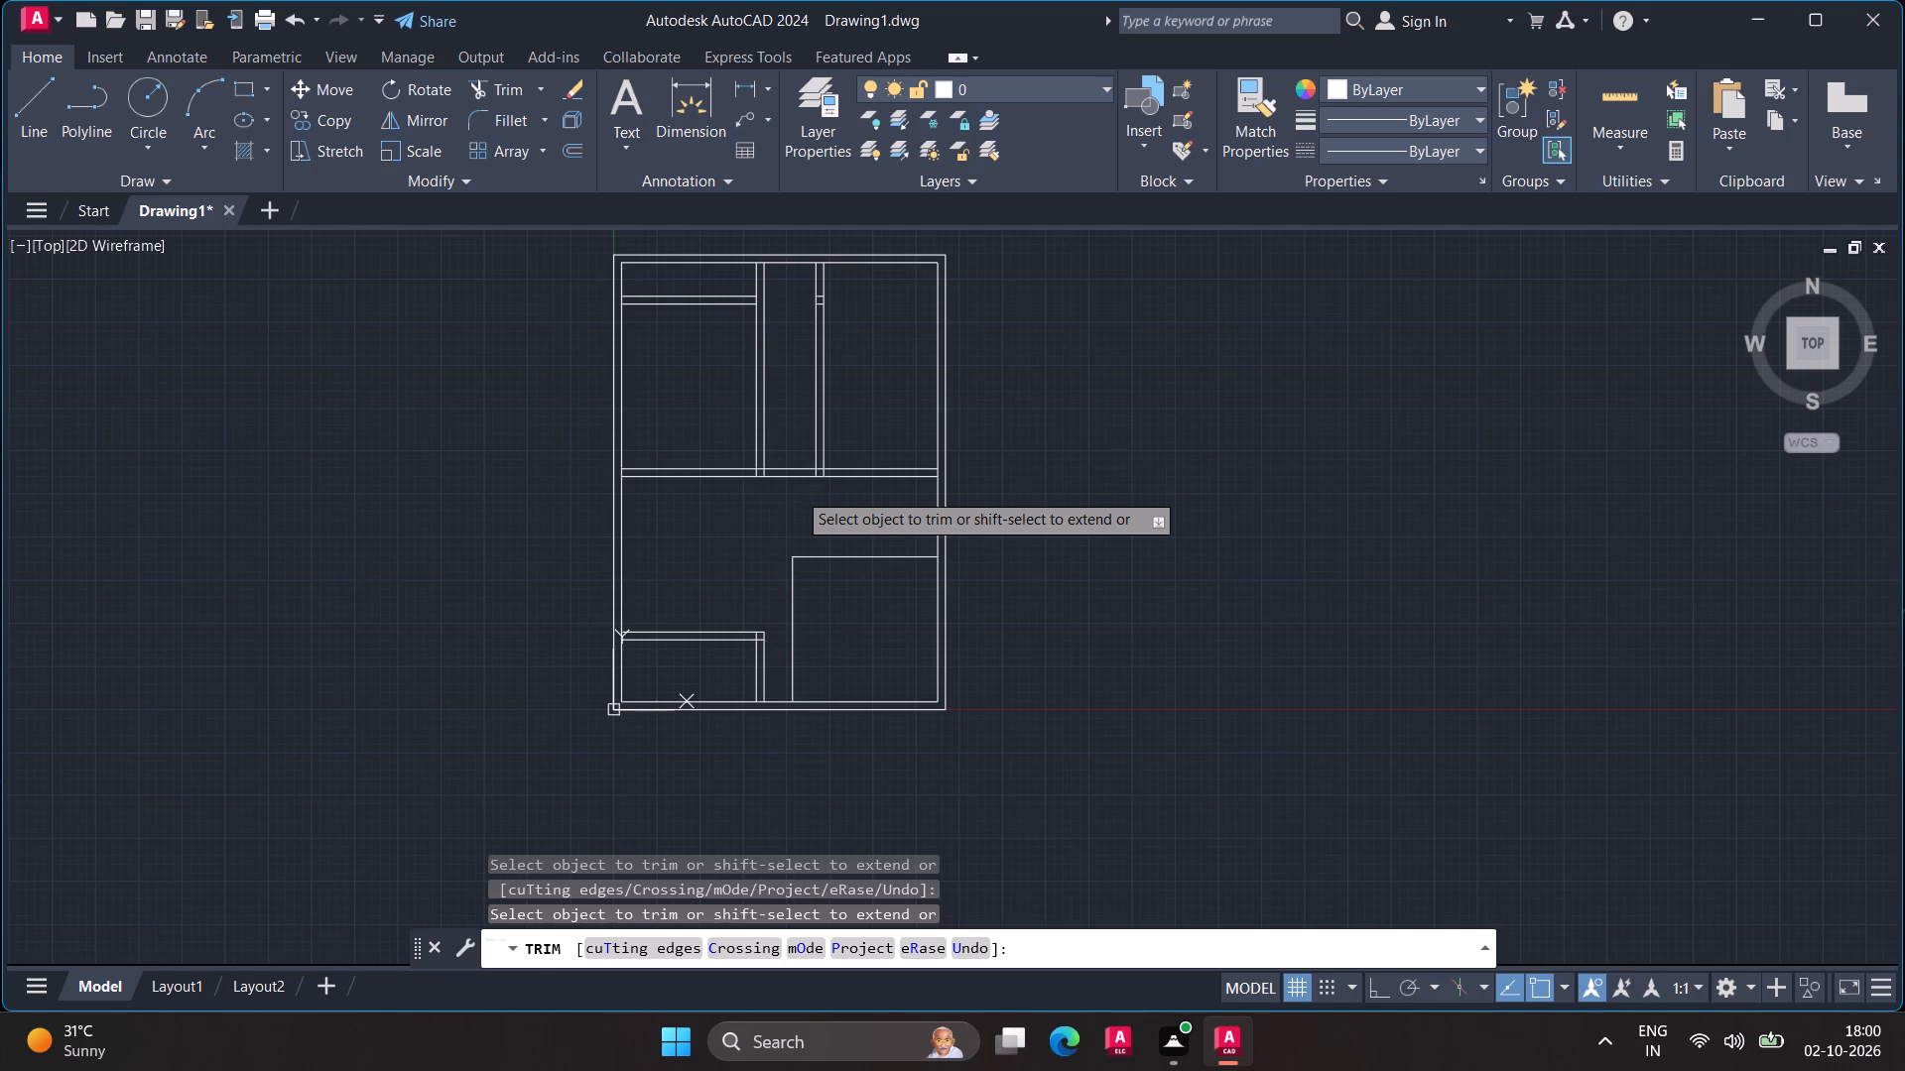
Offset the lower-right room's left wall line 9" outward, toward the small lower-left room.
scroll(842, 627, "up", 1)
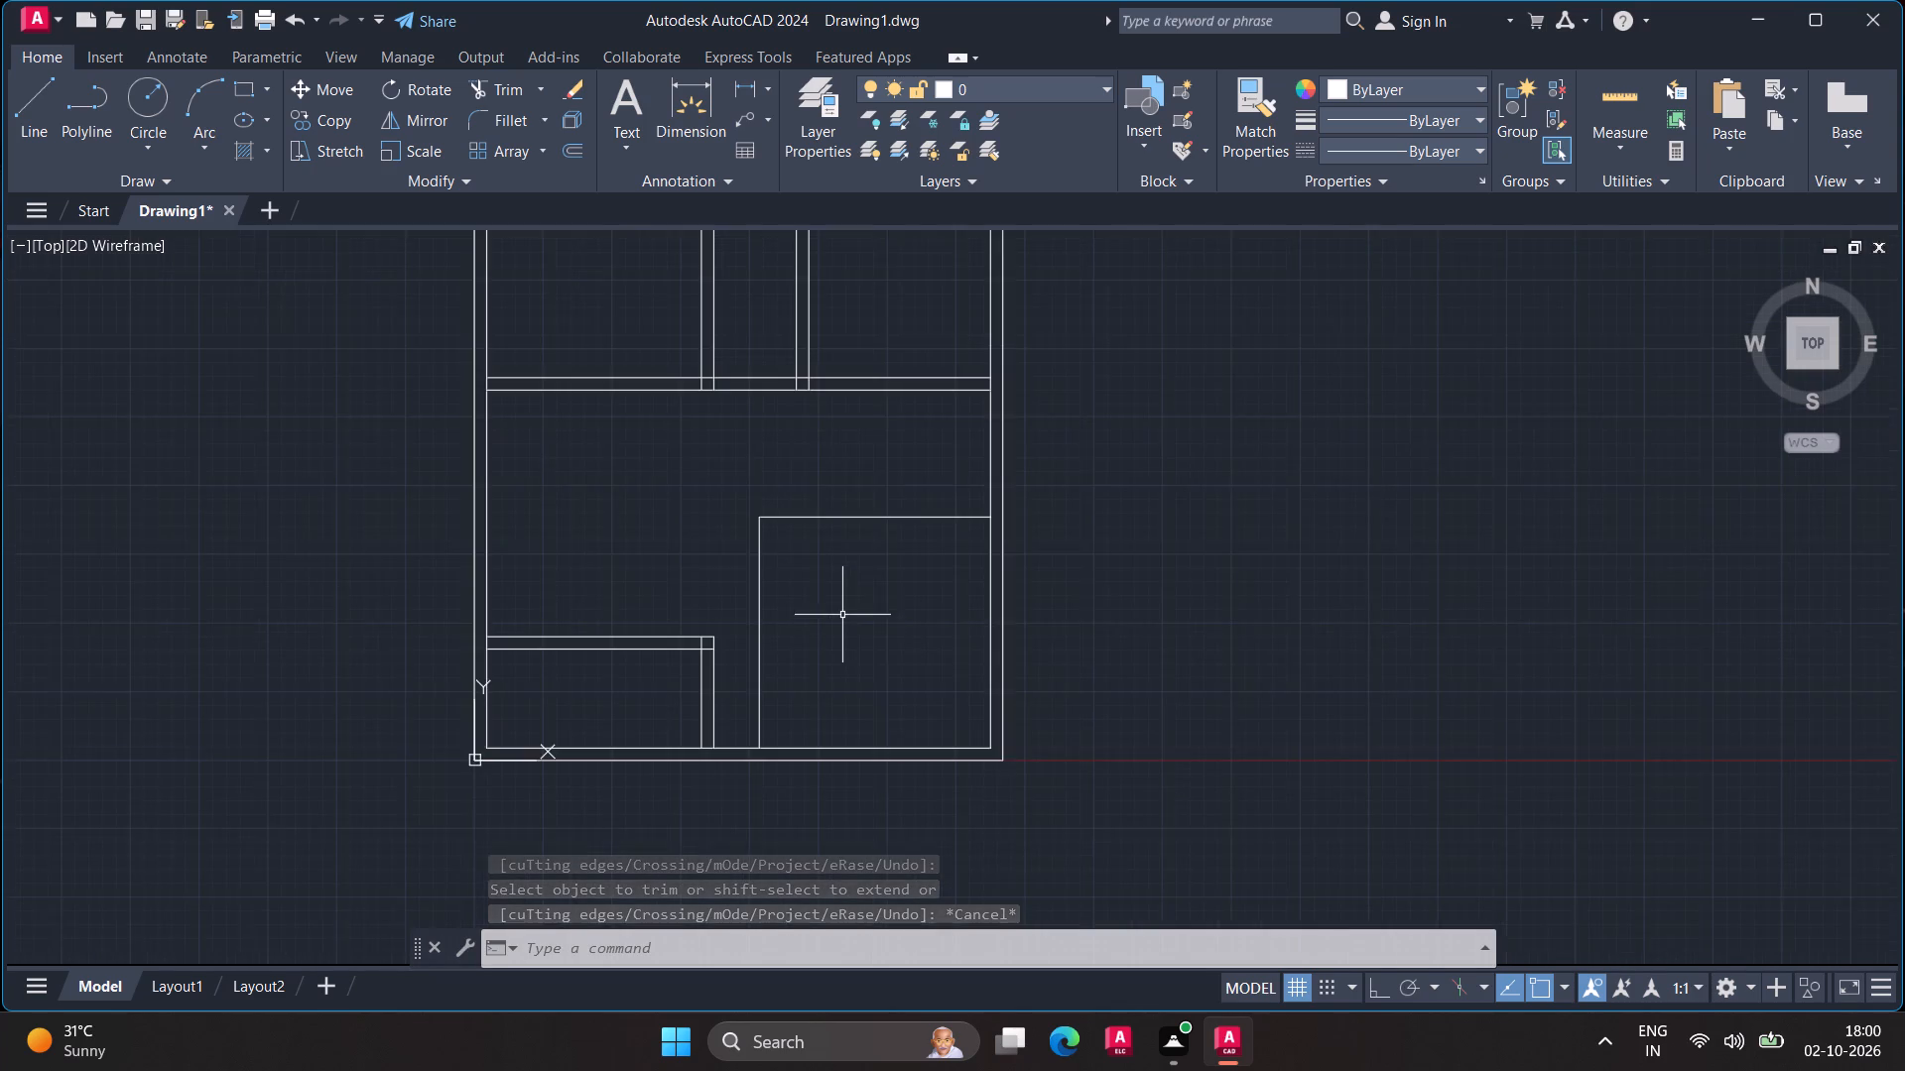
scroll(842, 616, "up", 2)
middle_click_drag(842, 608, 1137, 345)
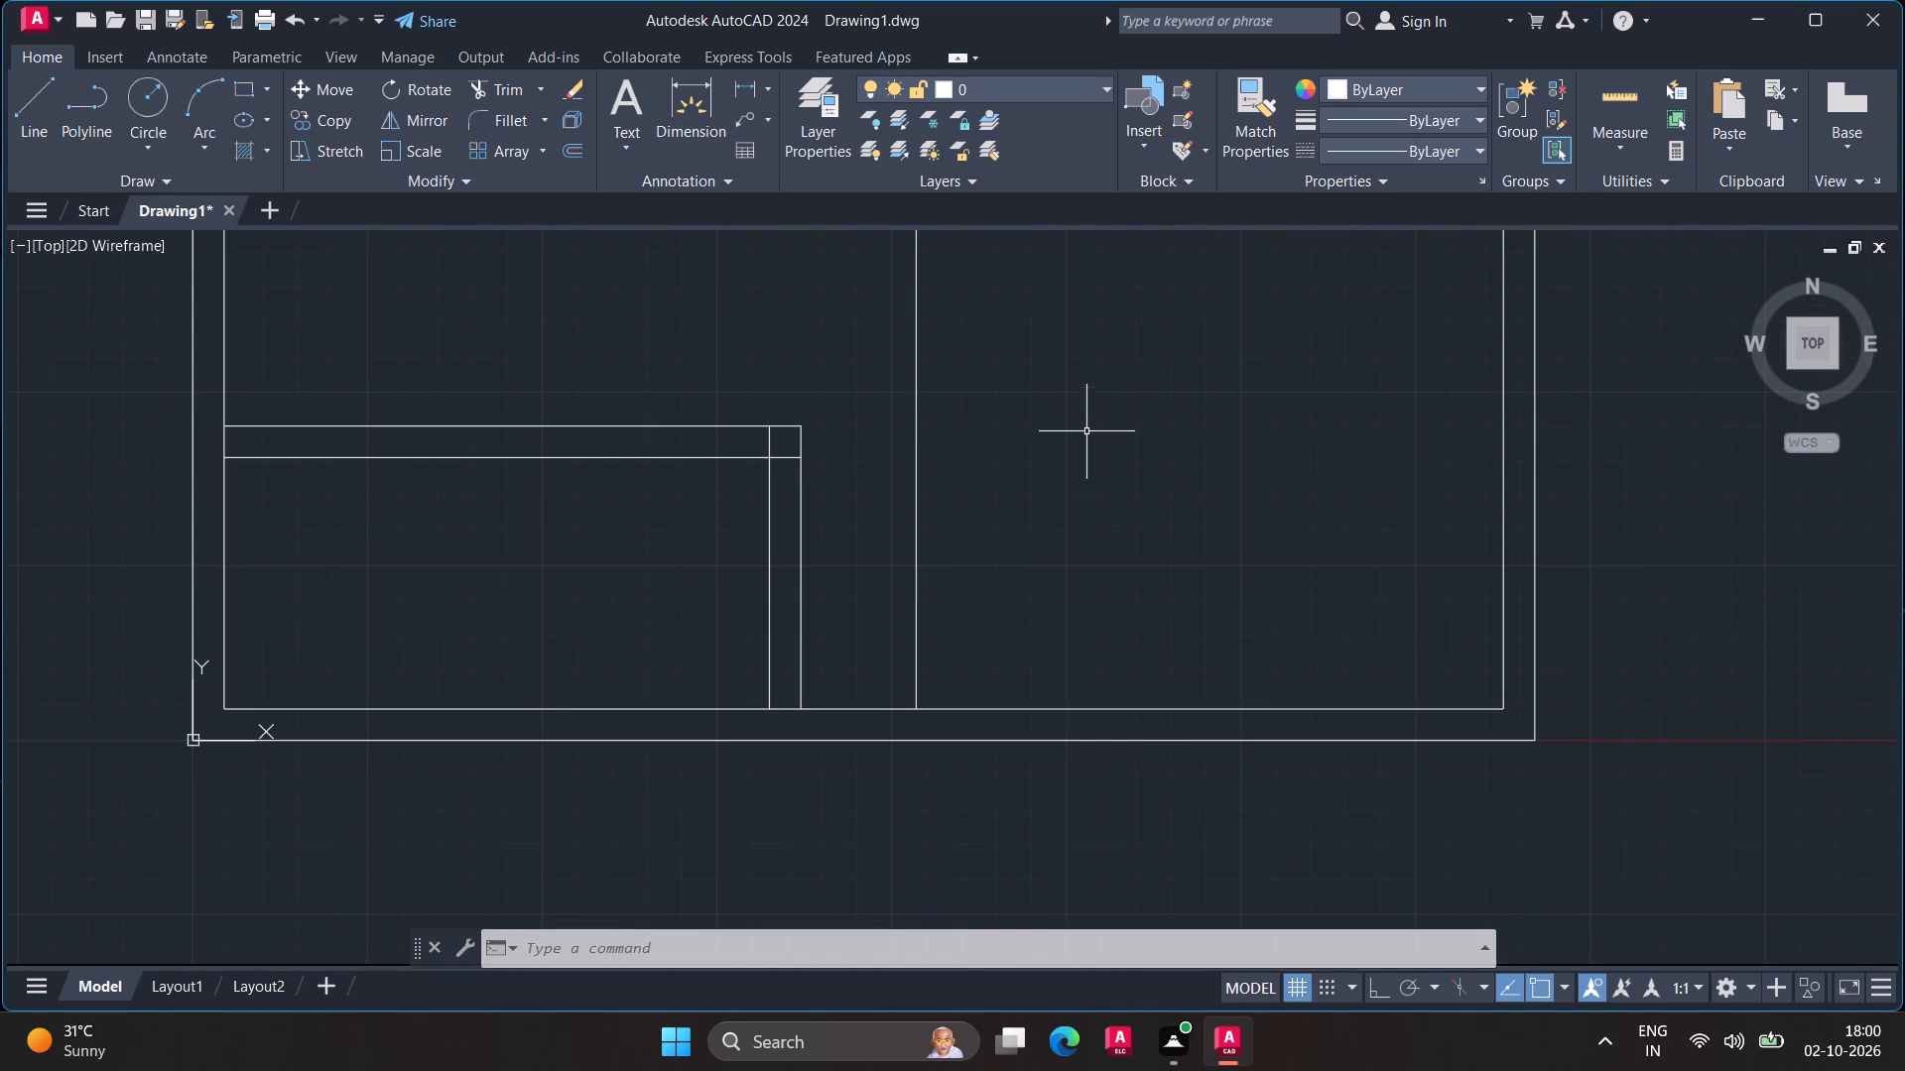
scroll(1060, 447, "down", 2)
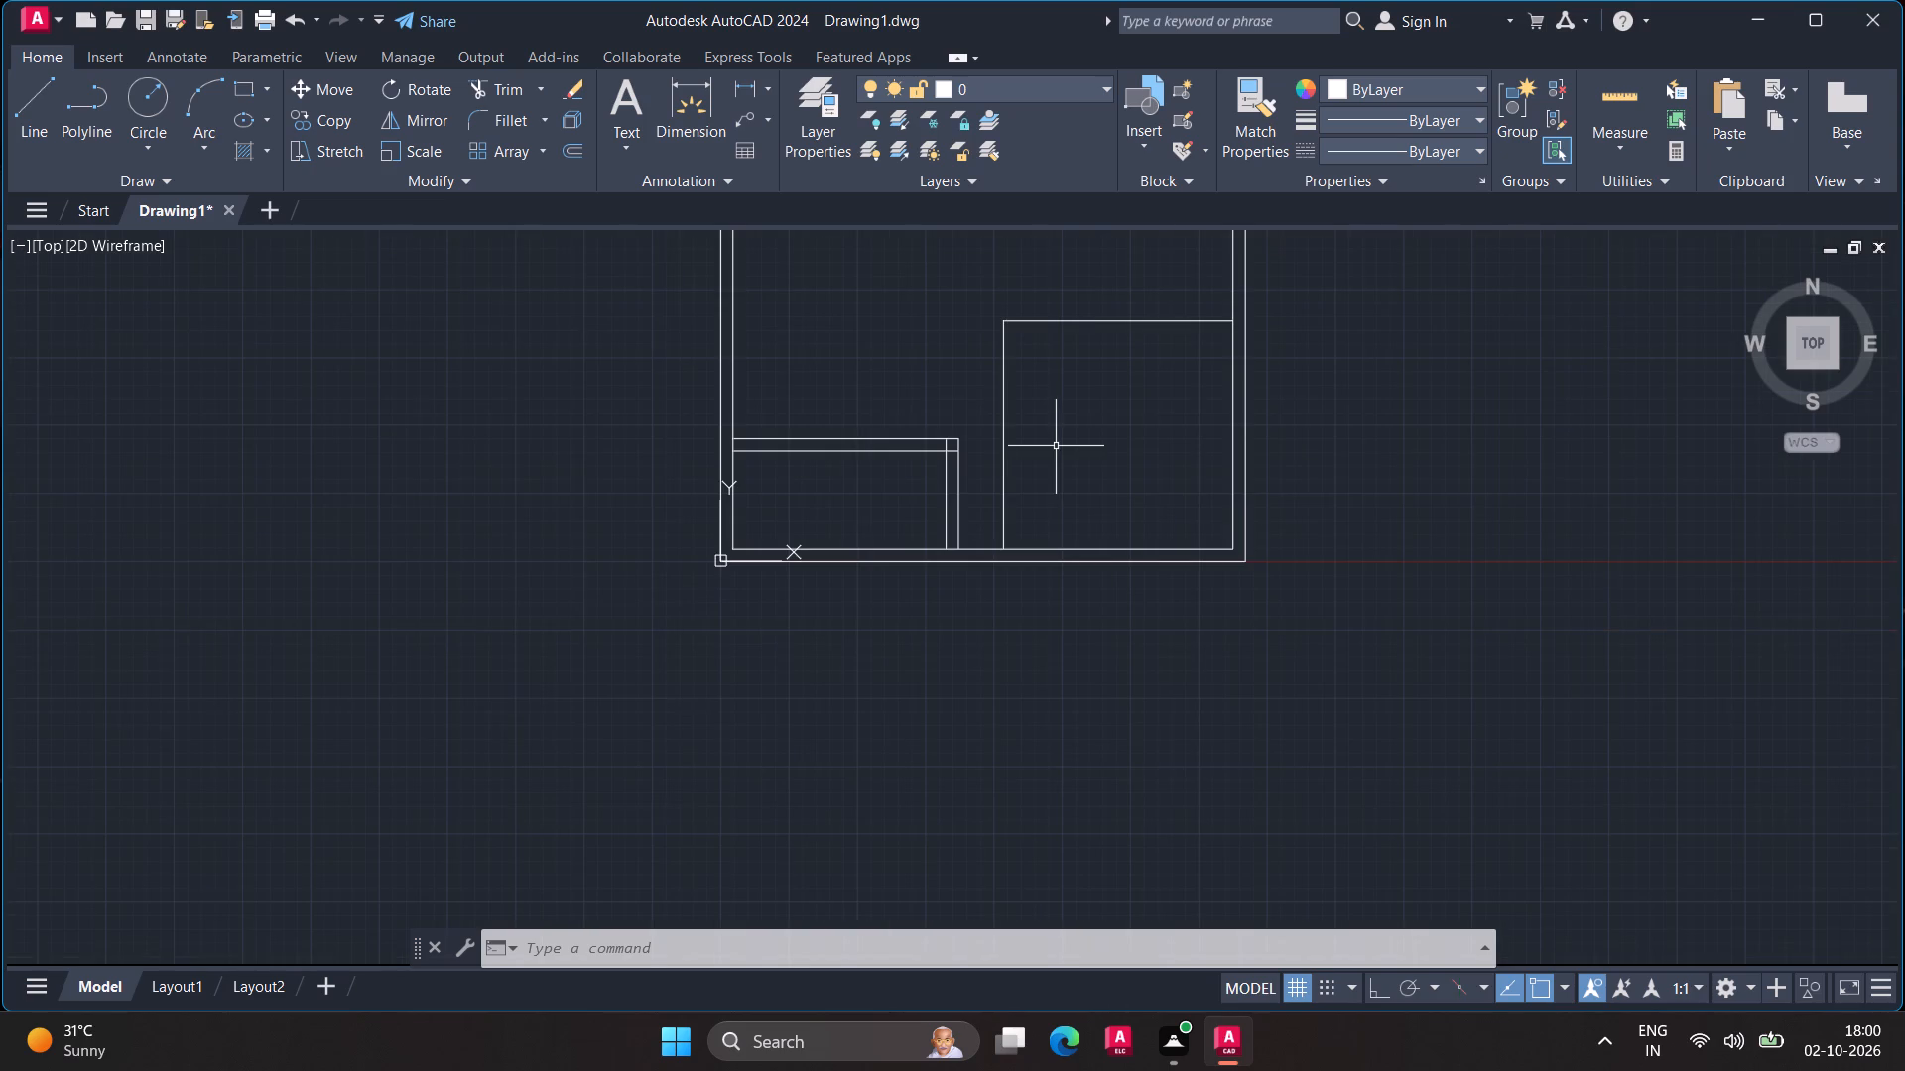
left_click(1005, 387)
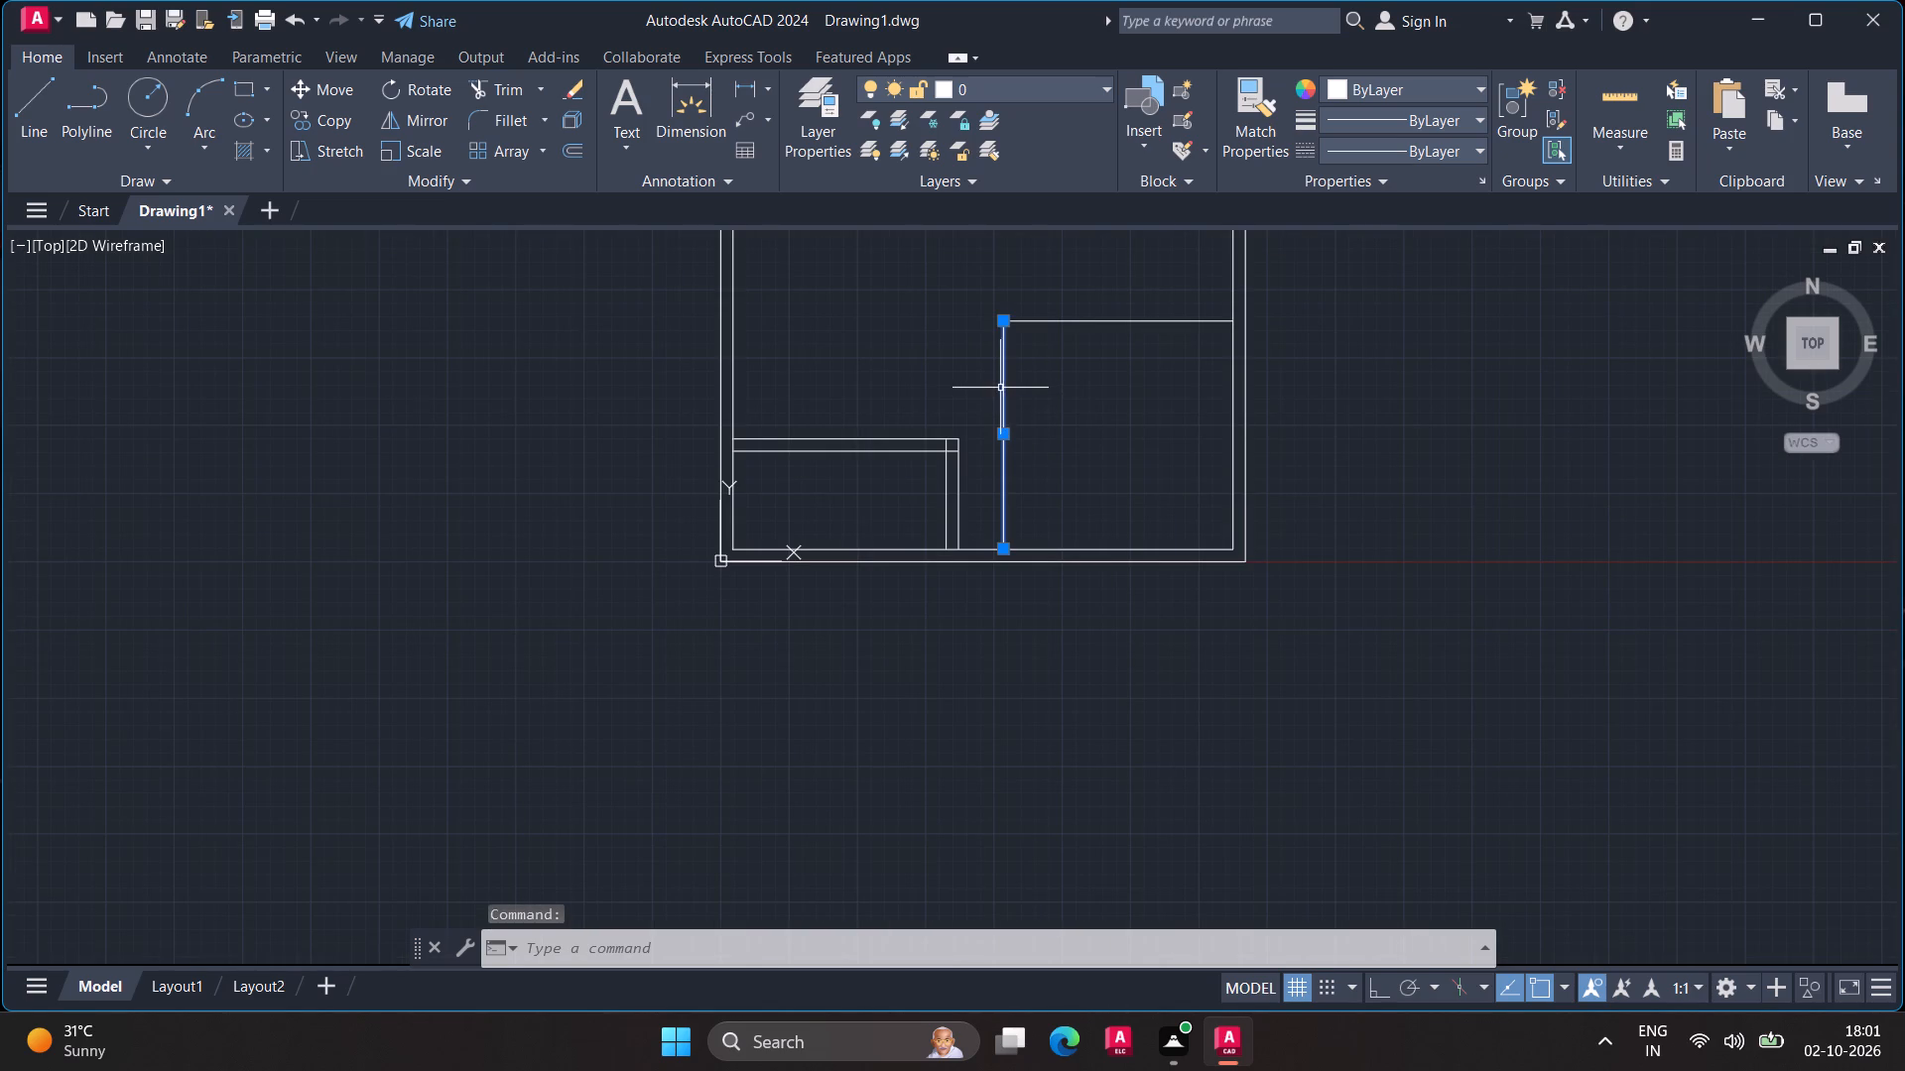
key("o")
key("Return")
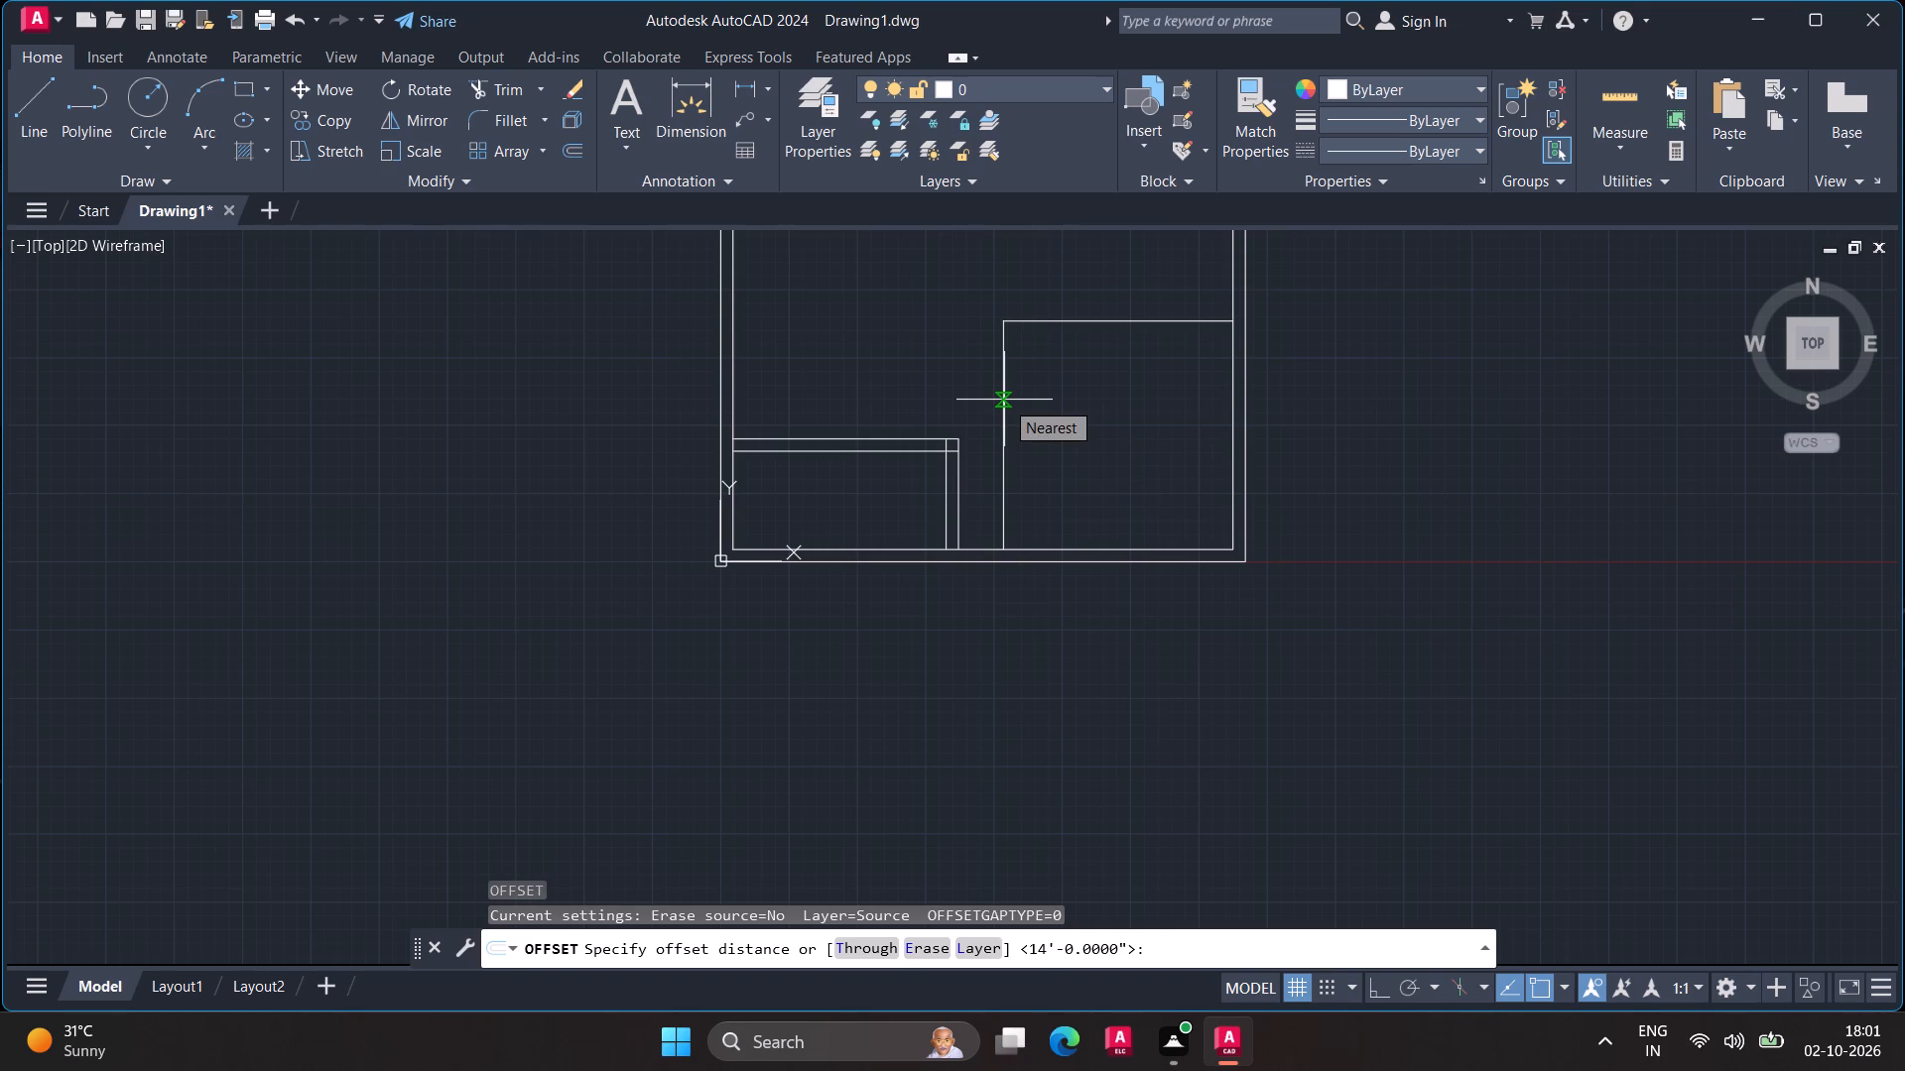
left_click(1004, 400)
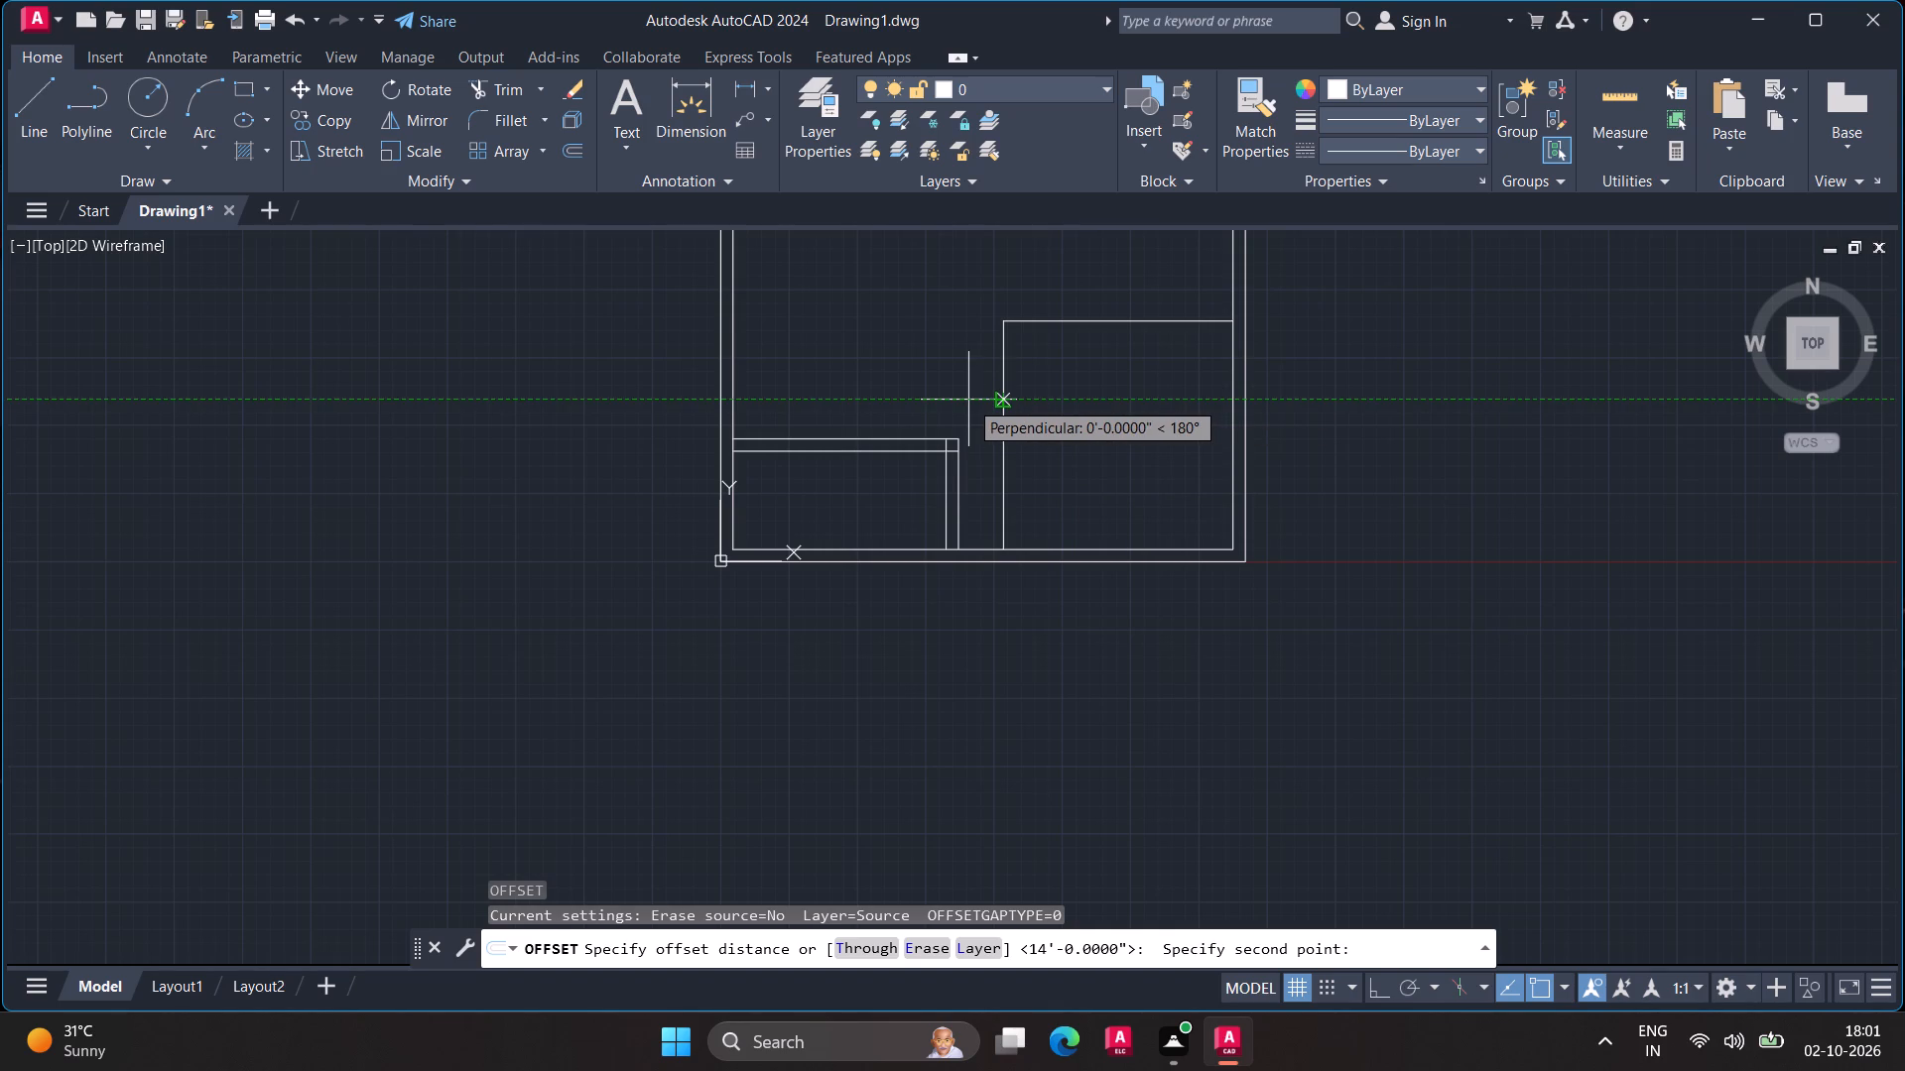
key("9")
key("apostrophe")
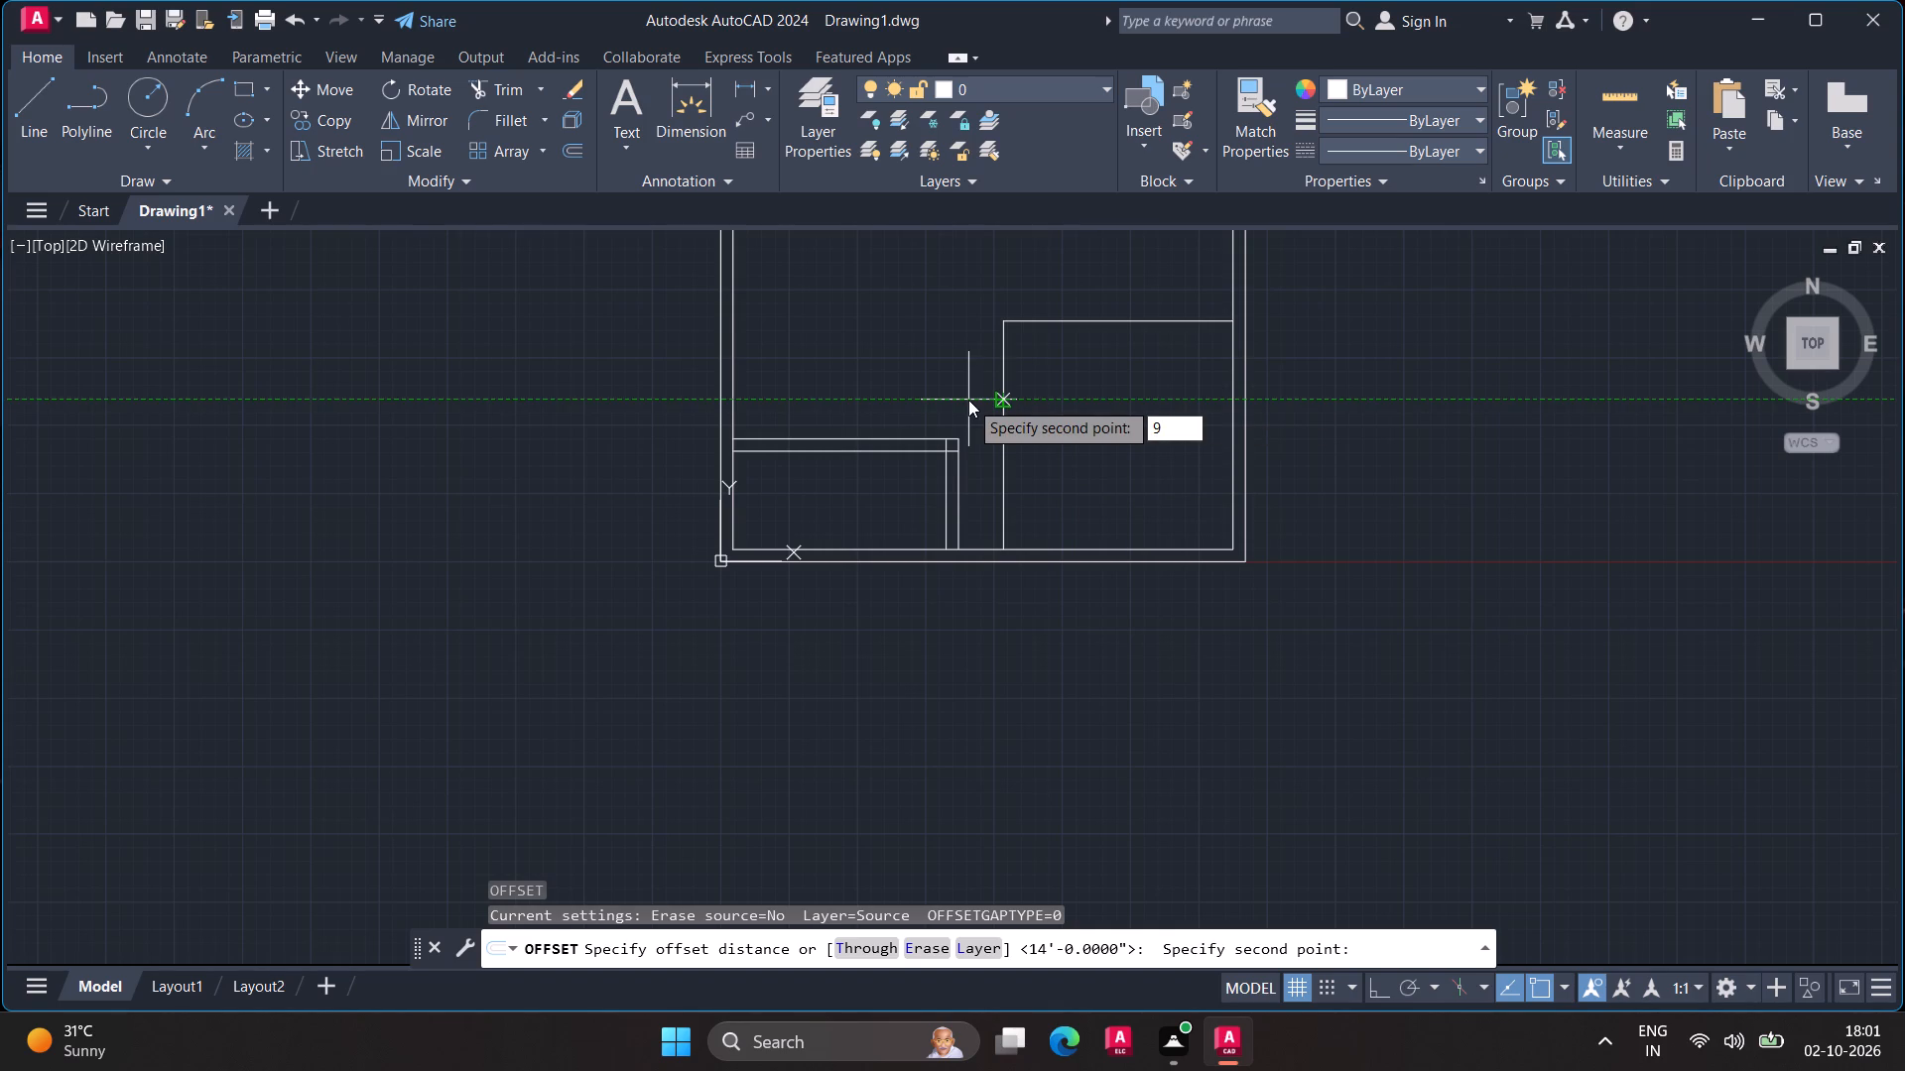
key("Return")
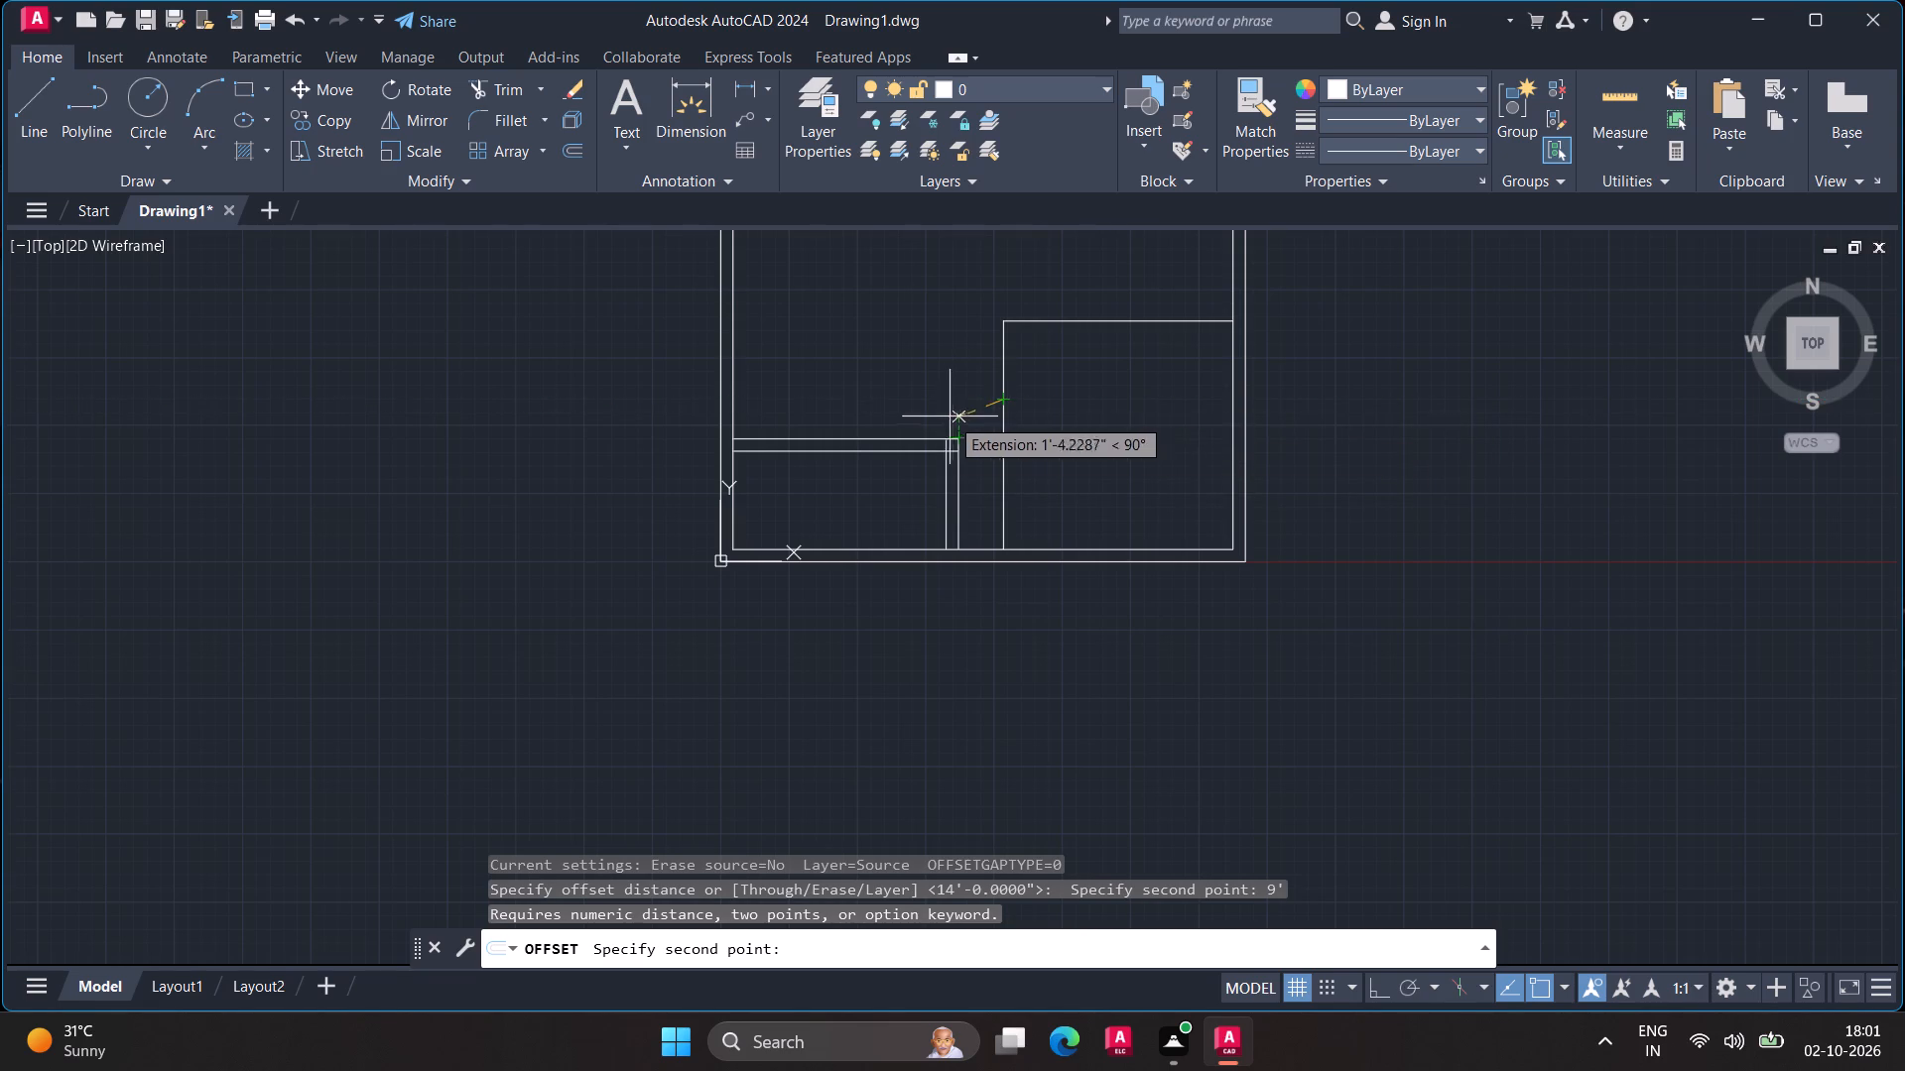
left_click(734, 398)
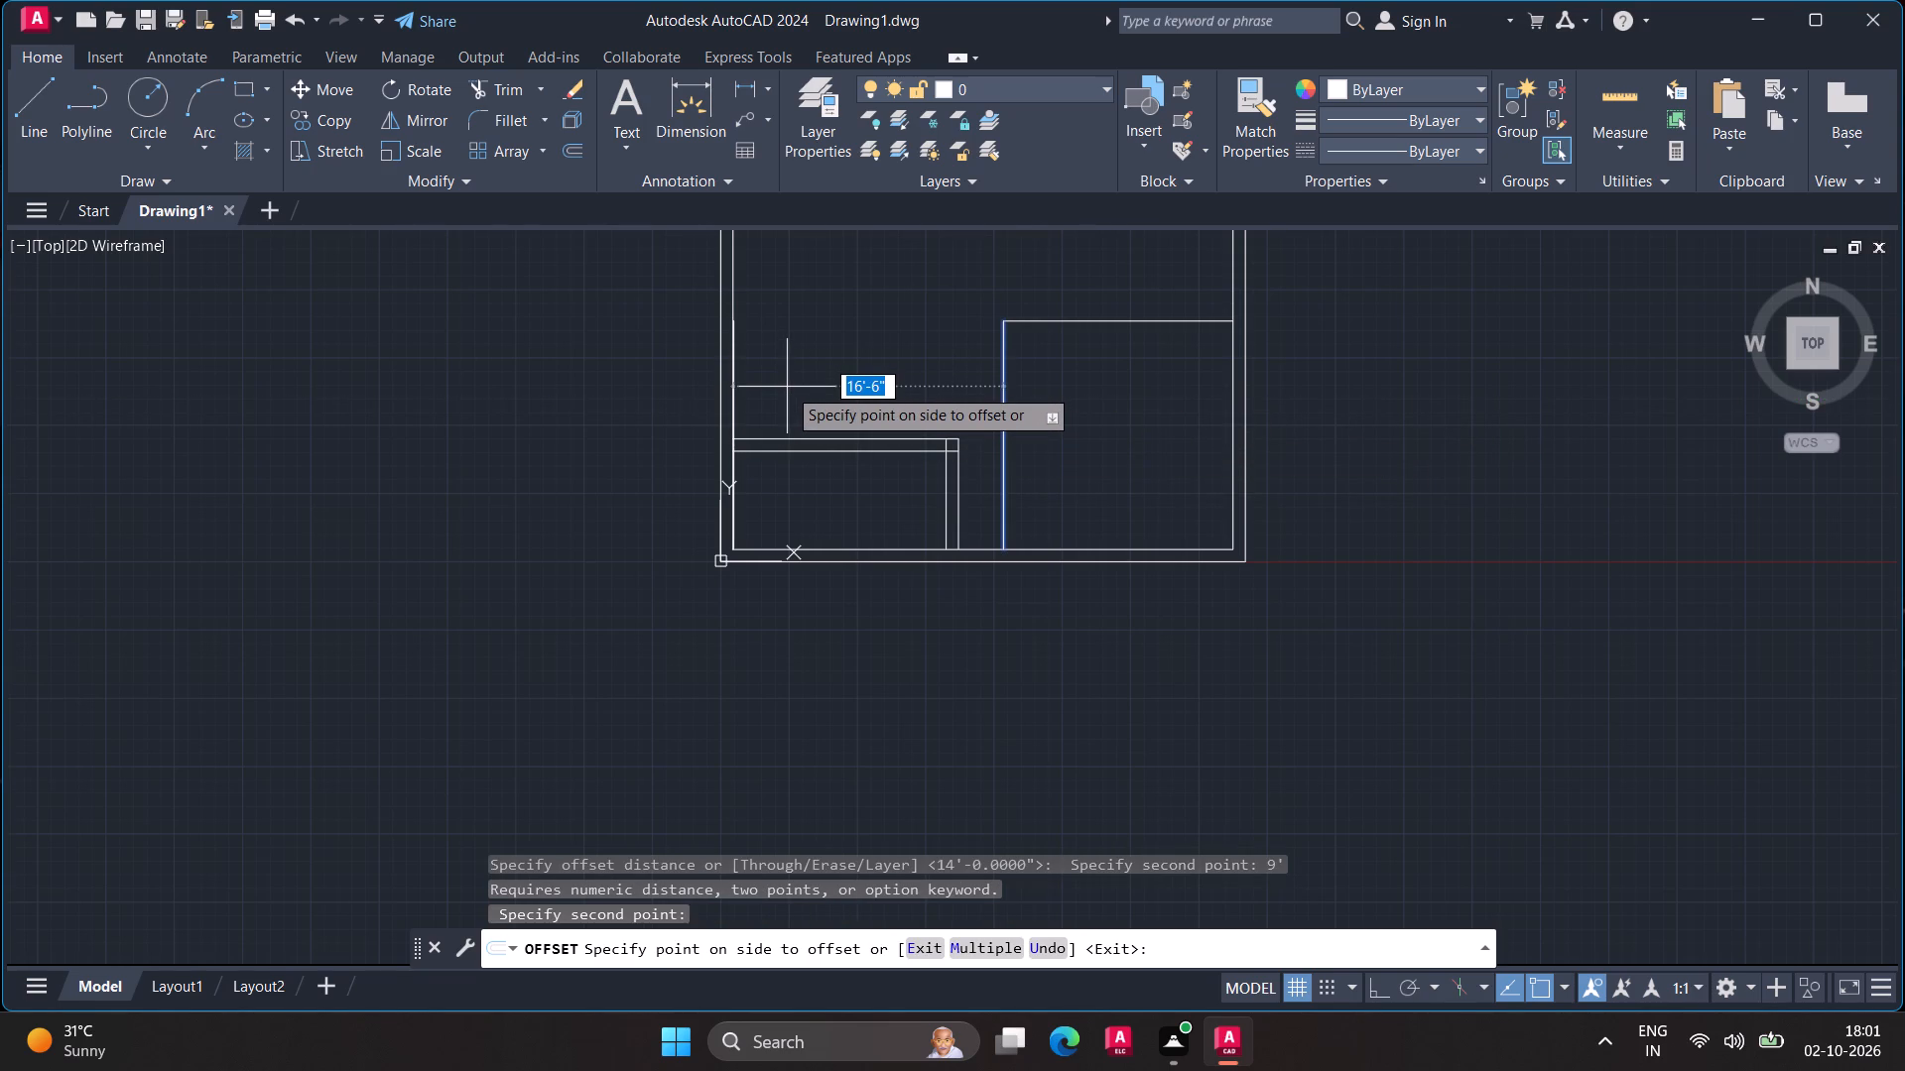
key("9")
key("shift+quotedbl")
key("Return")
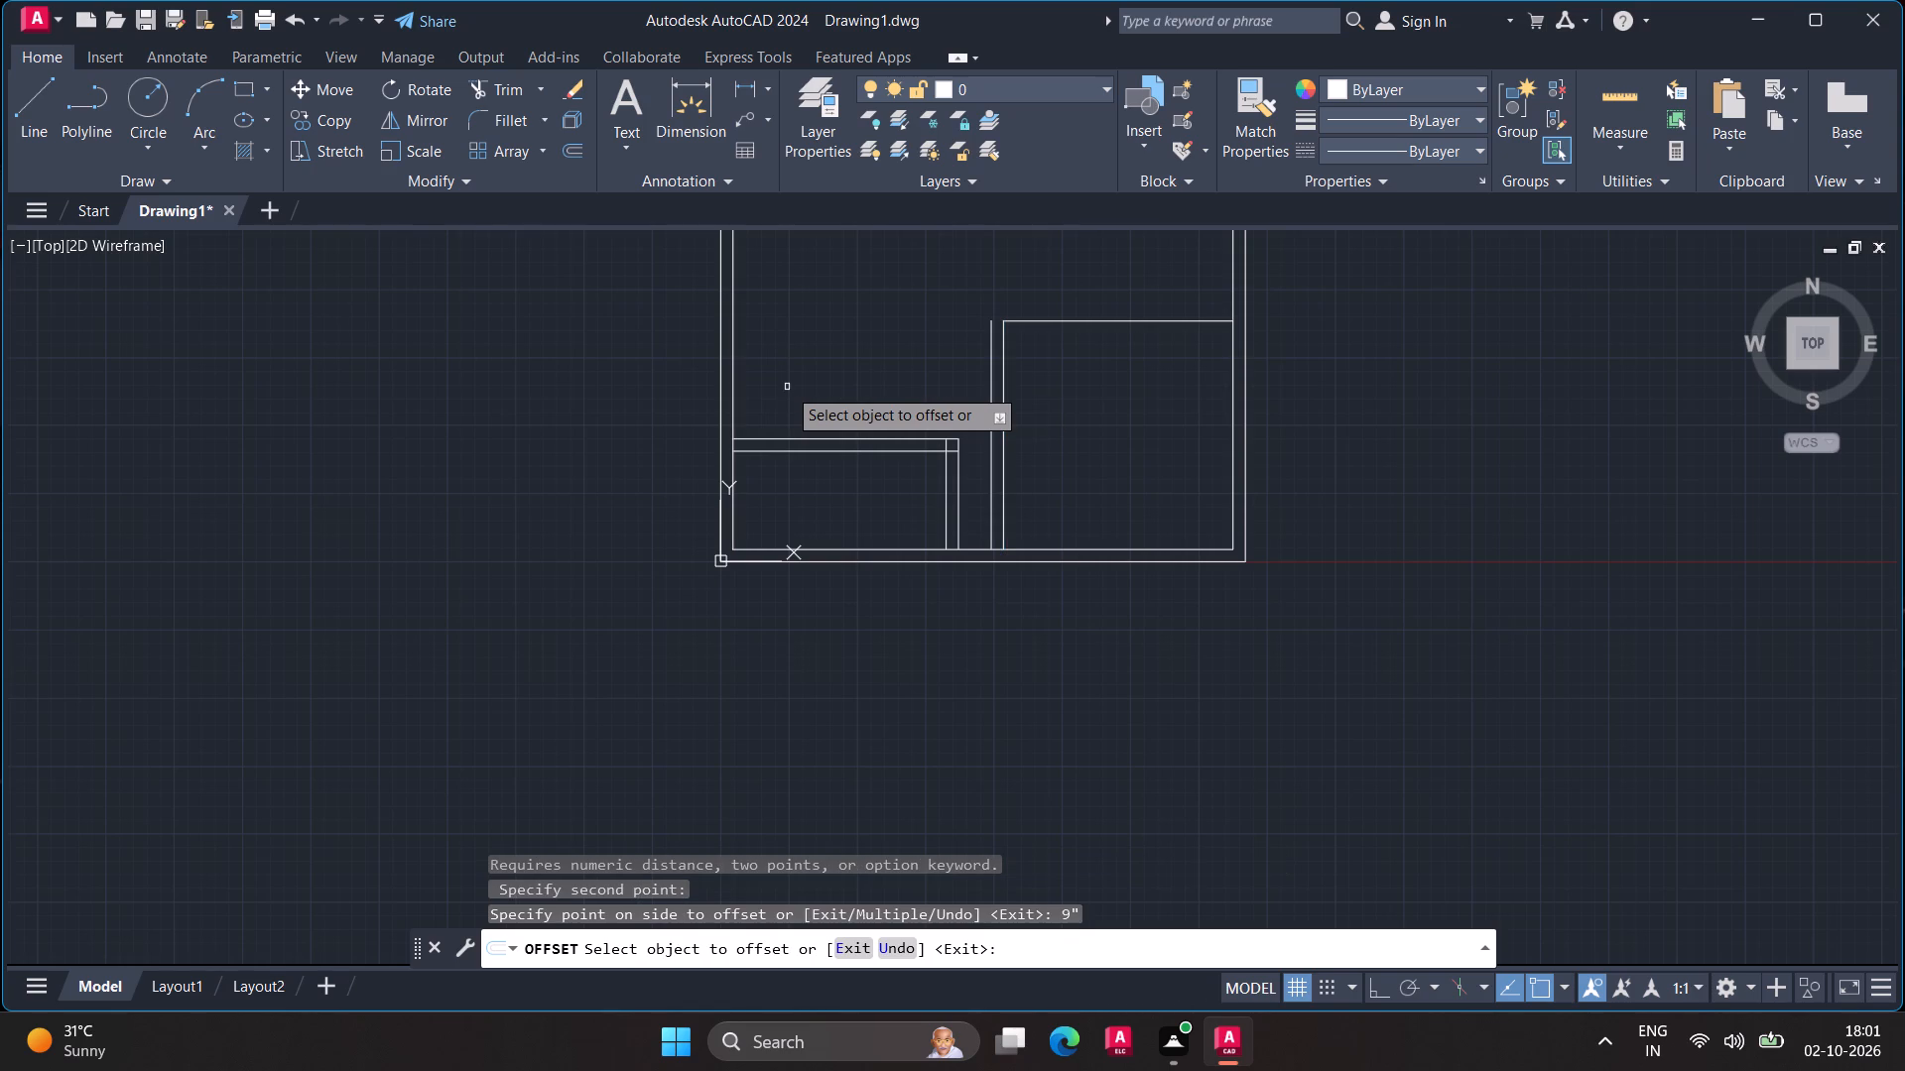
left_click(787, 388)
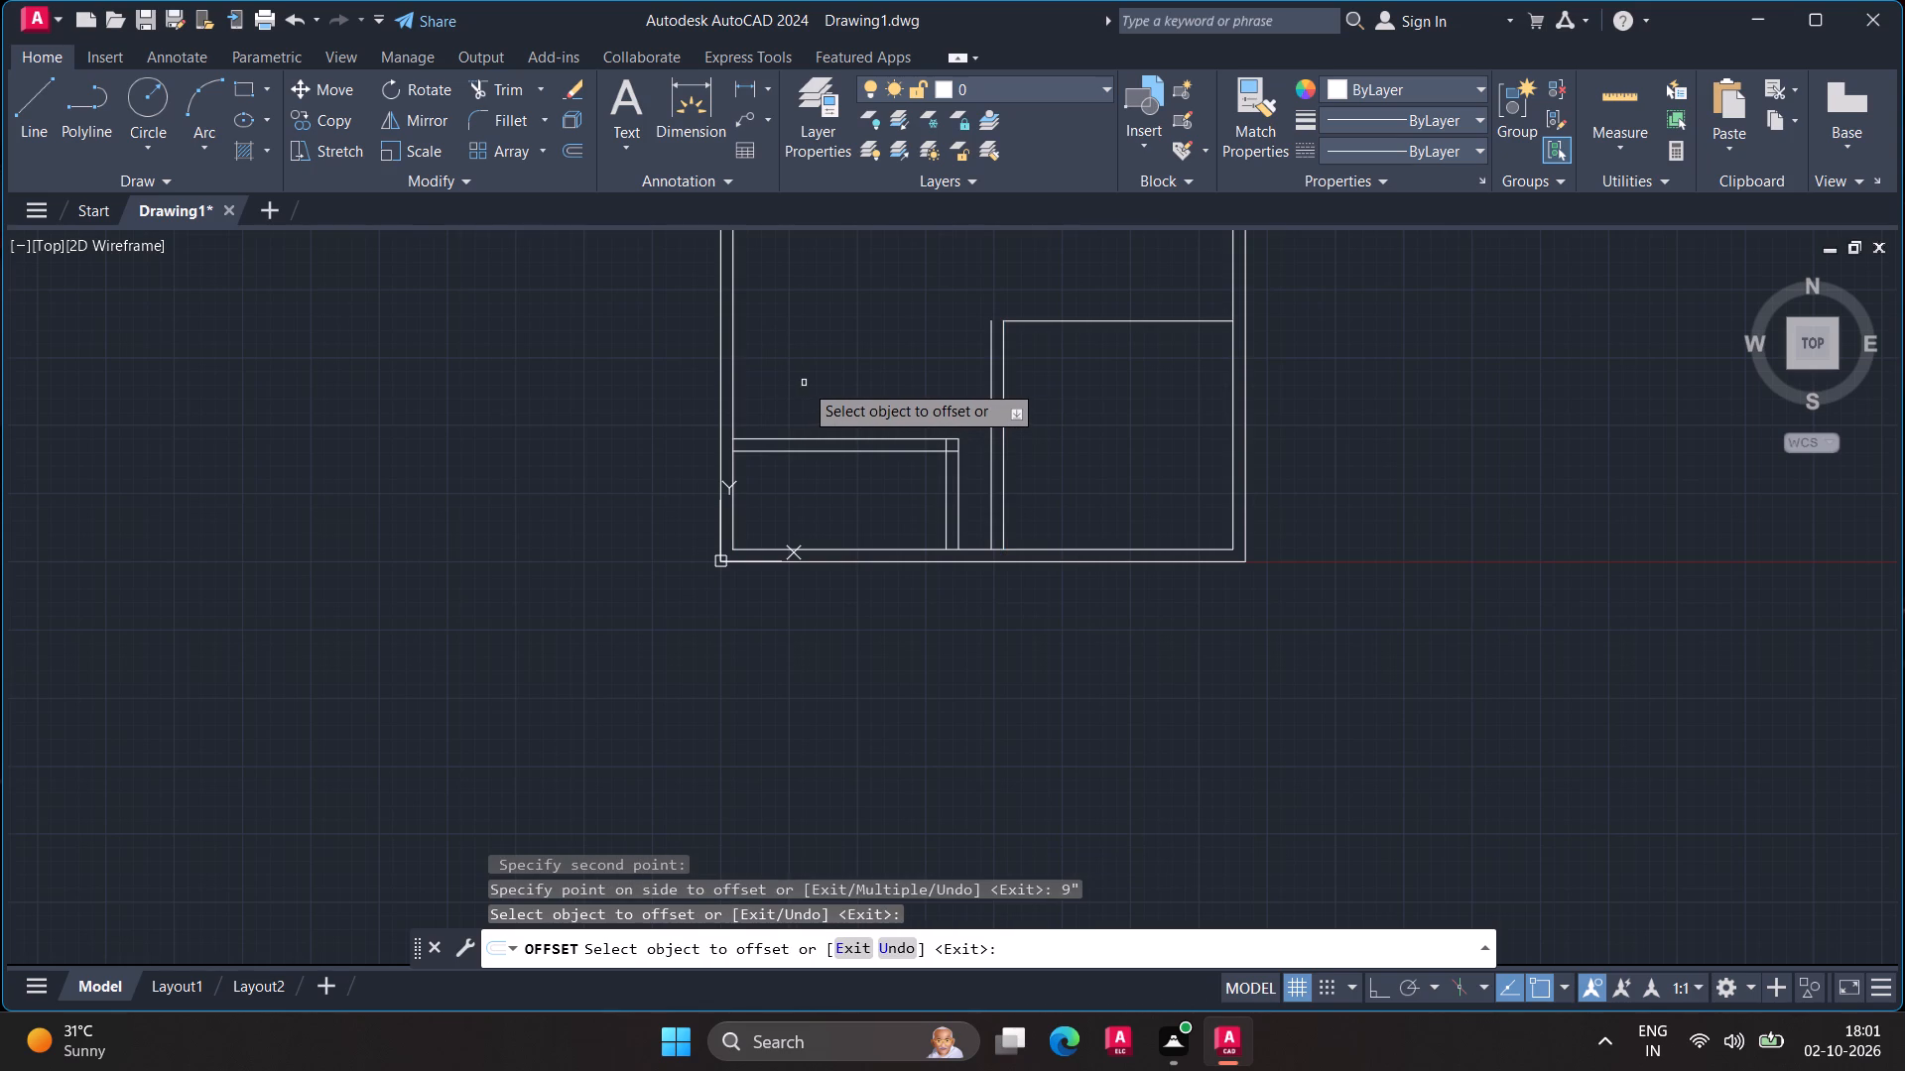
key("Escape")
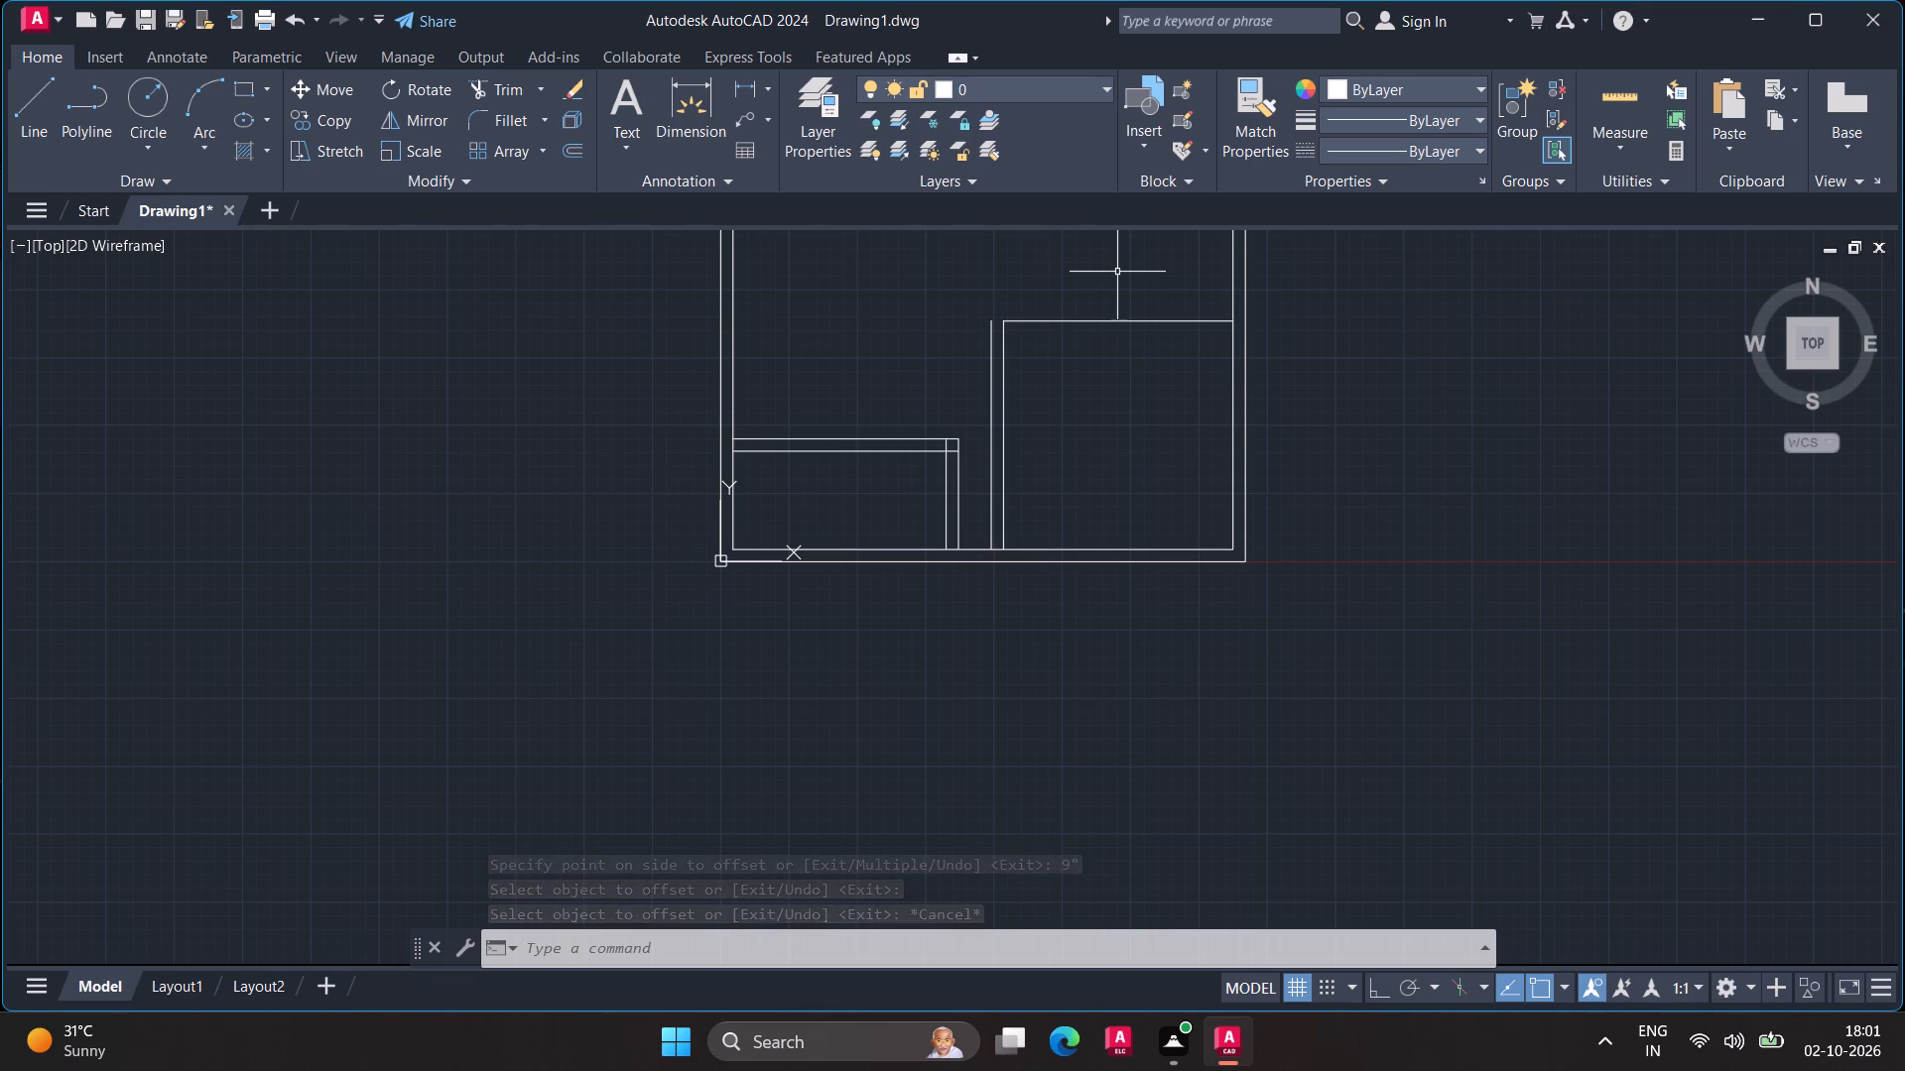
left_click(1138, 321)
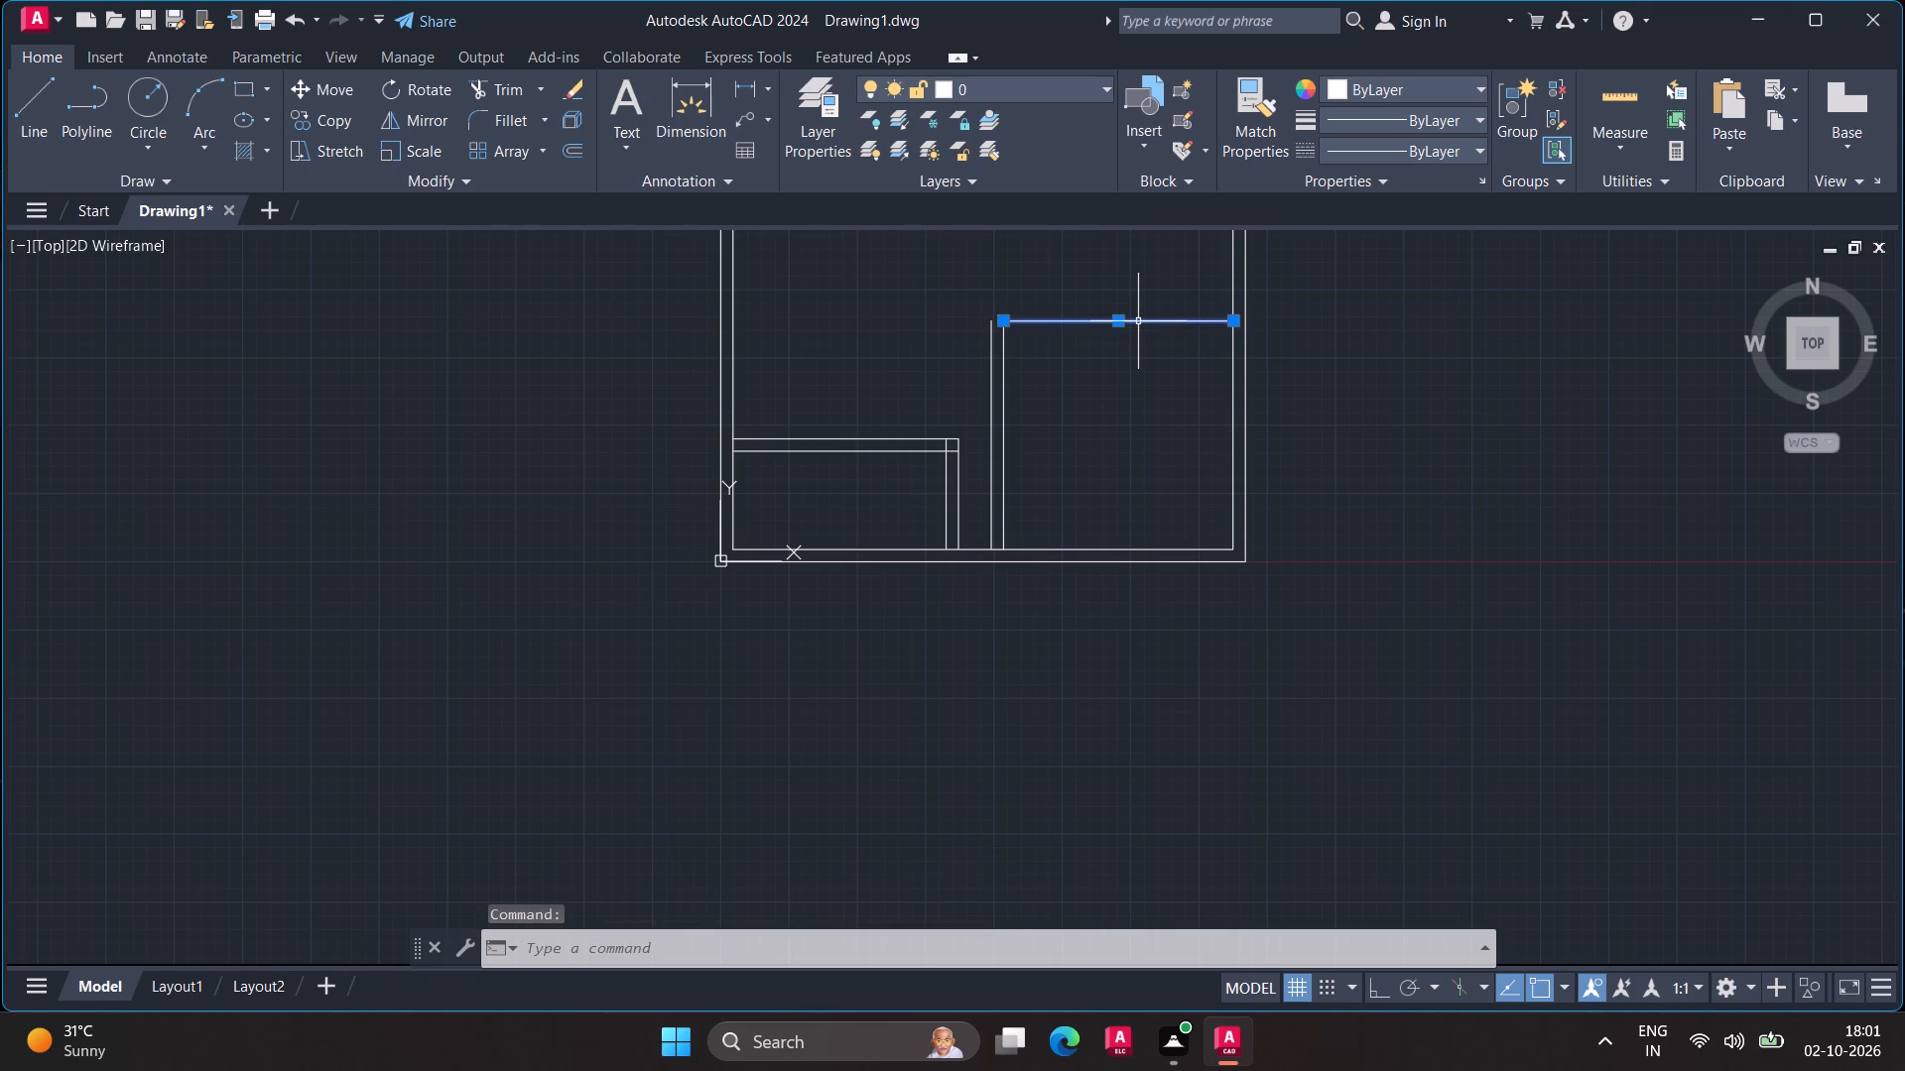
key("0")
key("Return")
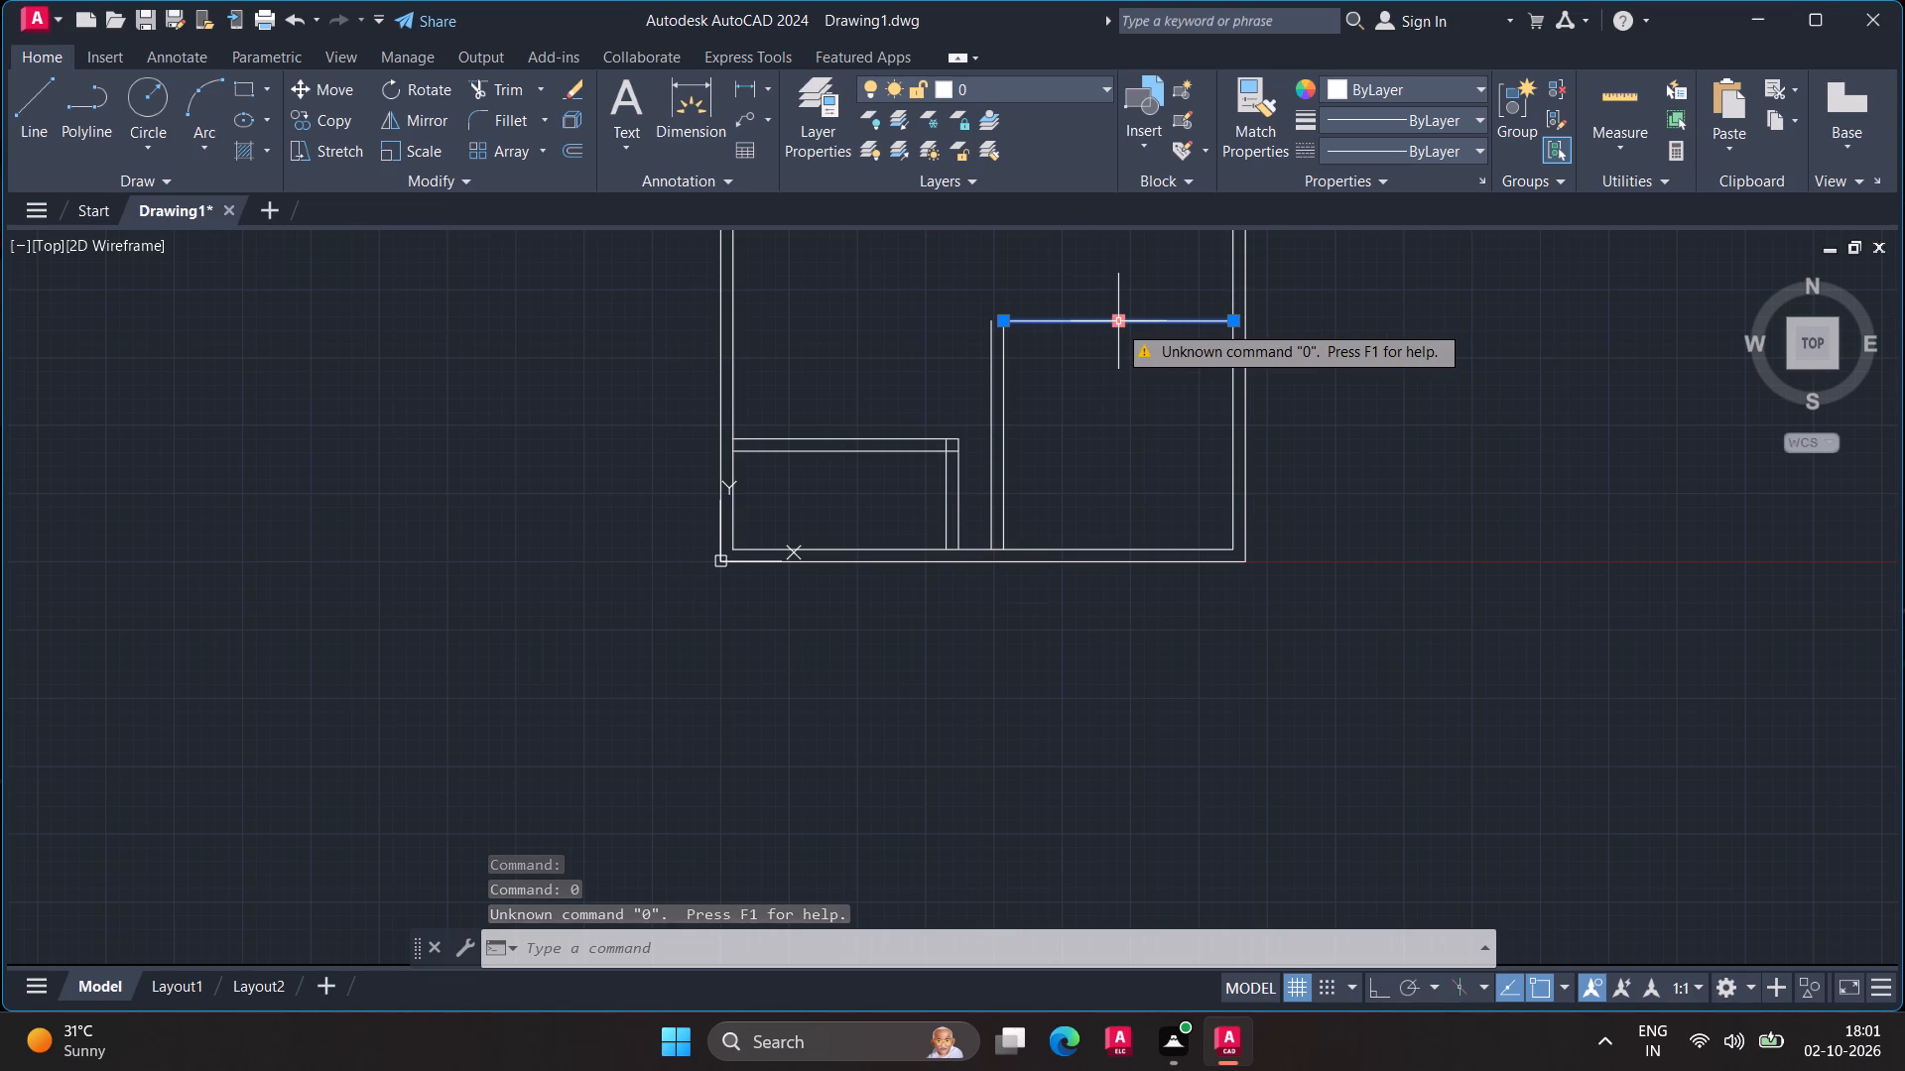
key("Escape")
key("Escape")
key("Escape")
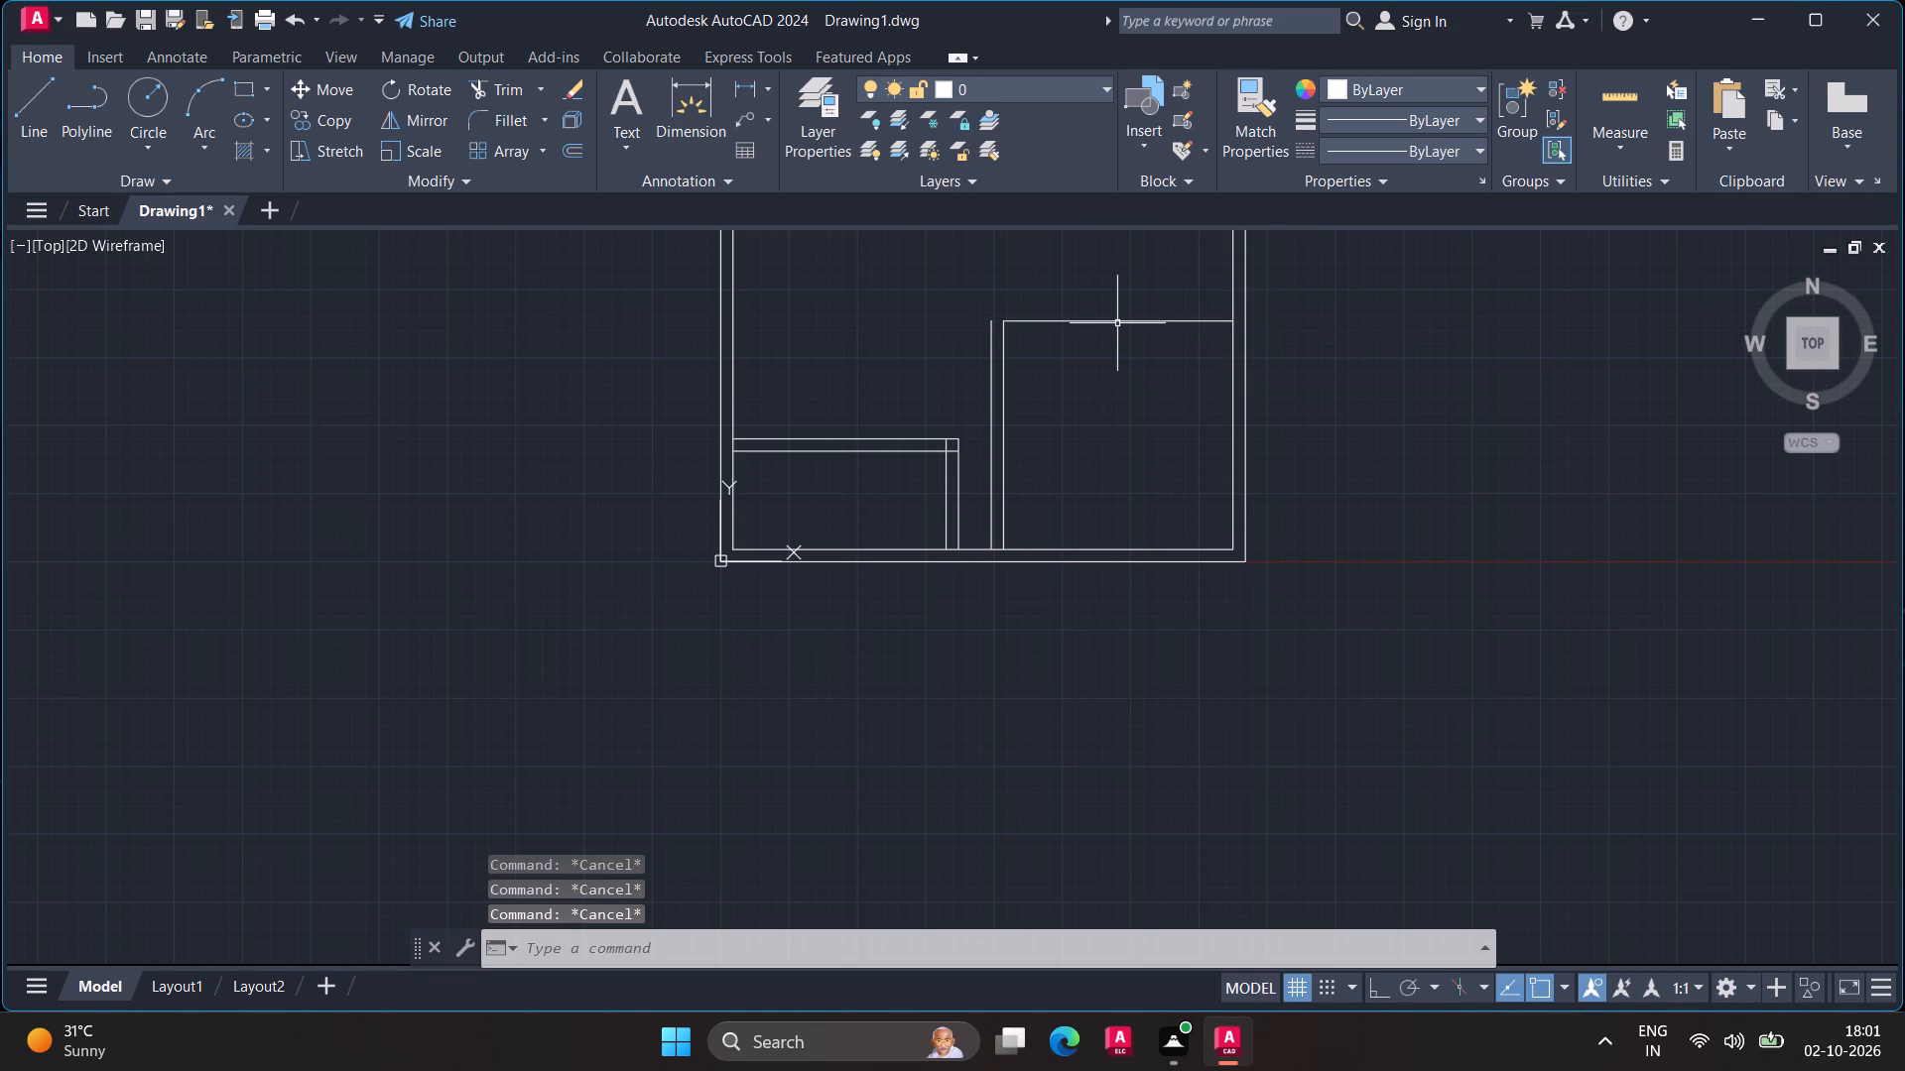
Offset the lower-right room's top wall line 9" upward, outside the room.
key("o")
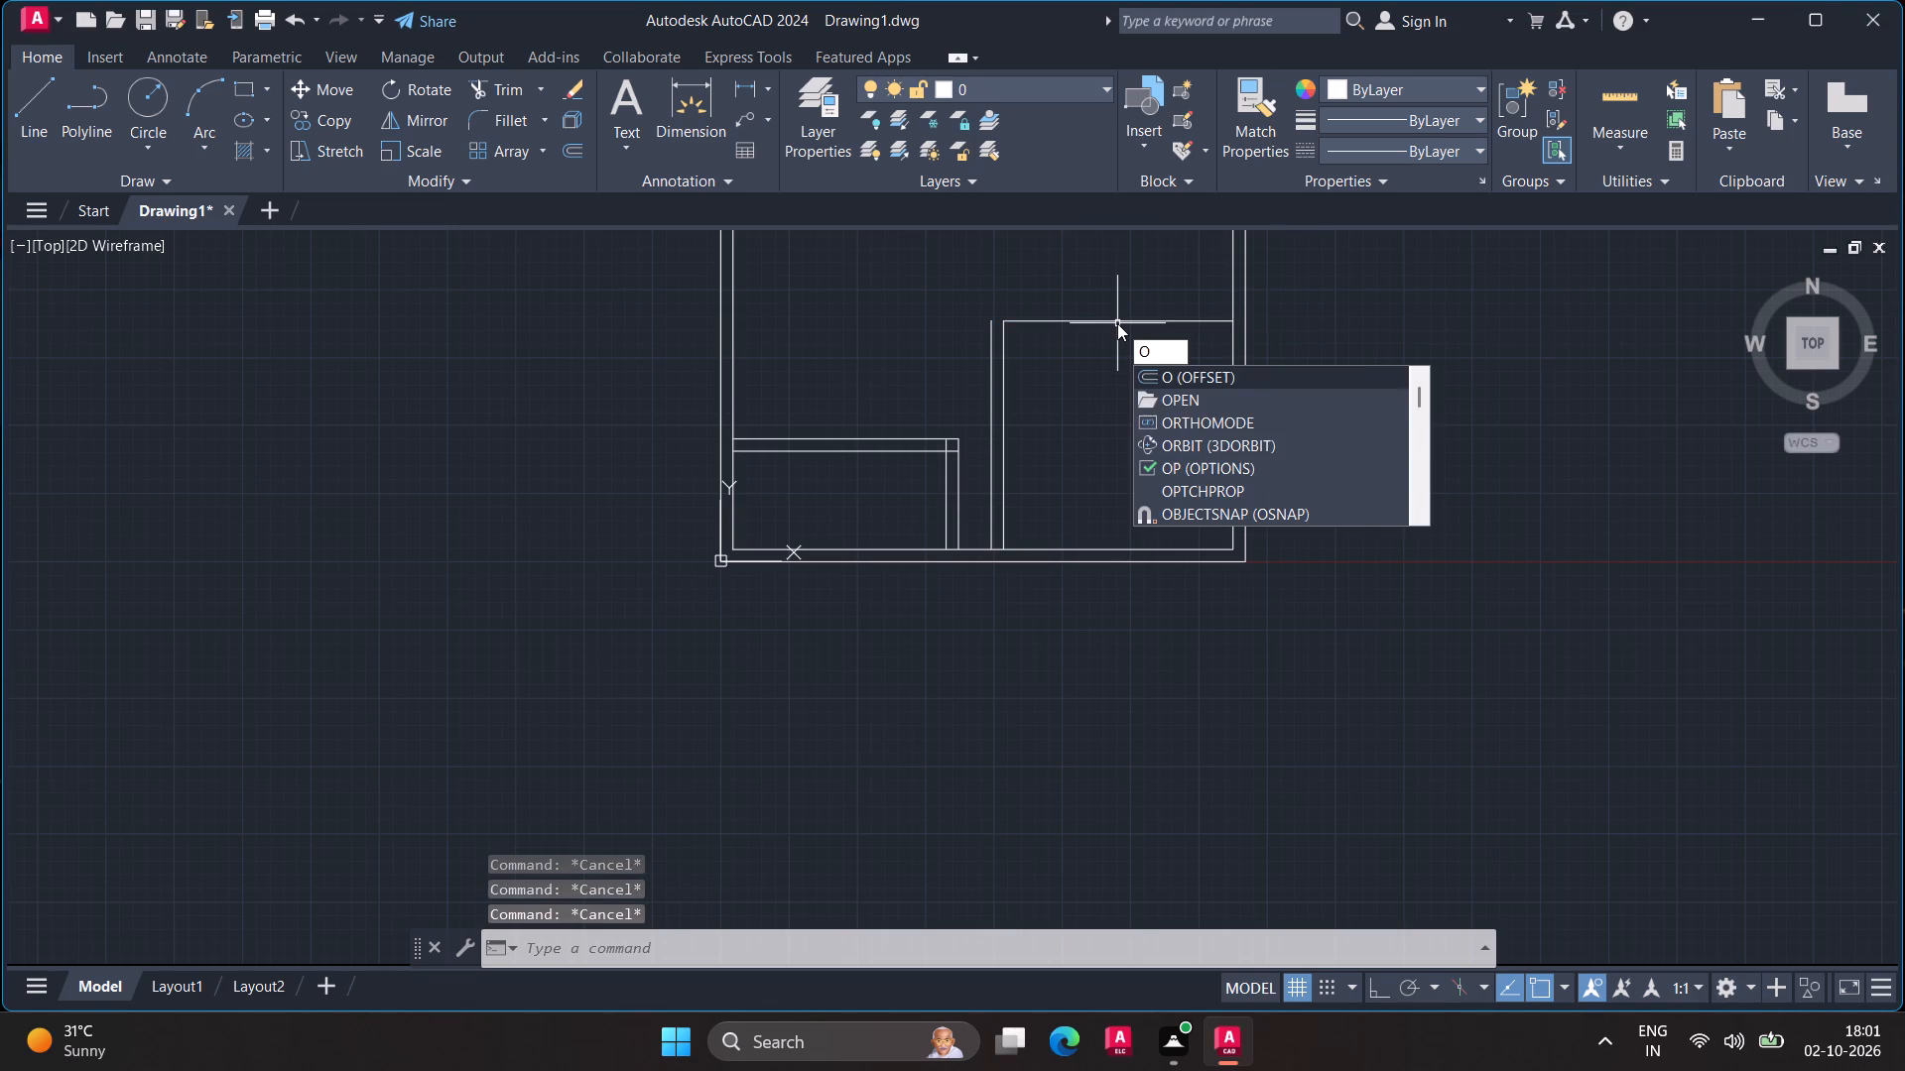
key("Return")
left_click(1116, 323)
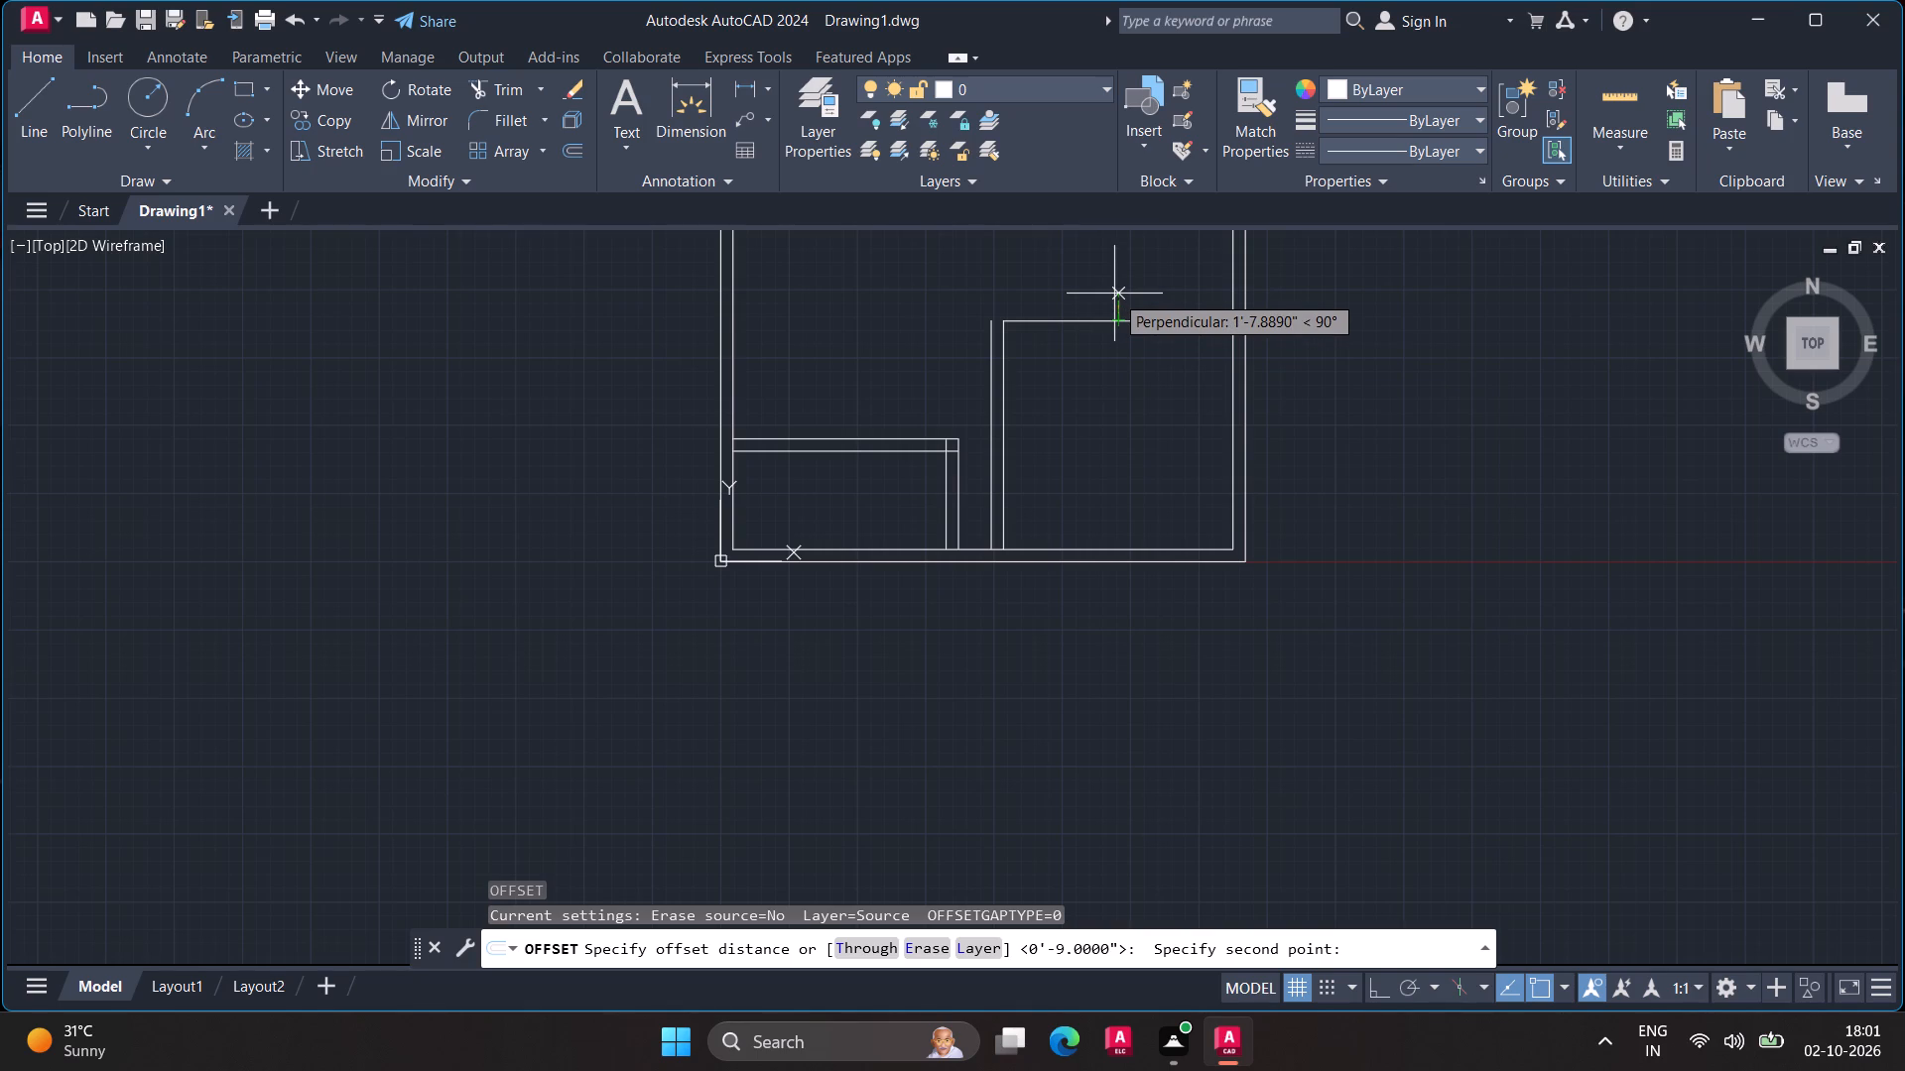
key("9")
key("shift+quotedbl")
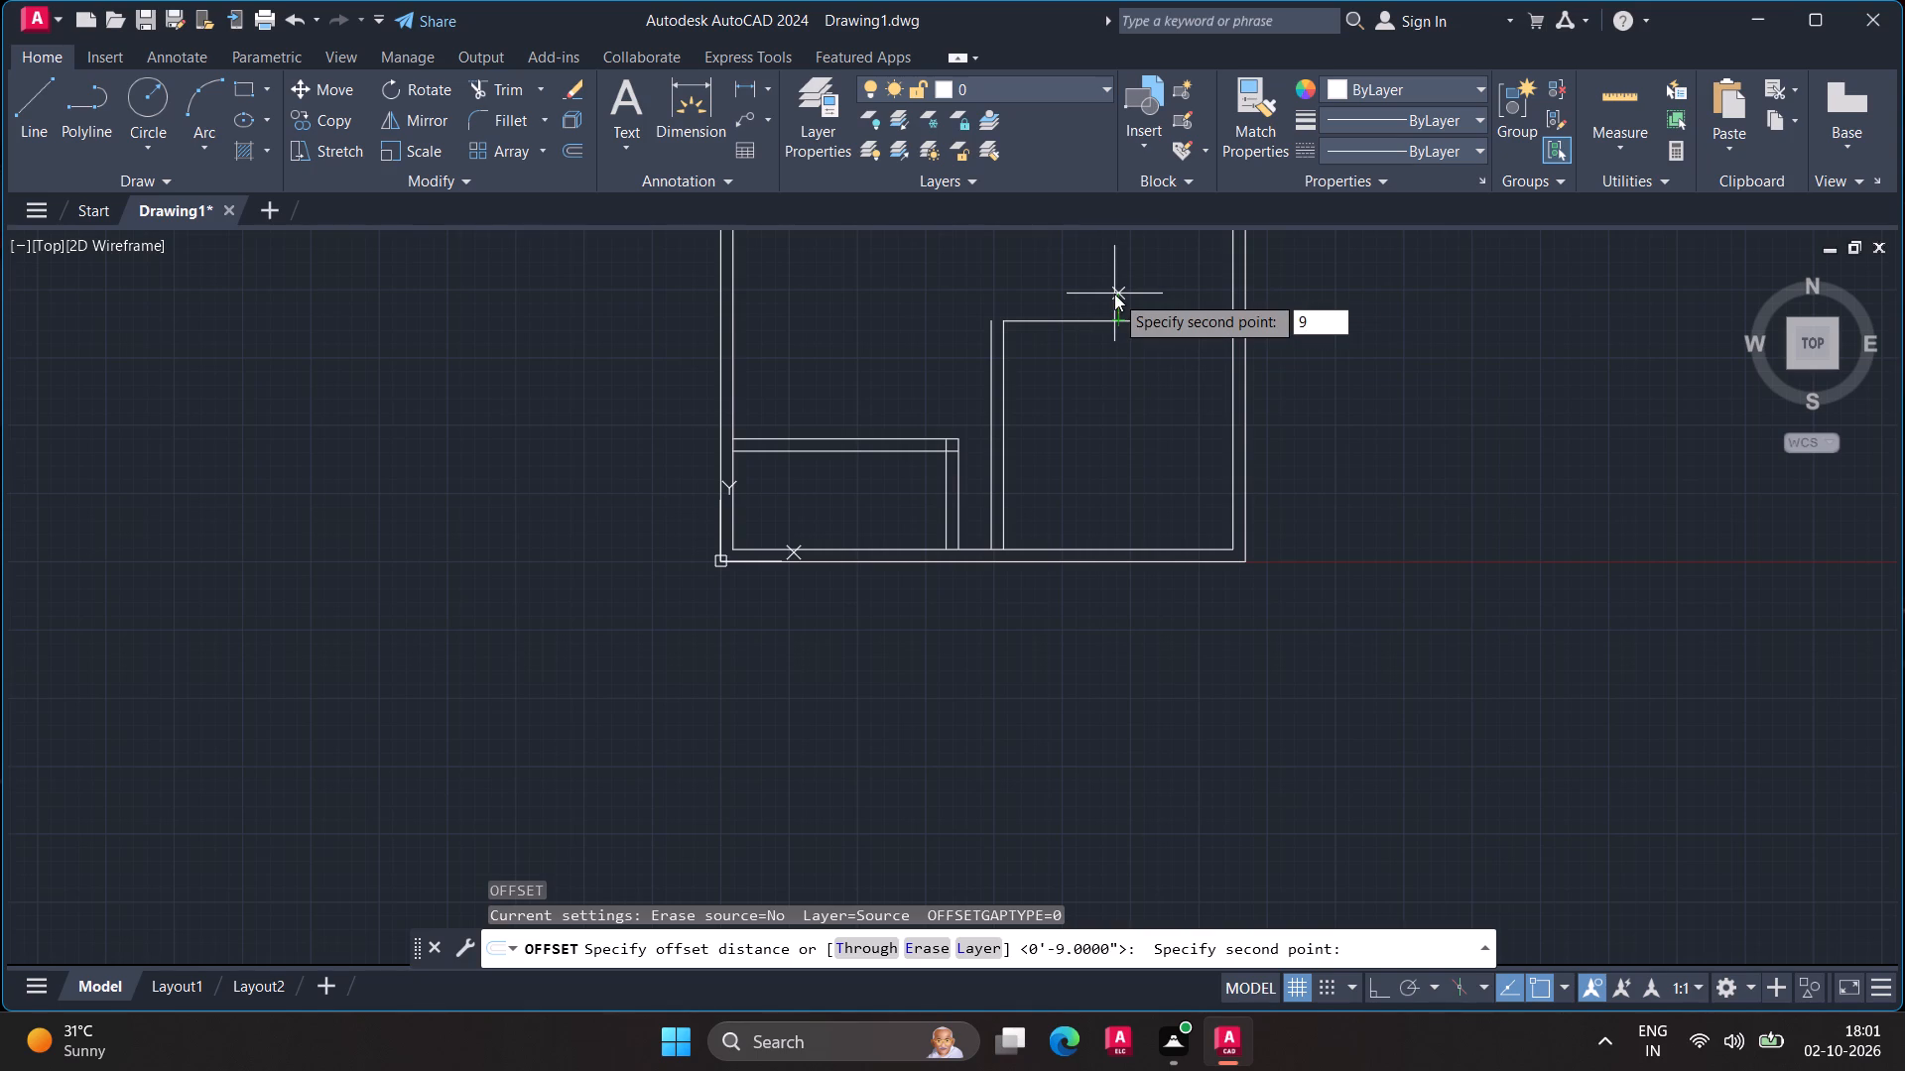
key("Return")
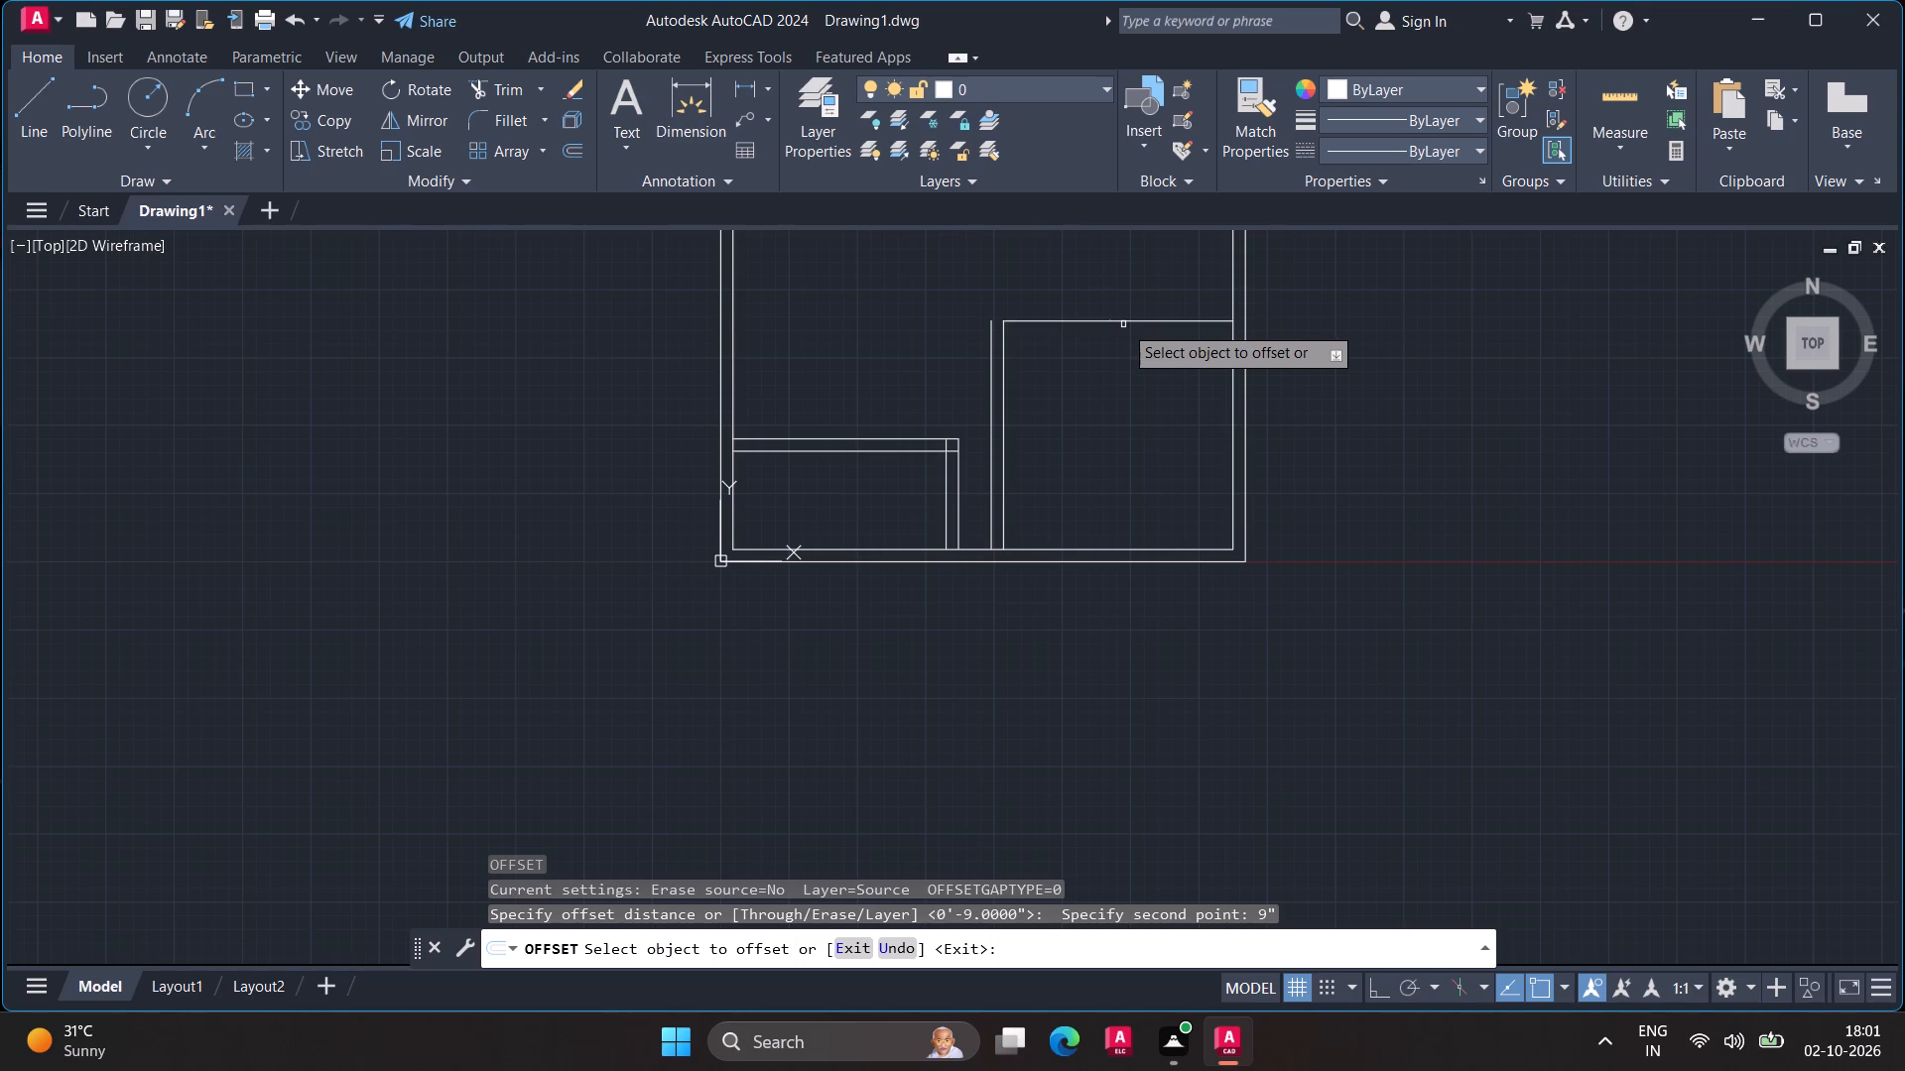
left_click(1123, 322)
left_click(1127, 295)
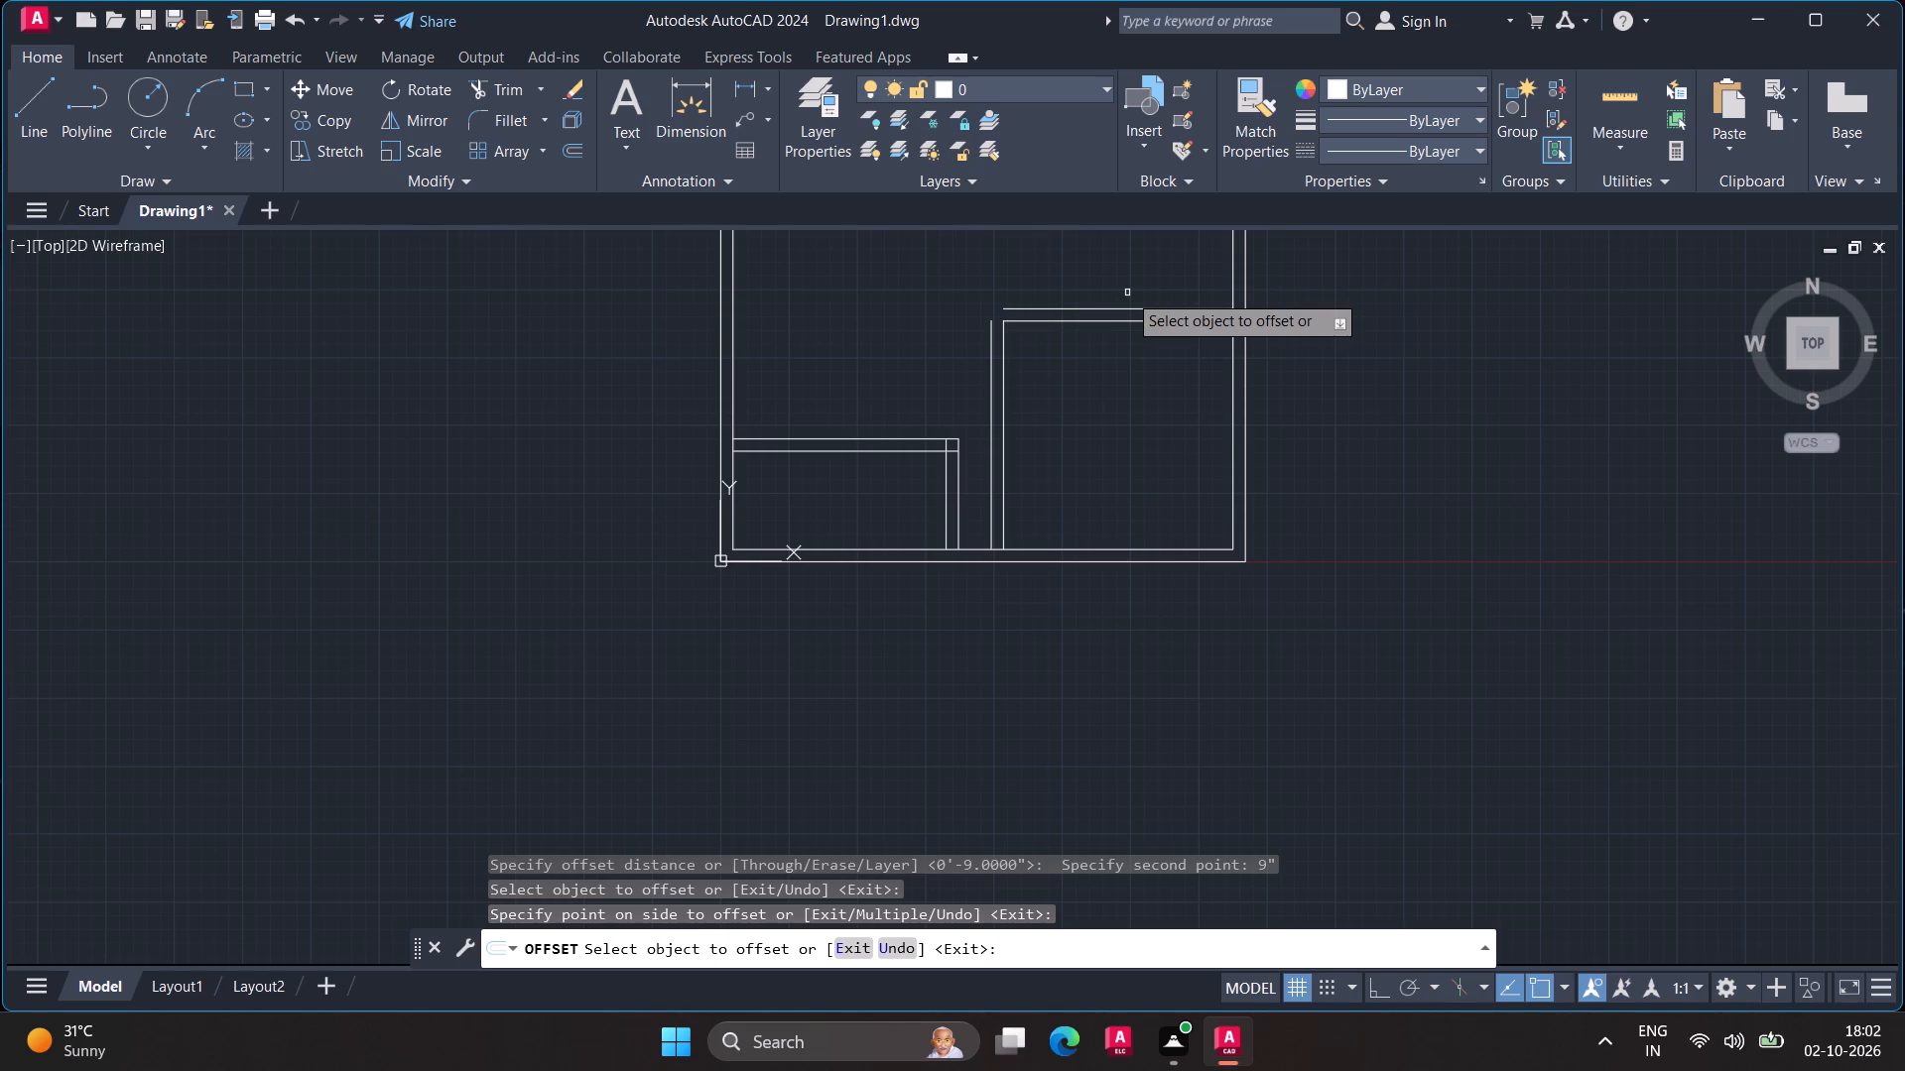
key("Escape")
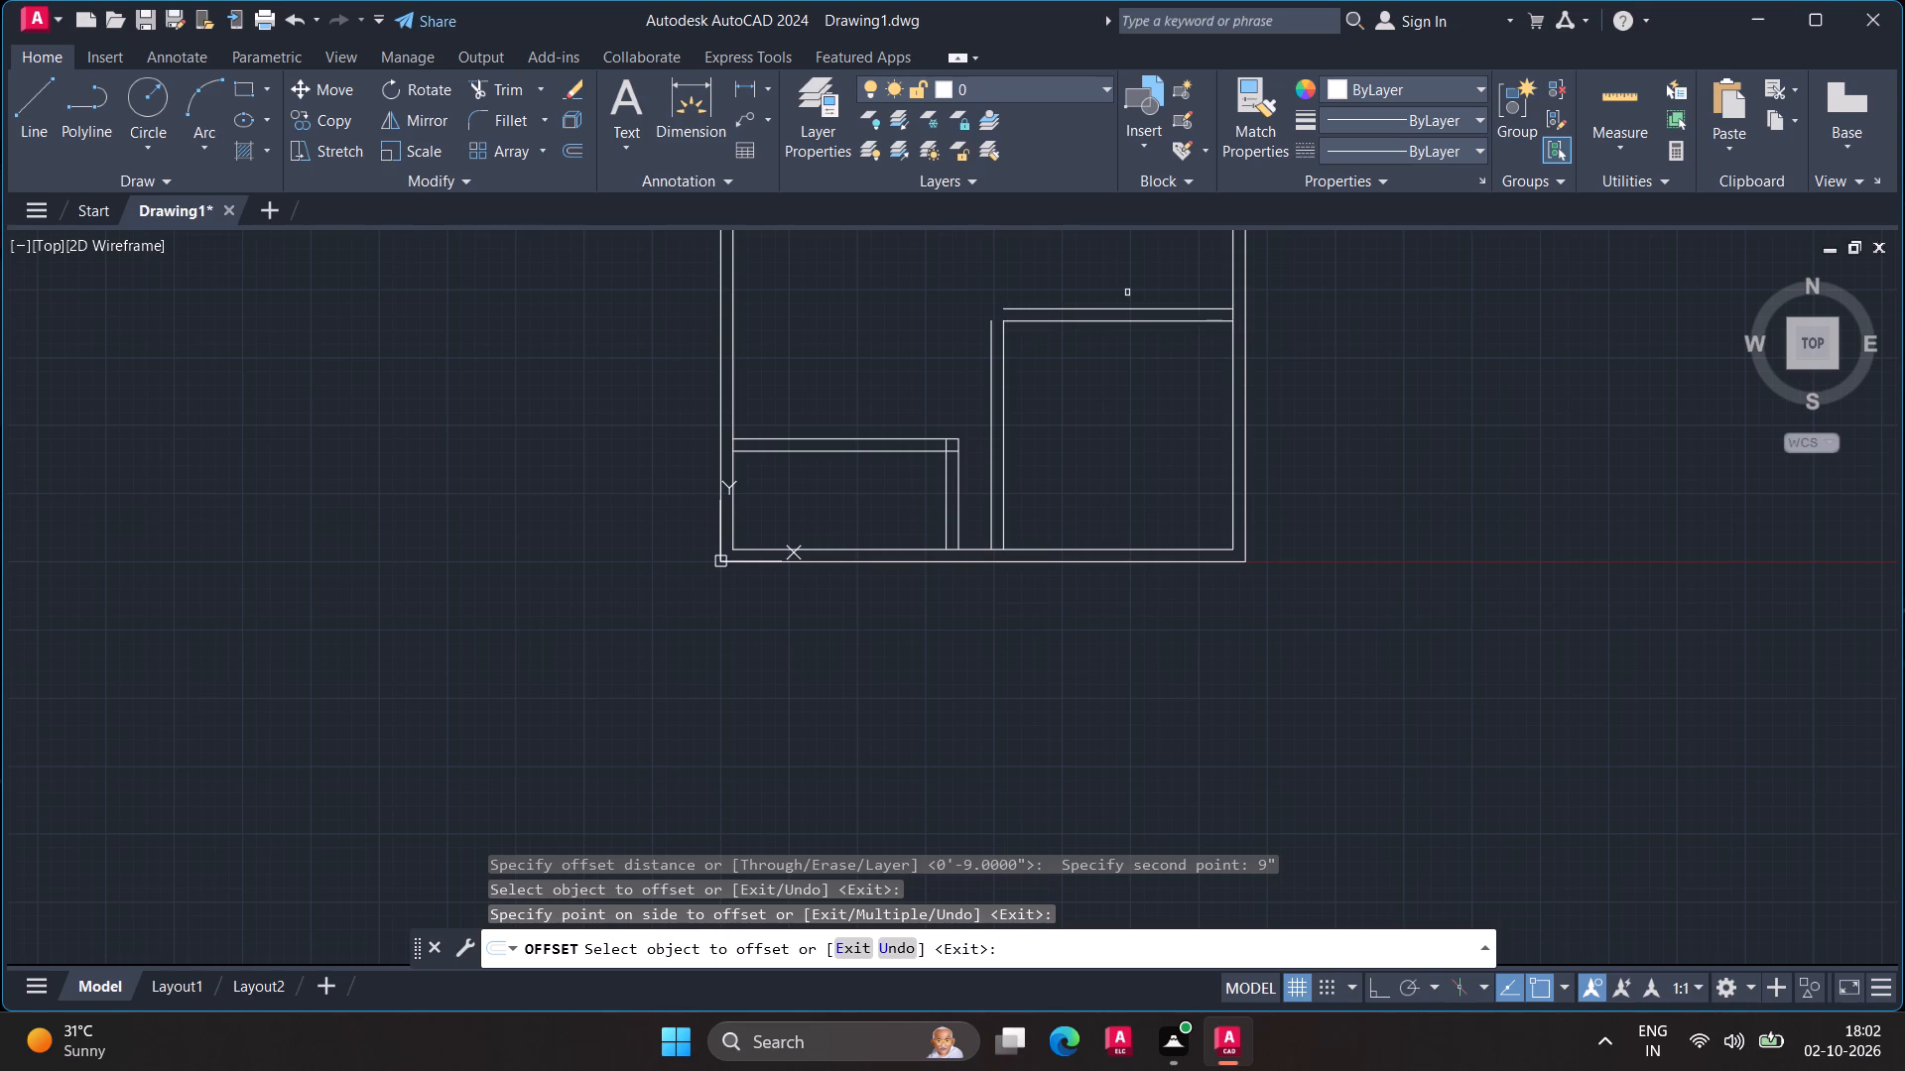
Fillet the lower-right room's two outer wall lines into a sharp corner at the room's upper-left.
key("f")
type("il")
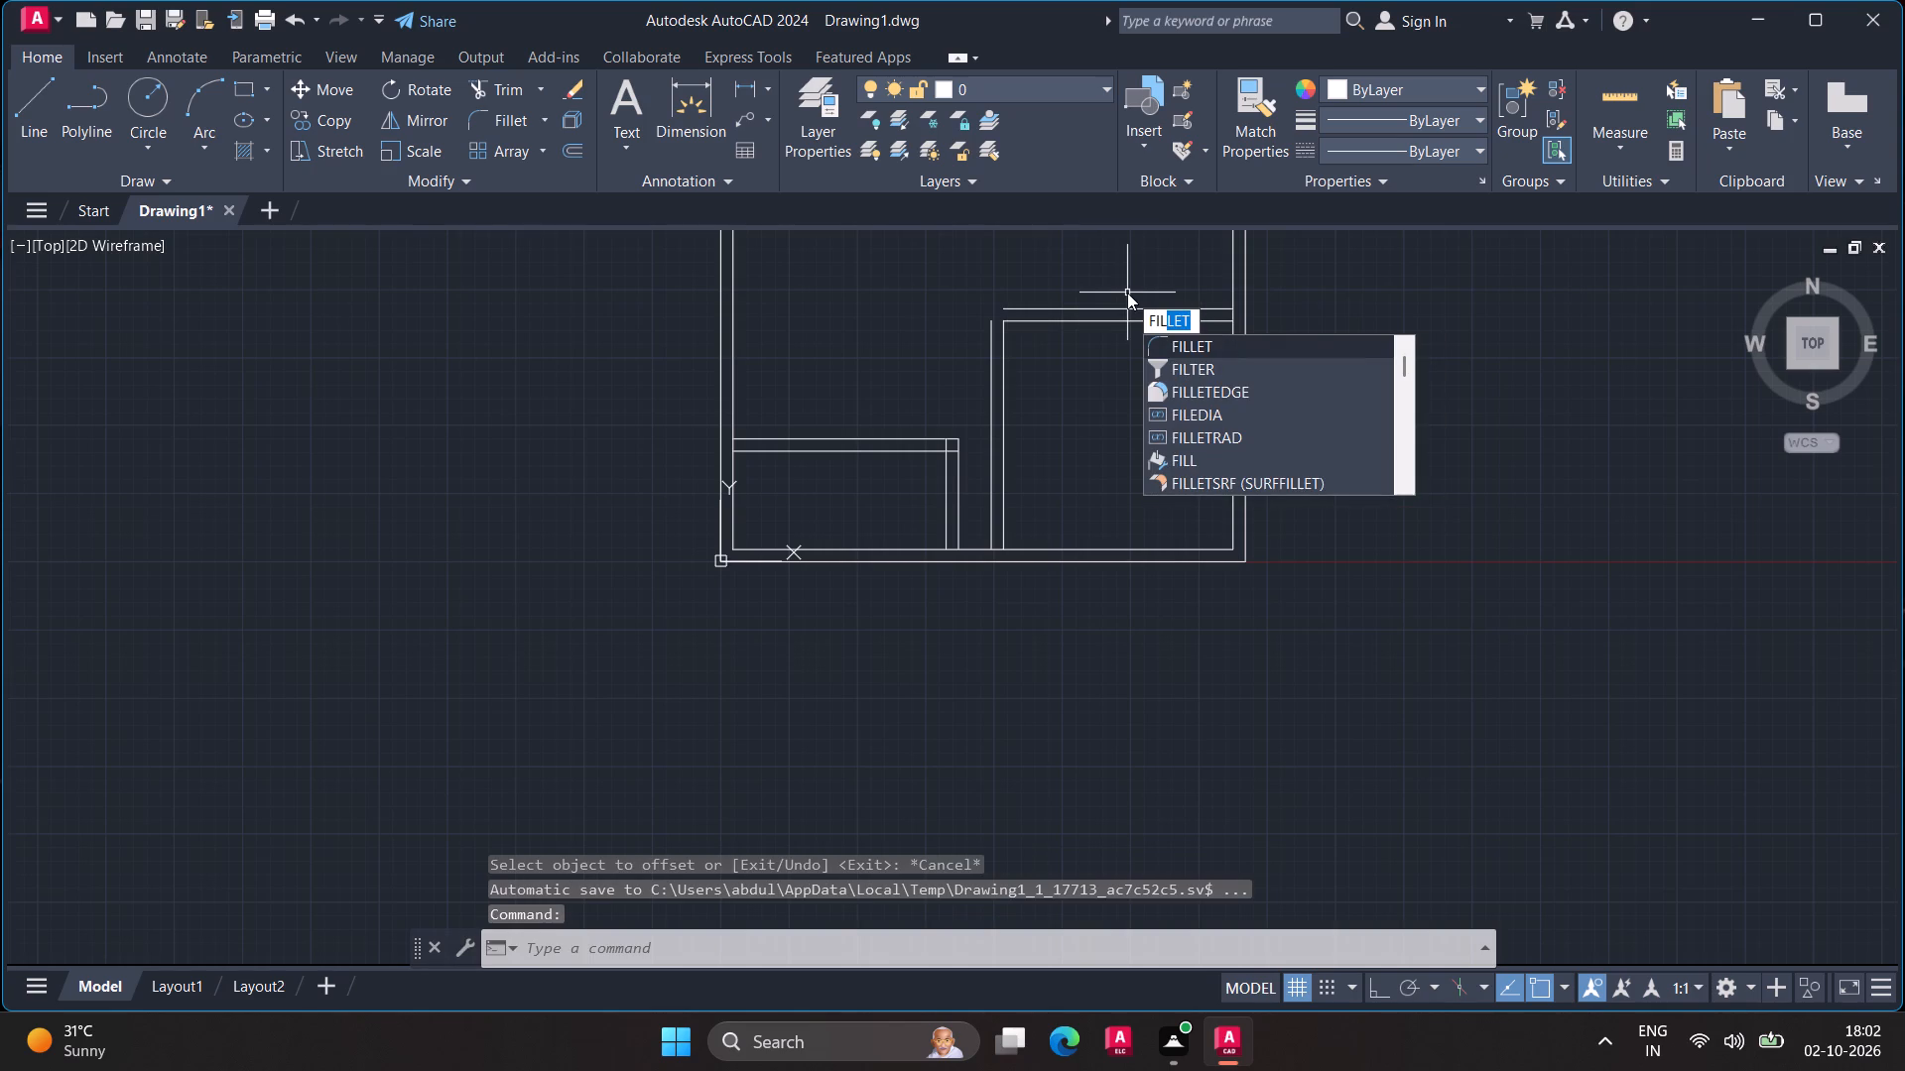
key("Return")
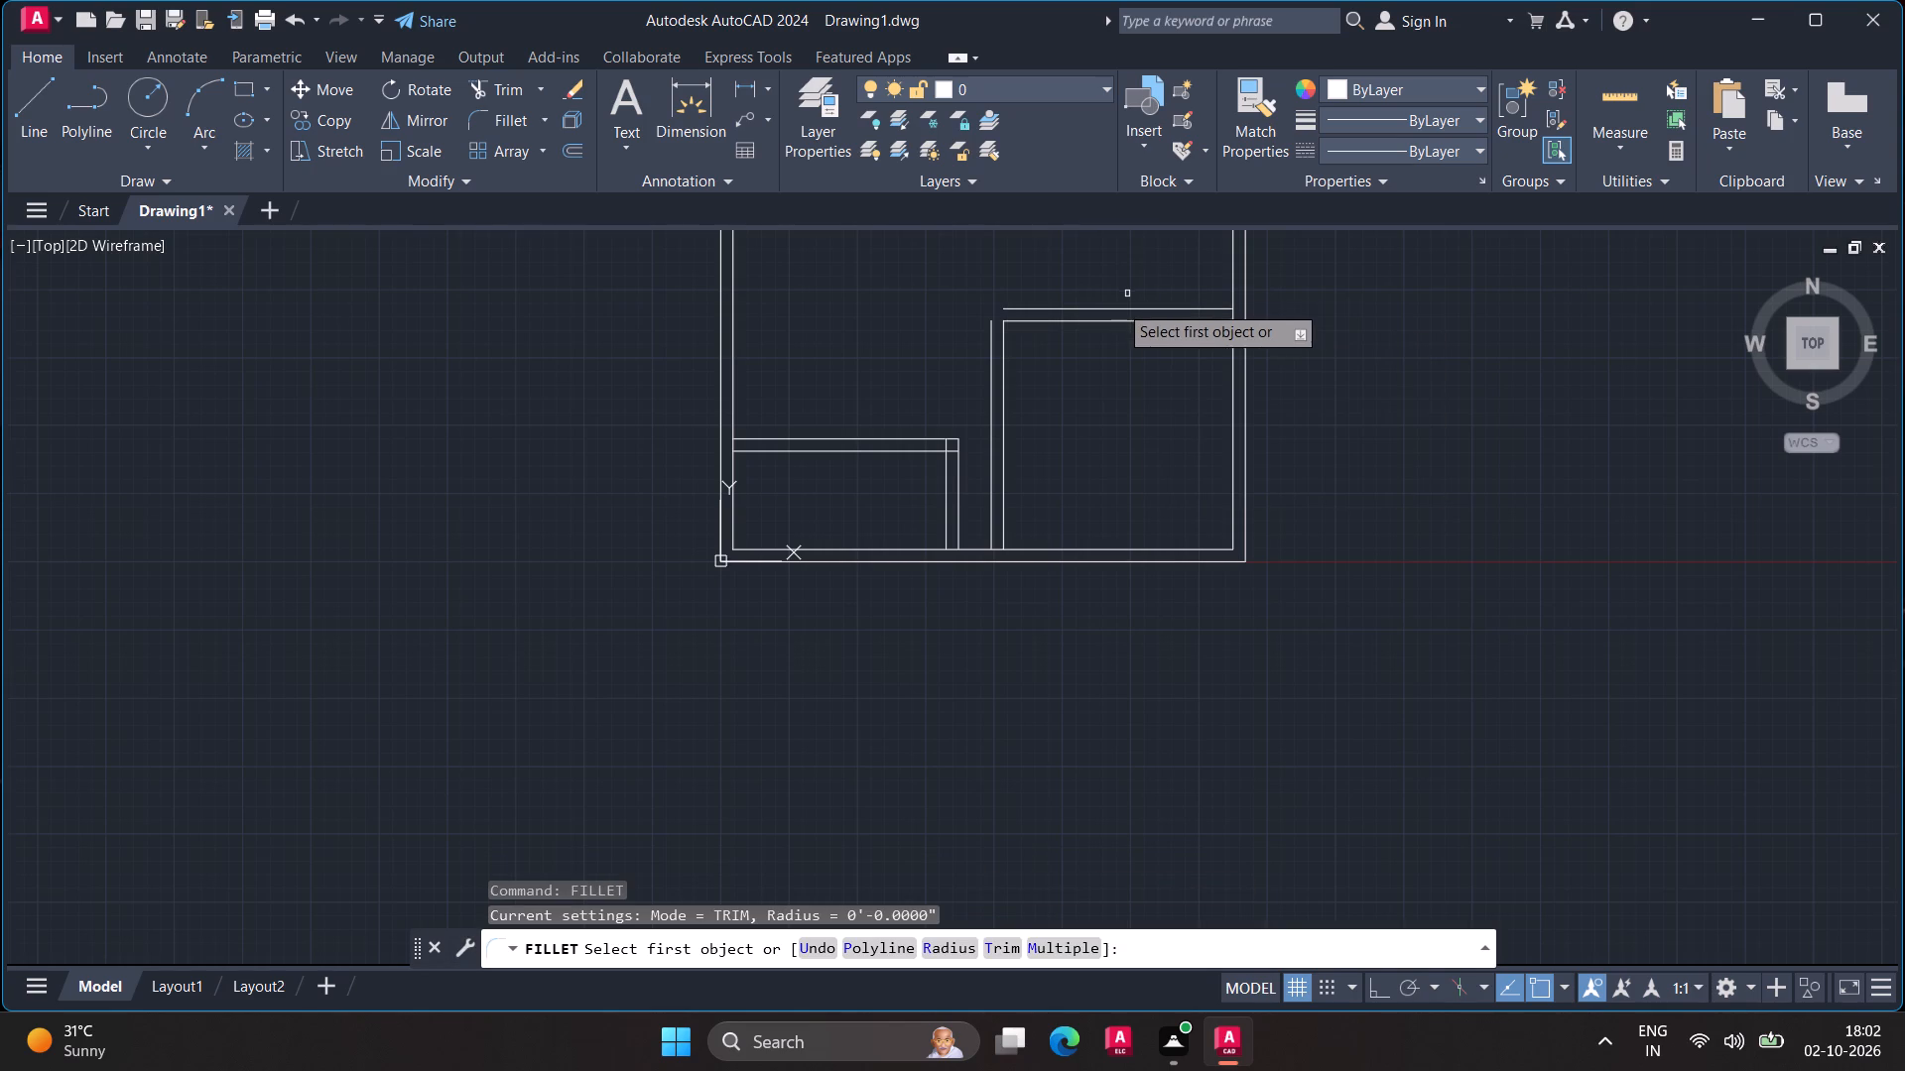
left_click(989, 338)
left_click(1005, 311)
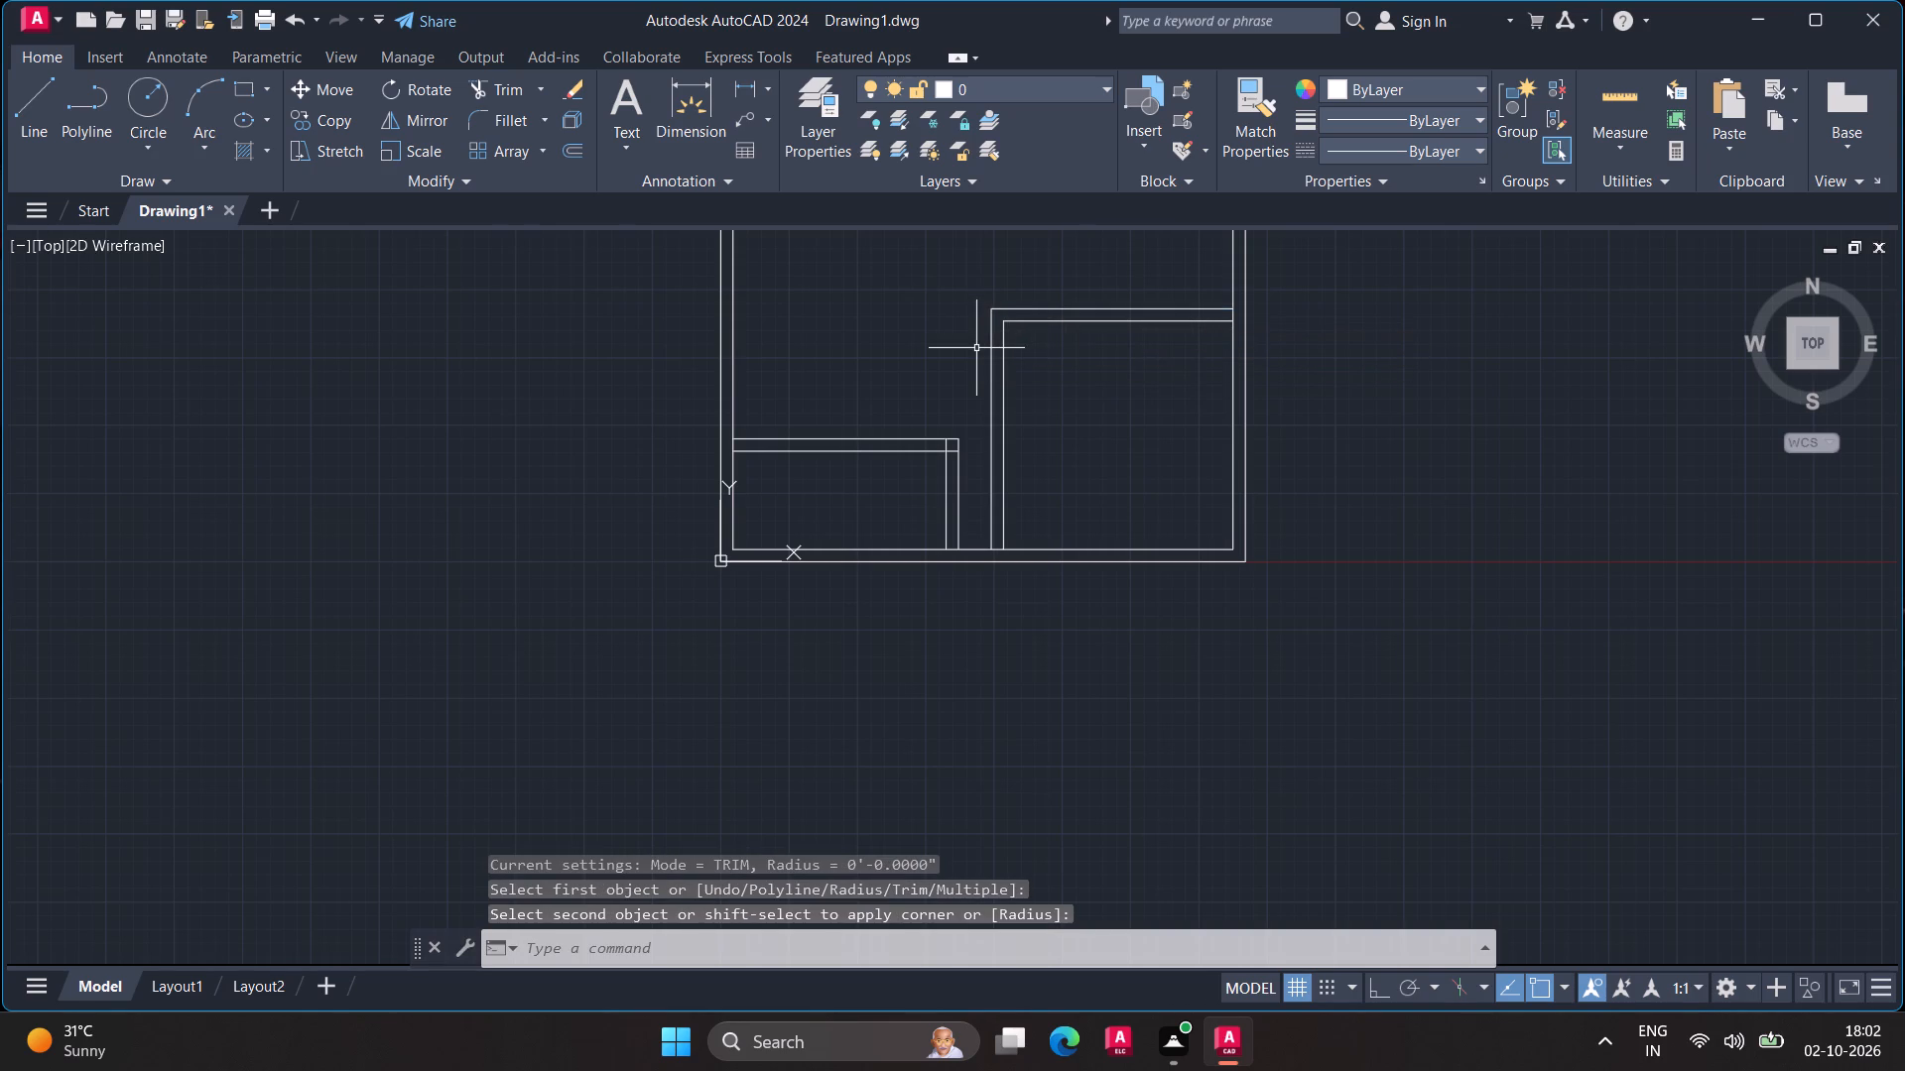
key("Escape")
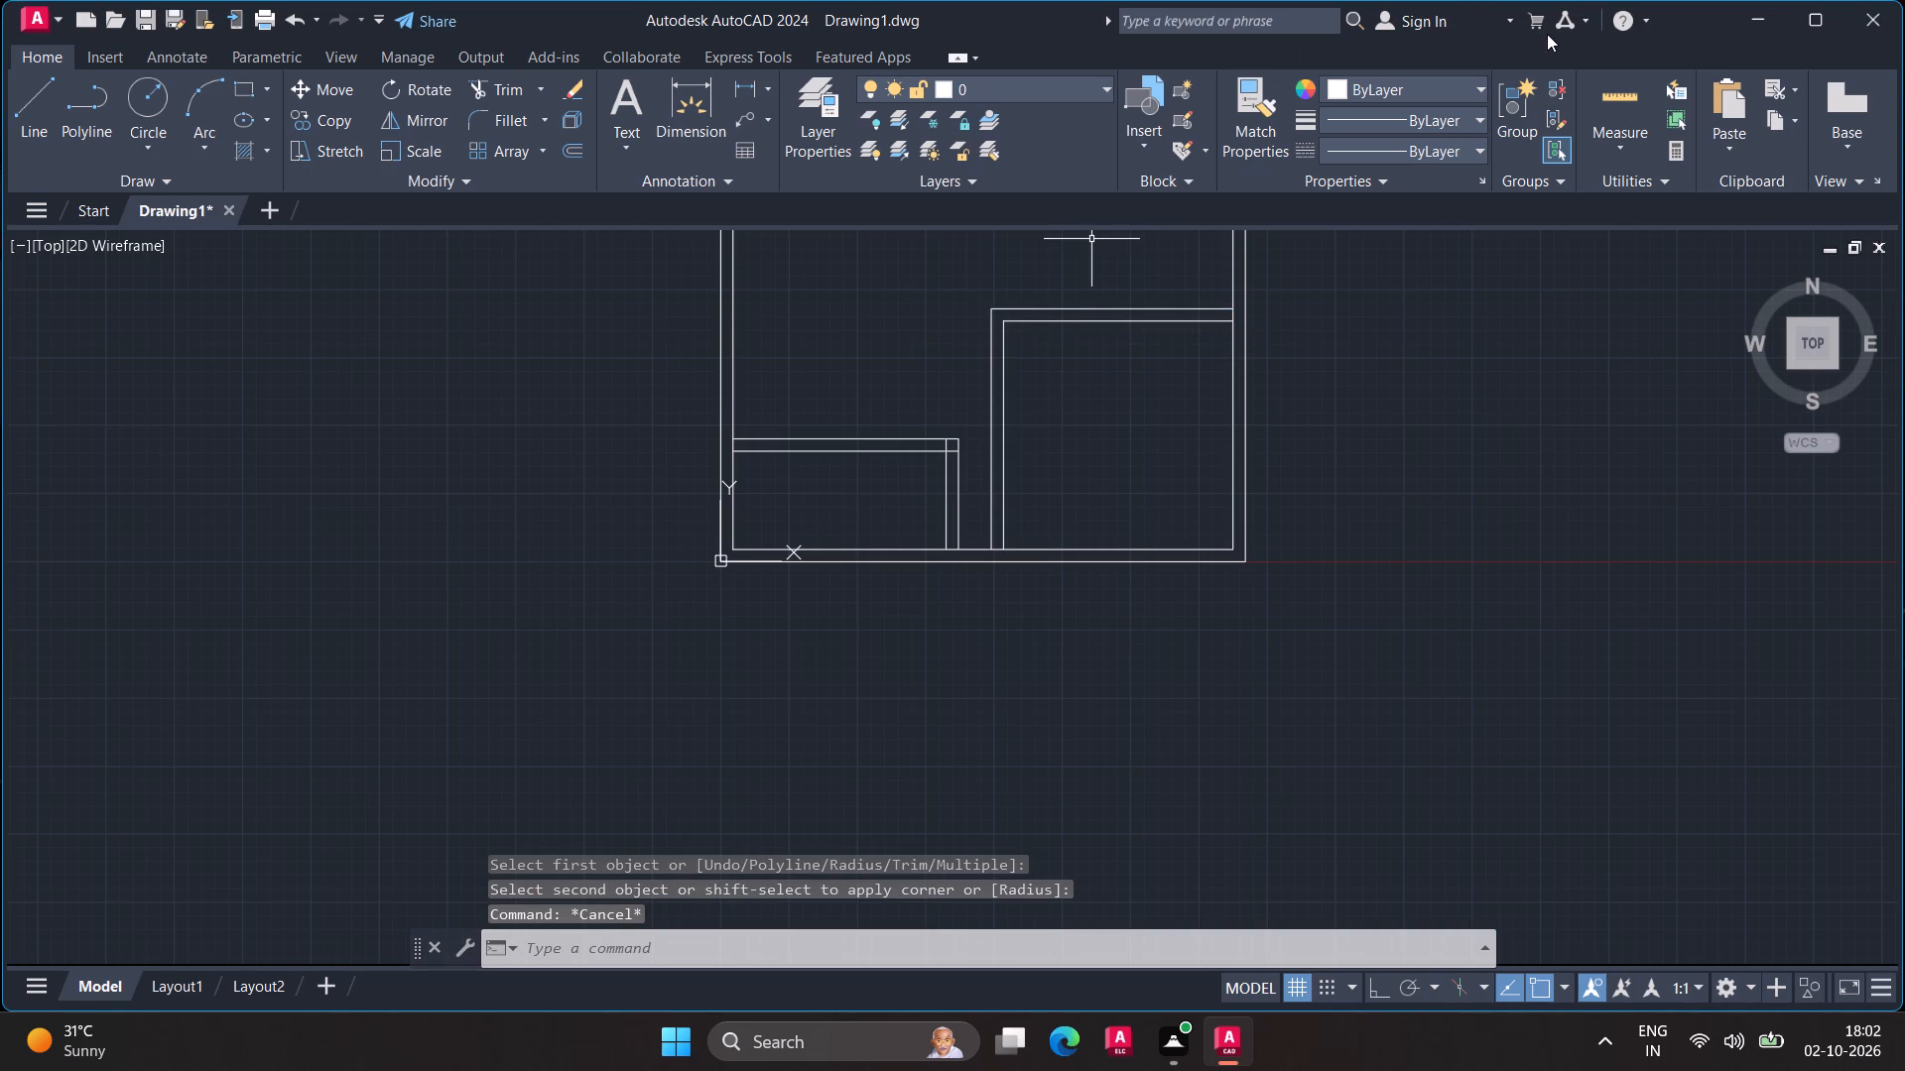
Quick-measure the gap between the lower-left and lower-right rooms.
left_click(1611, 81)
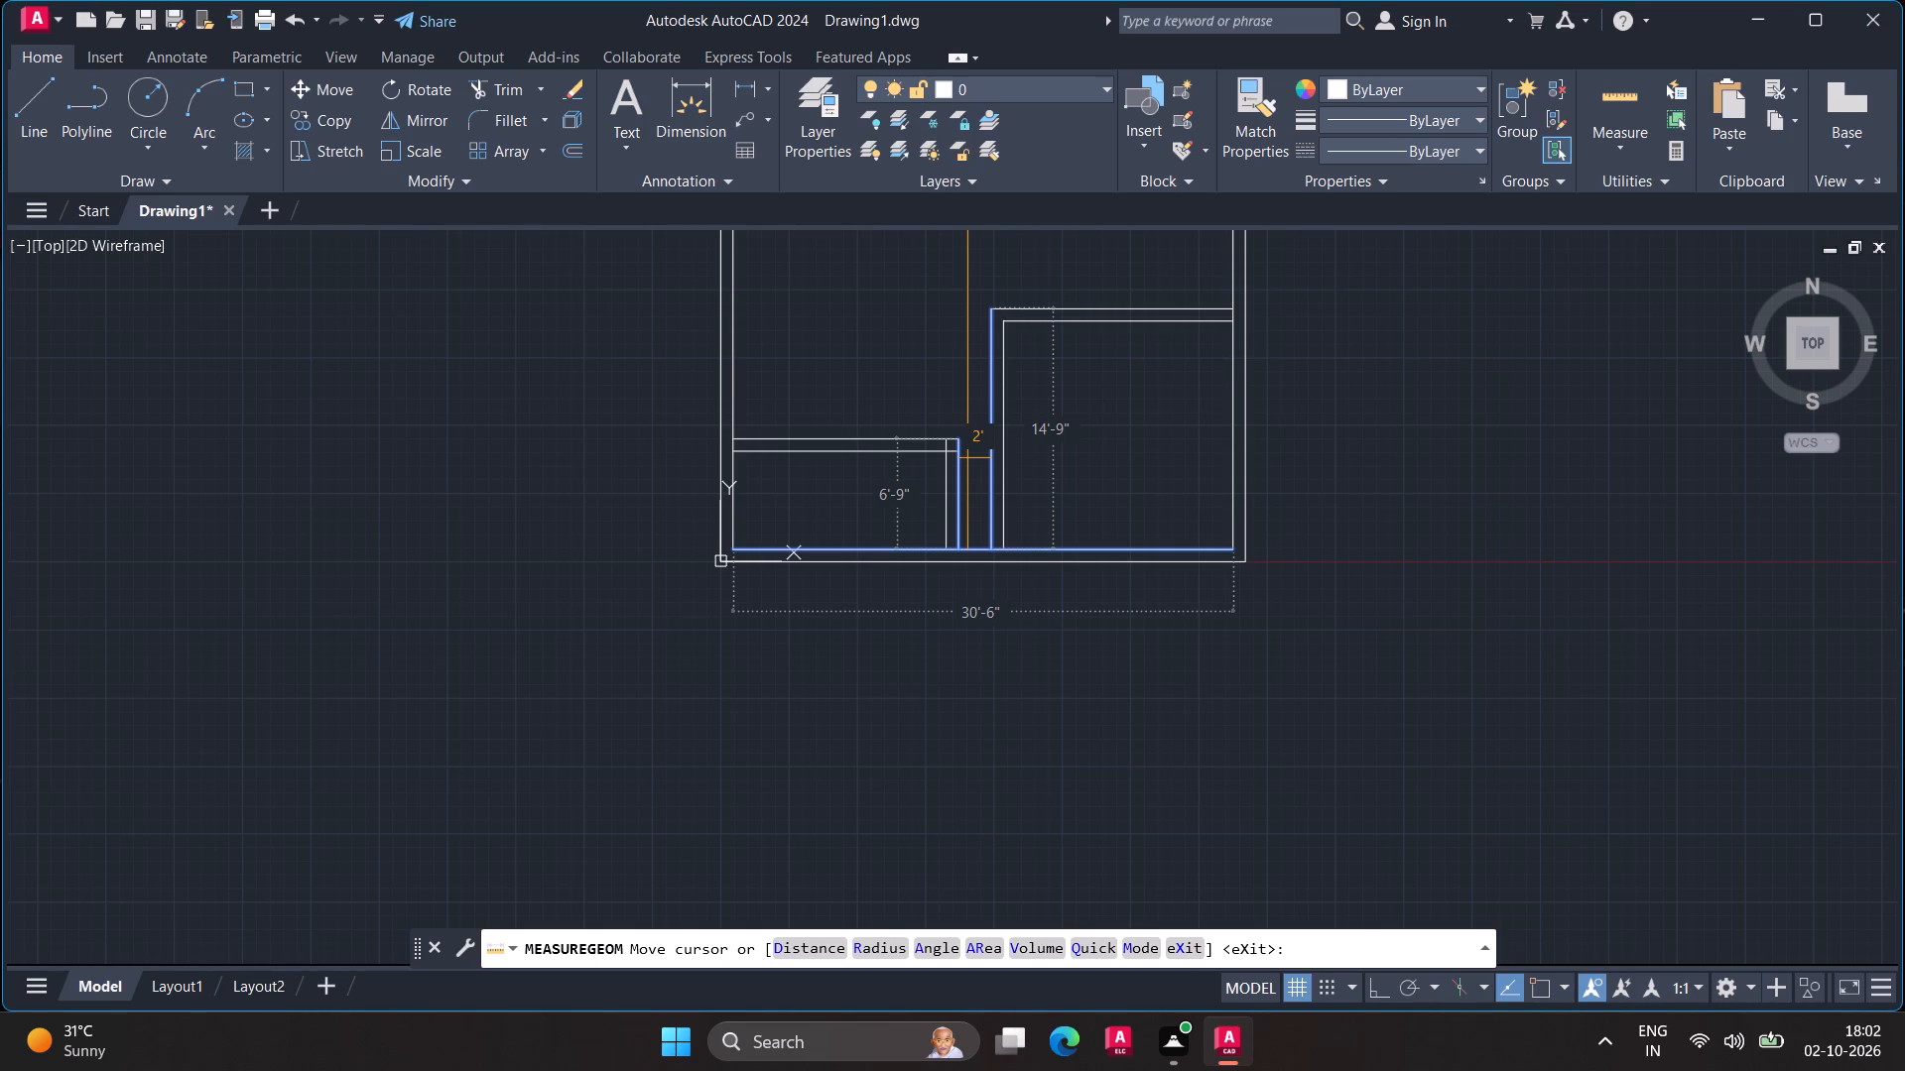
key("Escape")
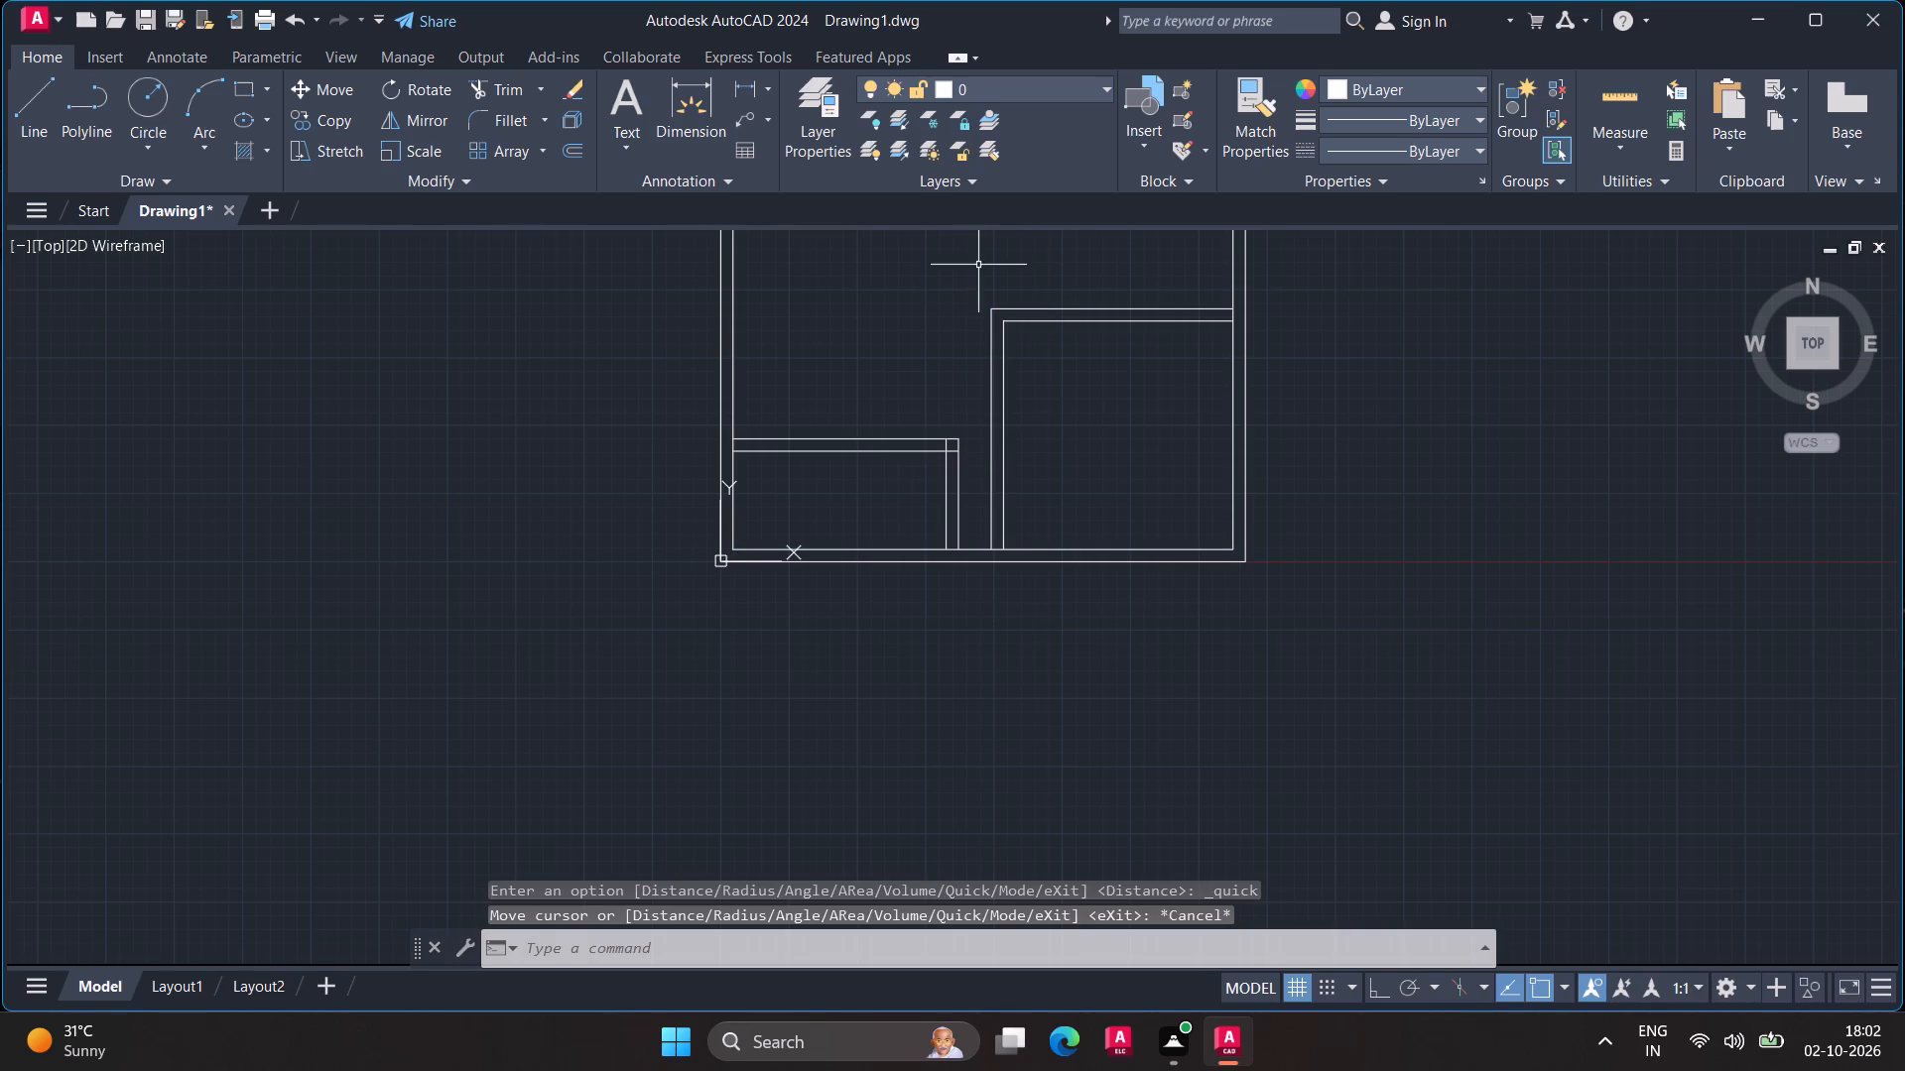
Quick-measure the open central area between the lower rooms and the horizontal wall above them.
middle_click_drag(970, 281, 891, 559)
scroll(891, 559, "down", 1)
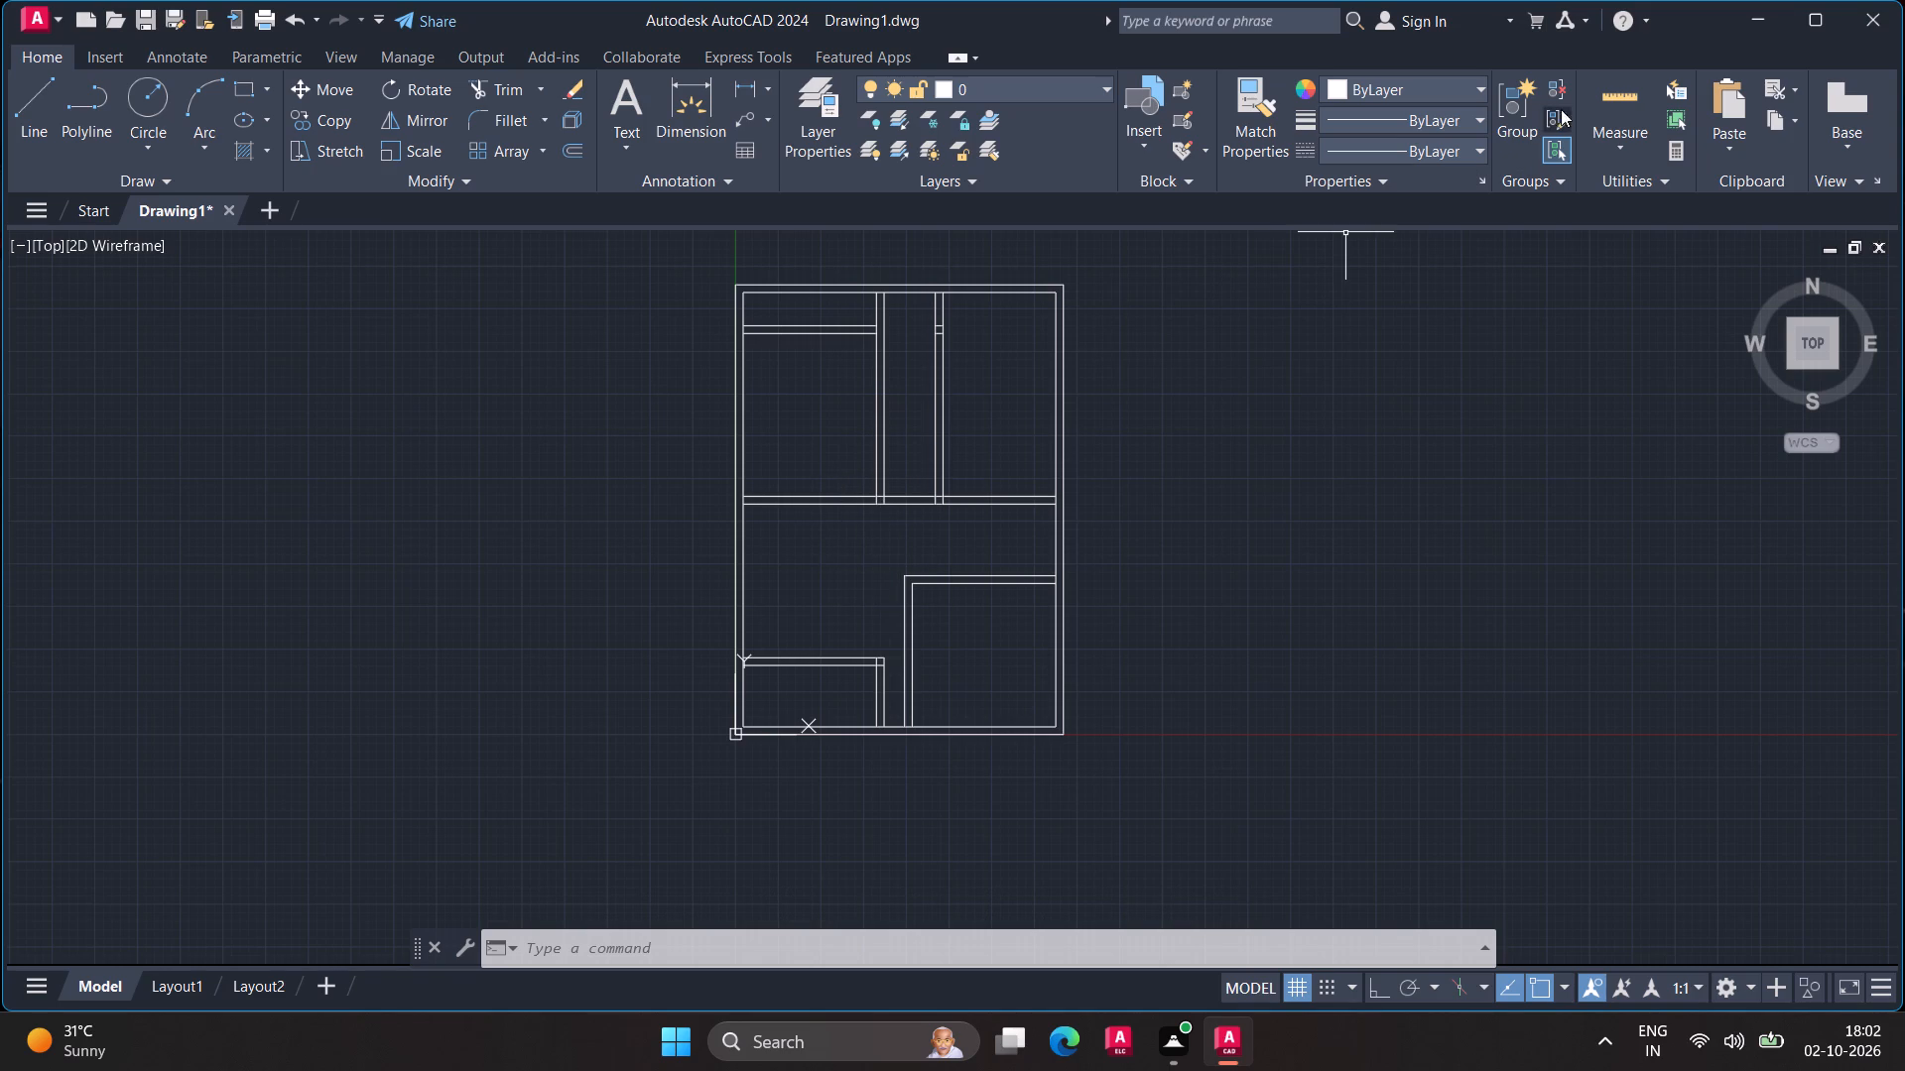
left_click(1603, 91)
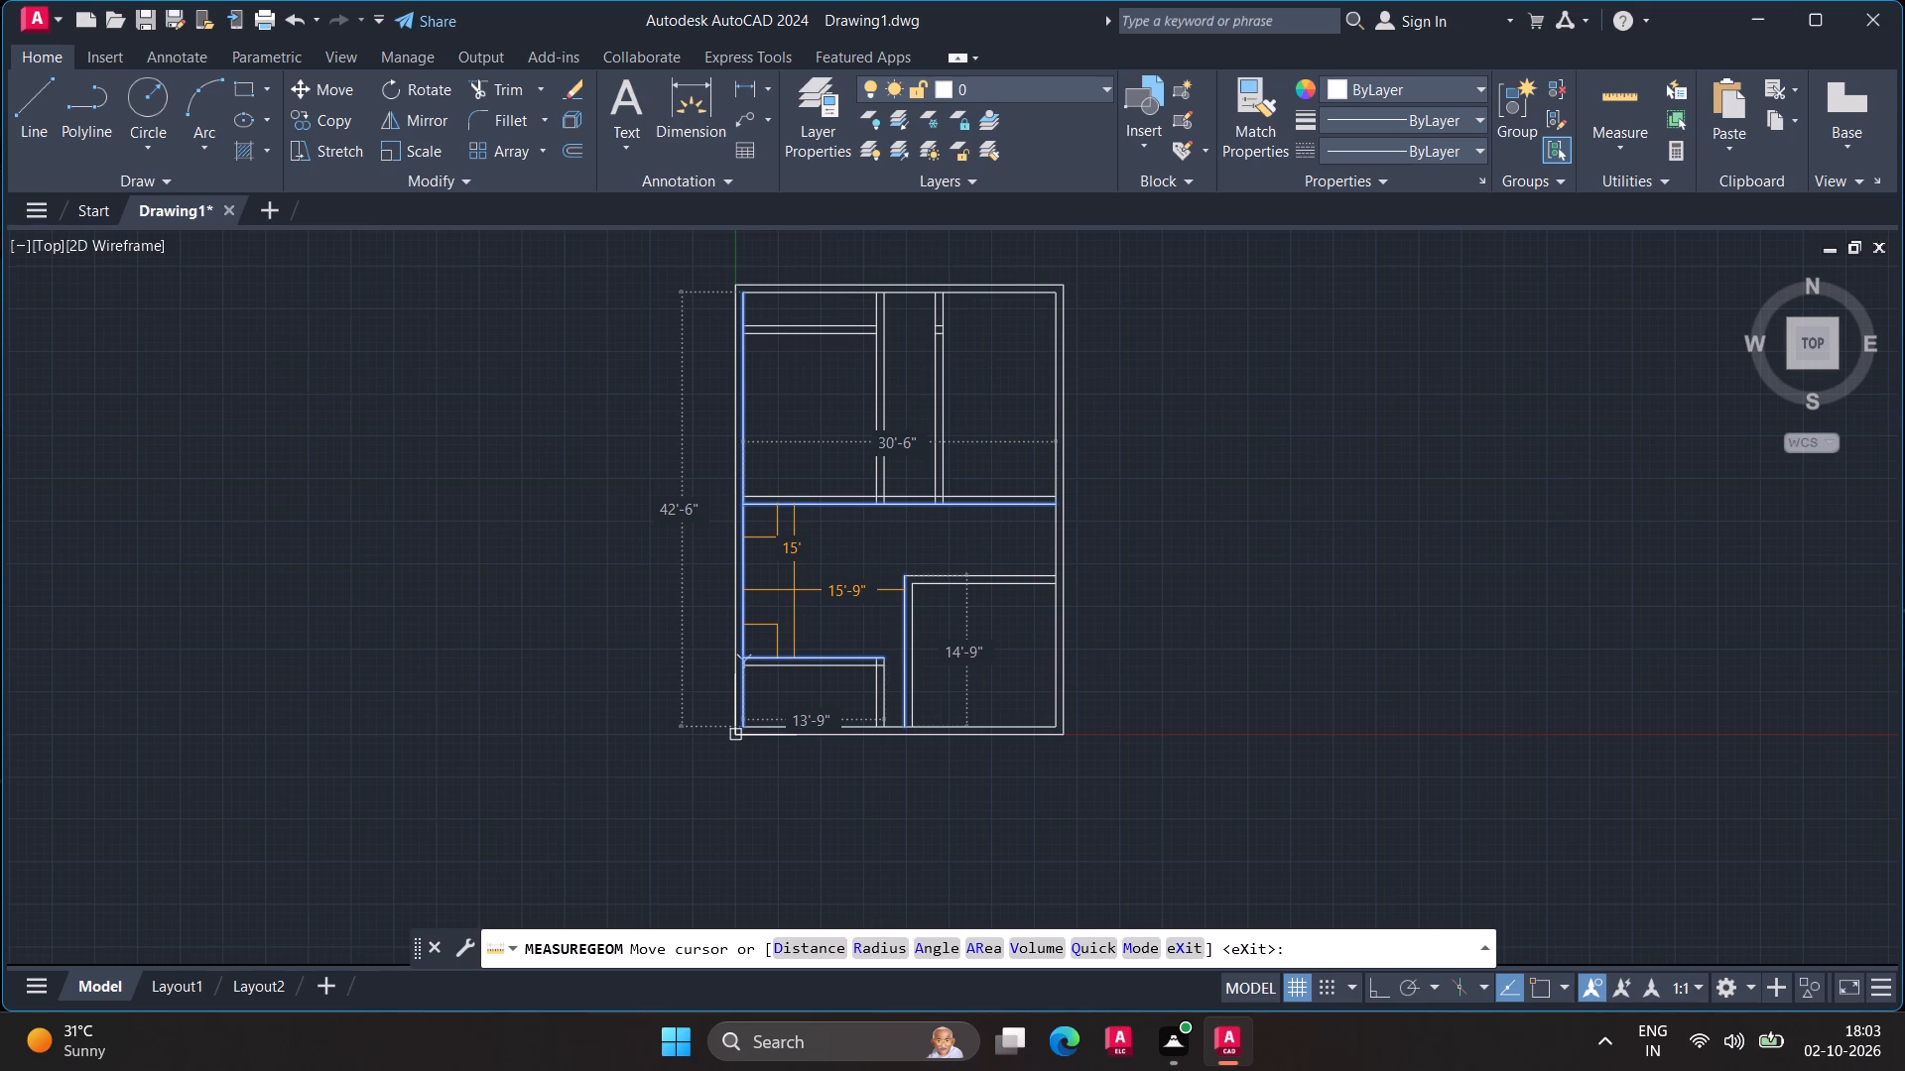
key("Escape")
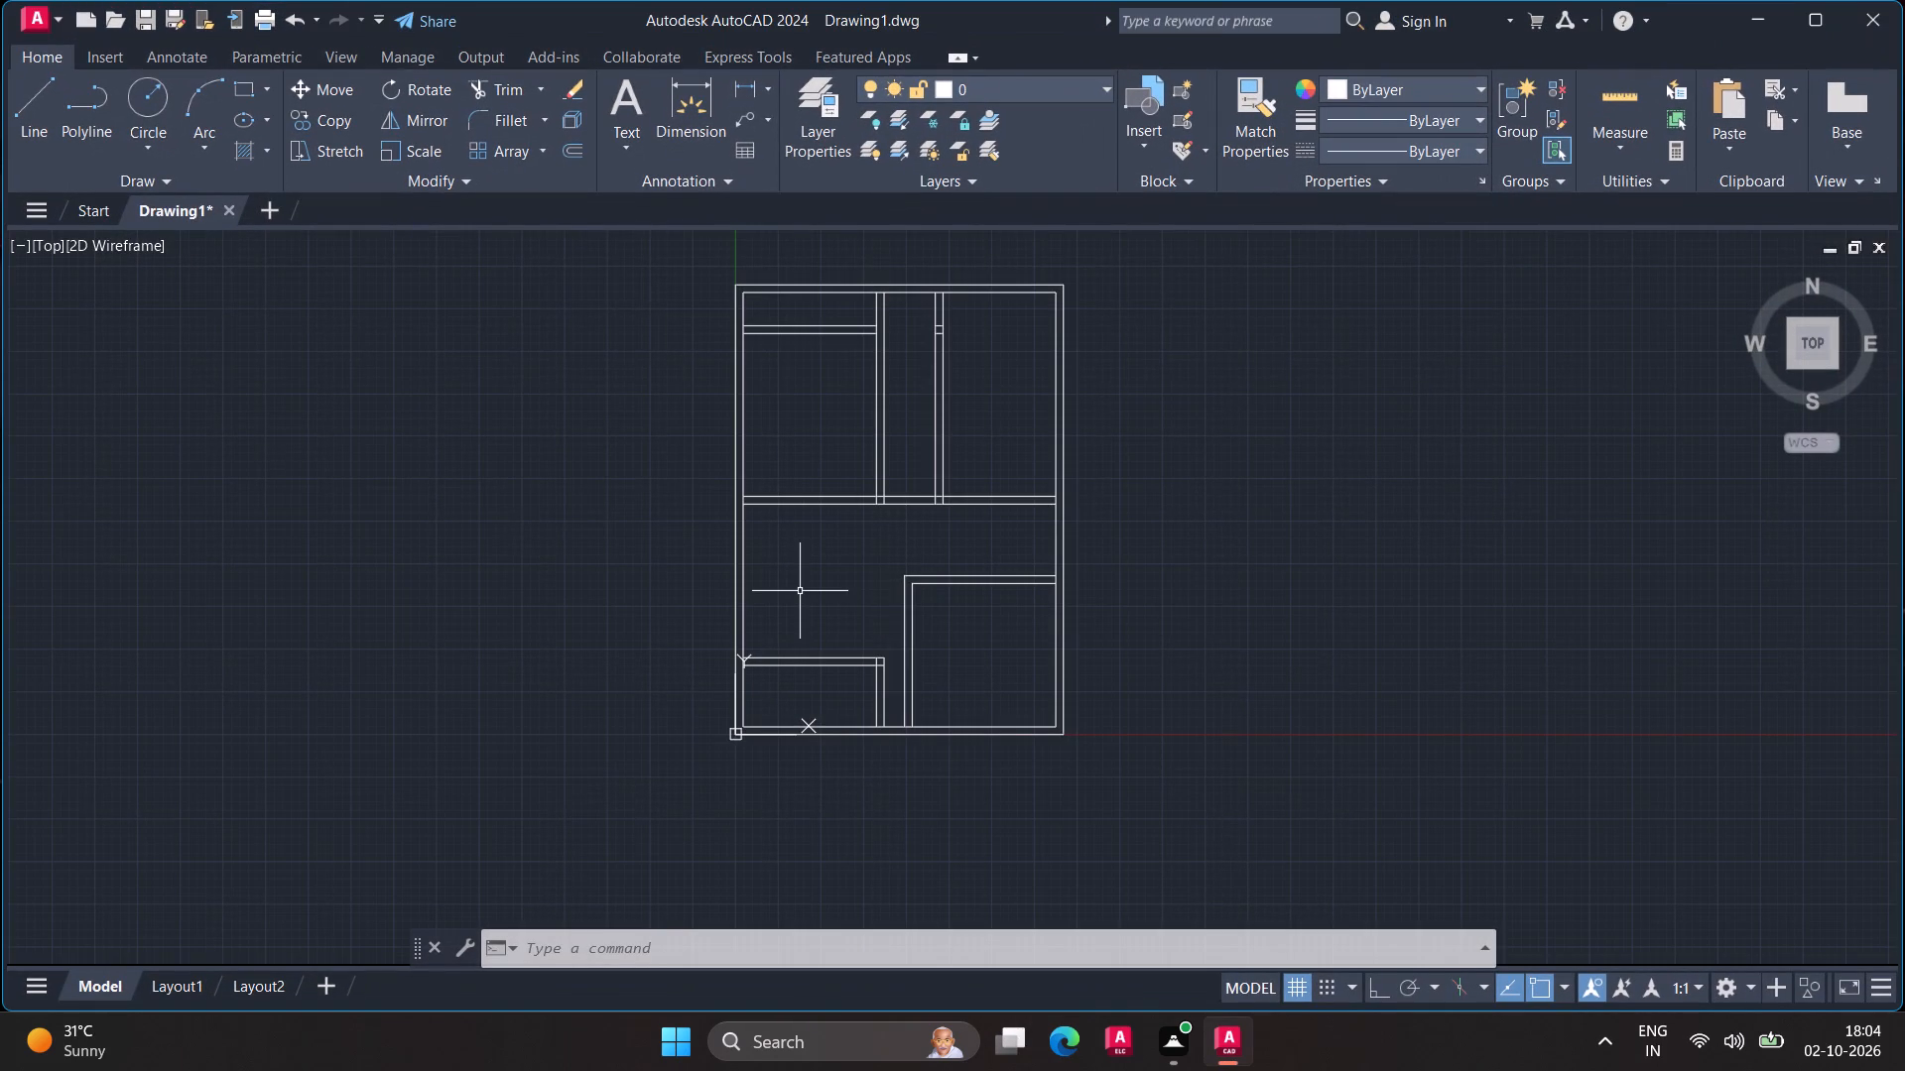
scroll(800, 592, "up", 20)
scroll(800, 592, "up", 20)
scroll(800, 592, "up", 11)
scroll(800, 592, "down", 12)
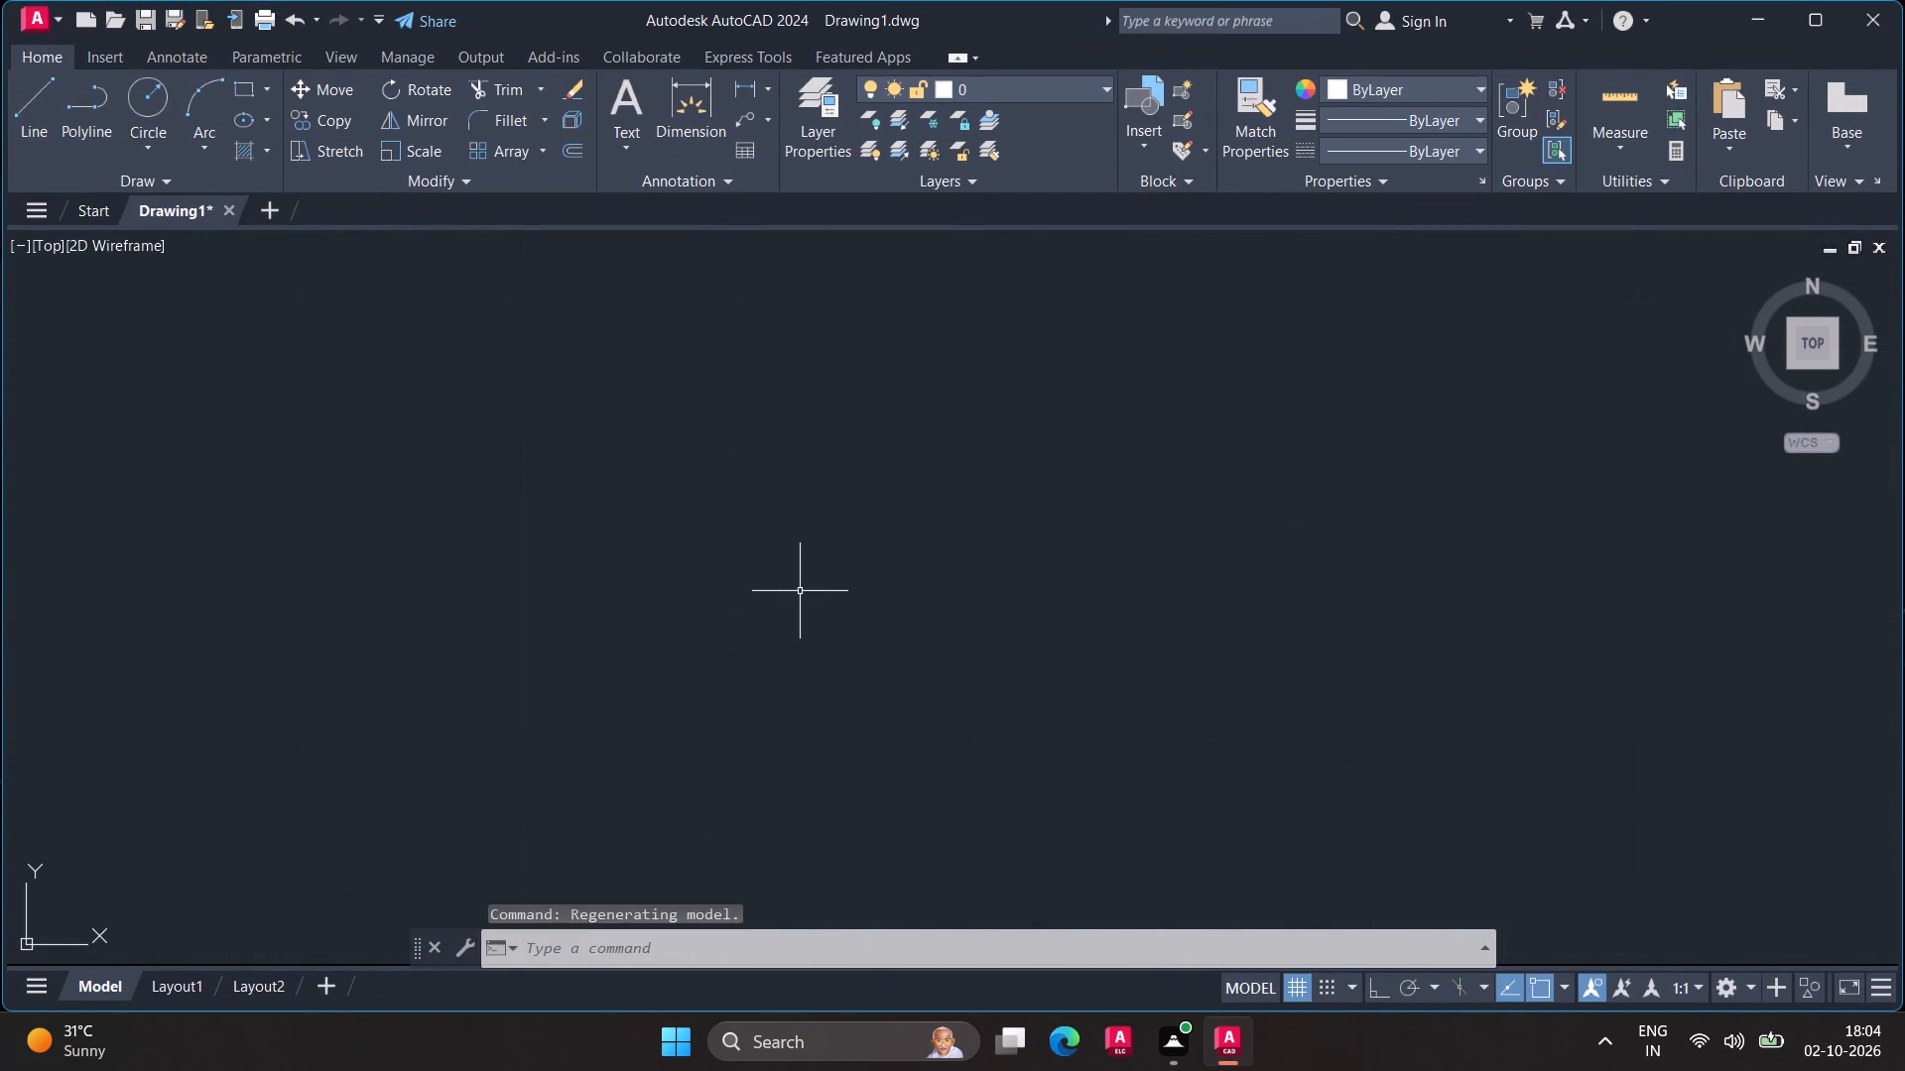
Quick-measure the open central area between the horizontal wall and the lower-right room.
scroll(800, 592, "down", 20)
scroll(800, 592, "down", 20)
scroll(800, 592, "down", 20)
scroll(800, 592, "up", 12)
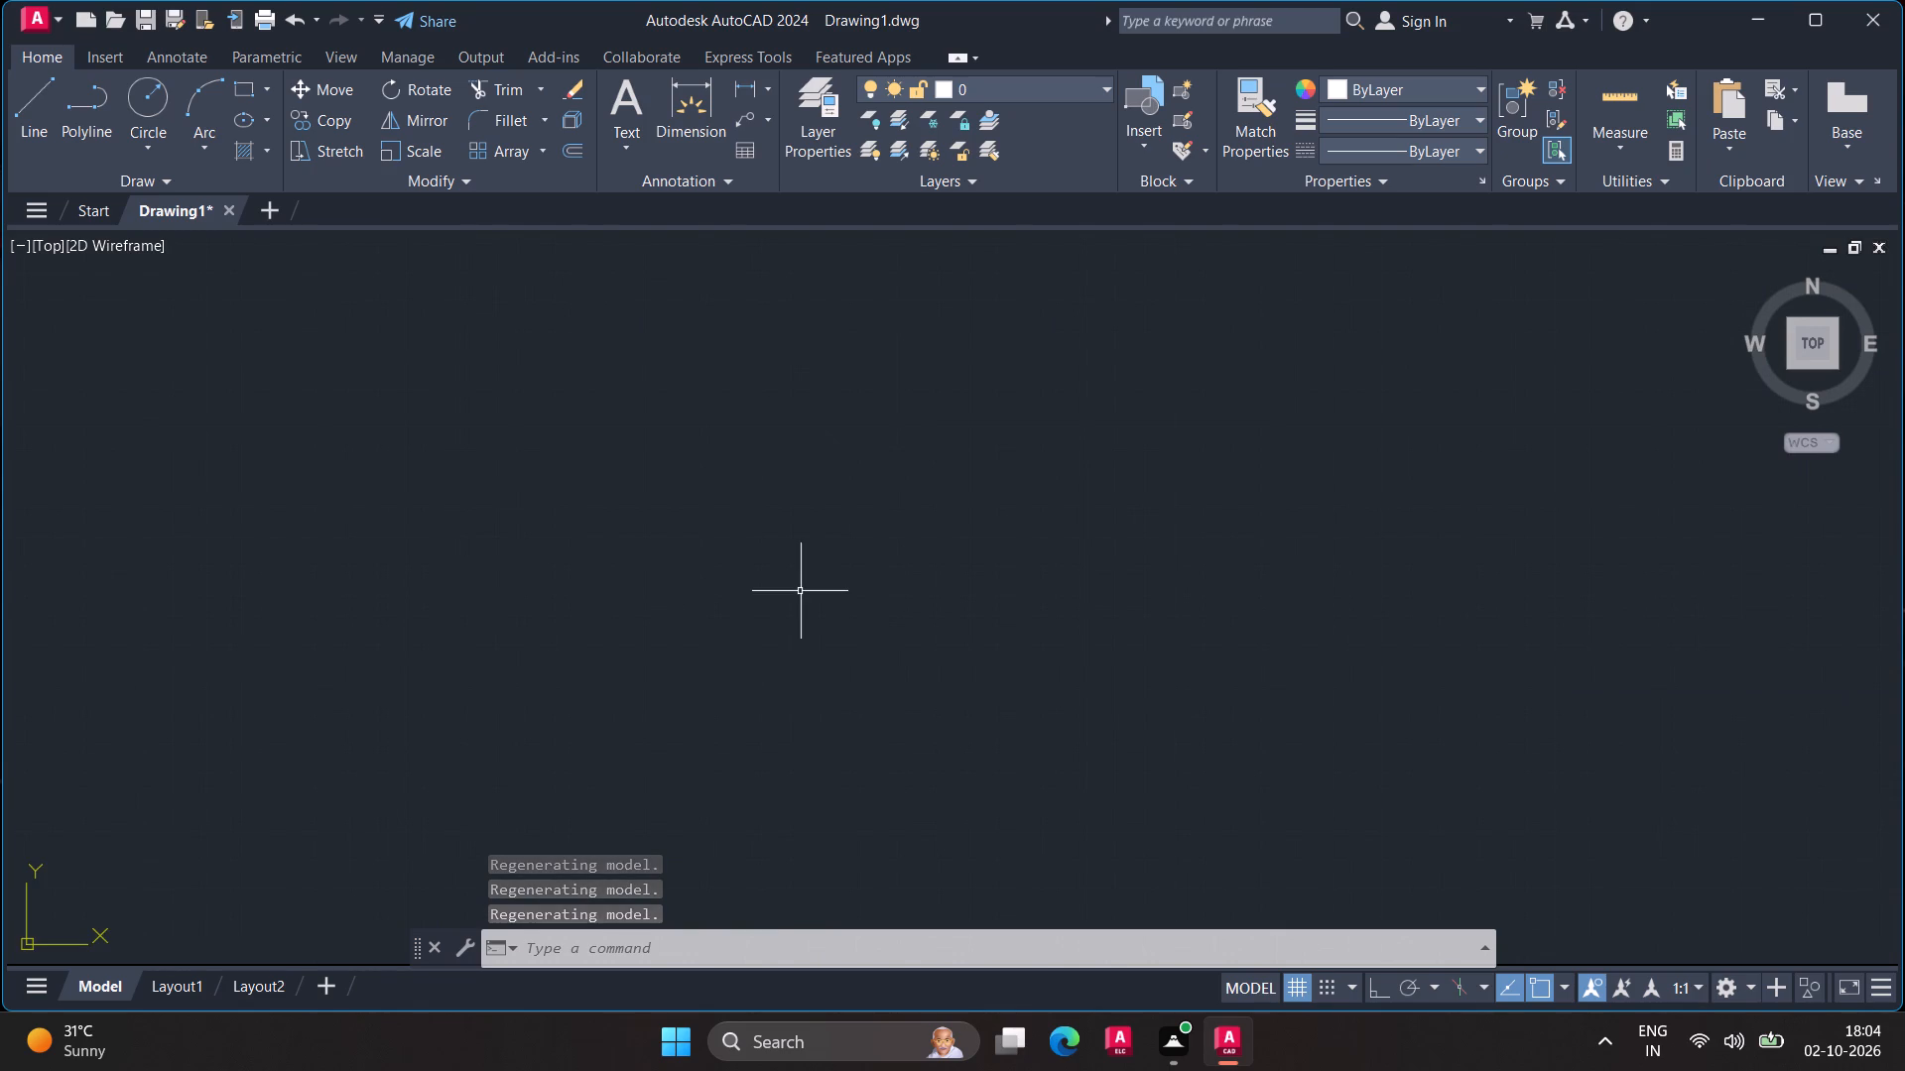
key("z")
key("Return")
key("a")
key("Return")
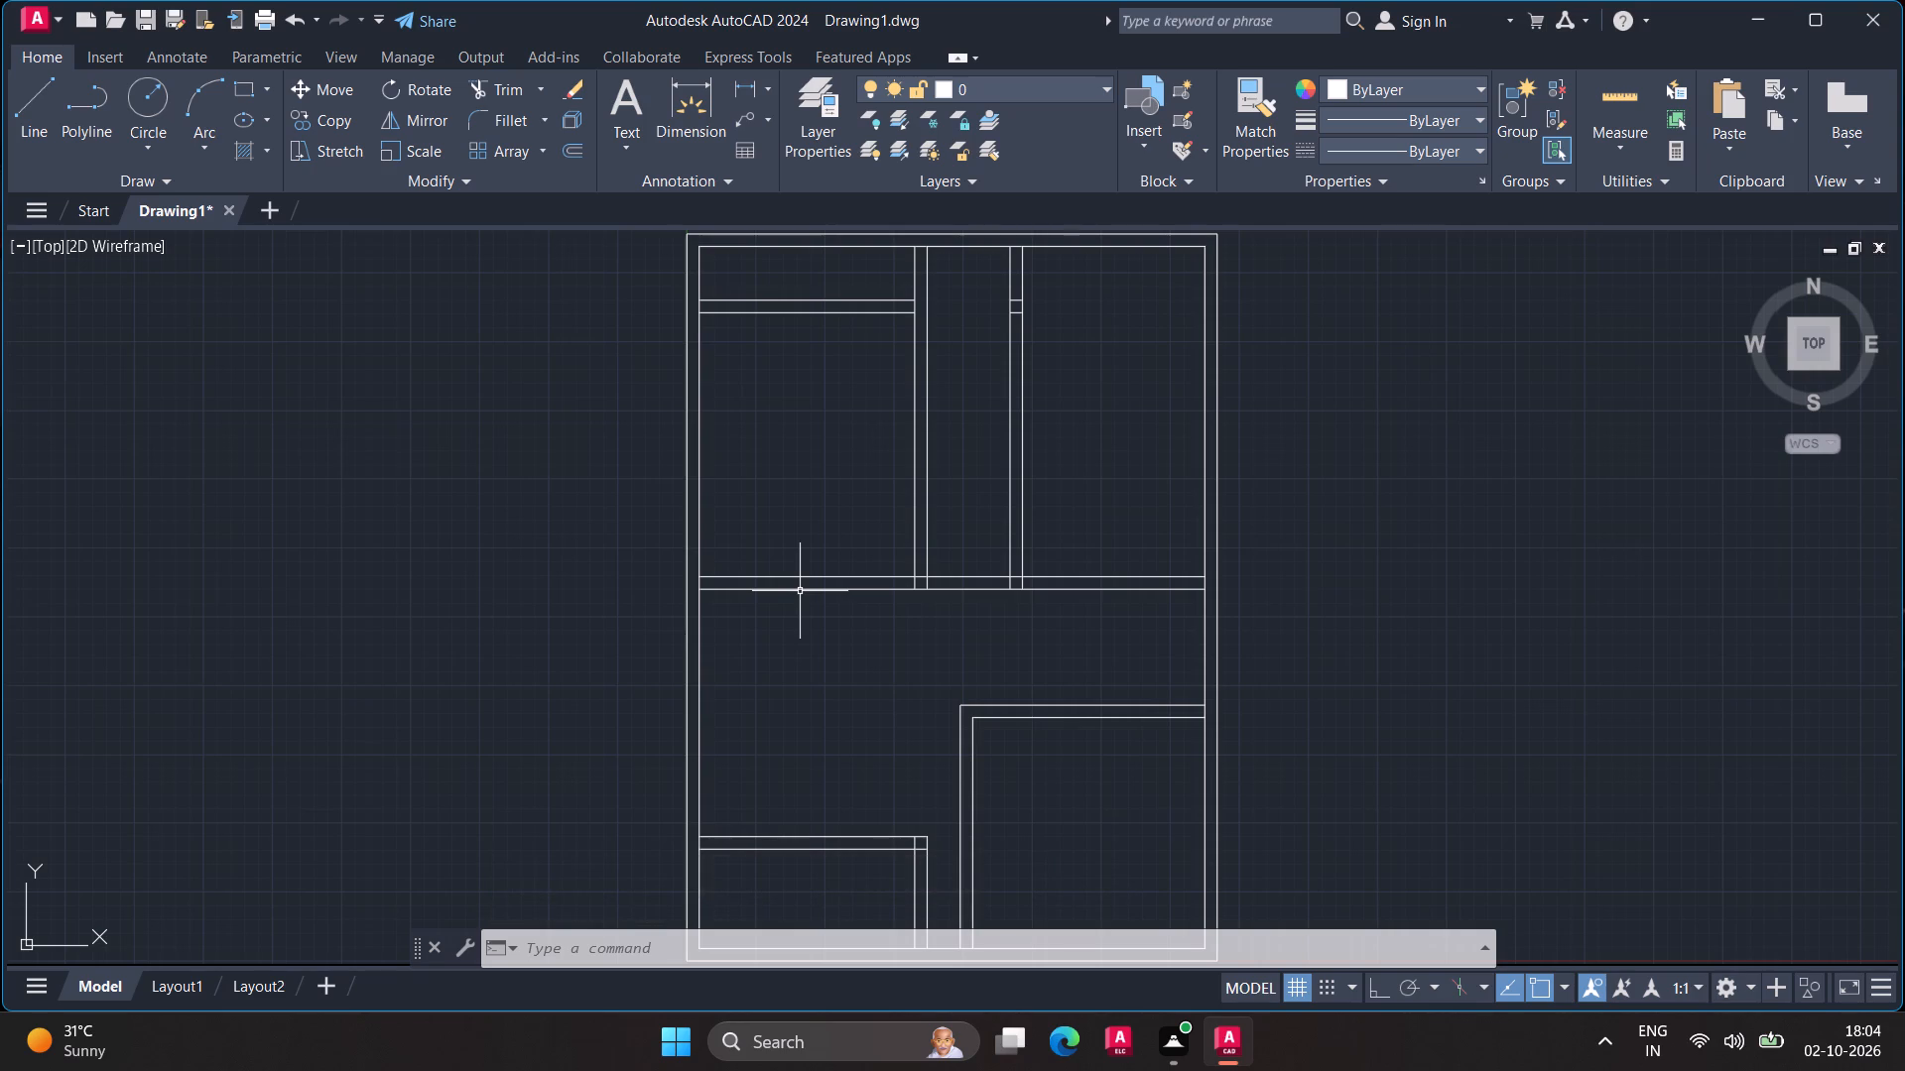
left_click_drag(802, 596, 806, 607)
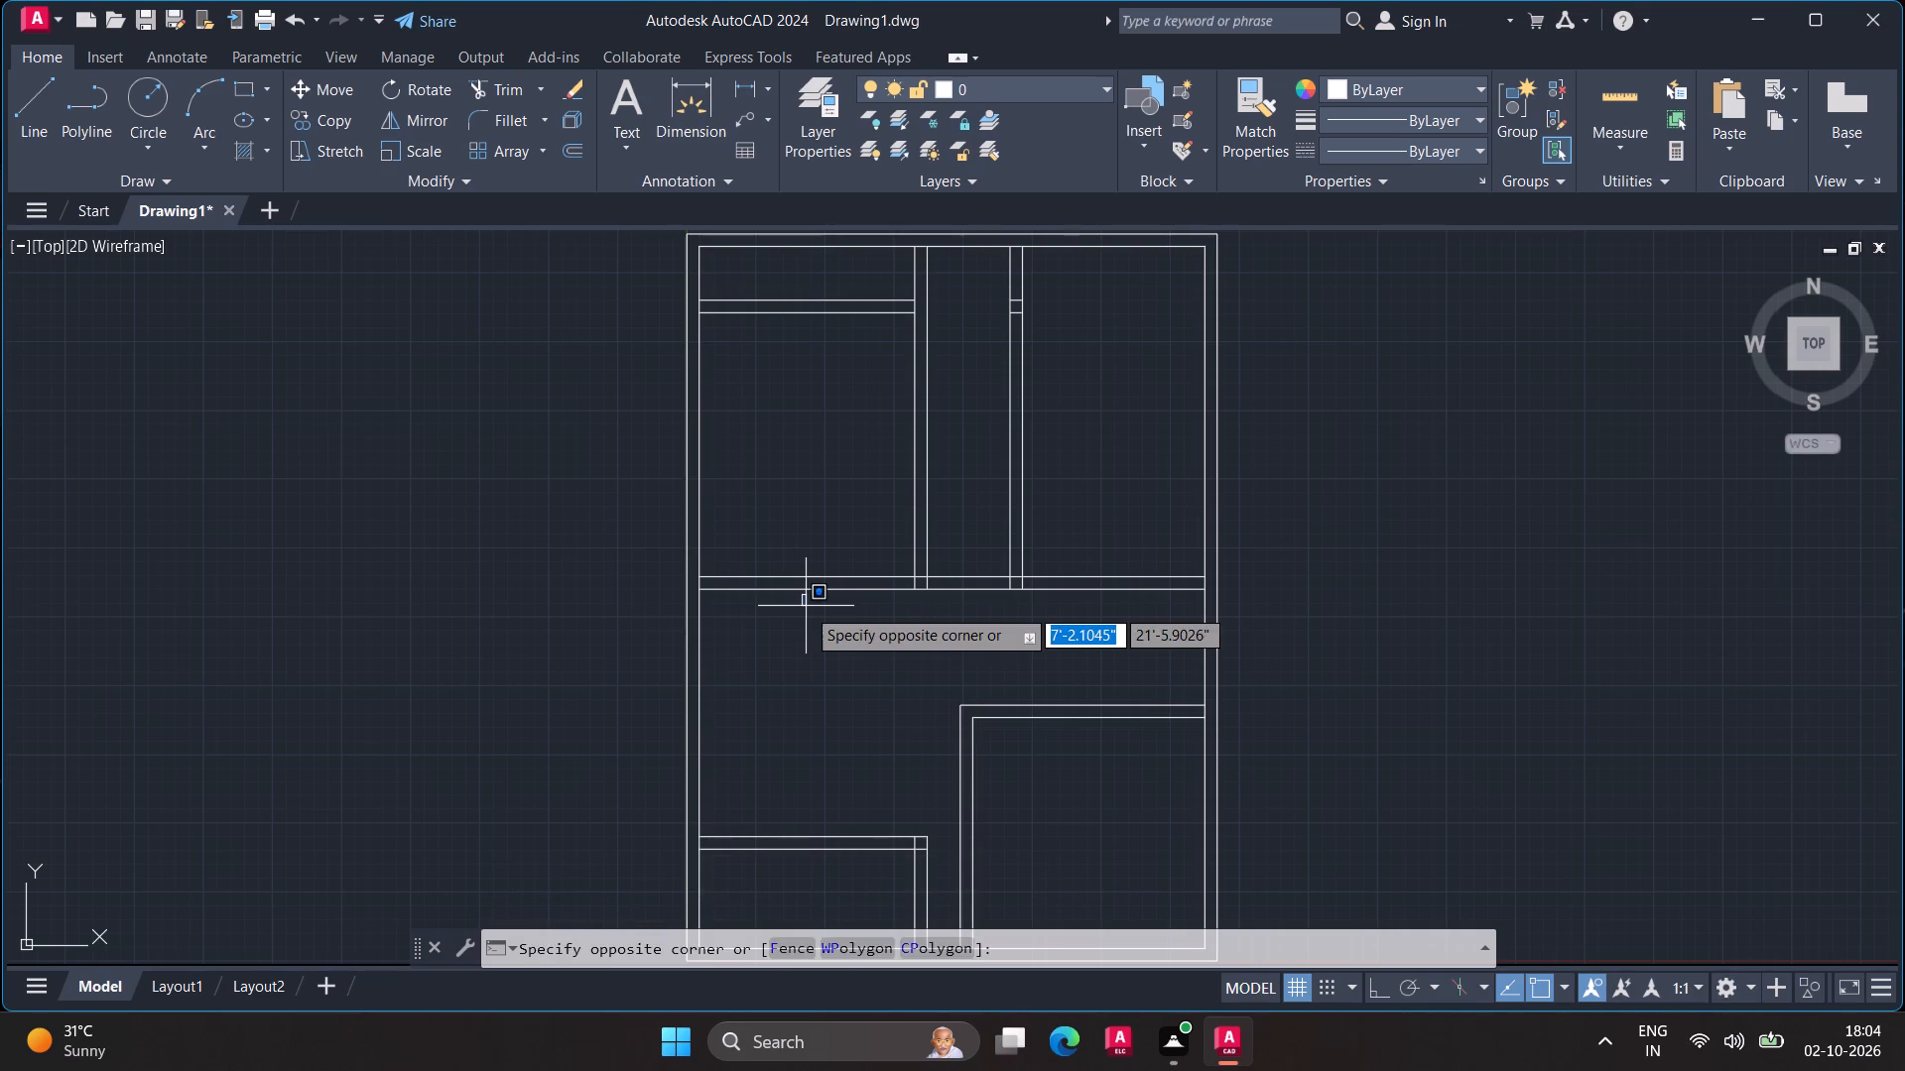
left_click(806, 610)
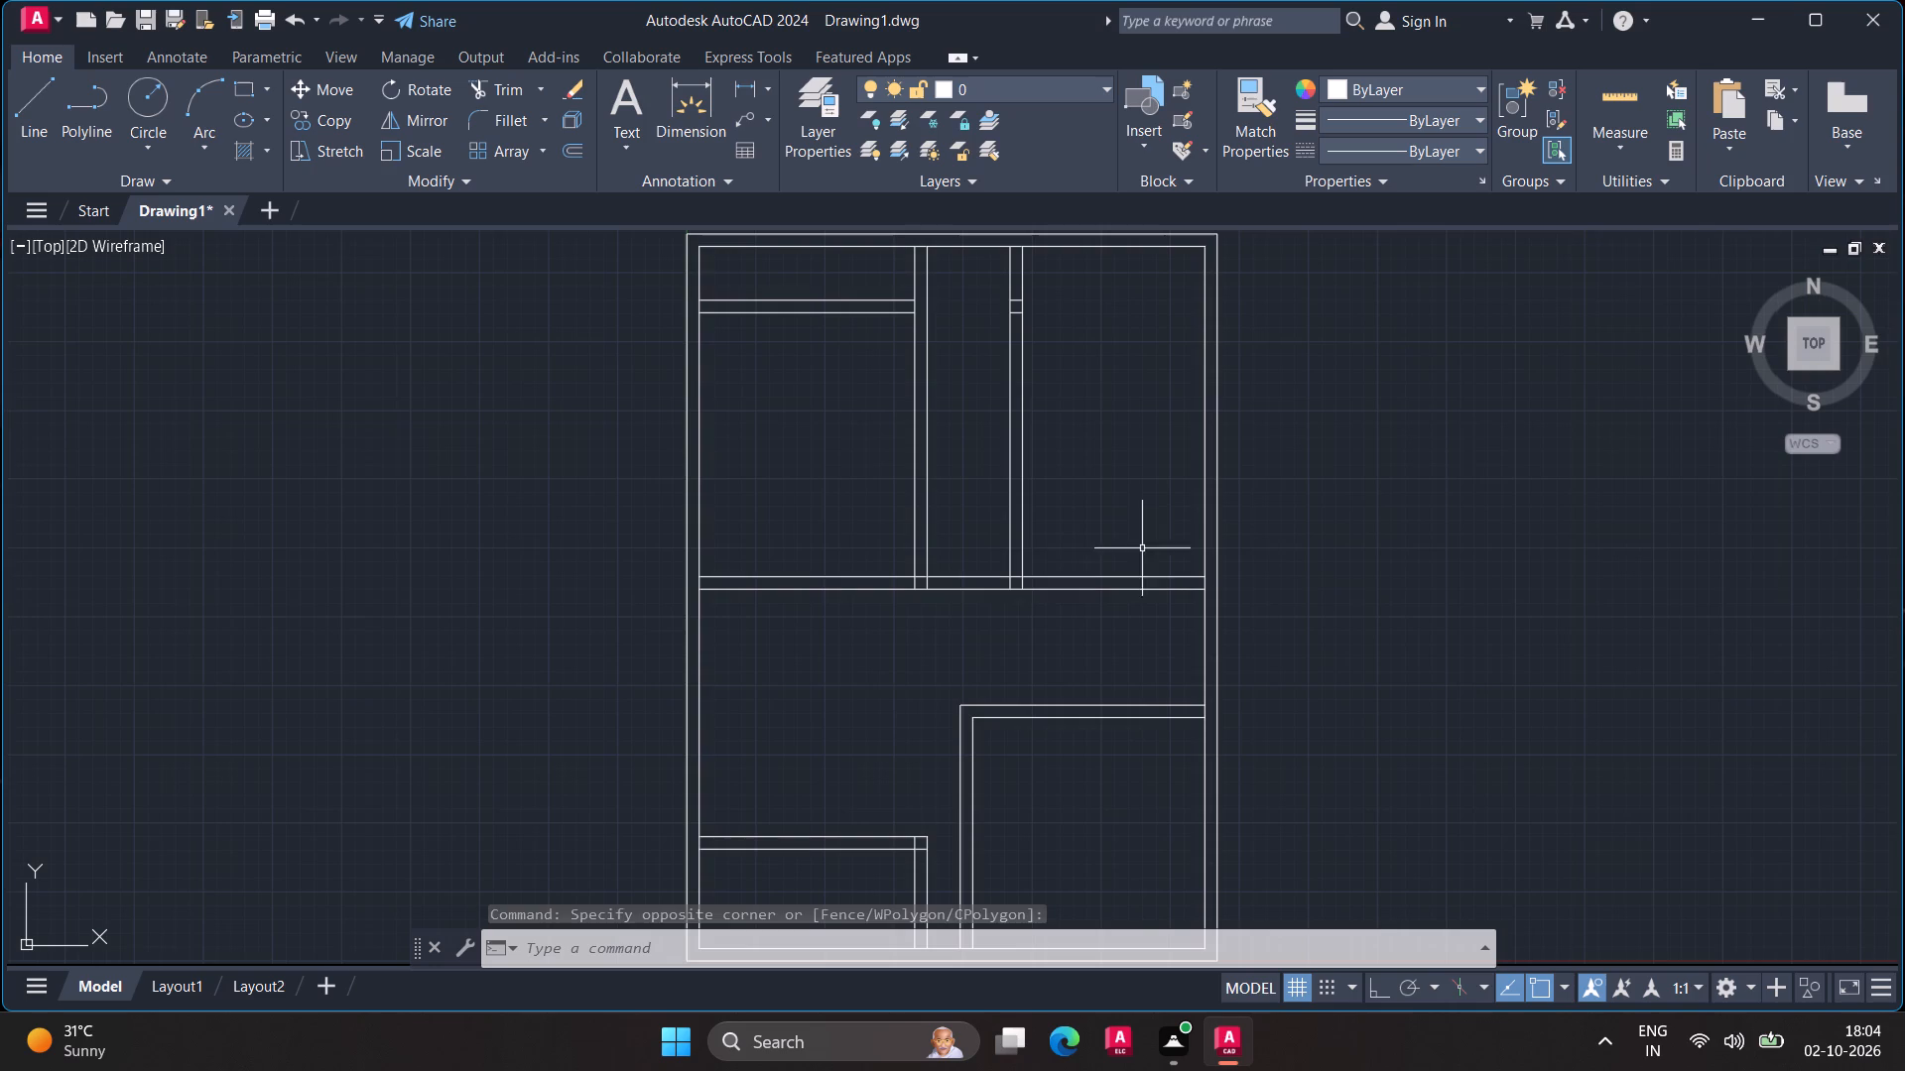
scroll(1027, 599, "up", 1)
scroll(1027, 599, "down", 1)
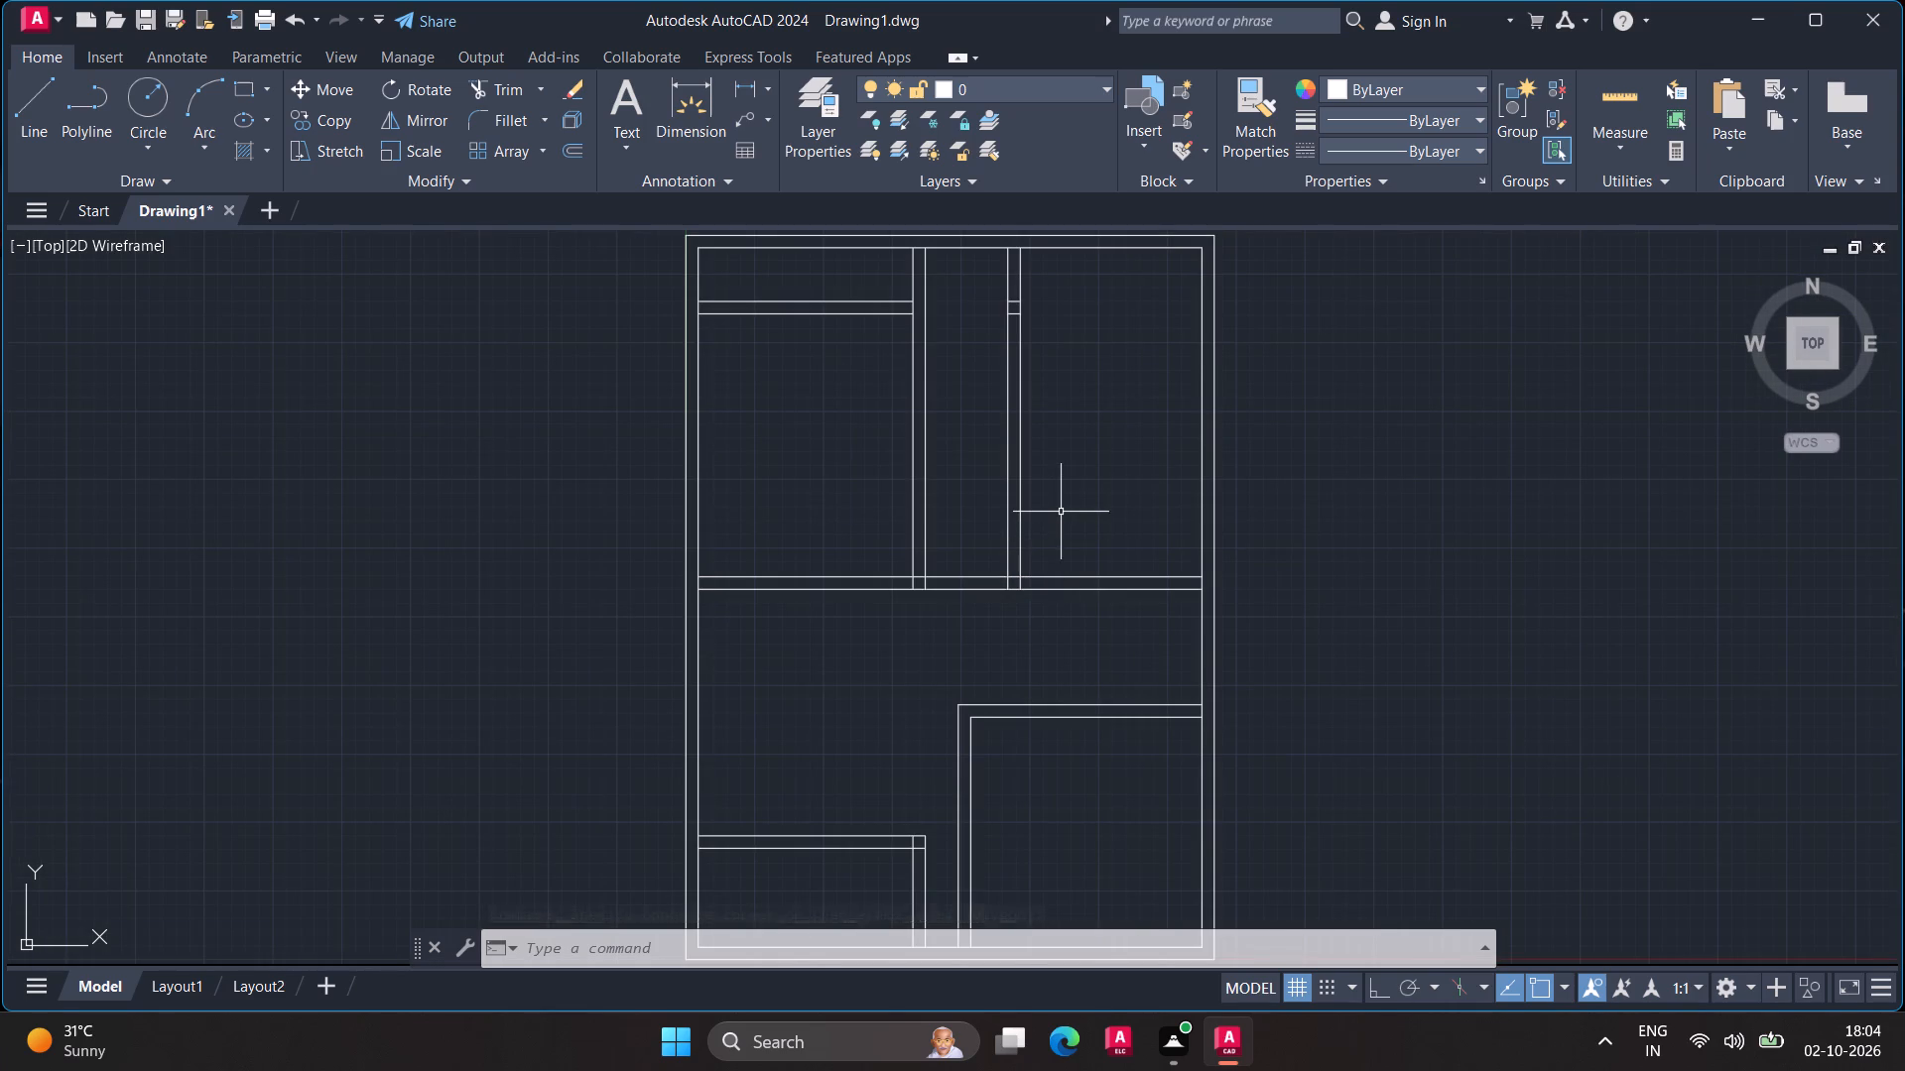
scroll(1061, 513, "down", 1)
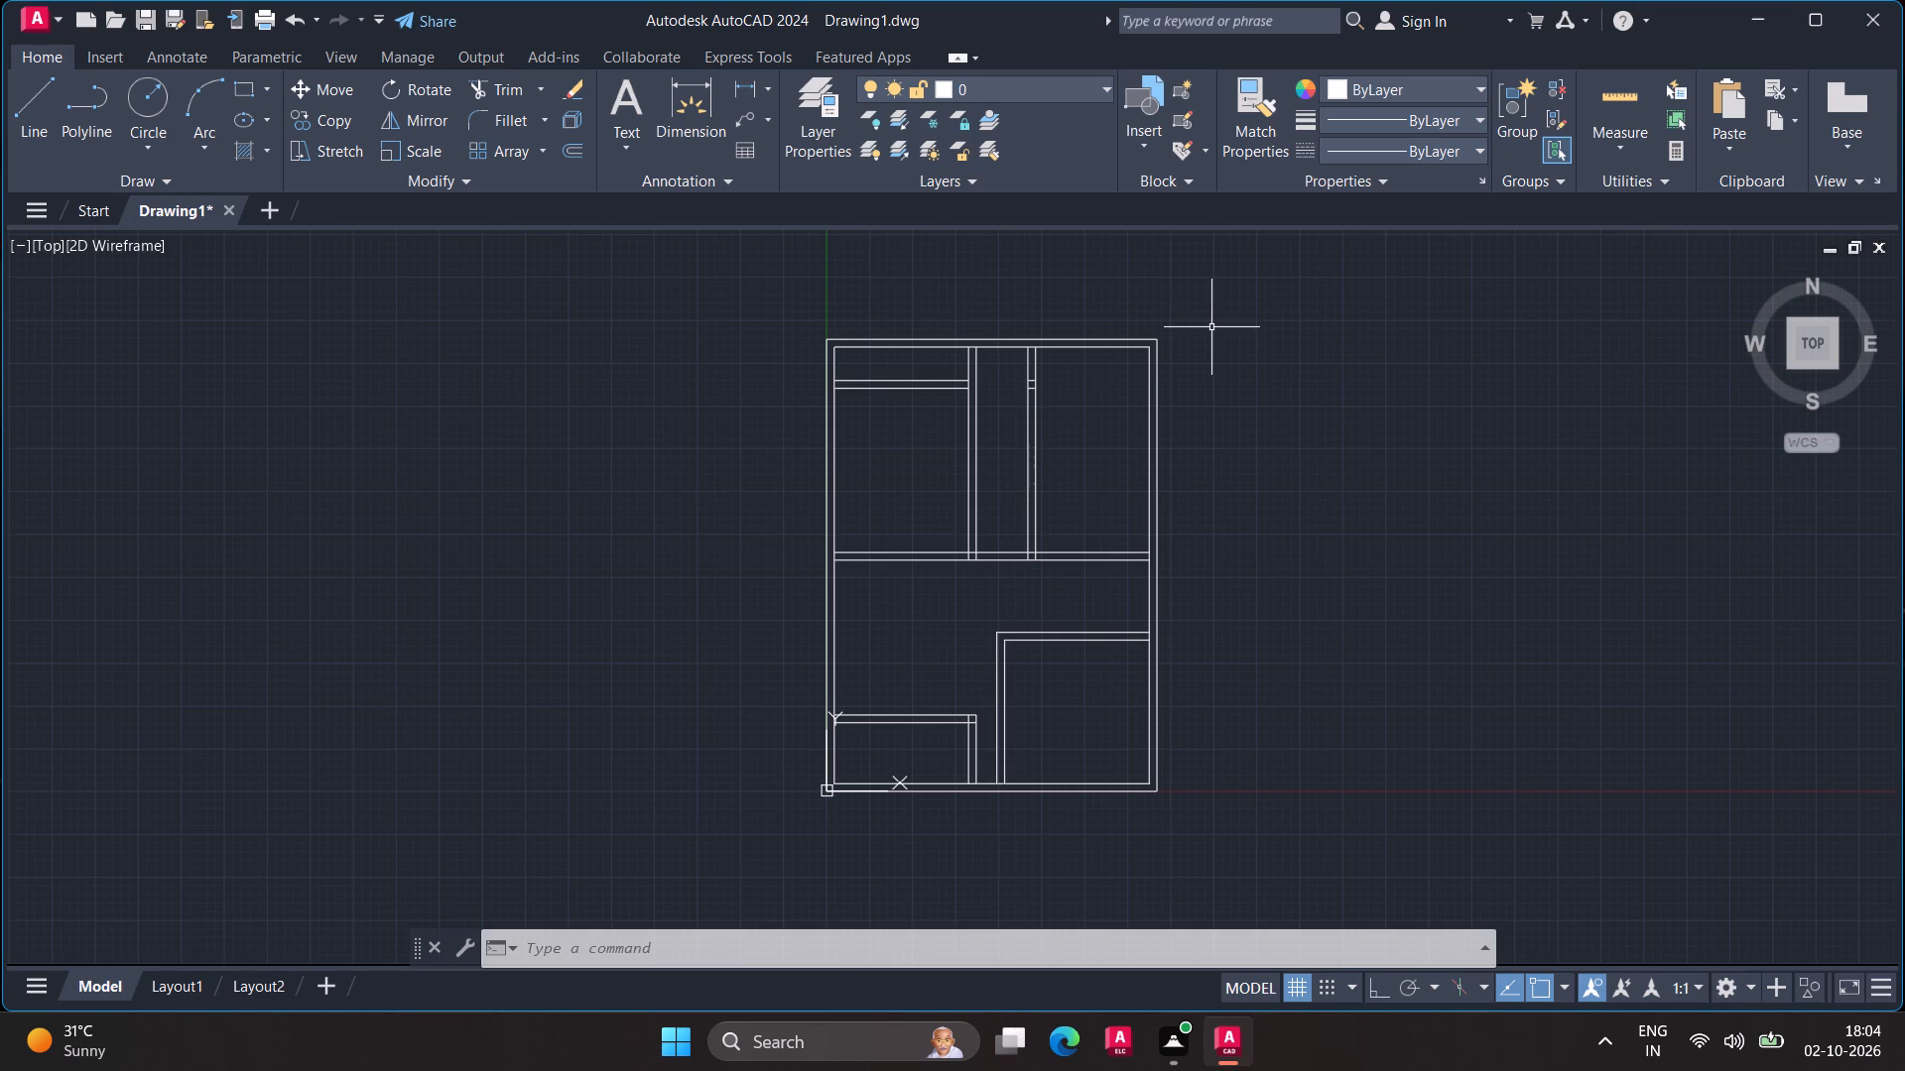
key("Escape")
left_click(1621, 96)
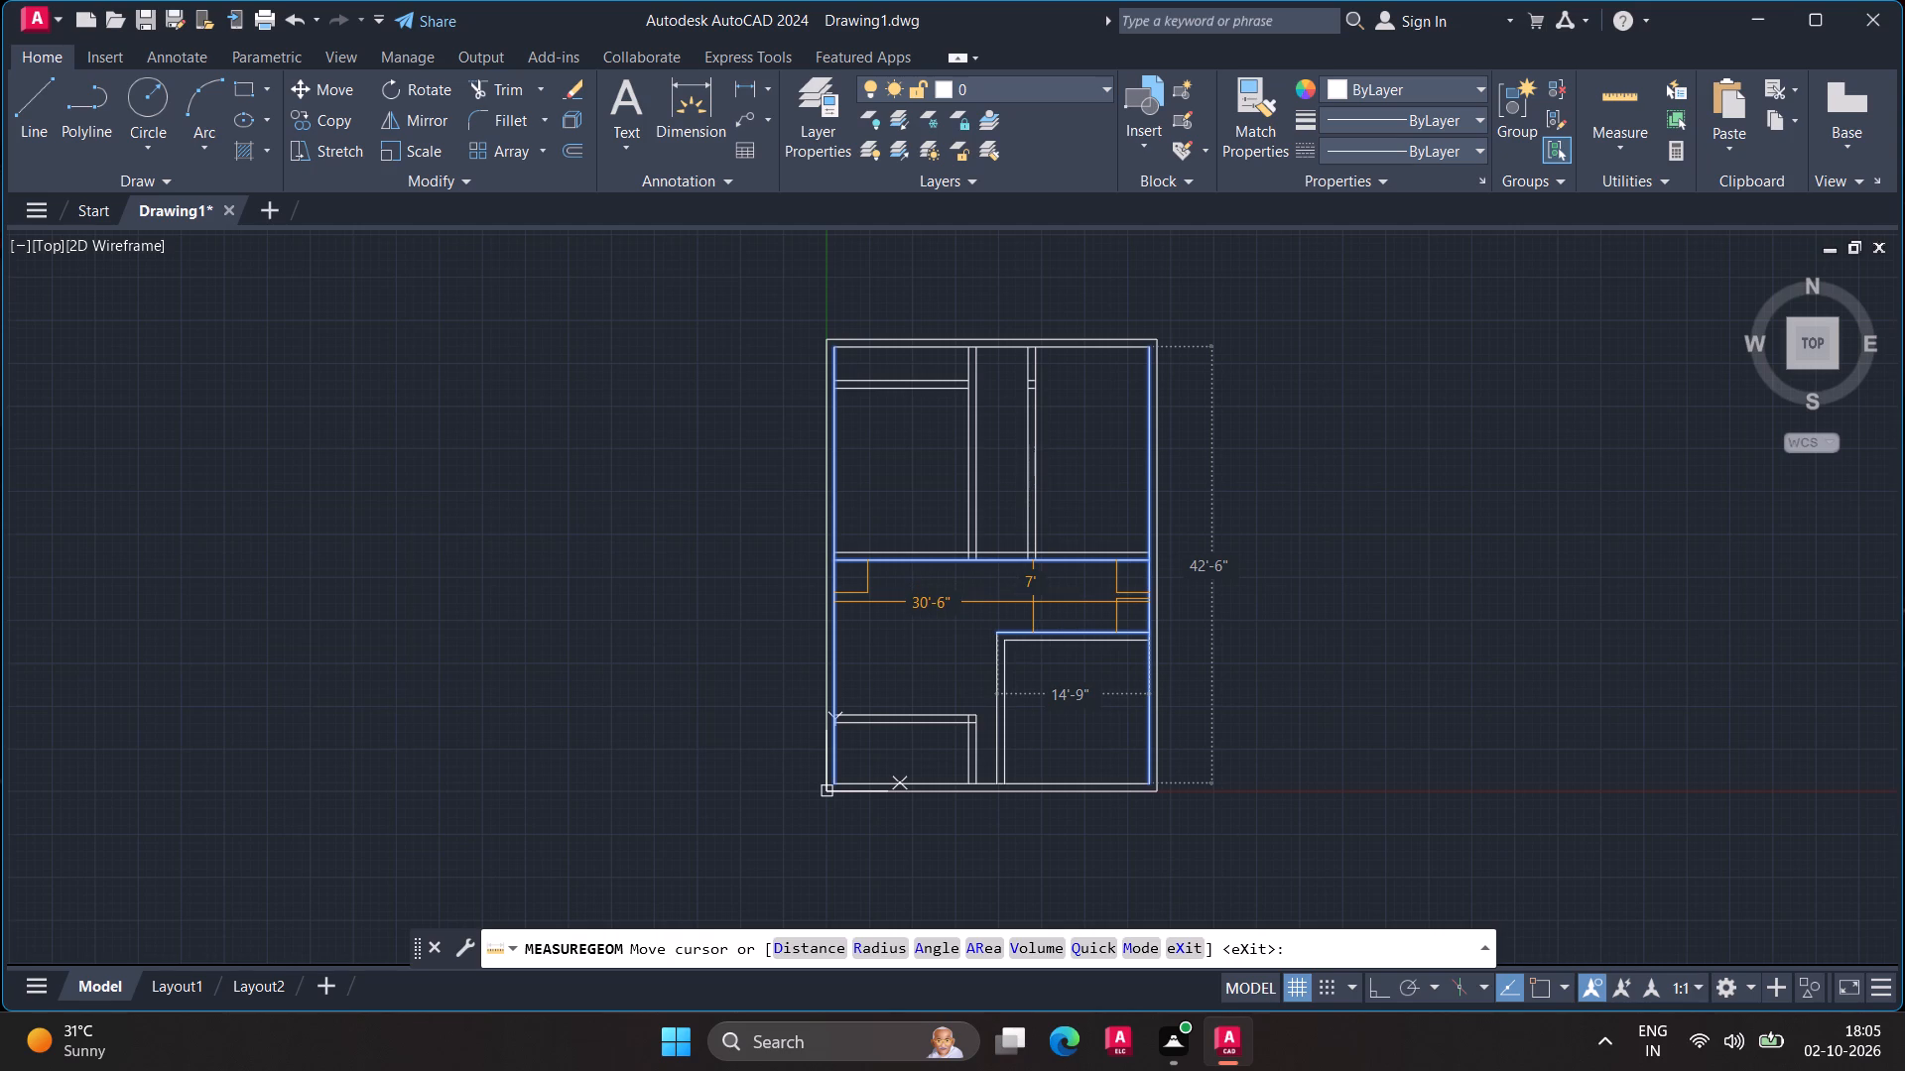
key("Escape")
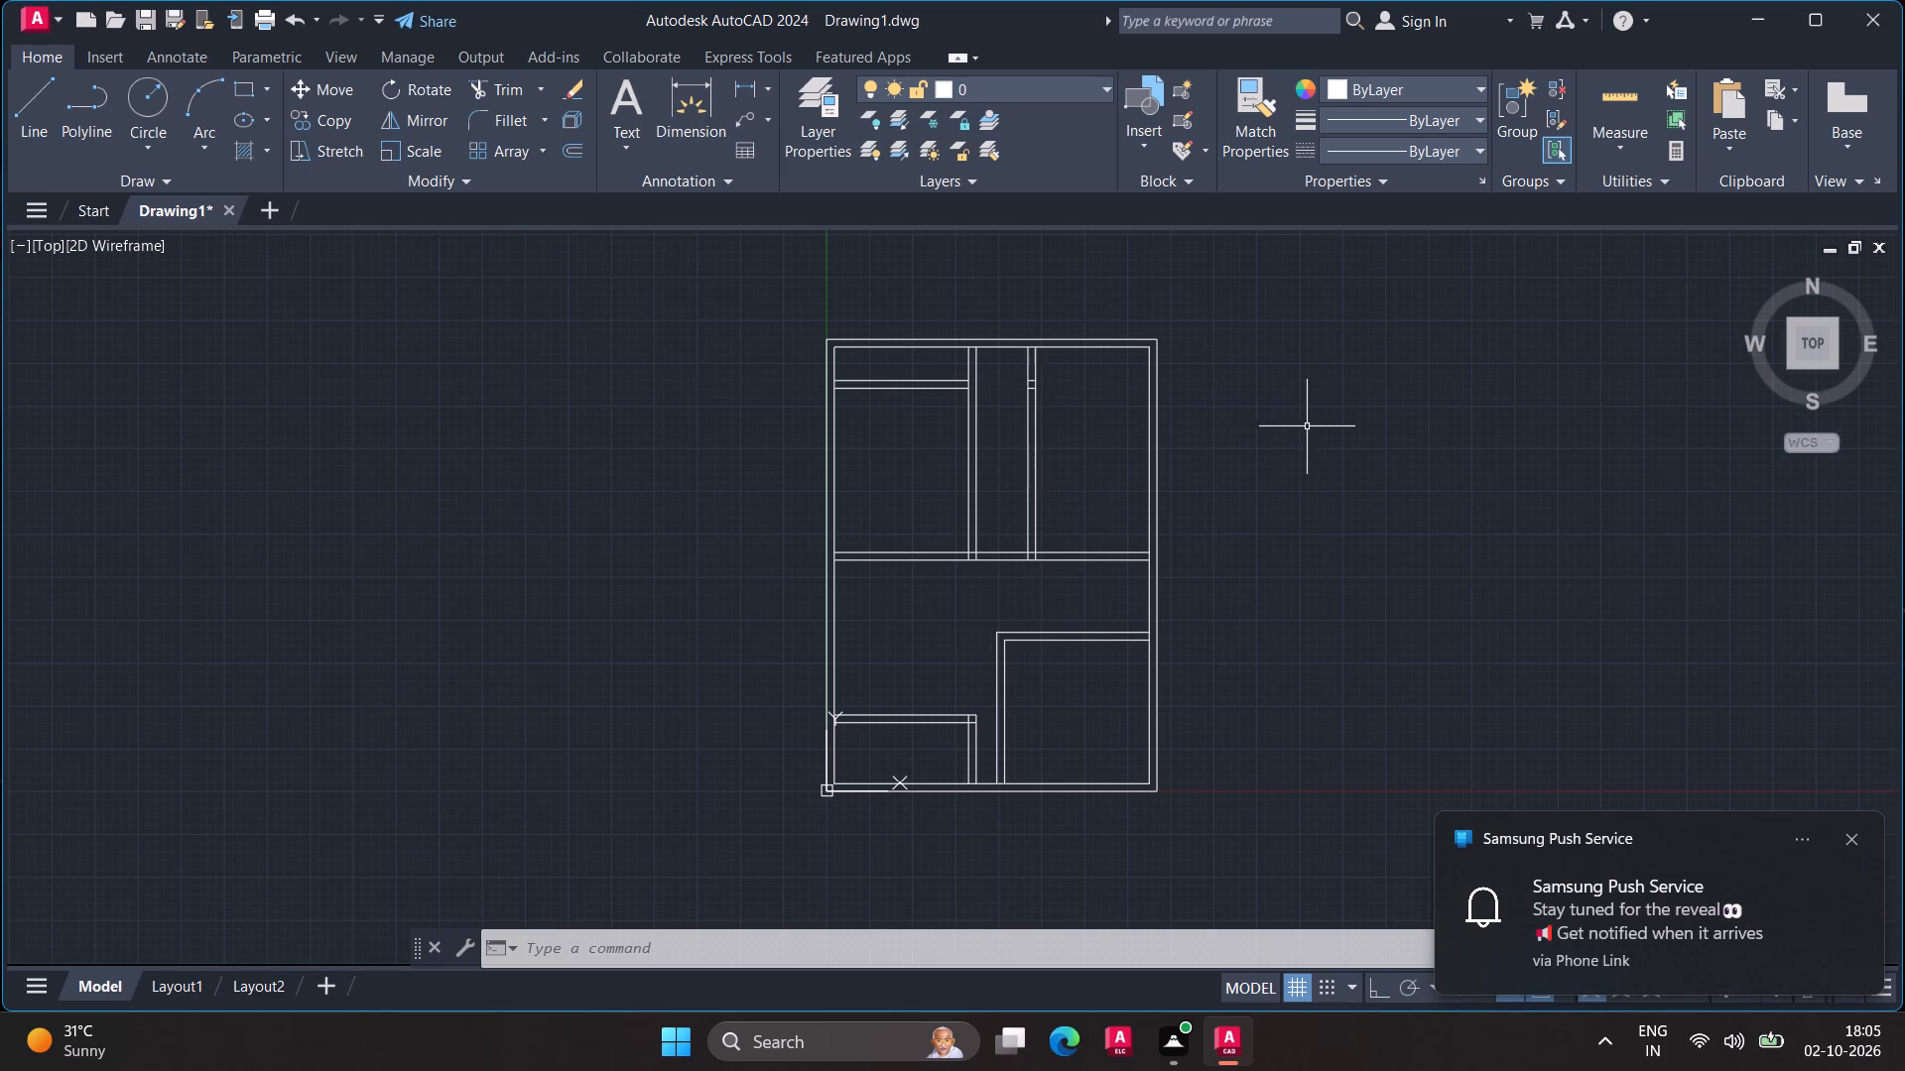
Copy the entire floor plan horizontally to a clear spot right of the original, using its upper-right outer corner as base point and Ortho on.
left_click(1839, 843)
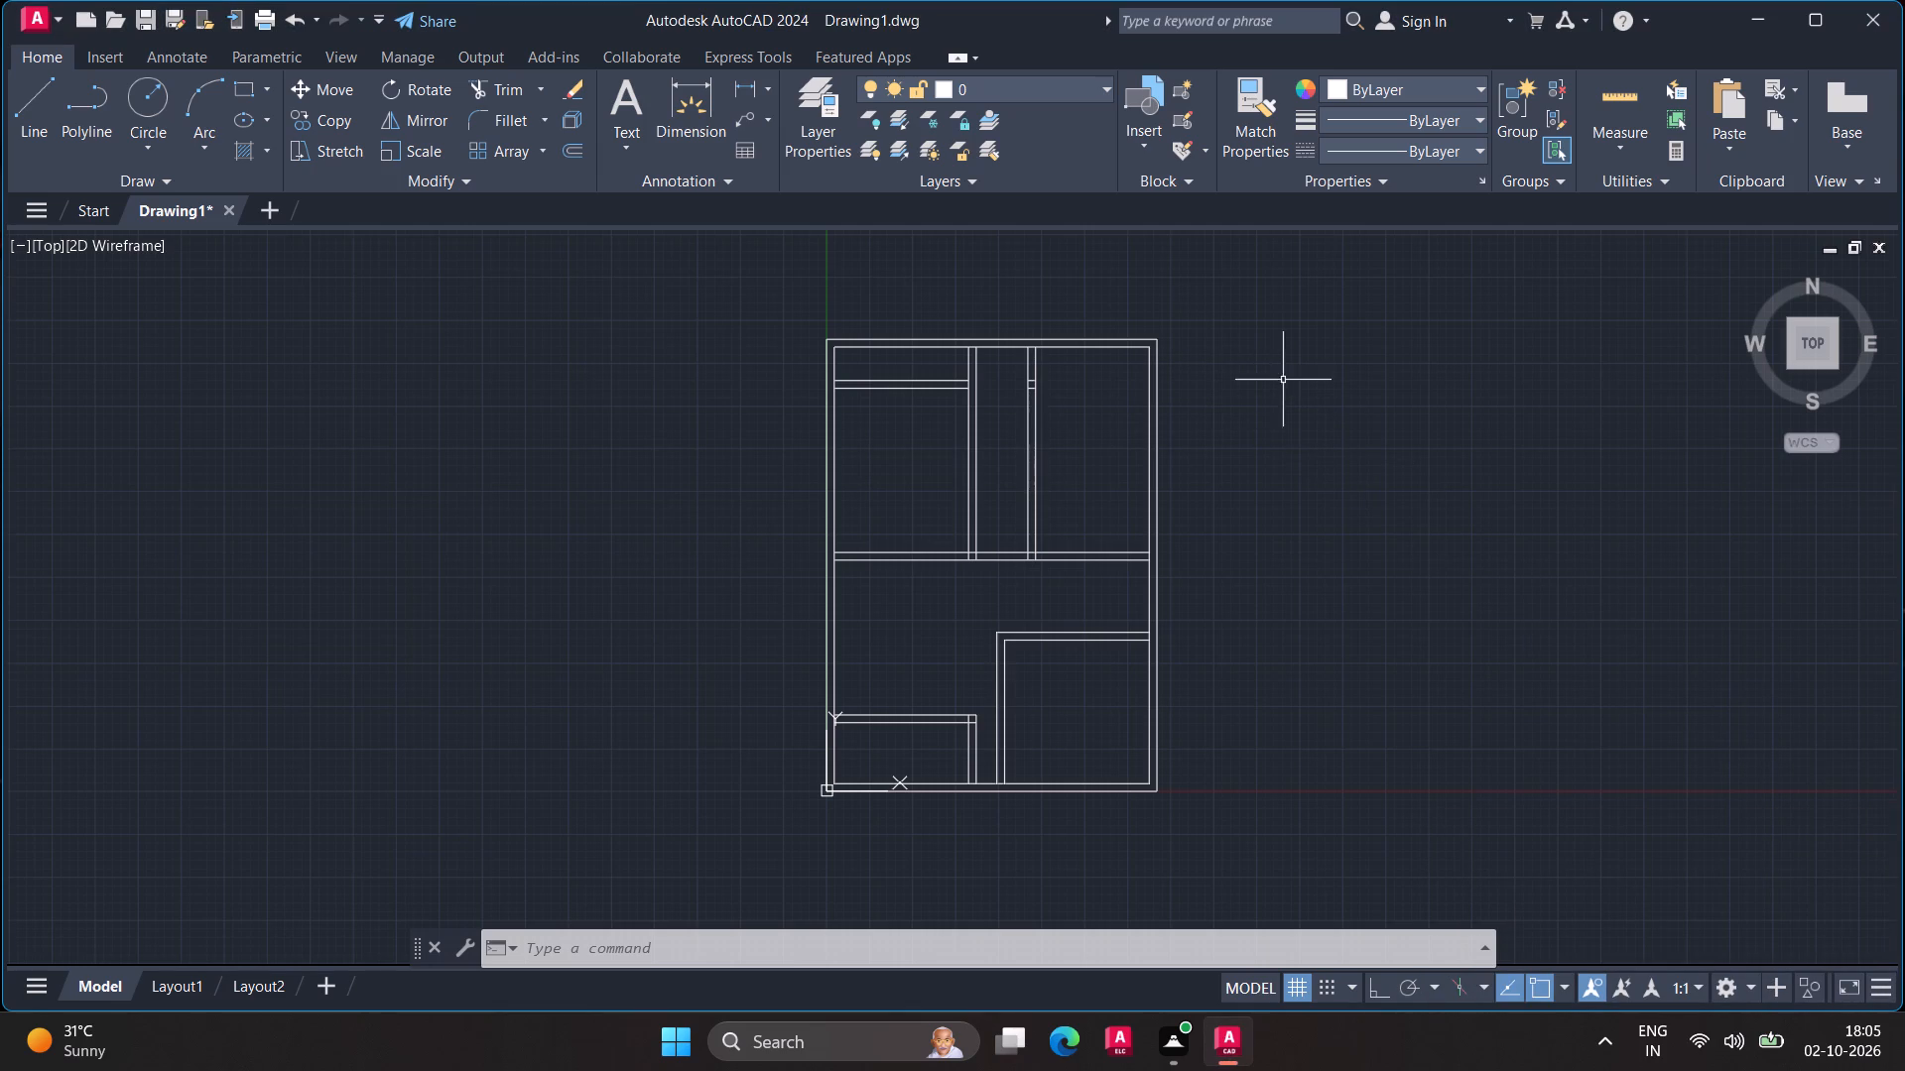
left_click_drag(1204, 320, 1101, 880)
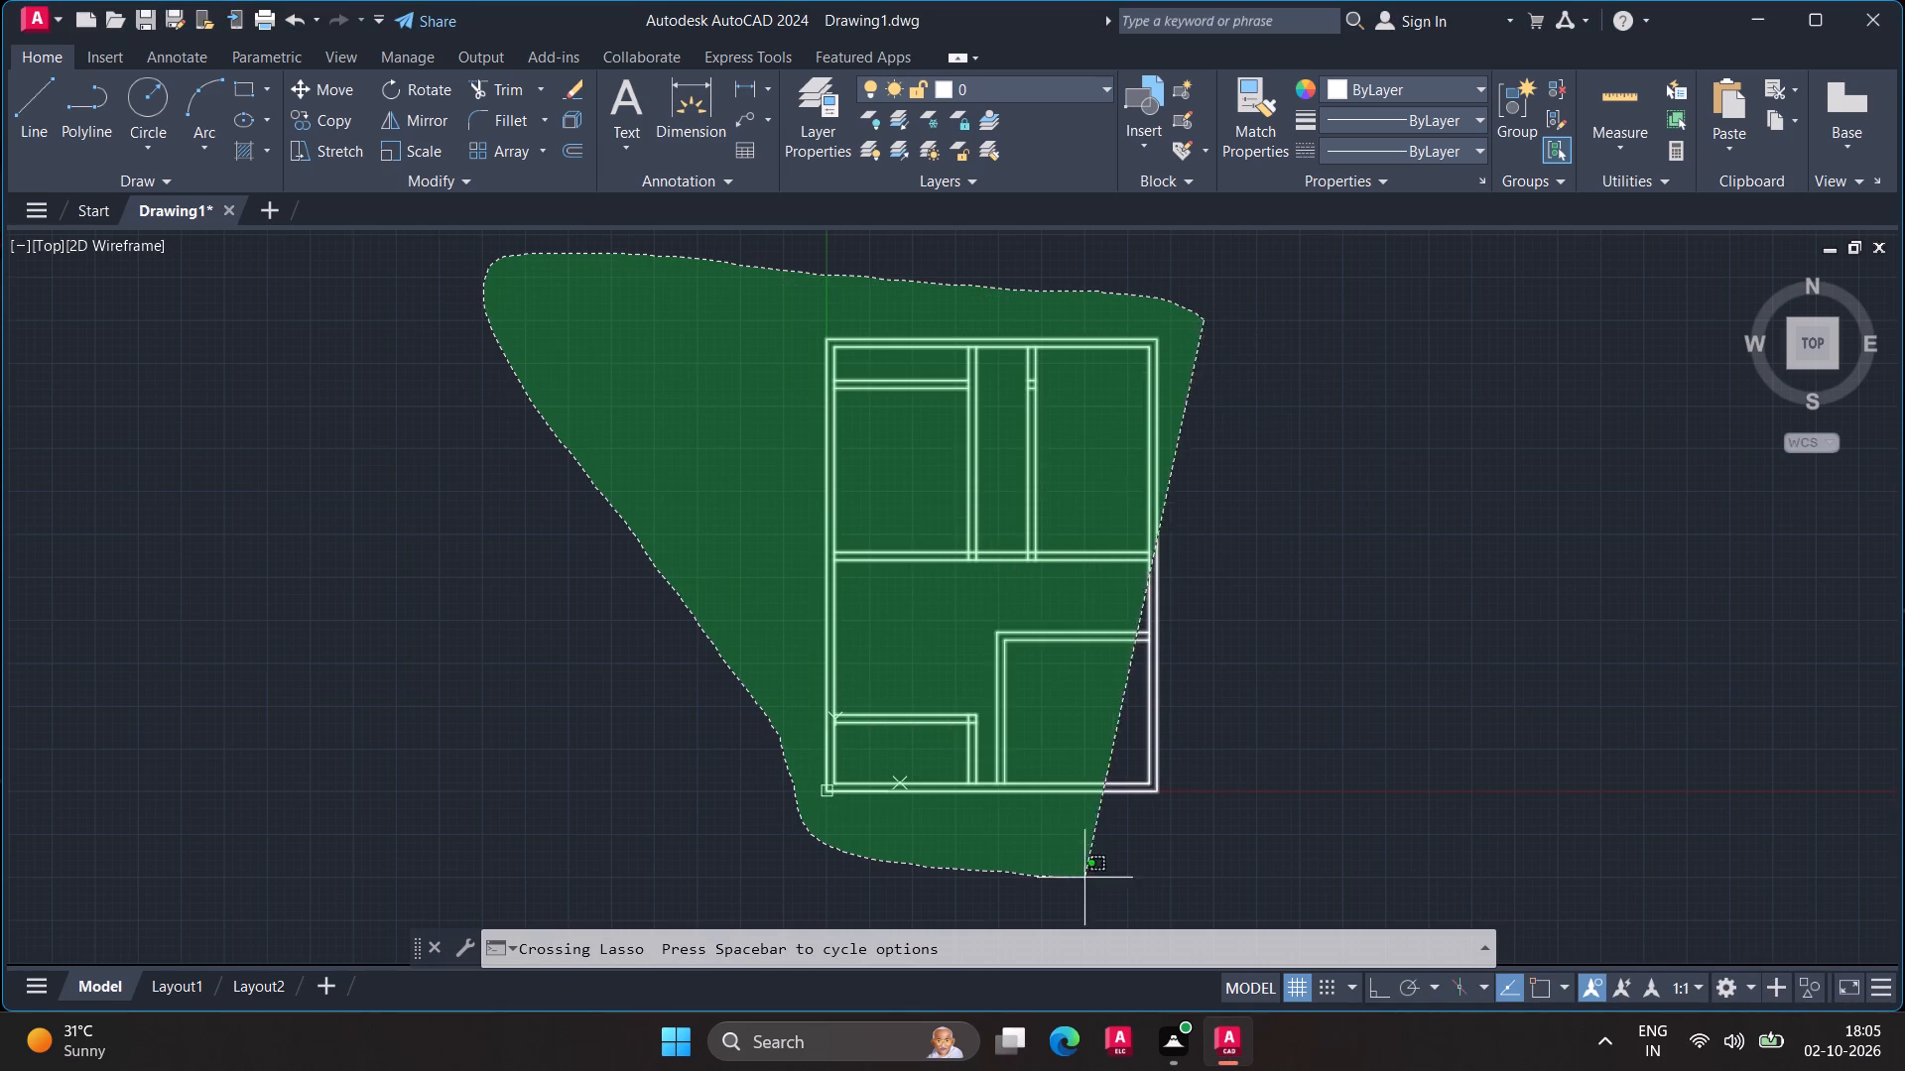
left_click_drag(1101, 880, 1289, 388)
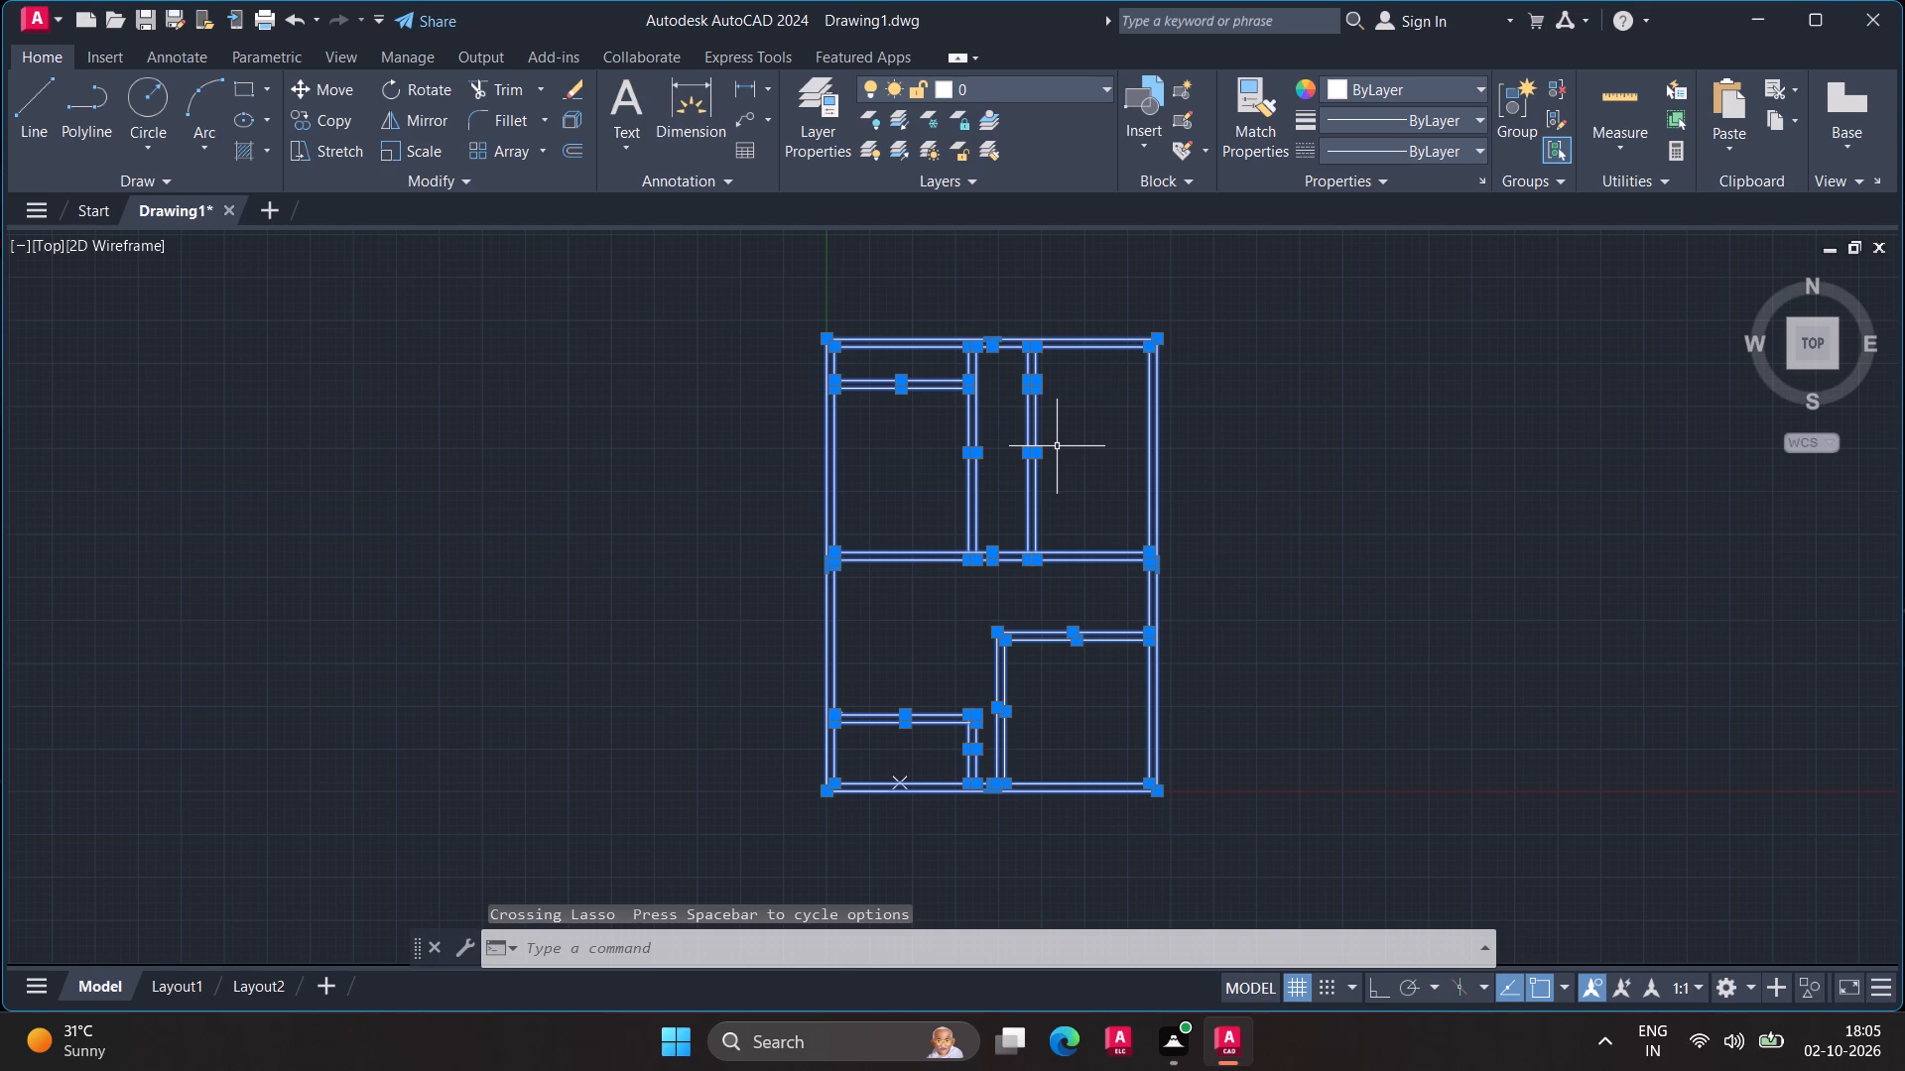
key("c")
key("o")
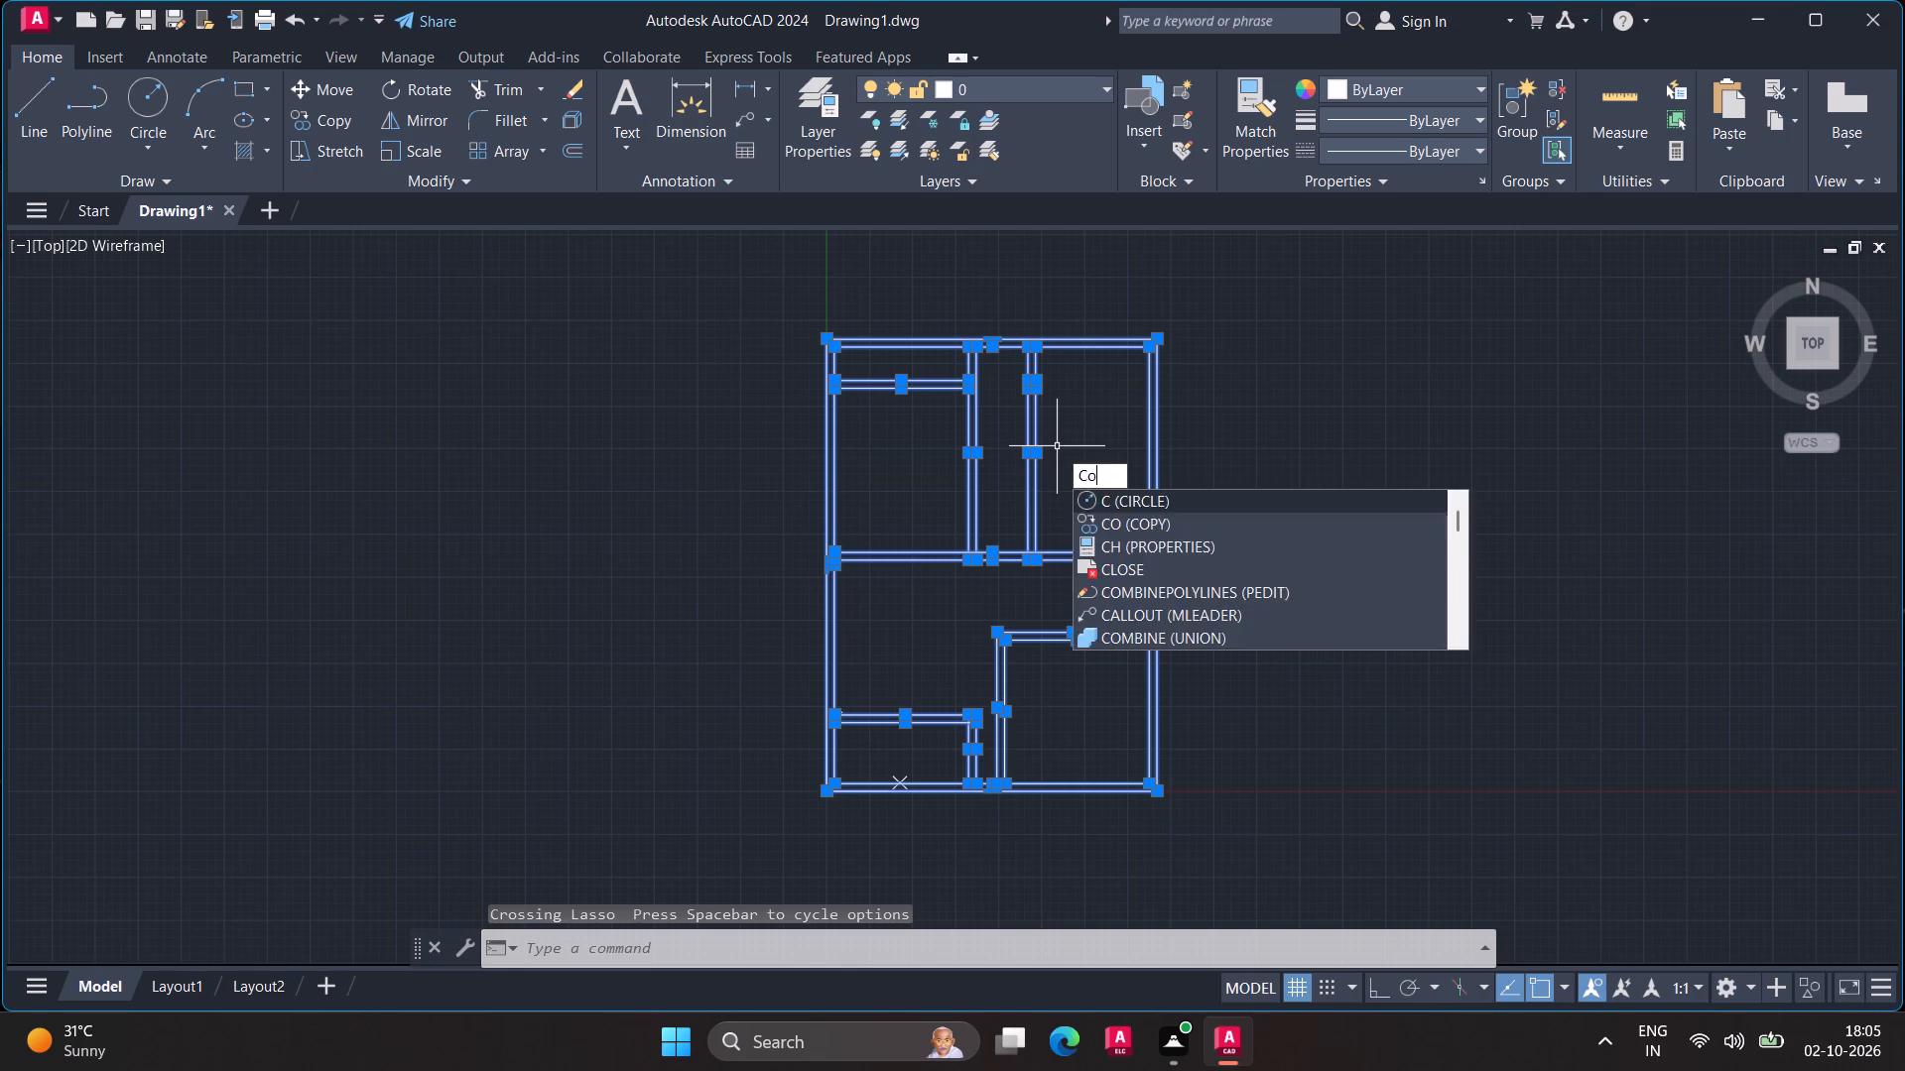
key("Return")
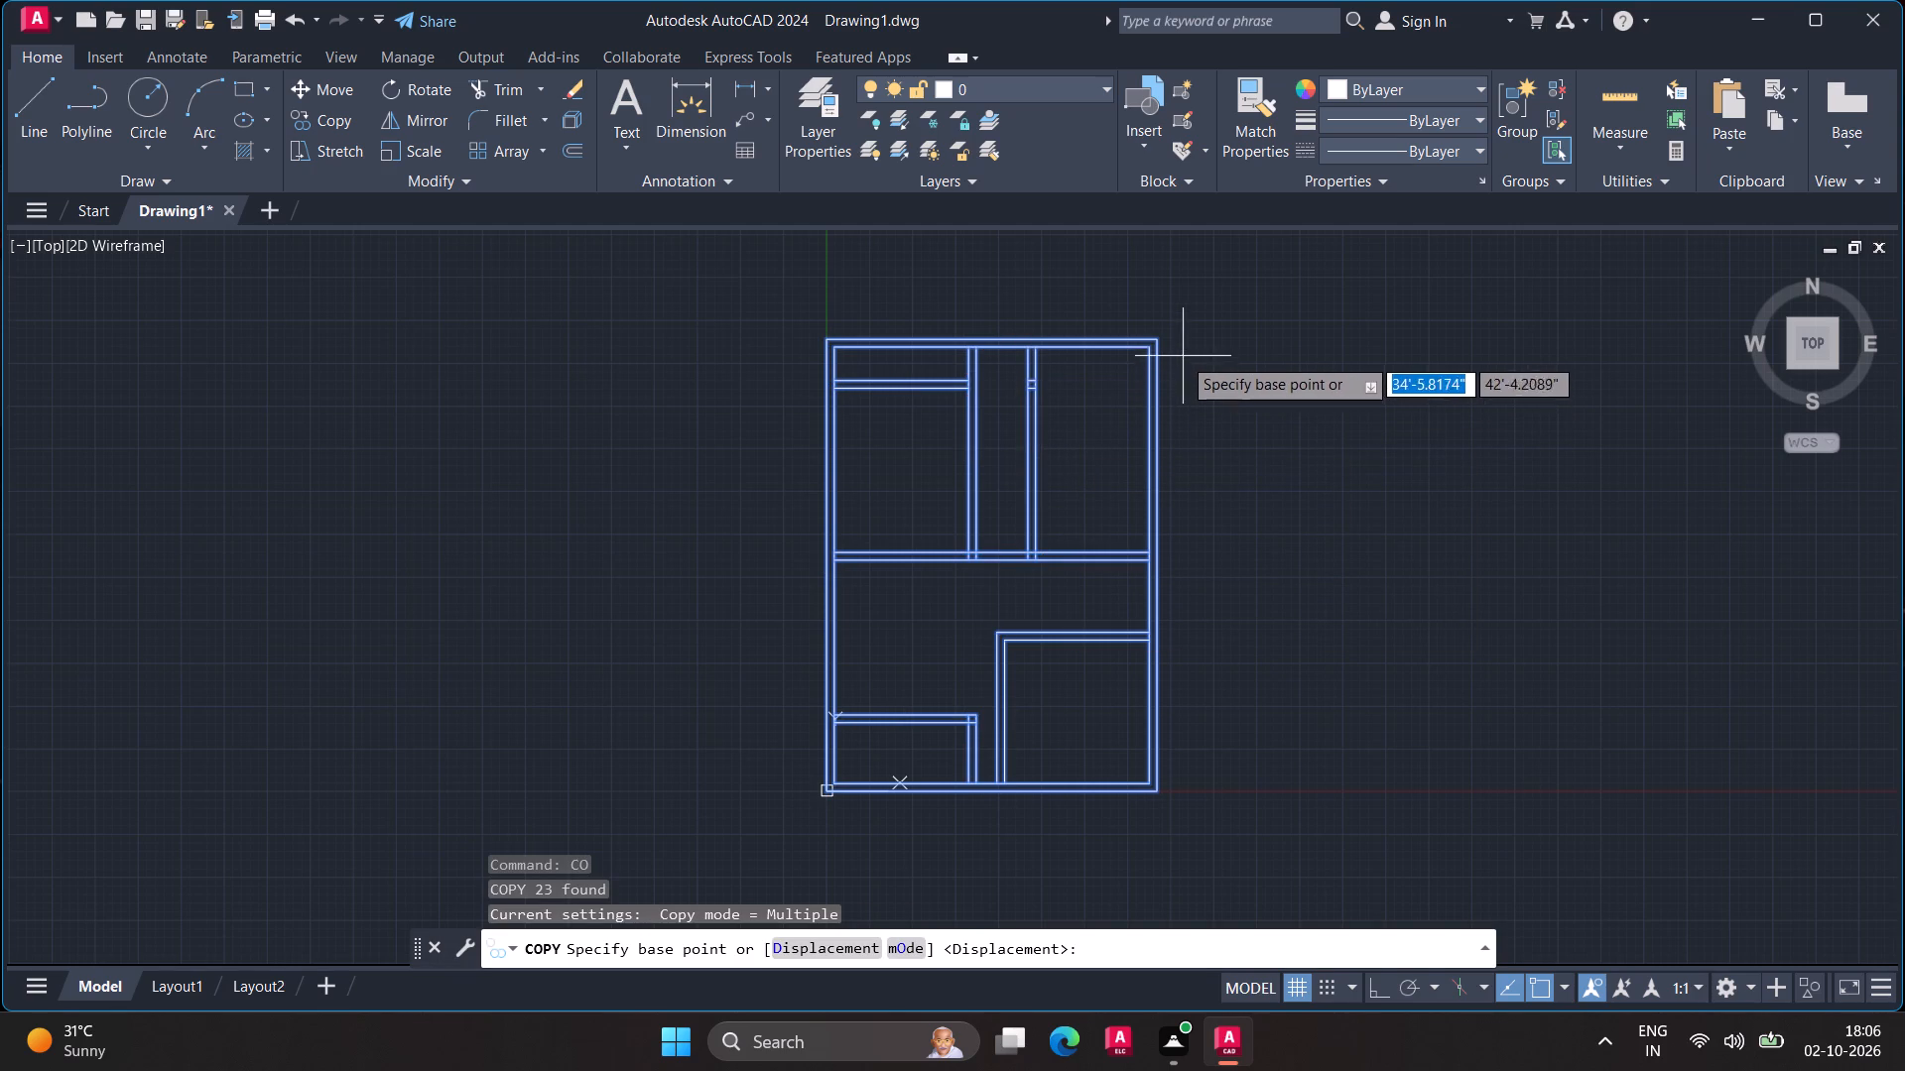
left_click(1155, 338)
scroll(1544, 389, "down", 1)
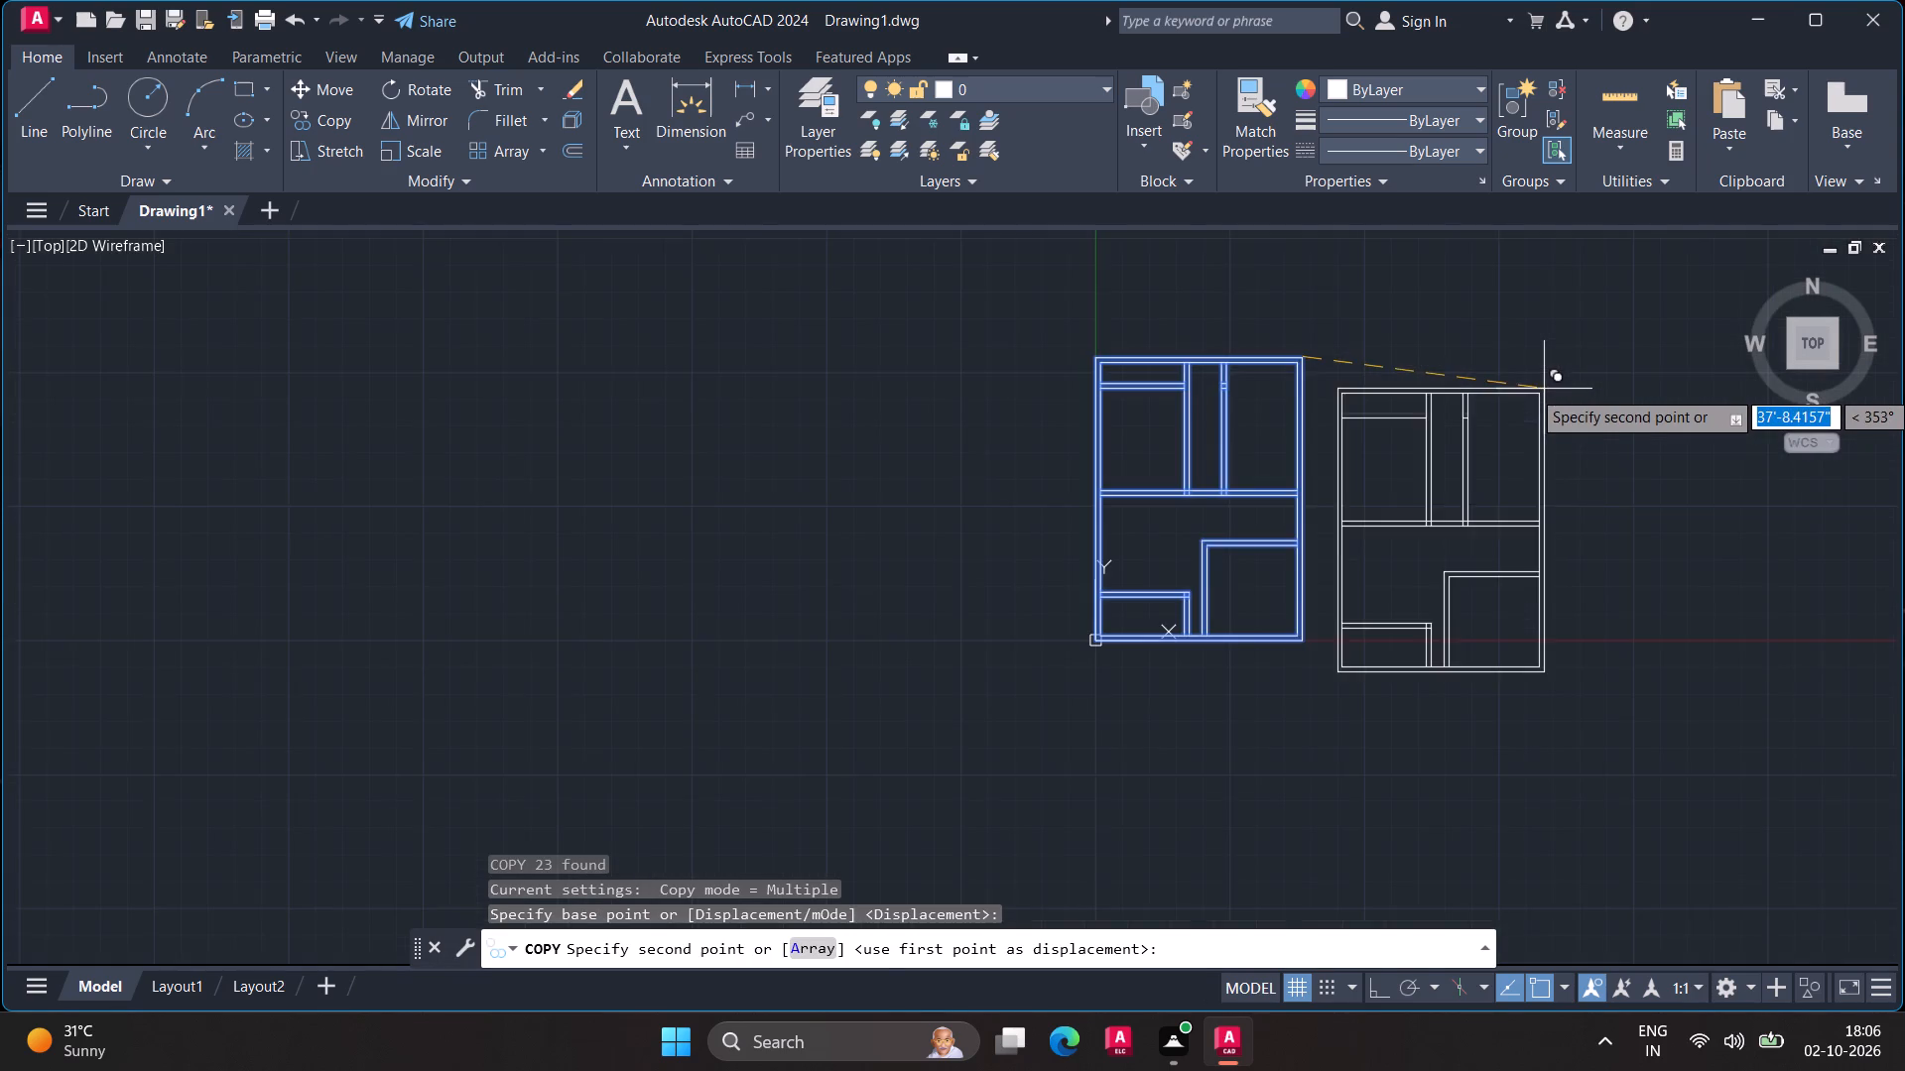
scroll(1597, 384, "down", 1)
middle_click_drag(1597, 384, 765, 296)
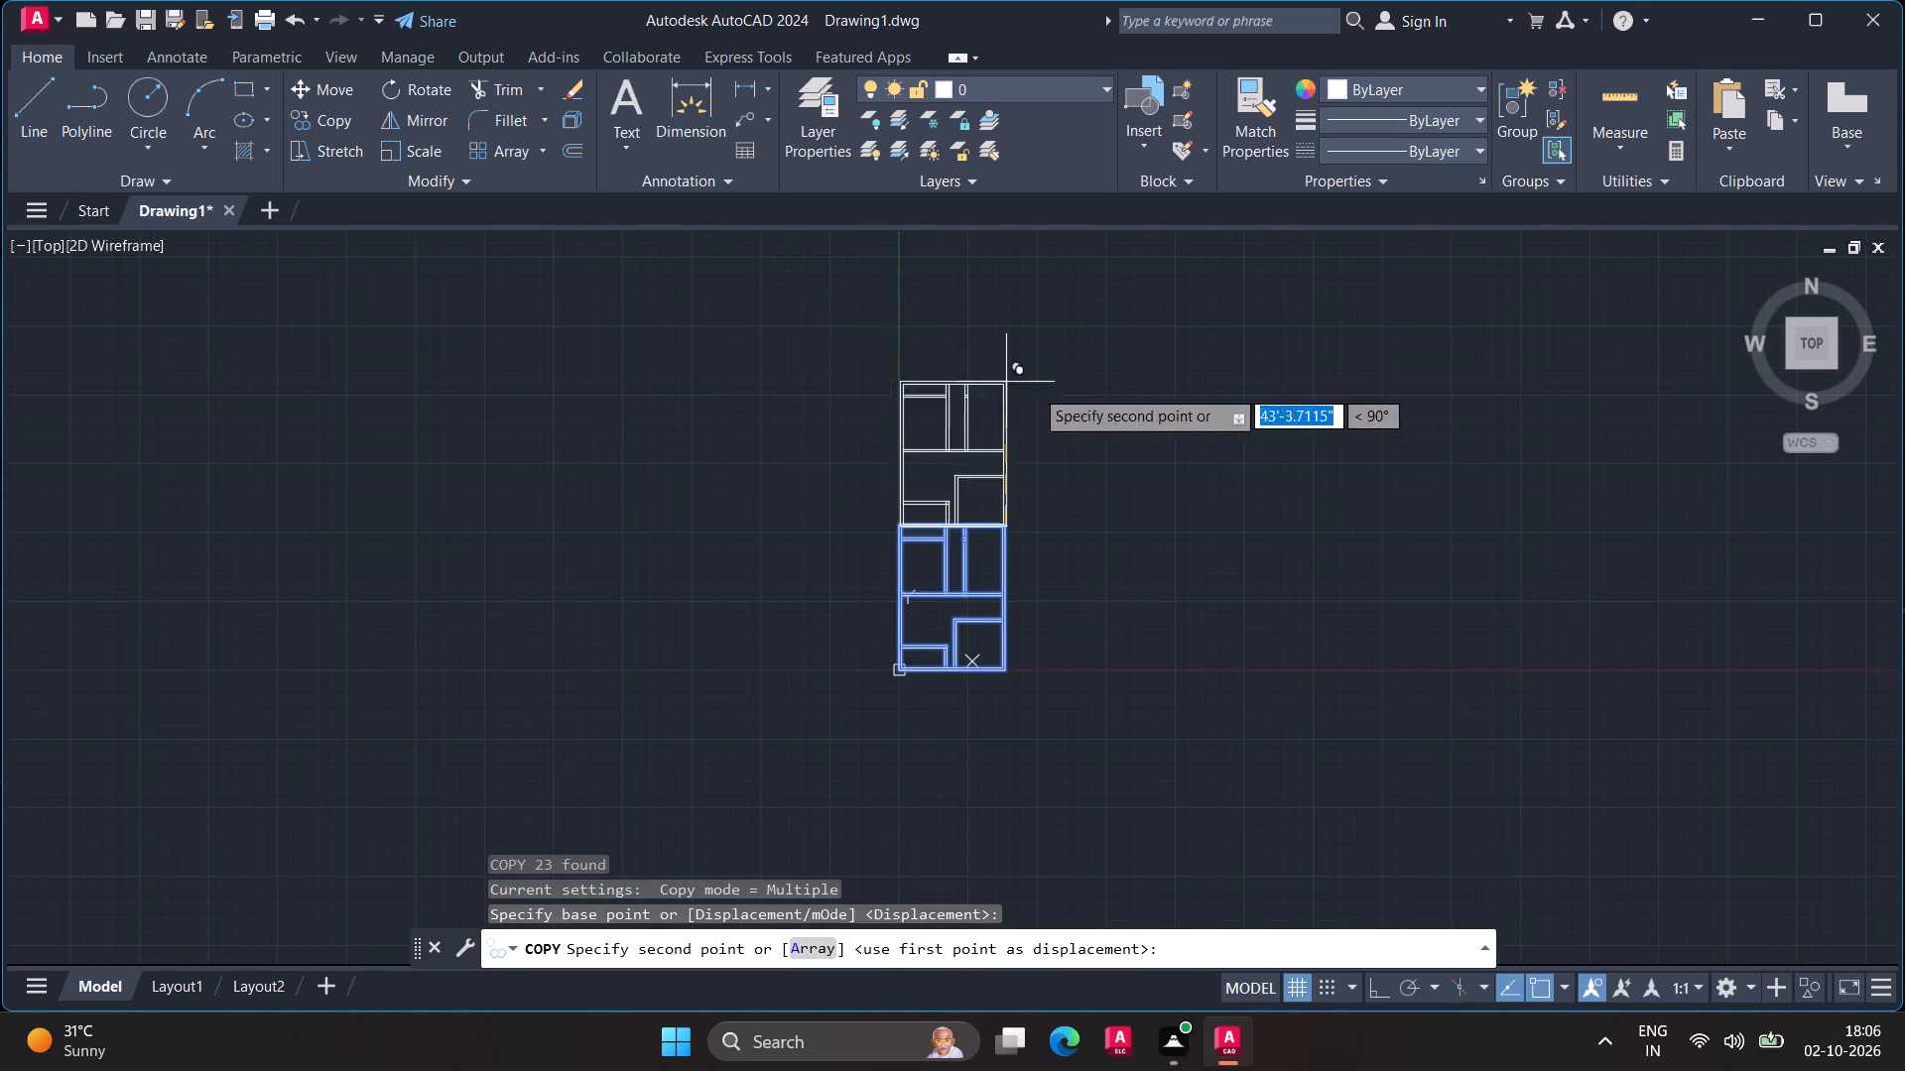
middle_click_drag(1232, 479, 1082, 519)
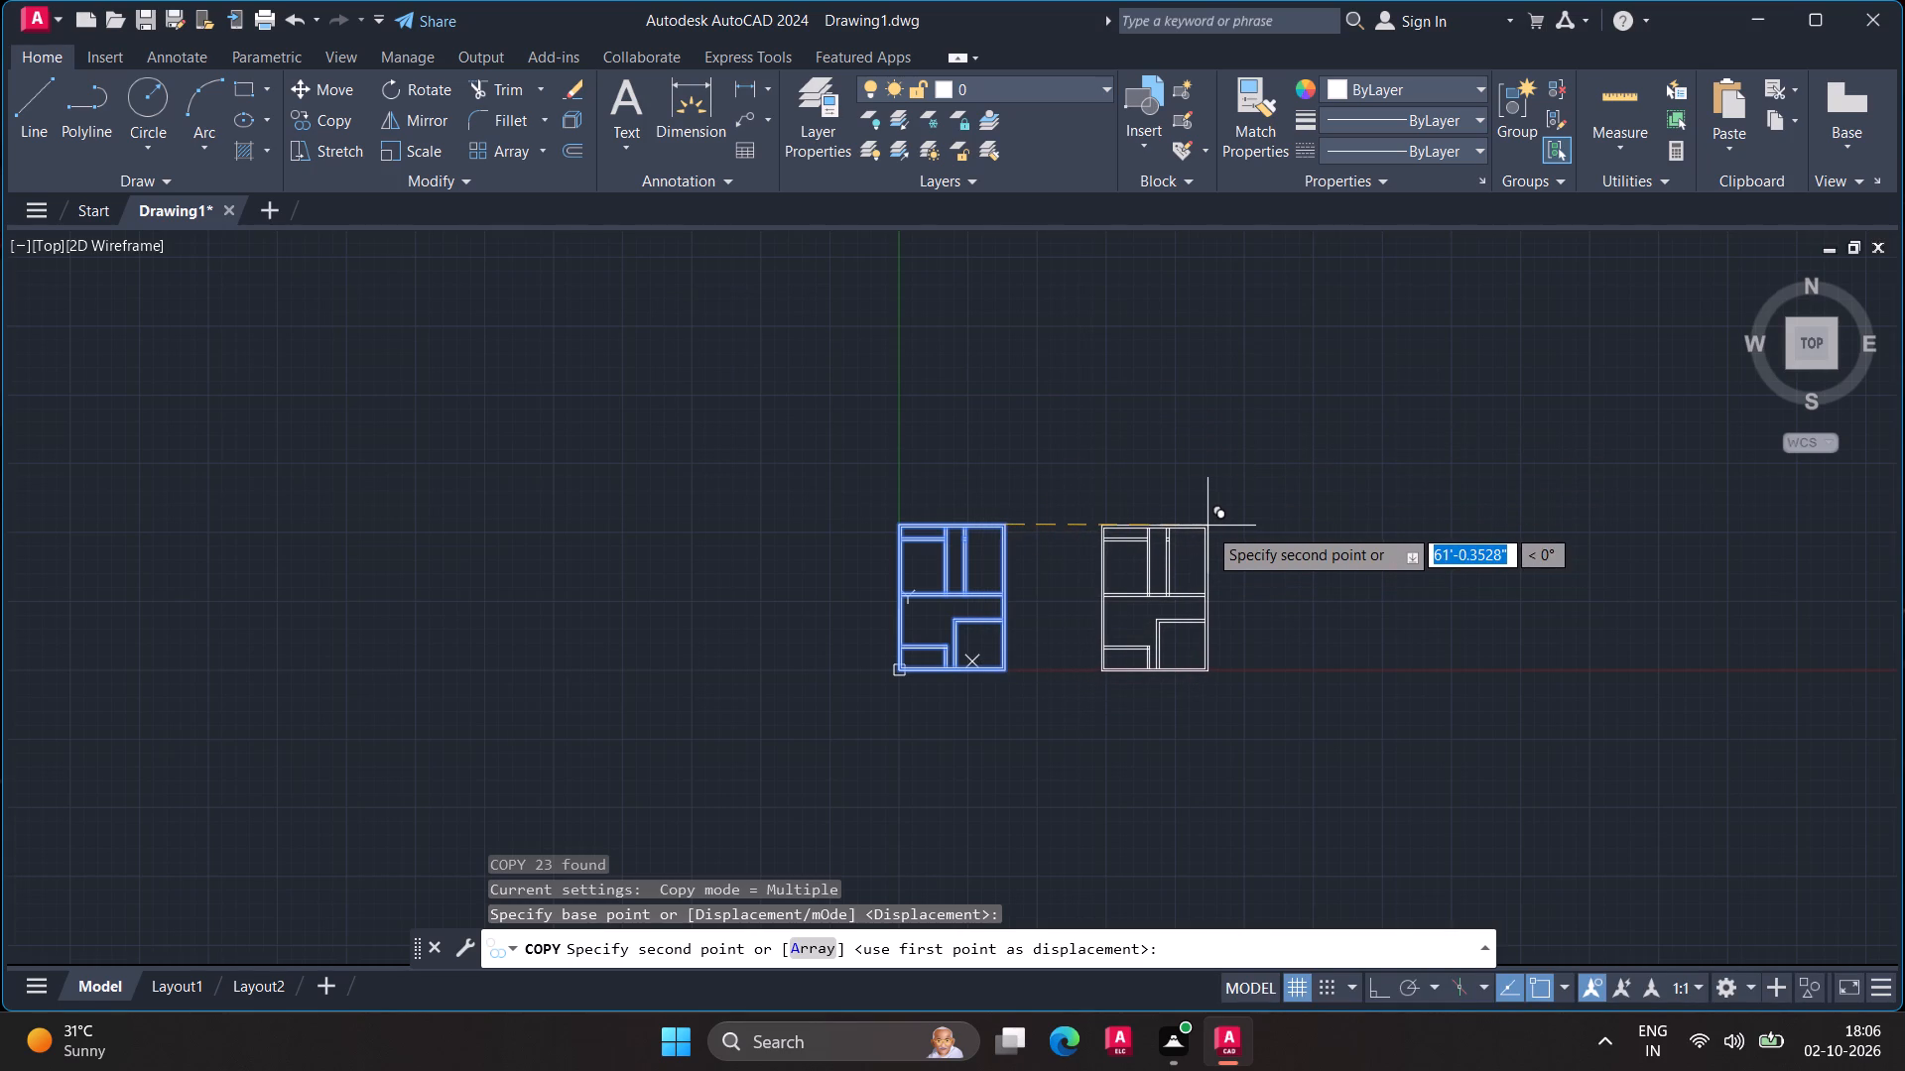
key("F8")
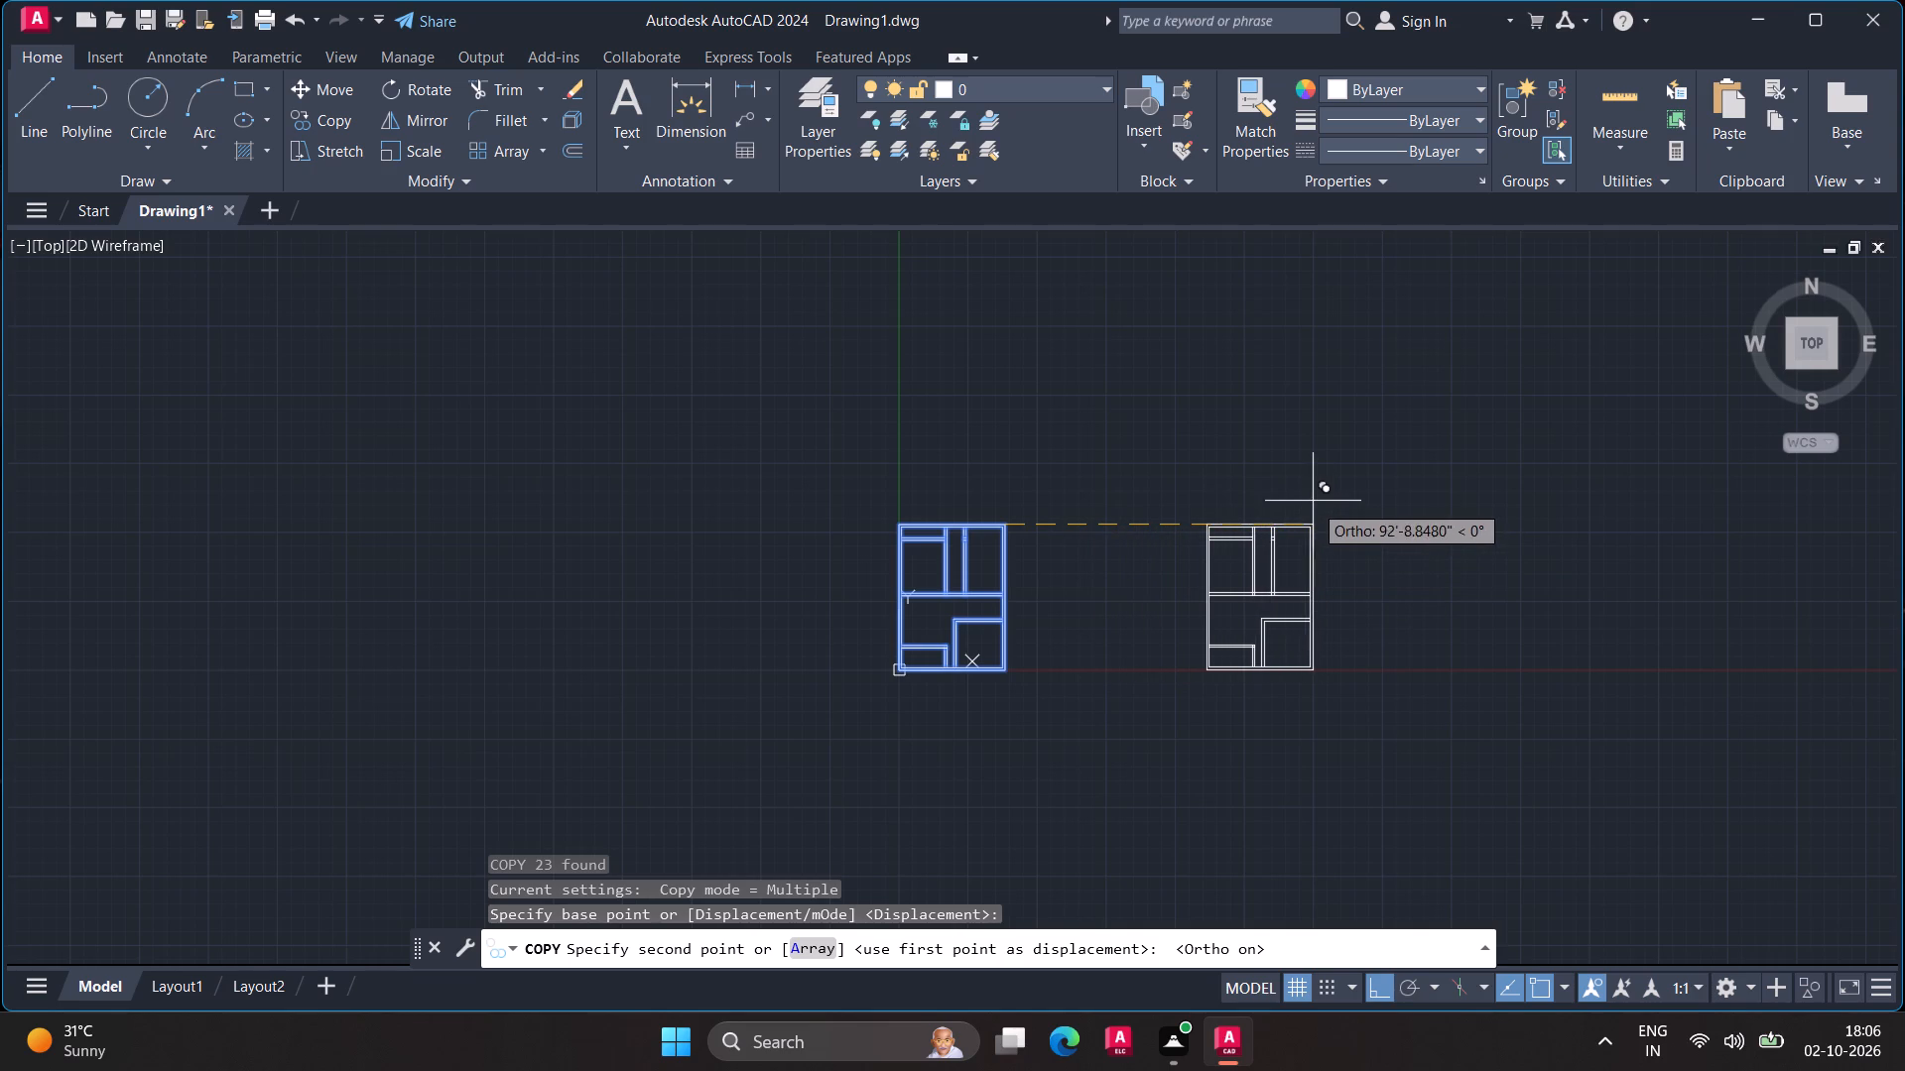
left_click(1343, 499)
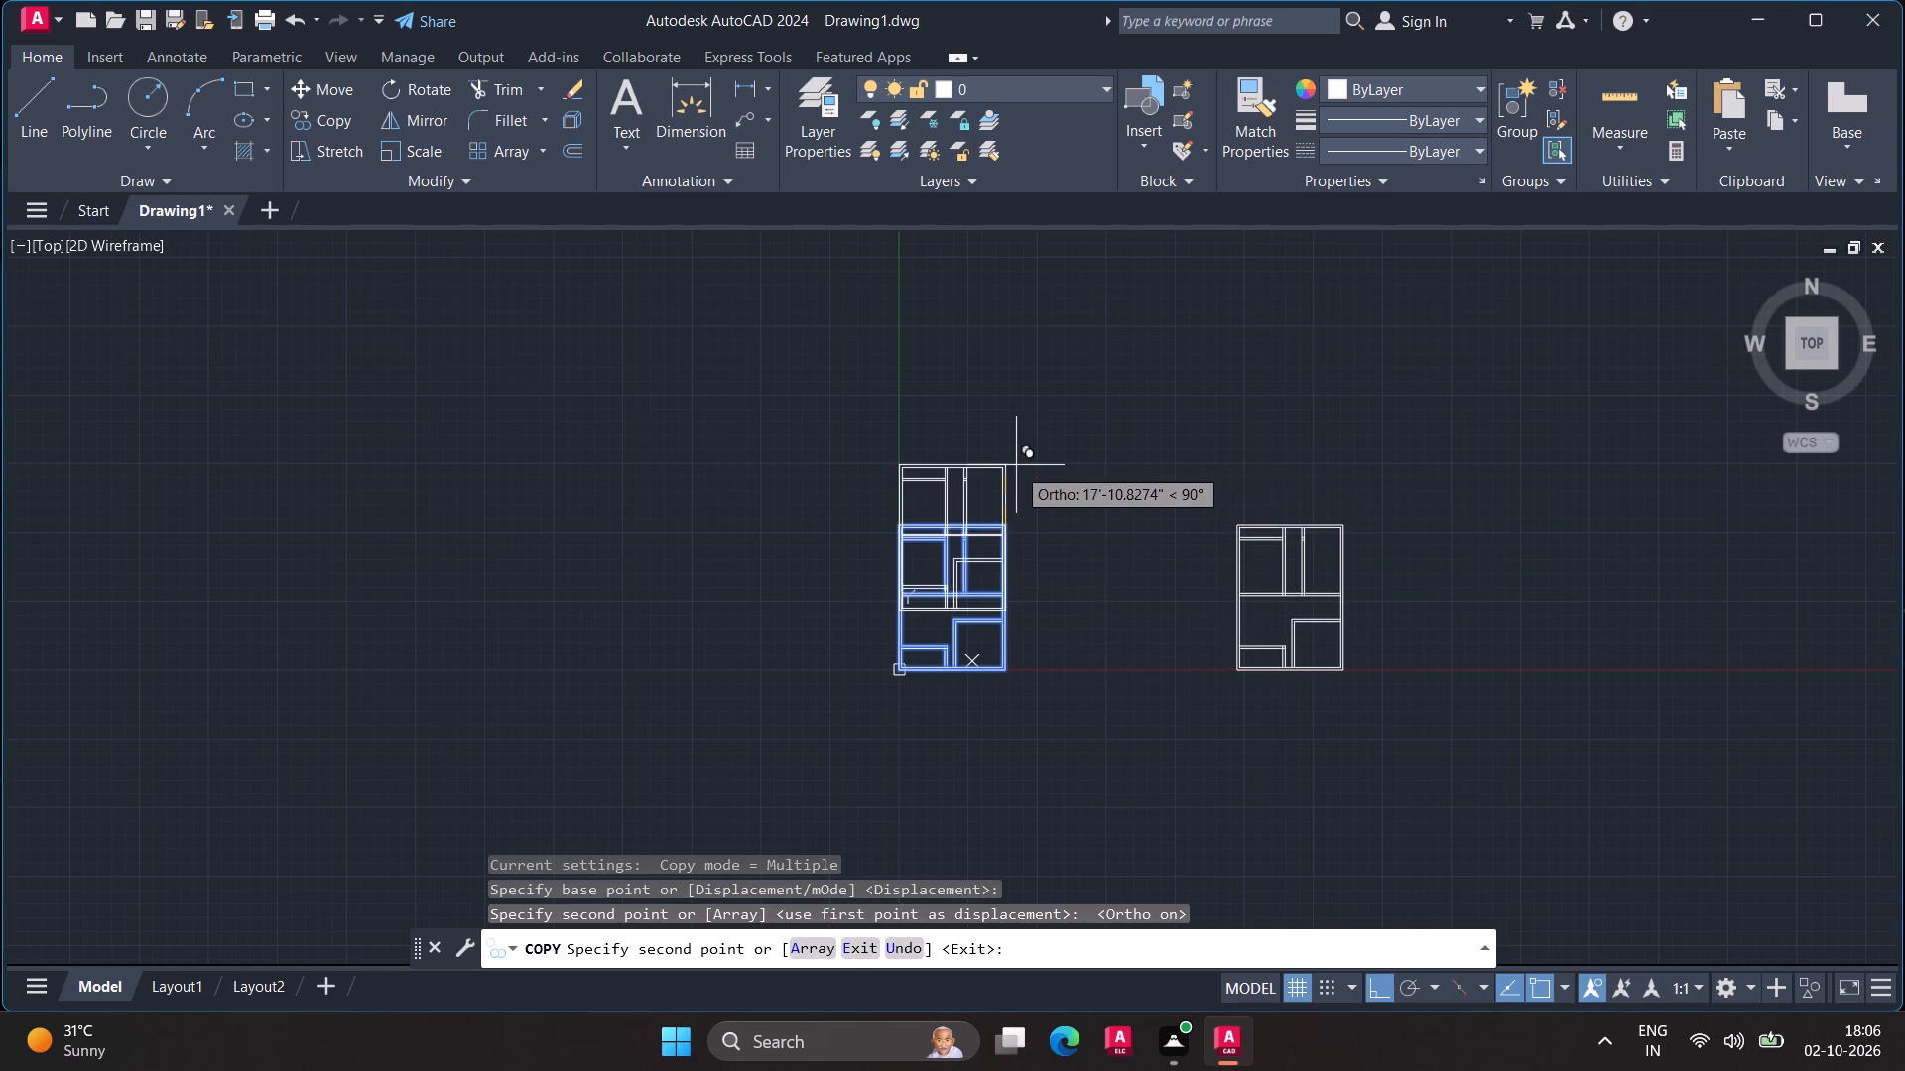
key("Escape")
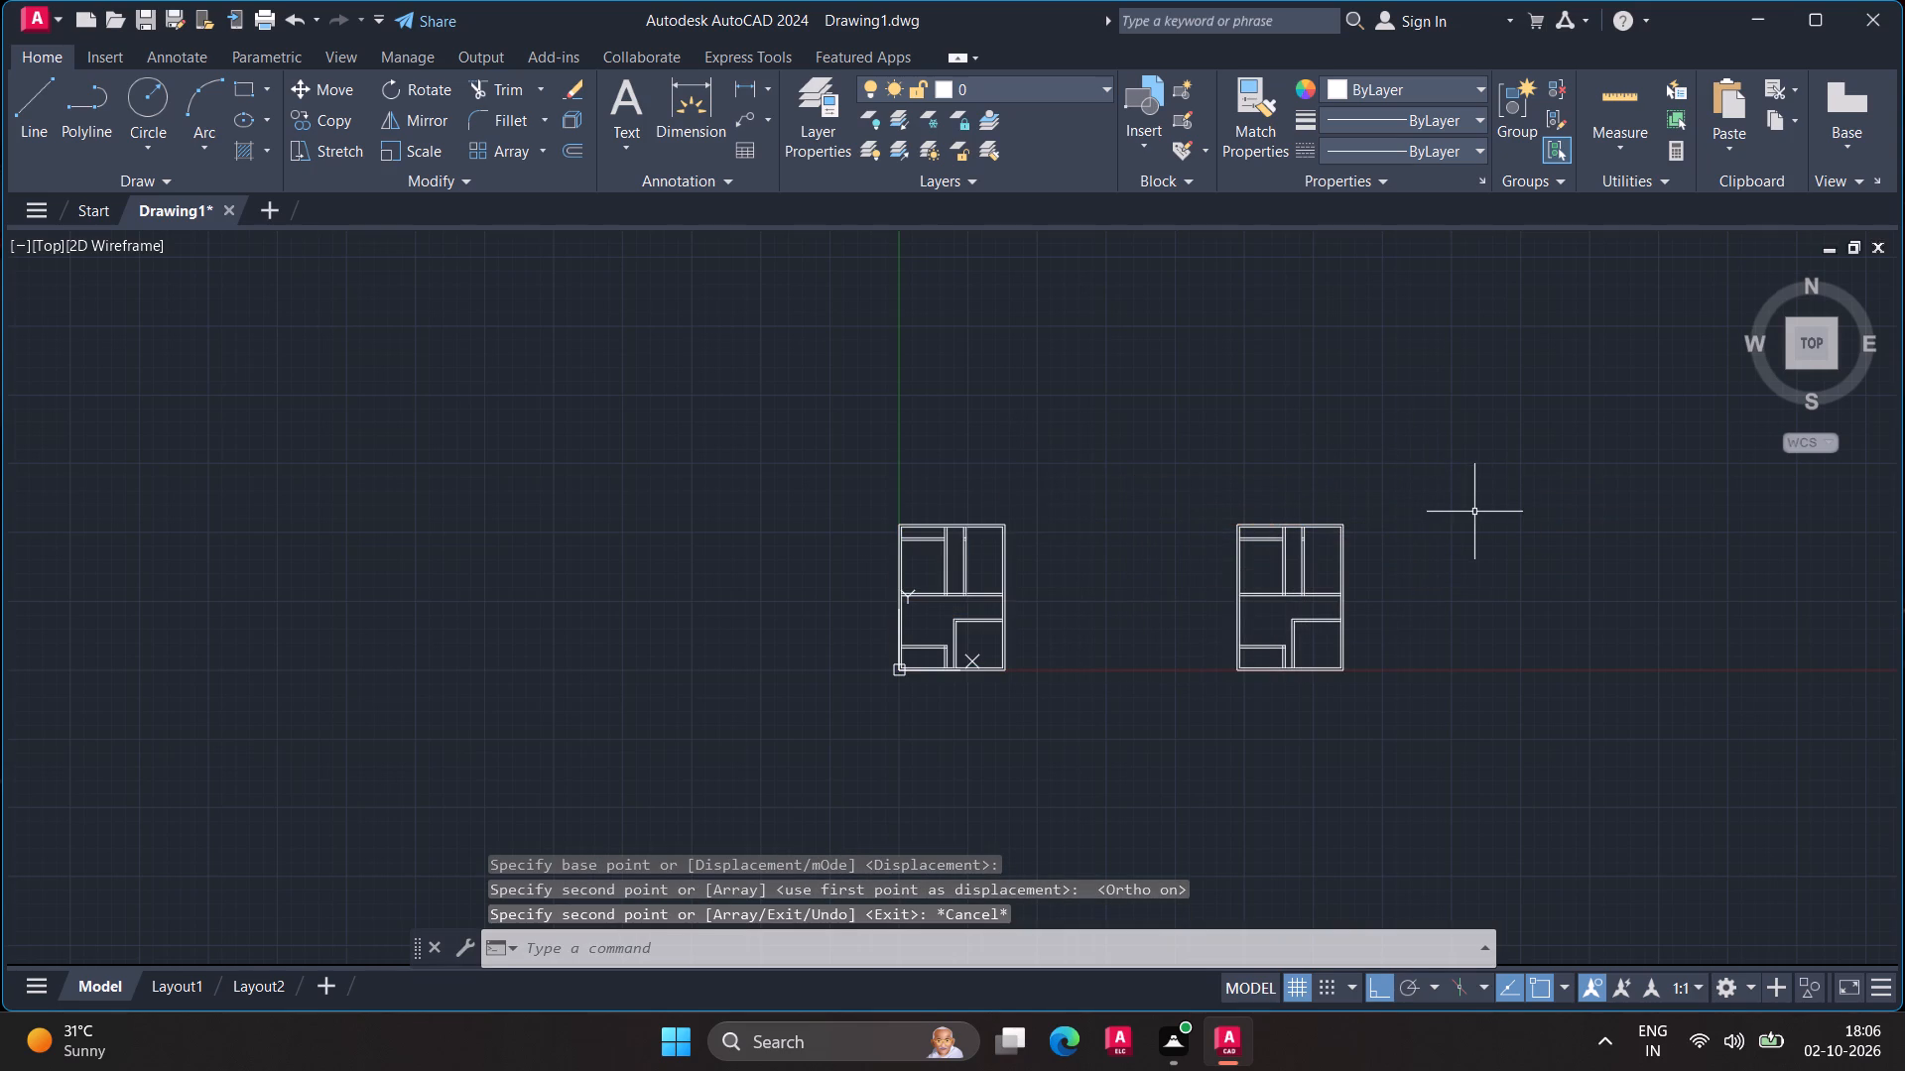
Erase the outer wall outline and the inner wall lines along the top, right and left of the copied floor plan.
scroll(1469, 532, "up", 2)
scroll(1434, 548, "down", 1)
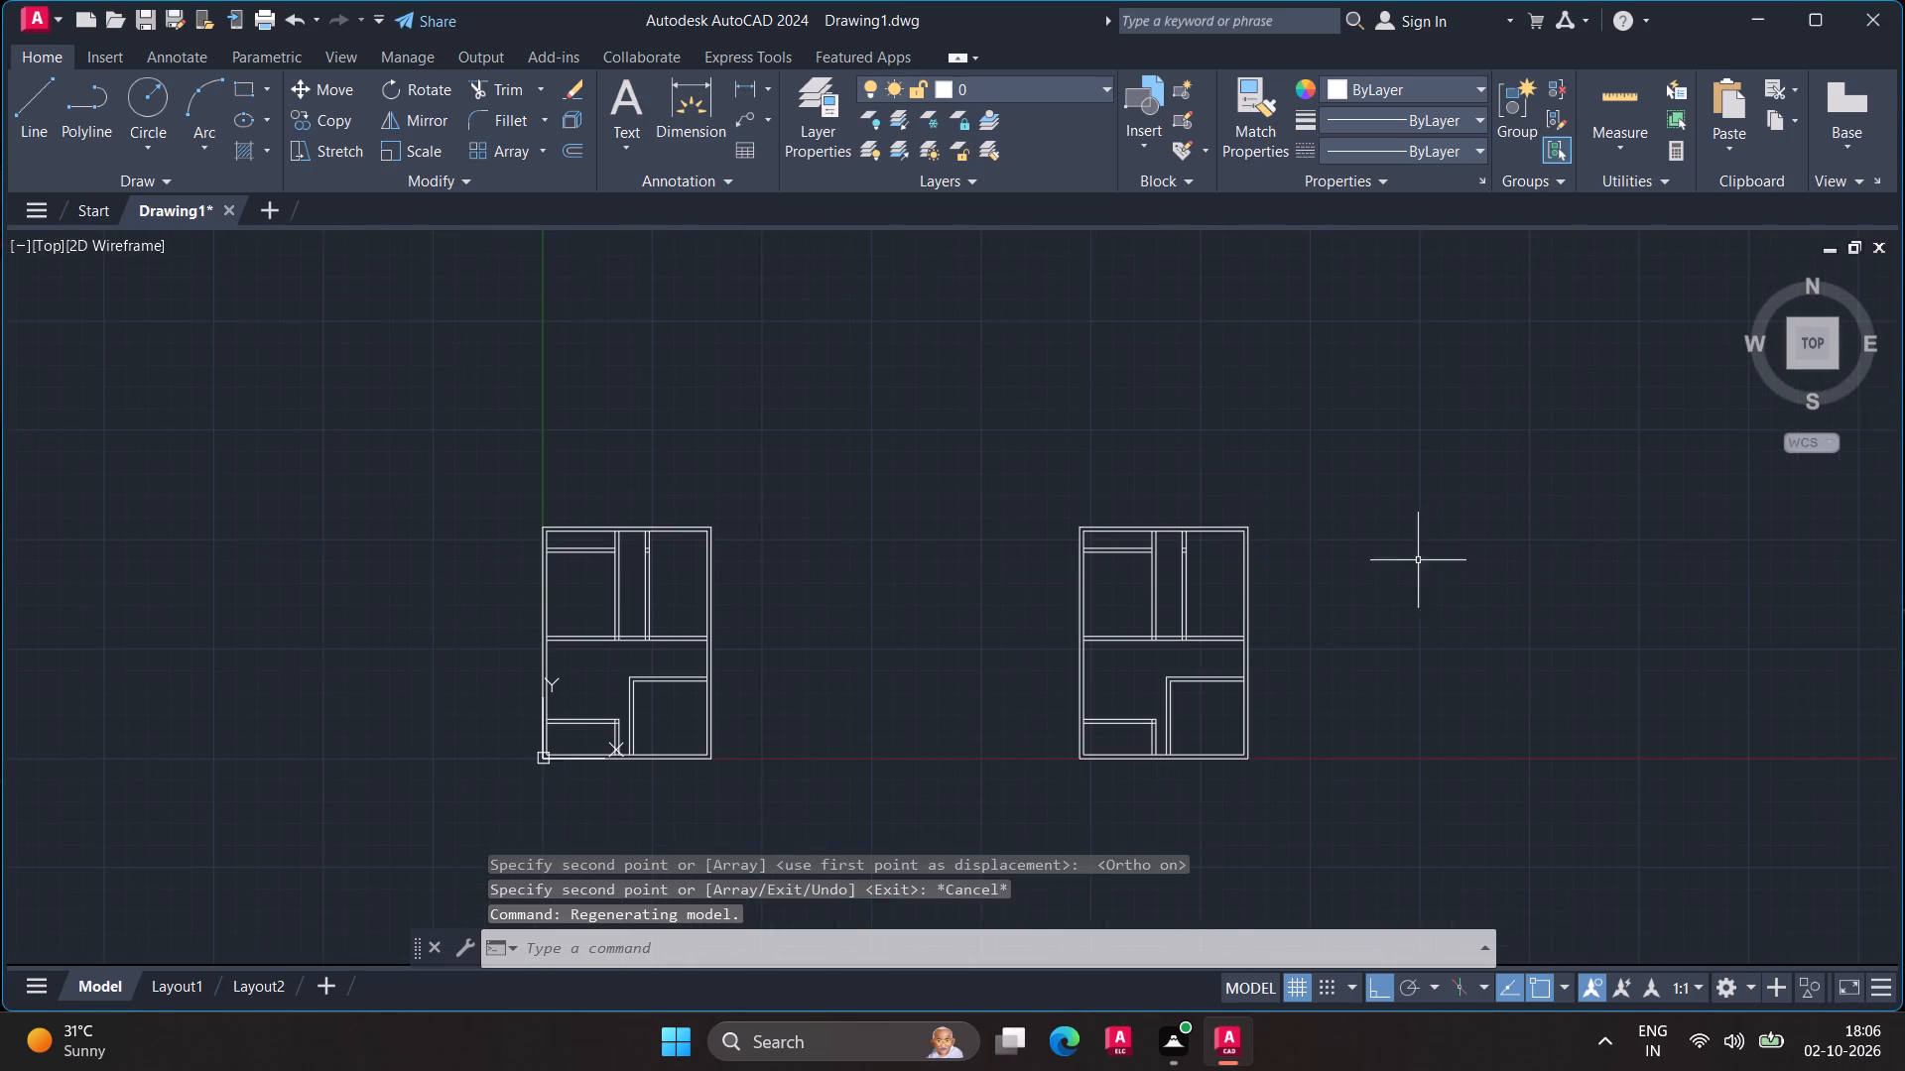
middle_click_drag(1408, 608, 1115, 501)
scroll(1106, 539, "up", 1)
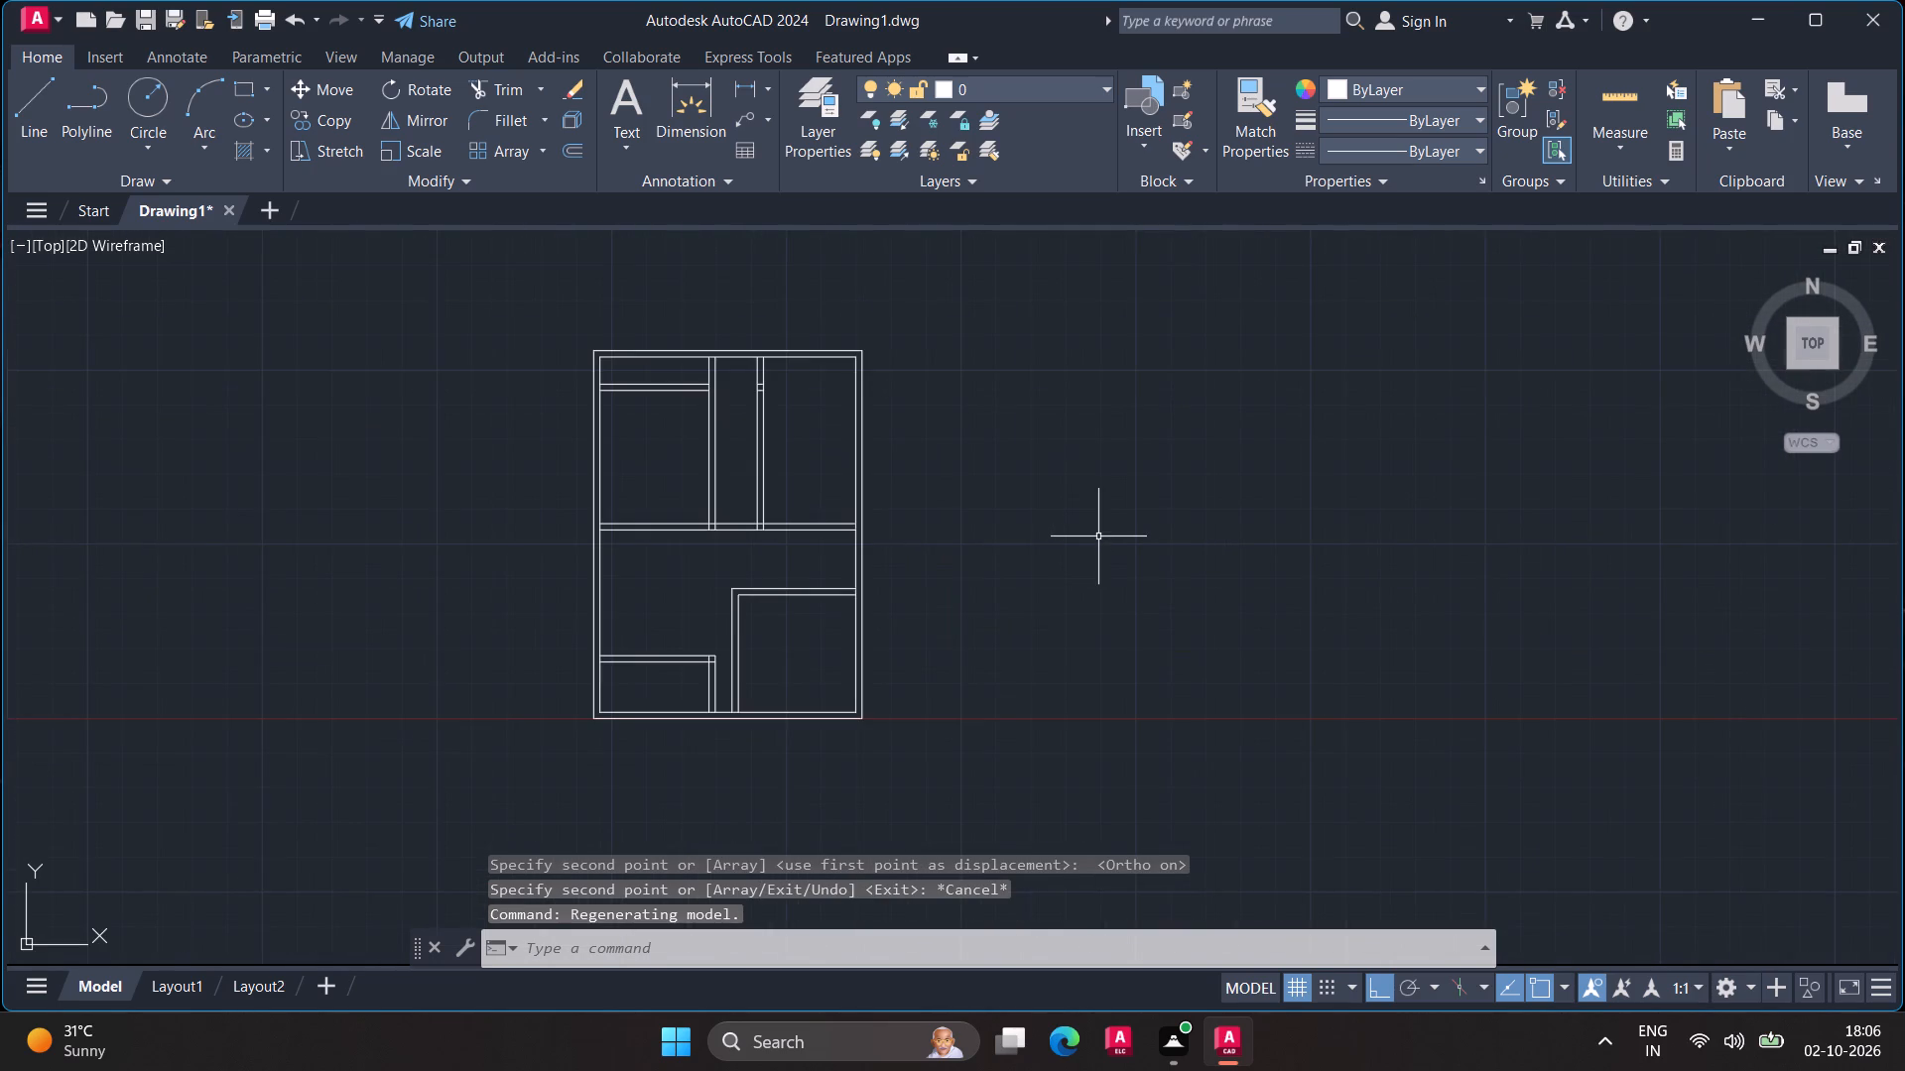
middle_click_drag(1097, 537, 1456, 581)
middle_click(1456, 581)
middle_click_drag(1396, 629, 1342, 547)
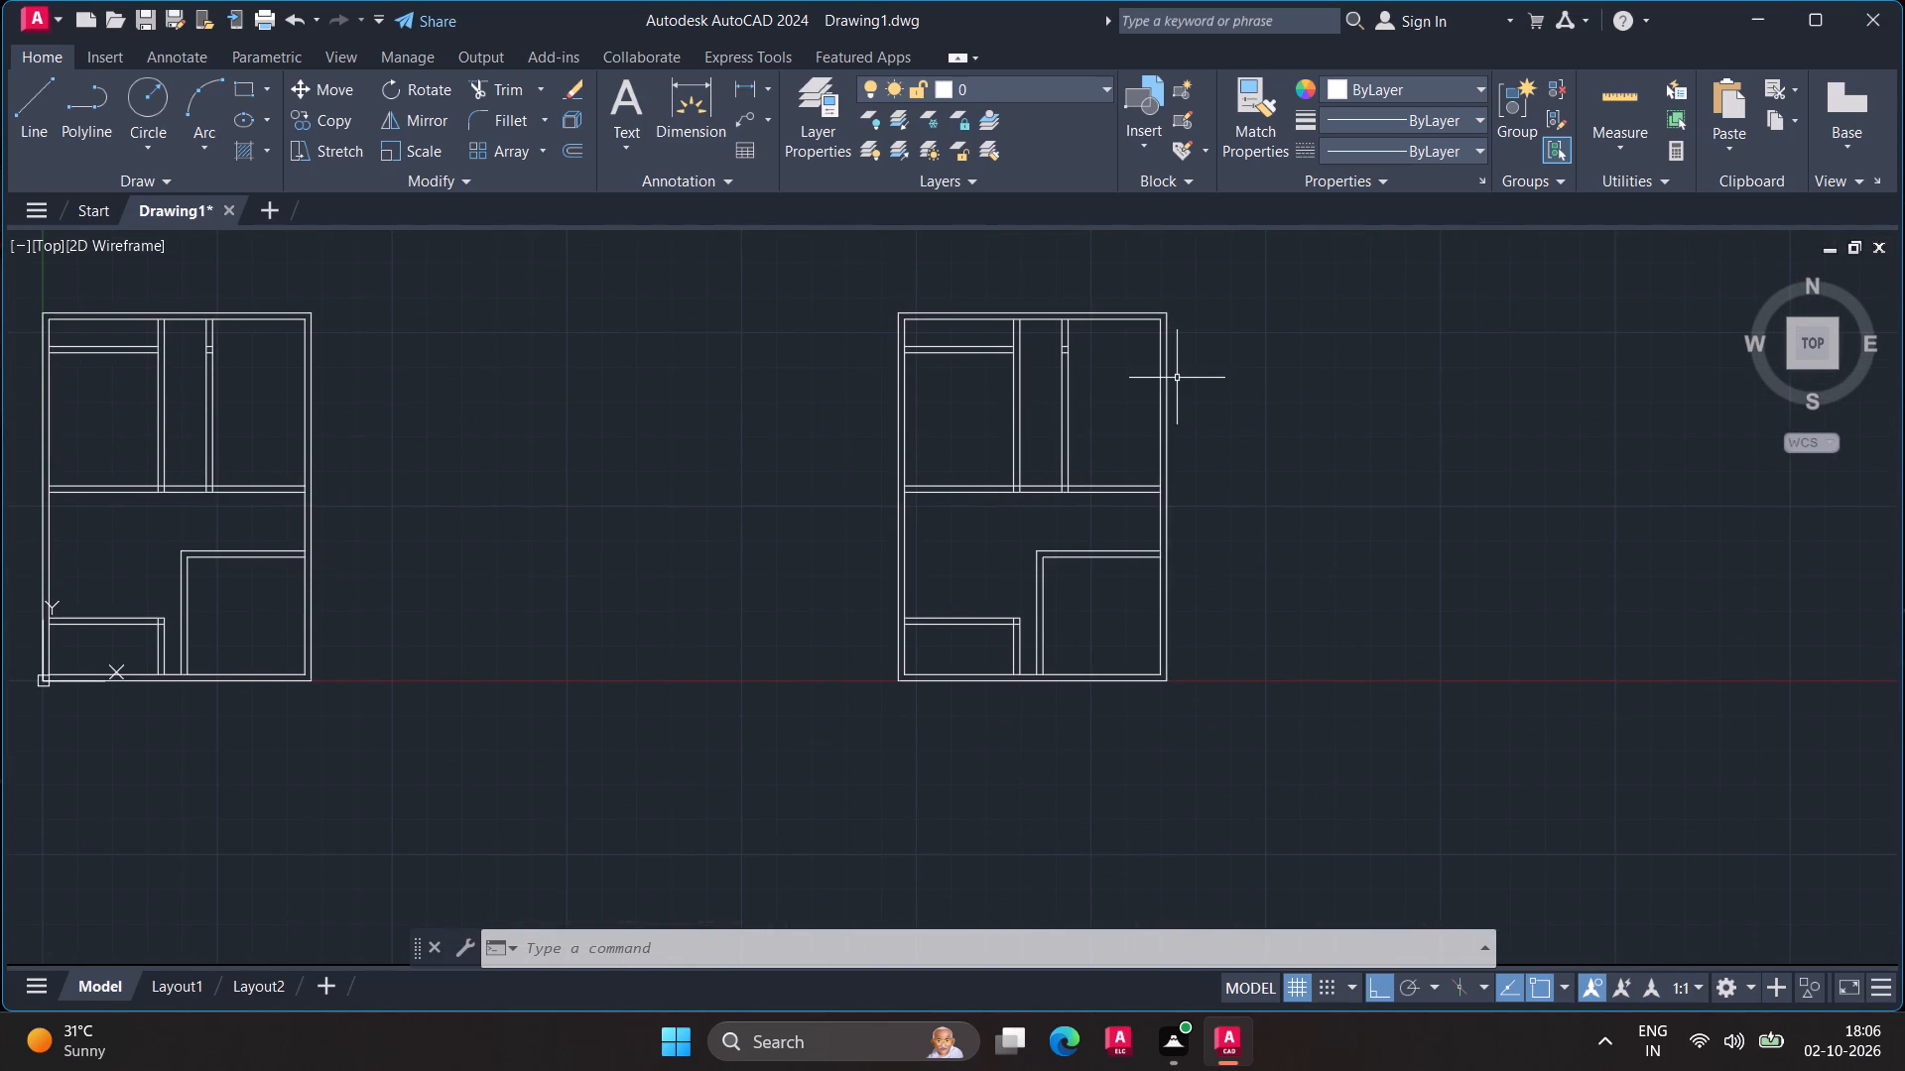
left_click(1152, 320)
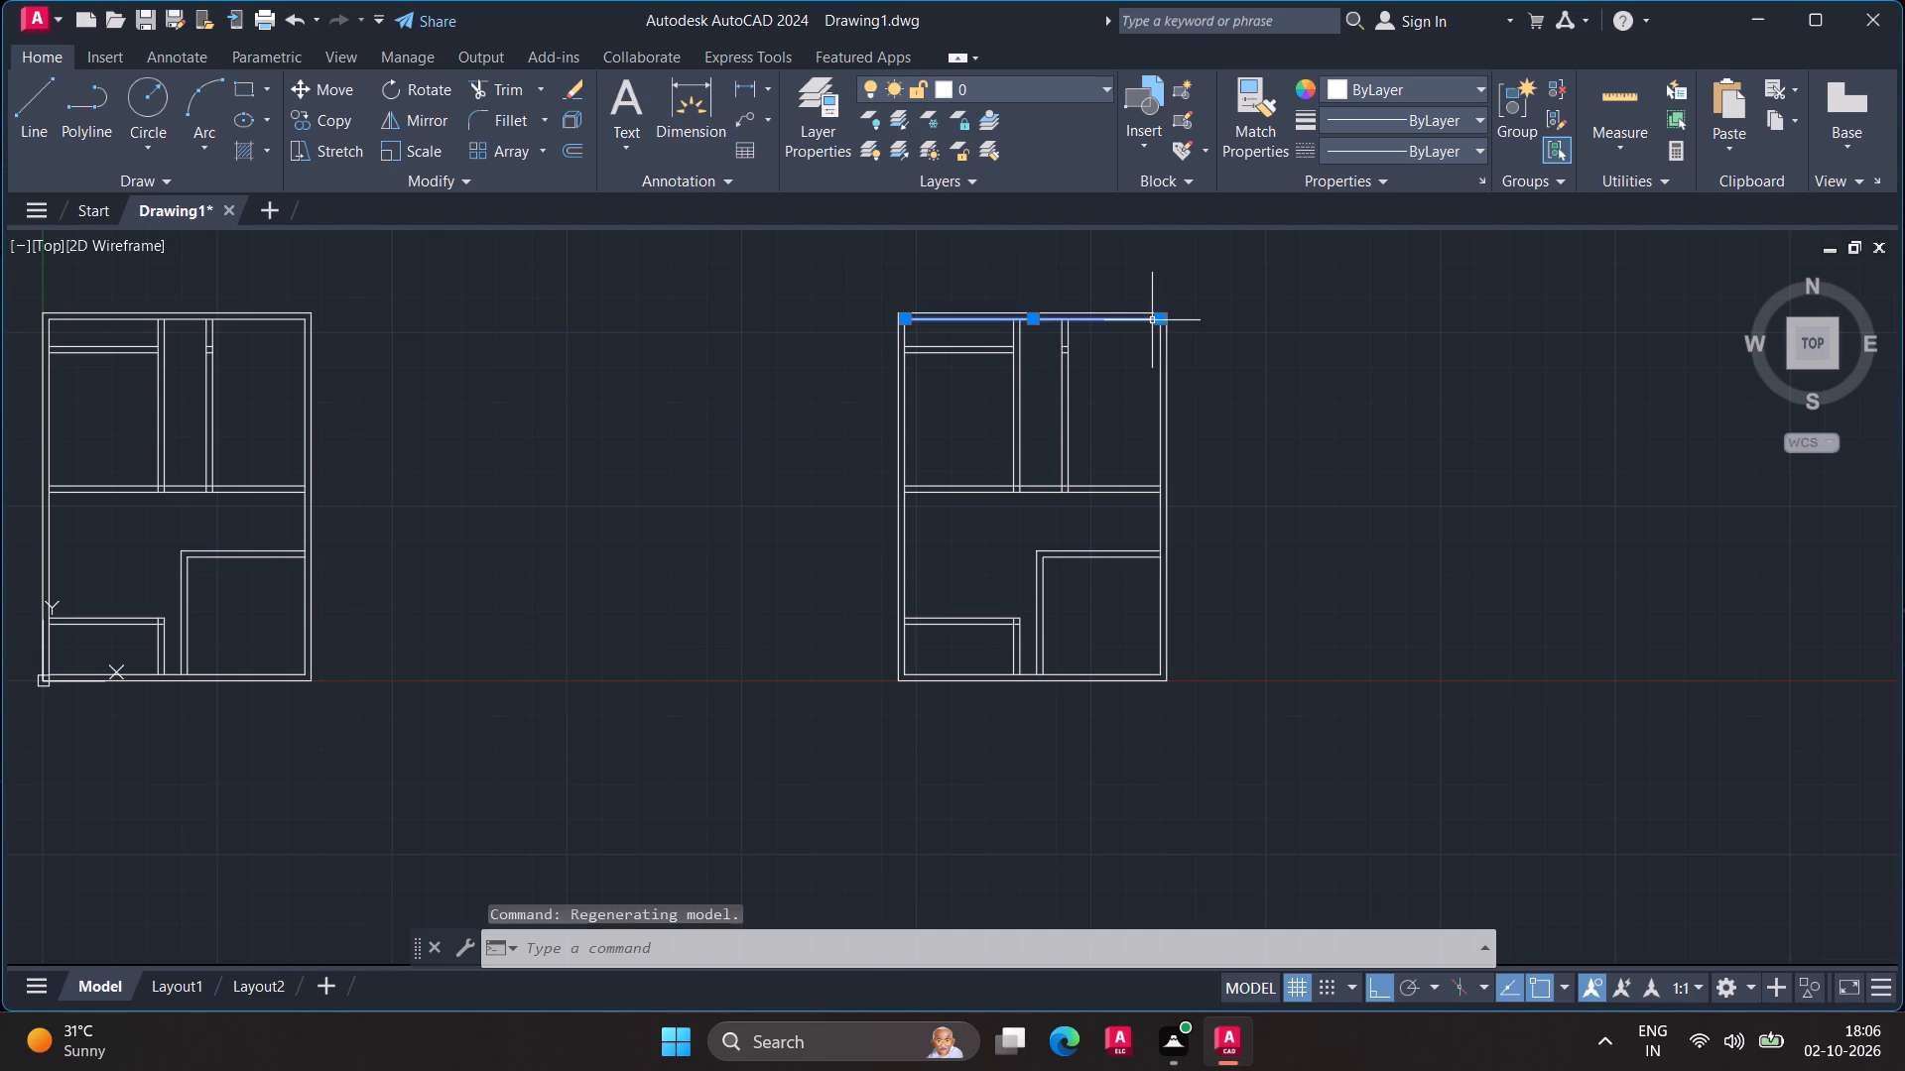
left_click(1160, 347)
left_click(1170, 355)
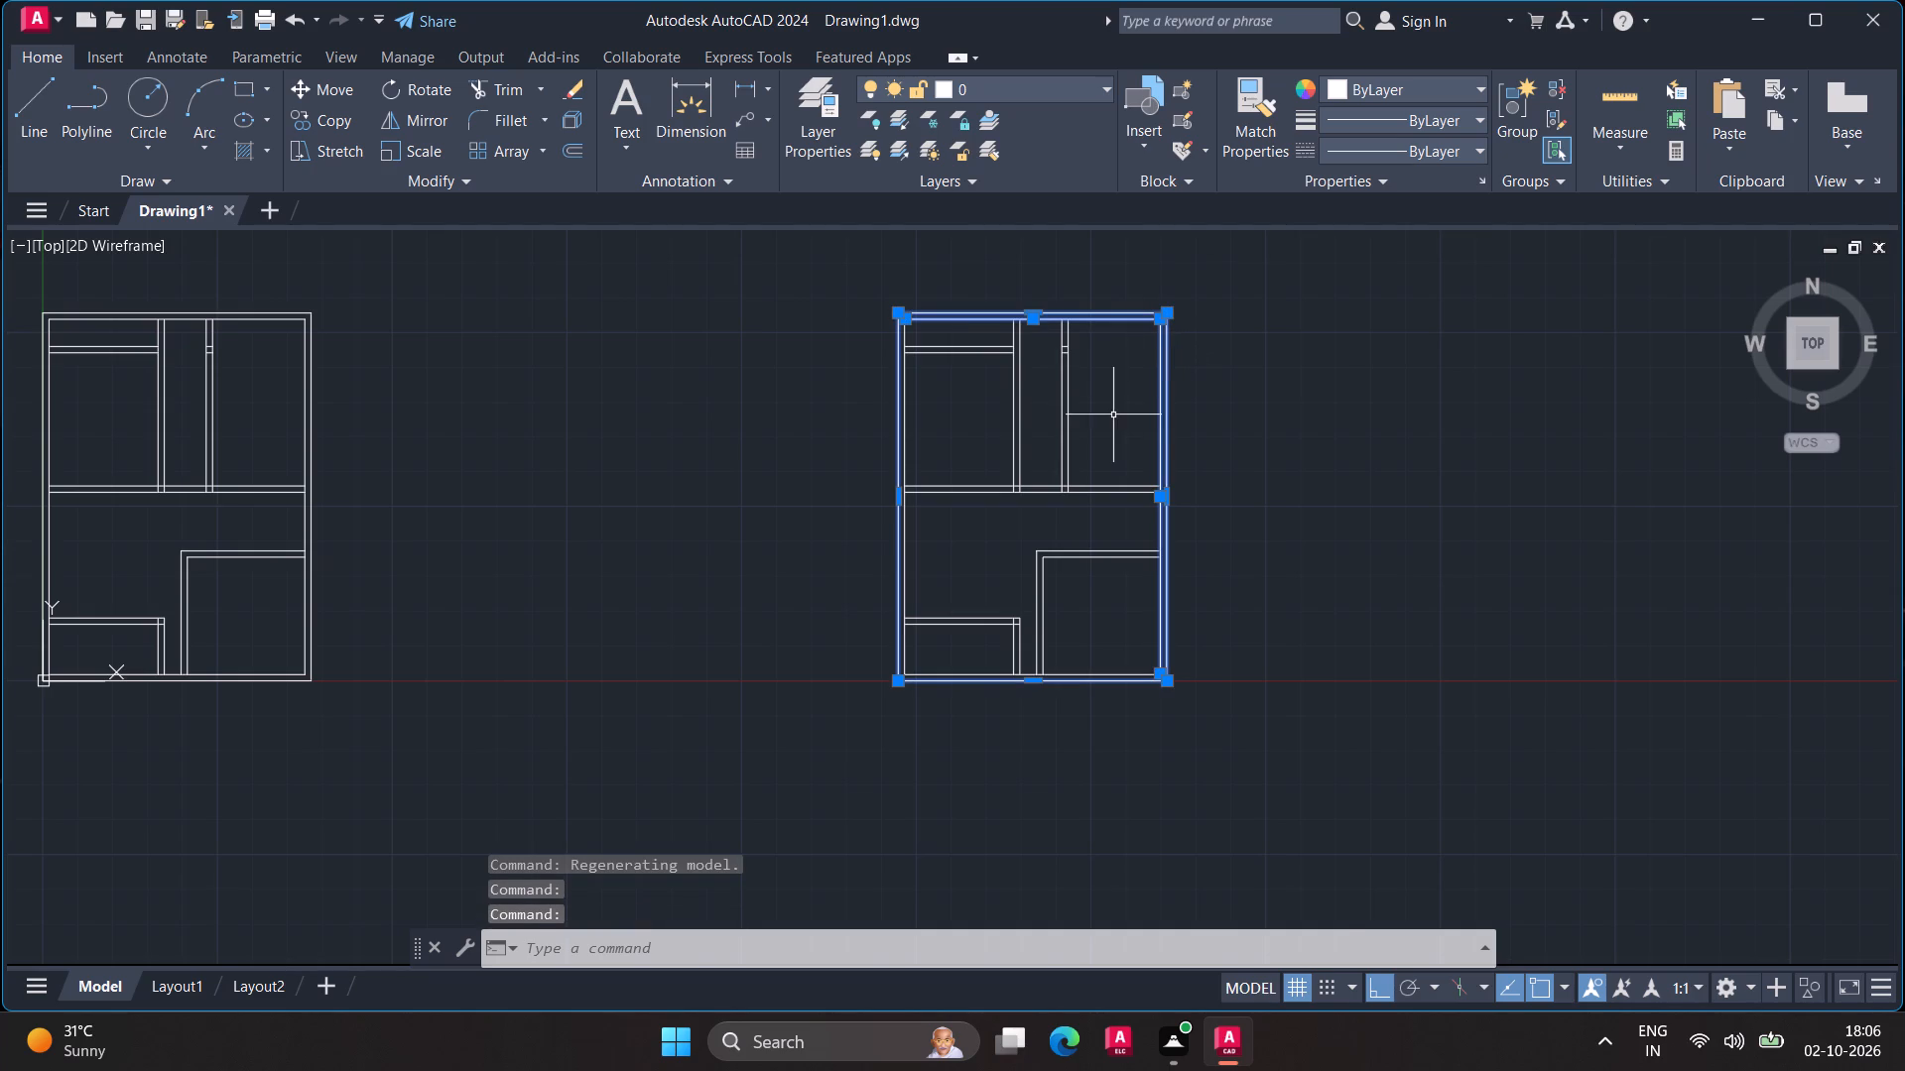
right_click(1111, 419)
left_click(1139, 572)
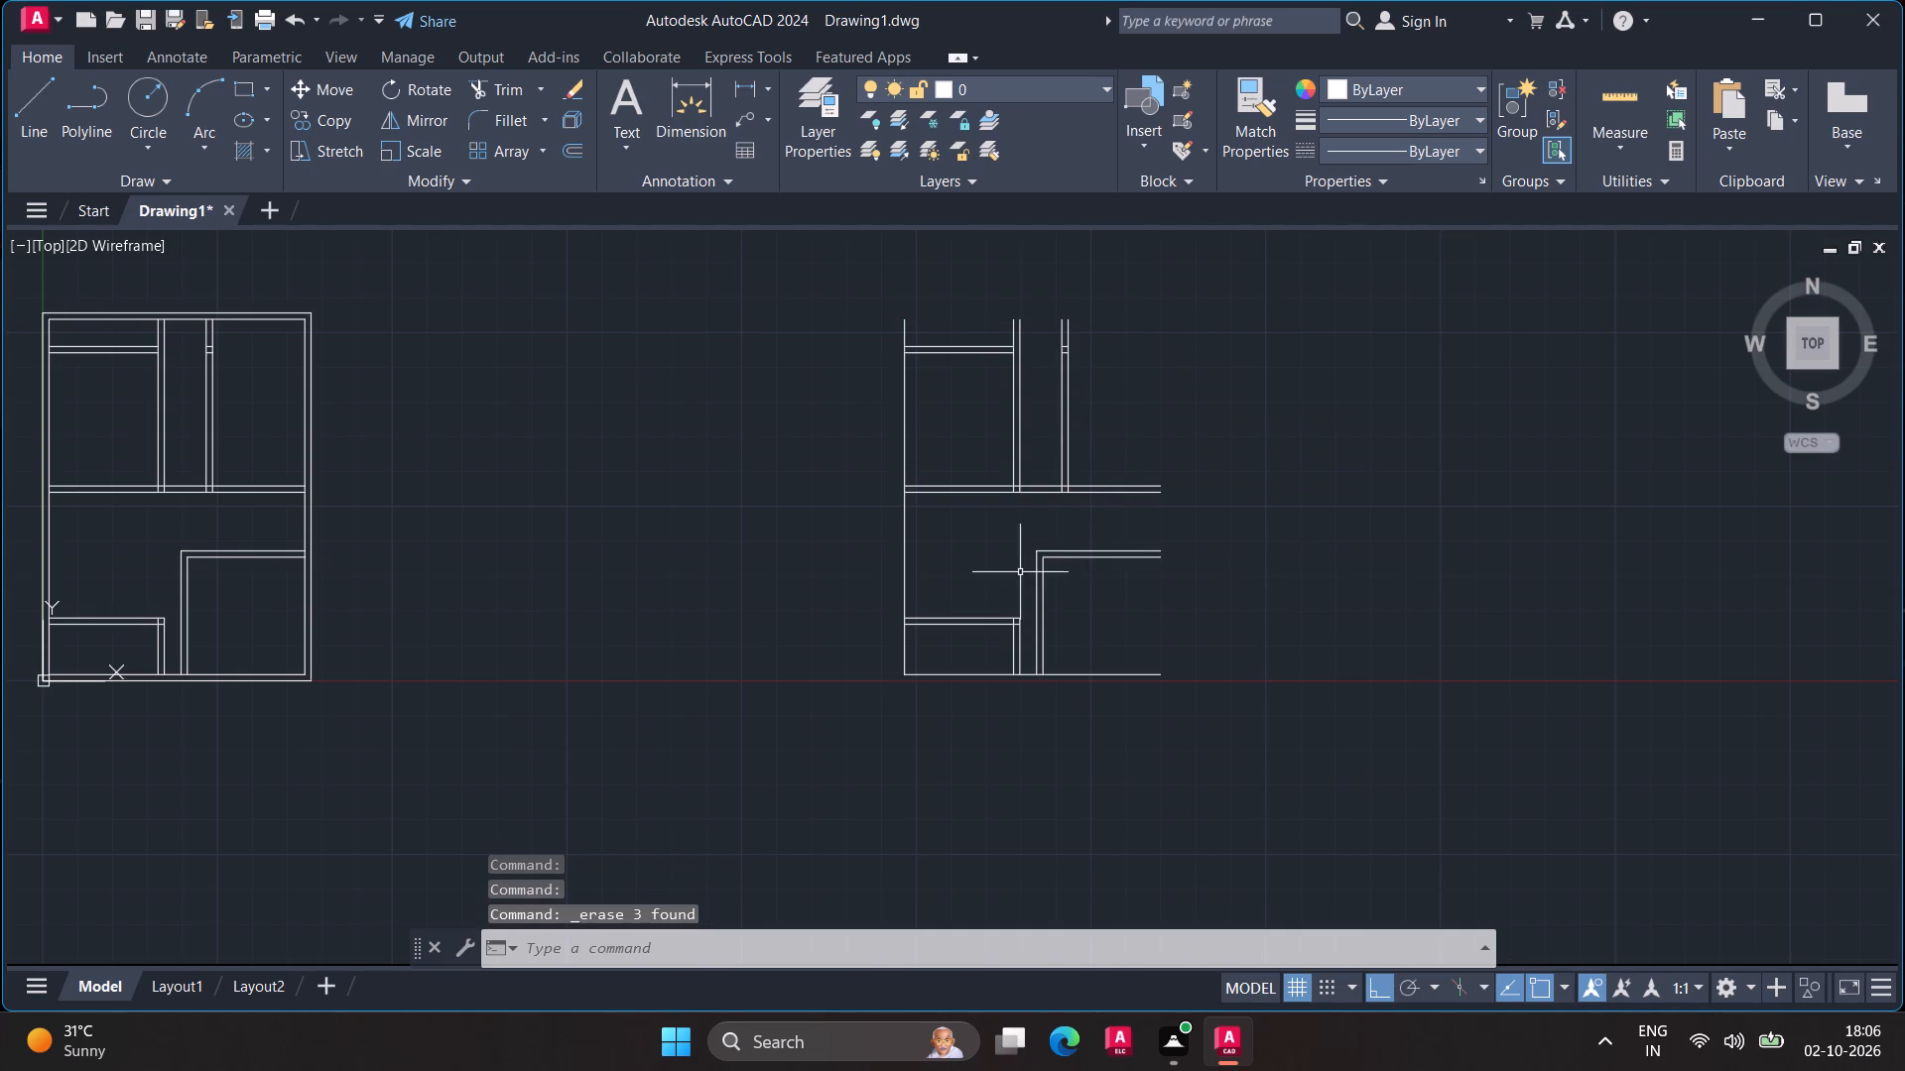
left_click(905, 439)
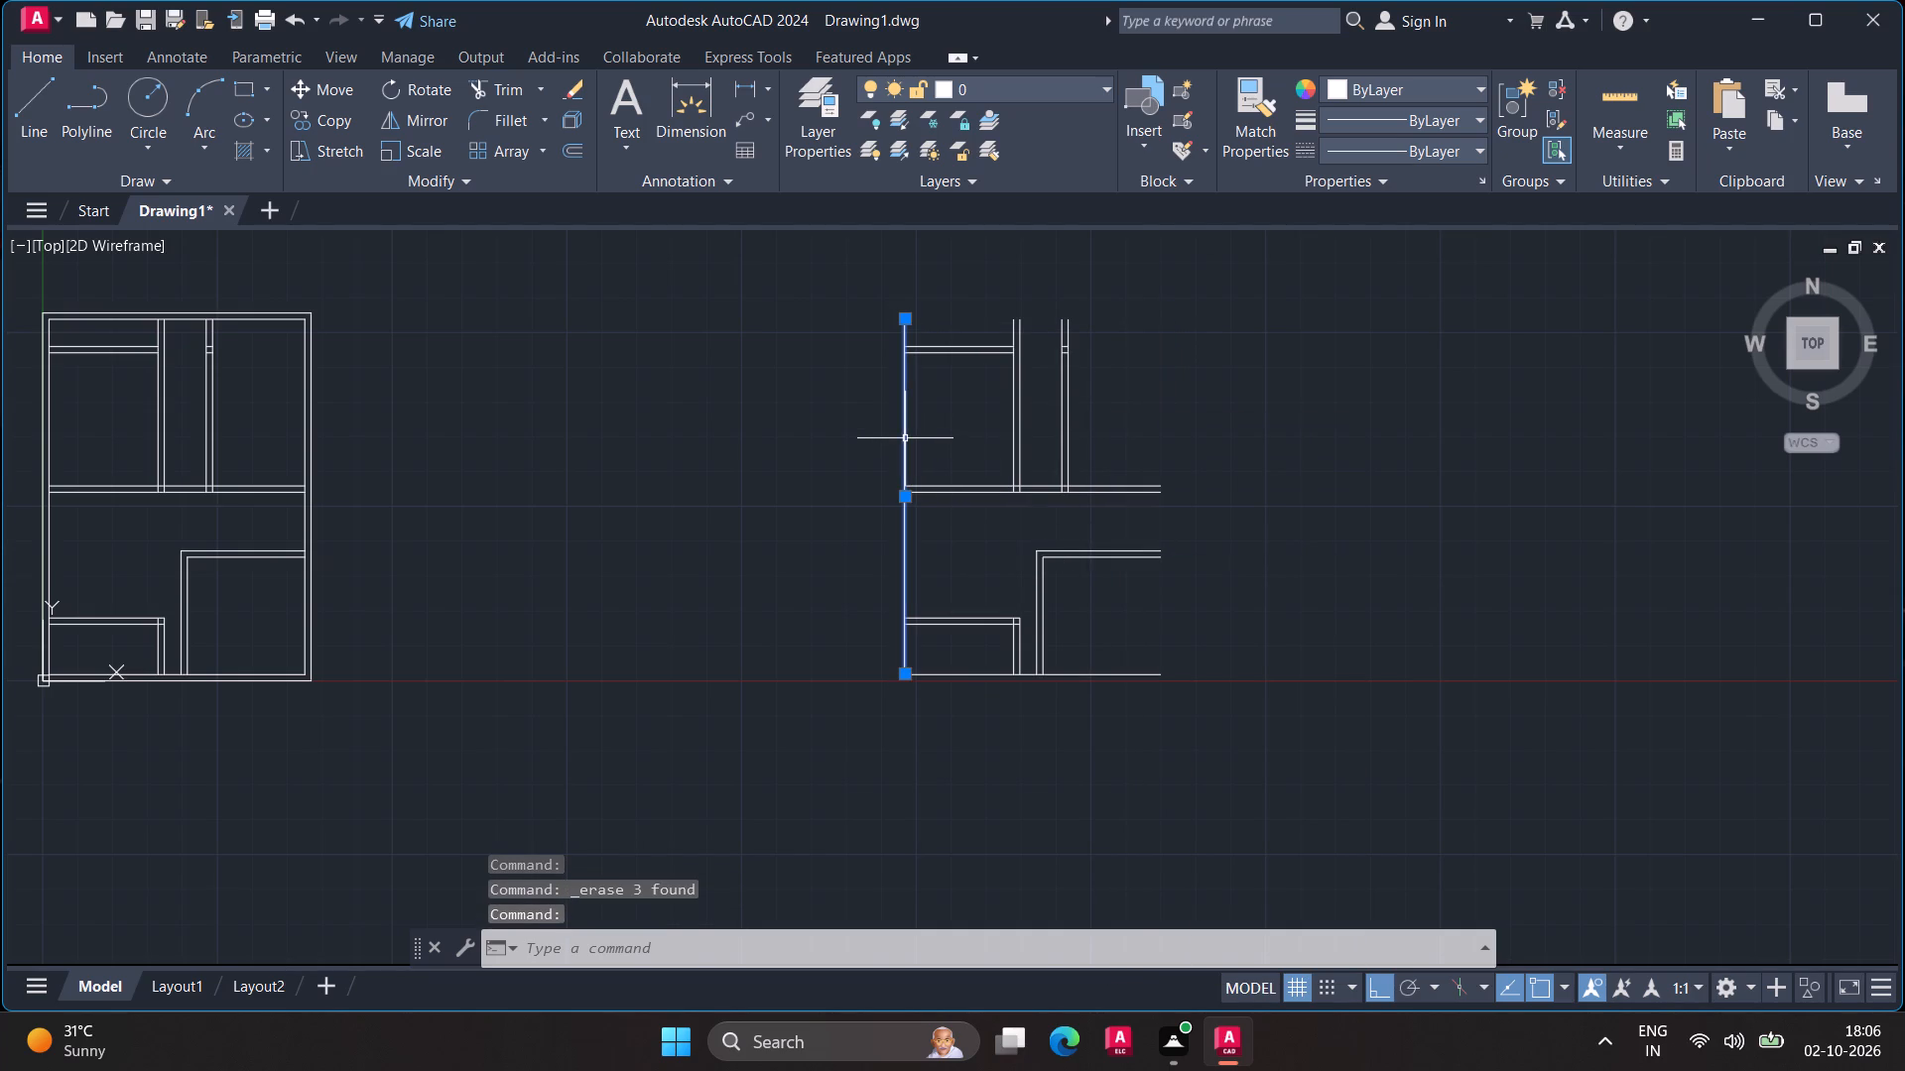
right_click(904, 439)
left_click(917, 563)
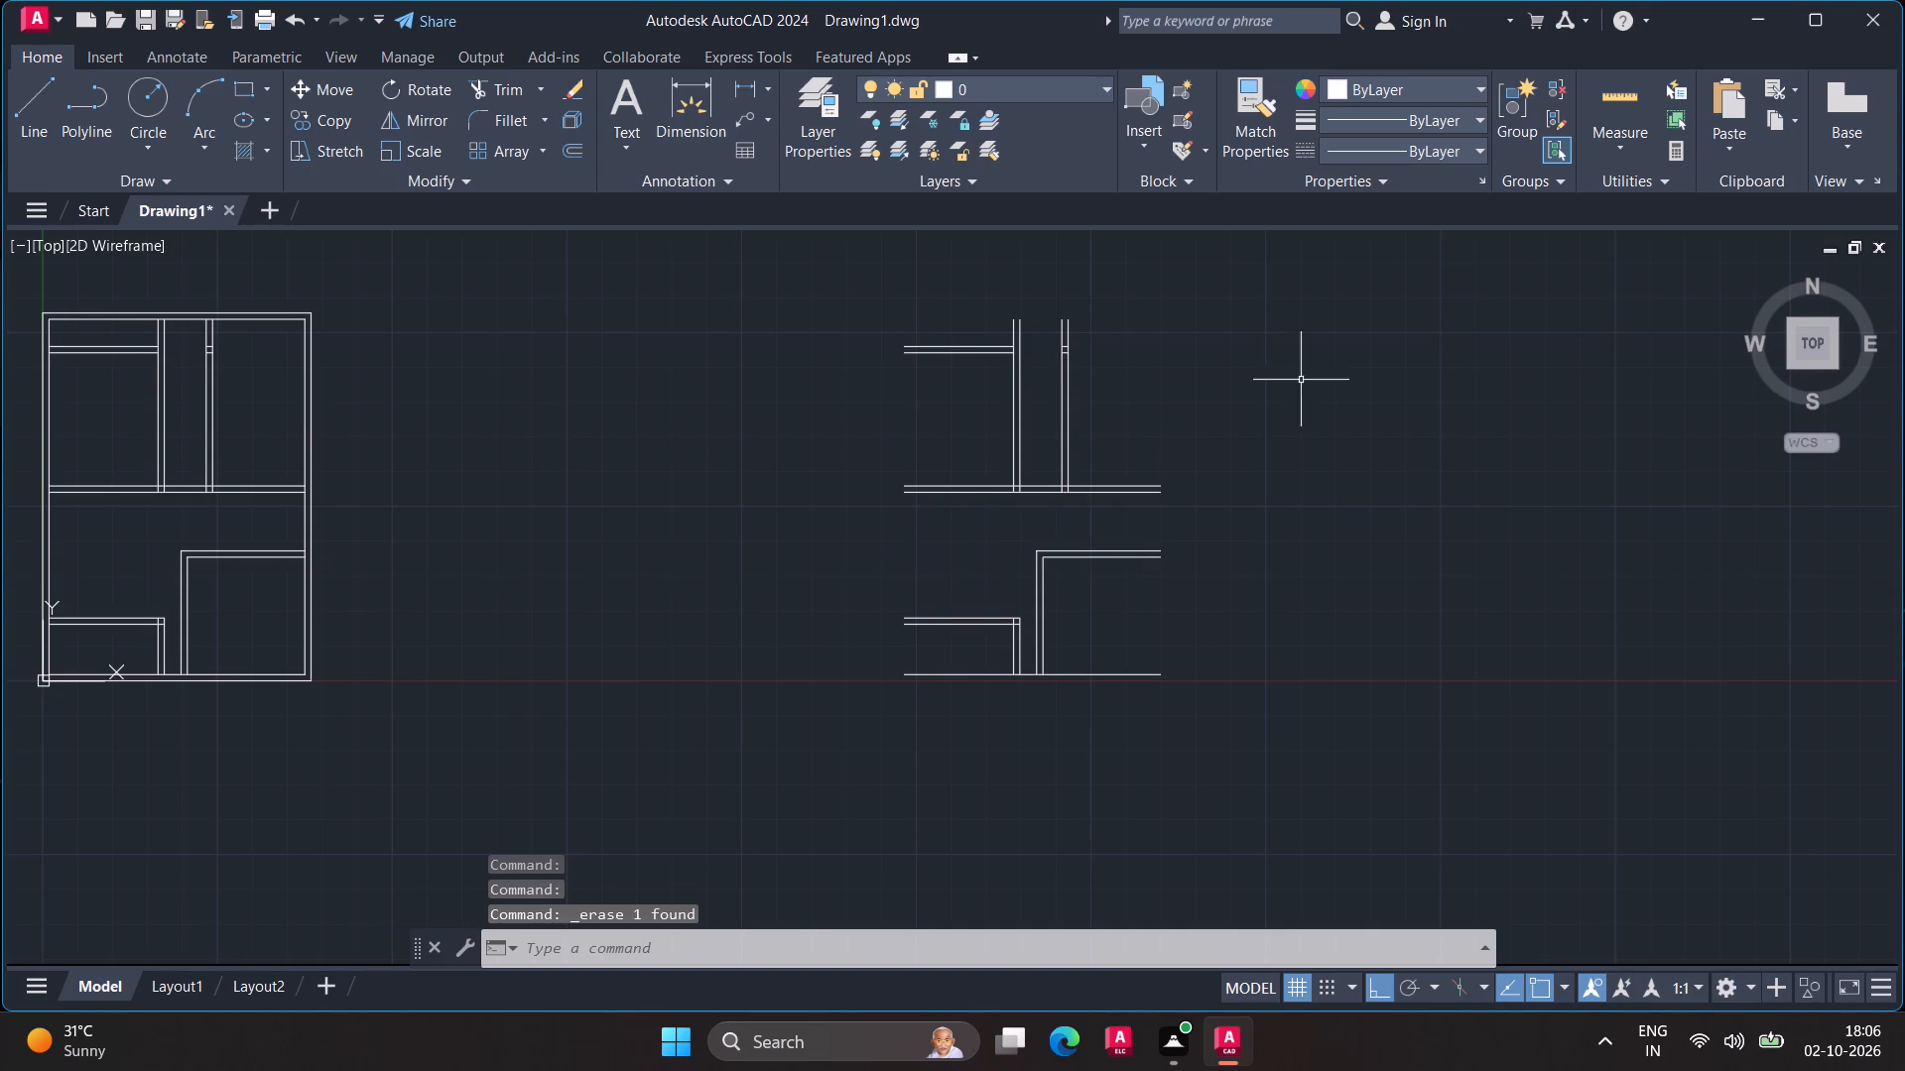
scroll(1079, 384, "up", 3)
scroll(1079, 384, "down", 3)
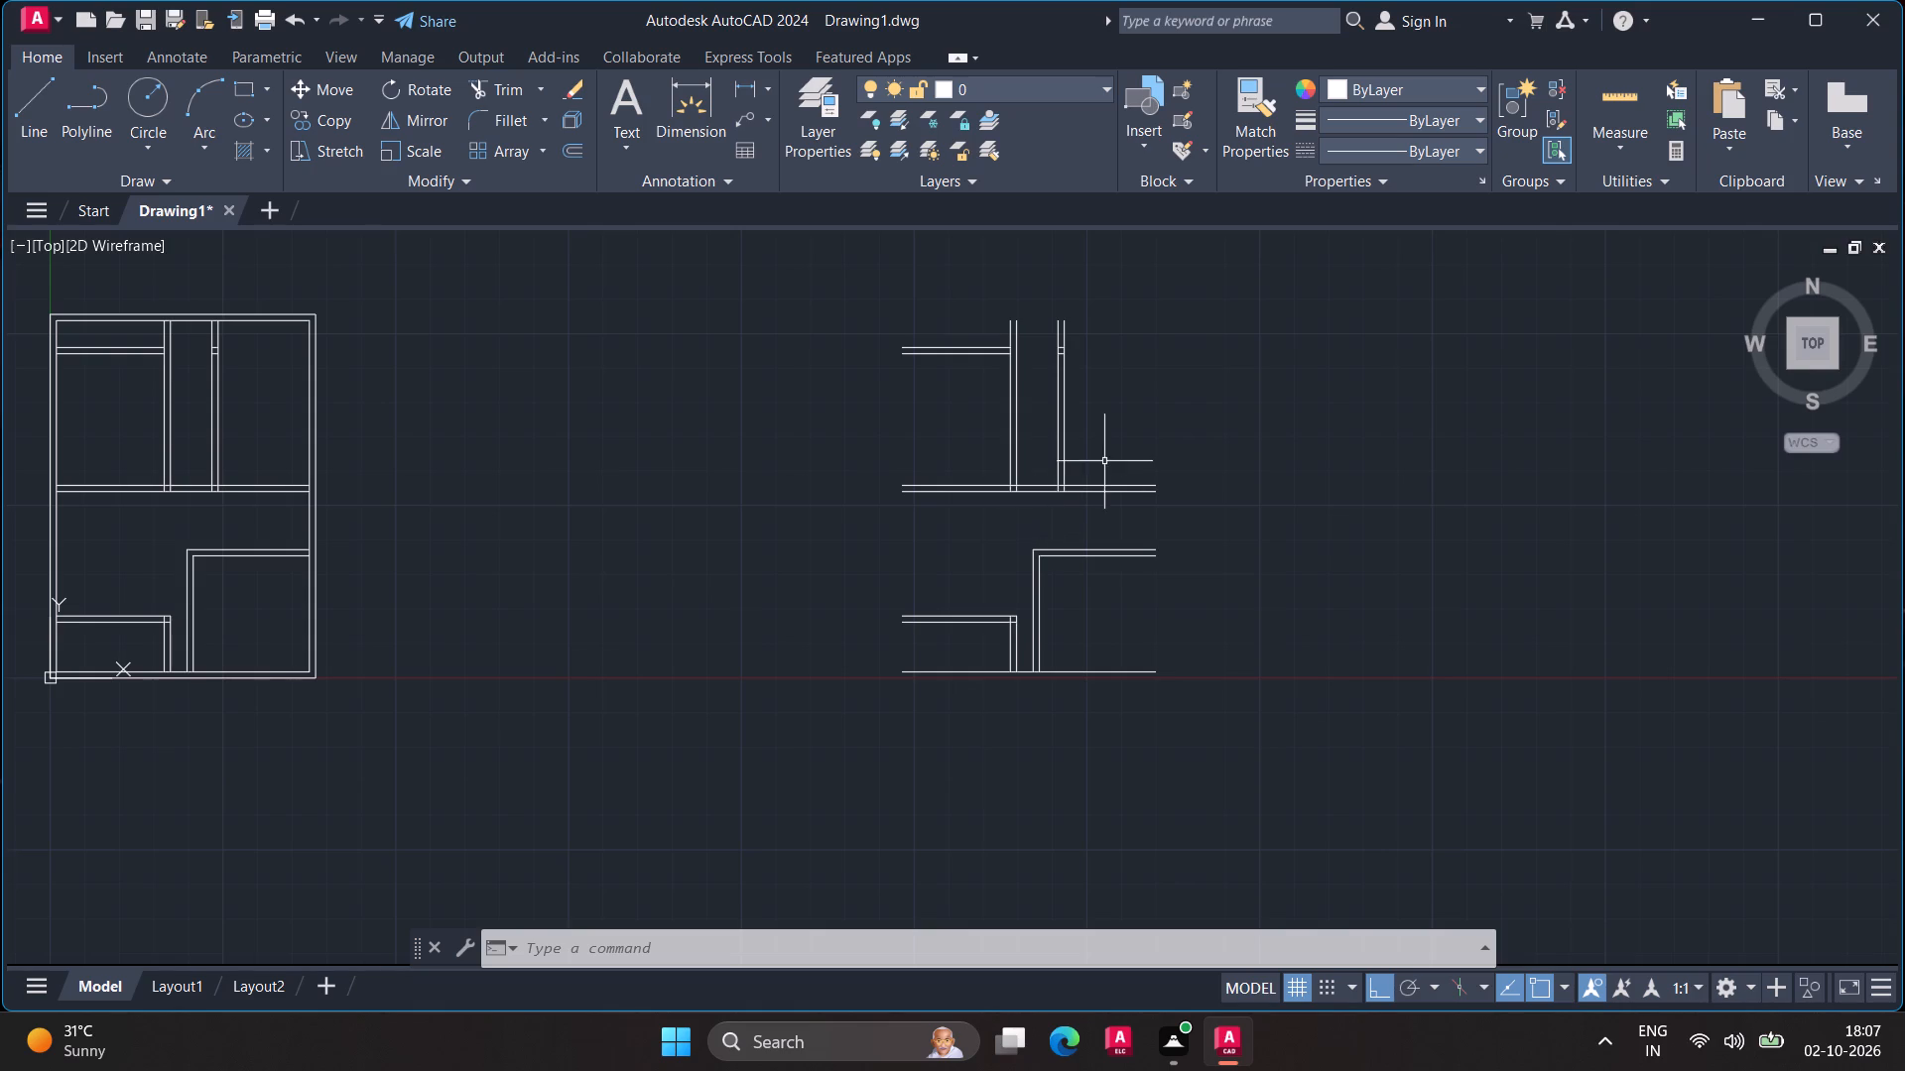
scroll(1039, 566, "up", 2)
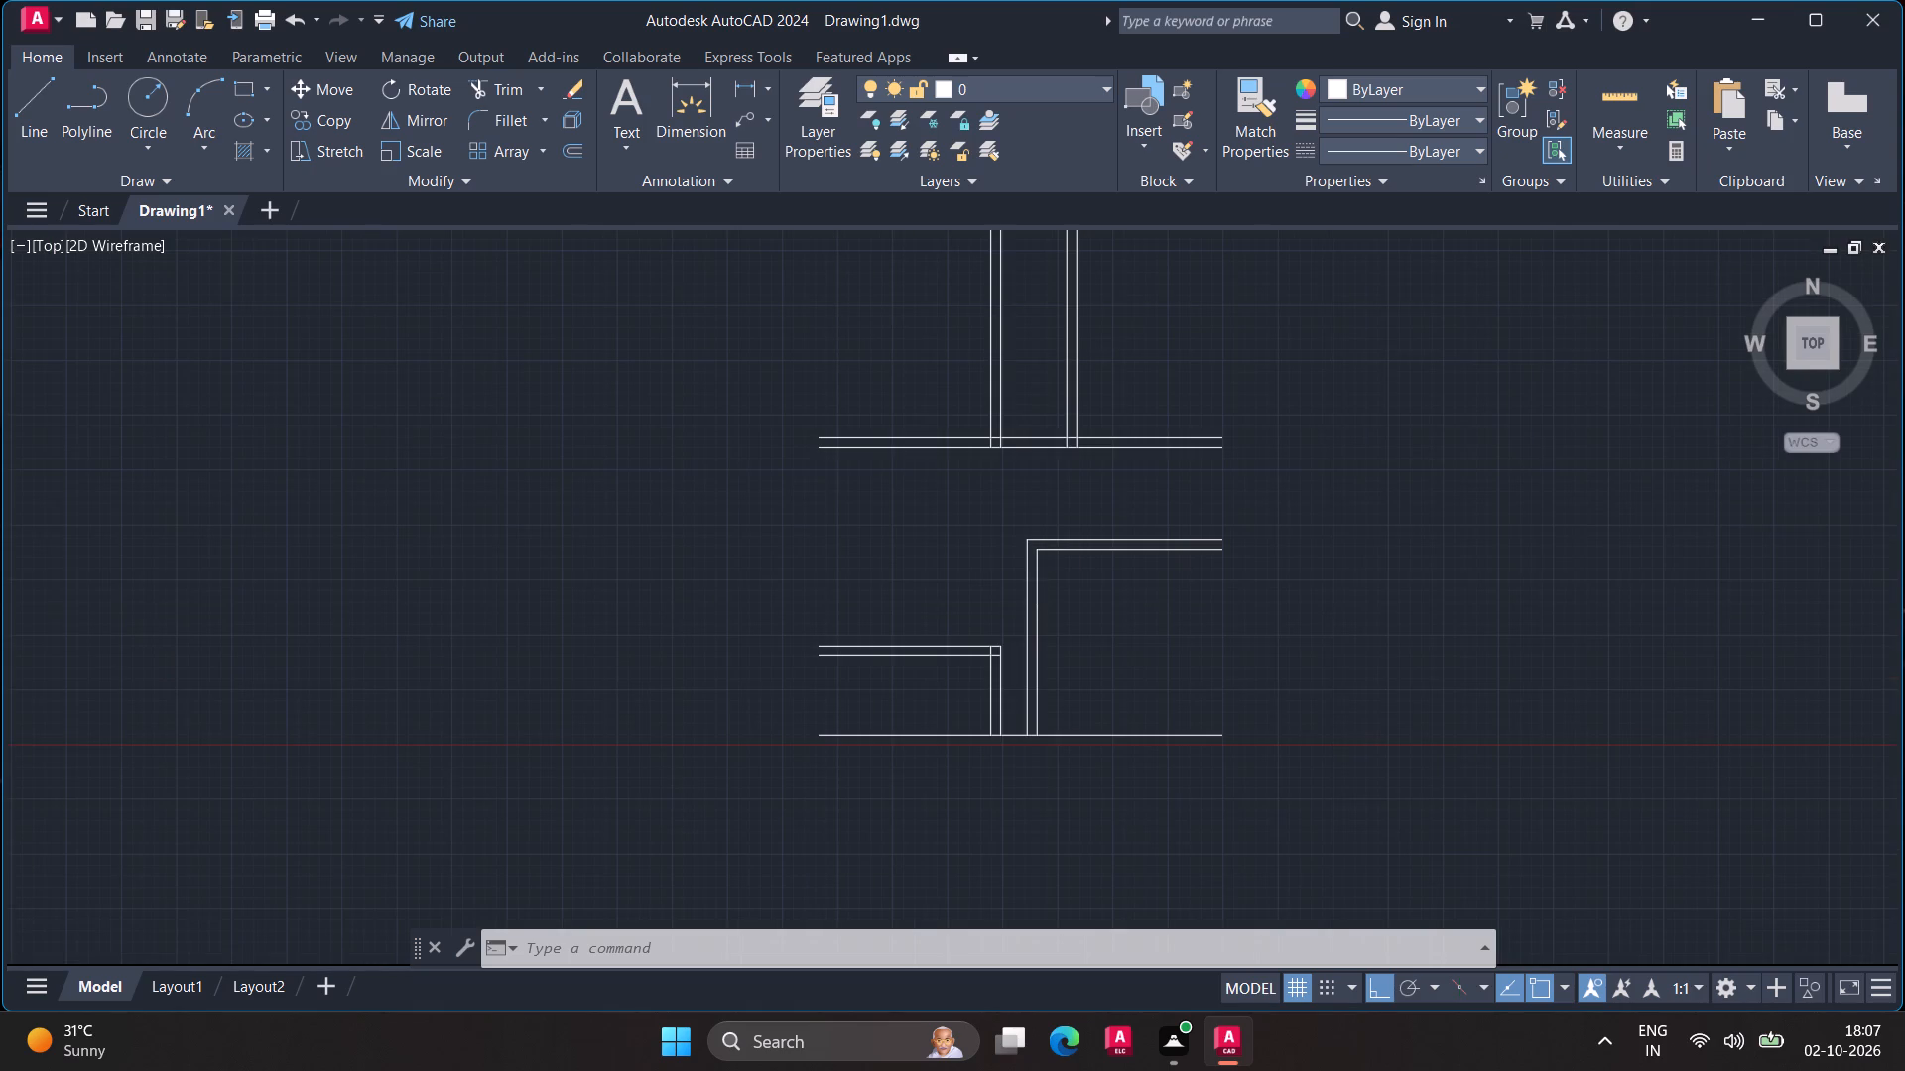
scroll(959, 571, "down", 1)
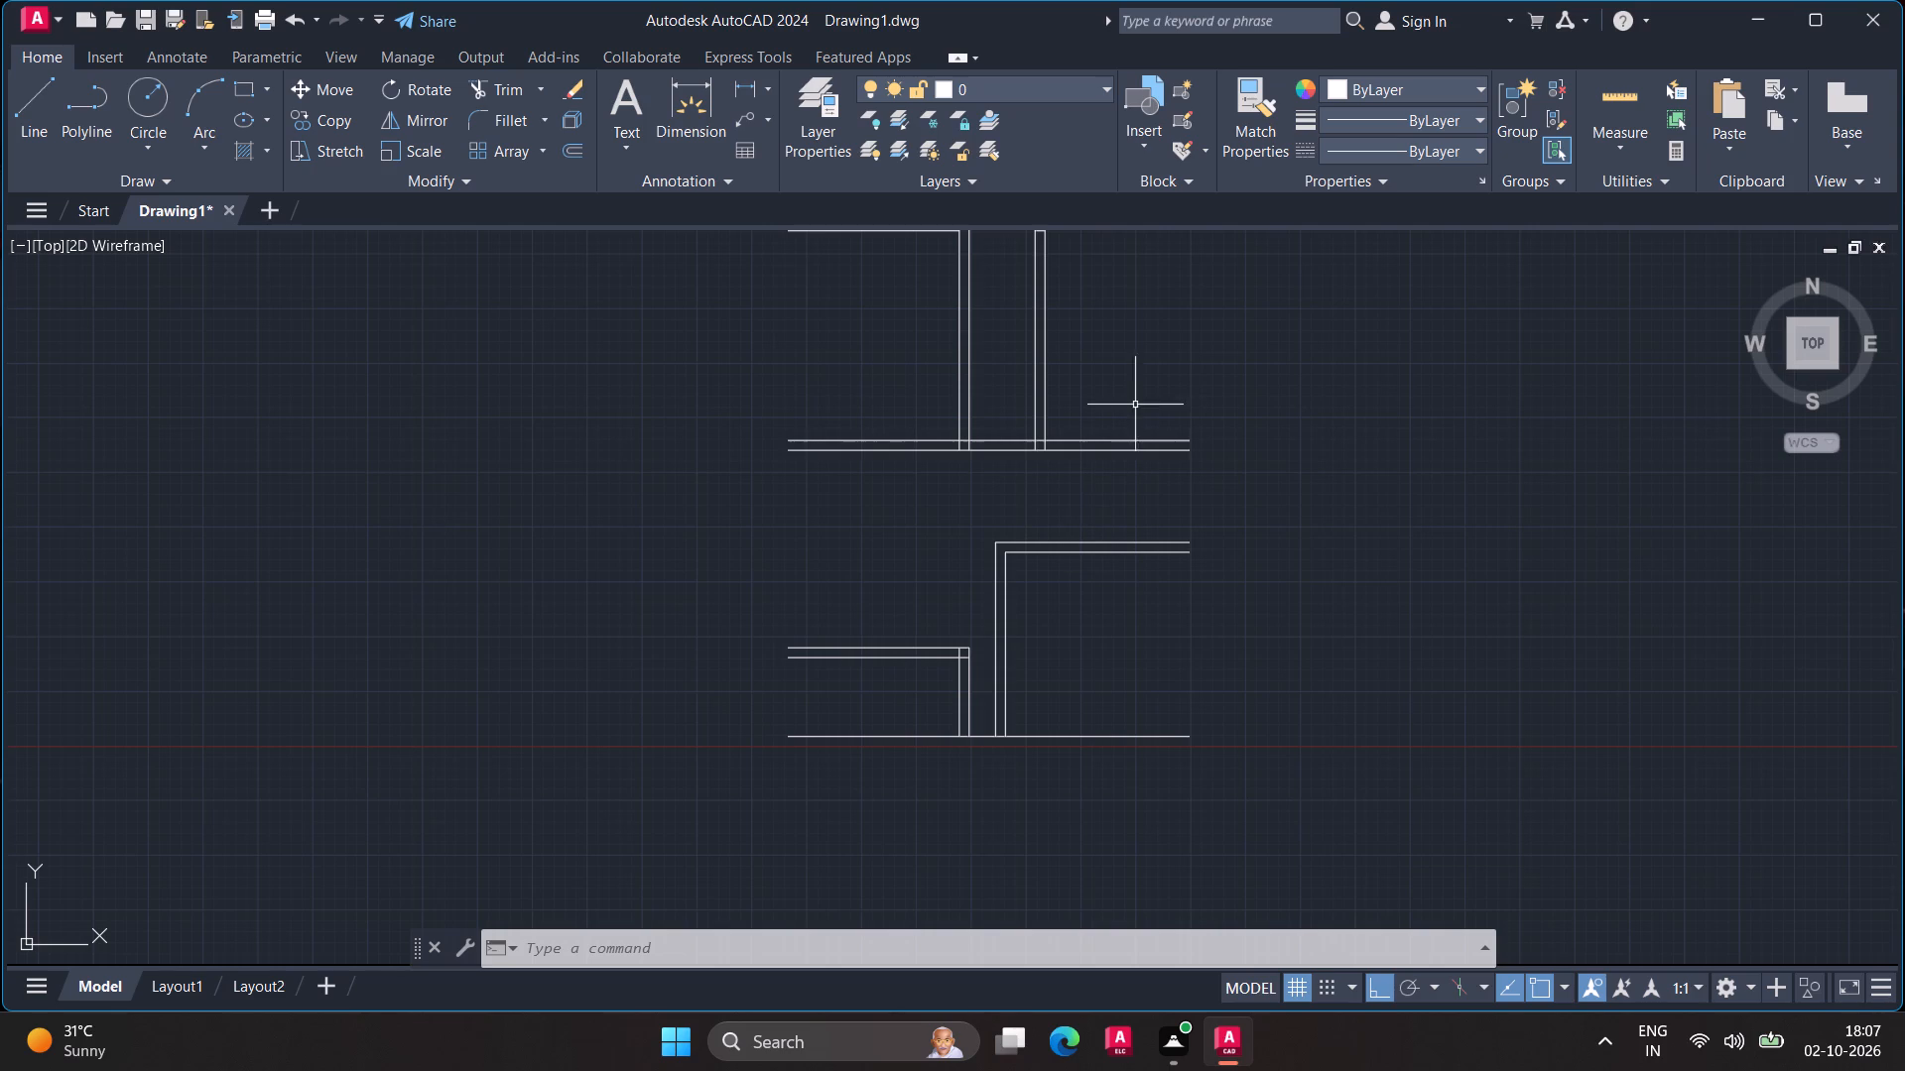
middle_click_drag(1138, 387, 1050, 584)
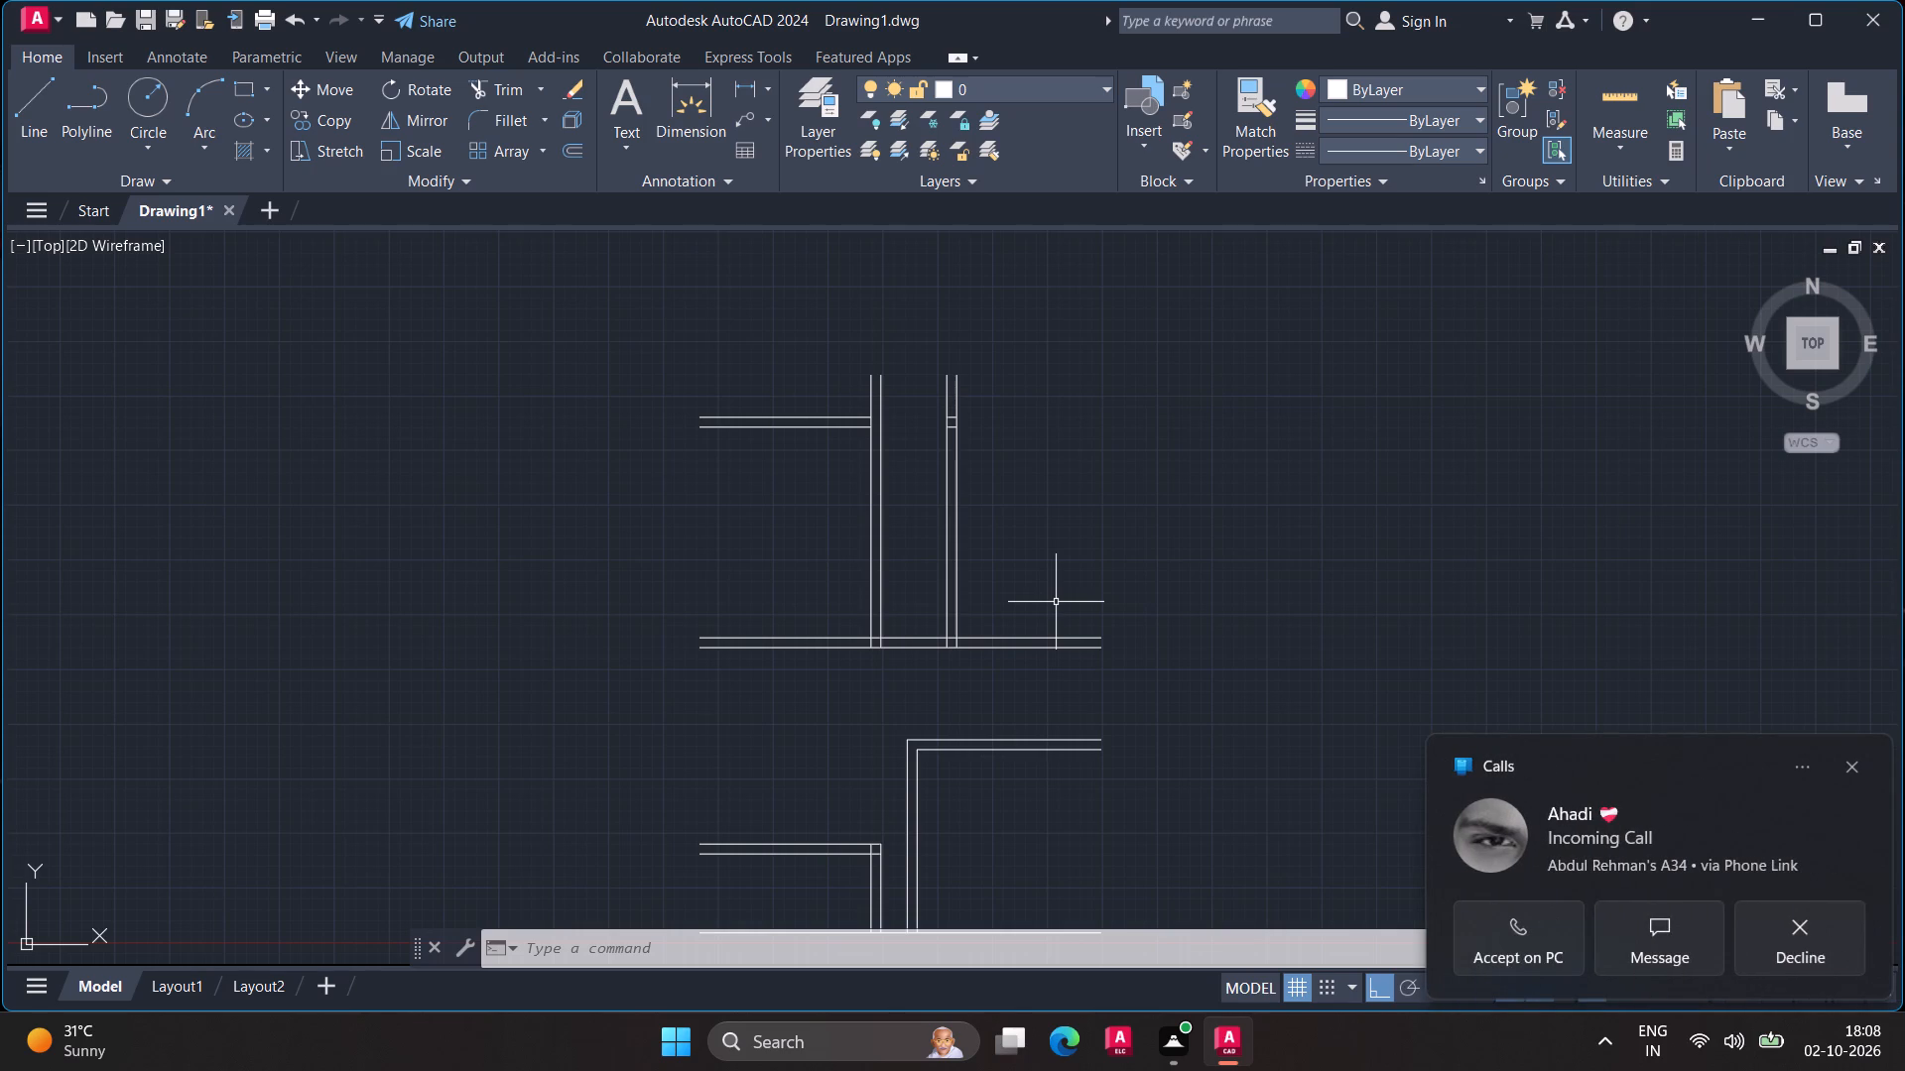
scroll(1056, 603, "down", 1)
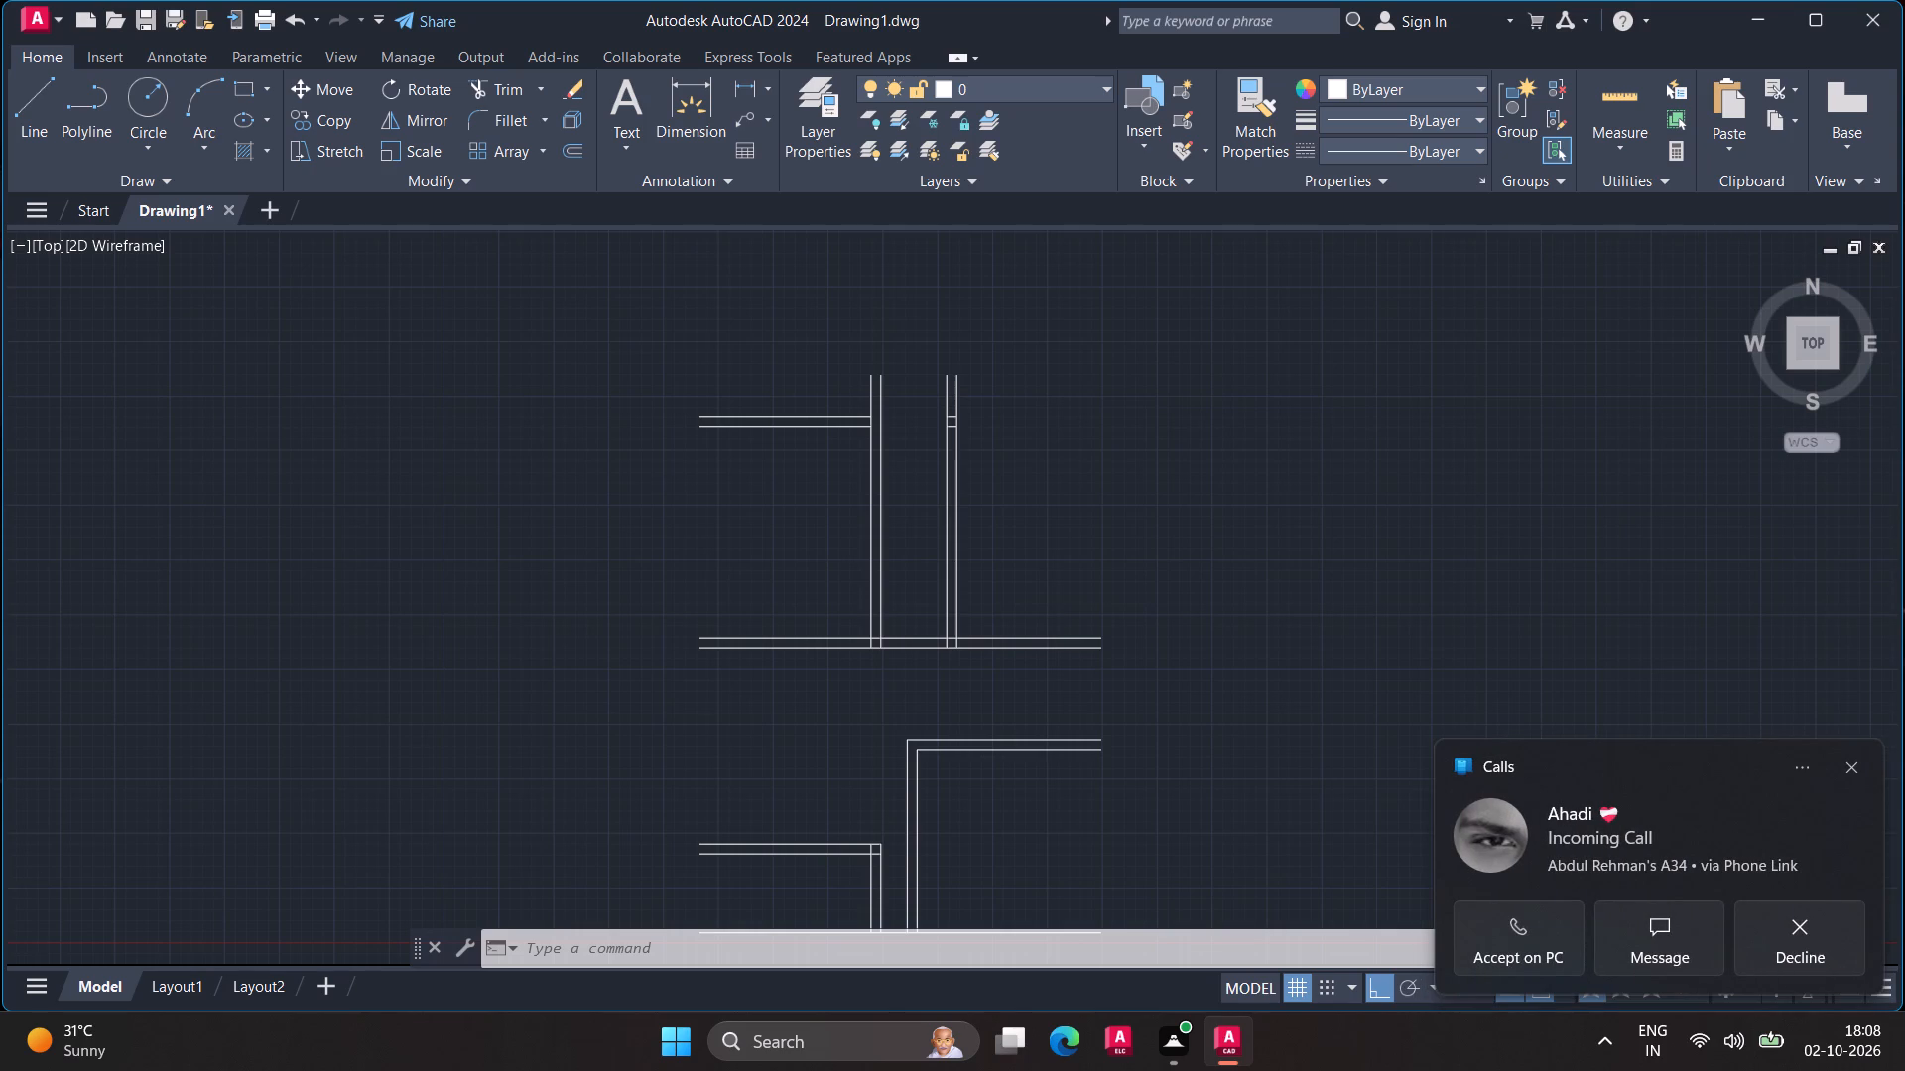
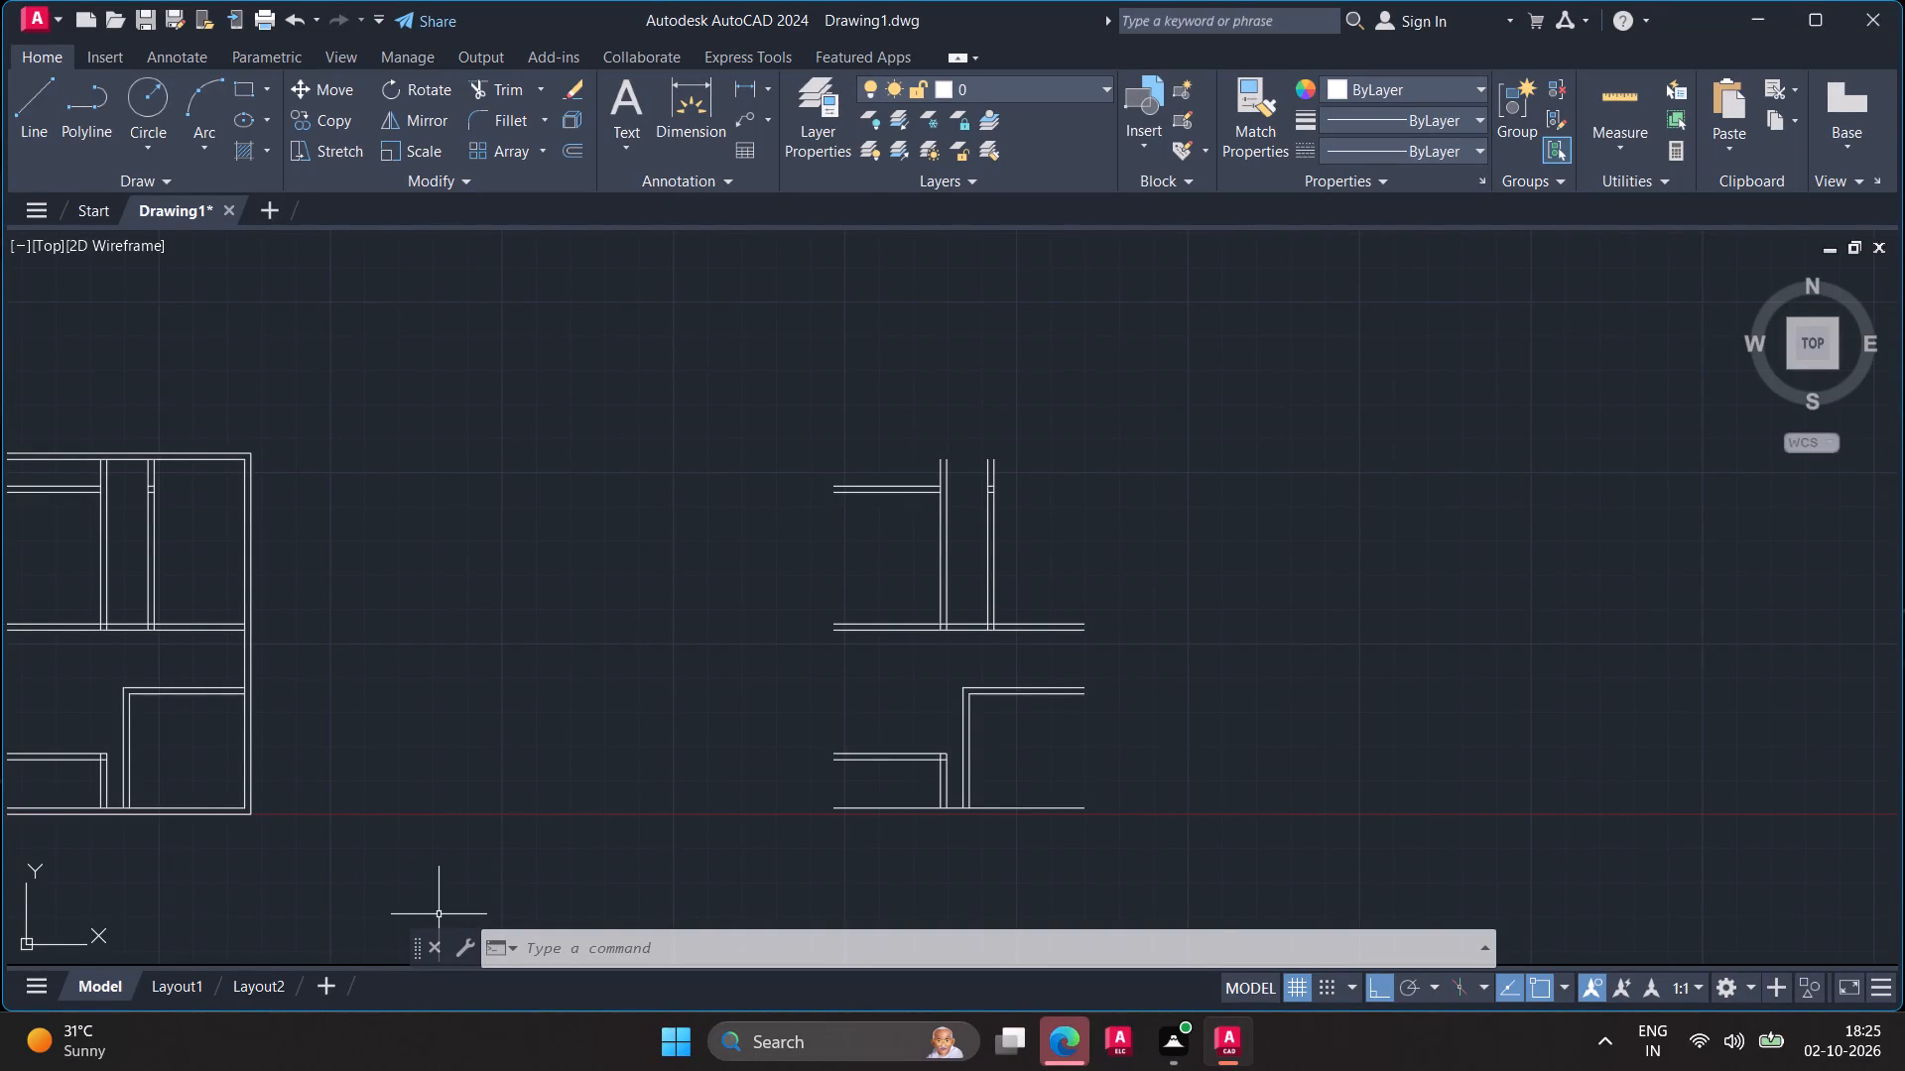
Switch from the drawing to Windows and open the computer's power options.
left_click(675, 1028)
left_click(1121, 955)
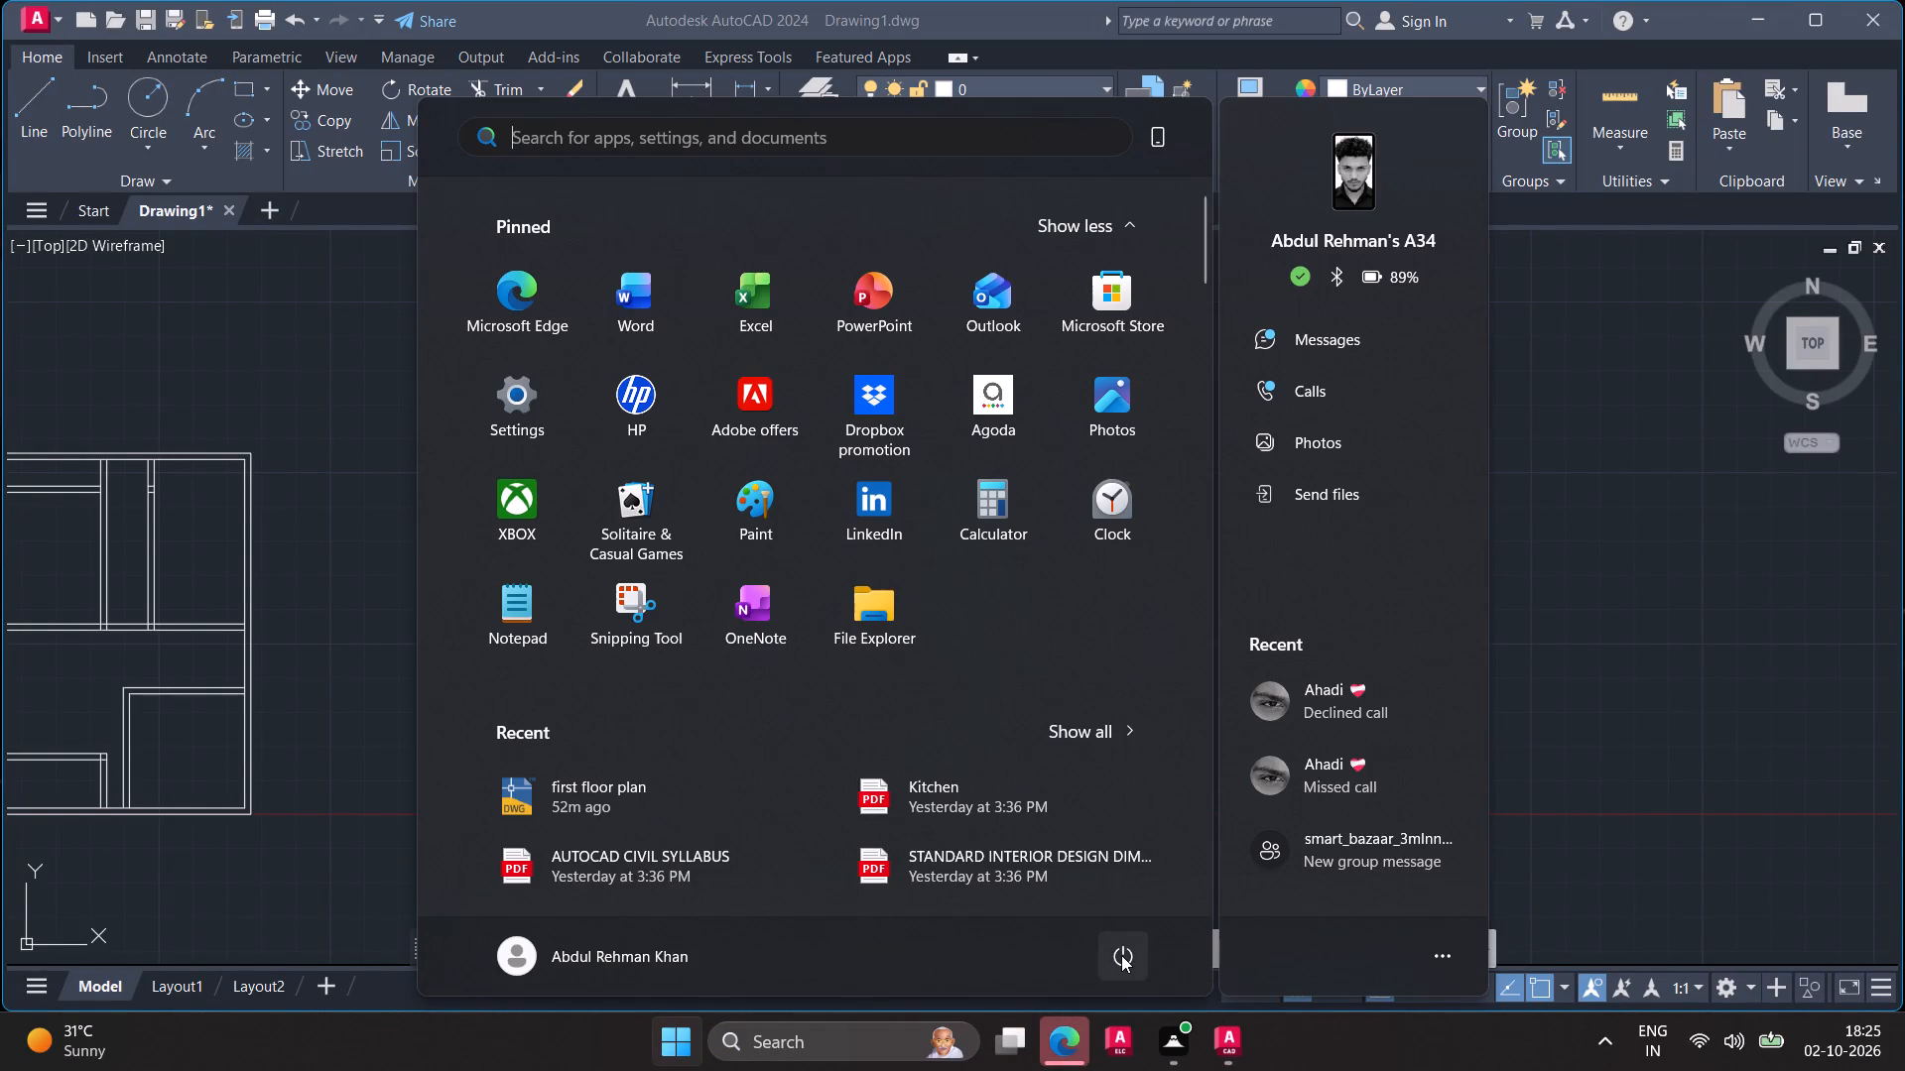
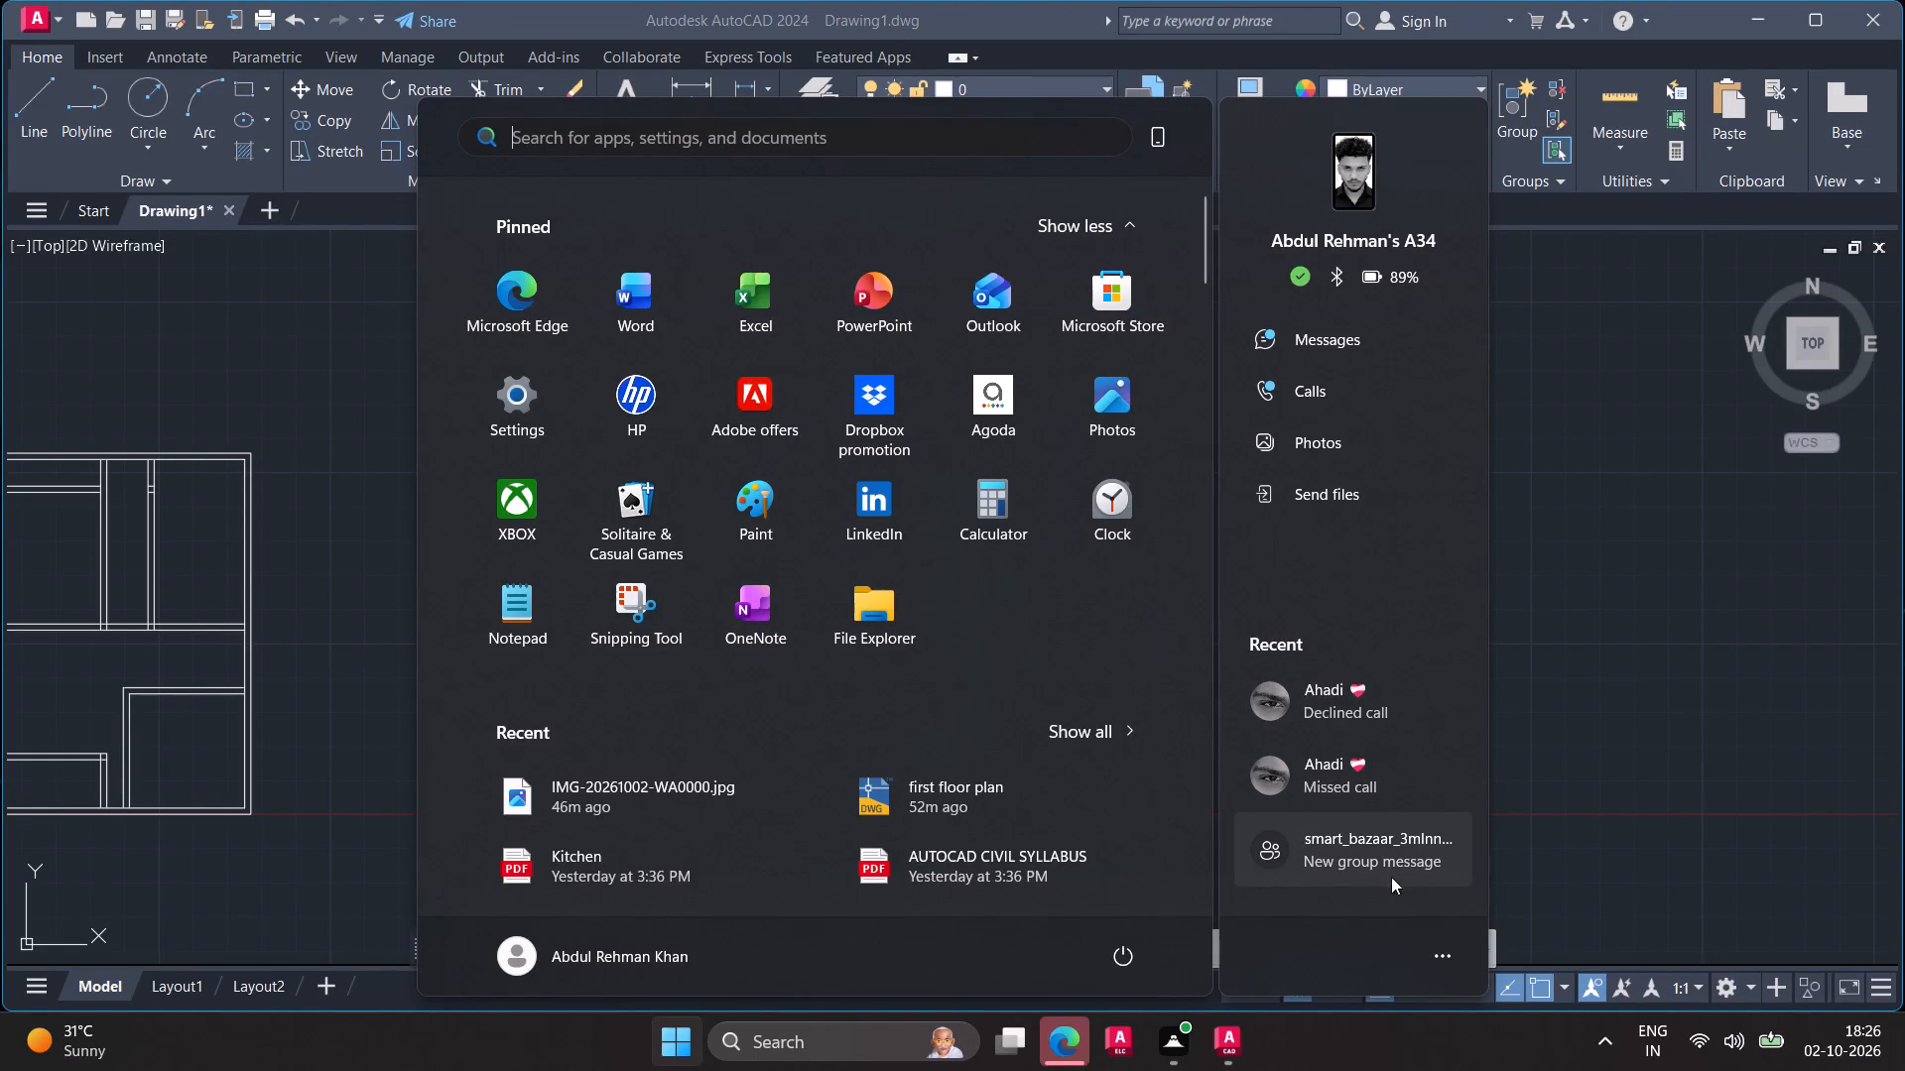
Dismiss the Windows Start menu and return to the AutoCAD drawing.
left_click(1442, 948)
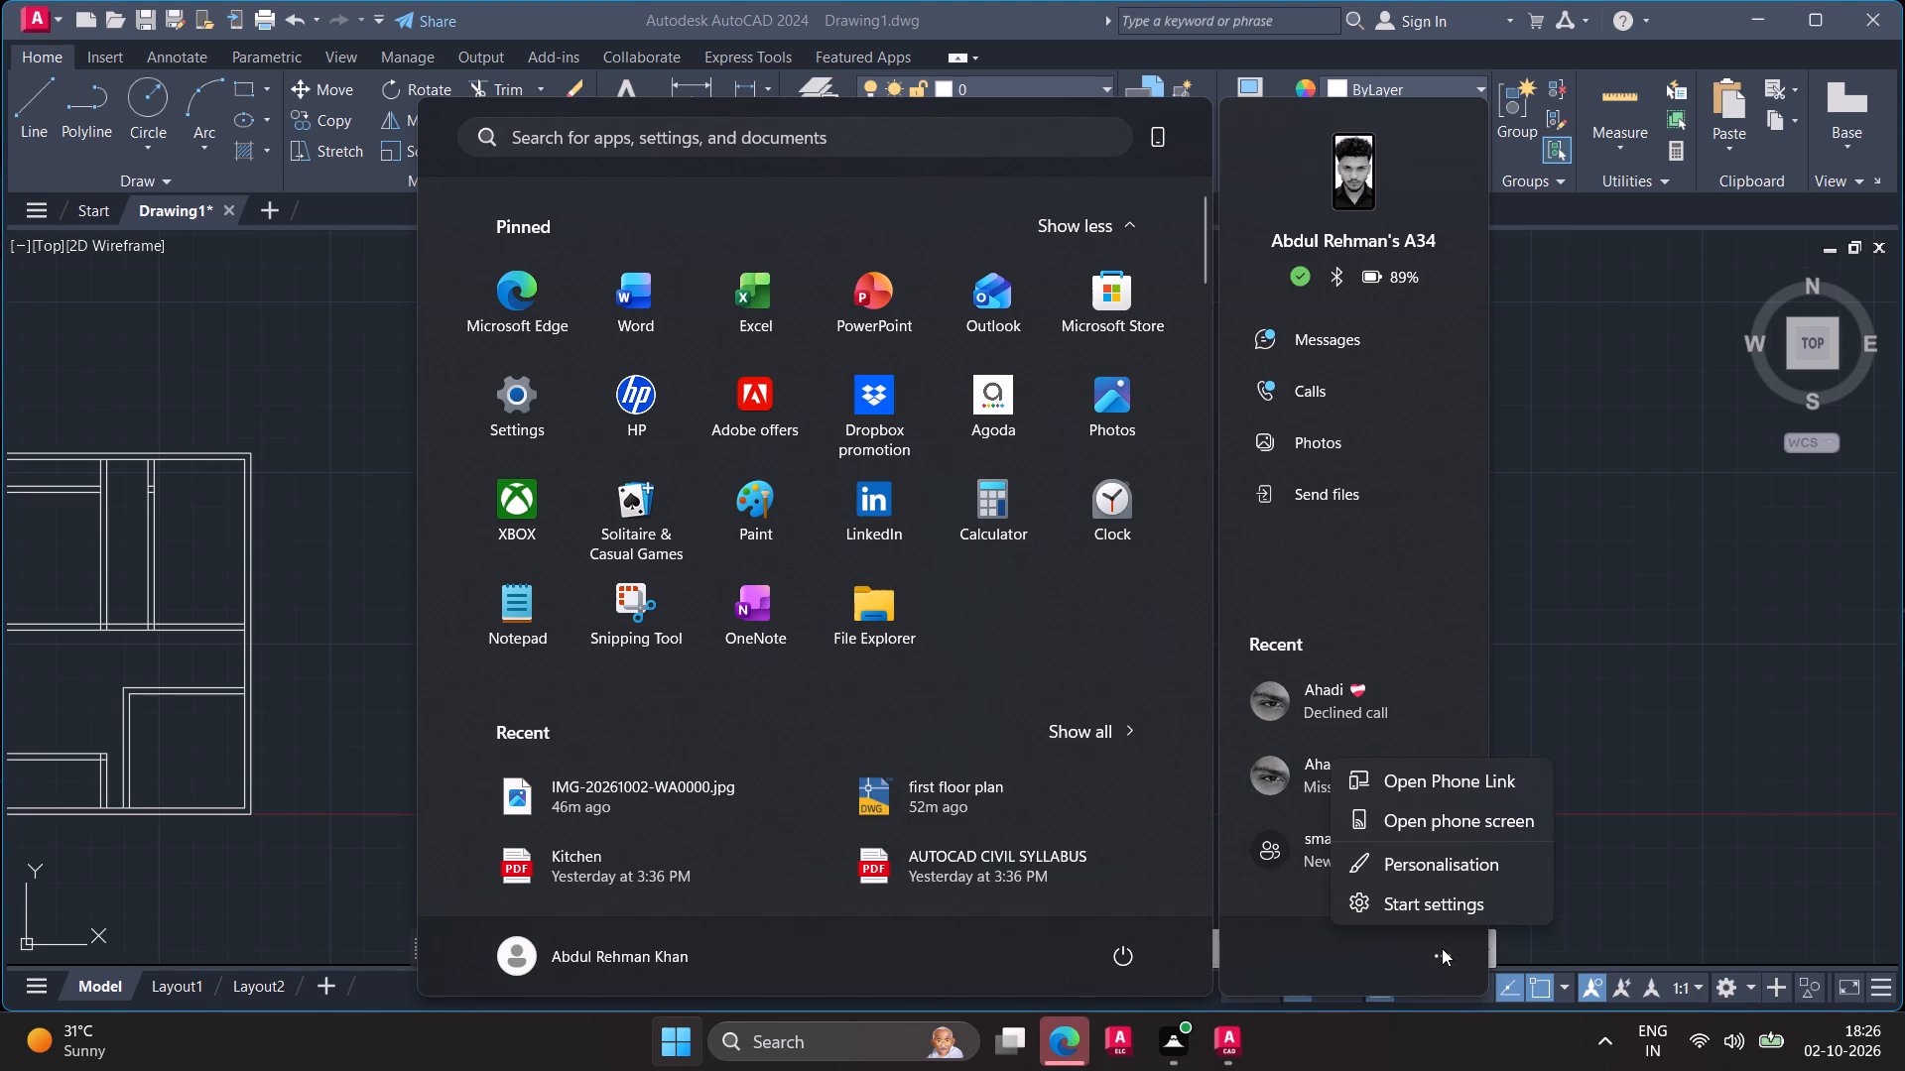
left_click(1442, 948)
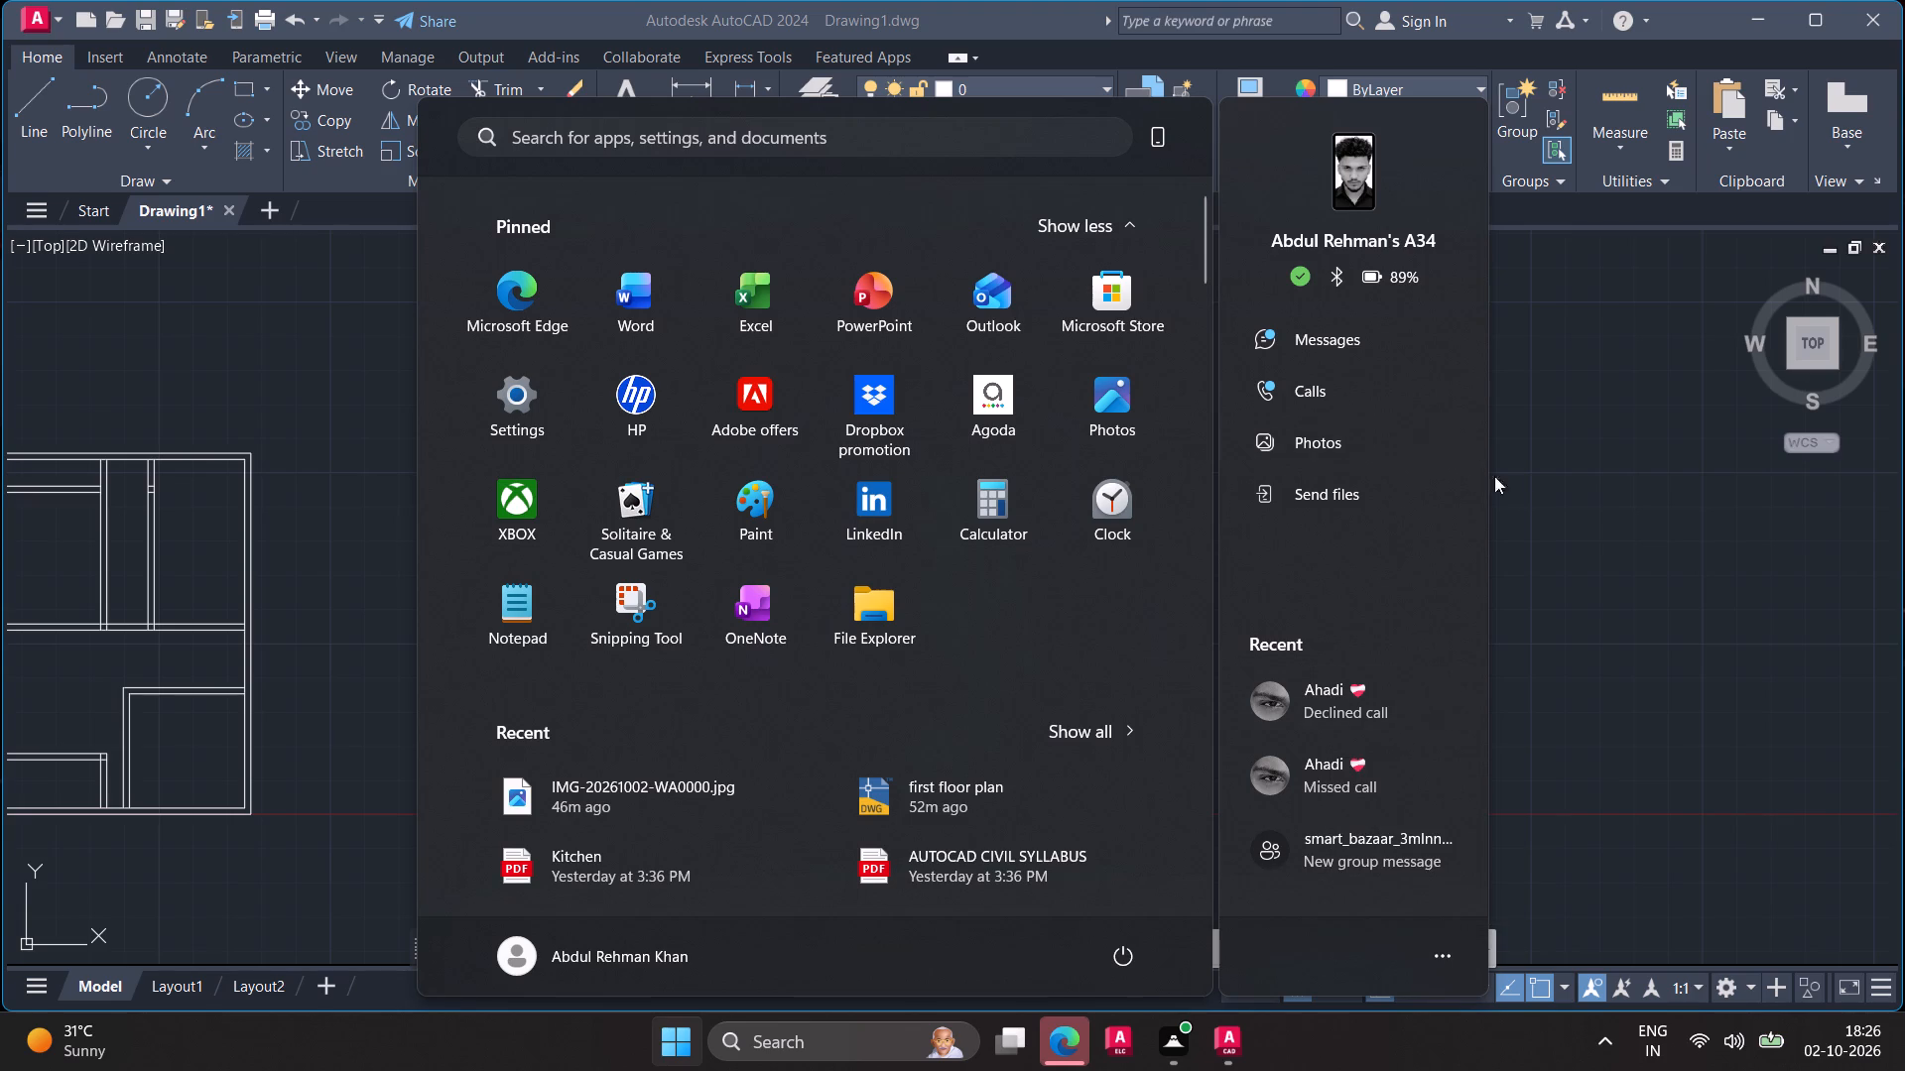
left_click(1530, 497)
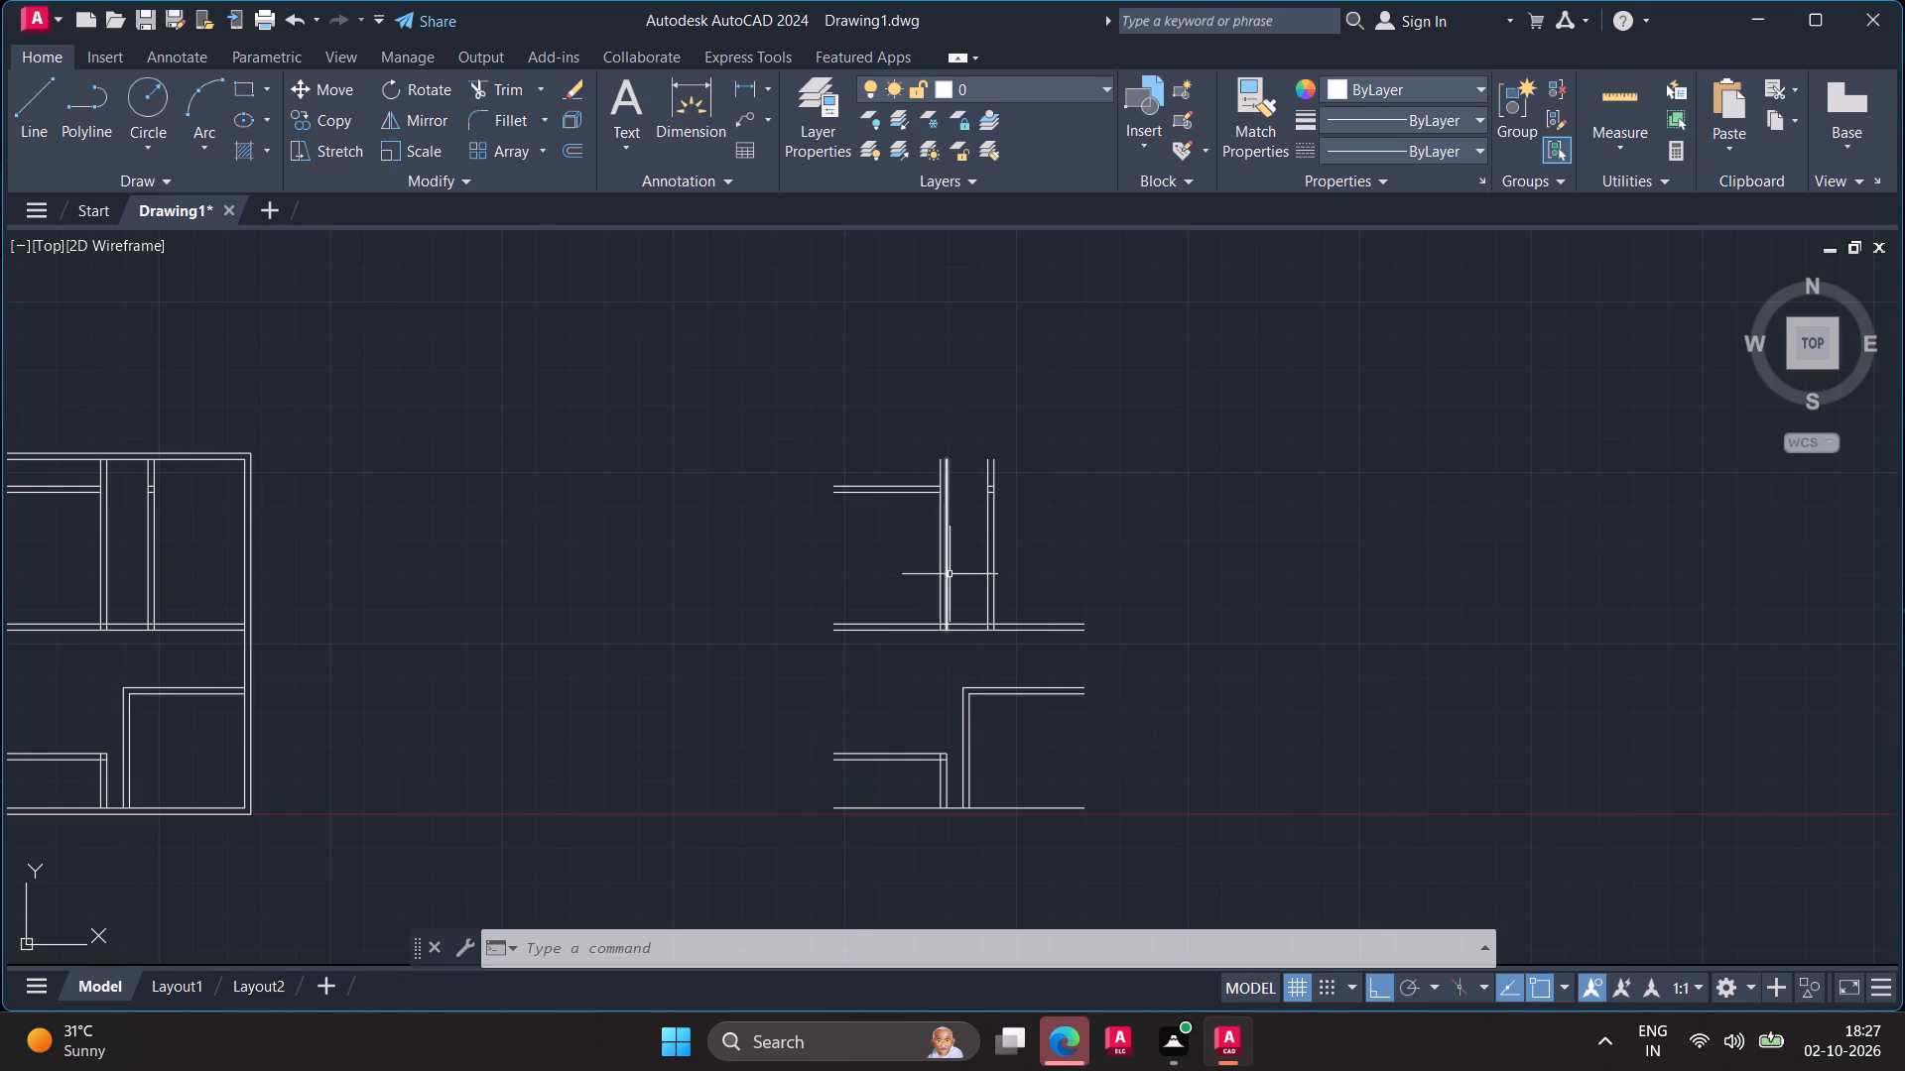
Trim the copy's middle horizontal wall lines between the two vertical walls and beyond the second one, including the piece inside that wall.
scroll(966, 653, "up", 1)
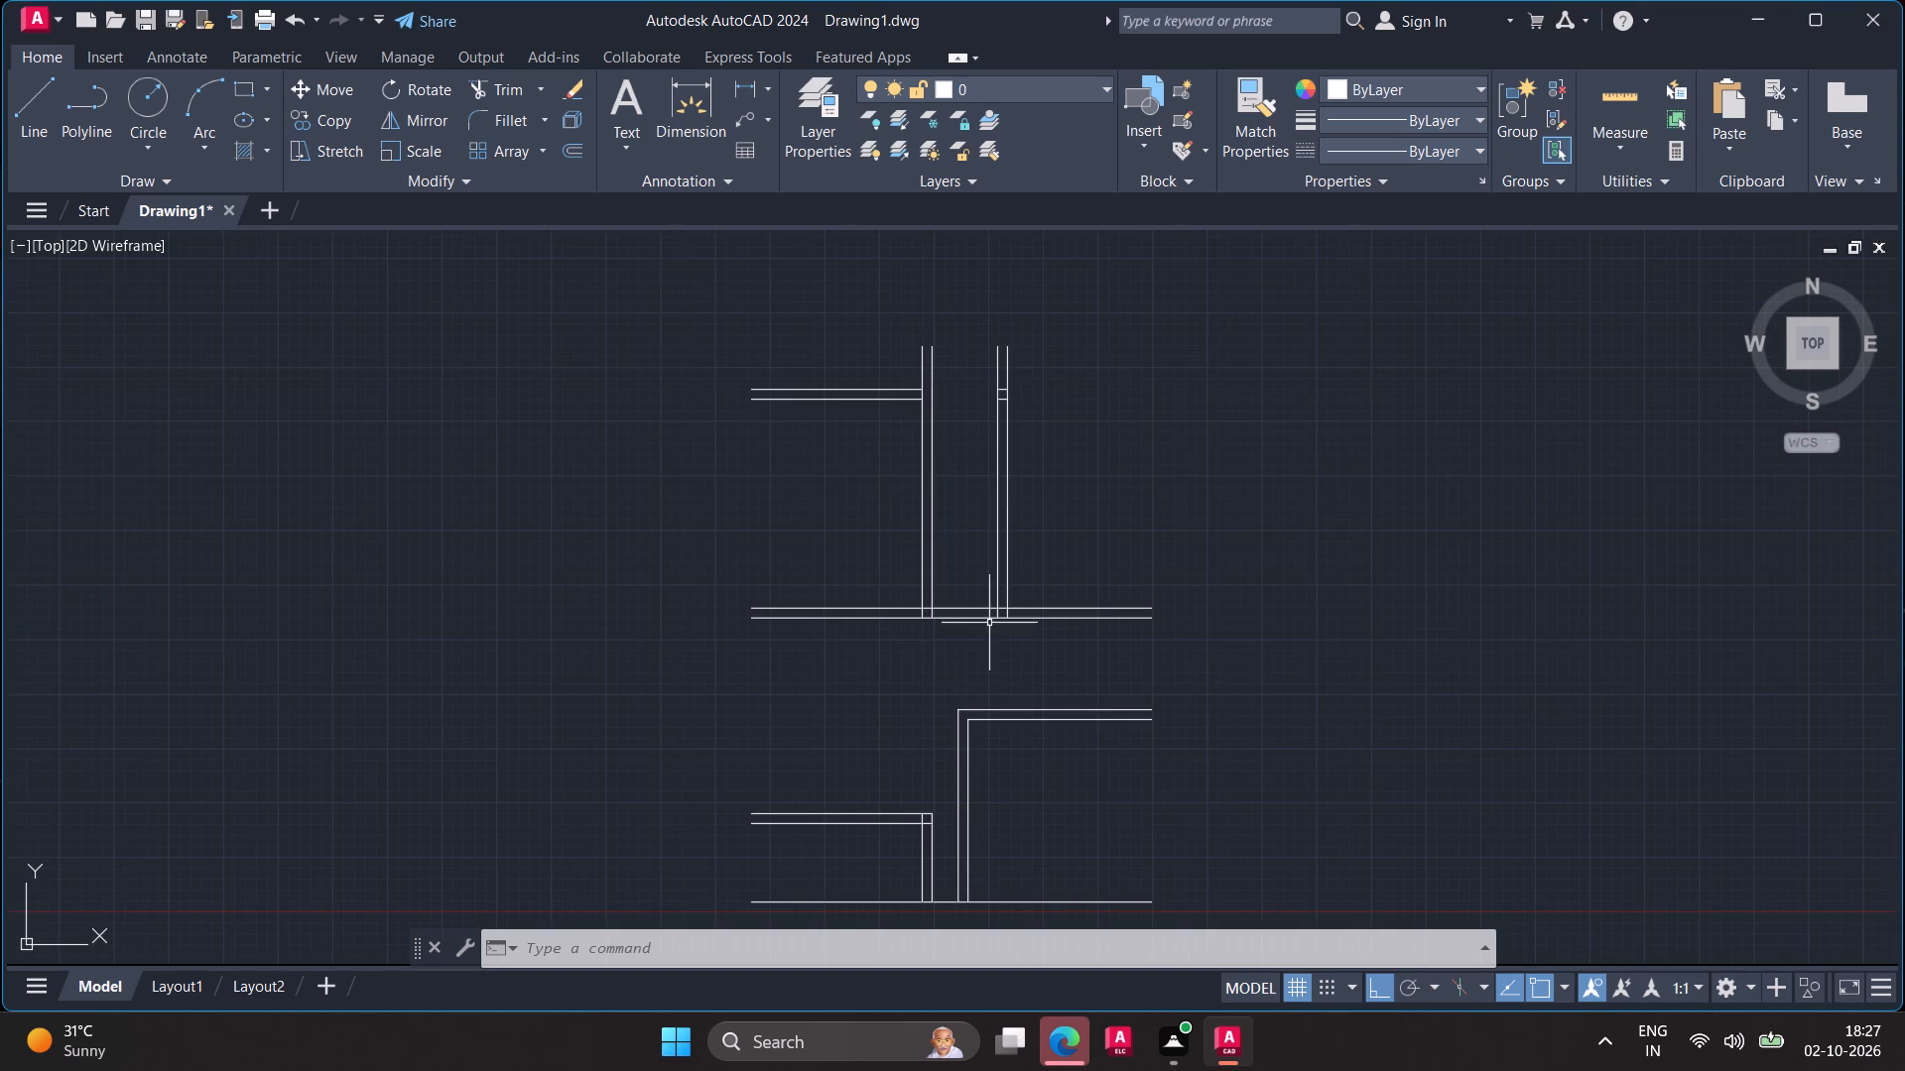
left_click(508, 94)
left_click(967, 608)
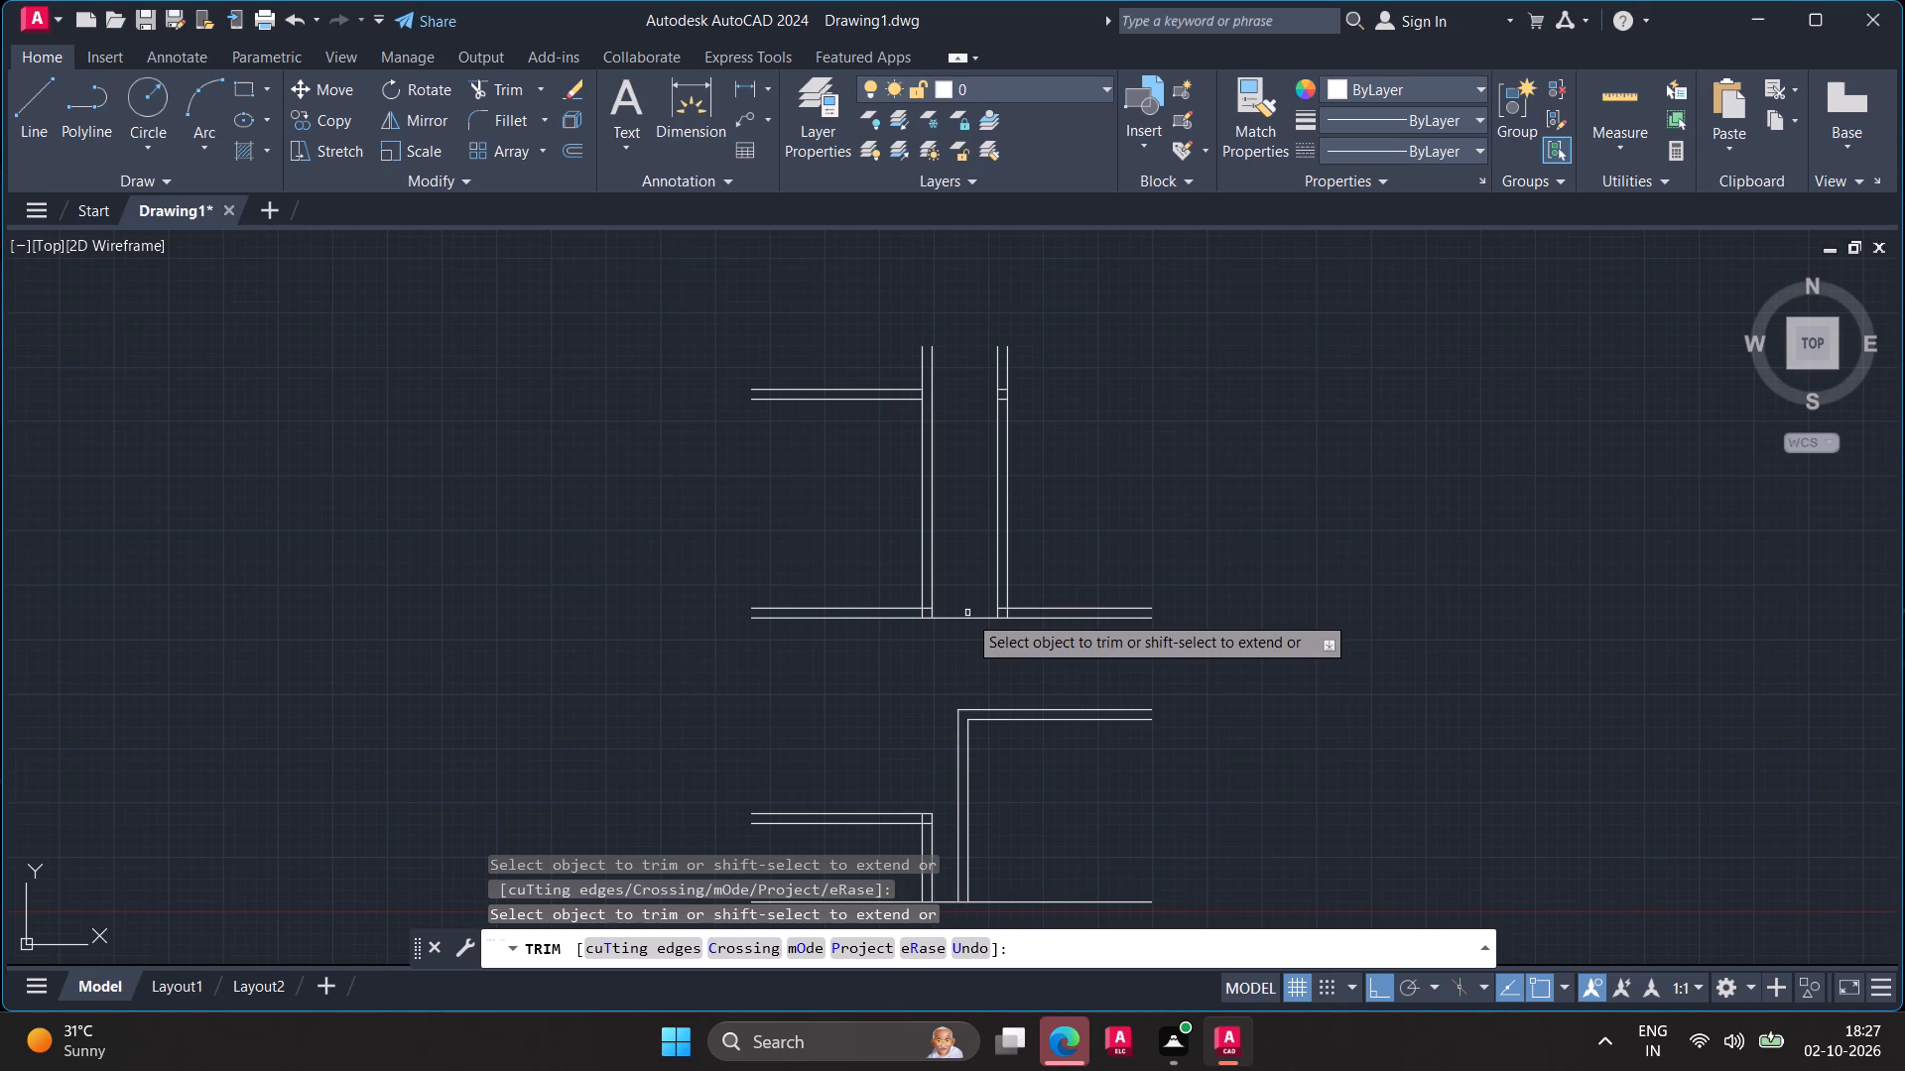
left_click(967, 617)
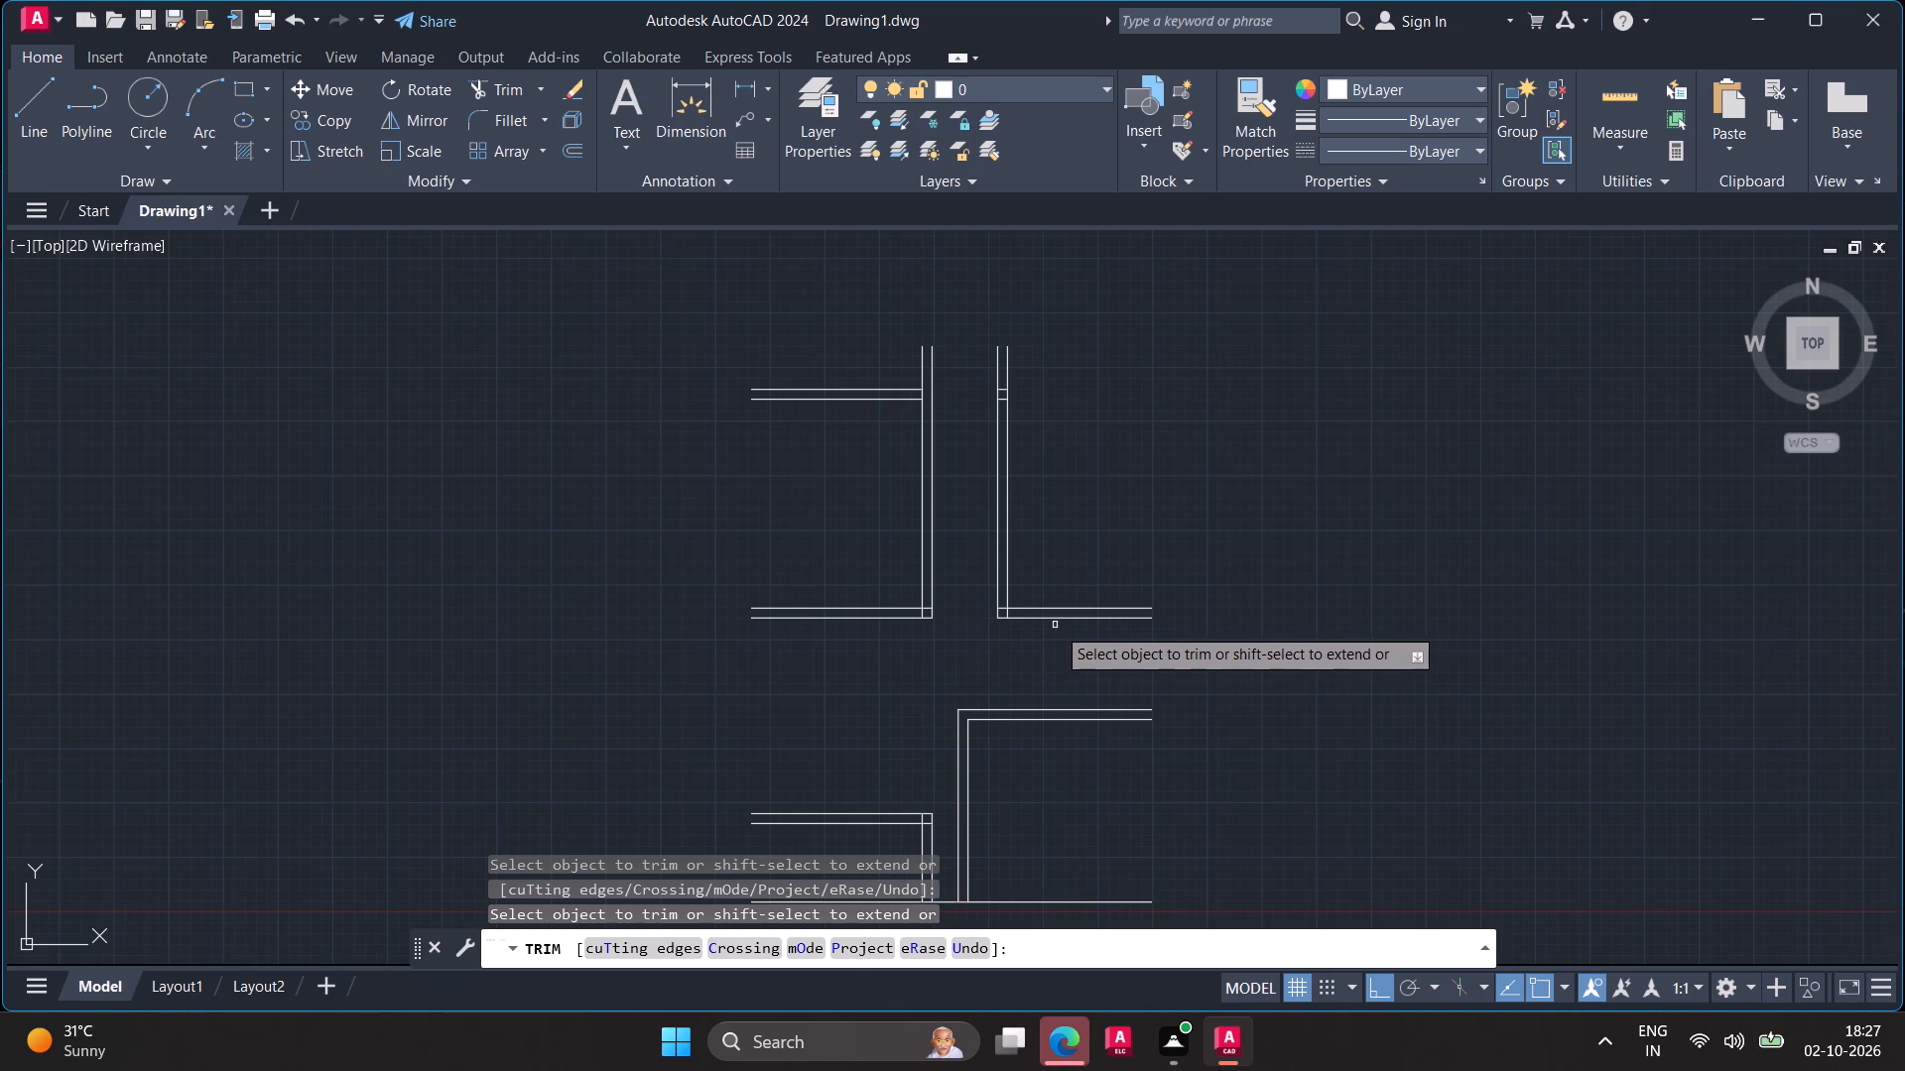
left_click(1056, 622)
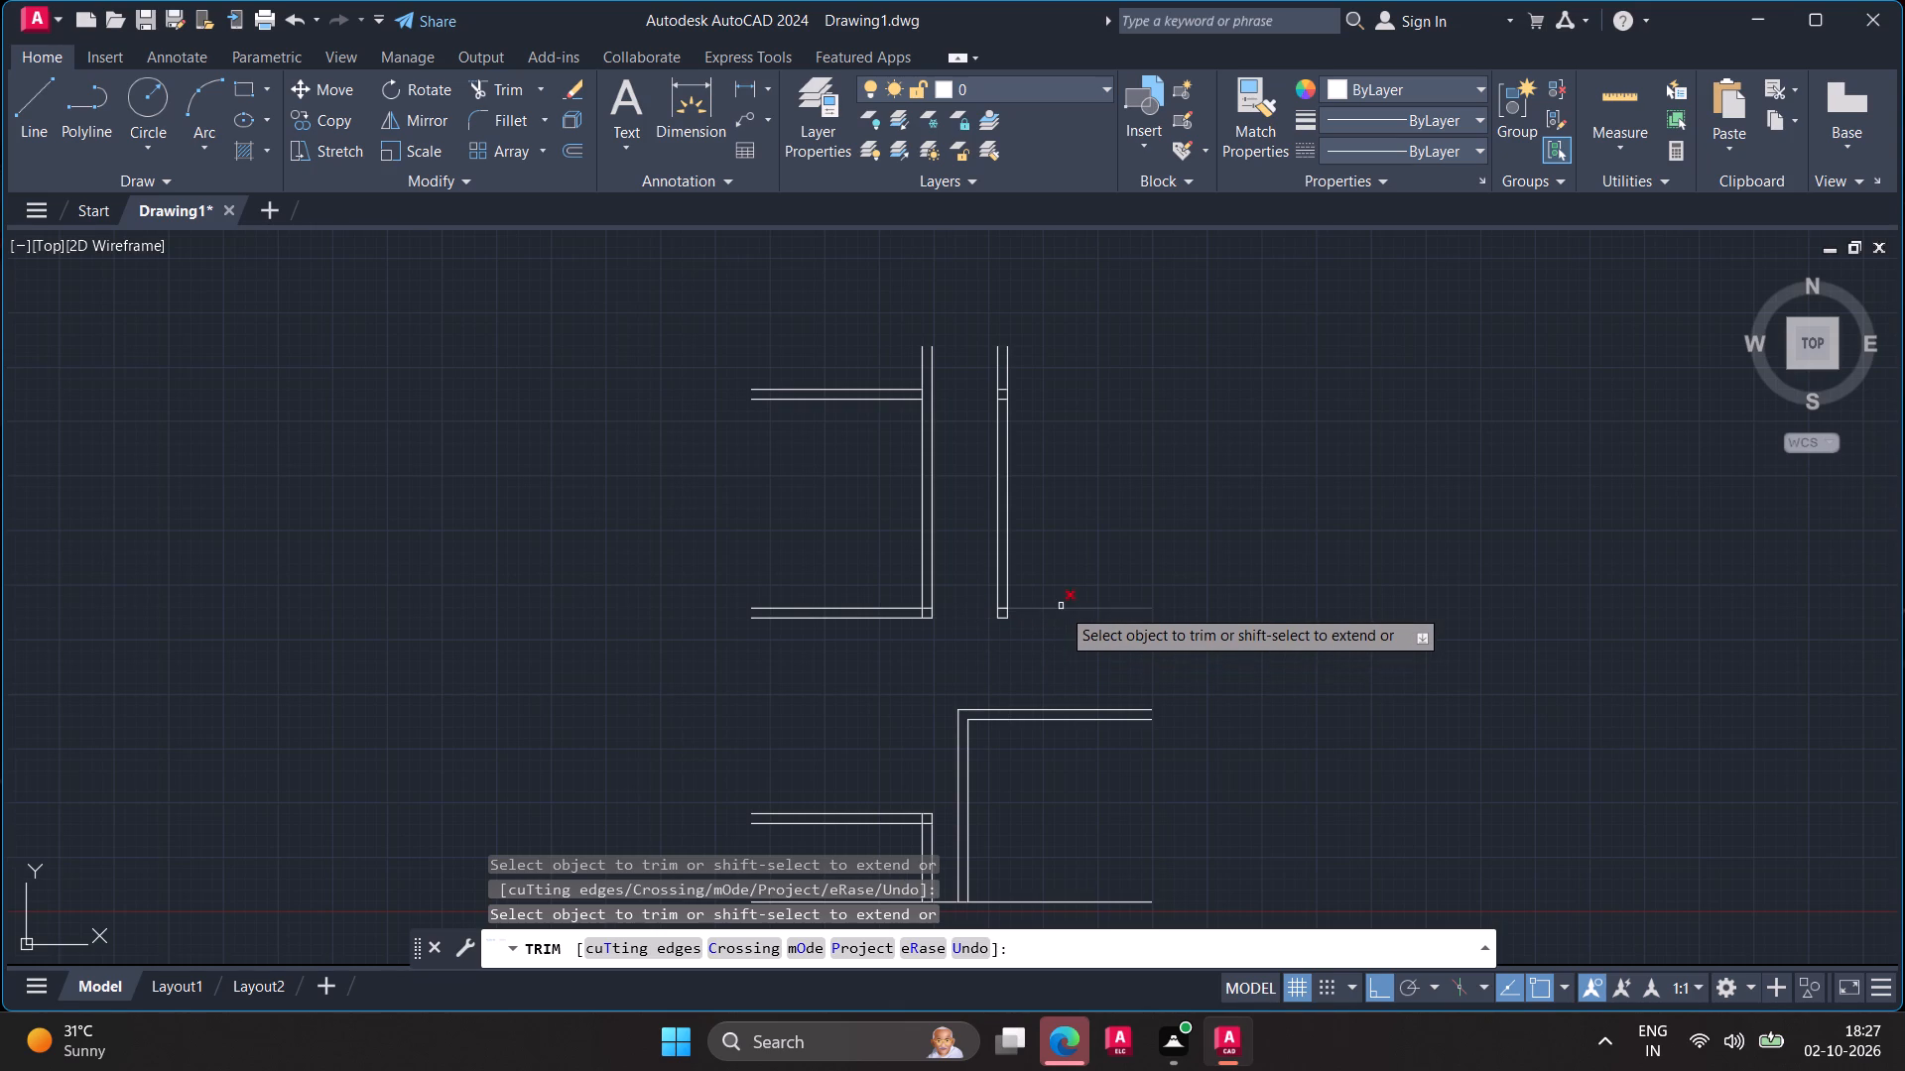
left_click(1061, 607)
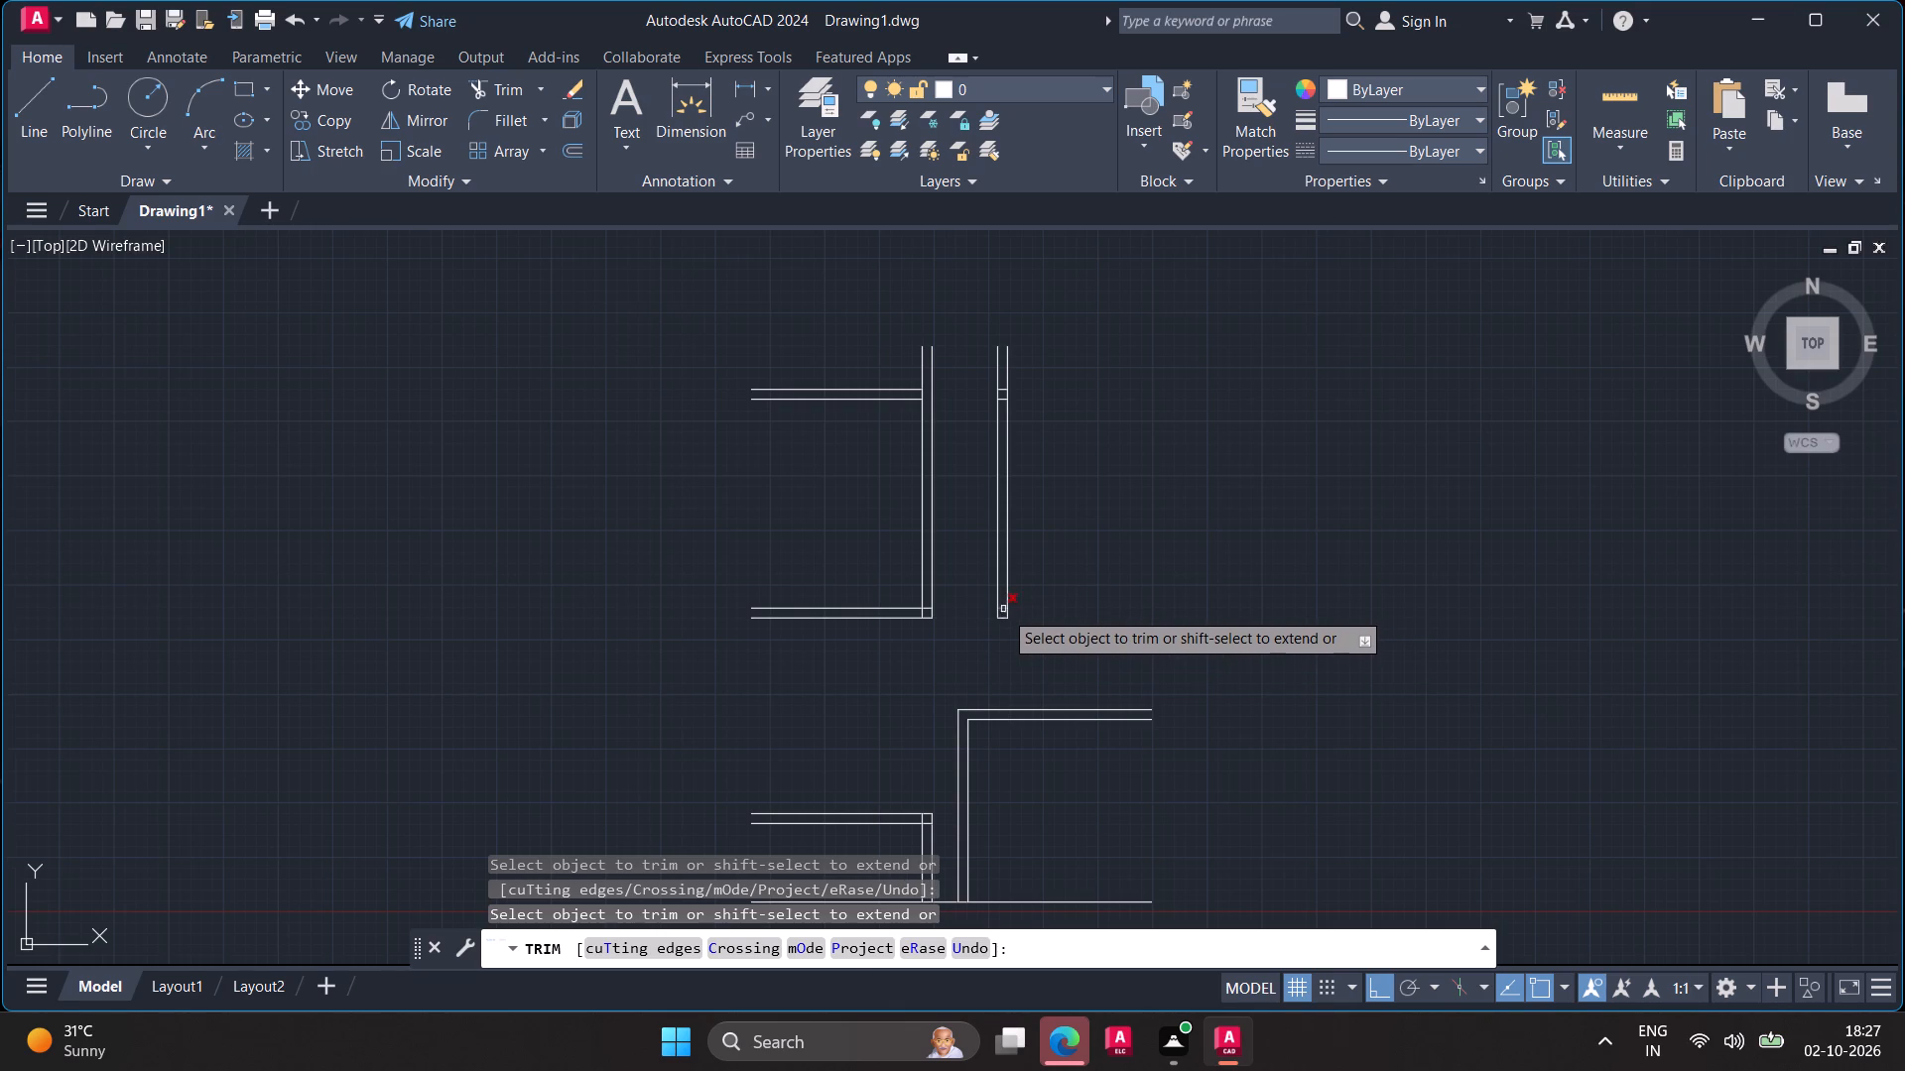
left_click(1002, 610)
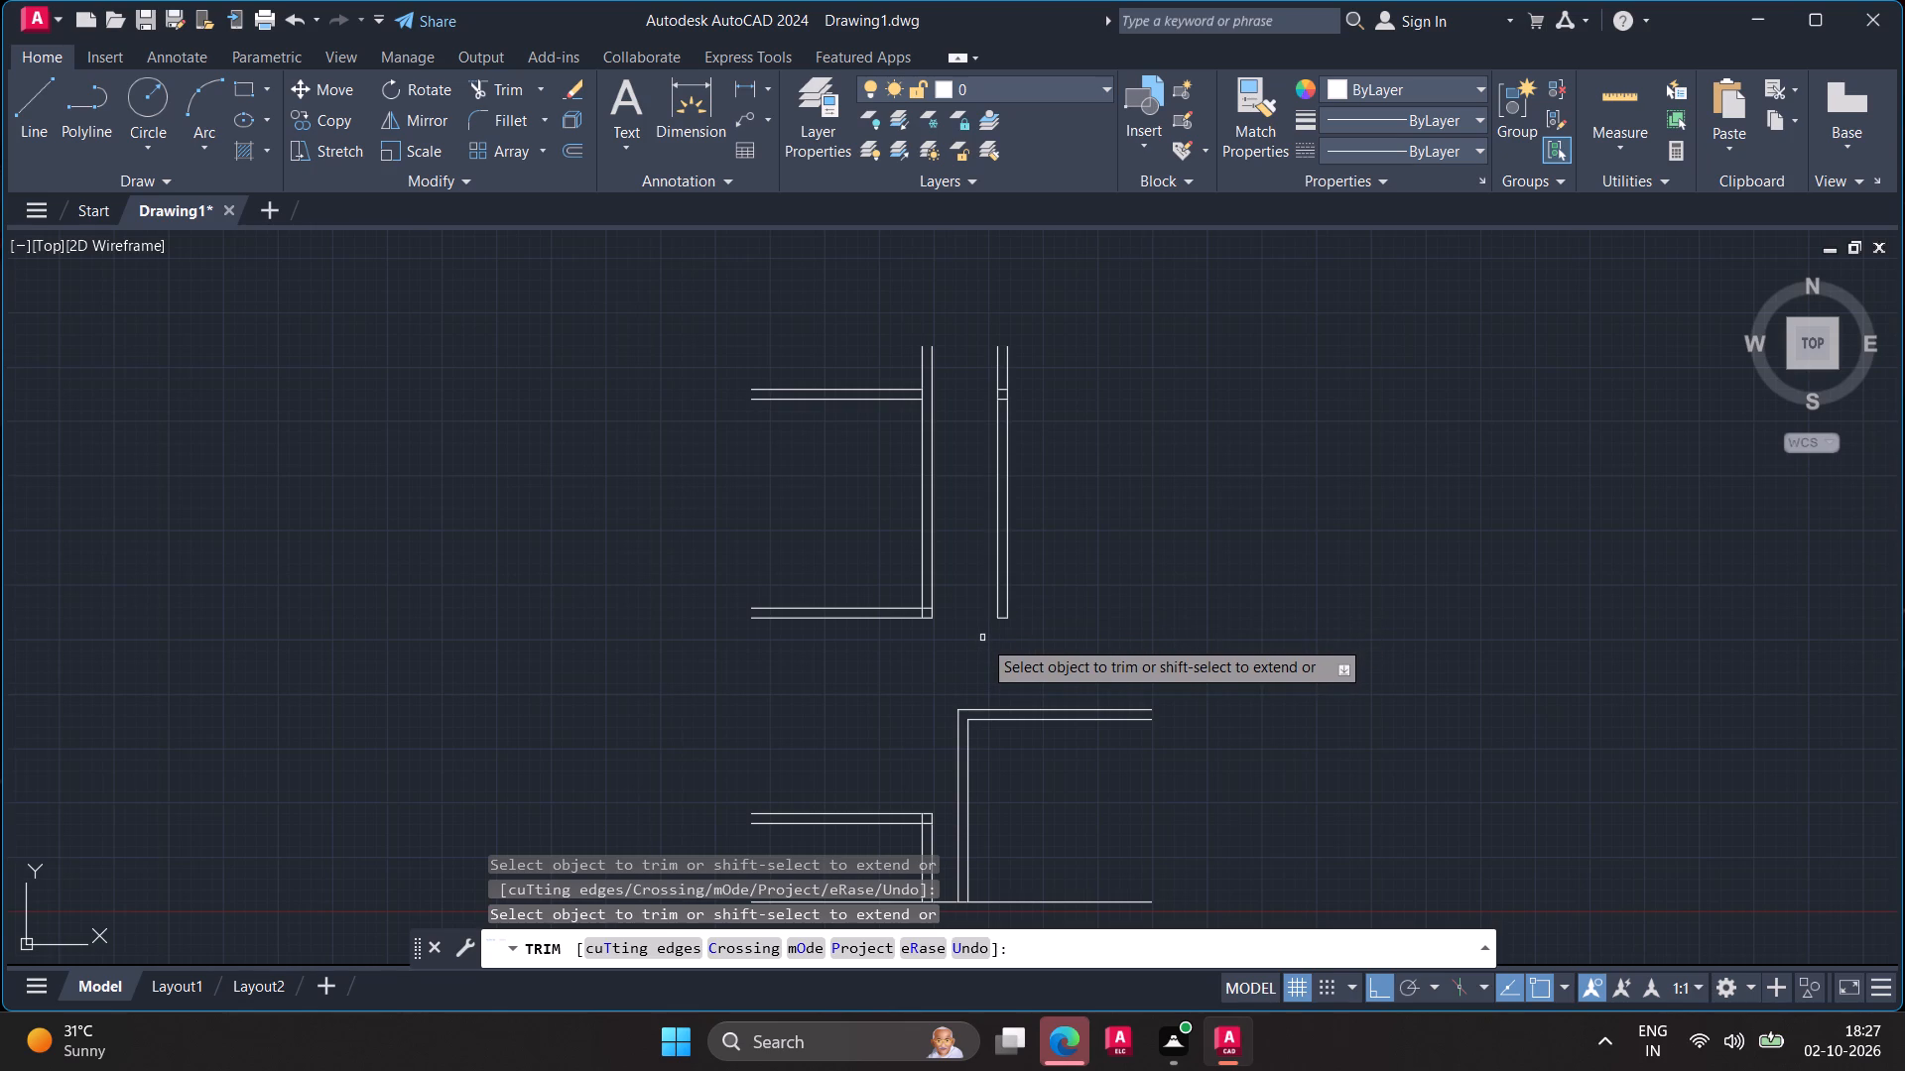
Trim away the copy's second vertical wall in the upper half, including its leftover short cross lines.
left_click_drag(984, 633, 995, 471)
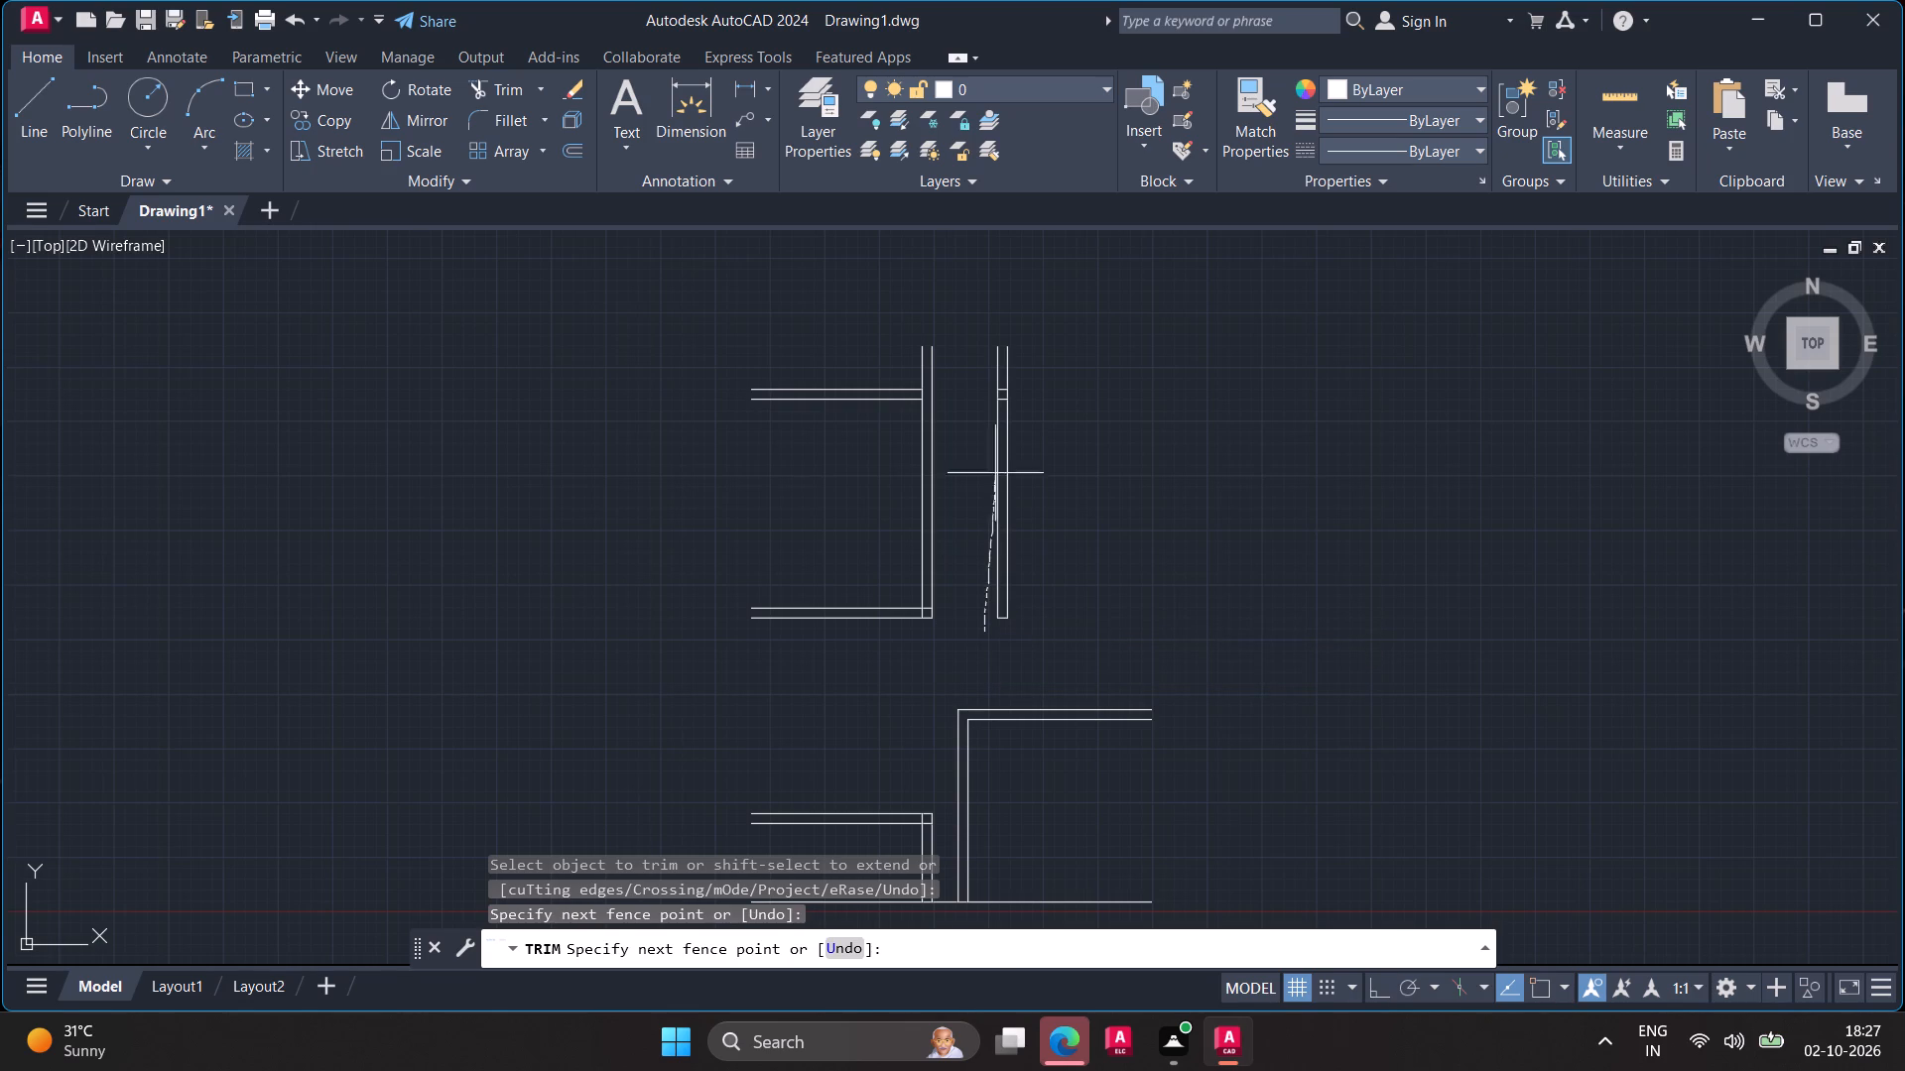
left_click_drag(995, 471, 1010, 616)
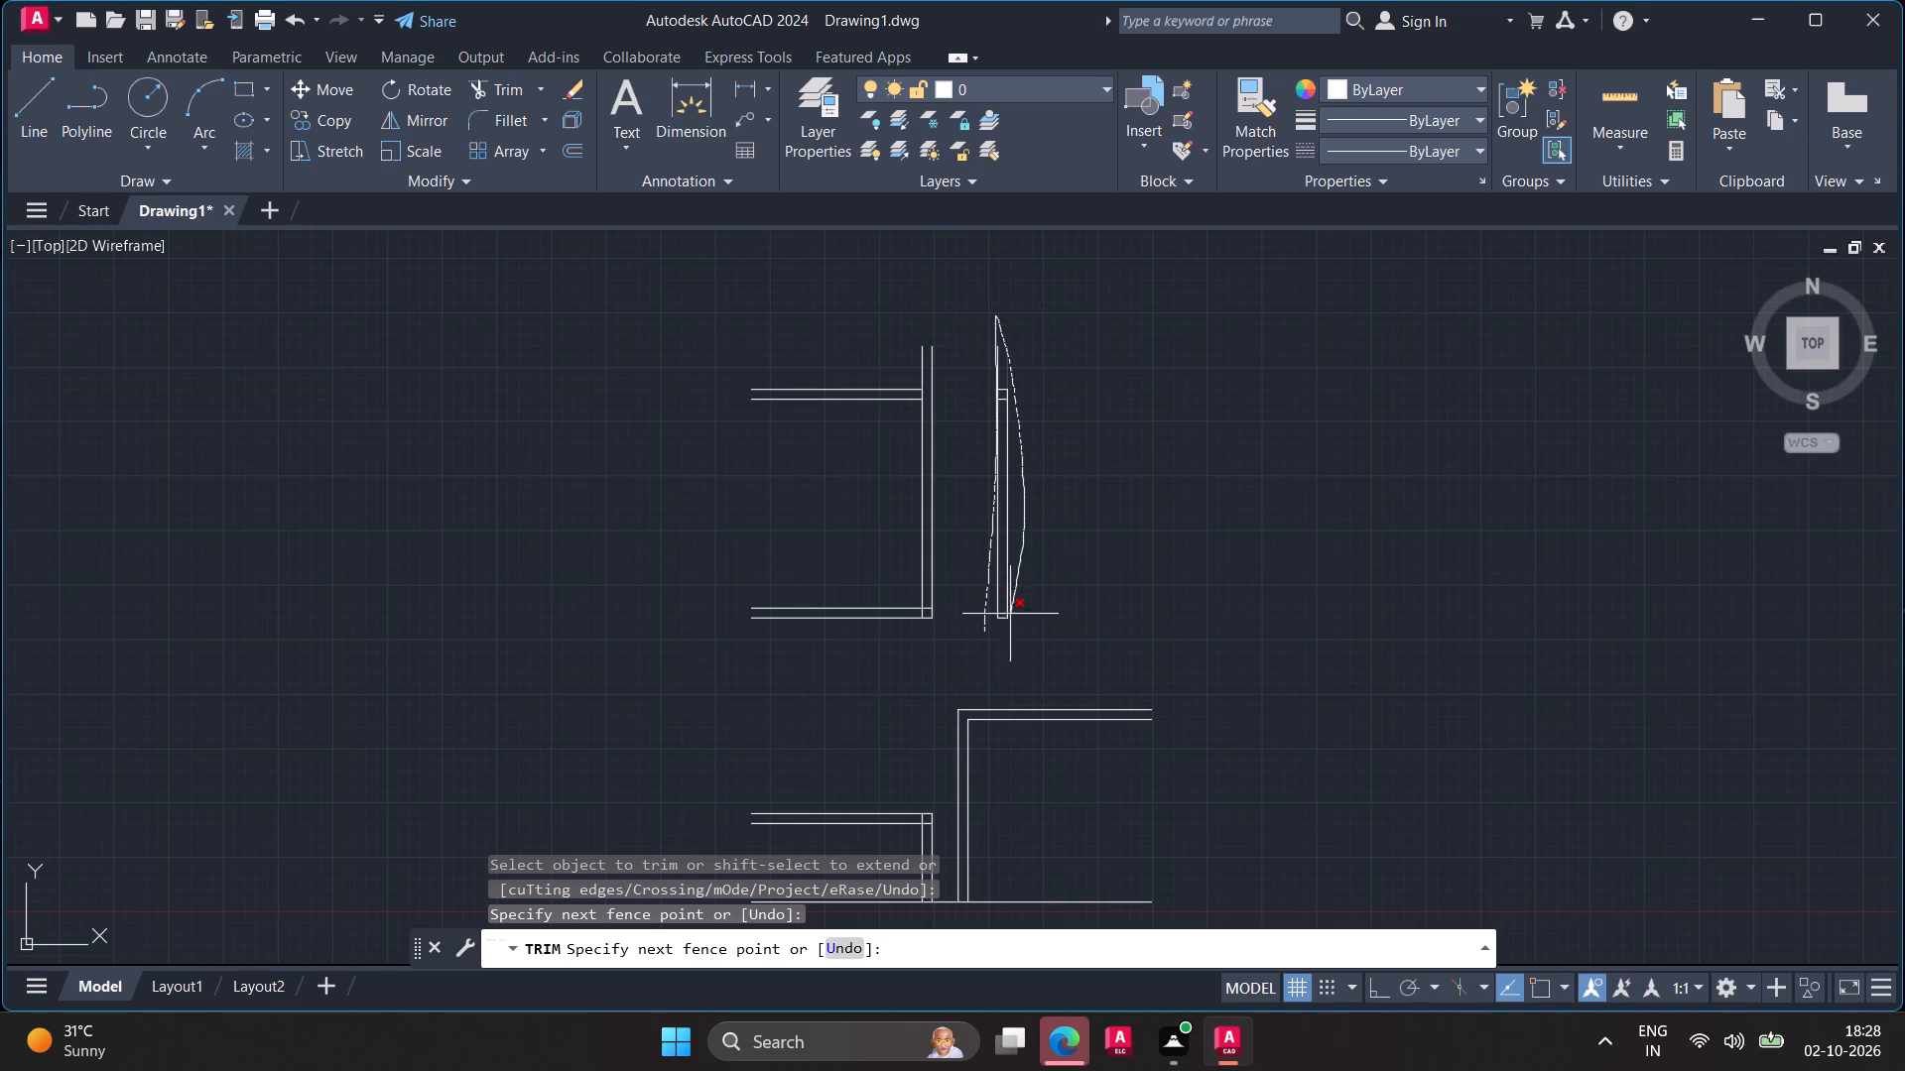
left_click_drag(1010, 616, 984, 651)
left_click_drag(996, 627, 984, 424)
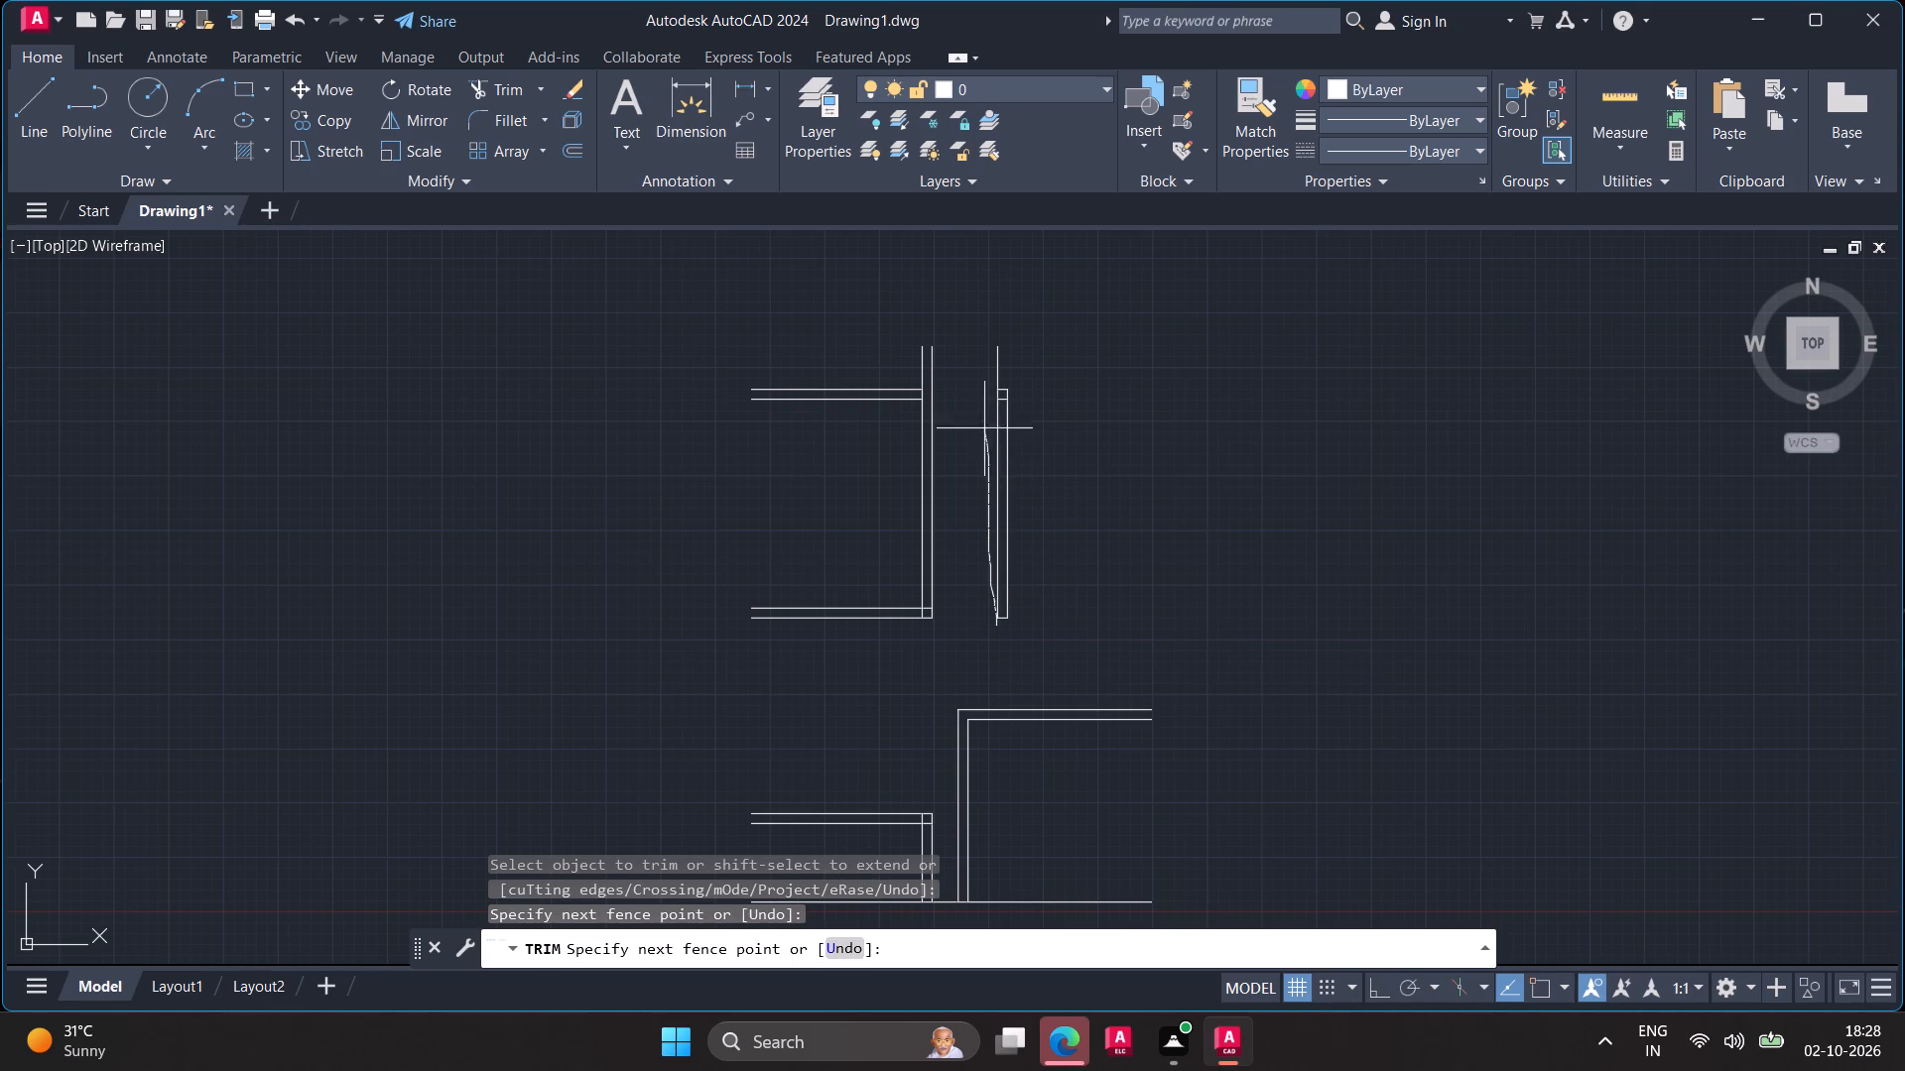
left_click_drag(984, 424, 1010, 542)
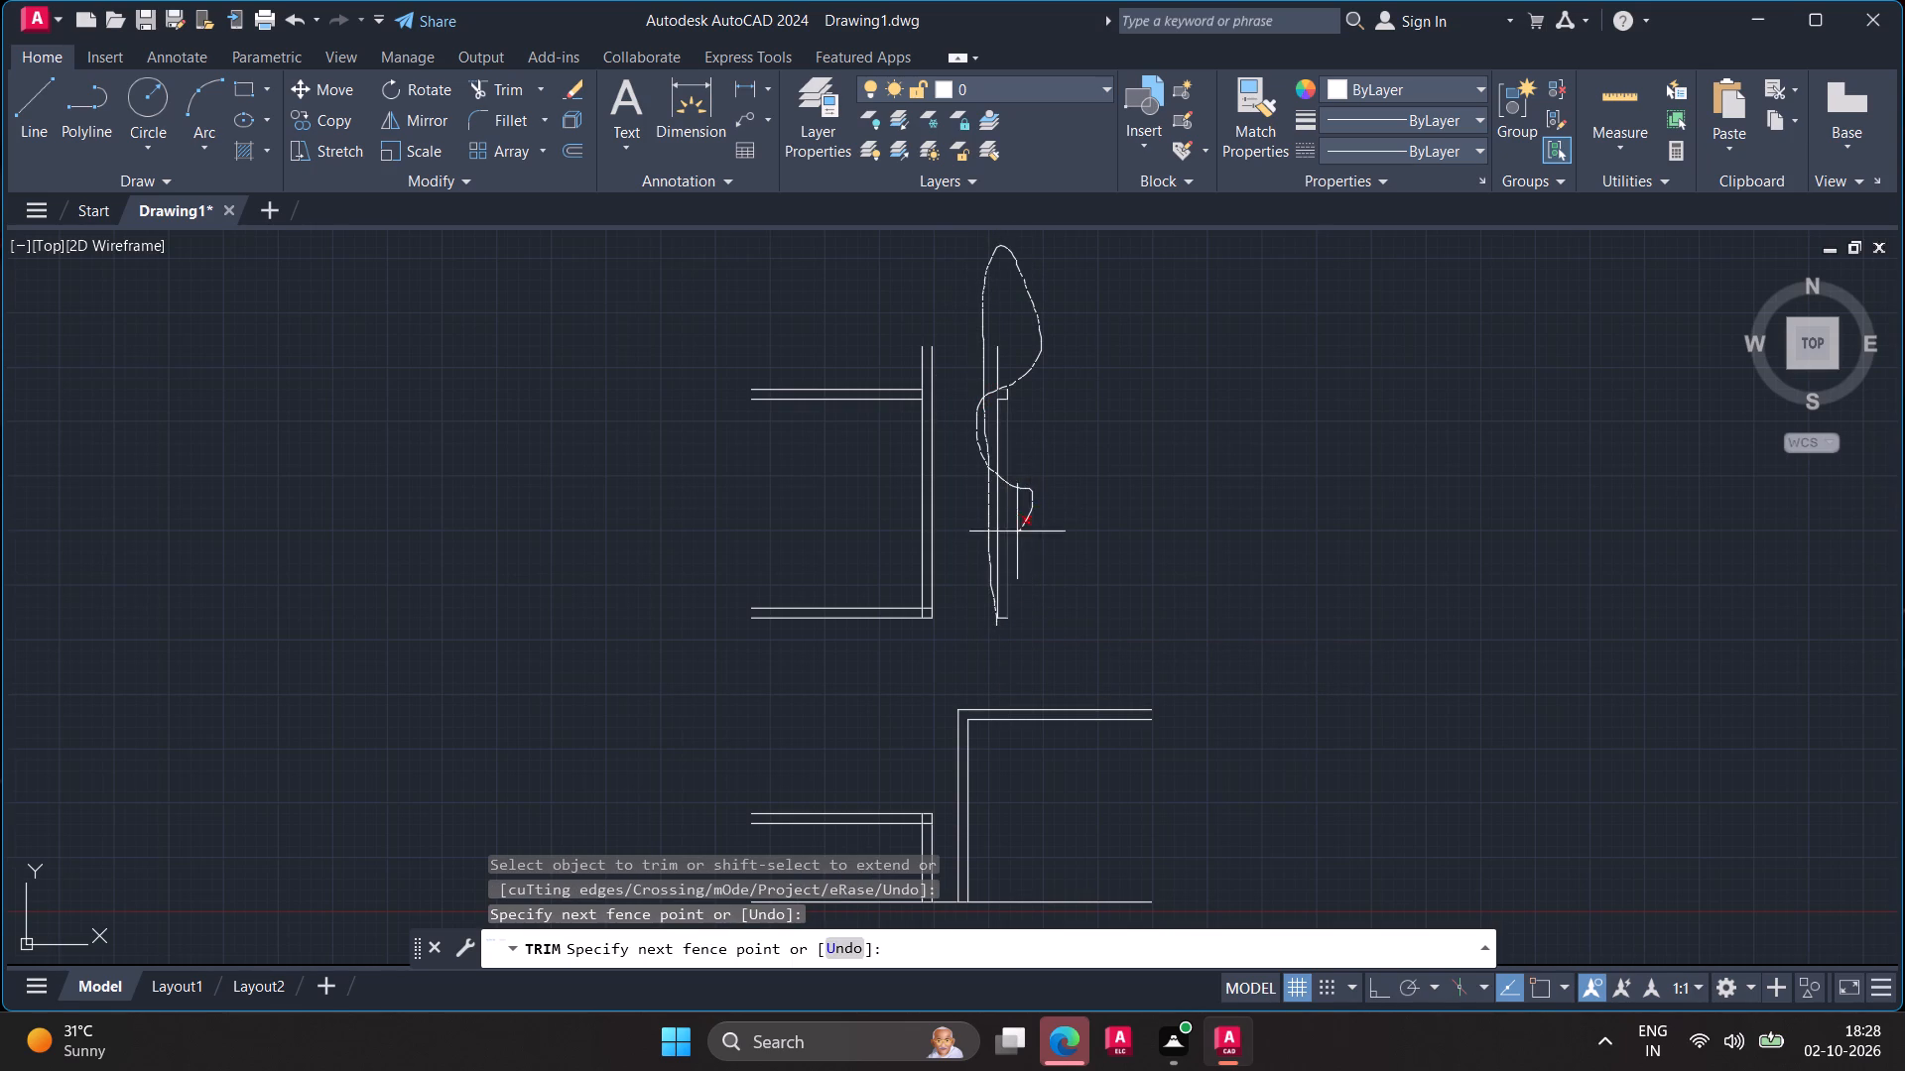
left_click_drag(1010, 542, 982, 589)
left_click_drag(1023, 330, 1005, 503)
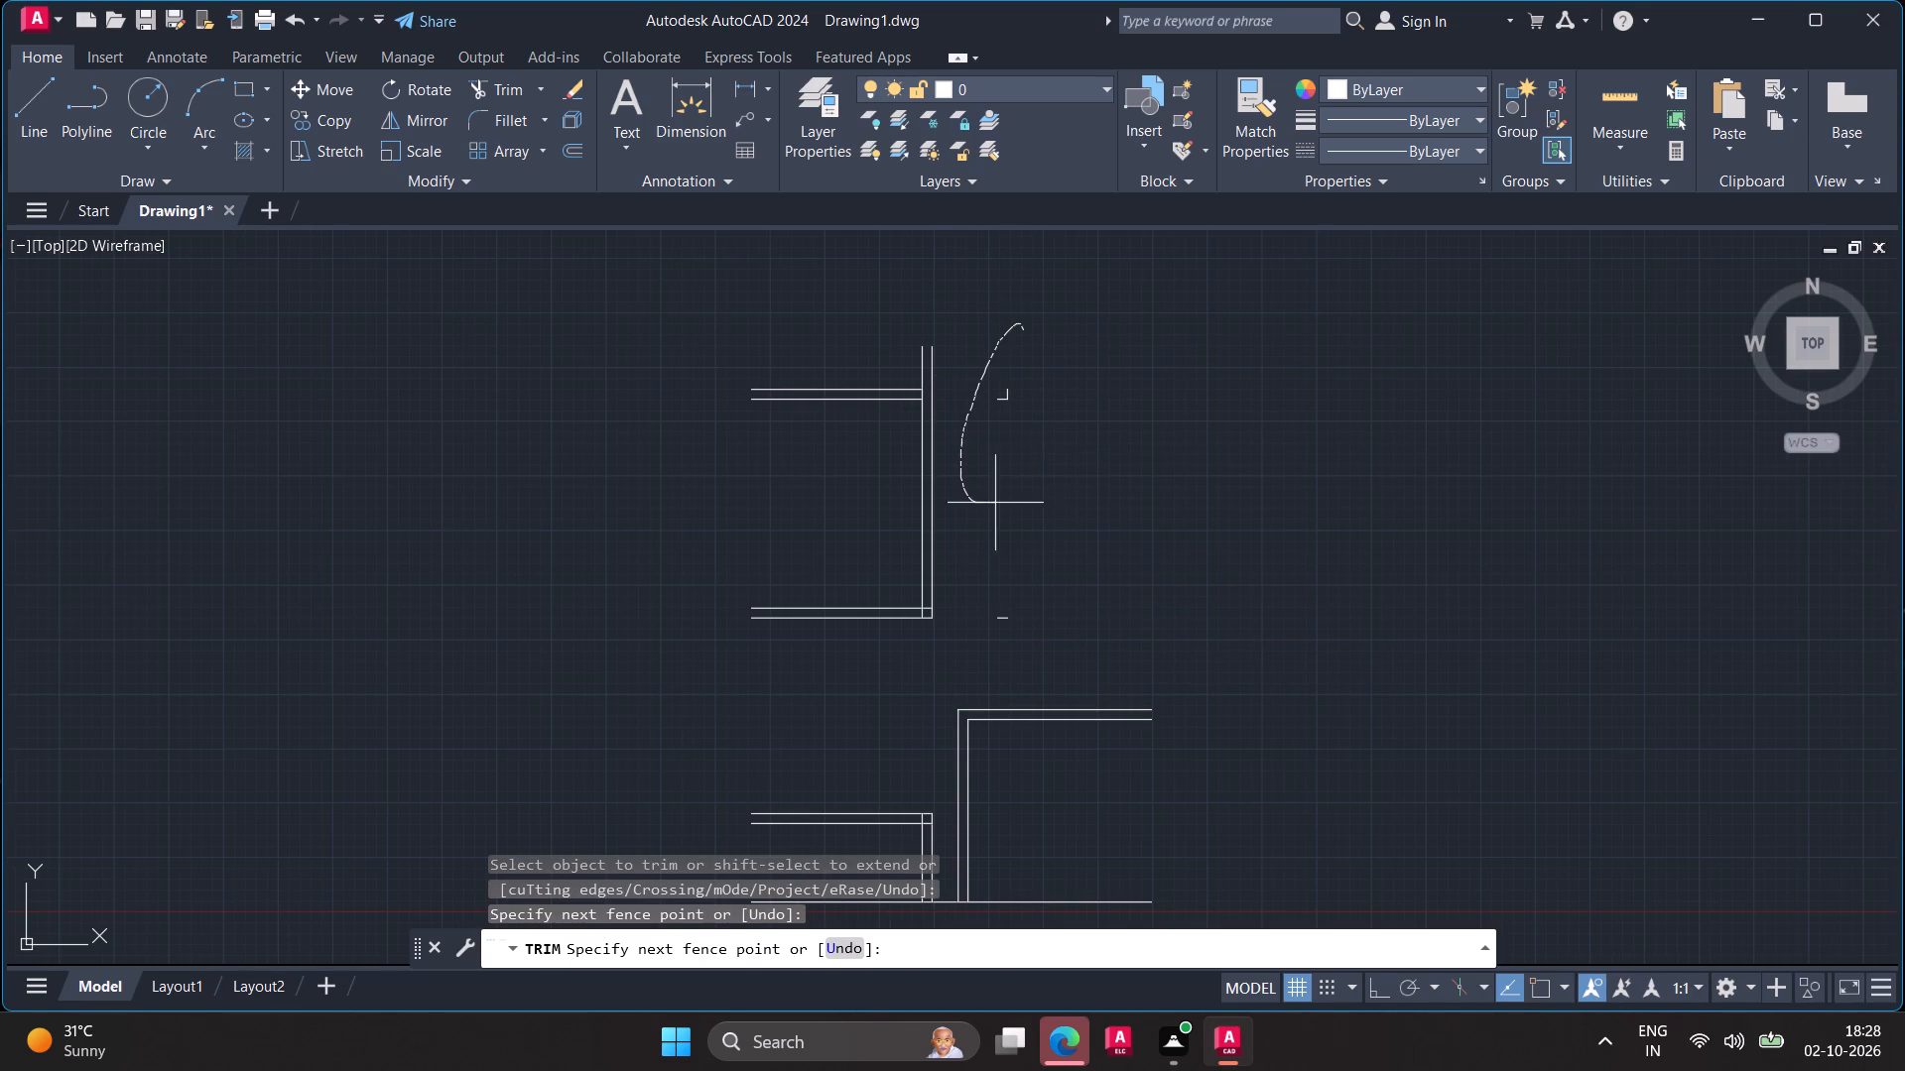
left_click_drag(1005, 503, 1023, 393)
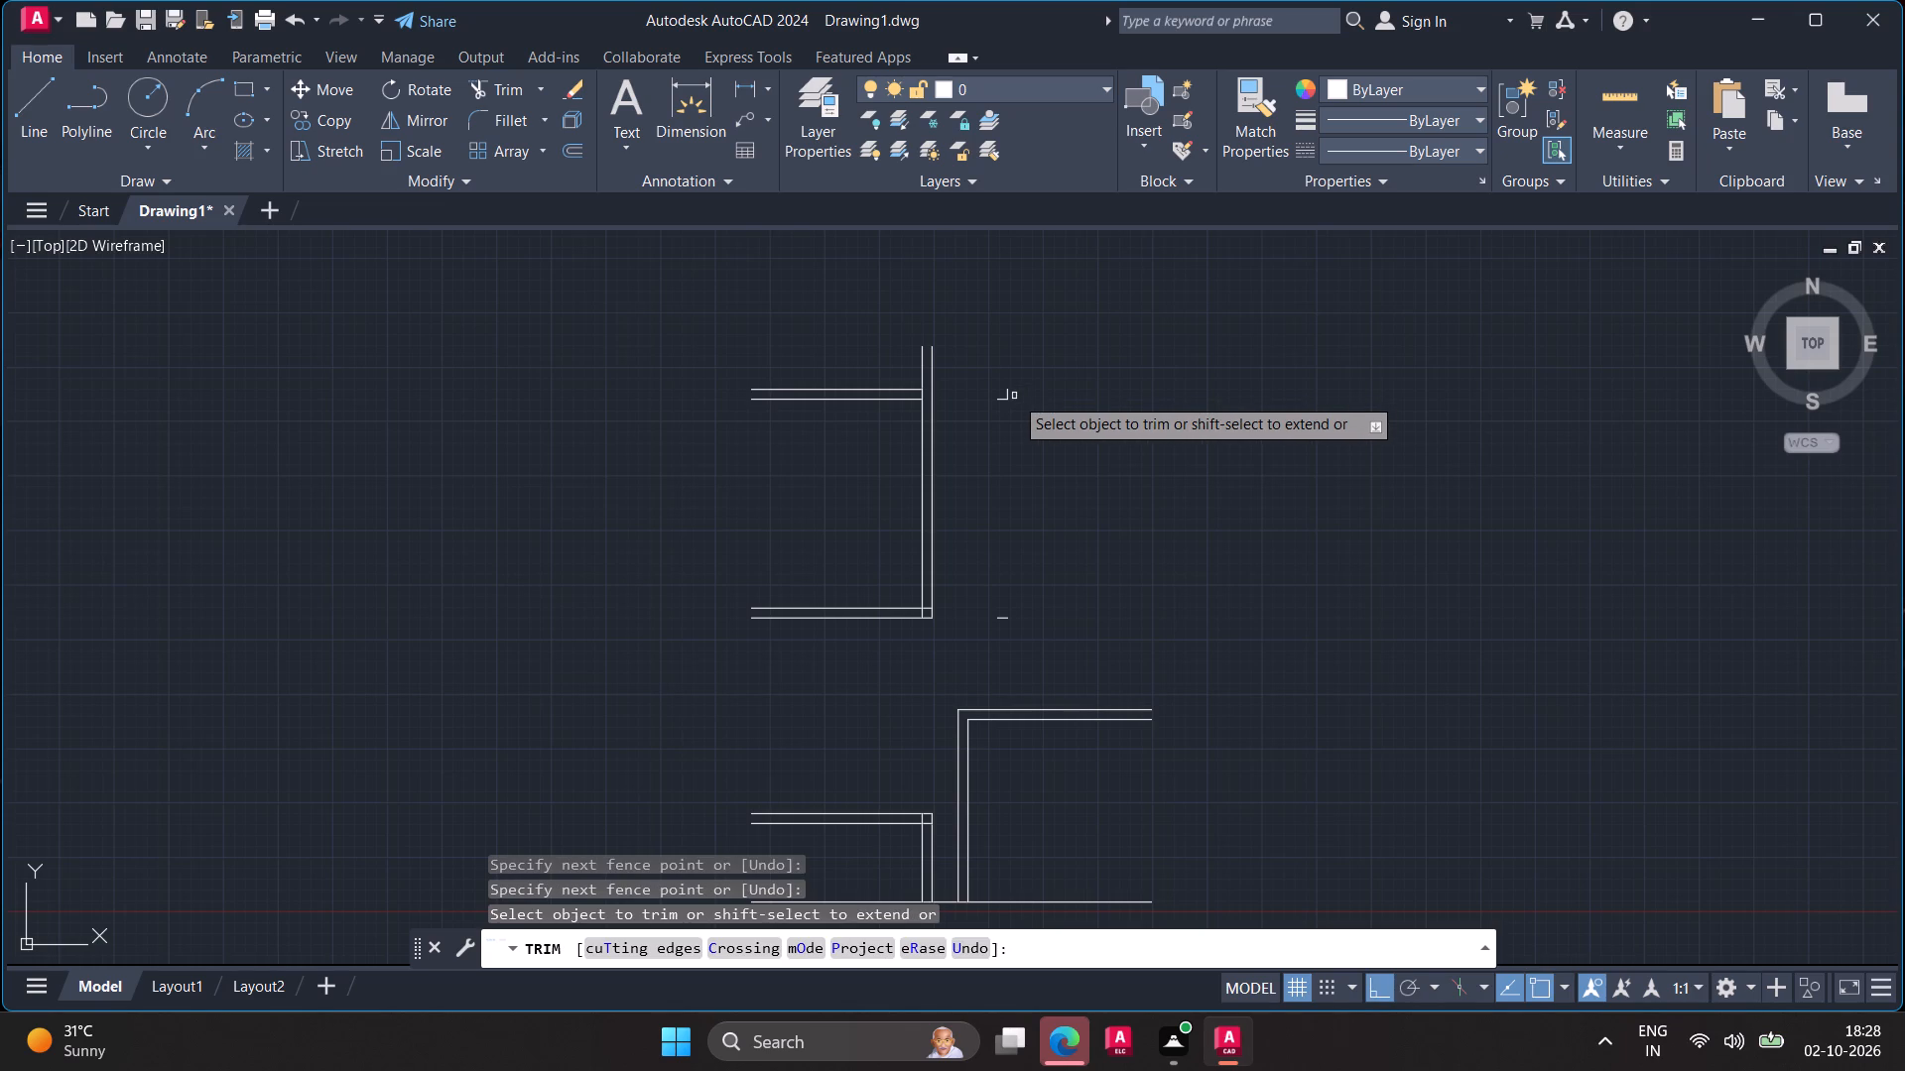
left_click(1004, 396)
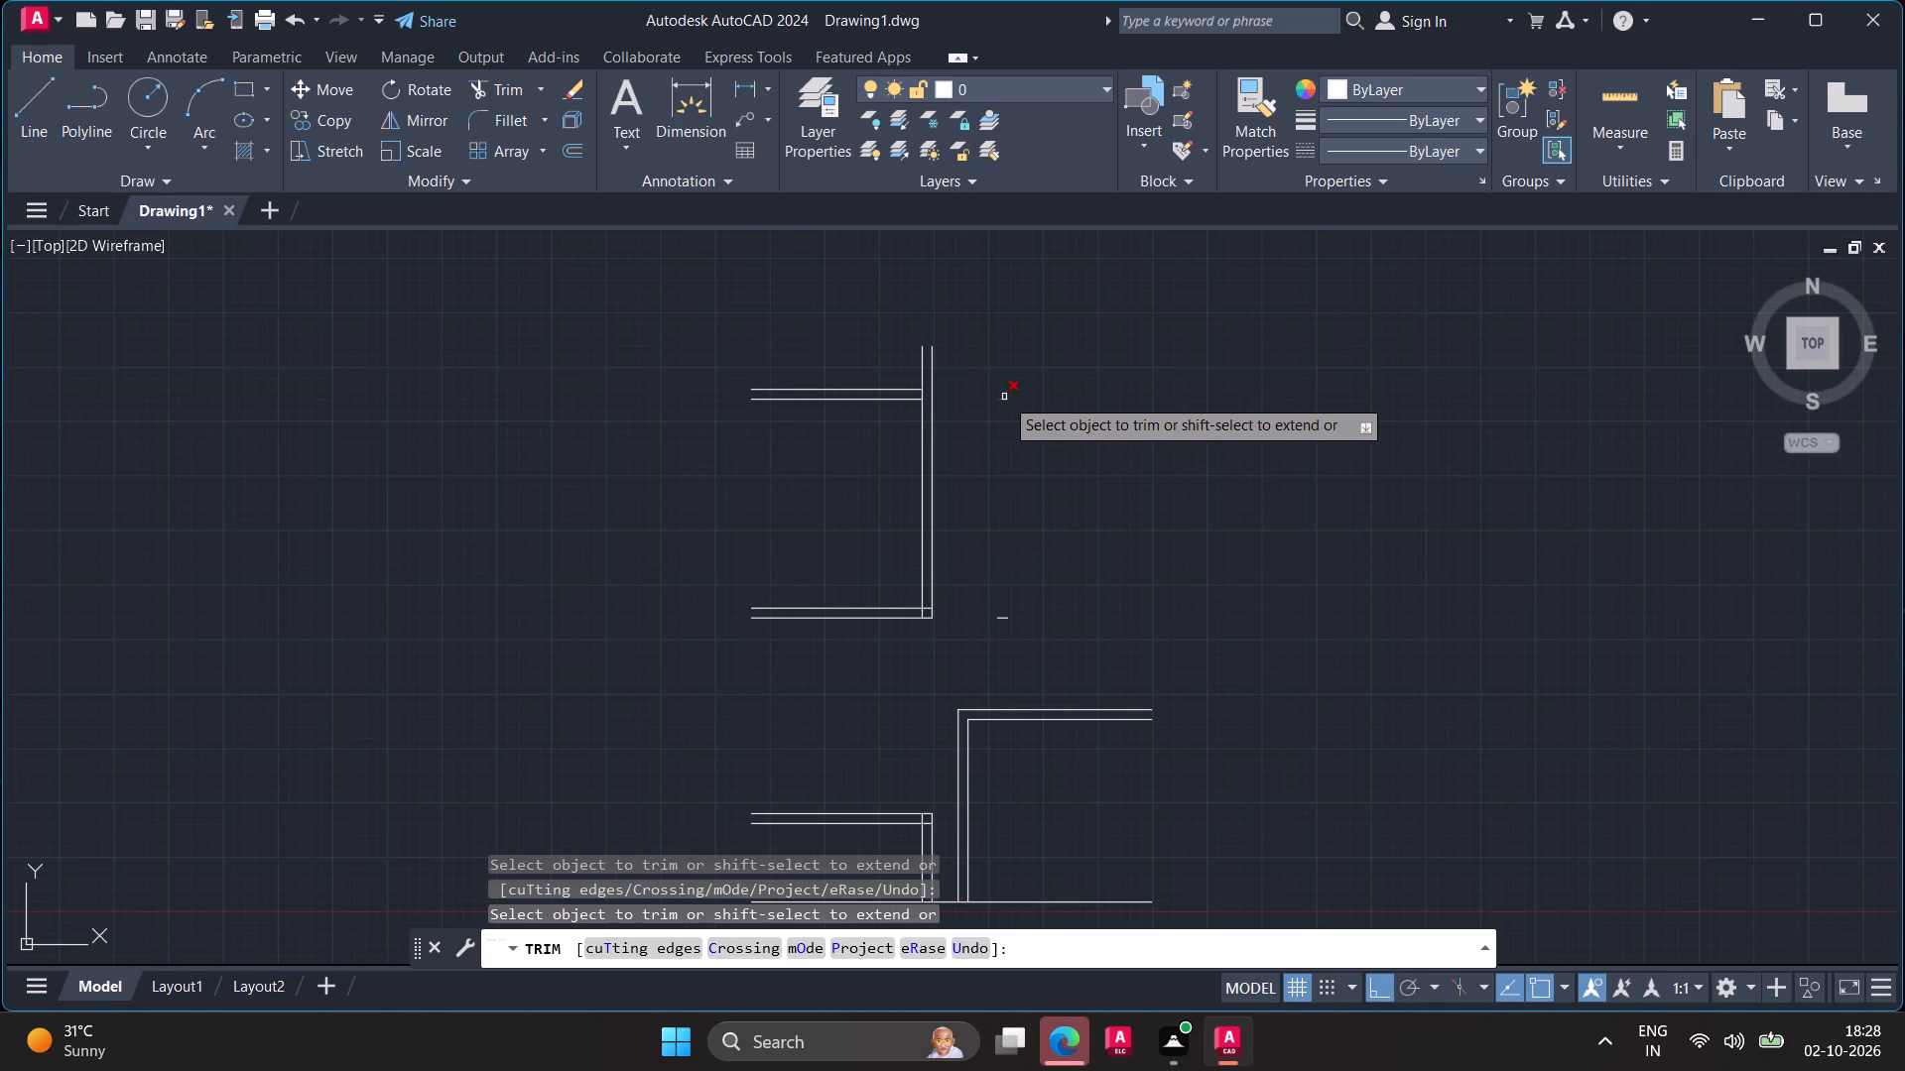
left_click(1004, 397)
left_click(999, 621)
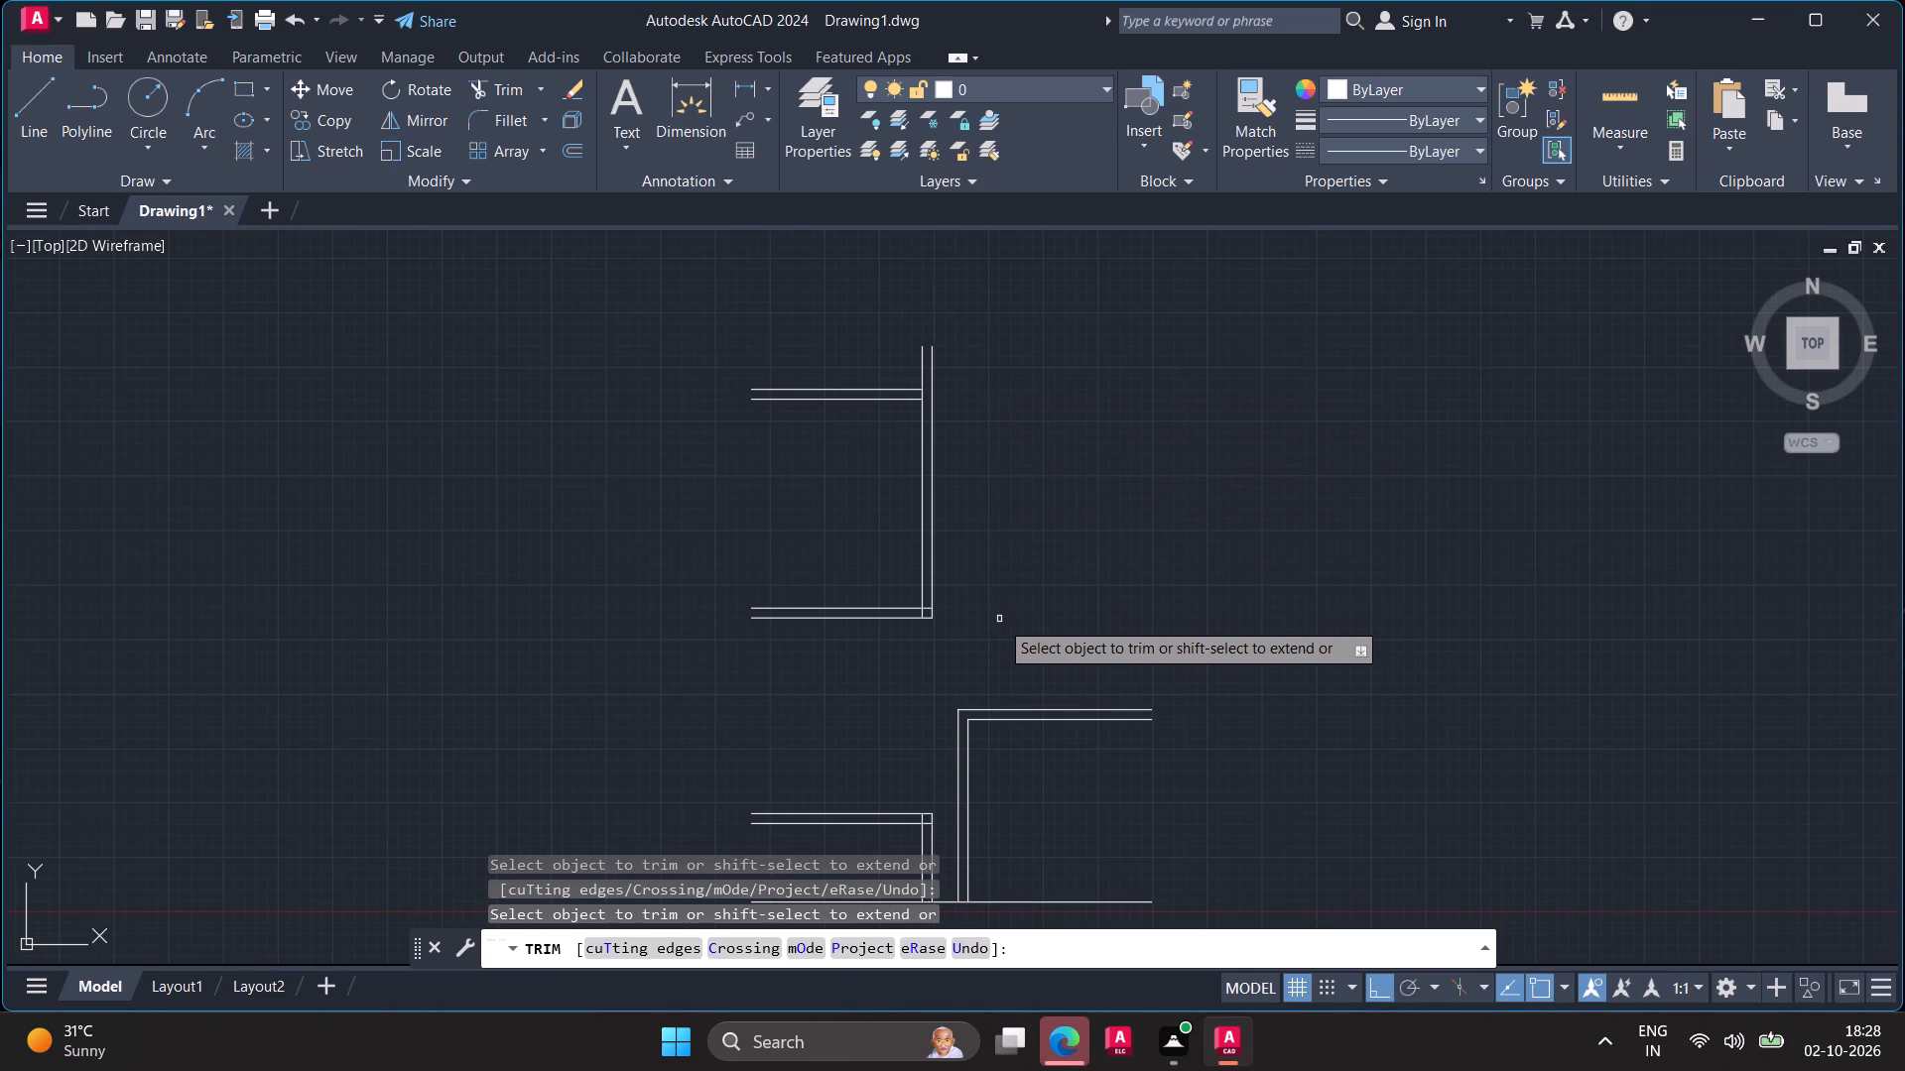
right_click(1001, 613)
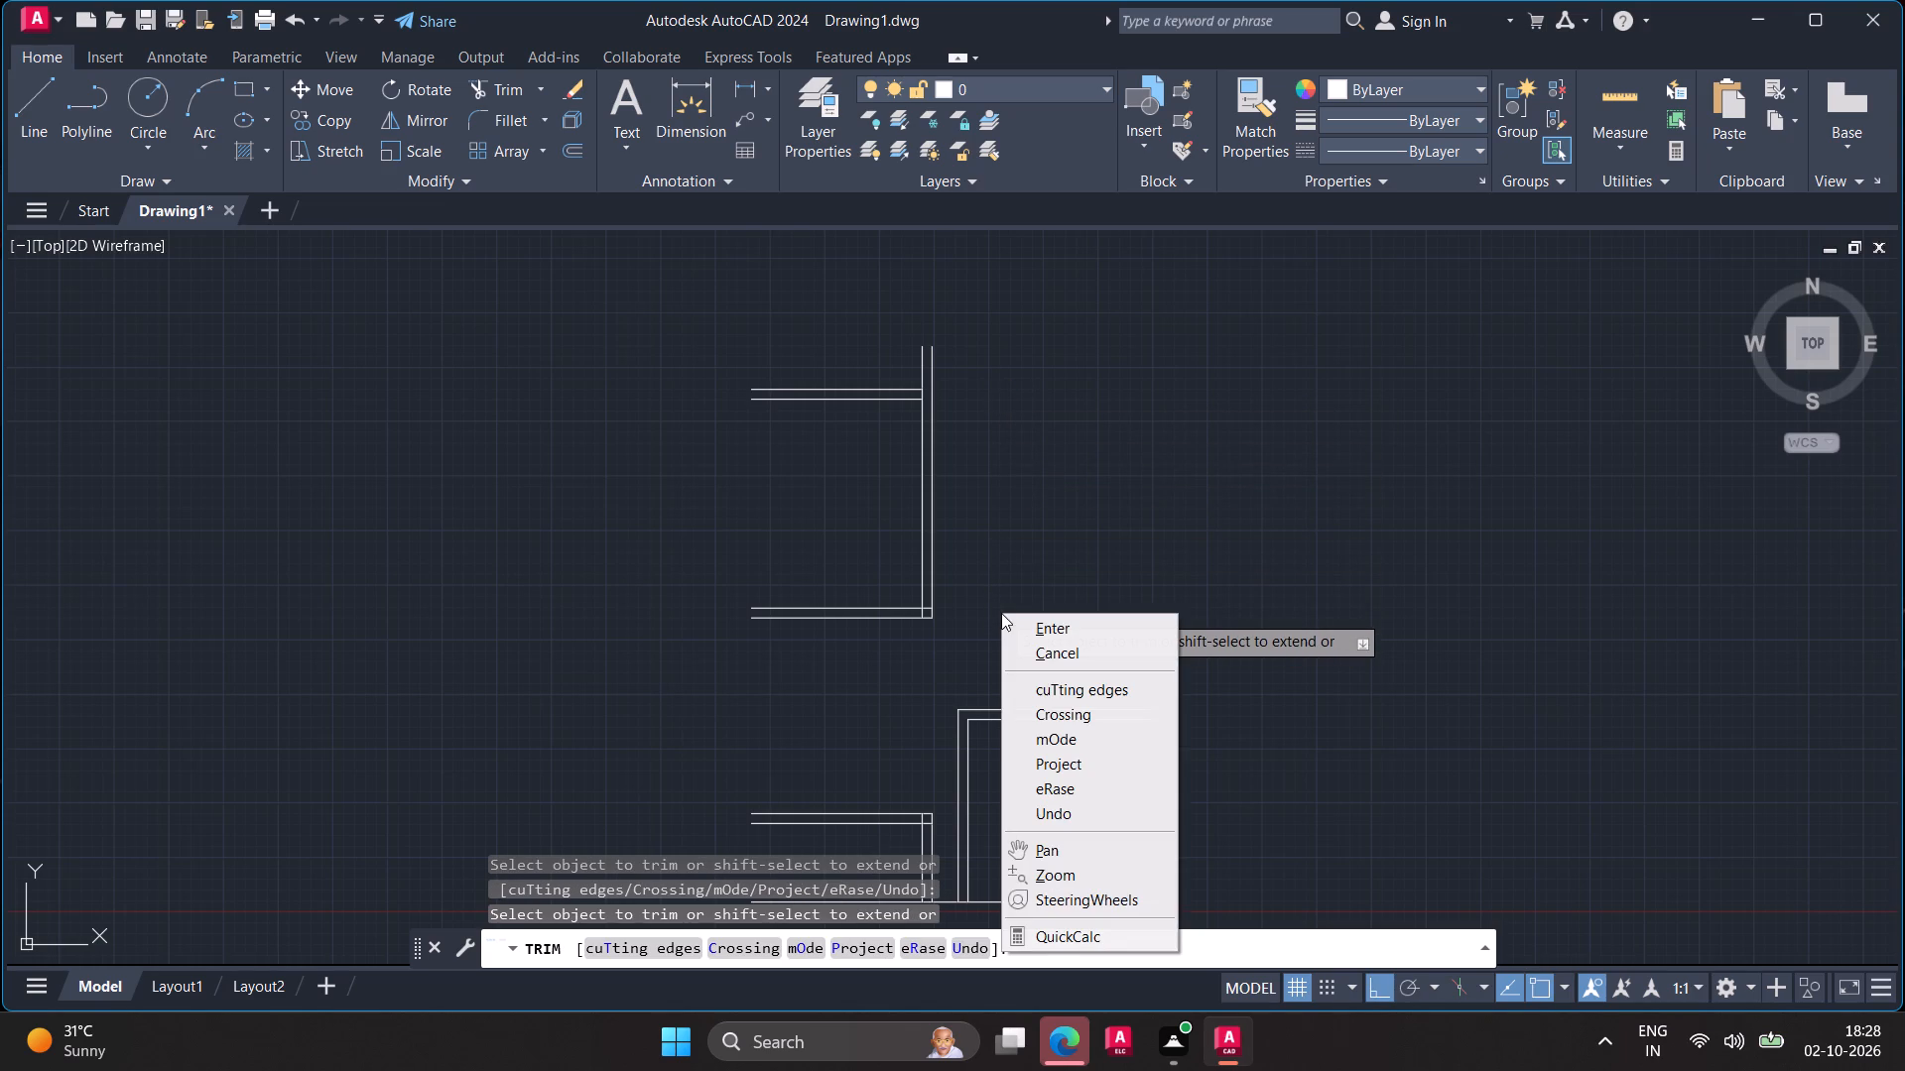
left_click(1014, 616)
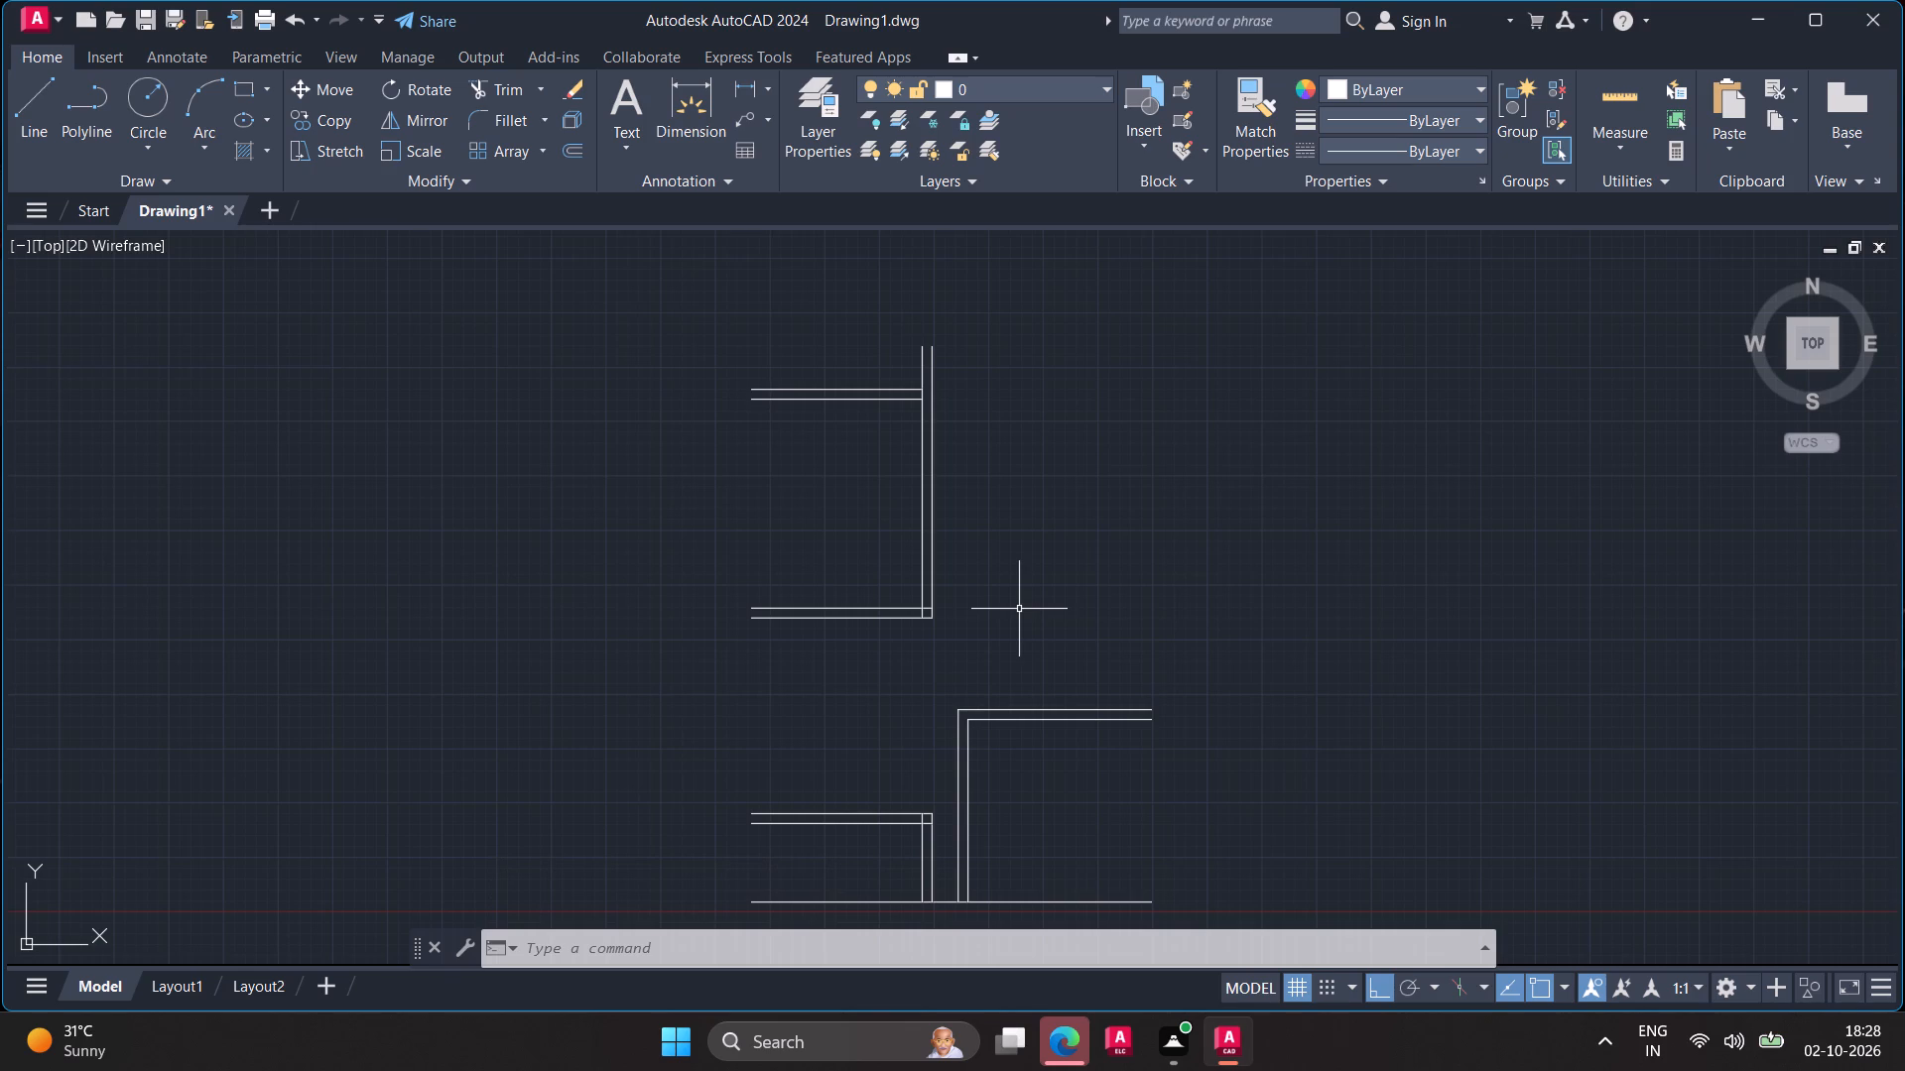
Quick-measure the original floor plan and the remaining wall lines of the copy.
scroll(1014, 622, "down", 1)
middle_click_drag(1014, 622, 1077, 517)
left_click(1606, 85)
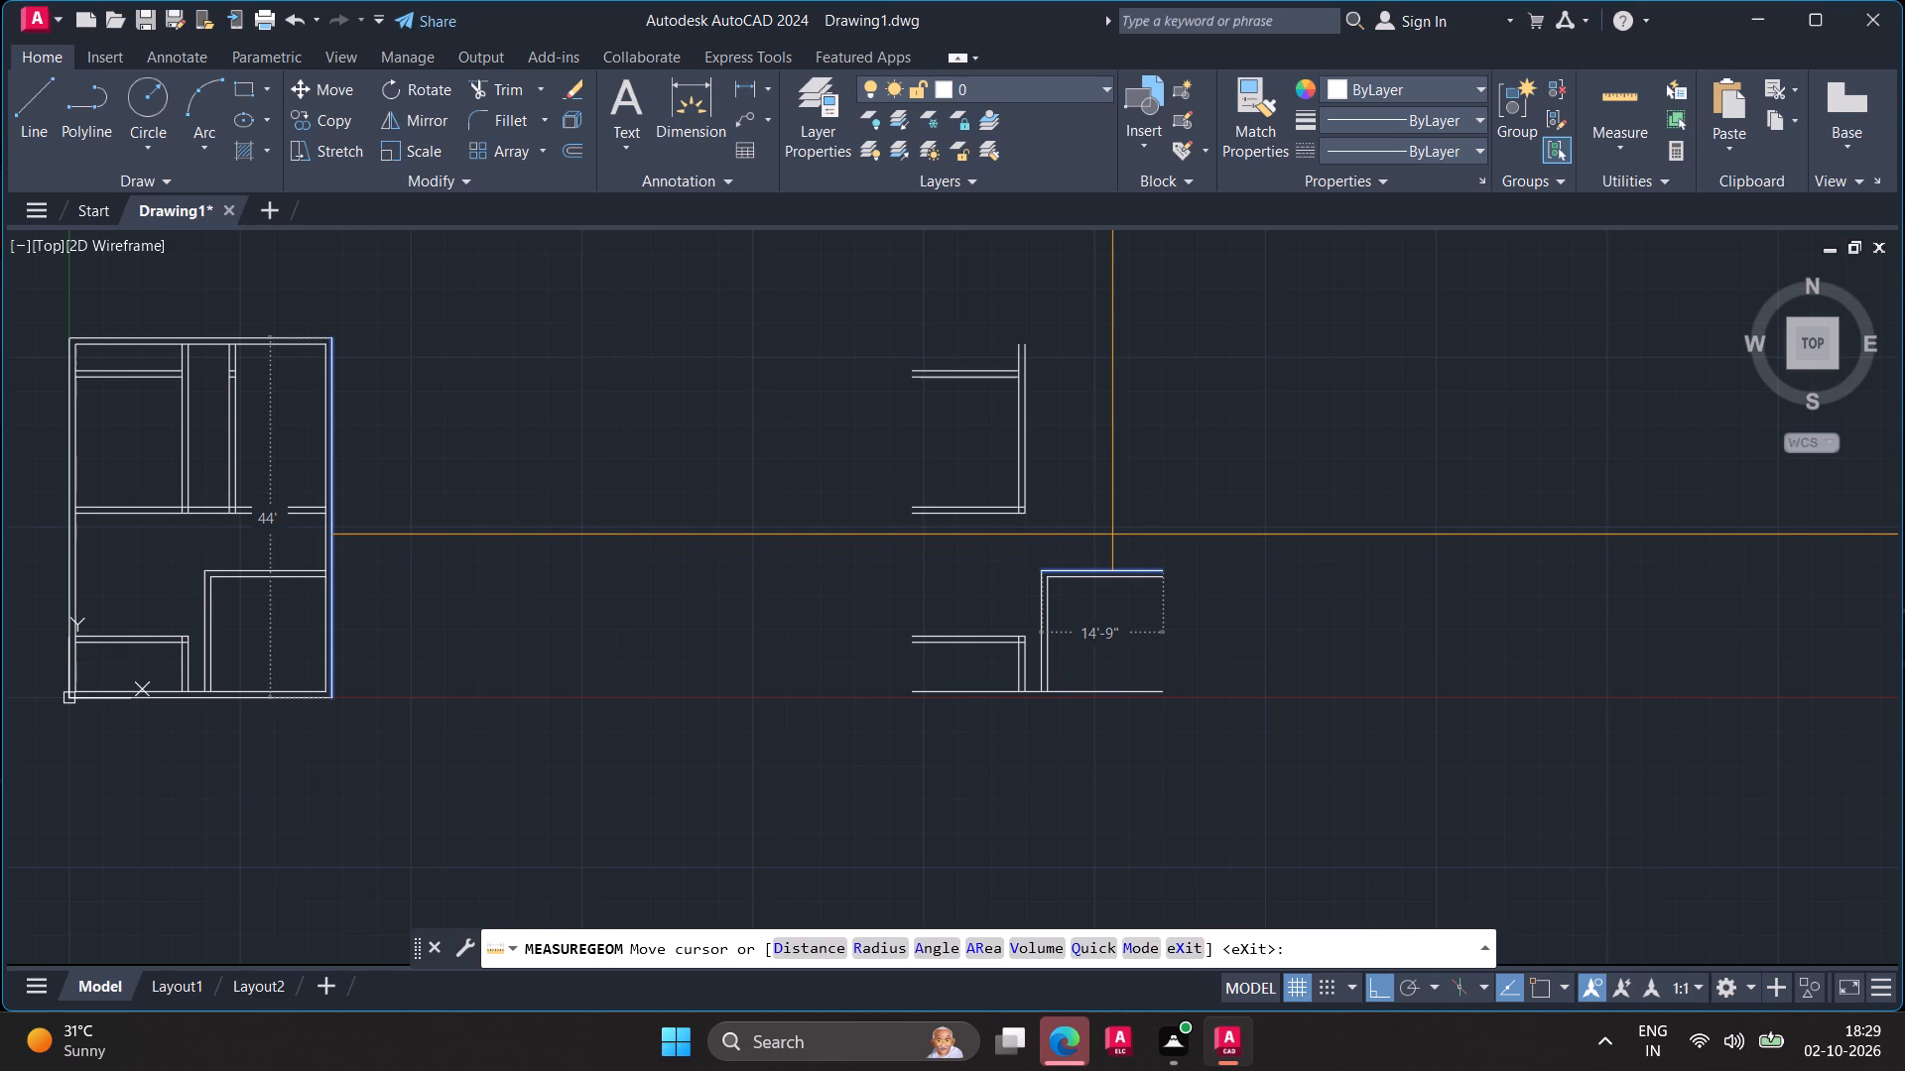
key("Escape")
Offset the upper line of the copy's lower-right room wall 6' upward.
scroll(1112, 535, "up", 2)
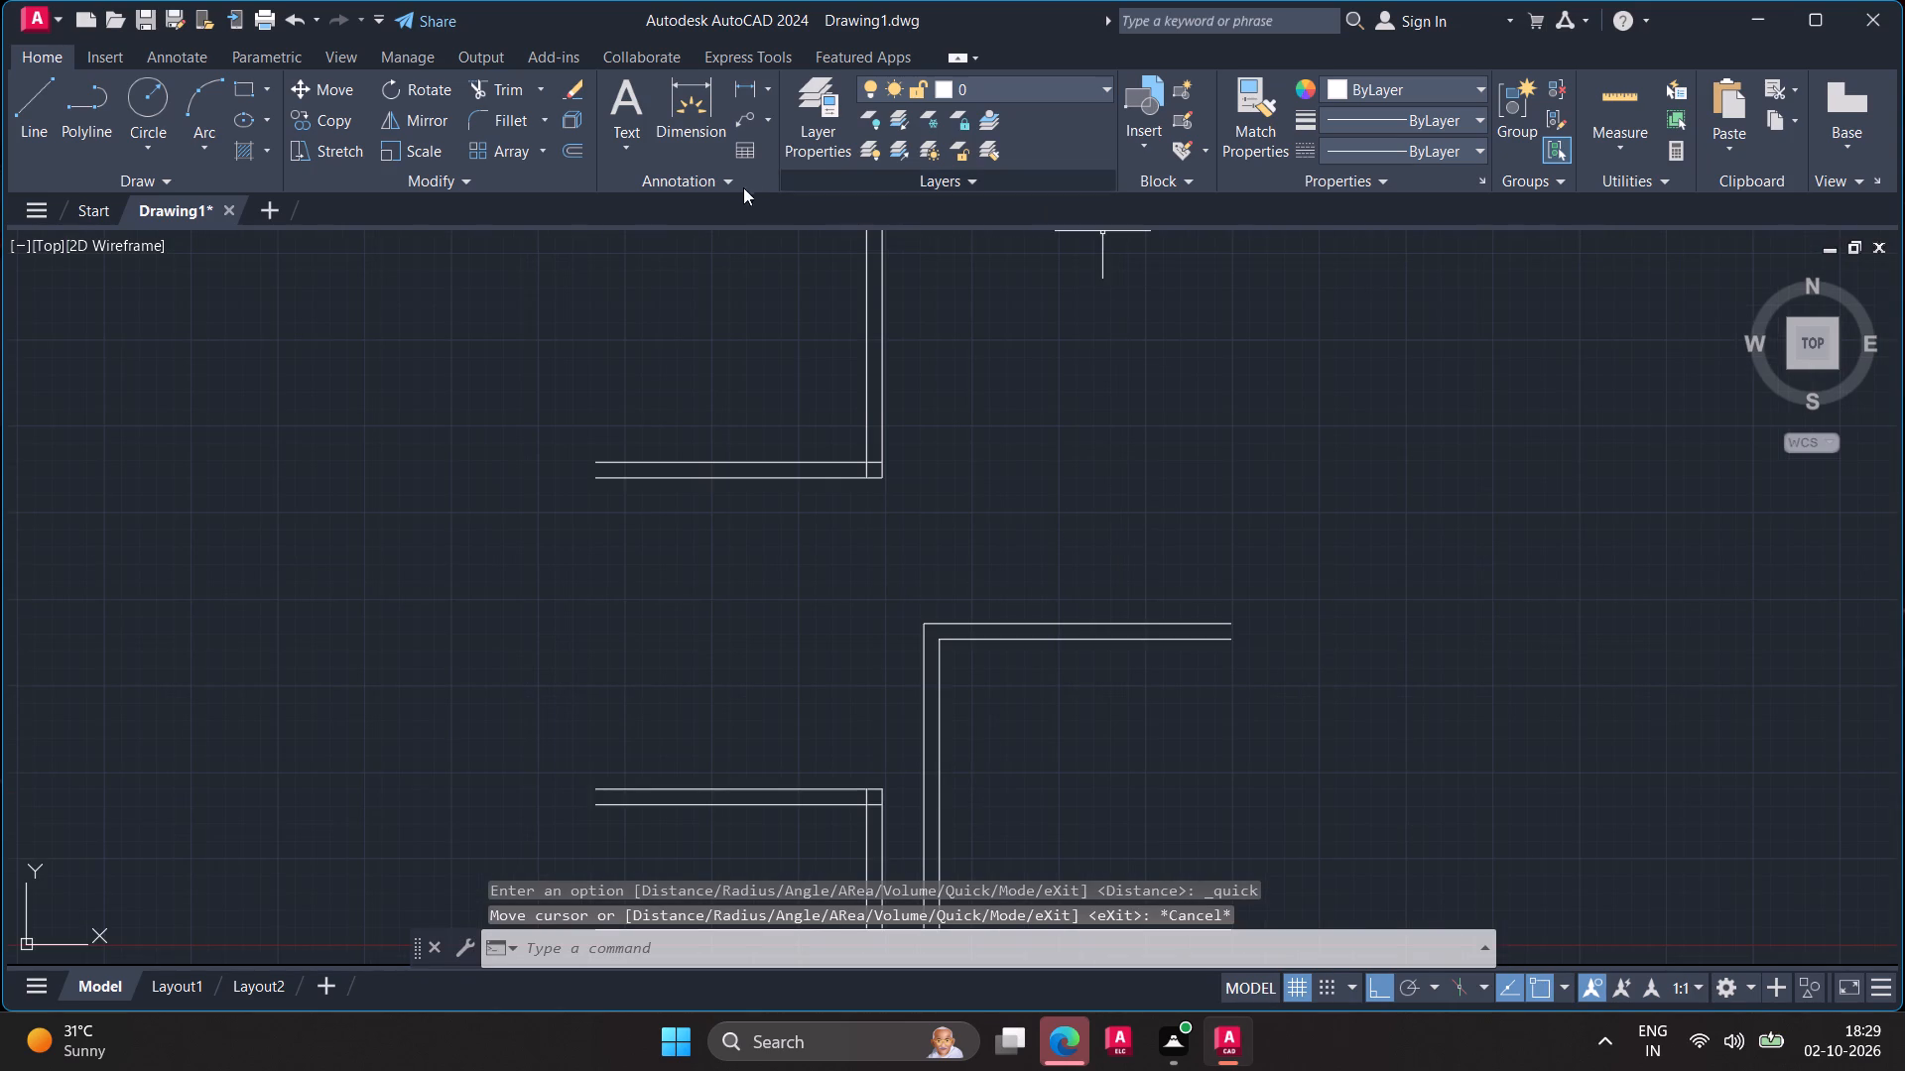
left_click(1037, 624)
key("o")
key("Return")
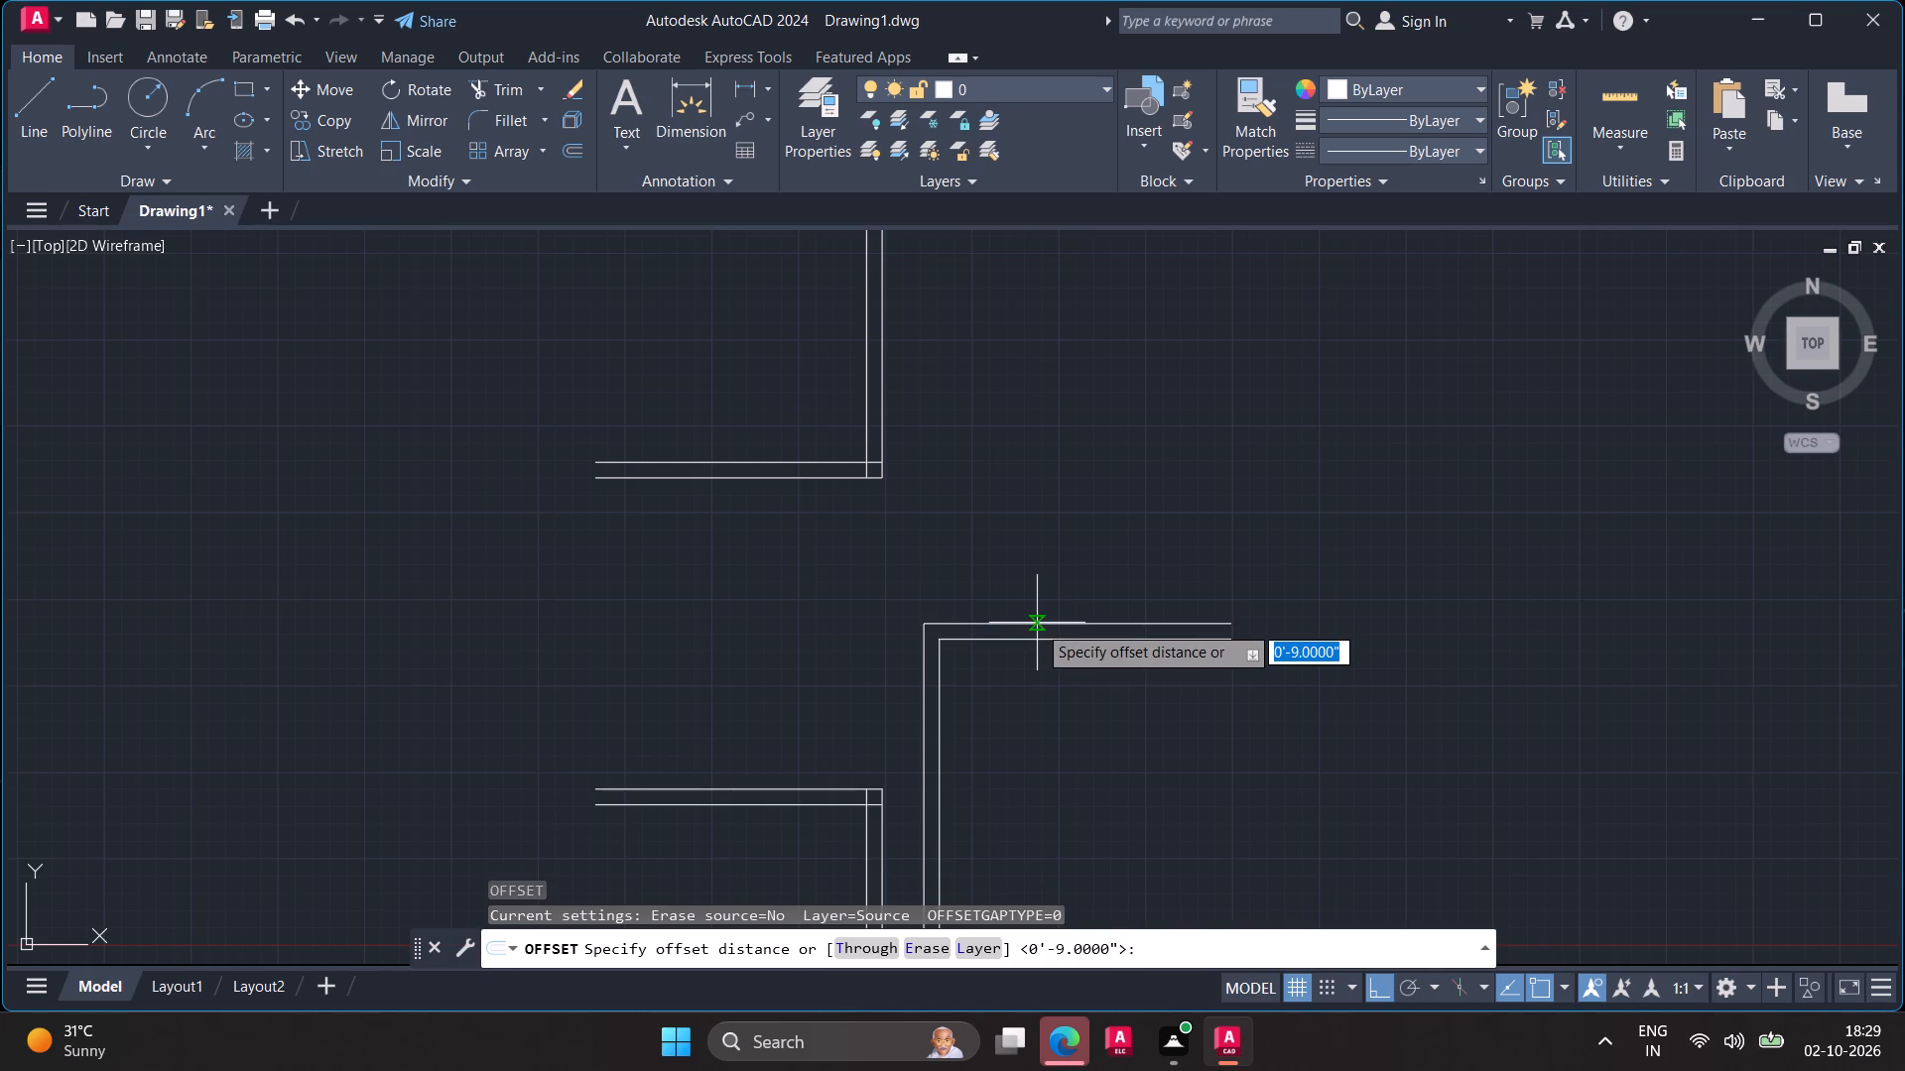
left_click(1077, 621)
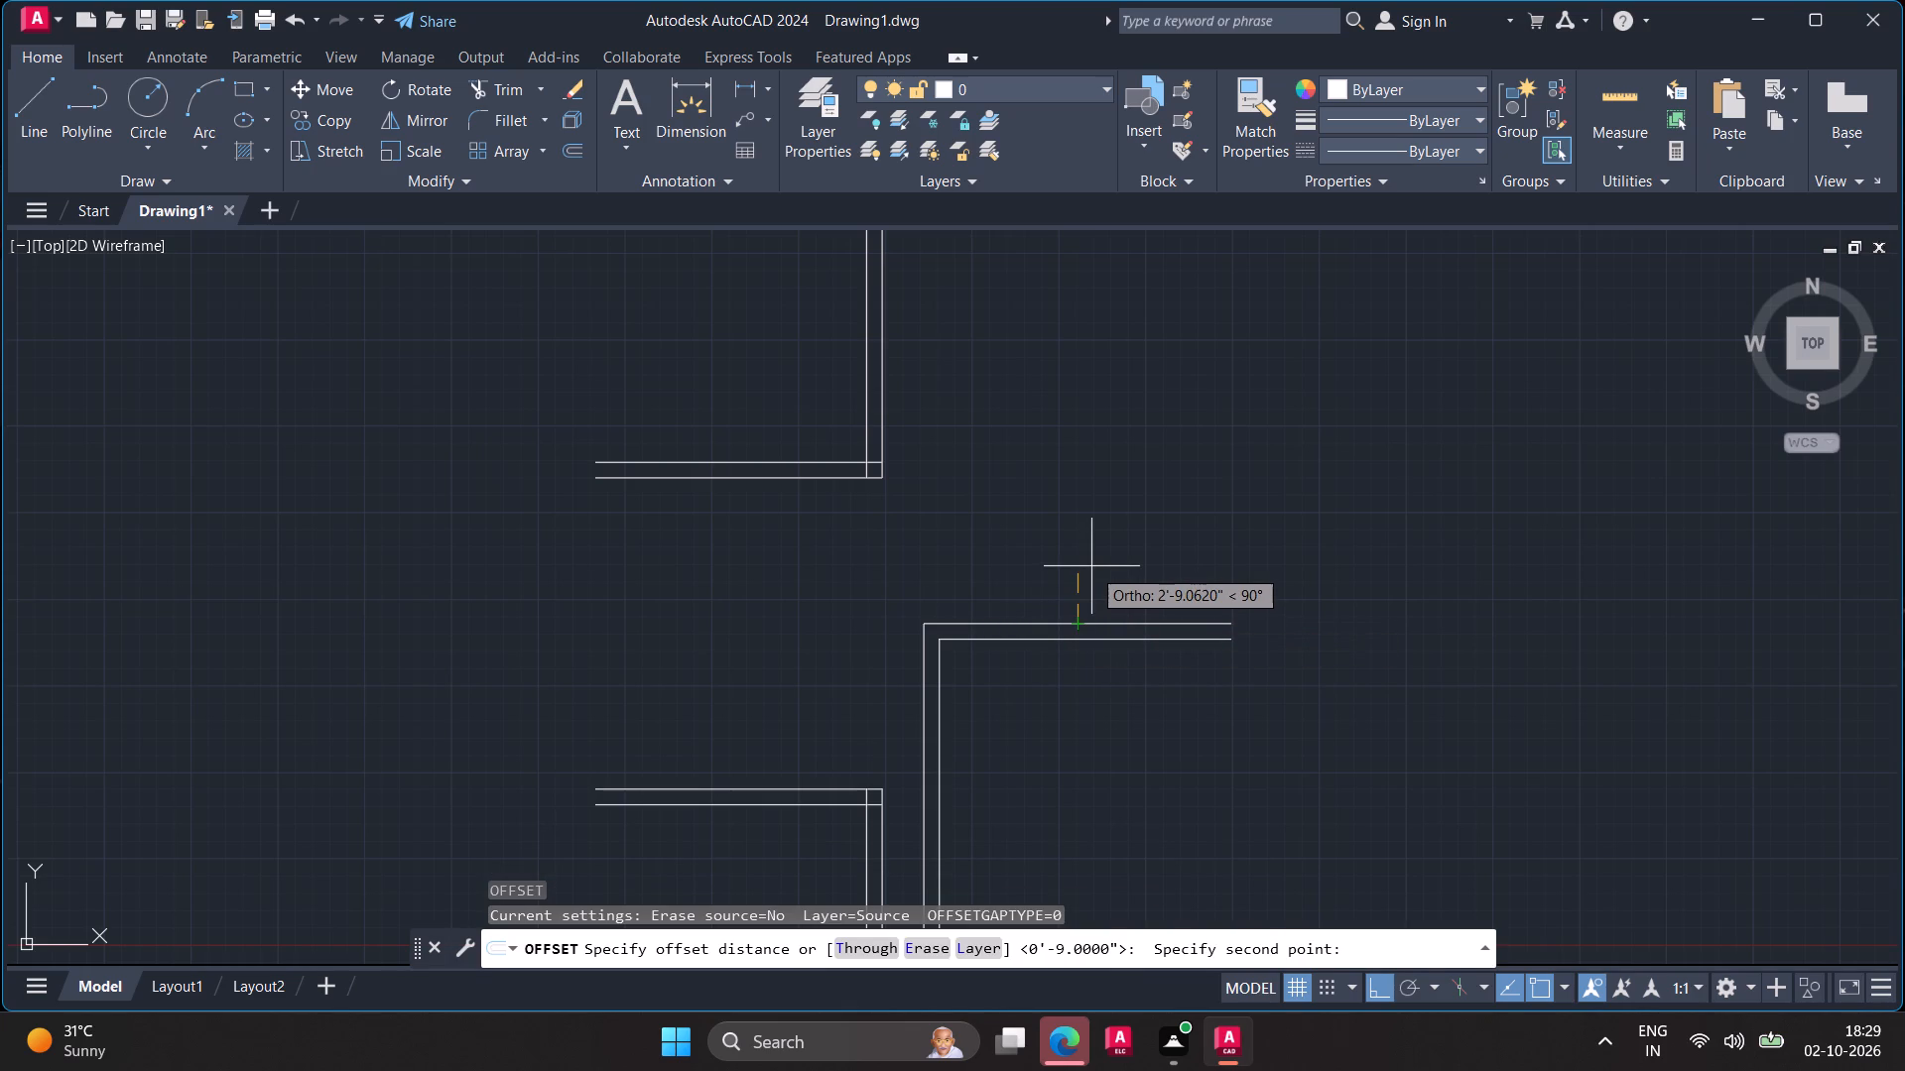
key("6")
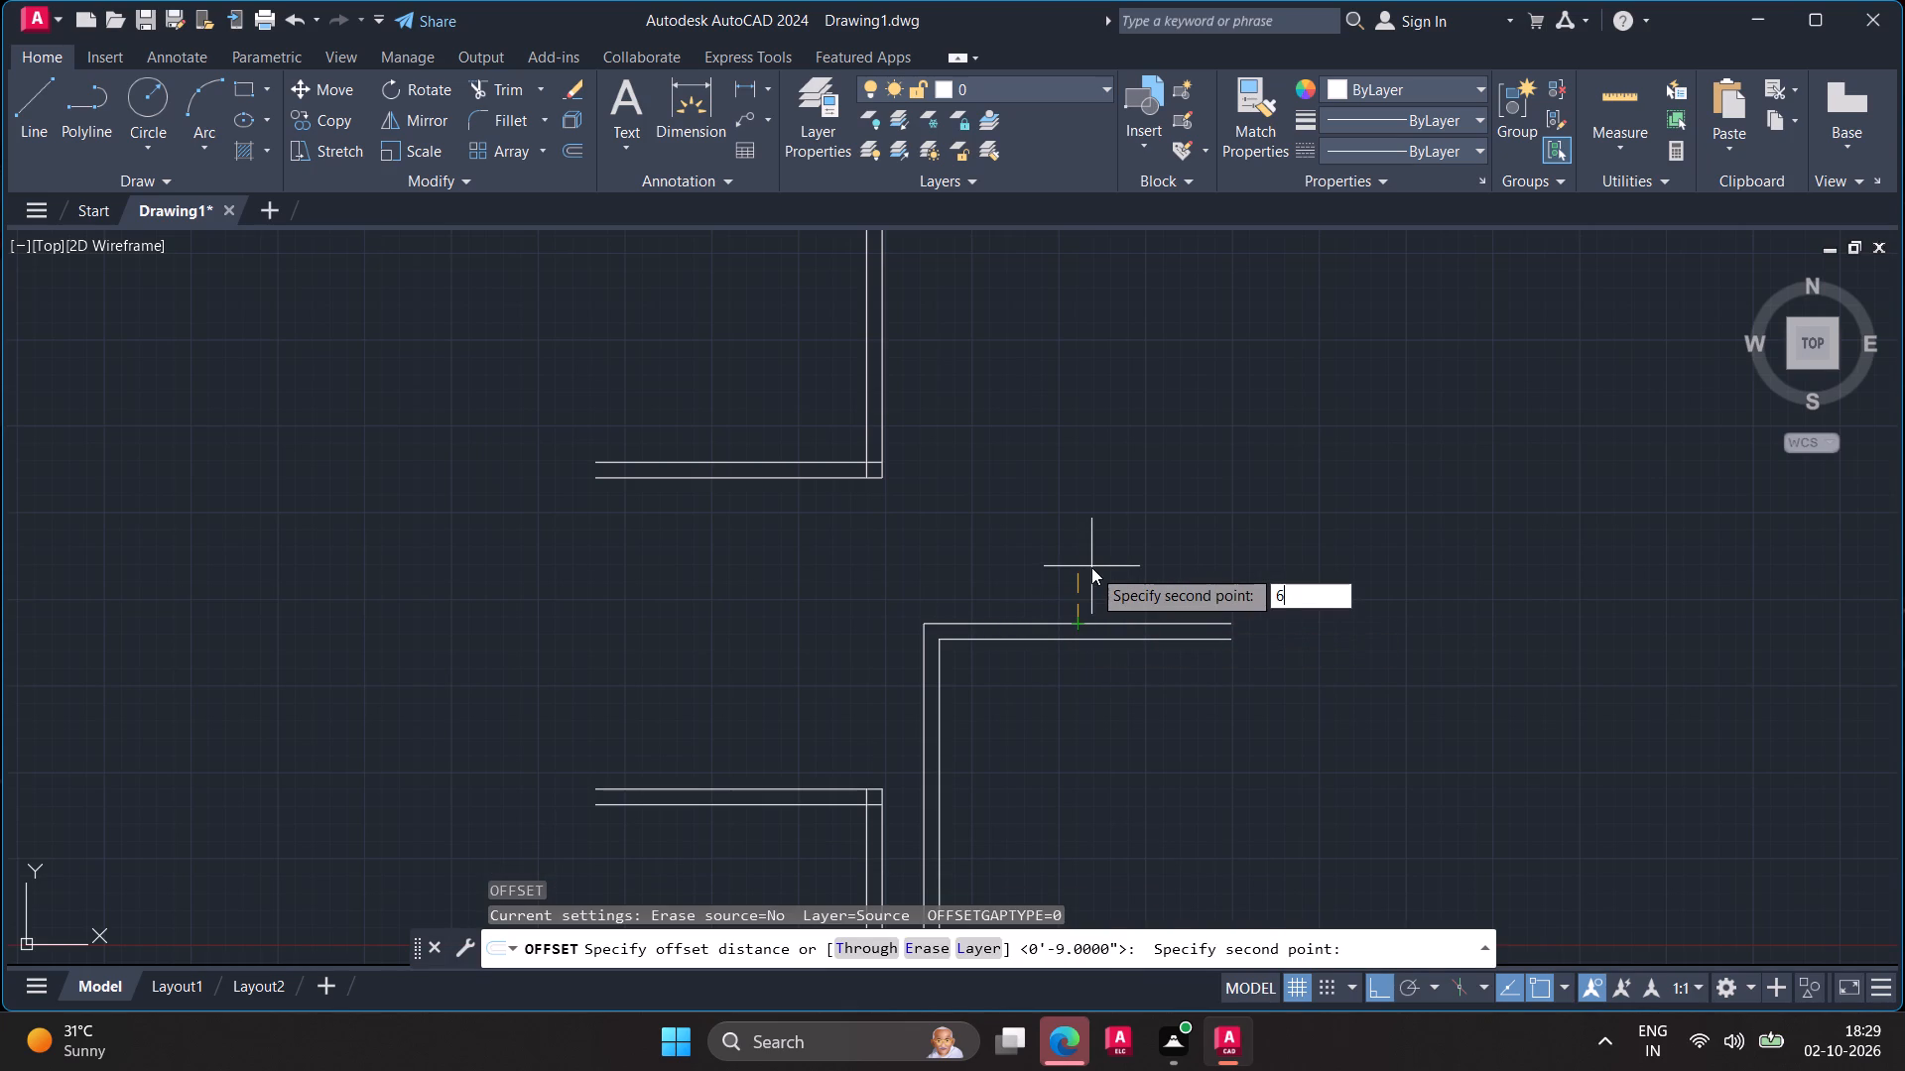
key("apostrophe")
key("Return")
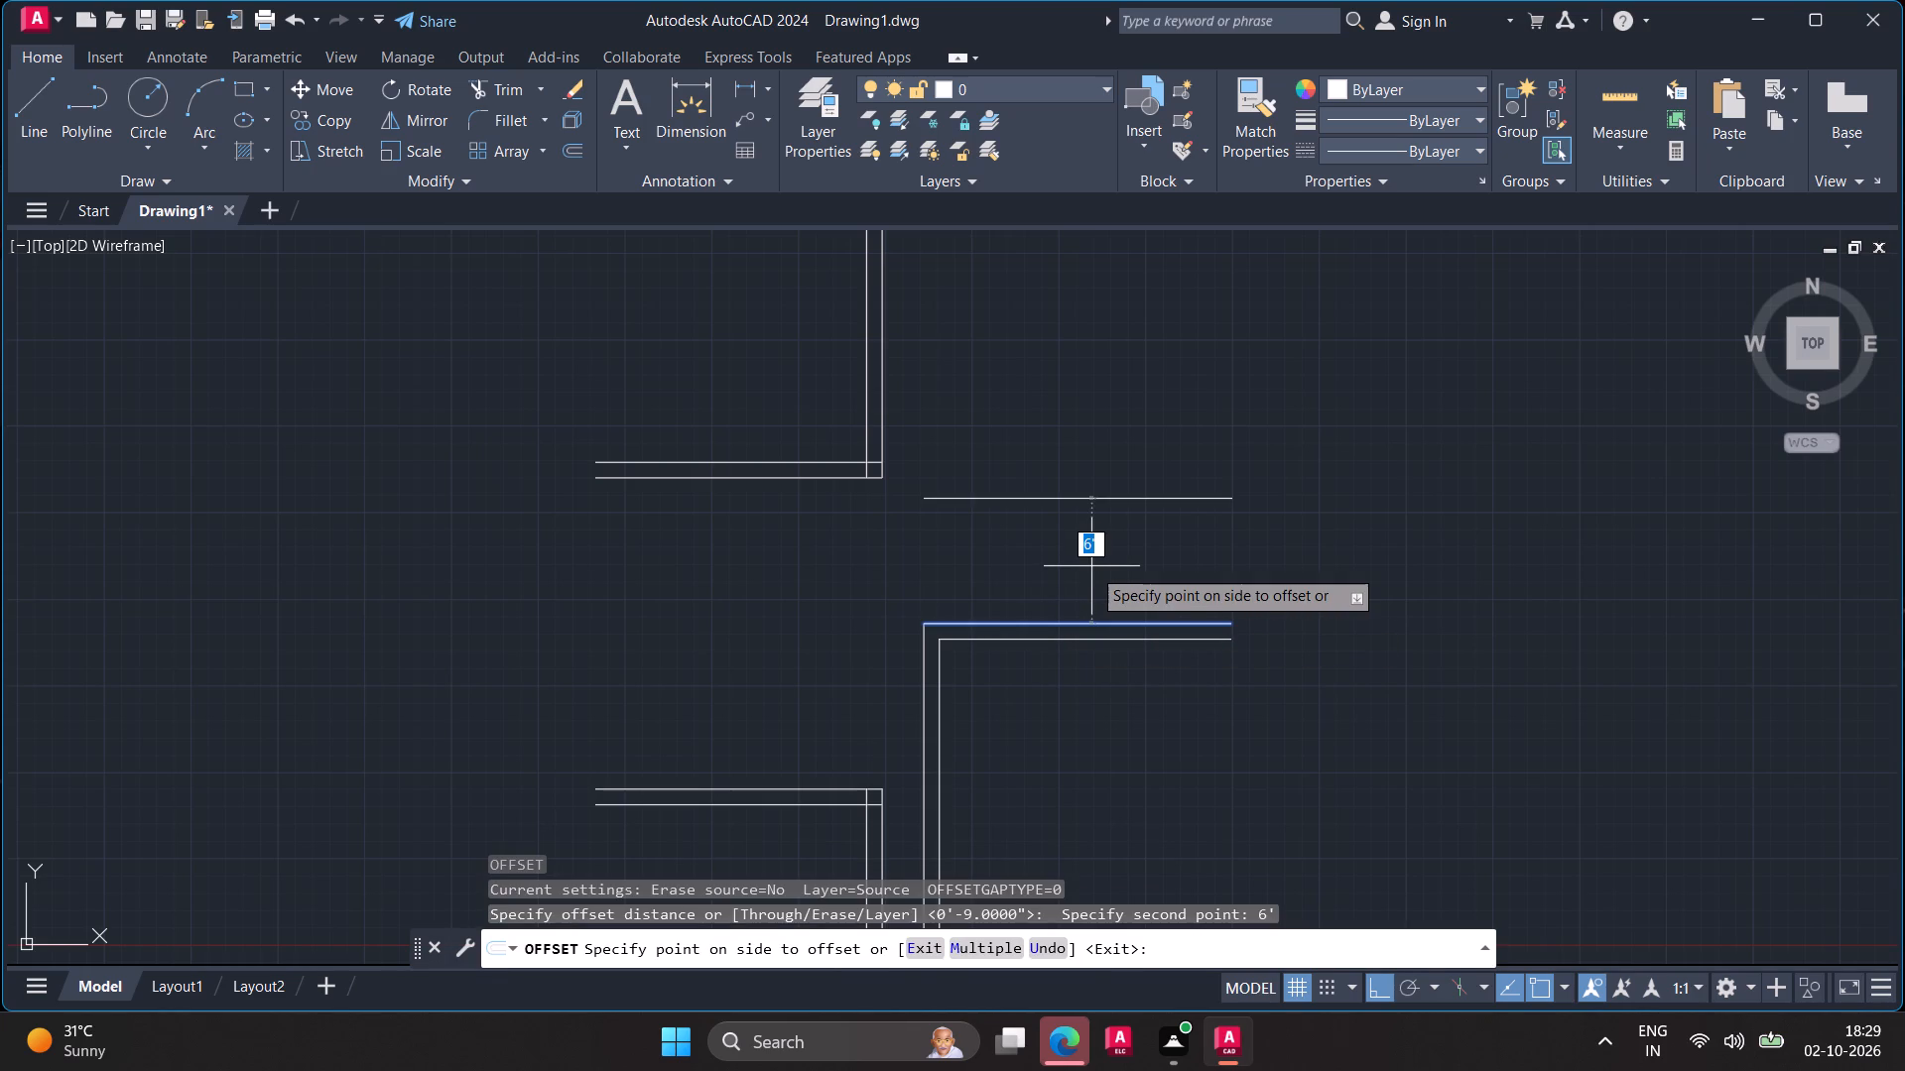
left_click(1092, 551)
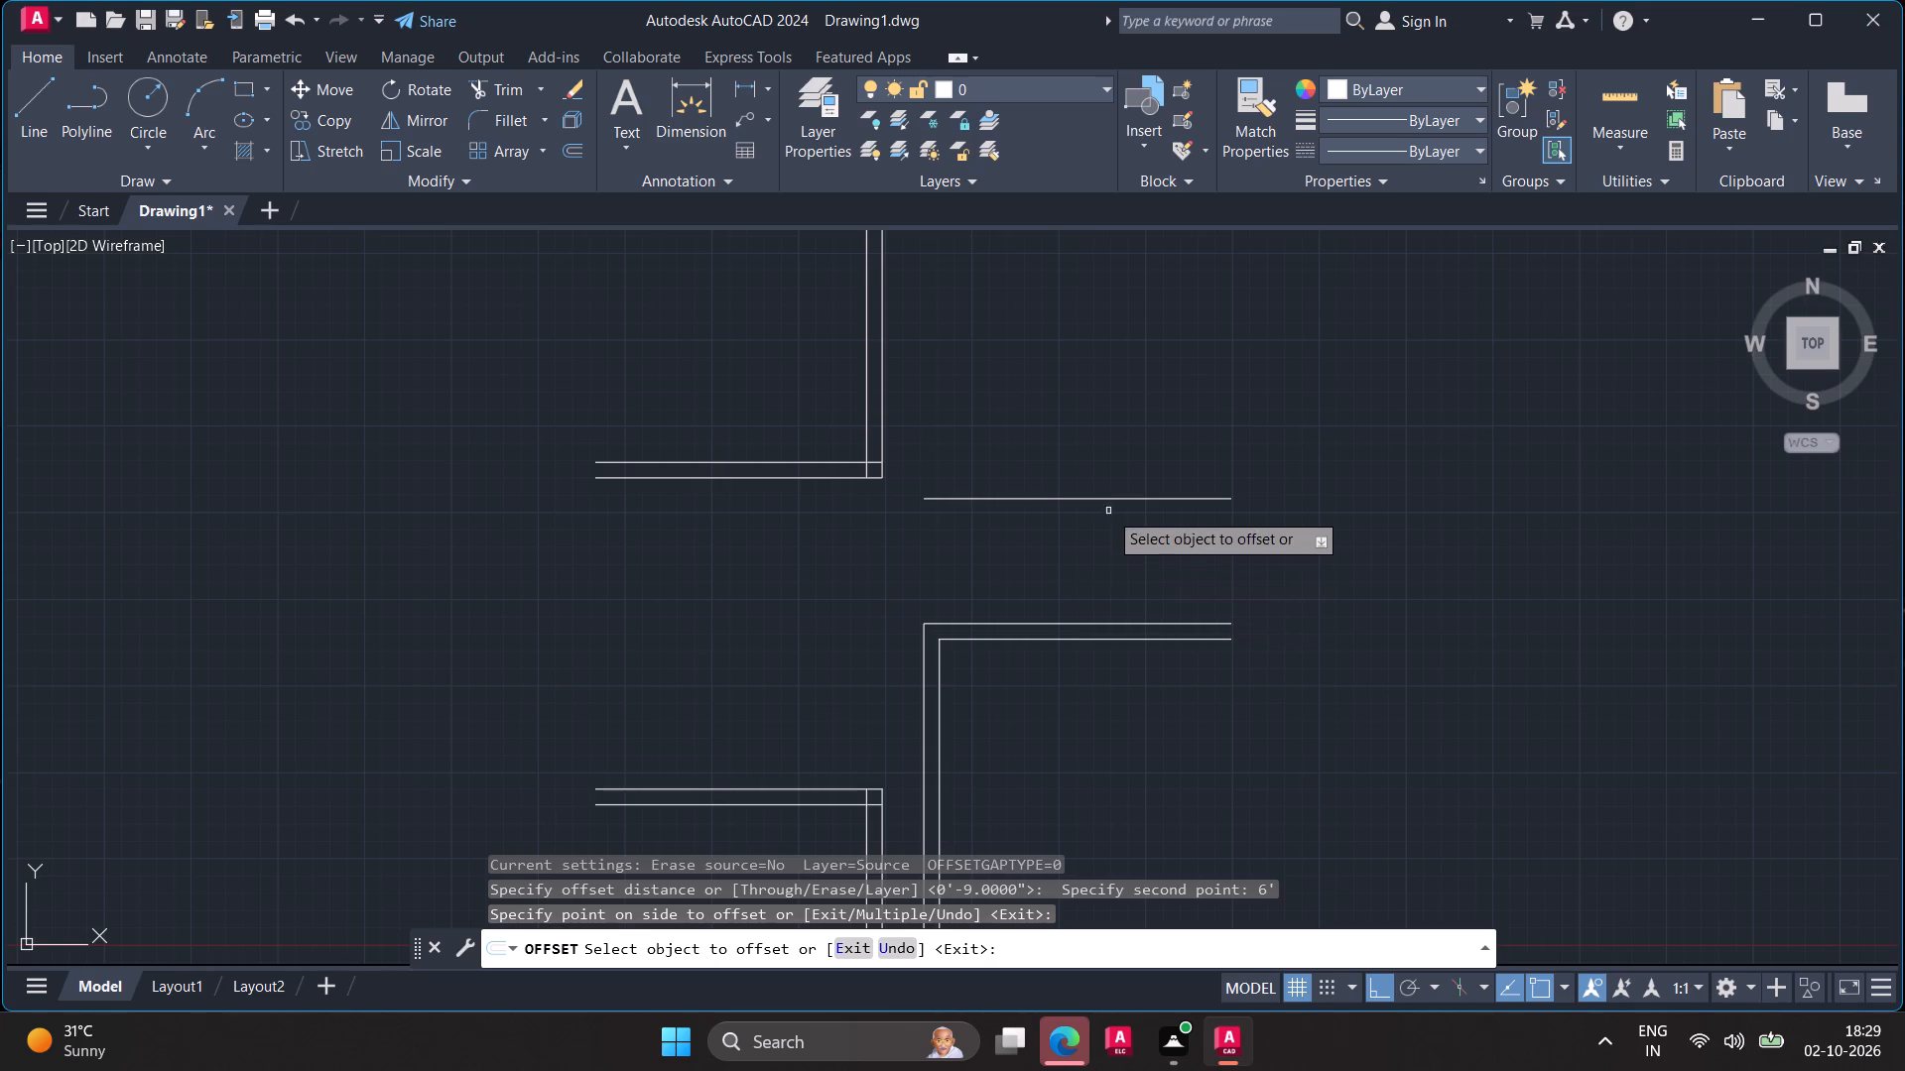
Offset the new horizontal line above the lower-right room 9" upward to form a wall.
left_click(1108, 501)
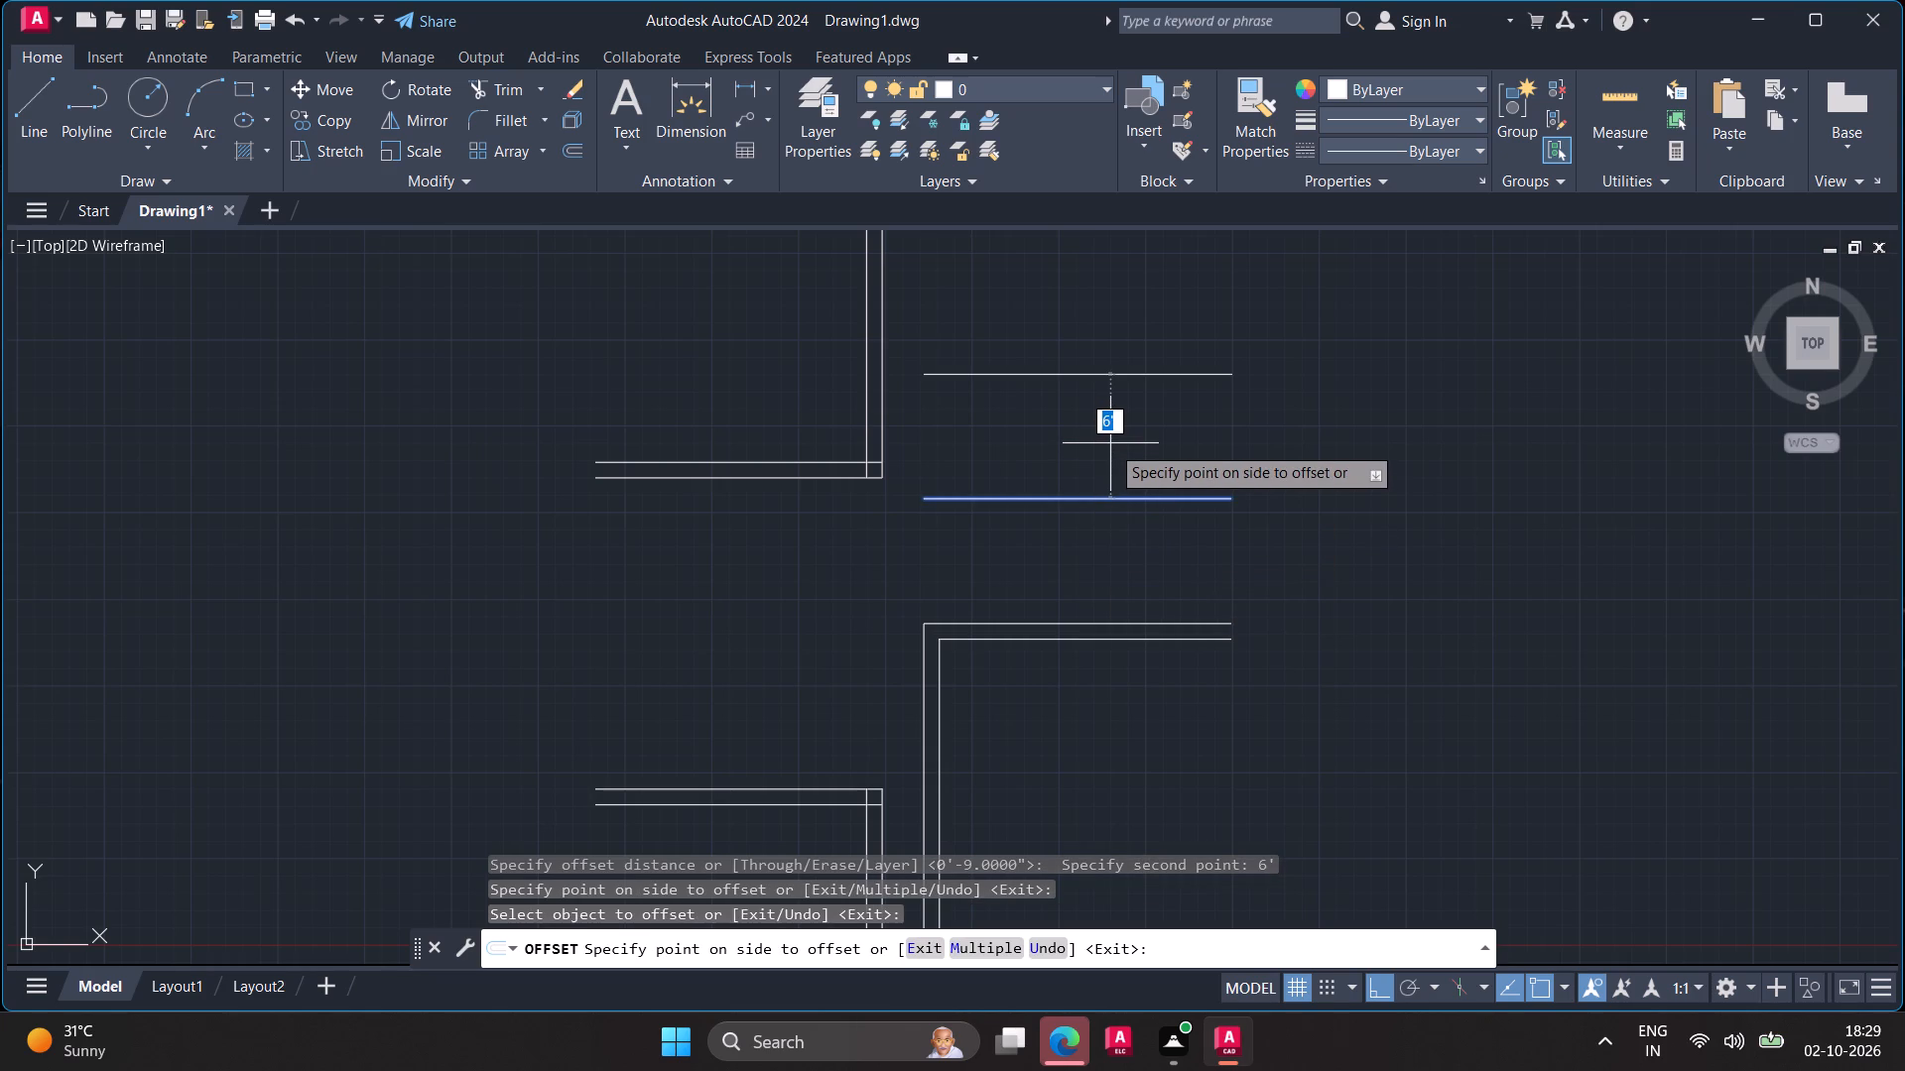
type("9\"")
key("Return")
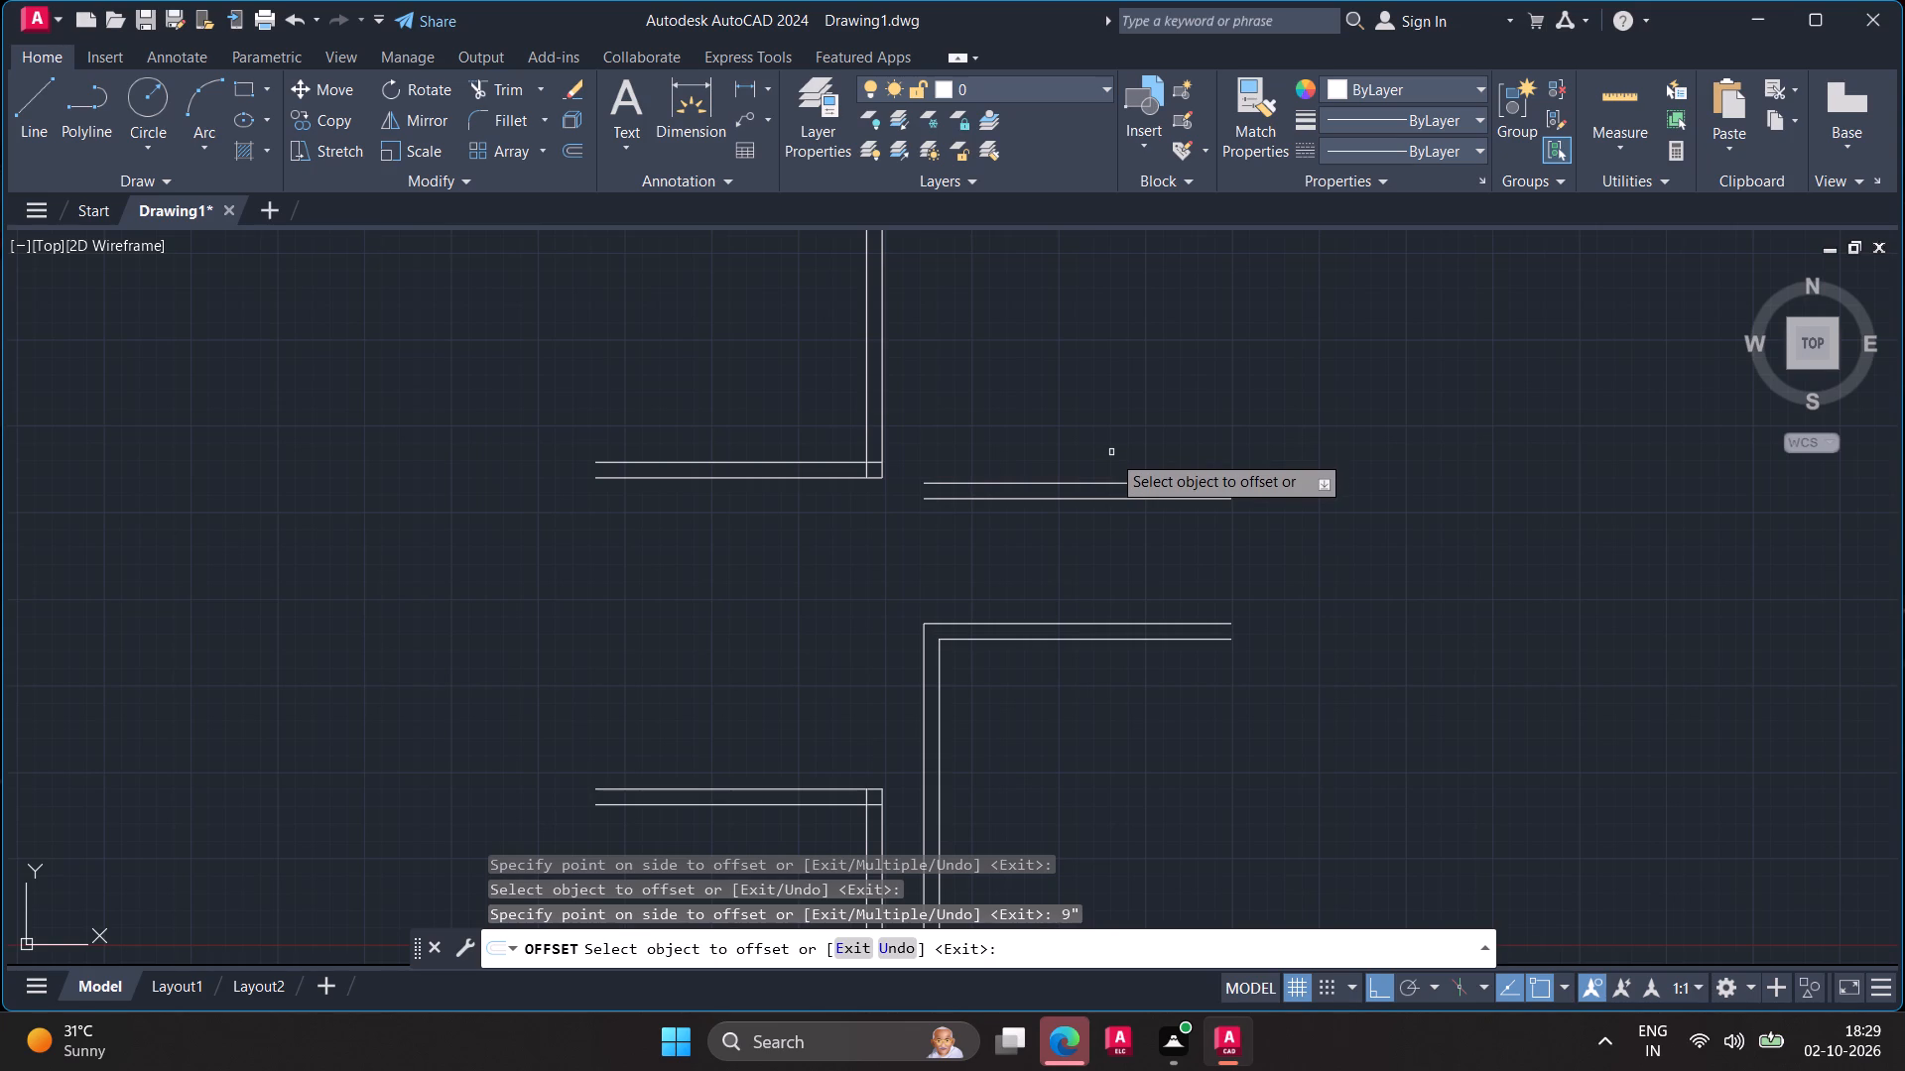
middle_click_drag(1082, 385, 987, 598)
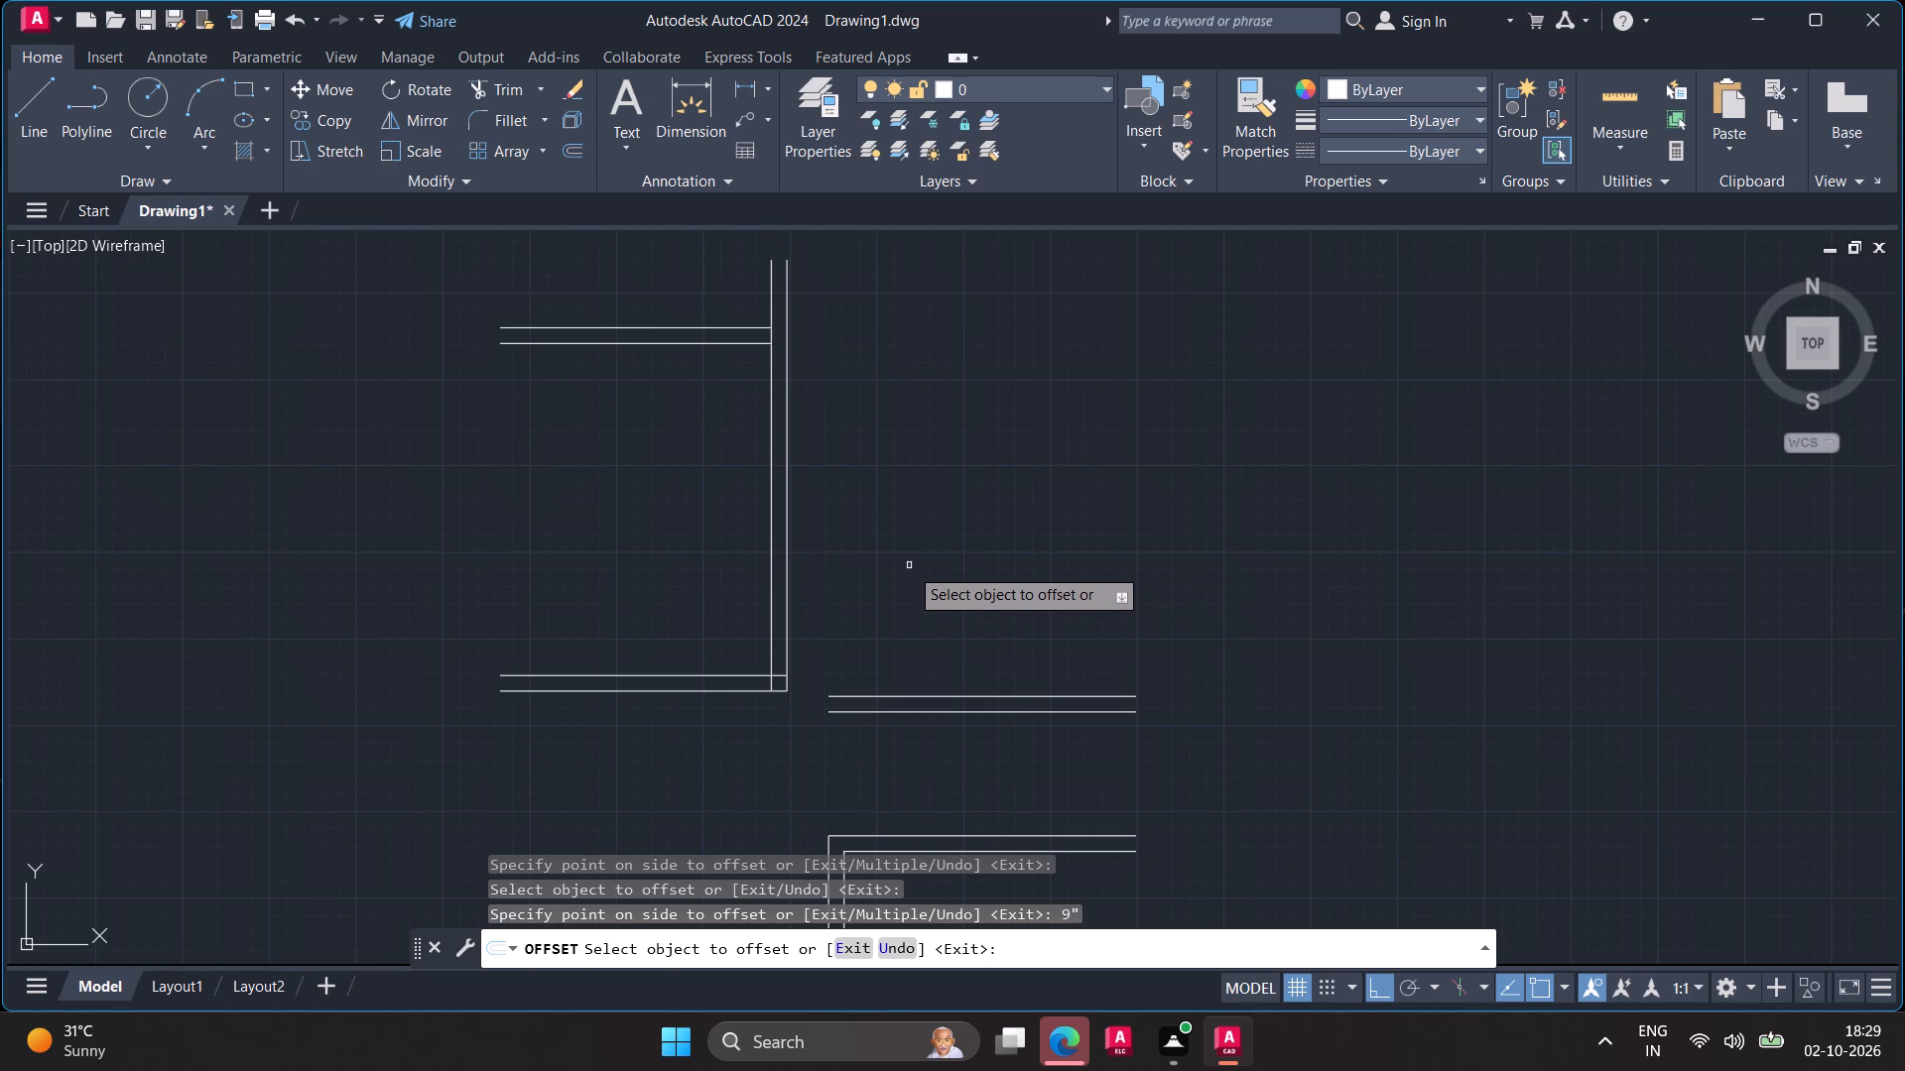
scroll(641, 492, "down", 1)
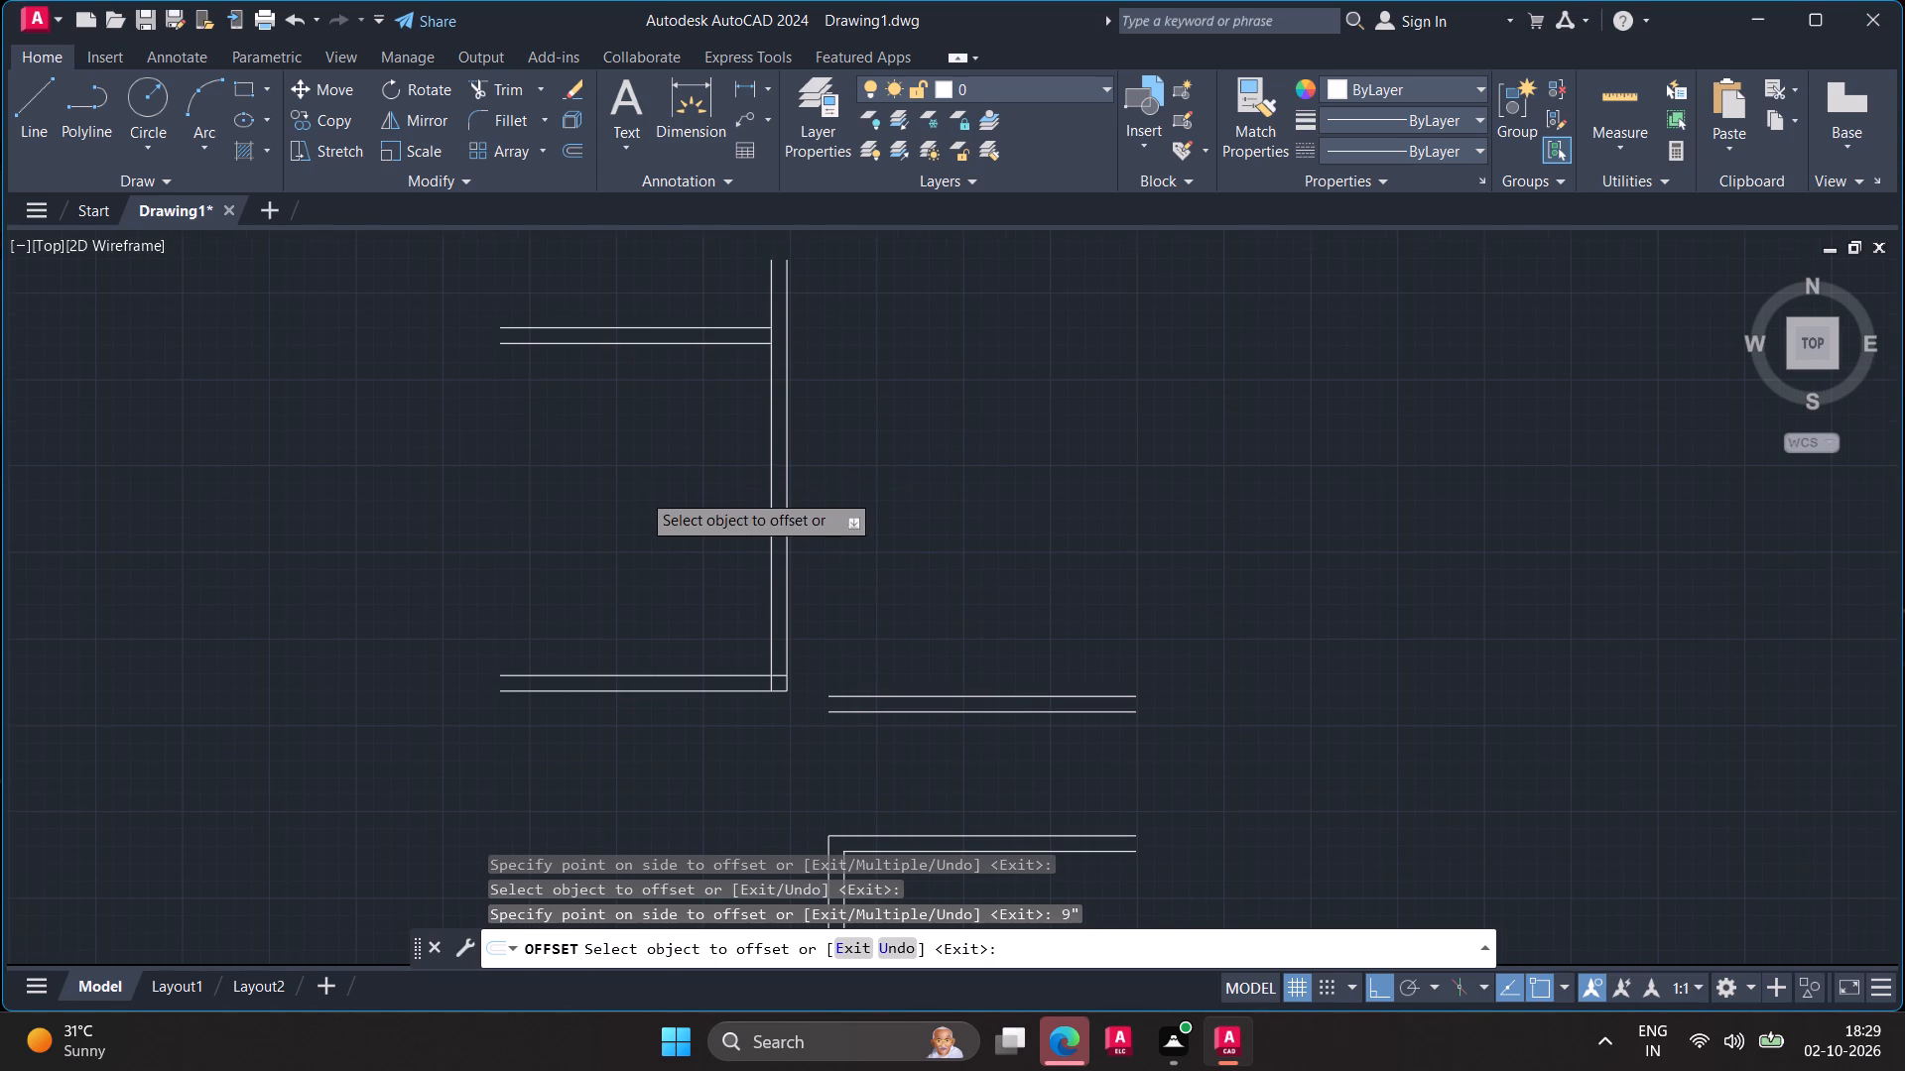
scroll(466, 519, "down", 2)
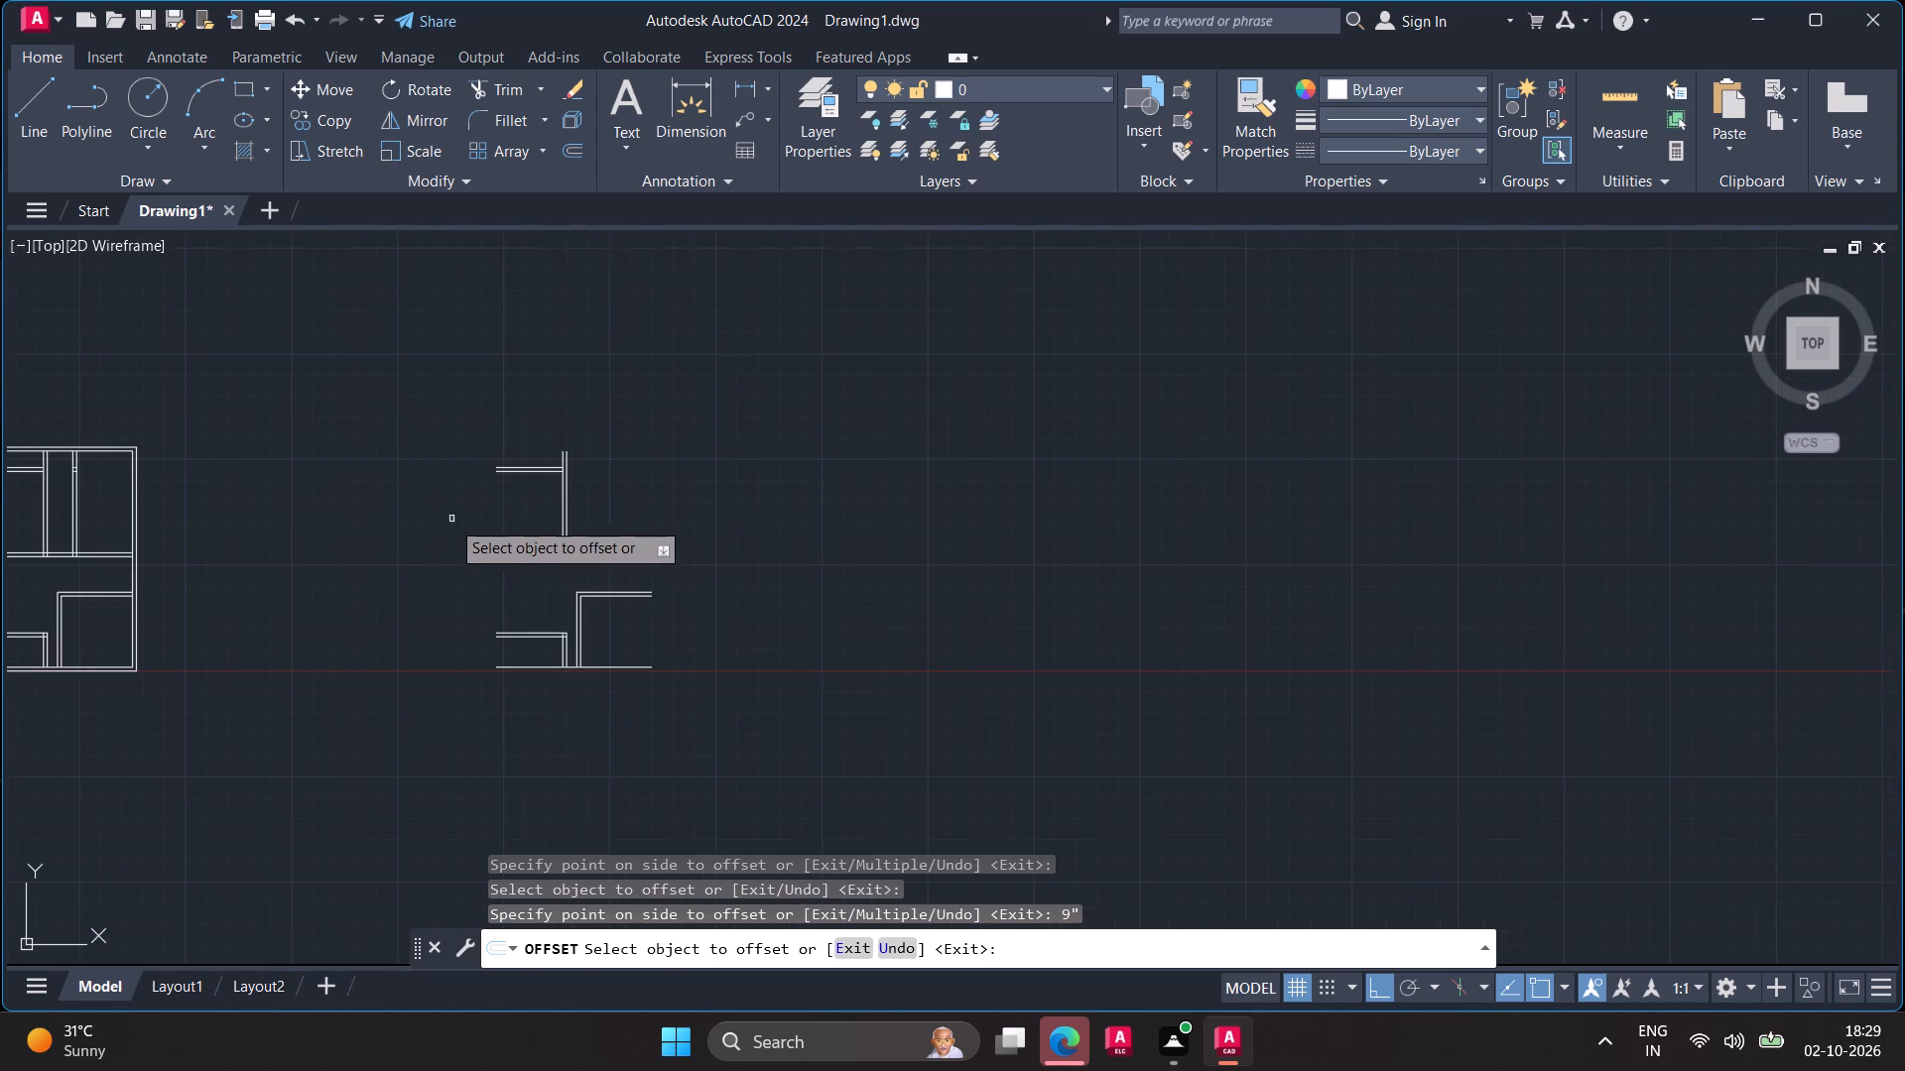
middle_click_drag(330, 535, 850, 678)
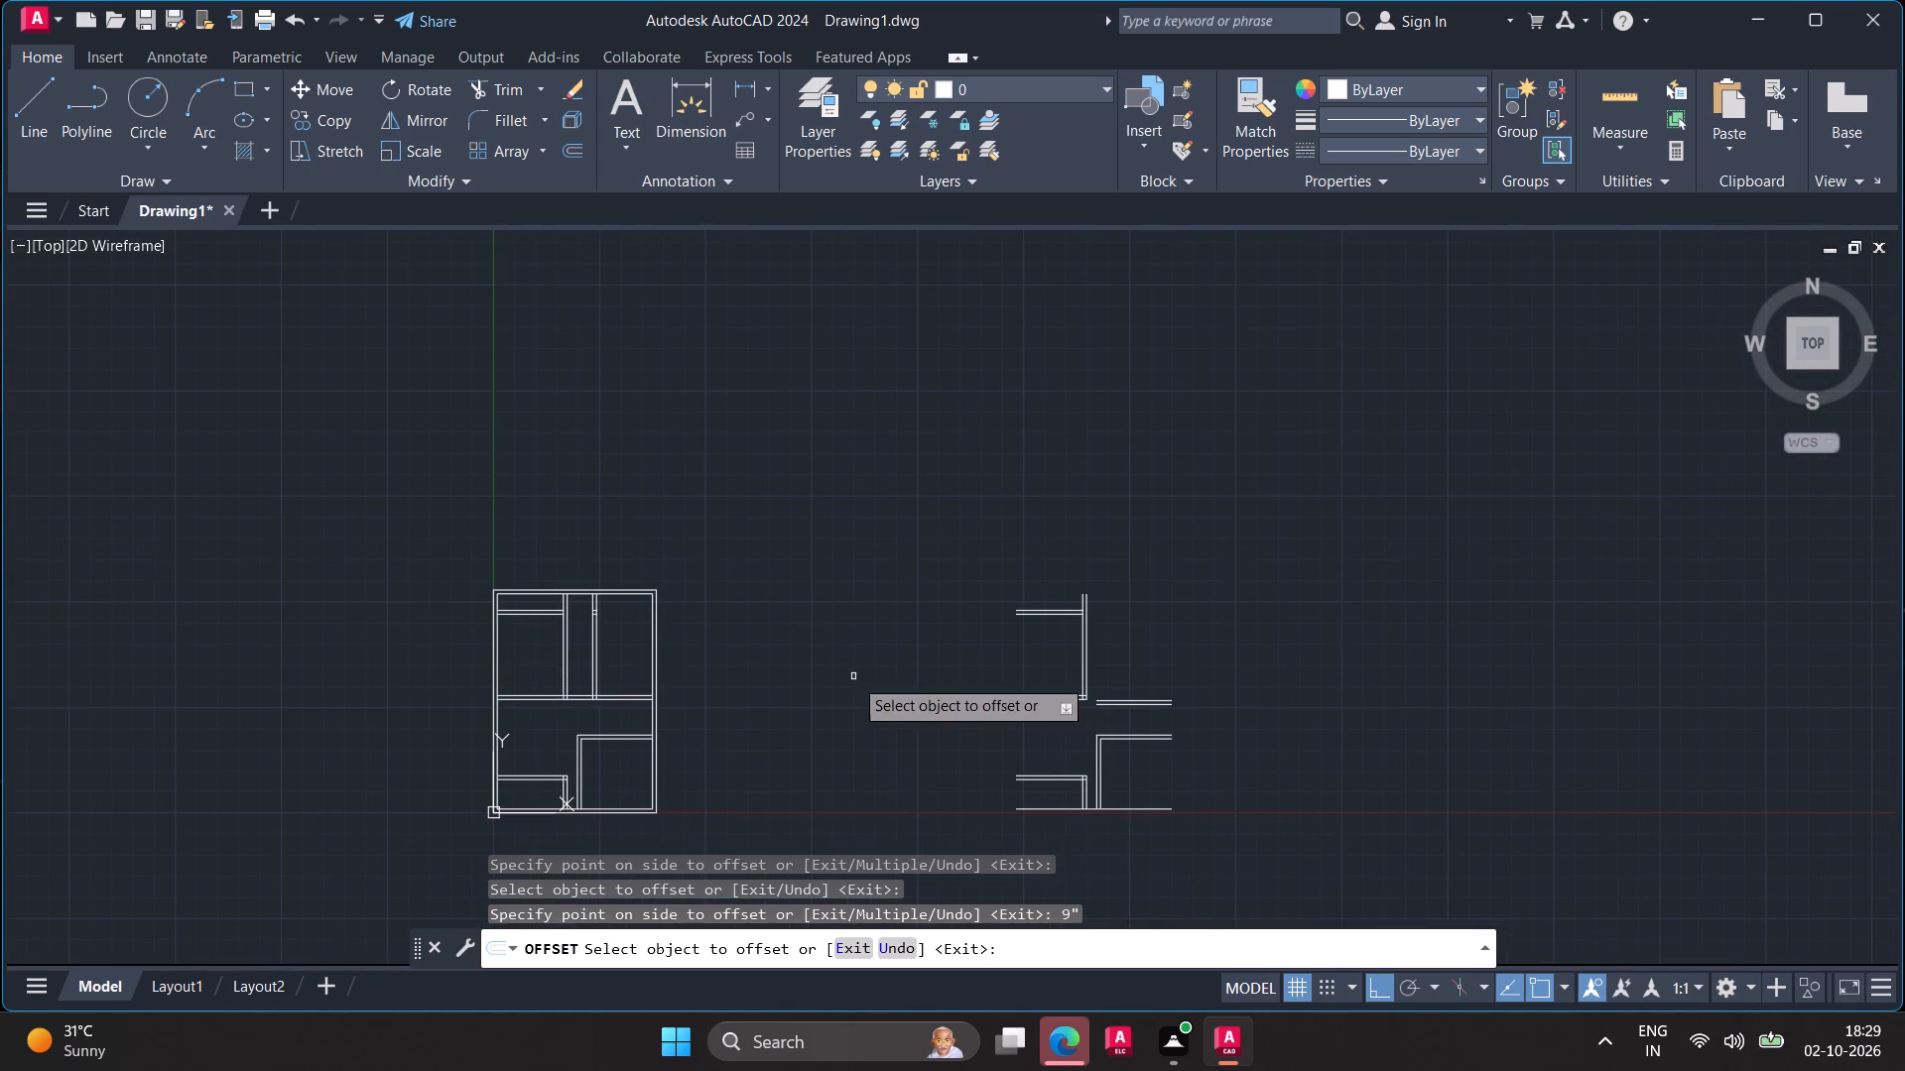
key("Escape")
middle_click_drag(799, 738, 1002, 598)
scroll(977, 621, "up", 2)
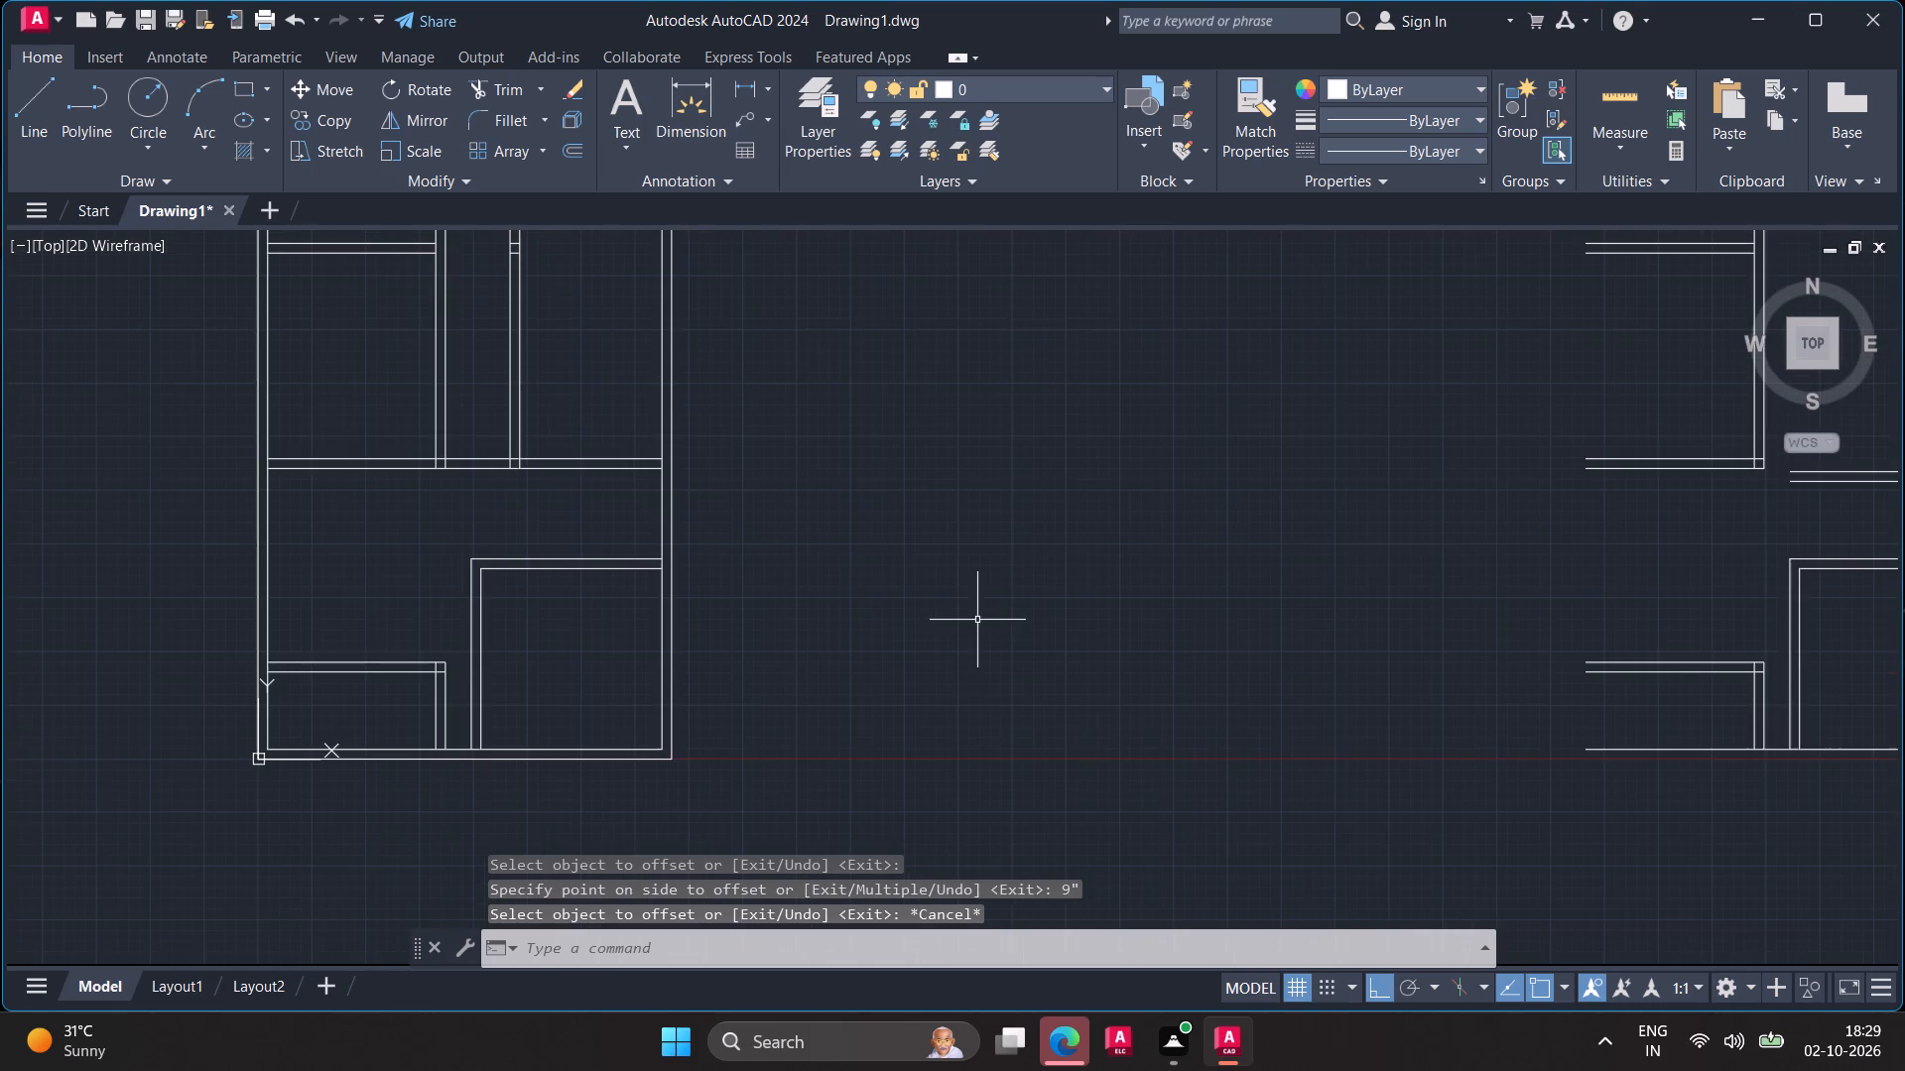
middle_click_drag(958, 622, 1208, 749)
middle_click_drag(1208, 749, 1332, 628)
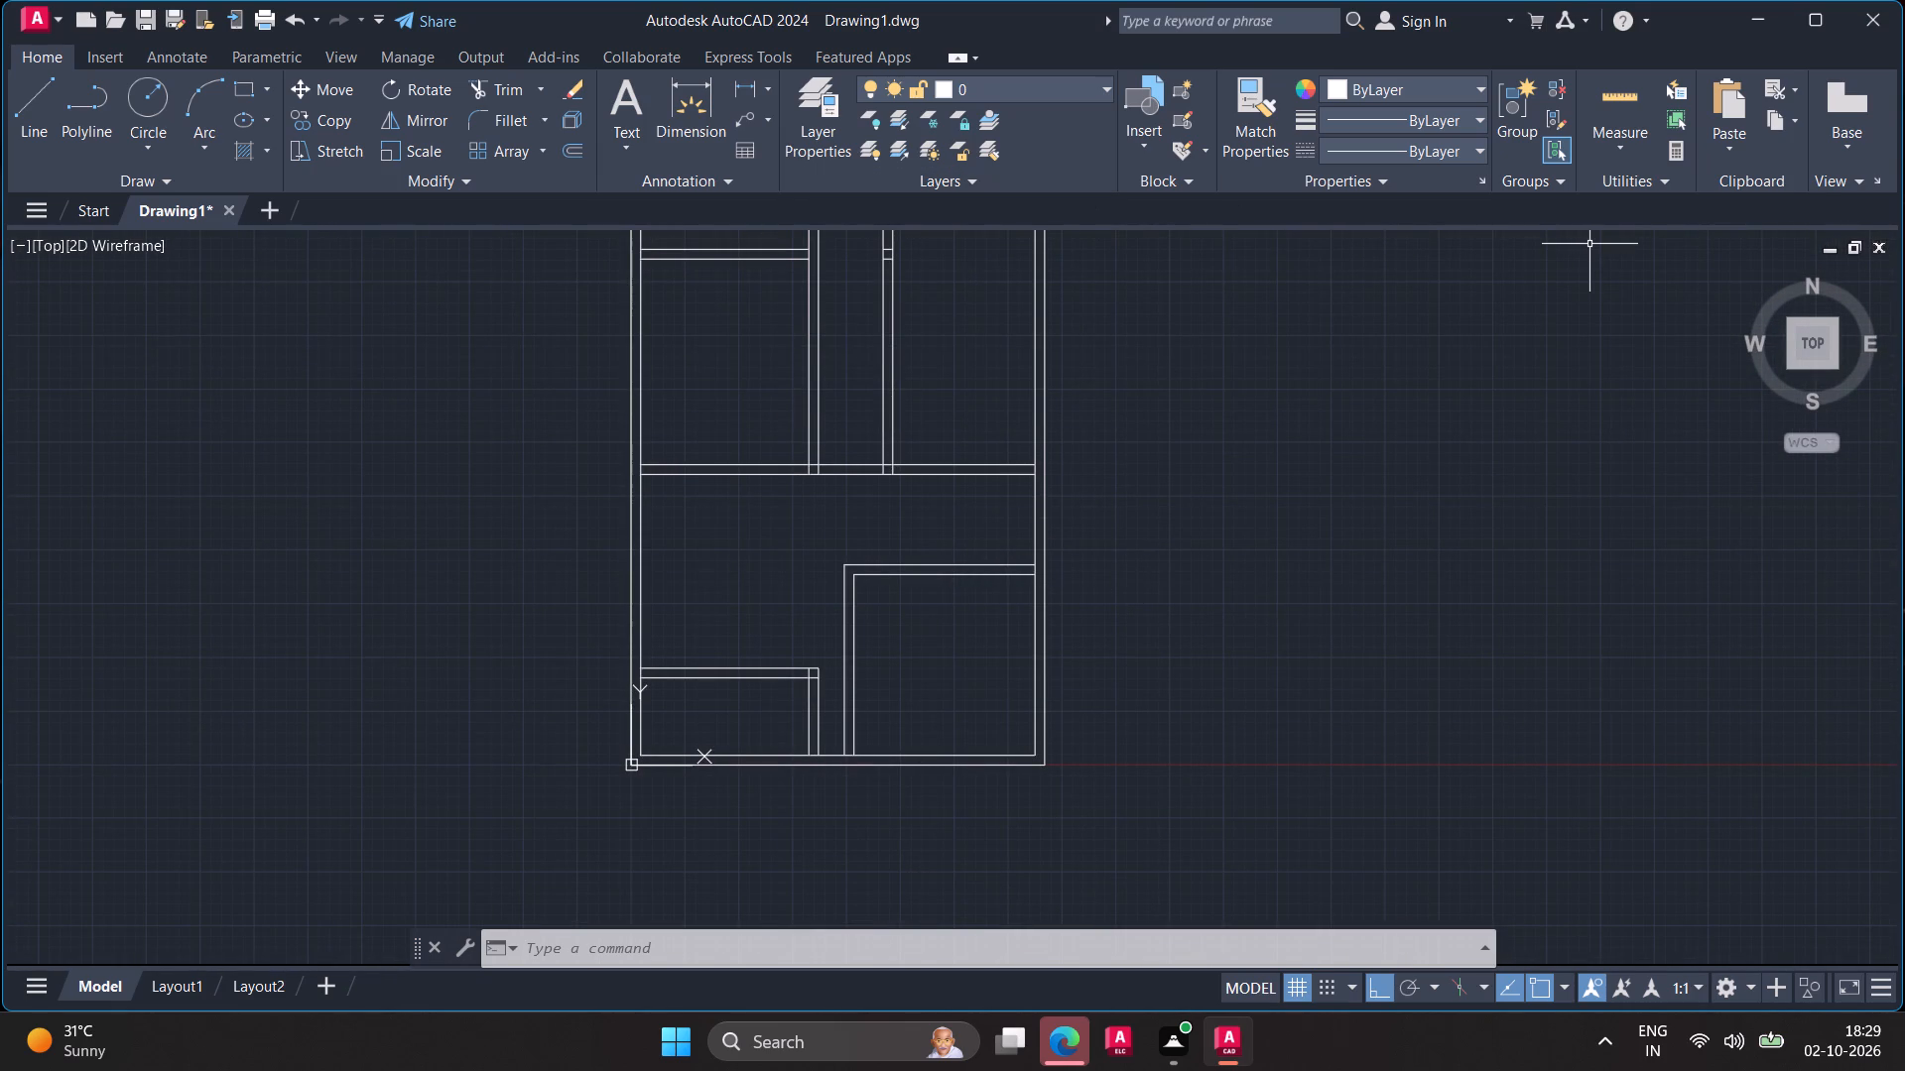
Trim the original floor plan's middle horizontal wall lines between the two upper vertical walls to open the passage.
left_click(498, 82)
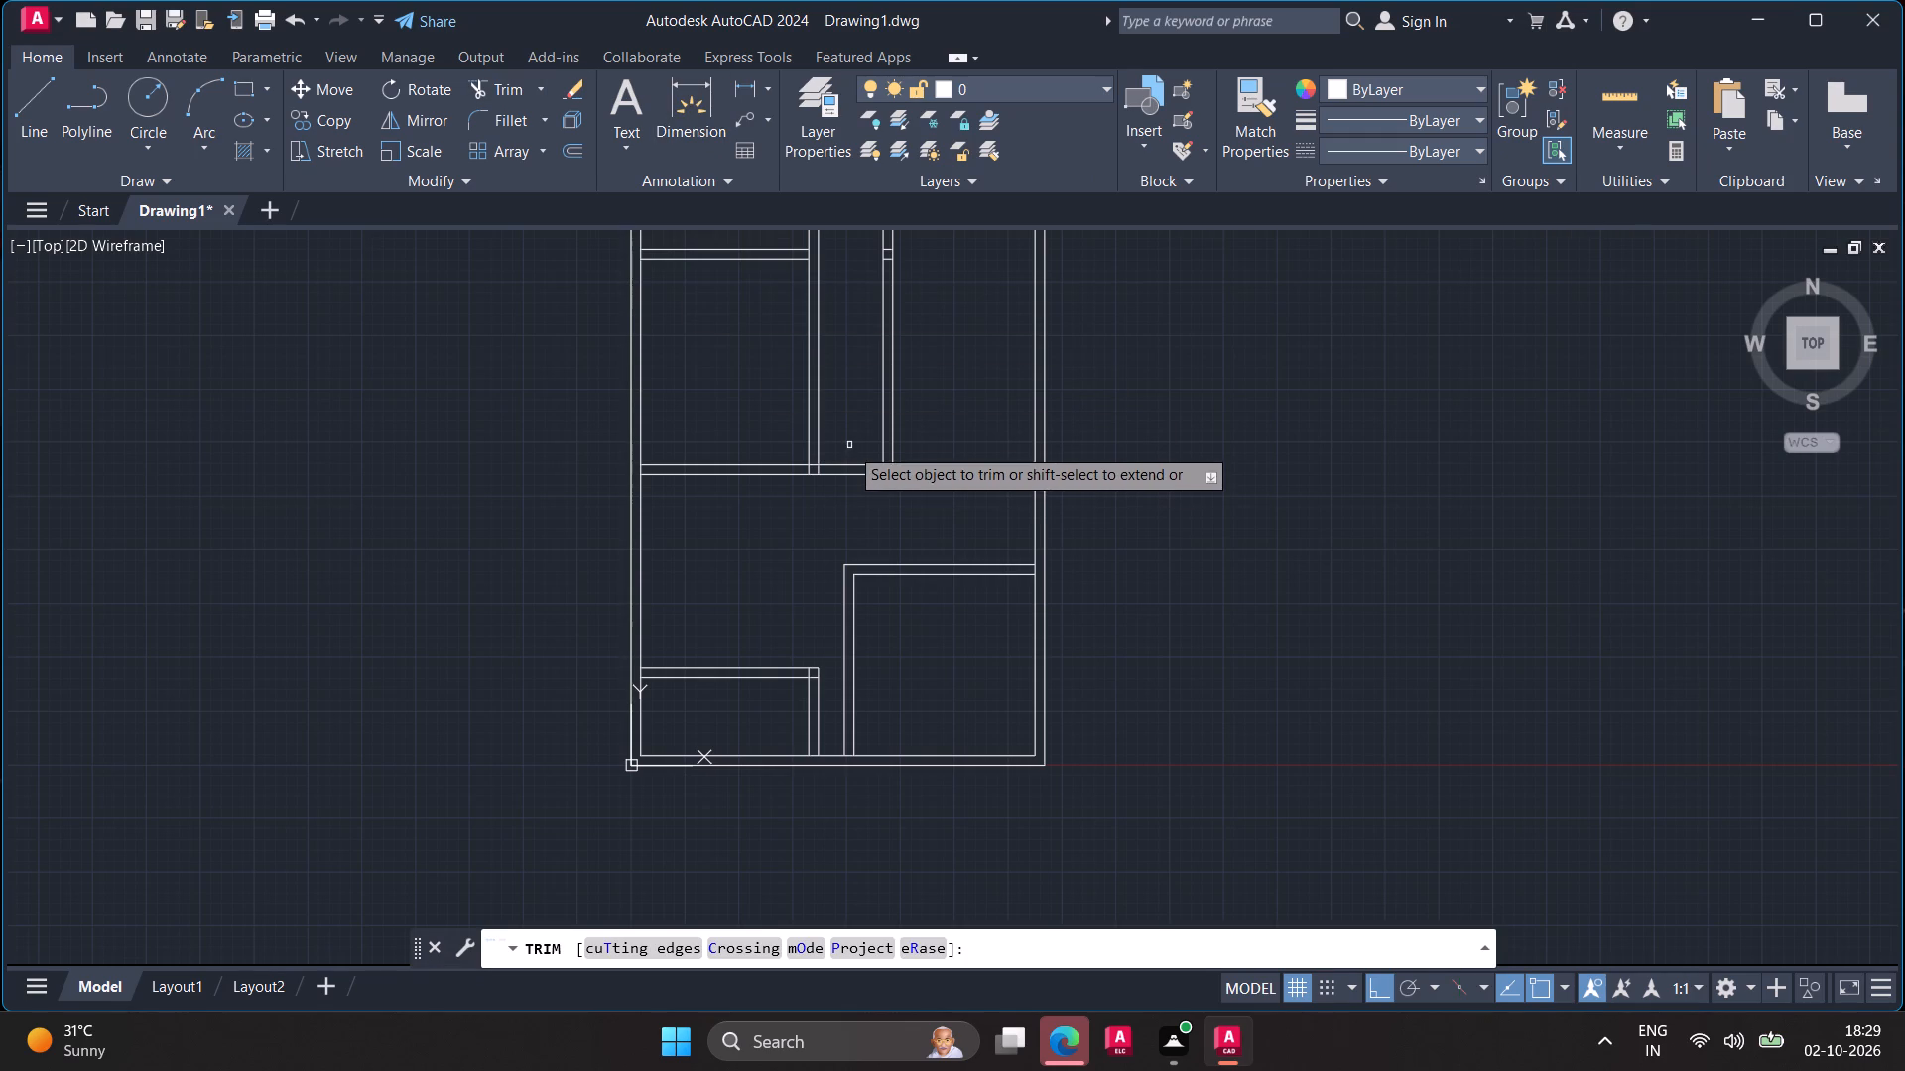
left_click_drag(851, 439, 832, 498)
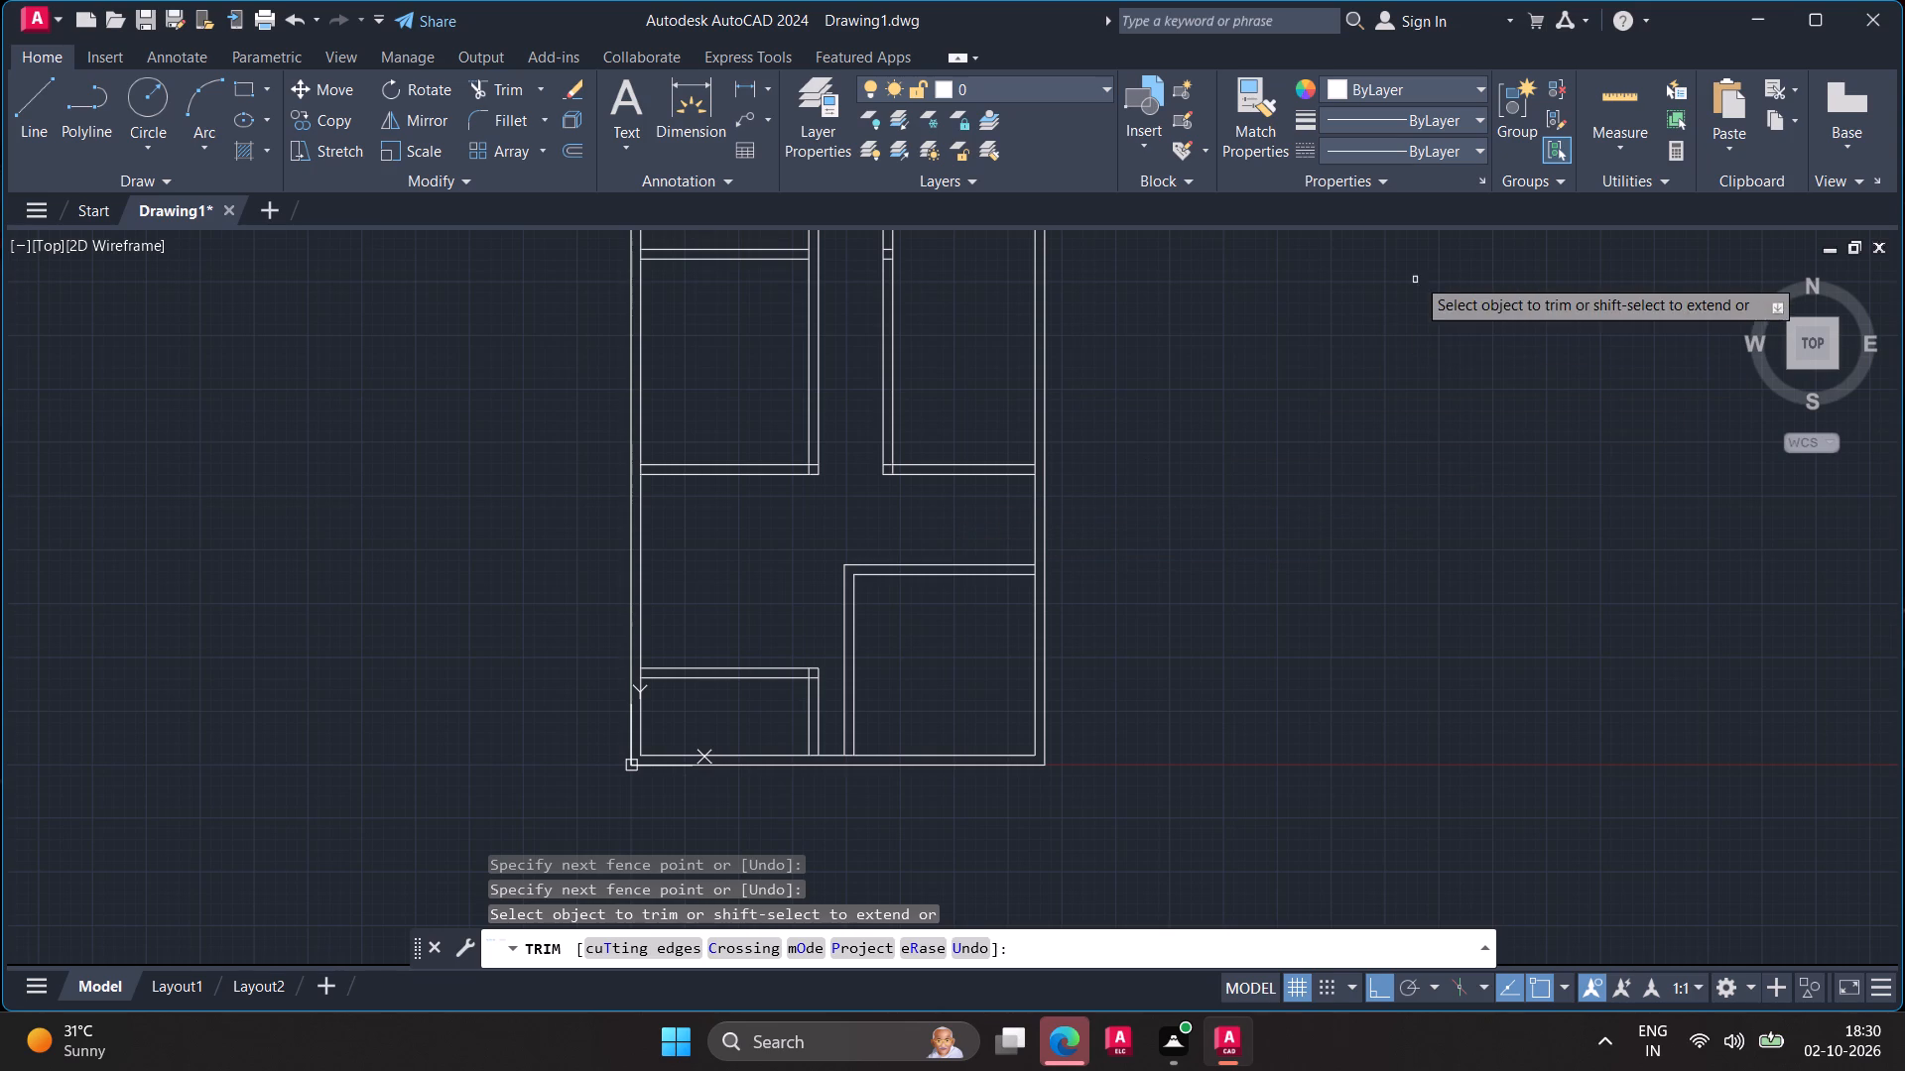
key("Escape")
Quick-measure the original floor plan around its right outer wall, and view it beside the copy.
left_click(1611, 100)
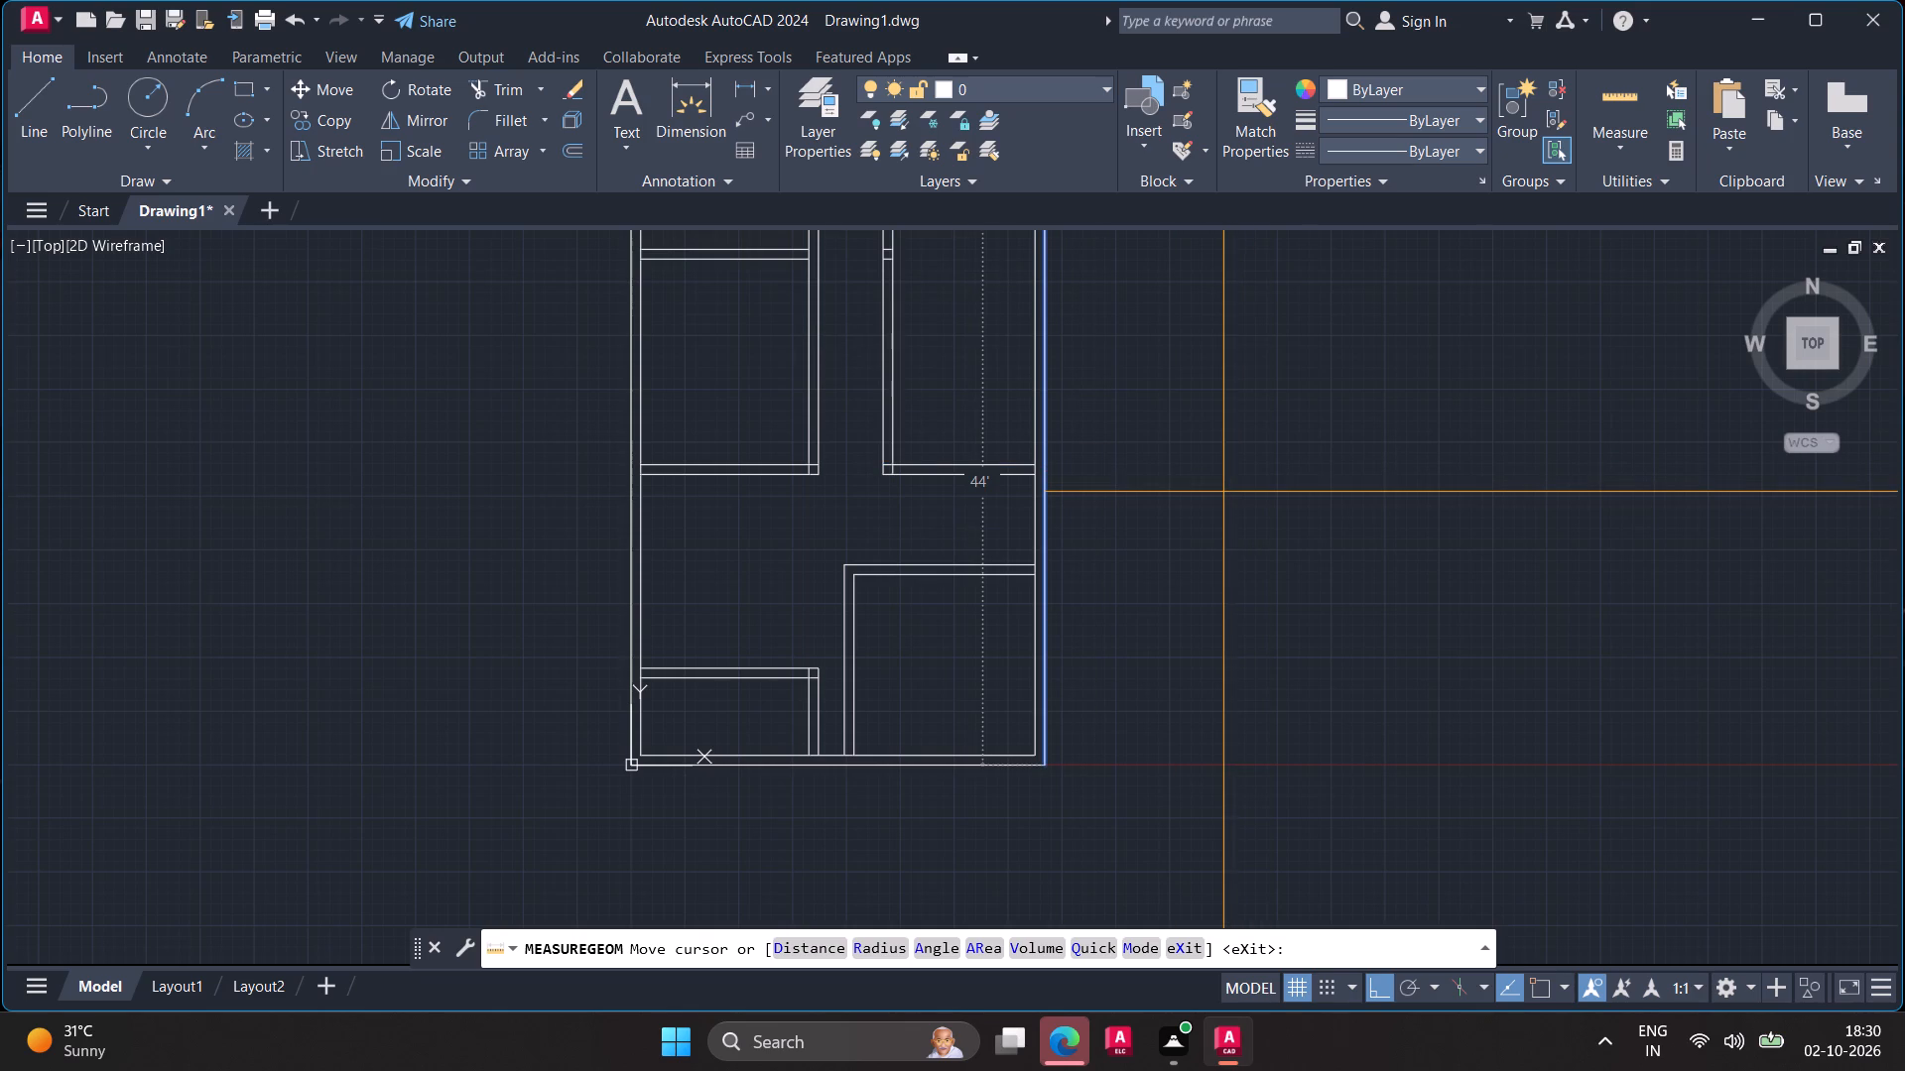
key("Escape")
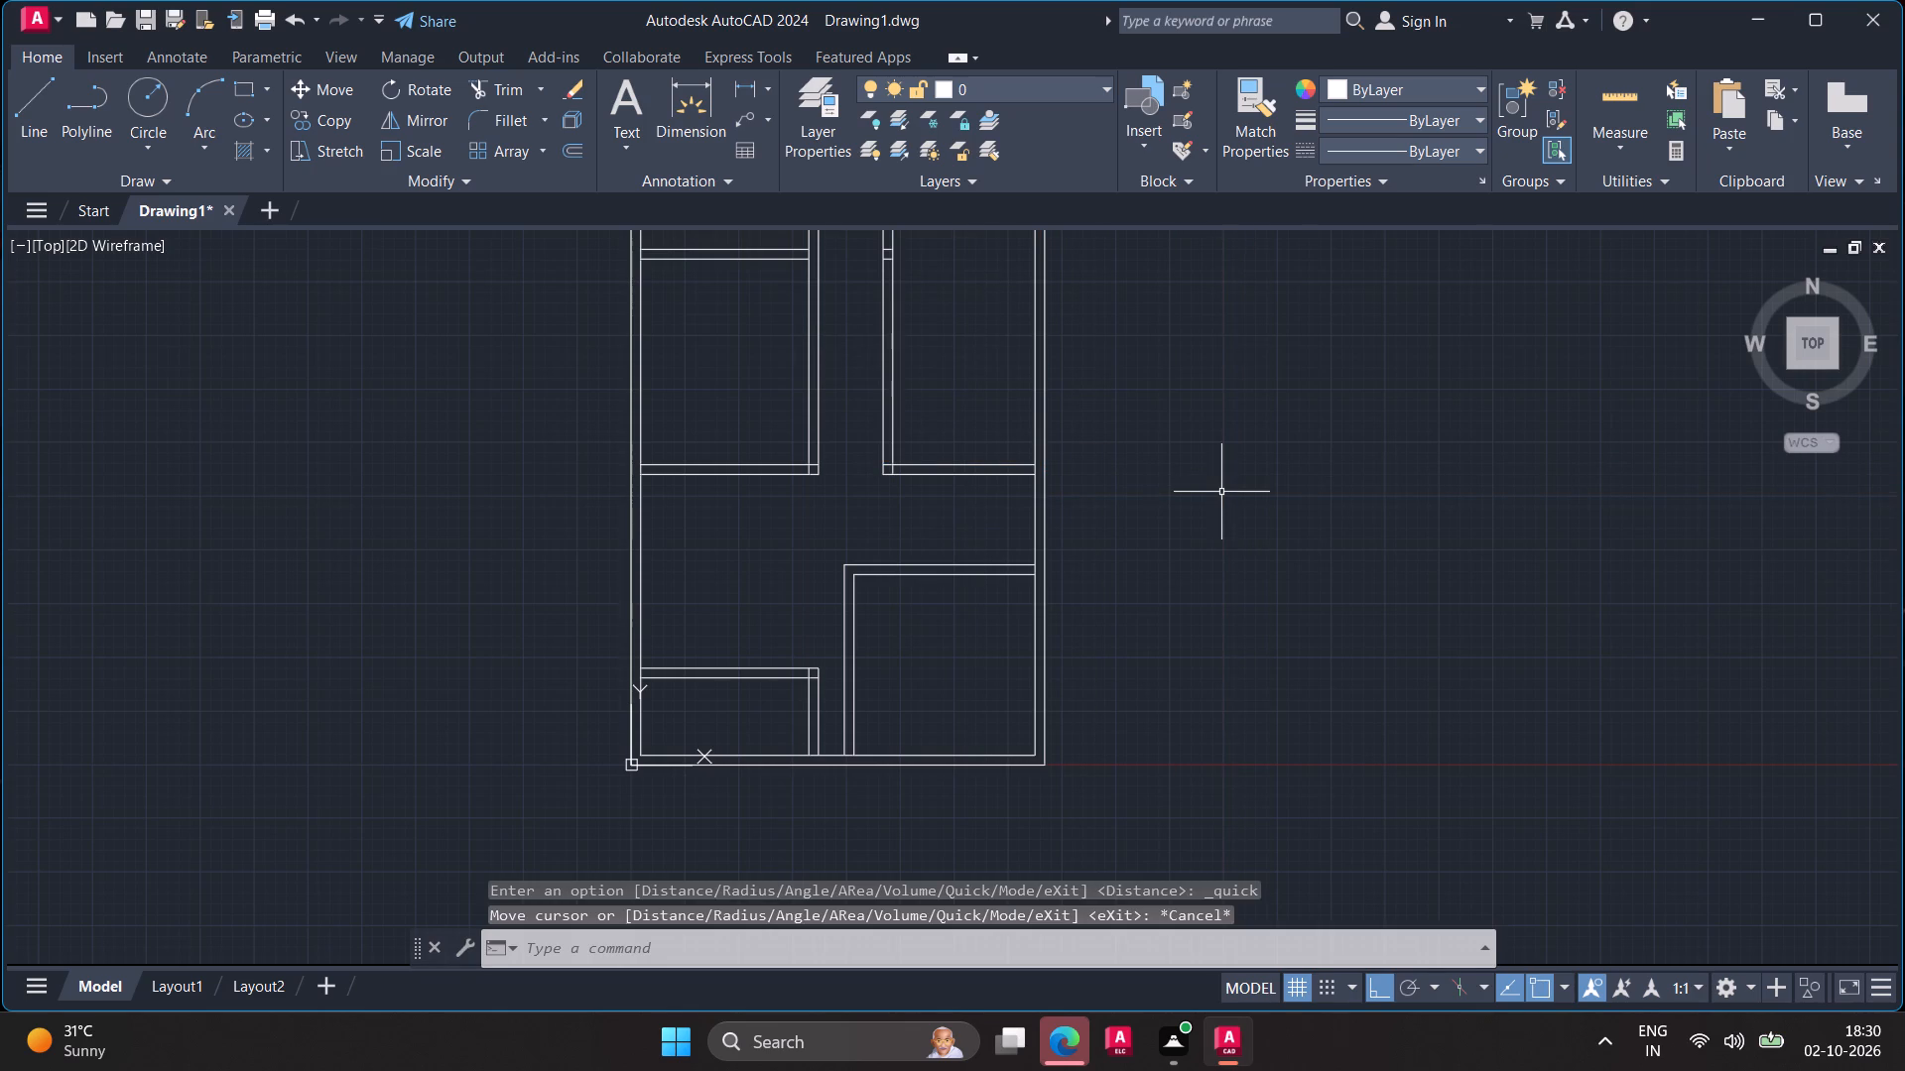
scroll(1162, 530, "up", 1)
scroll(1162, 534, "down", 1)
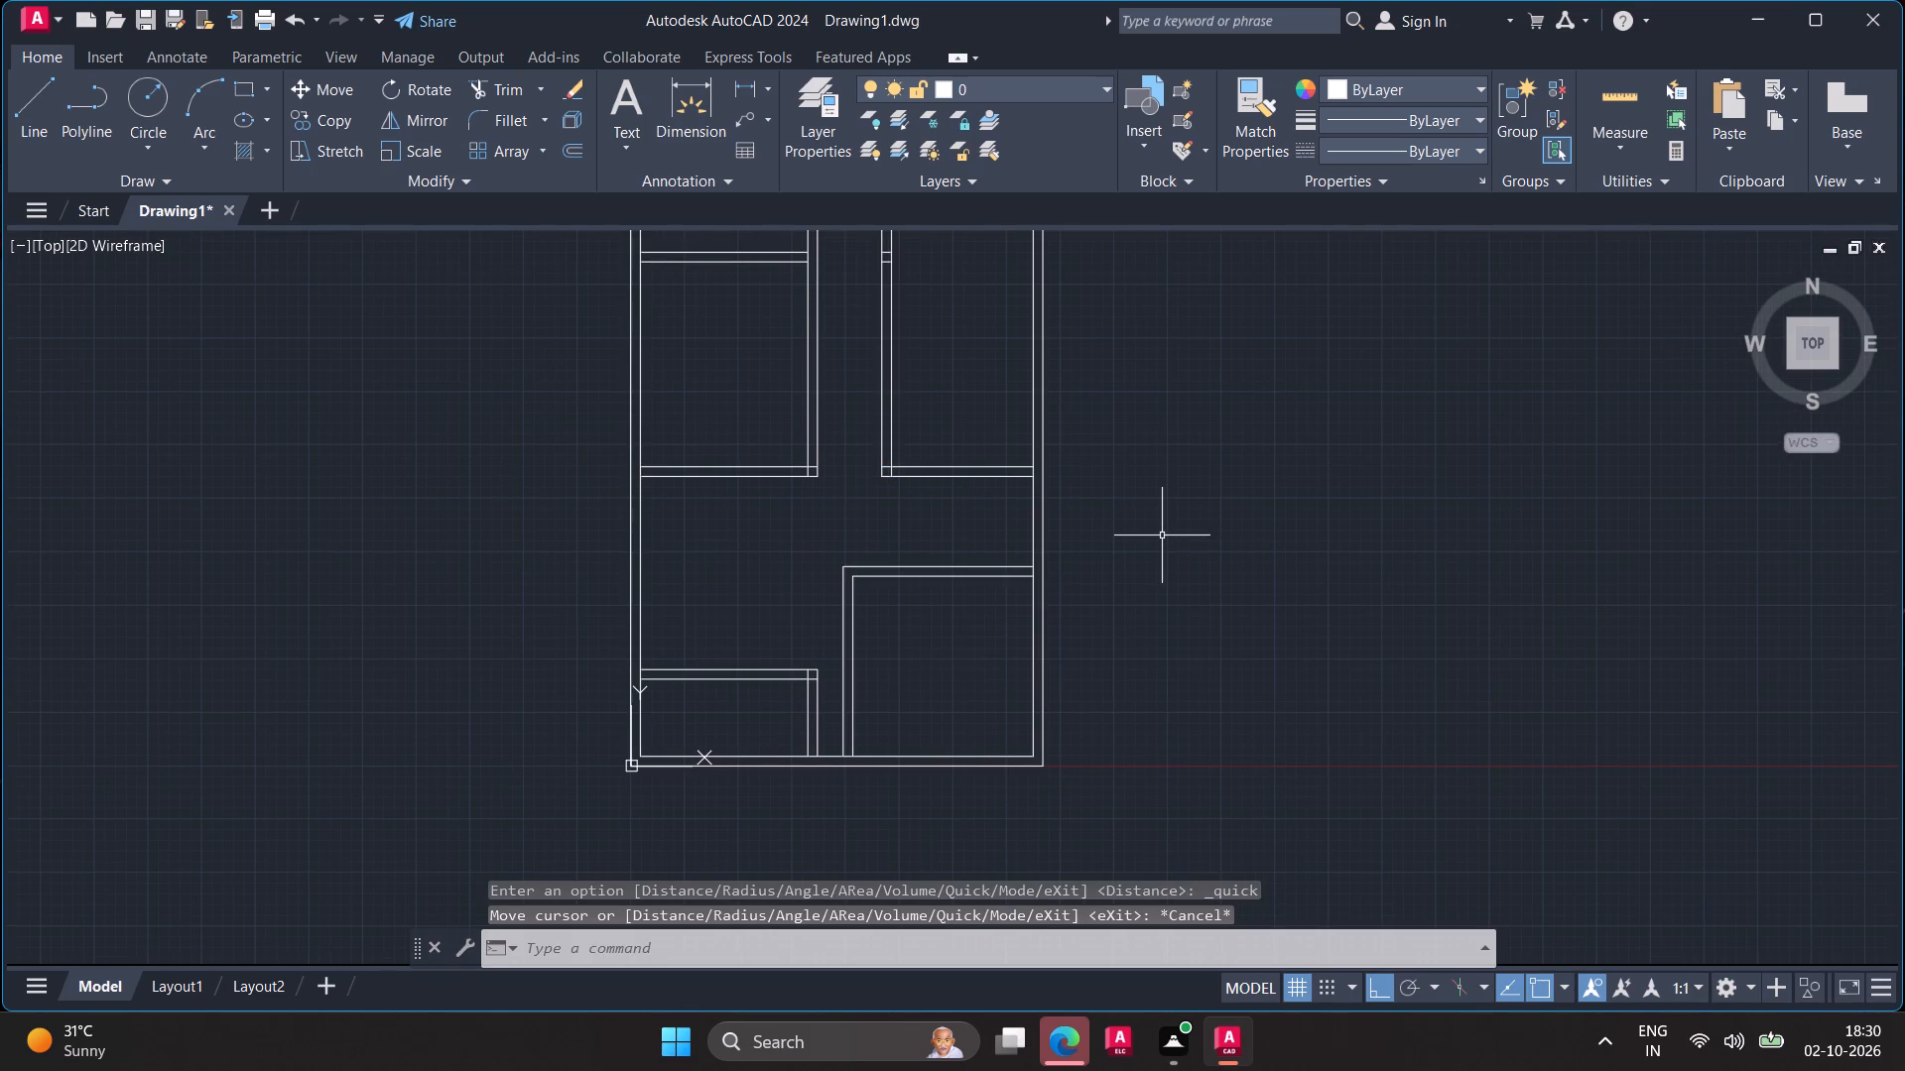
scroll(1162, 536, "down", 1)
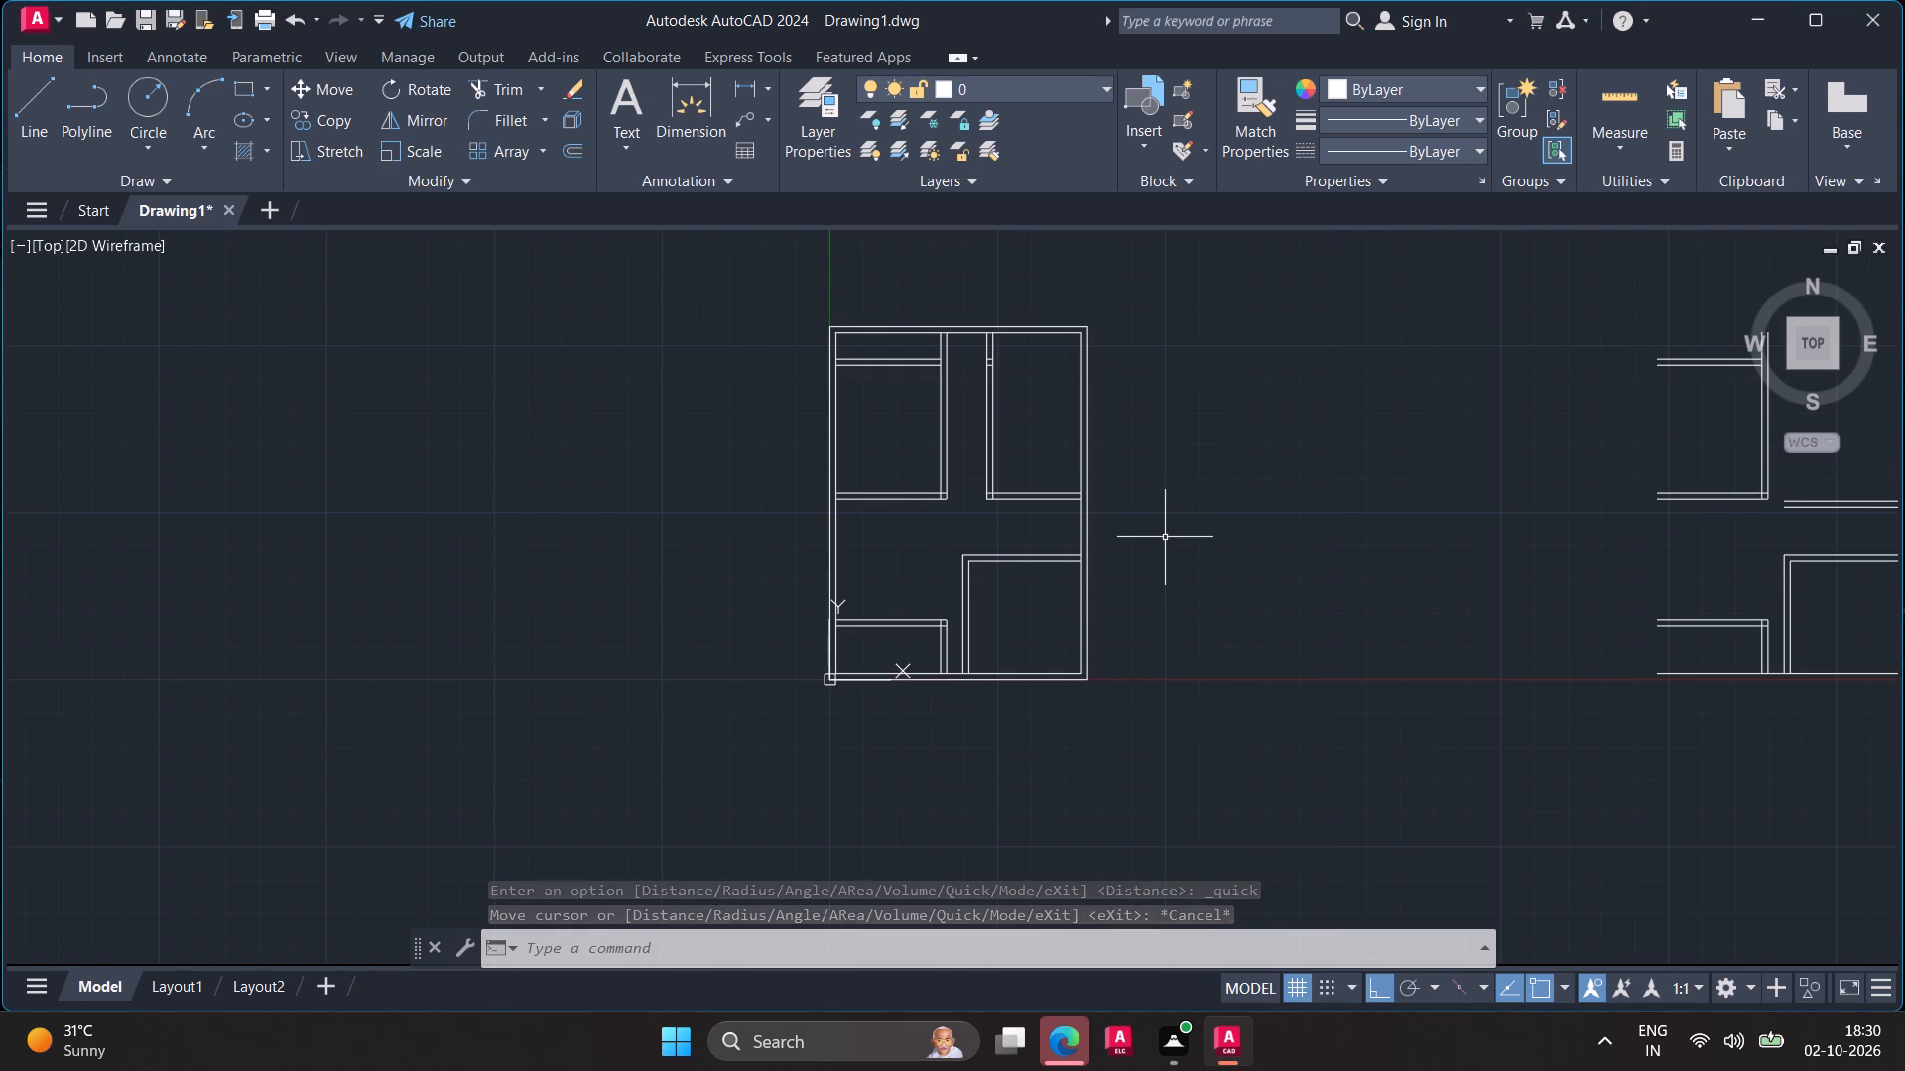
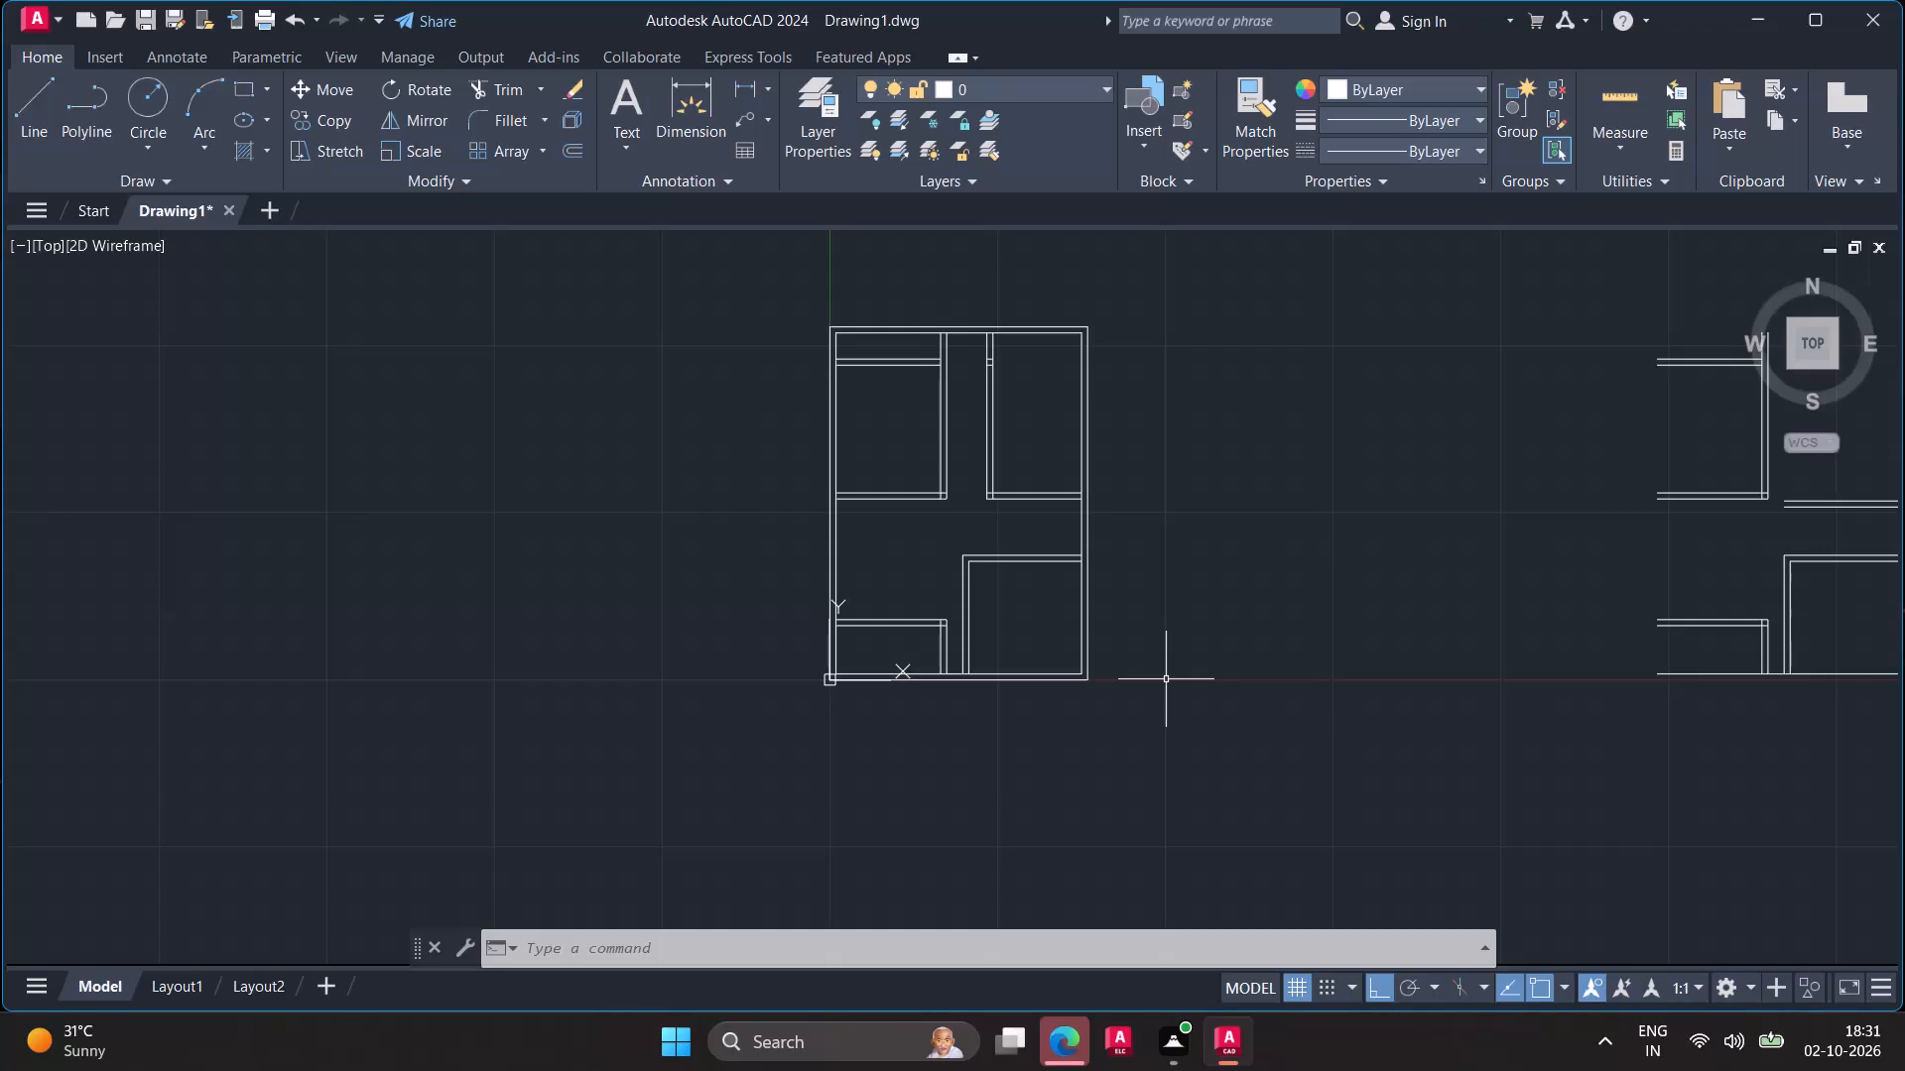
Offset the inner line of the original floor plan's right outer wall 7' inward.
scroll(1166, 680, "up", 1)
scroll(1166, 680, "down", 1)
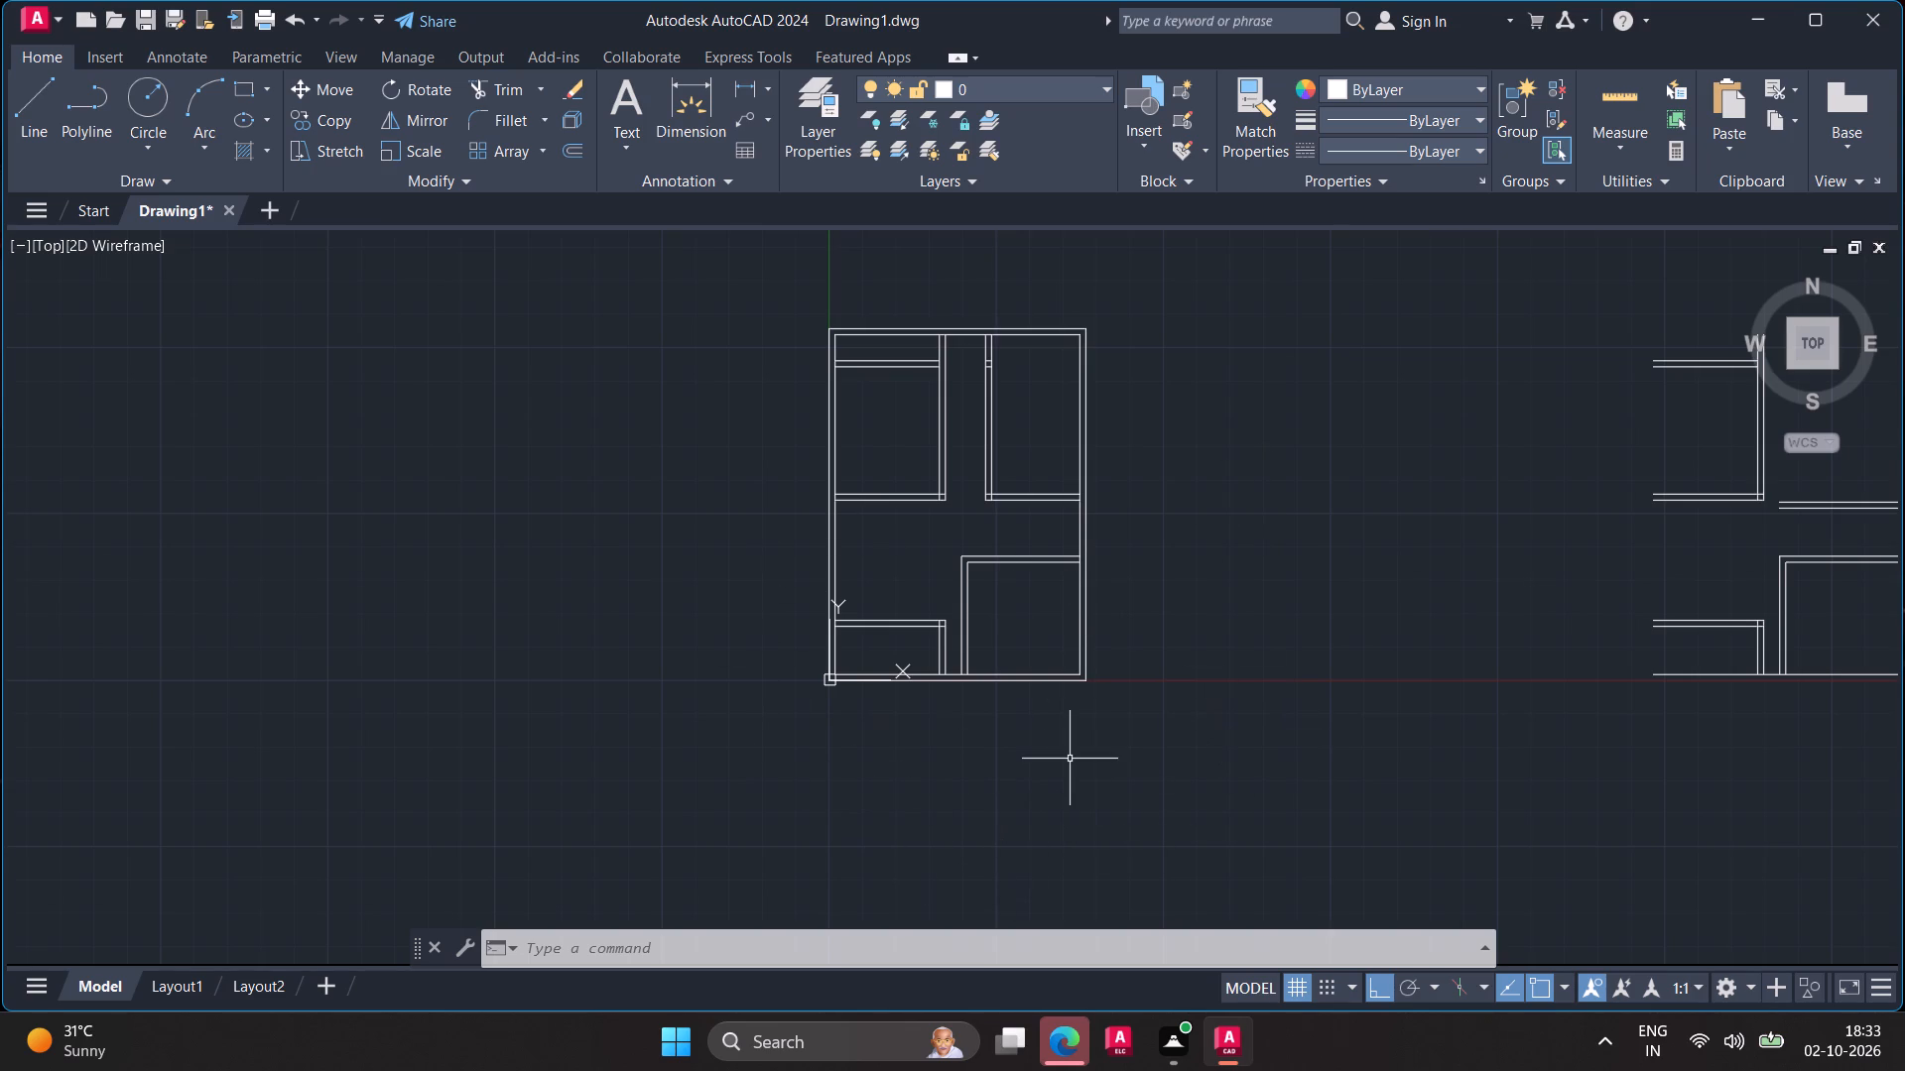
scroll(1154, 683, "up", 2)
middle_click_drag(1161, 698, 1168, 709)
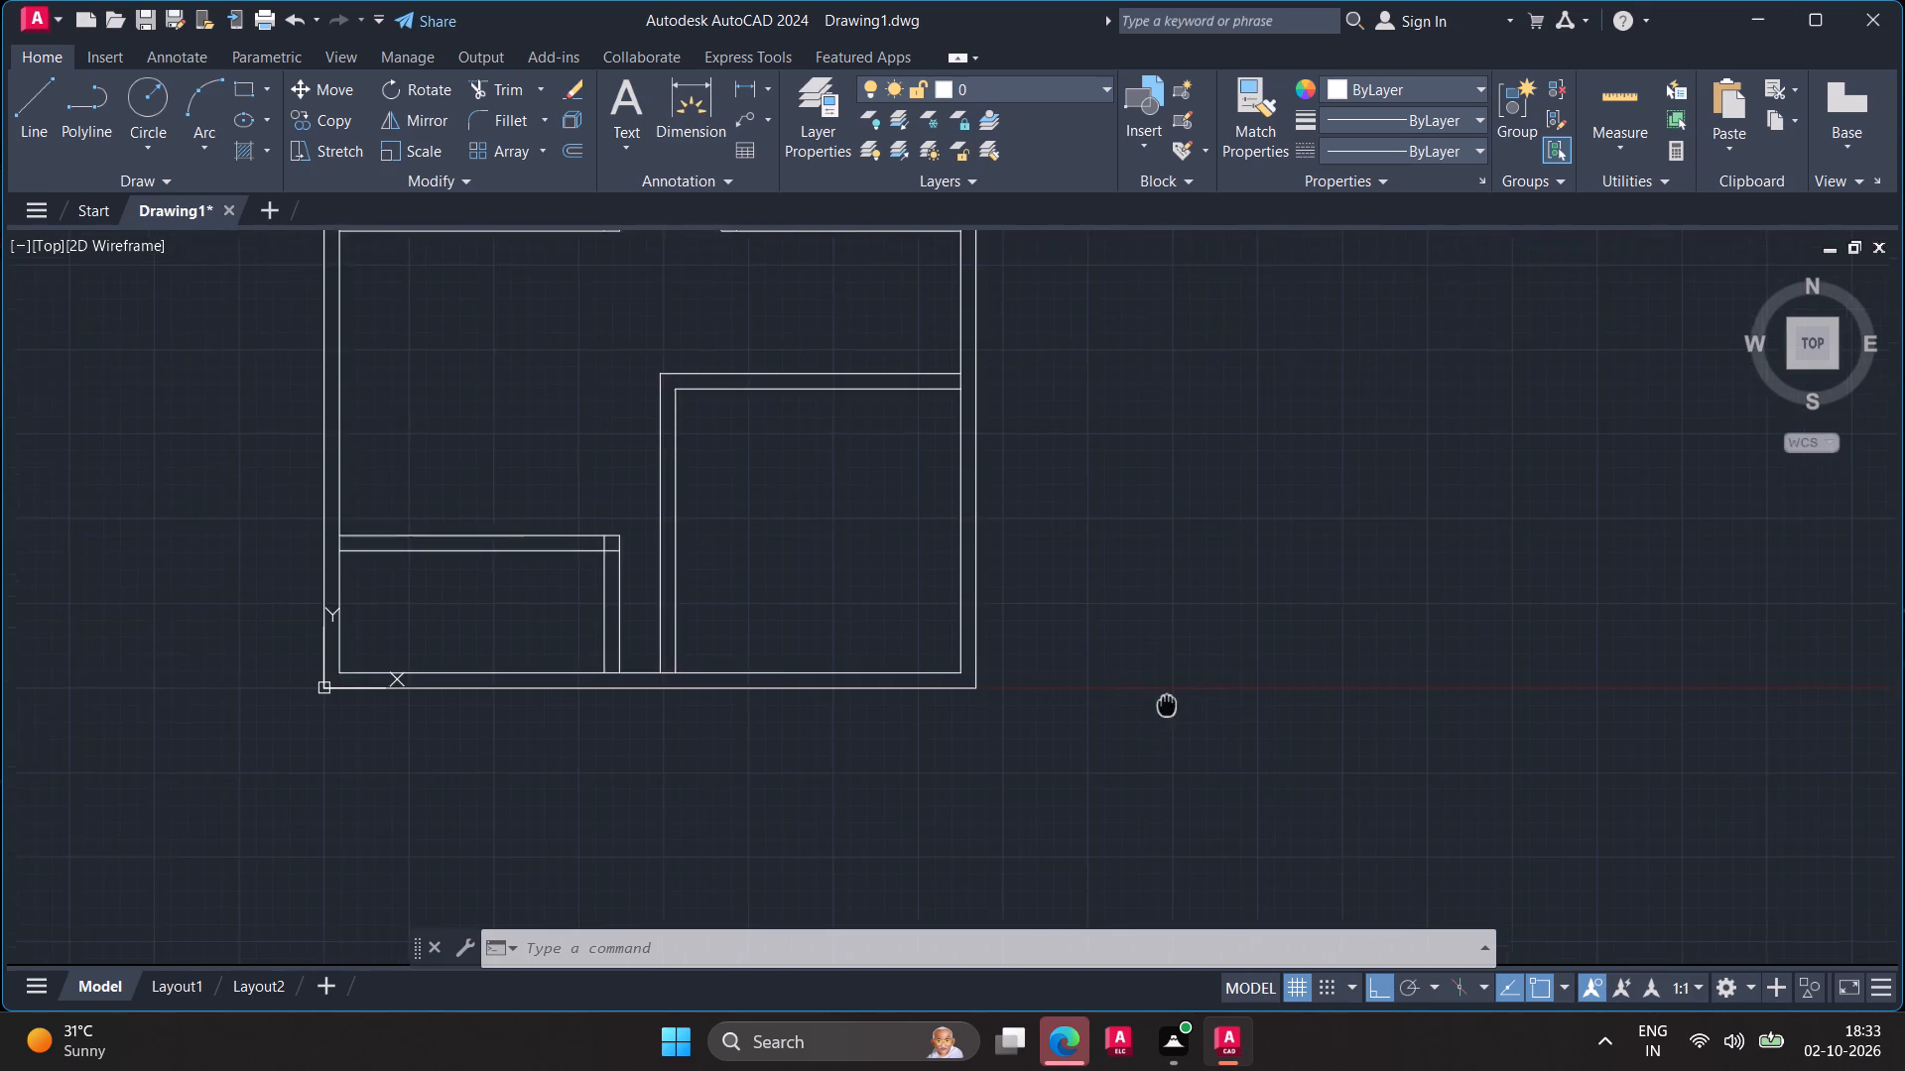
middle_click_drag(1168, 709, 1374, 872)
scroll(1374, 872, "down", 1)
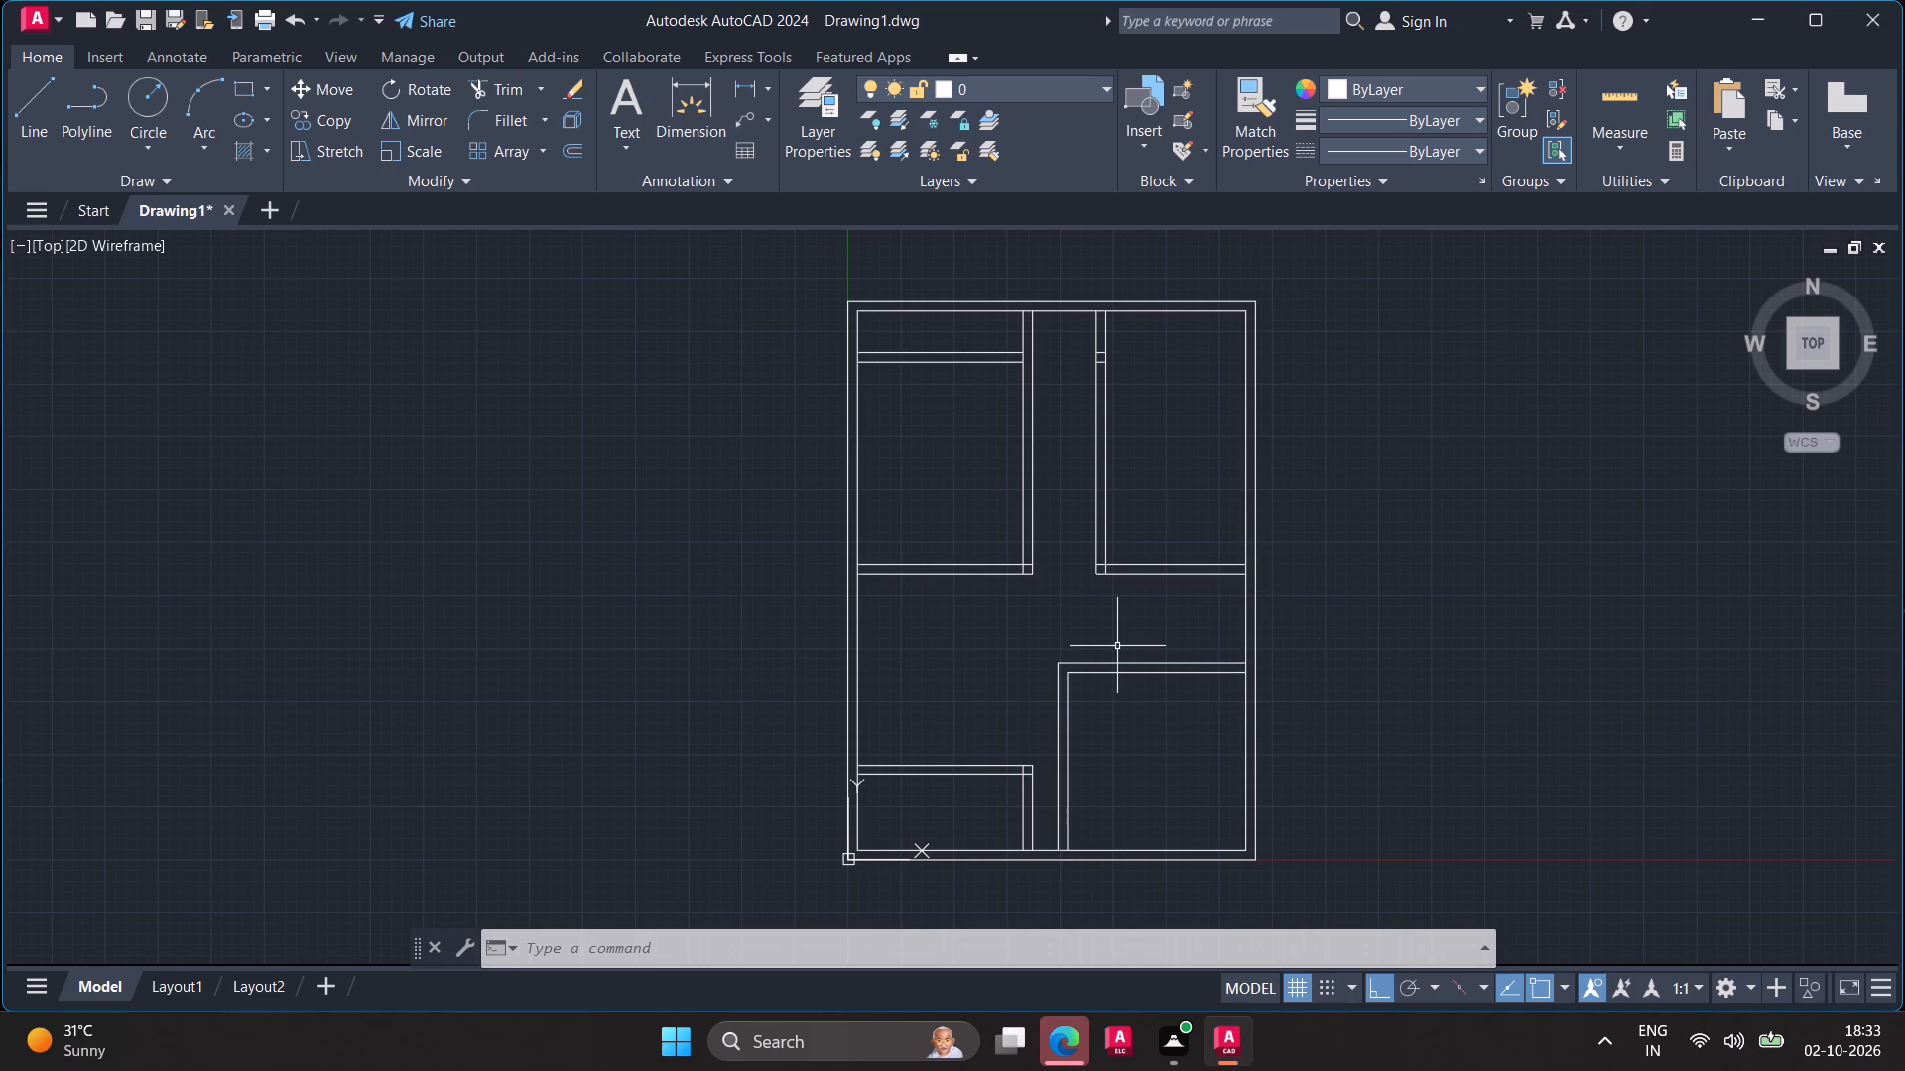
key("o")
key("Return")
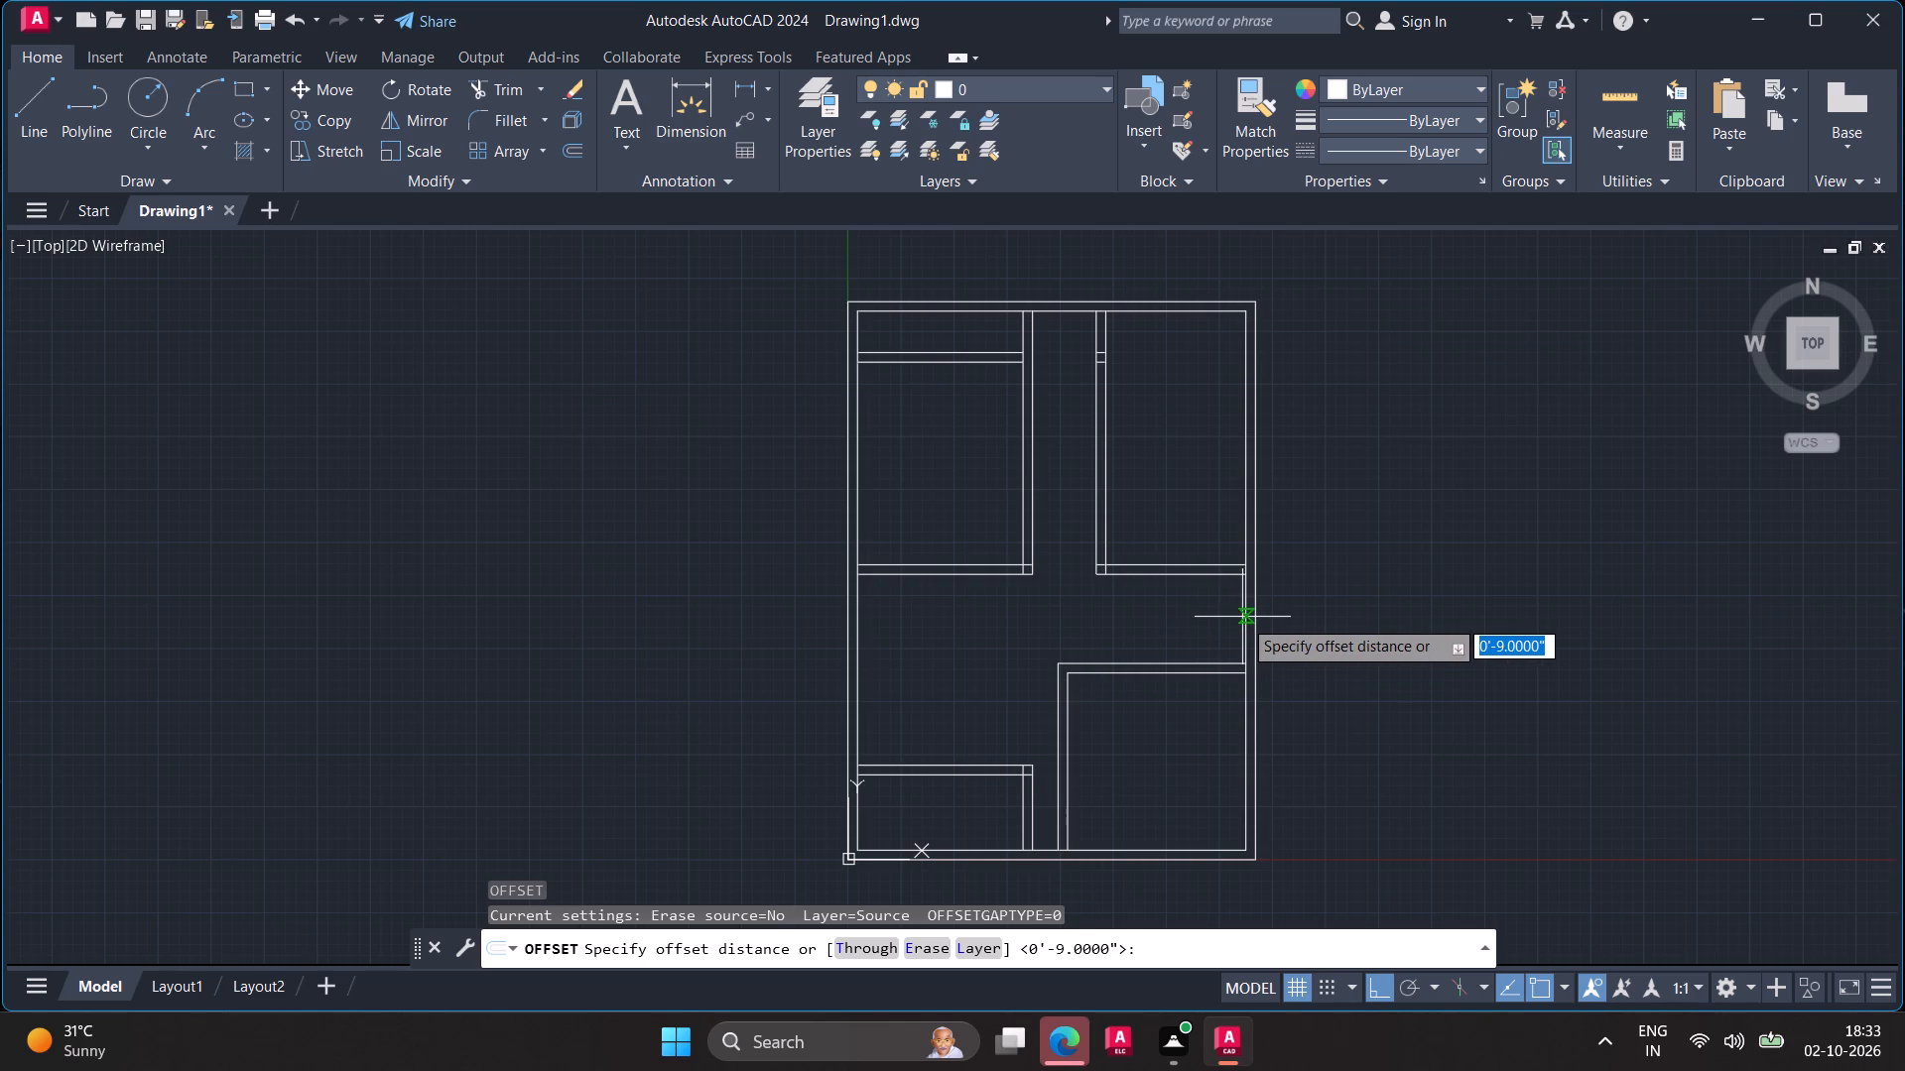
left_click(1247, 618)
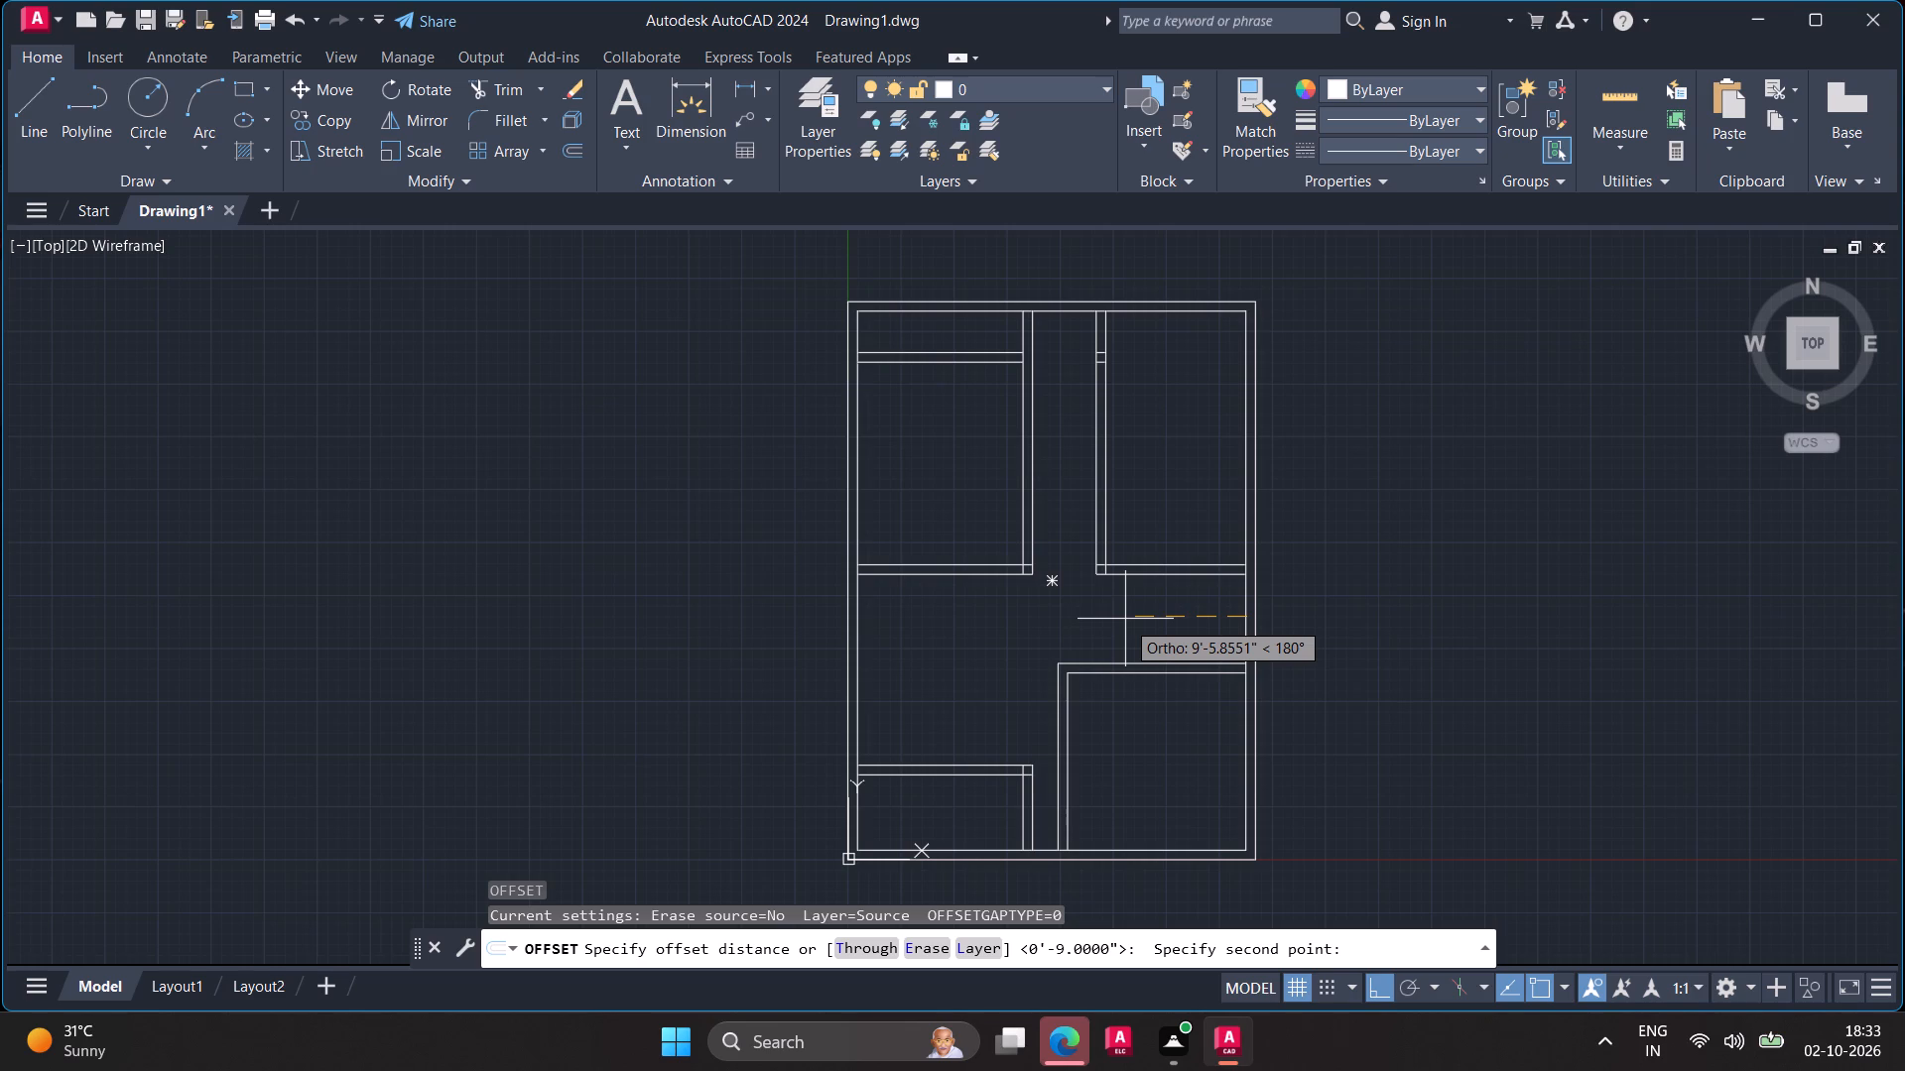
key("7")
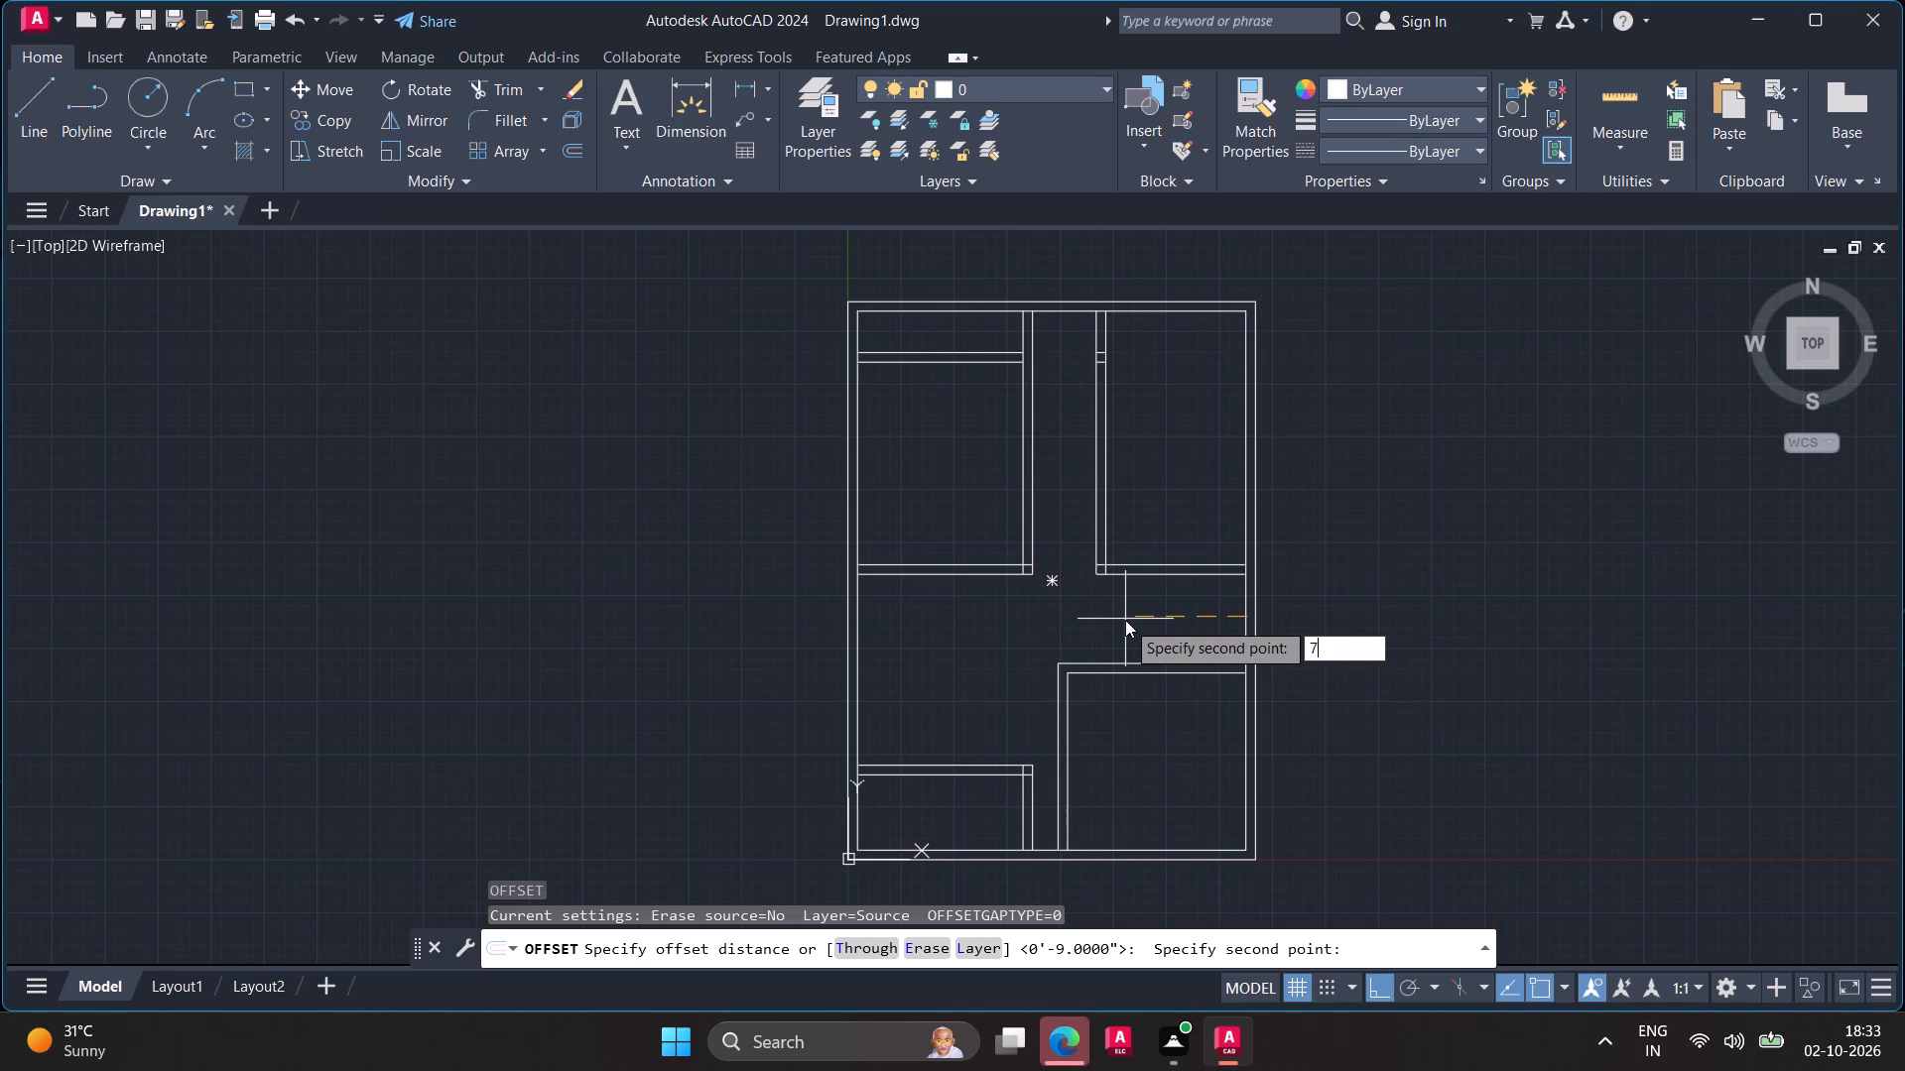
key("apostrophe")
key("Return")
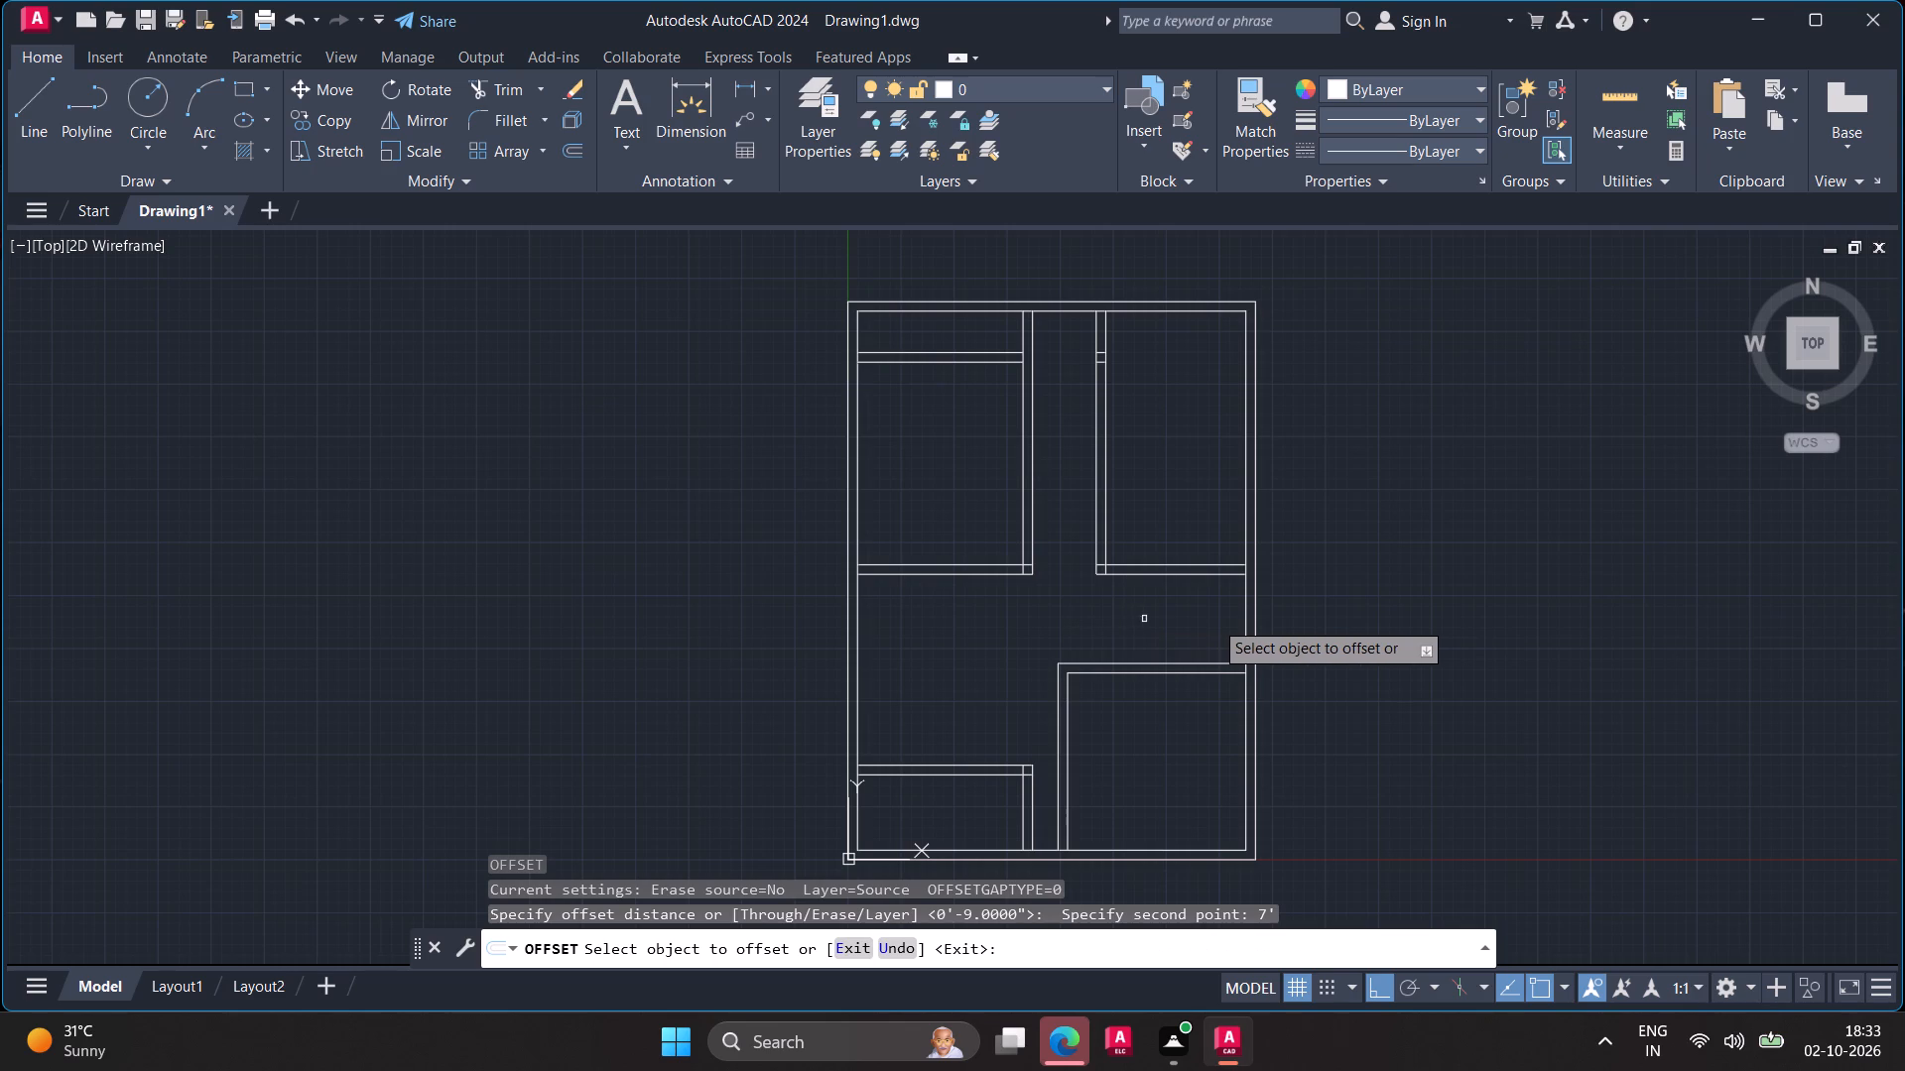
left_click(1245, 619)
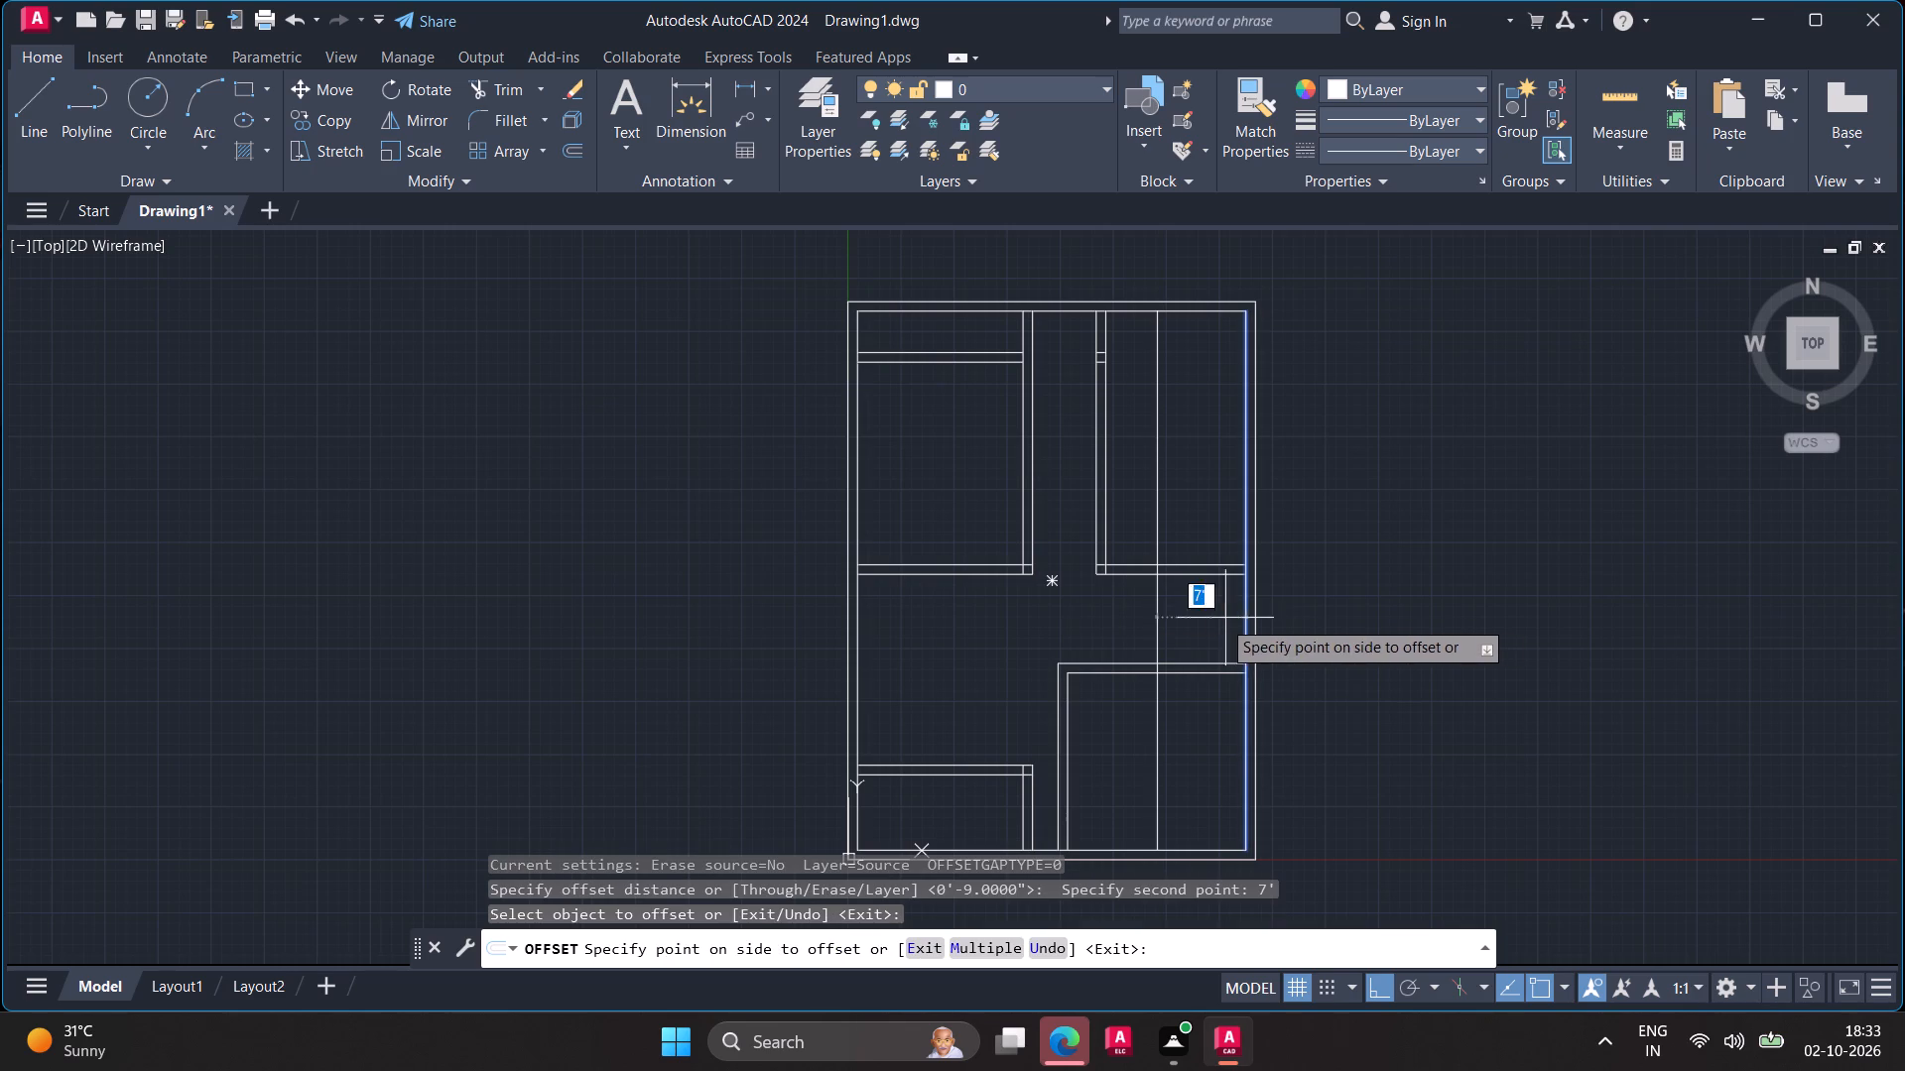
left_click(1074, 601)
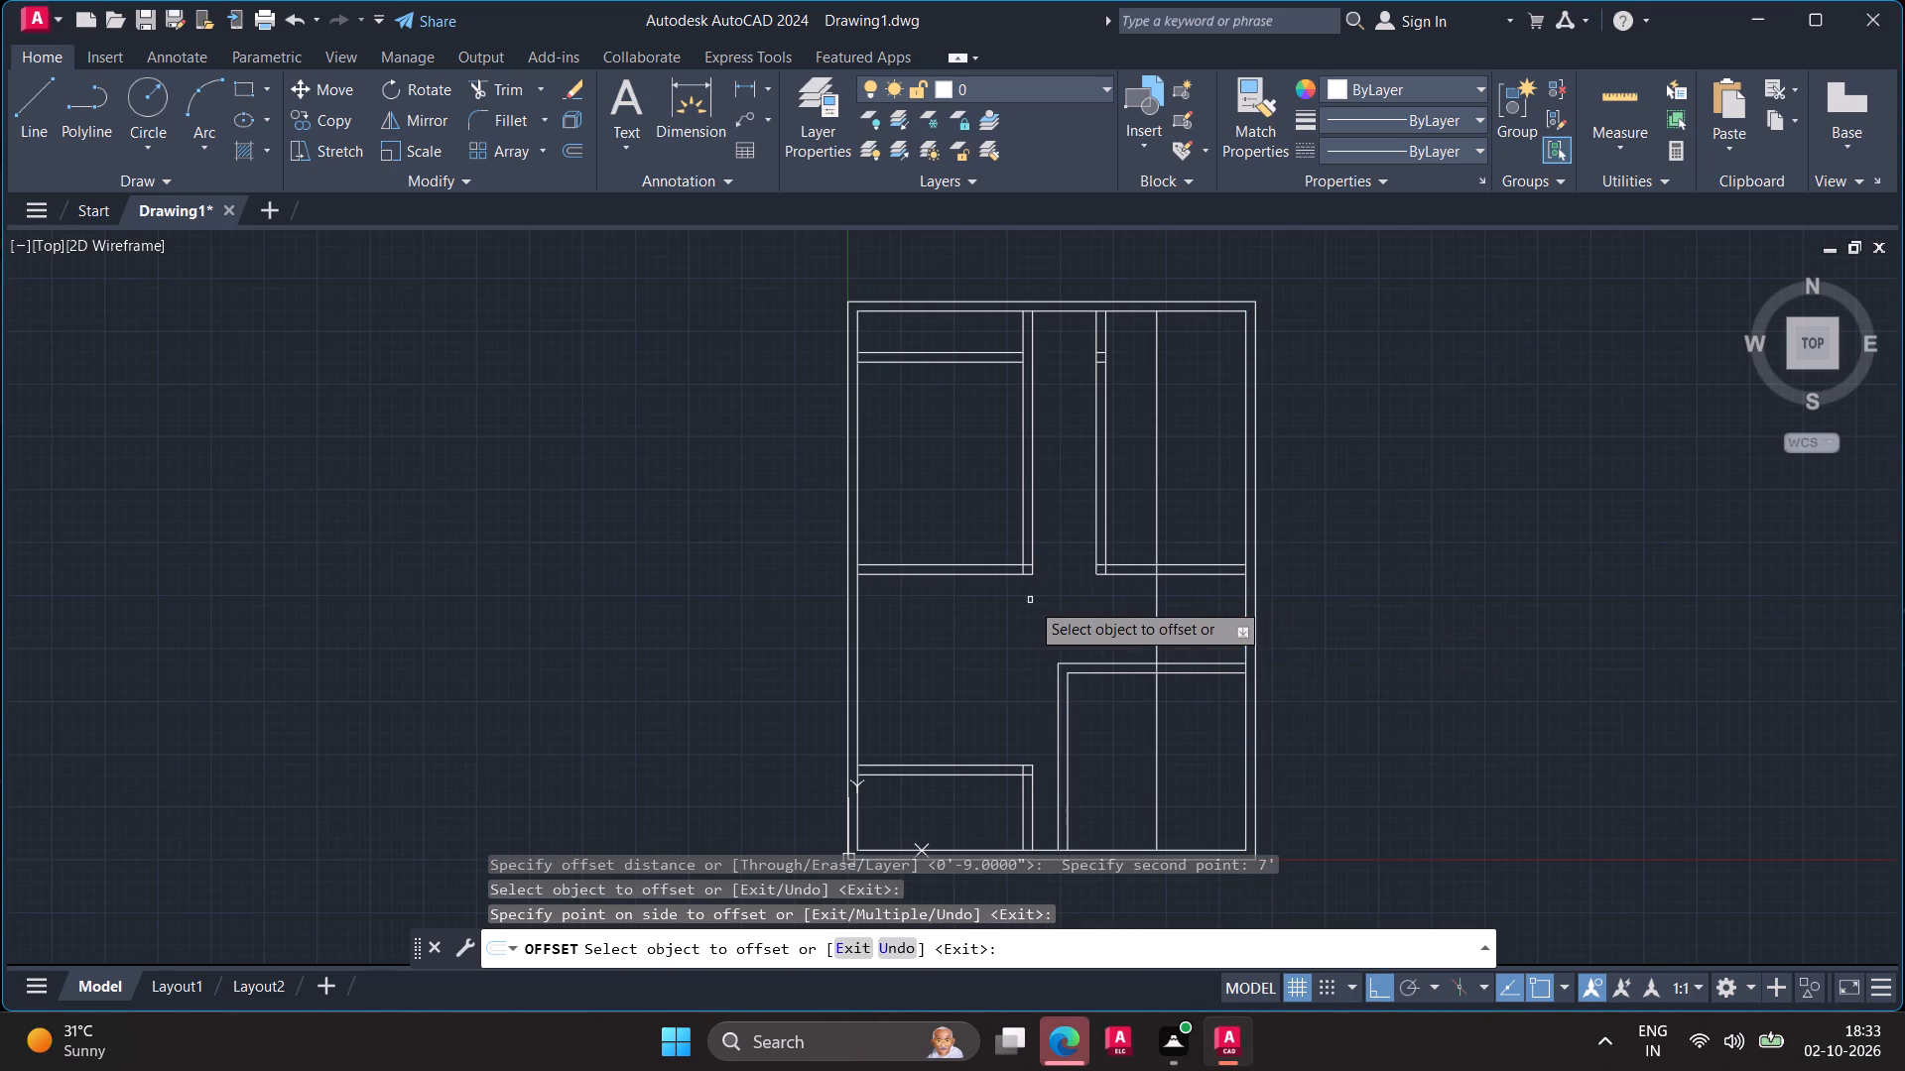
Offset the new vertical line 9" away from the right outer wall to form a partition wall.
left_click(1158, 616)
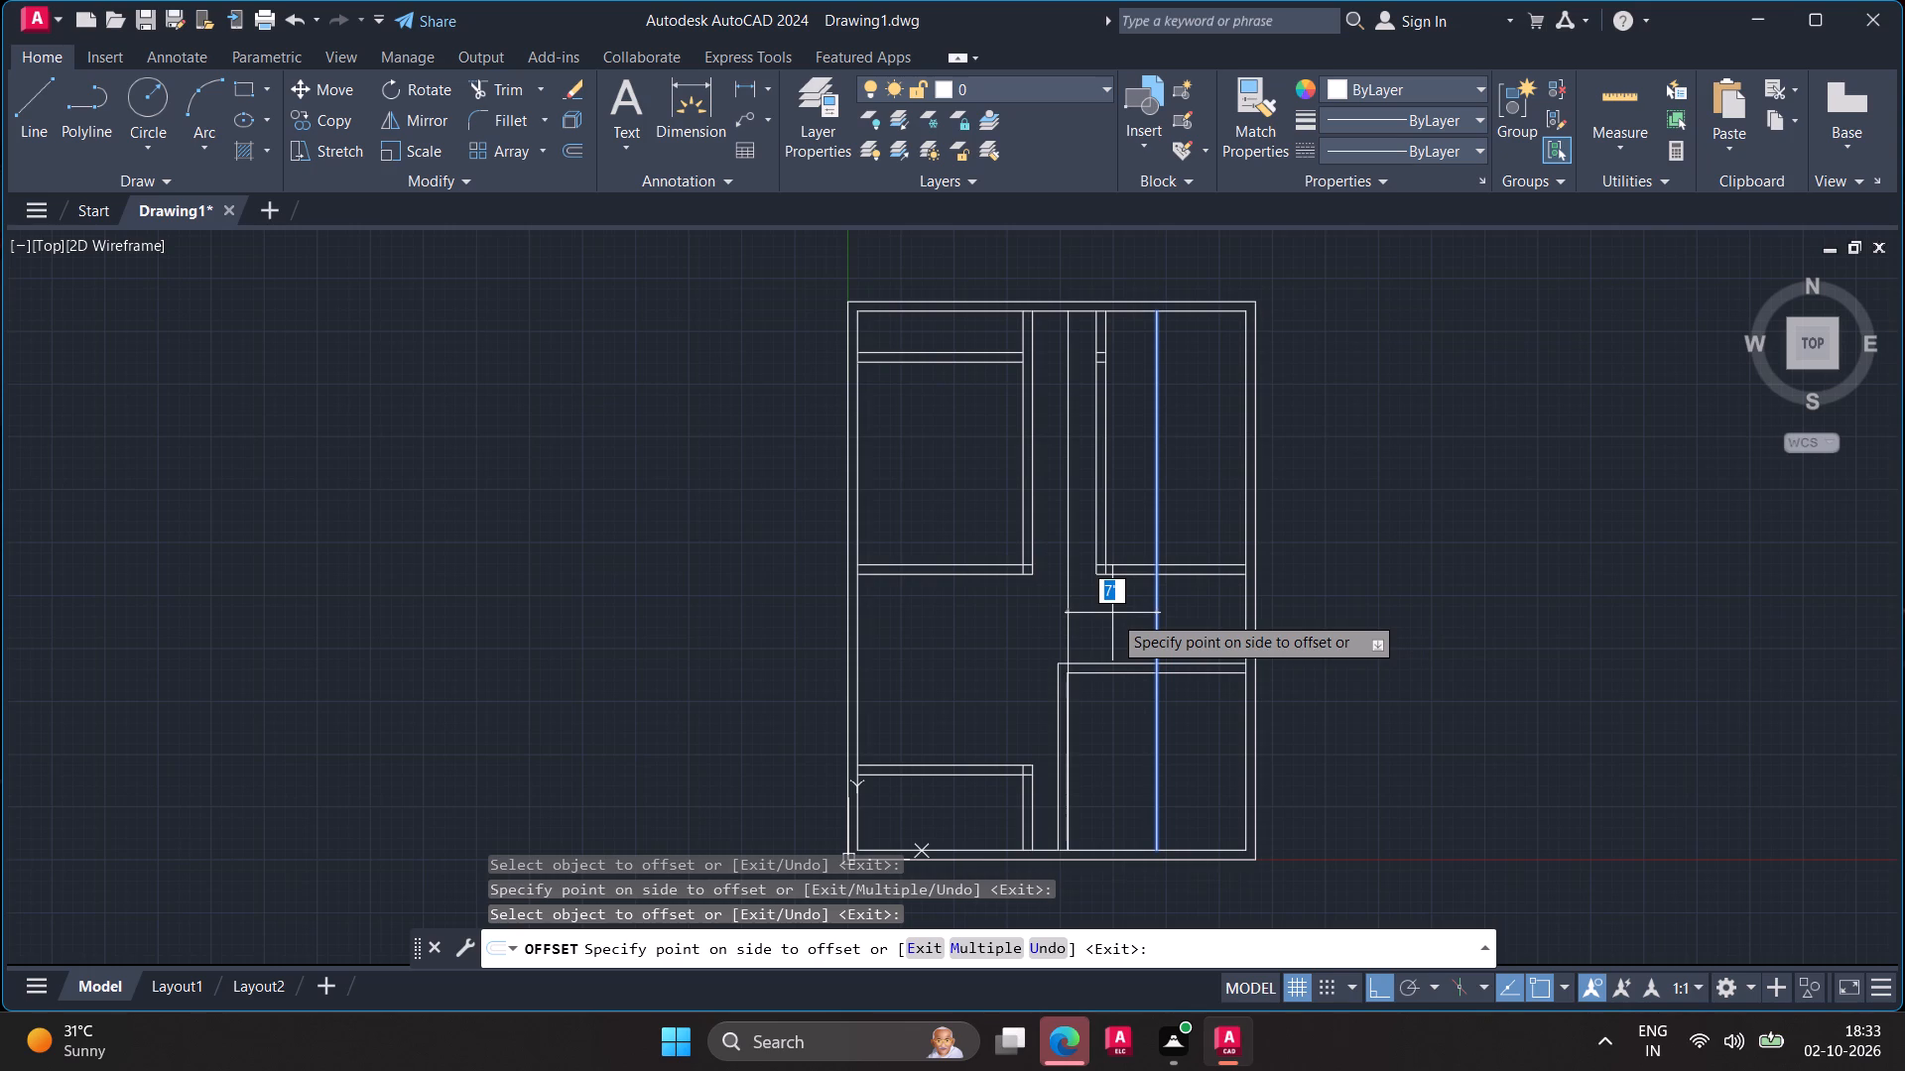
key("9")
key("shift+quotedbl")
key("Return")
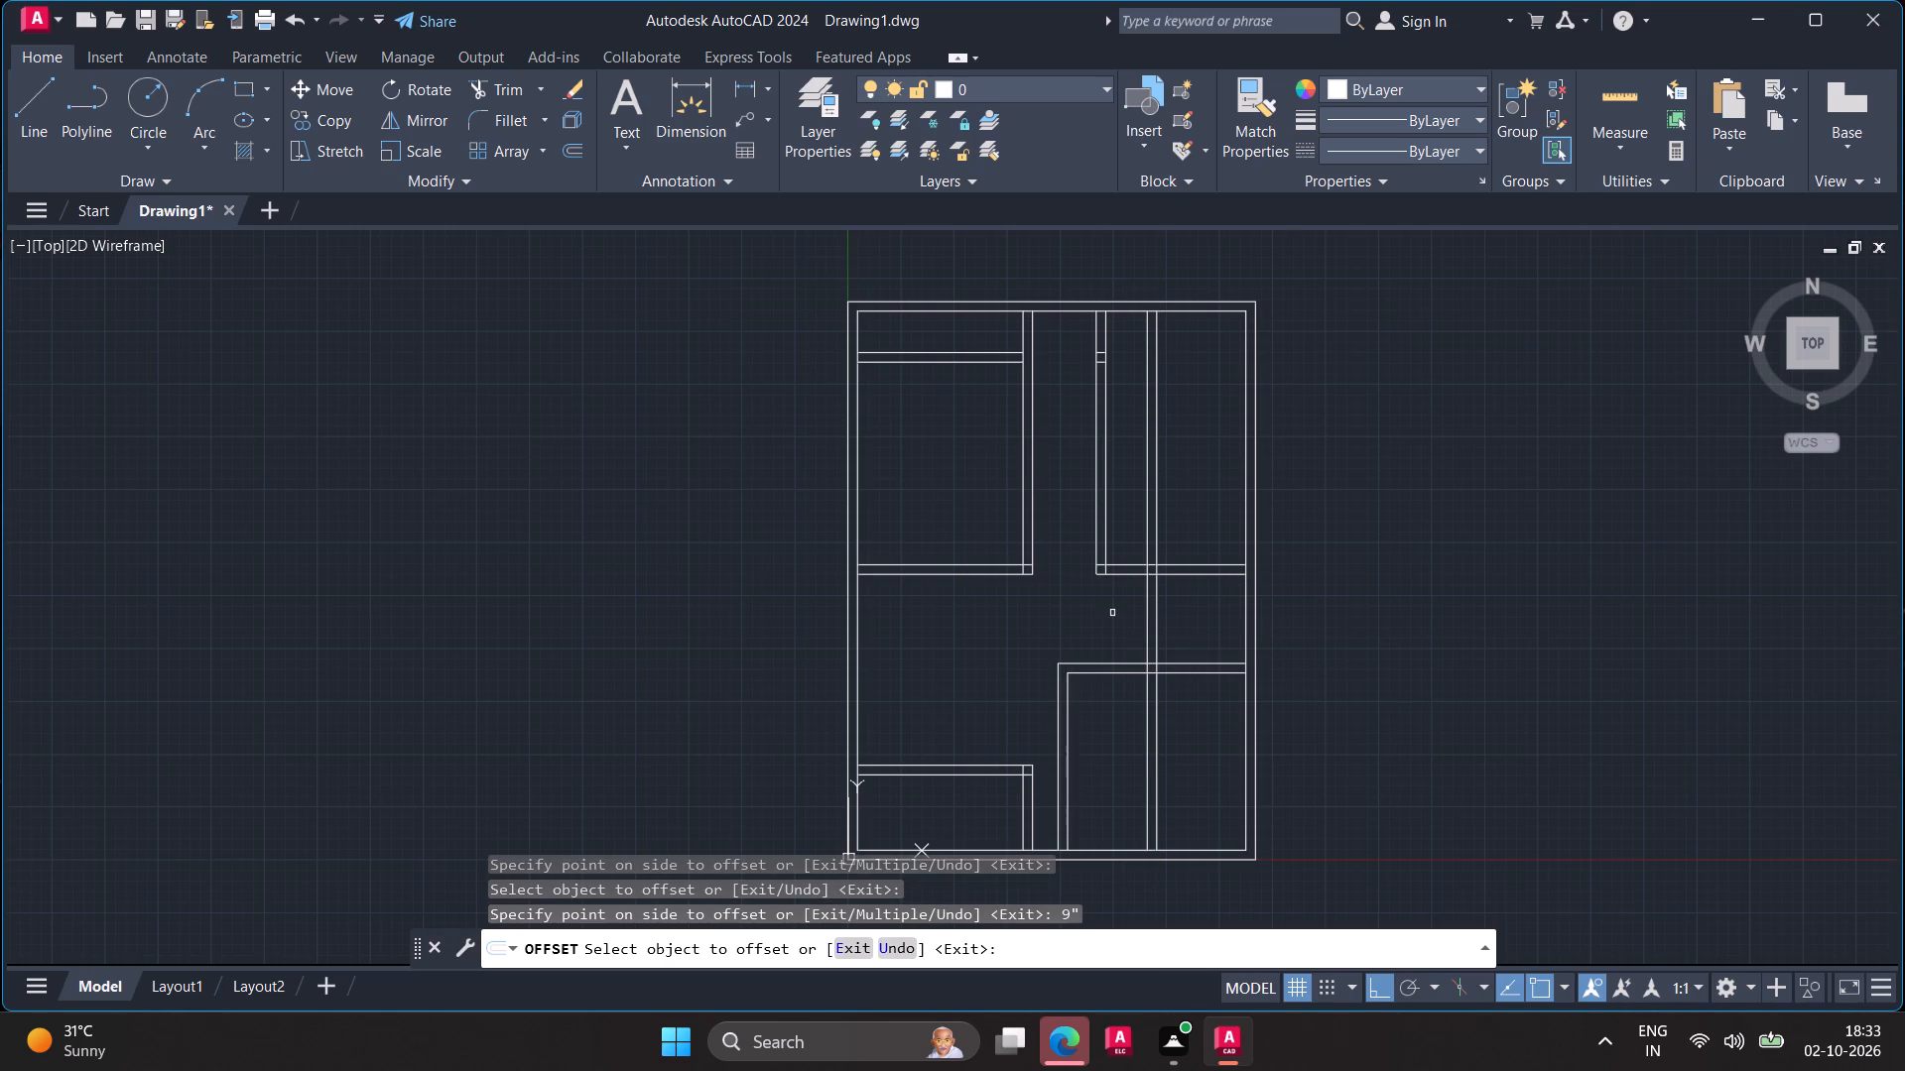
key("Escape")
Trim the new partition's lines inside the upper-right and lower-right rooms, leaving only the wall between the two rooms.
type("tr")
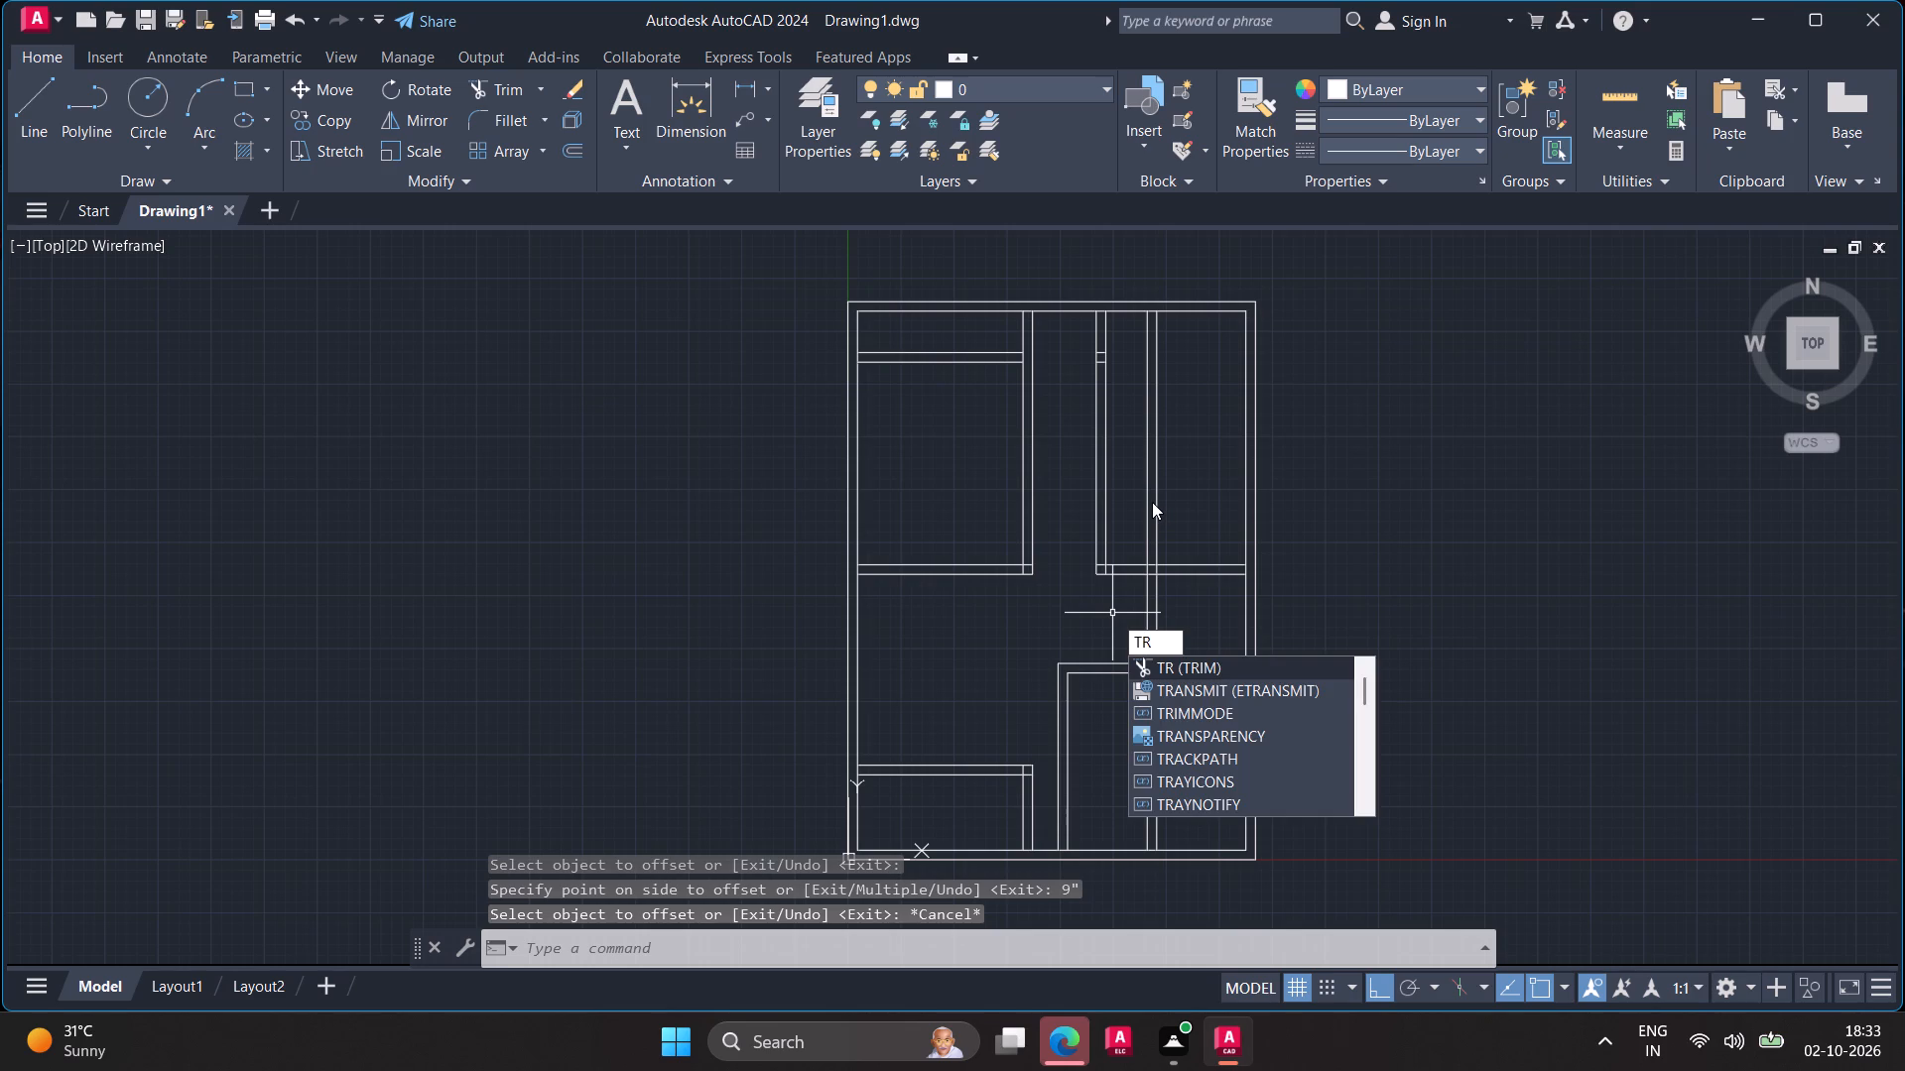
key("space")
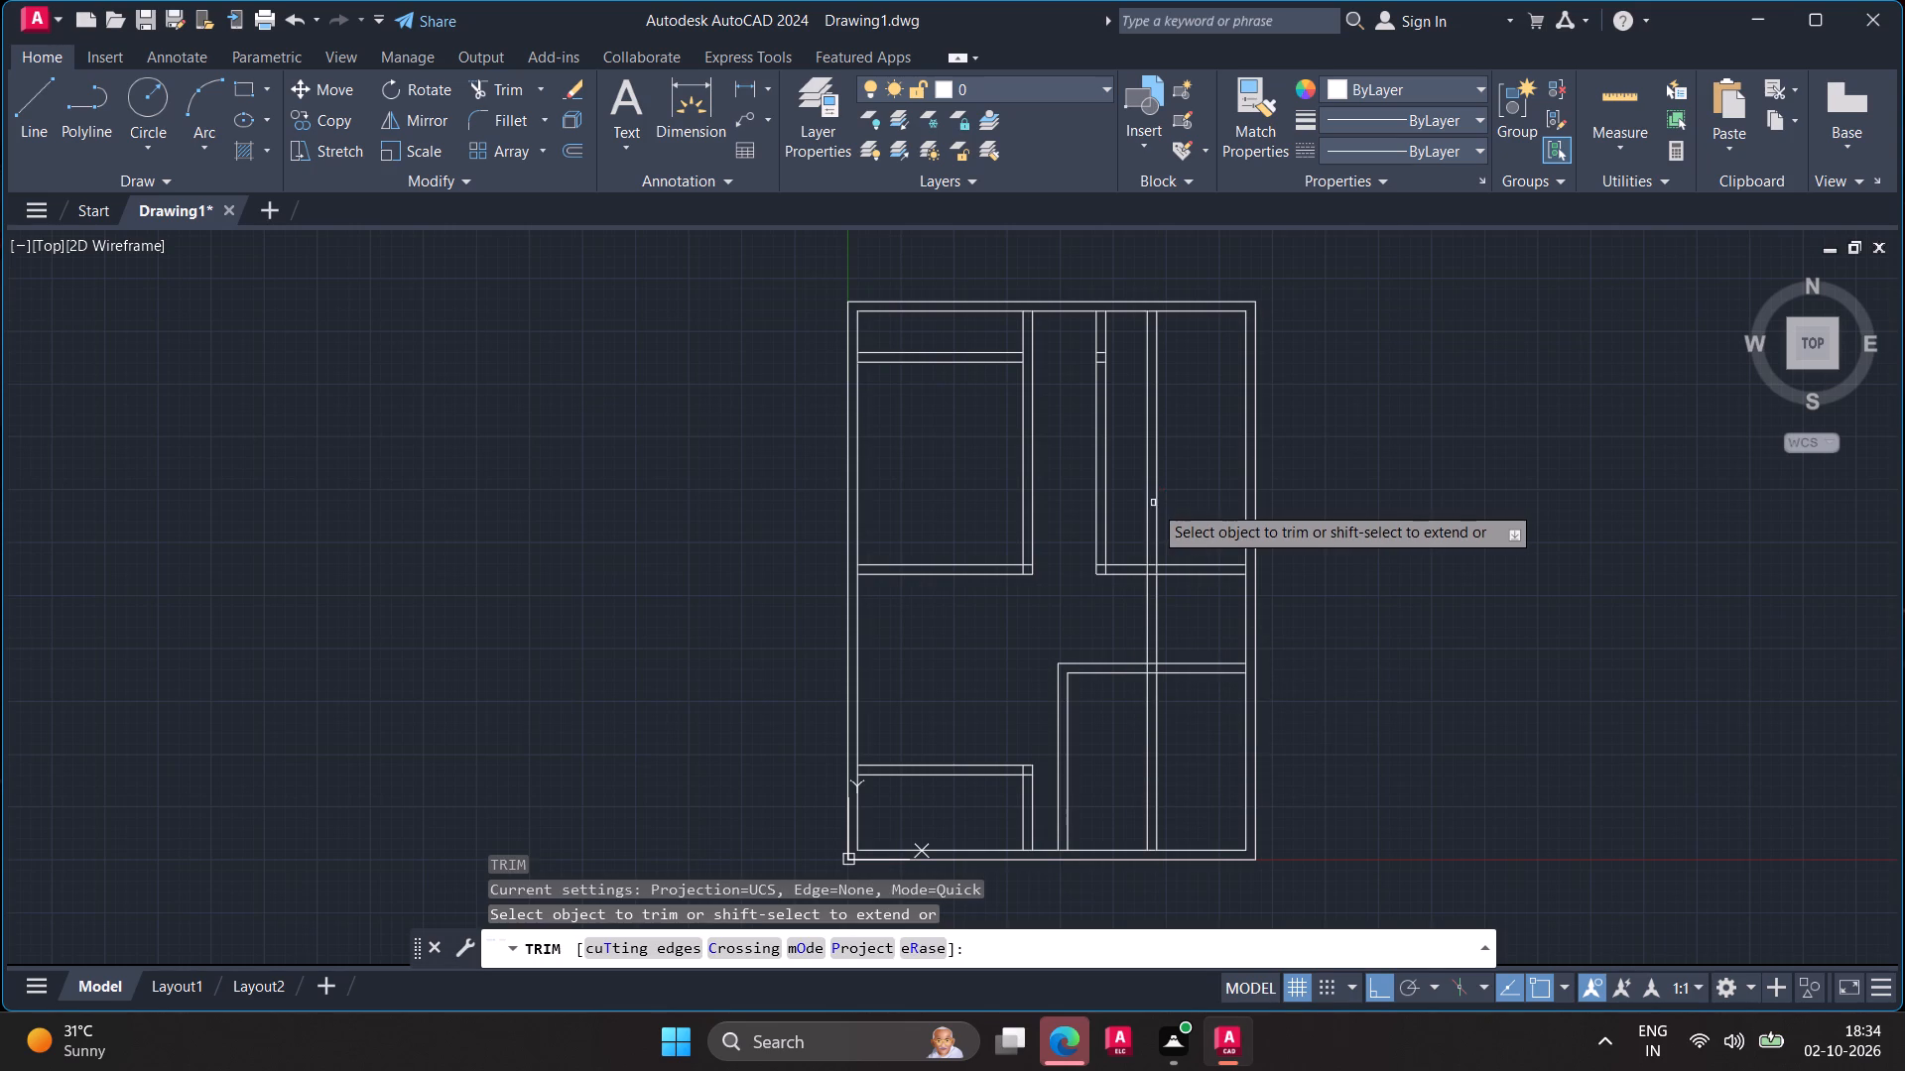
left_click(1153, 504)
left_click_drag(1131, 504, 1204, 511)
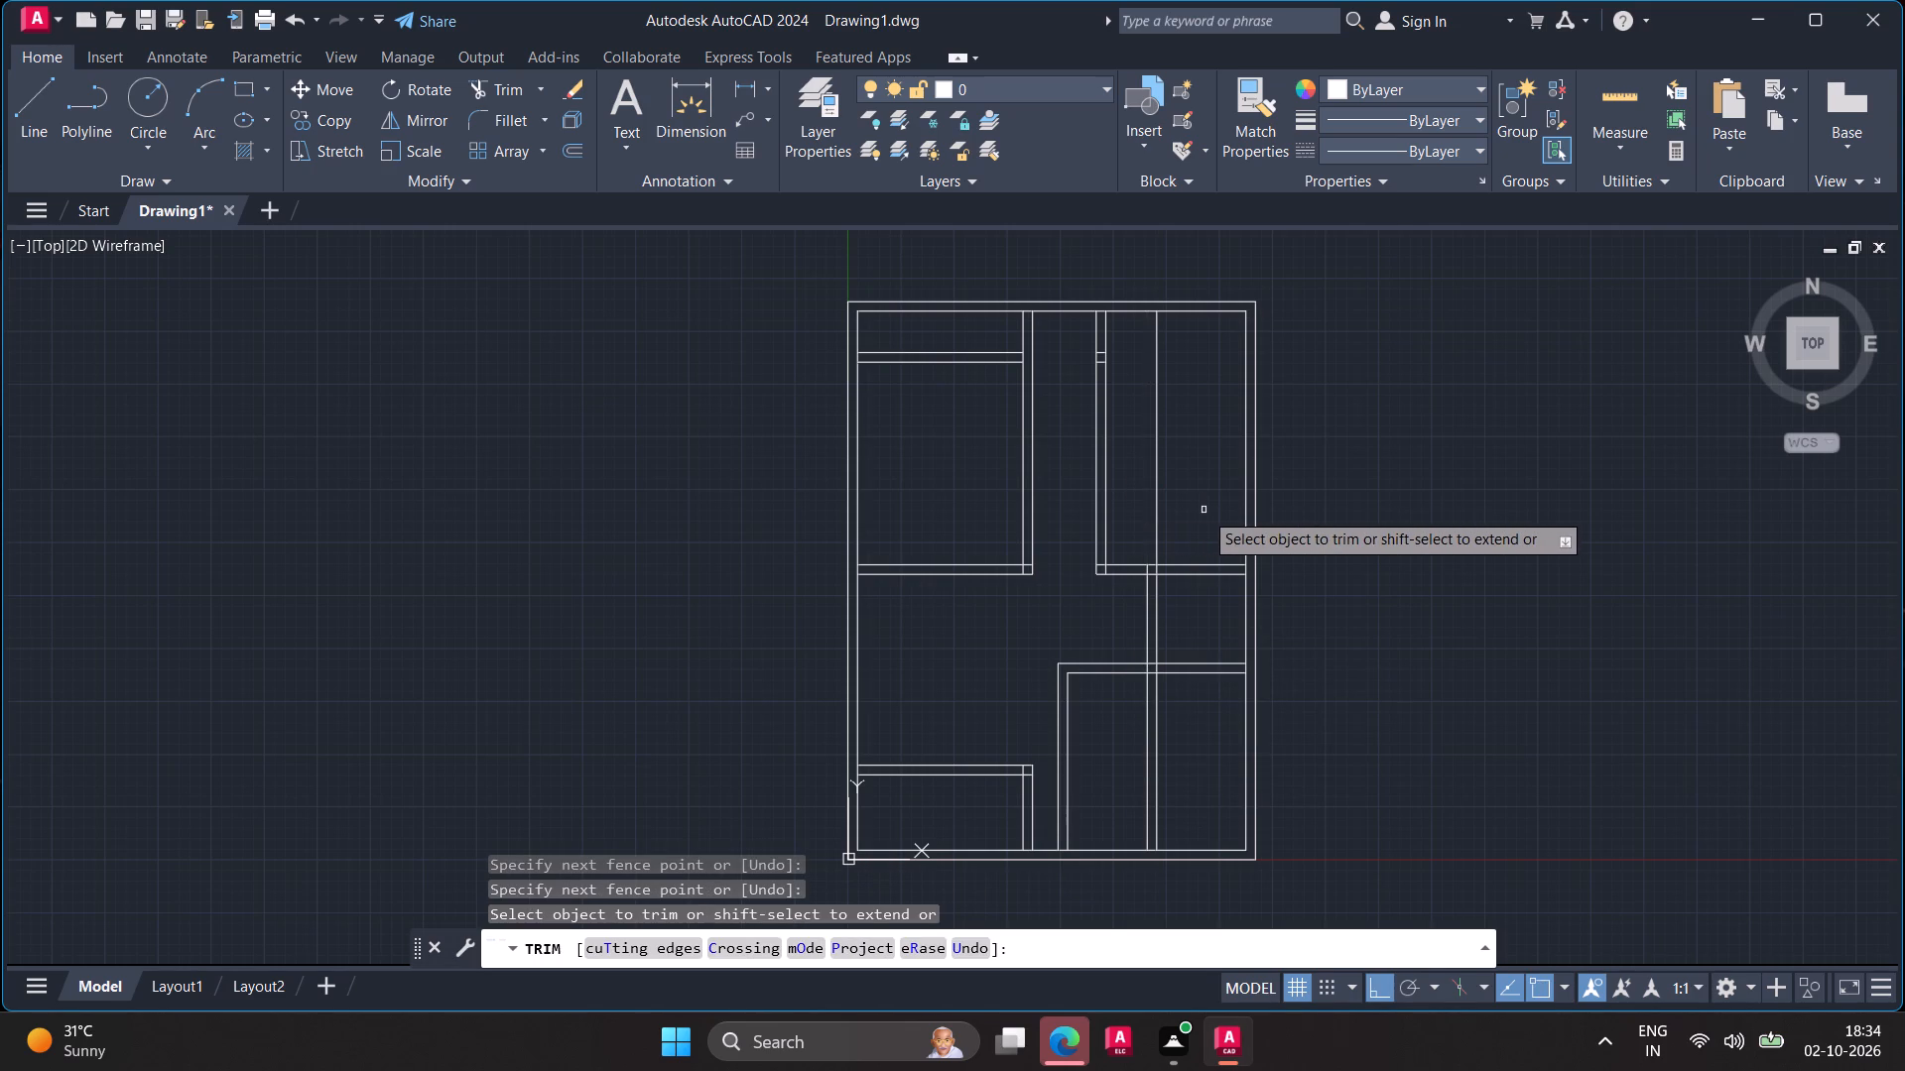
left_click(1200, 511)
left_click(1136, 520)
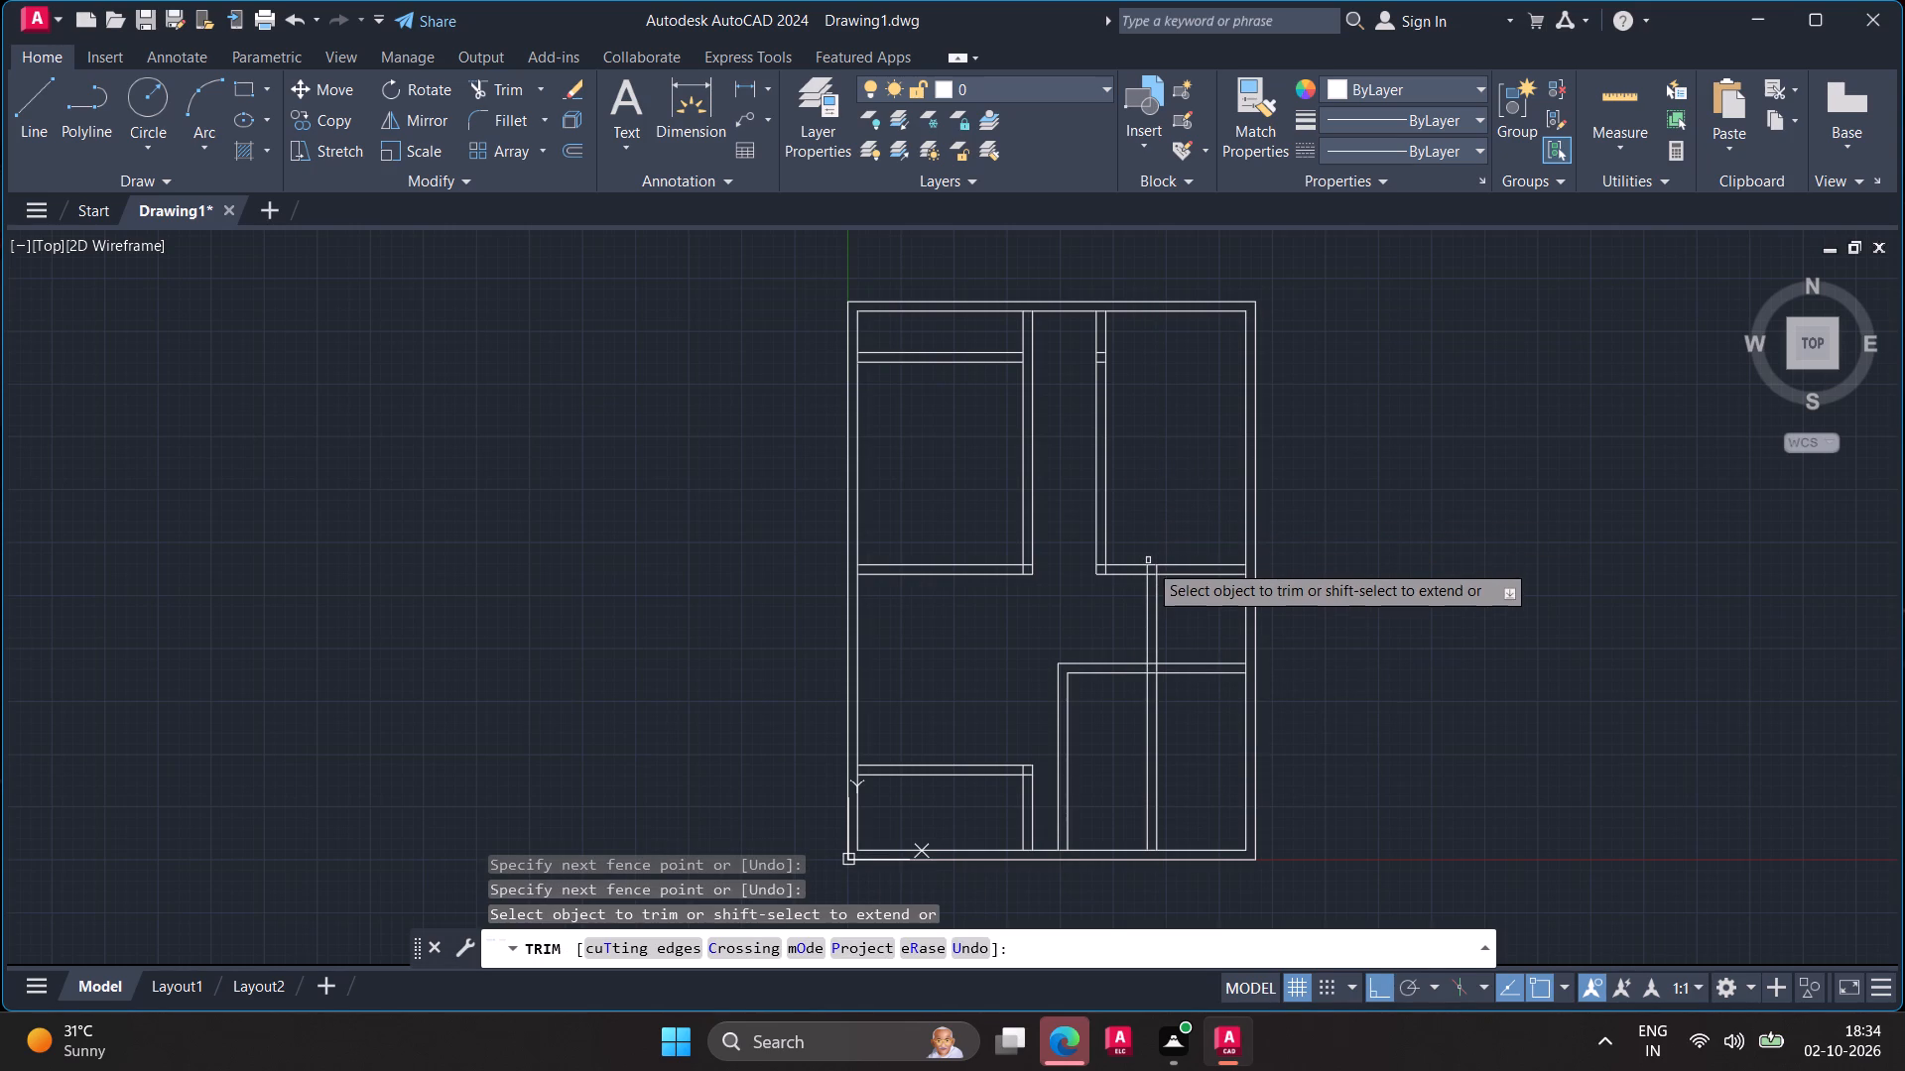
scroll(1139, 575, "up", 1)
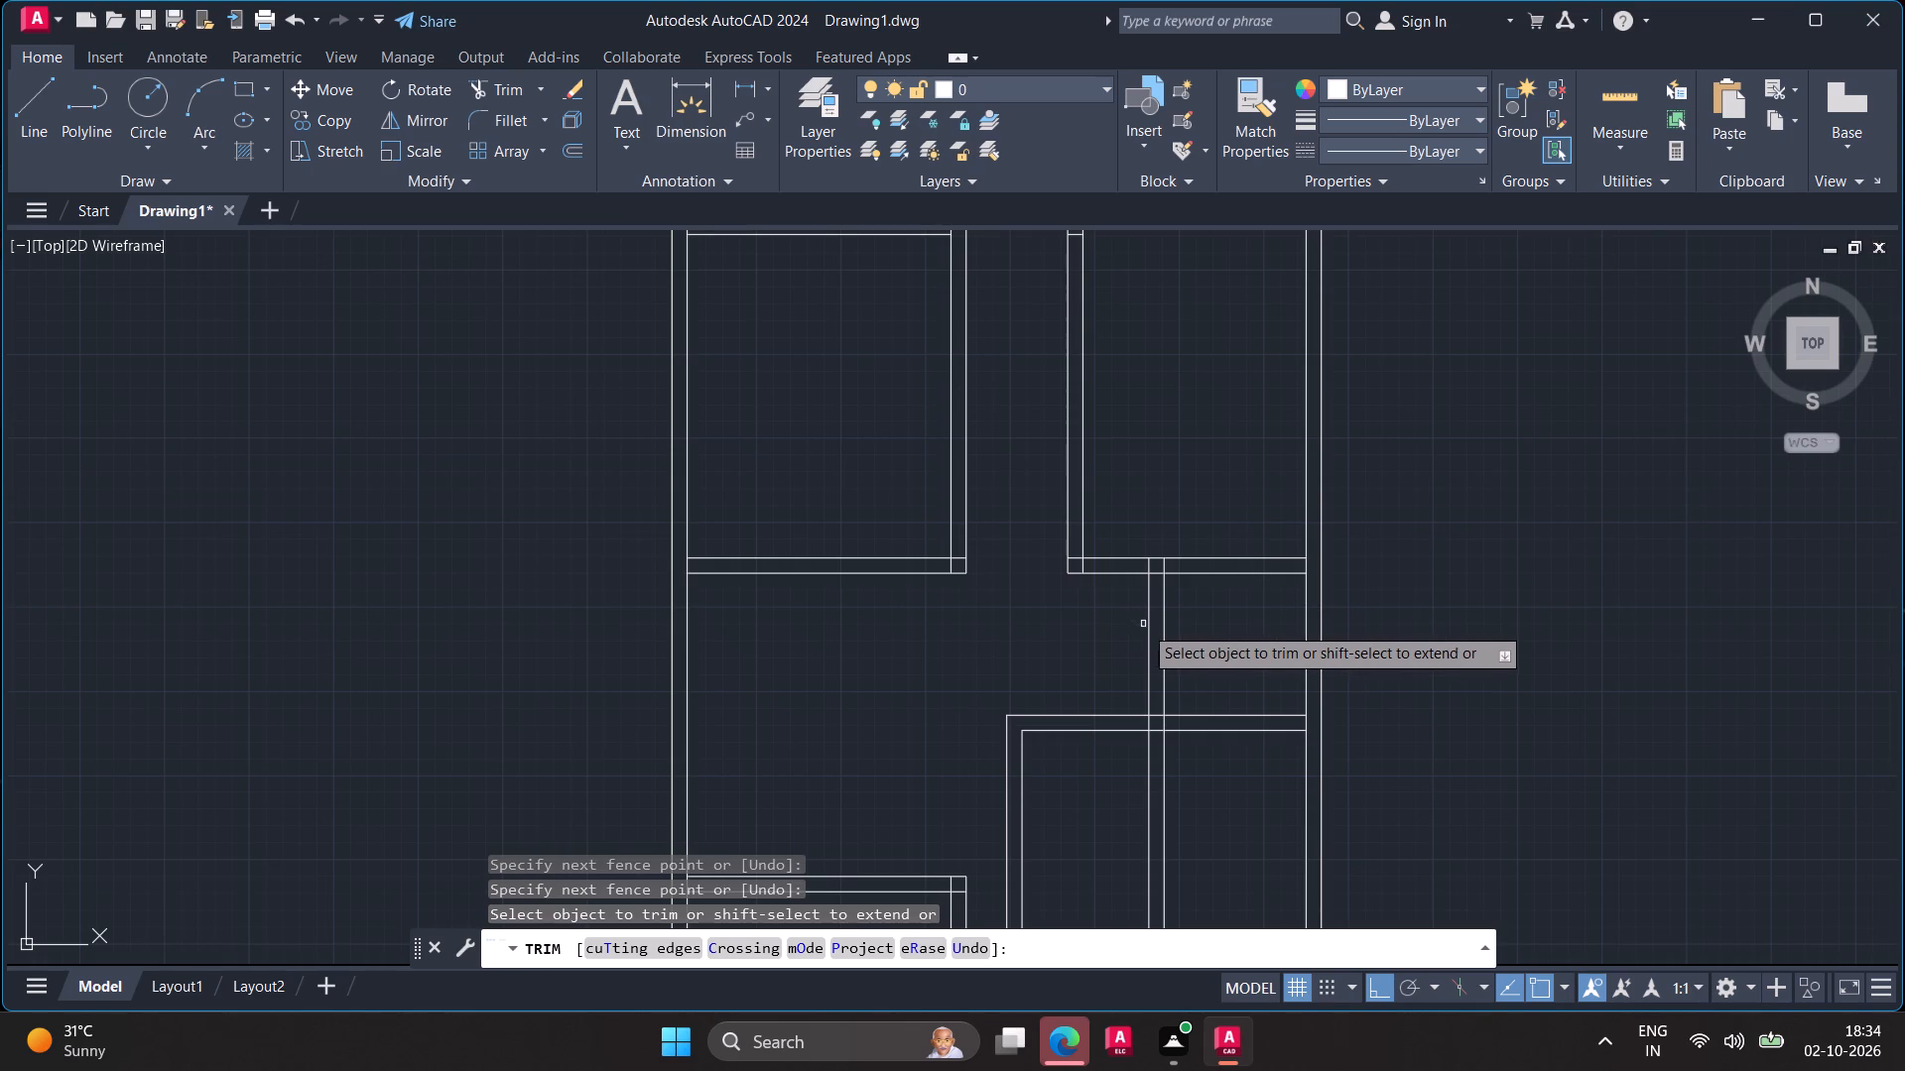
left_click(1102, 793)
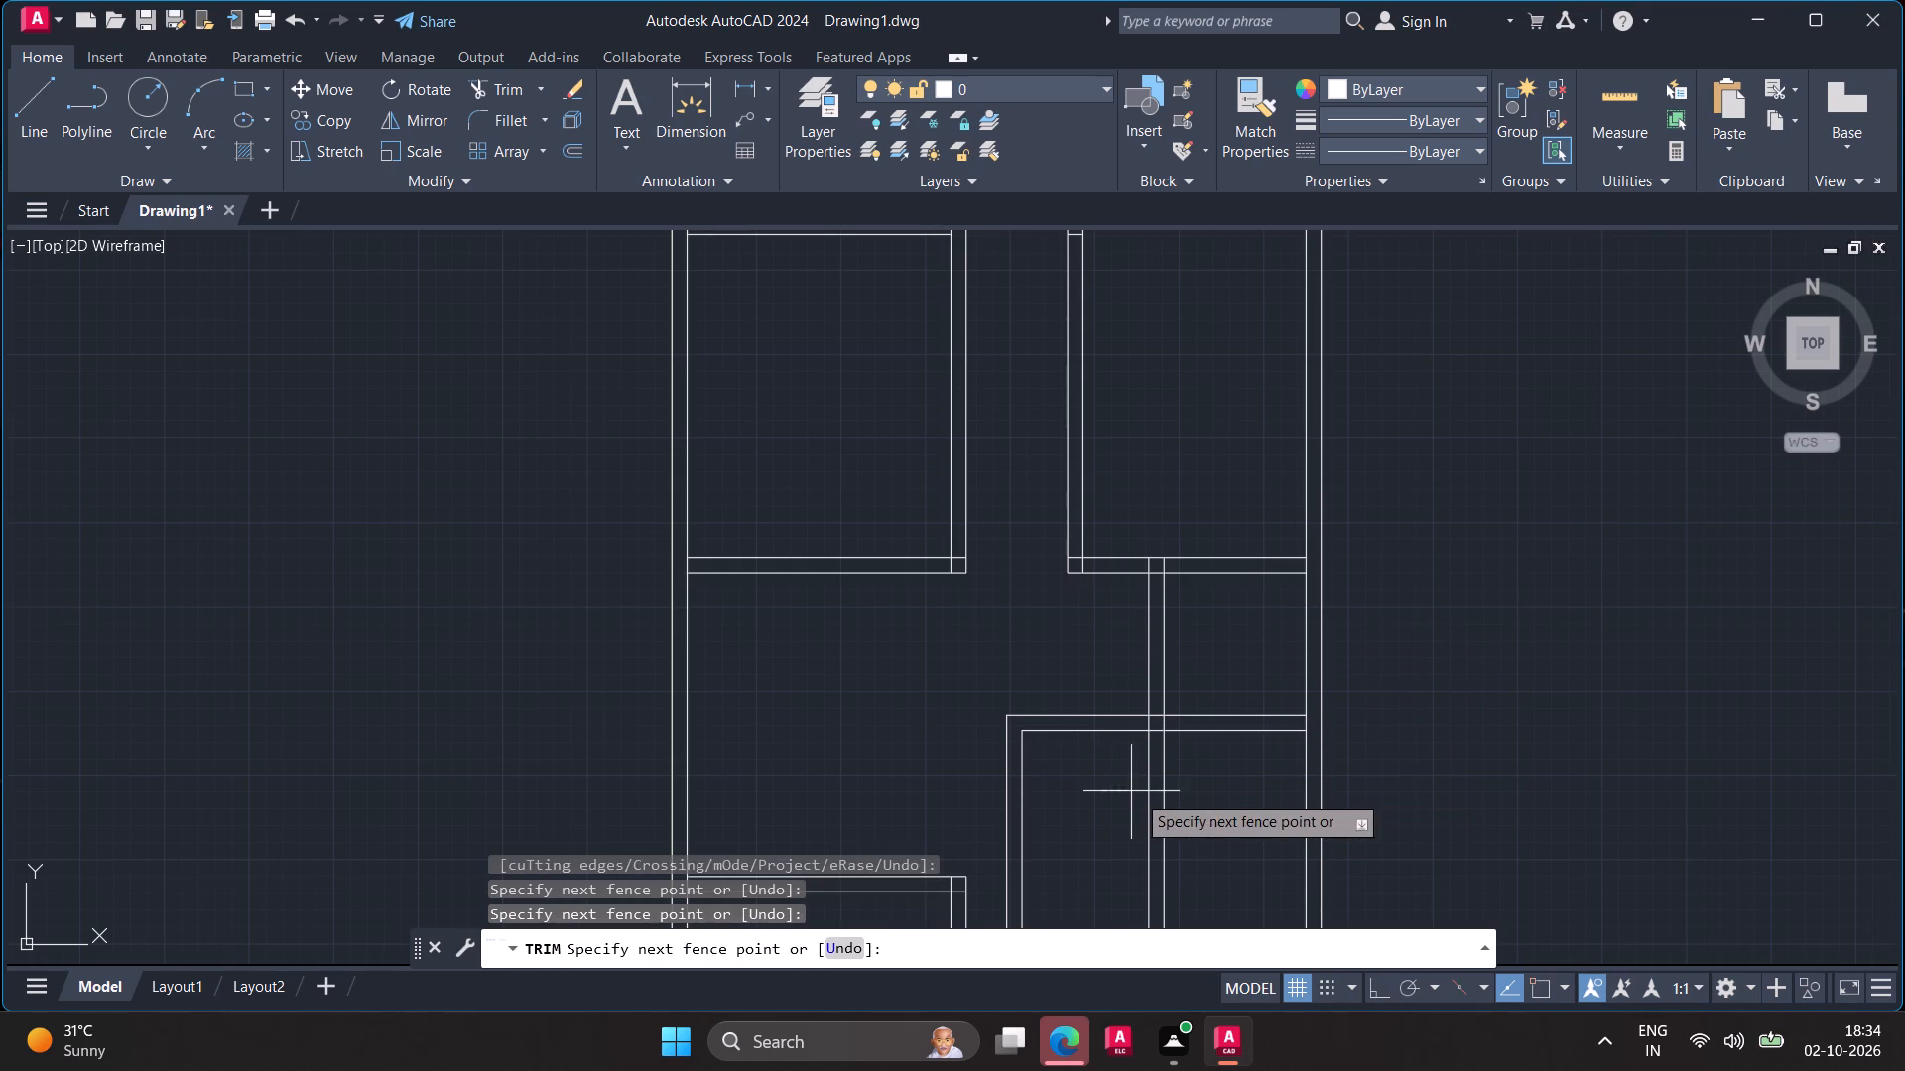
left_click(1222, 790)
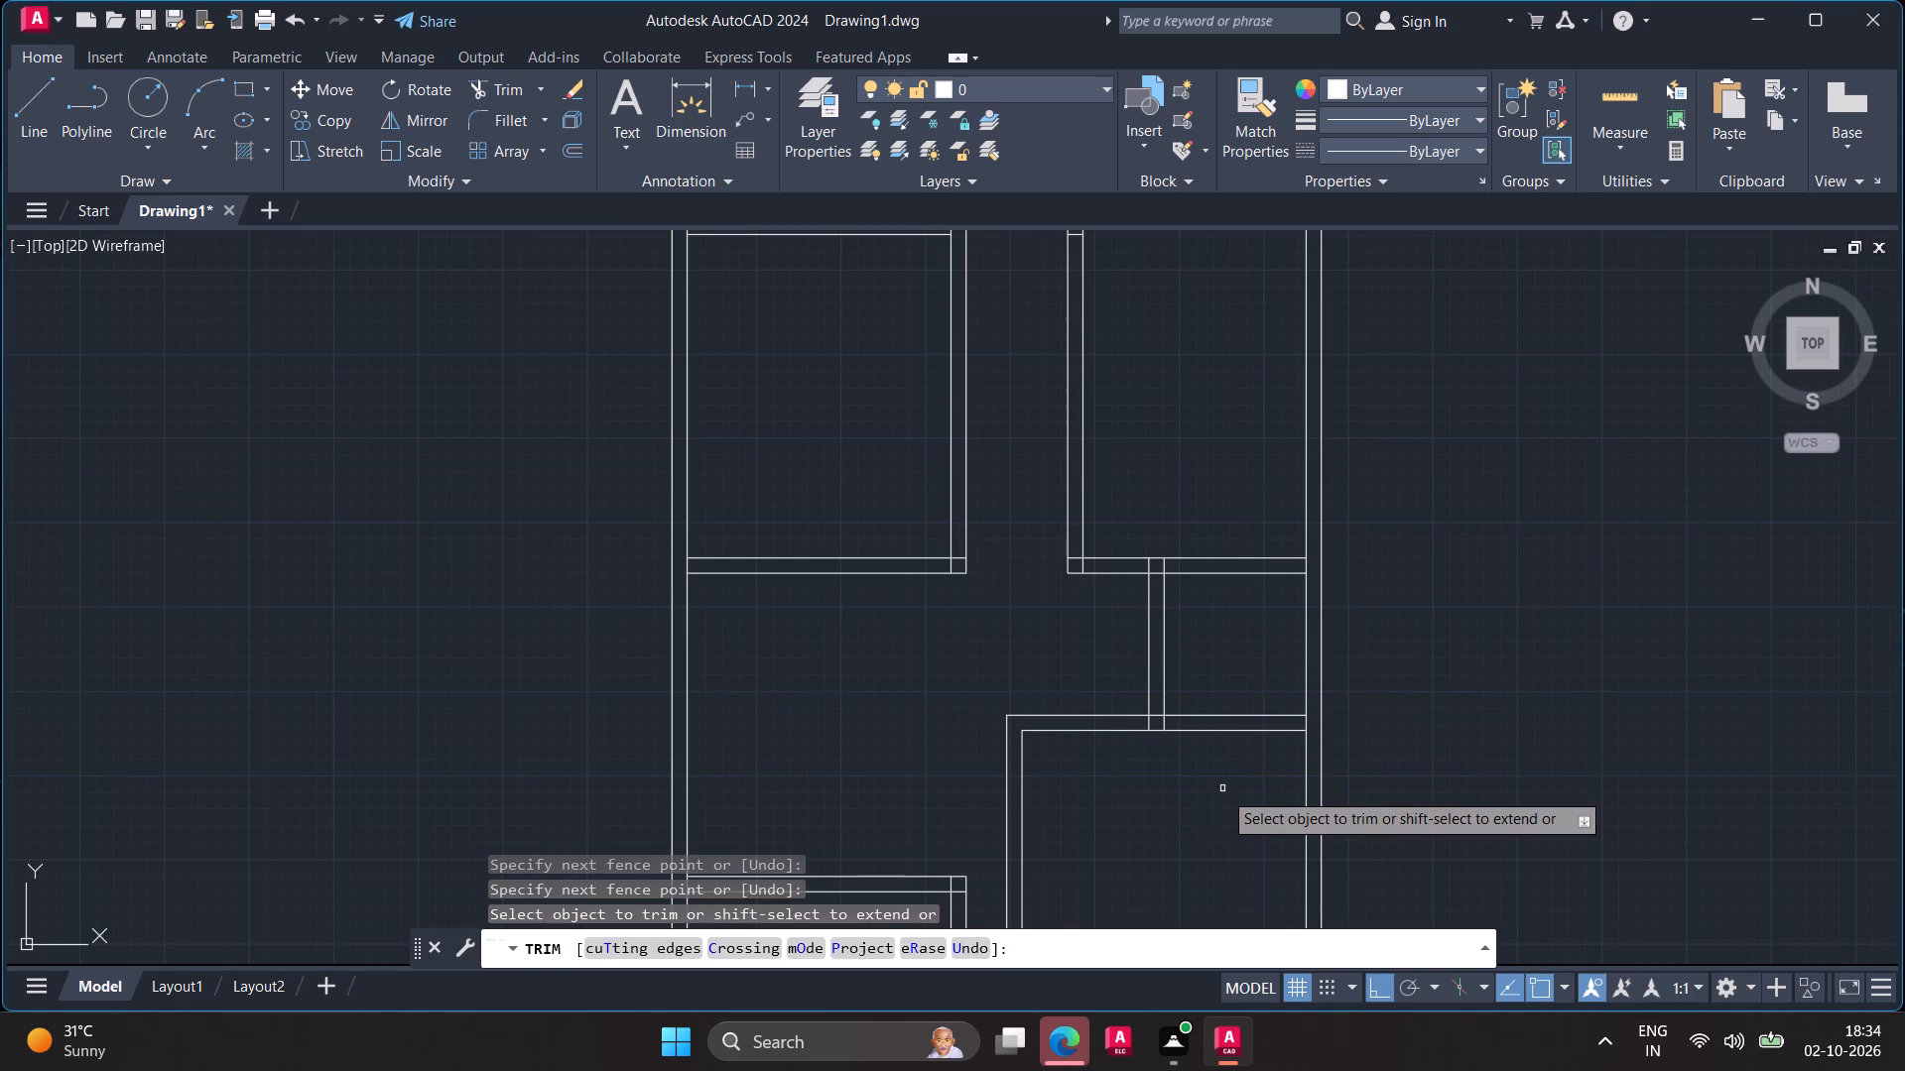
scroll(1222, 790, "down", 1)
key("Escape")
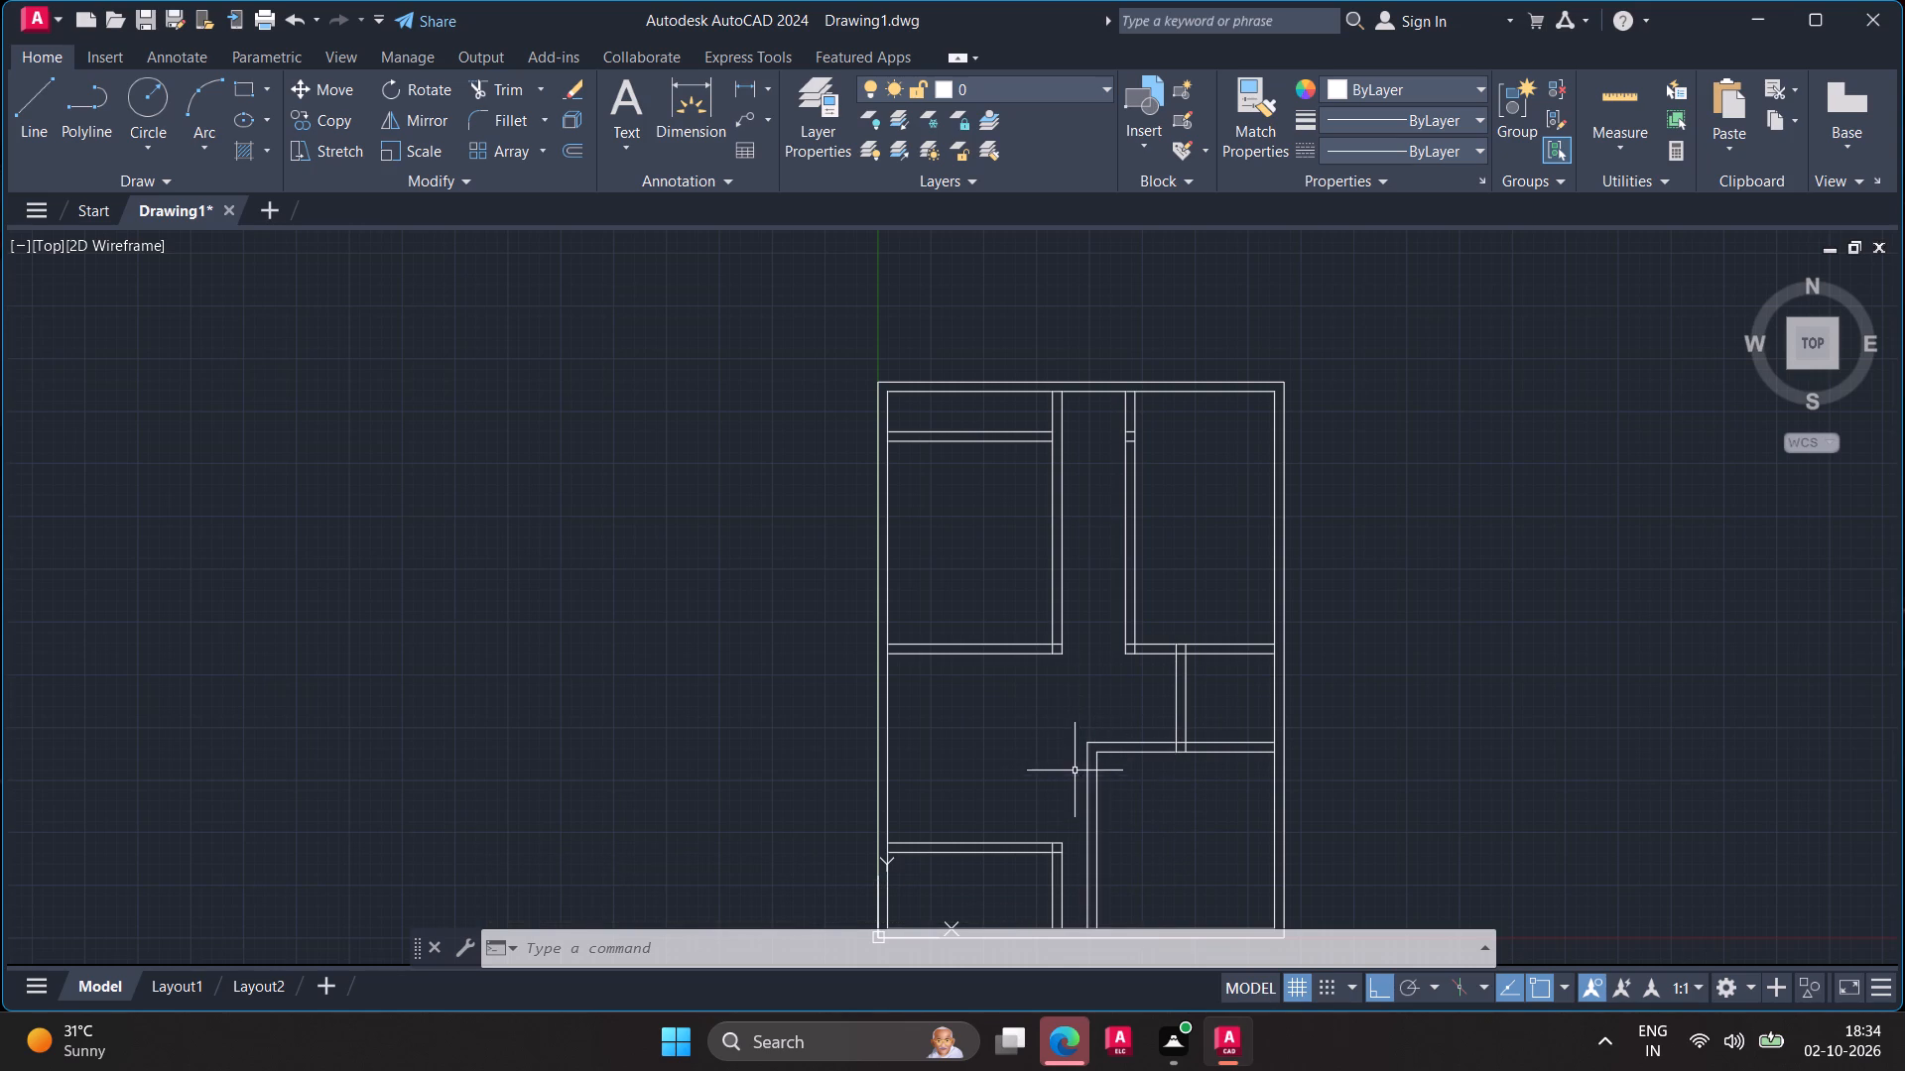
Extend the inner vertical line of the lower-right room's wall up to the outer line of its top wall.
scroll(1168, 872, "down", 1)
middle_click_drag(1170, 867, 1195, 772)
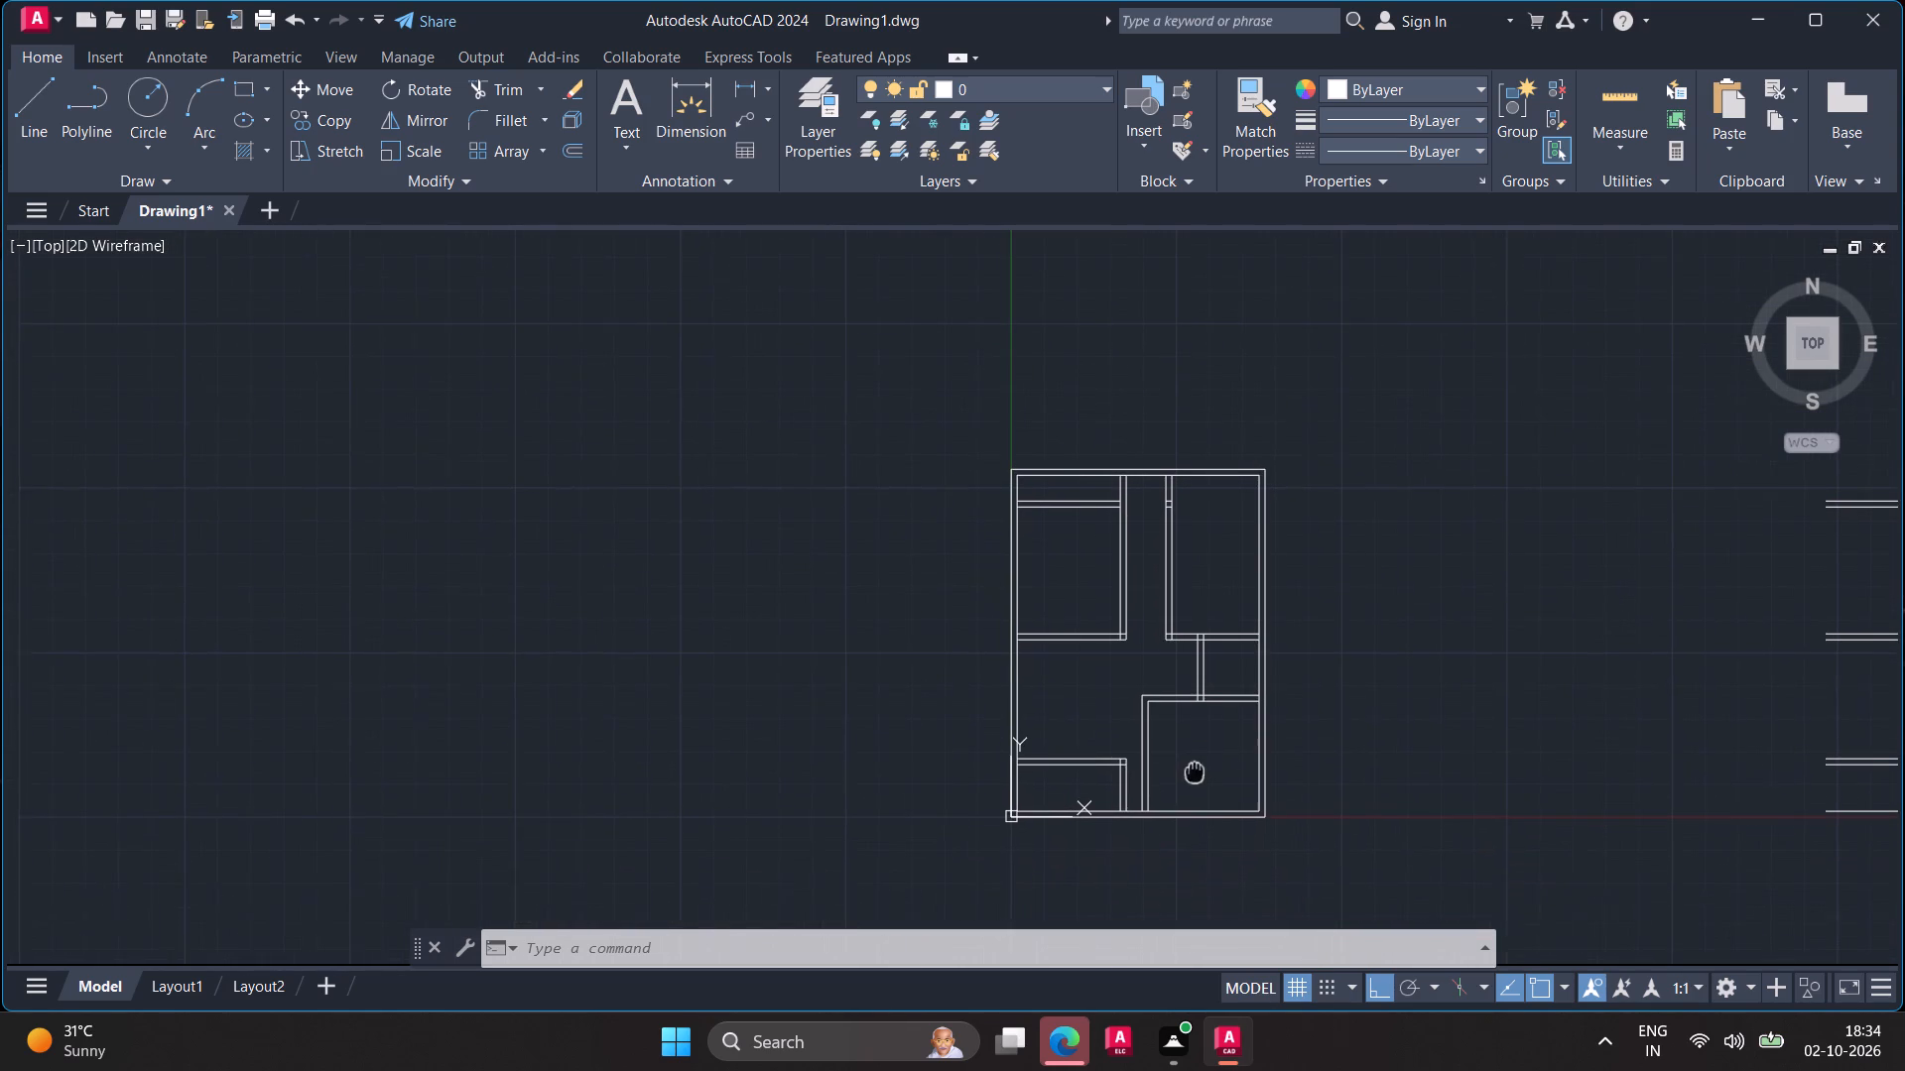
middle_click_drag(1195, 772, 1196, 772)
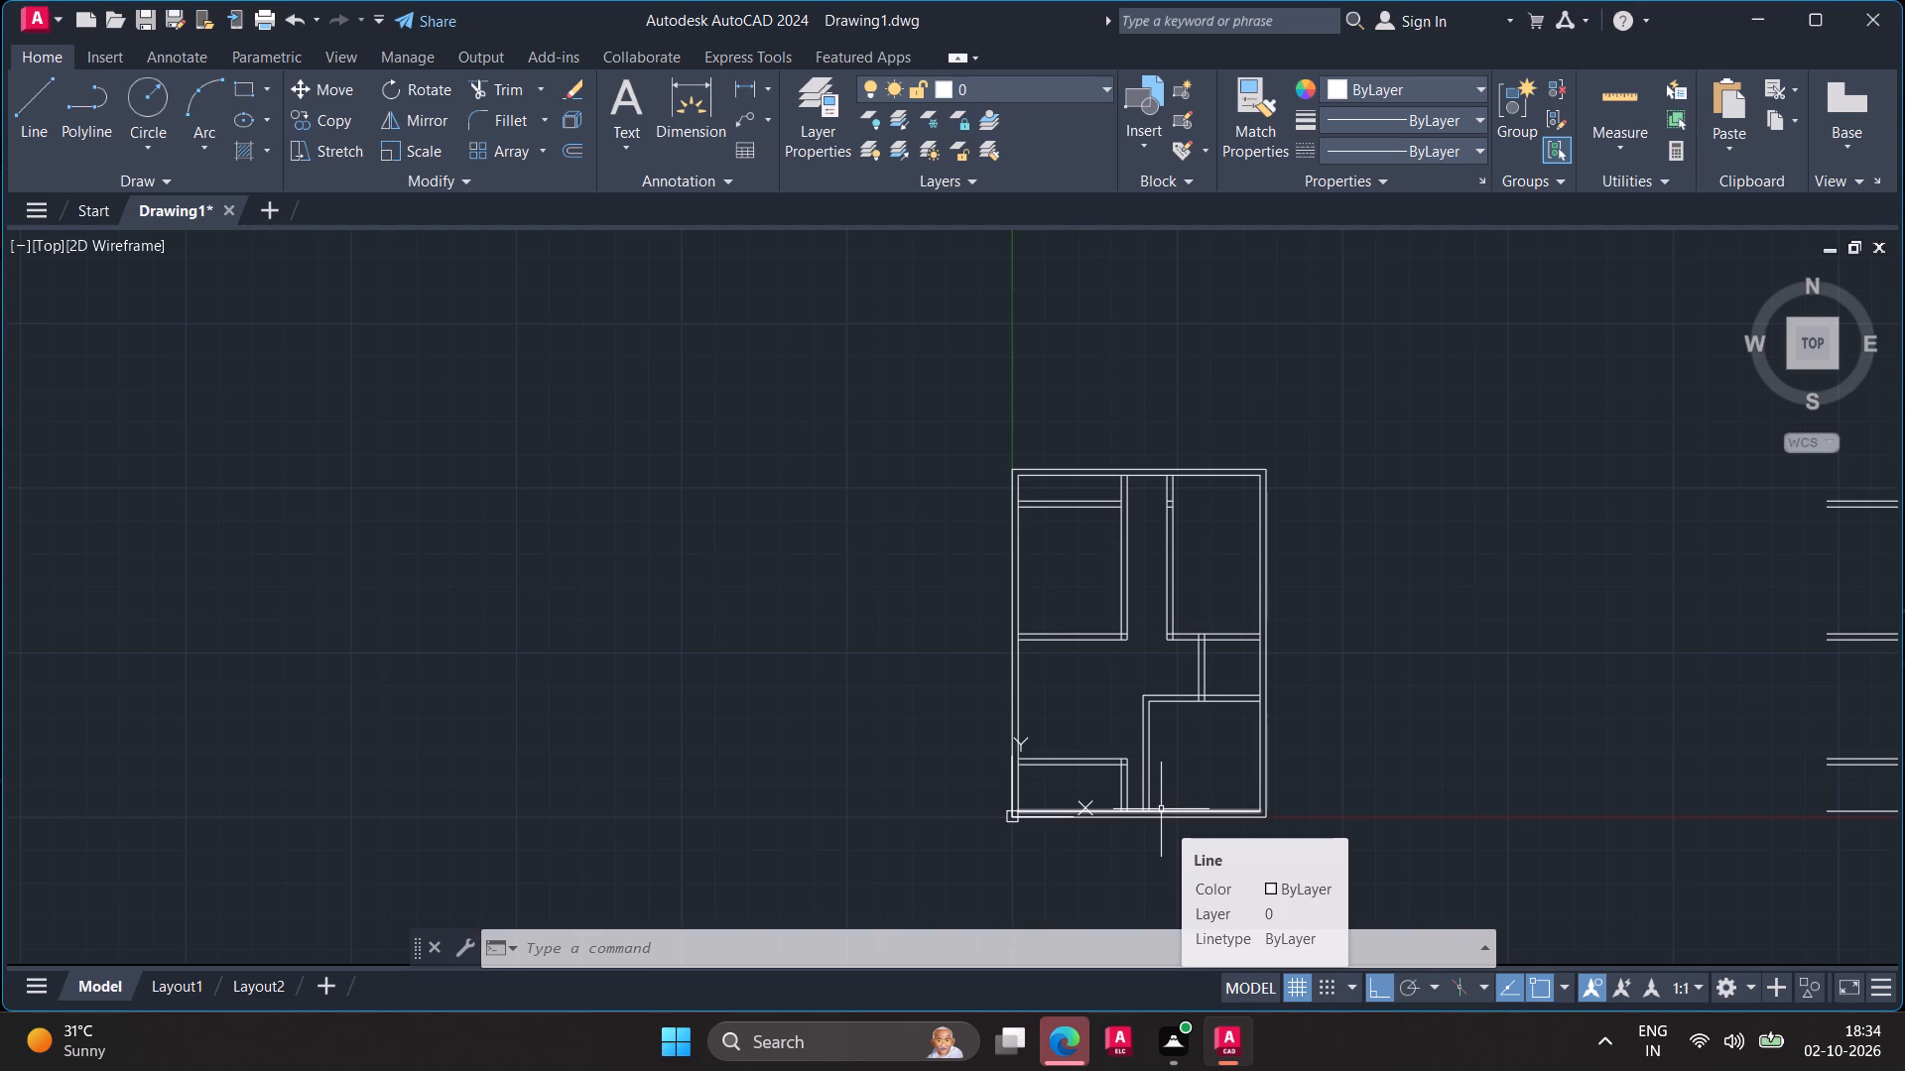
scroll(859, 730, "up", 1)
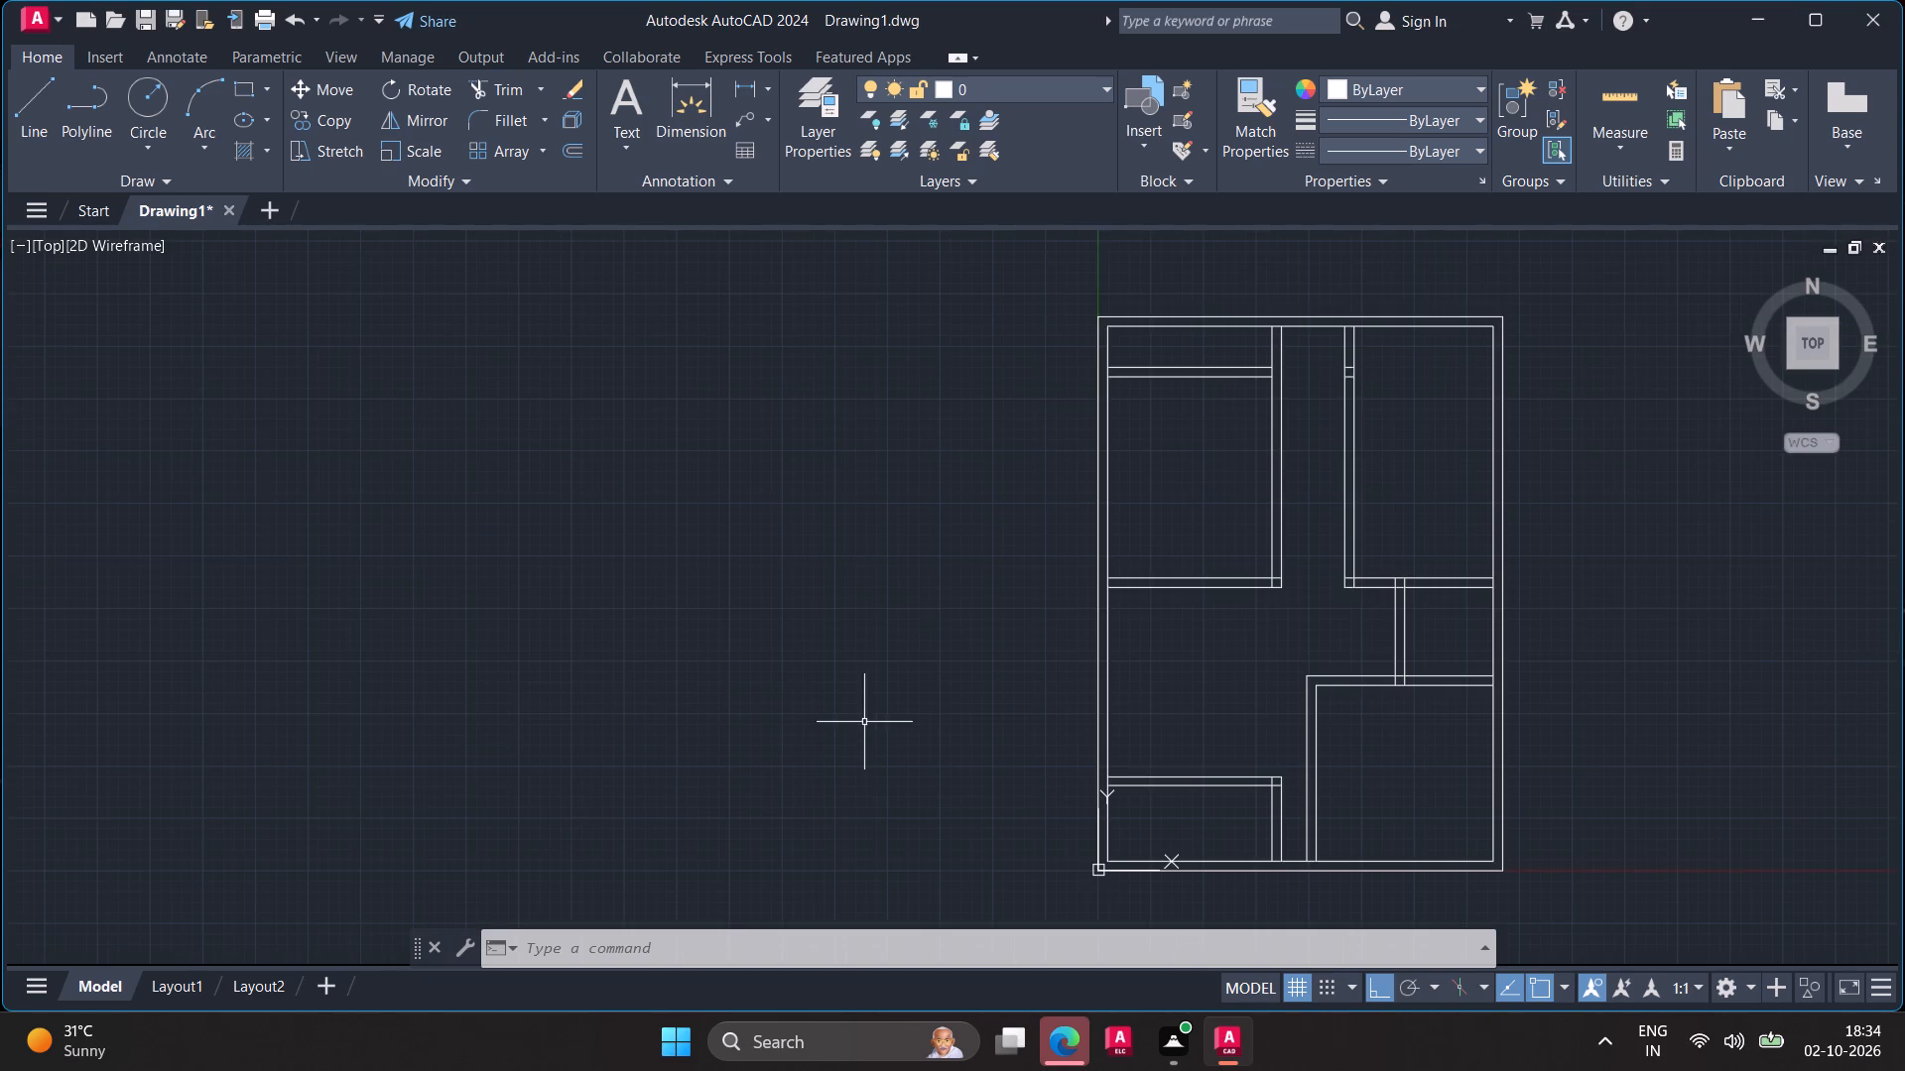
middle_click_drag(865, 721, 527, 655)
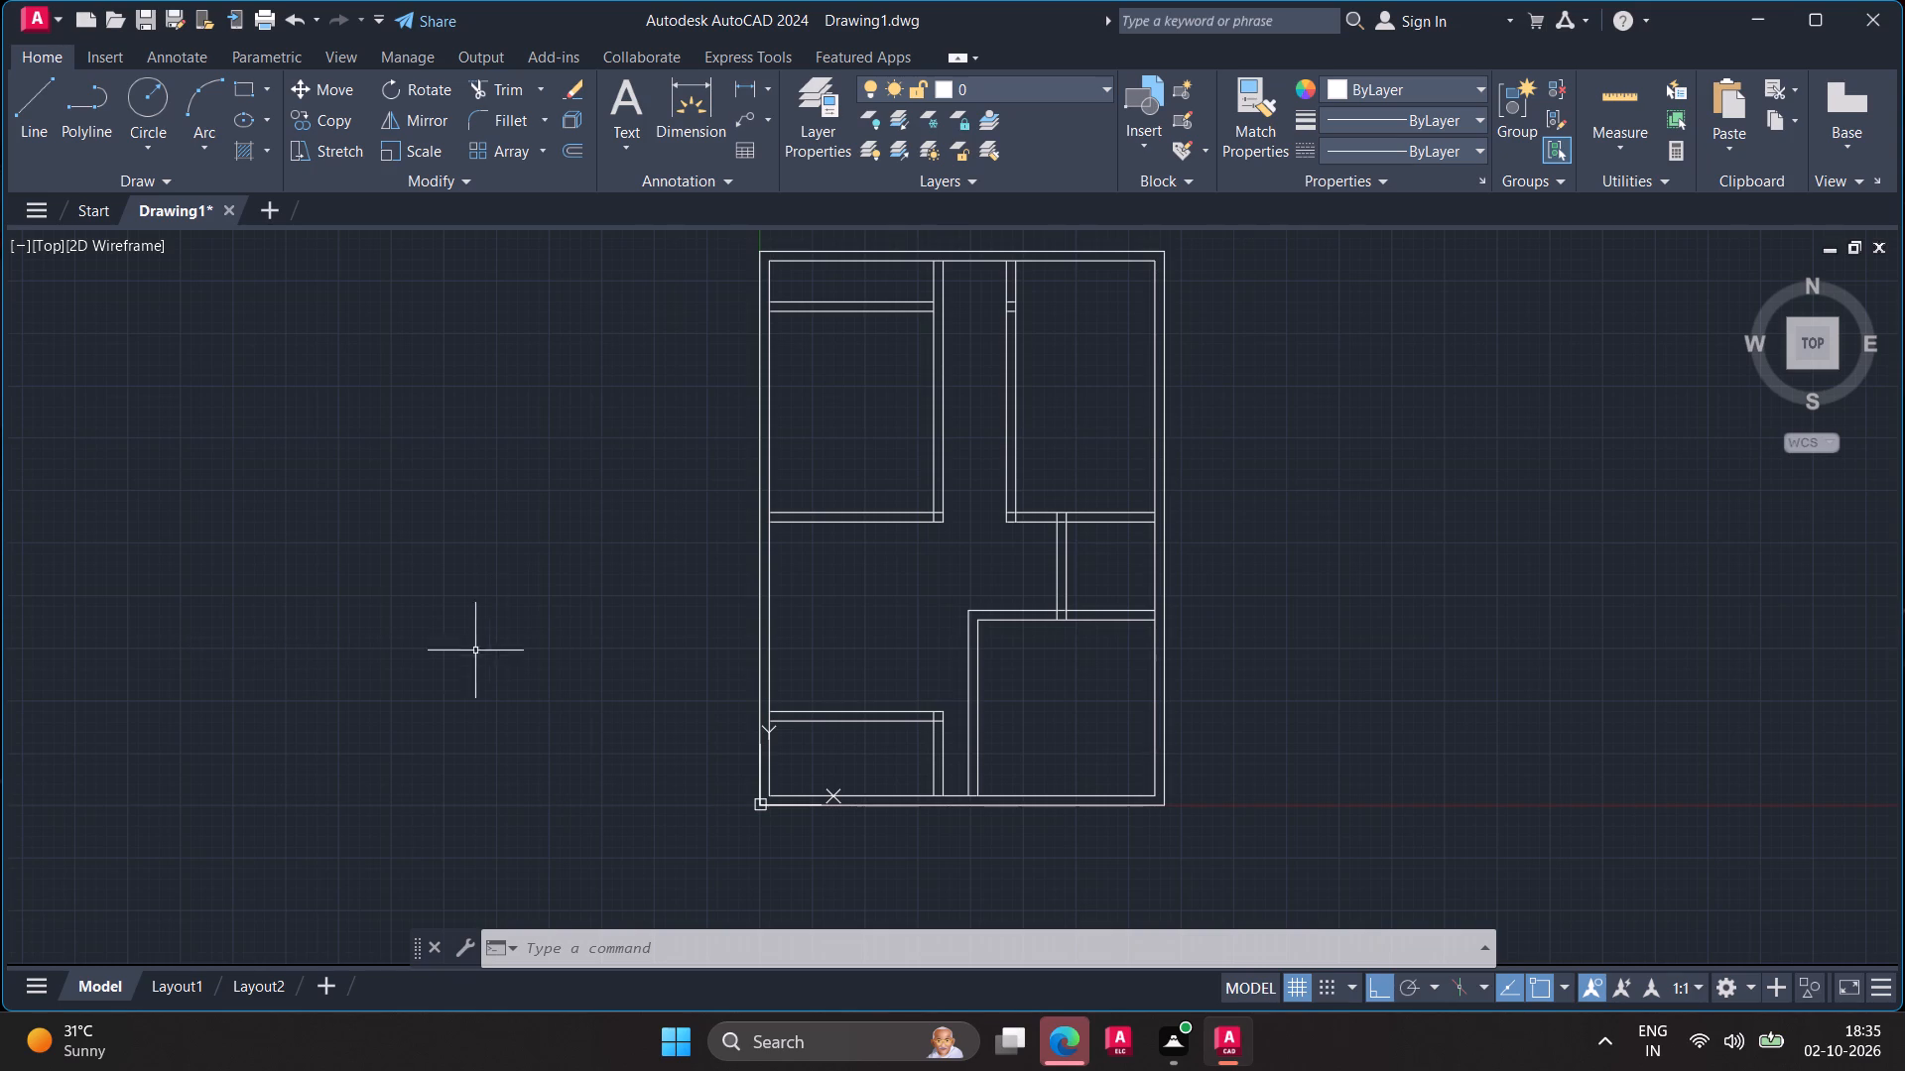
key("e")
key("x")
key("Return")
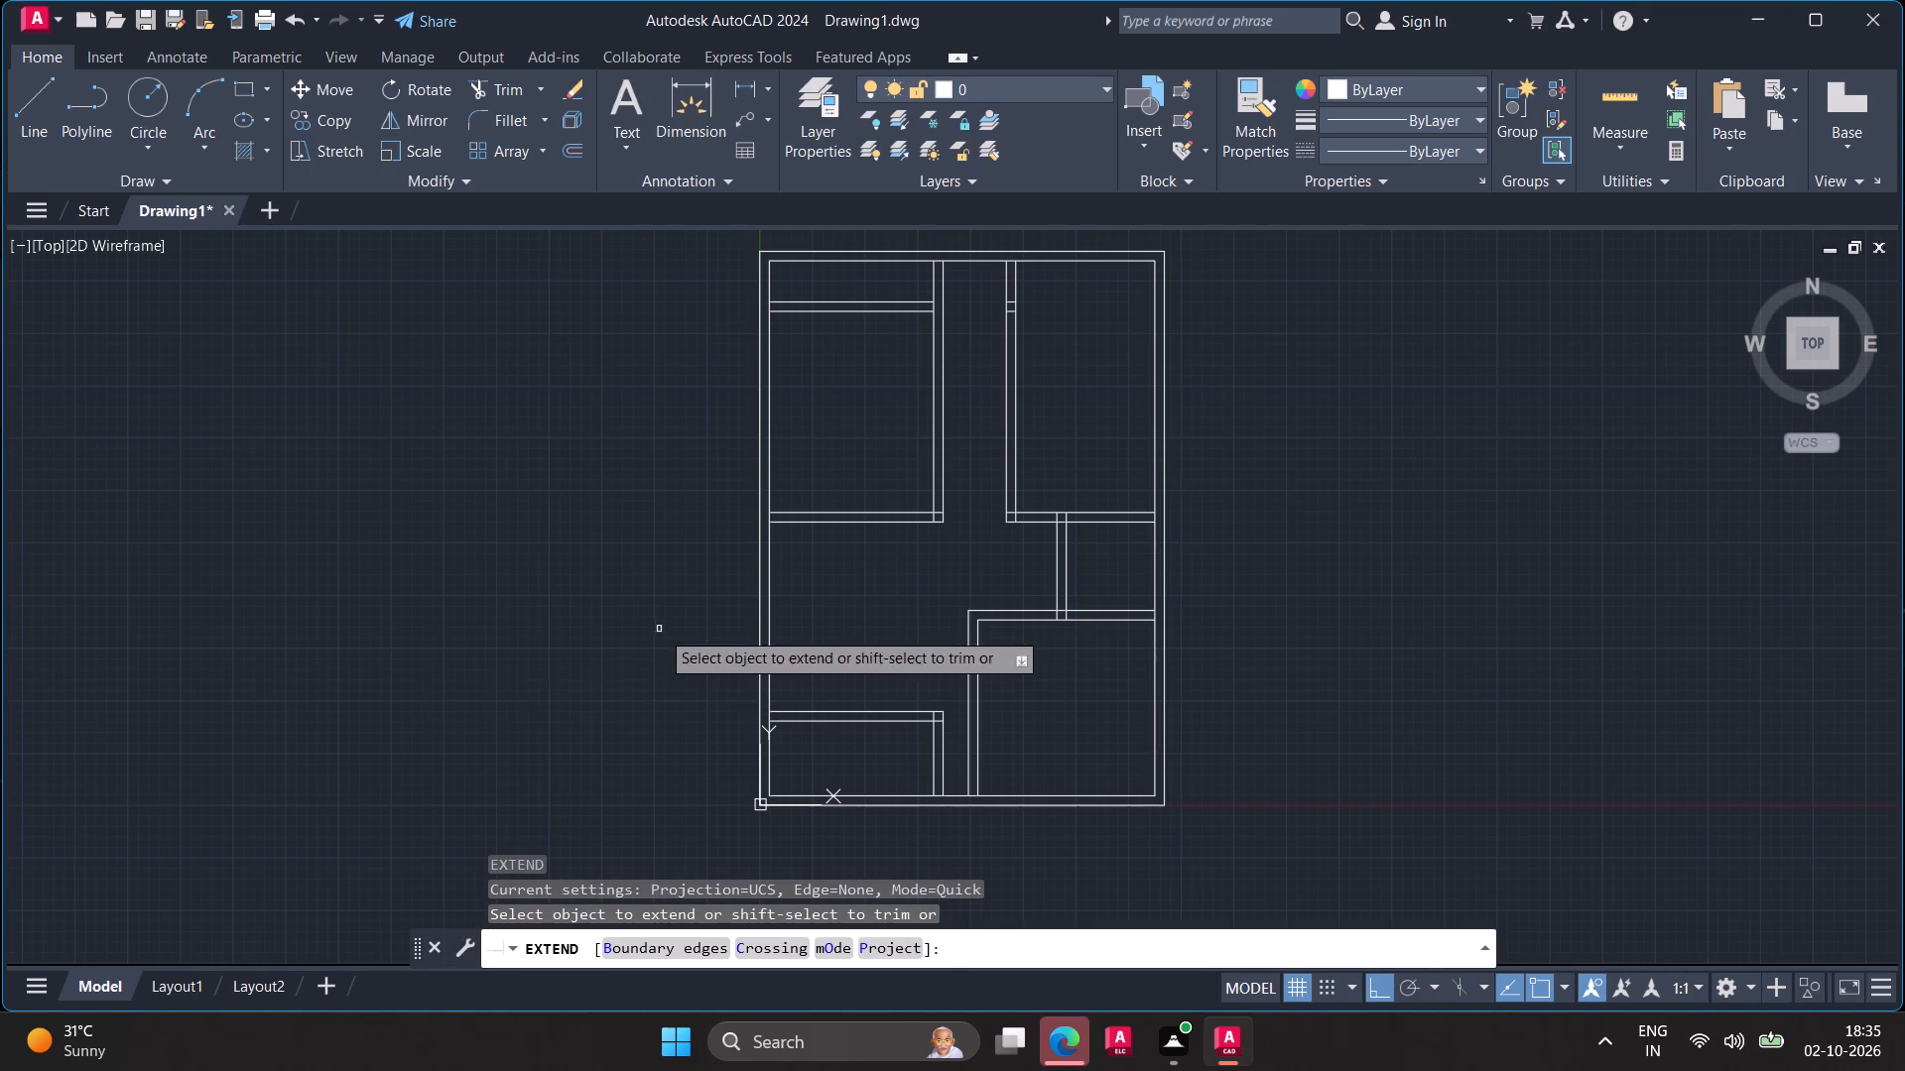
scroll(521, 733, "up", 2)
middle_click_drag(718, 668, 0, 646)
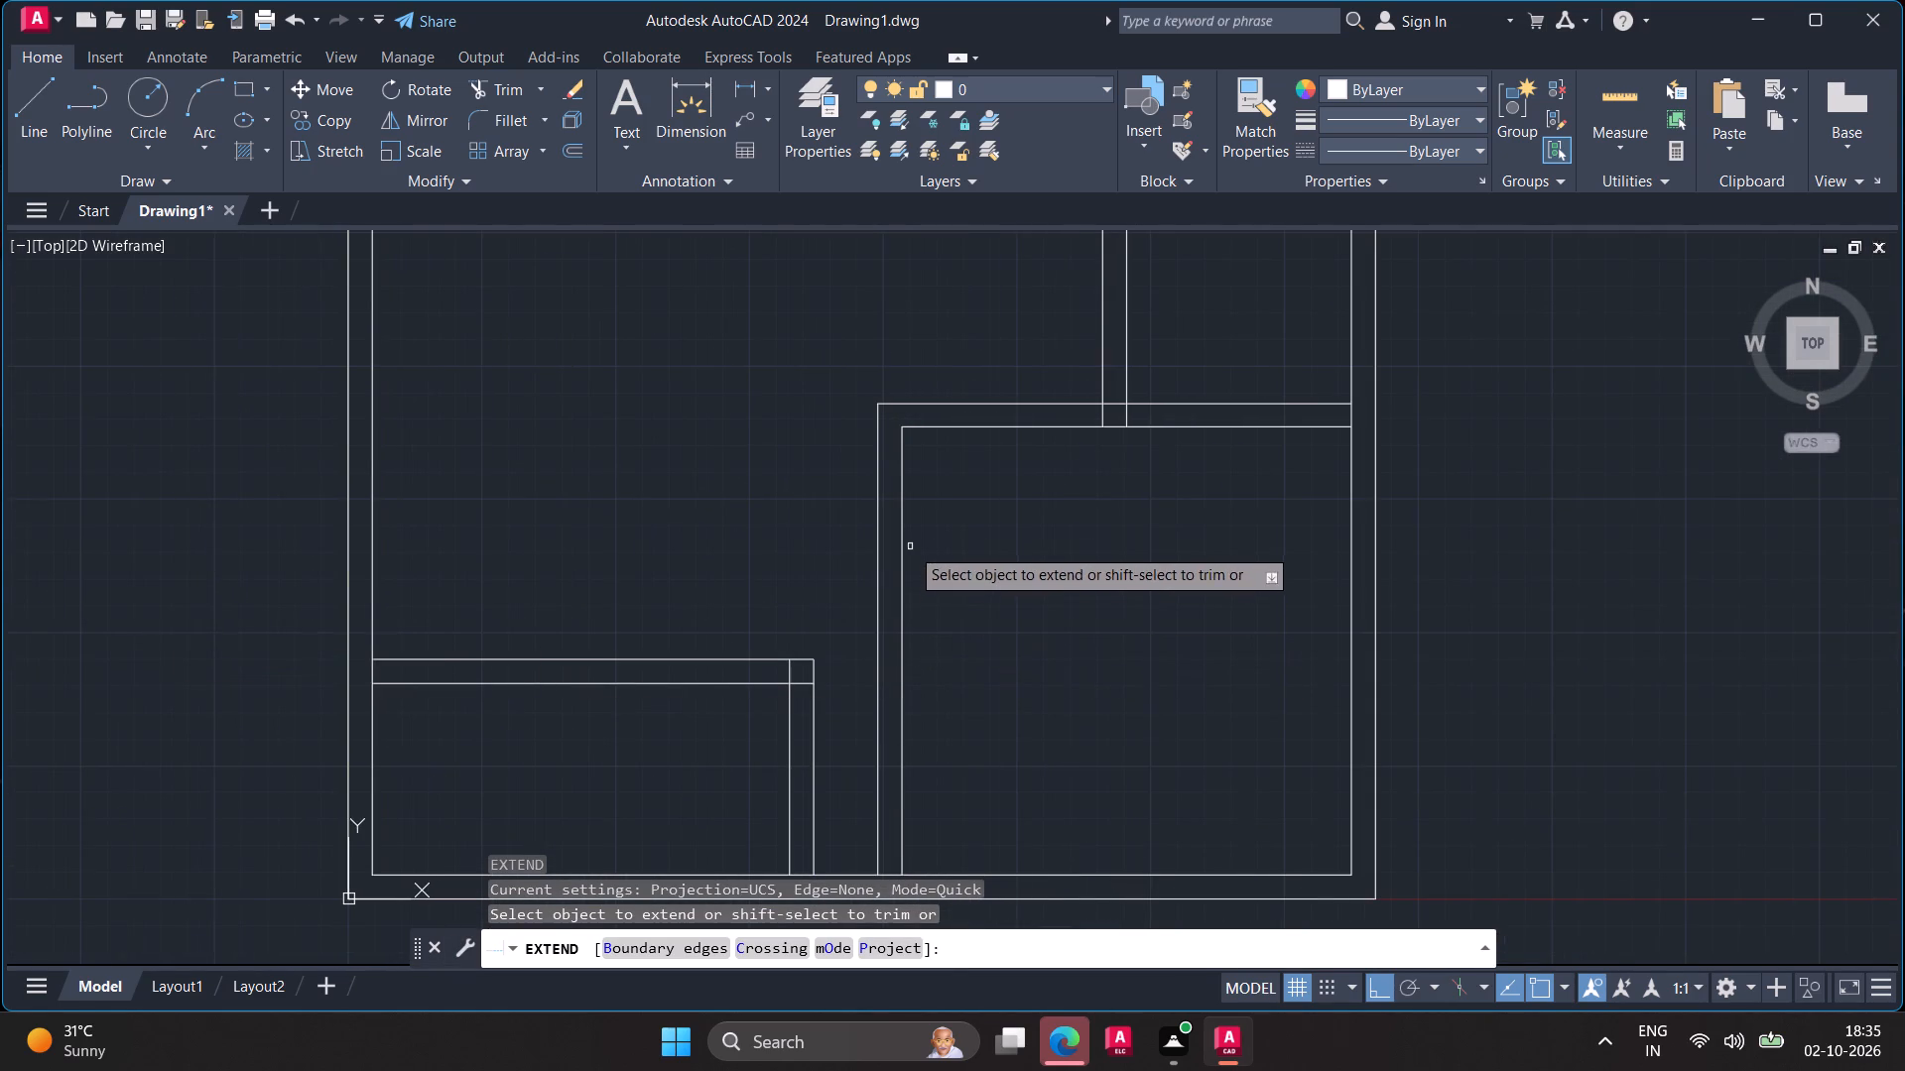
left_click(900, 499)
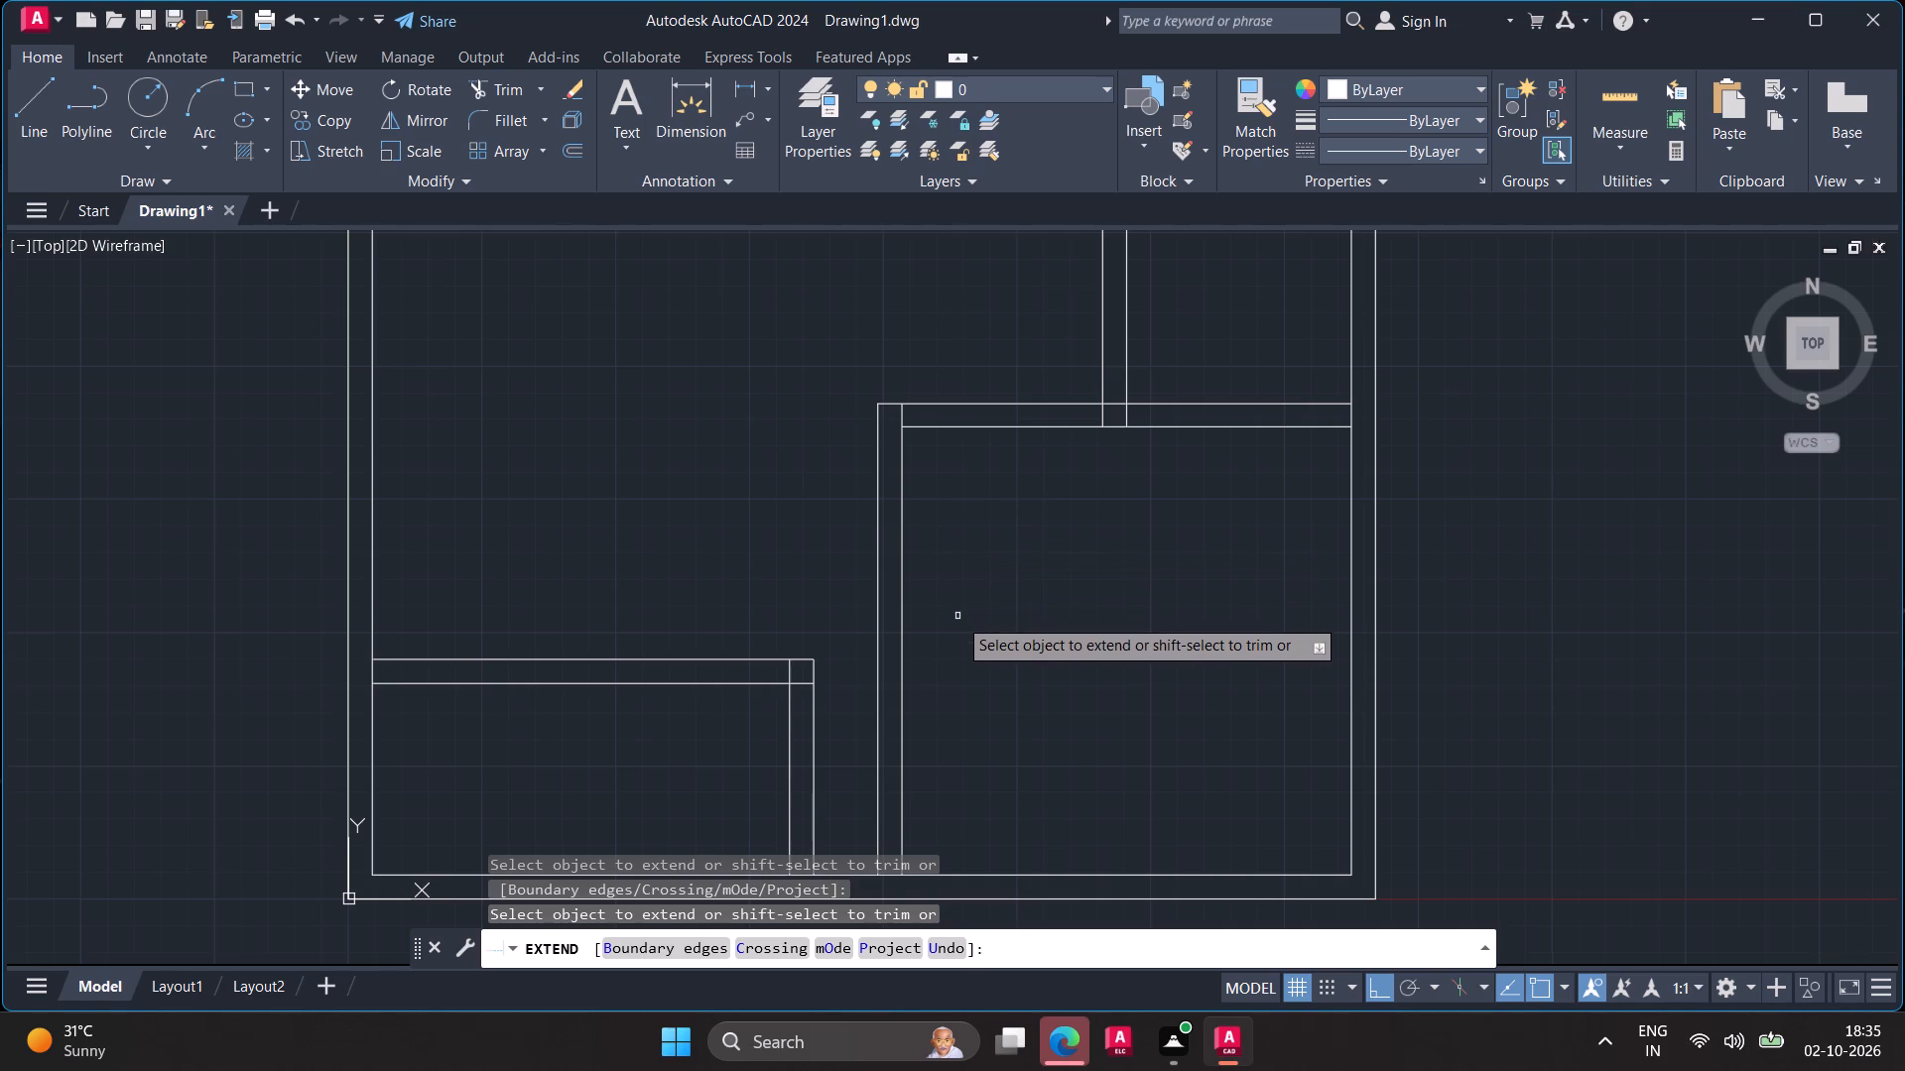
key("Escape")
Undo the recent edits, from the line extension back through the partition, the passage opening and the floor plan's copy.
key("ctrl+z")
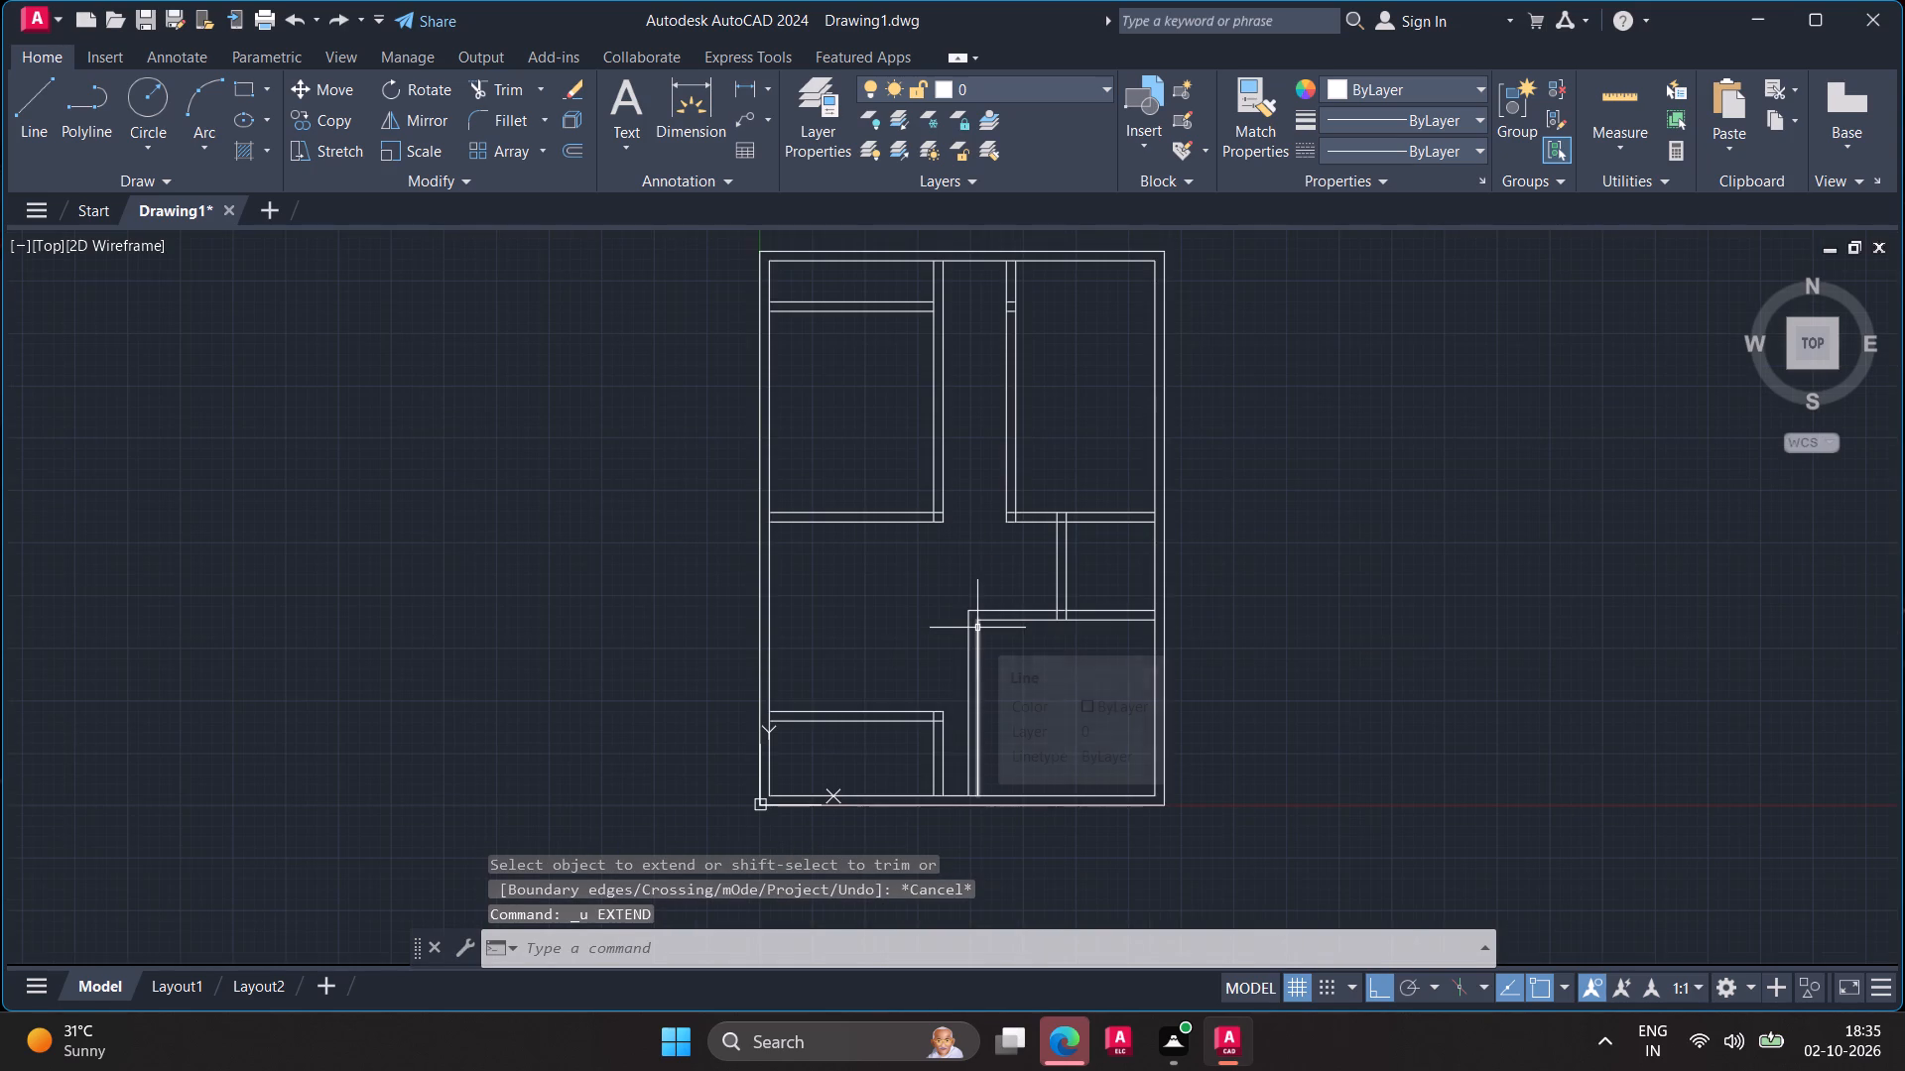
key("ctrl+z")
key("ctrl+z")
key("ctrl+z")
key("ctrl+z")
key("ctrl+z")
key("ctrl+z")
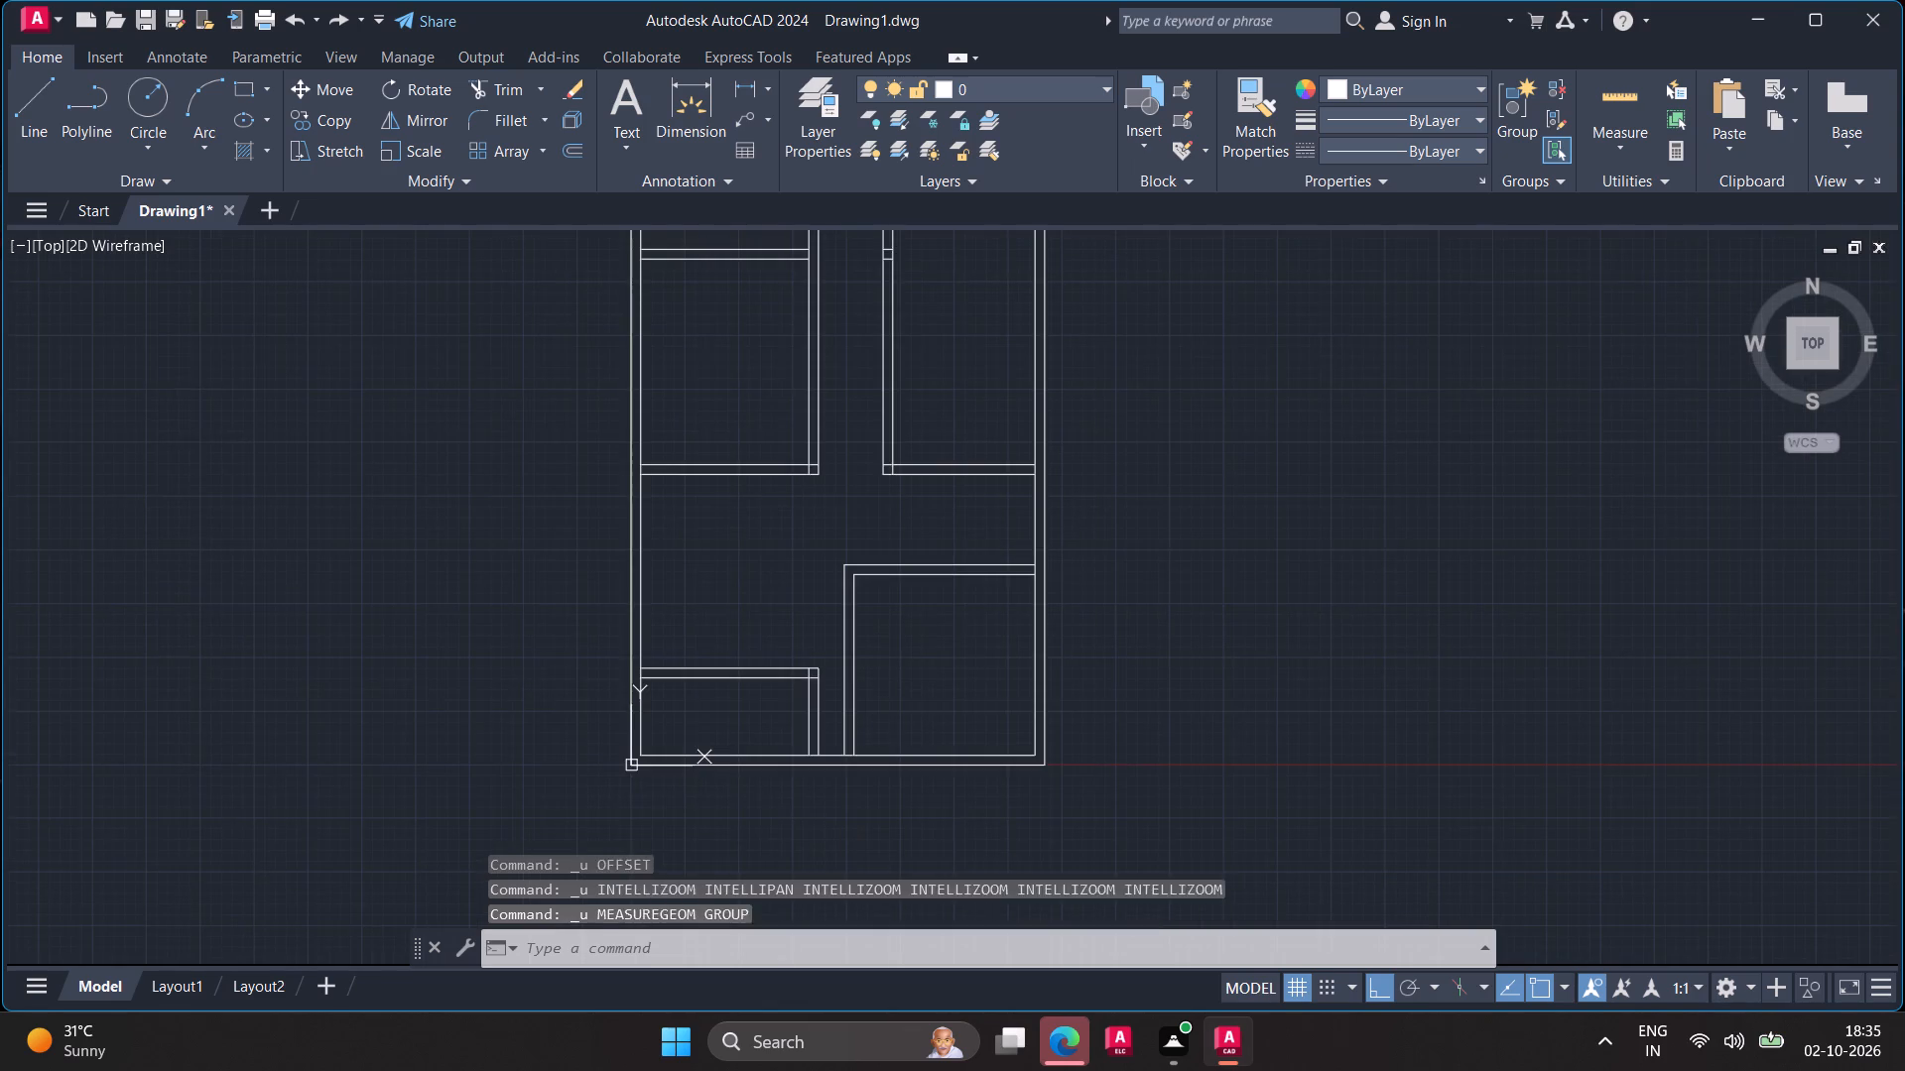
key("ctrl+z")
key("ctrl+z")
key("ctrl+z")
key("ctrl+z")
key("ctrl+z")
key("ctrl+z")
key("ctrl+z")
key("ctrl+z")
key("ctrl+z")
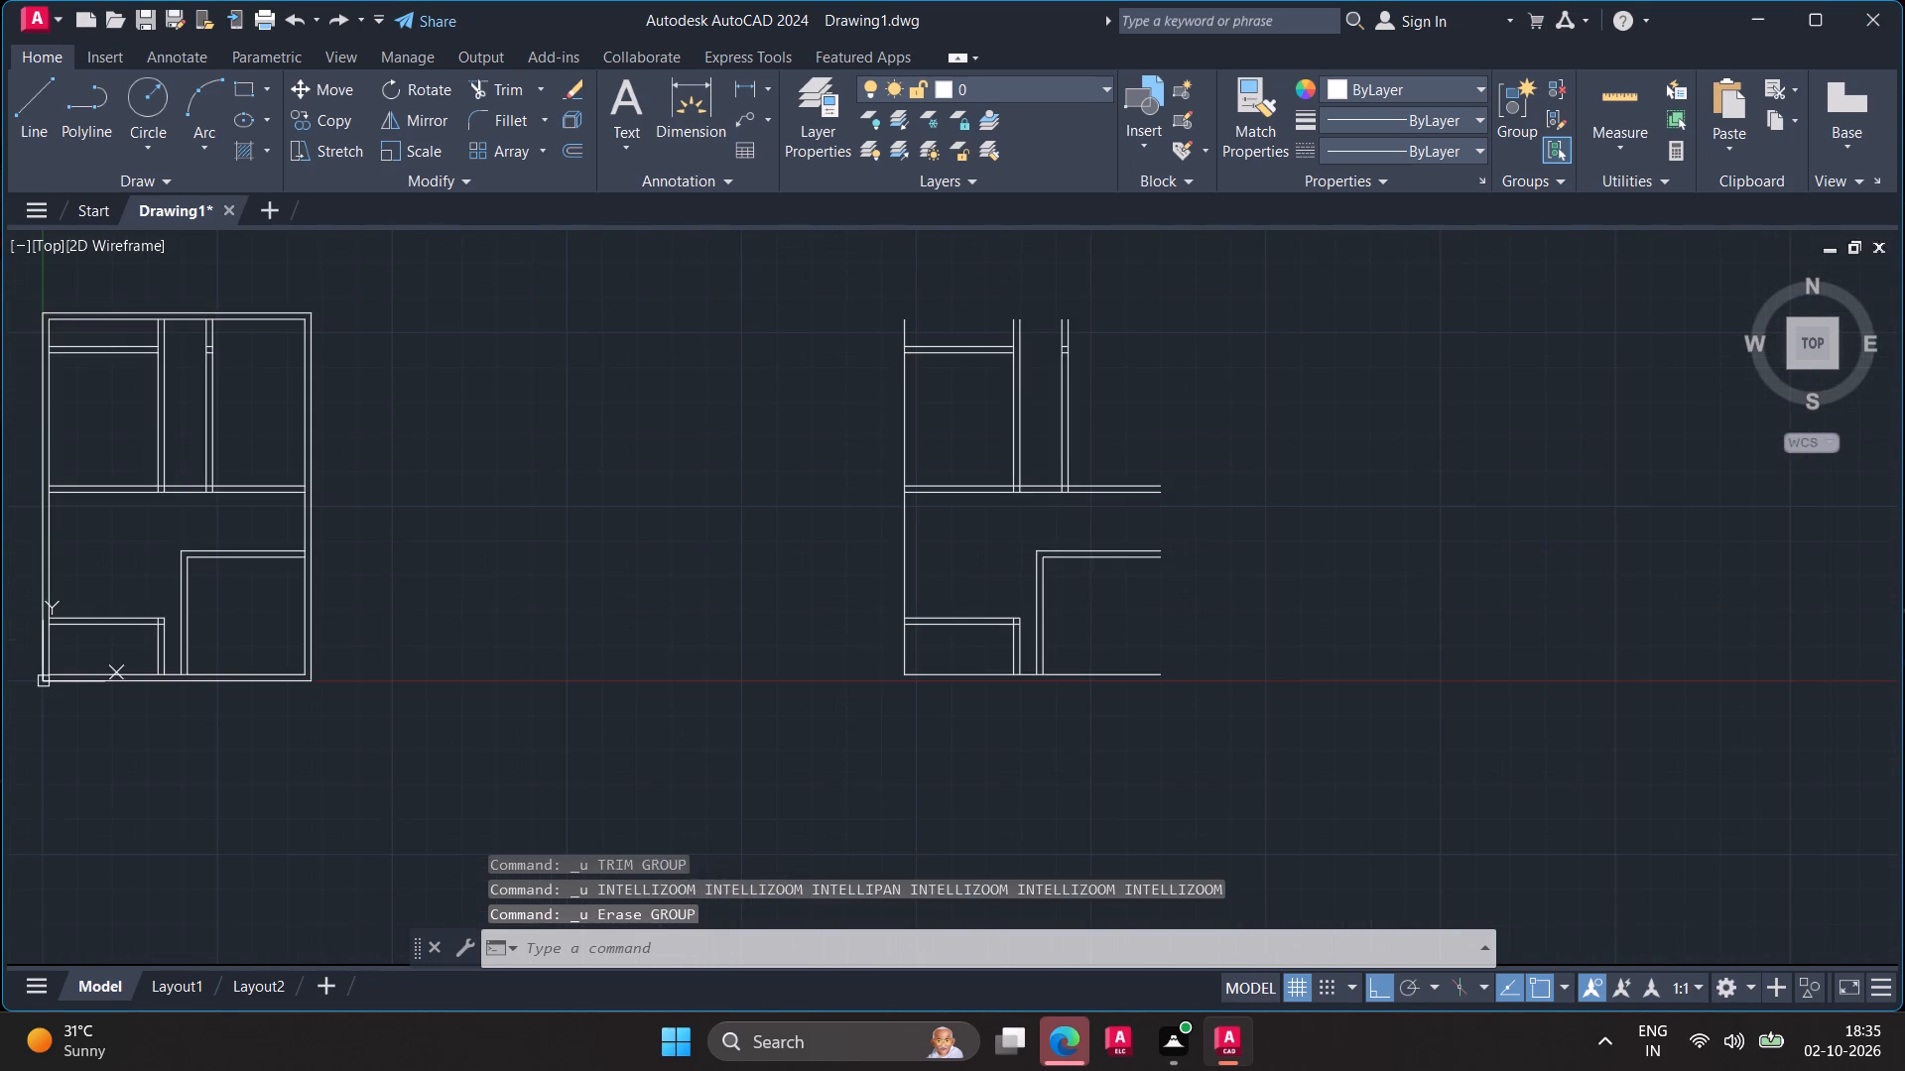
key("ctrl+z")
key("ctrl+z")
key("ctrl+z")
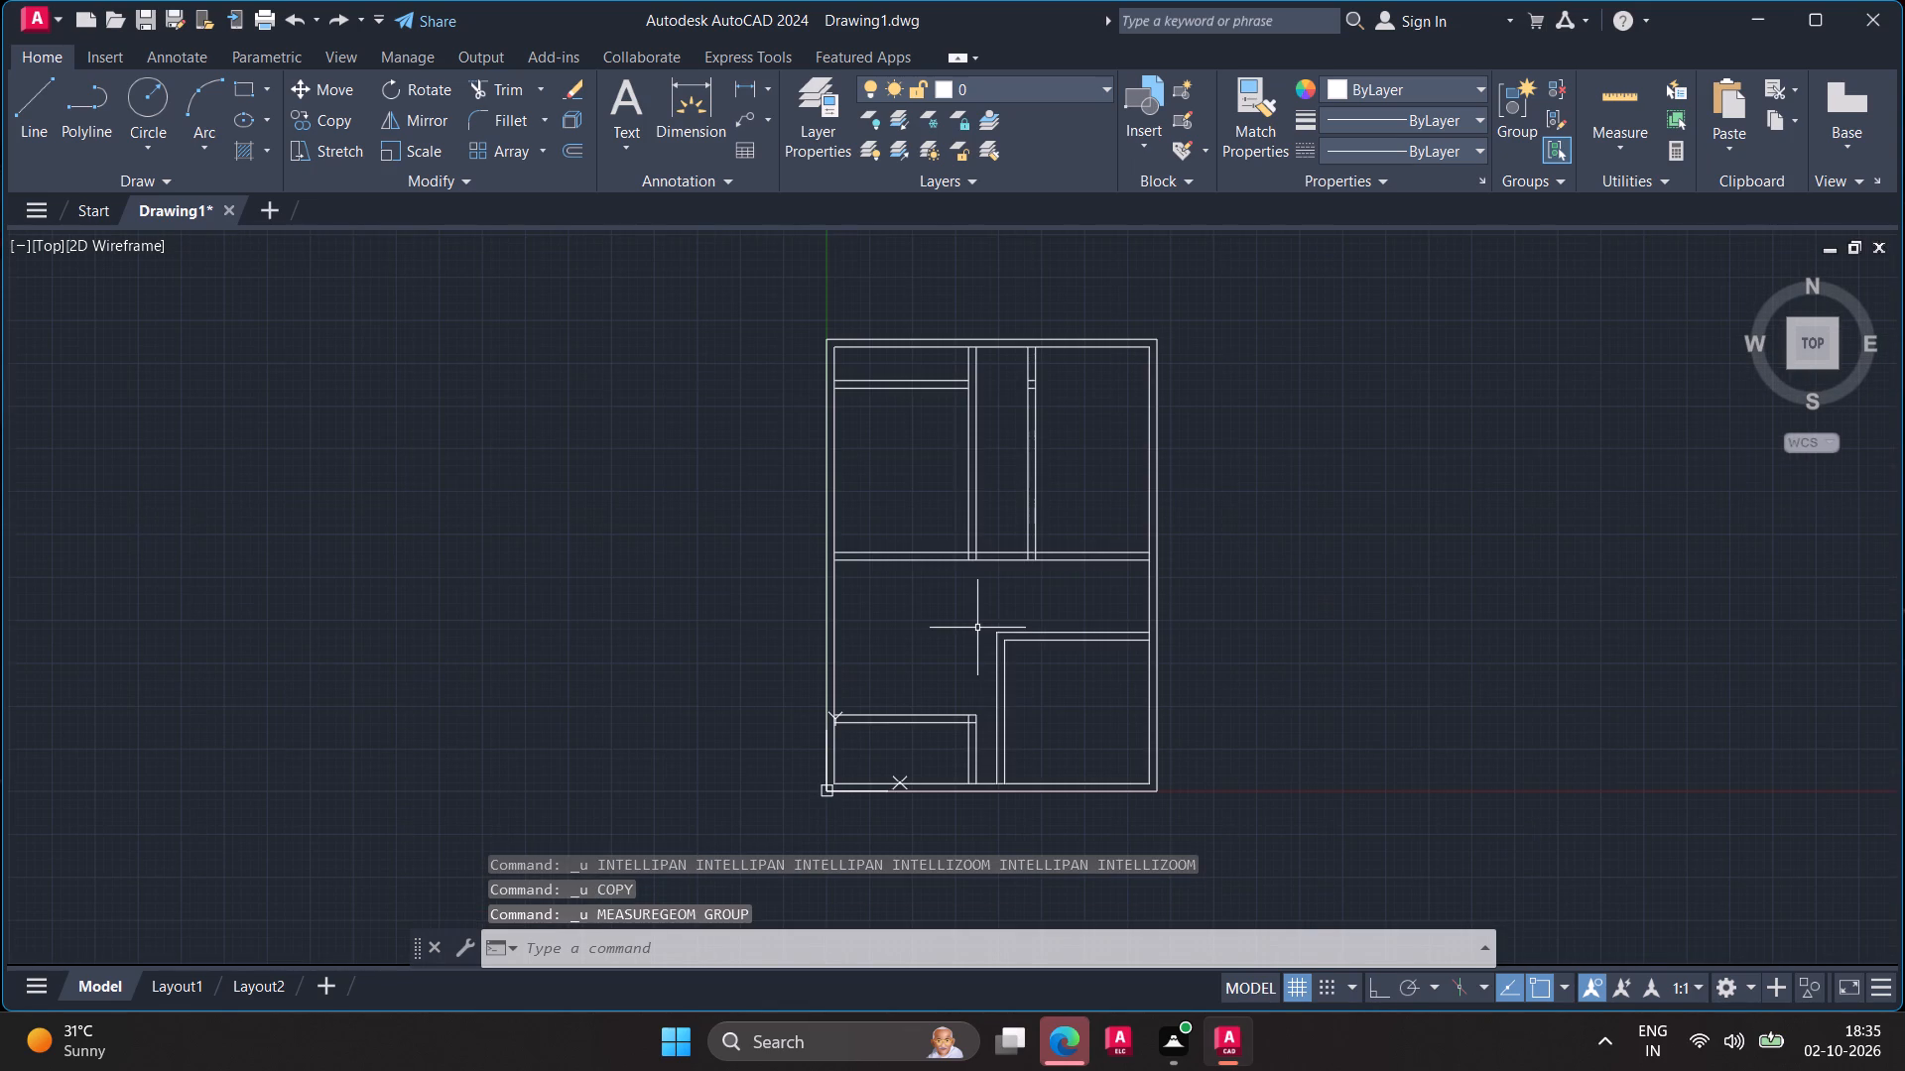
scroll(977, 629, "down", 4)
scroll(977, 630, "up", 3)
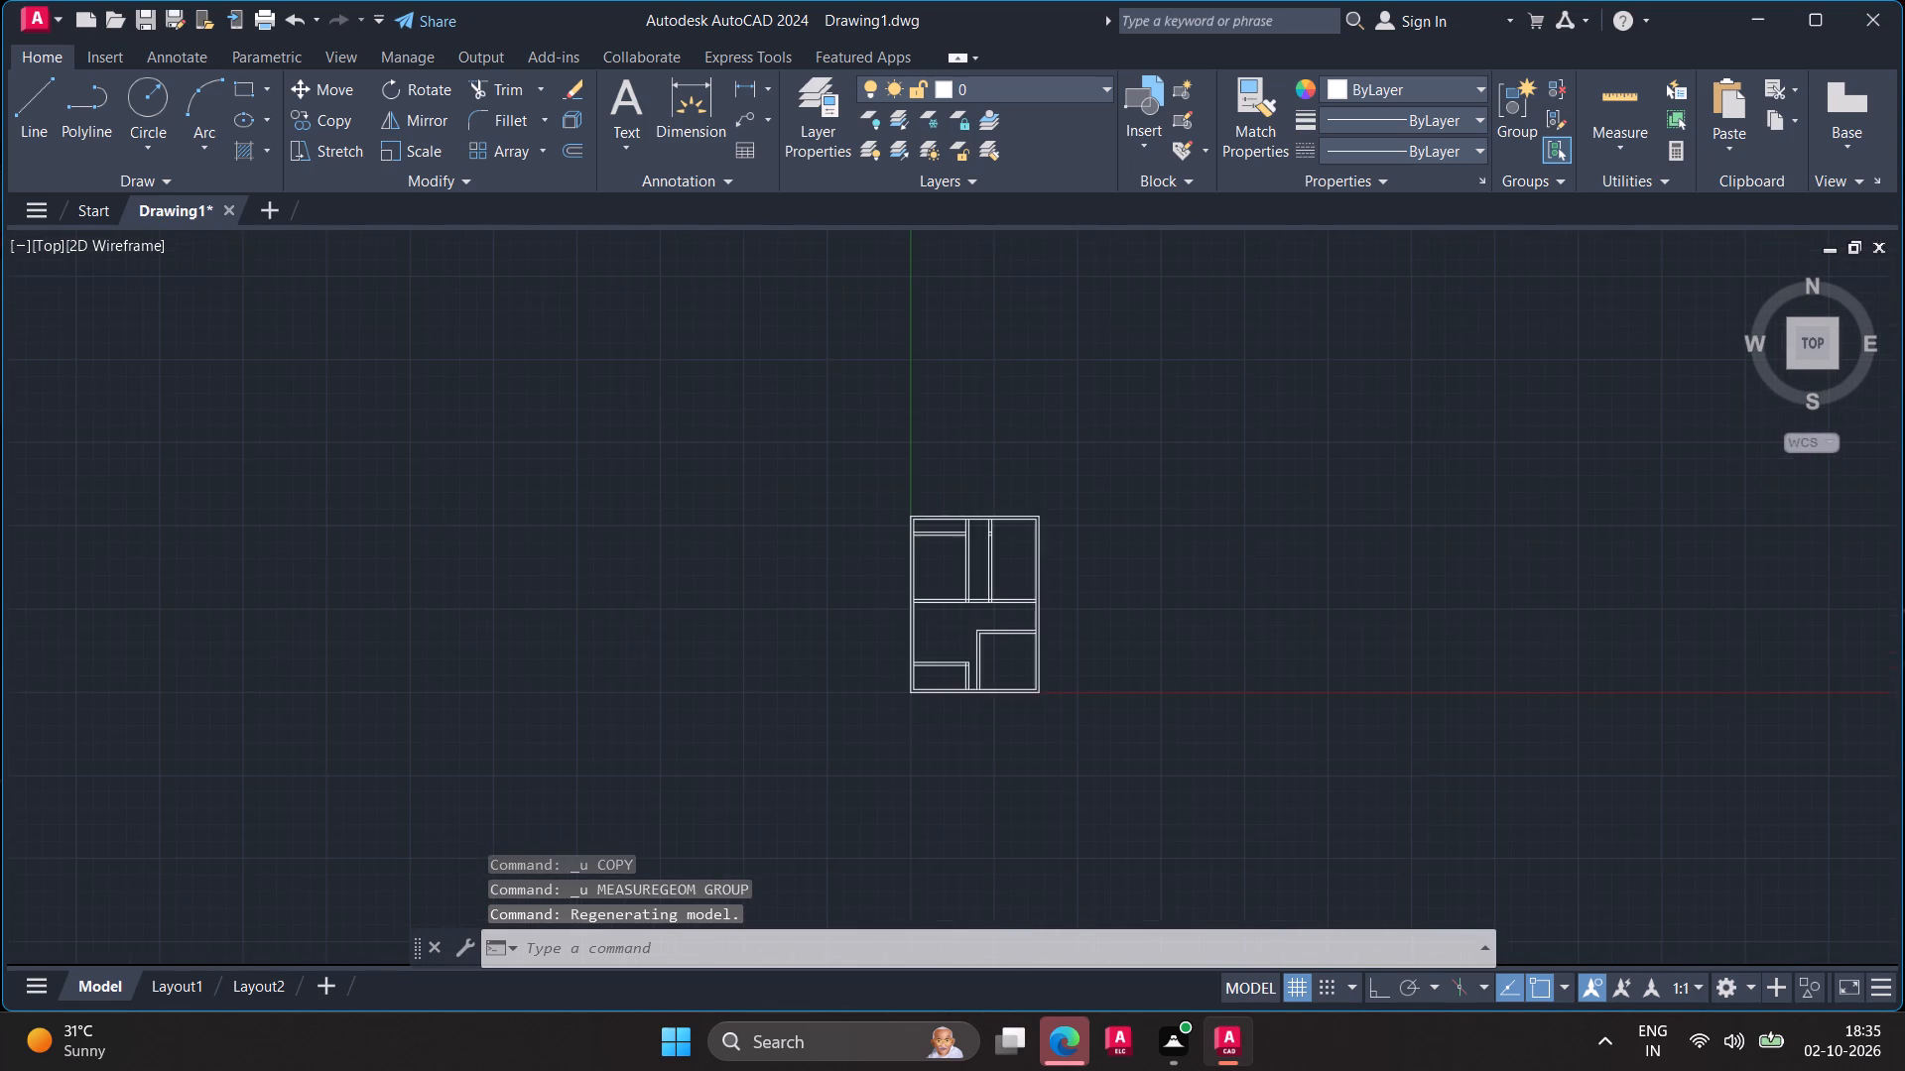
scroll(972, 629, "up", 1)
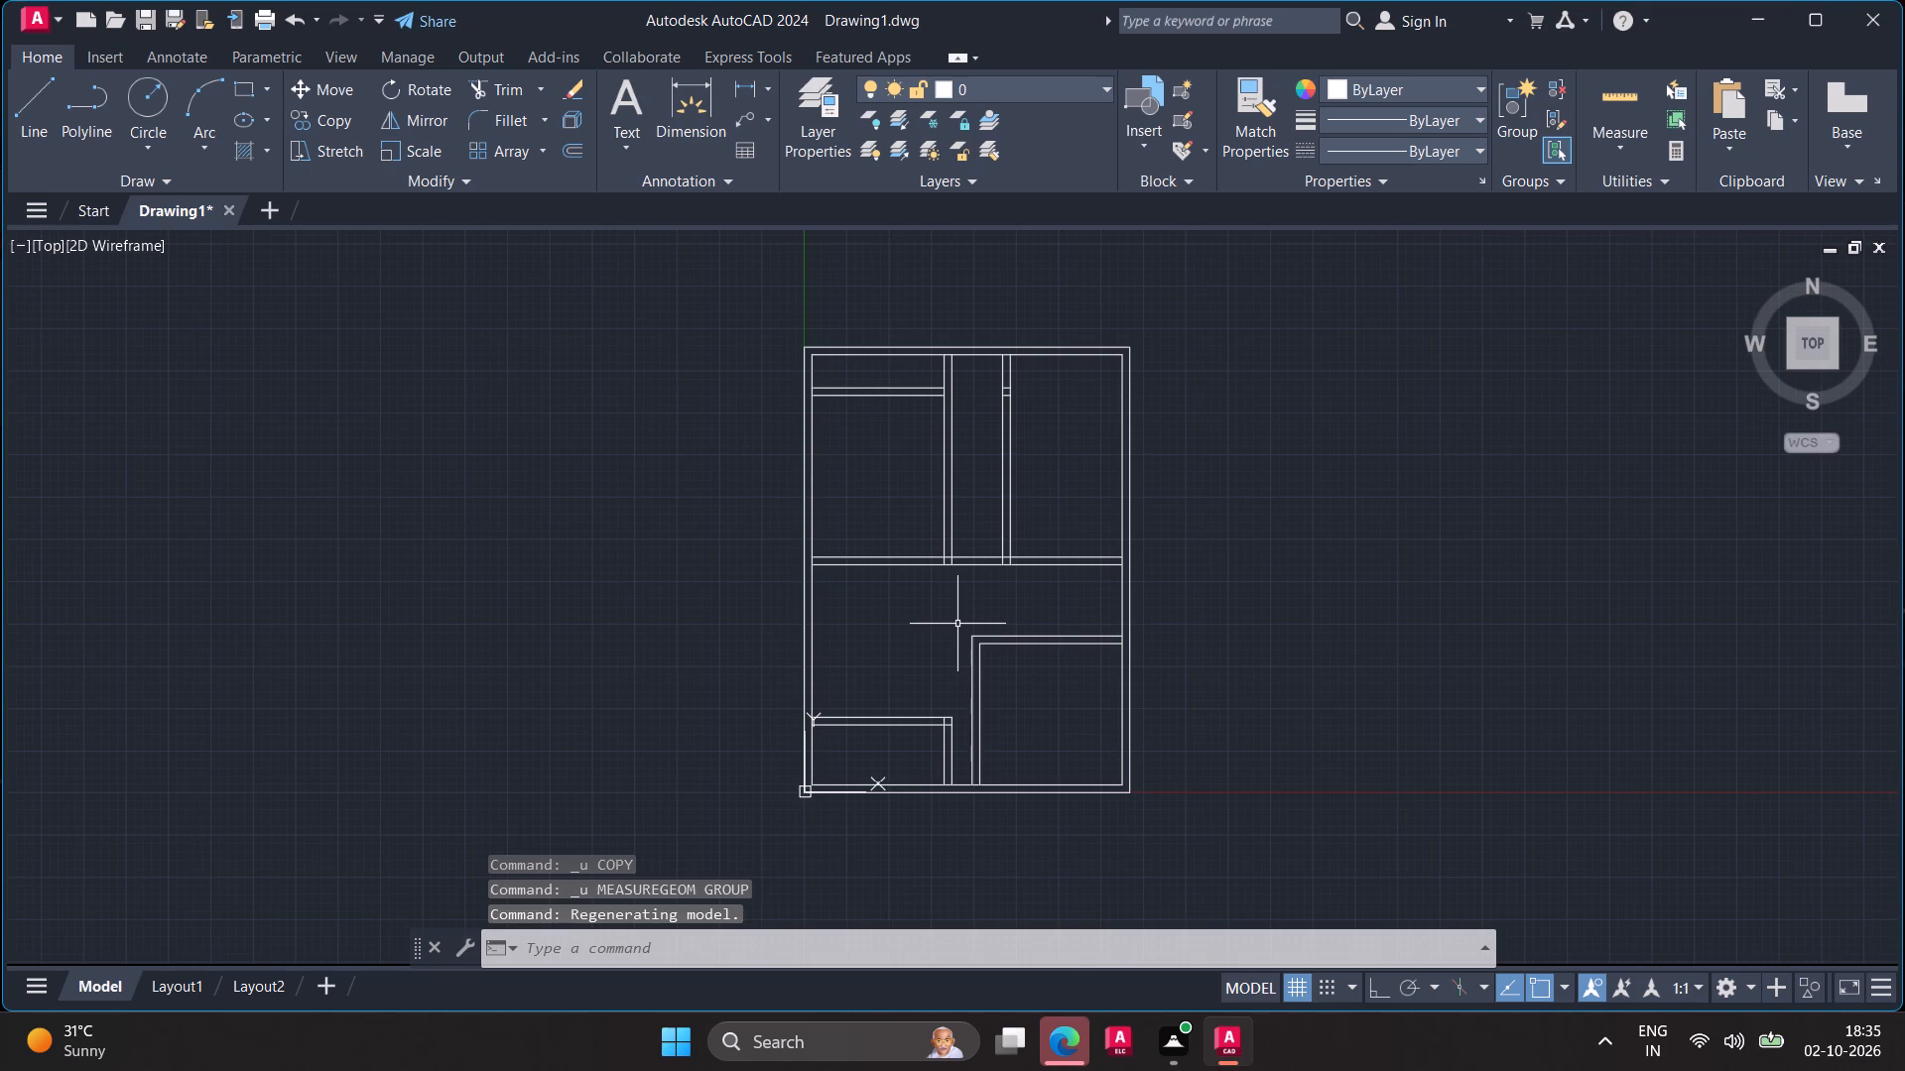
key("ctrl+z")
key("ctrl+z")
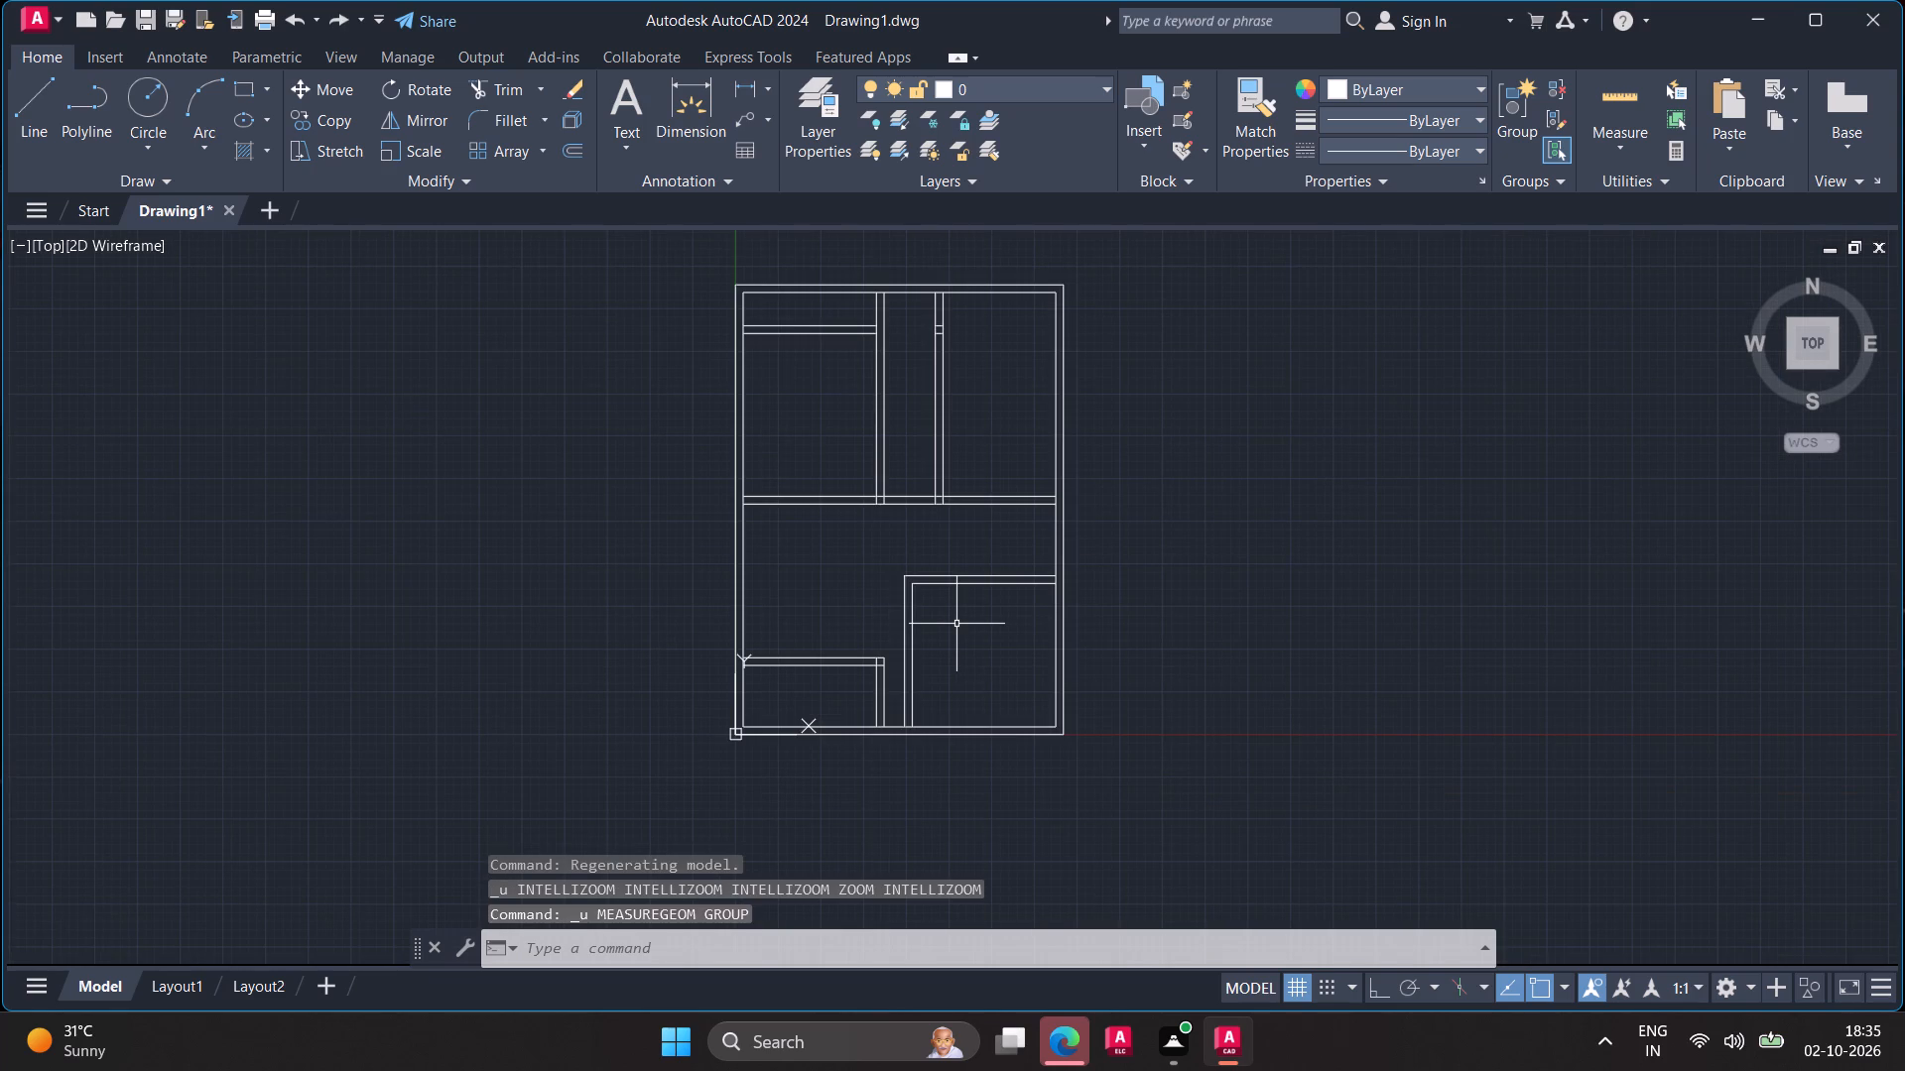
Undo the lower-right room's walls, going back through their trims and offsets until its boundary lines are removed.
key("ctrl+z")
key("ctrl+z")
key("ctrl+z")
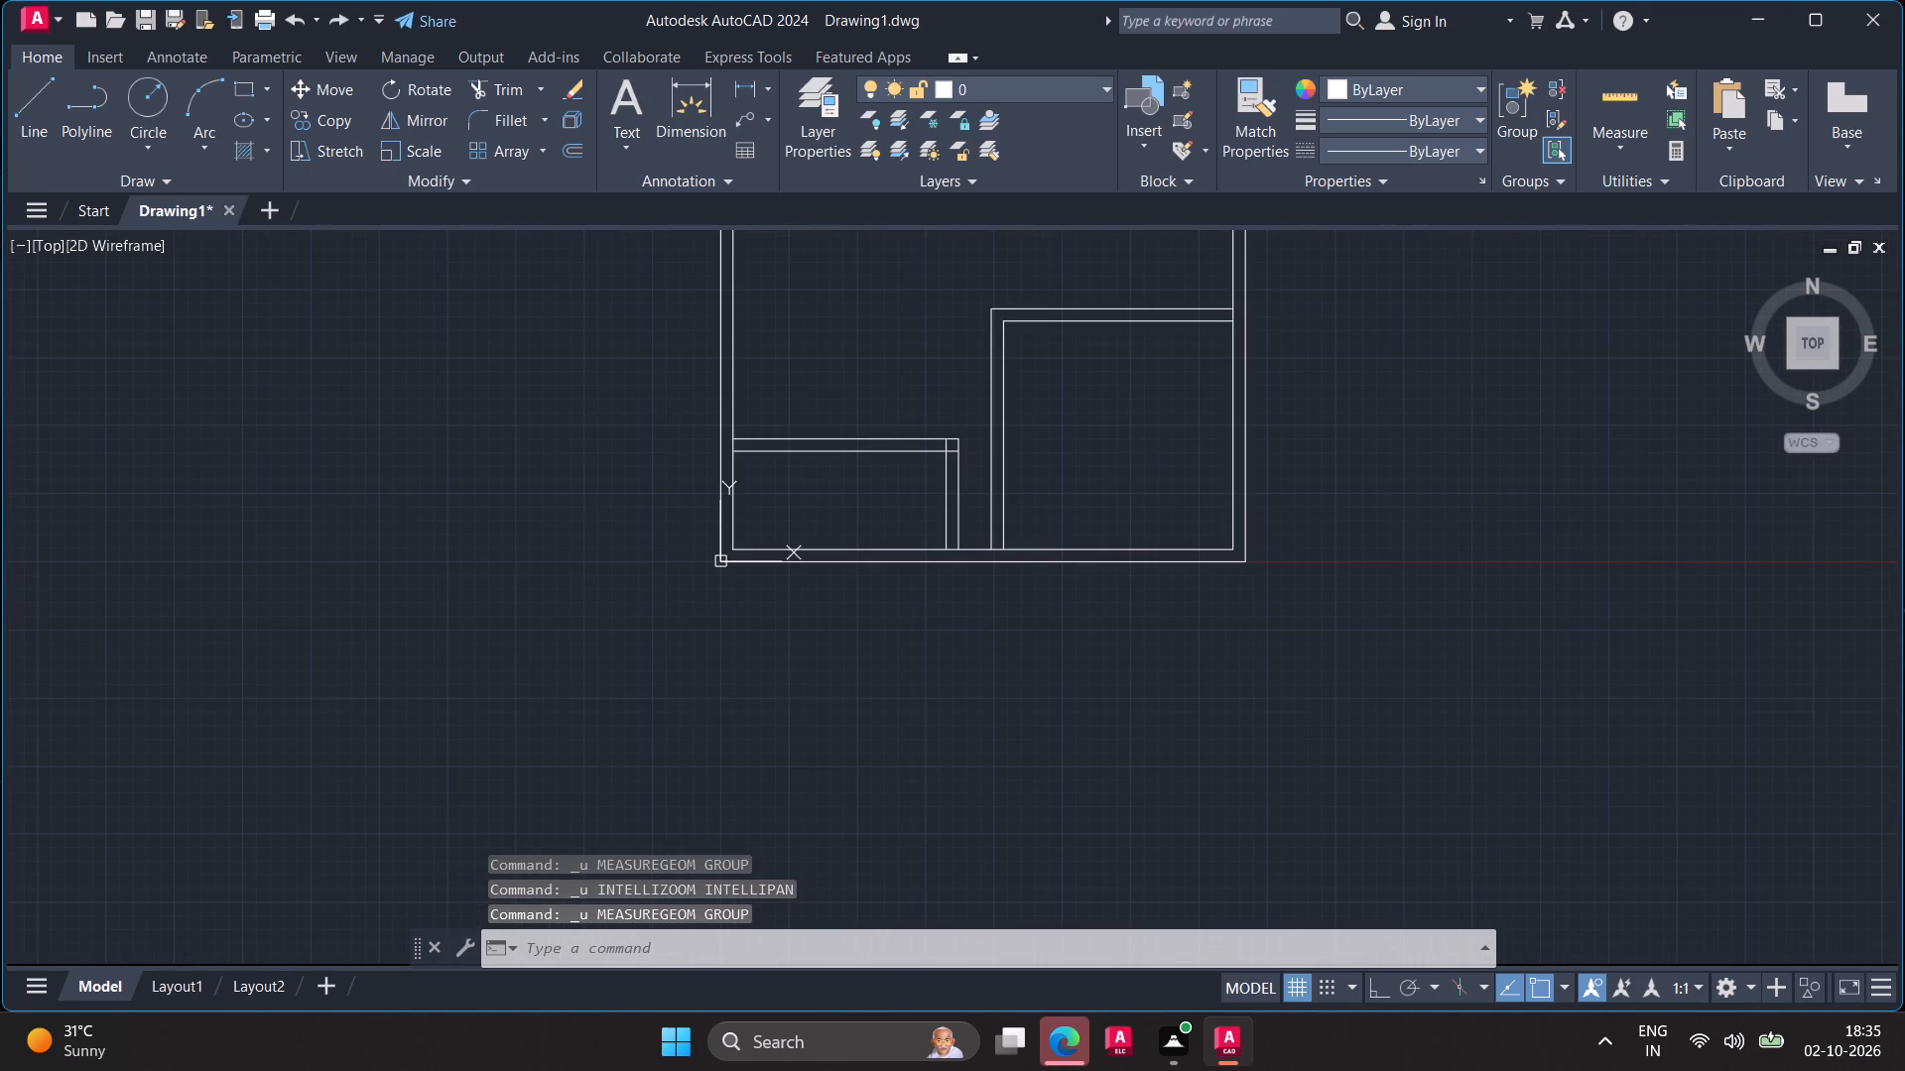
key("ctrl+z")
key("ctrl+z")
key("ctrl+z")
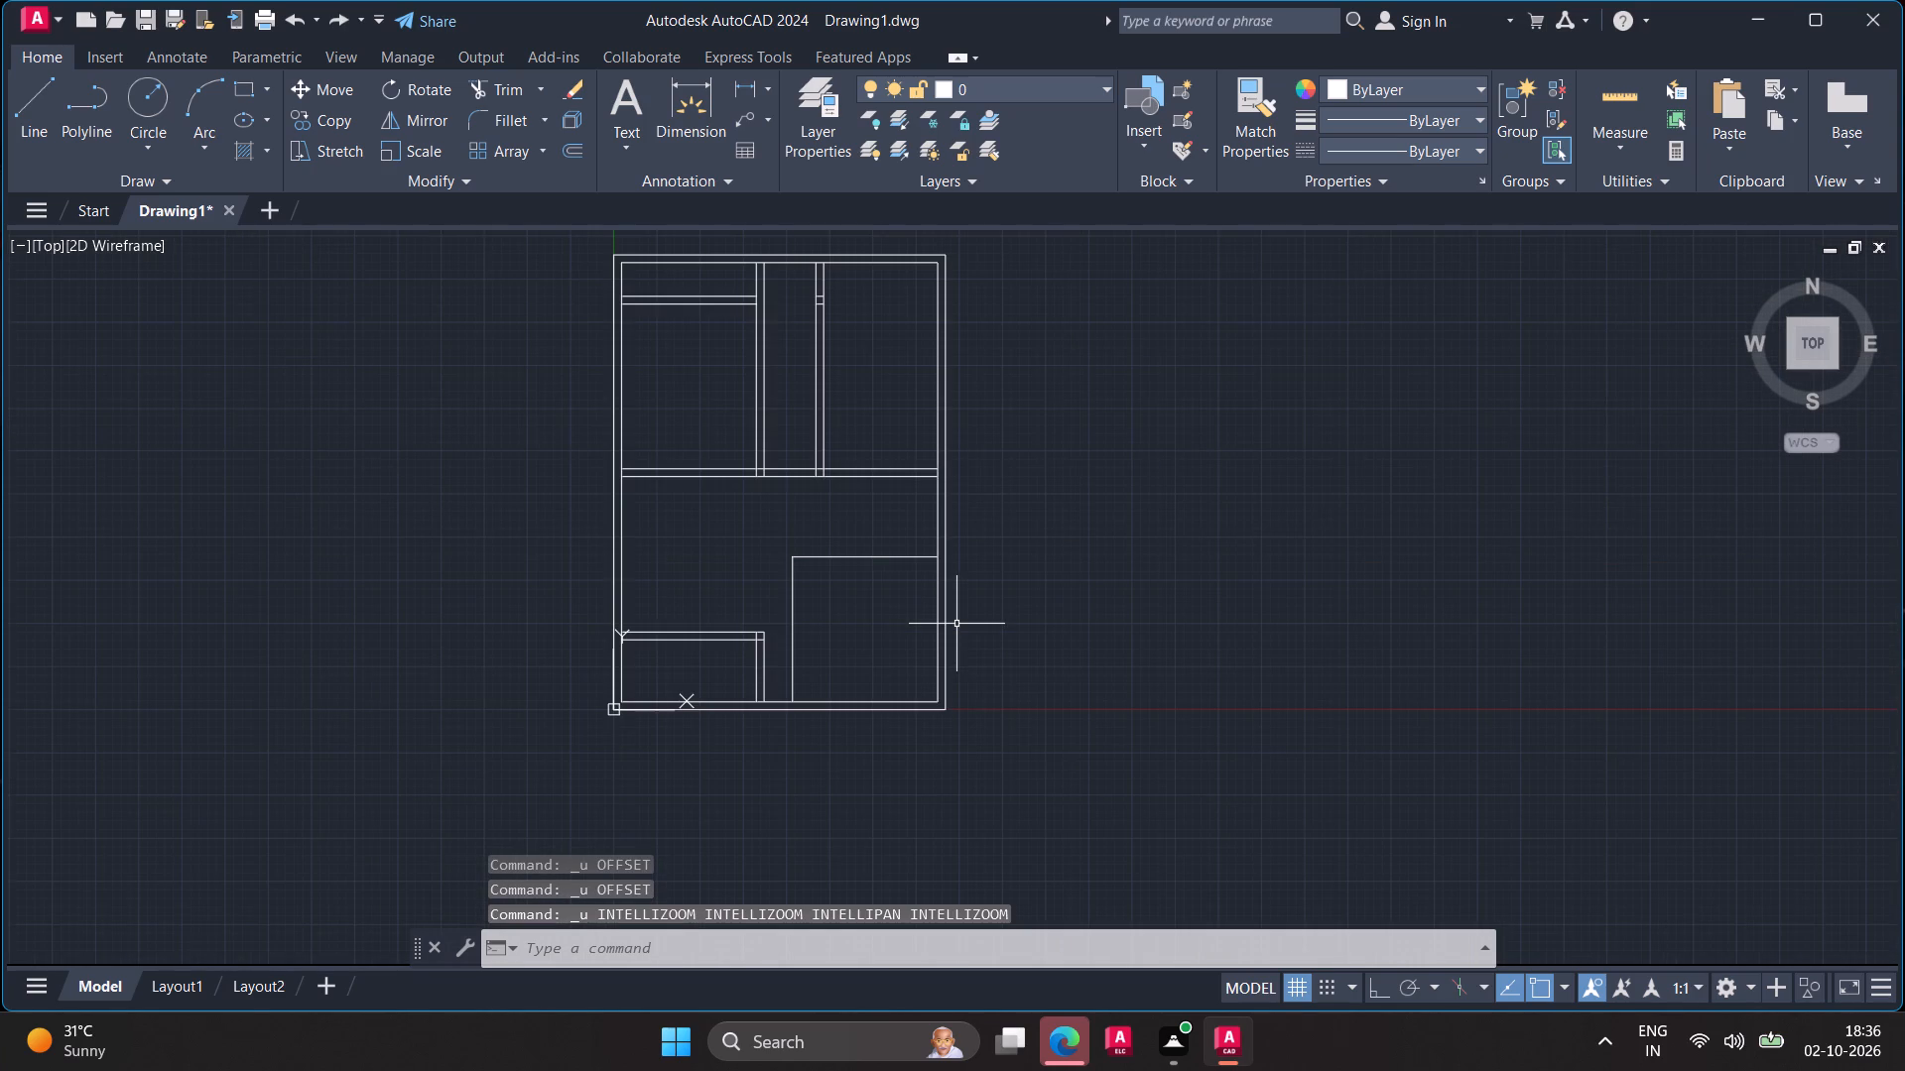
key("ctrl+z")
key("ctrl+z")
key("ctrl+z")
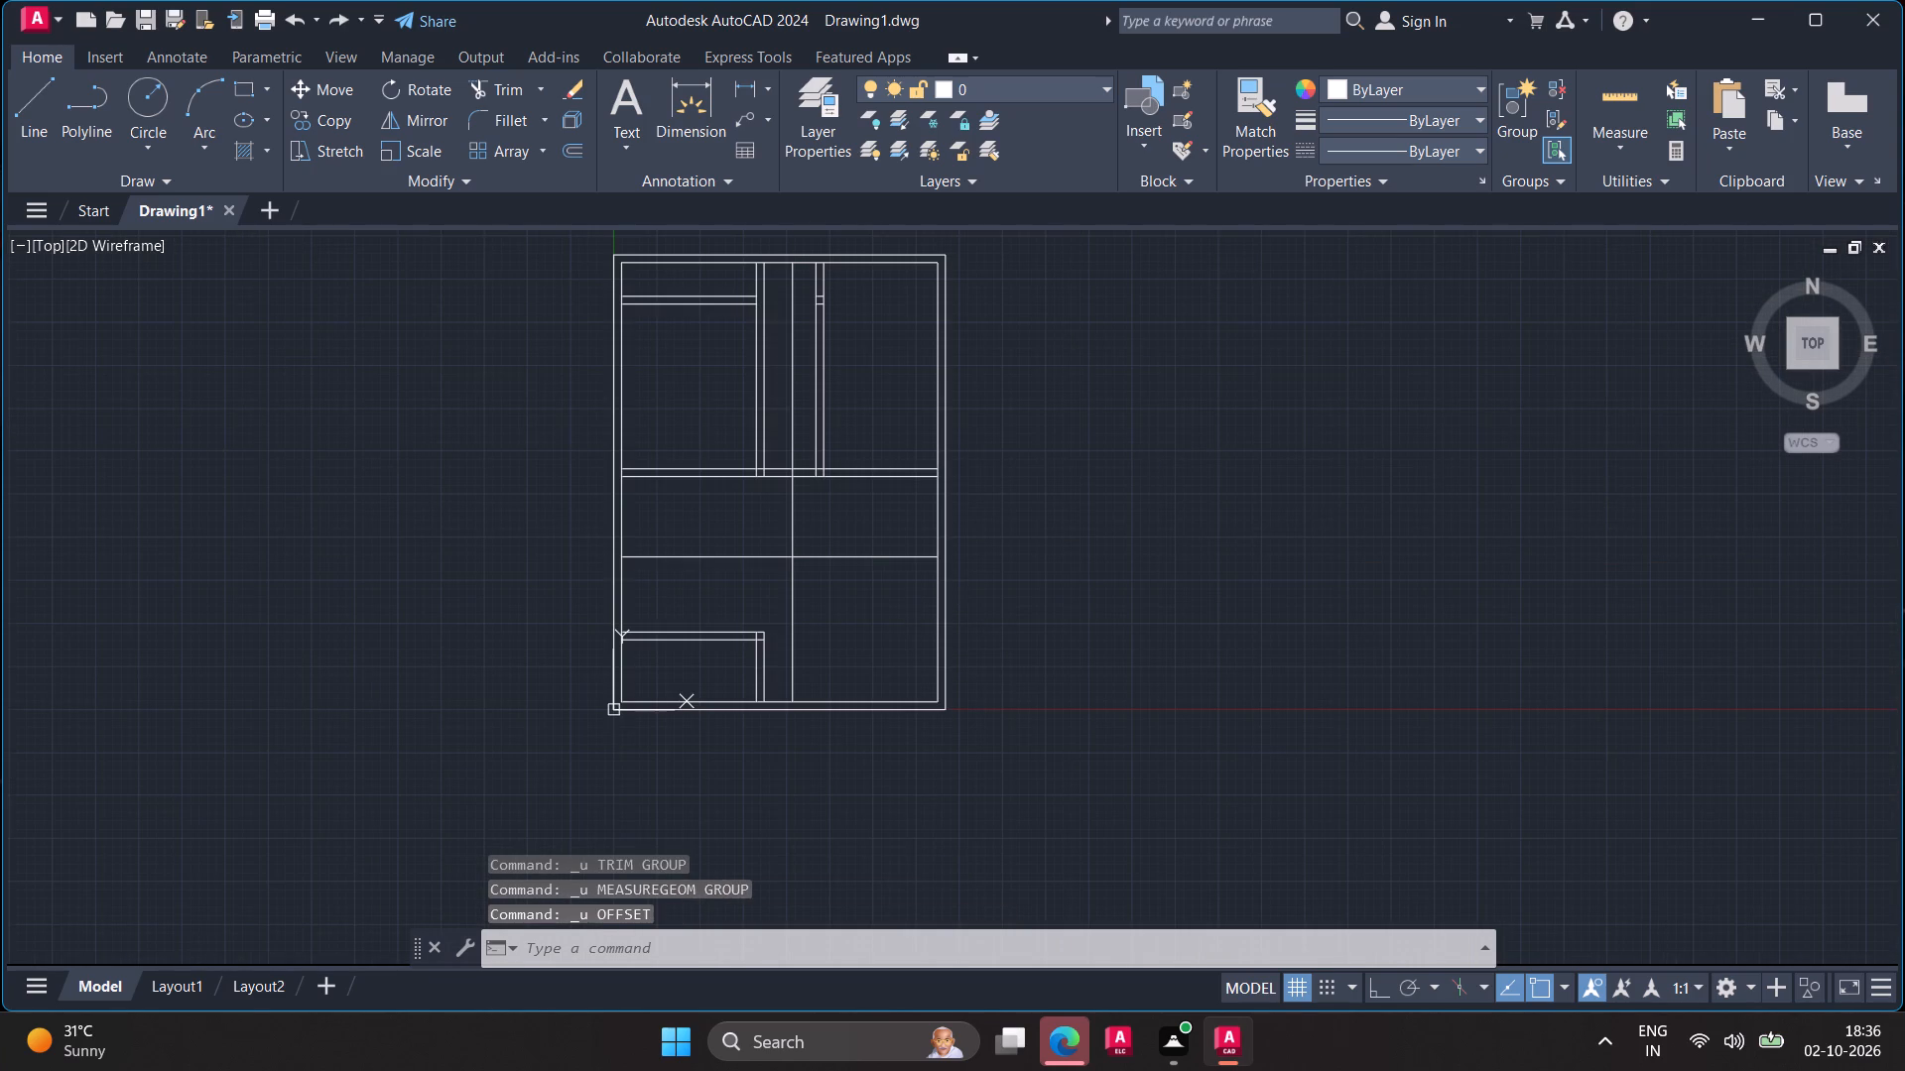
key("ctrl+z")
key("ctrl+z")
key("ctrl+z")
key("ctrl+z")
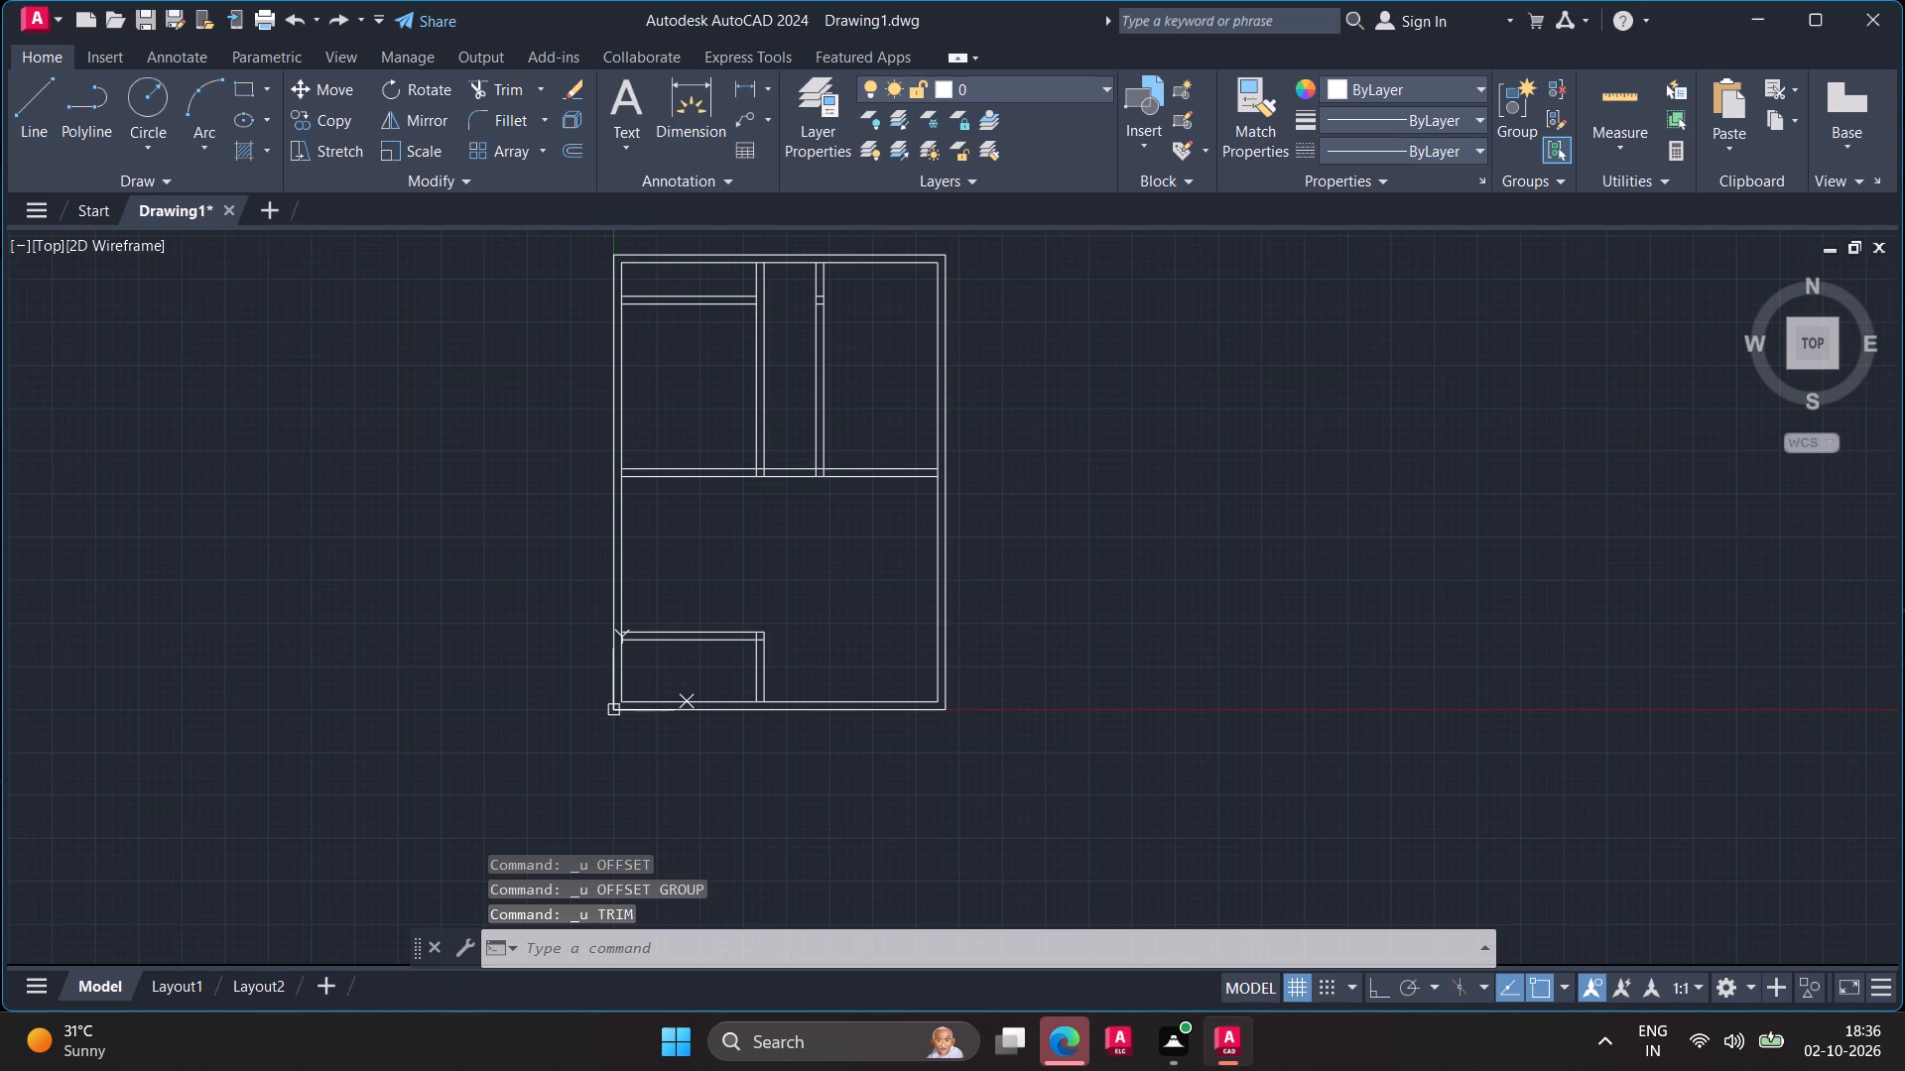
Undo the earlier trims on the two interior vertical walls and the lower horizontal wall in the plan's lower half.
key("ctrl+z")
key("ctrl+z")
key("ctrl+z")
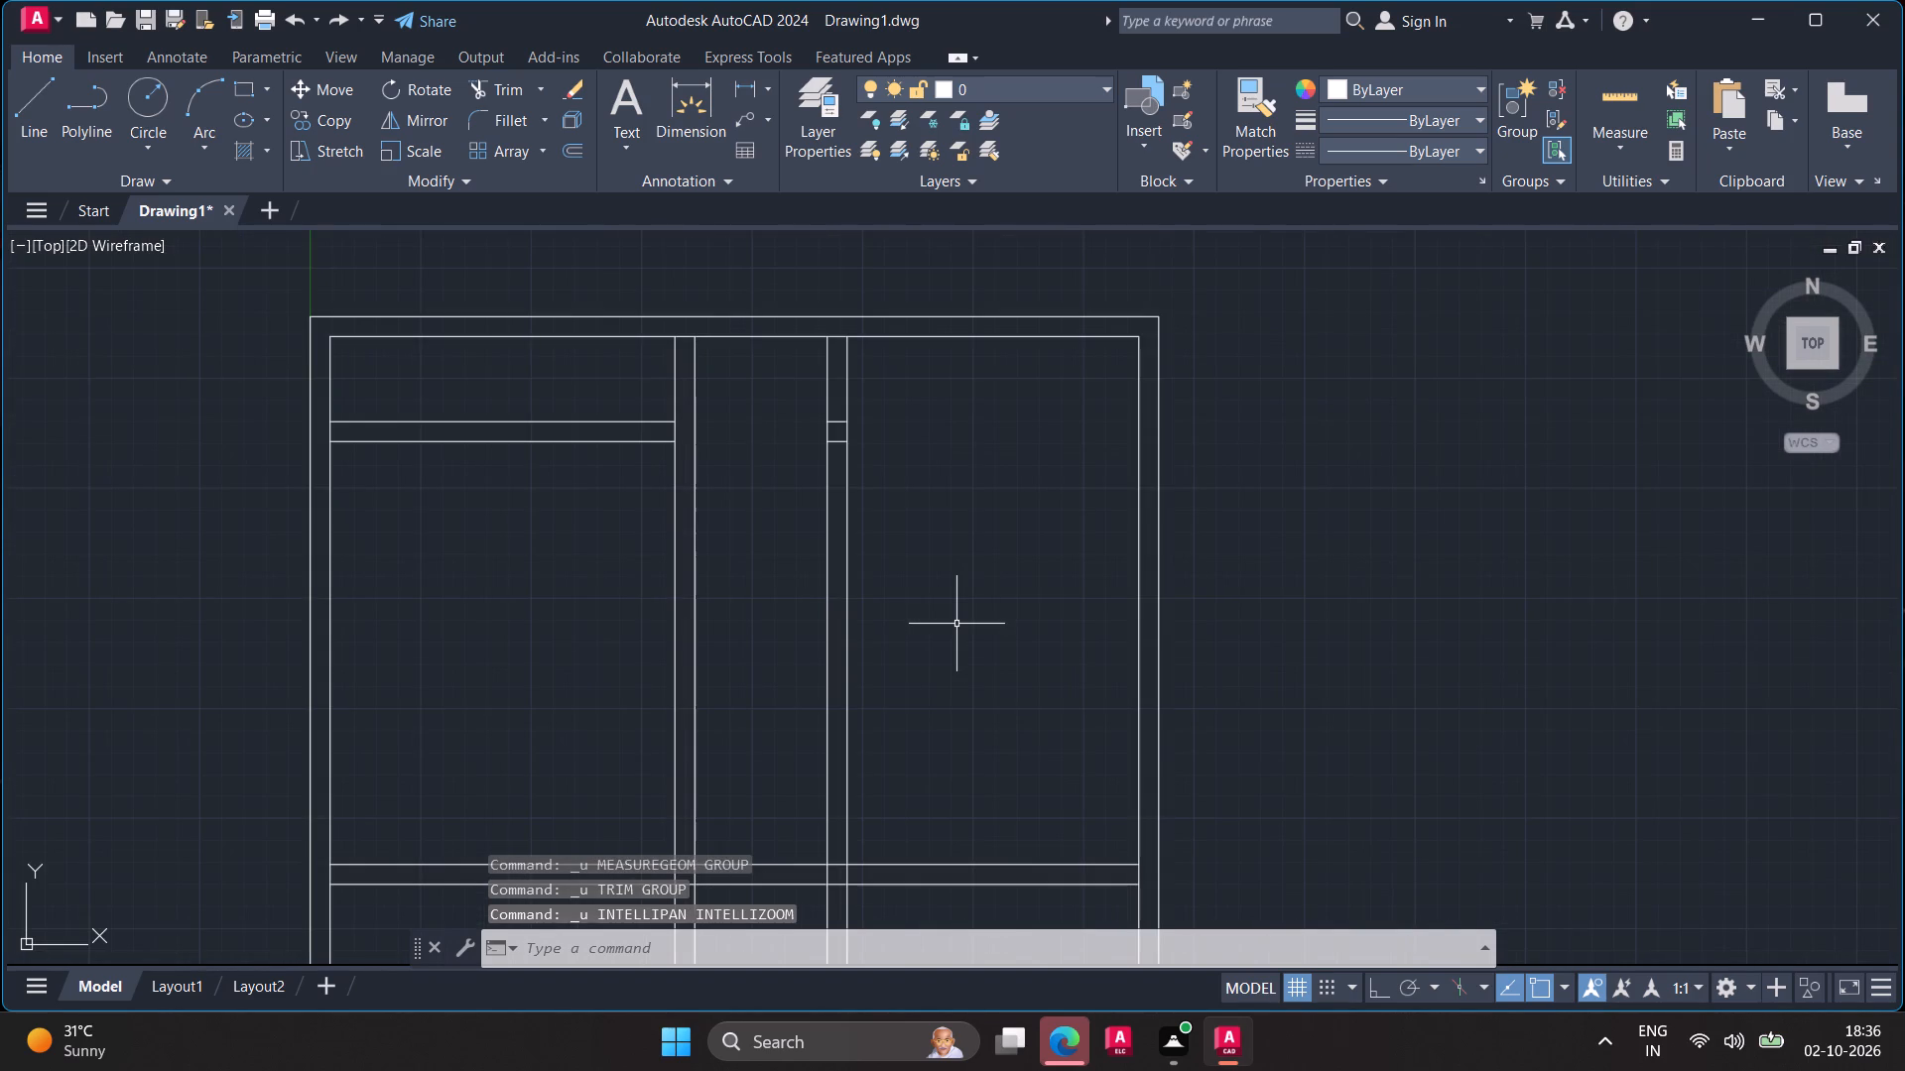
scroll(930, 637, "down", 3)
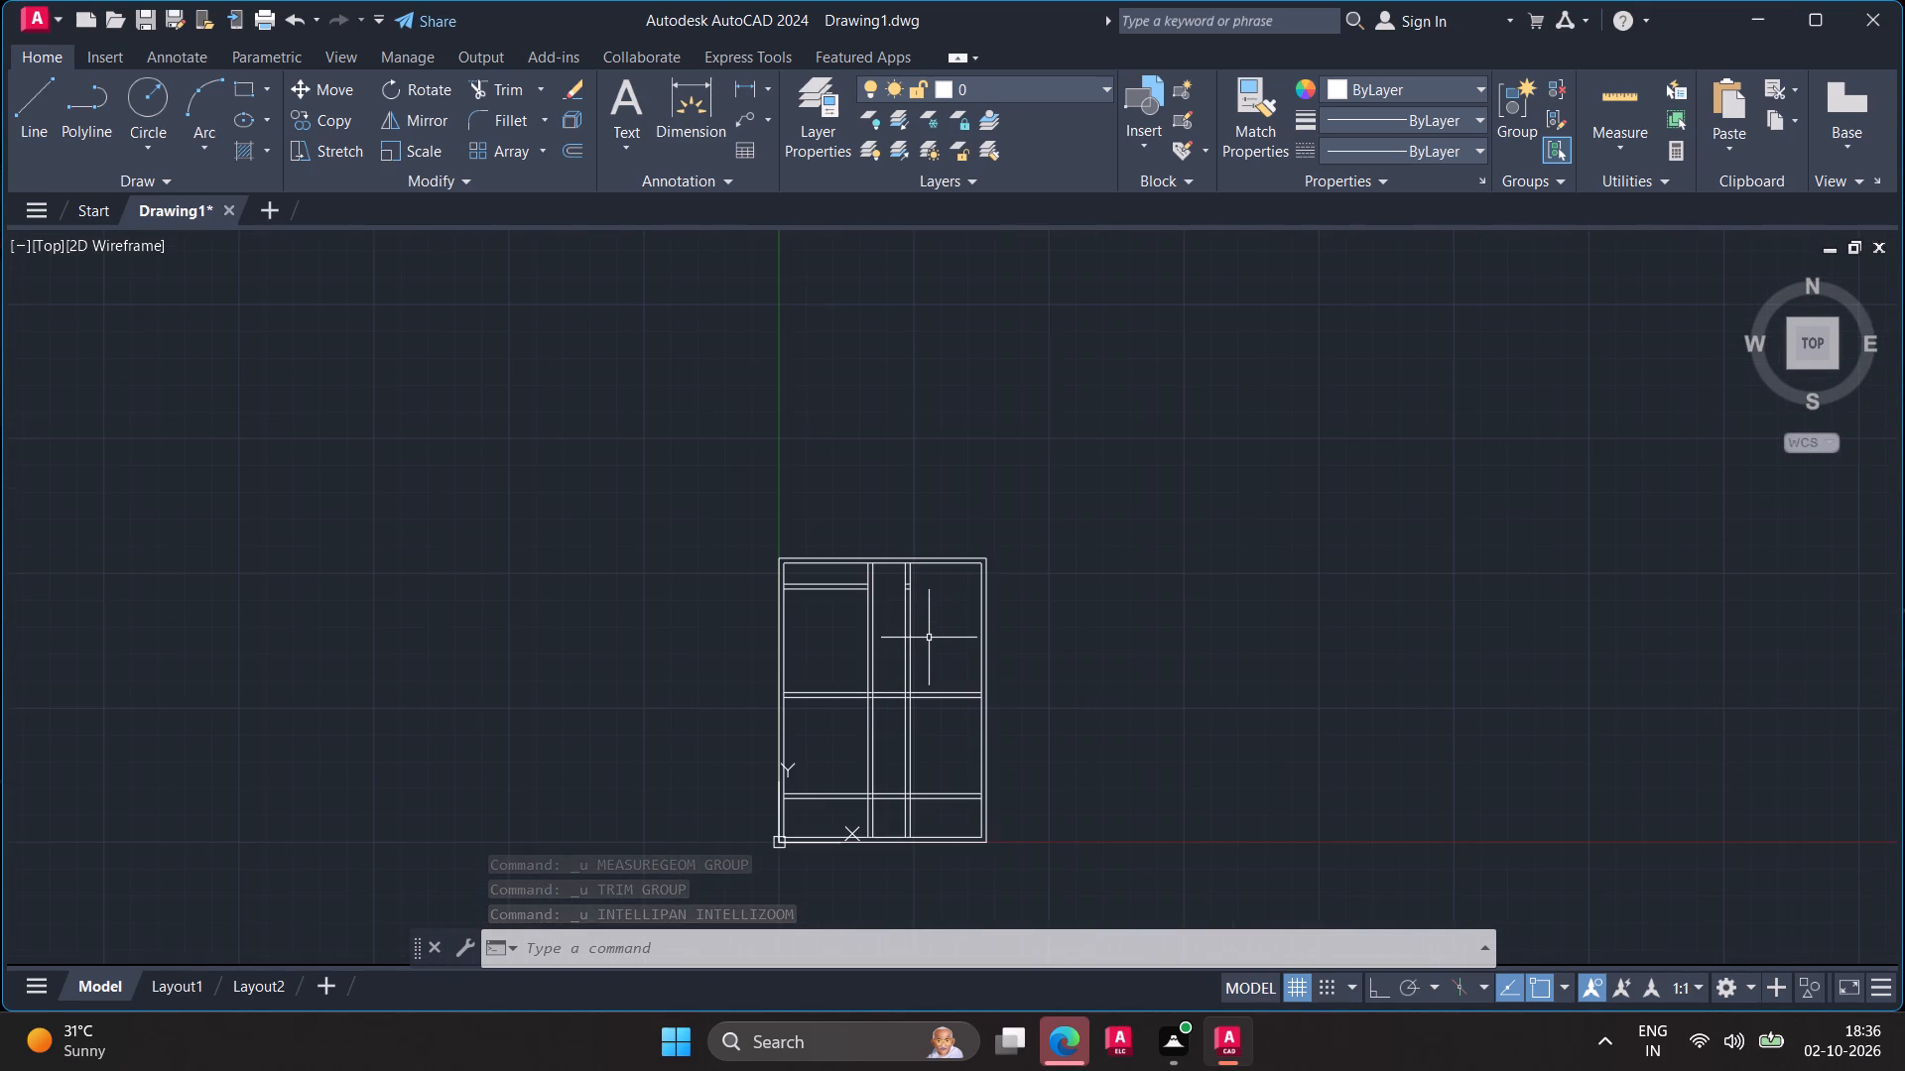
scroll(929, 639, "up", 1)
middle_click_drag(930, 634, 1048, 440)
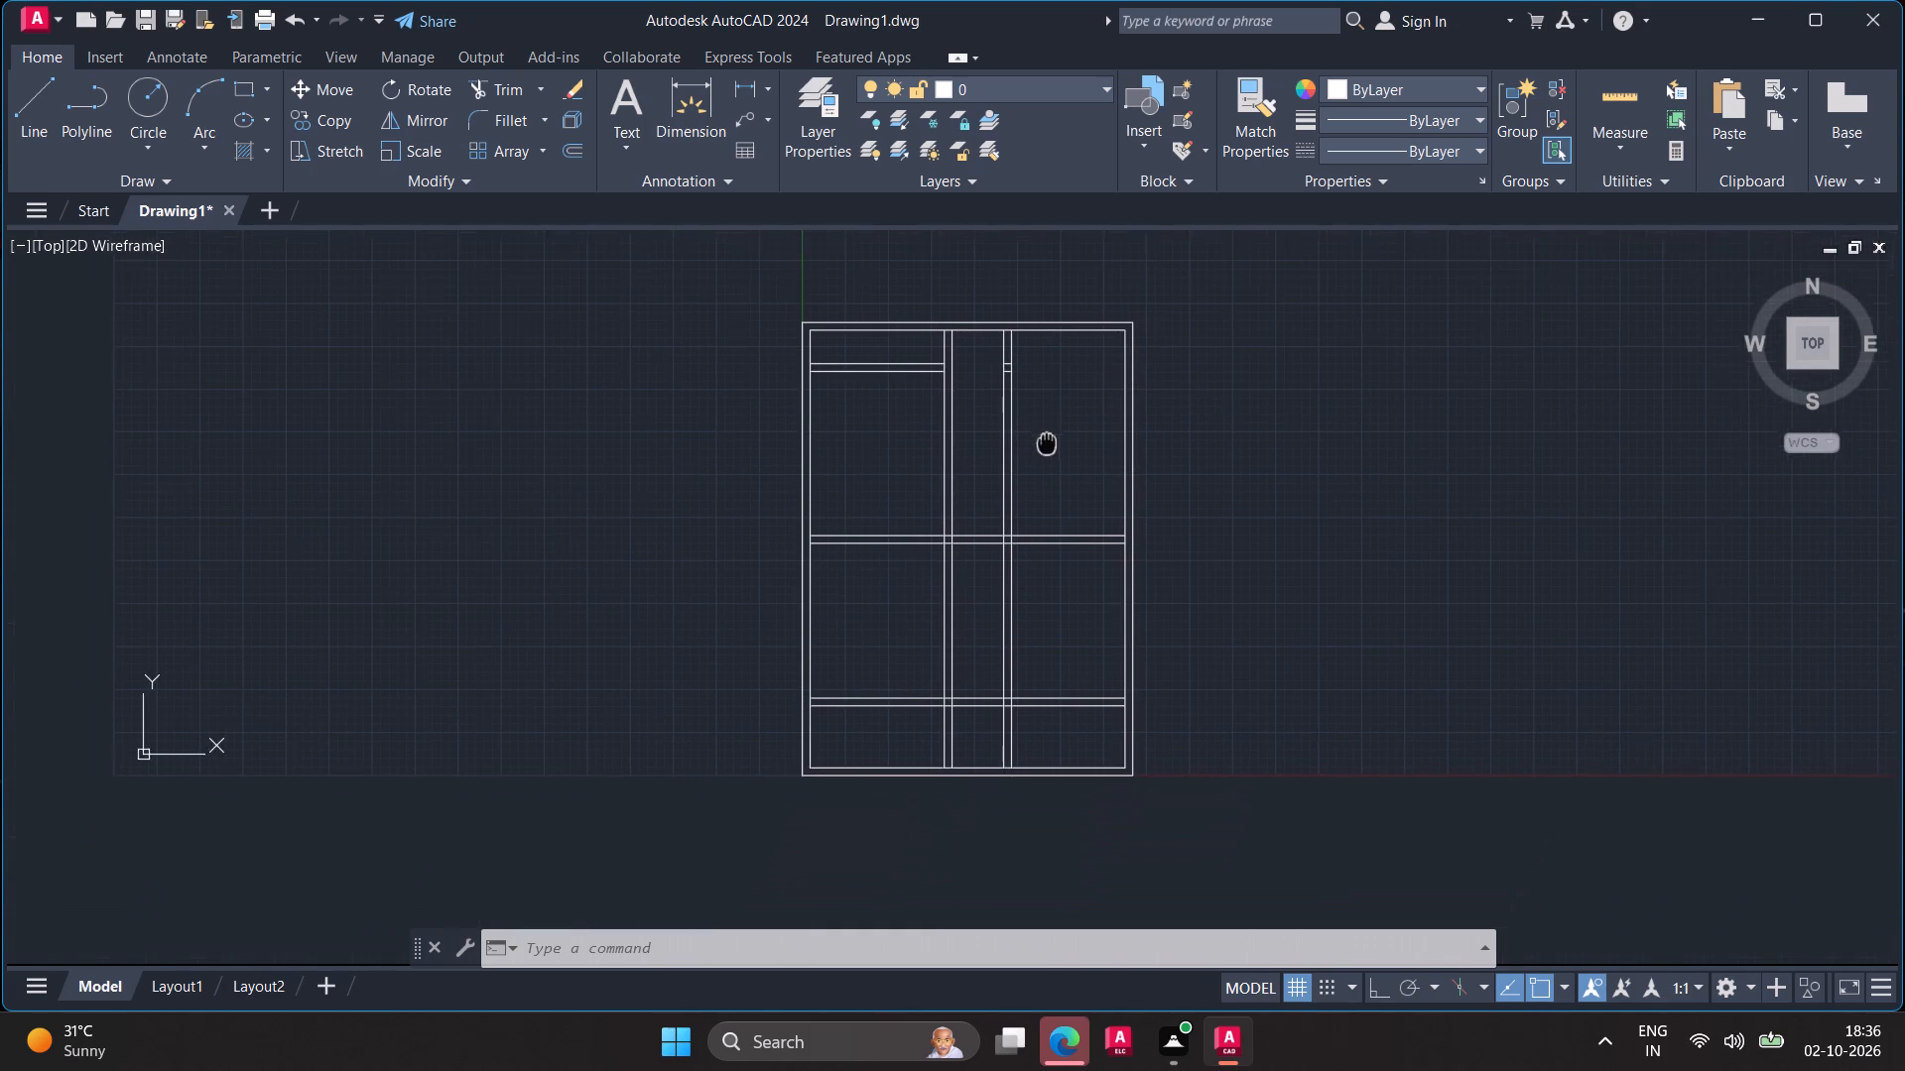
middle_click_drag(1048, 440, 1048, 437)
middle_click_drag(1049, 444, 1025, 403)
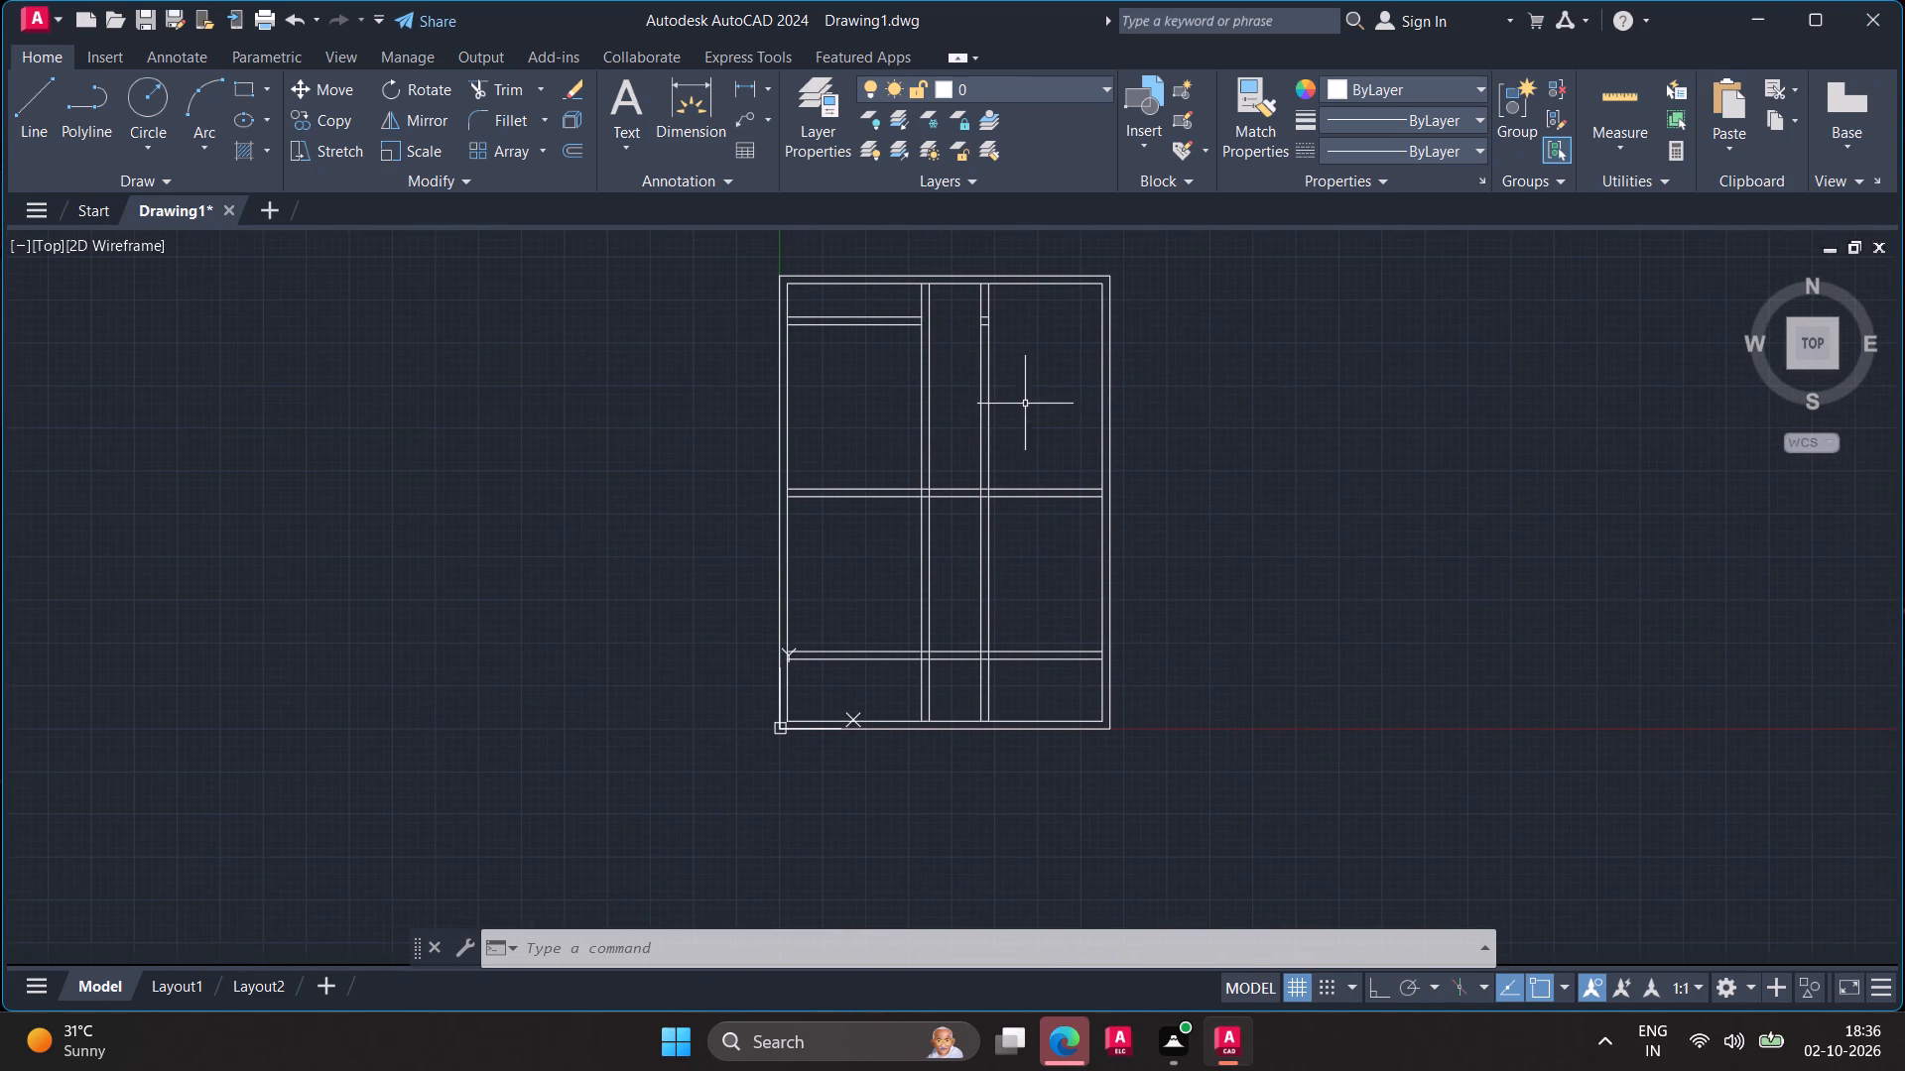
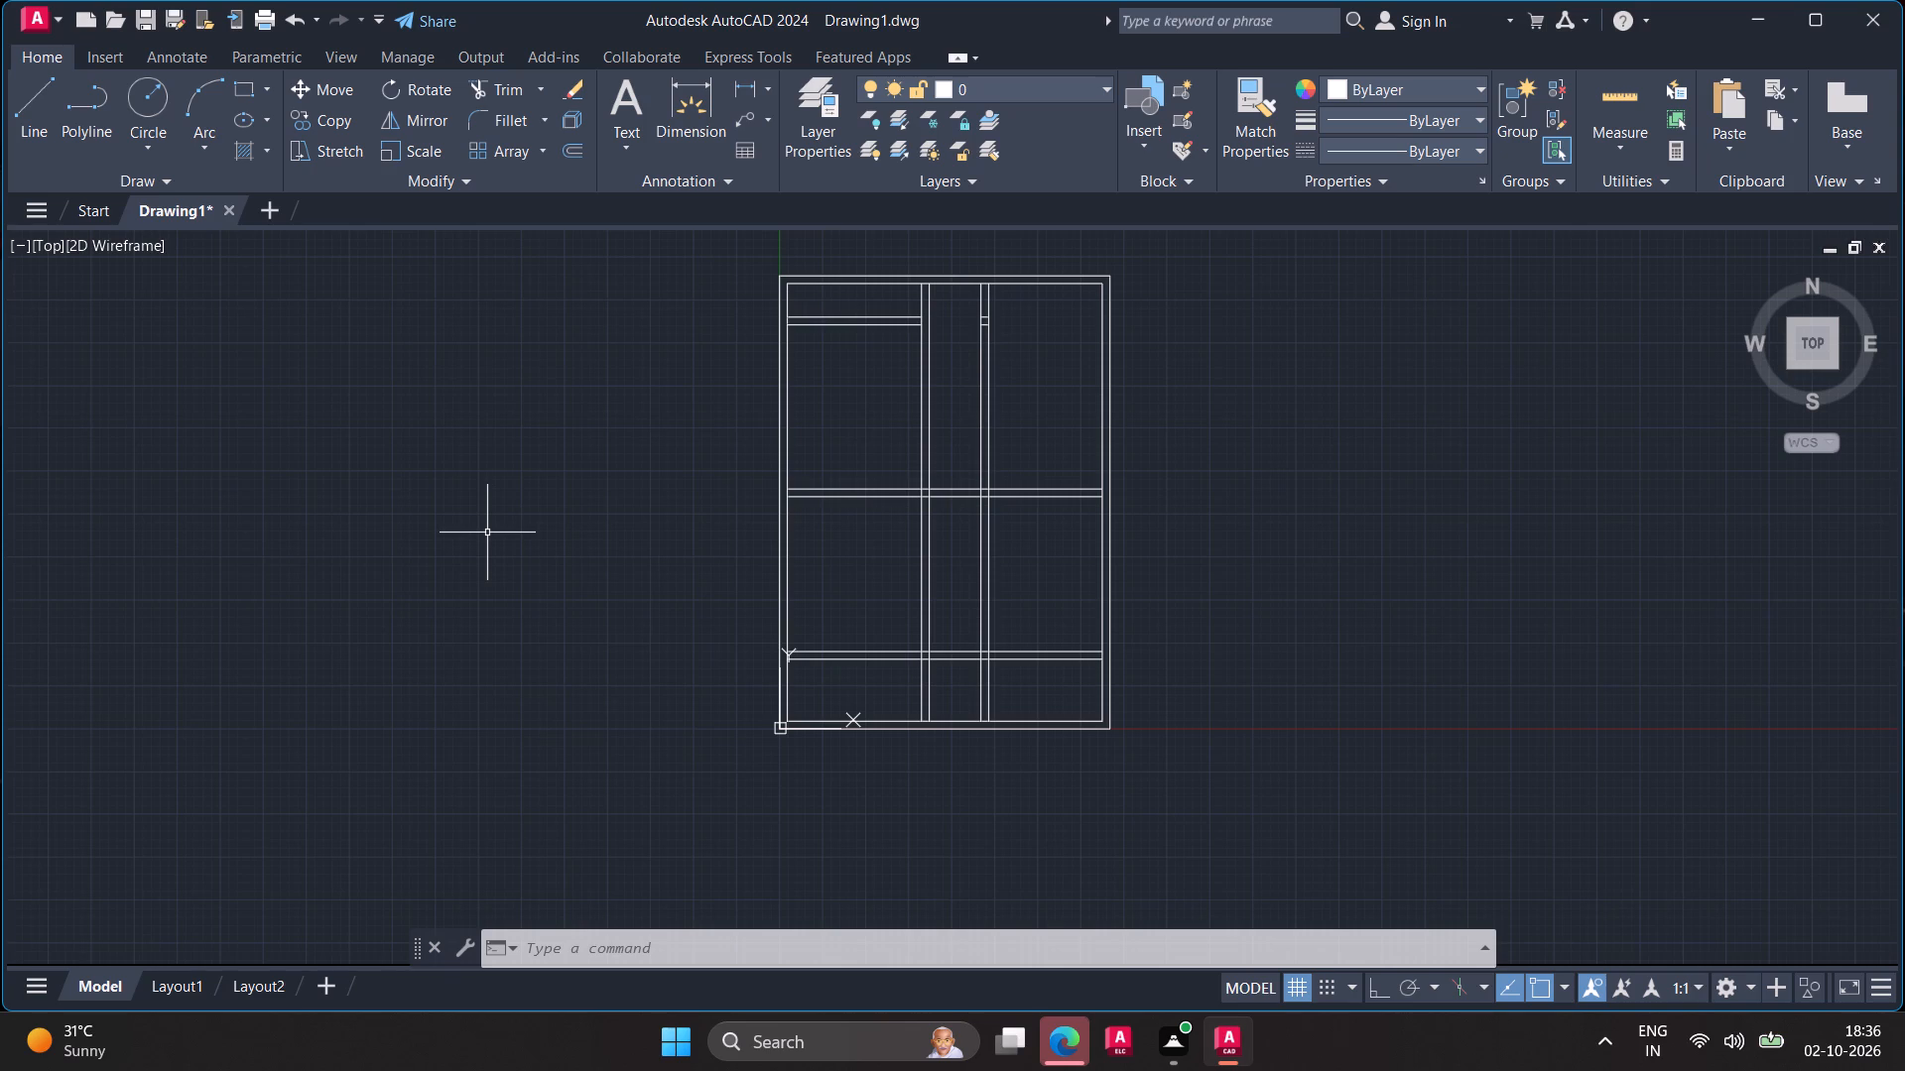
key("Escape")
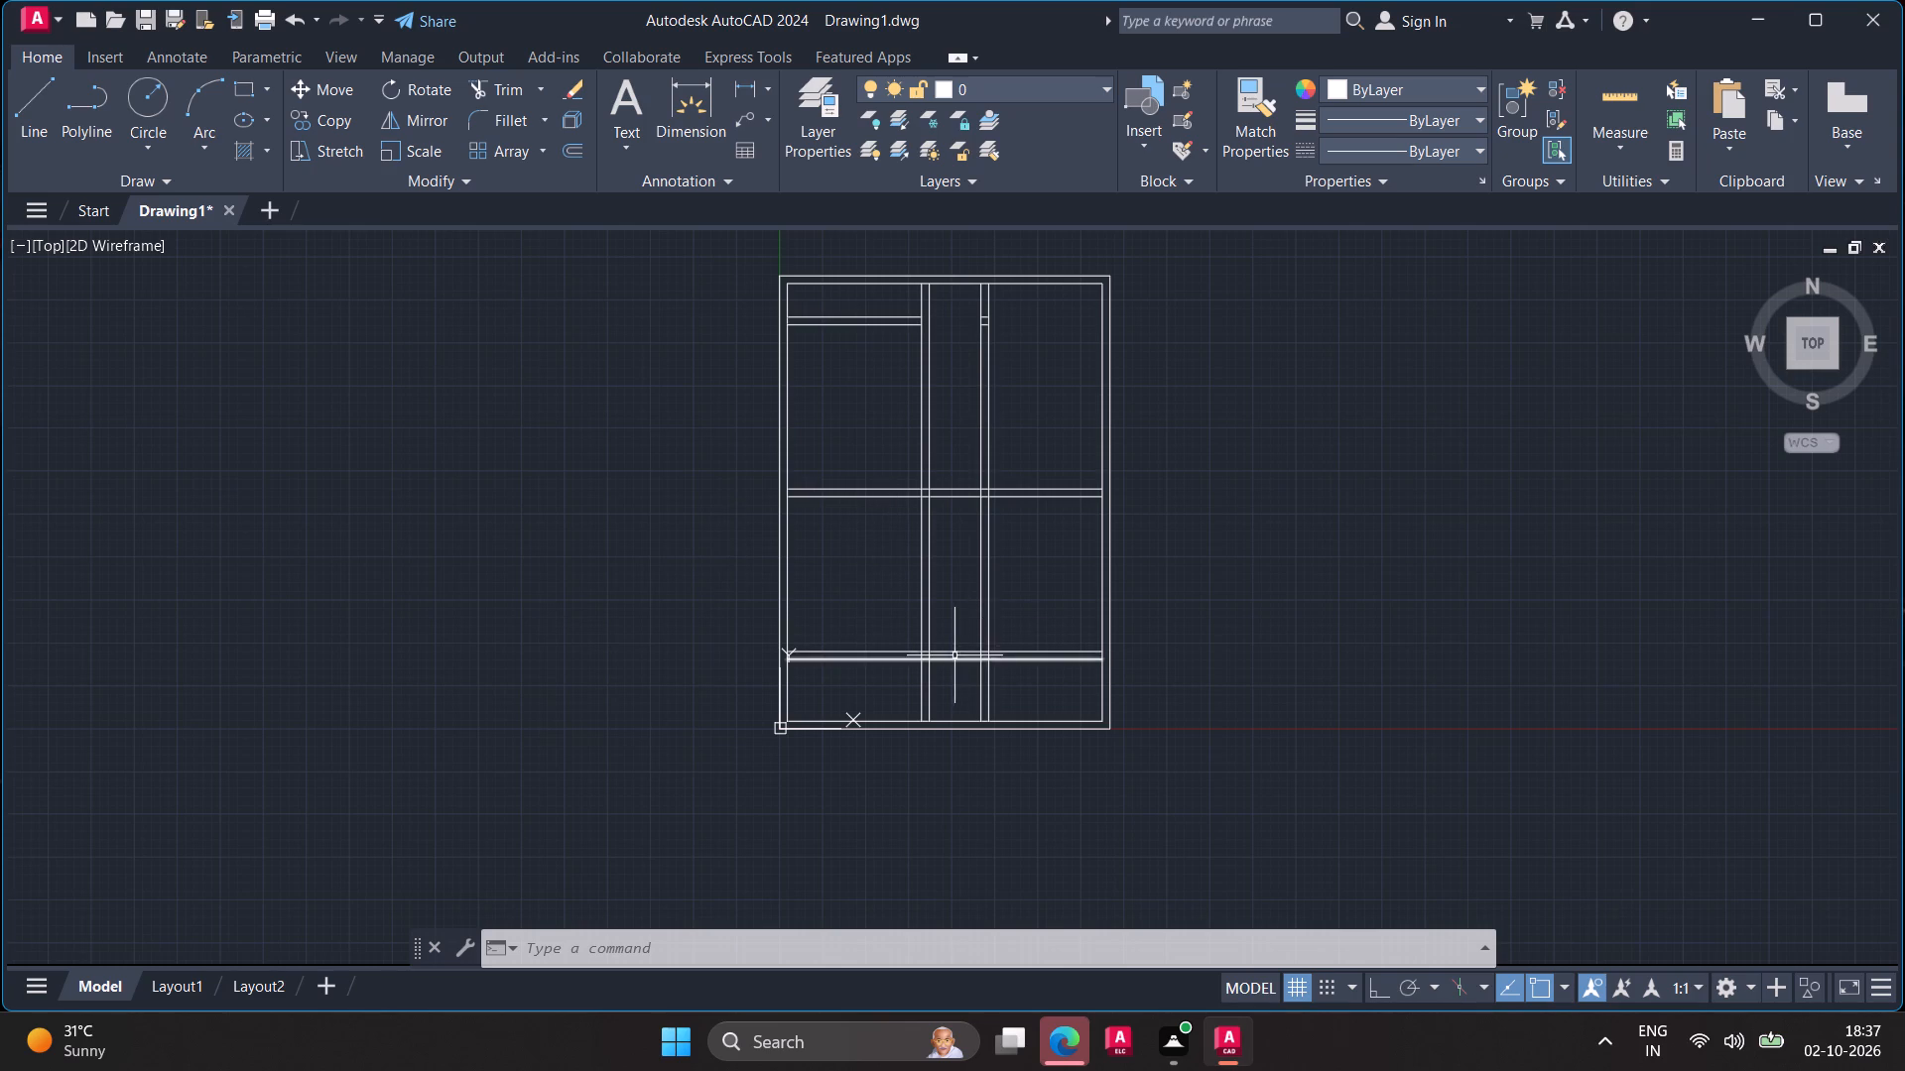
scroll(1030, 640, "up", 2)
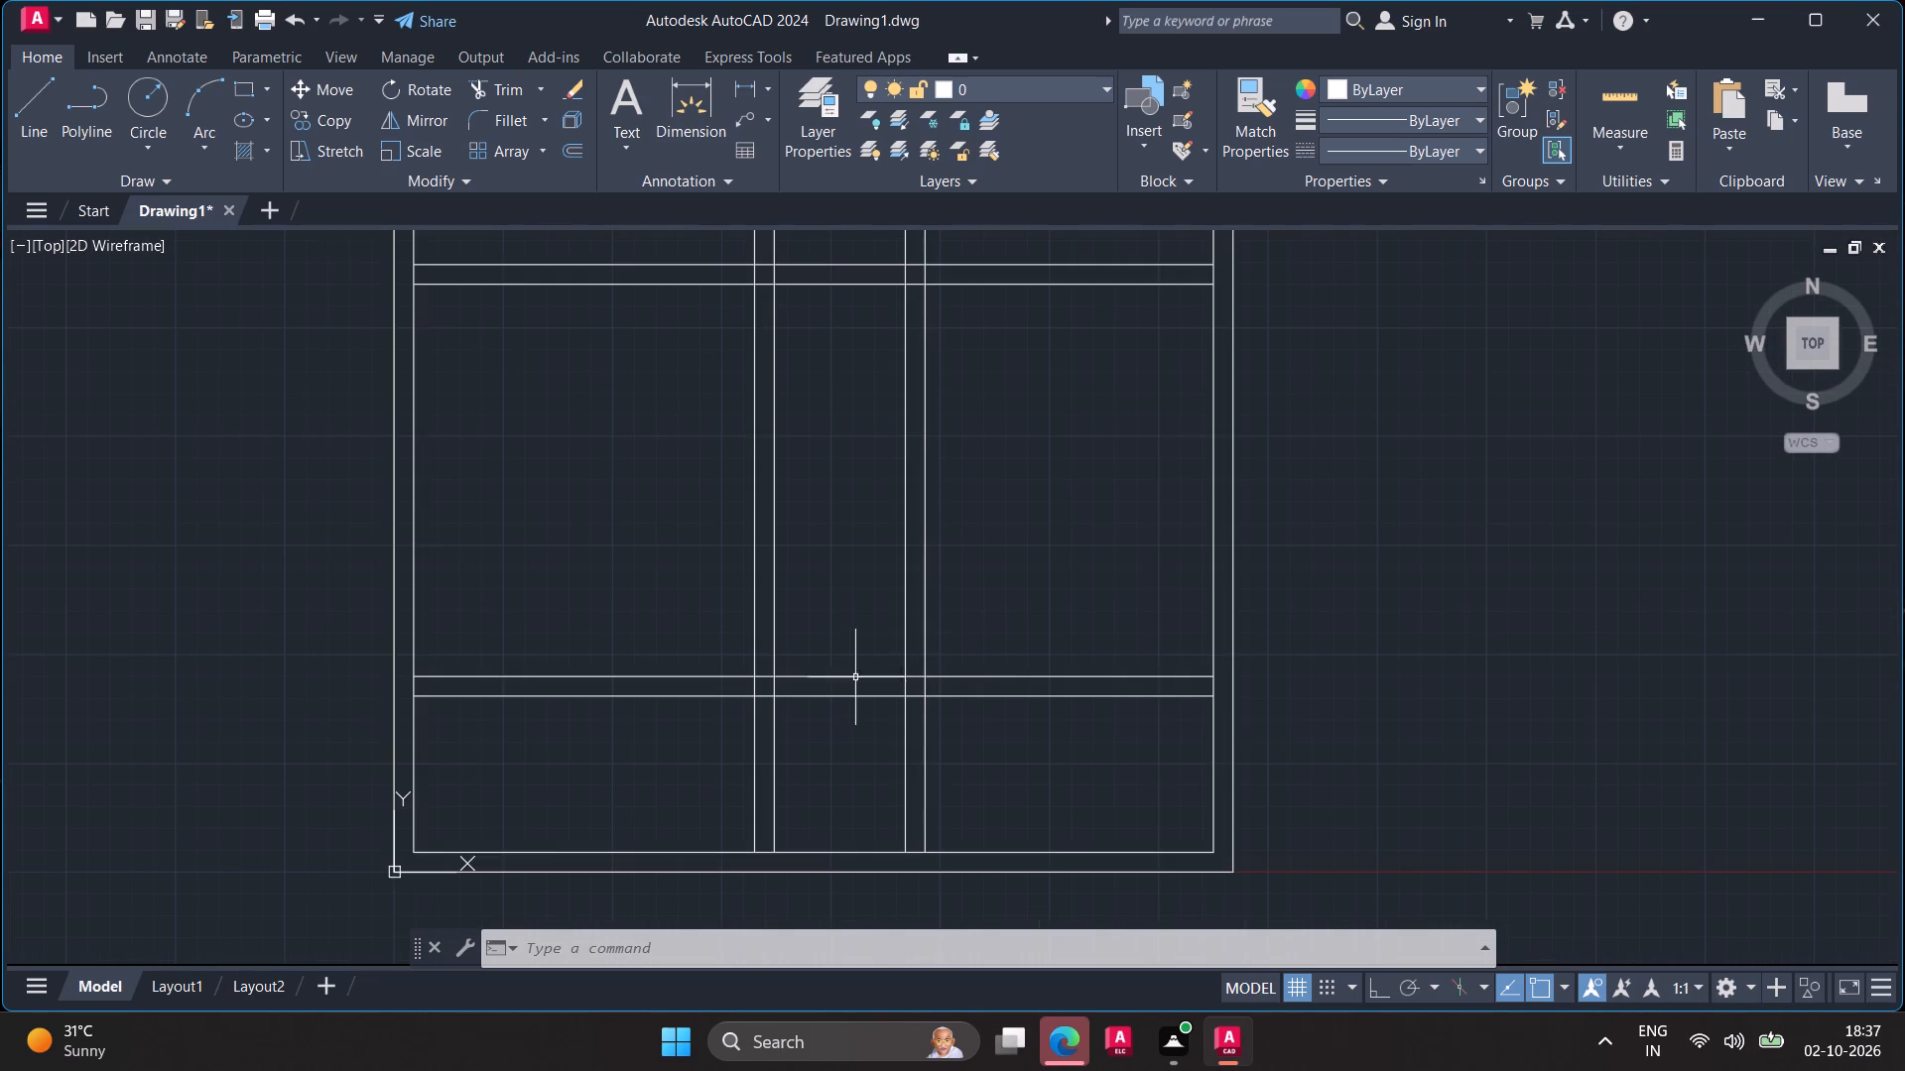
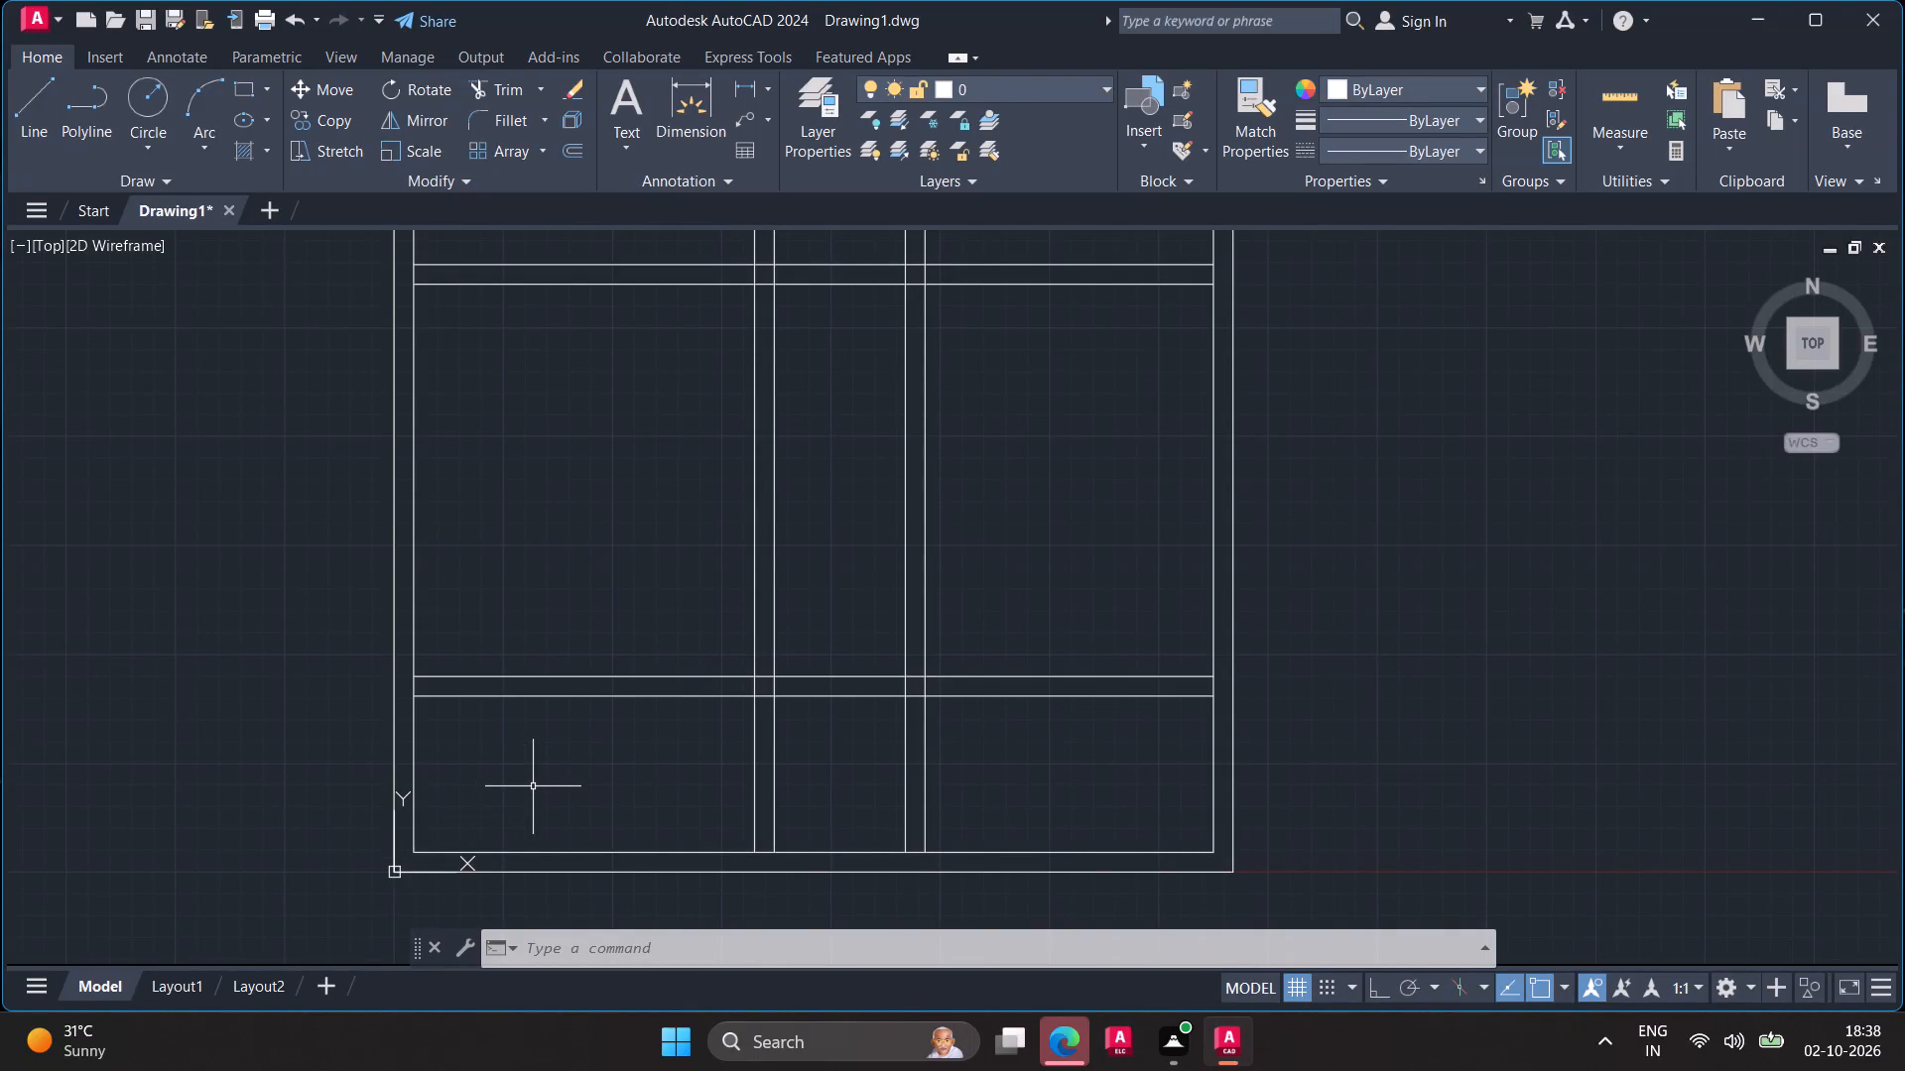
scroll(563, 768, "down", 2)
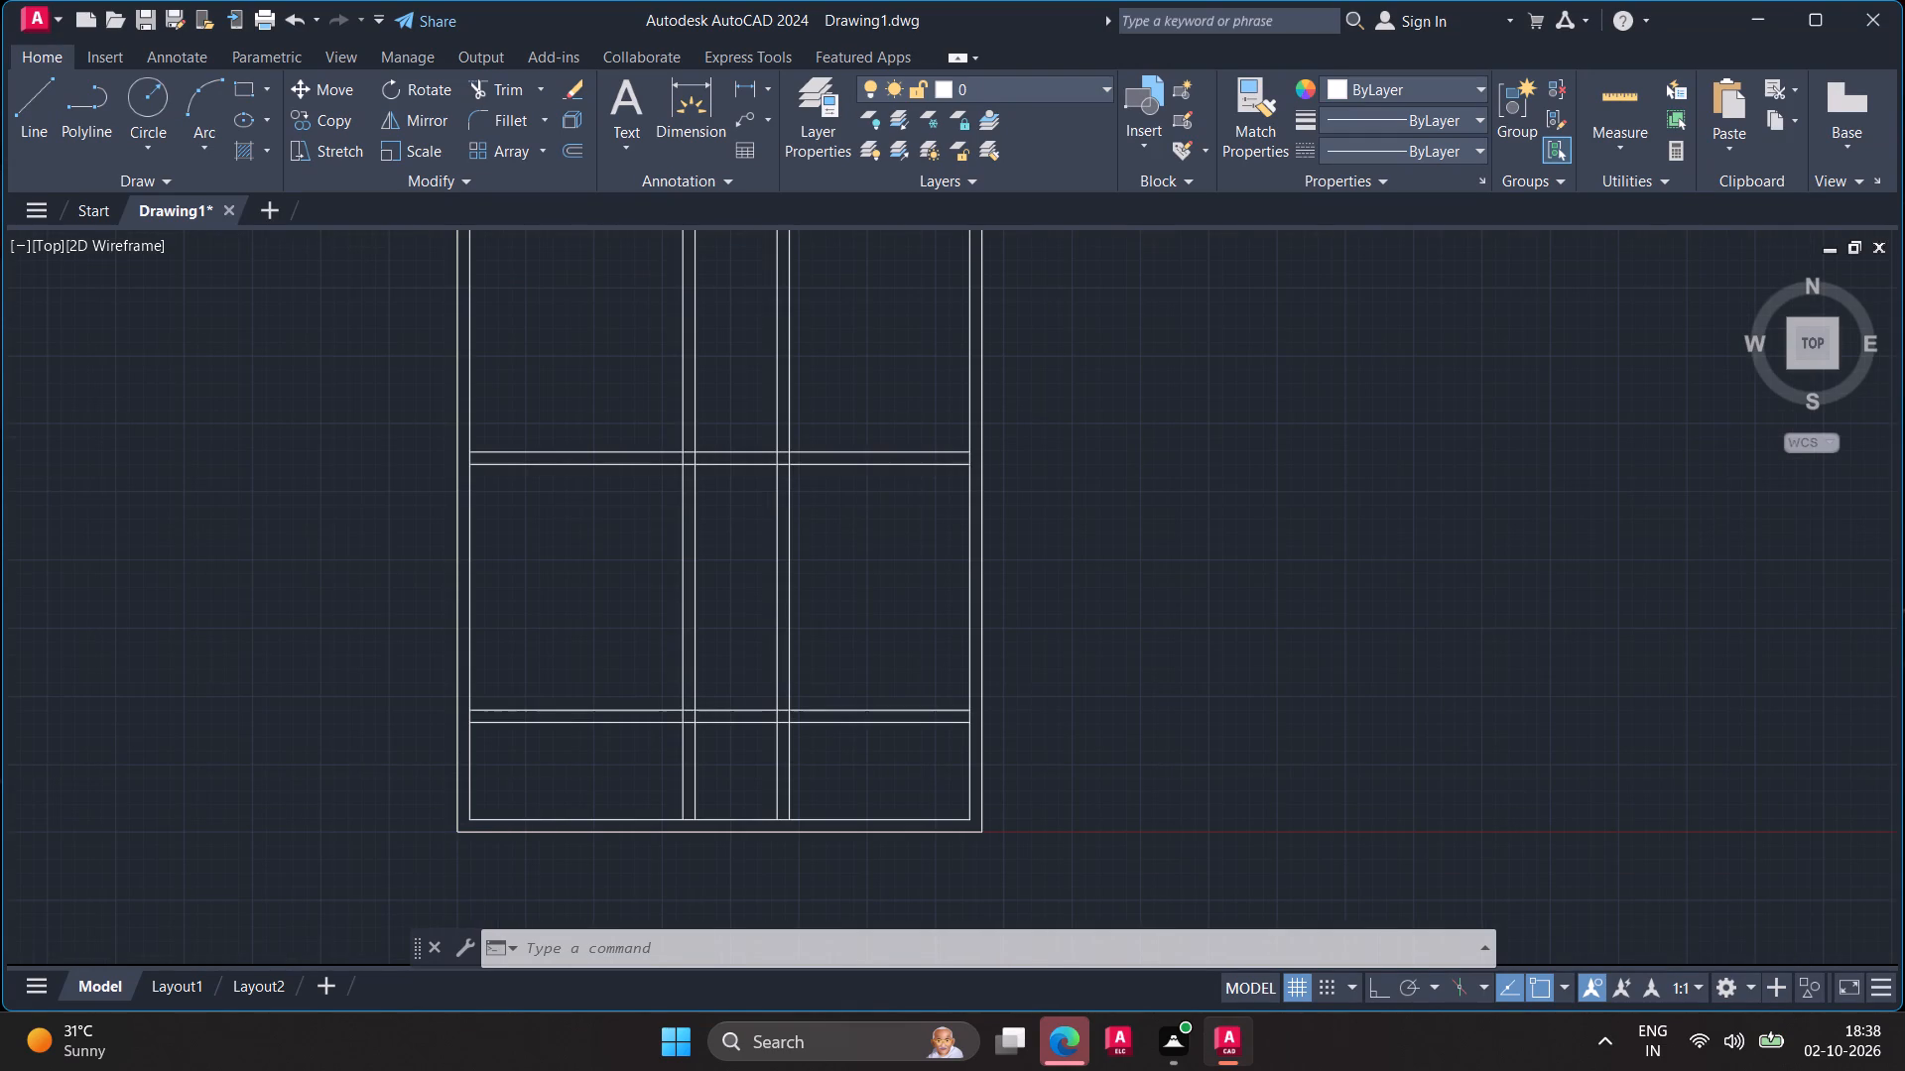
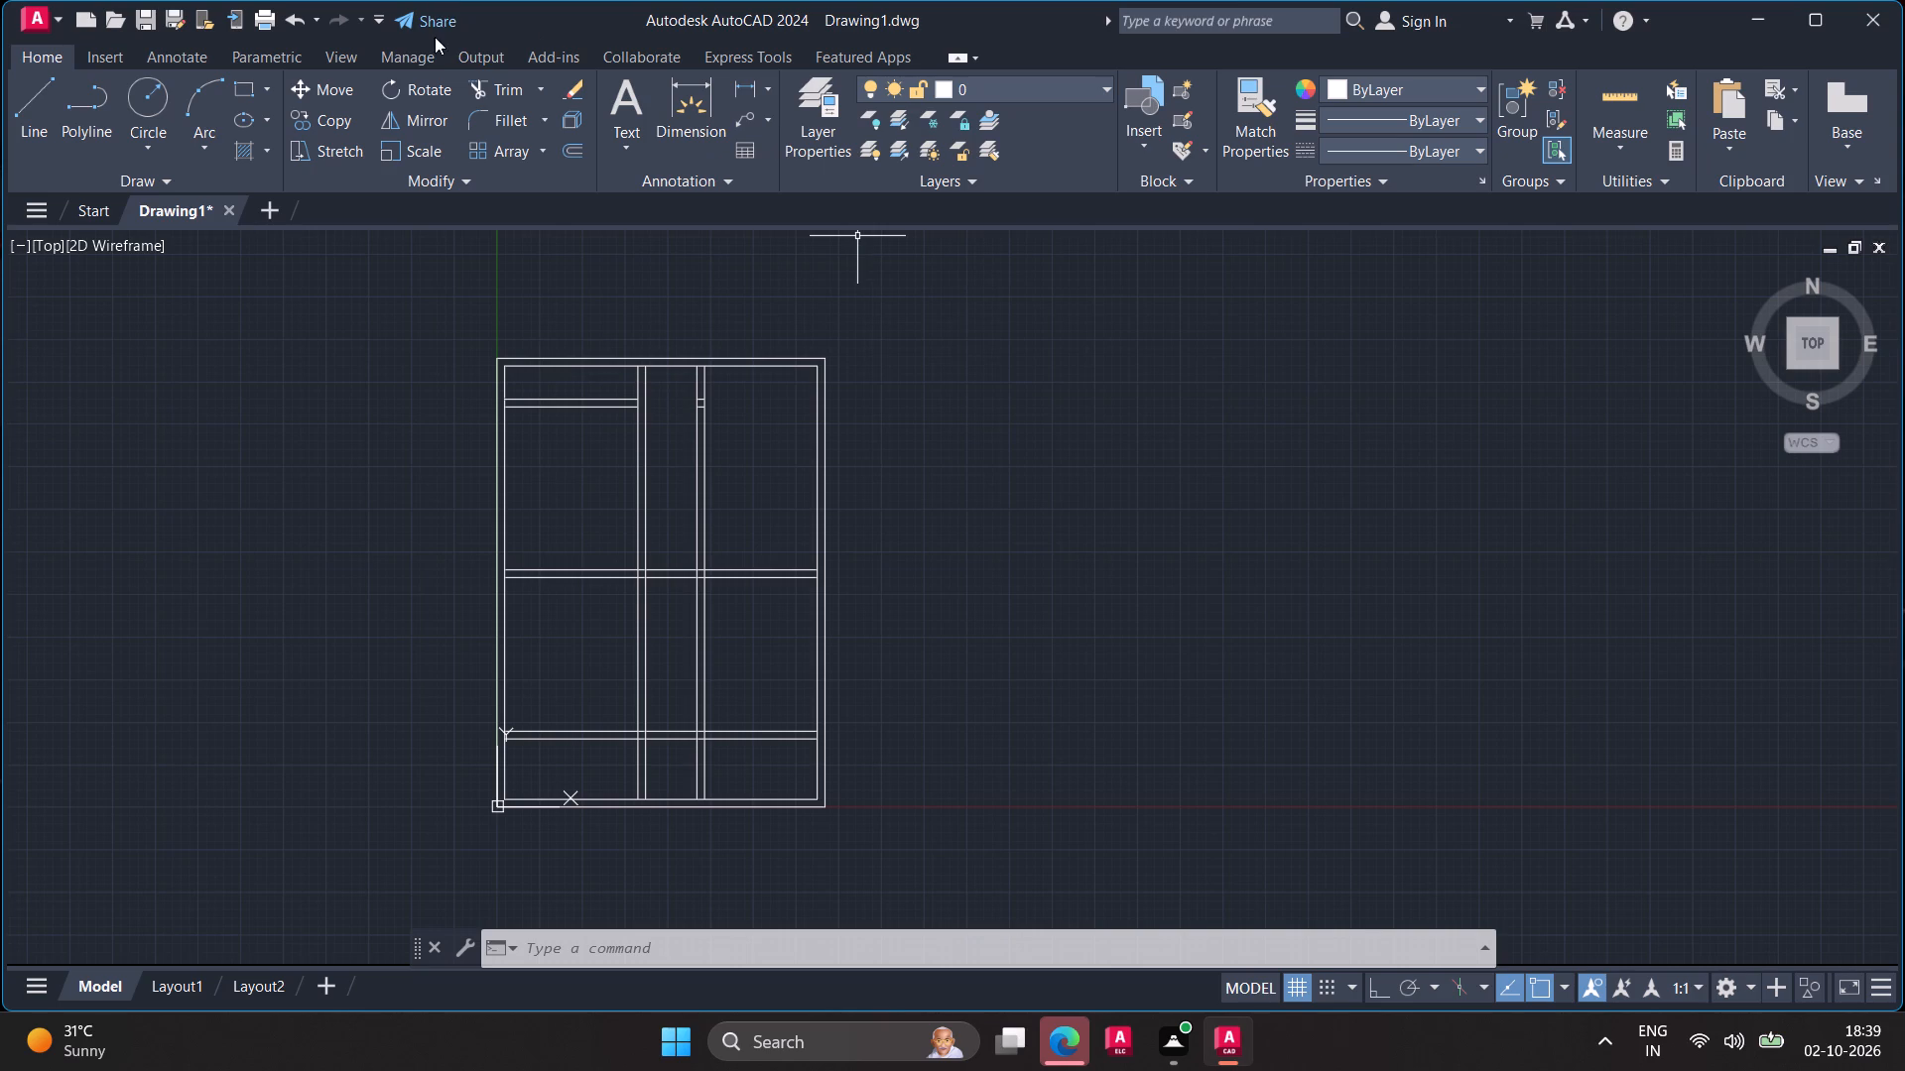
Trim away the left vertical partition wall's two lines between the middle and lower horizontal walls.
left_click(472, 76)
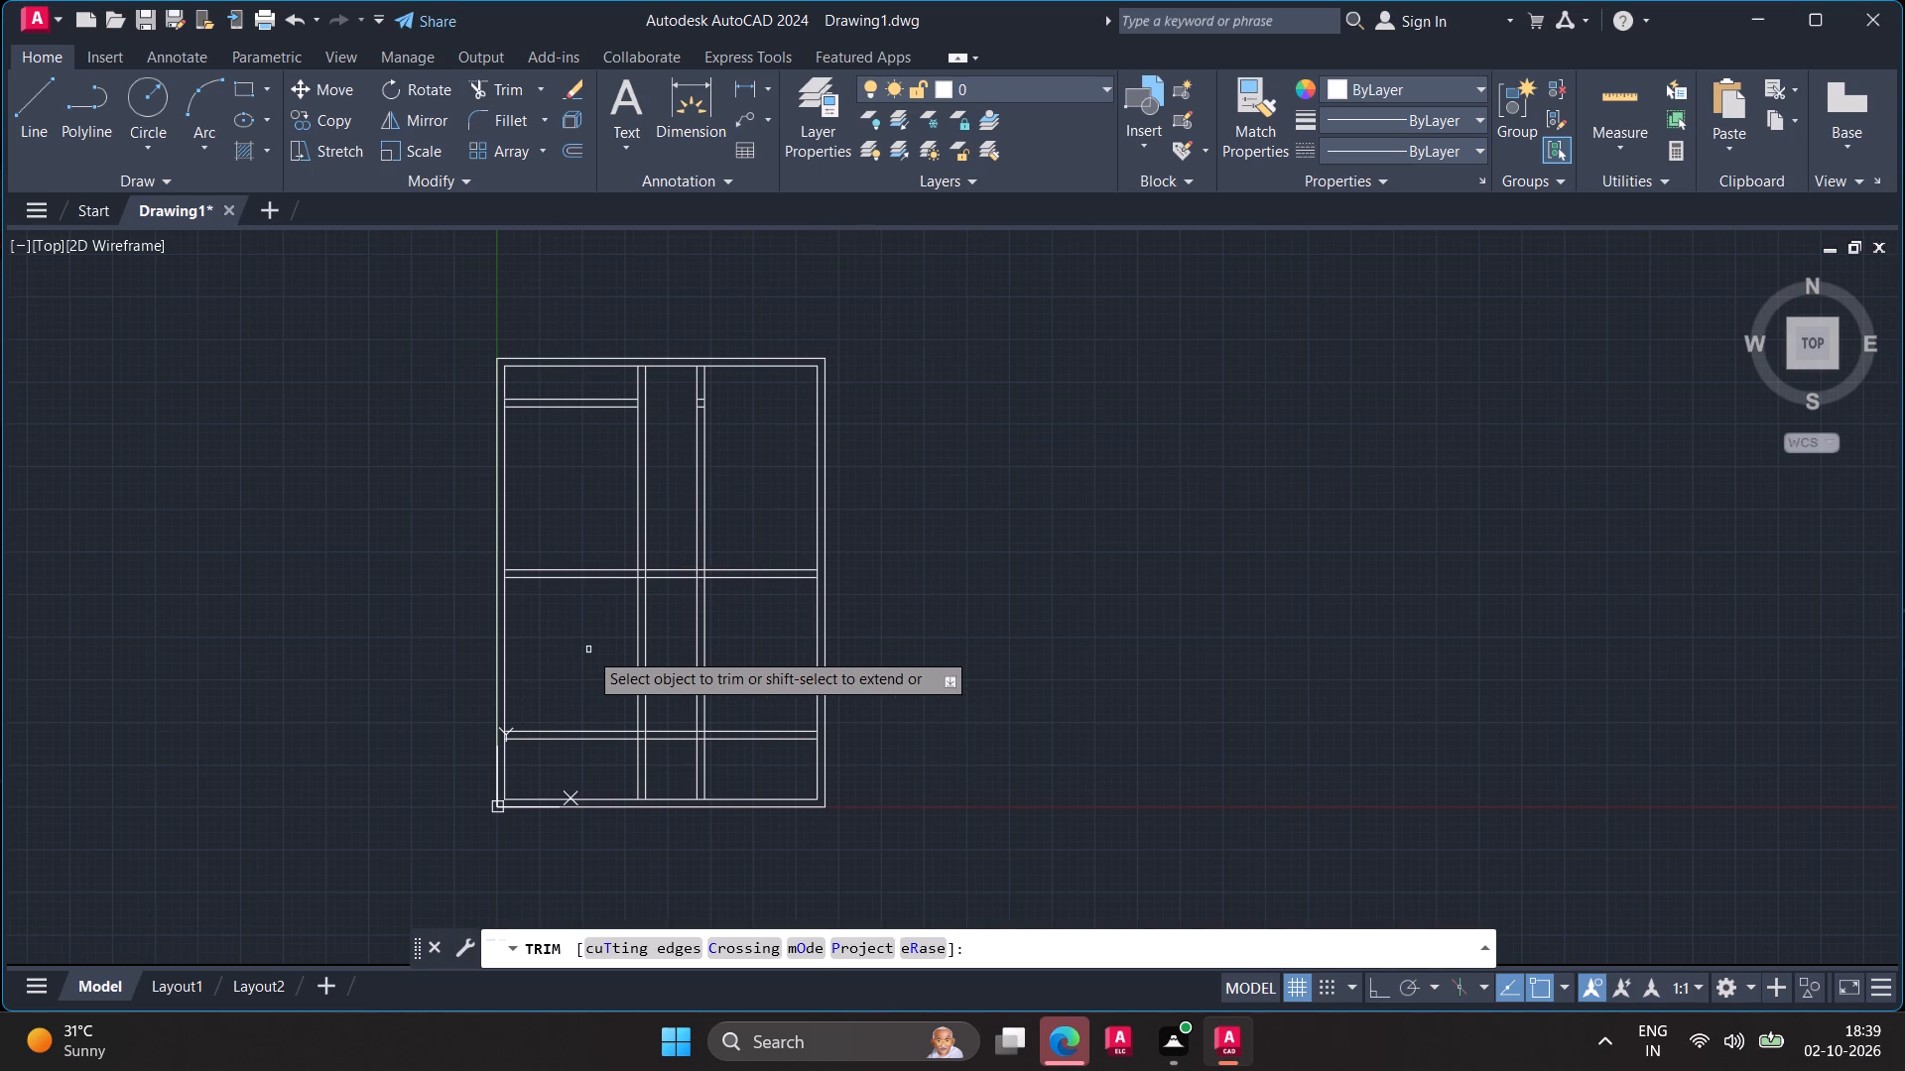
left_click_drag(589, 652, 607, 673)
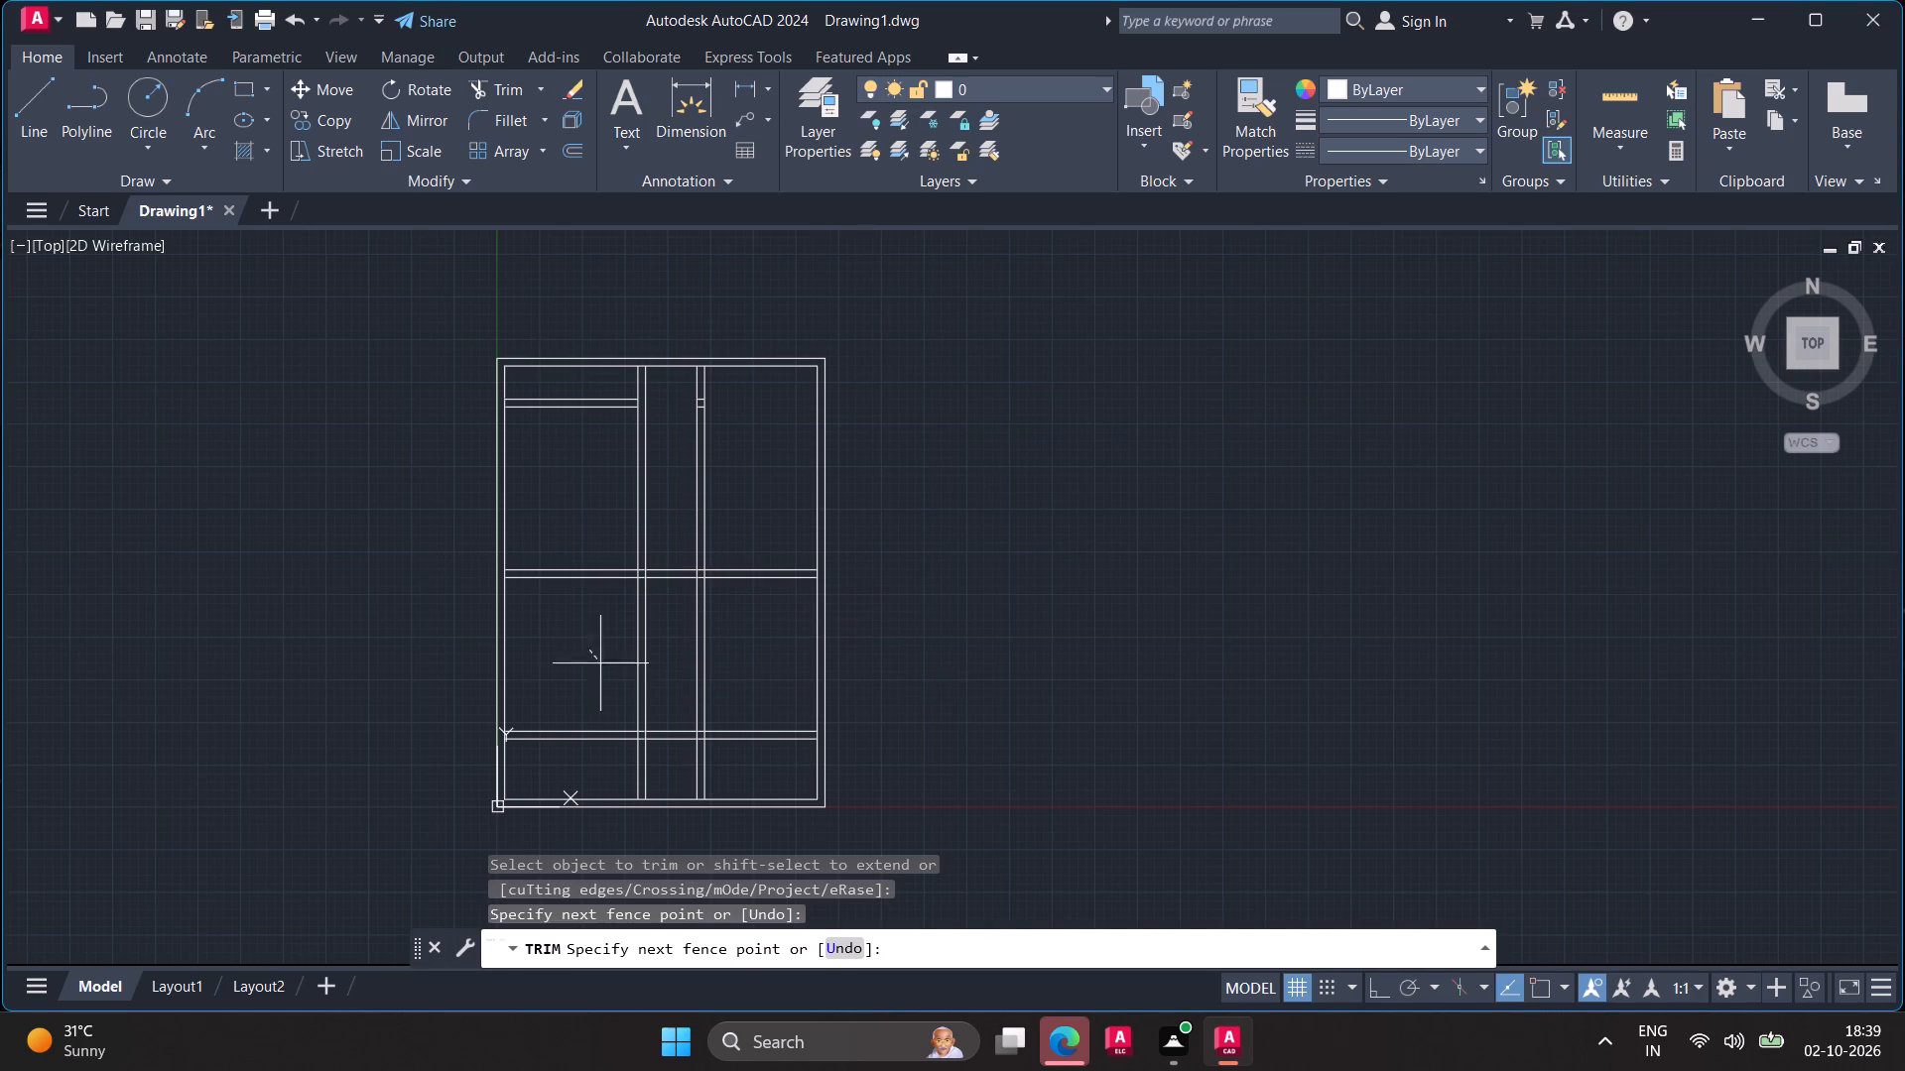
left_click_drag(607, 673, 652, 699)
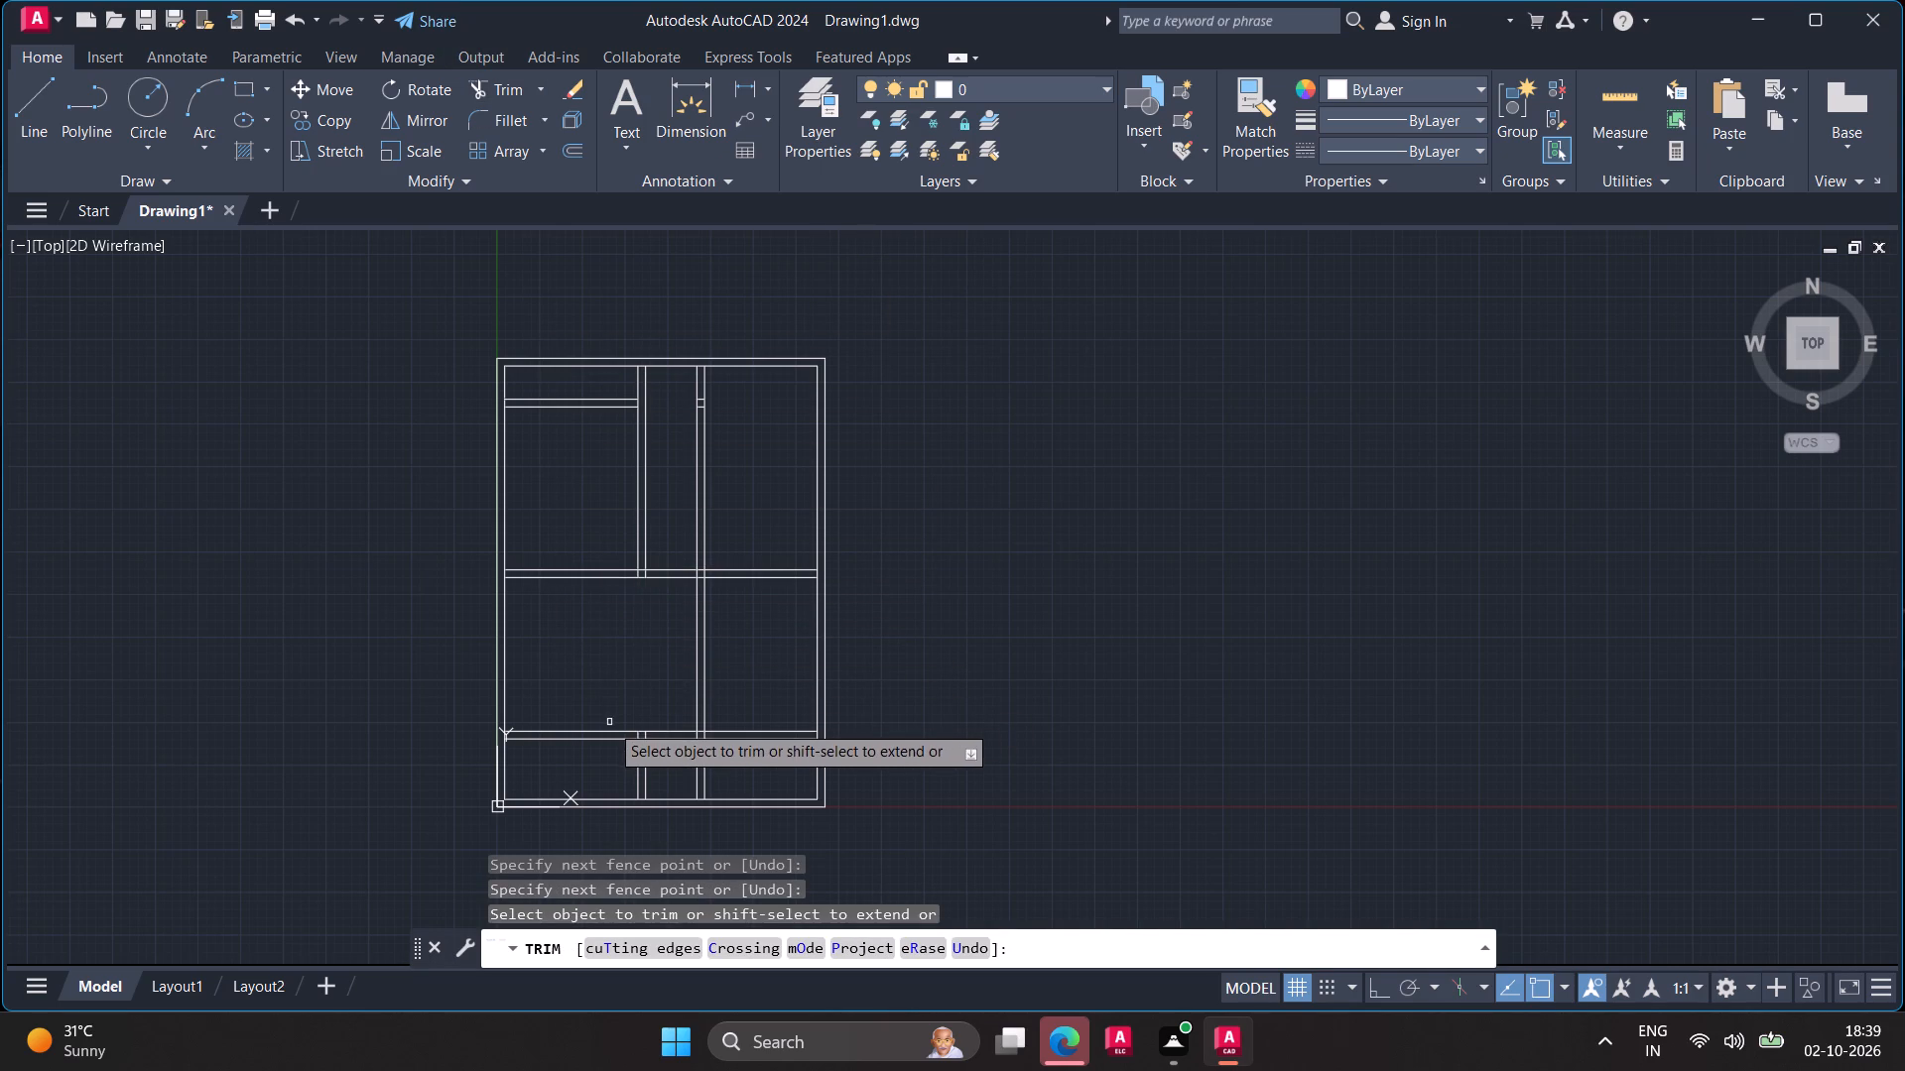
key("Escape")
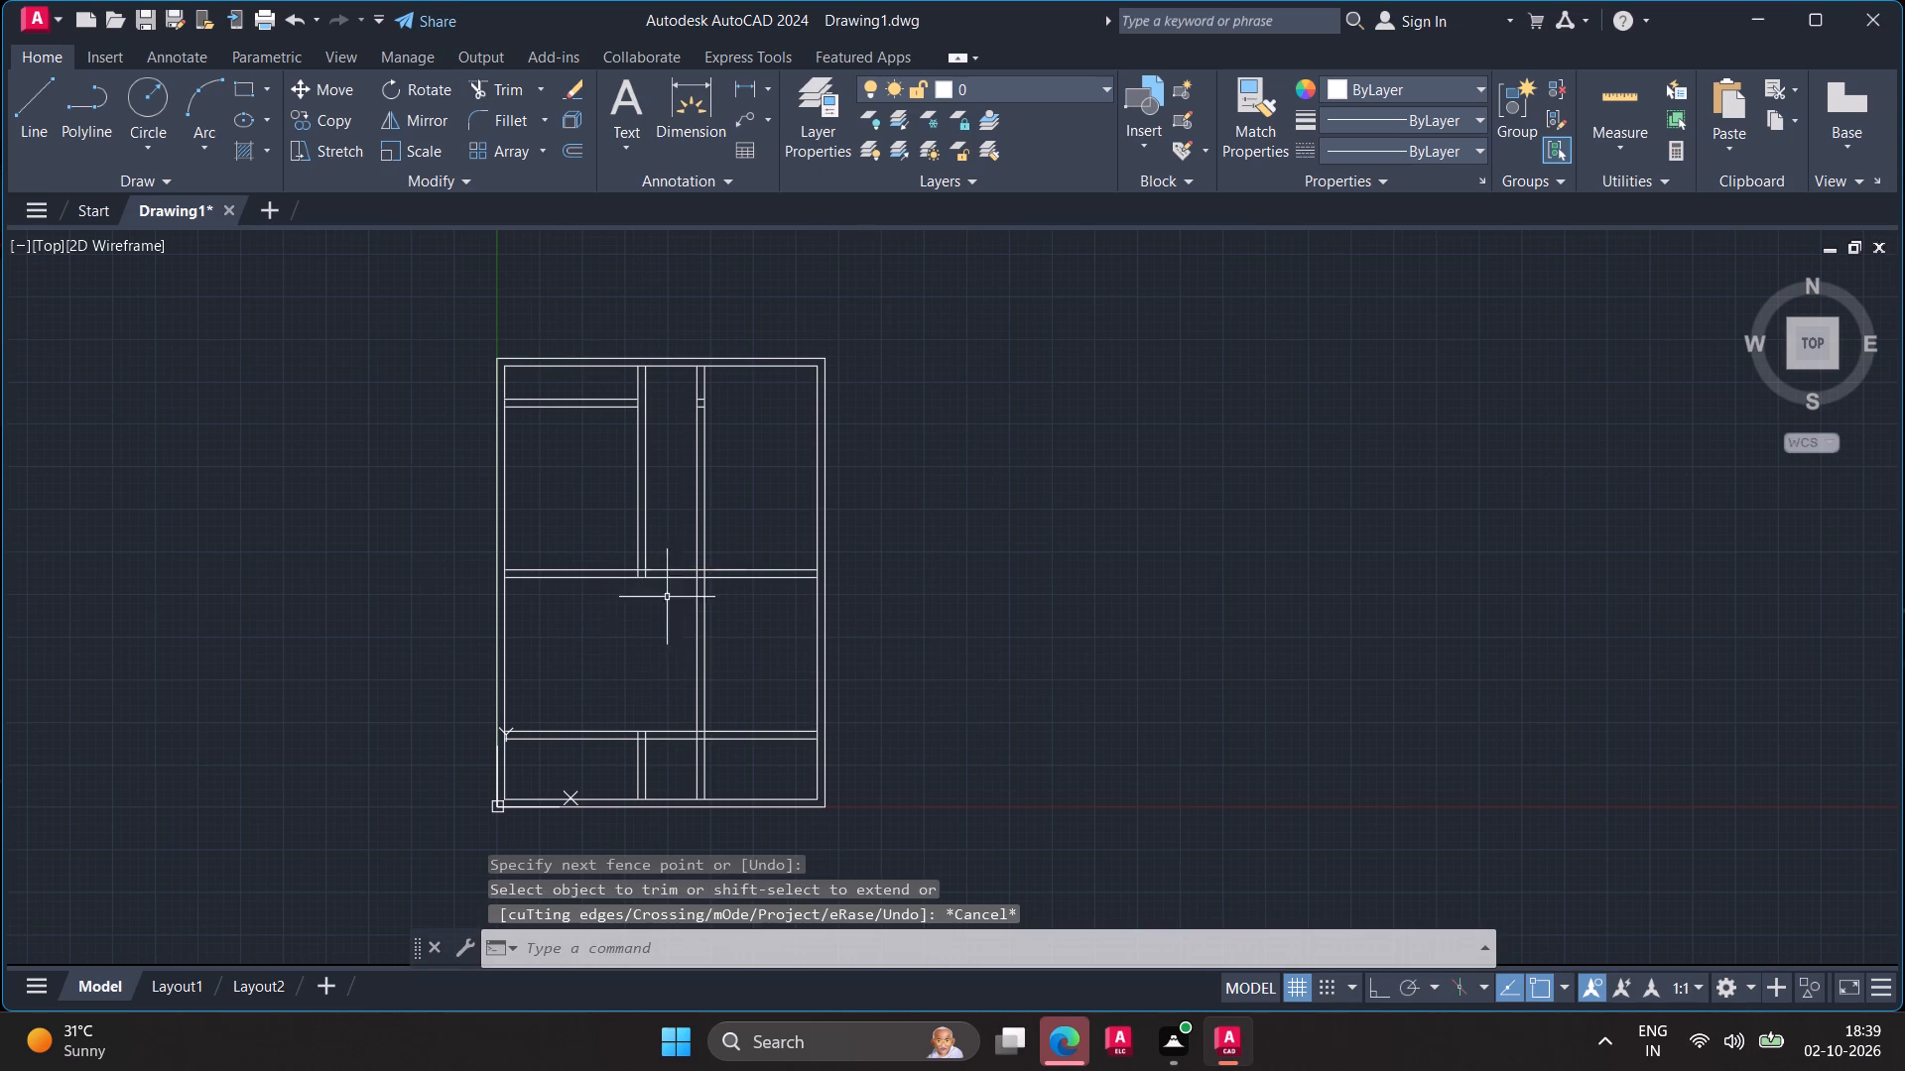
Measure the room between the middle and lower horizontal walls.
left_click(1610, 113)
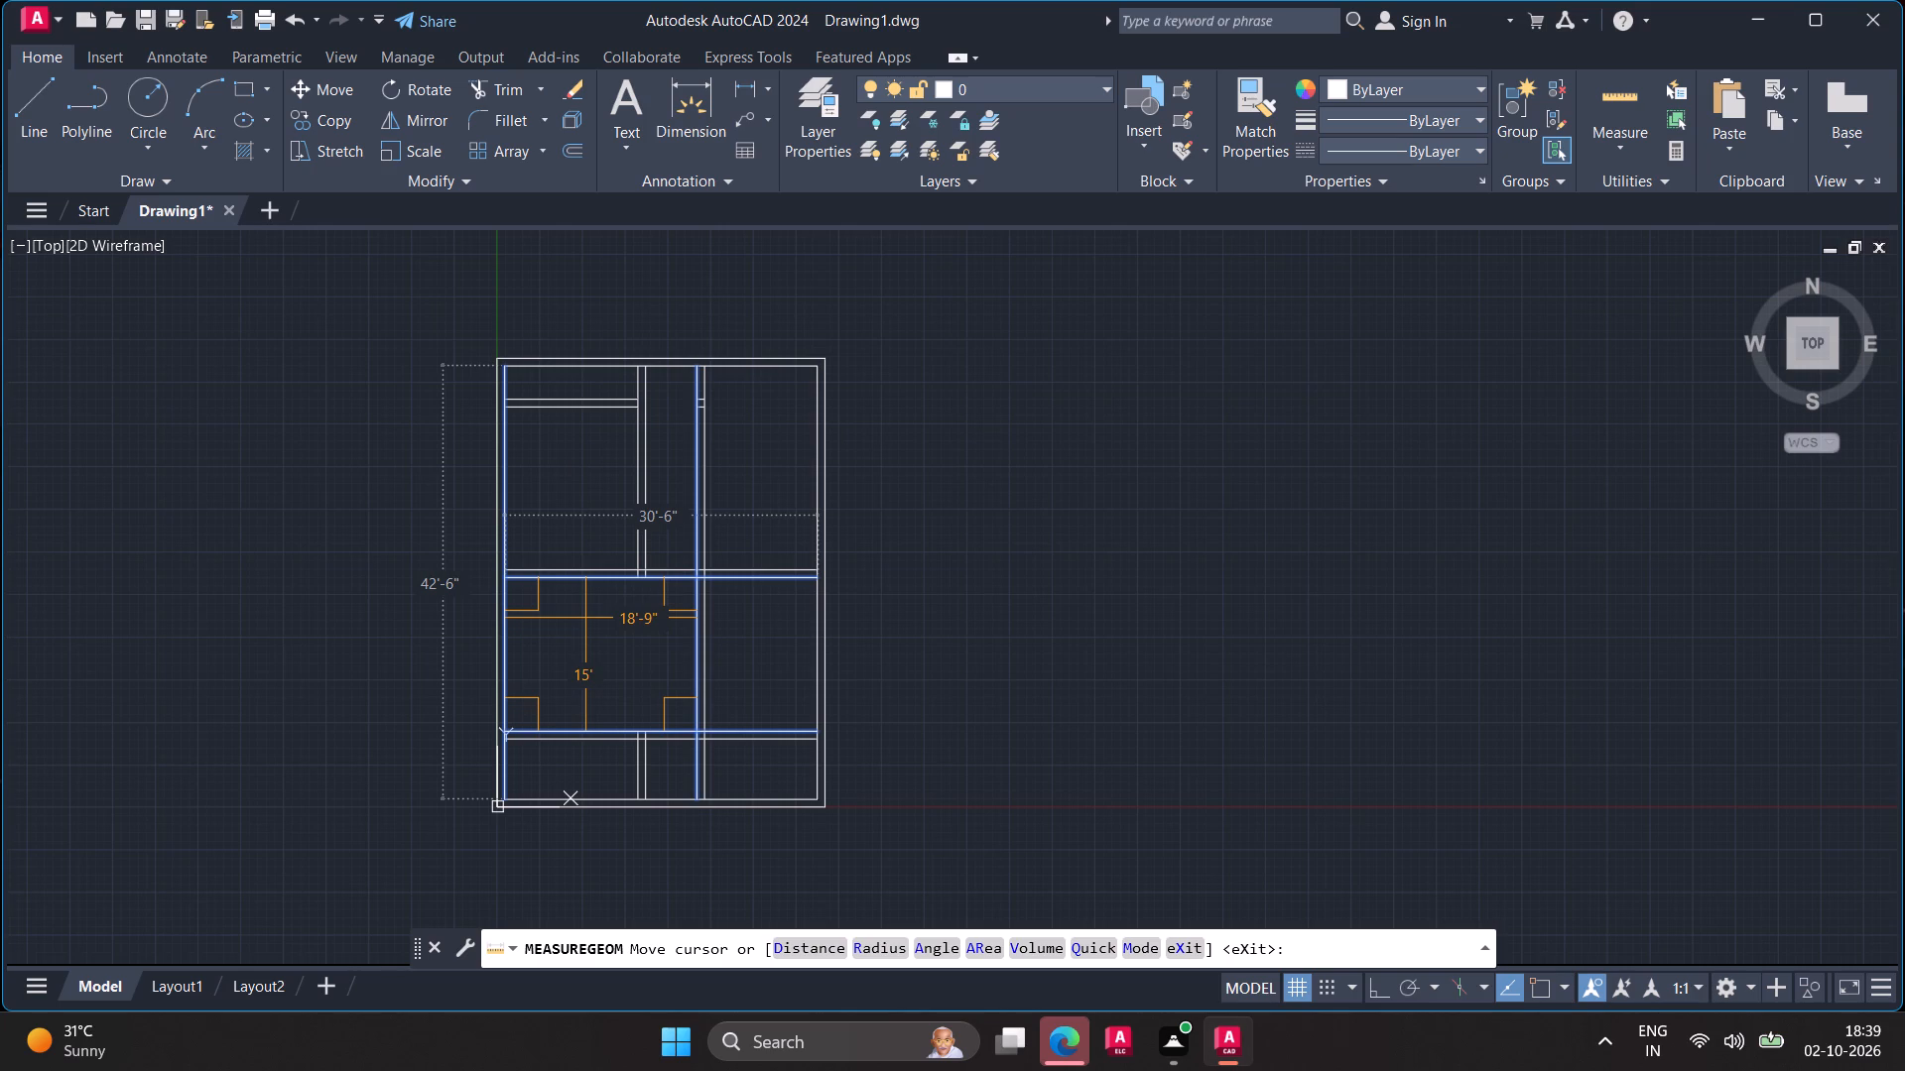
key("Escape")
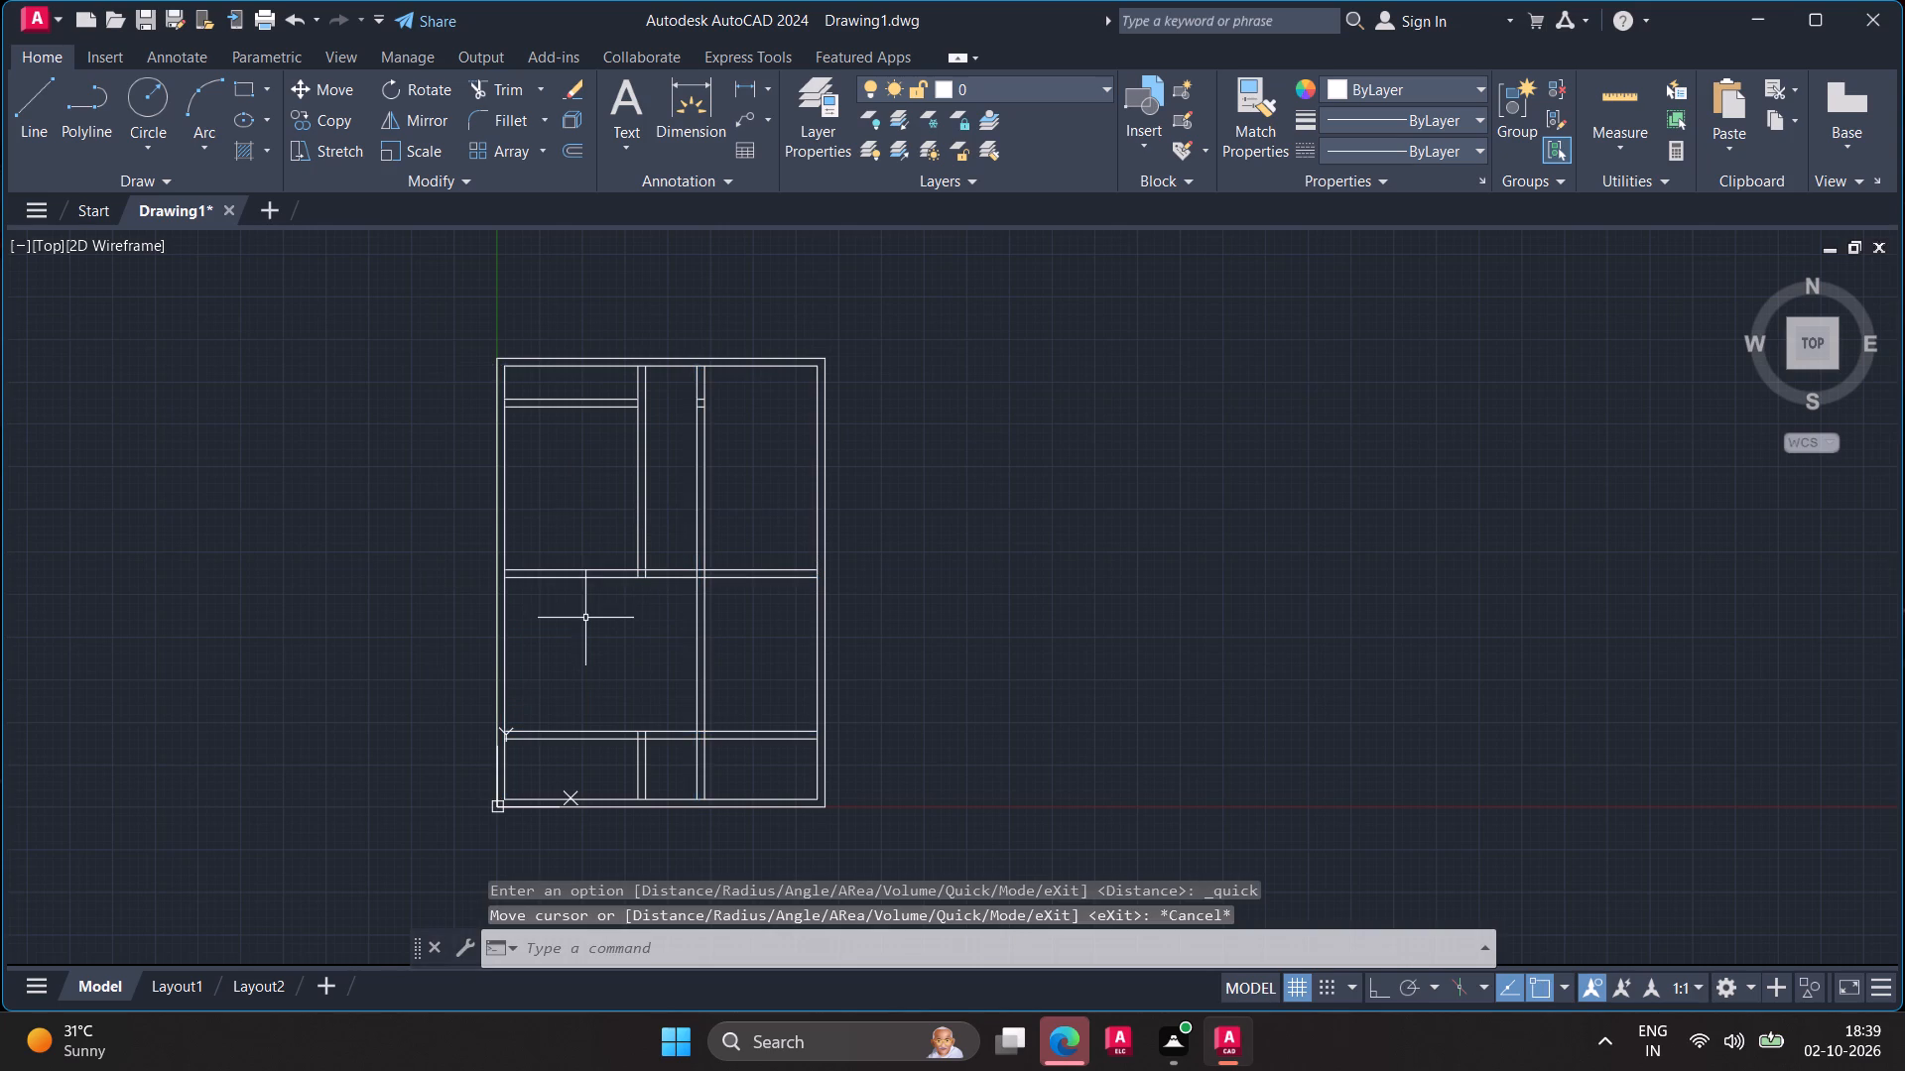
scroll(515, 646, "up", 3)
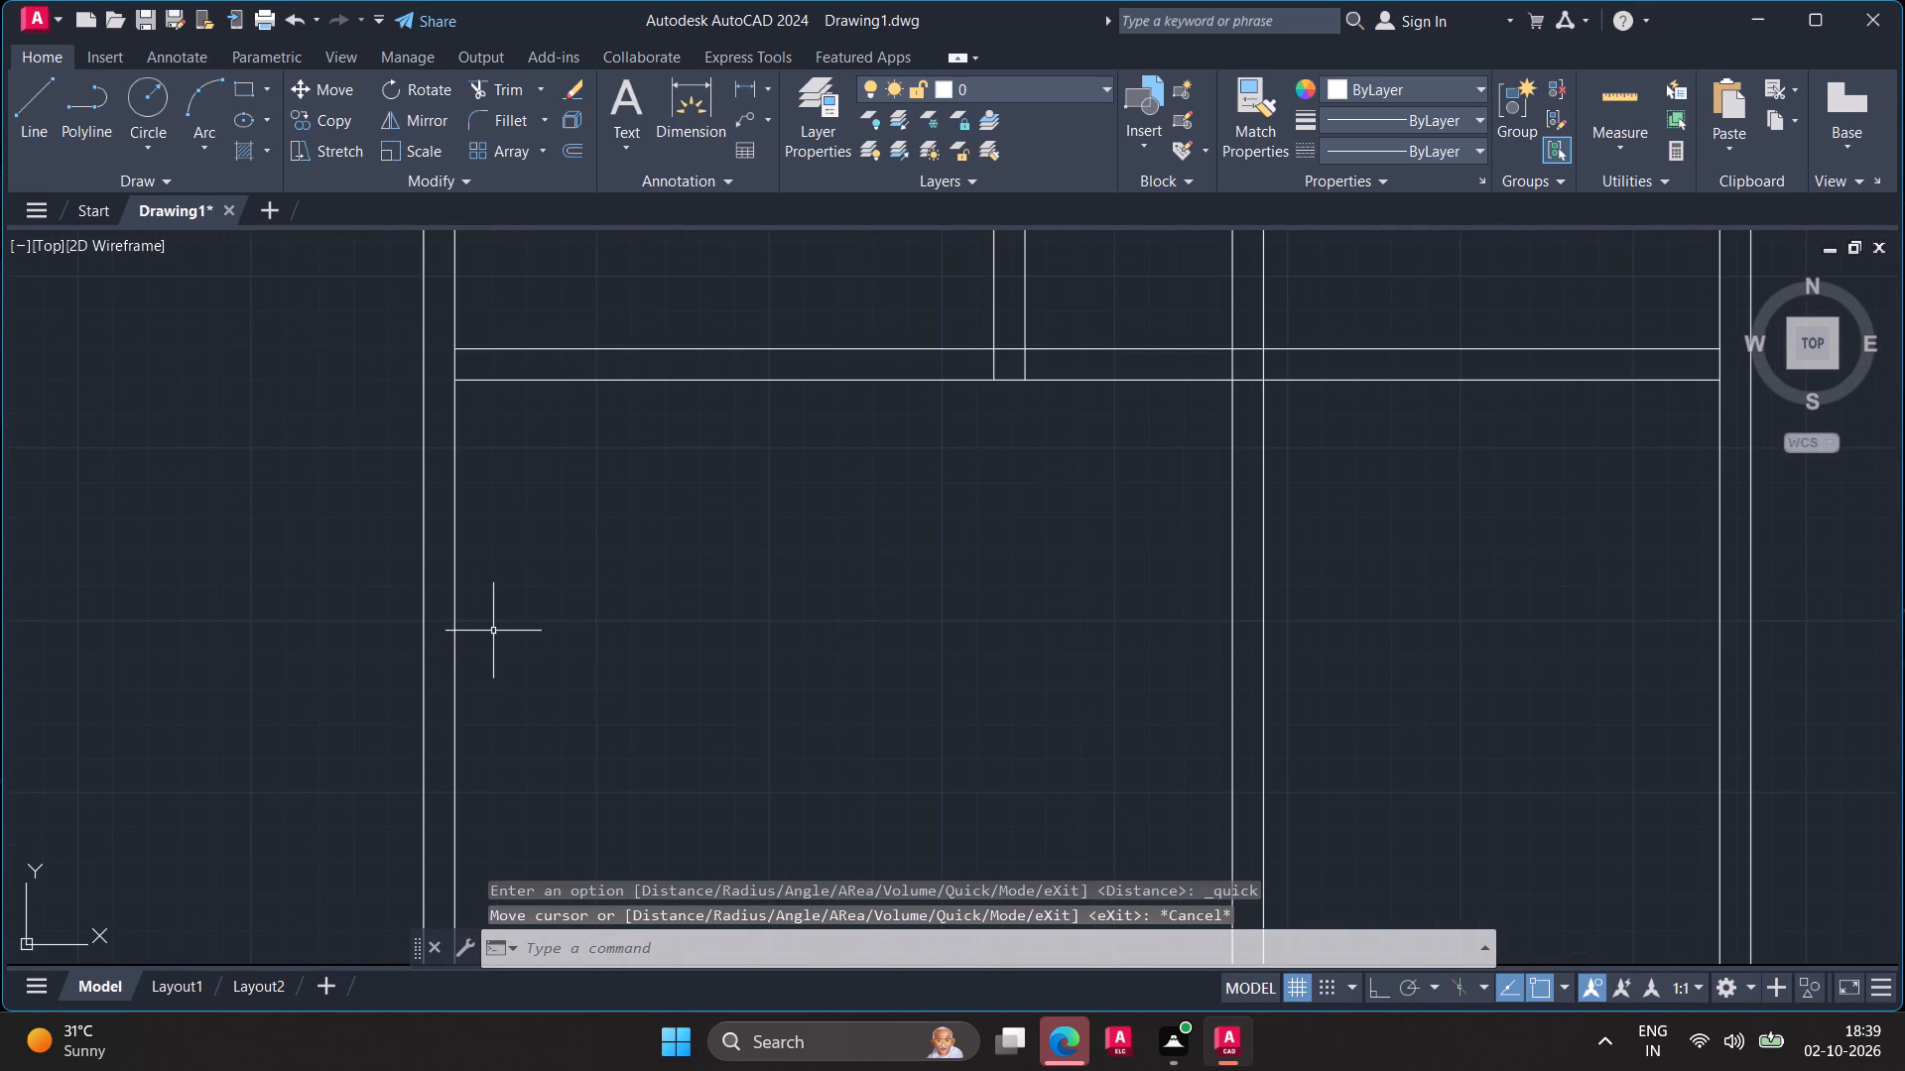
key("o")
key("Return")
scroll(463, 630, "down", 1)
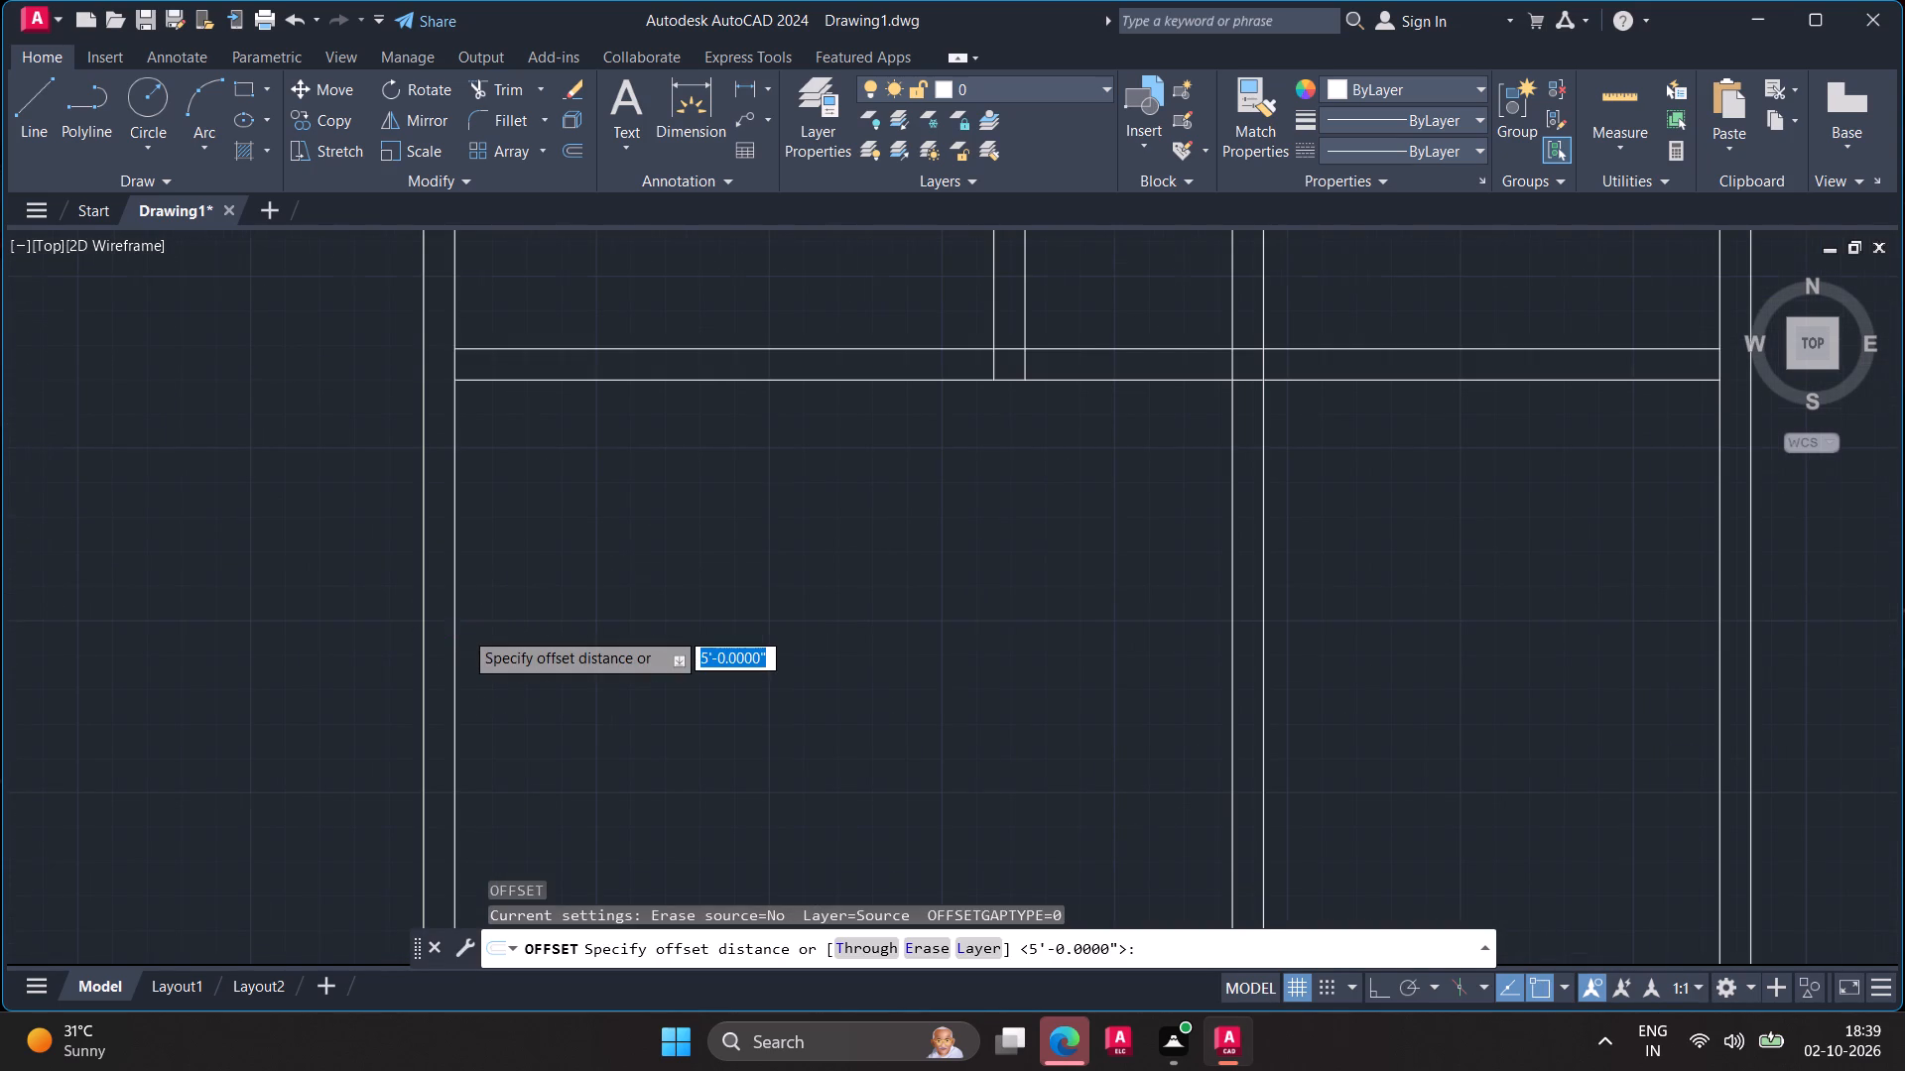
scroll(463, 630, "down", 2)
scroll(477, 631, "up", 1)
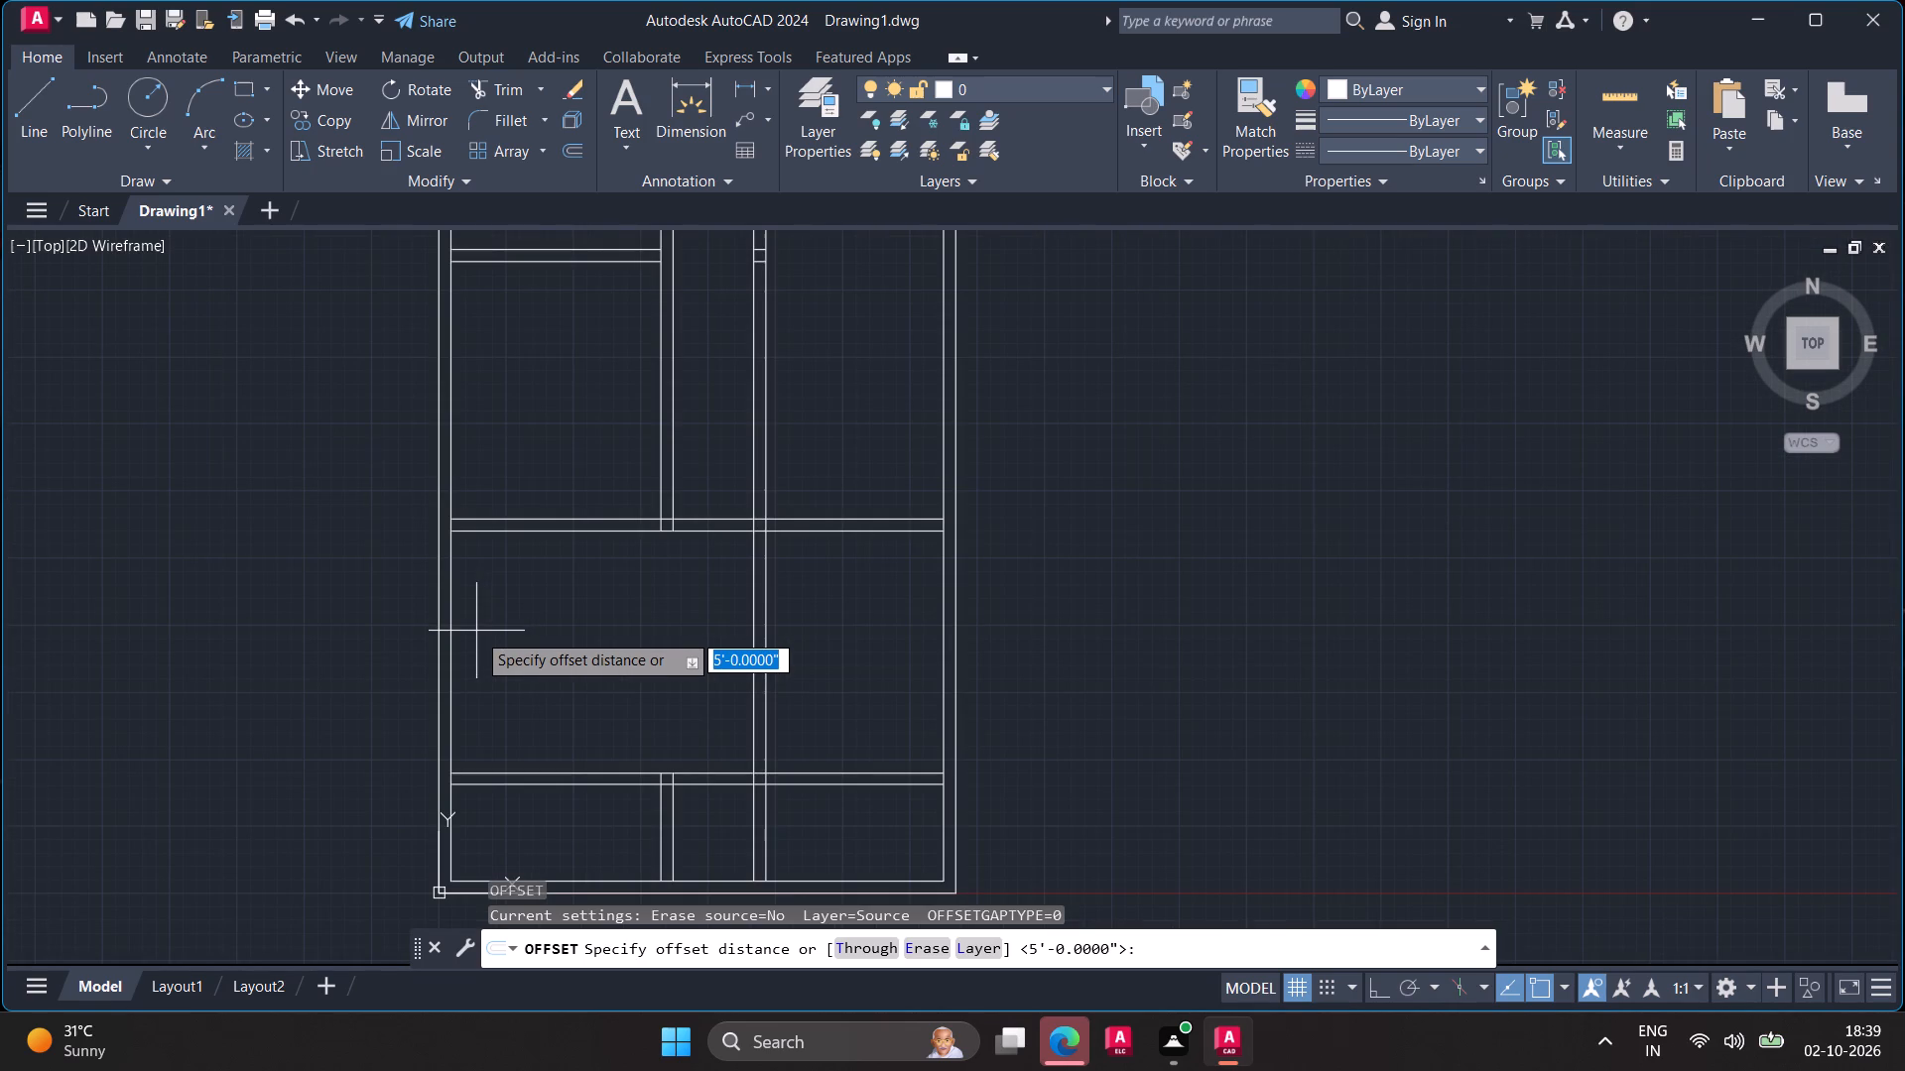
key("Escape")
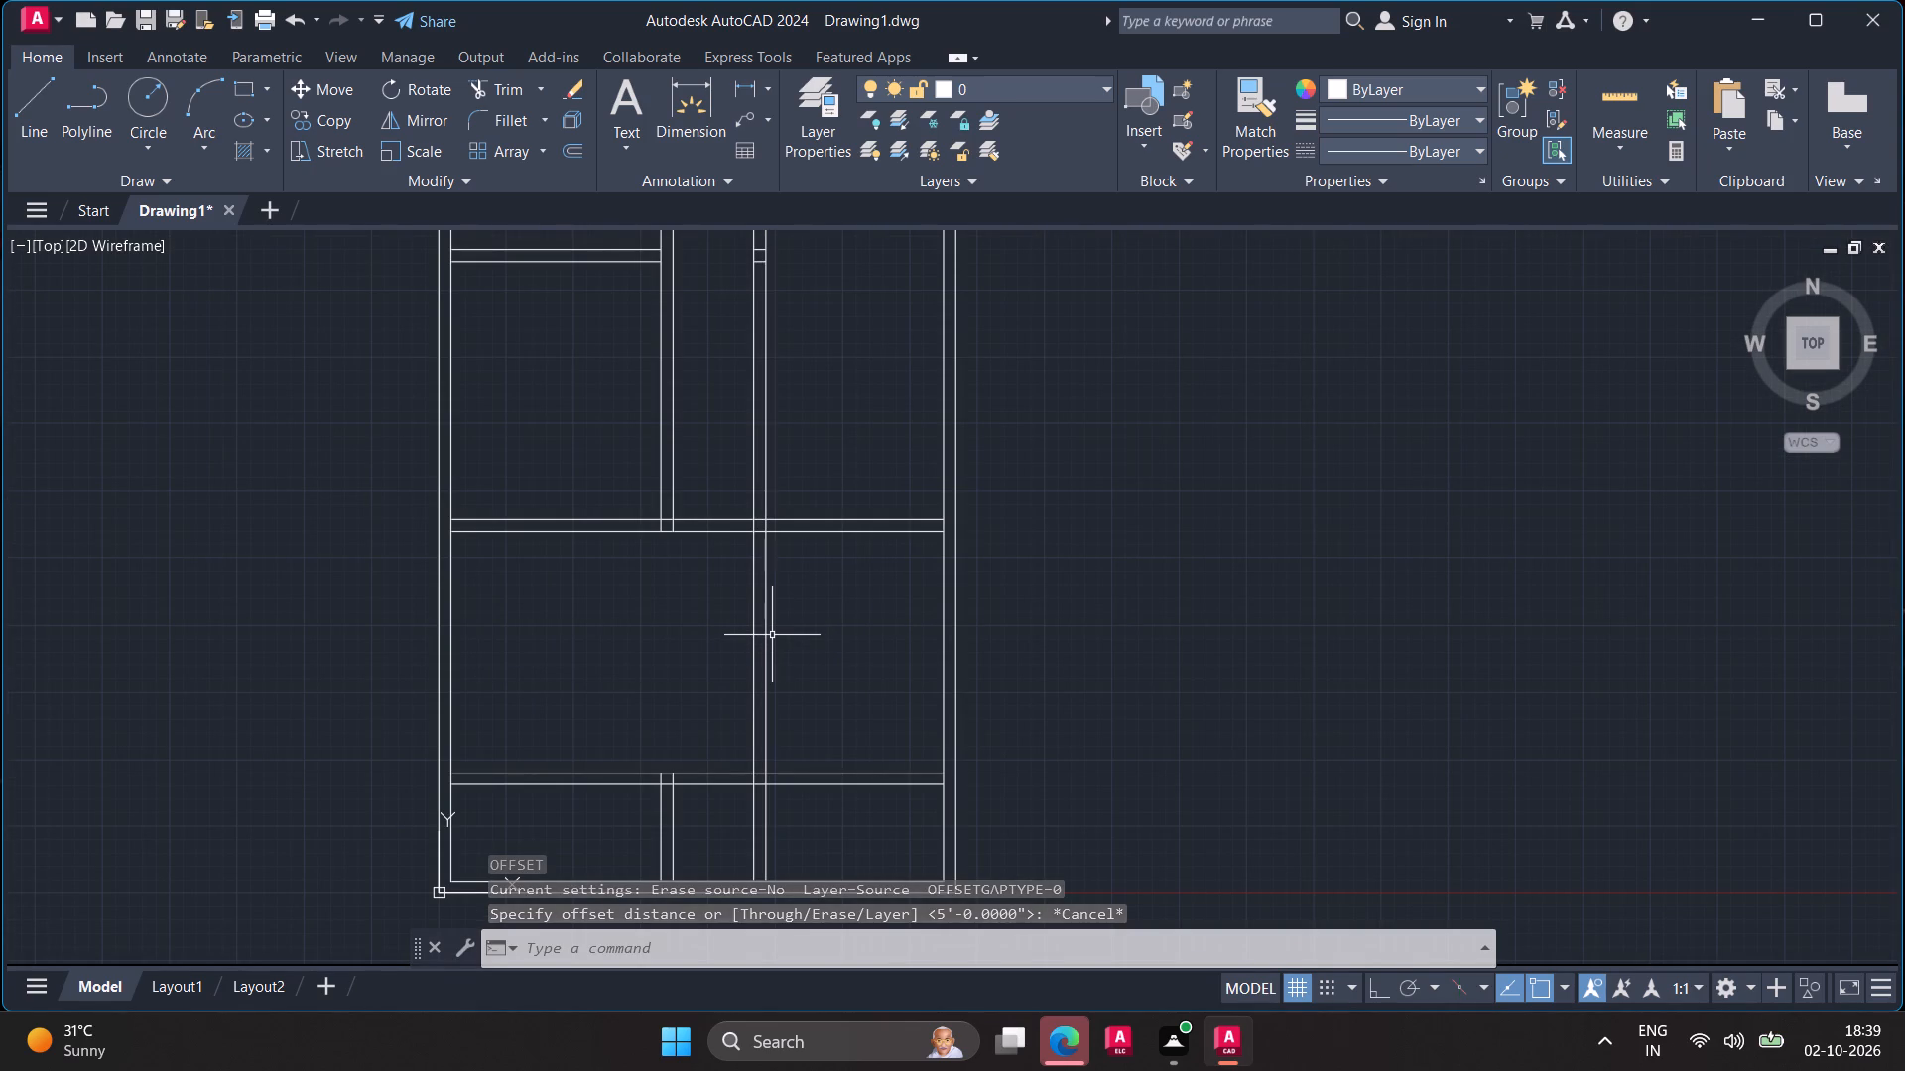
Trim away the right vertical partition wall's two lines between the middle and lower horizontal walls.
left_click(485, 95)
left_click_drag(612, 604, 764, 681)
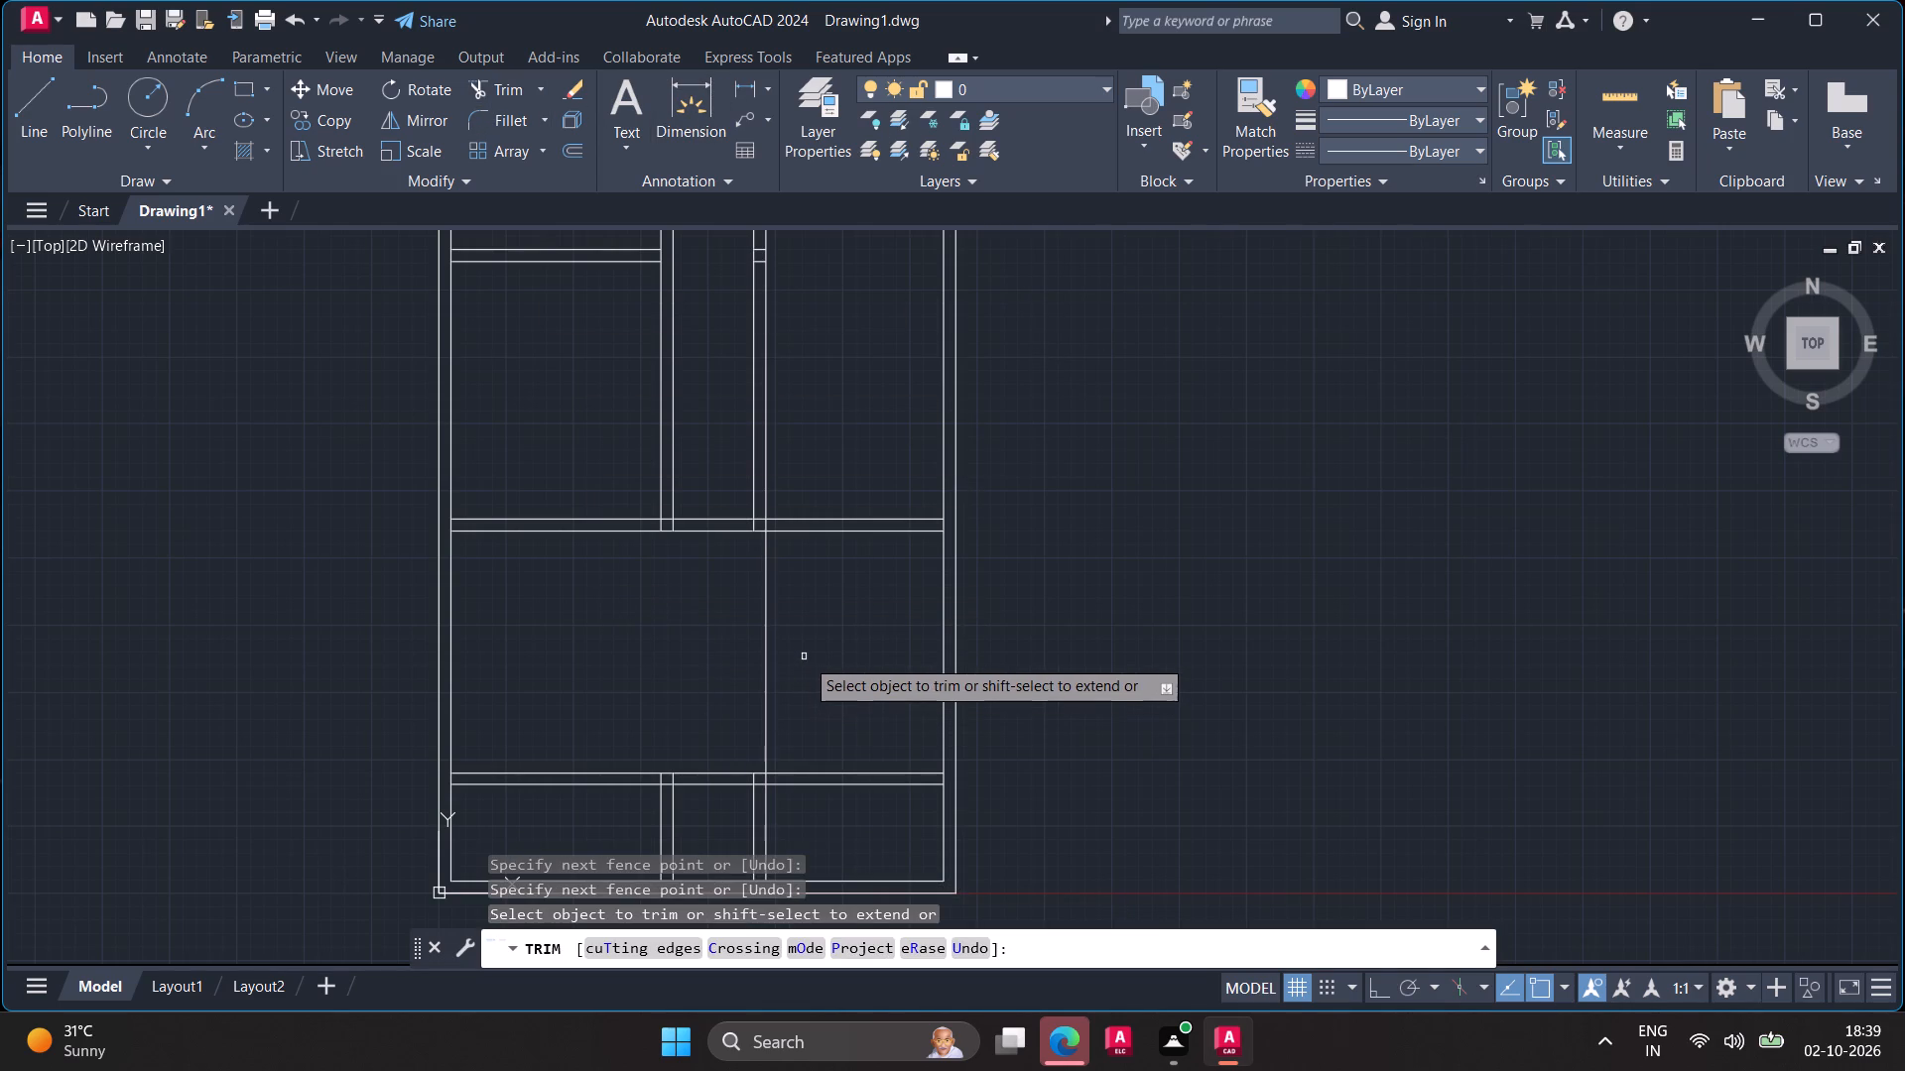
left_click(805, 657)
left_click(722, 657)
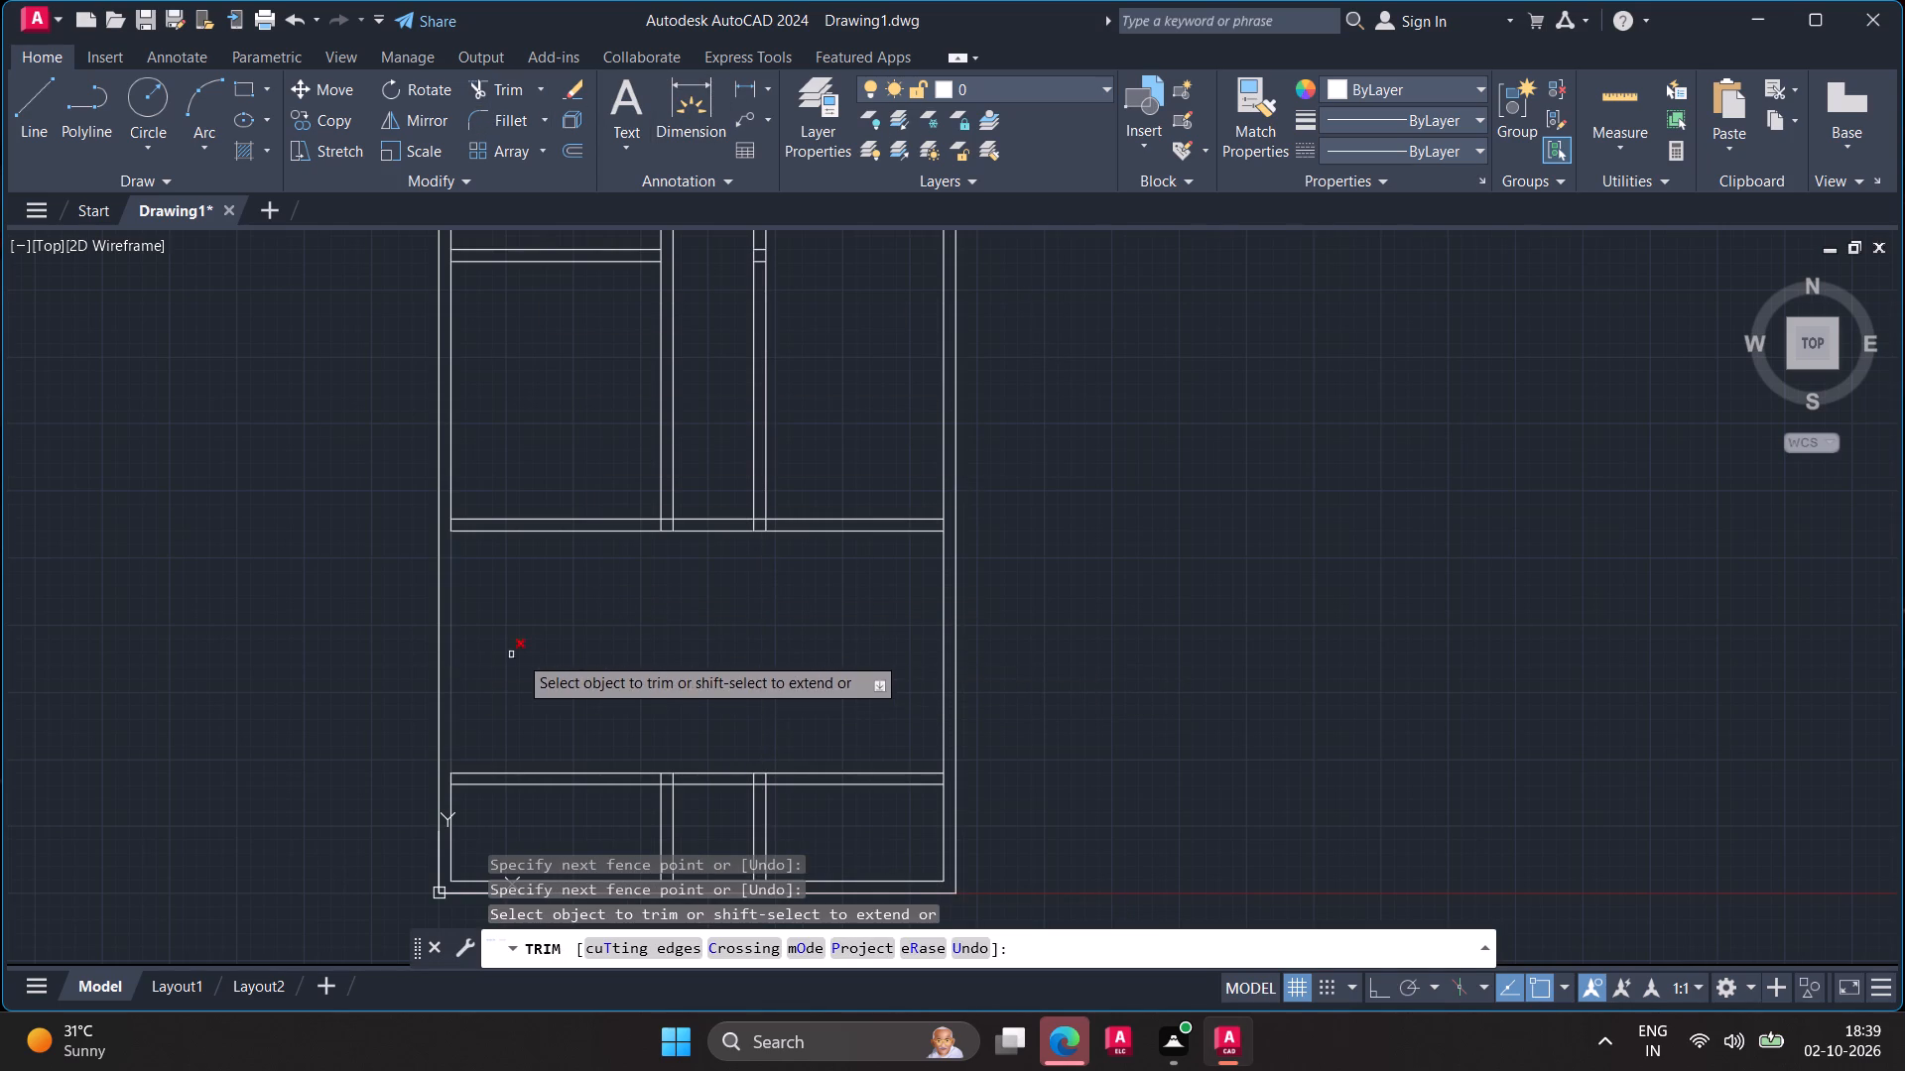
key("Escape")
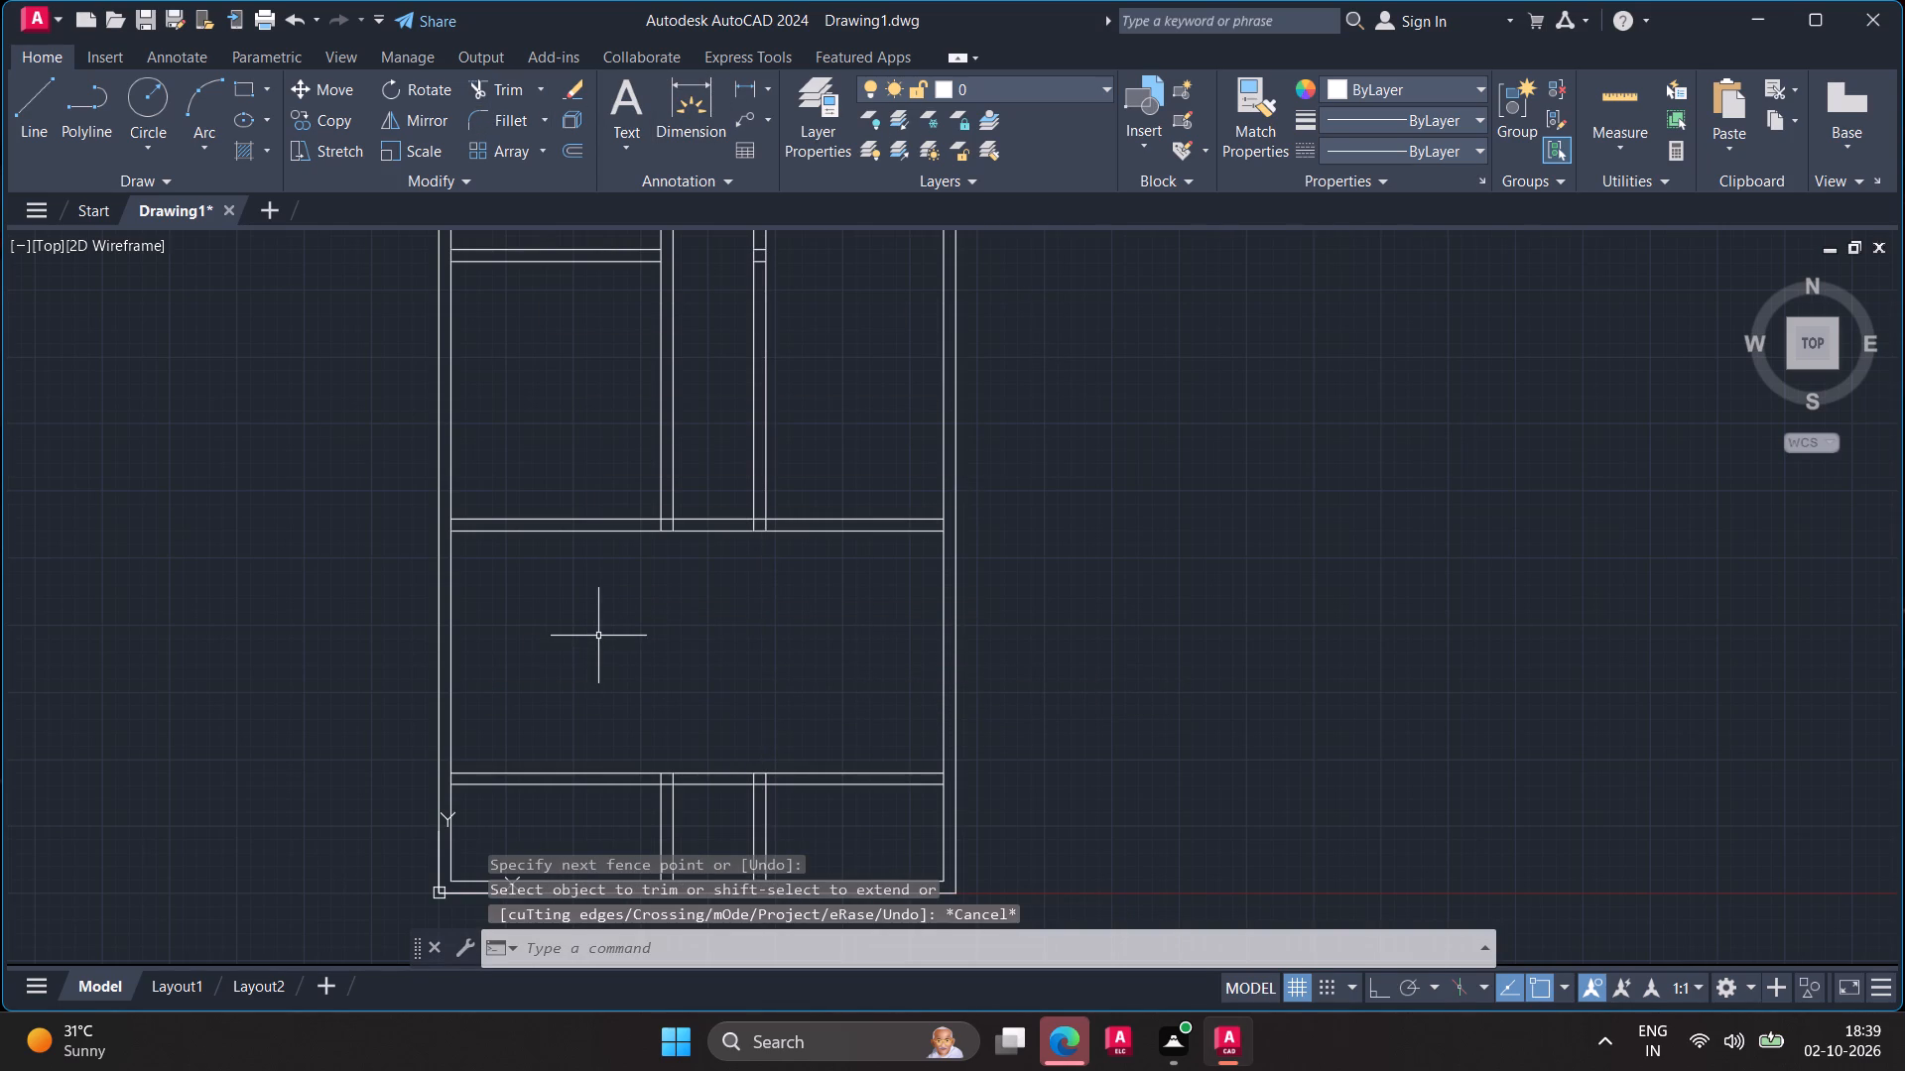
key("o")
key("Escape")
Trim away both vertical partition walls below the lower horizontal wall, clearing the bottom strip of the plan.
type("tr")
key("space")
left_click(699, 826)
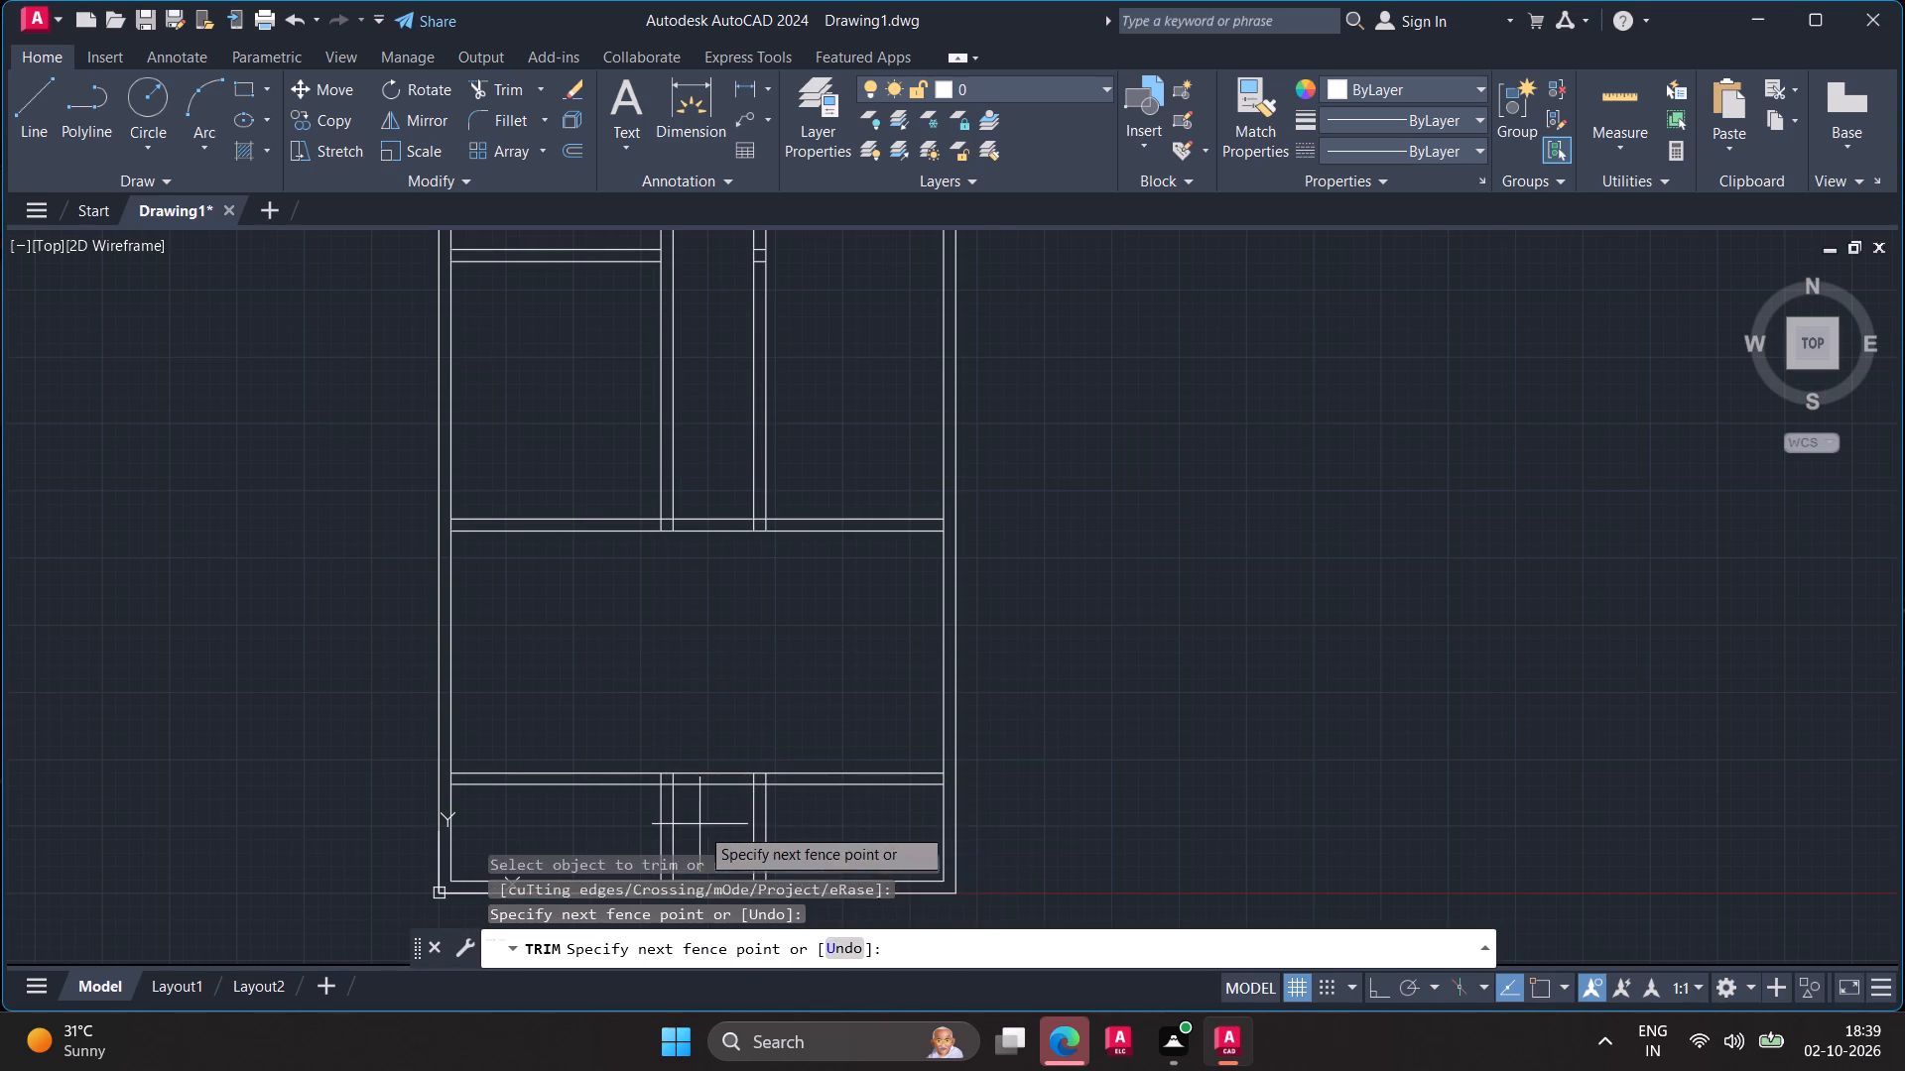
left_click(801, 835)
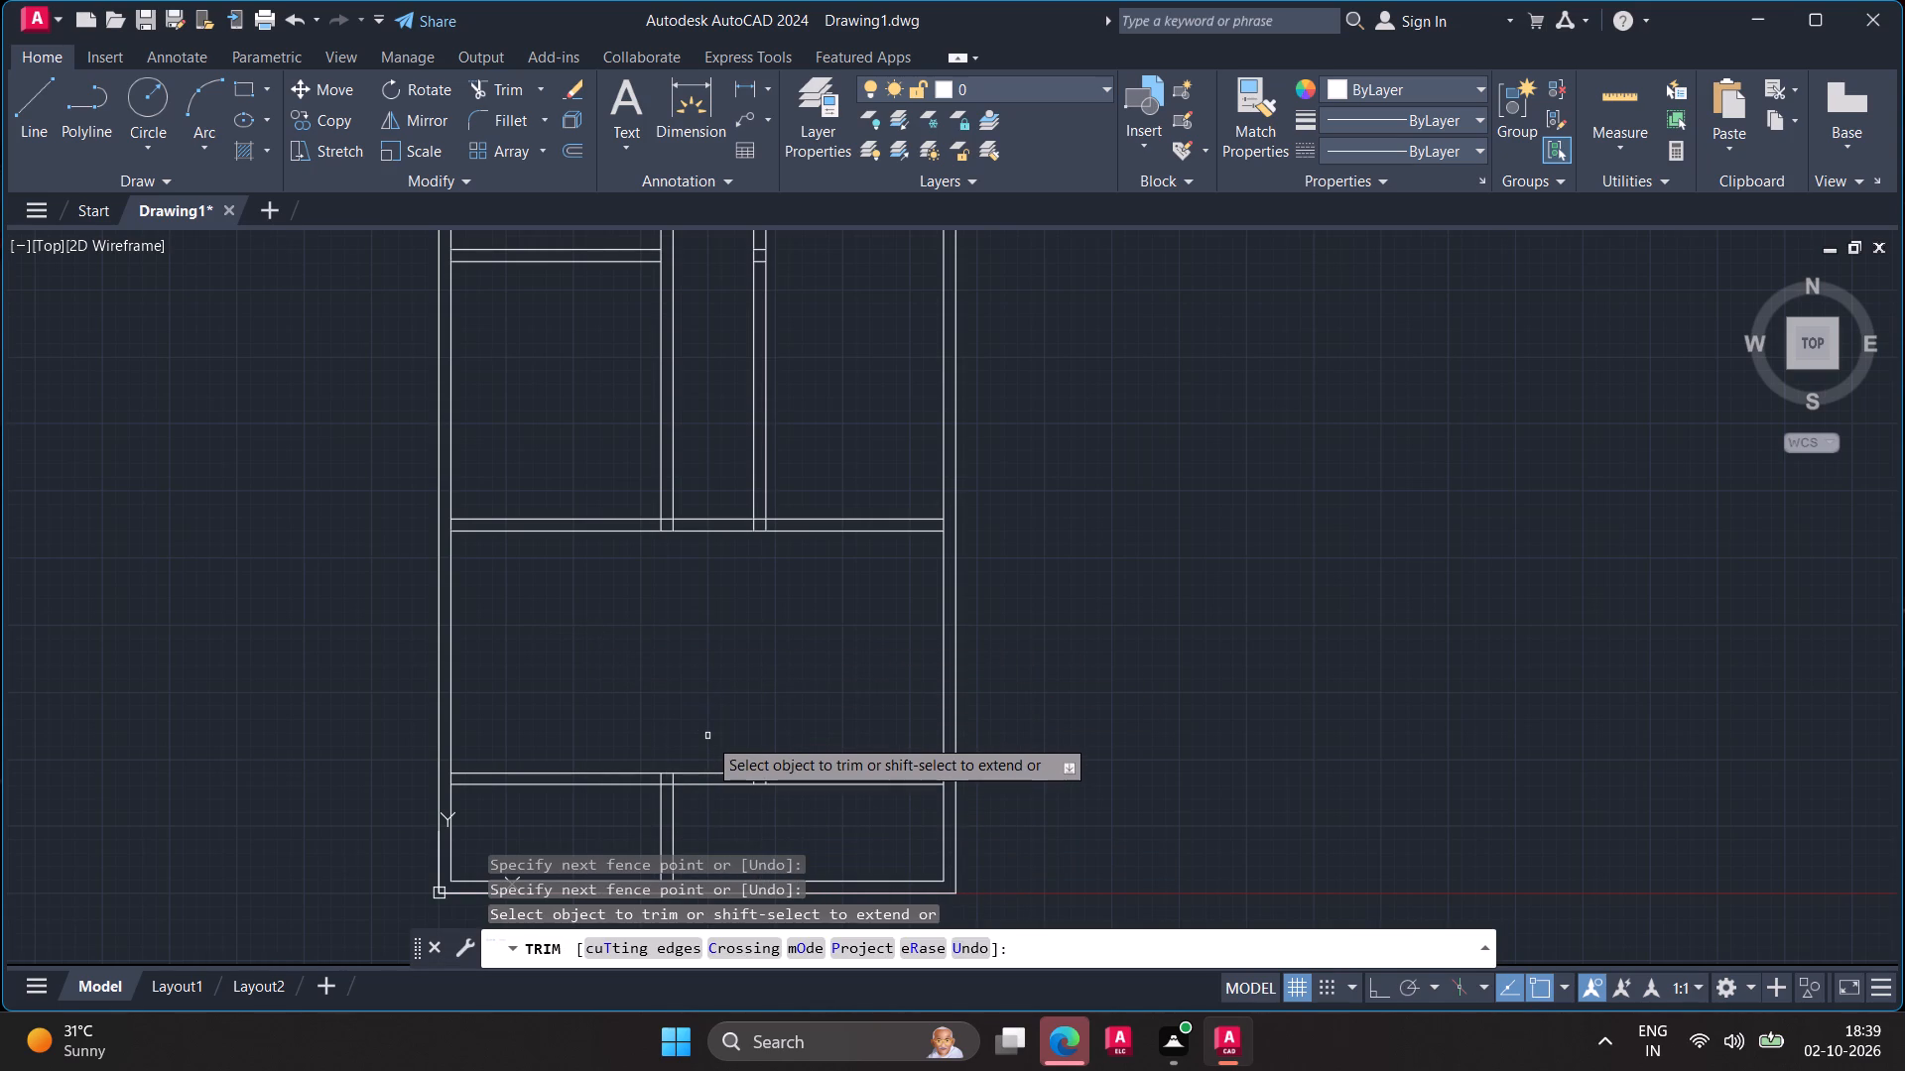
middle_click_drag(703, 743, 753, 631)
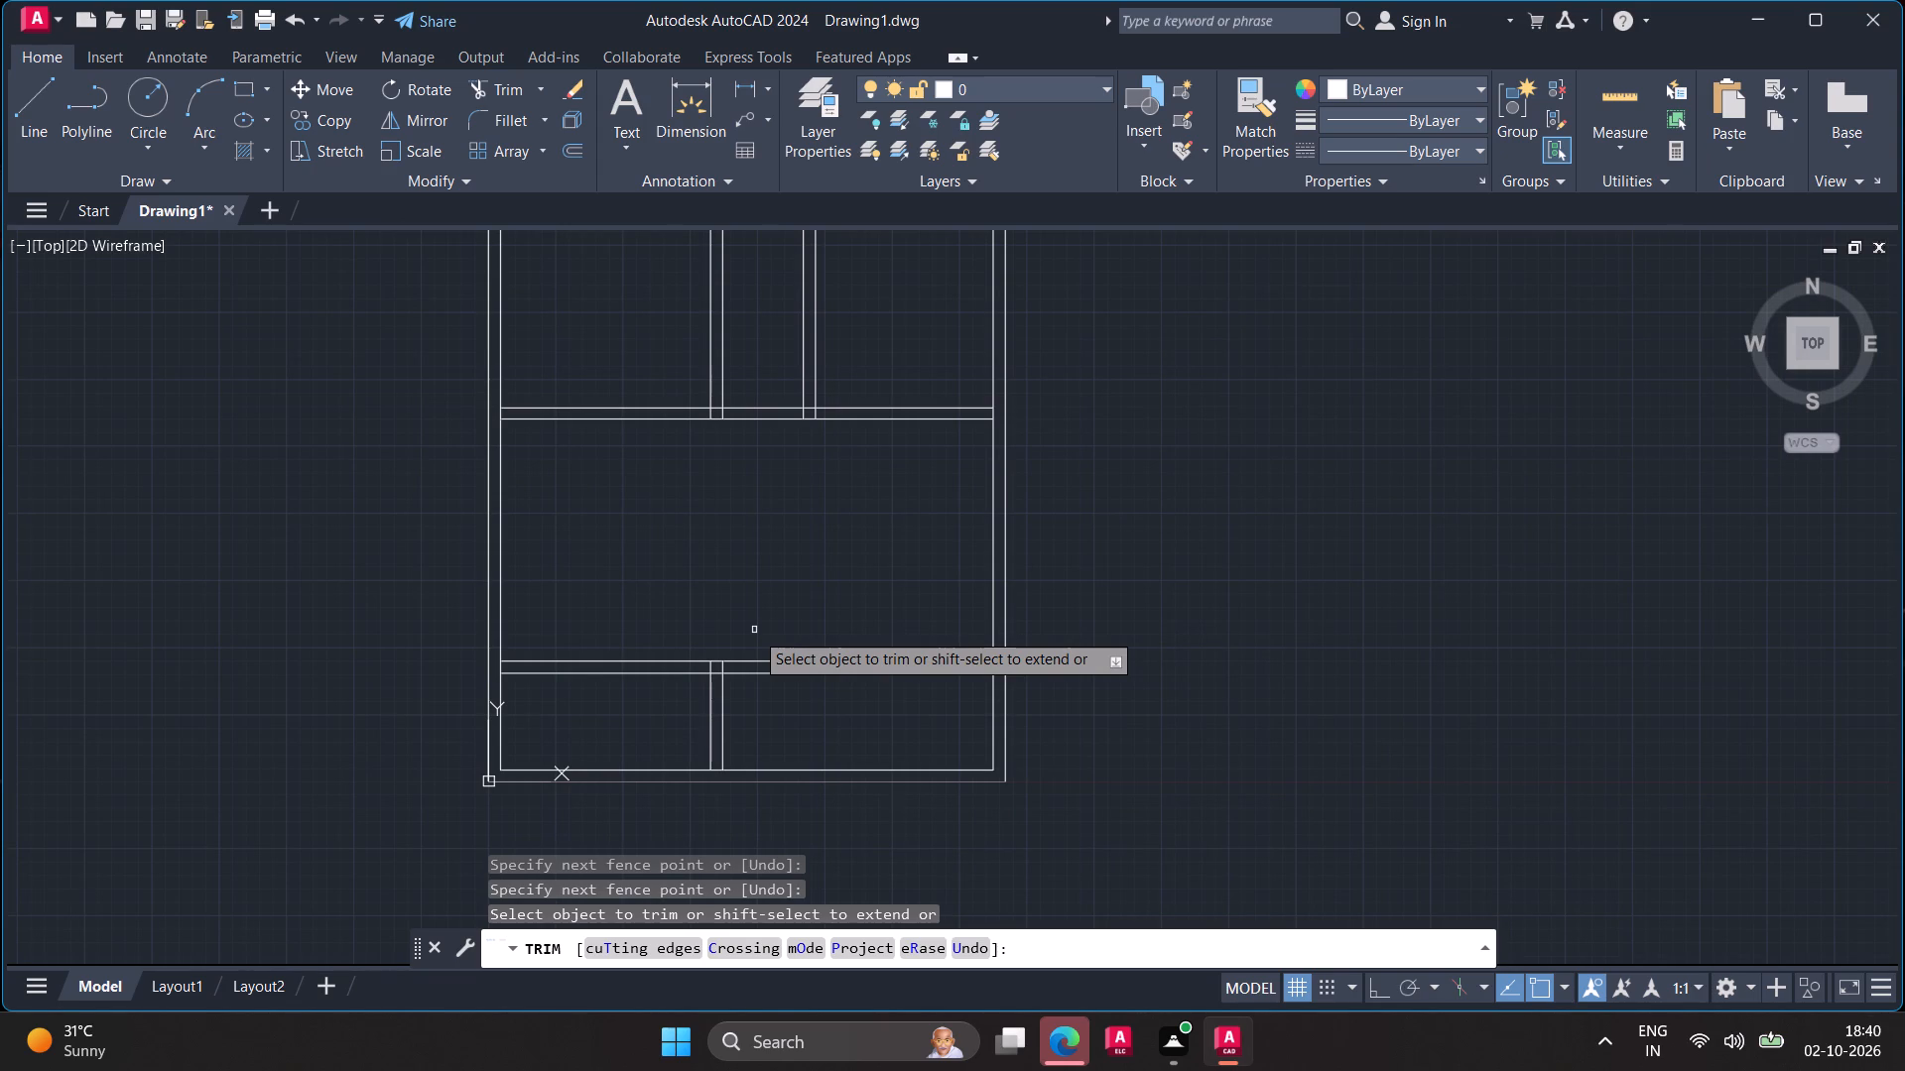
left_click(676, 720)
left_click(831, 752)
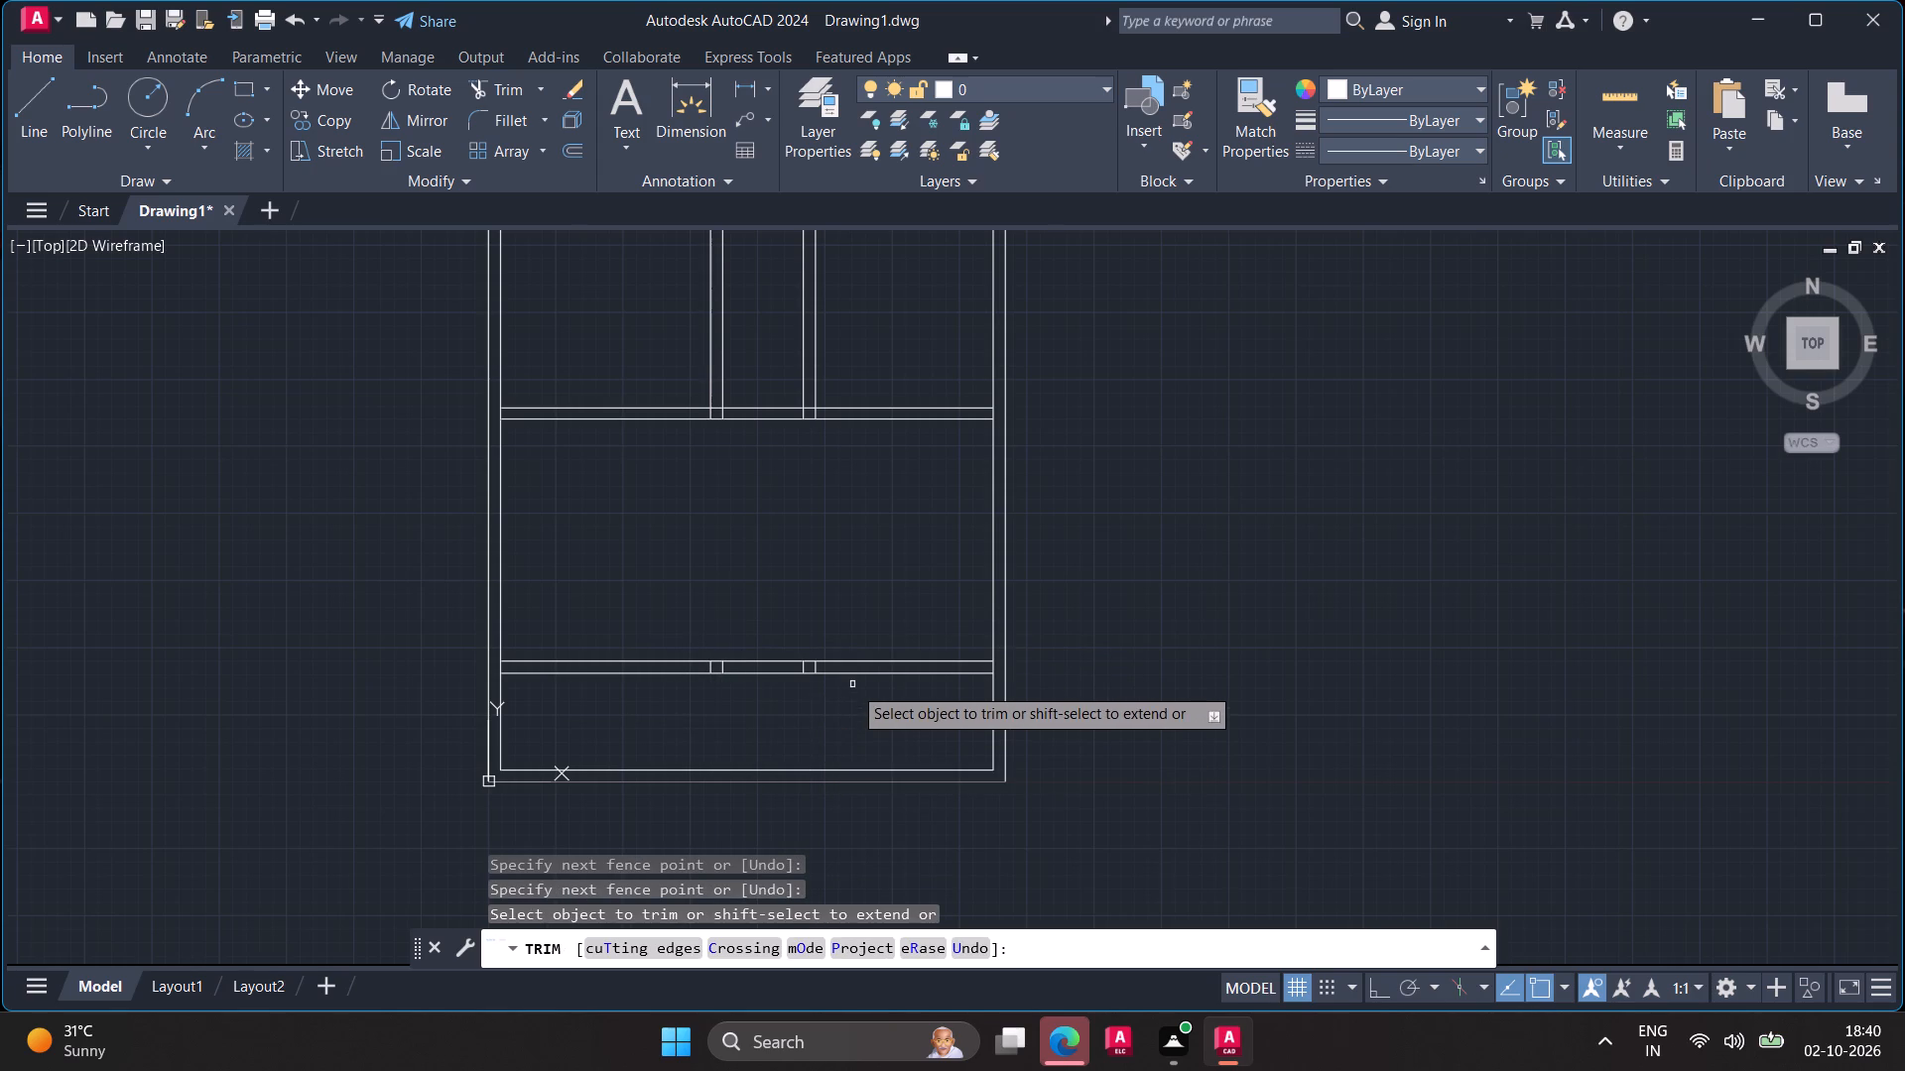
Trim the four short partition line stubs remaining inside the thickness of the lower horizontal wall.
scroll(852, 684, "up", 1)
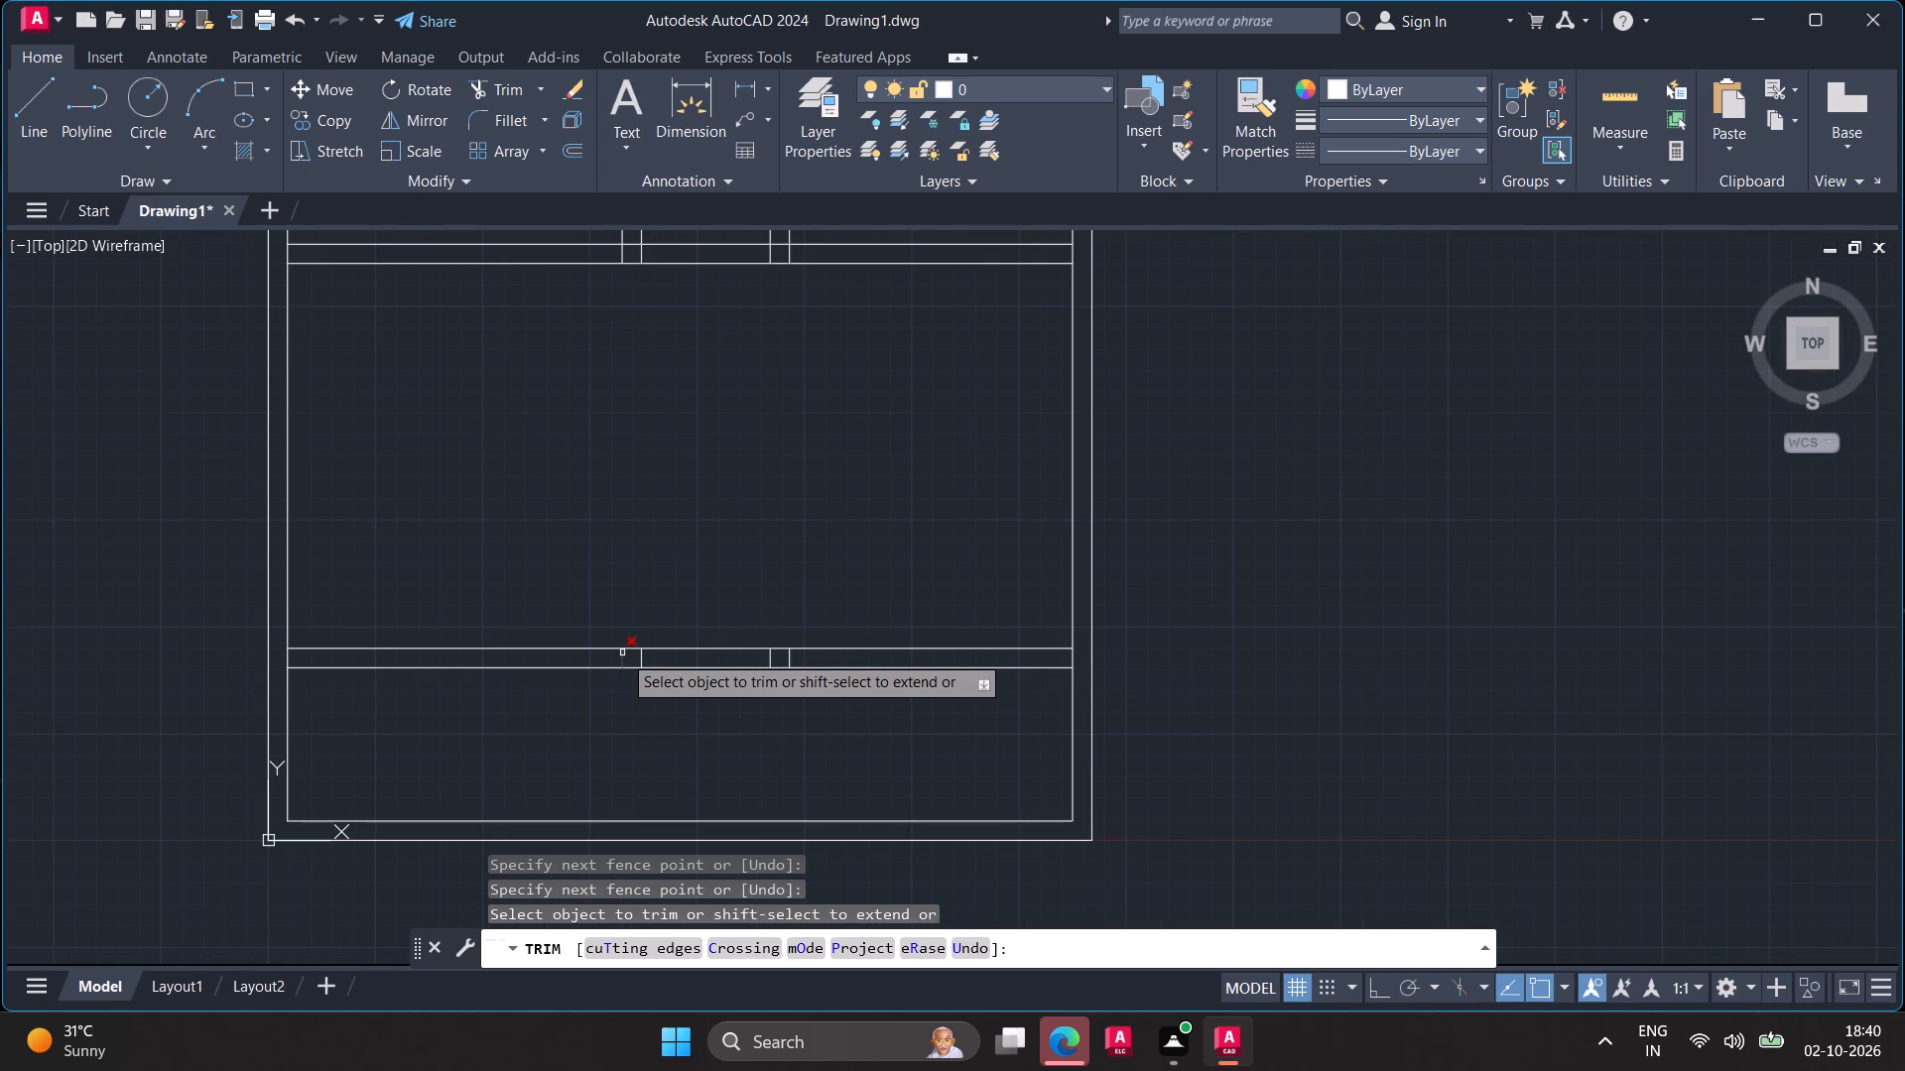
left_click(622, 654)
left_click(641, 661)
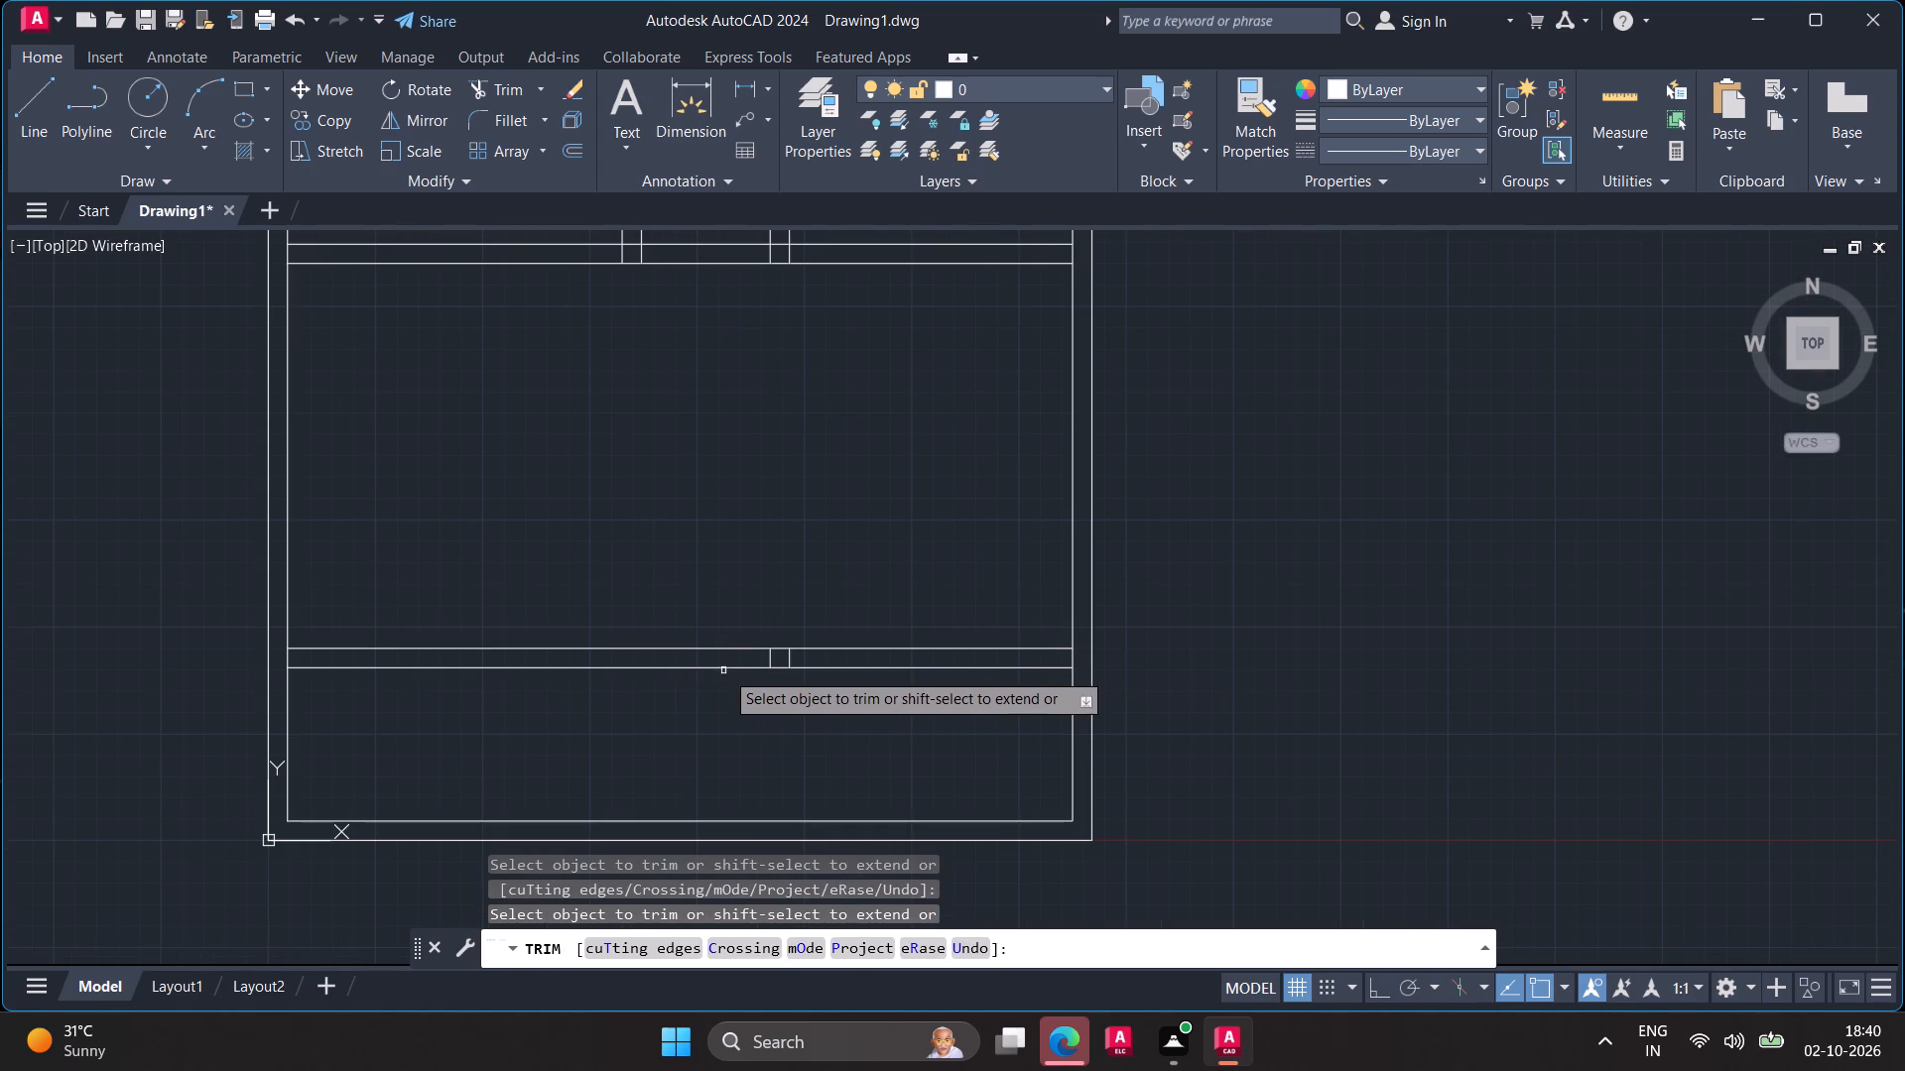
left_click(770, 657)
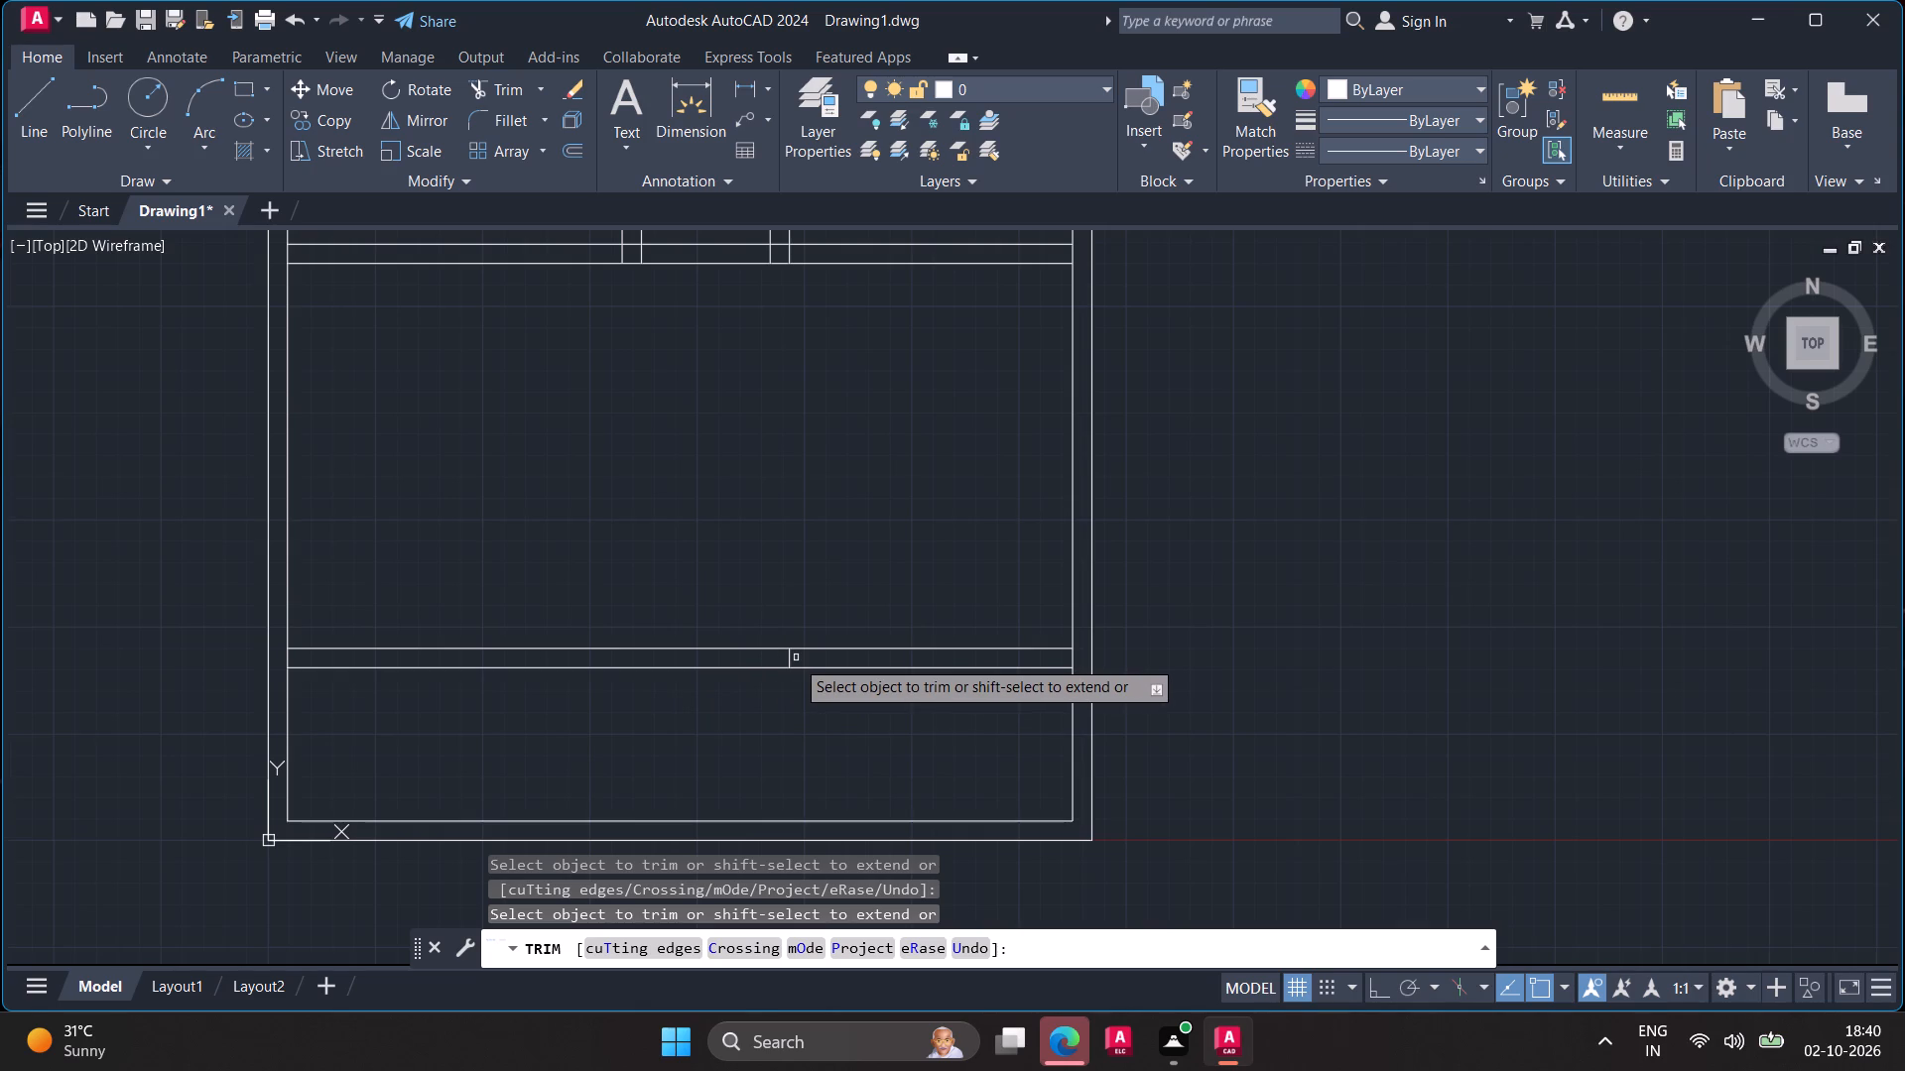
left_click(792, 658)
key("Escape")
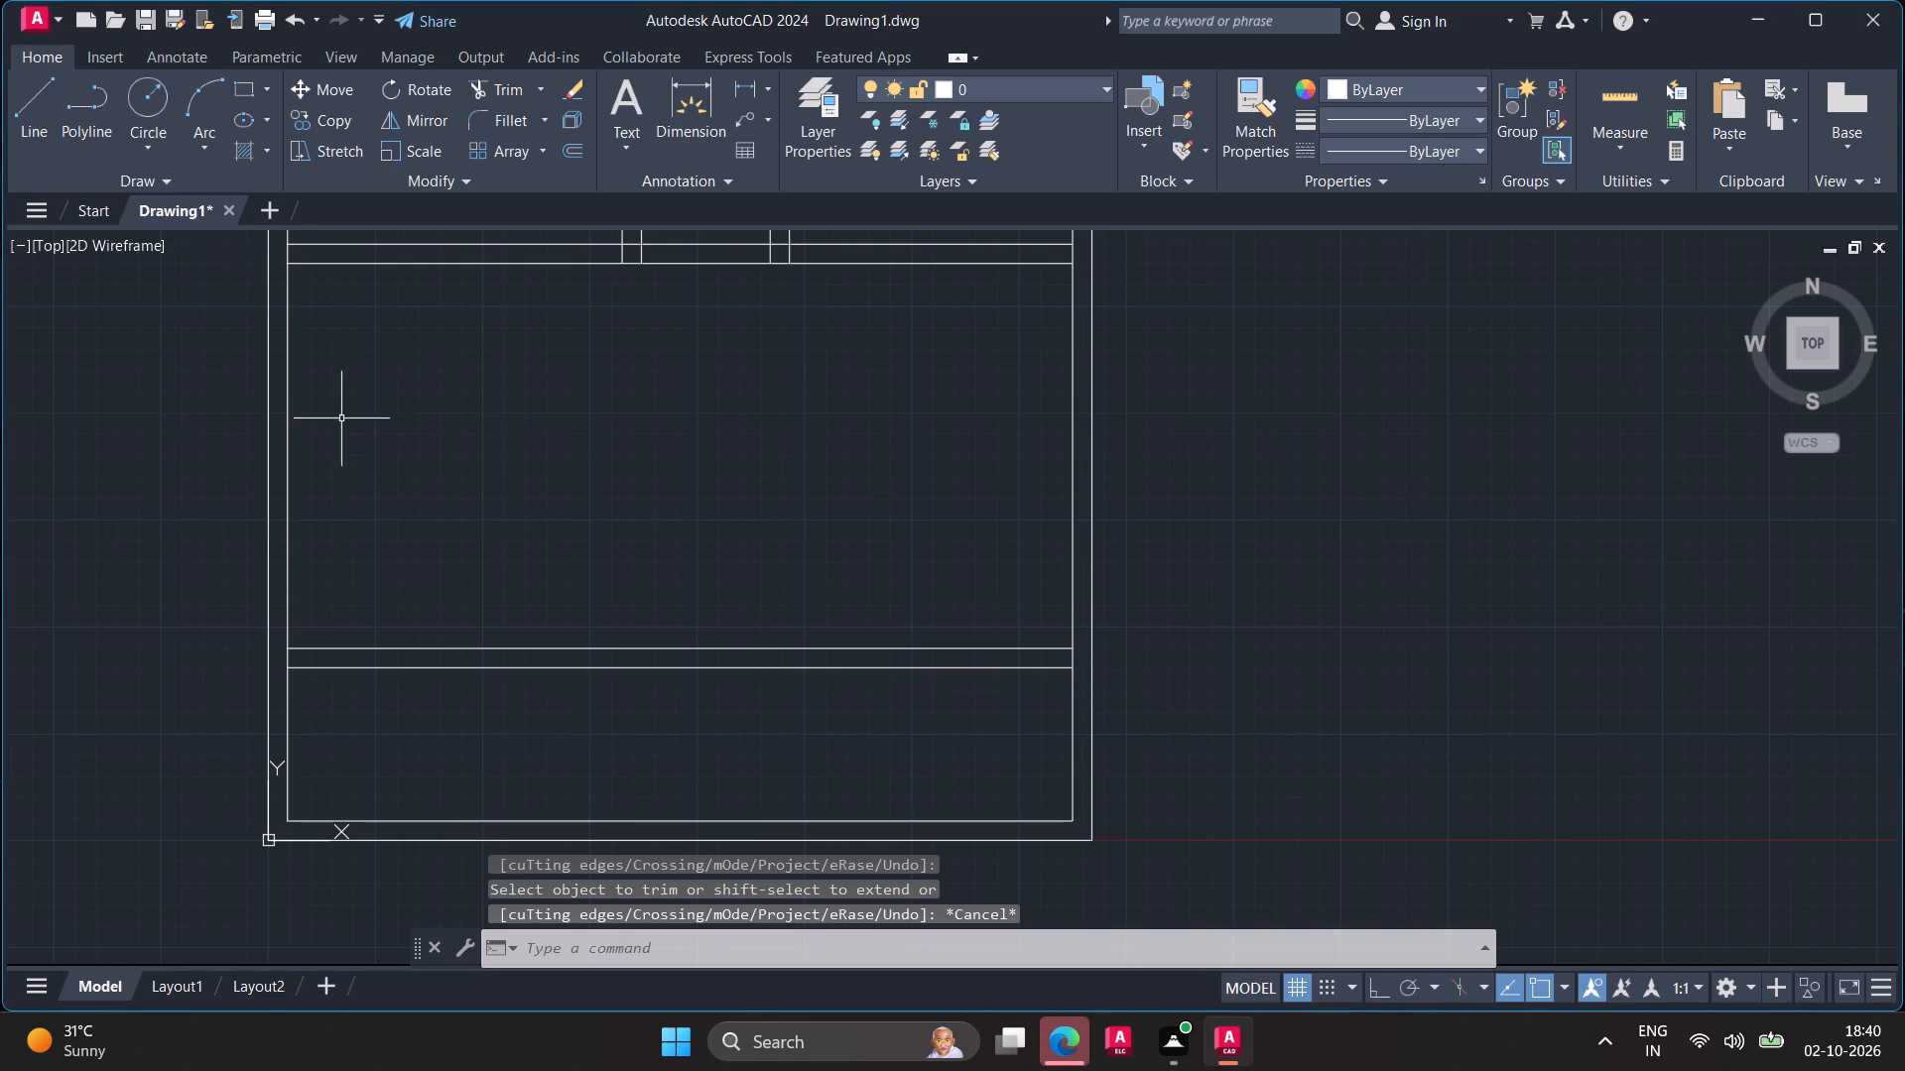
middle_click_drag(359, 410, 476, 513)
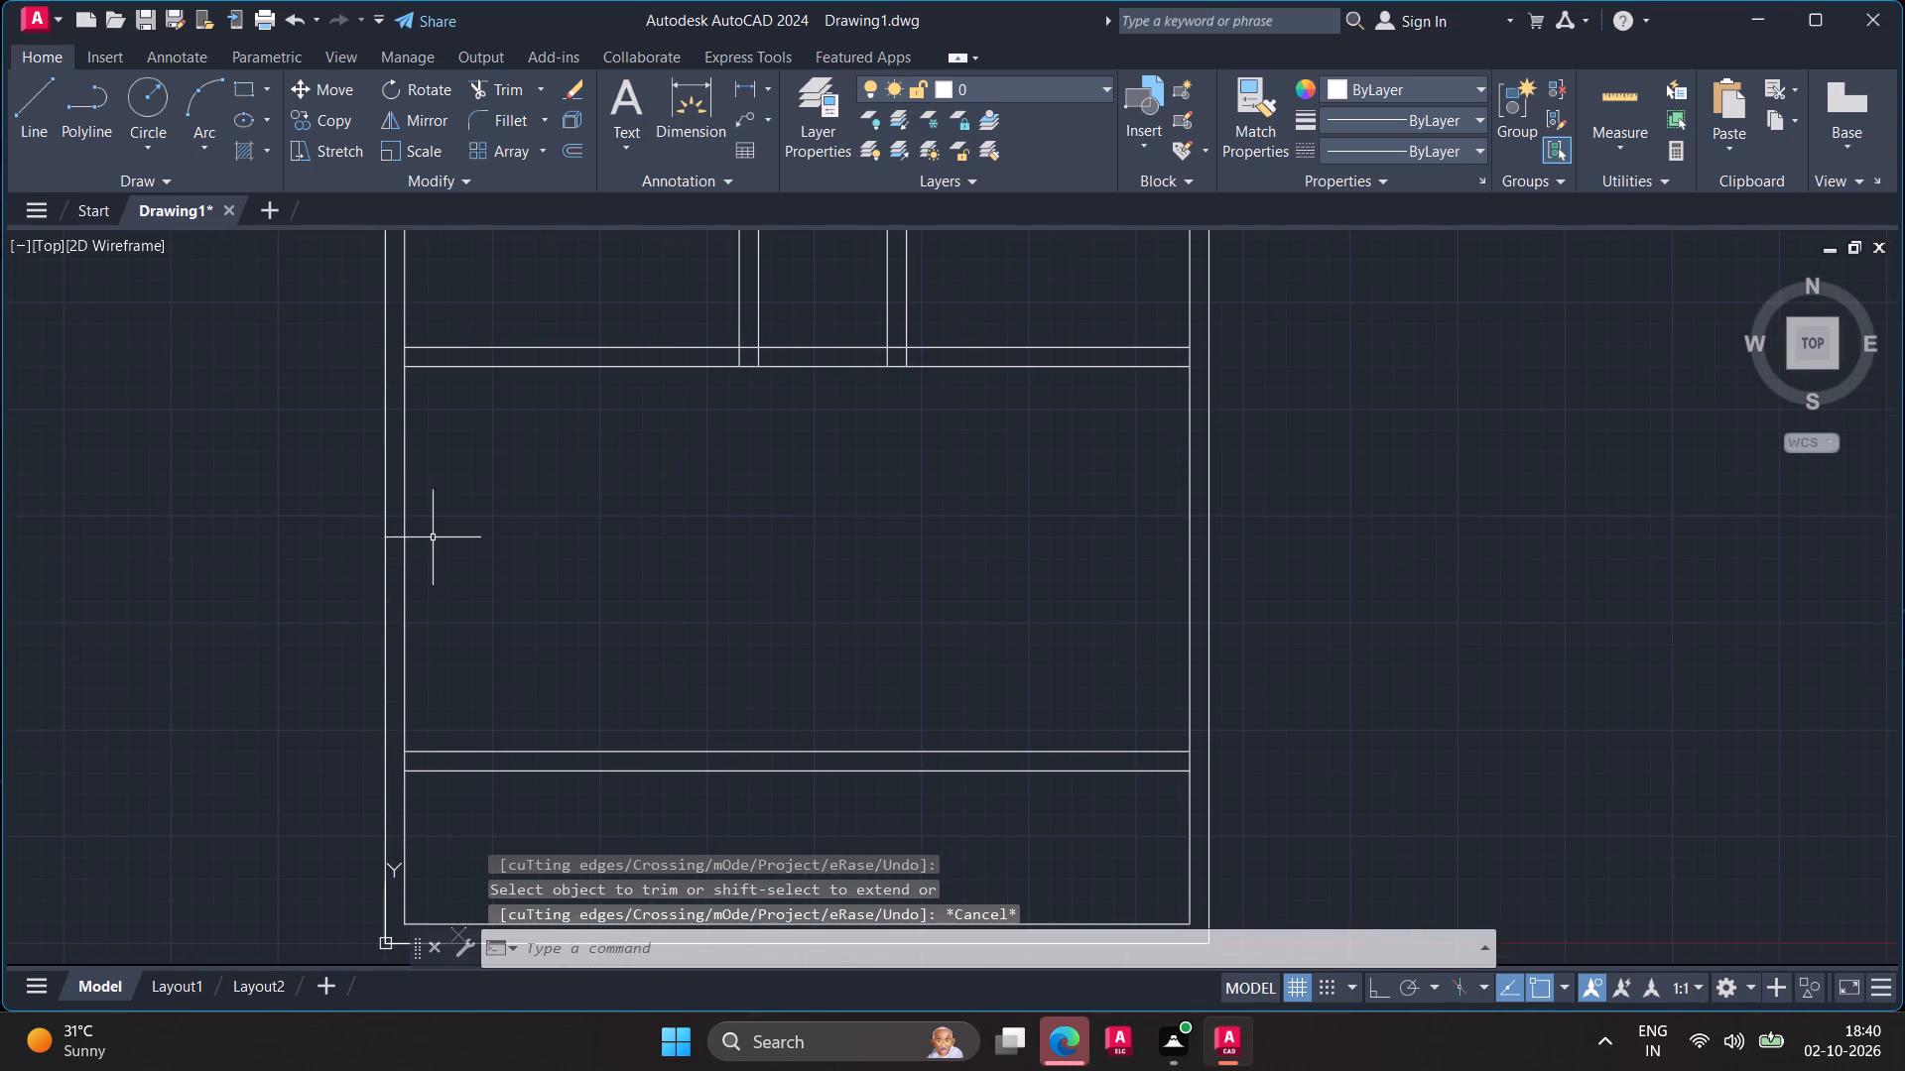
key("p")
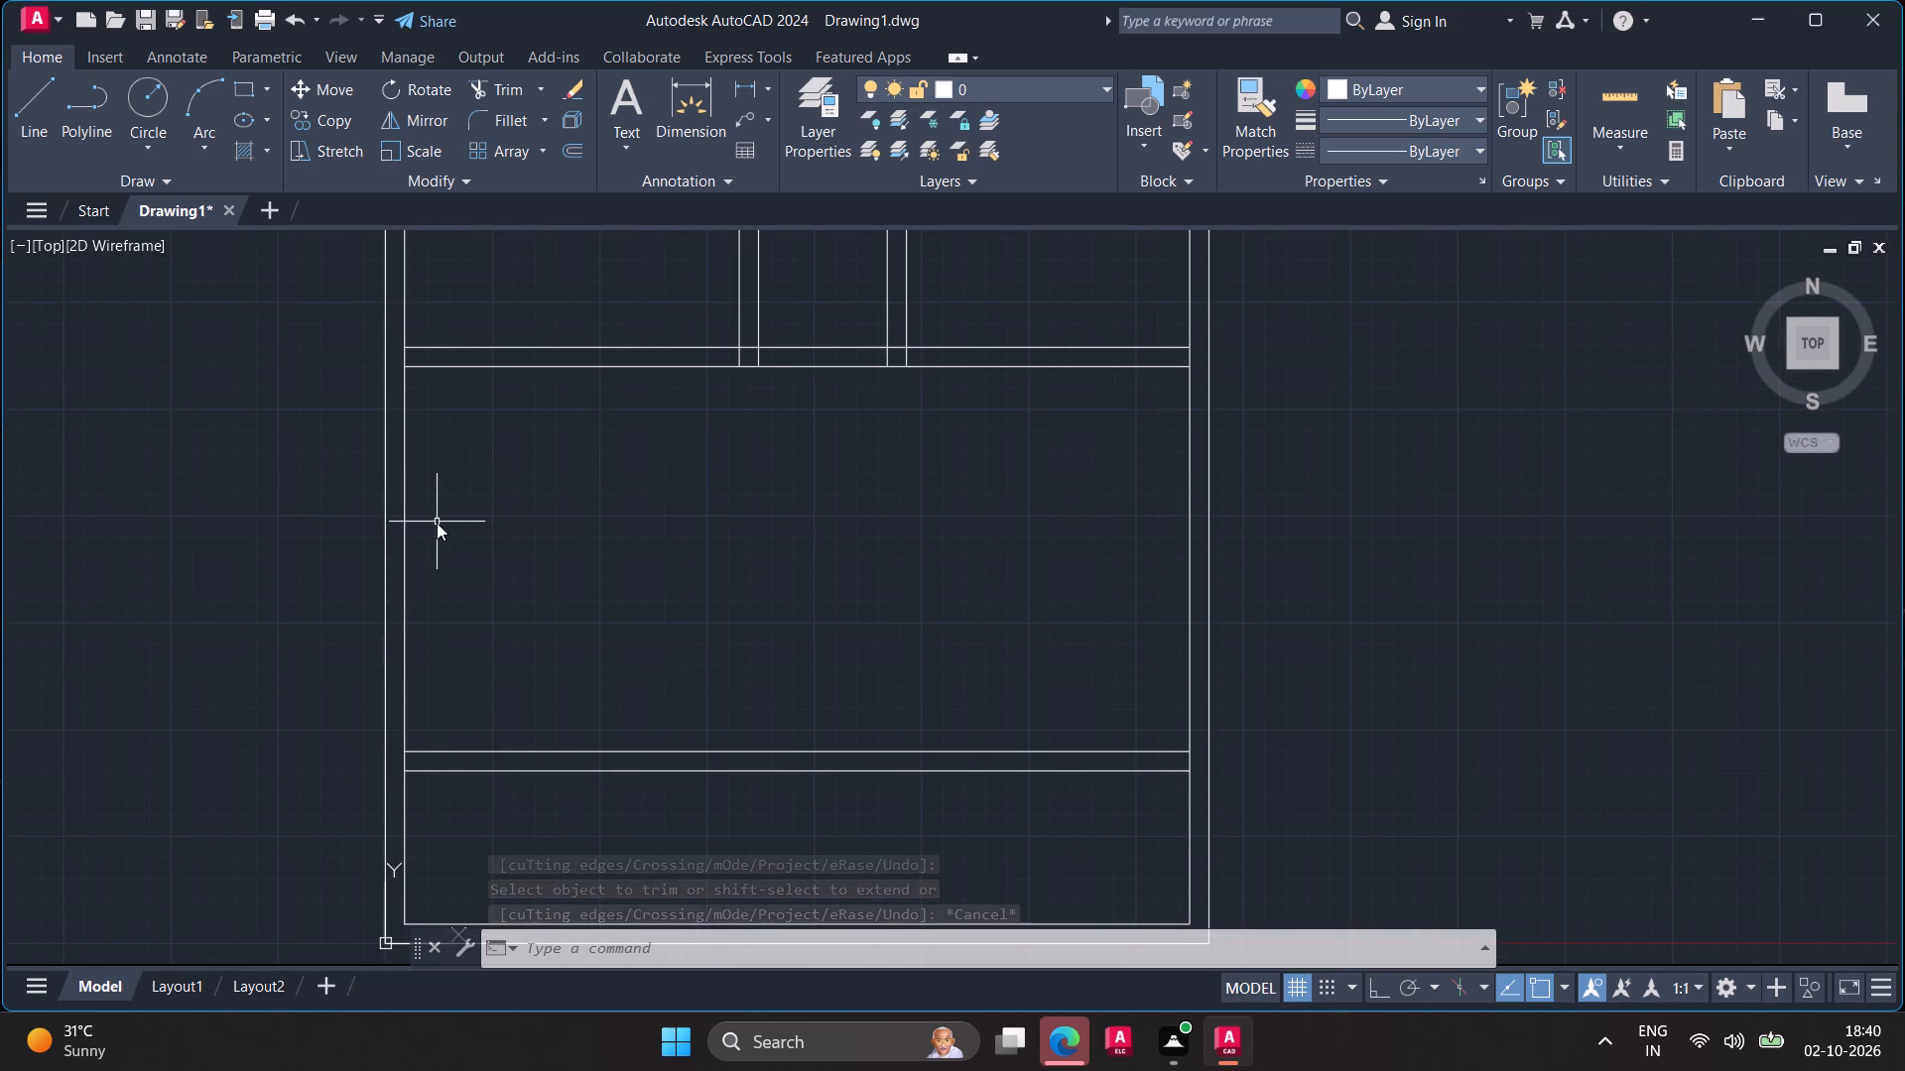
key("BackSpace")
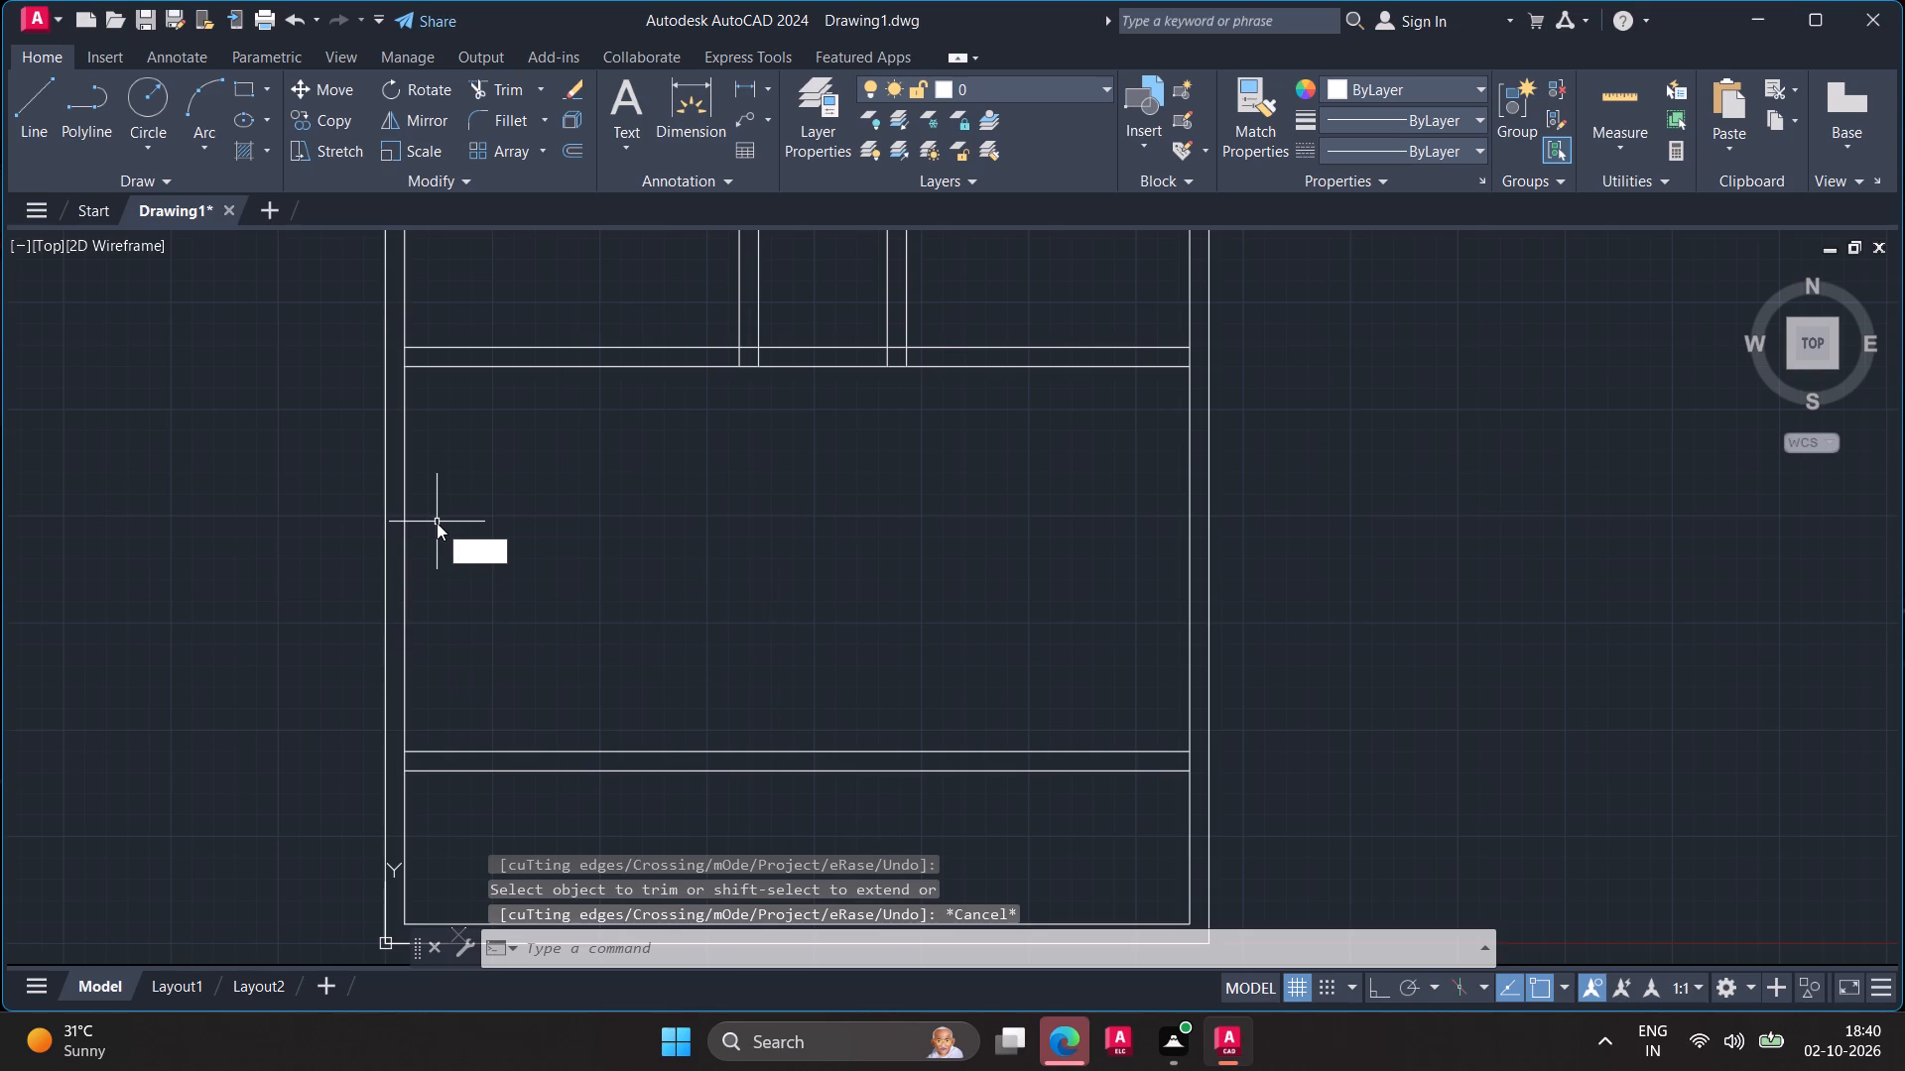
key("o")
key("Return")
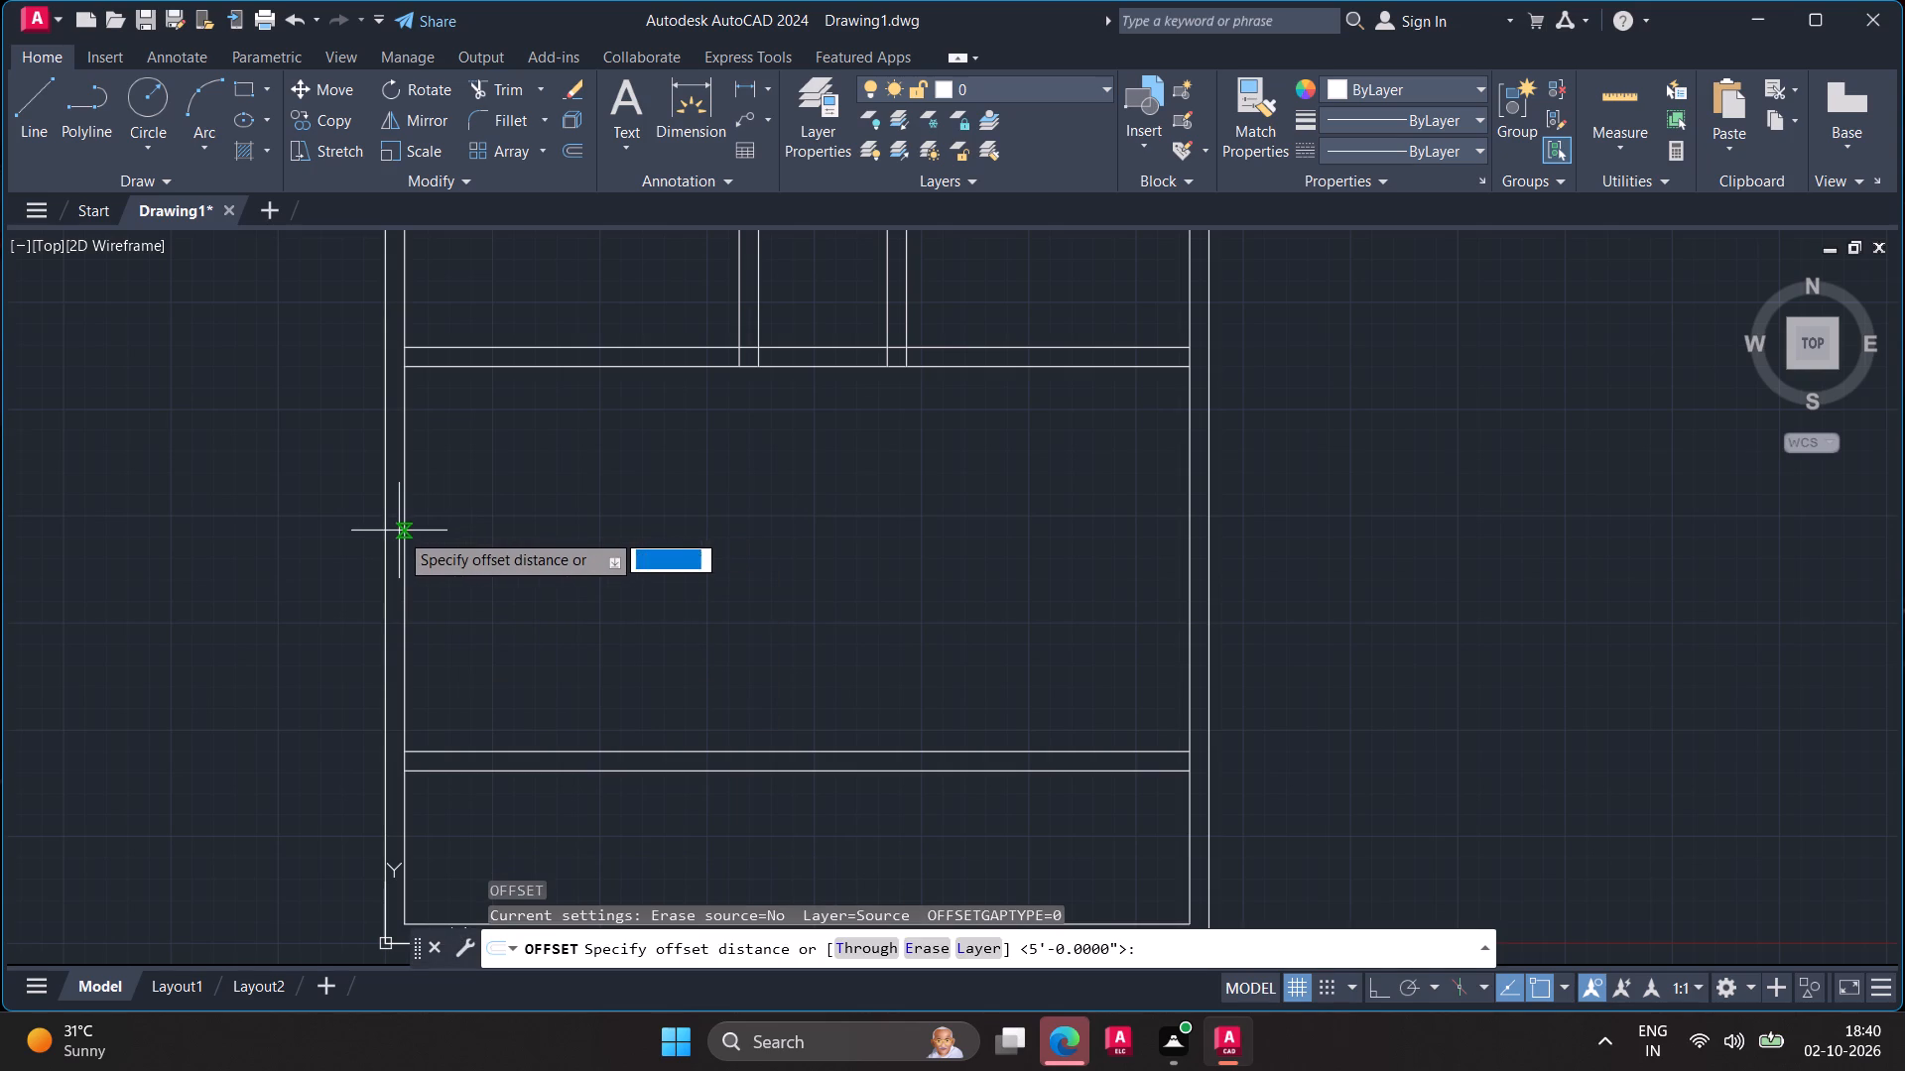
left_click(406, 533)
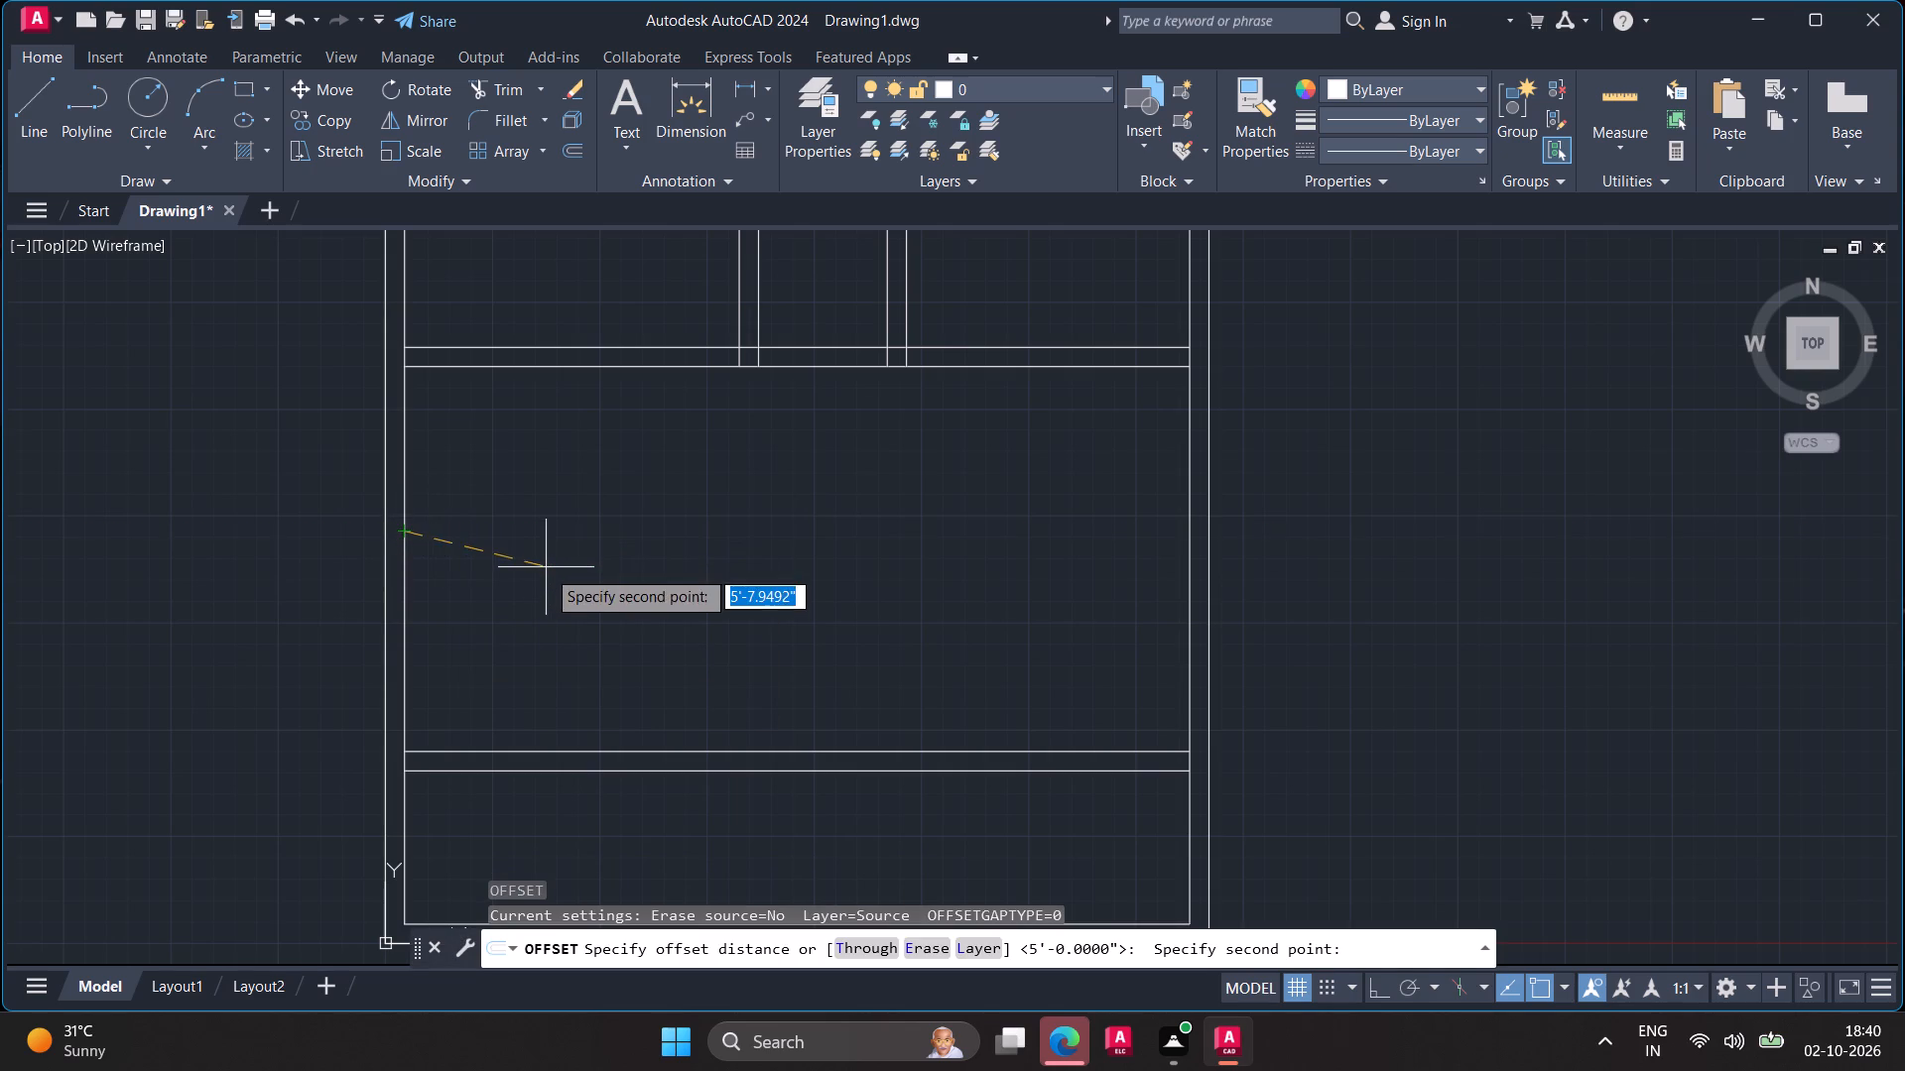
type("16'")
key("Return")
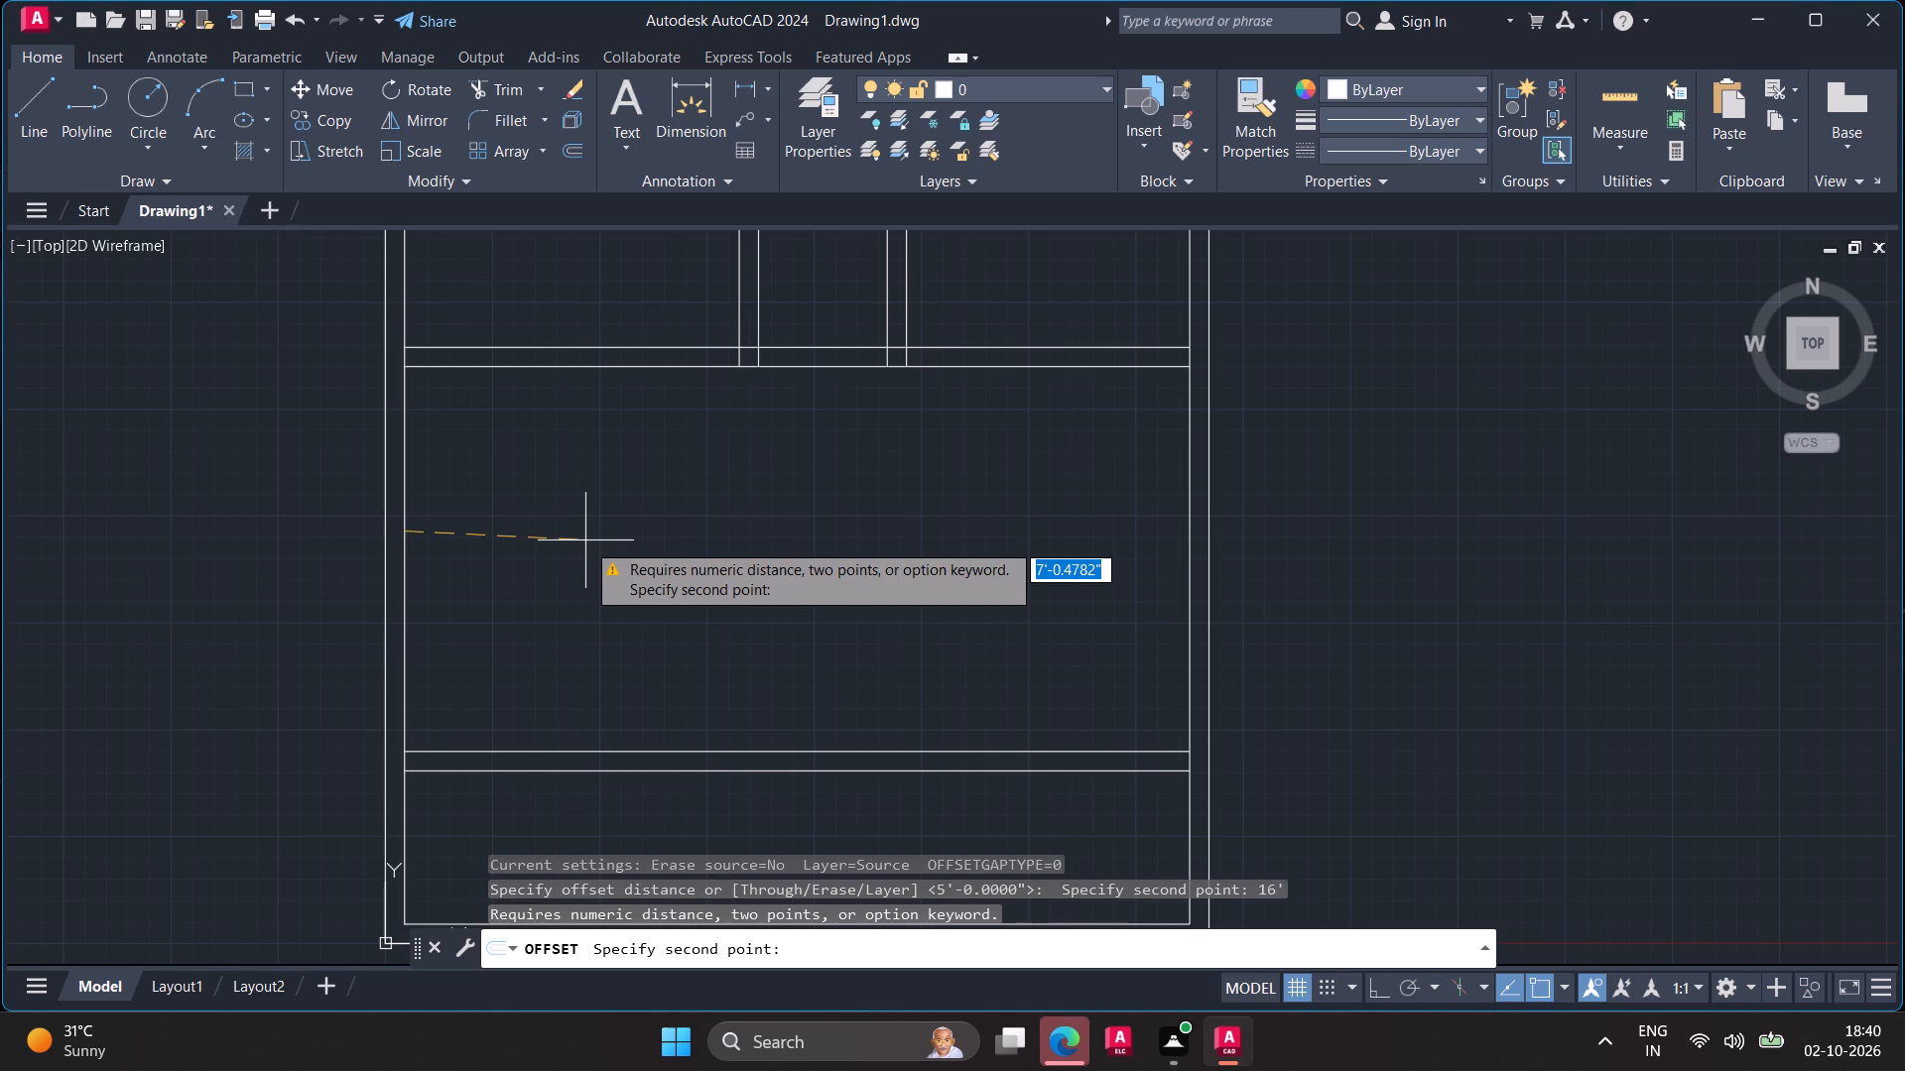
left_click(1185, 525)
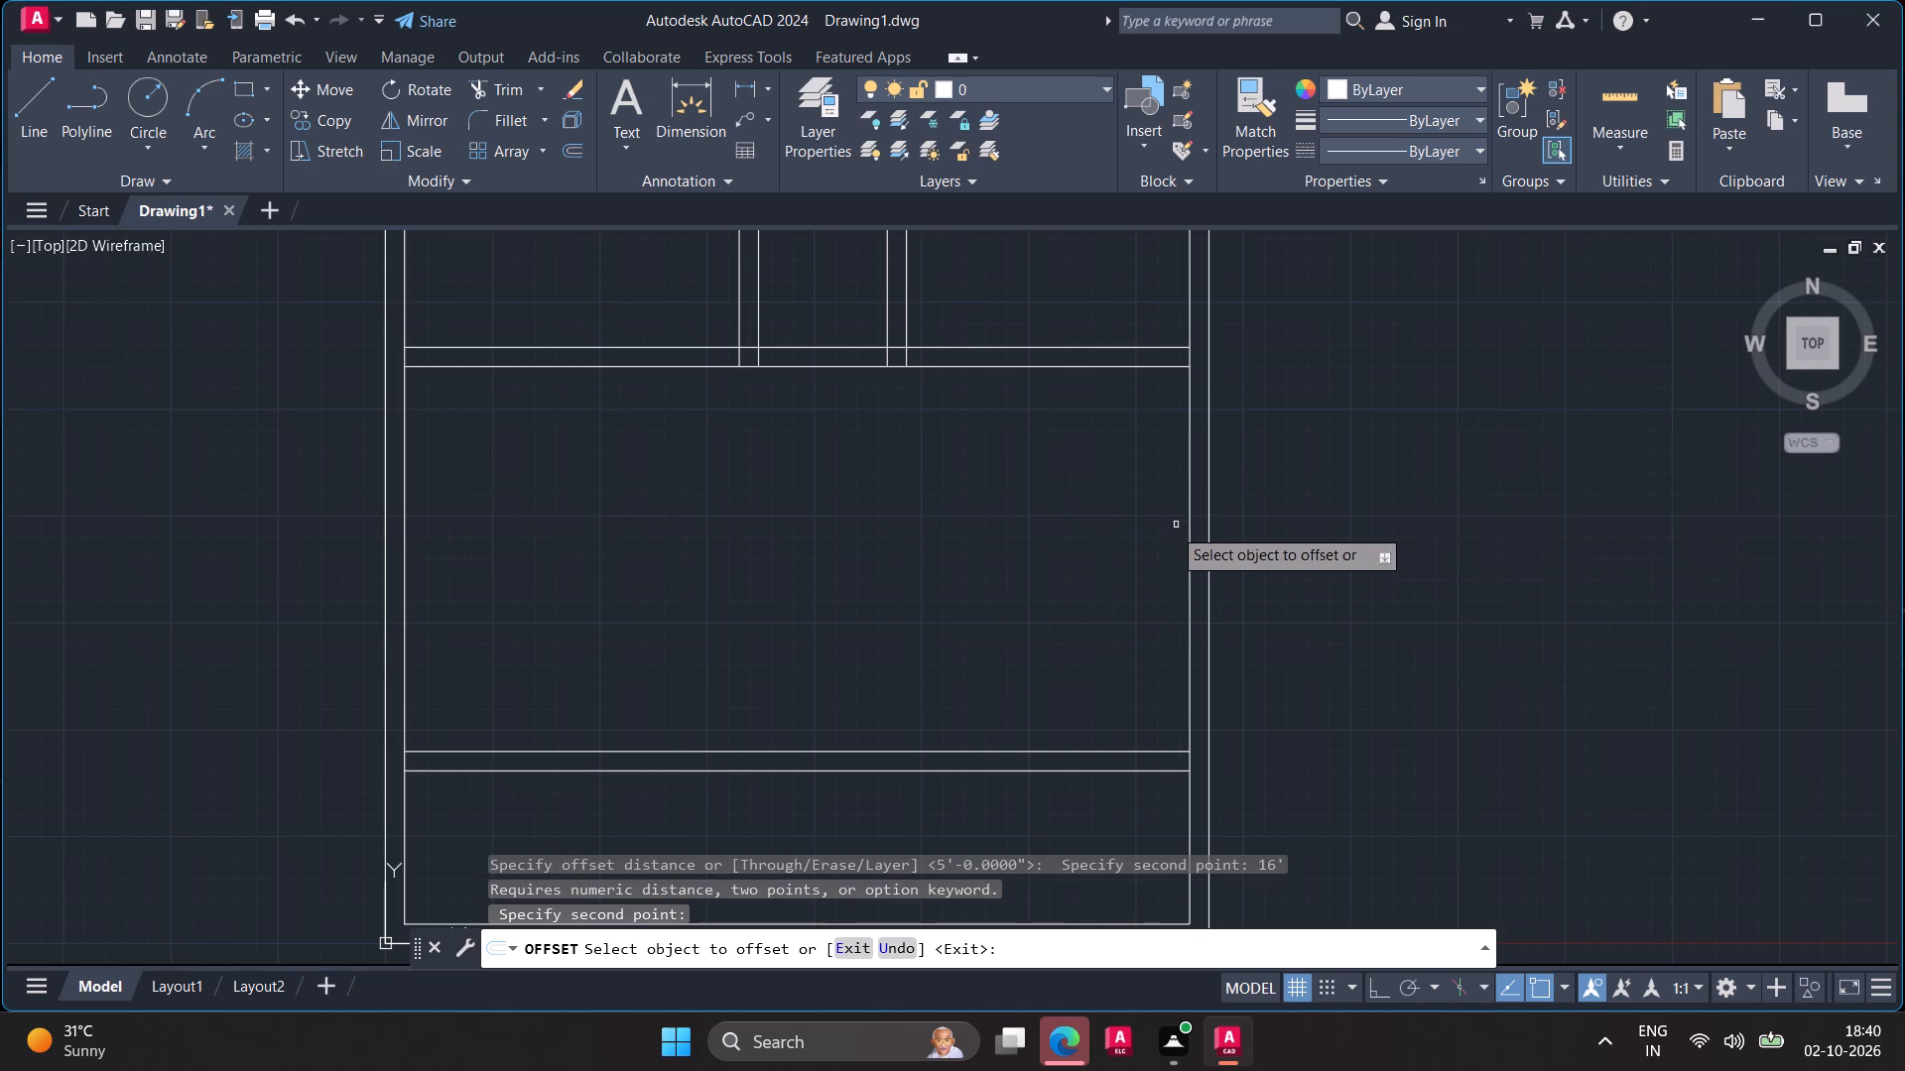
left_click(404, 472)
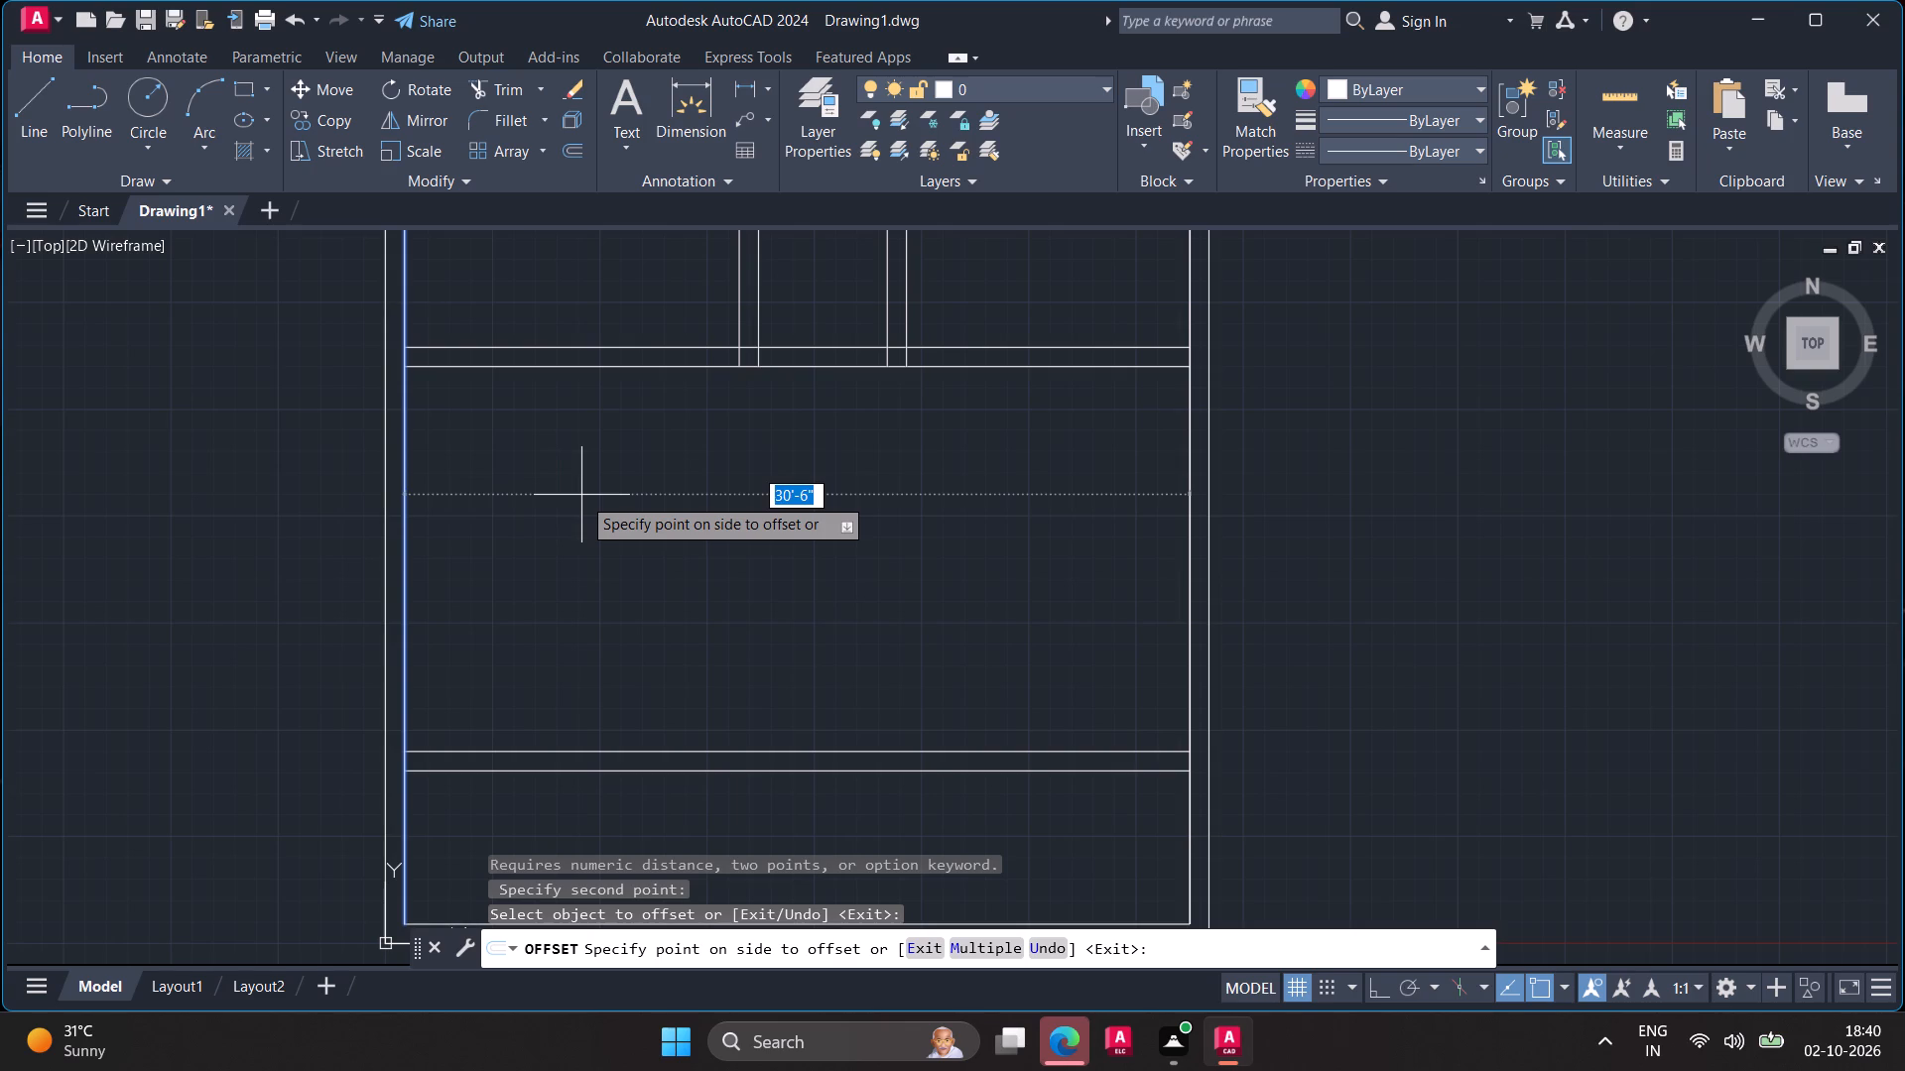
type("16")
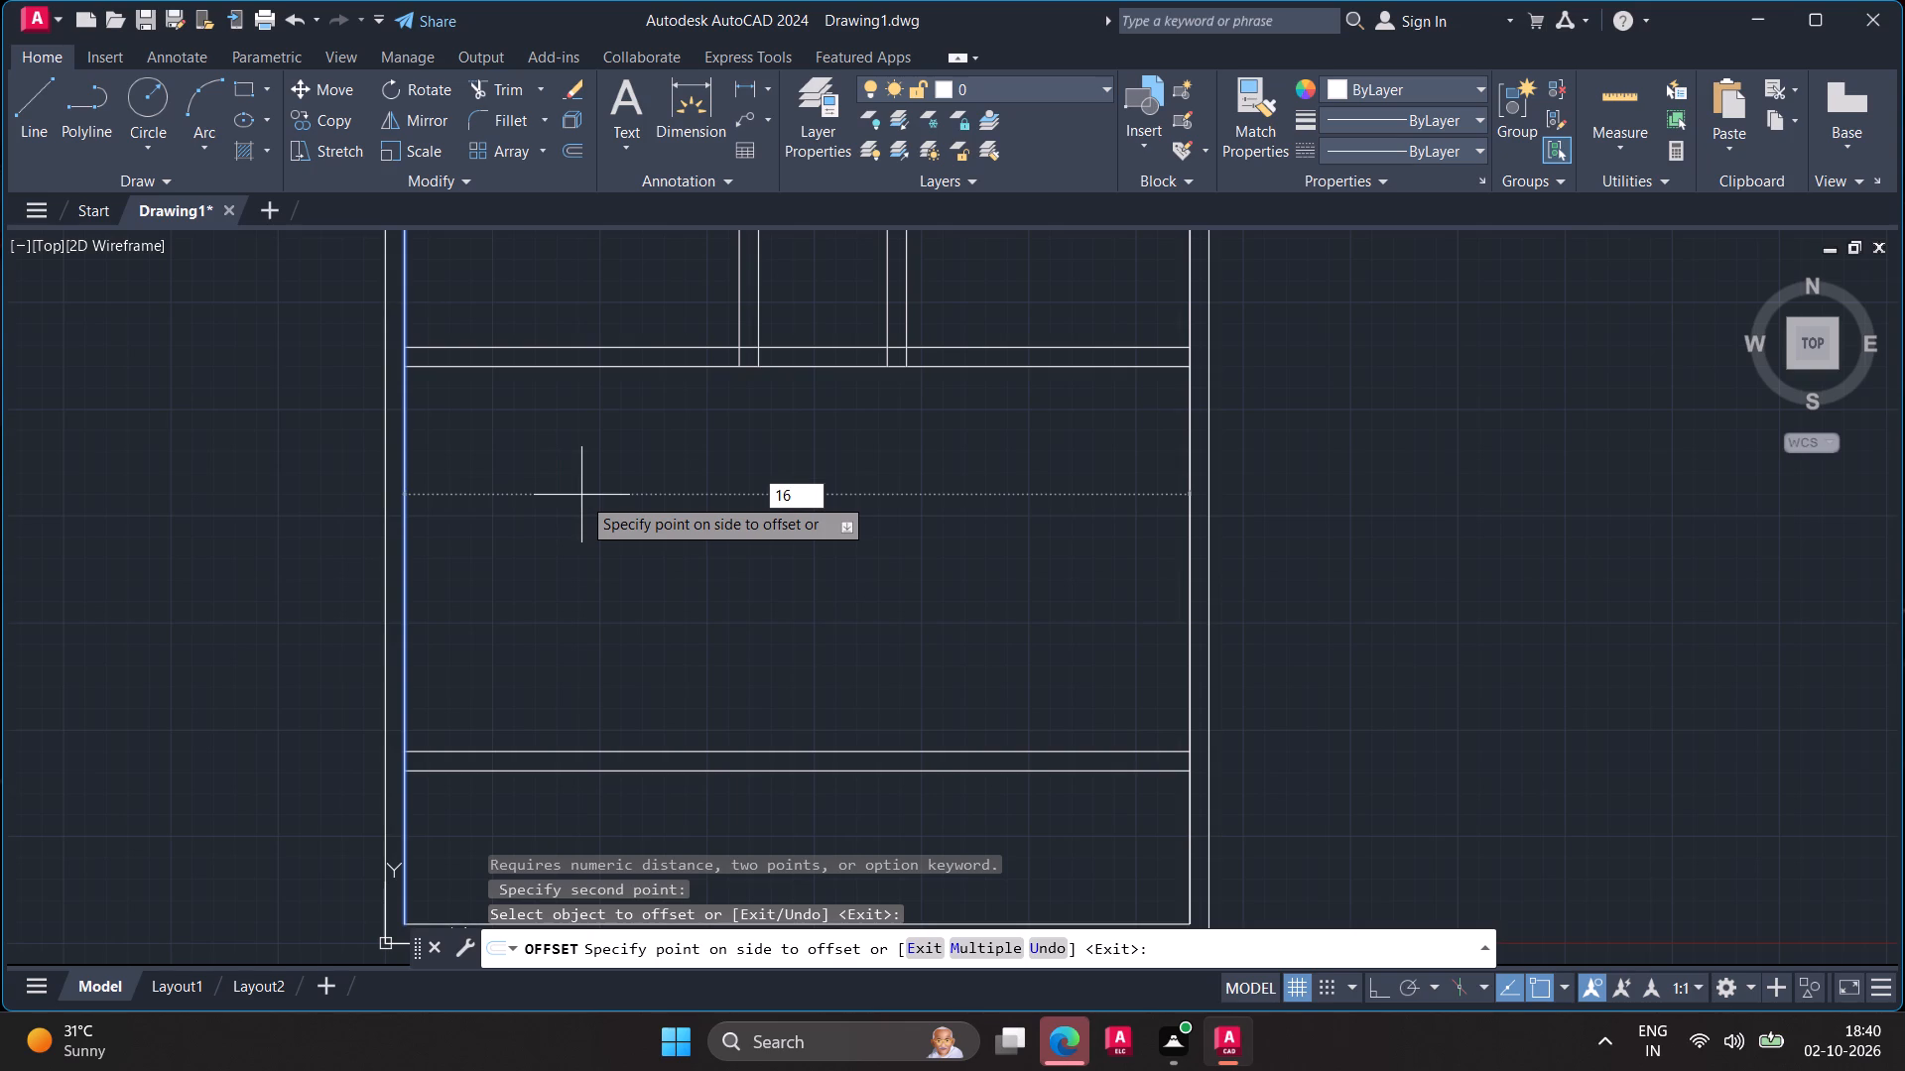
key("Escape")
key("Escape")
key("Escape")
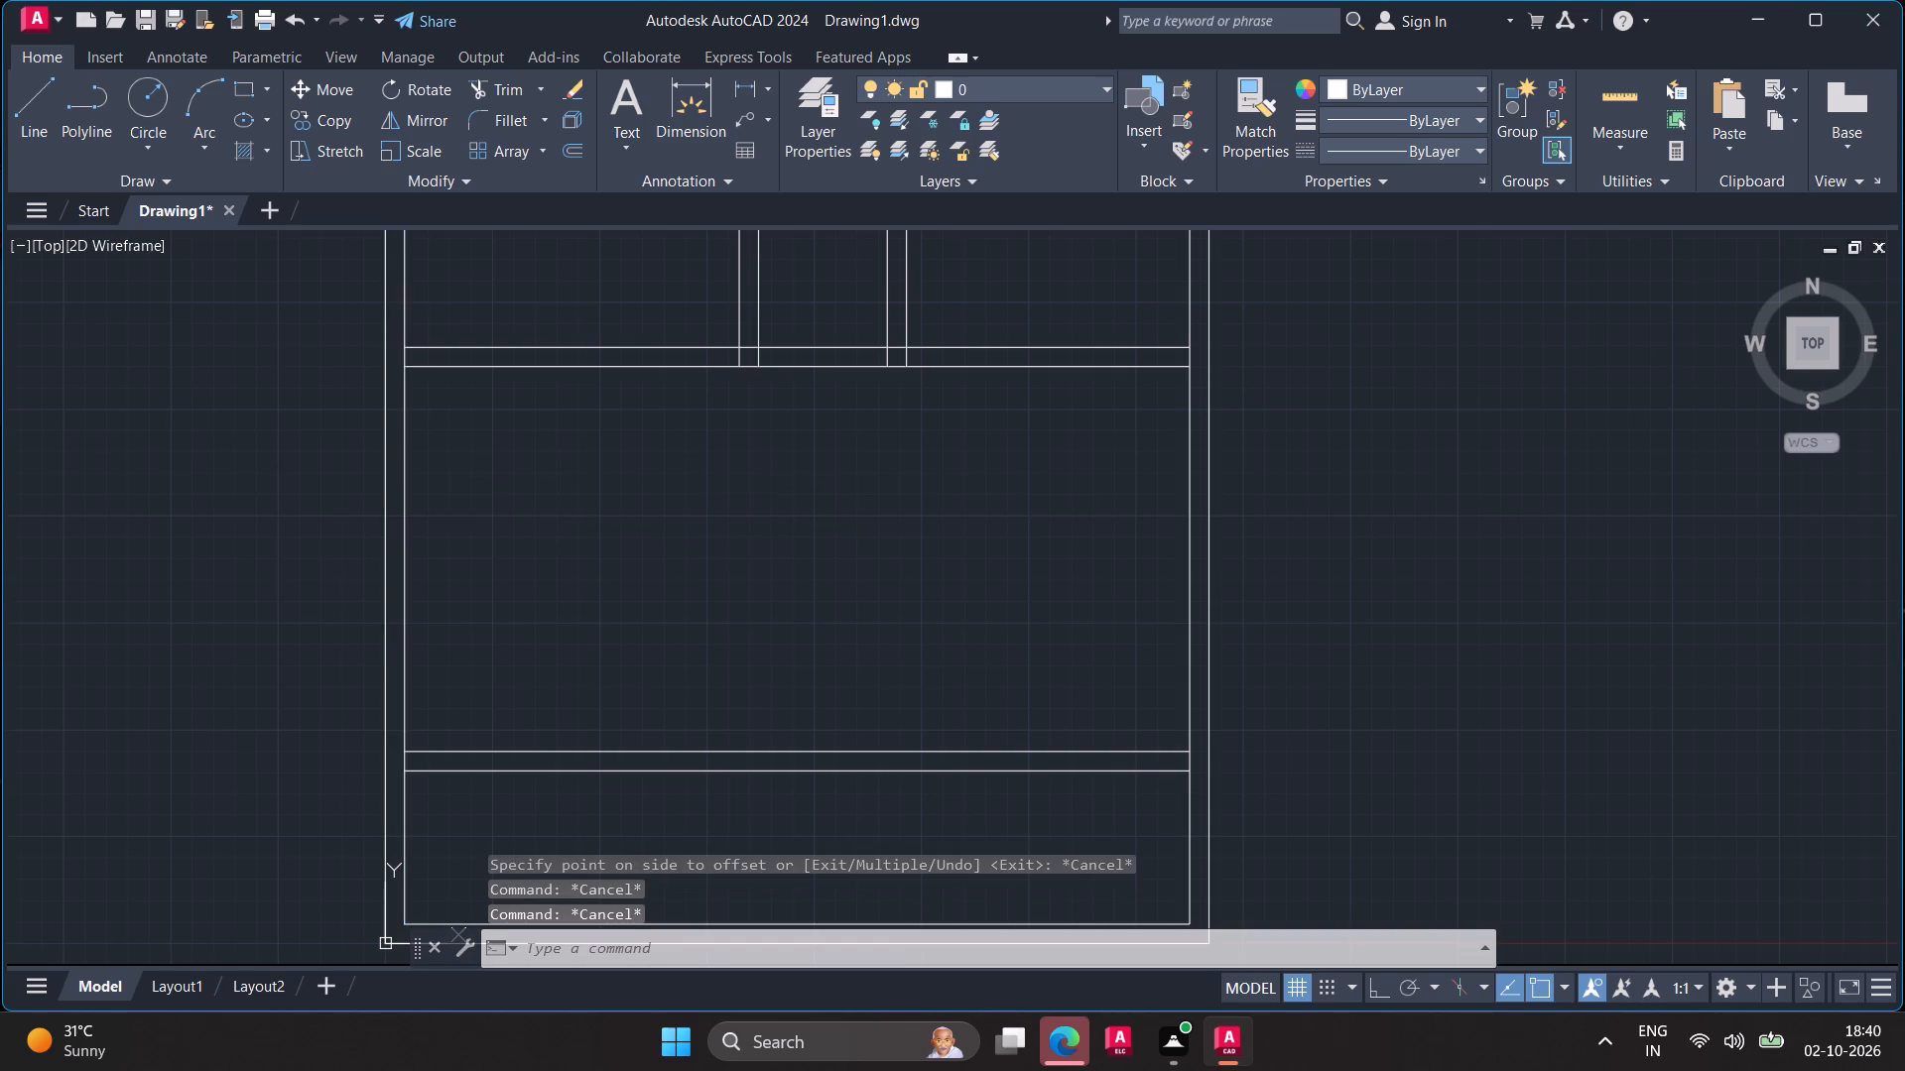
Offset the left outer wall's inner line 16' into the plan as the first face of a new vertical partition.
key("o")
key("Return")
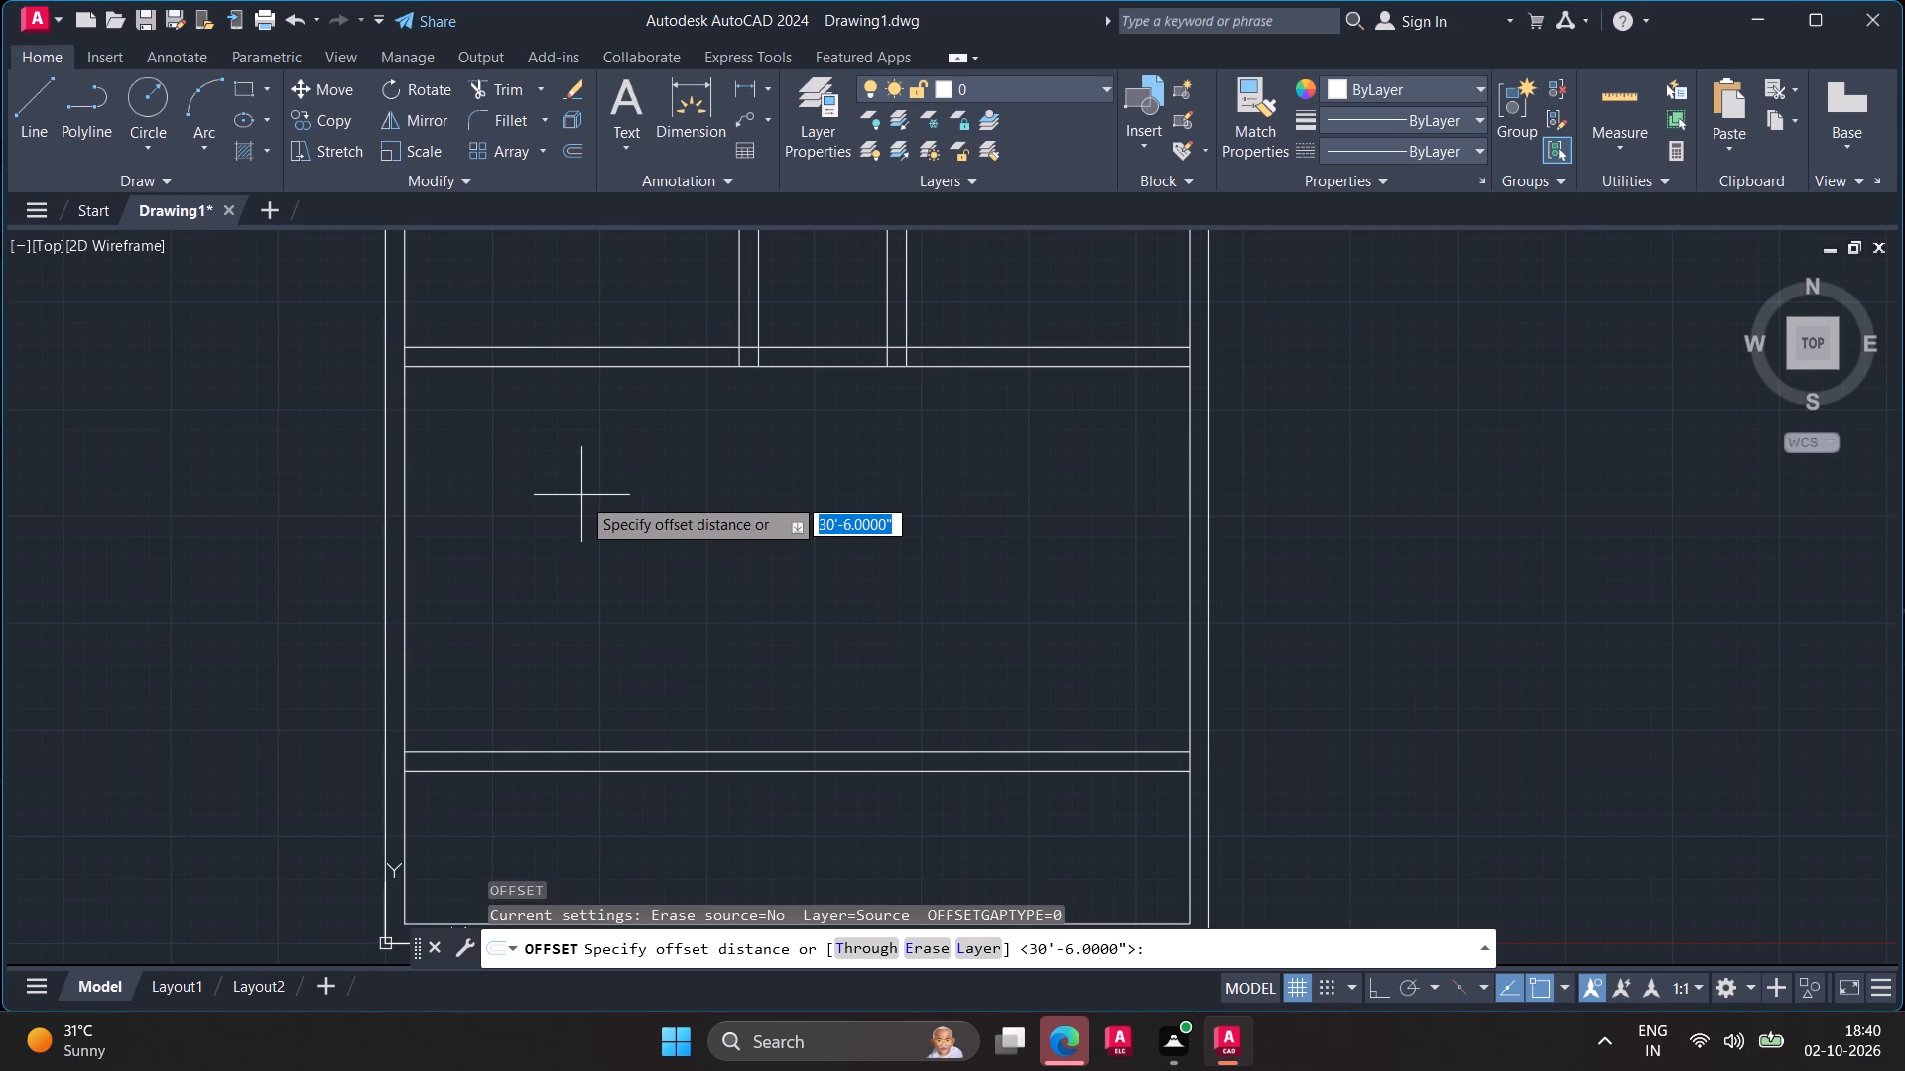
type("16")
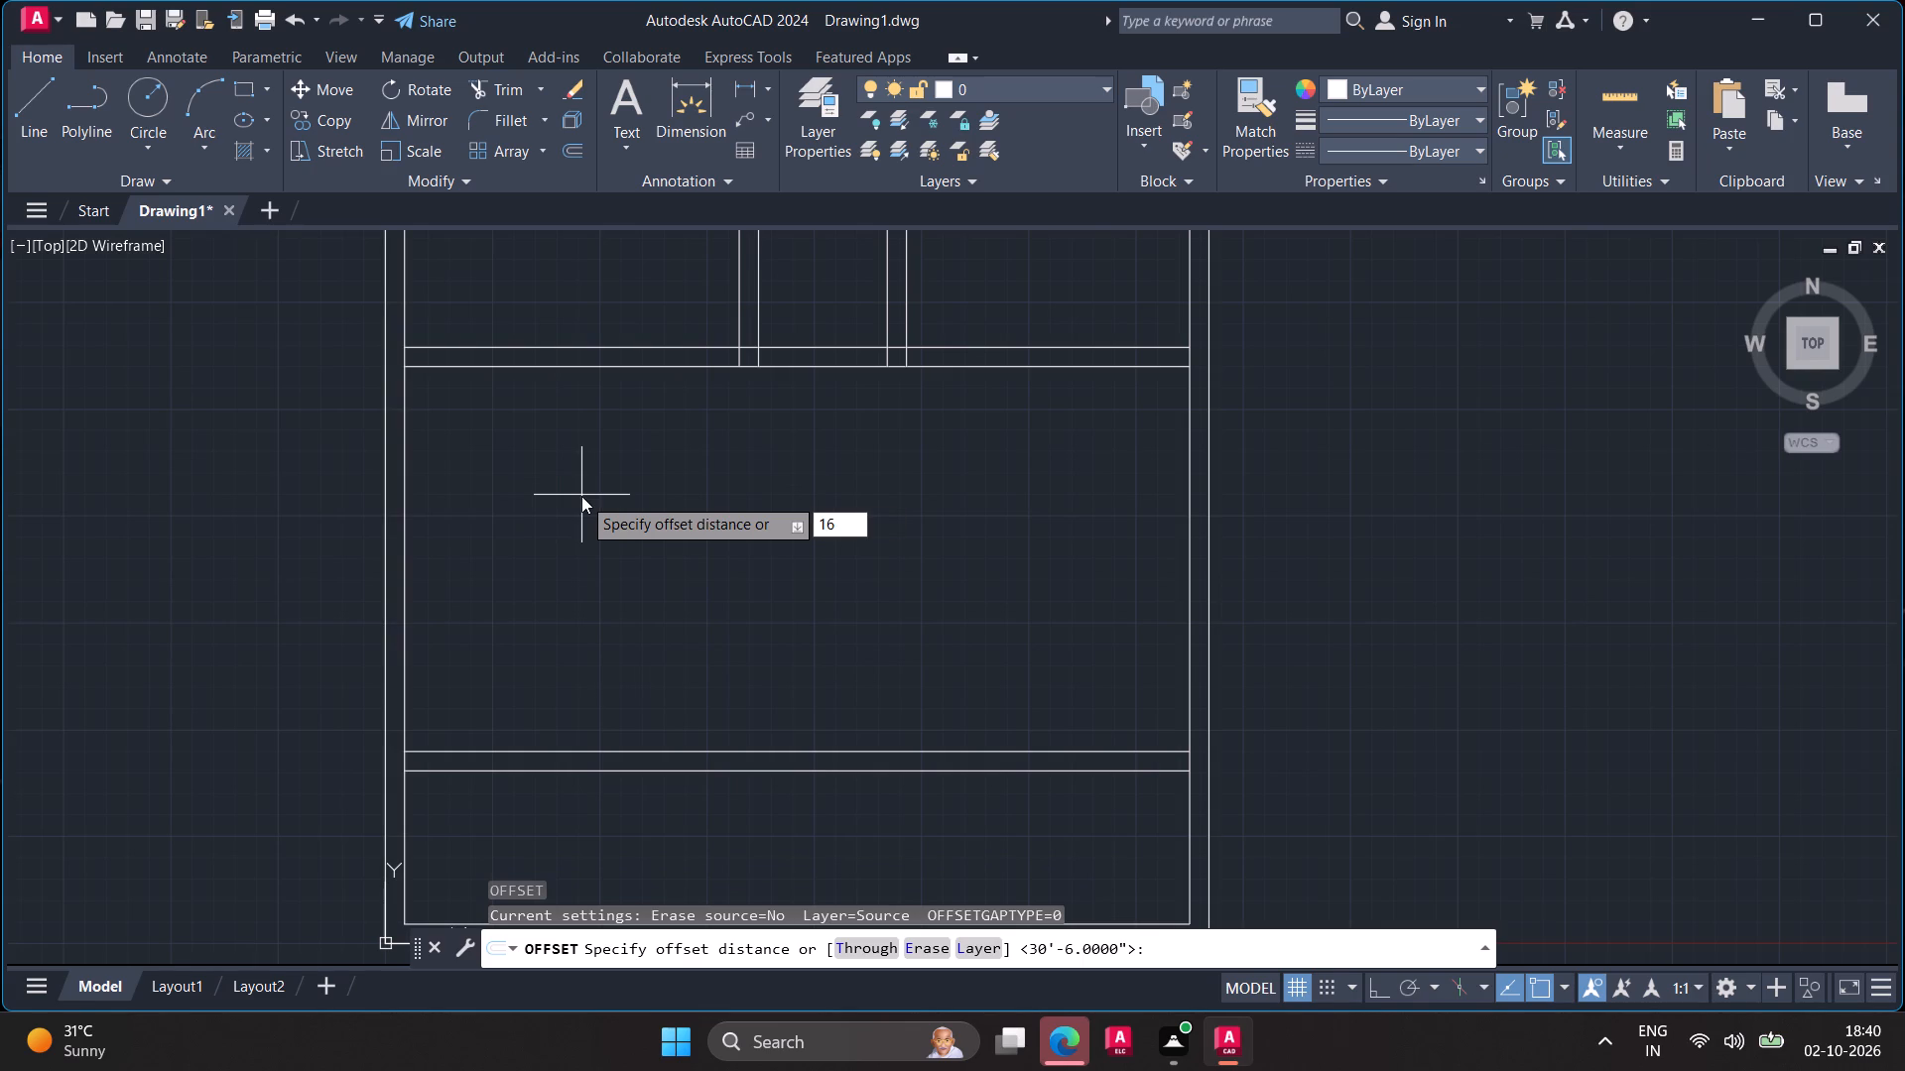
key("apostrophe")
key("Return")
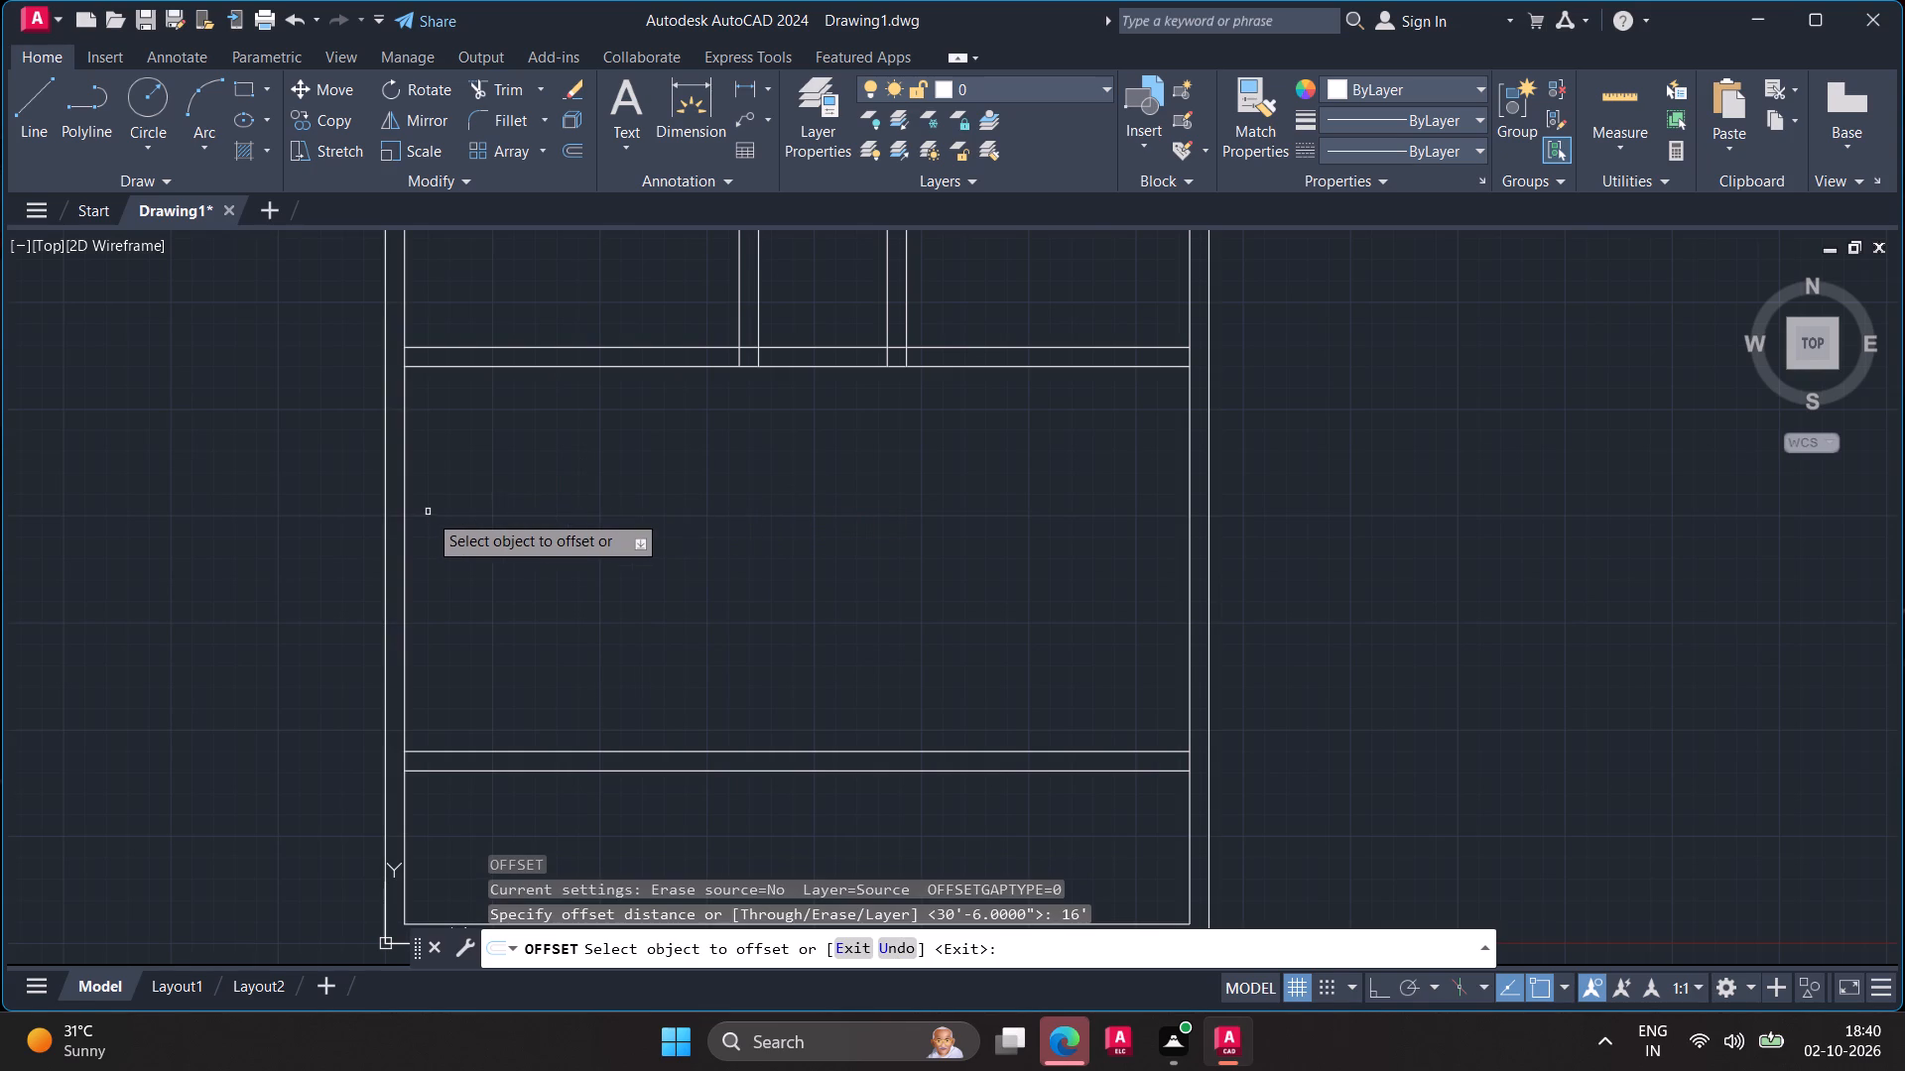
left_click(406, 519)
left_click(619, 535)
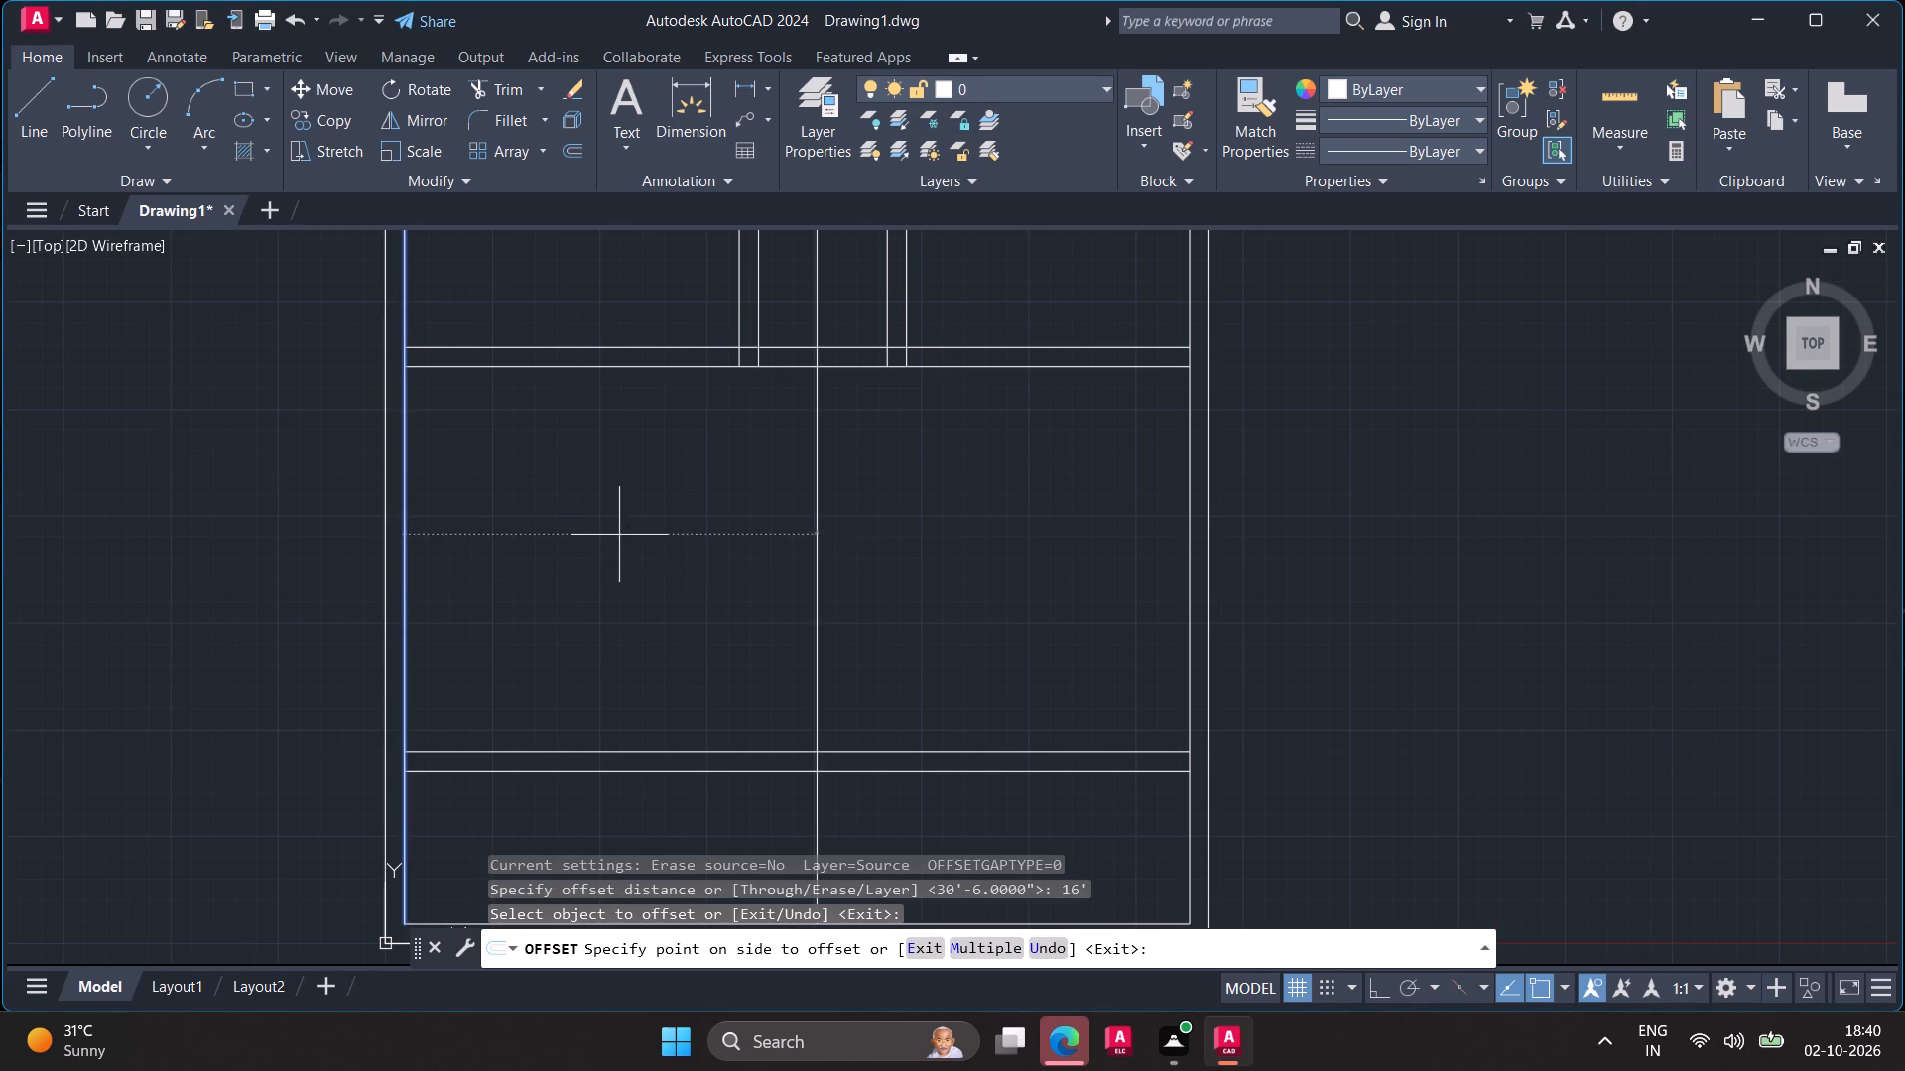
Offset the new vertical partition line 9" away from the left outer wall to give the partition its thickness.
left_click(815, 525)
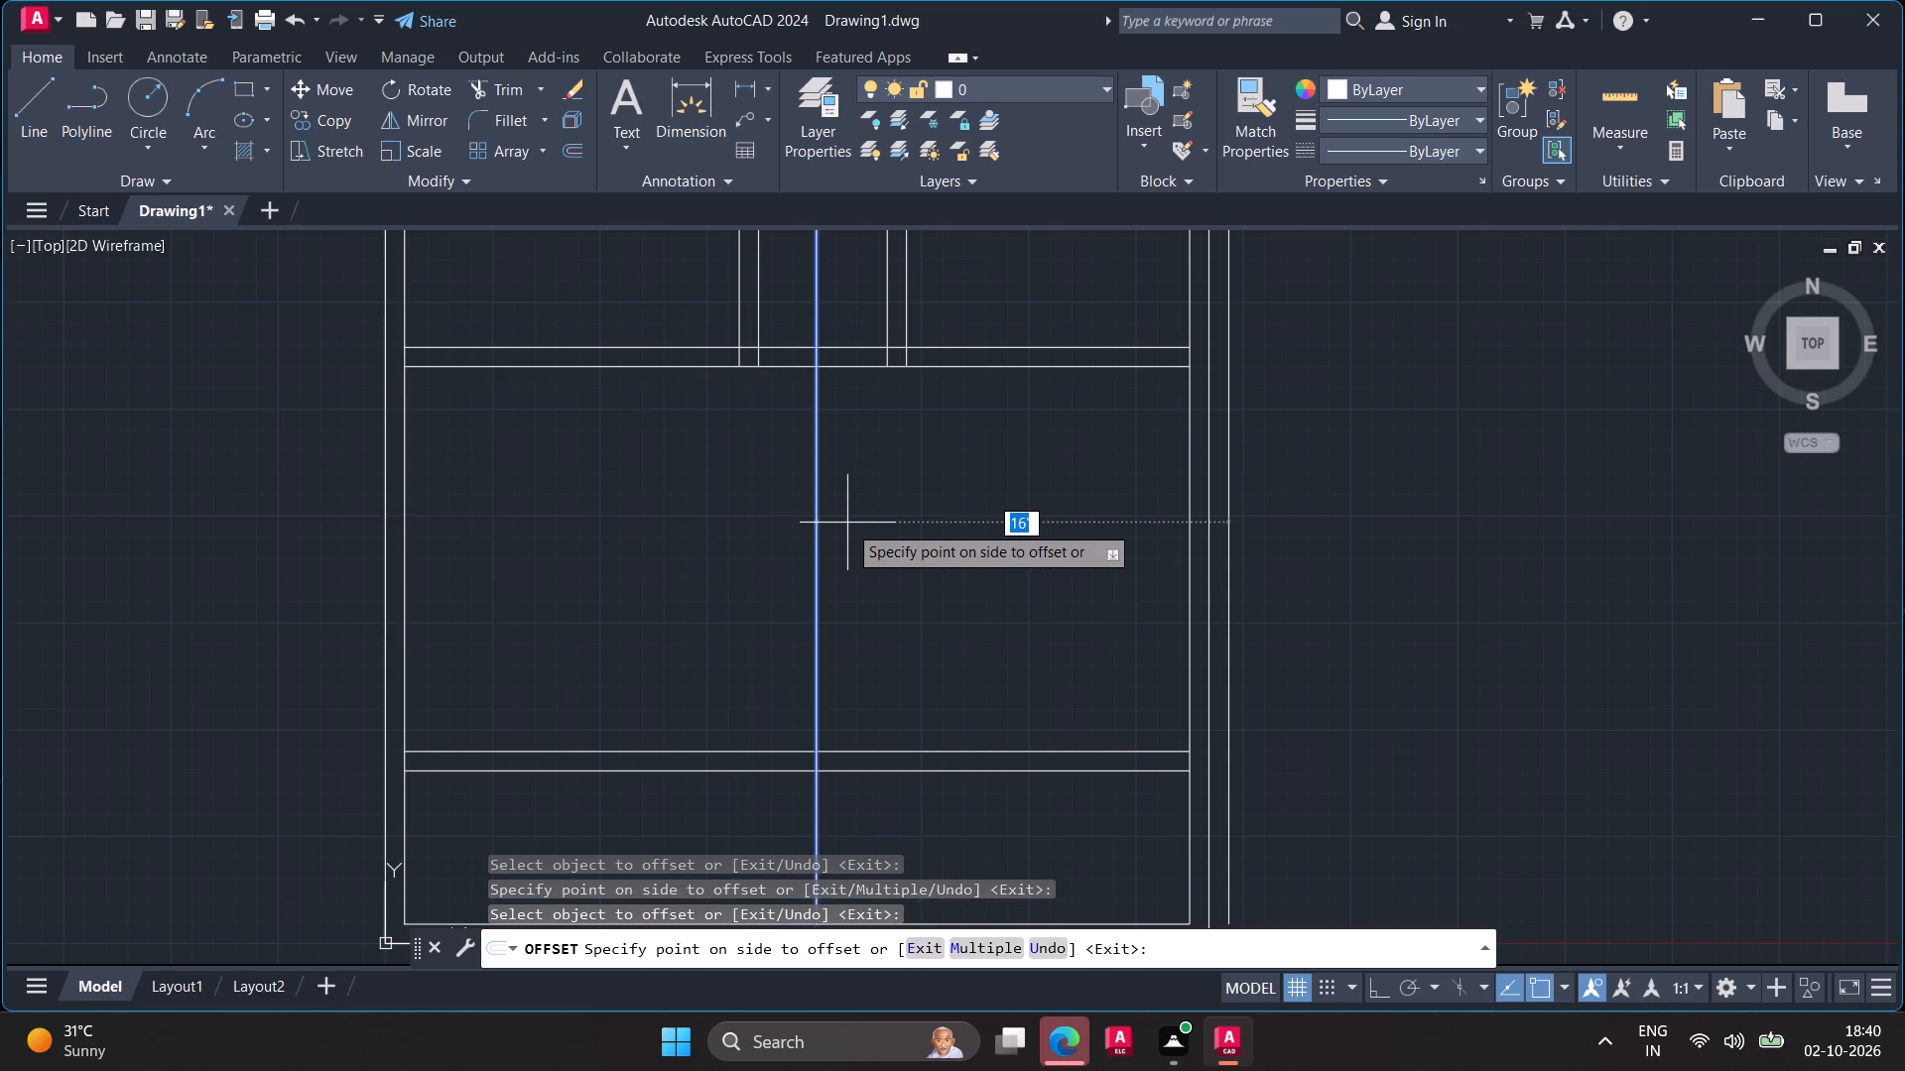
key("9")
key("shift+quotedbl")
key("Return")
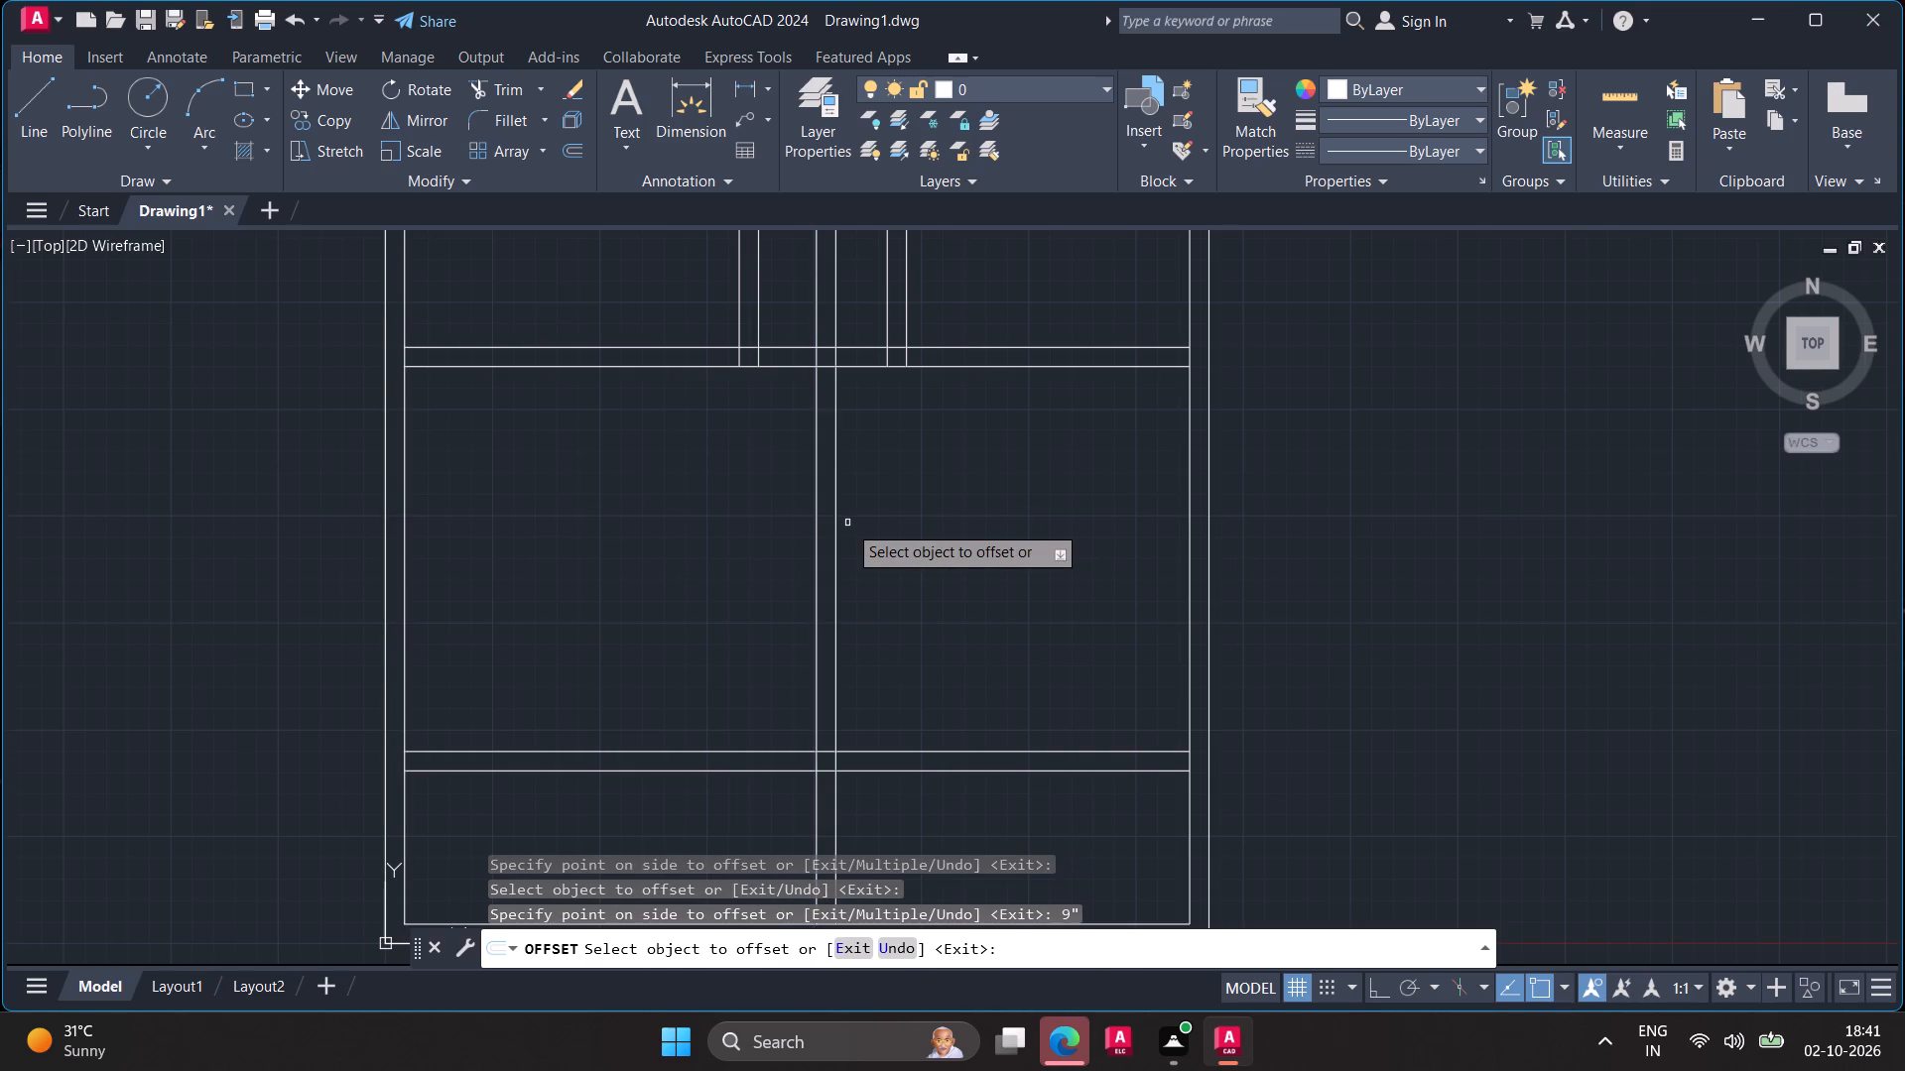
key("Escape")
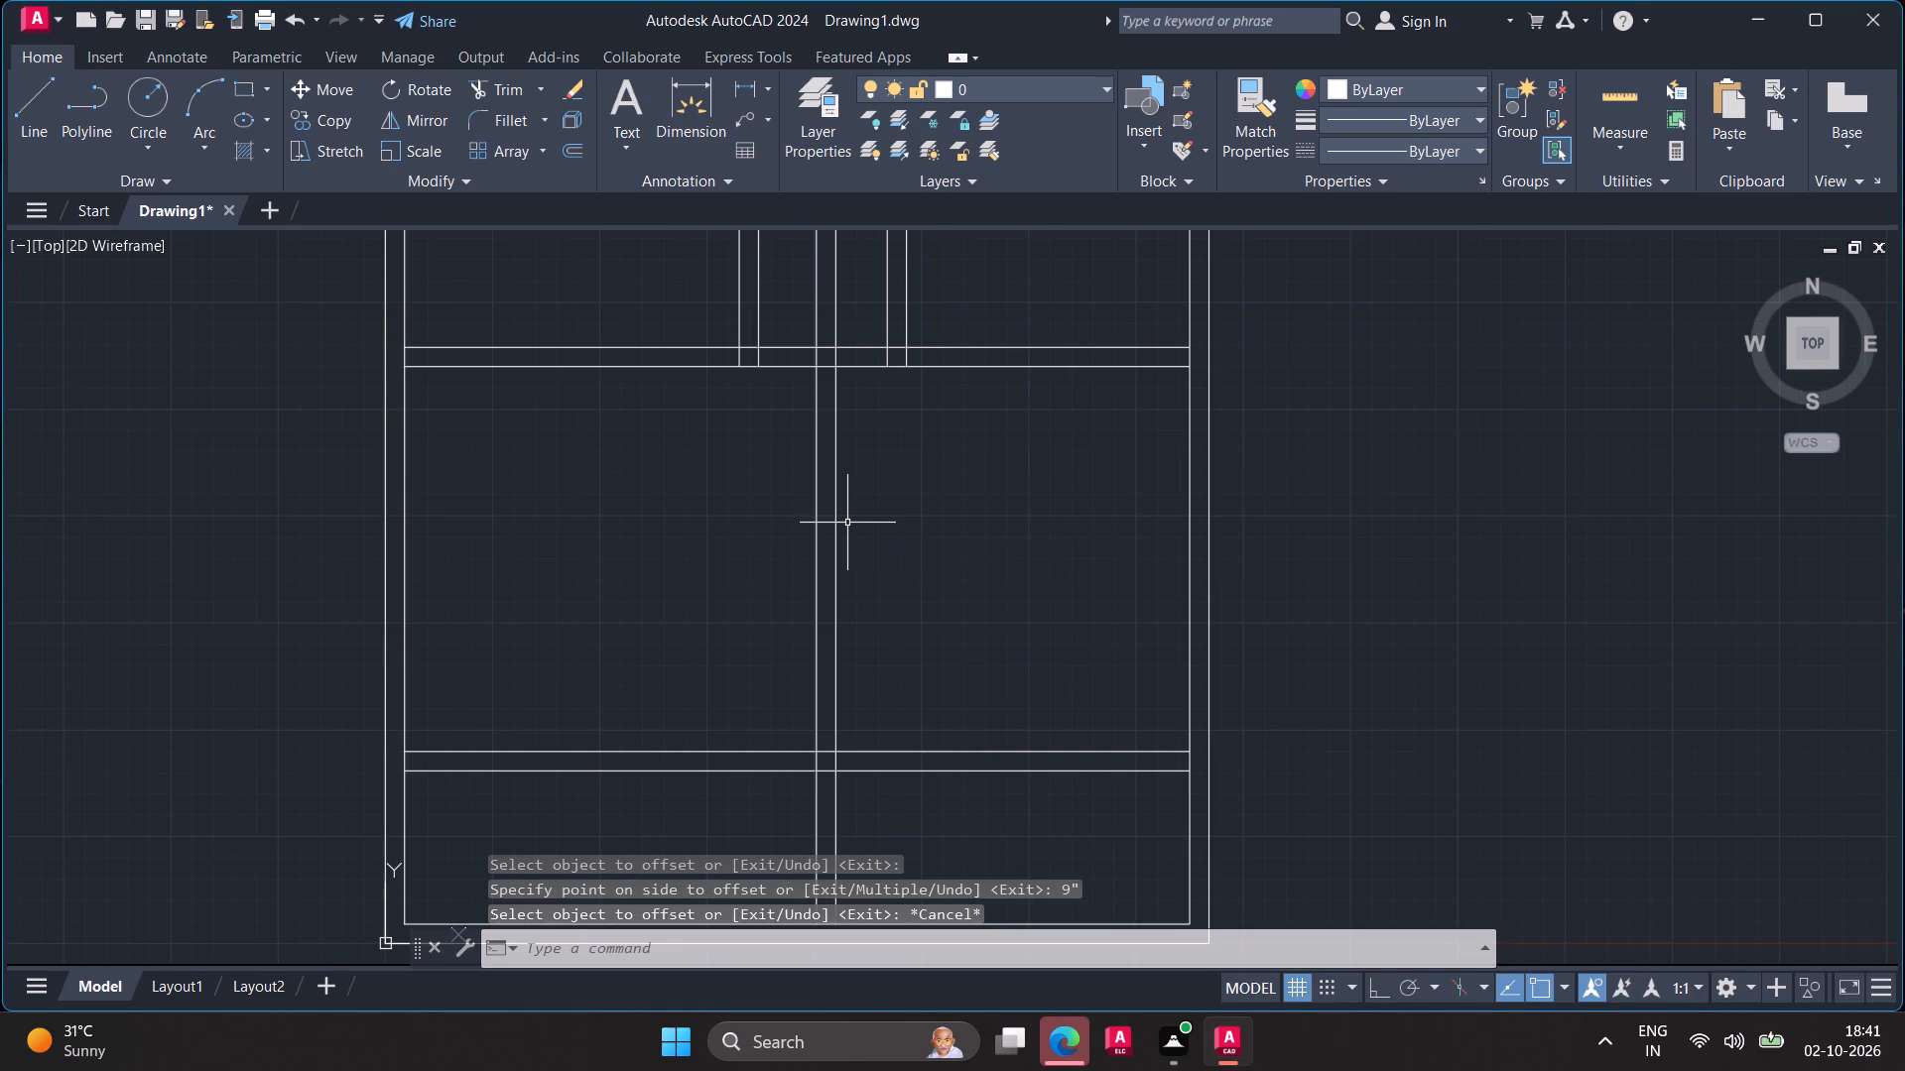
Trim the new partition's two lines below the lower horizontal wall and above the middle one, using those walls' facing lines as cutting edges.
scroll(847, 524, "down", 2)
scroll(859, 524, "up", 1)
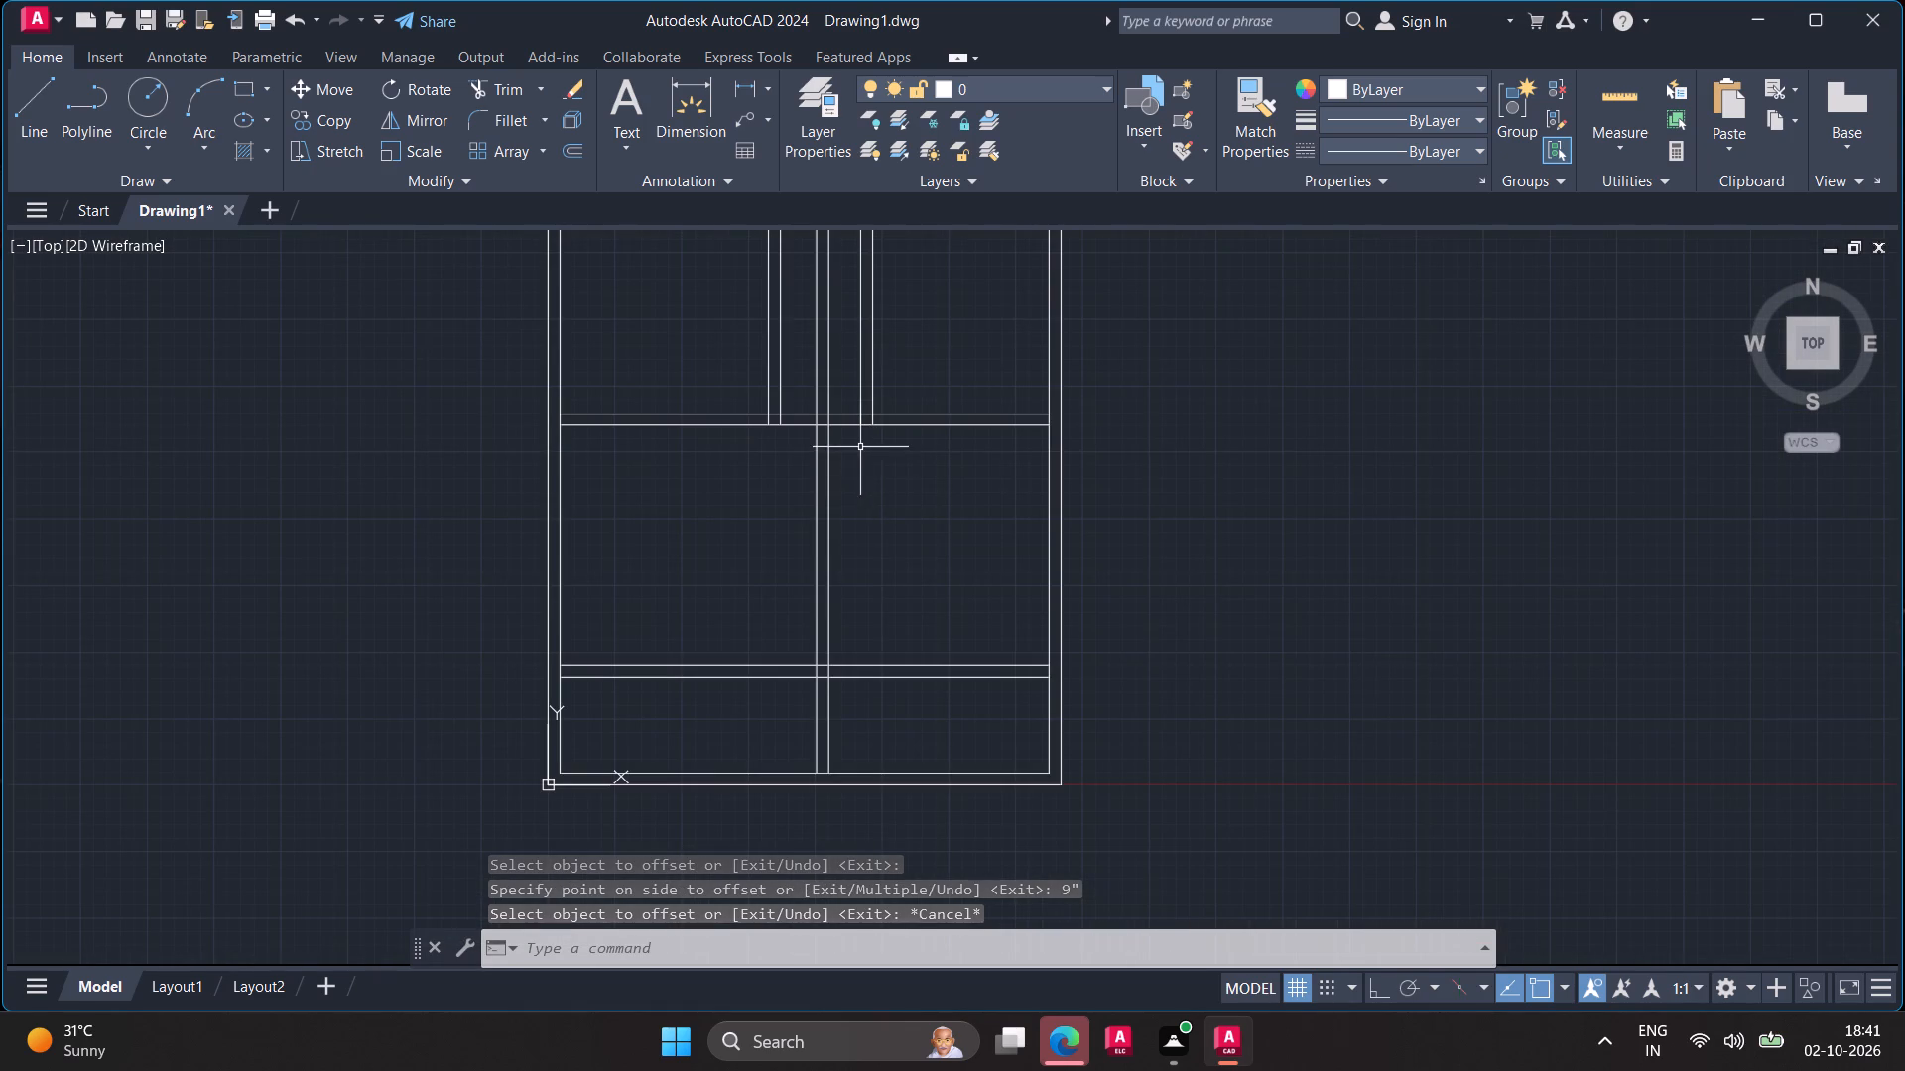
type("tr")
key("Return")
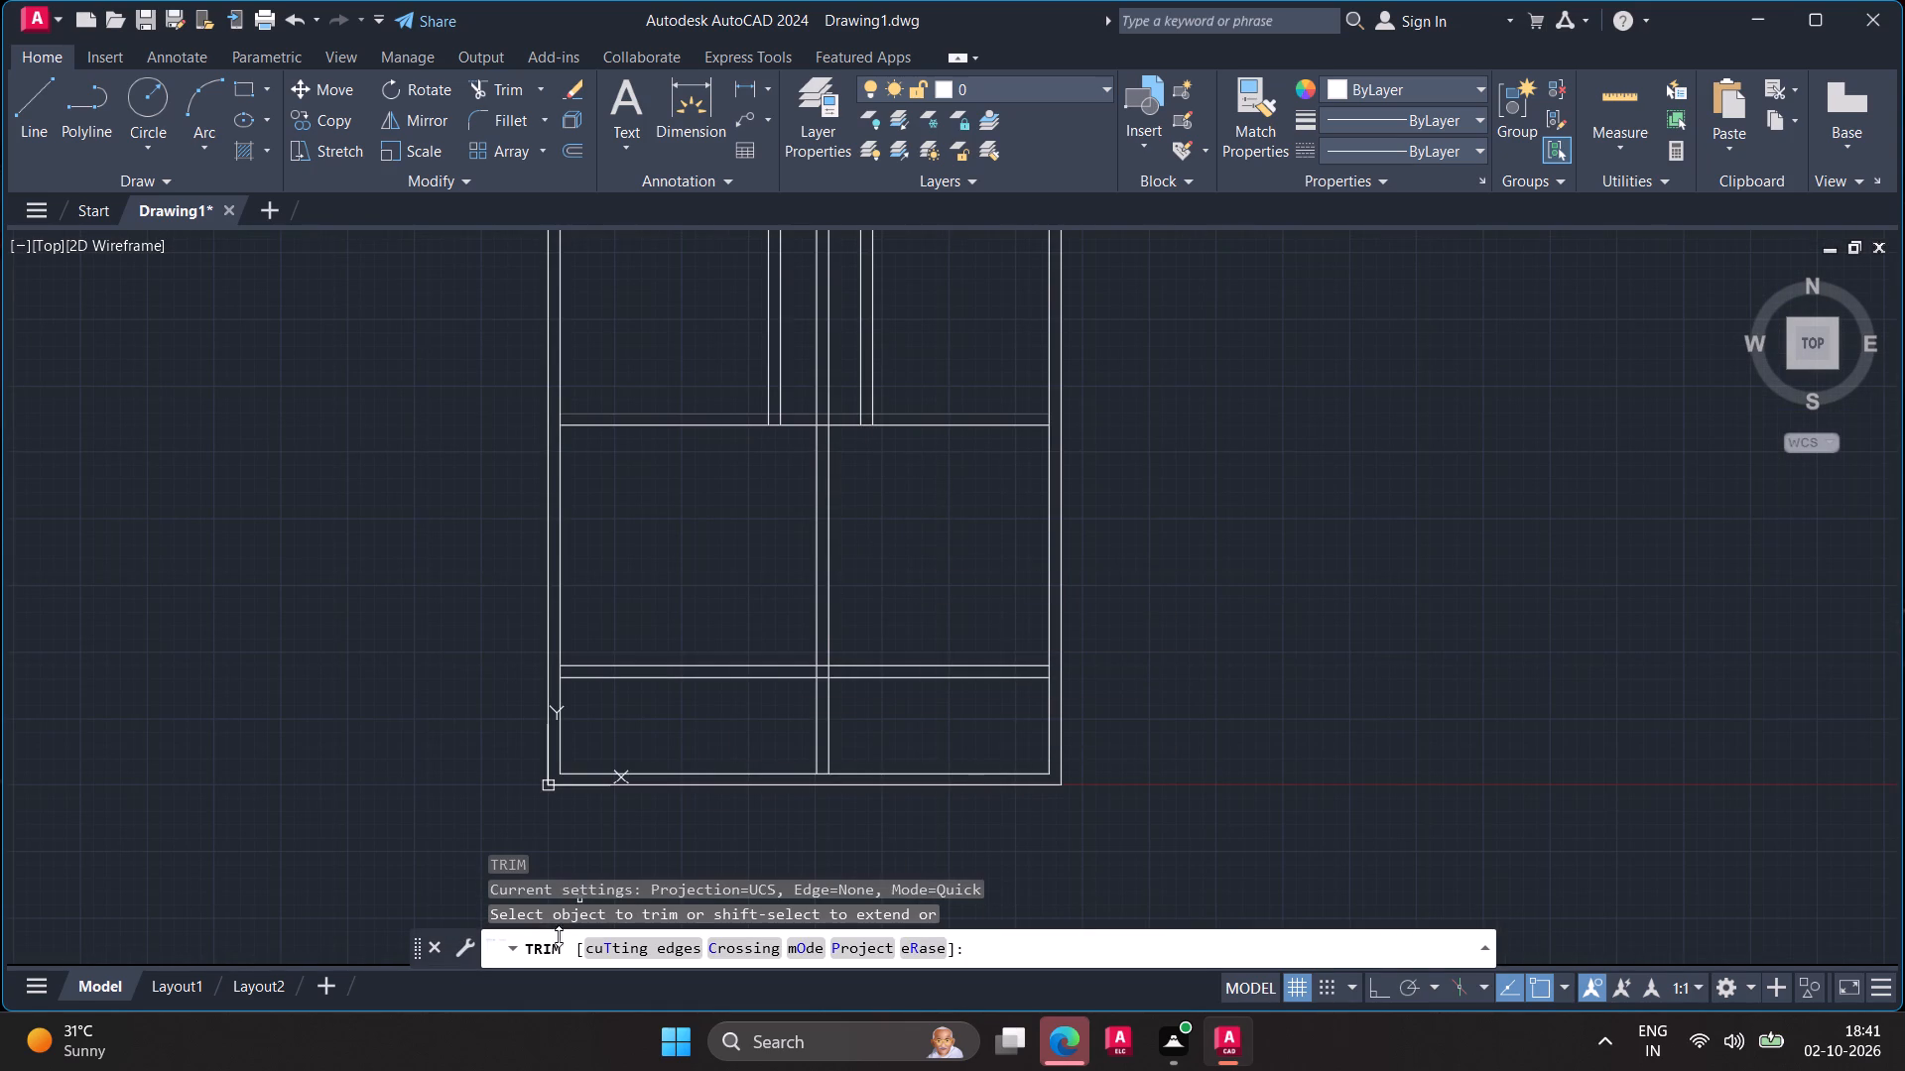
left_click(608, 950)
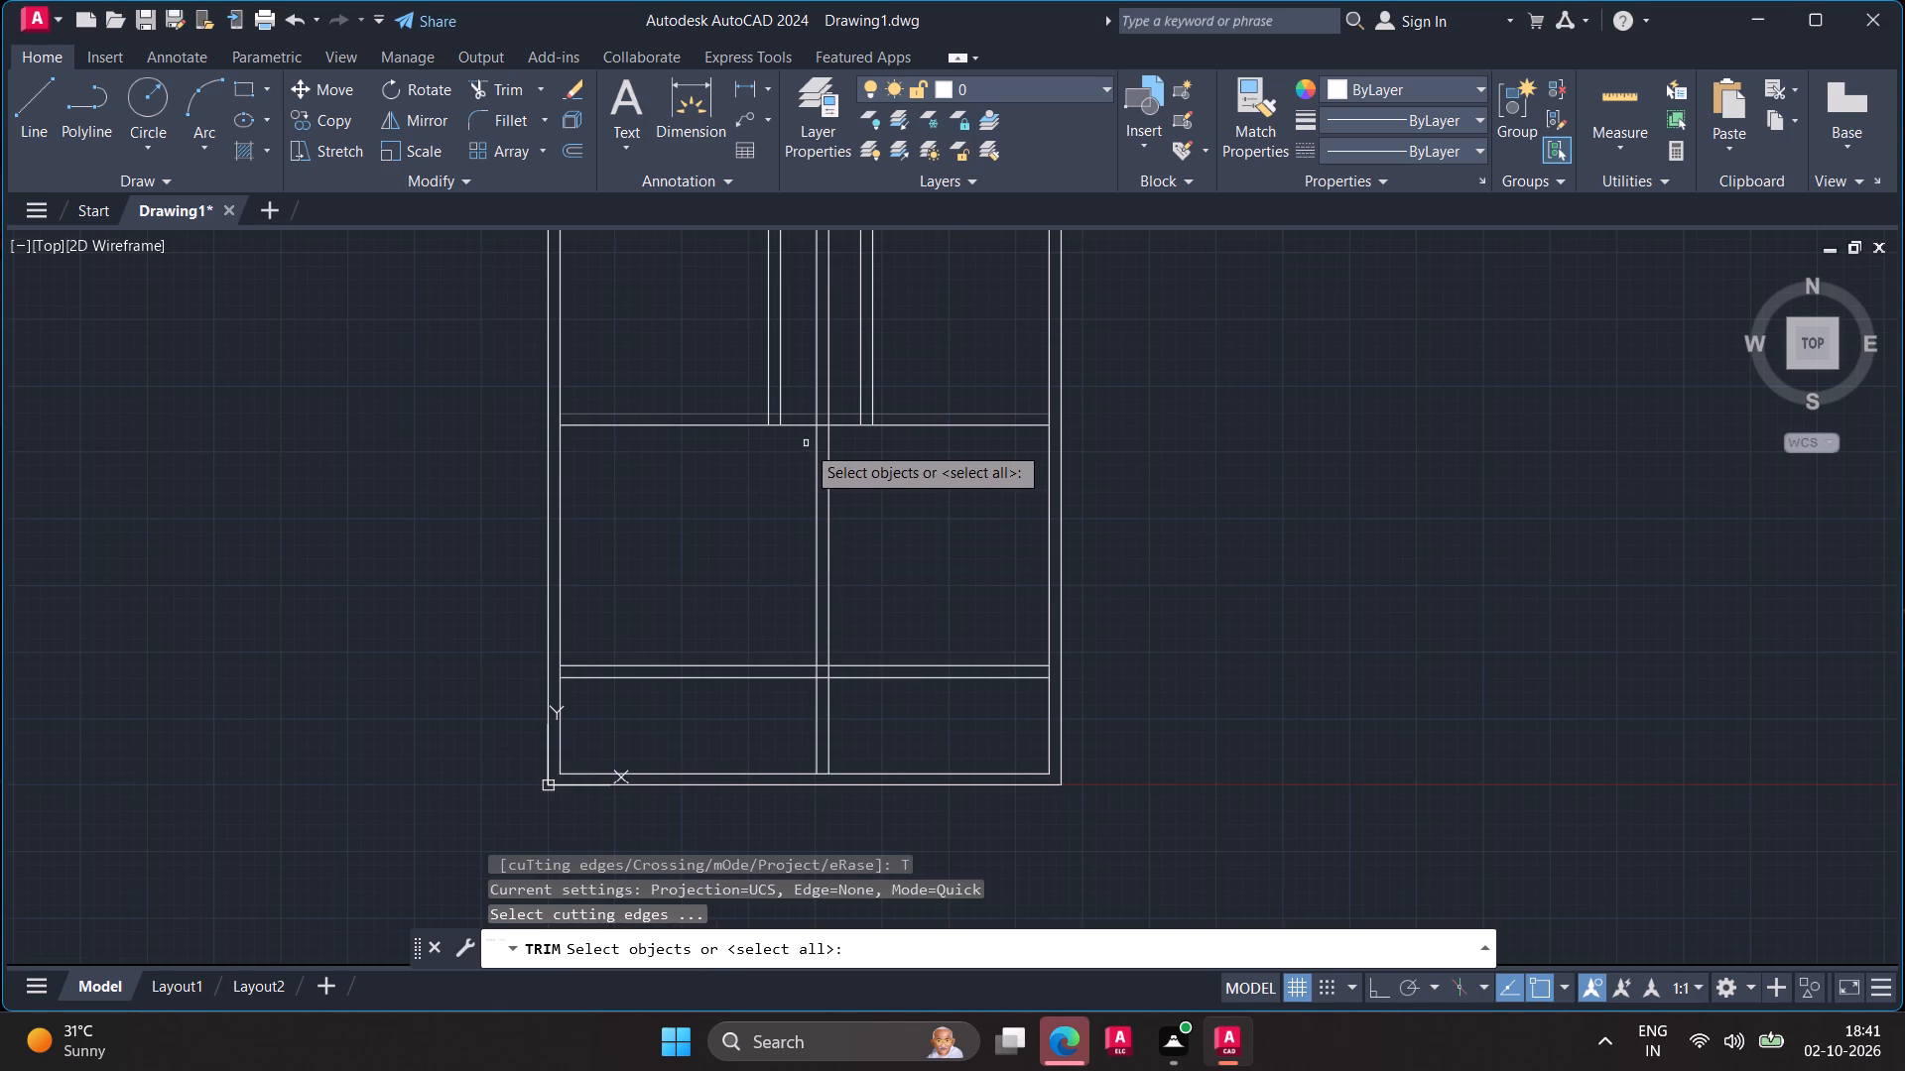
left_click(806, 427)
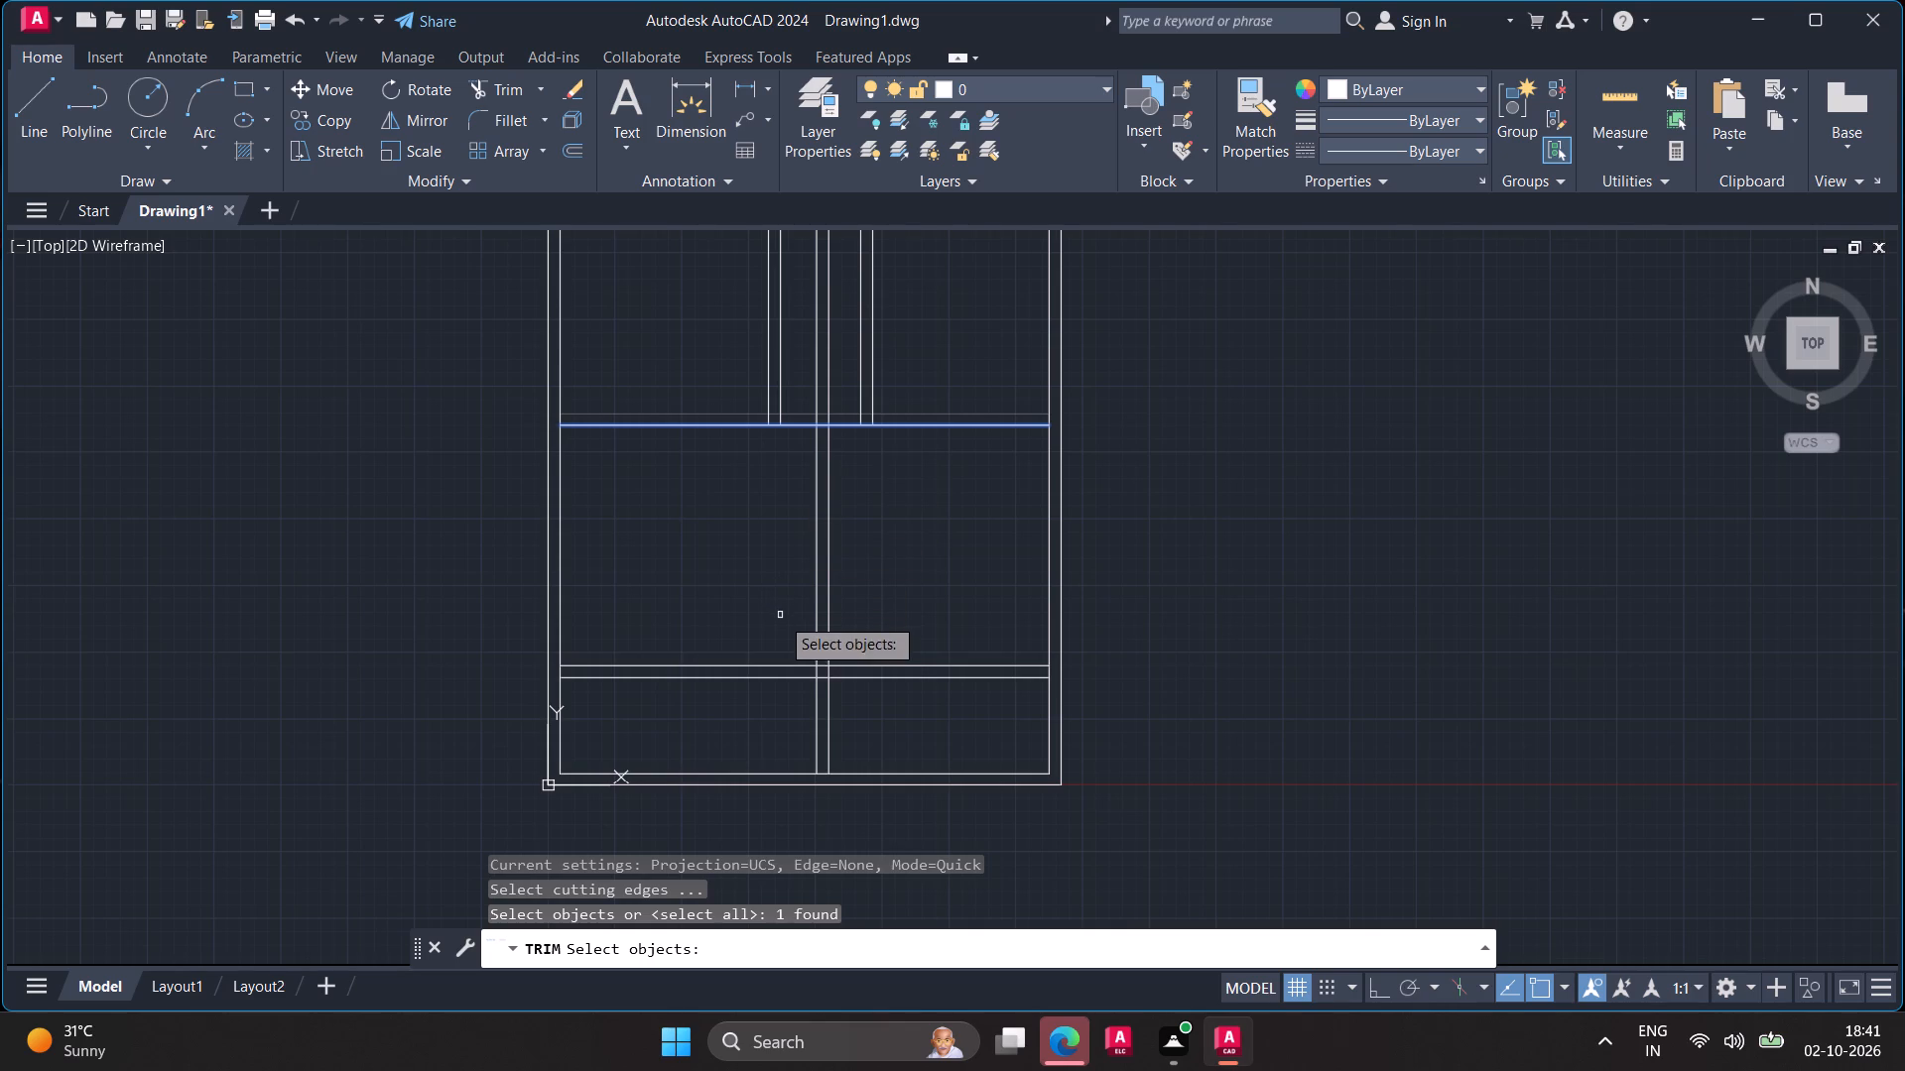
left_click(799, 664)
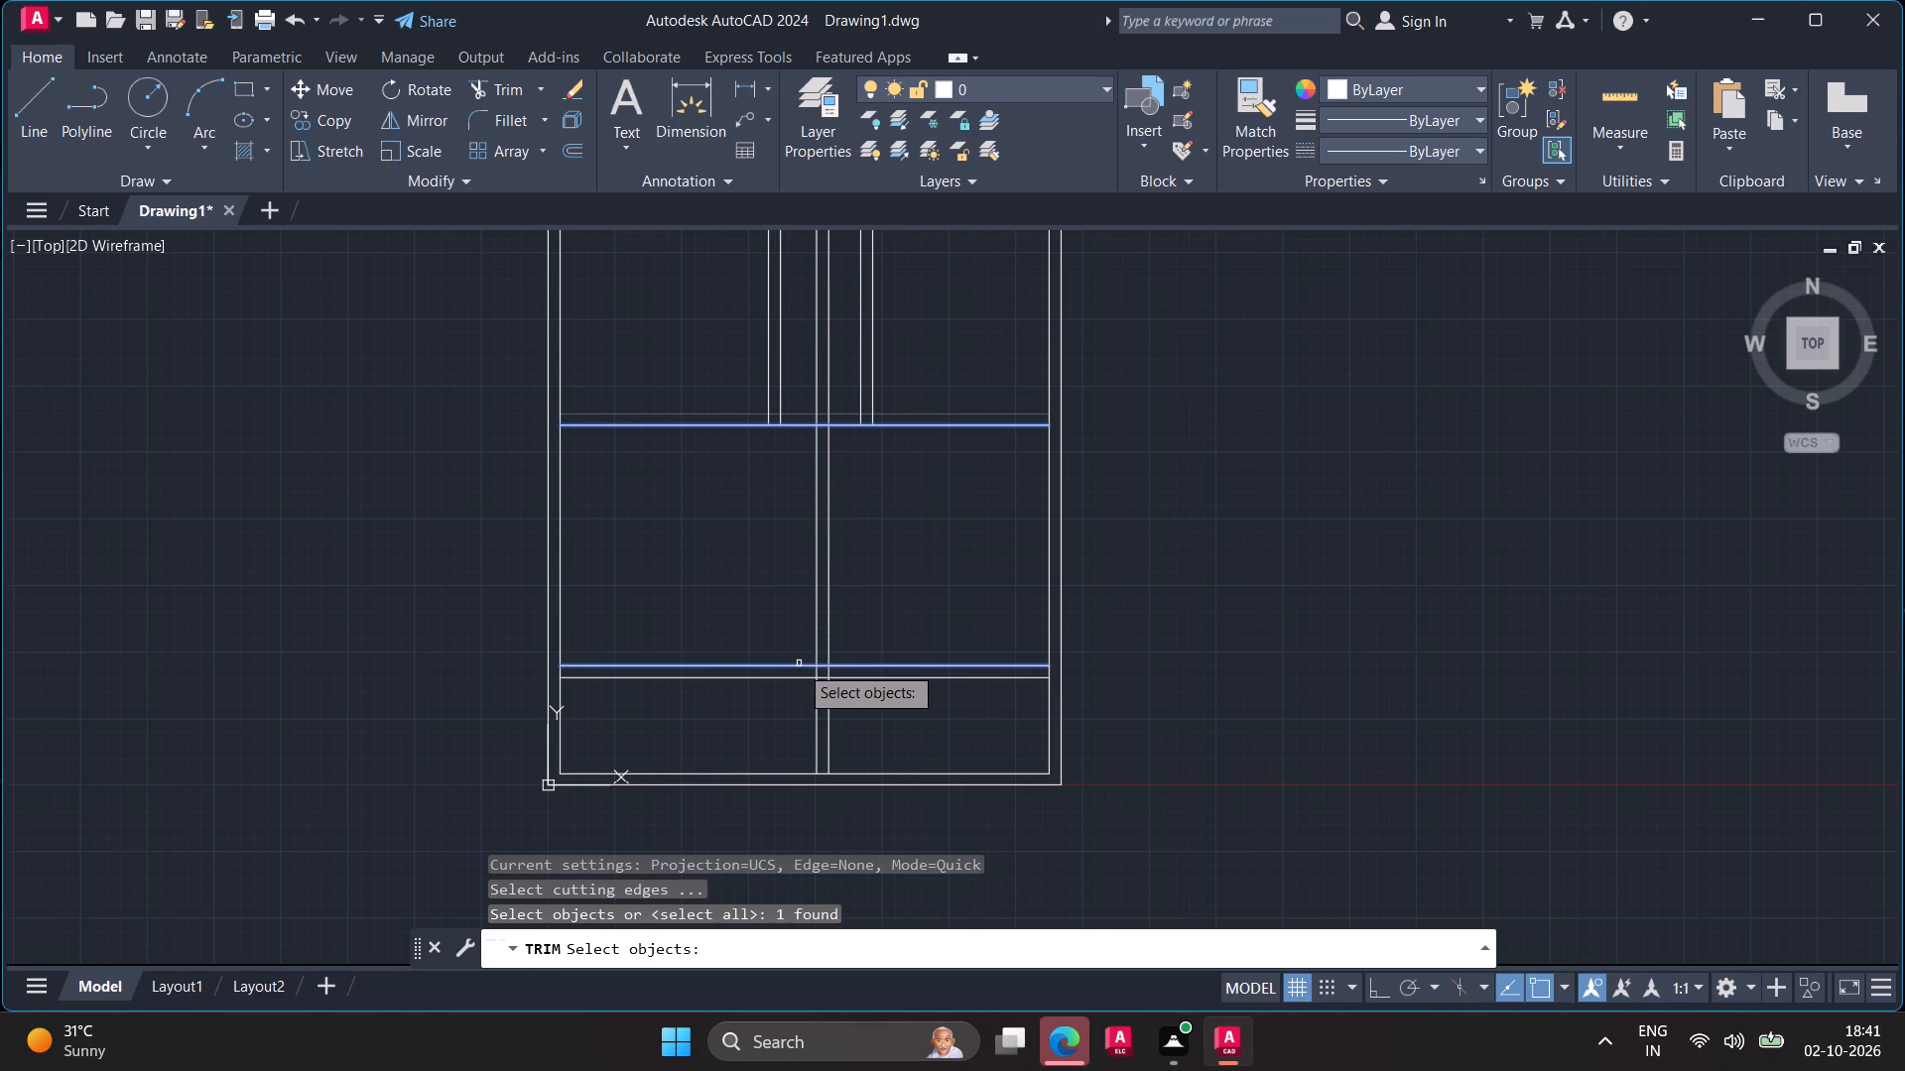
key("Return")
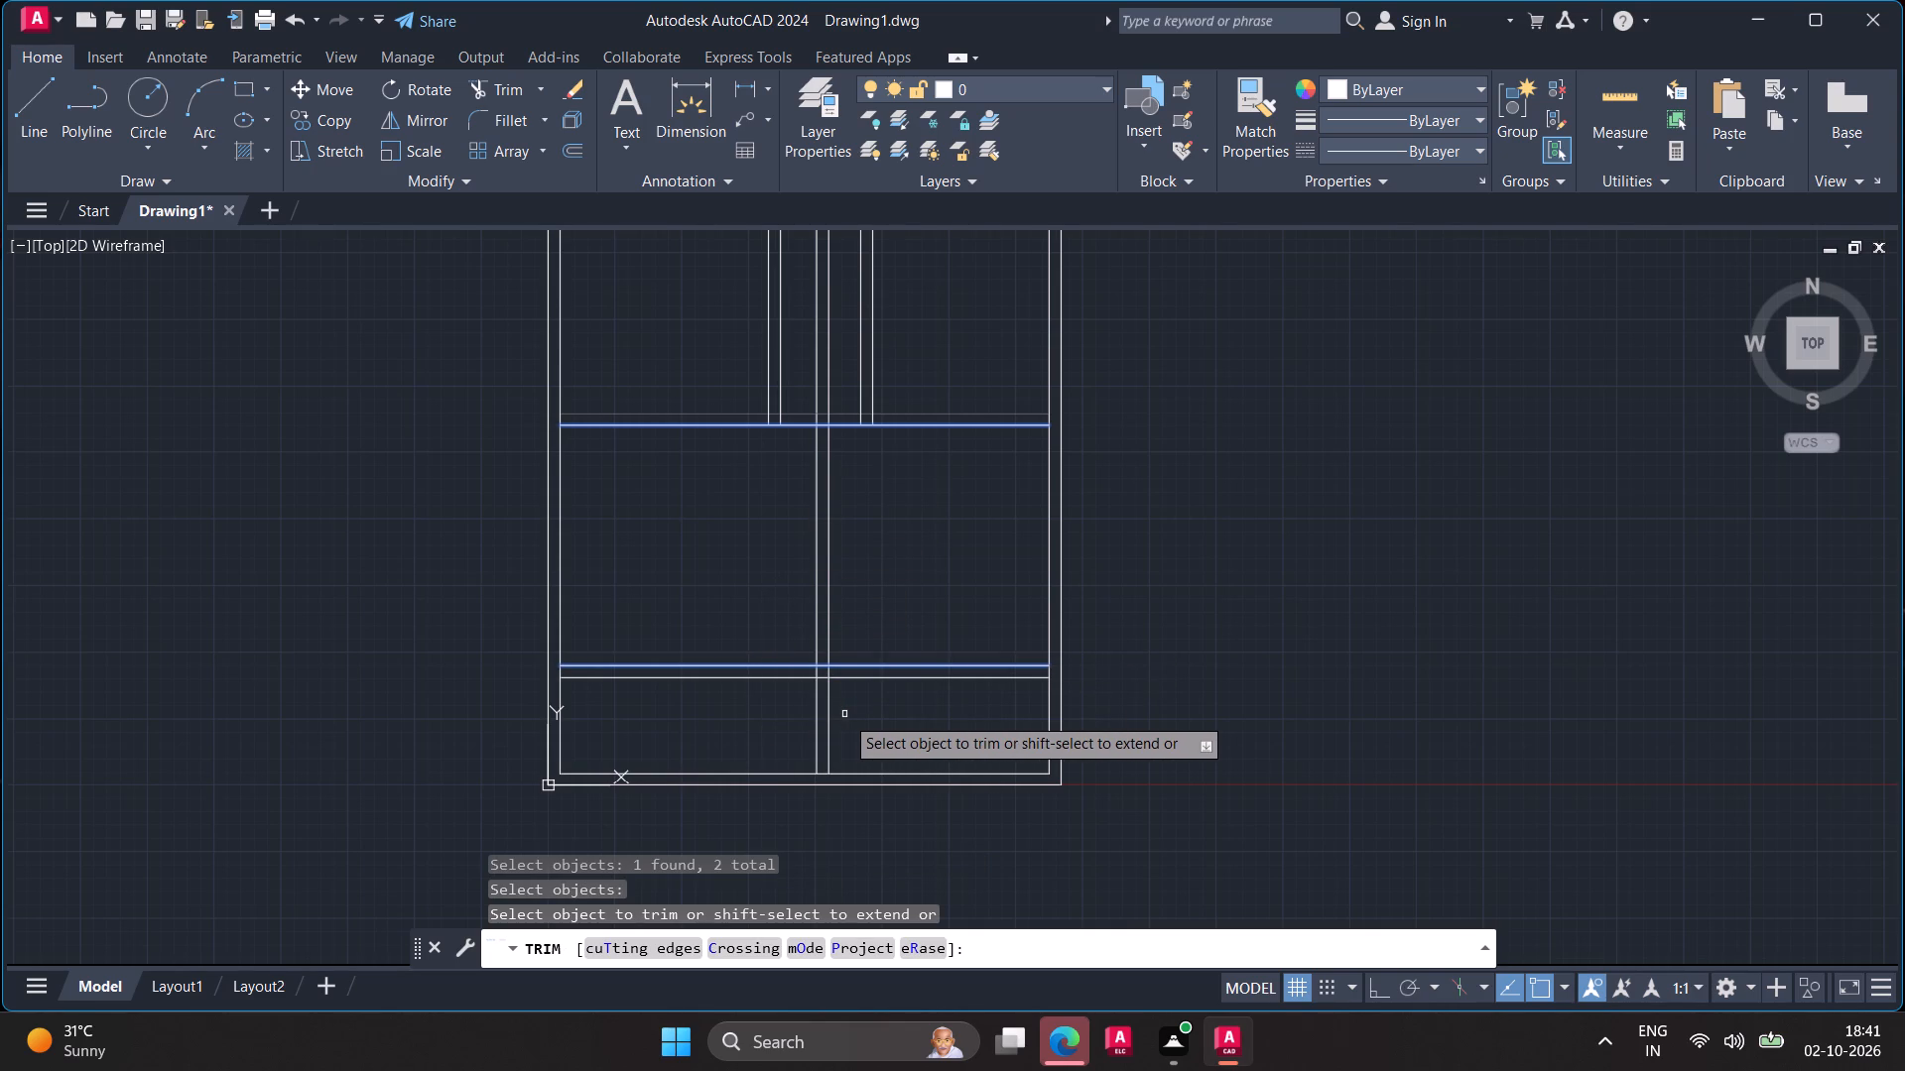
left_click_drag(830, 714, 798, 716)
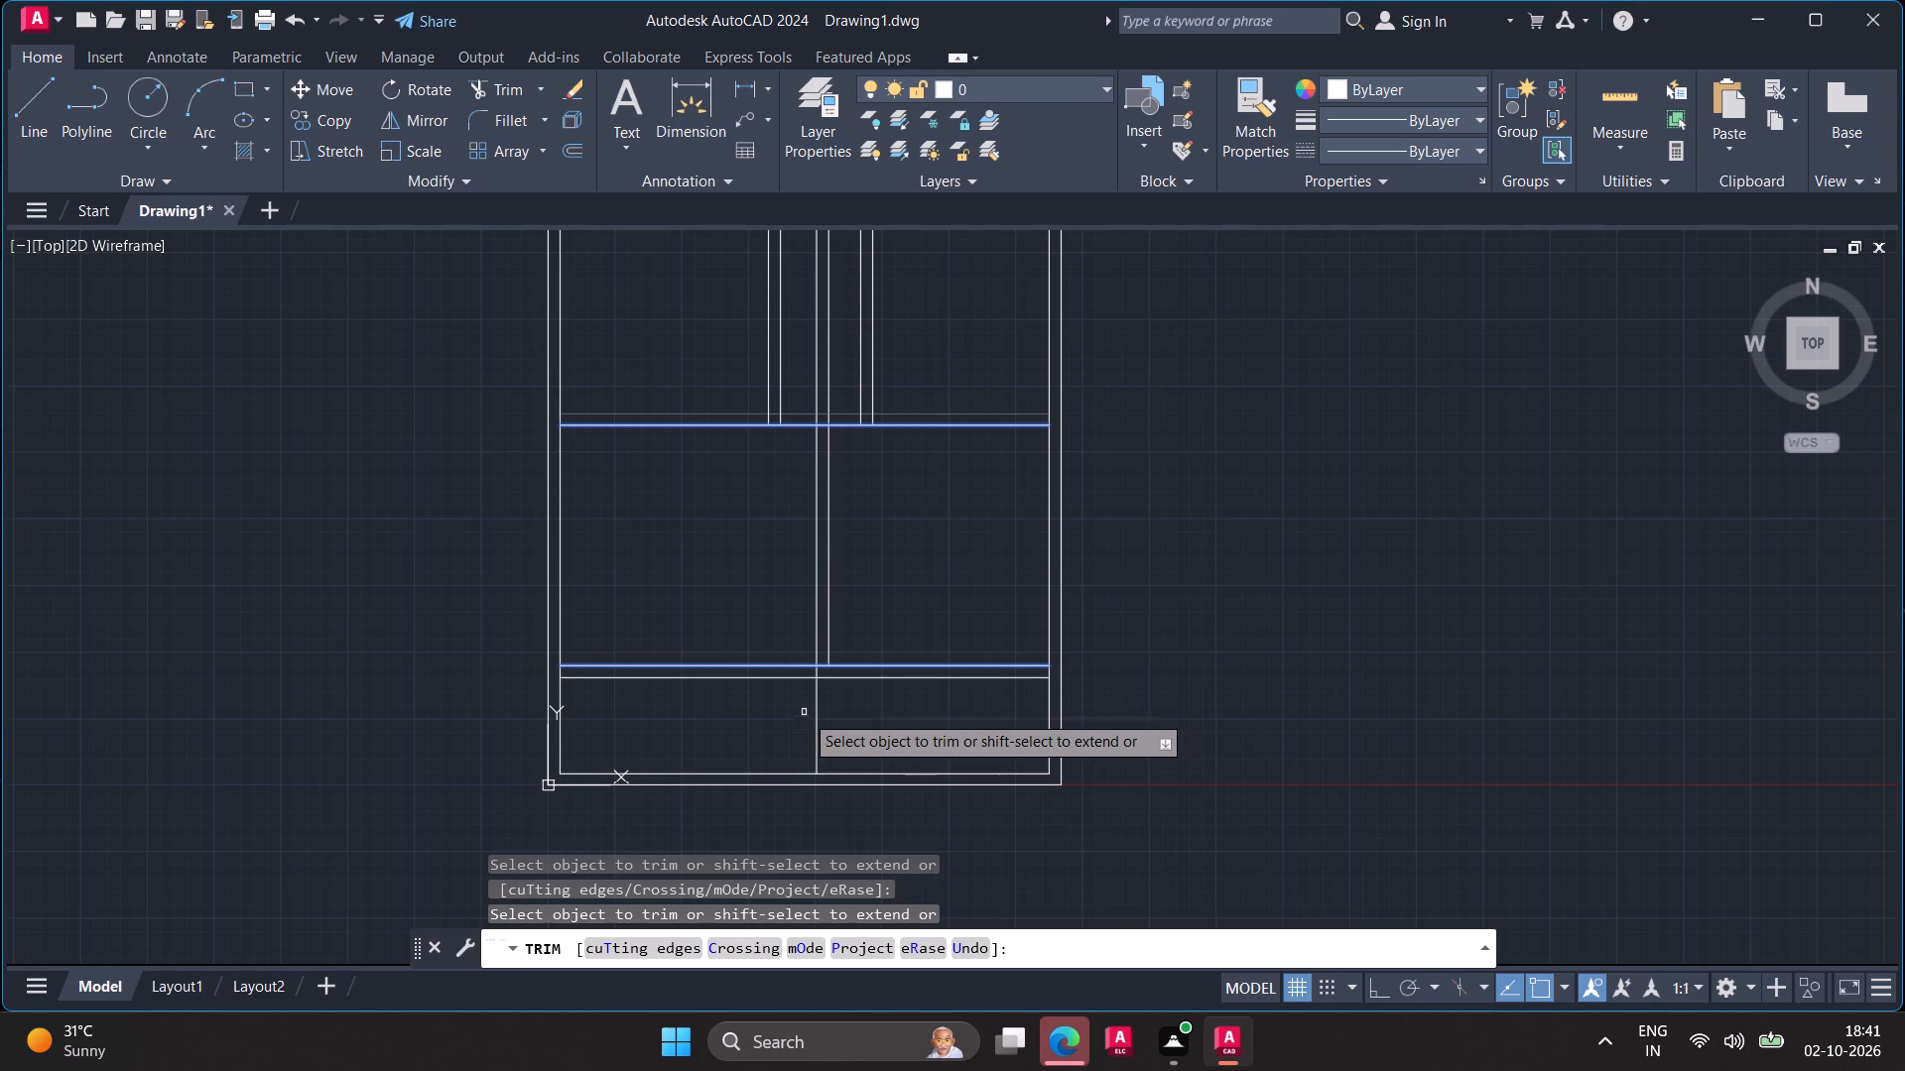
left_click(817, 709)
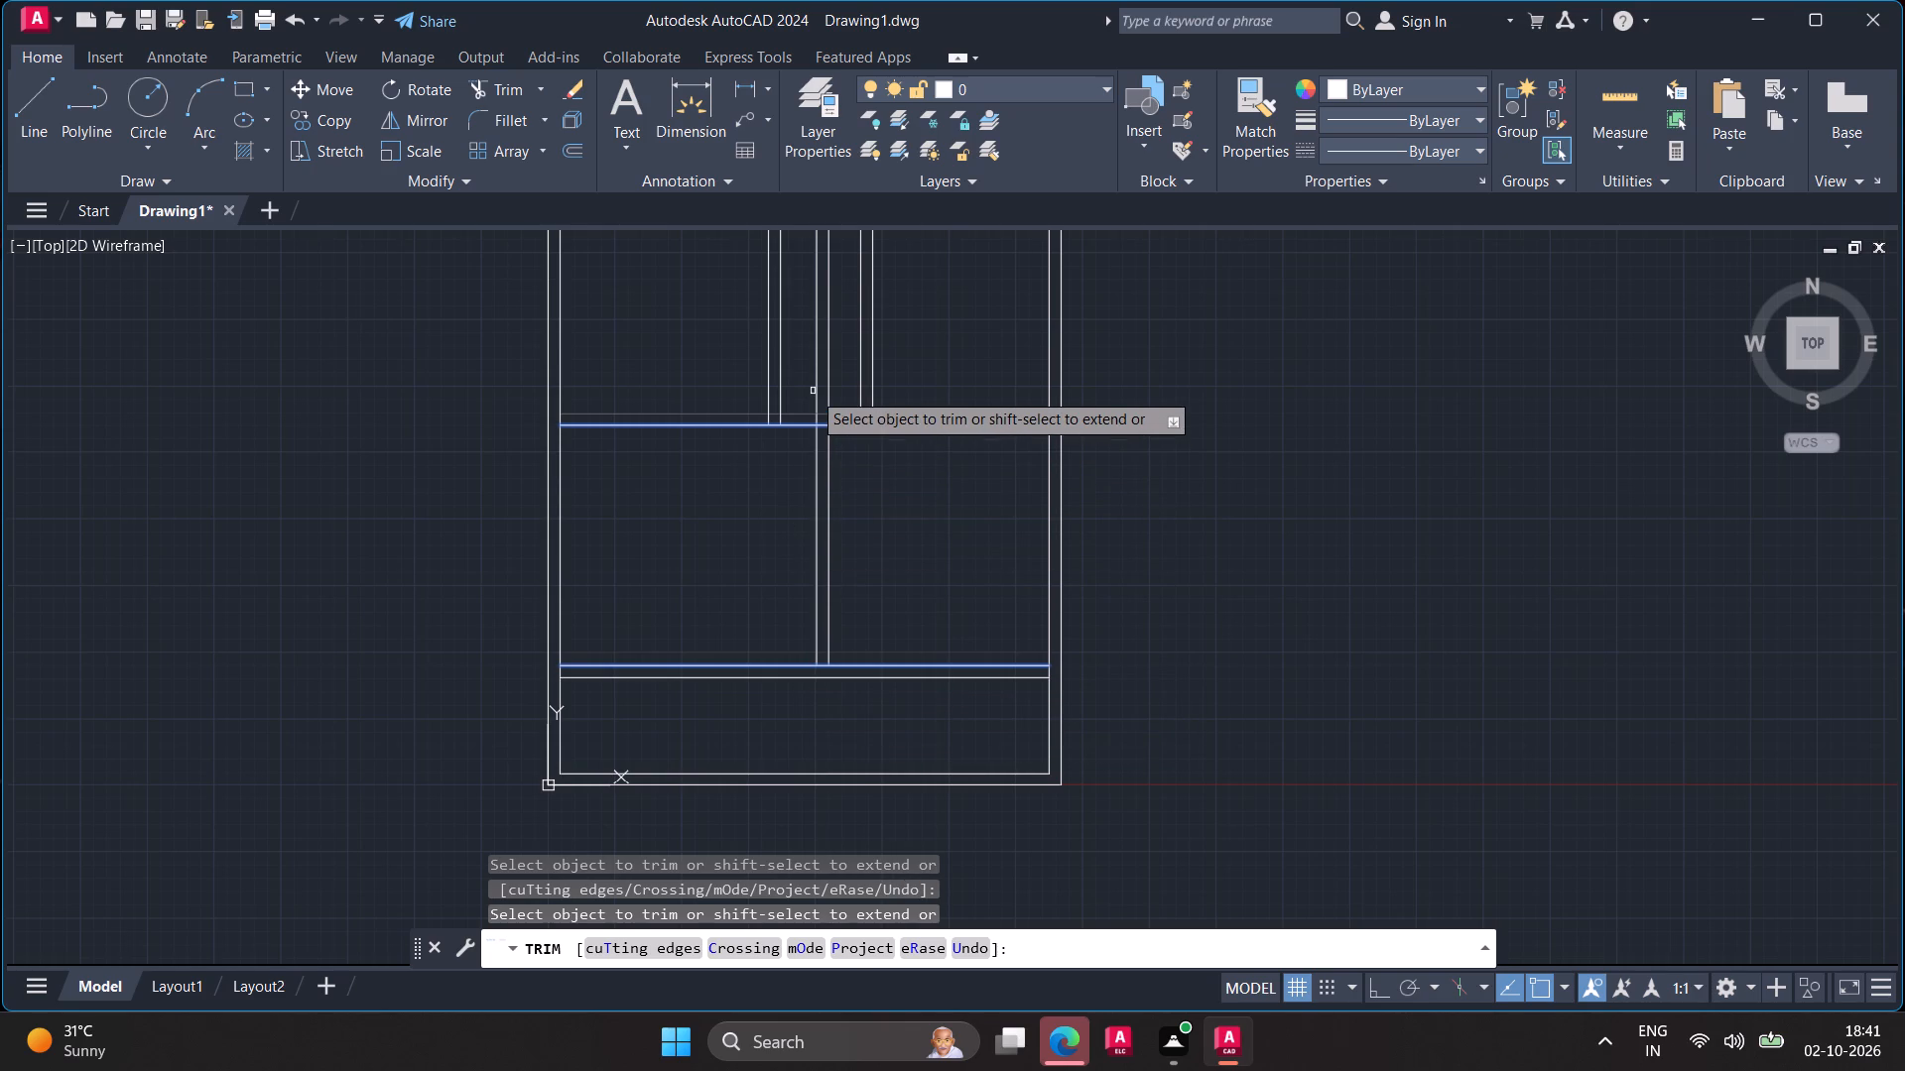
left_click(815, 391)
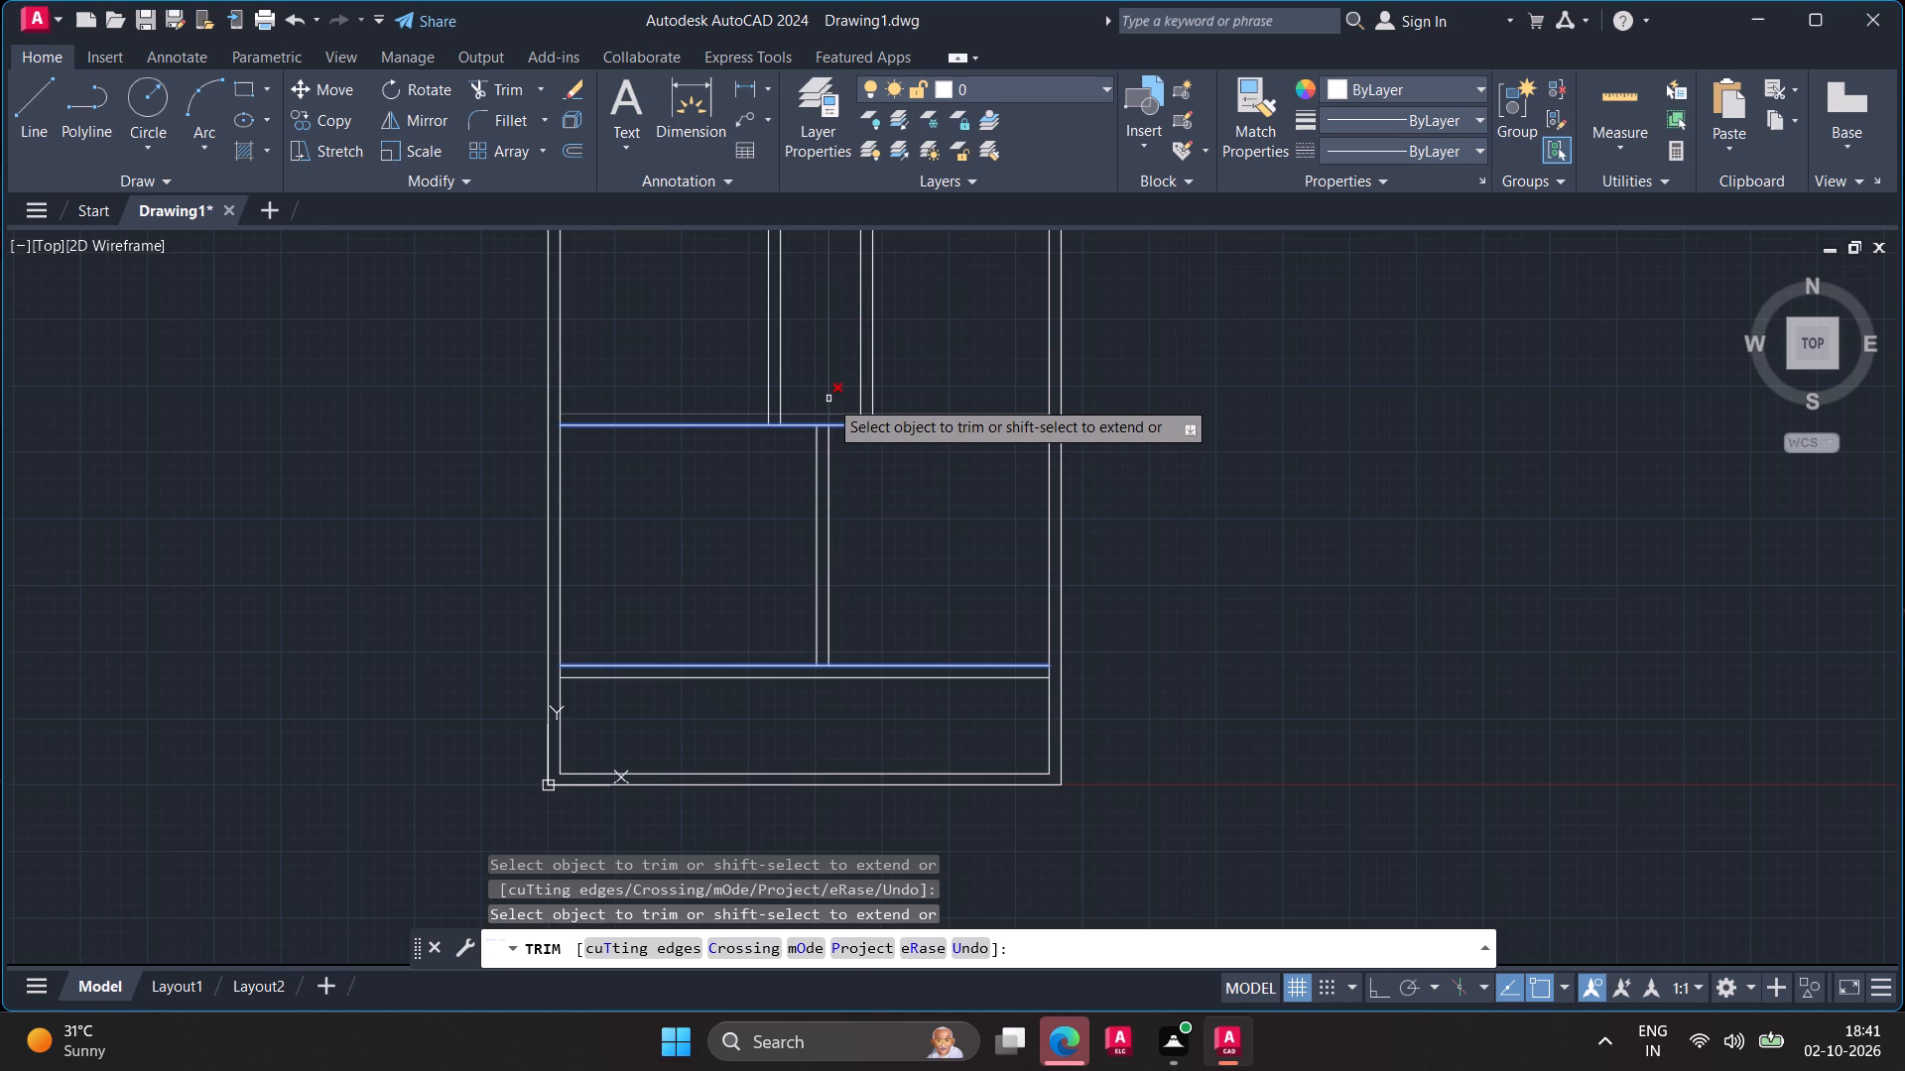
left_click(828, 399)
key("Escape")
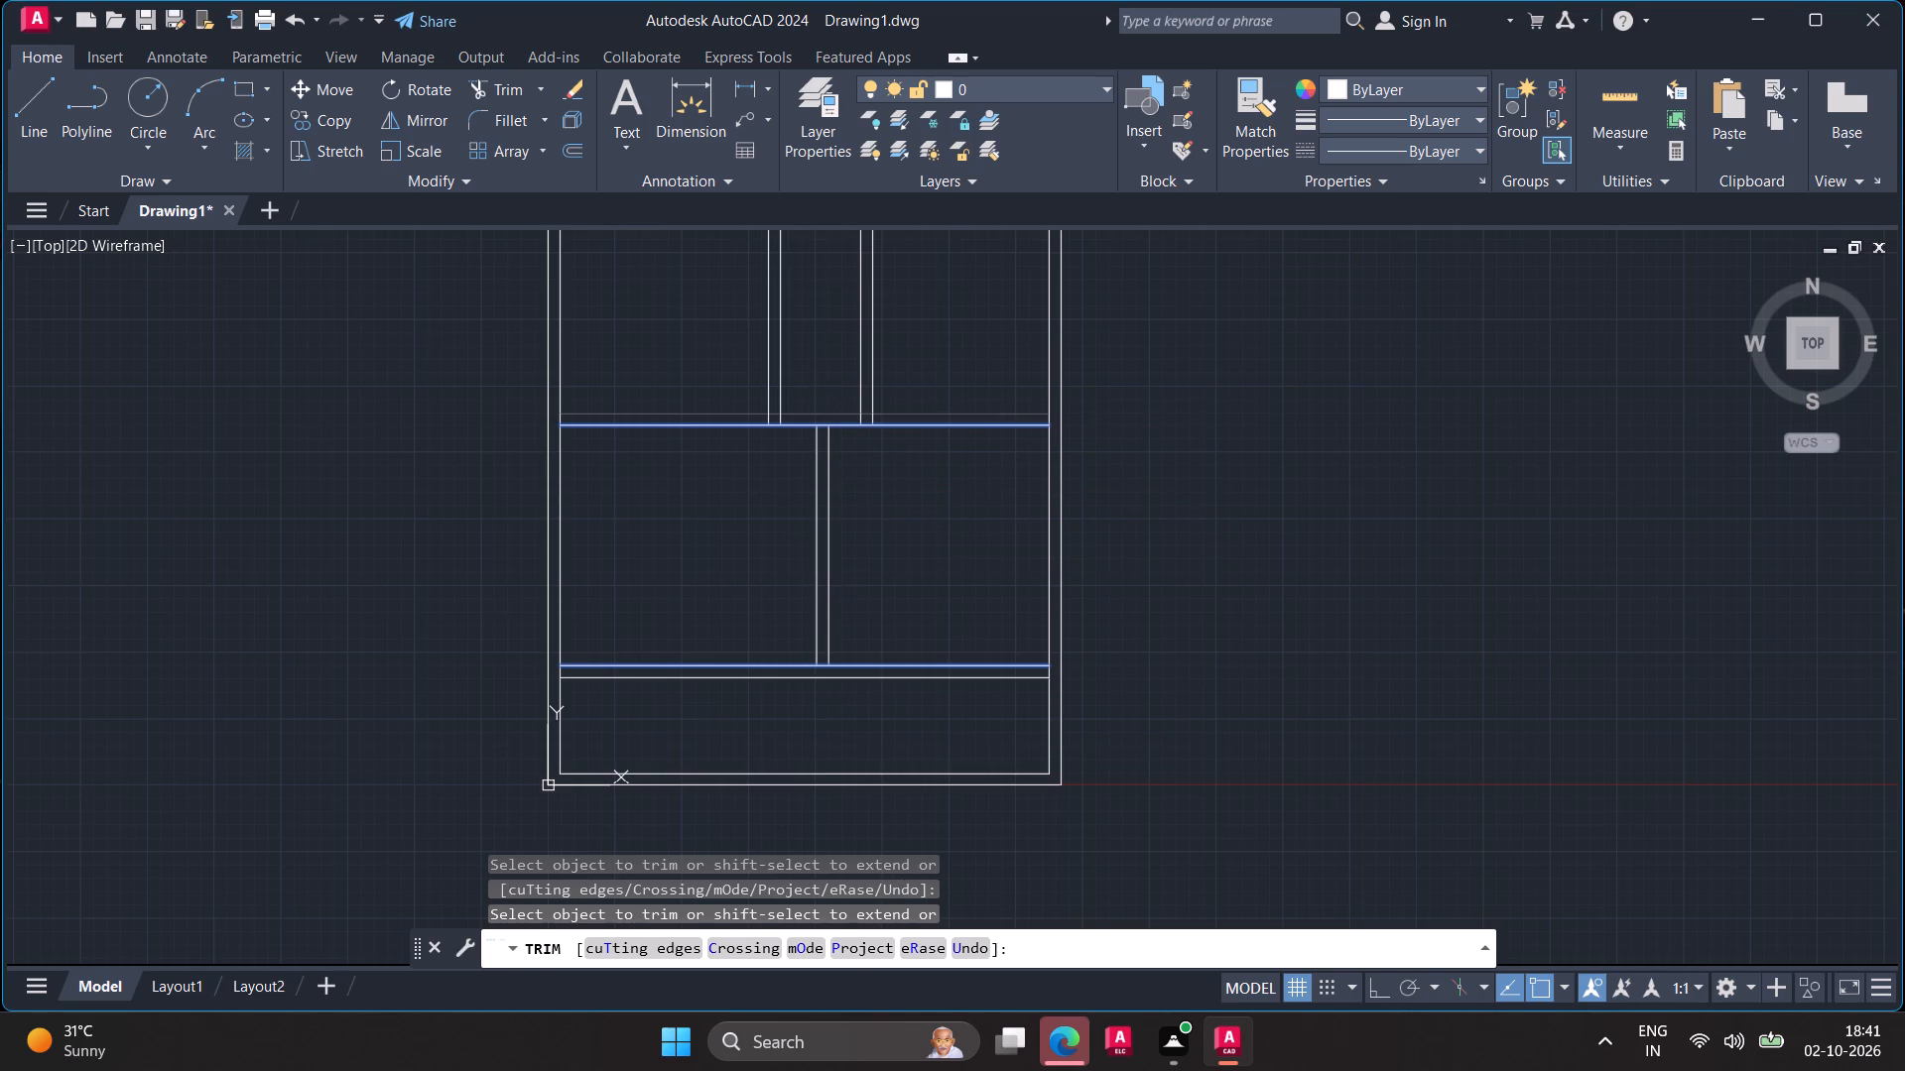
Measure the two rooms on either side of the new vertical partition.
scroll(857, 521, "up", 1)
scroll(857, 521, "down", 1)
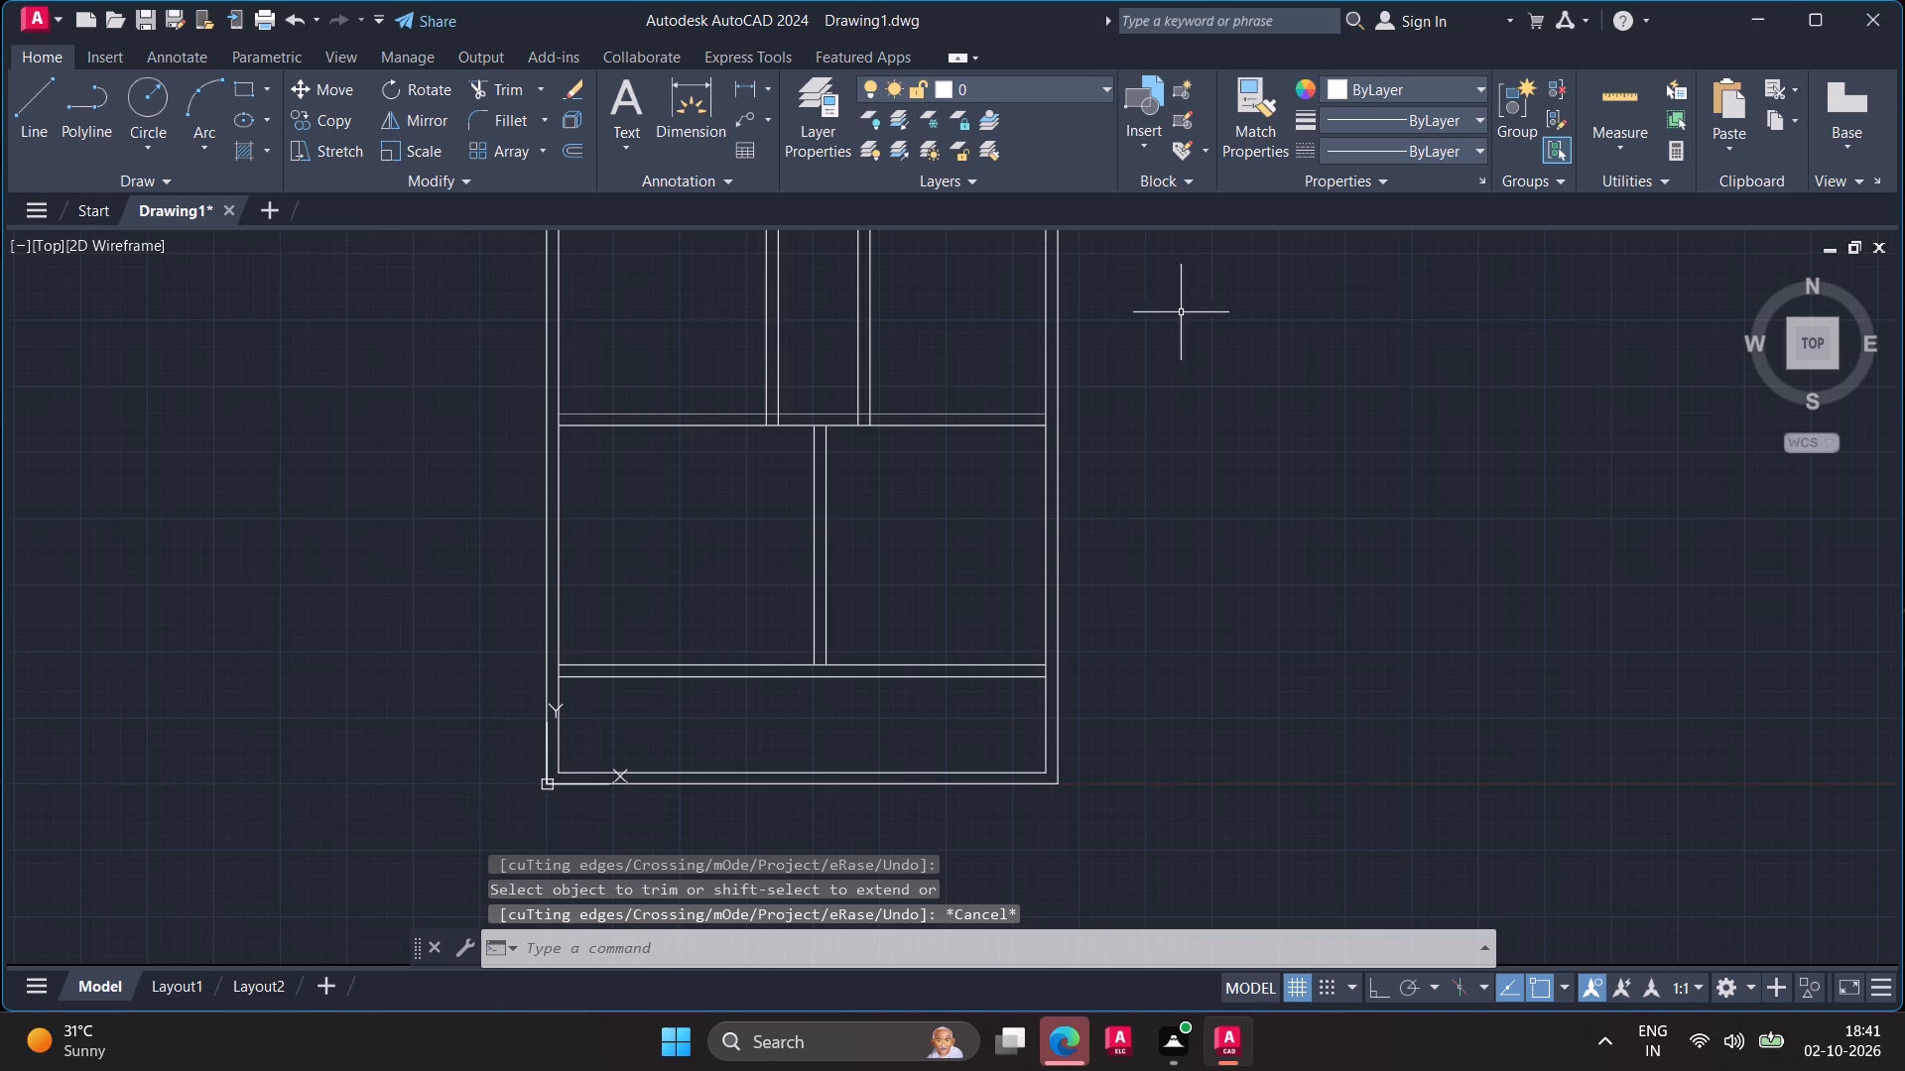
left_click(1592, 98)
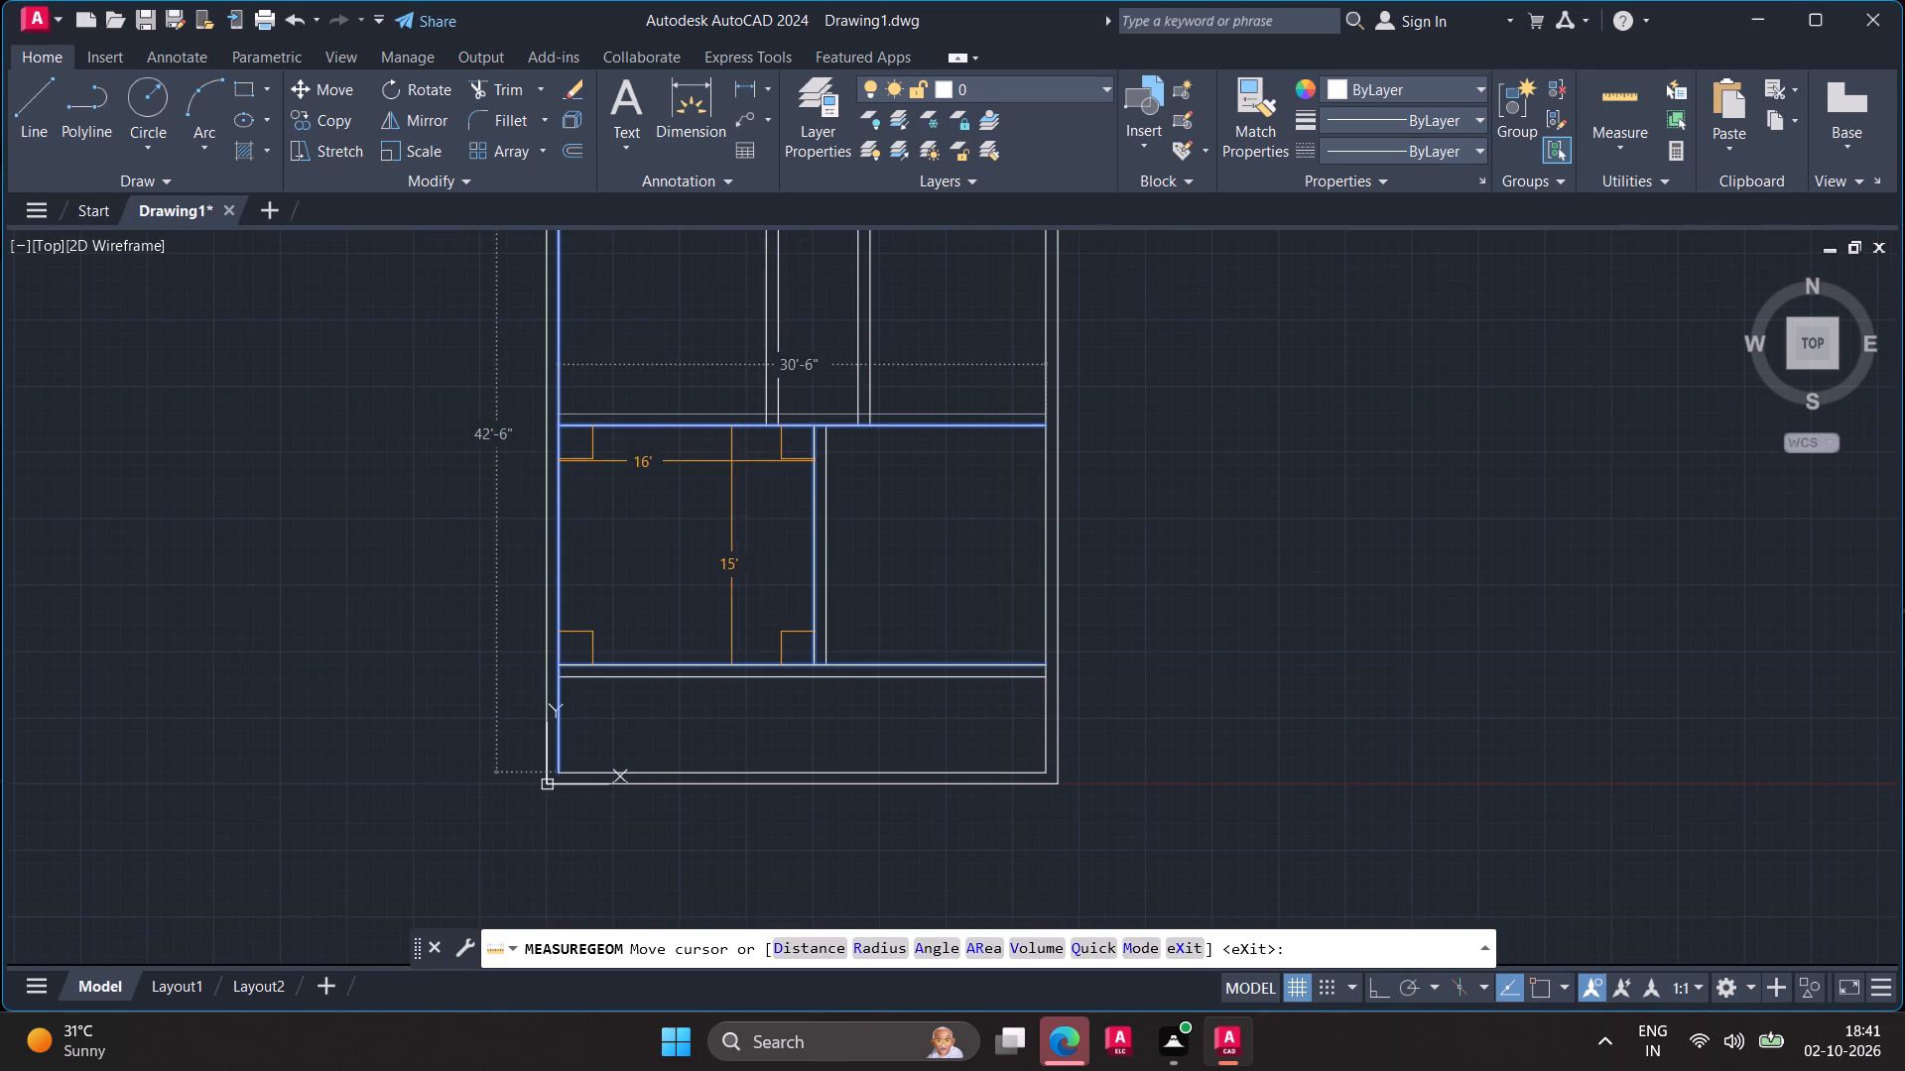
key("Escape")
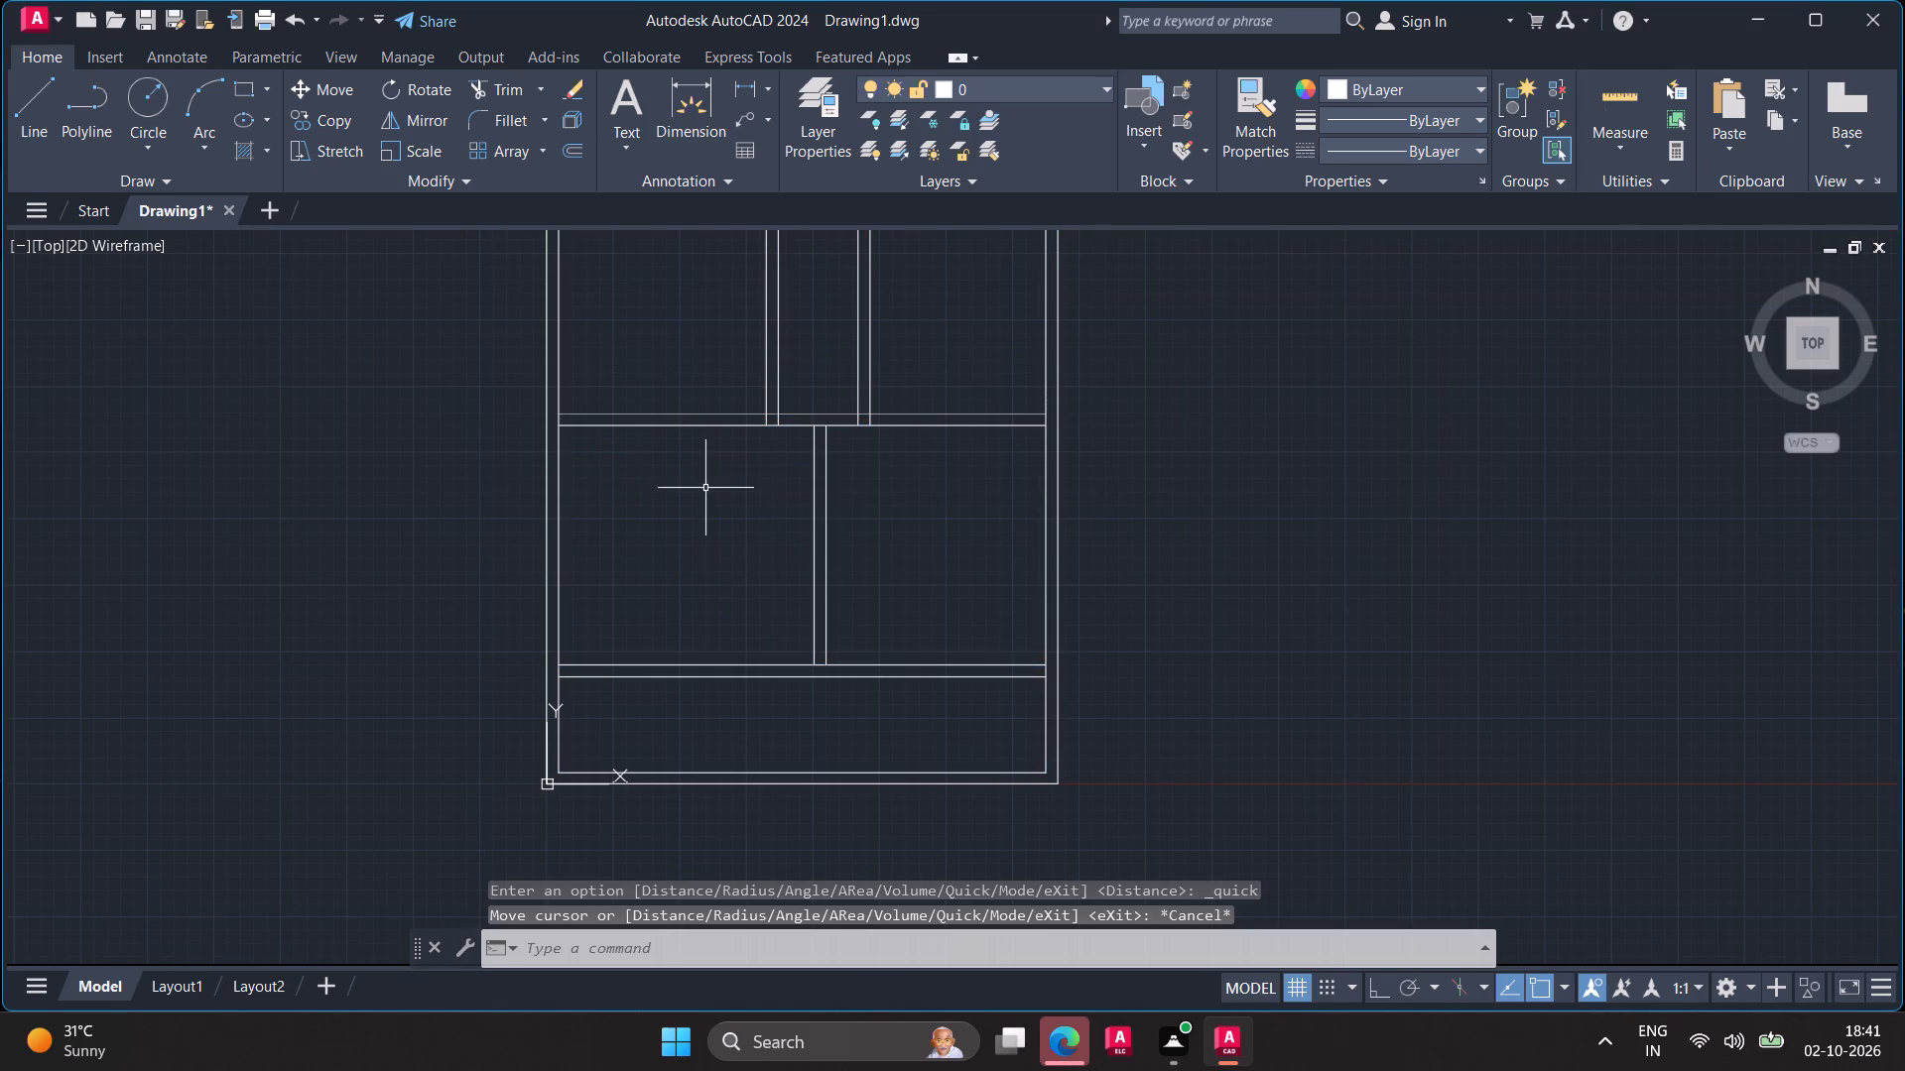
key("space")
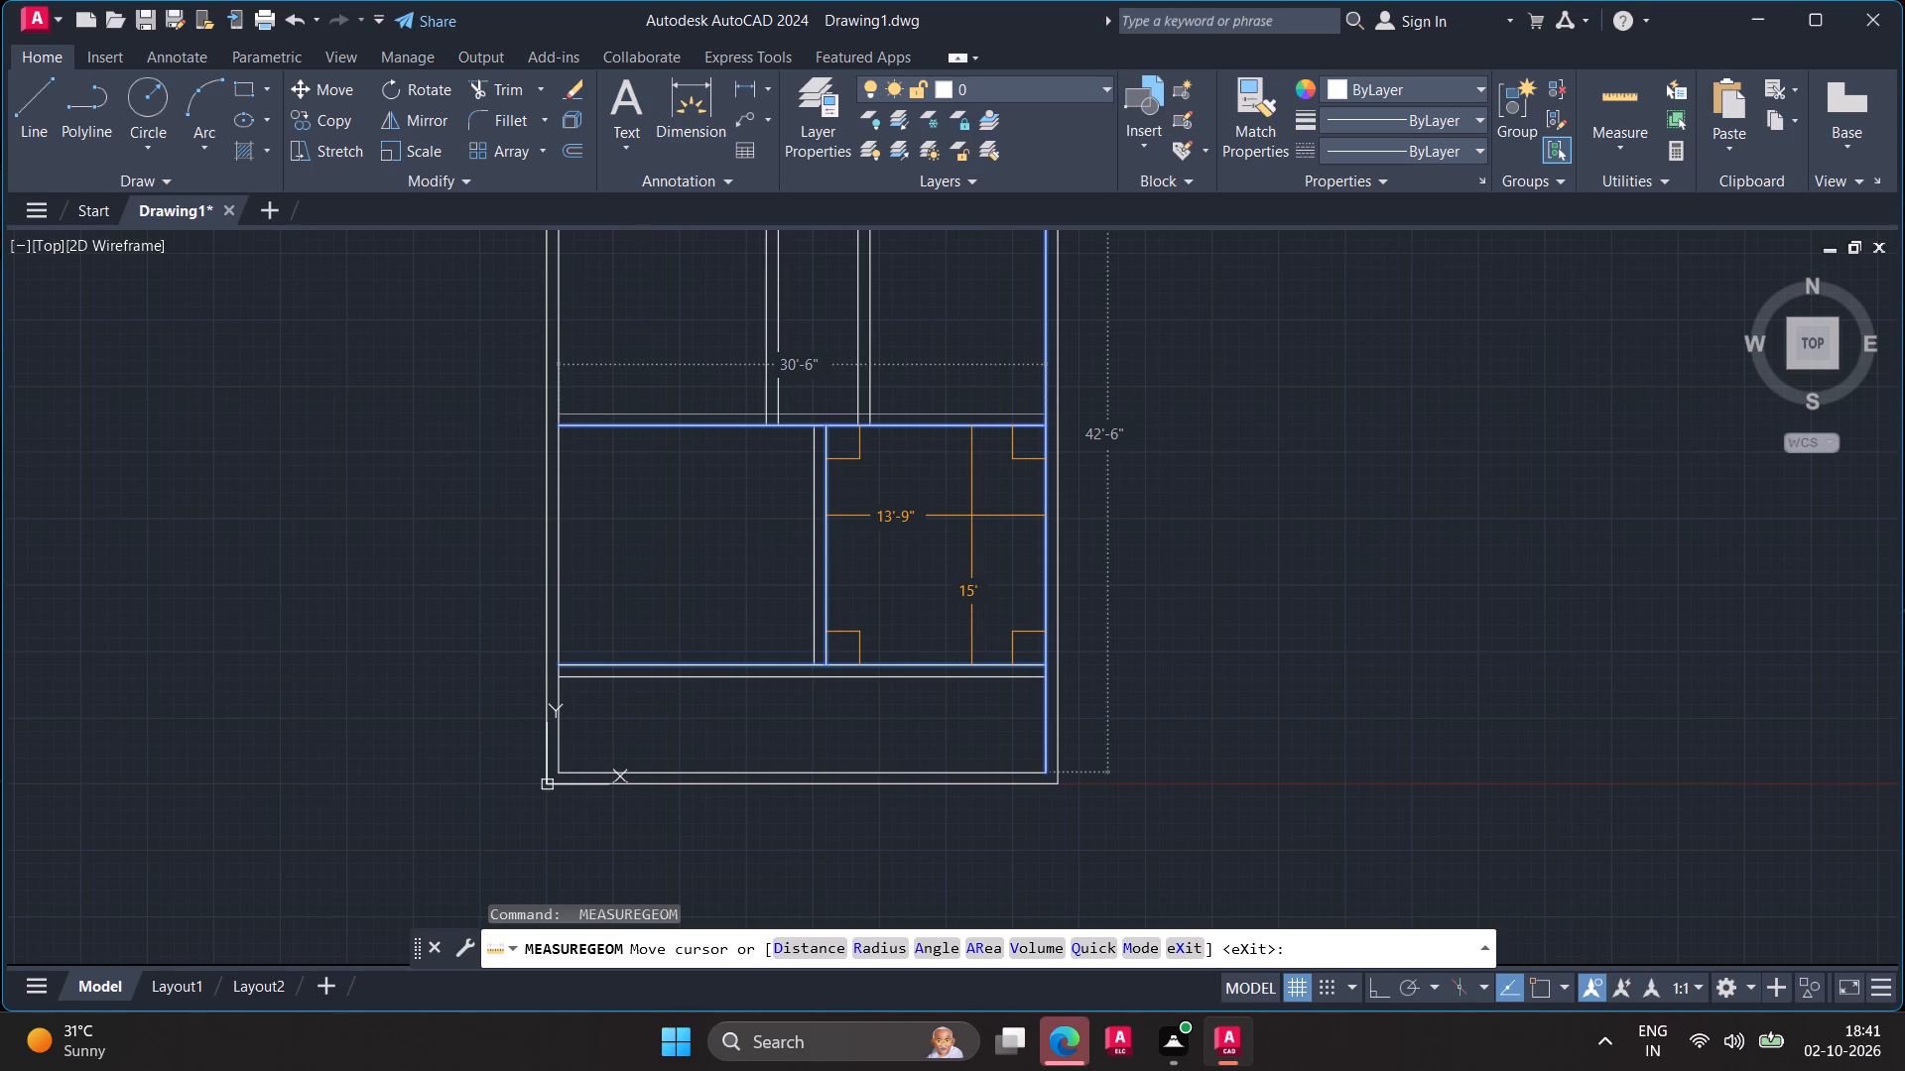
key("Escape")
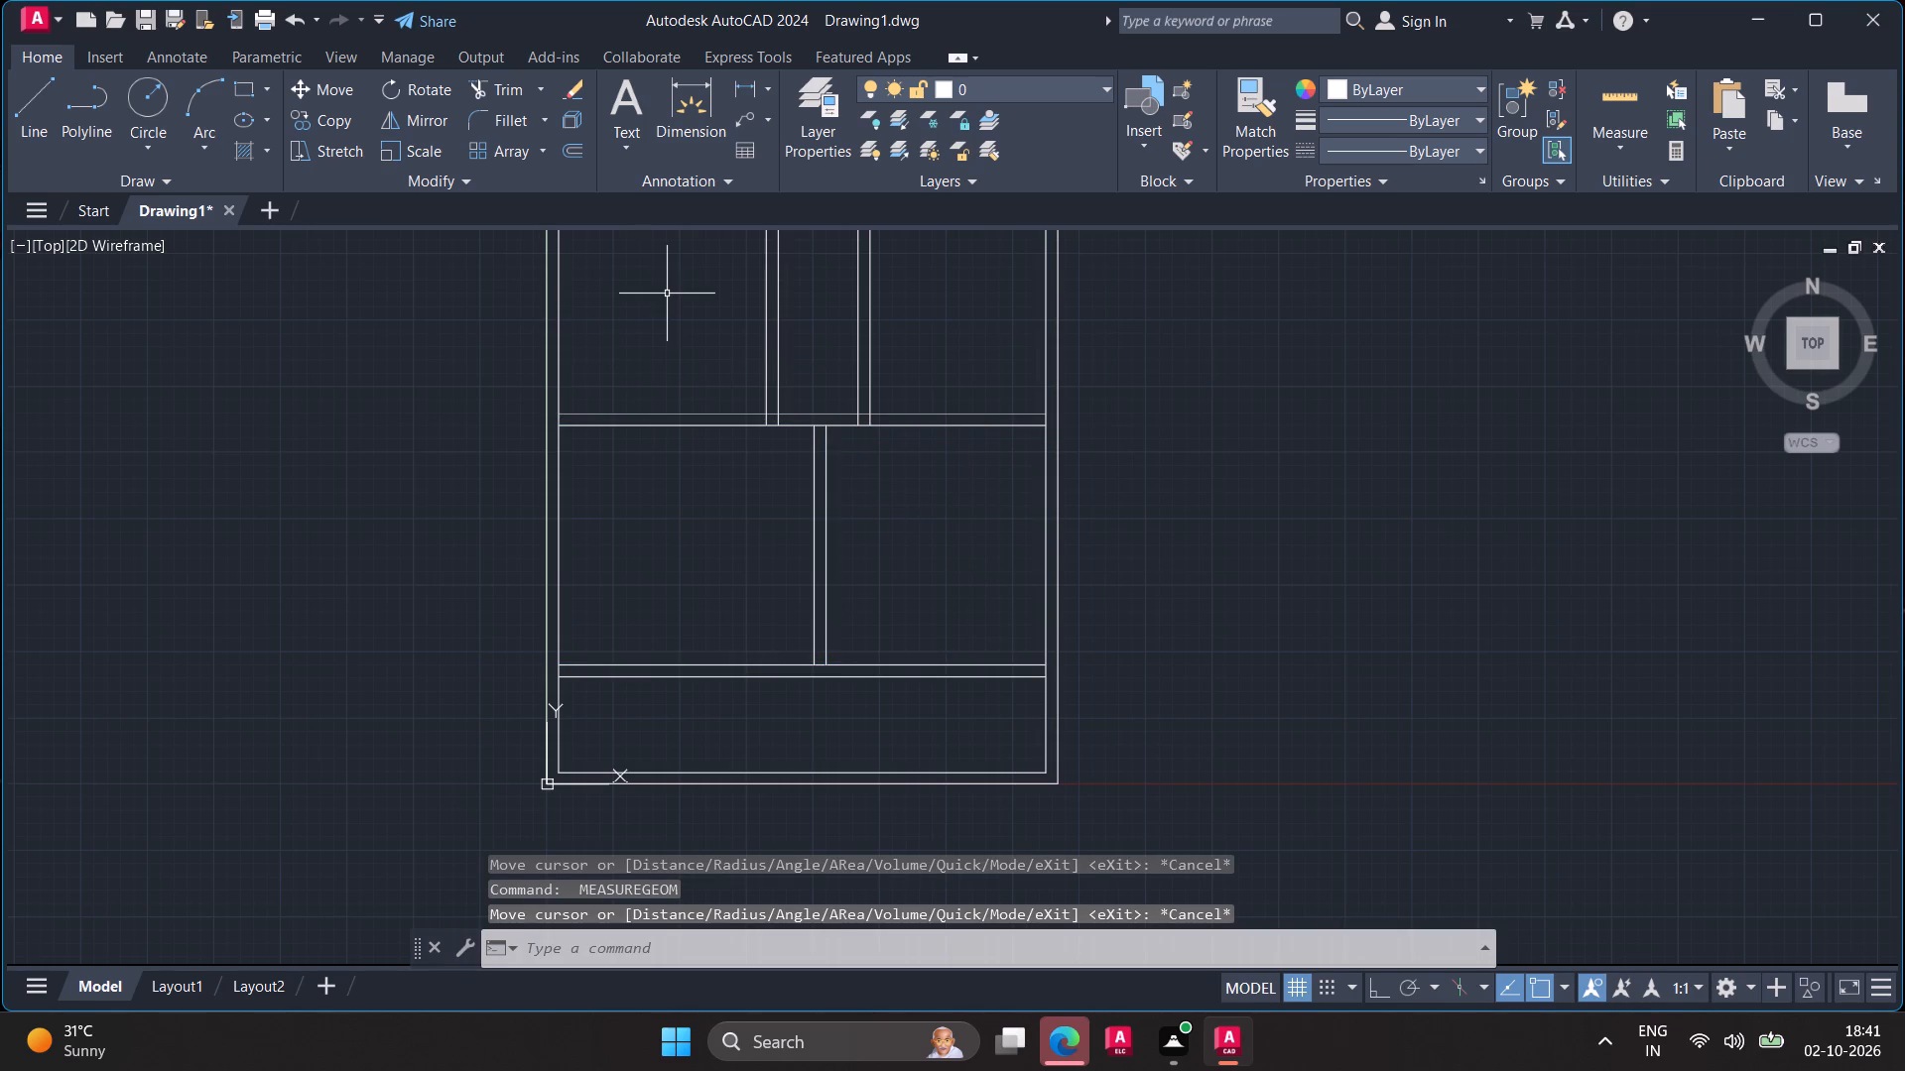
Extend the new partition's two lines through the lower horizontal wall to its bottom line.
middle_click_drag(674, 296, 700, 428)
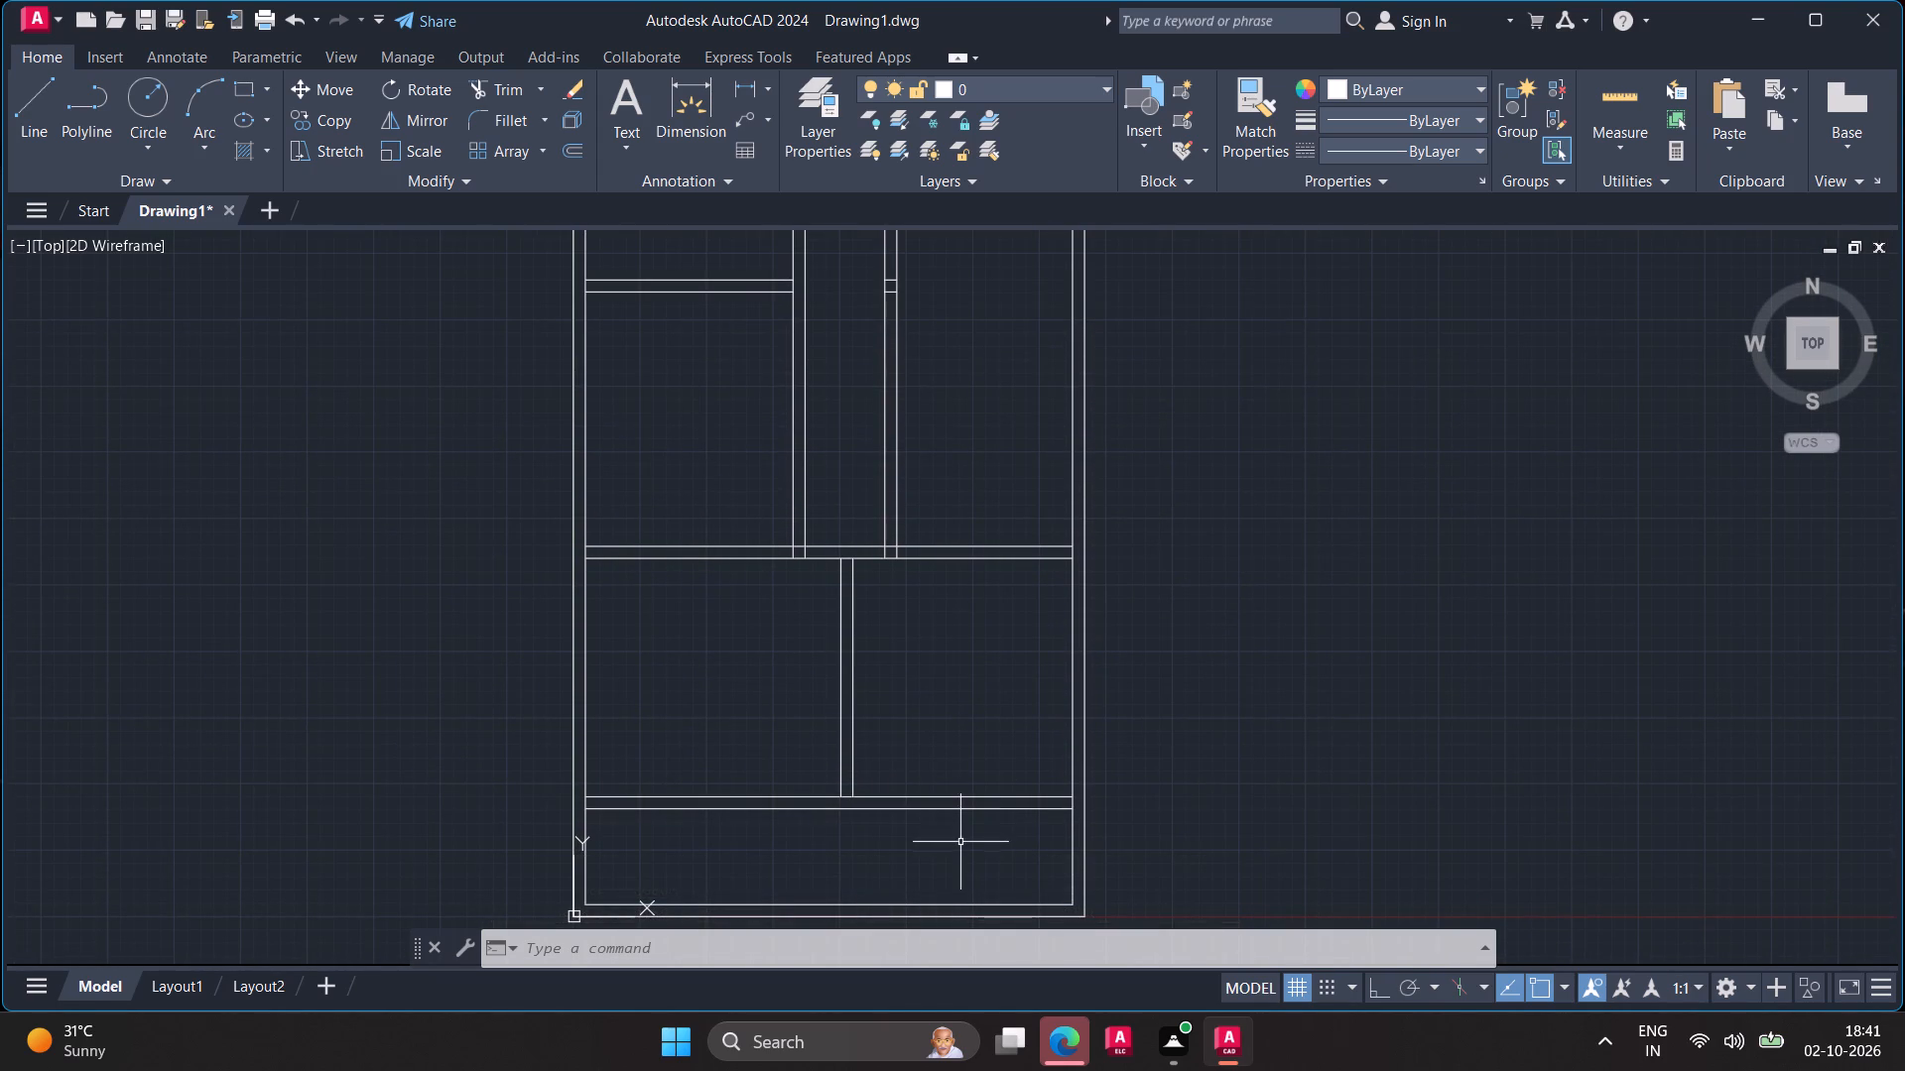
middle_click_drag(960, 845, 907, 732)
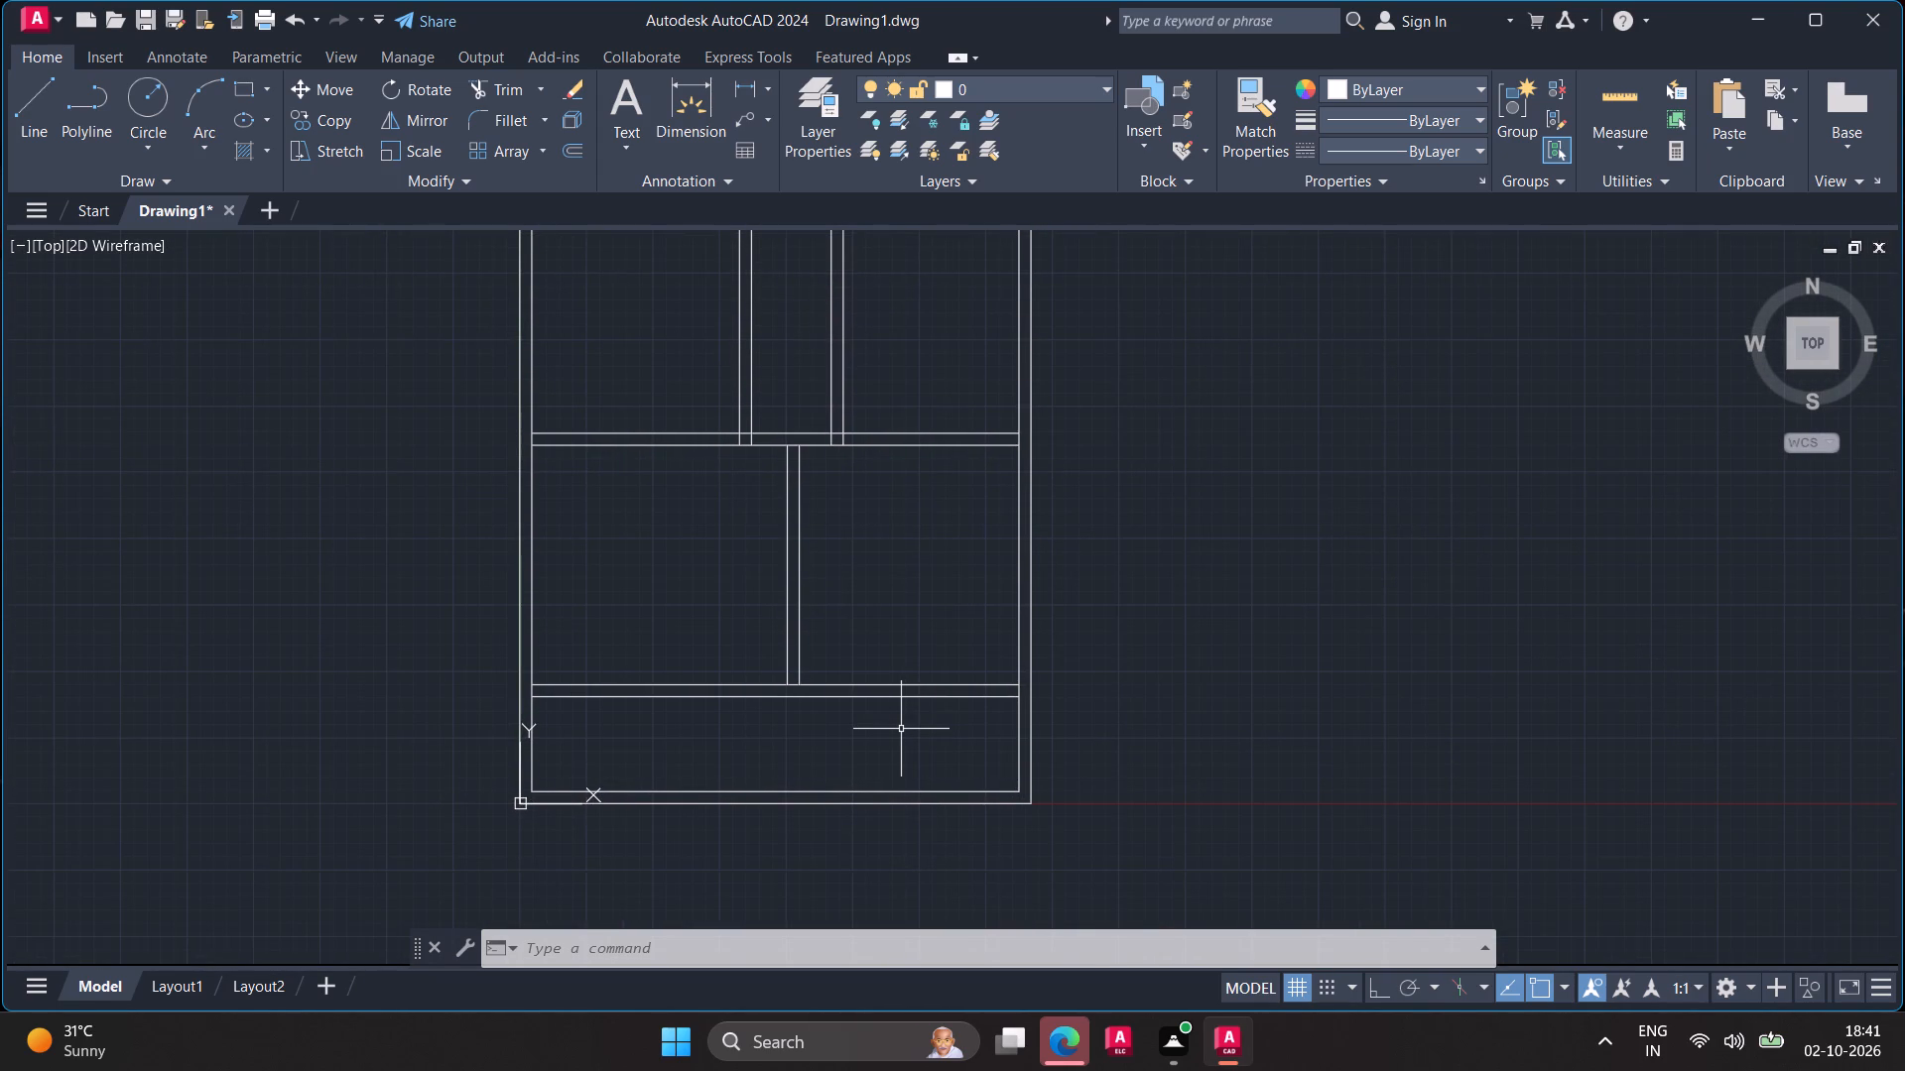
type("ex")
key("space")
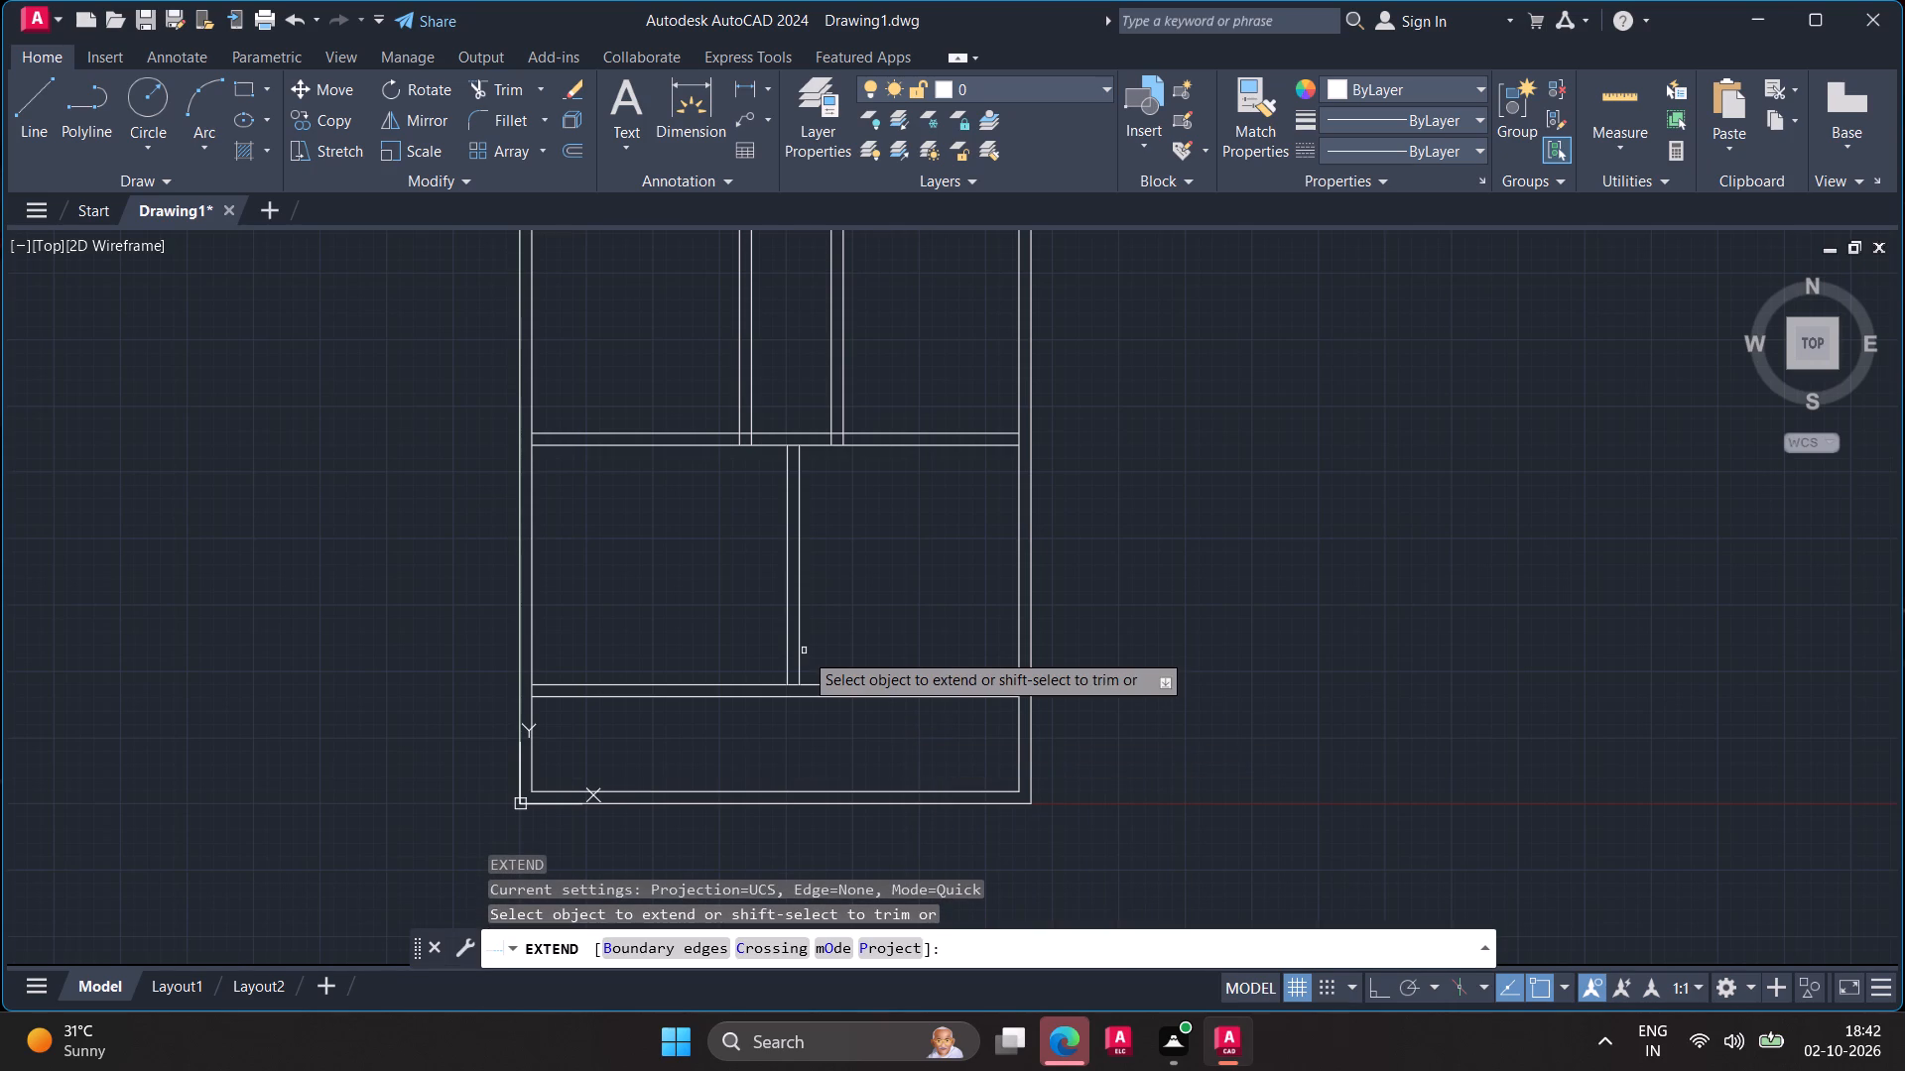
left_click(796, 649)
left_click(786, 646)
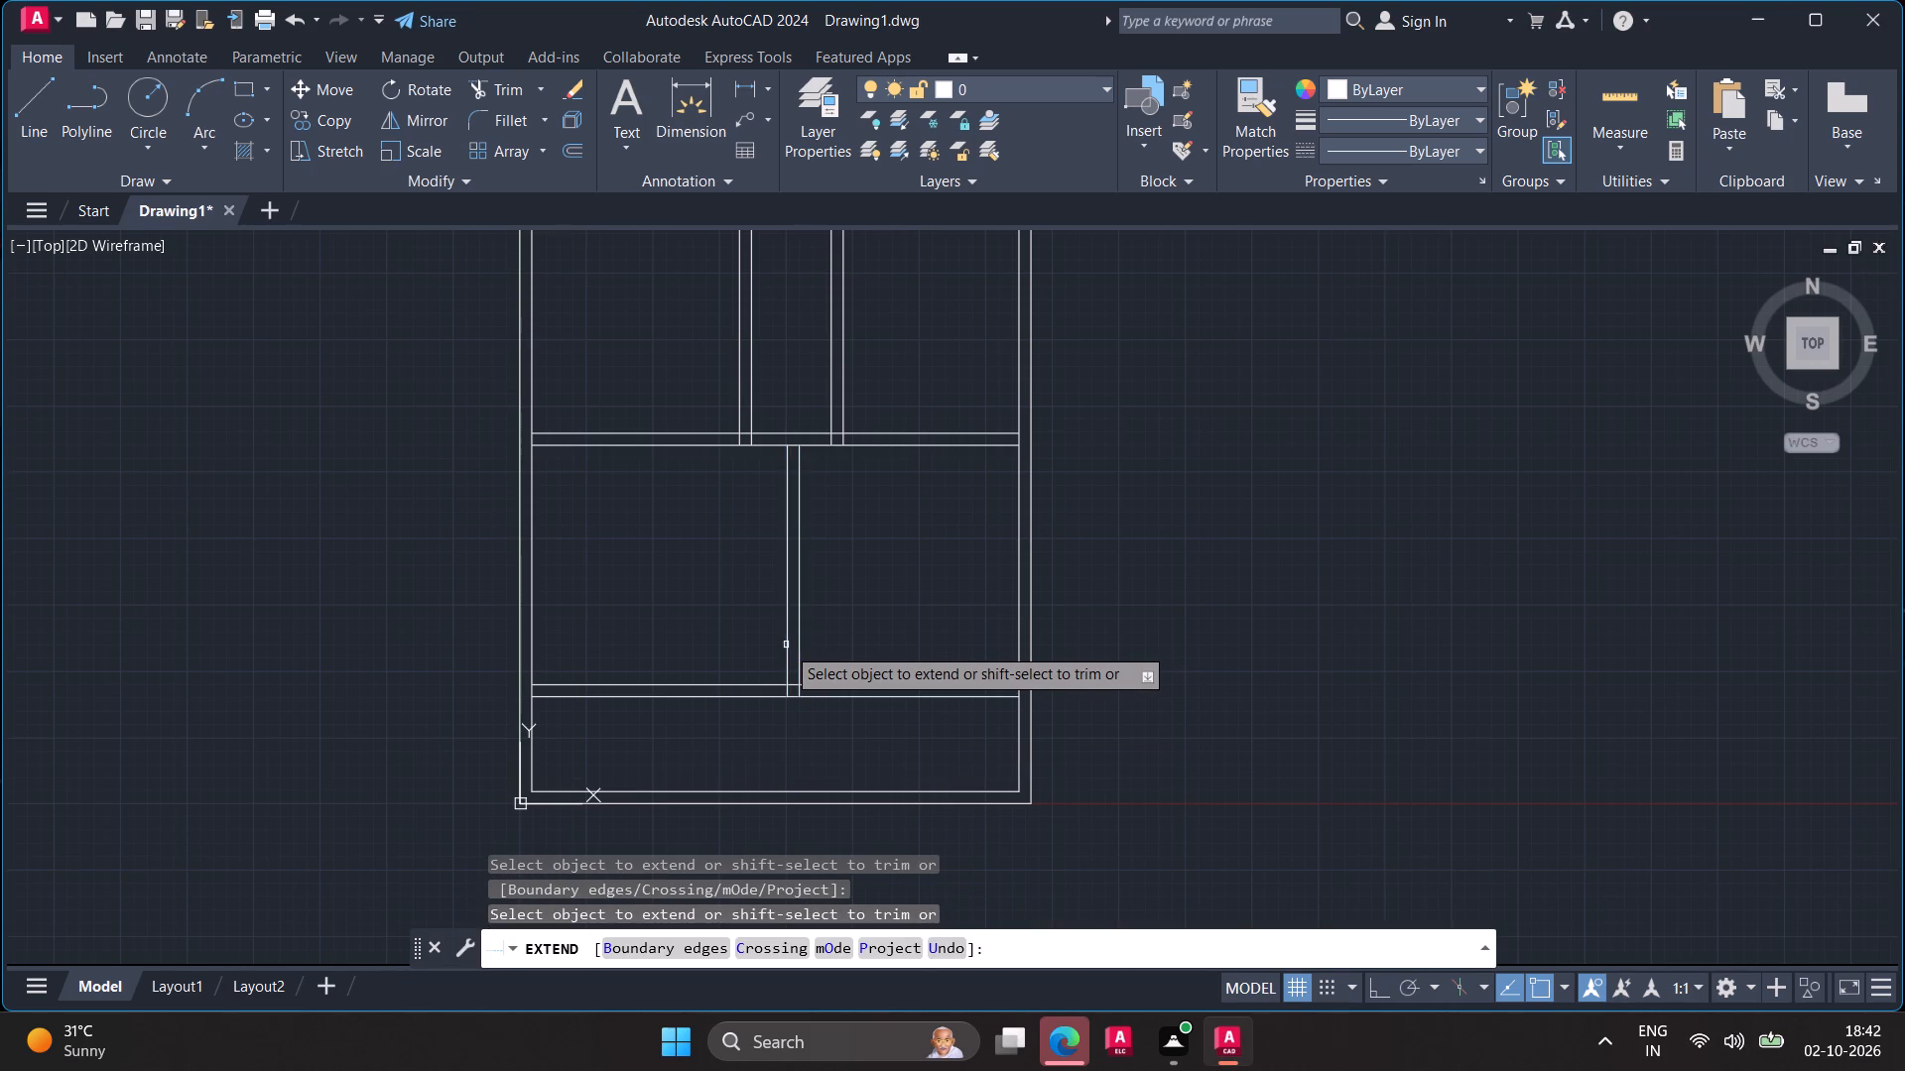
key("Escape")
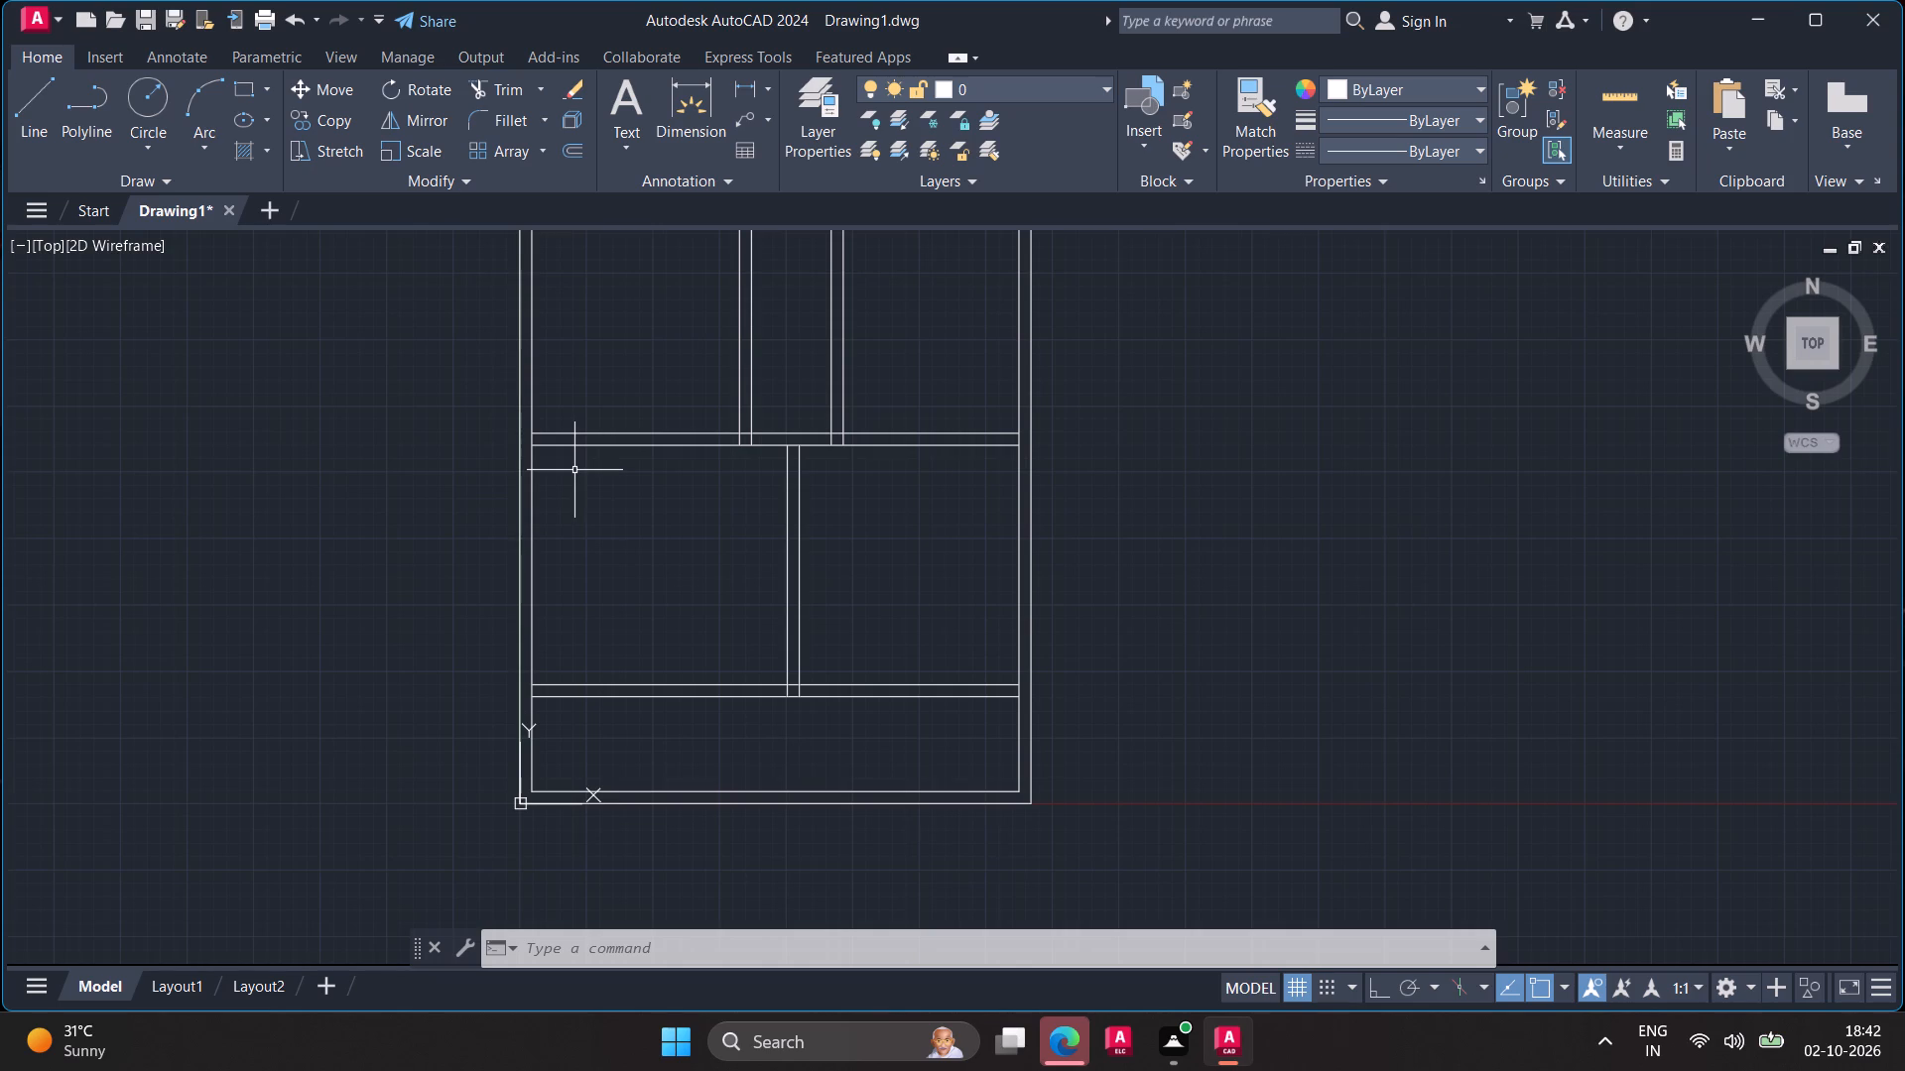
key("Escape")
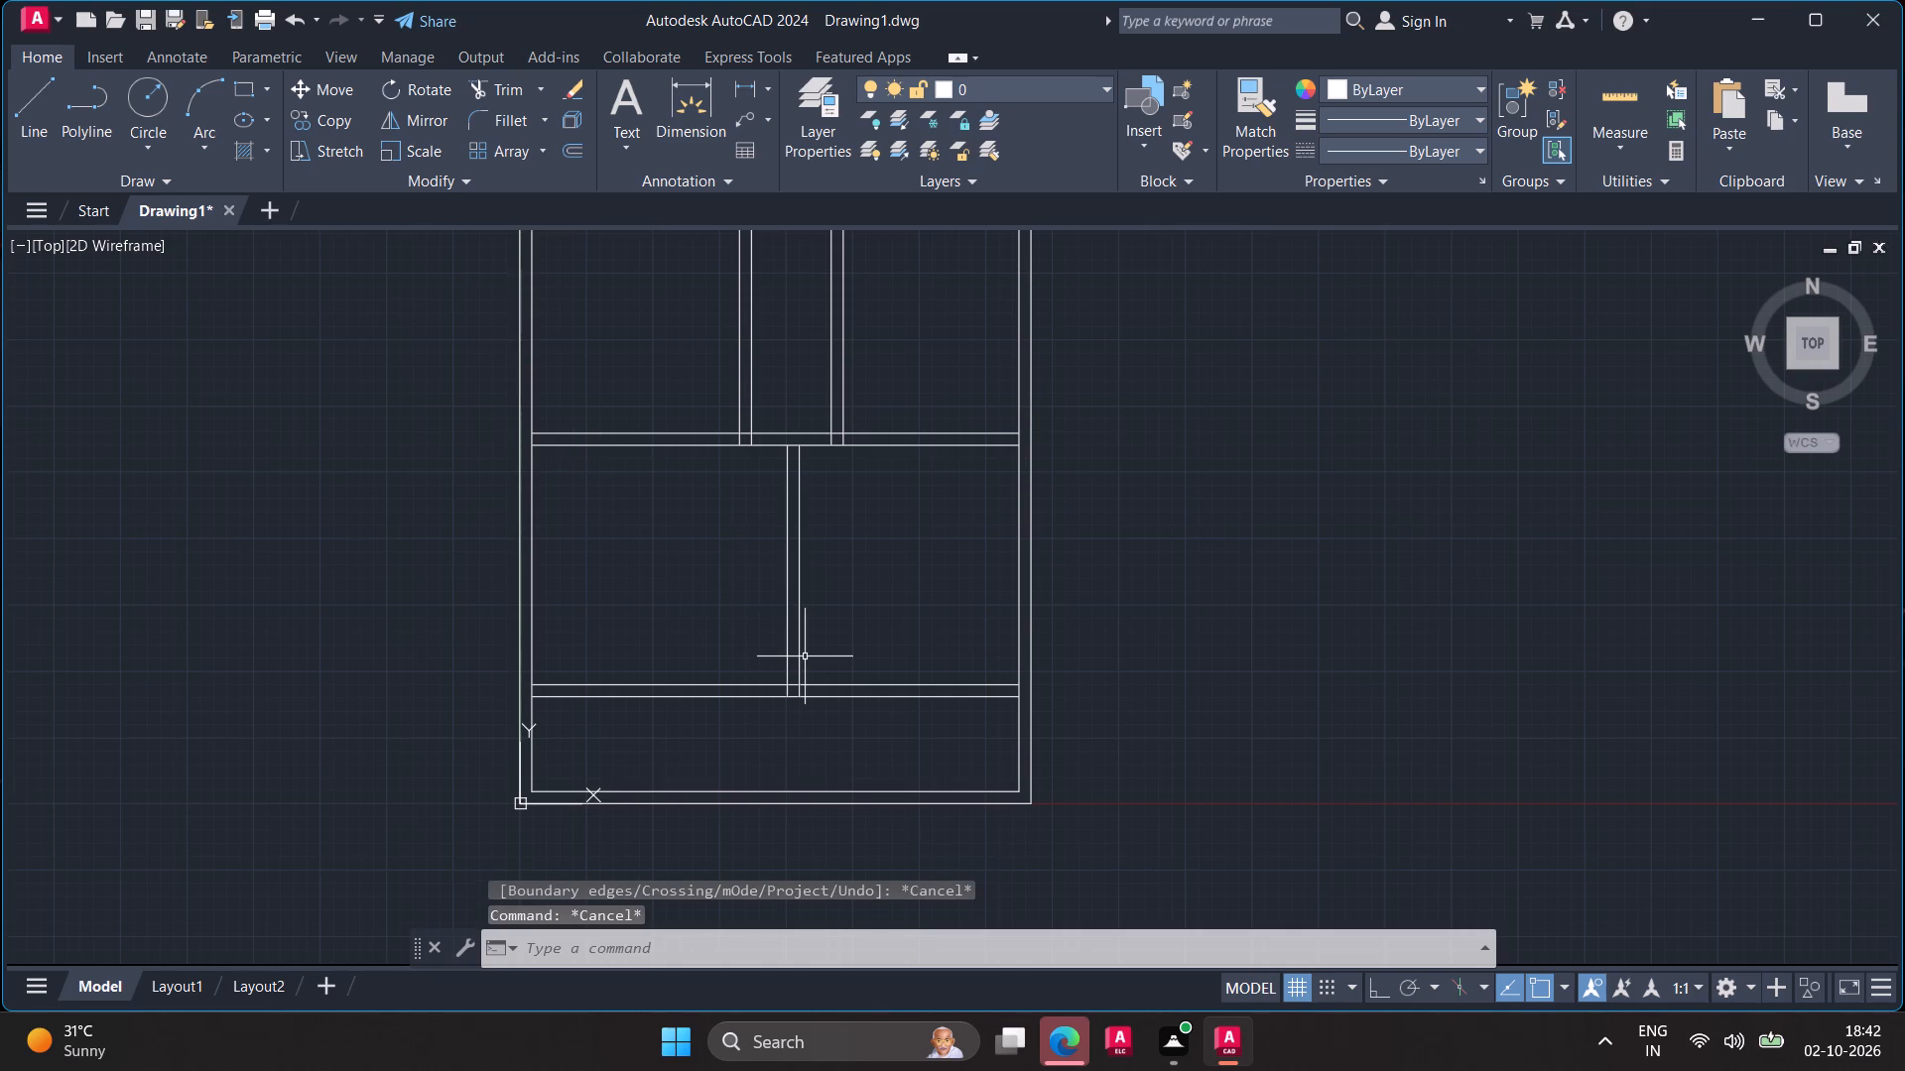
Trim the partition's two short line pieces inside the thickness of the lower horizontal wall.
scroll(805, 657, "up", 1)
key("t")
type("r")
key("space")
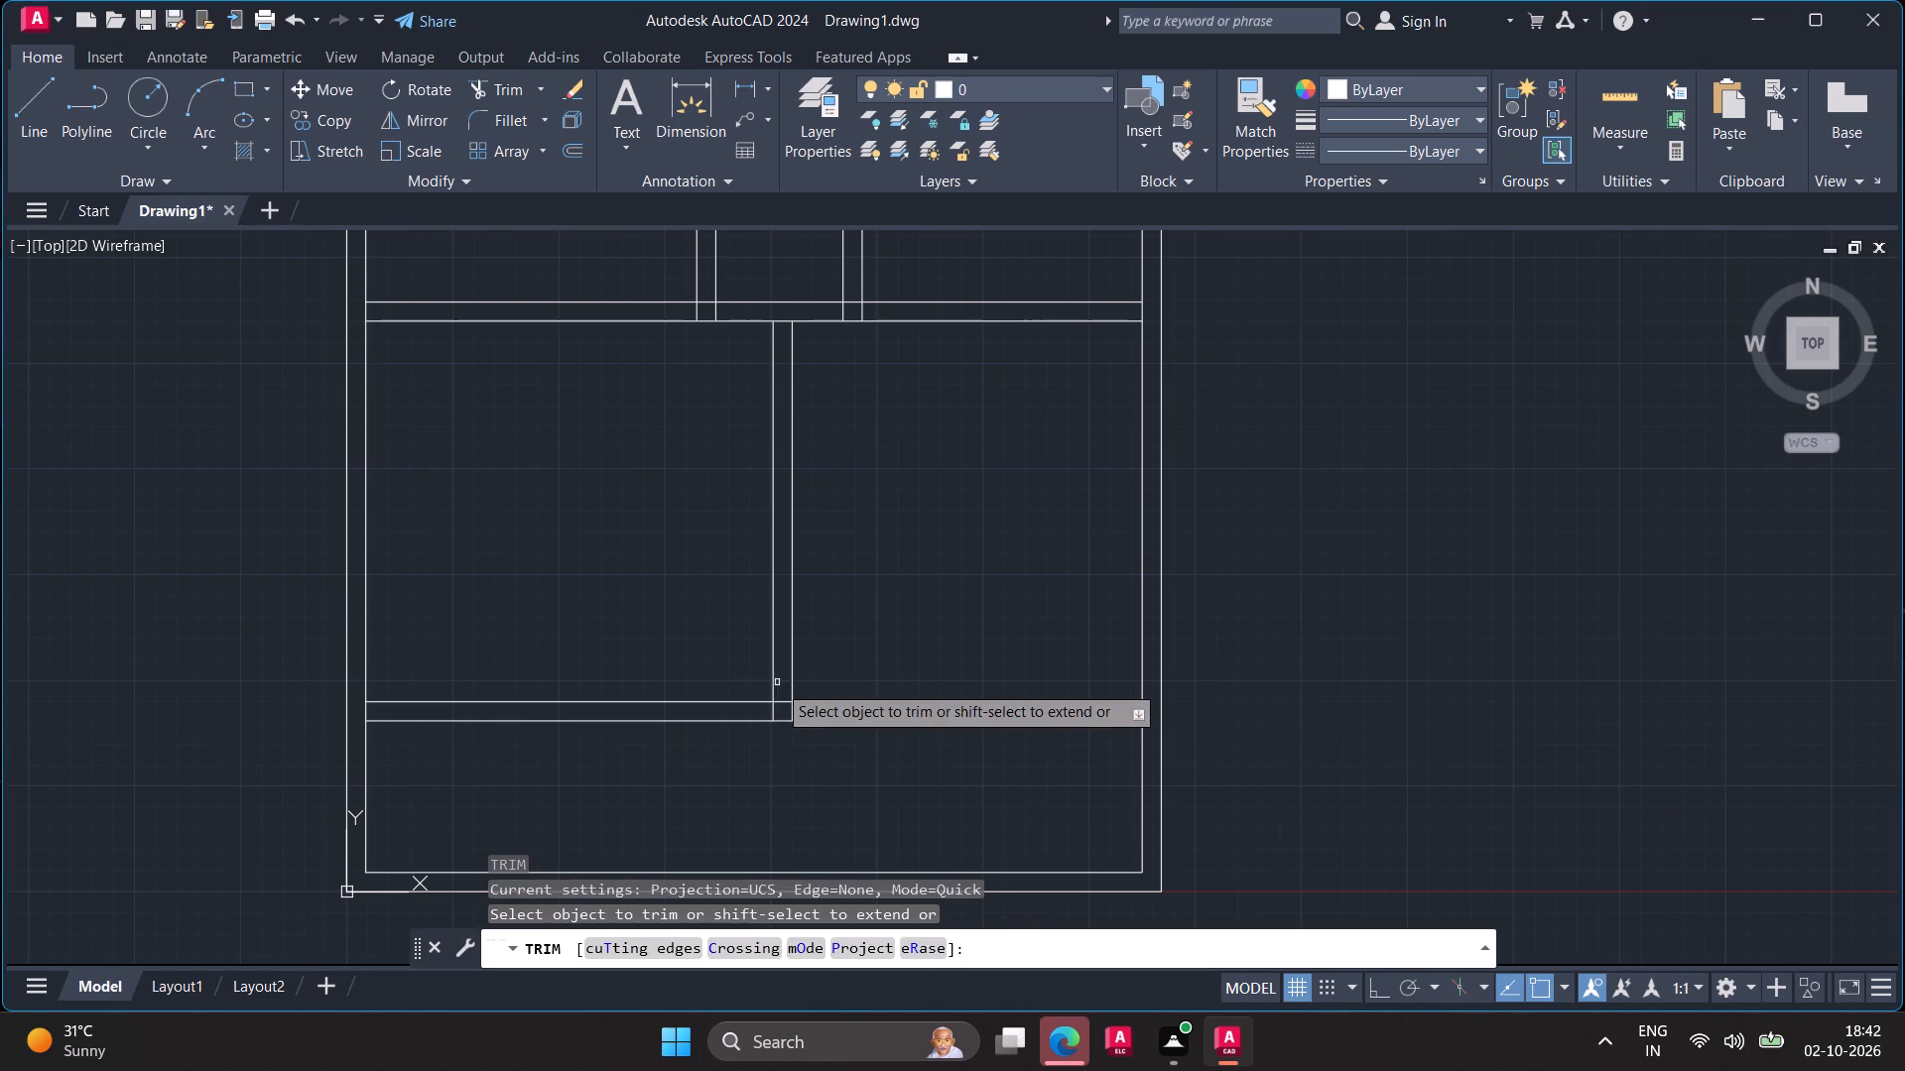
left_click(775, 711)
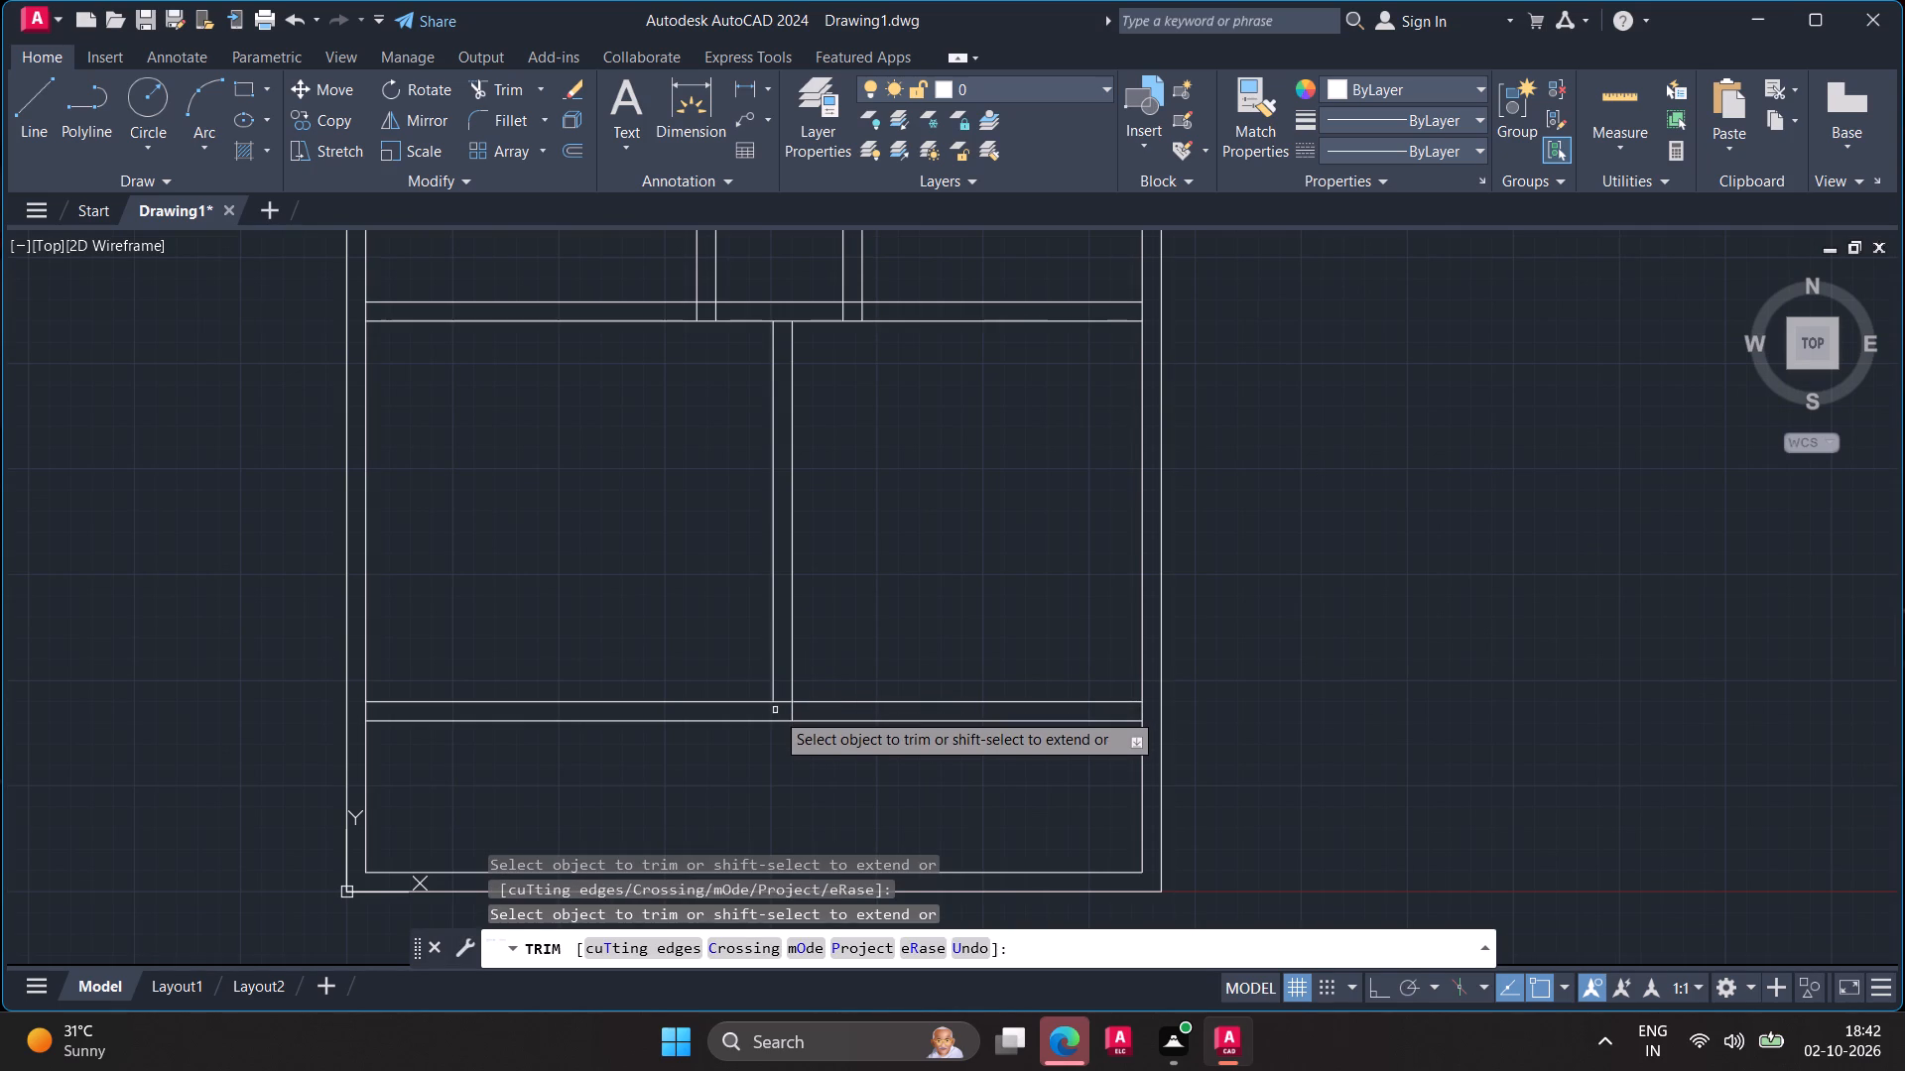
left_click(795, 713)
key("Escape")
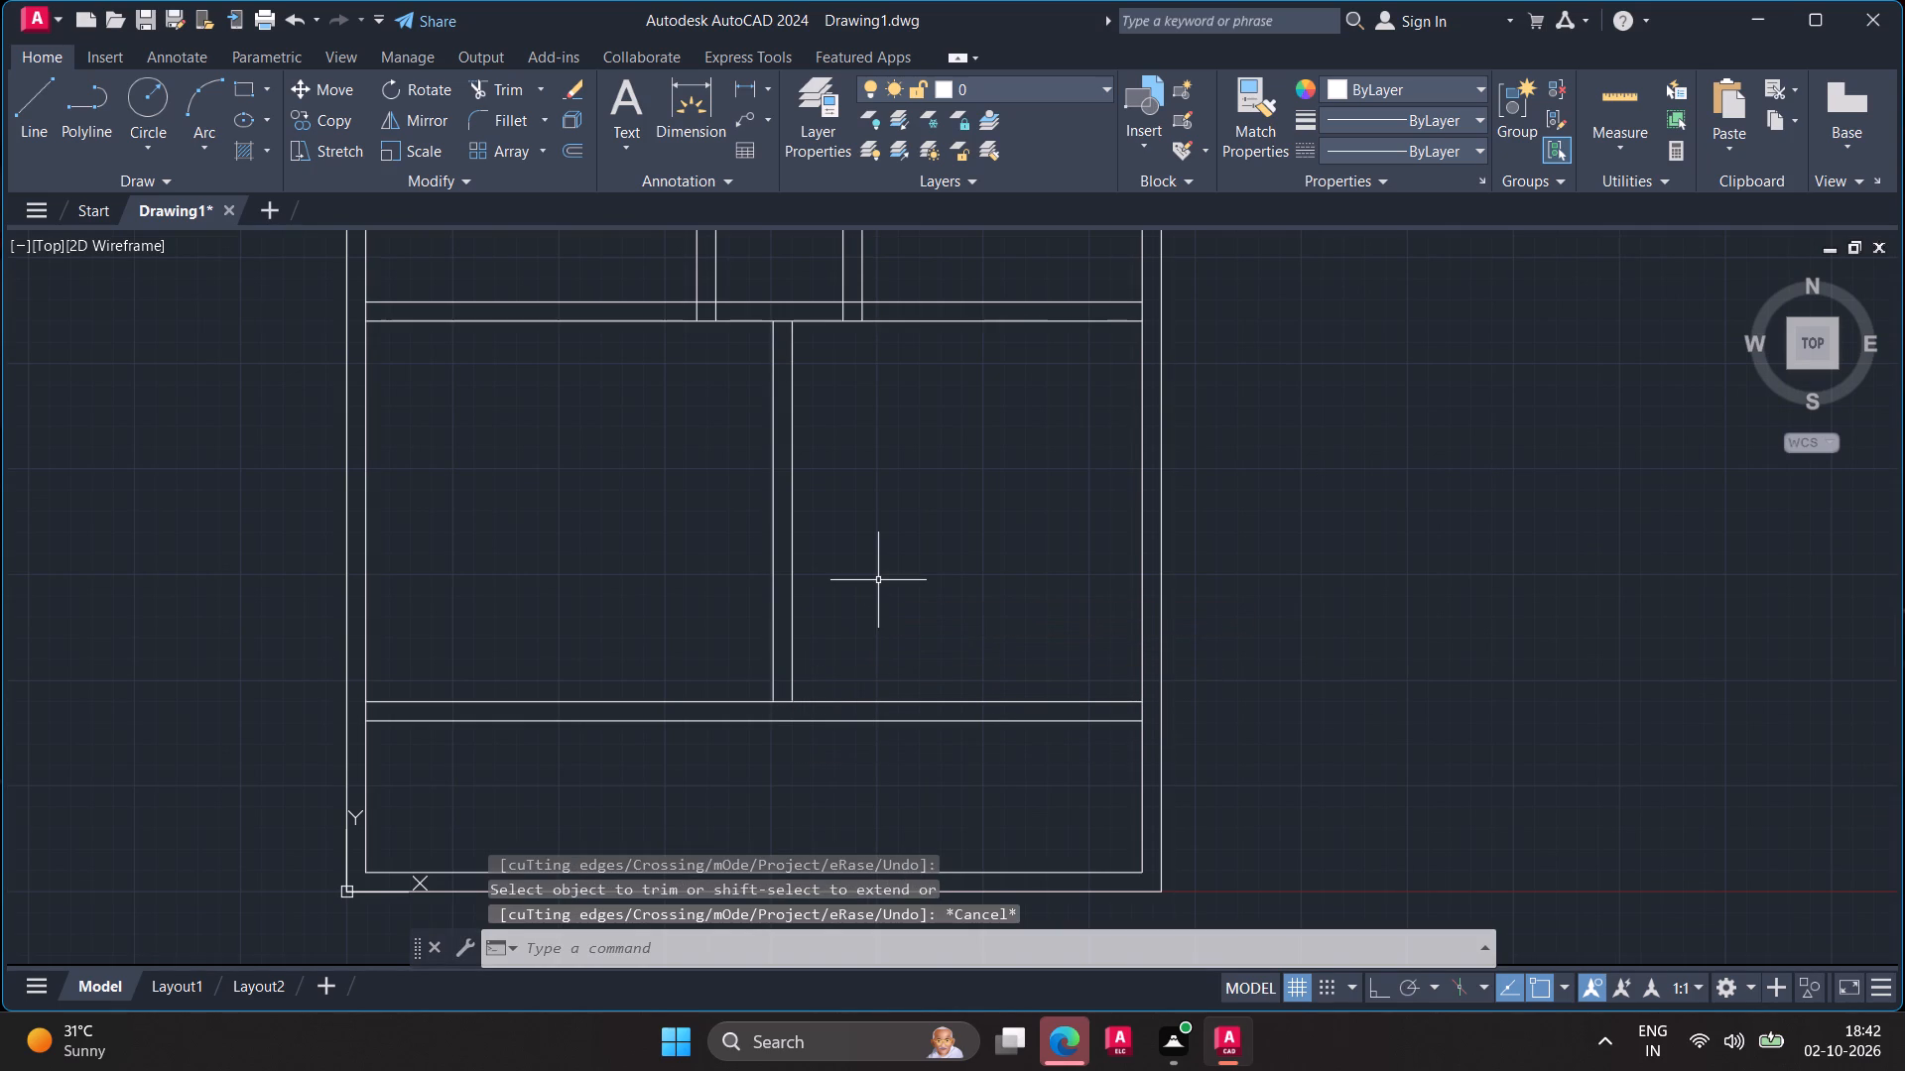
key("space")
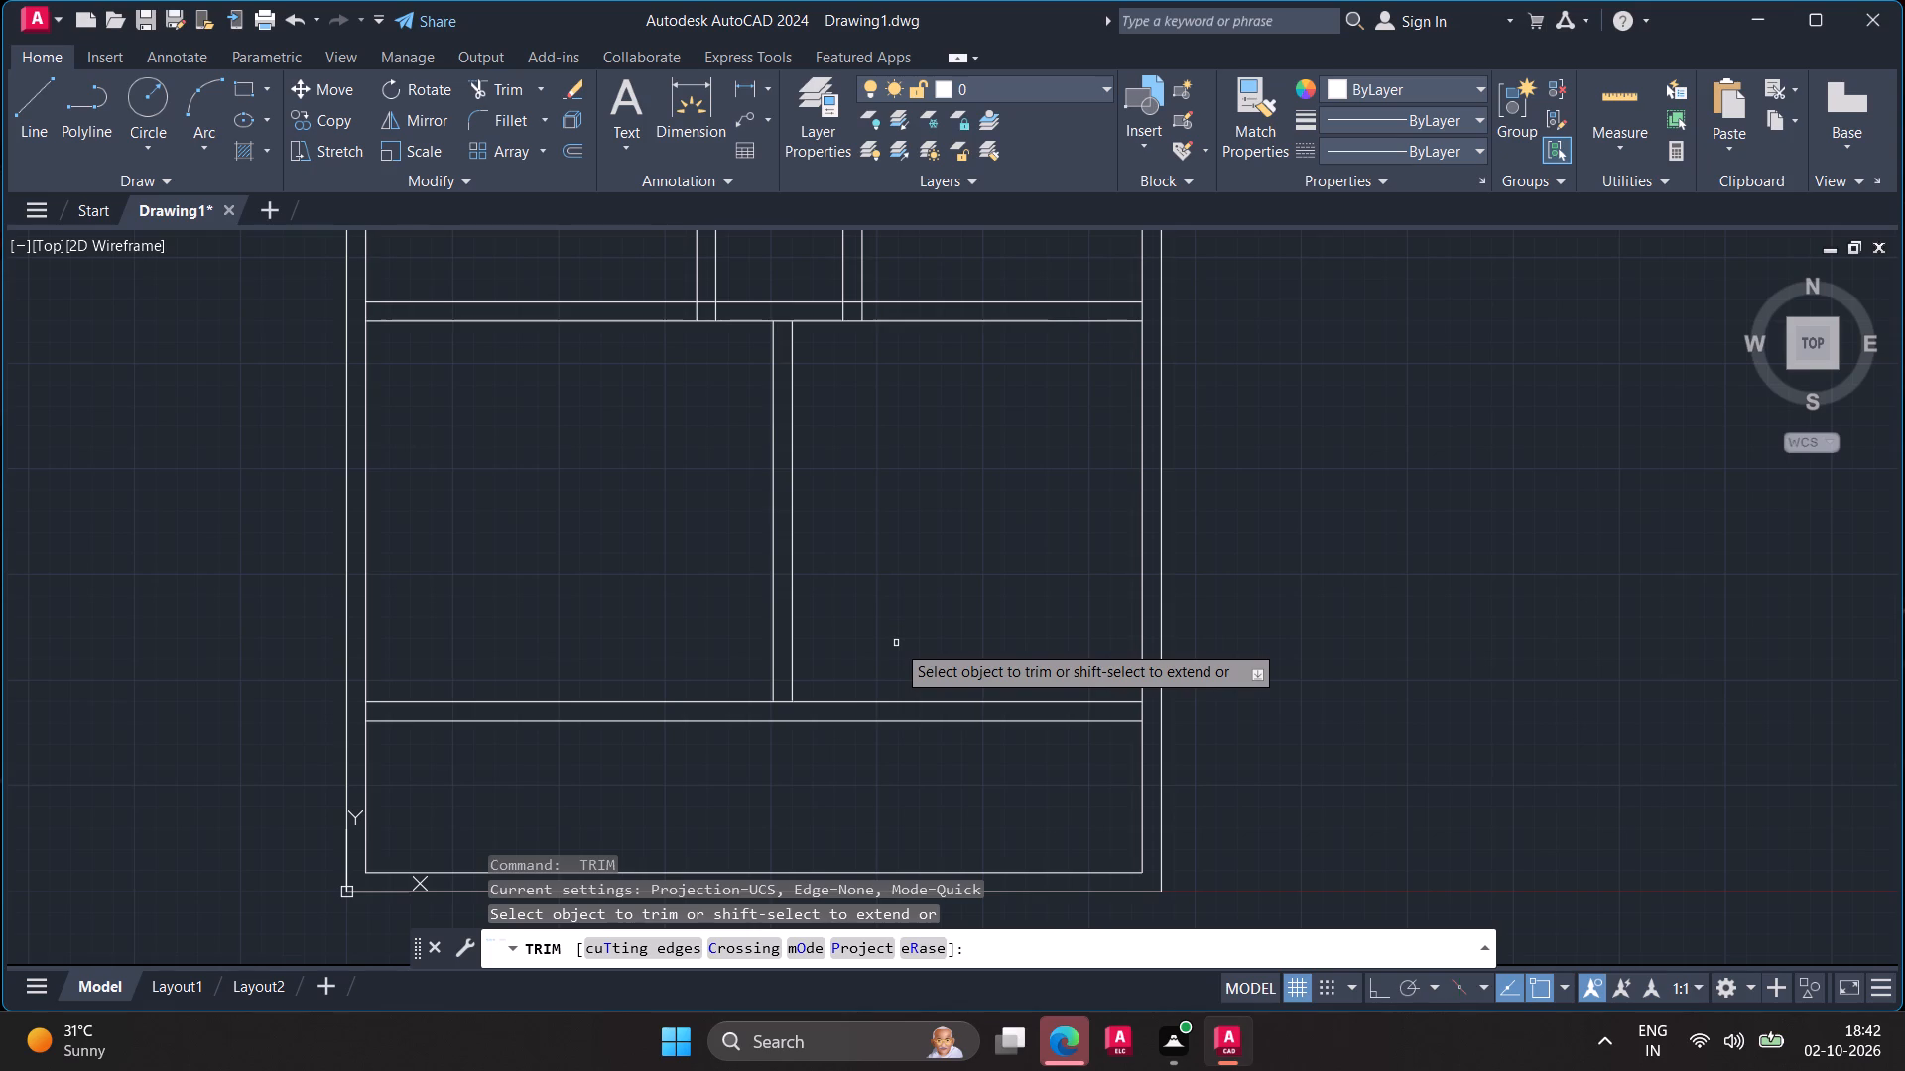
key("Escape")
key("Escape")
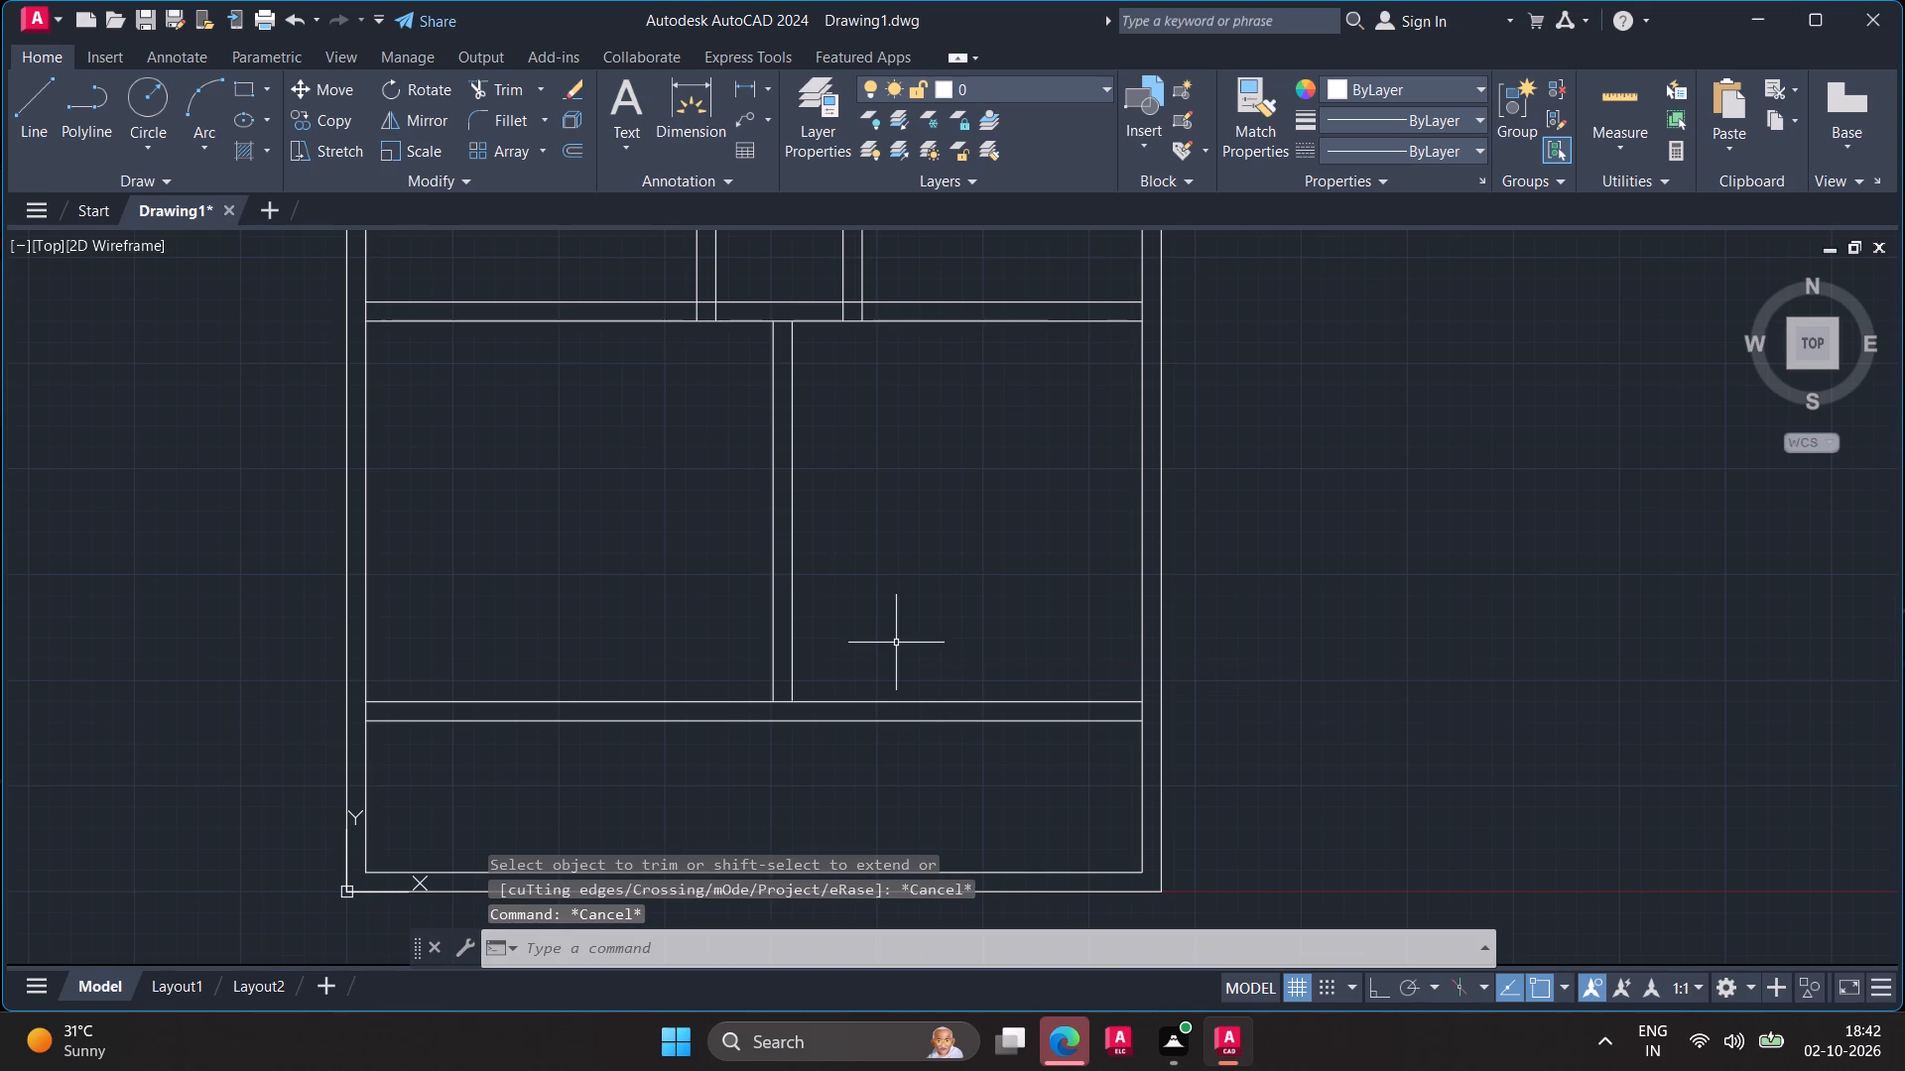
Undo the last two trims of the partition's line pieces inside the lower horizontal wall.
key("ctrl+z")
key("ctrl+z")
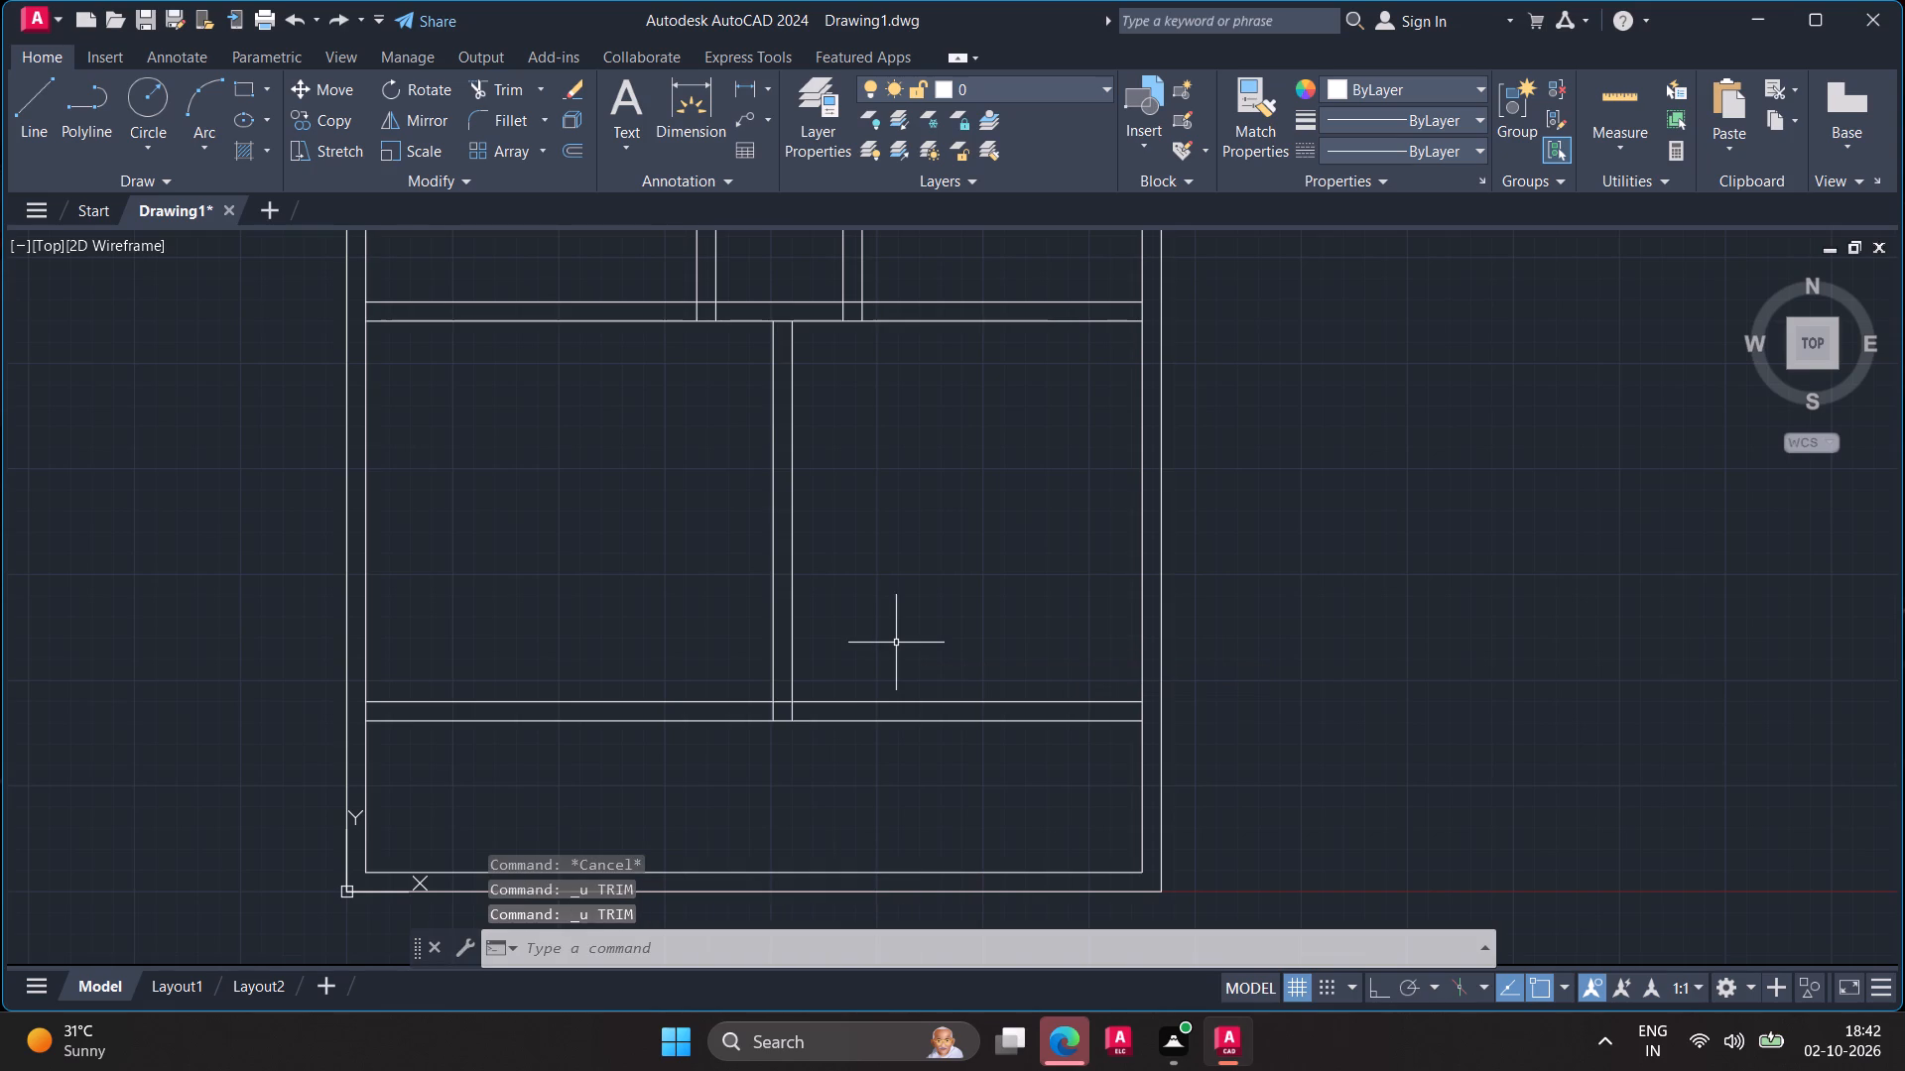
Trim the lower horizontal wall away to the right of the vertical partition and clear the overlapping line pieces at their corner.
type("tr")
key("space")
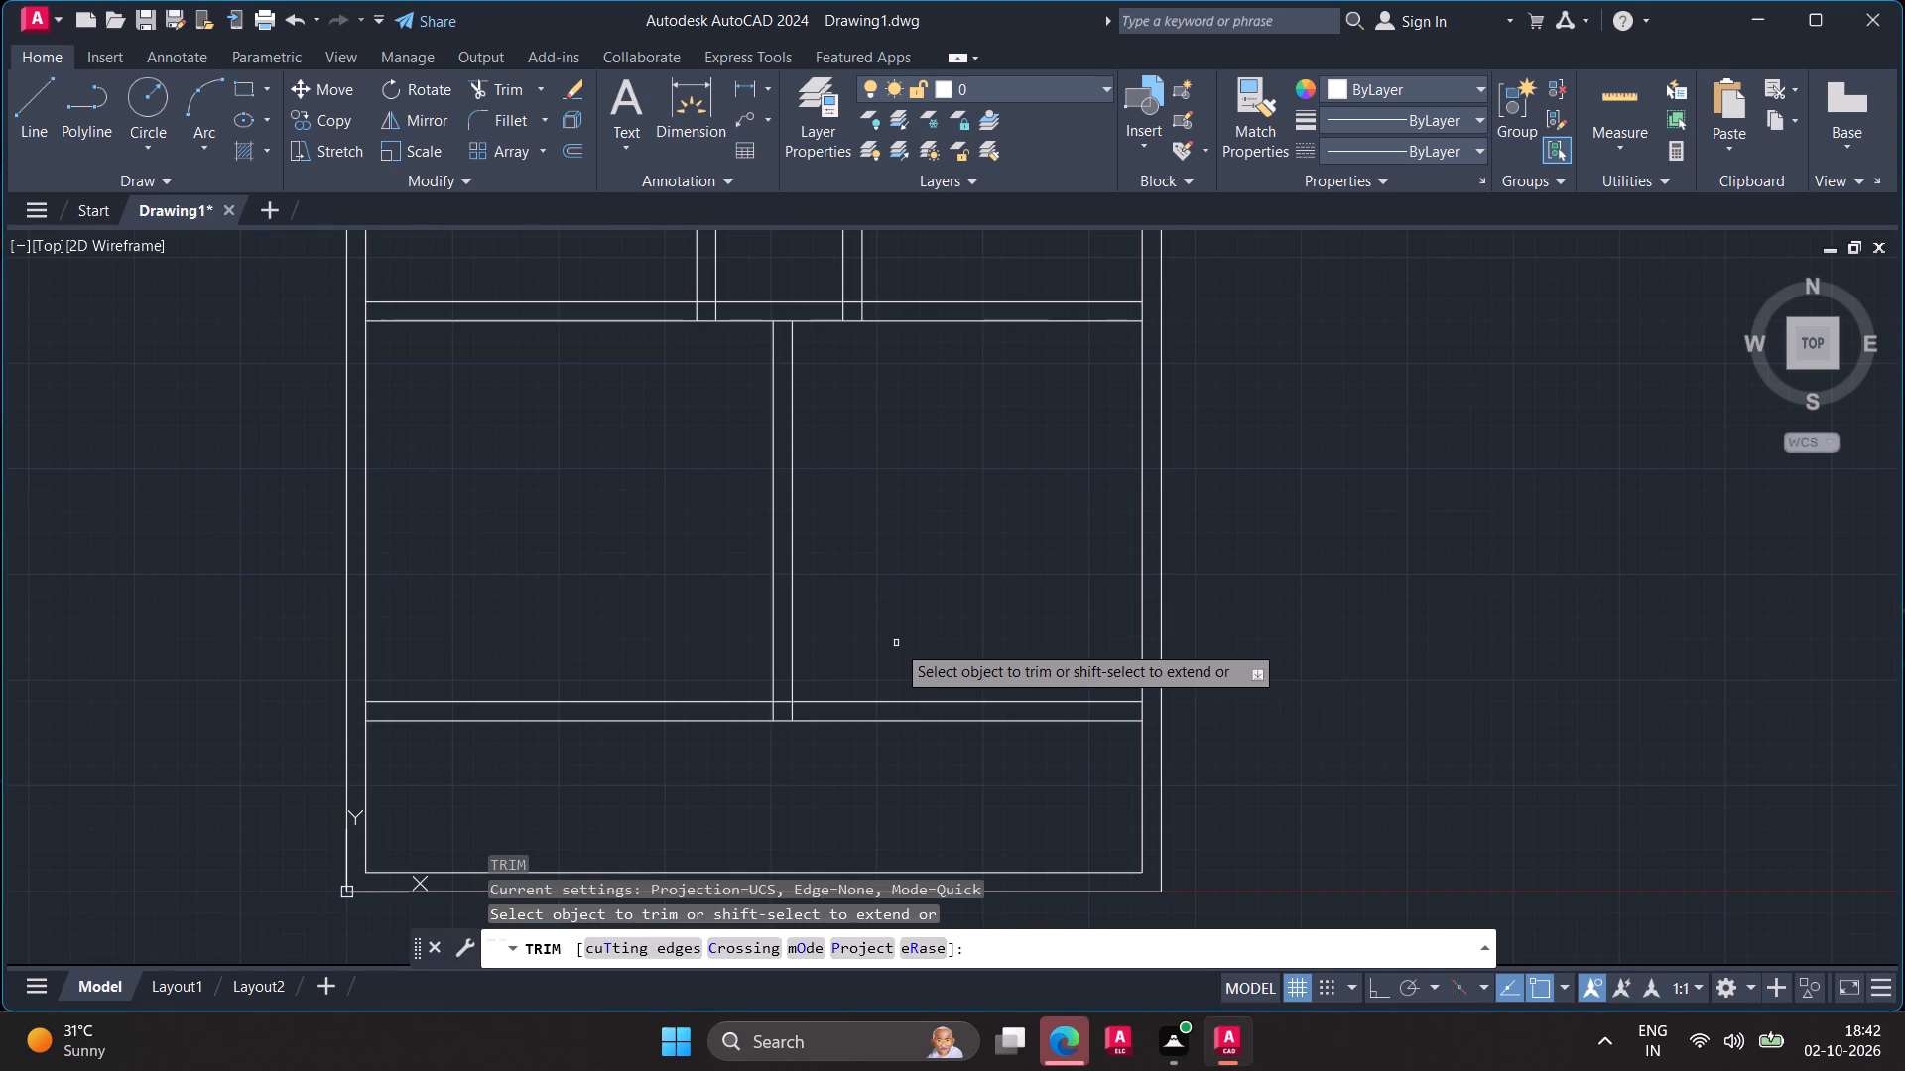
left_click(896, 644)
left_click(888, 745)
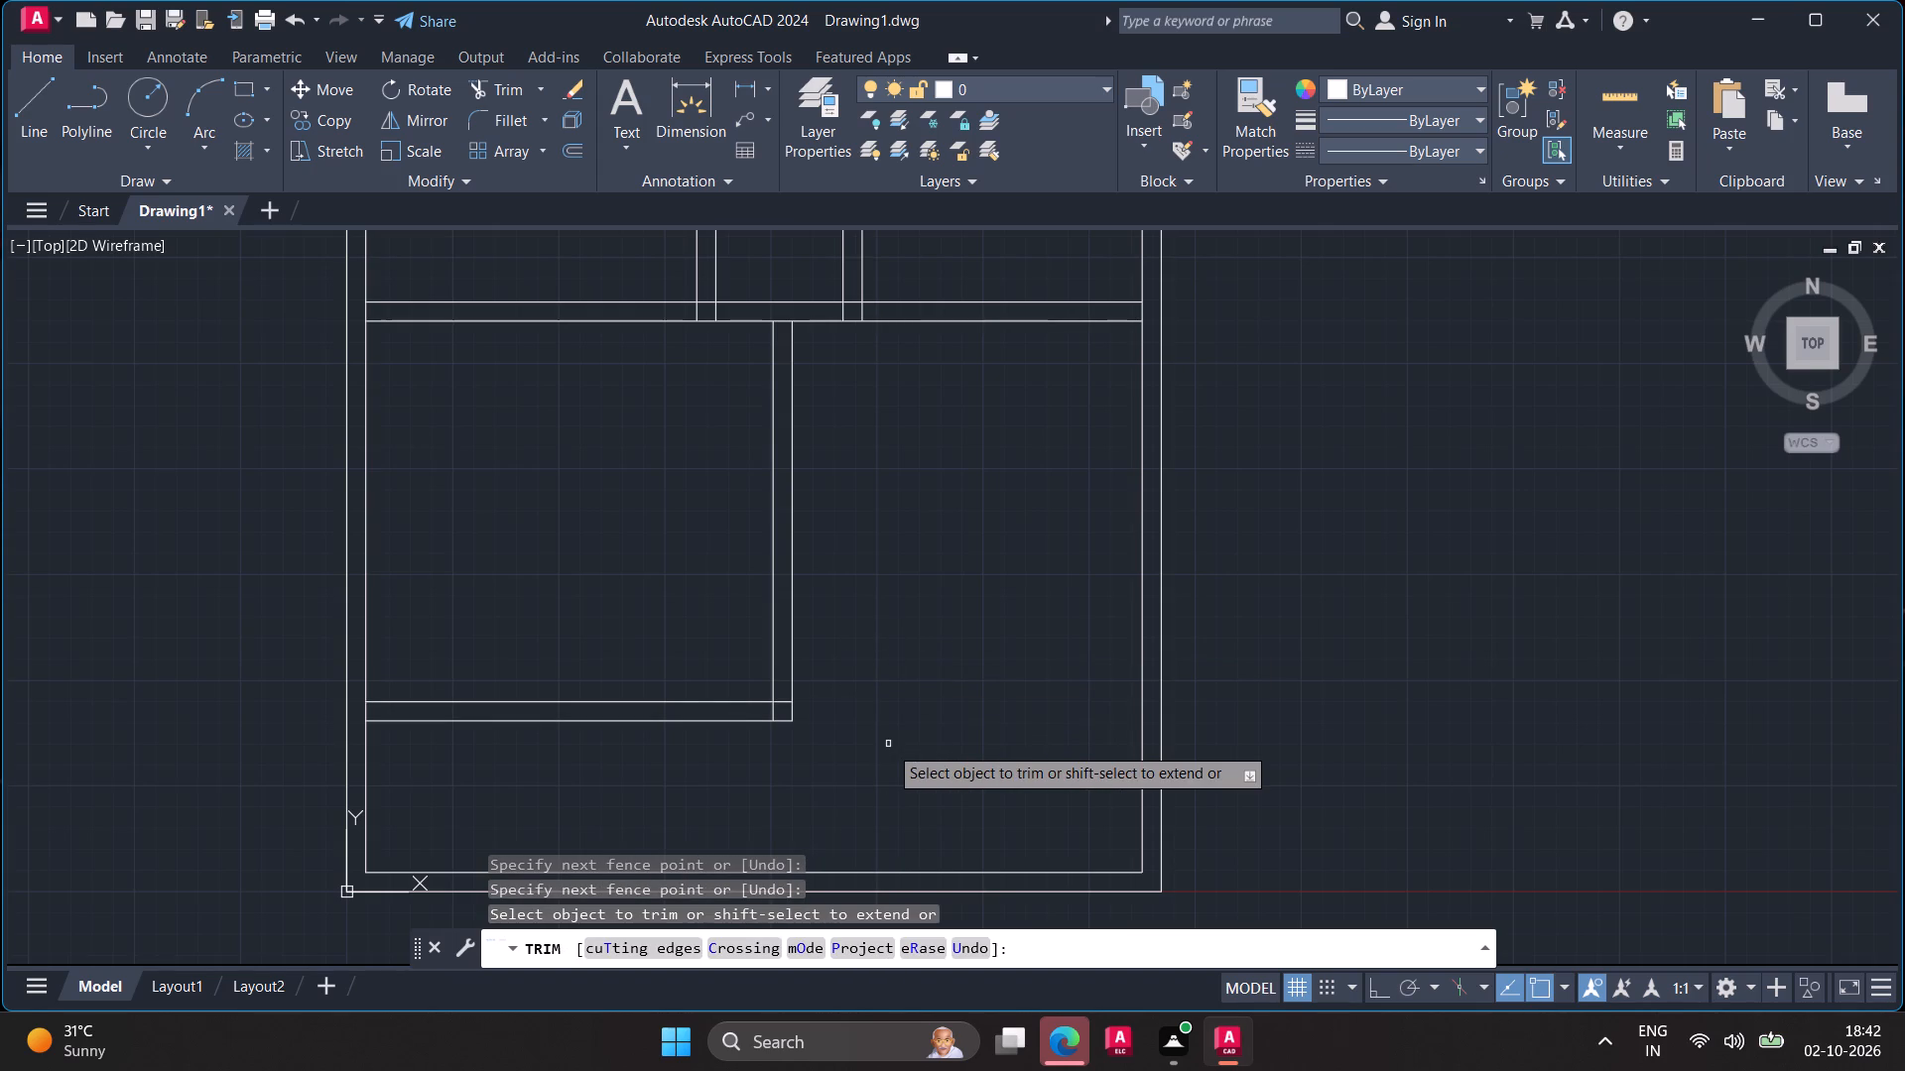
left_click(785, 705)
left_click(776, 714)
key("Escape")
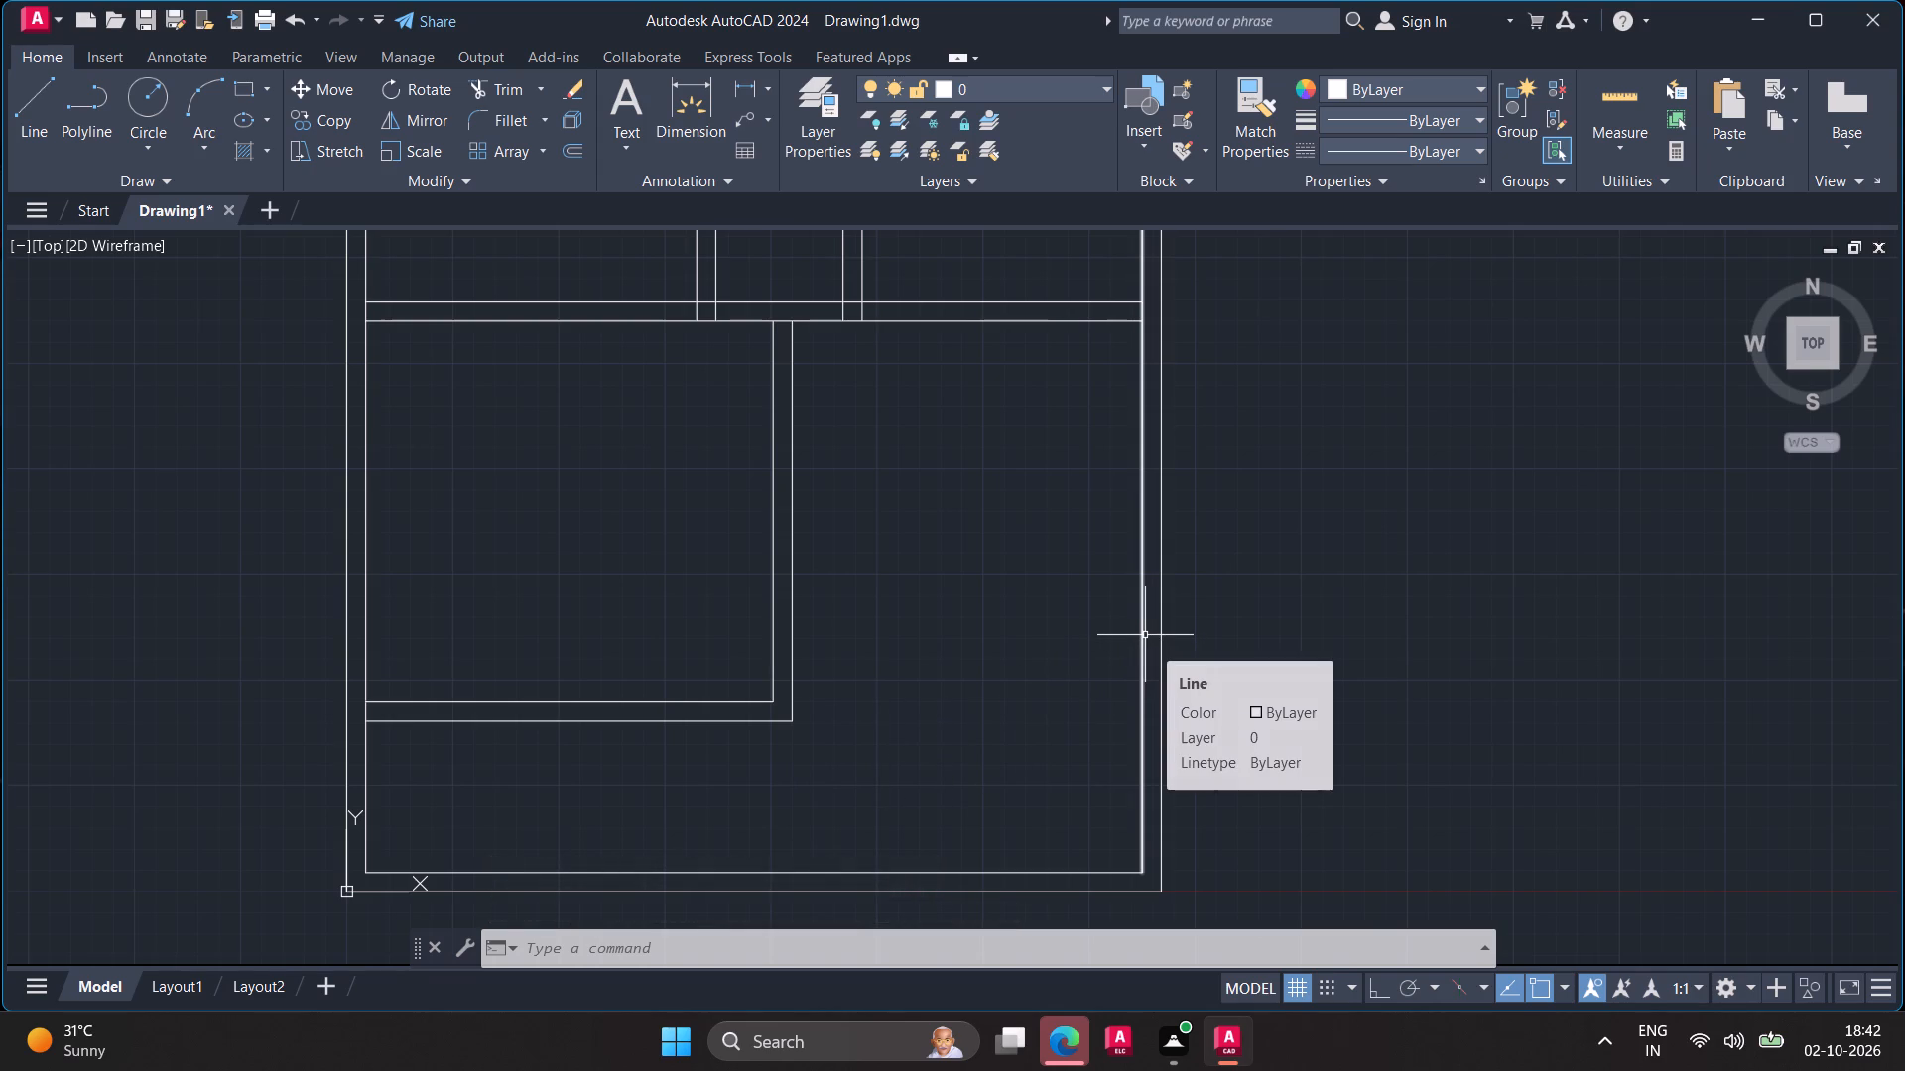
Offset the bottom exterior wall's inner line 14' upward, and offset the resulting line 9" further up to form a new horizontal wall.
key("o")
key("Return")
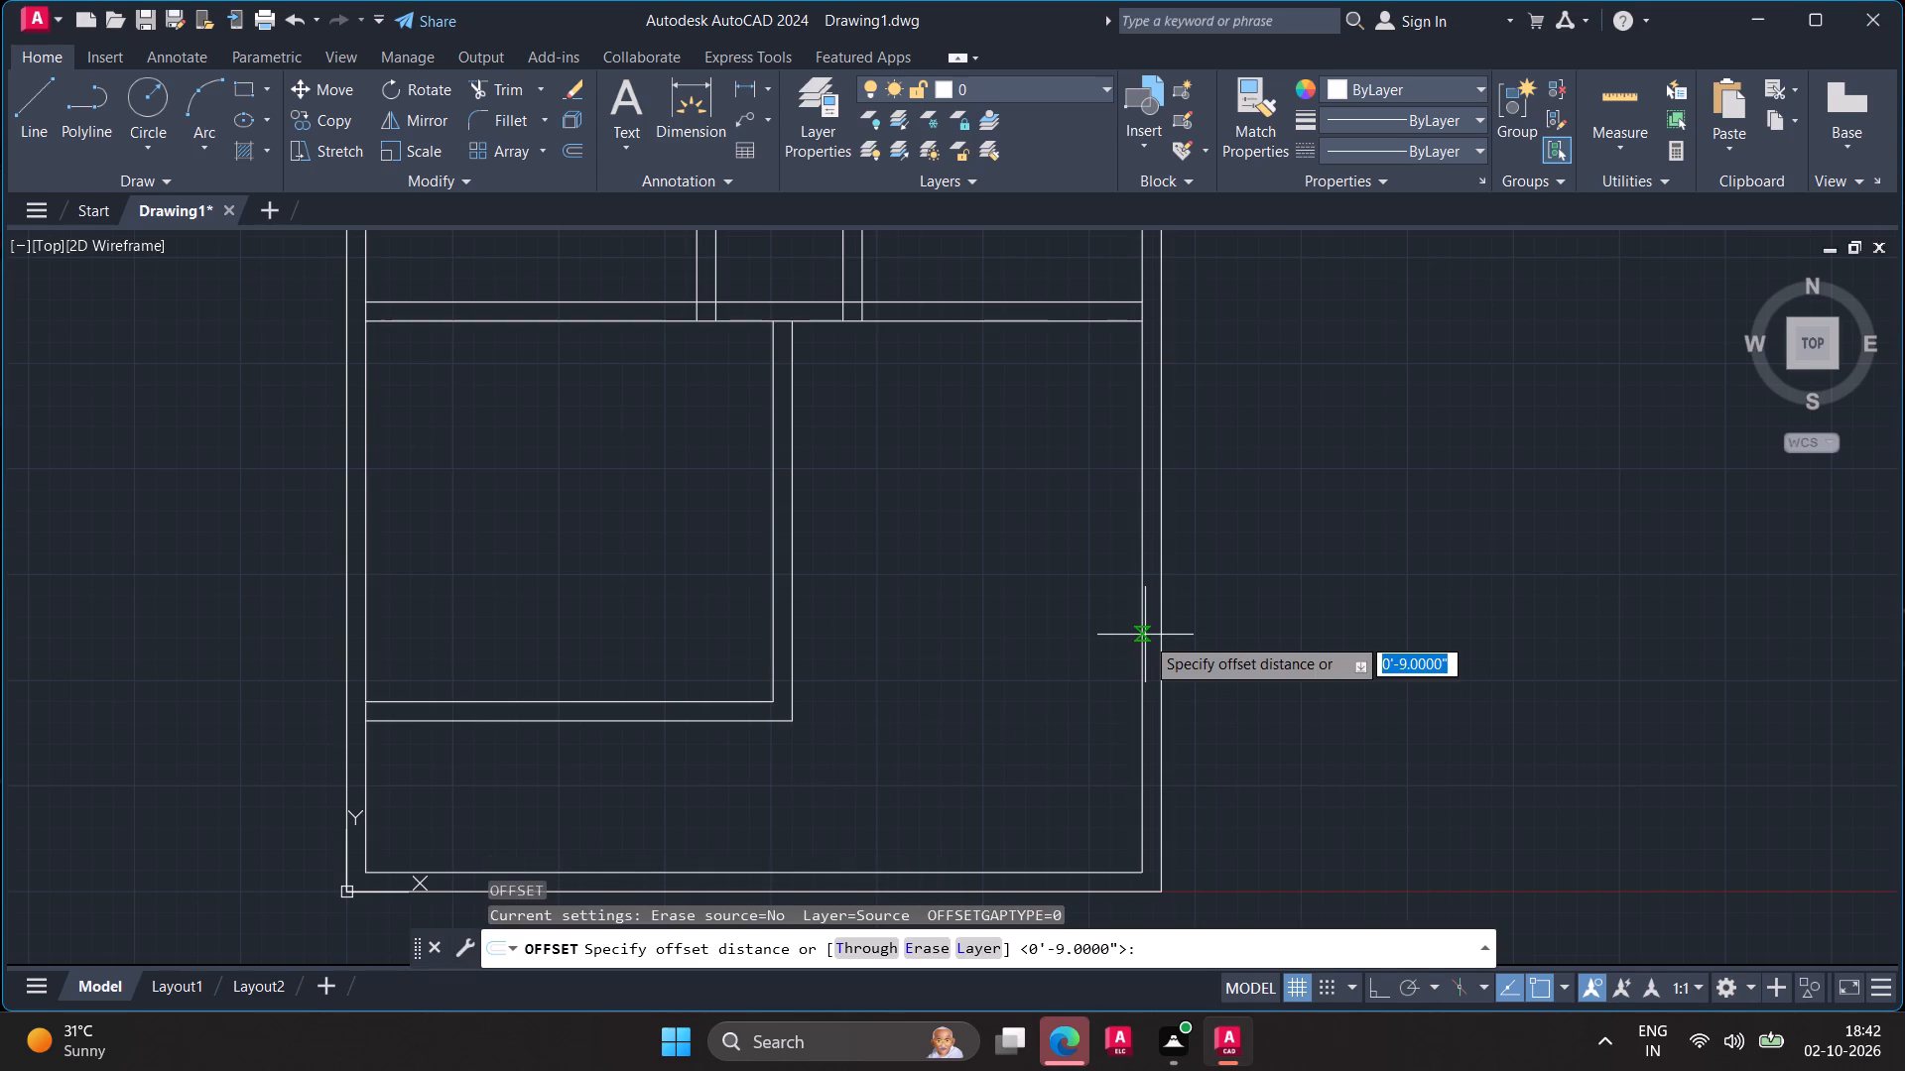
type("14")
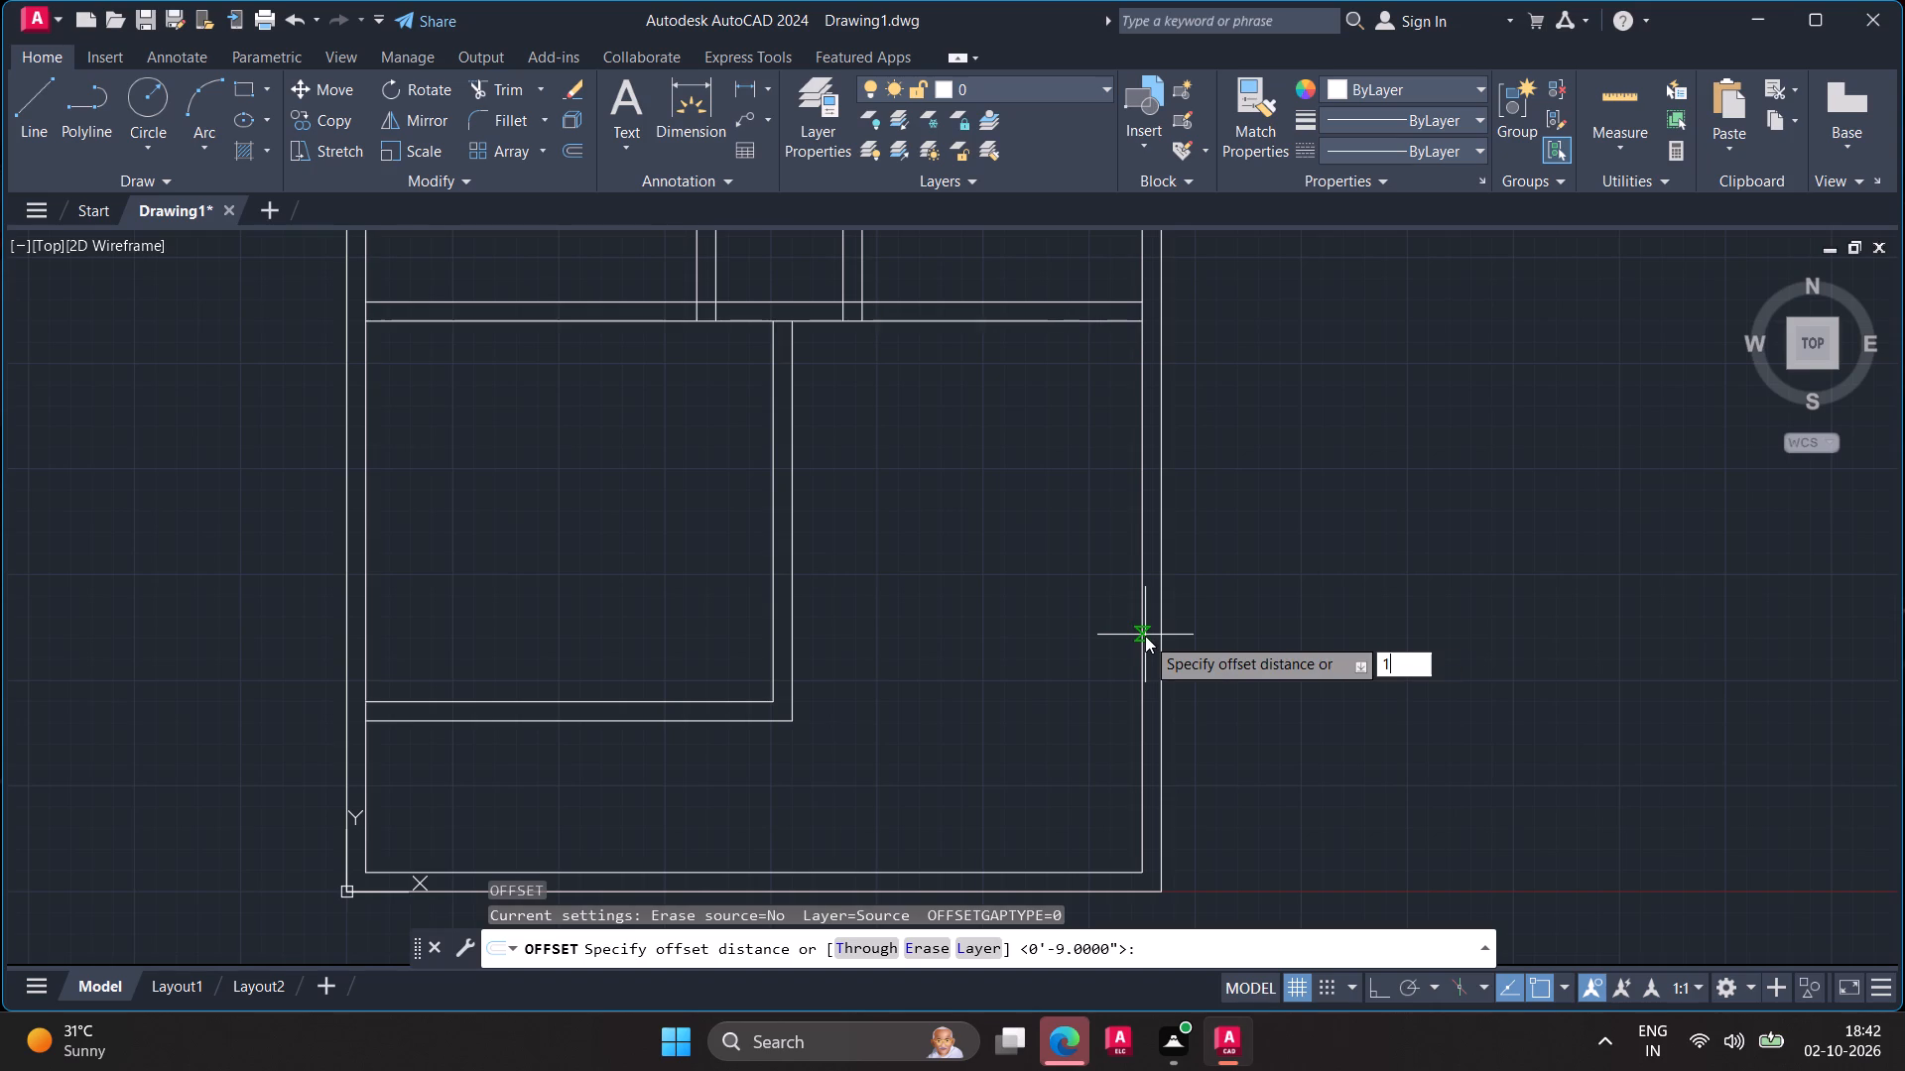
key("apostrophe")
key("Return")
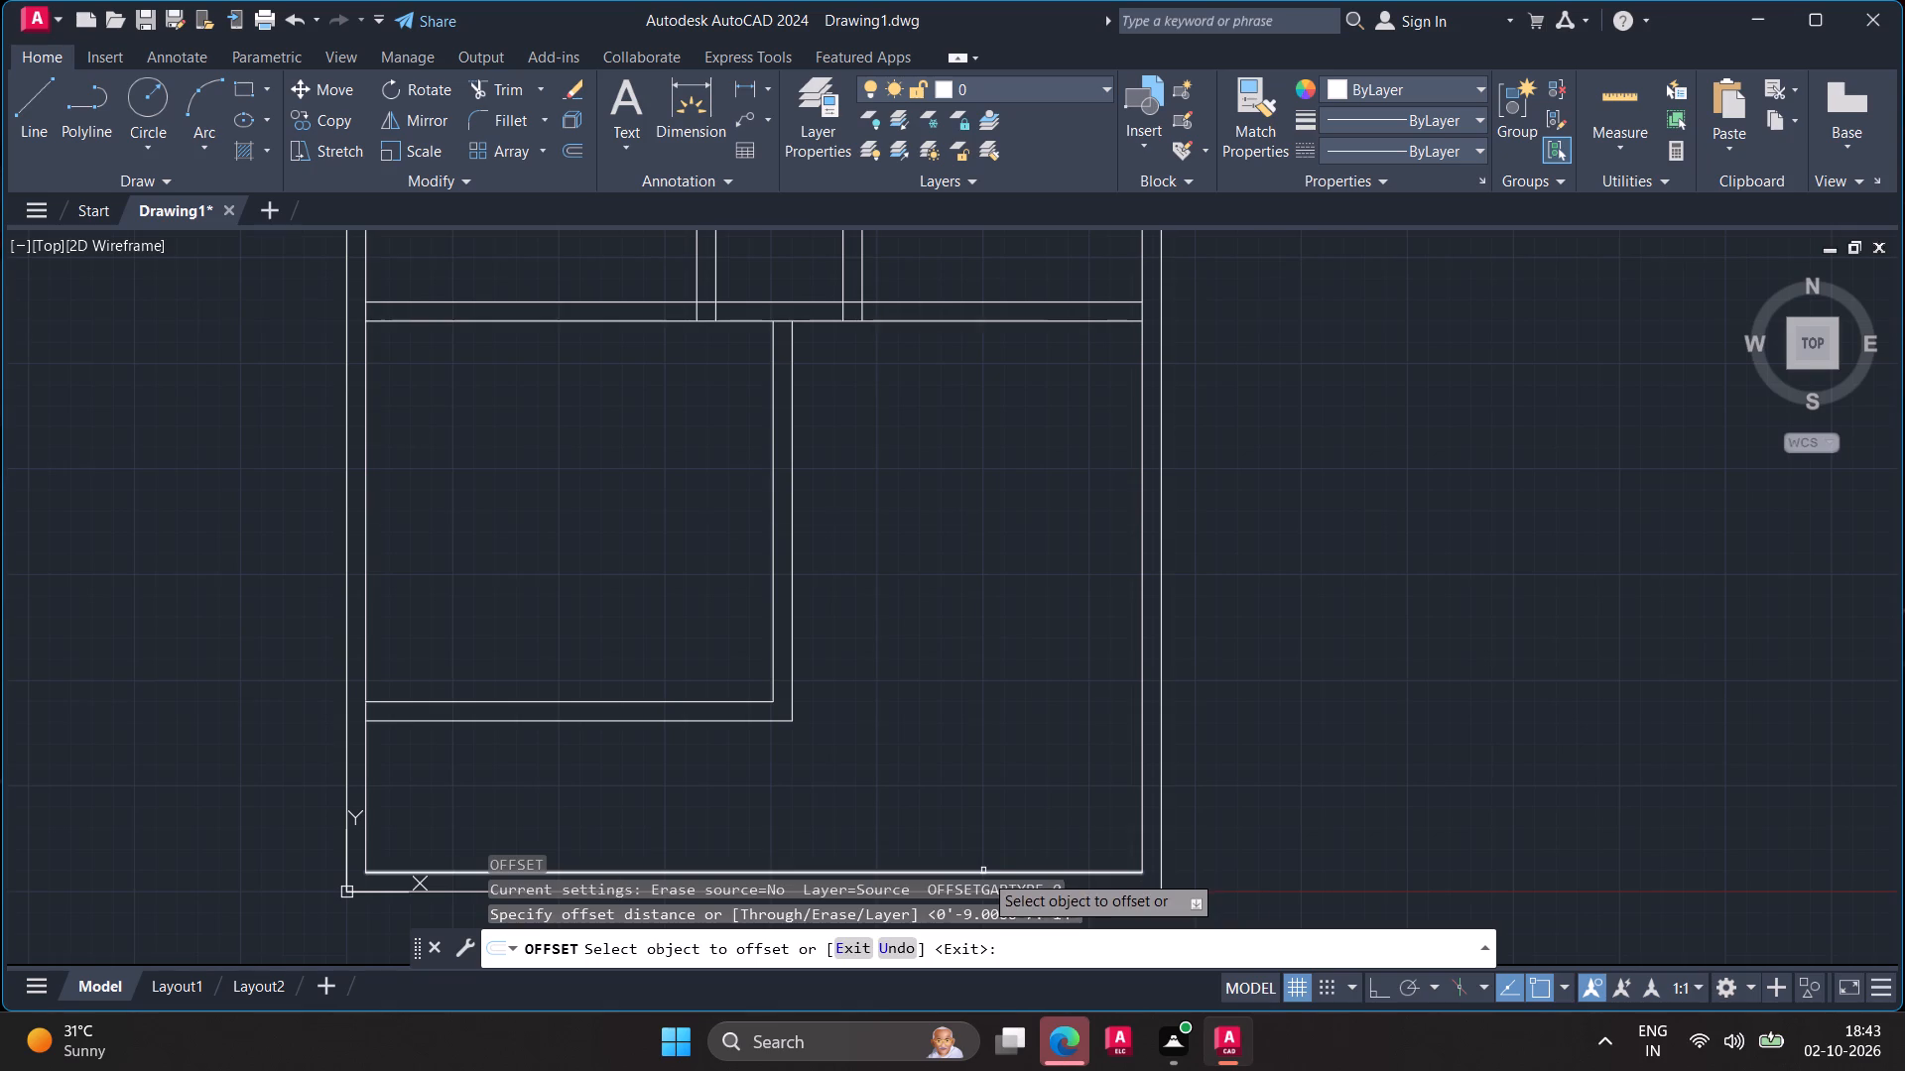
left_click(983, 873)
left_click(993, 684)
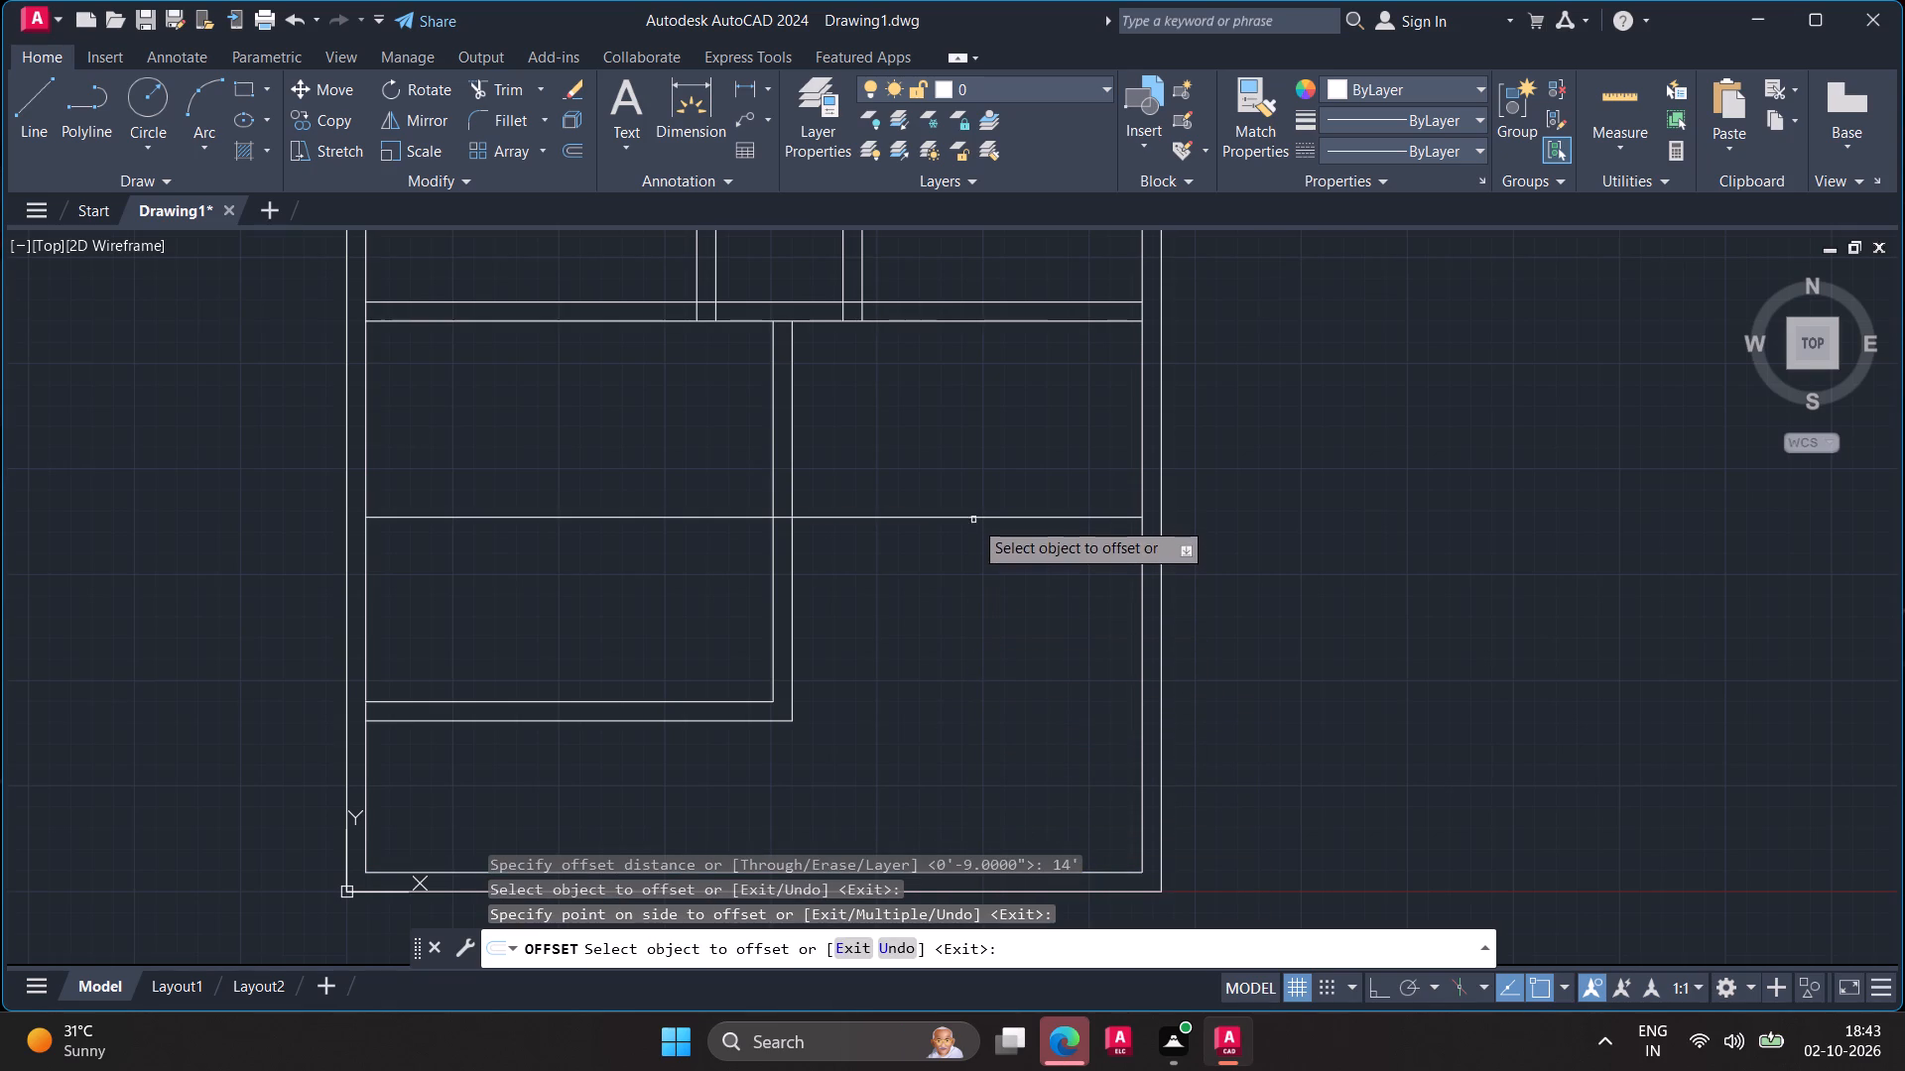
left_click(973, 518)
type("9\"")
key("Return")
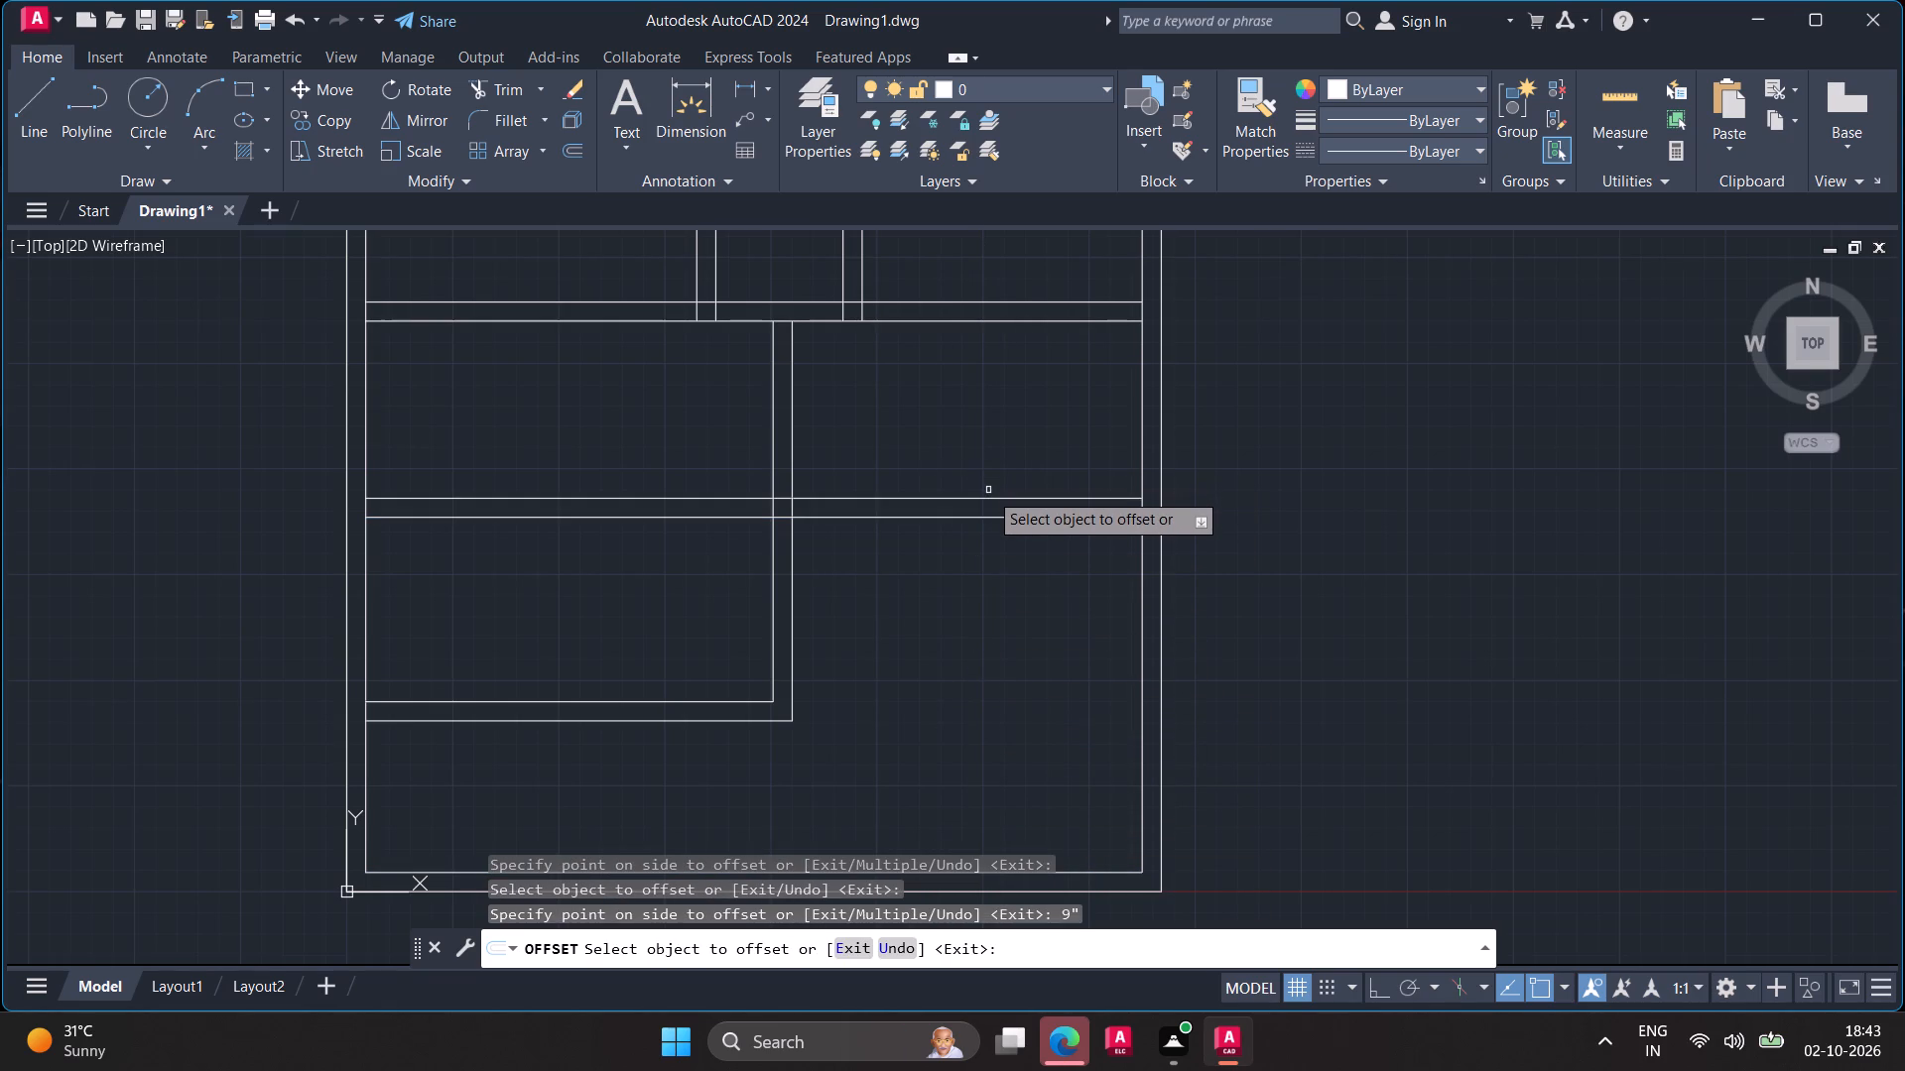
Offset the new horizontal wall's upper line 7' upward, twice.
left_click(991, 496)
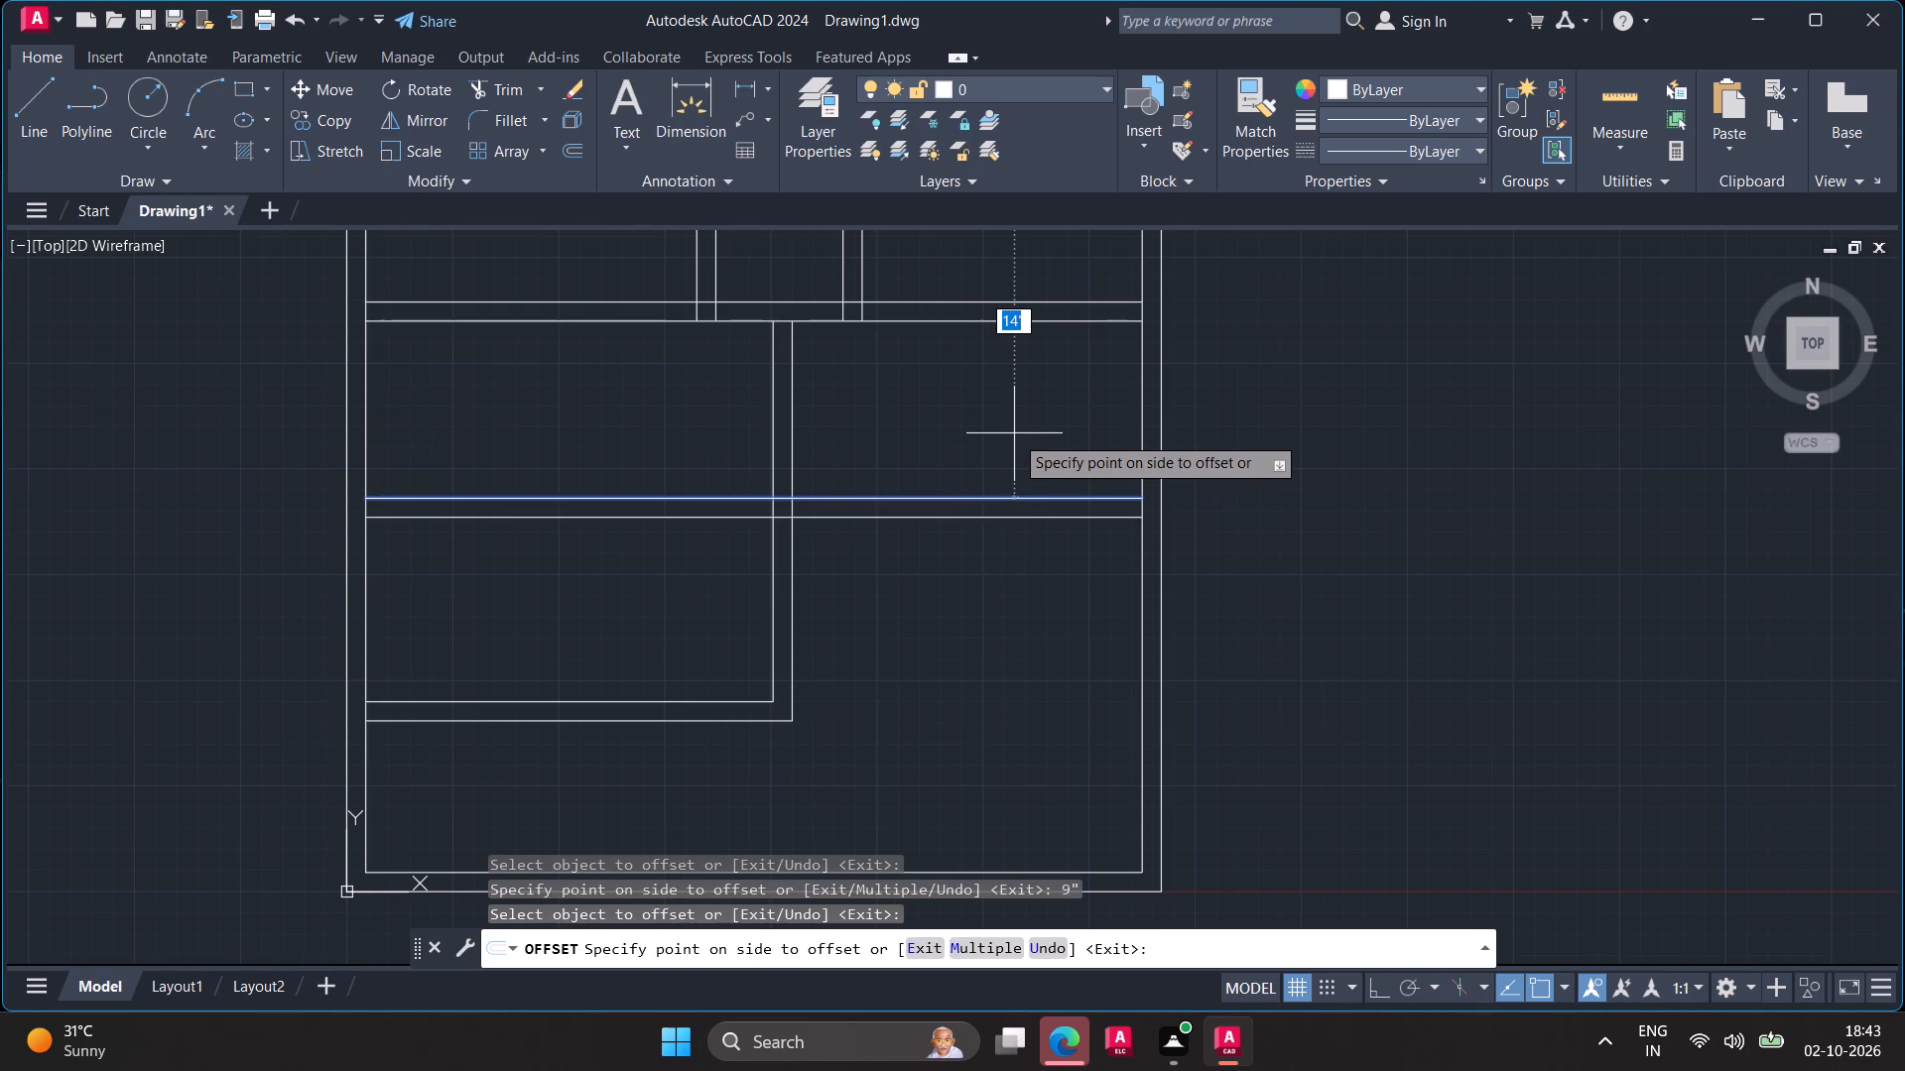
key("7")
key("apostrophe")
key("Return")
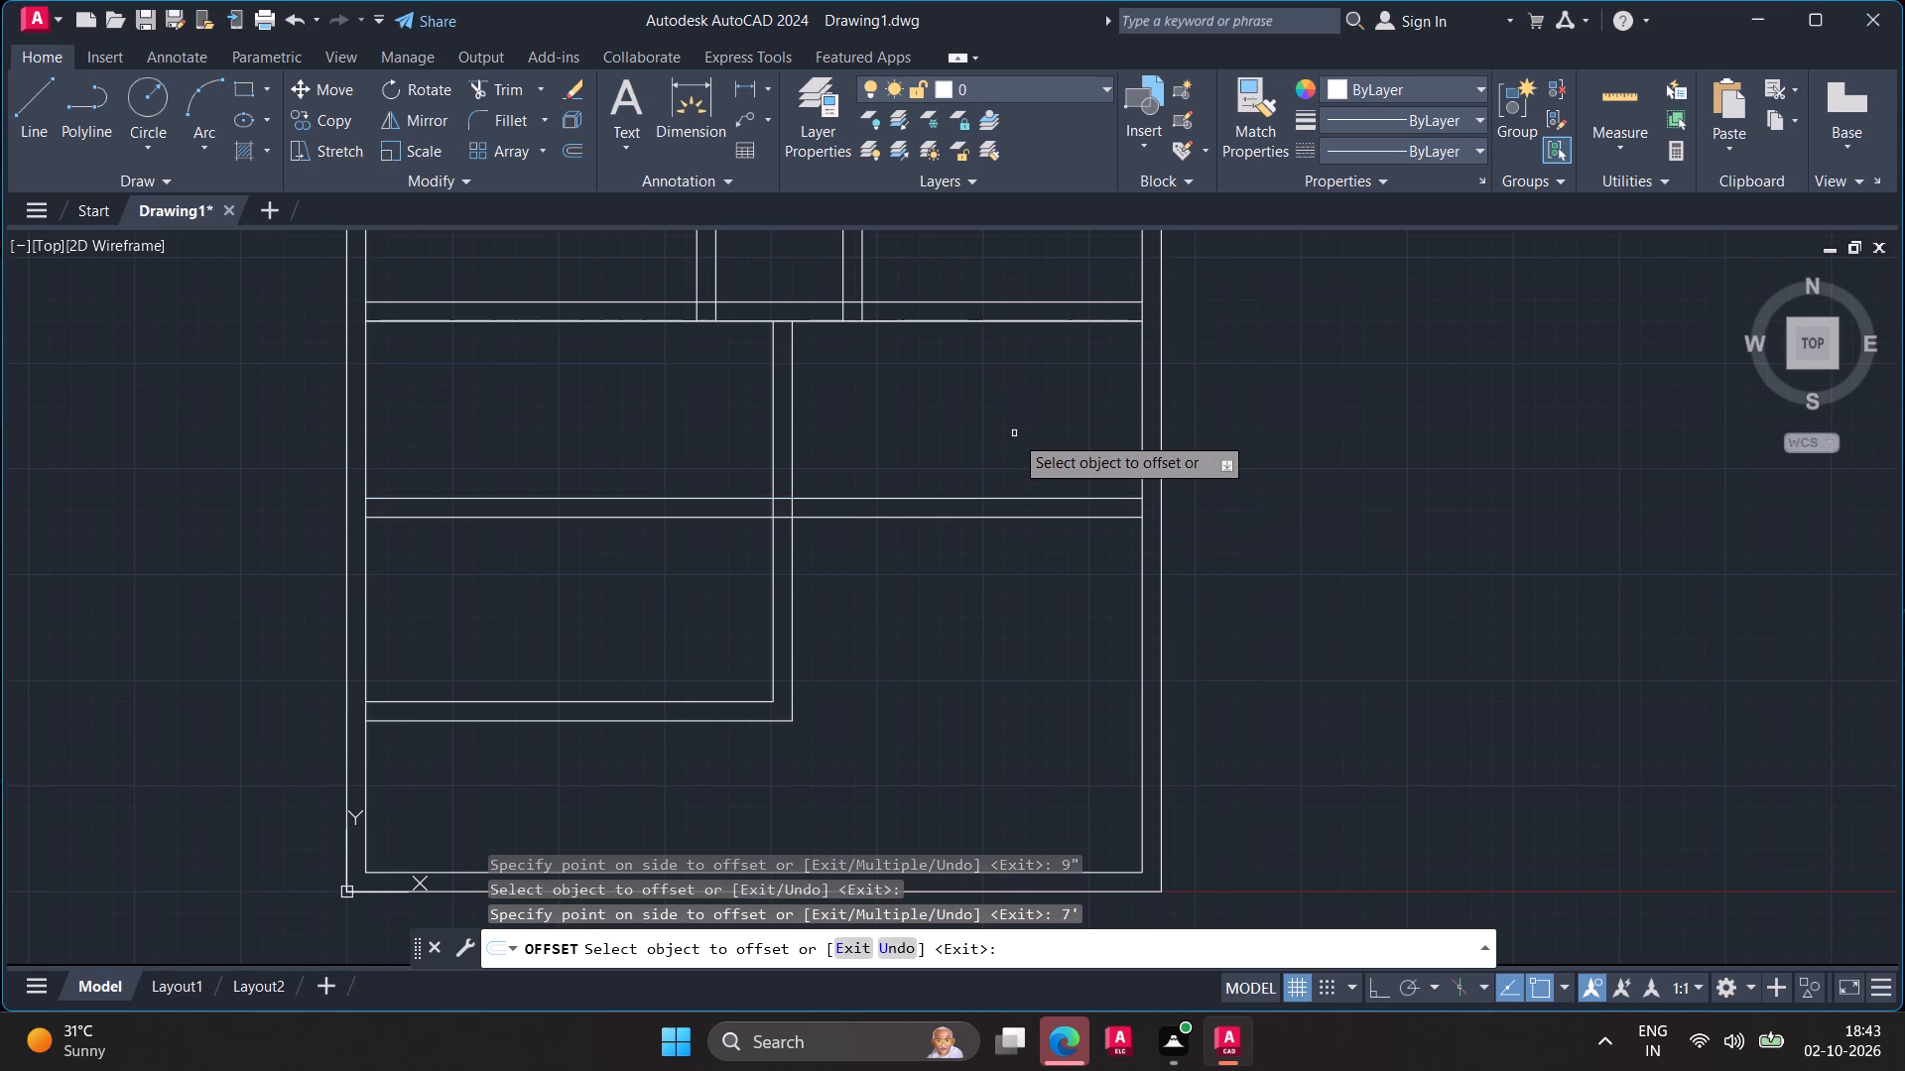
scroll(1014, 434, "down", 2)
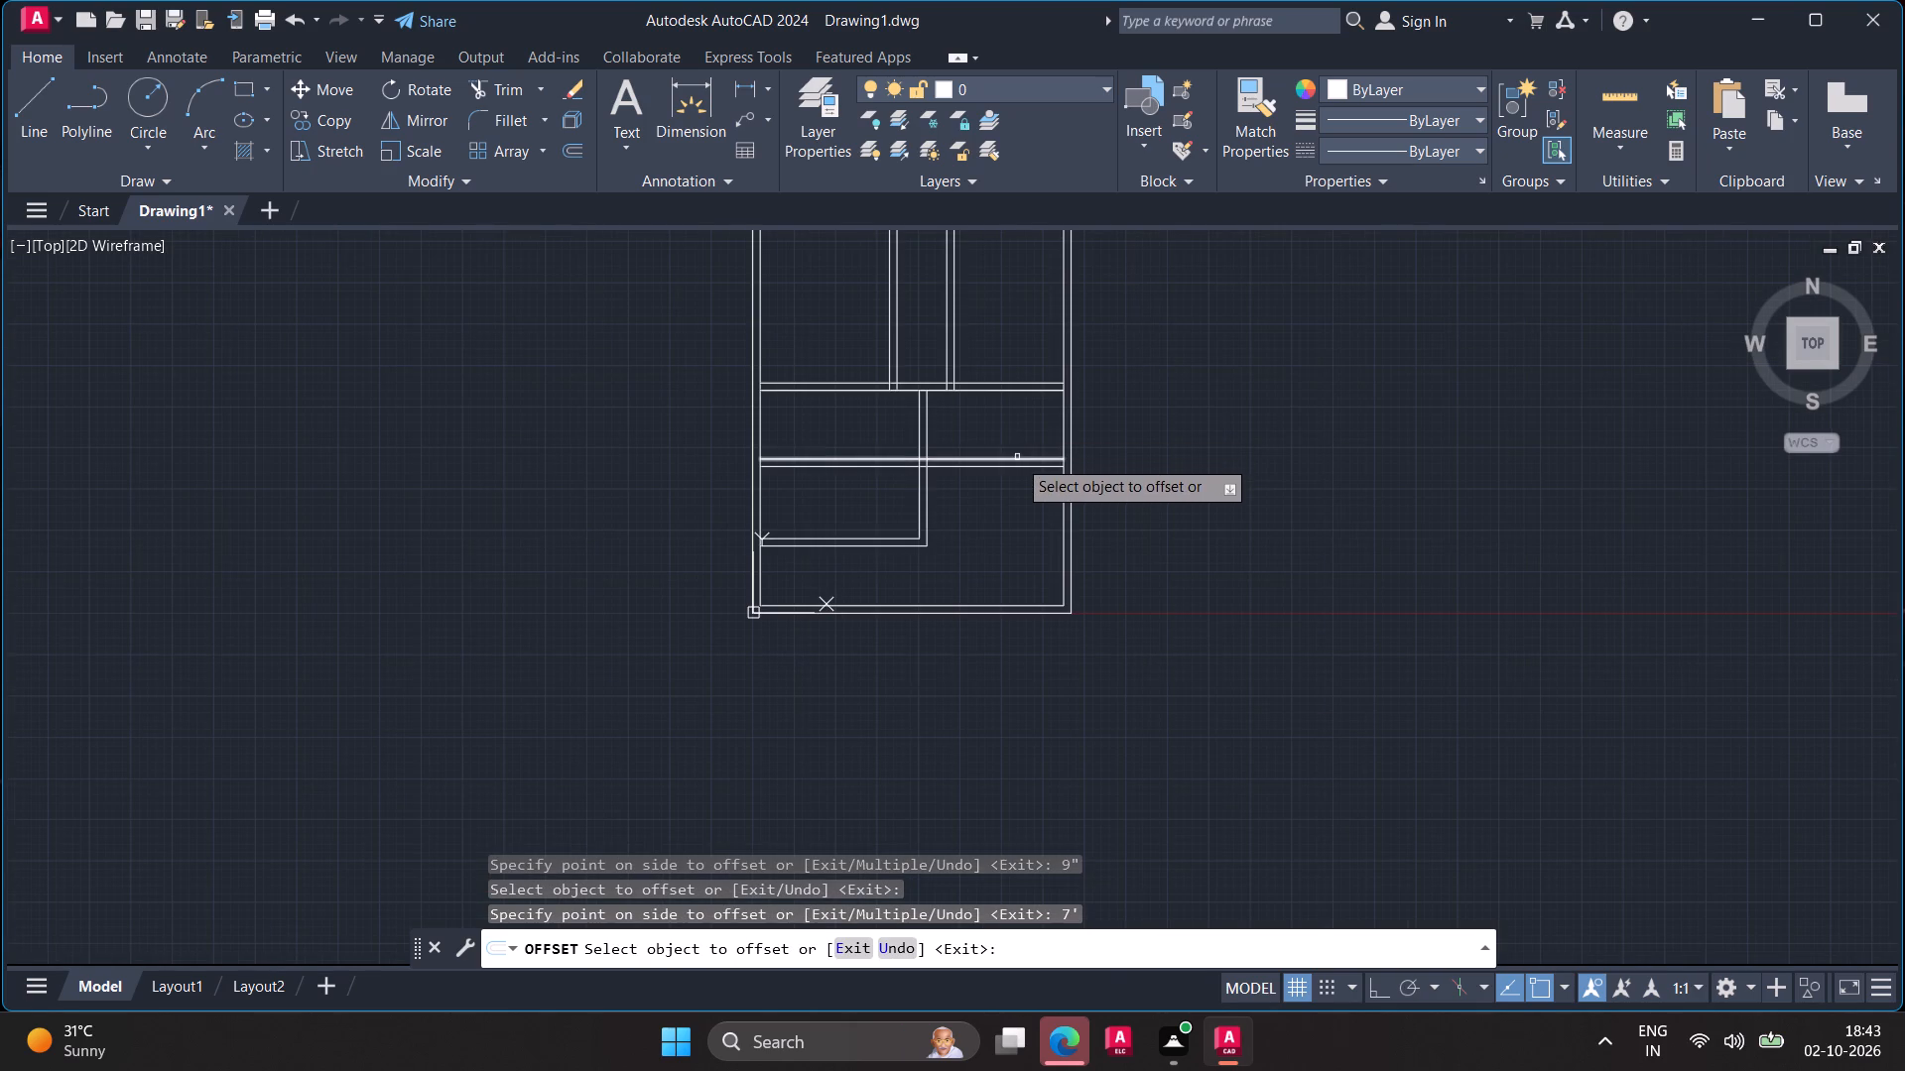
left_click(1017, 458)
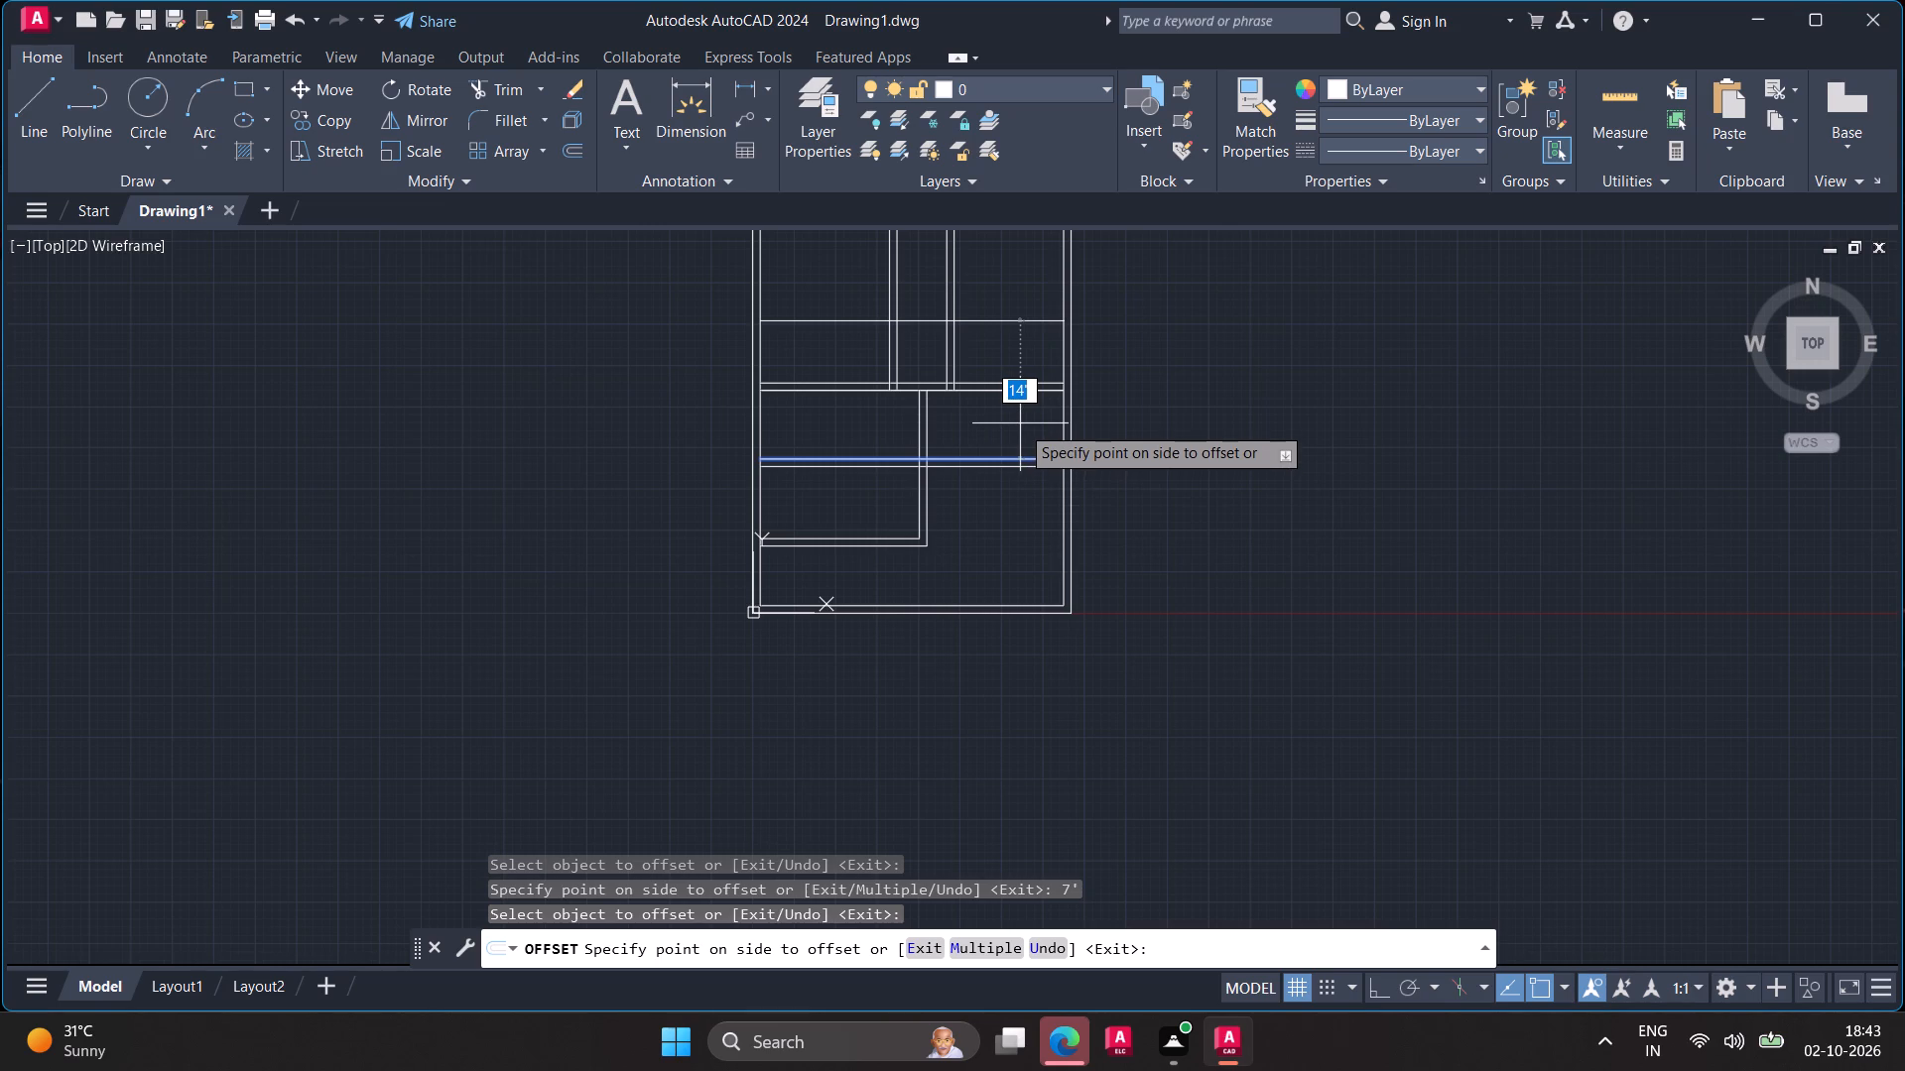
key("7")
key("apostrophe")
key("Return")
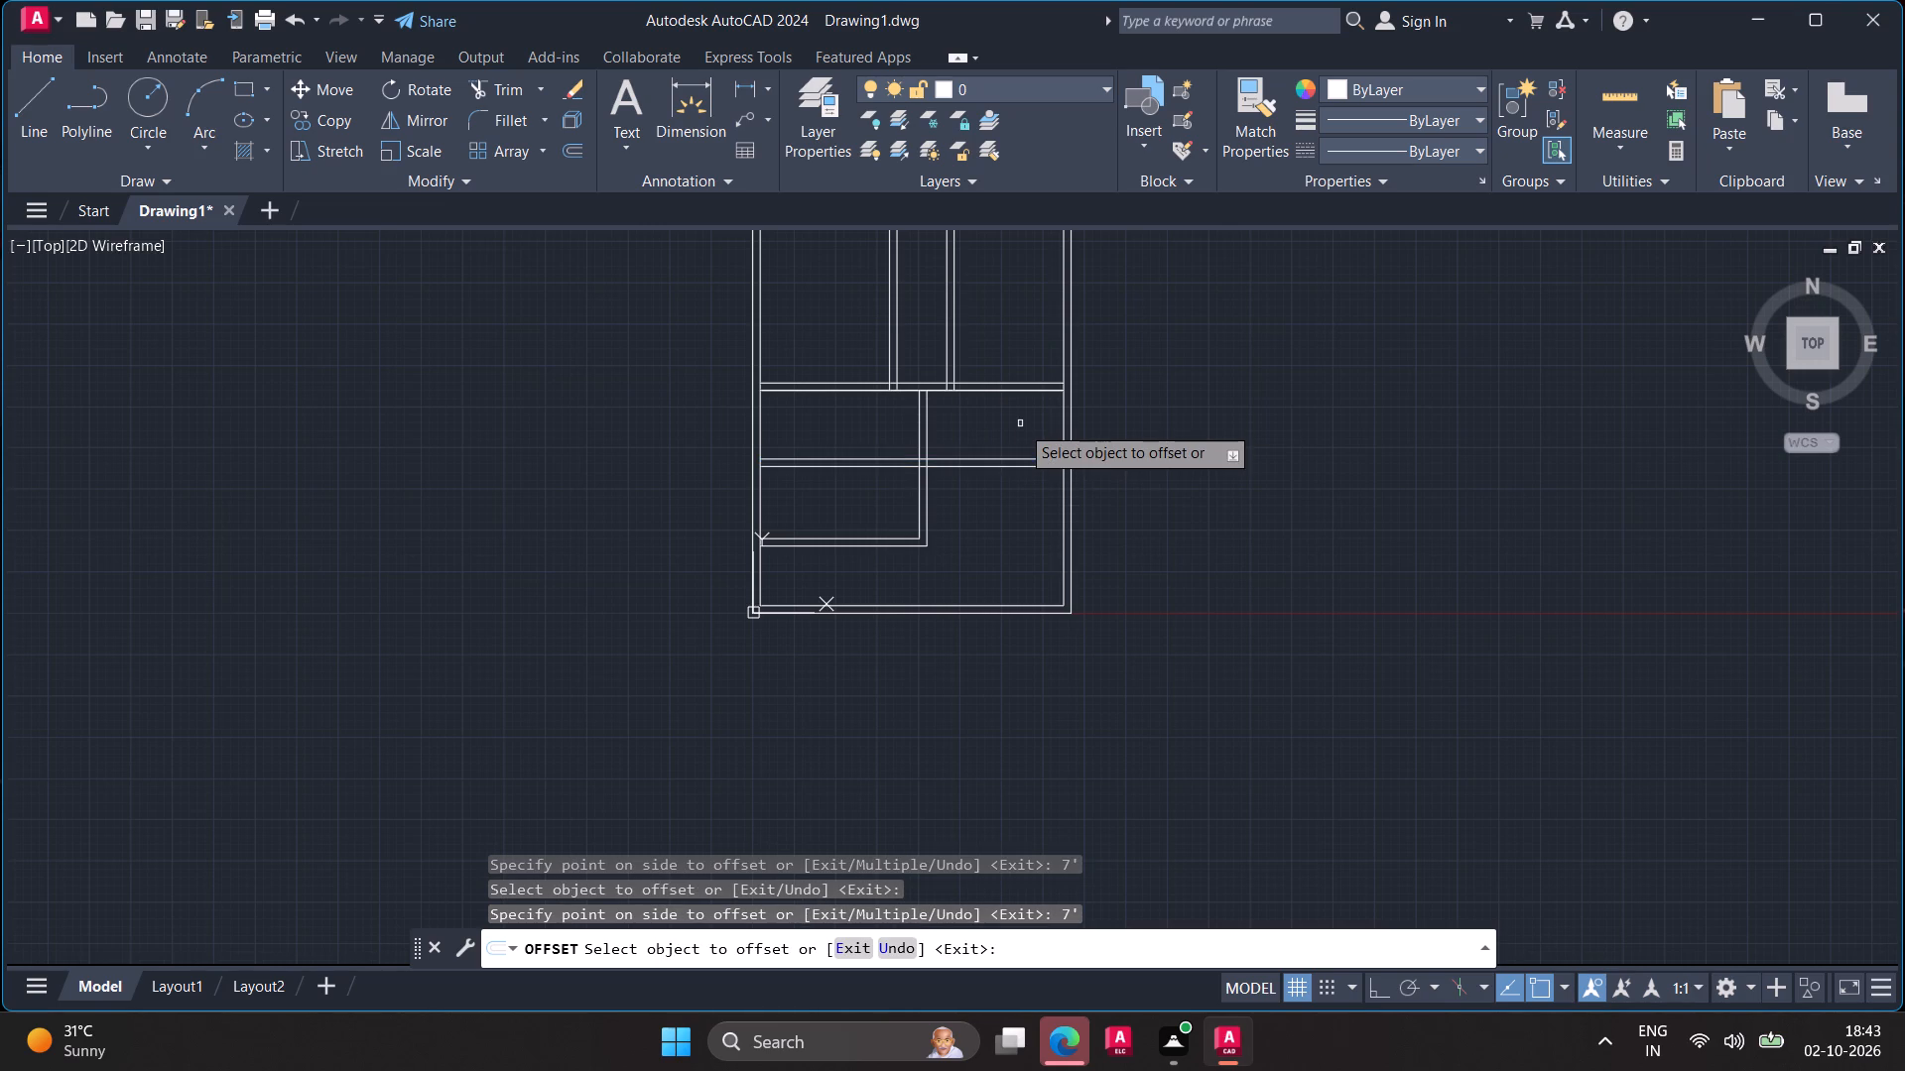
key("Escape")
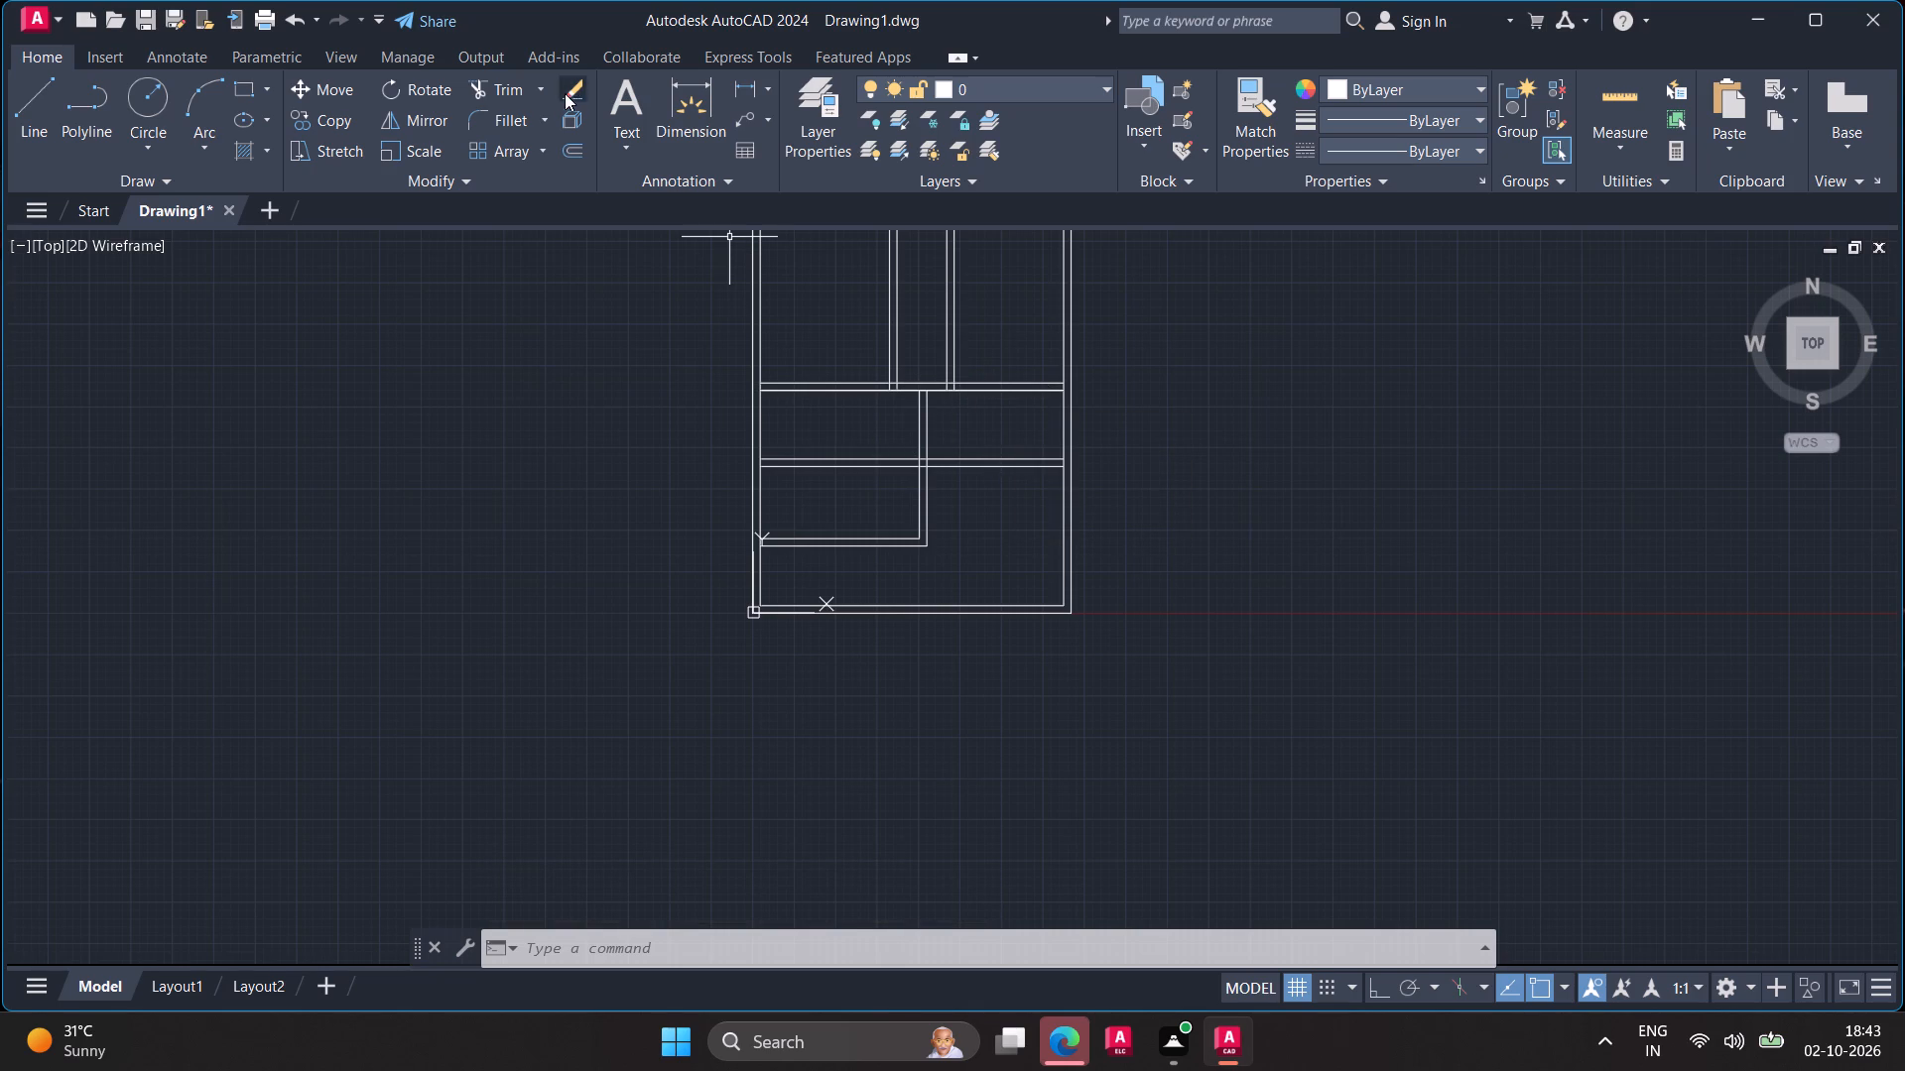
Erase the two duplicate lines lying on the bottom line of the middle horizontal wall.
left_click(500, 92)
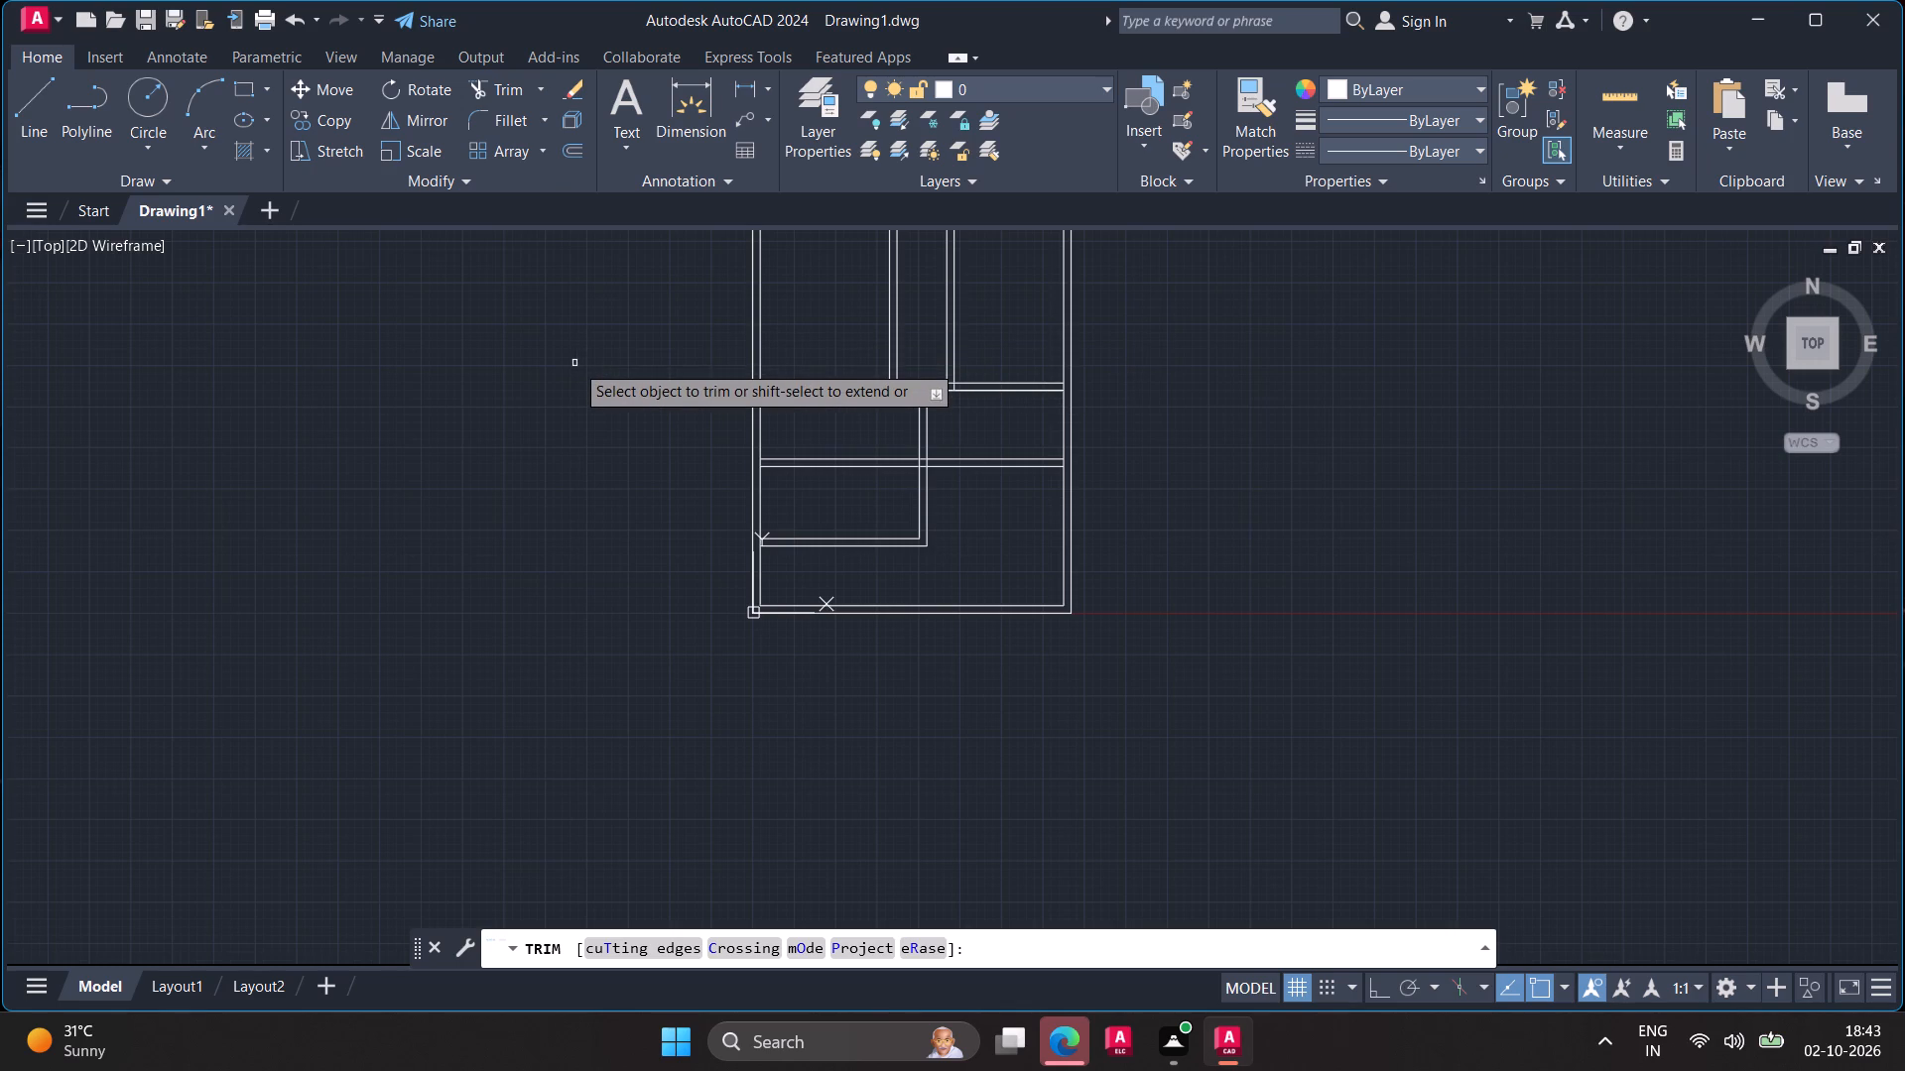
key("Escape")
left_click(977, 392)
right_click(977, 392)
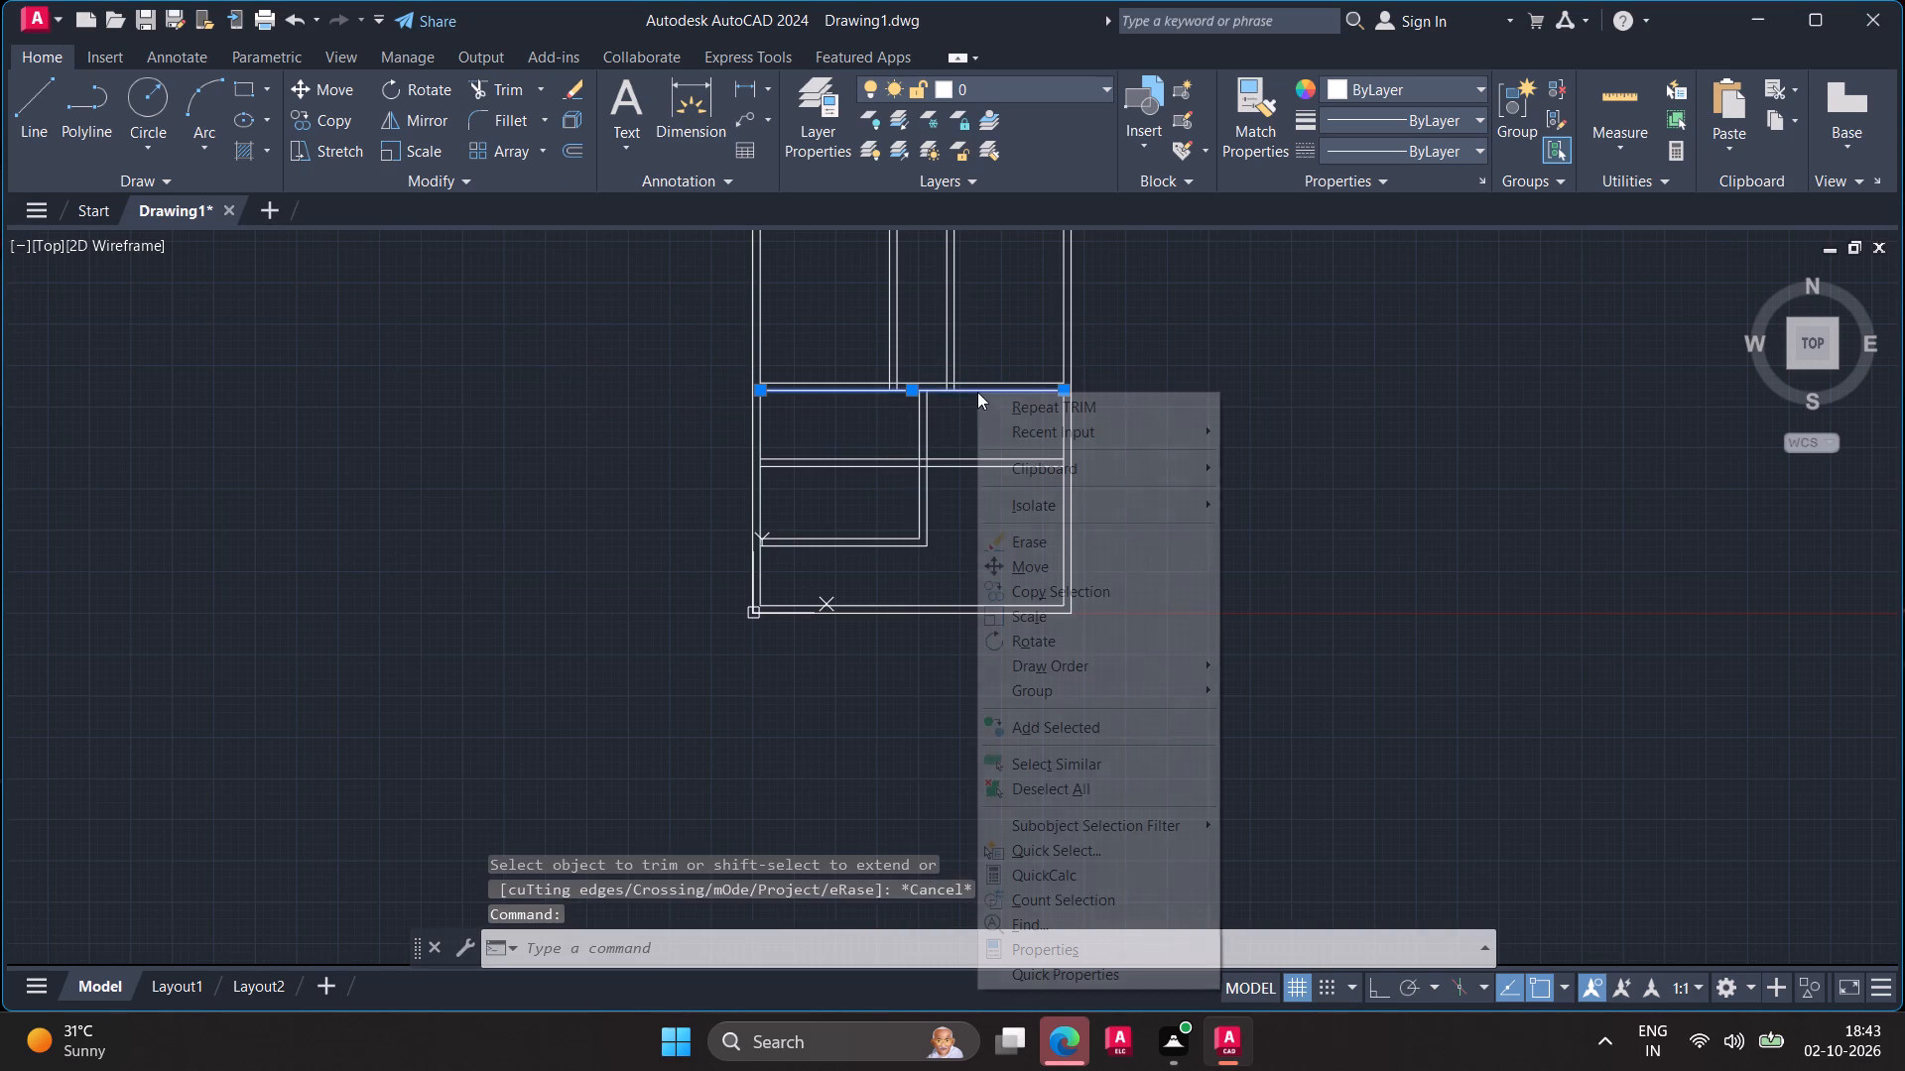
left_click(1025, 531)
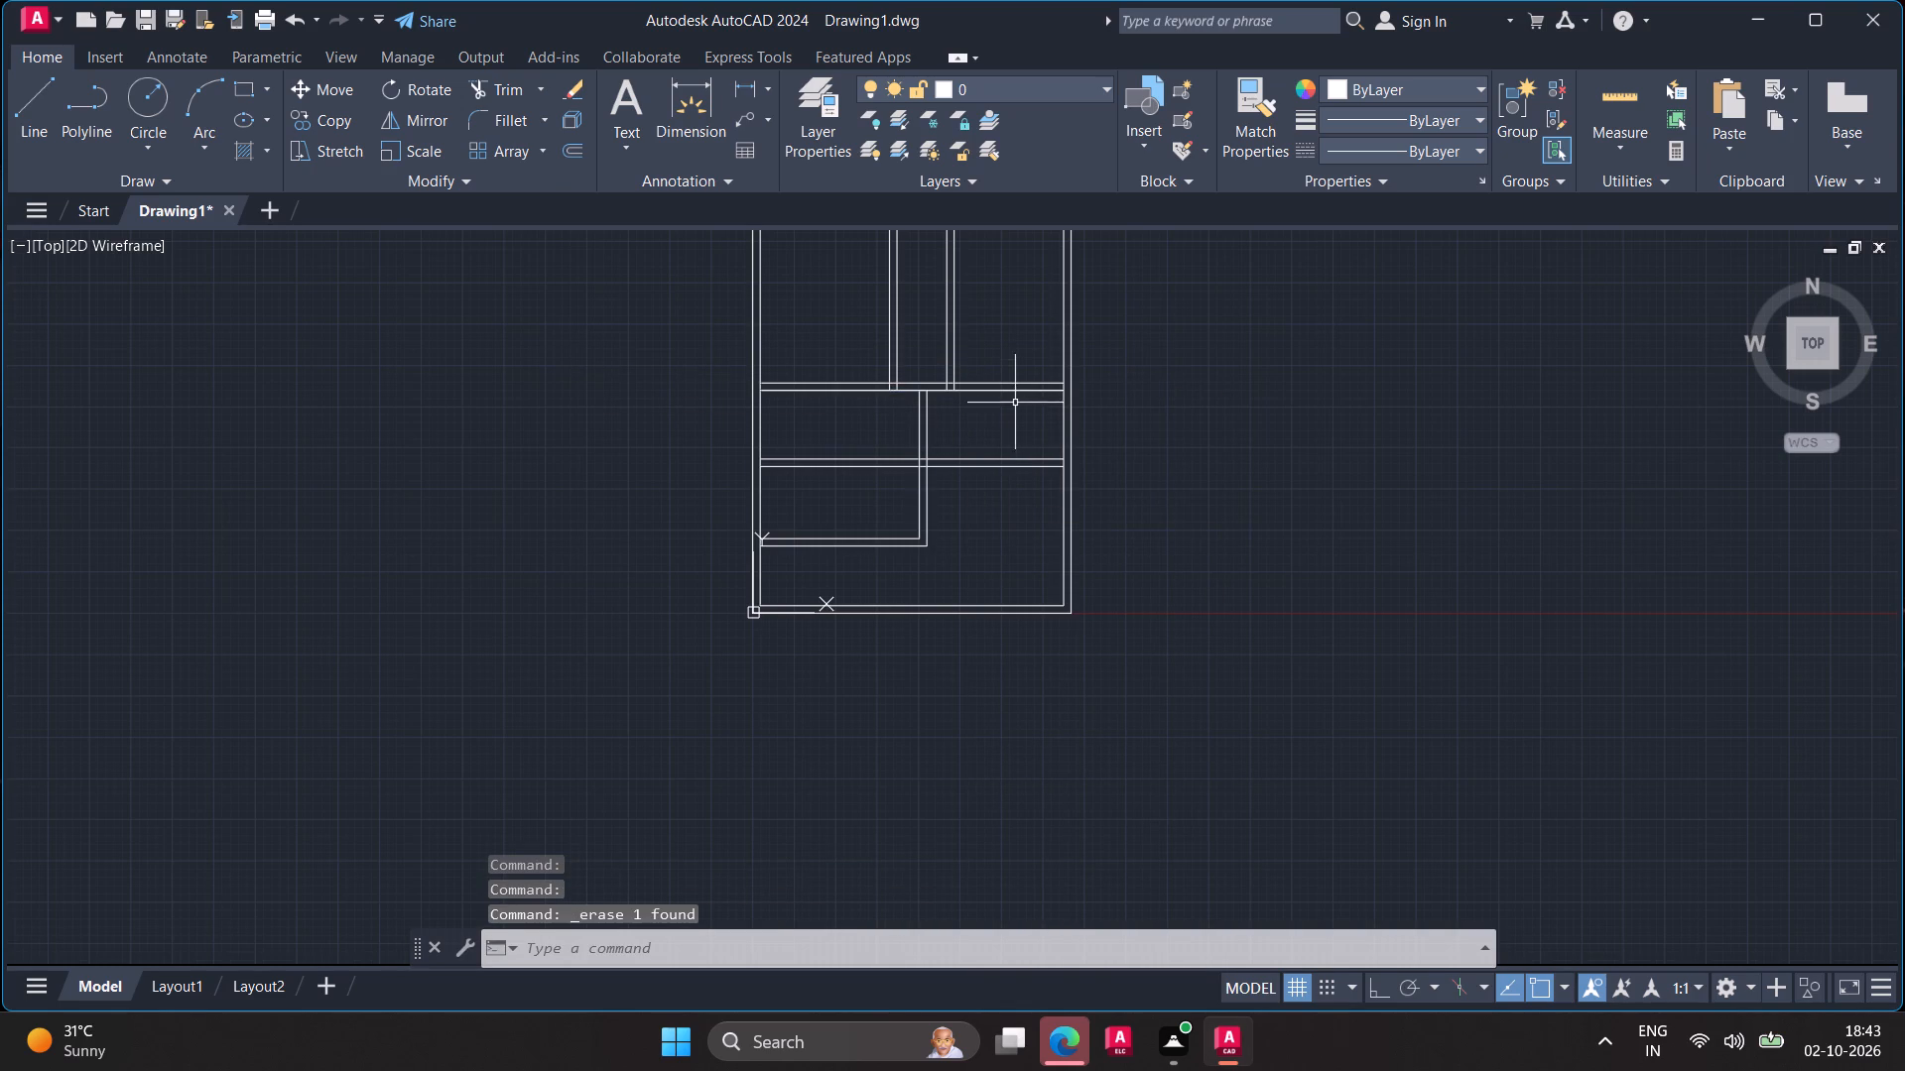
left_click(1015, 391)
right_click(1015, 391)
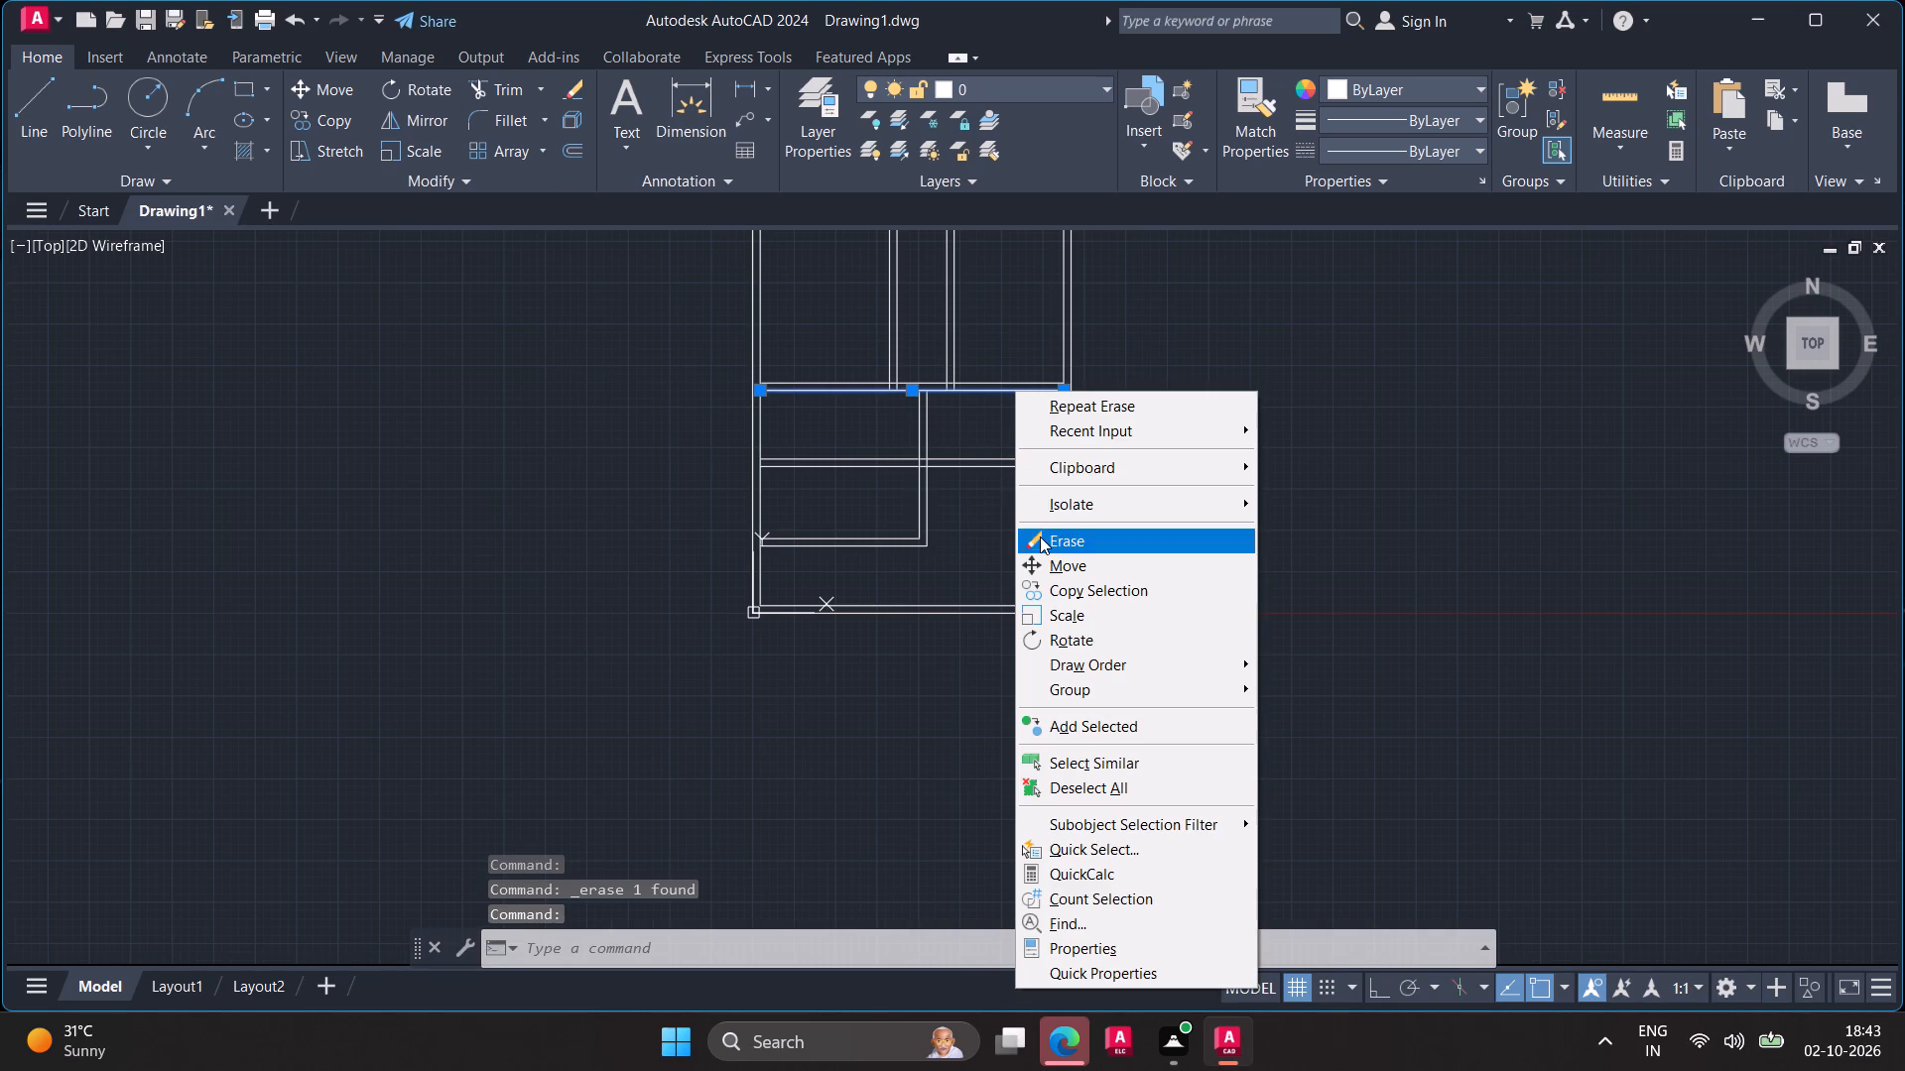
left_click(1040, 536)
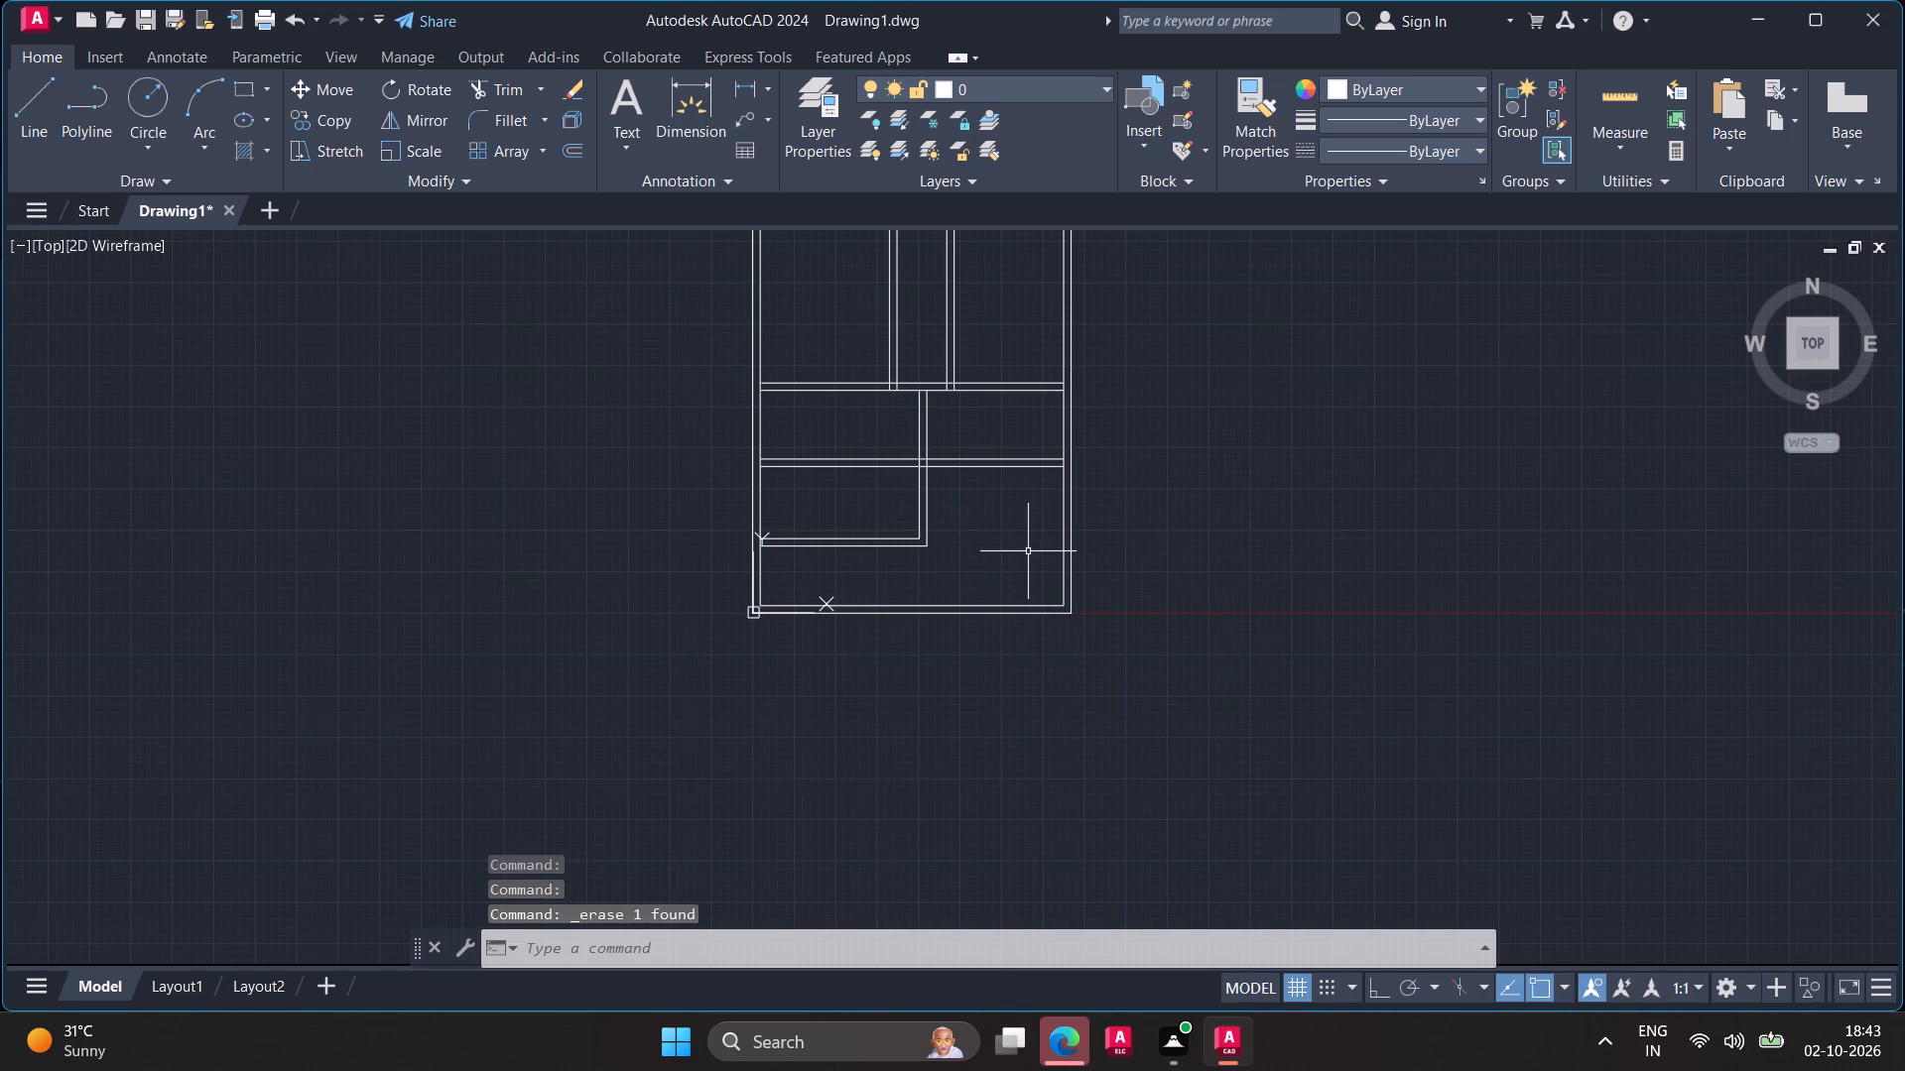
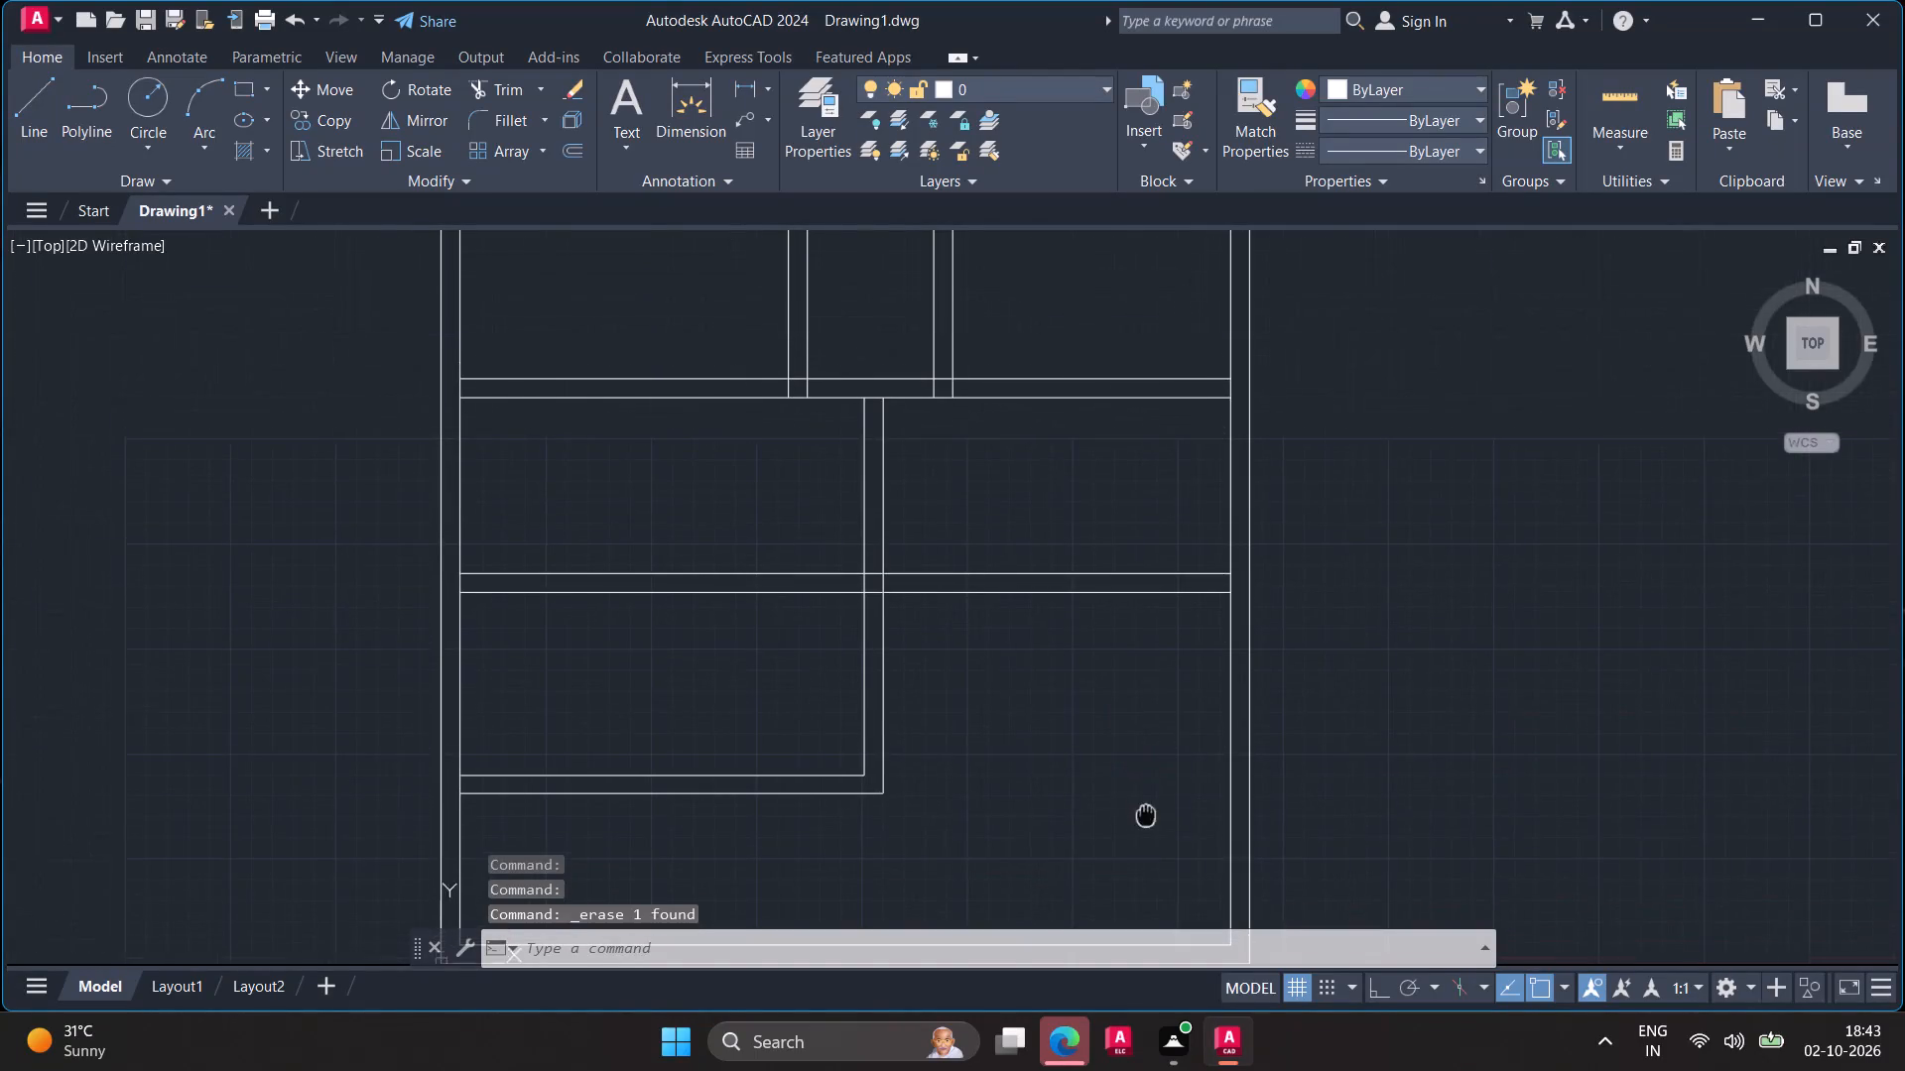
Trim the horizontal wall crossing the vertical partition so it is removed left of and within the partition.
middle_click_drag(1129, 739, 1161, 833)
middle_click_drag(1137, 667, 1175, 824)
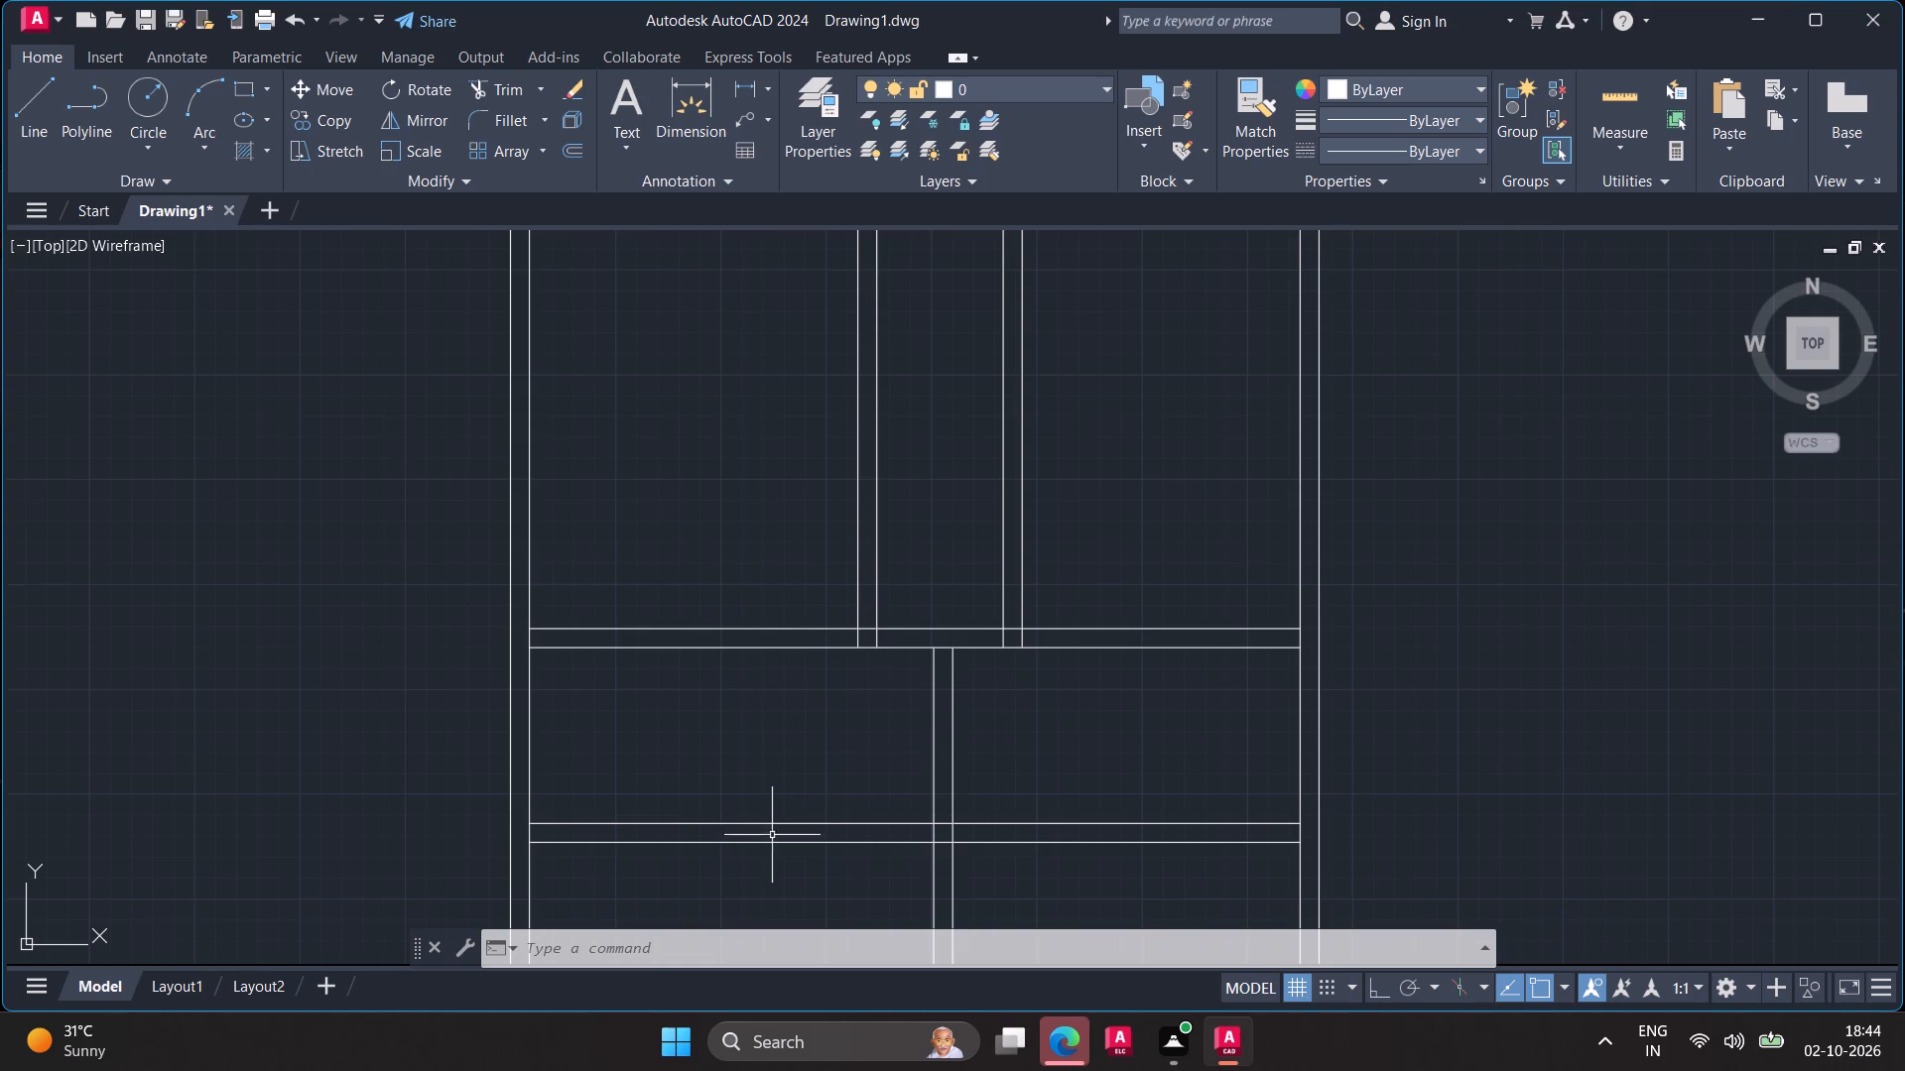
middle_click_drag(782, 860, 801, 673)
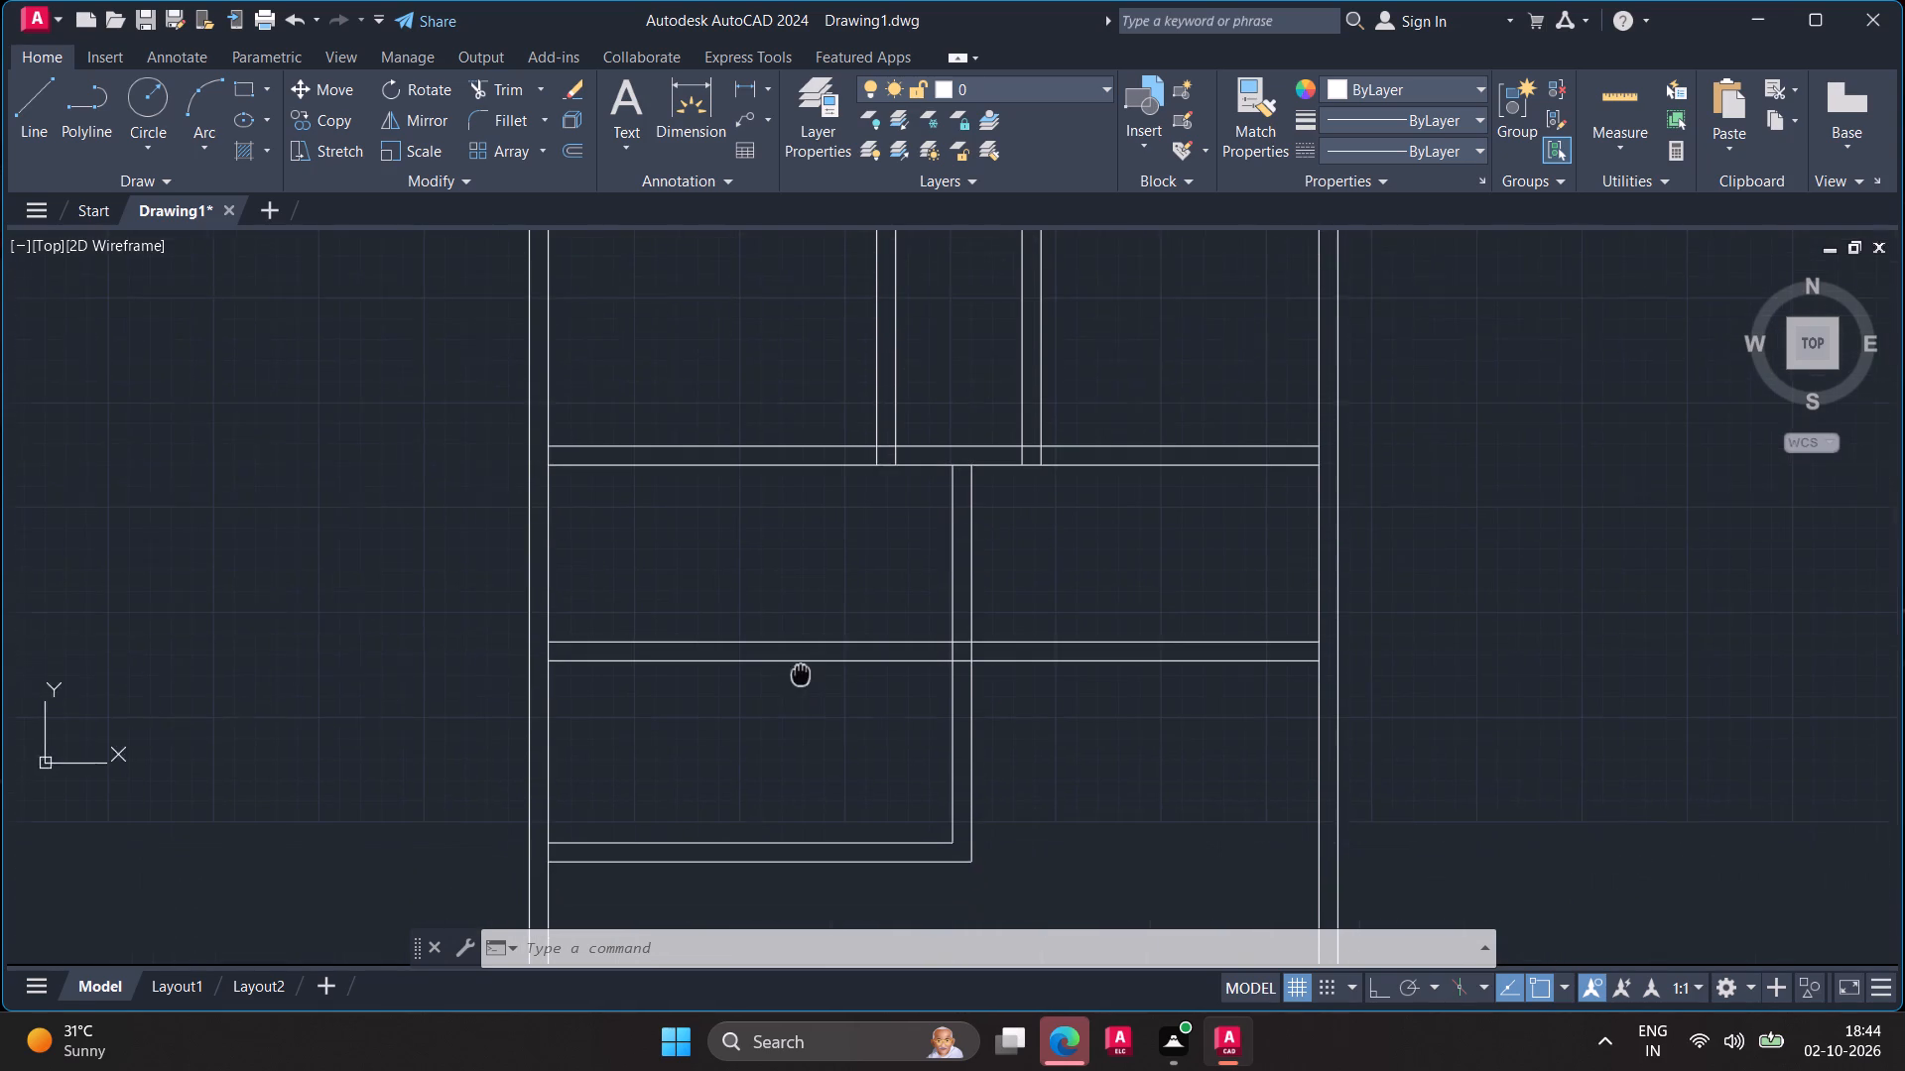
middle_click_drag(801, 673, 801, 672)
type("tr")
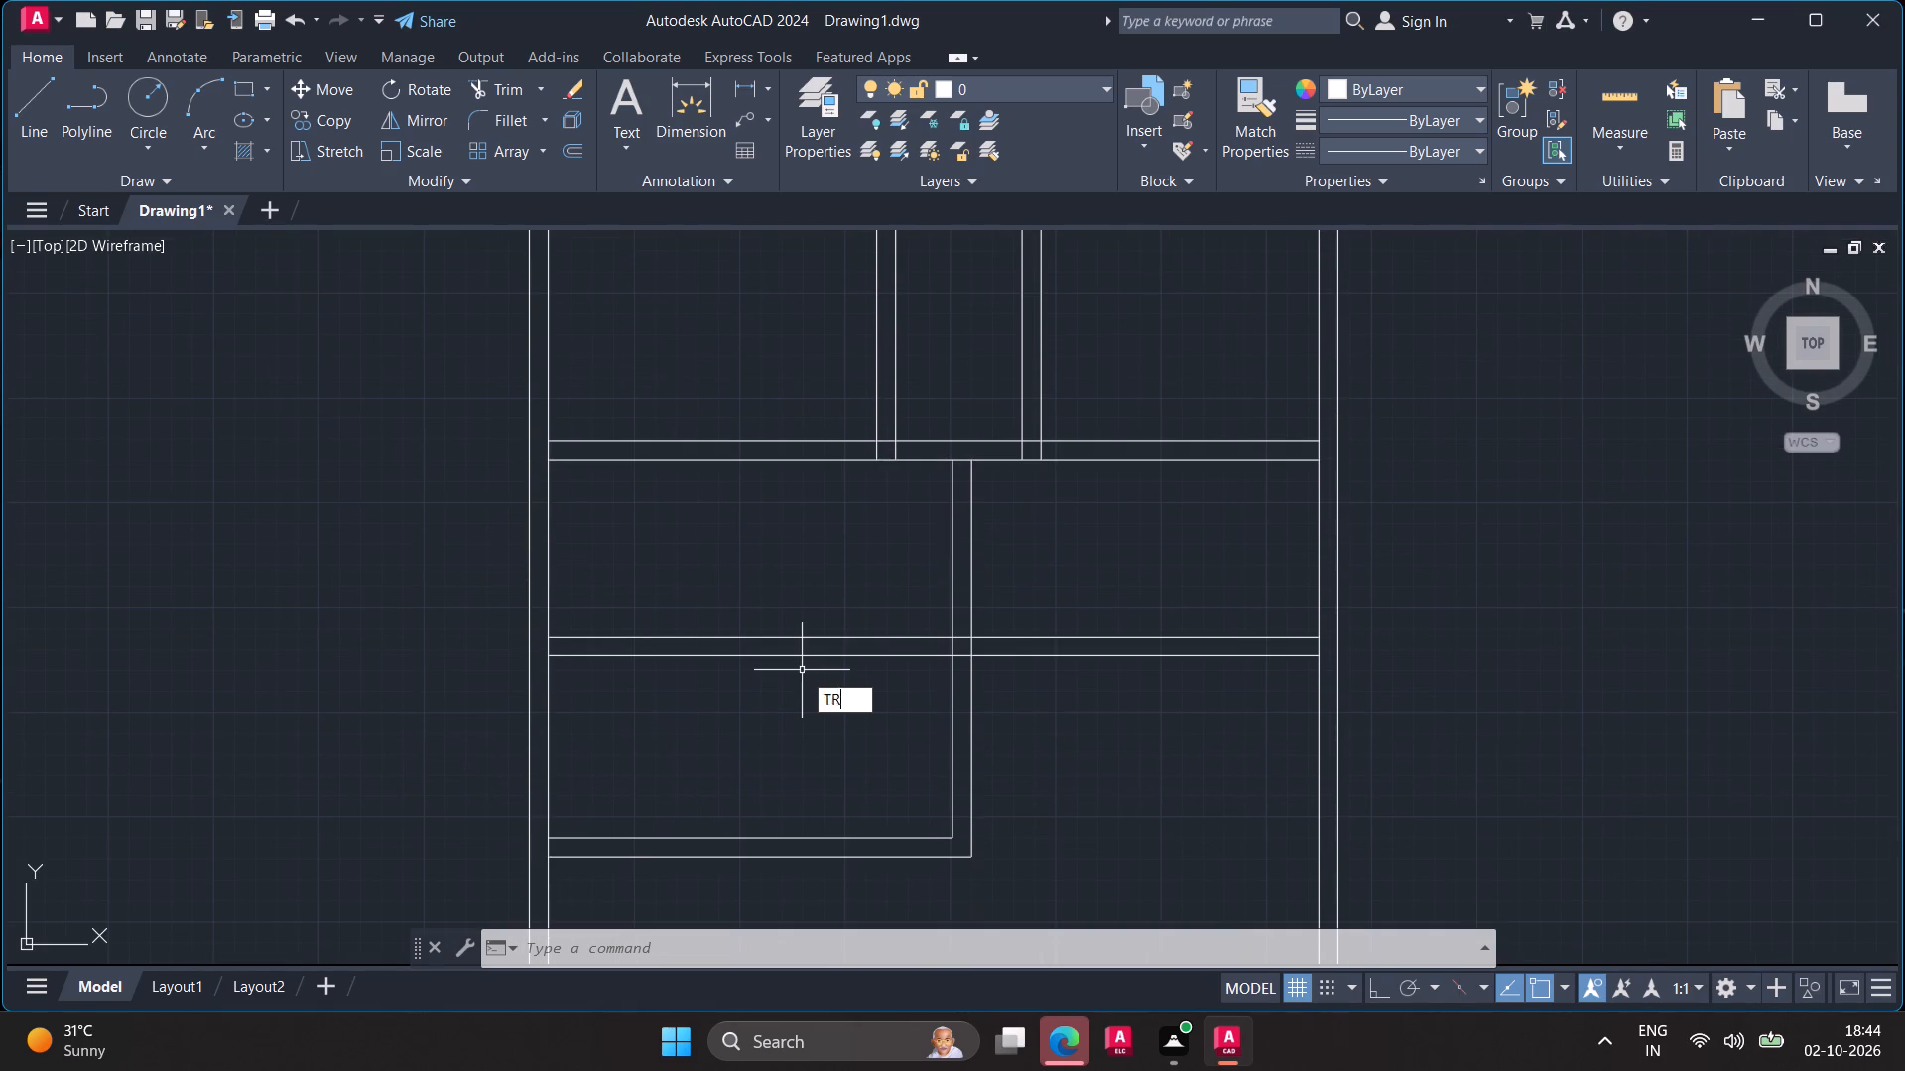
key("space")
left_click(800, 589)
left_click(772, 697)
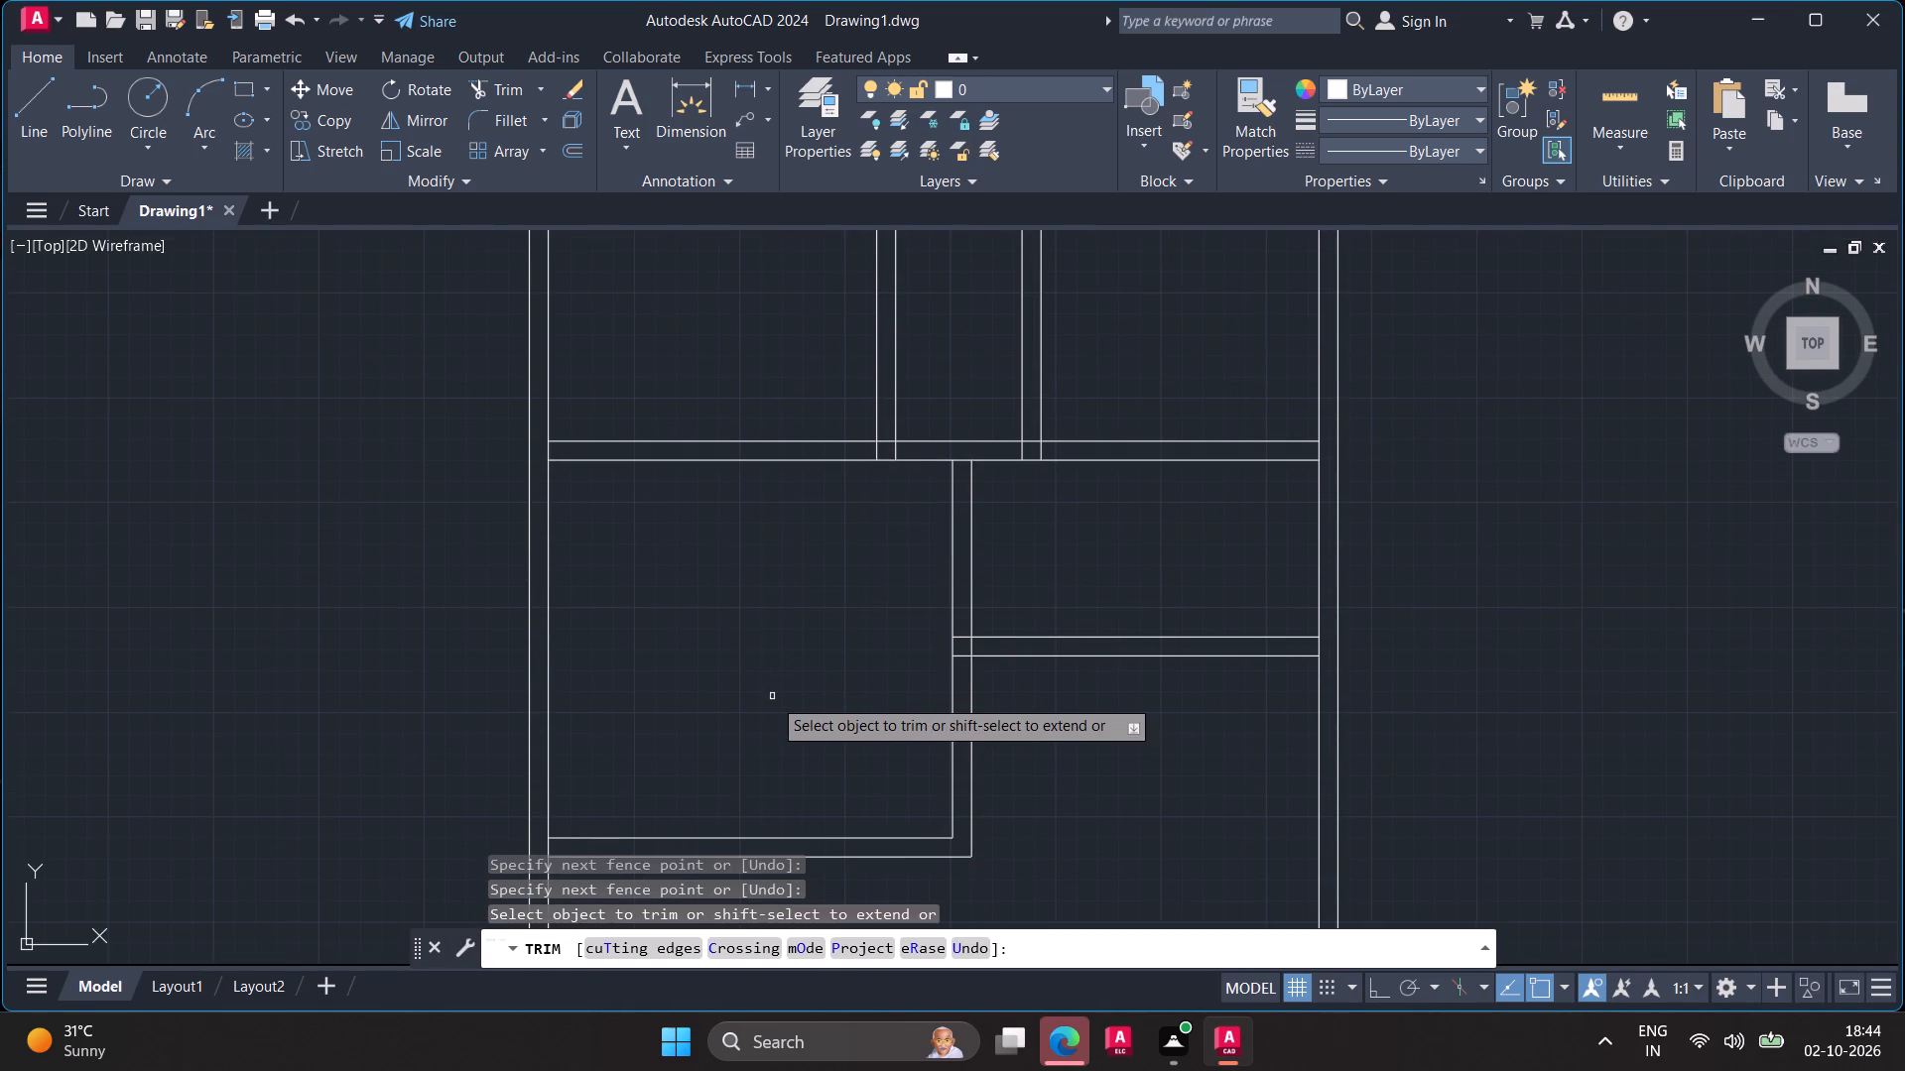
left_click(966, 658)
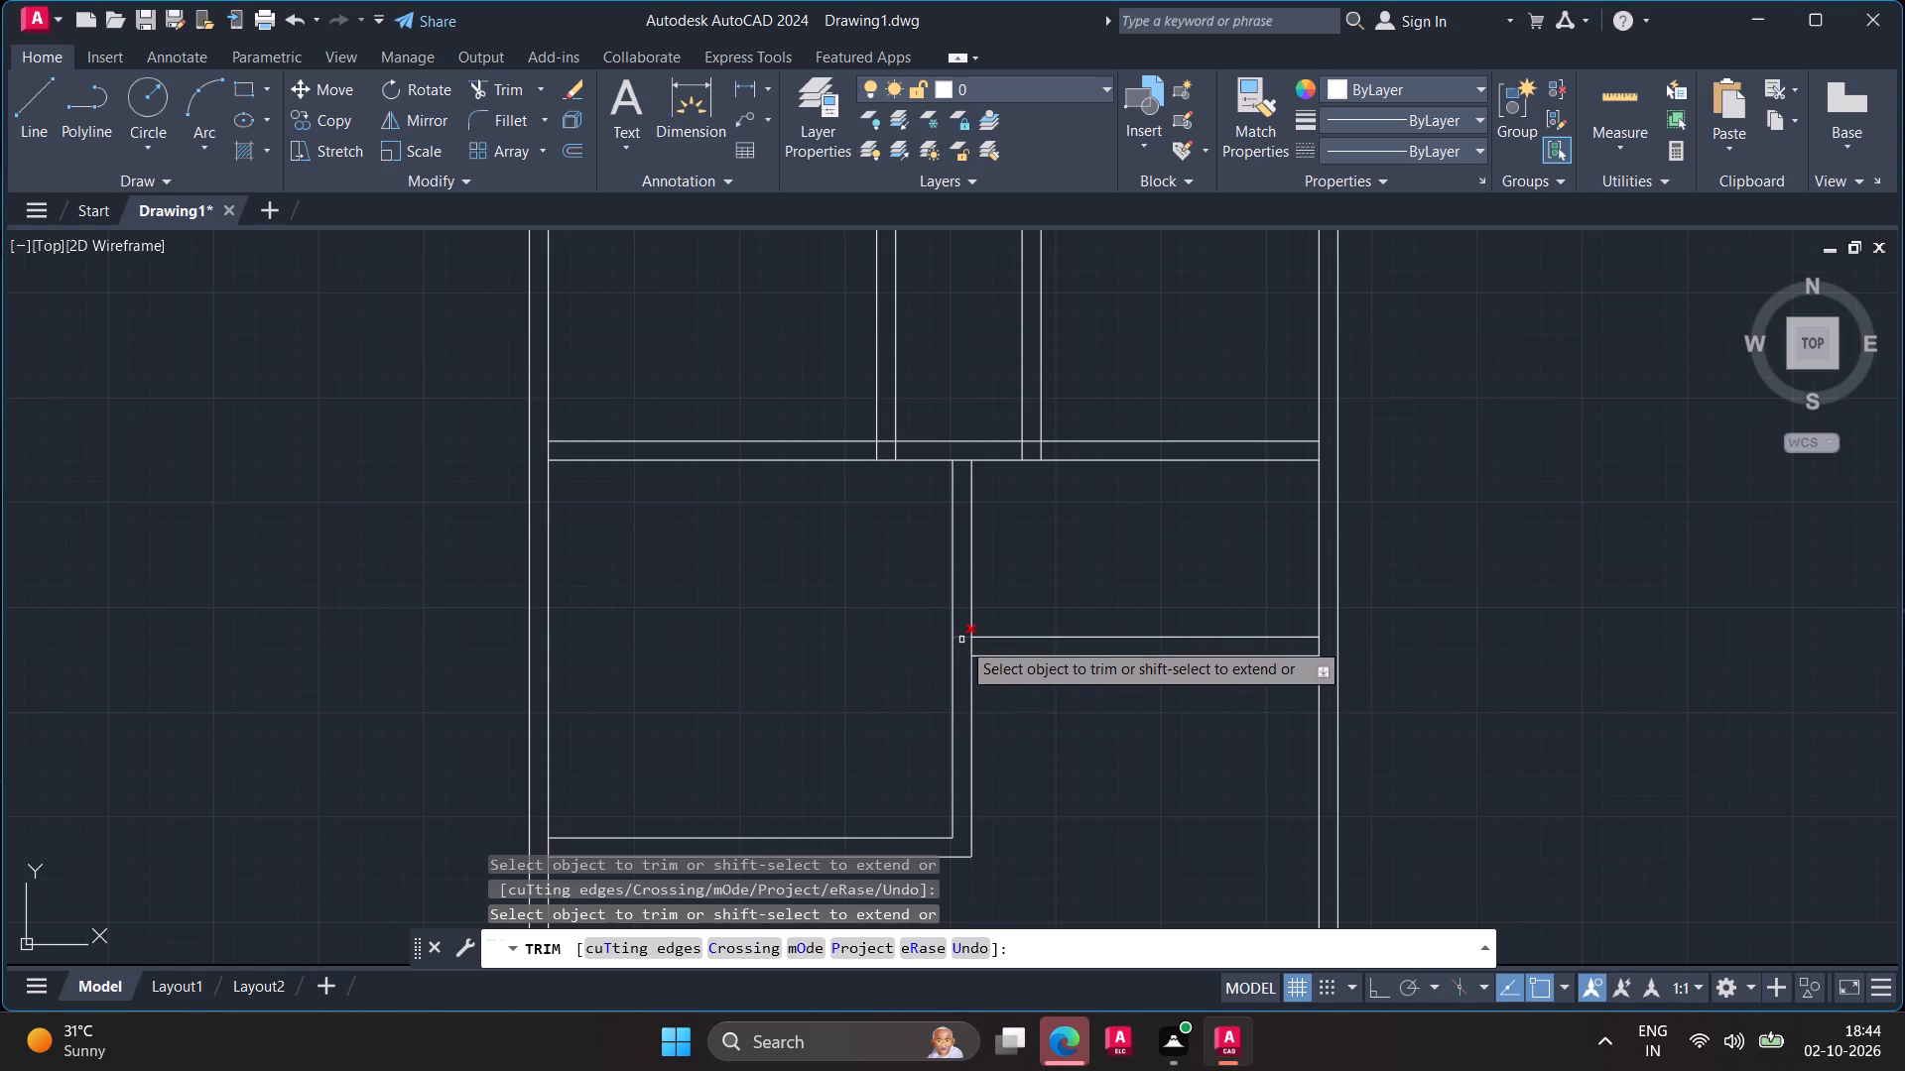
left_click(961, 639)
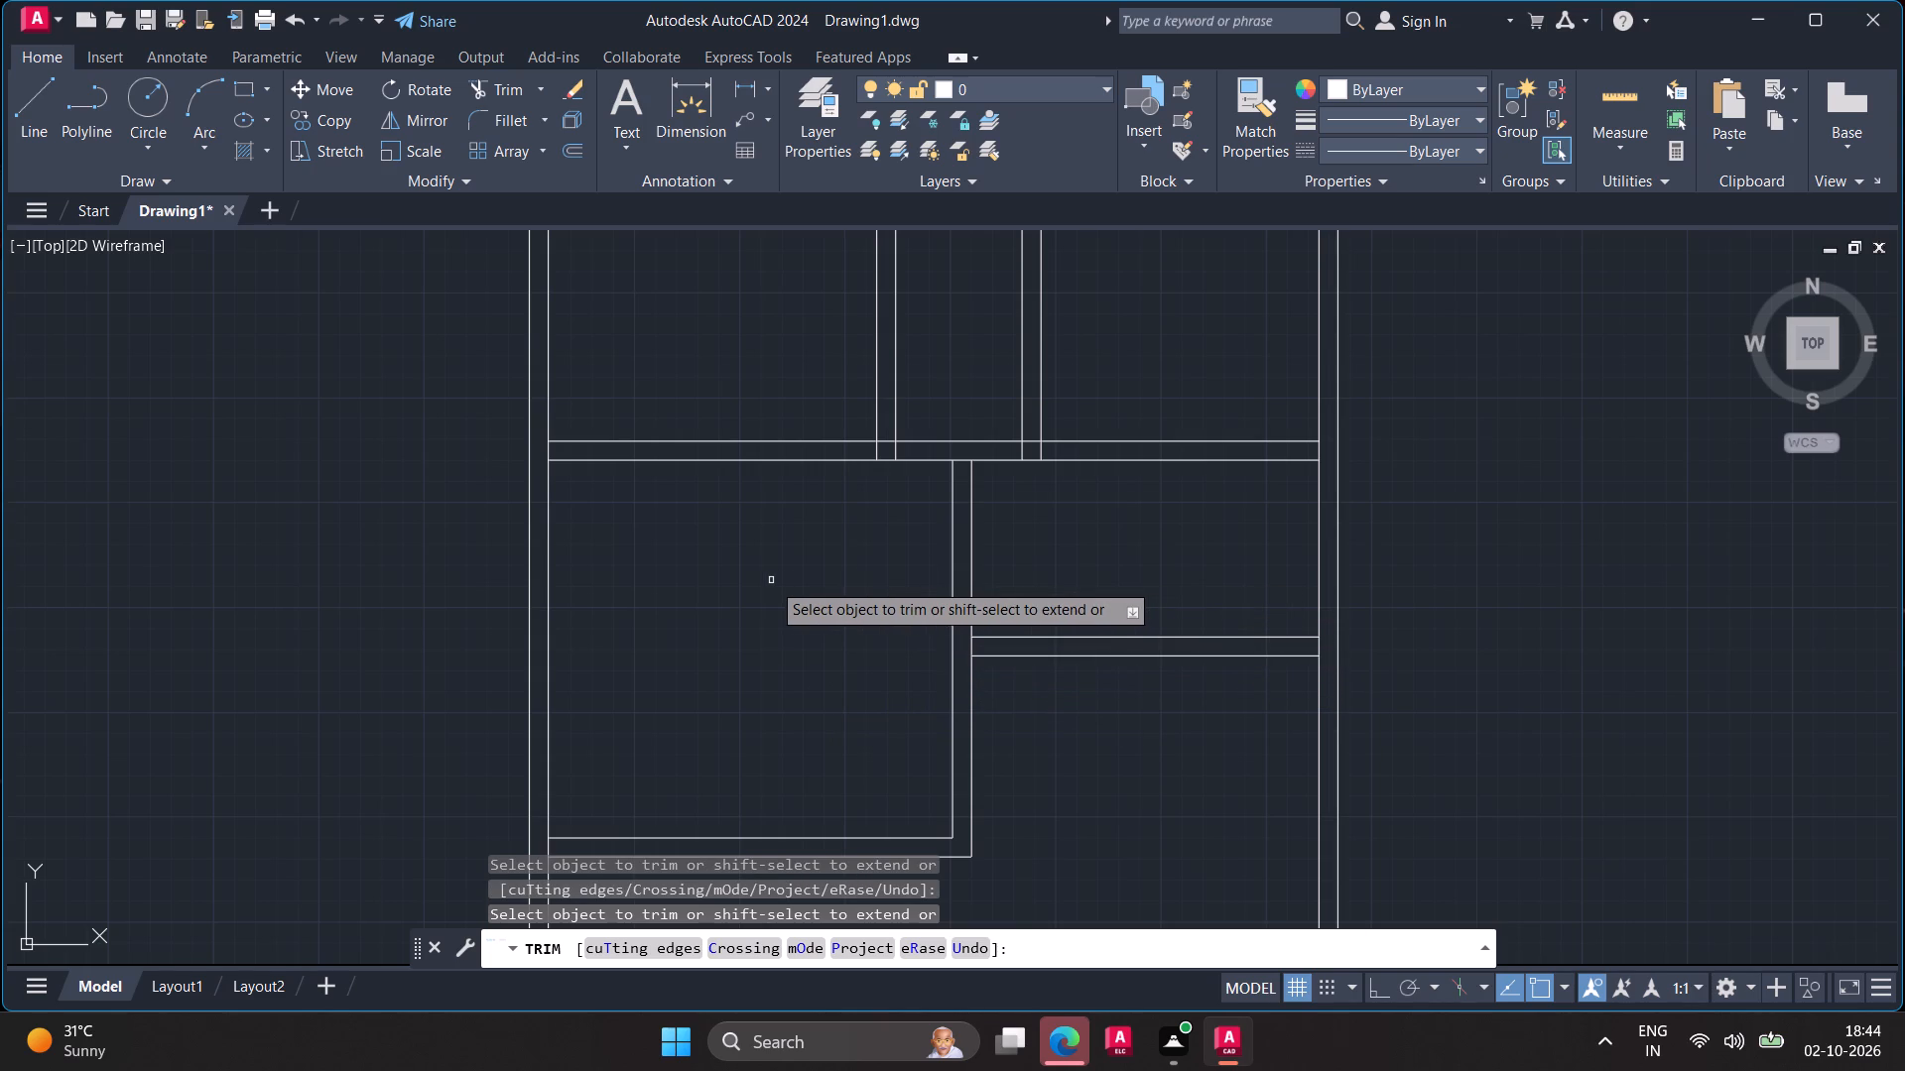
key("Escape")
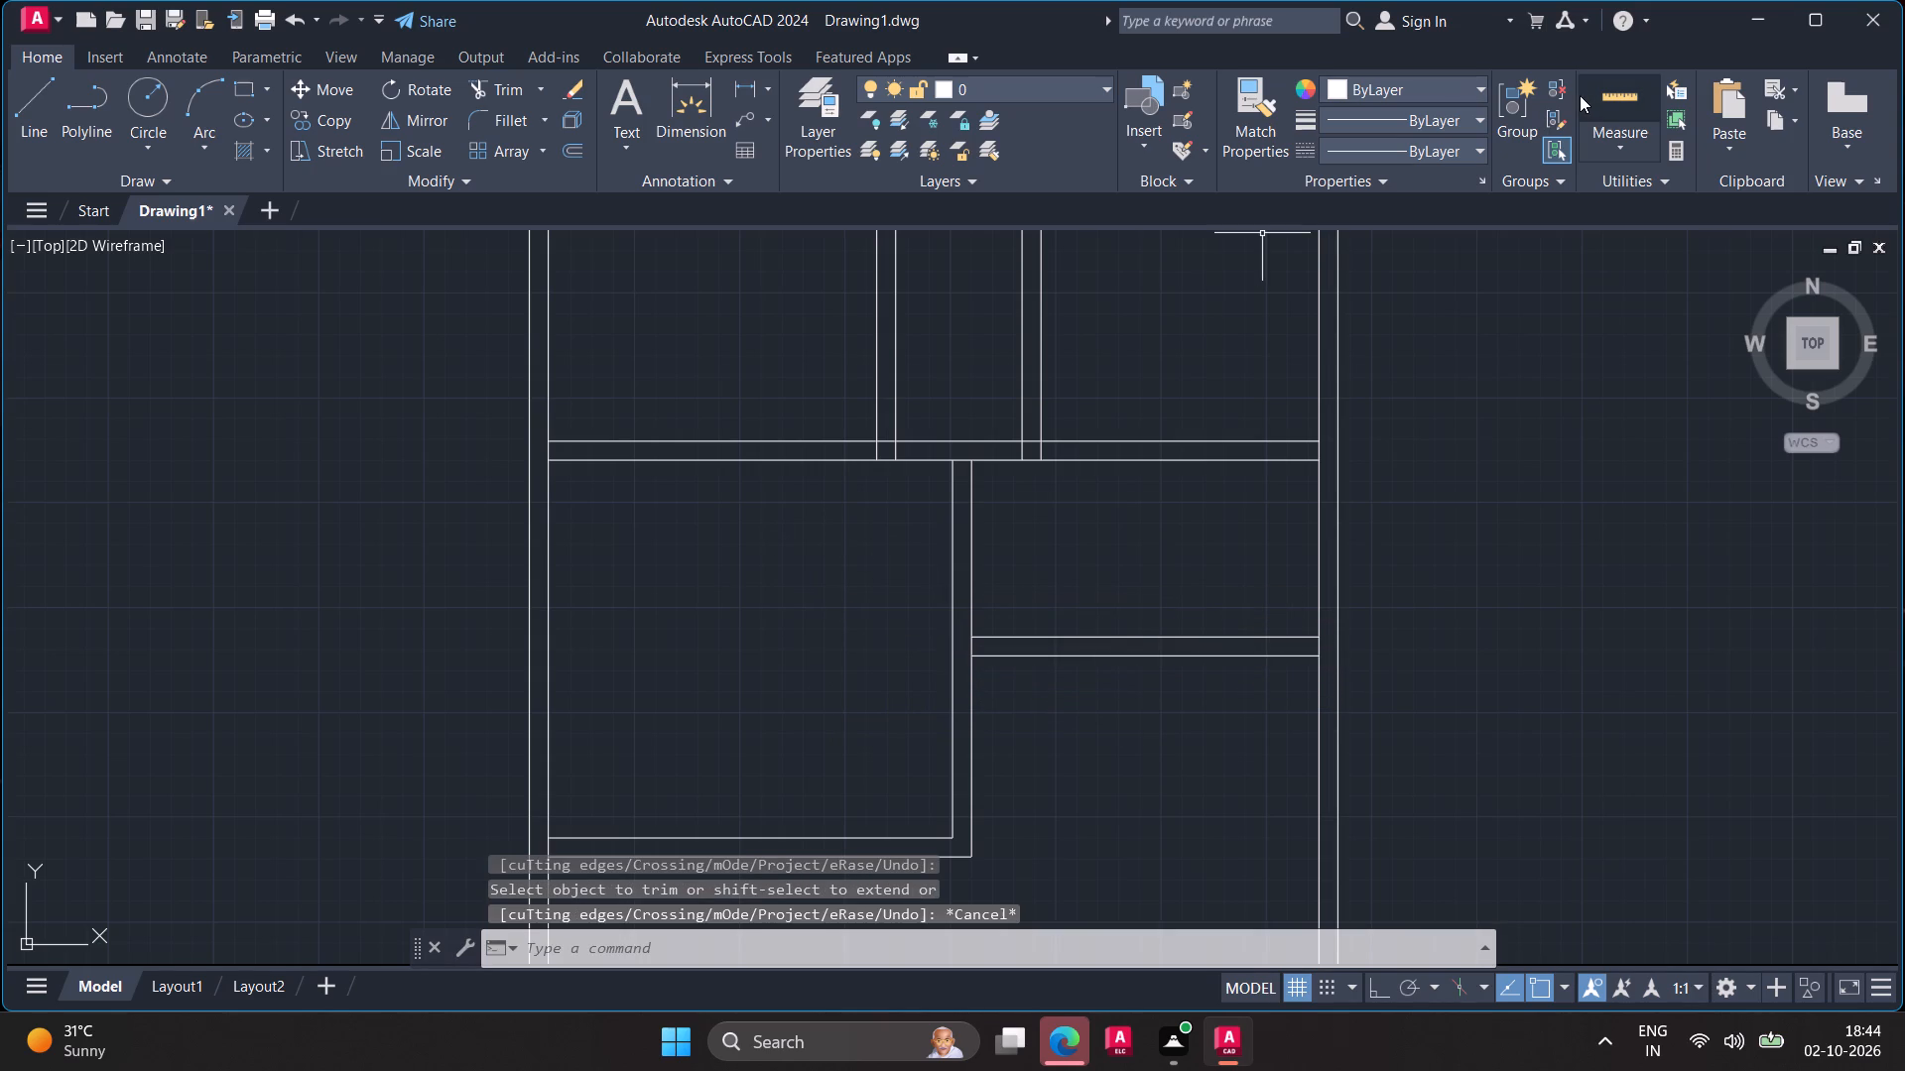
Measure the room between the vertical partition, the right exterior wall and the two horizontal walls.
left_click(1587, 93)
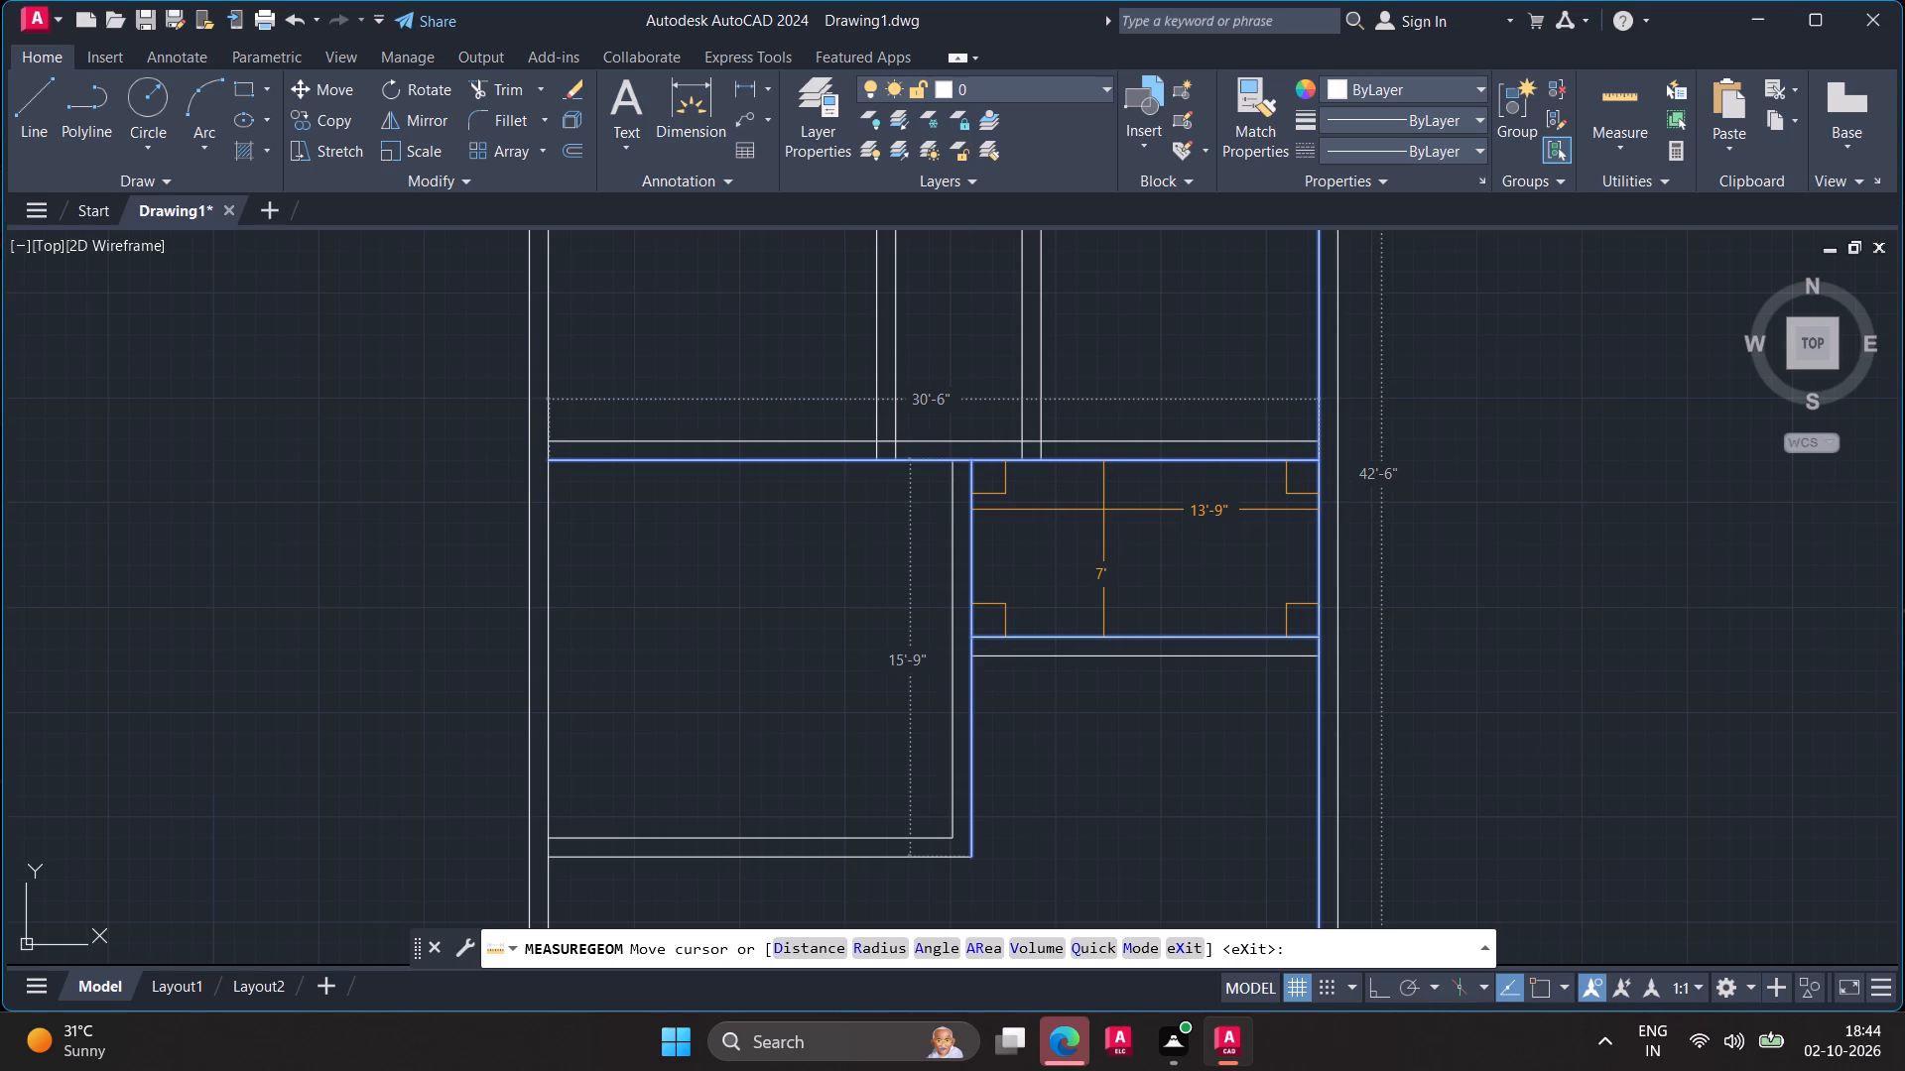
key("Escape")
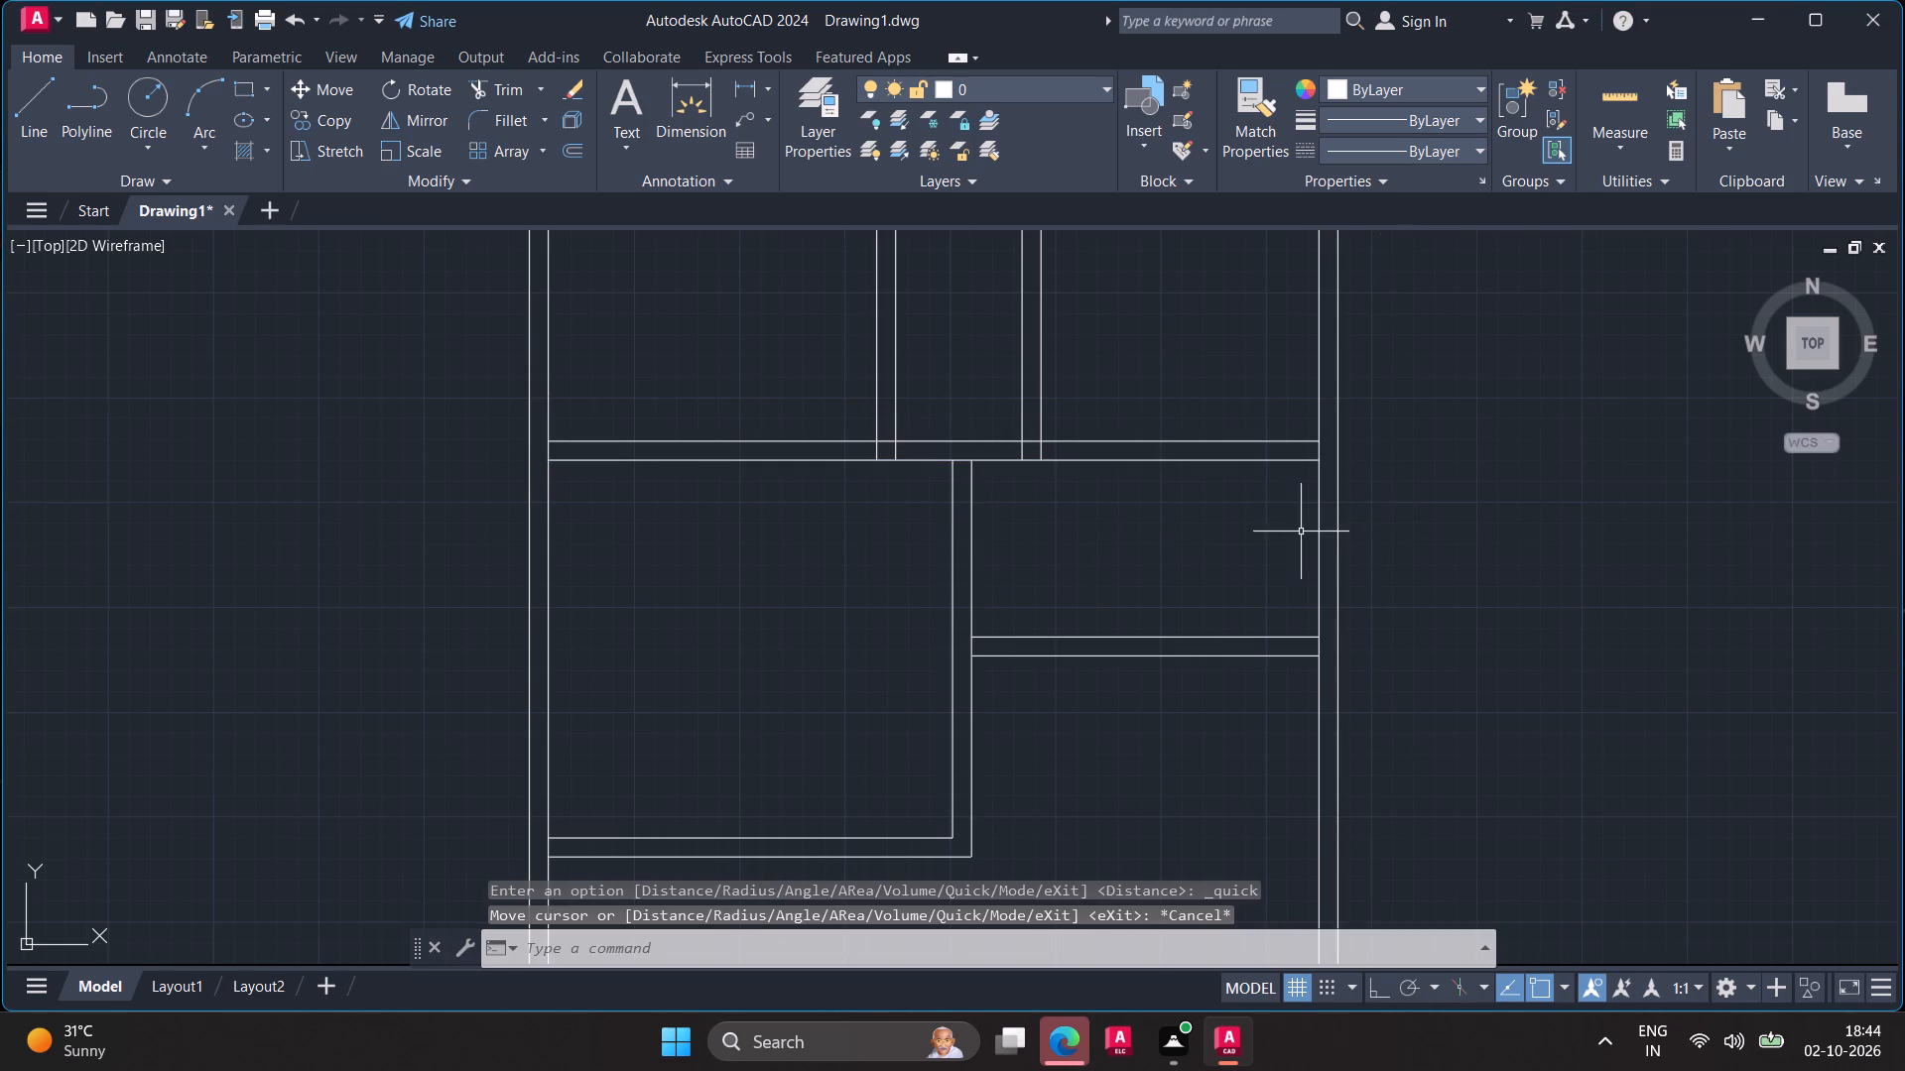
Offset the right exterior wall's inner line 7' inward, and offset the resulting line 9" further left to form a new vertical wall.
left_click(1322, 529)
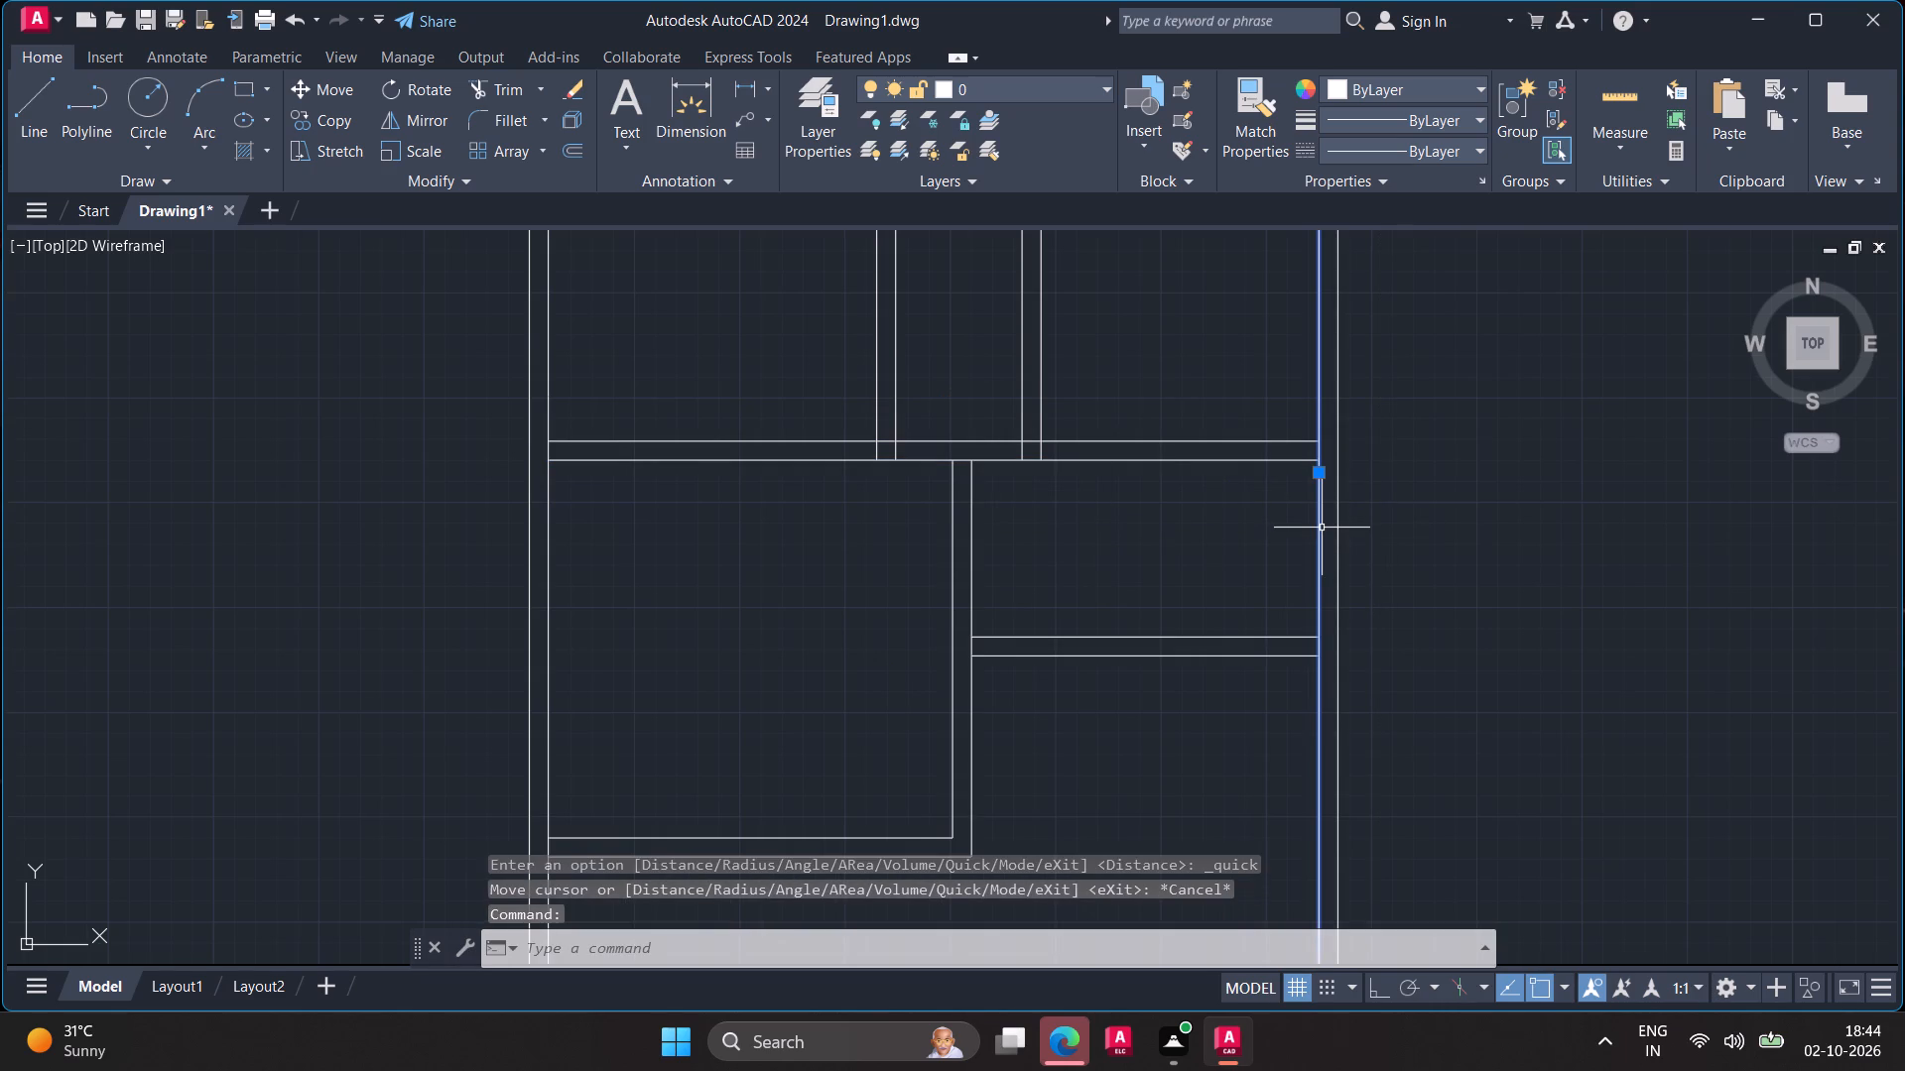
key("o")
key("Return")
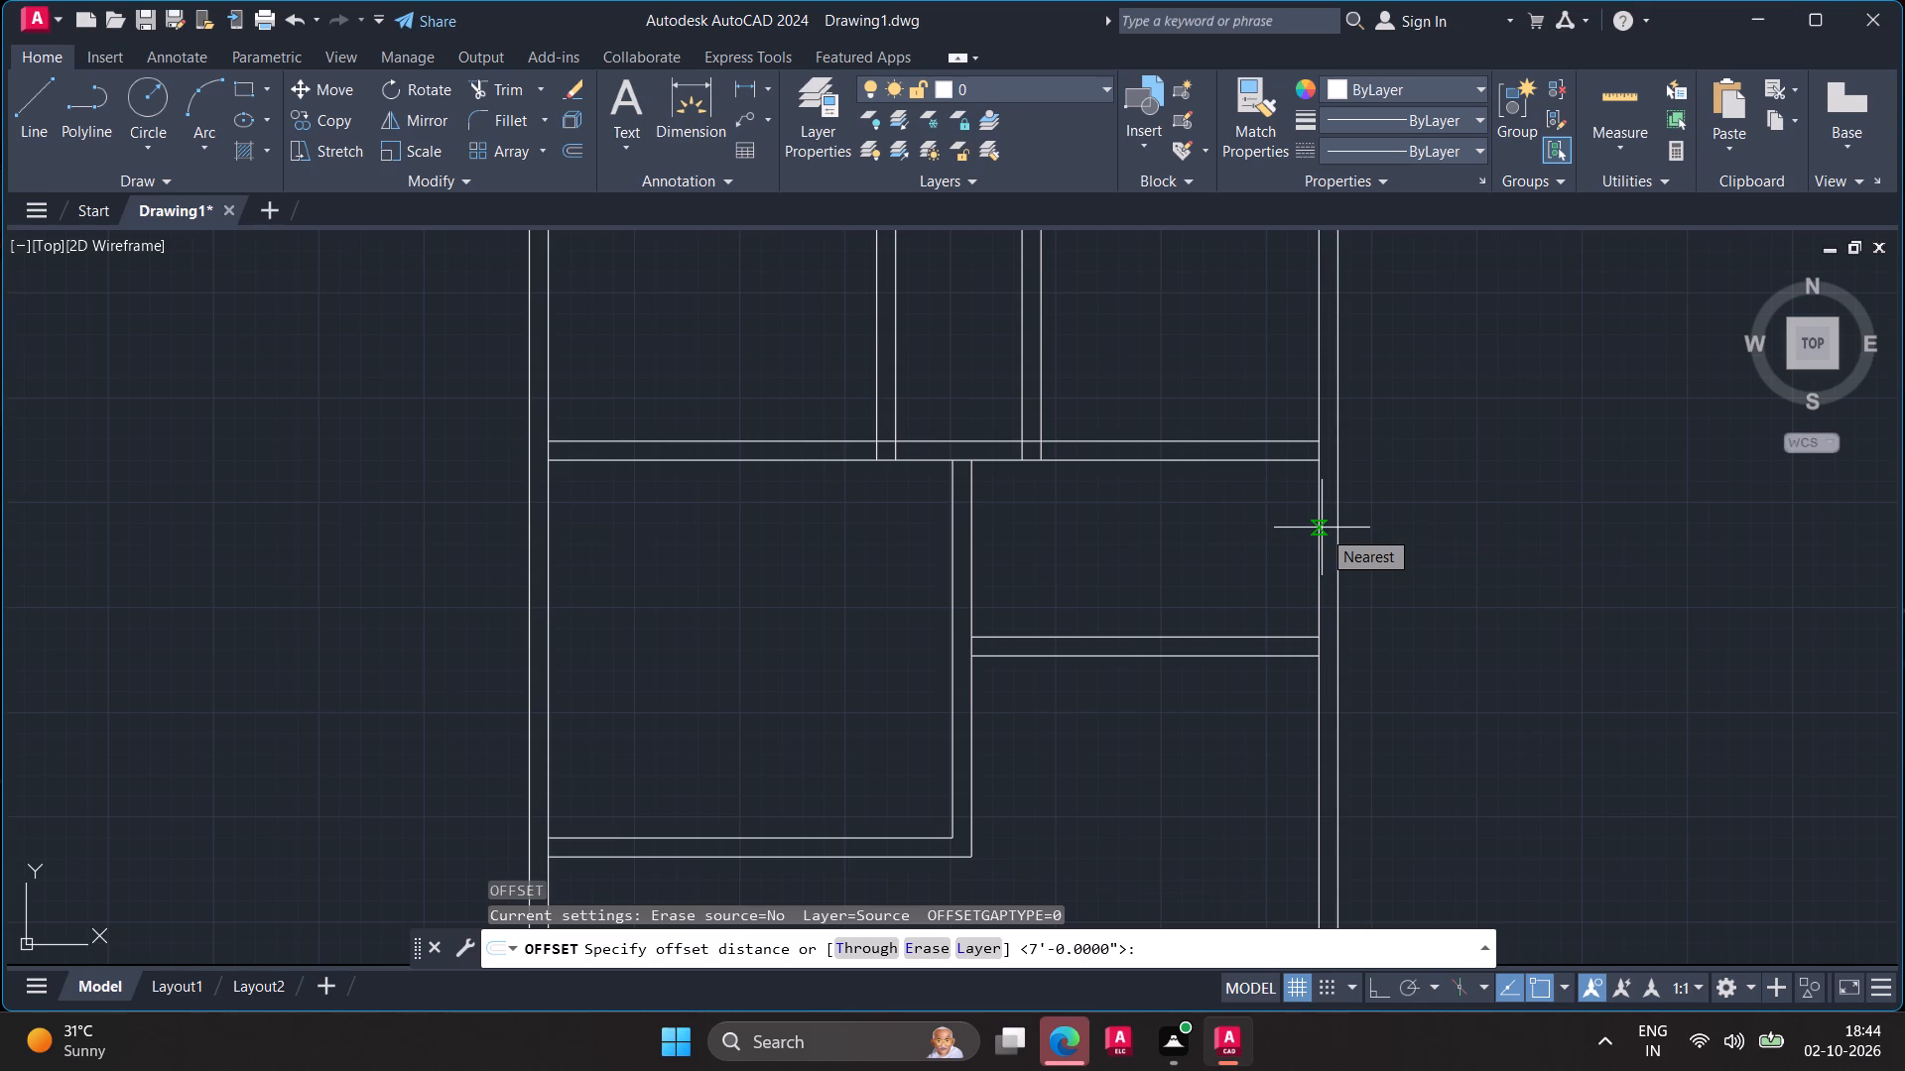
type("7'")
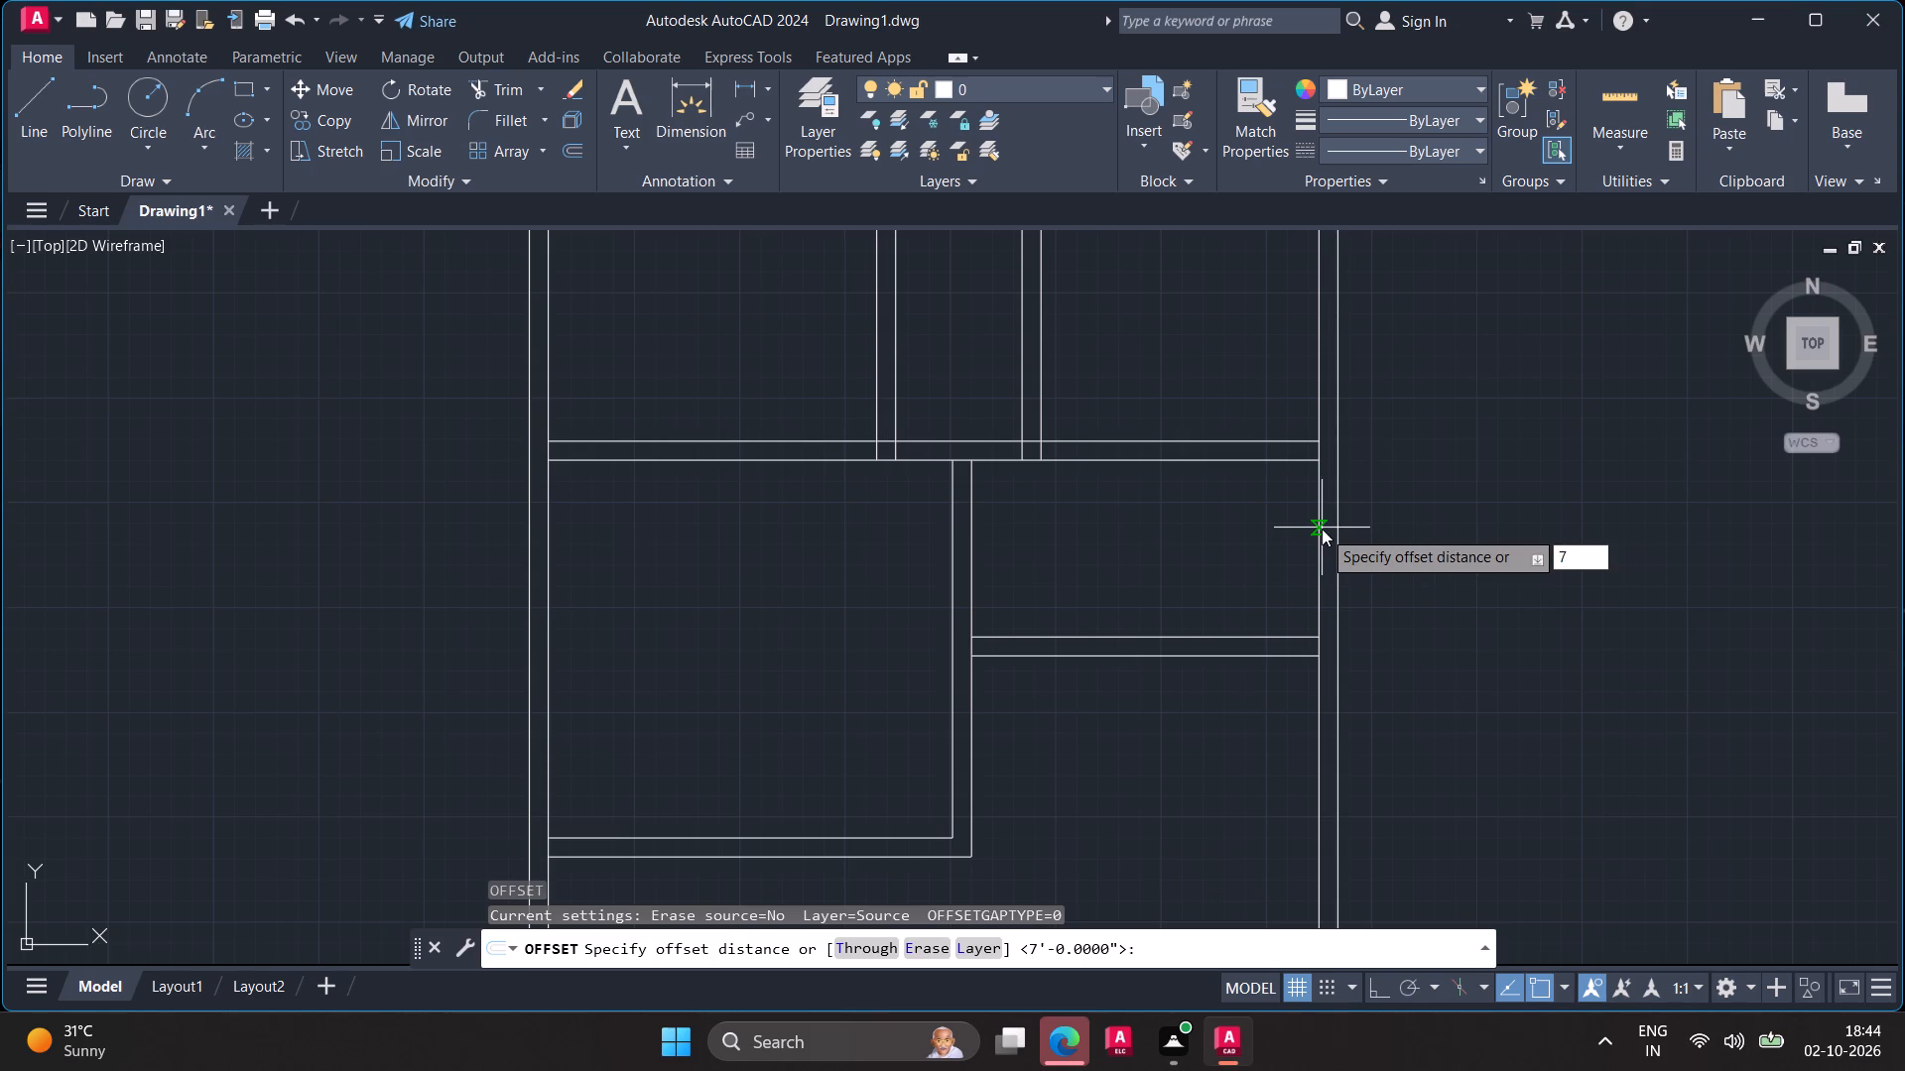
key("Return")
left_click(1251, 522)
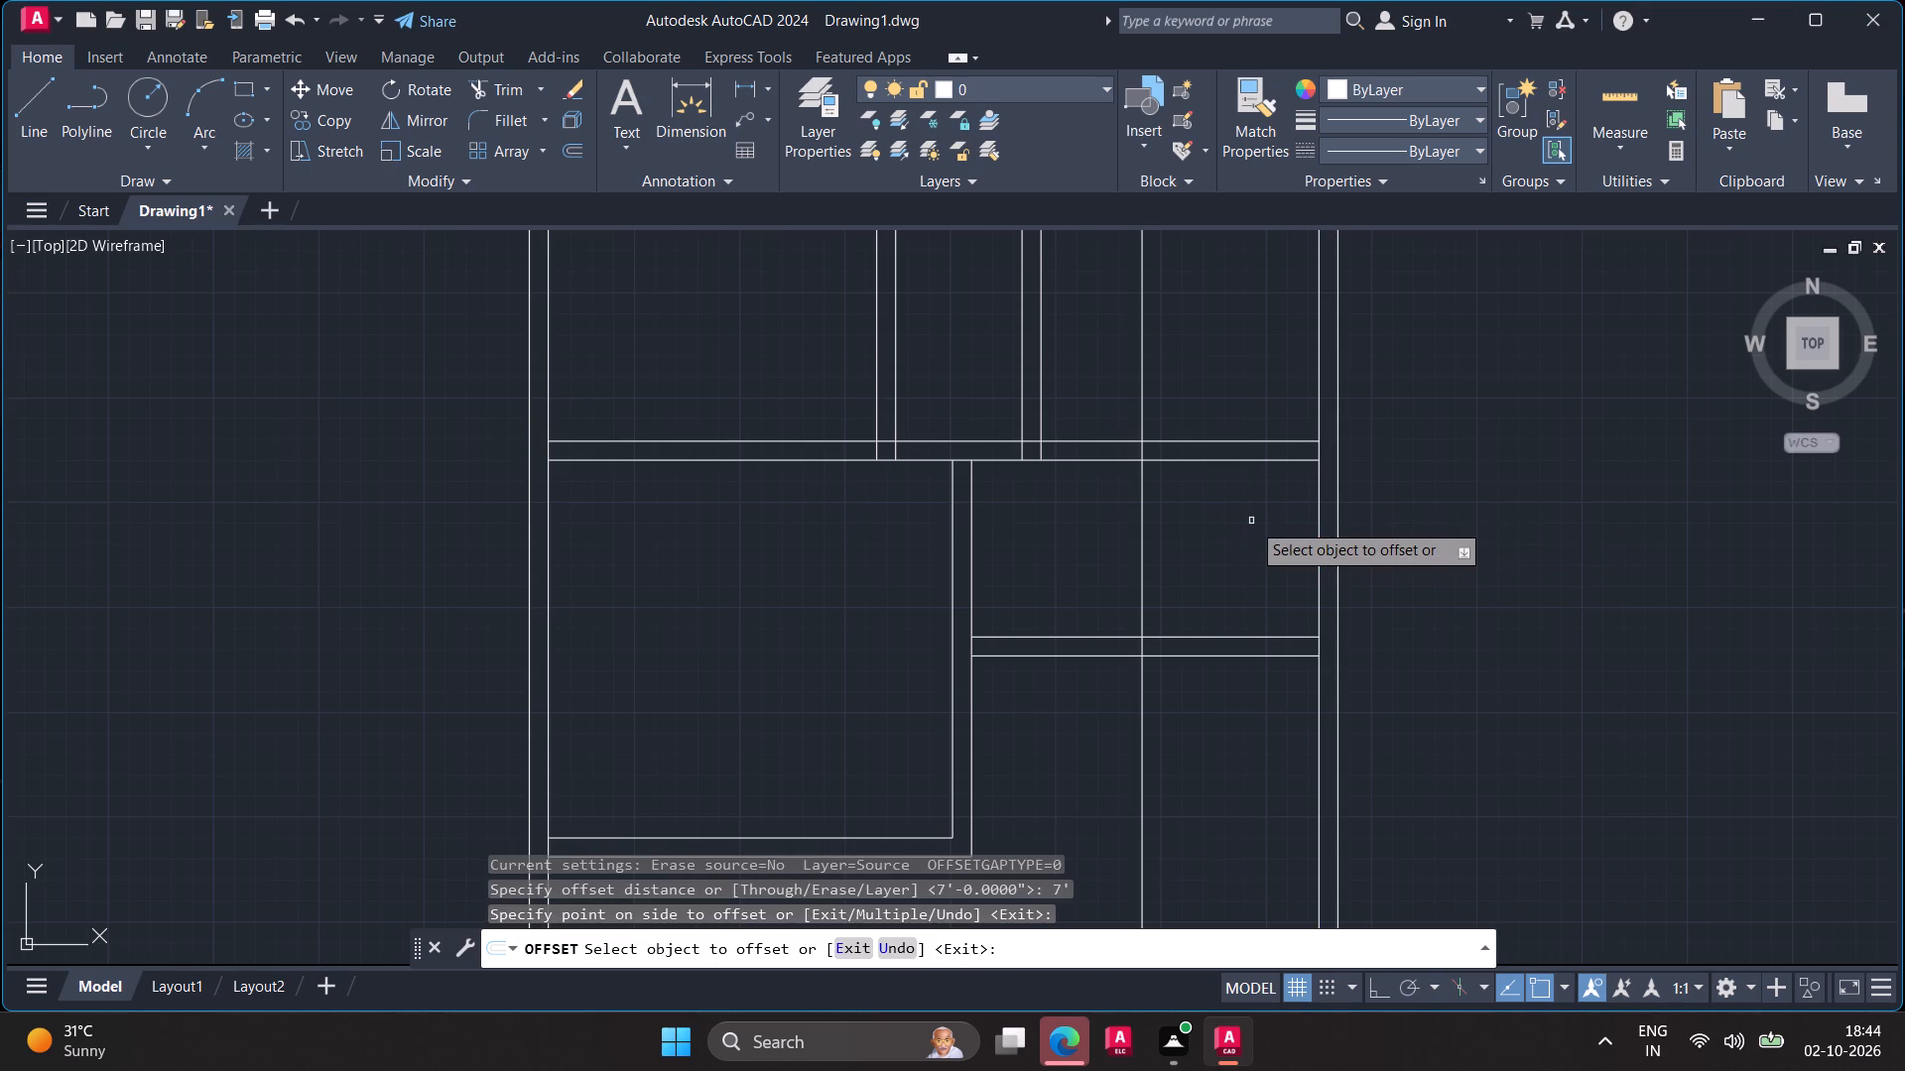
left_click(1145, 528)
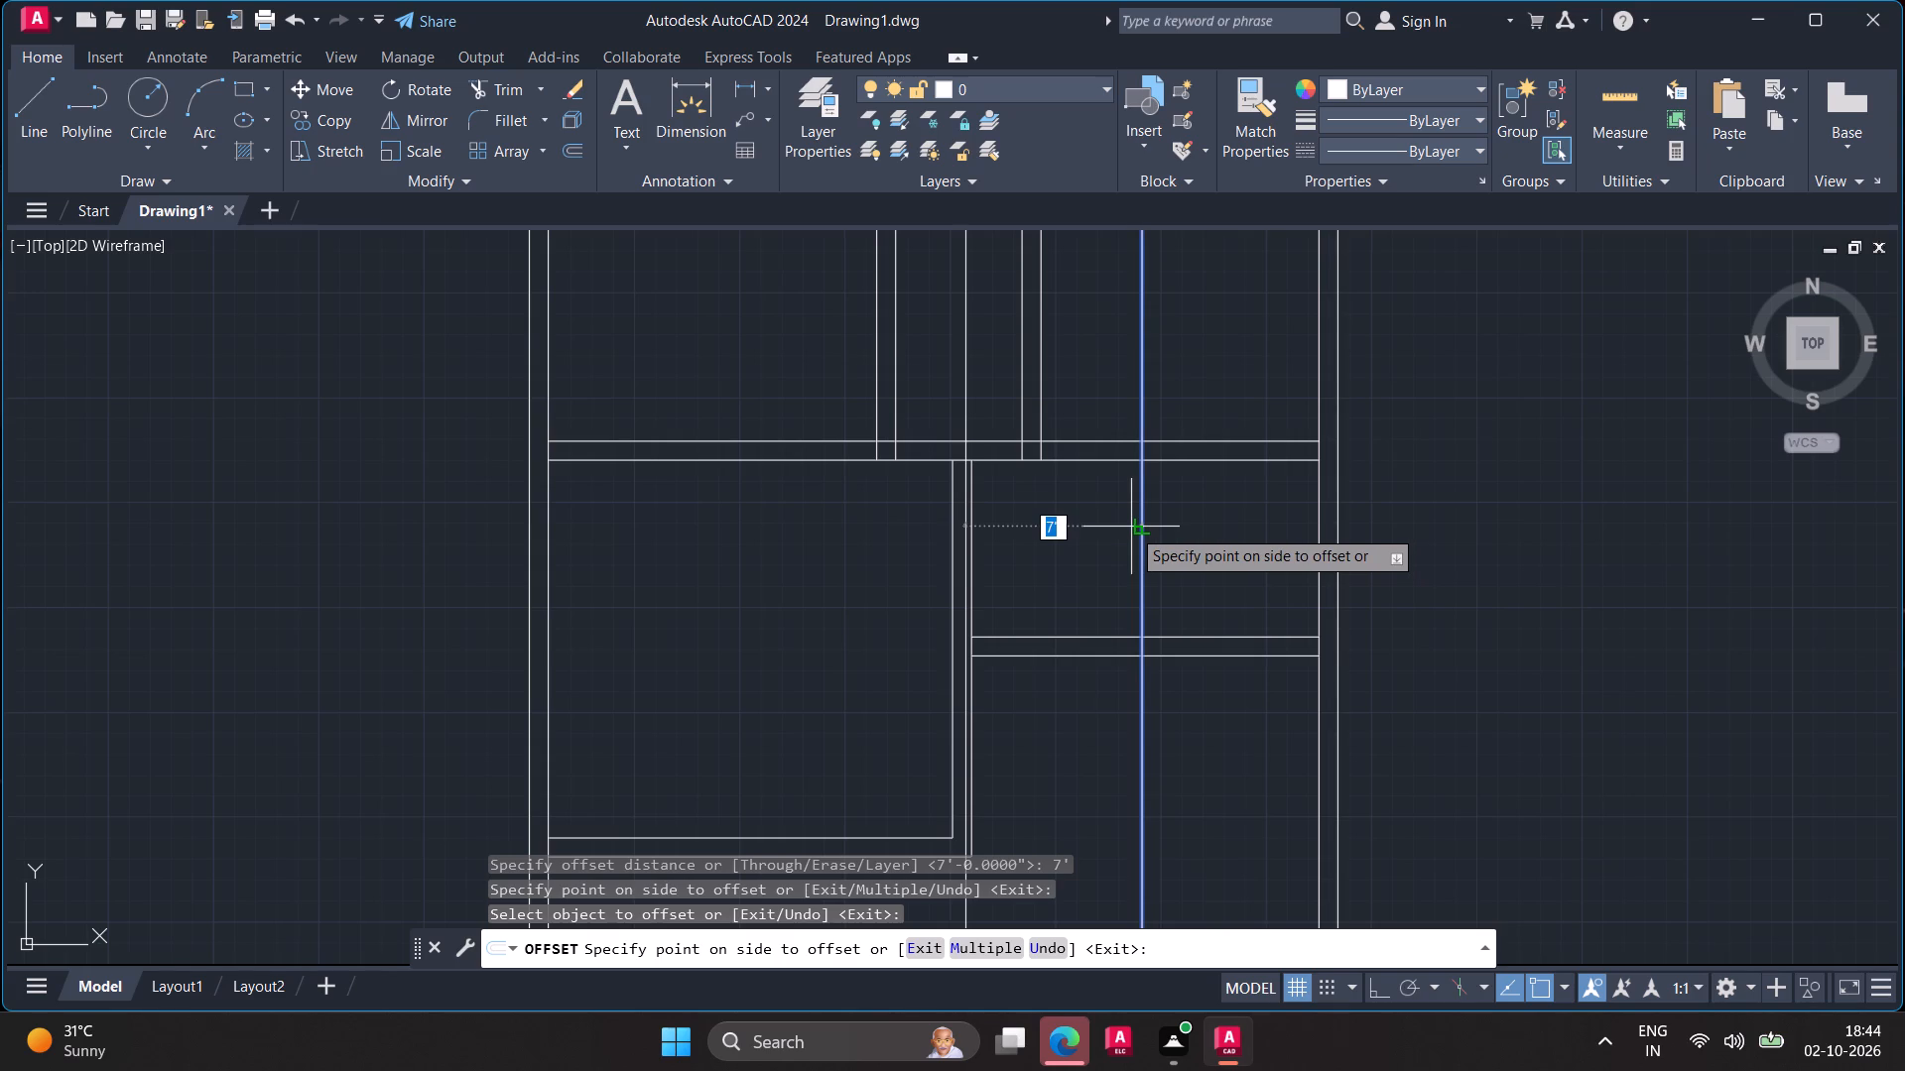
type("9\"")
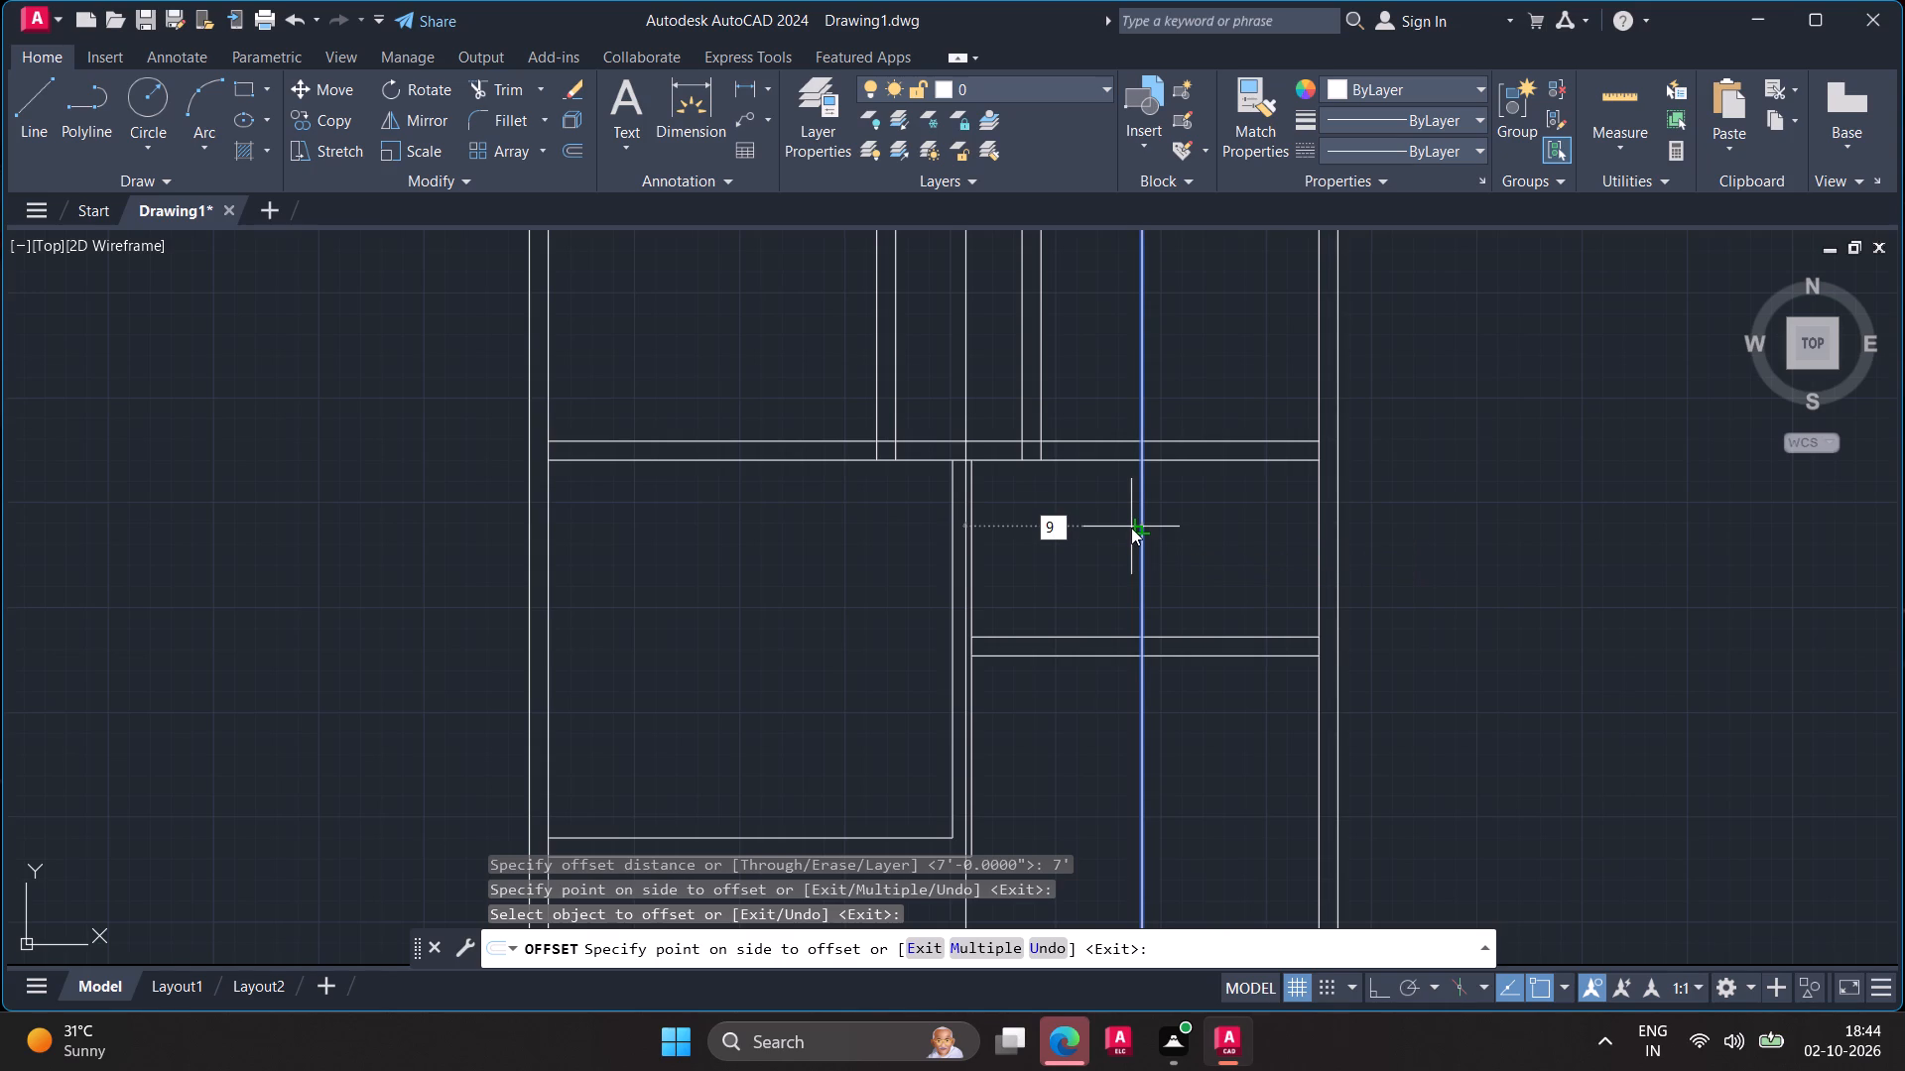
key("Return")
key("Escape")
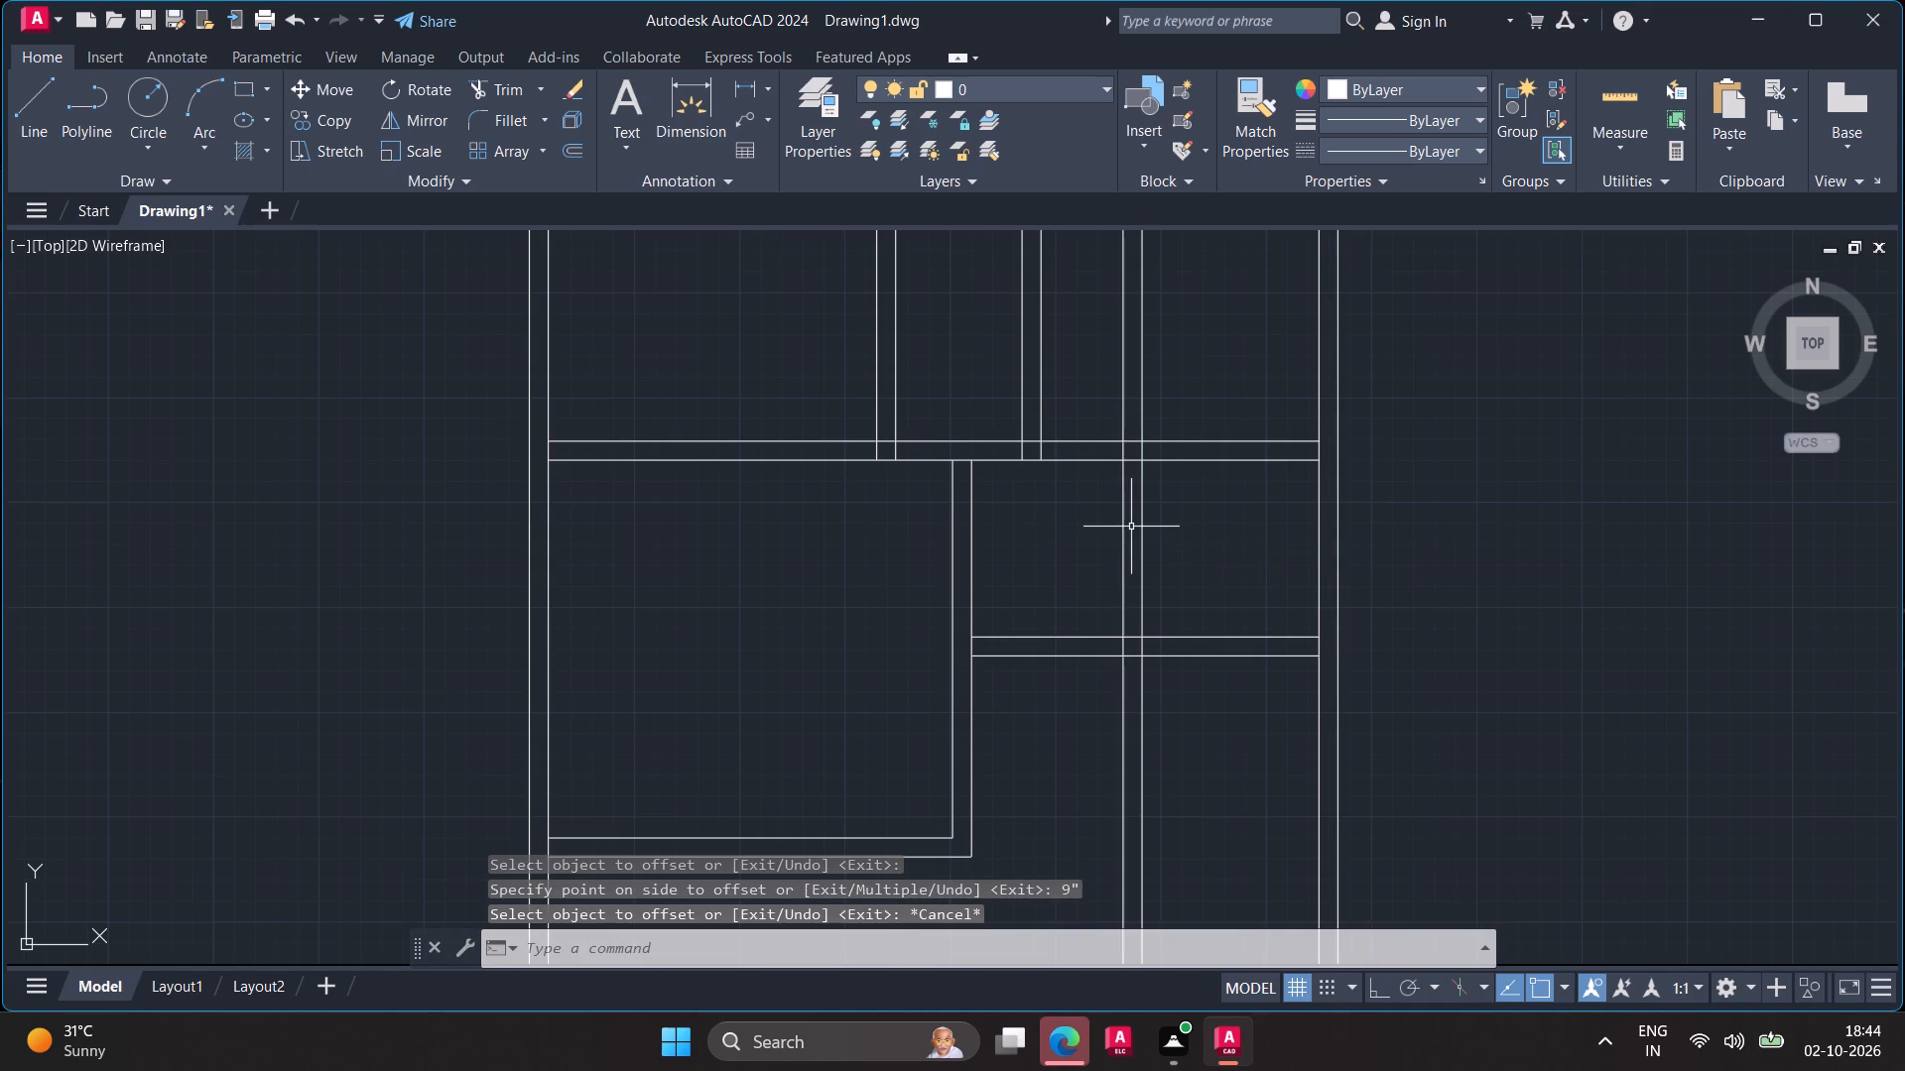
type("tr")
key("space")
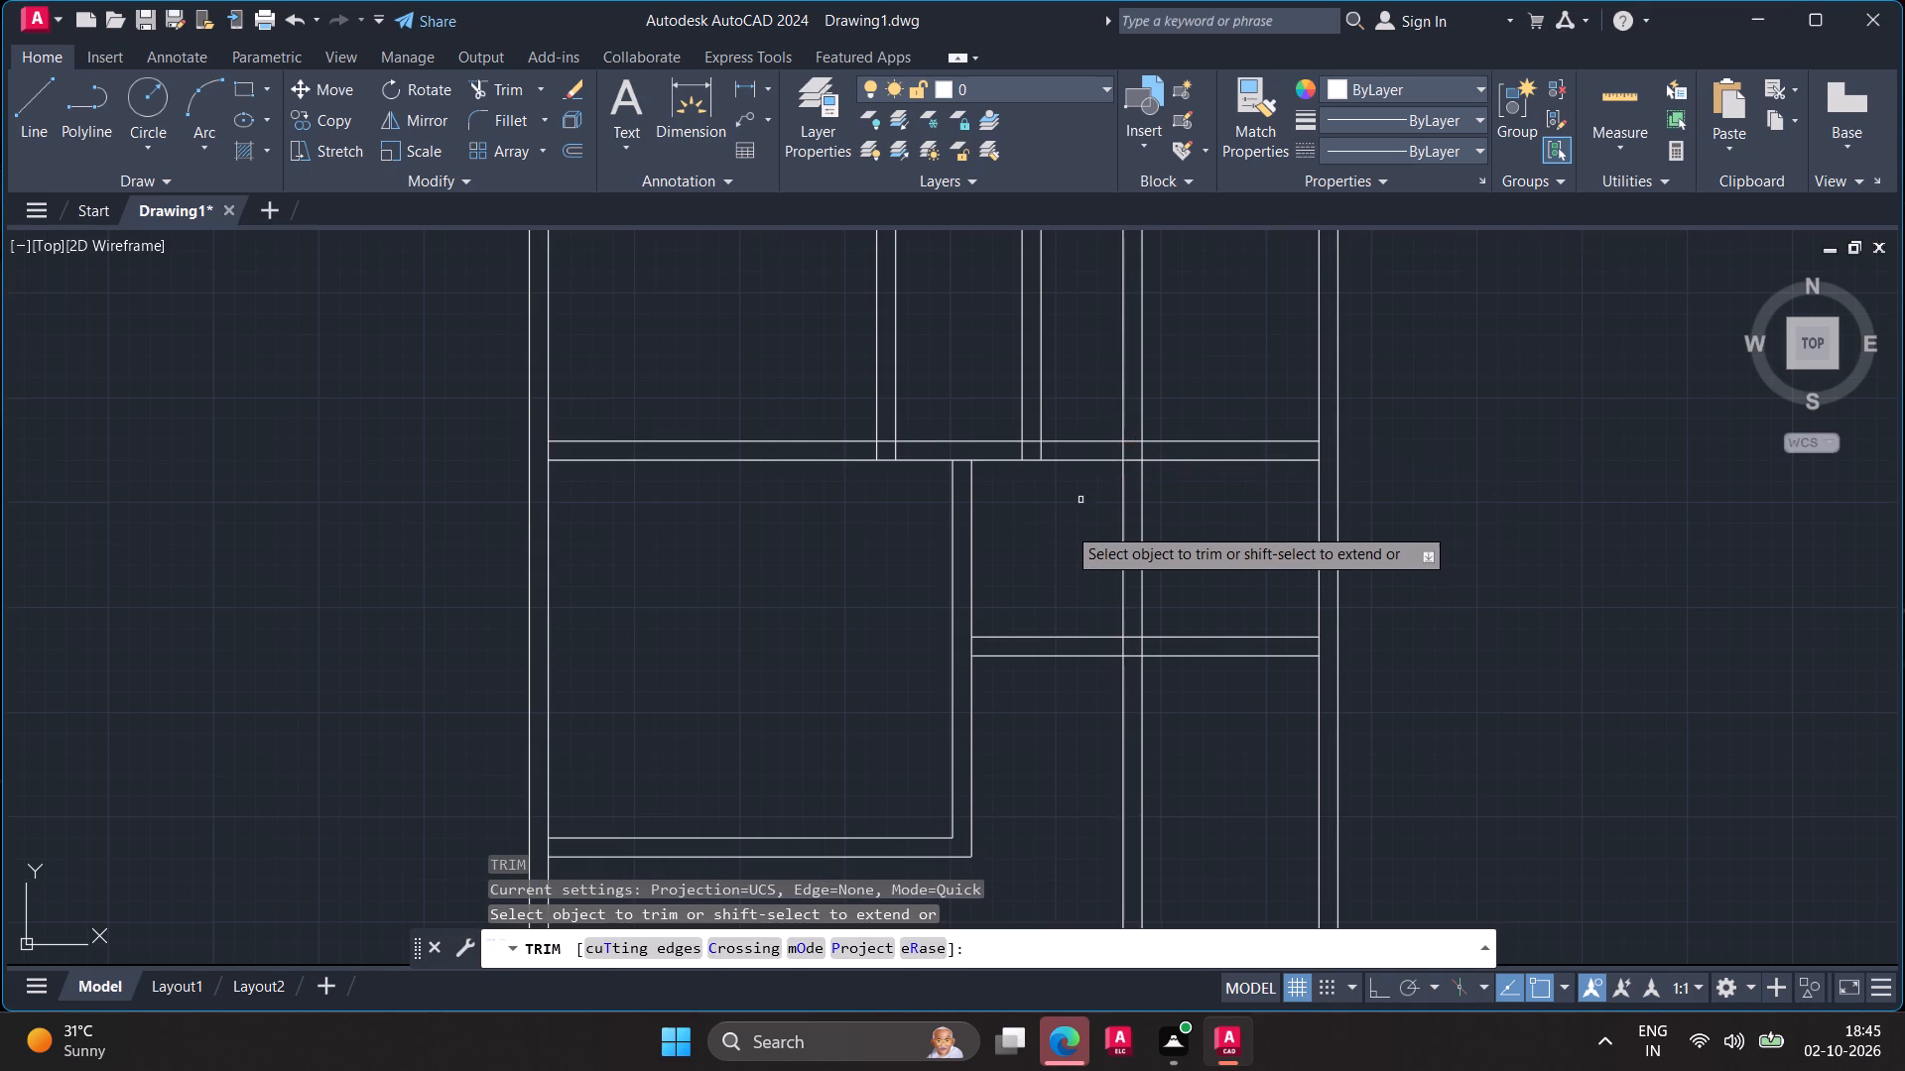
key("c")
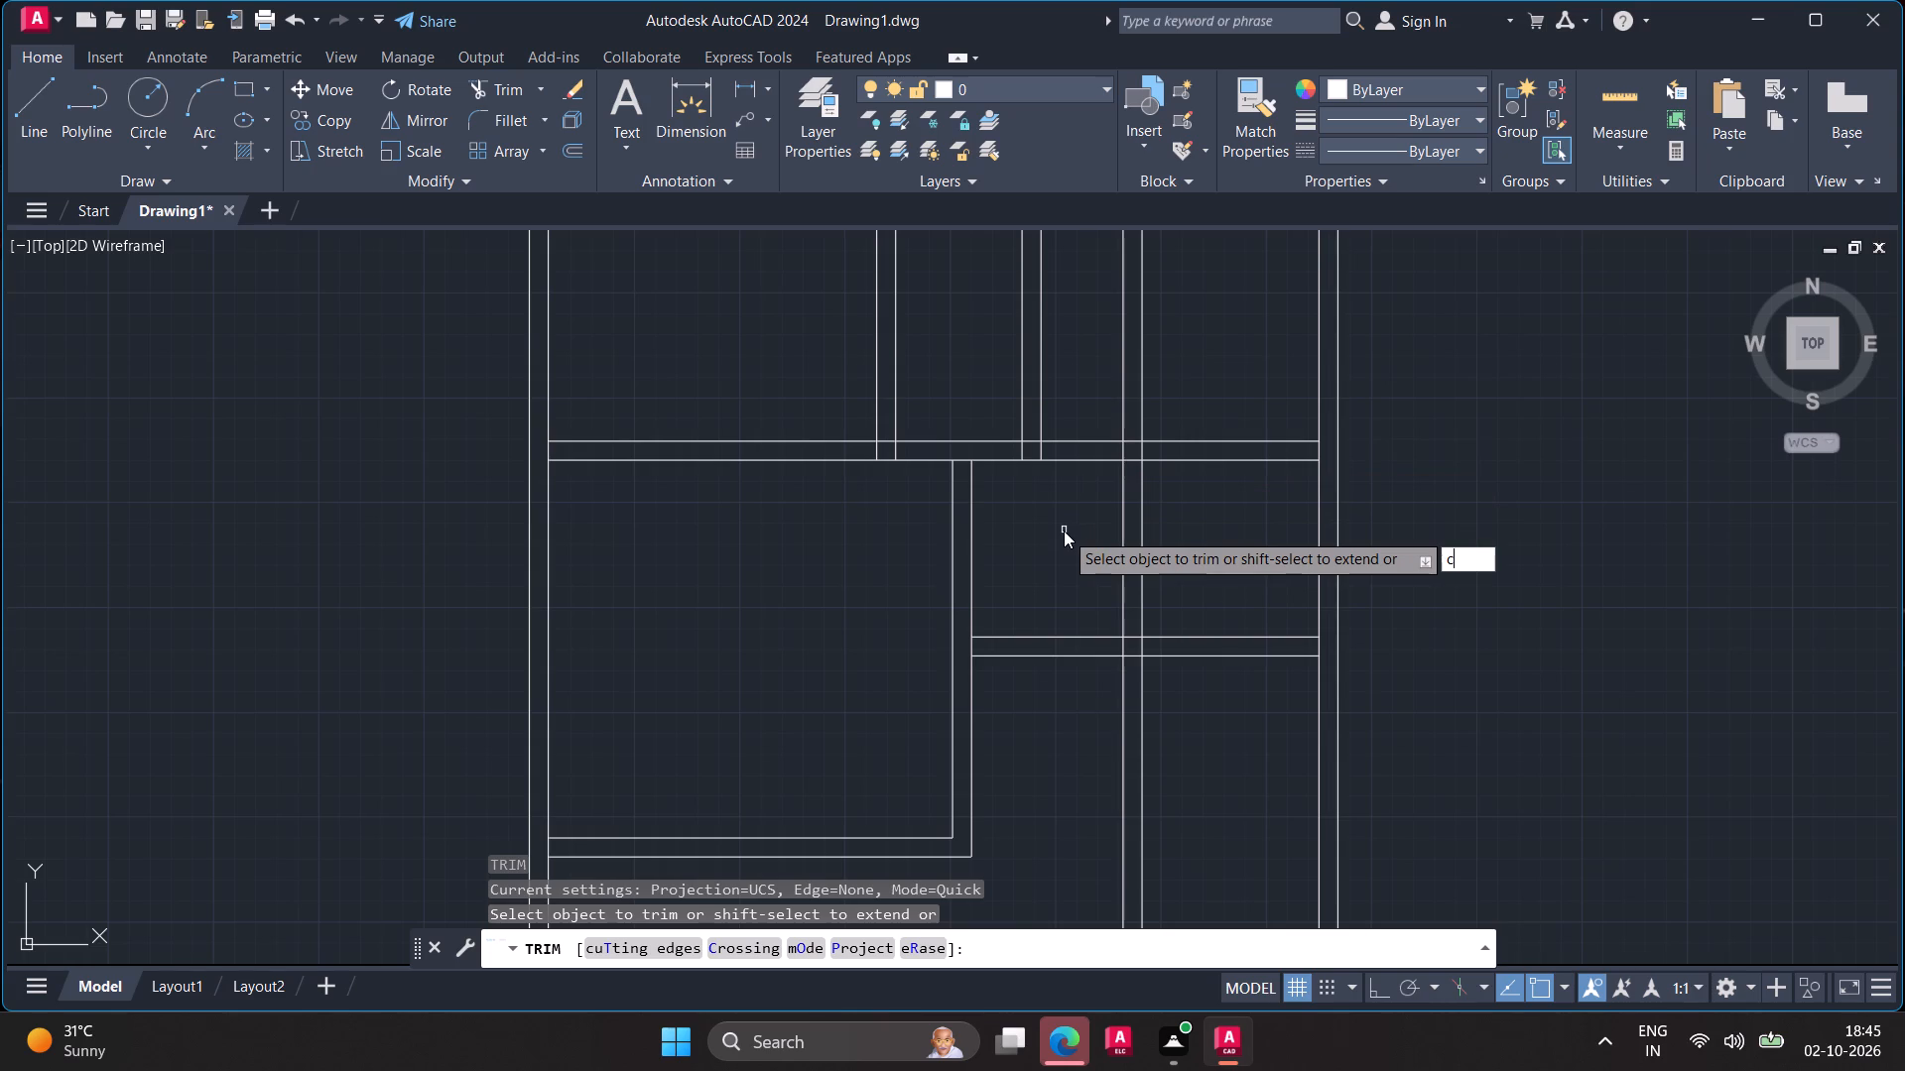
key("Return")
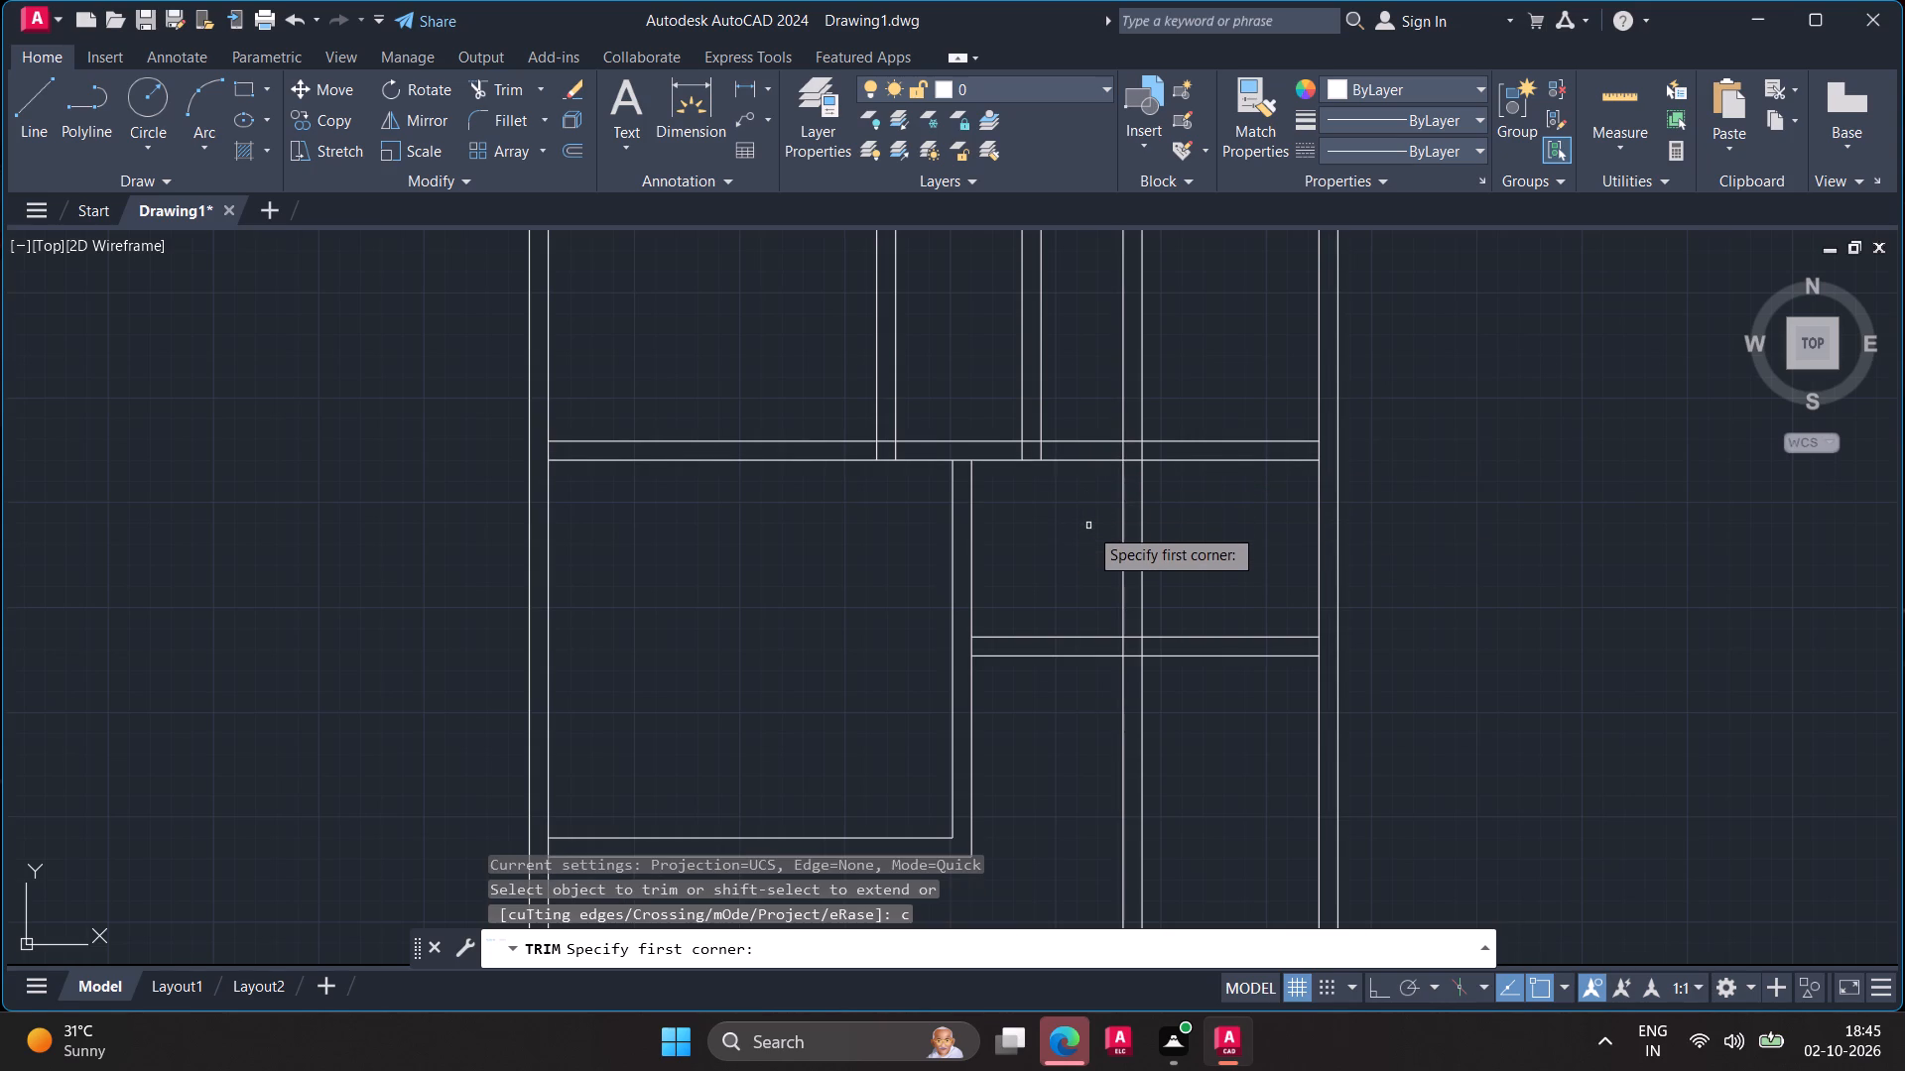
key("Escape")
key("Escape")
Trim the new vertical wall above and below, using the middle wall's bottom line and the lower wall's top line as cutting edges.
type("tr")
key("space")
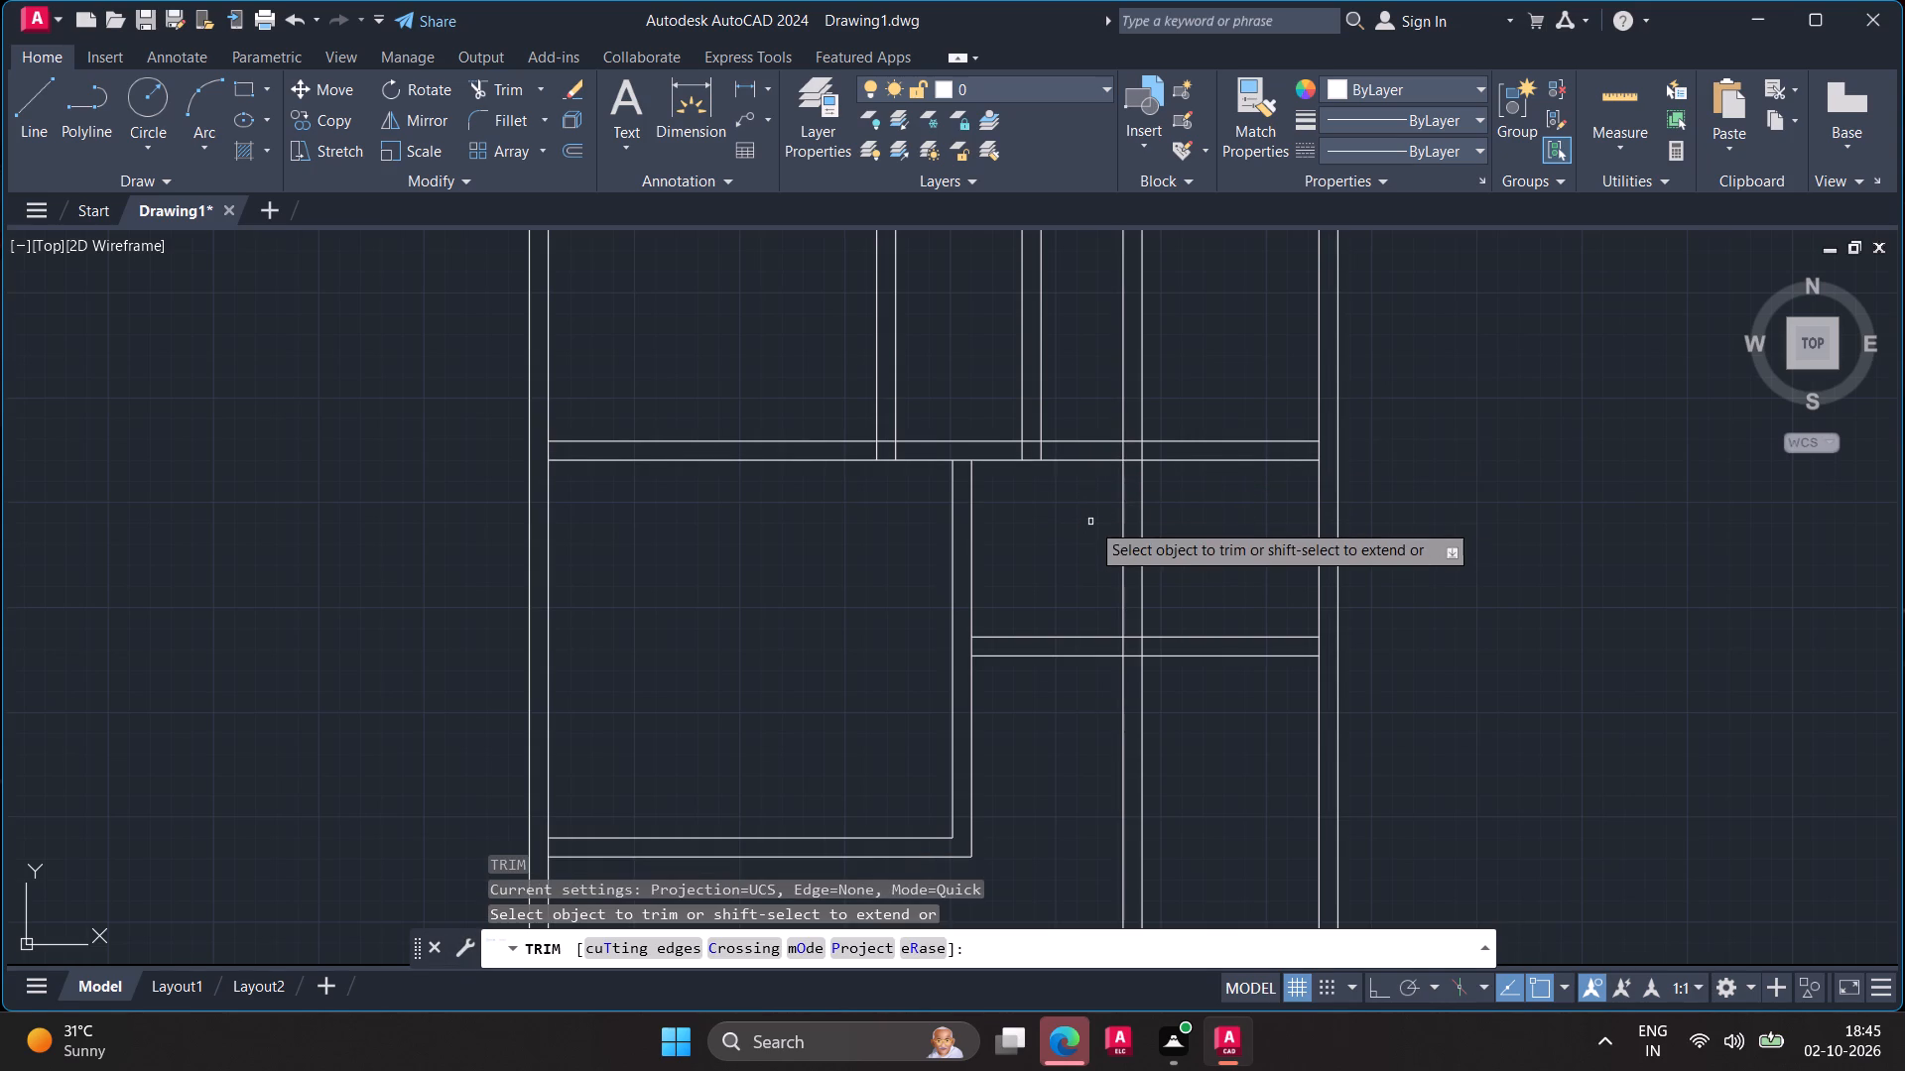
left_click(610, 942)
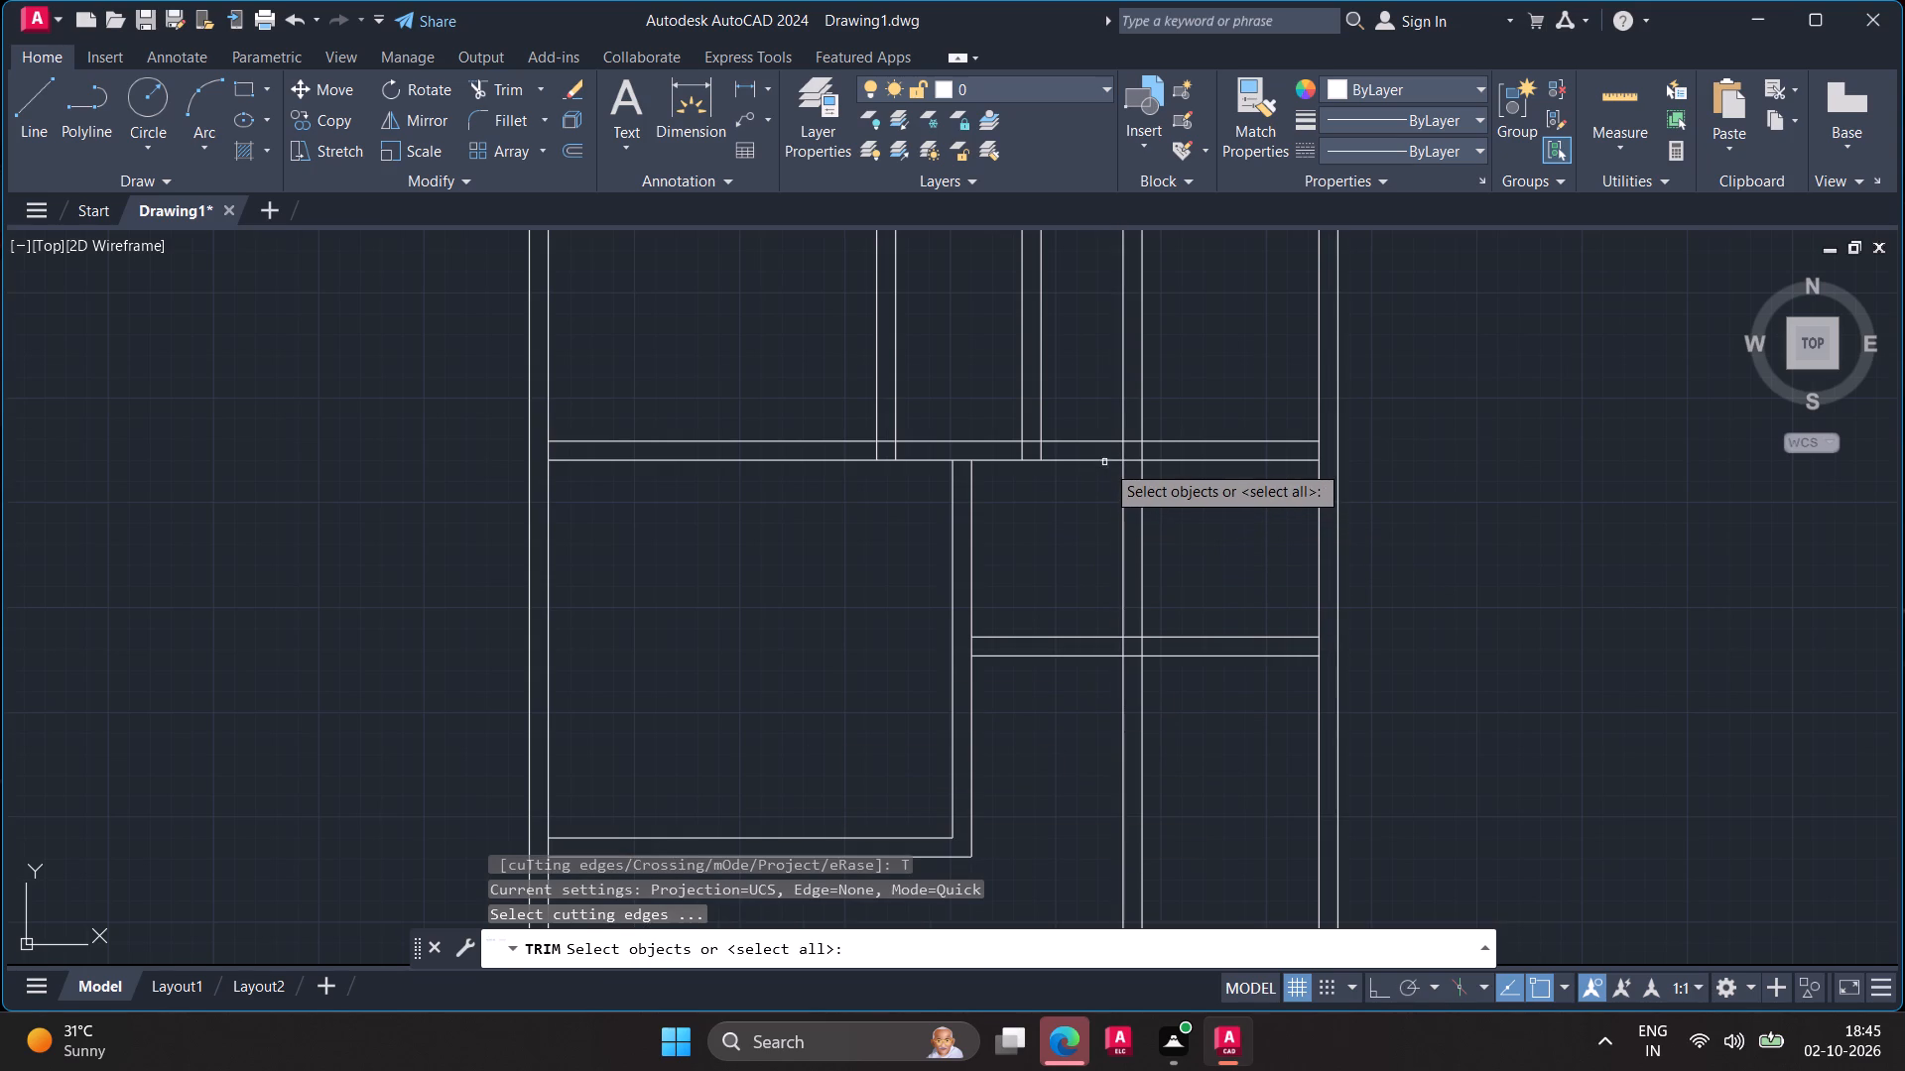
left_click(1105, 463)
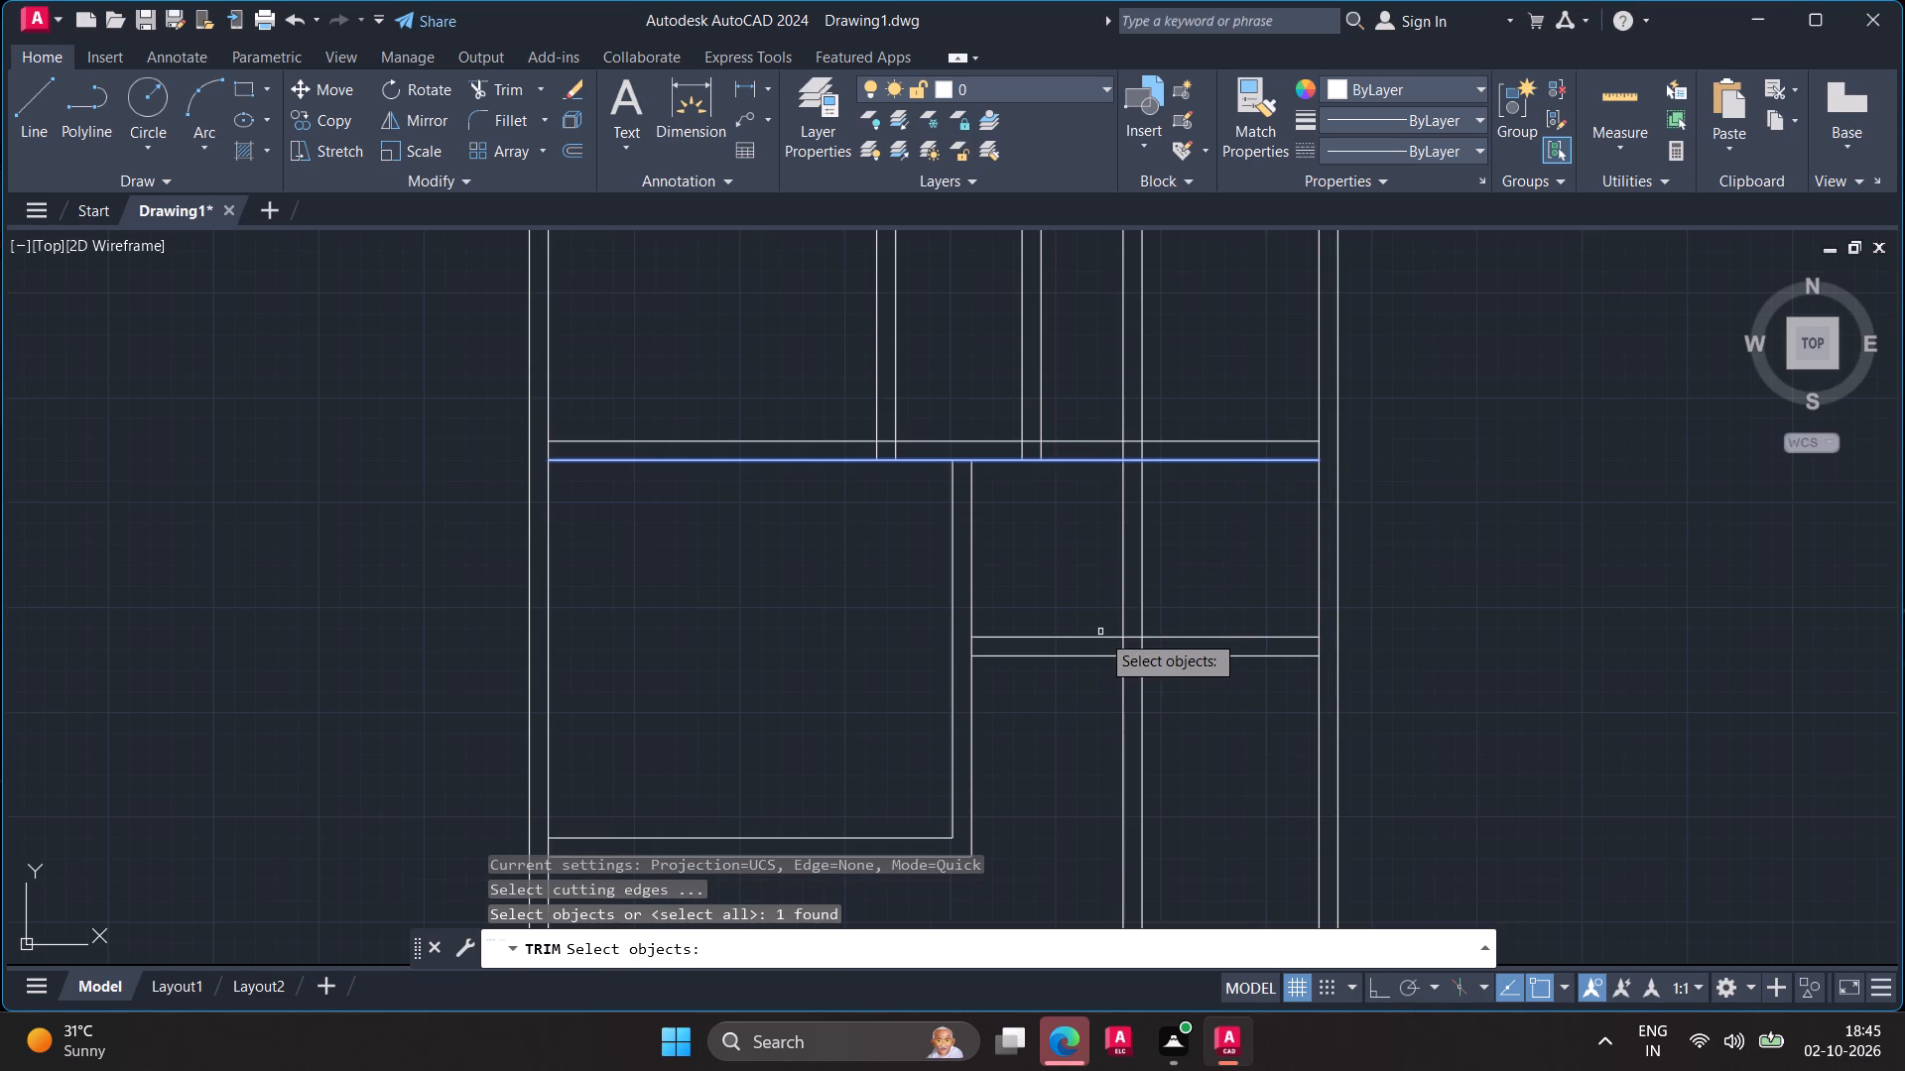
left_click(1100, 639)
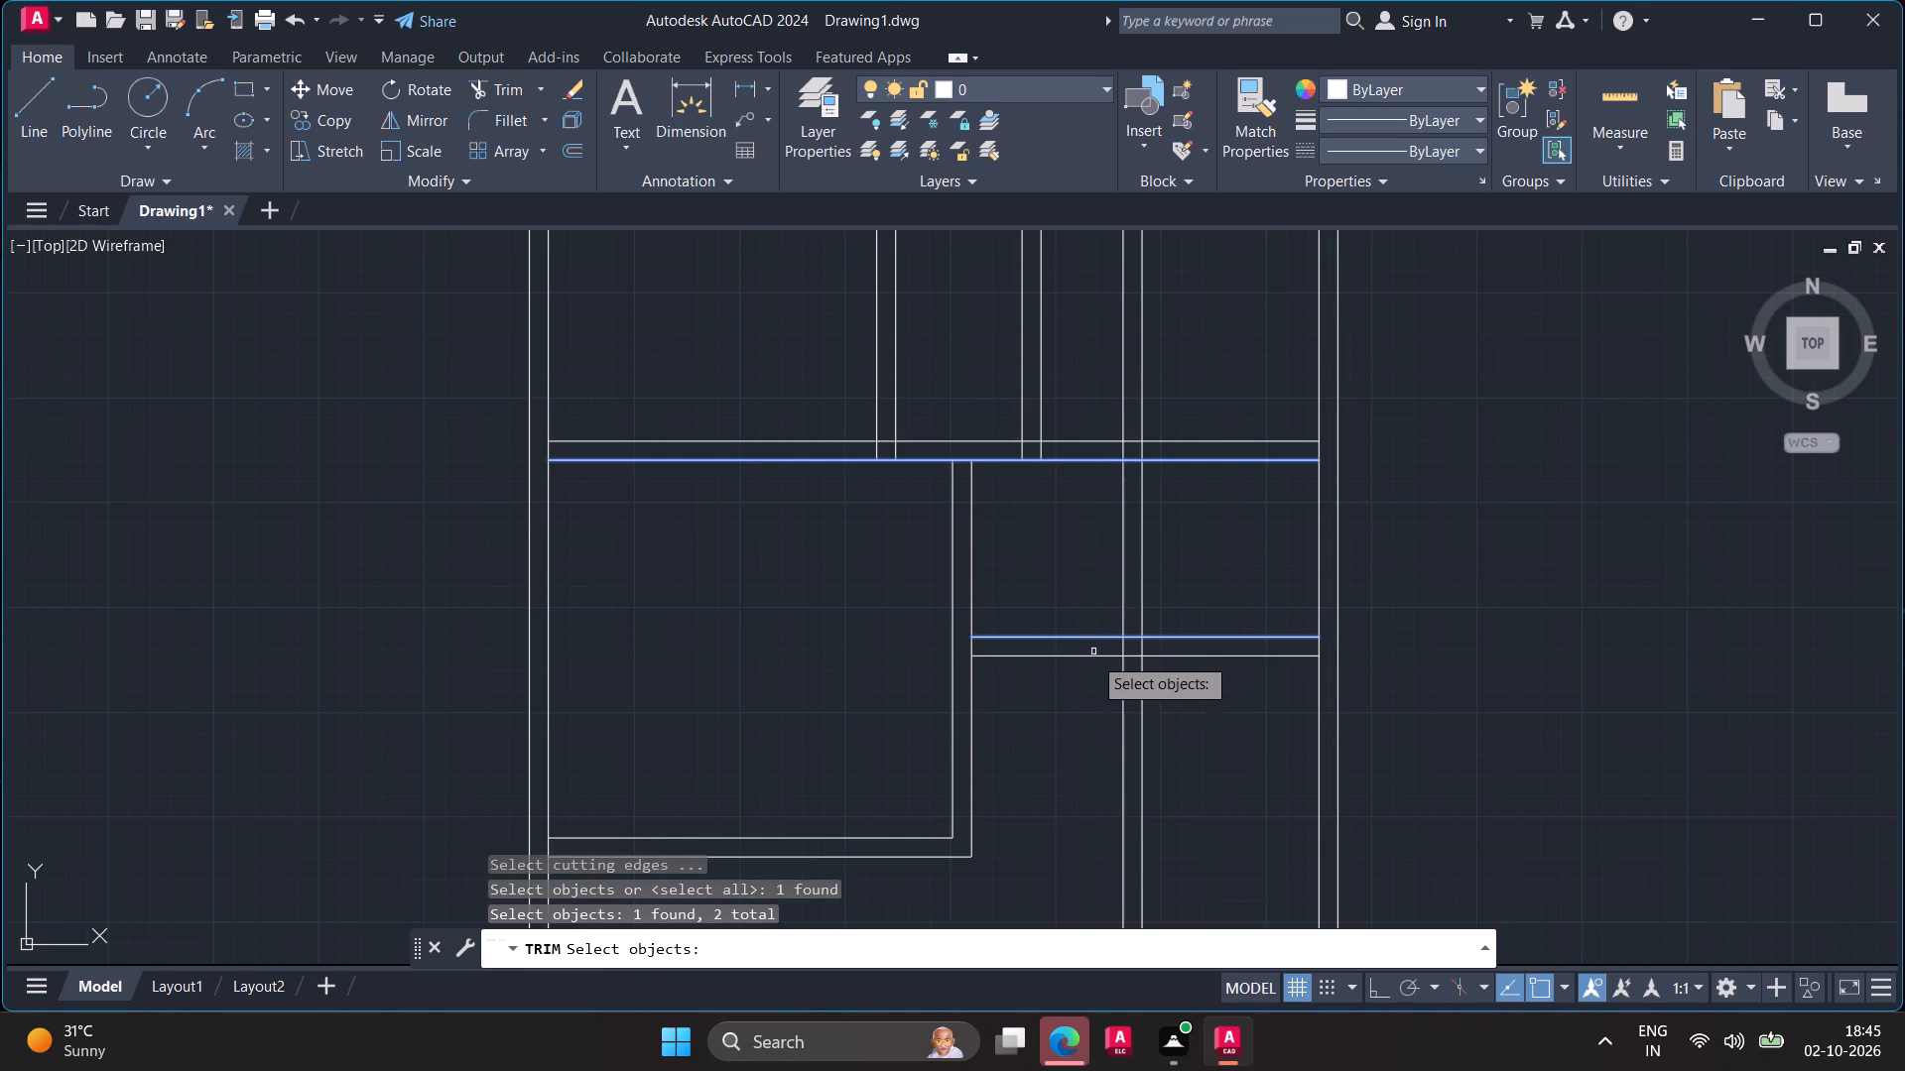
key("space")
left_click(1085, 688)
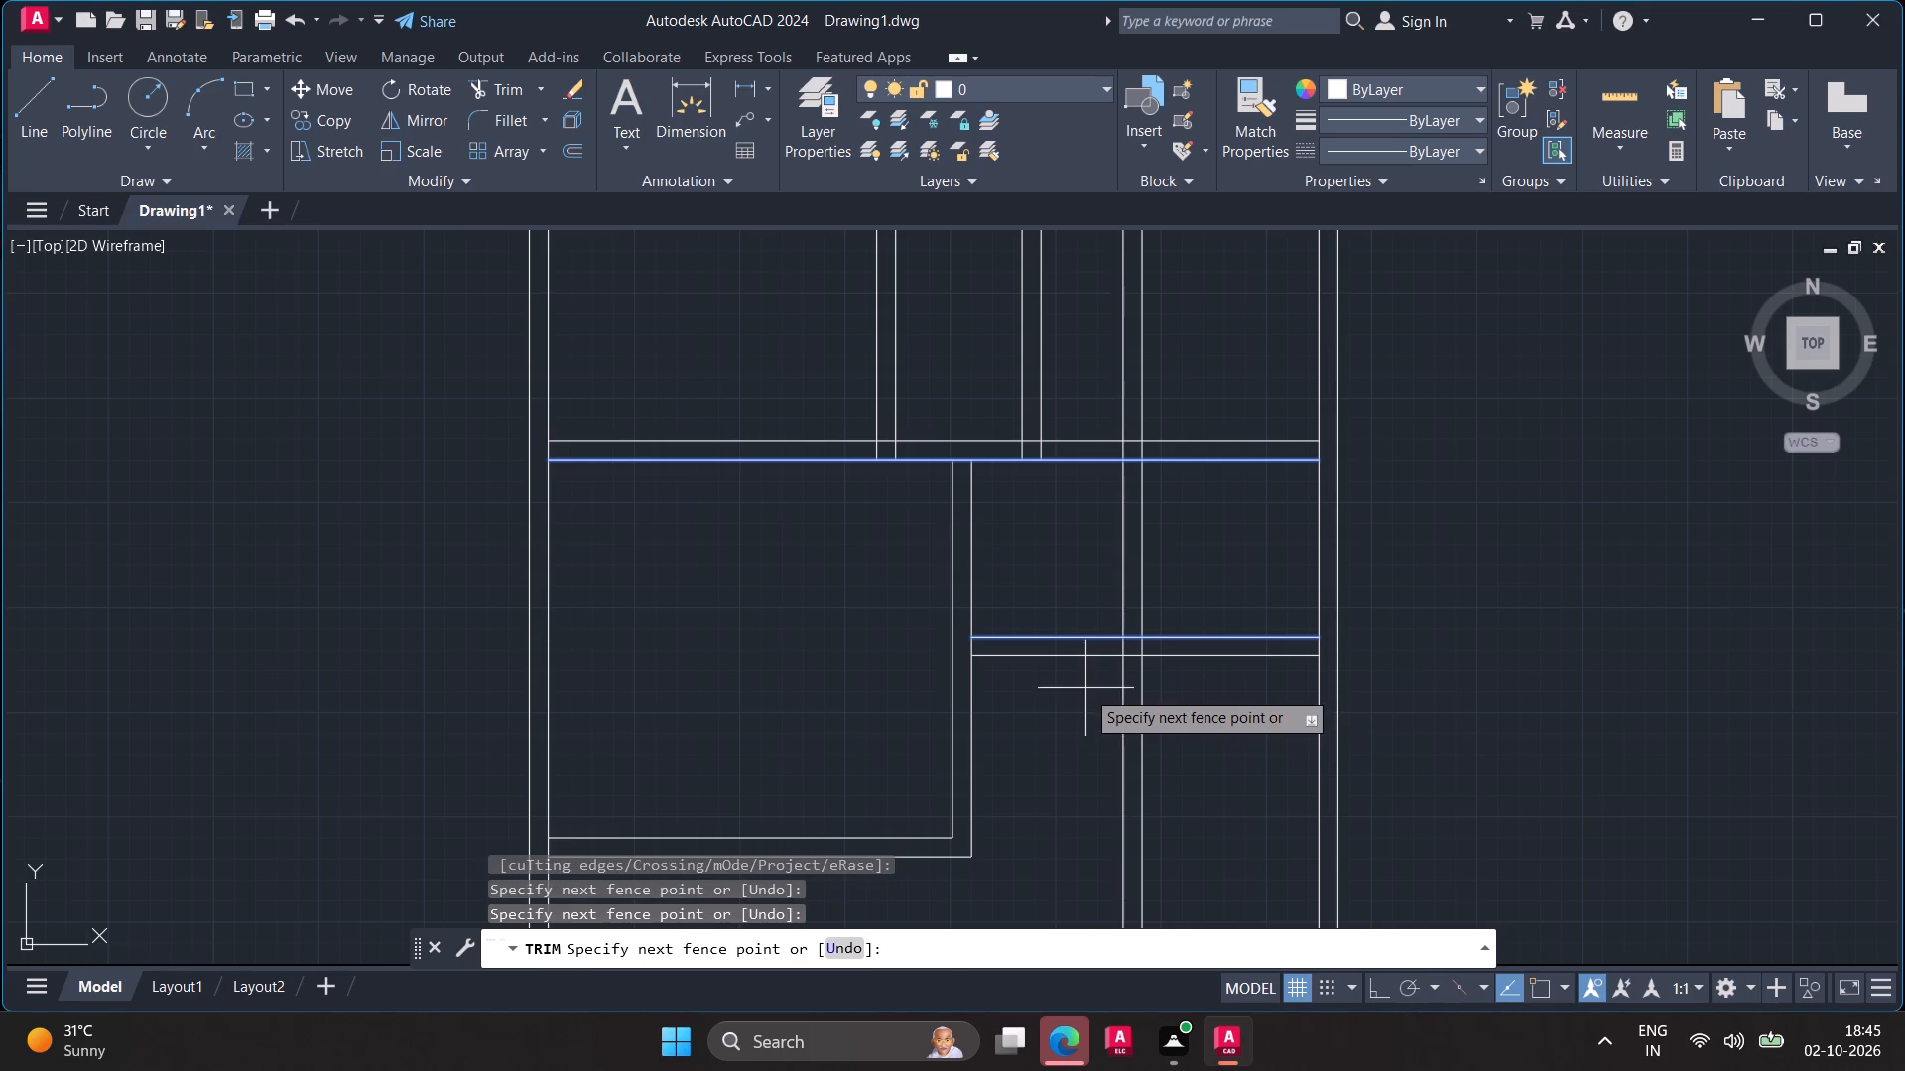
left_click(1169, 702)
left_click(1223, 350)
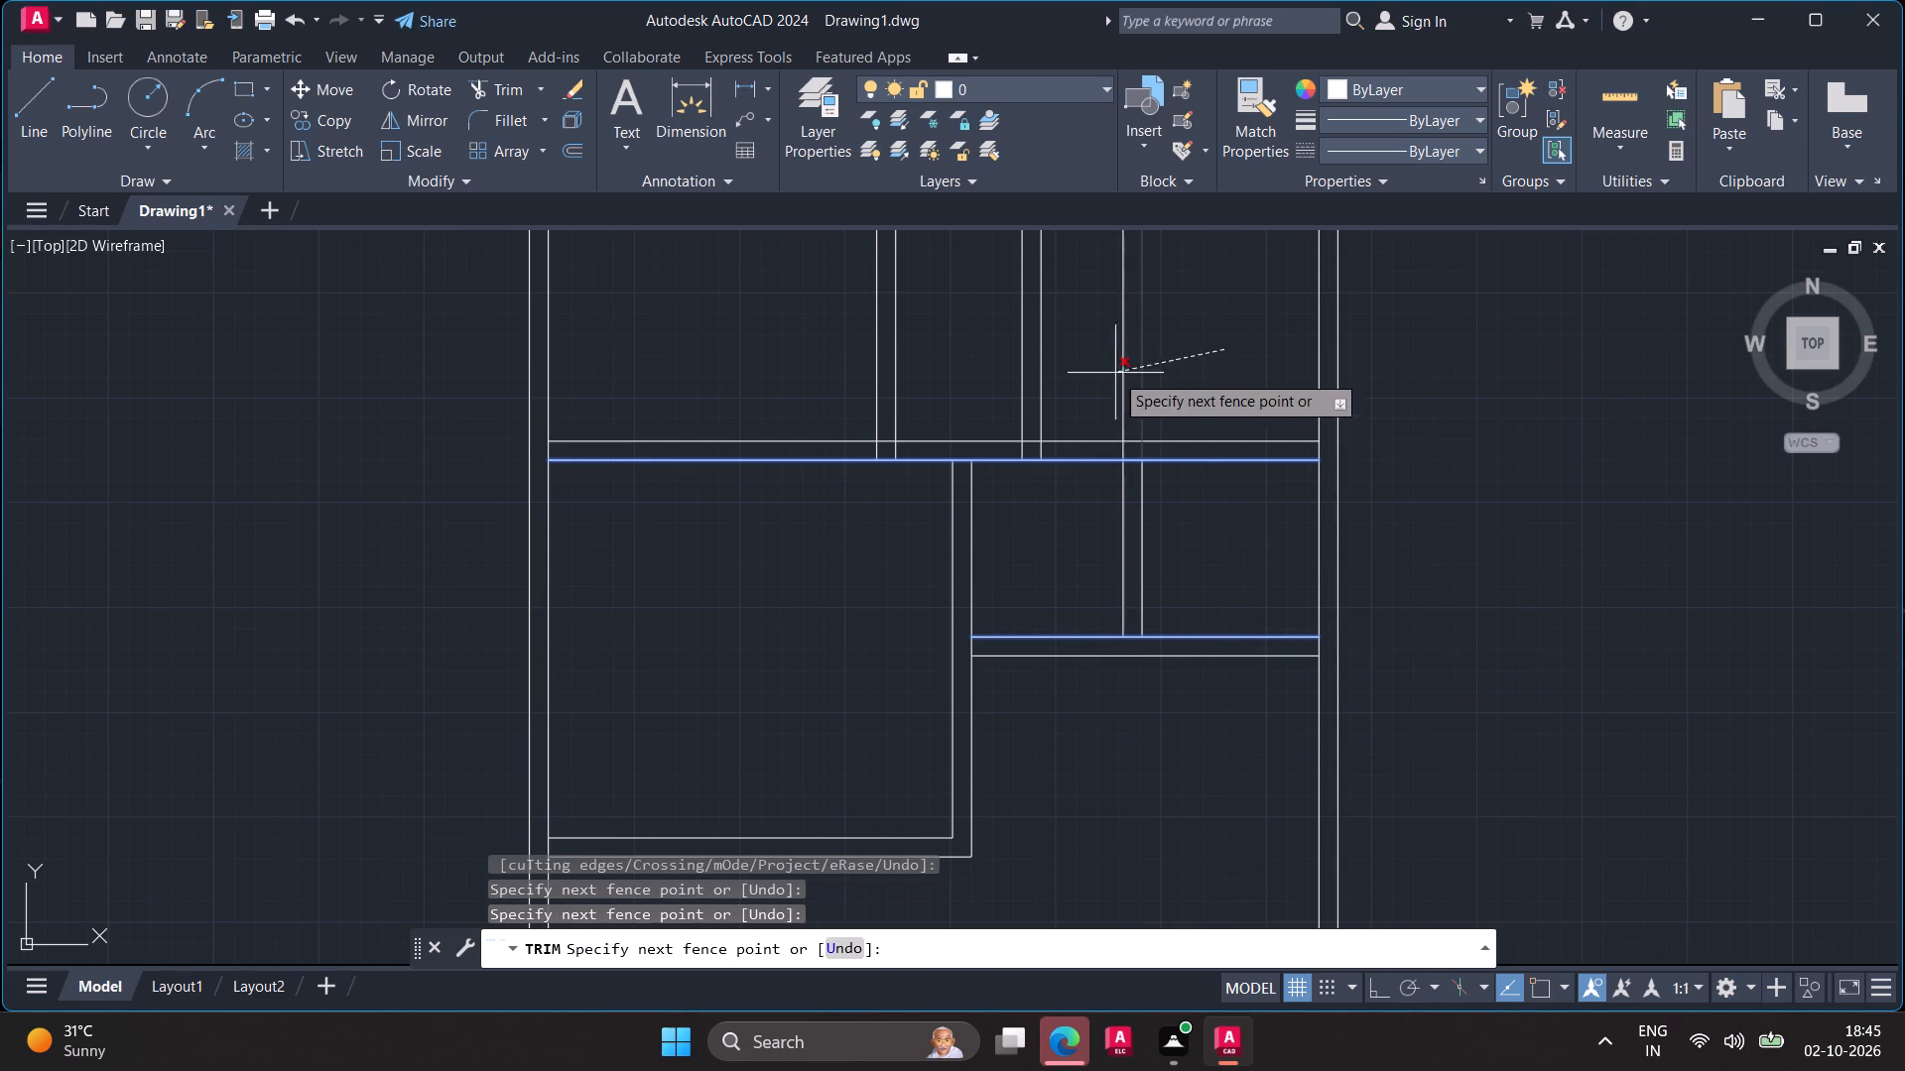
left_click(1096, 378)
key("Escape")
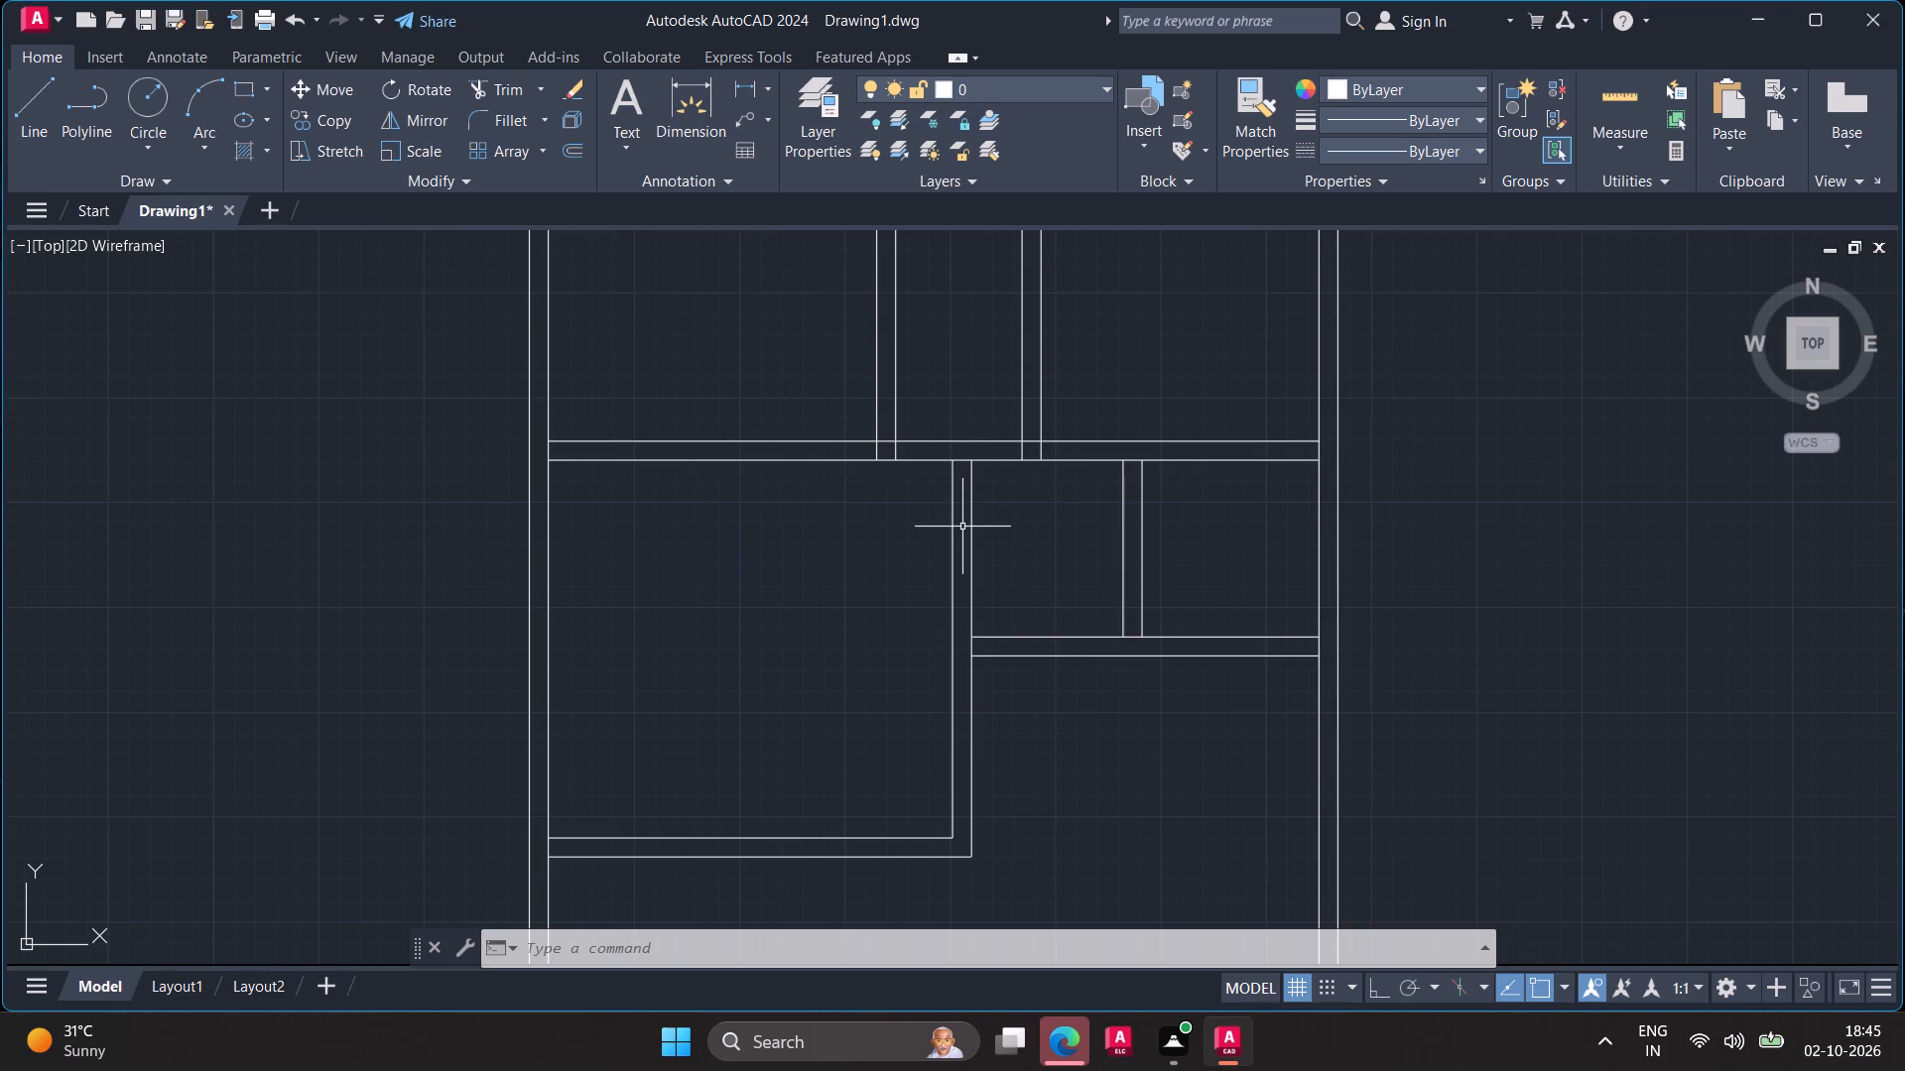
Offset the bottom line of the middle horizontal wall 6' downward, twice.
left_click(963, 459)
key("o")
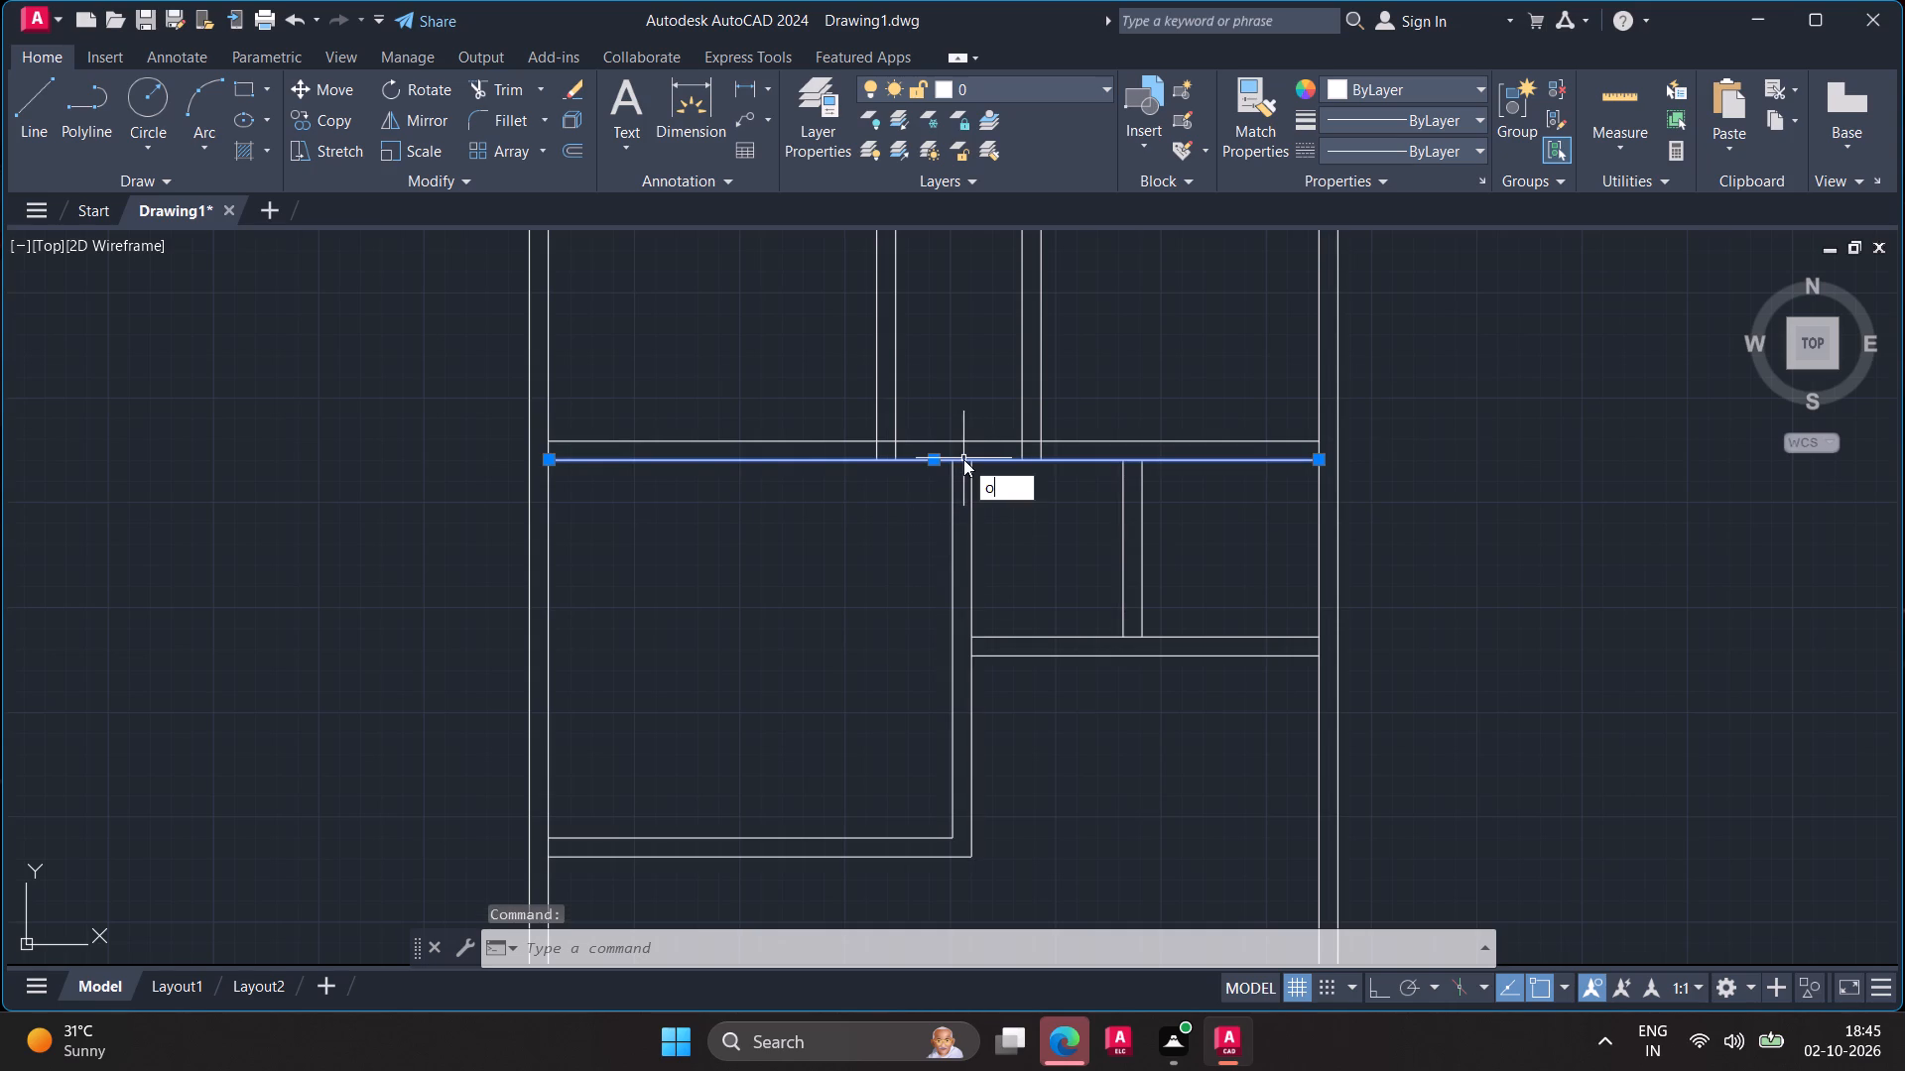
key("Return")
type("6'")
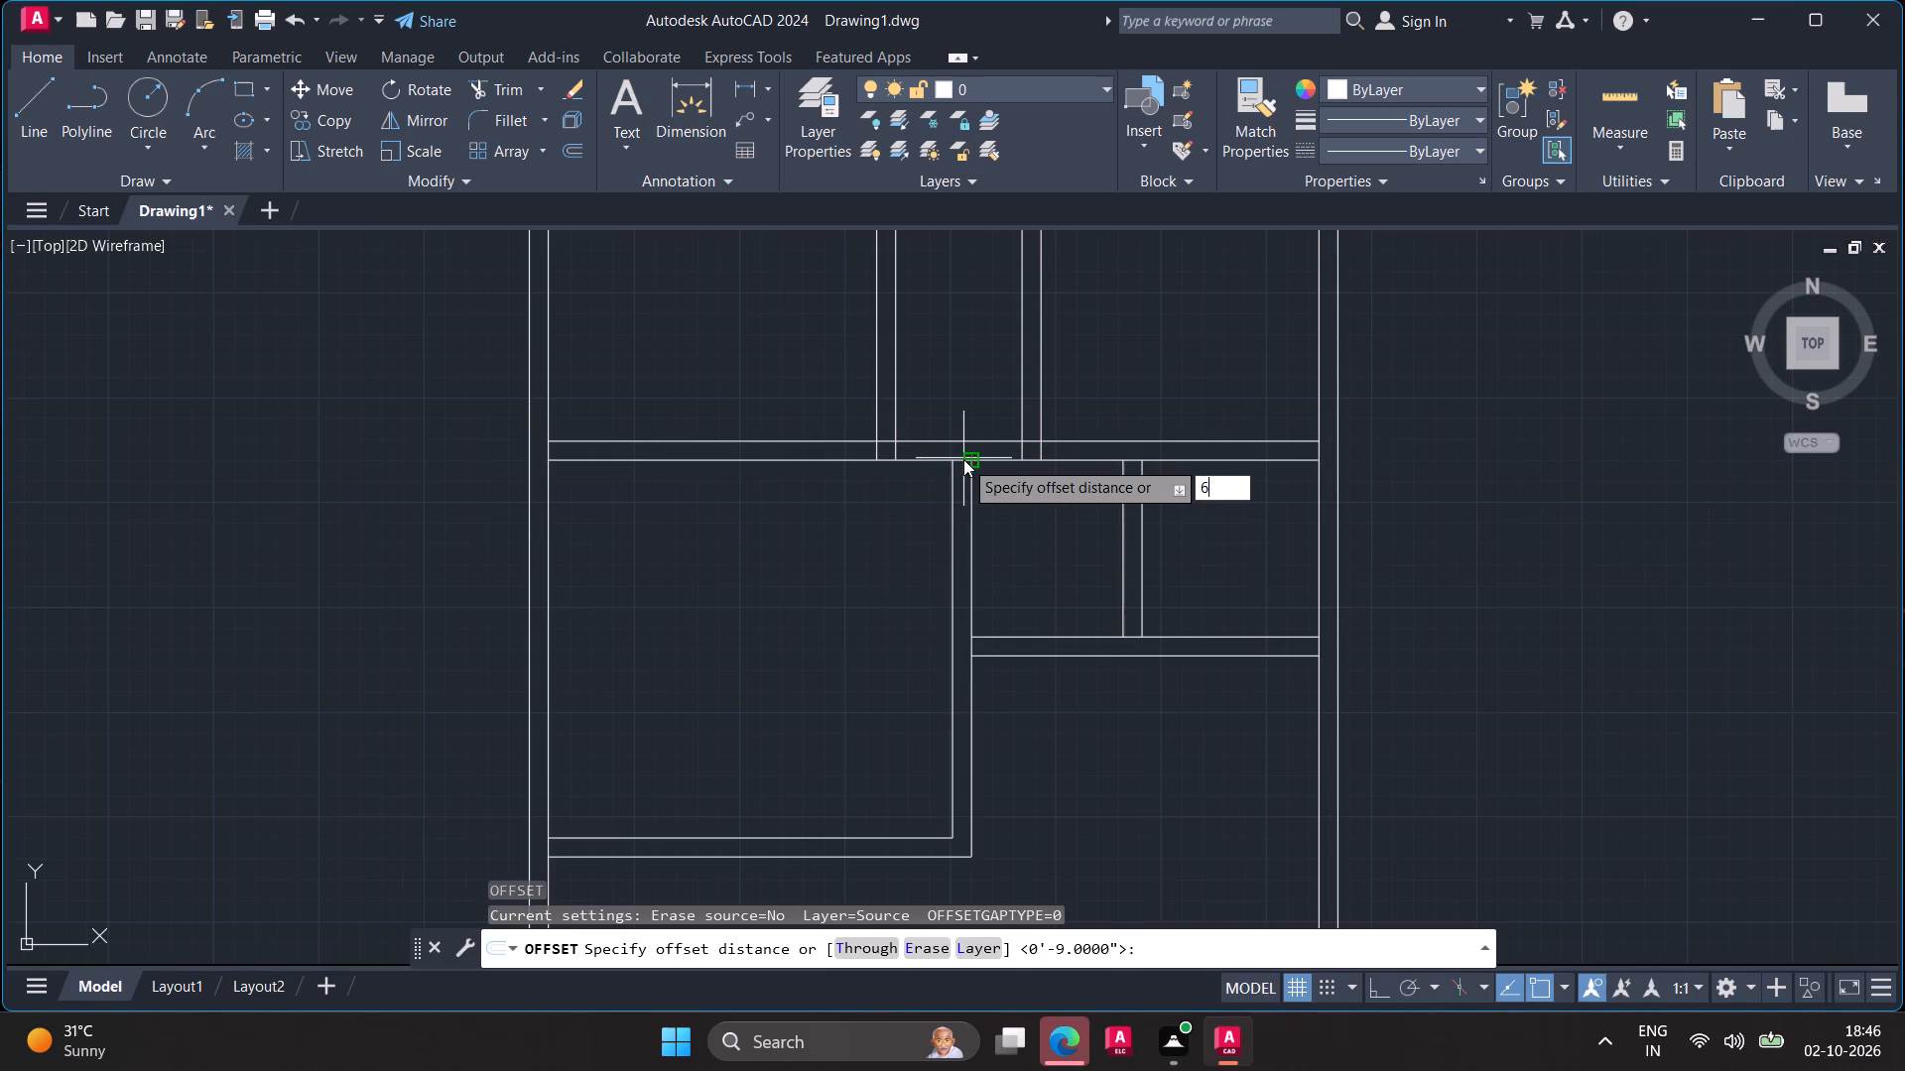
key("Return")
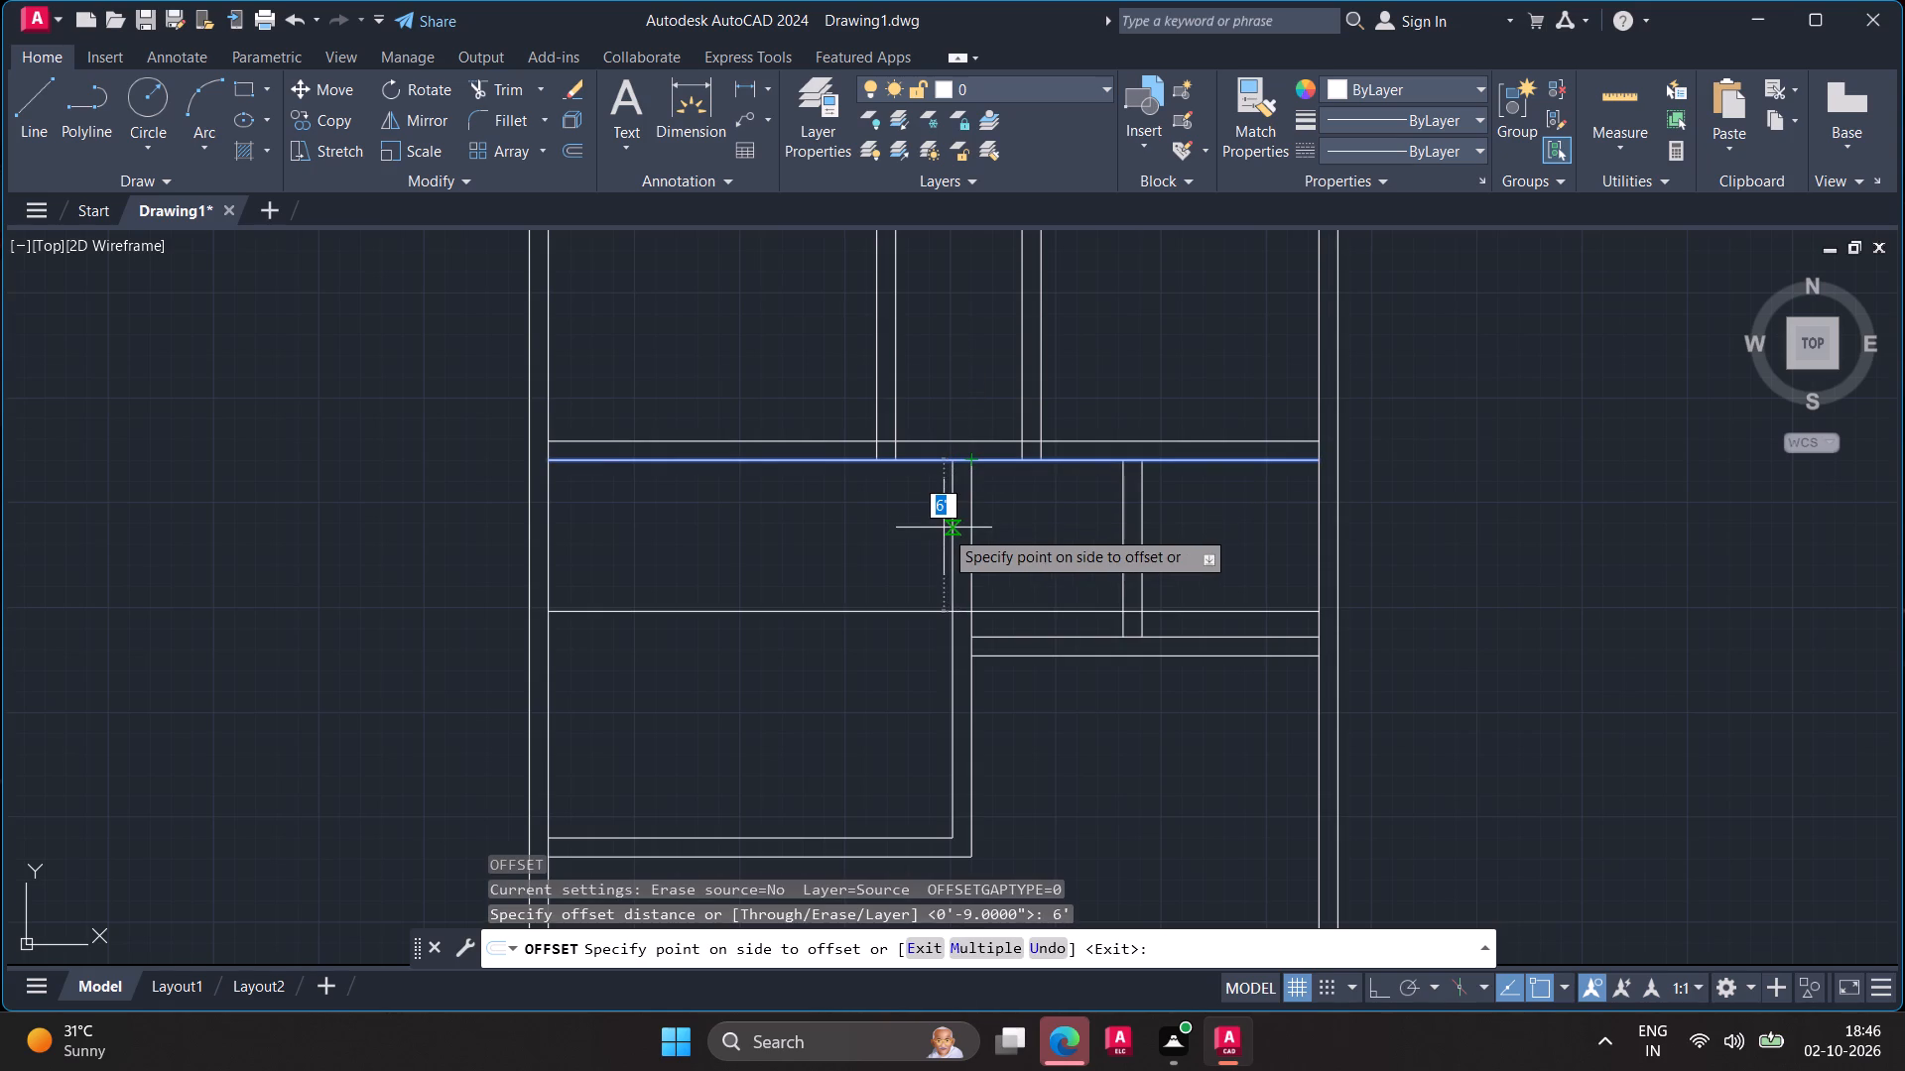
type("6'")
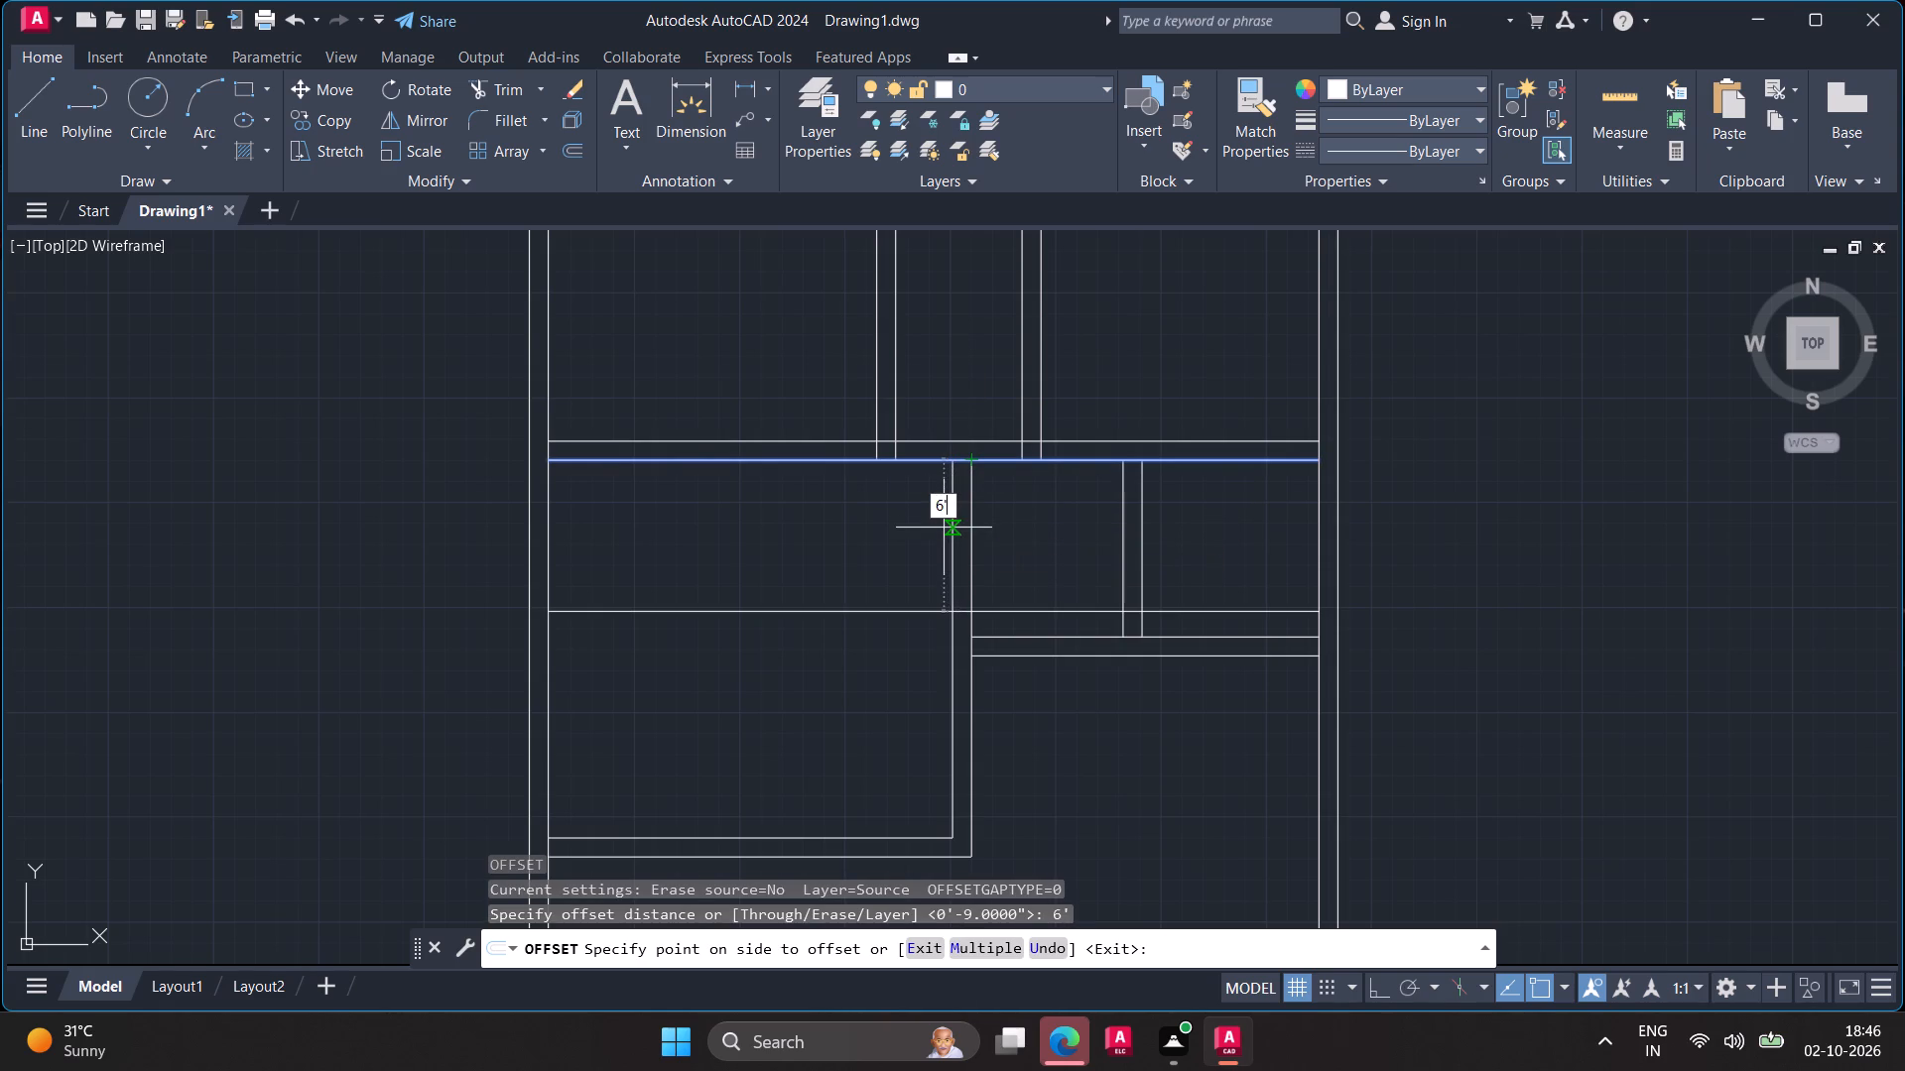
key("Return")
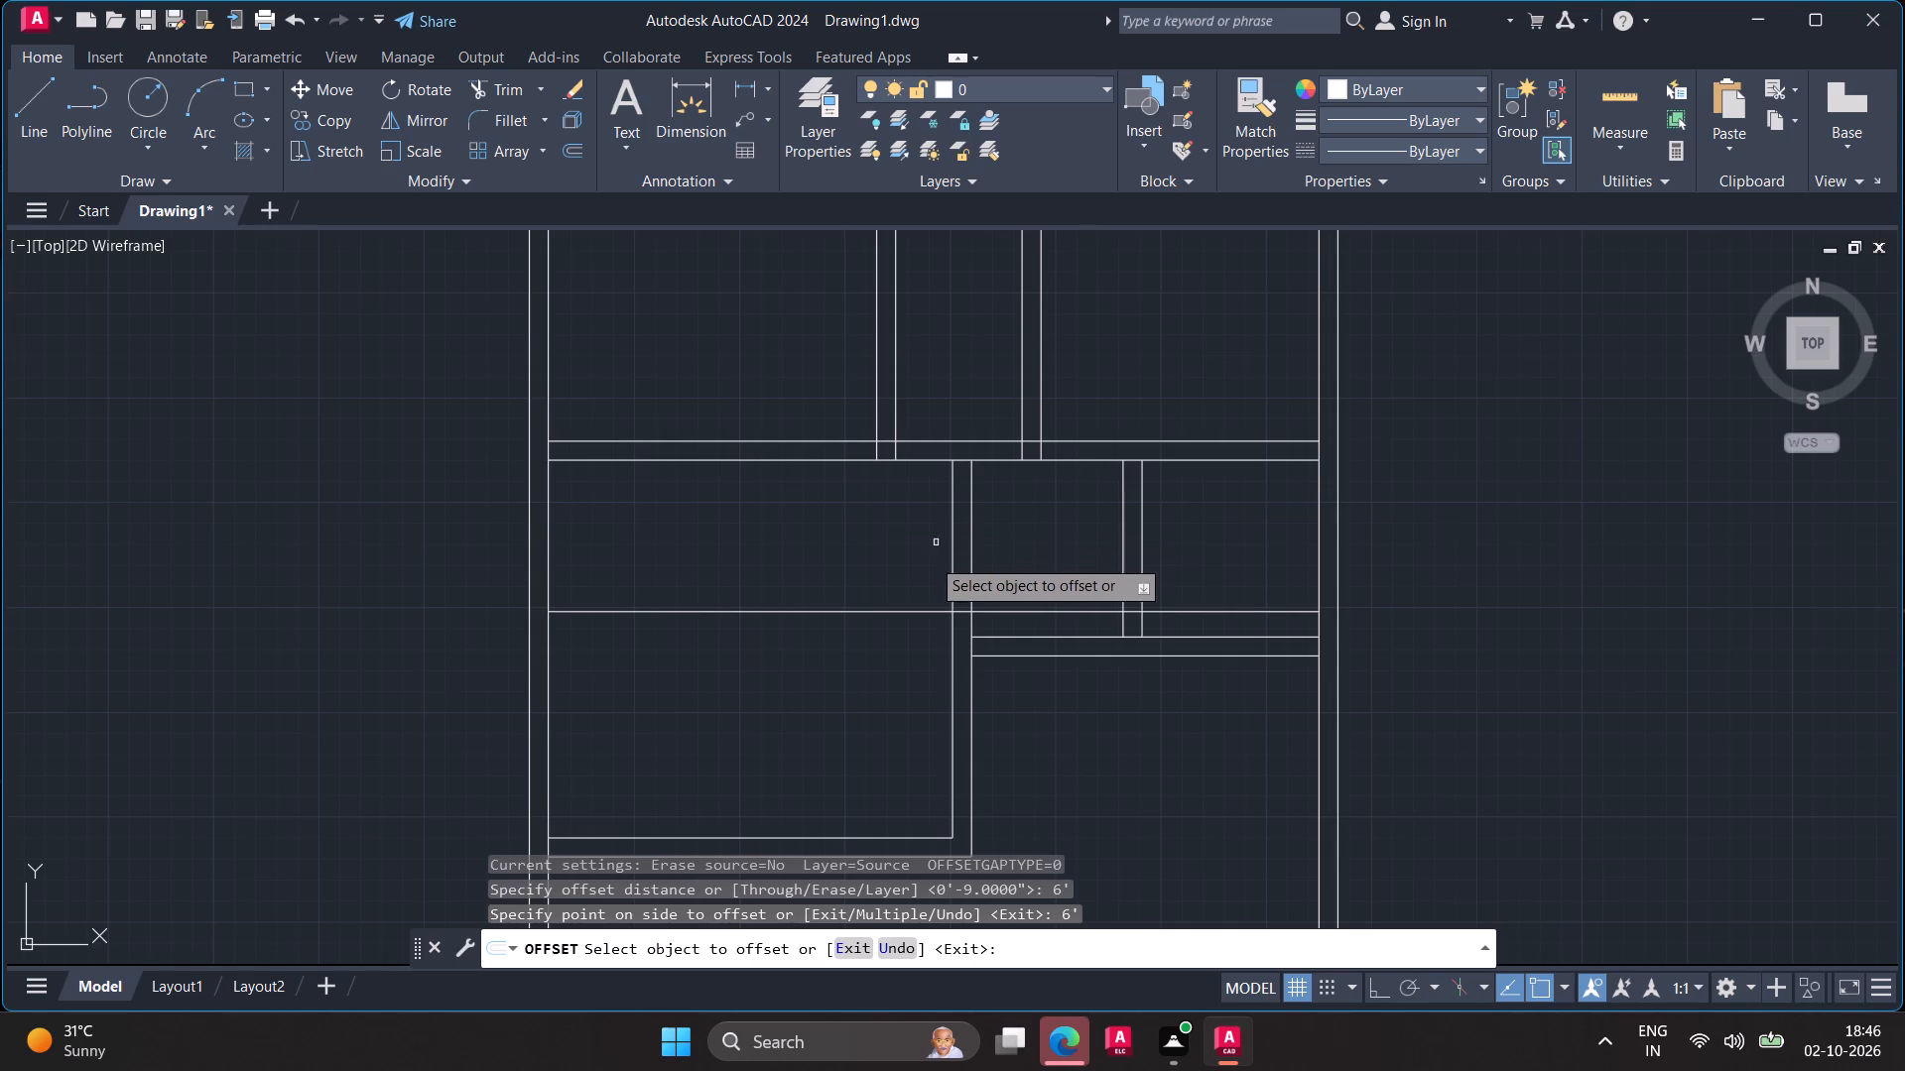
left_click(957, 461)
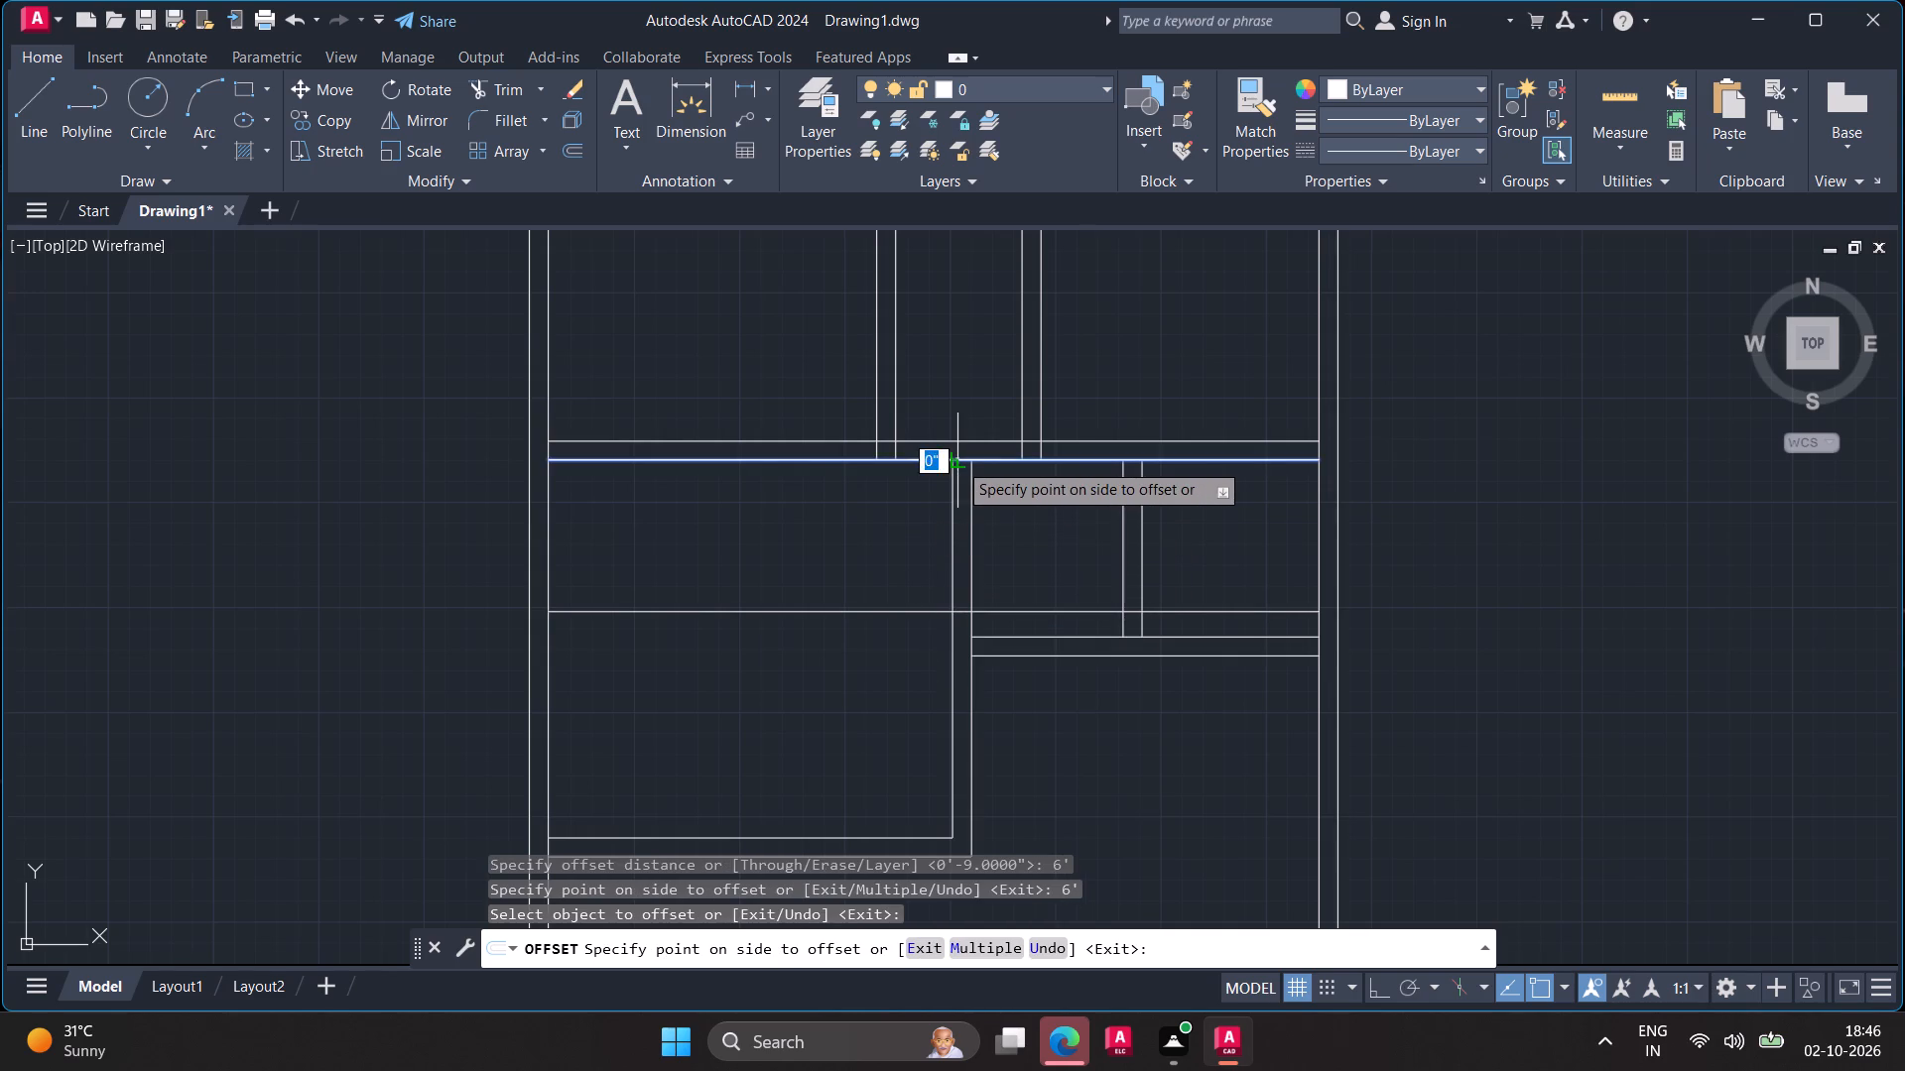
type("6'")
key("Return")
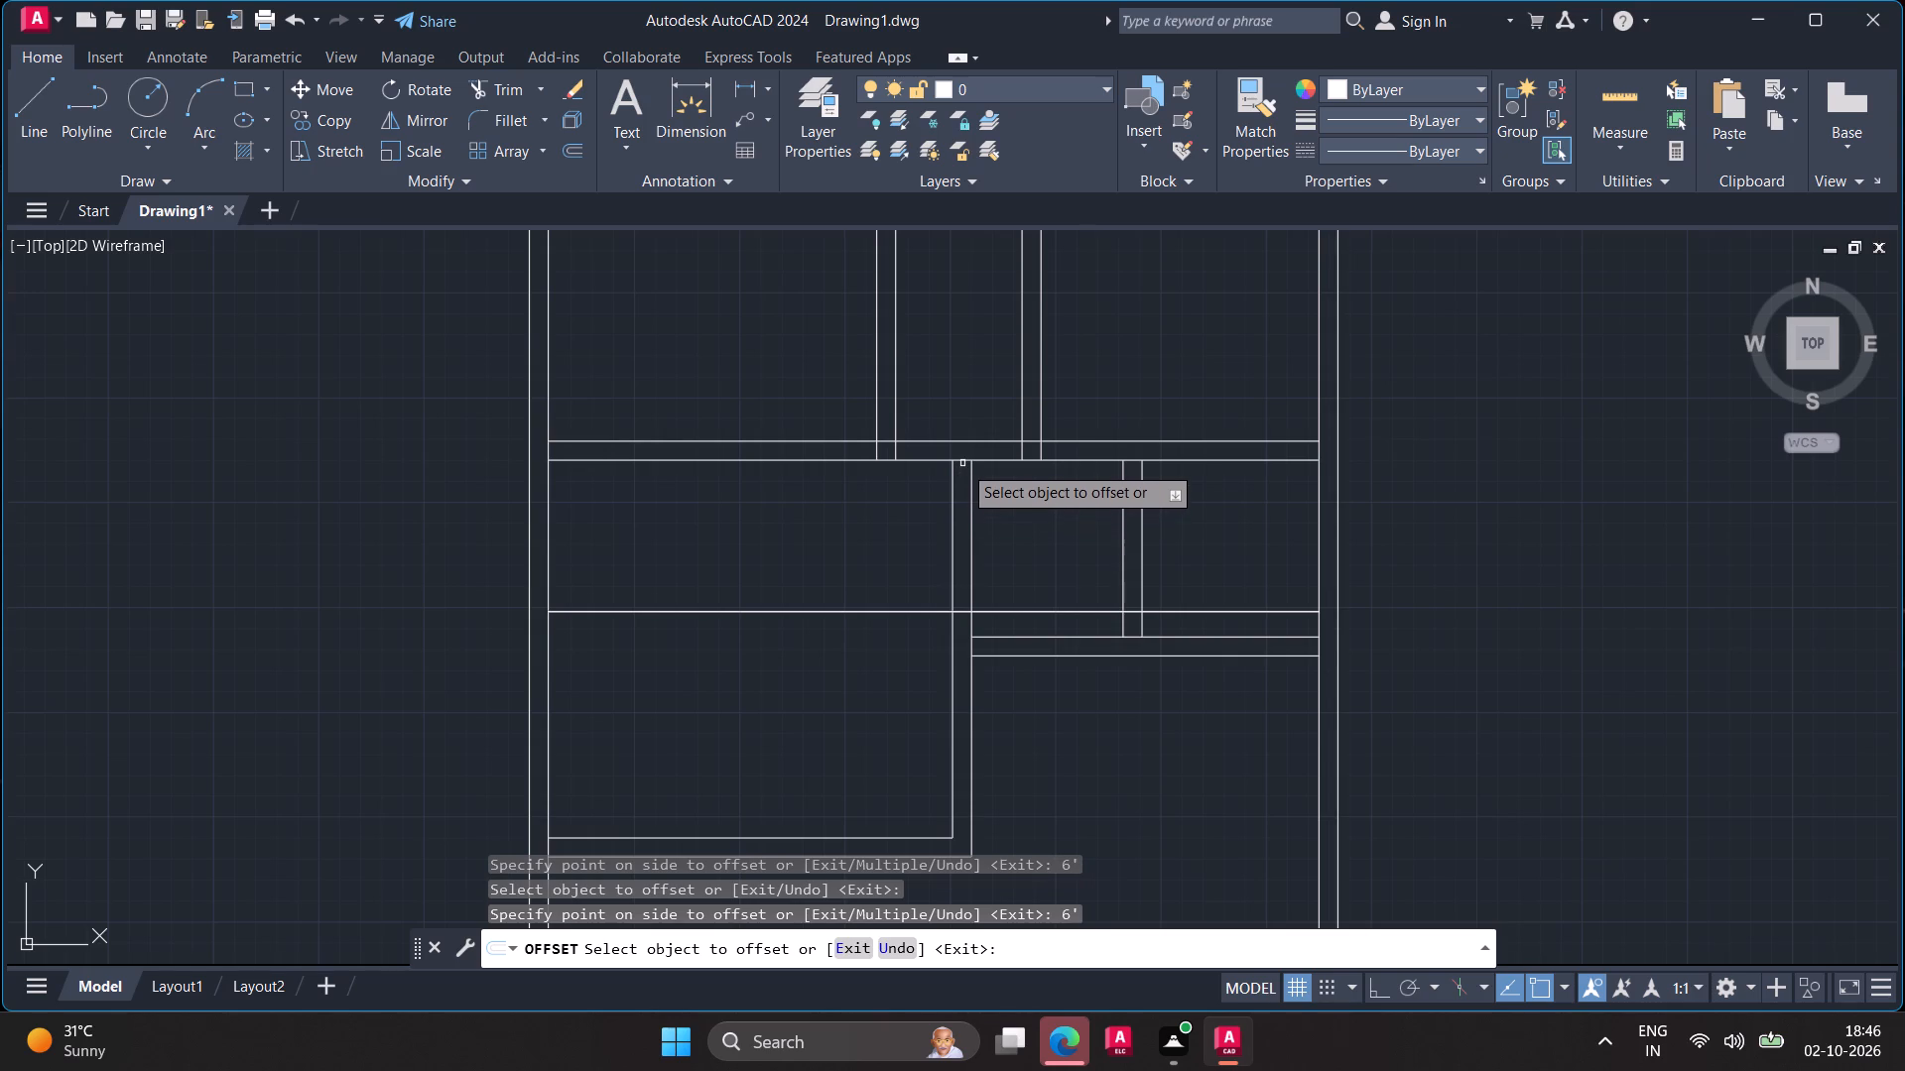
Offset the middle horizontal wall's bottom line 6" downward, and offset the resulting line 4' further down.
left_click(962, 461)
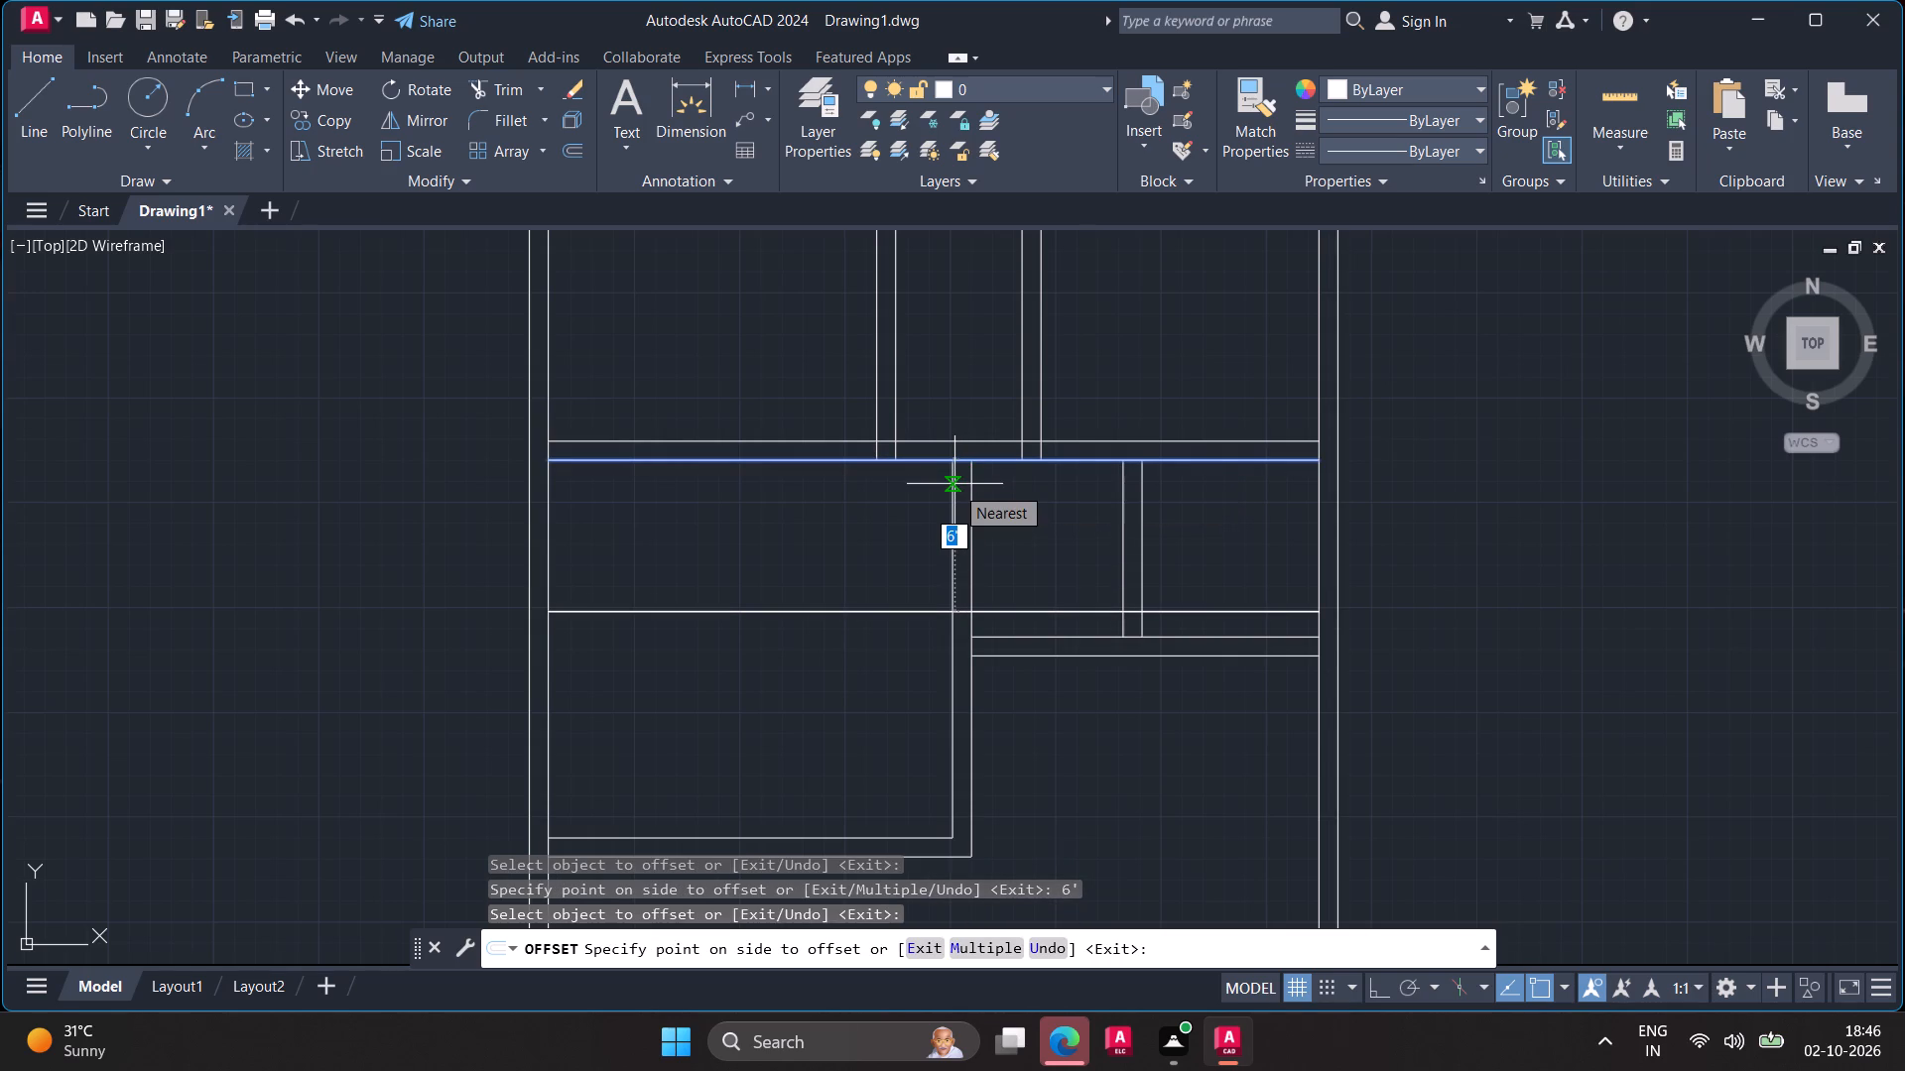
key("6")
key("shift+quotedbl")
key("Return")
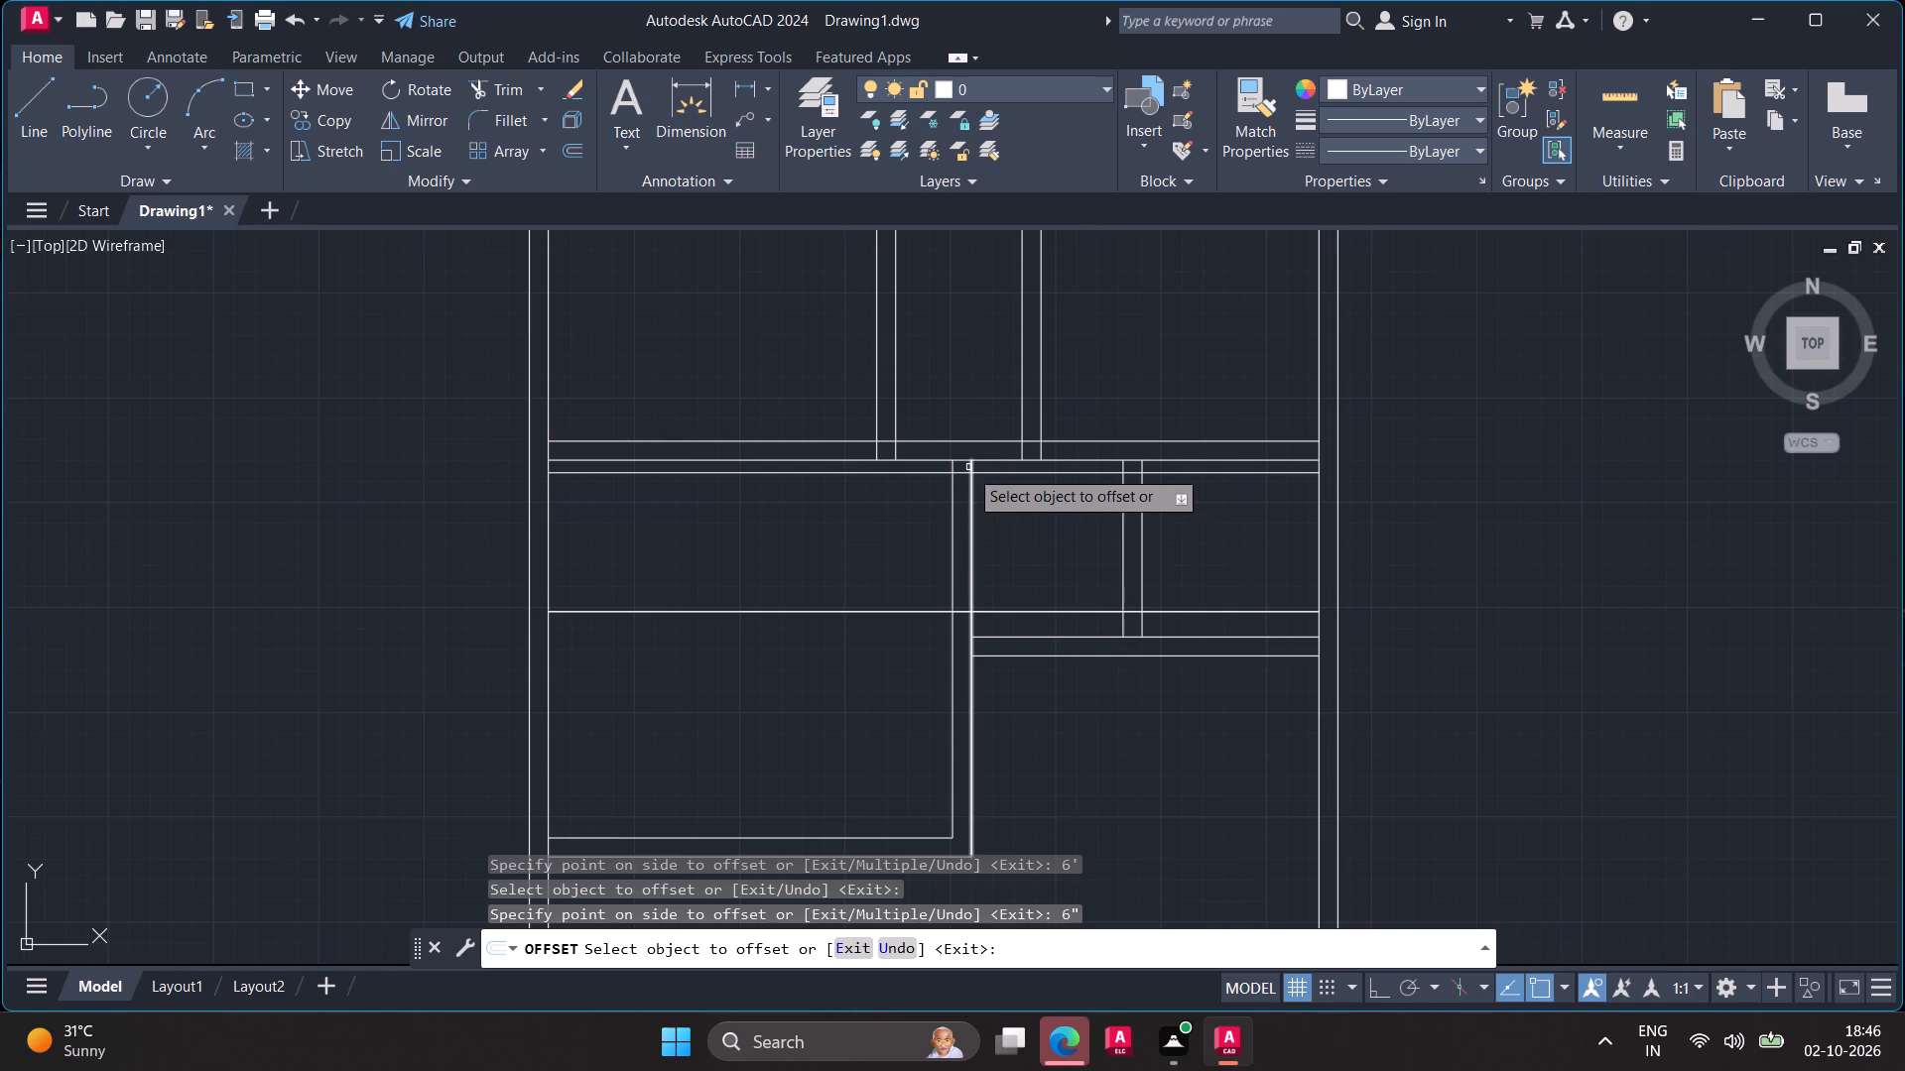
left_click(962, 473)
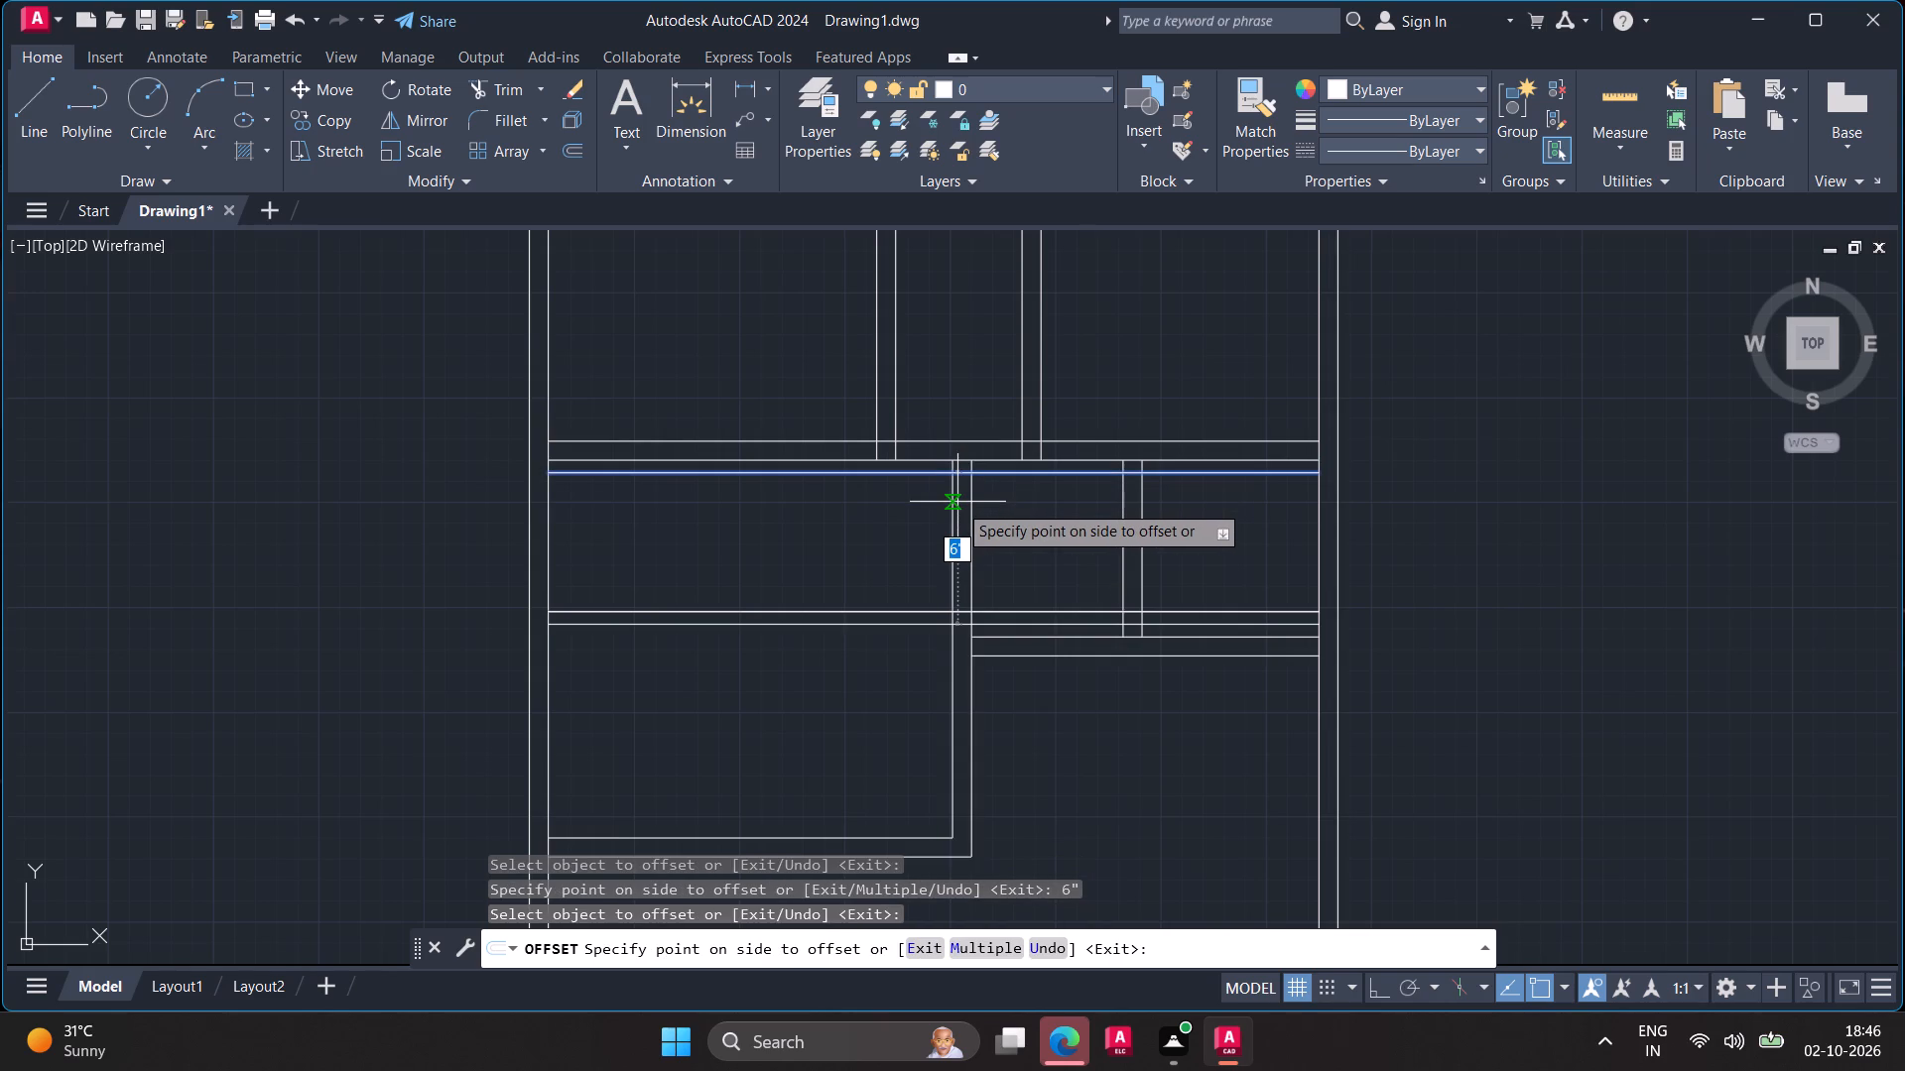
key("4")
key("apostrophe")
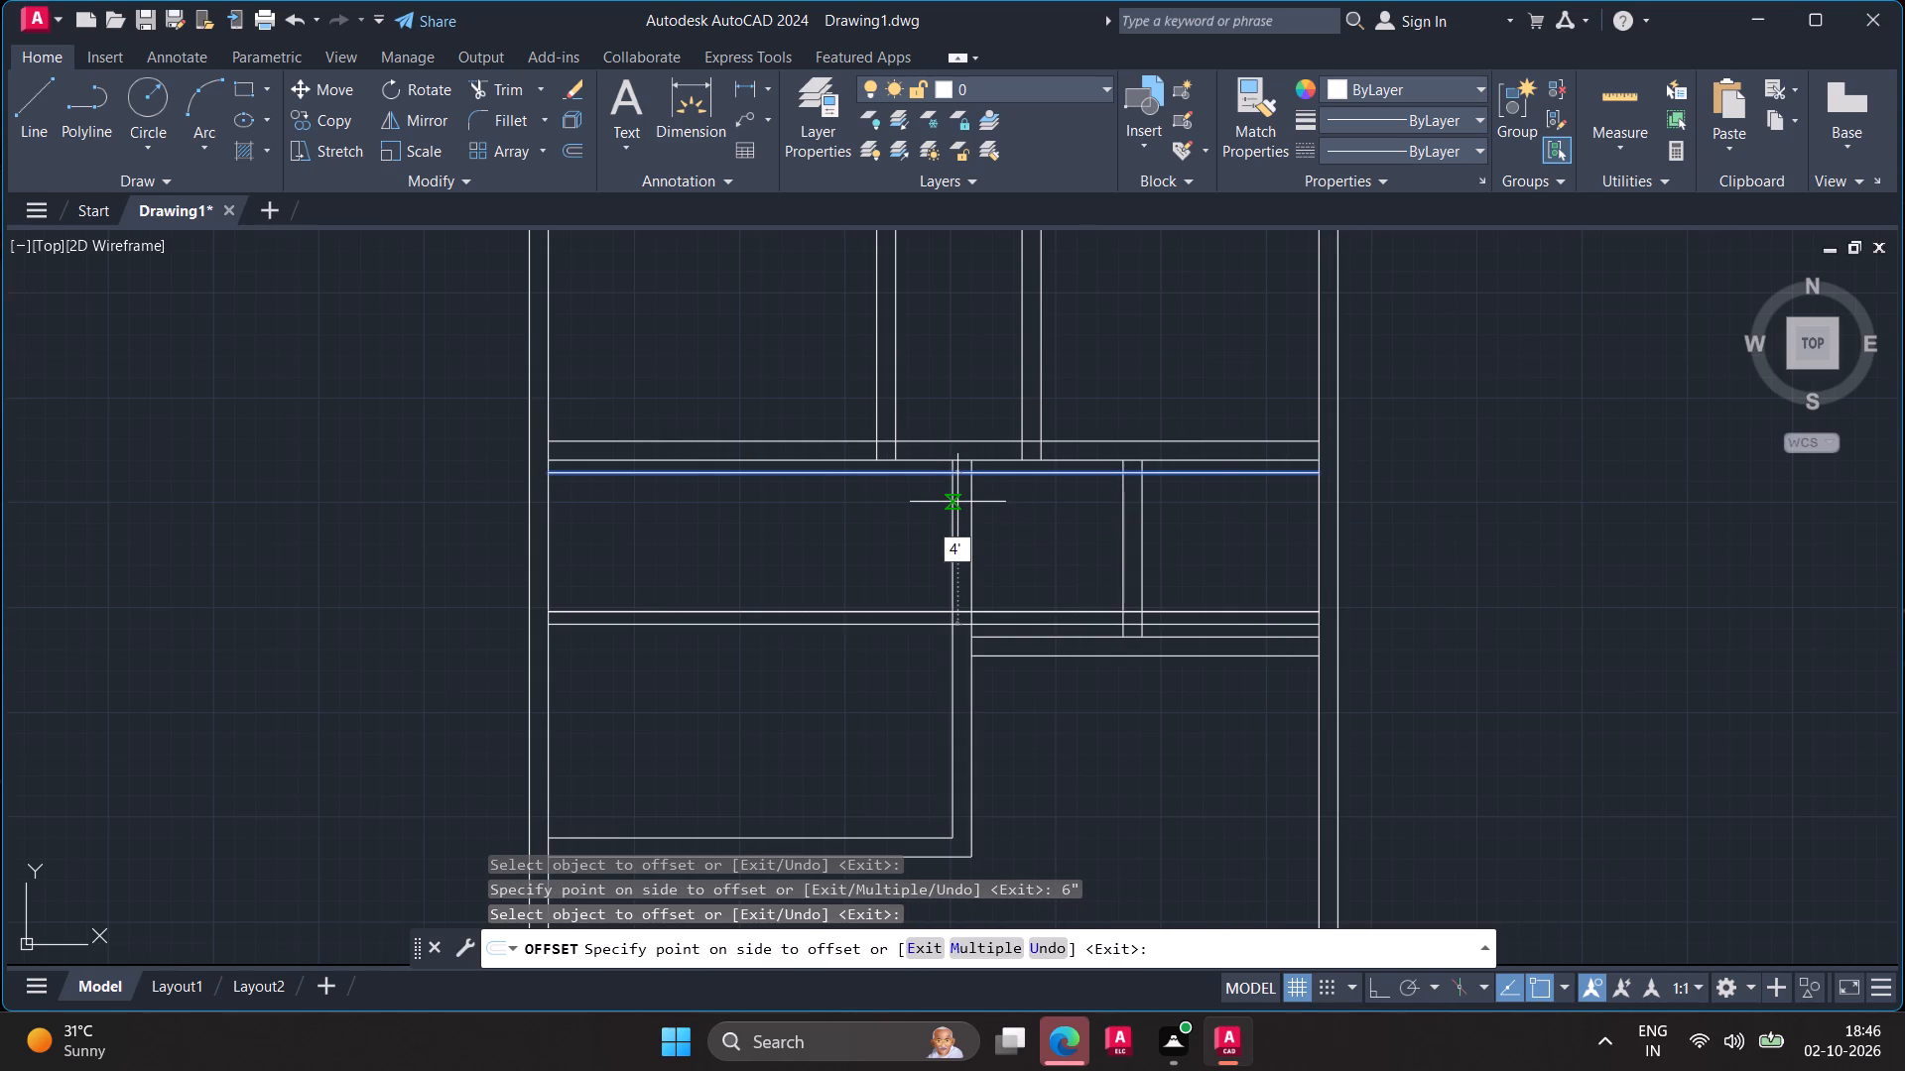
key("Return")
key("Escape")
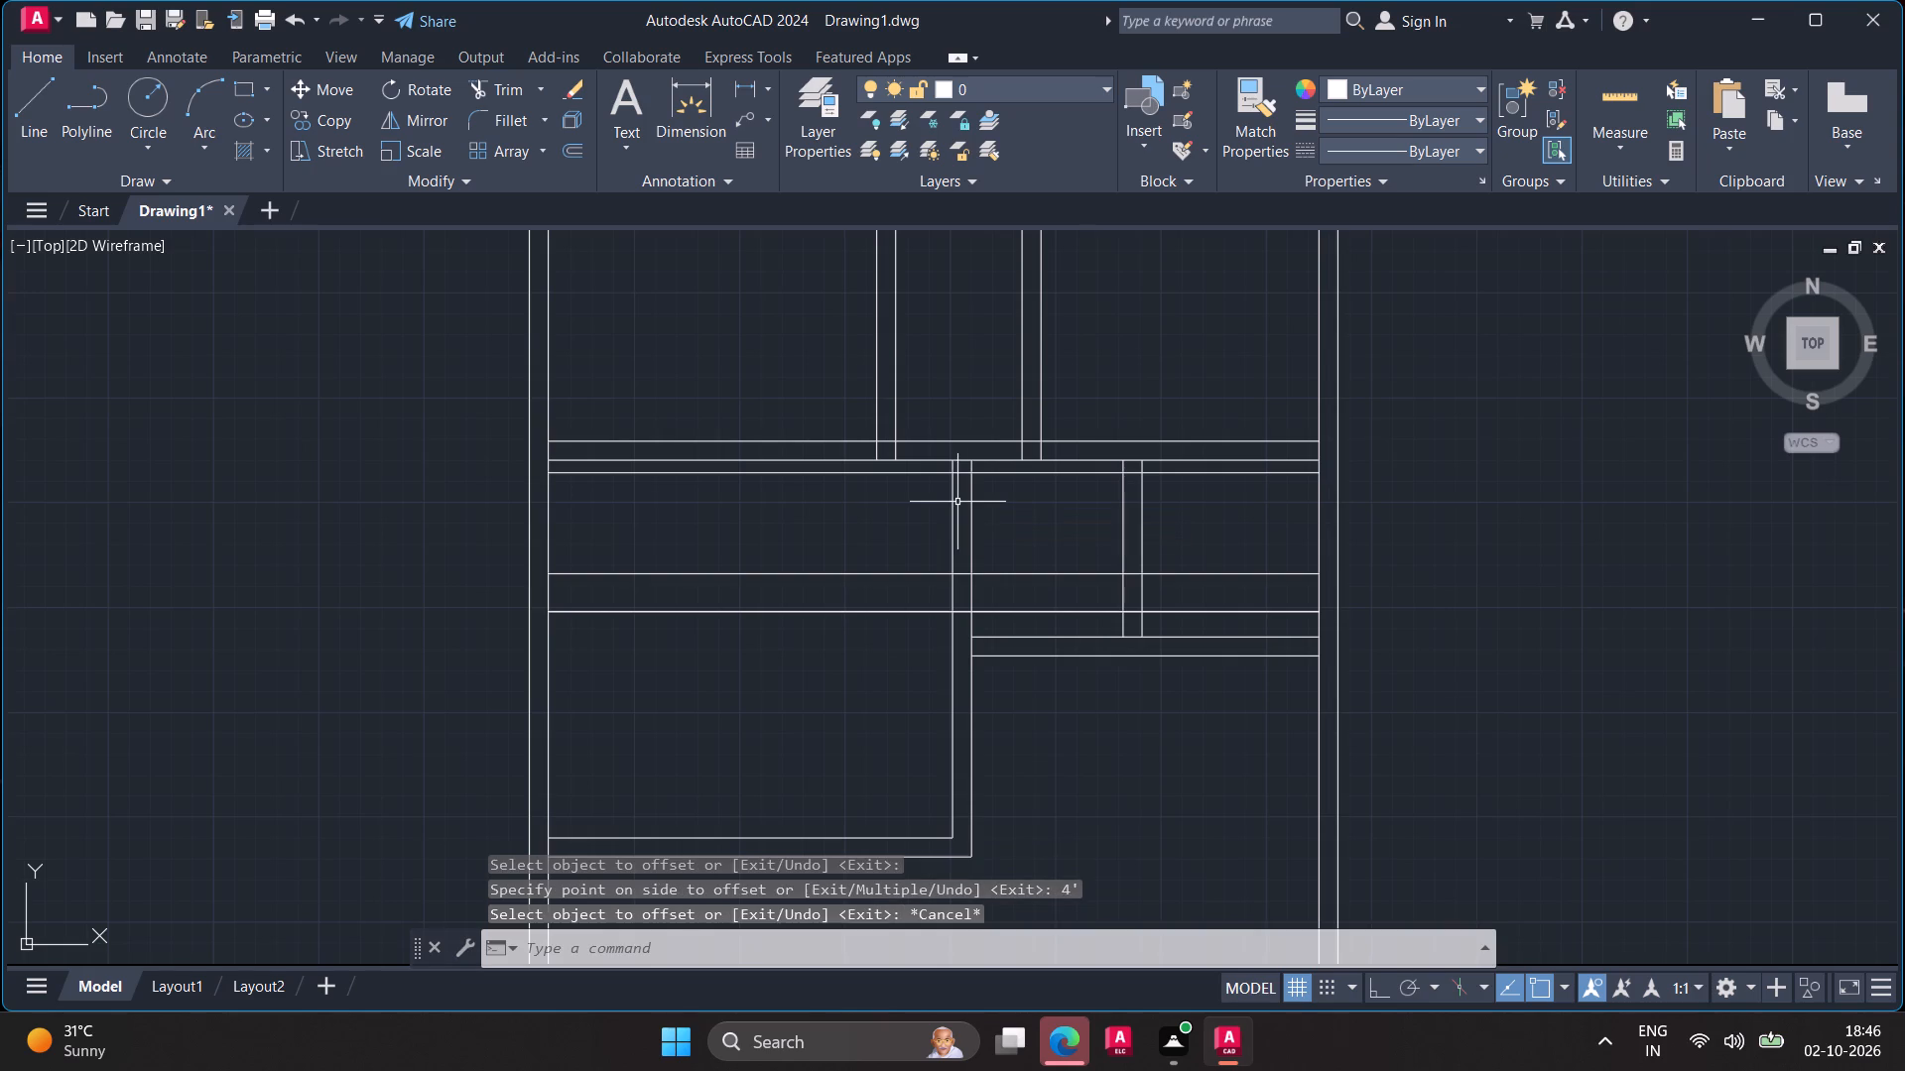
Erase the two overlapping horizontal lines offset 6' below the middle wall.
left_click(861, 611)
right_click(860, 611)
left_click(1010, 162)
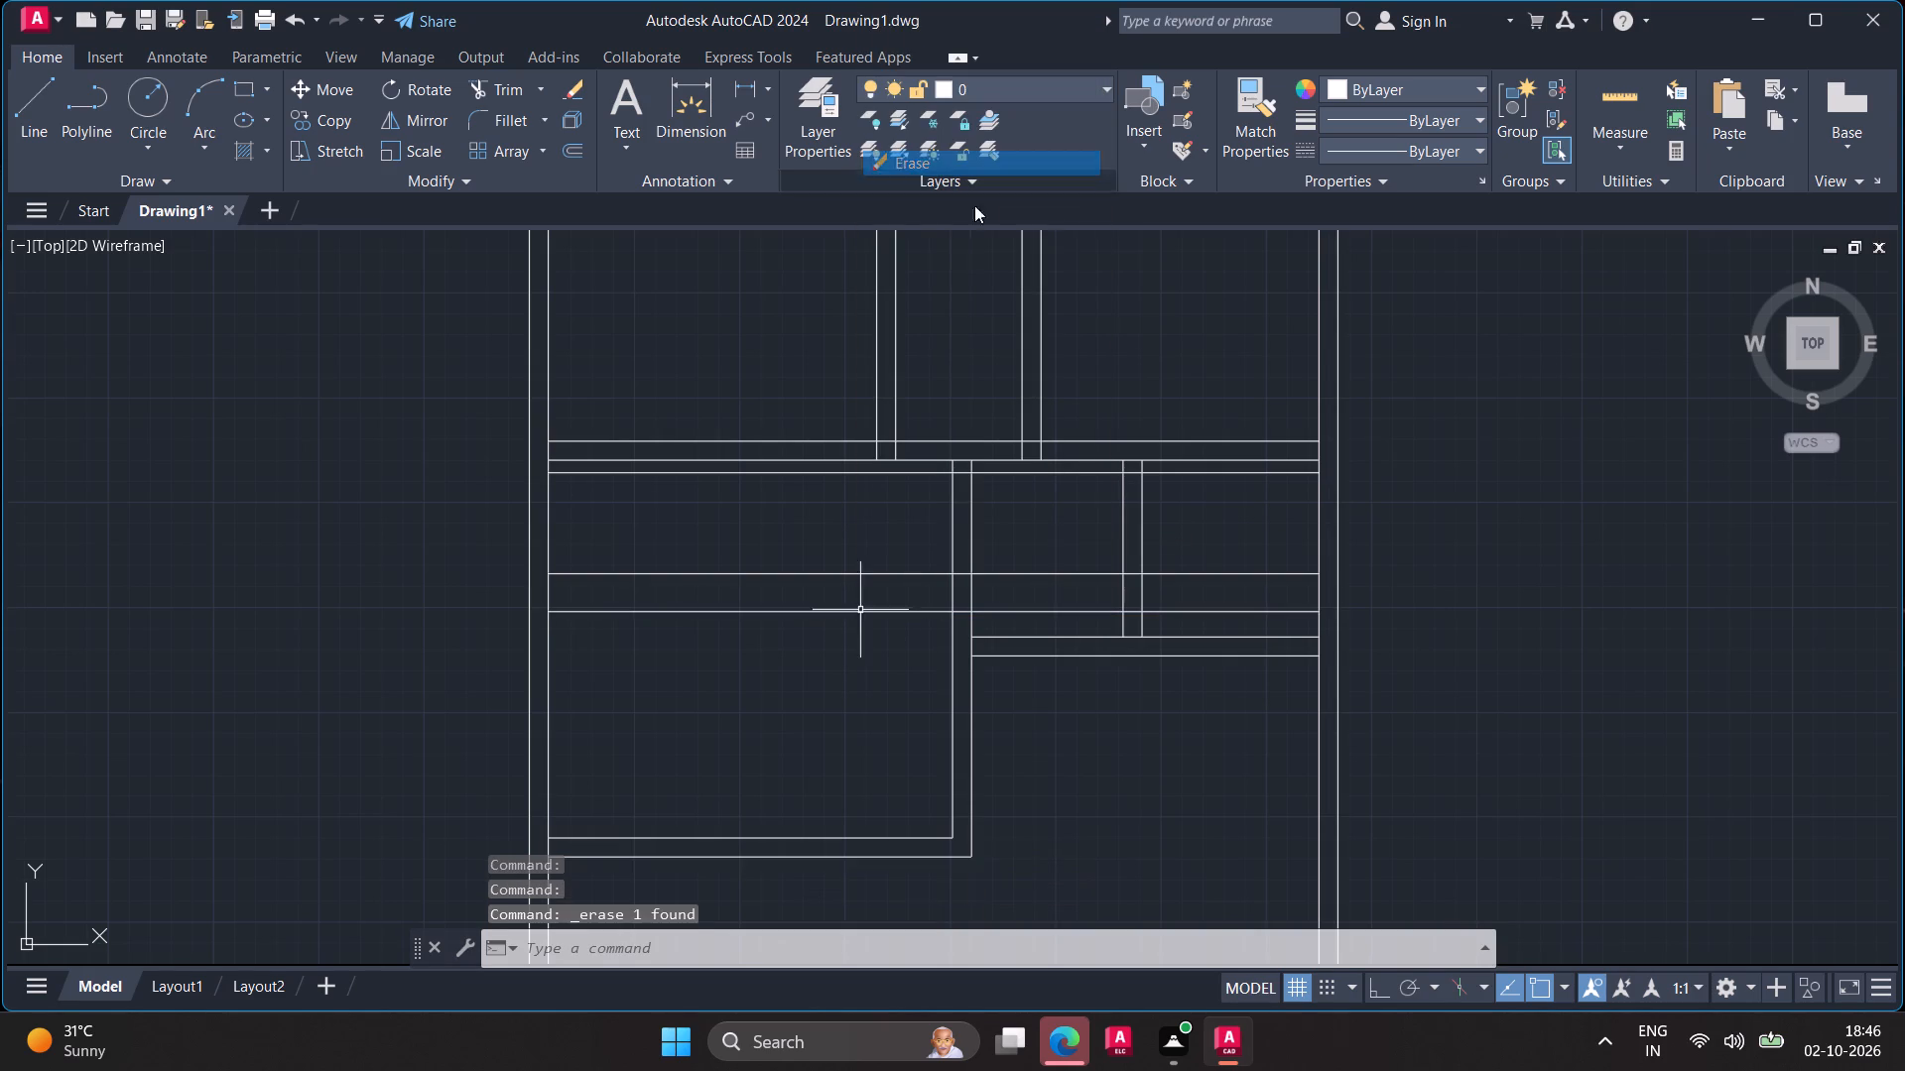
left_click(844, 612)
right_click(845, 603)
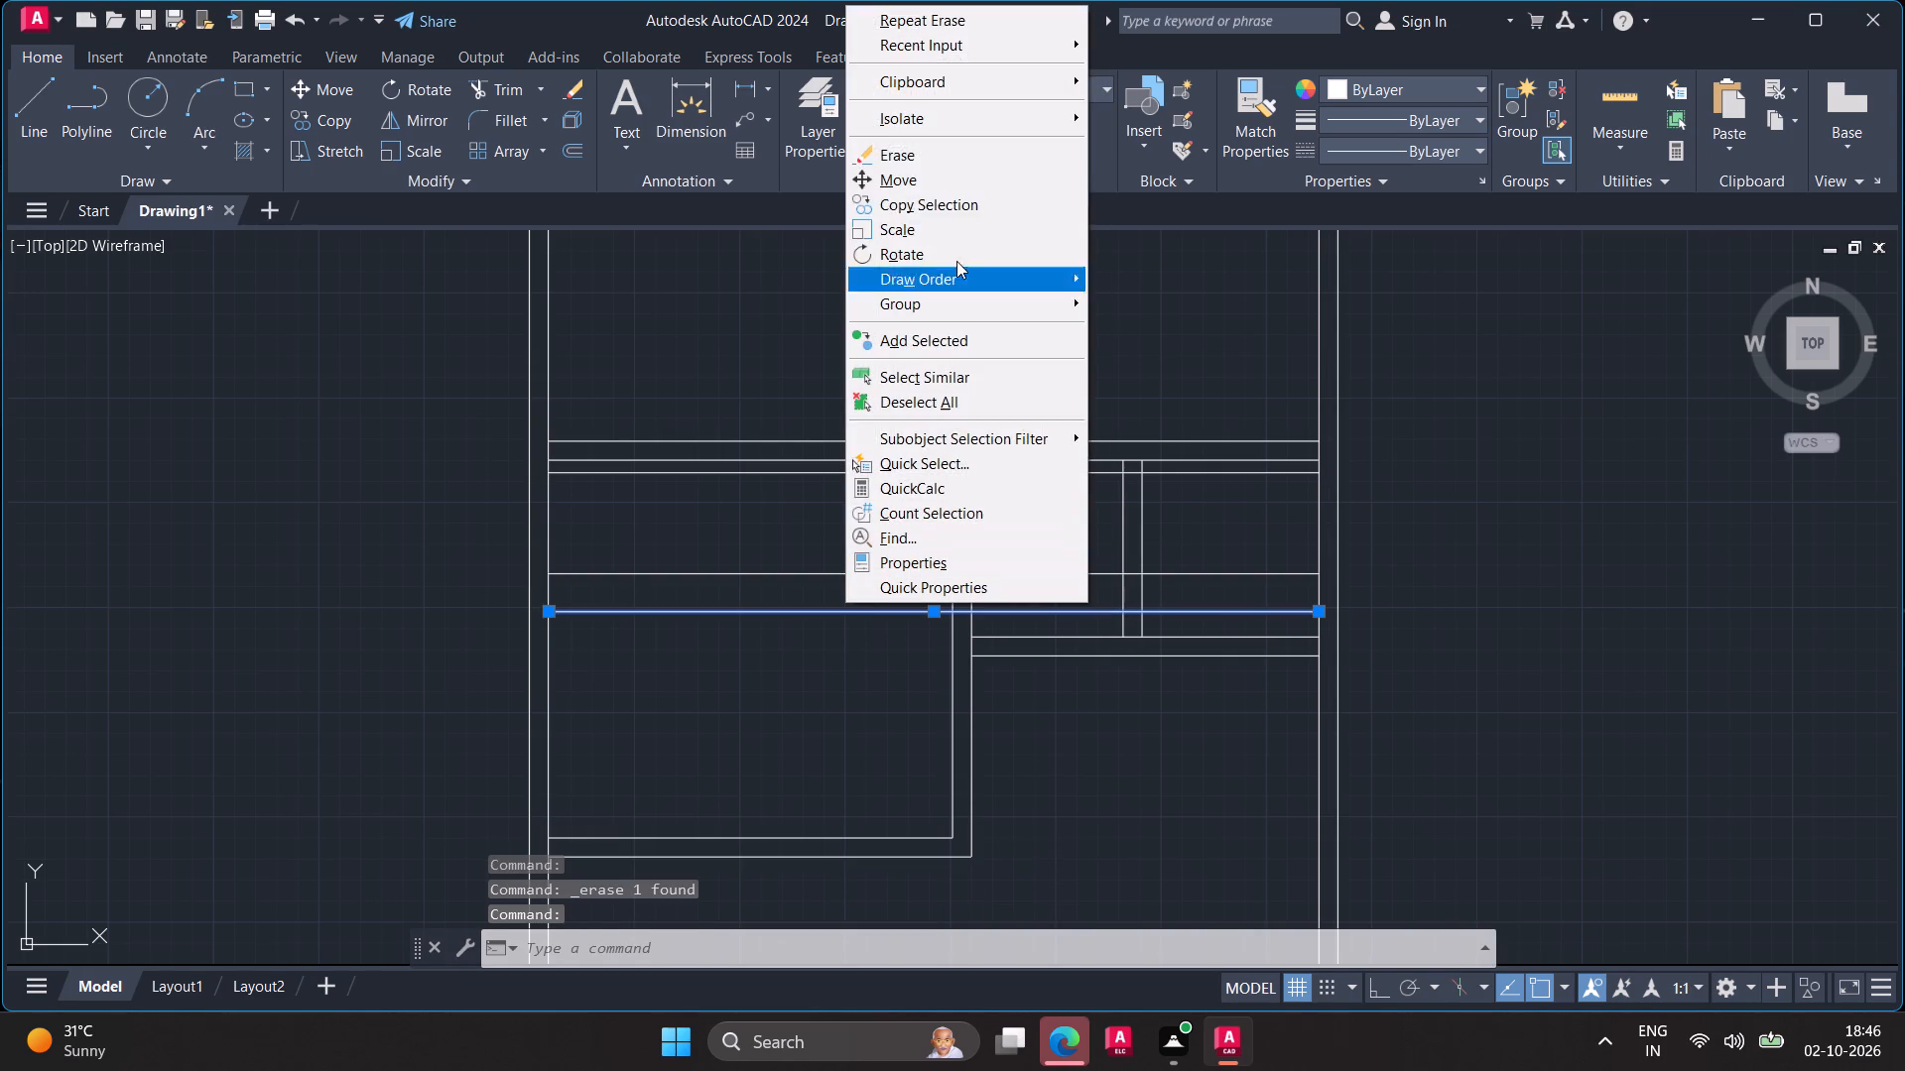
left_click(984, 151)
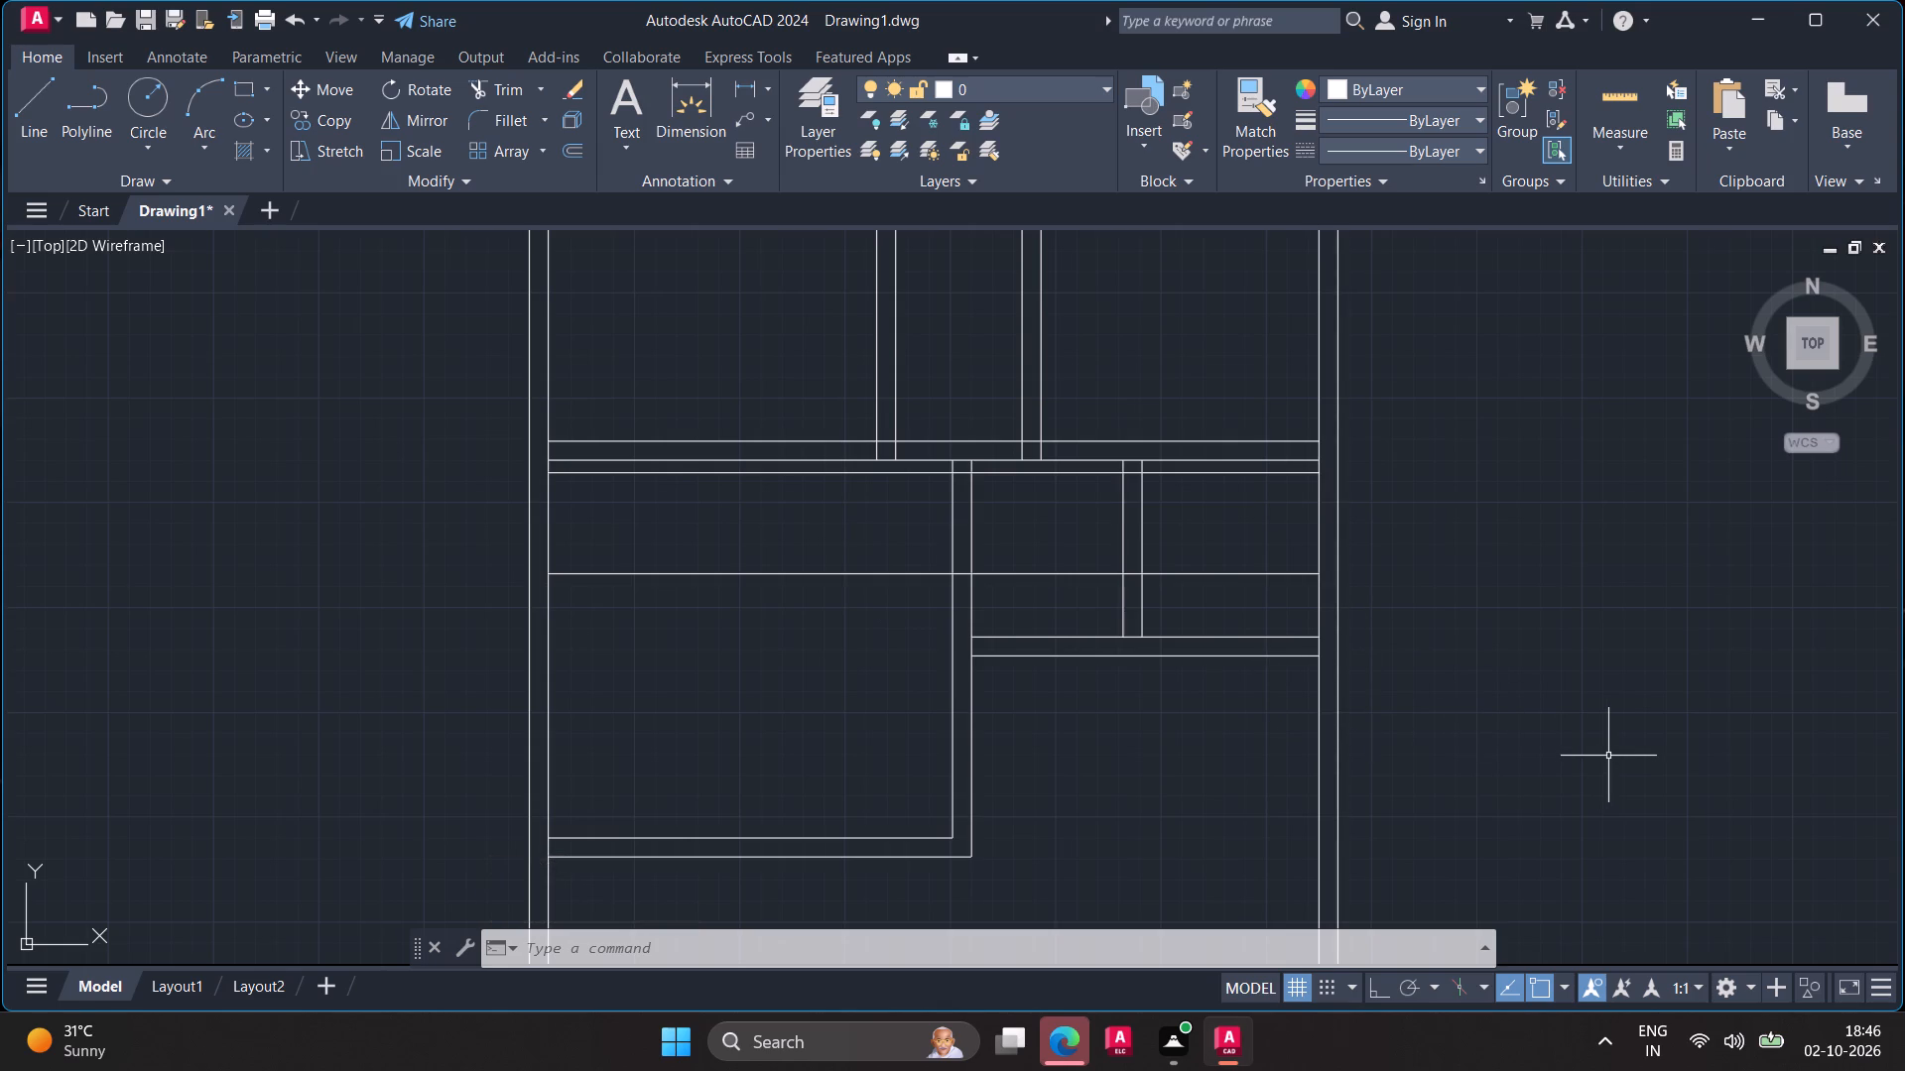
Trim the 6" and 4' offset lines to the vertical partition's thickness and cut the partition between them to form a 4' opening.
type("tr")
key("Return")
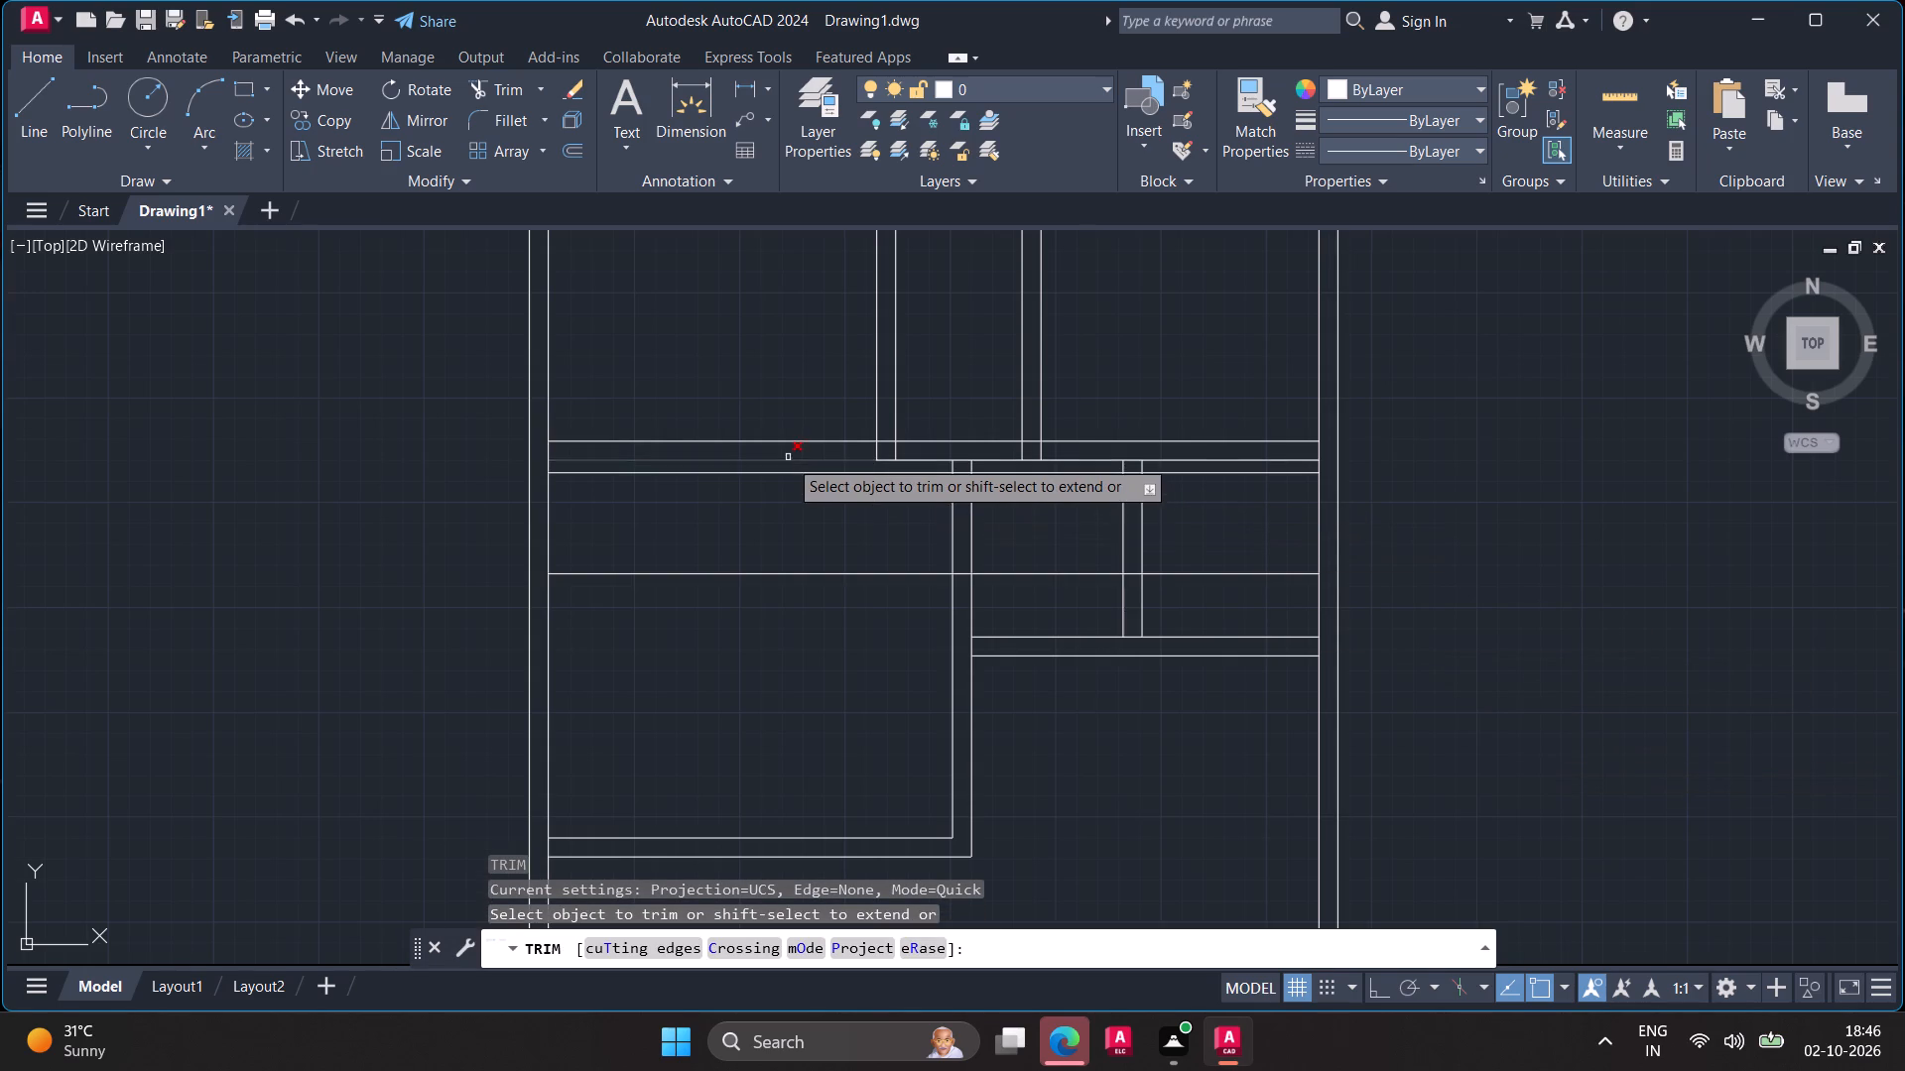
left_click(790, 475)
left_click(784, 575)
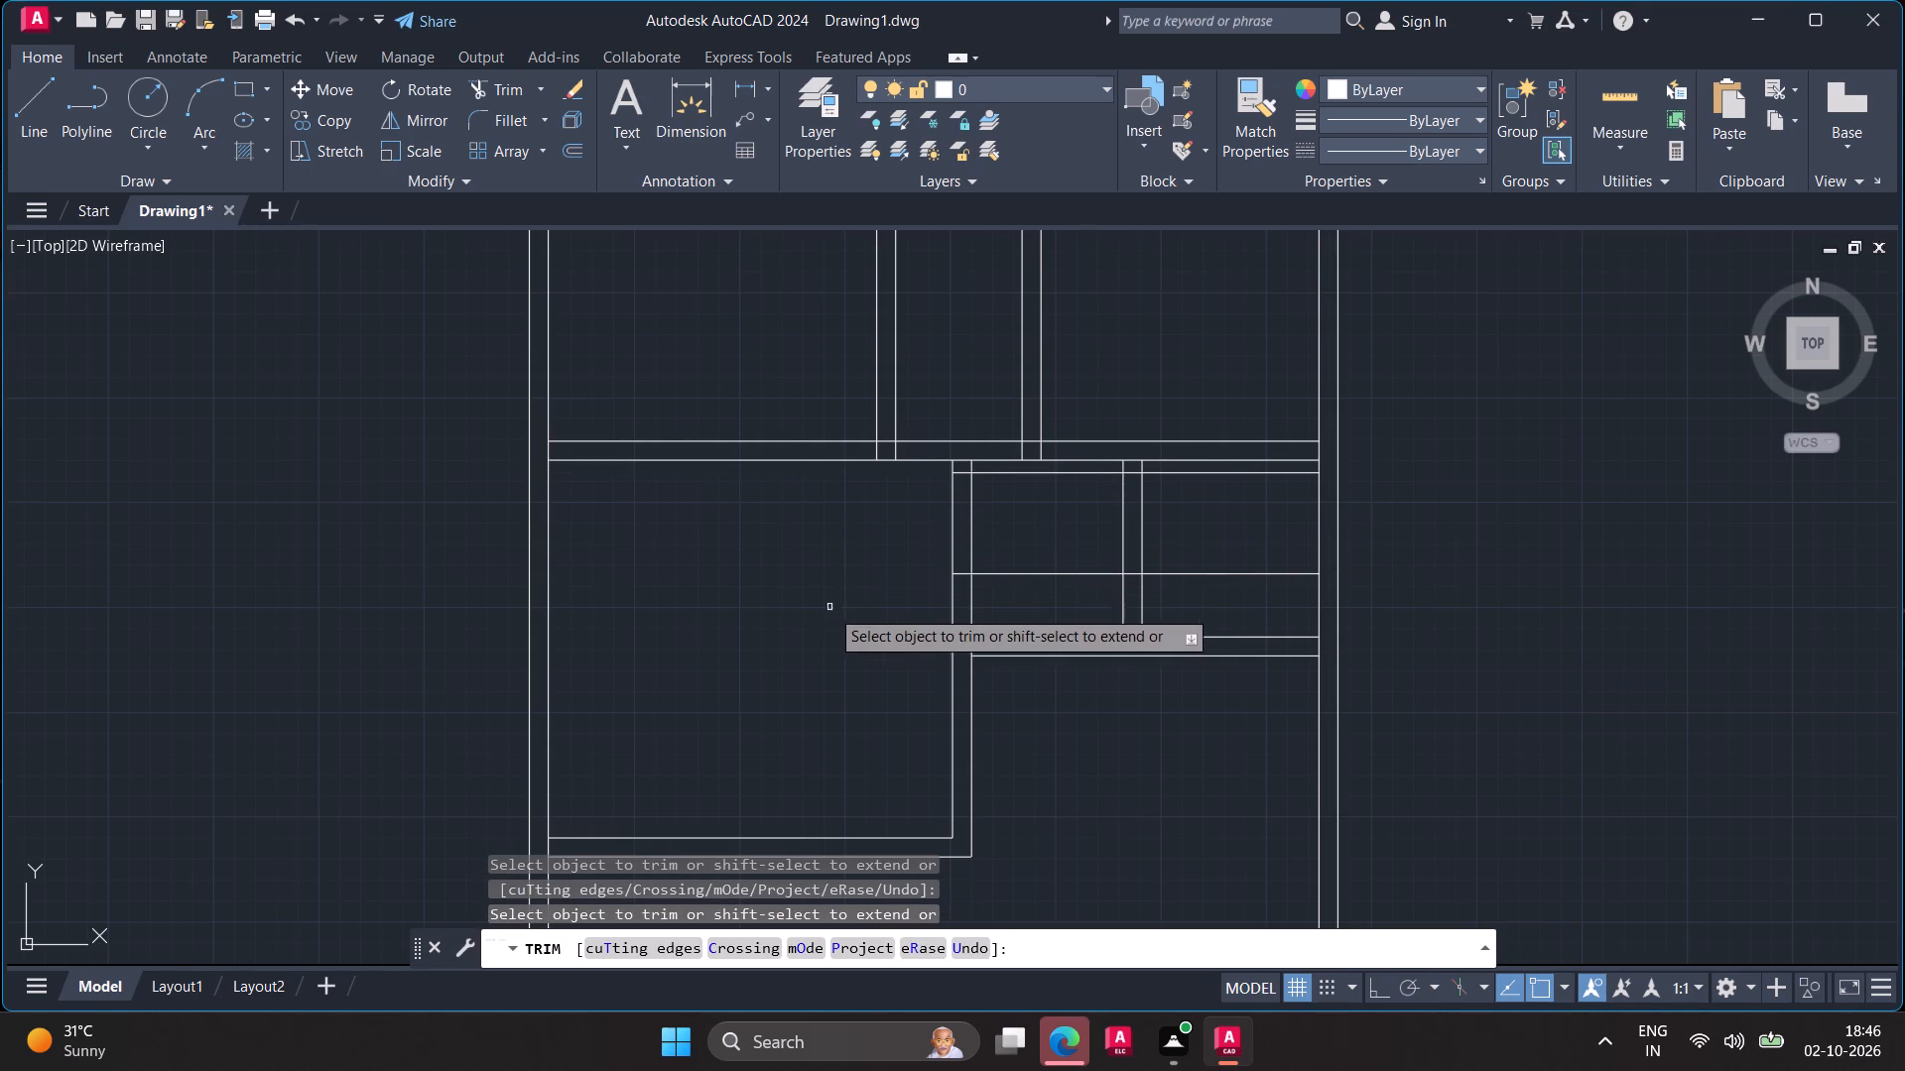
left_click(1060, 574)
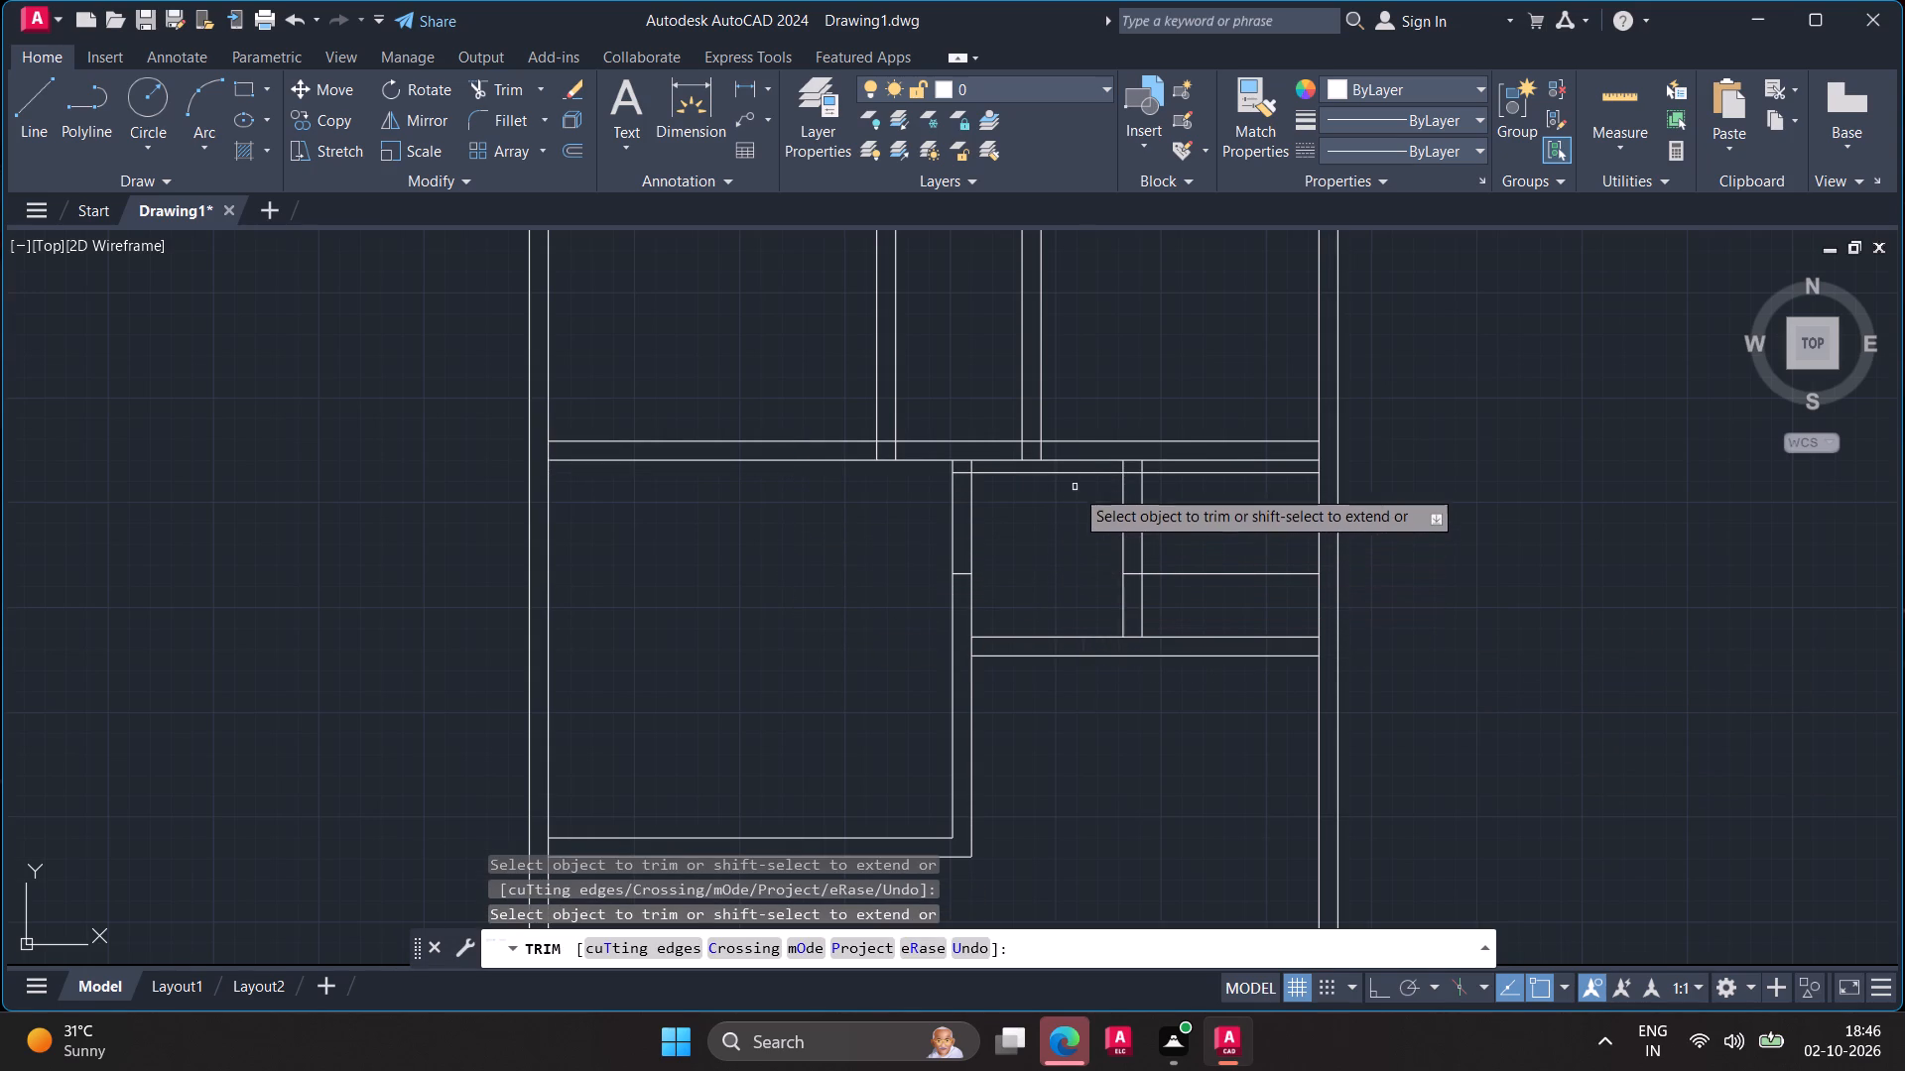
left_click(1076, 473)
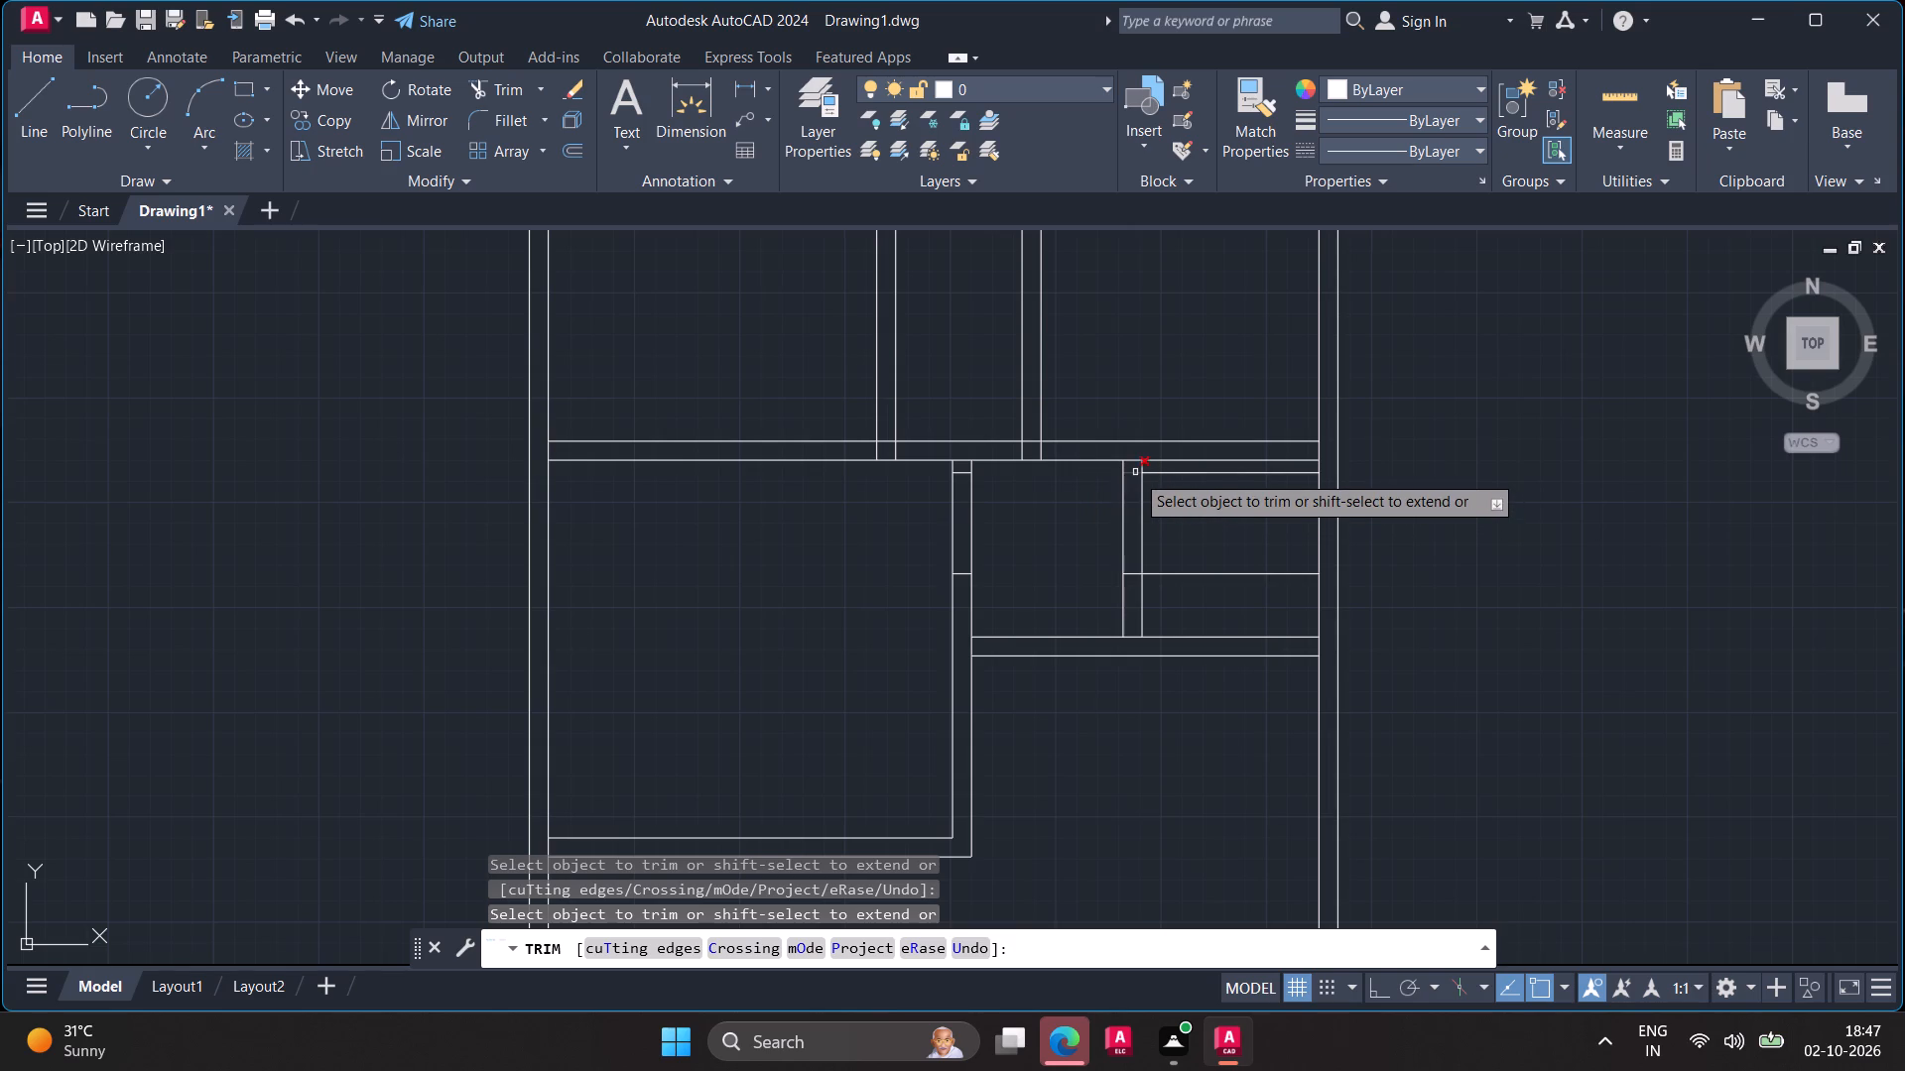
left_click(1135, 473)
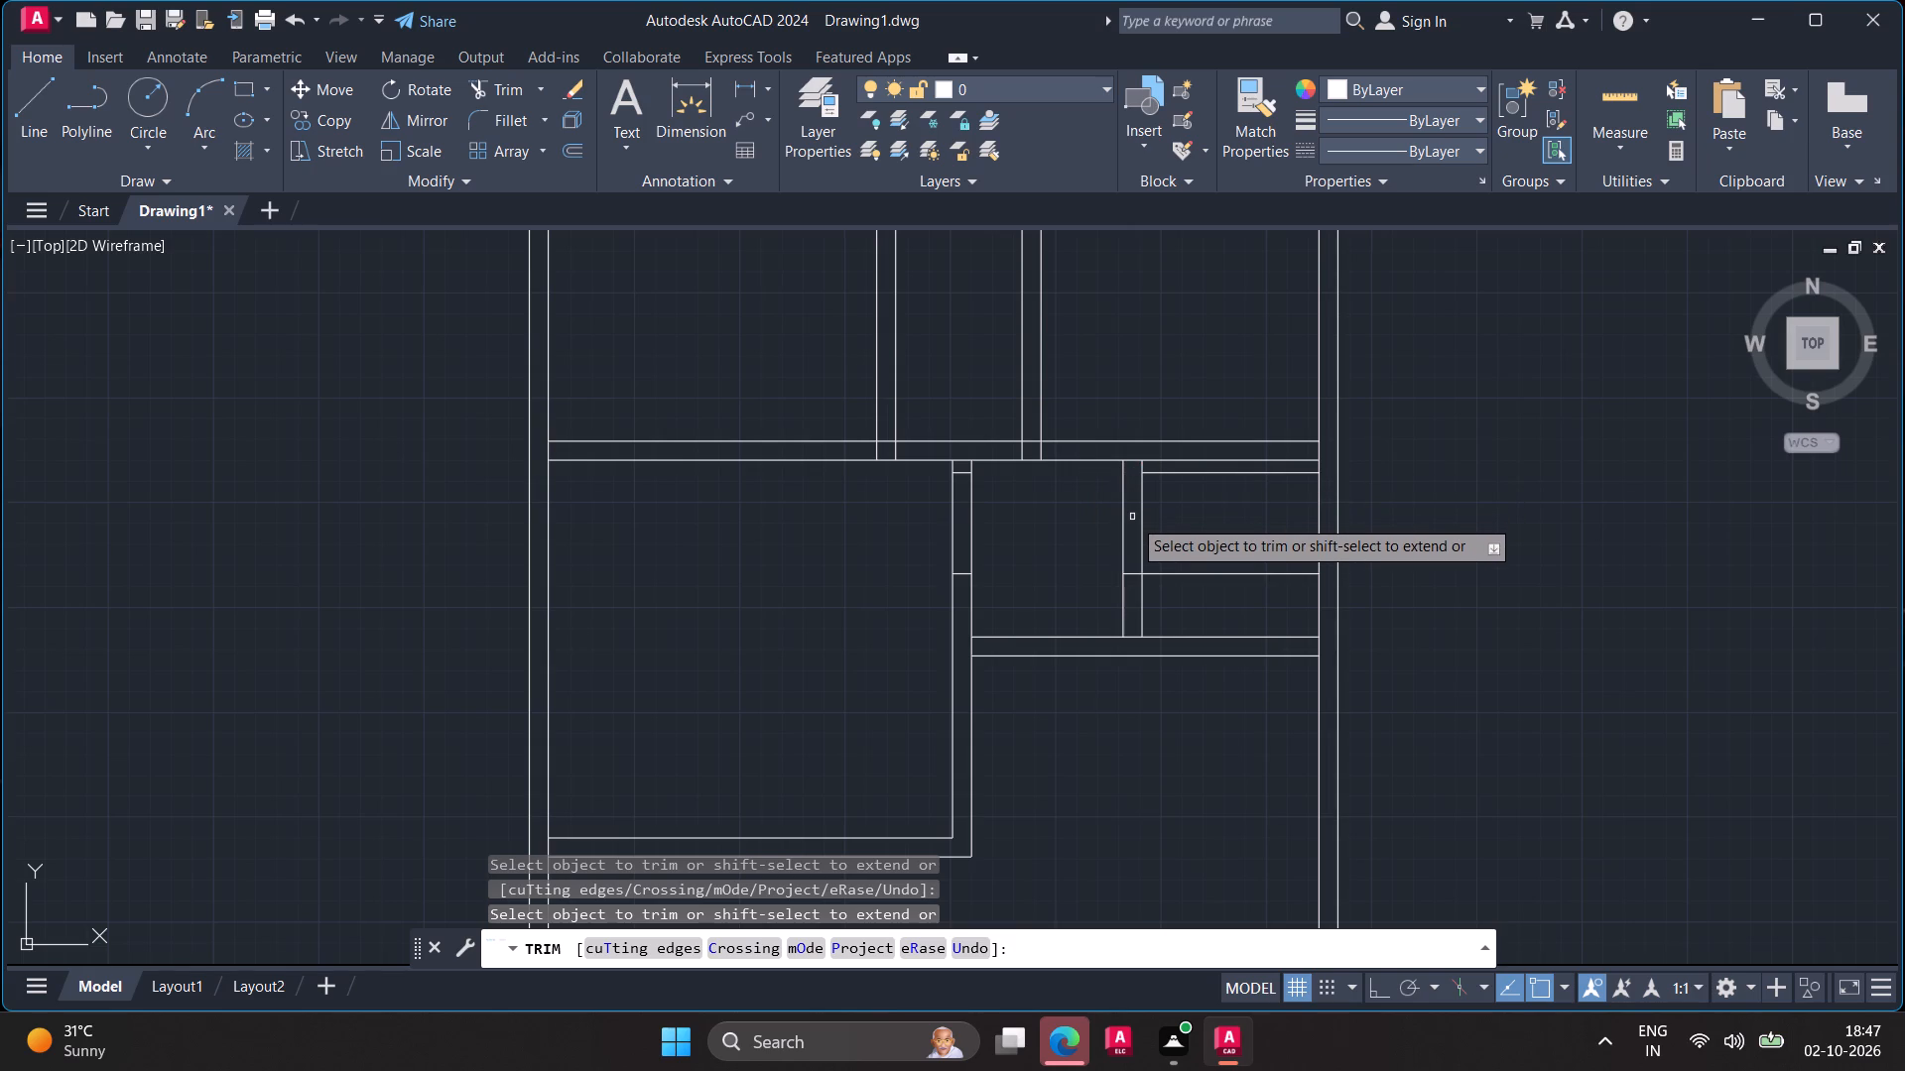
left_click(1132, 574)
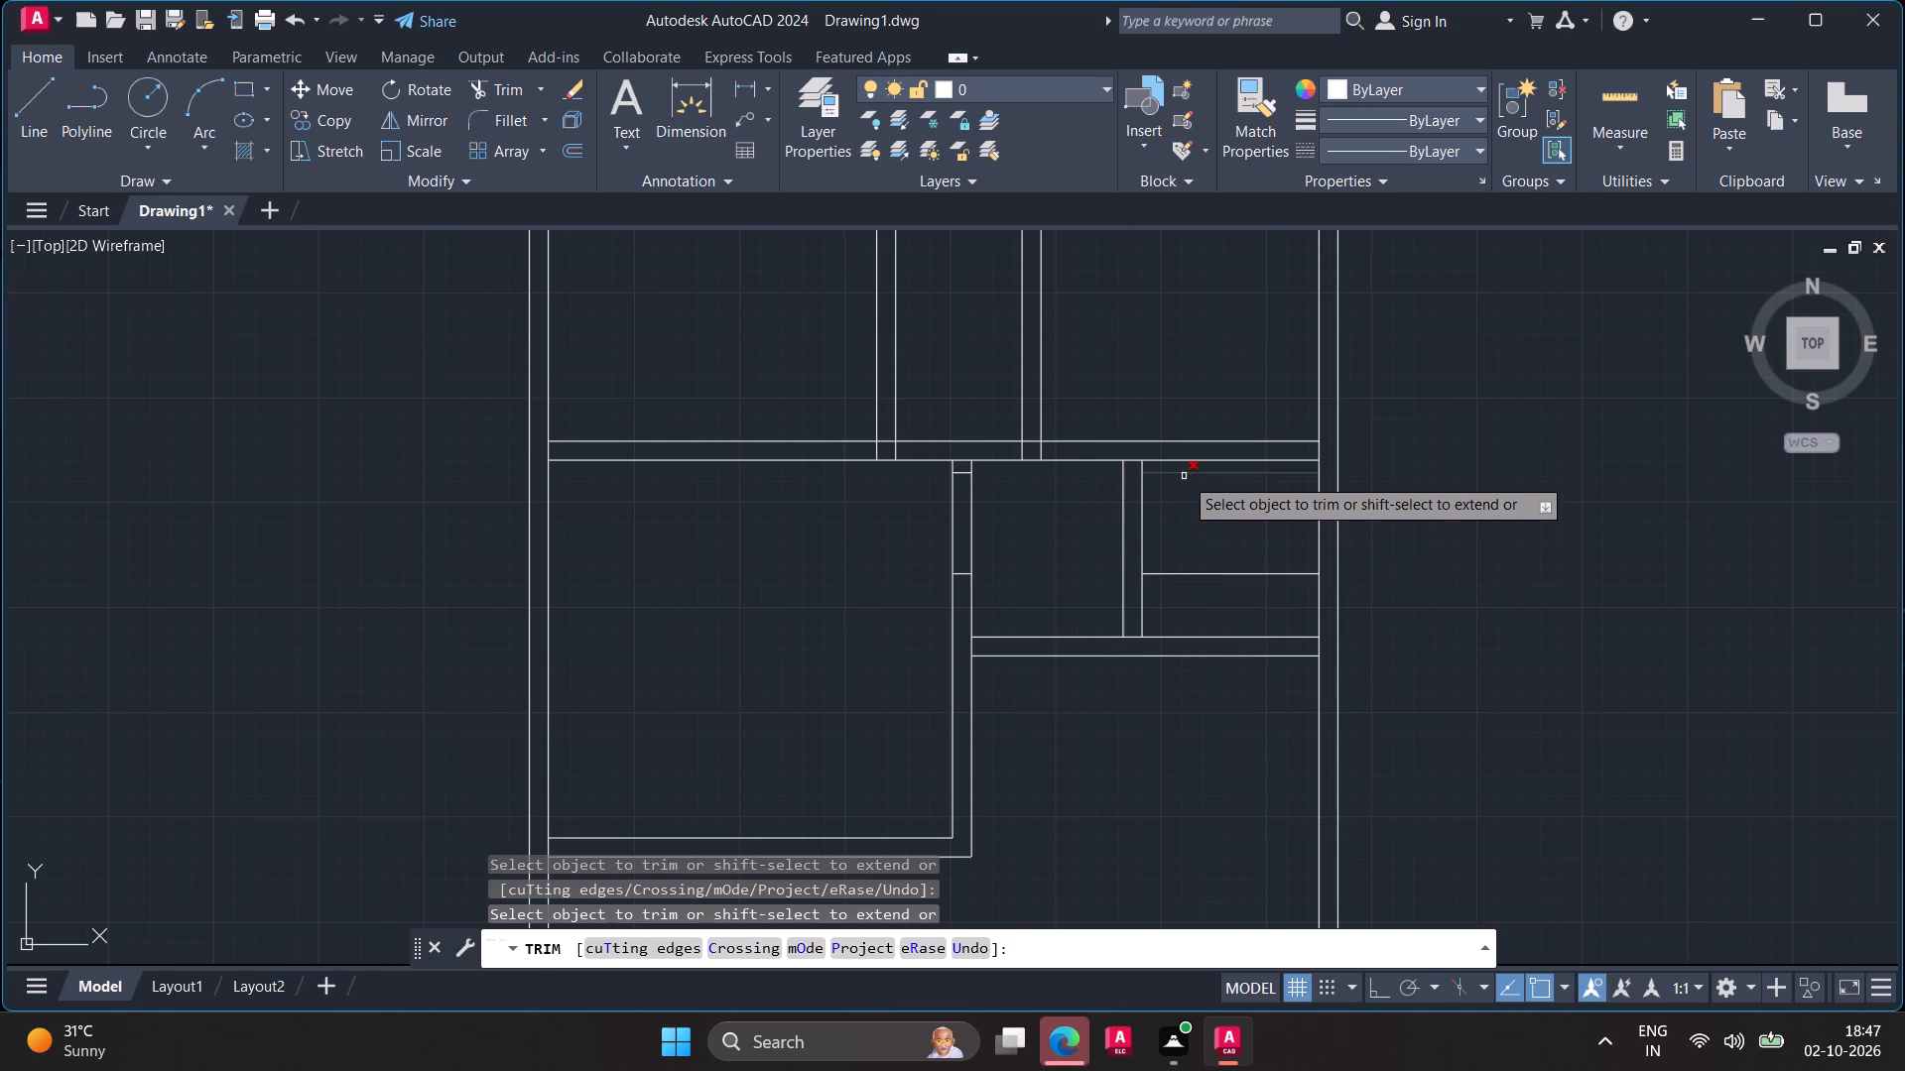
left_click(1184, 476)
left_click(1186, 577)
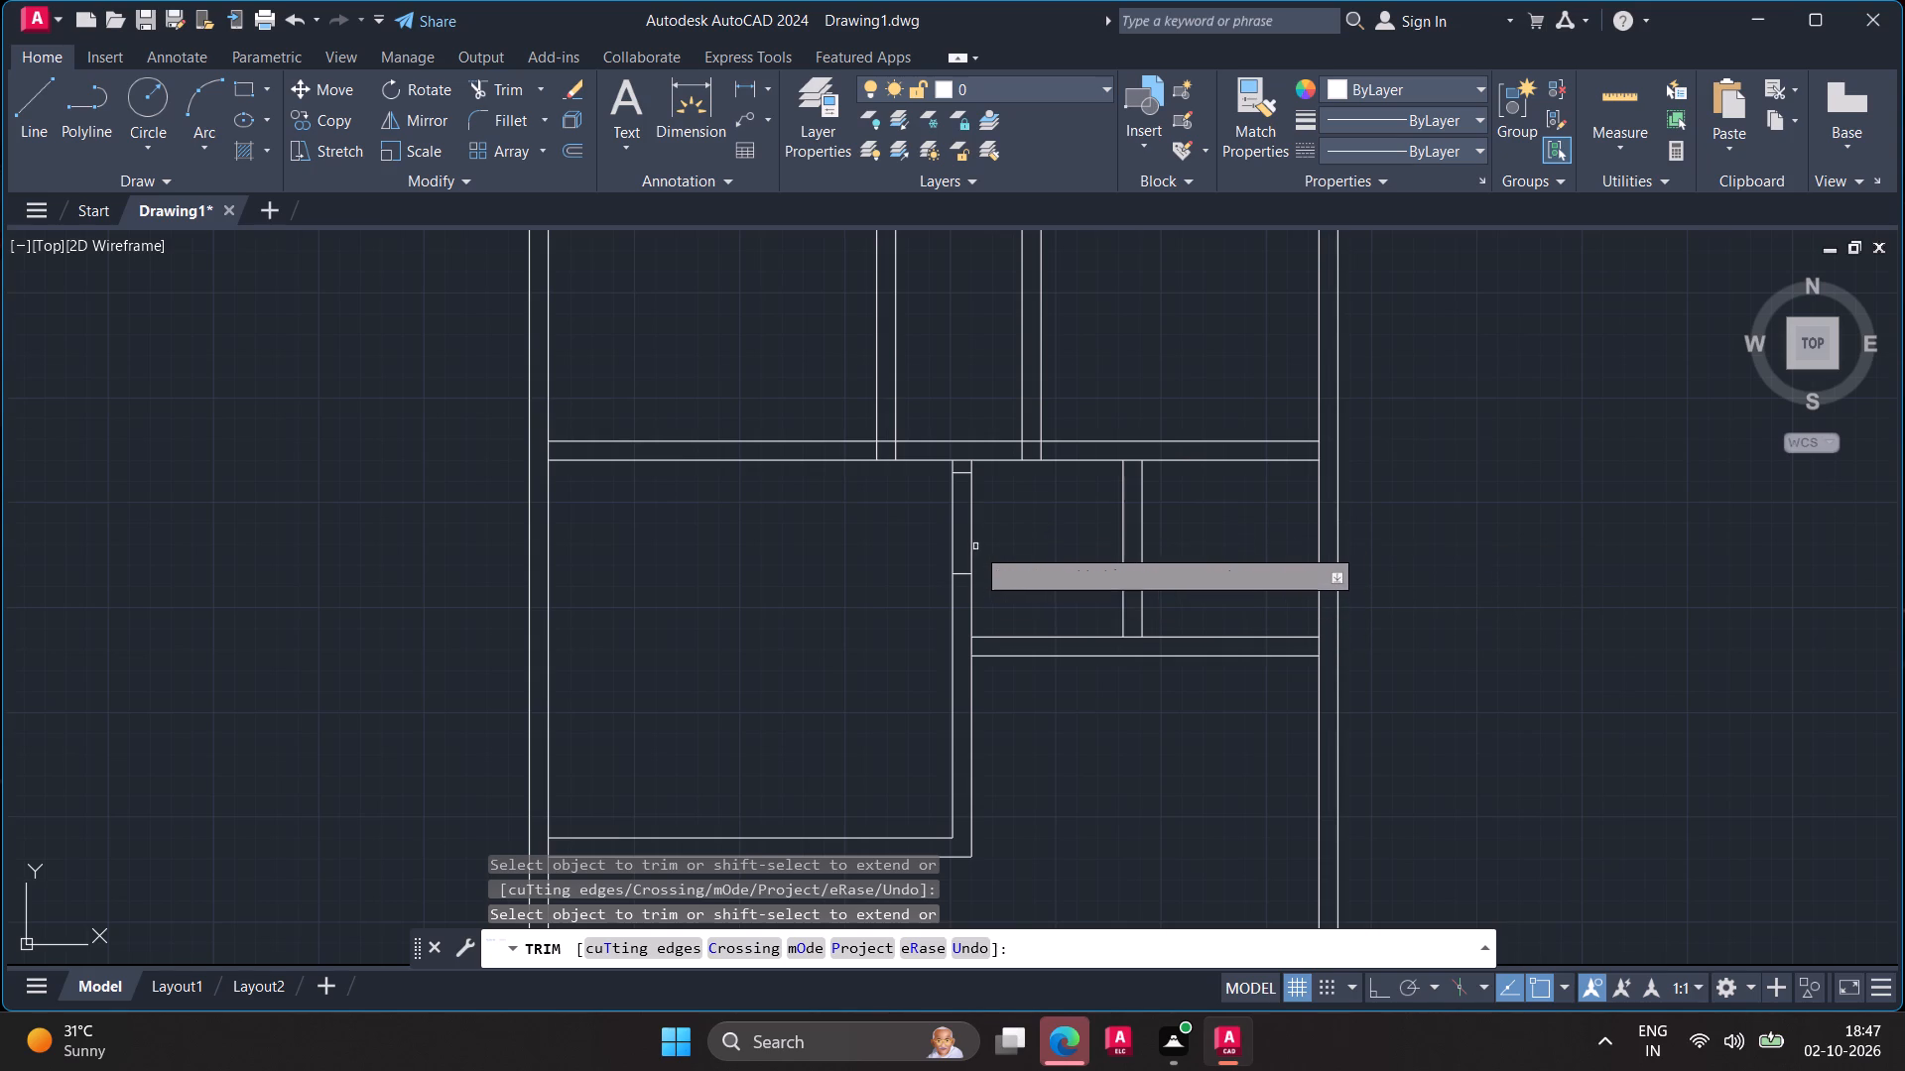
left_click(989, 516)
left_click(901, 510)
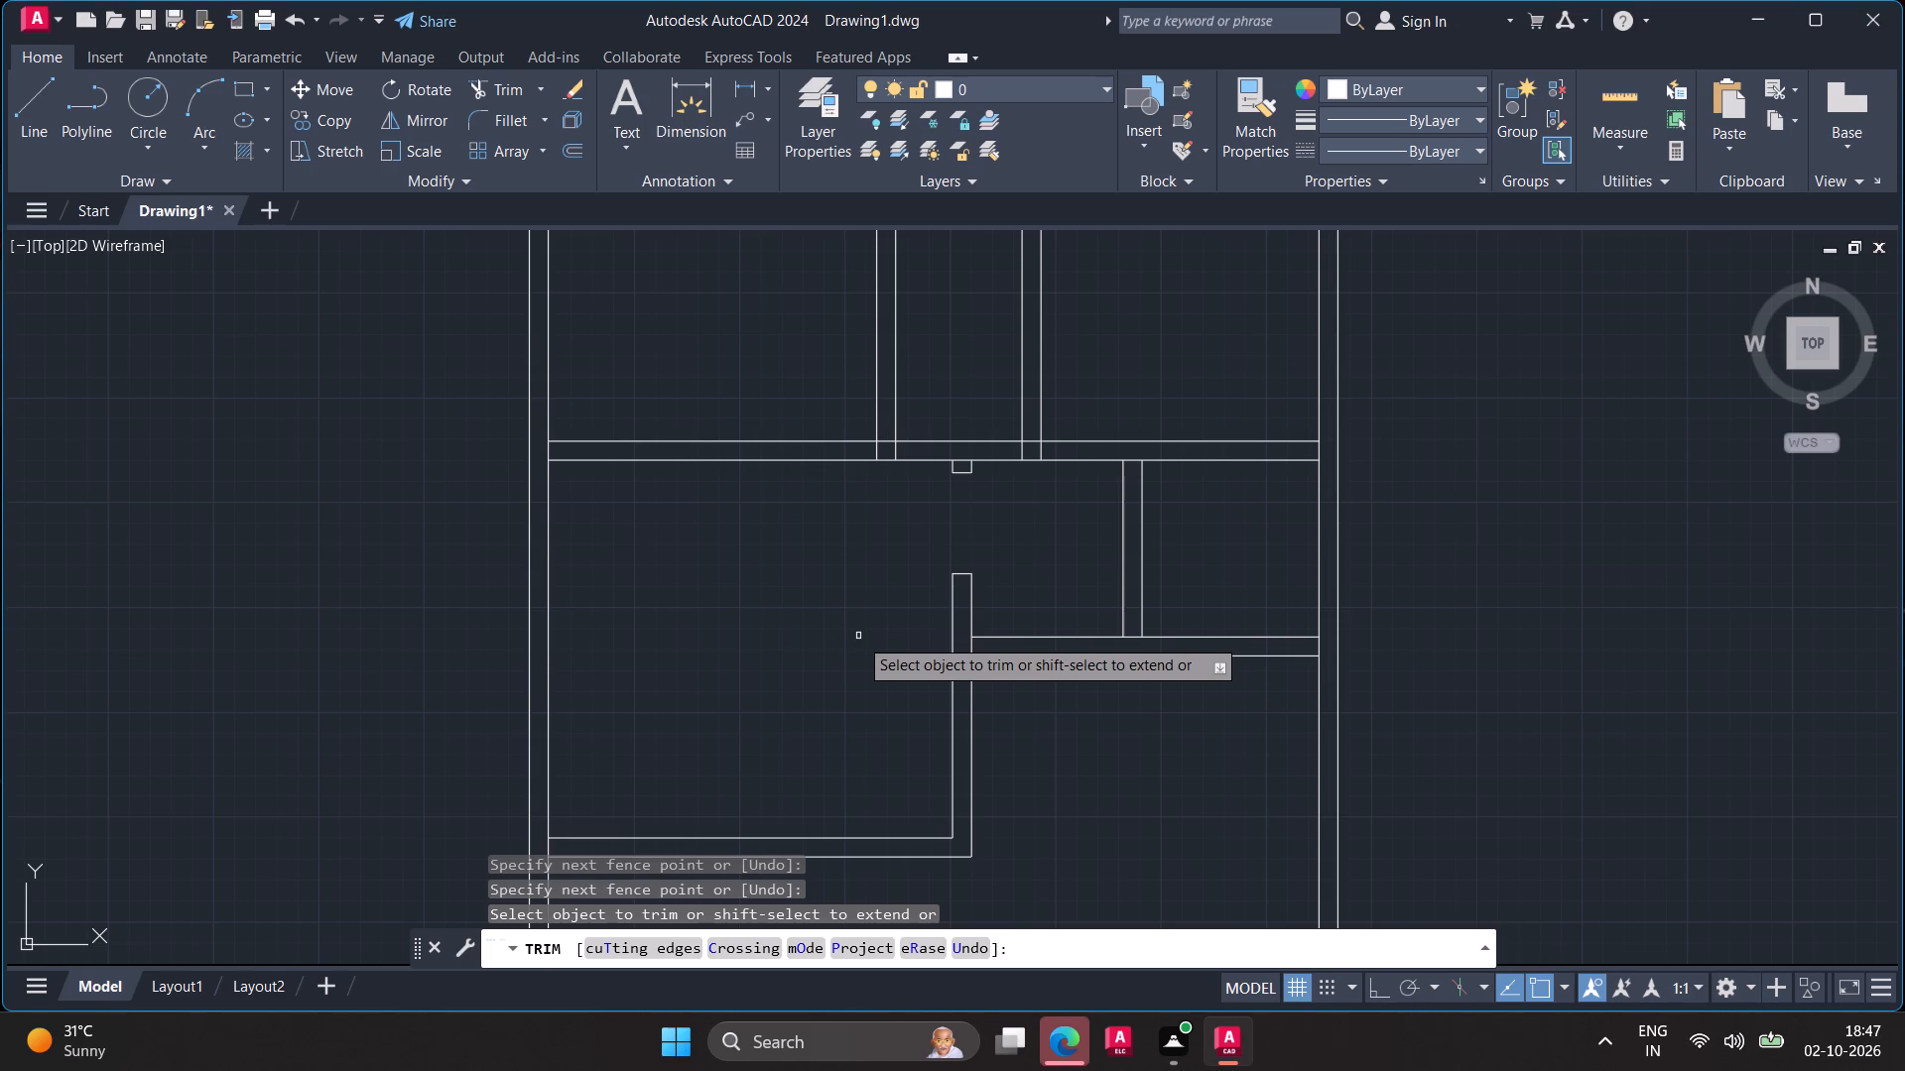
key("Escape")
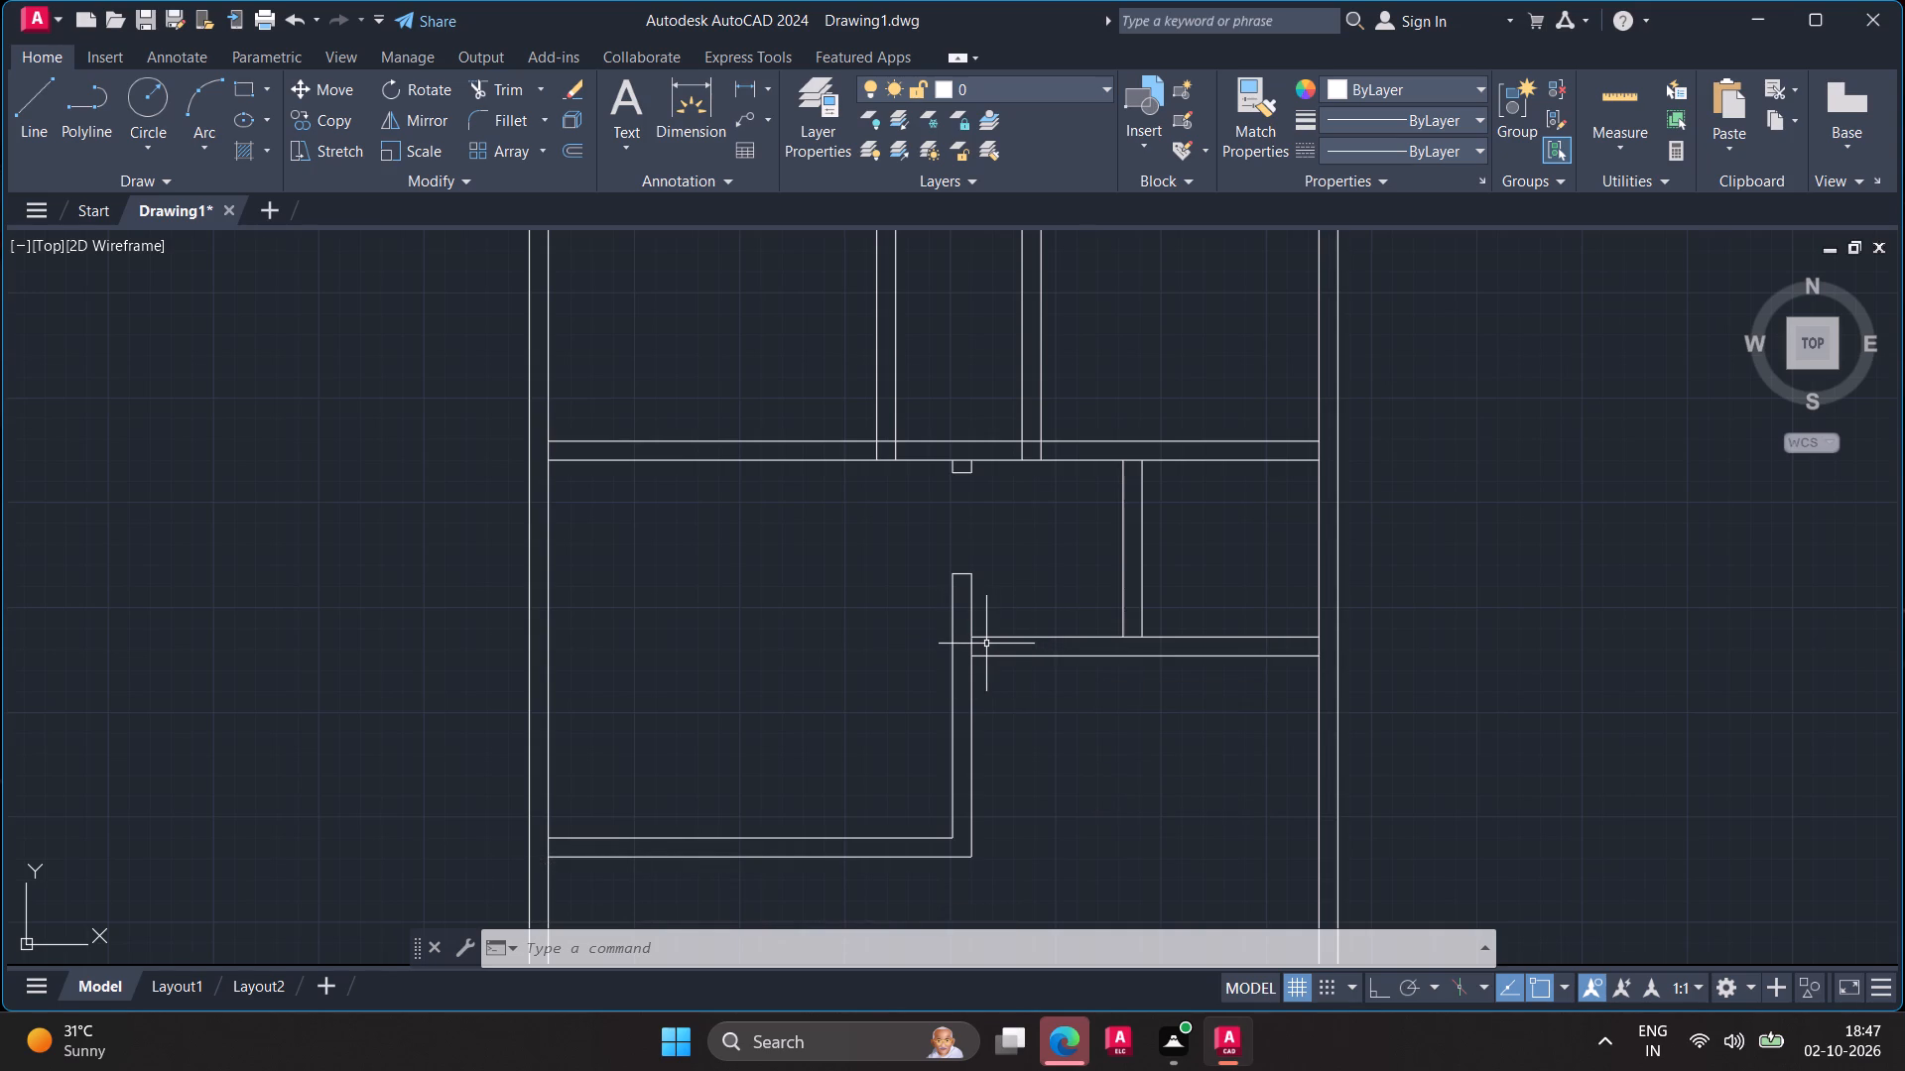
Offset the top line of the lower horizontal wall, right of the partition, 6" upward.
left_click(1134, 641)
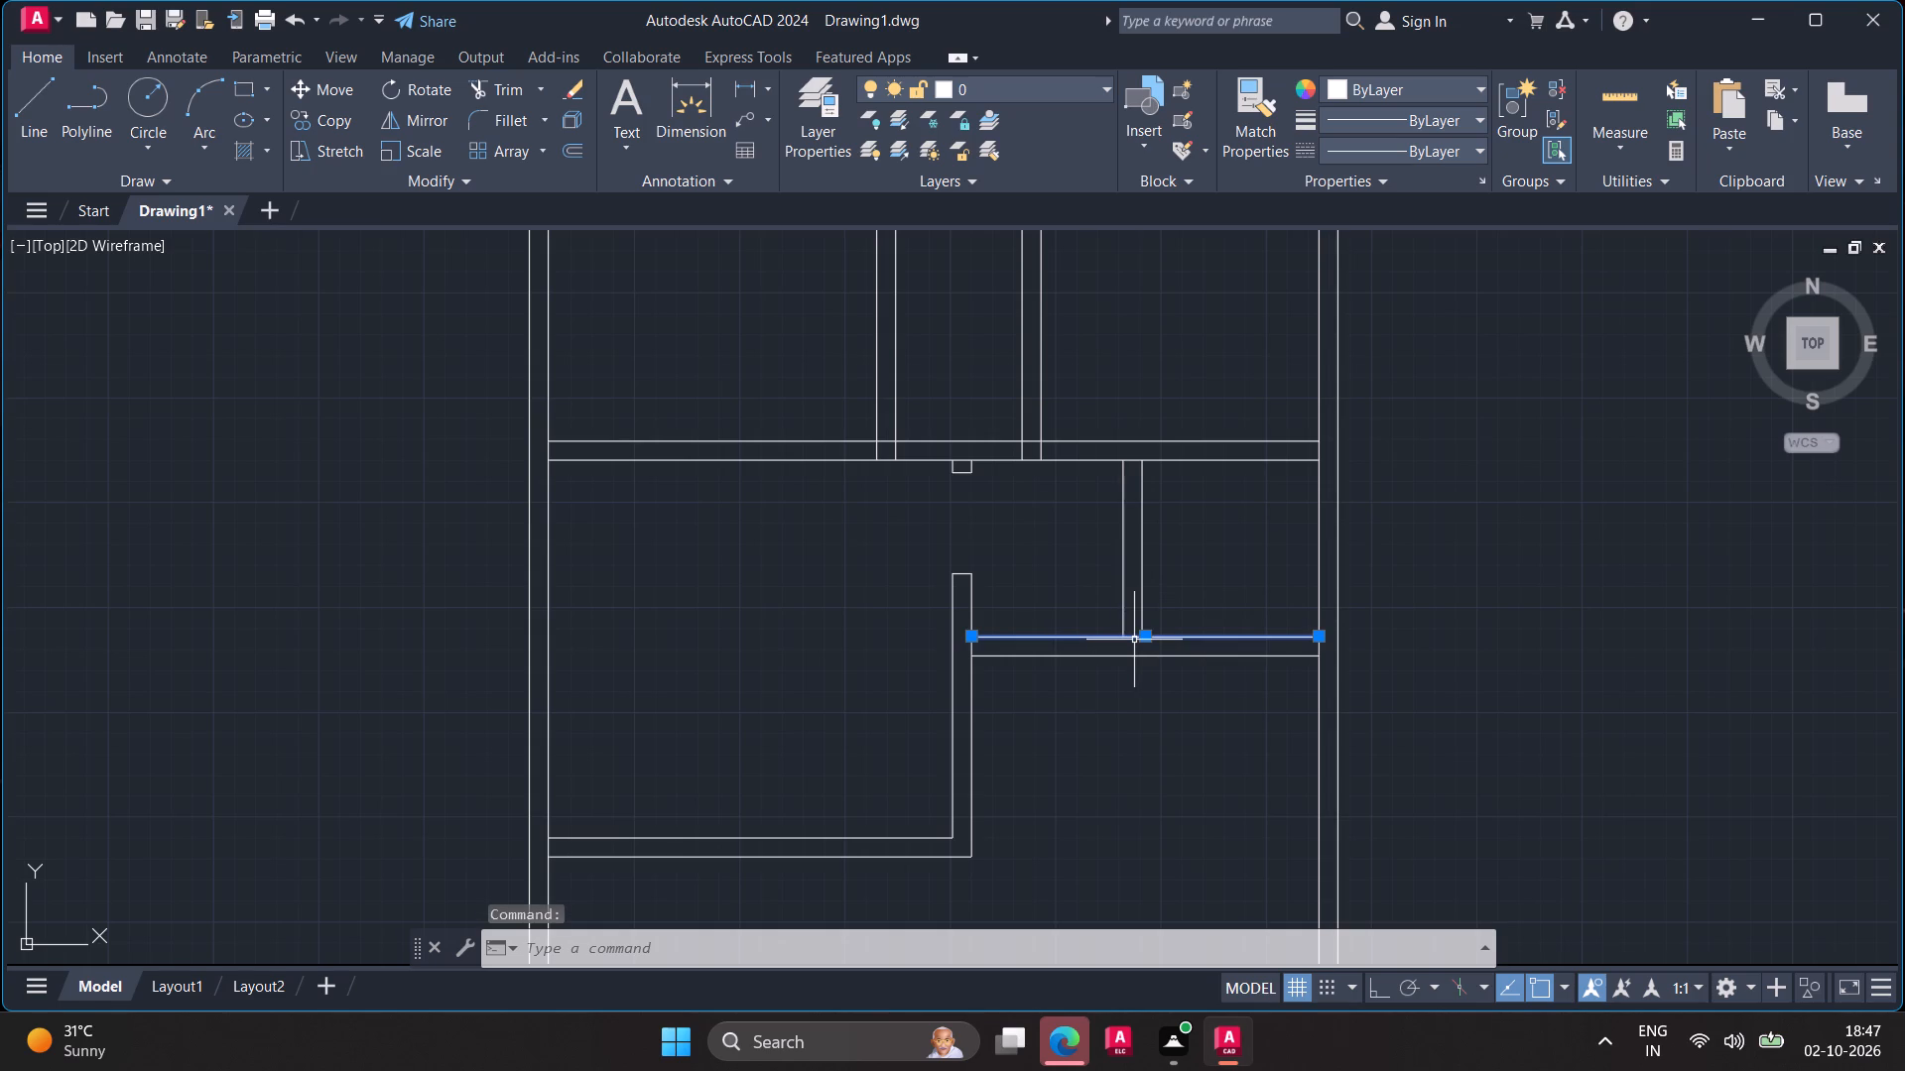
key("o")
key("Return")
key("6")
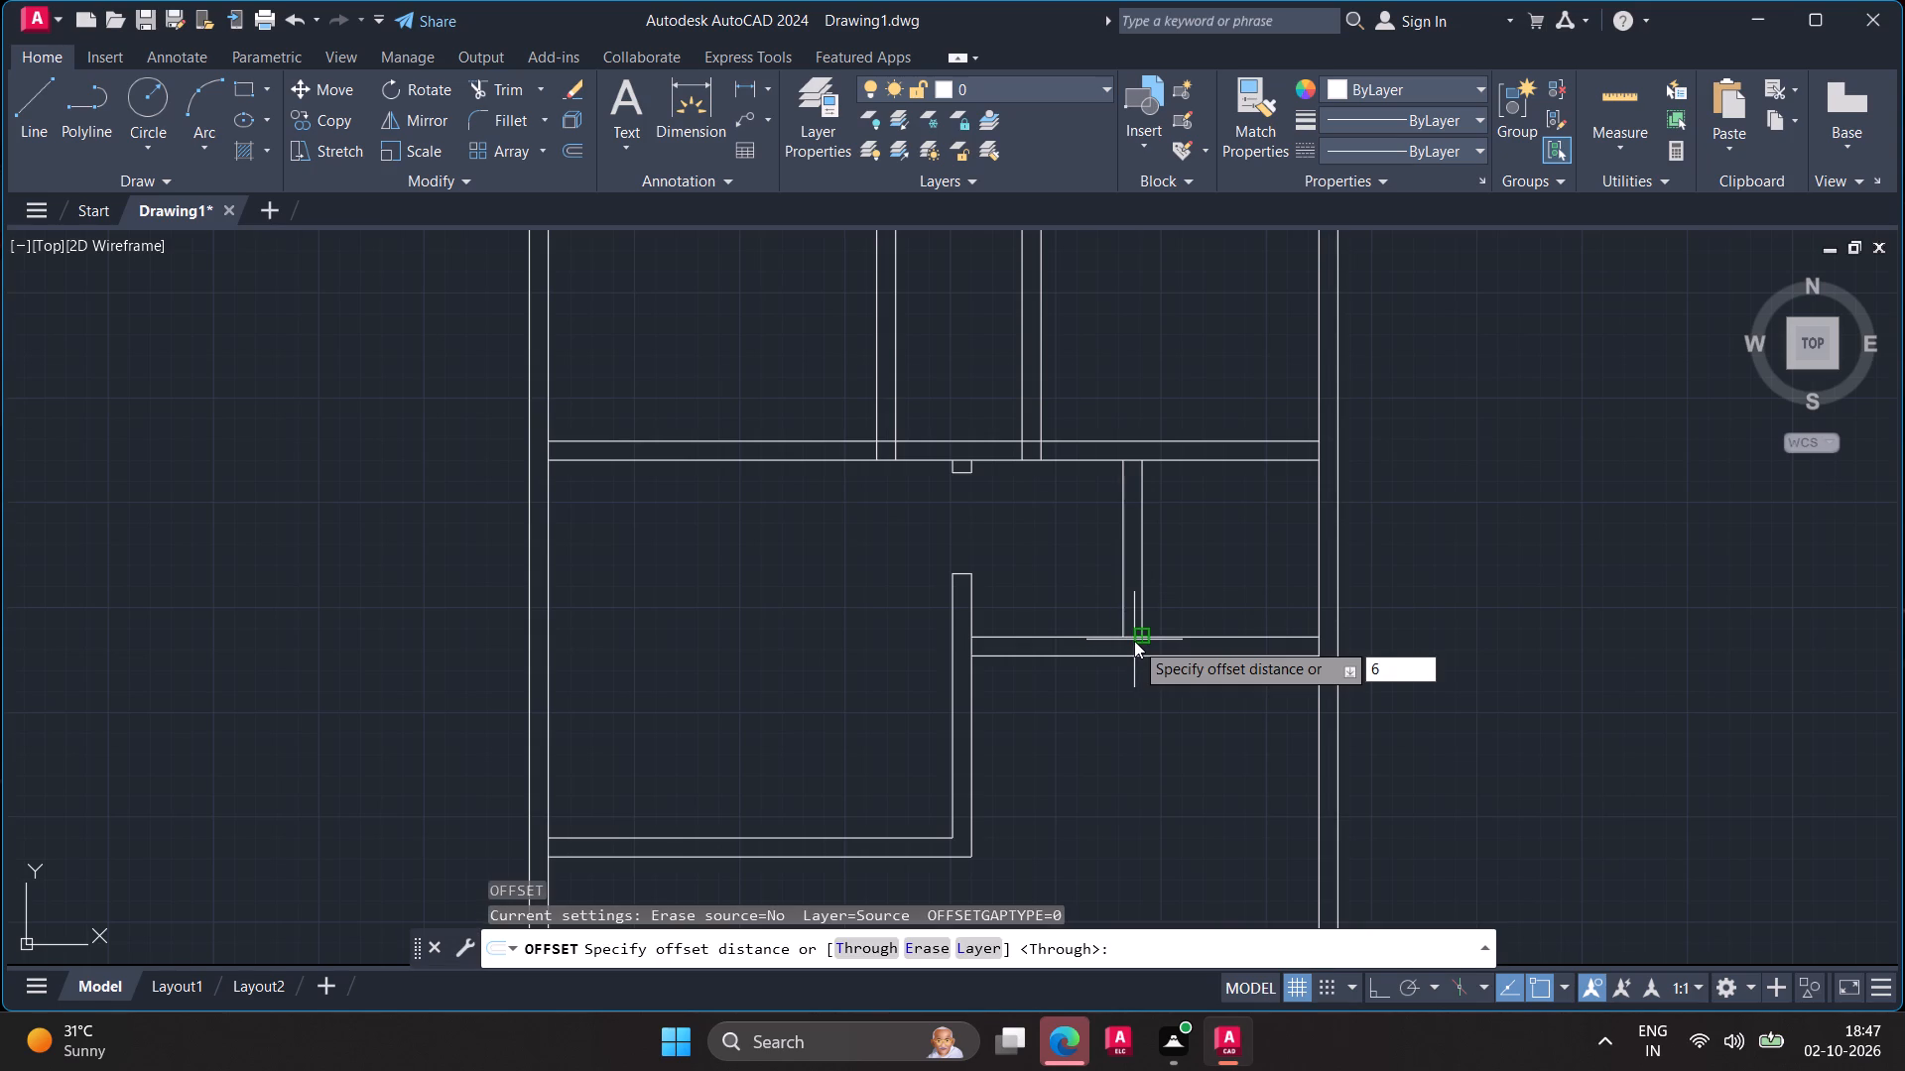
key("shift+quotedbl")
key("Return")
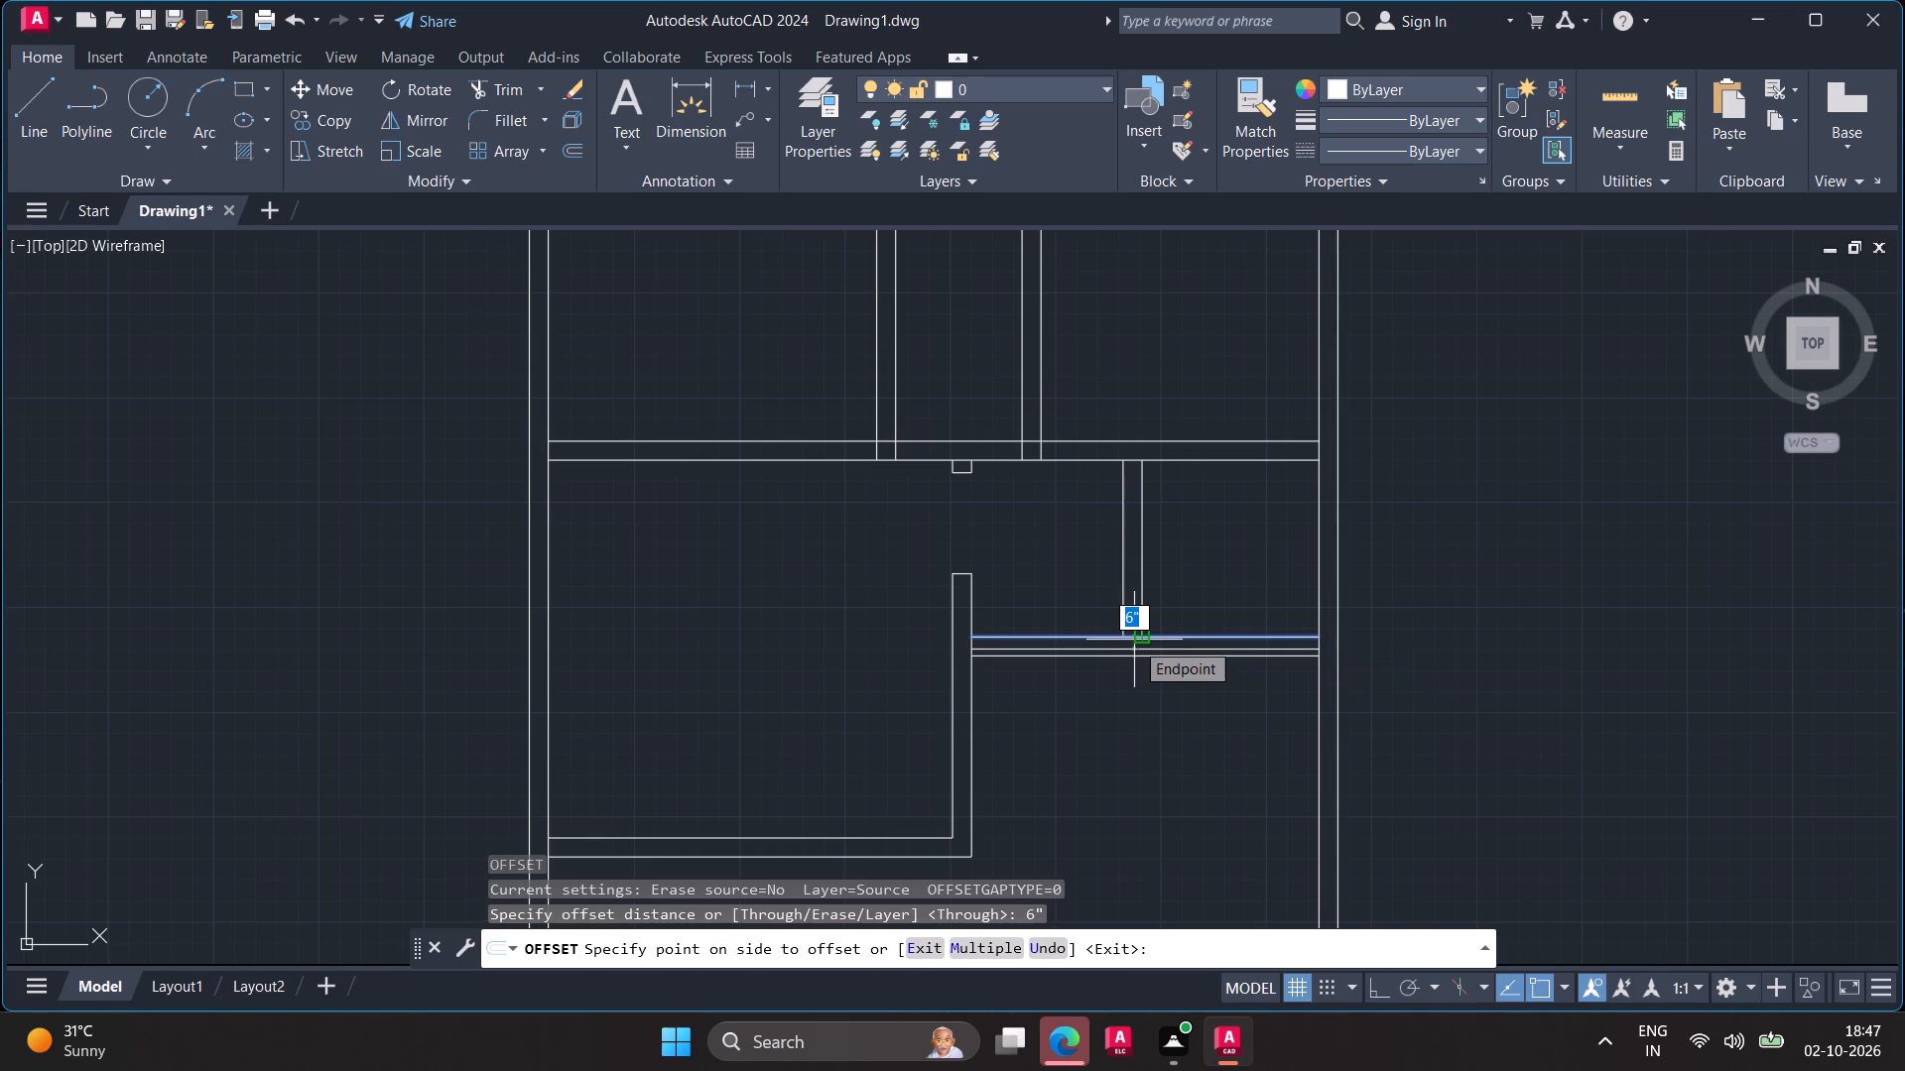
left_click(1134, 612)
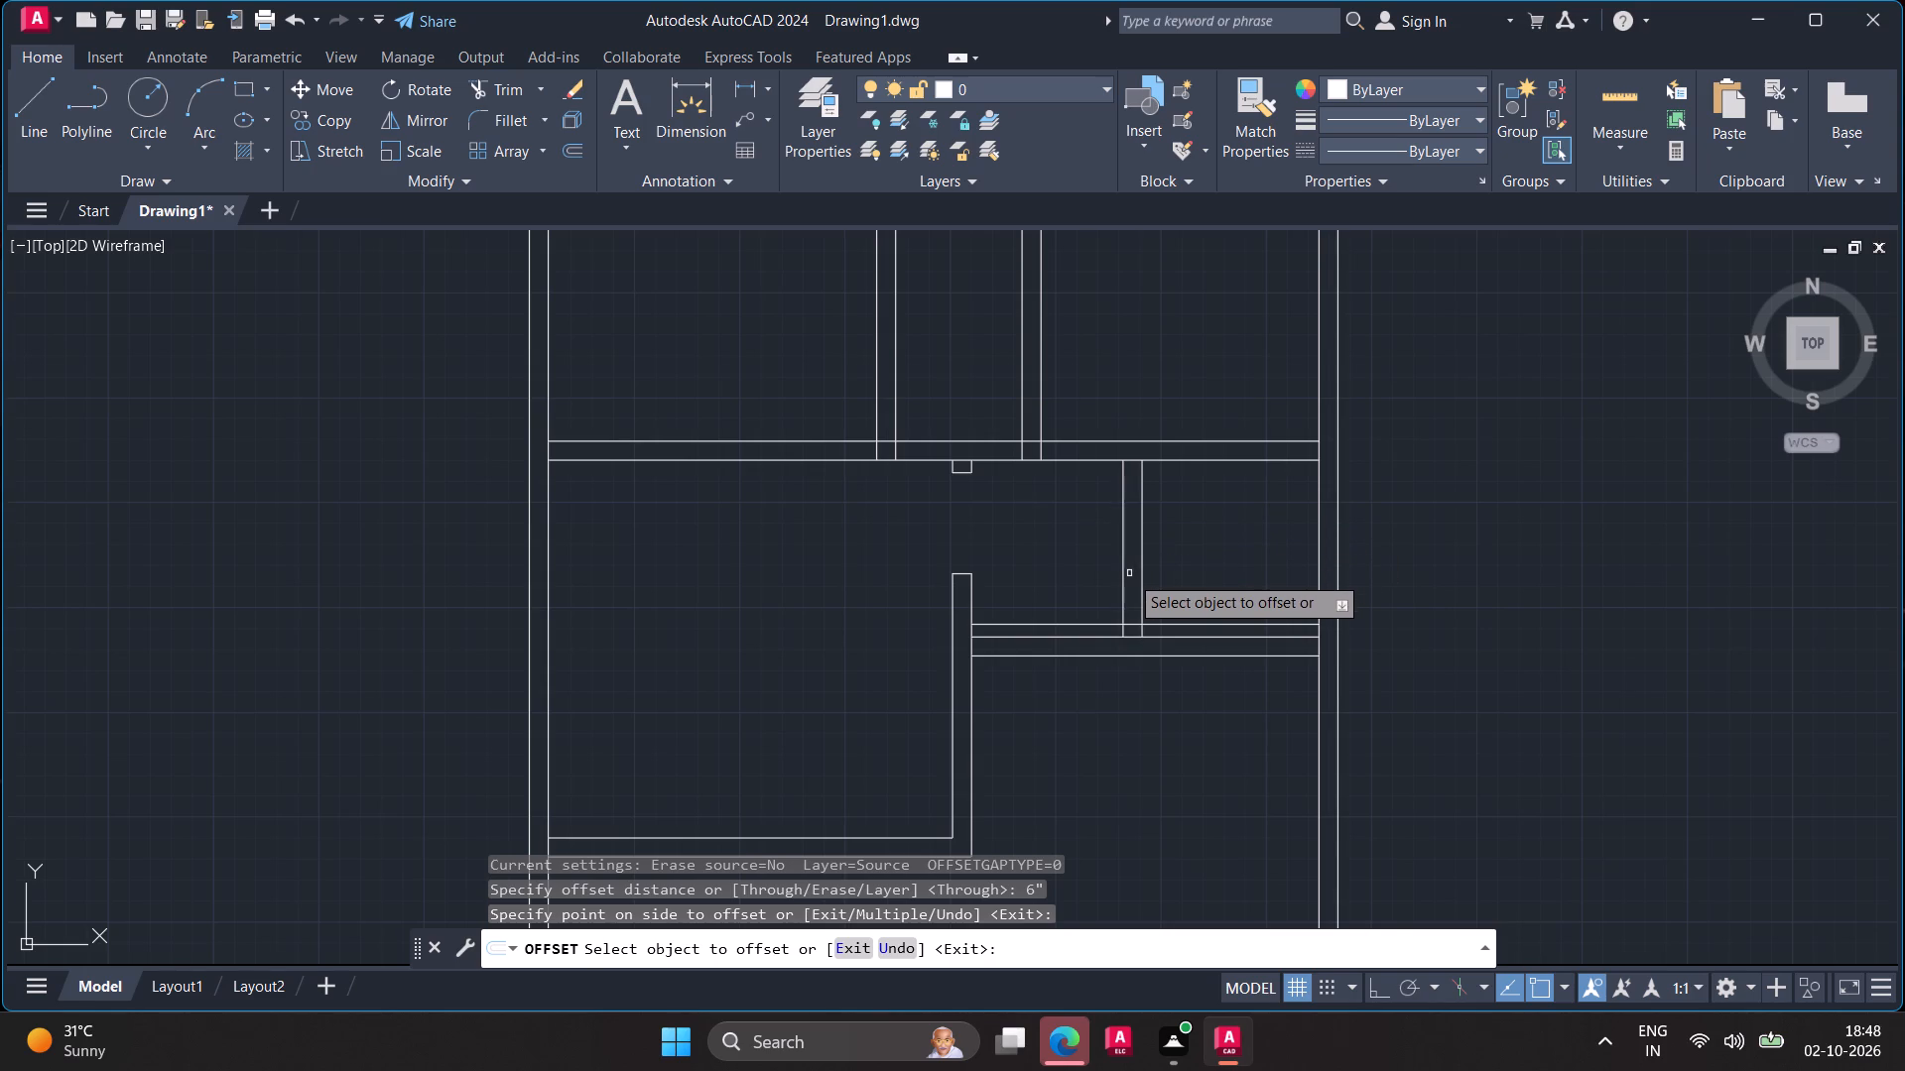
key("Escape")
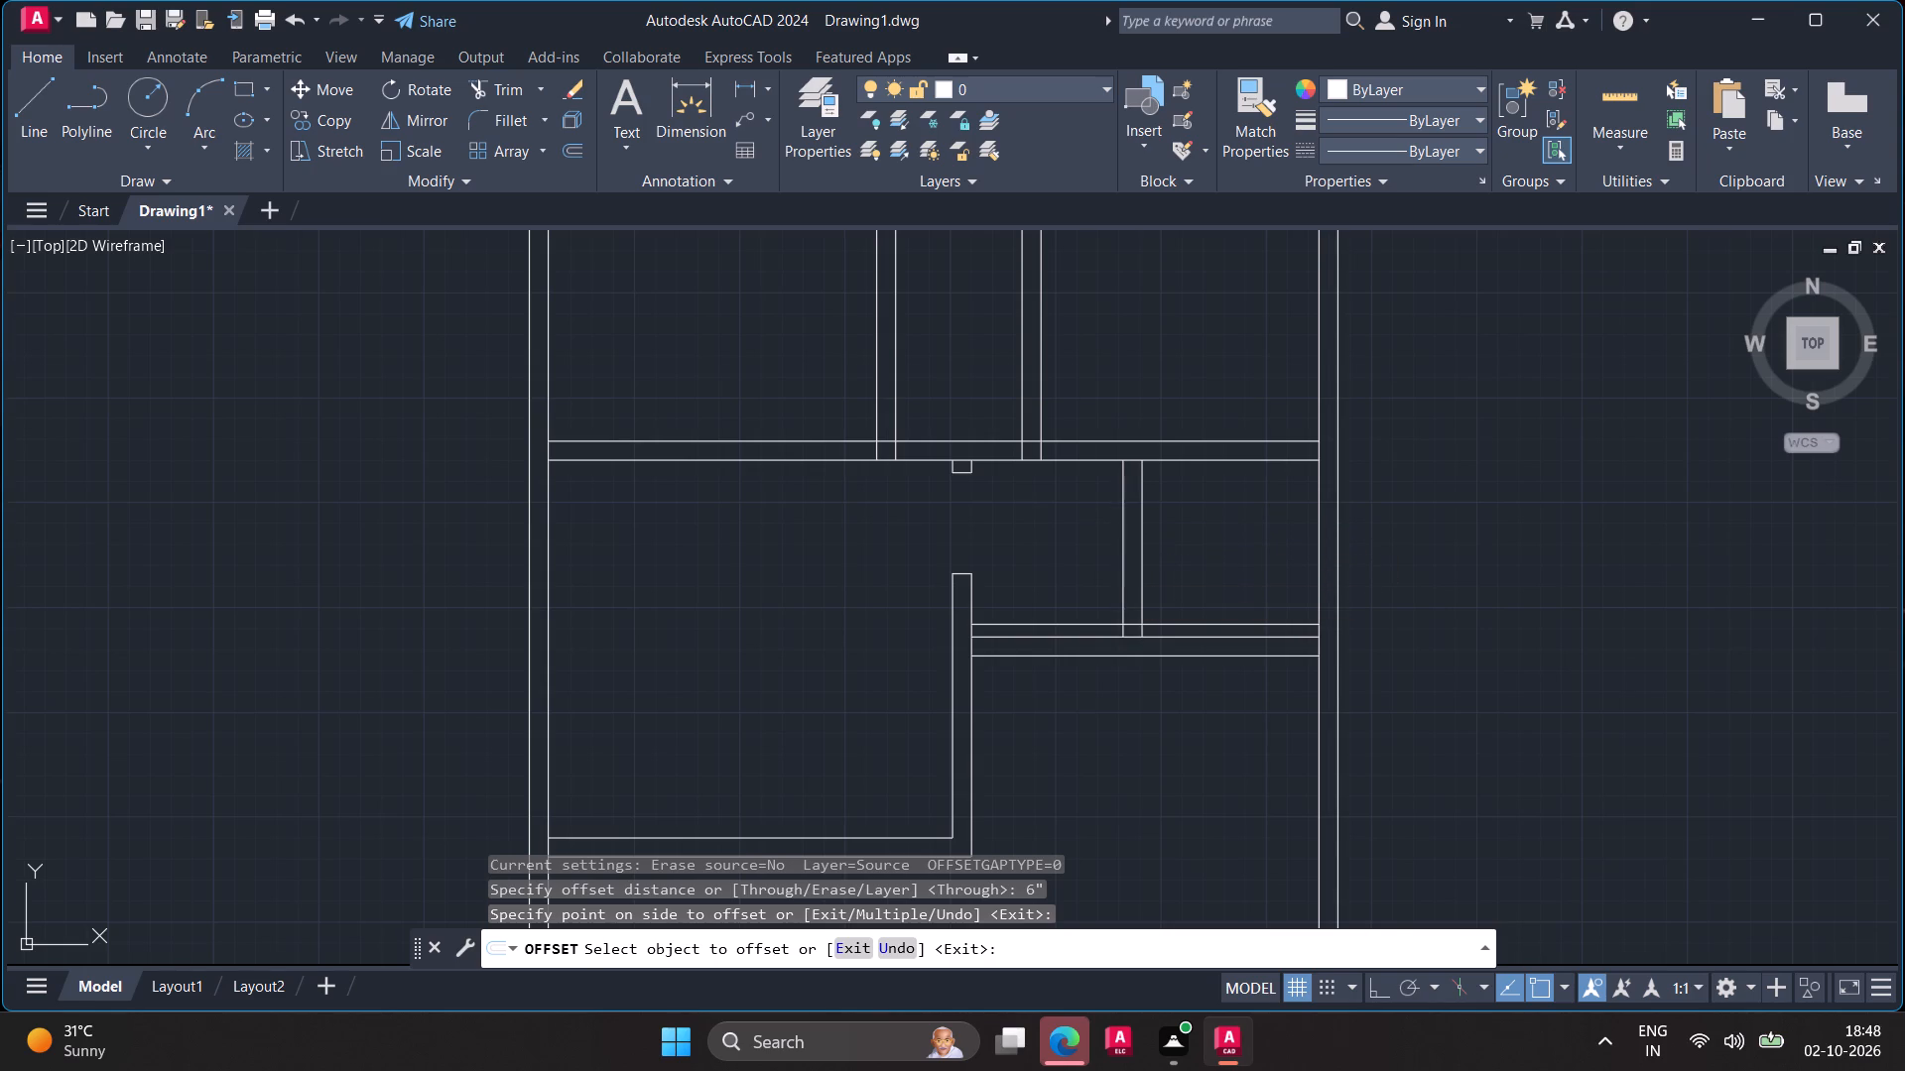
Trim the 6" offset line on both sides of the short vertical wall, keeping only the piece across its thickness.
type("tr")
key("Return")
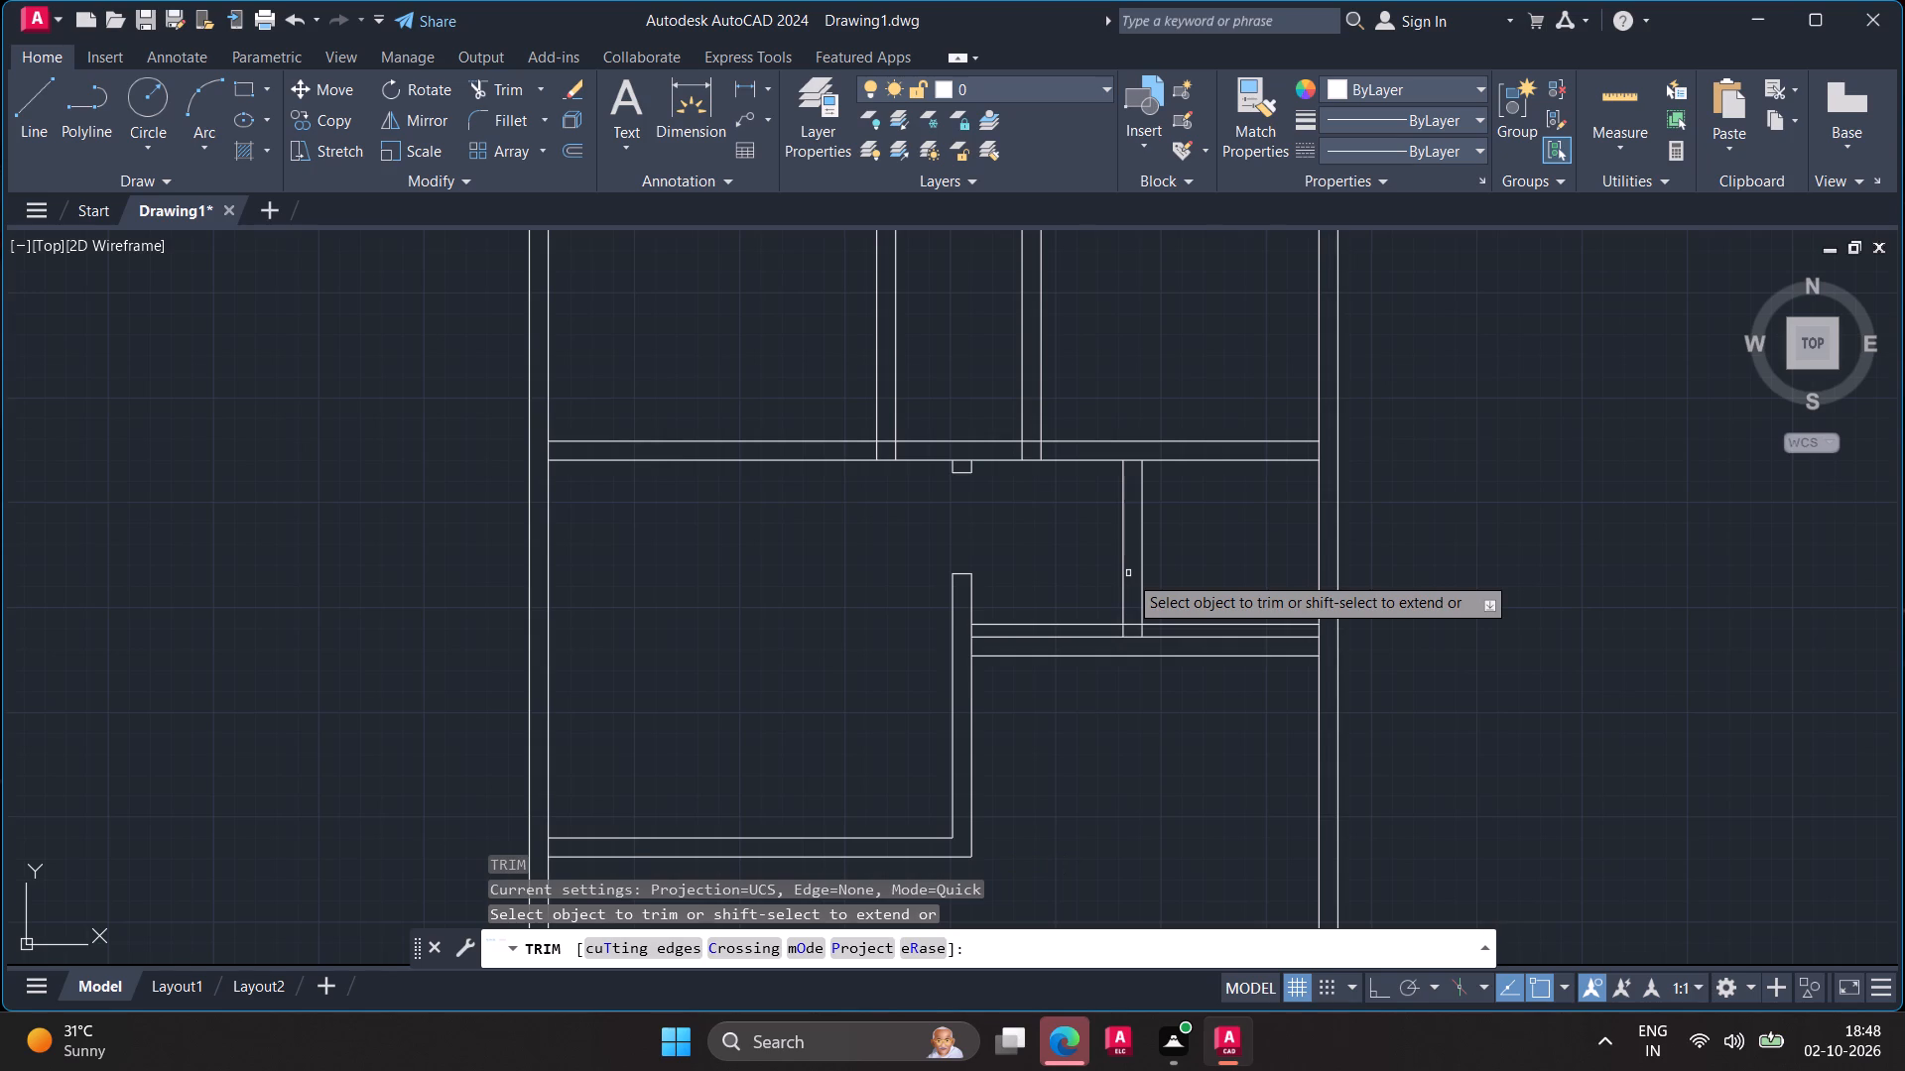
left_click(1095, 628)
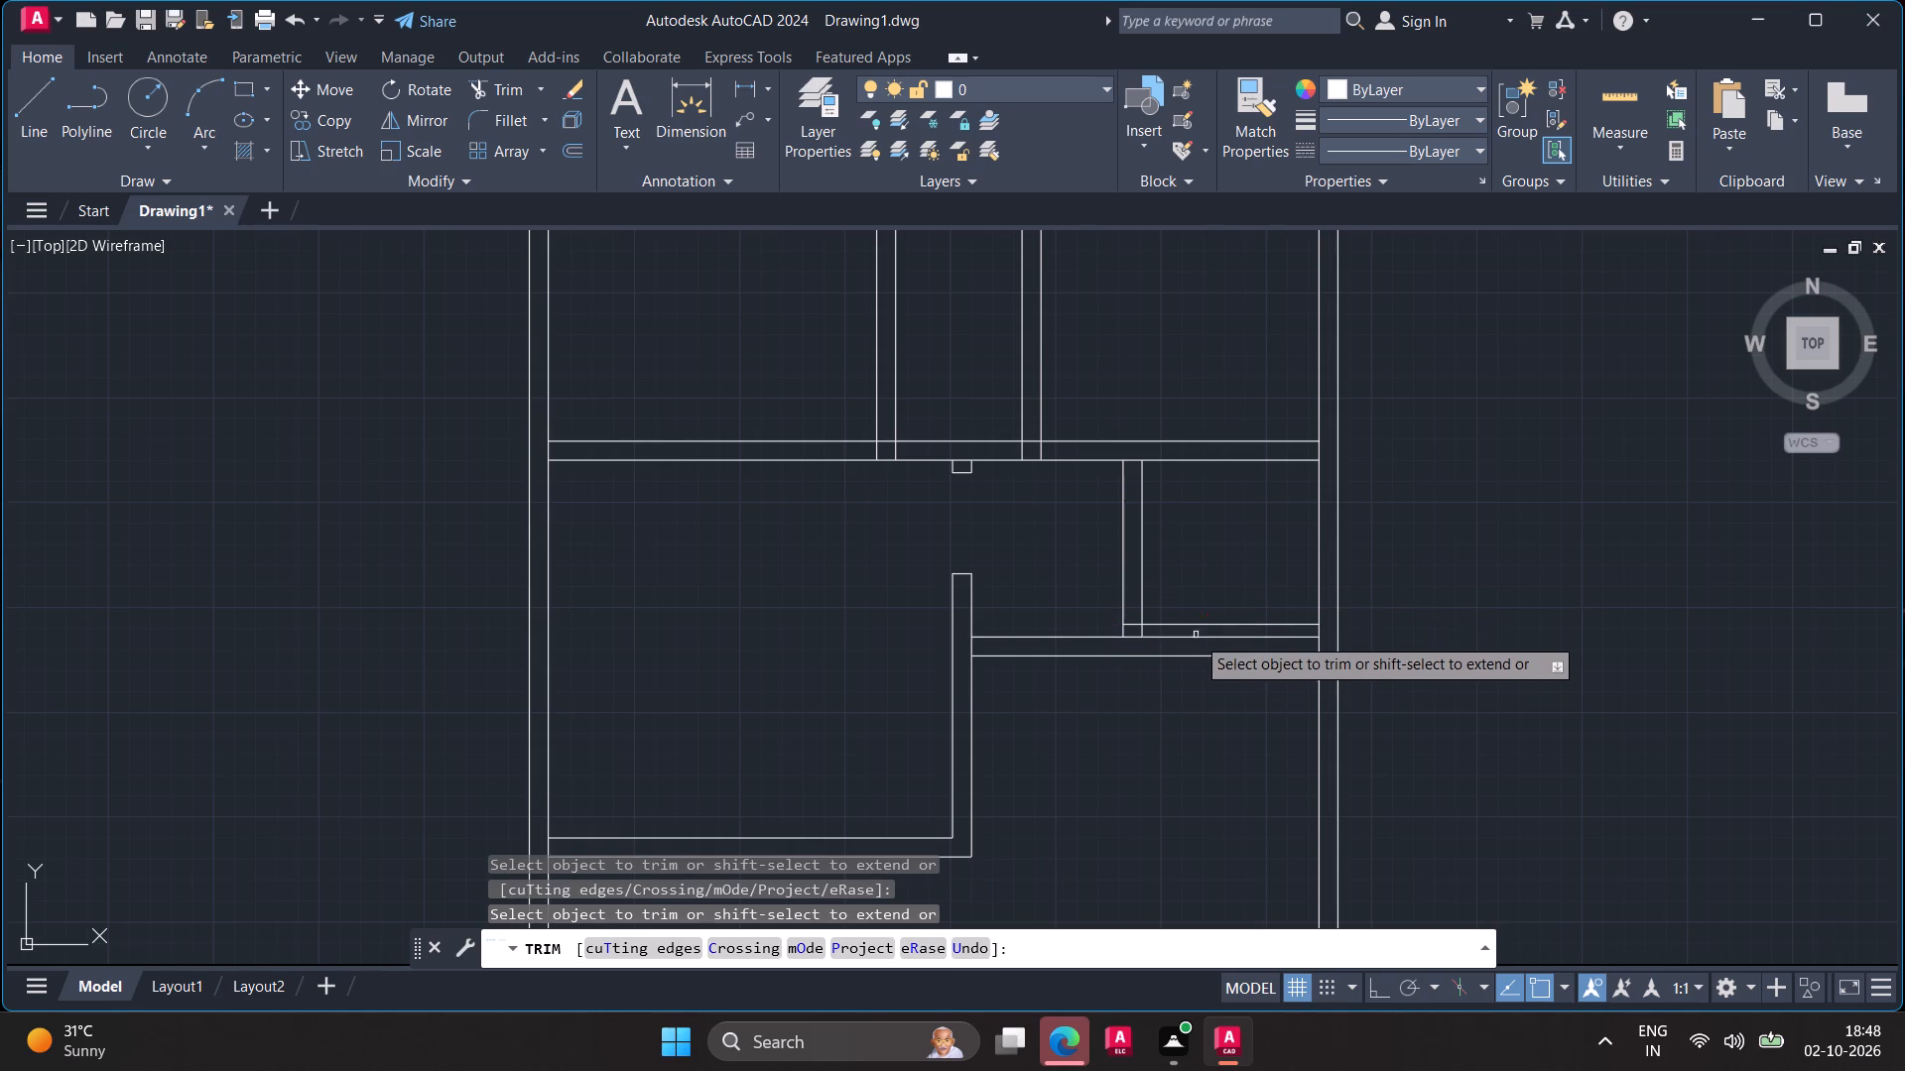
left_click(1194, 625)
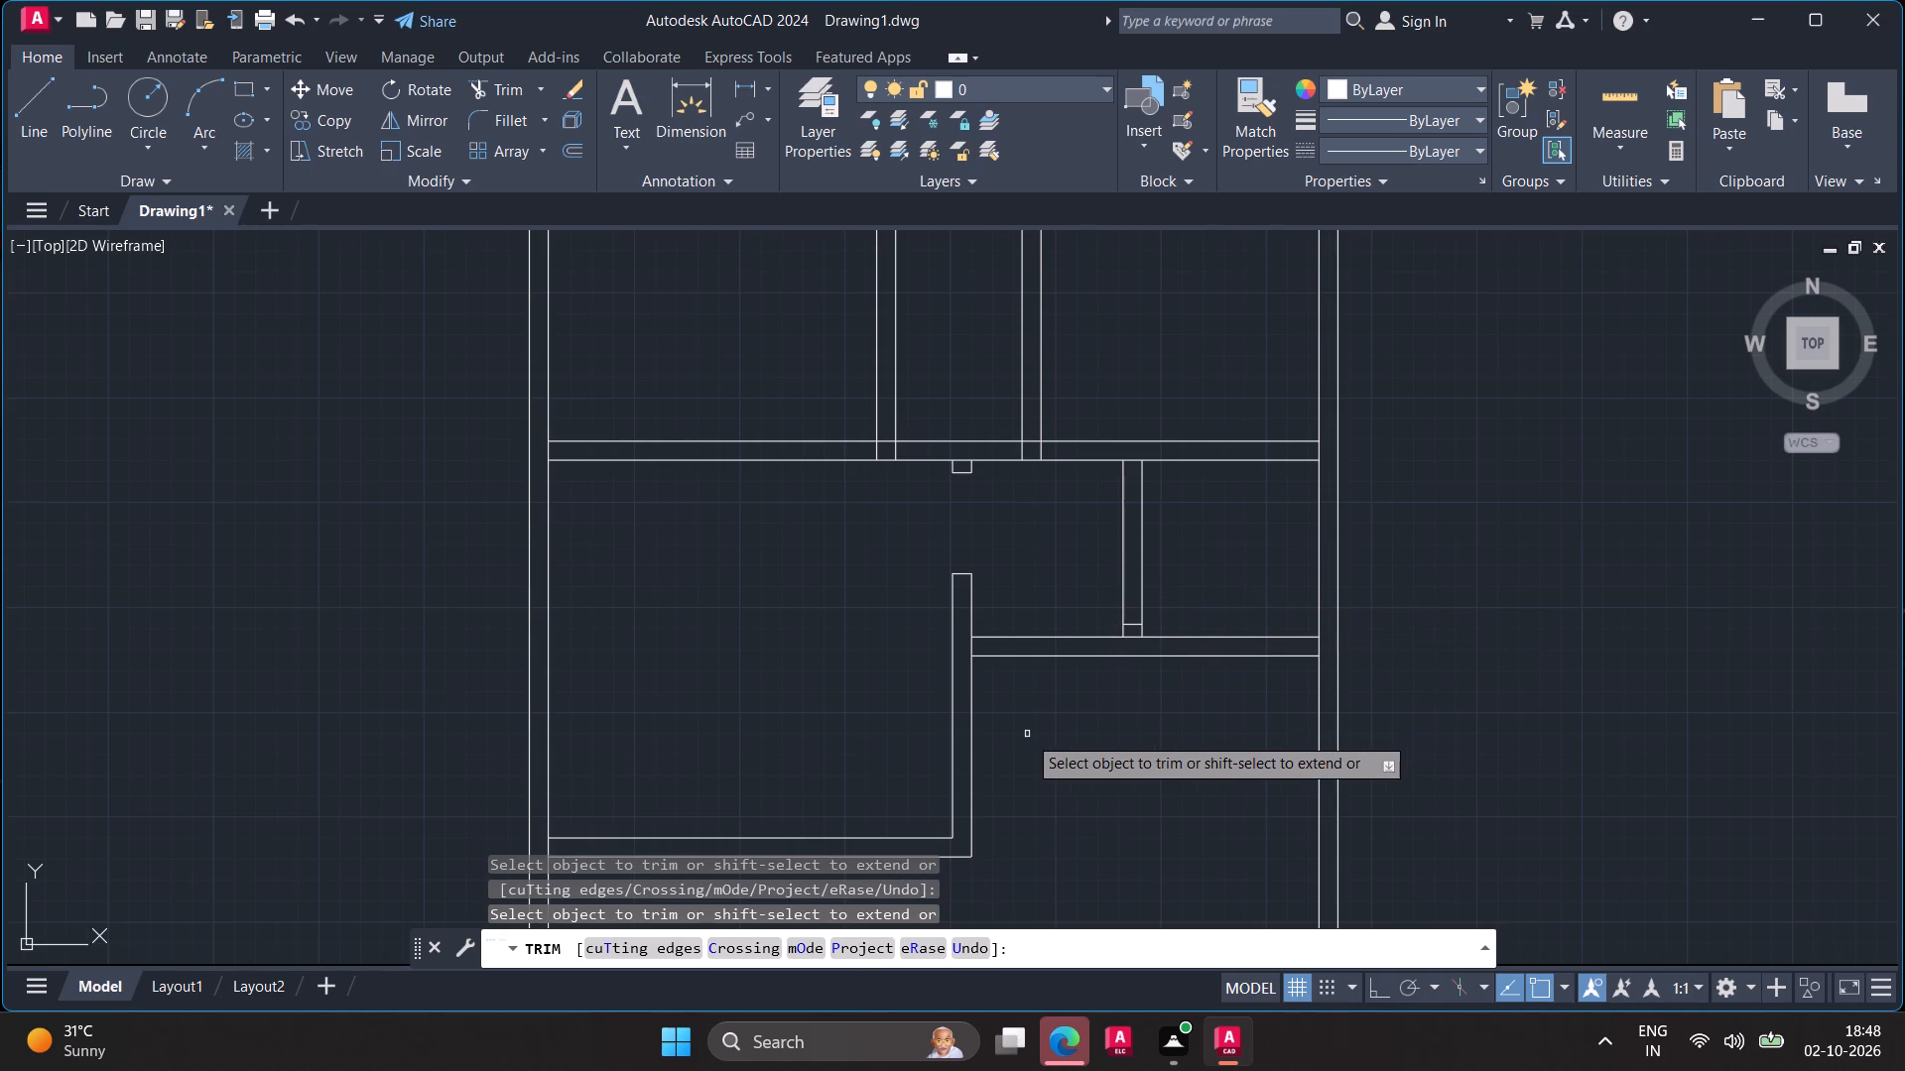
key("Escape")
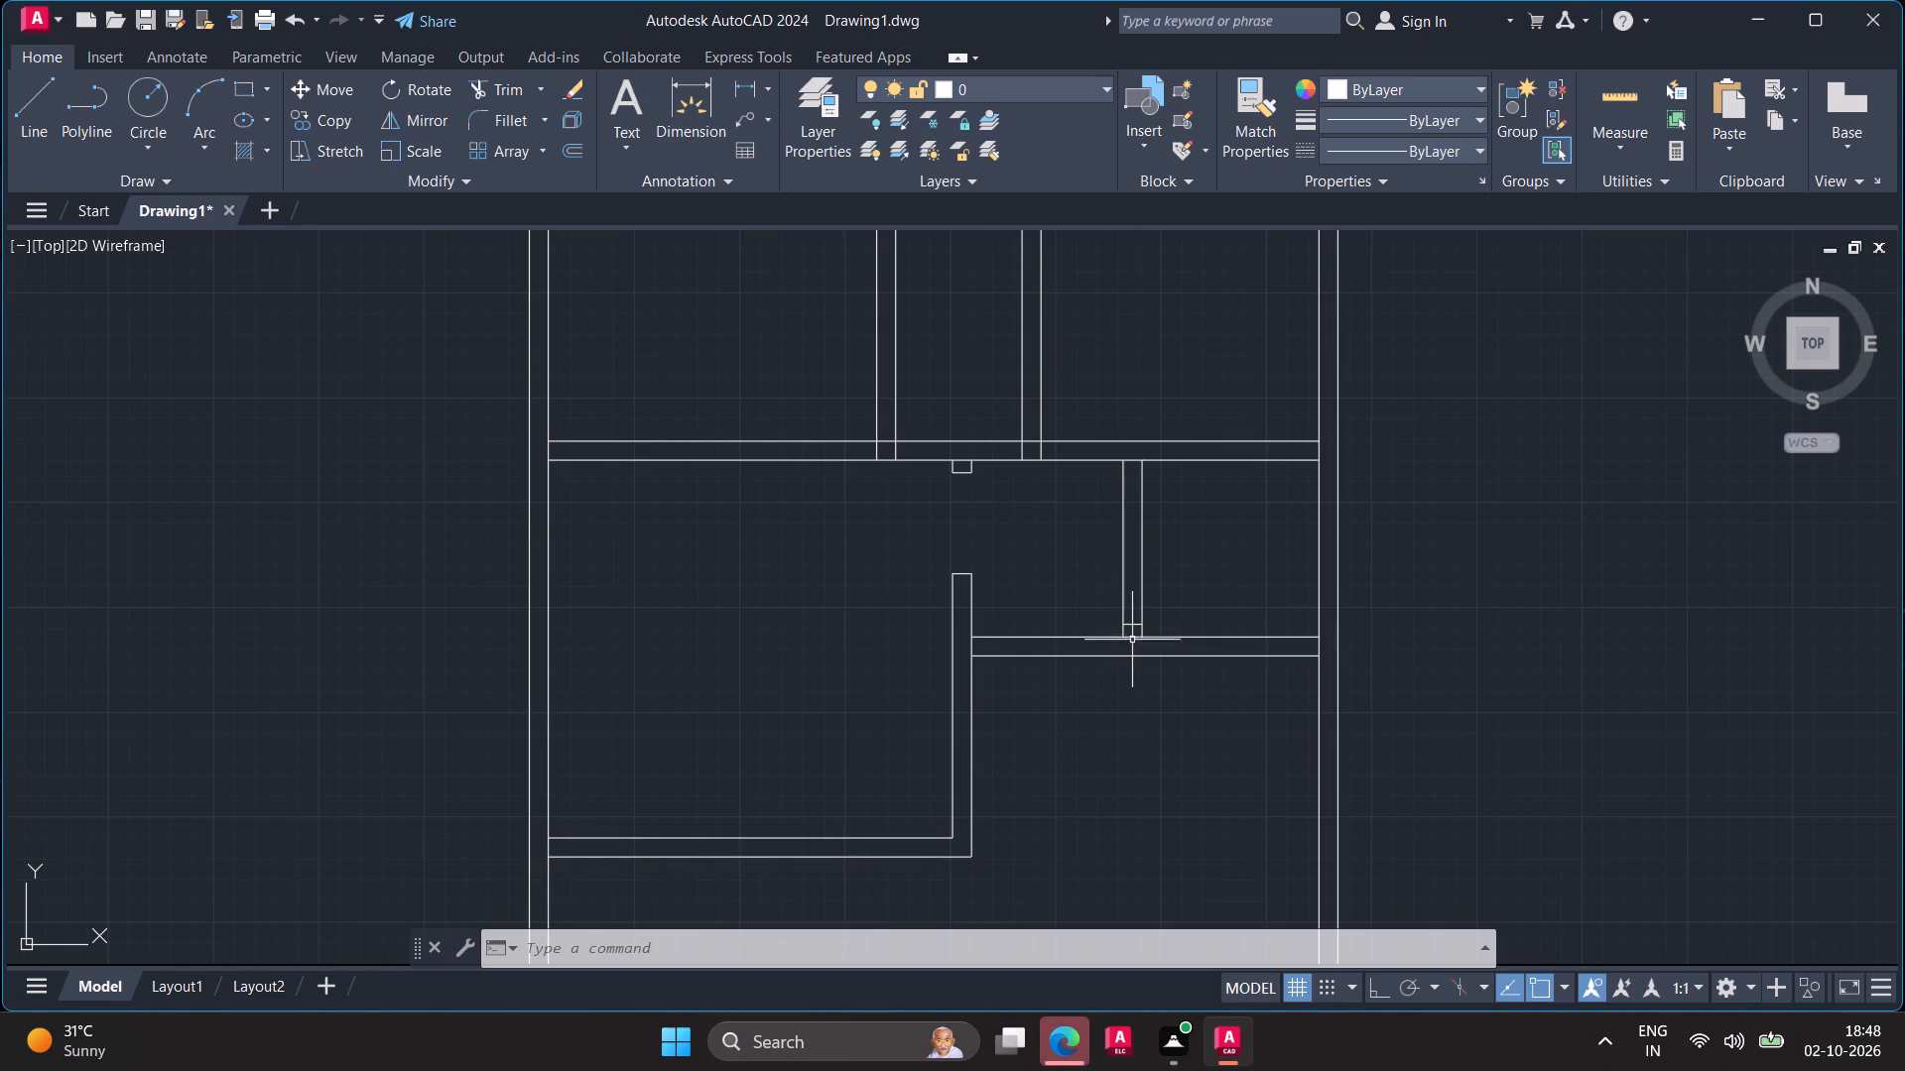
Trim the lower wall's top line between the two lines of the short vertical wall.
key("space")
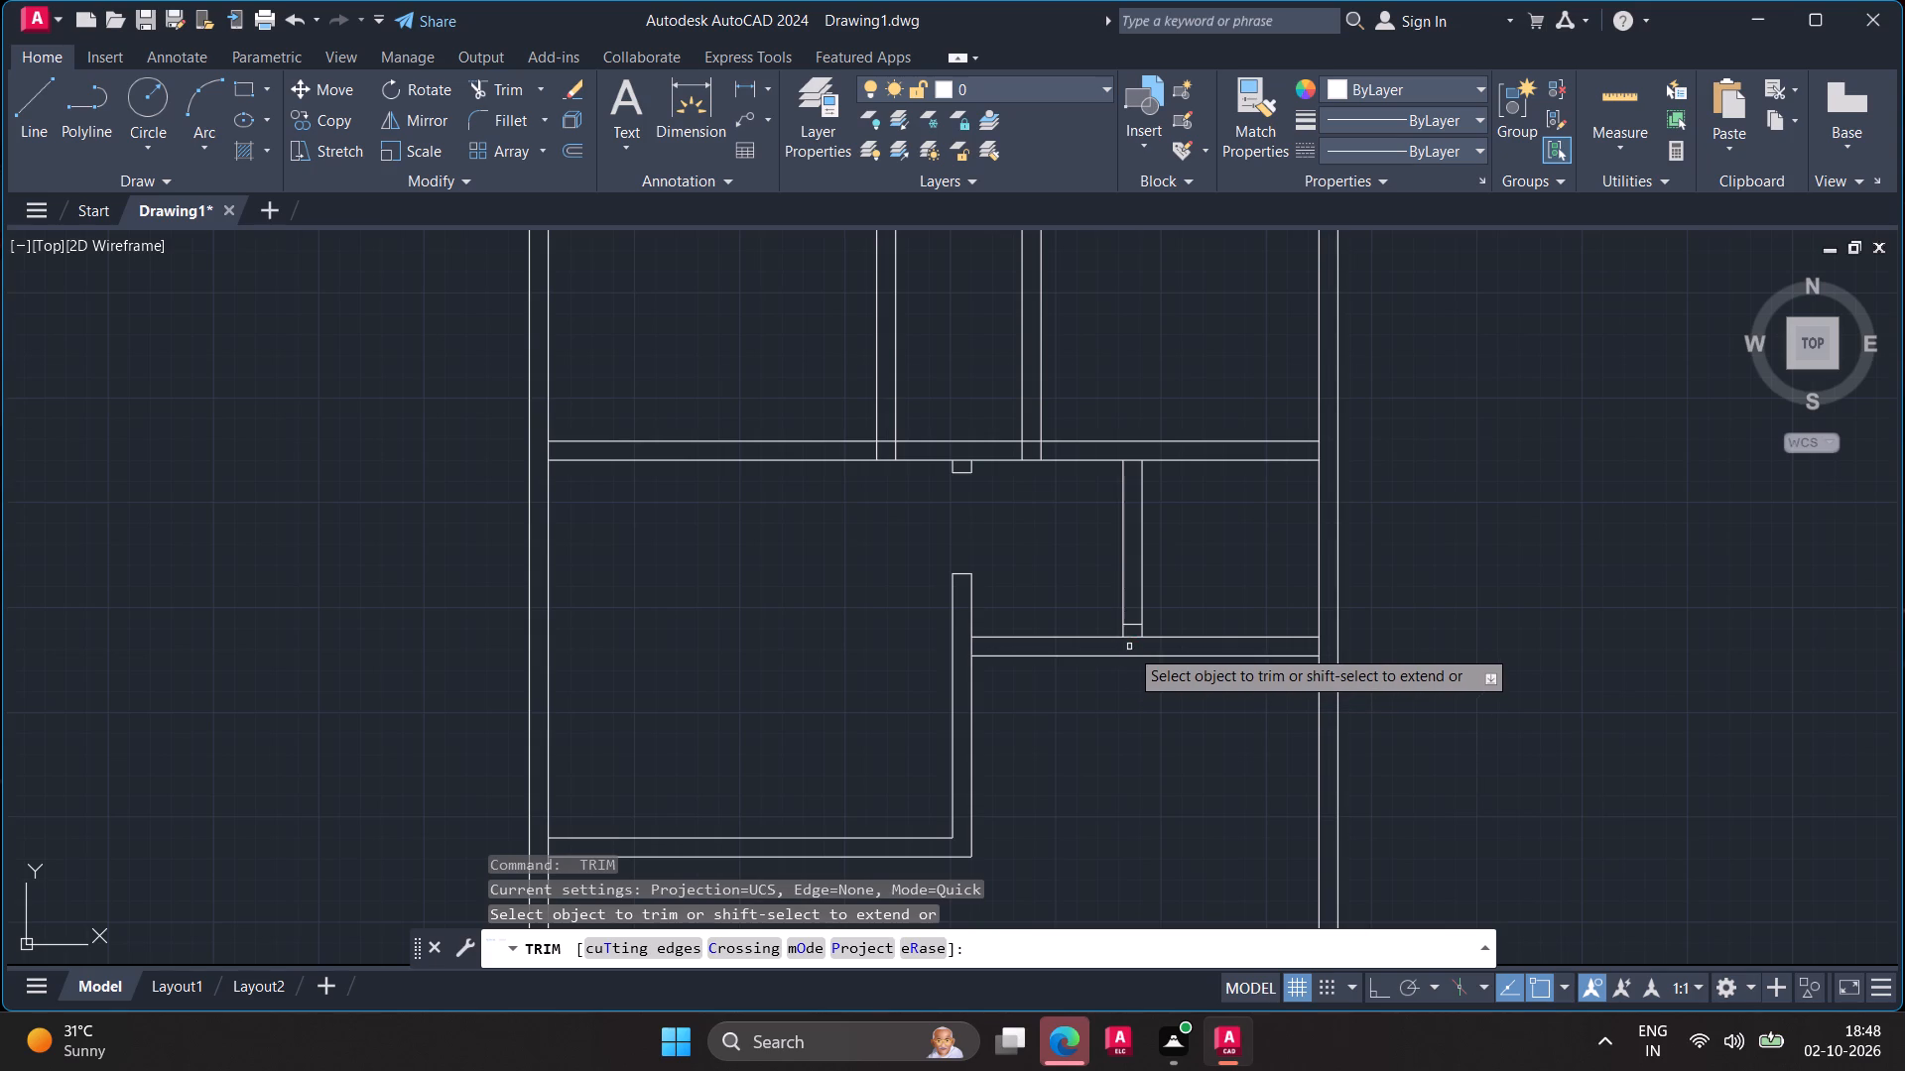
left_click(1130, 642)
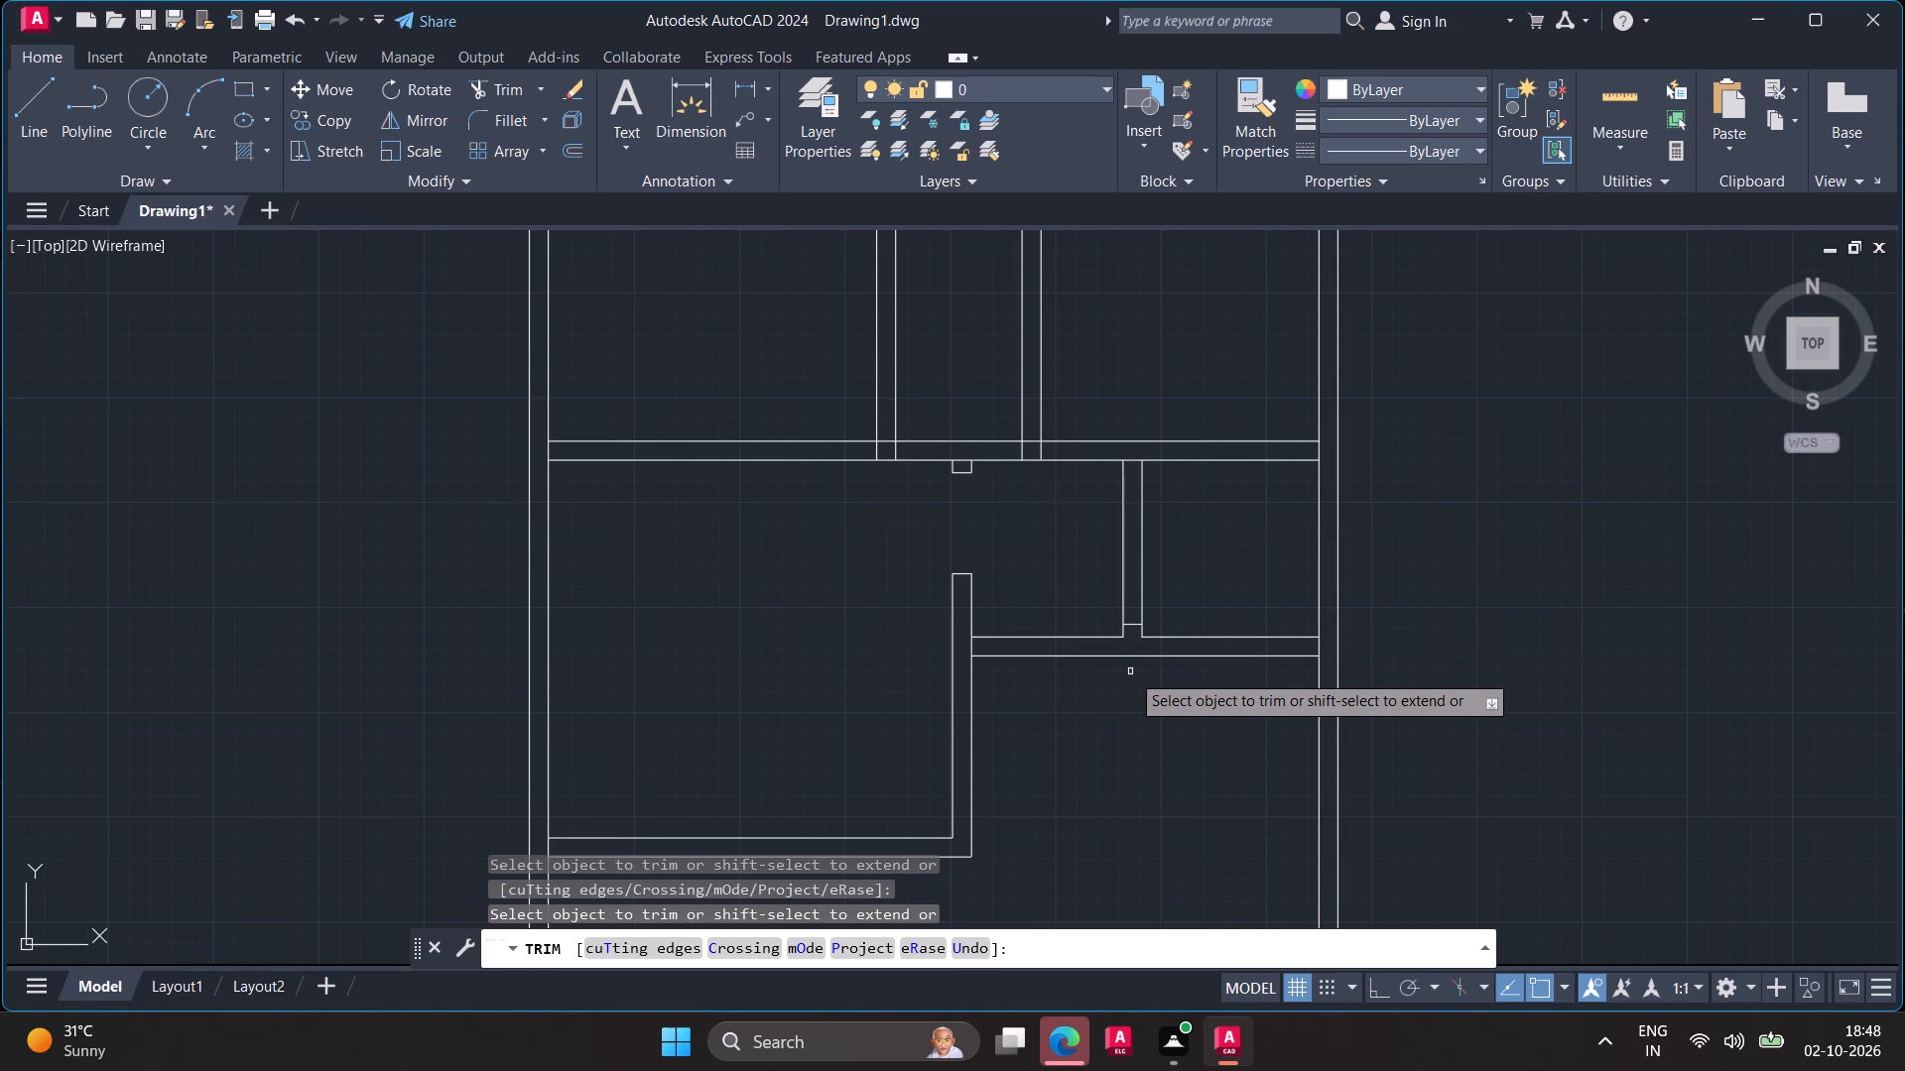
key("Escape")
Start the Extend command for the wall lines near the vertical partition's lower end.
scroll(1145, 707, "down", 1)
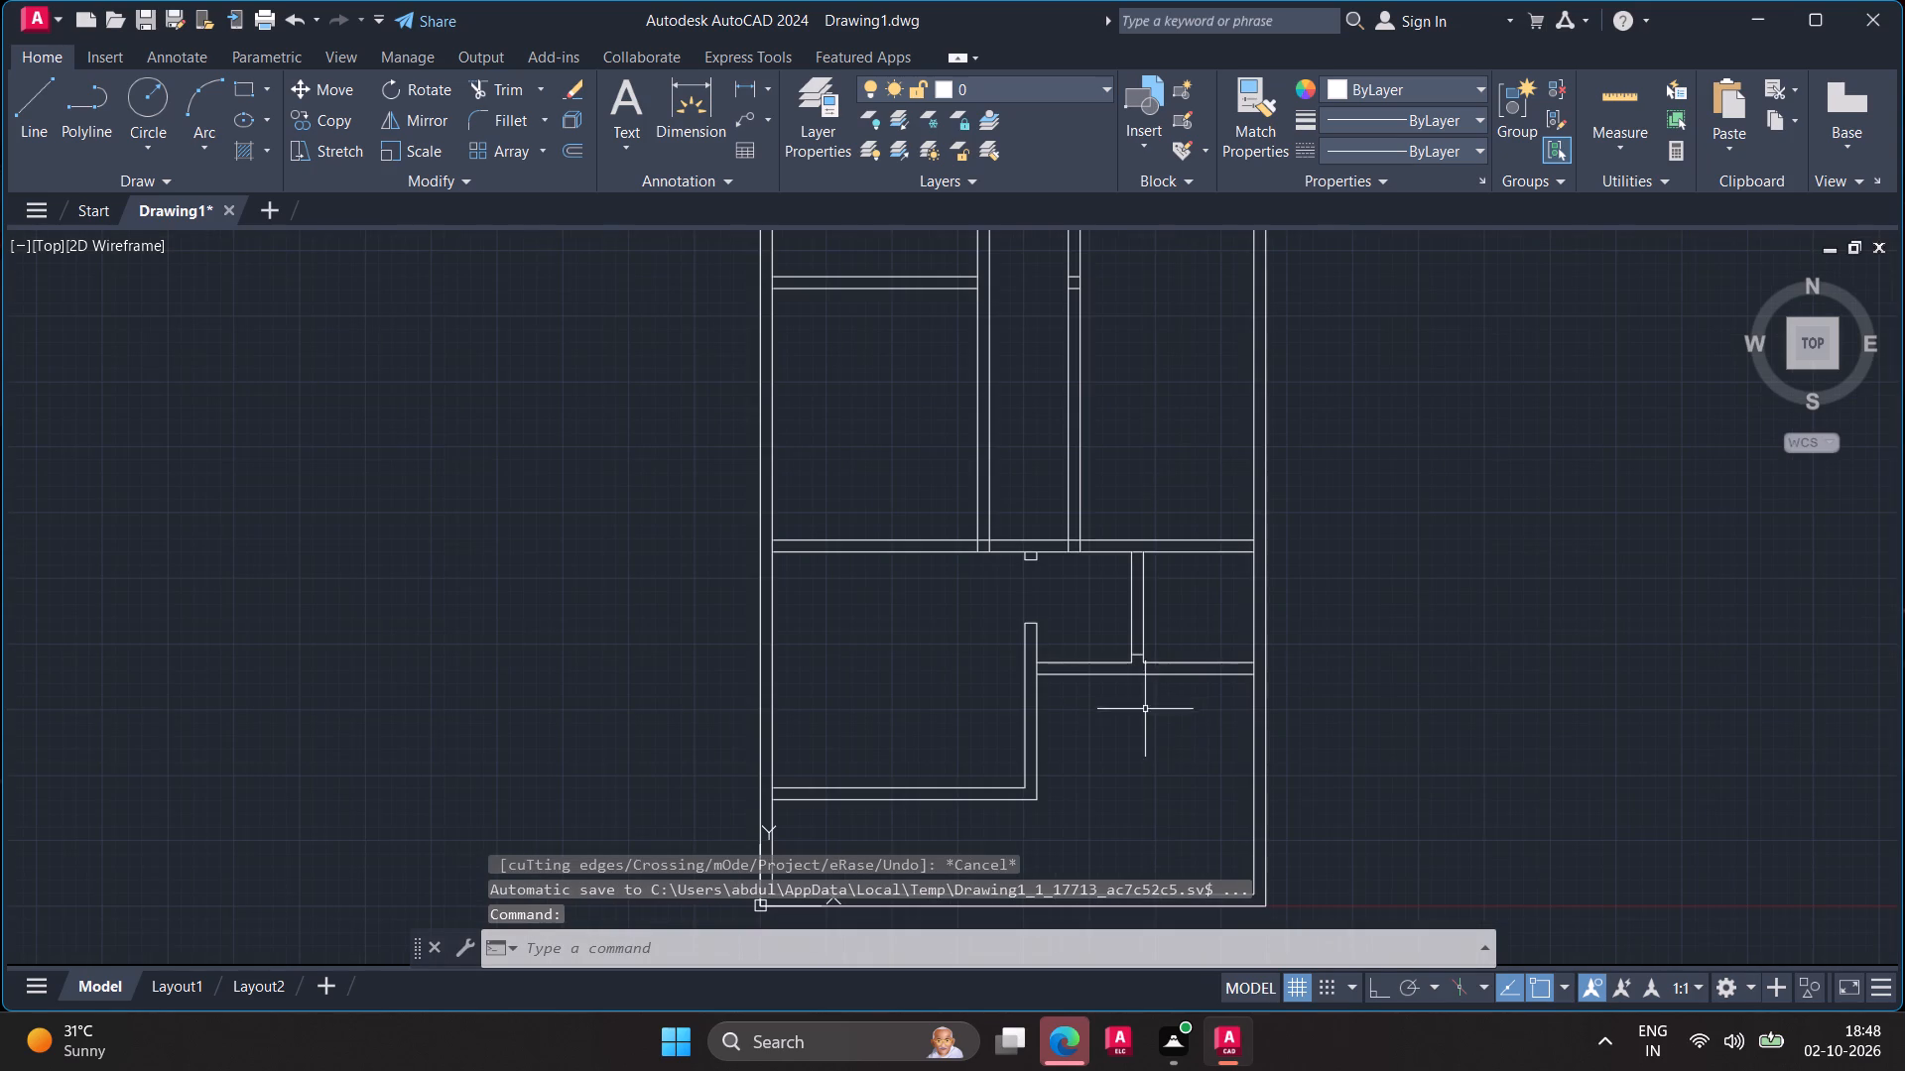
middle_click_drag(1161, 824, 1214, 719)
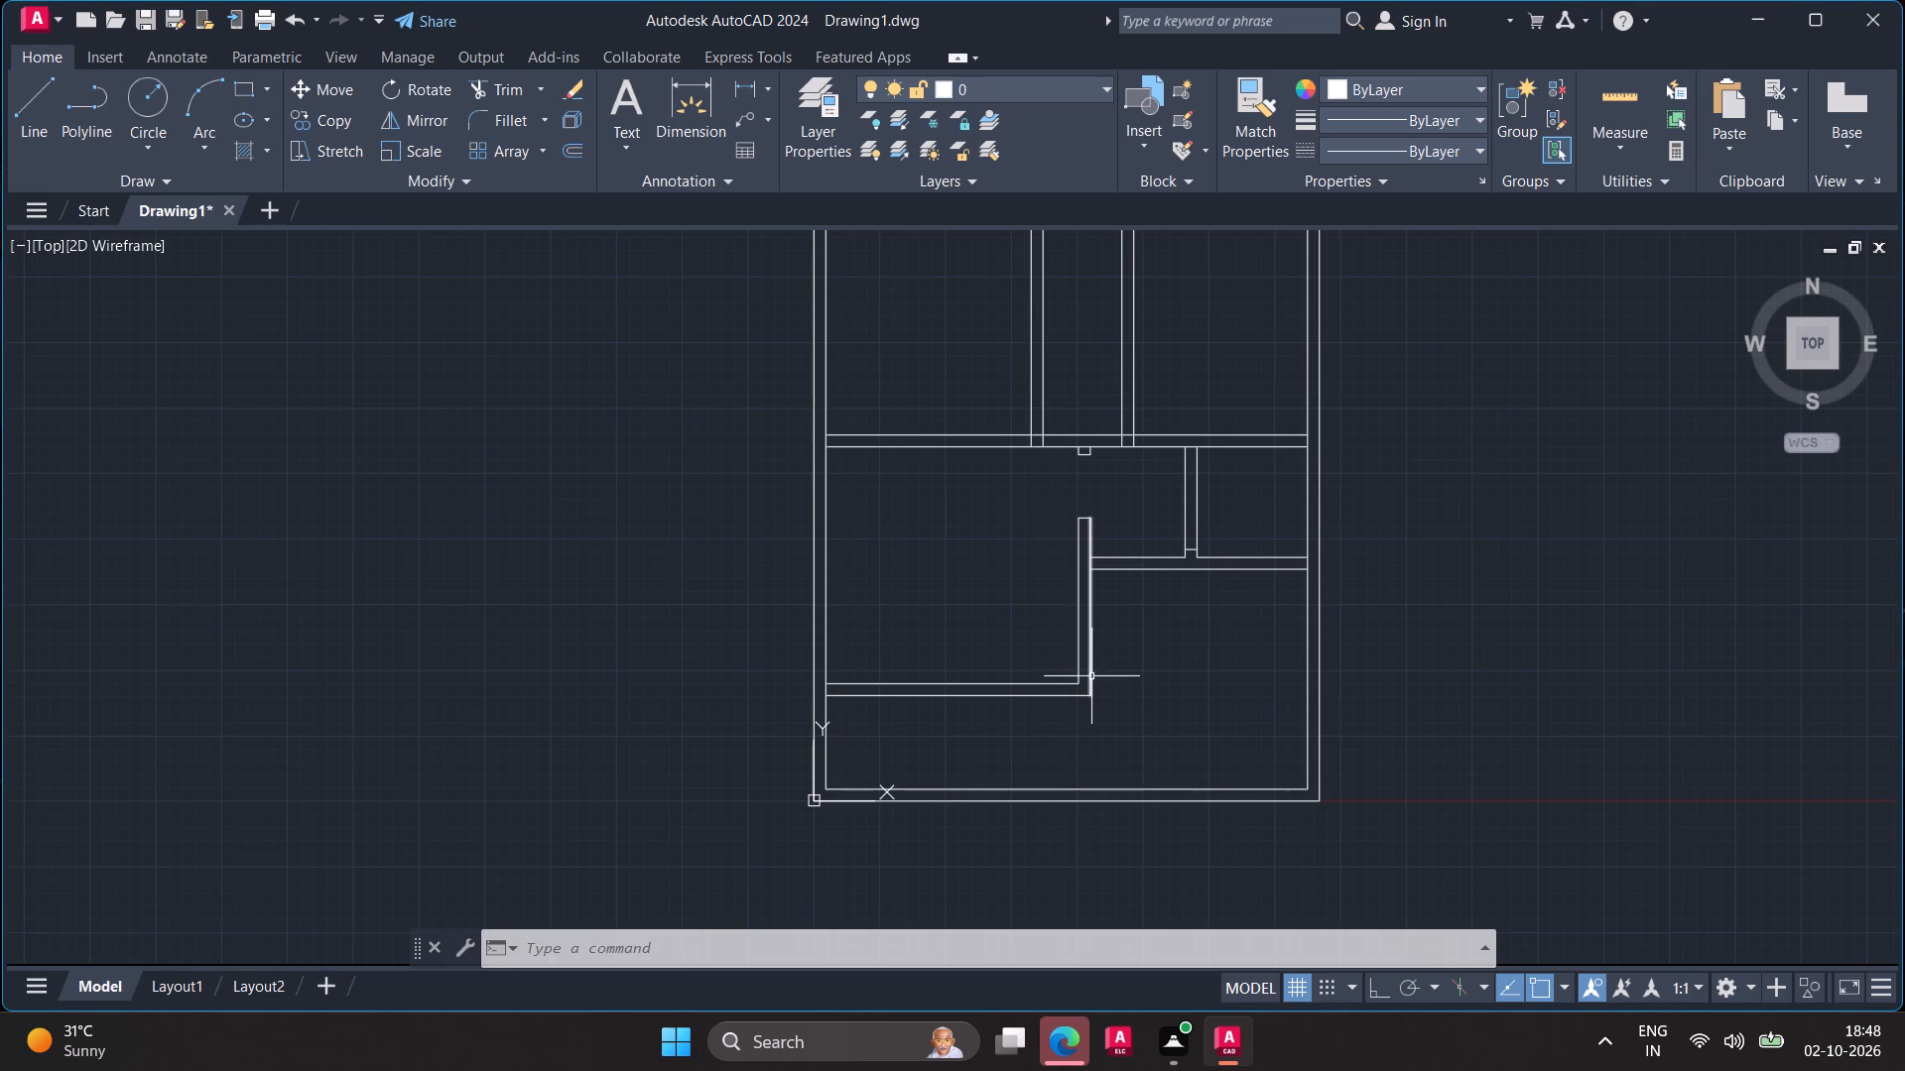
type("ex")
key("space")
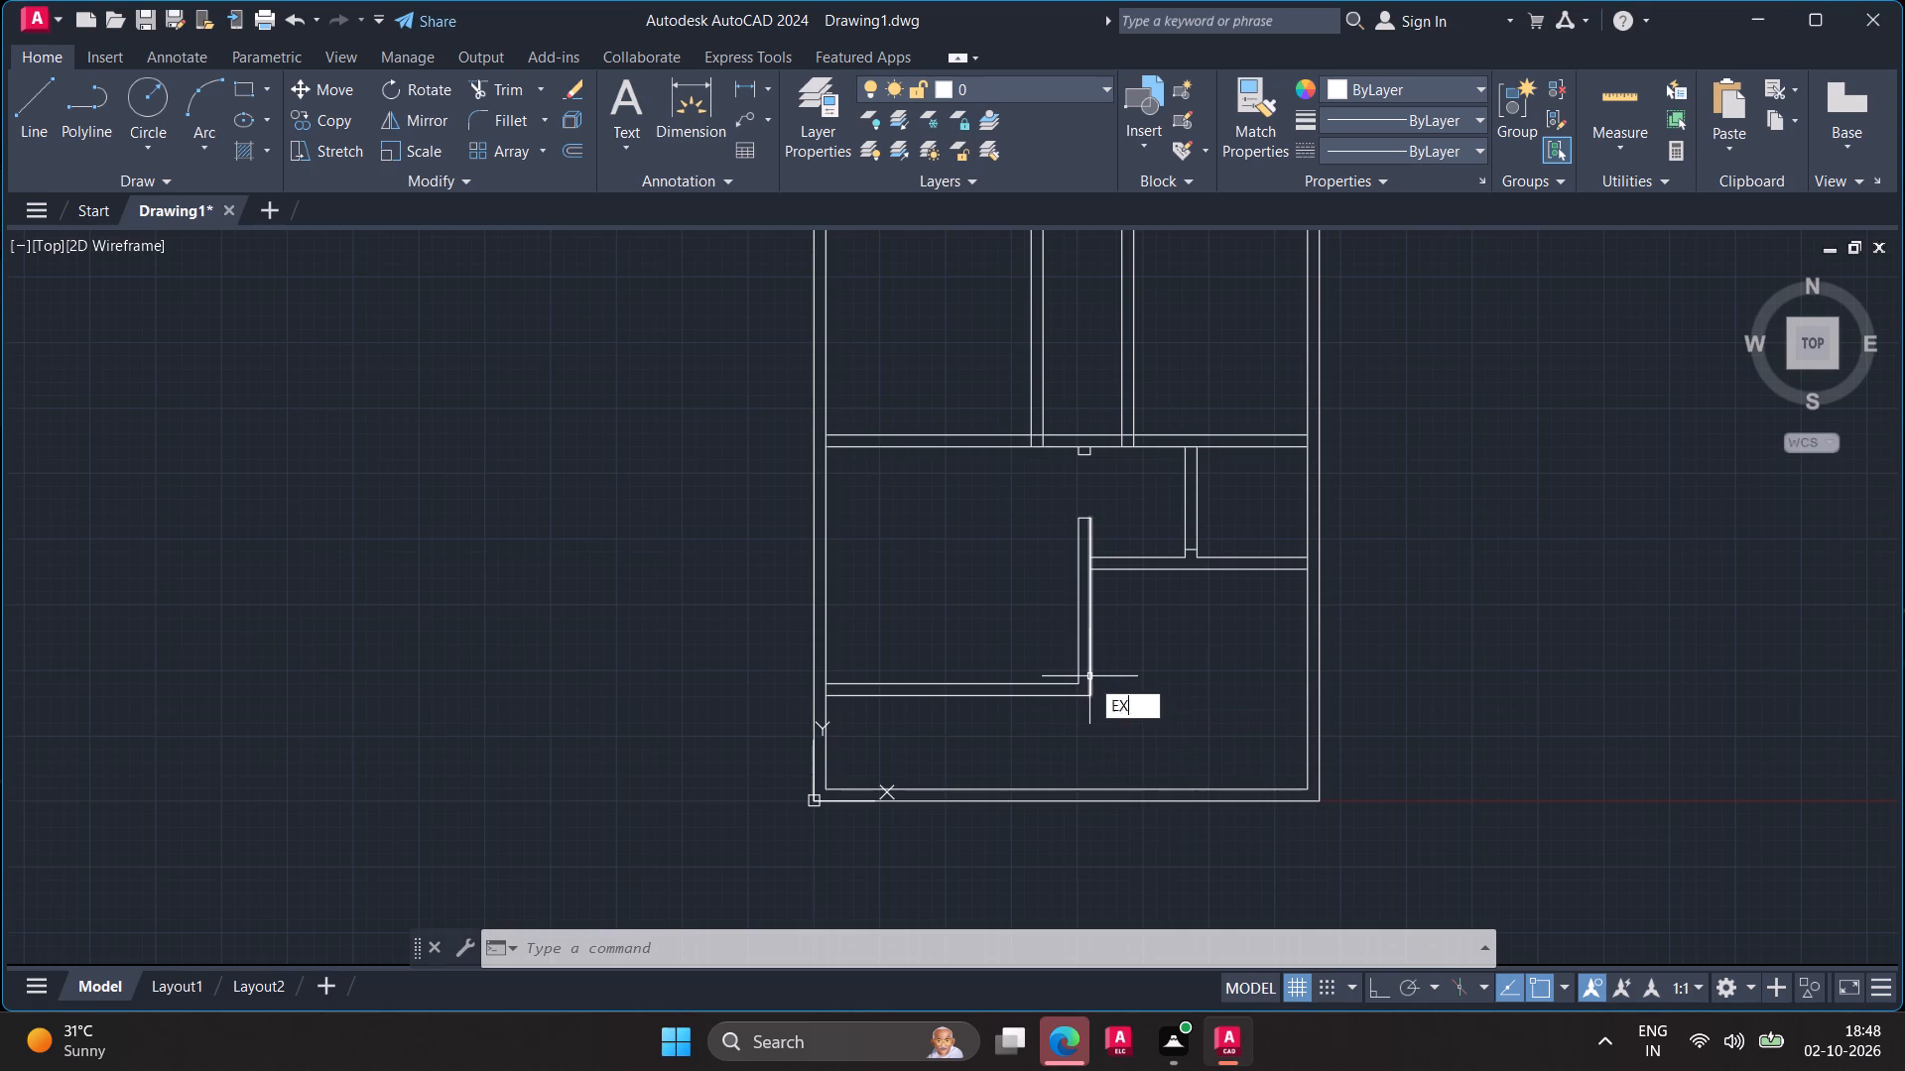
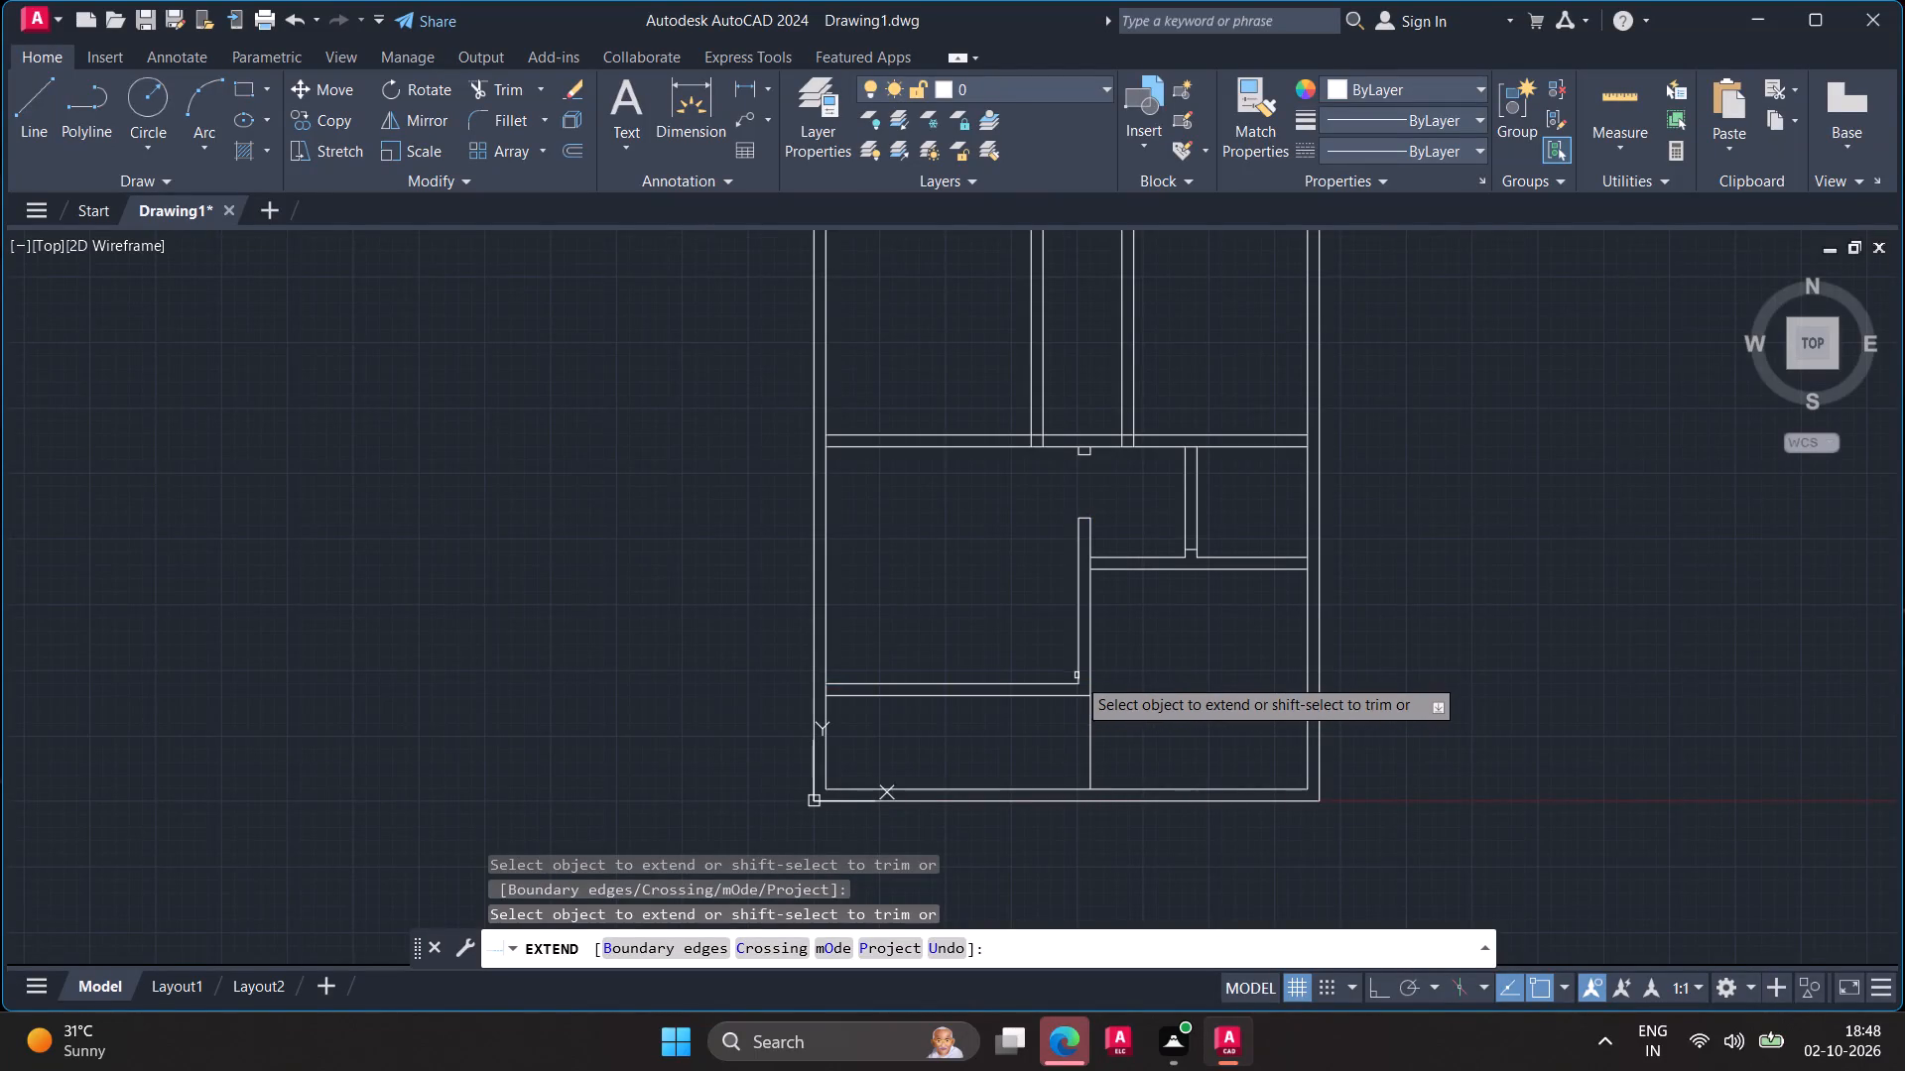
Extend the left line of the lower vertical partition down to the inner line of the bottom outer wall.
left_click(1079, 672)
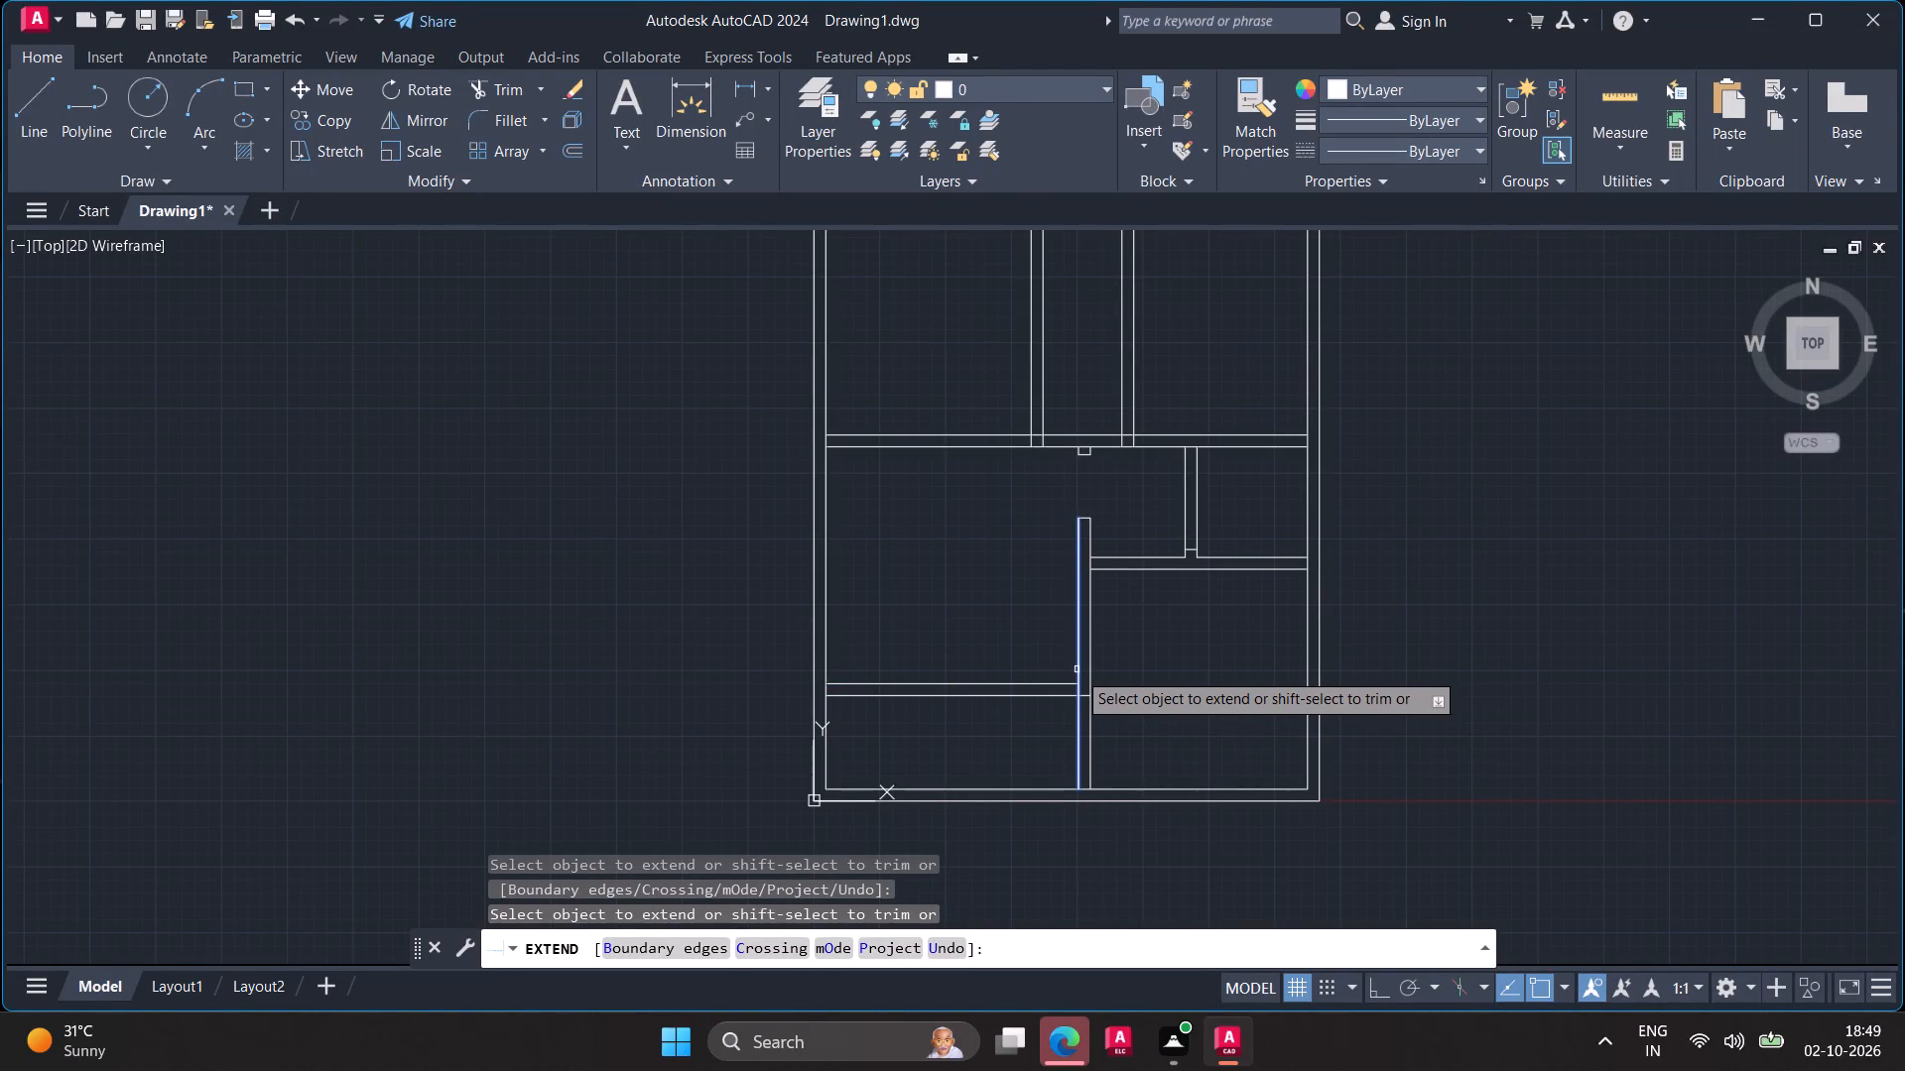
left_click(1077, 670)
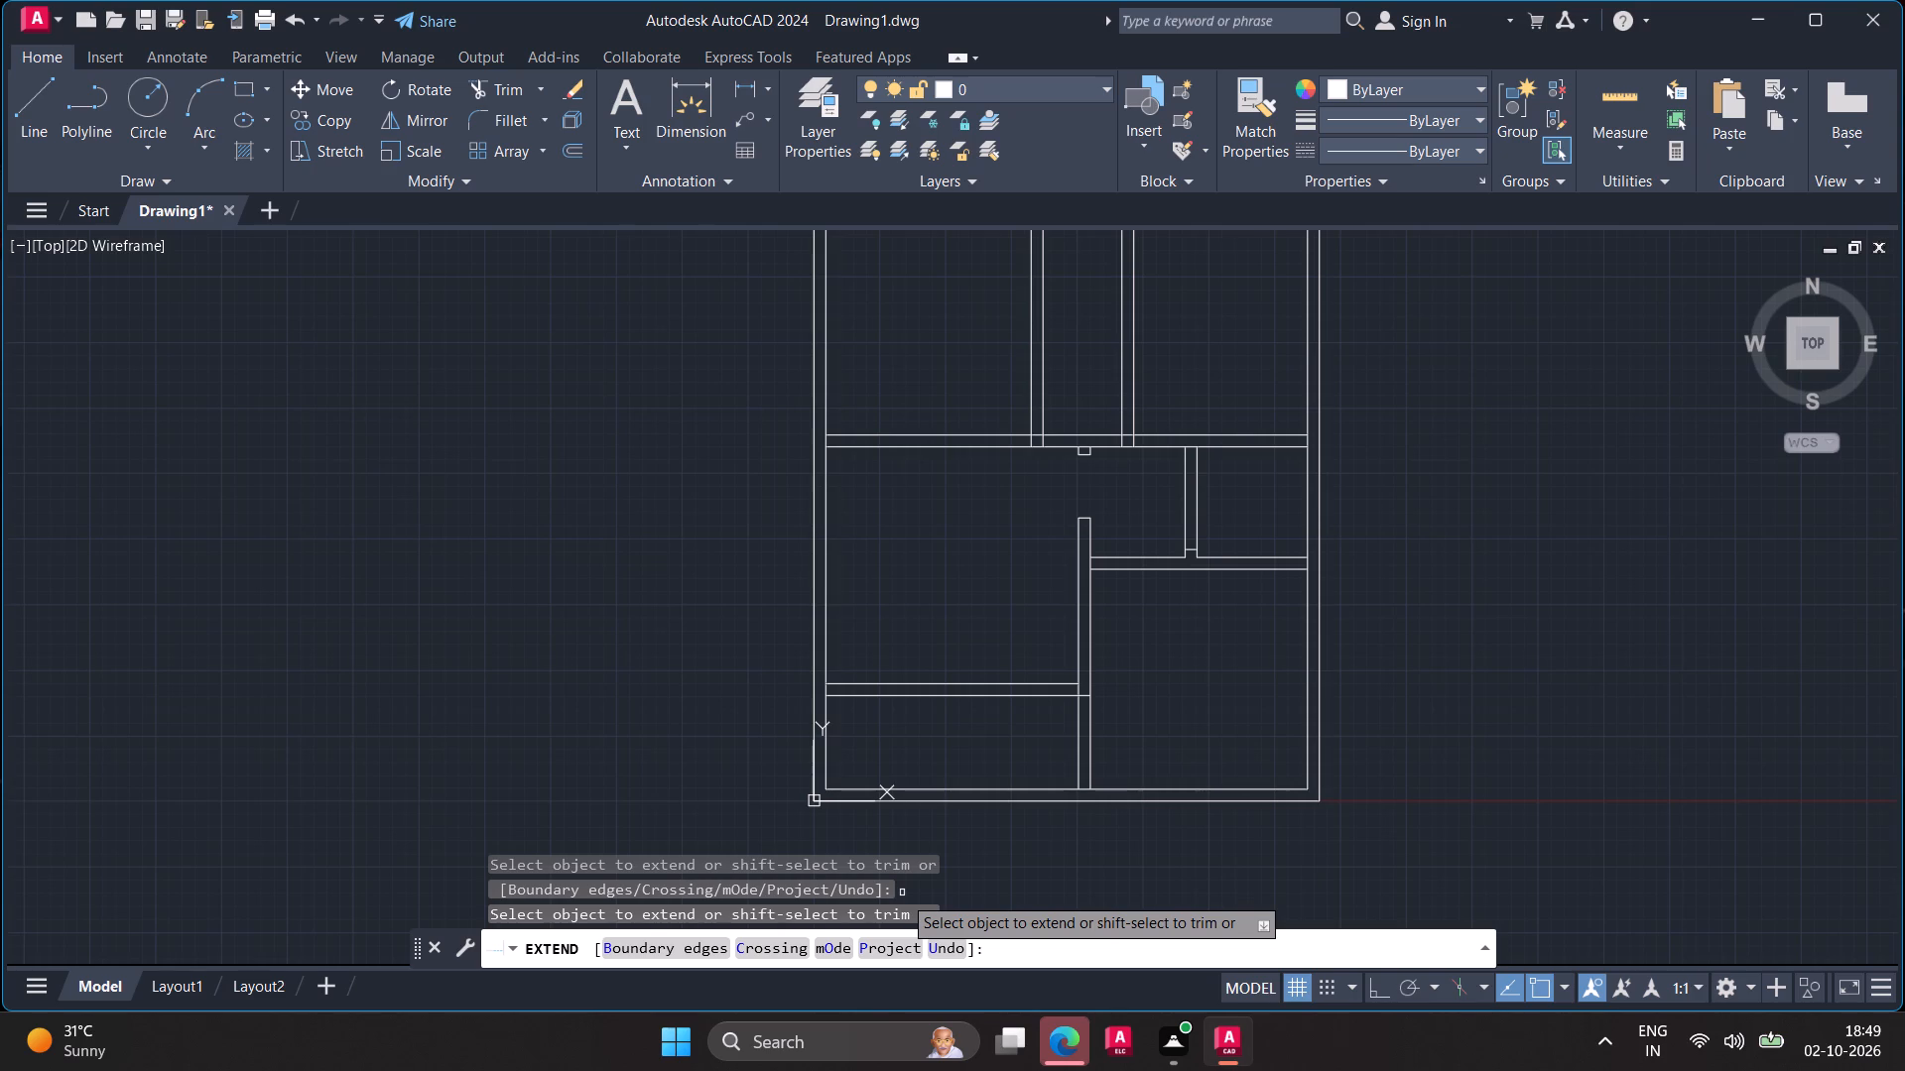
key("Escape")
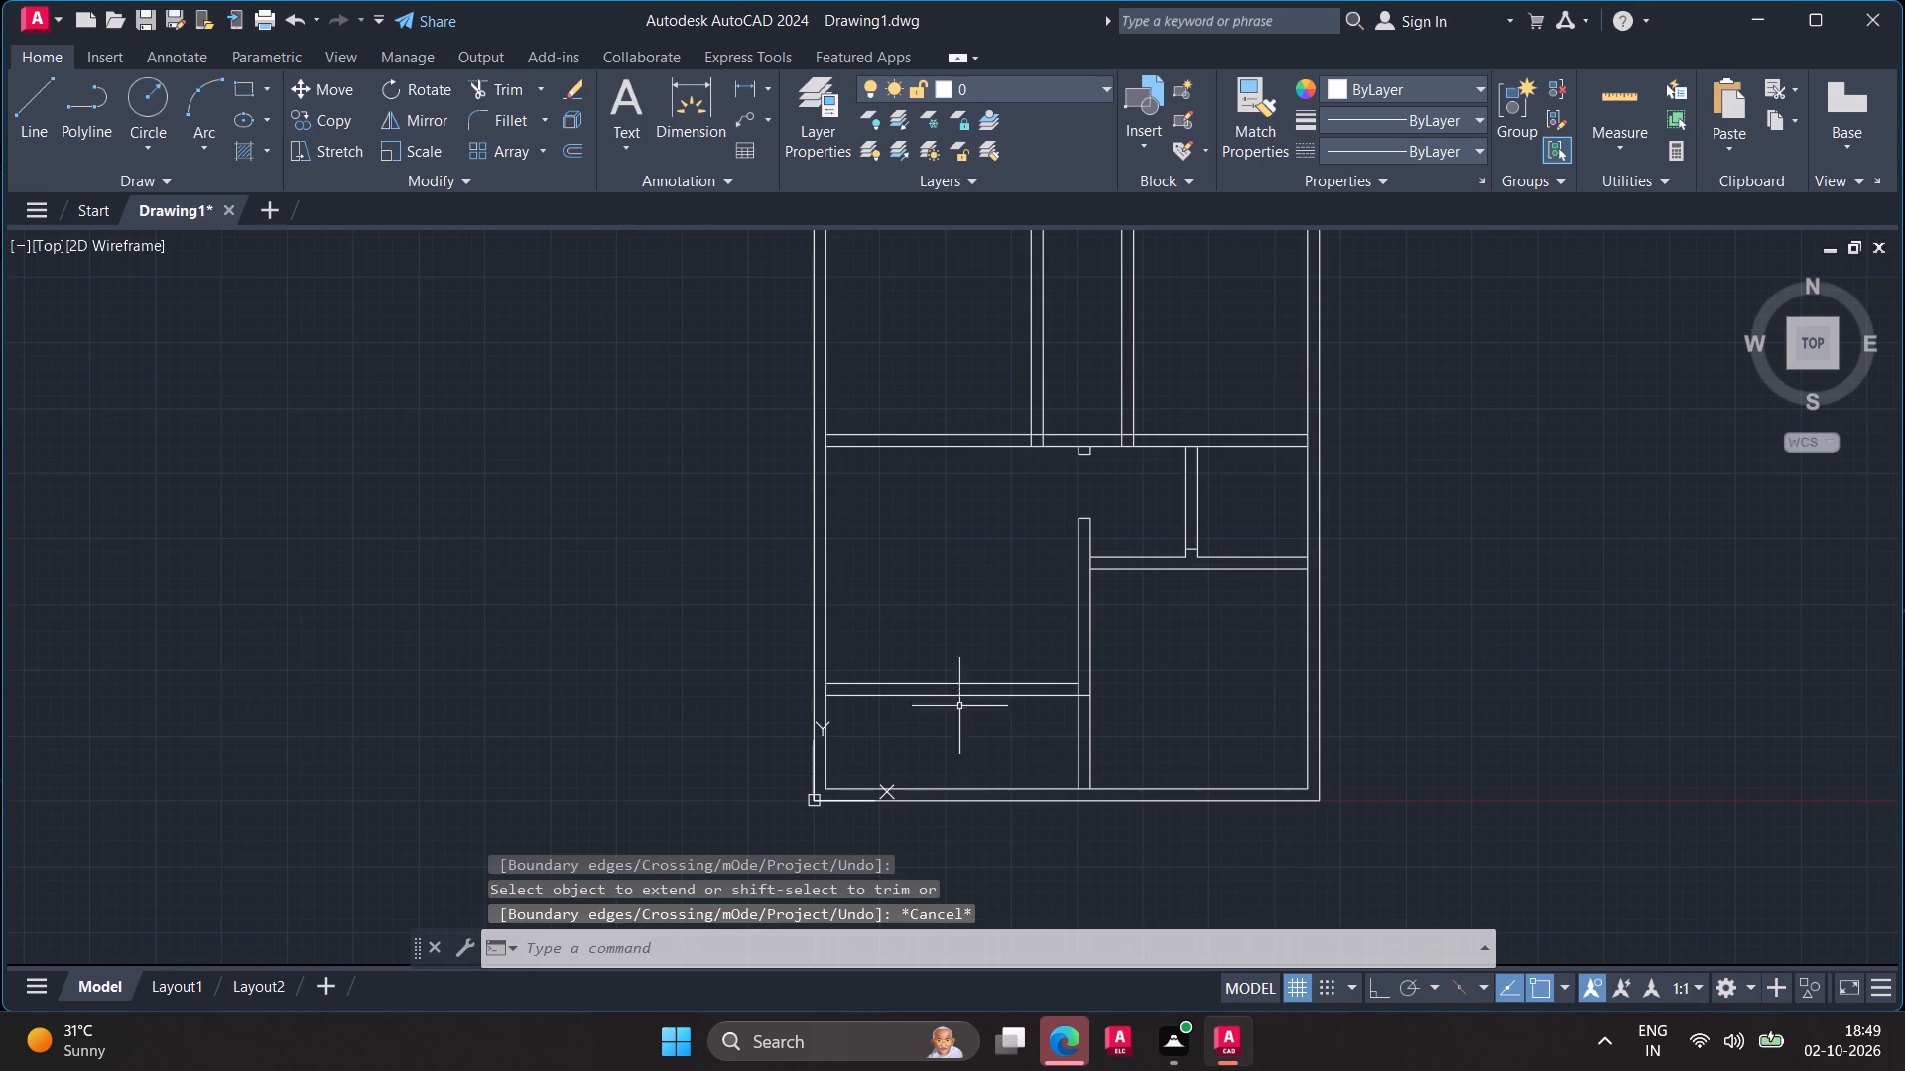
Trim the piece of the lower-left horizontal wall's bottom line that crosses the vertical partition's thickness.
left_click(494, 82)
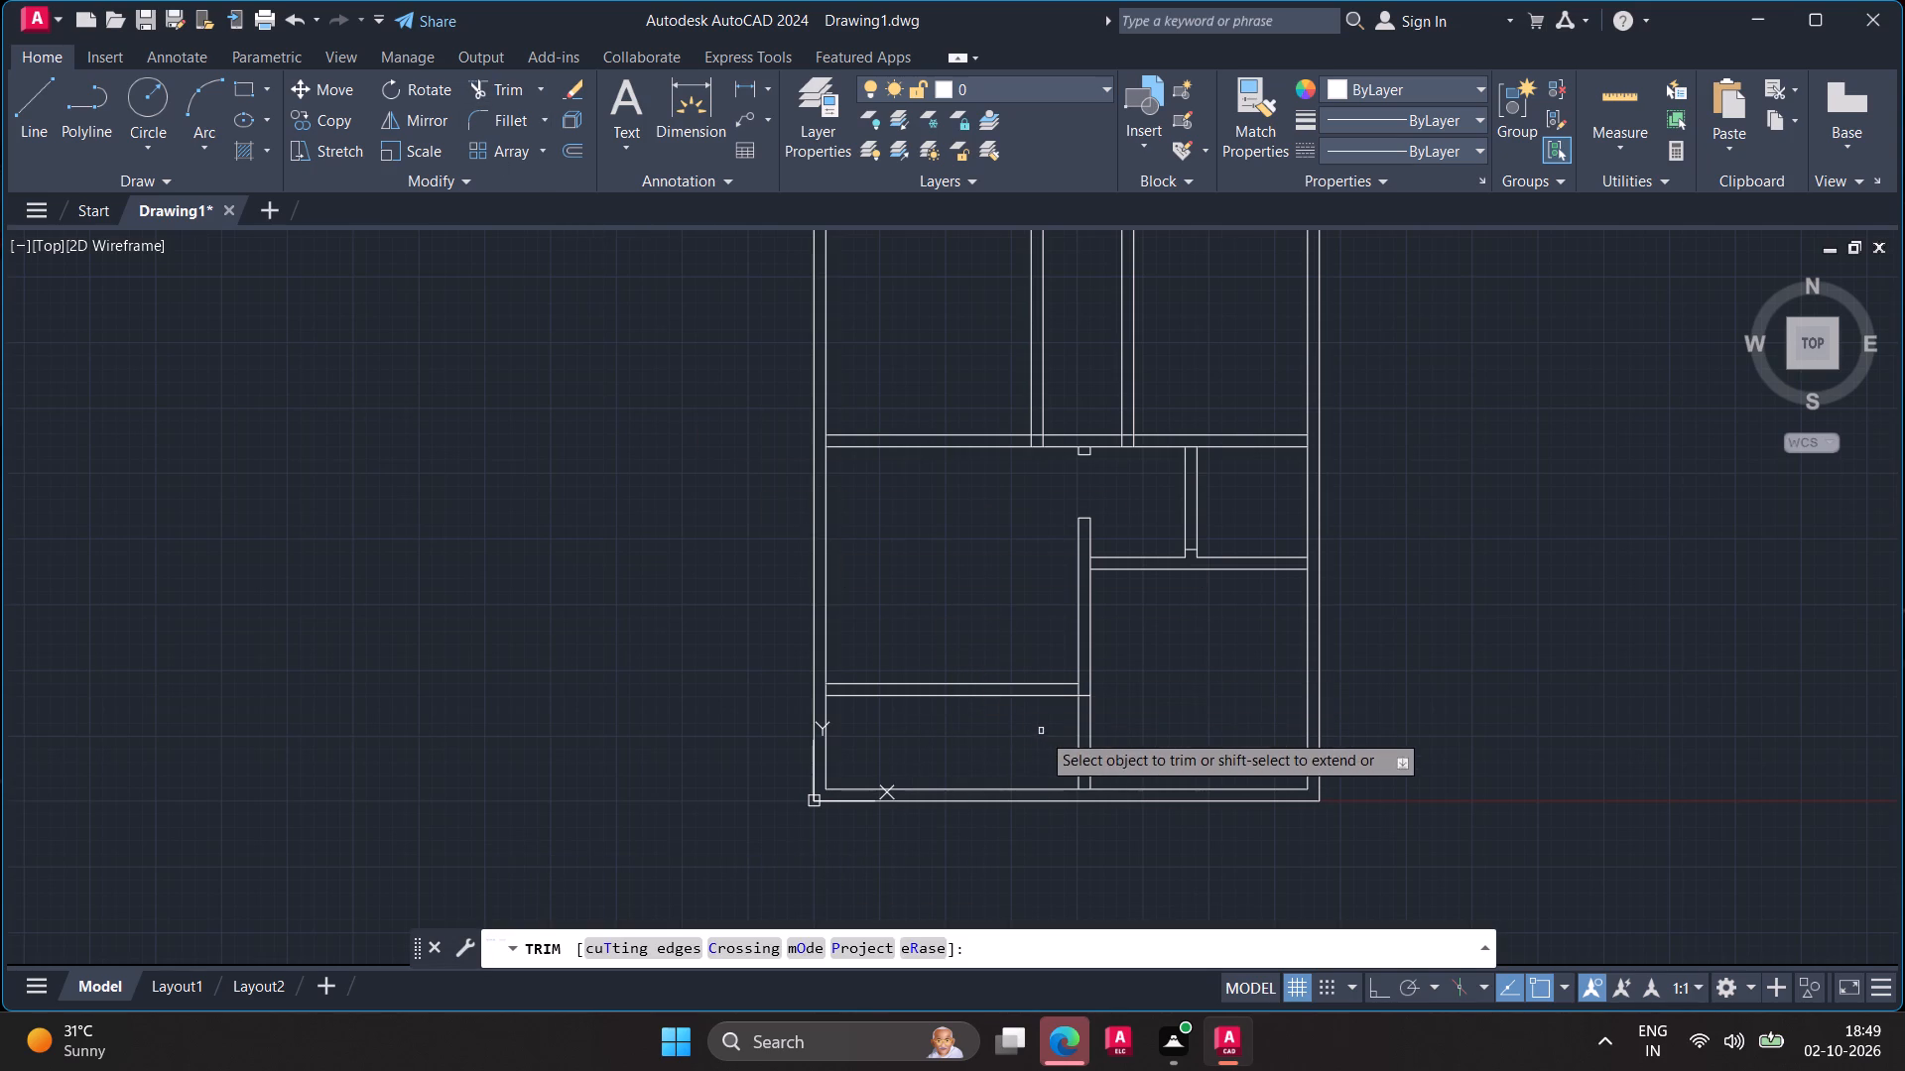
scroll(1041, 732, "up", 1)
left_click(1106, 677)
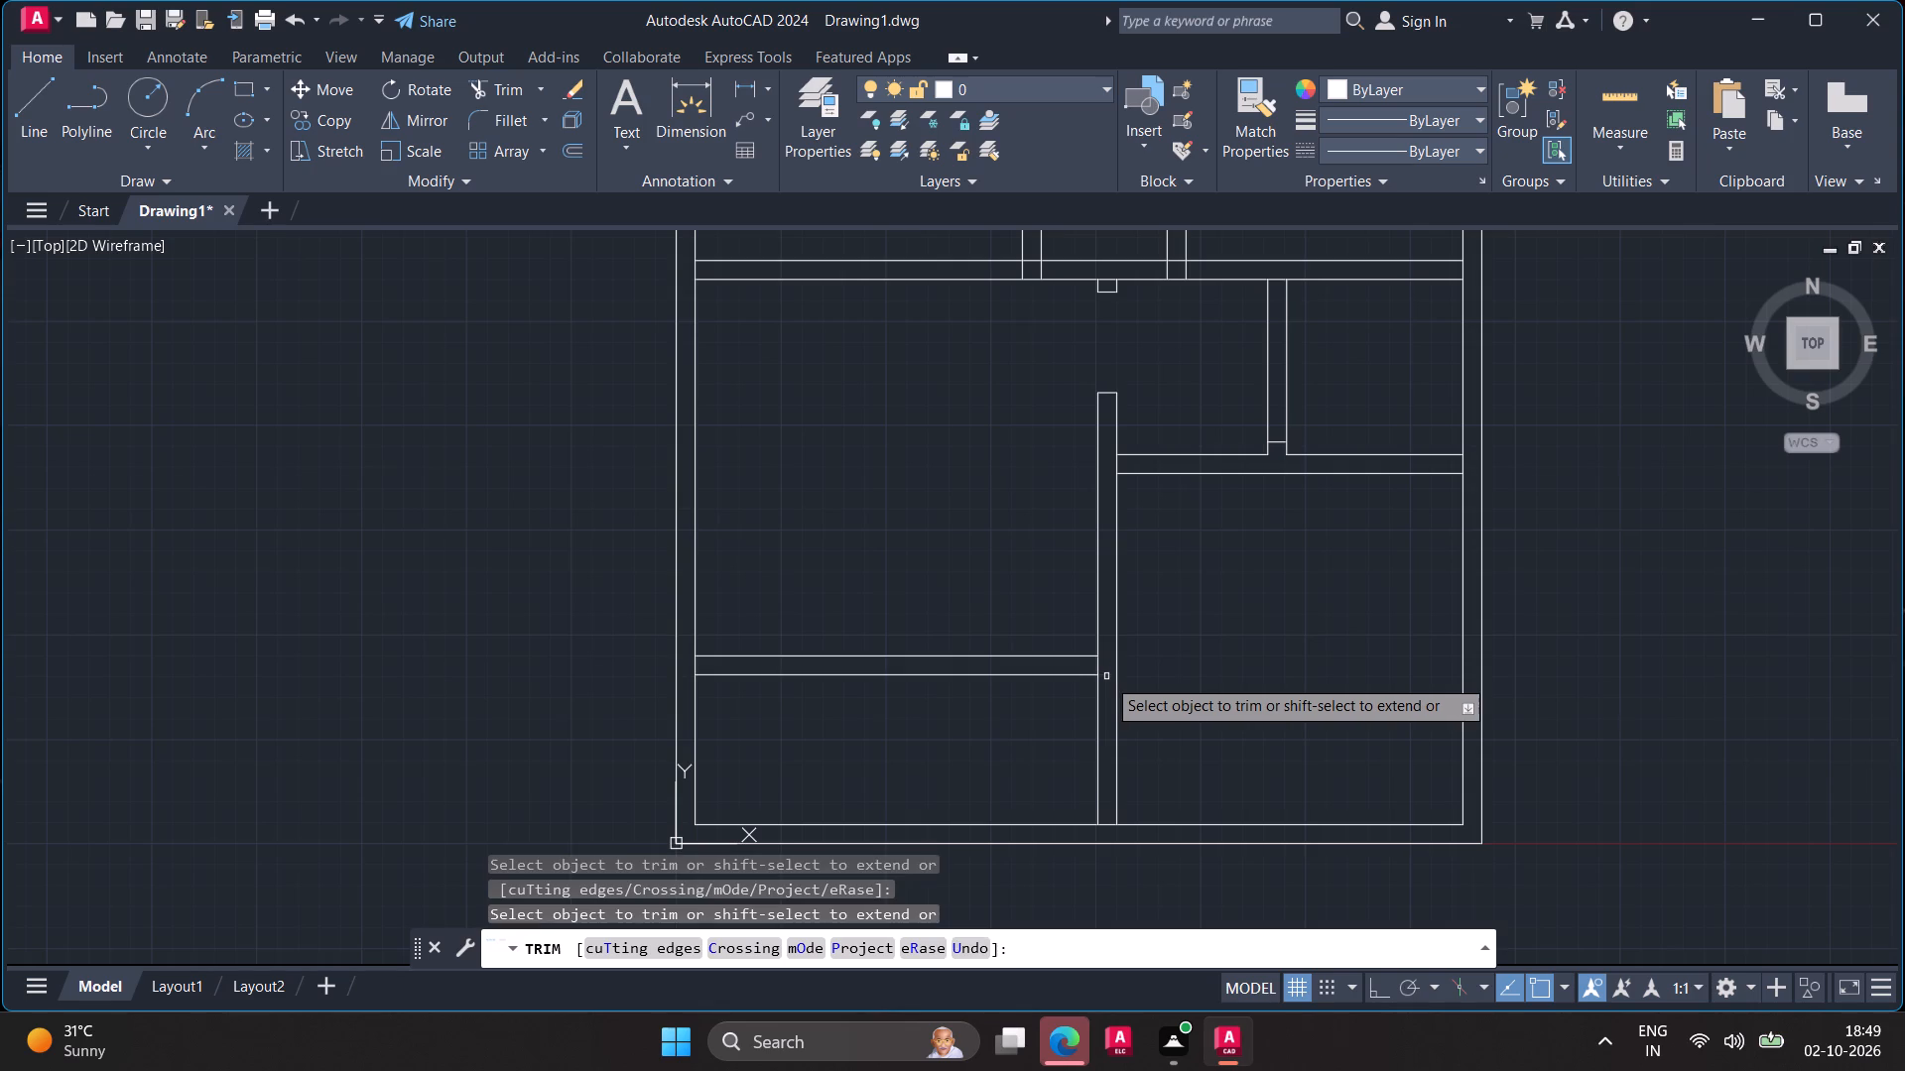
key("Escape")
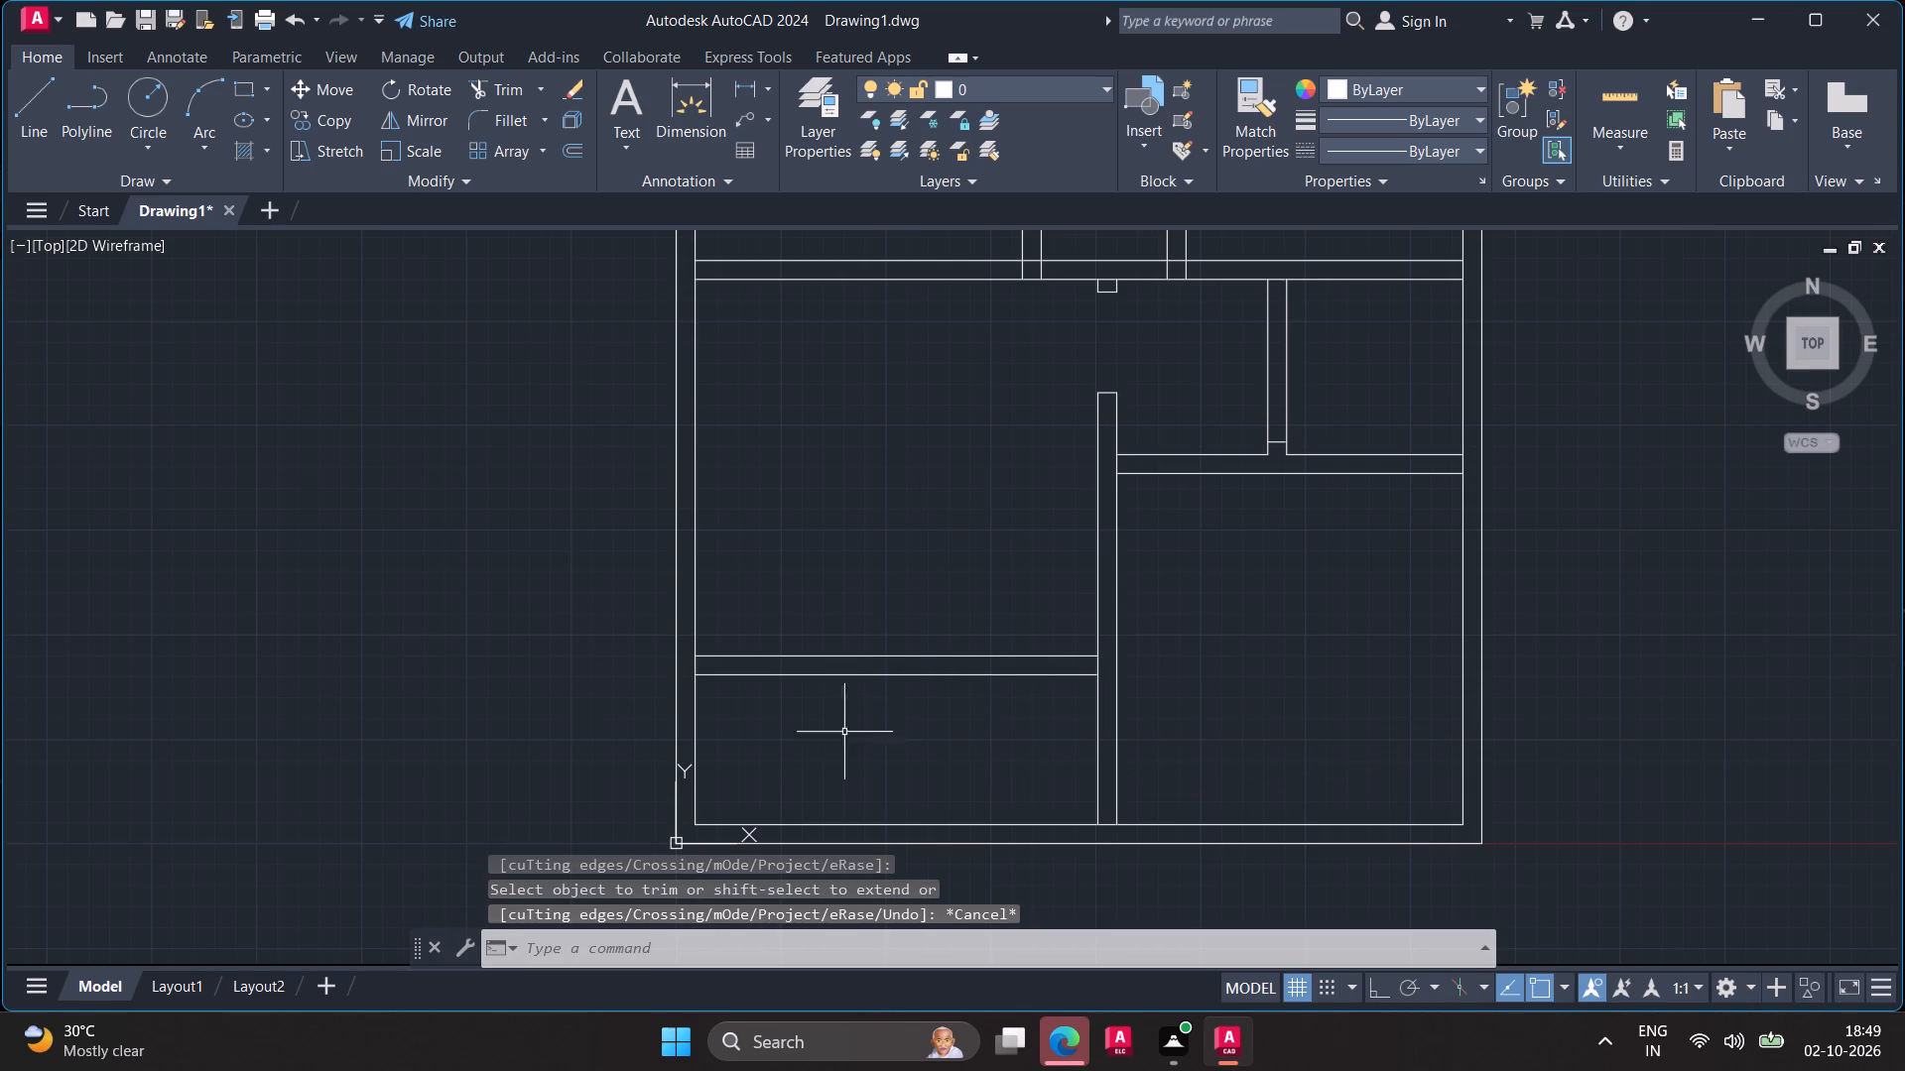
Offset the left line of the lower vertical partition 6" toward the left.
left_click(1098, 666)
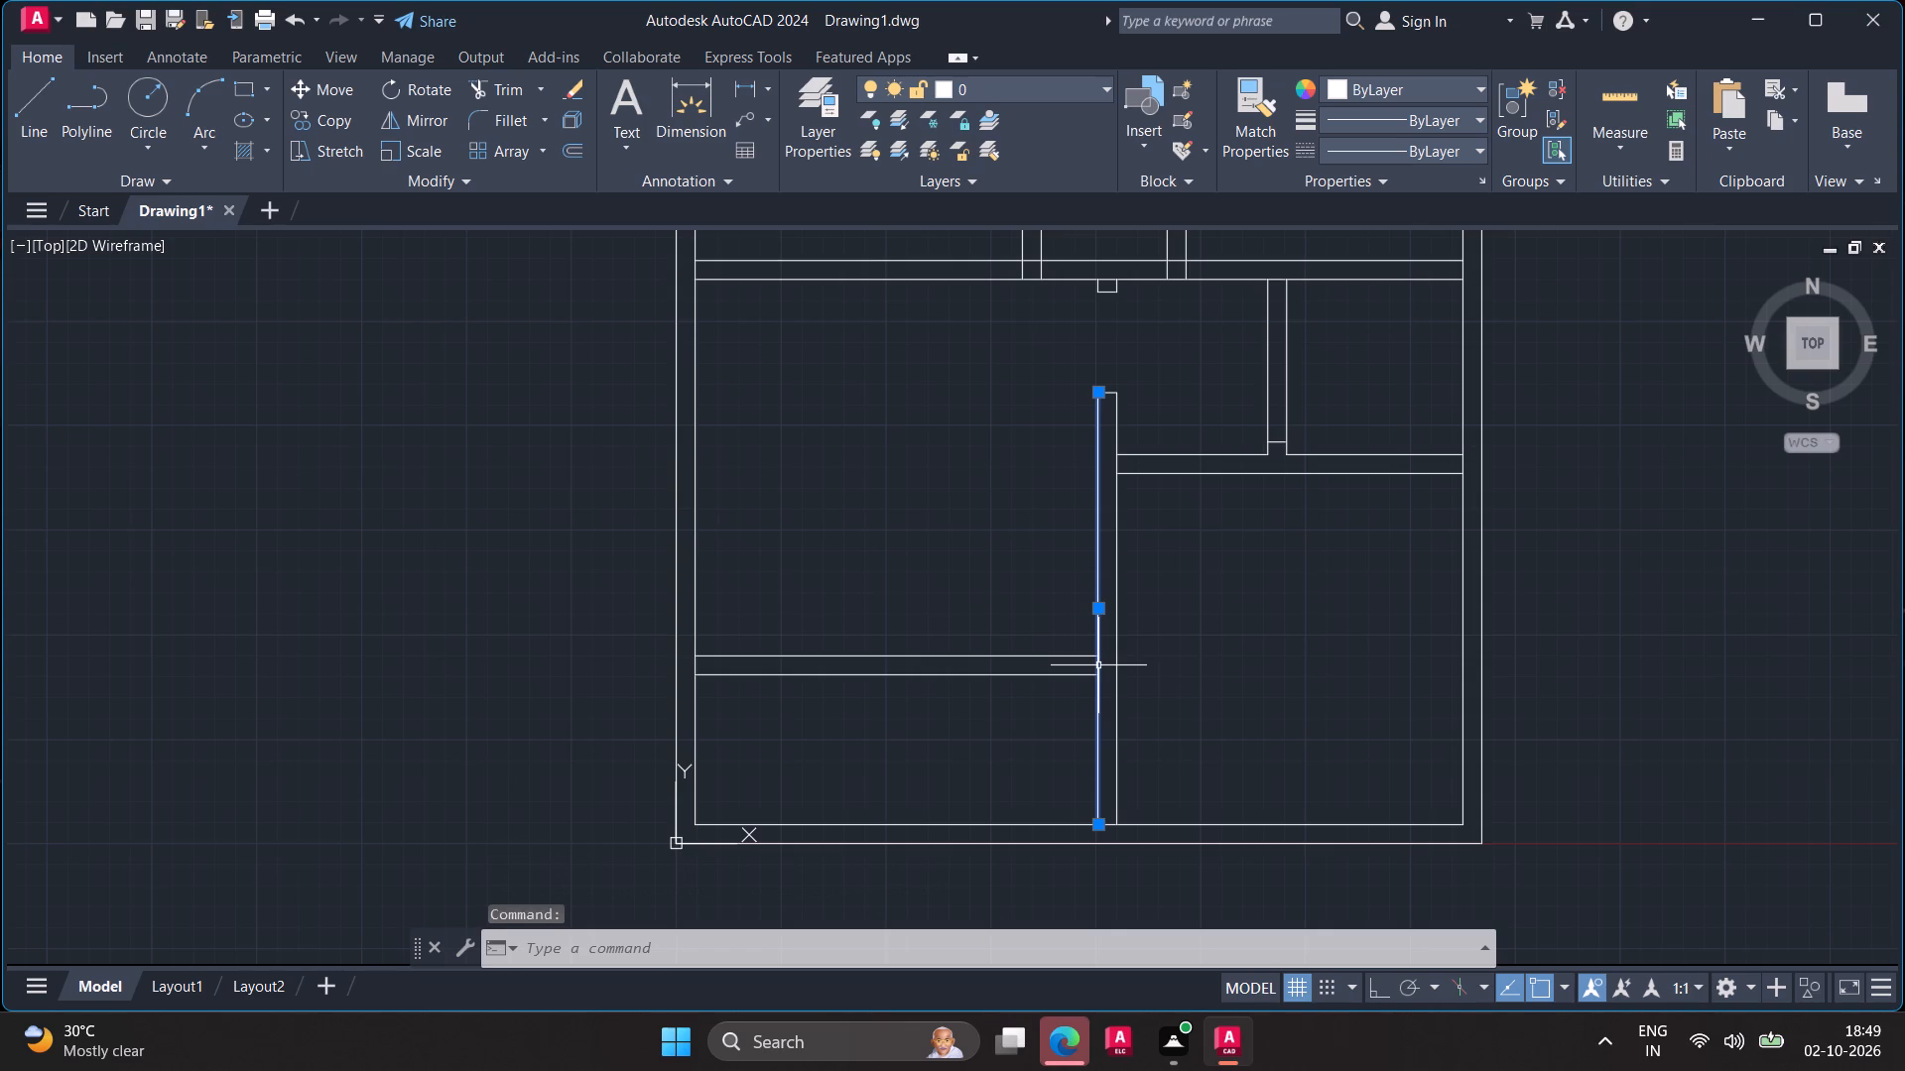
key("o")
key("Return")
key("6")
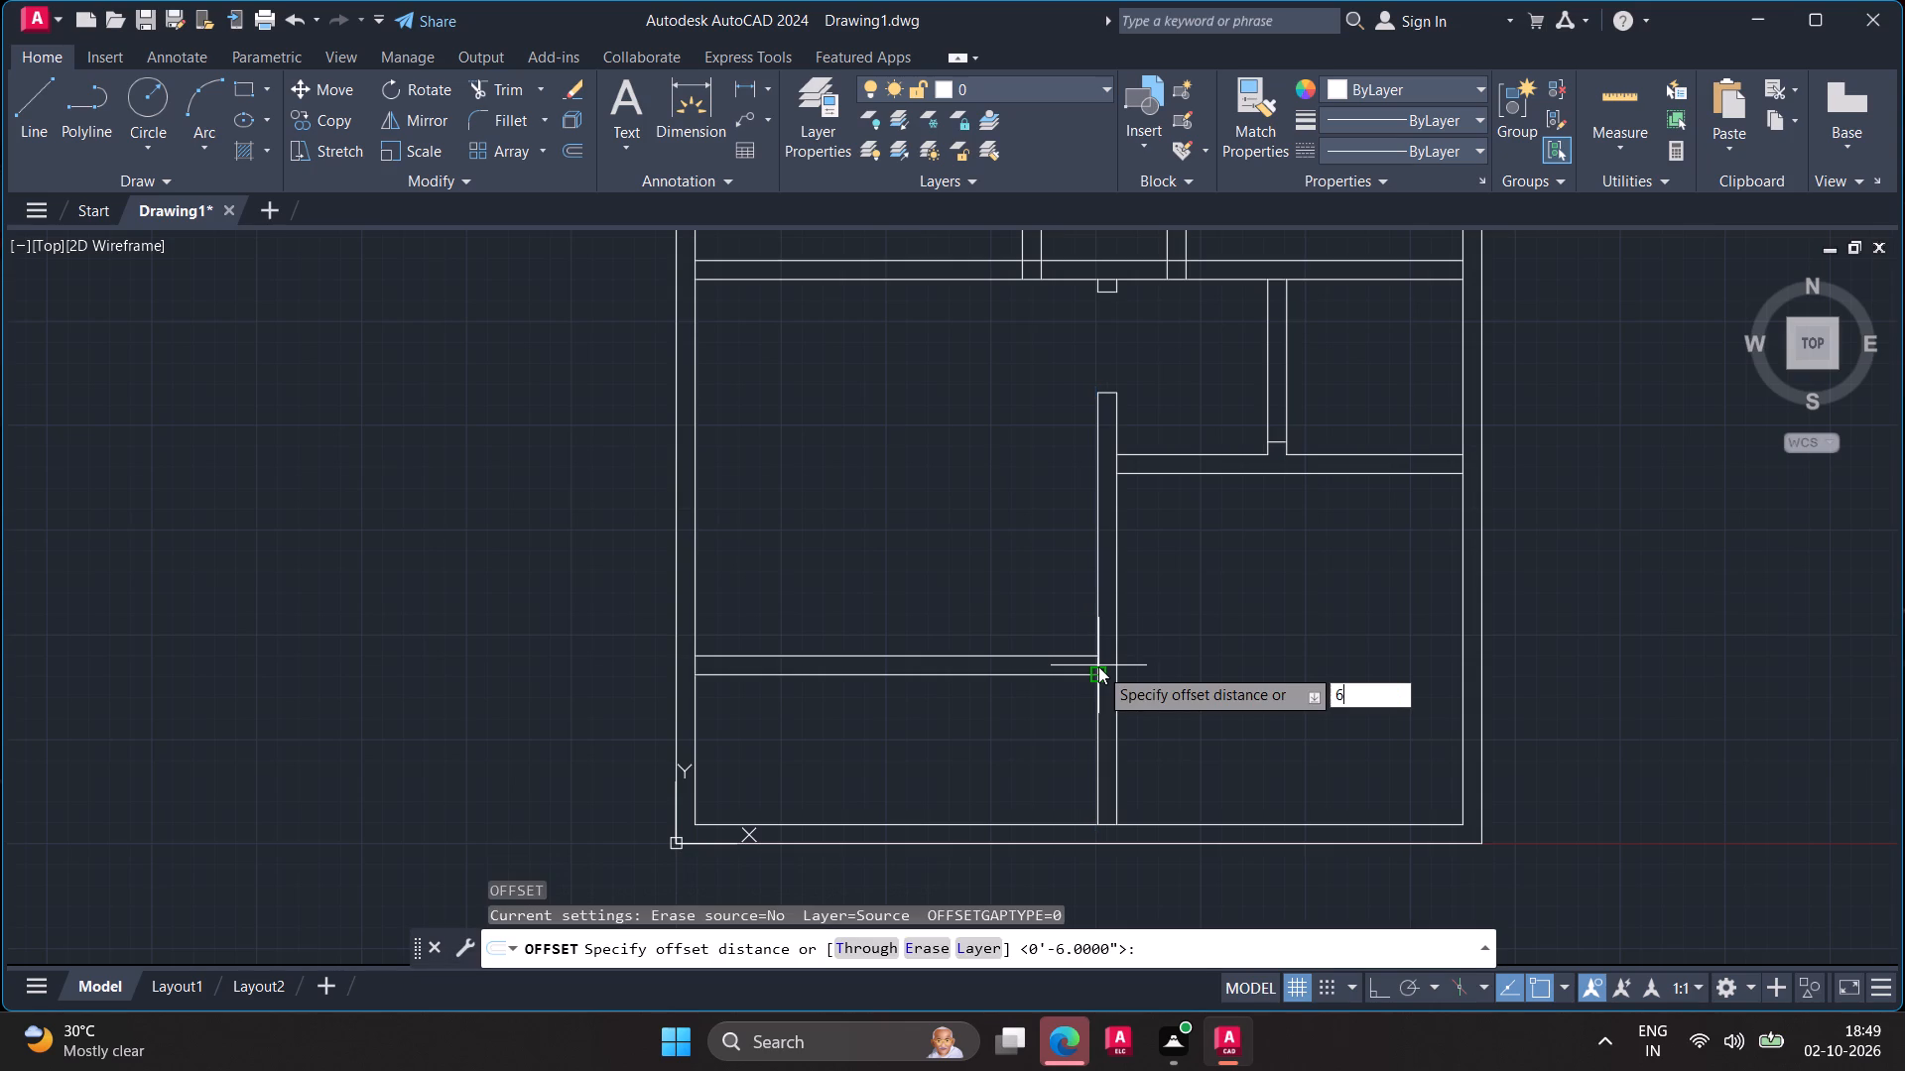
key("shift+quotedbl")
key("Return")
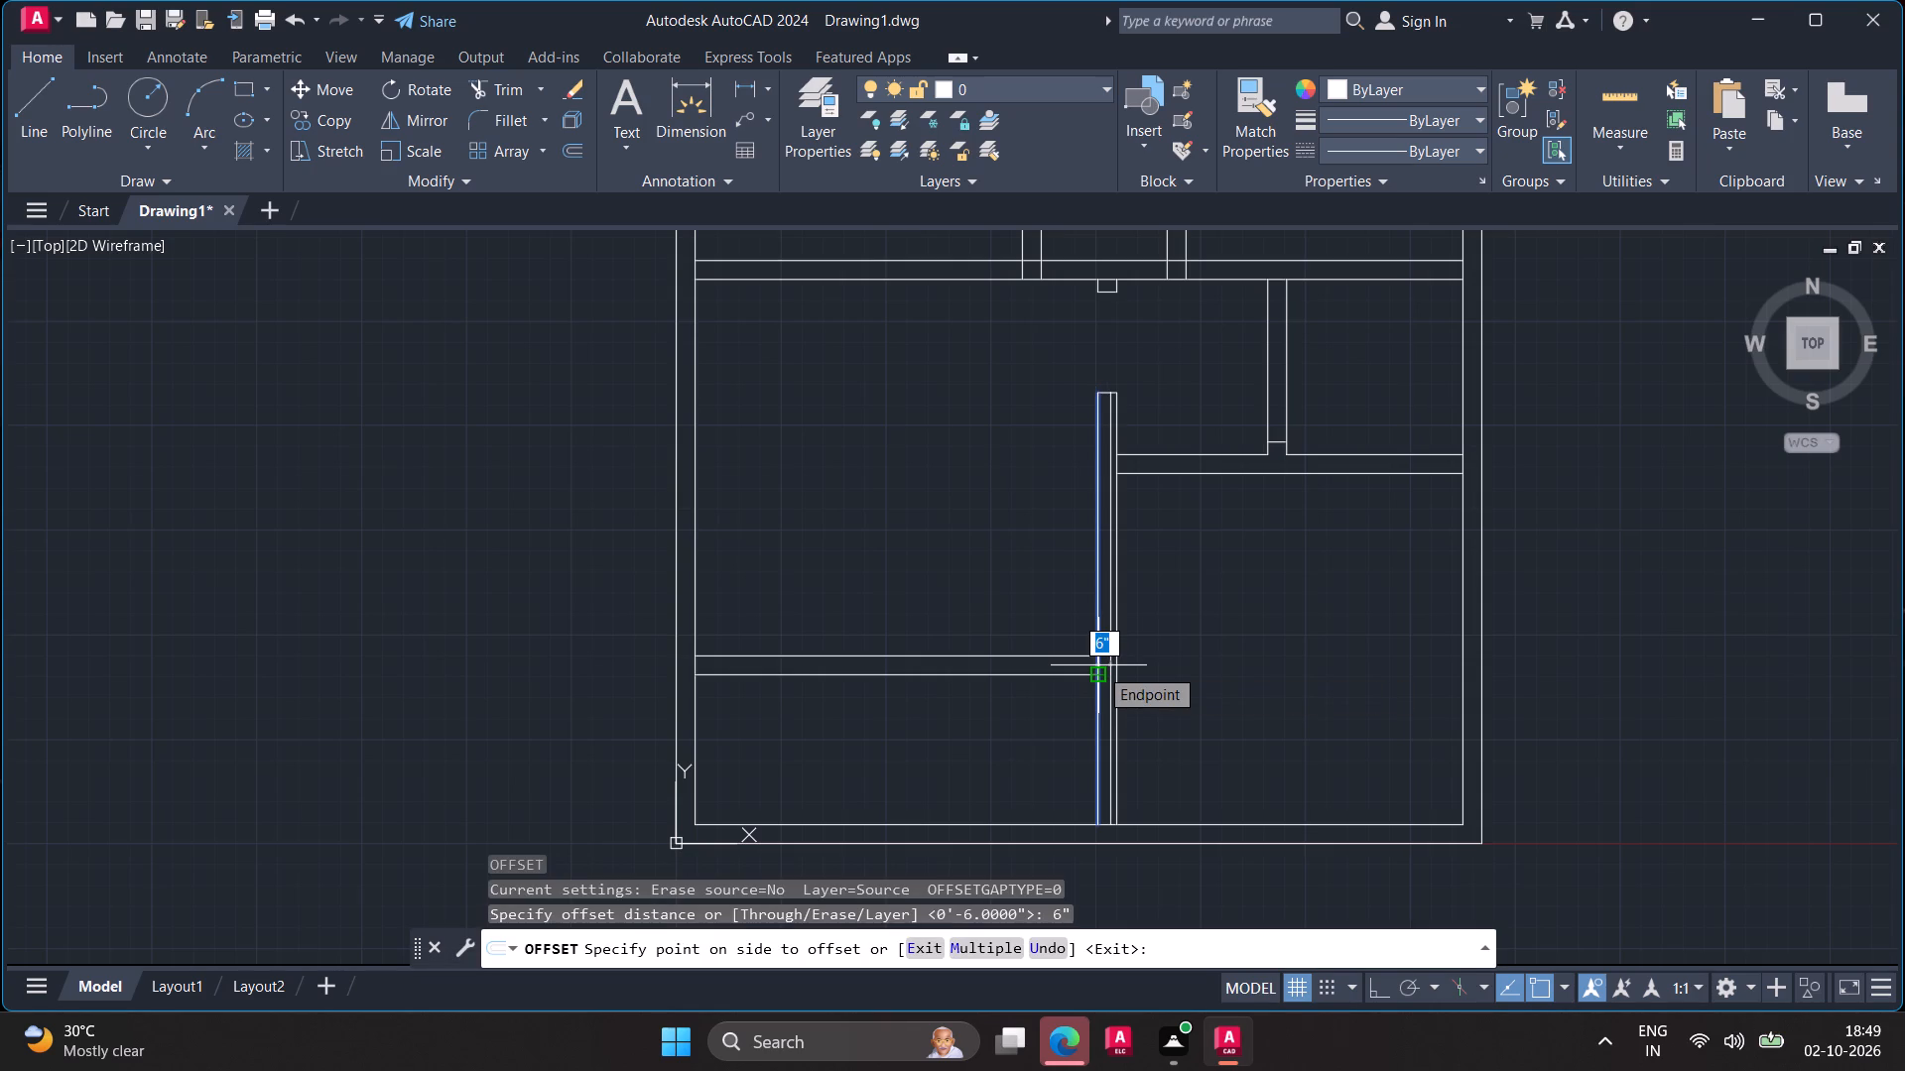
left_click(1016, 649)
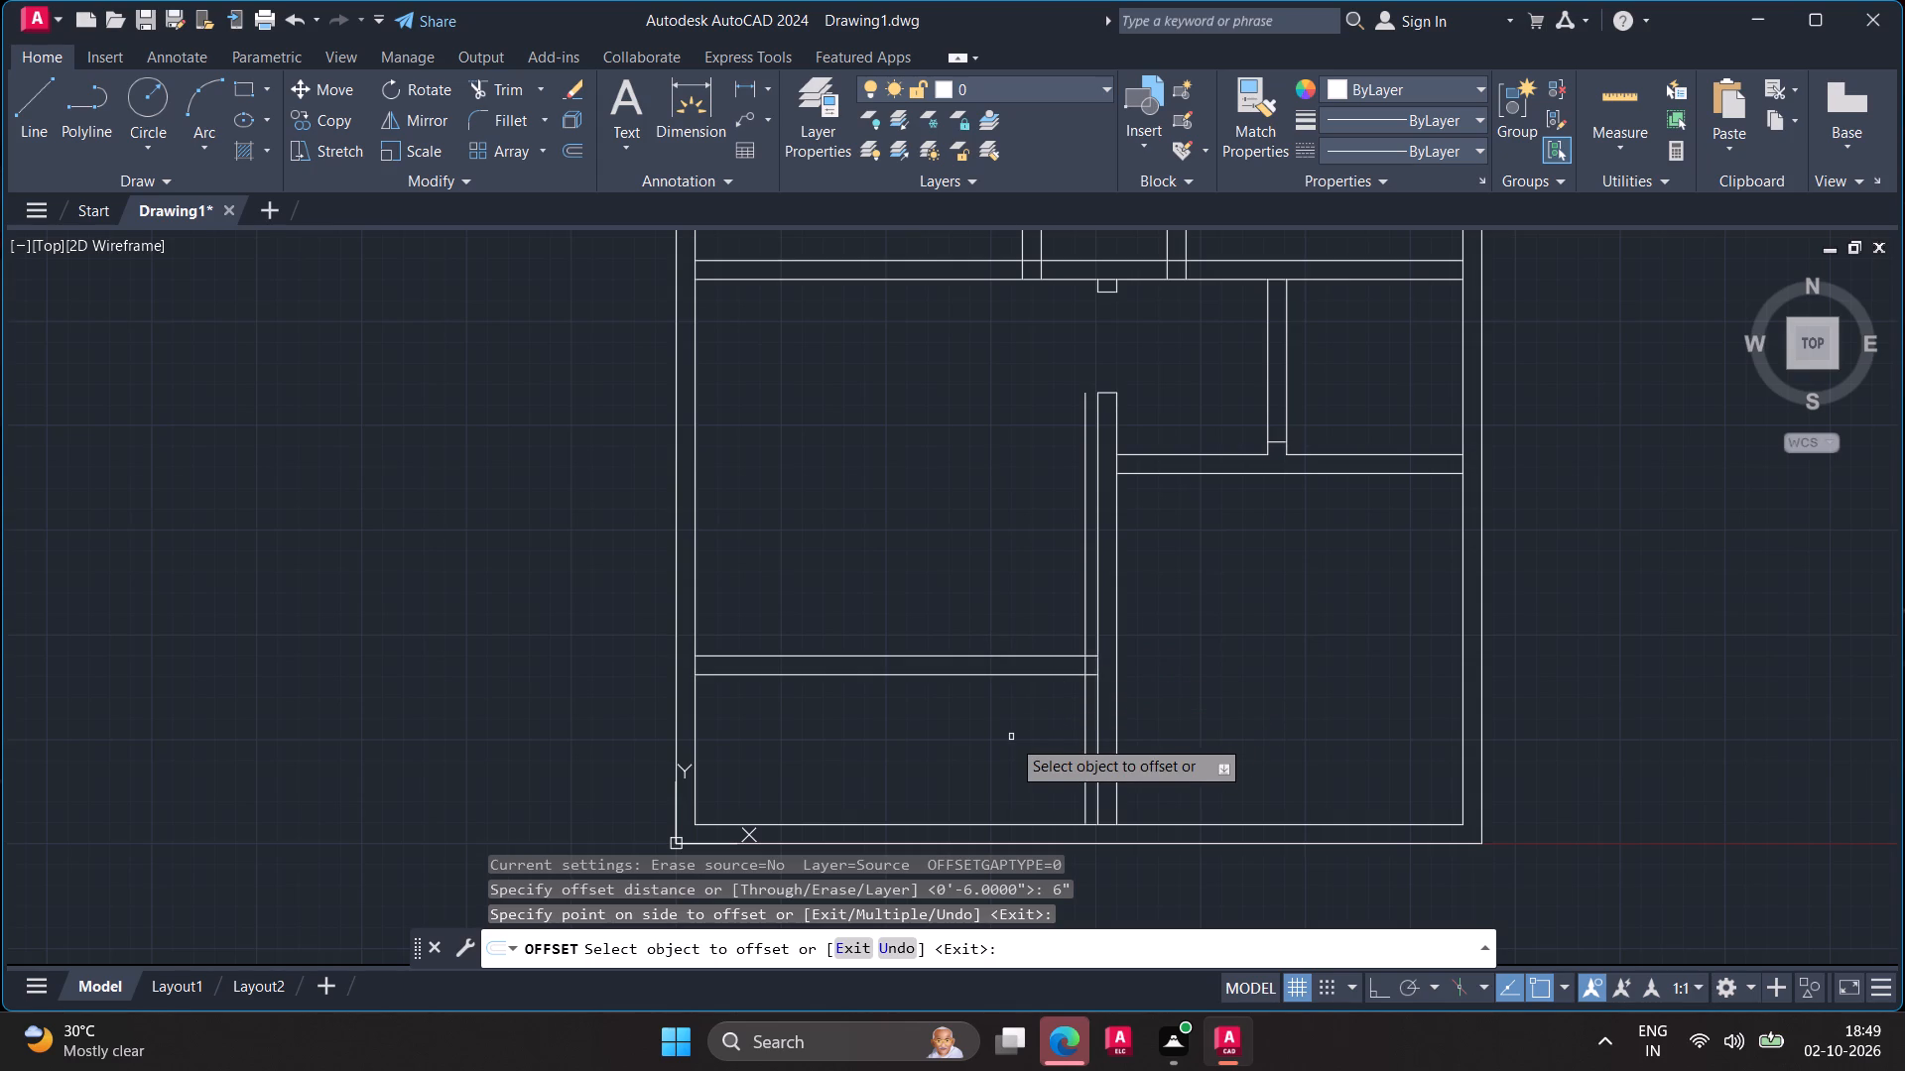
Trim the 6" offset line below and above the lower-left horizontal wall, keeping only the piece across its thickness.
type("tr")
key("Escape")
type("trb")
key("BackSpace")
key("space")
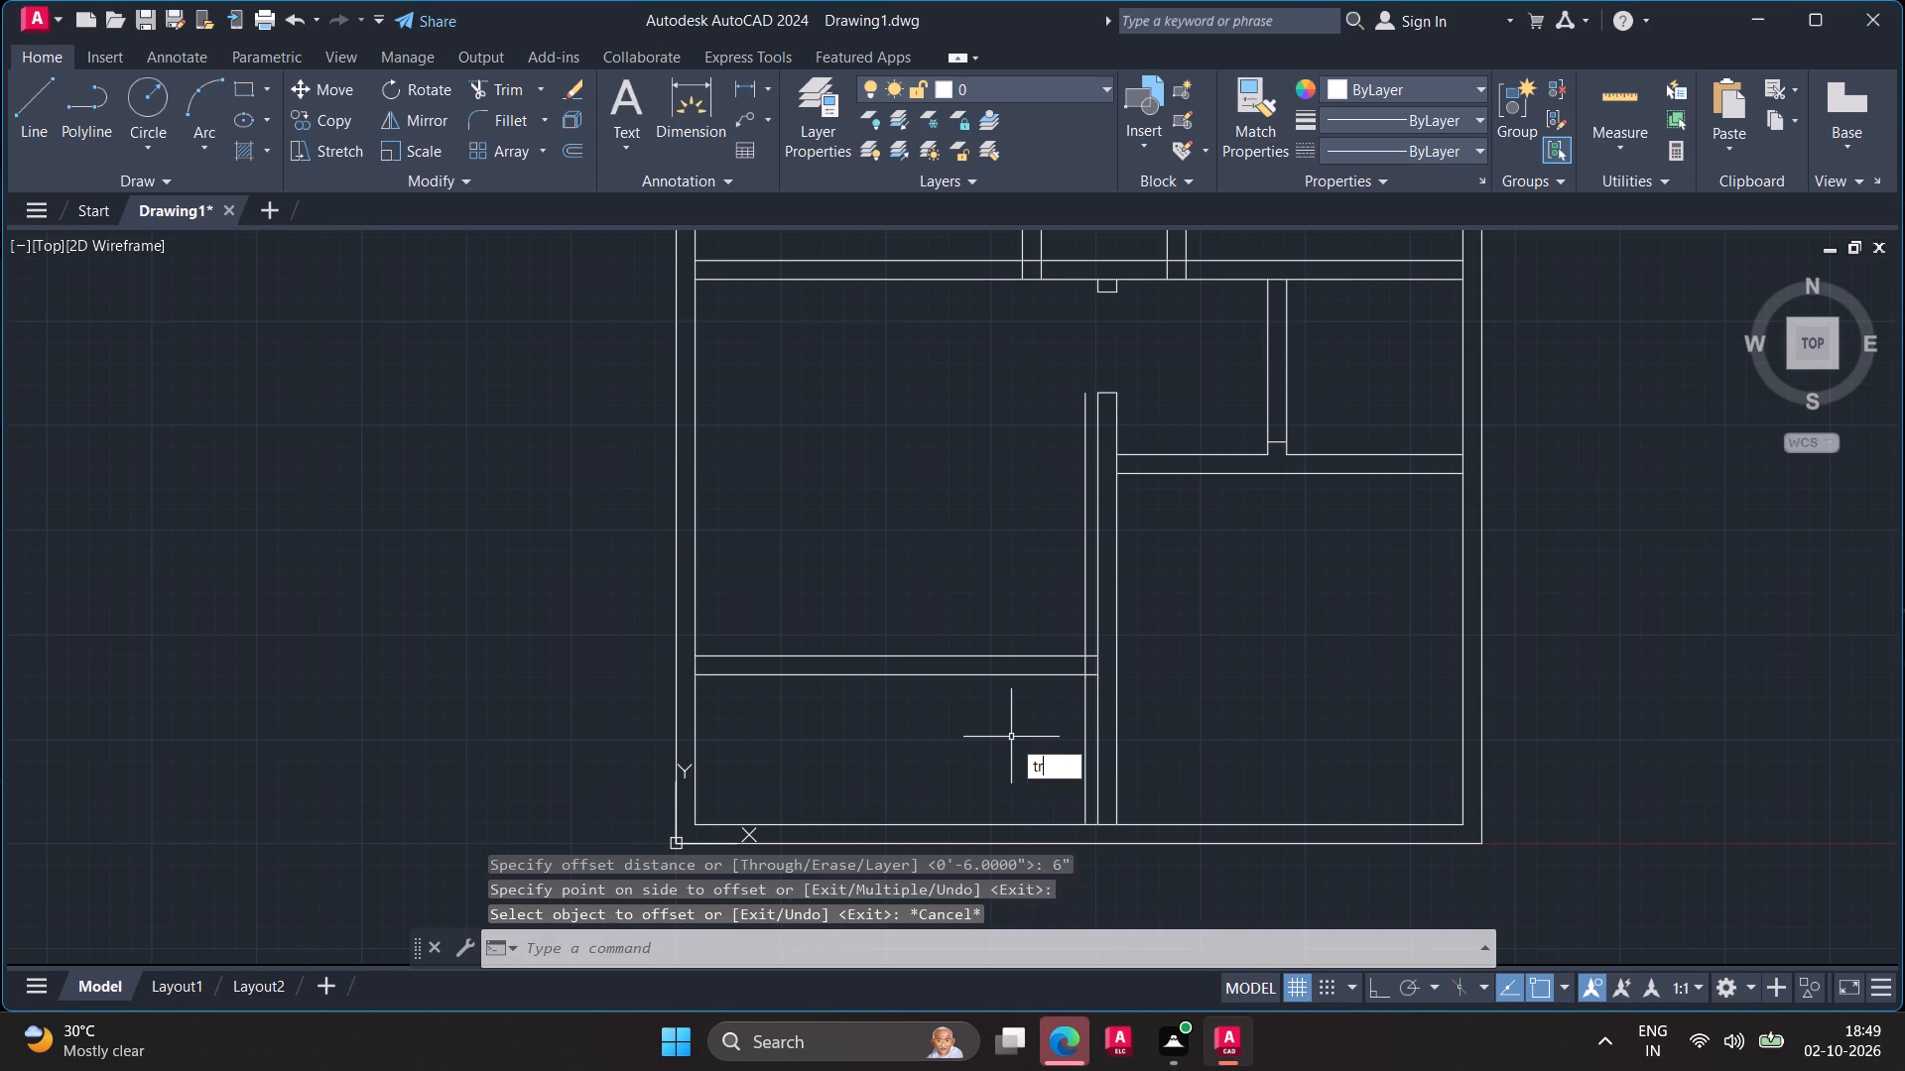
left_click(1082, 688)
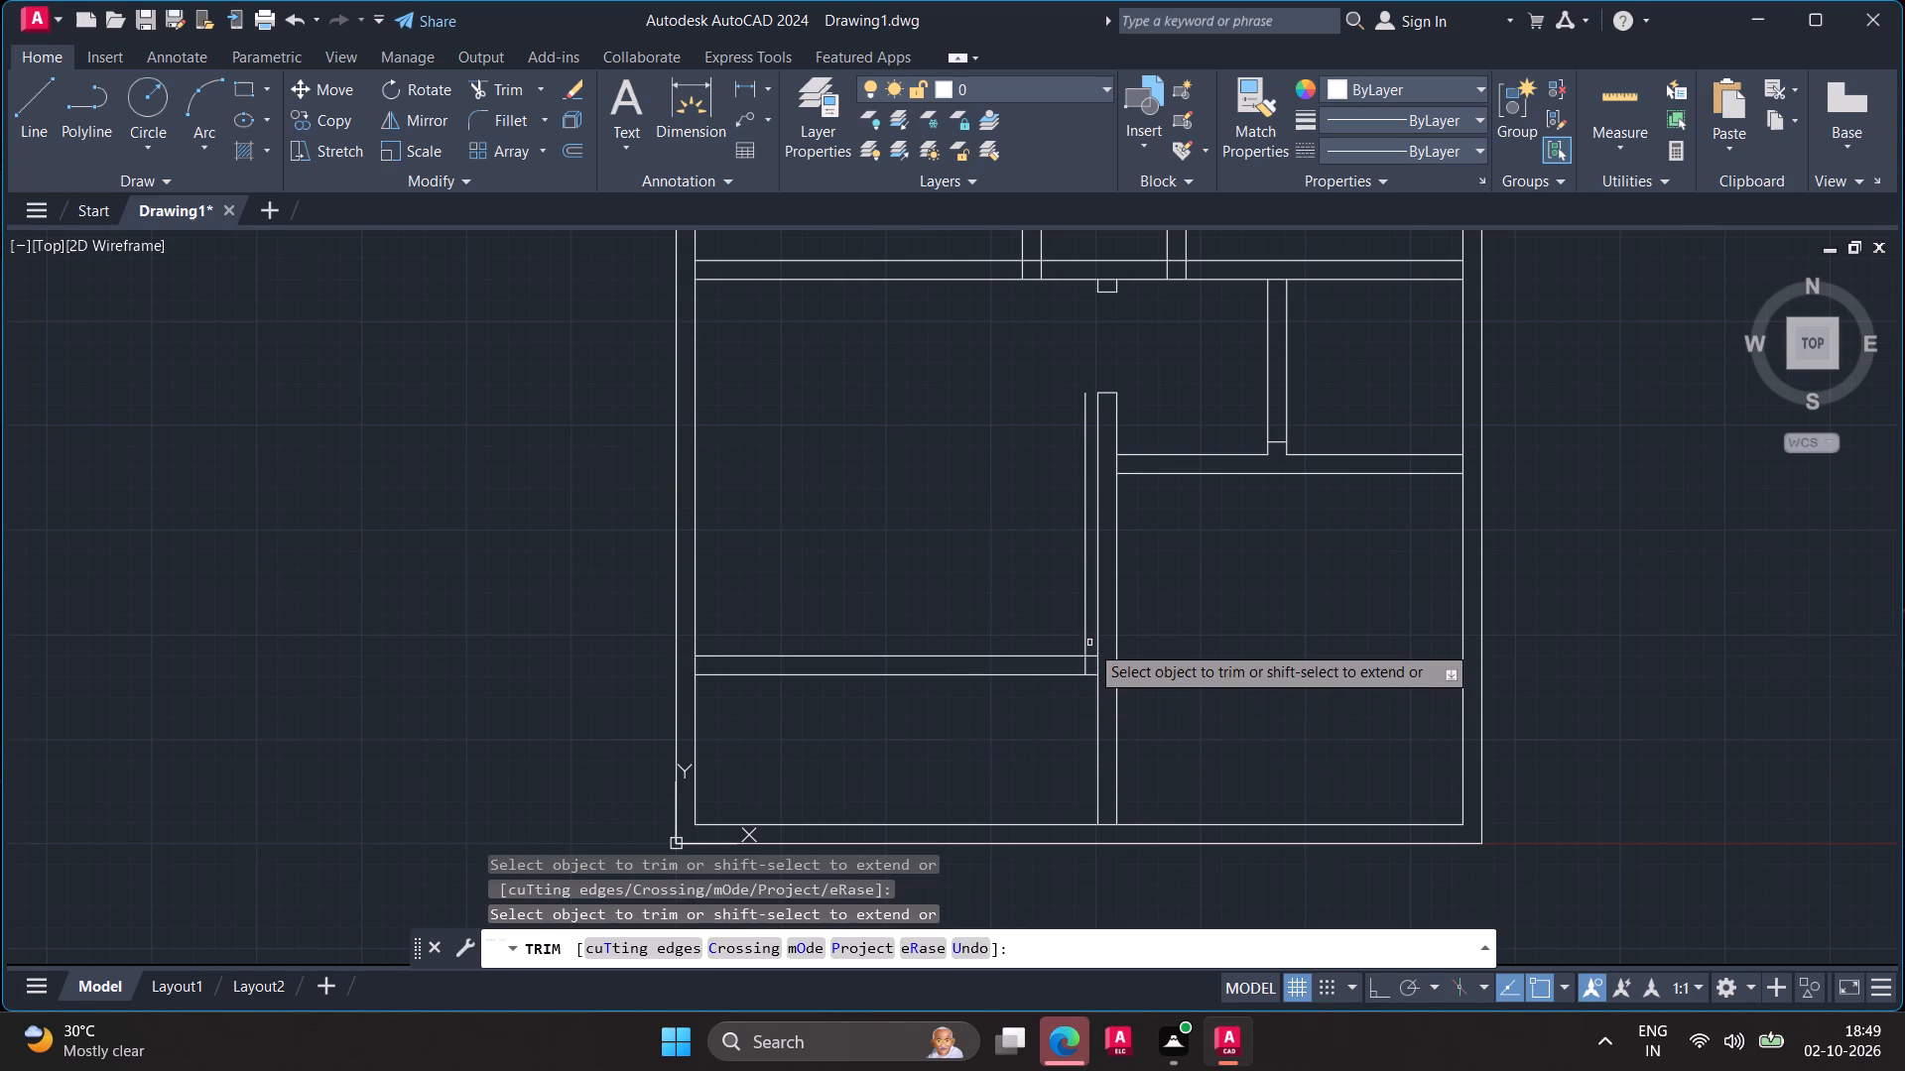
left_click(1085, 635)
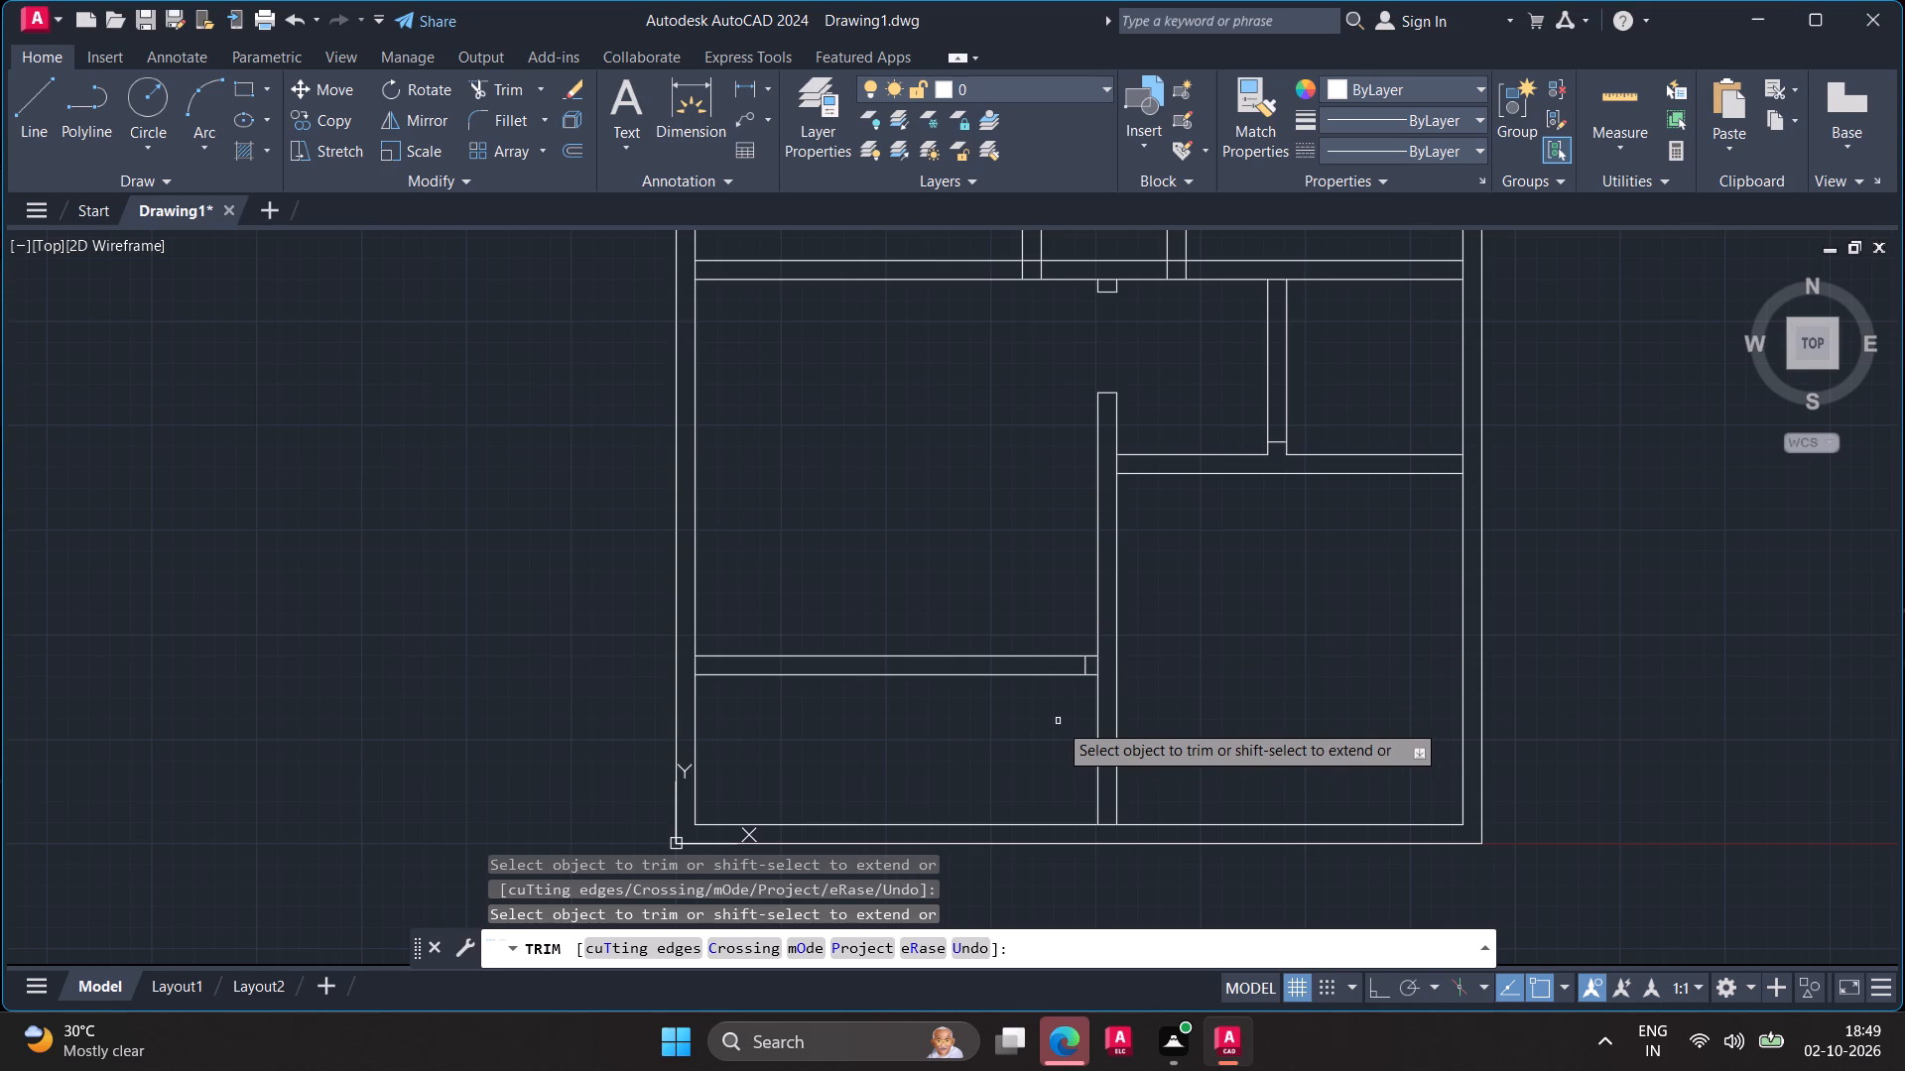
Trim the vertical partition's left line between the two lines of the lower-left horizontal wall.
left_click(1097, 668)
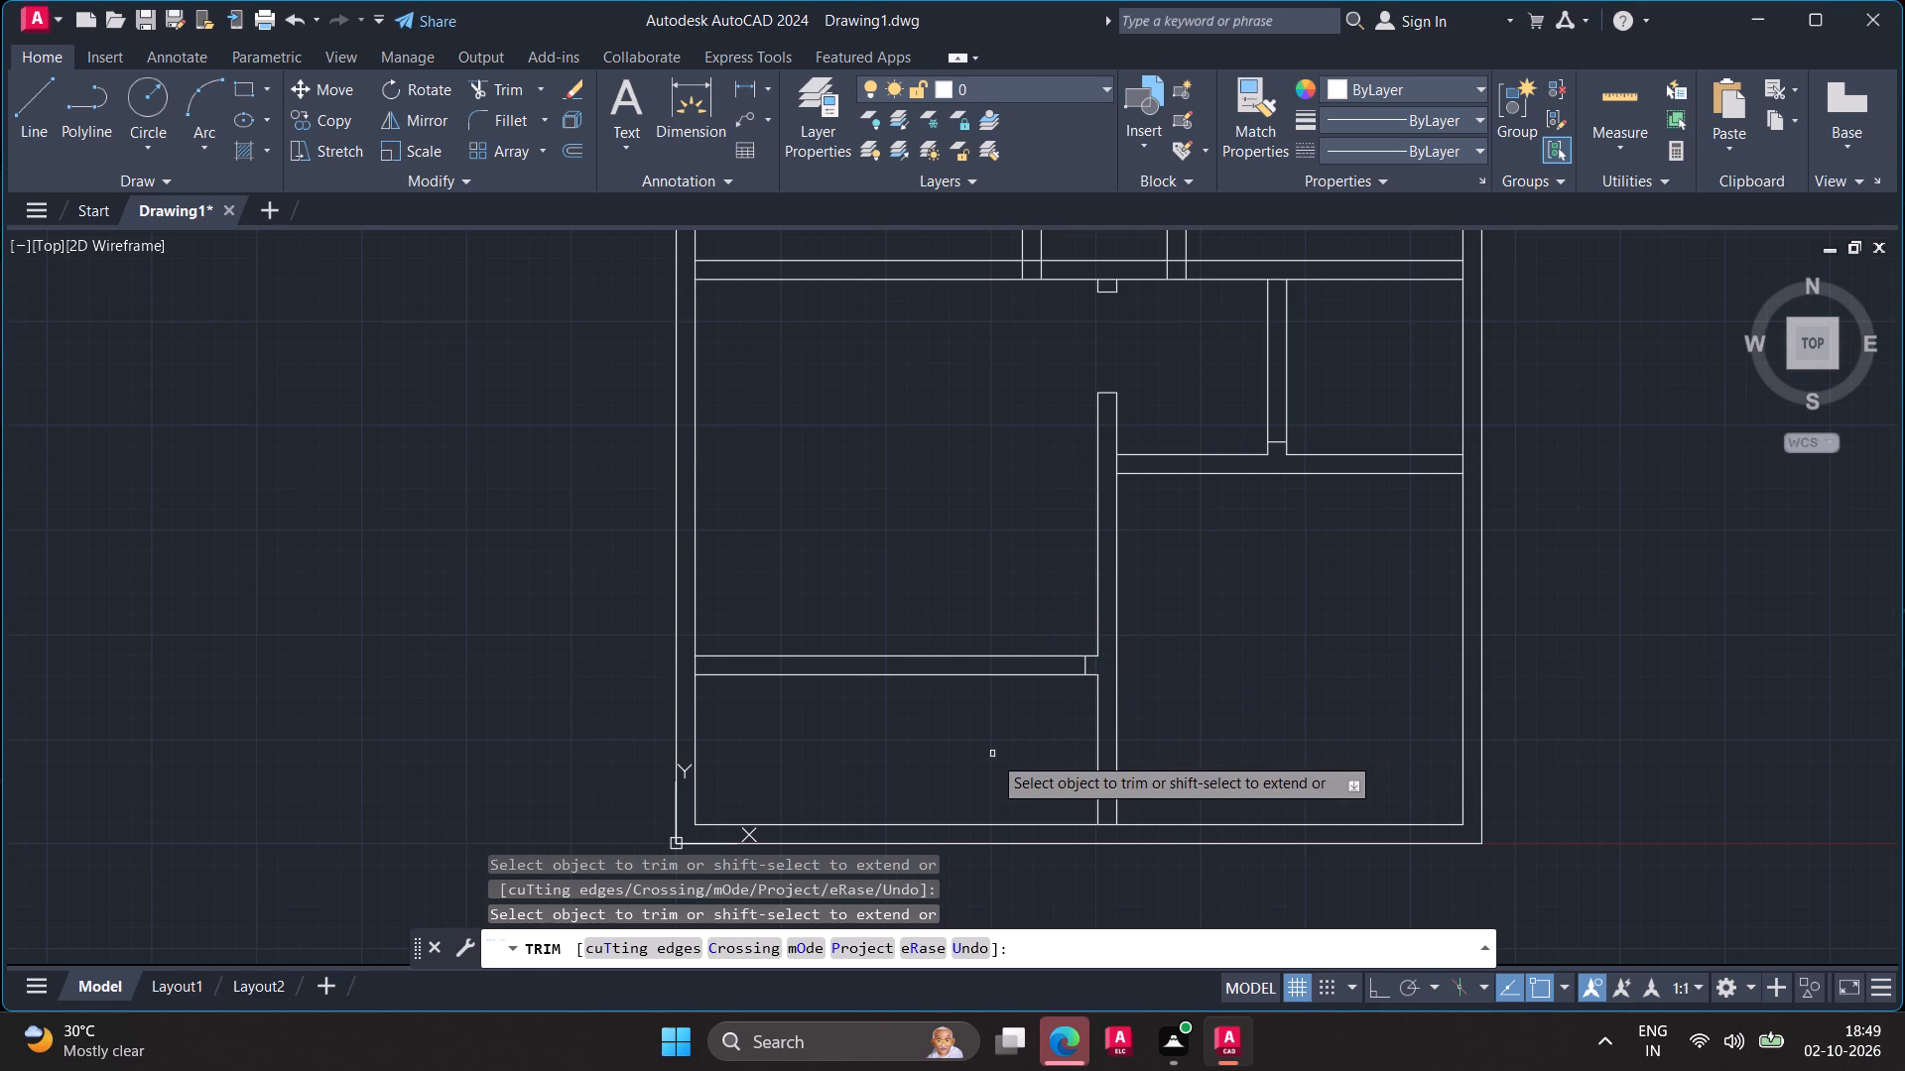
key("Escape")
Extend the left line of the short stub below the middle horizontal wall up to that wall's top line.
scroll(993, 731, "down", 1)
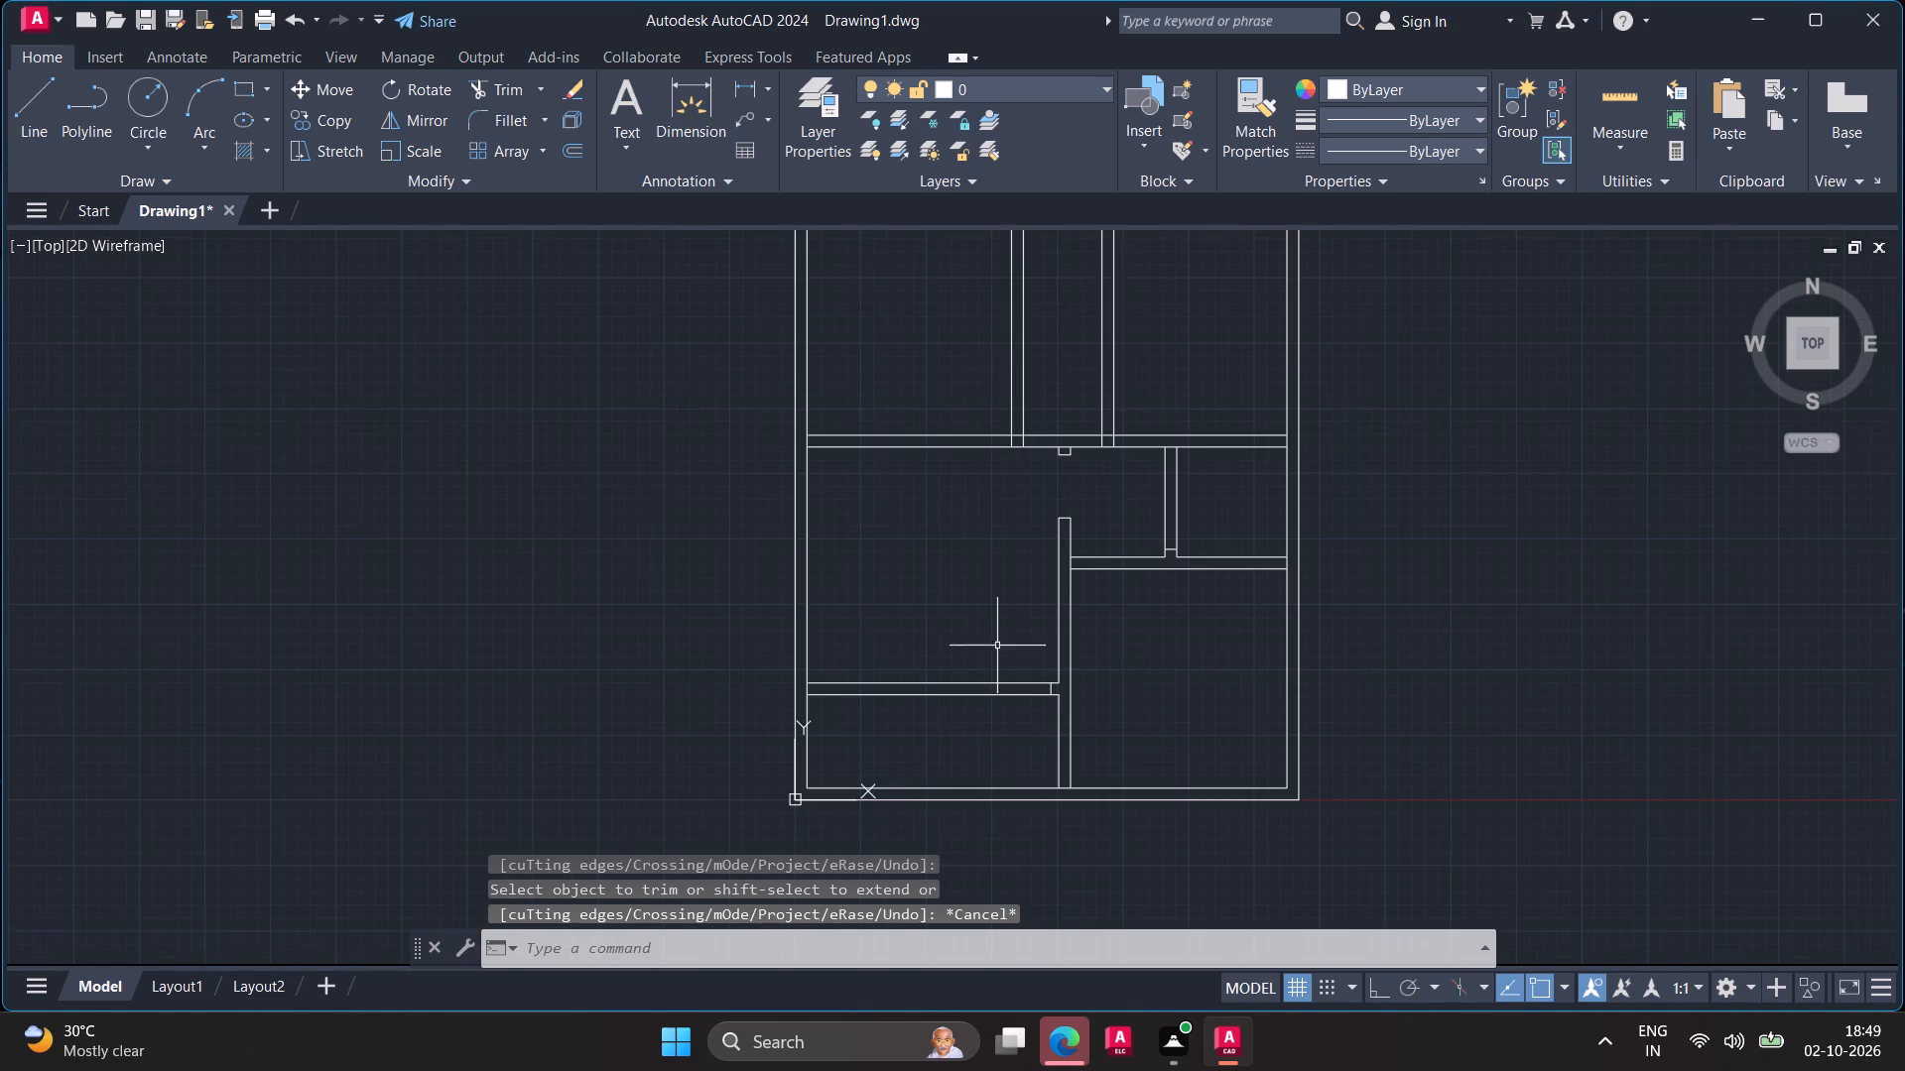
middle_click_drag(998, 636, 999, 714)
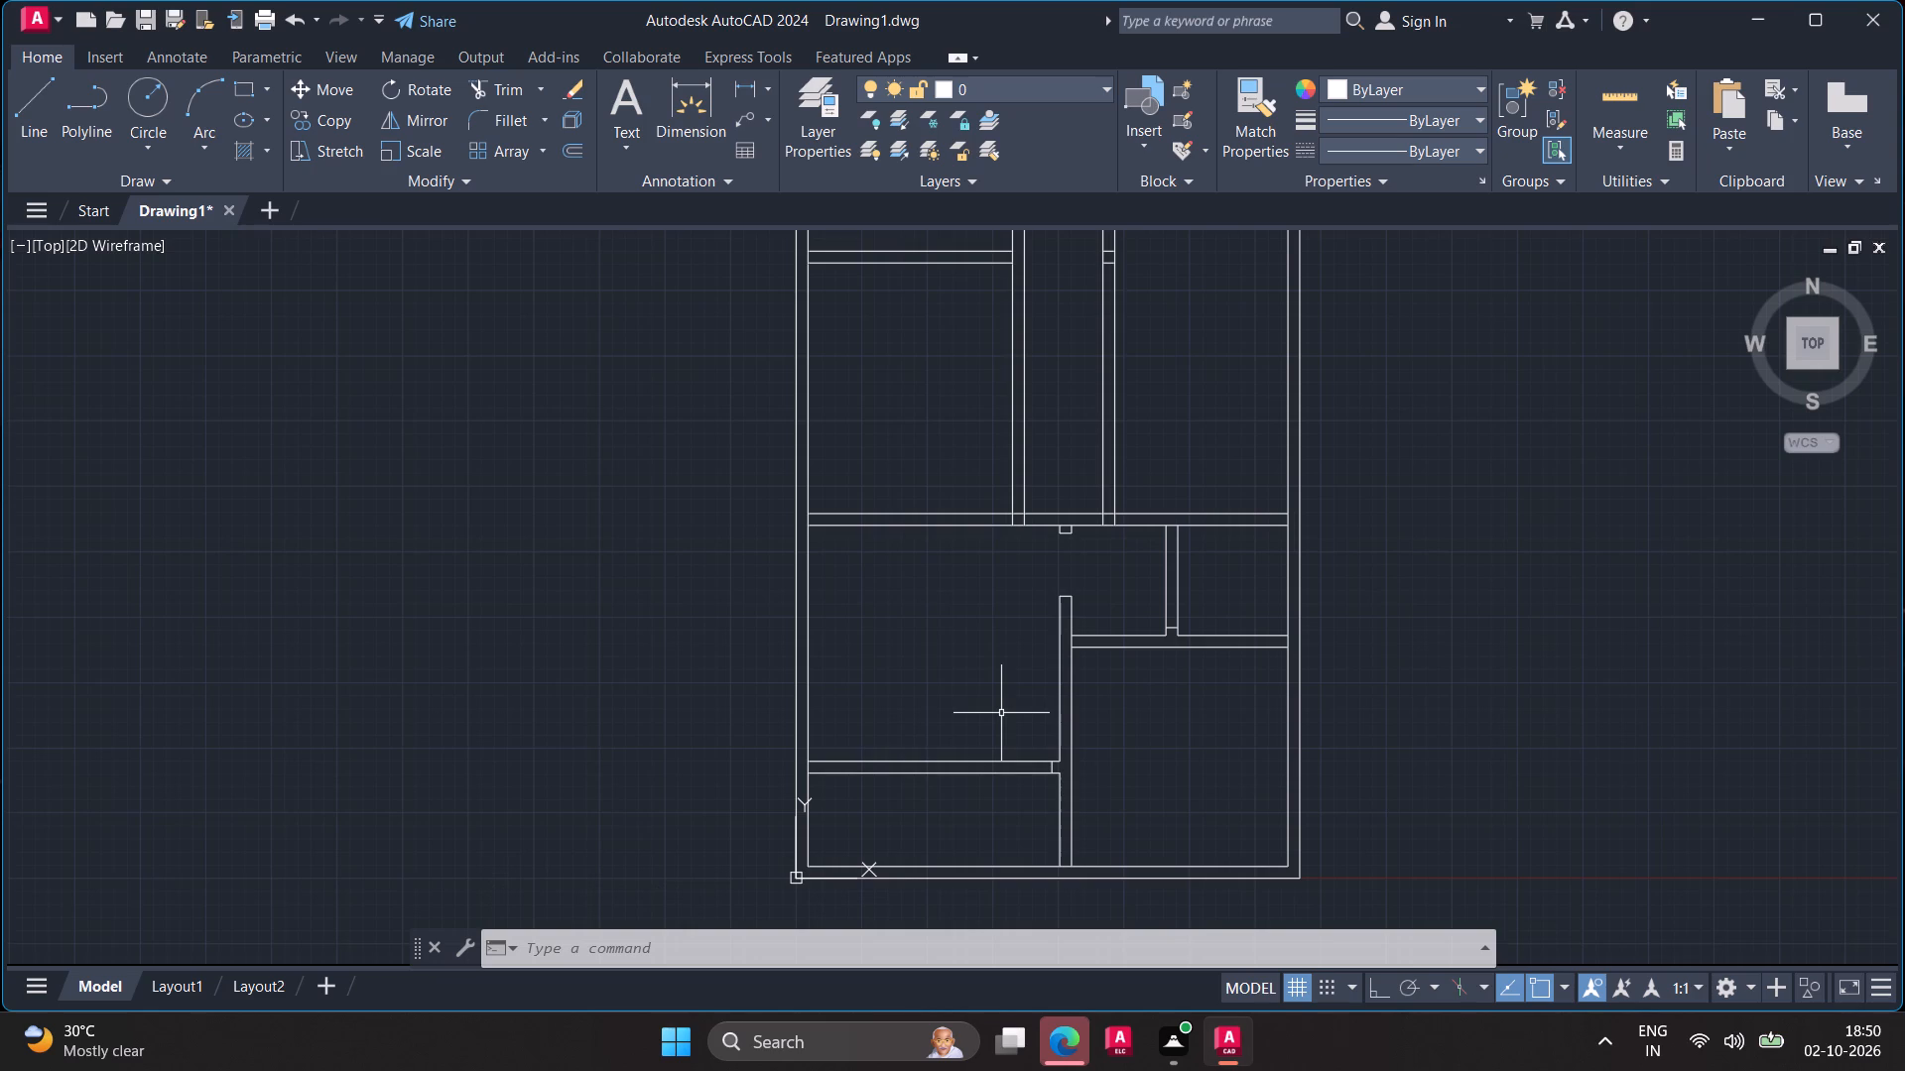
middle_click_drag(1022, 561, 973, 719)
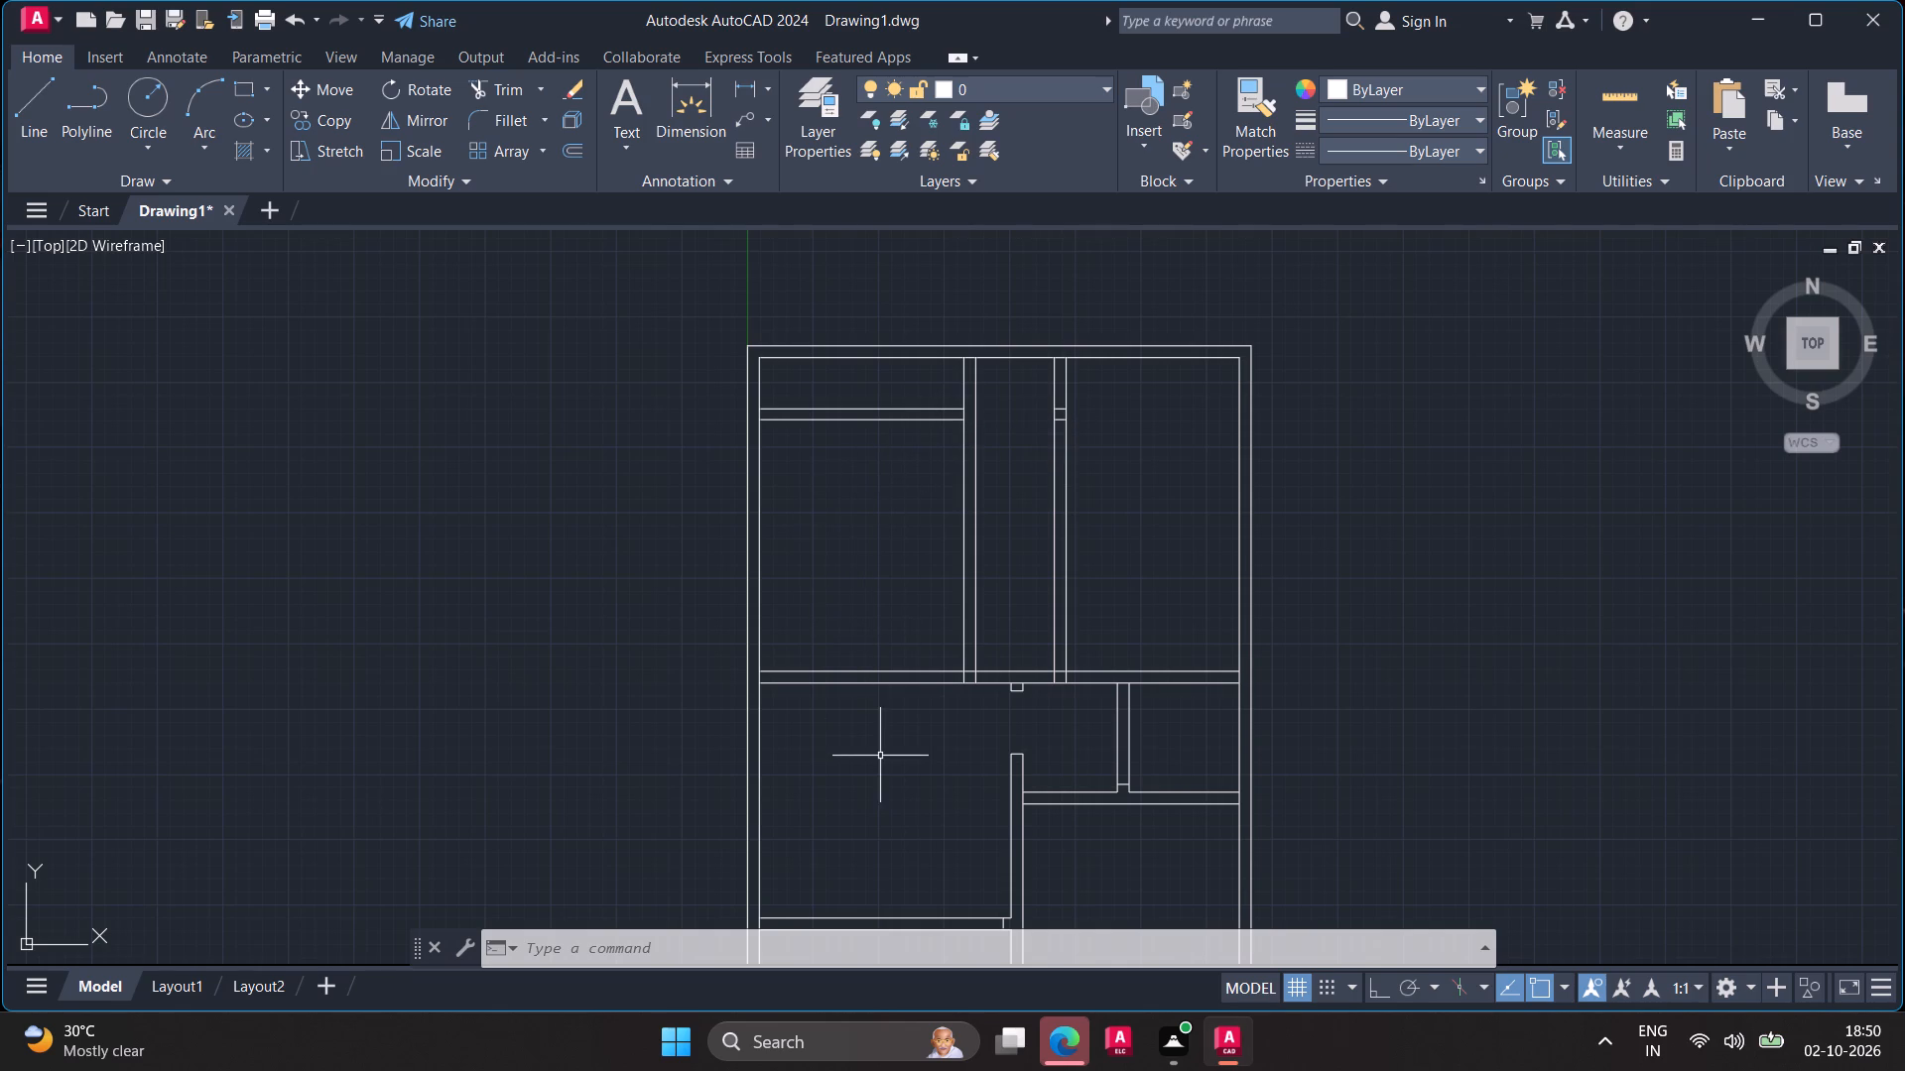
scroll(880, 757, "up", 2)
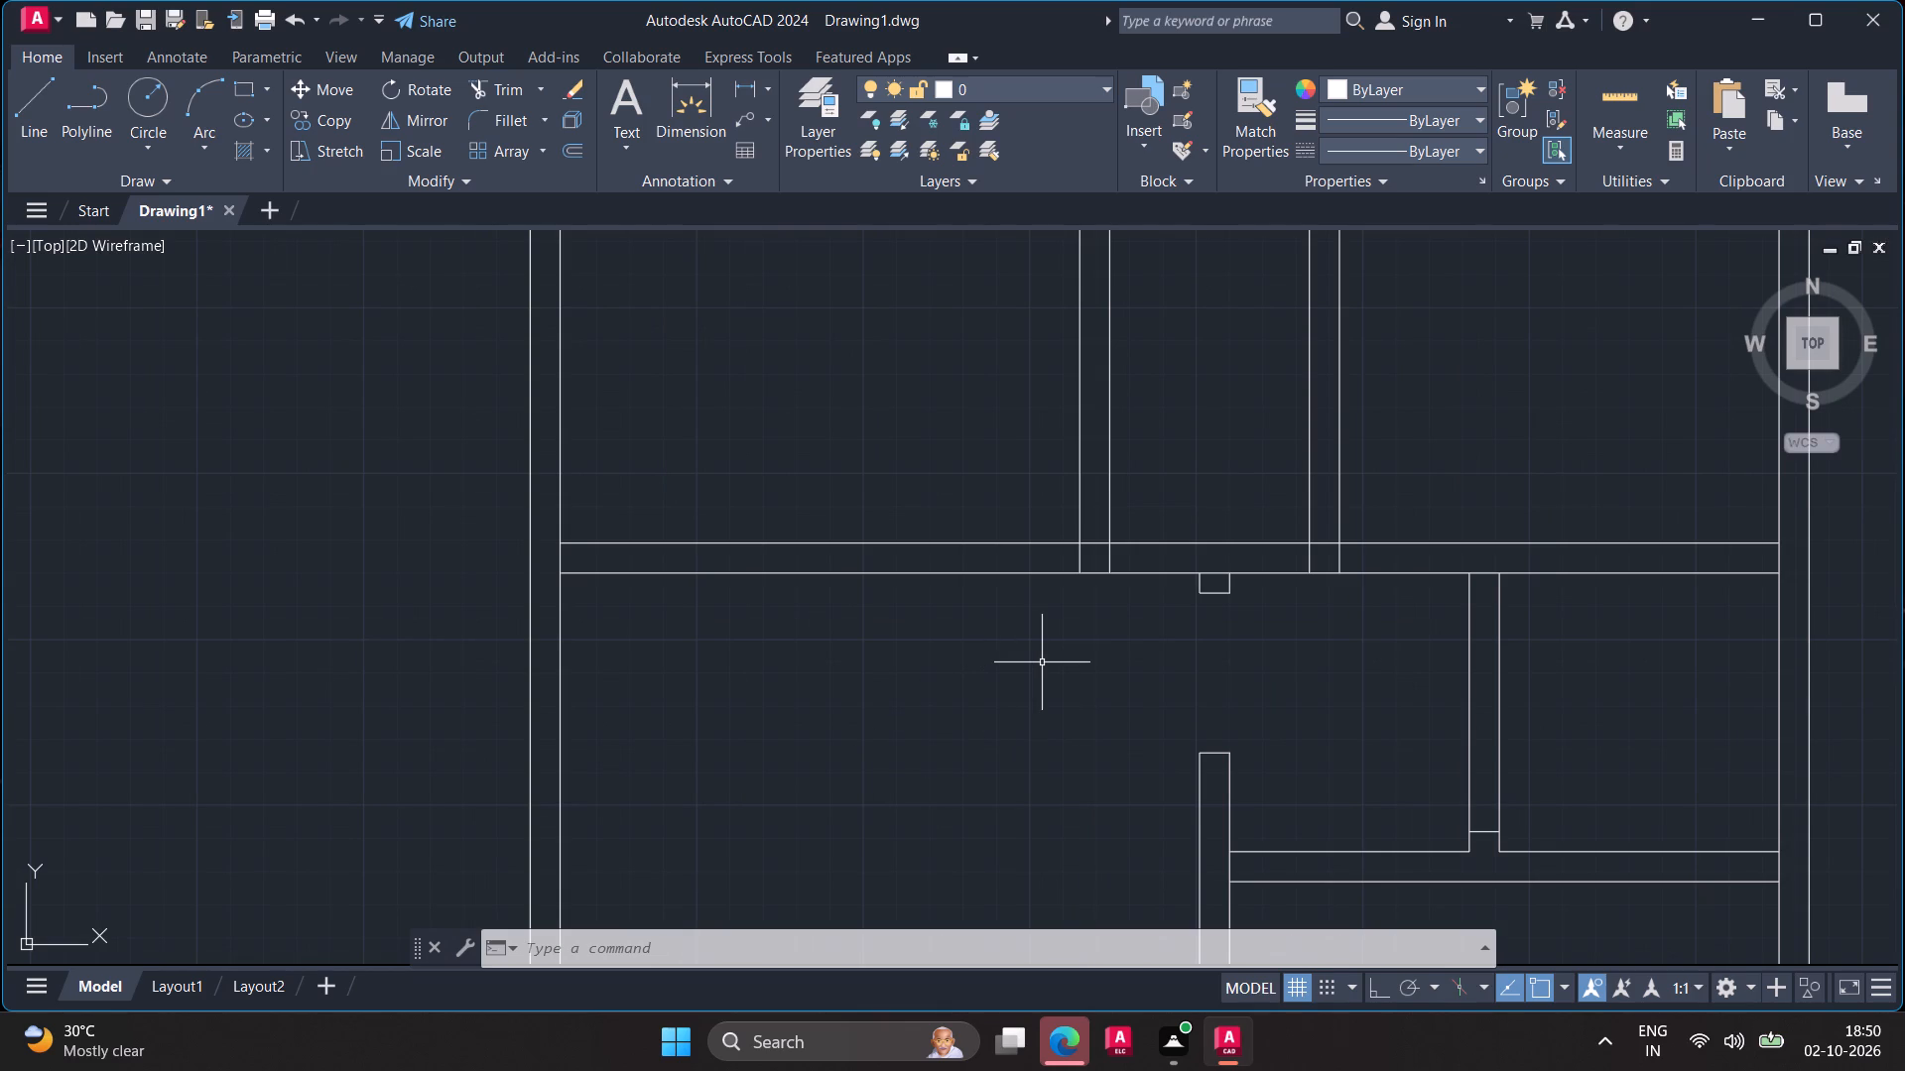
key("Escape")
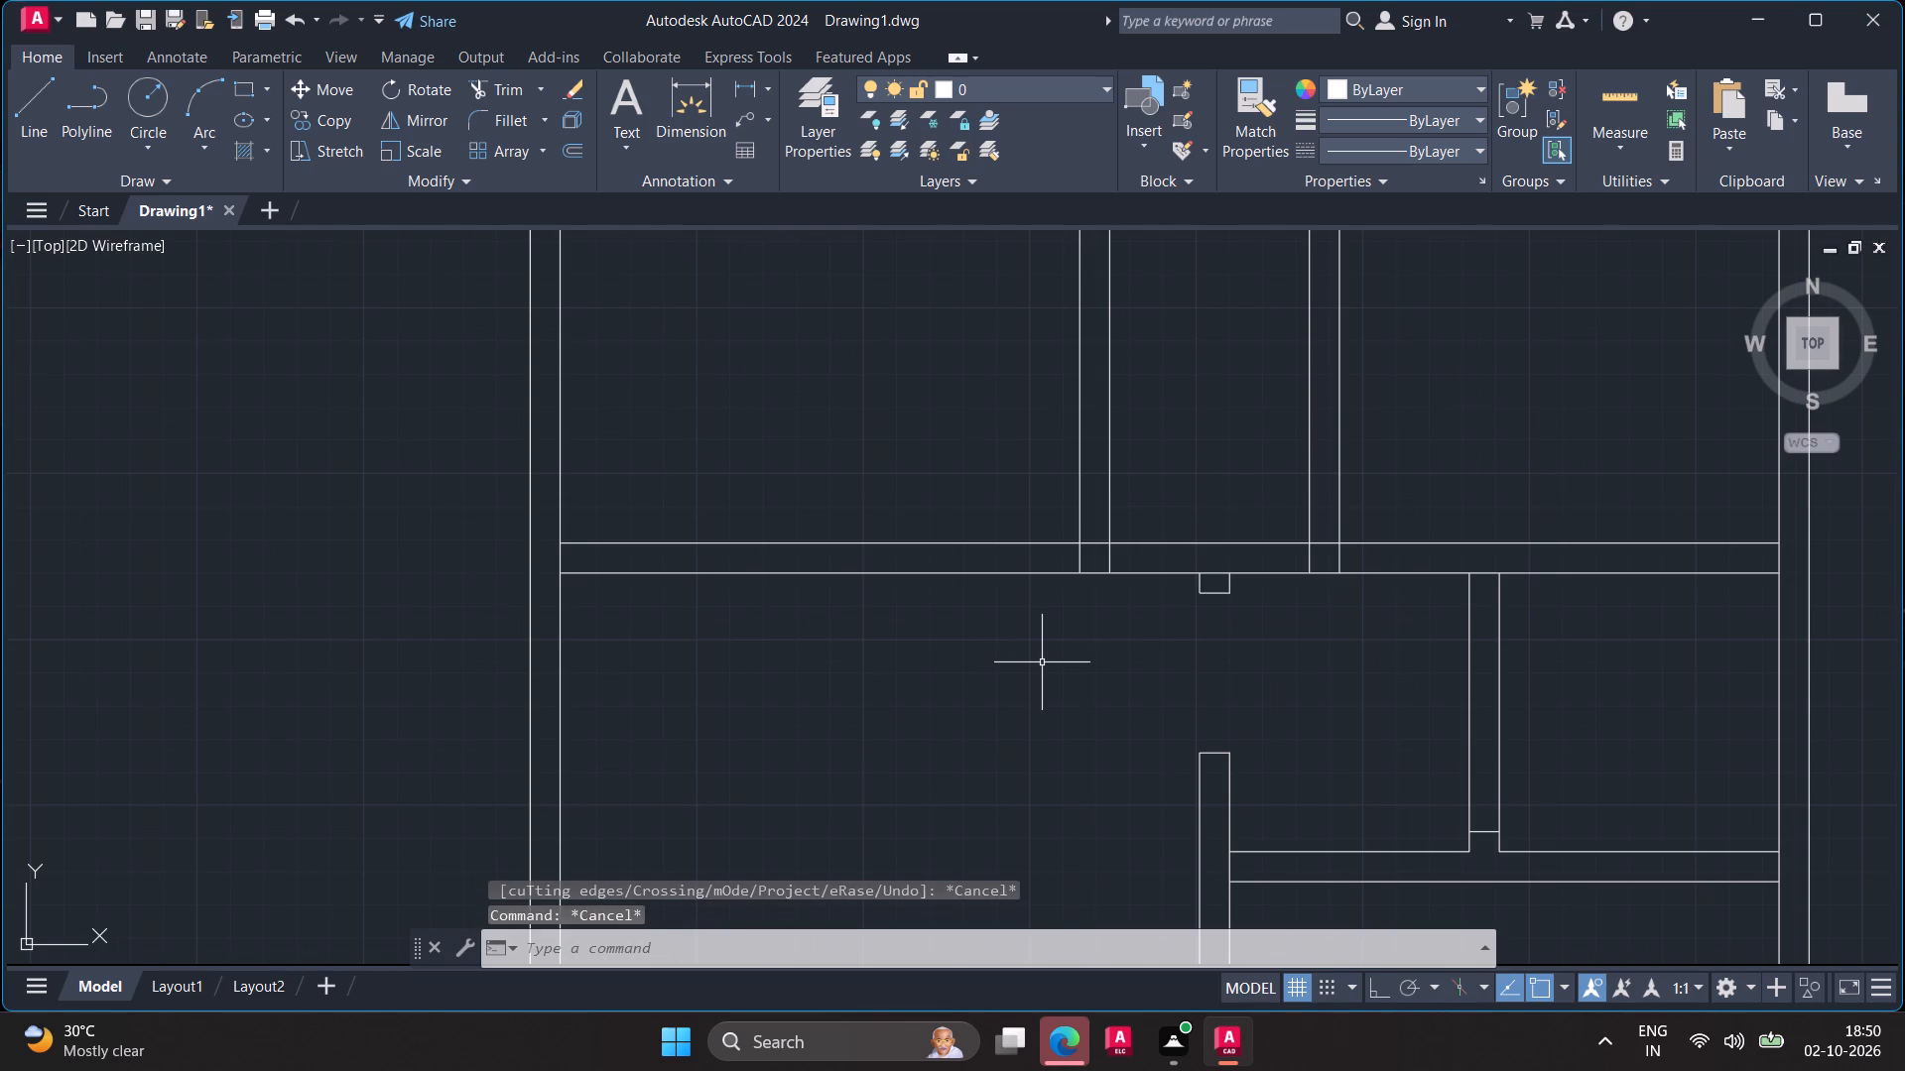
scroll(1119, 676, "down", 2)
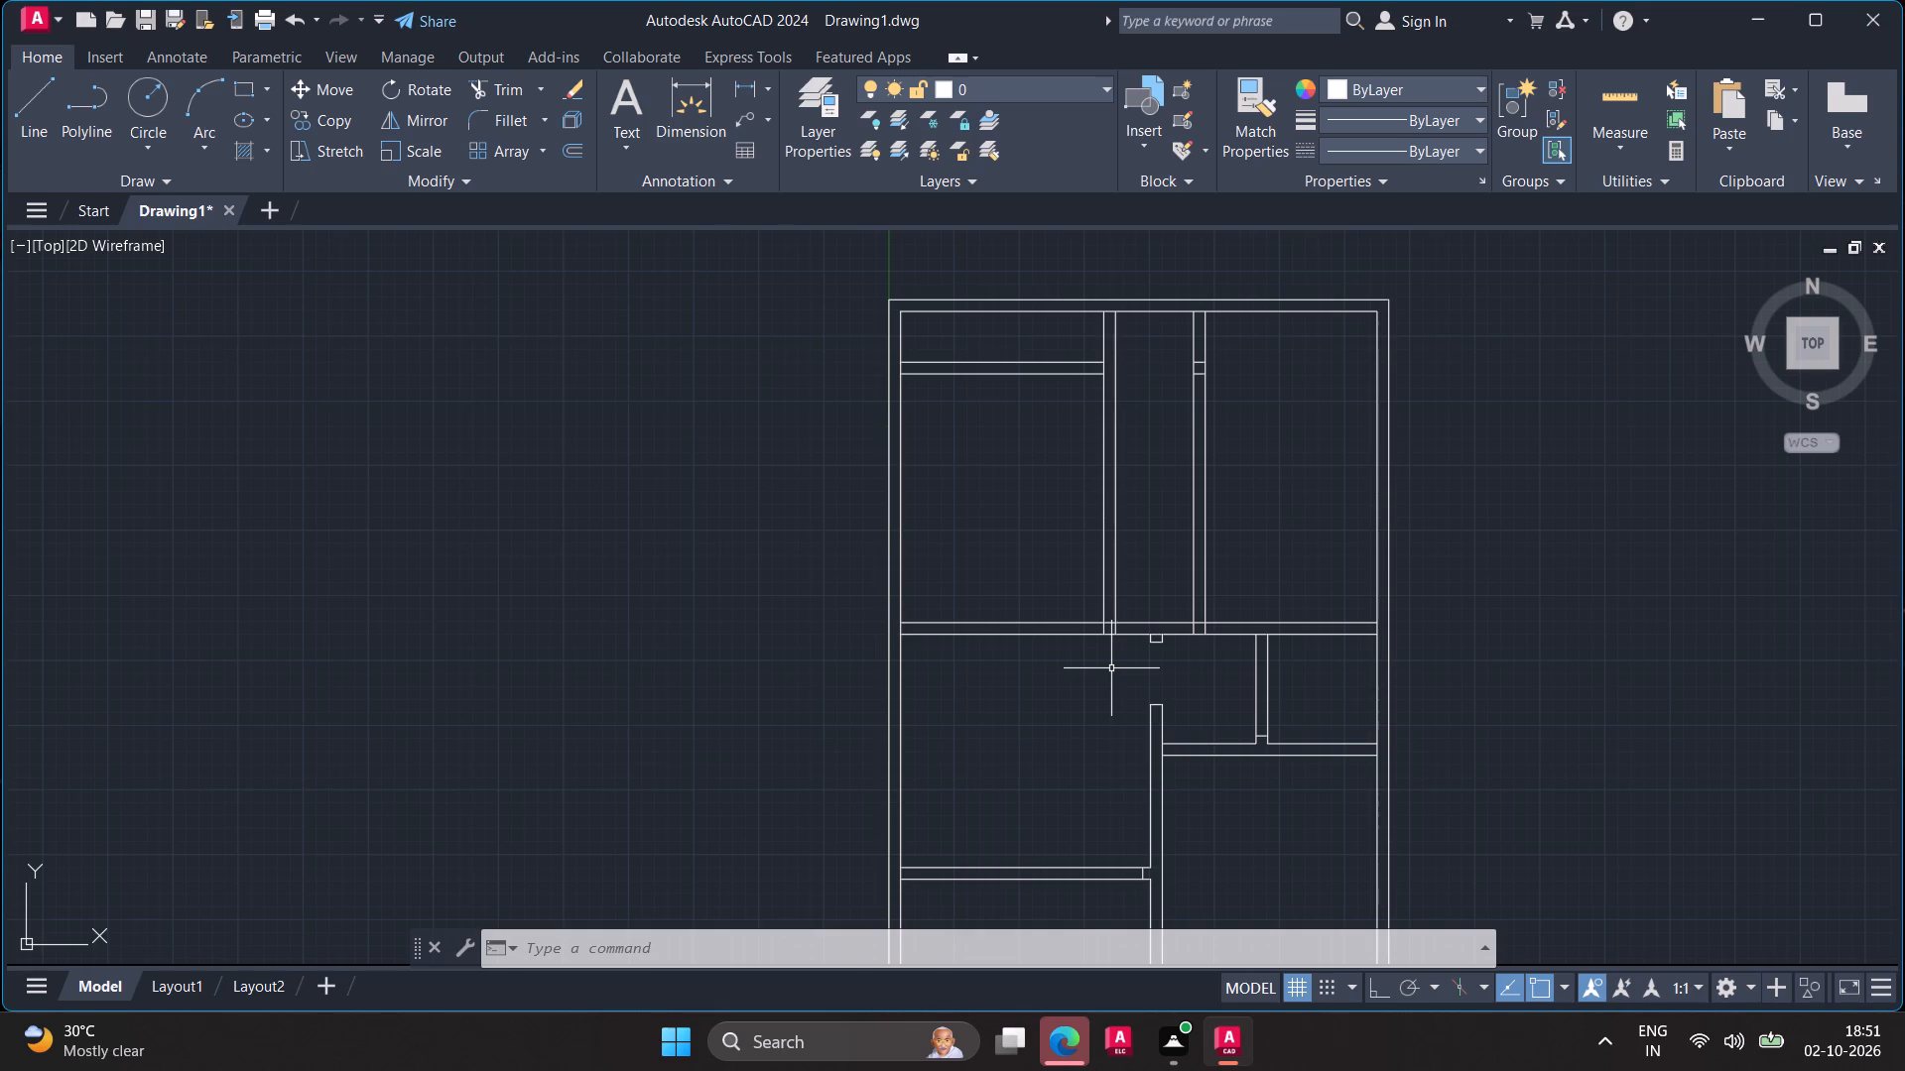
key("Escape")
key("Escape")
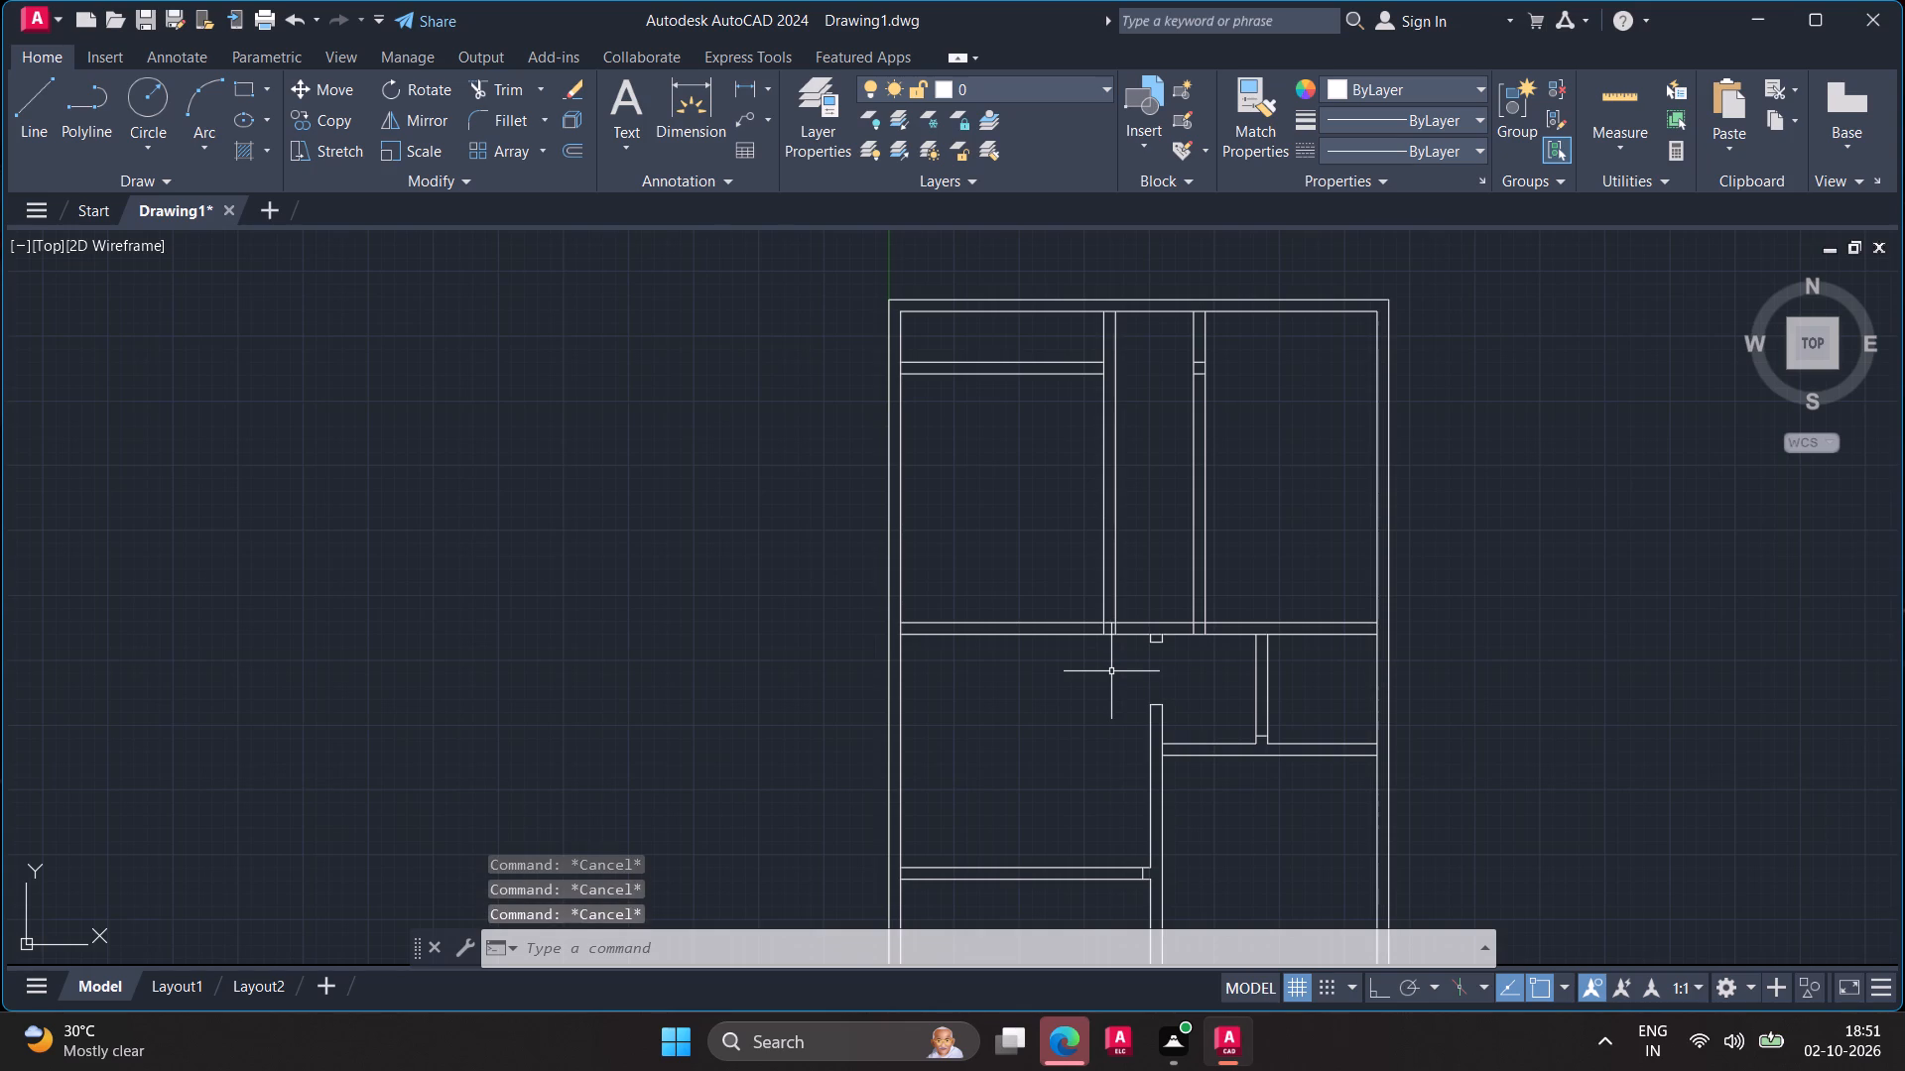
type("ex")
key("space")
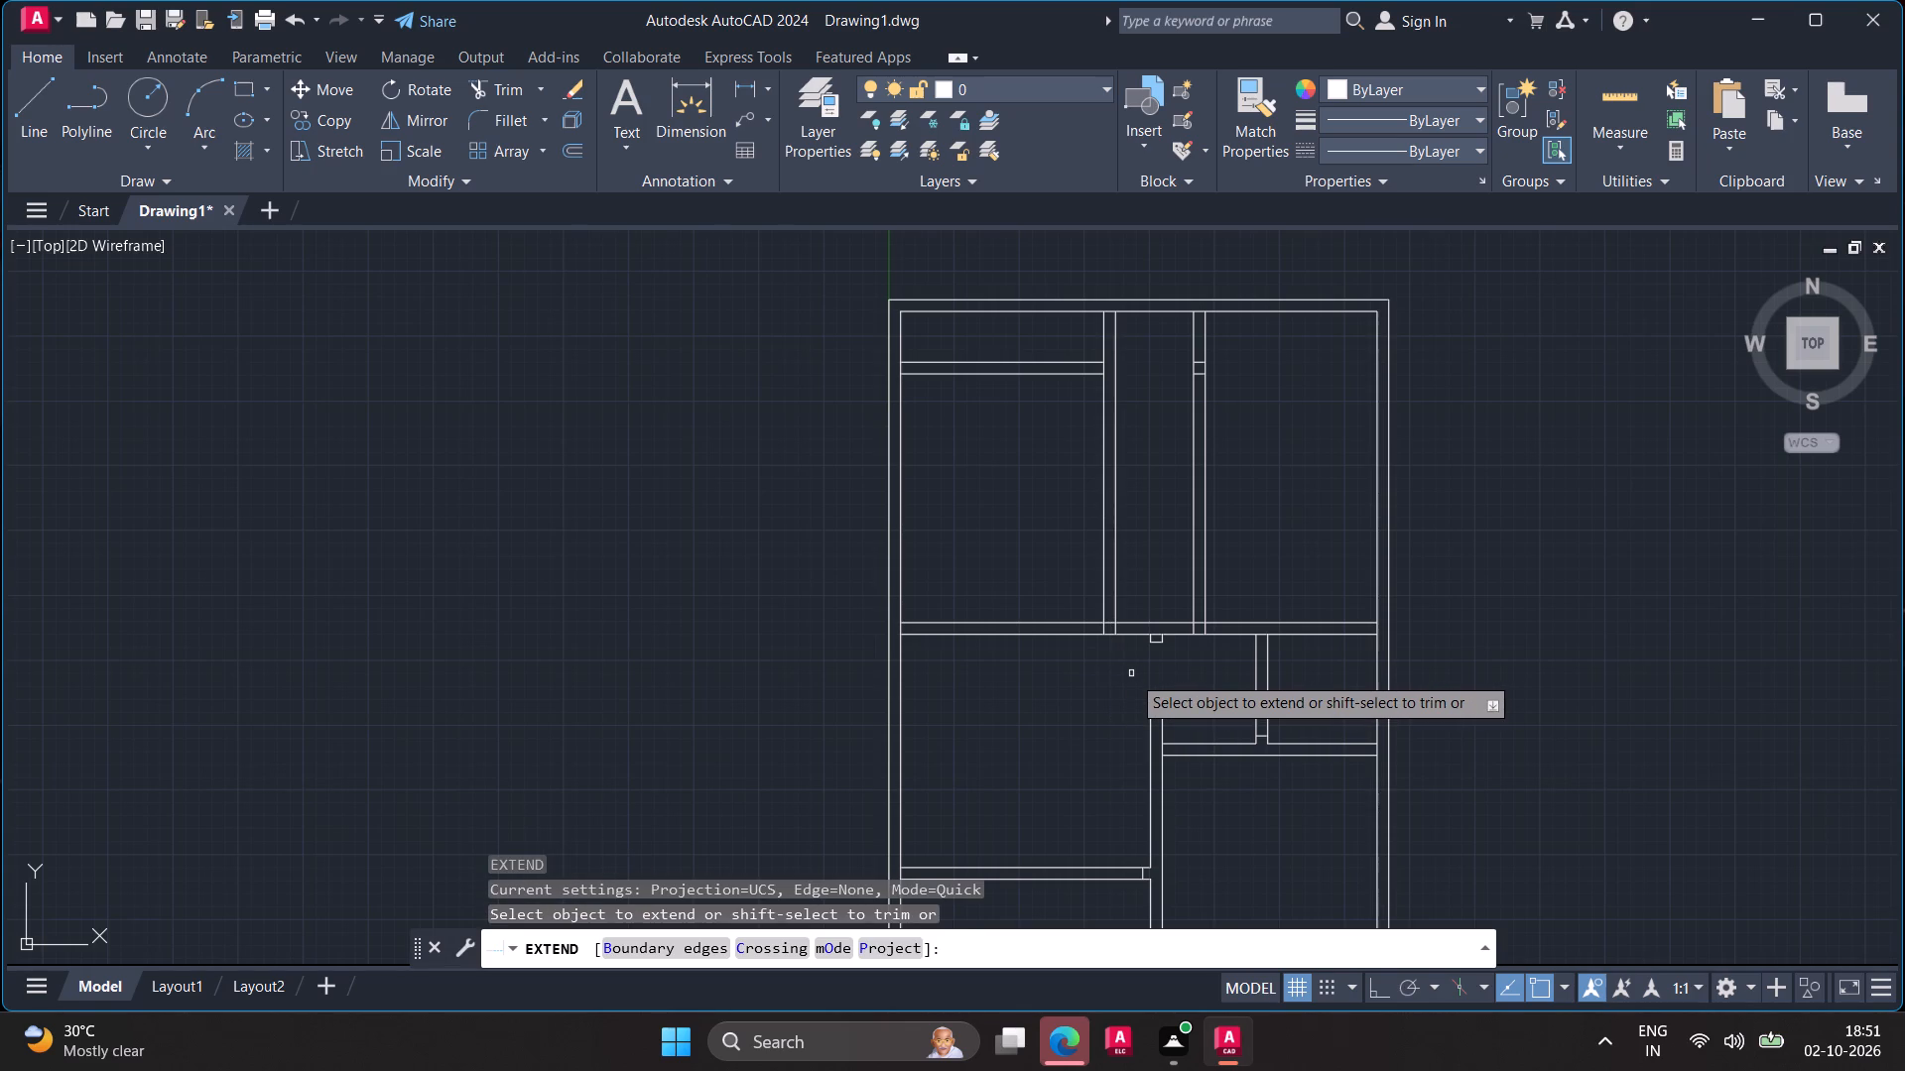
scroll(1131, 674, "up", 4)
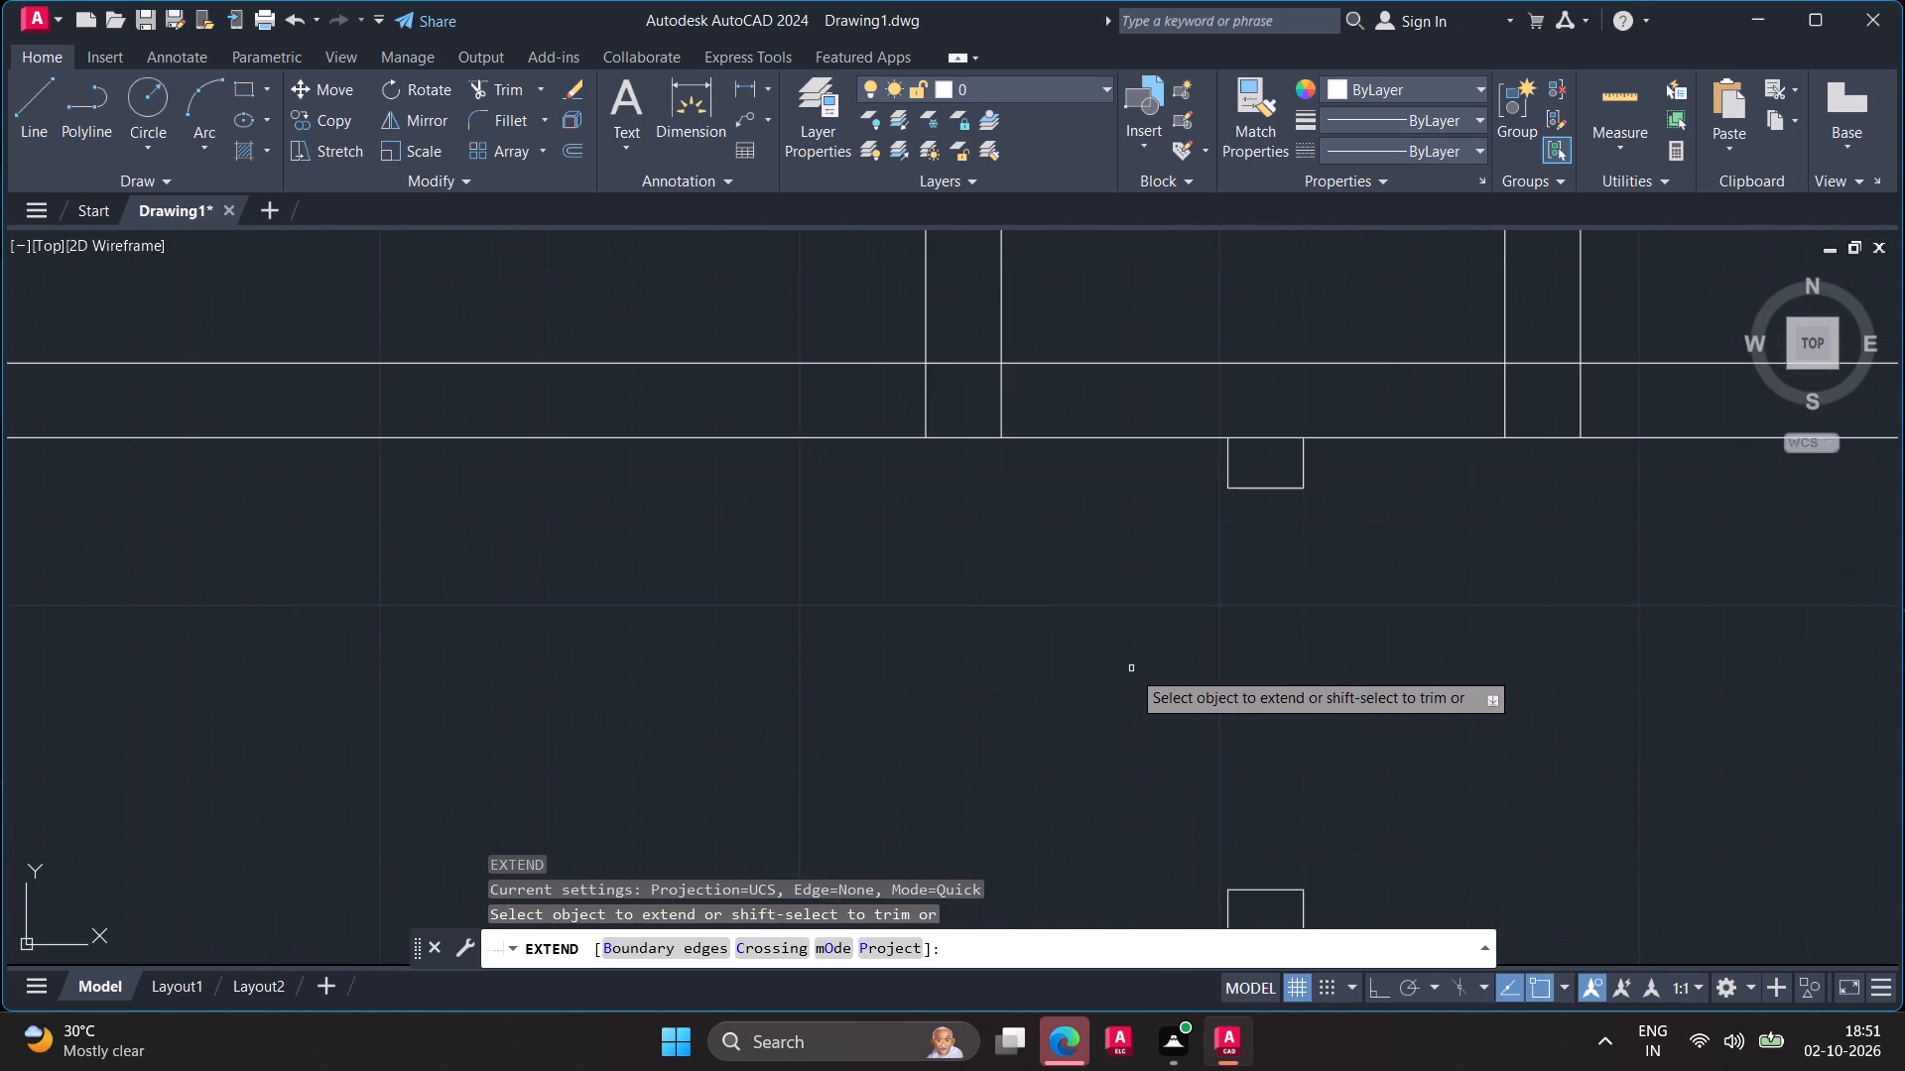
middle_click_drag(1128, 672, 1046, 773)
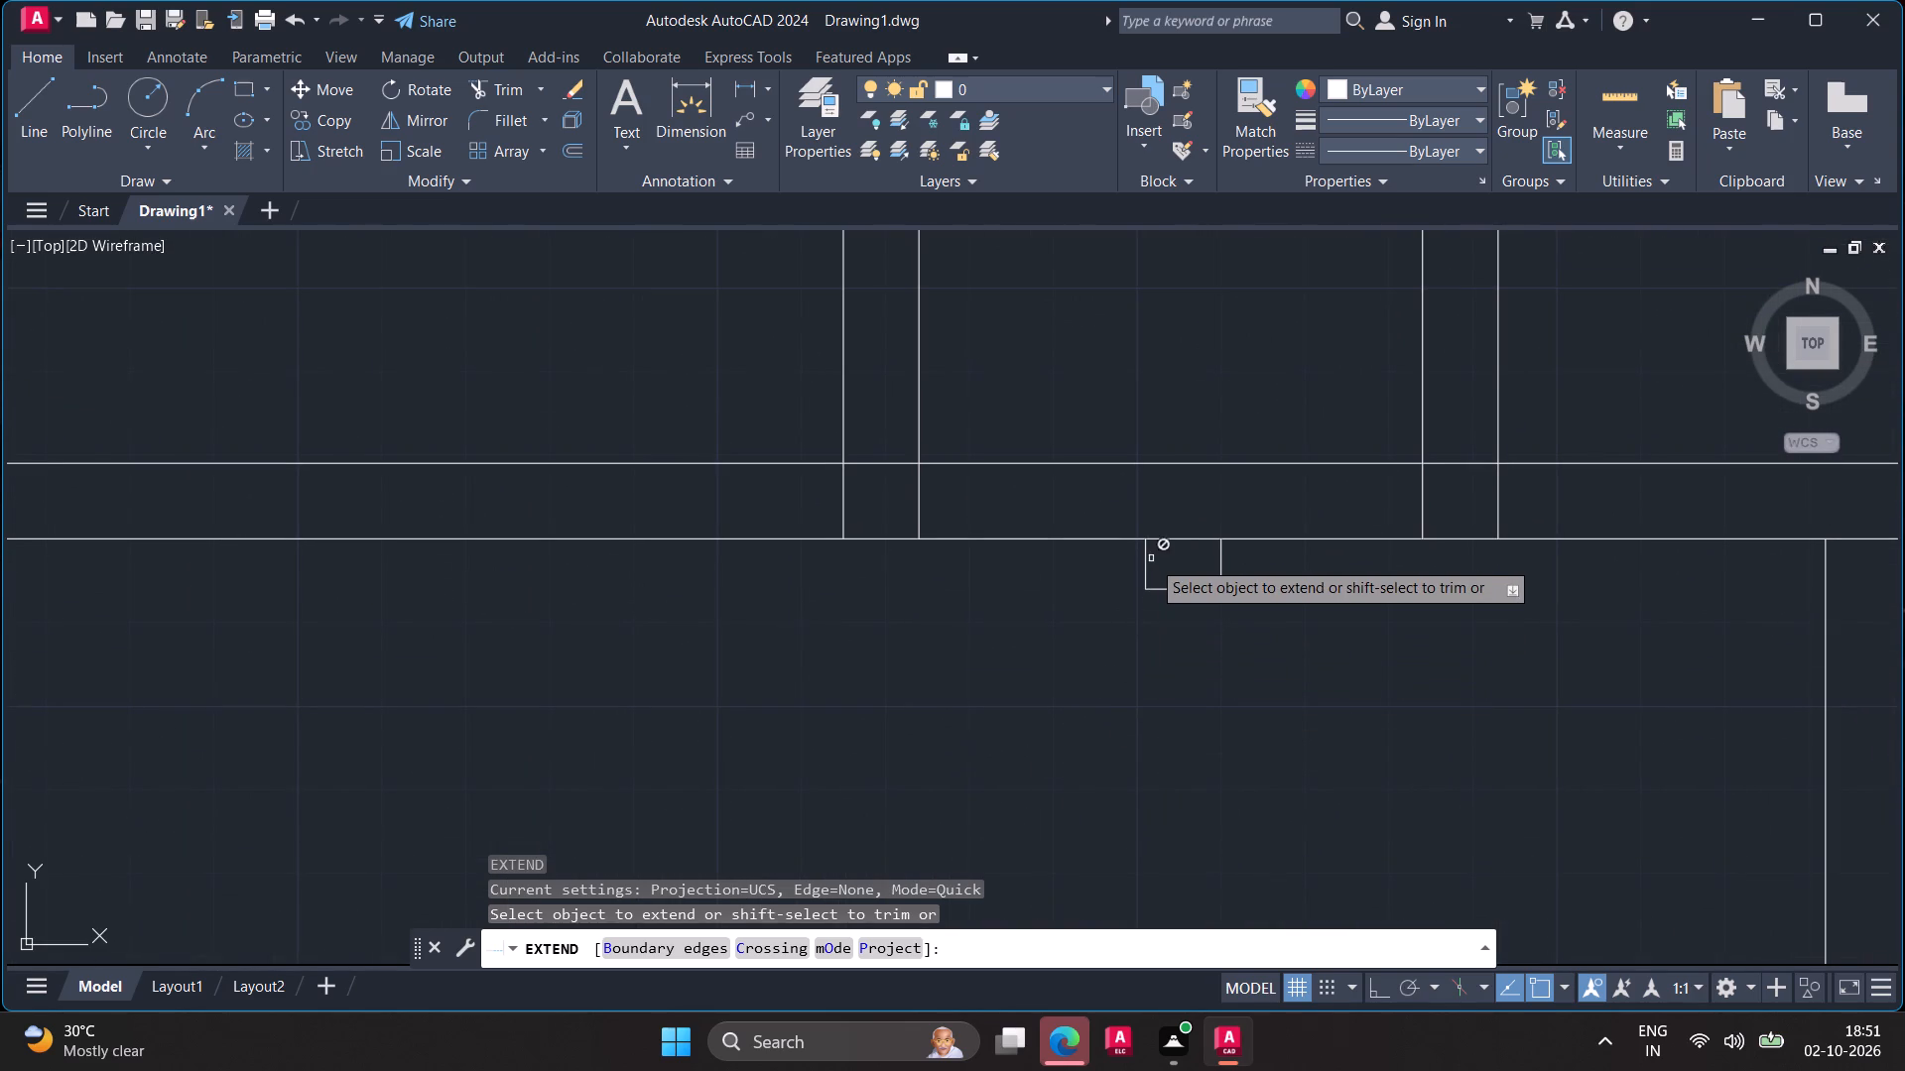
left_click(1142, 557)
key("Escape")
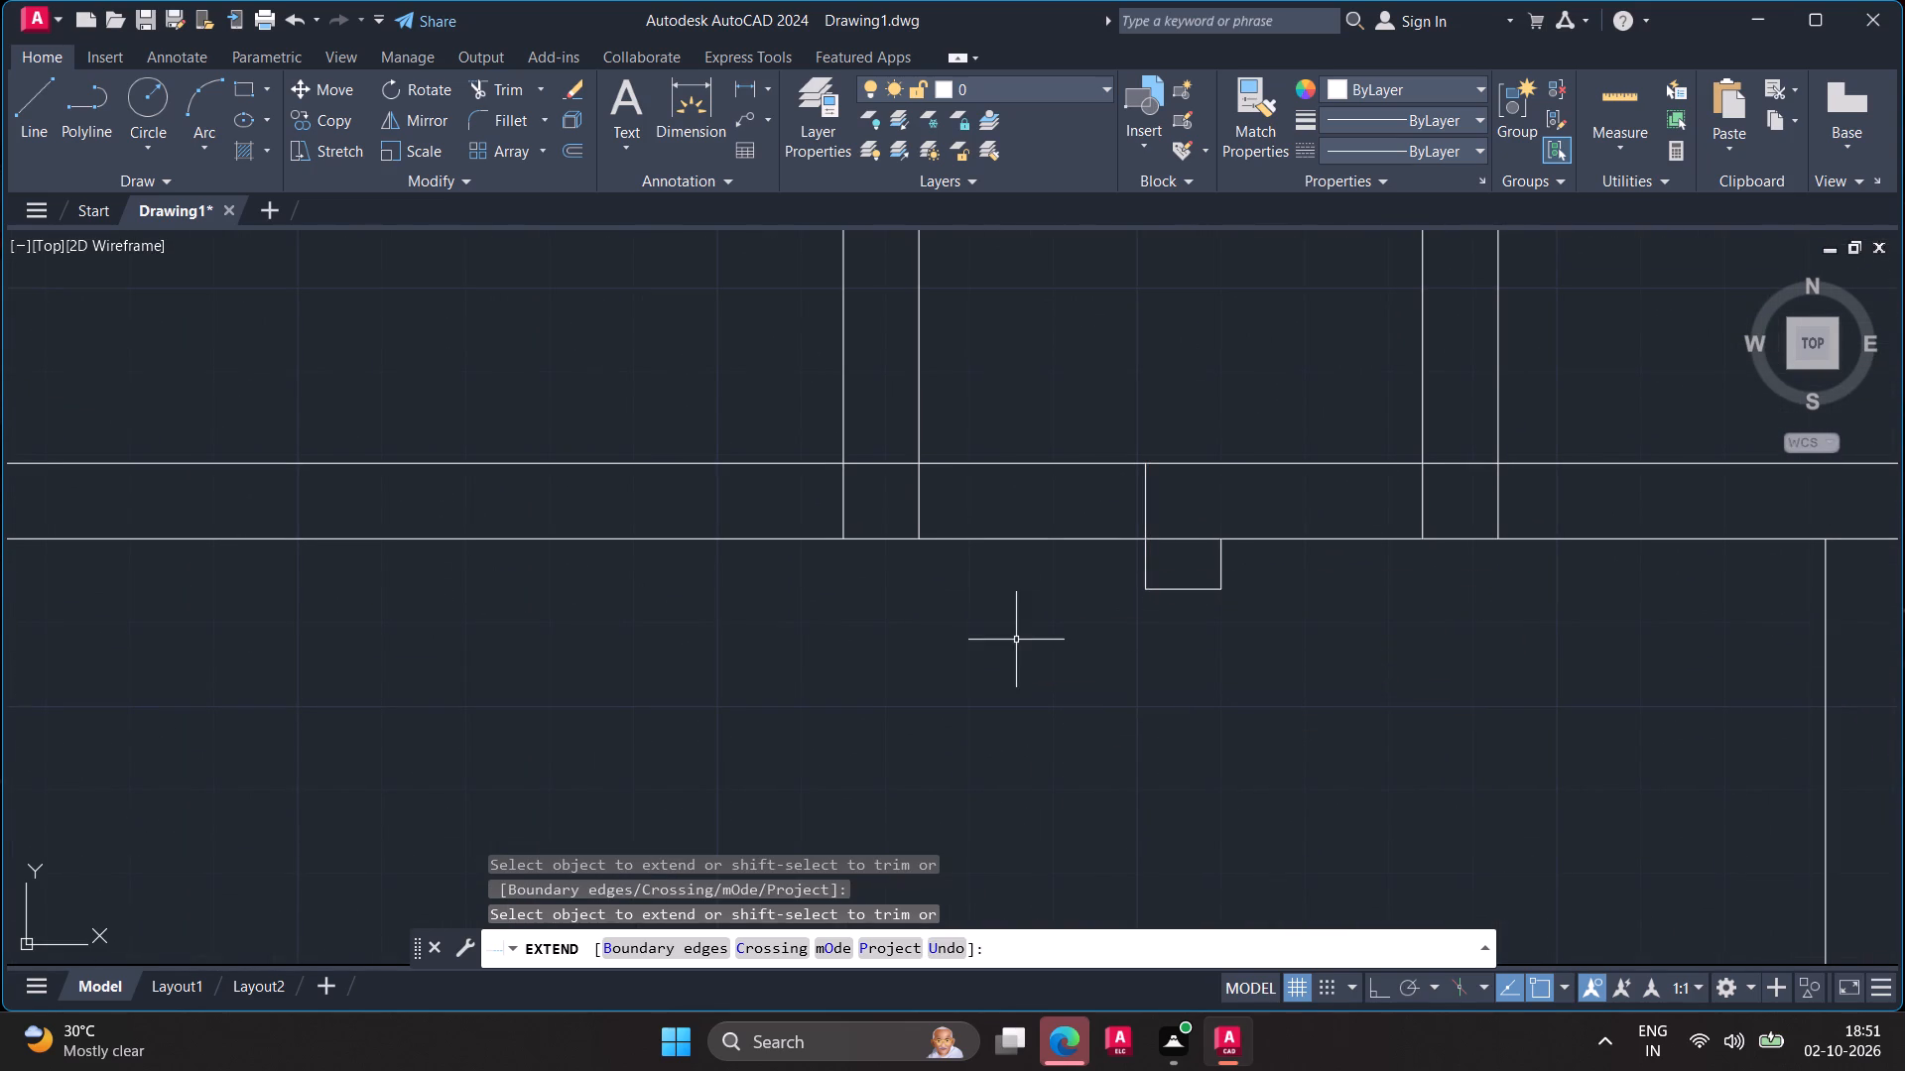
Trim the middle horizontal wall's bottom line between the two sides of the short stub.
type("tr")
key("space")
left_click(1169, 539)
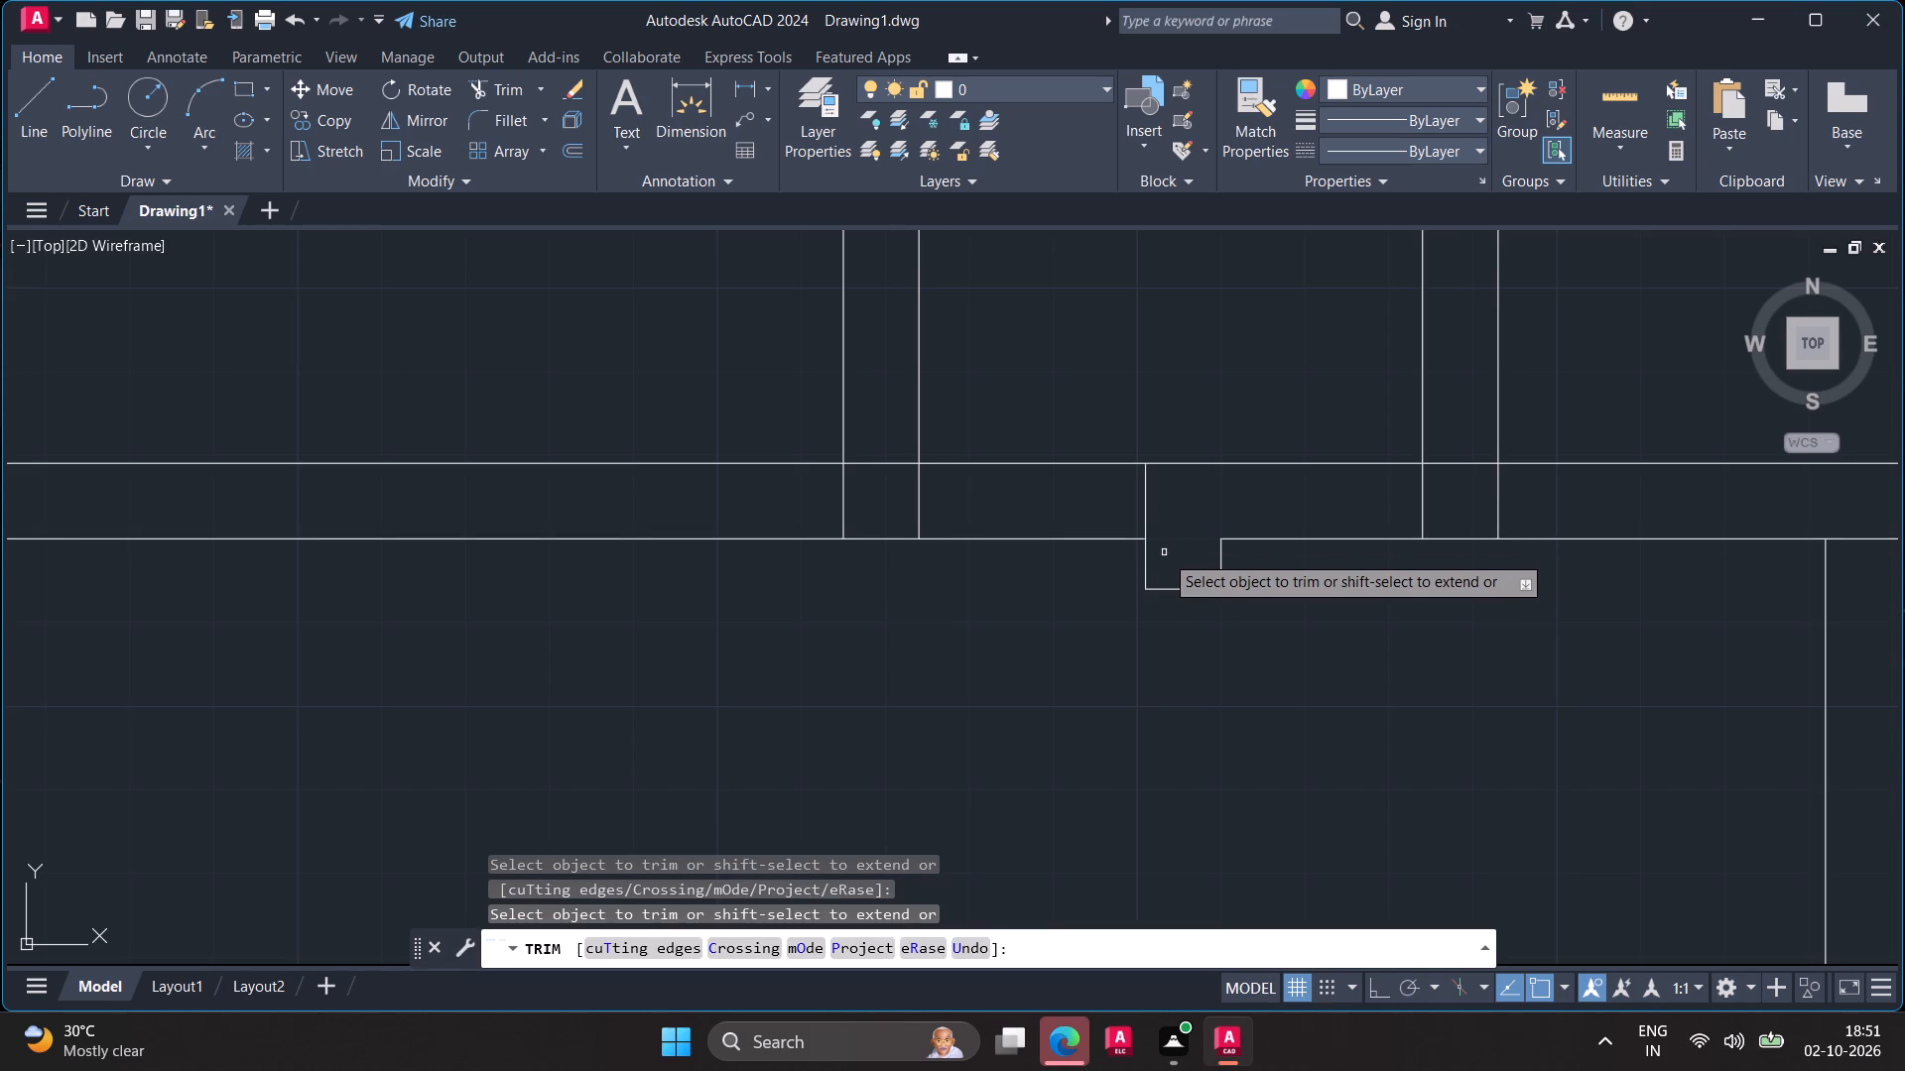
key("Escape")
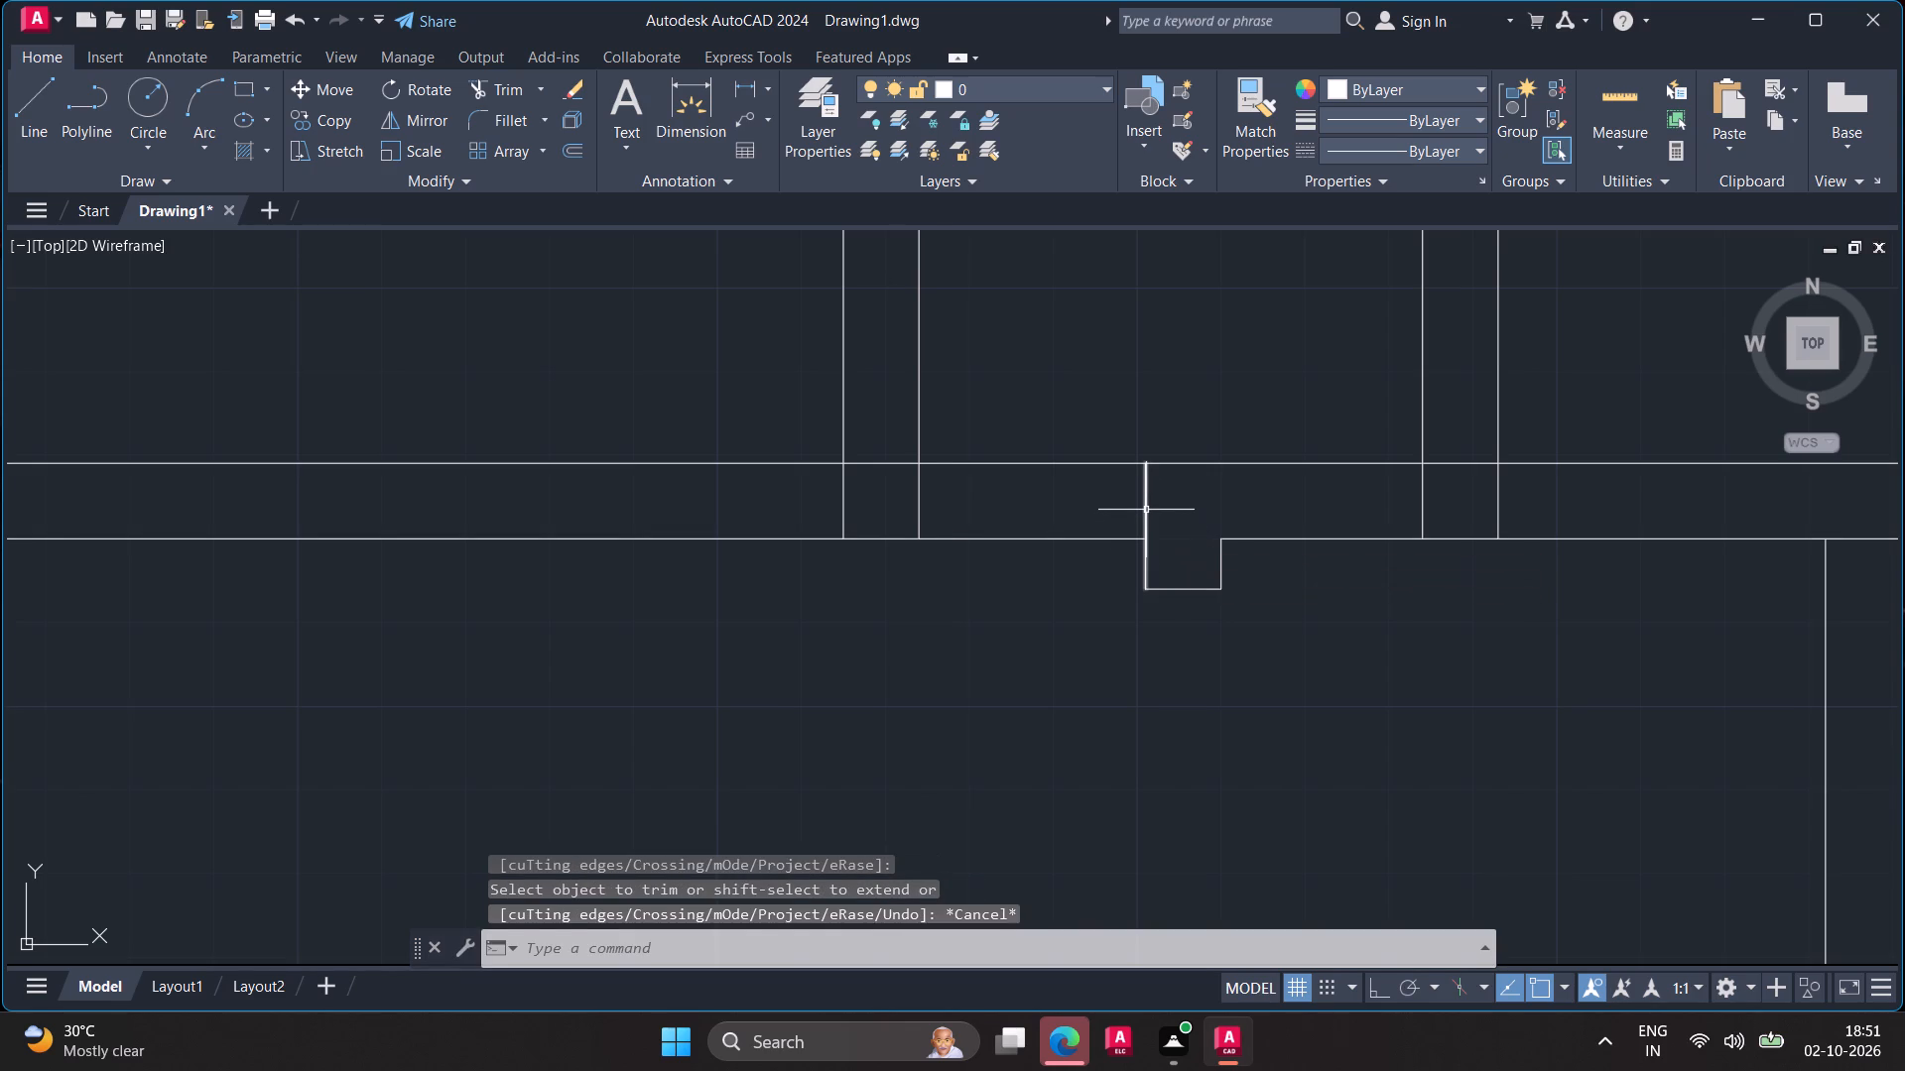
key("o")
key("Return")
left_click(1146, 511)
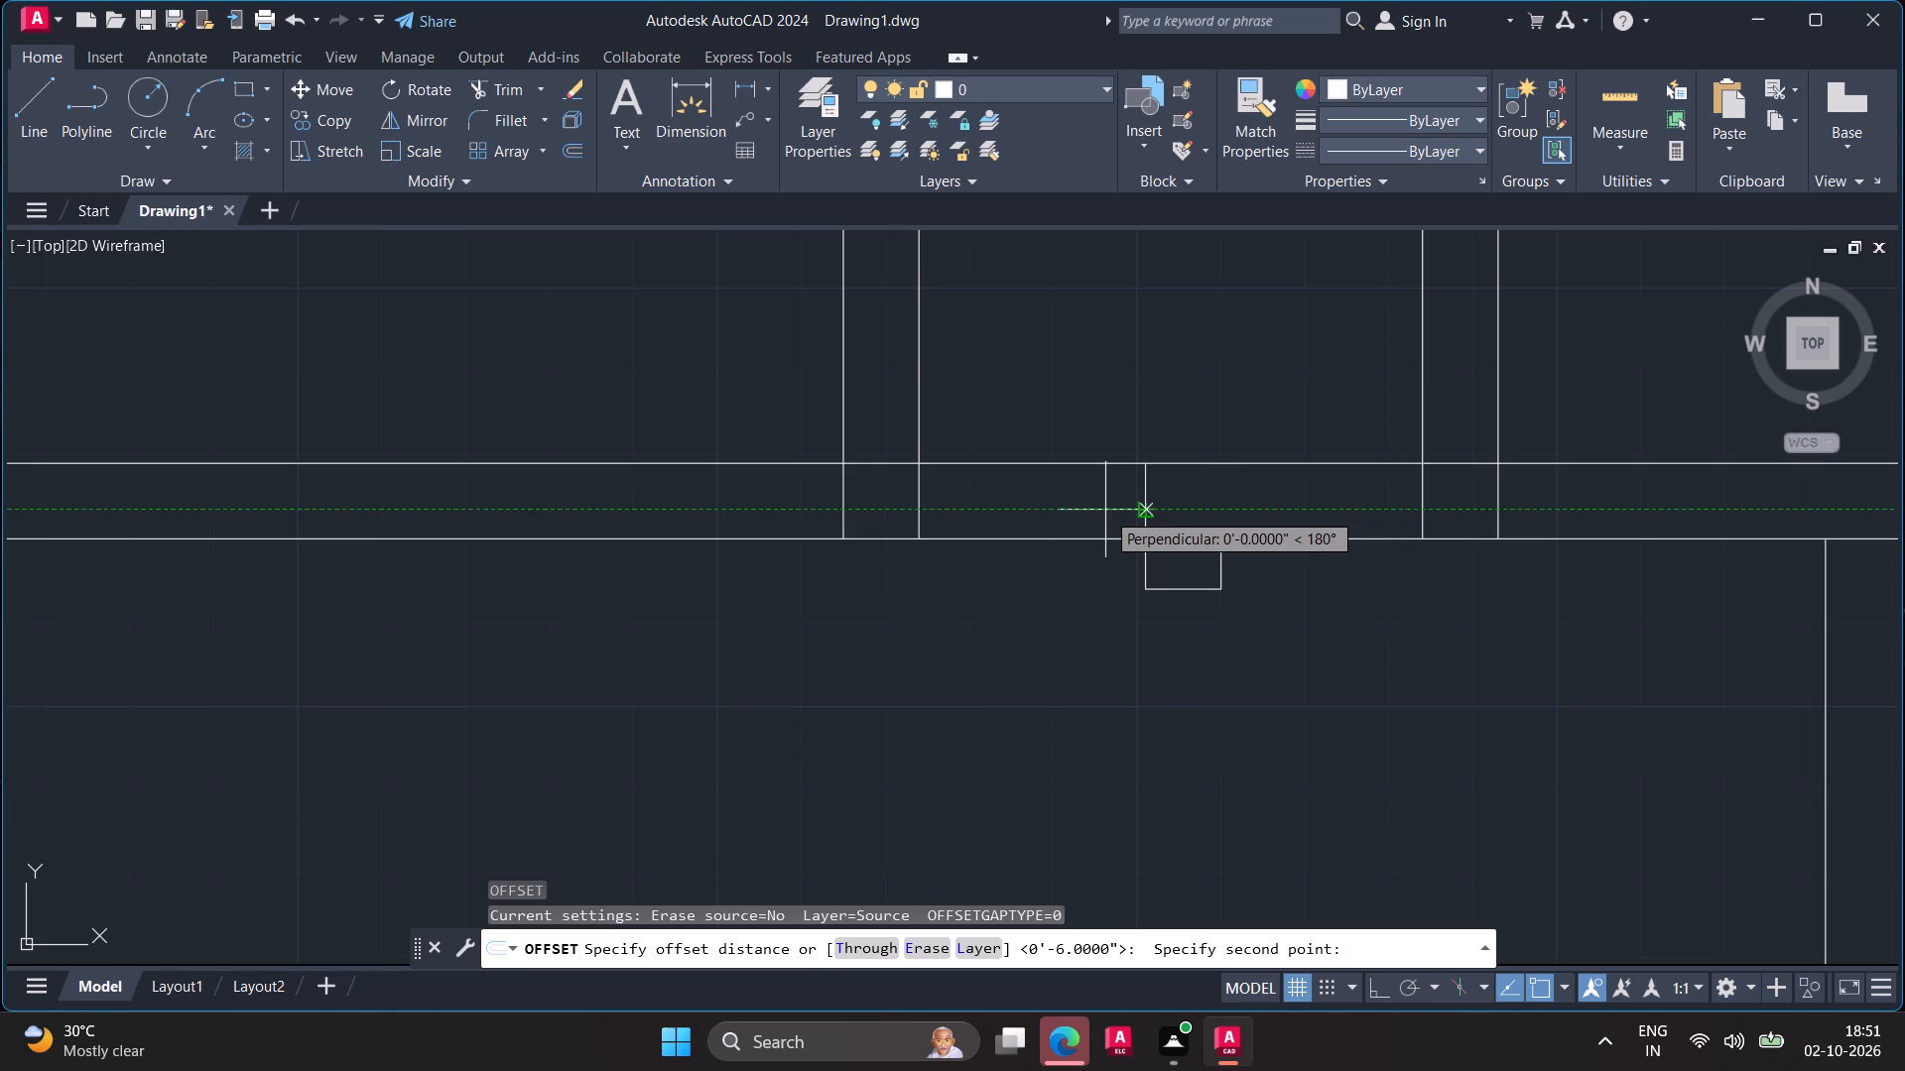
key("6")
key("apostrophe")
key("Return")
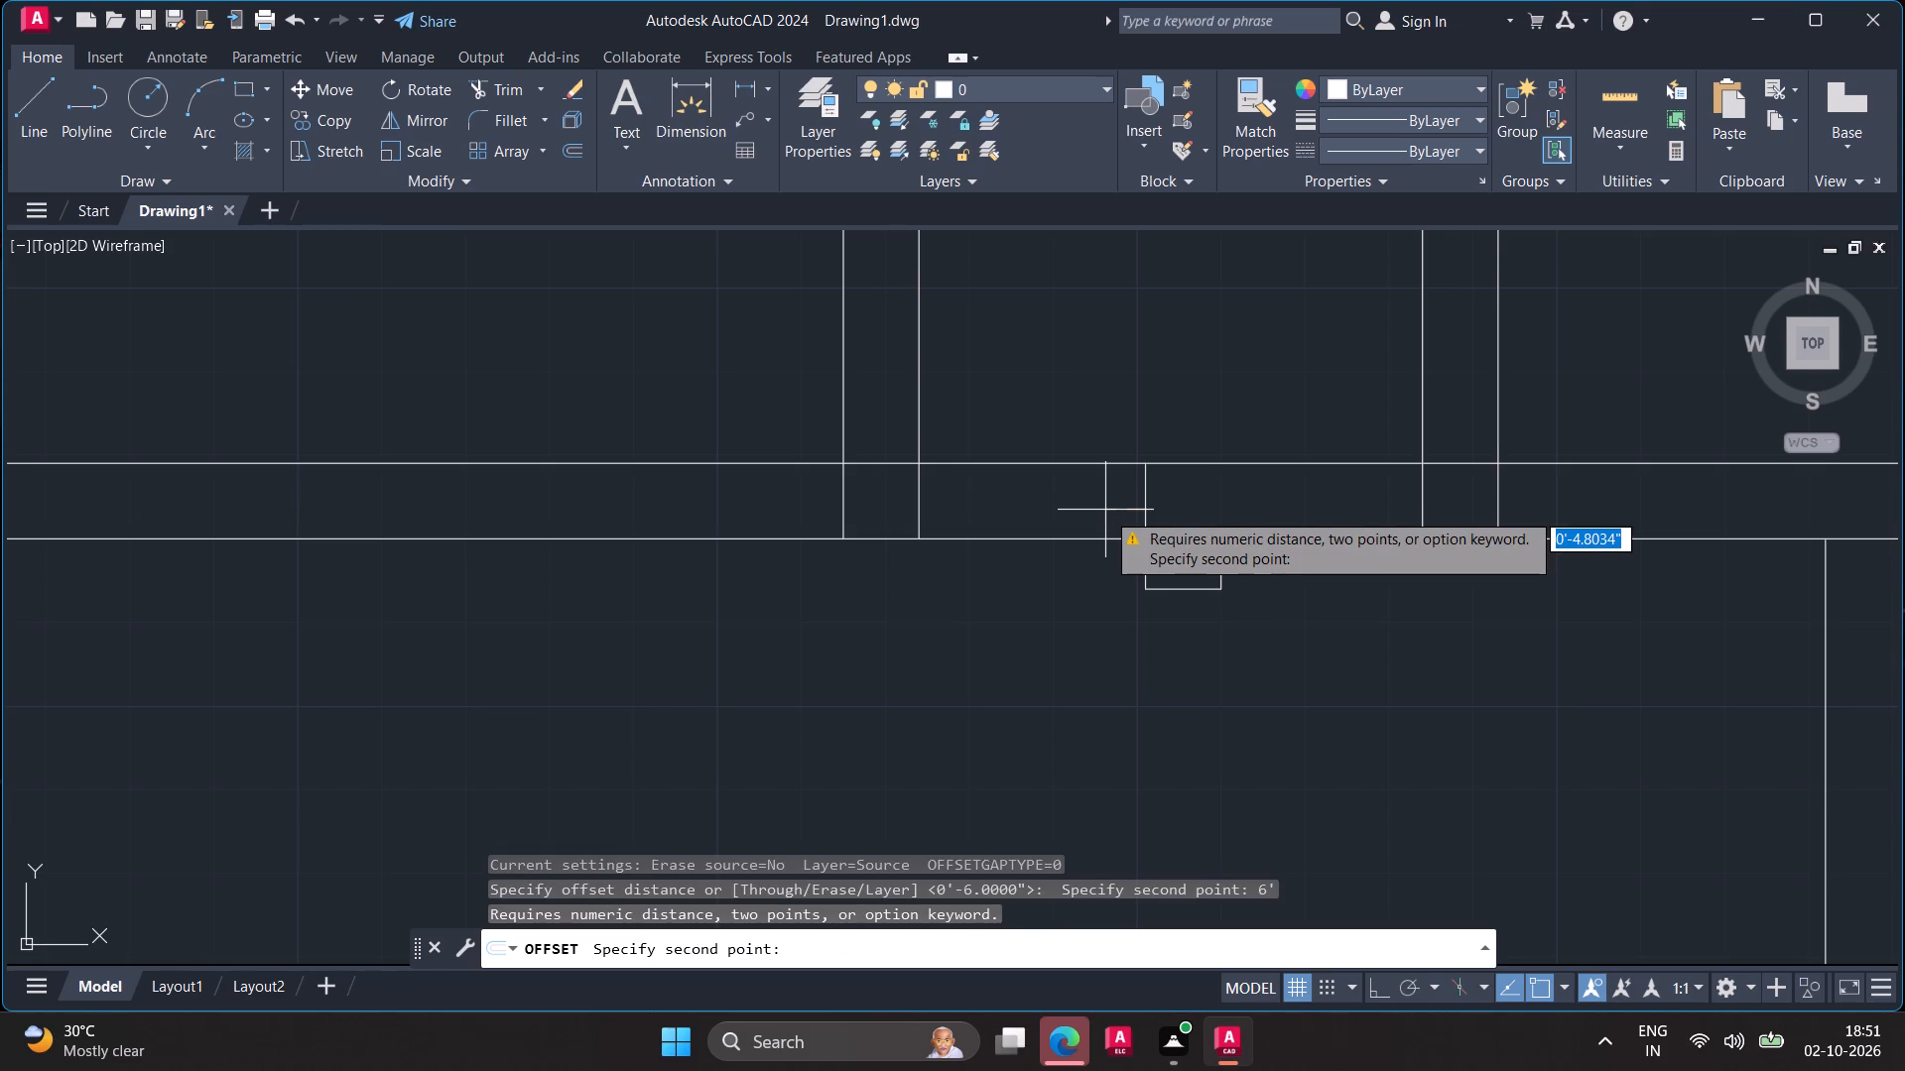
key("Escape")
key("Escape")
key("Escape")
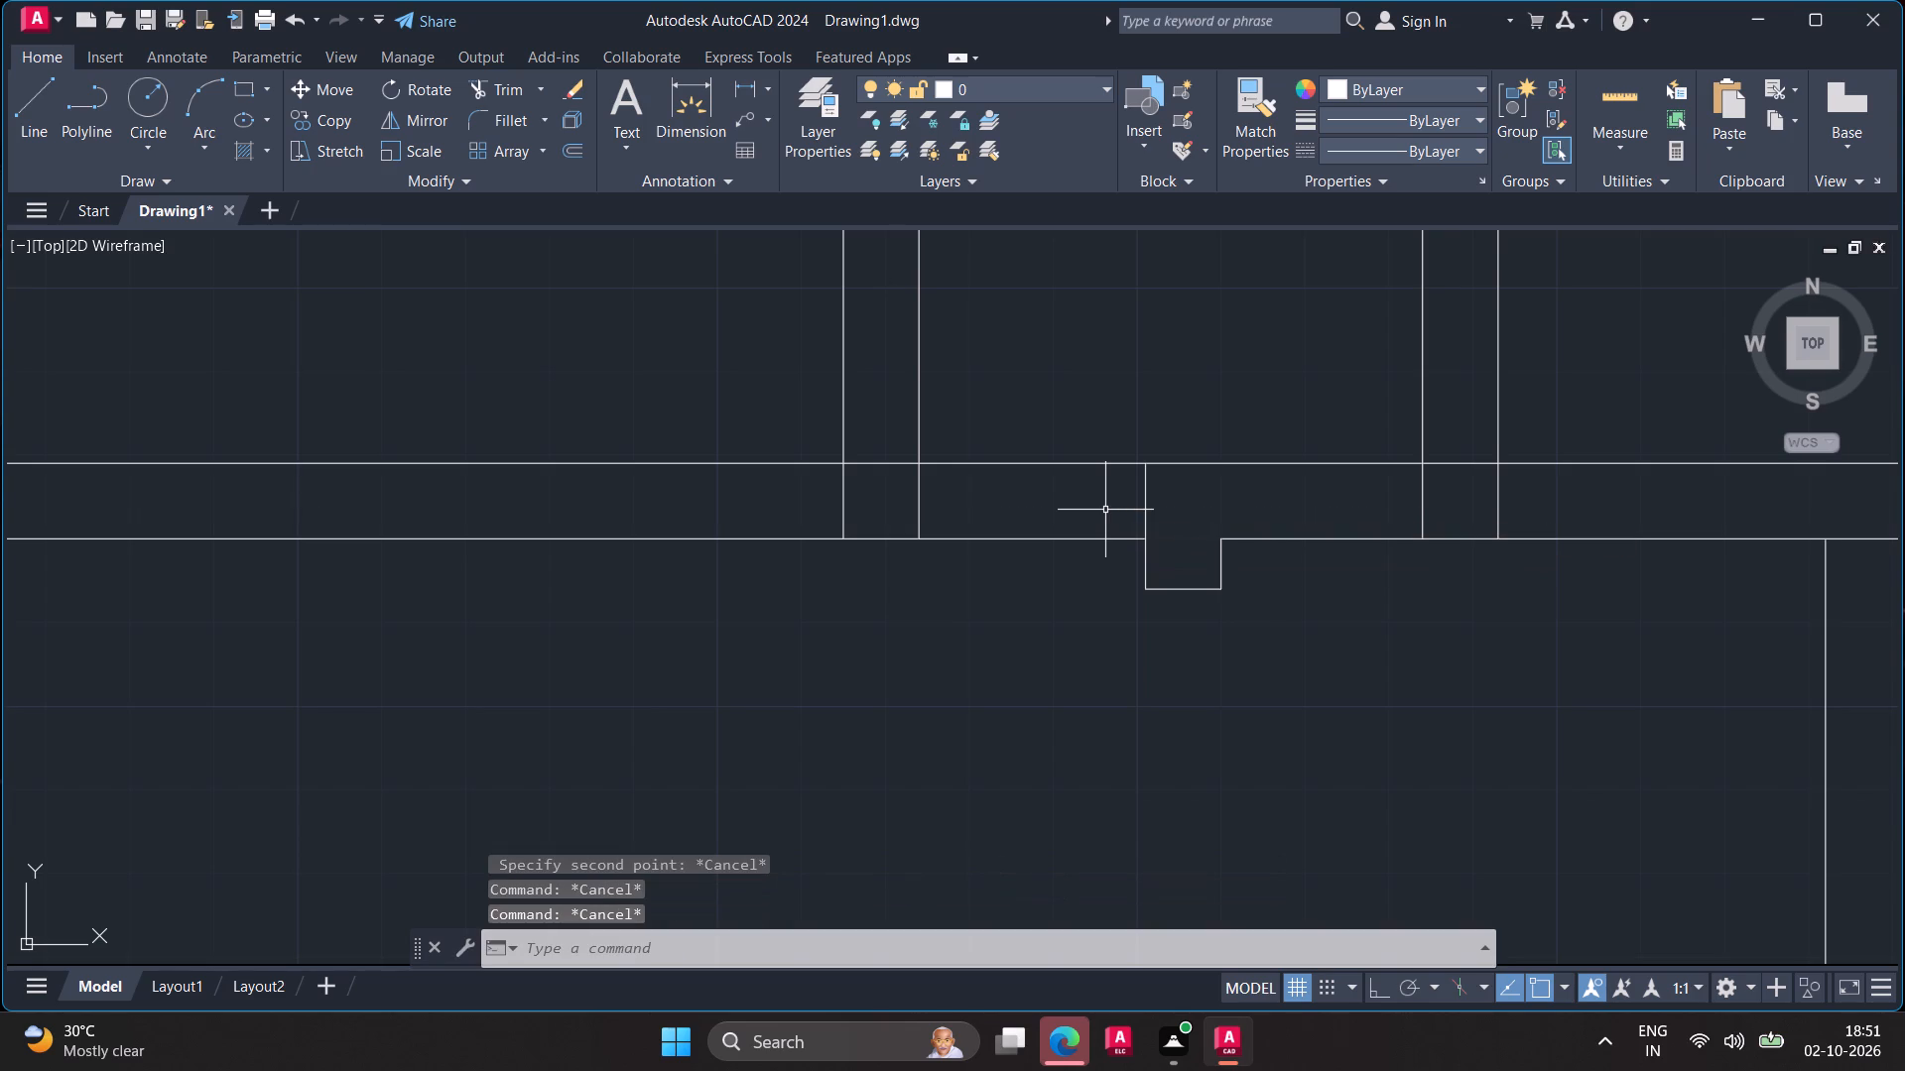
Offset the left line of the short stub at the middle horizontal wall 6" to the left.
key("o")
key("Return")
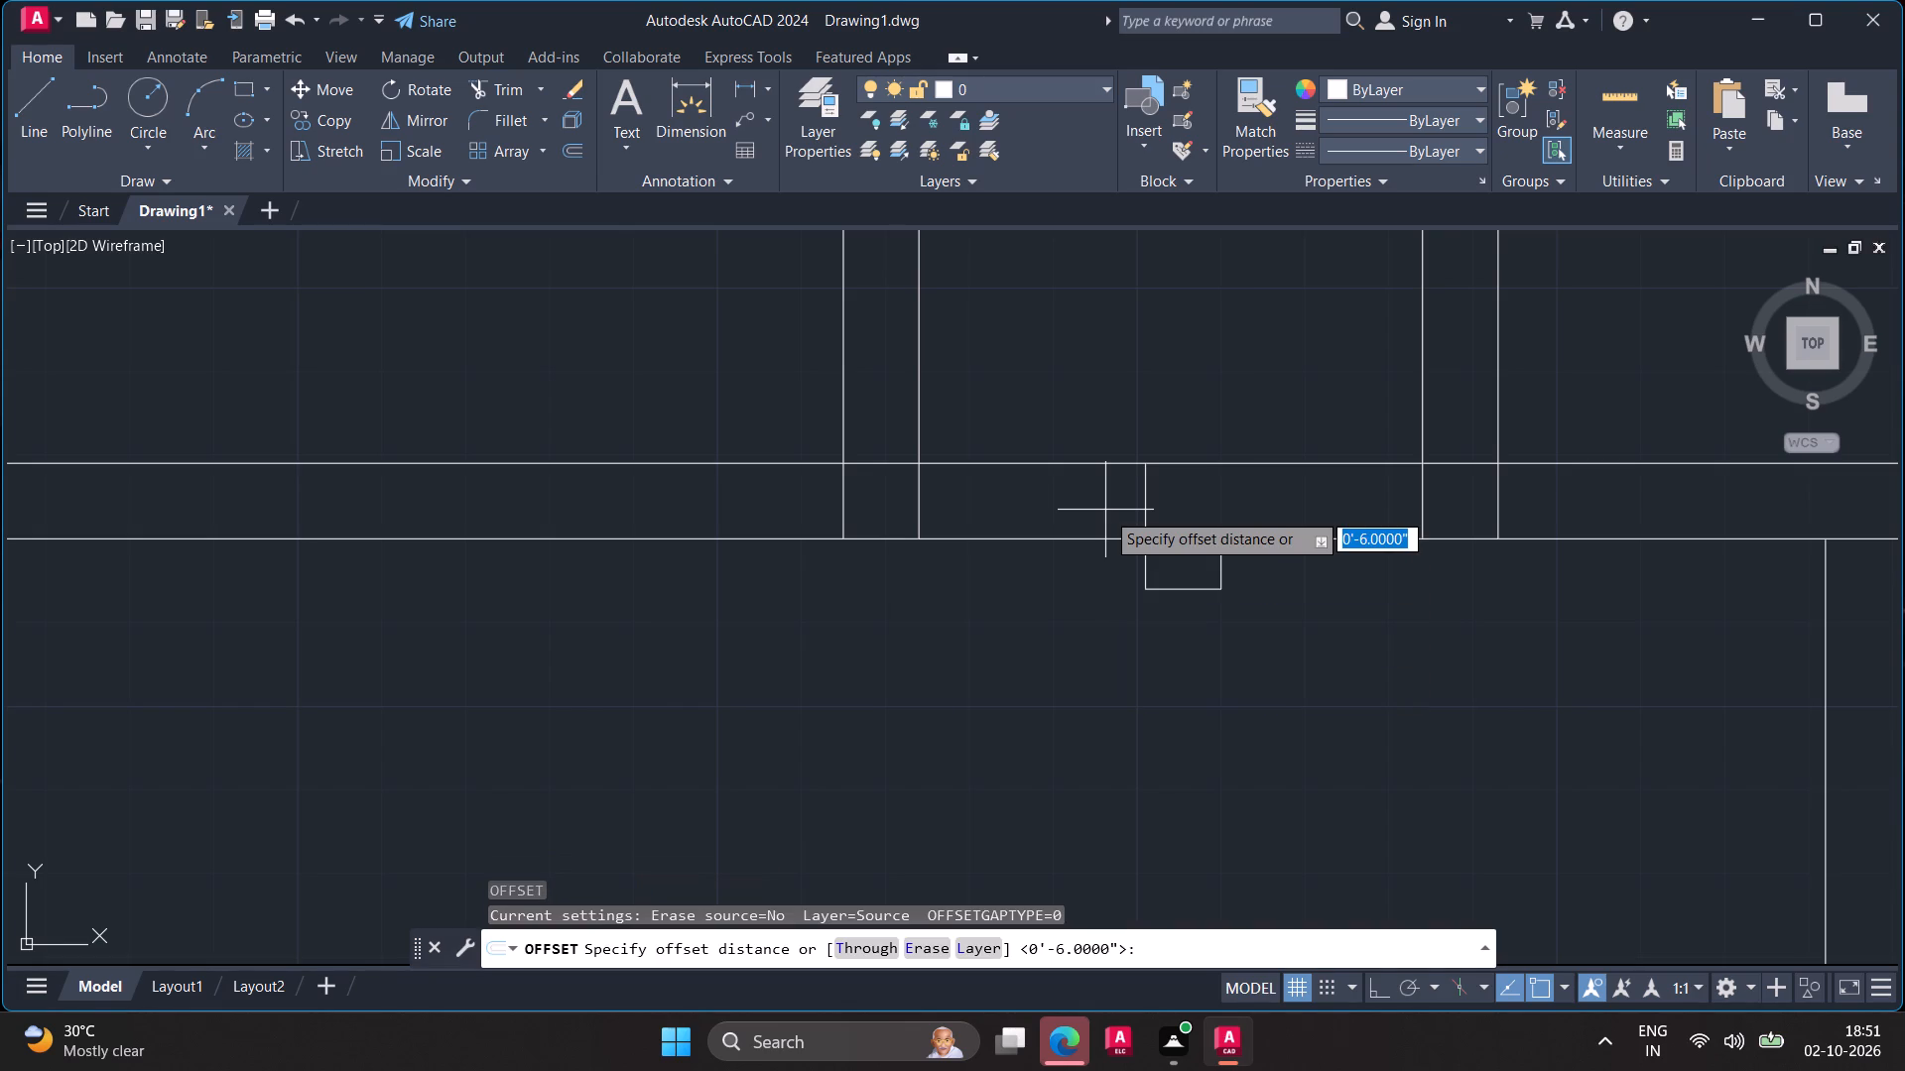
key("6")
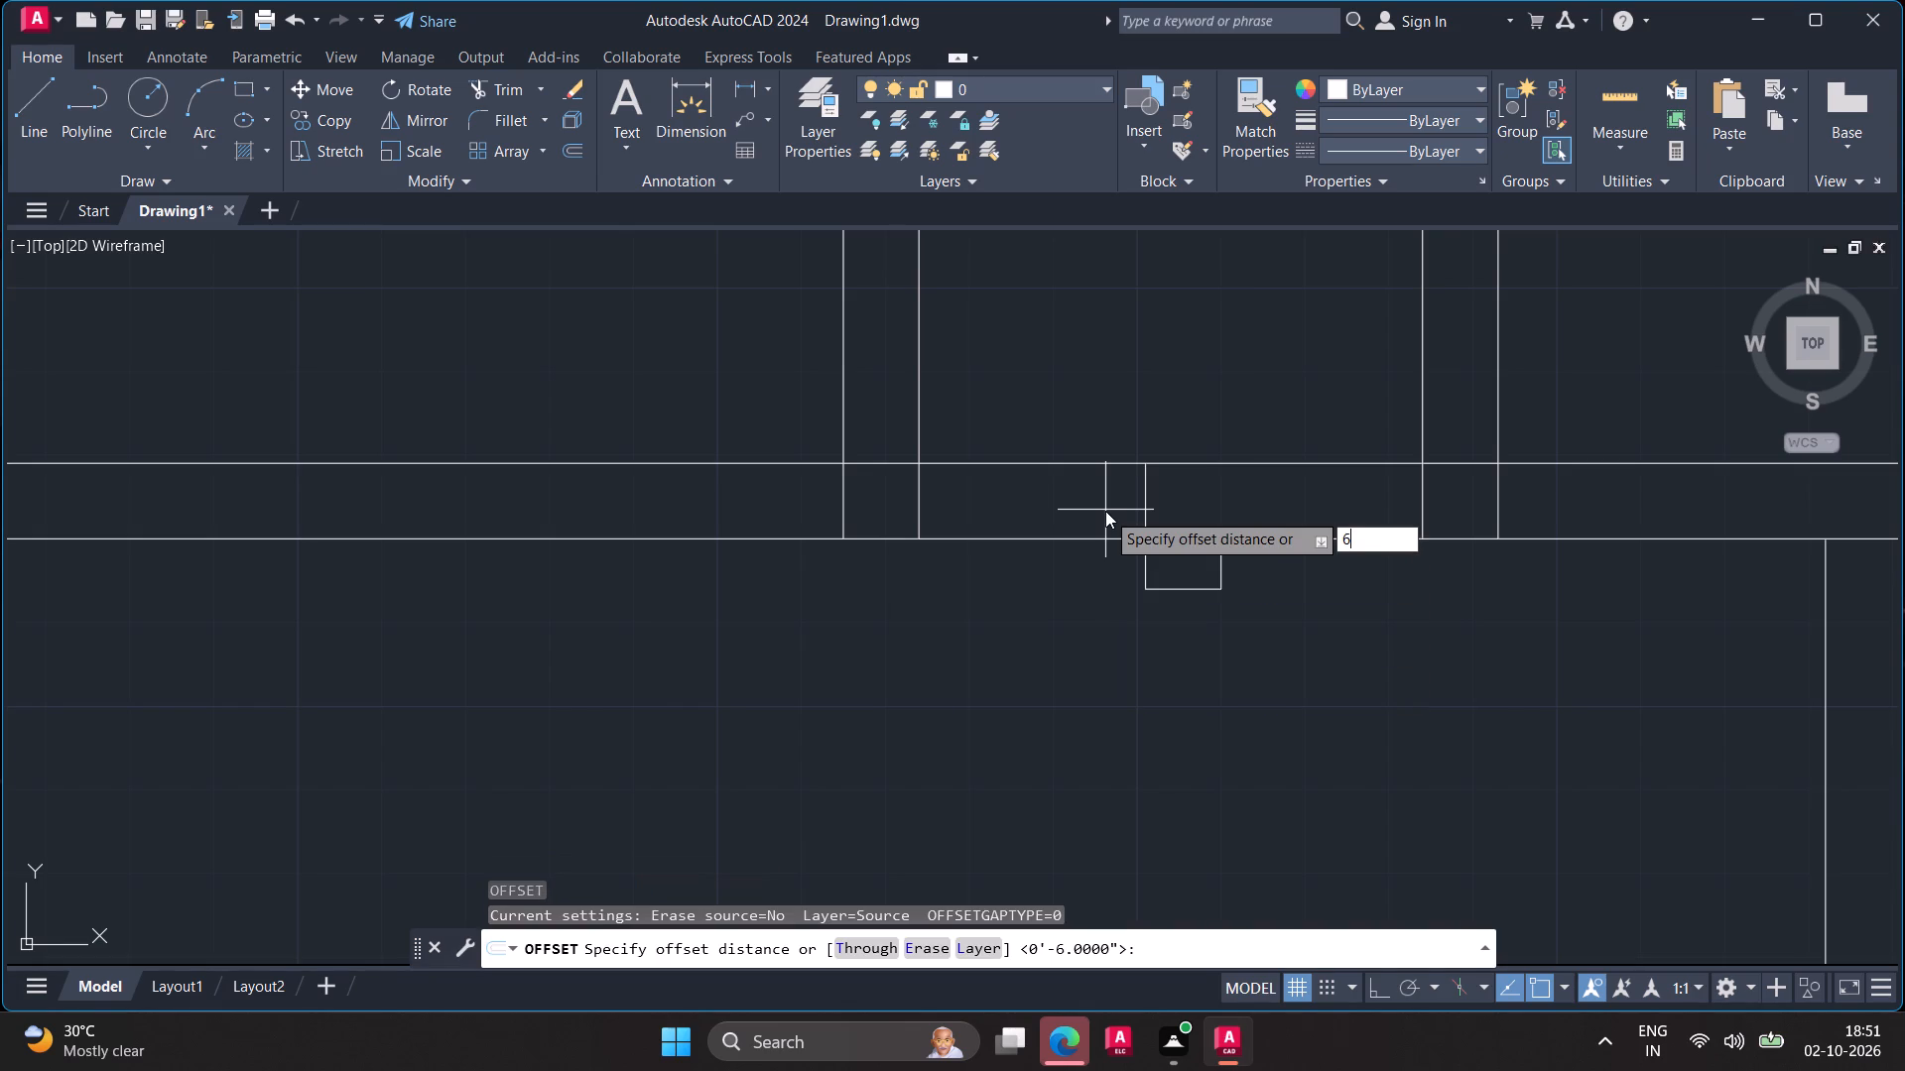
key("shift+quotedbl")
key("Return")
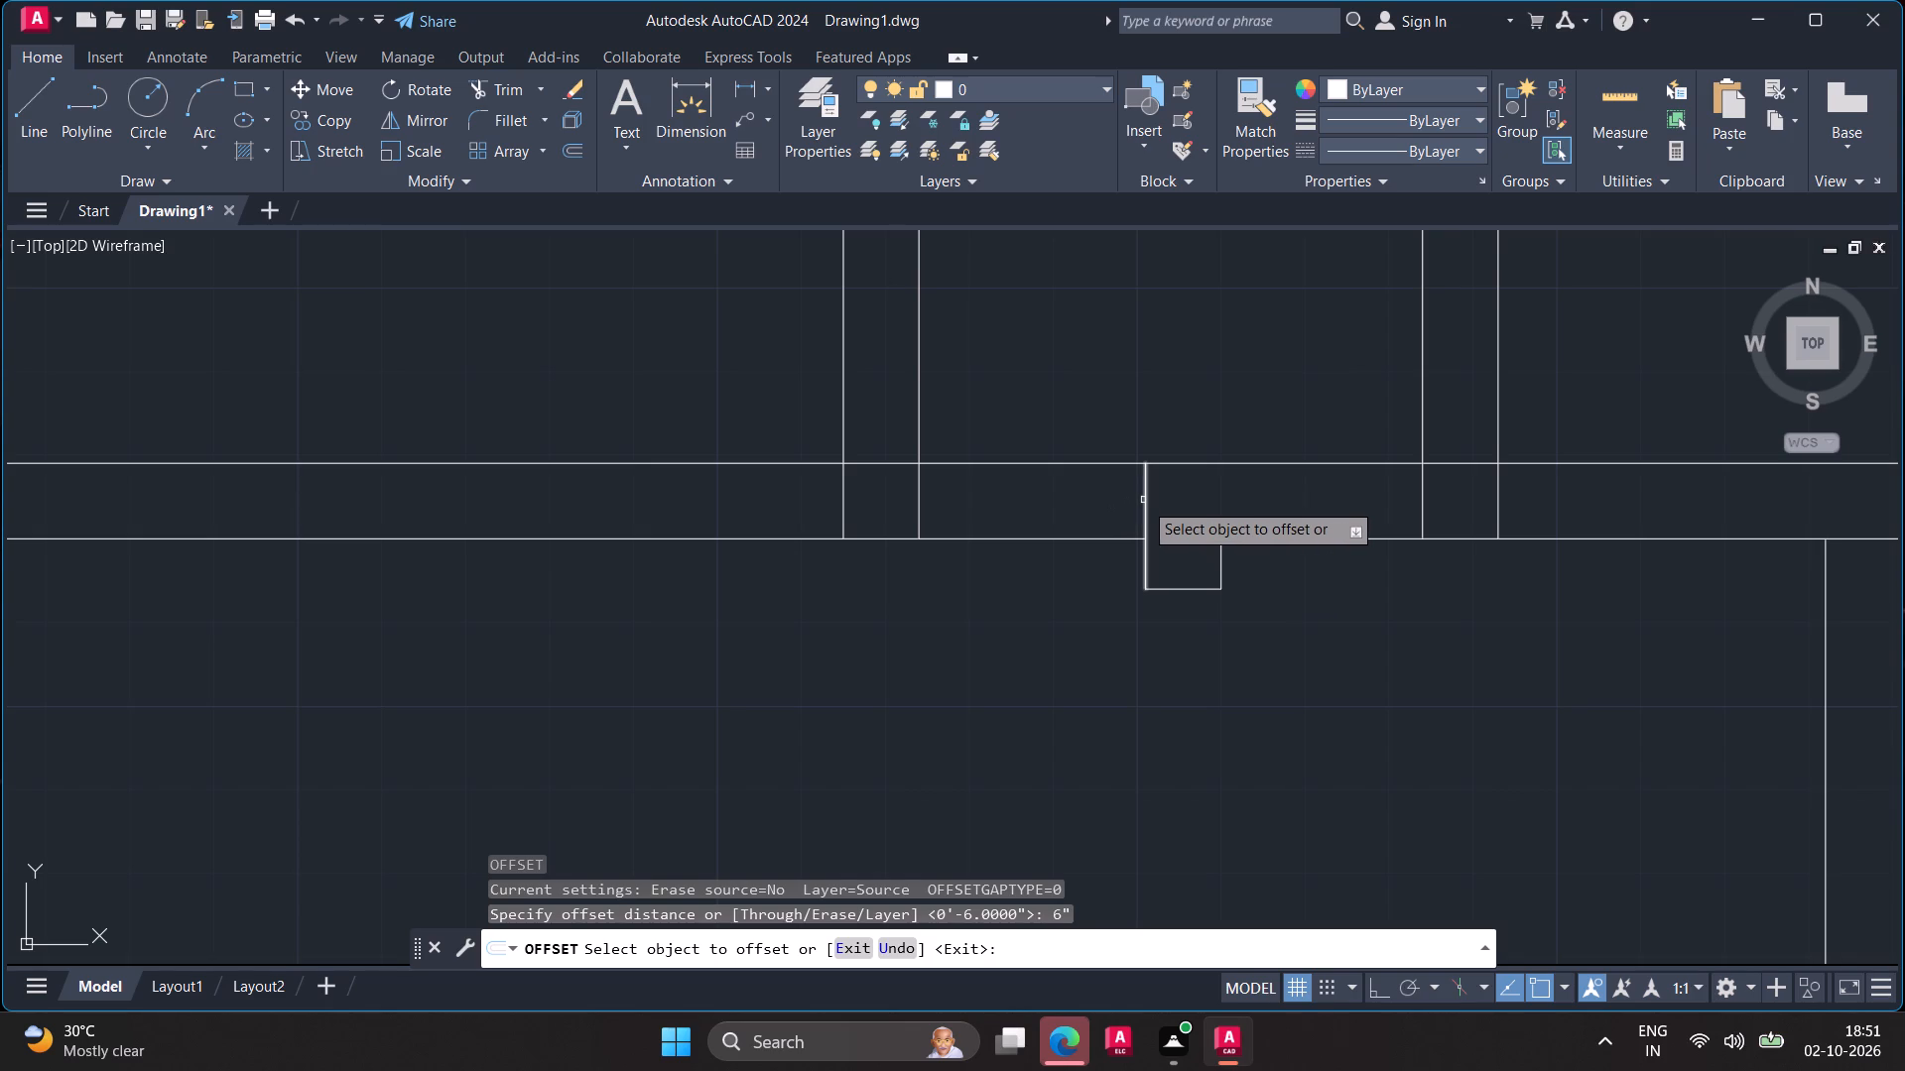
left_click(1143, 501)
left_click(1086, 503)
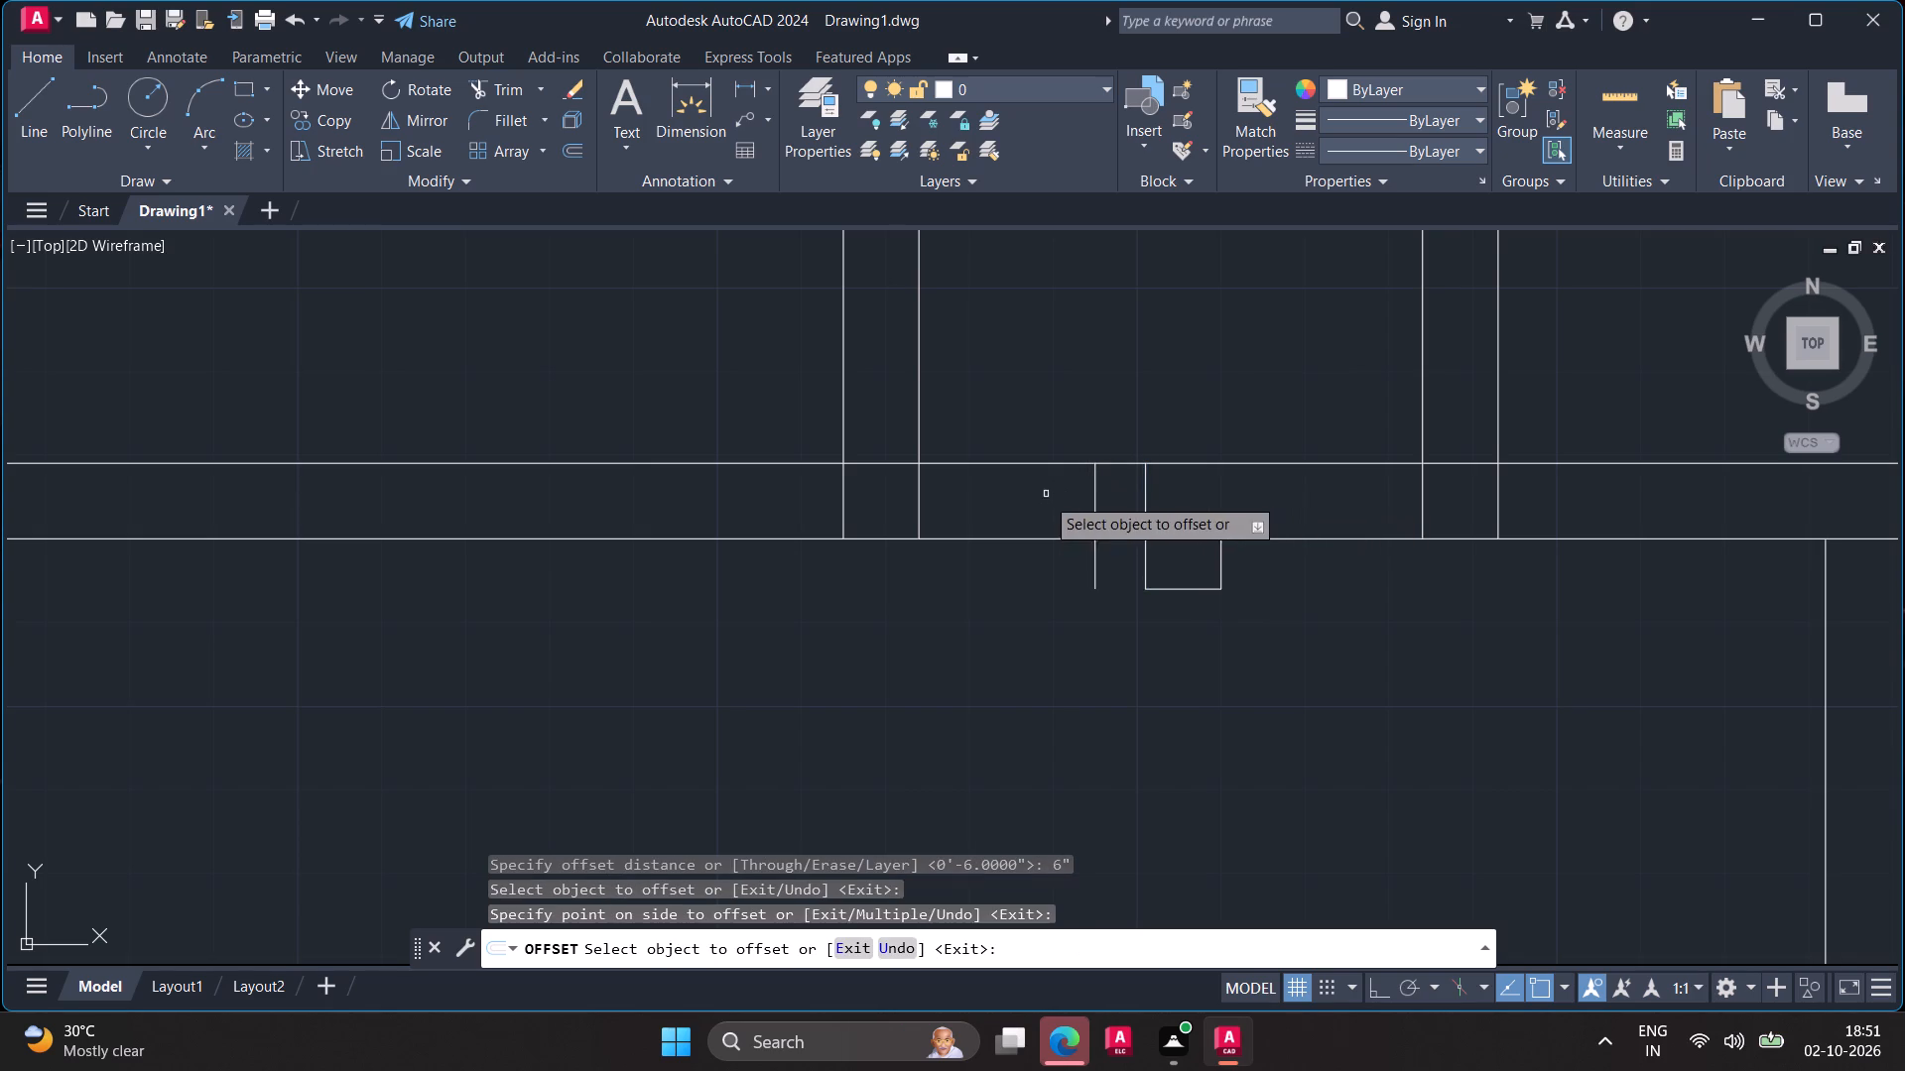
key("Escape")
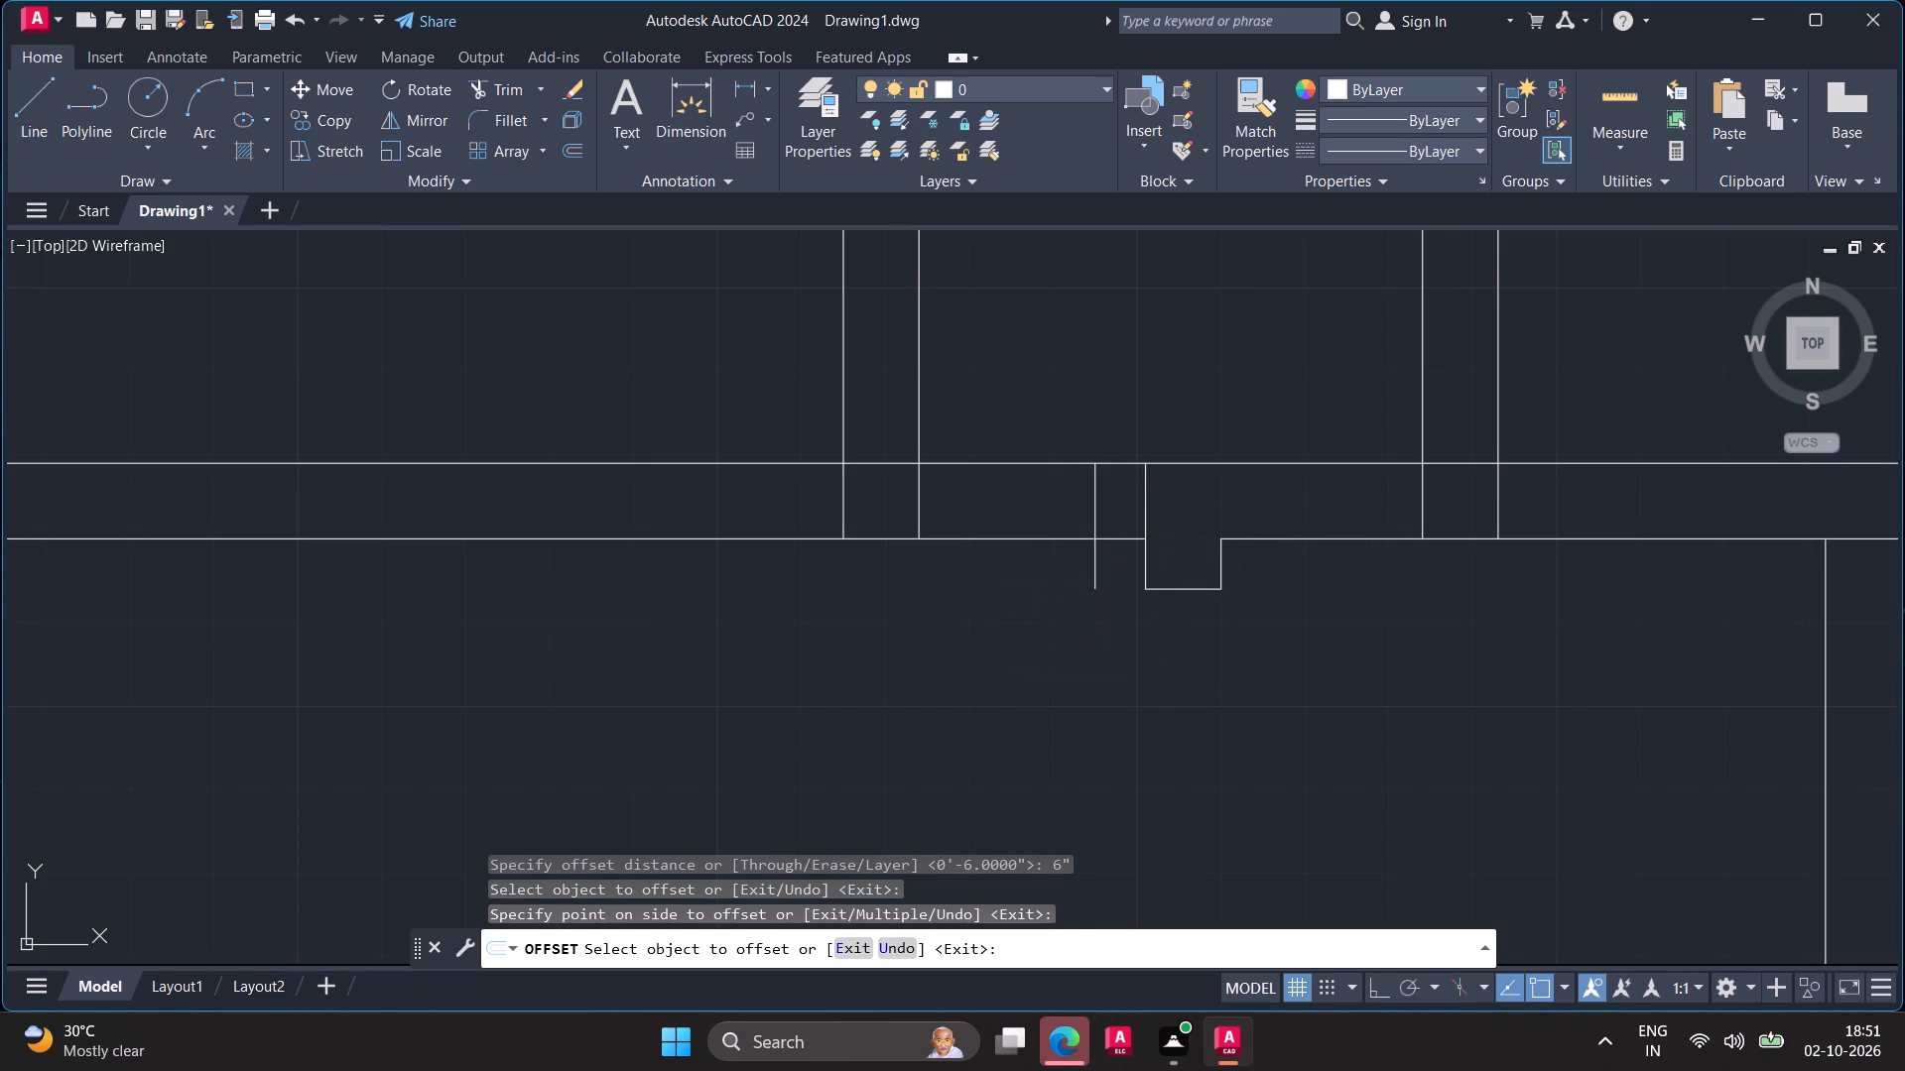
Trim the middle horizontal wall open between the vertical partition and the 6" jamb line, clearing the jamb's overhang and the stub line inside the wall.
type("tr")
key("space")
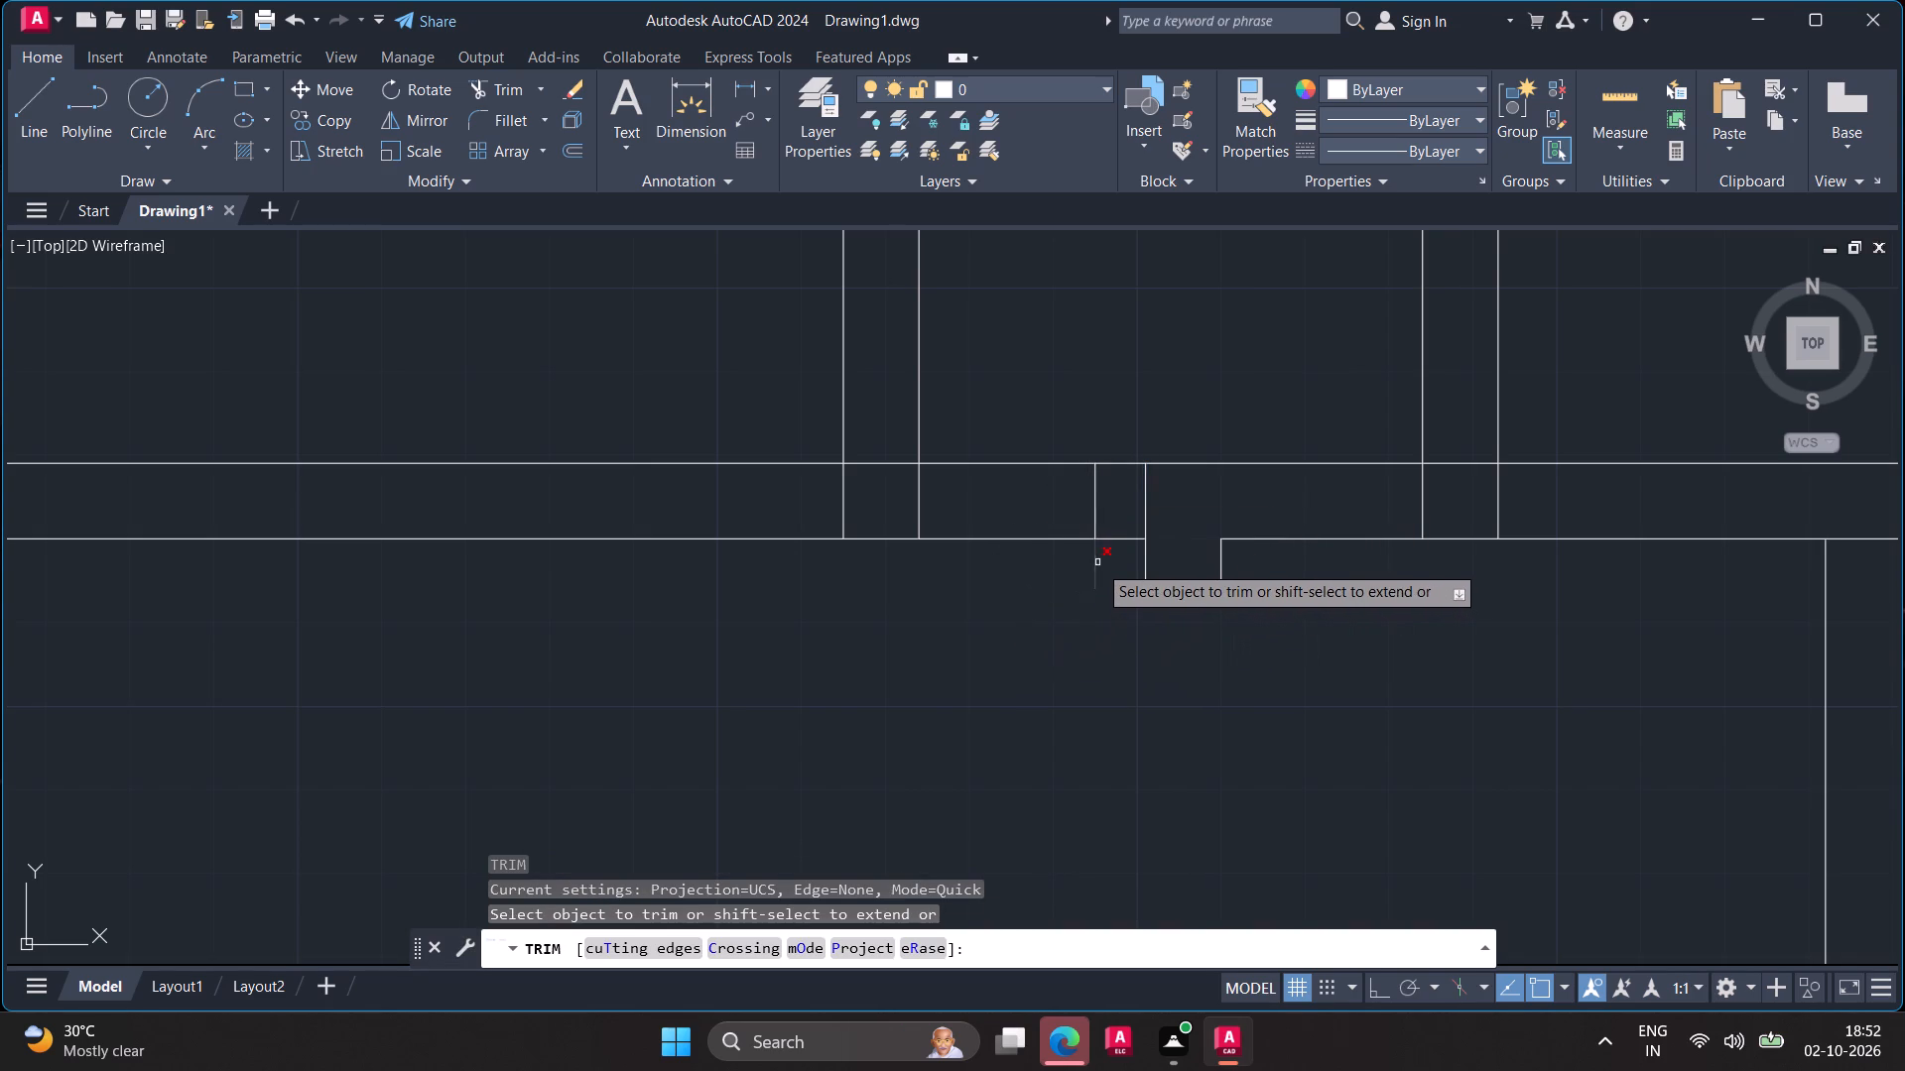
left_click(1096, 563)
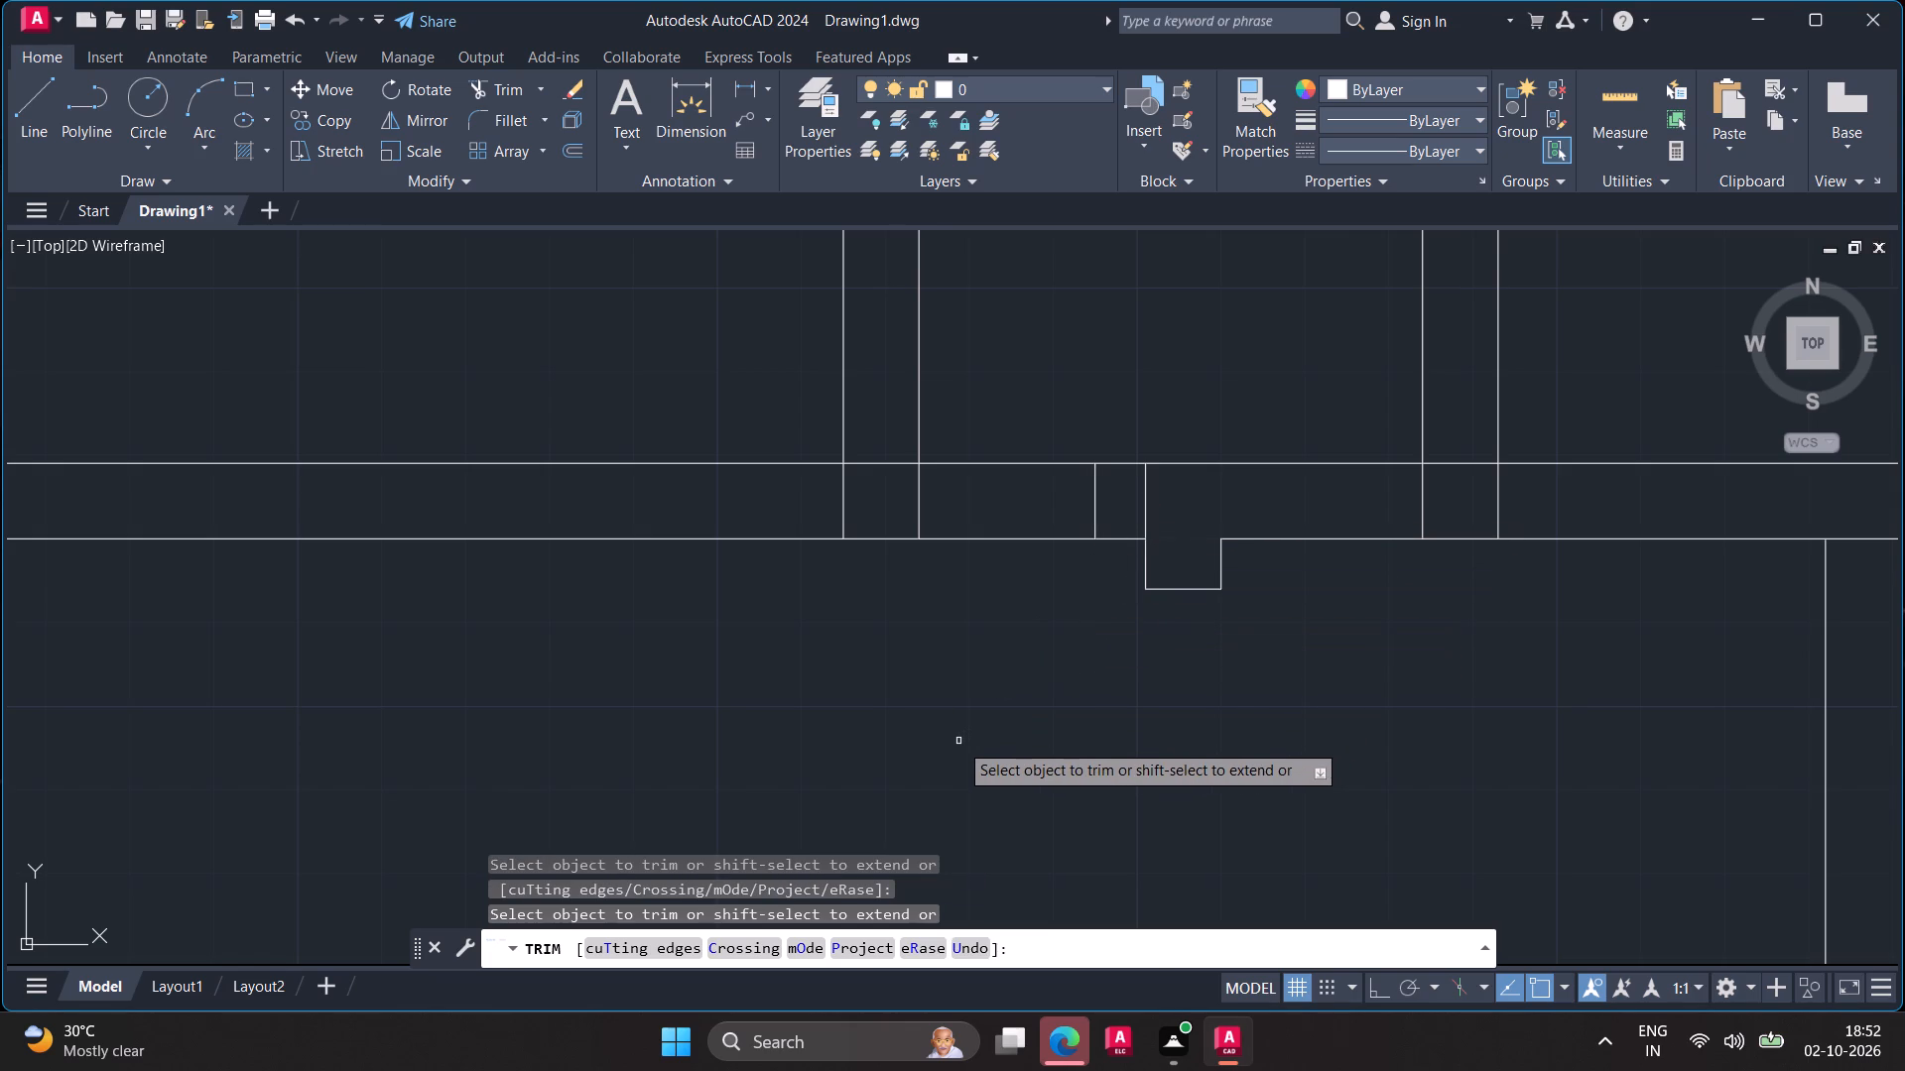
left_click(1013, 542)
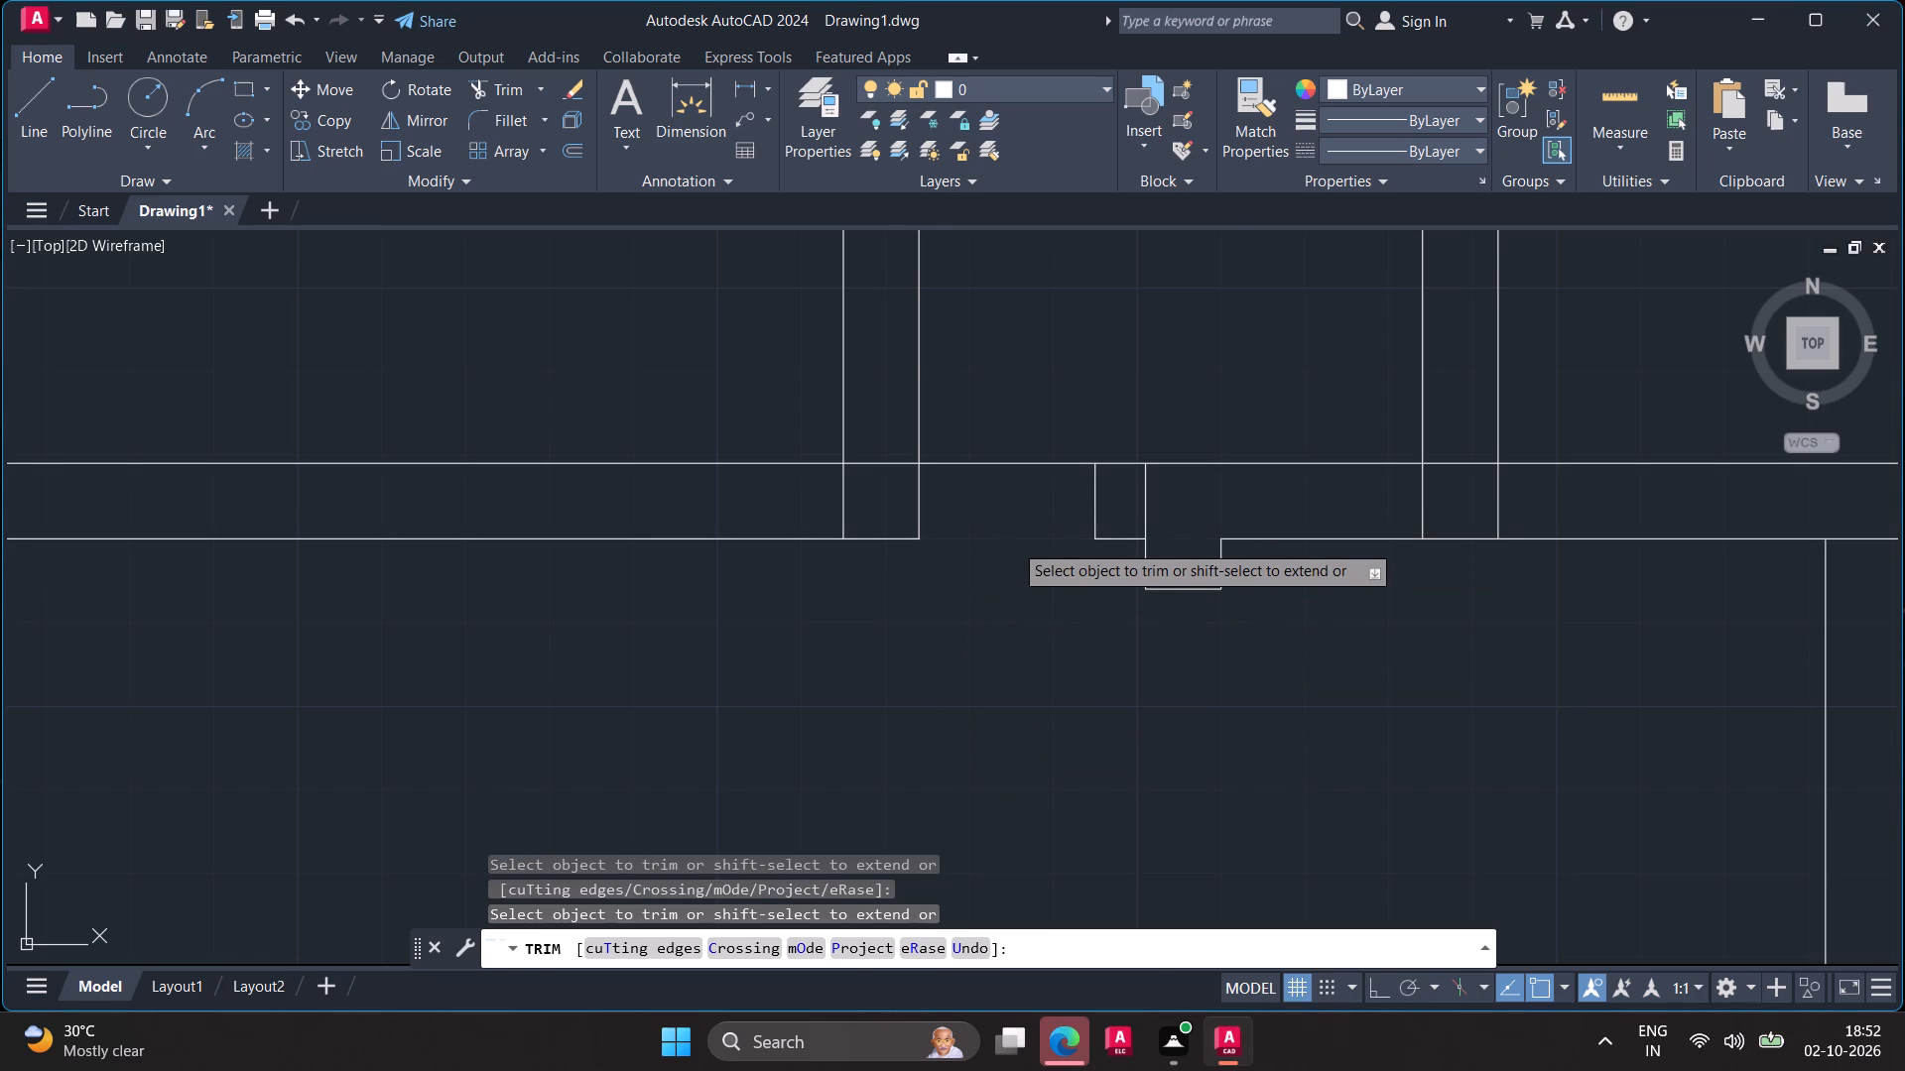
left_click(1030, 463)
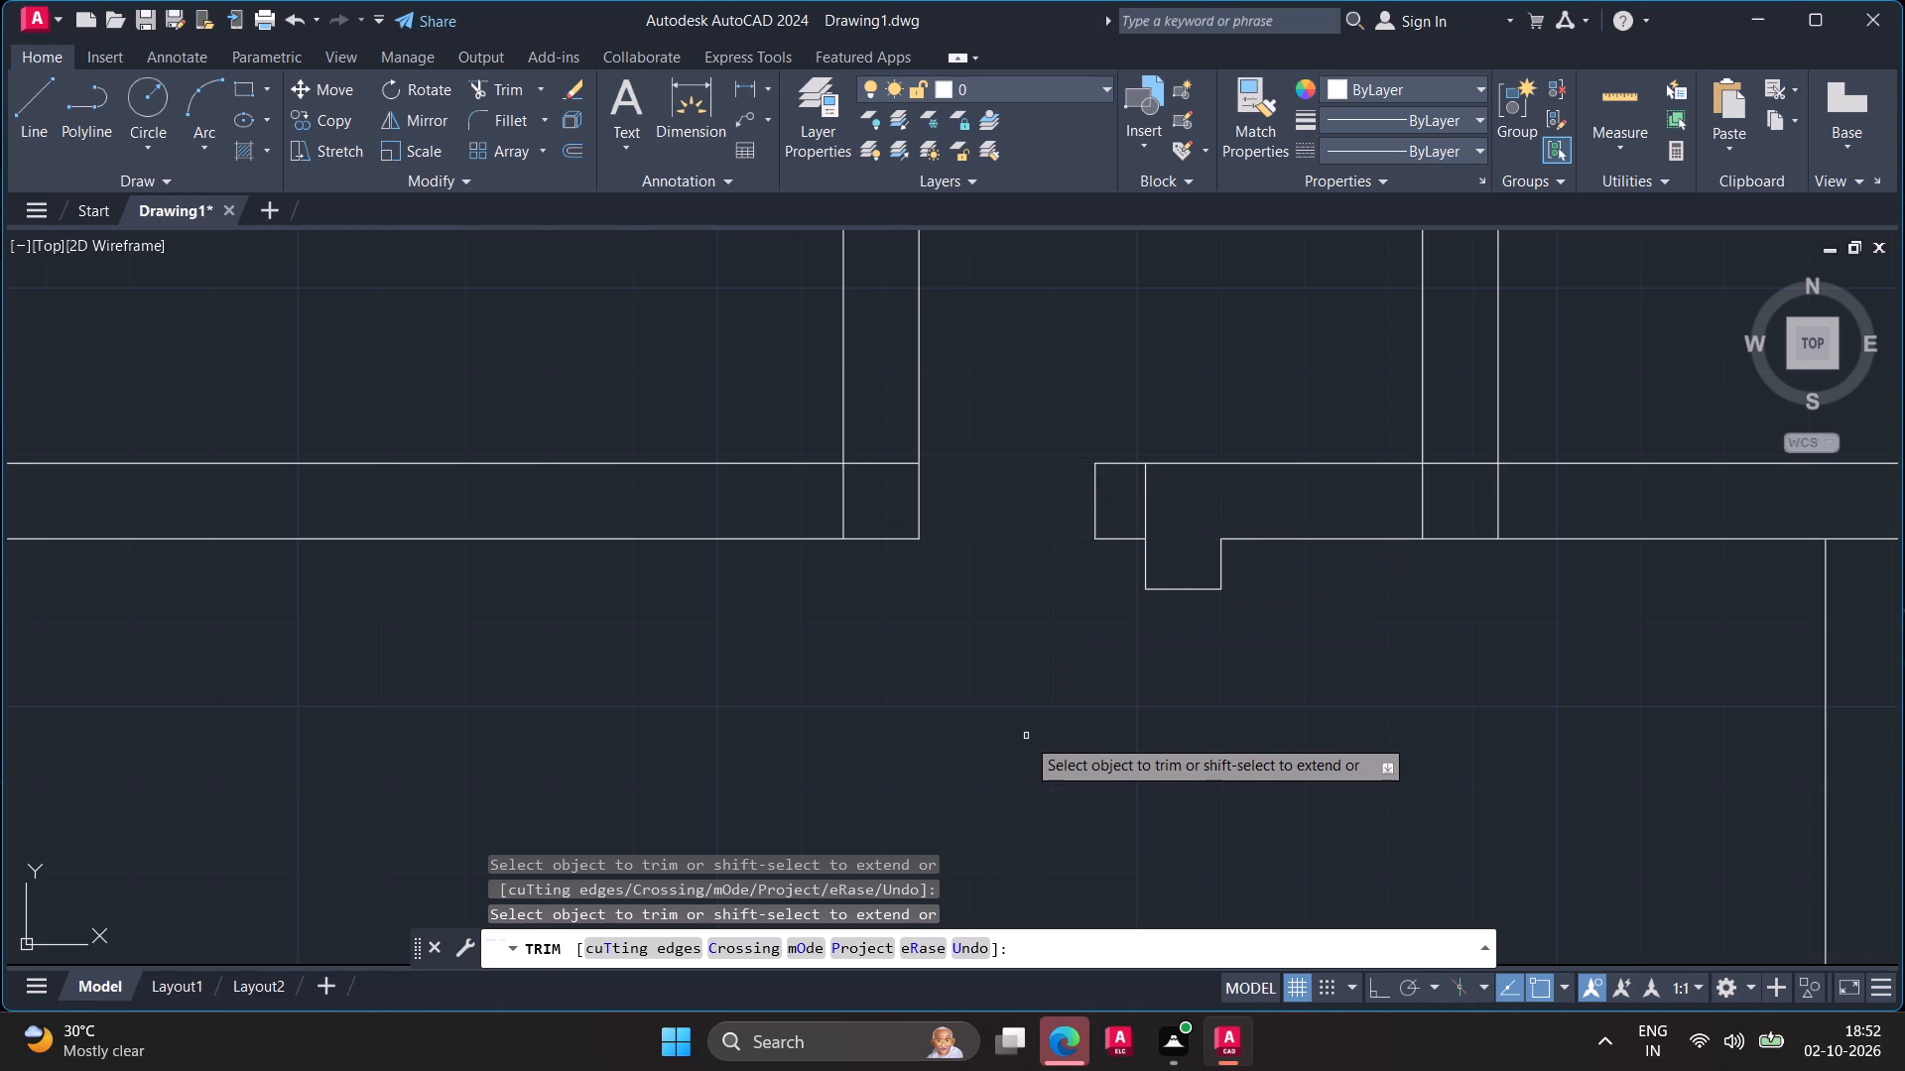
left_click(1147, 503)
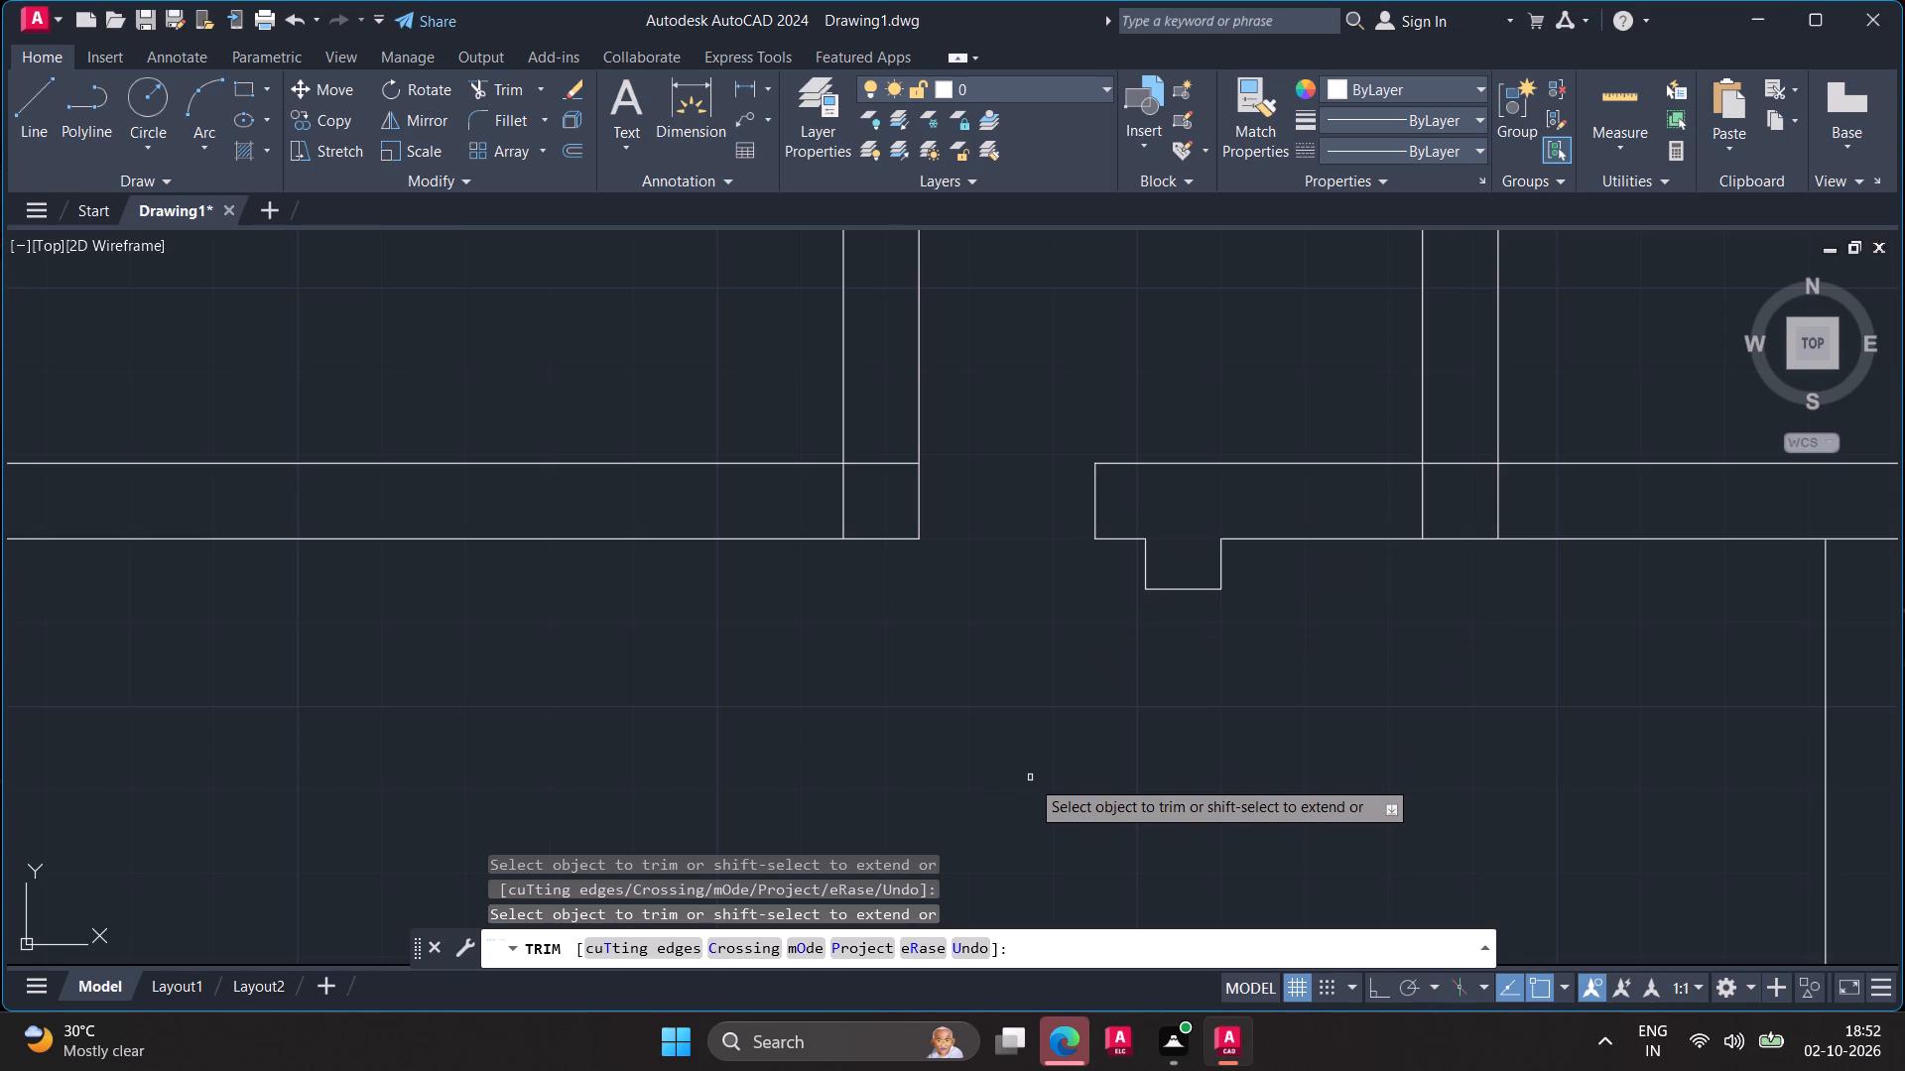
key("Escape")
scroll(1030, 778, "down", 2)
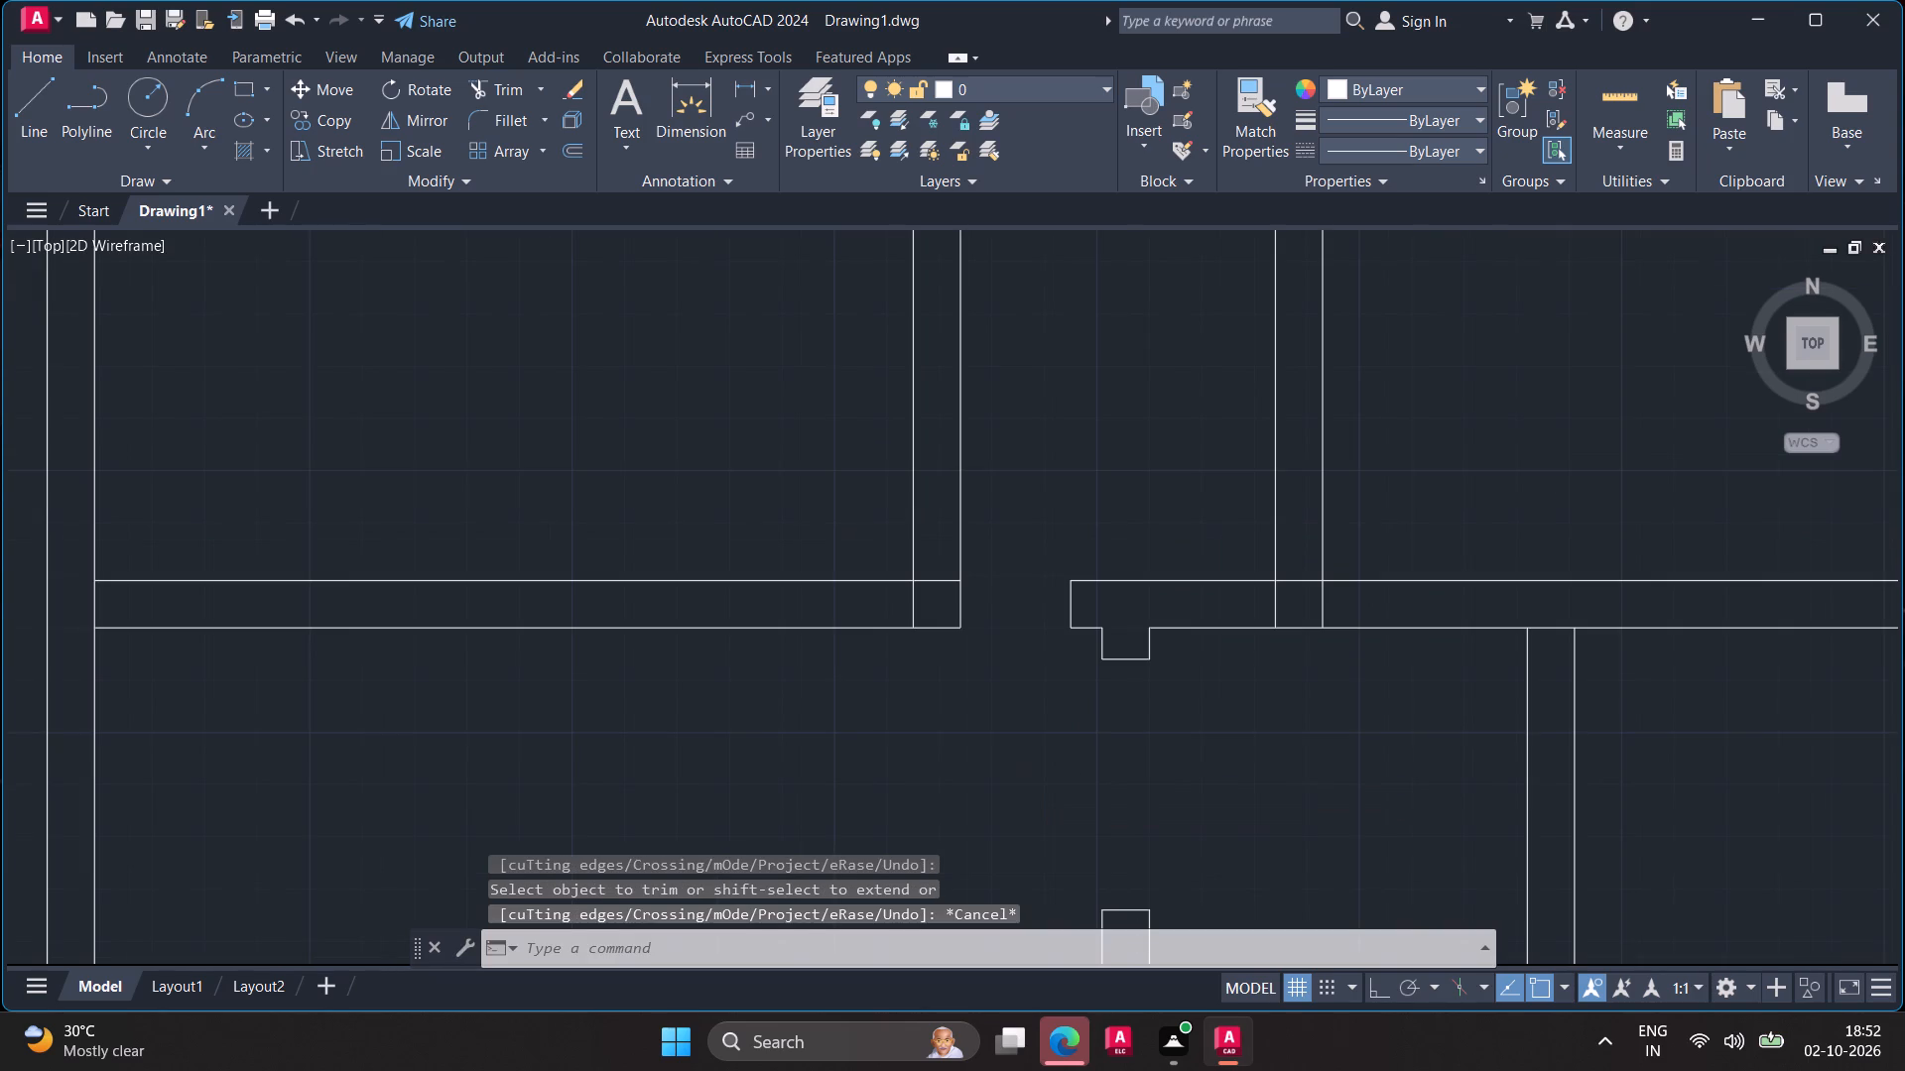
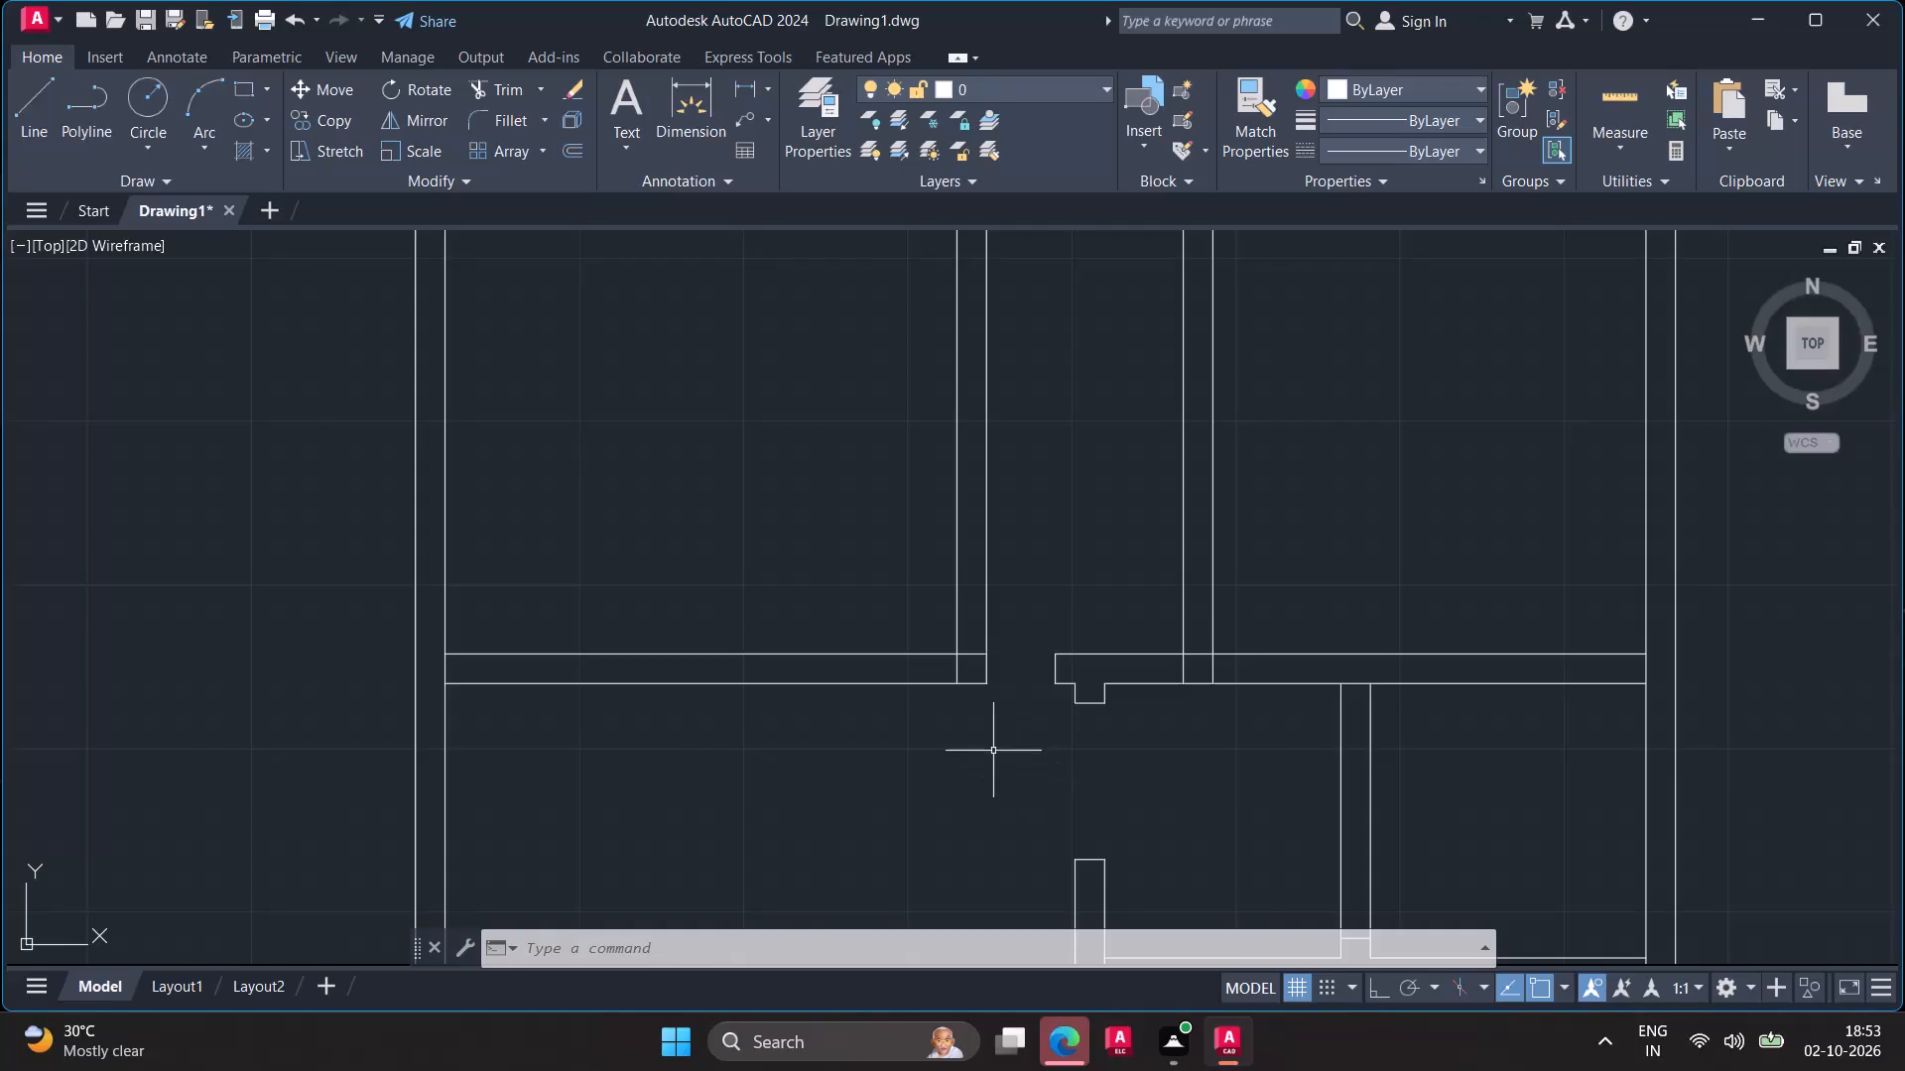
Offset the jamb line at the left end of the middle horizontal wall's right part 4' to the left.
key("Escape")
scroll(1025, 774, "up", 1)
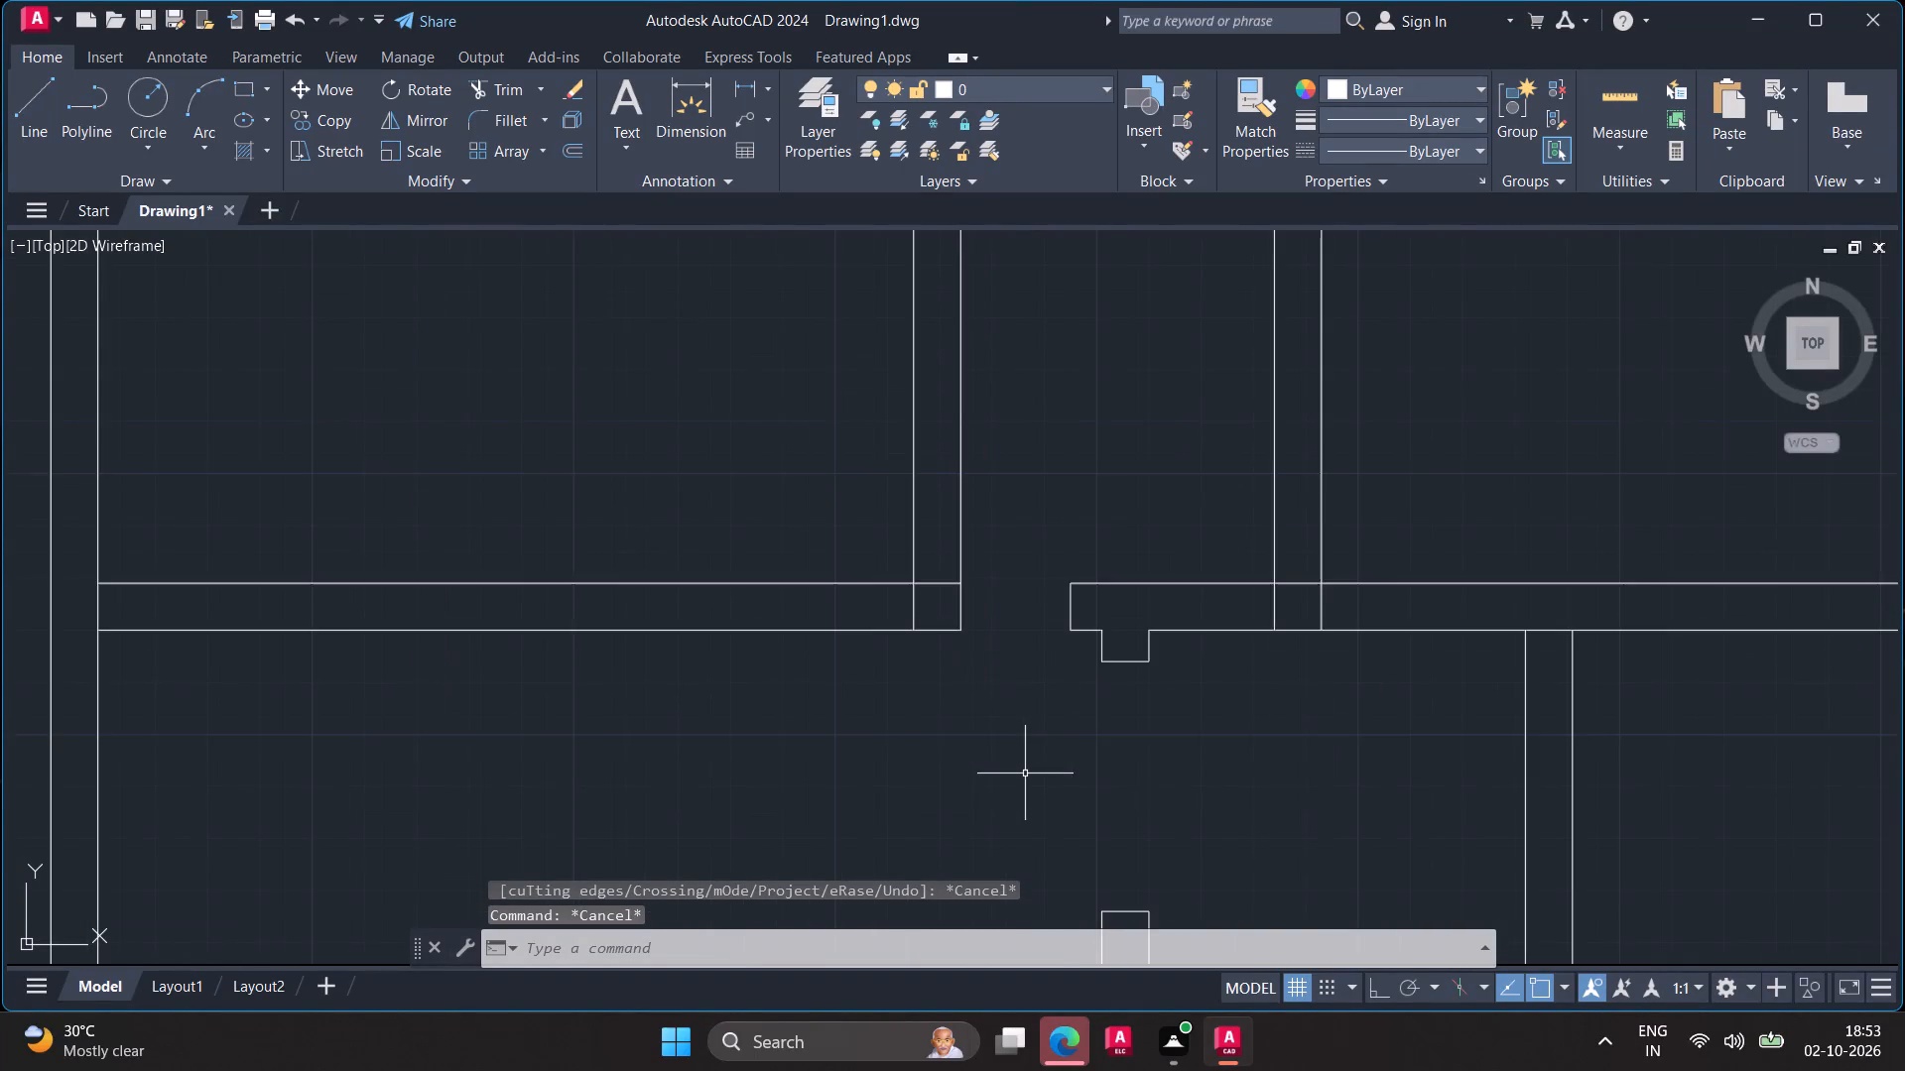
scroll(1040, 773, "up", 1)
middle_click_drag(1080, 770, 901, 898)
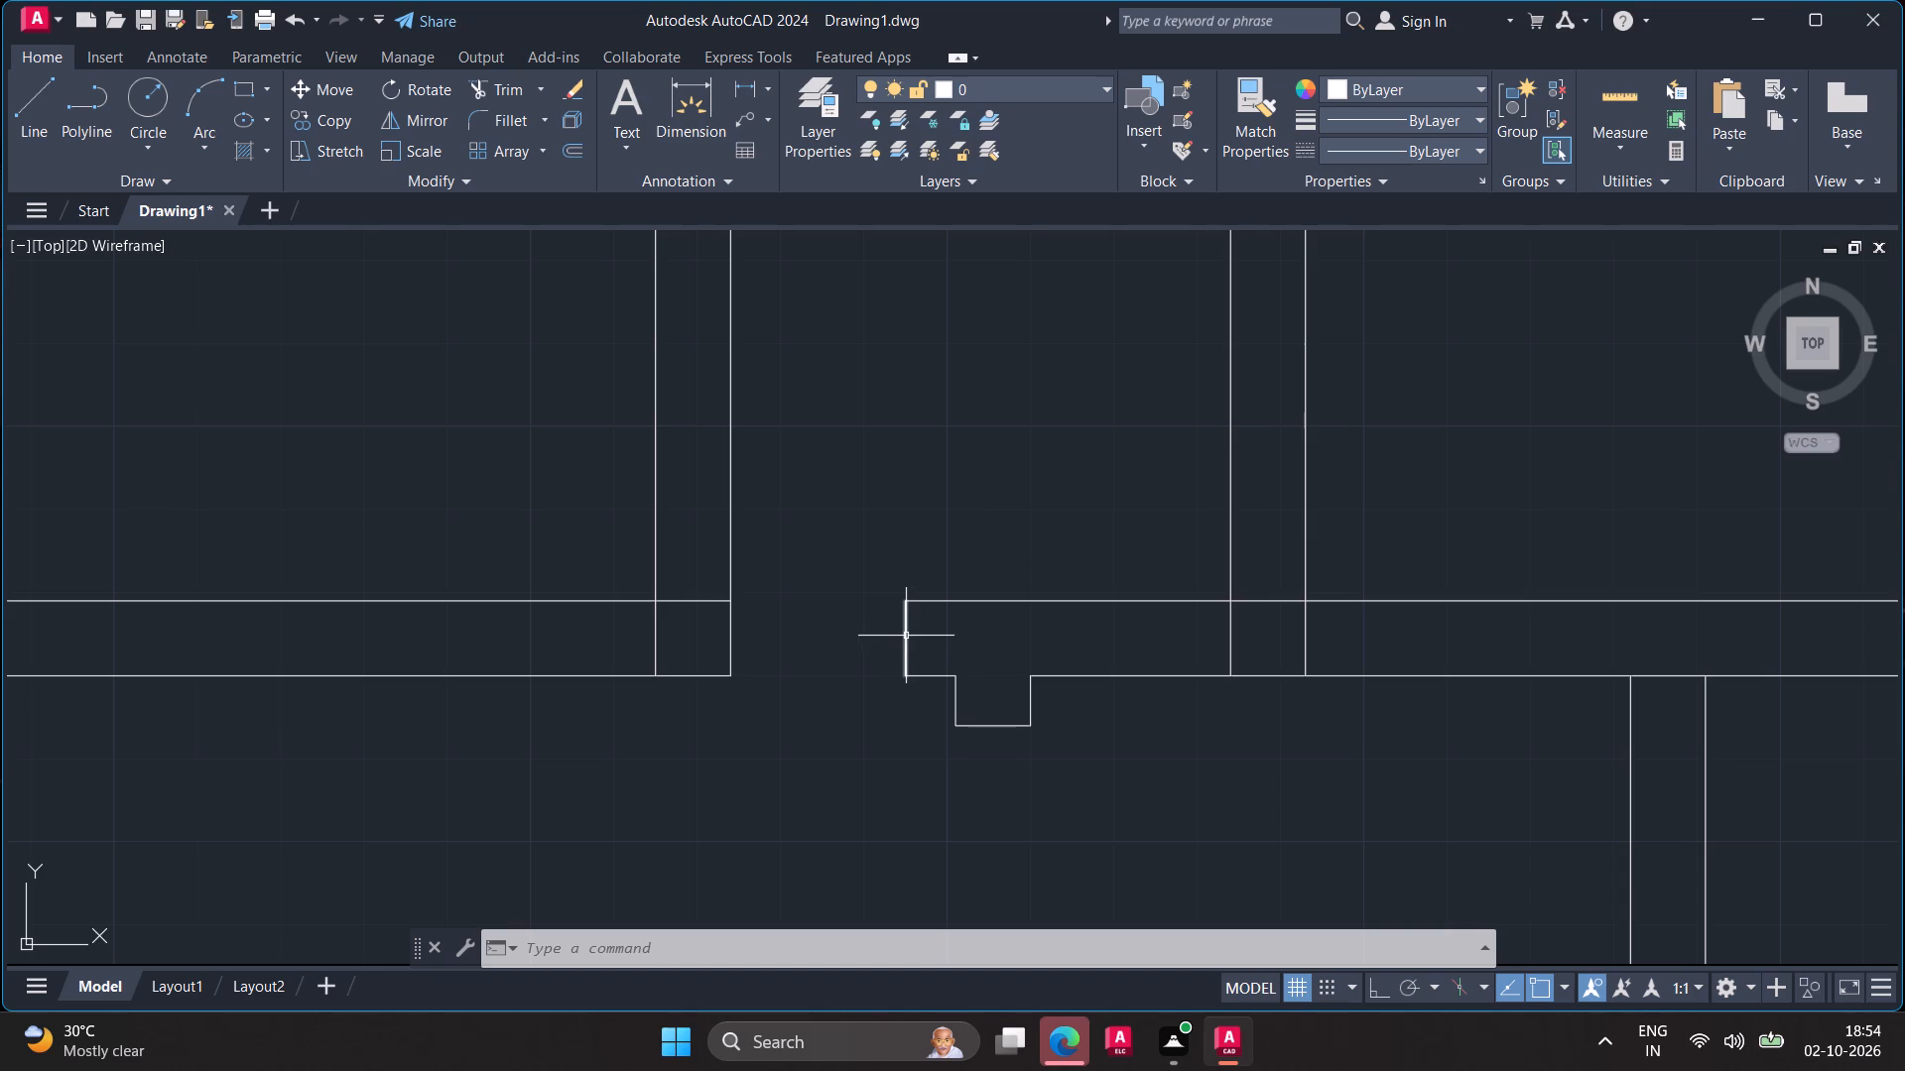
key("o")
key("Return")
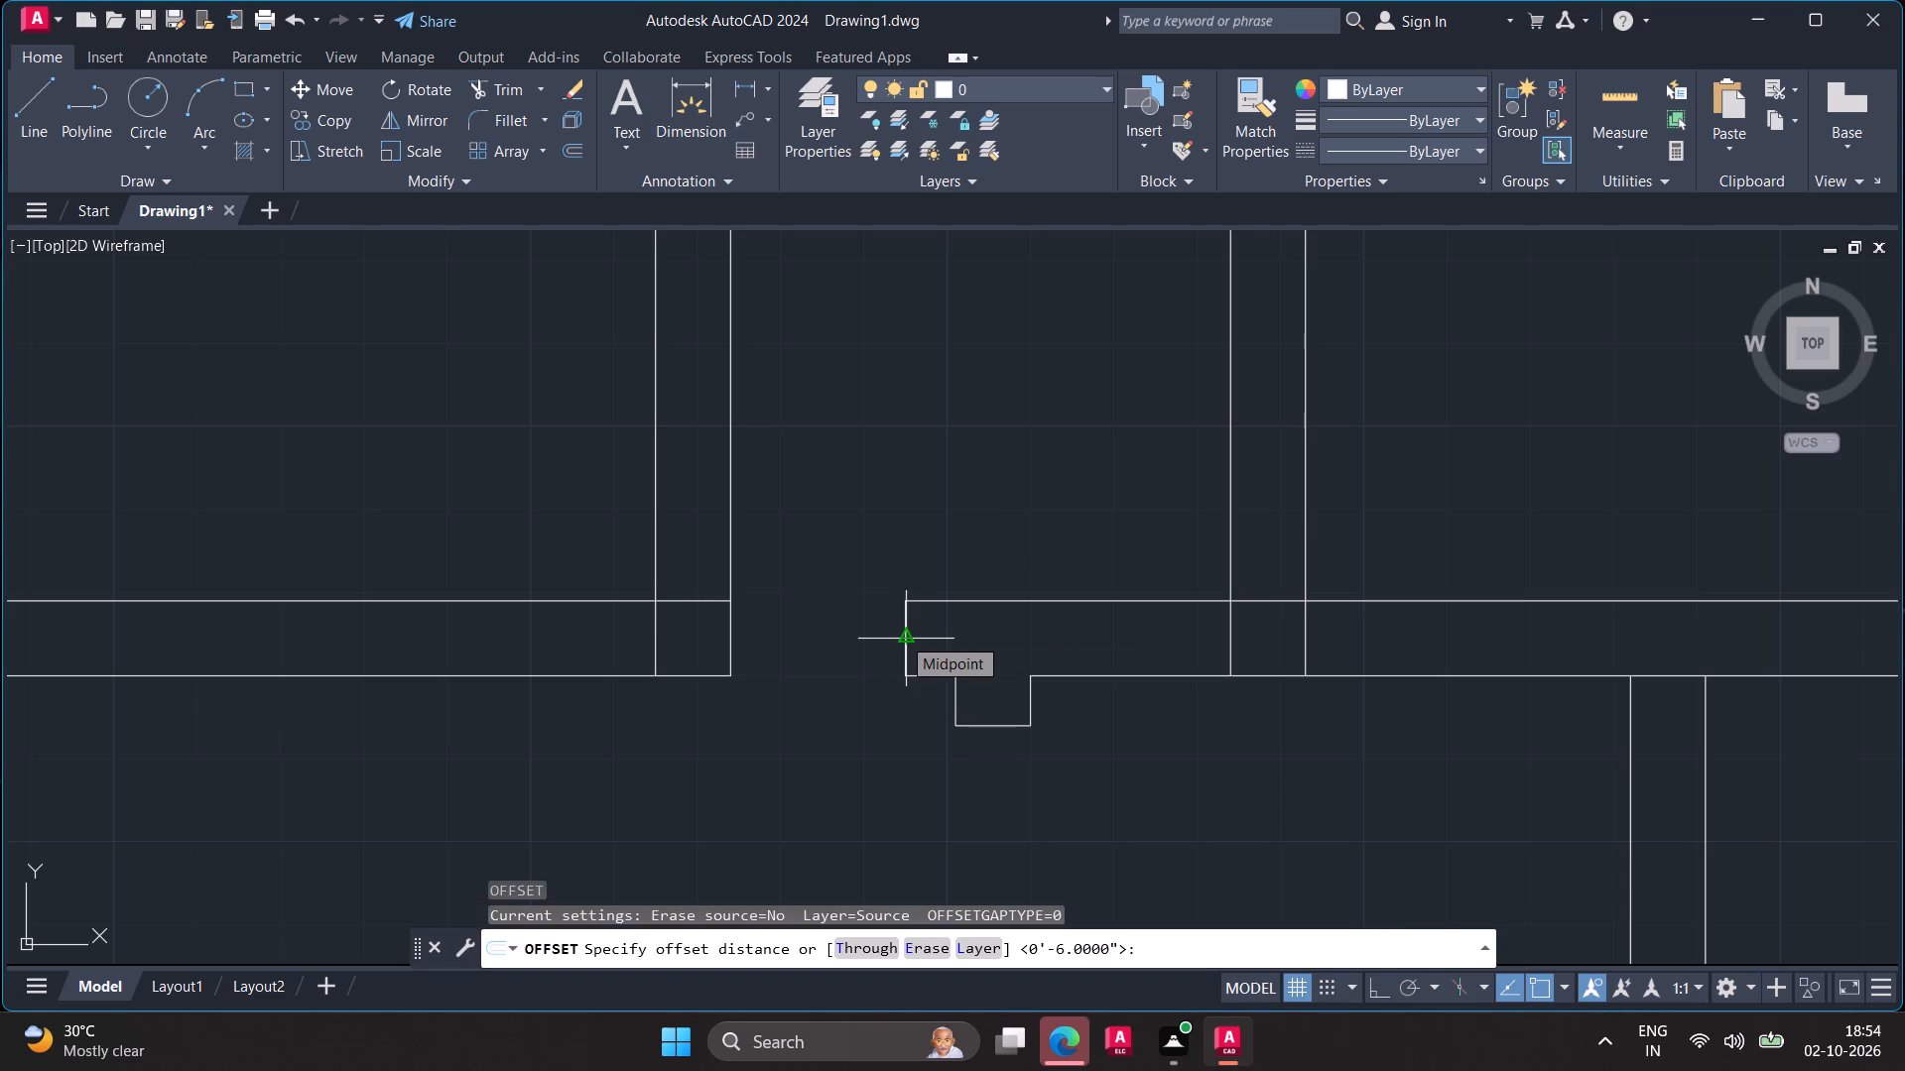
key("4")
key("apostrophe")
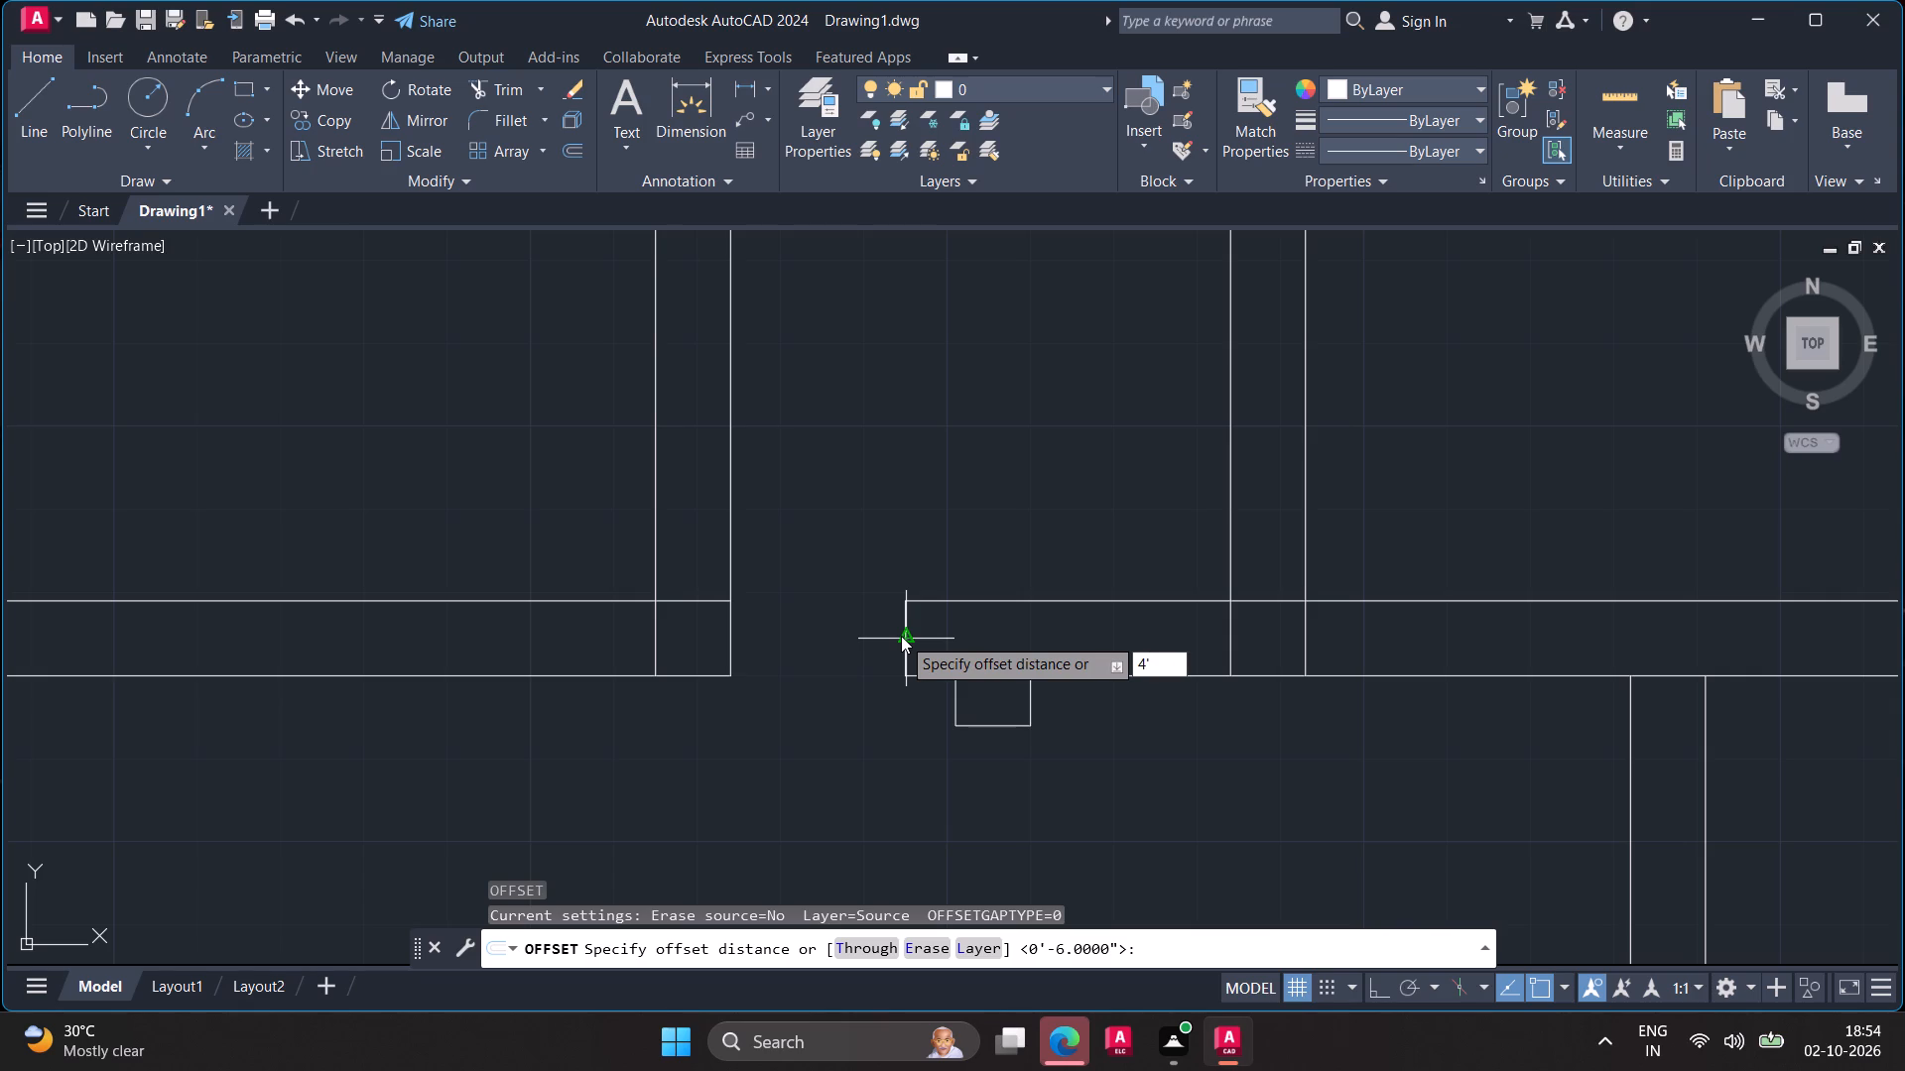
key("Return")
left_click(908, 641)
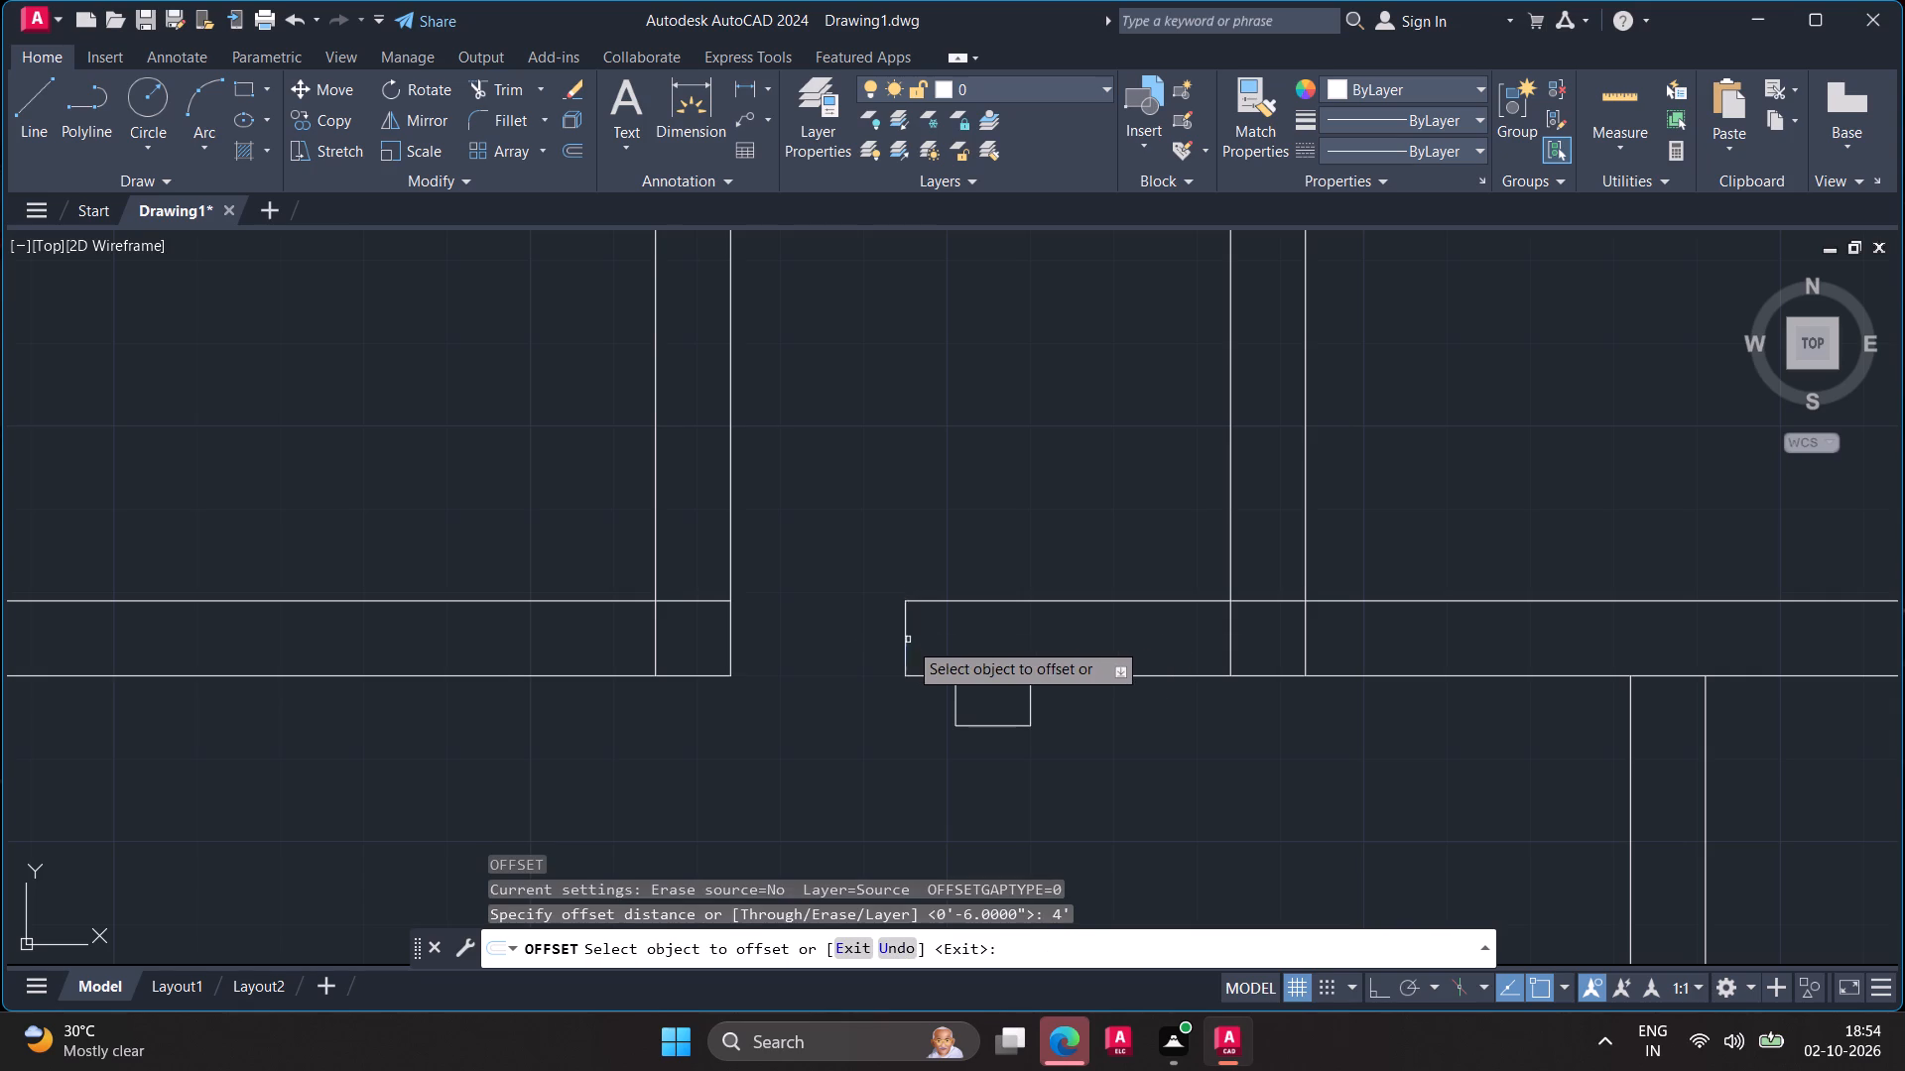
left_click(825, 645)
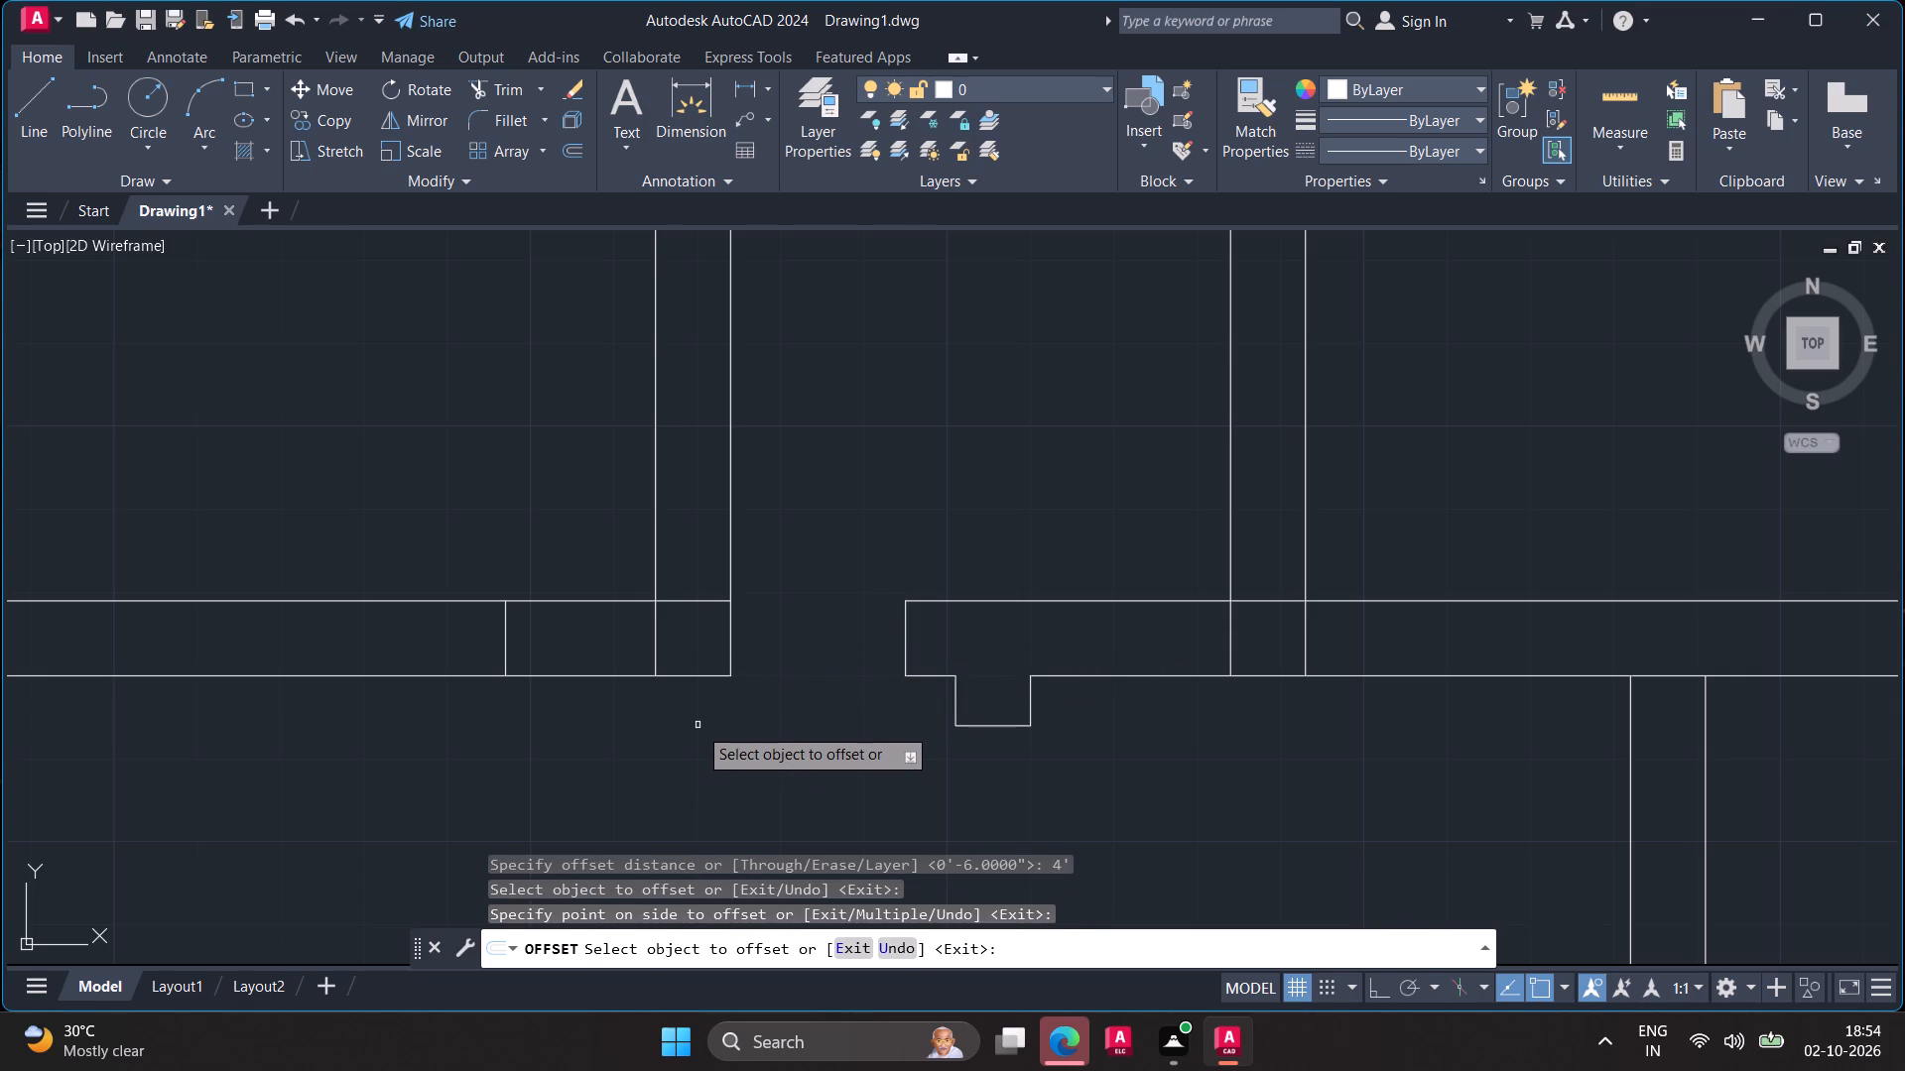
scroll(691, 729, "down", 3)
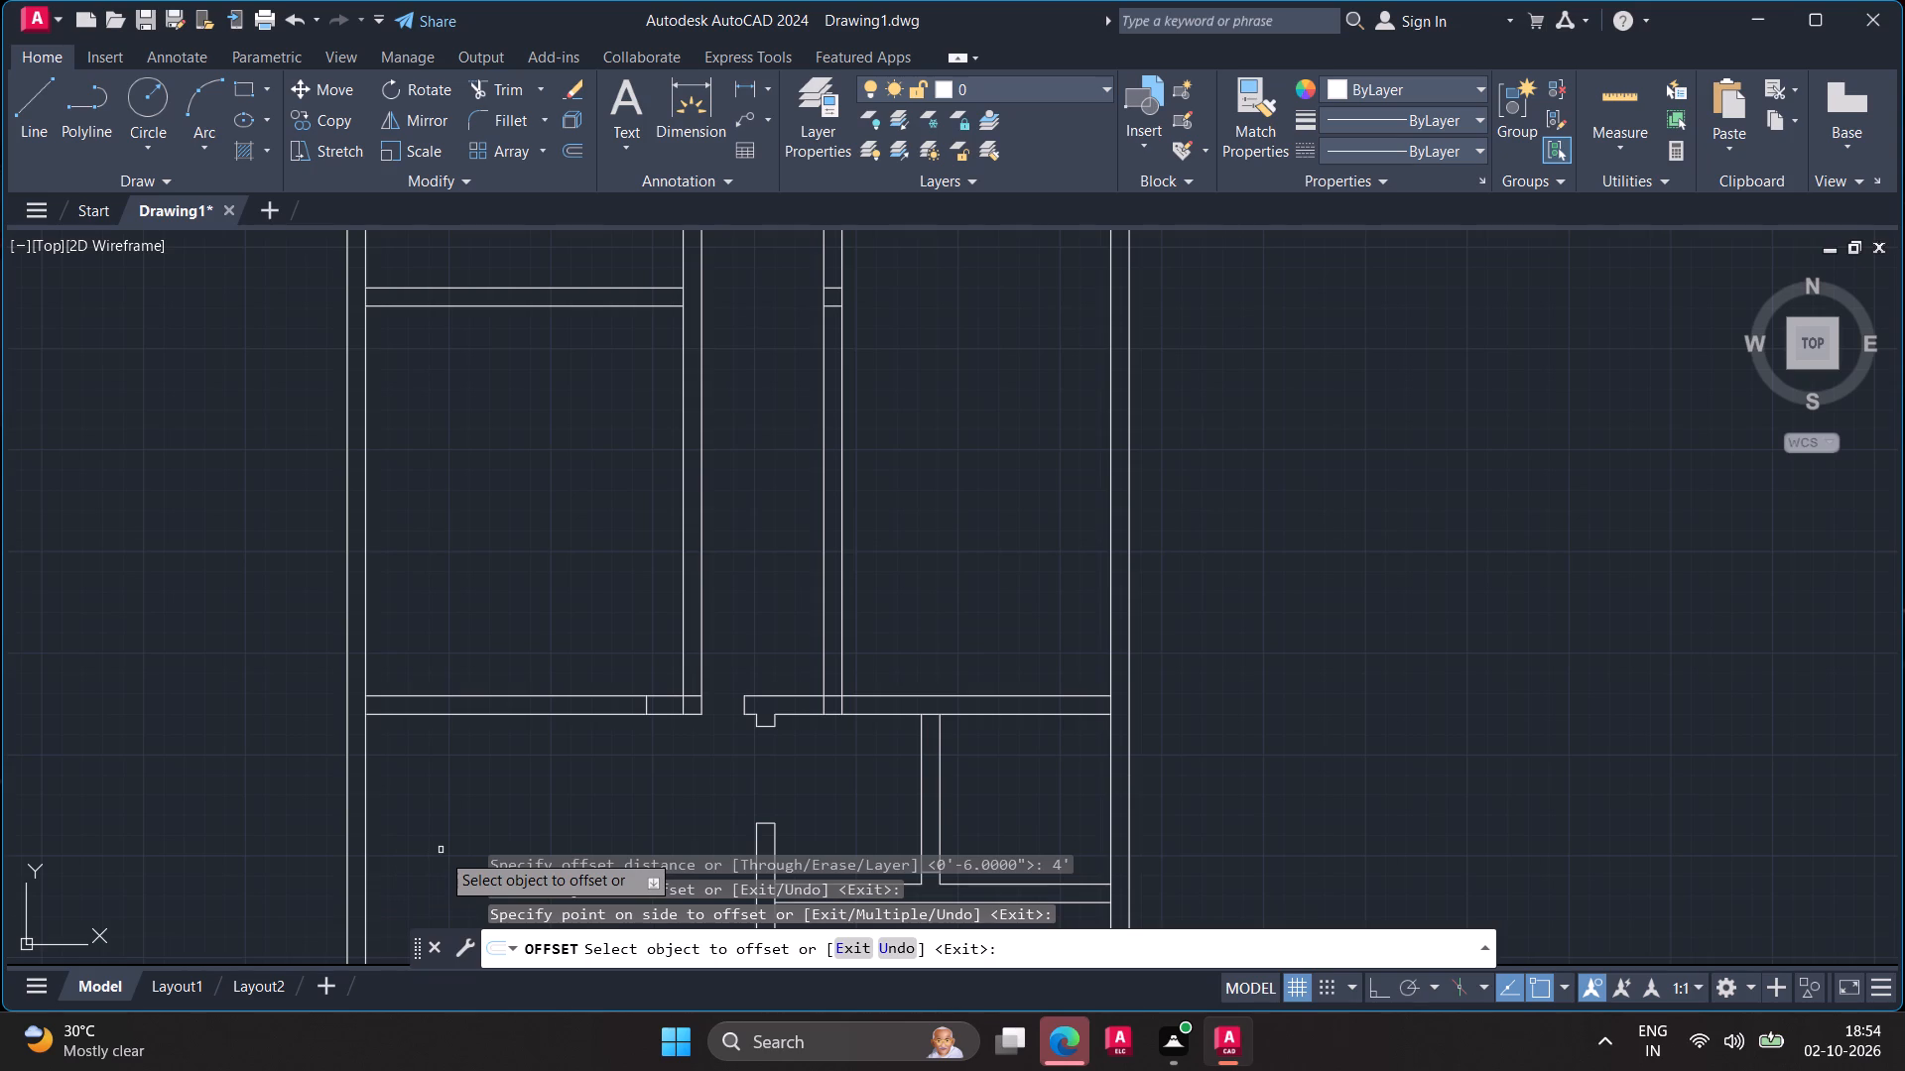
key("Escape")
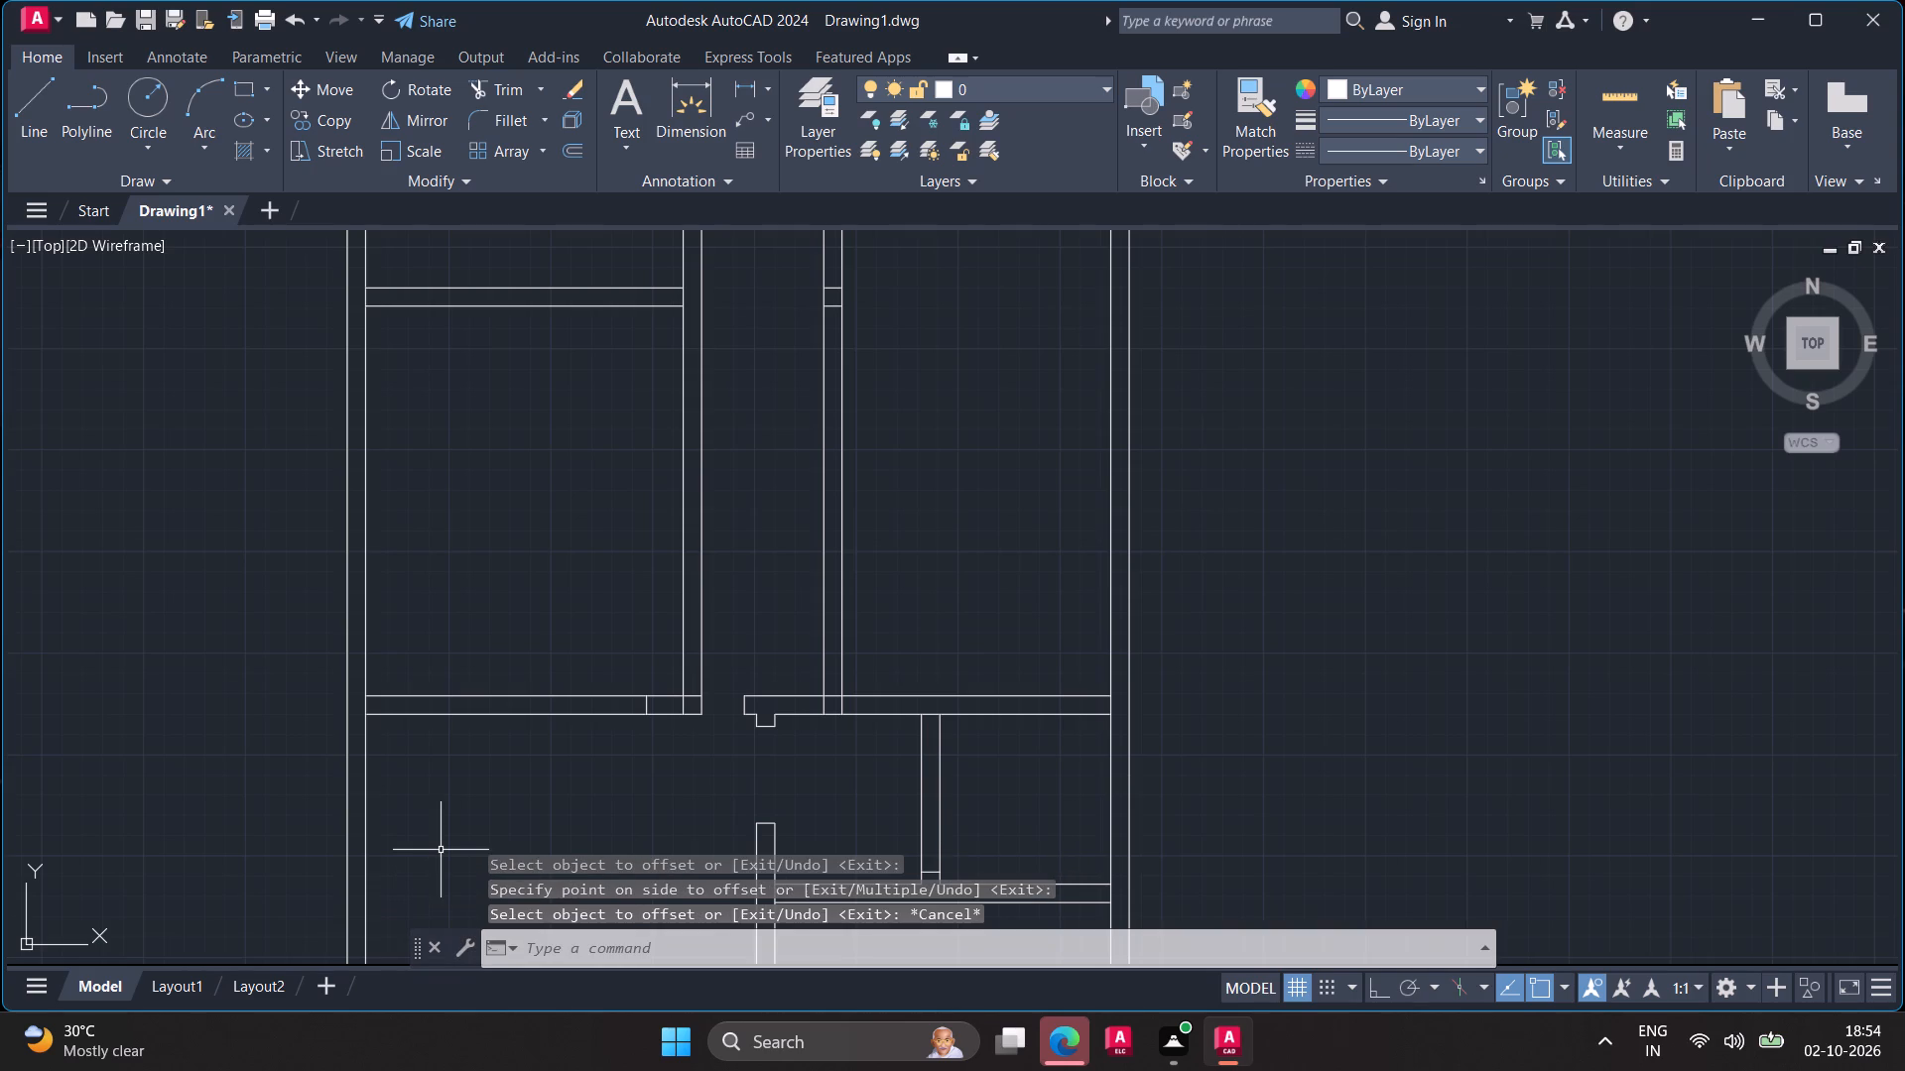
Trim the middle horizontal wall open between the new jamb line and the left vertical partition, cutting the partition's sides inside the wall.
type("tr")
key("space")
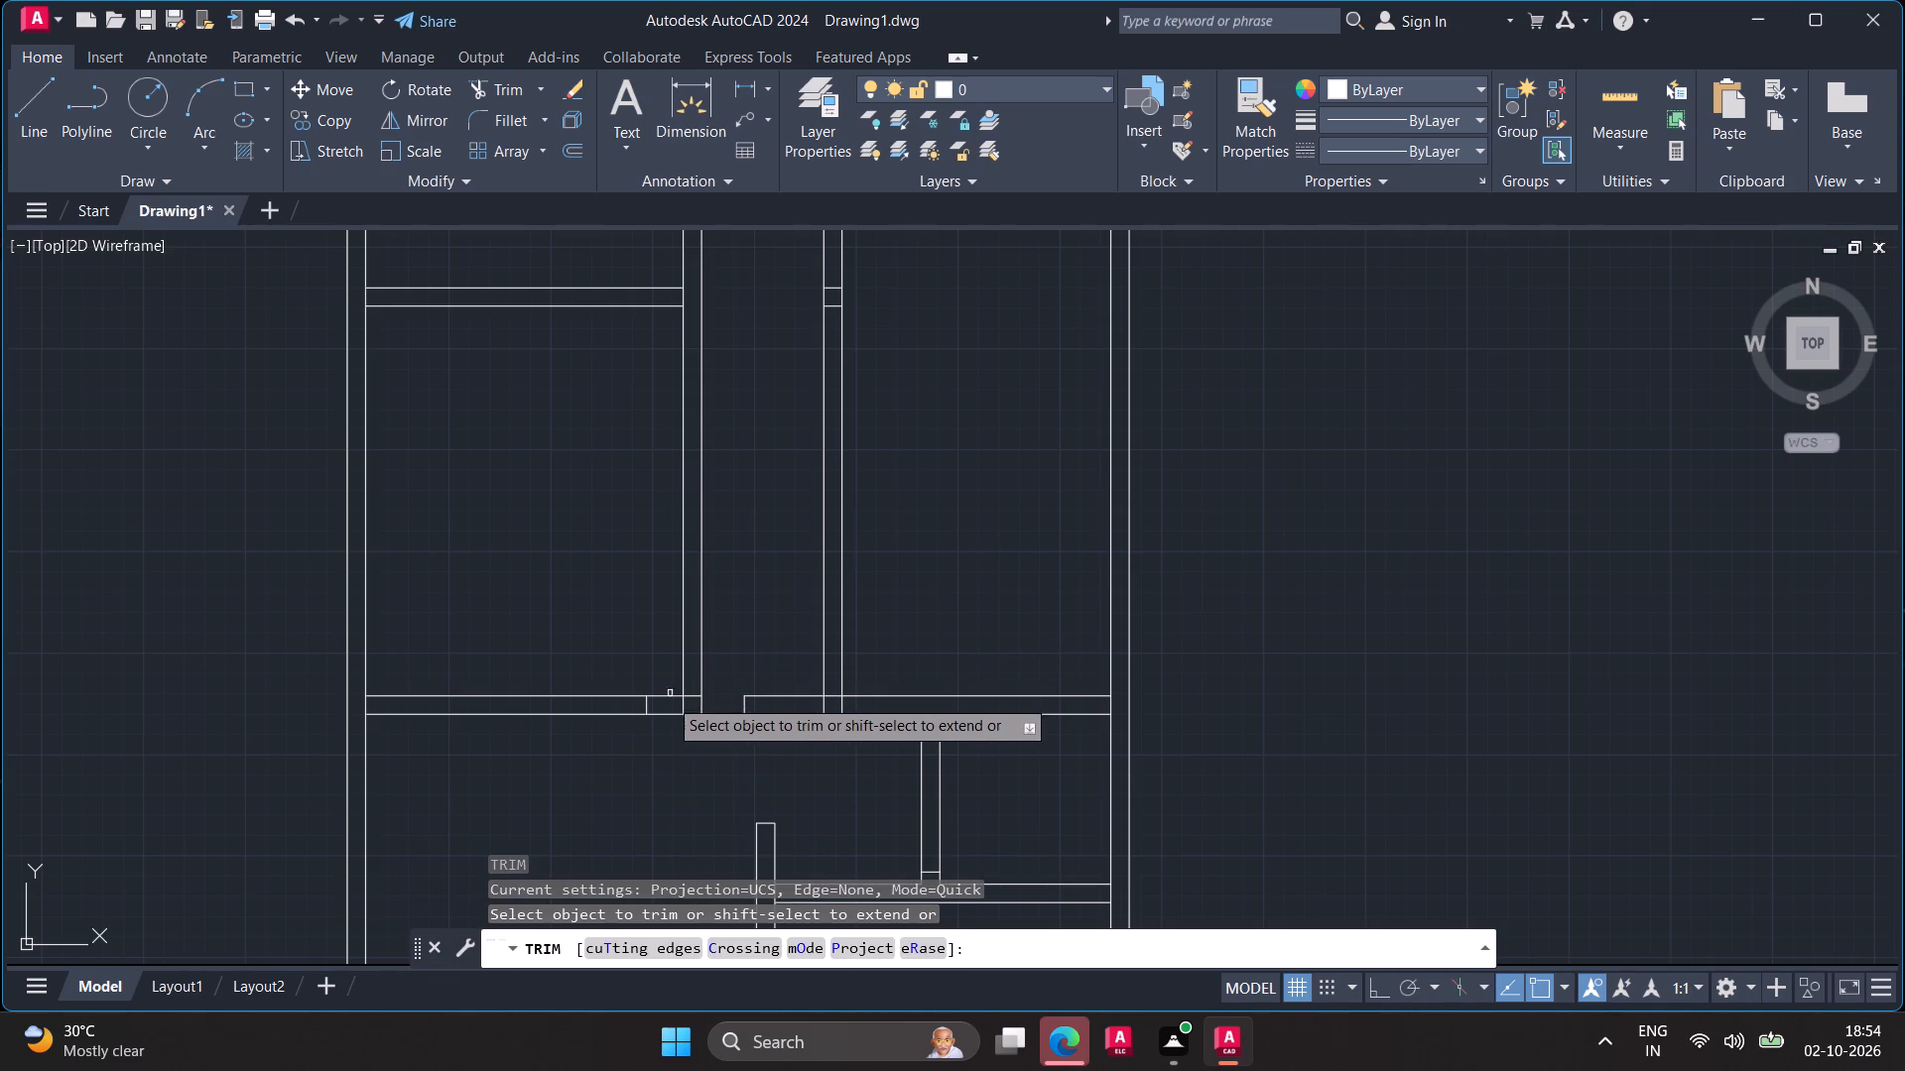
left_click(660, 718)
left_click(669, 700)
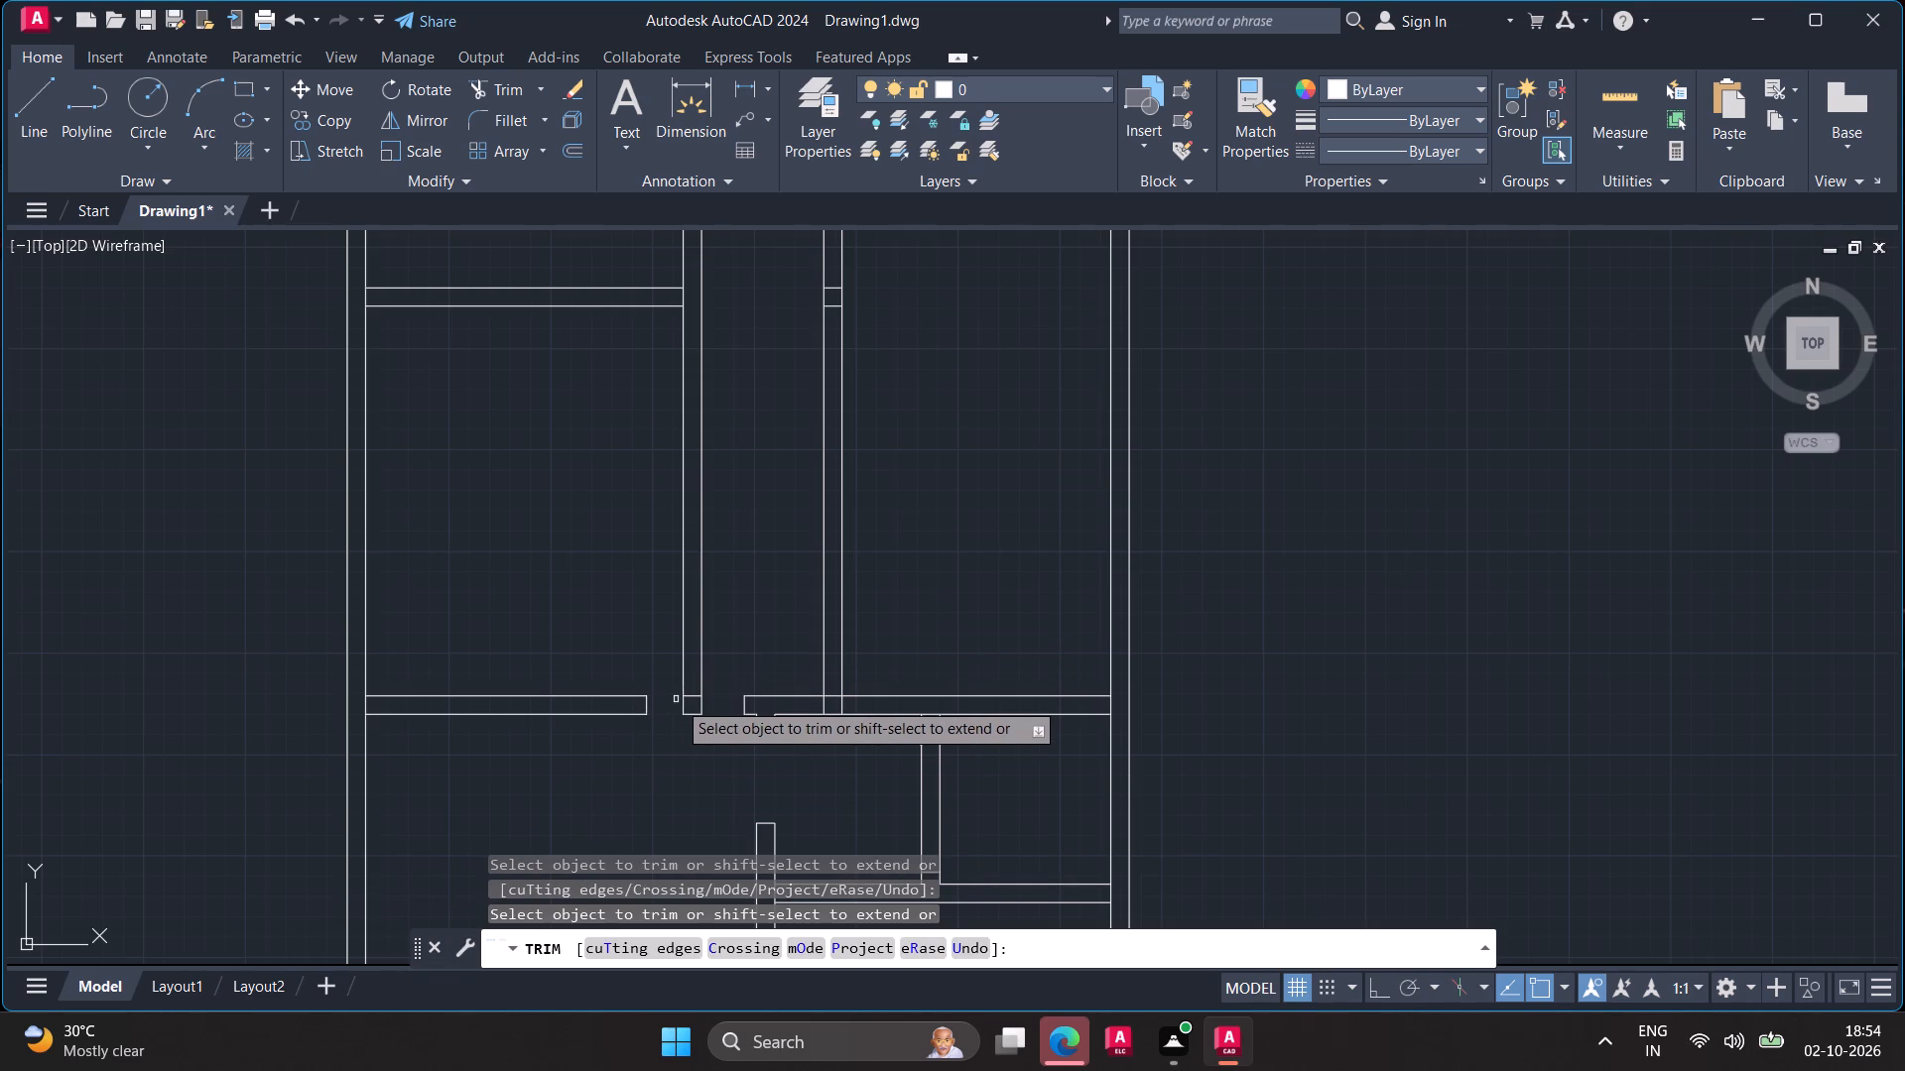
left_click(682, 702)
left_click(692, 714)
left_click(700, 711)
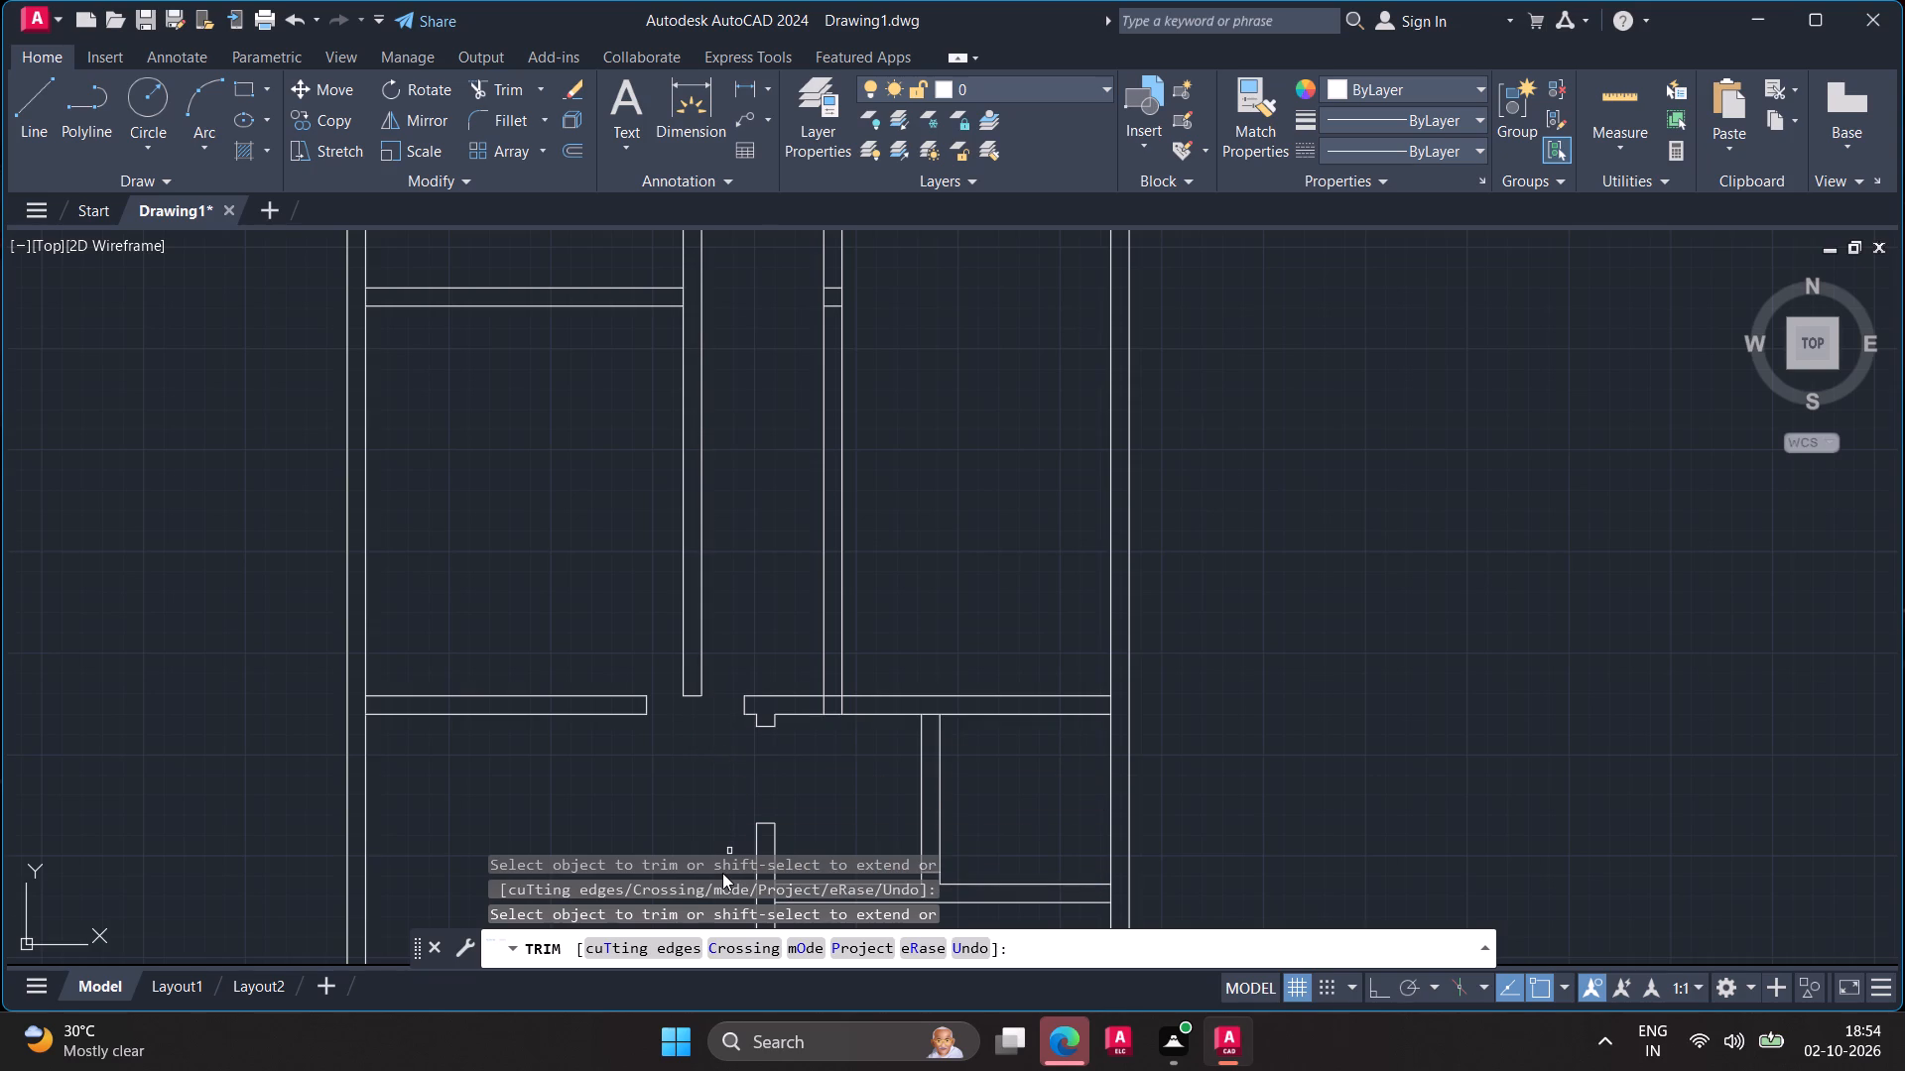
key("Escape")
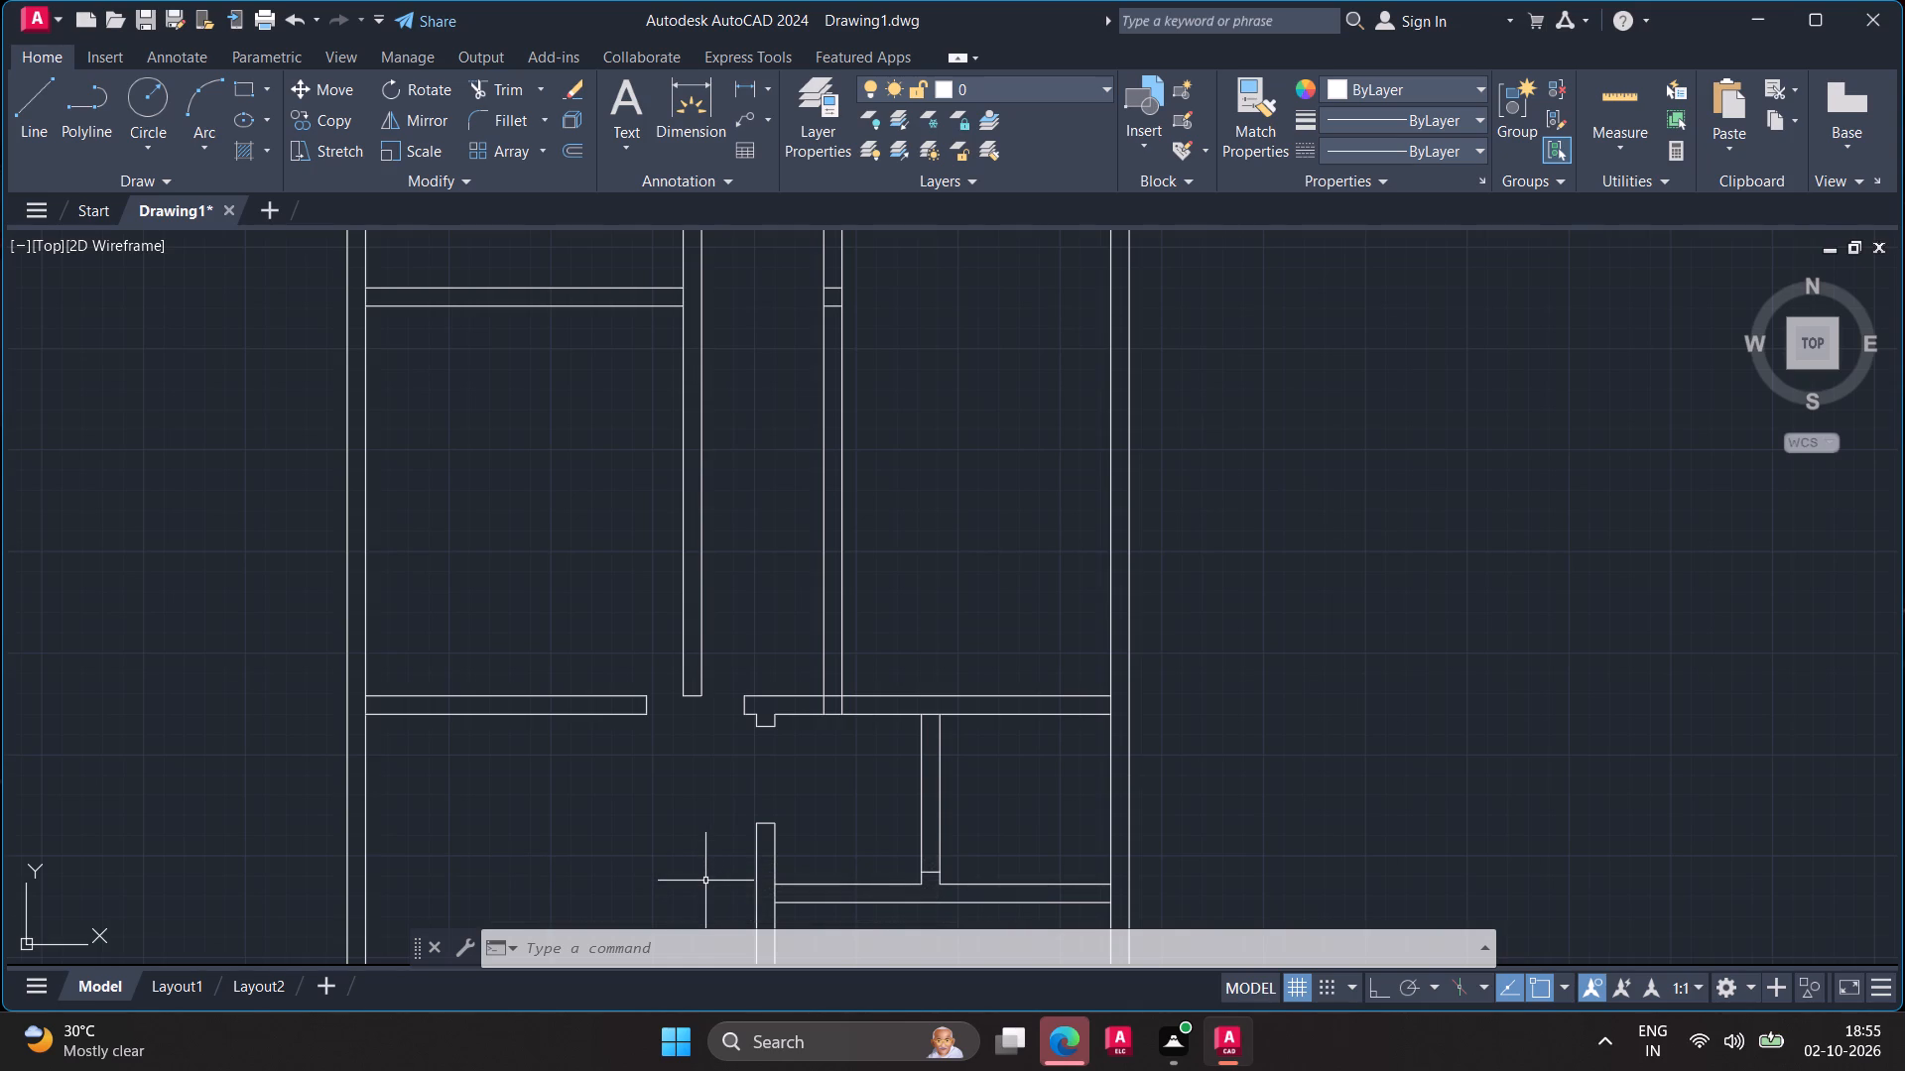
Measure the width of the door opening in the middle horizontal wall.
scroll(694, 800, "down", 2)
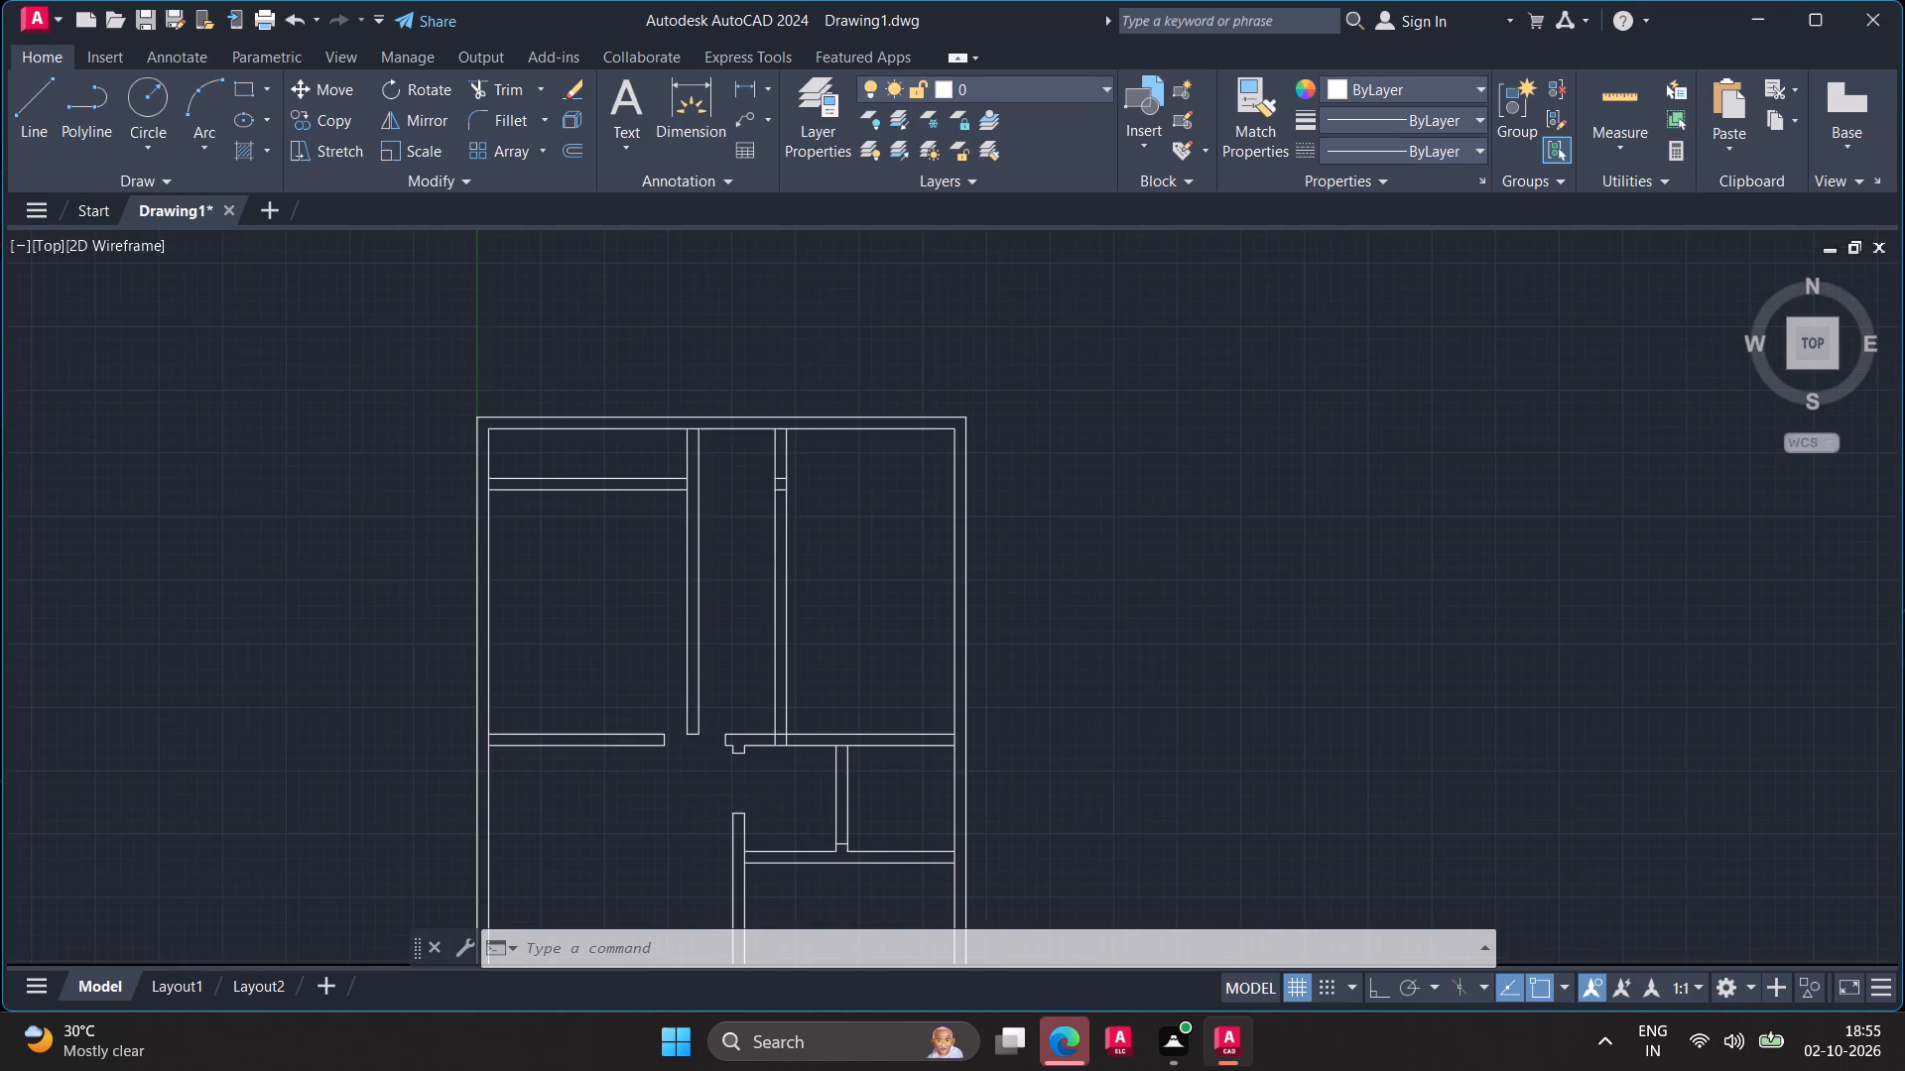
middle_click_drag(698, 810, 705, 835)
scroll(705, 815, "up", 2)
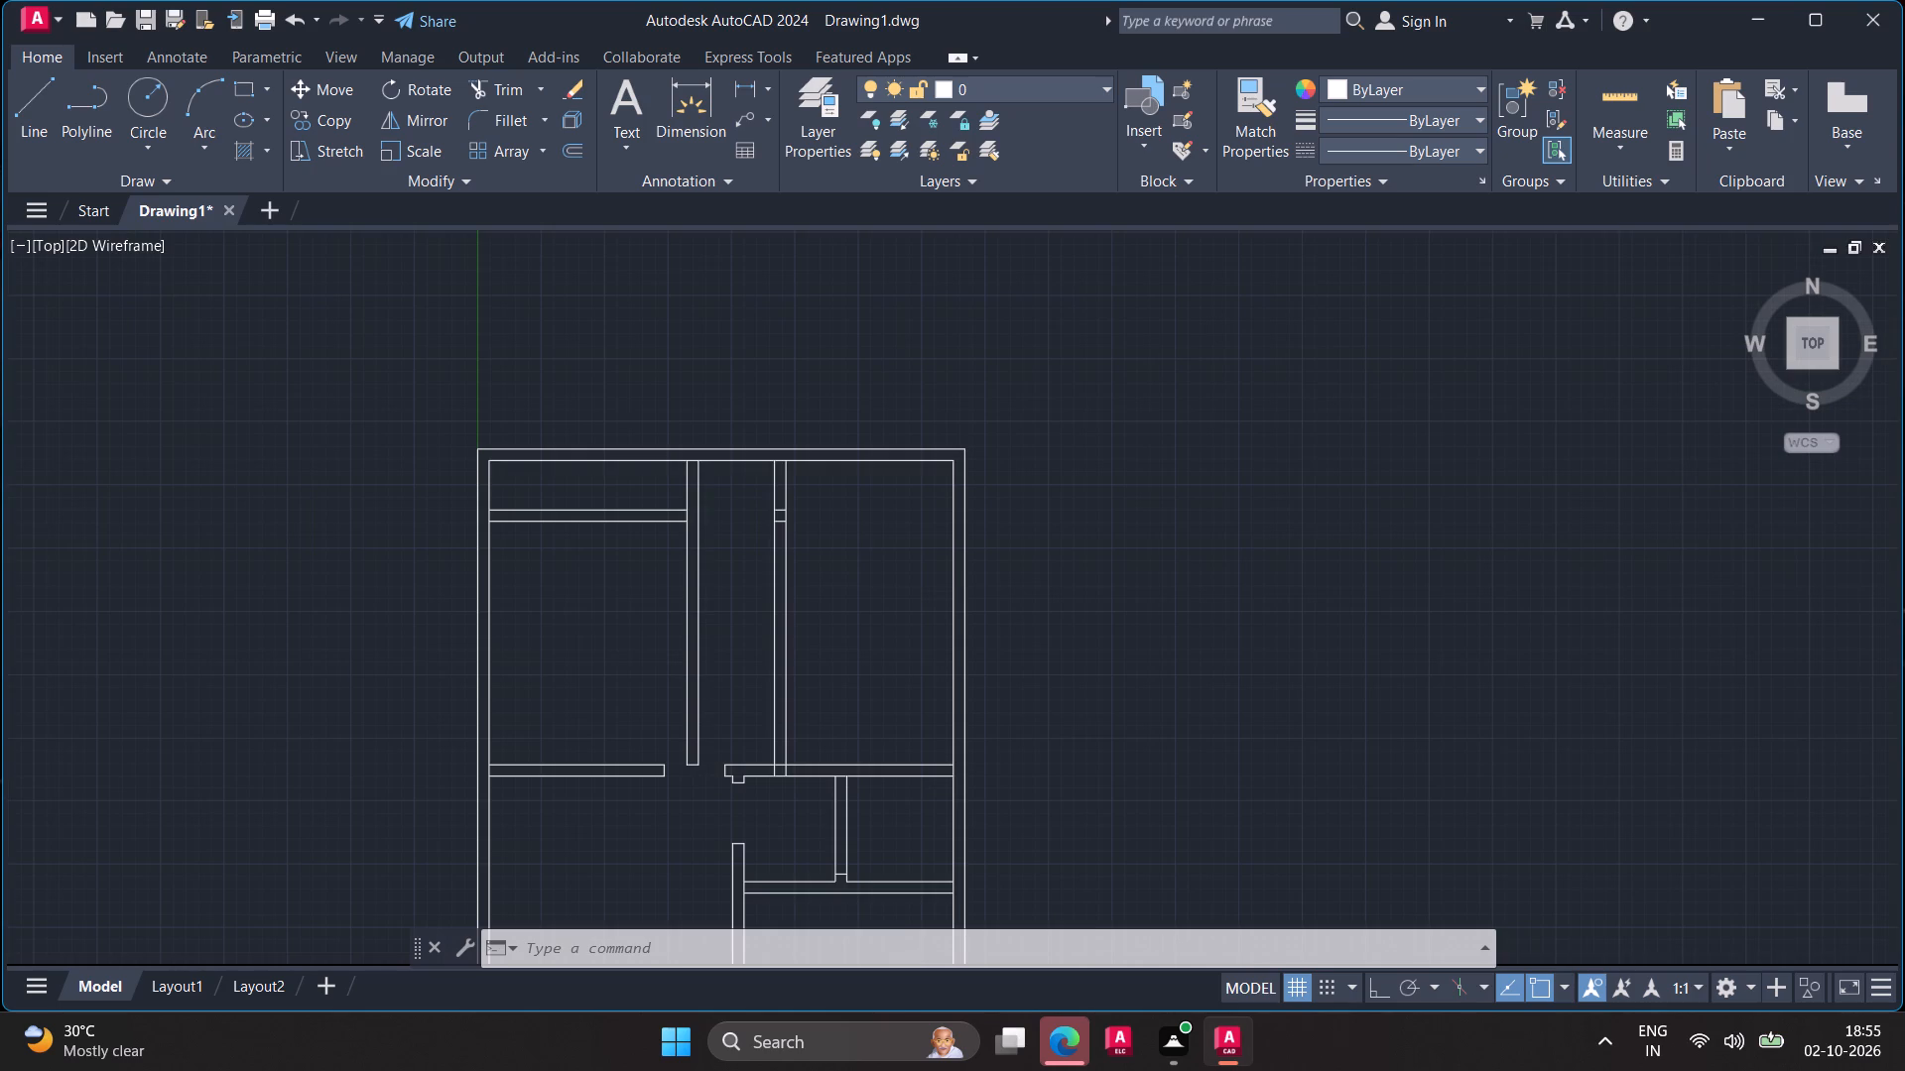
left_click(1583, 90)
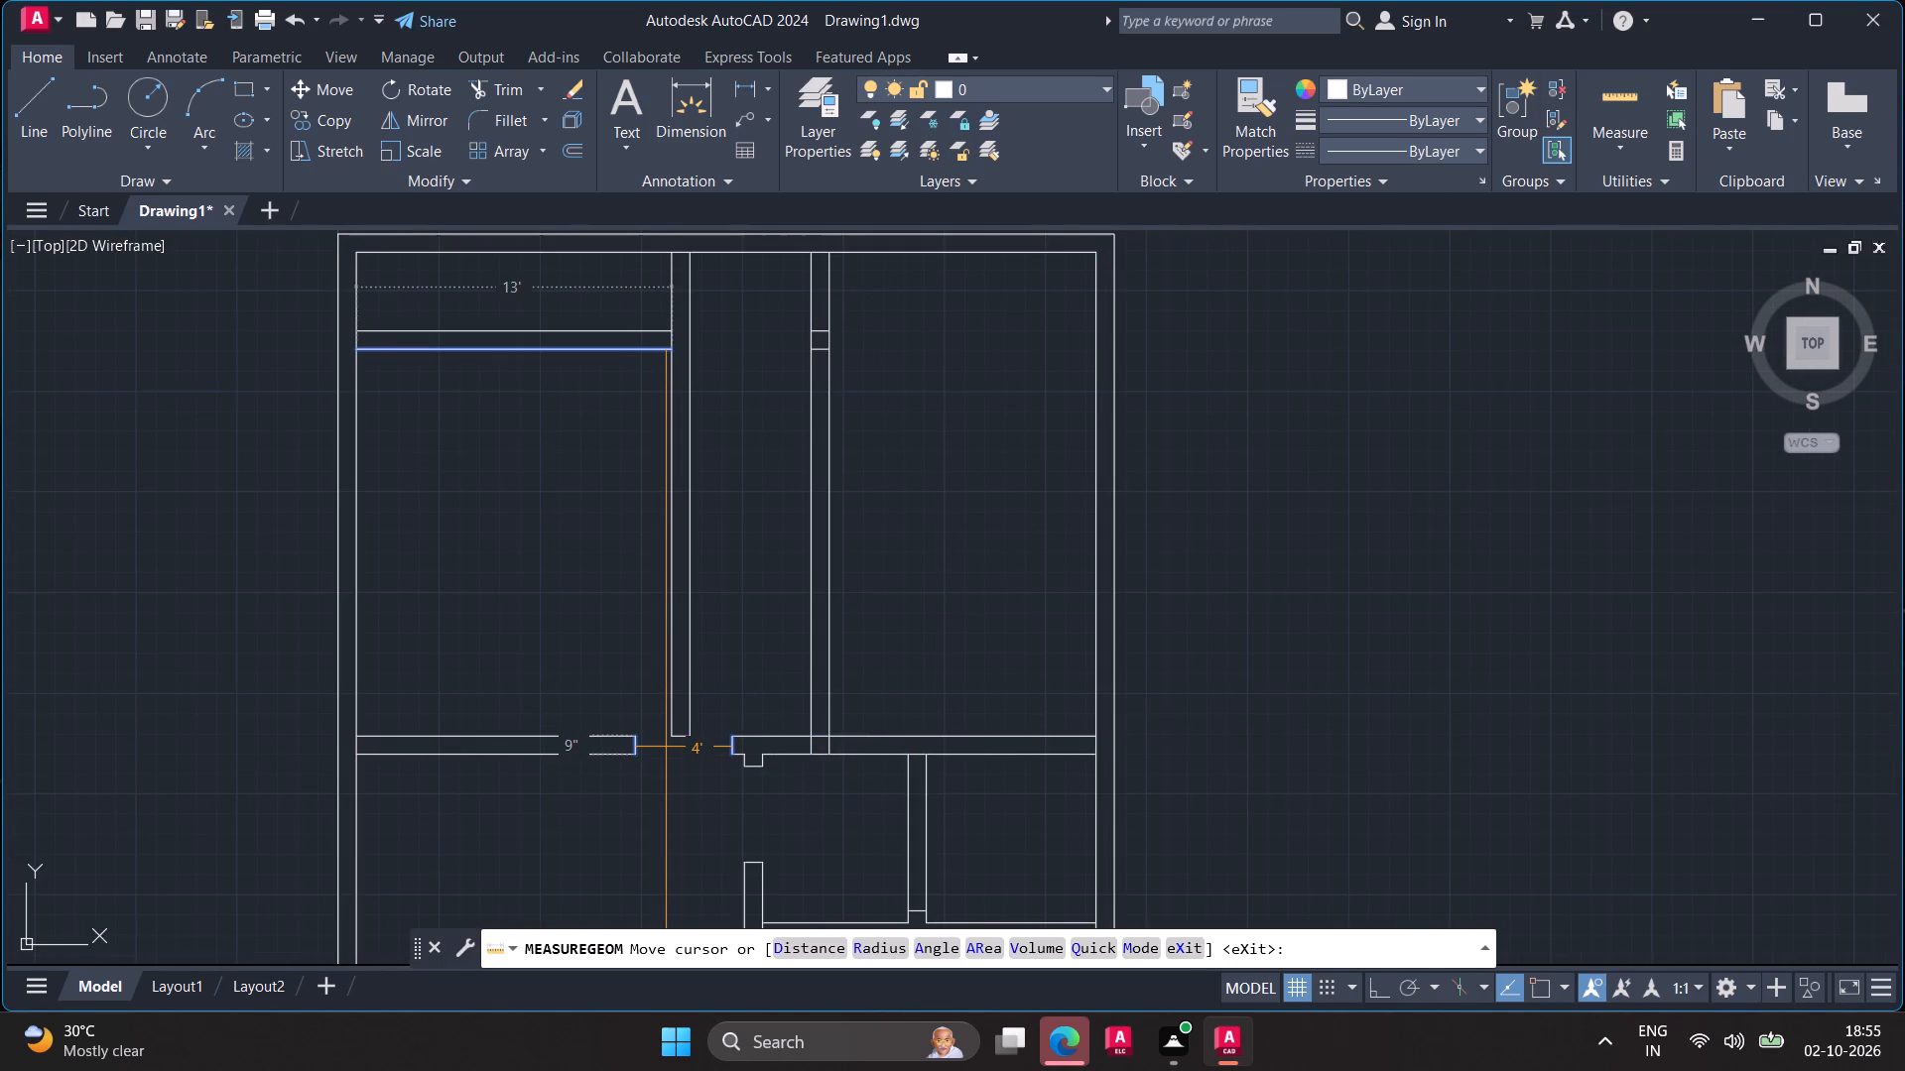
key("Escape")
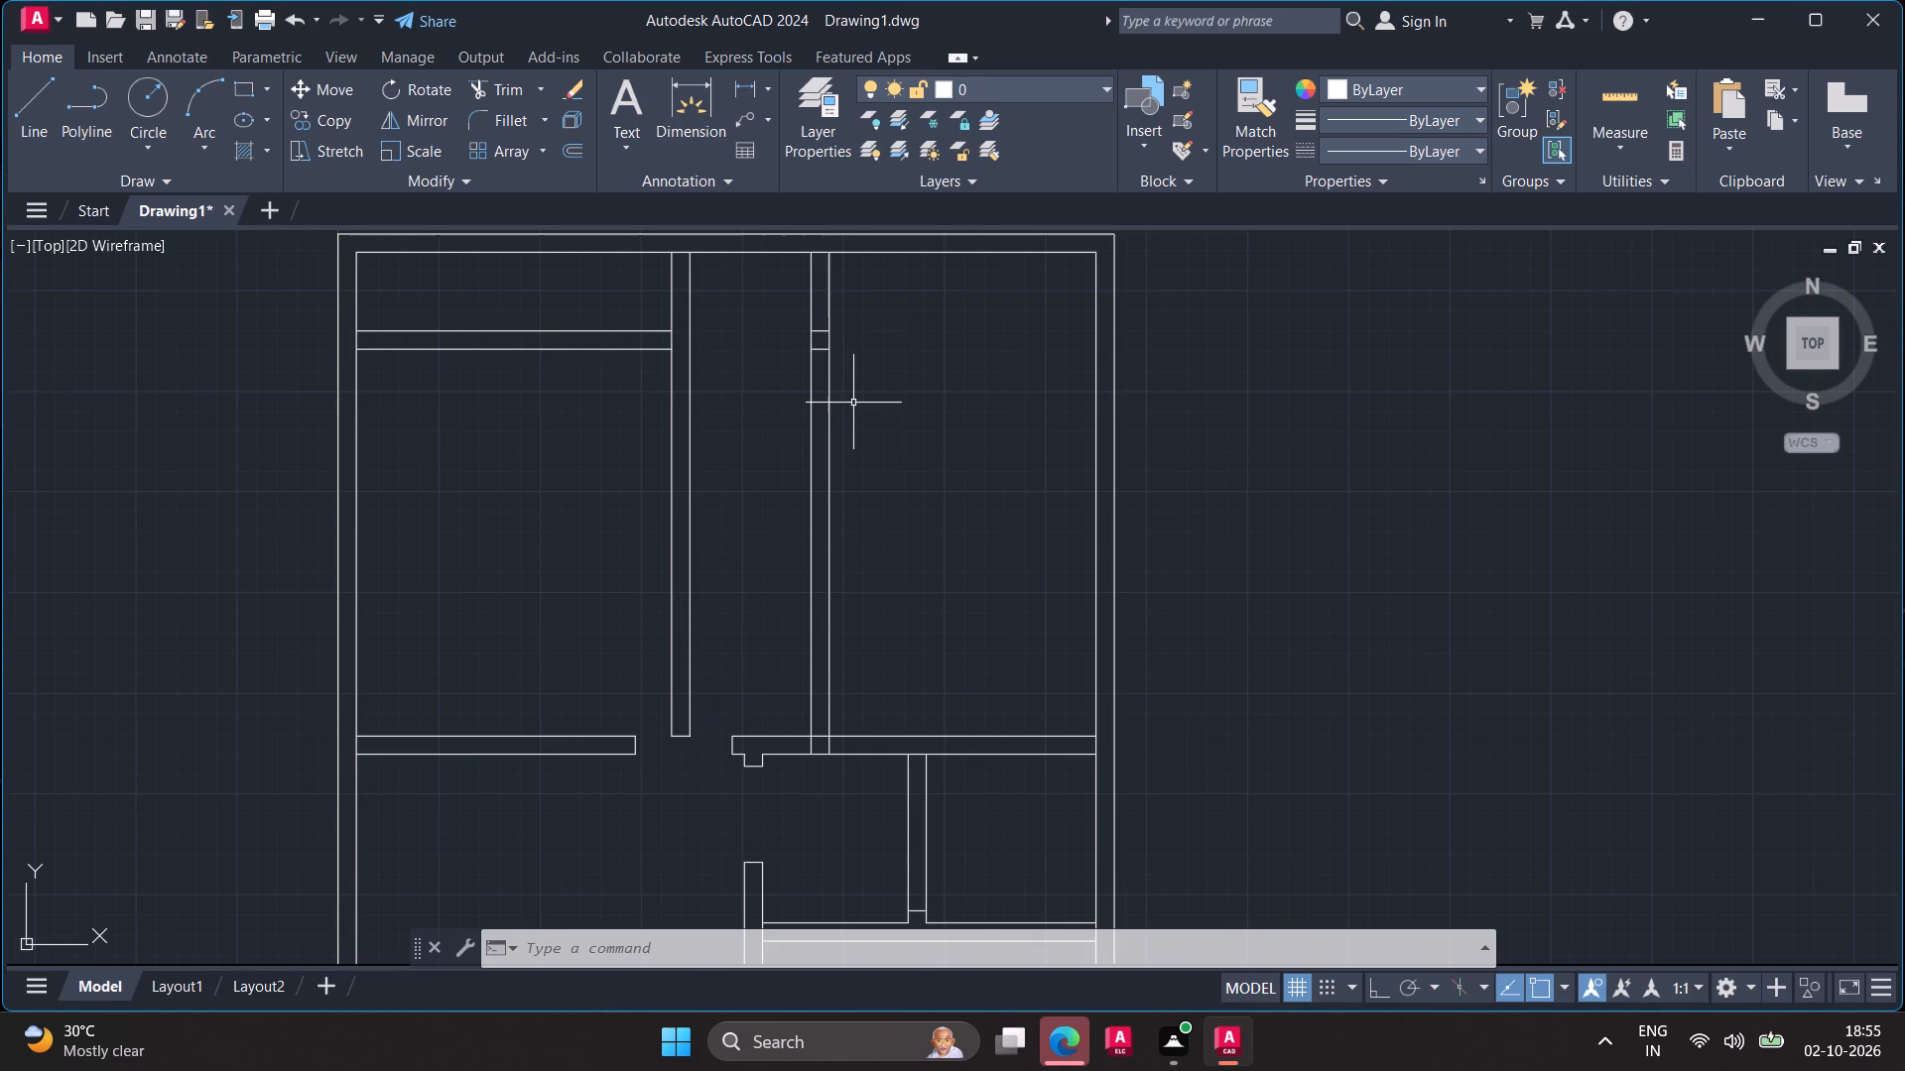
Offset the top exterior wall's inner line 13' downward.
key("o")
key("Return")
type("12")
key("BackSpace")
key("3")
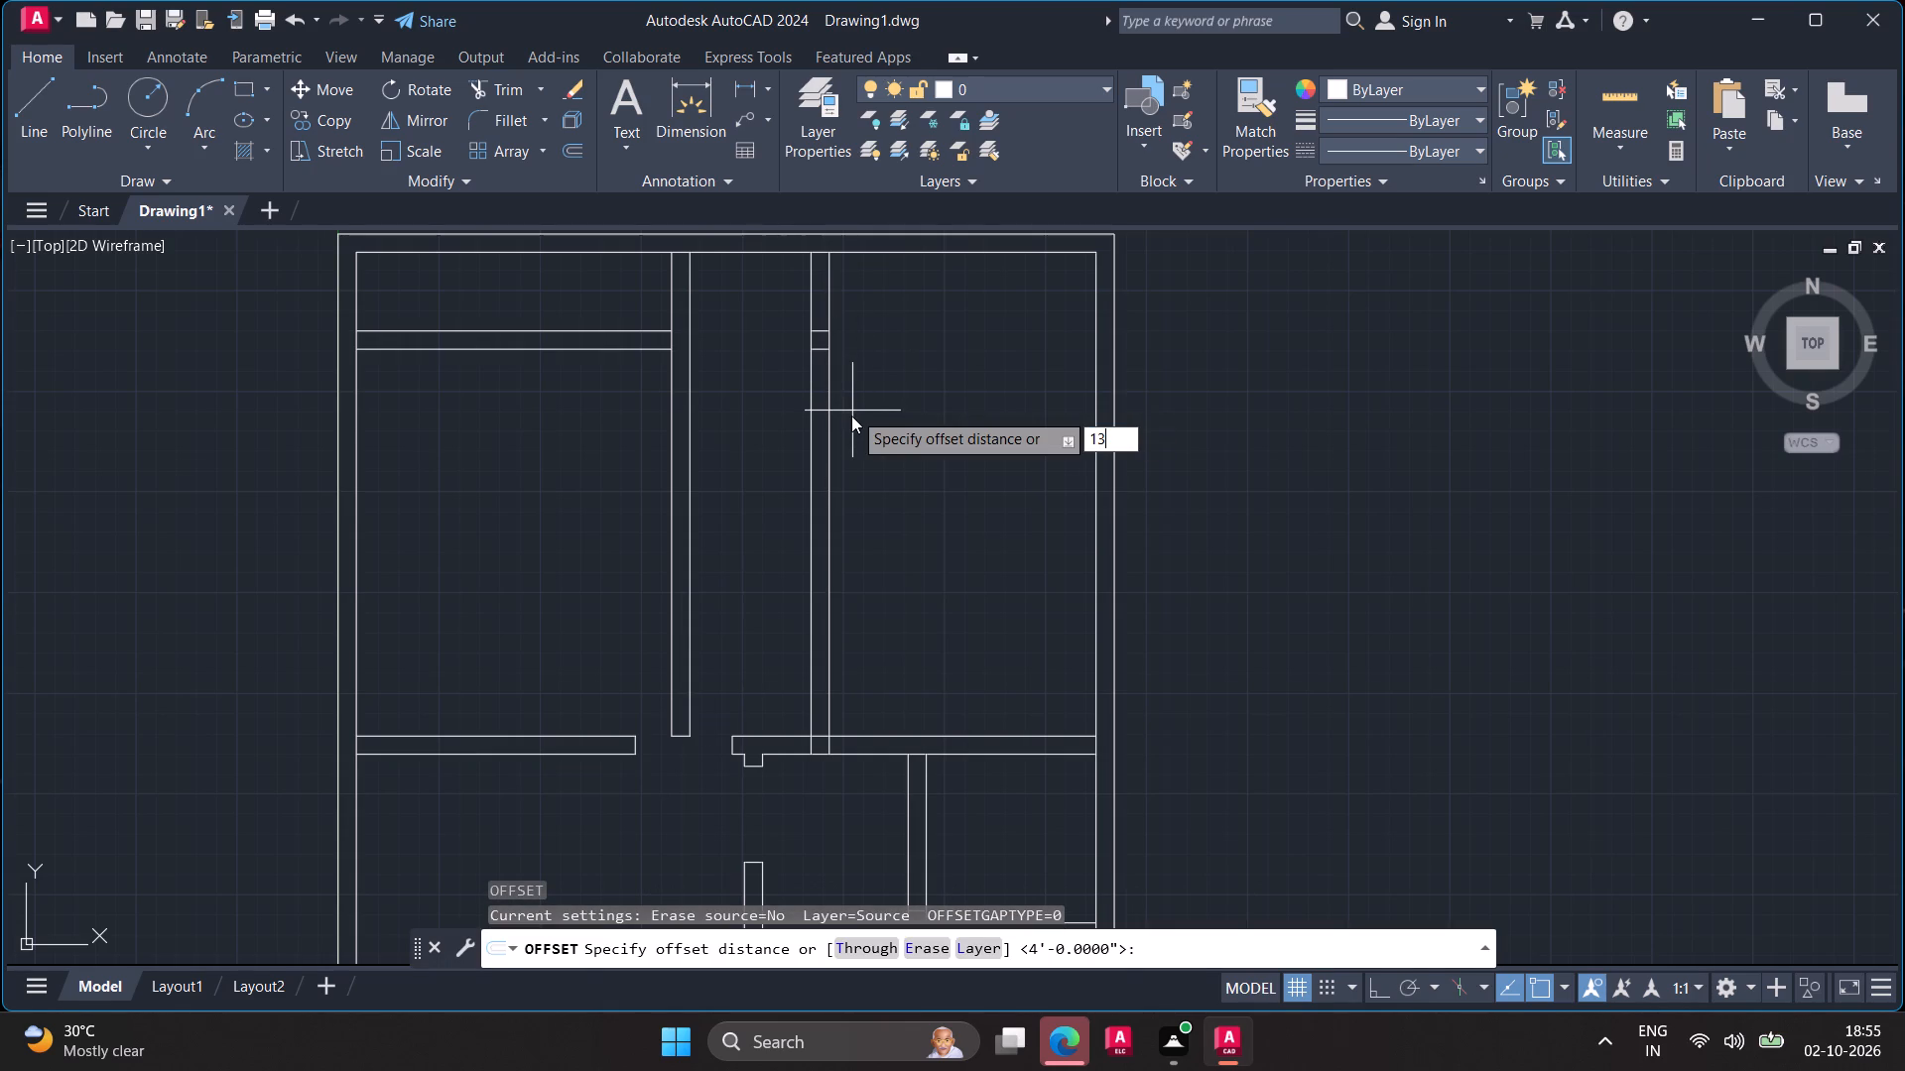
key("apostrophe")
key("Return")
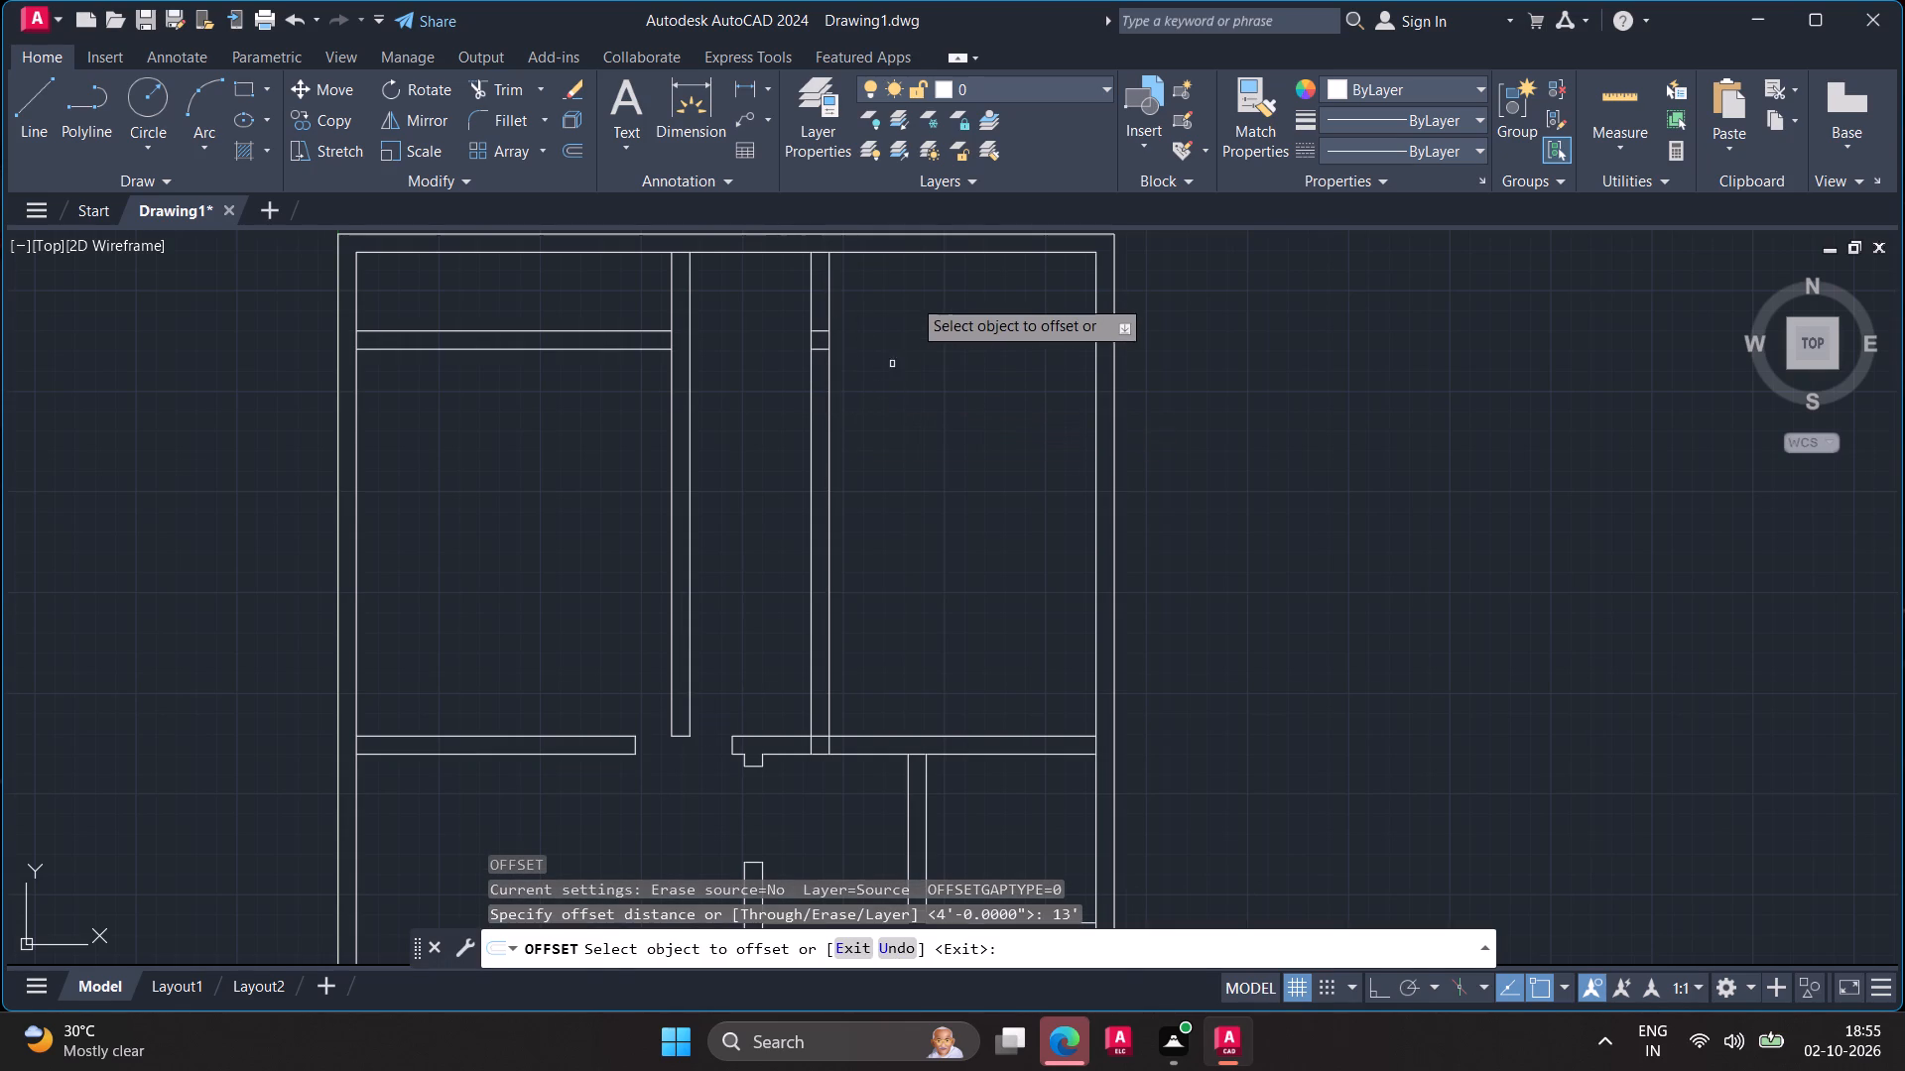
left_click(905, 252)
left_click(902, 368)
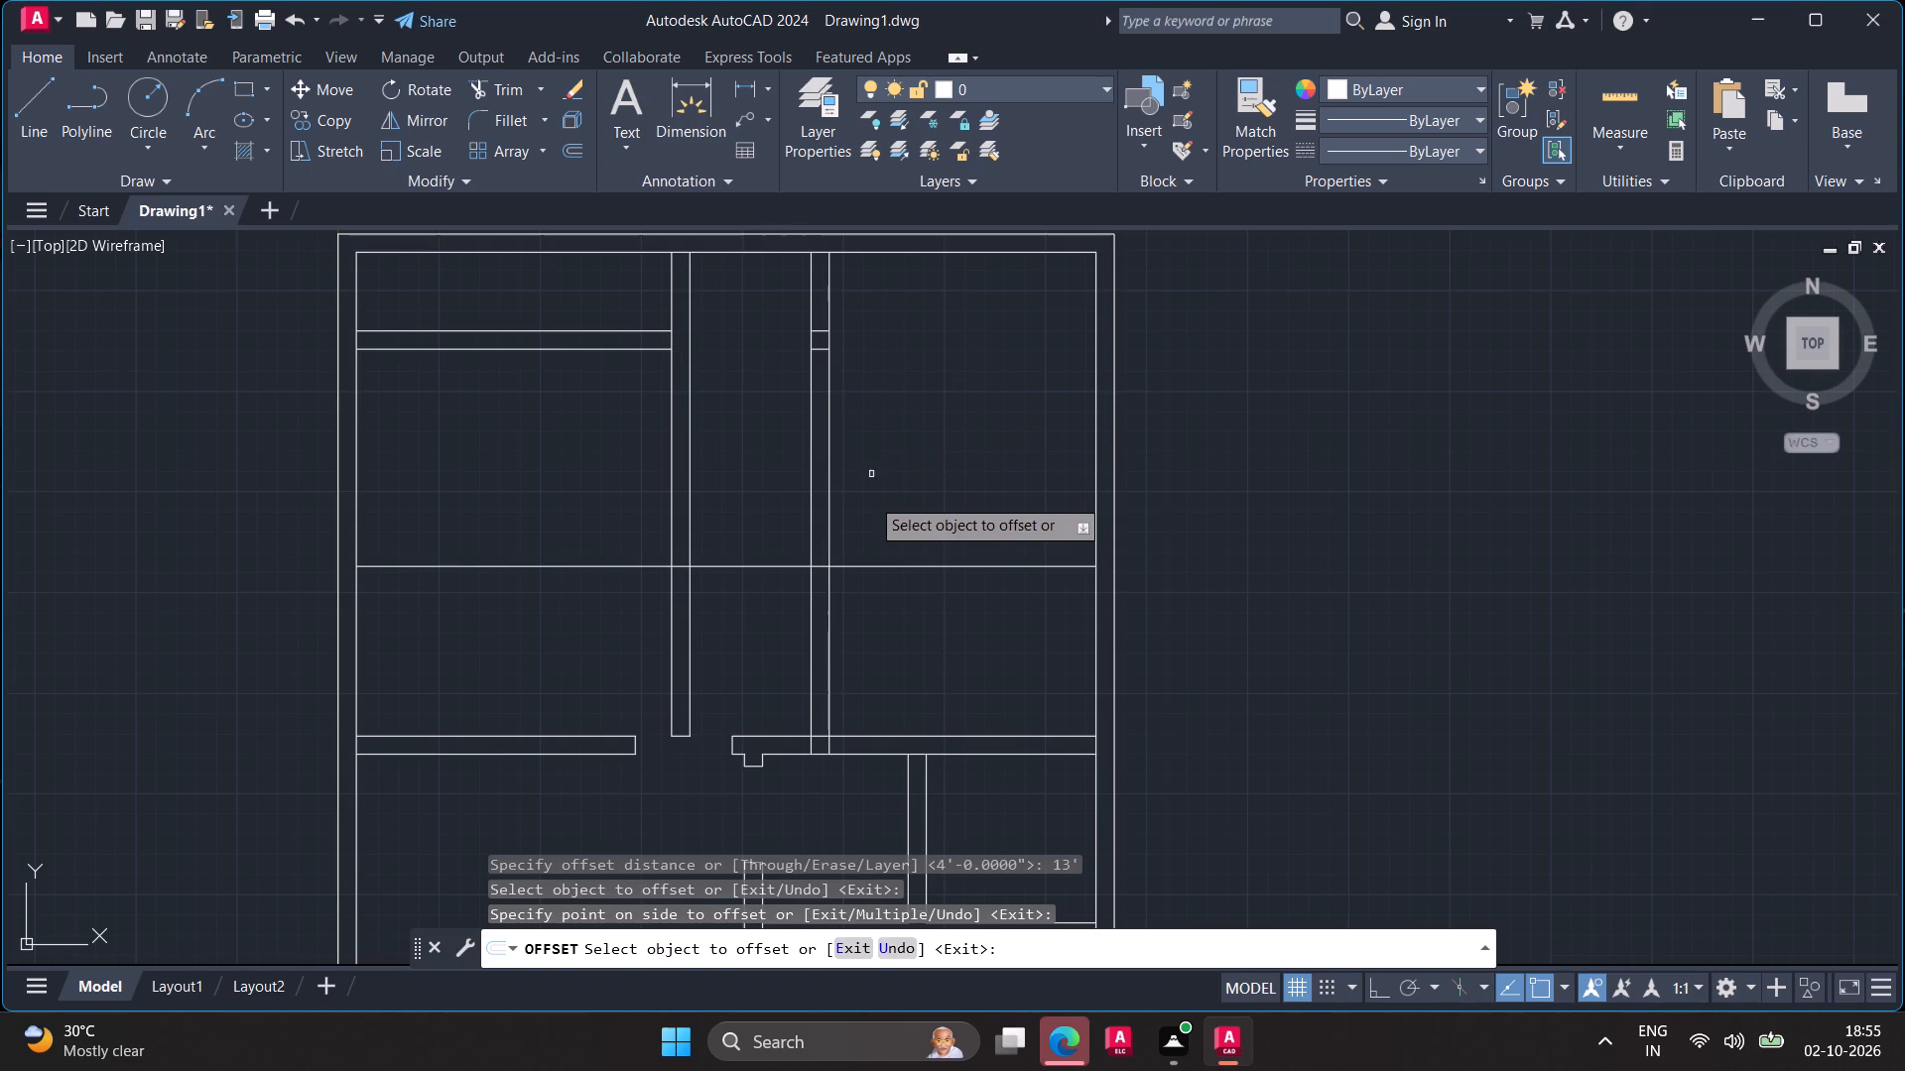
Offset the new horizontal line 9" downward to form a wall.
left_click(869, 567)
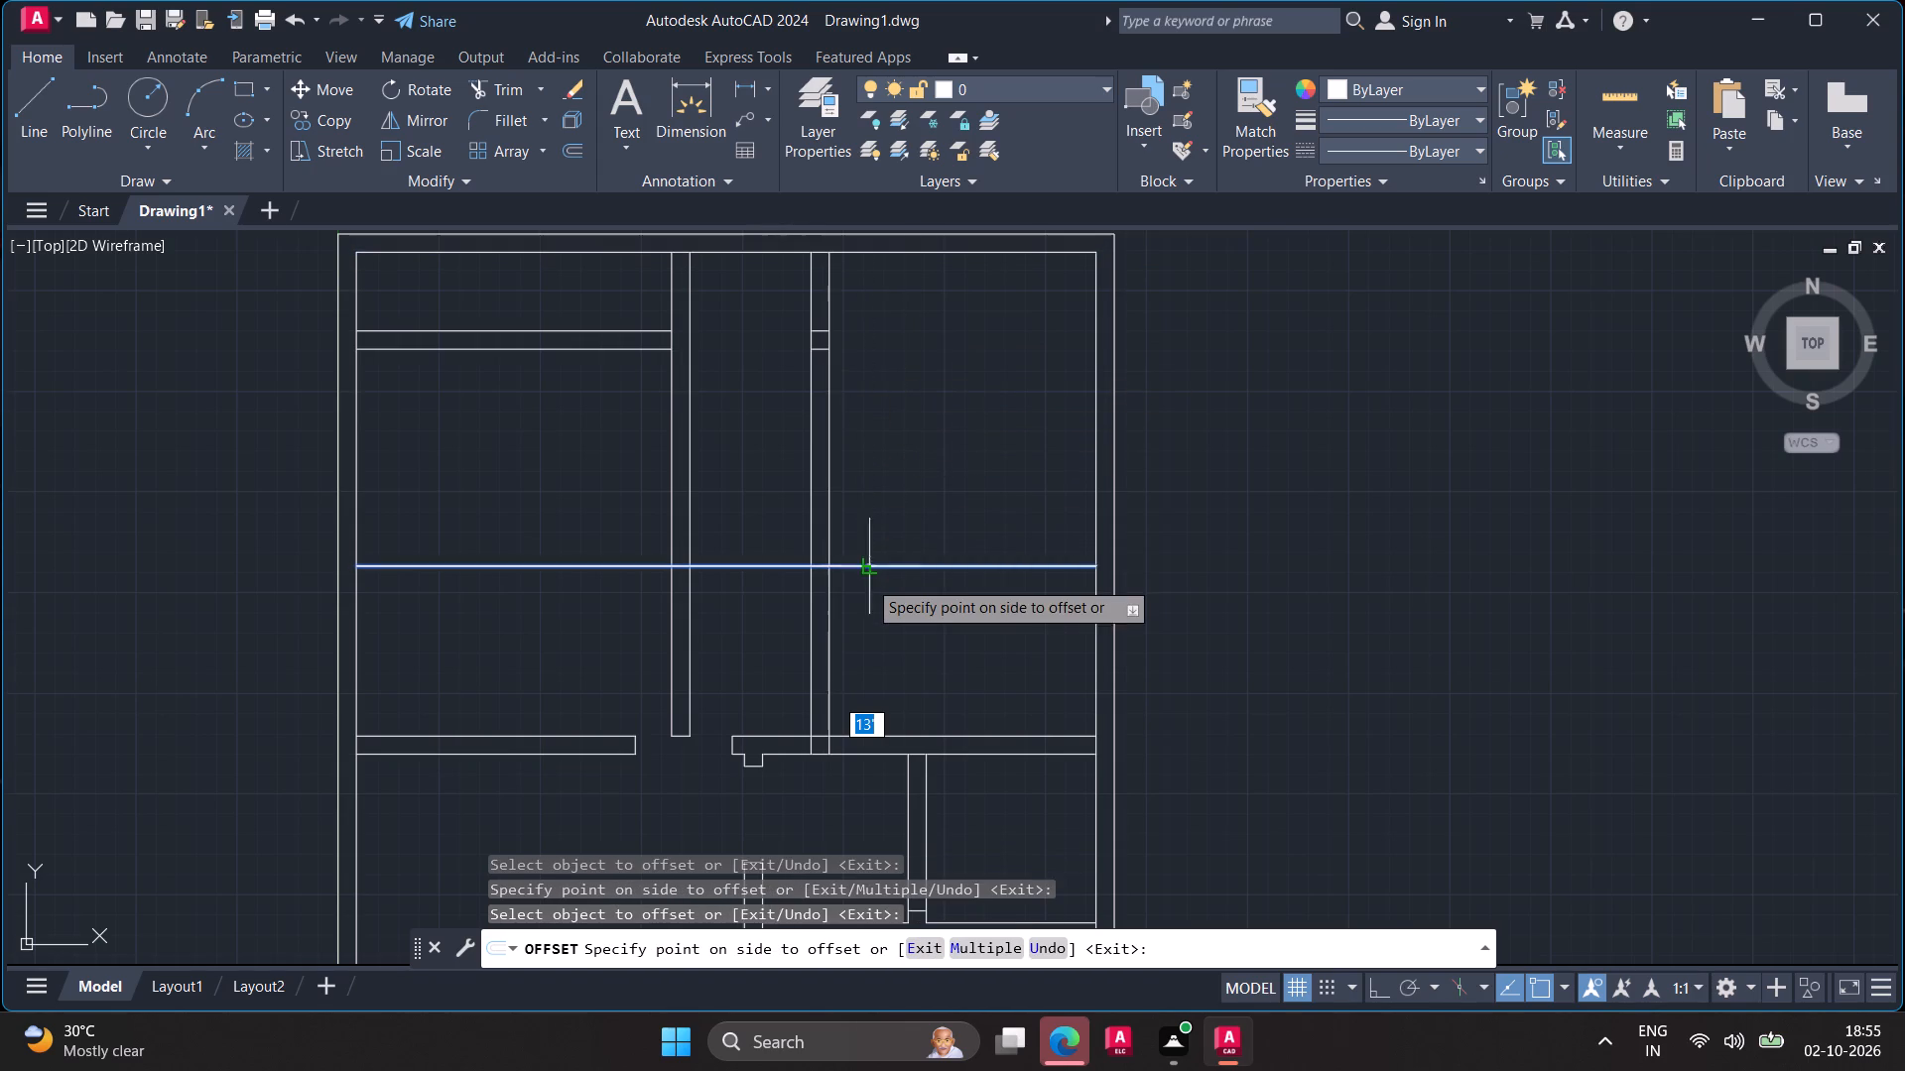
key("9")
key("shift+quotedbl")
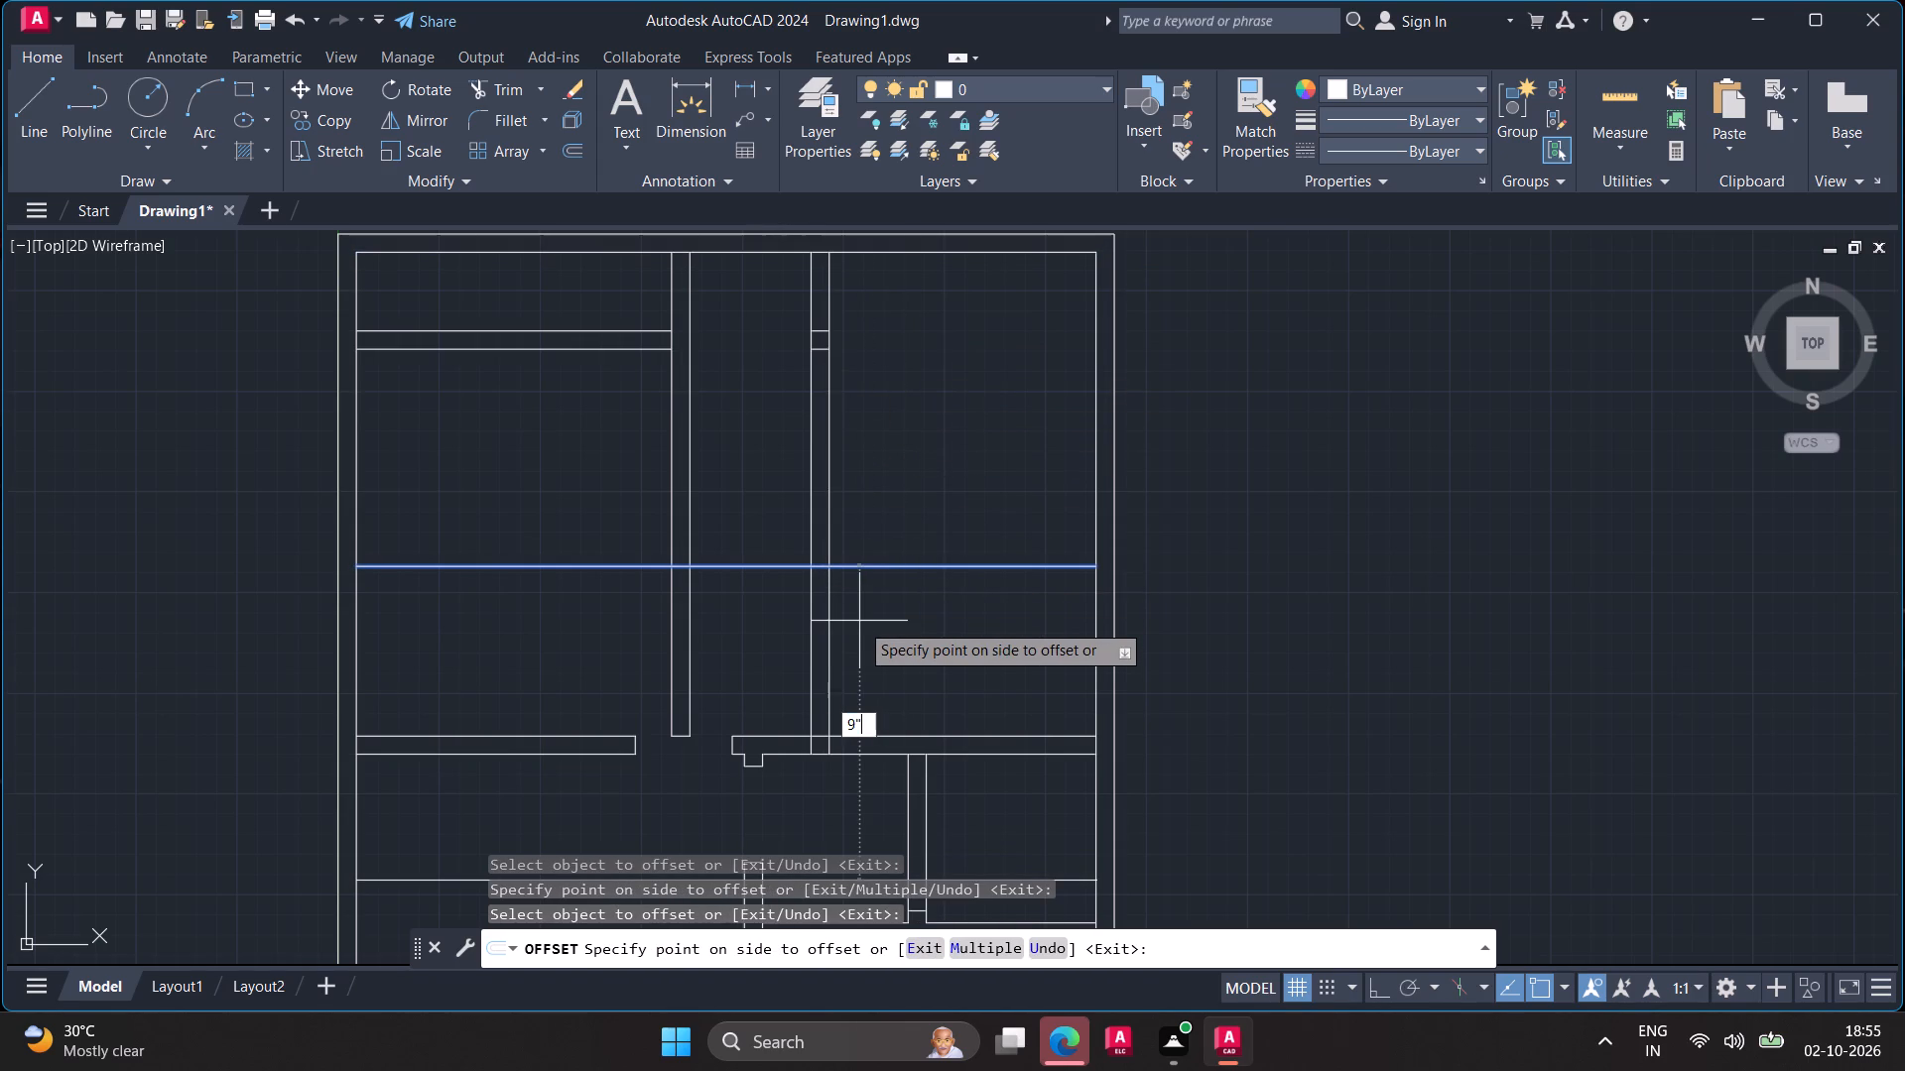
key("Return")
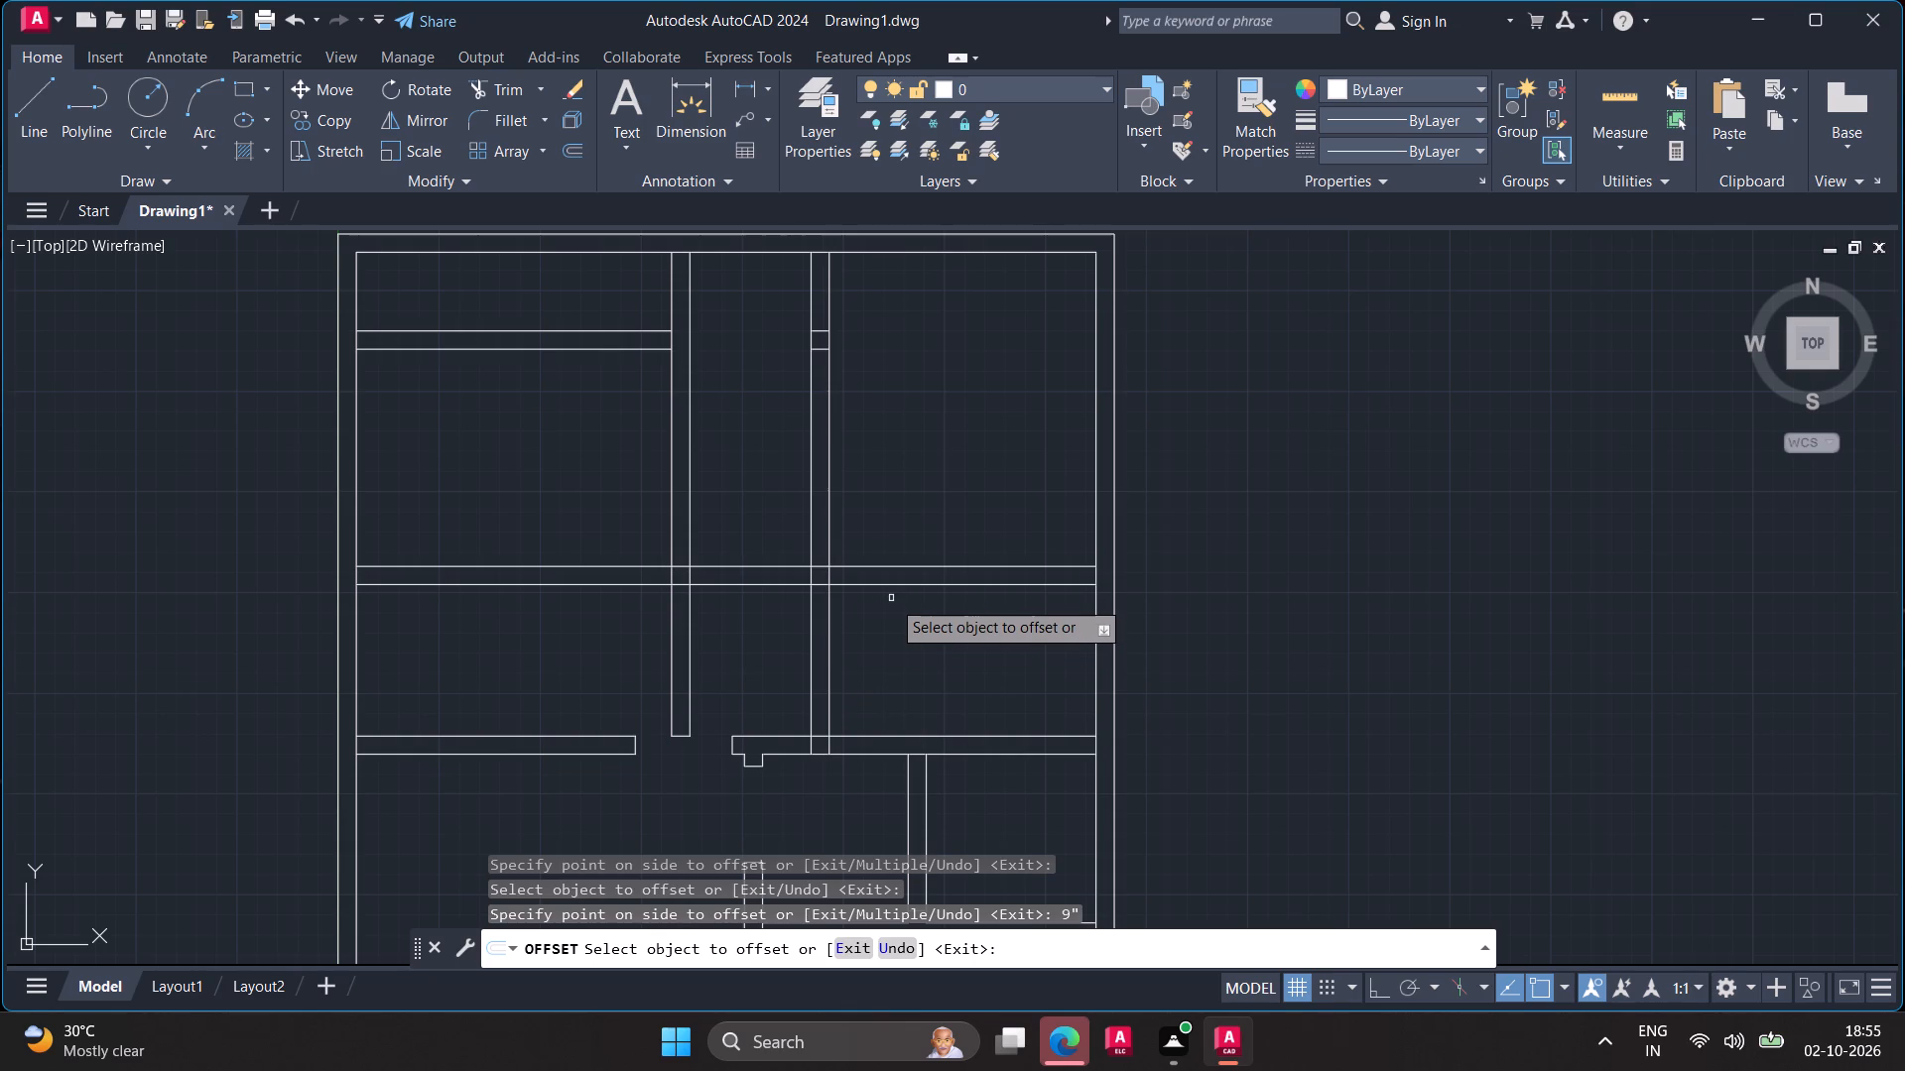
key("Escape")
Trim both vertical partitions below the new wall, and that wall's lines left of and between the partitions, clearing the leftover short line.
type("tr")
key("space")
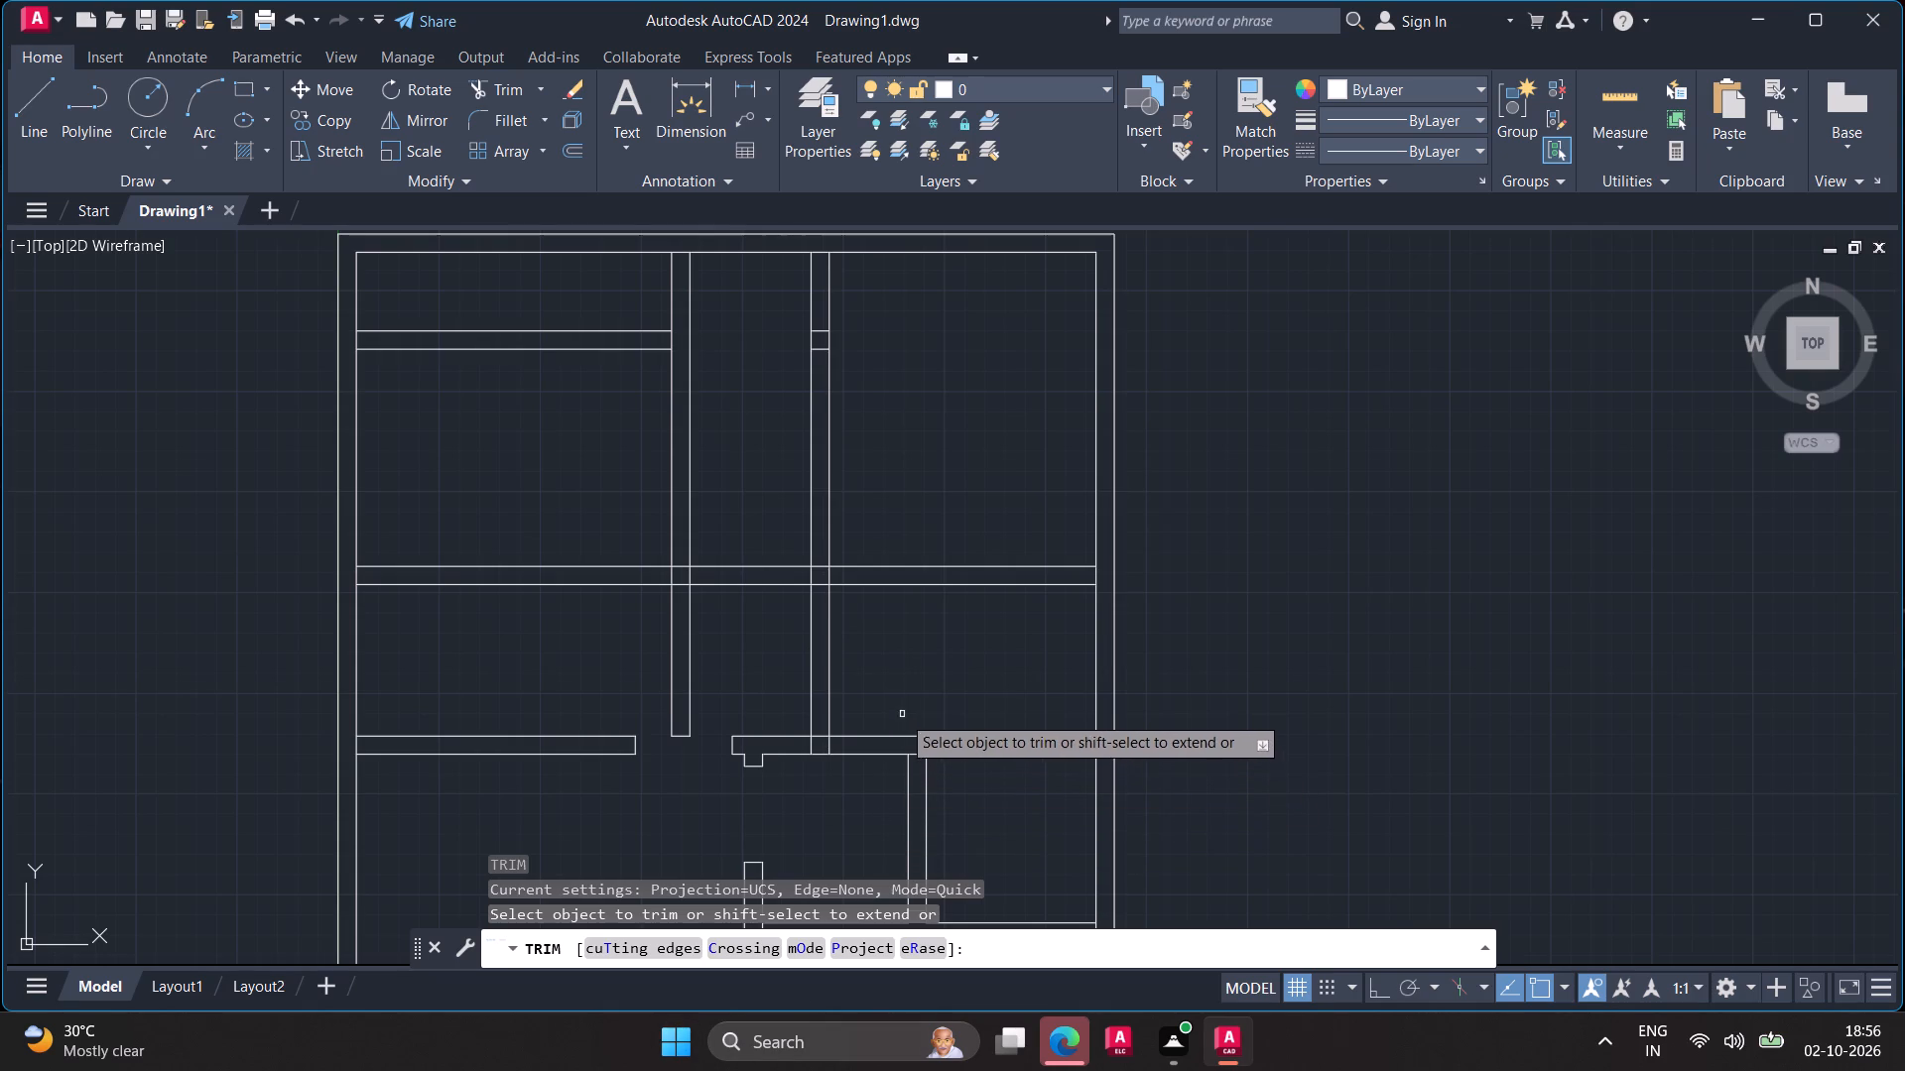
left_click_drag(893, 693, 666, 666)
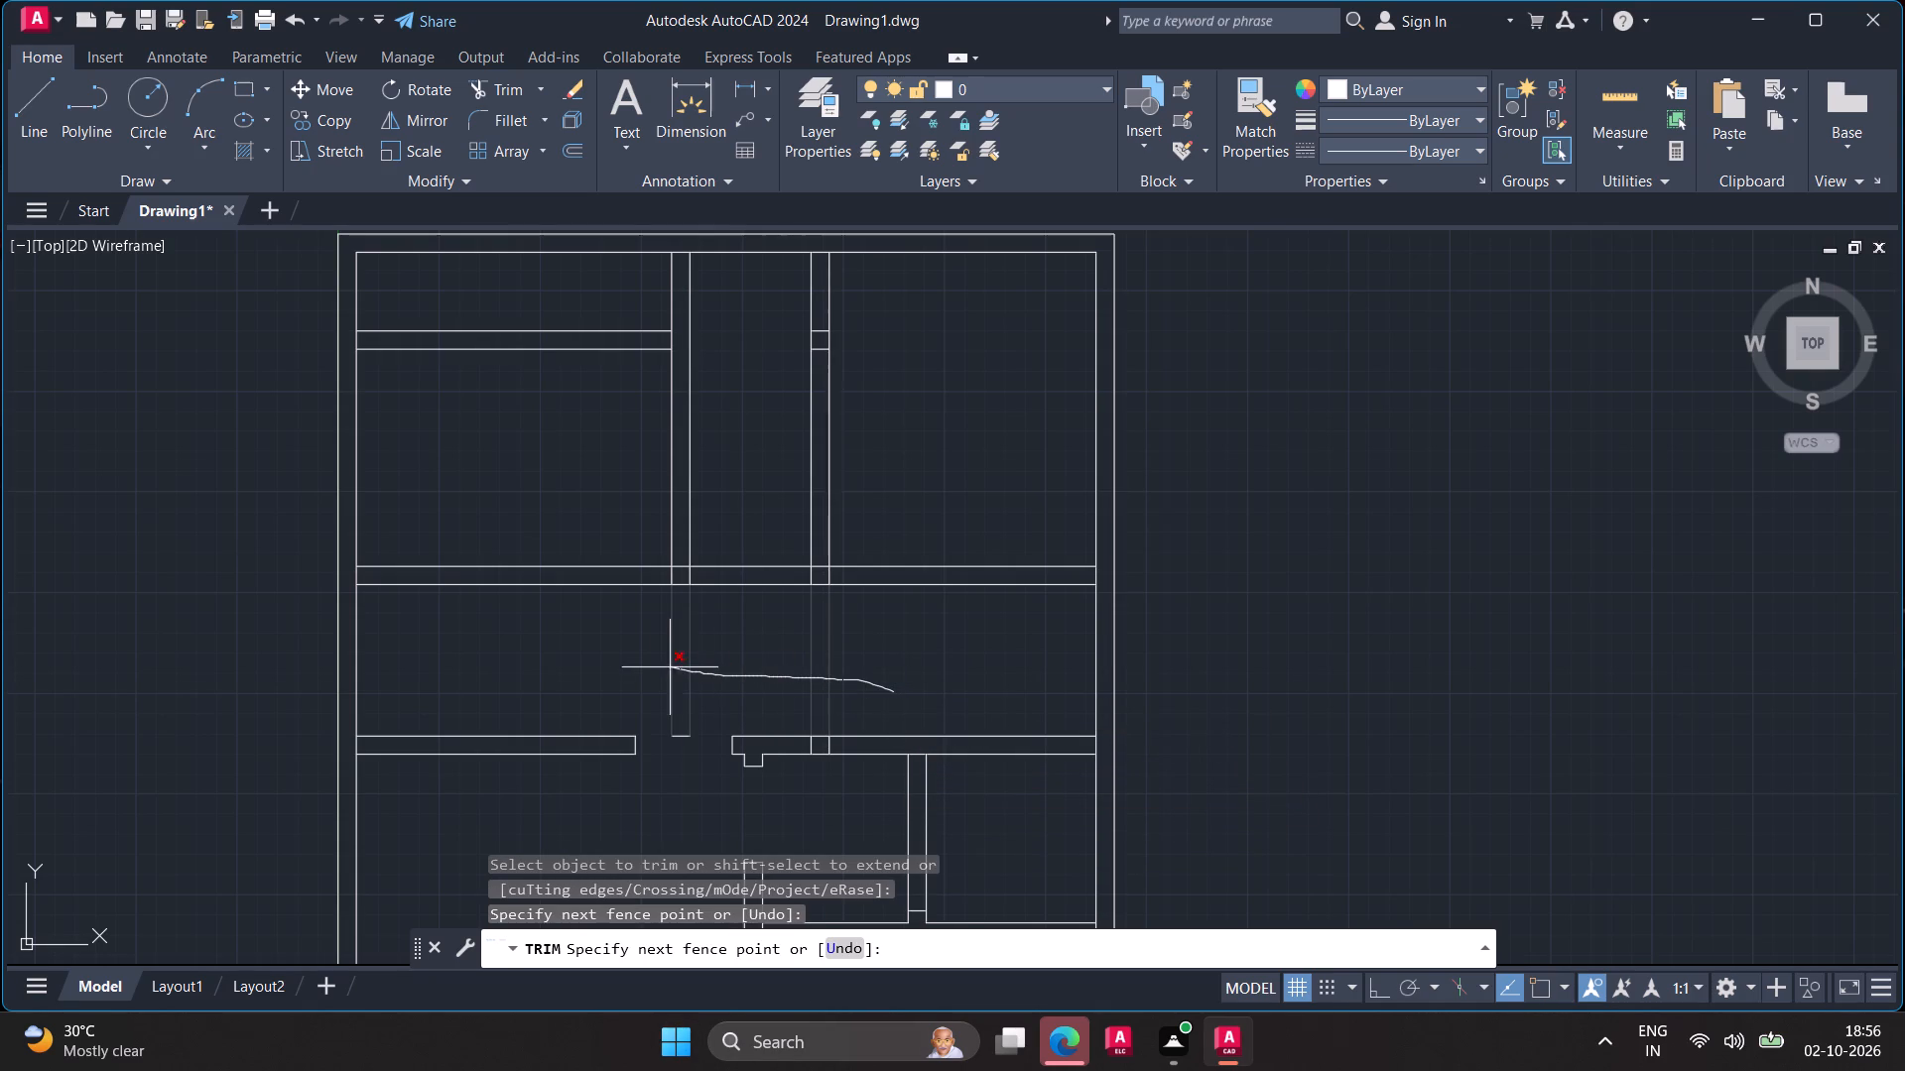
left_click_drag(666, 666, 554, 527)
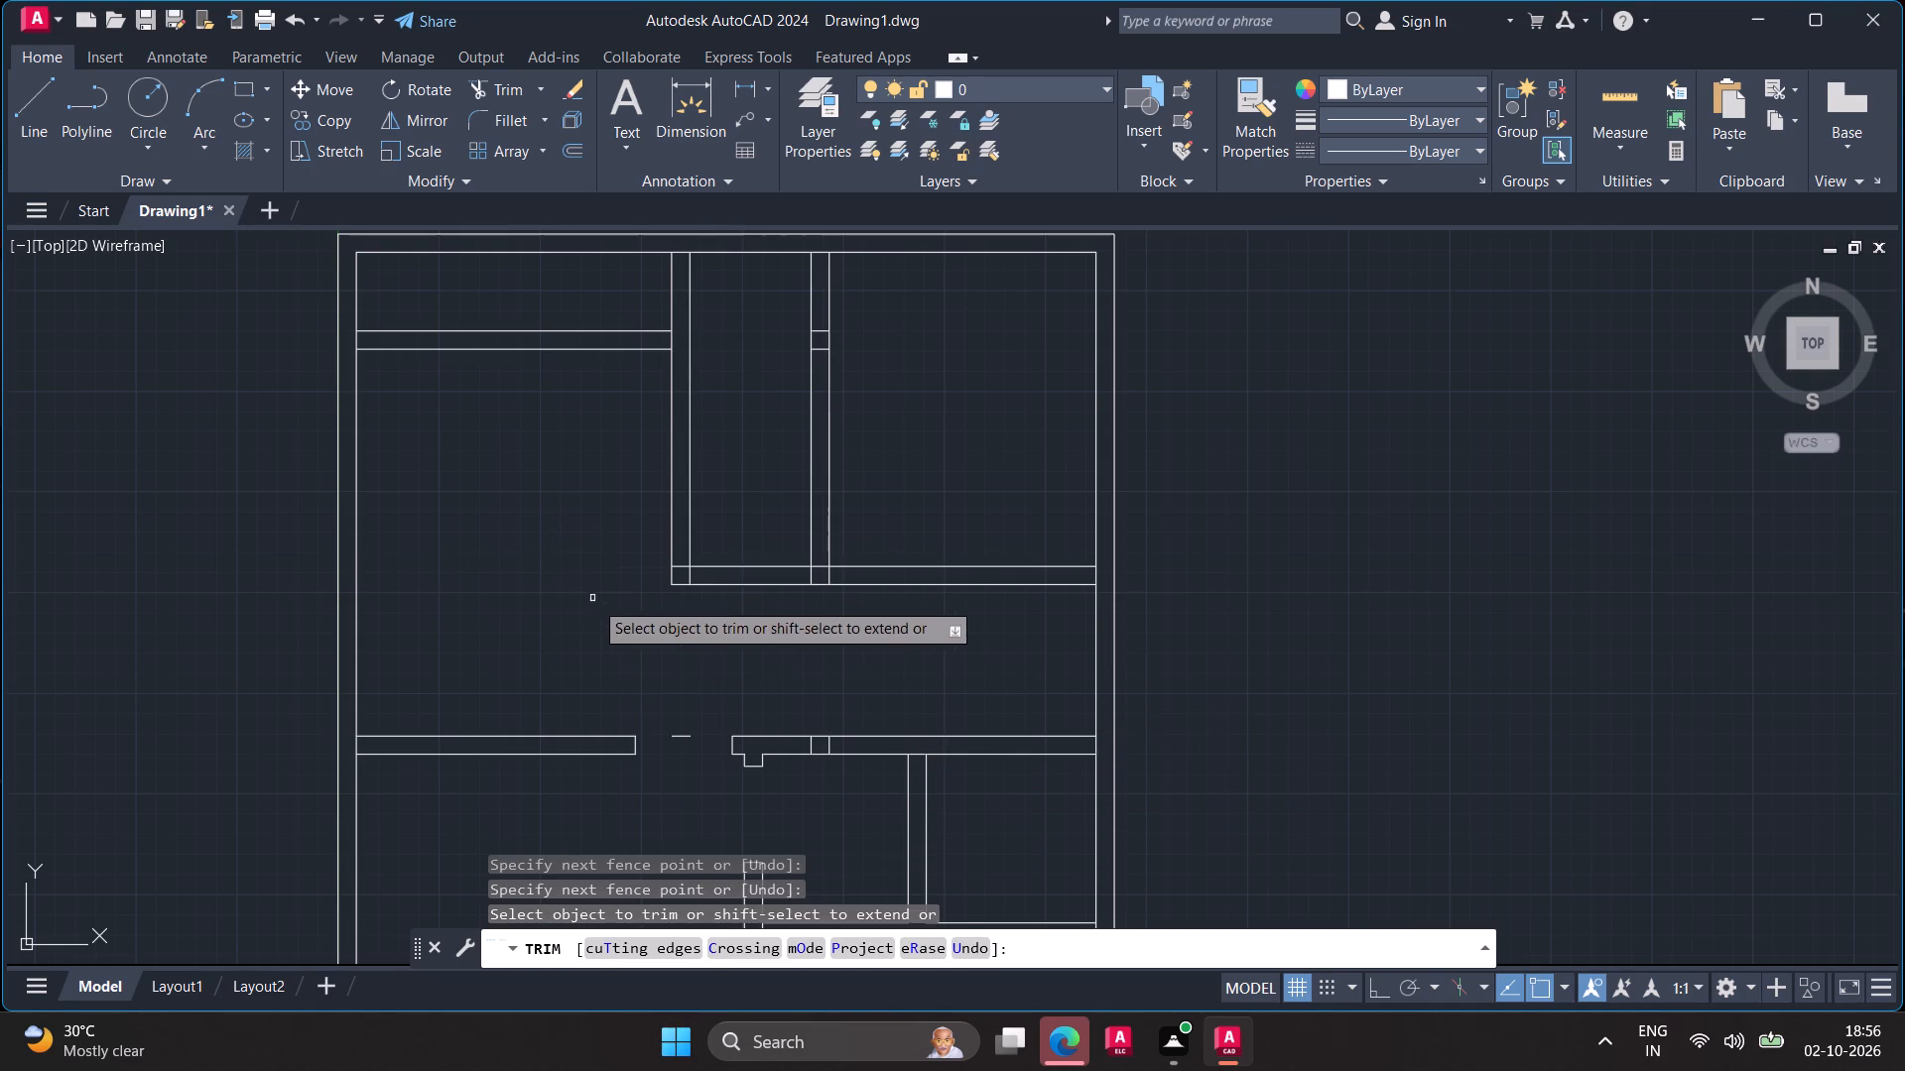
left_click_drag(661, 684, 682, 753)
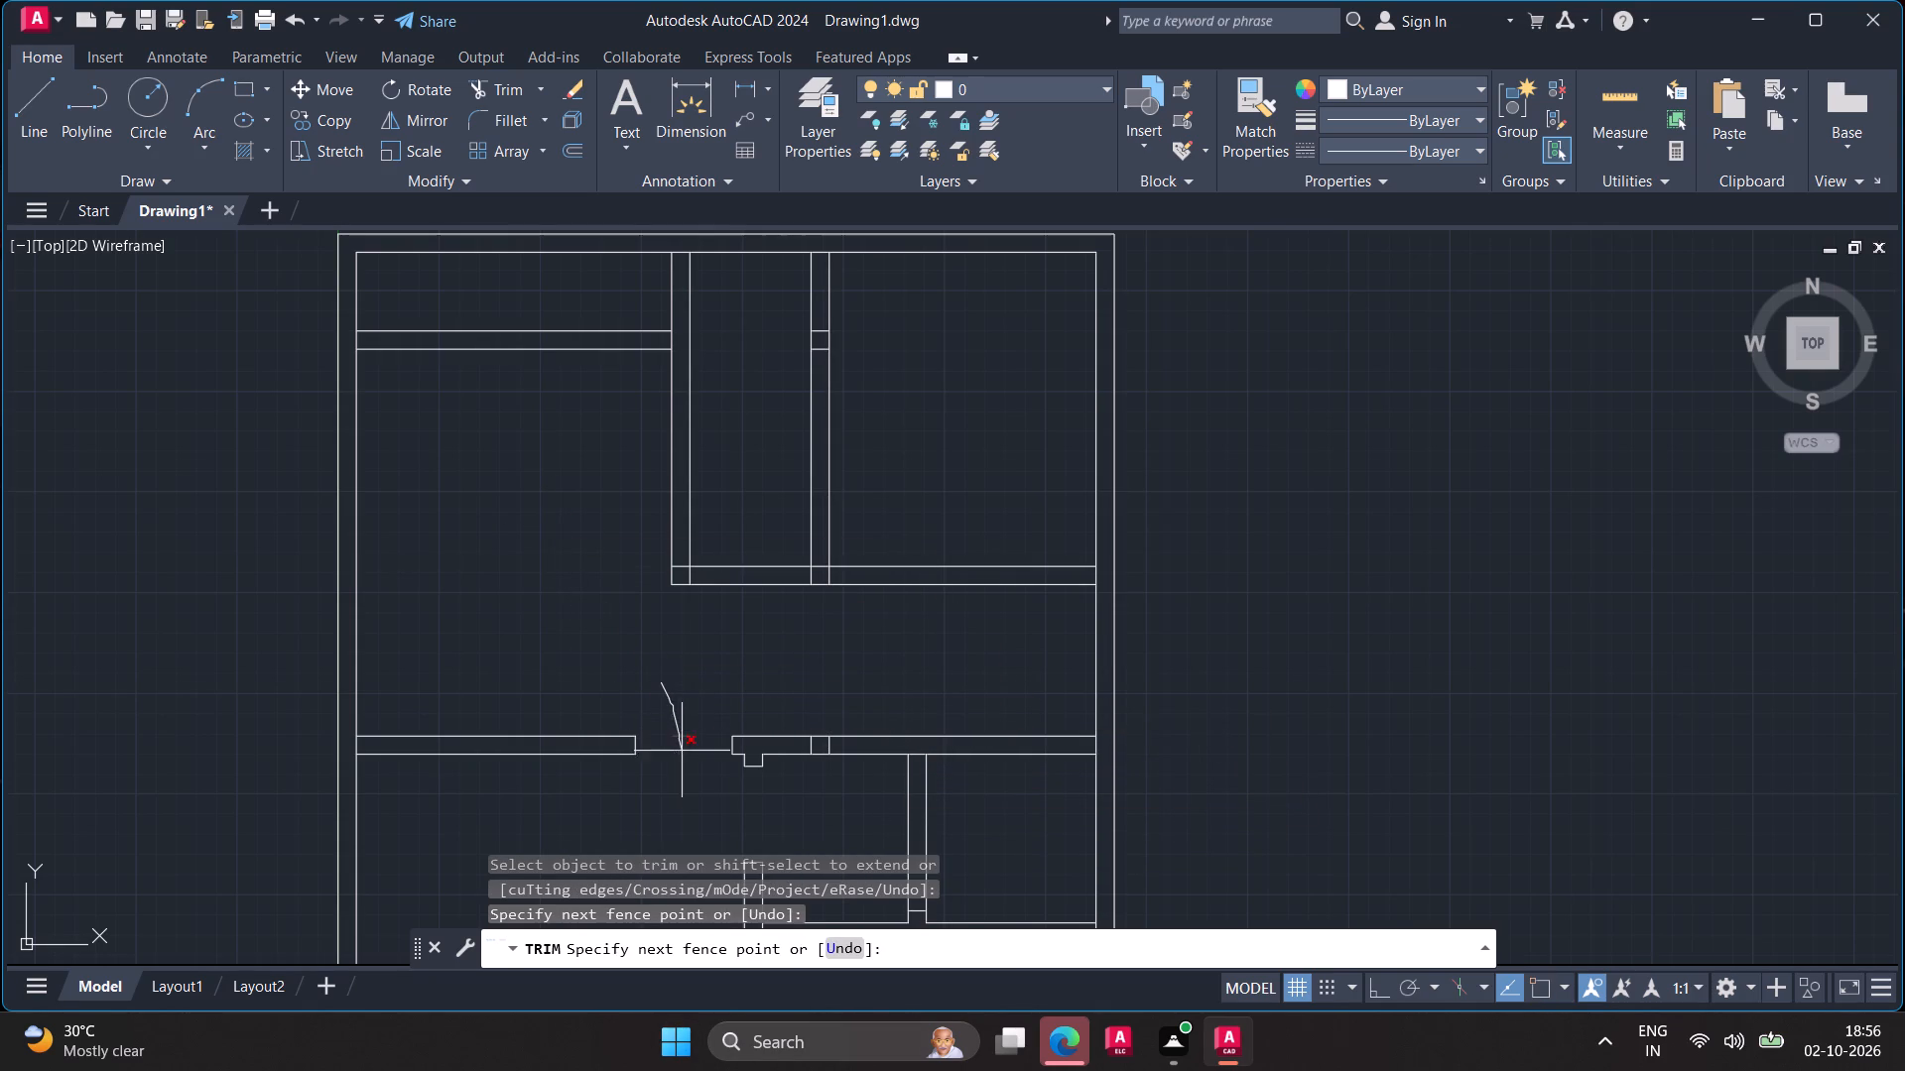
left_click_drag(682, 753, 683, 769)
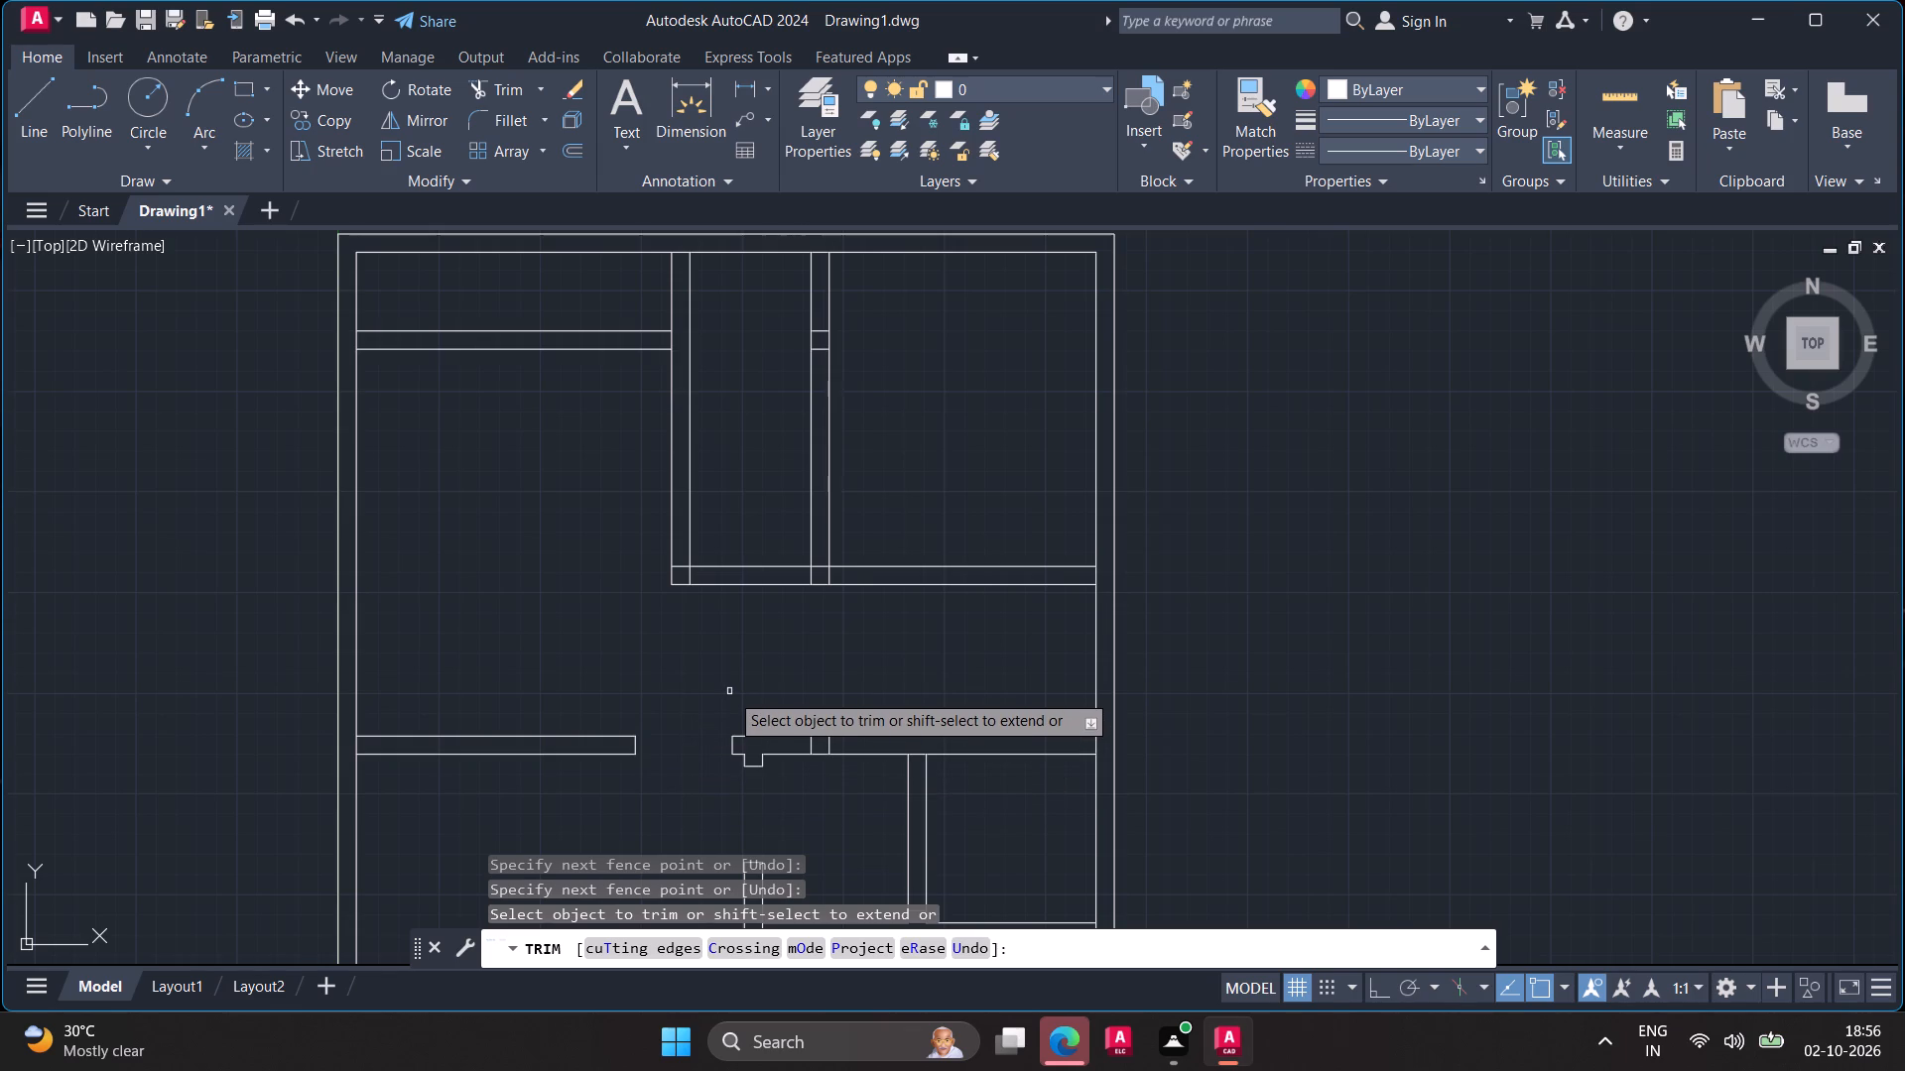
left_click_drag(729, 692, 742, 541)
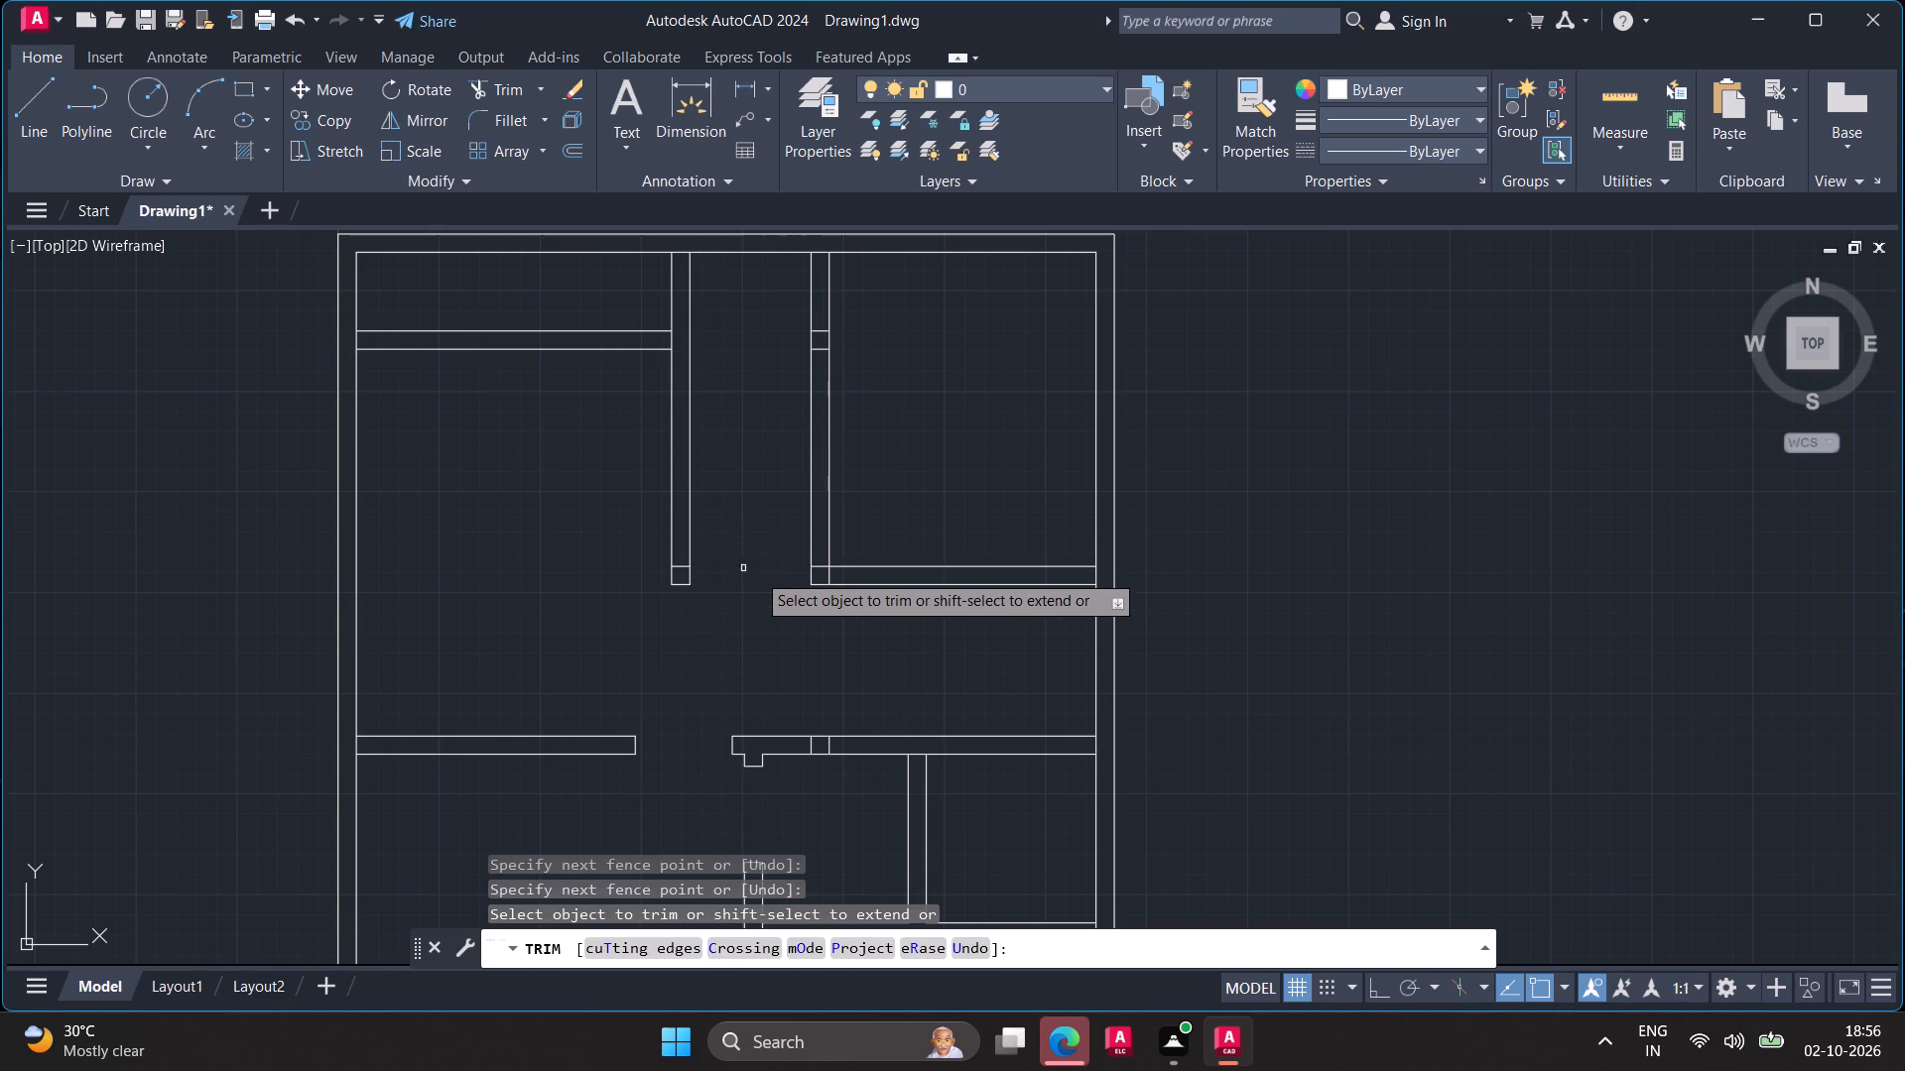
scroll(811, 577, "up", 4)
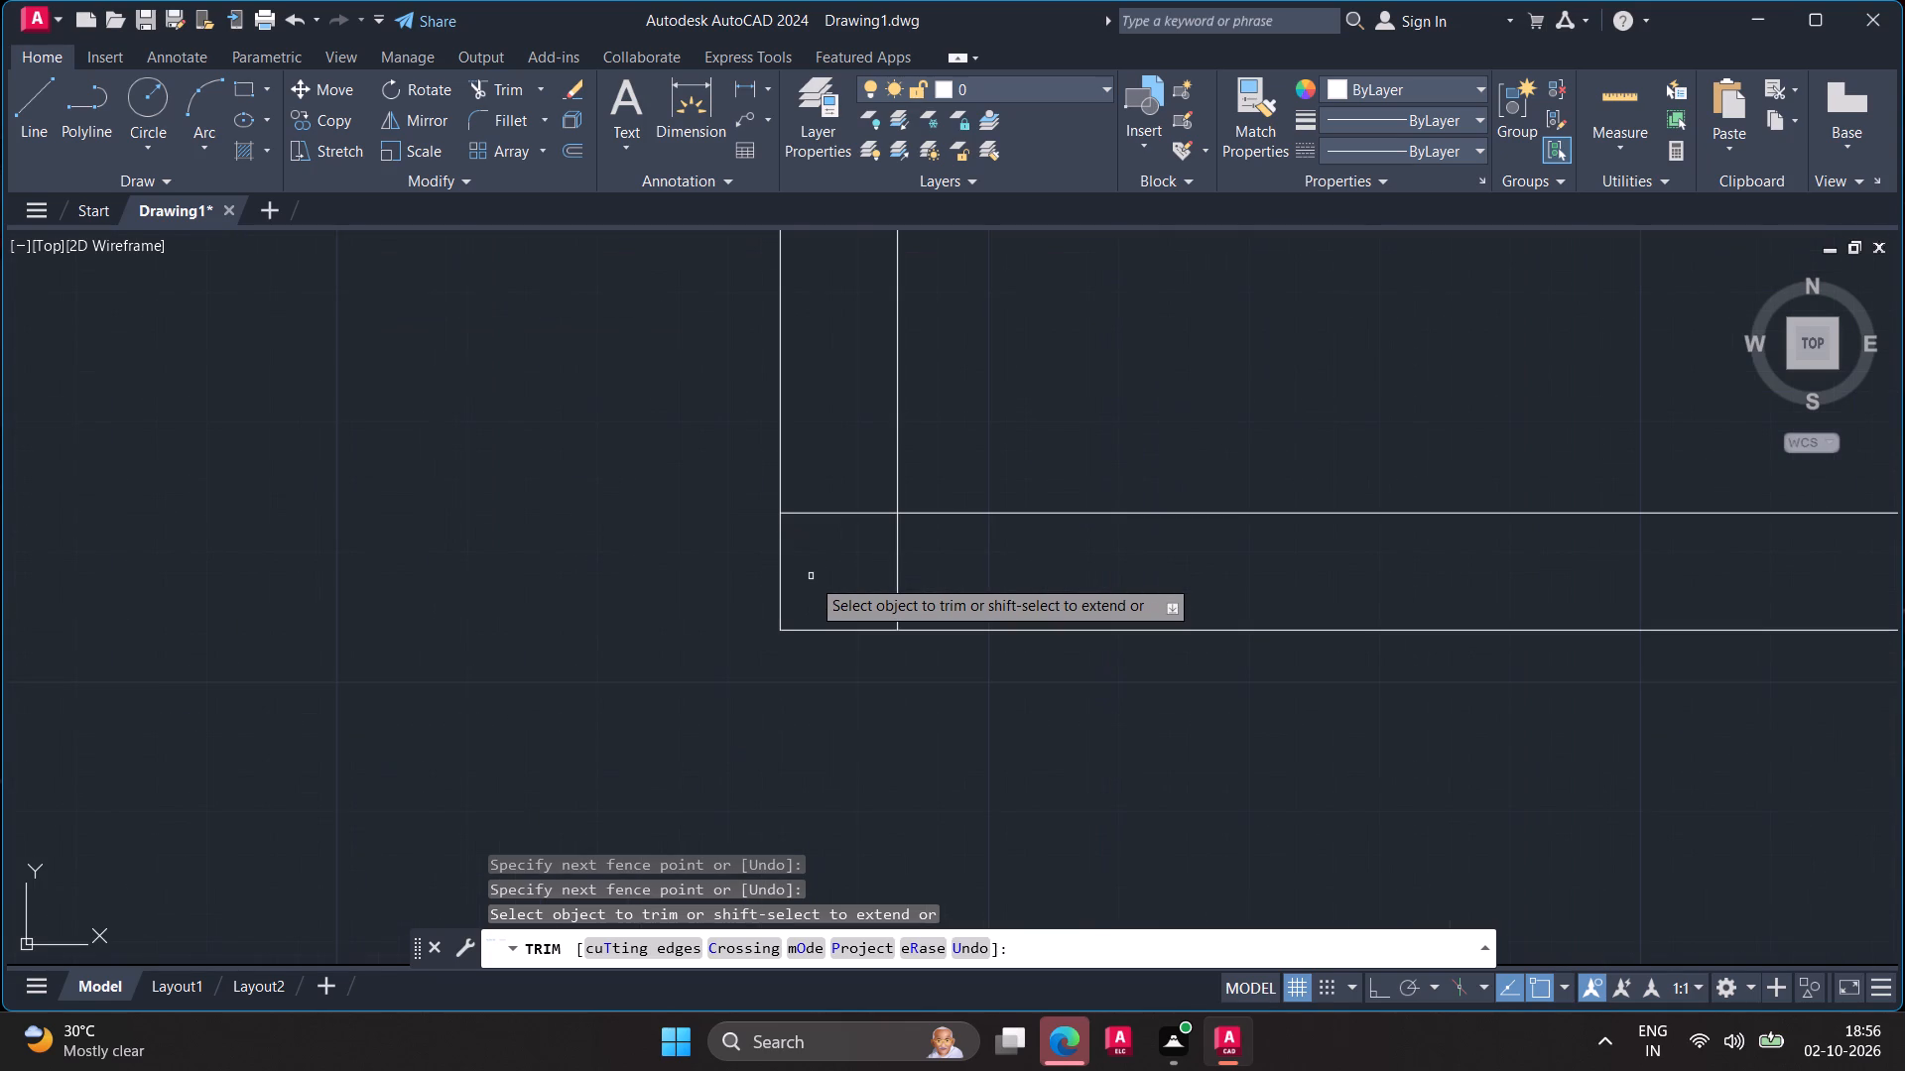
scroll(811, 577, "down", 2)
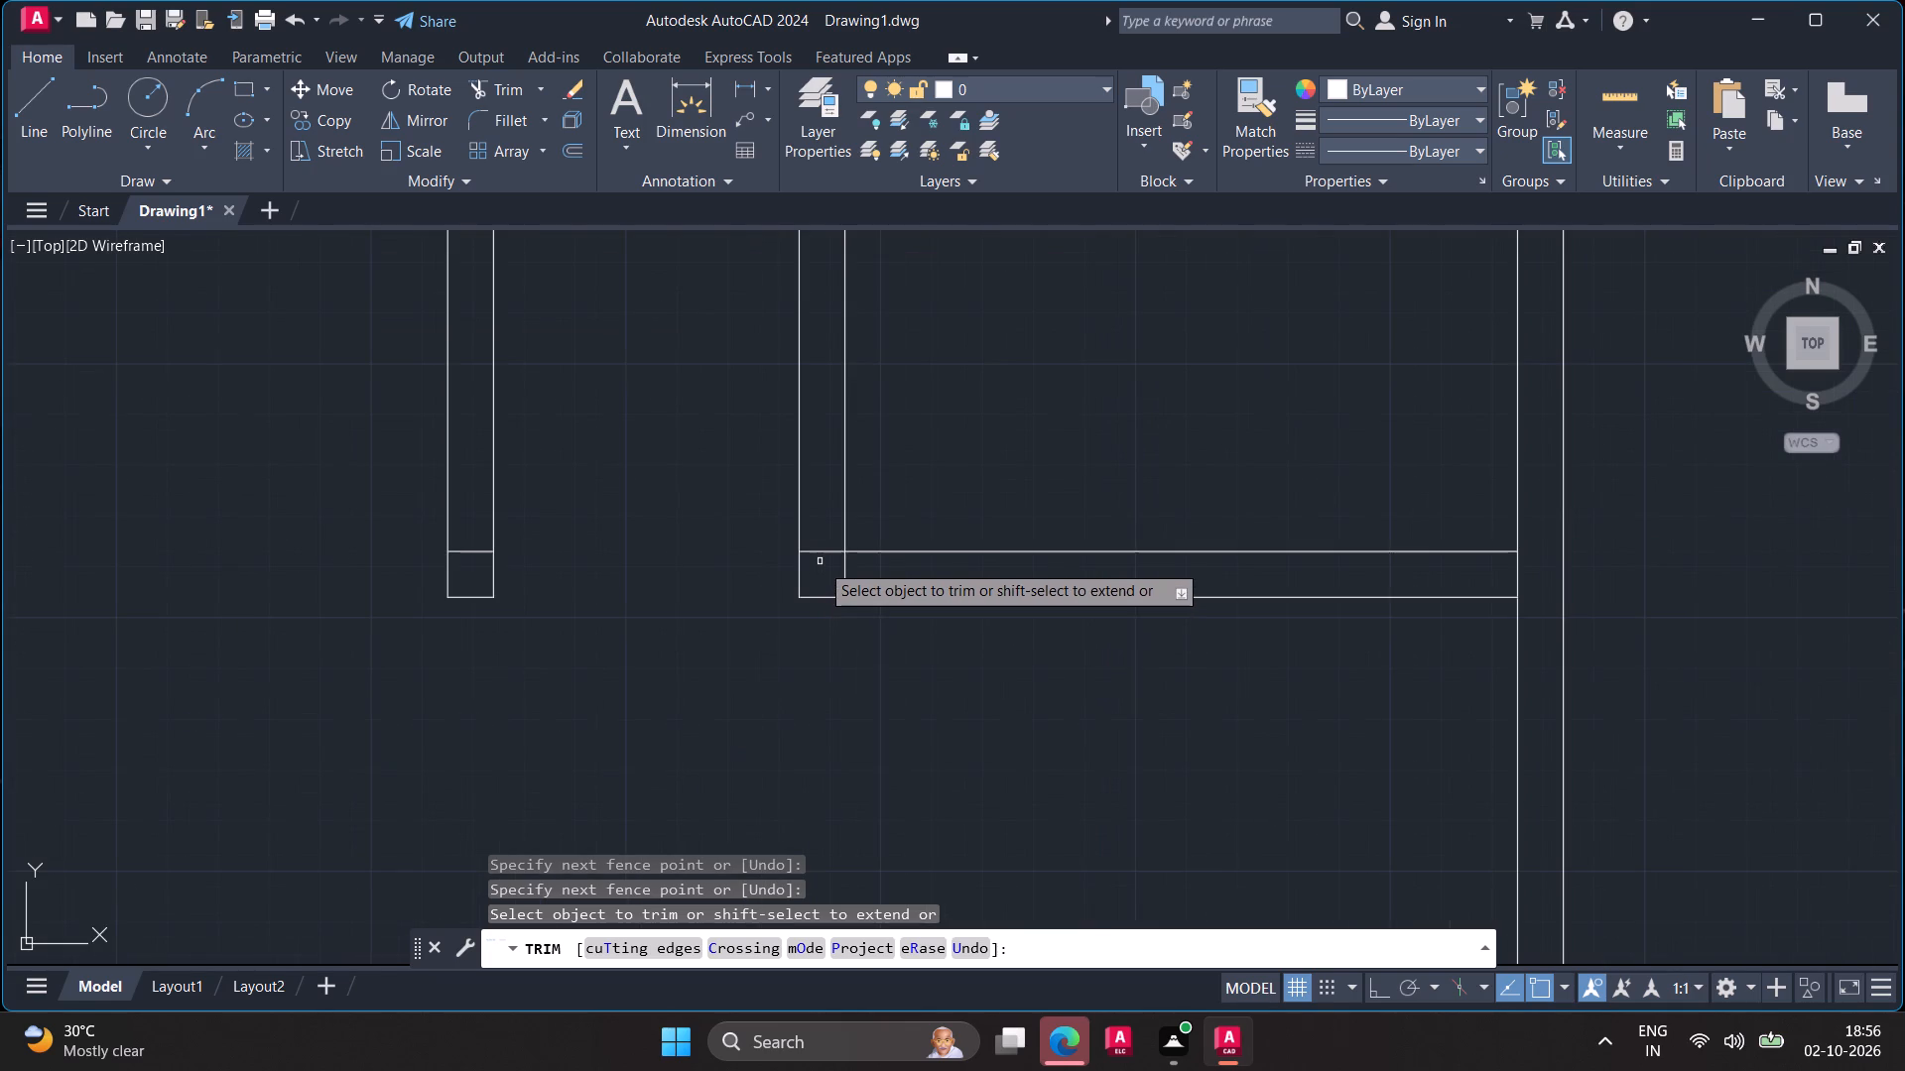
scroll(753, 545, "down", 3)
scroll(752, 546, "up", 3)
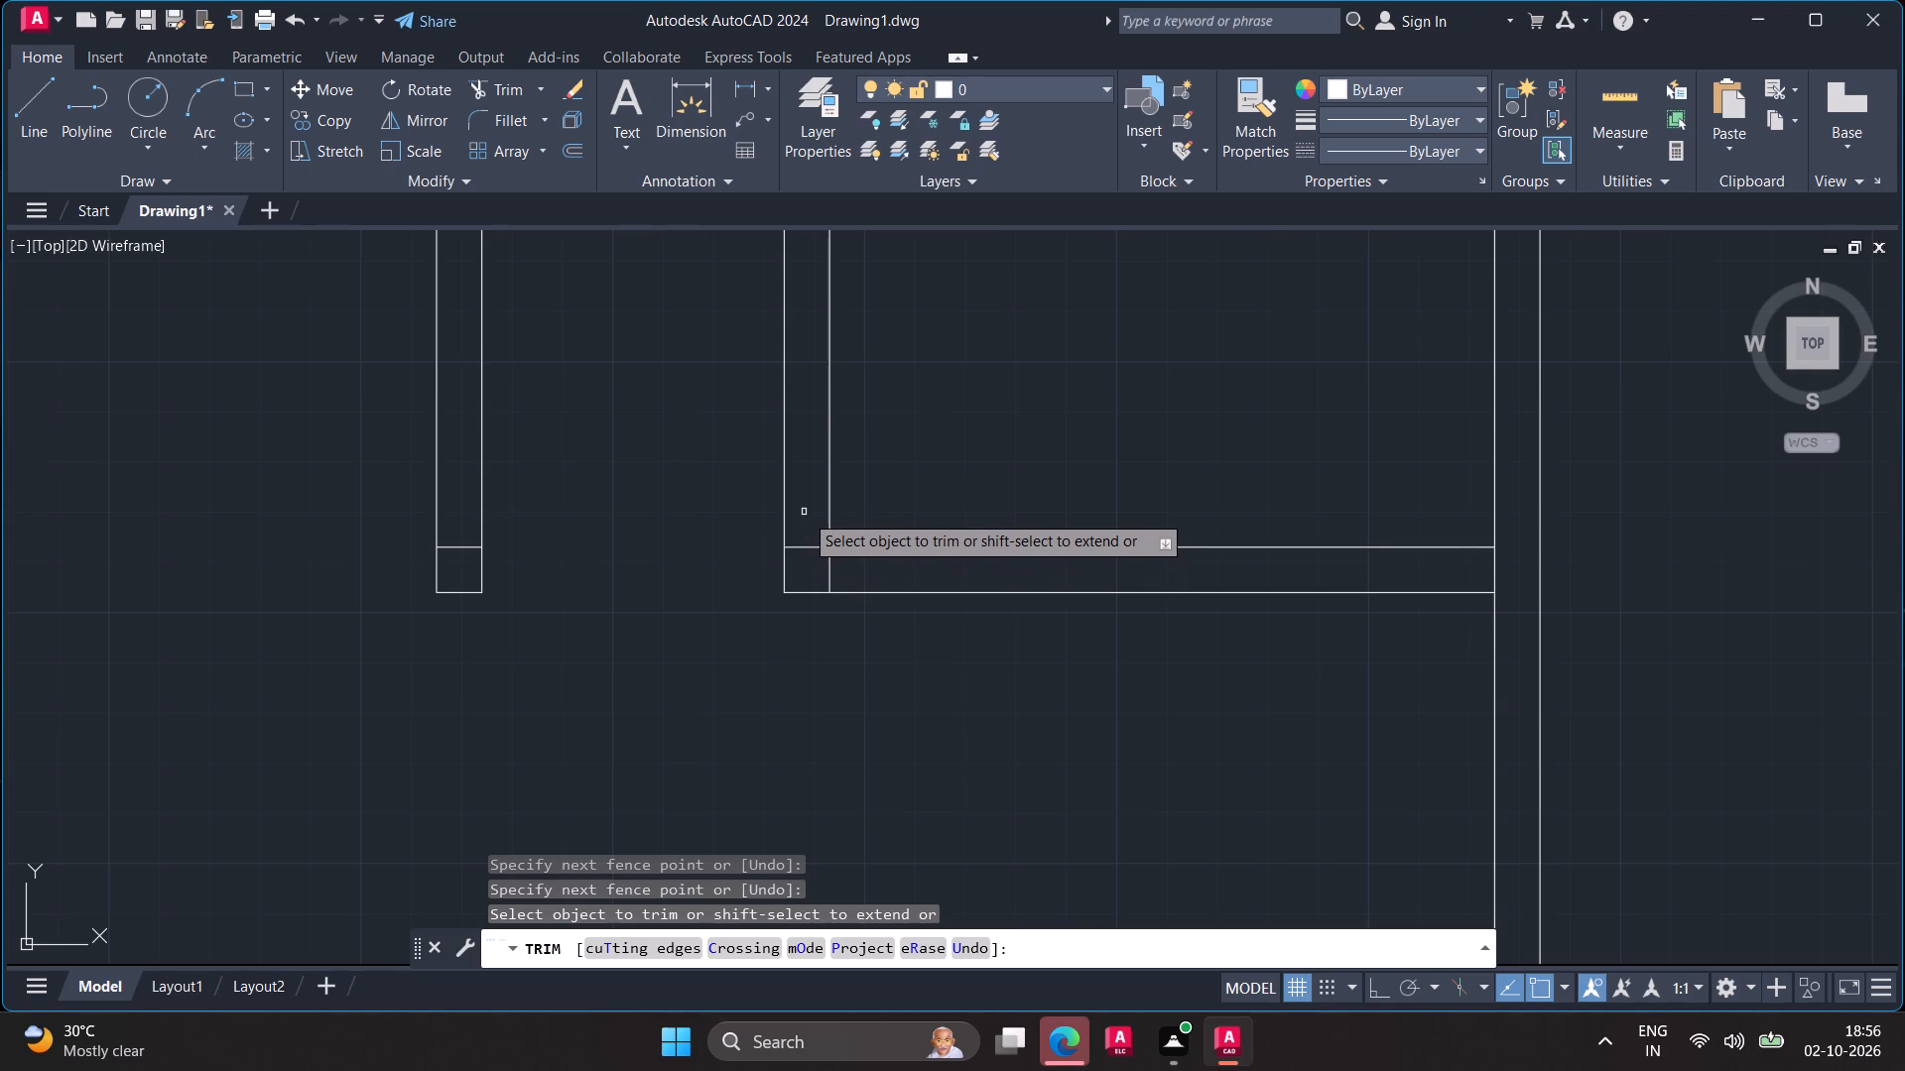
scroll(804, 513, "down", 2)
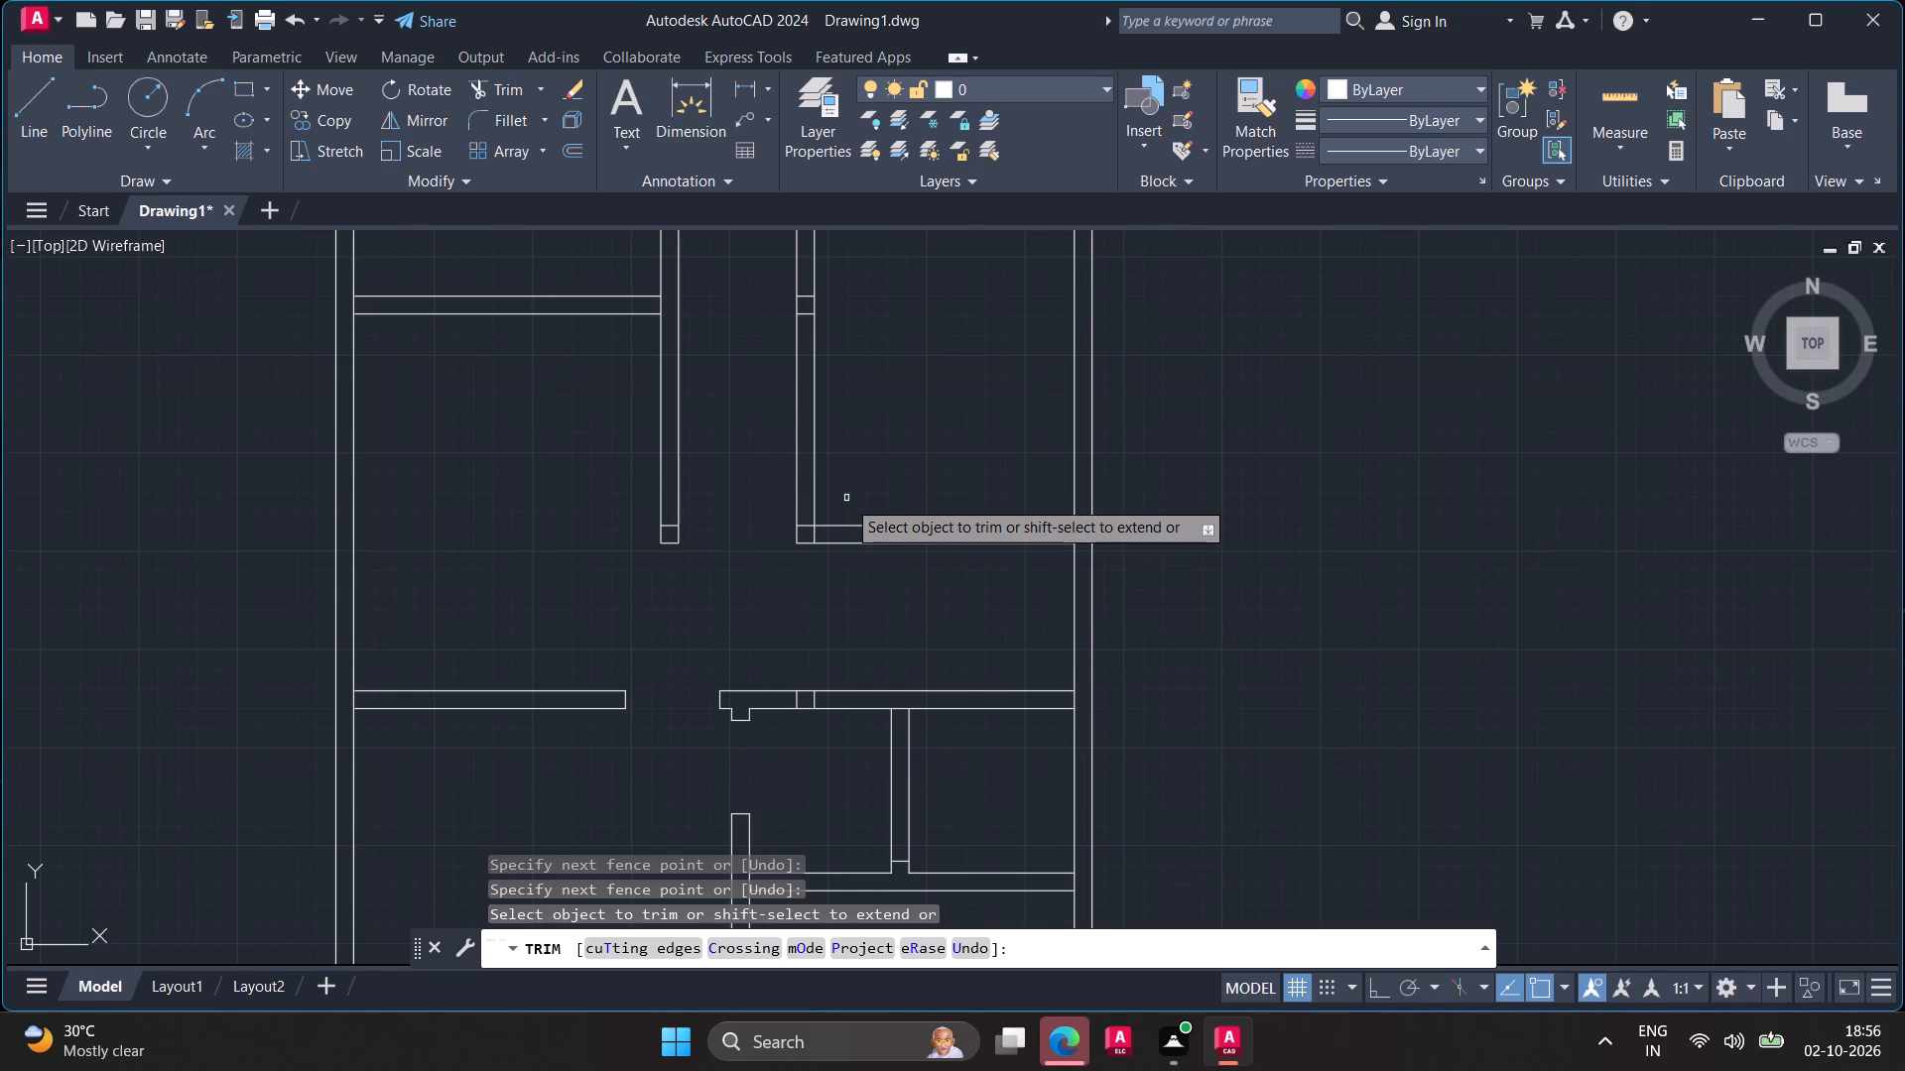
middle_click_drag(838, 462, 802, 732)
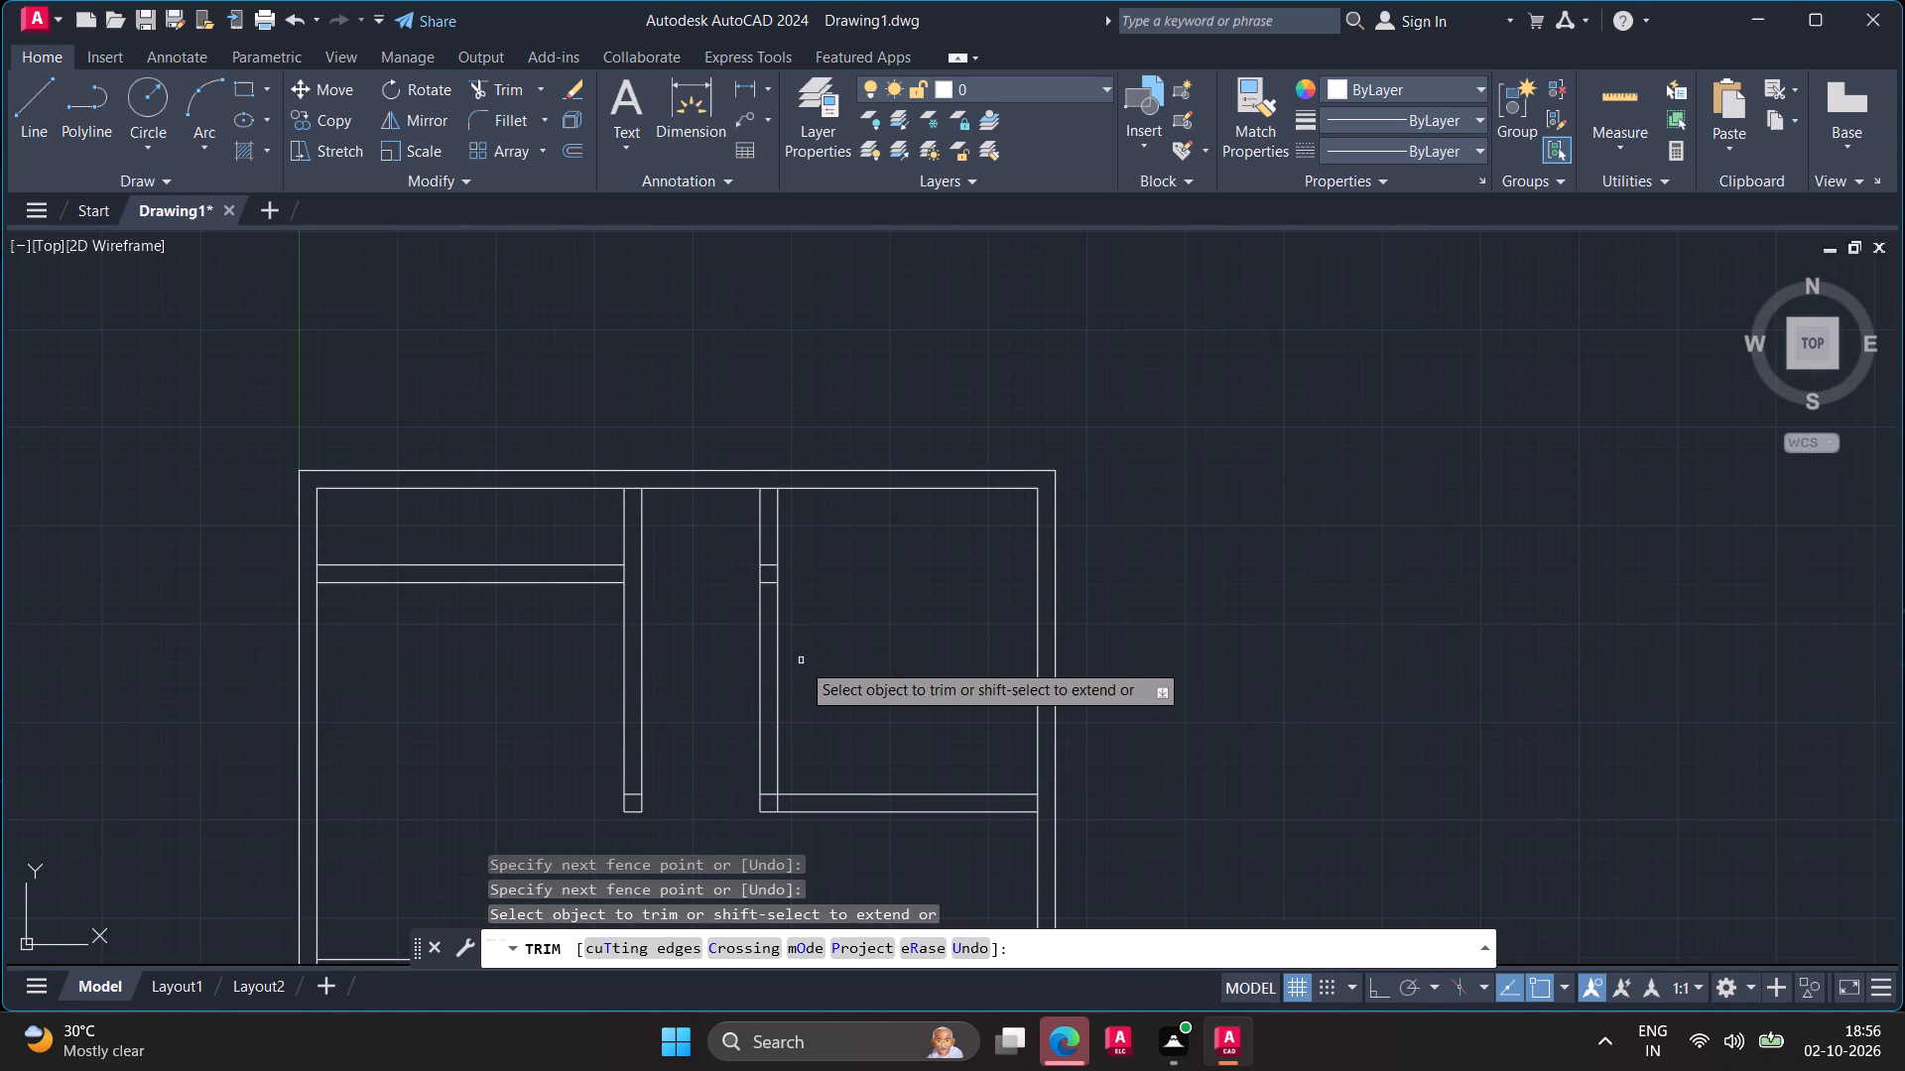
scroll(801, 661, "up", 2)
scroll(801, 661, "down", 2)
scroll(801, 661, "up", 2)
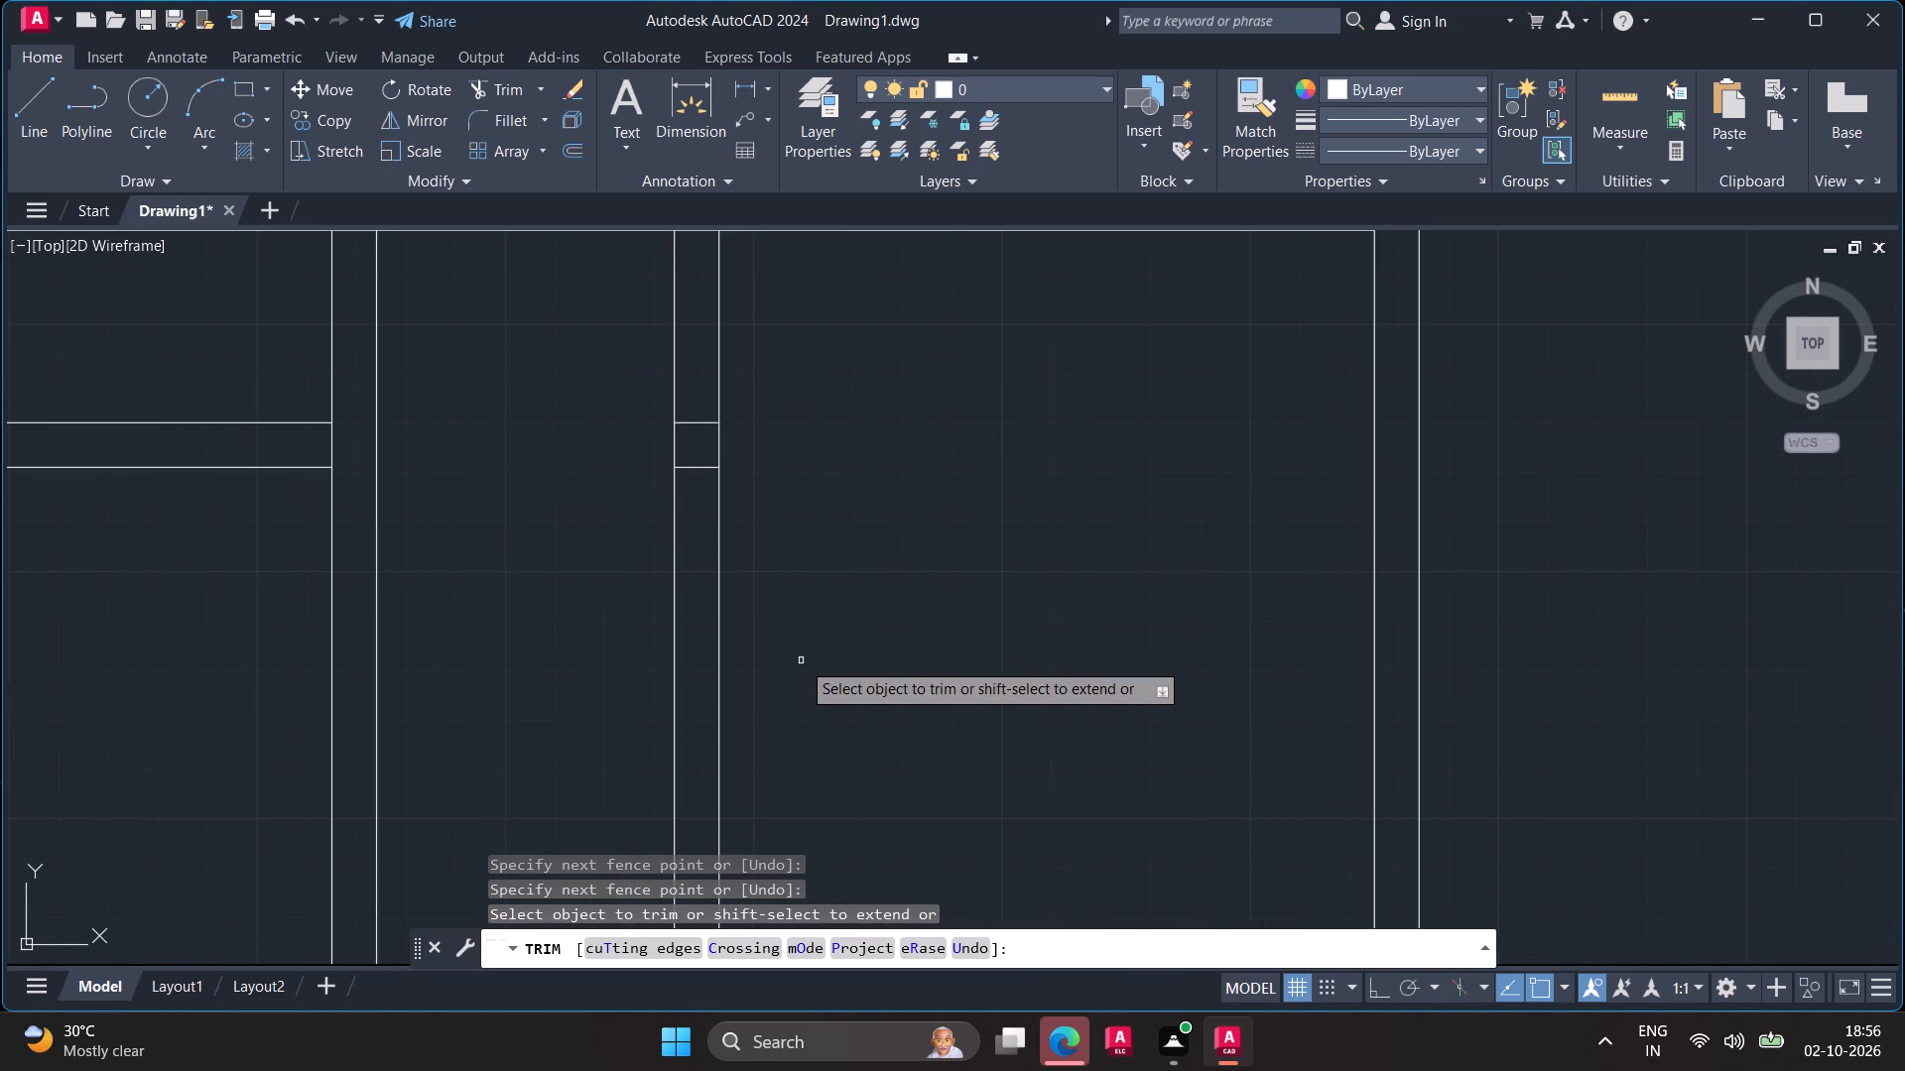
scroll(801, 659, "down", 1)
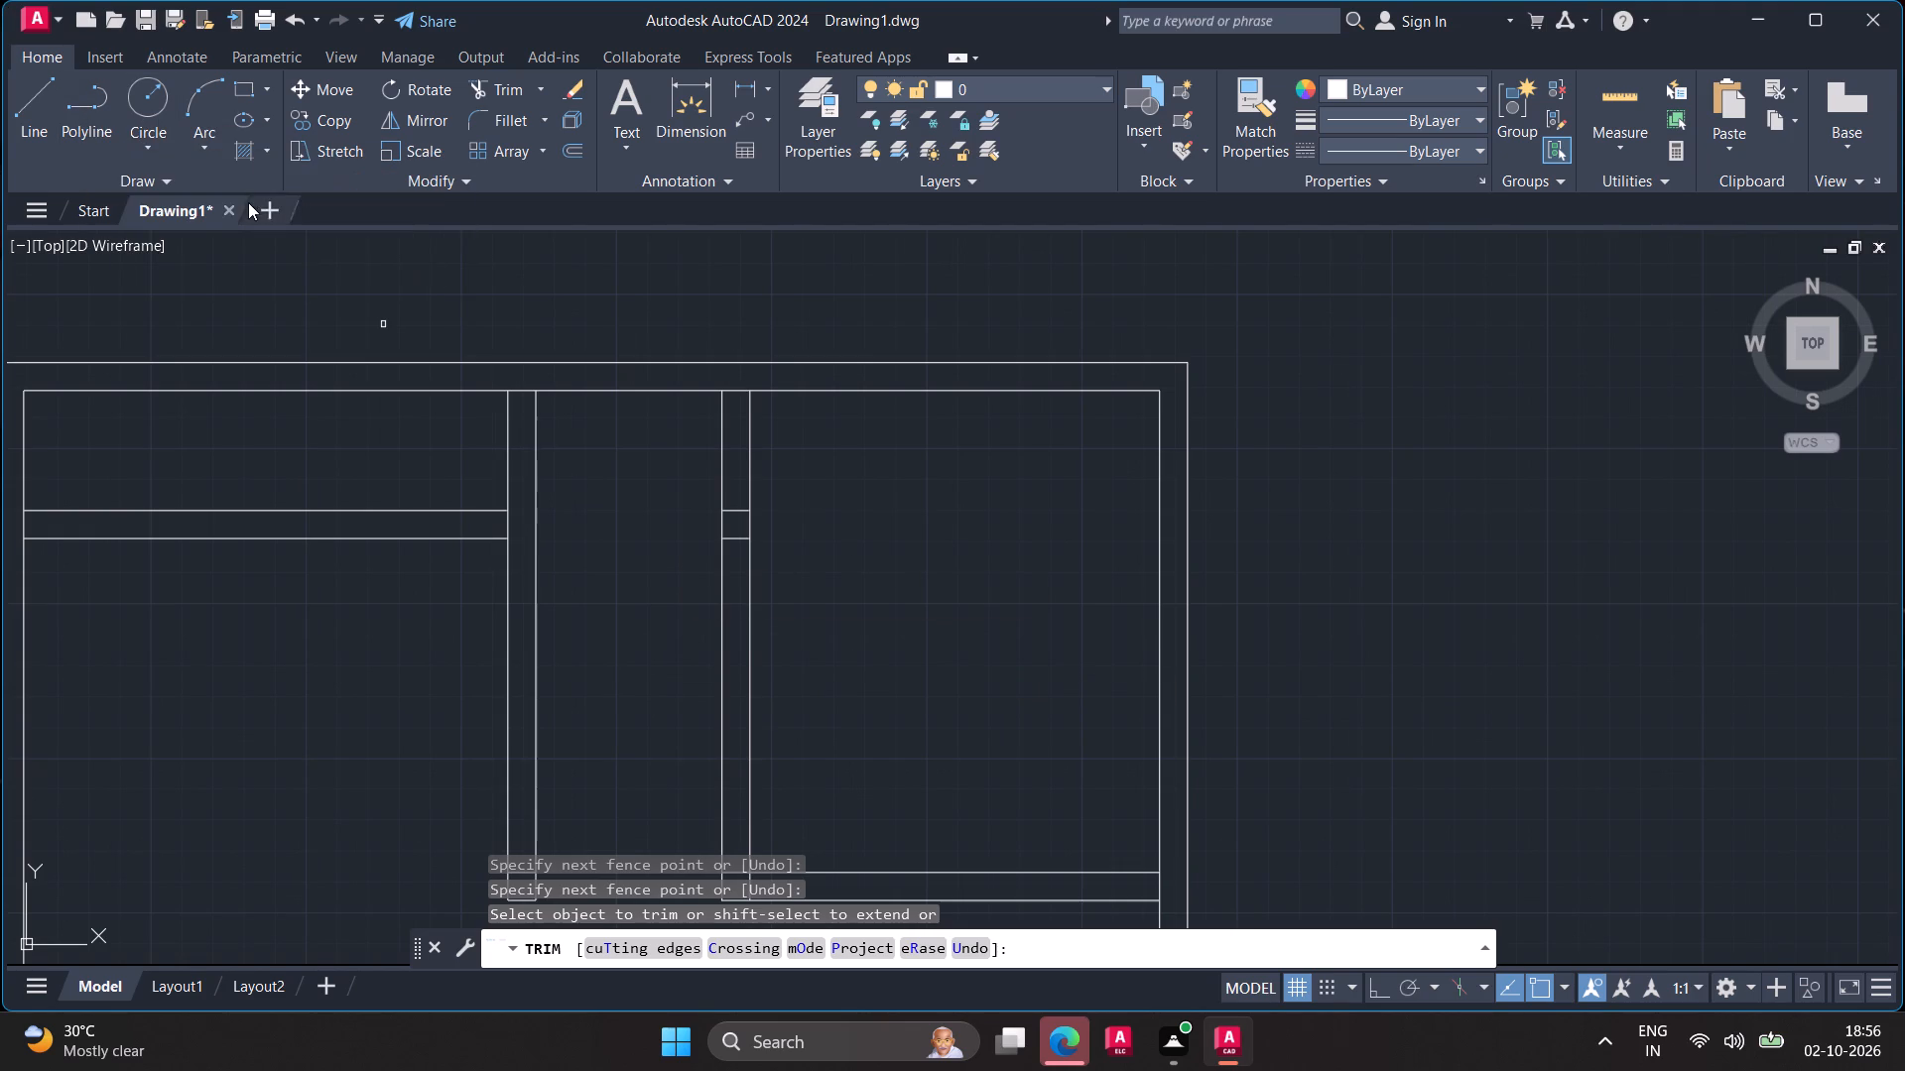
Offset the upper line of the upper-right room's bottom wall 6" upward.
scroll(776, 551, "down", 3)
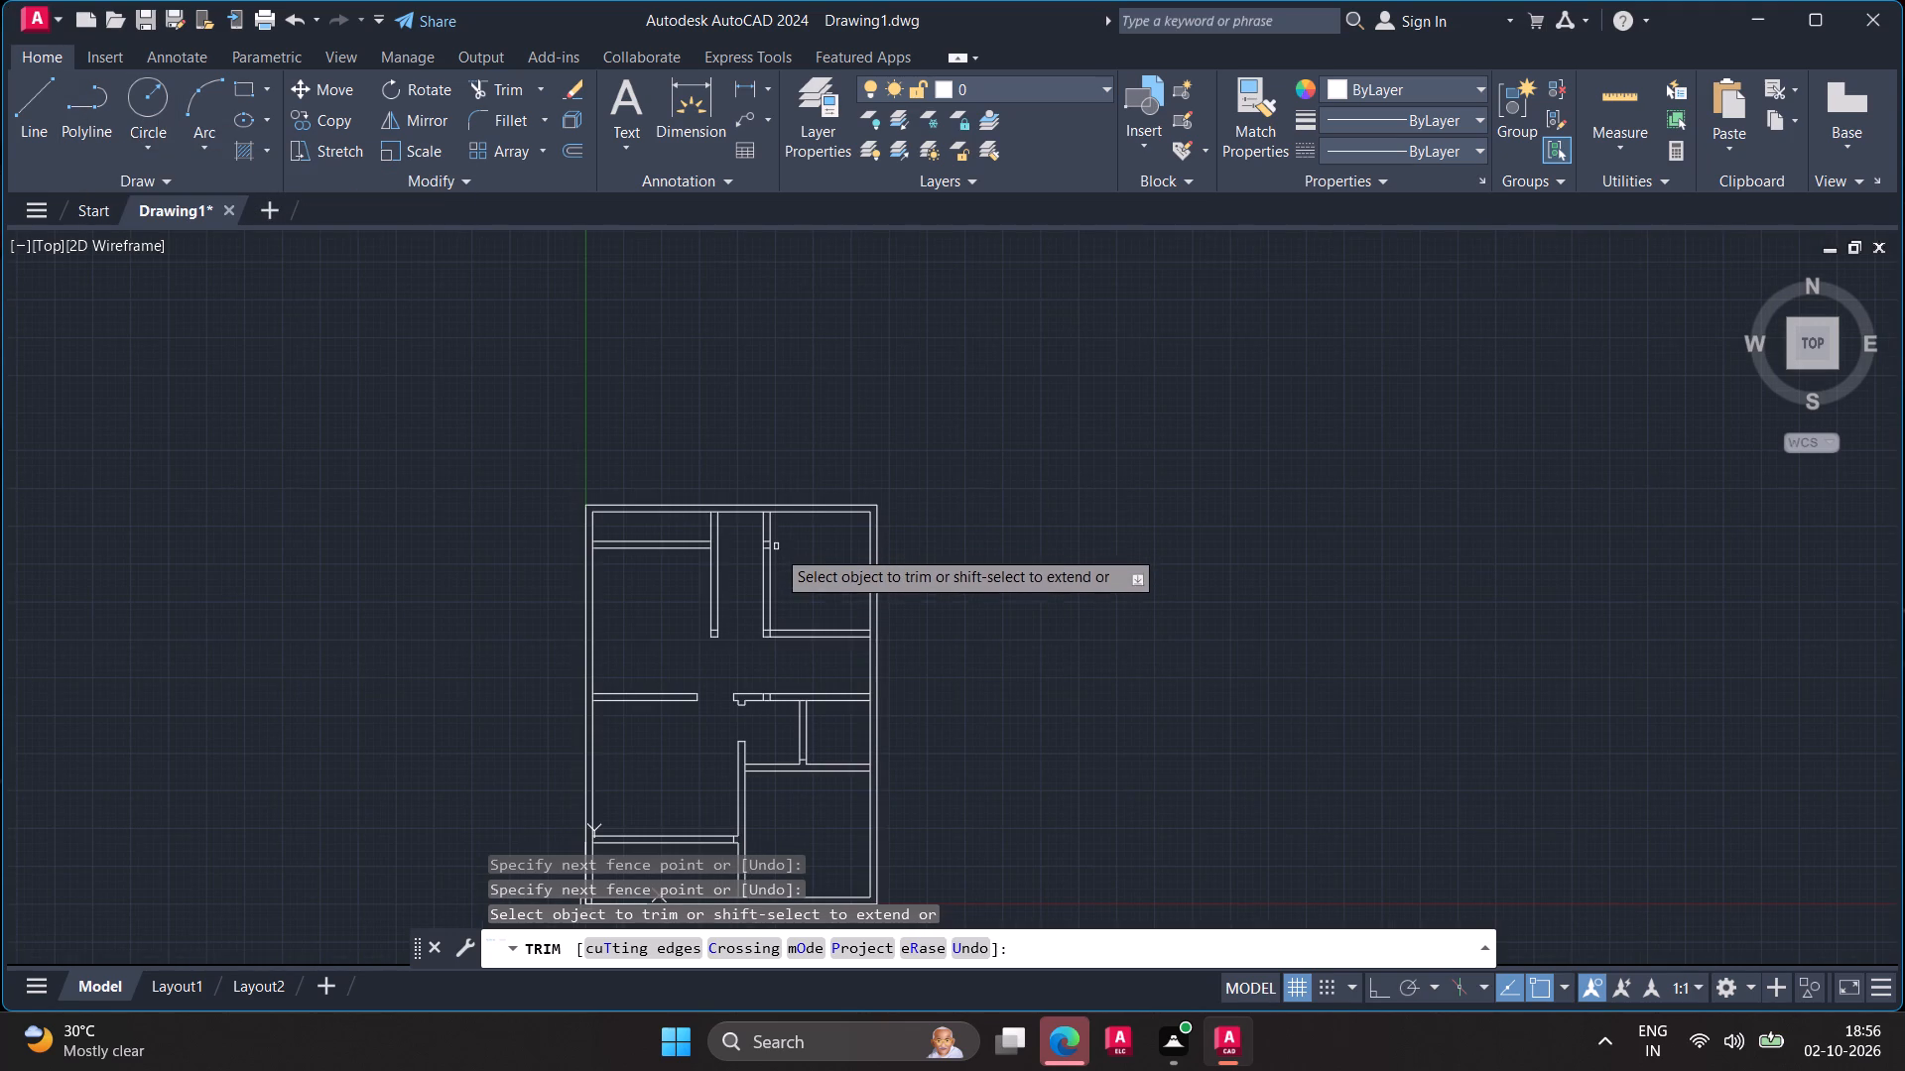
scroll(780, 562, "down", 2)
scroll(780, 591, "up", 5)
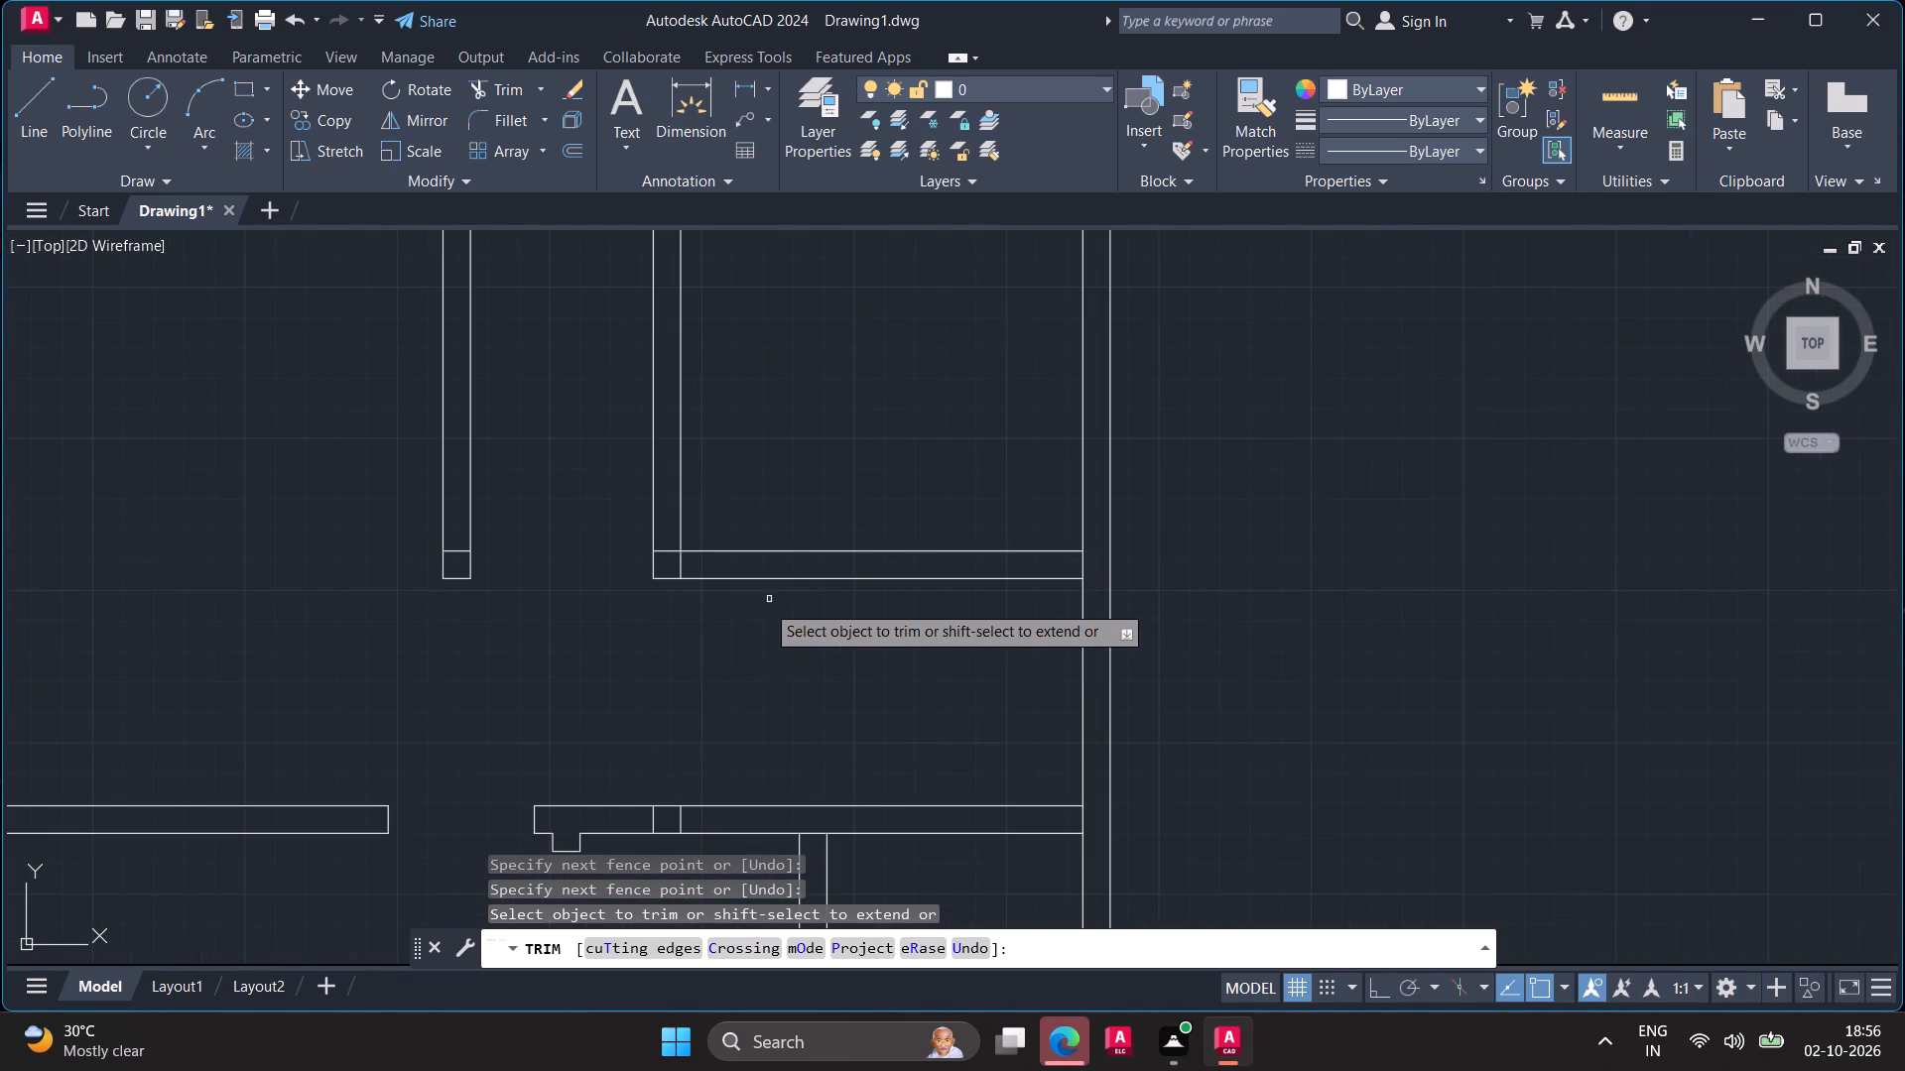
middle_click_drag(706, 549, 695, 624)
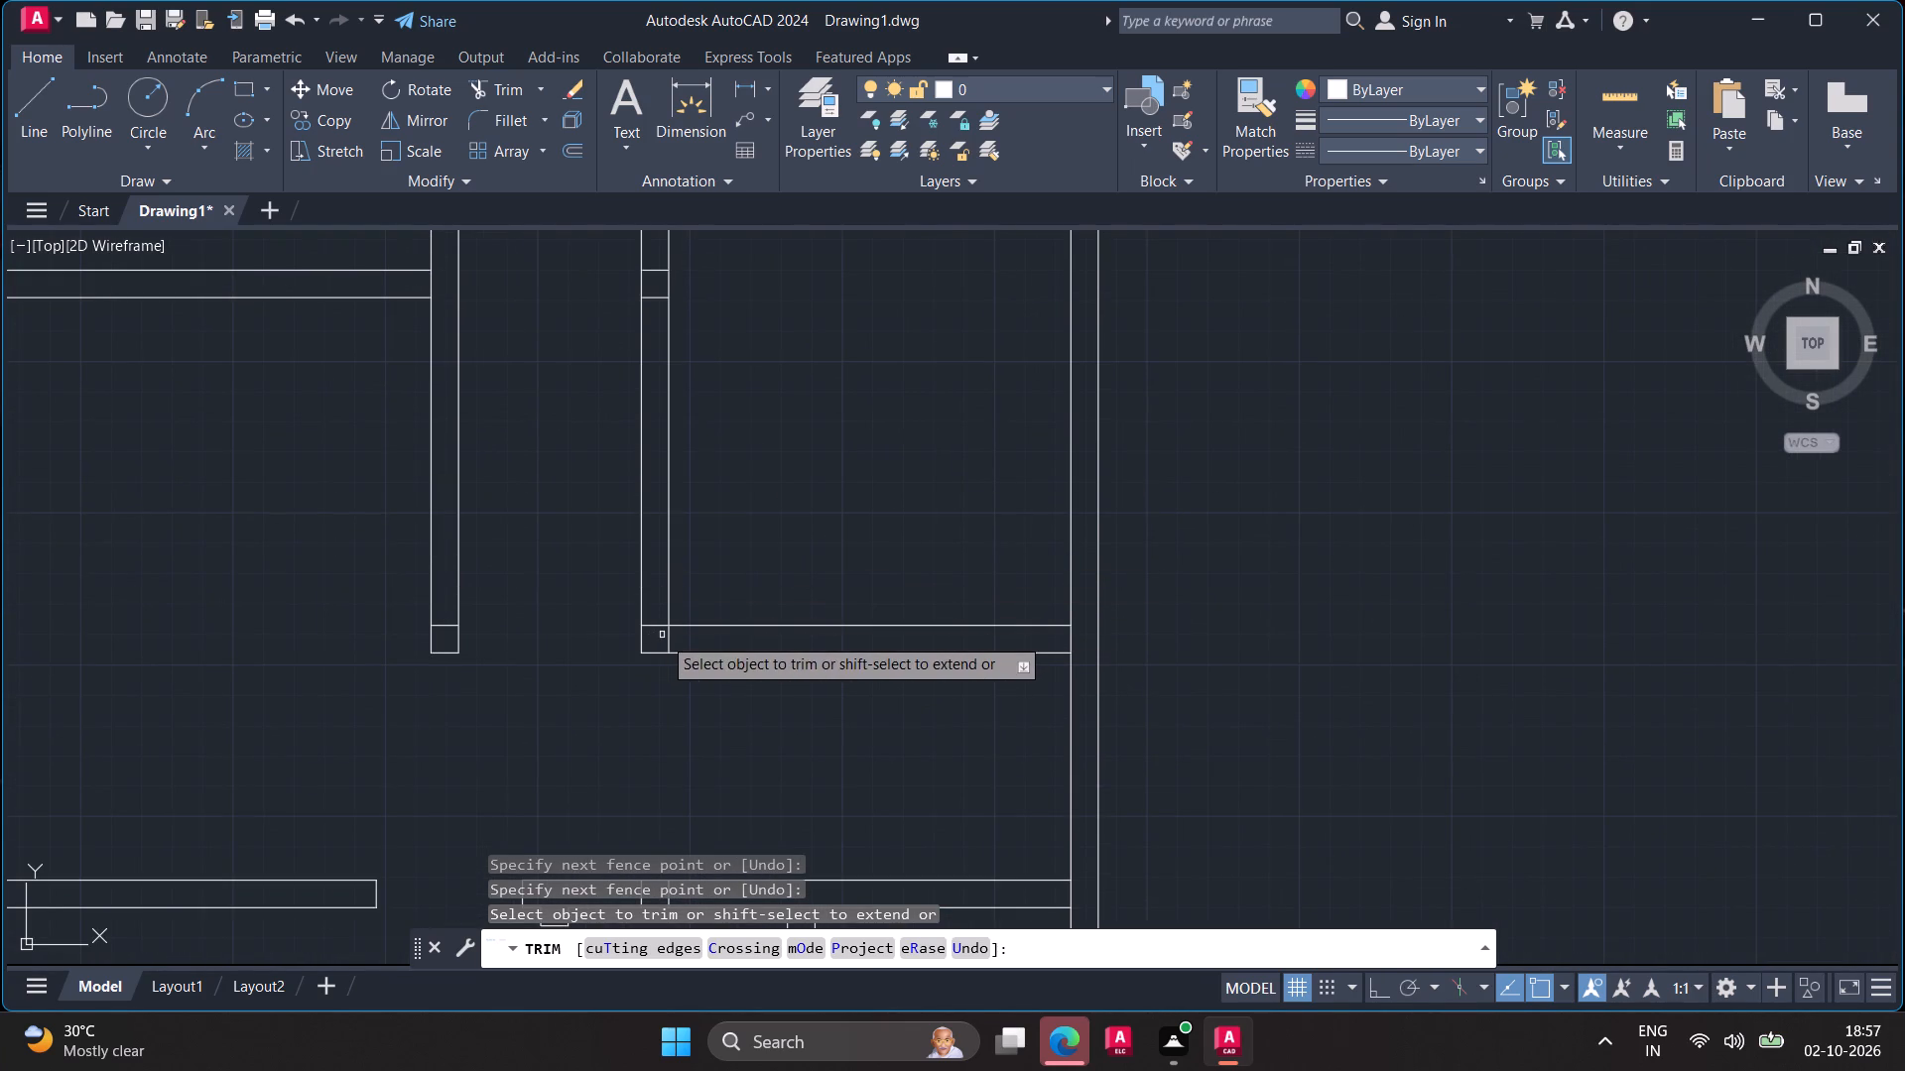
key("Escape")
key("o")
key("Return")
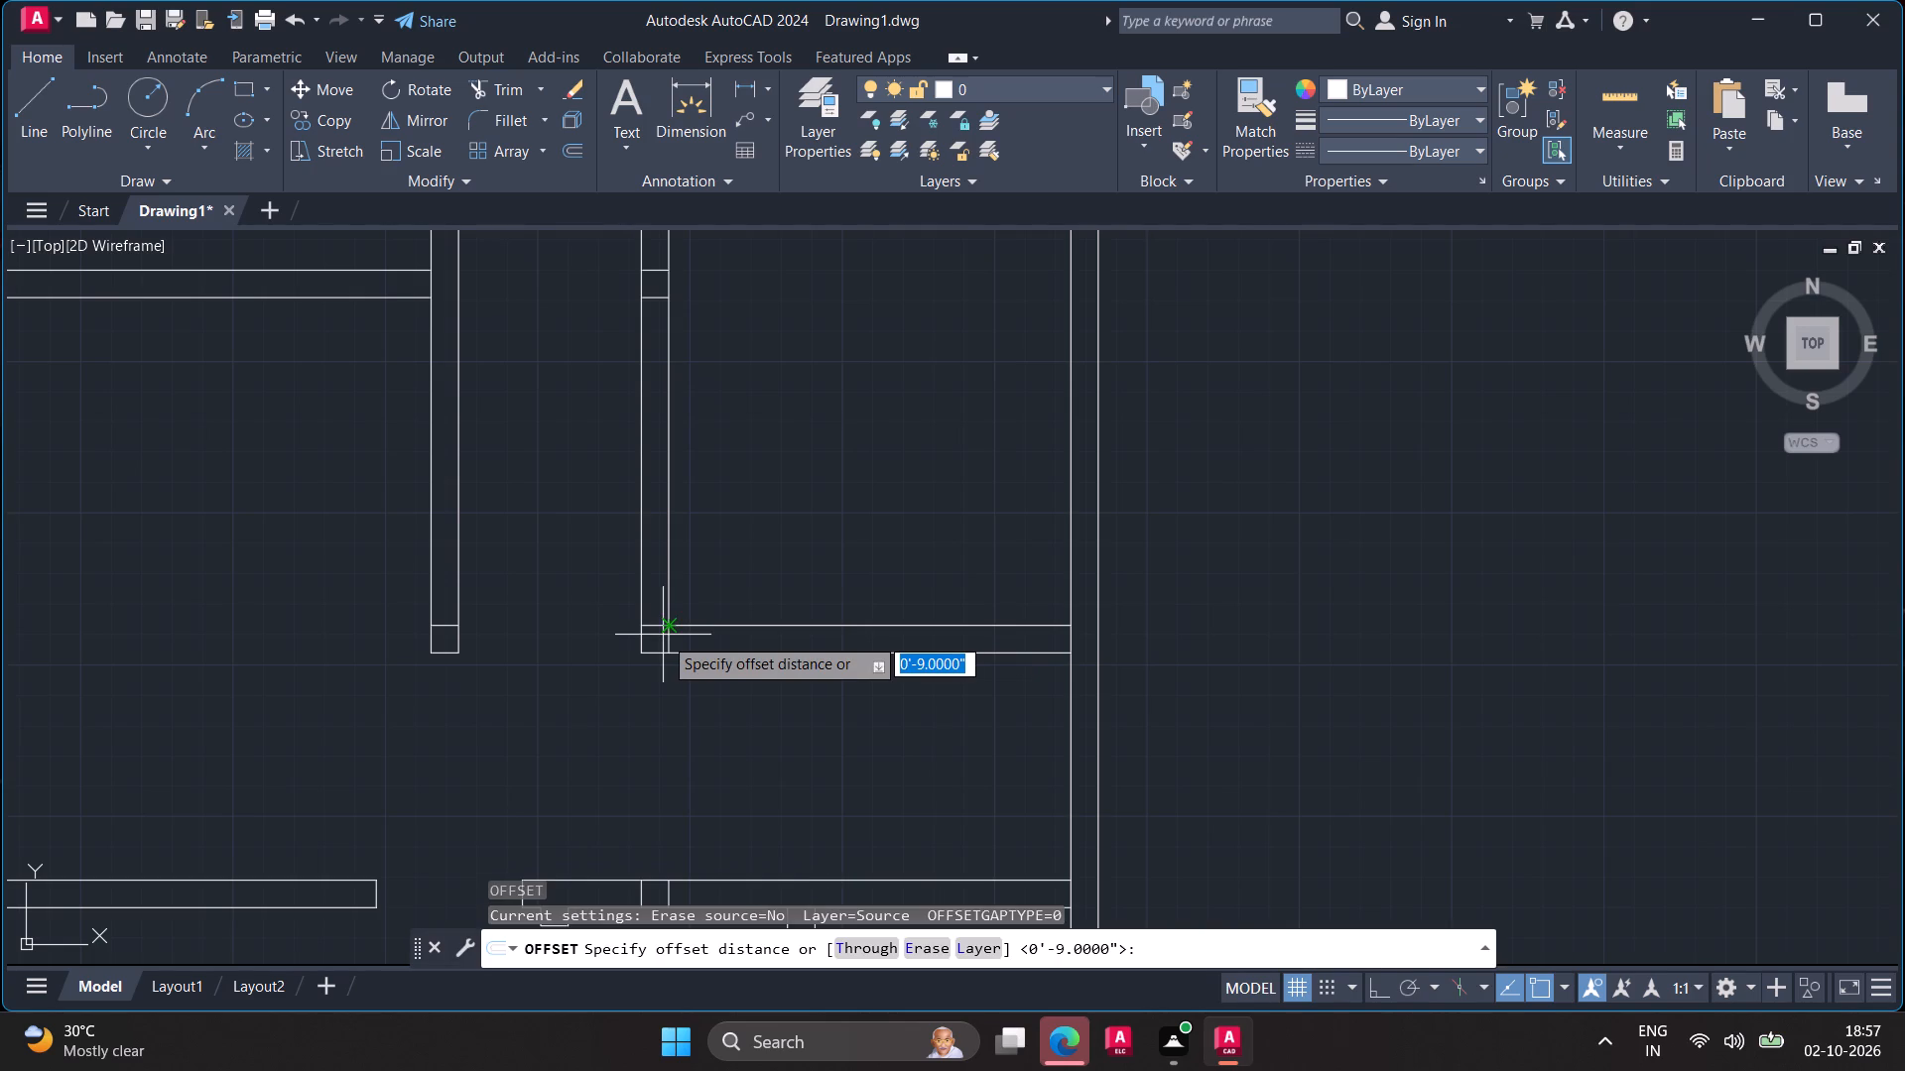
key("6")
key("shift+quotedbl")
key("Return")
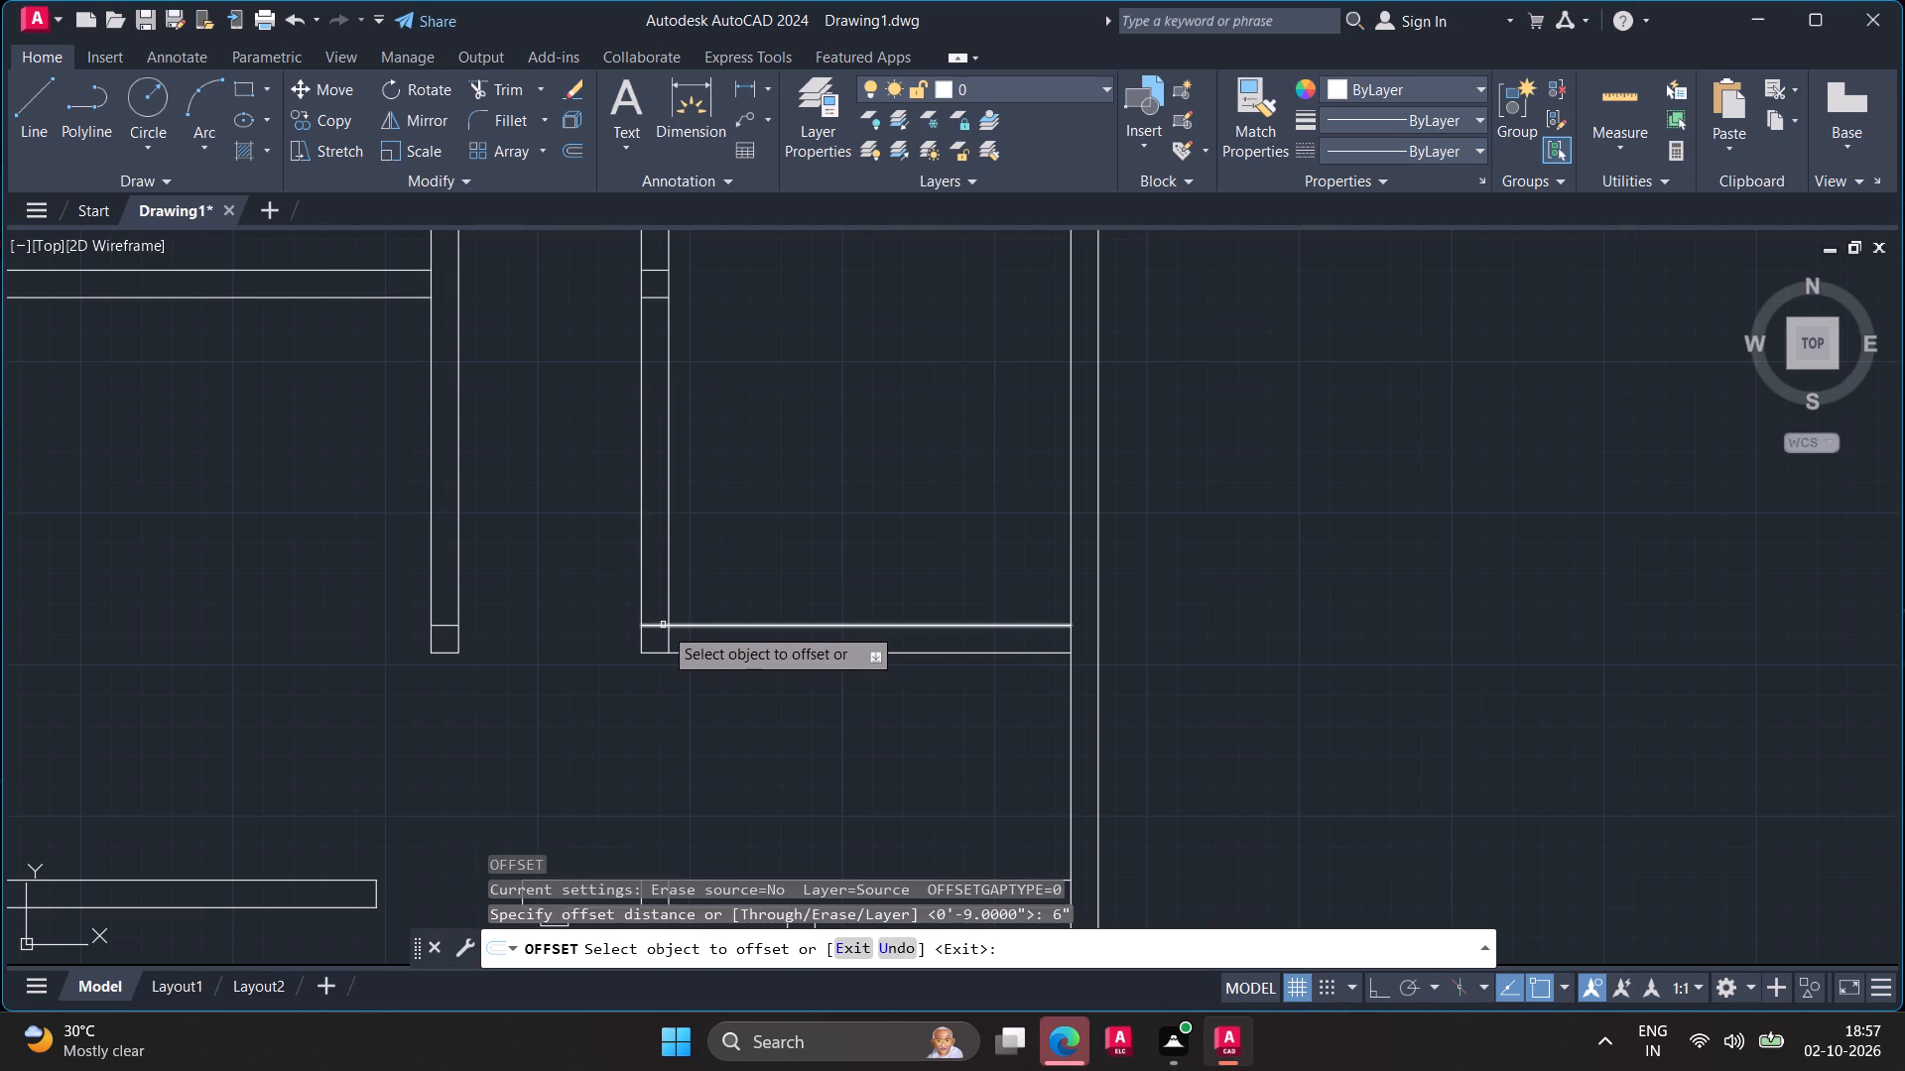
left_click(663, 626)
left_click(661, 583)
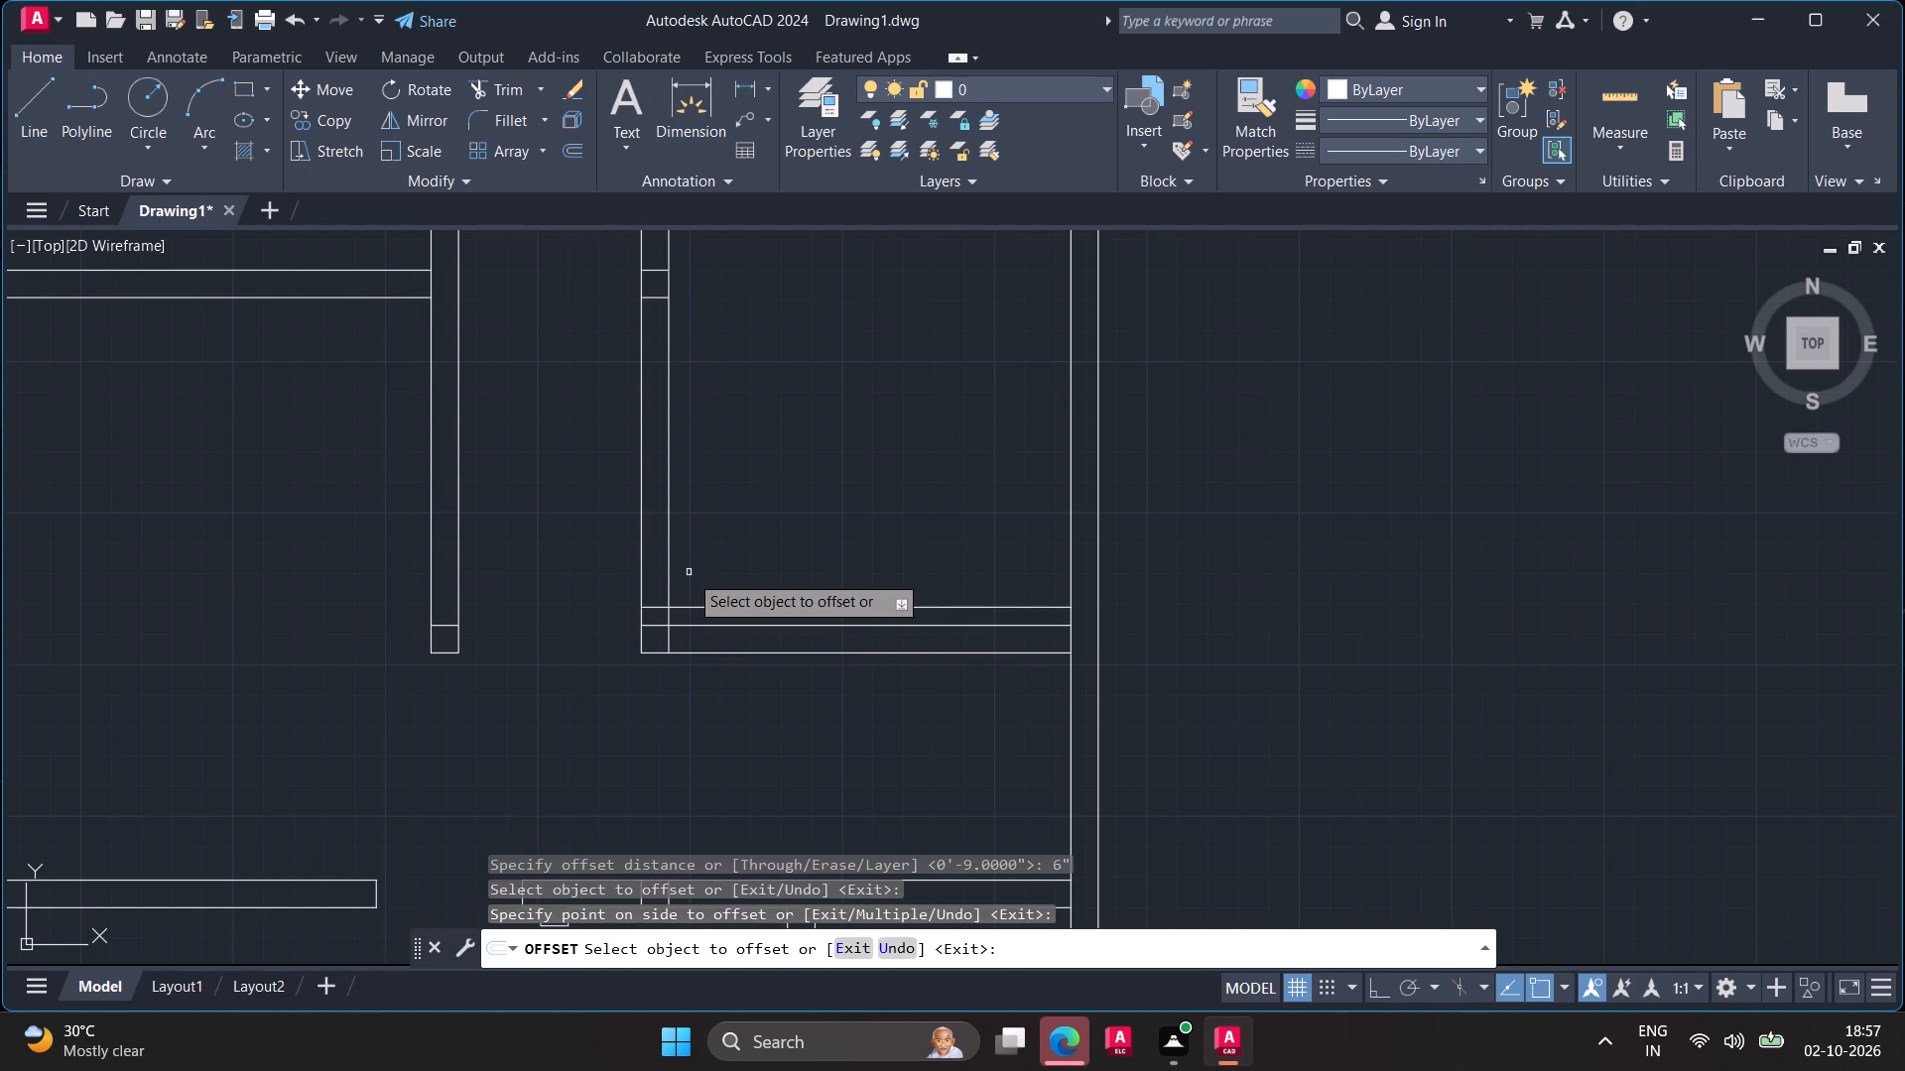
key("Escape")
Trim the 6" offset line to within the vertical partition, and clear the crossing wall-line segments inside the corner below it.
type("tr")
key("space")
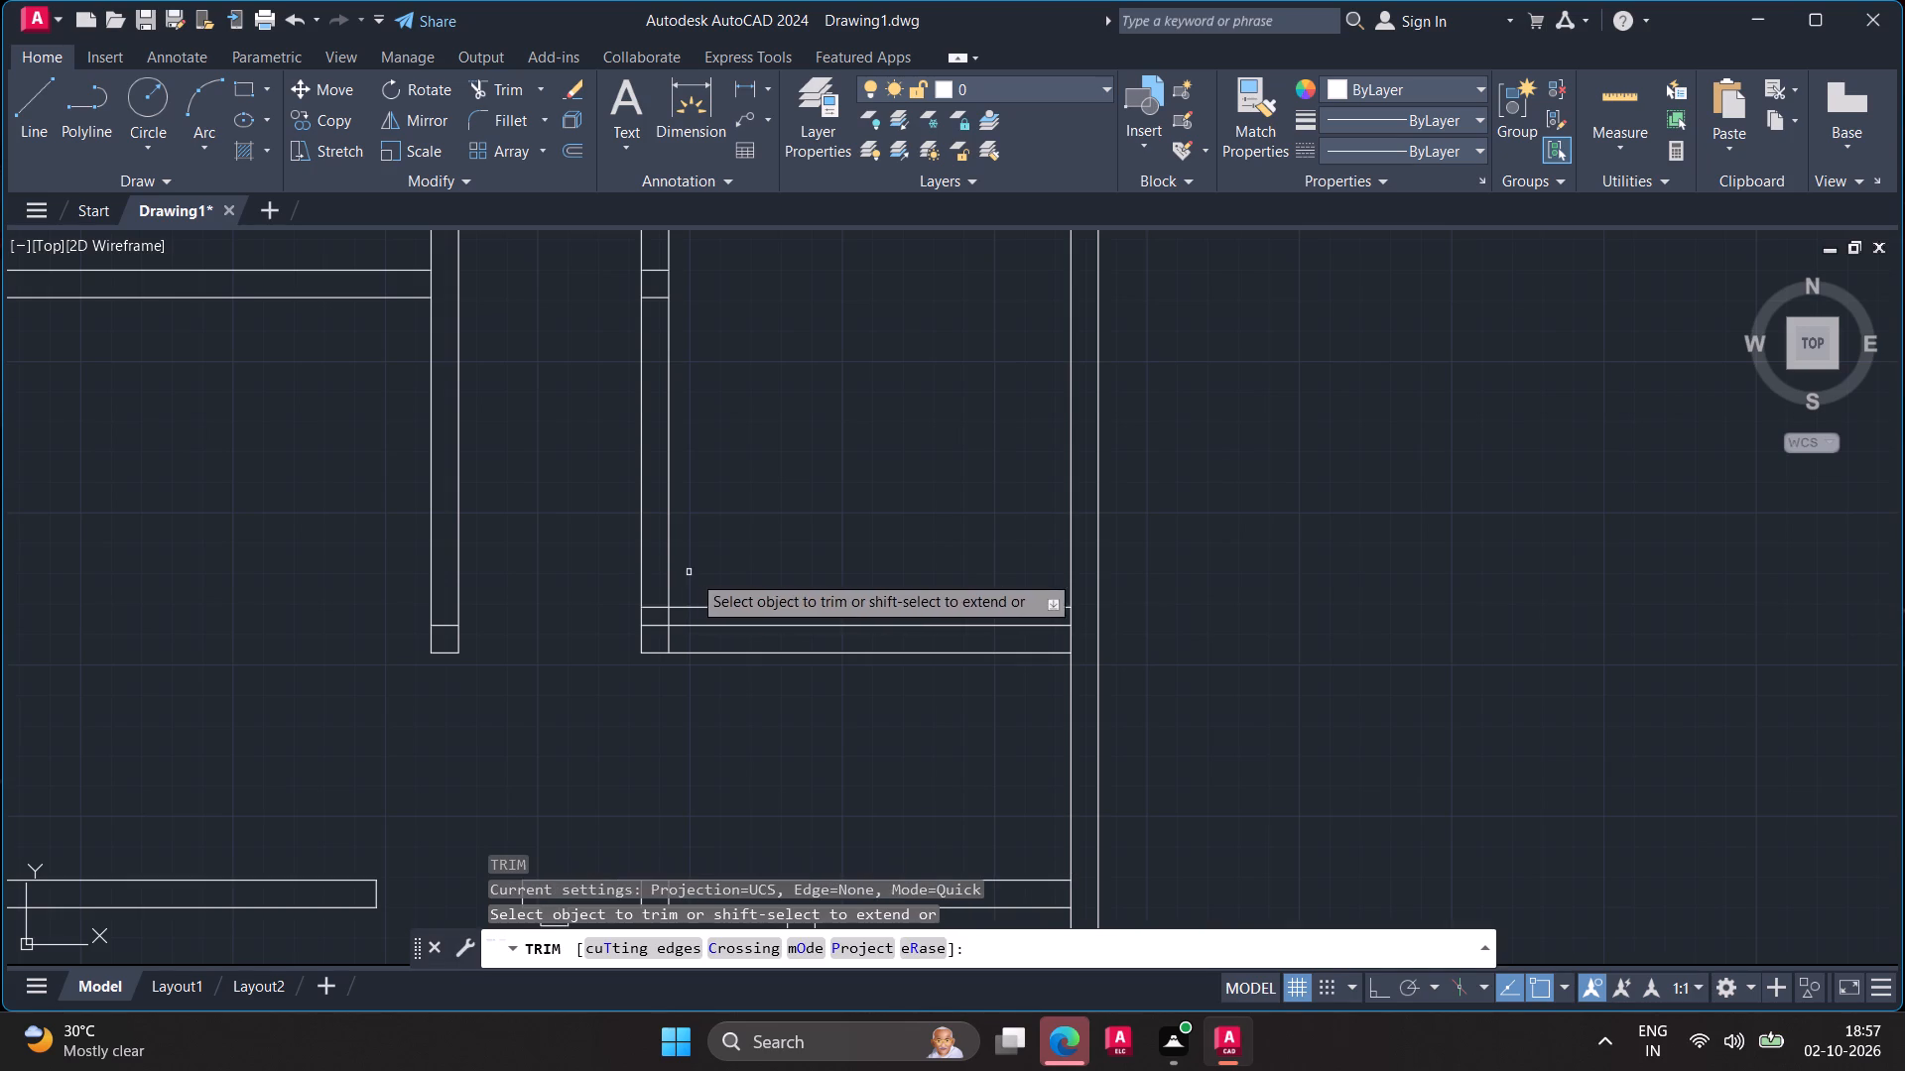
left_click(707, 610)
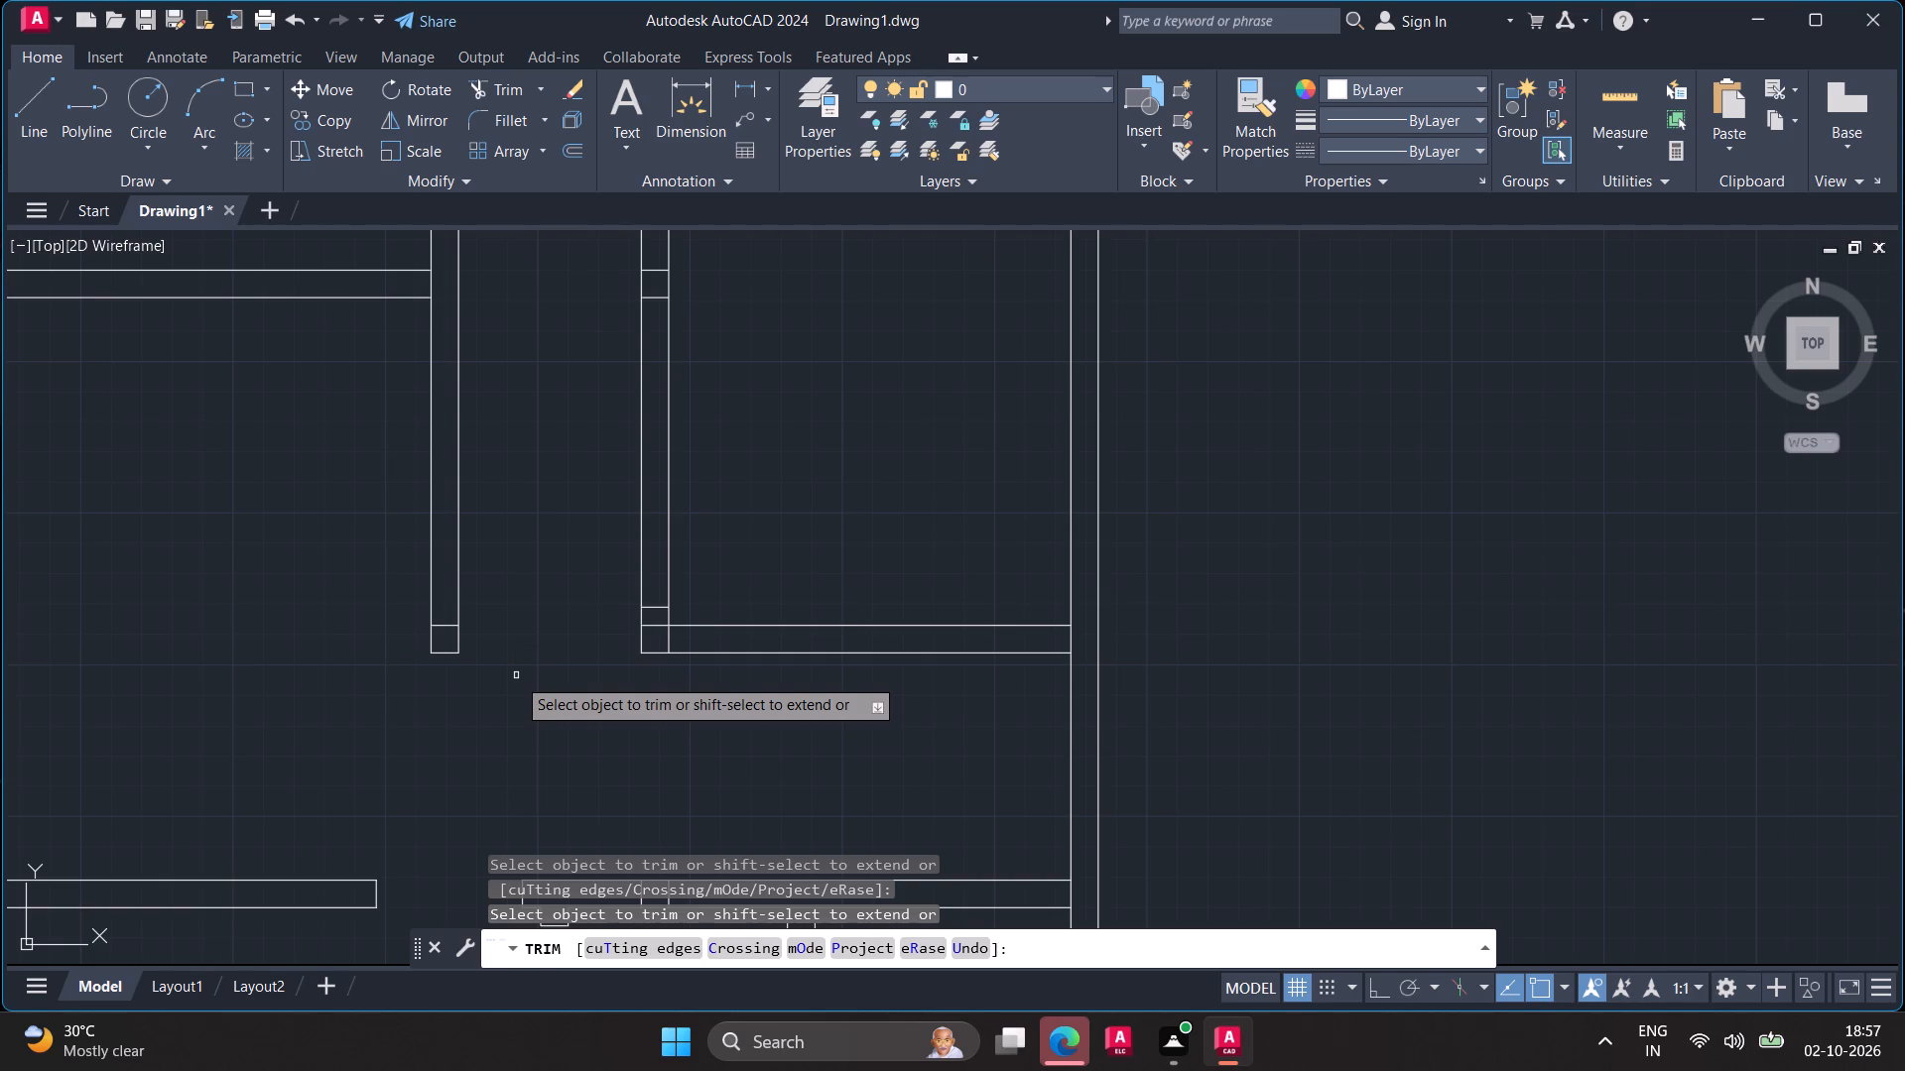
scroll(518, 674, "down", 3)
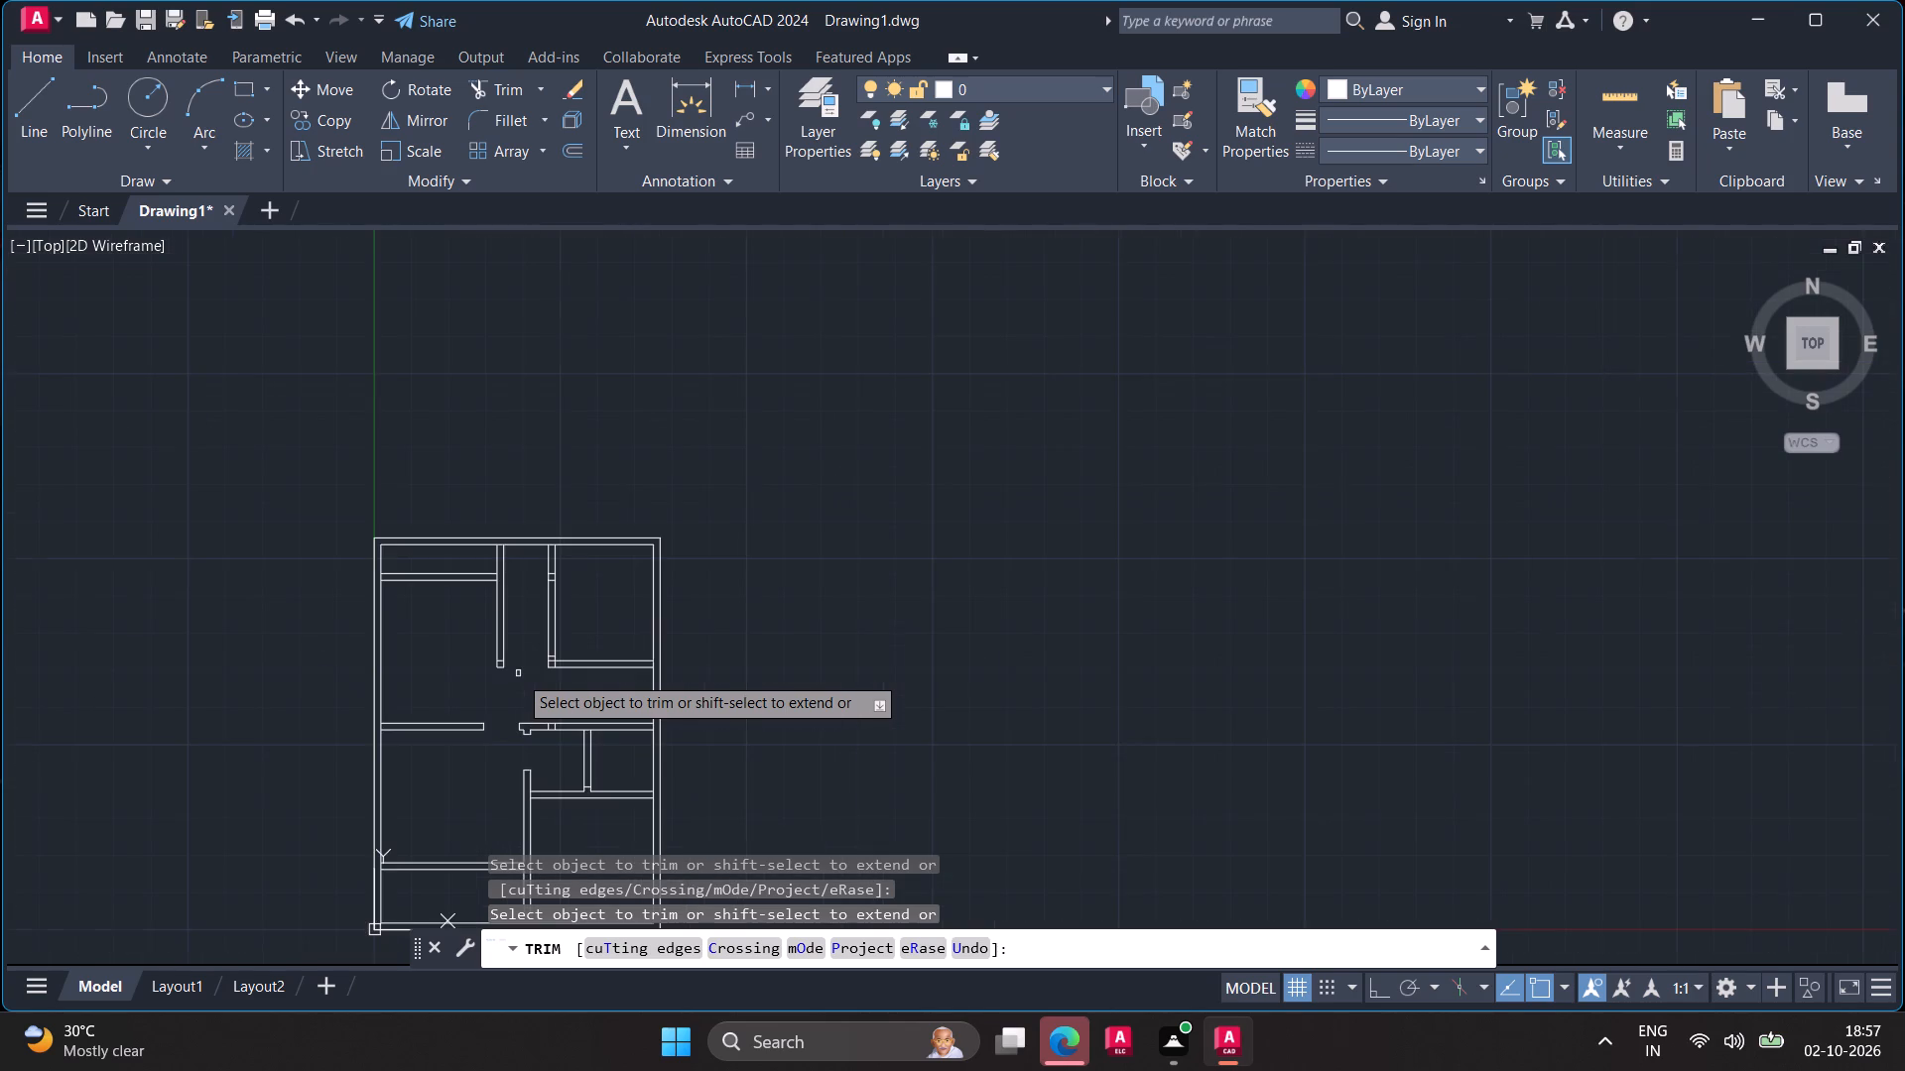
scroll(518, 674, "up", 4)
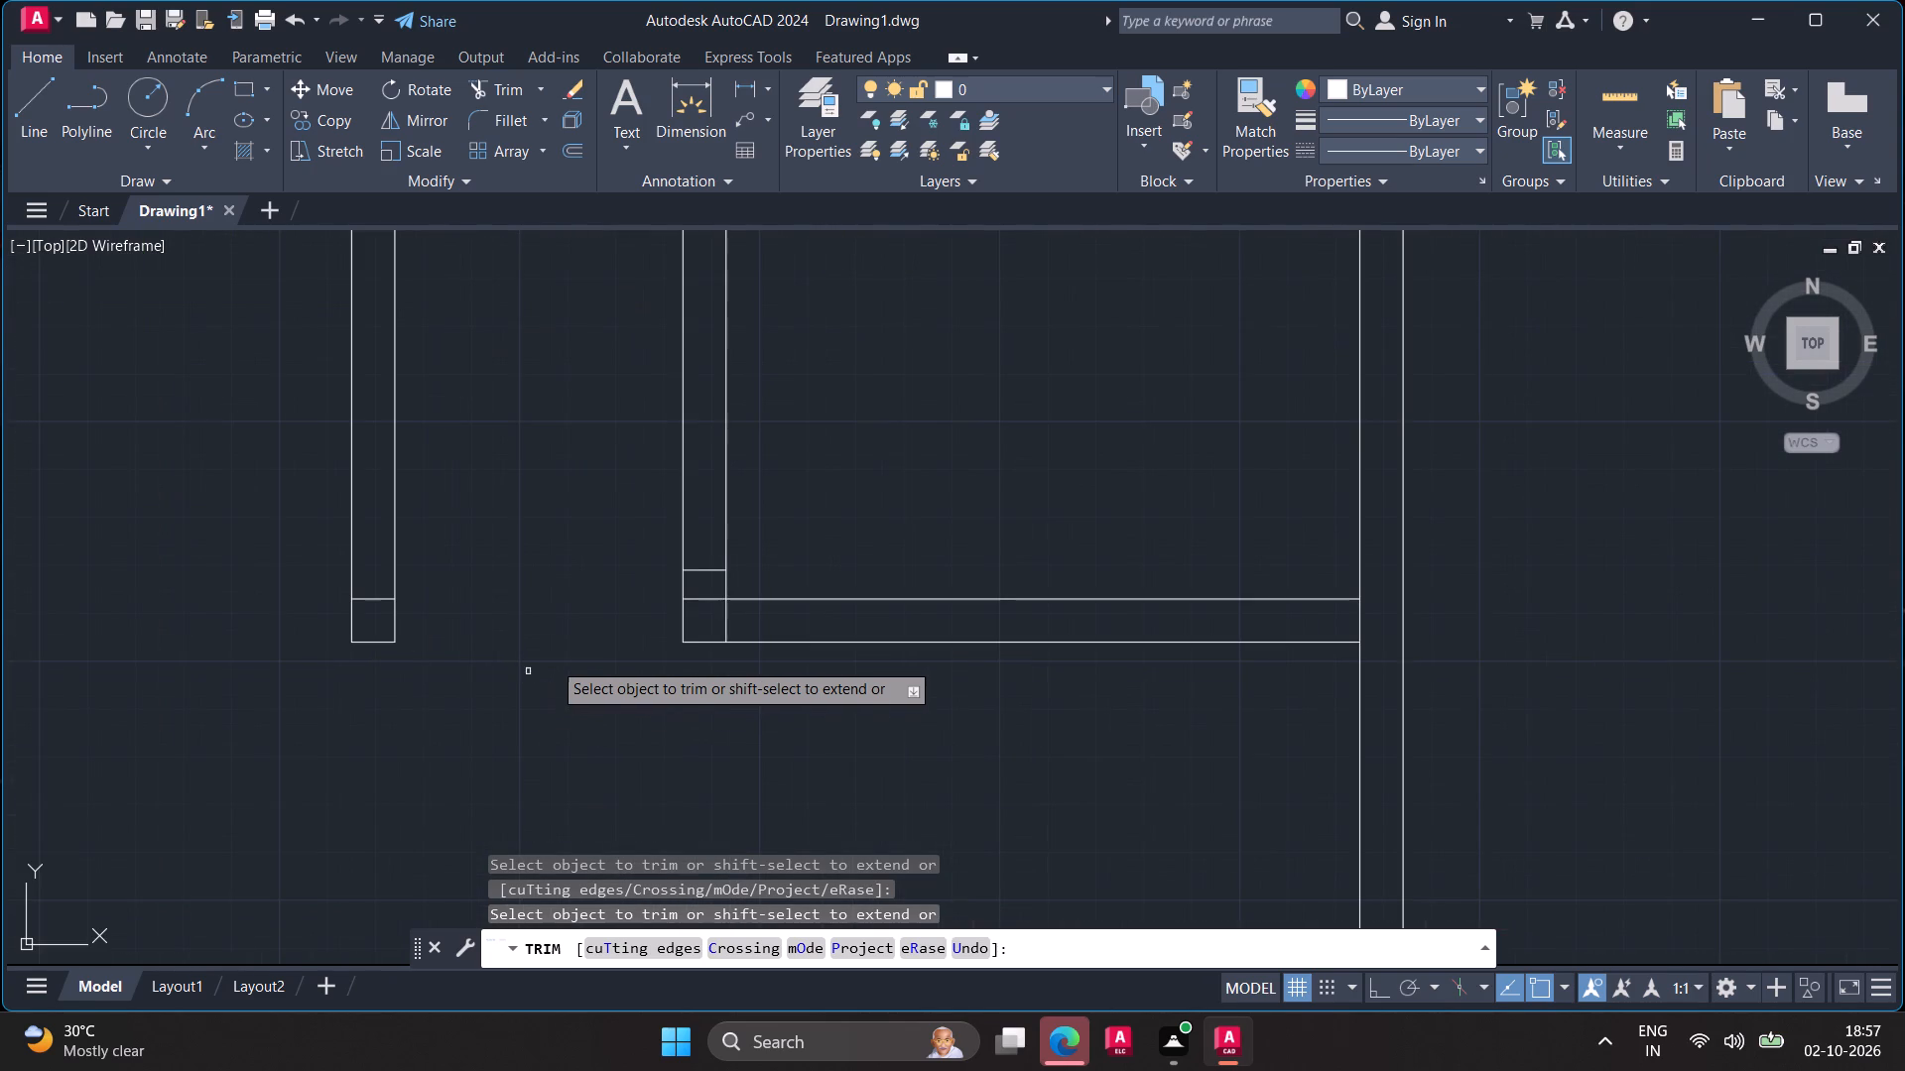
left_click(700, 602)
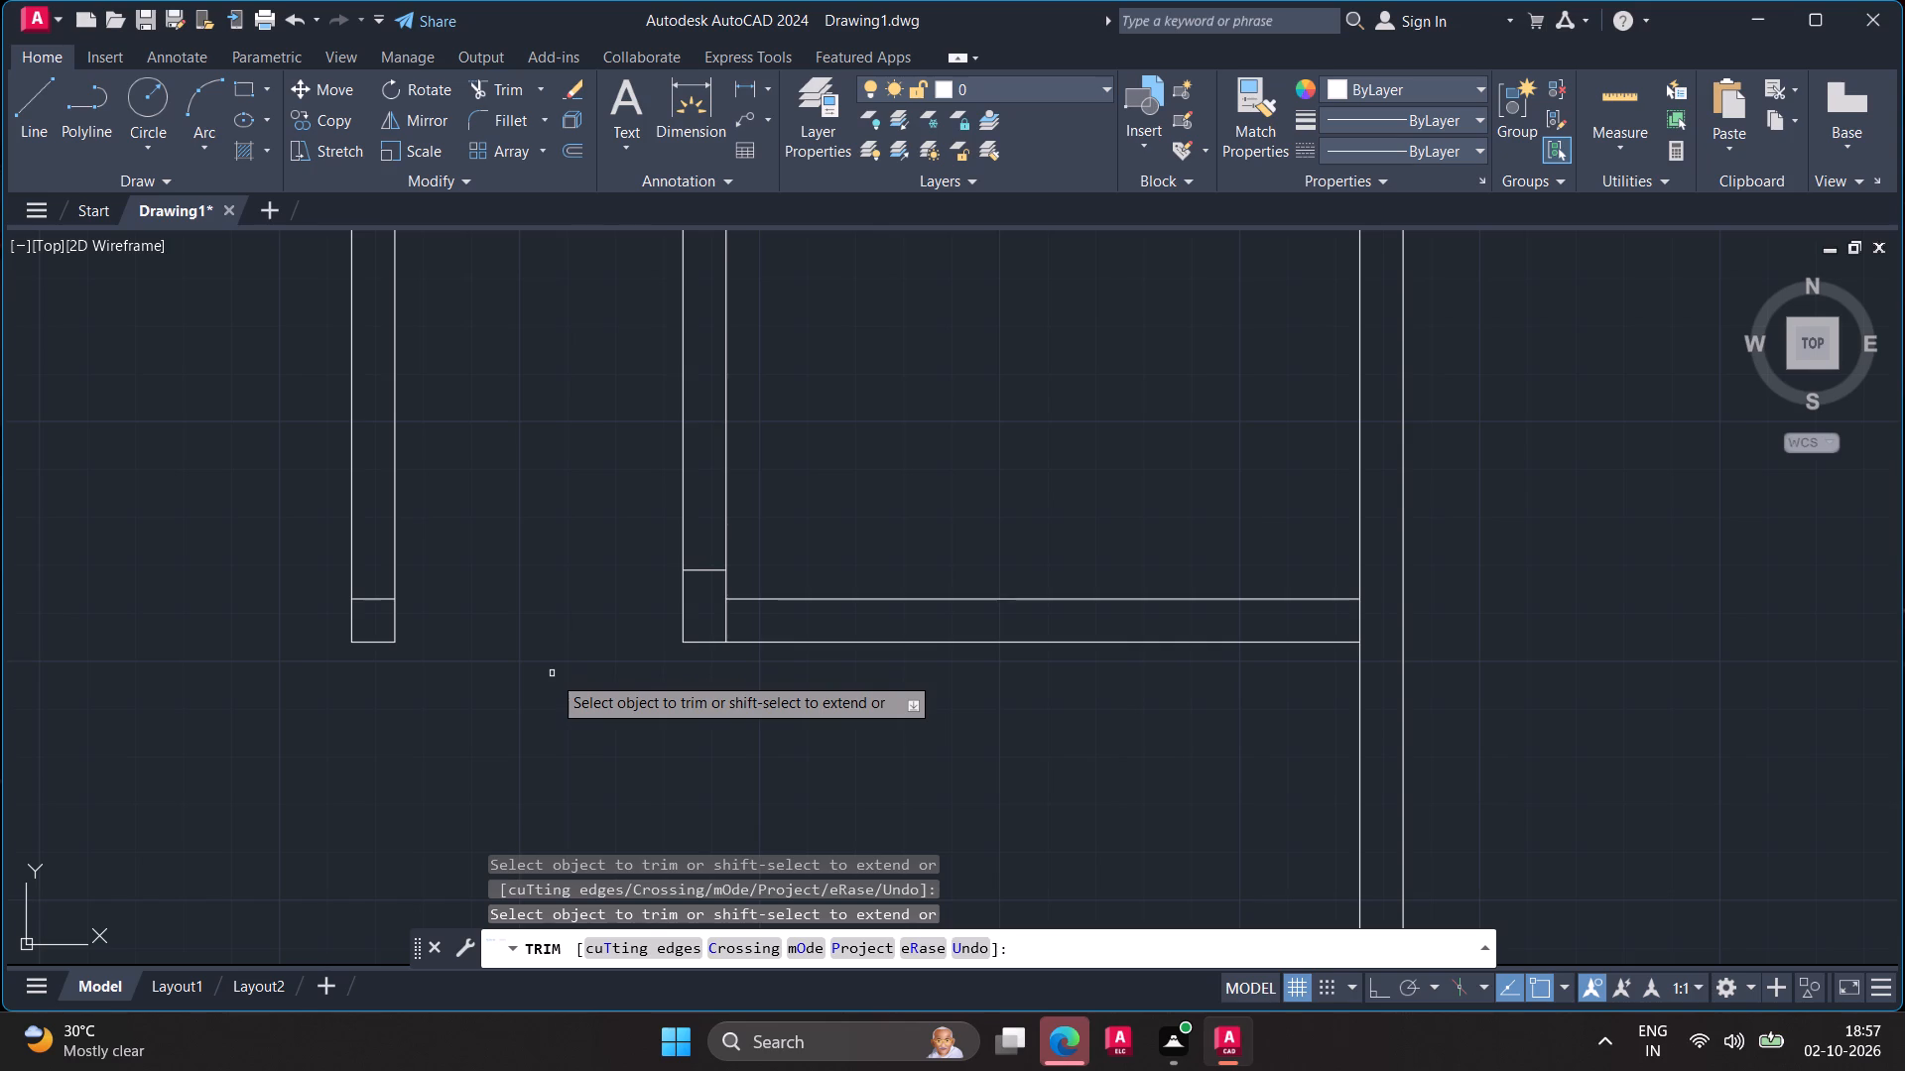
left_click(727, 635)
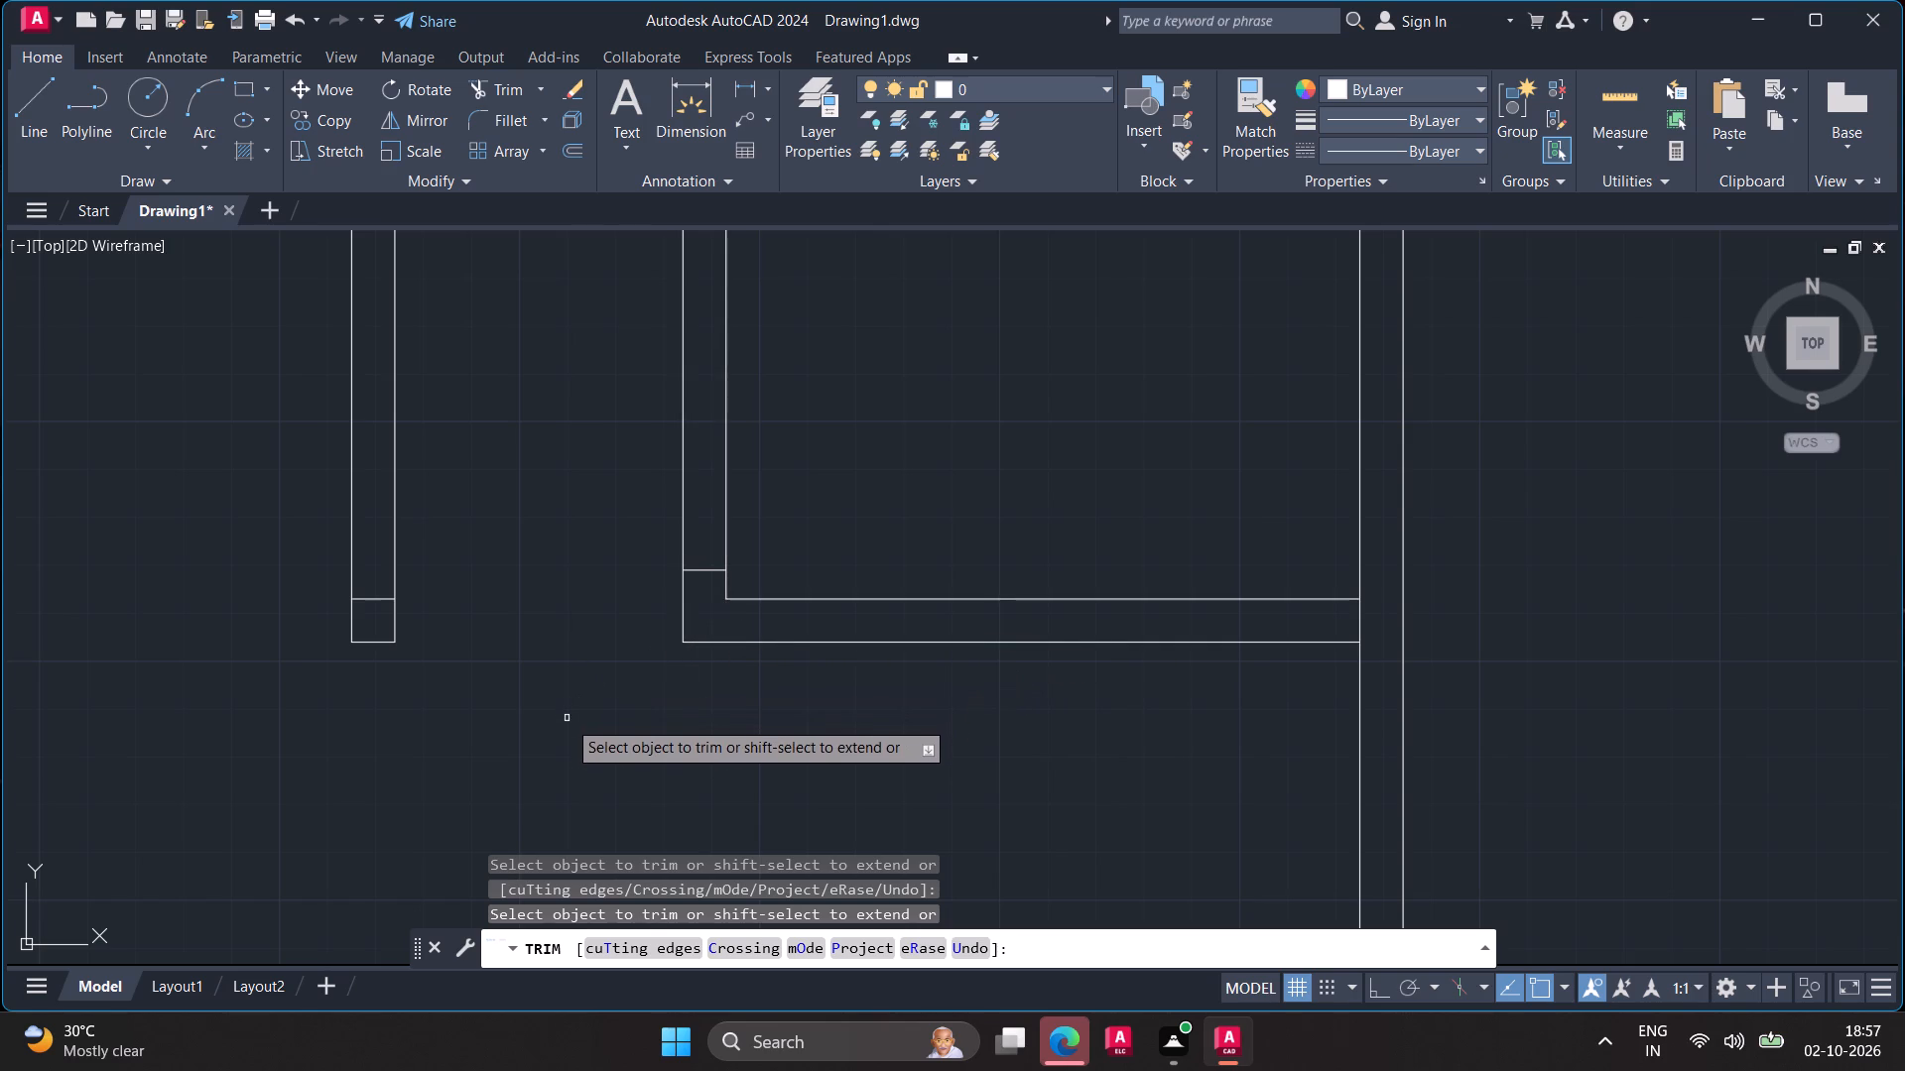
key("Escape")
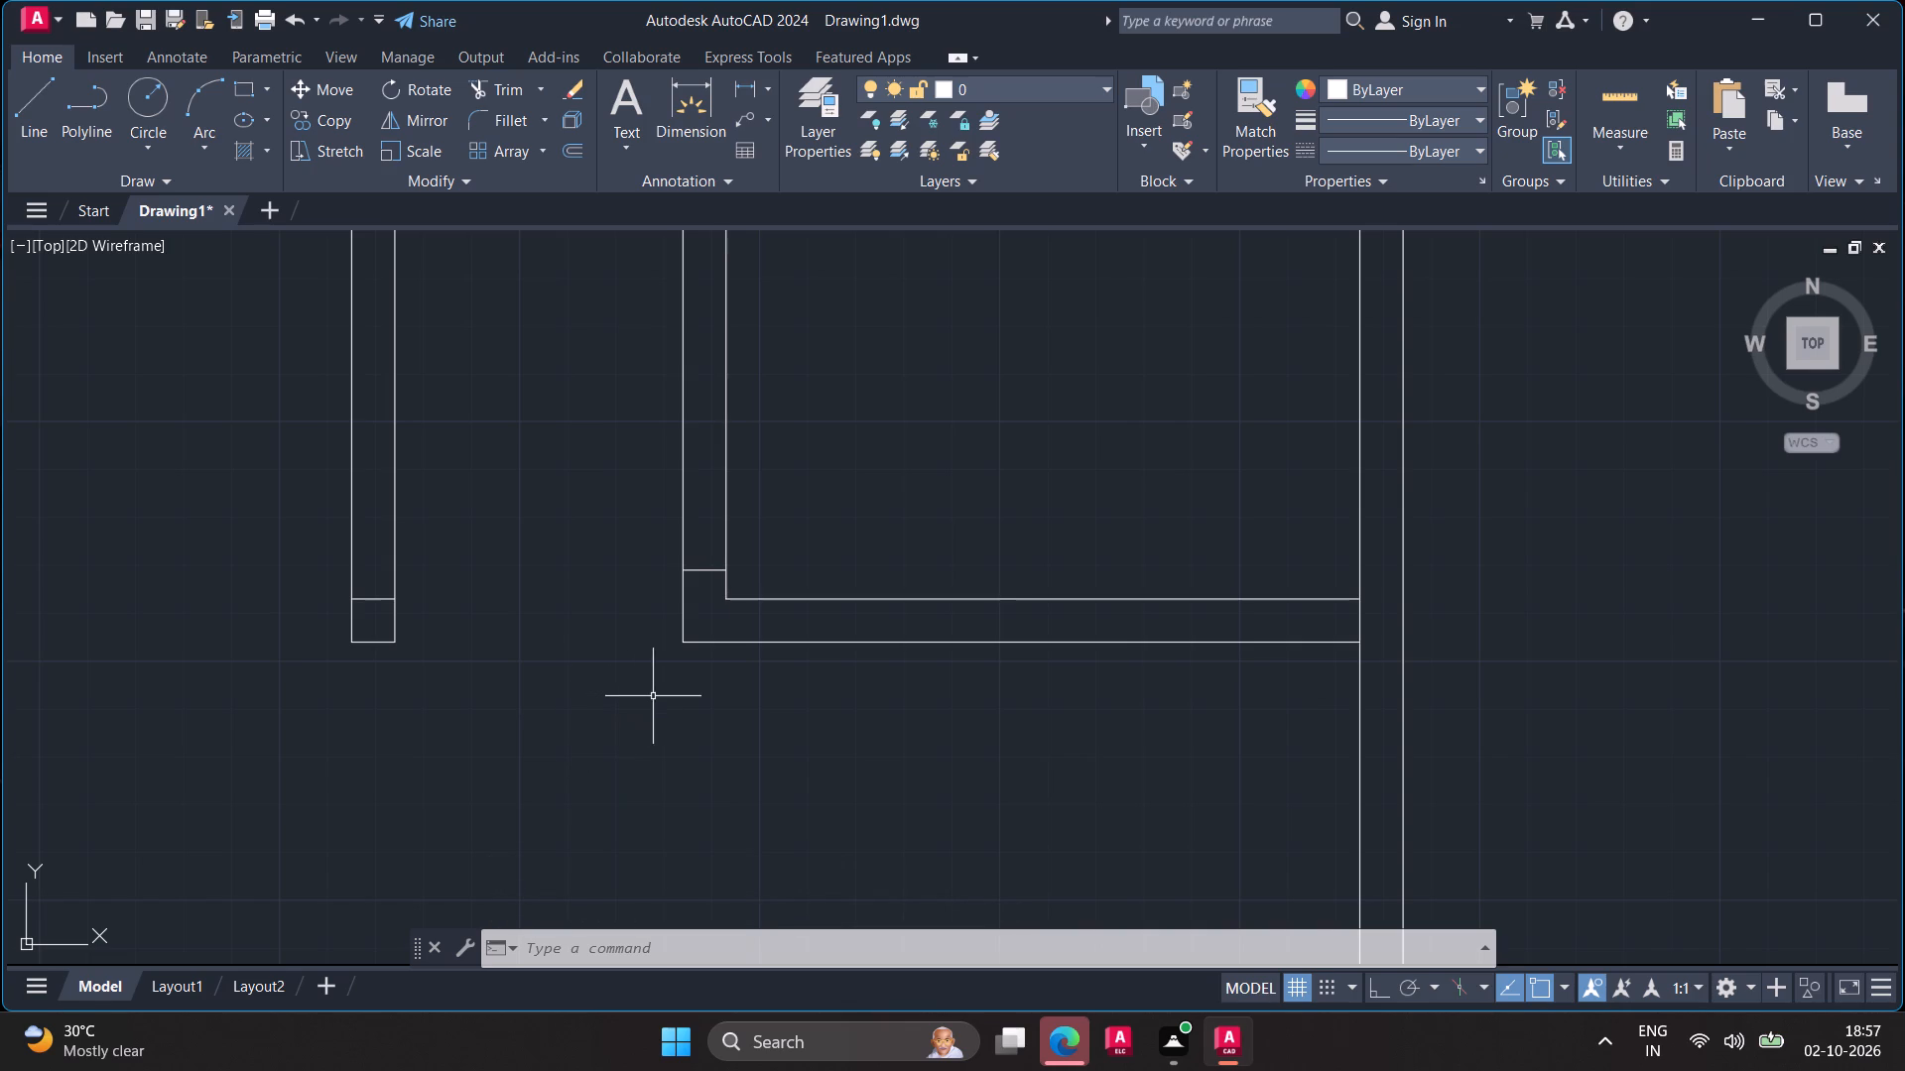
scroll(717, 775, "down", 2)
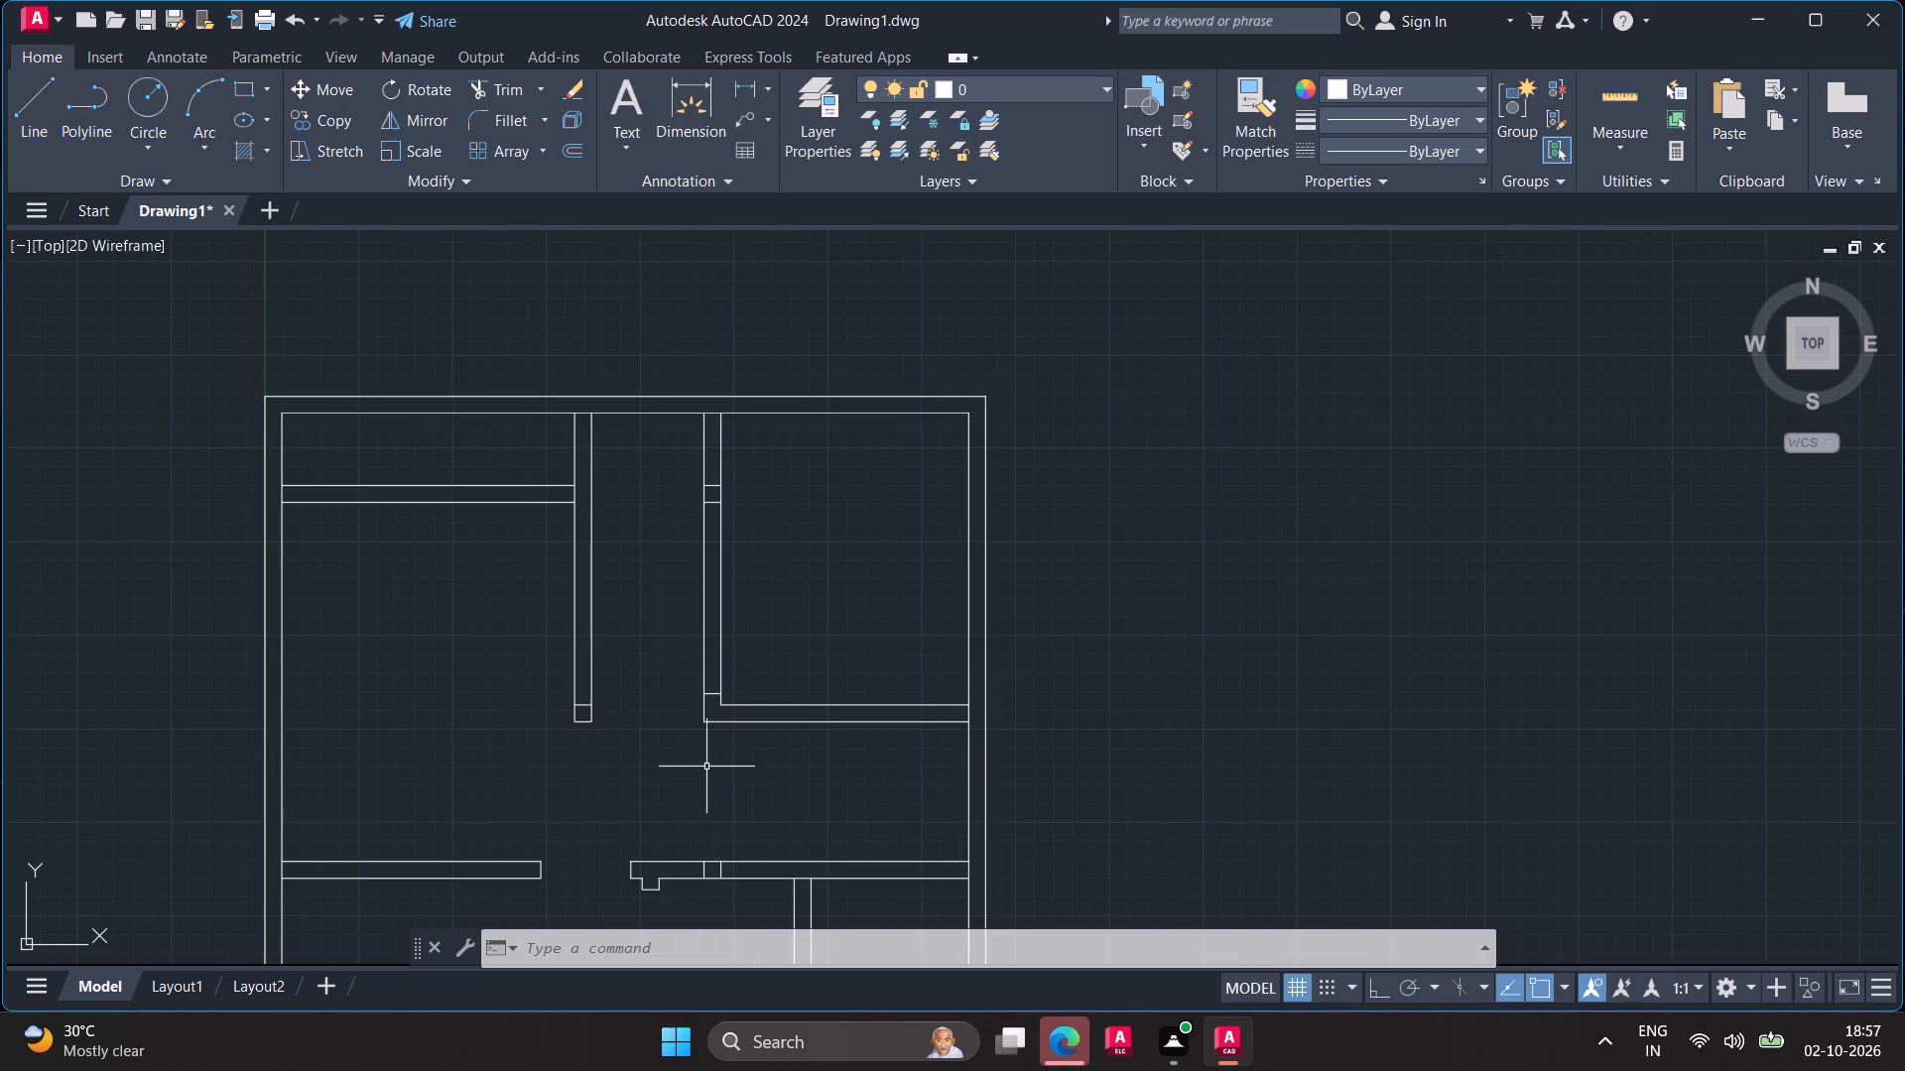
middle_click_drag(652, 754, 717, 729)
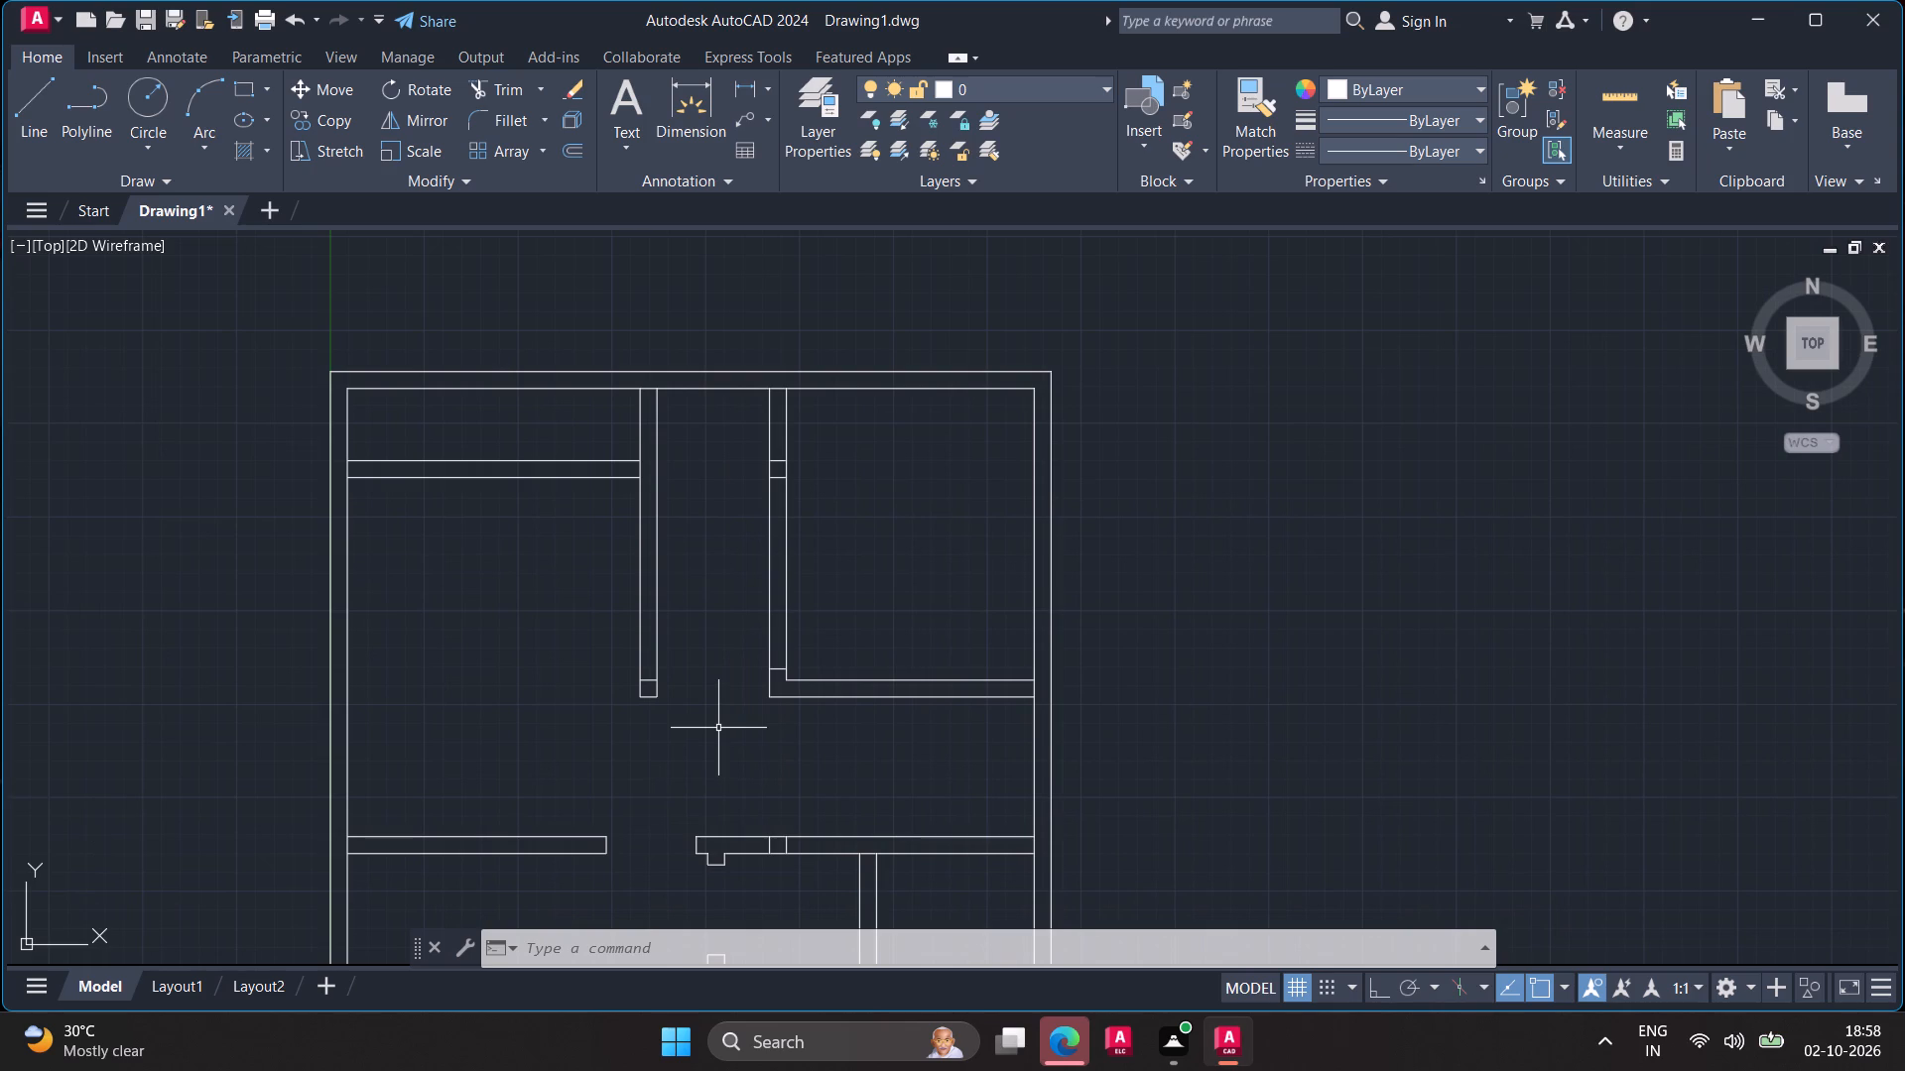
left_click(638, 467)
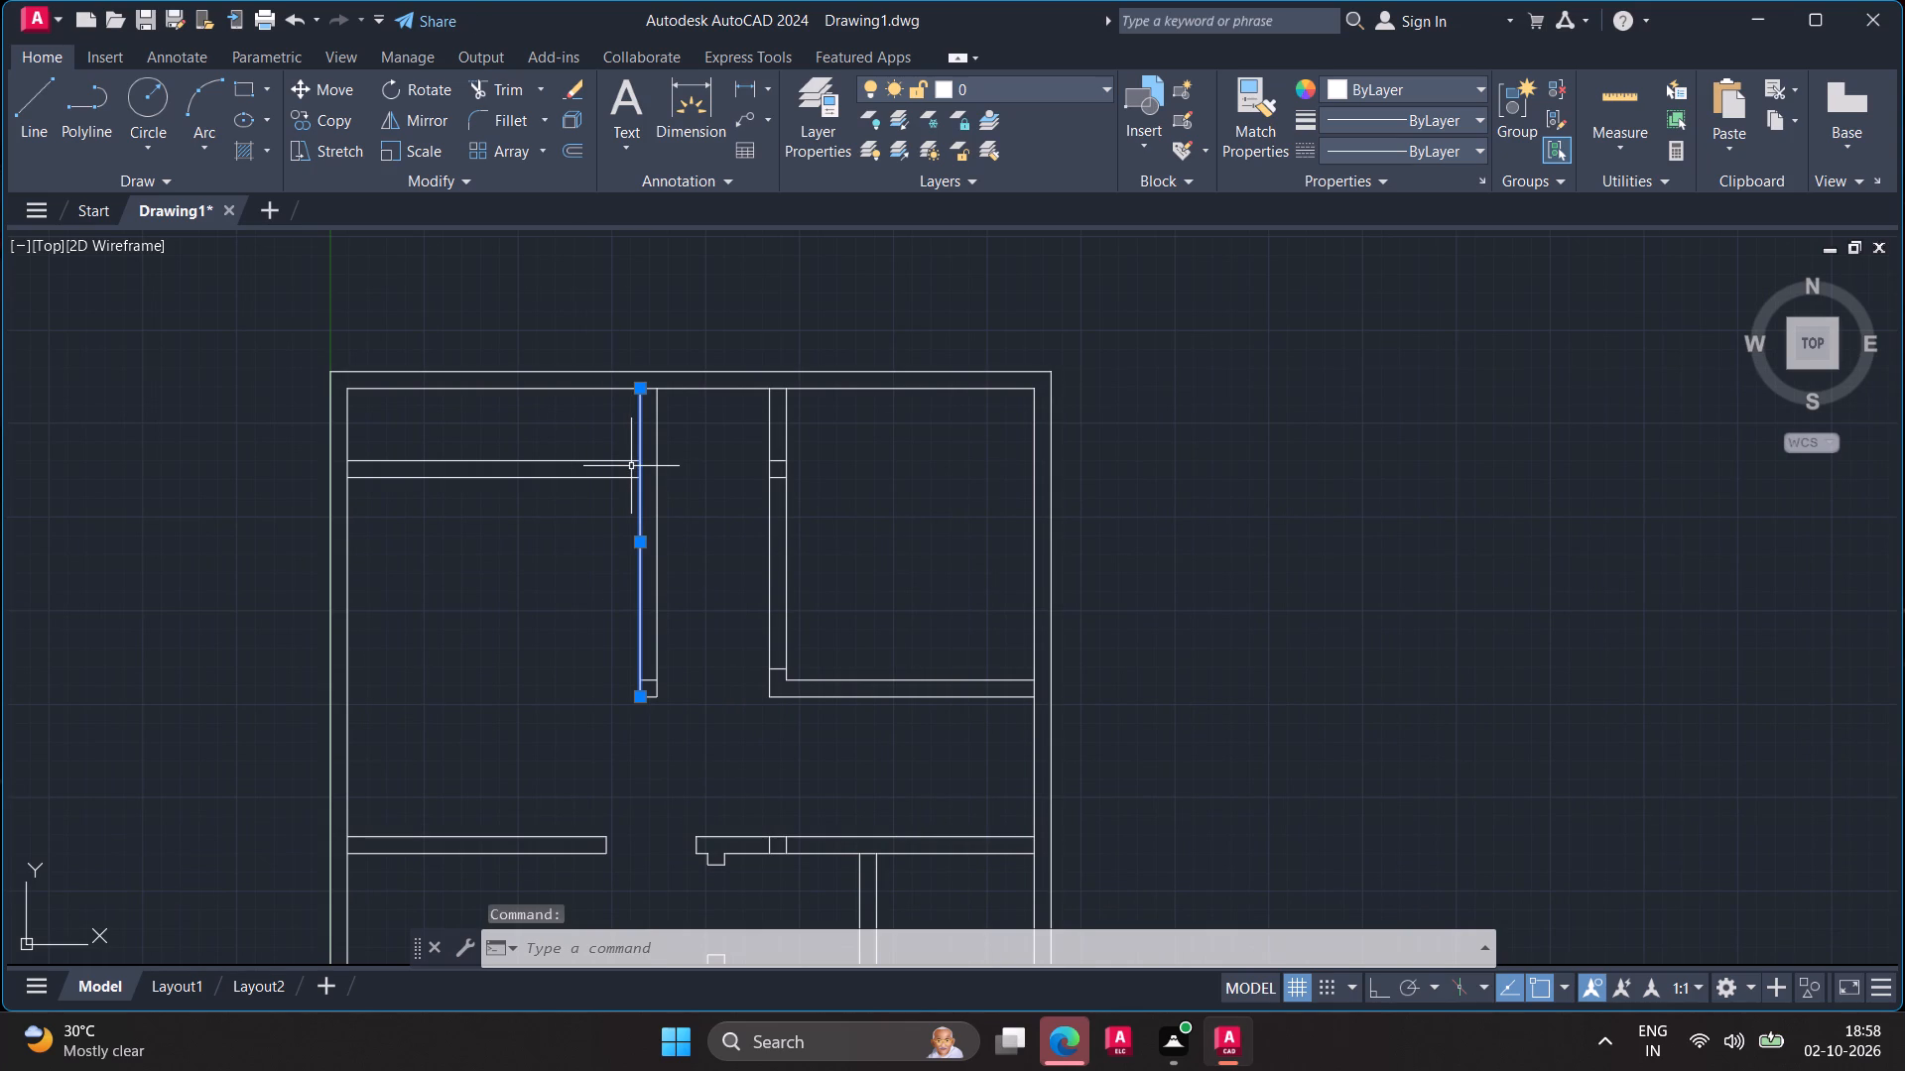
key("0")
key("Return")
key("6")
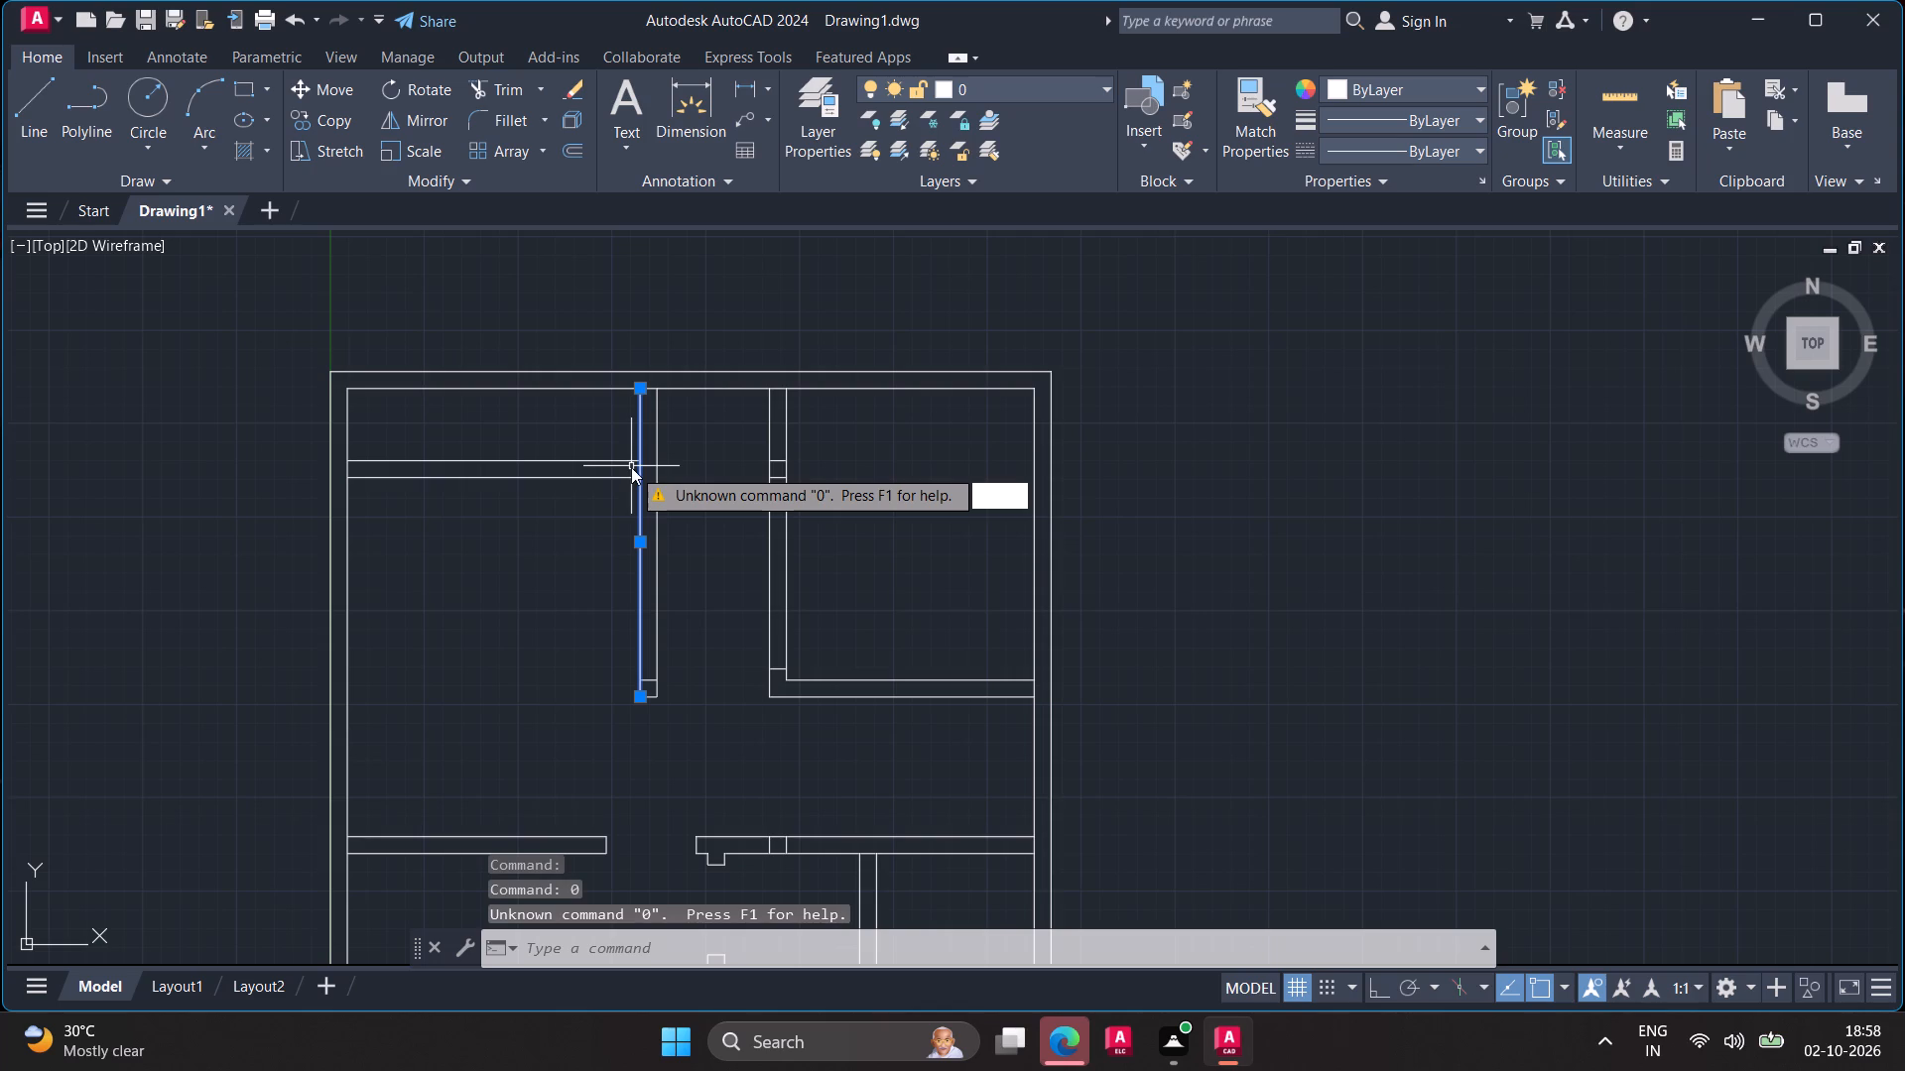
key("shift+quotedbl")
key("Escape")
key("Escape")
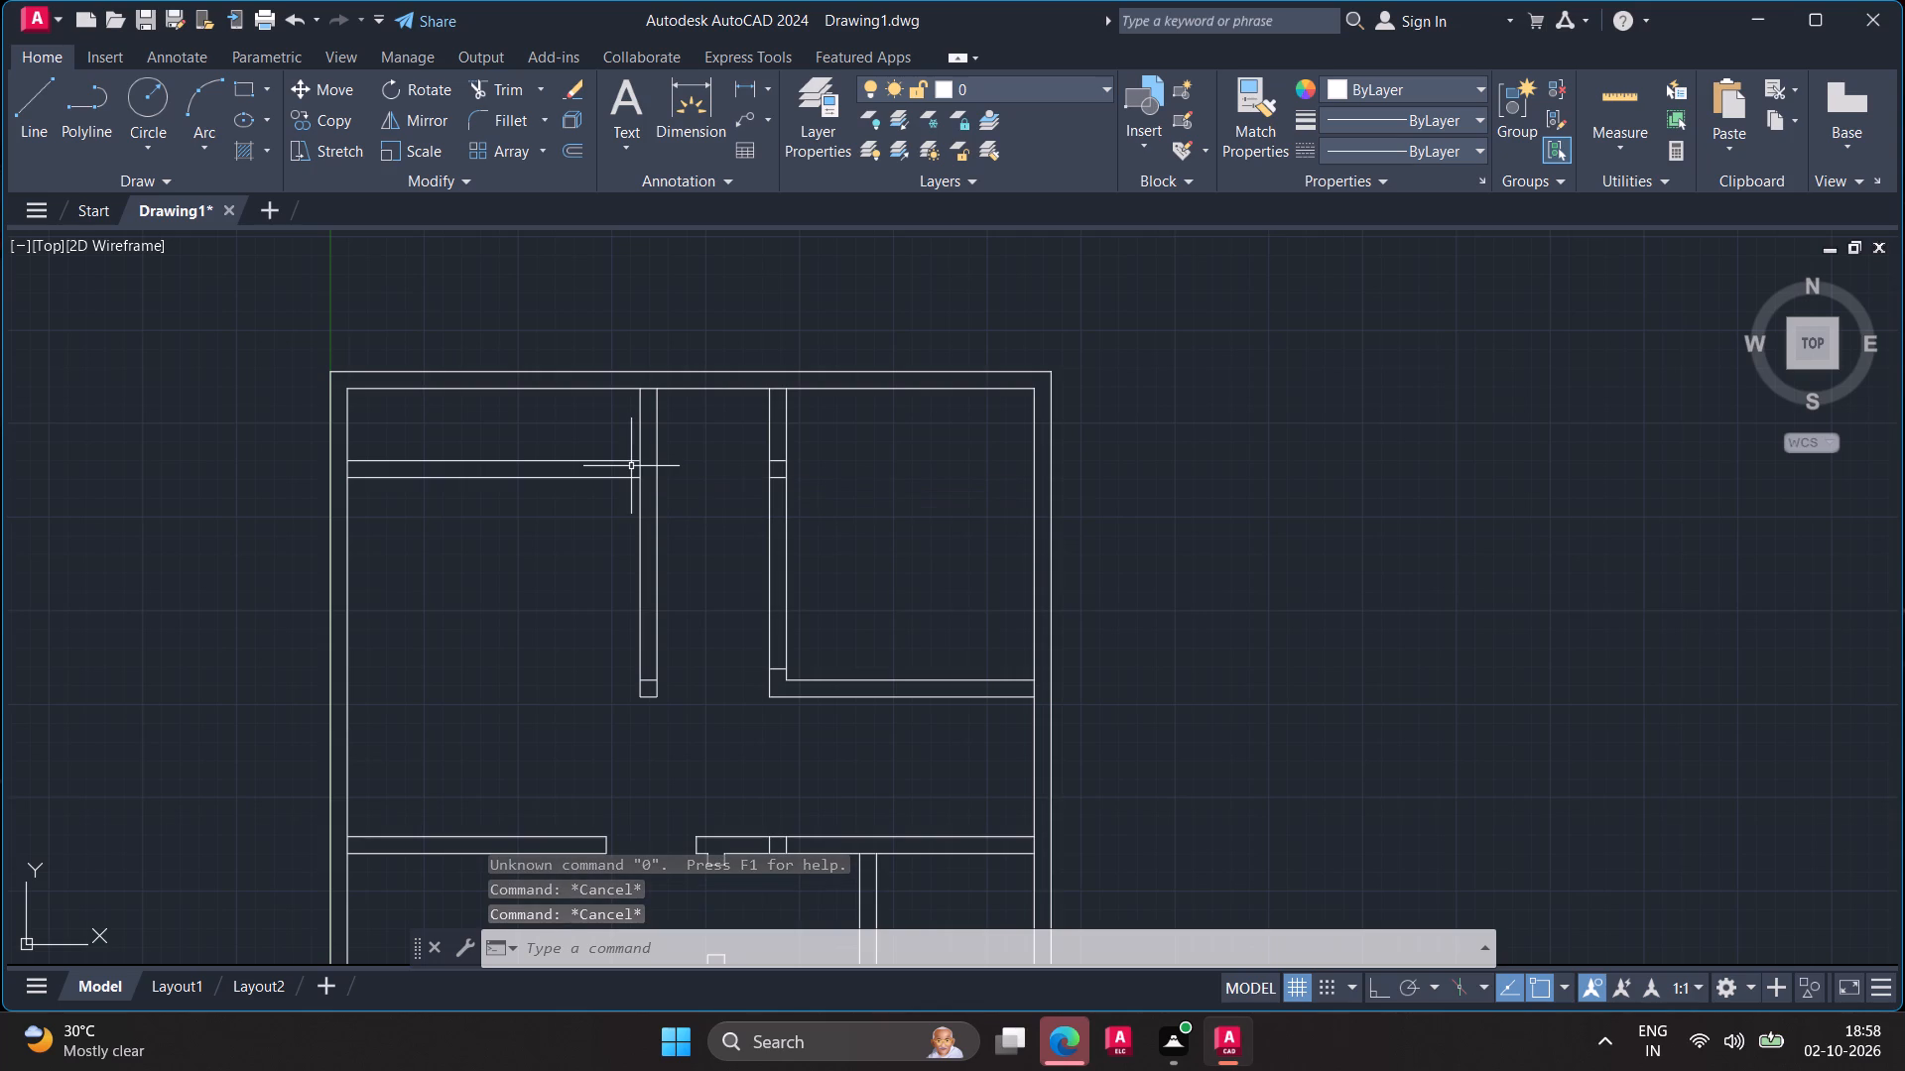
Offset the left line of the left vertical partition 6" to the left, across the upper-left horizontal wall.
key("o")
key("Return")
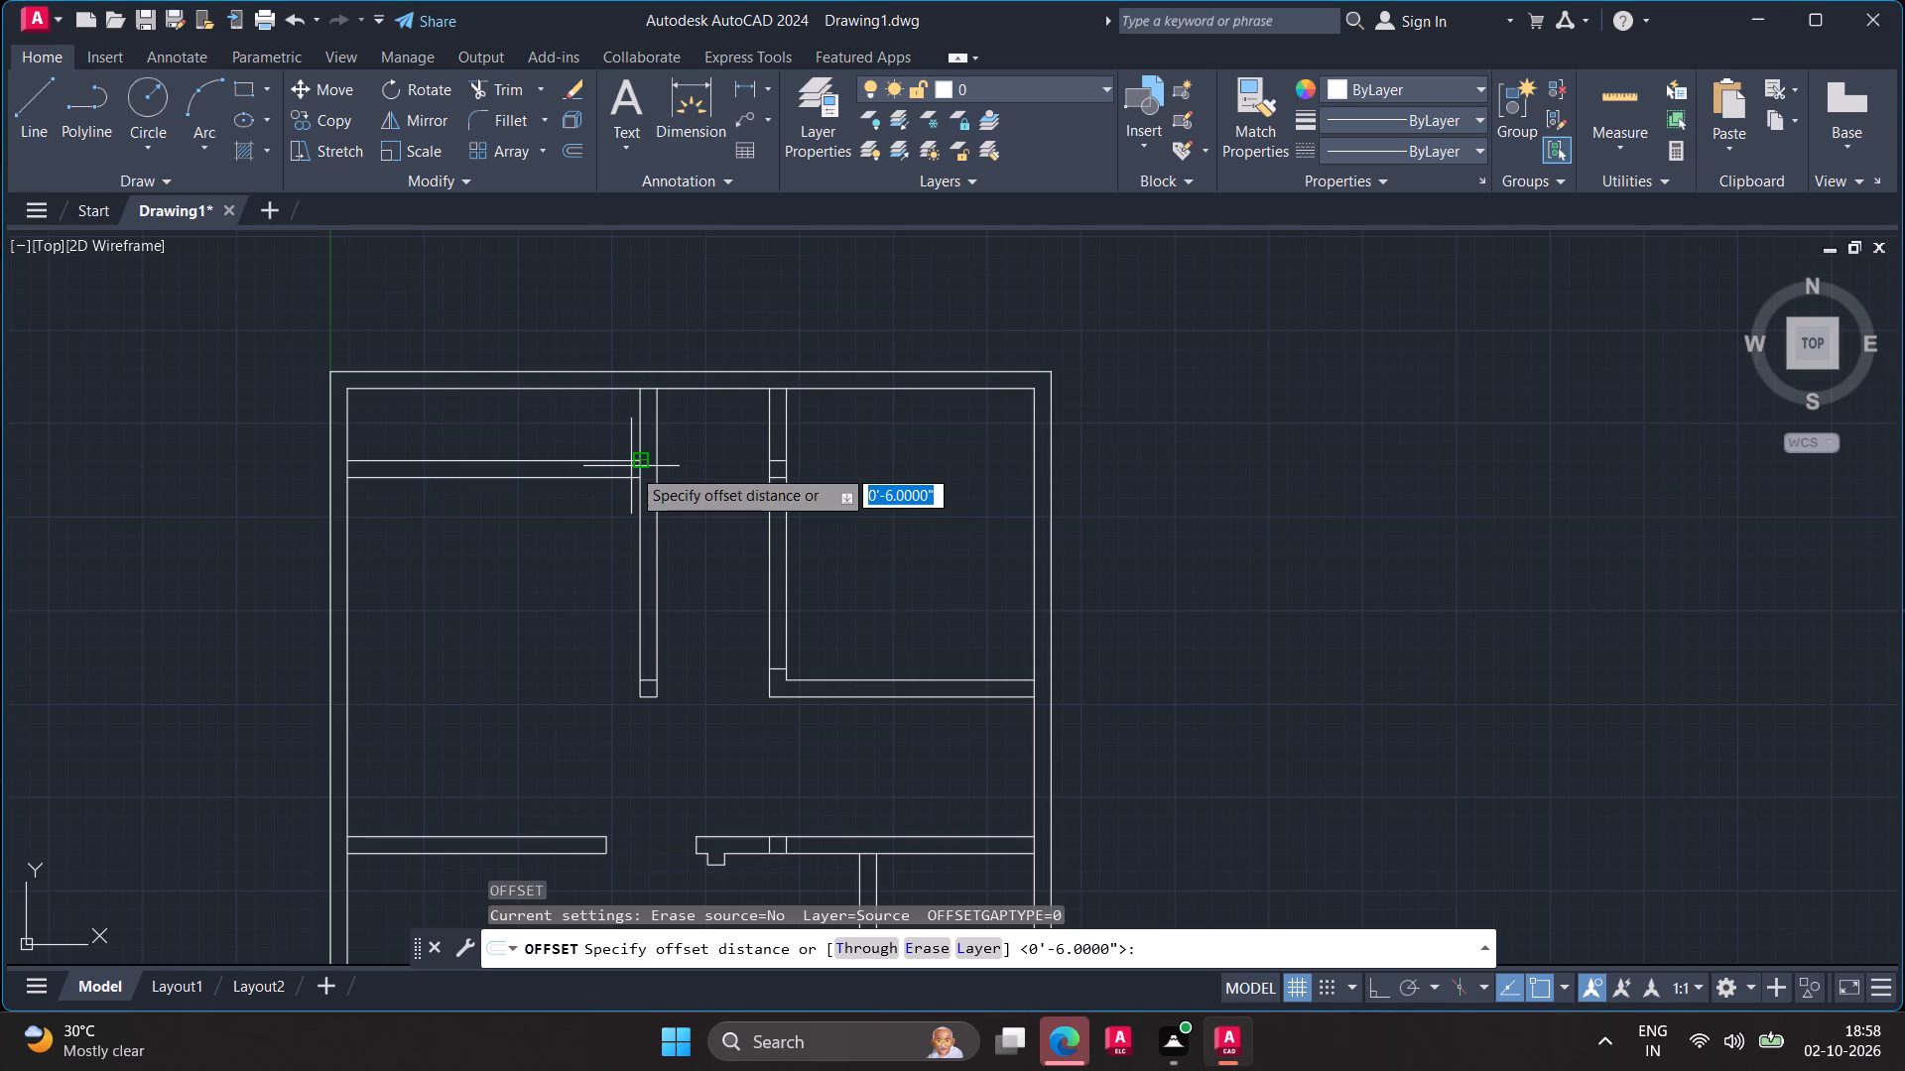
key("6")
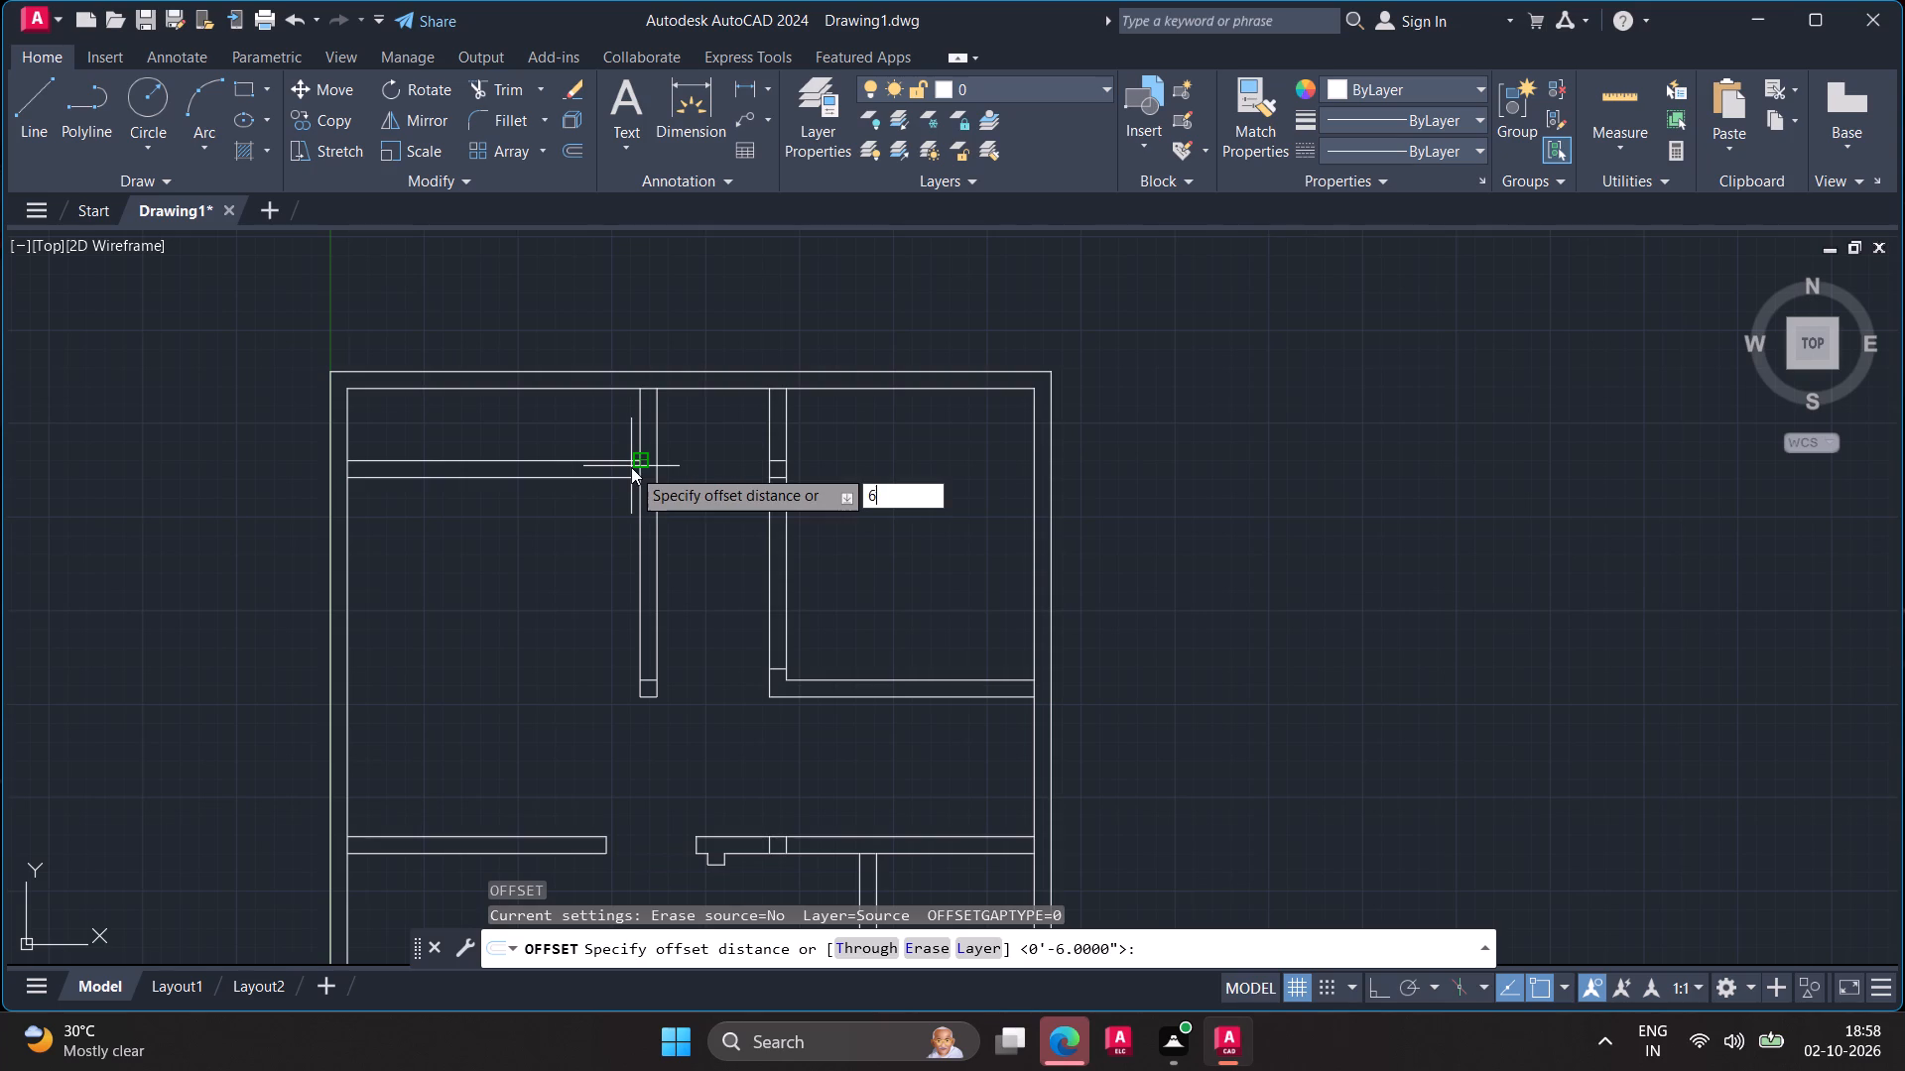
key("shift+quotedbl")
key("Return")
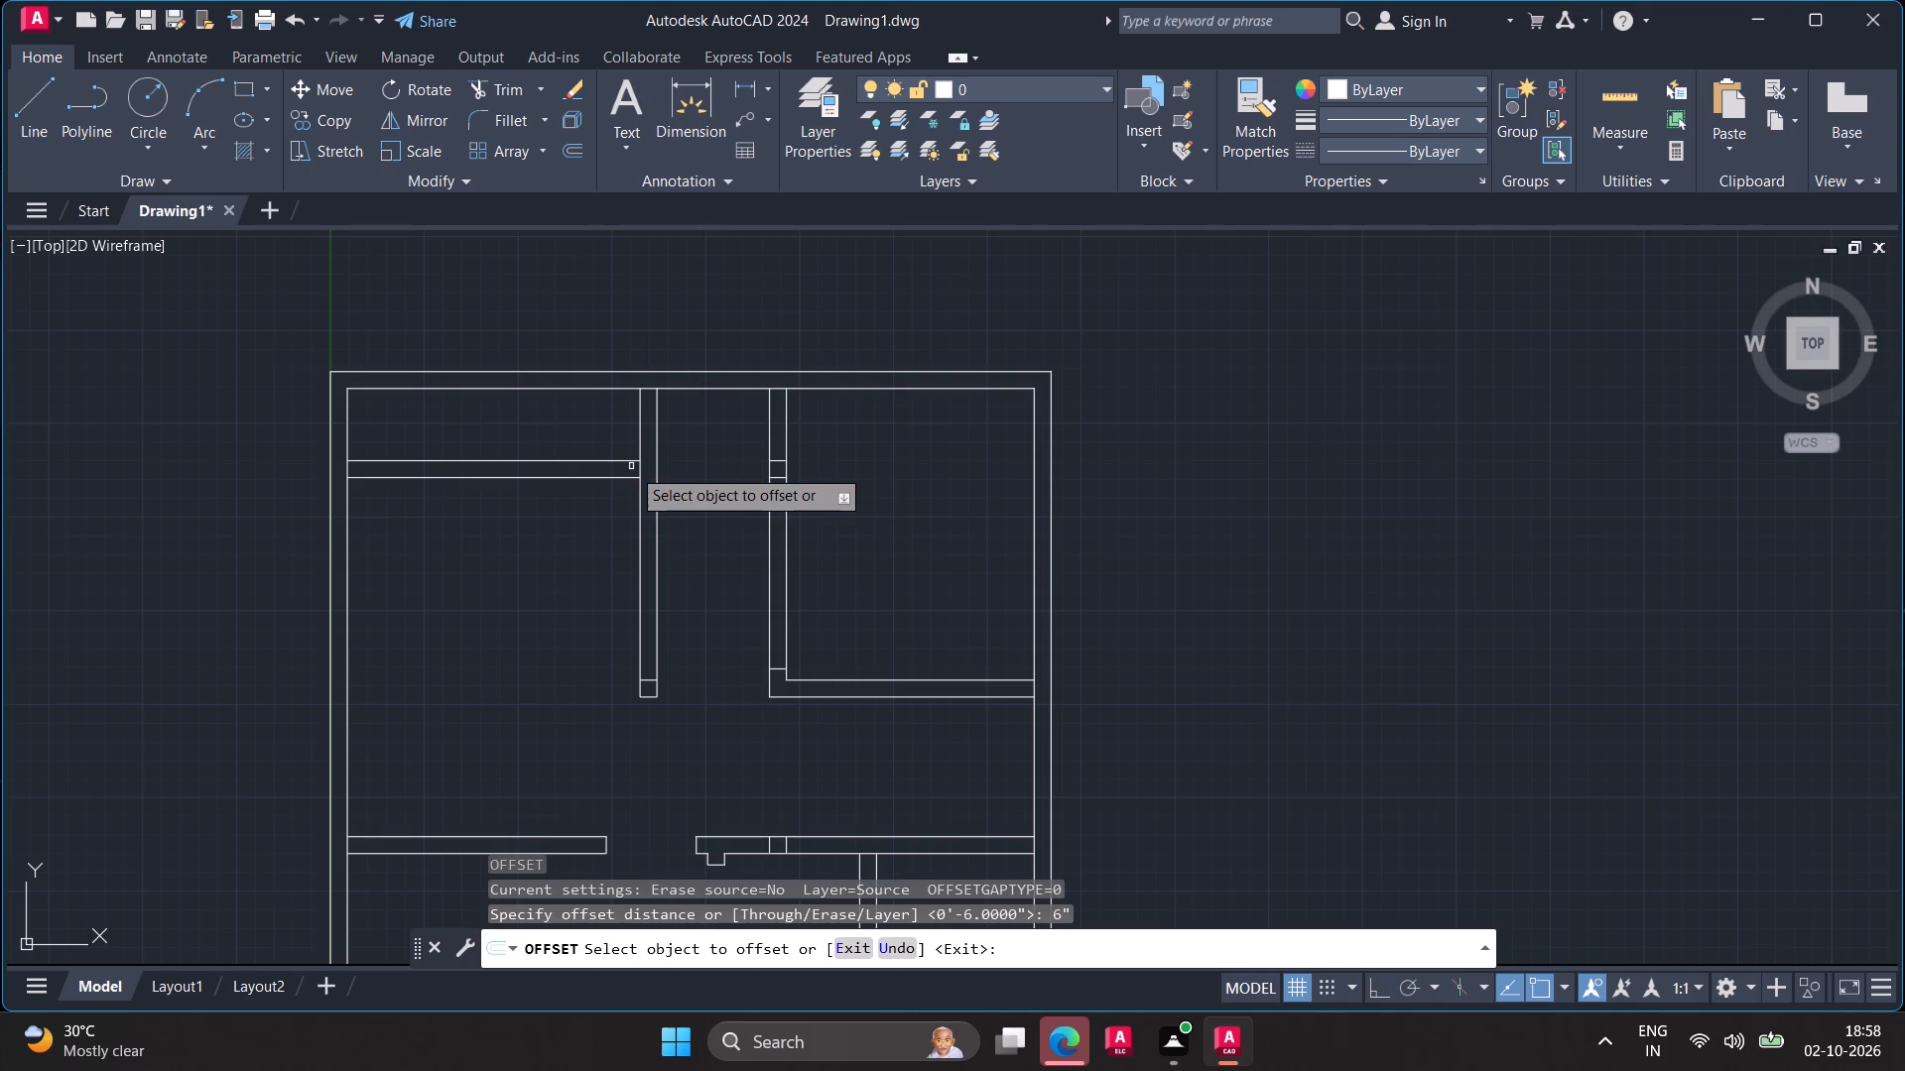
left_click(640, 468)
left_click(599, 452)
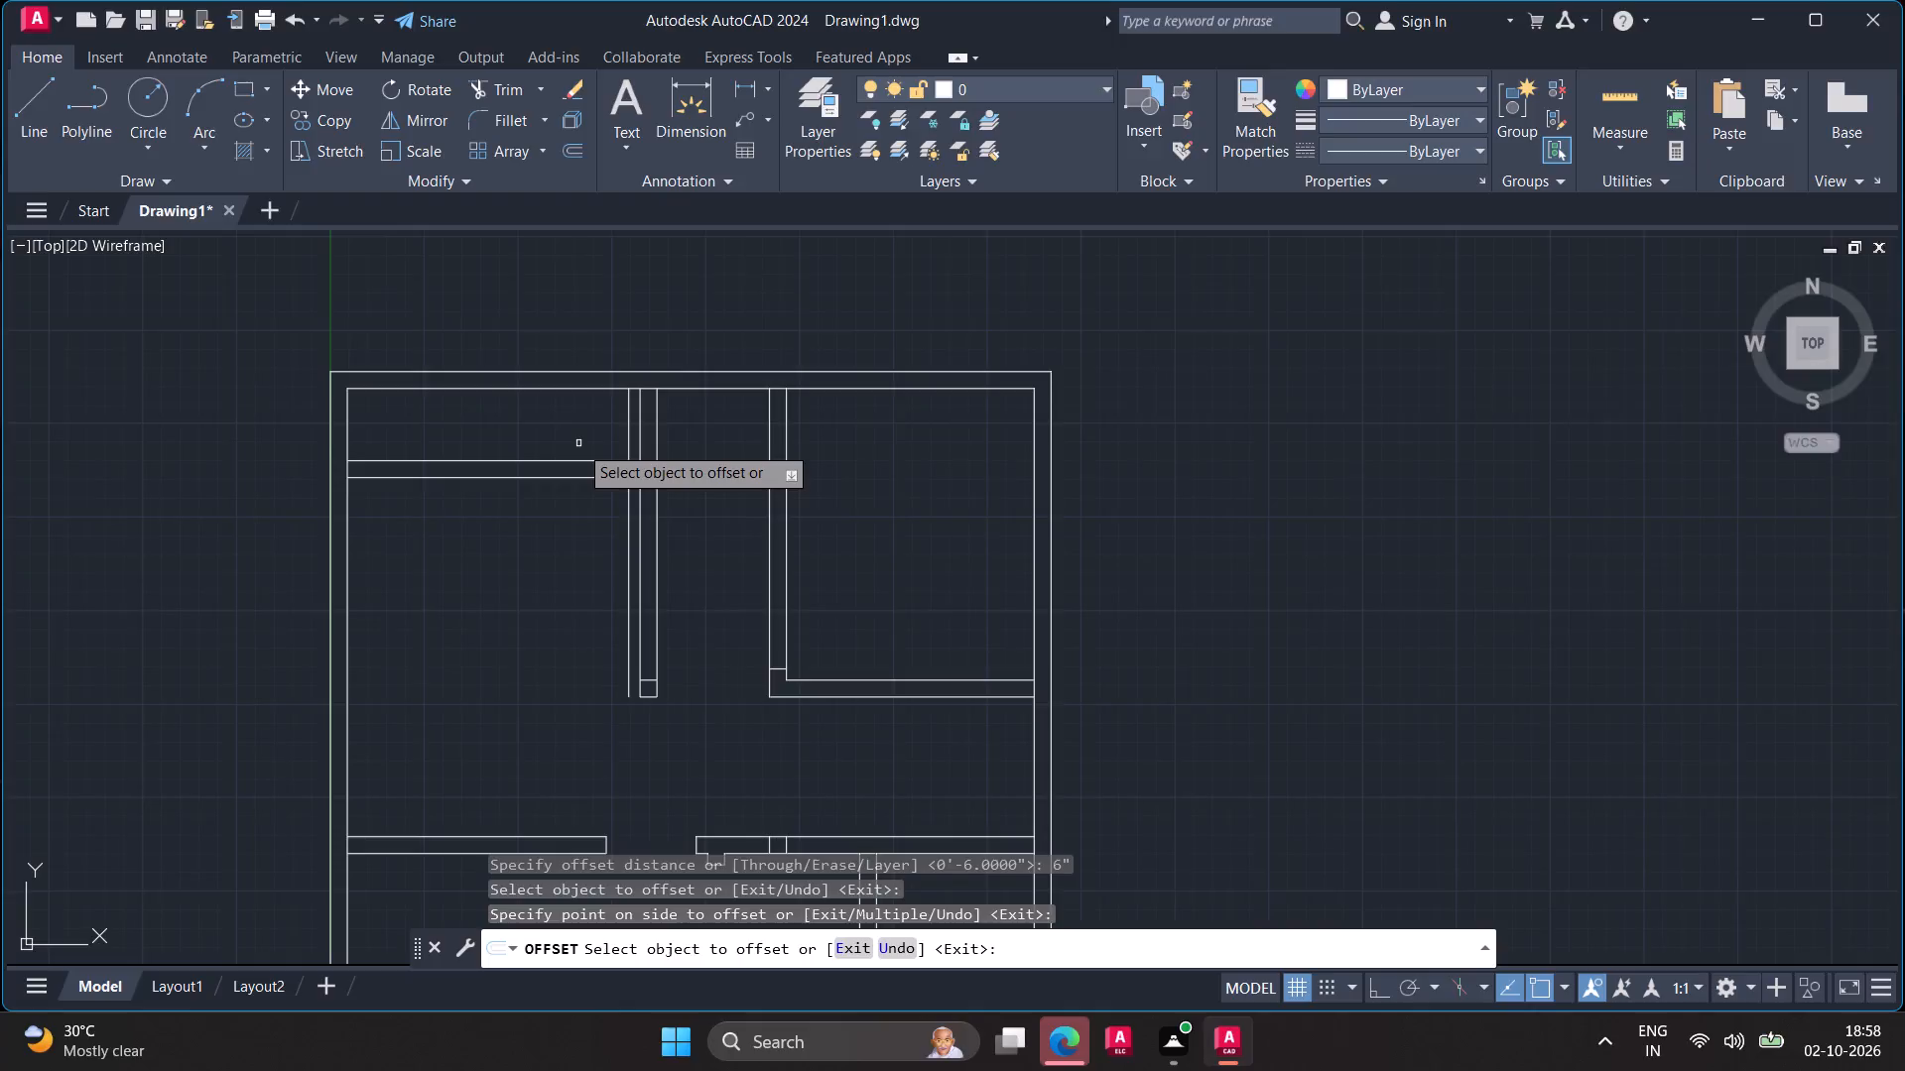
Offset the new vertical line 4' to the left to mark the other side of the door opening.
left_click(629, 468)
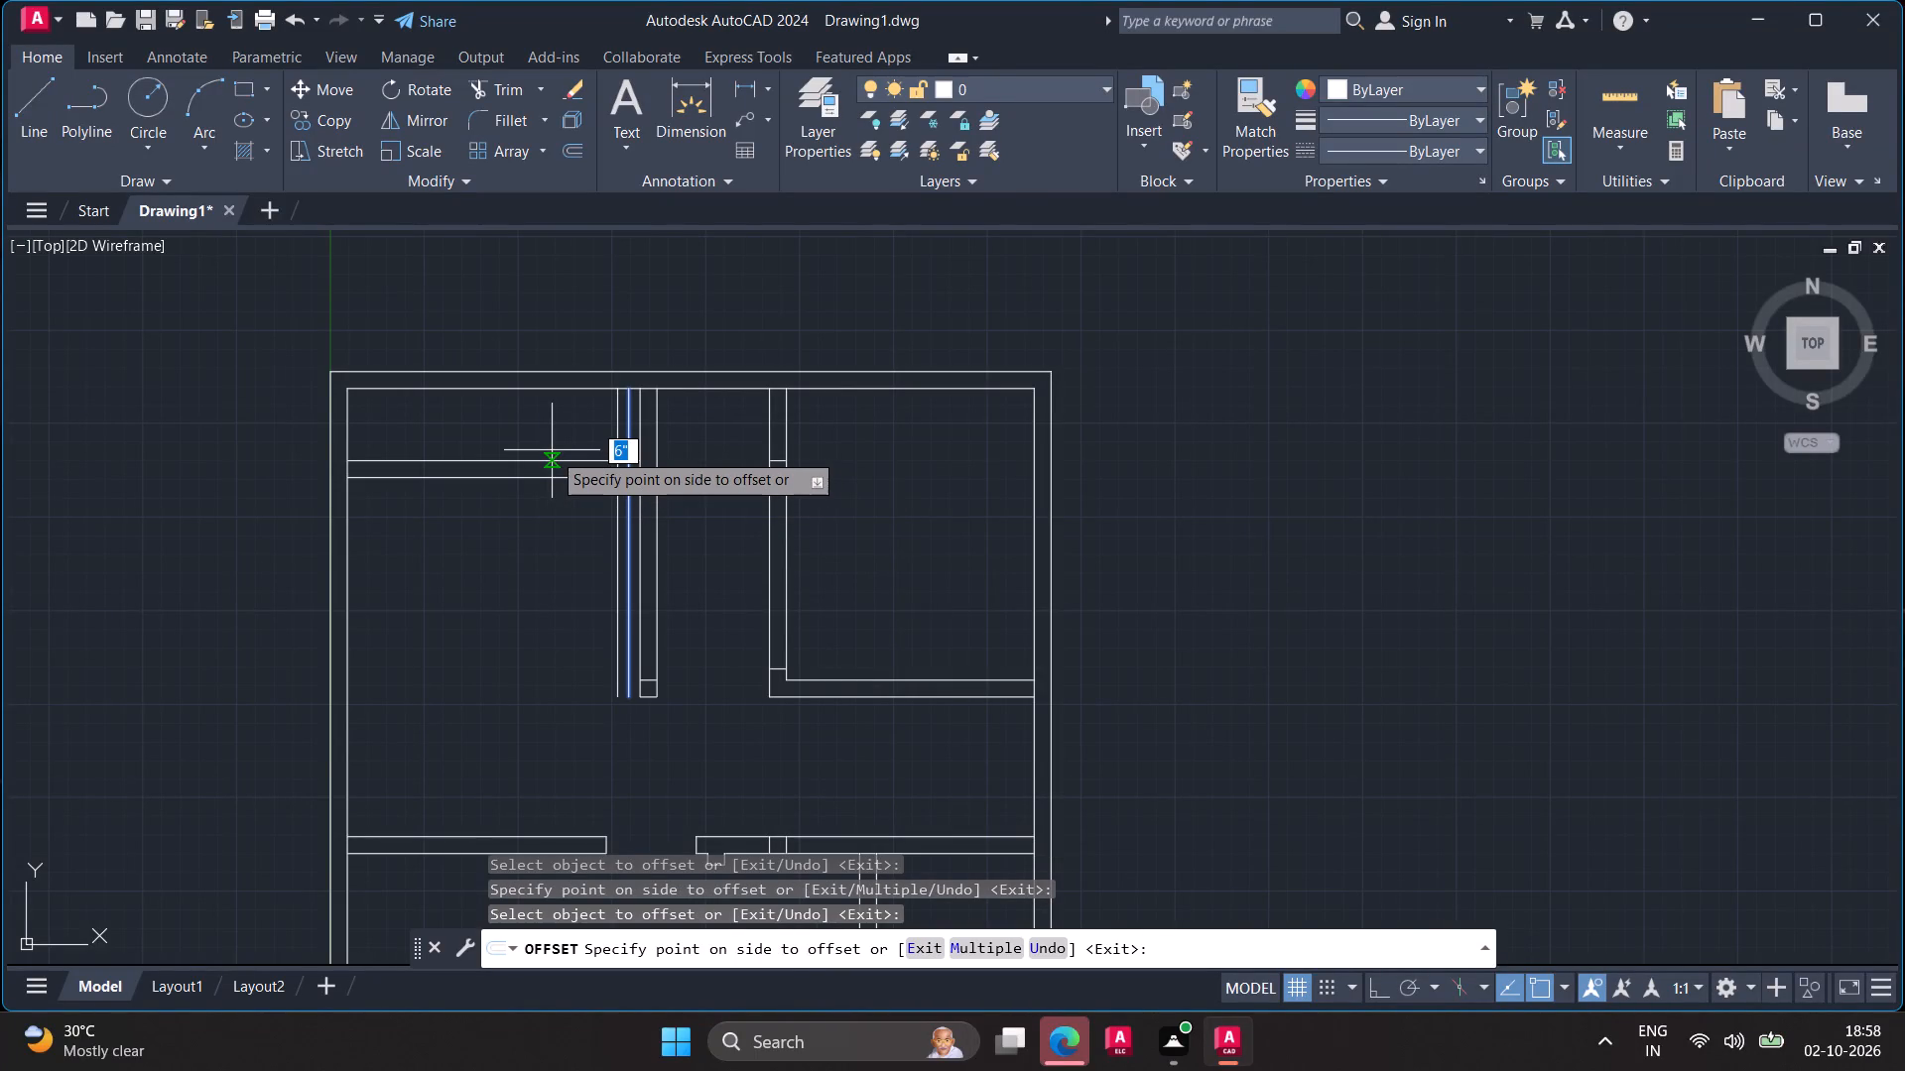
type("4'")
key("Return")
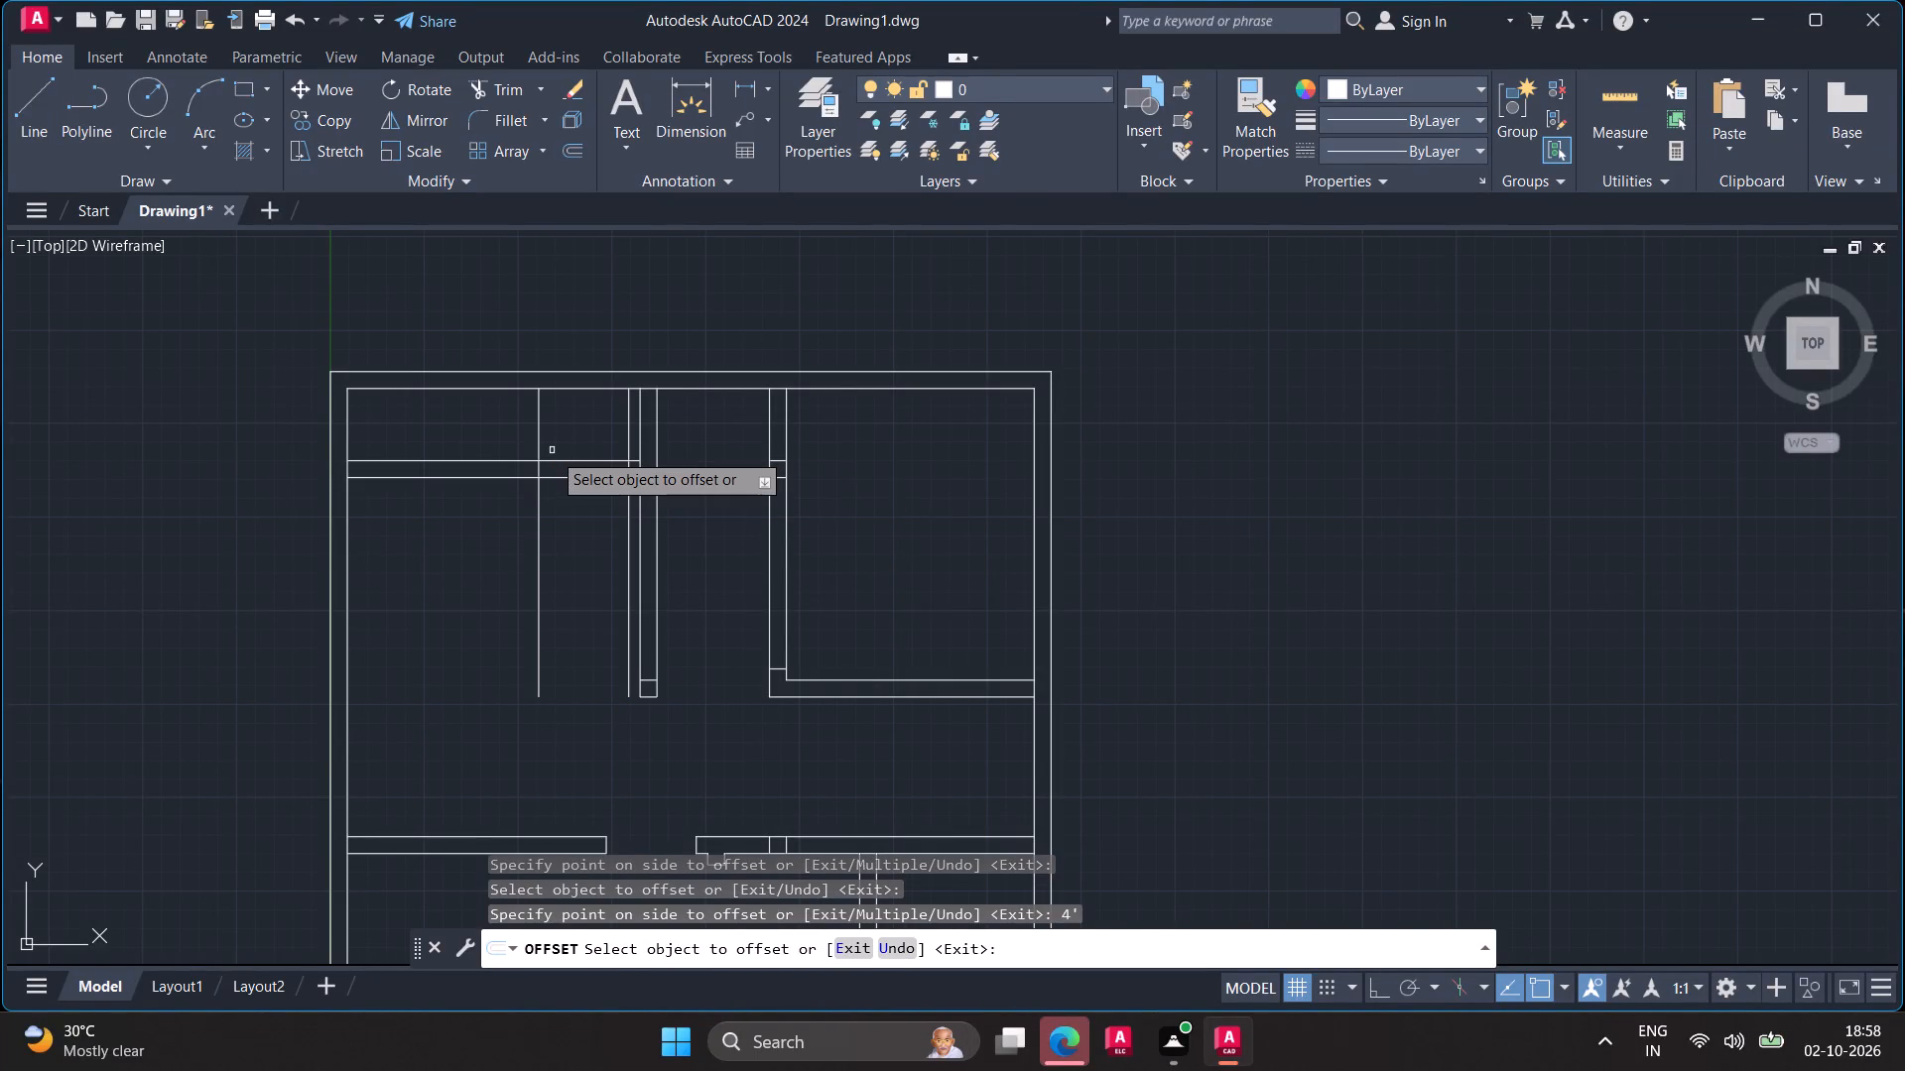
key("Escape")
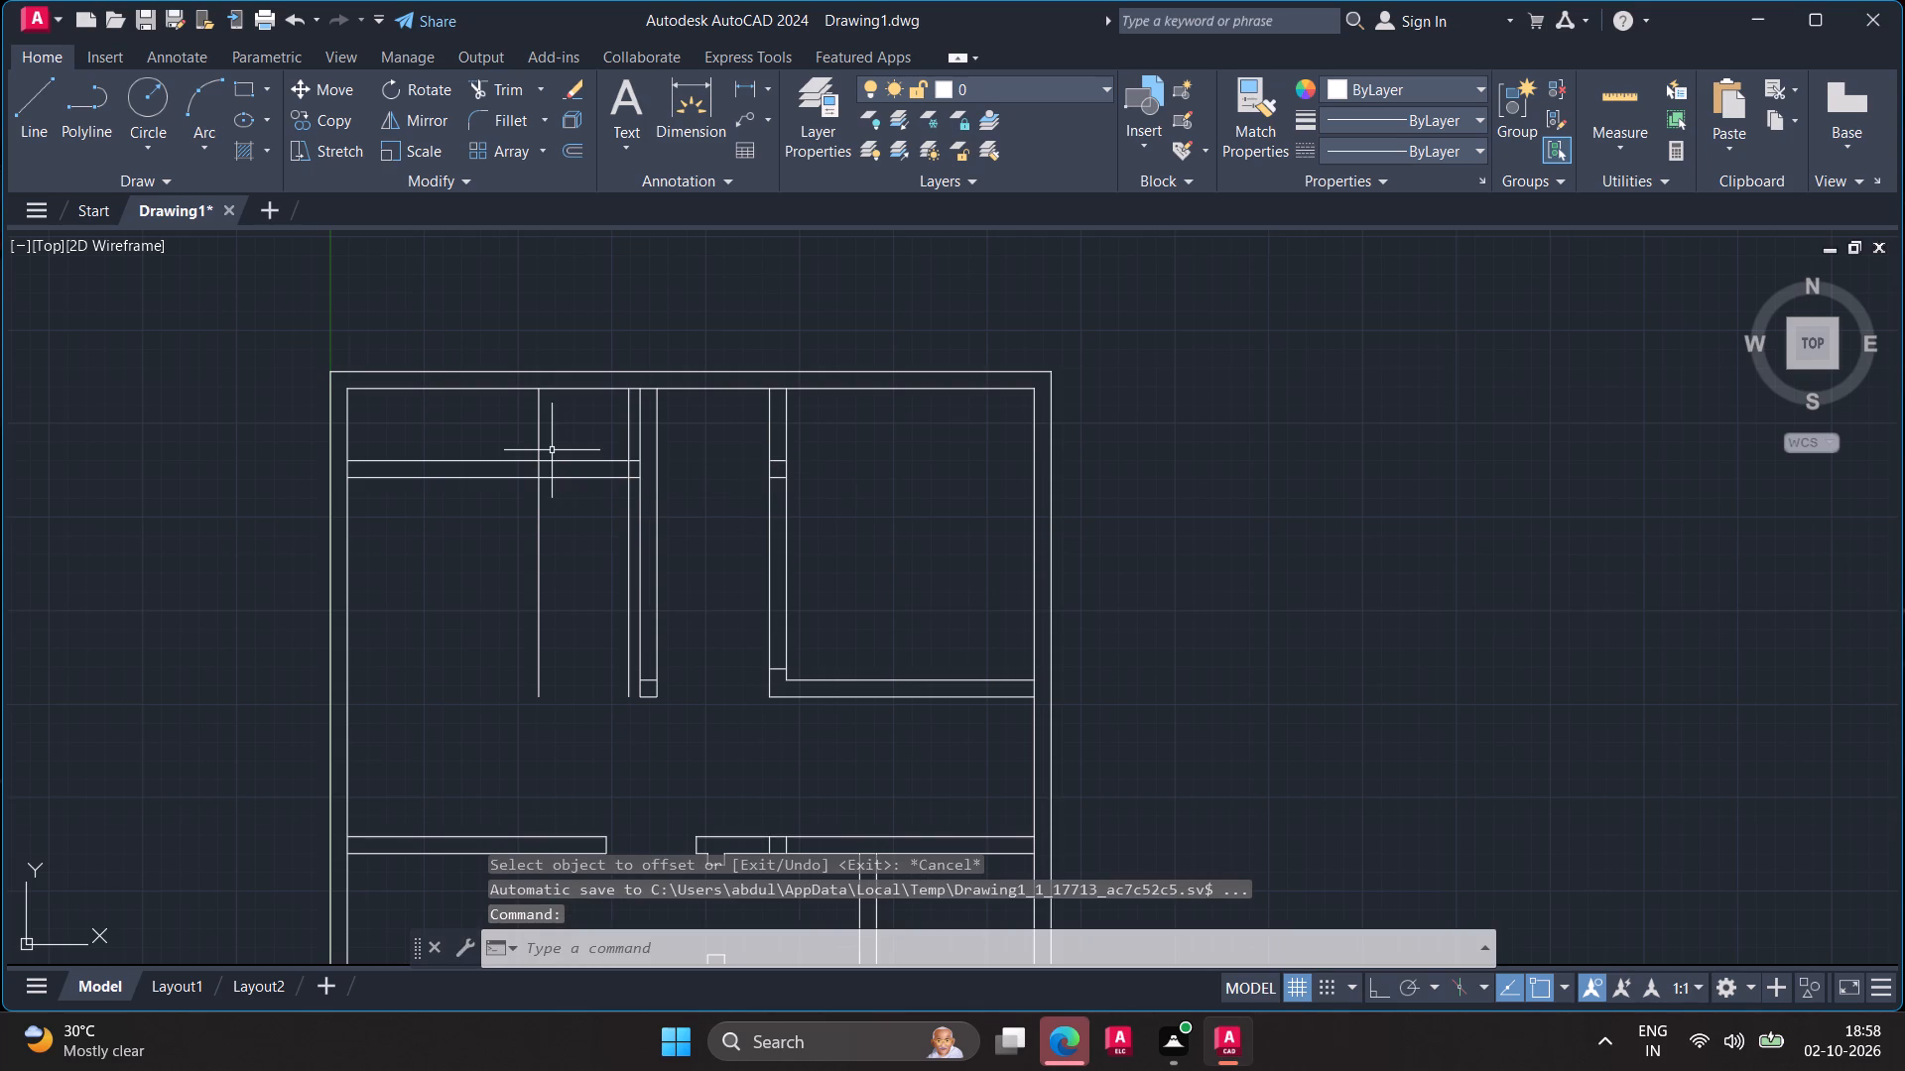
Trim both offset lines above and below the upper-left horizontal wall, and the wall lines between them, to cut the 4' door opening.
type("tr")
key("space")
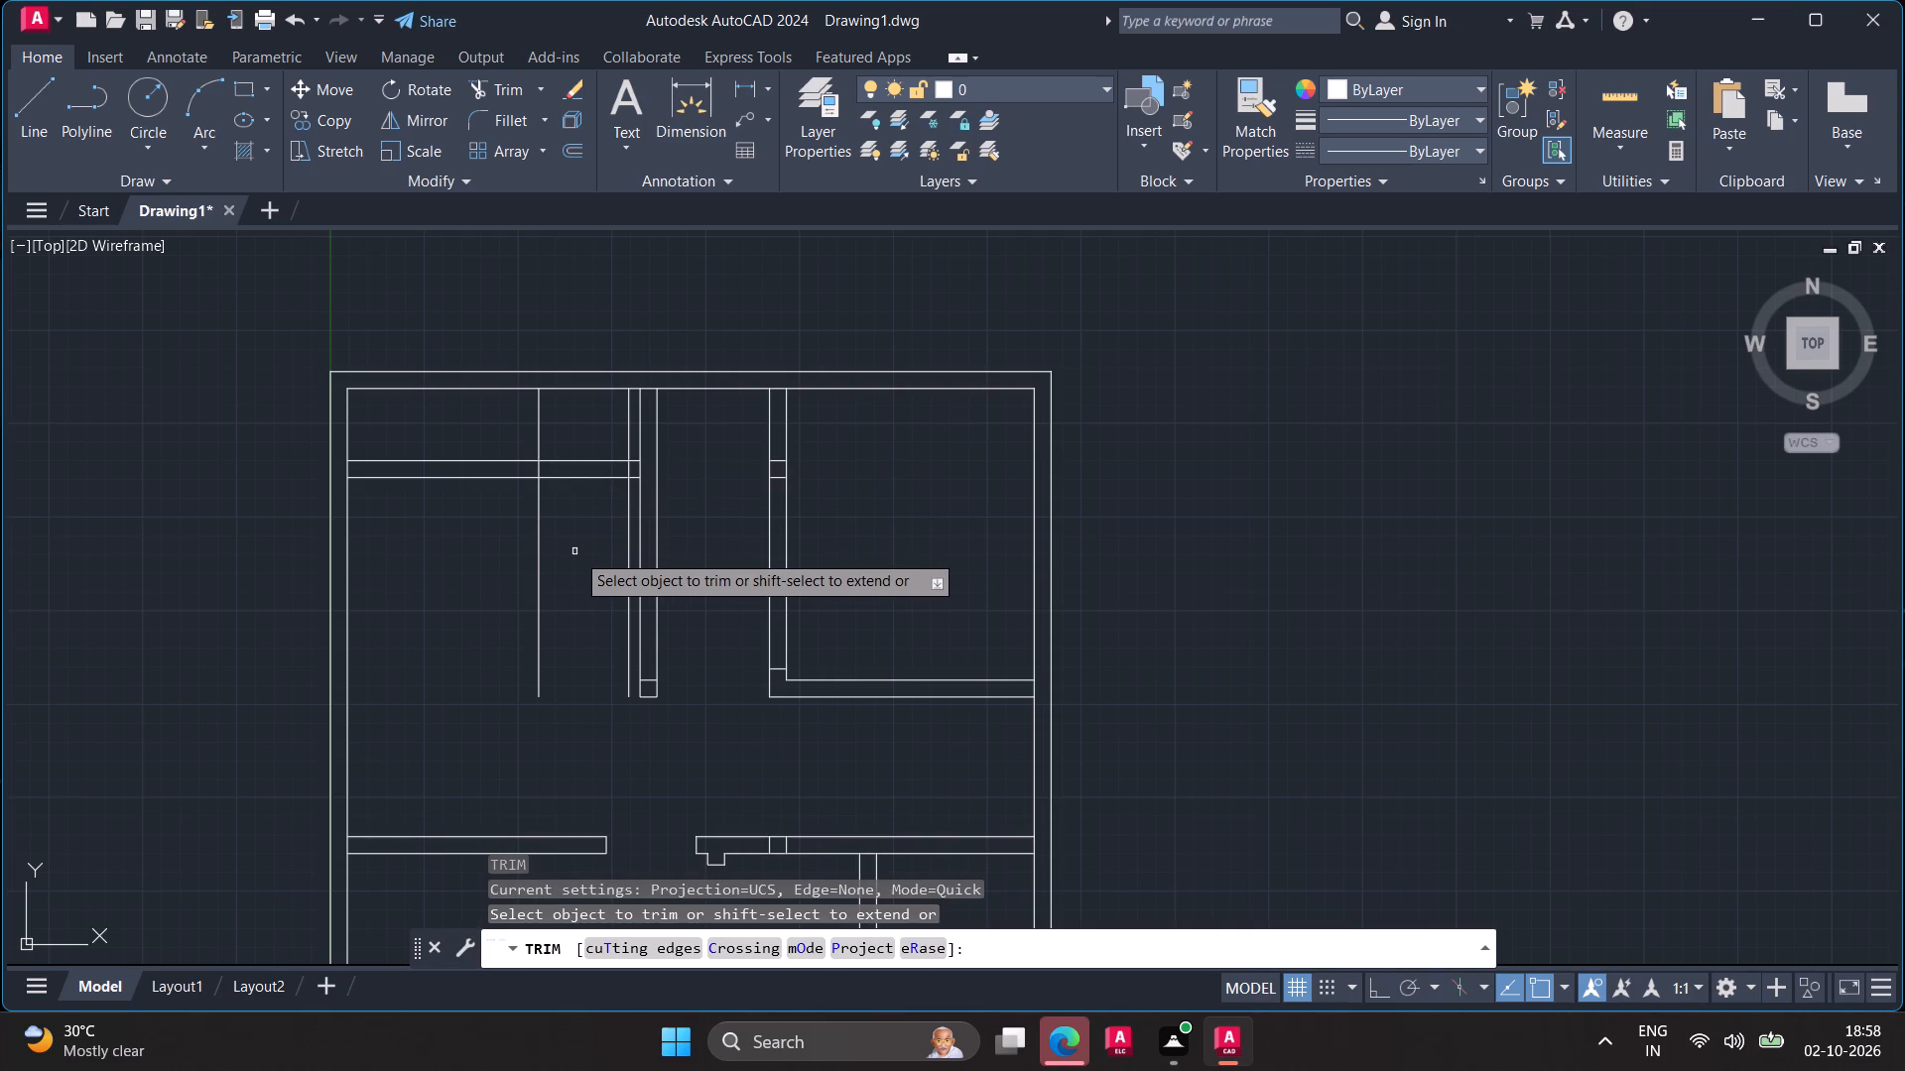
left_click(538, 610)
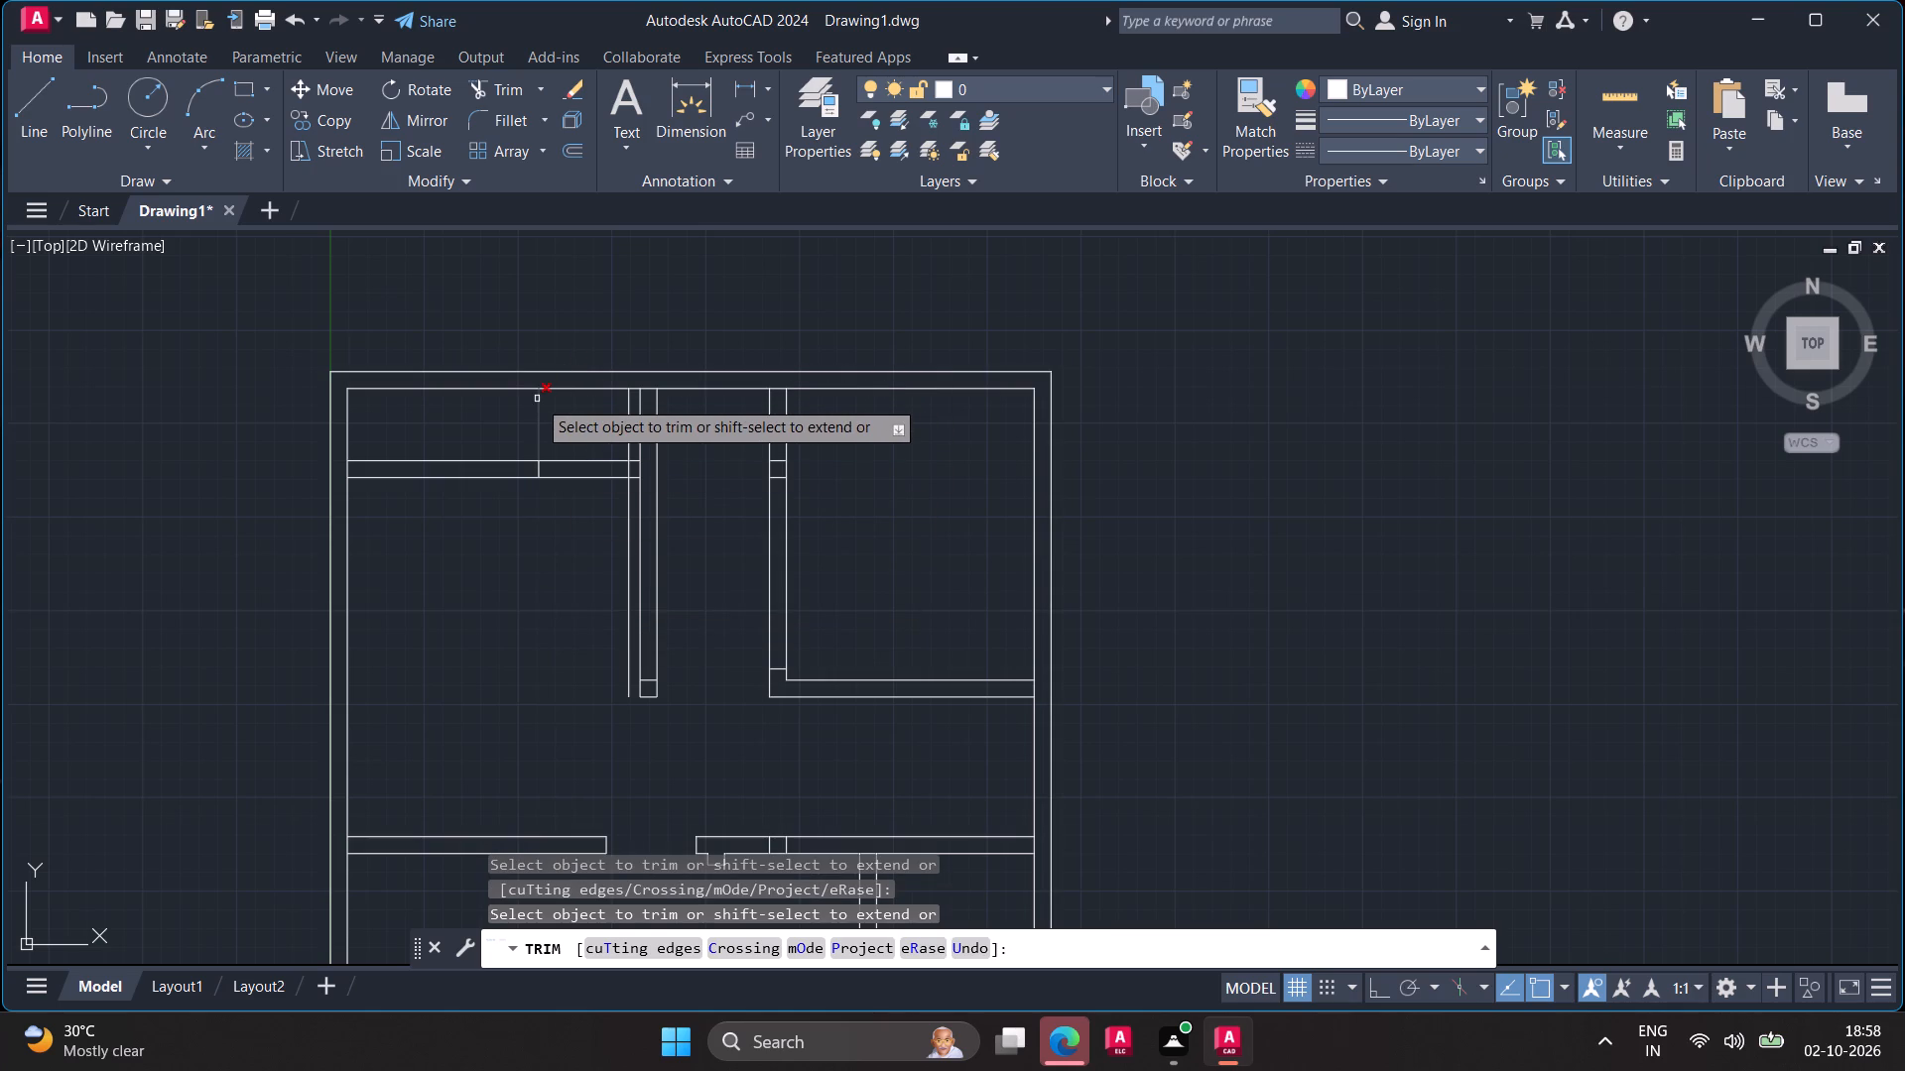
left_click(537, 399)
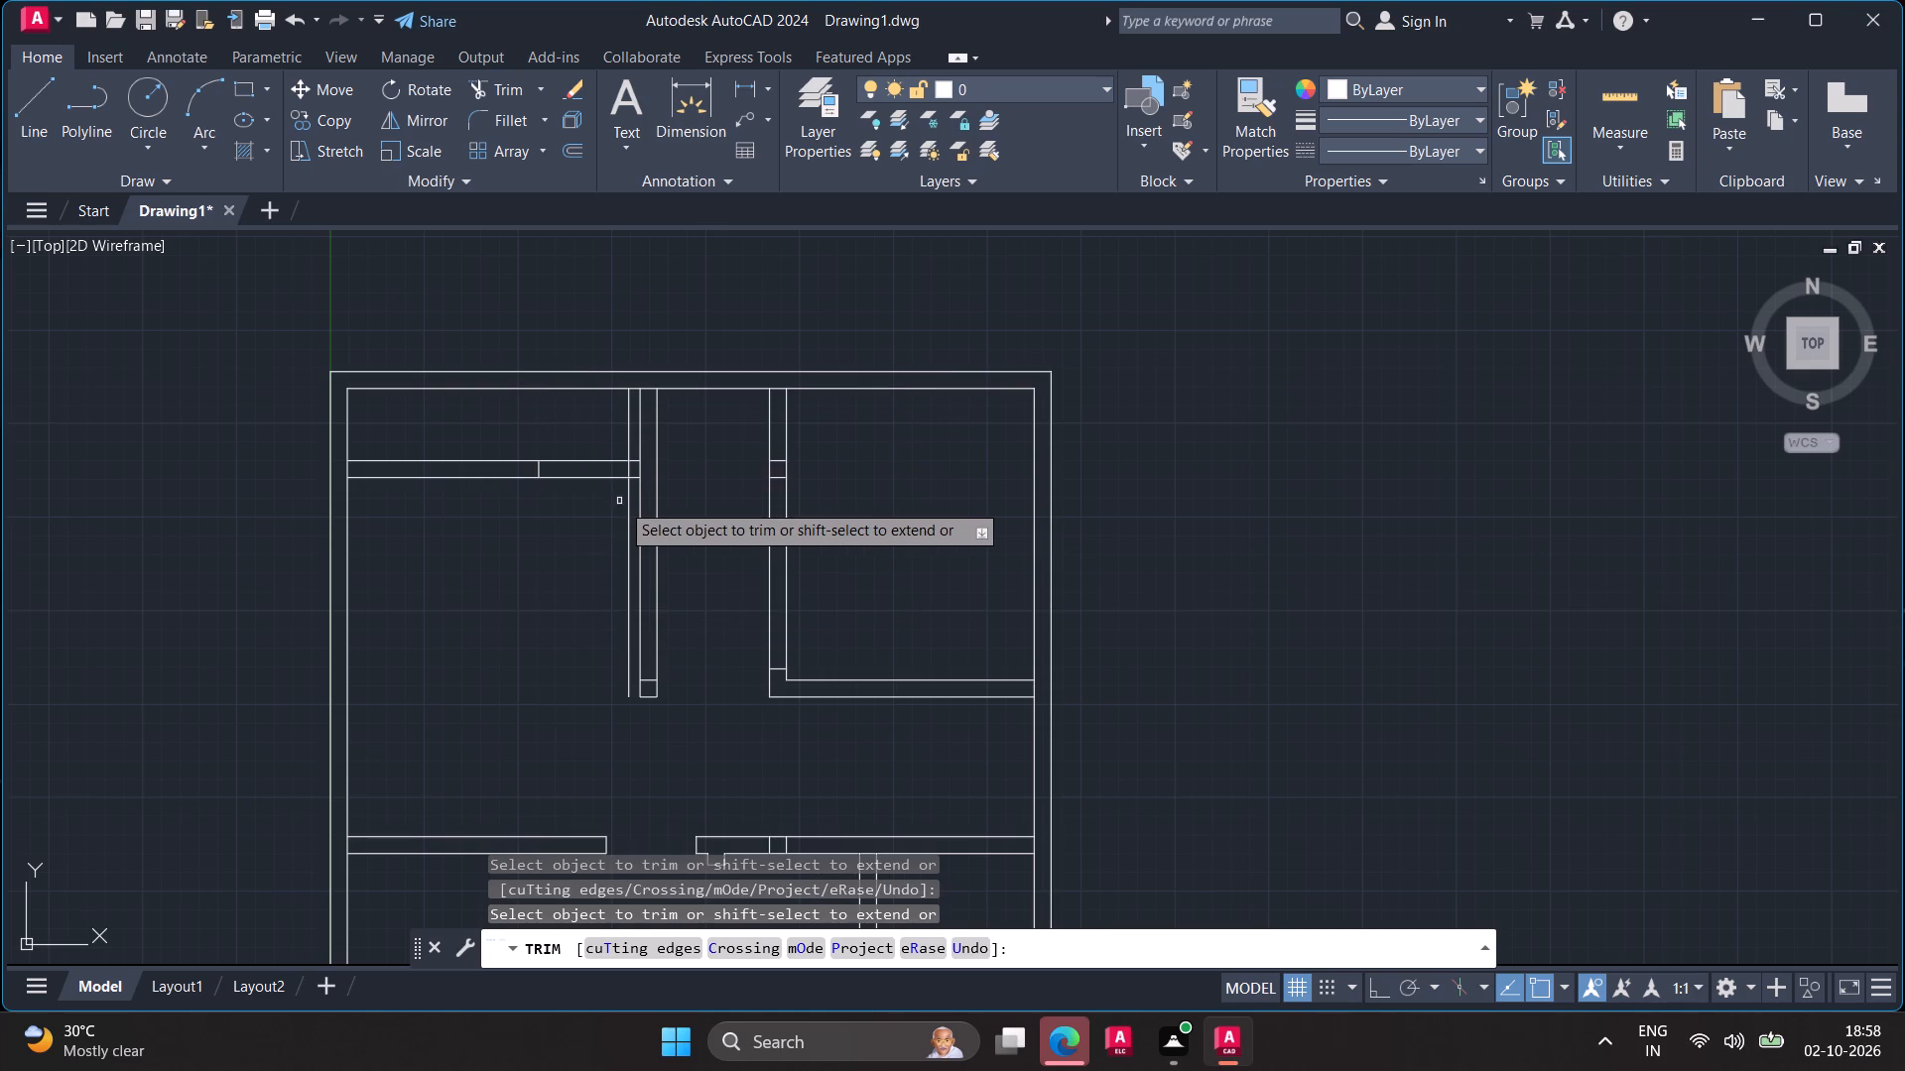
left_click(625, 505)
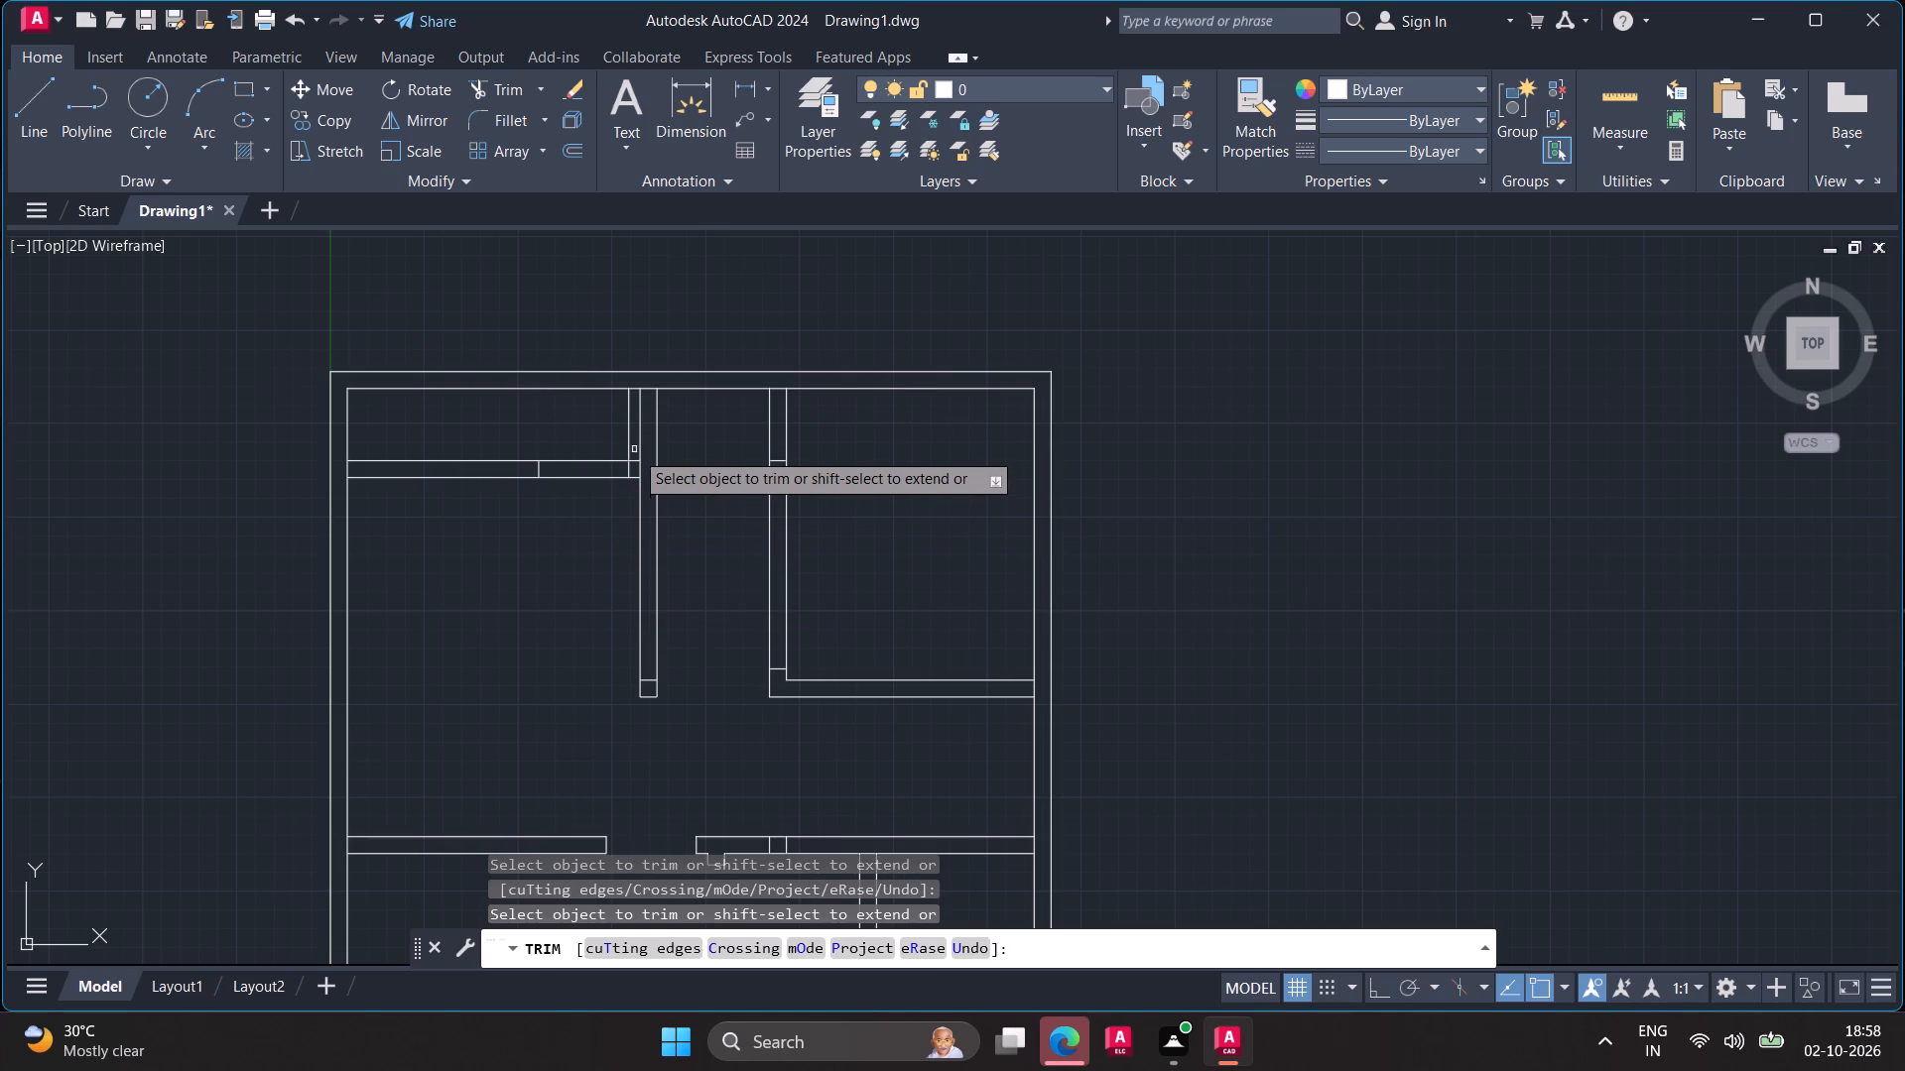
left_click(629, 440)
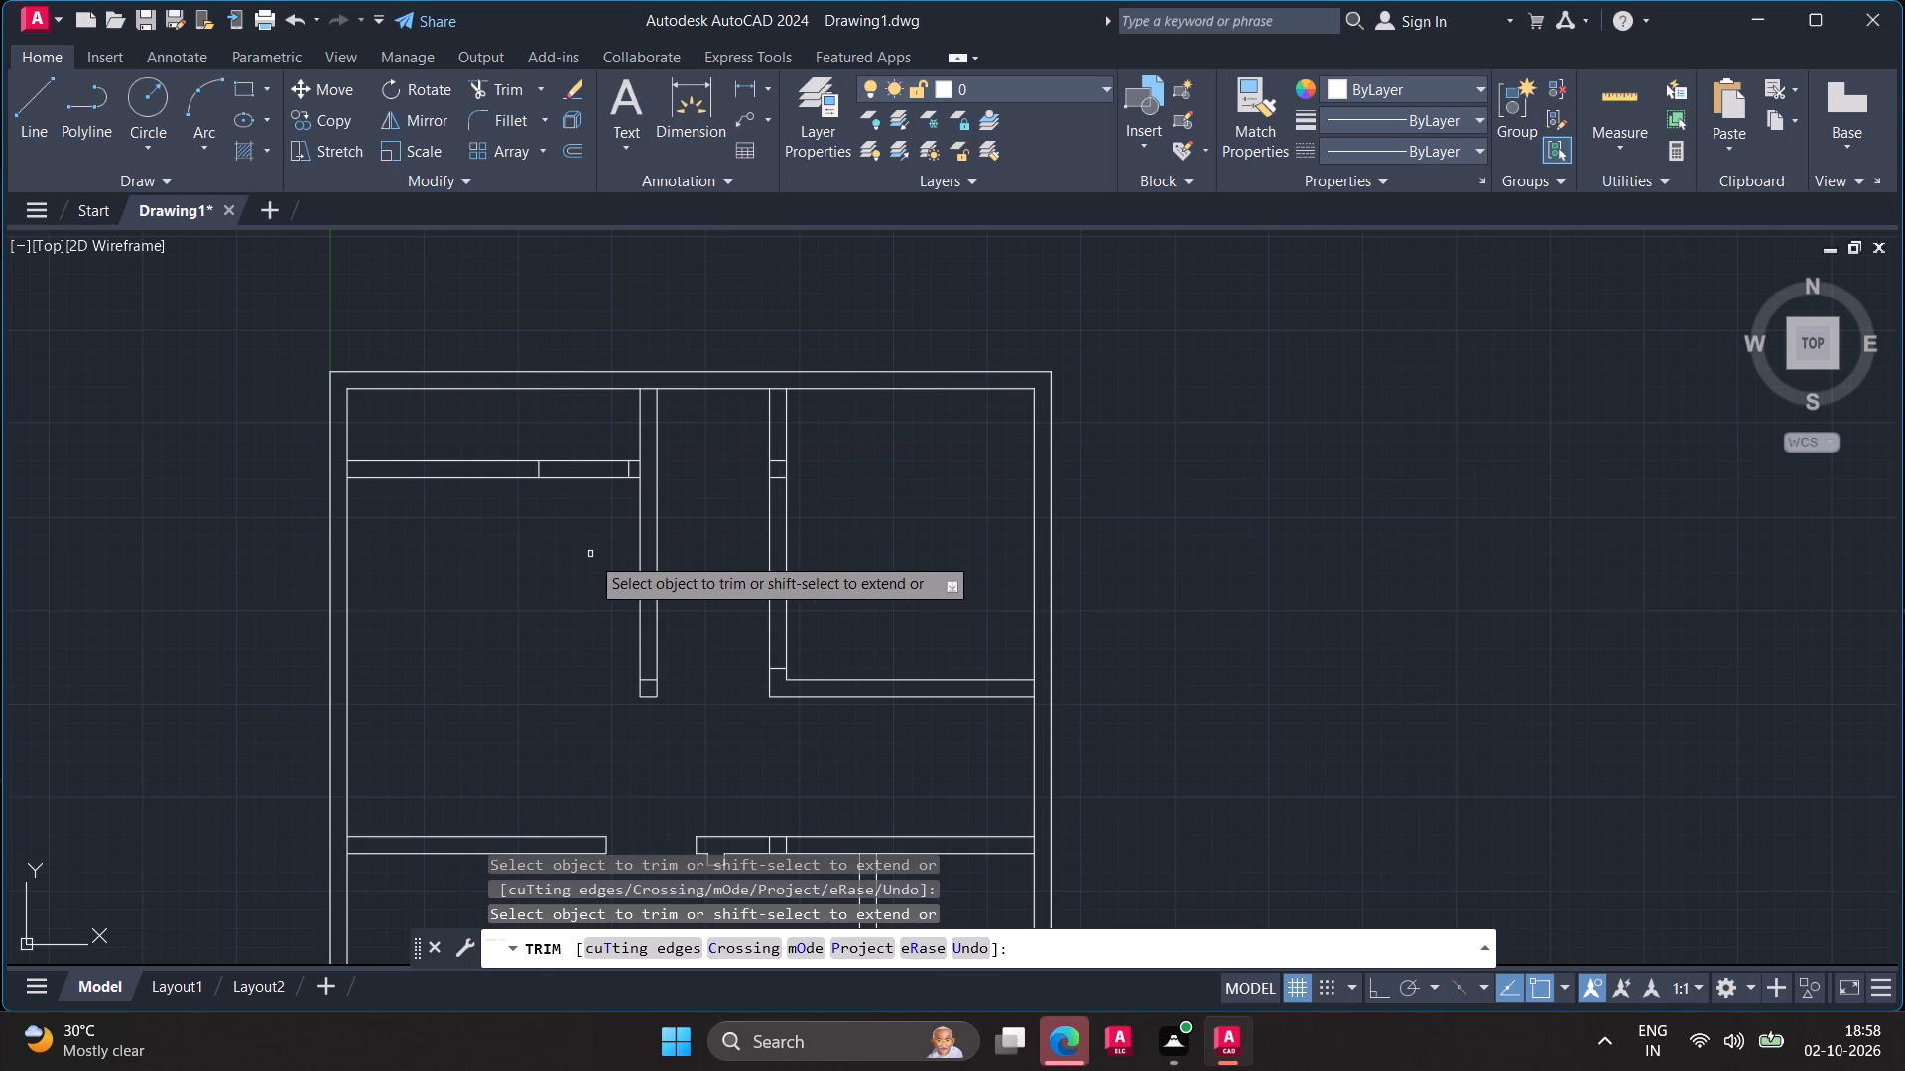
left_click(601, 477)
left_click(601, 460)
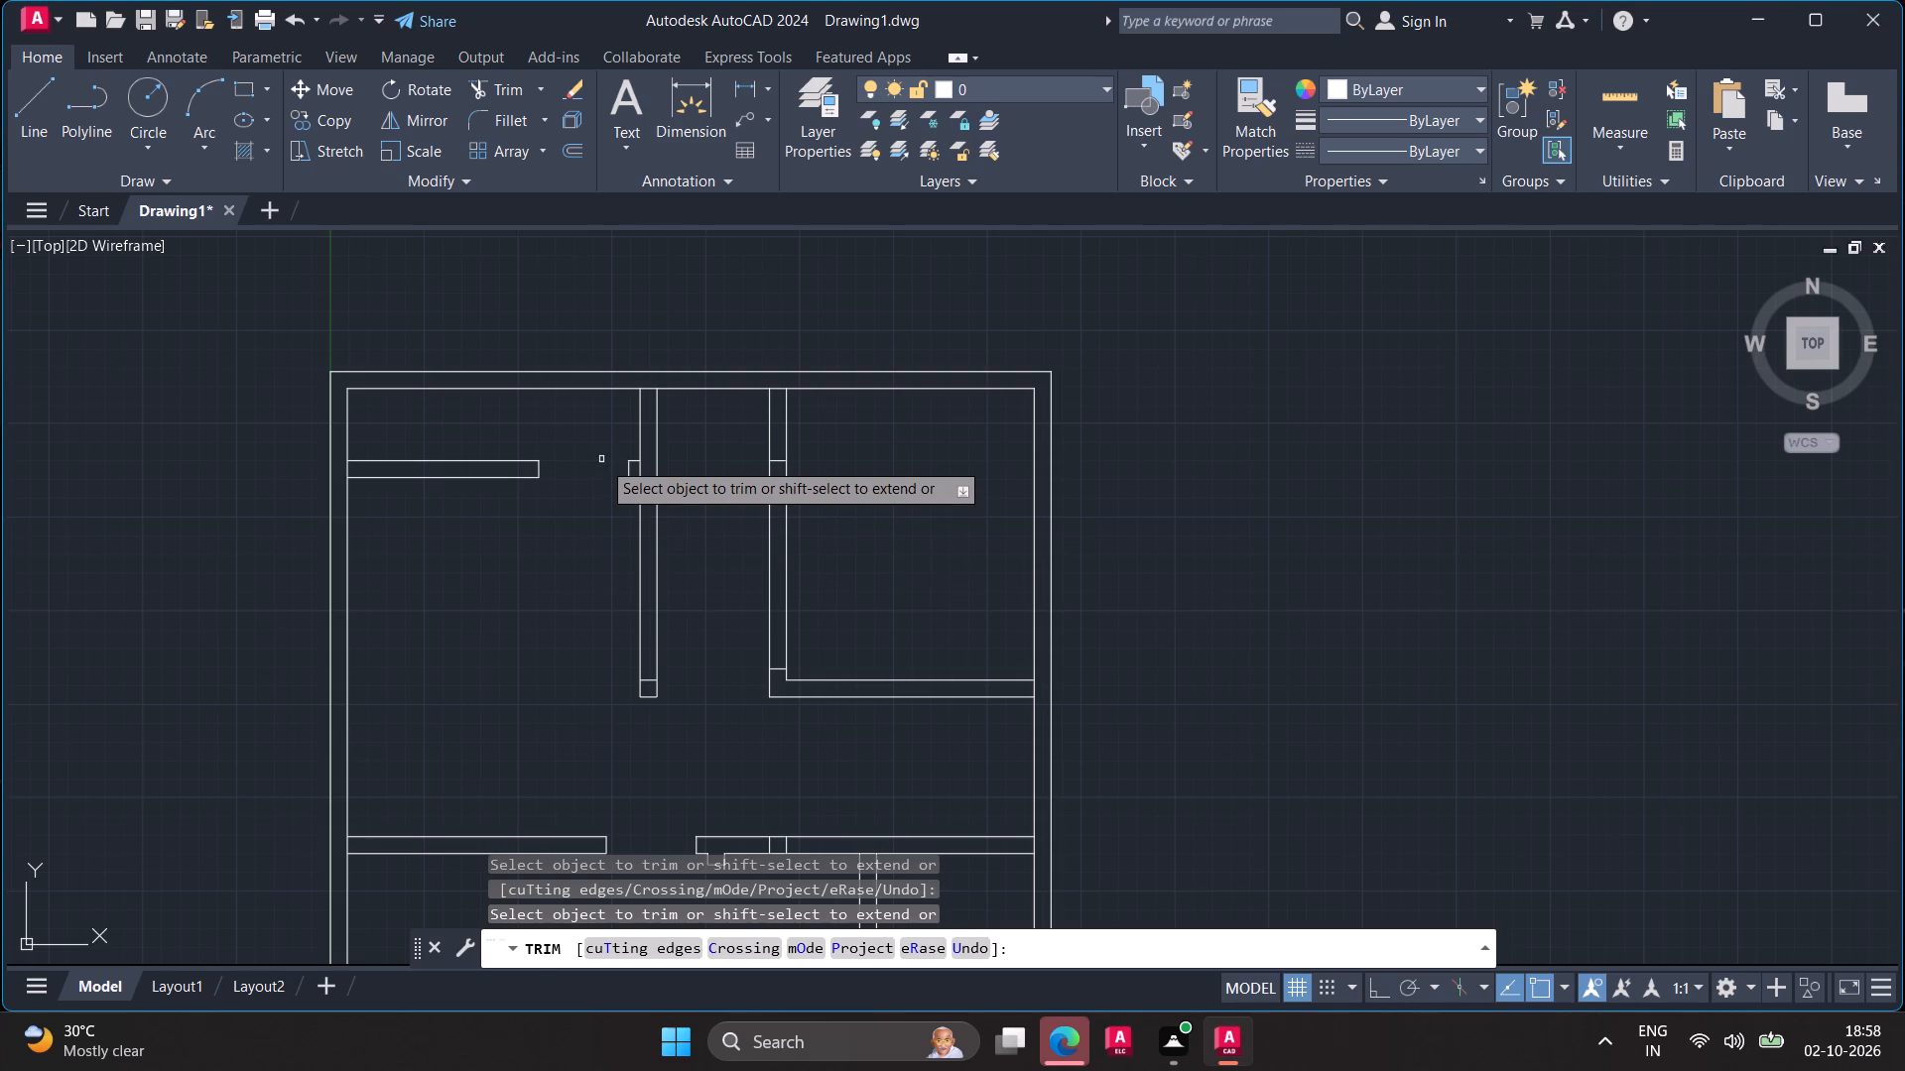
key("Escape")
key("Escape")
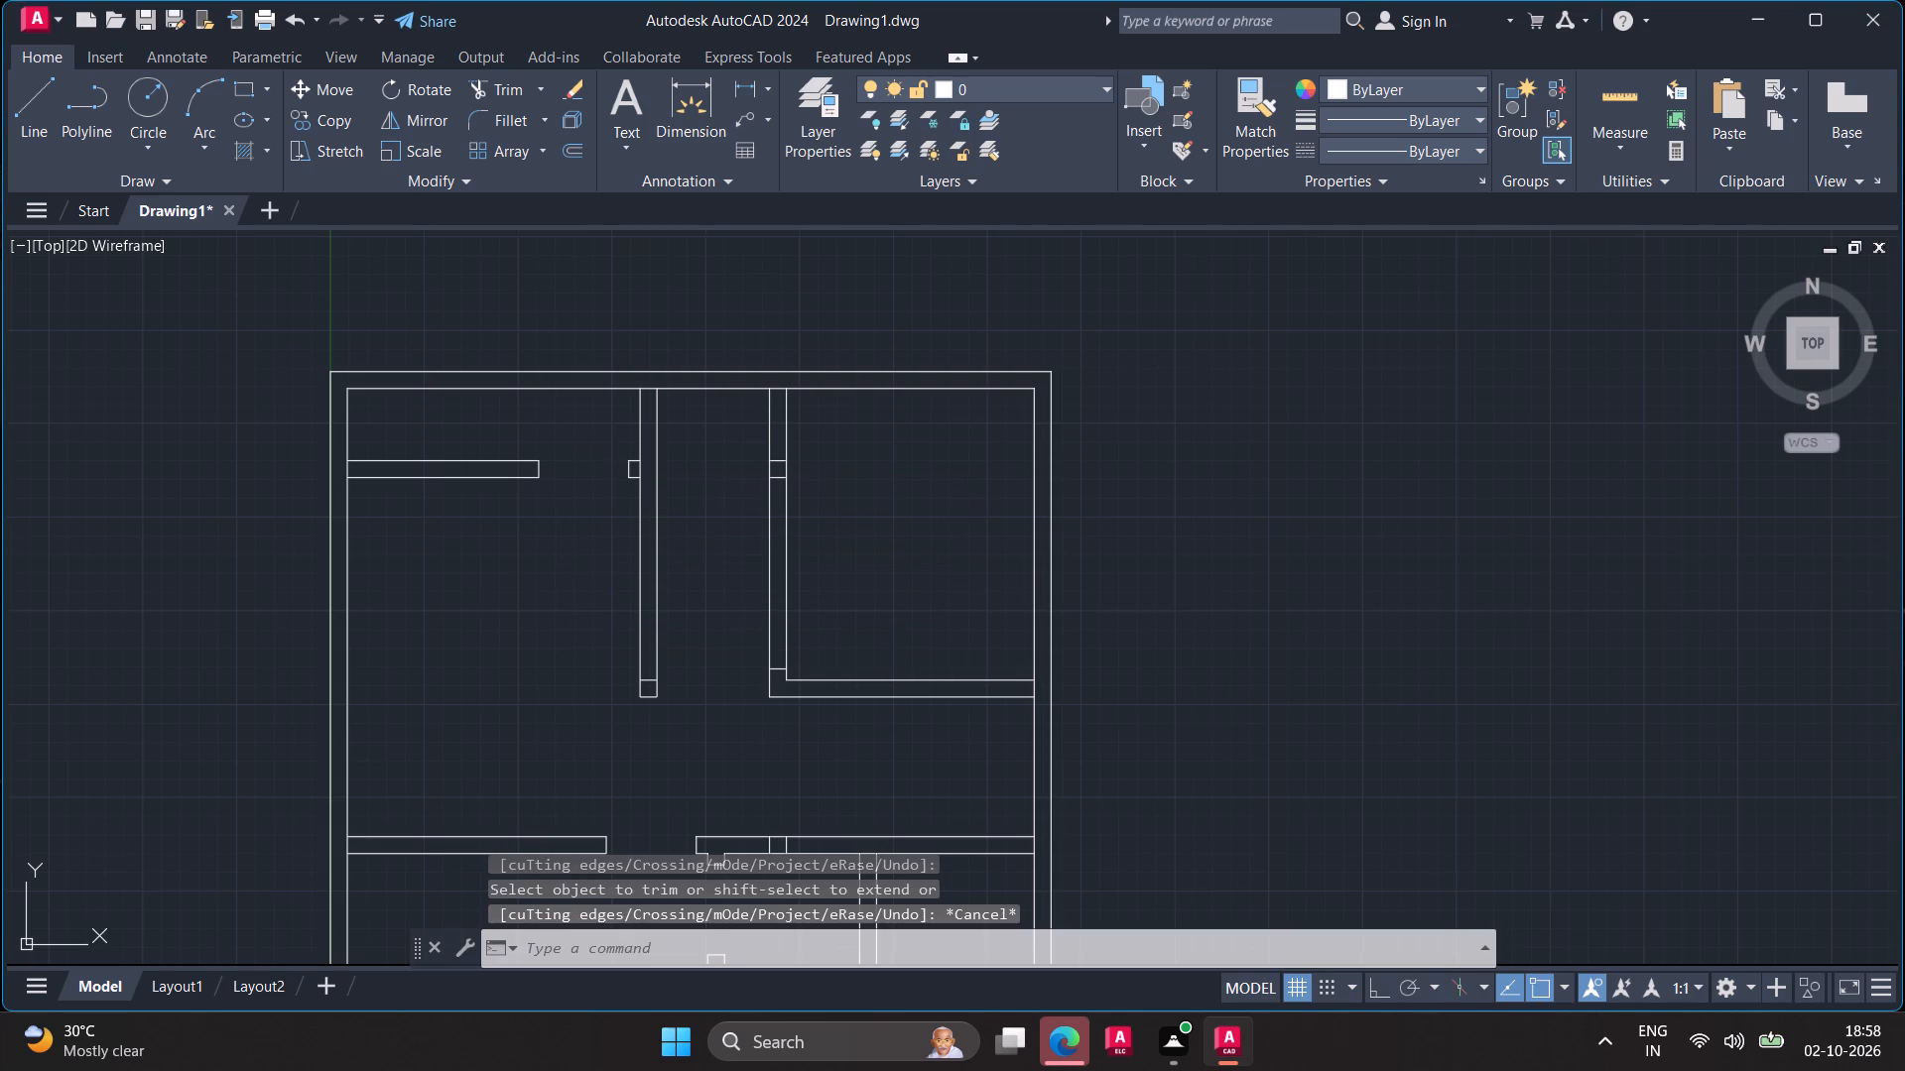
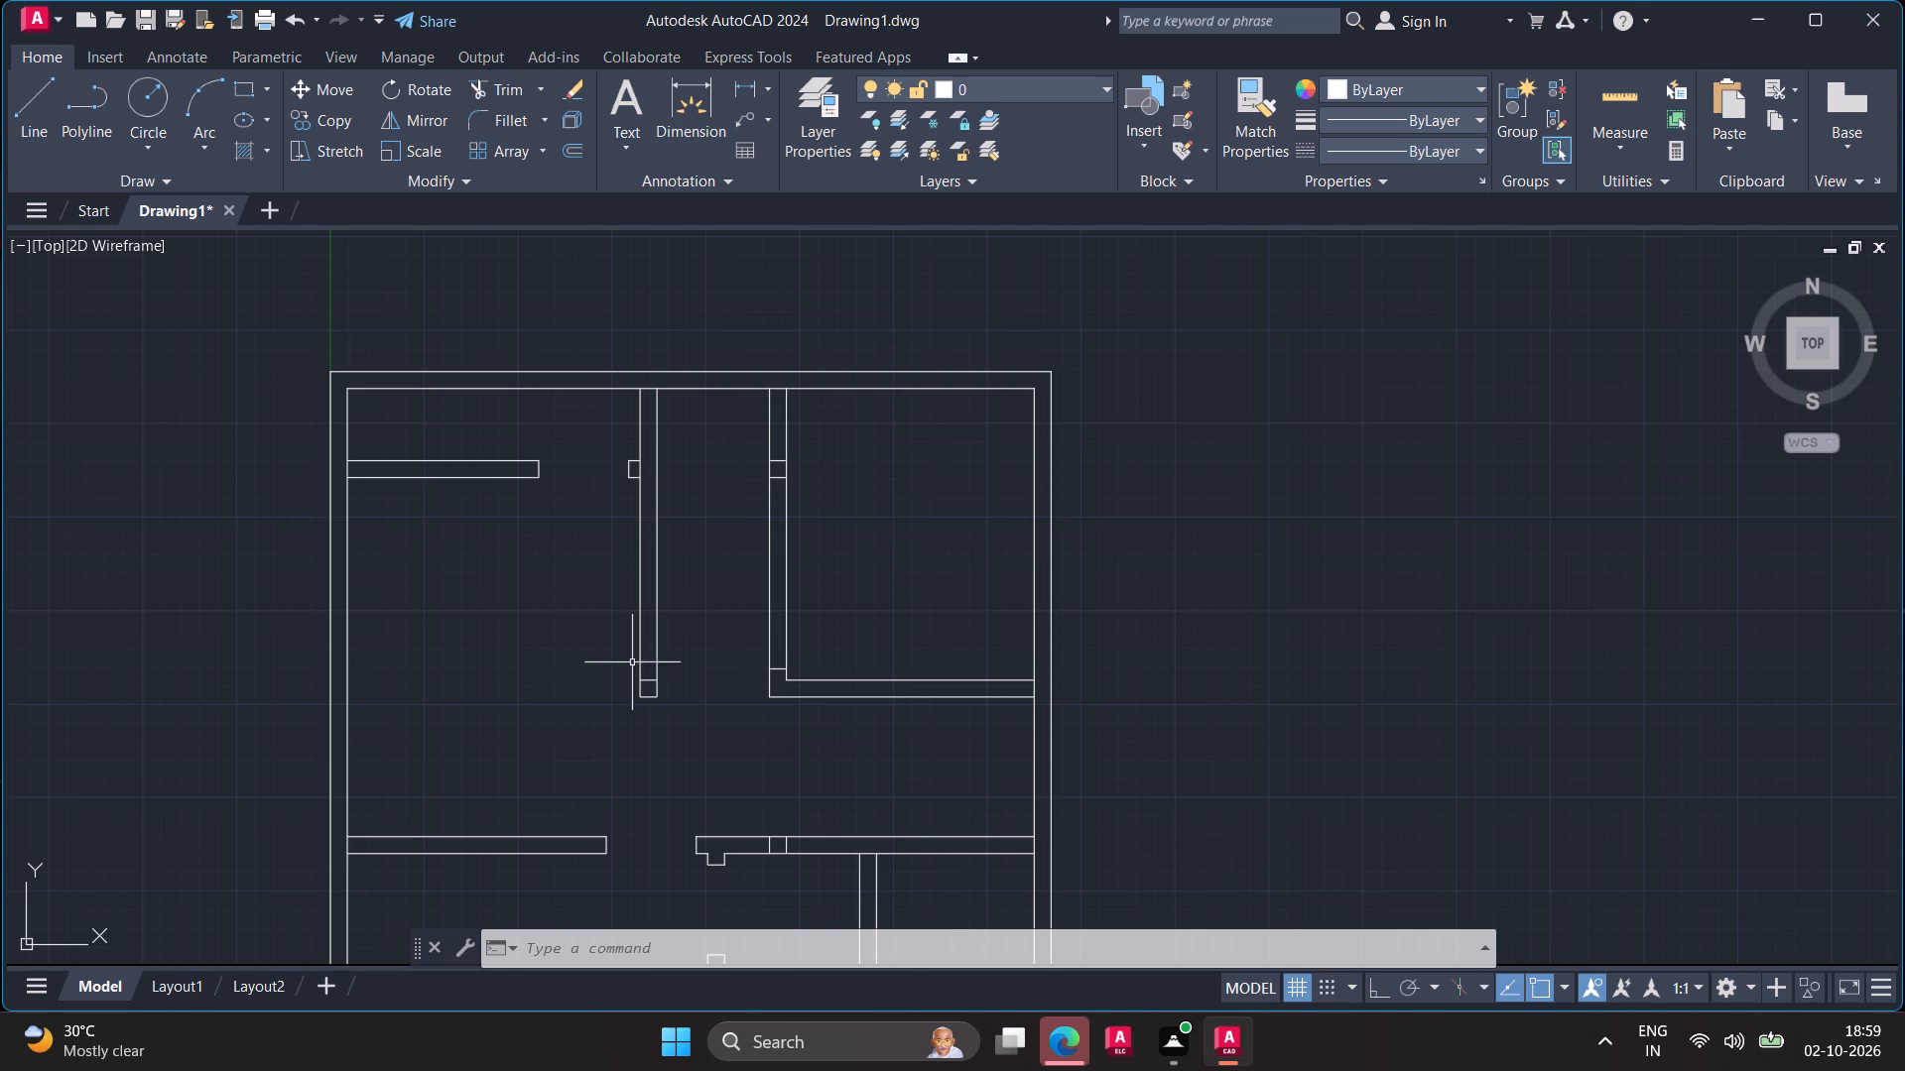
Offset the short line across the foot of the right vertical partition 3' upward to mark the door opening.
scroll(740, 688, "up", 2)
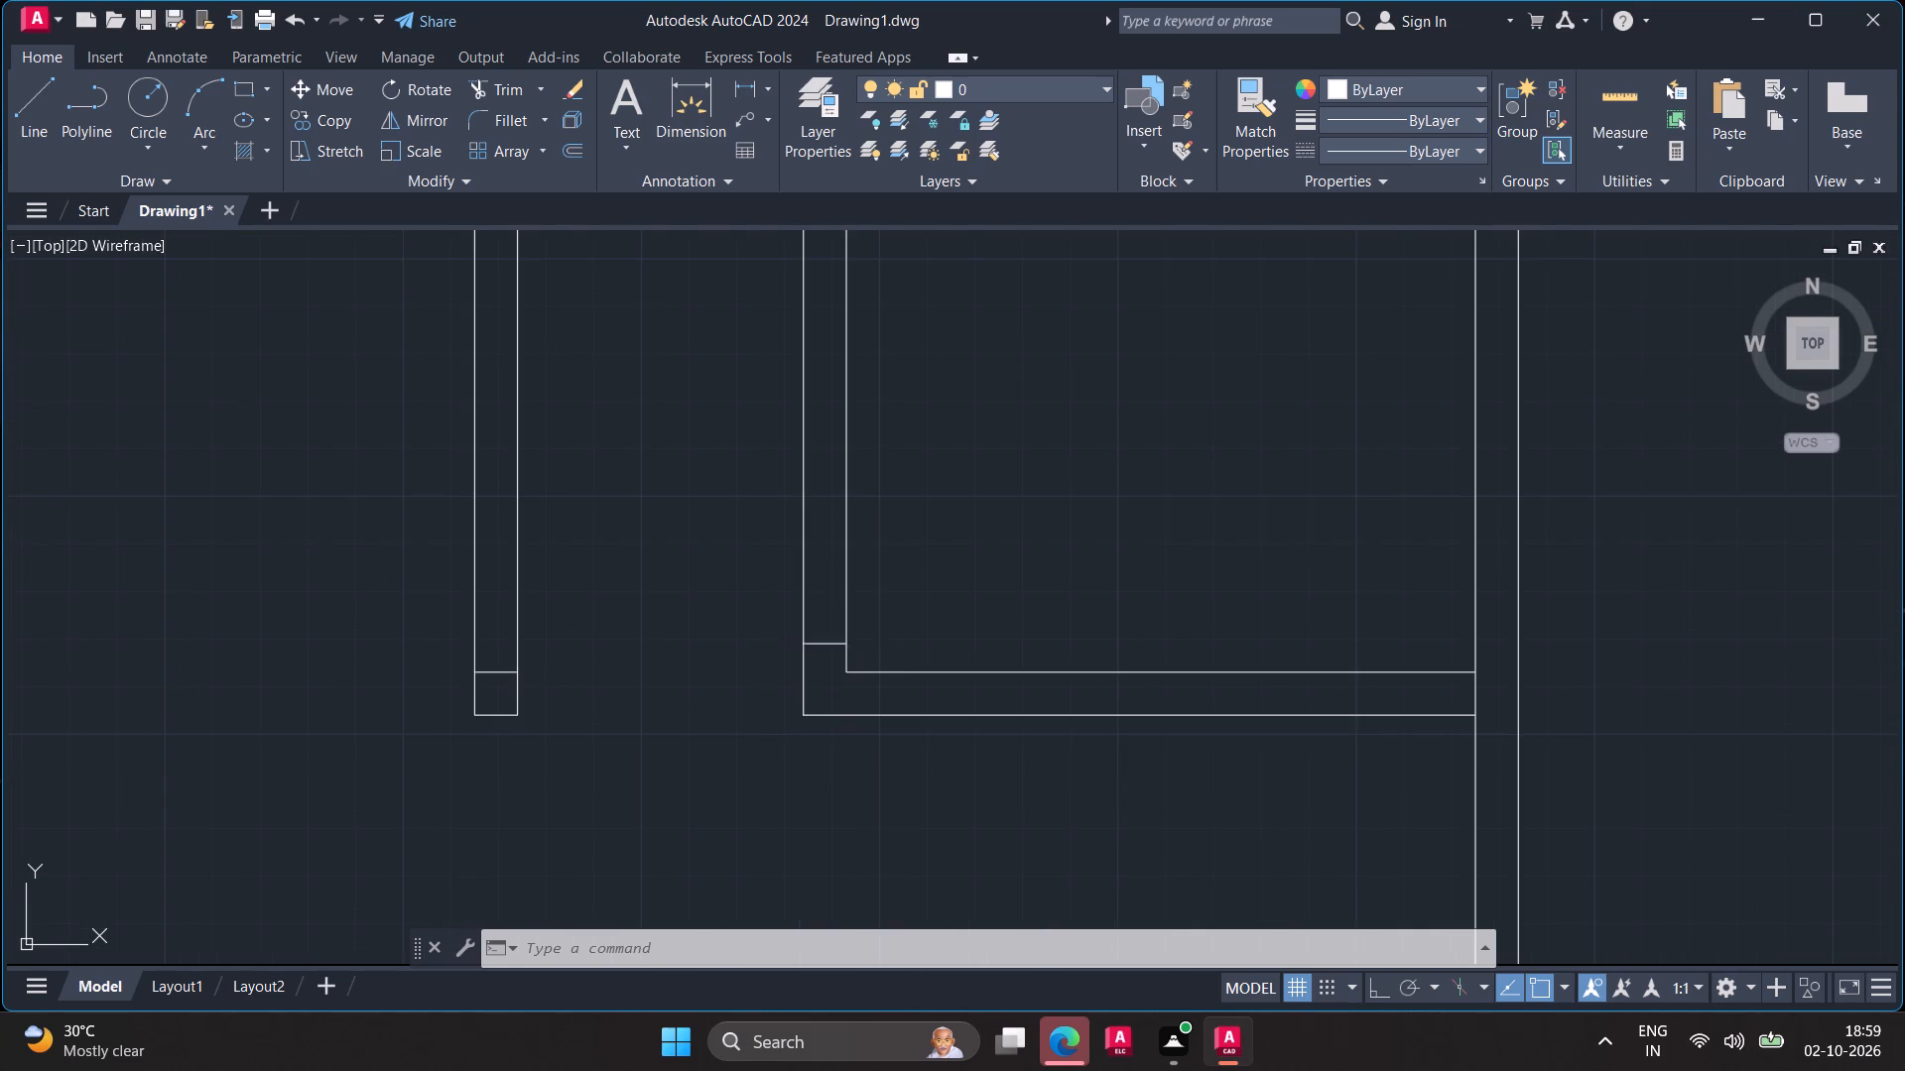
left_click(837, 646)
key("o")
key("Return")
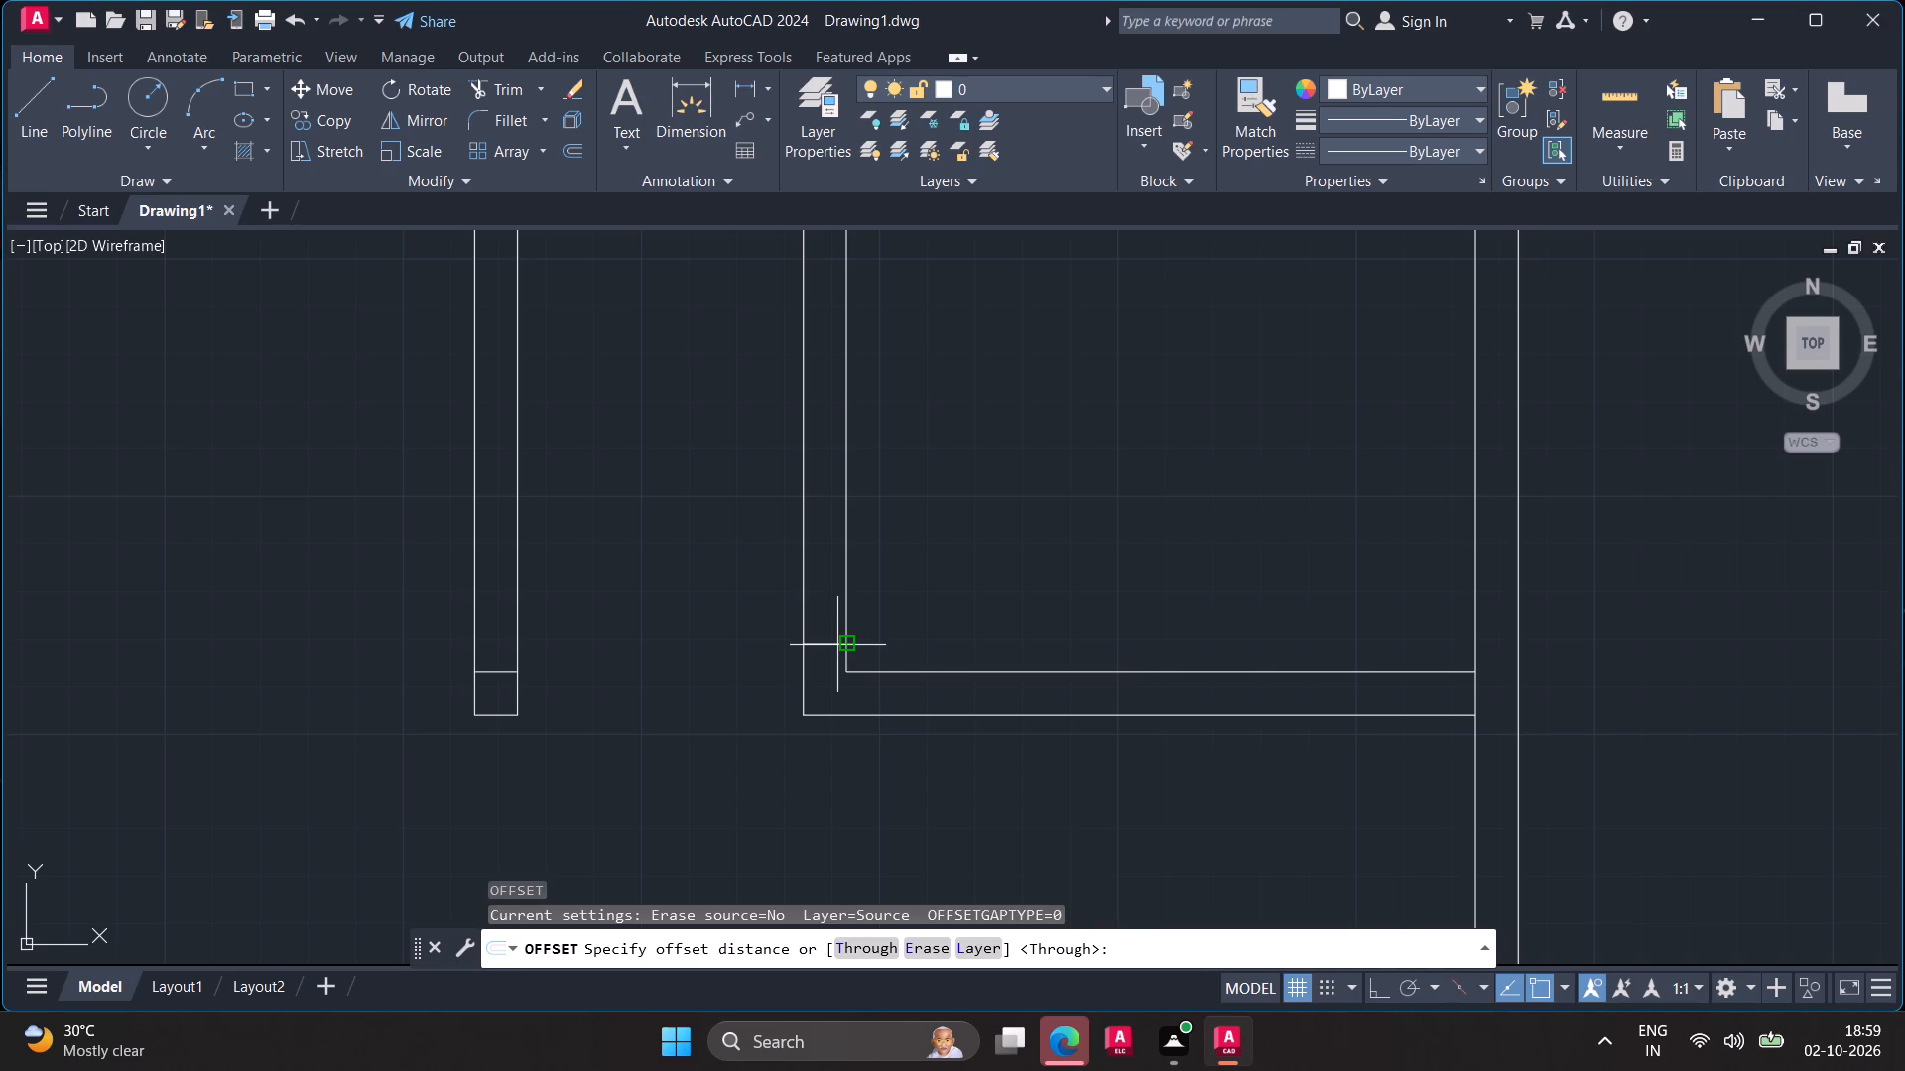
key("3")
key("apostrophe")
key("Return")
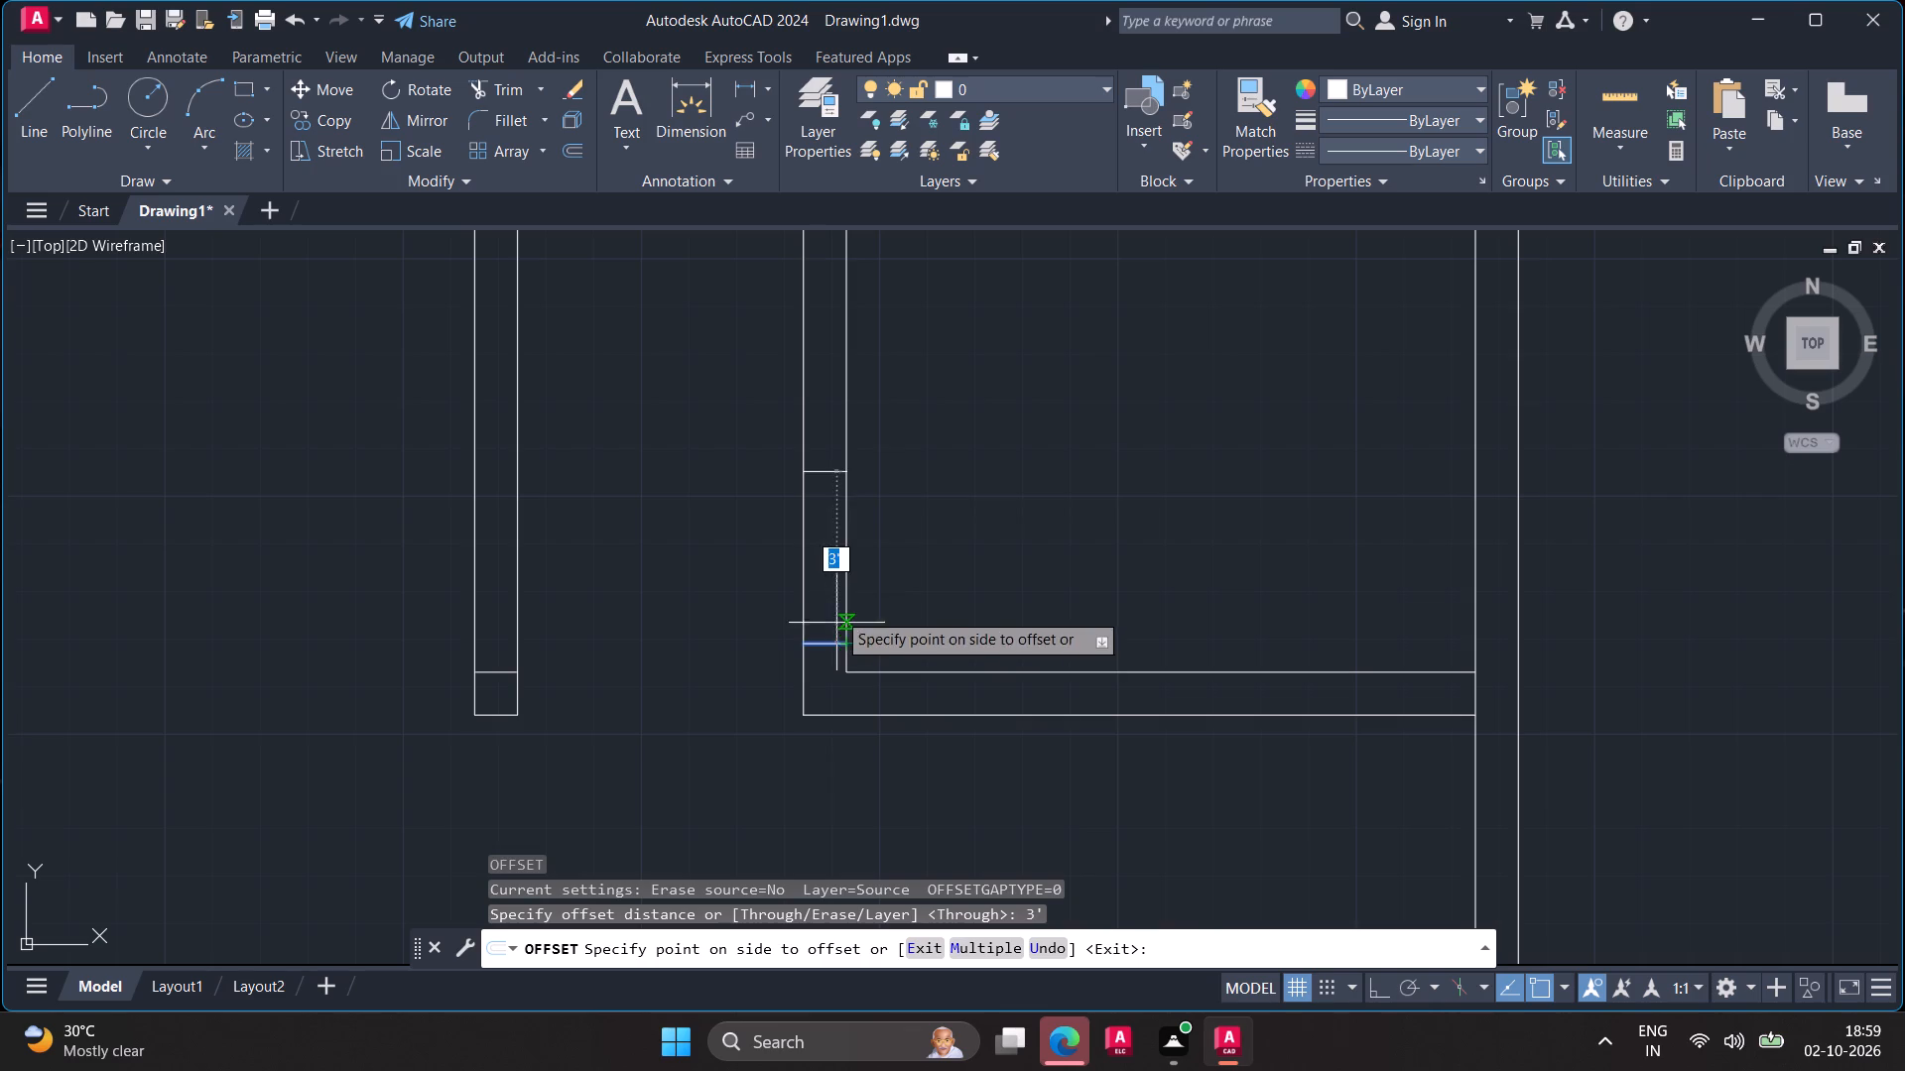
left_click(834, 393)
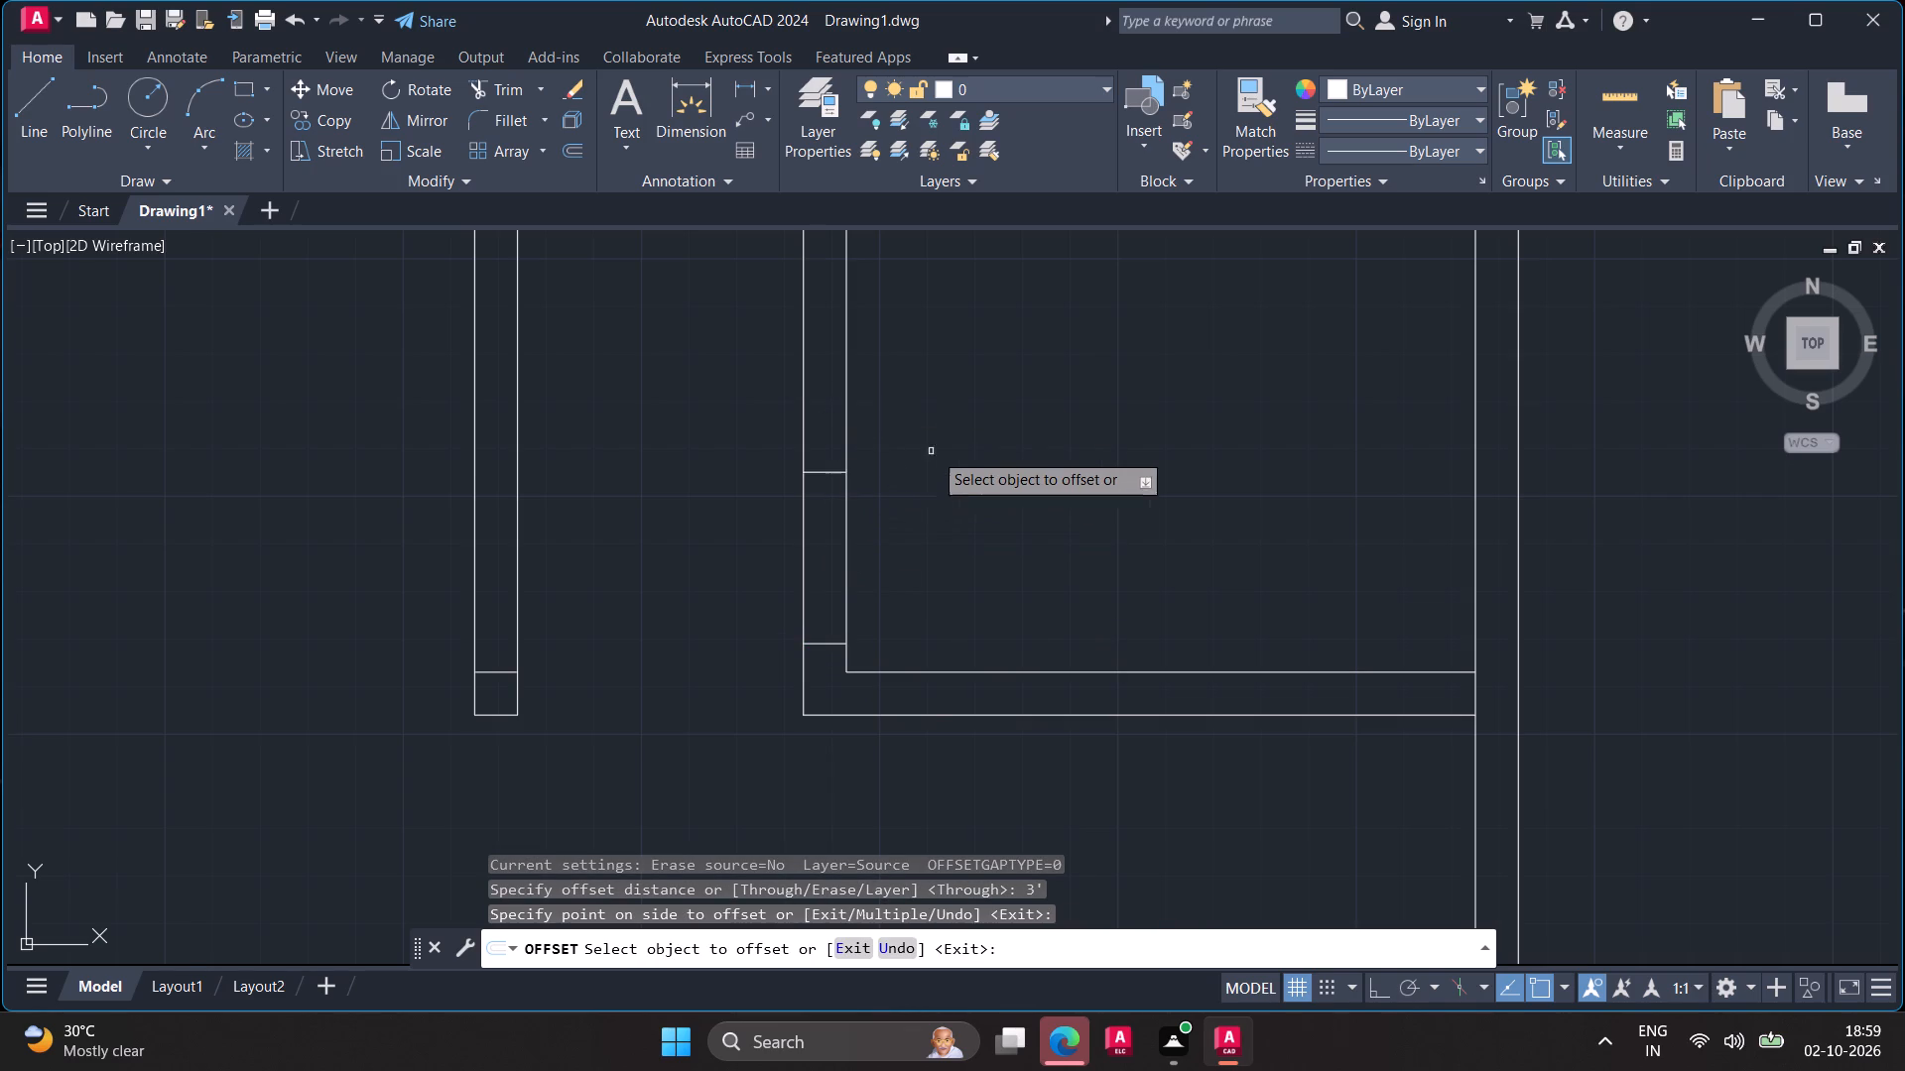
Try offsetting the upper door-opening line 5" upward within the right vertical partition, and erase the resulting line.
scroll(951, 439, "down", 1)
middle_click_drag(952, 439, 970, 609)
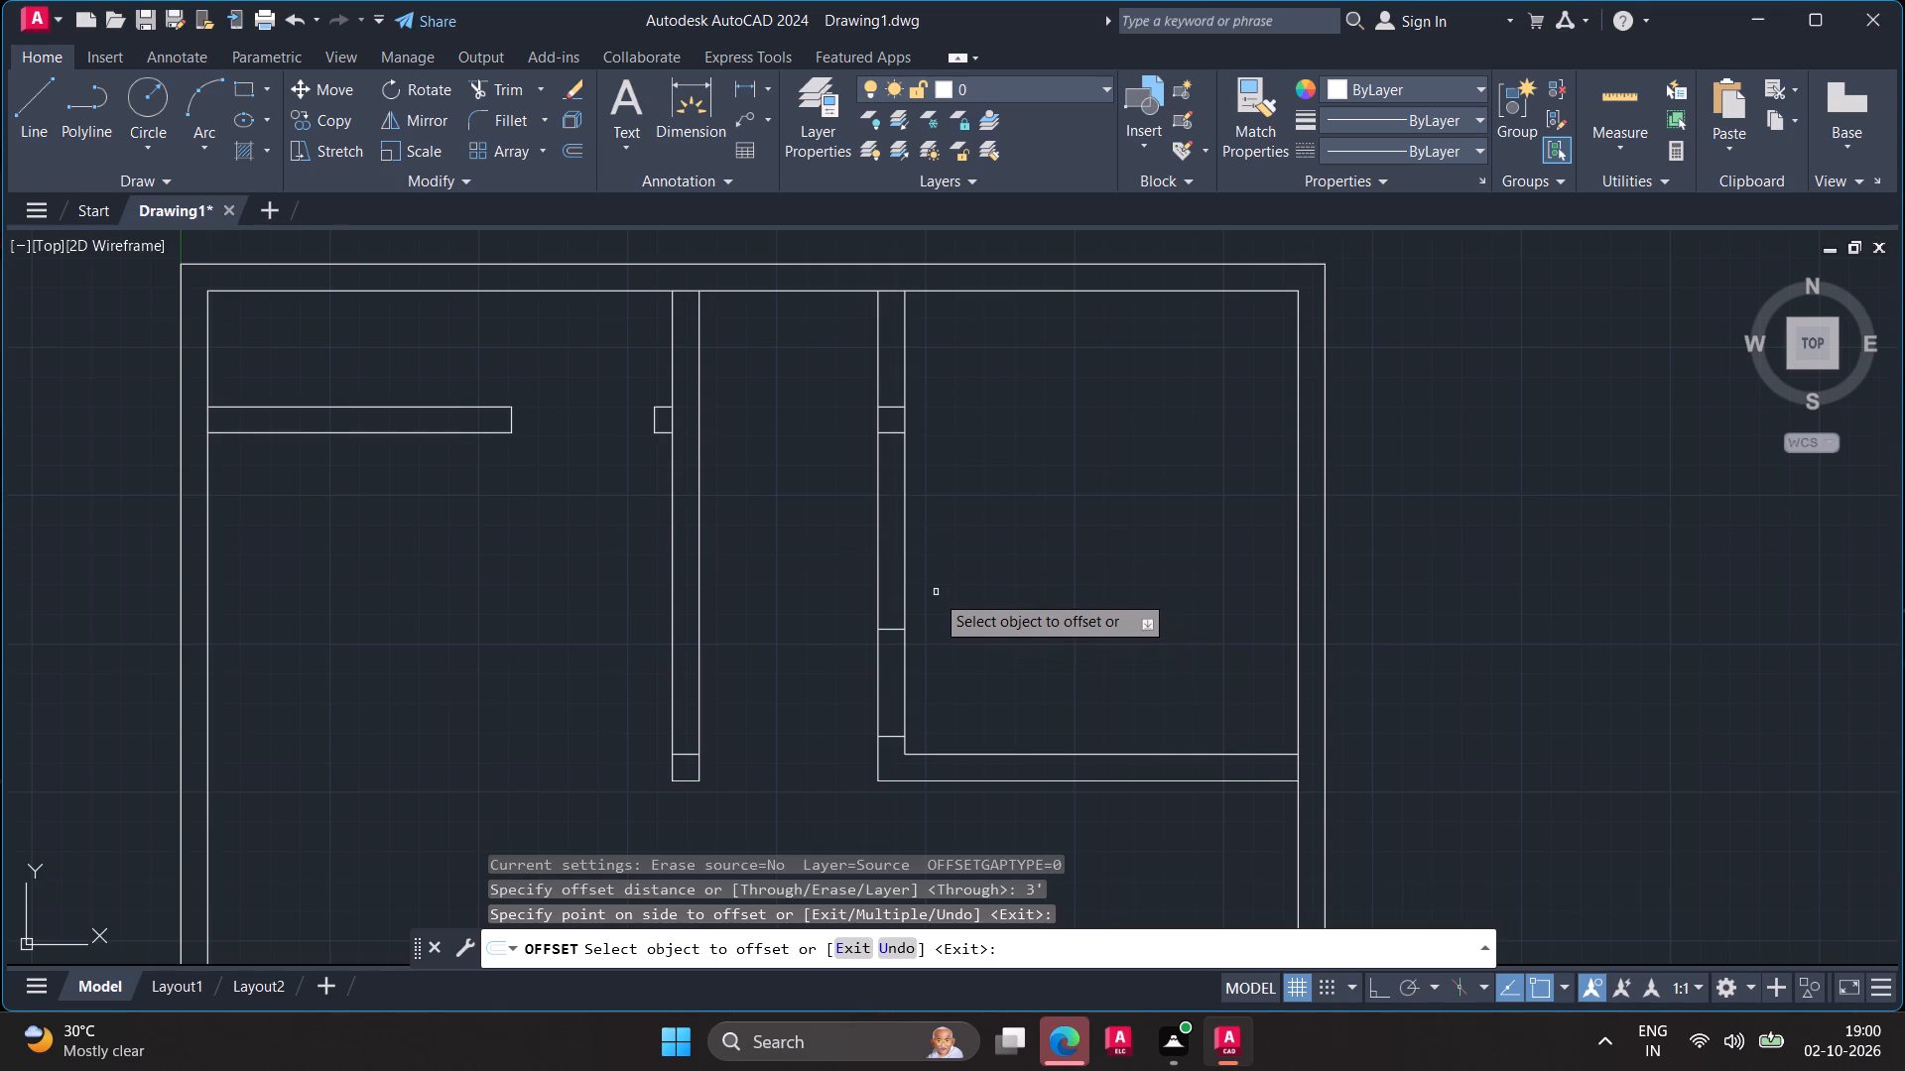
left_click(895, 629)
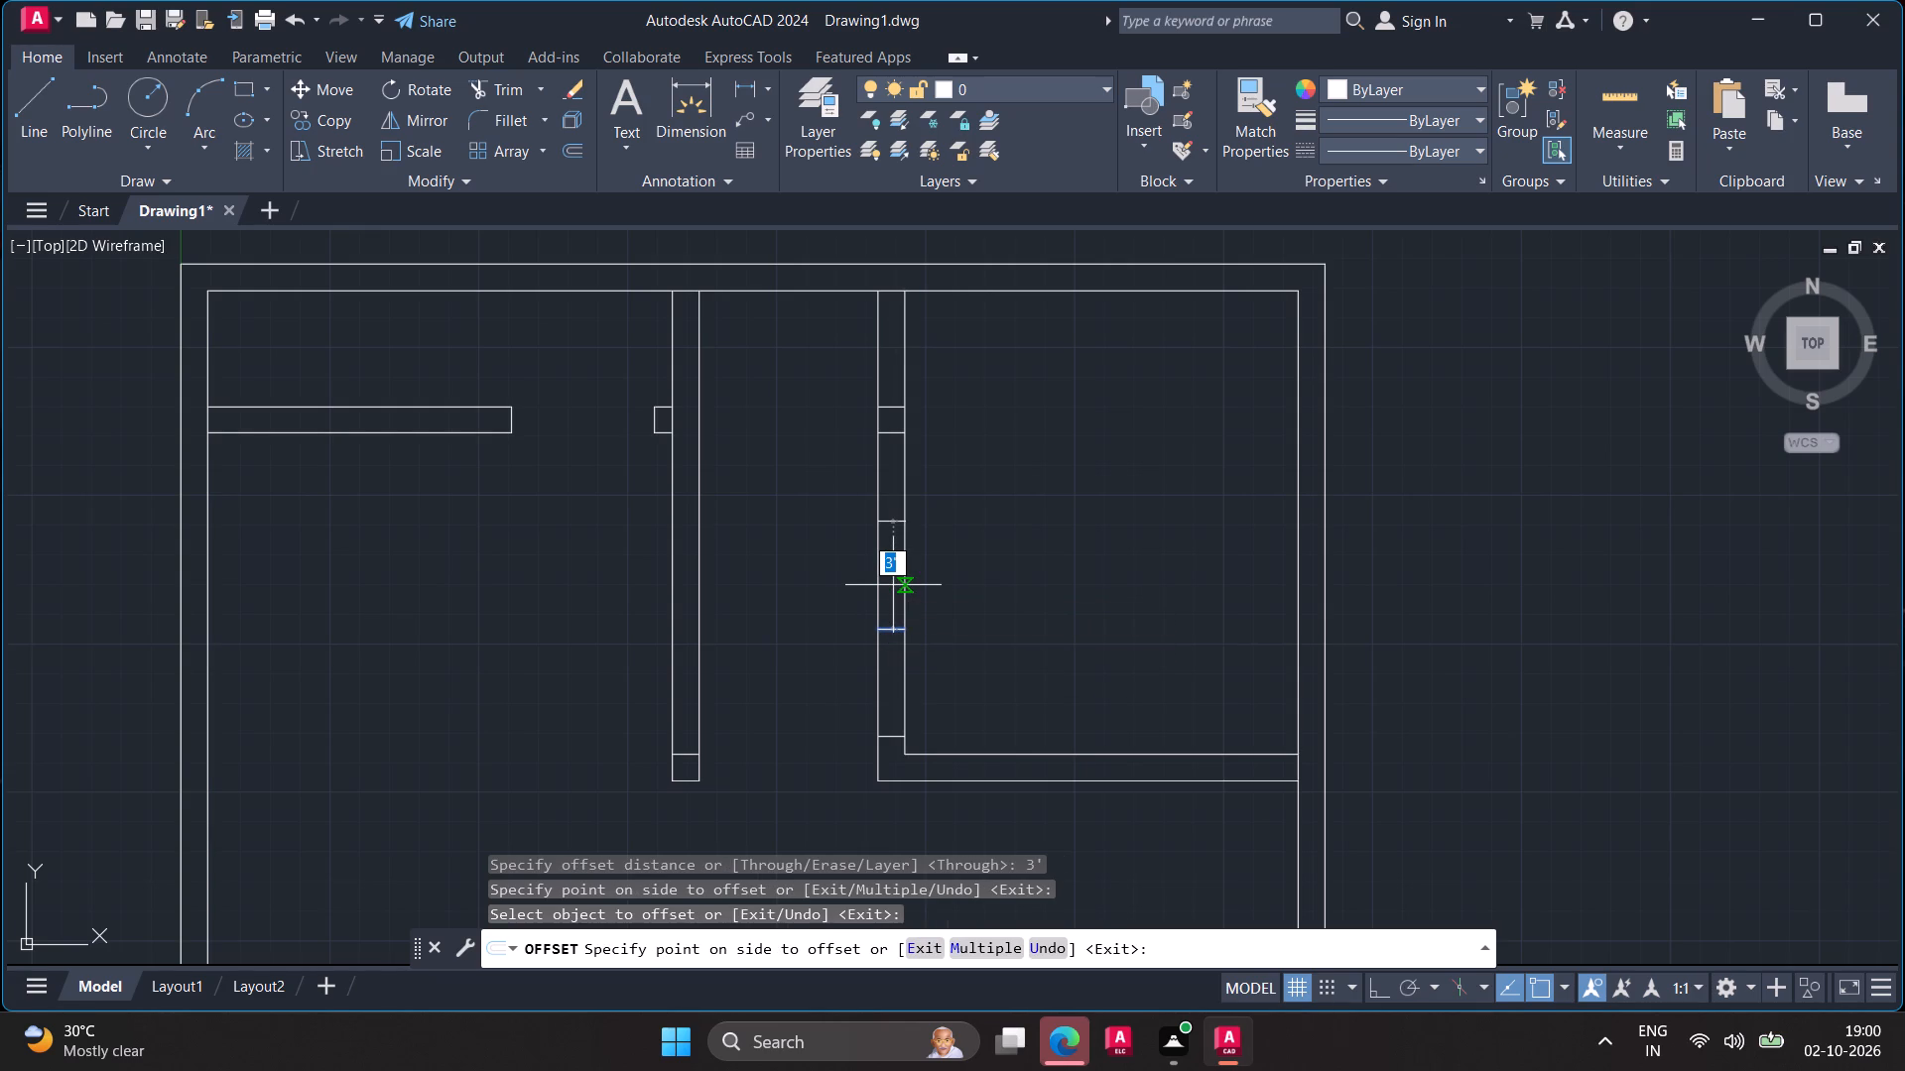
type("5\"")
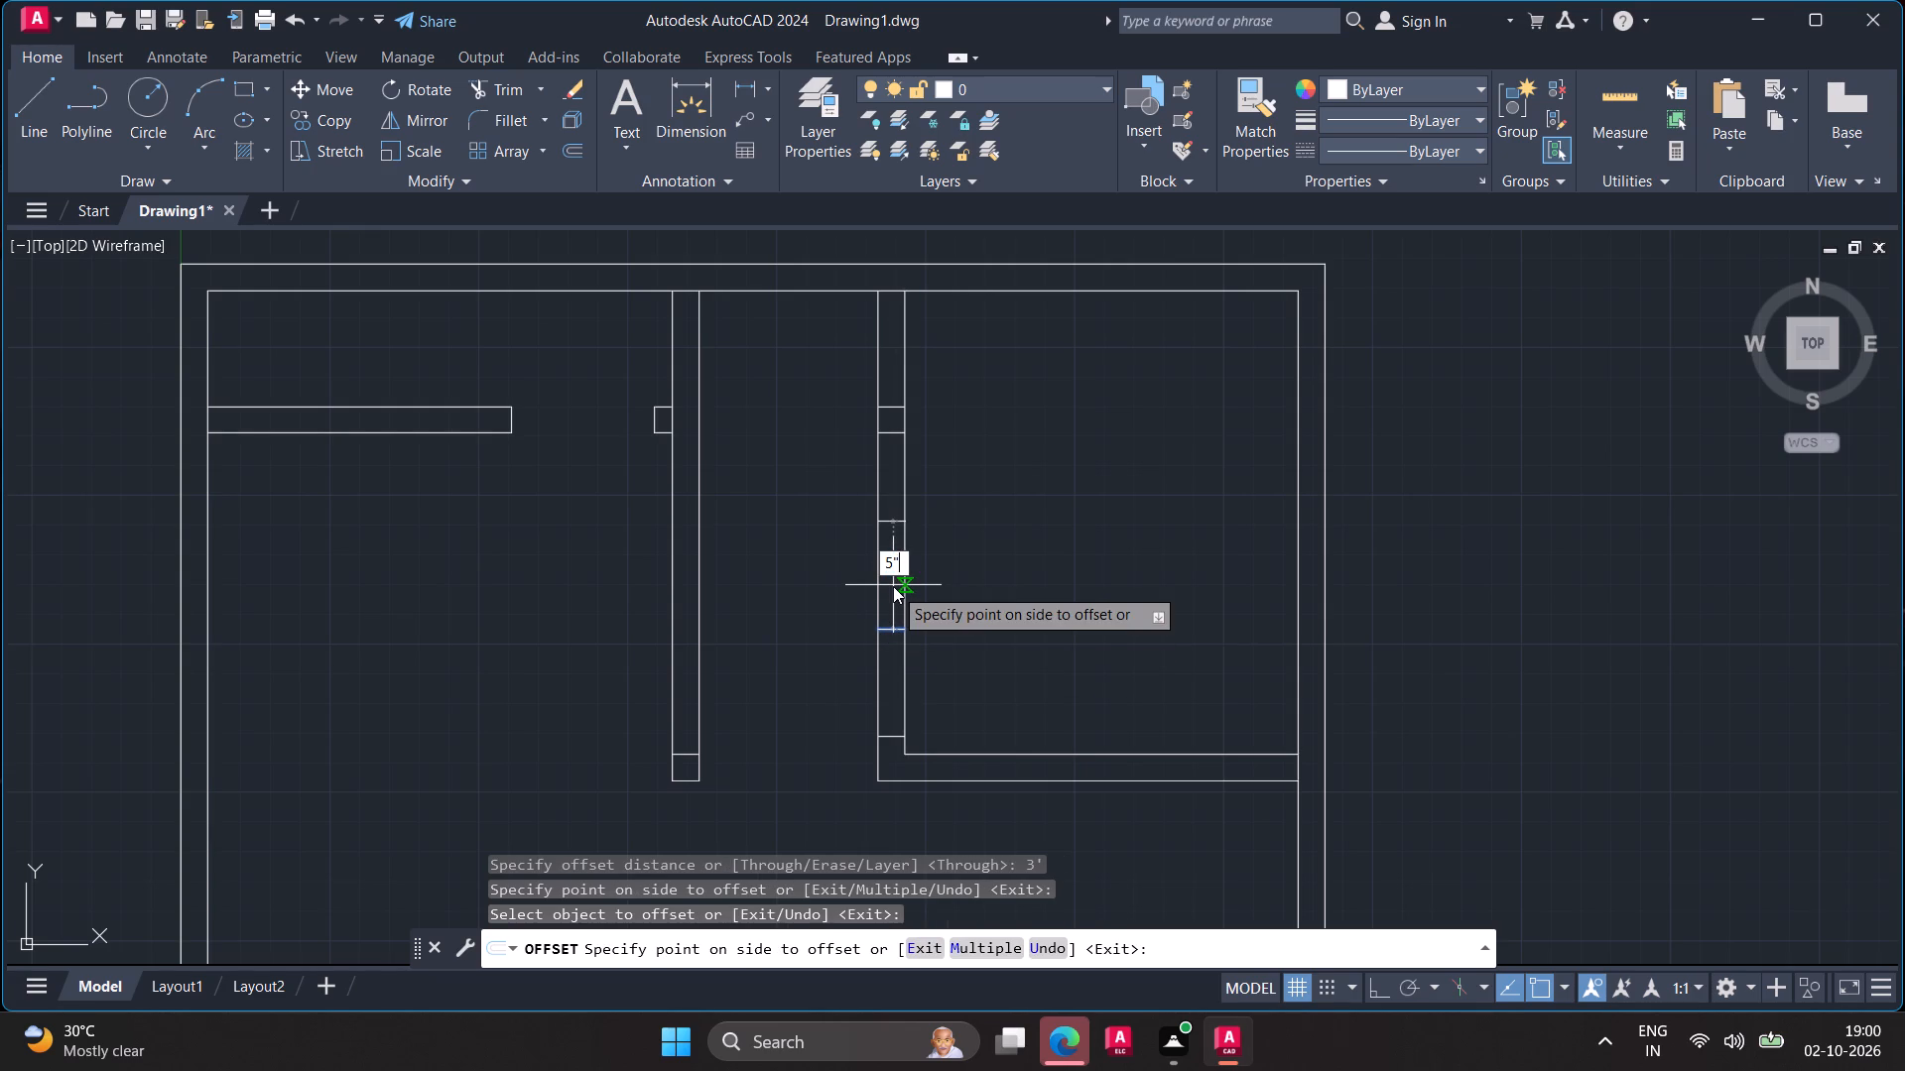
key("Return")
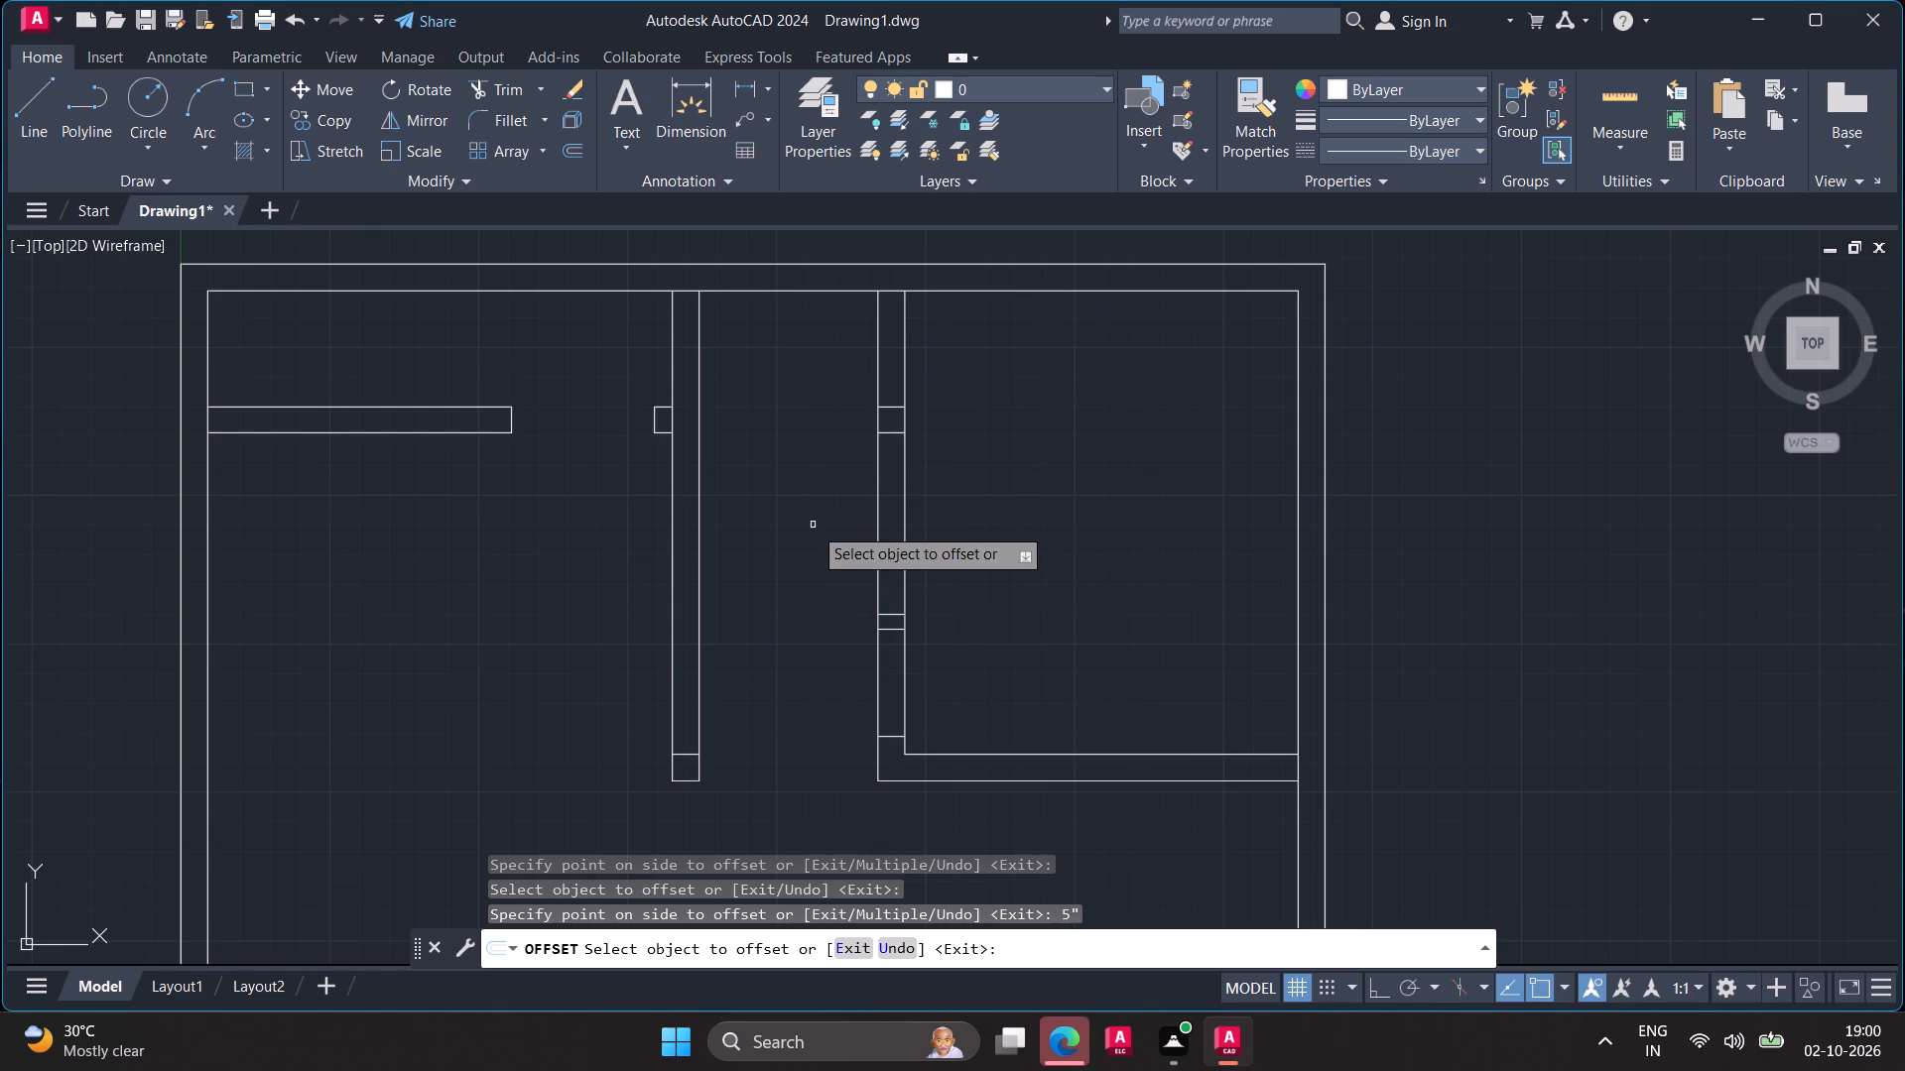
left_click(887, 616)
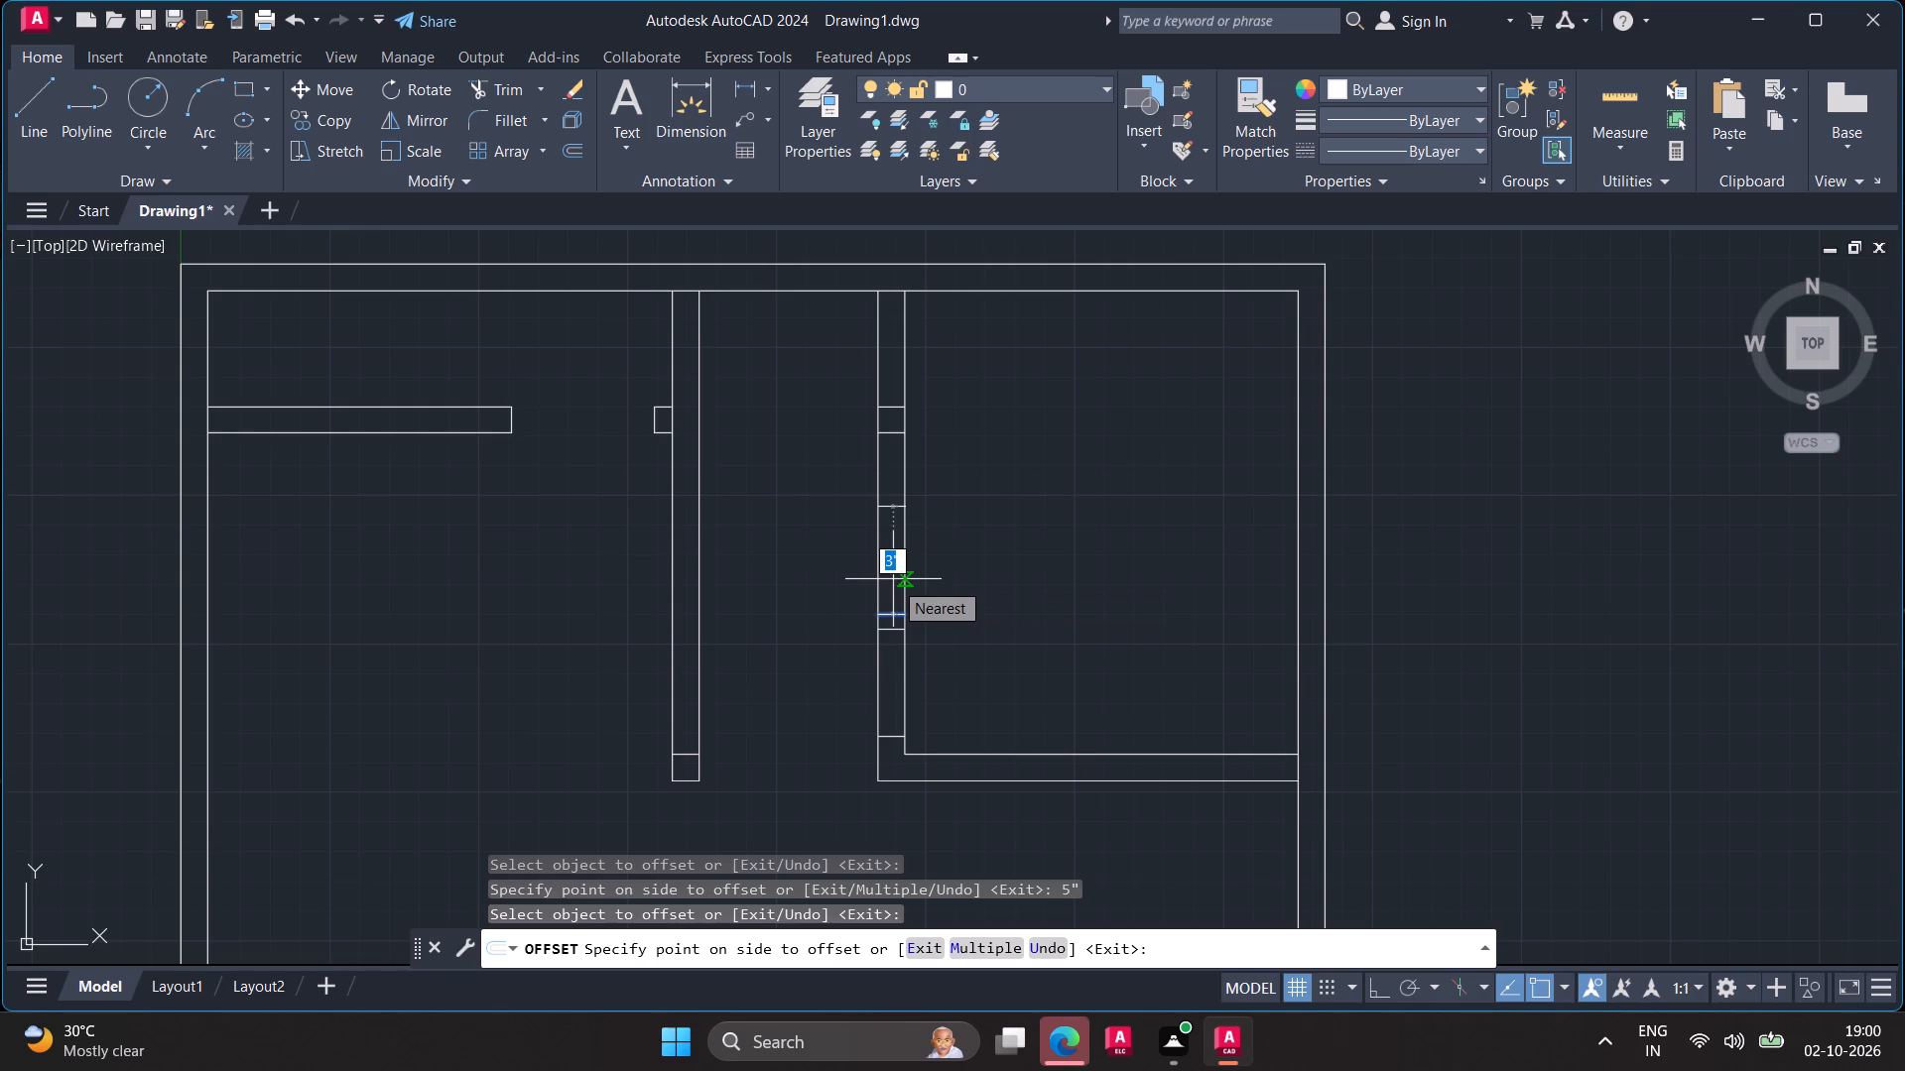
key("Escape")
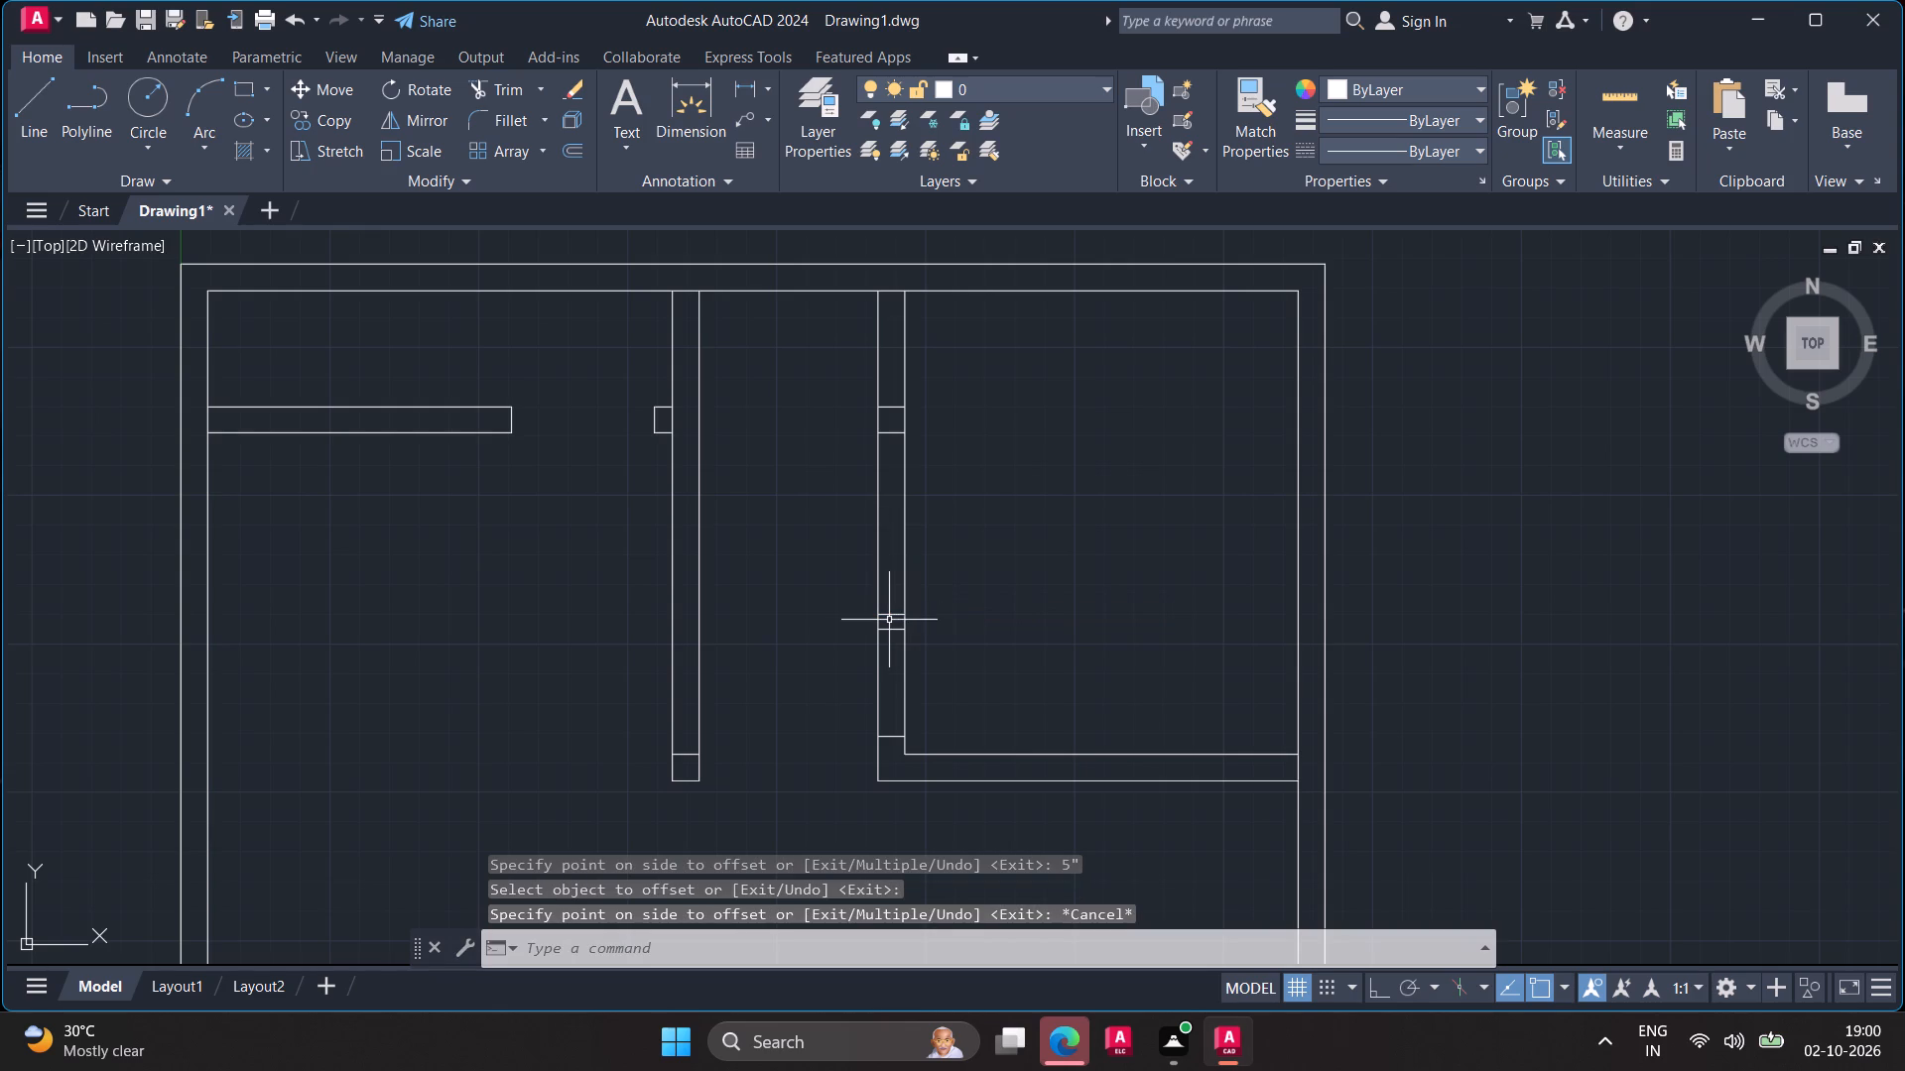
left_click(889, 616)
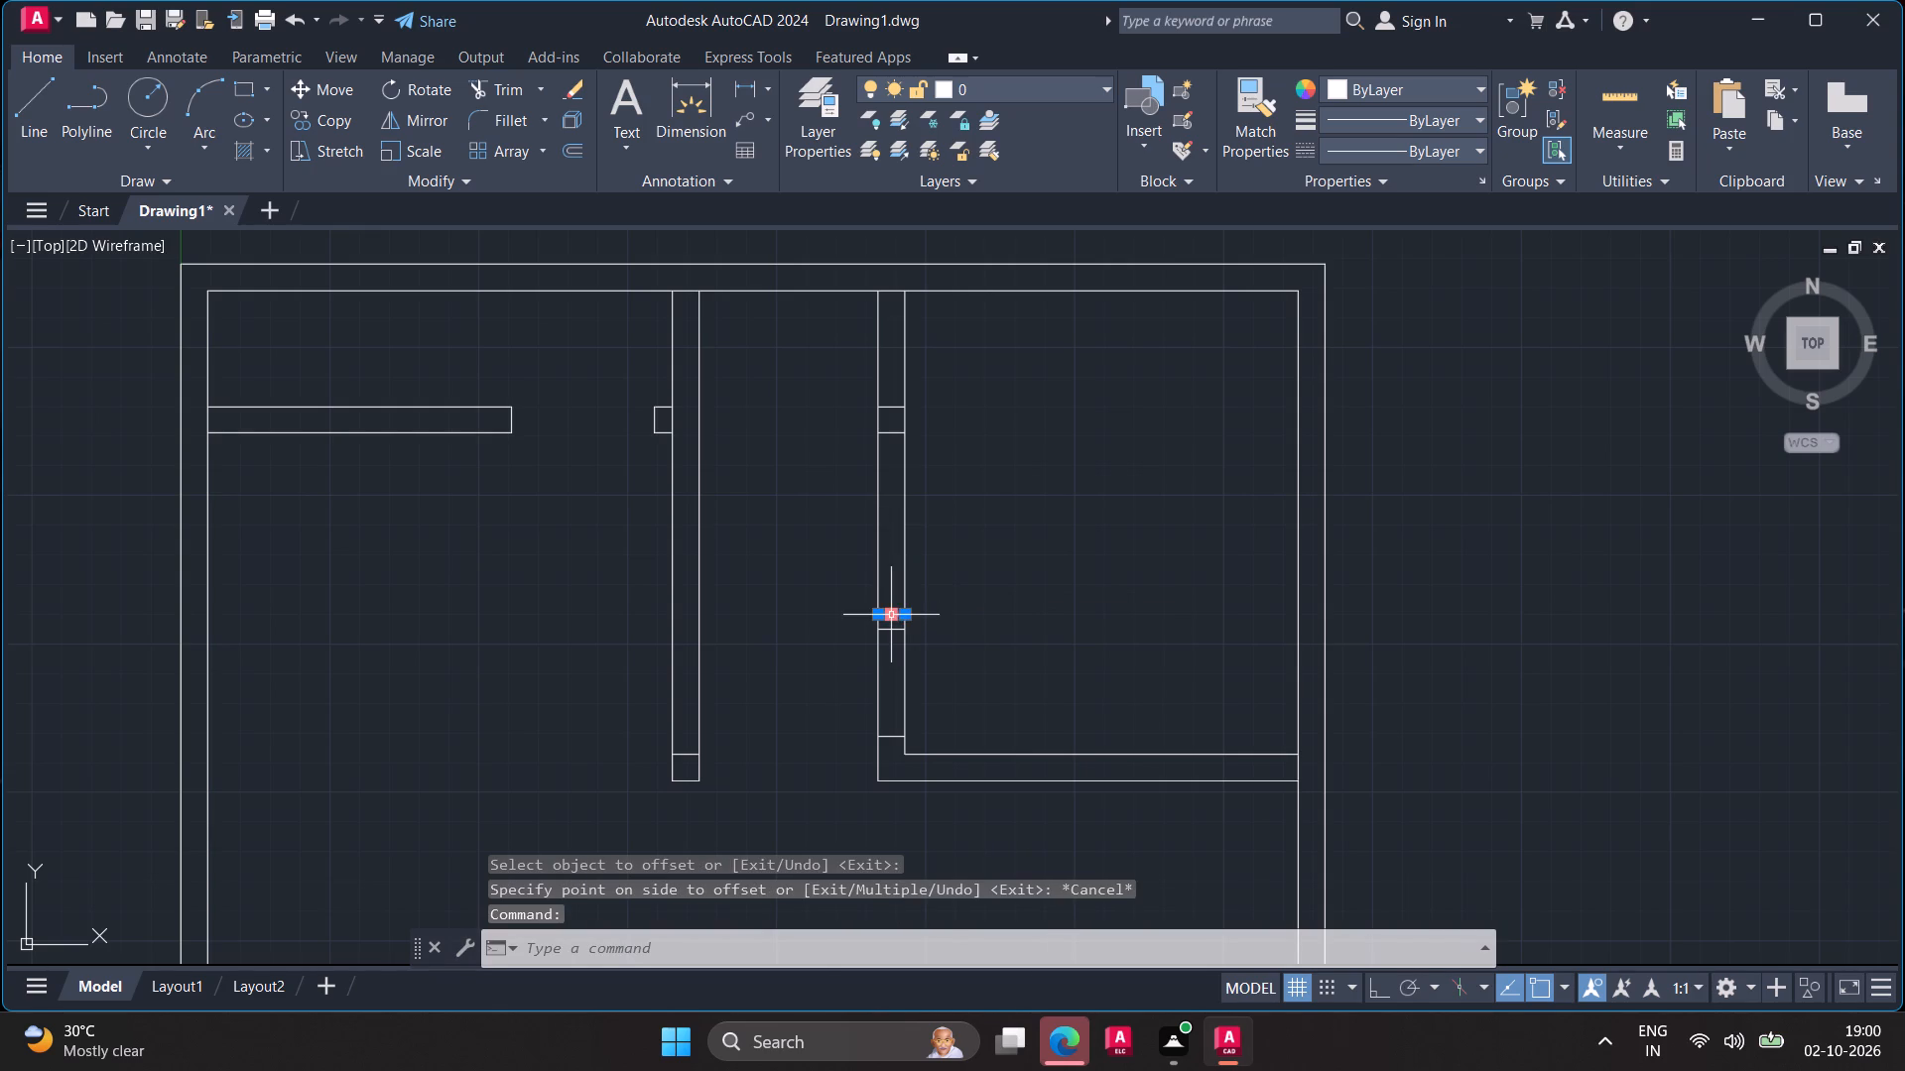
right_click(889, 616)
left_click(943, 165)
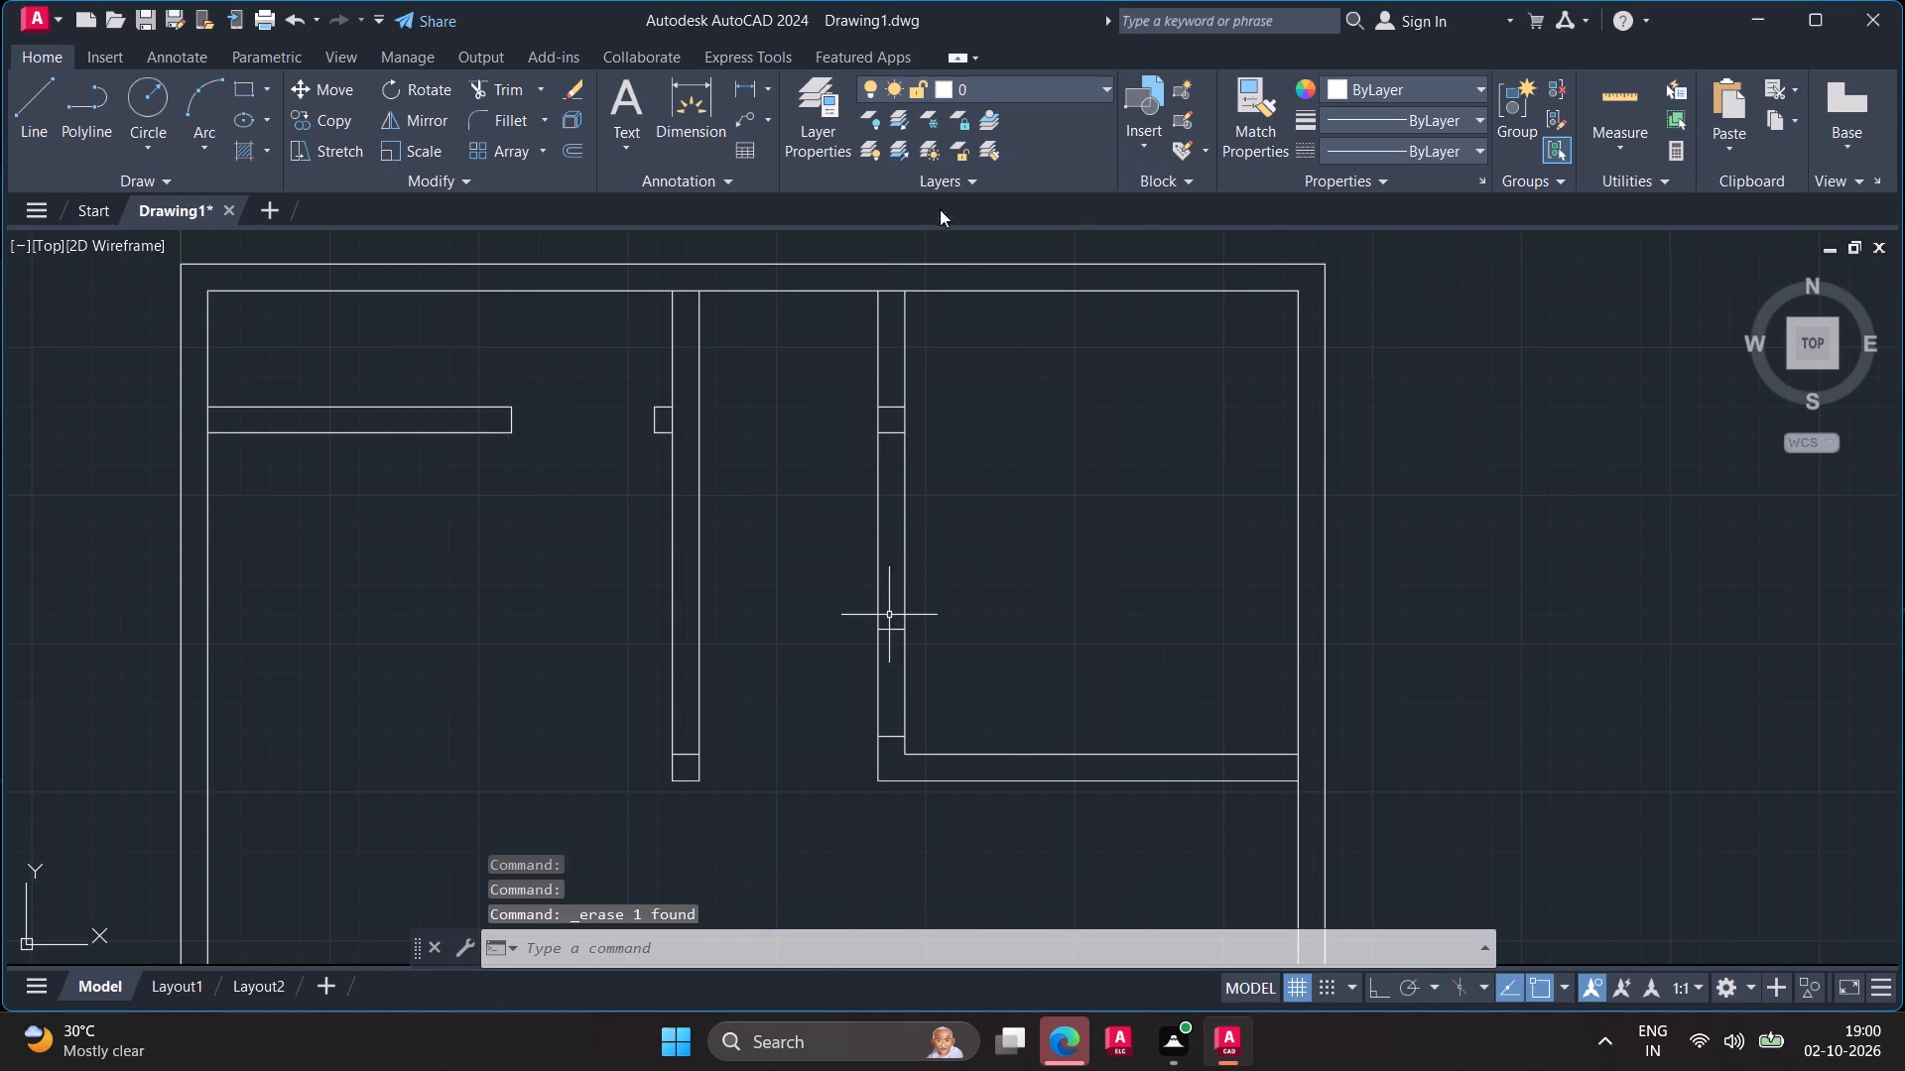
Offset the upper door-opening line in the right vertical partition 9" upward to mark a cross wall's thickness.
left_click(885, 632)
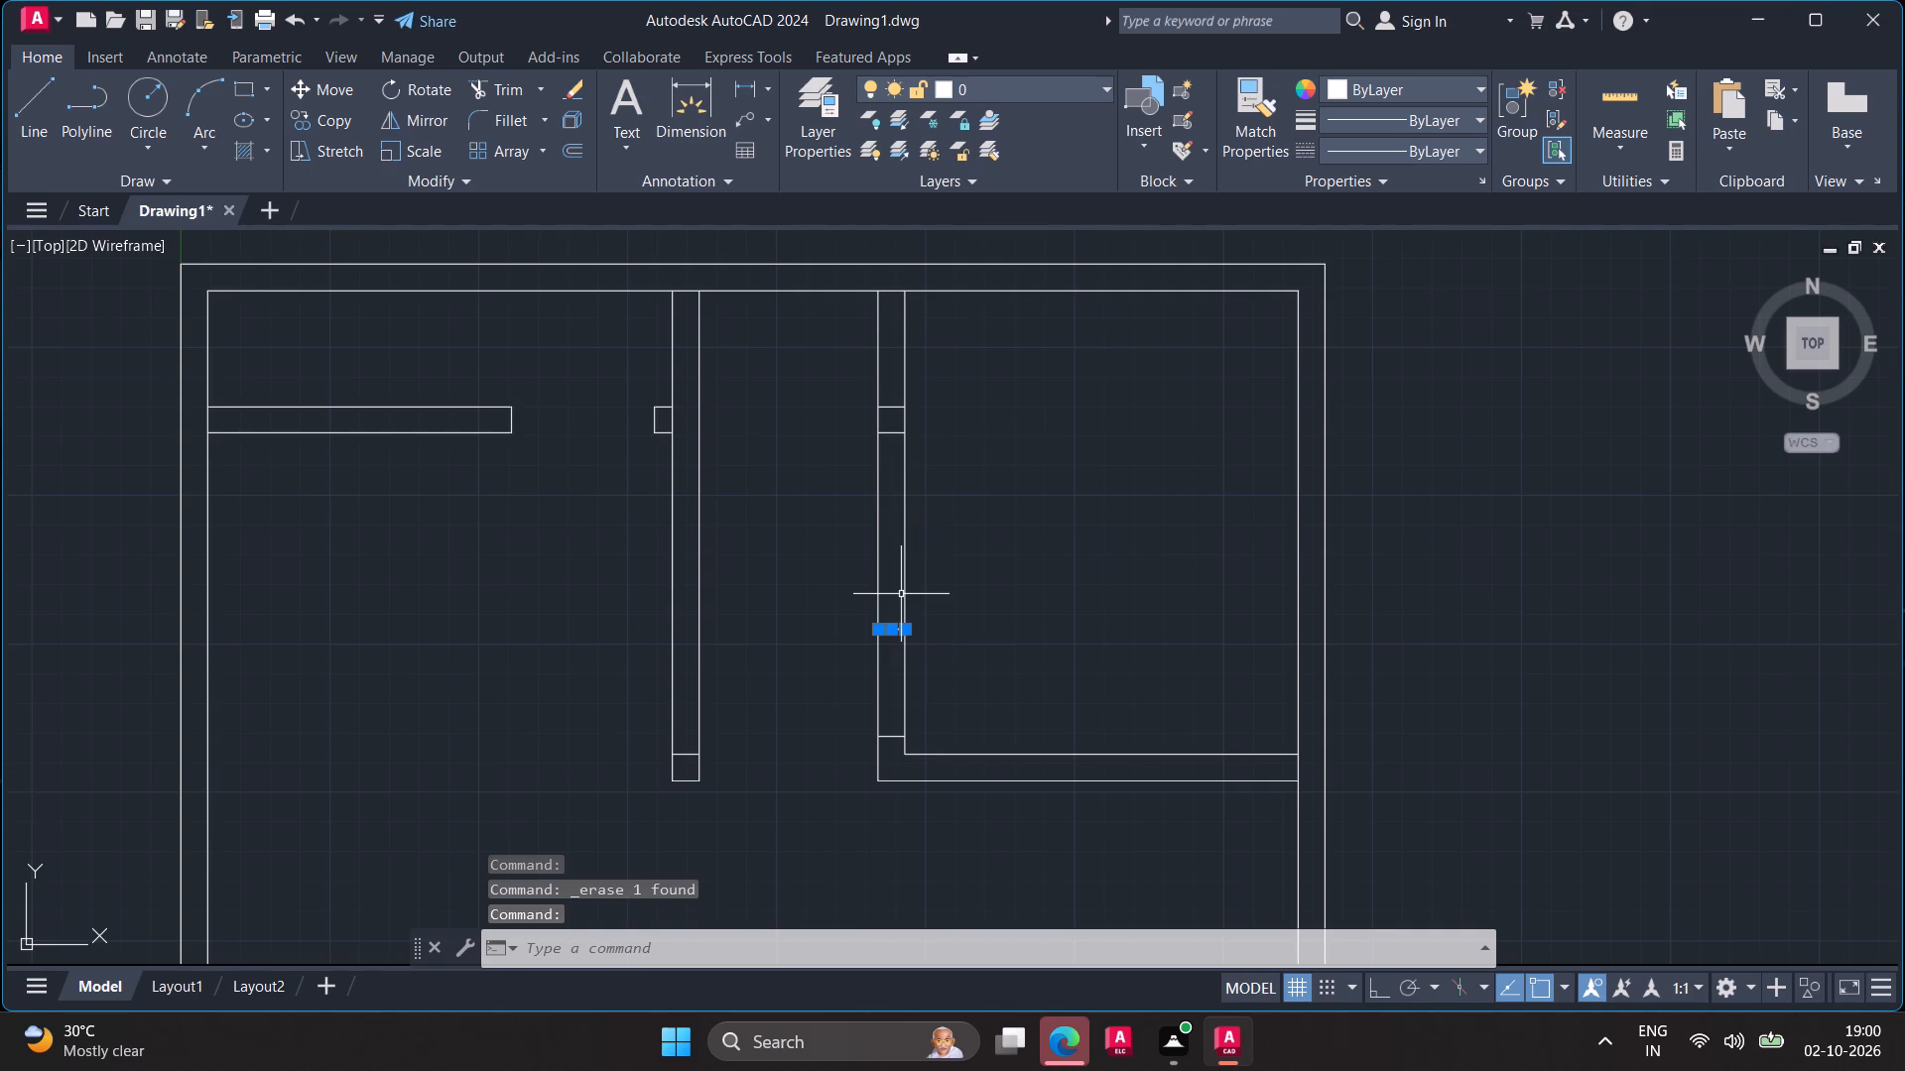
key("o")
key("Return")
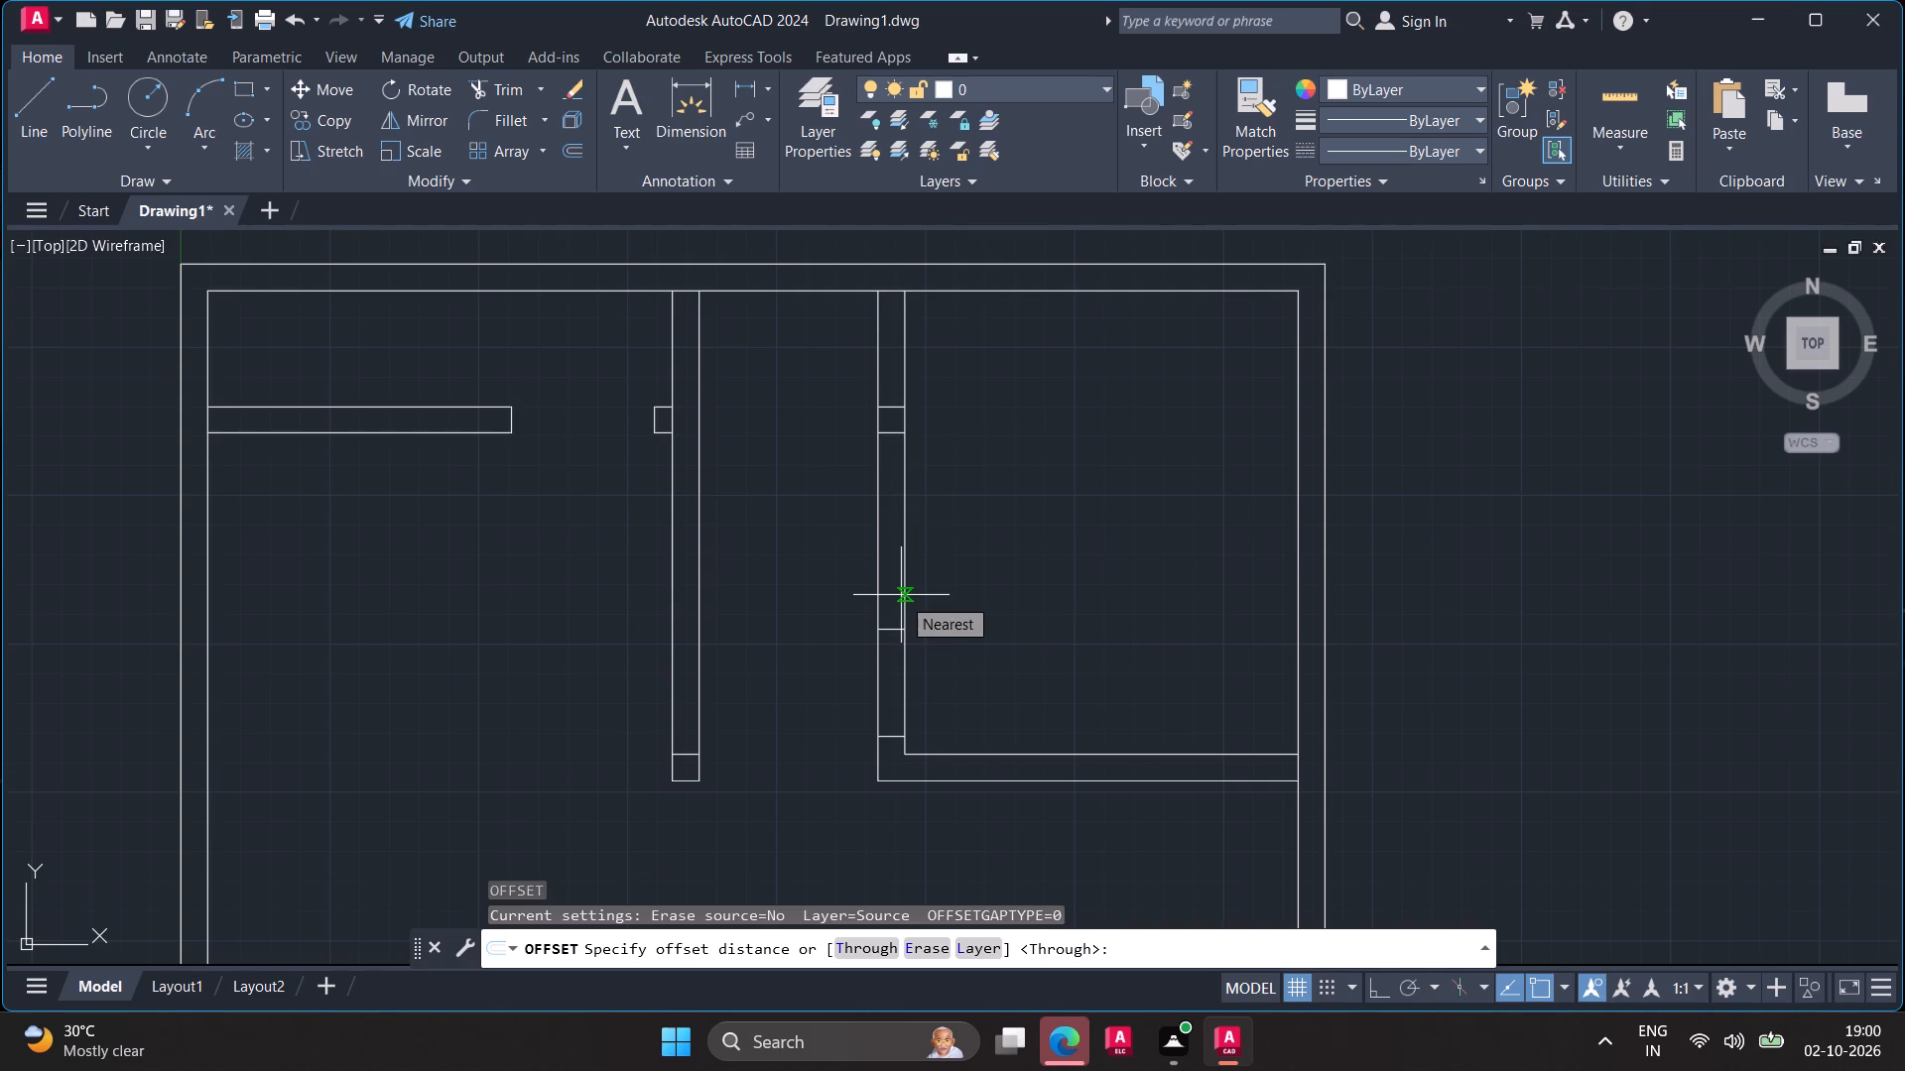
key("9")
key("shift+quotedbl")
key("Return")
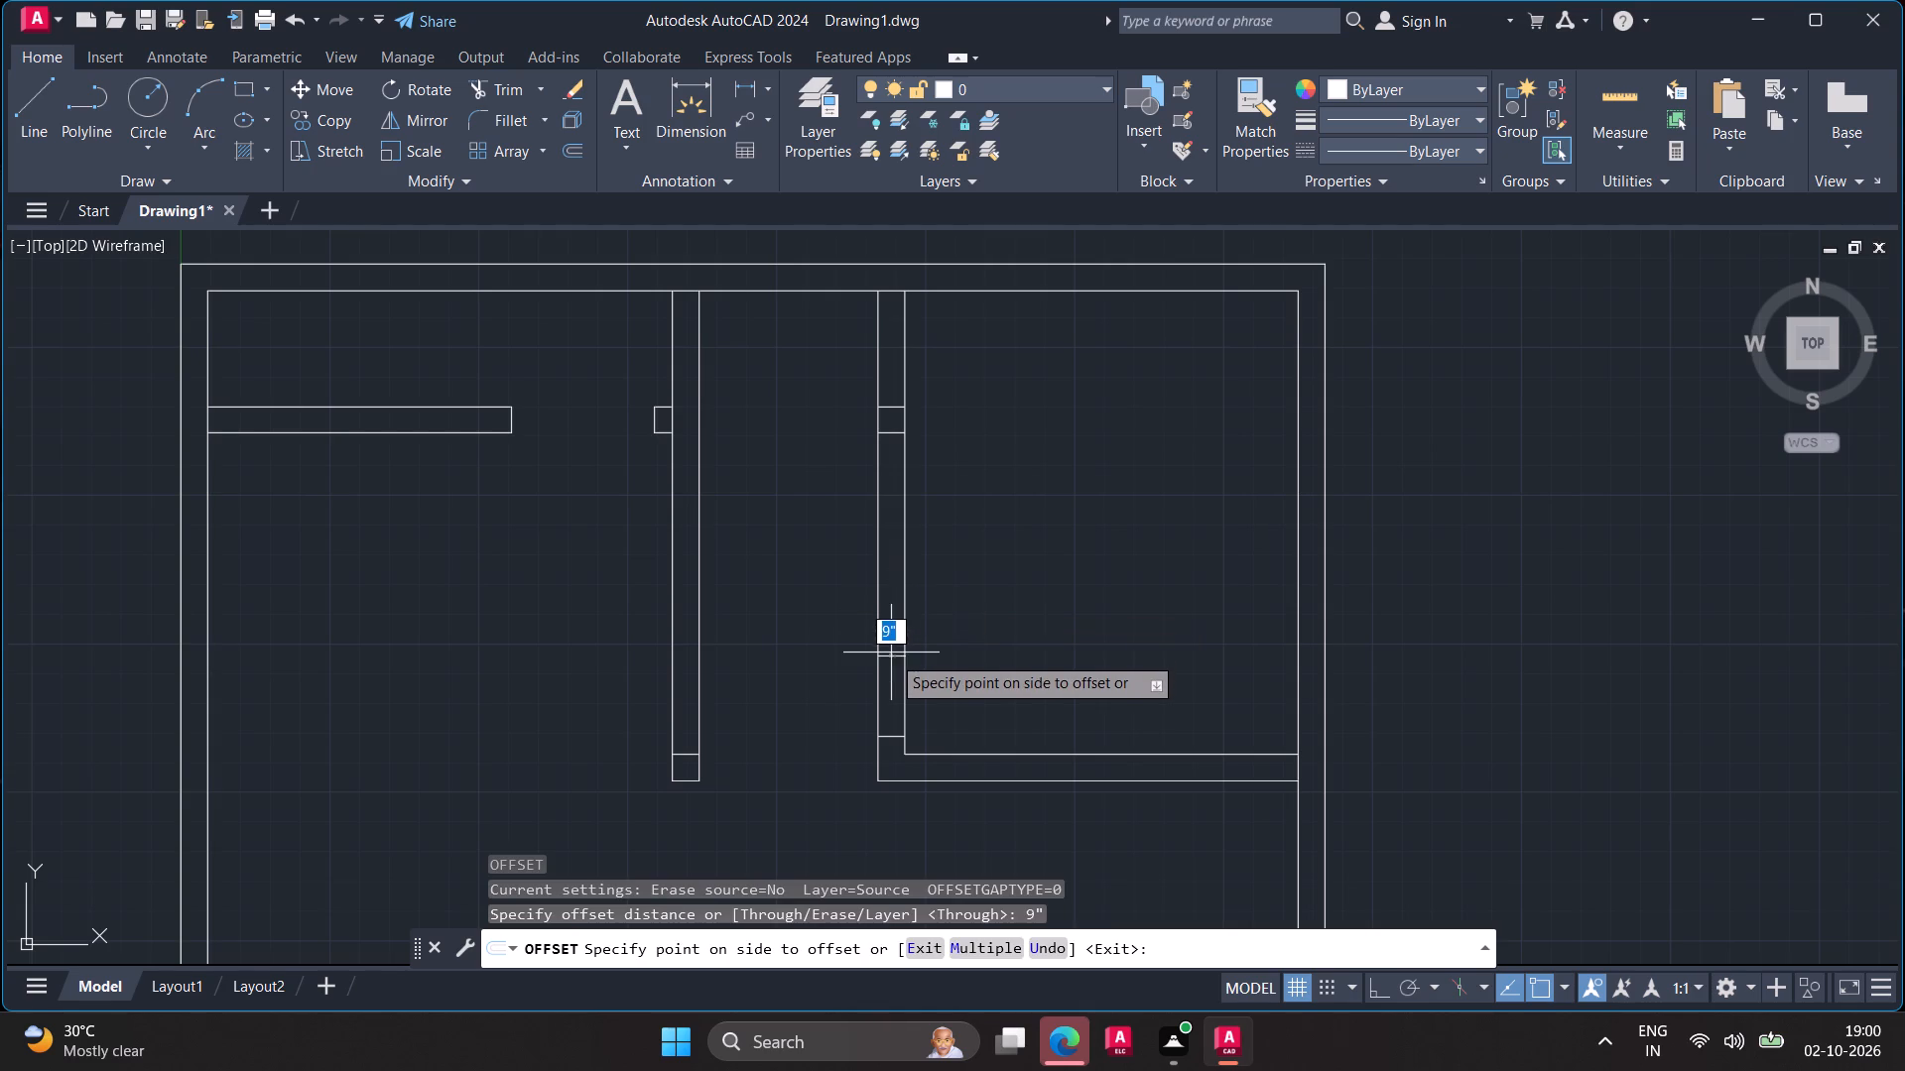
left_click(897, 552)
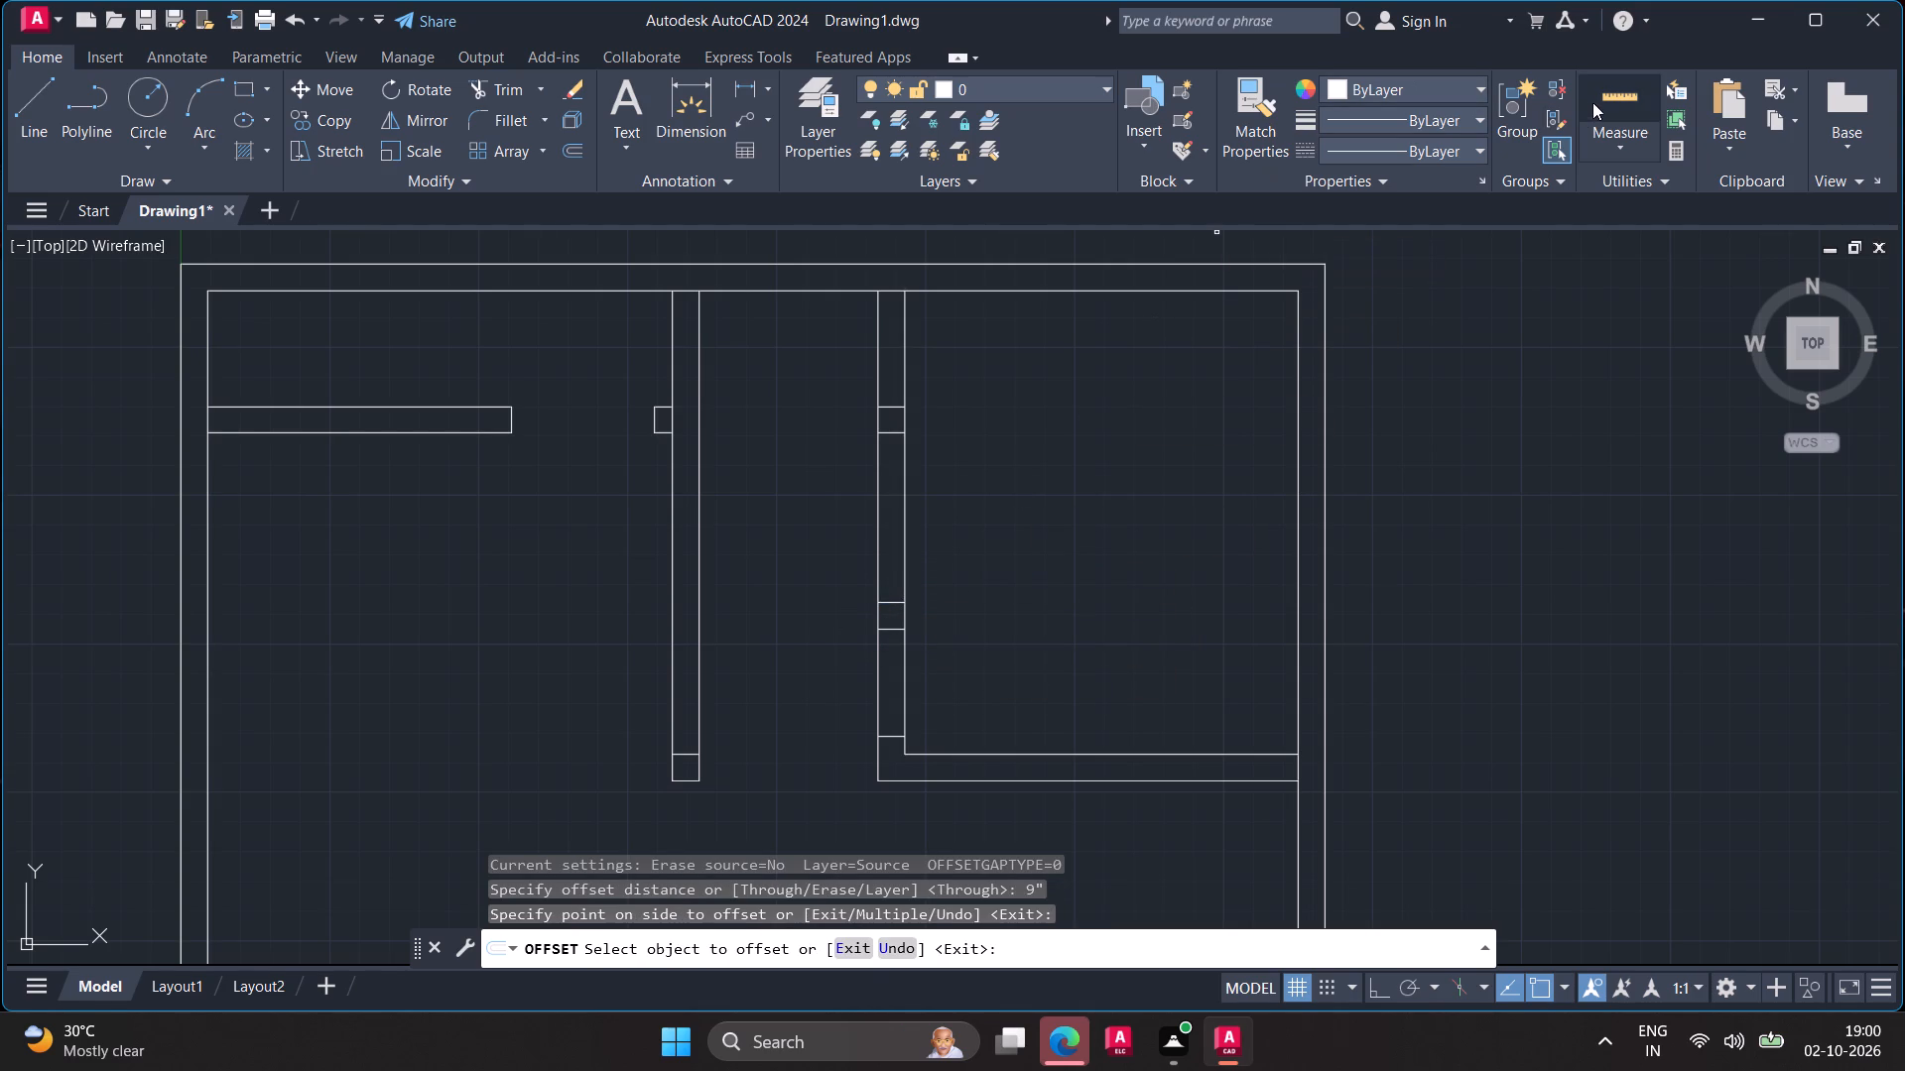
Measure the spacing between the two upper offset lines in the right vertical partition.
left_click(1592, 102)
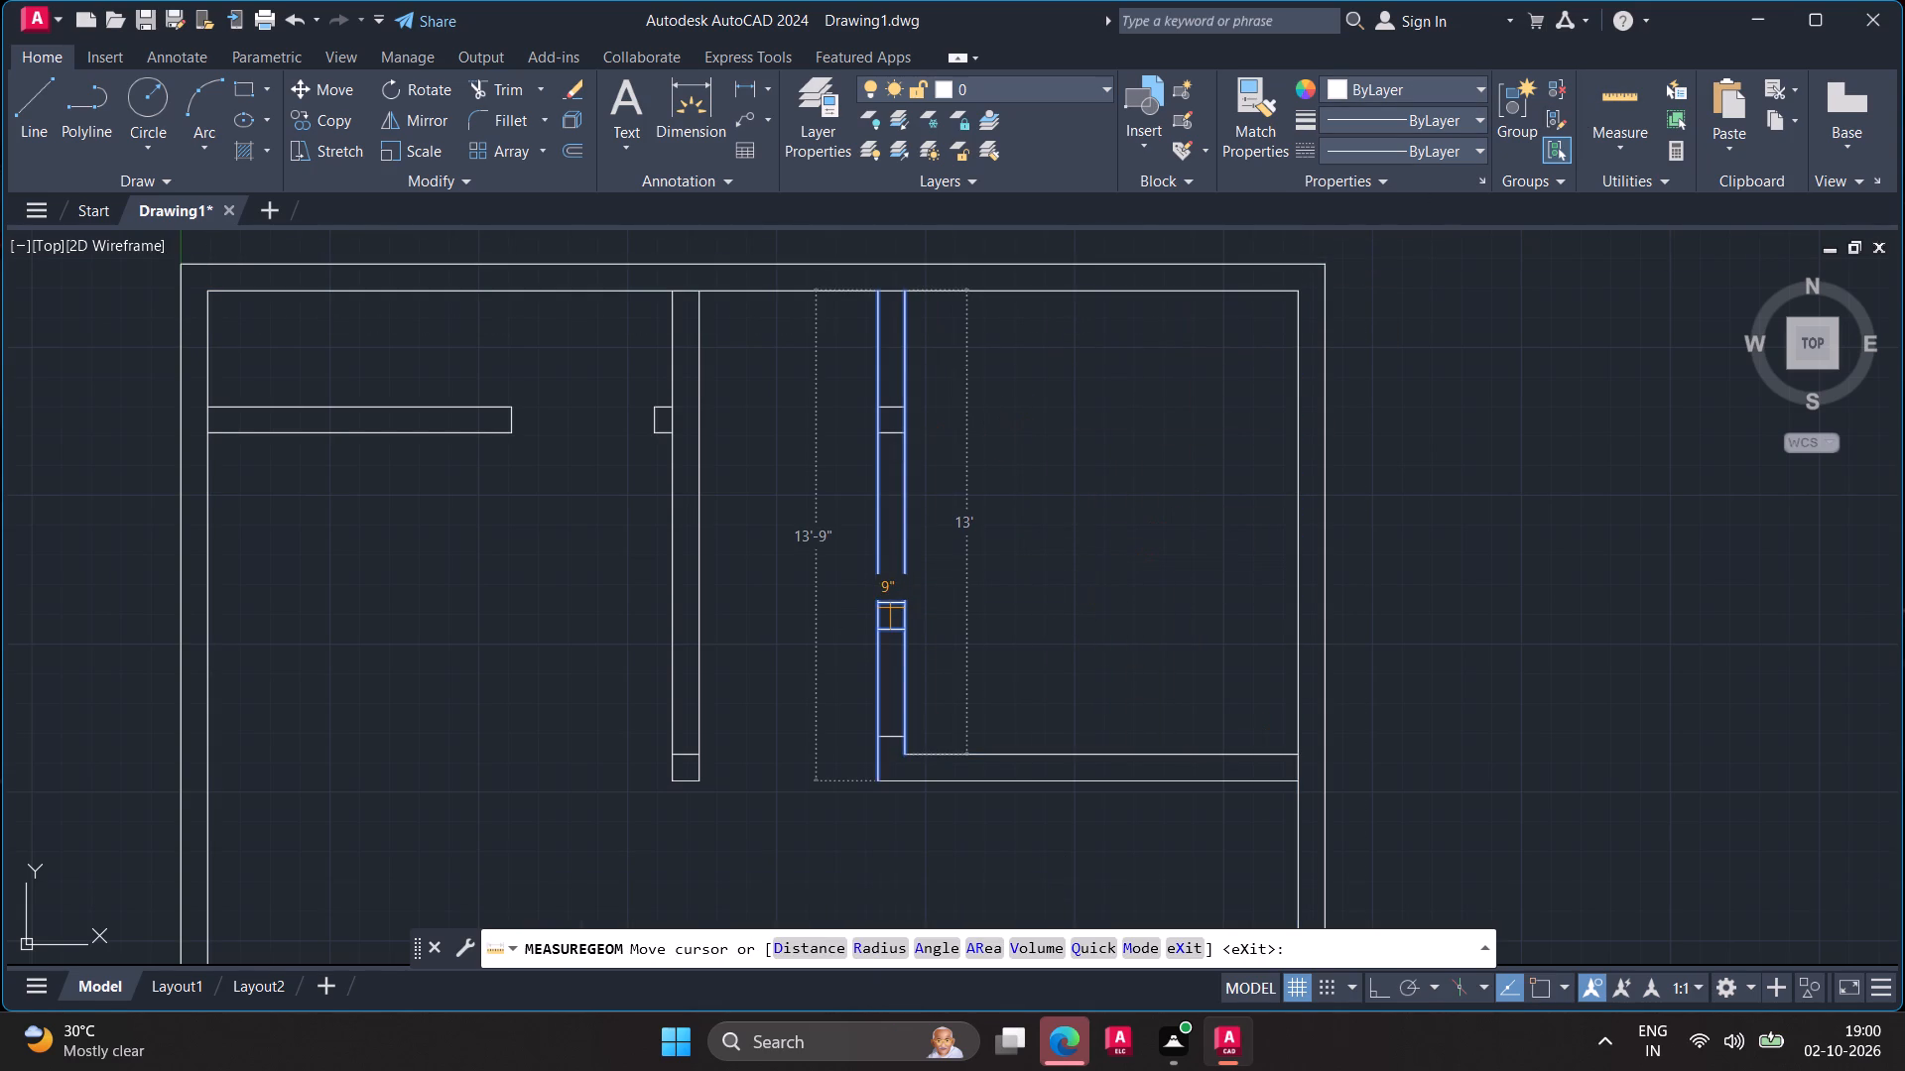
key("Escape")
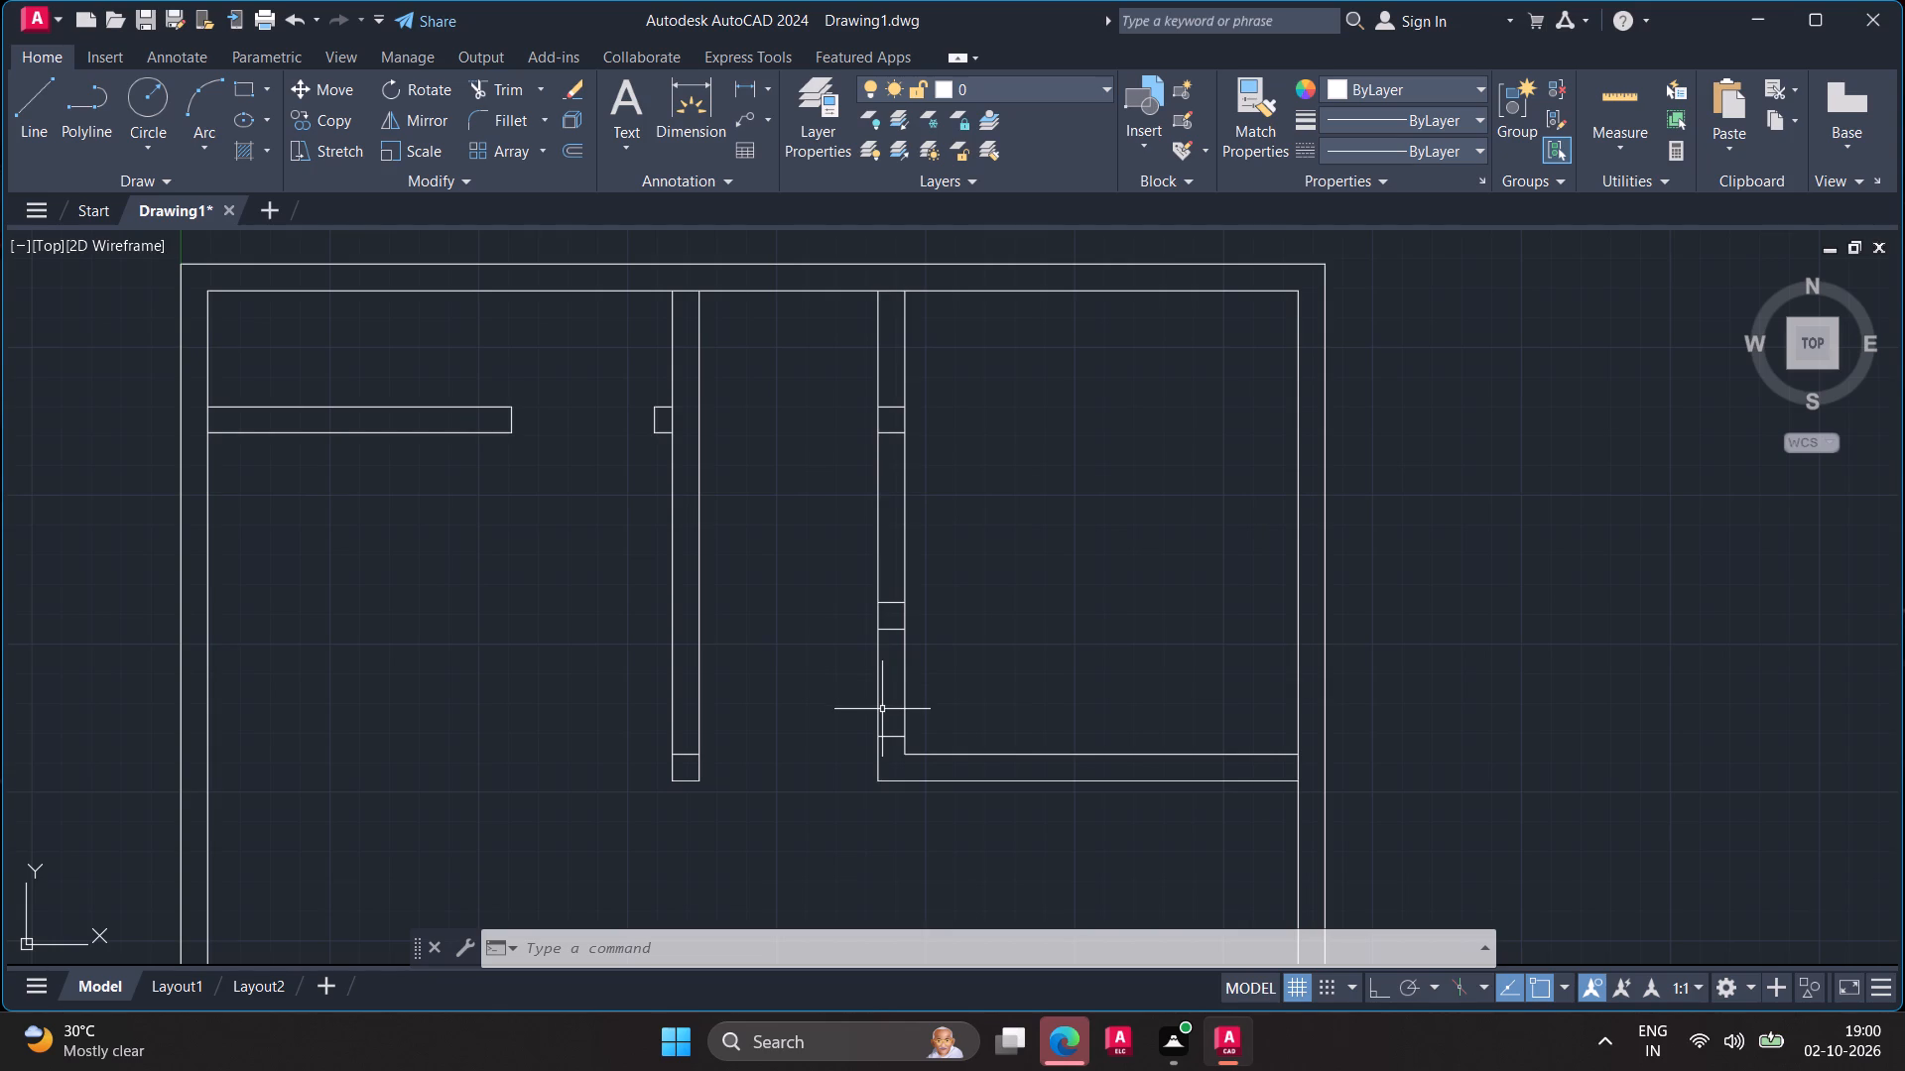
key("Escape")
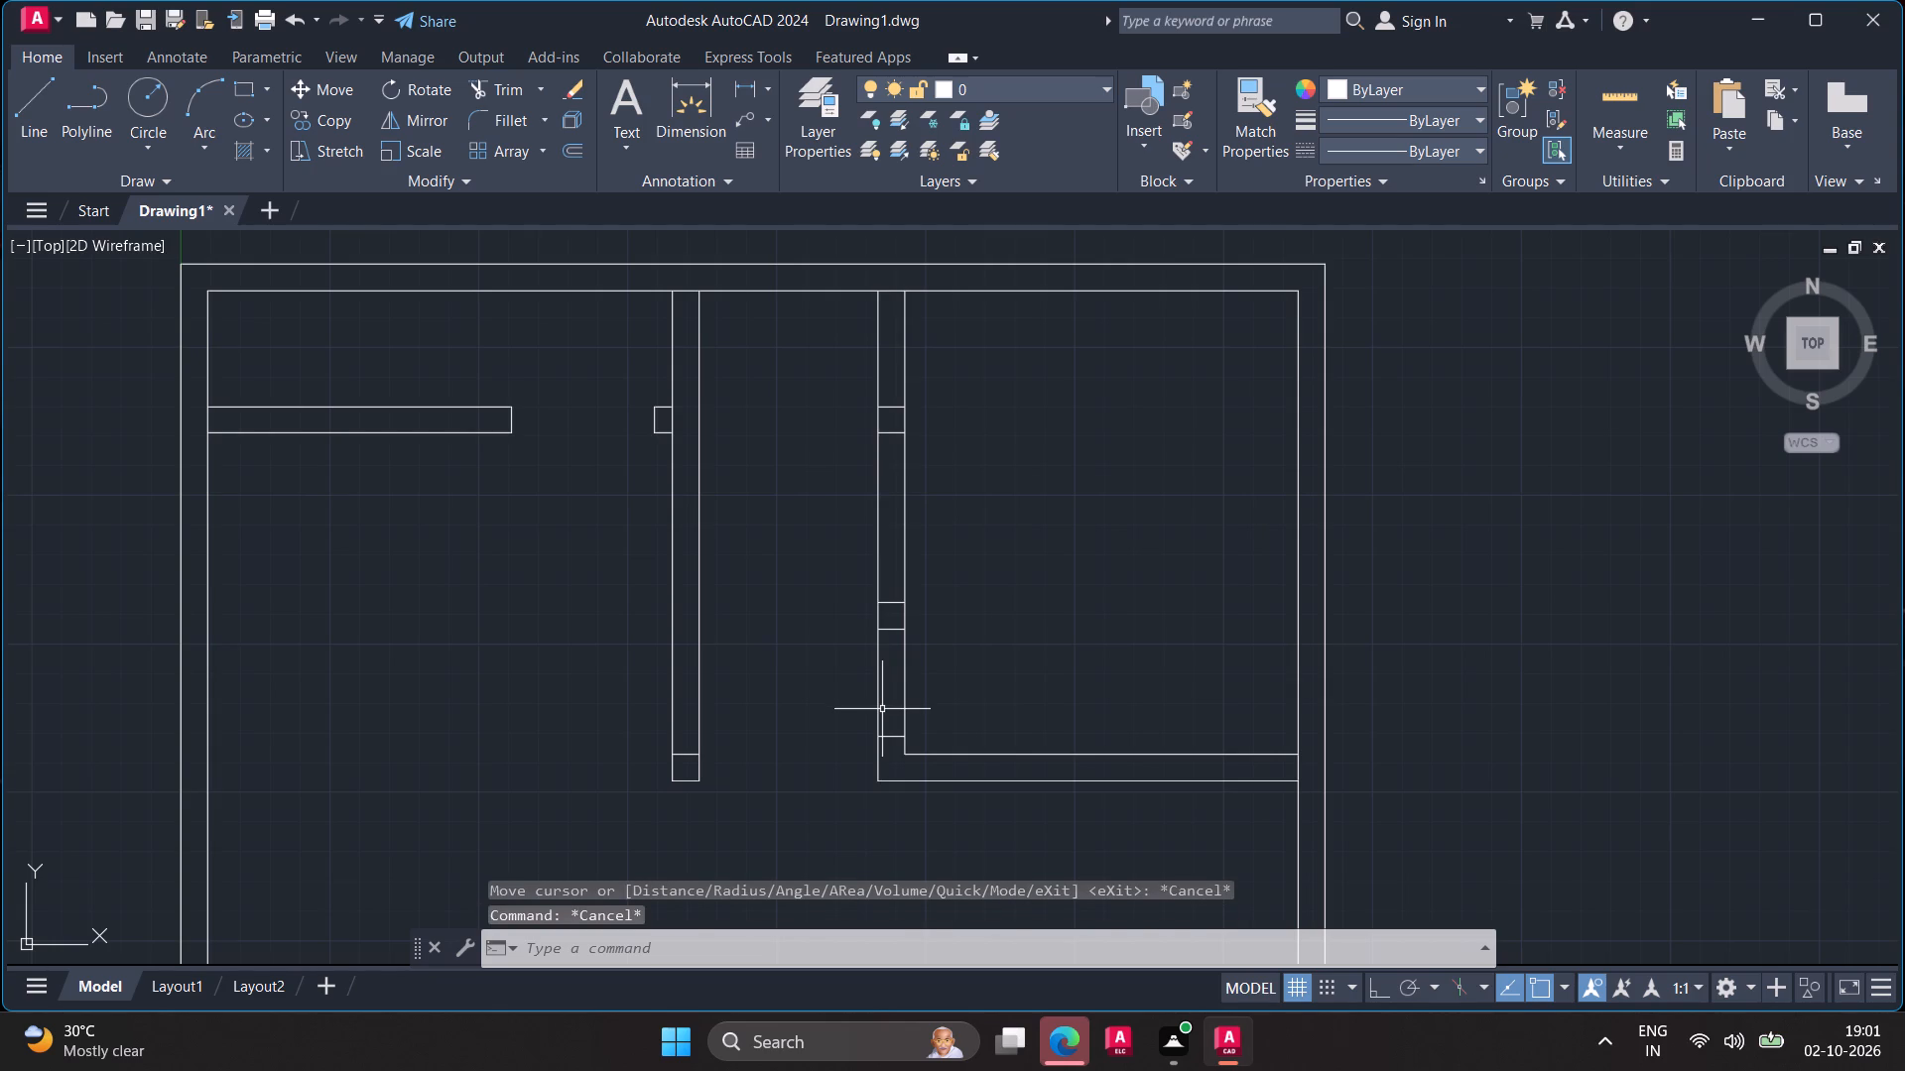
Trim away the leftover line across the left vertical partition just above its bottom end.
type("tr")
key("Return")
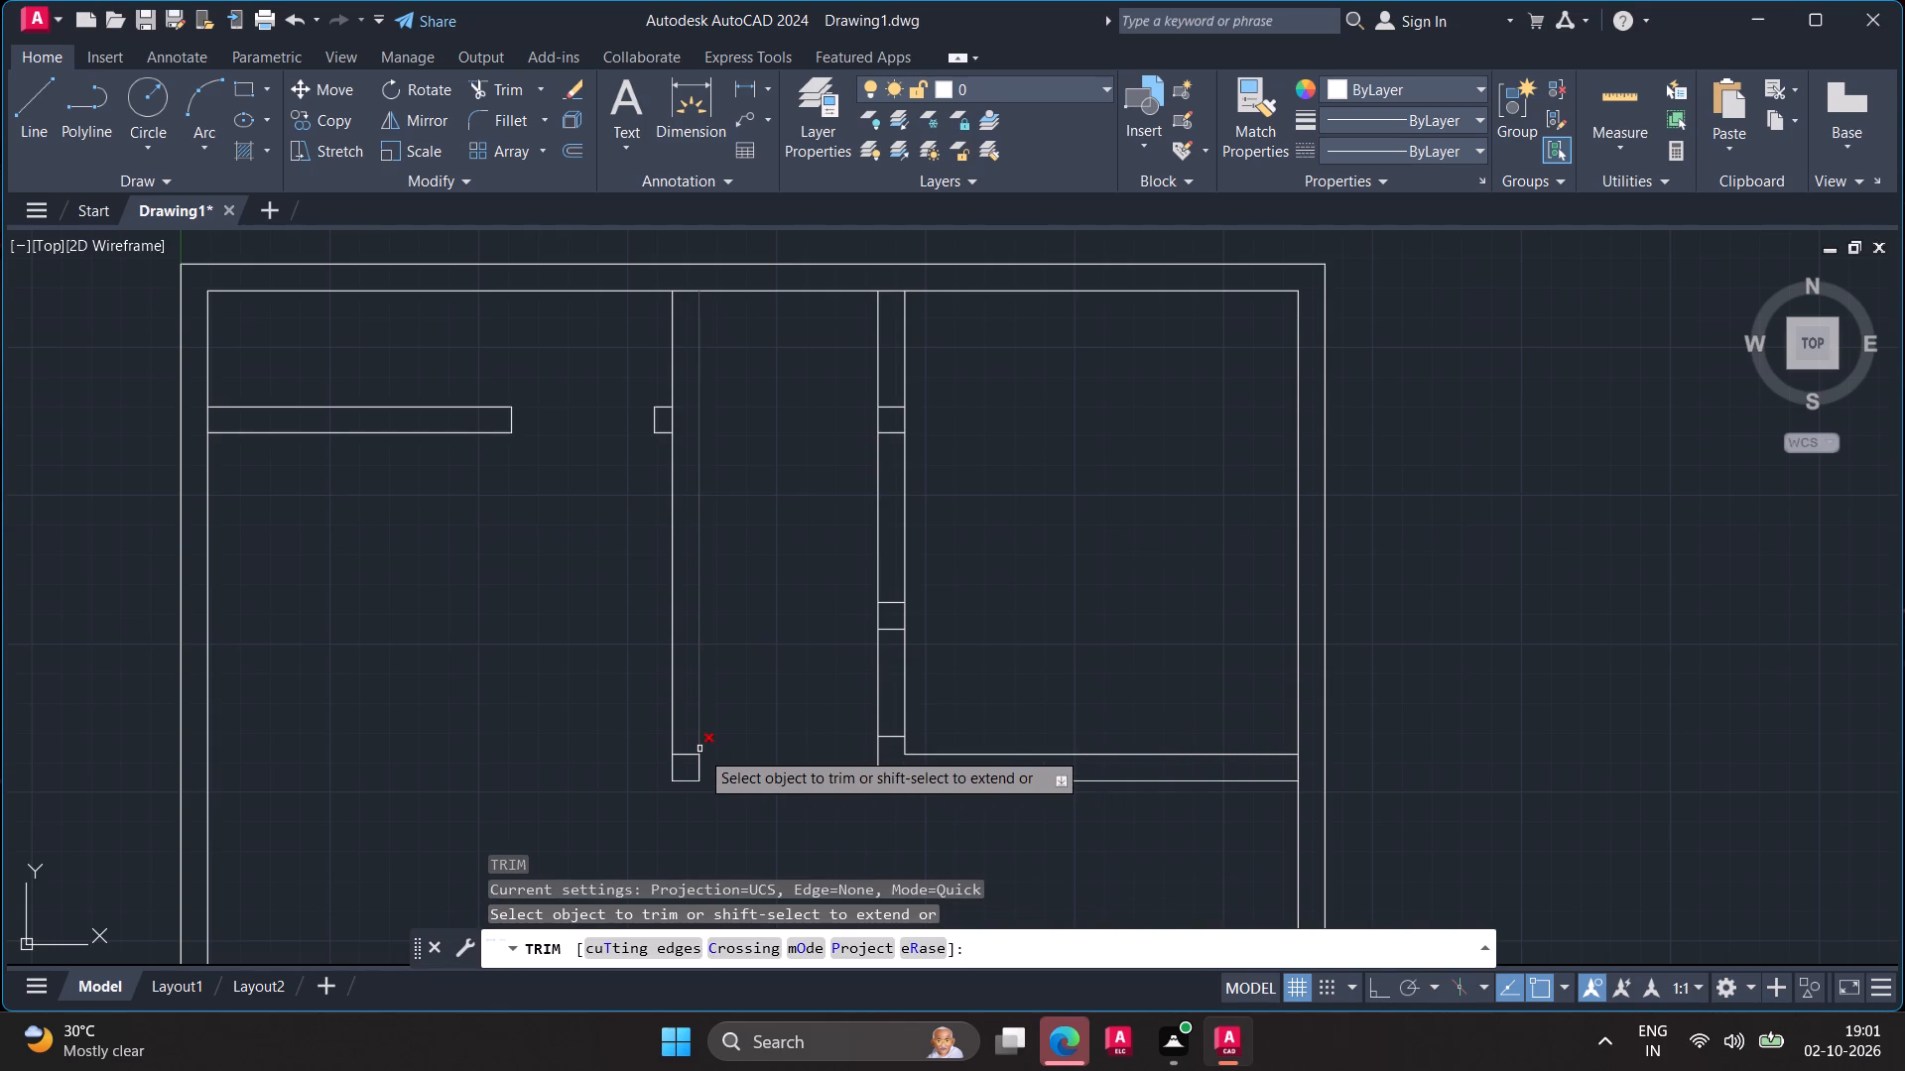
left_click(688, 753)
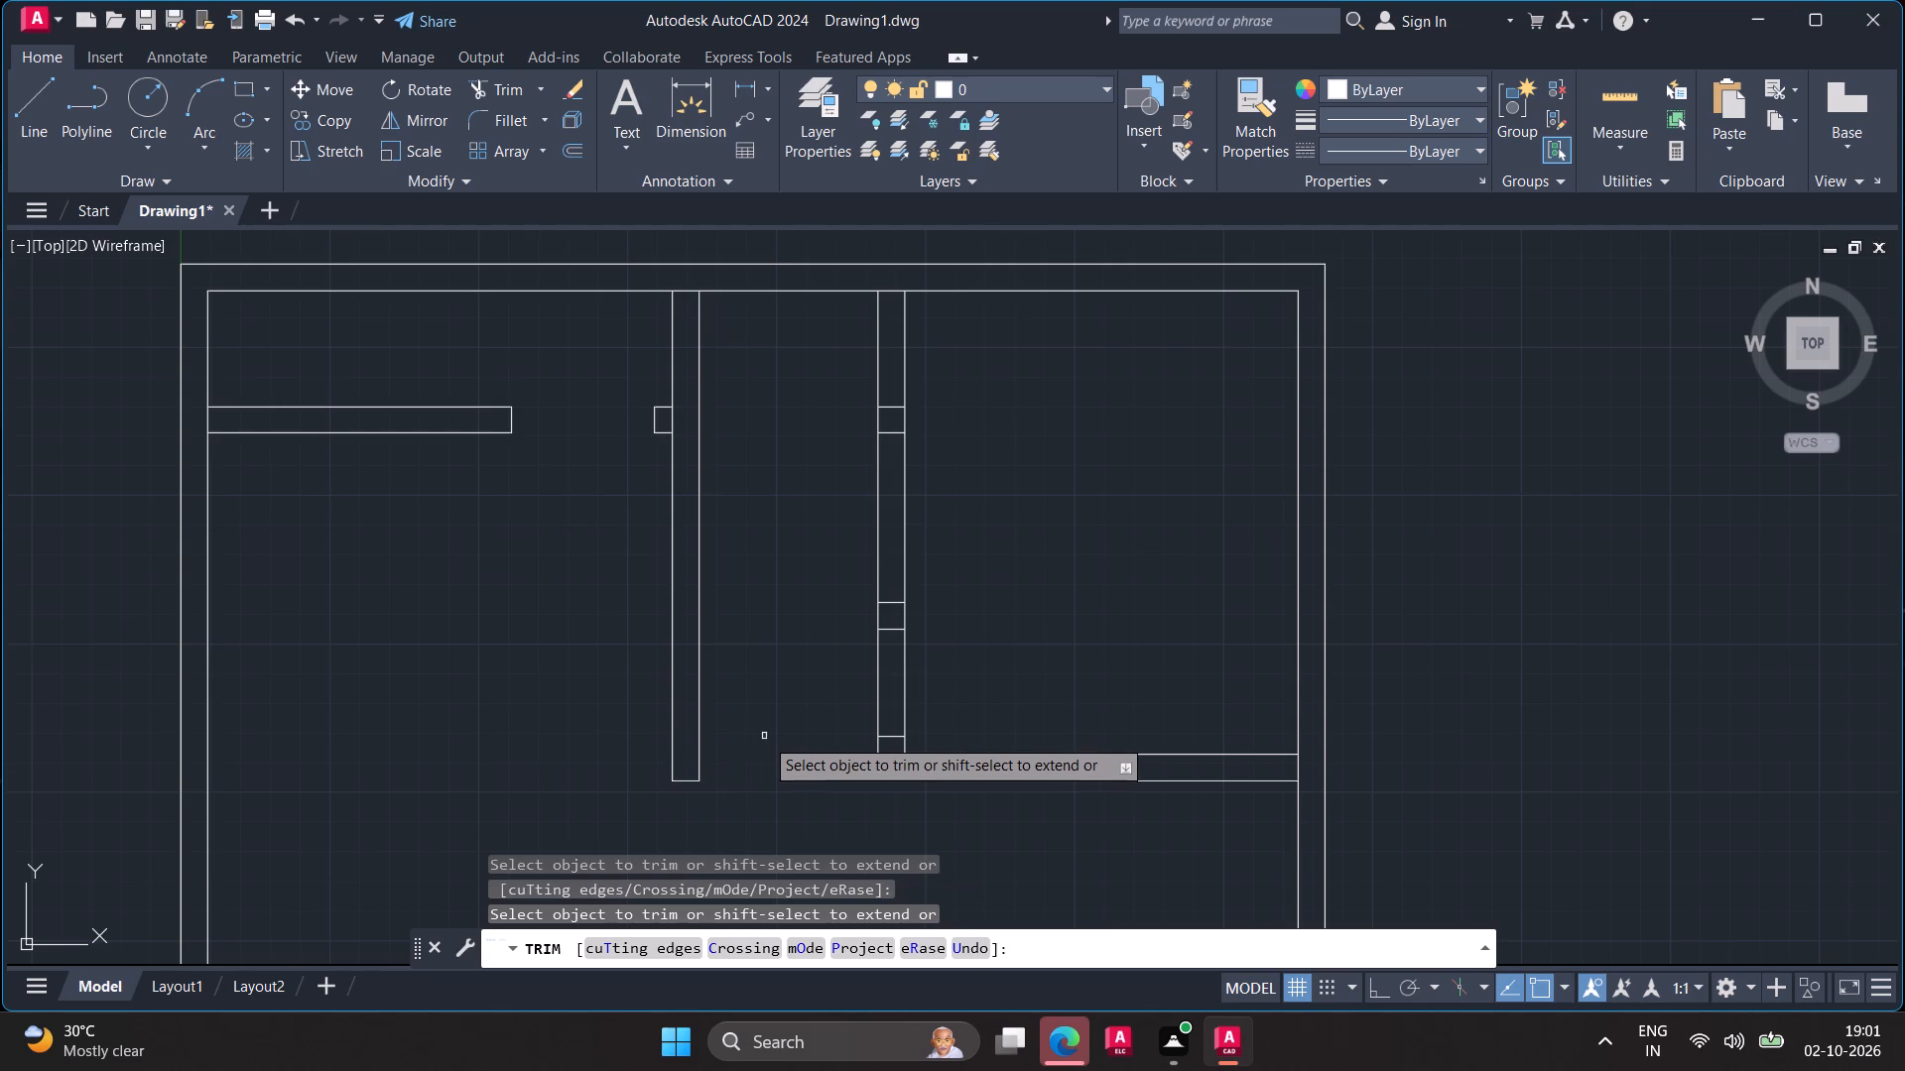
scroll(765, 746, "down", 1)
middle_click_drag(759, 793, 798, 702)
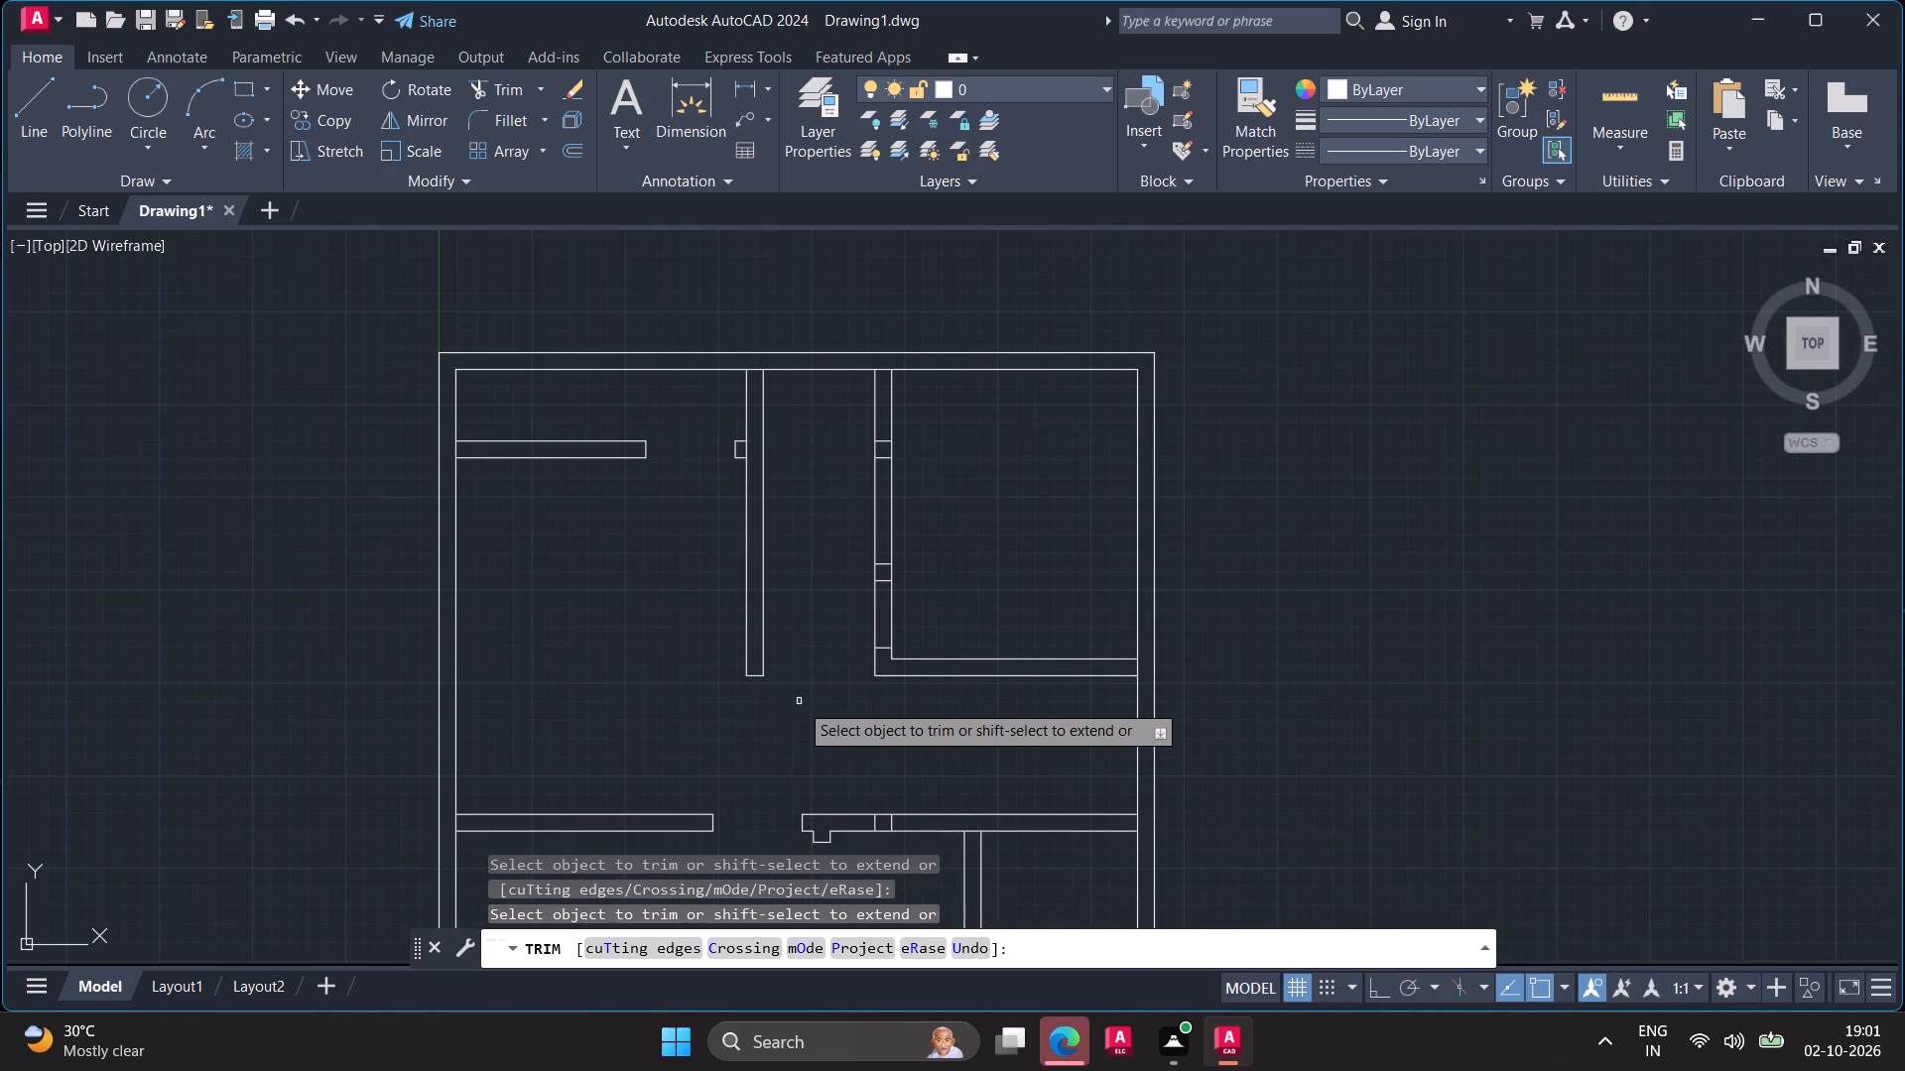
key("Escape")
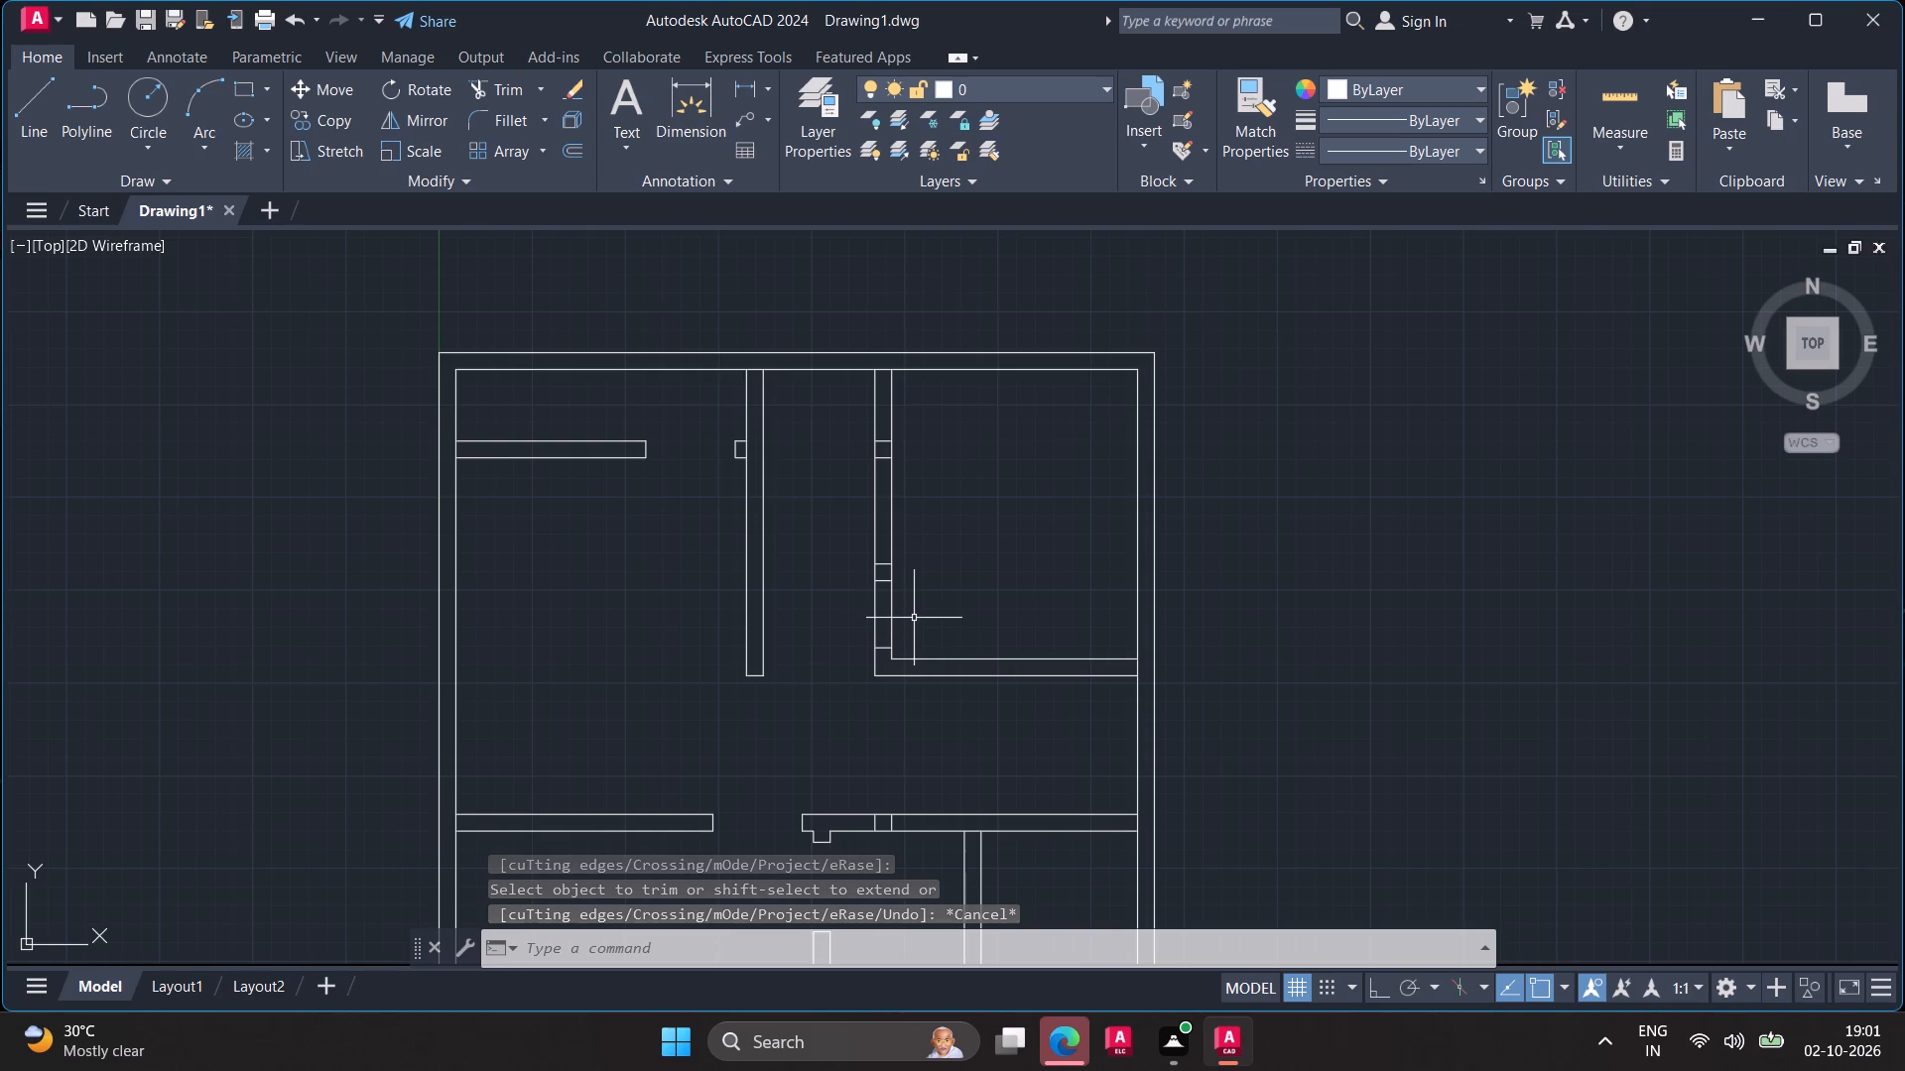
Trim both wall lines between the door marks in the right vertical partition to cut the 3' opening.
type("tr")
key("space")
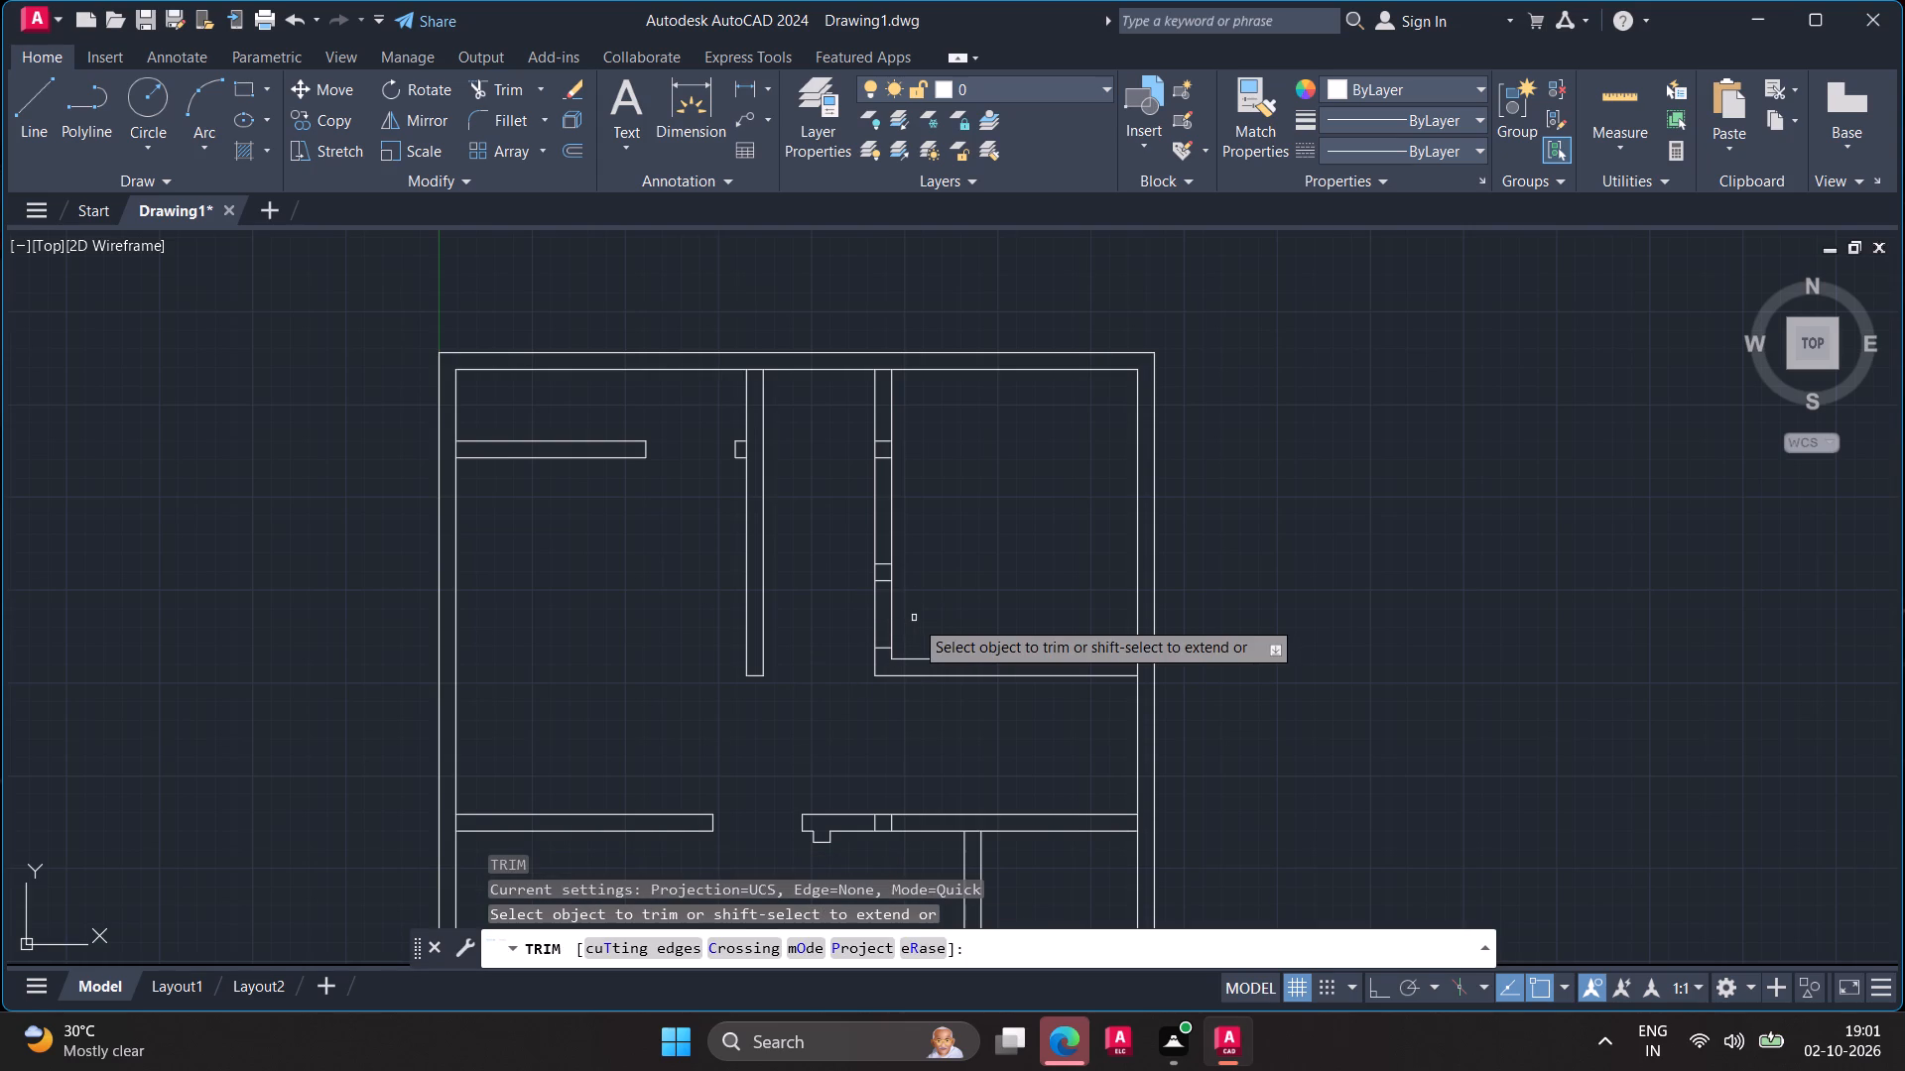
left_click(905, 613)
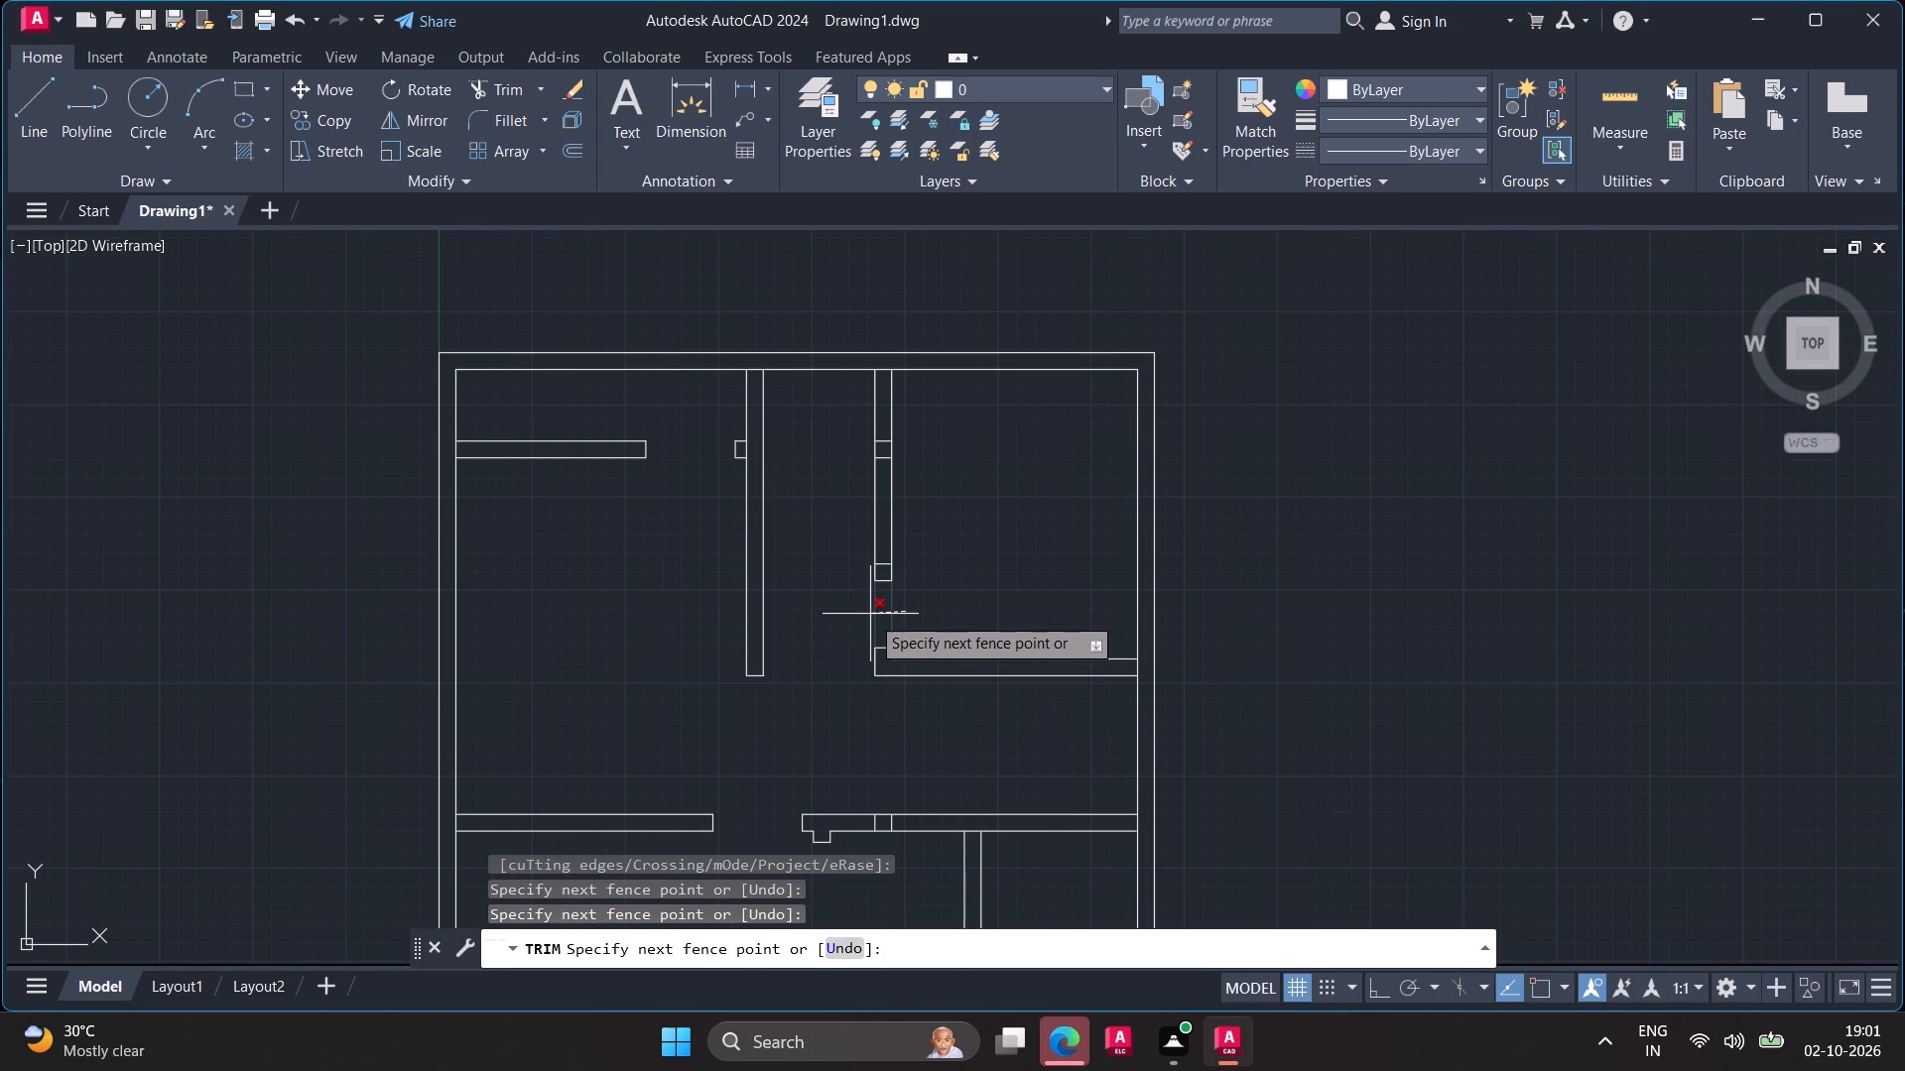
left_click(870, 615)
key("Escape")
Extend both lines of the 9" pair above the door opening leftward to the left vertical partition, forming a cross wall.
type("ex")
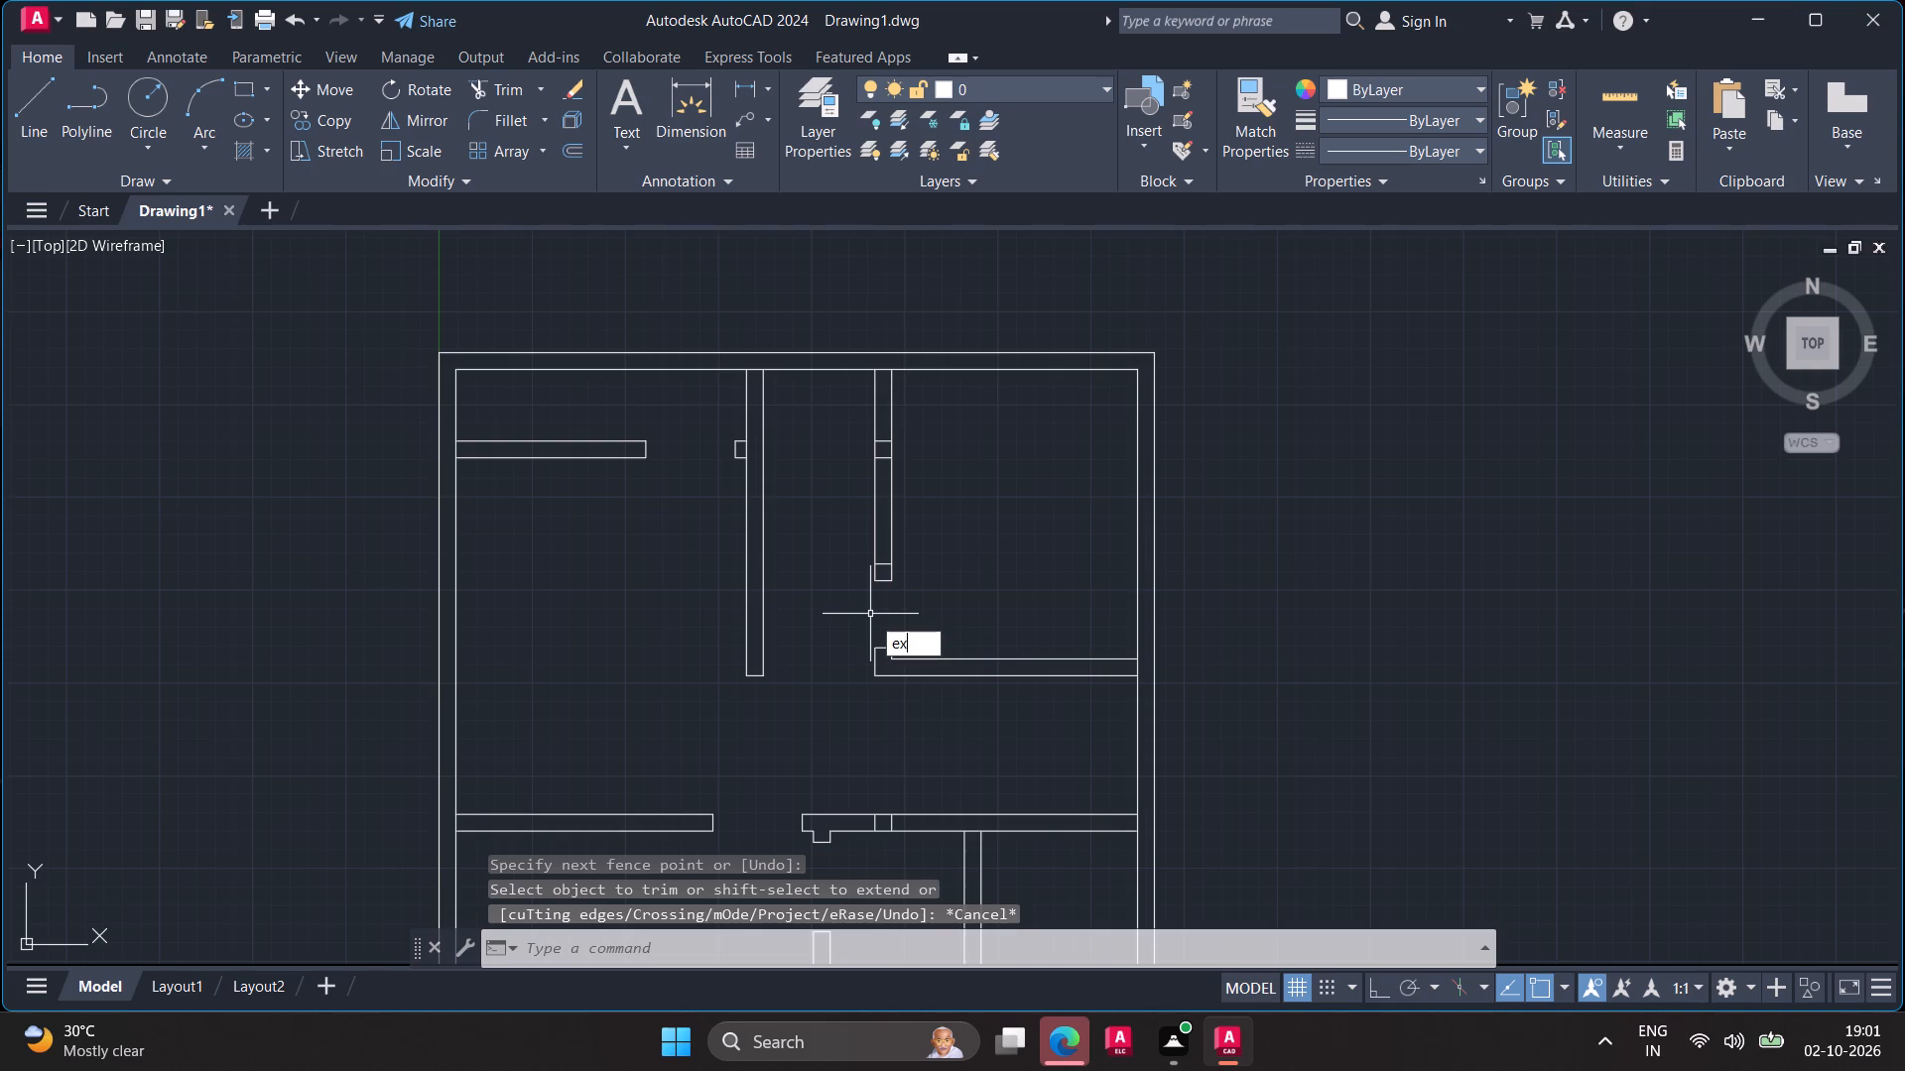
key("space")
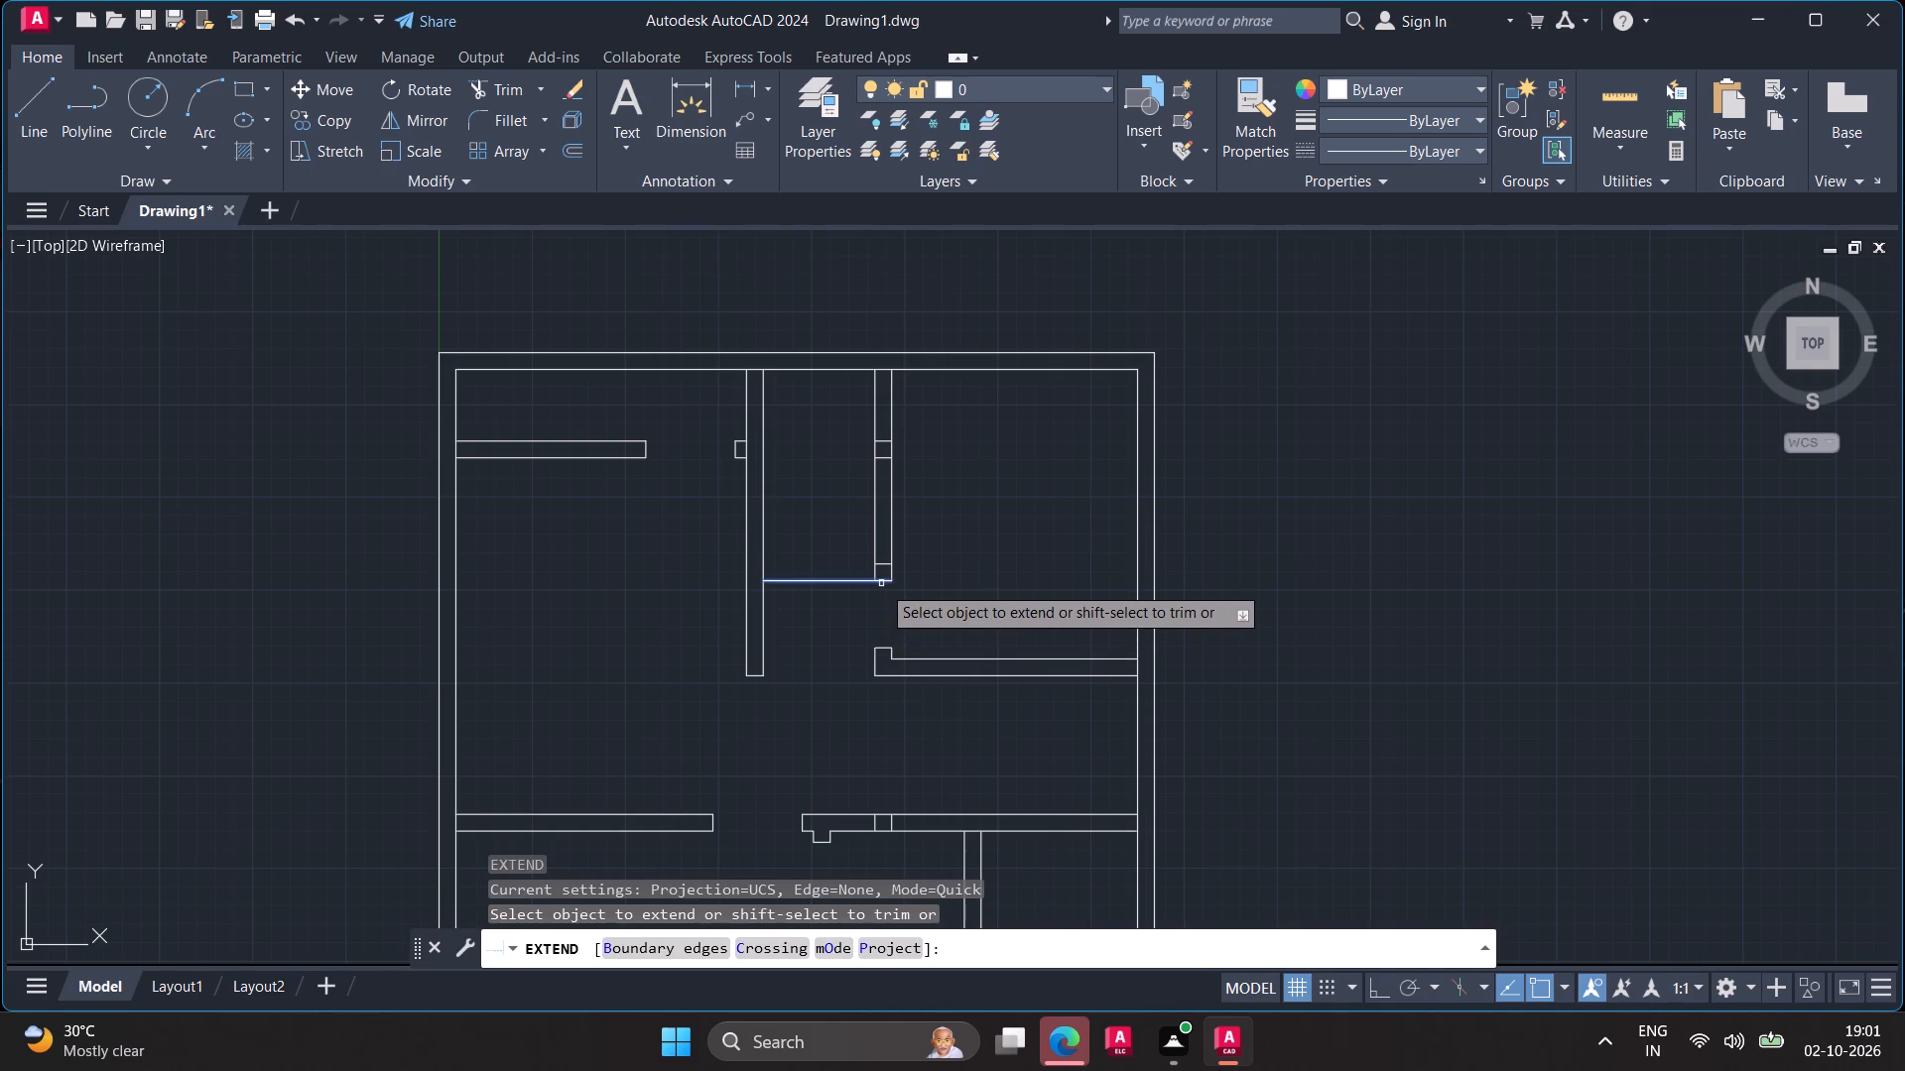
left_click(881, 584)
left_click(881, 567)
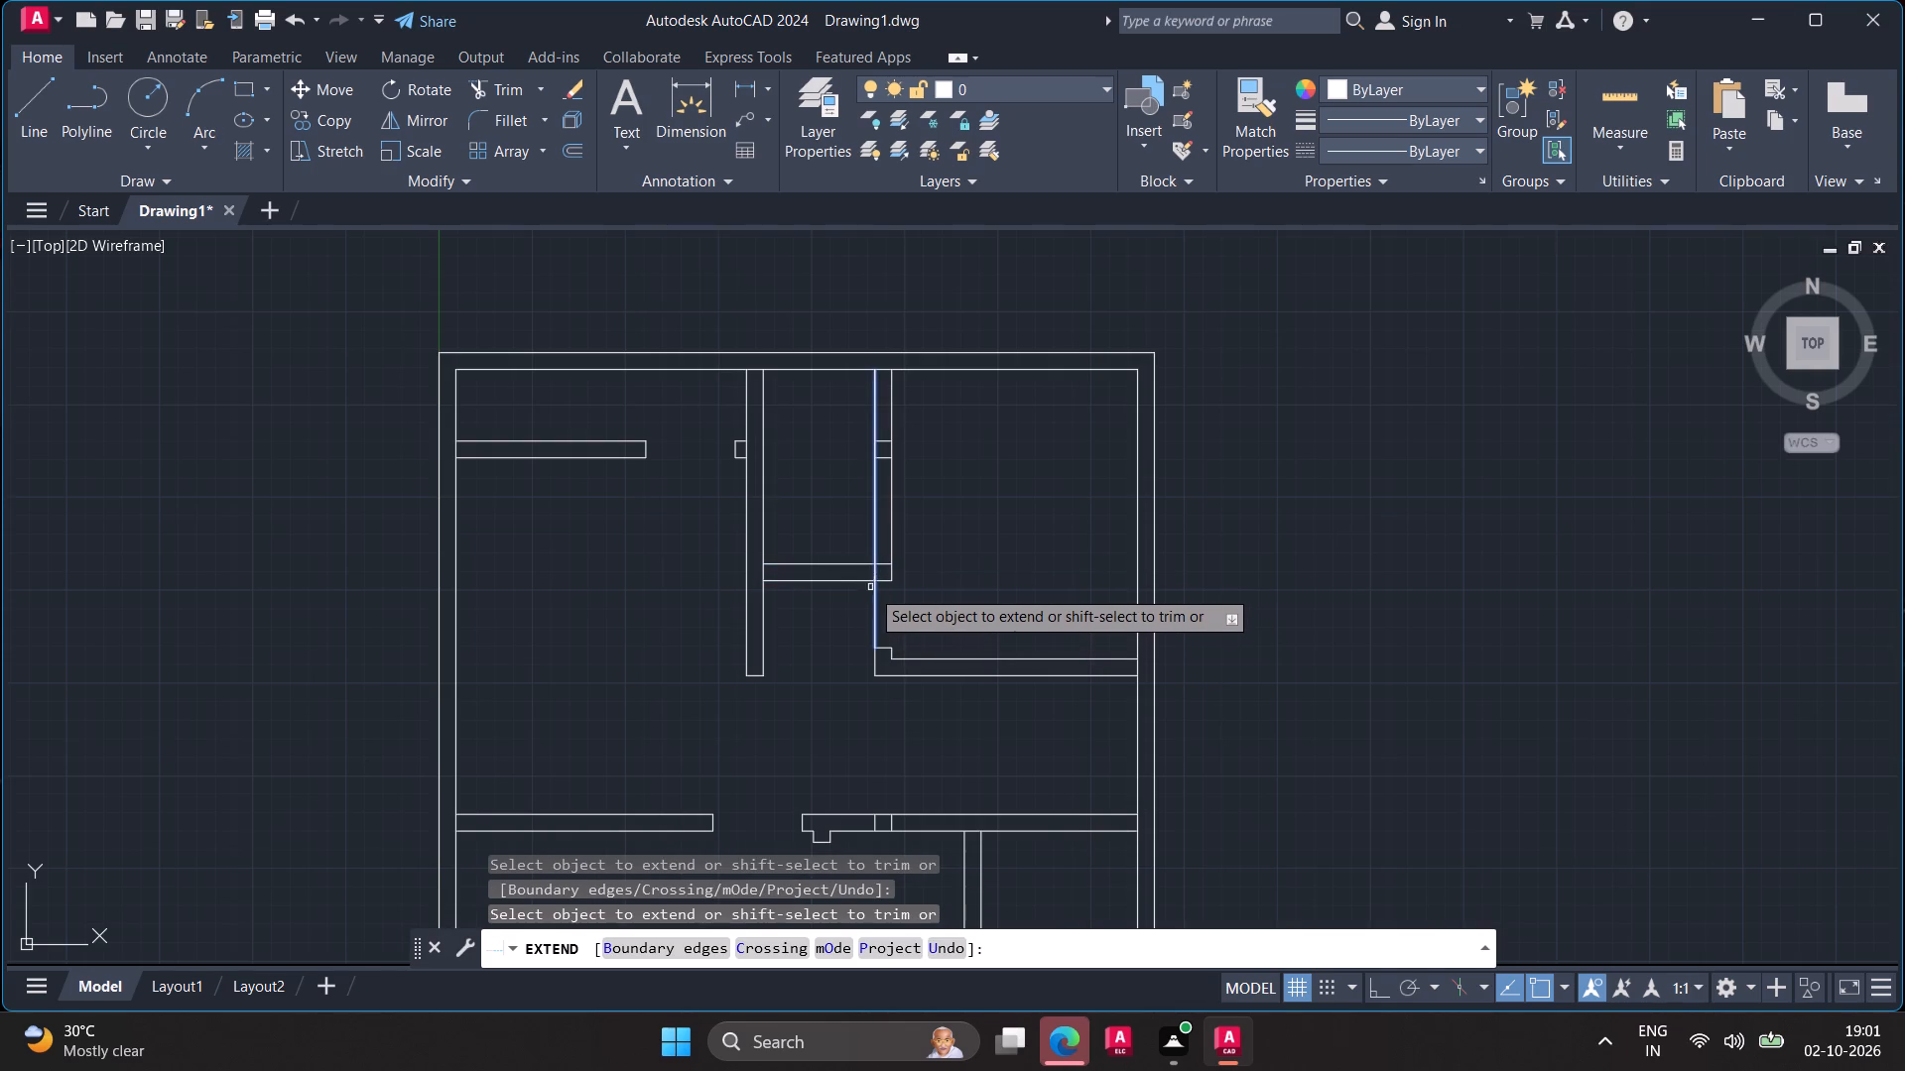
key("Escape")
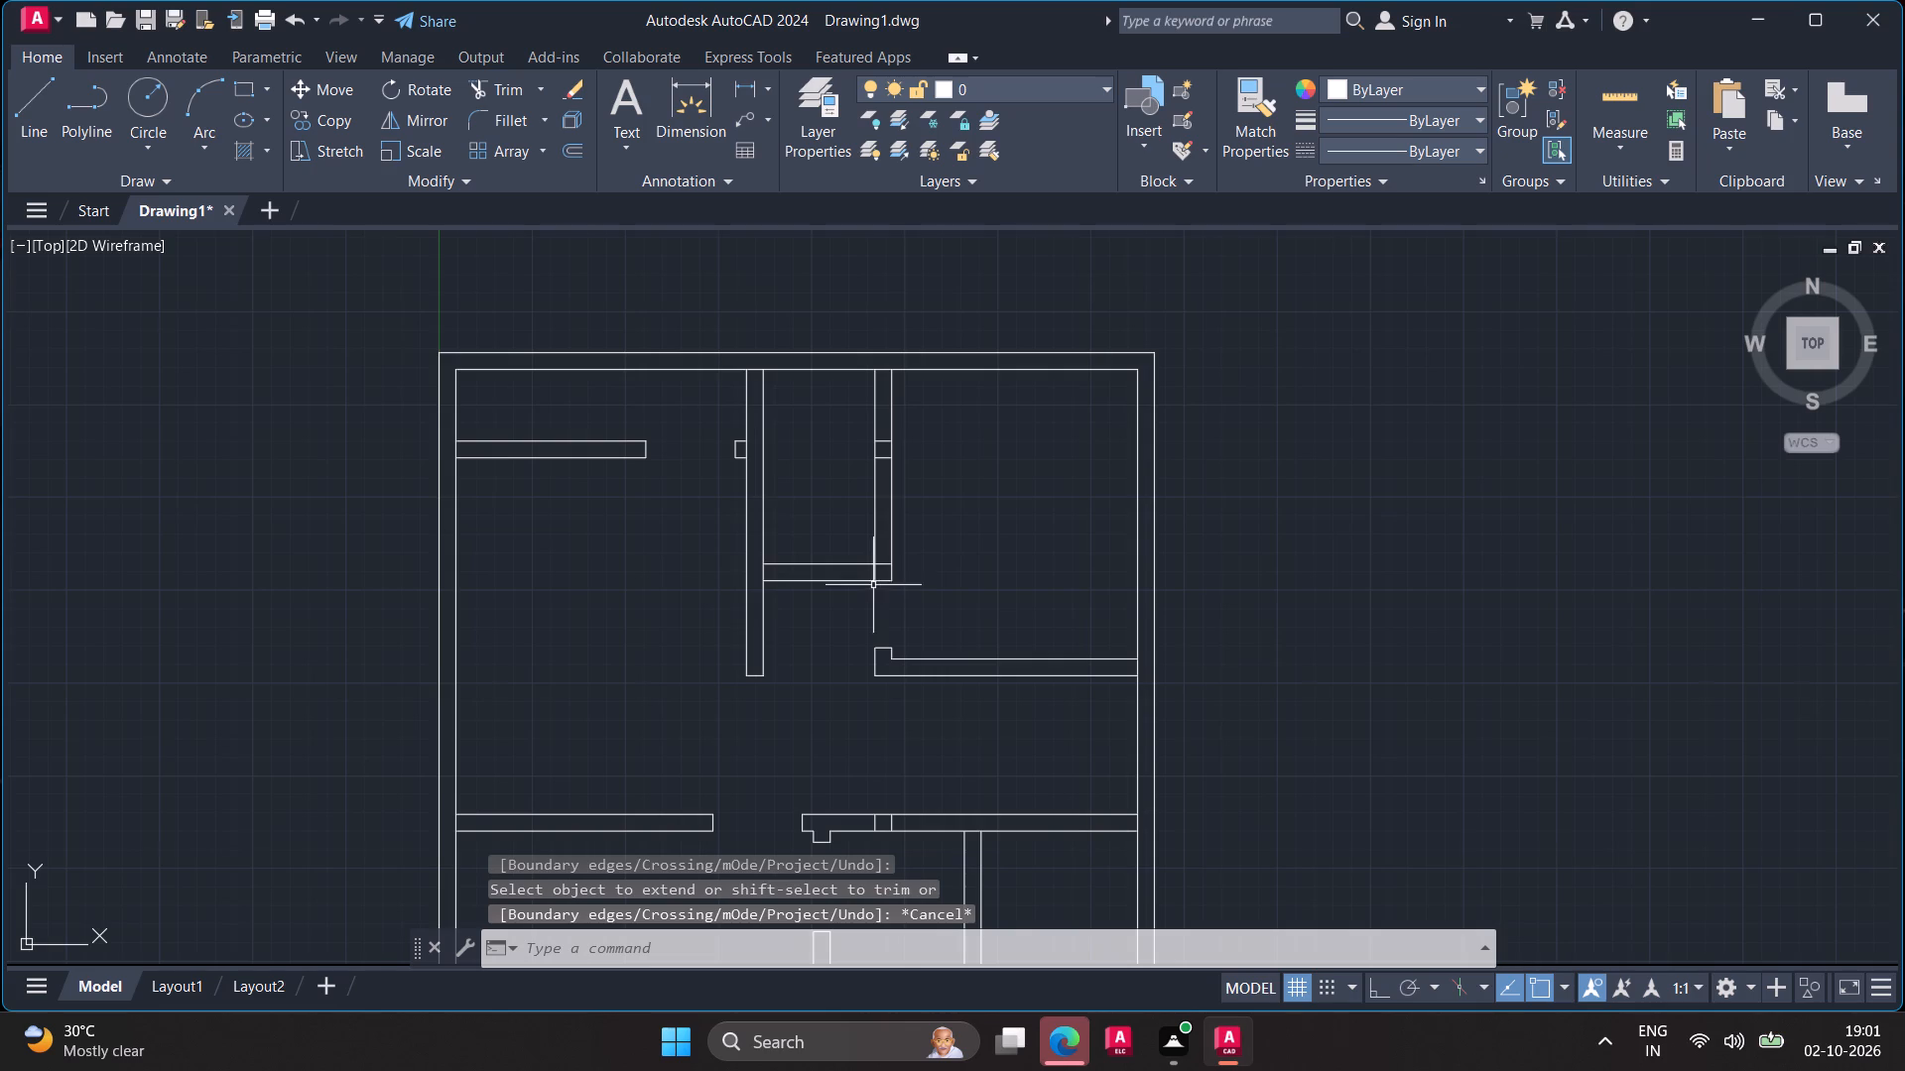
Trim the crossing wall-line segments inside the corner where the new cross wall meets the right vertical partition.
scroll(876, 574, "up", 4)
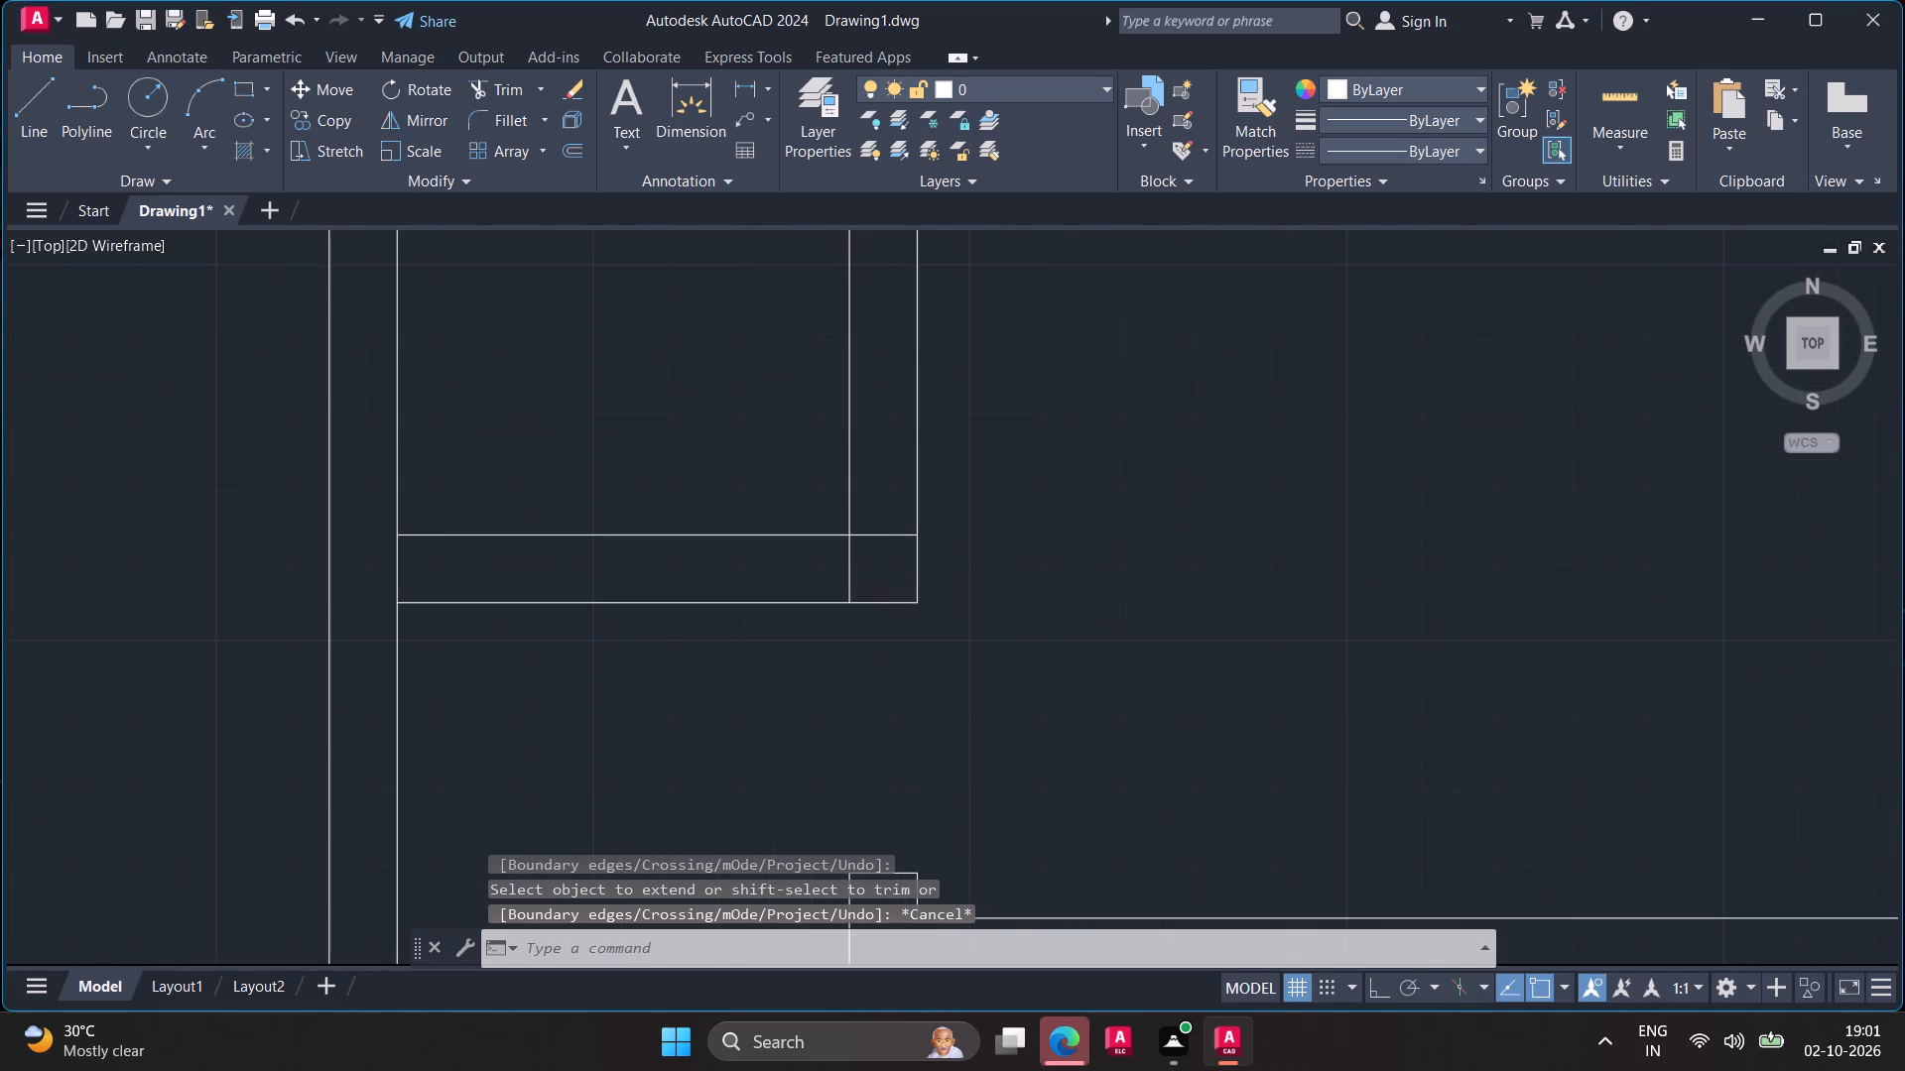
type("tr")
key("space")
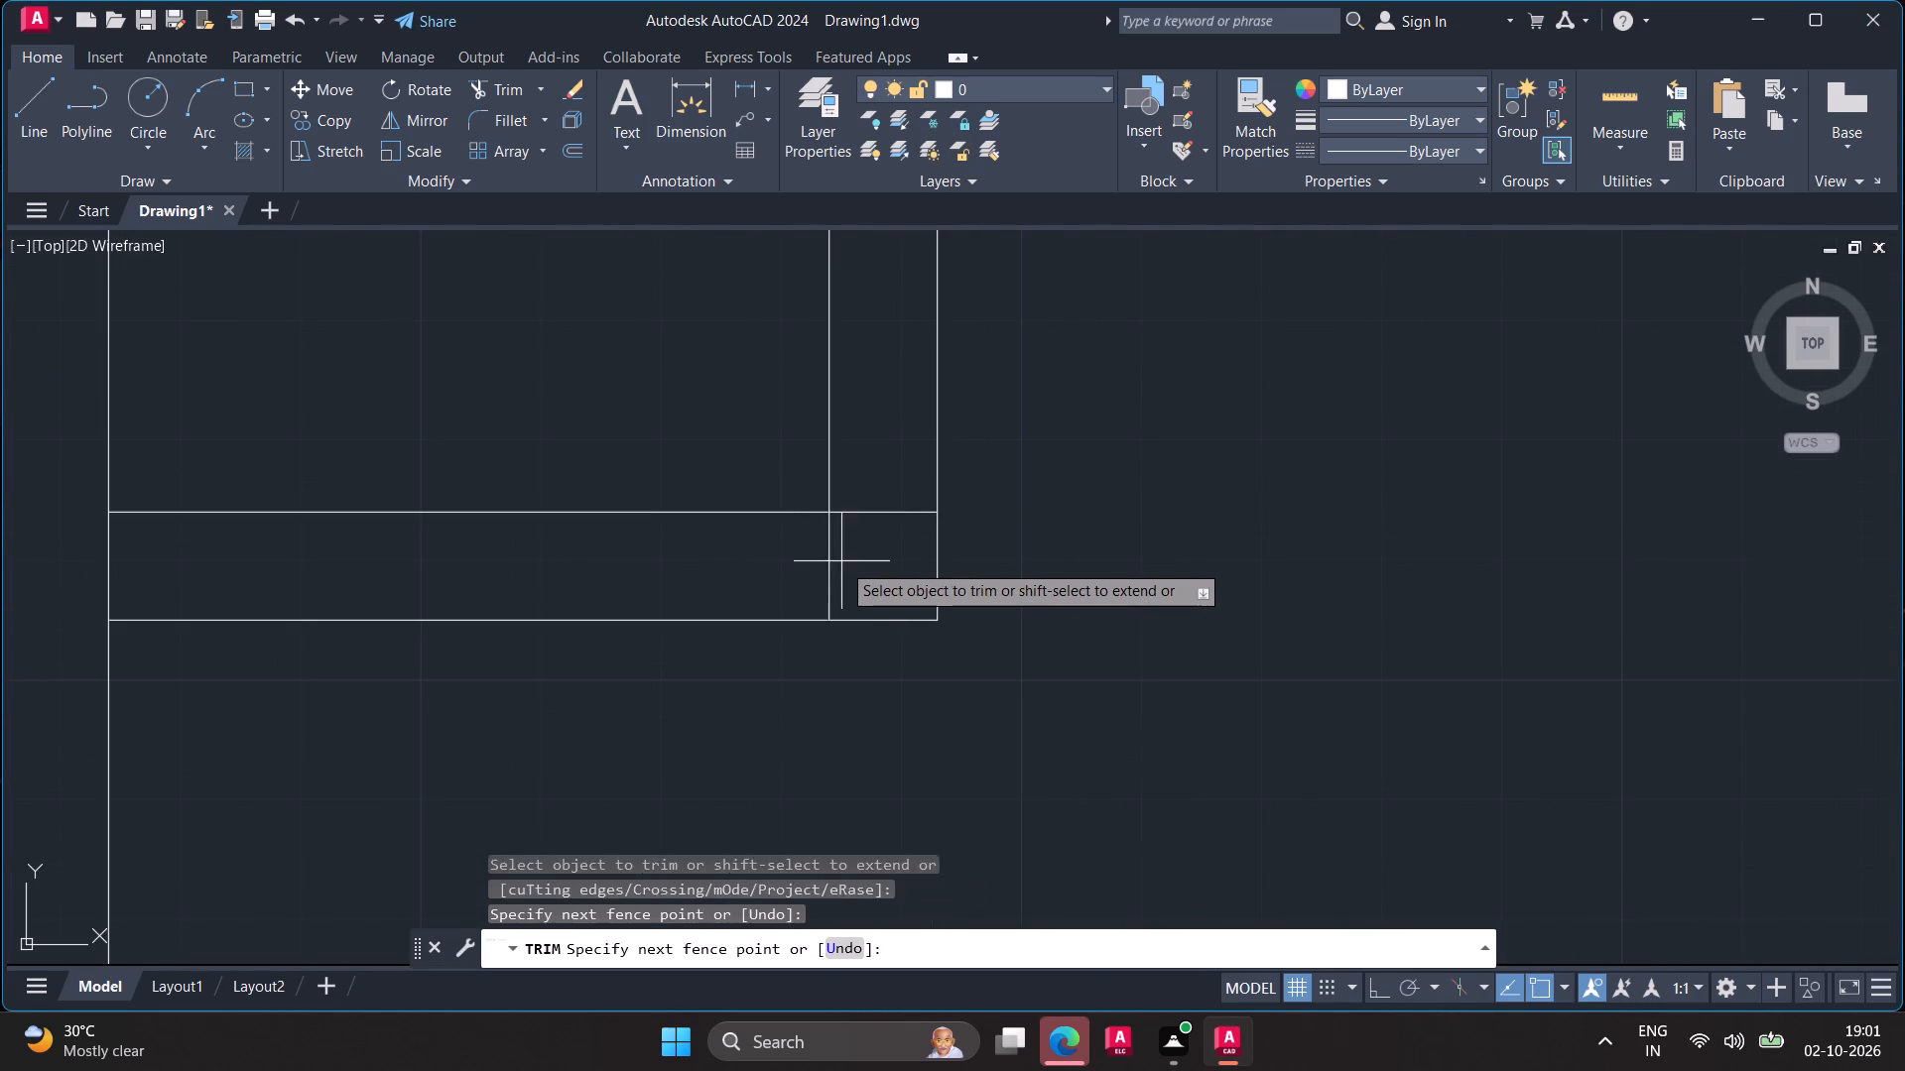
left_click(841, 562)
left_click(776, 558)
scroll(838, 543, "down", 2)
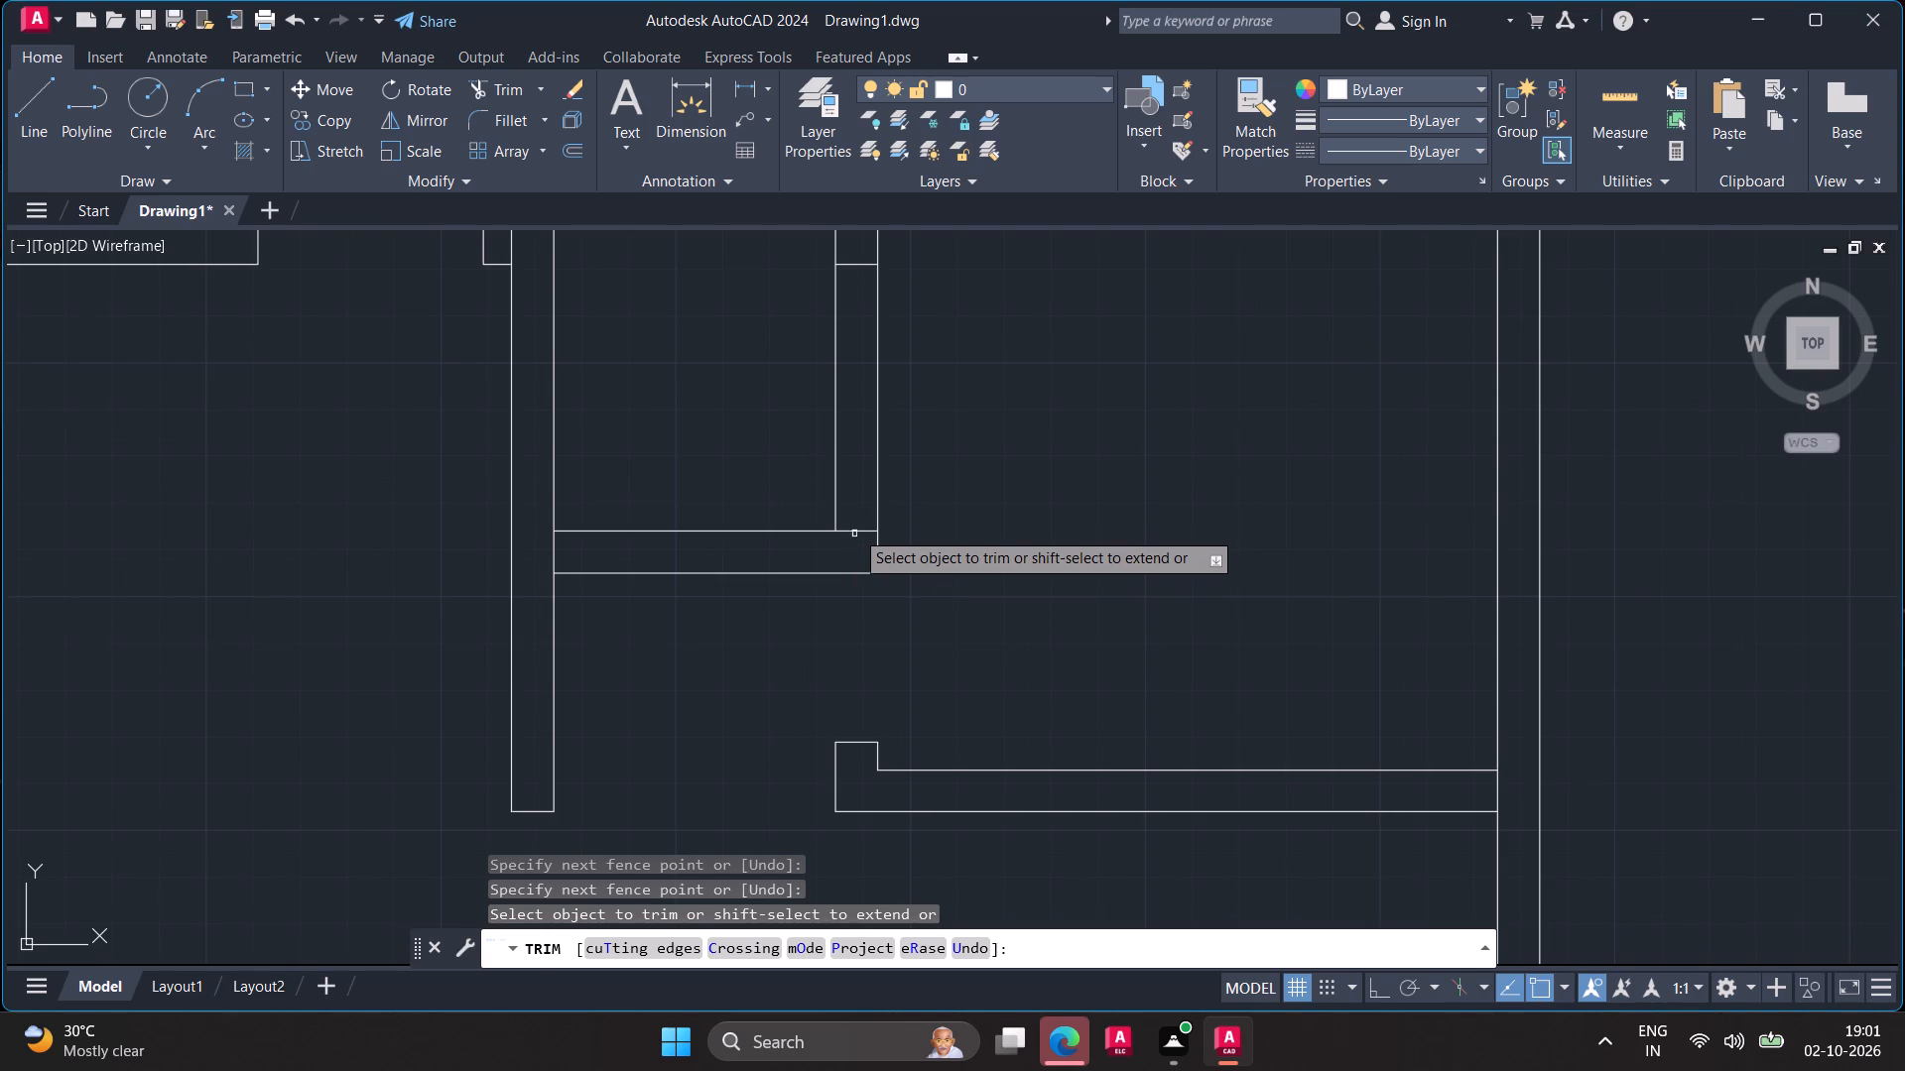
left_click(856, 531)
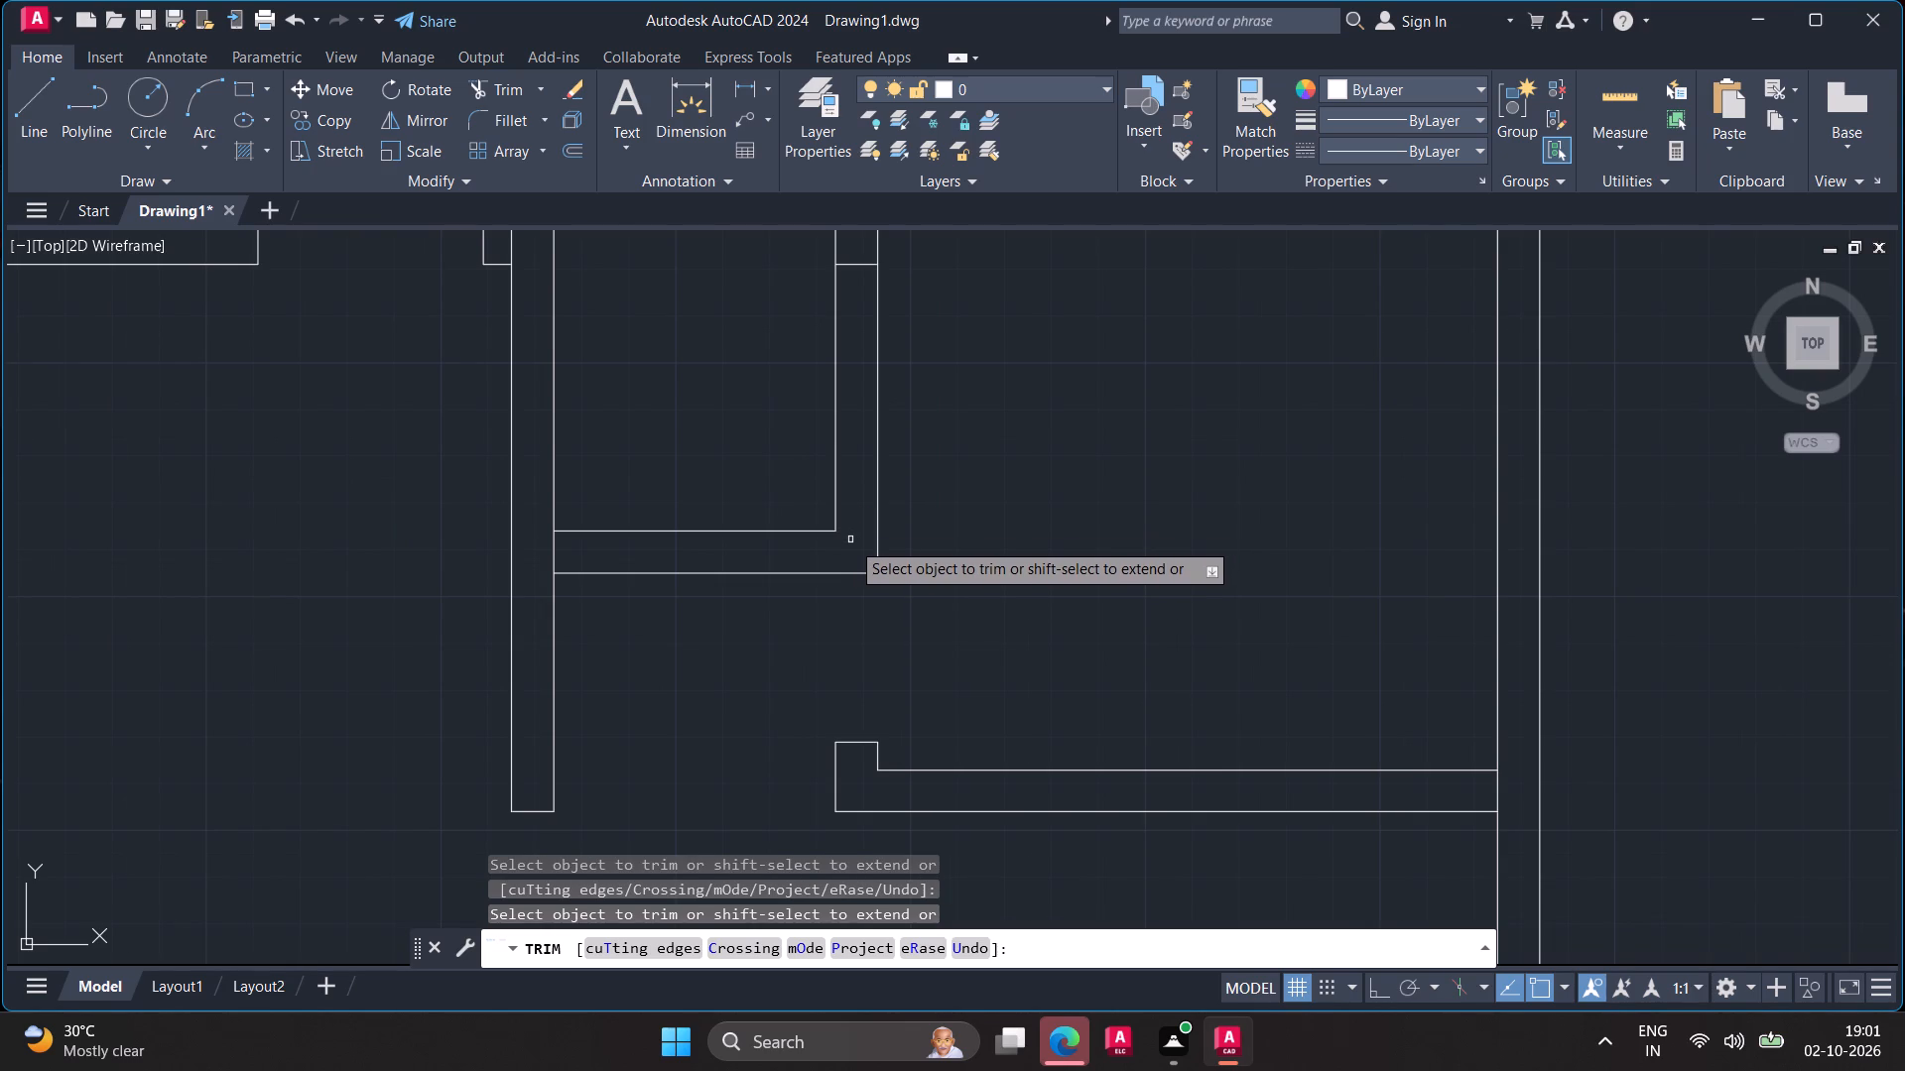
Undo the last trim of the crossing wall lines where the new cross wall meets the right vertical partition.
key("Escape")
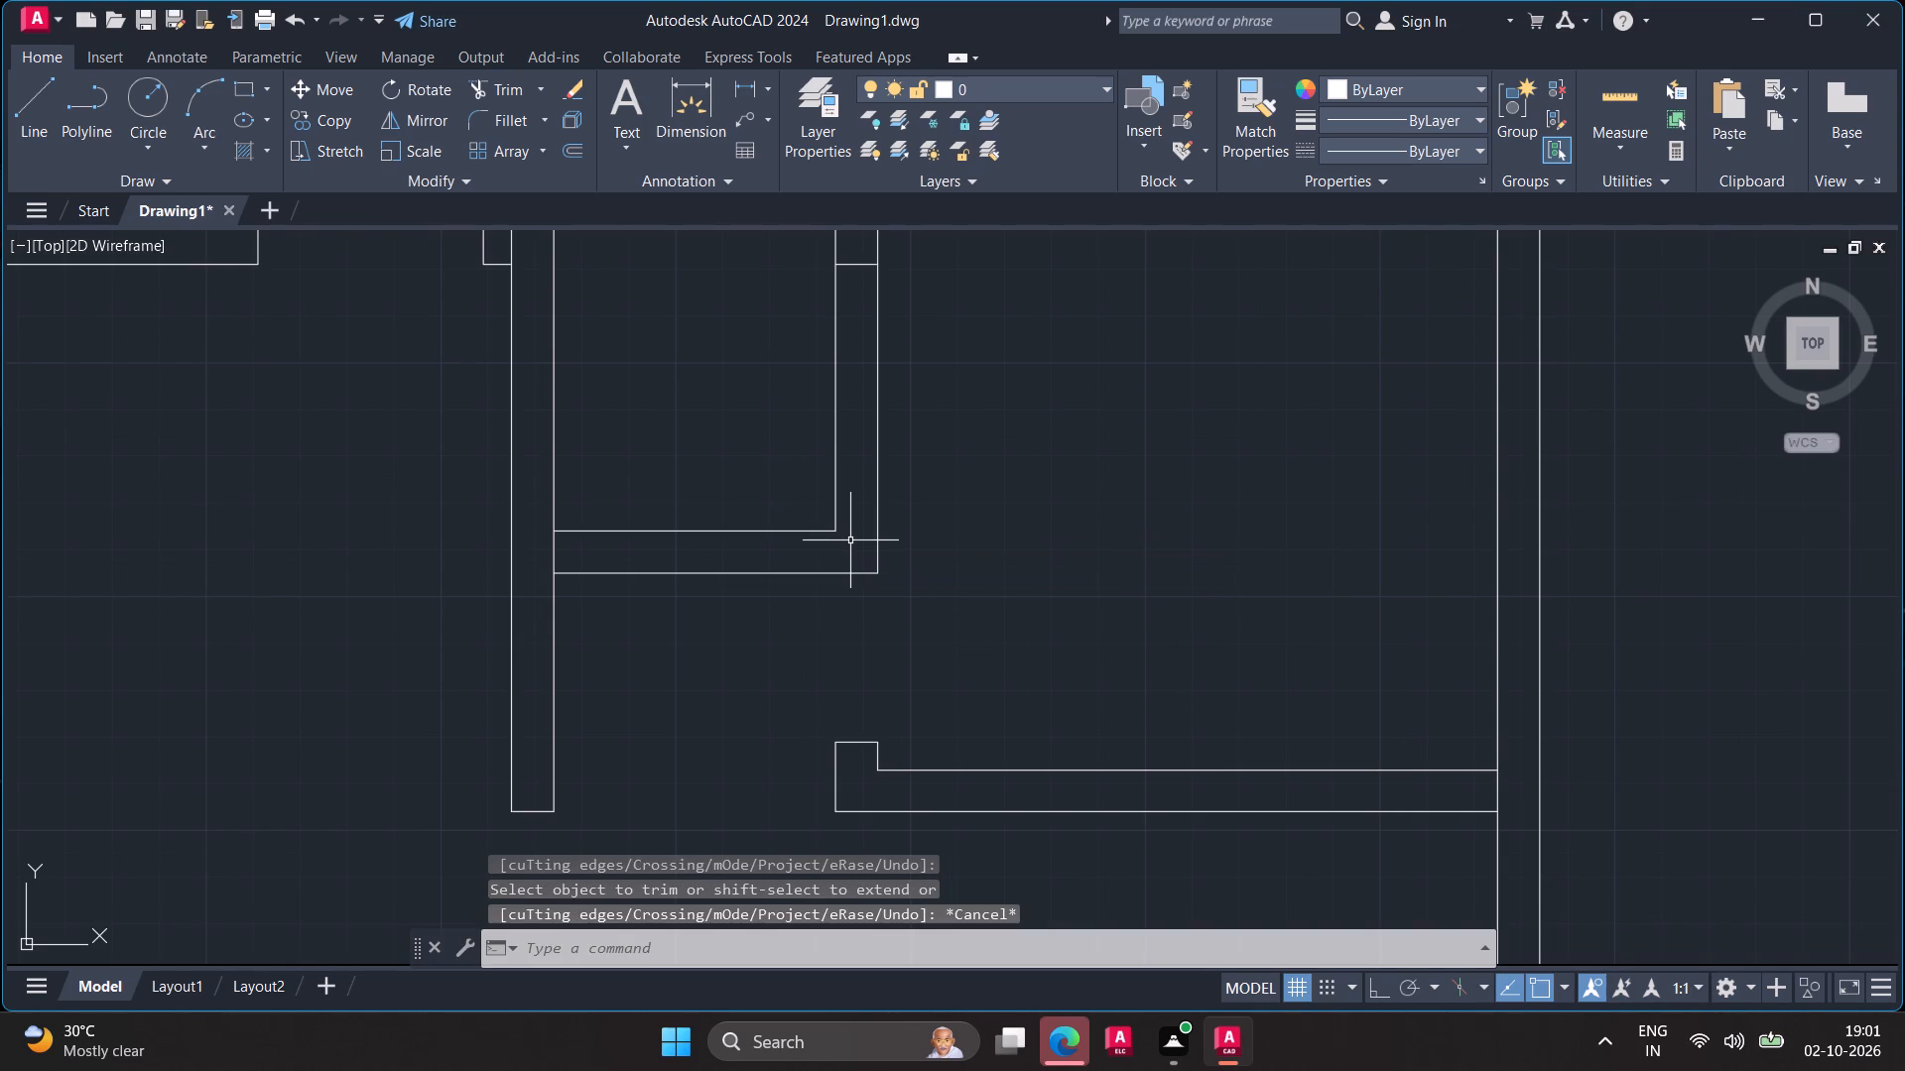
key("ctrl+z")
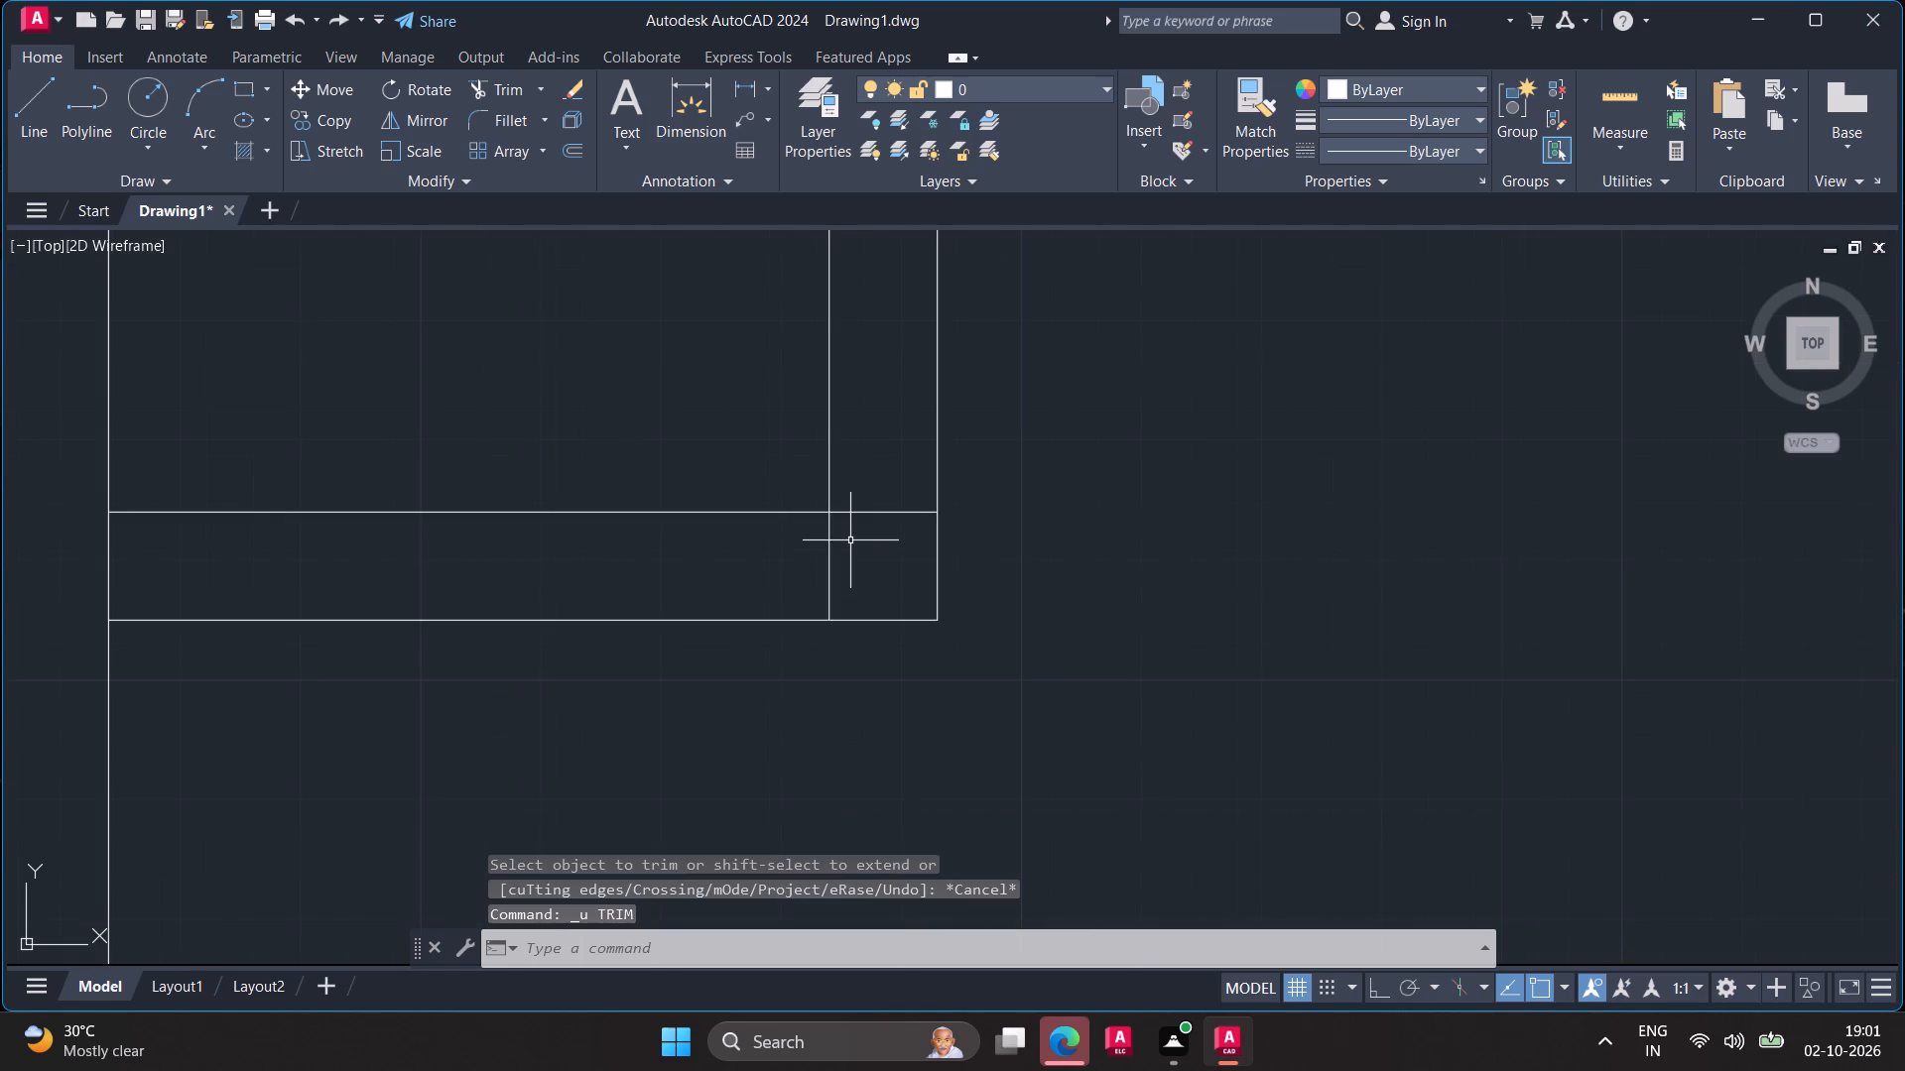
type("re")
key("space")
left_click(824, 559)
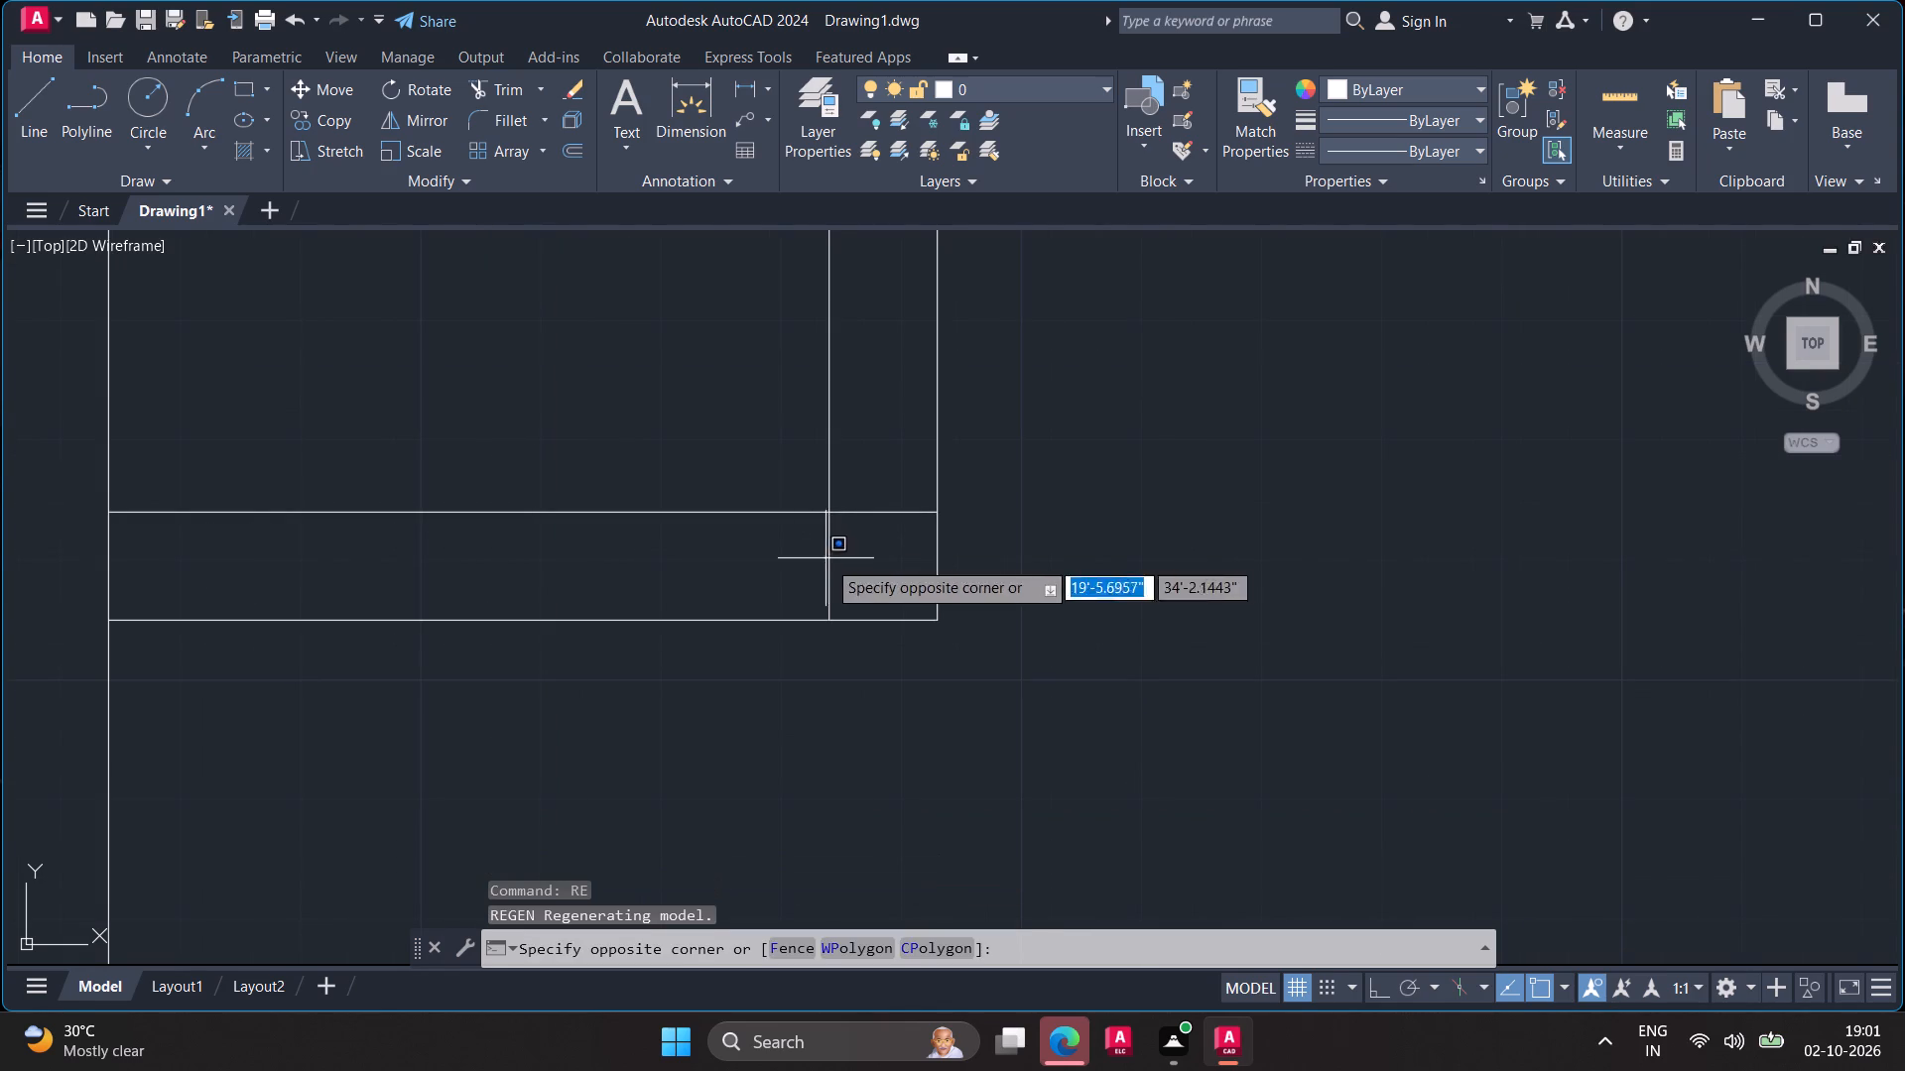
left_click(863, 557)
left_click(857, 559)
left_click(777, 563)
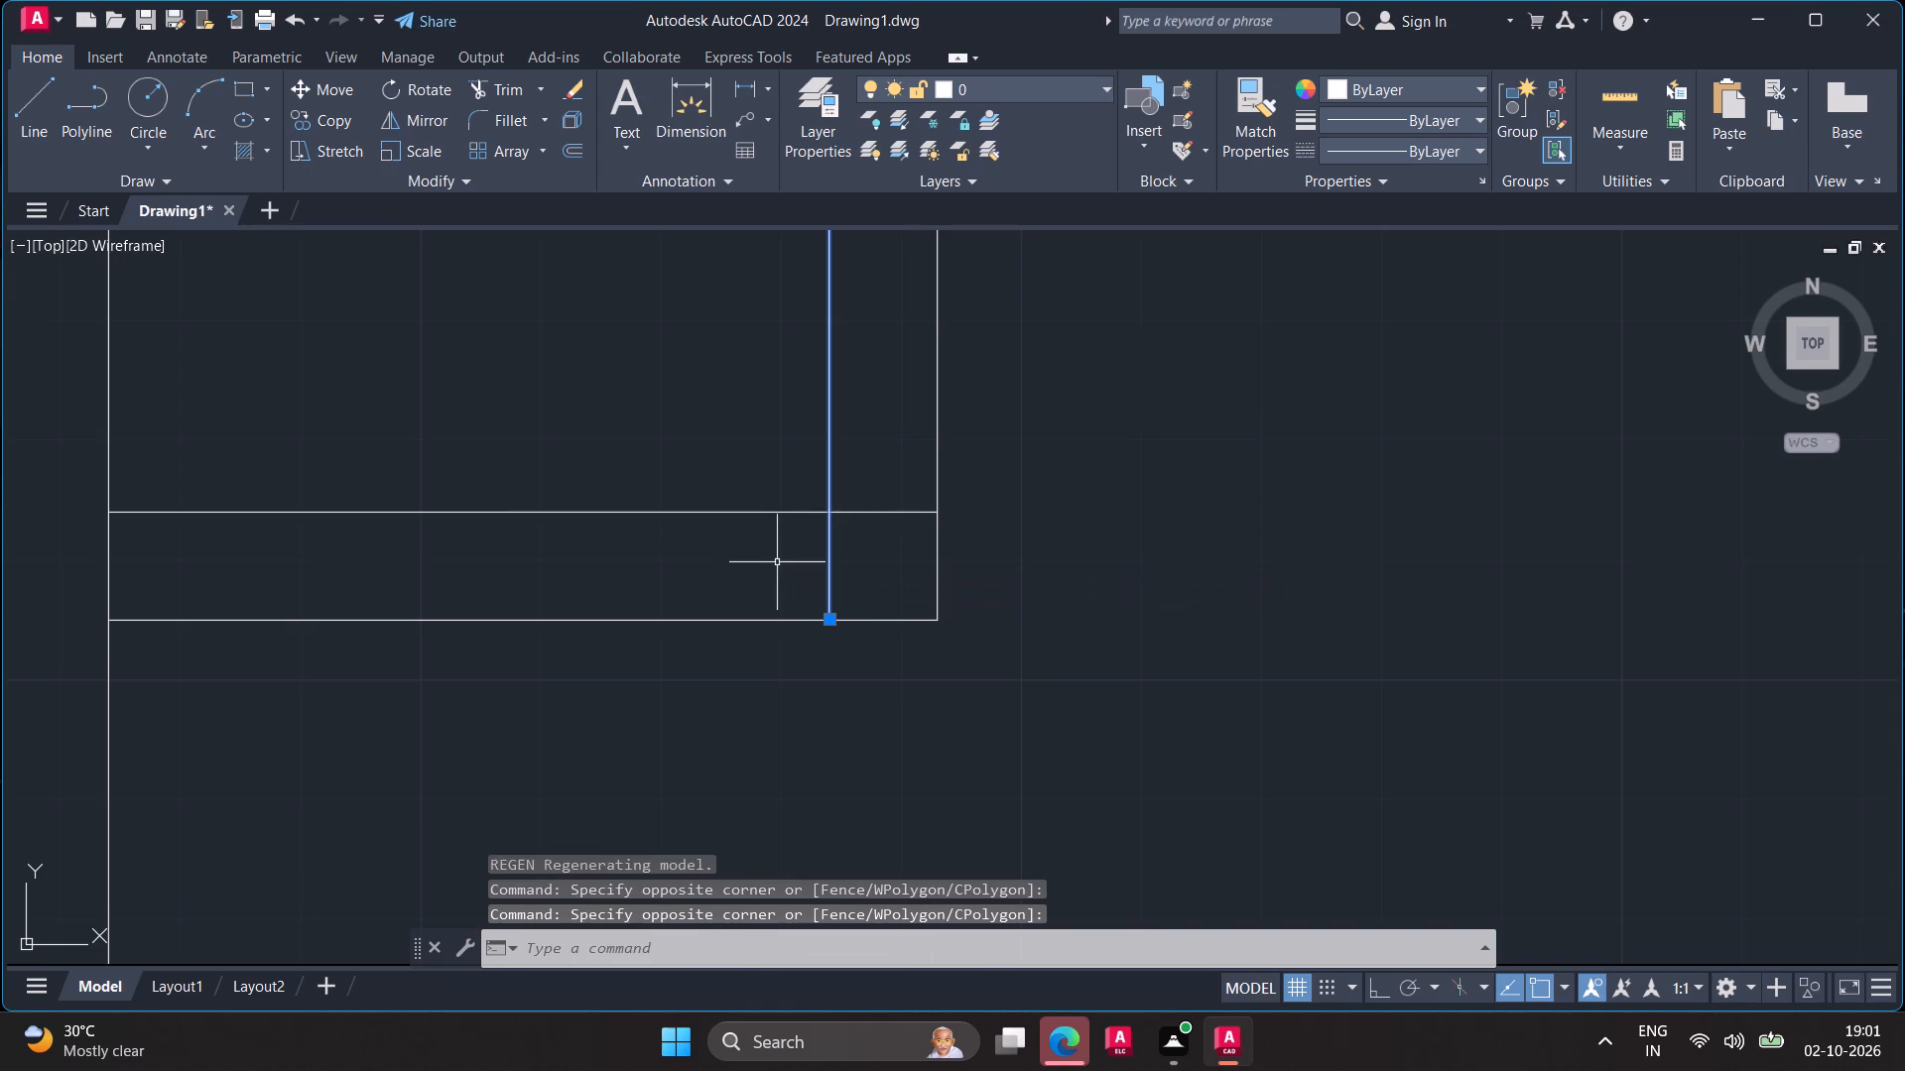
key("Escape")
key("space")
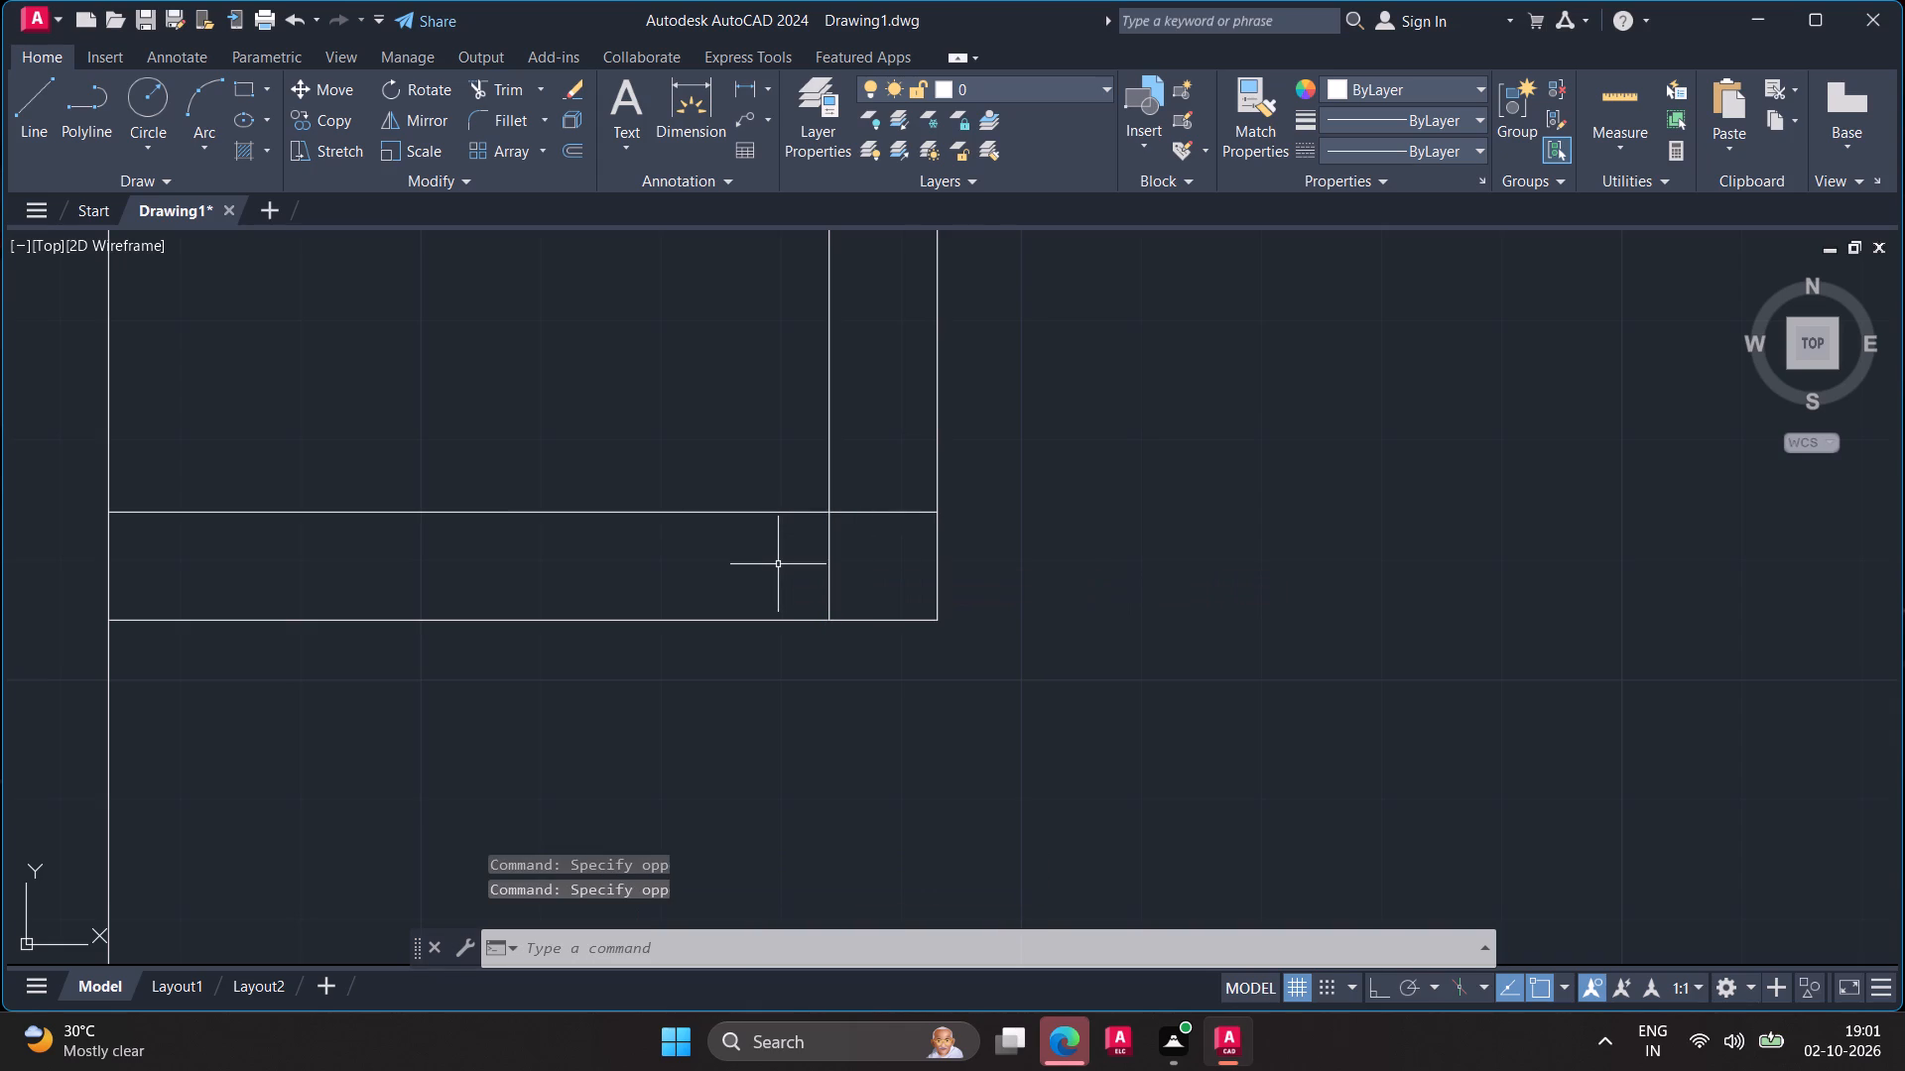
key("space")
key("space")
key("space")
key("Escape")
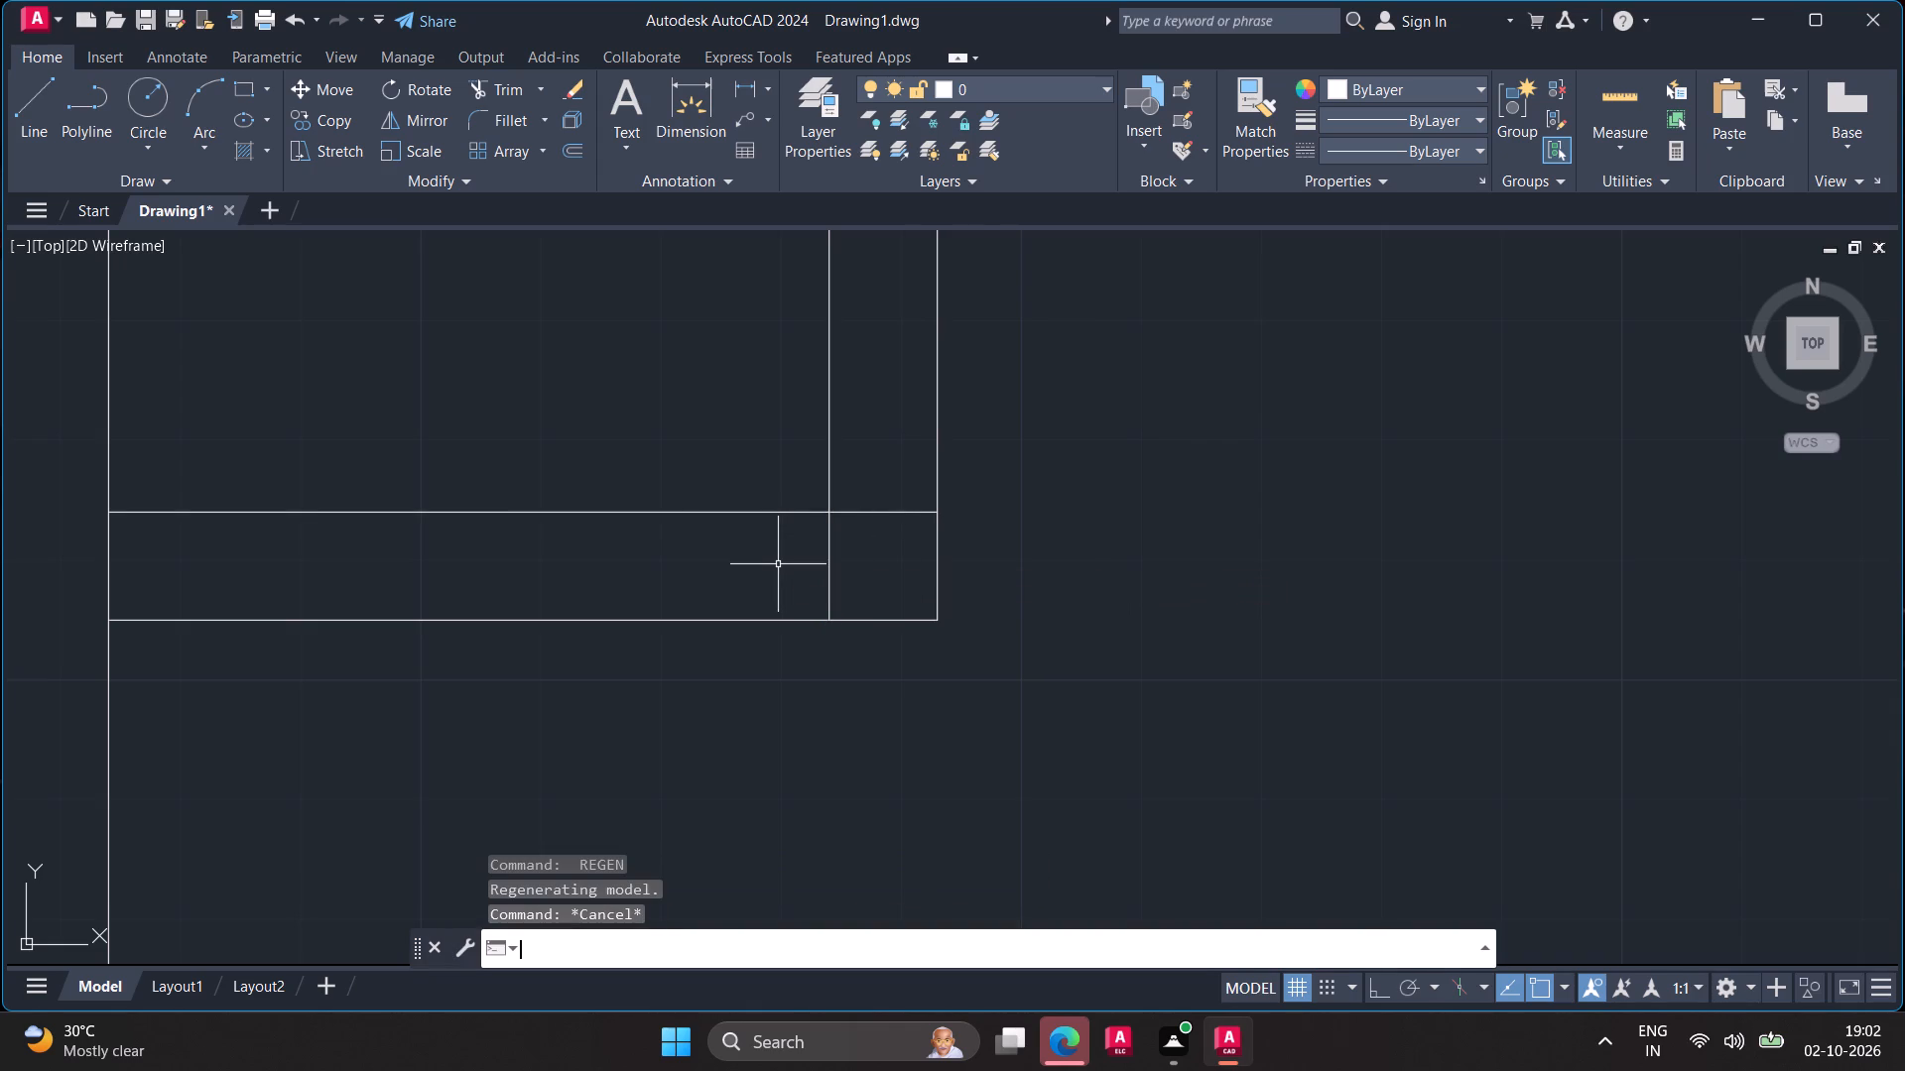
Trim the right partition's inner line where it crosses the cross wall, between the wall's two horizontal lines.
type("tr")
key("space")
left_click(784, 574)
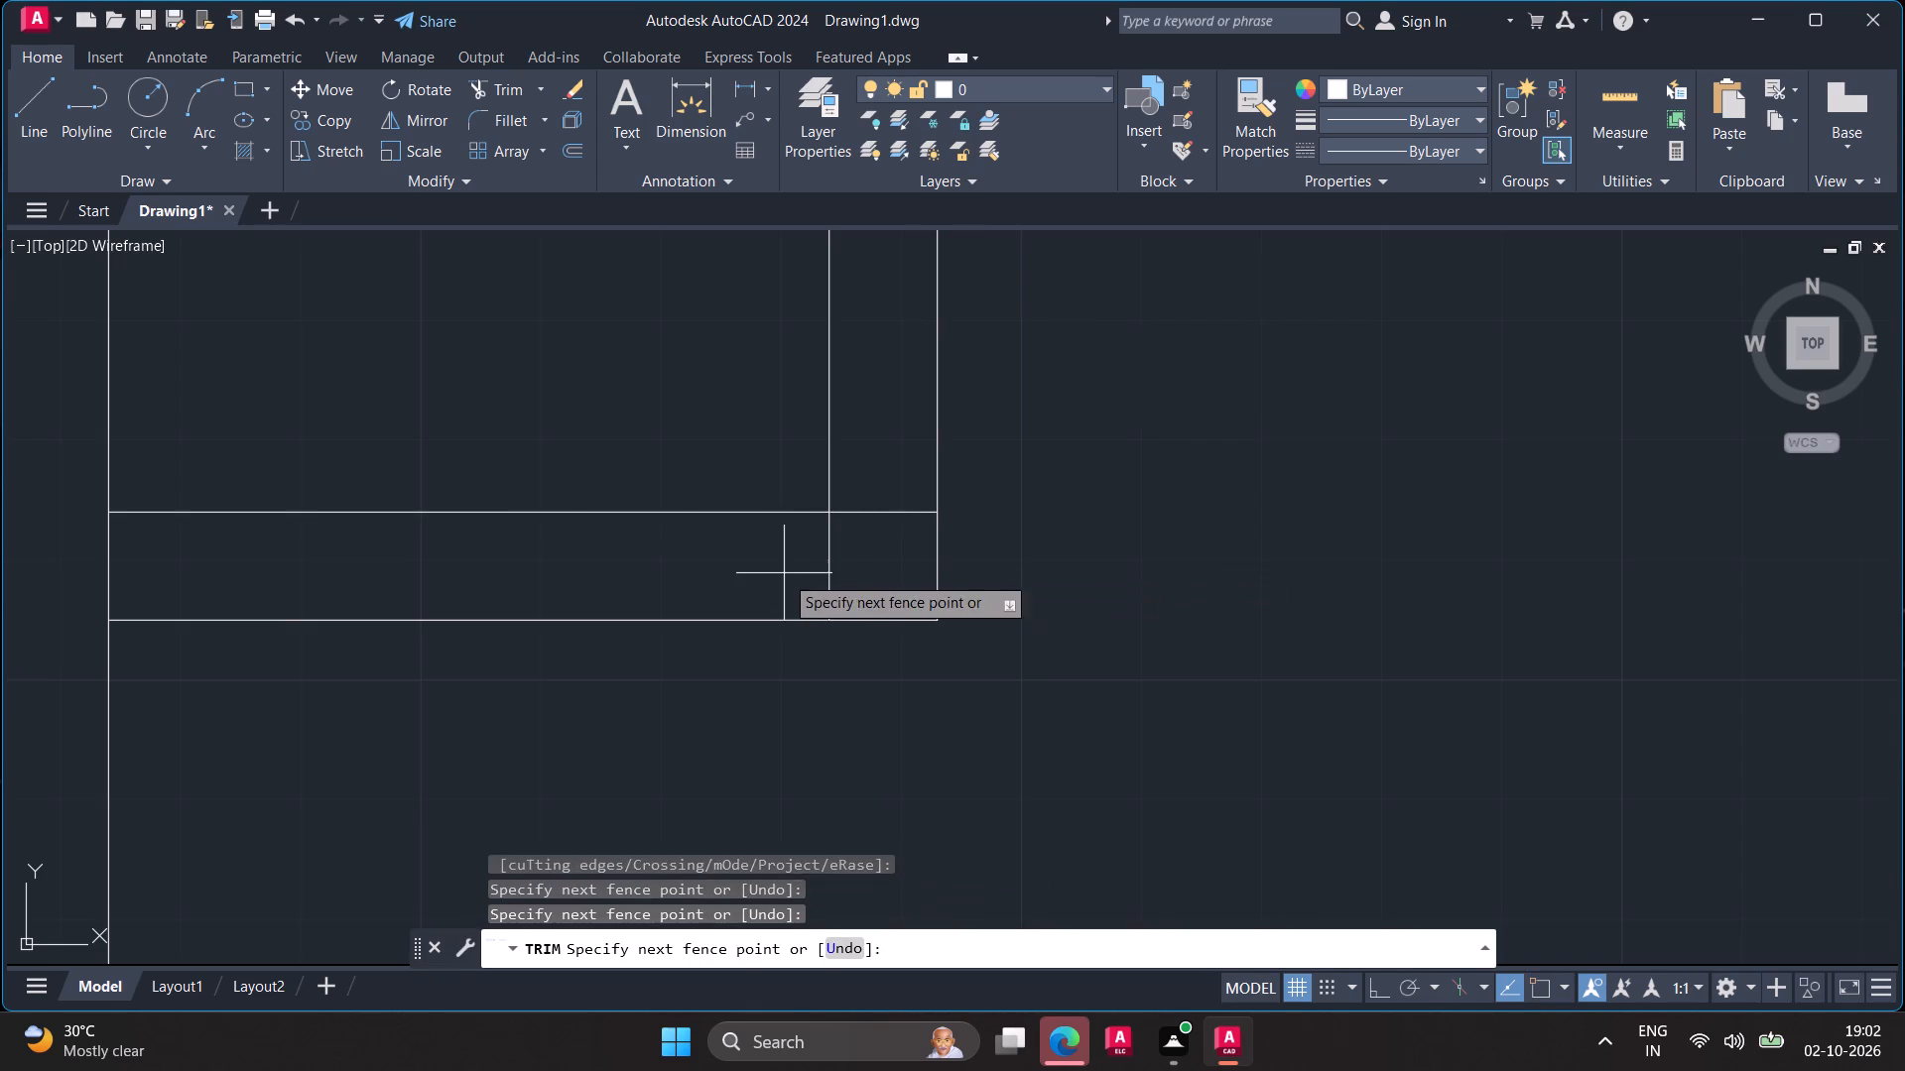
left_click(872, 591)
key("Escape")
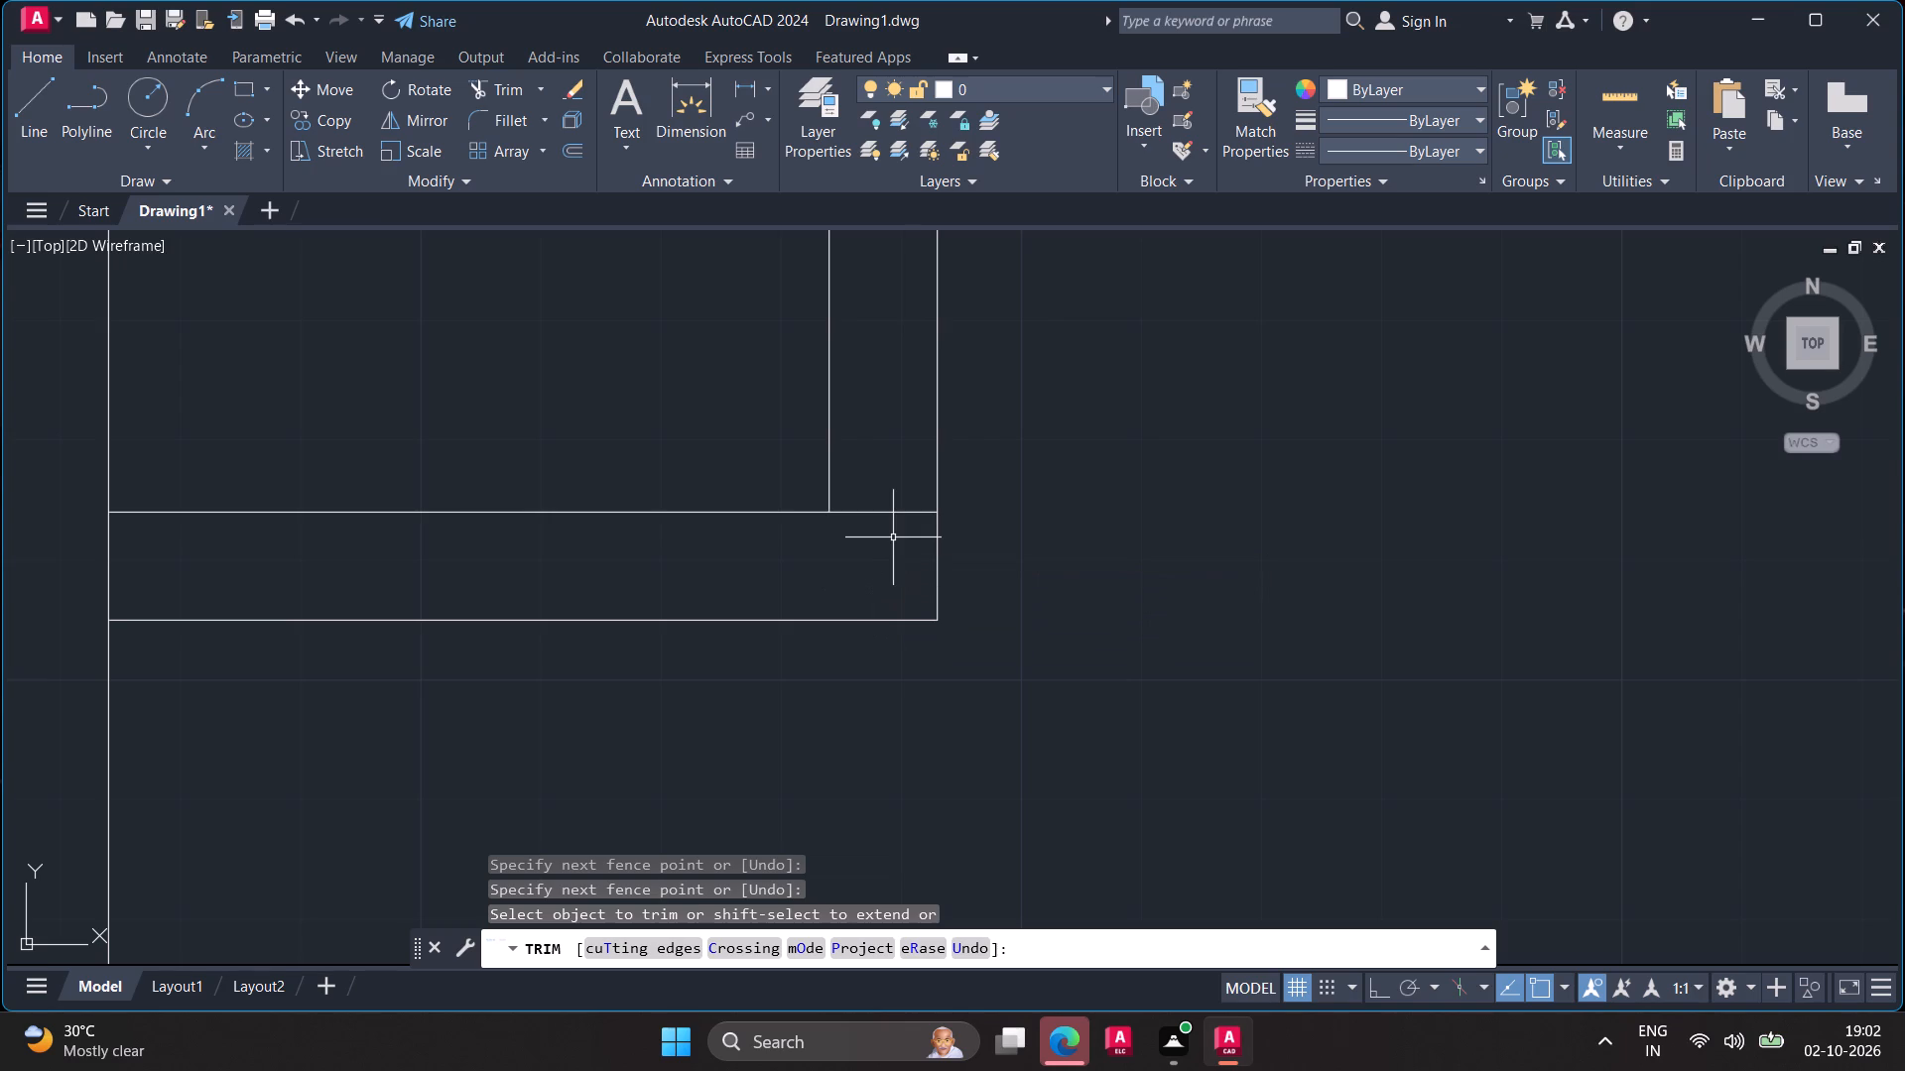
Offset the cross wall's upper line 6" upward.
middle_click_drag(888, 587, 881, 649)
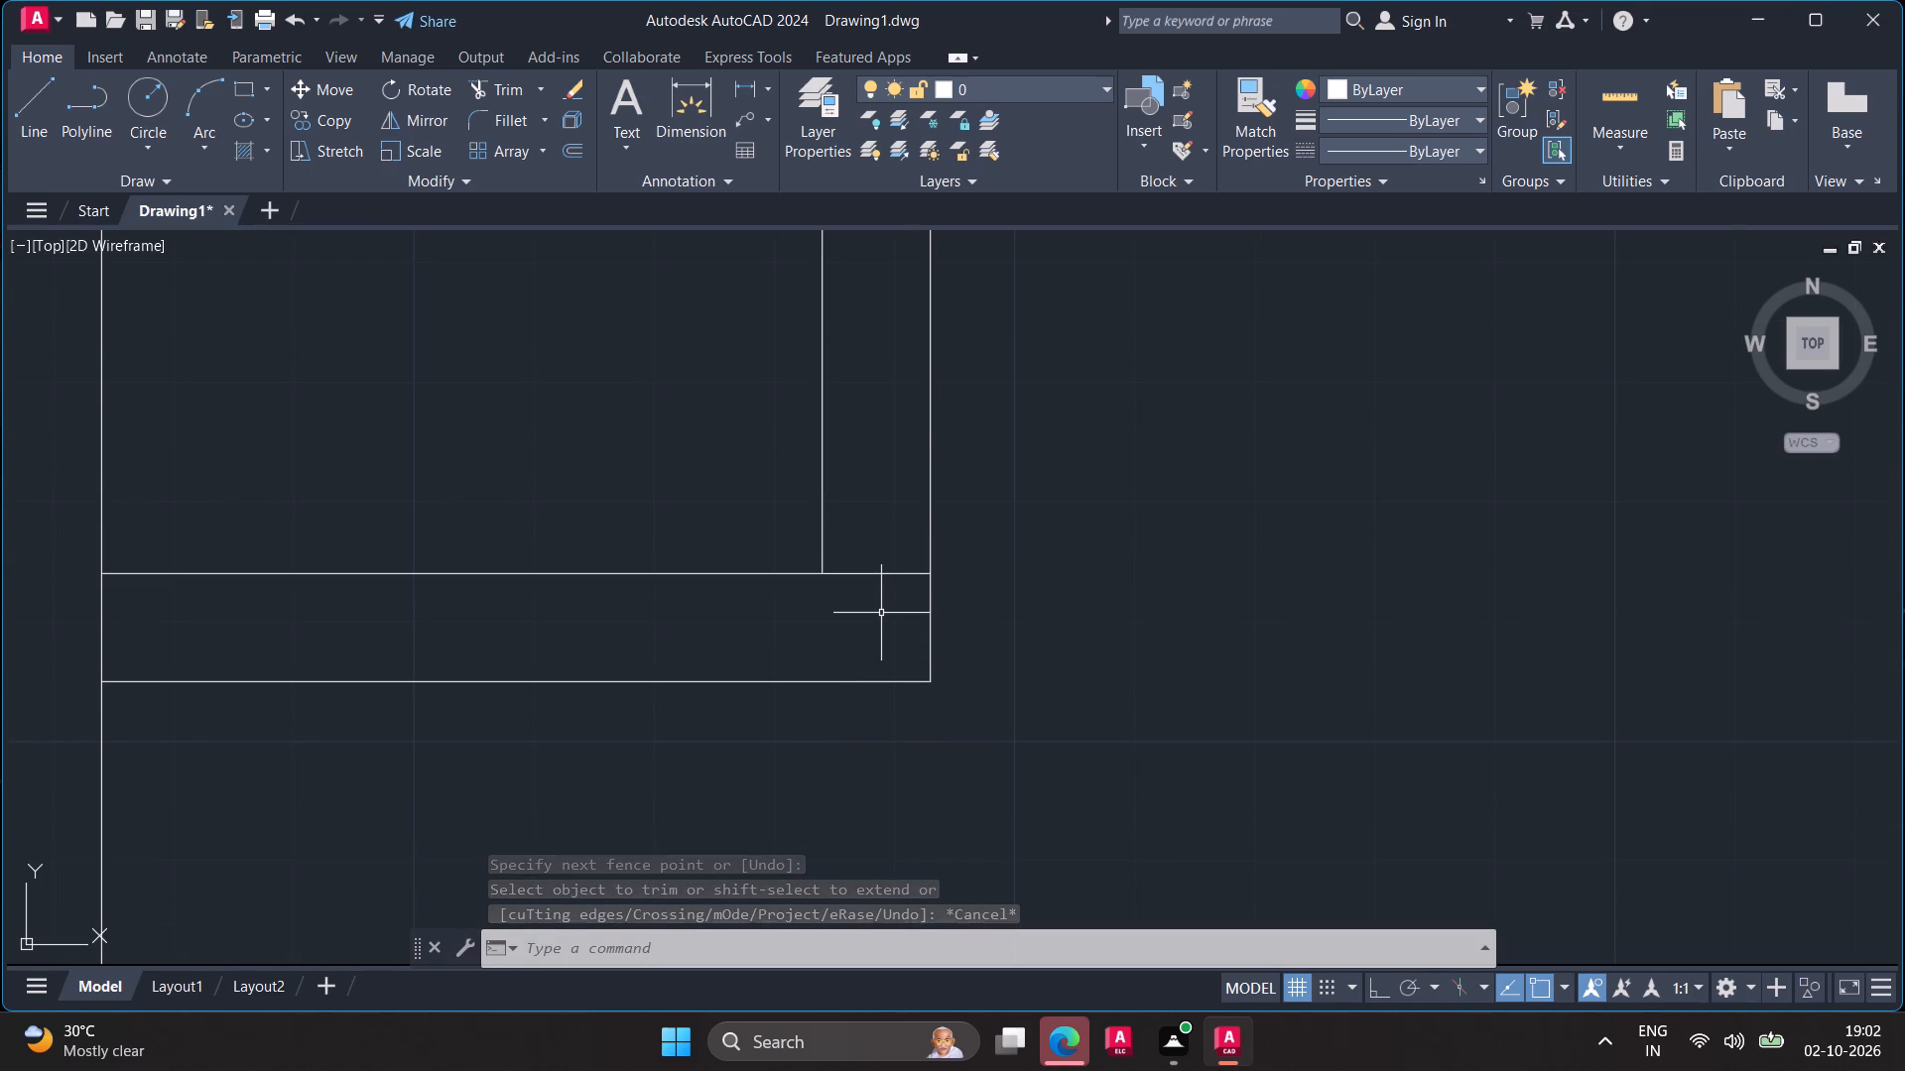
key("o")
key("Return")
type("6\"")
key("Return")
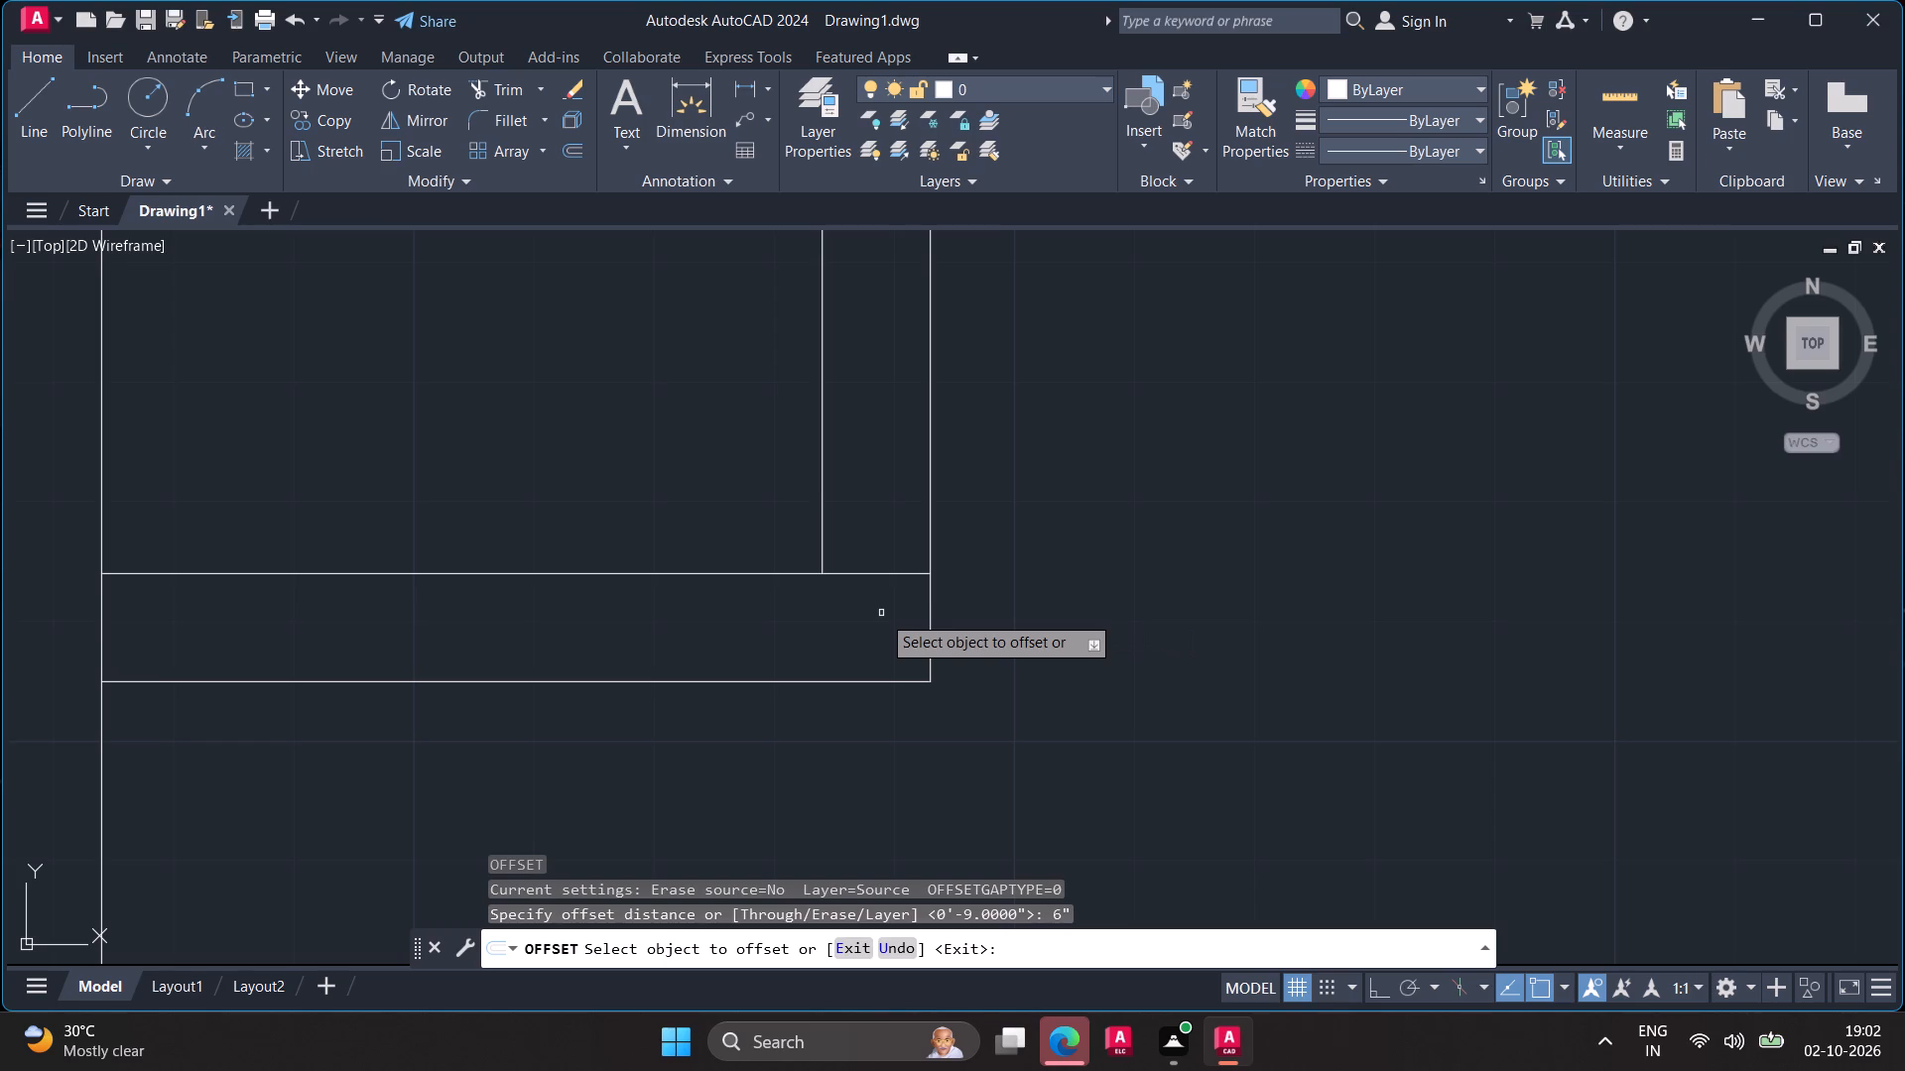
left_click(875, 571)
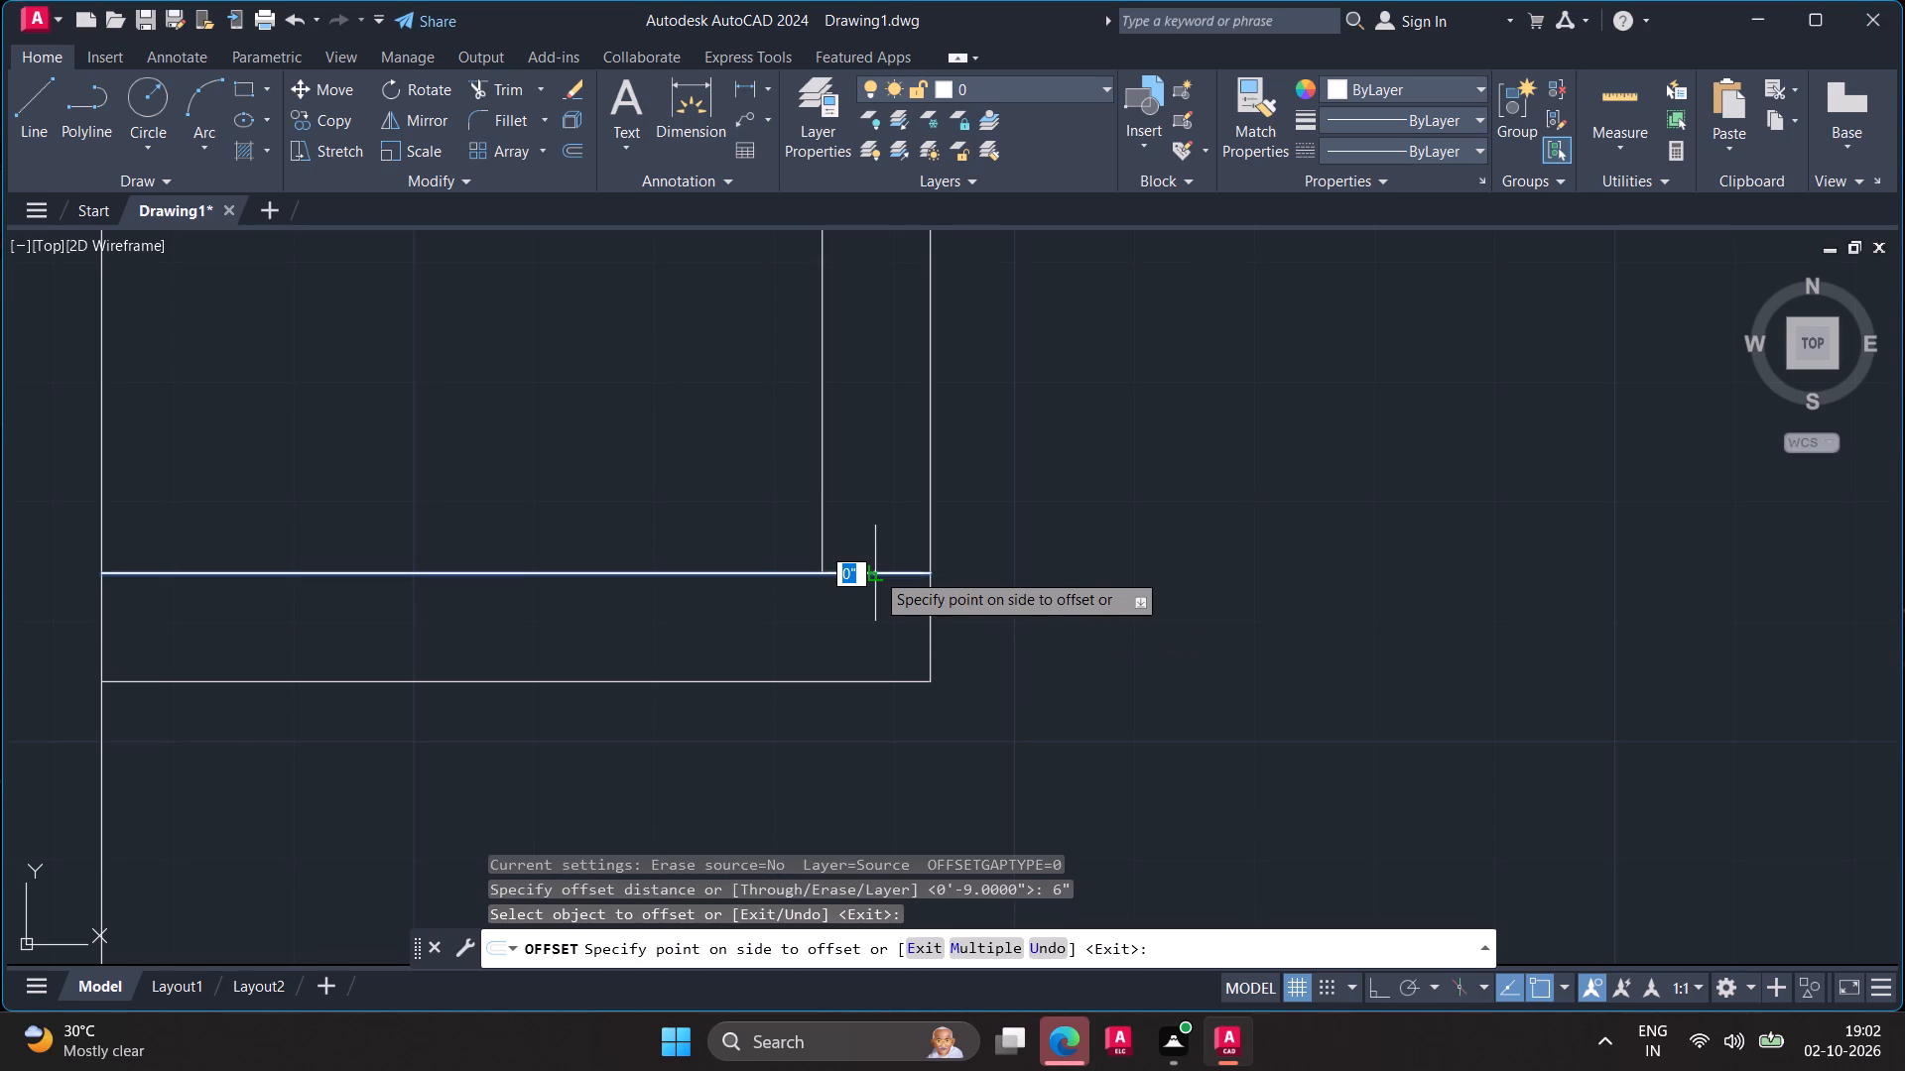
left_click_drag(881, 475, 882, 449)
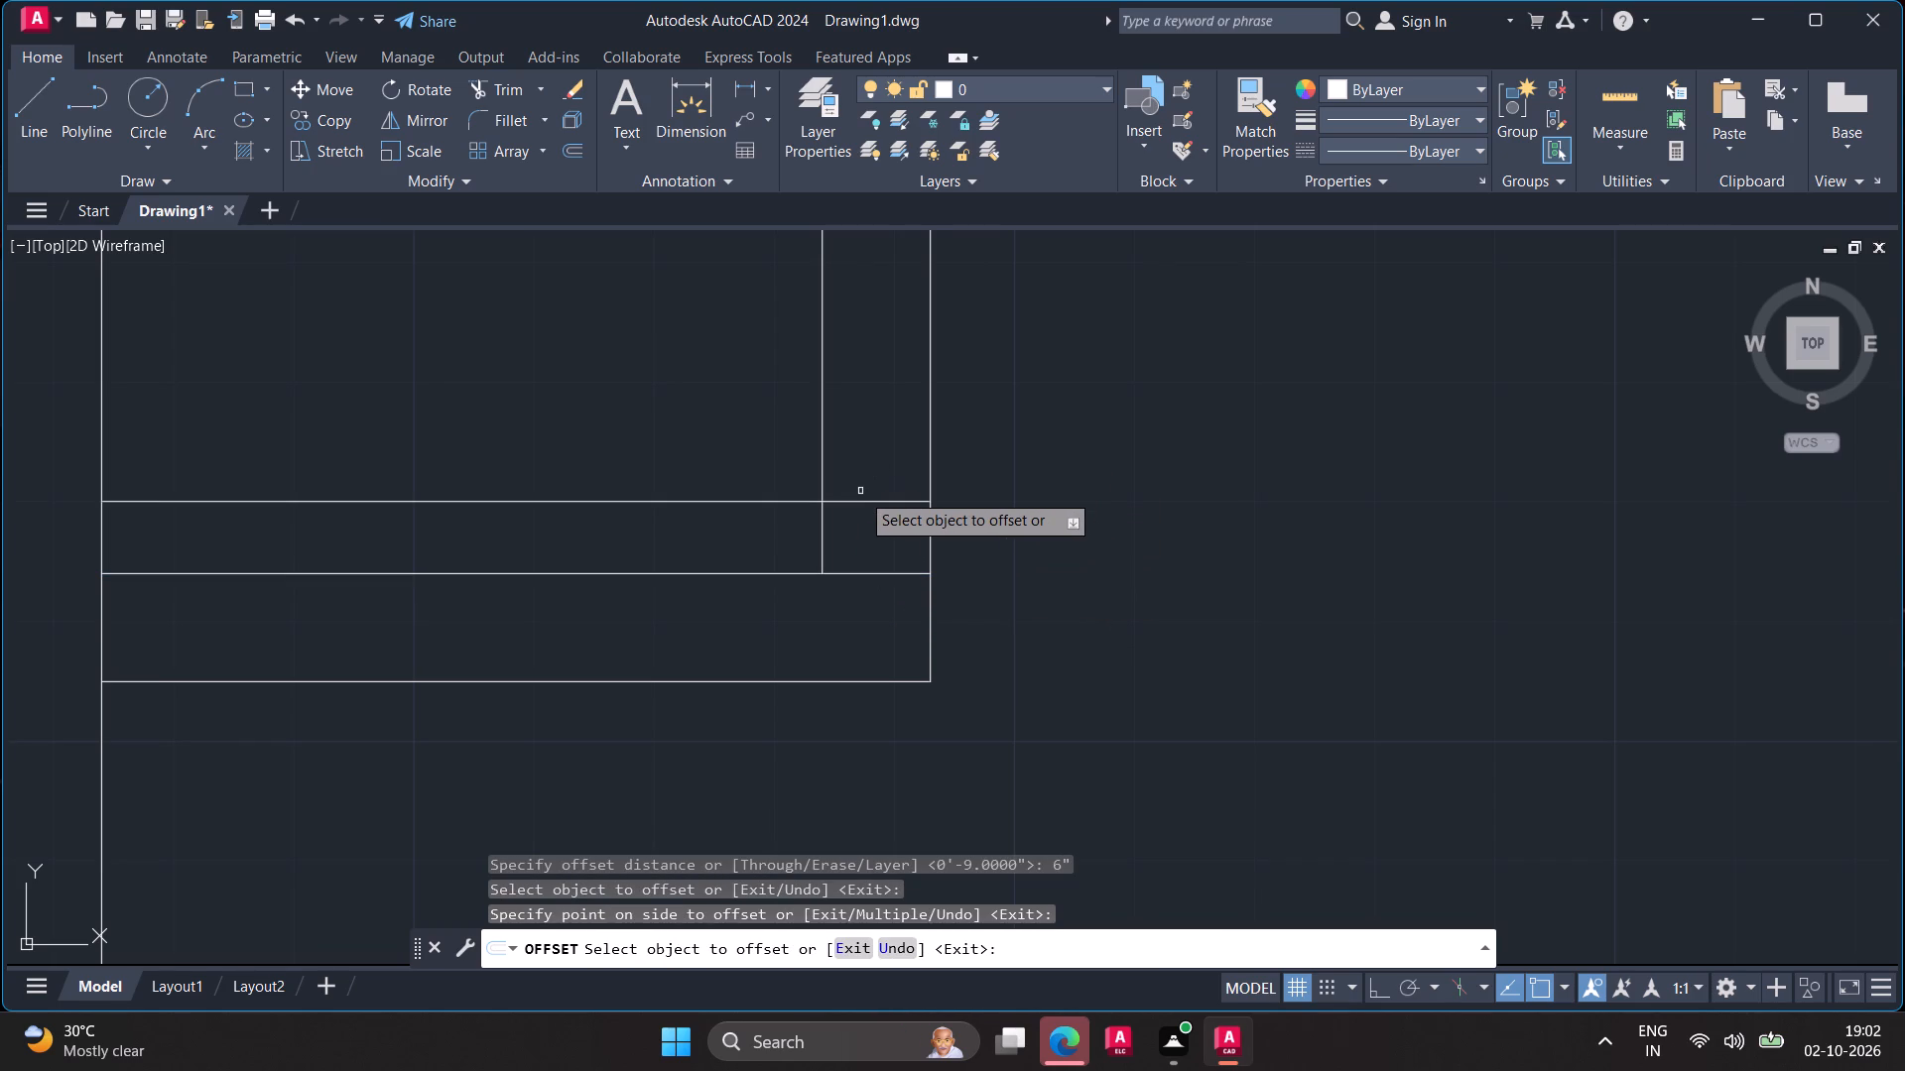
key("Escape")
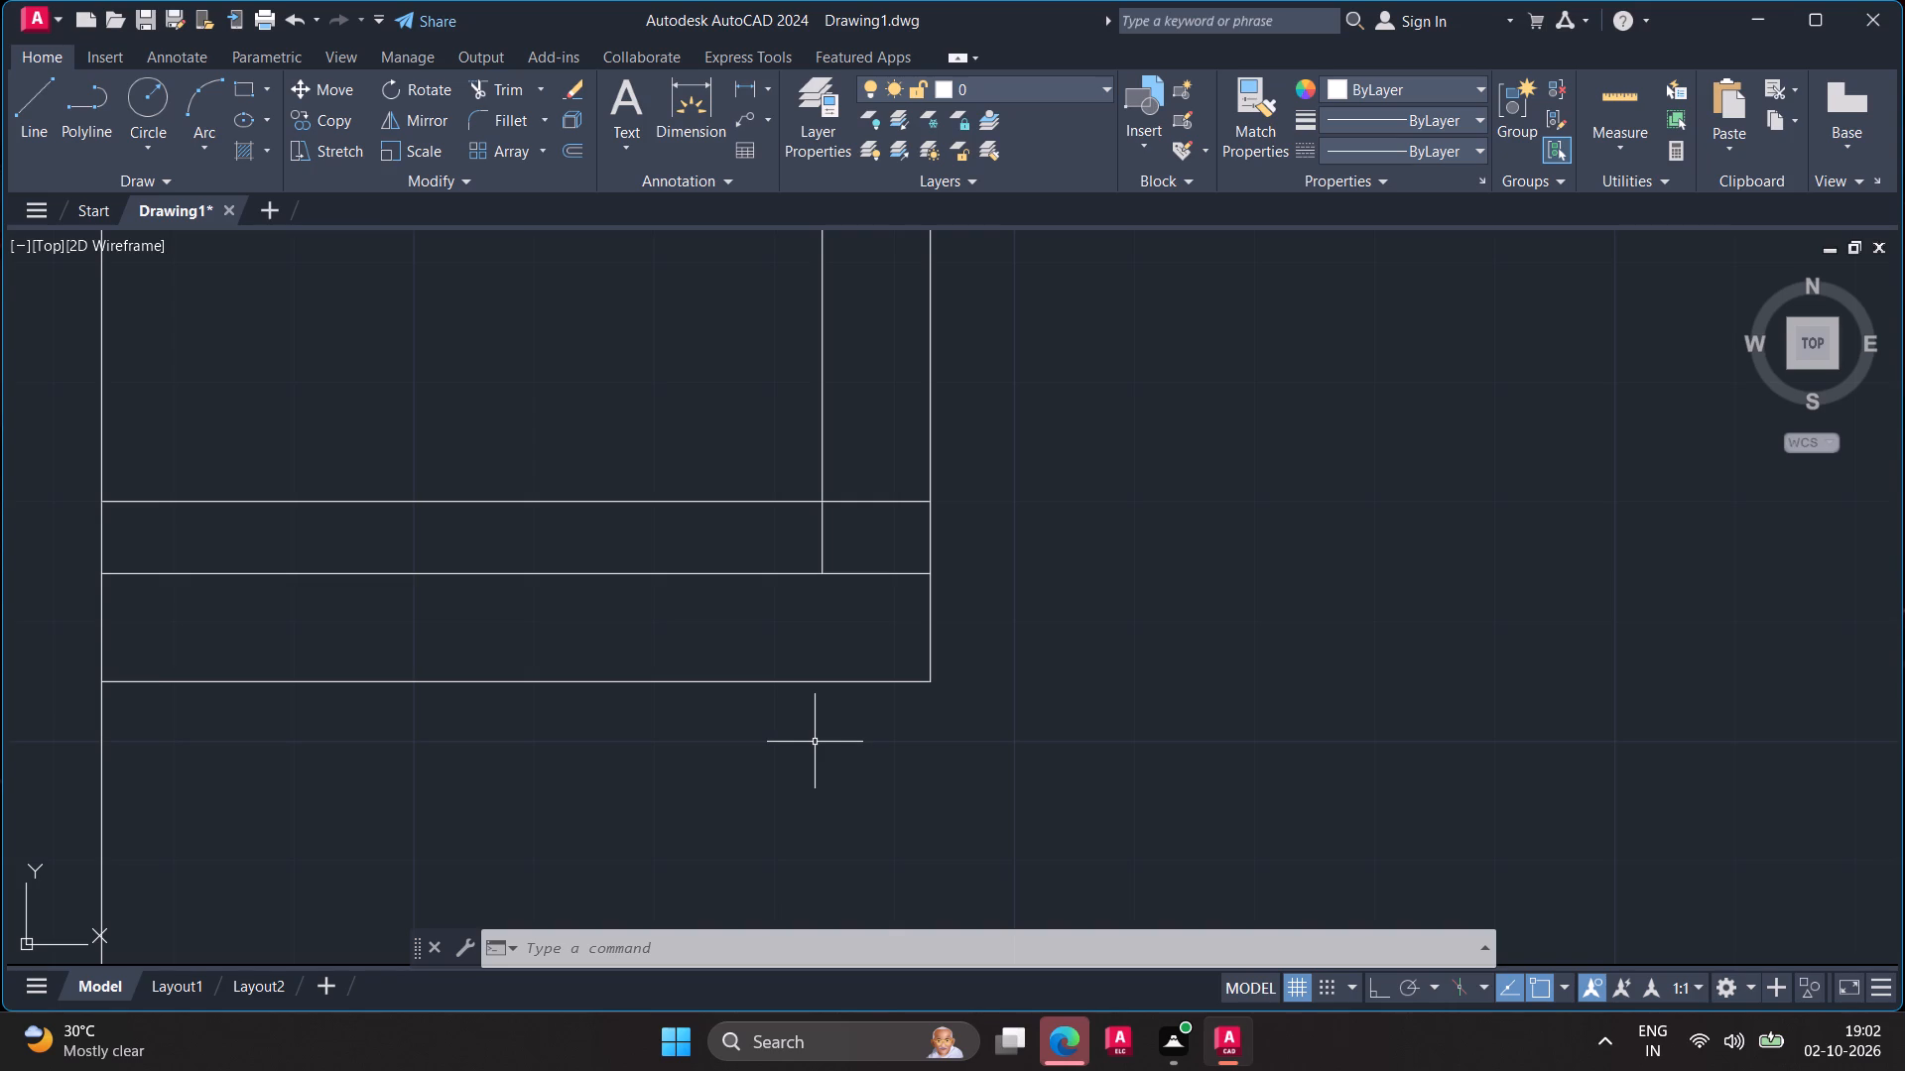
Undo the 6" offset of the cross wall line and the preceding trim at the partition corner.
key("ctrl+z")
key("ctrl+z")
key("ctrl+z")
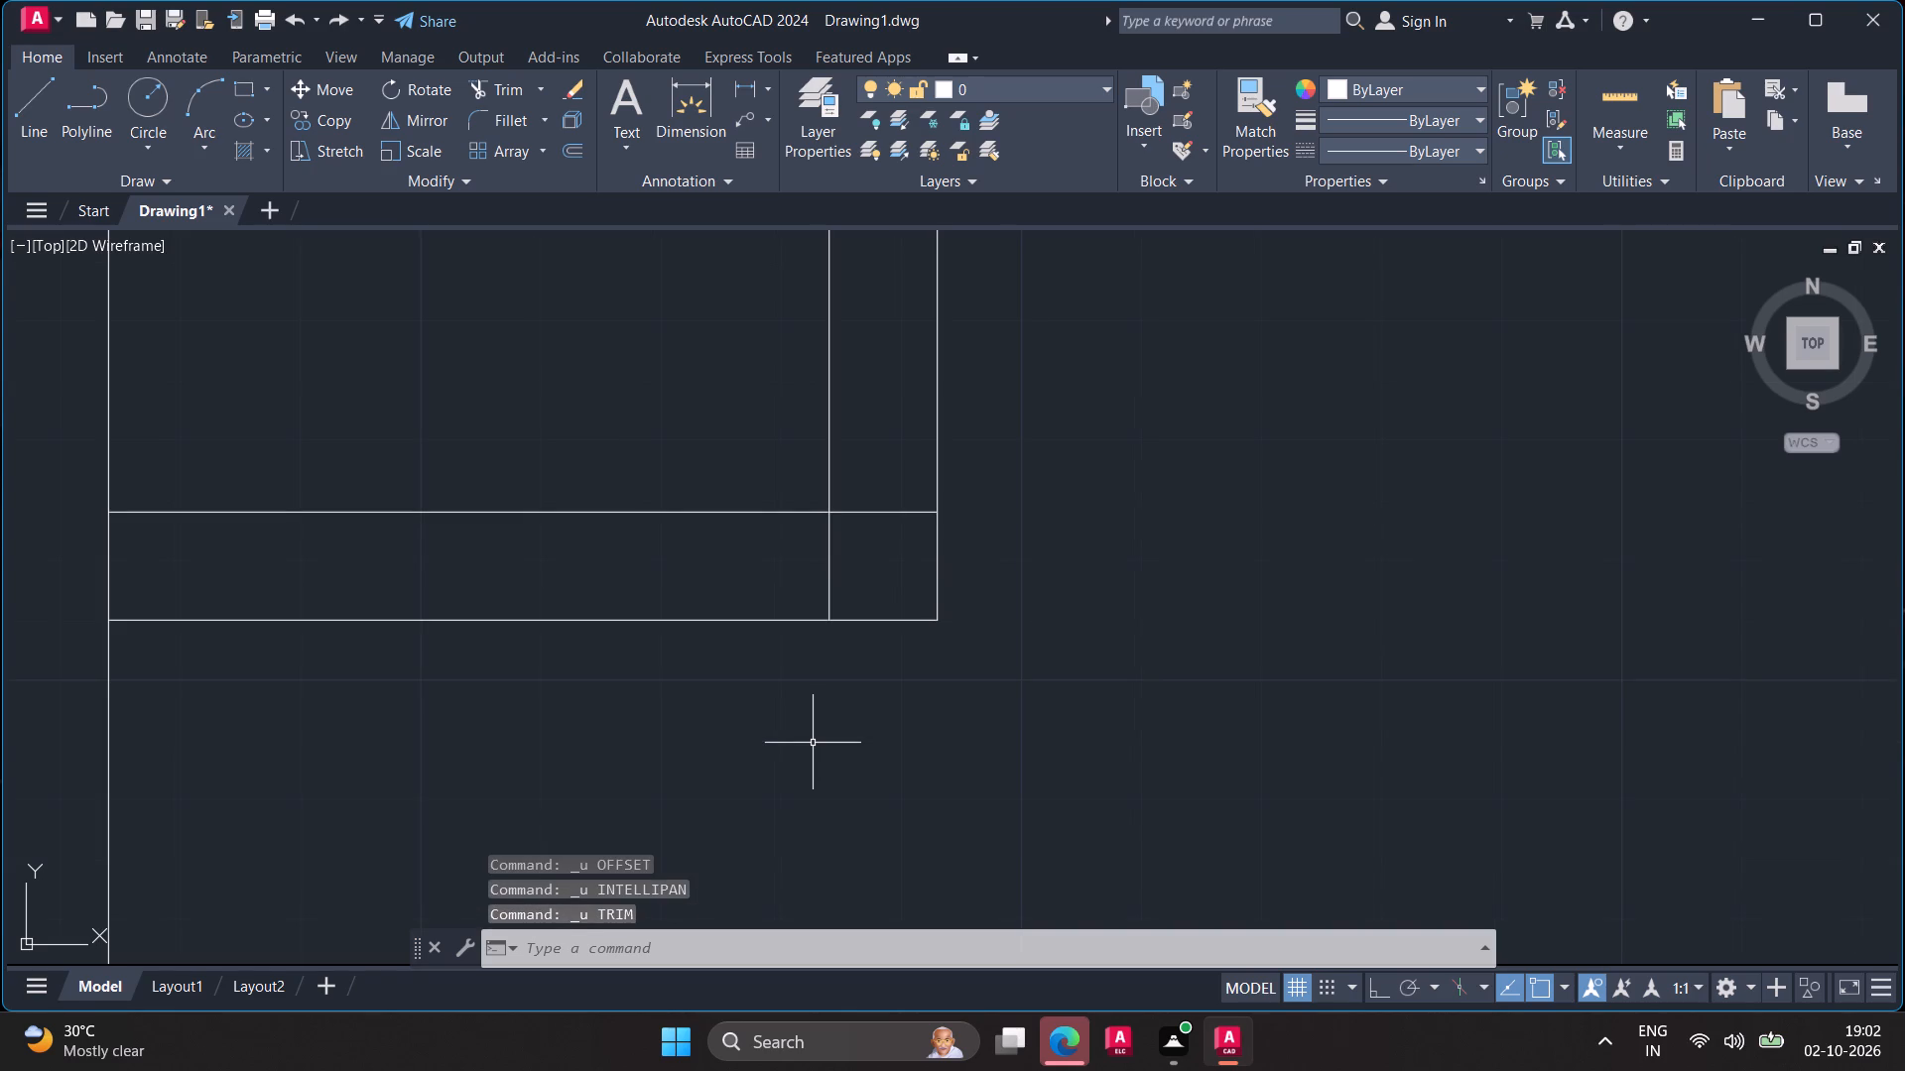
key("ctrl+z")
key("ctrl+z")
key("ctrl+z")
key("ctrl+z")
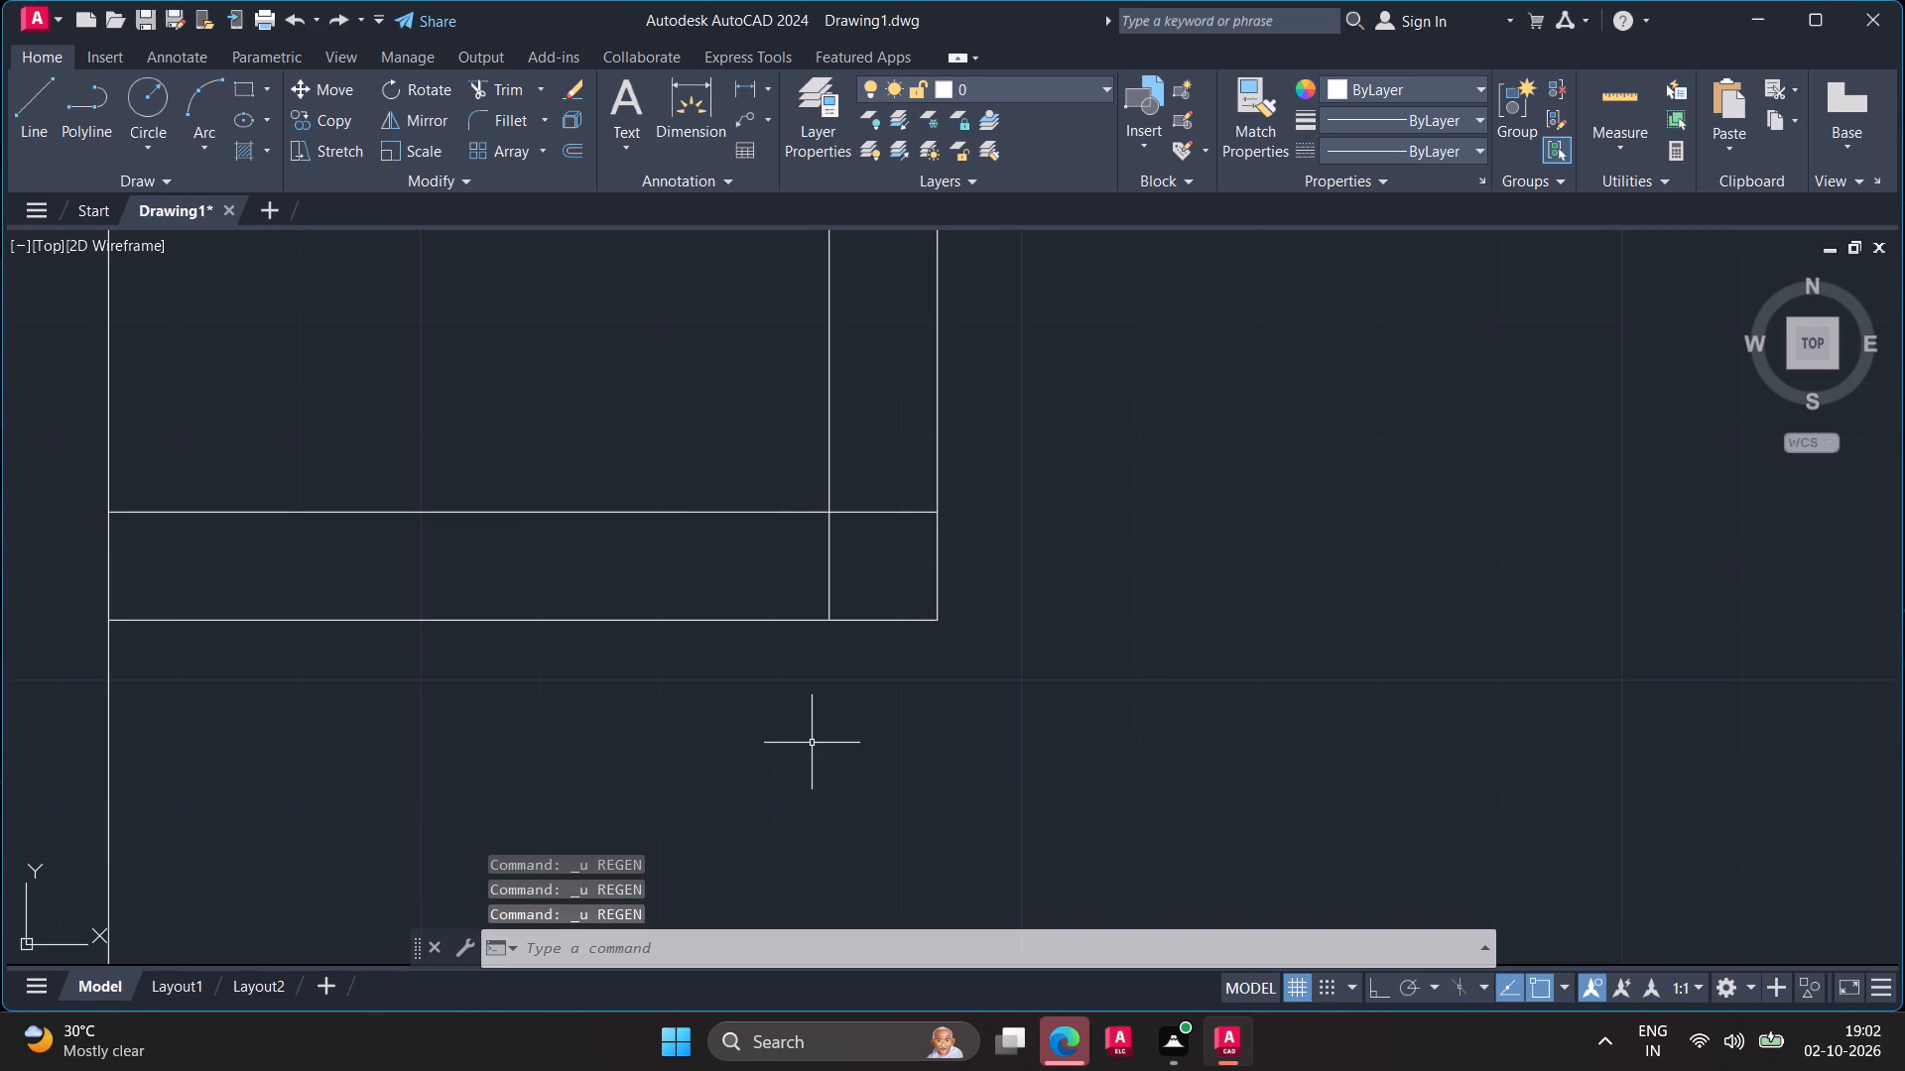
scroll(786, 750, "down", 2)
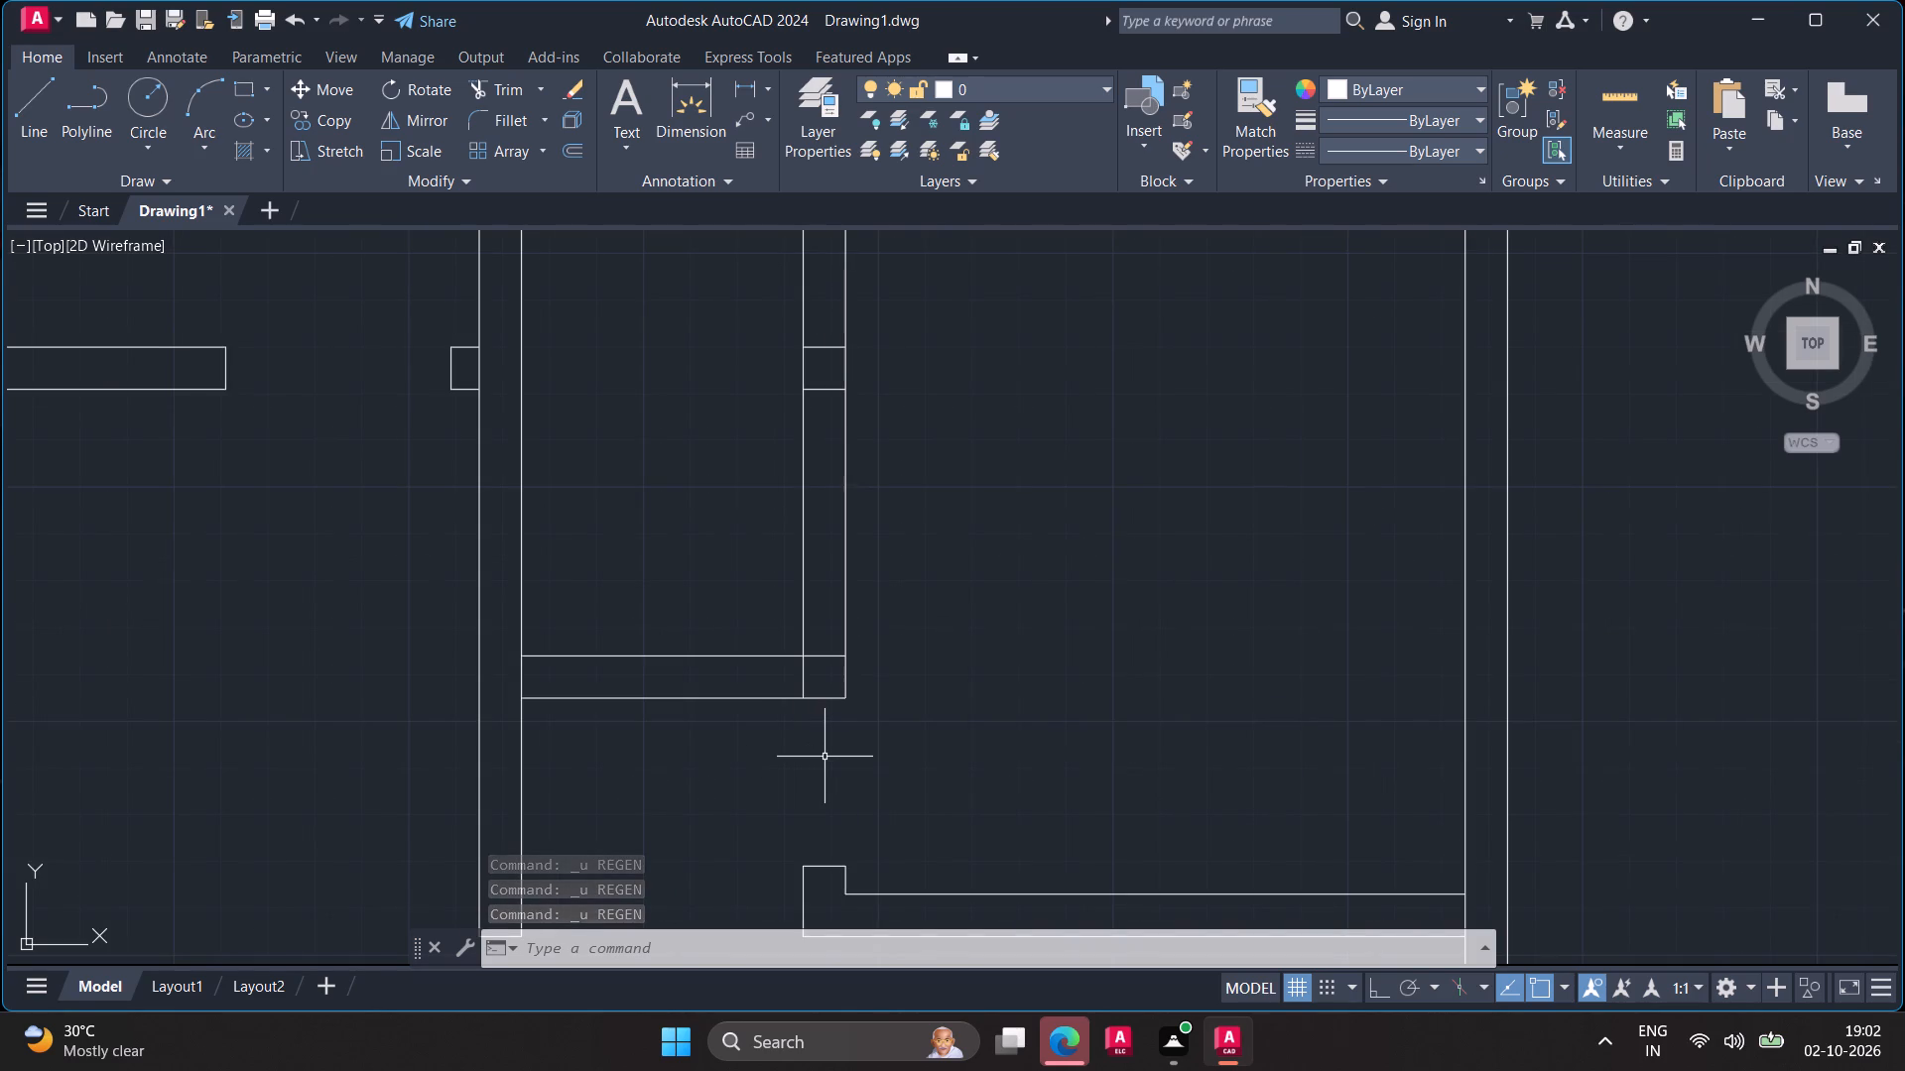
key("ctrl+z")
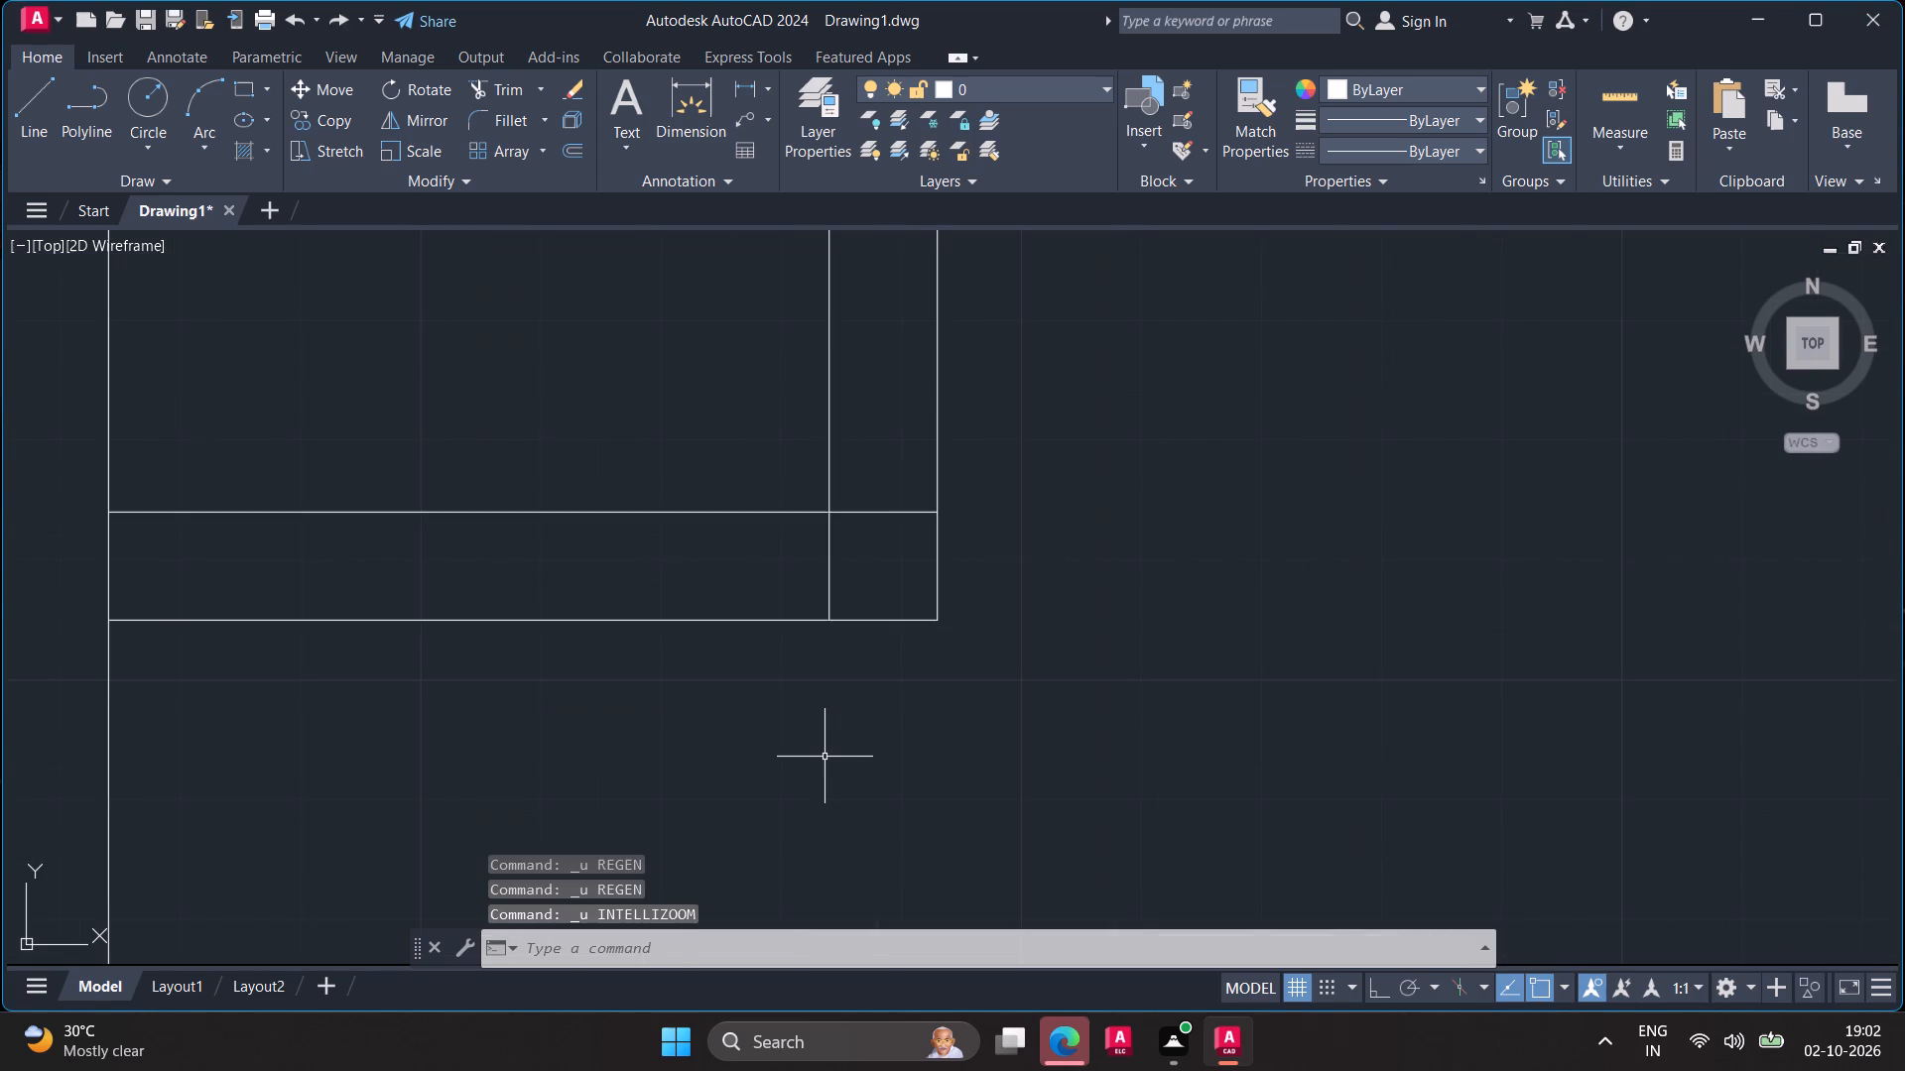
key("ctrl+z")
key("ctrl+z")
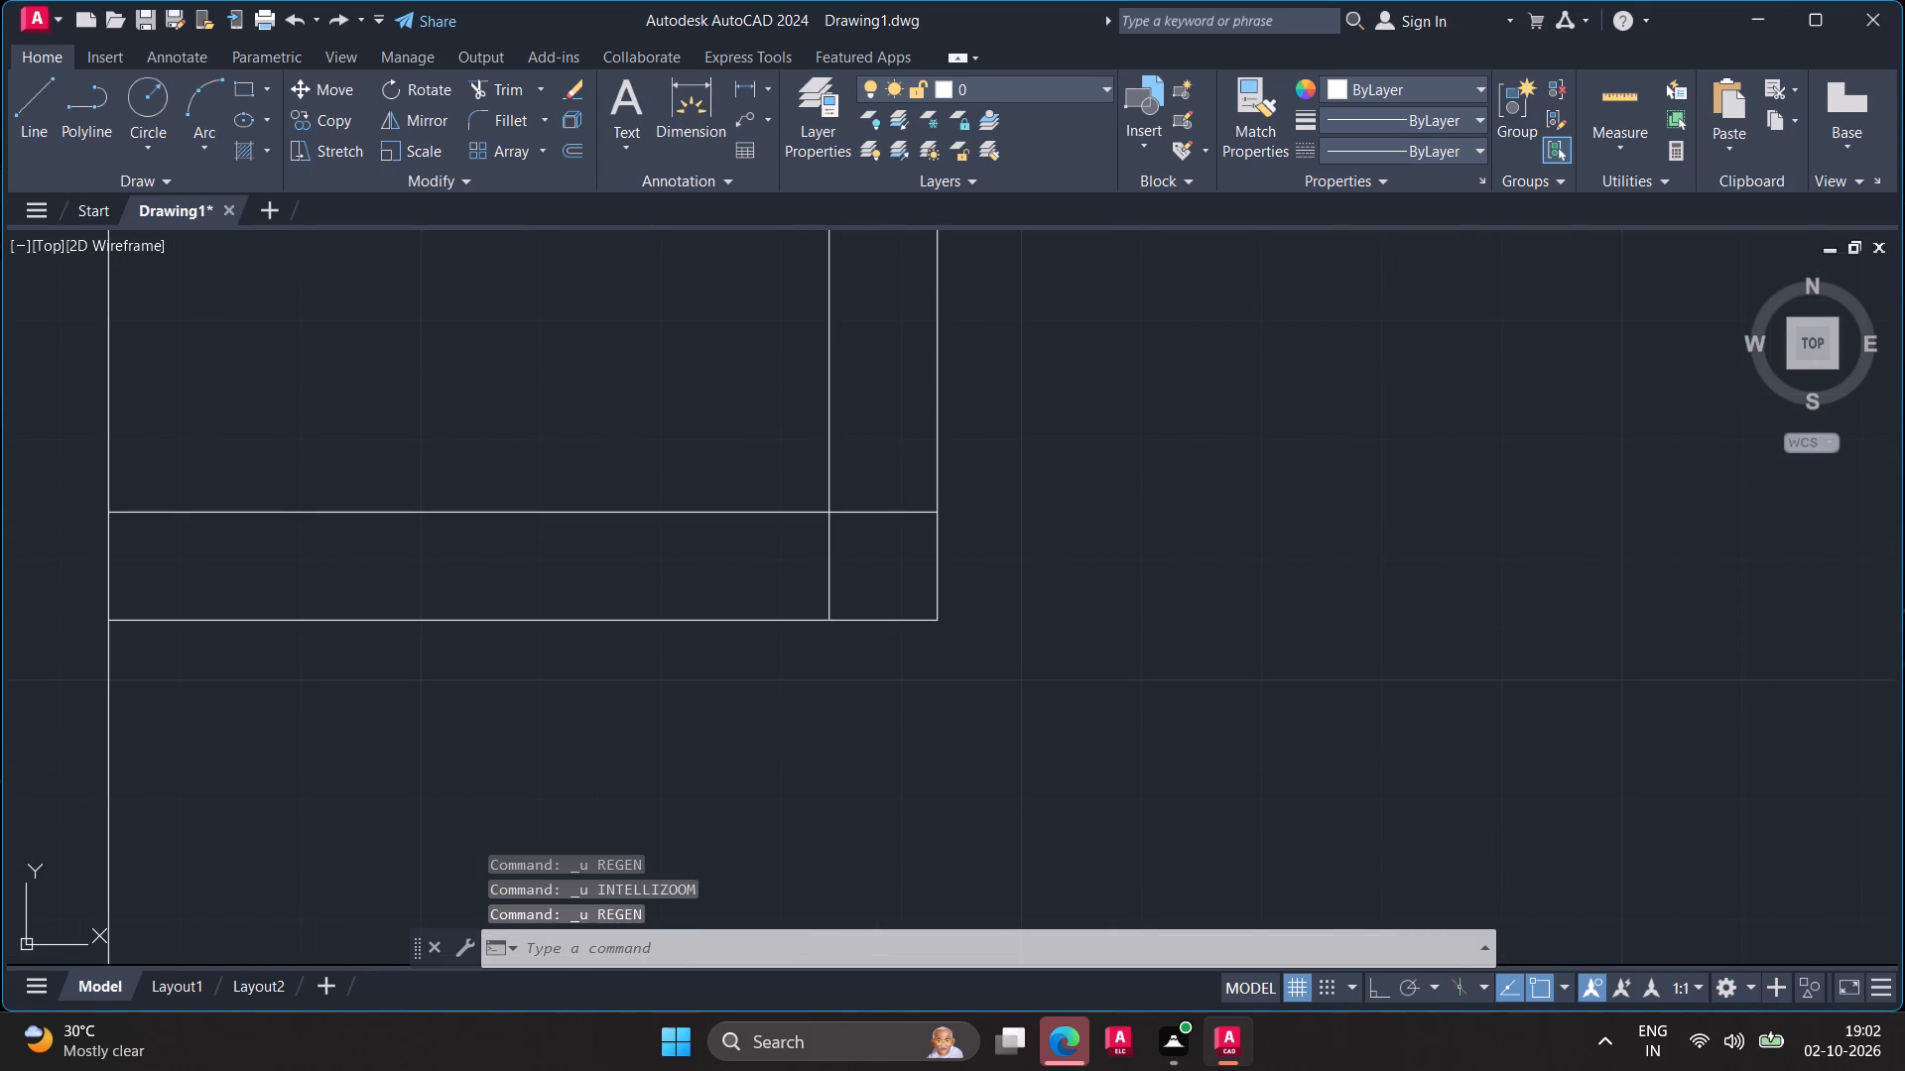
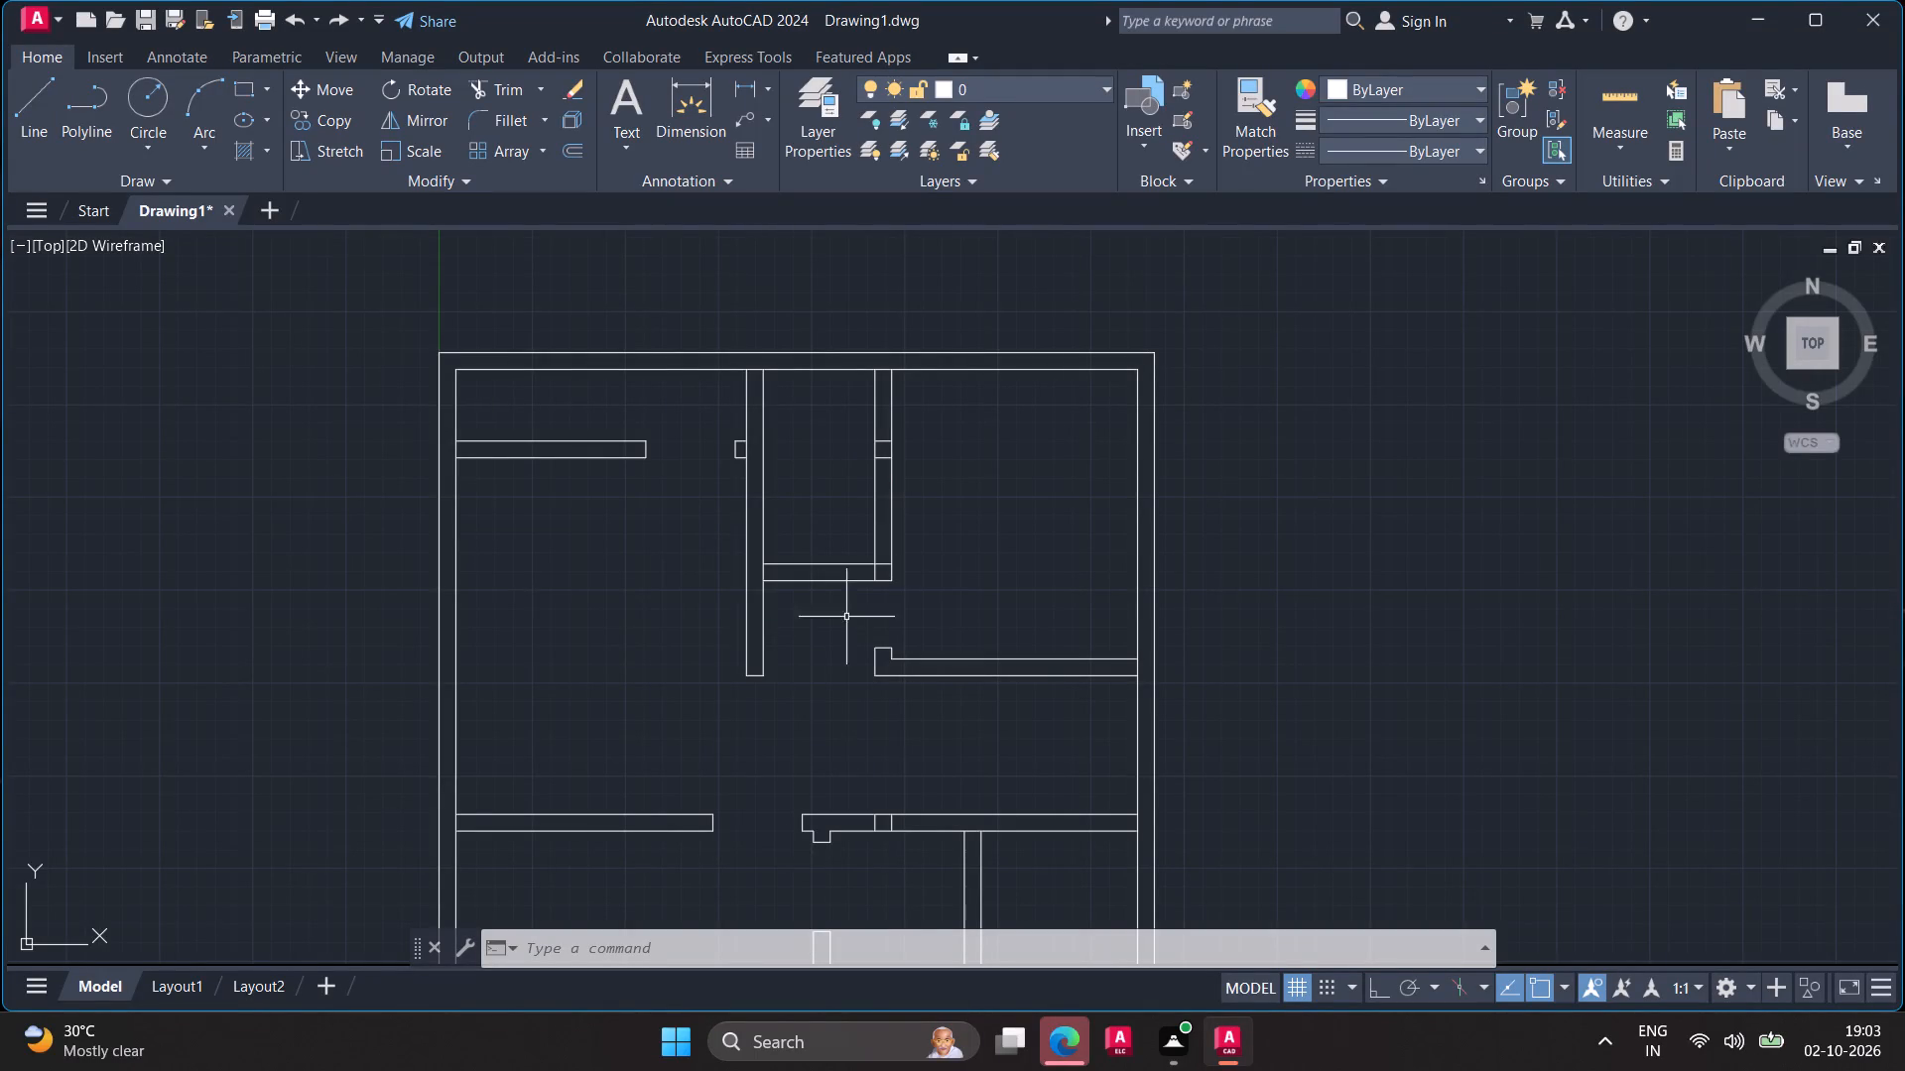
Measure the opening between the bottom end of the right vertical partition and the wall stub below it.
left_click(1636, 106)
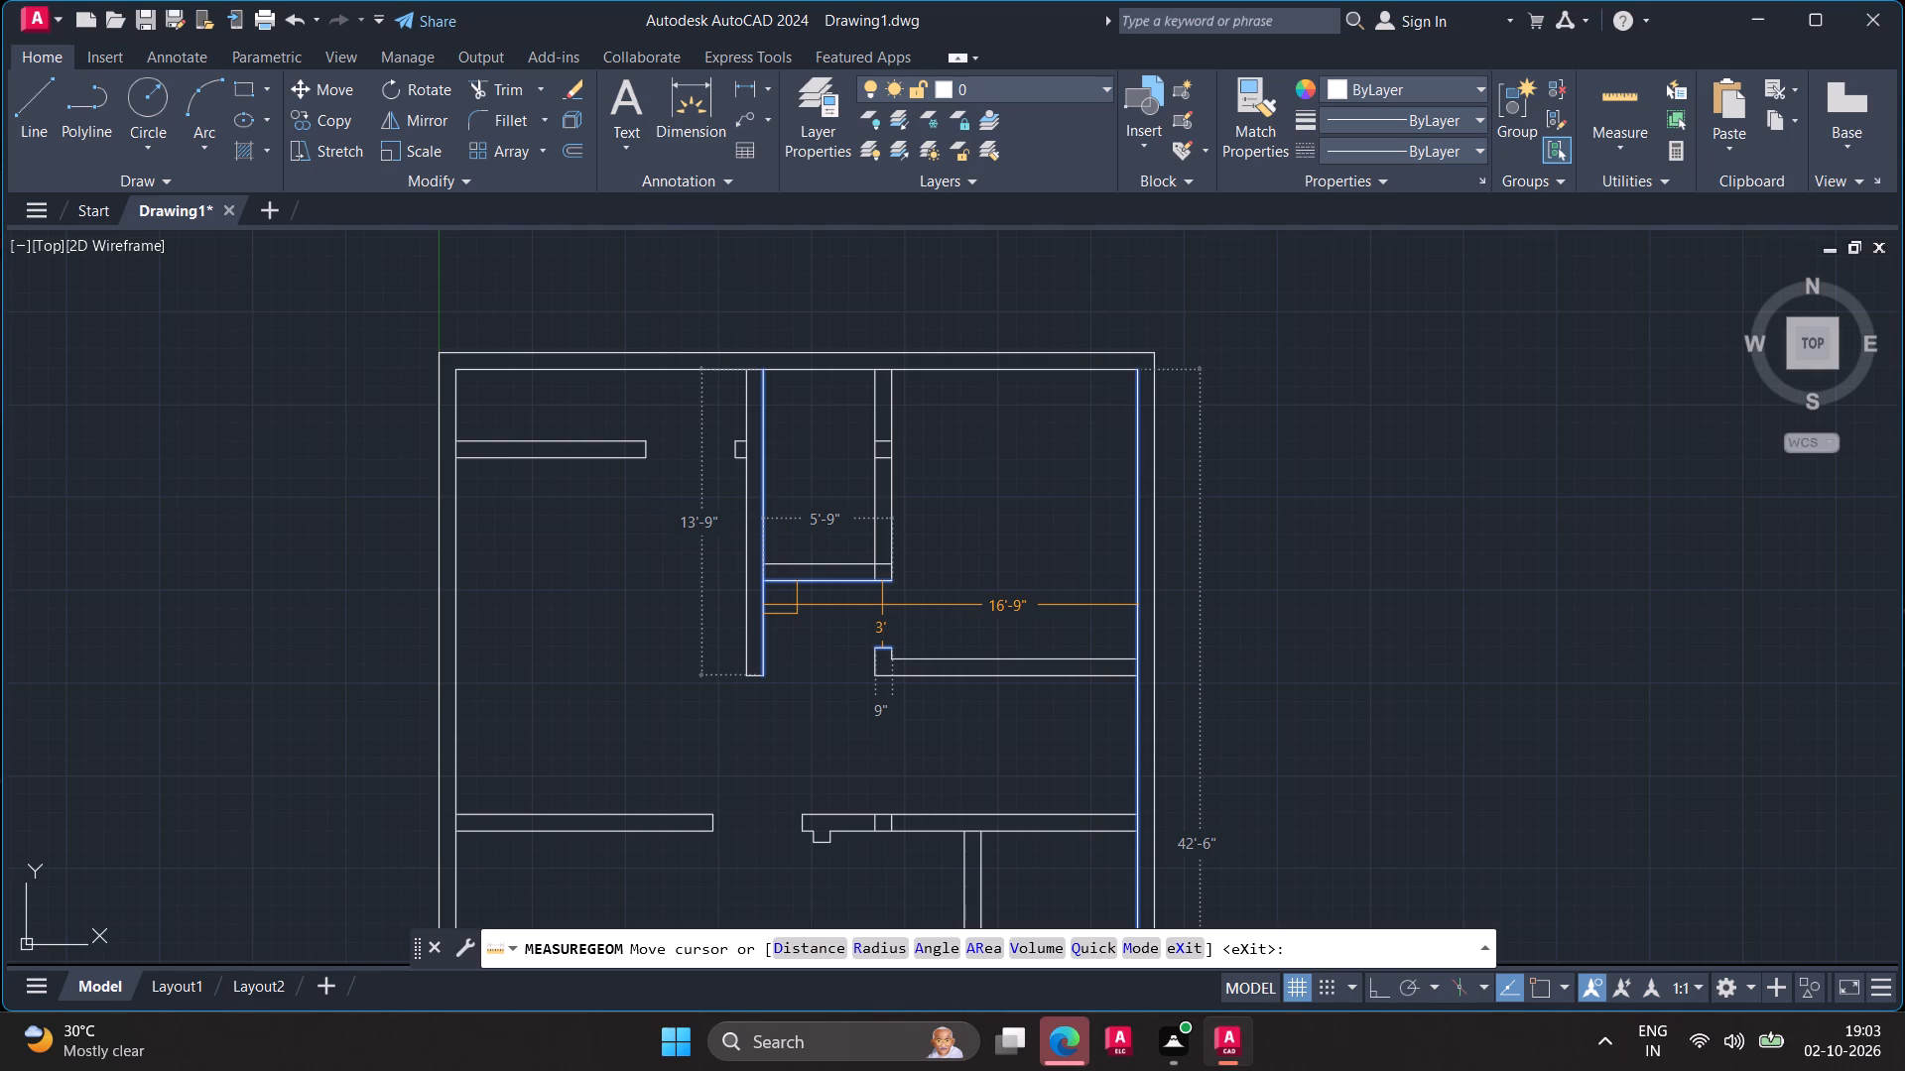
key("Escape")
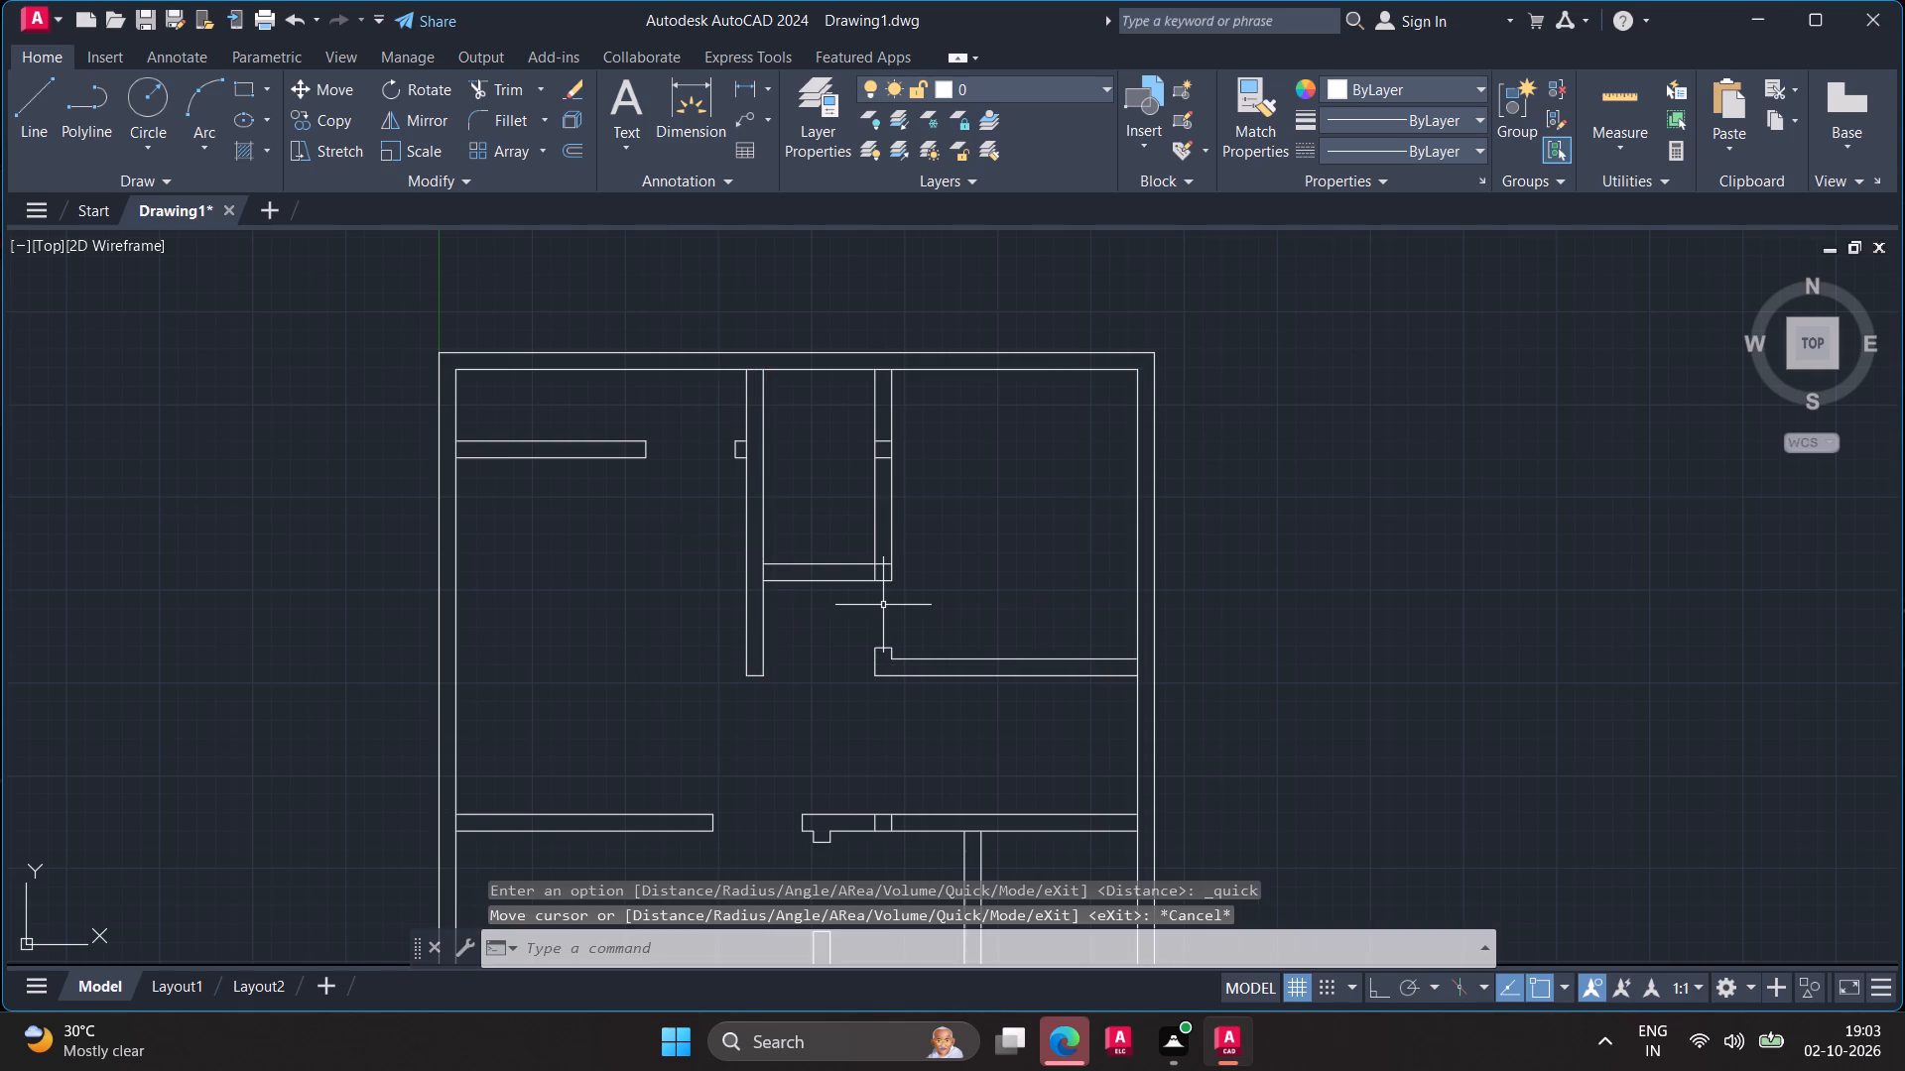
Offset the cross wall's lower line 6" upward.
scroll(883, 606, "up", 3)
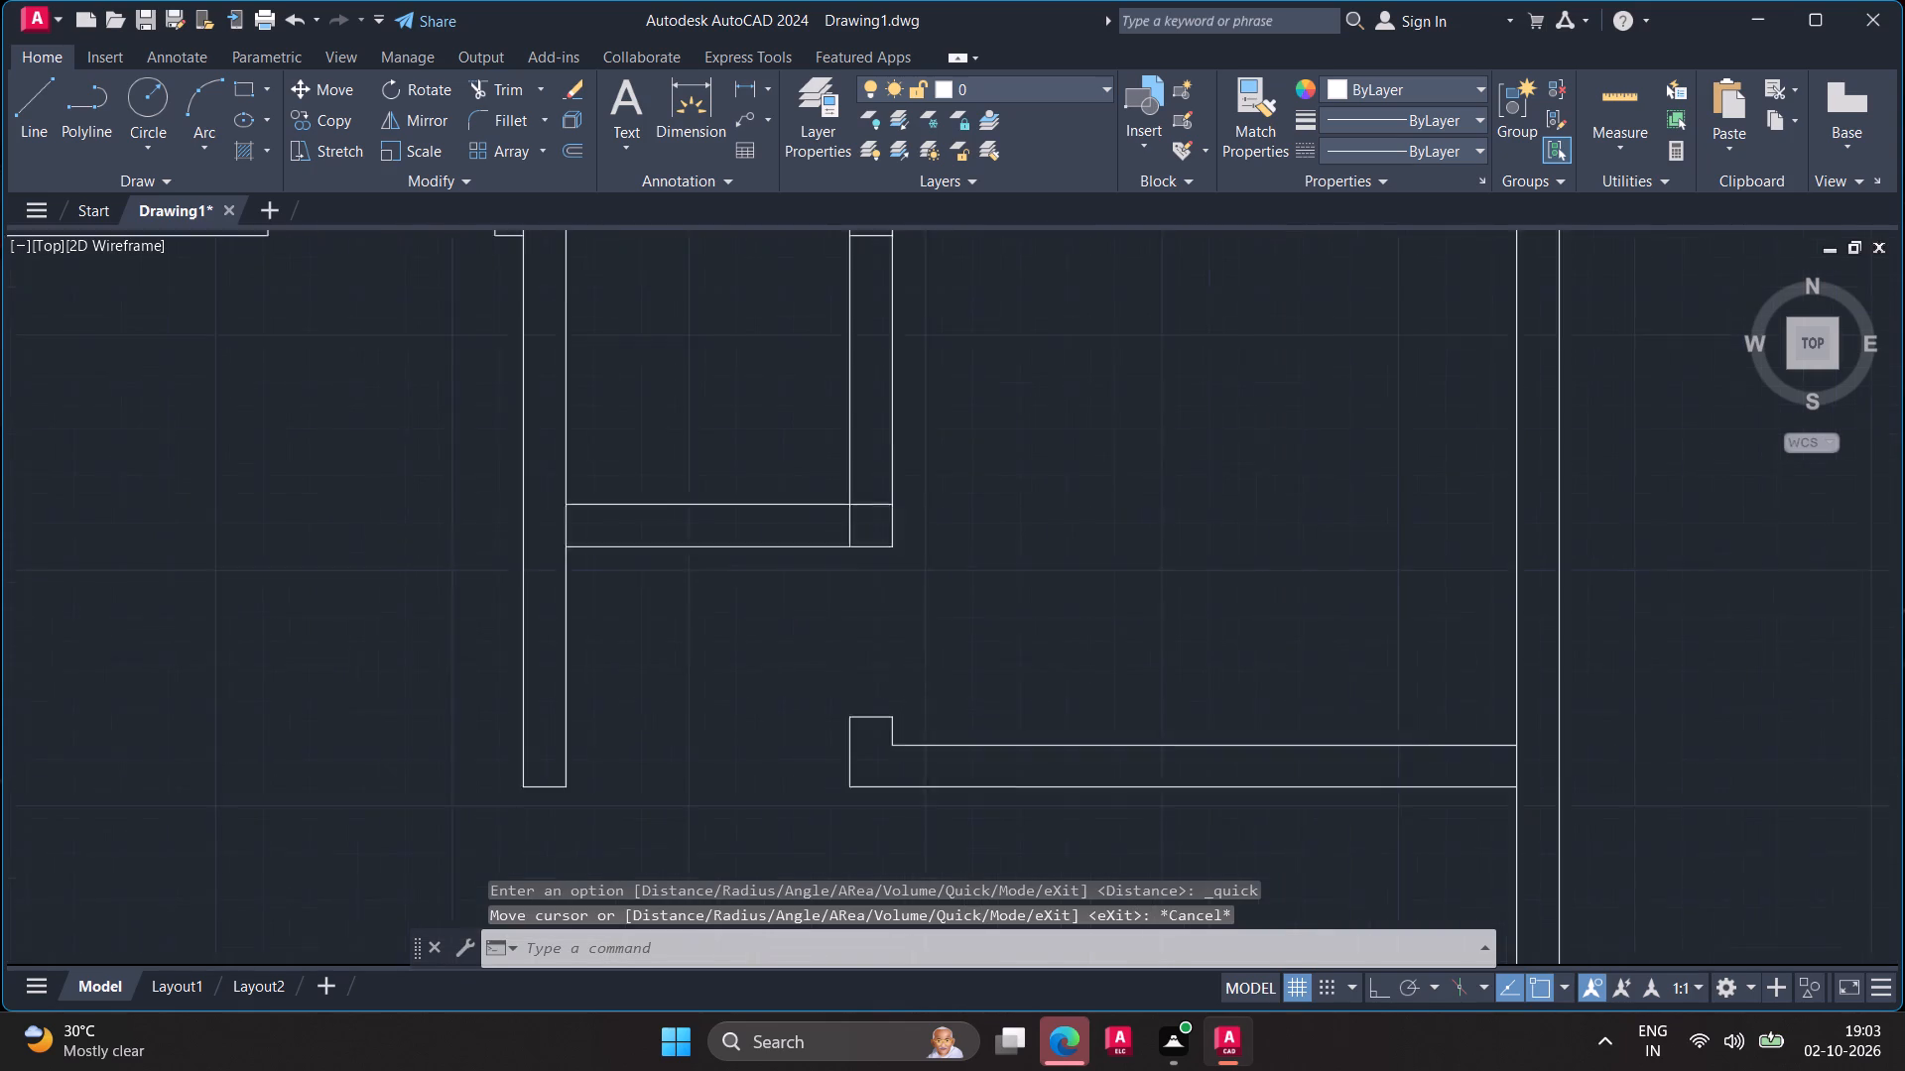
scroll(883, 606, "up", 1)
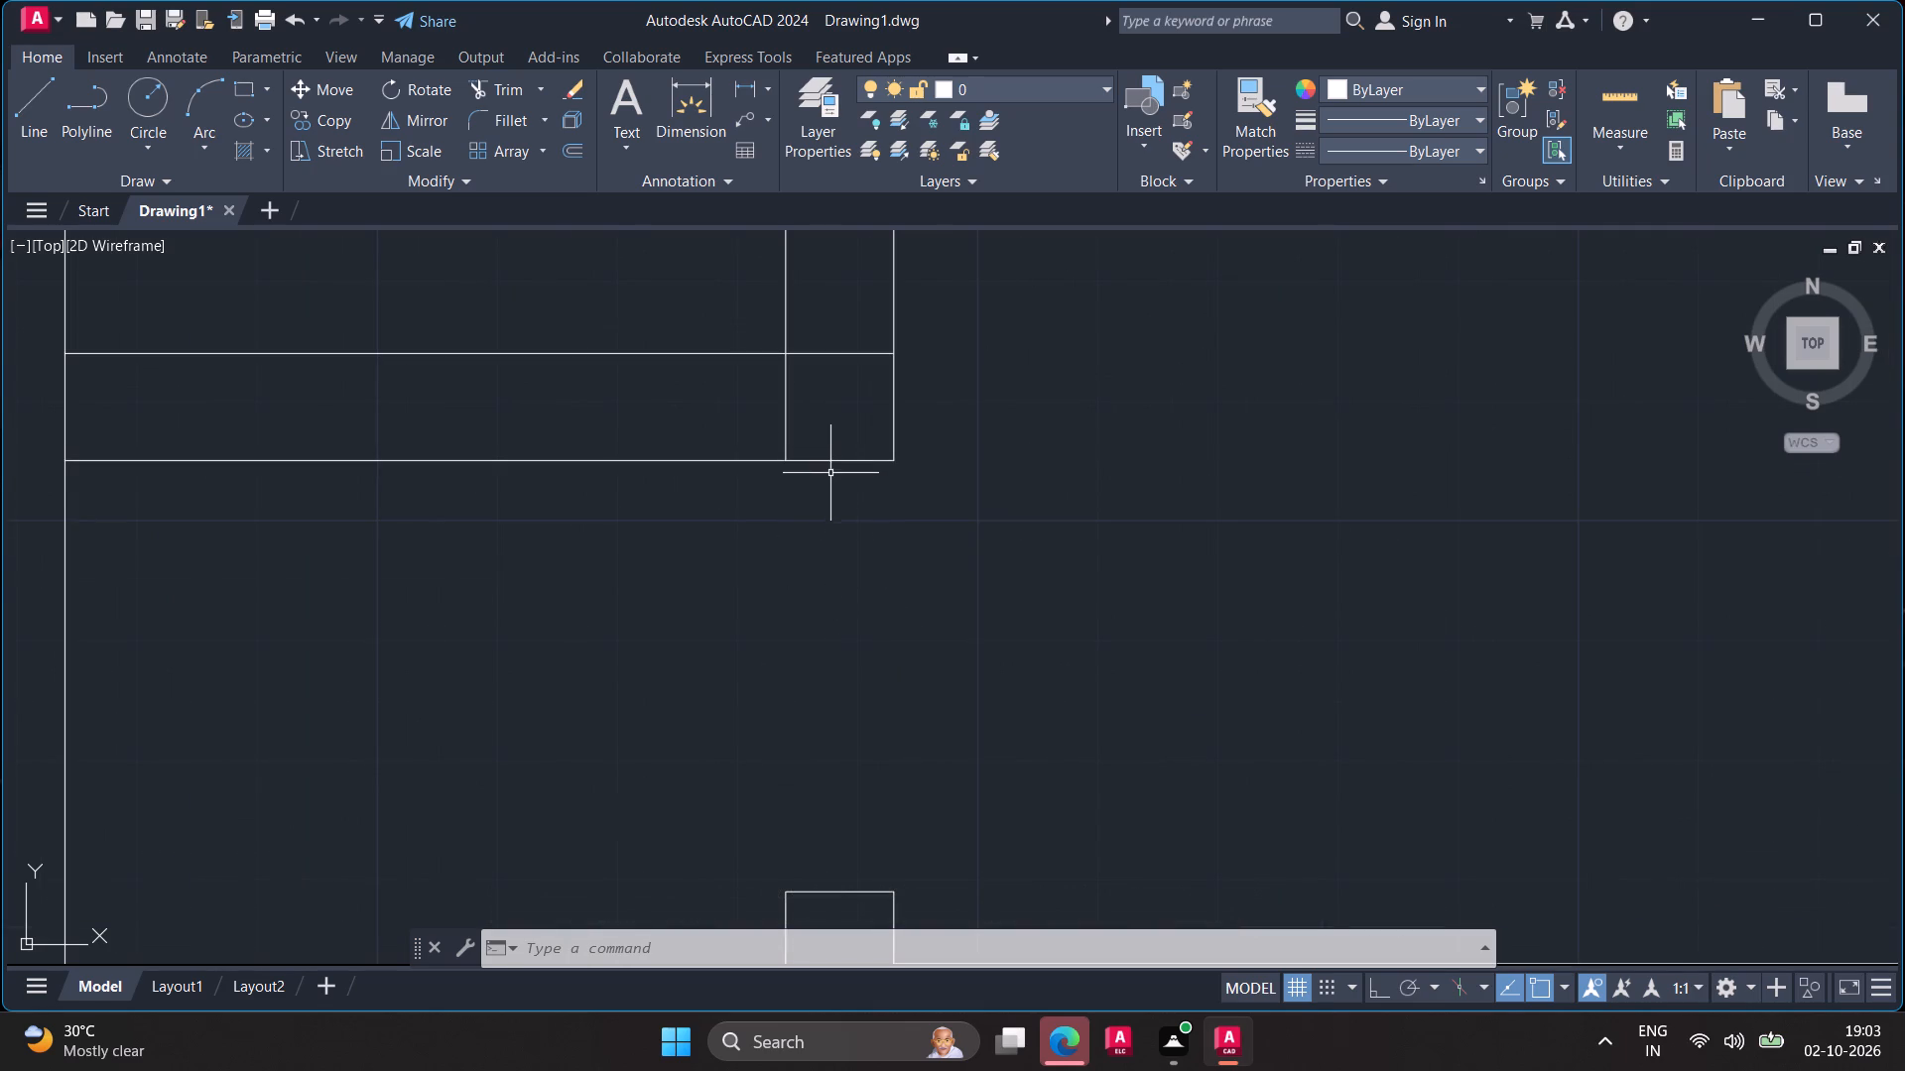
left_click(835, 461)
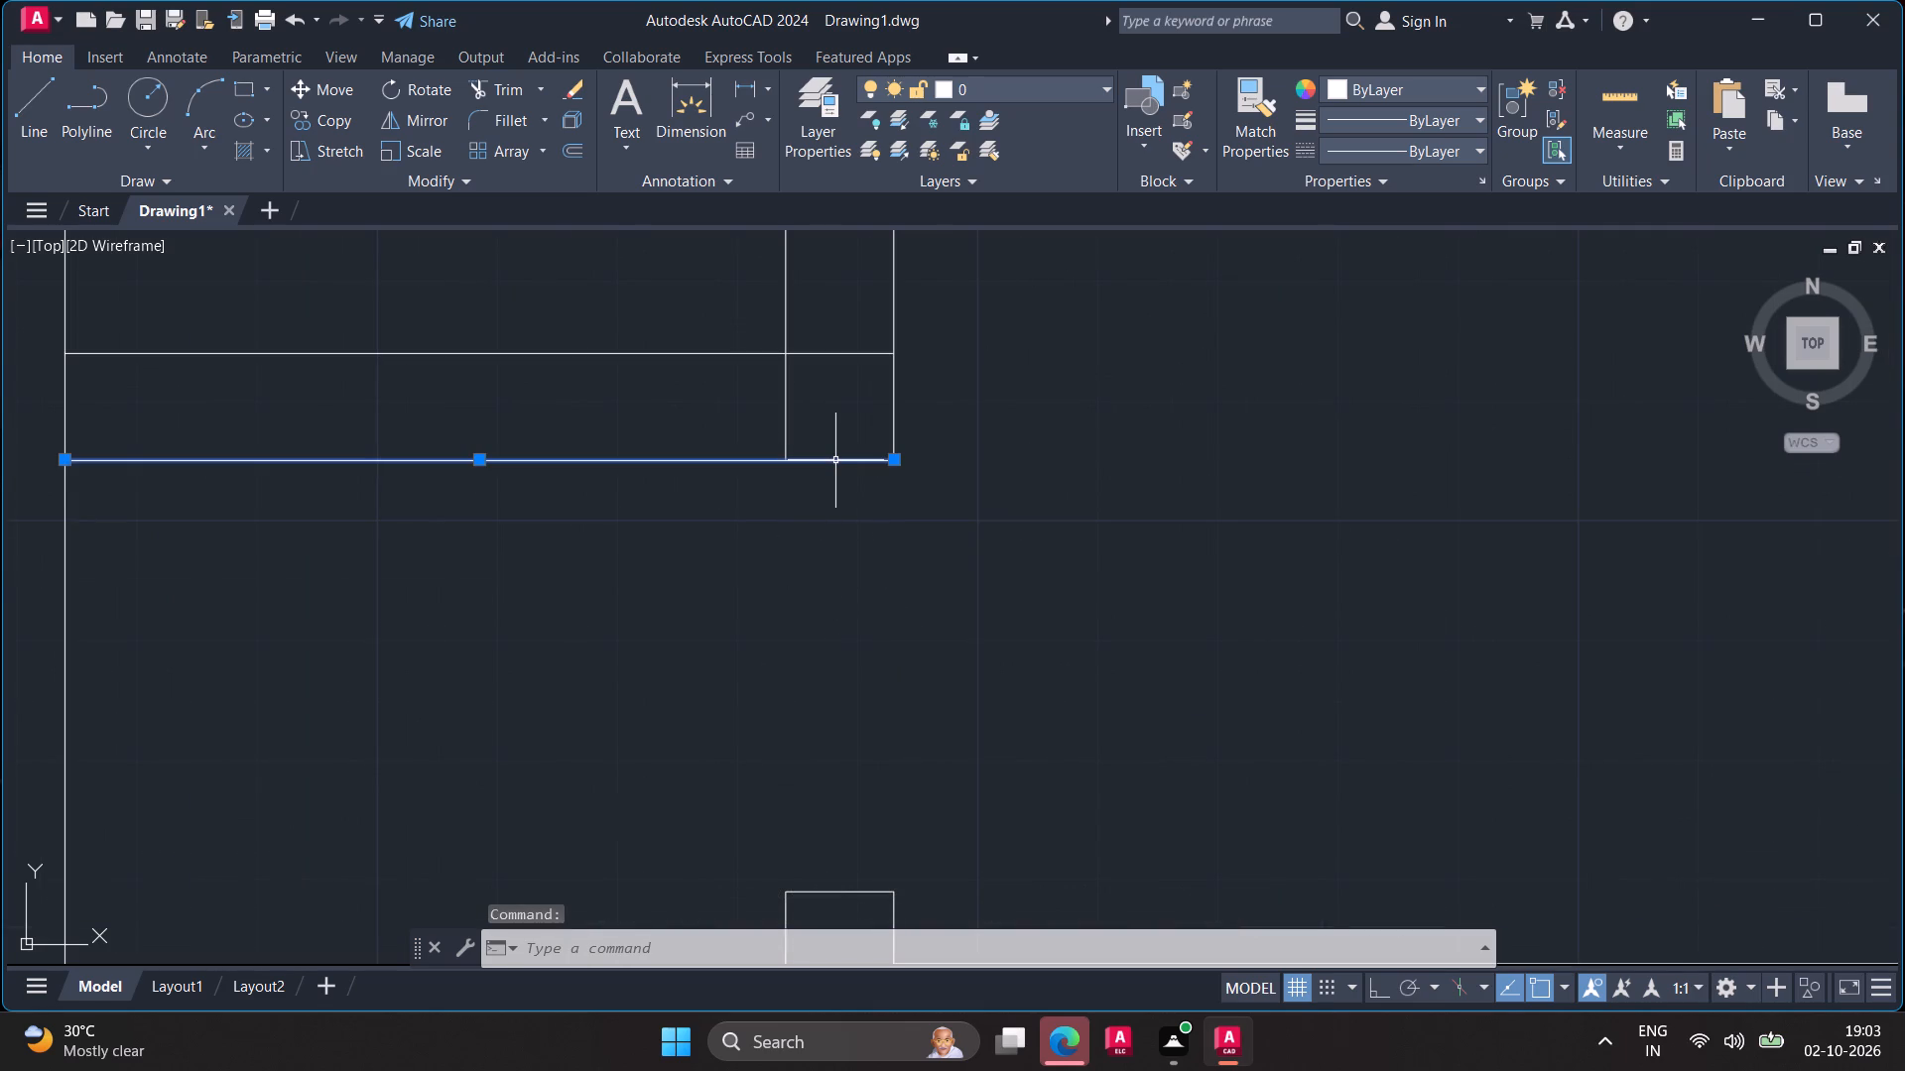
key("o")
key("Return")
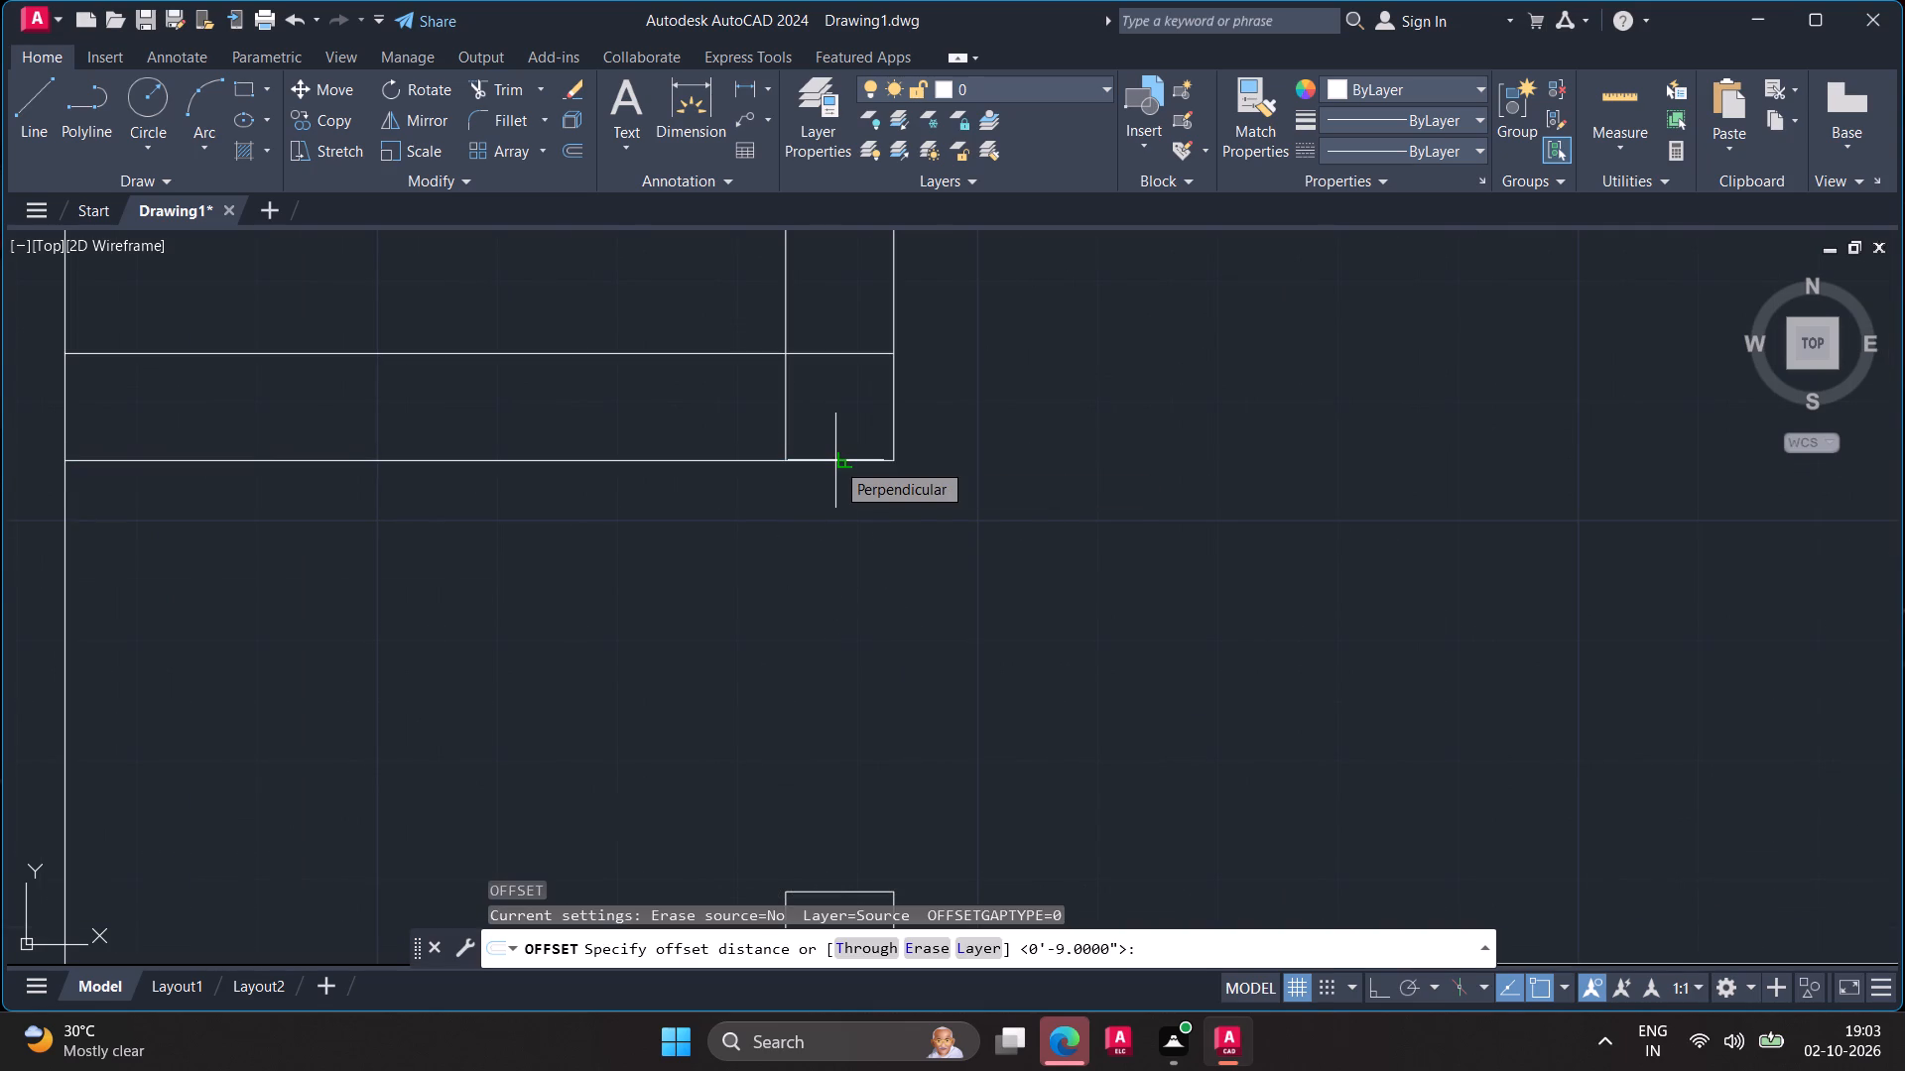
key("6")
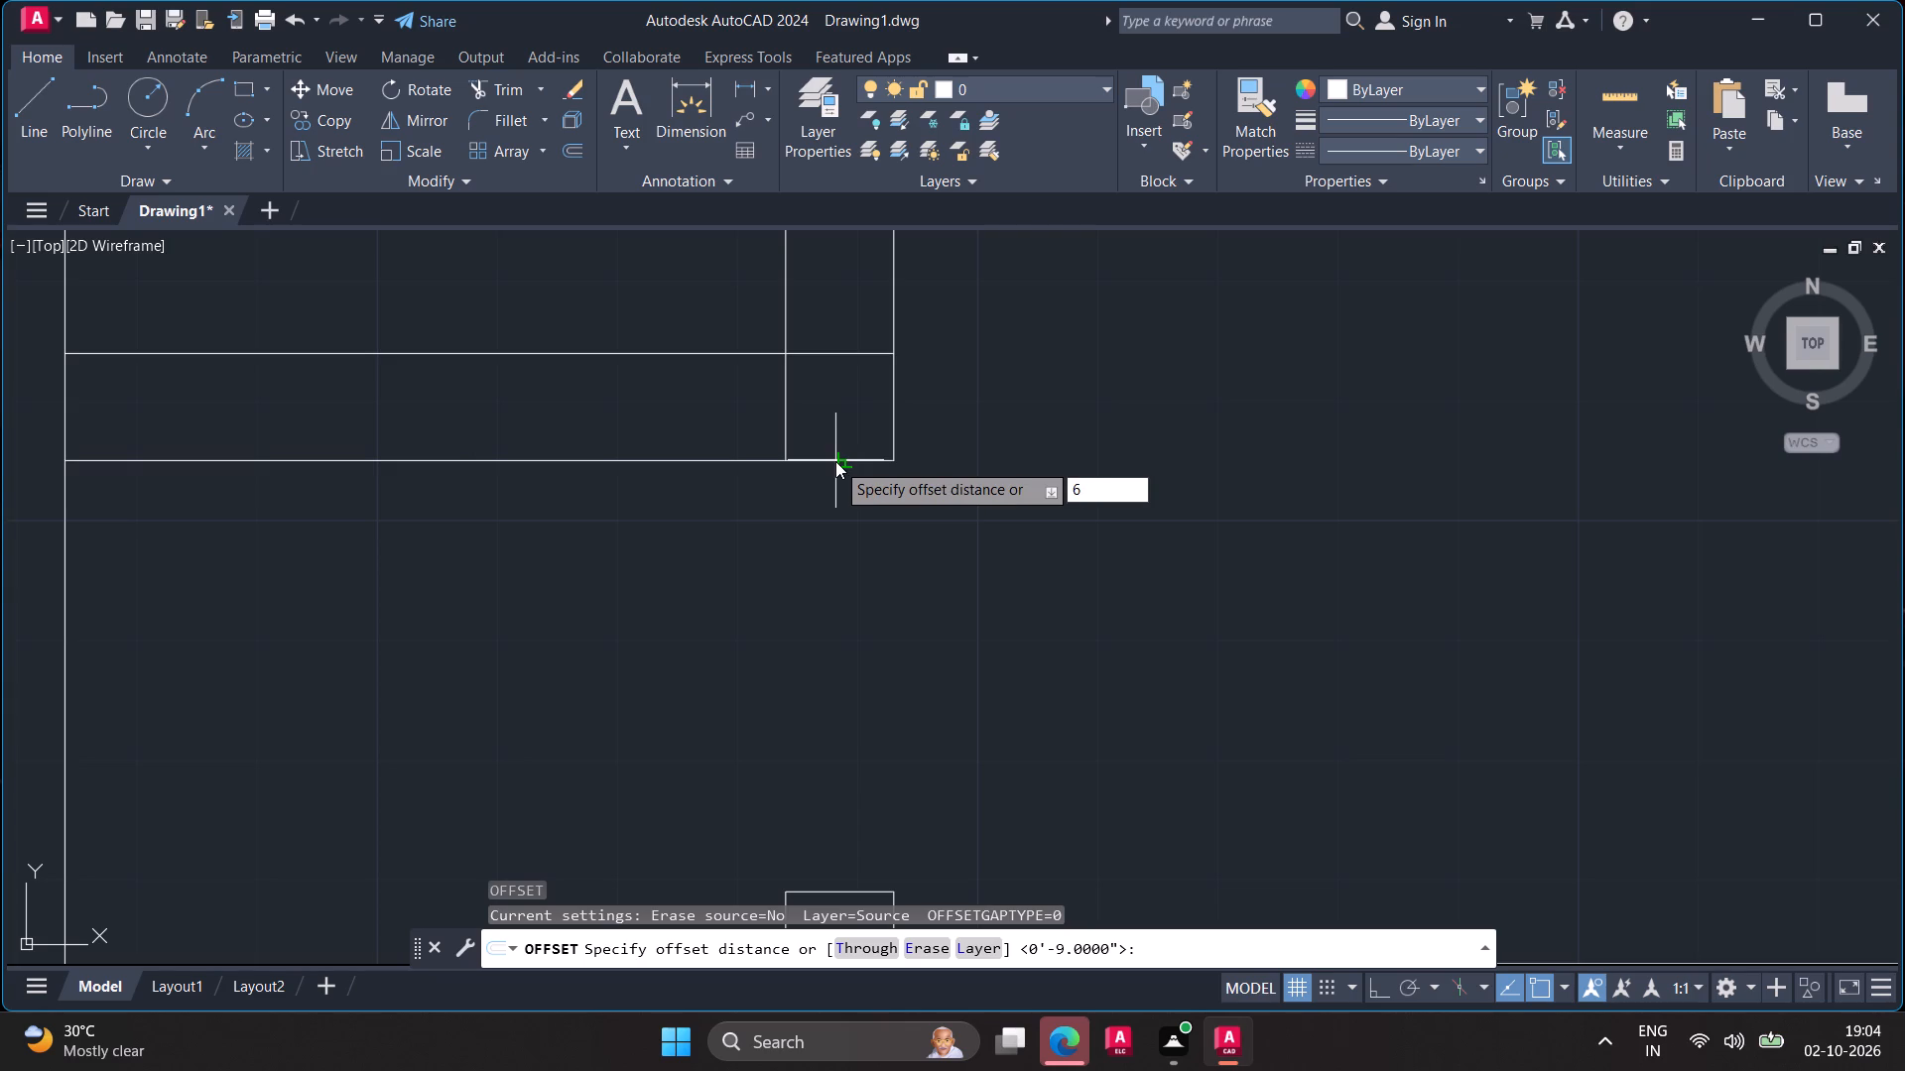
key("shift+quotedbl")
key("Return")
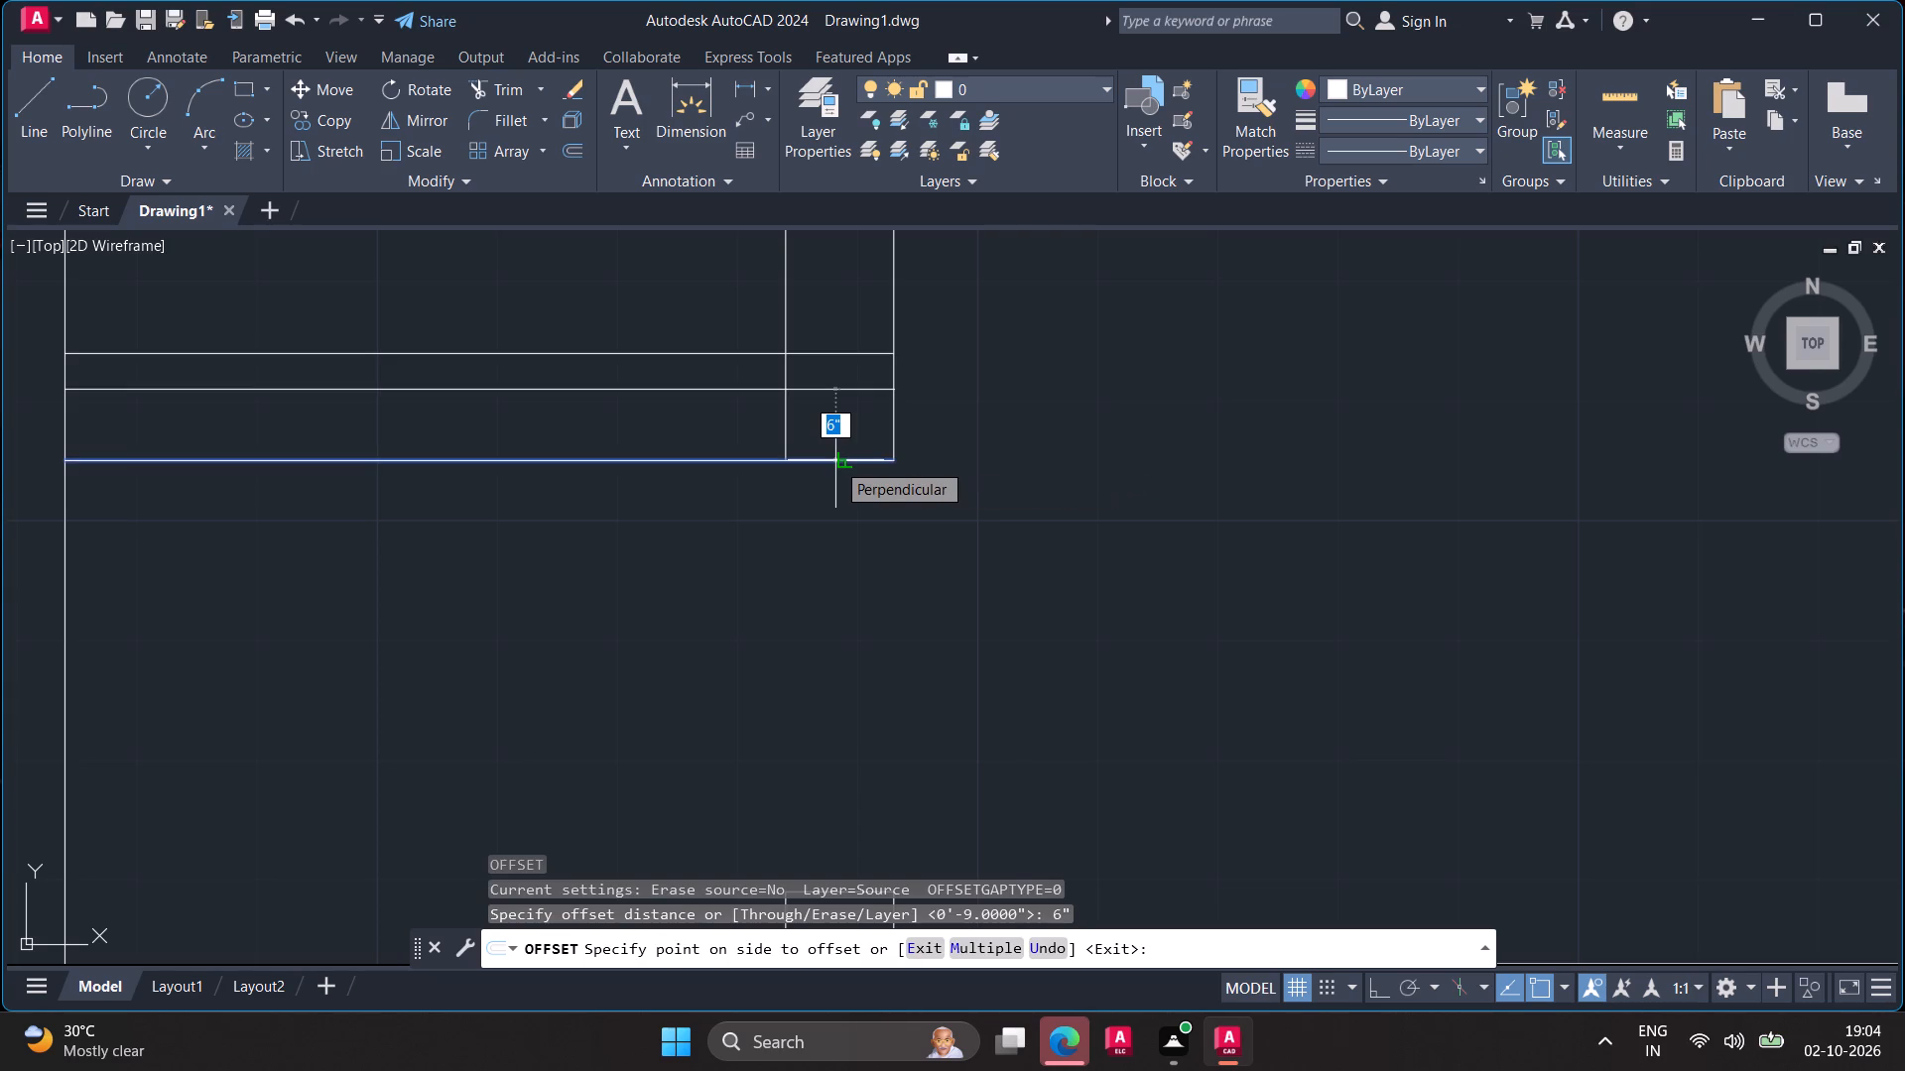
left_click(841, 370)
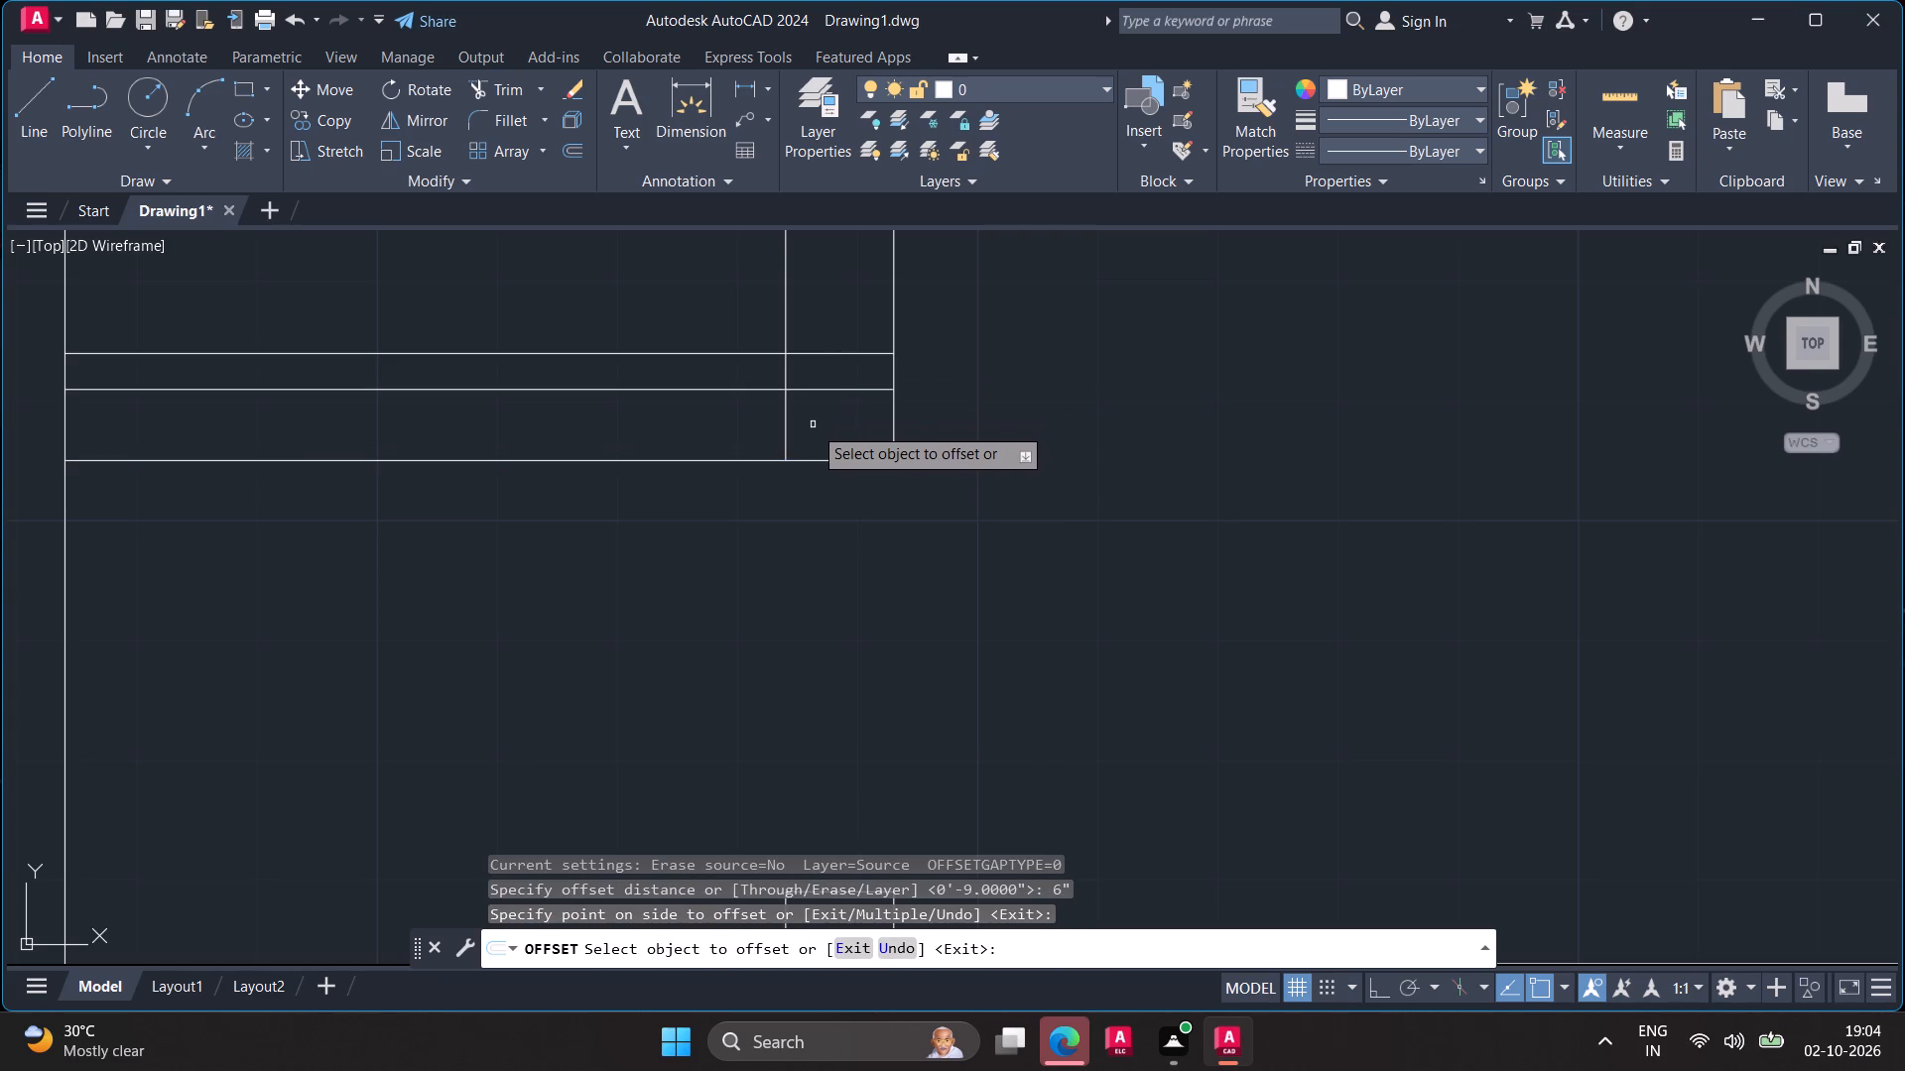
key("Escape")
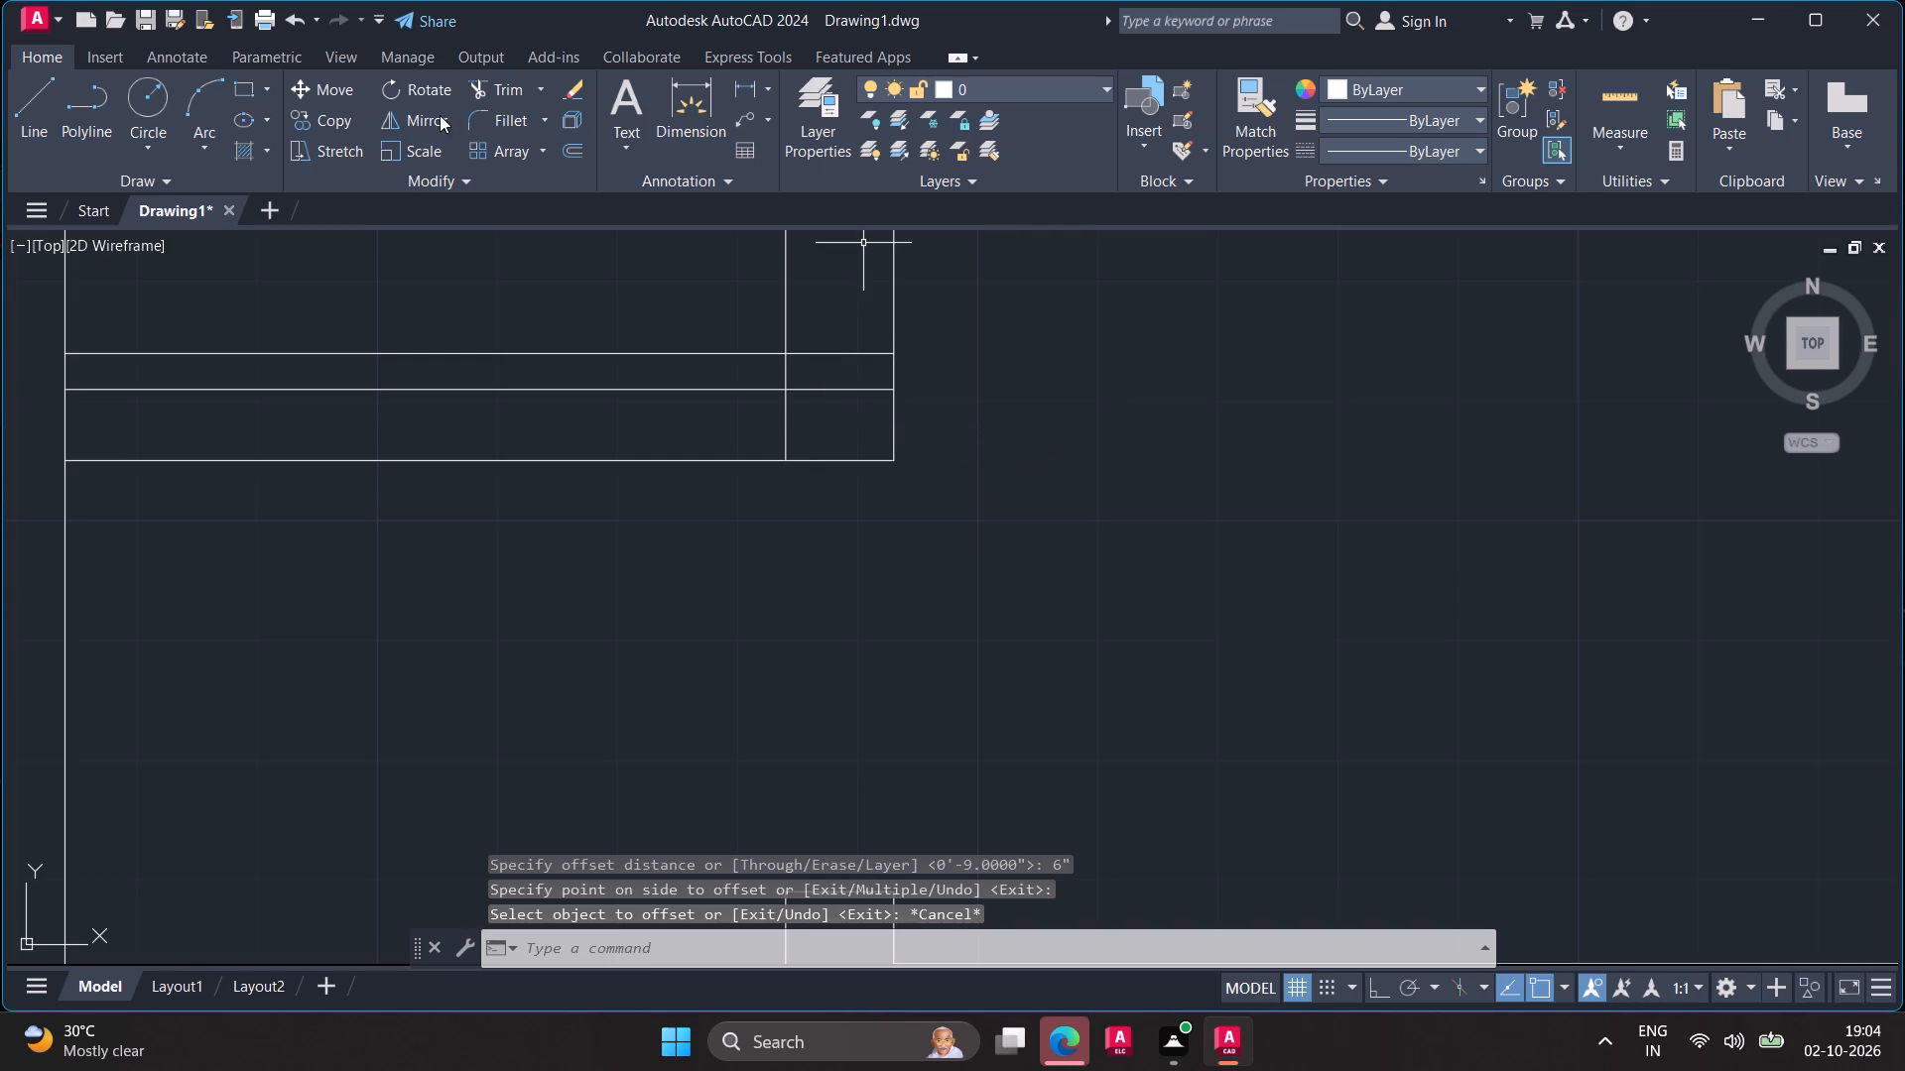
Trim the cross wall's lower line and the new 6" offset line between the two vertical partitions.
left_click(513, 84)
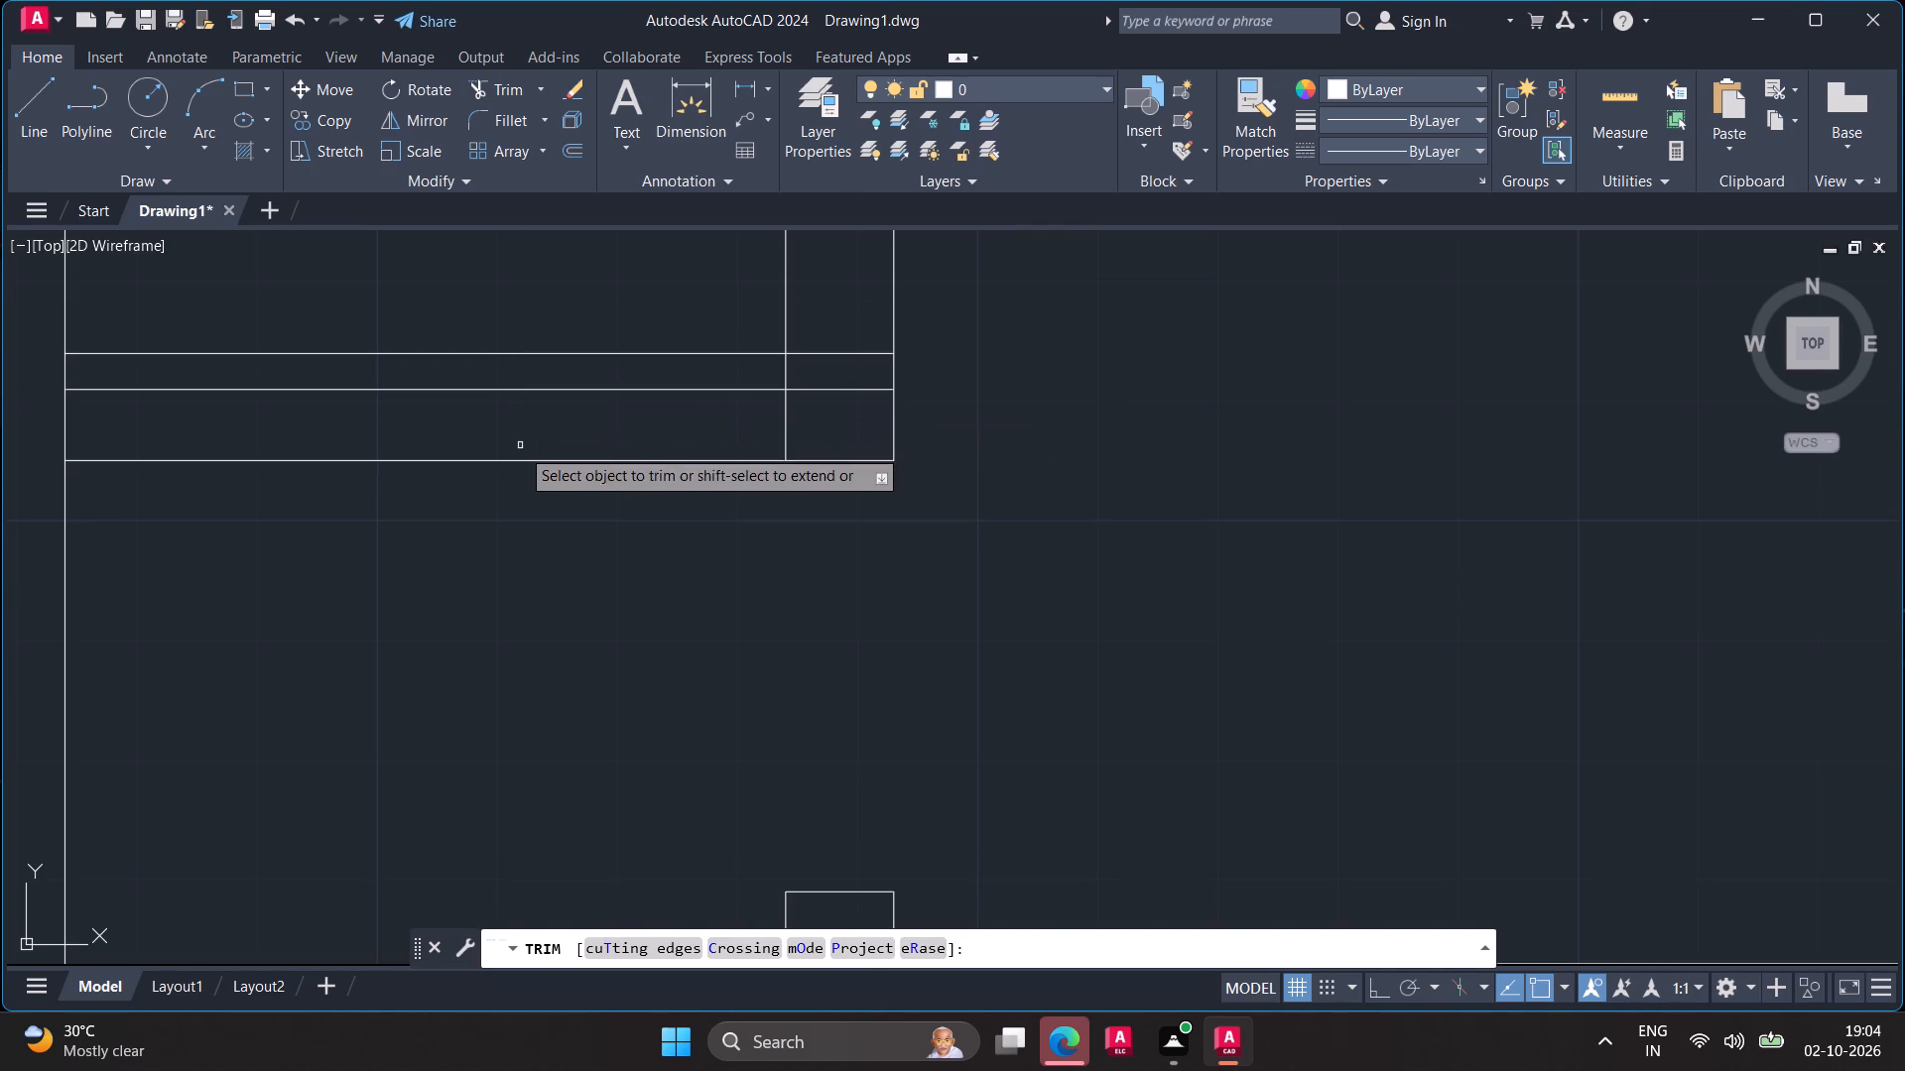
left_click(519, 458)
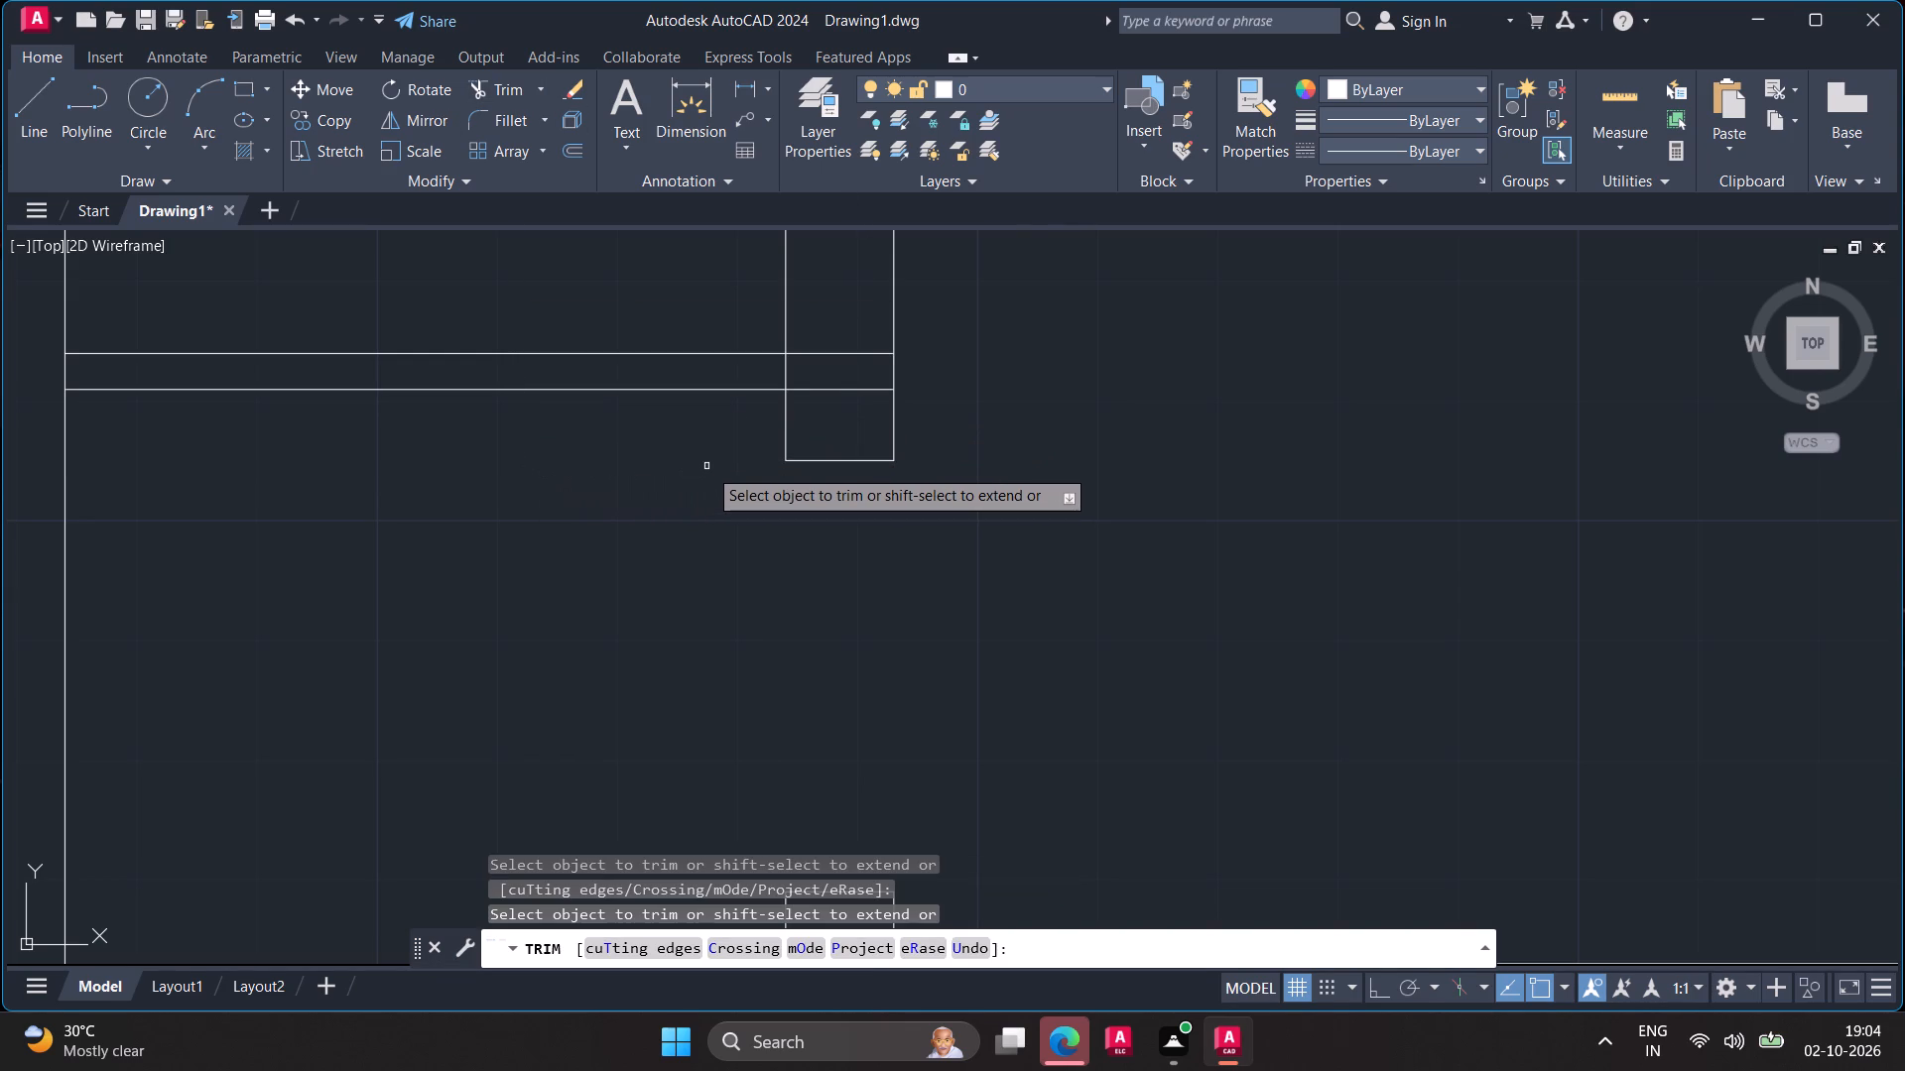
left_click(732, 389)
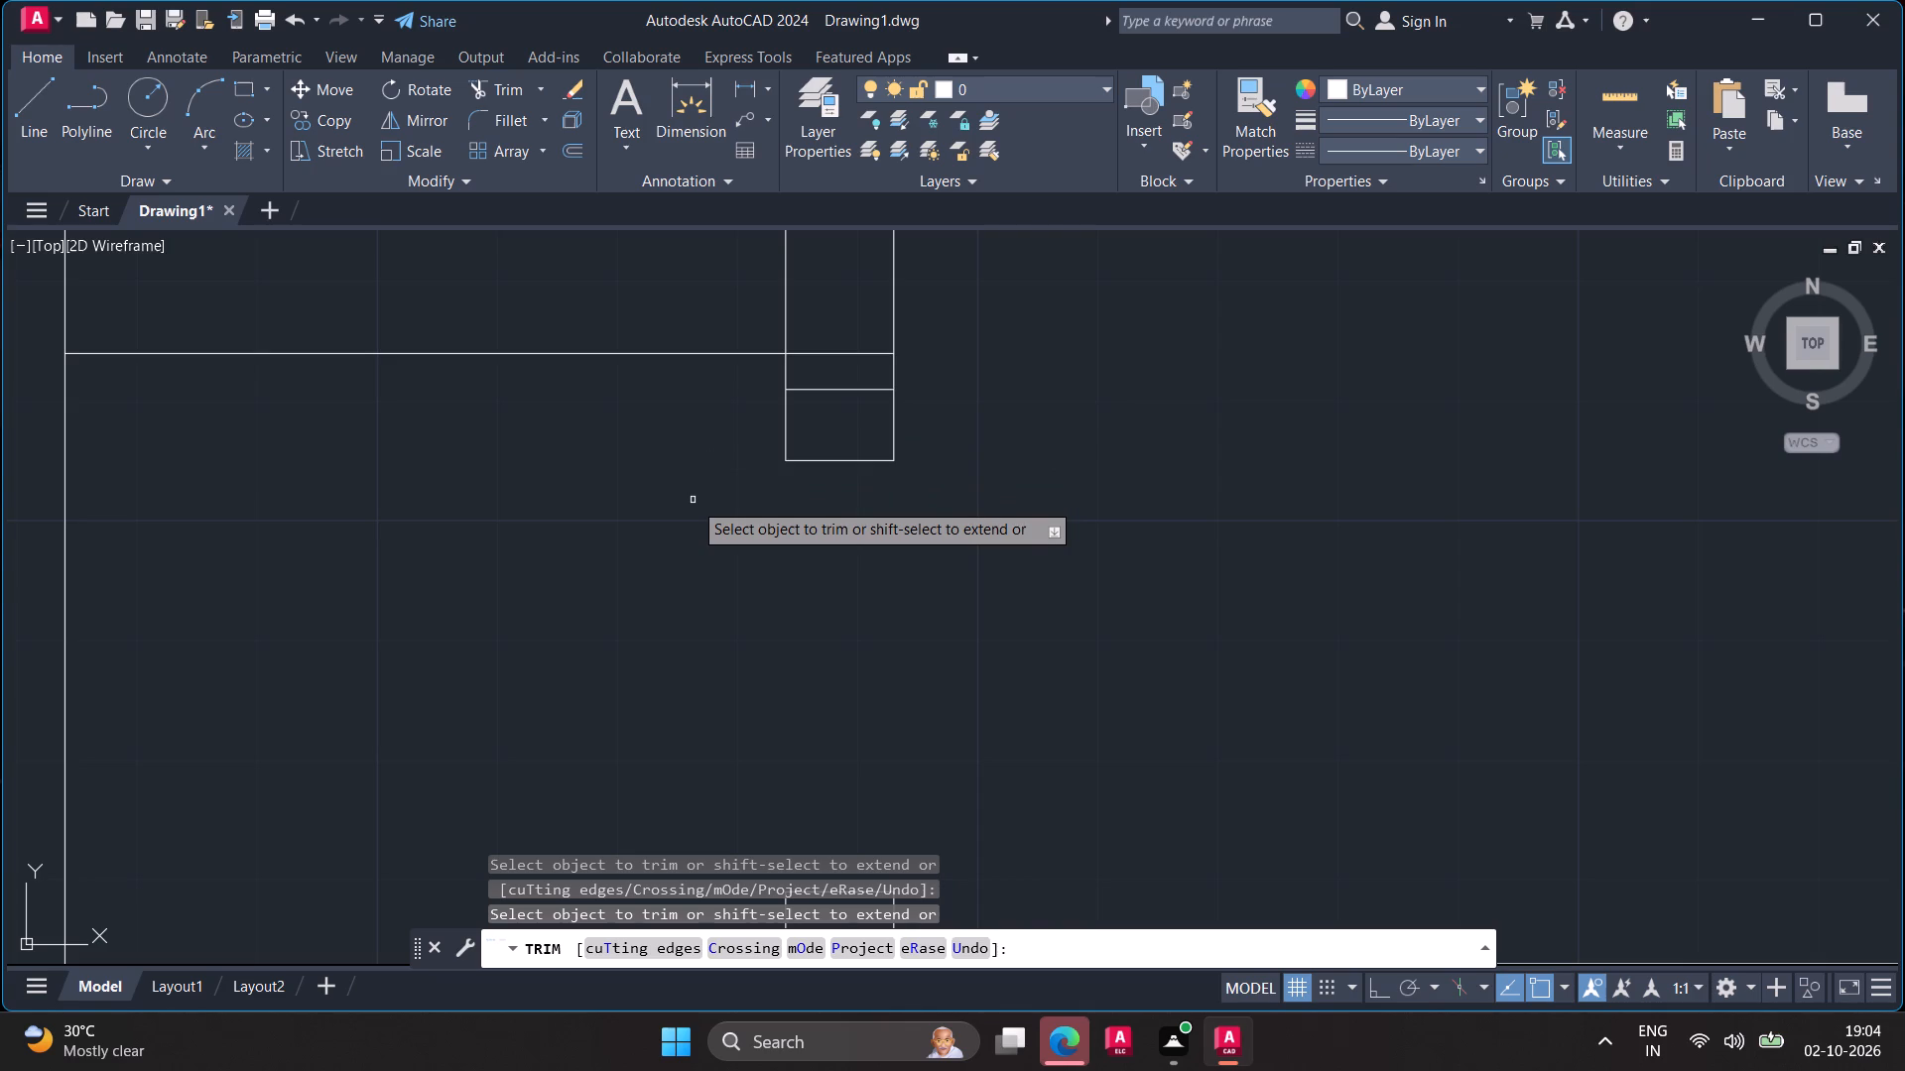
key("Escape")
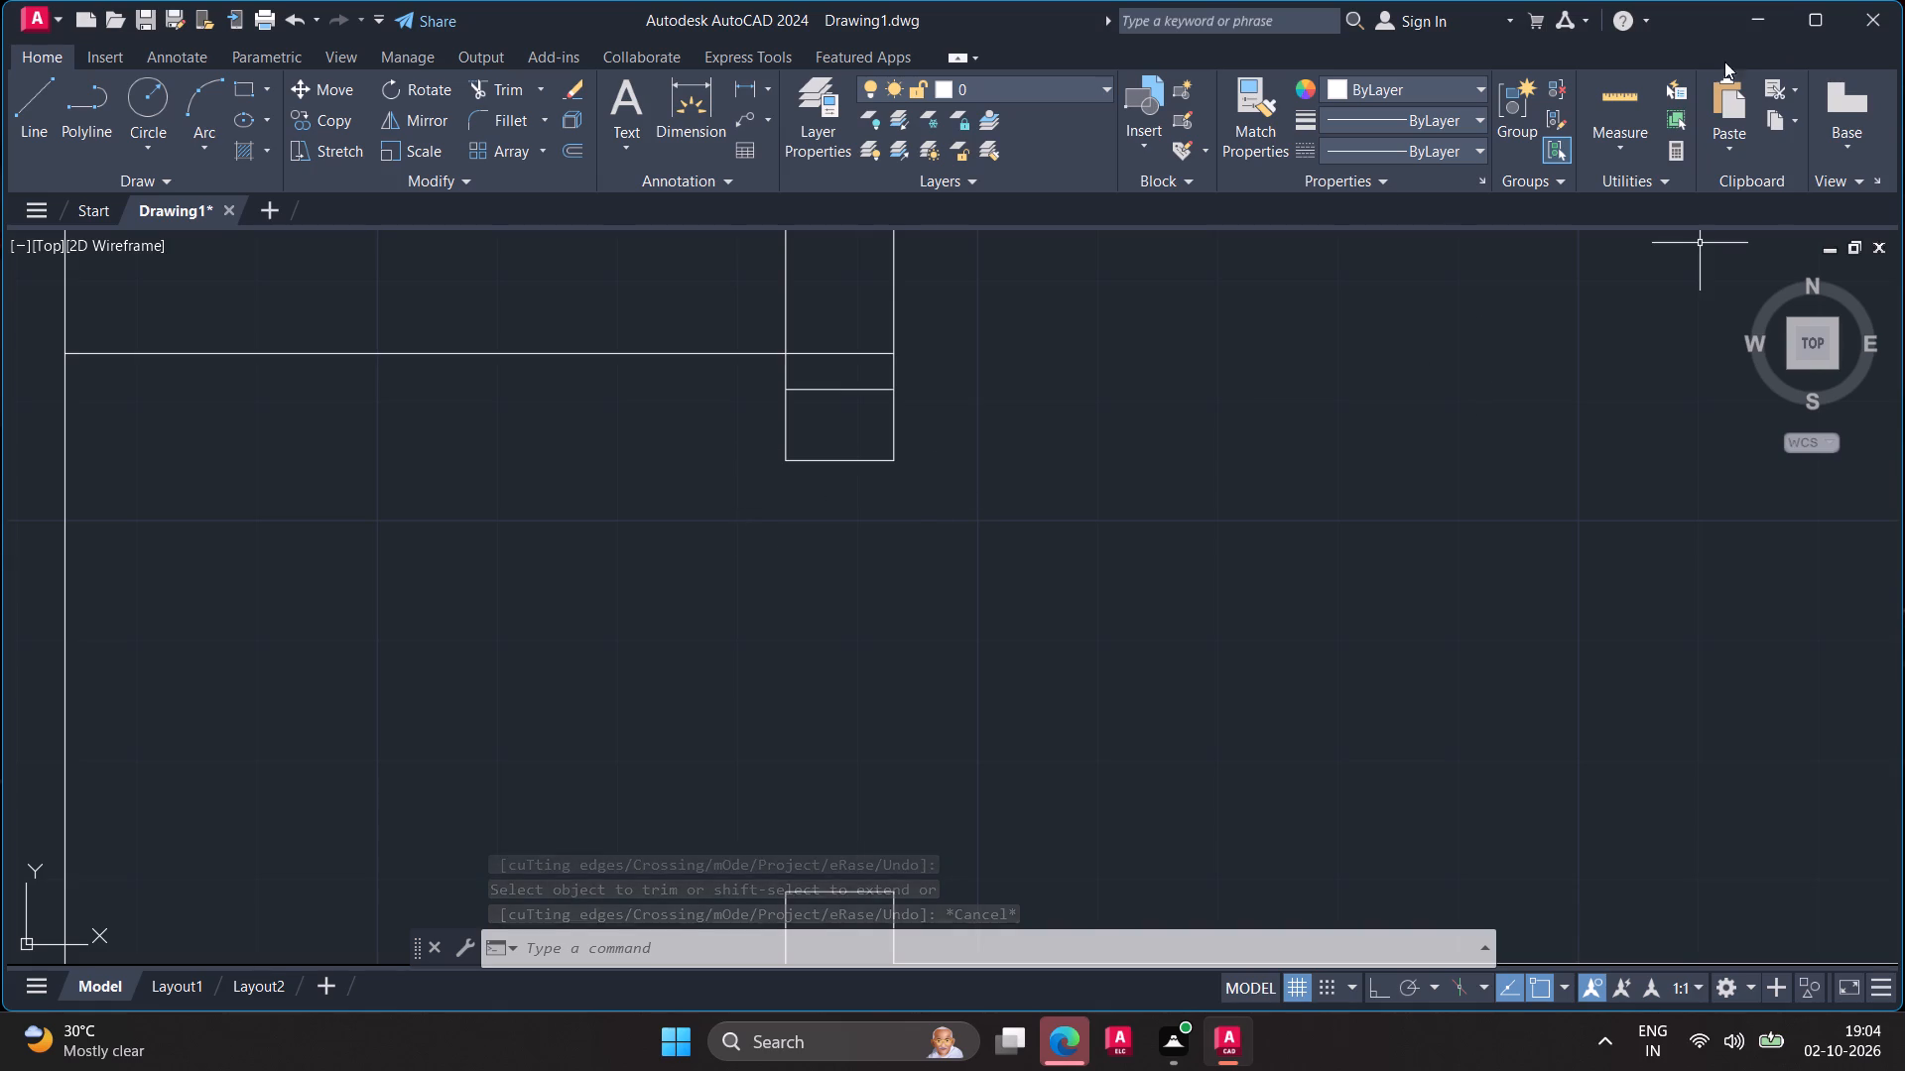
Measure the spacing between the cross wall's upper line and the offset line inside the right partition.
left_click(1630, 109)
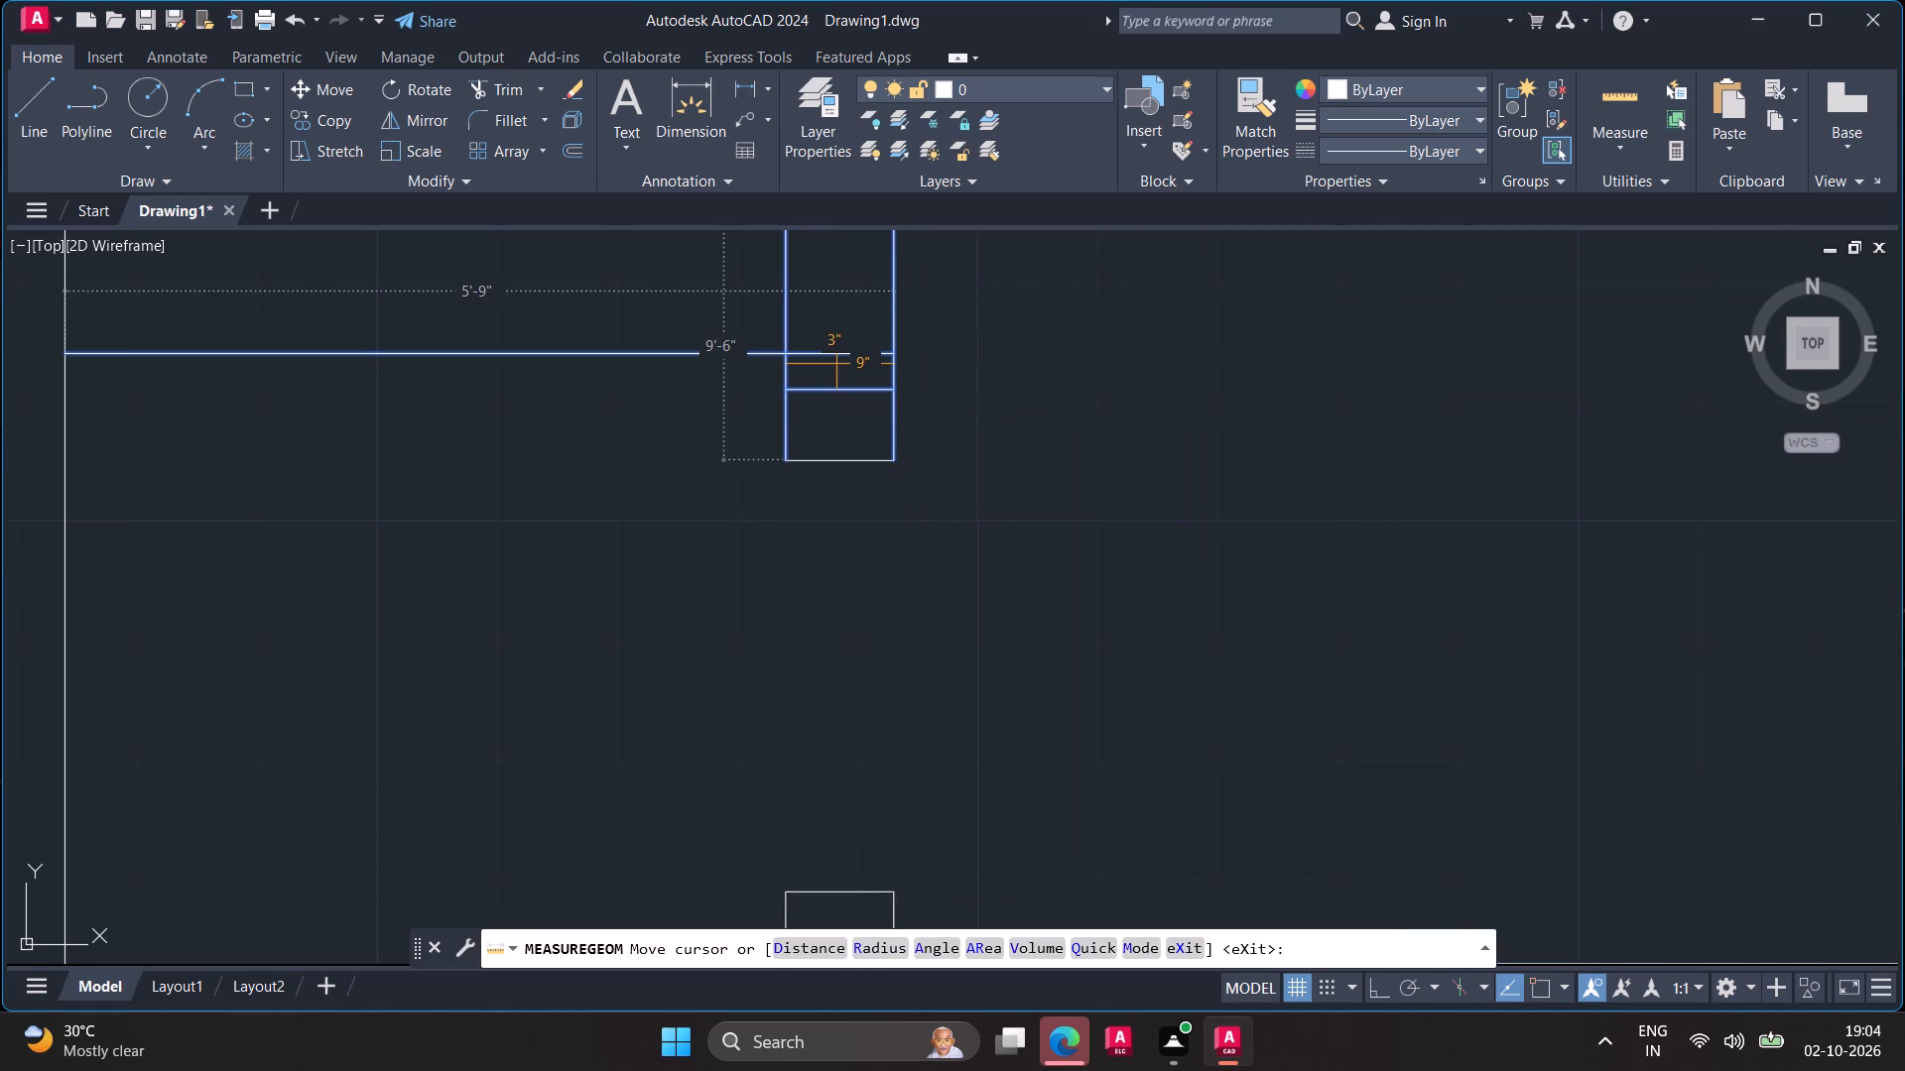
key("Escape")
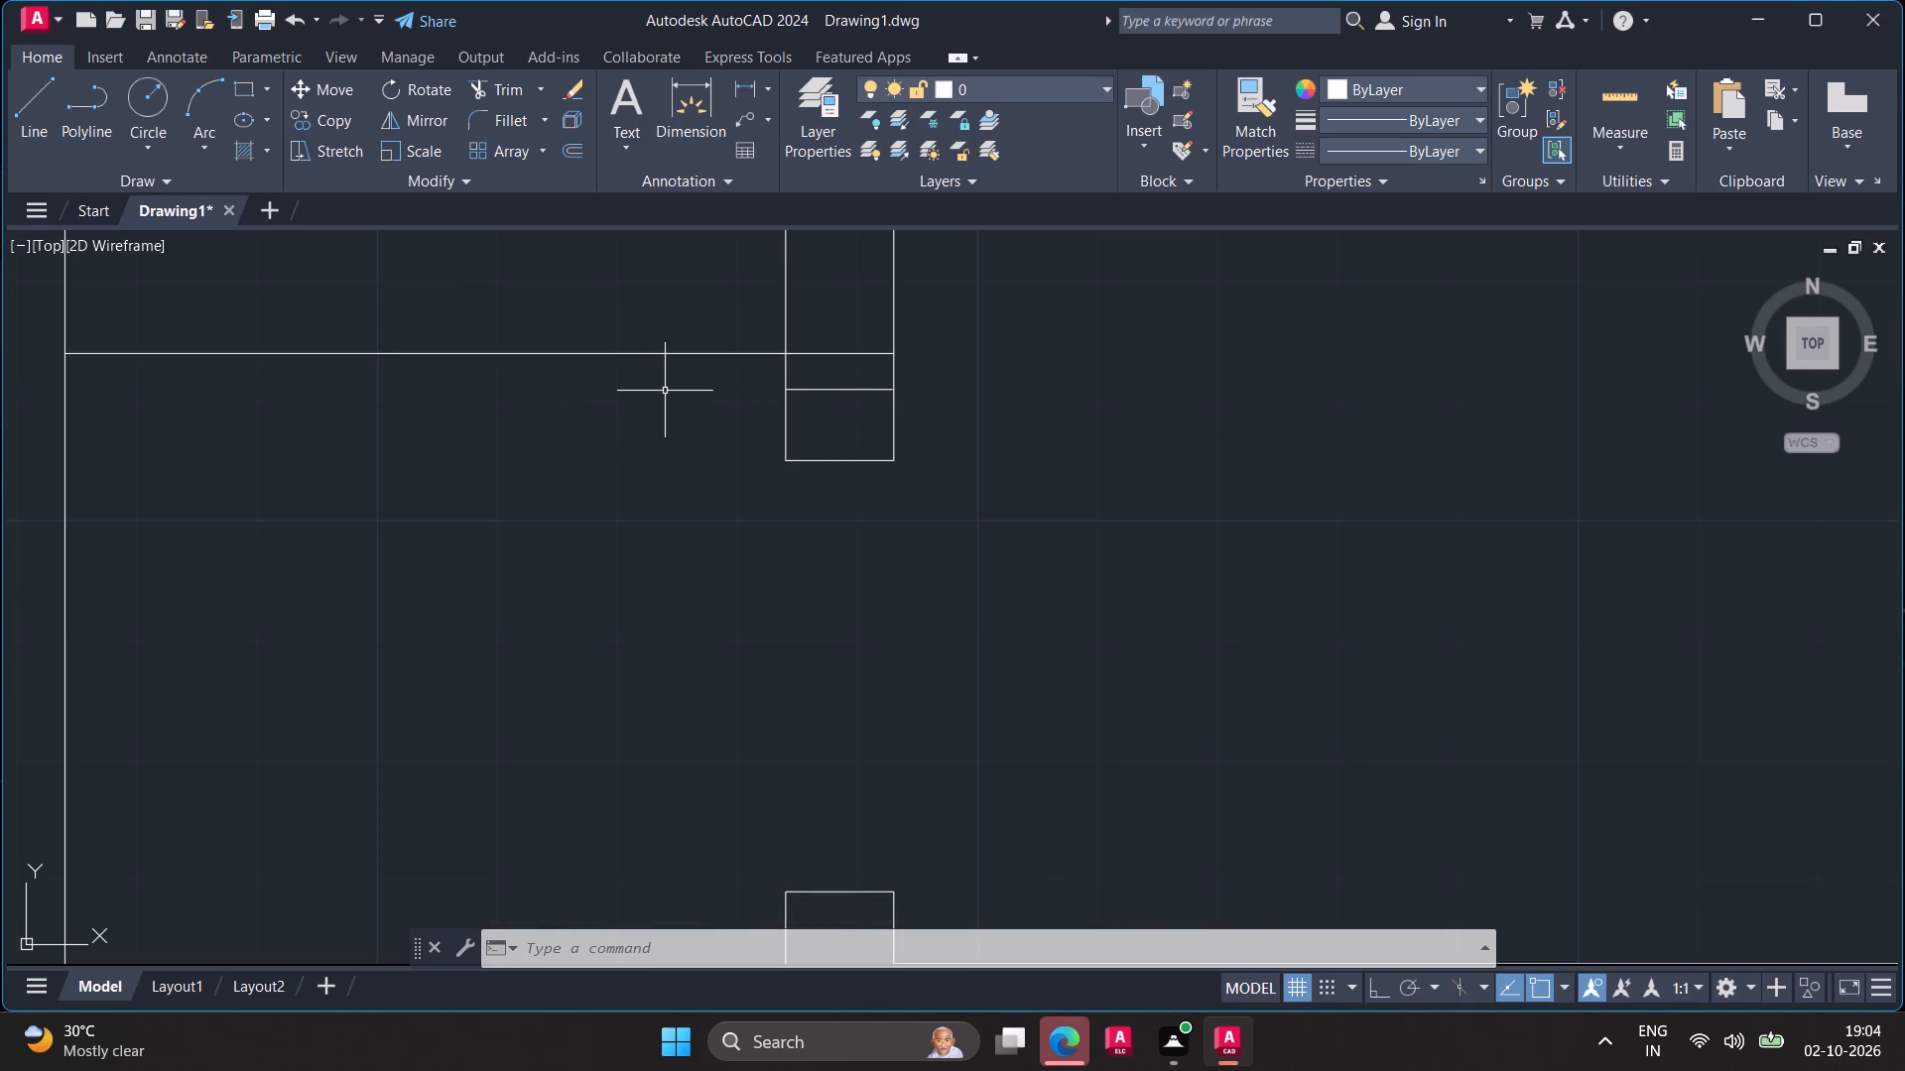
key("Escape")
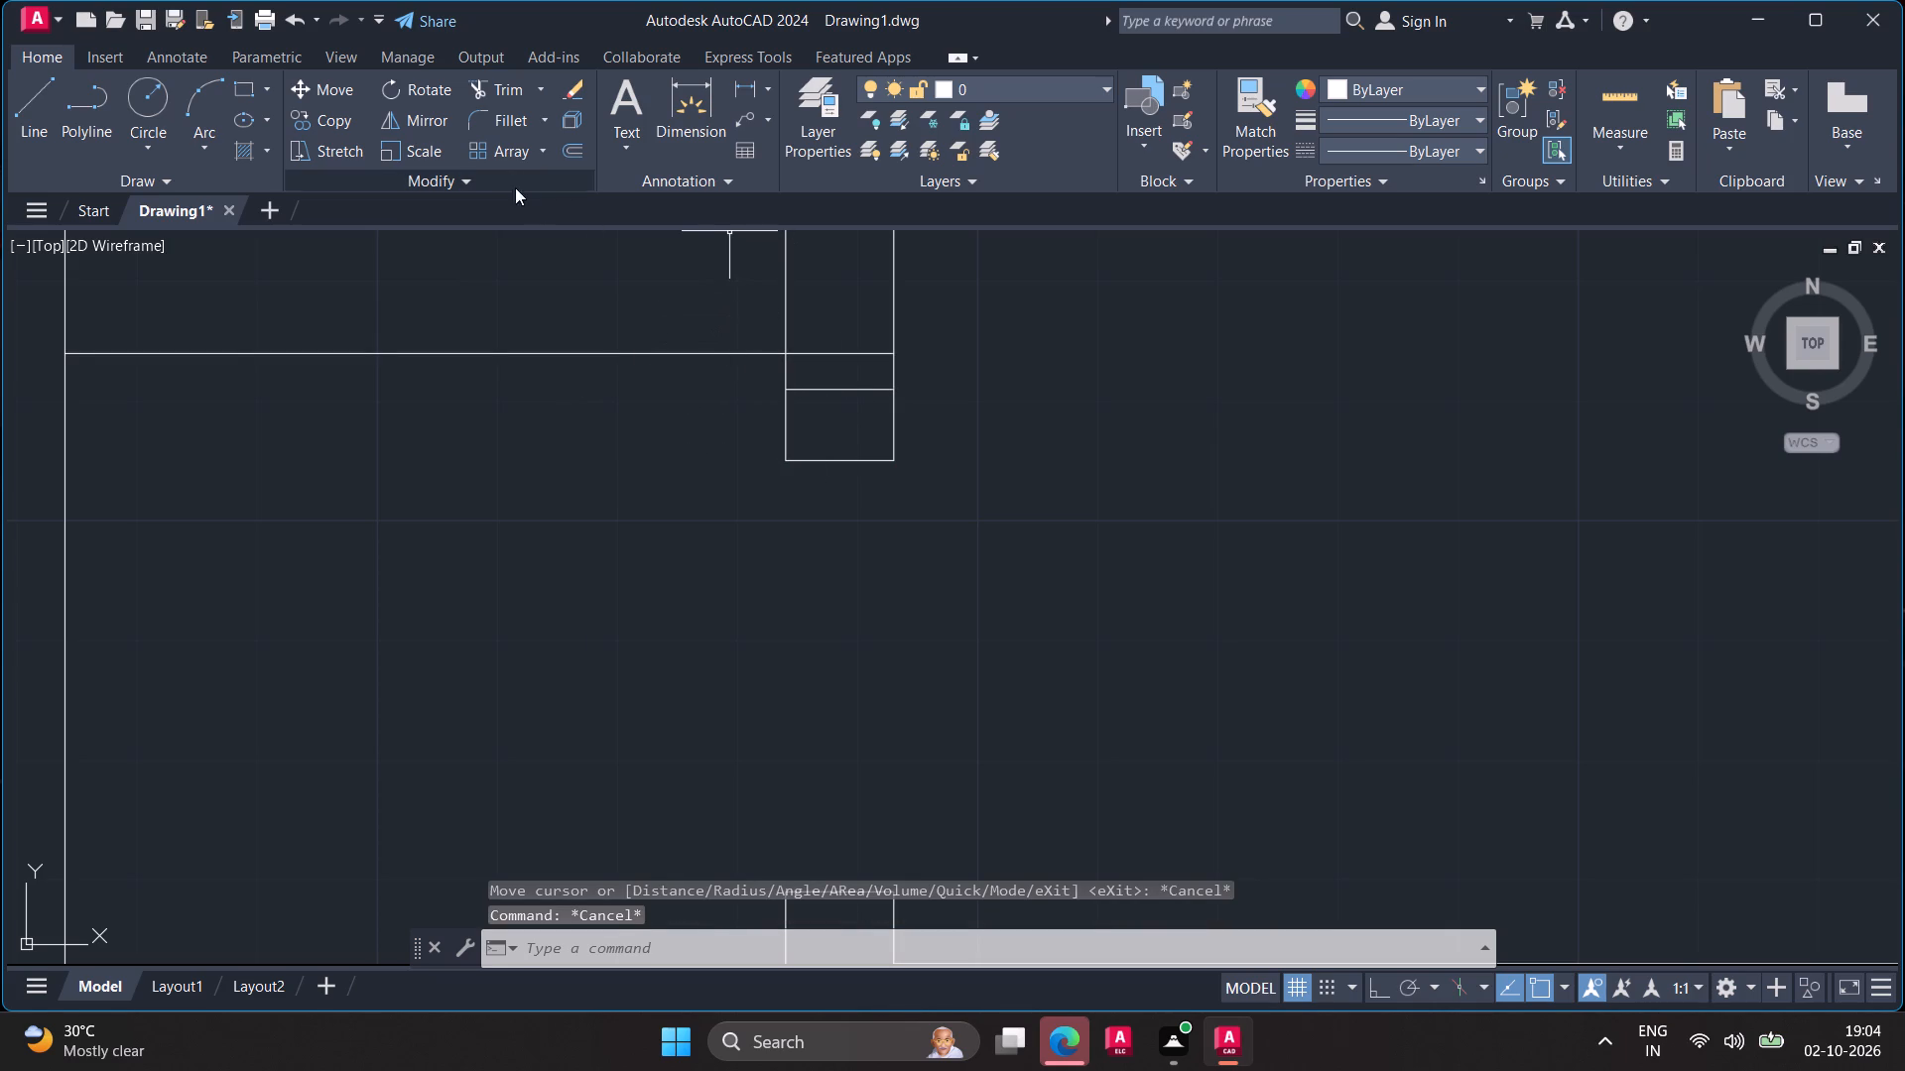
Remove the cross wall's original upper line by trimming it between the partitions and erasing the short piece inside the right partition.
left_click(497, 65)
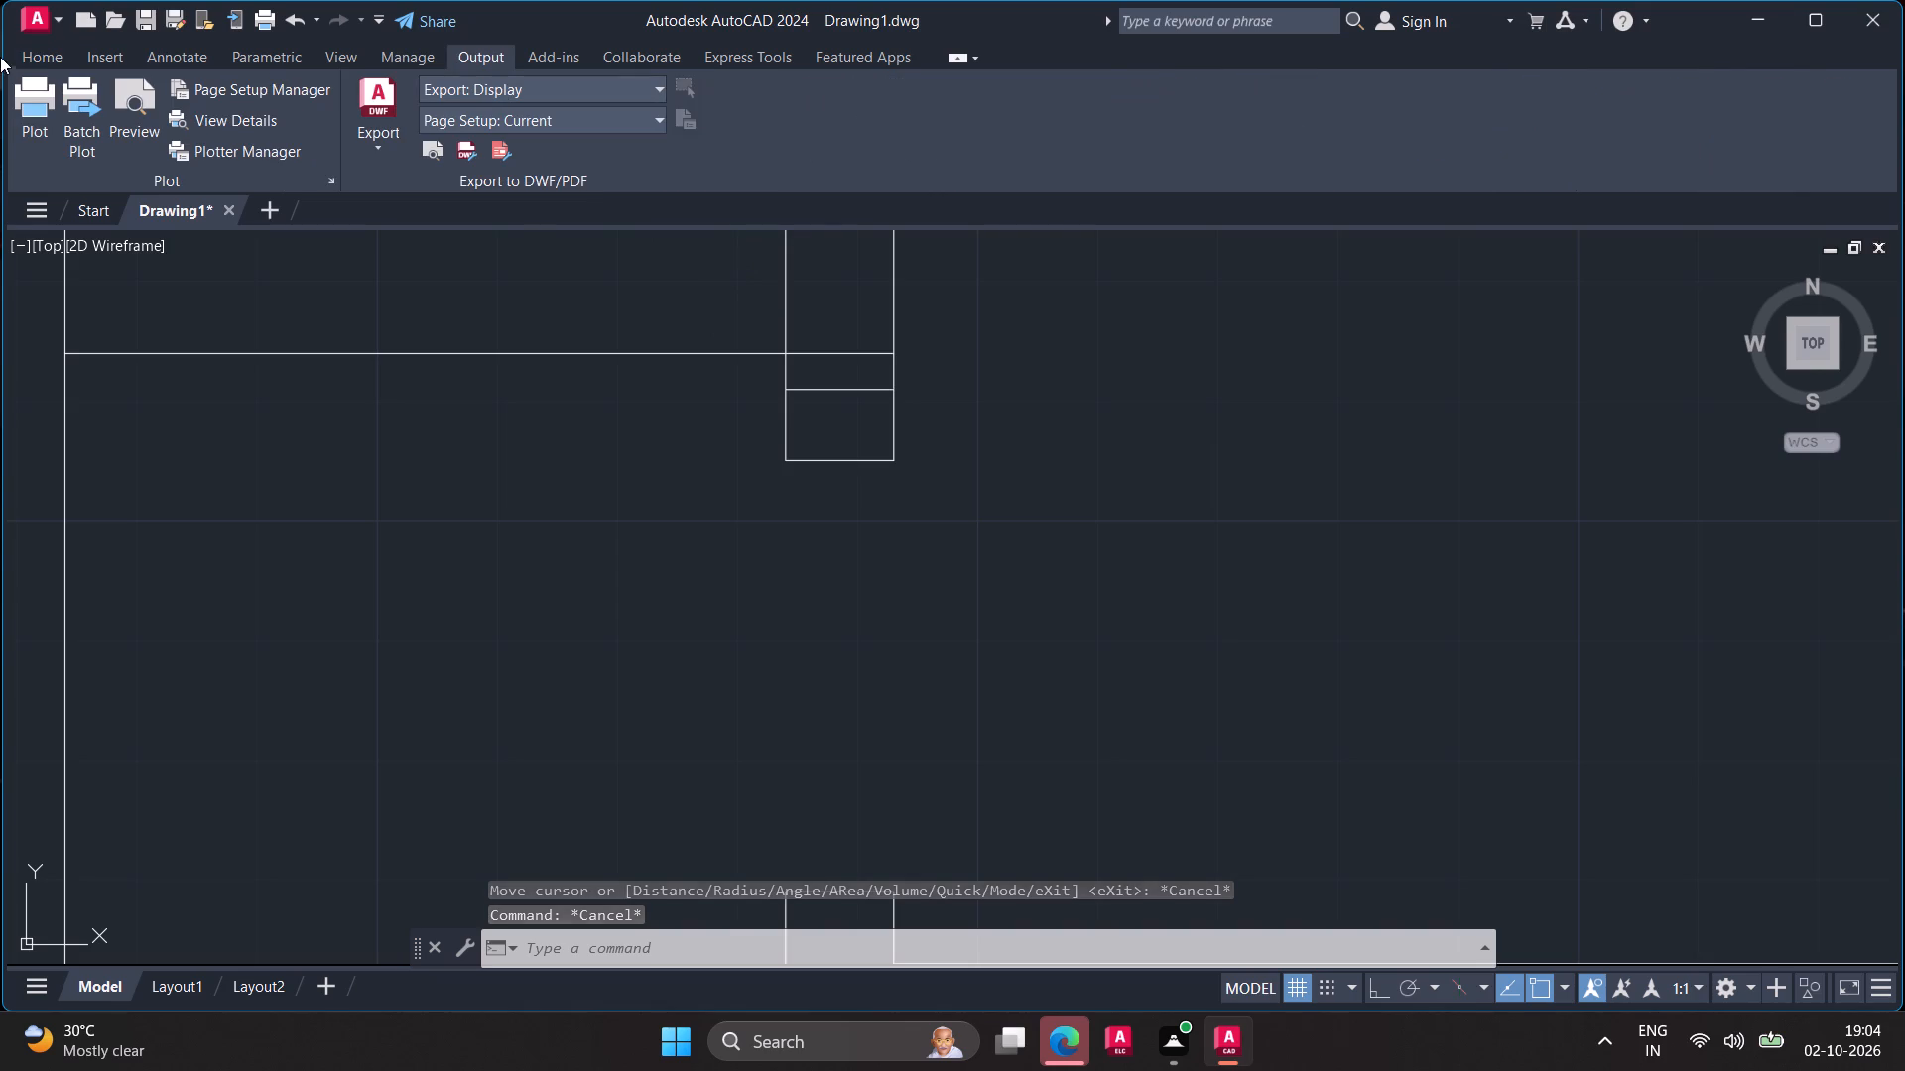
left_click(32, 50)
left_click(485, 93)
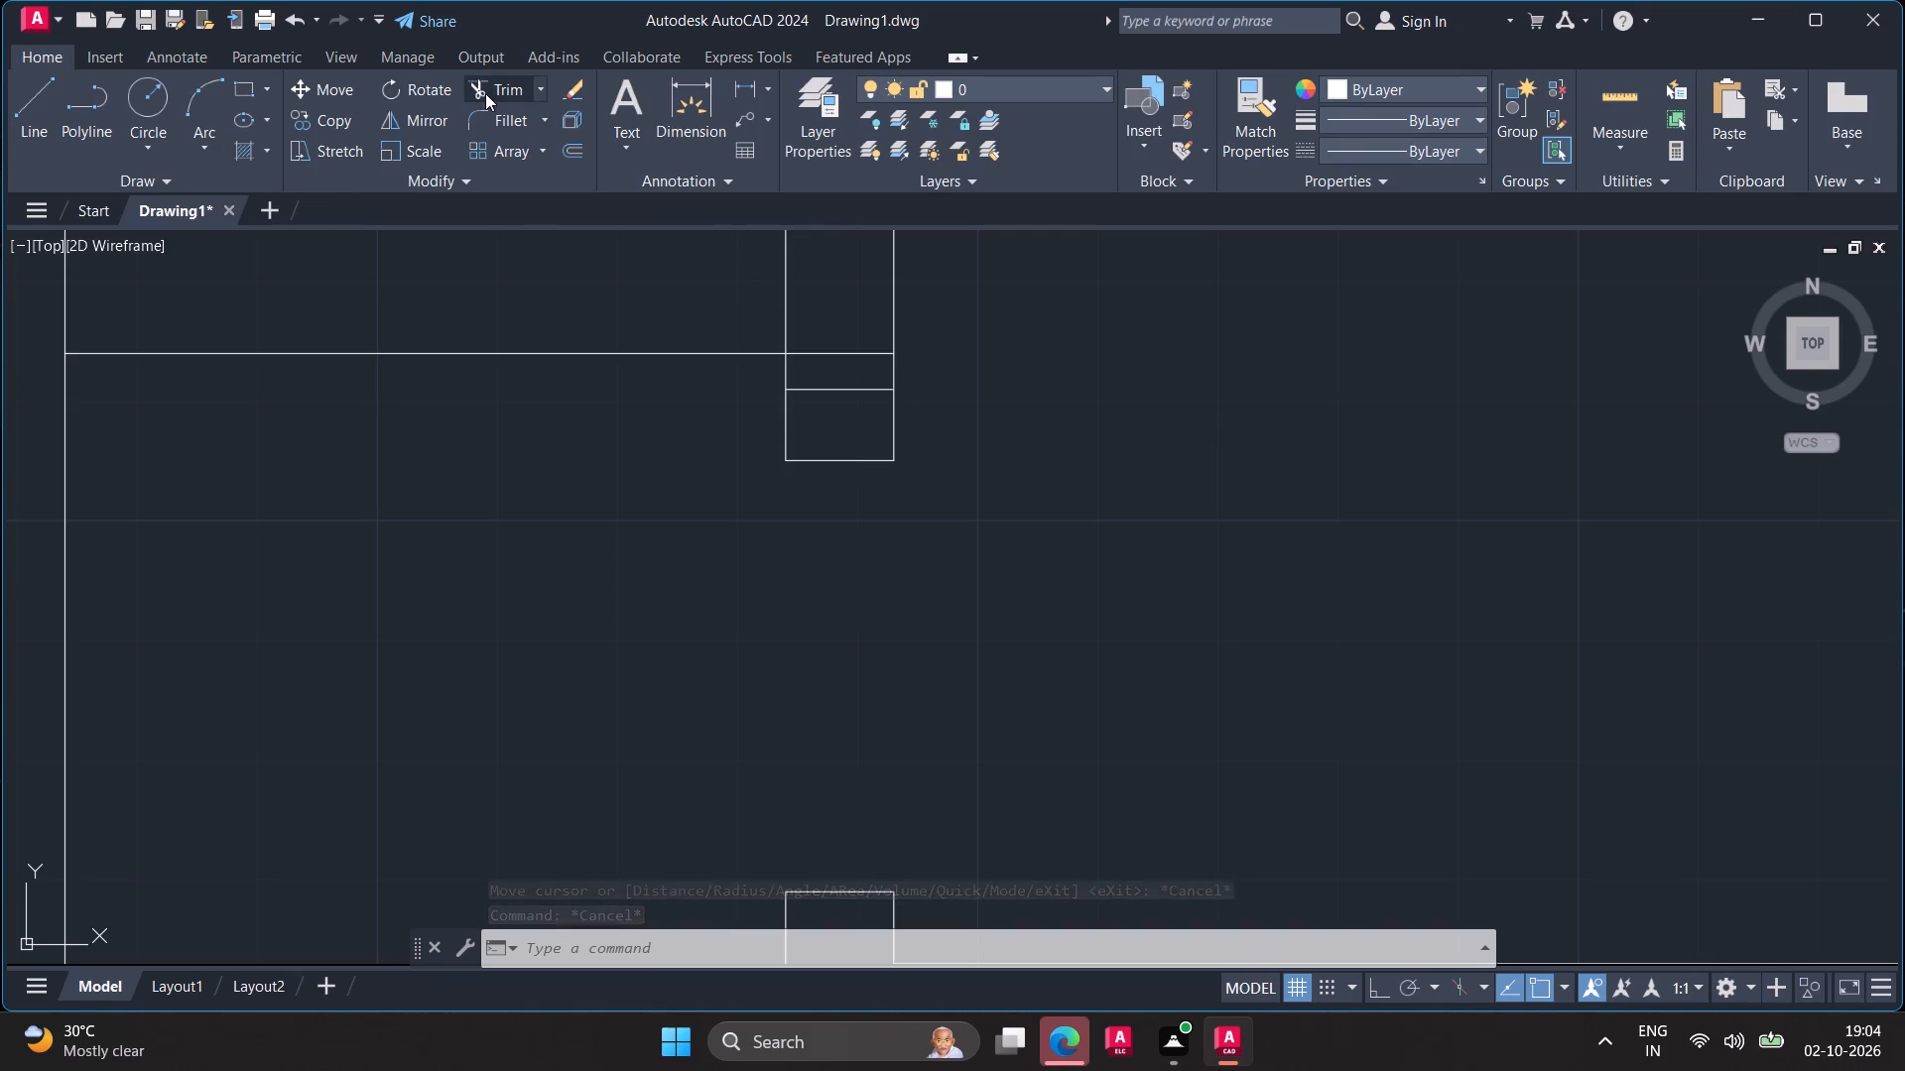
left_click(549, 336)
left_click(544, 392)
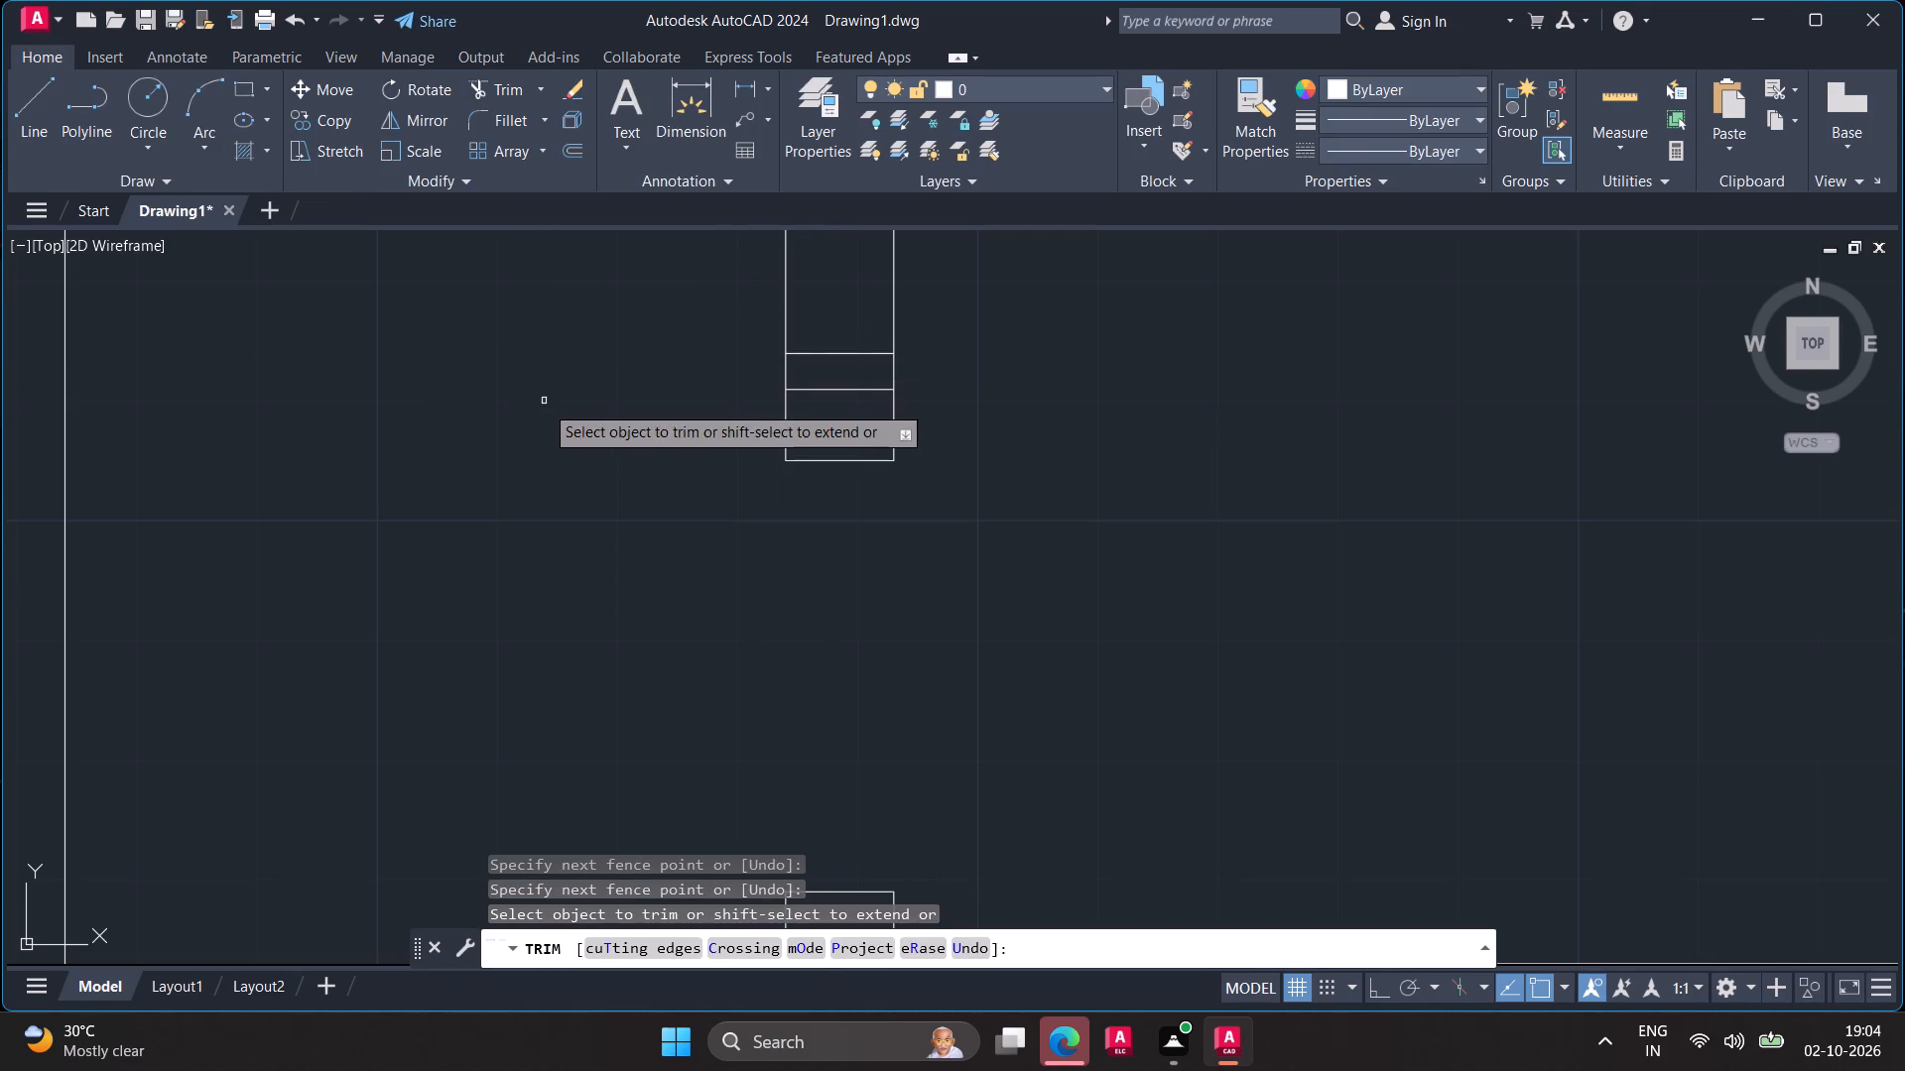
key("Escape")
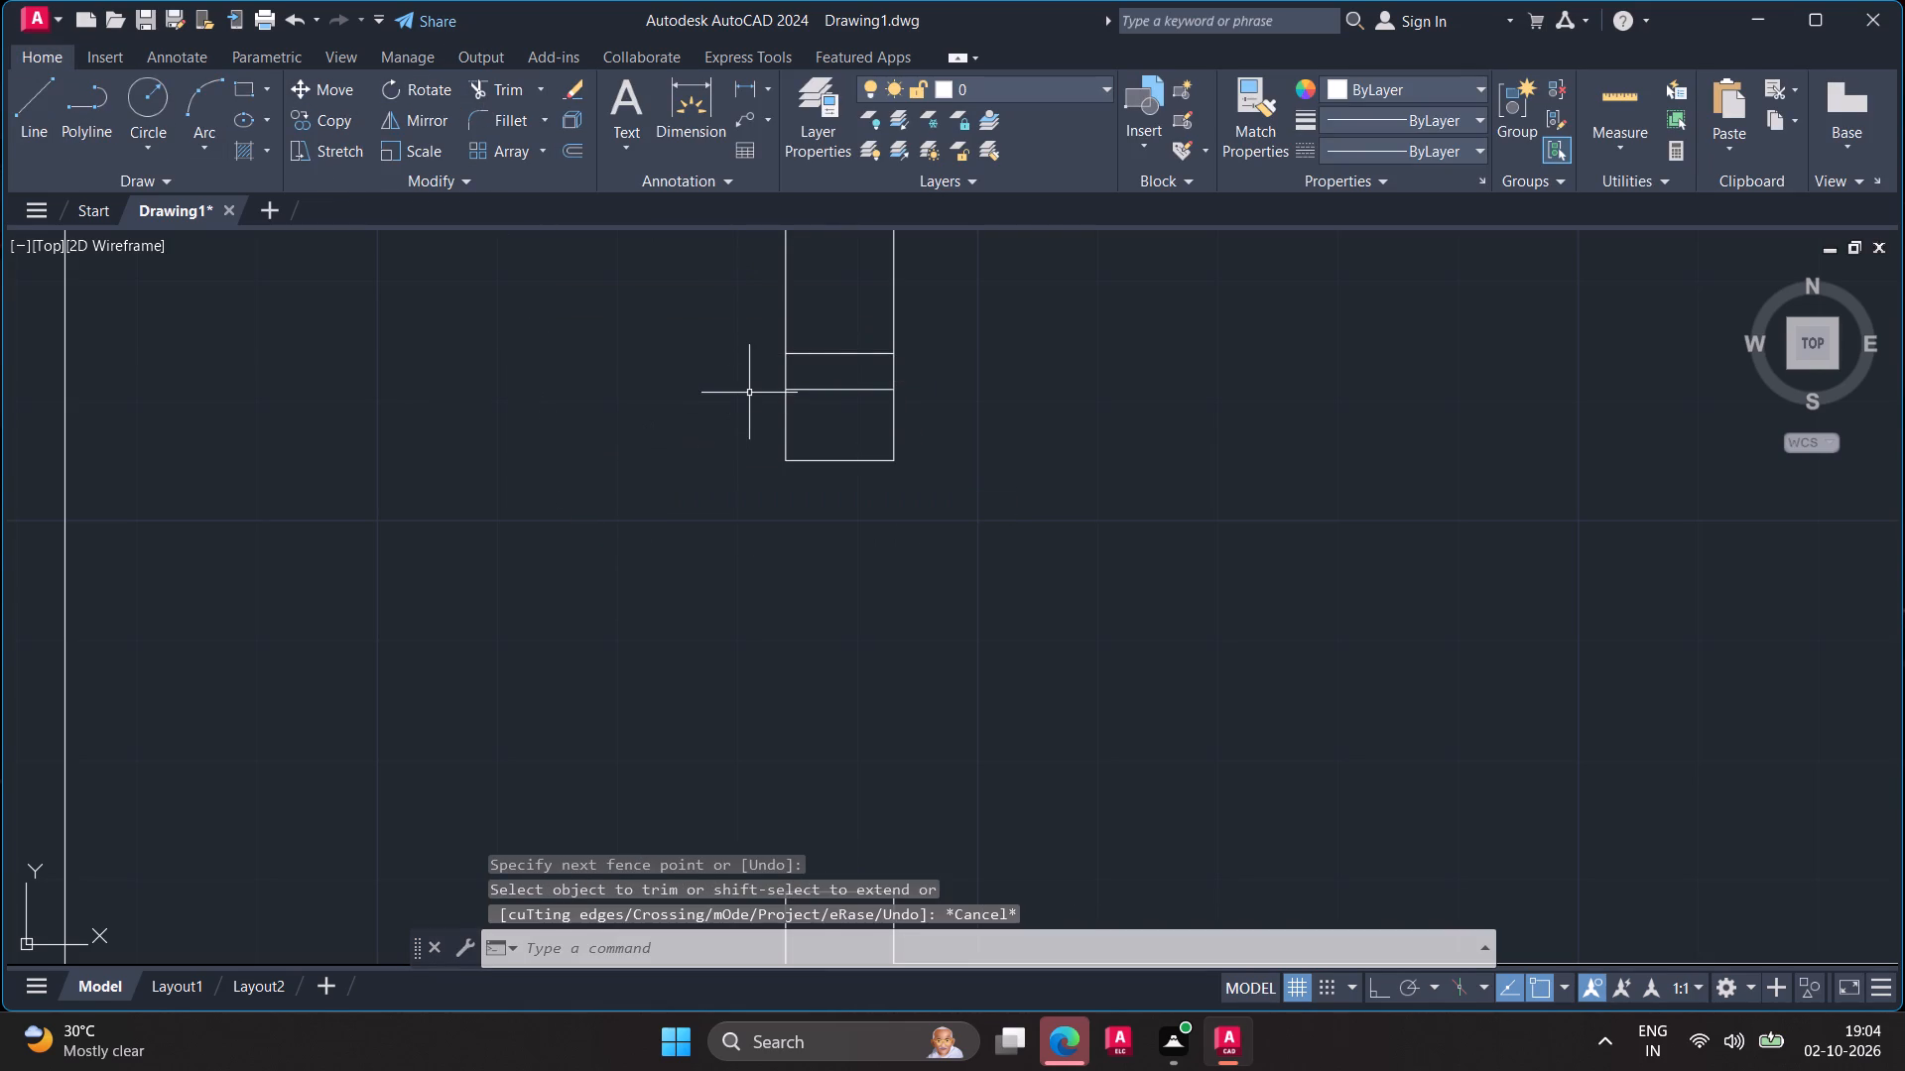
left_click(832, 352)
right_click(832, 352)
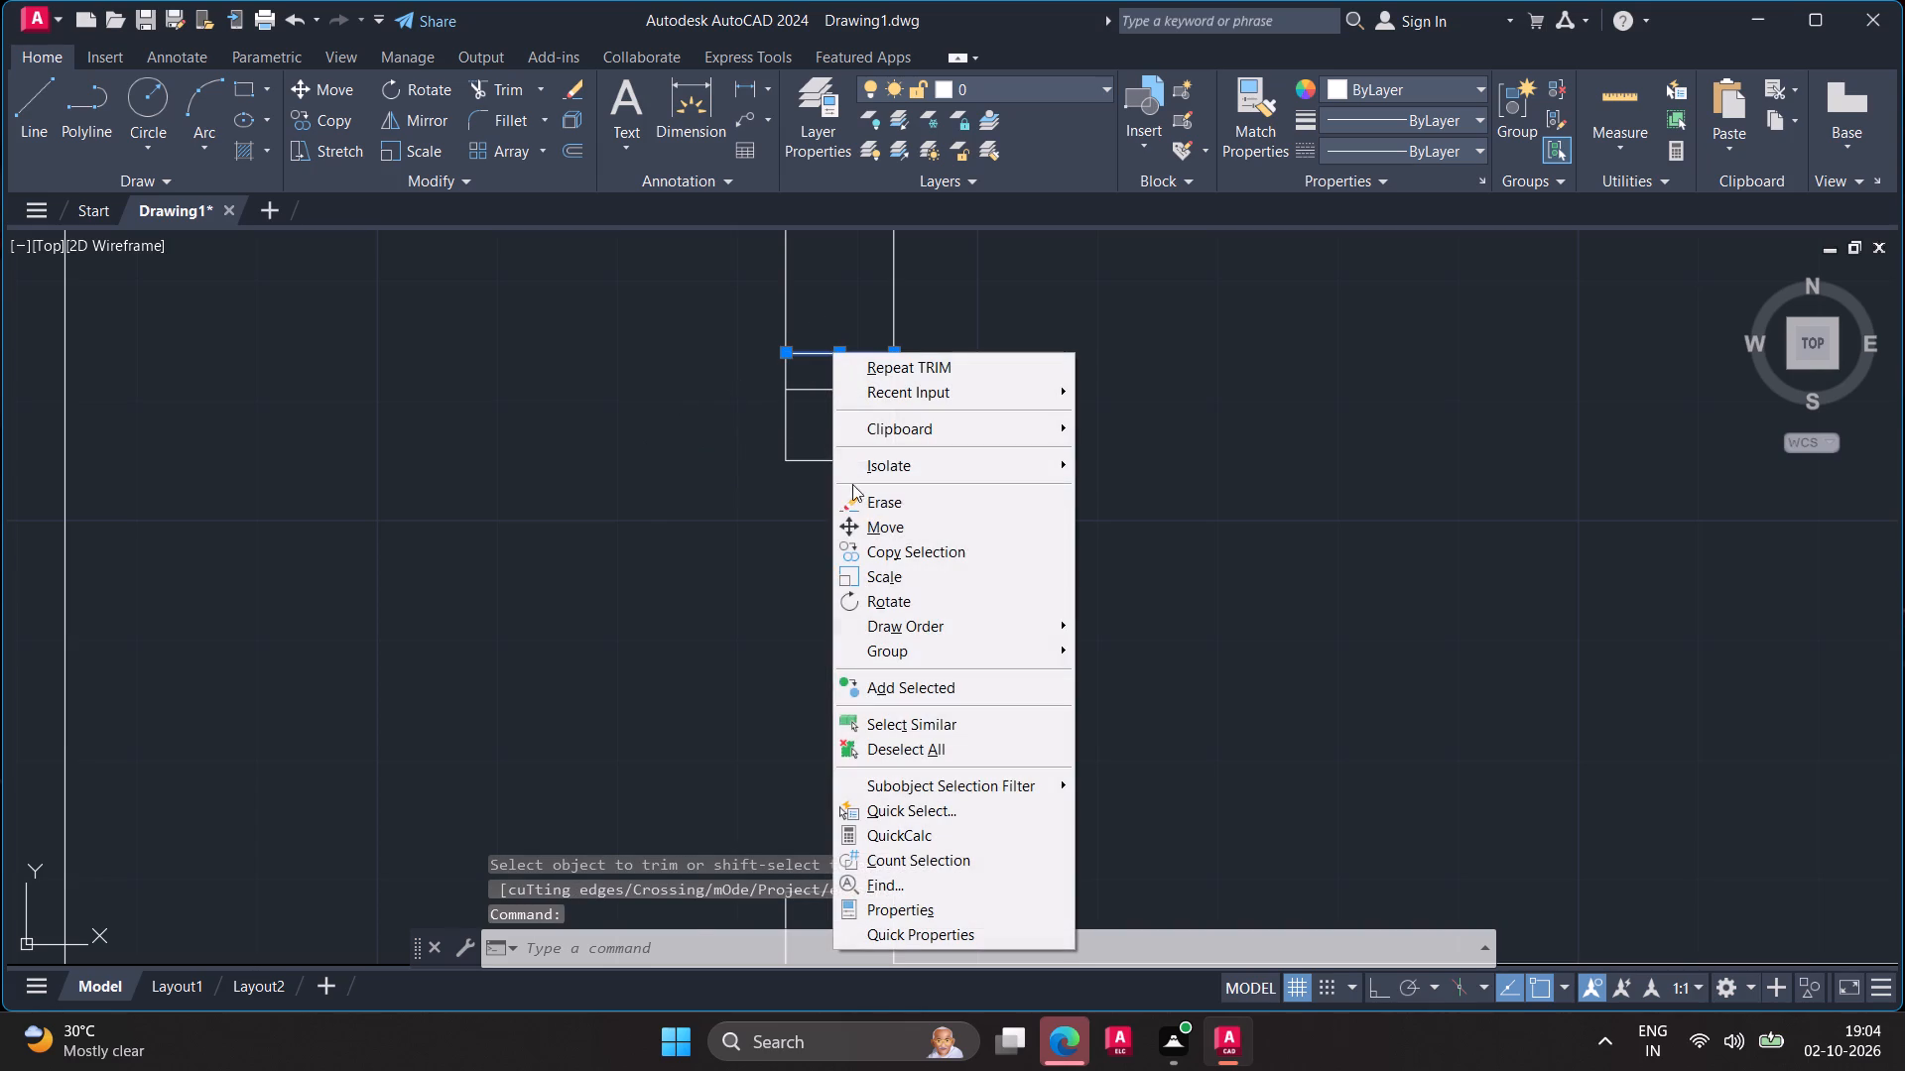
left_click(853, 504)
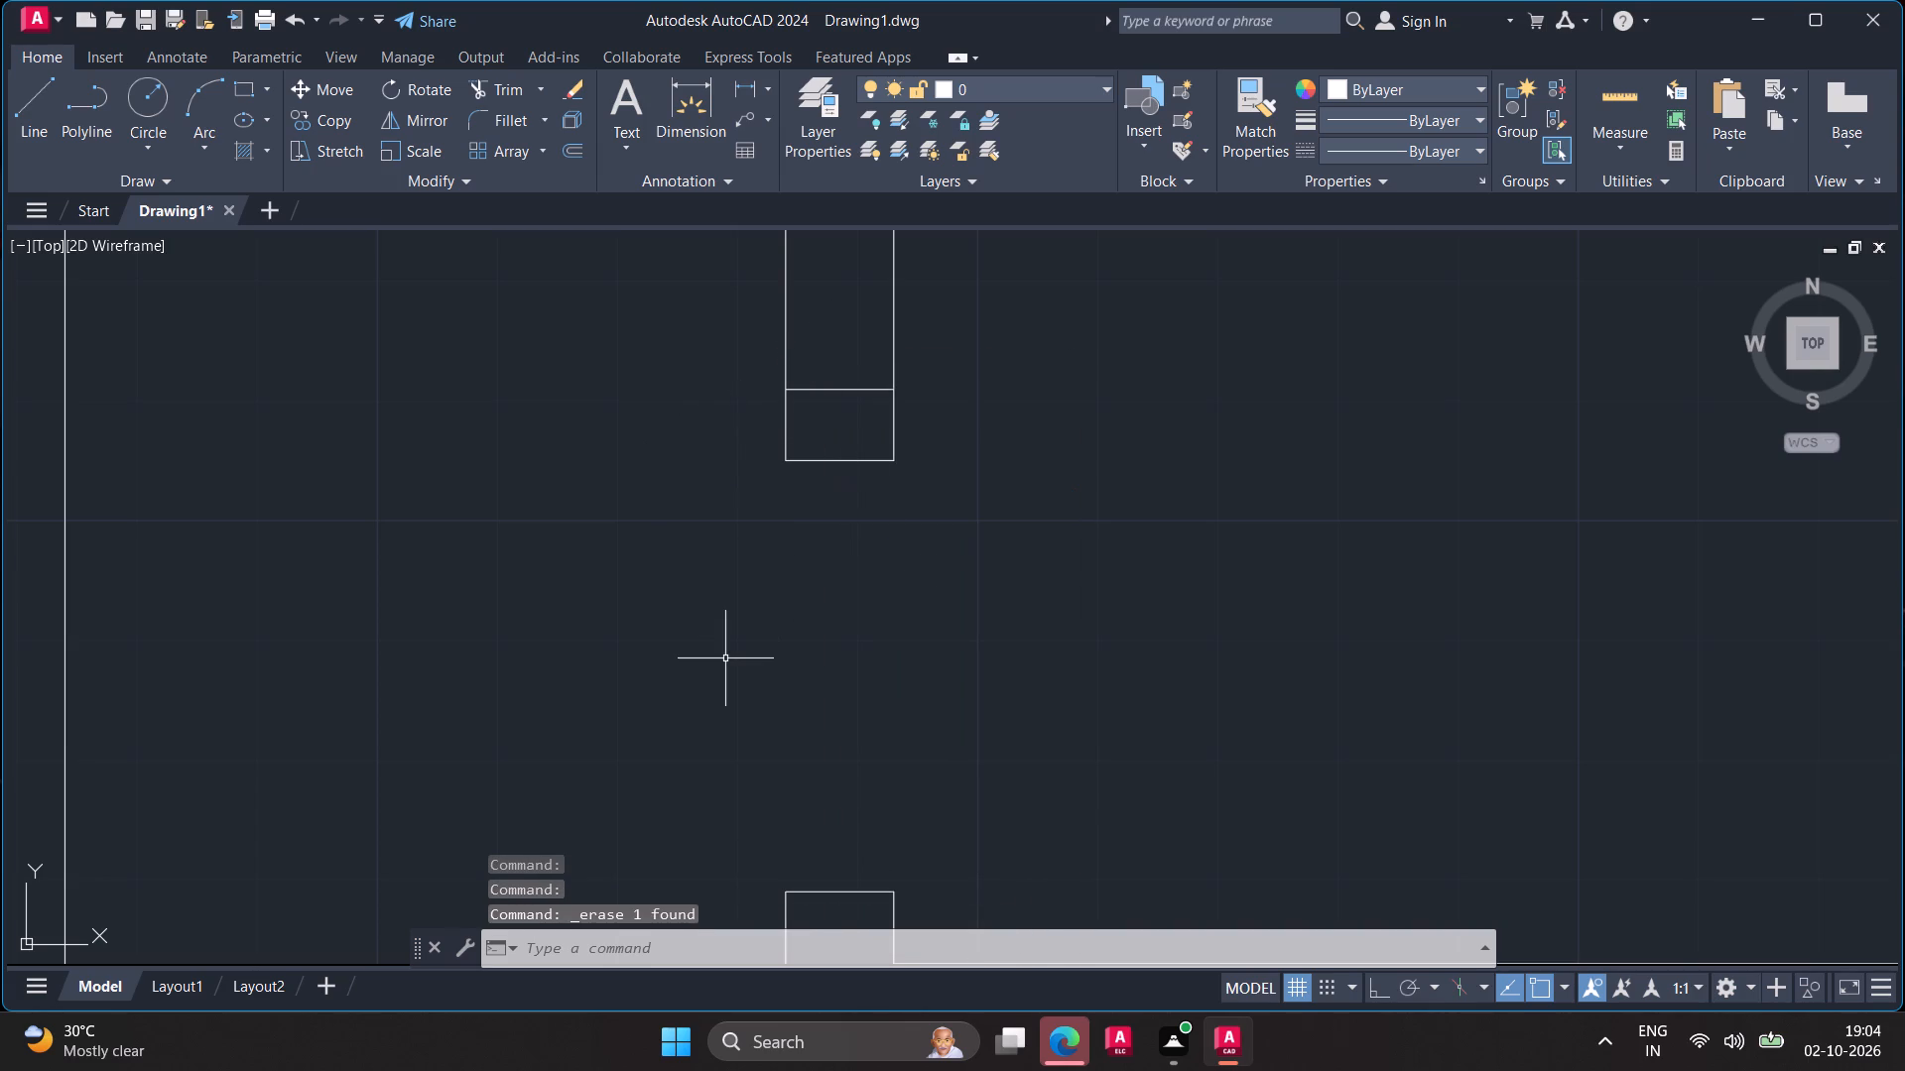
Extend the remaining short horizontal line inside the right partition across to the left vertical partition.
type("ex")
key("Return")
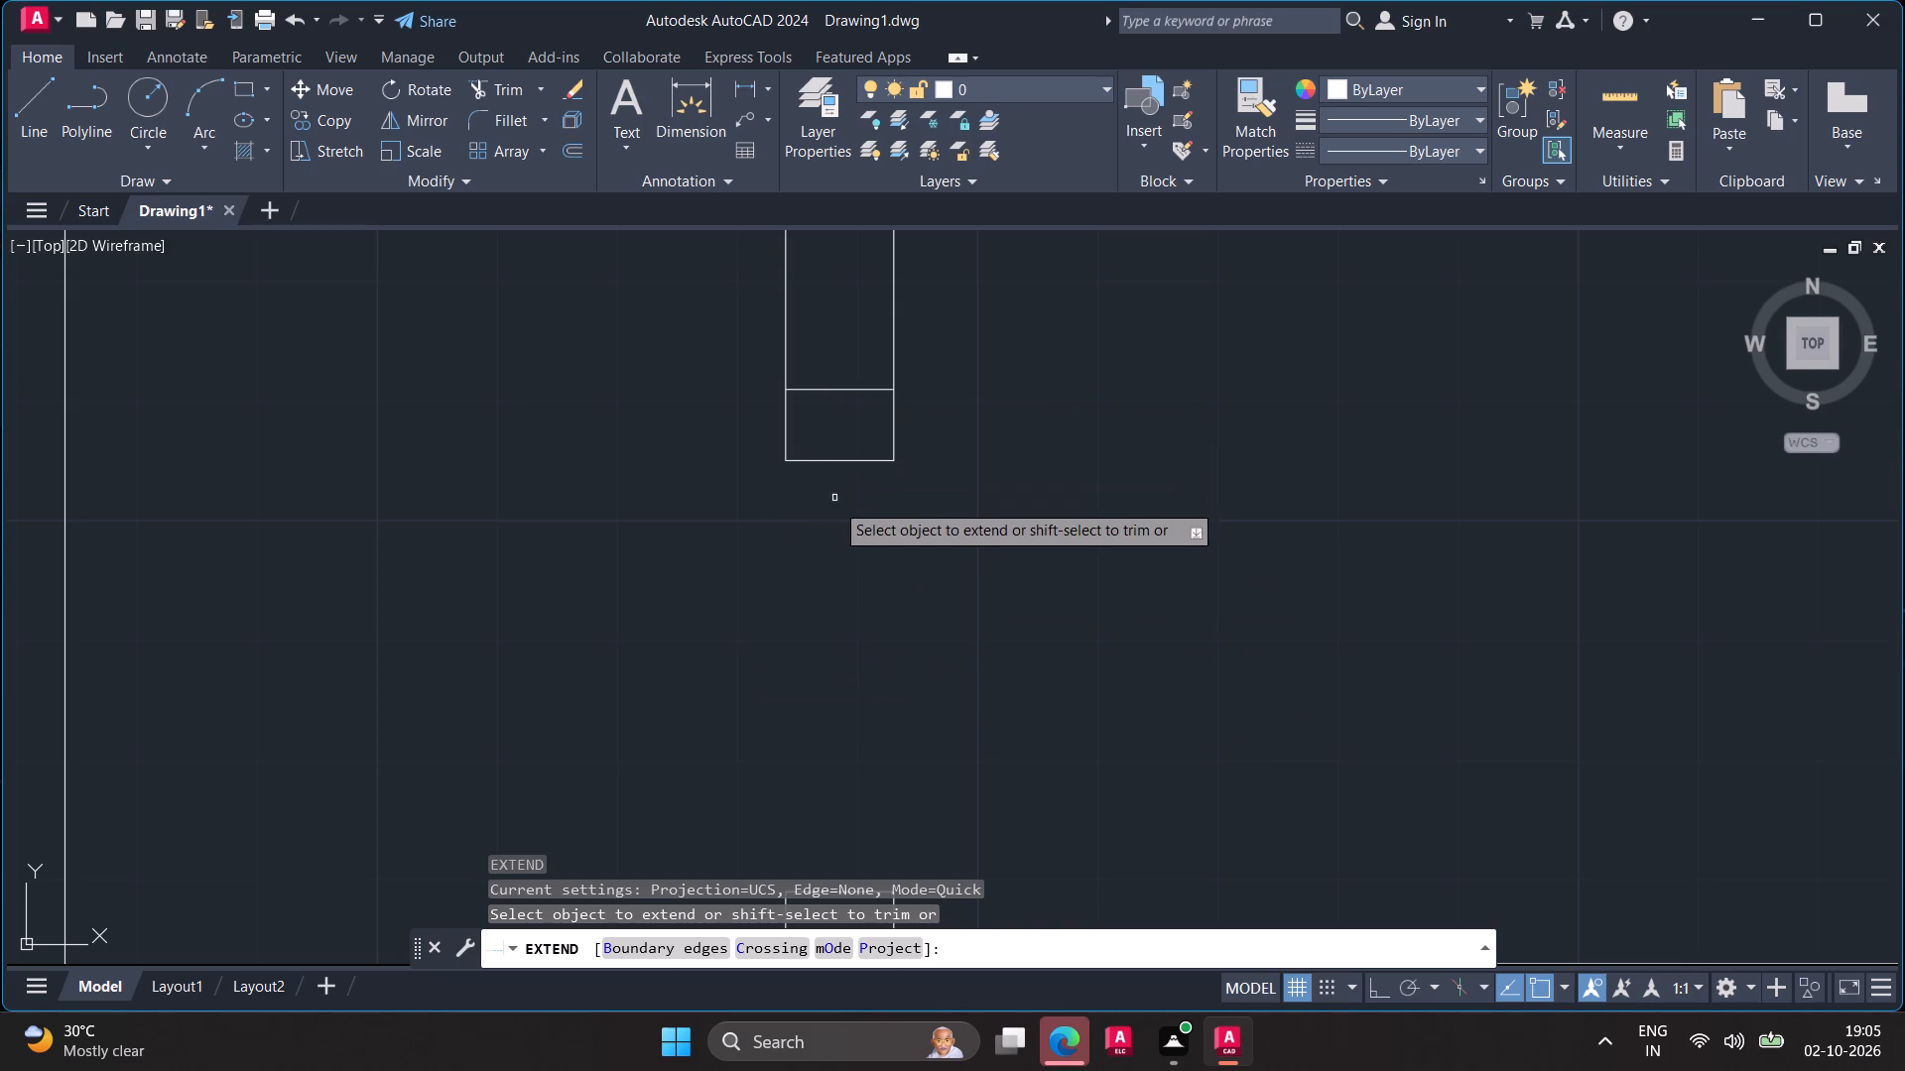
left_click(833, 390)
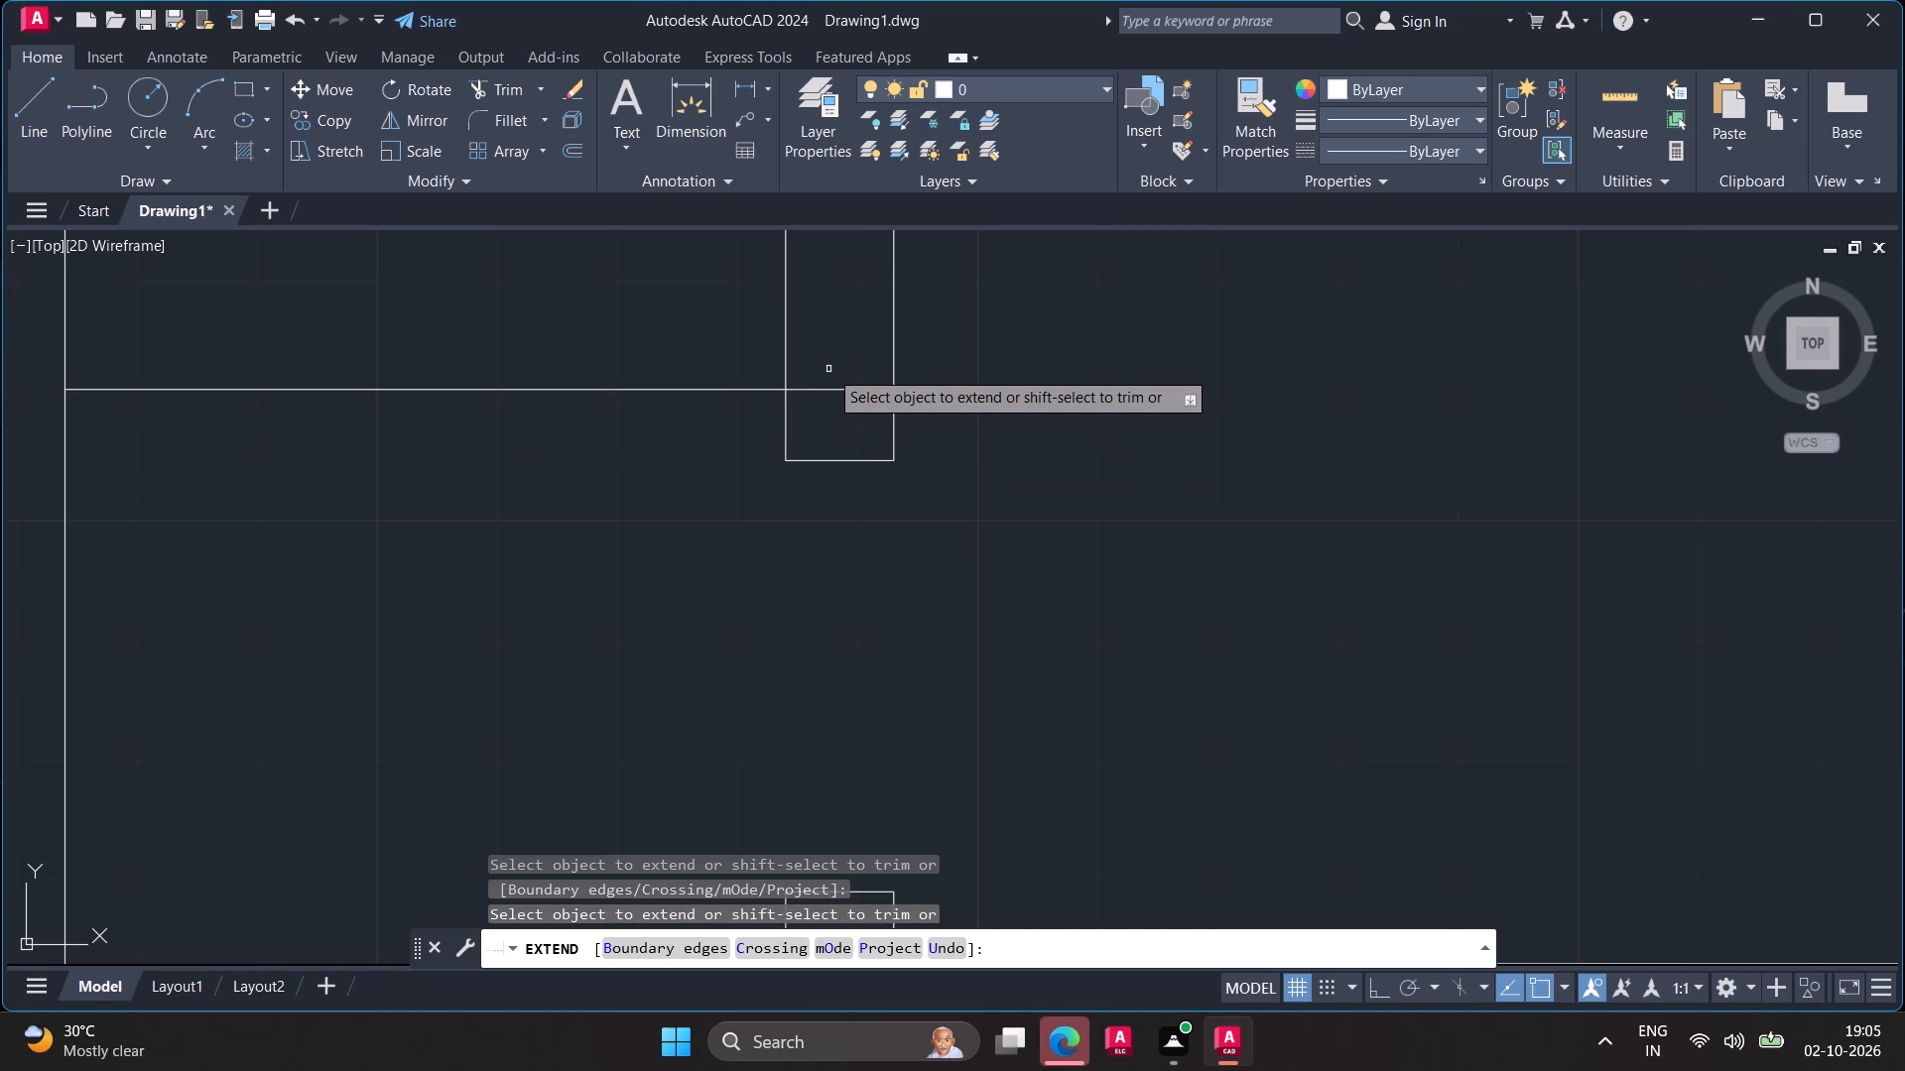
key("Escape")
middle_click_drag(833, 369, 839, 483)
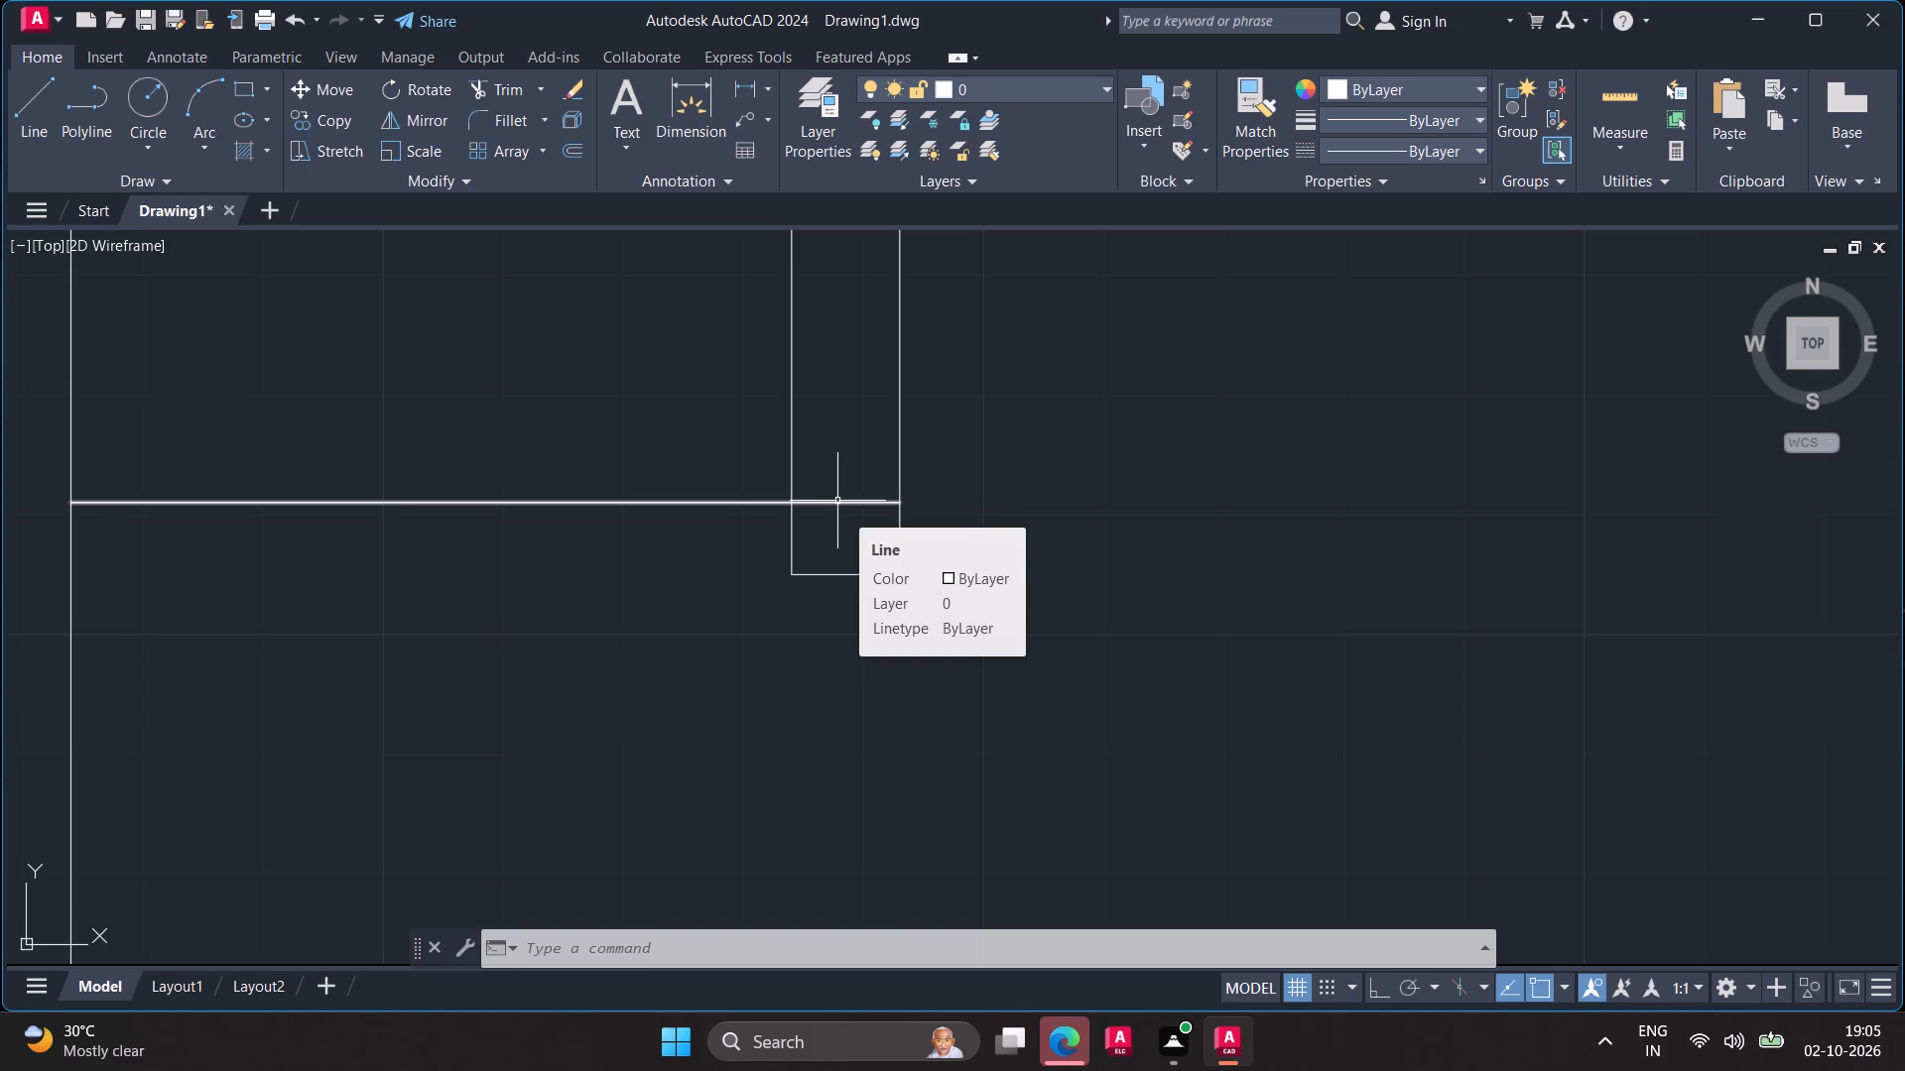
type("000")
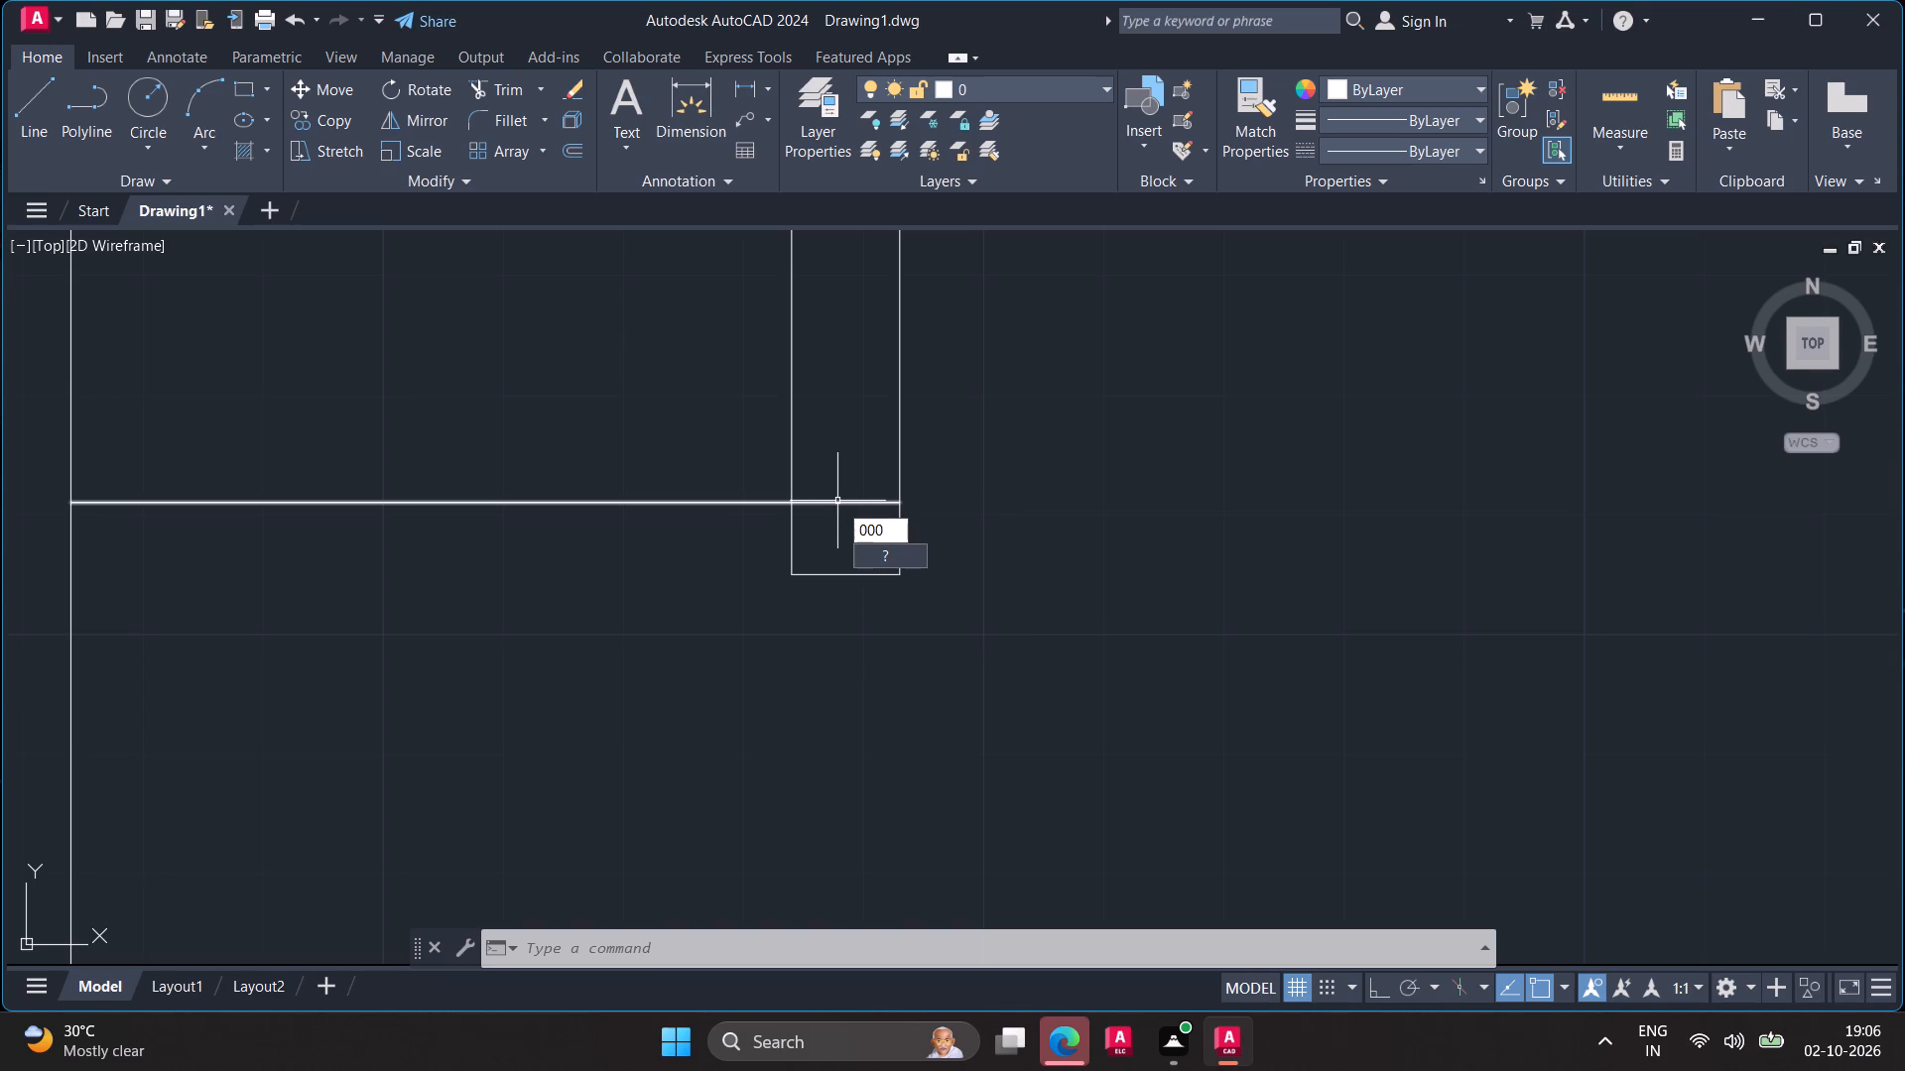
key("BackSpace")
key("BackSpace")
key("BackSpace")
Offset the cross wall's remaining horizontal line 9" upward to form the wall's second face.
key("o")
key("Return")
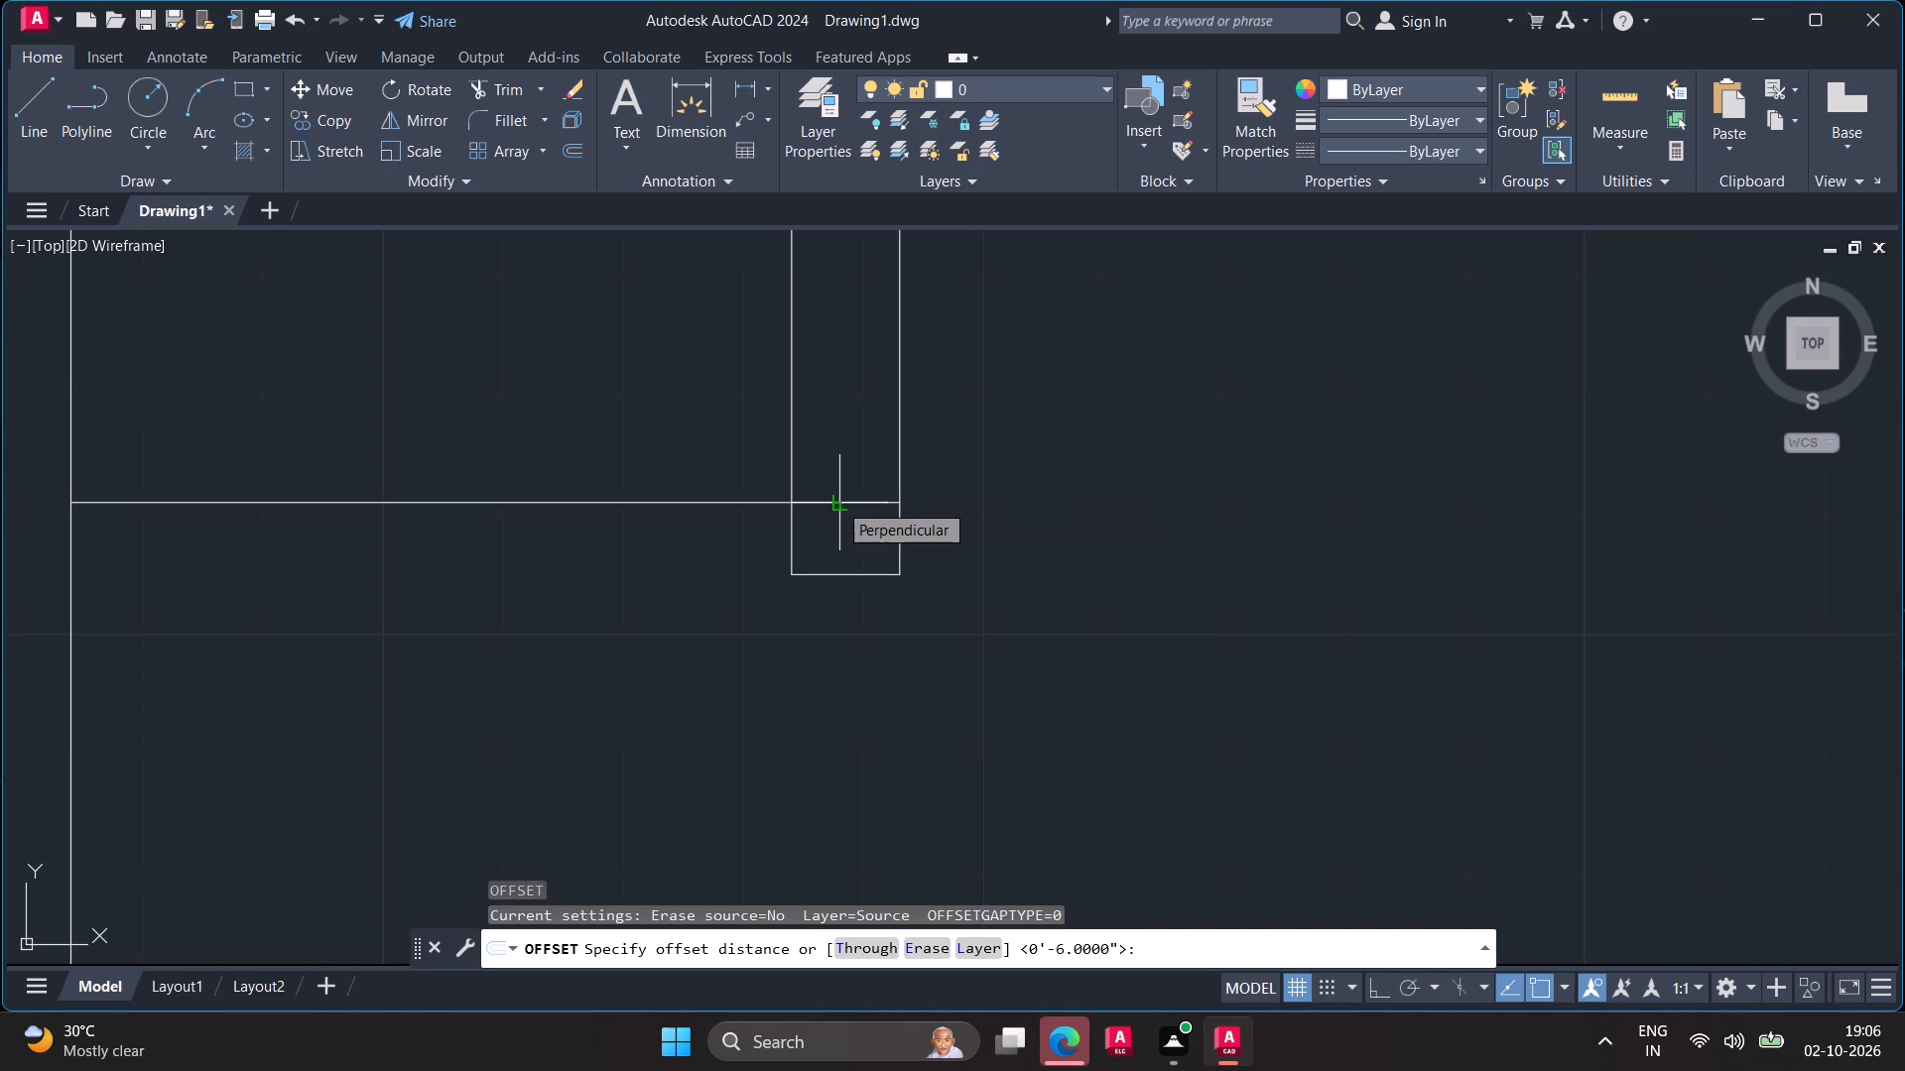
left_click(837, 502)
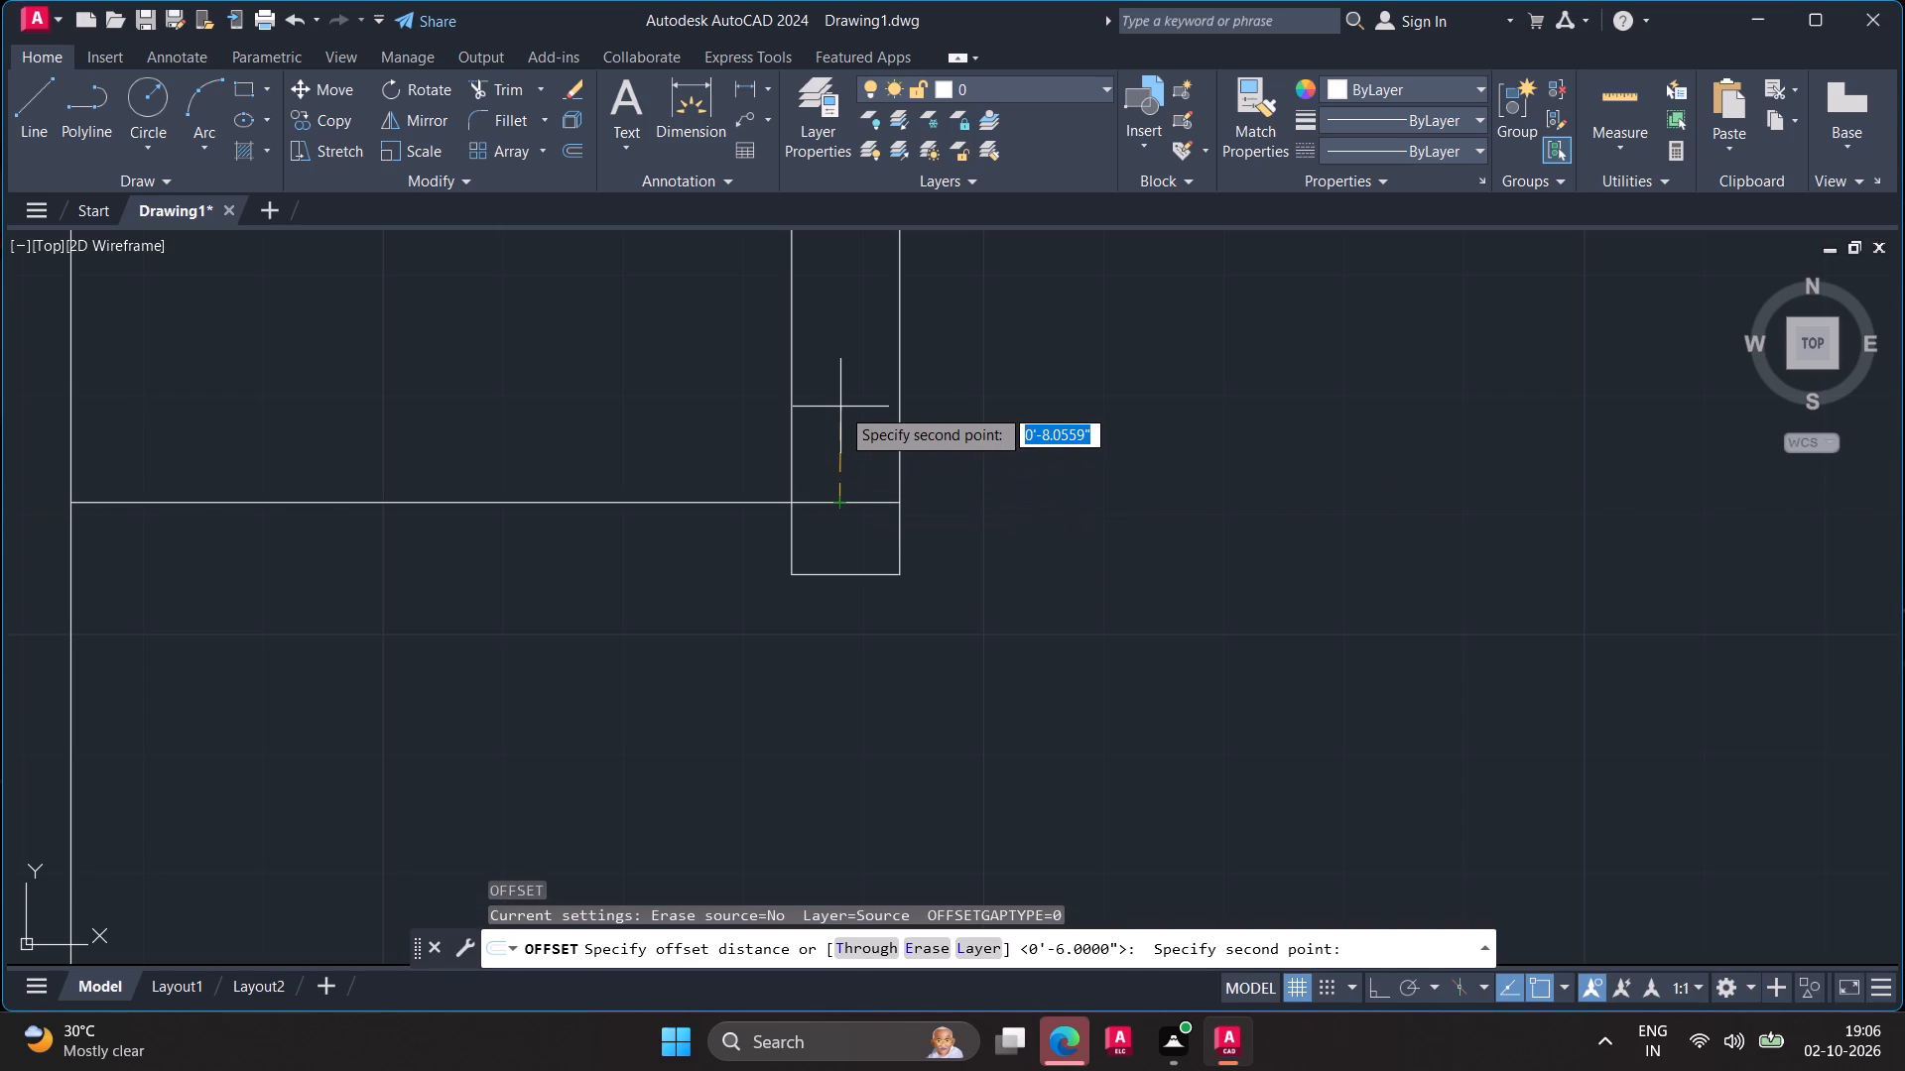
key("9")
key("shift+quotedbl")
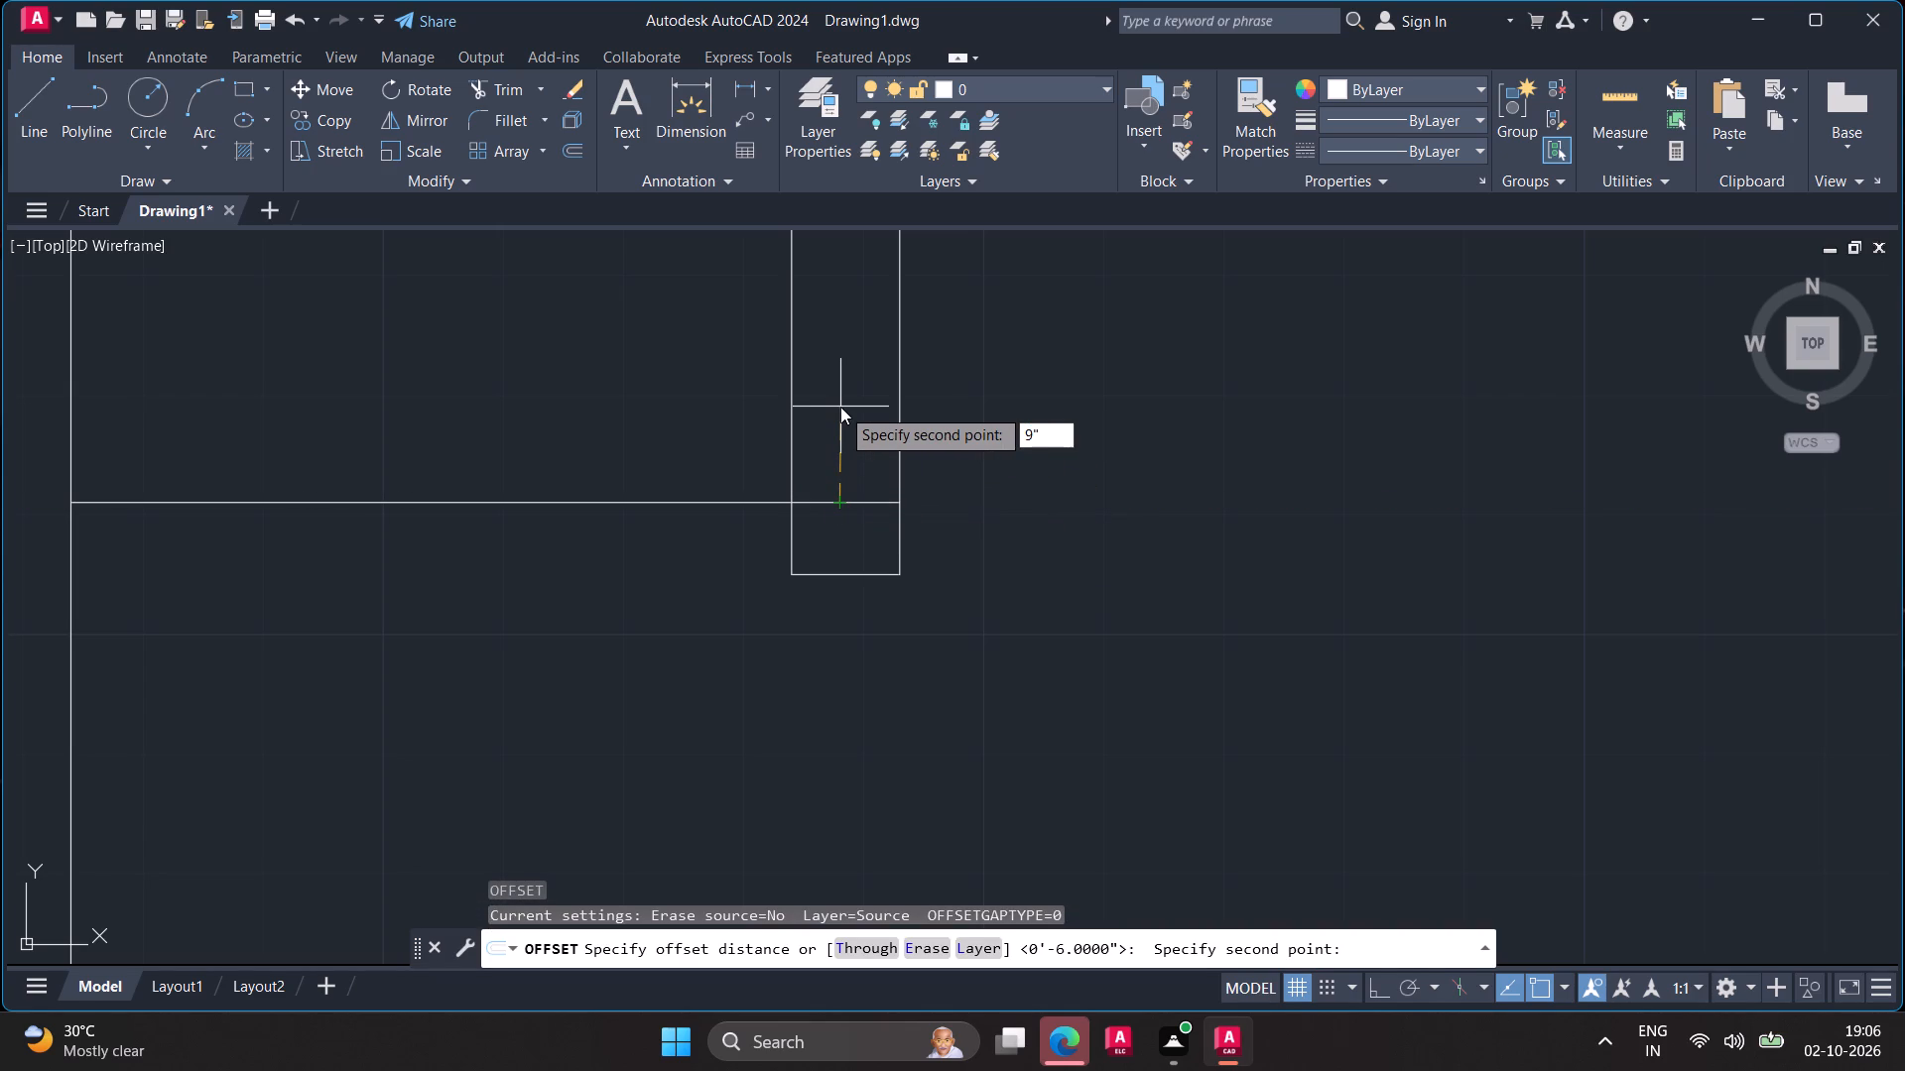
key("Return")
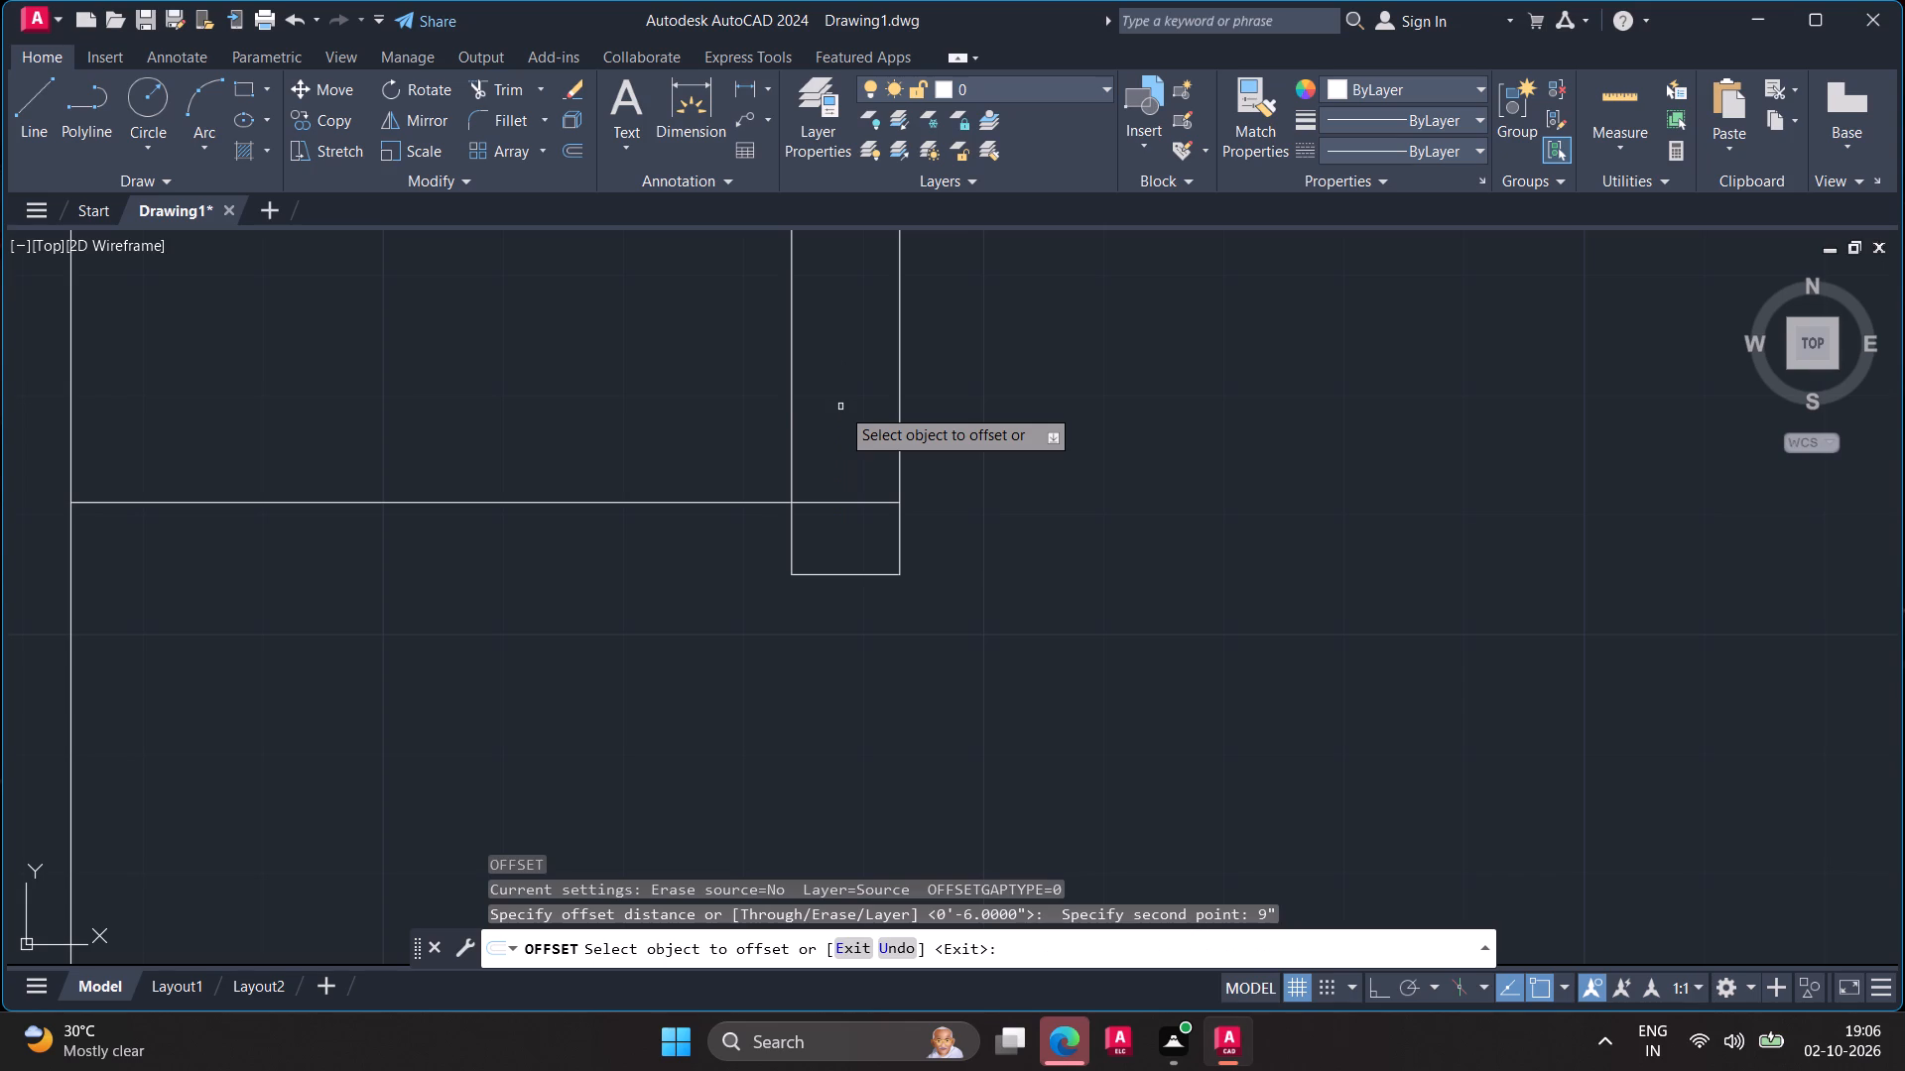
left_click(847, 502)
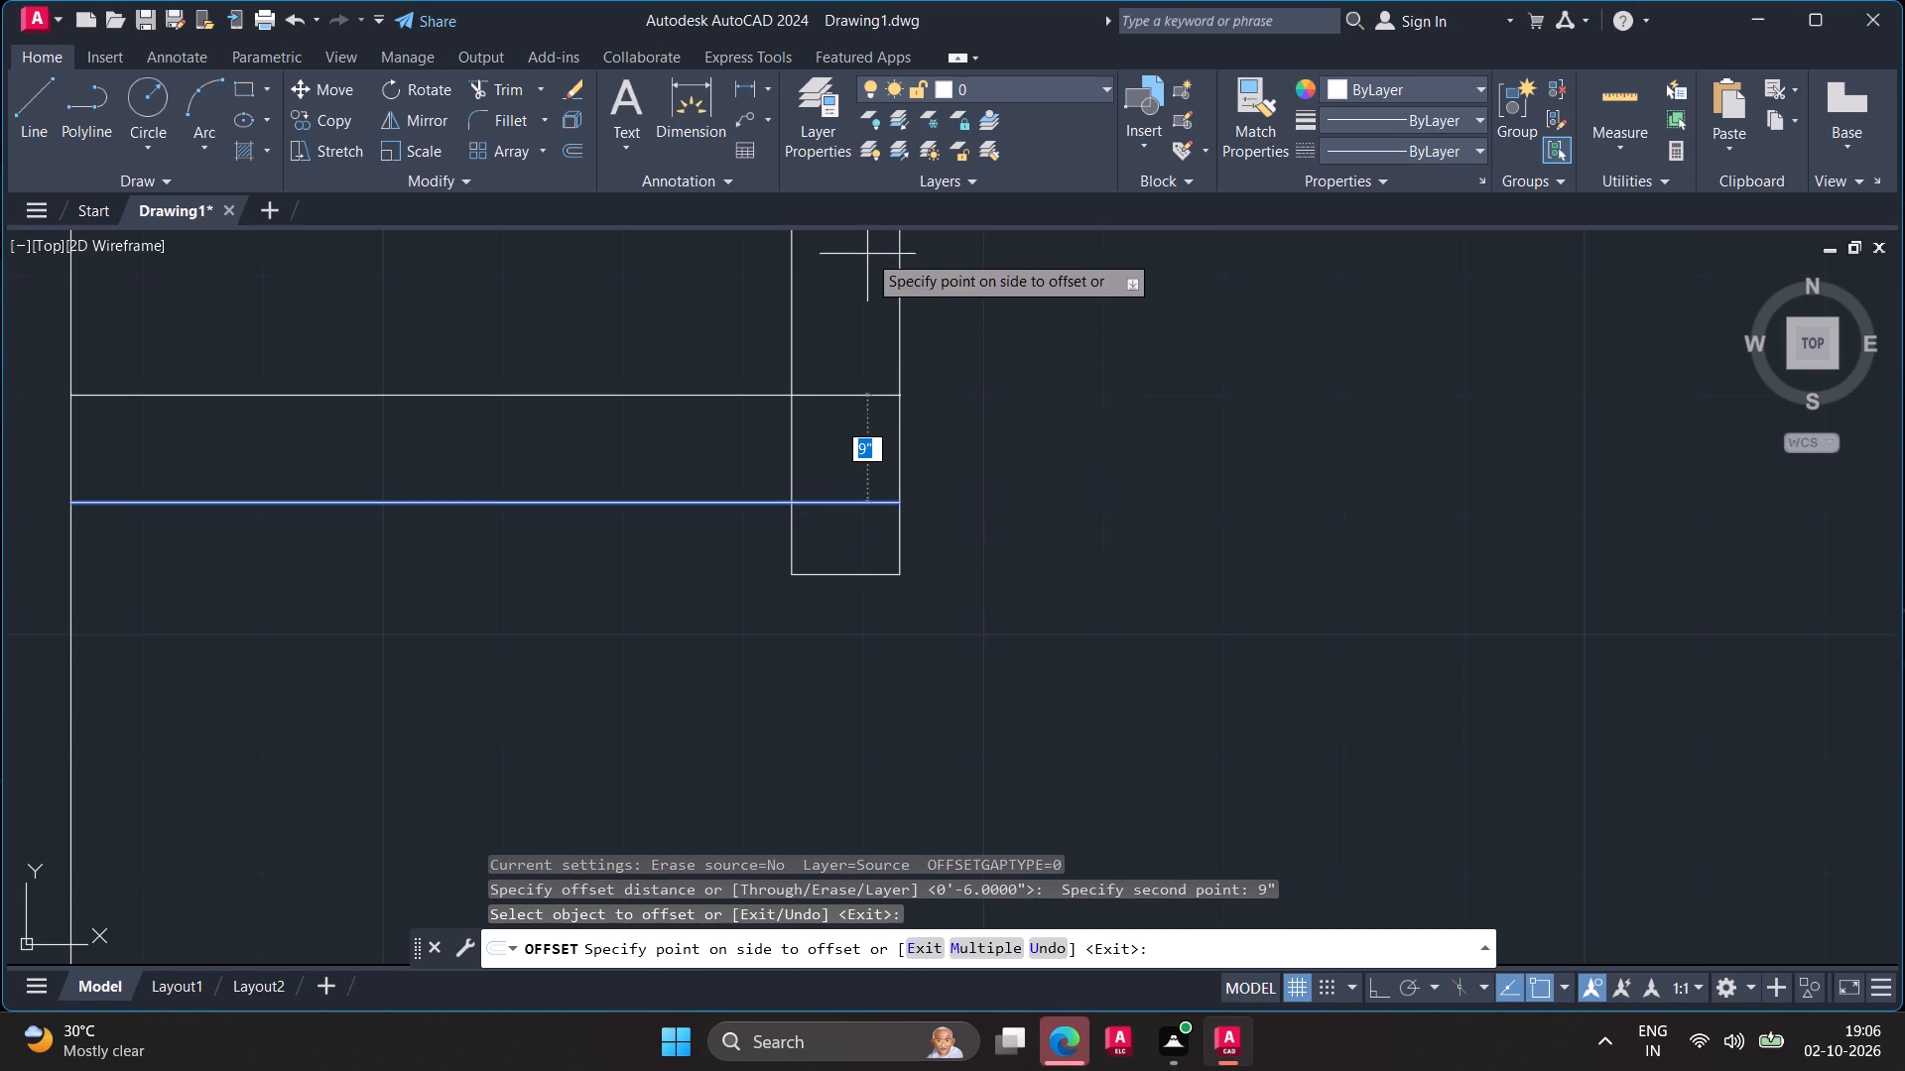
left_click_drag(867, 252, 879, 243)
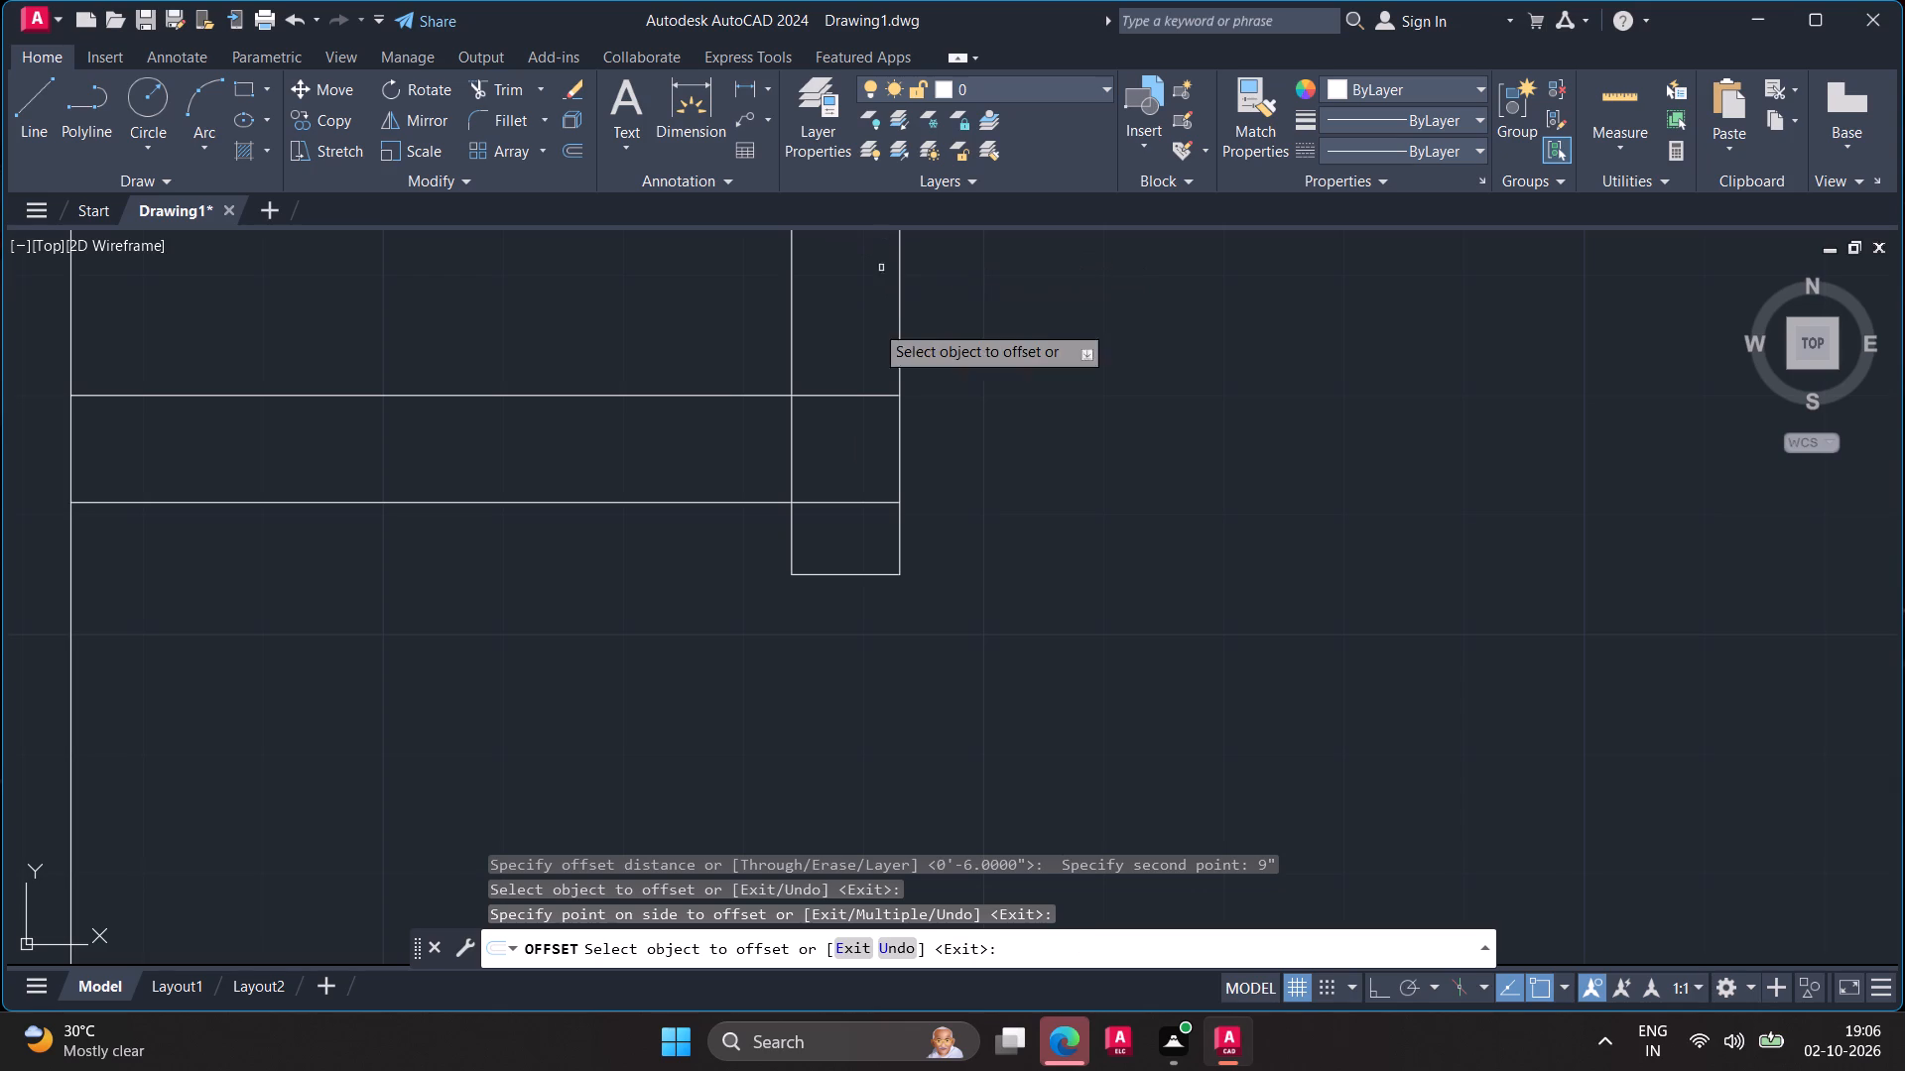
Offset the cross wall's new upper face 6" upward as a door jamb line.
left_click(853, 394)
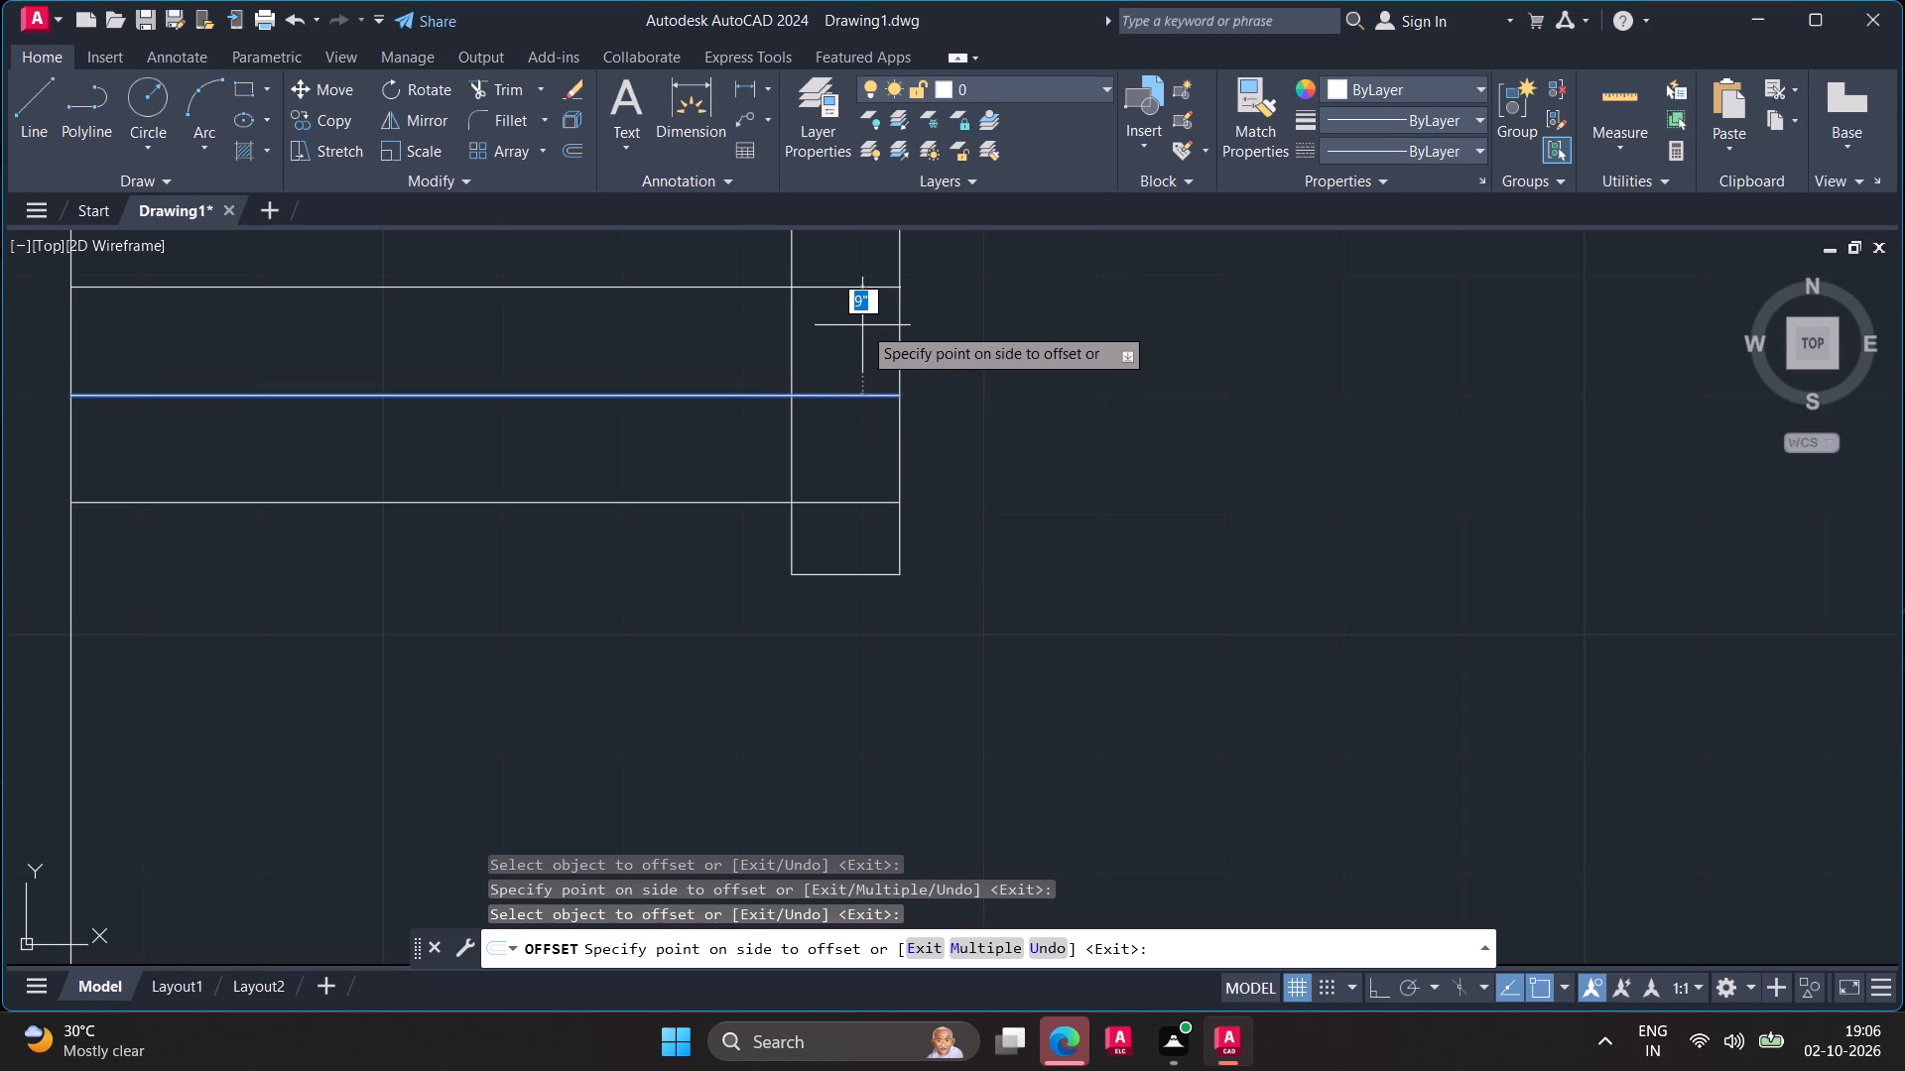
type("6\"")
key("Return")
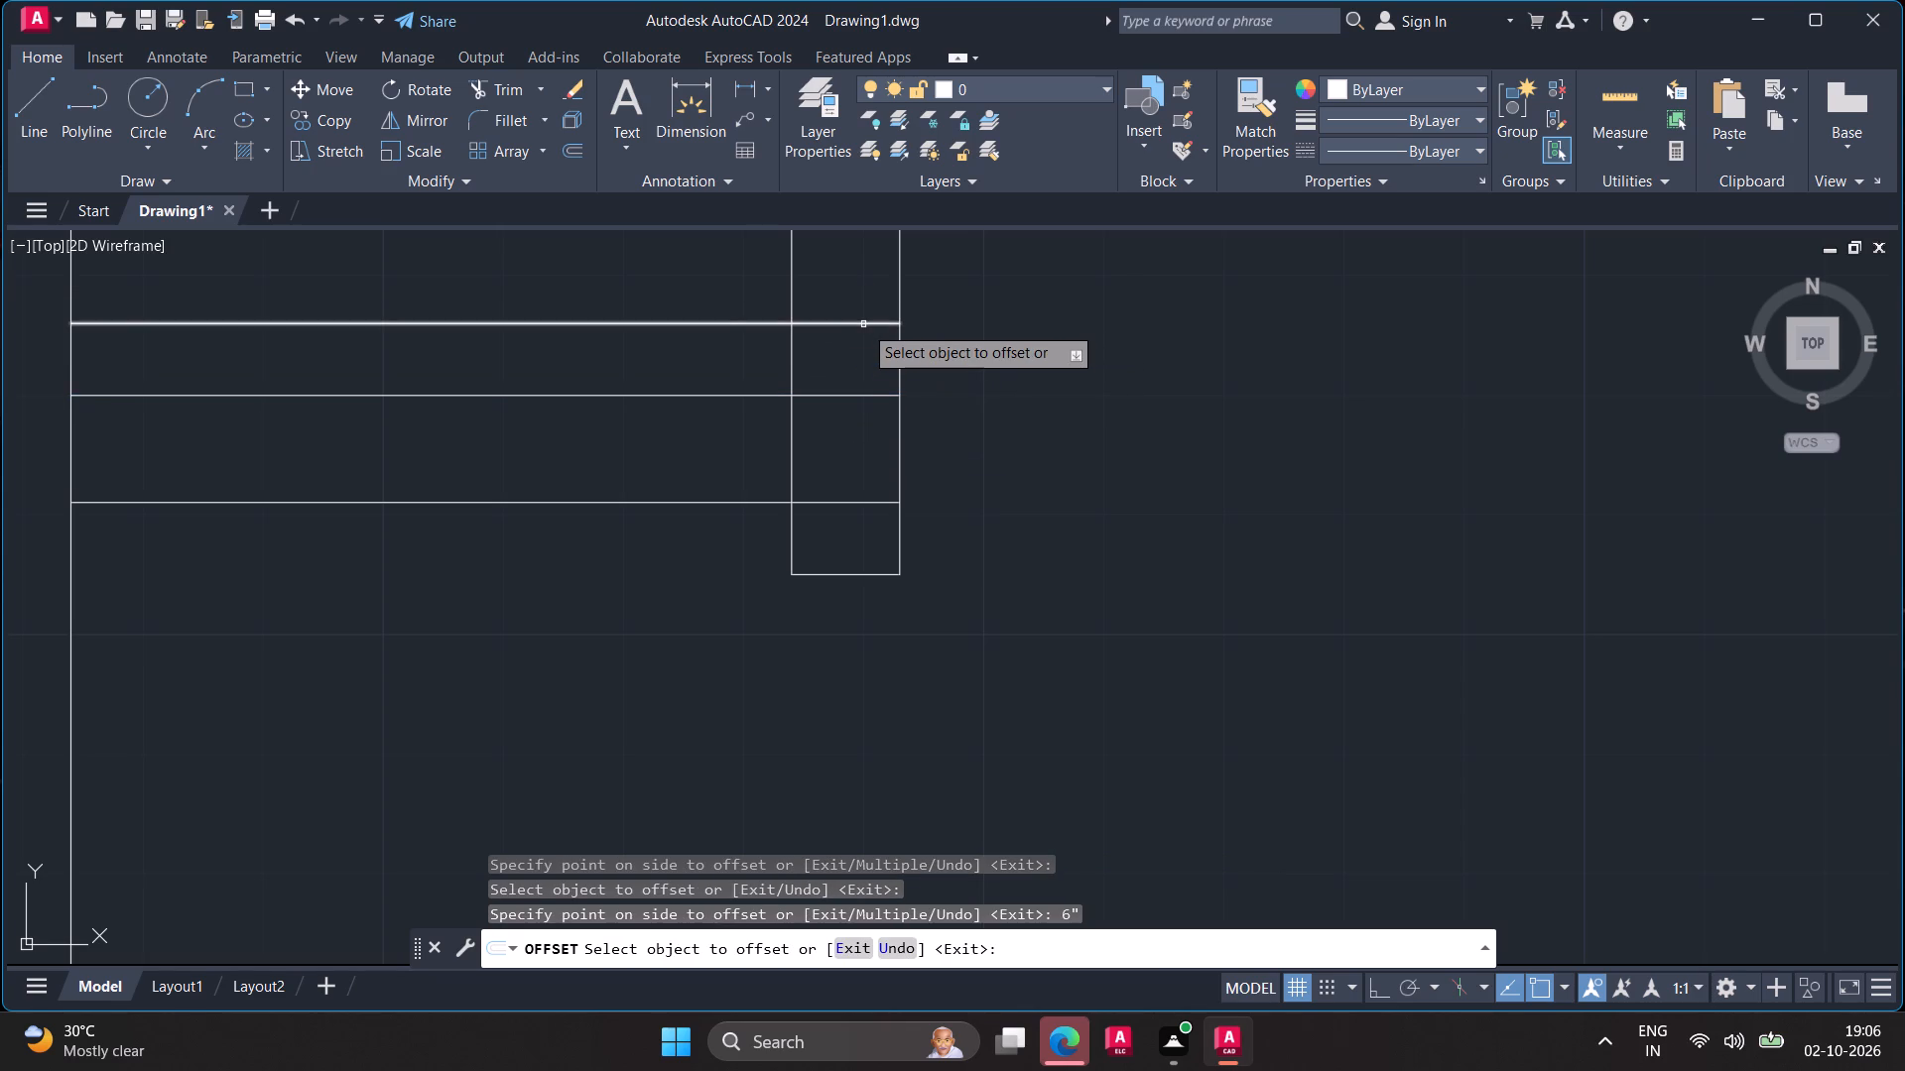
key("Escape")
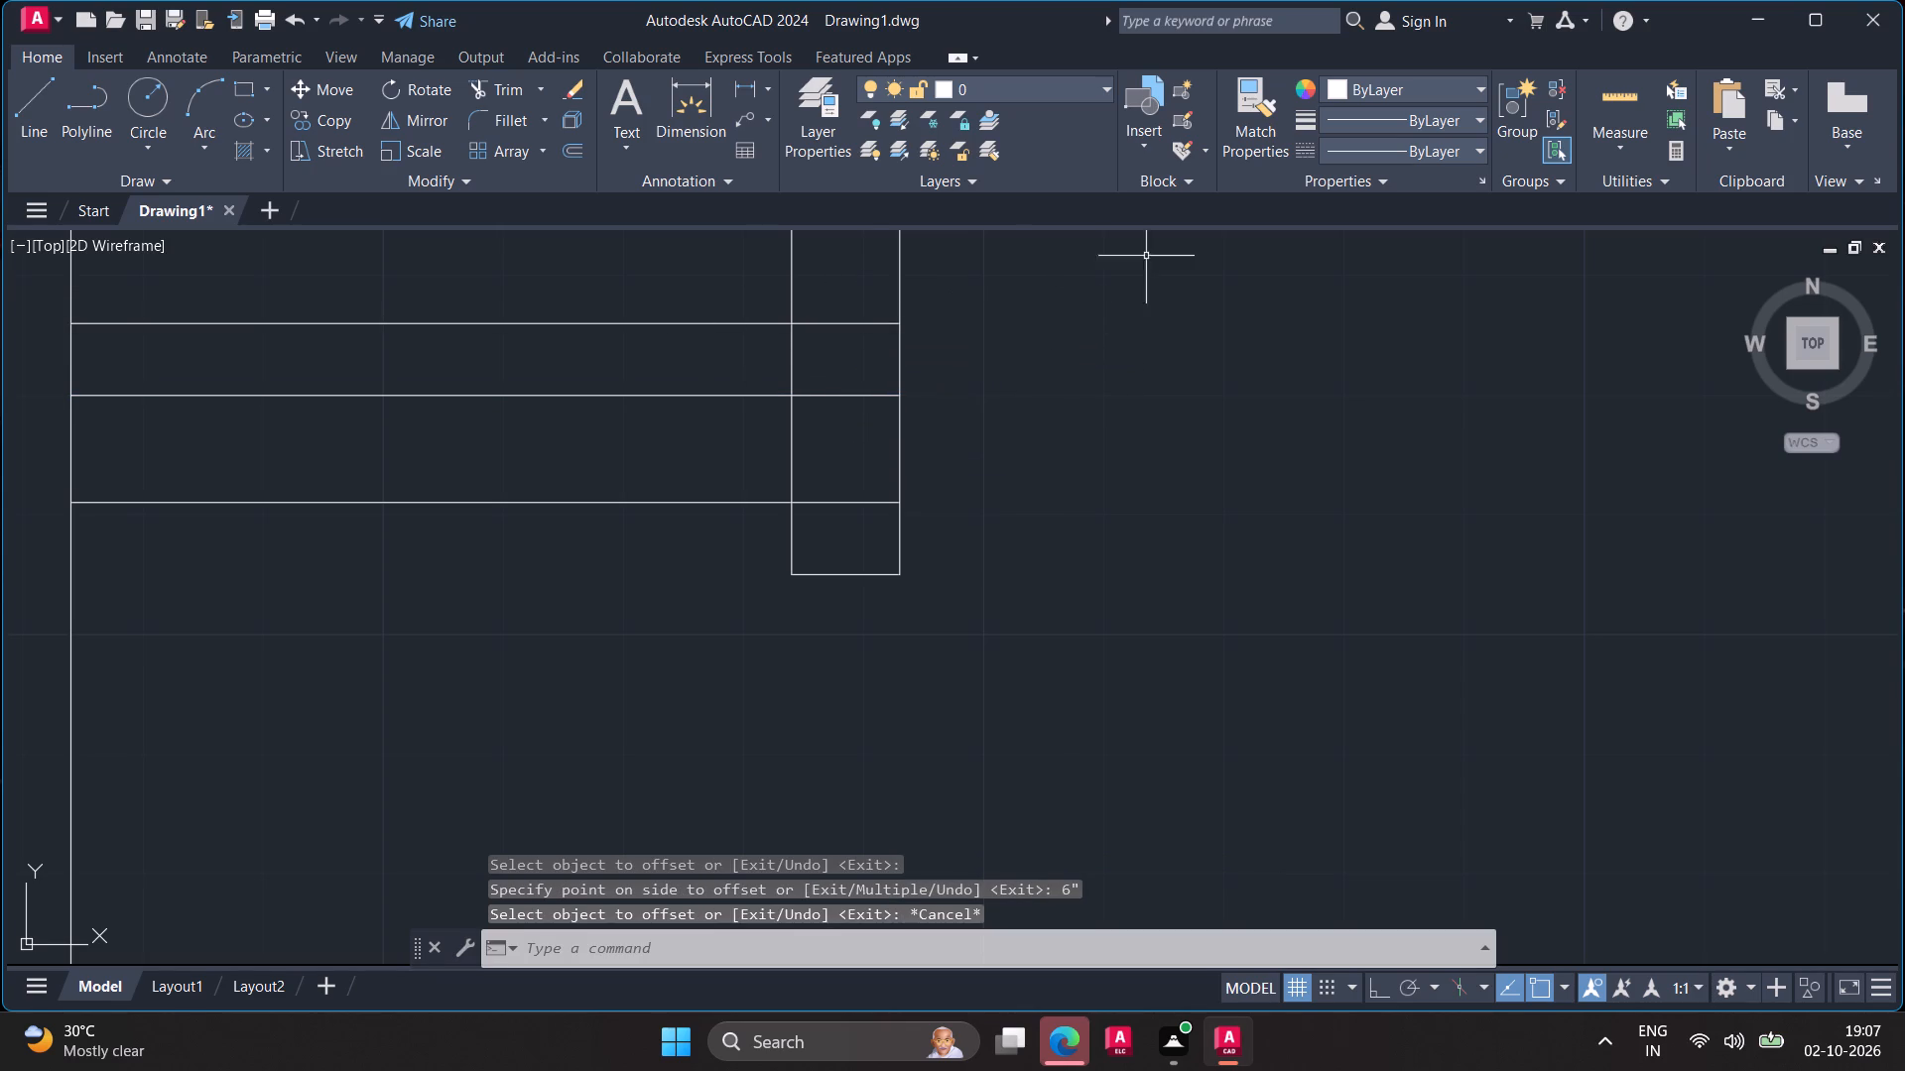
Trim the 6" offset line between the two partitions and clear the lines crossing the cross wall's junction with the right partition.
left_click(487, 84)
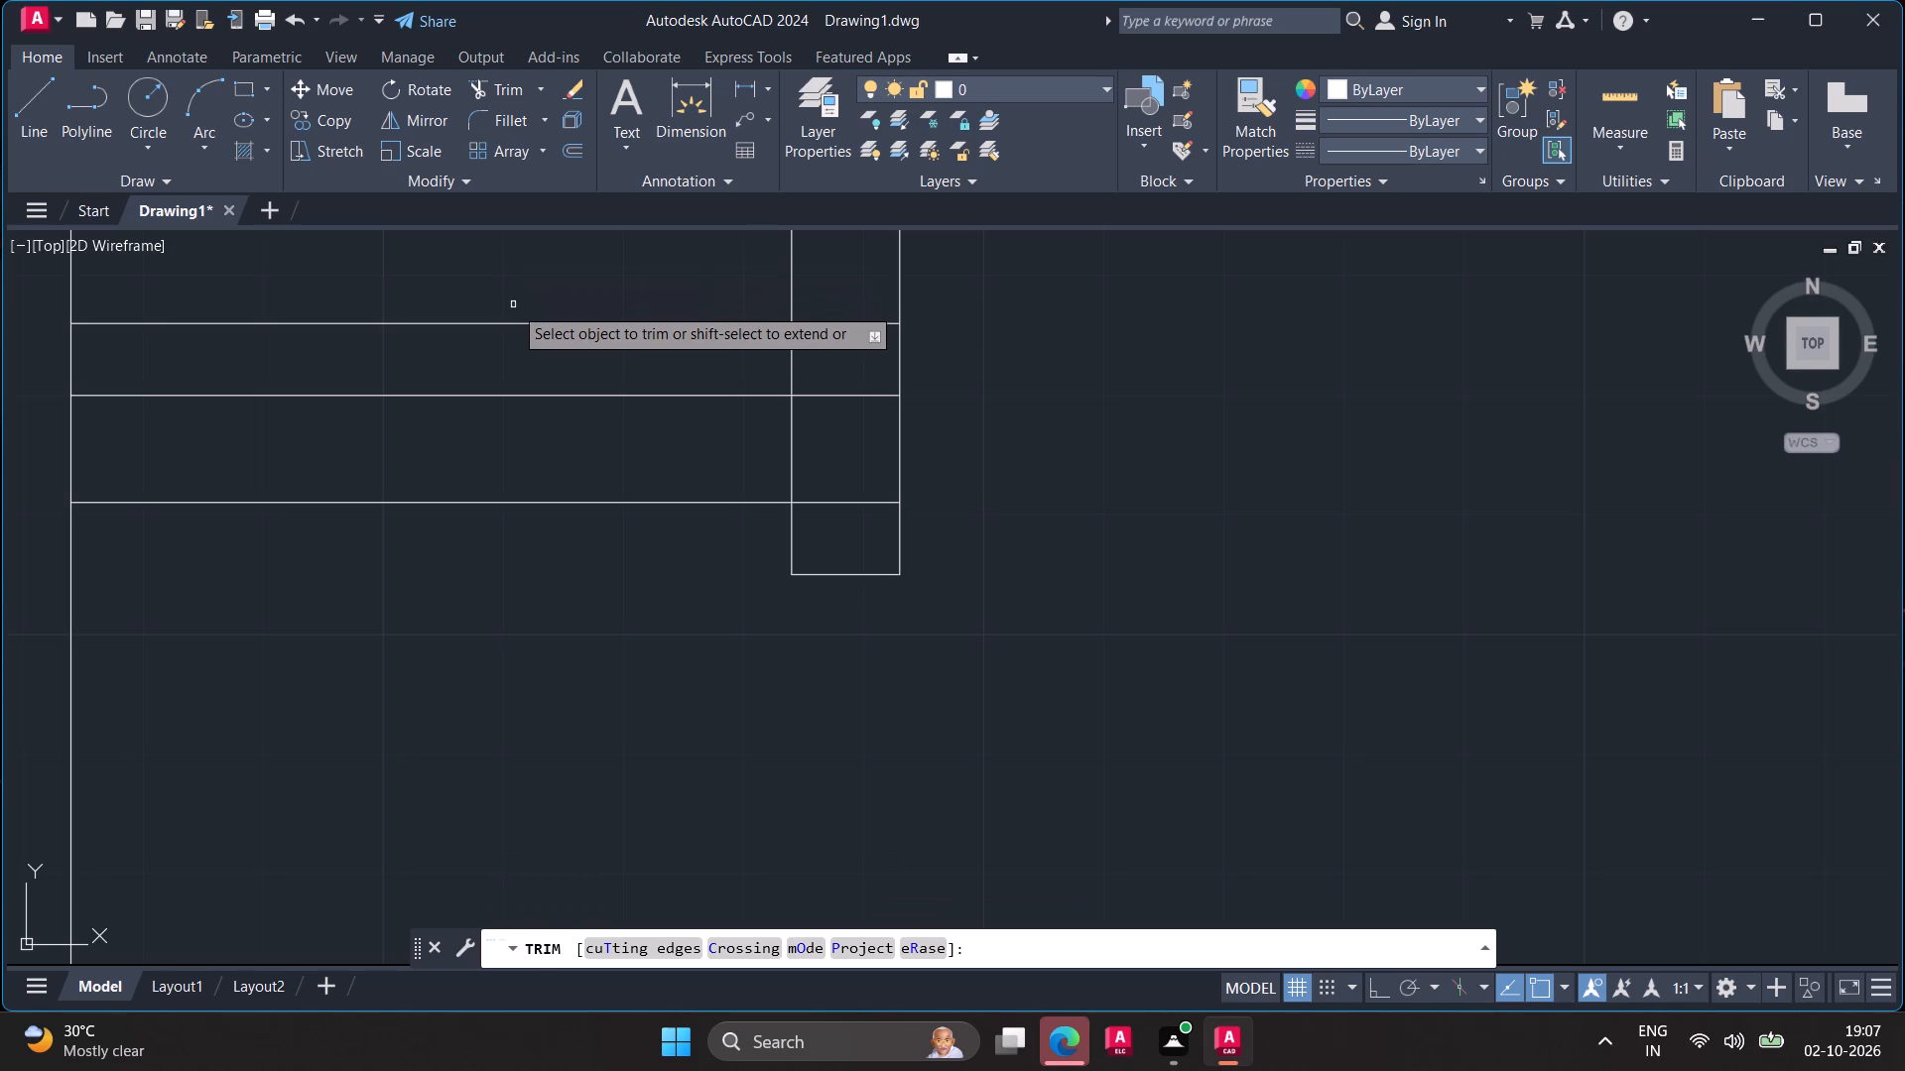
left_click(513, 321)
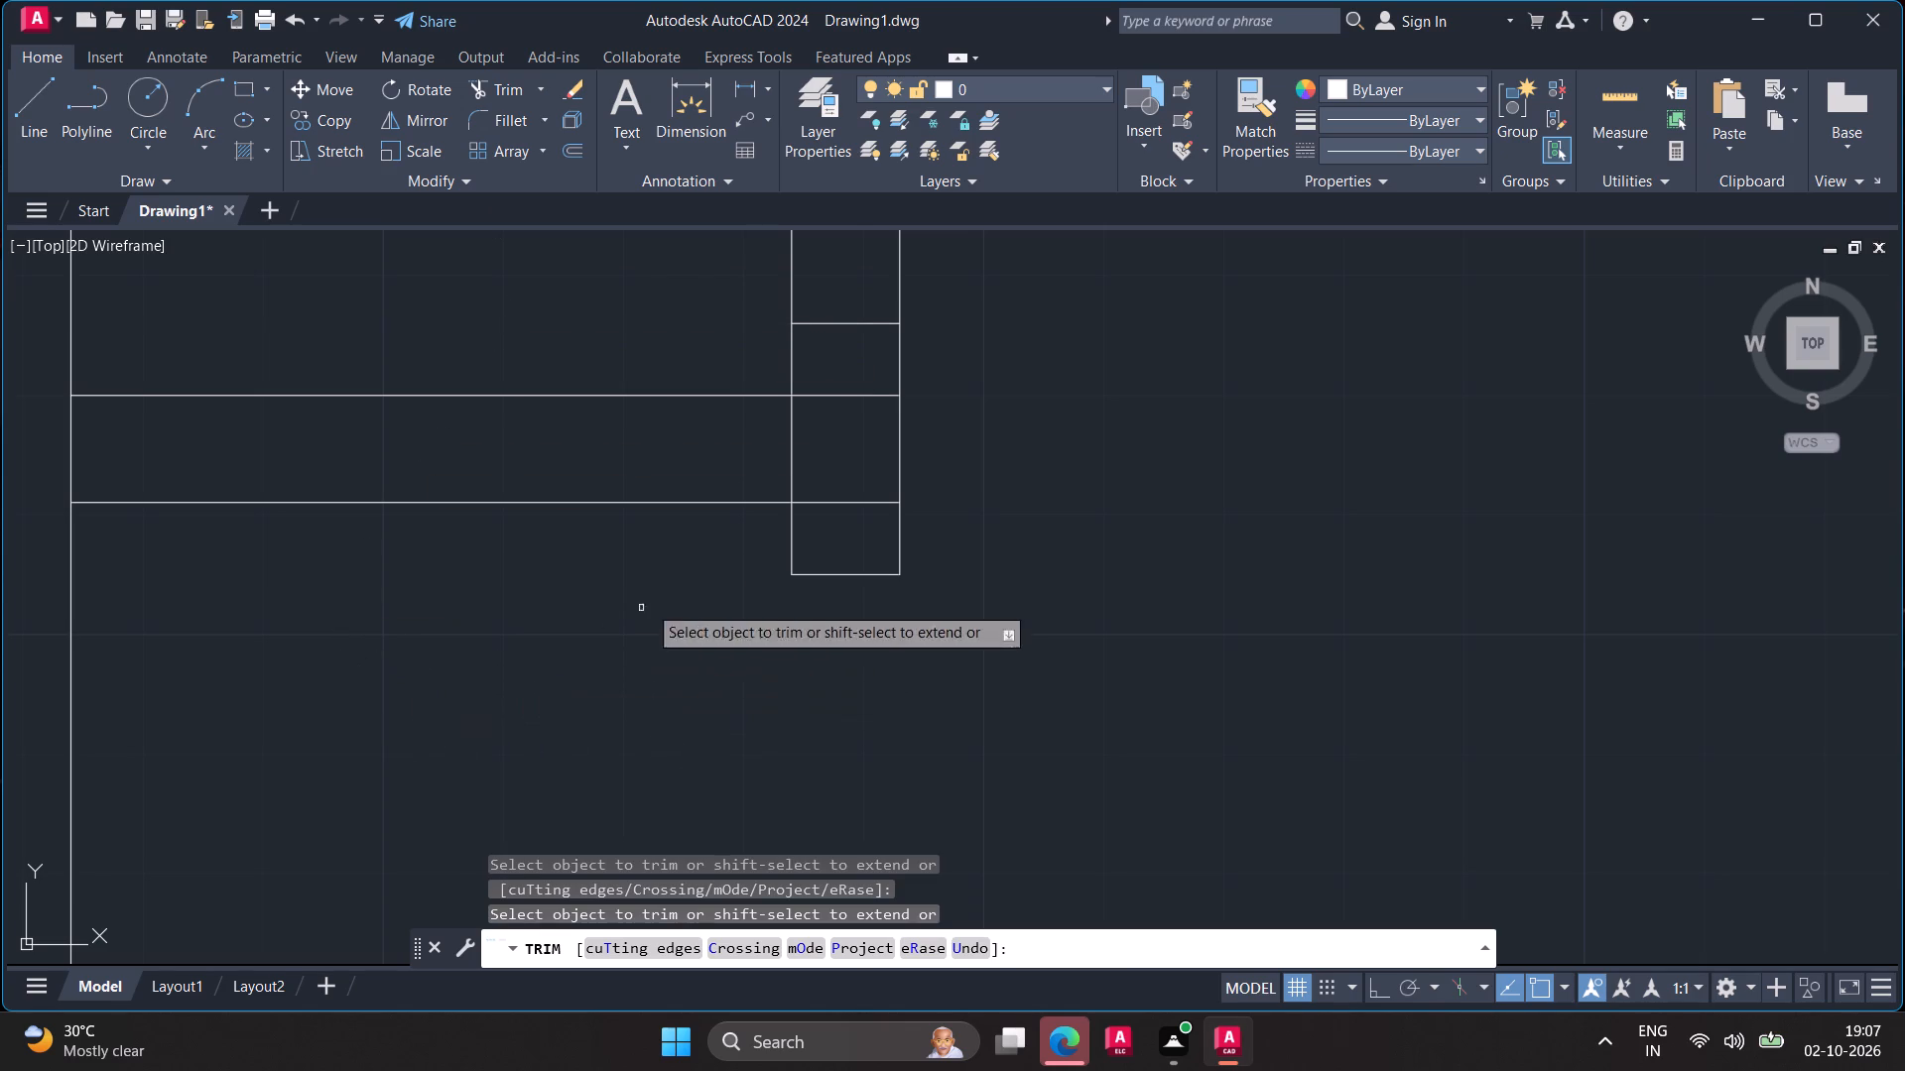
left_click(833, 399)
left_click(791, 422)
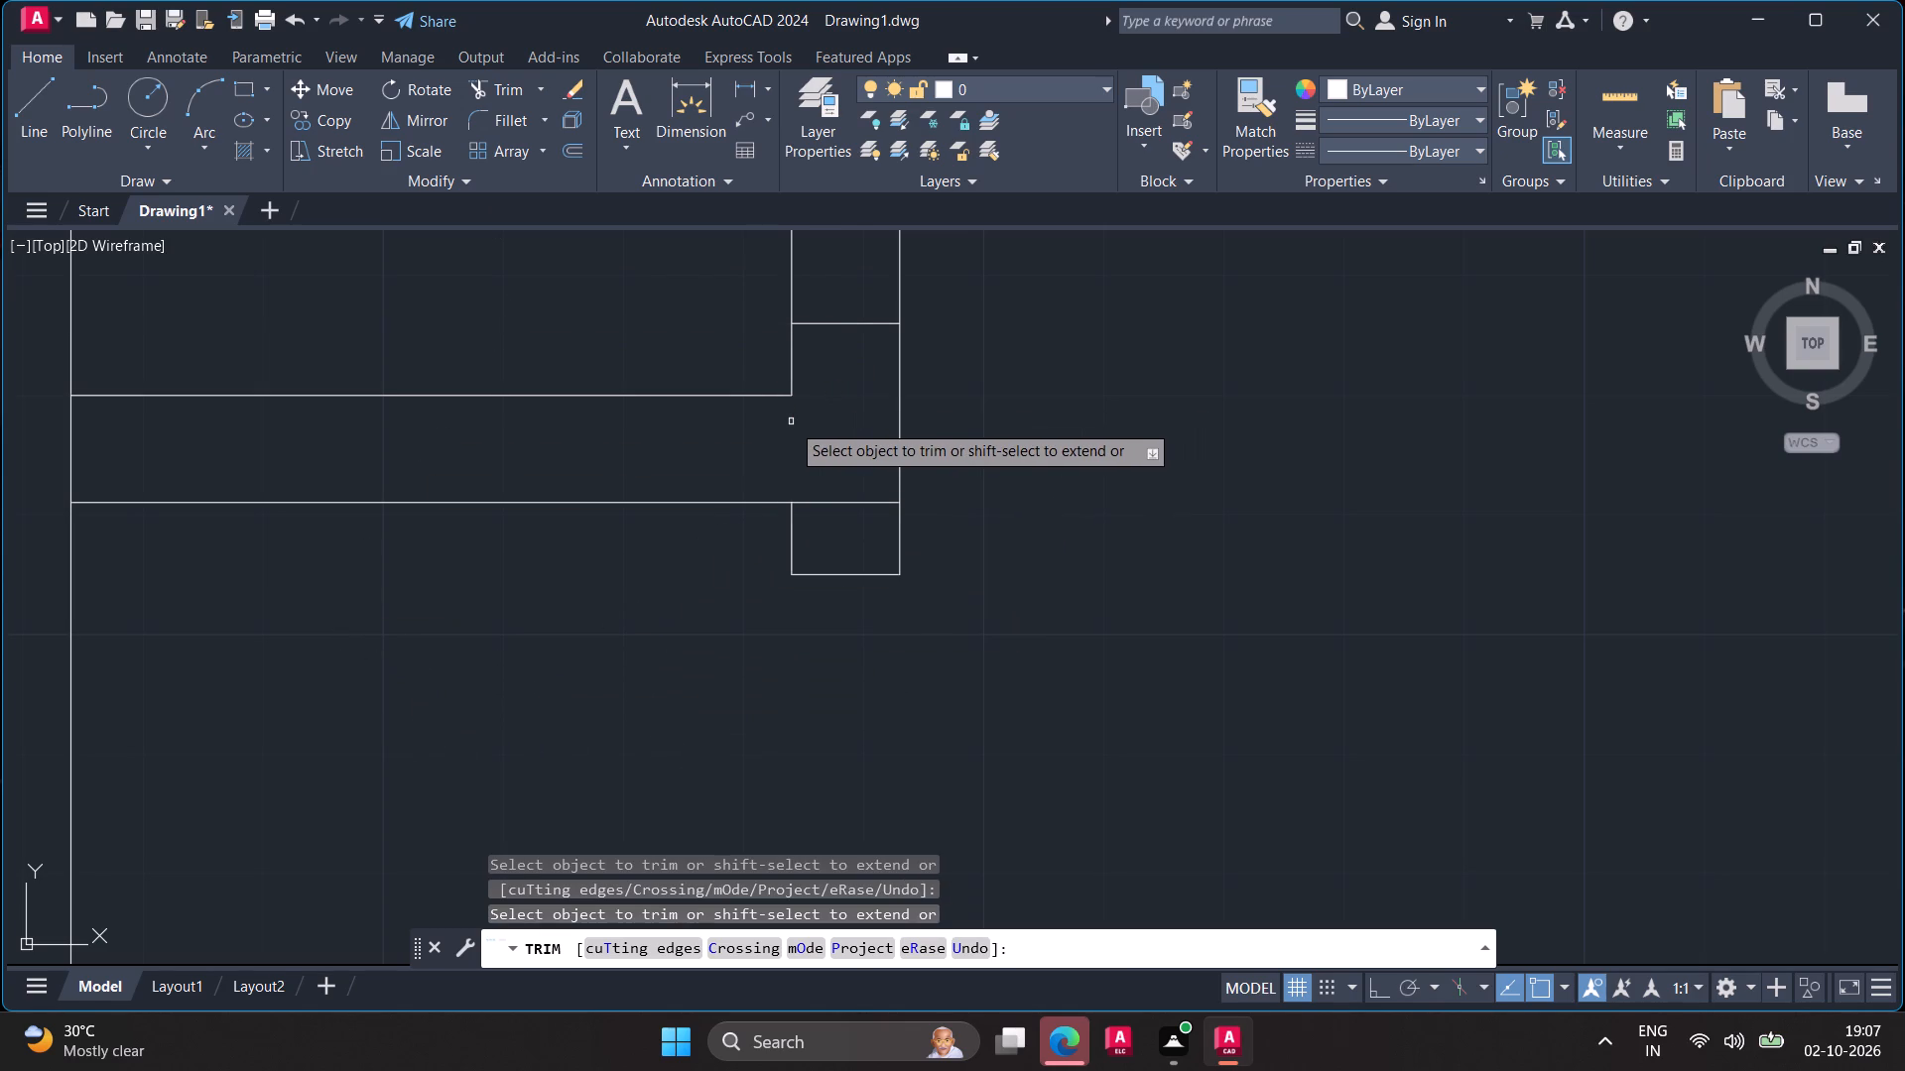
left_click(825, 505)
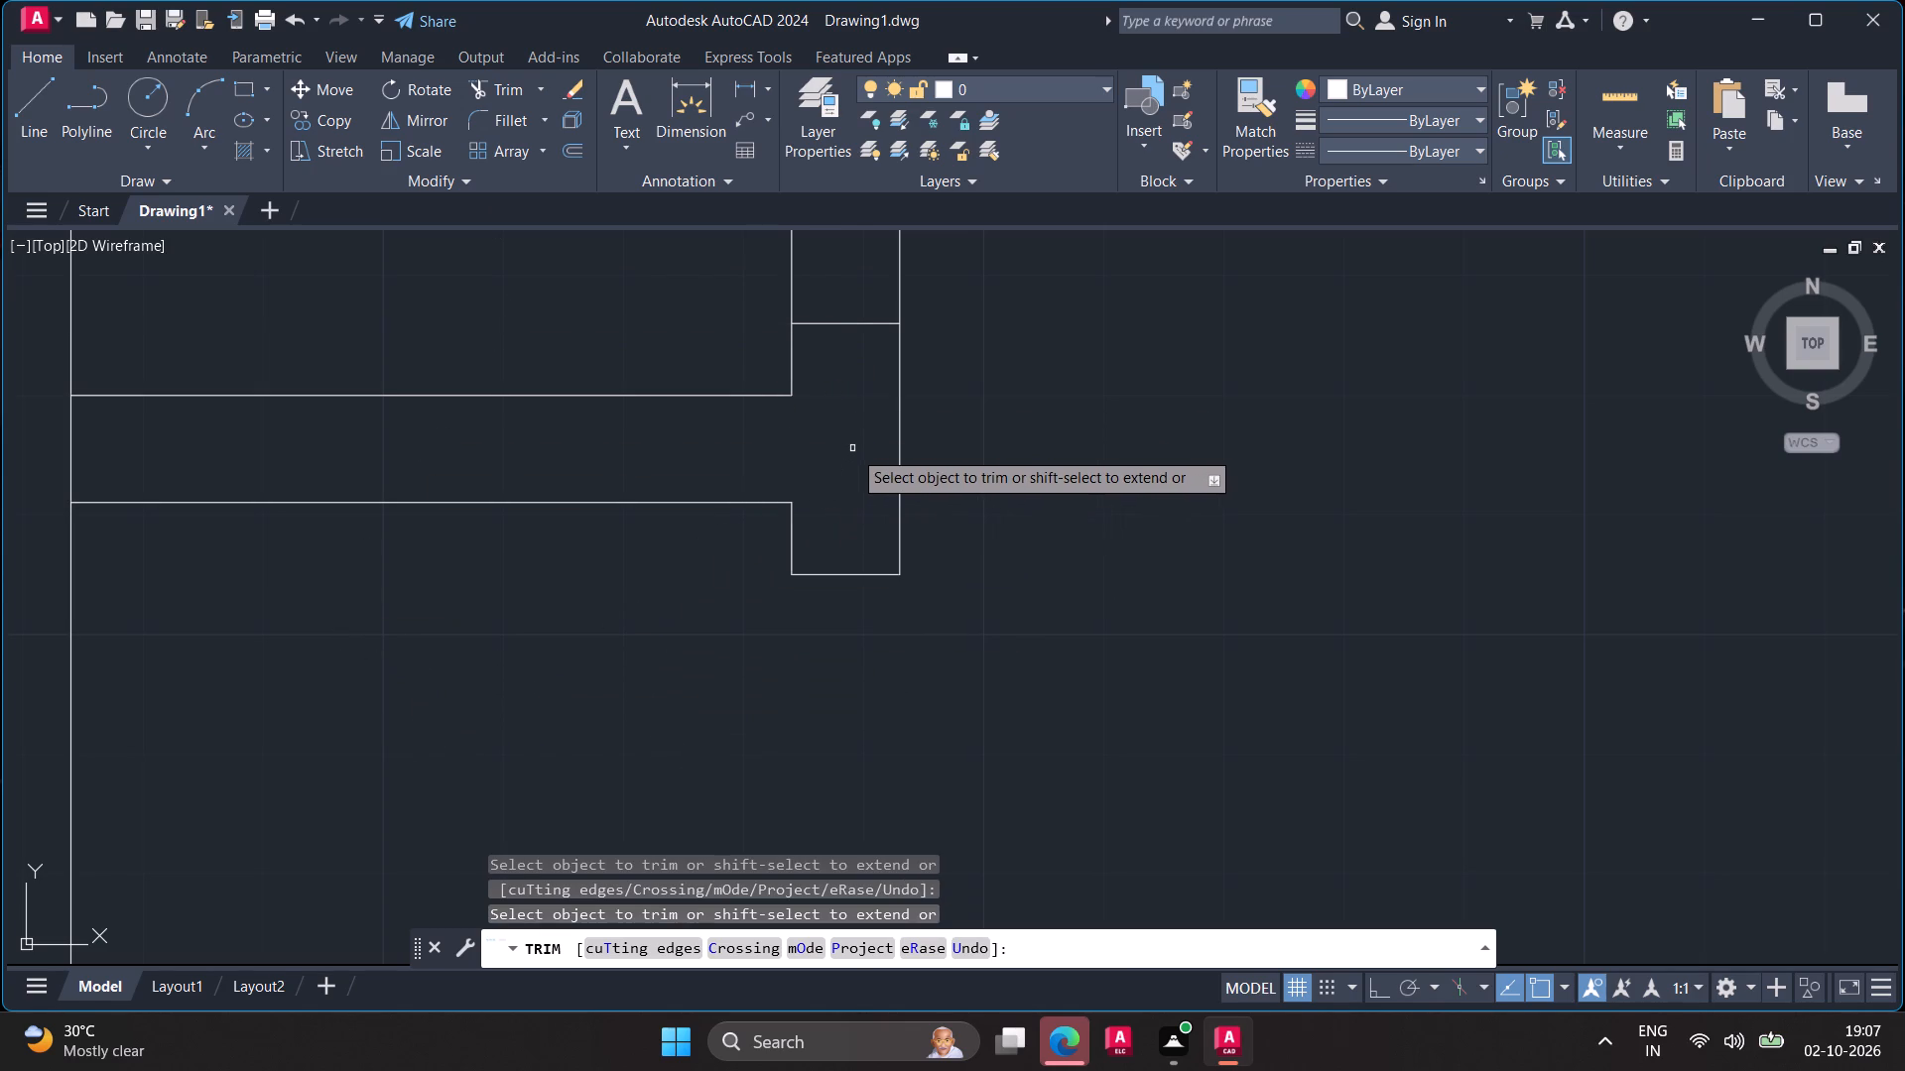
key("Escape")
Offset the short jamb line inside the right partition 2'6" upward to mark the other side of the door opening.
scroll(847, 453, "down", 2)
middle_click_drag(921, 452, 925, 512)
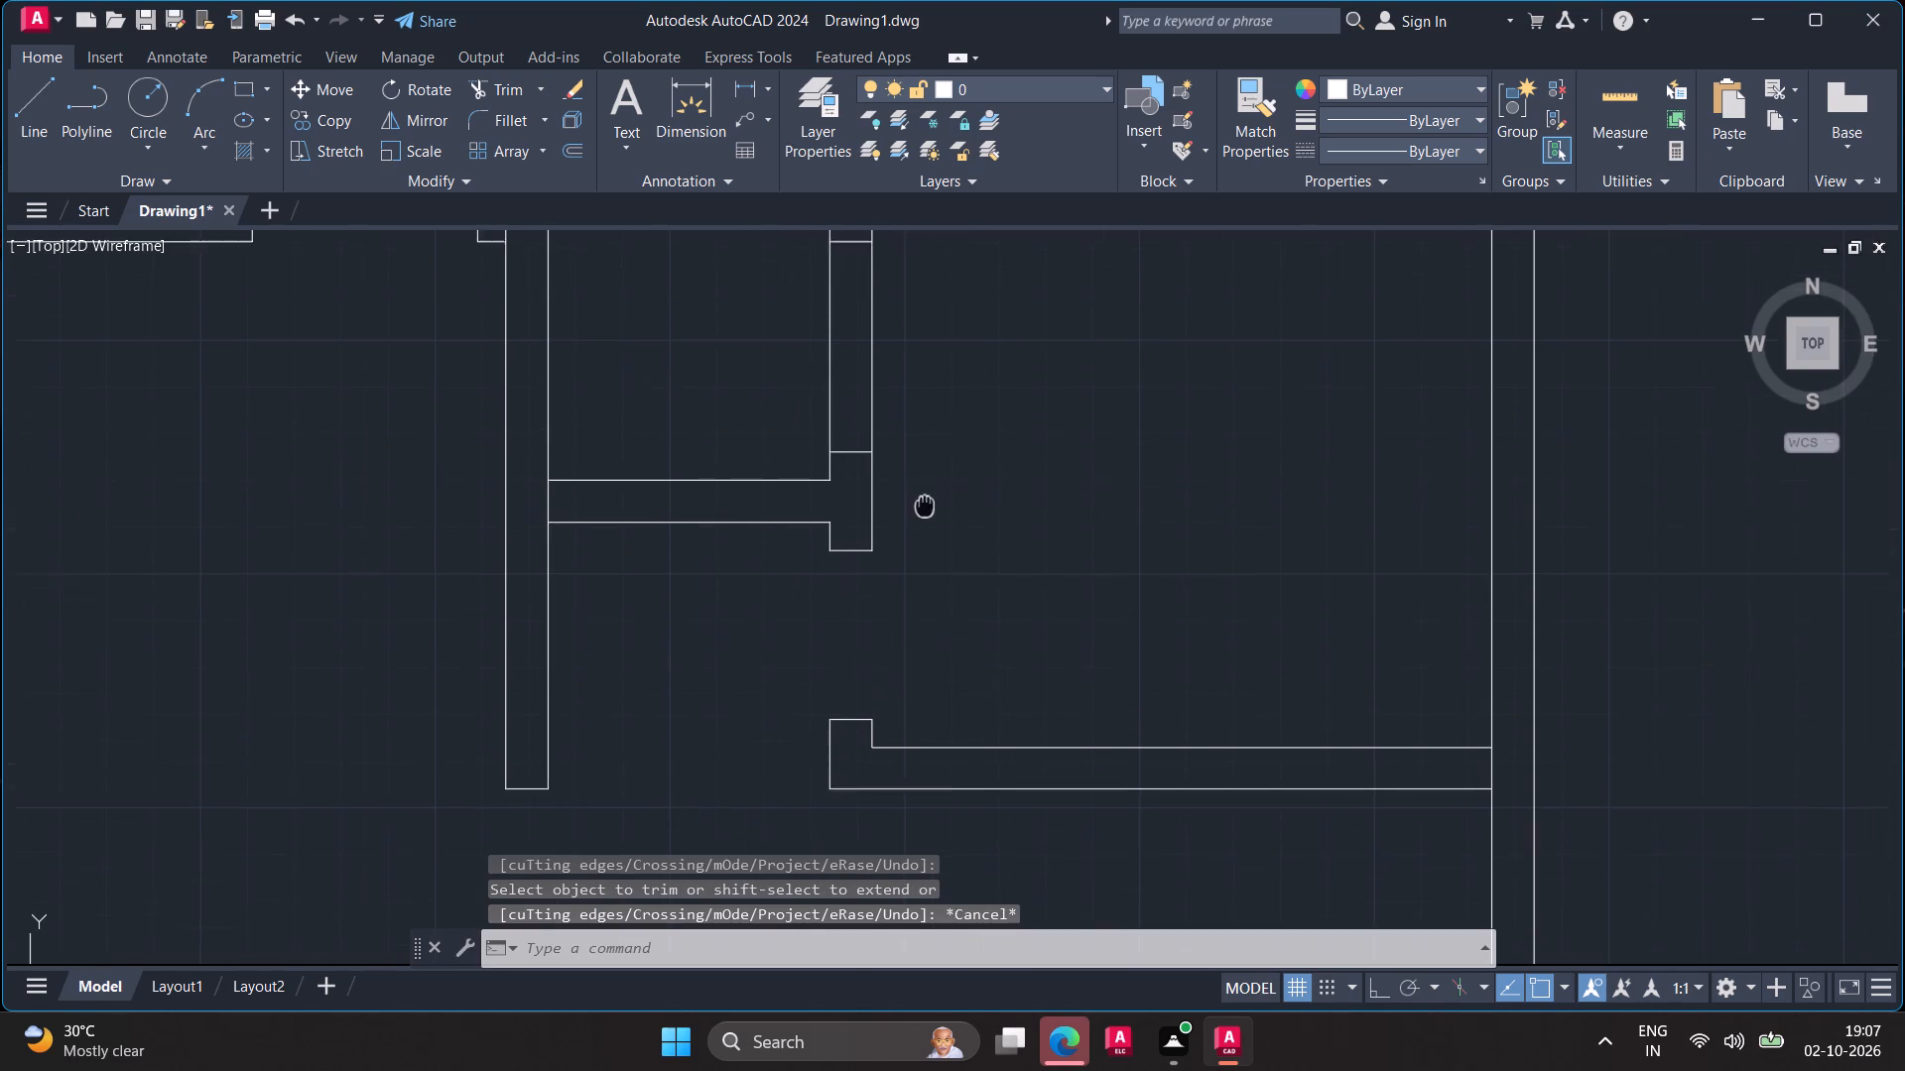
middle_click_drag(925, 512, 925, 587)
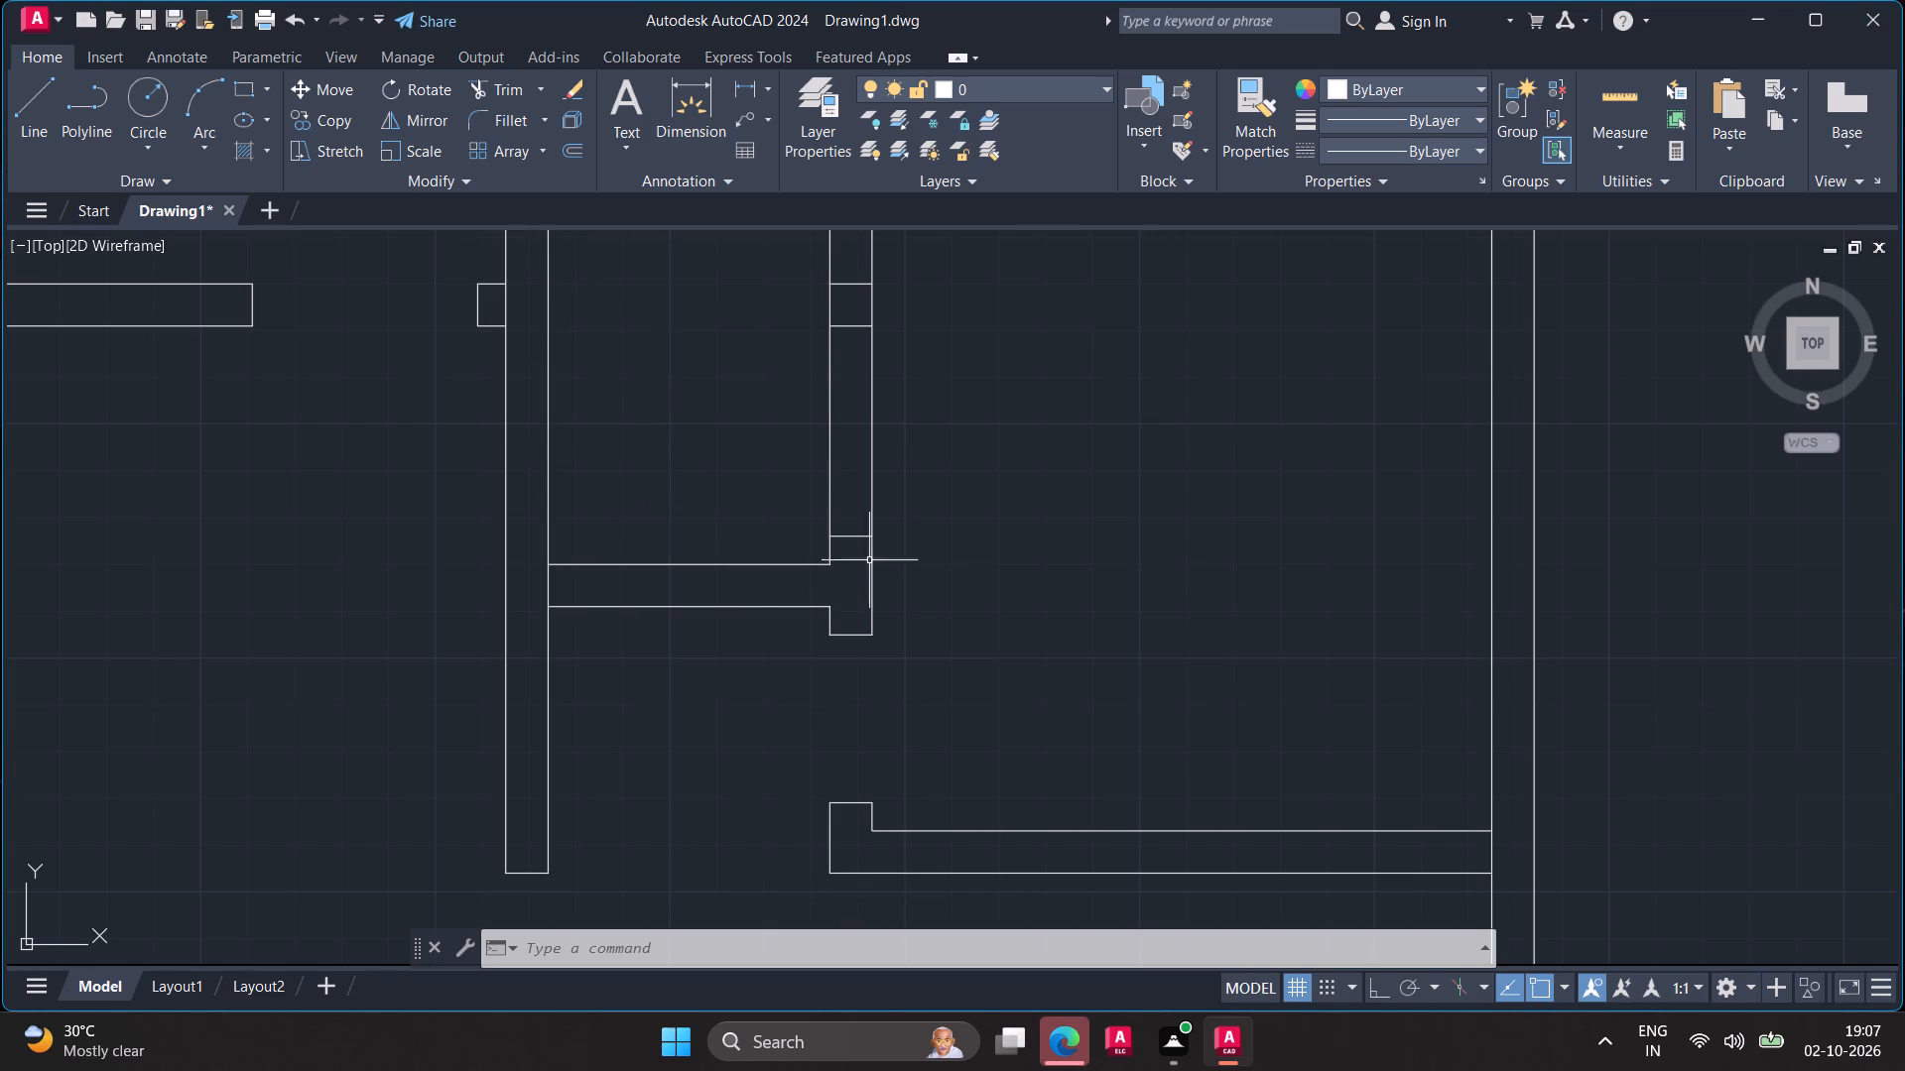
left_click(854, 536)
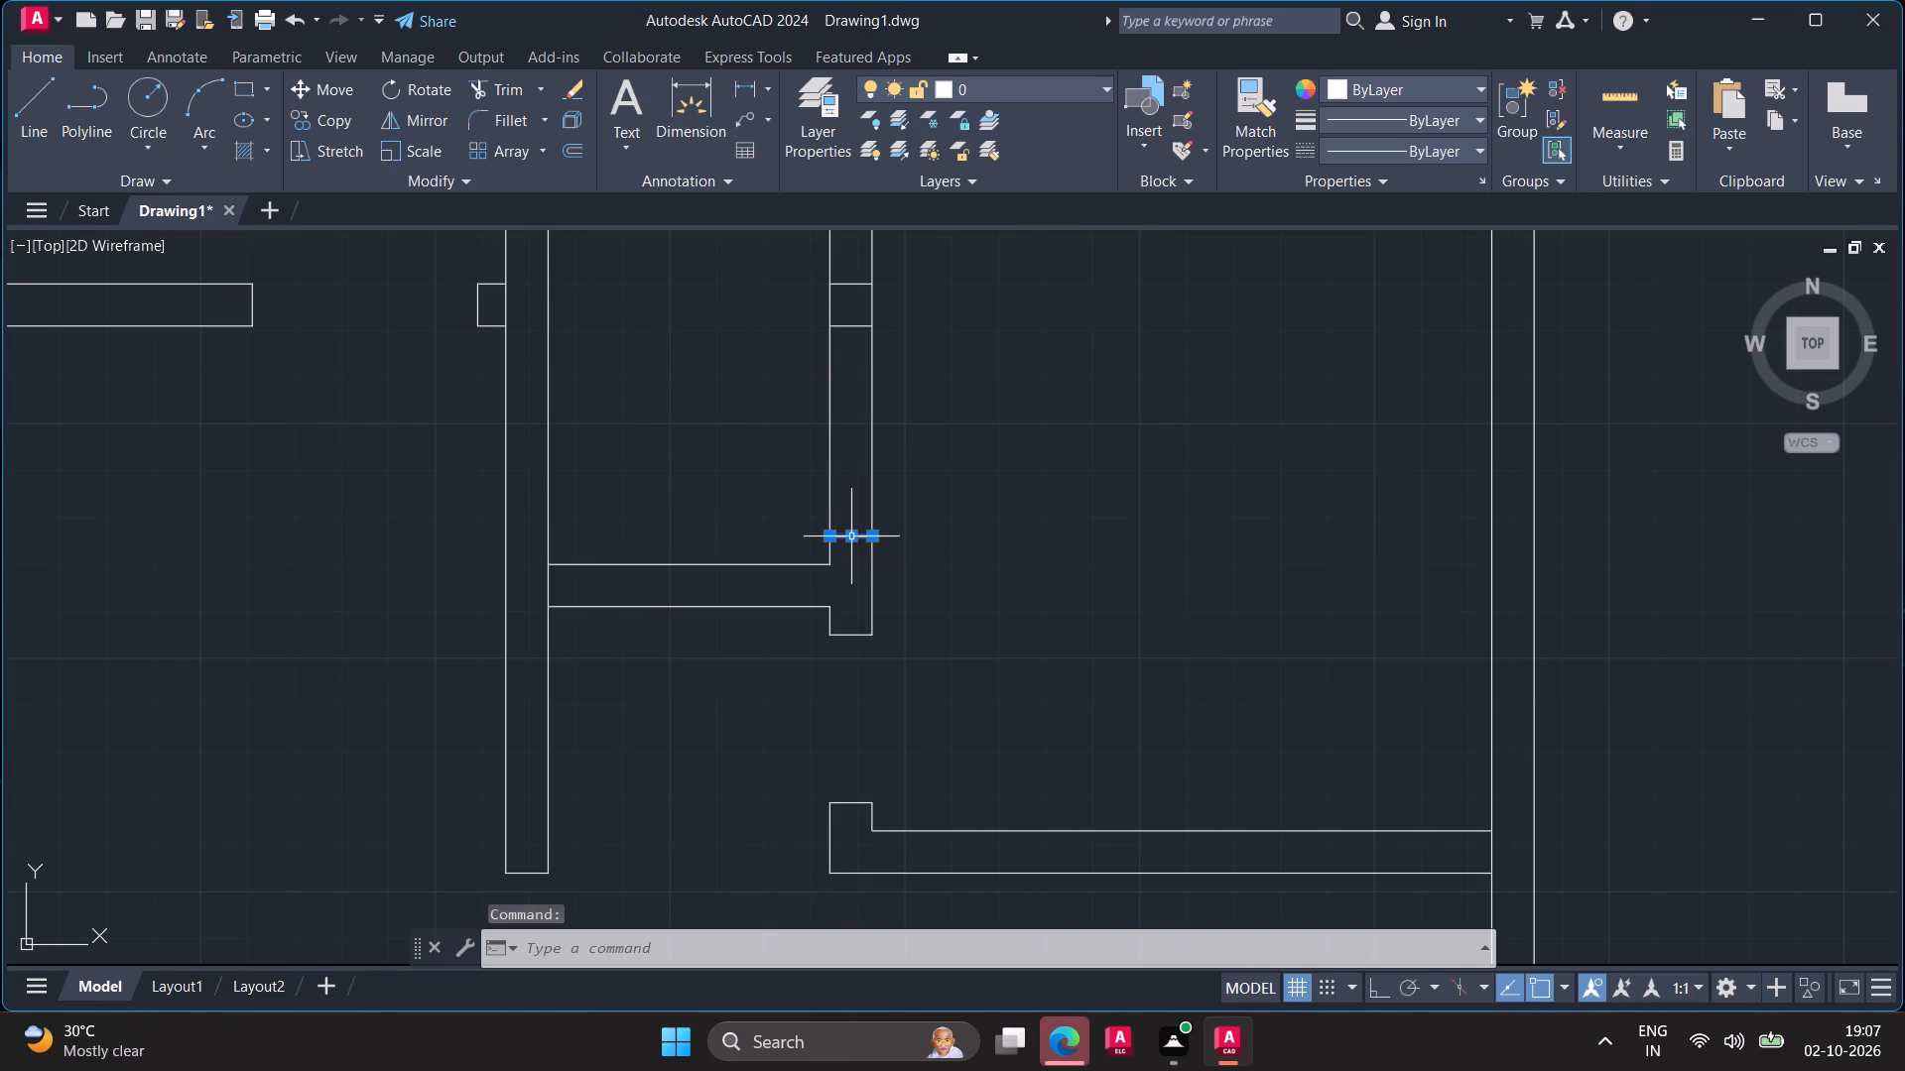
key("o")
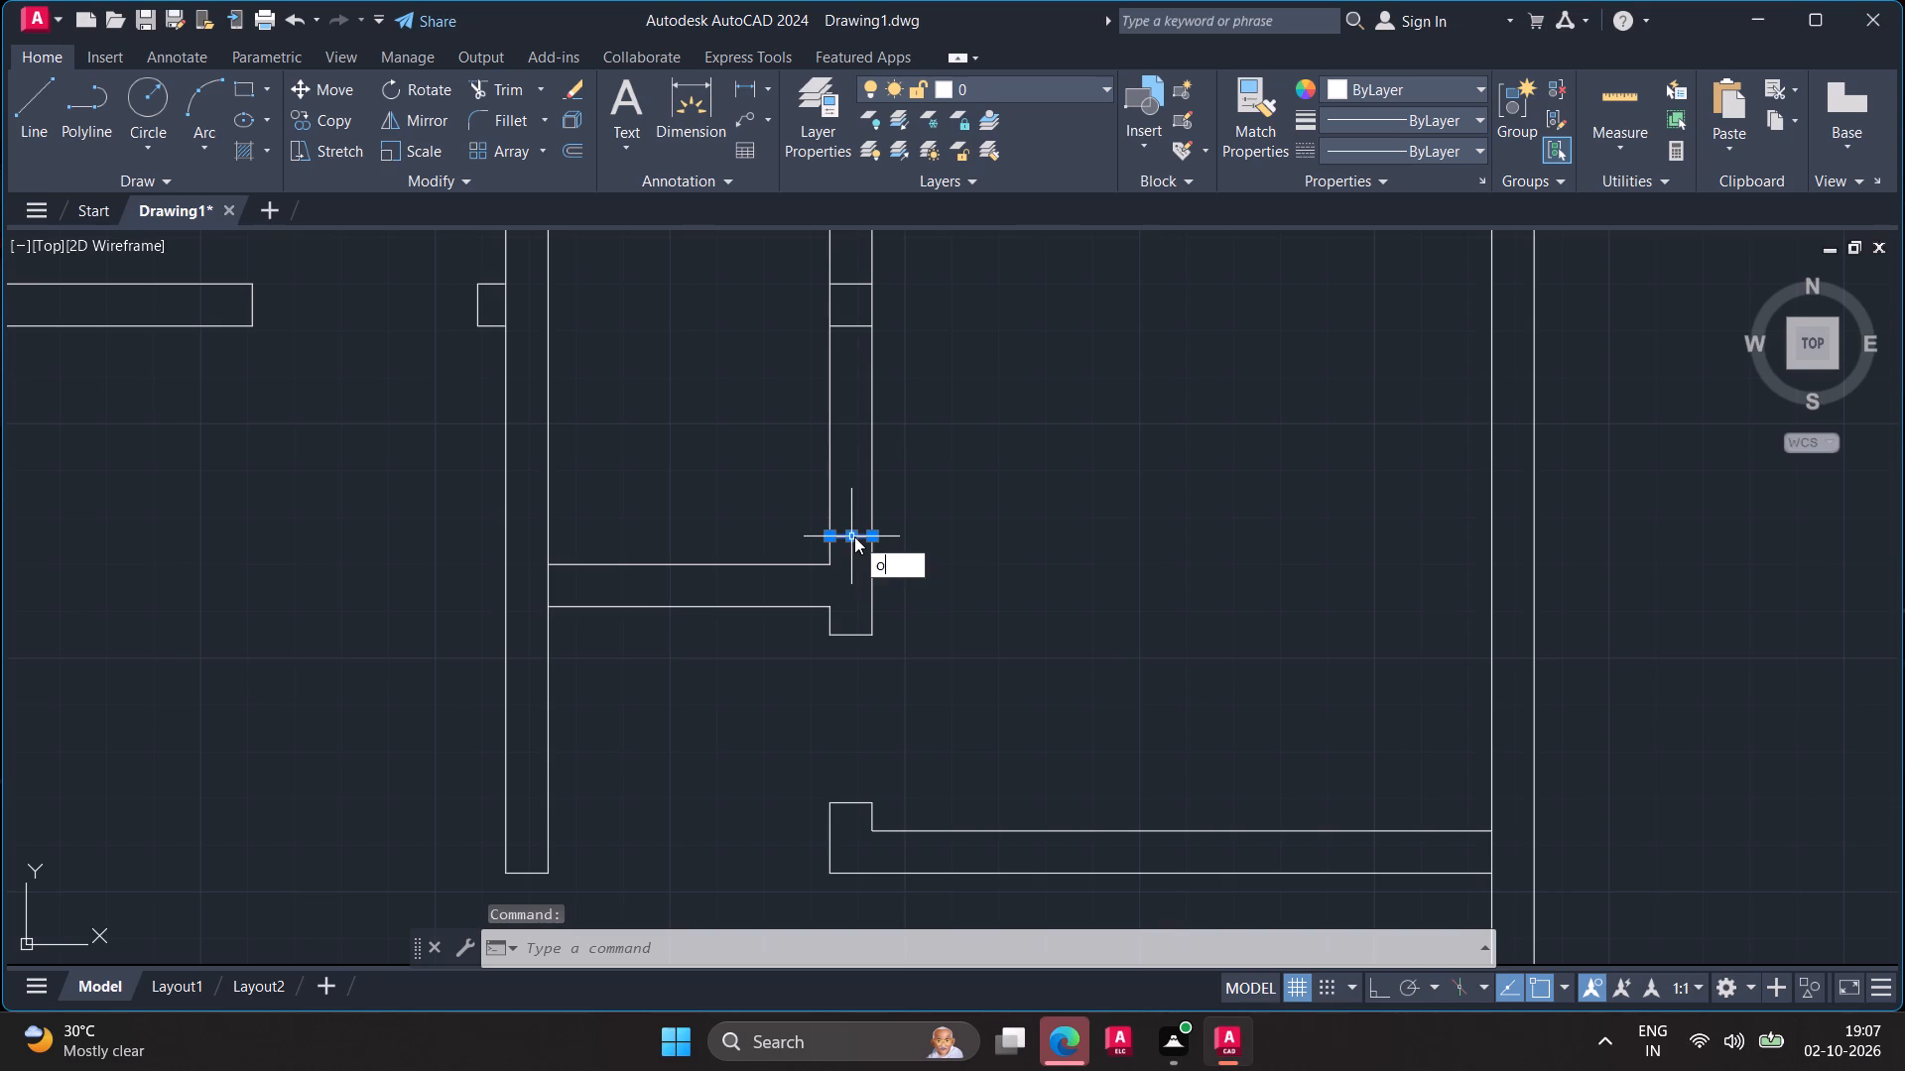
key("Return")
left_click(854, 536)
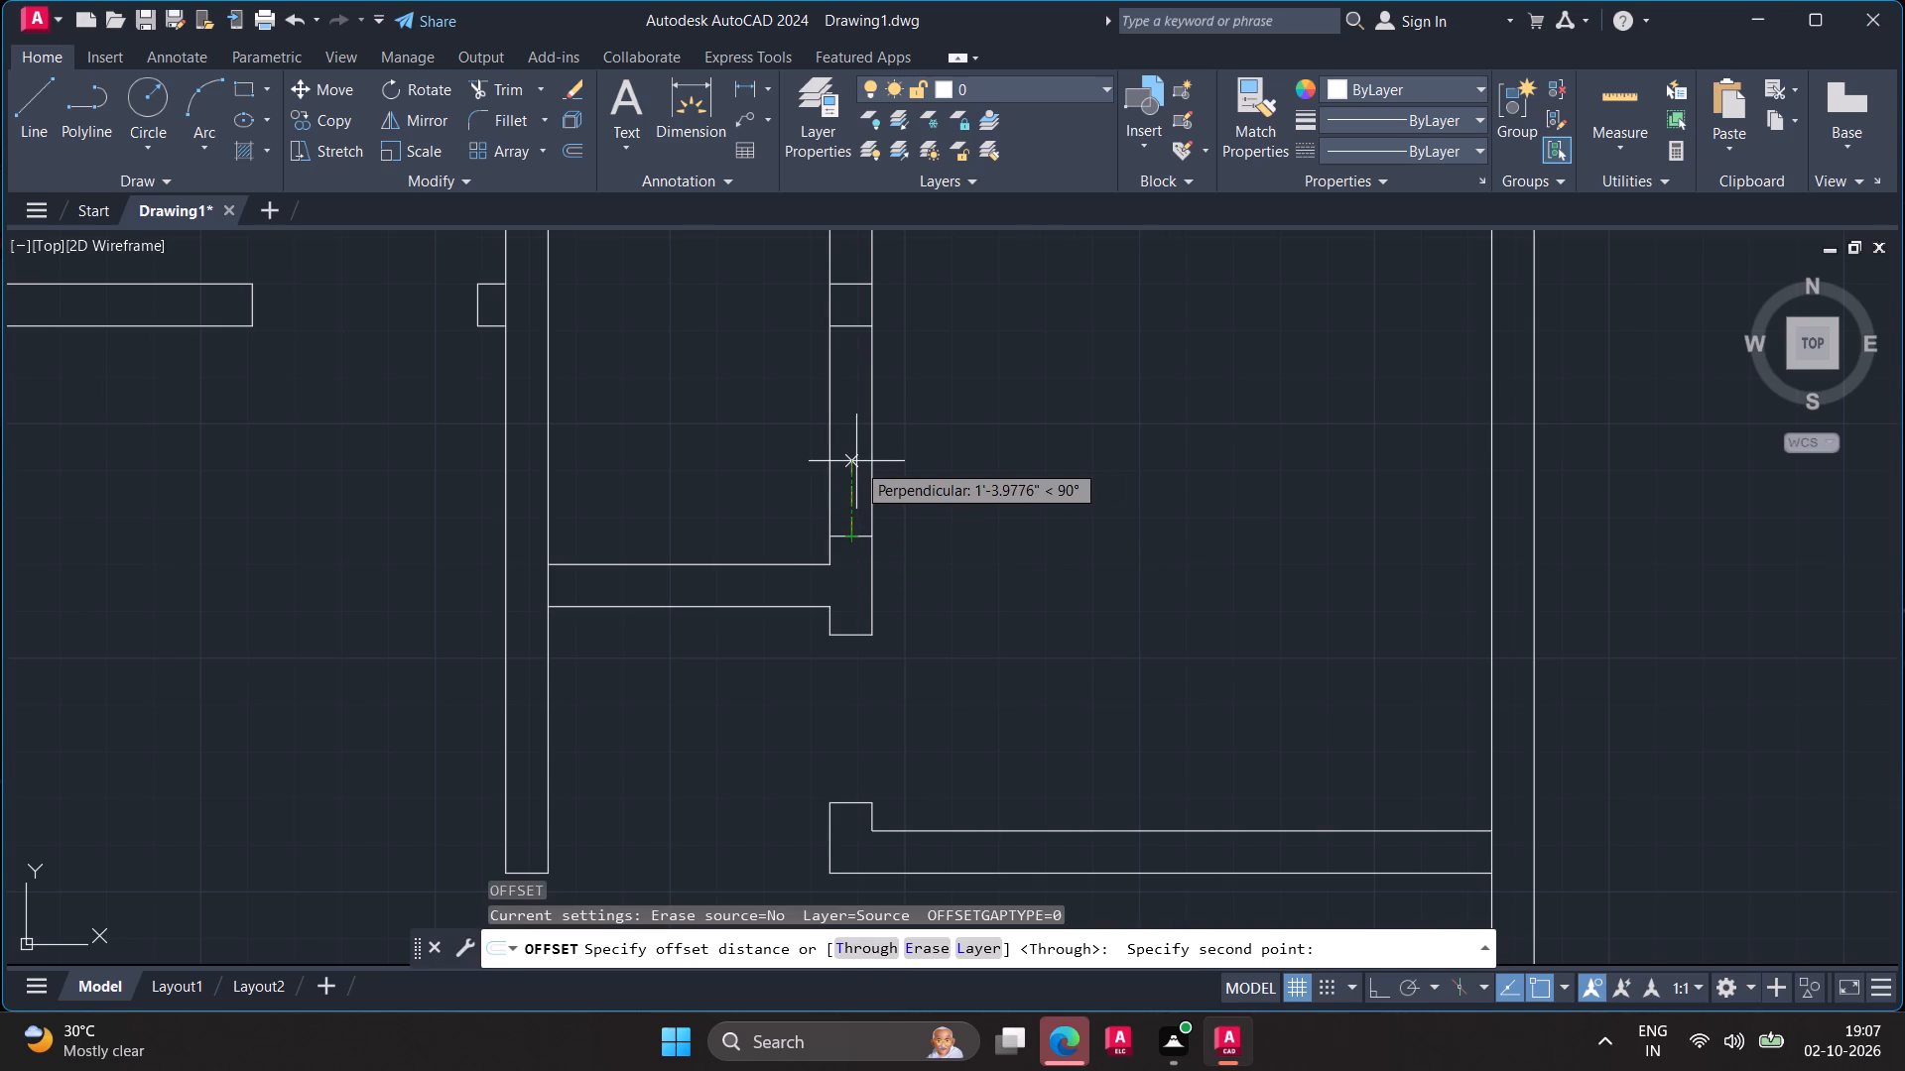
type("2'6\"")
key("Return")
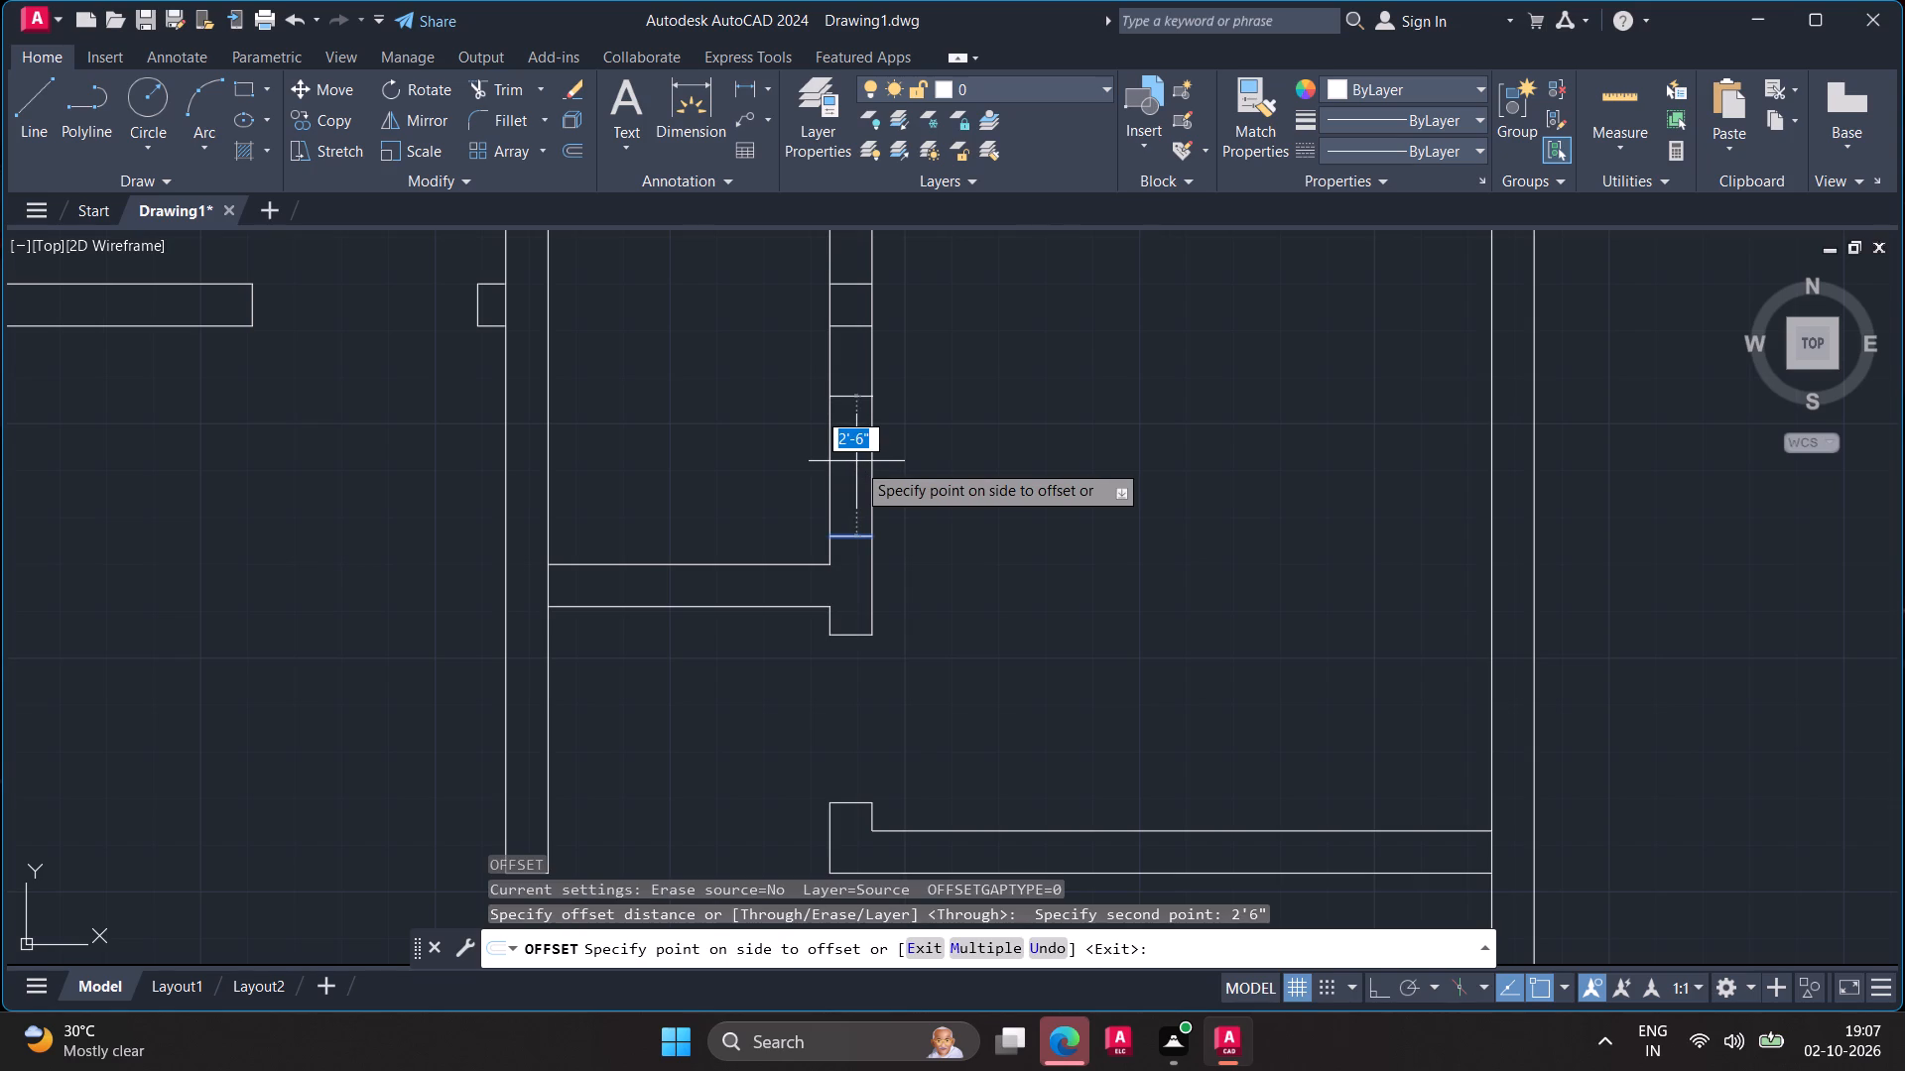
left_click(858, 379)
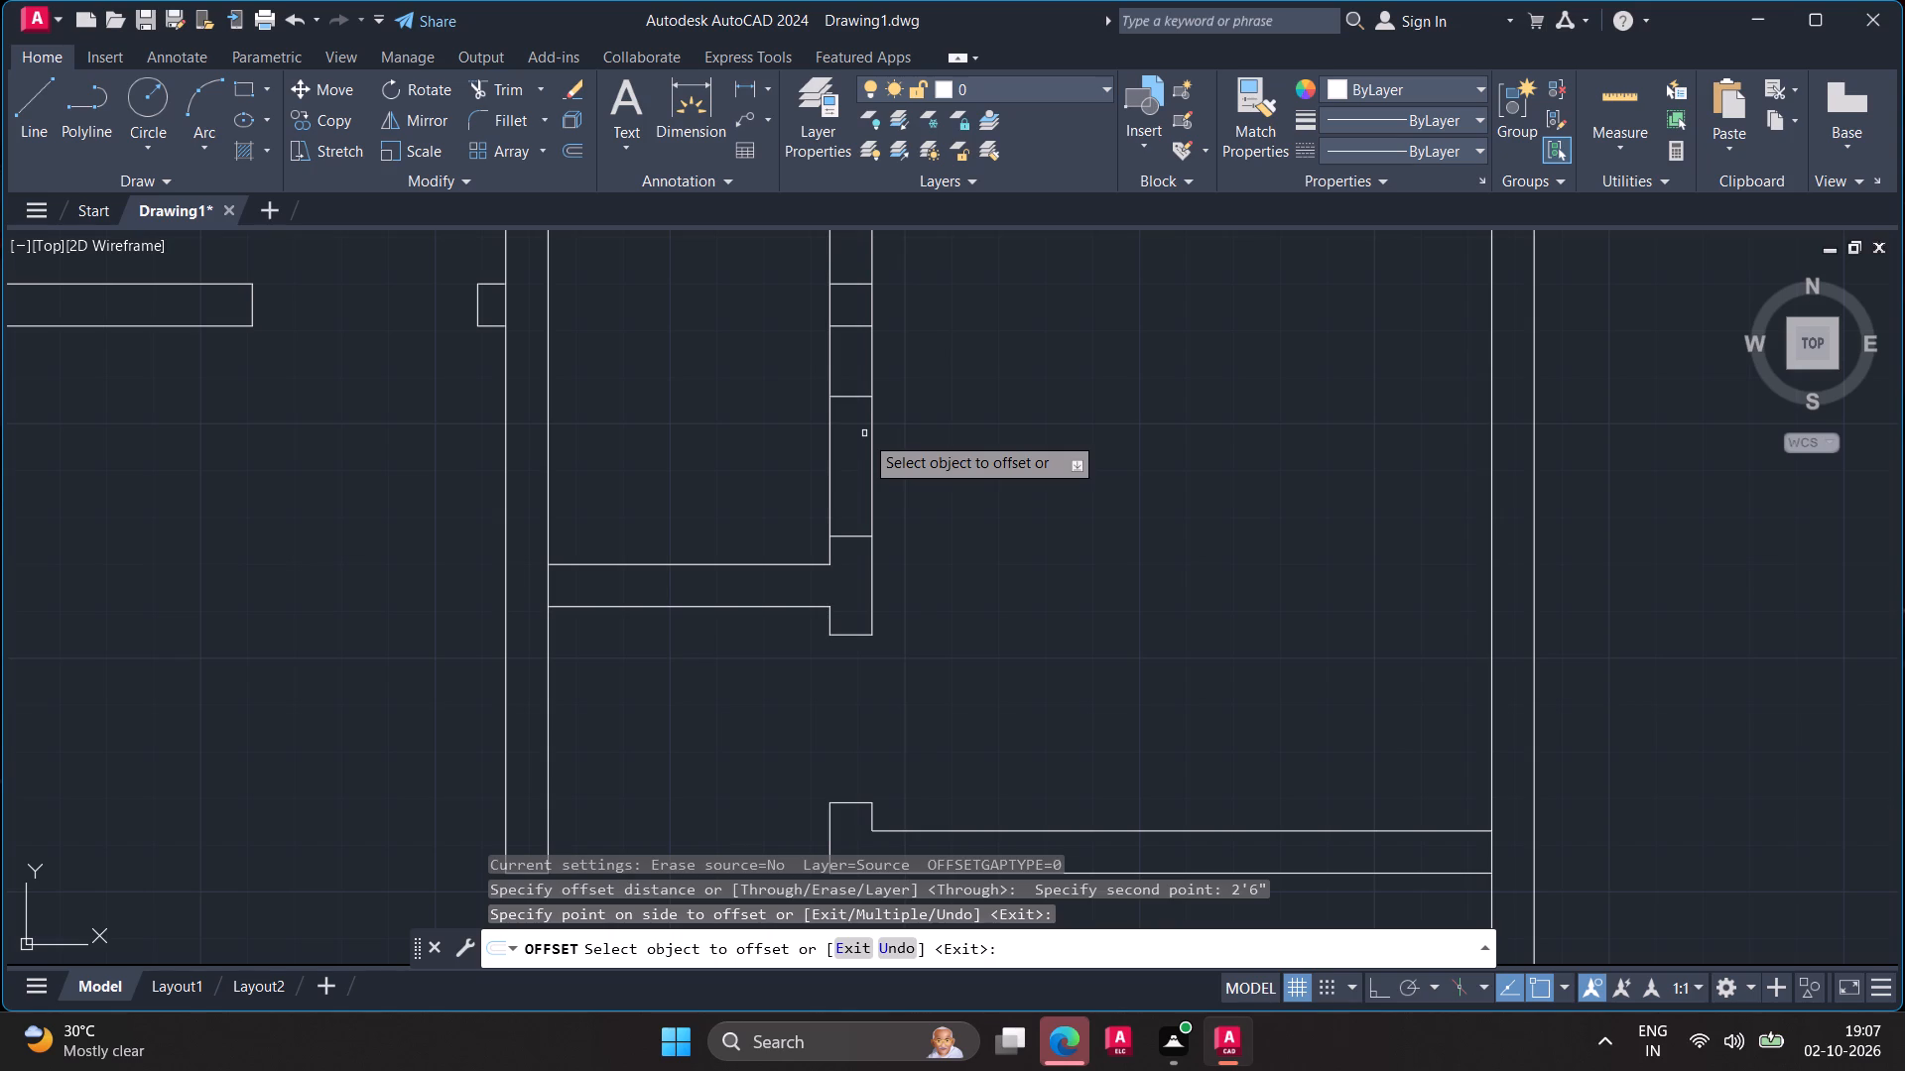
key("Escape")
Trim away the two leftover short lines higher in the right partition and cut its door opening between the two jamb lines.
type("tr")
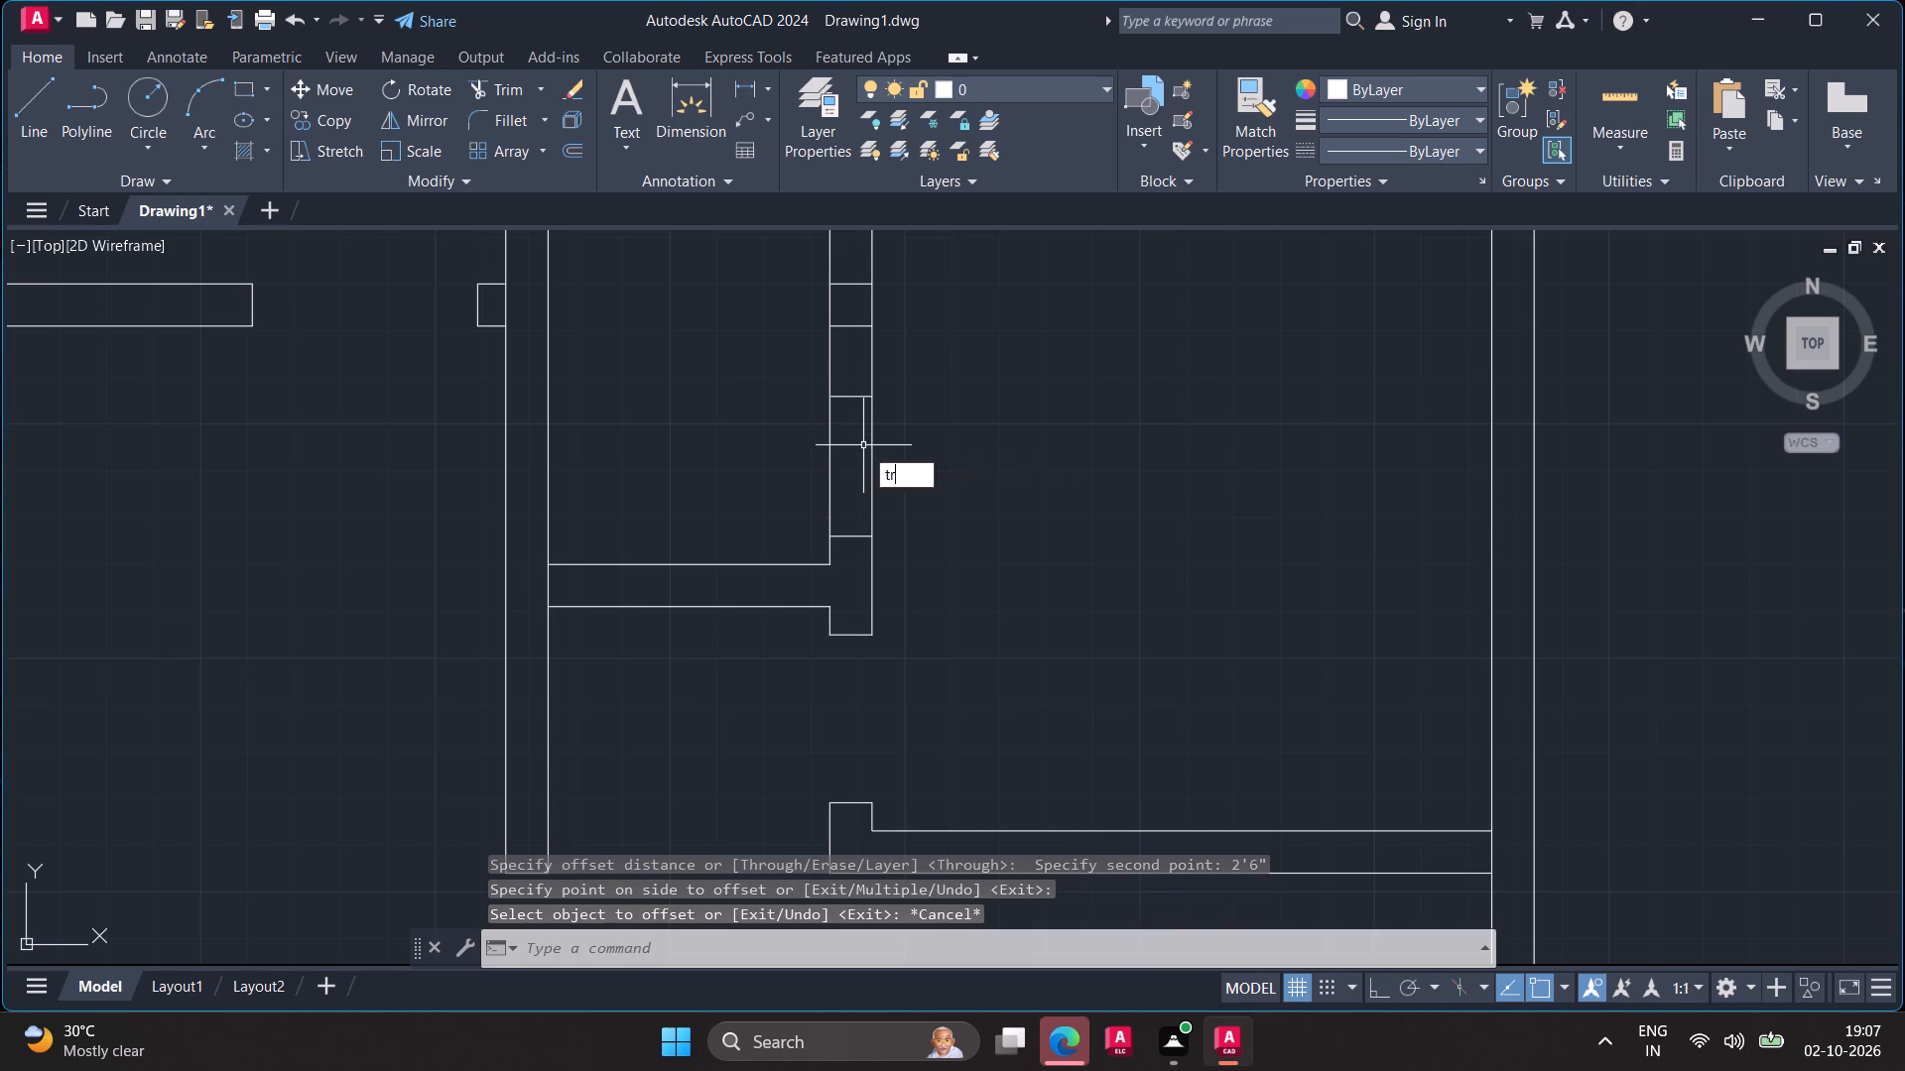
key("space")
middle_click_drag(863, 451, 870, 669)
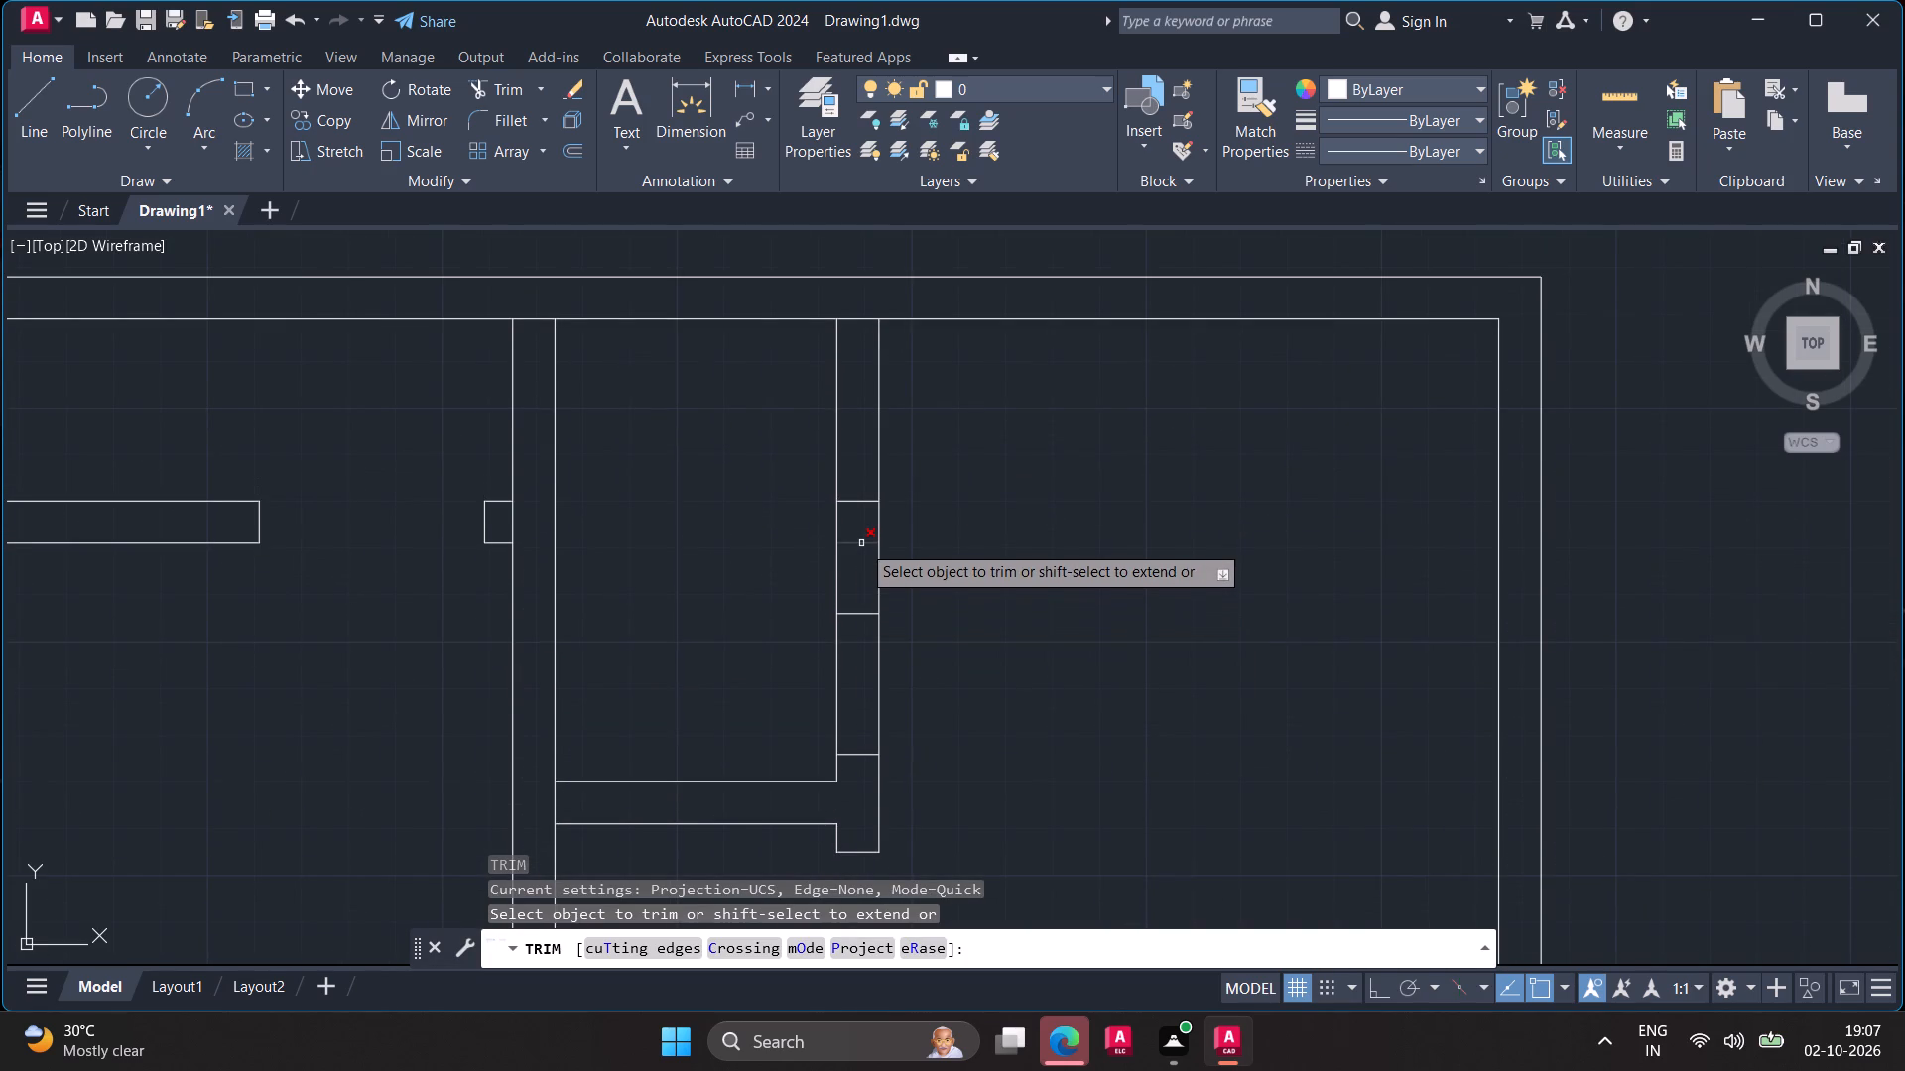
left_click(861, 543)
left_click(863, 503)
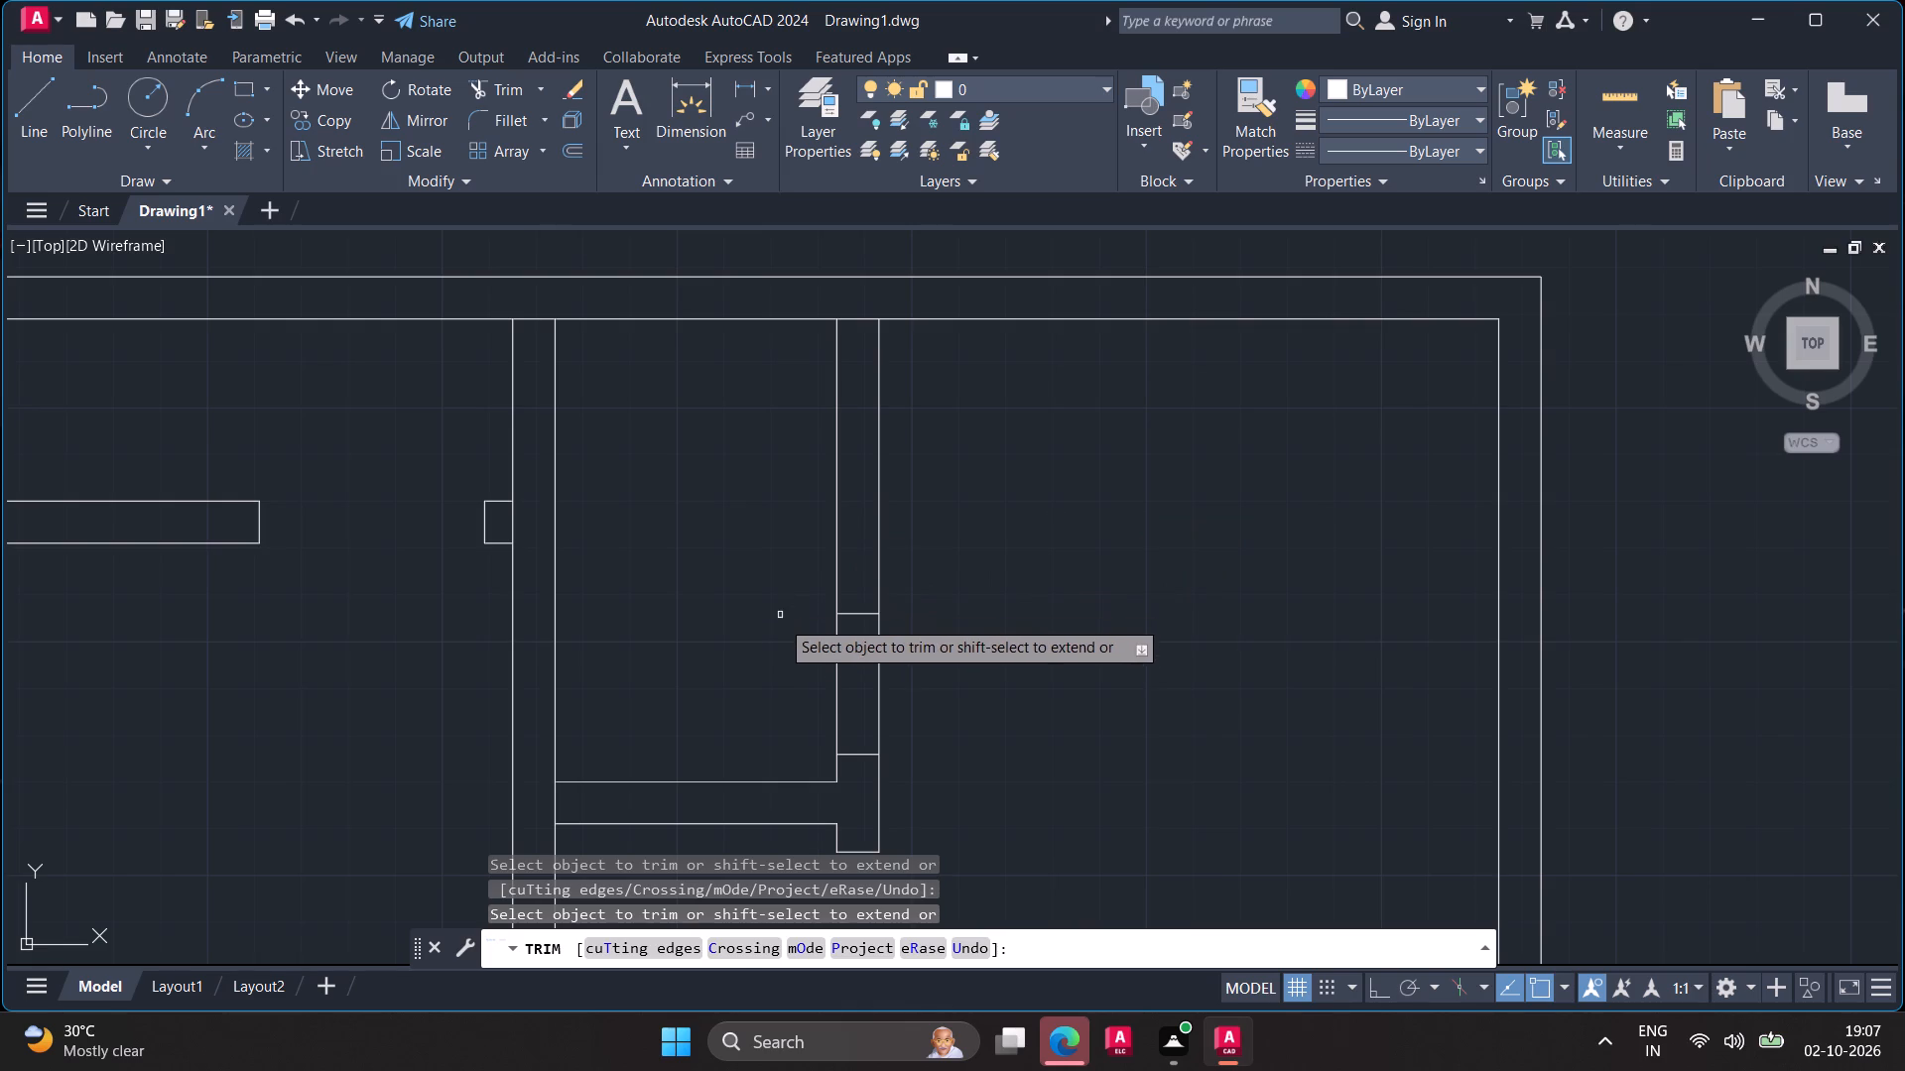
left_click(788, 658)
left_click(1010, 667)
scroll(1000, 712, "down", 1)
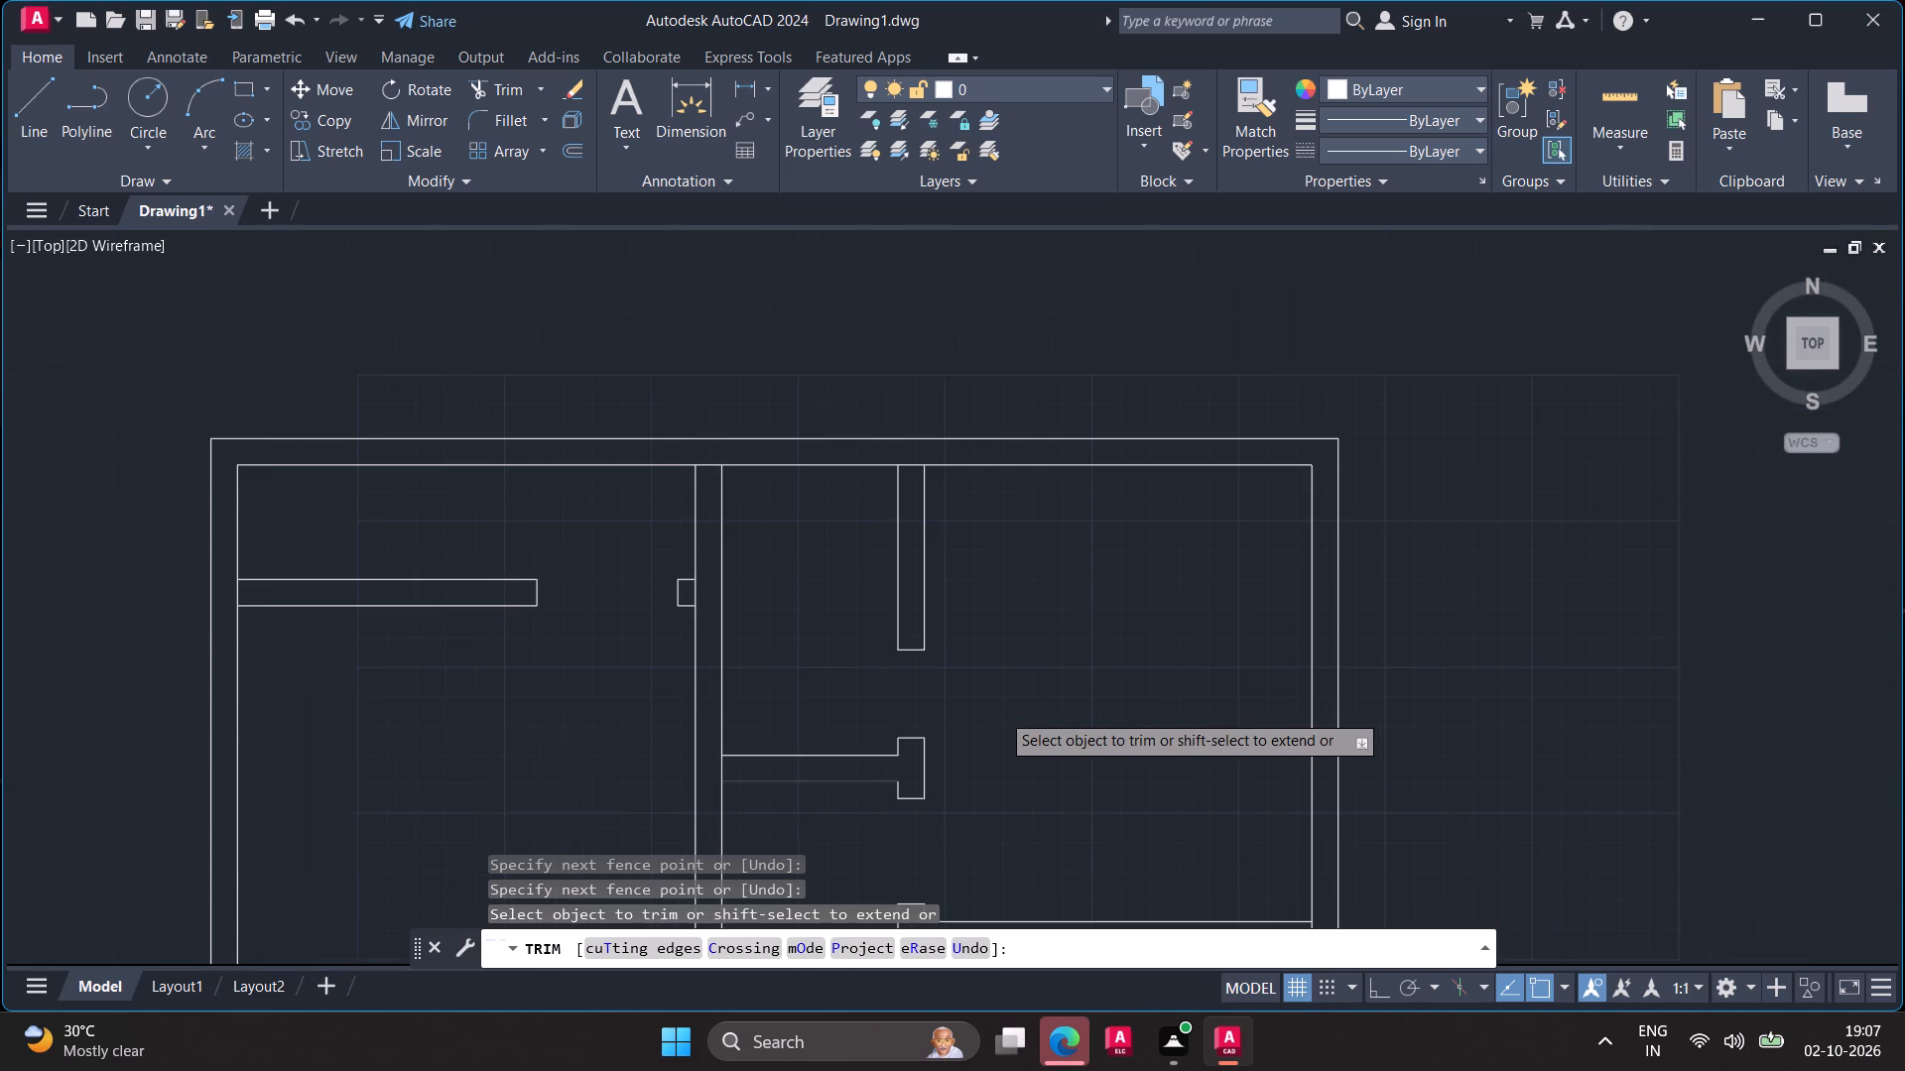
key("Escape")
Examine the rest of the floor plan, down to the junctions of the lower cross wall with its vertical partitions.
middle_click_drag(999, 724, 1045, 445)
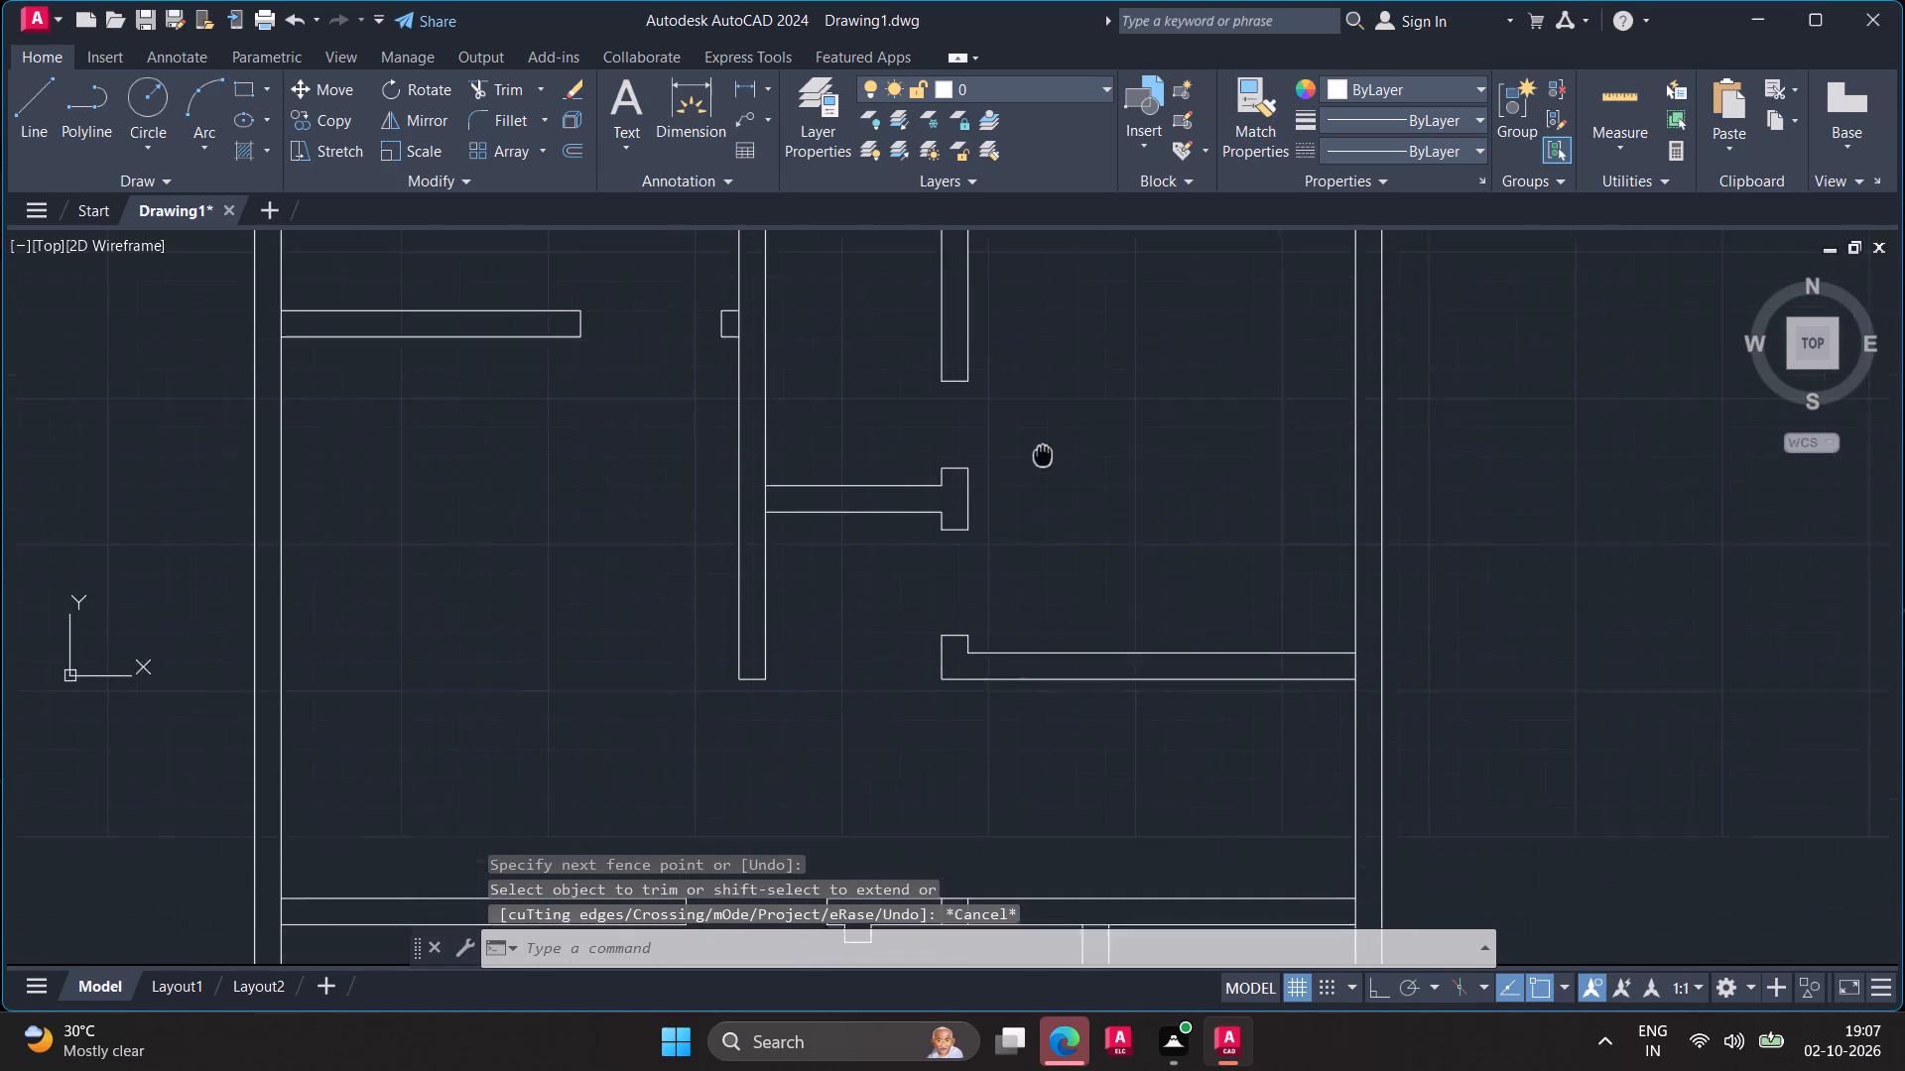
middle_click_drag(1045, 445, 1051, 419)
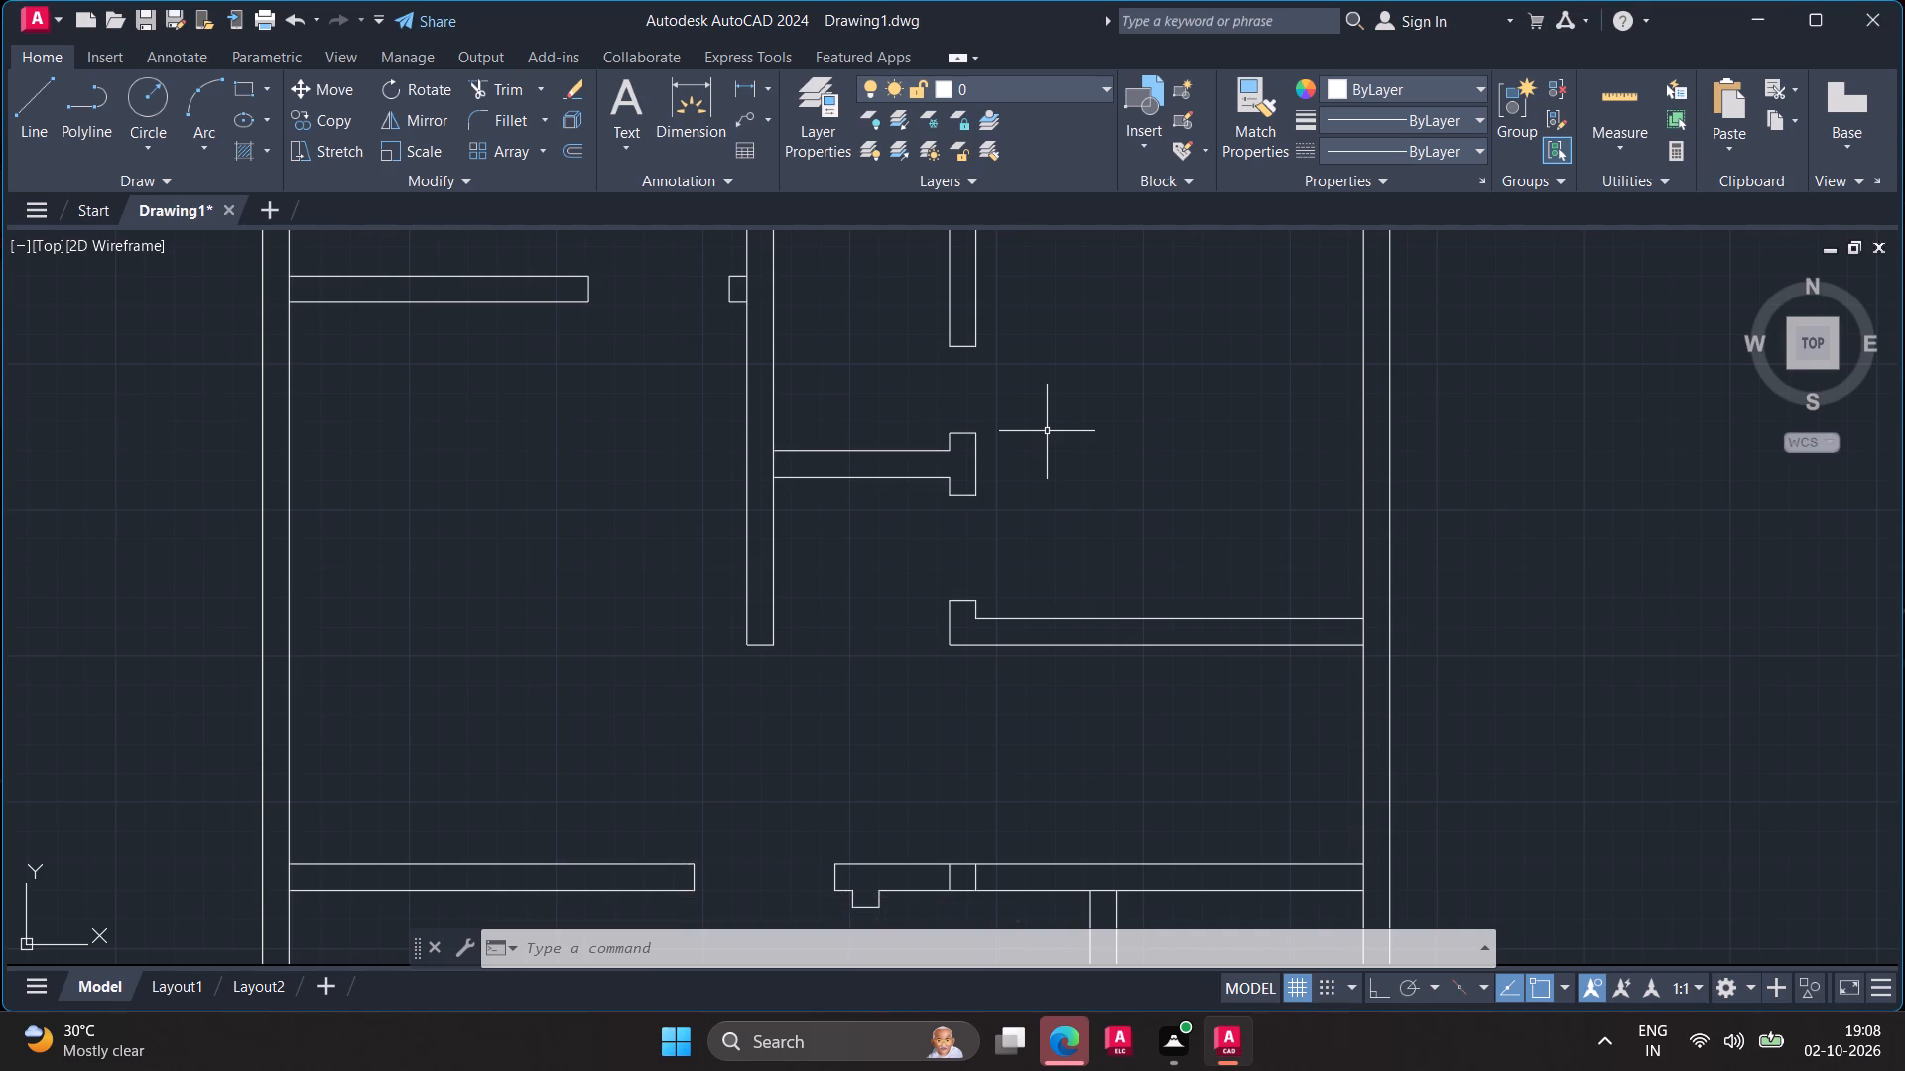
scroll(875, 872, "down", 1)
middle_click_drag(894, 808, 894, 803)
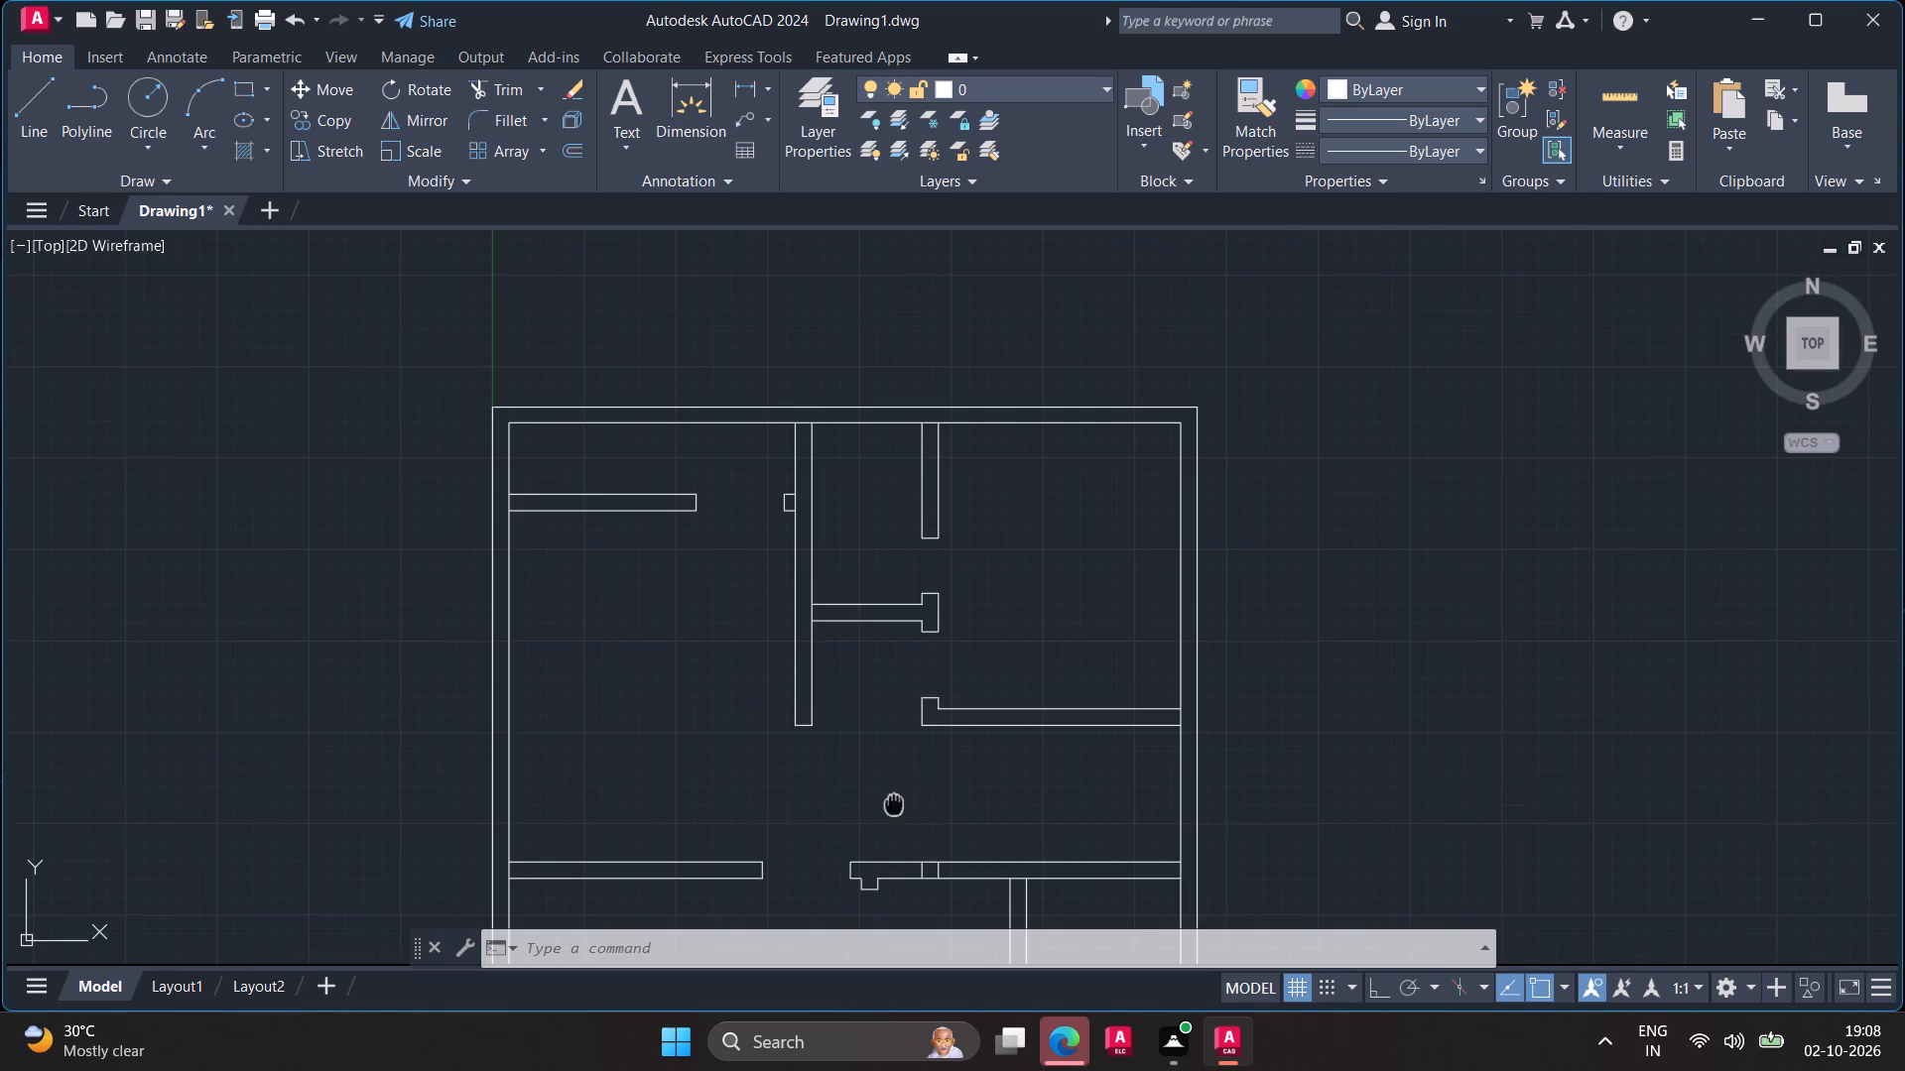
middle_click_drag(894, 803, 870, 667)
scroll(870, 667, "down", 1)
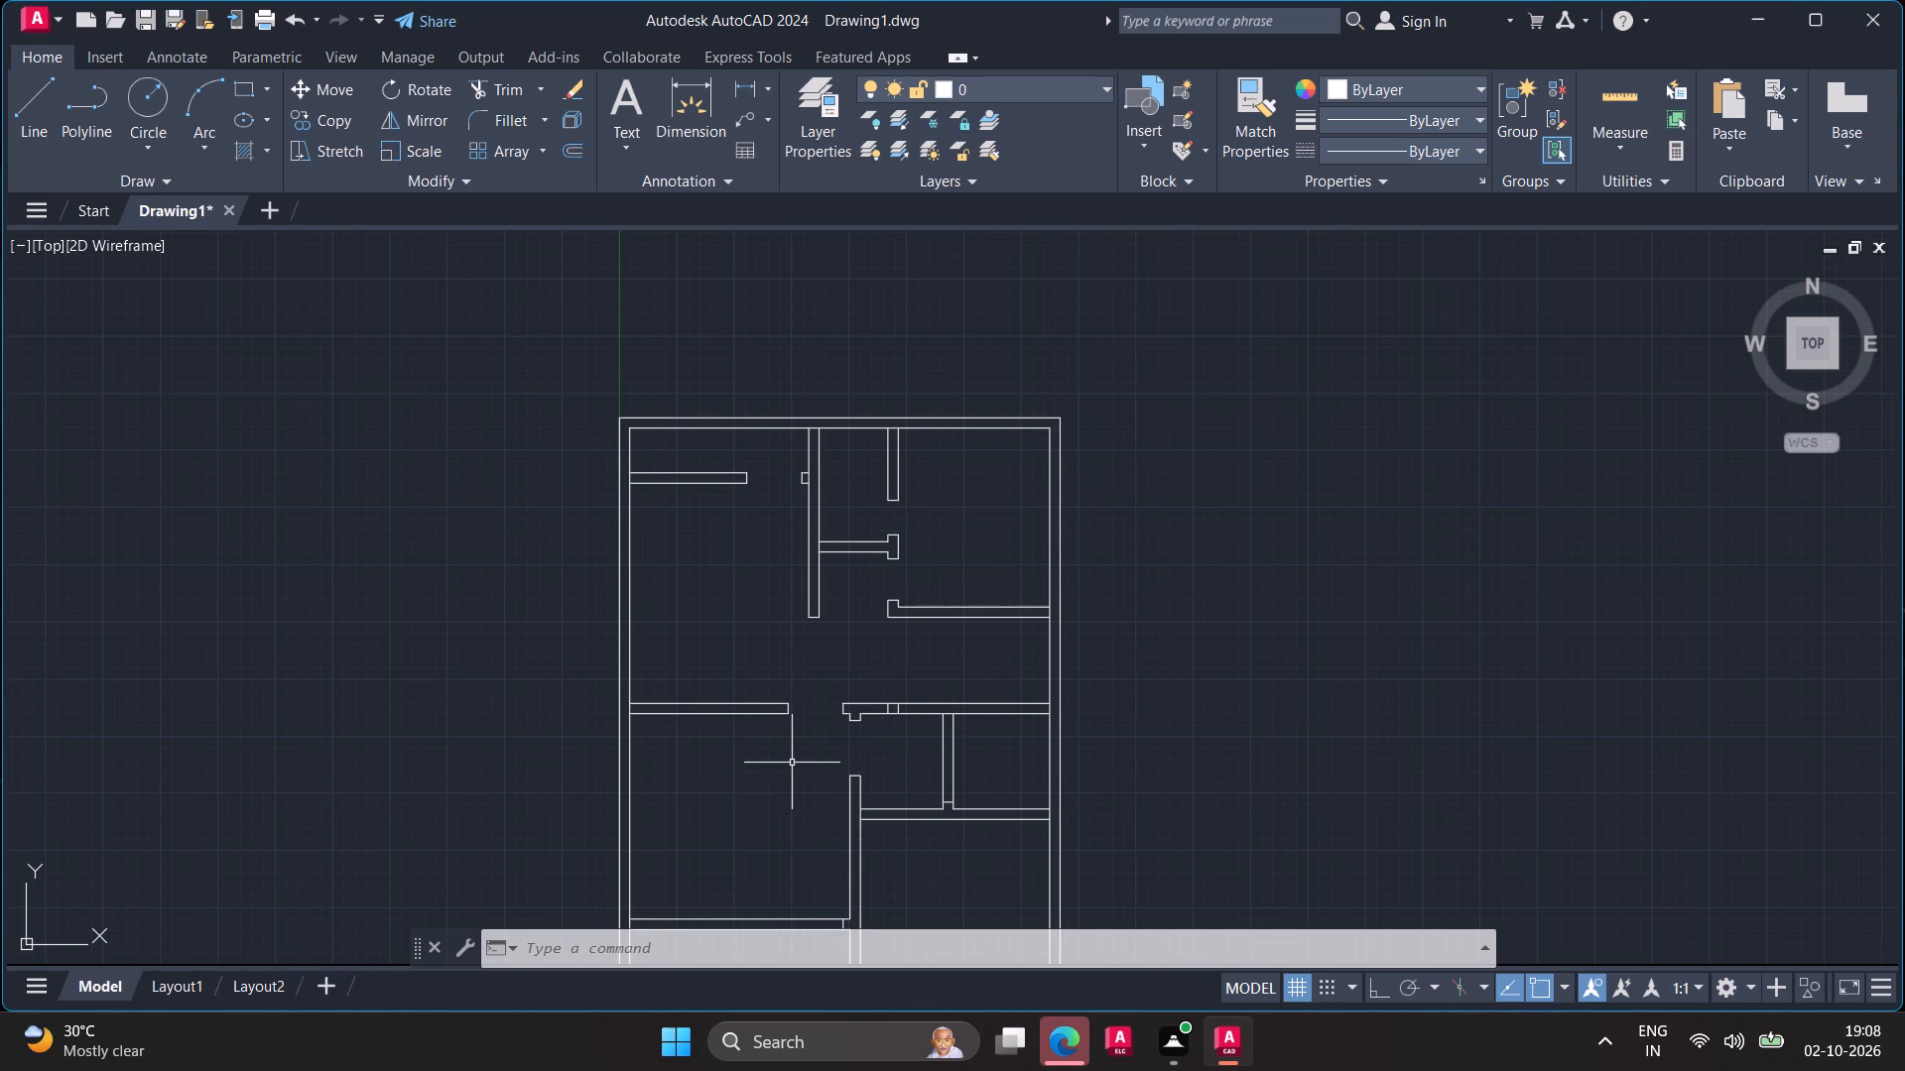
middle_click_drag(797, 794, 718, 490)
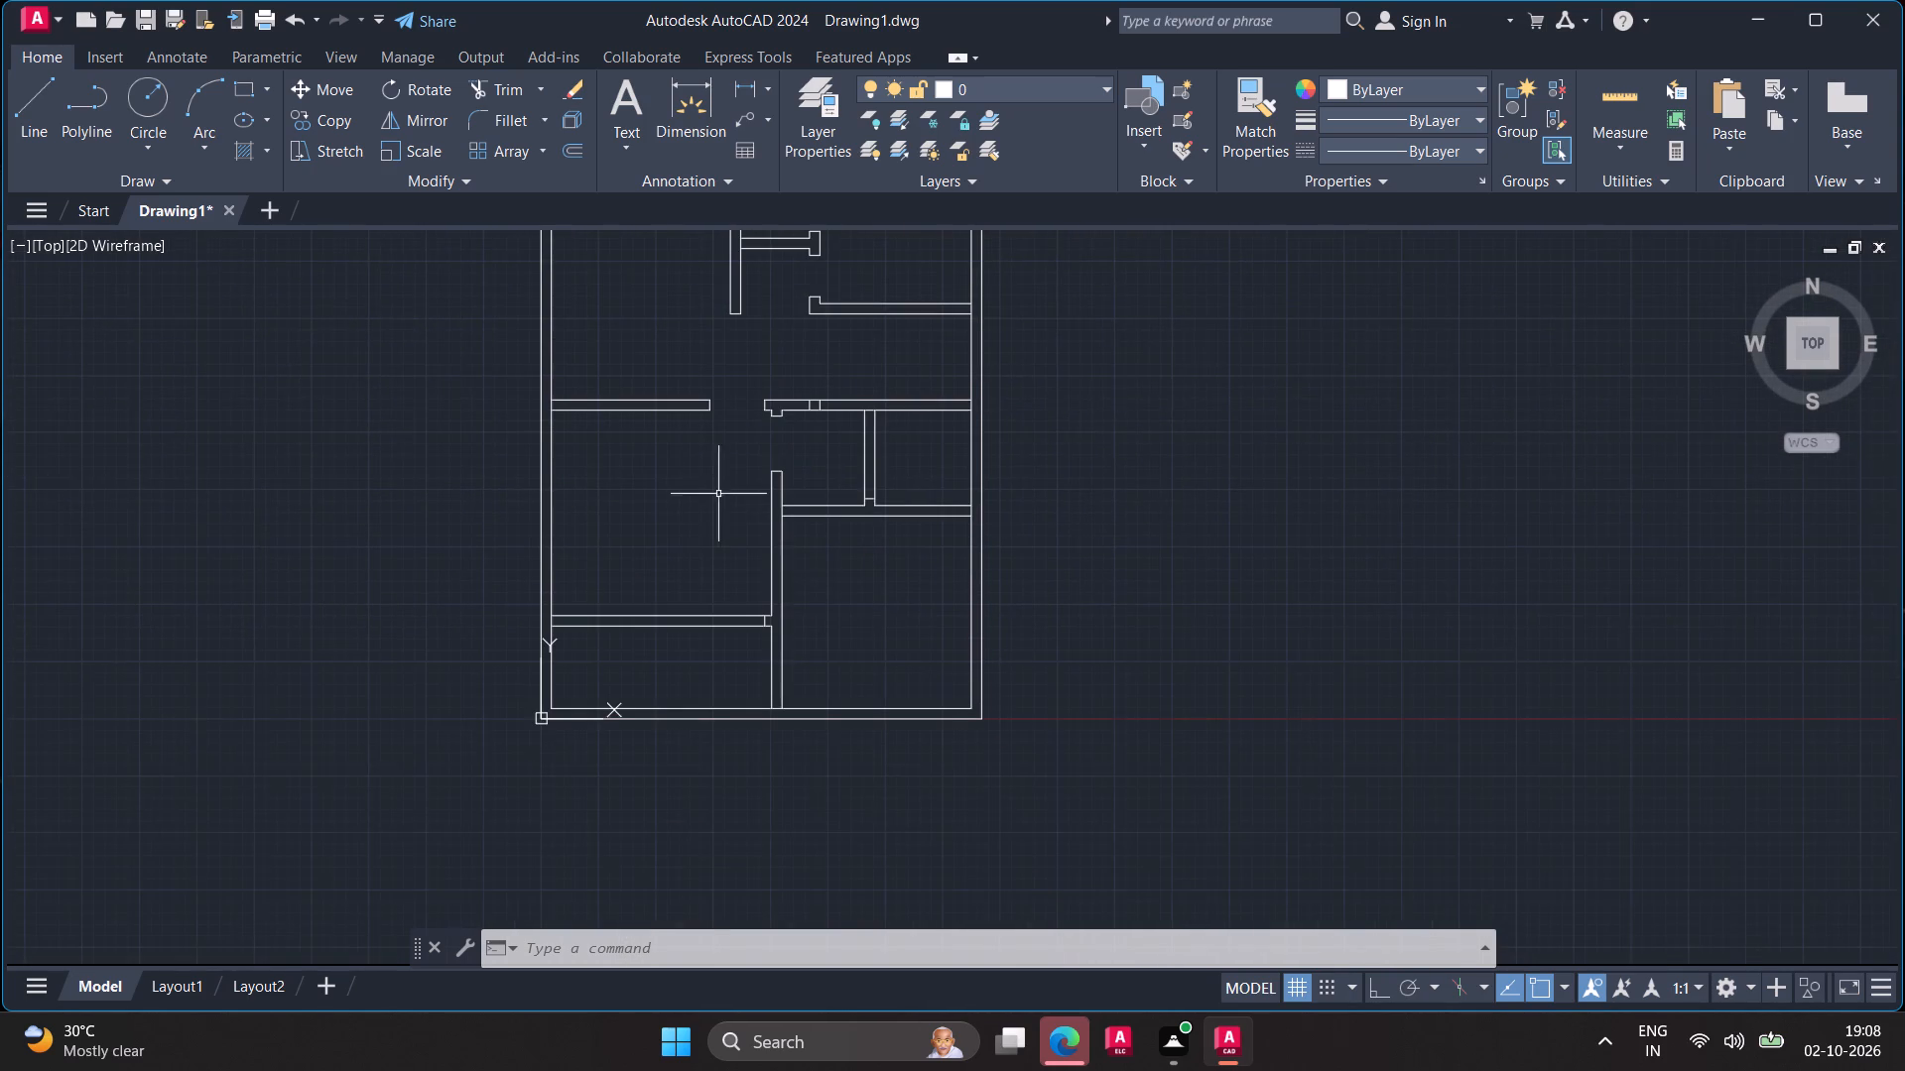
scroll(844, 578, "up", 3)
middle_click_drag(812, 557, 826, 612)
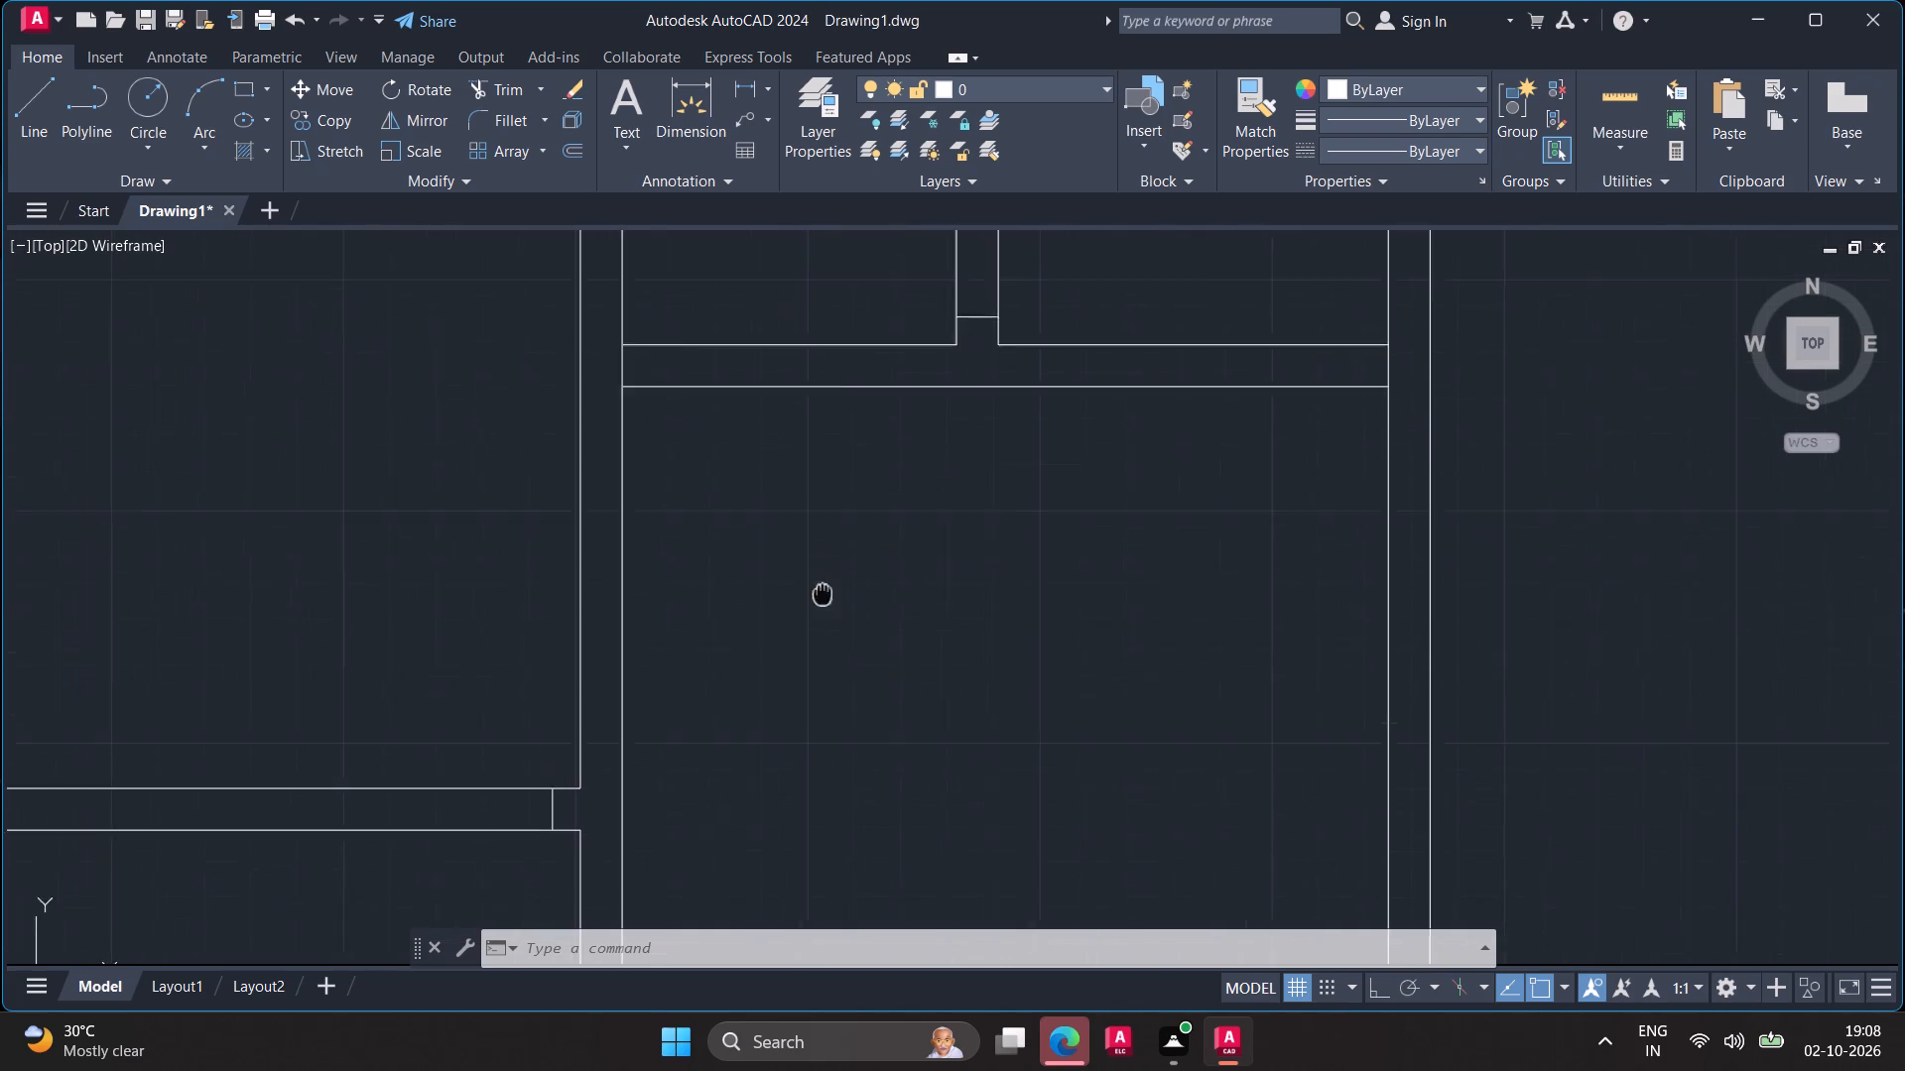
middle_click_drag(826, 612, 861, 757)
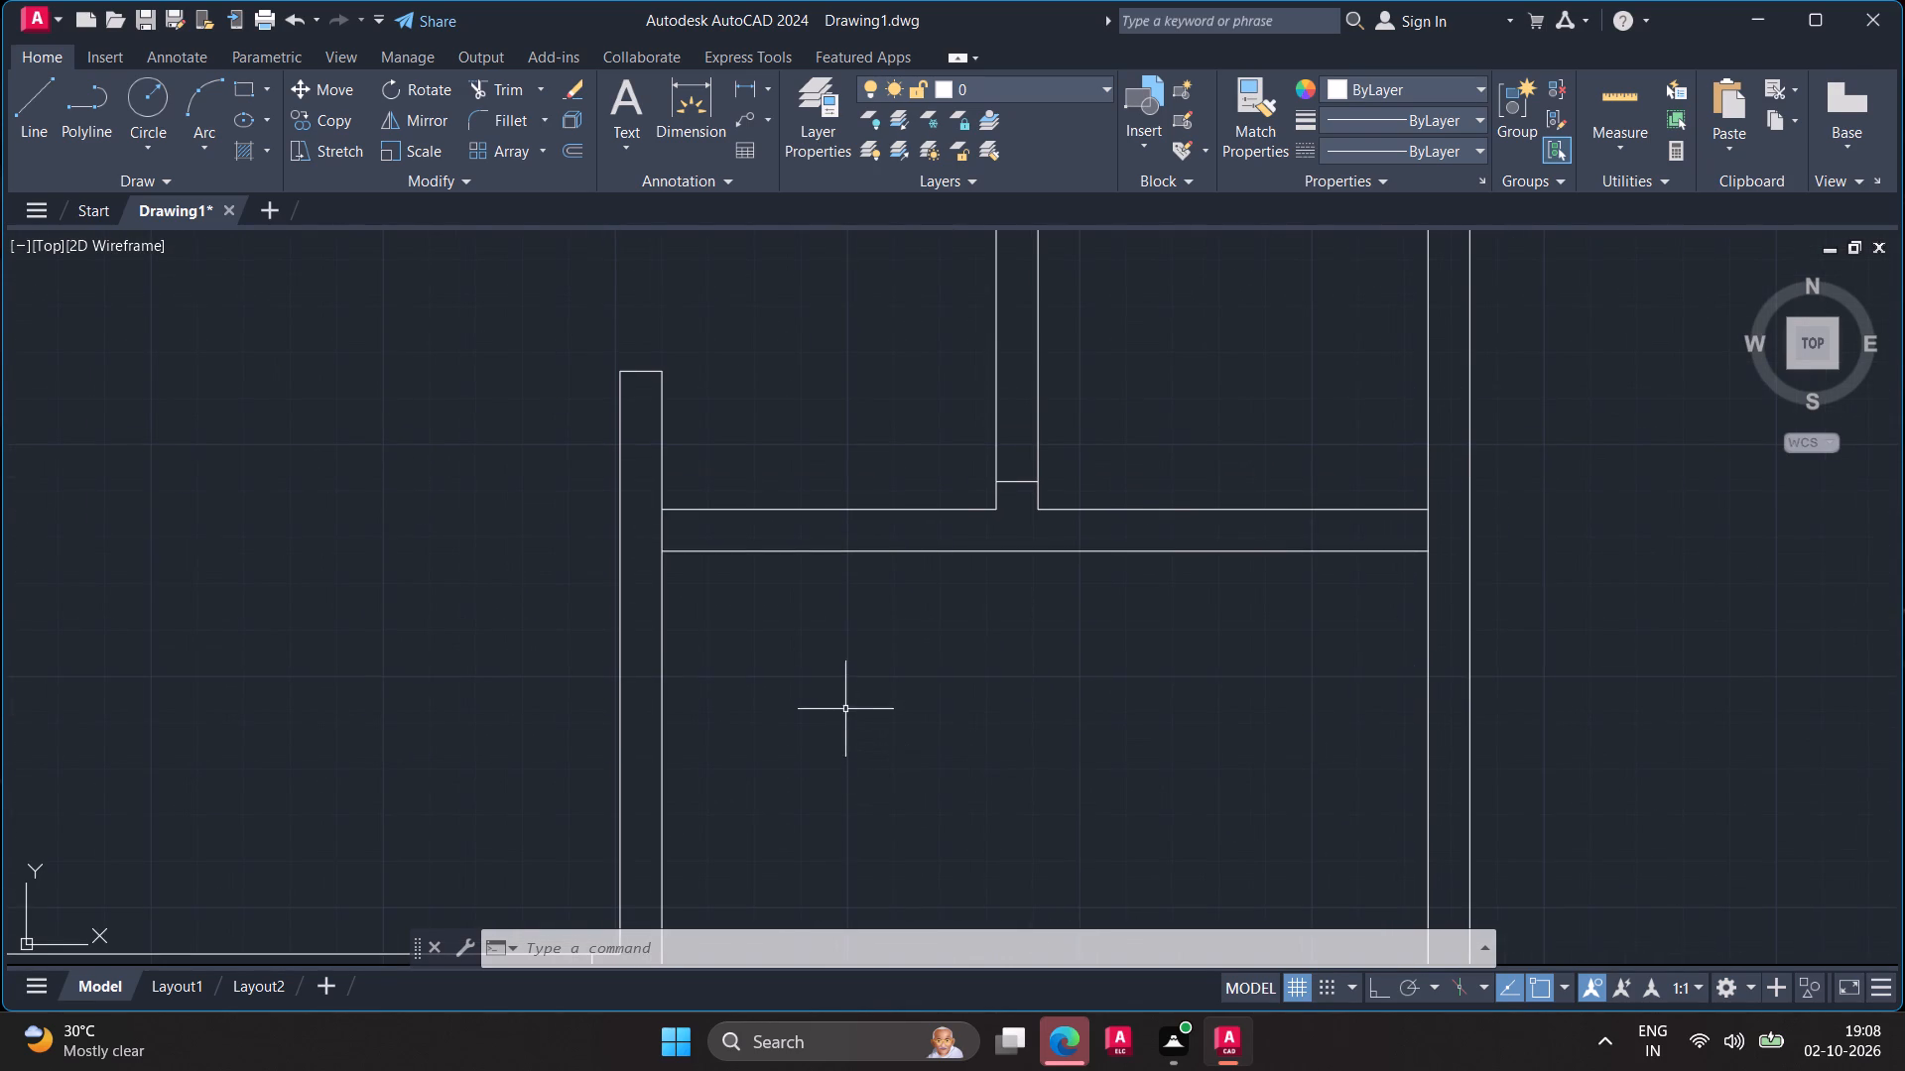
middle_click_drag(845, 692, 868, 751)
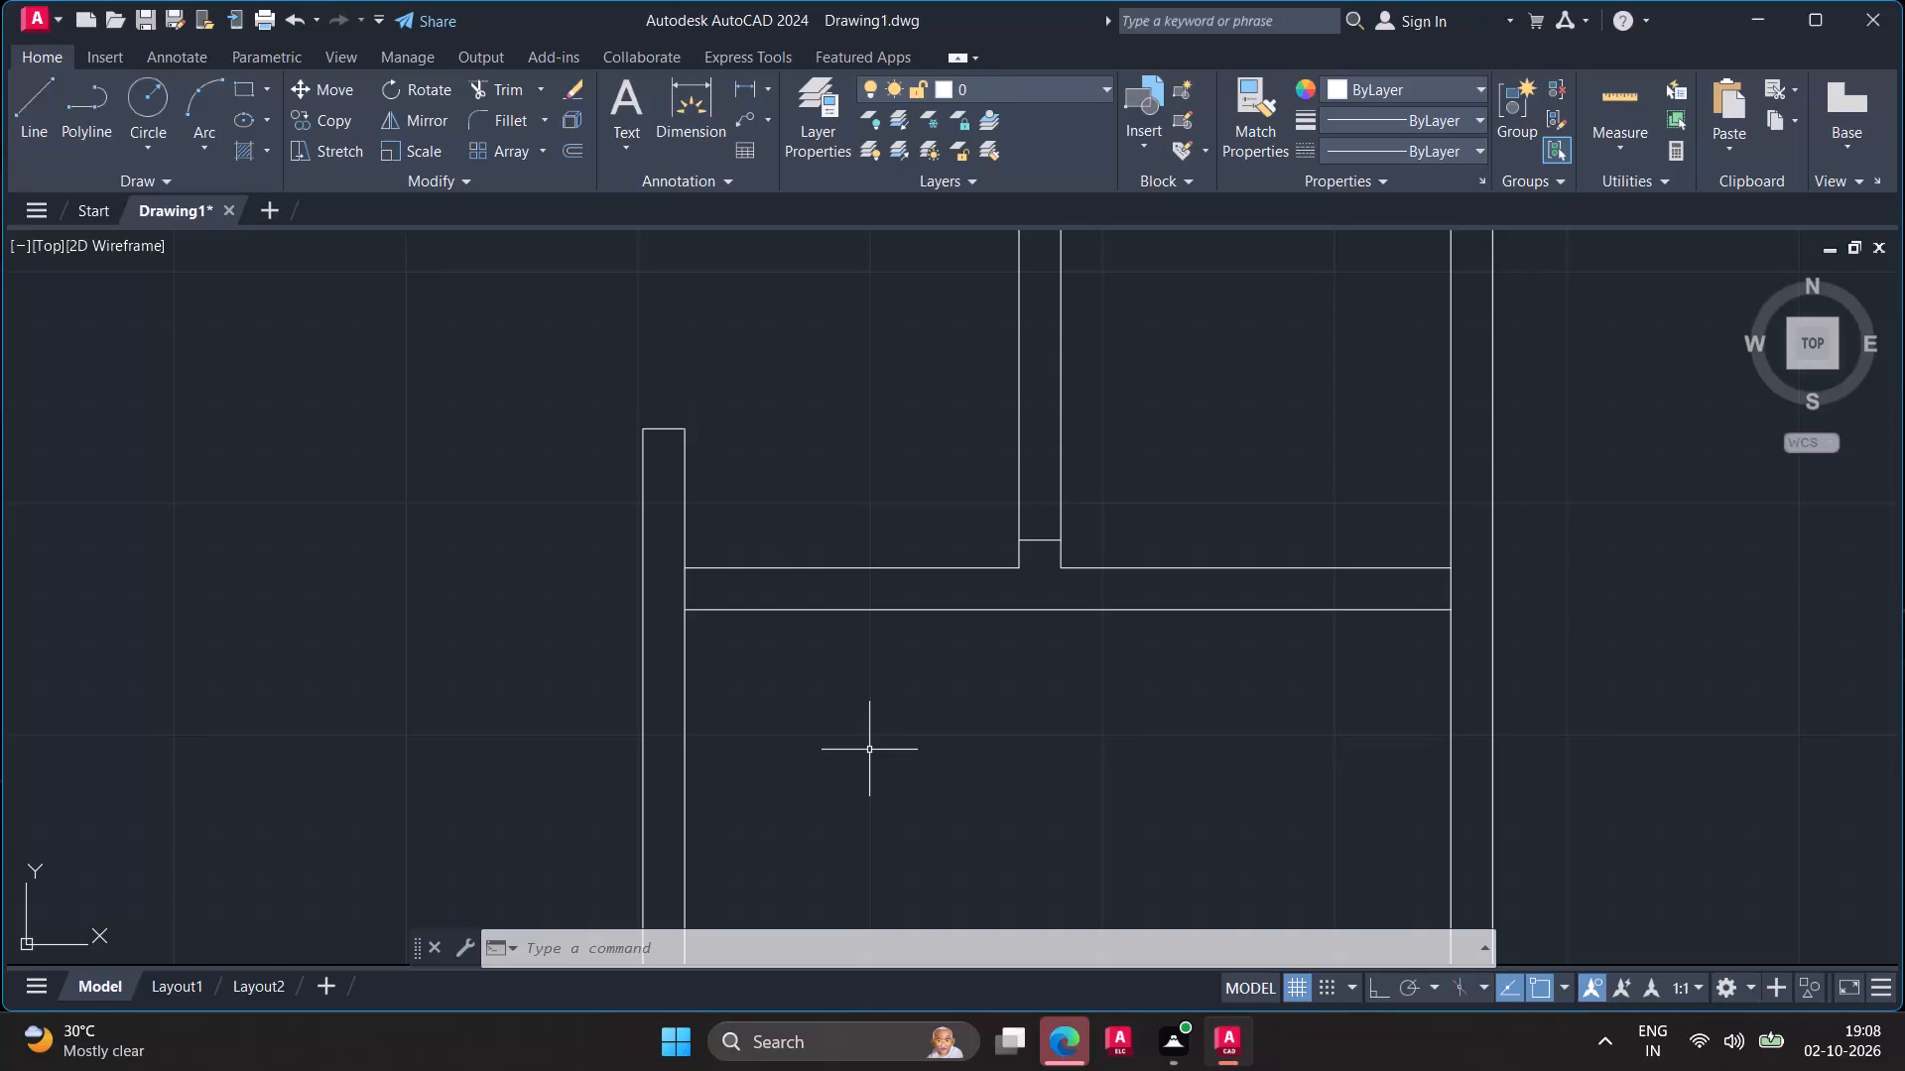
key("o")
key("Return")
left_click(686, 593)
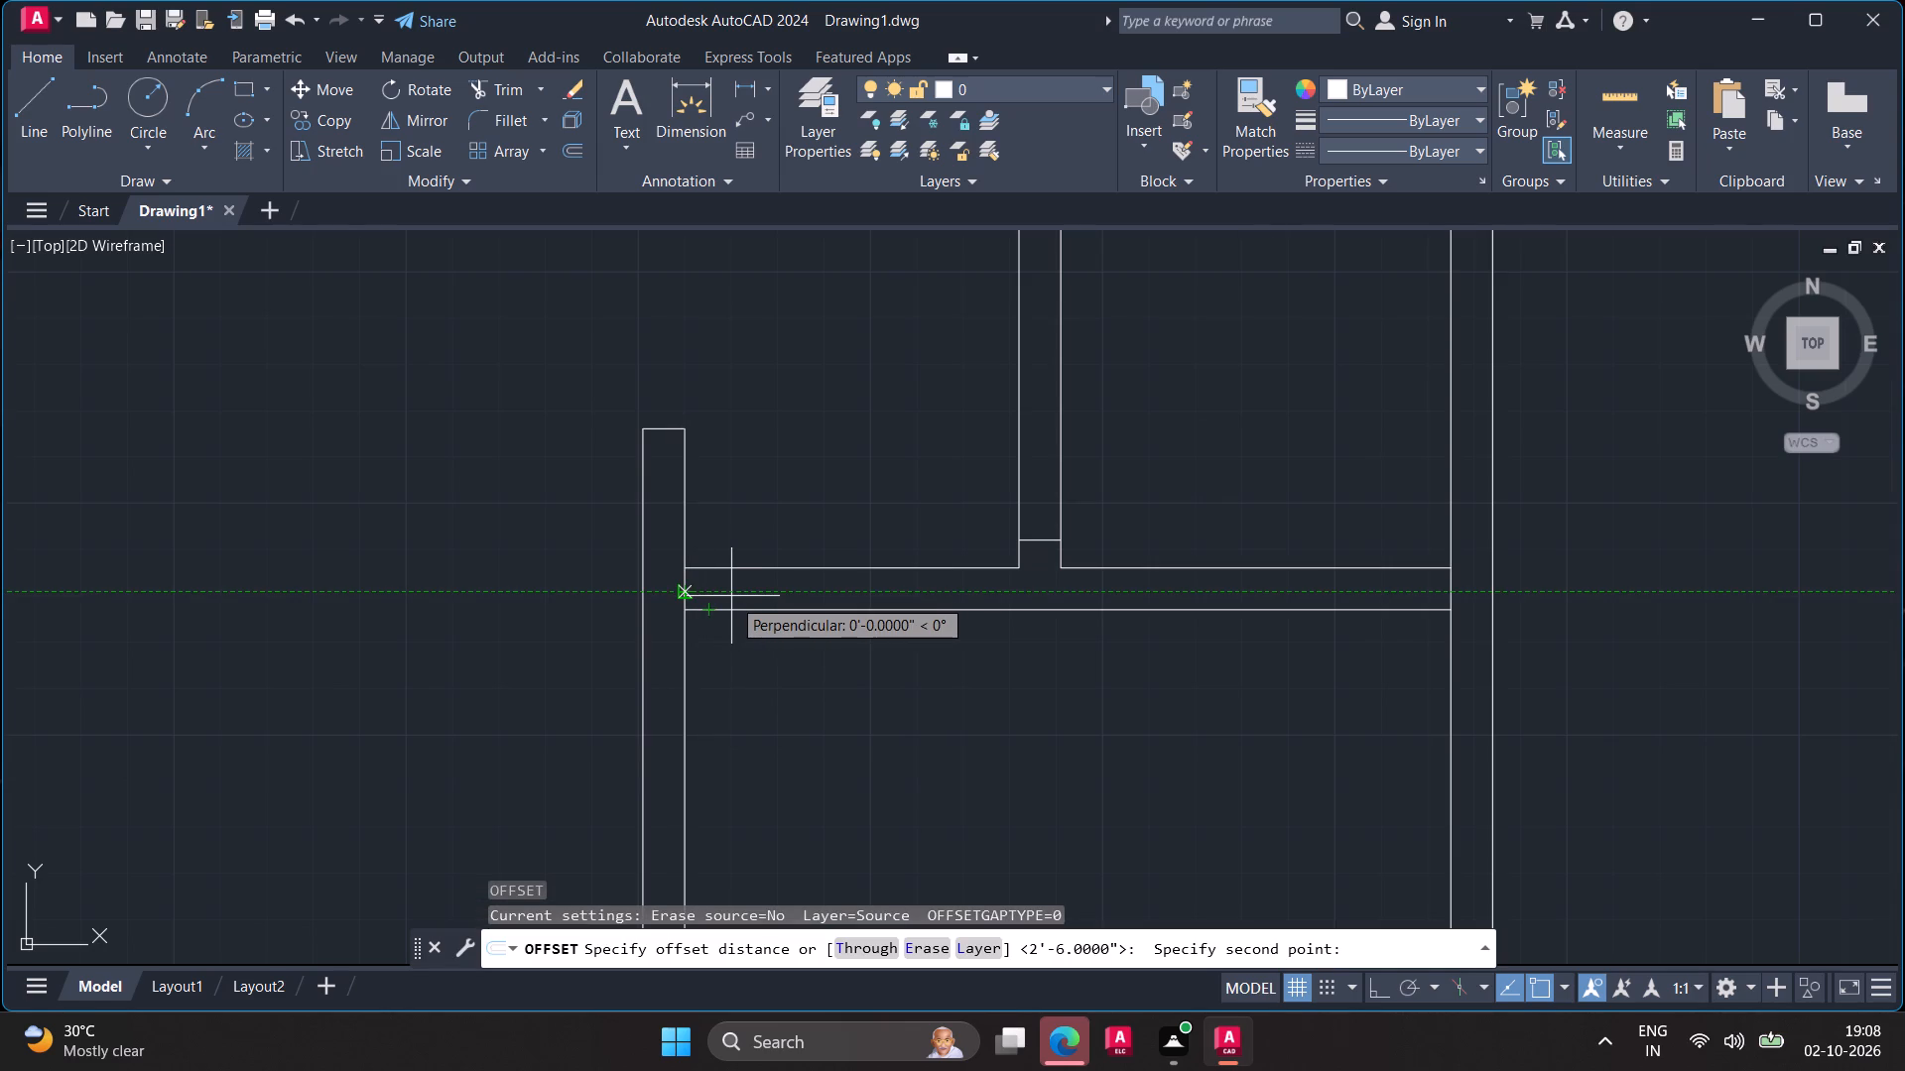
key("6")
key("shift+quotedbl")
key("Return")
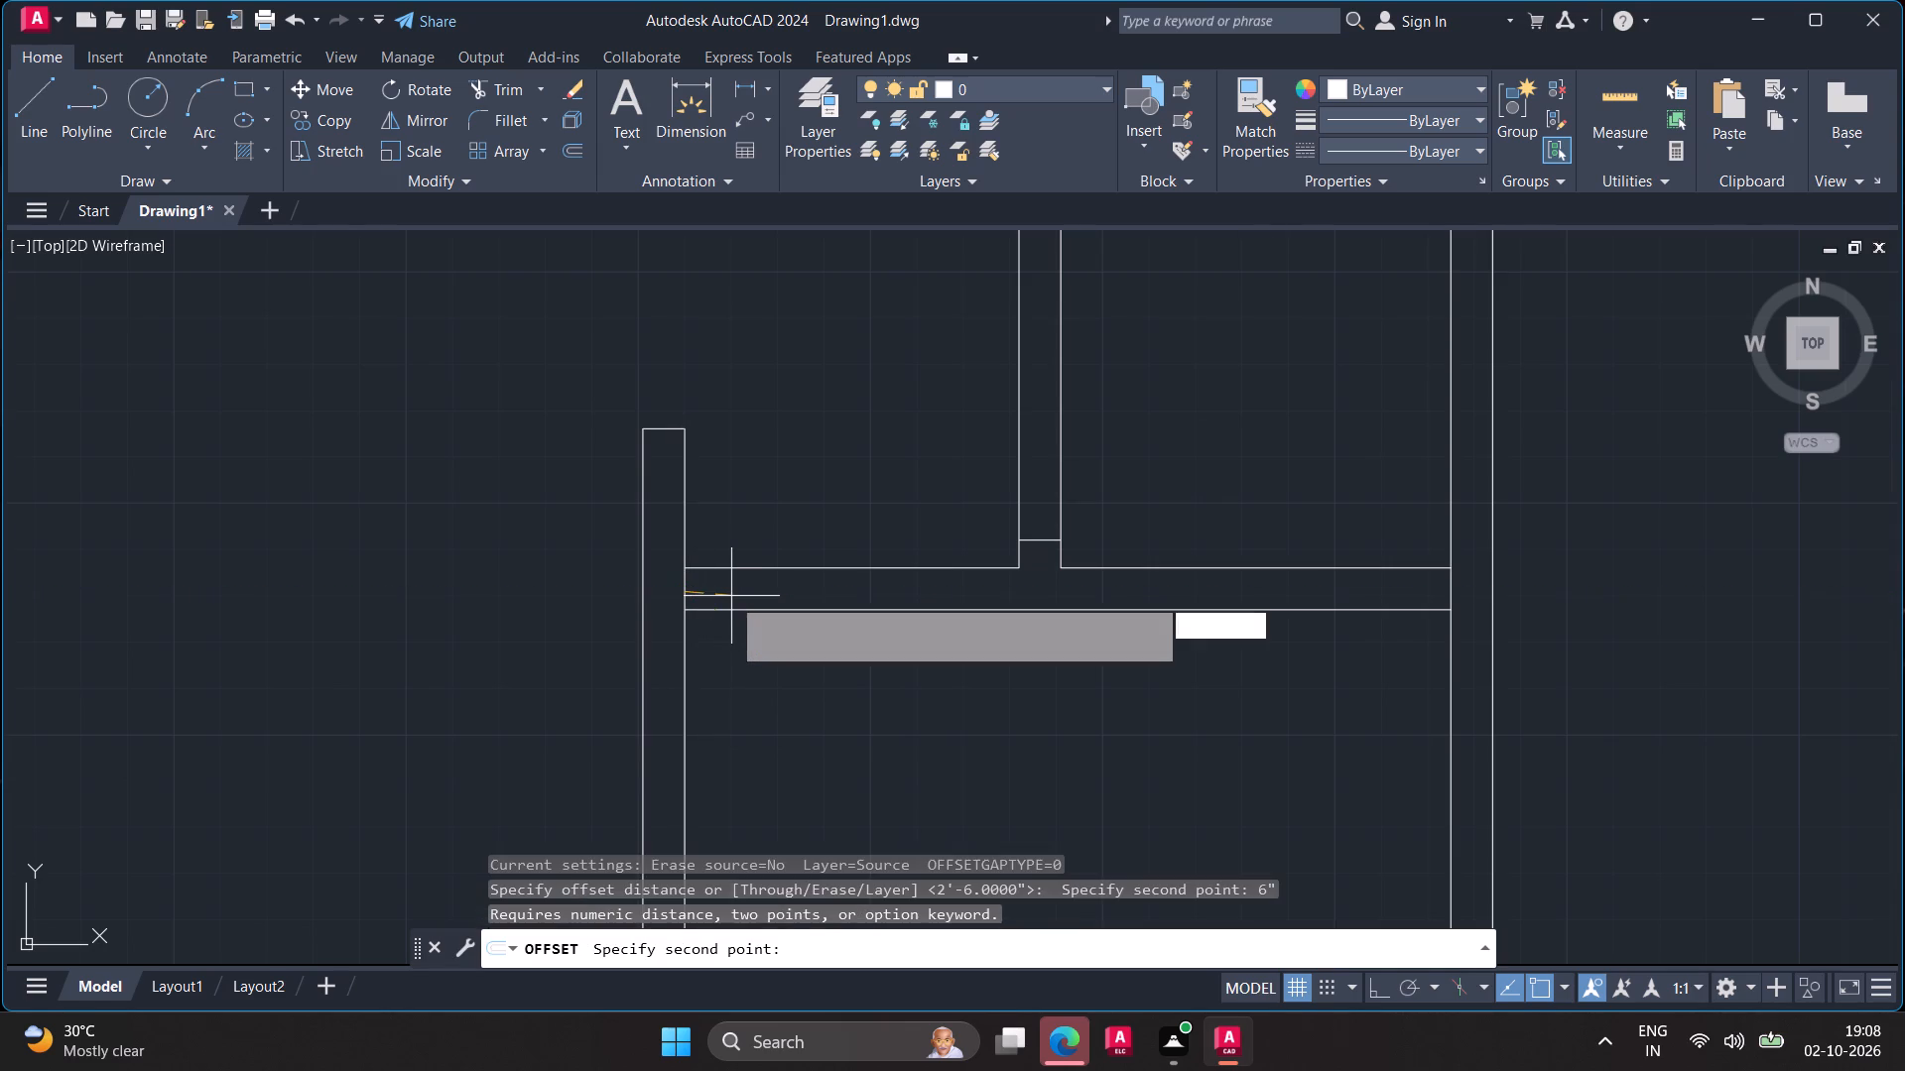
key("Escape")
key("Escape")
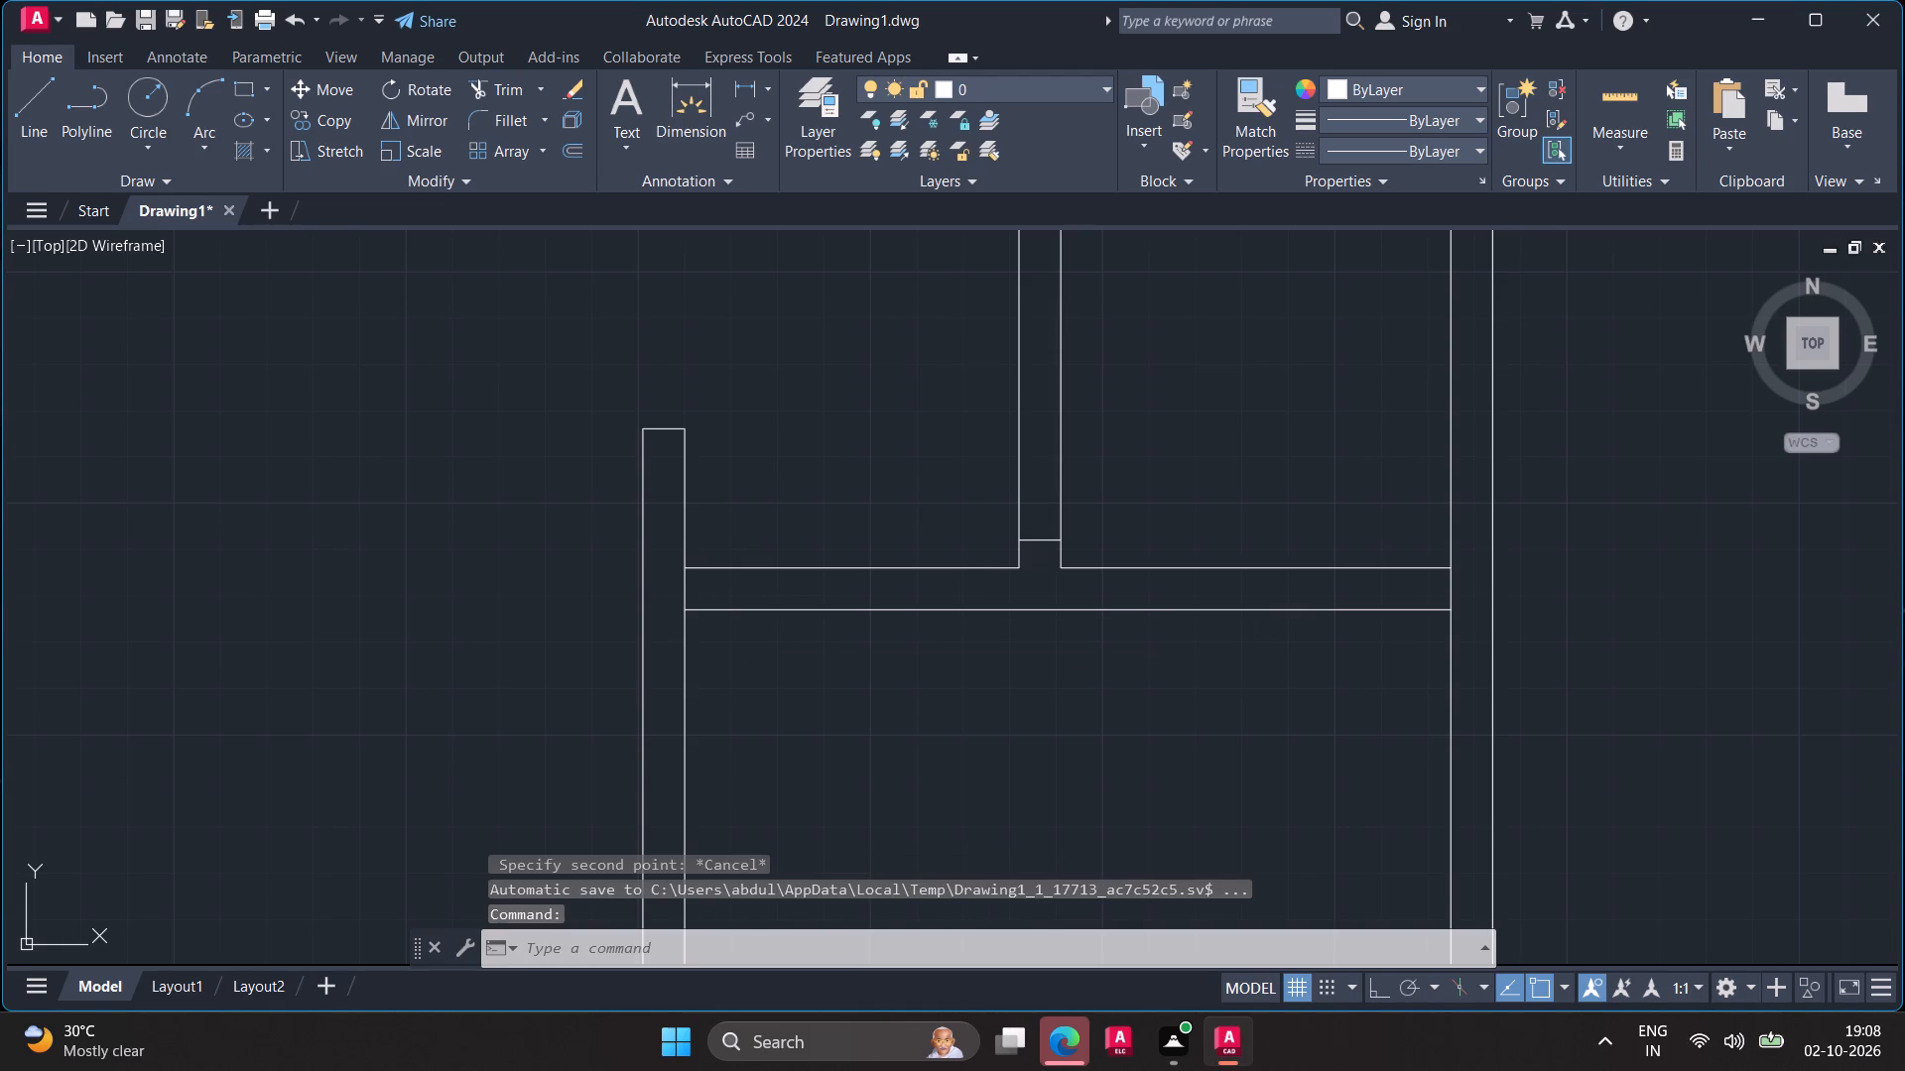
Offset the left partition's inner face 6" into the lower cross wall to mark the first door jamb.
key("o")
key("Return")
key("6")
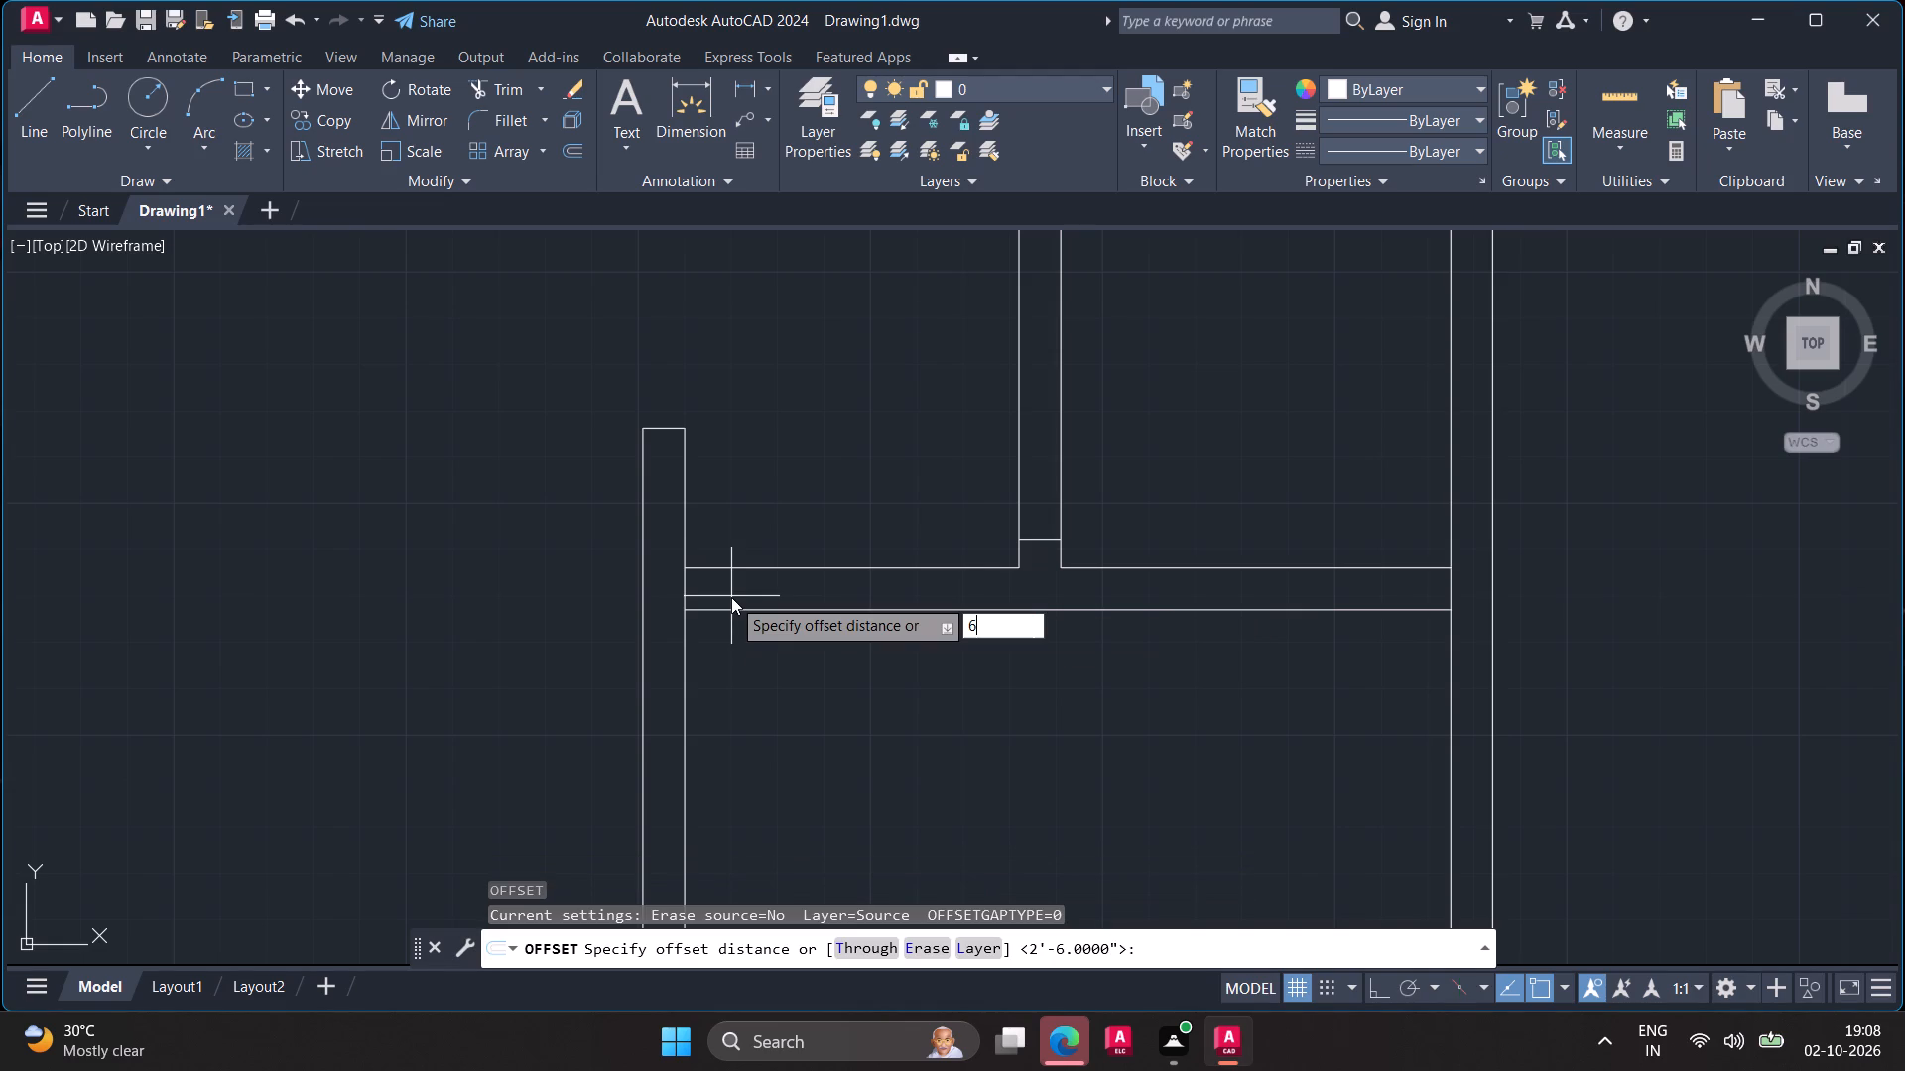
key("shift+quotedbl")
key("Return")
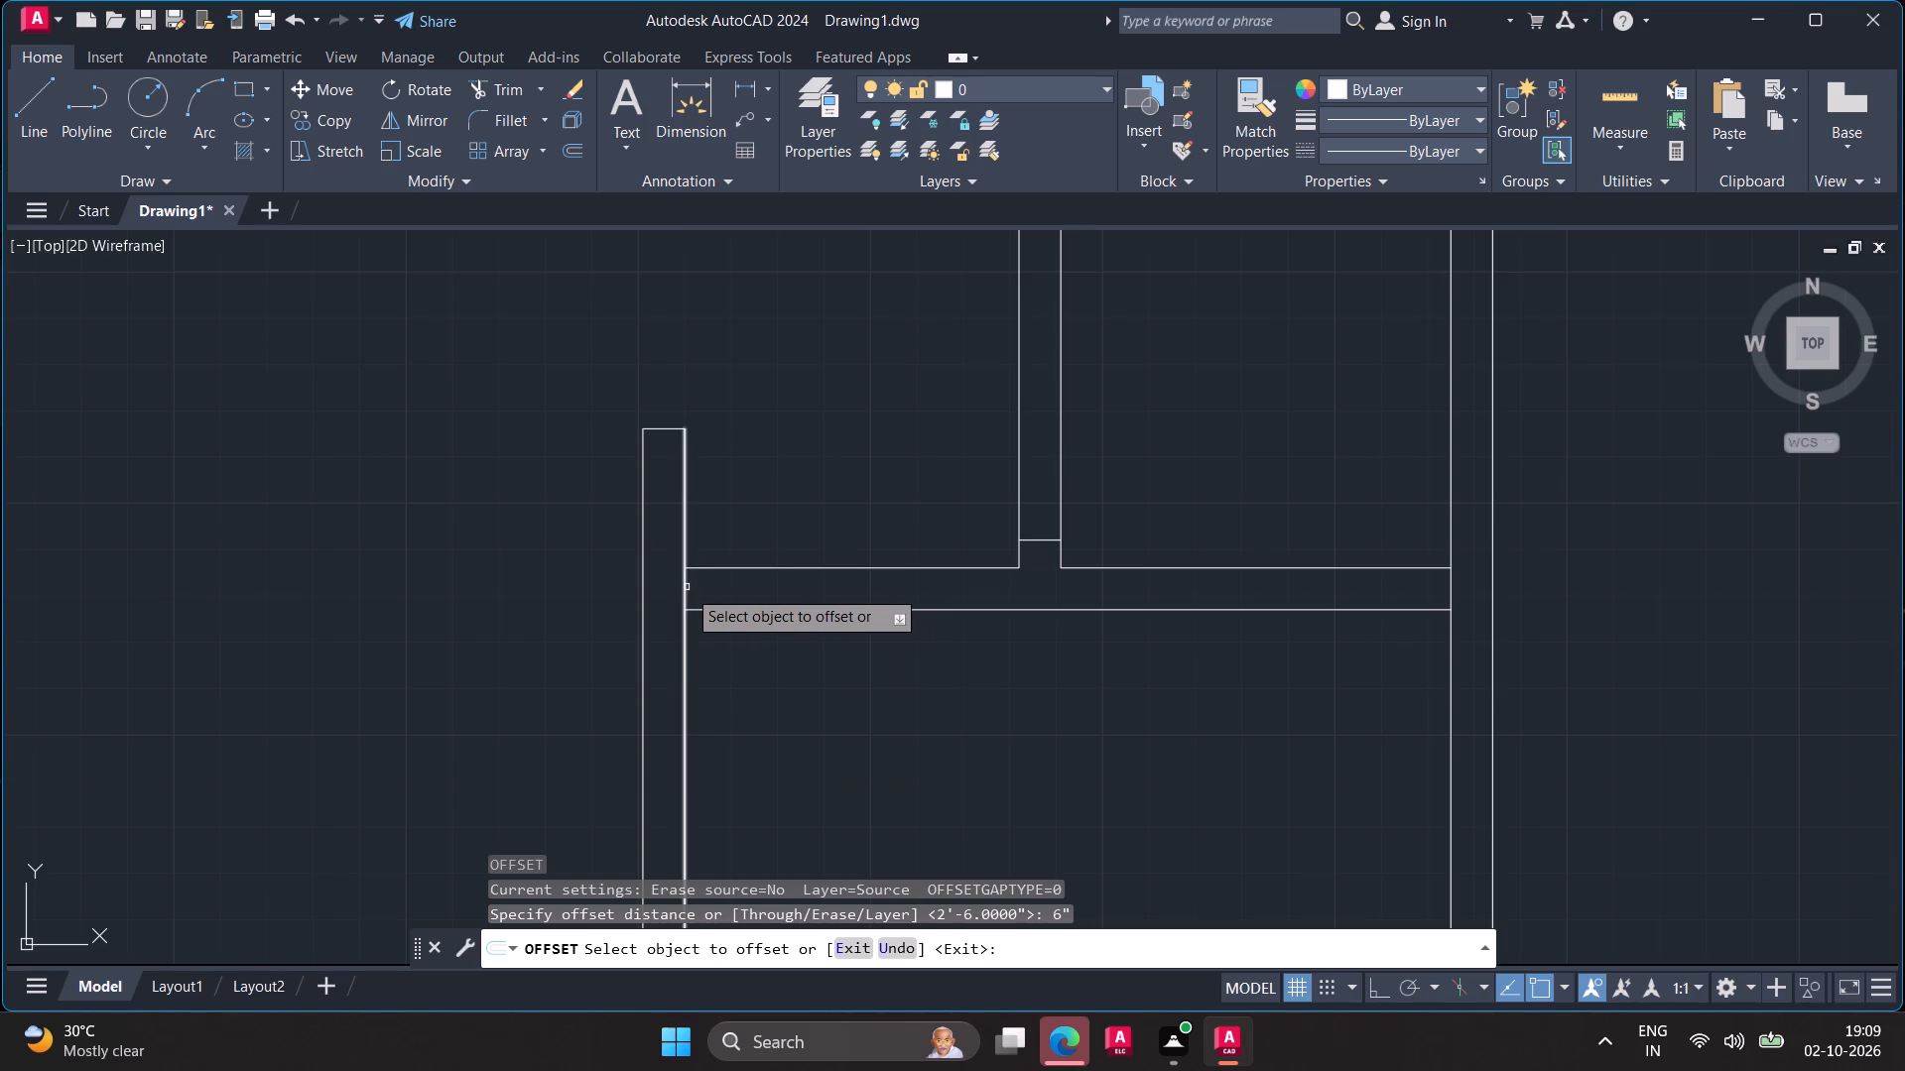
left_click(687, 588)
left_click(745, 592)
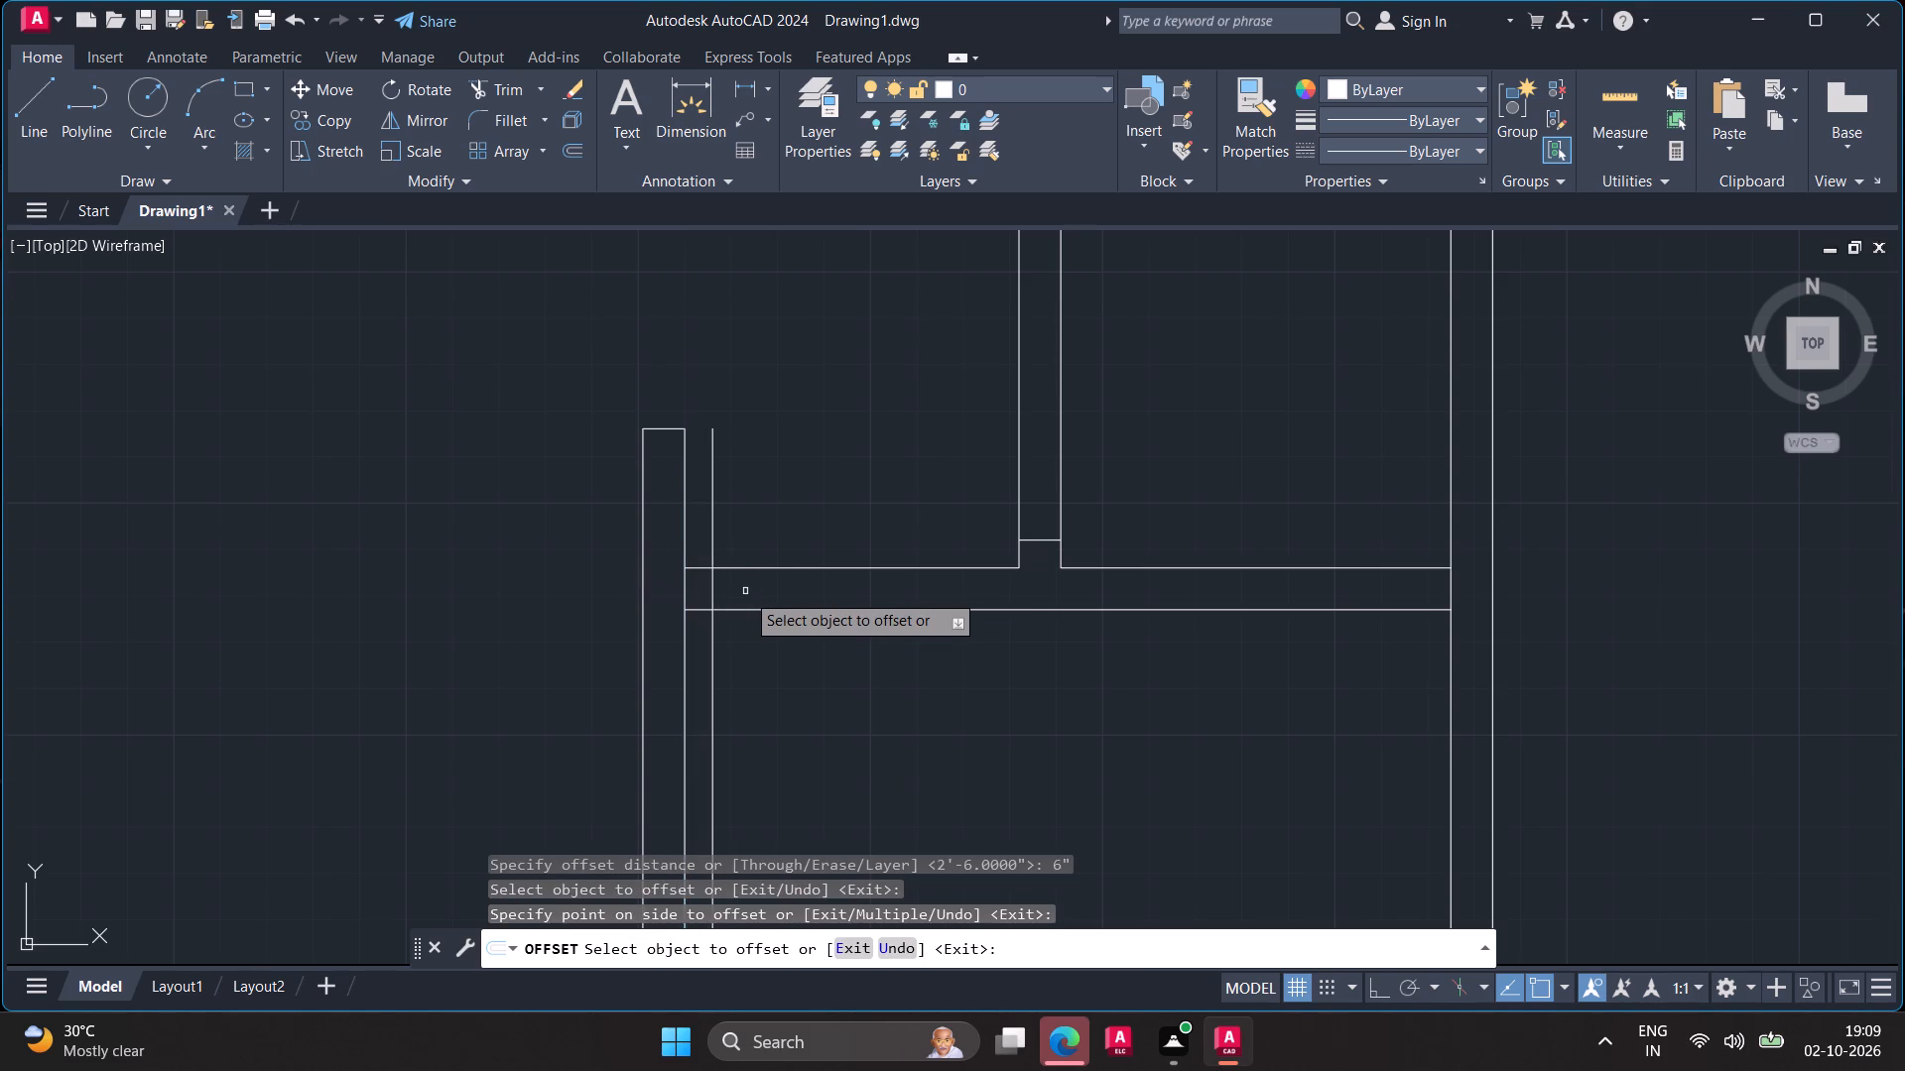
key("Escape")
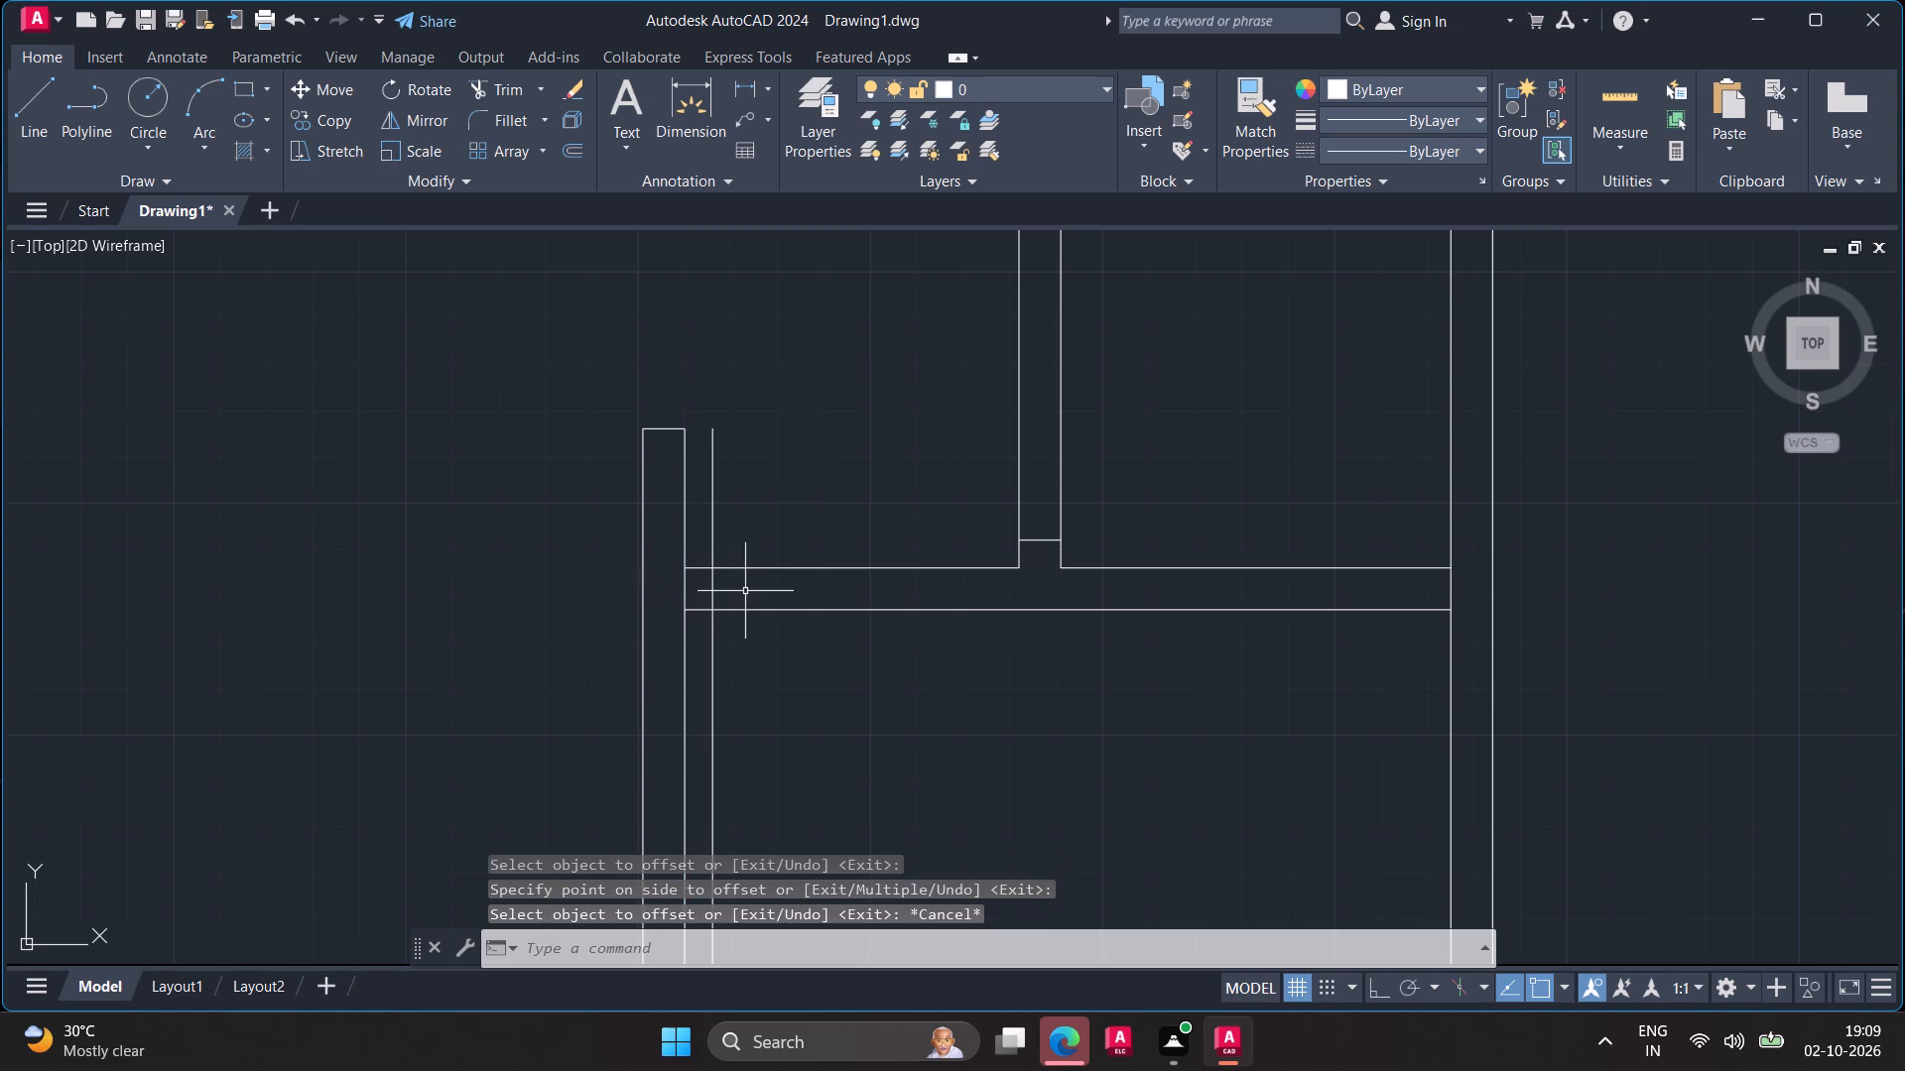
Trim the 6" offset line to the lower cross wall's thickness and clear the partition line crossing their junction.
type("tr")
key("space")
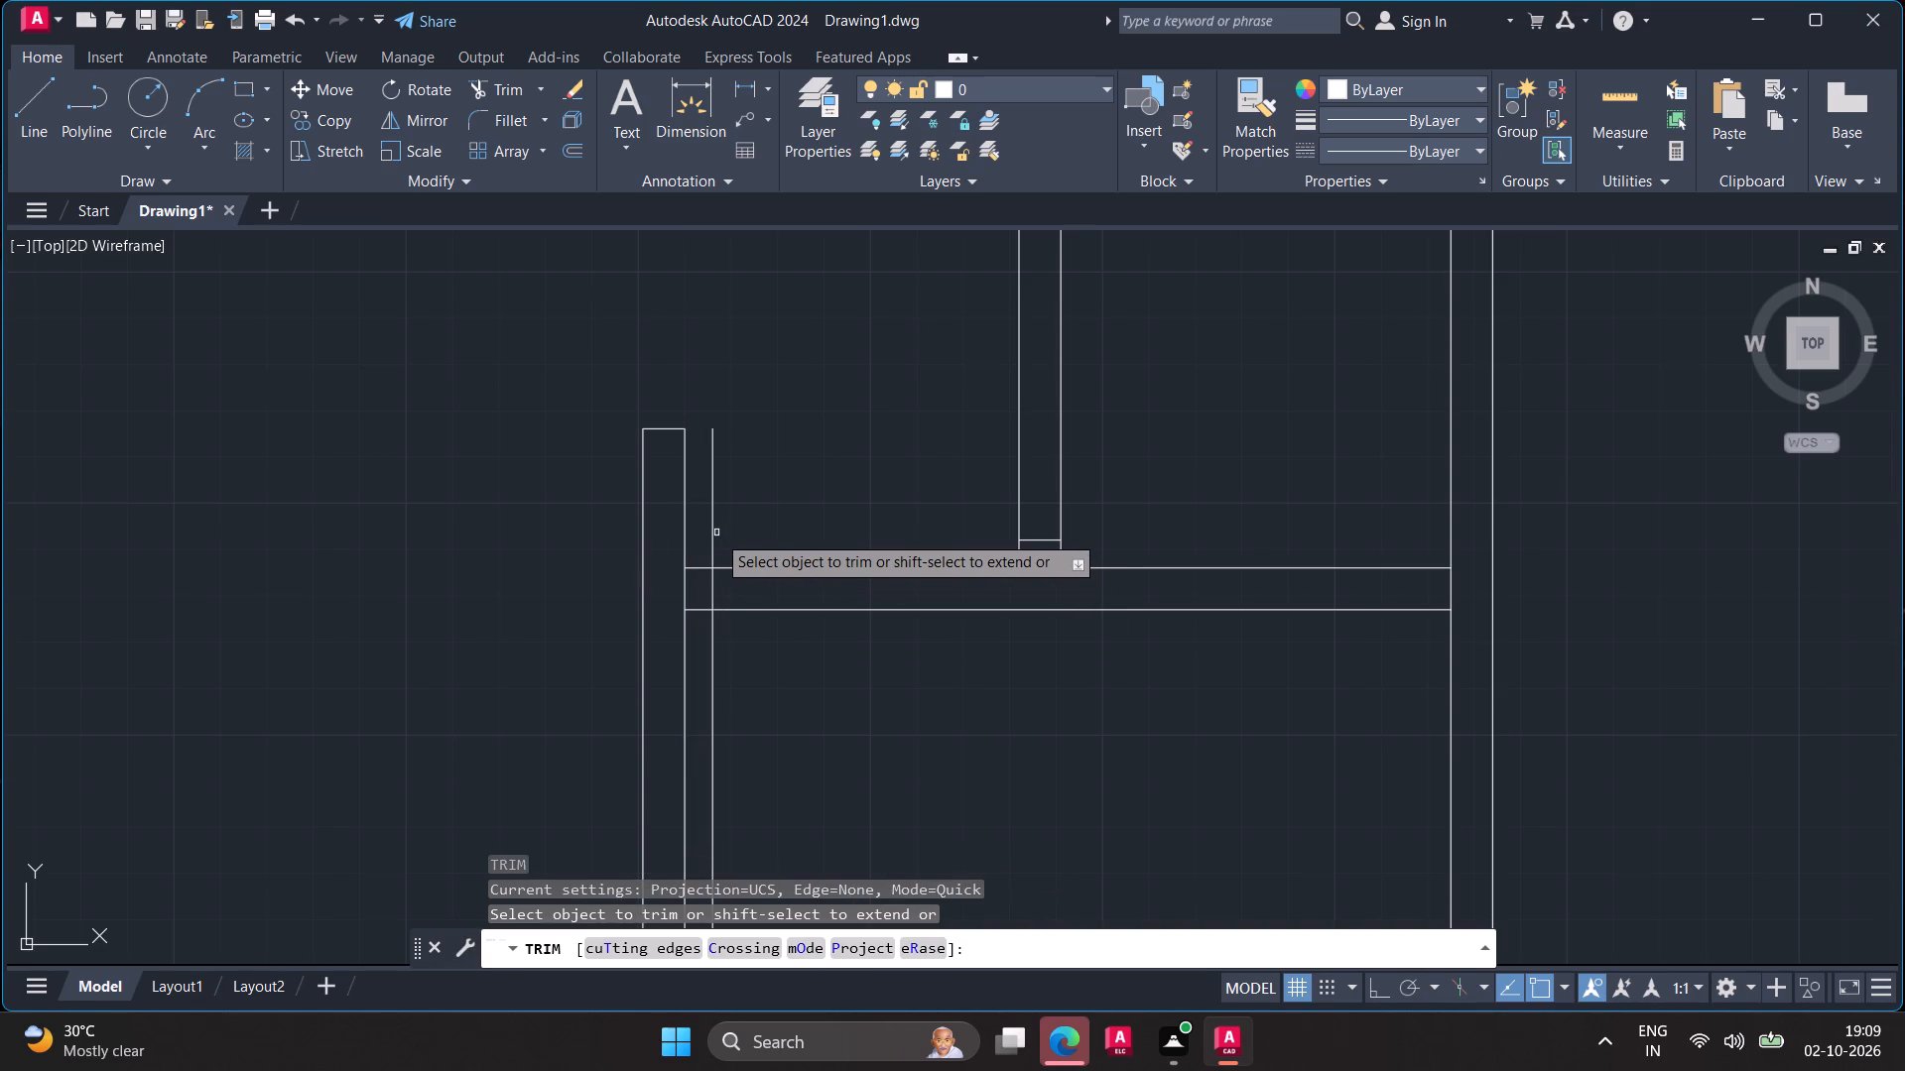
left_click(714, 533)
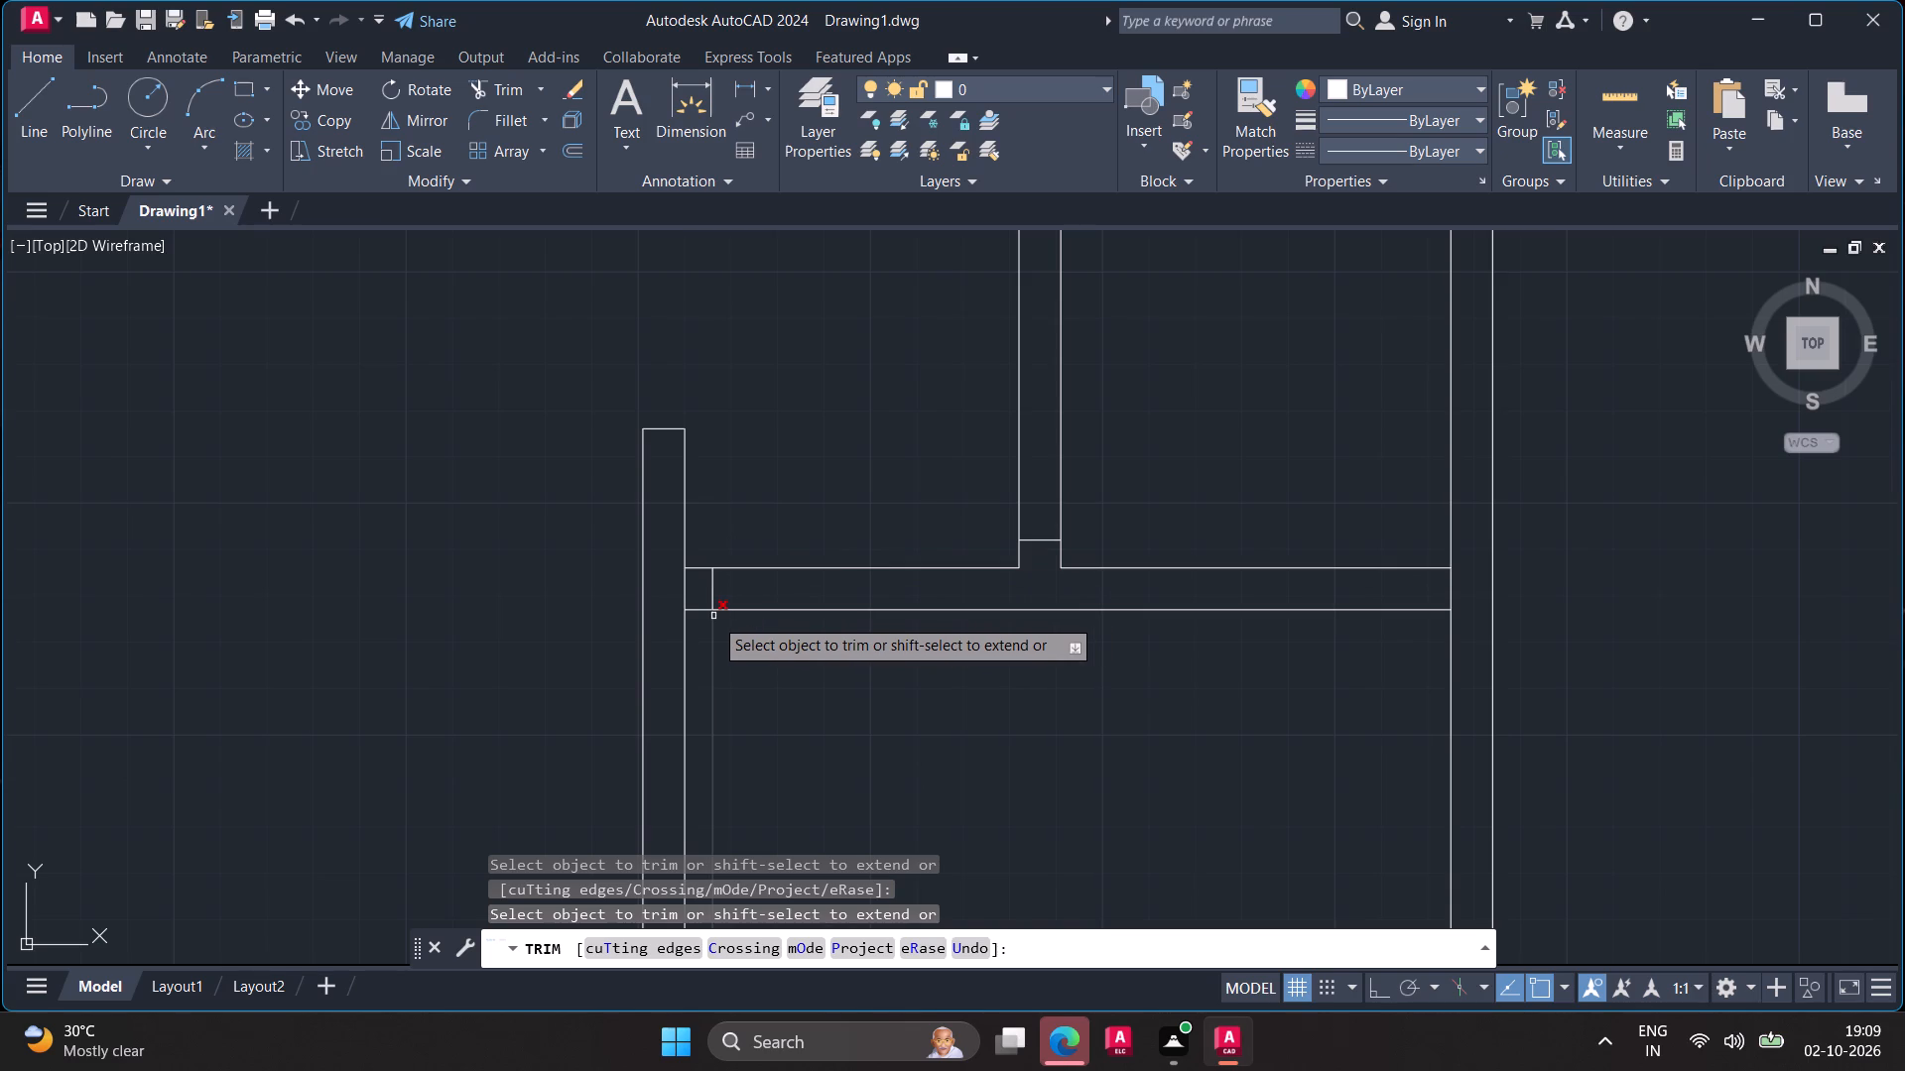
left_click(712, 618)
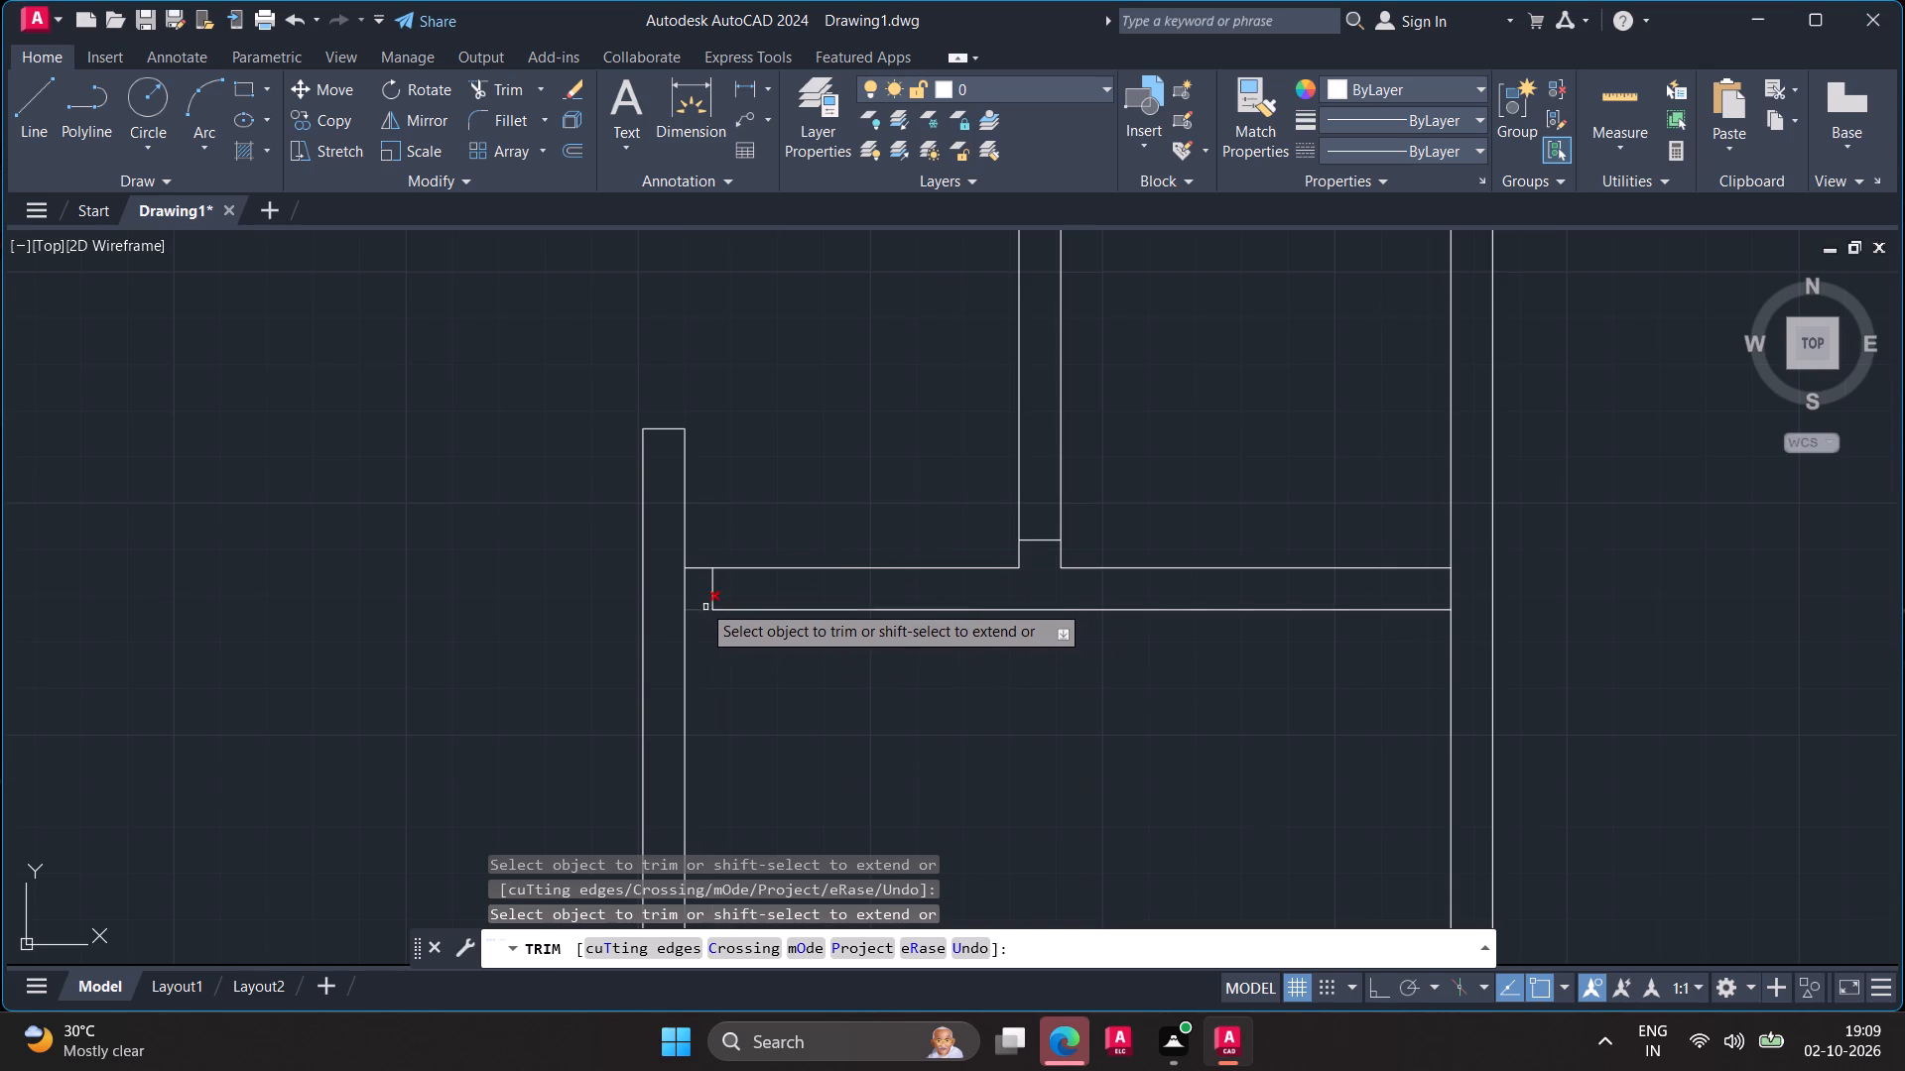
left_click(681, 589)
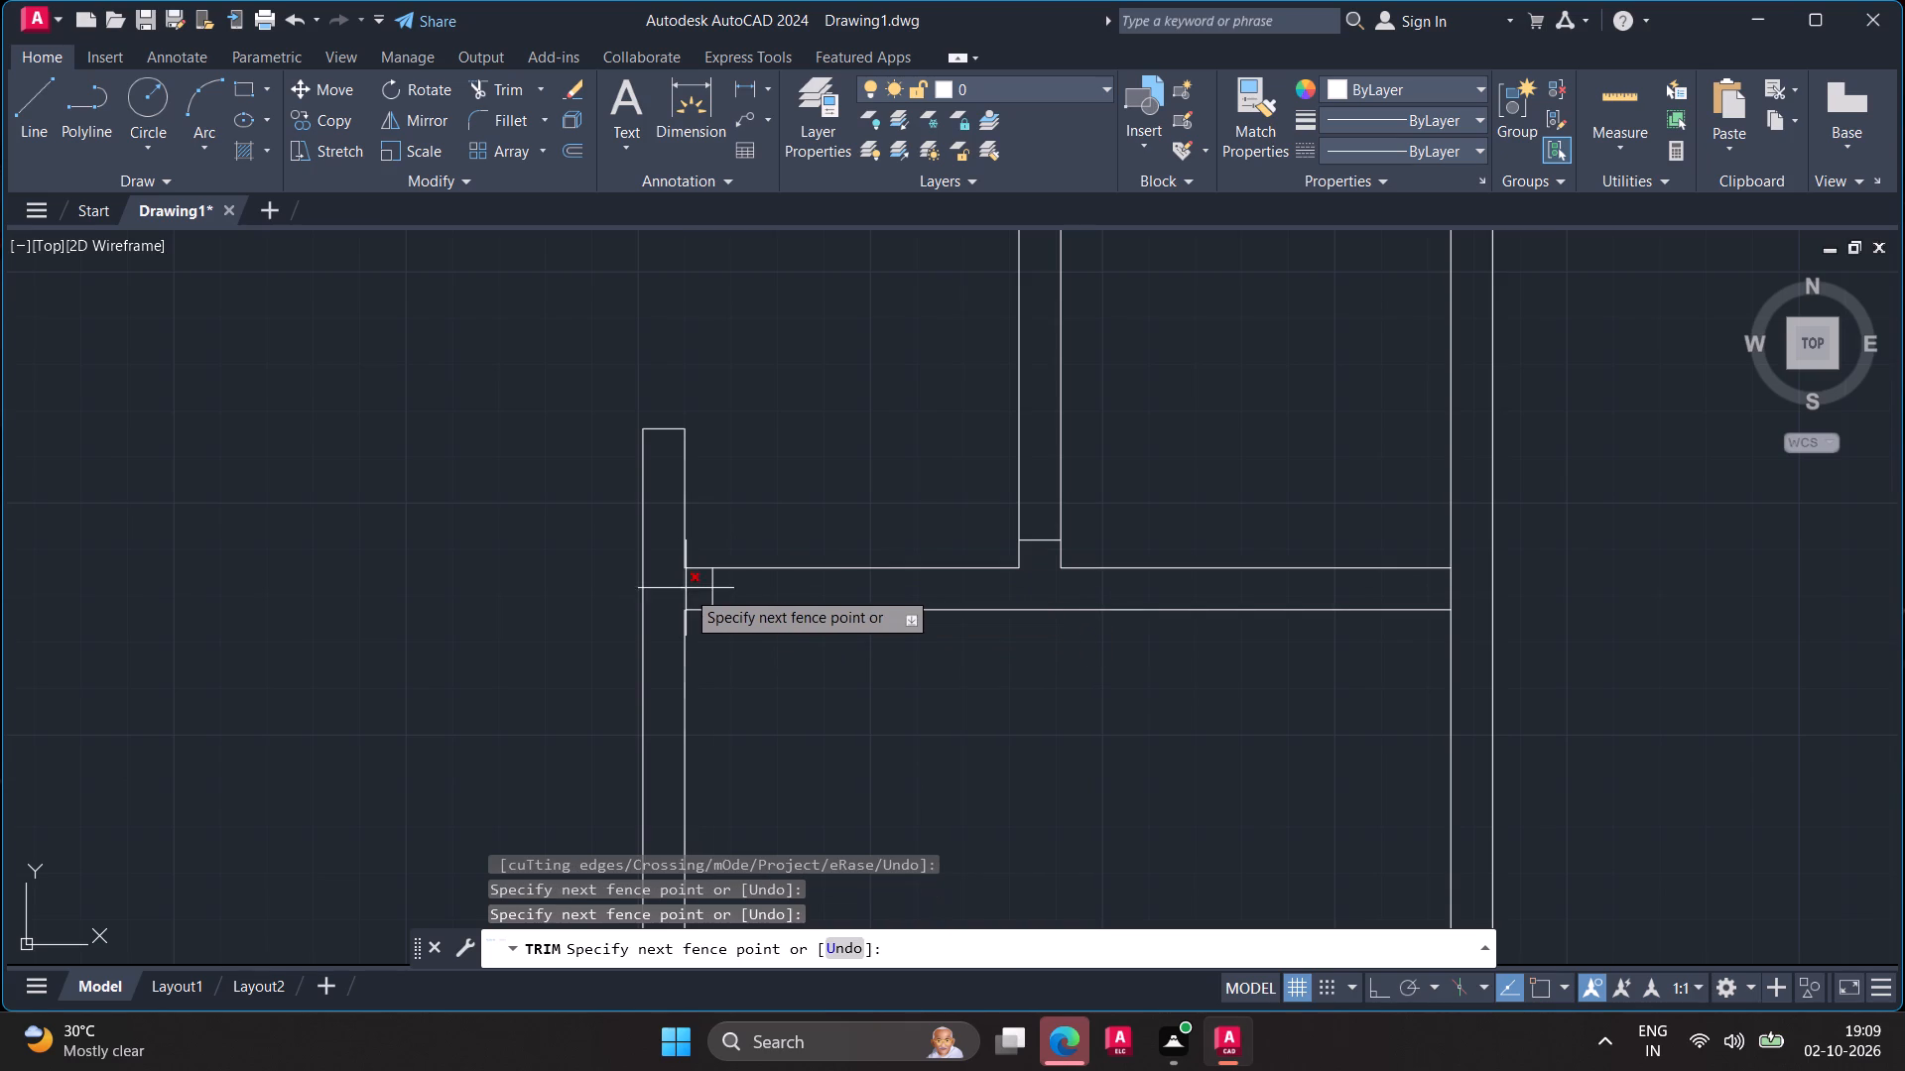
left_click(692, 592)
key("Escape")
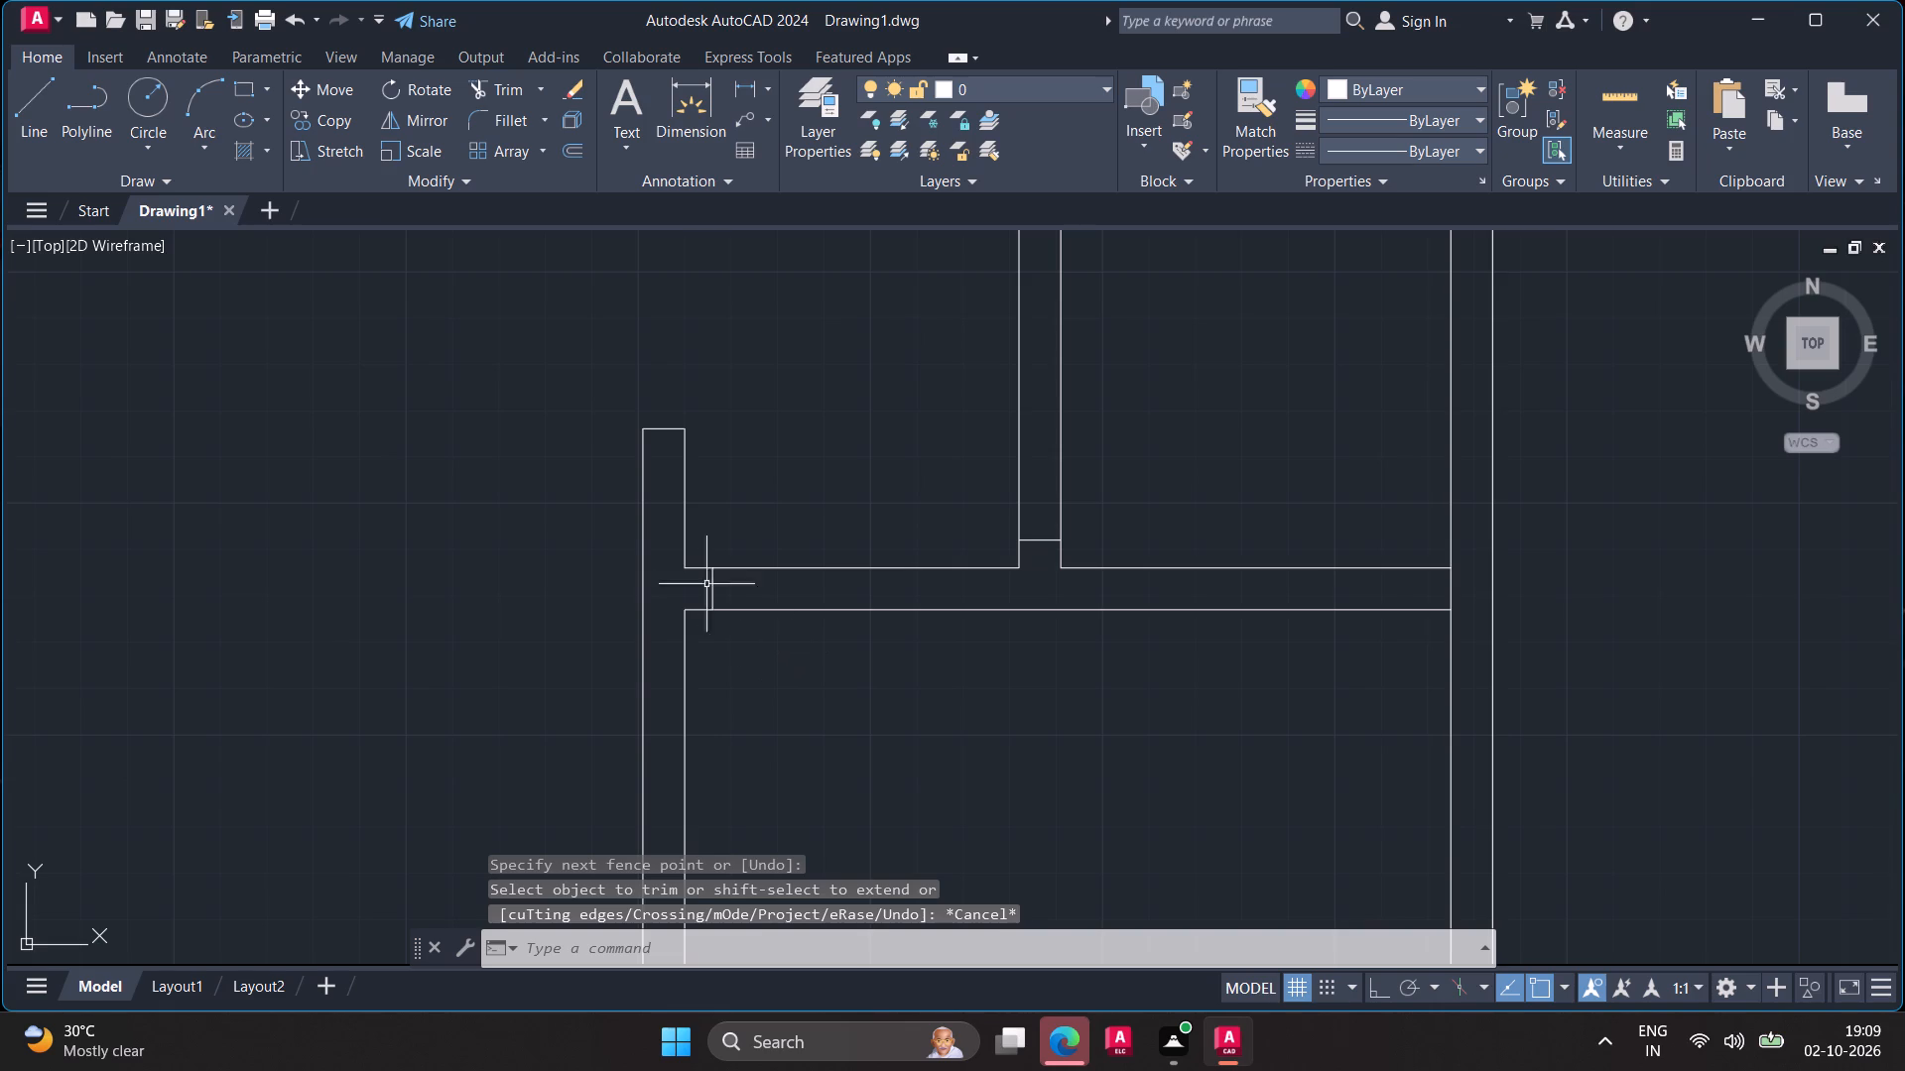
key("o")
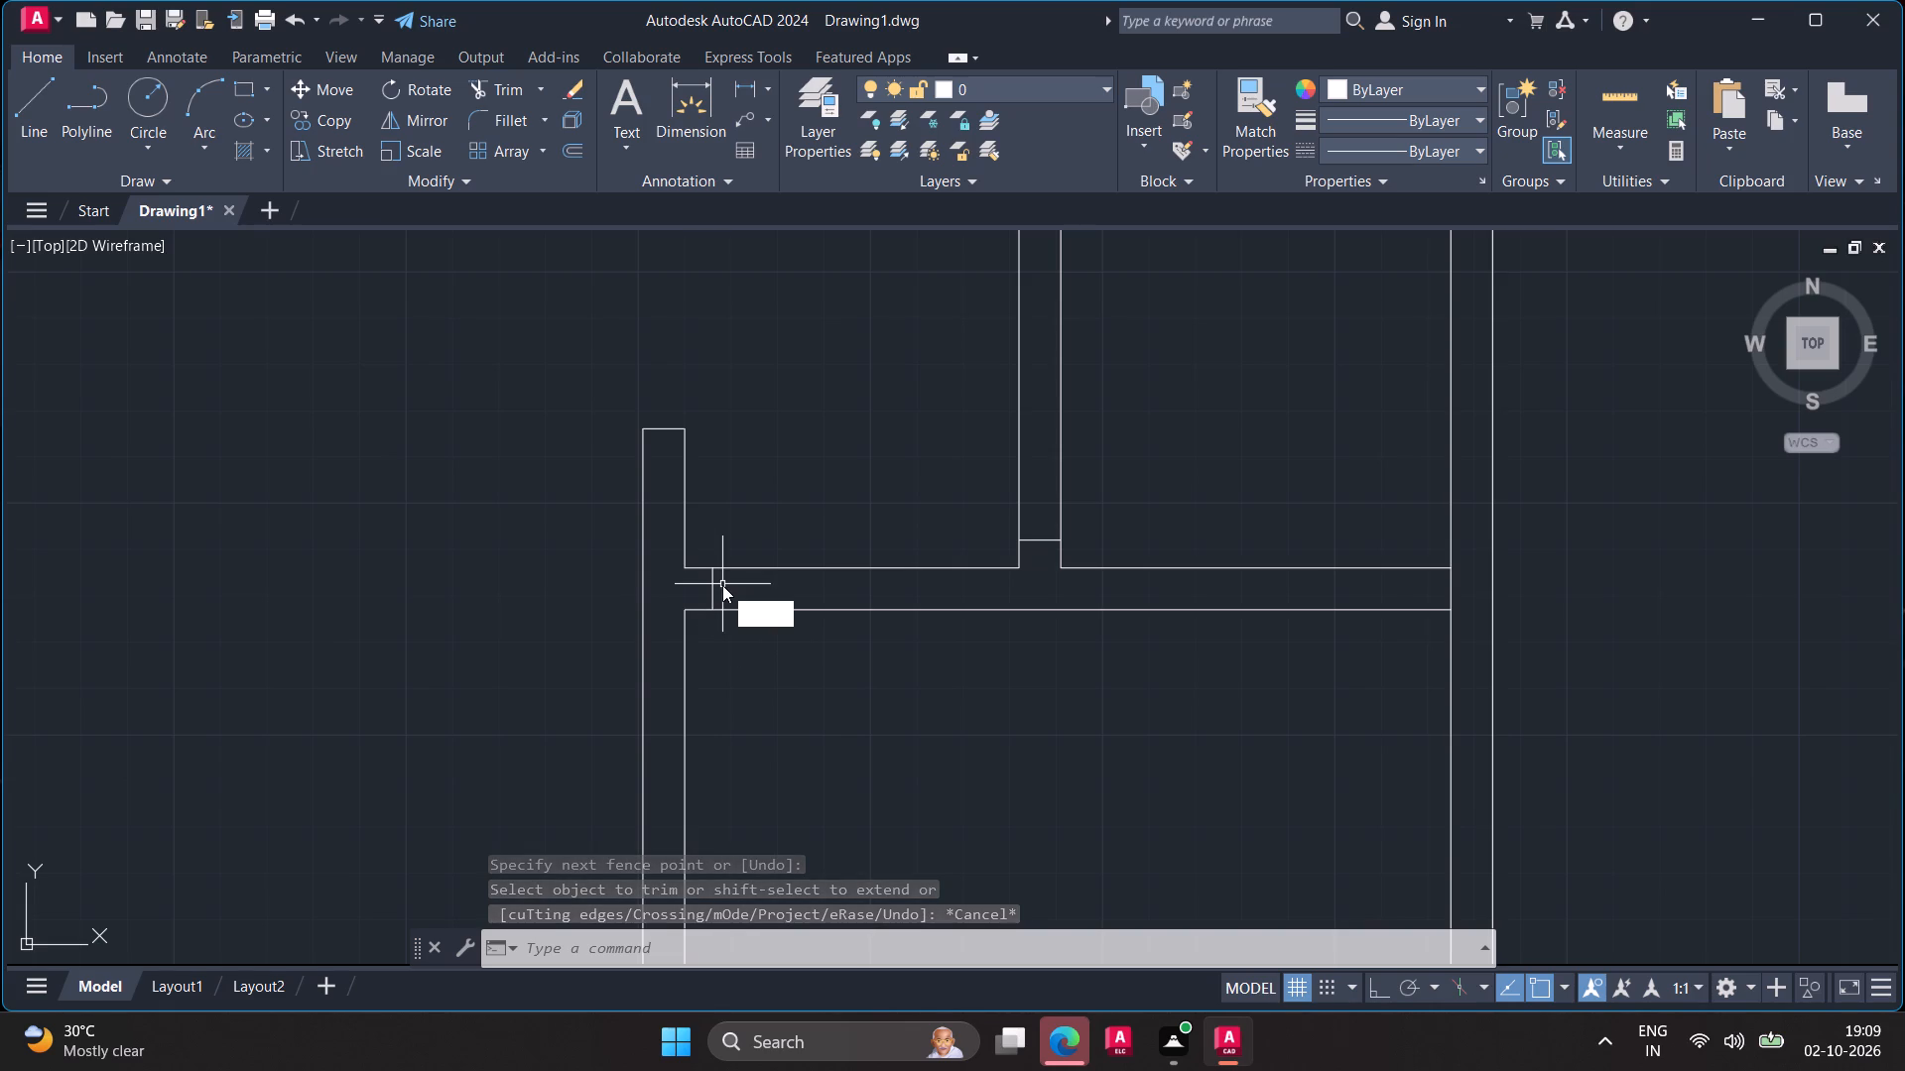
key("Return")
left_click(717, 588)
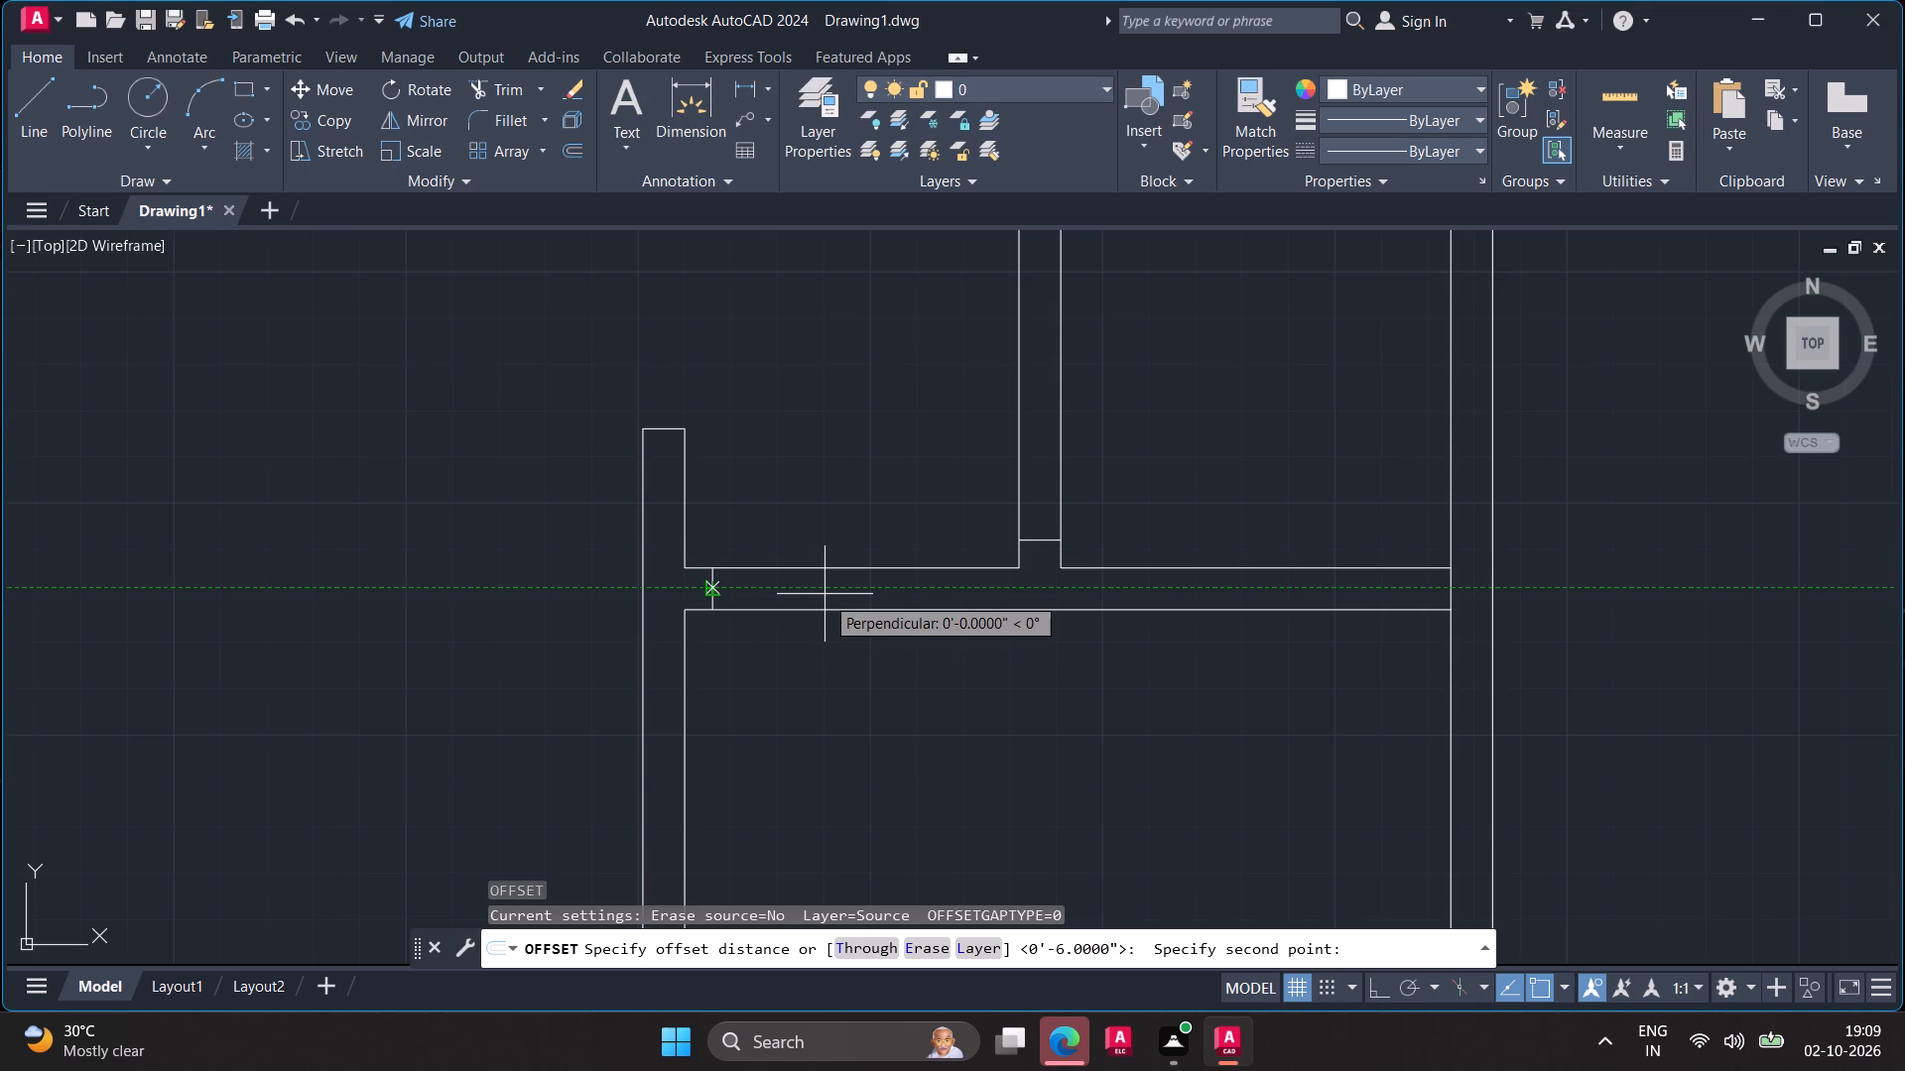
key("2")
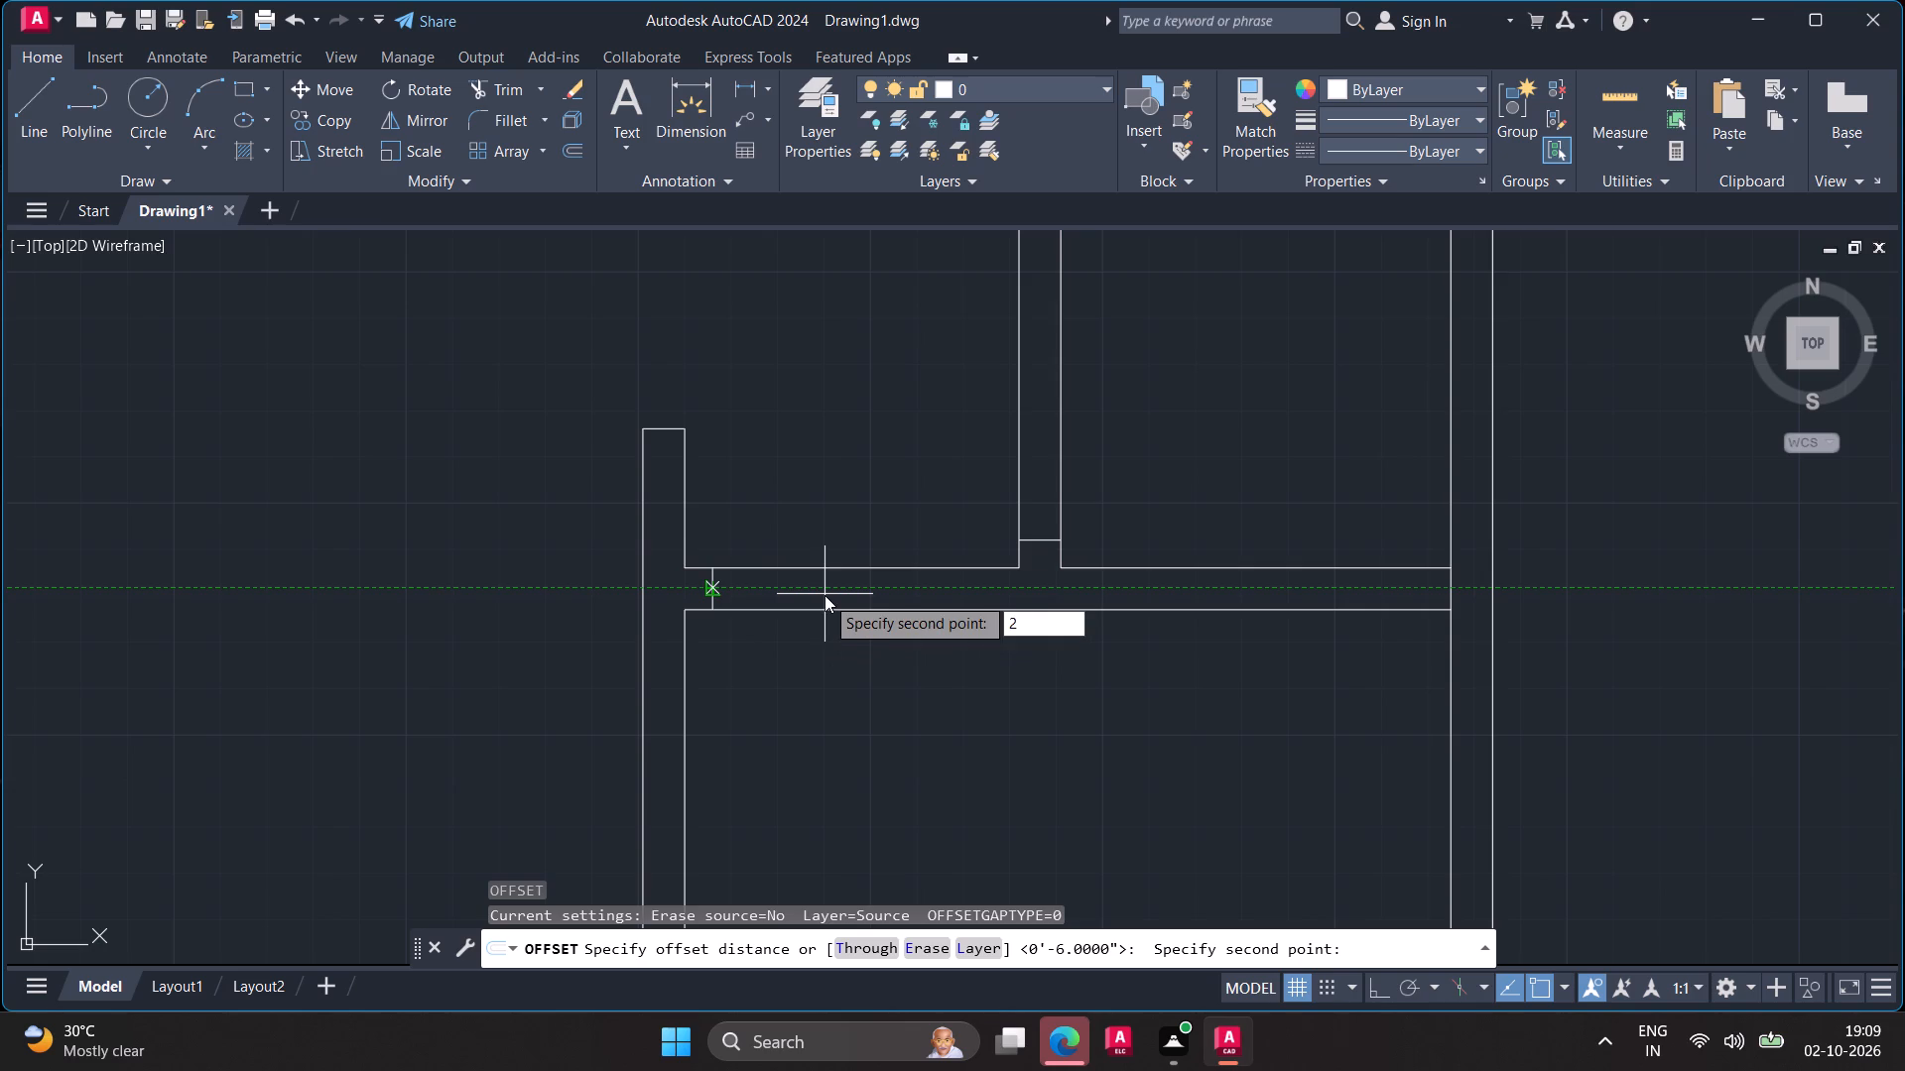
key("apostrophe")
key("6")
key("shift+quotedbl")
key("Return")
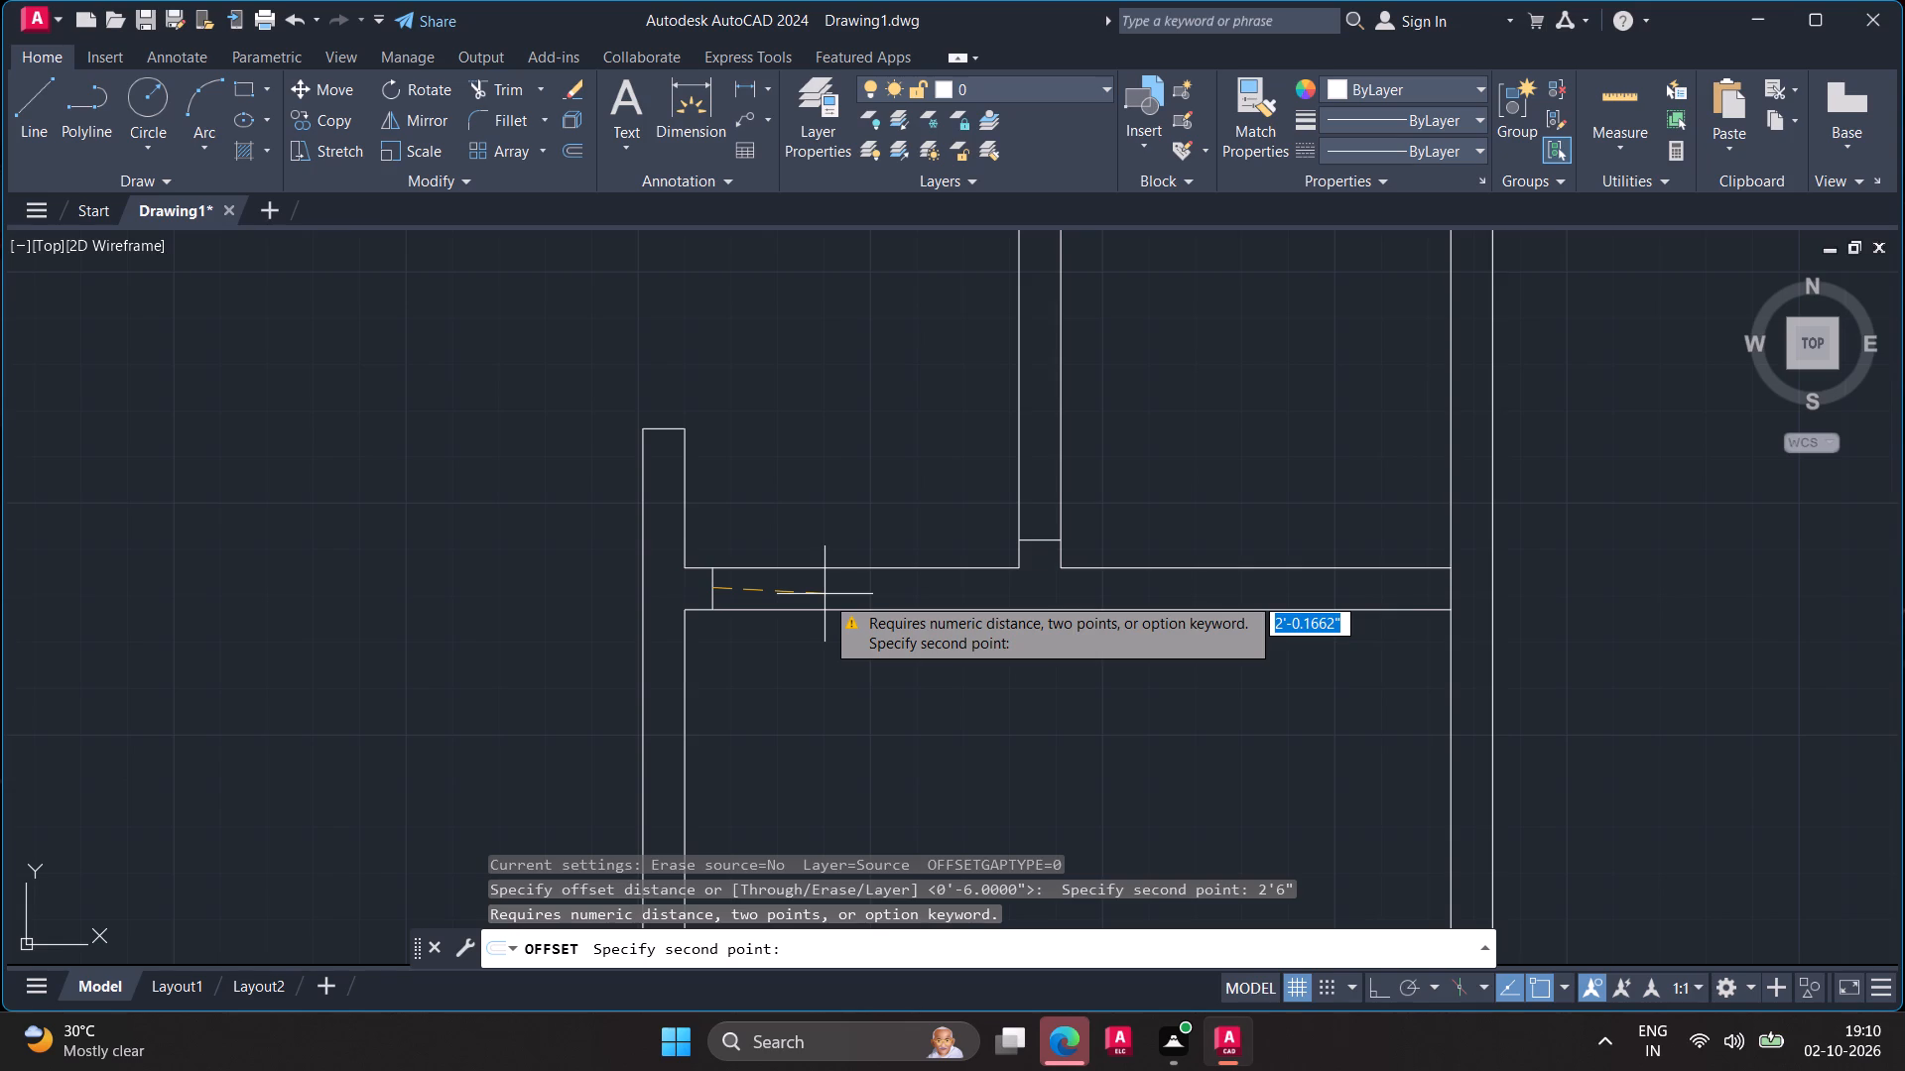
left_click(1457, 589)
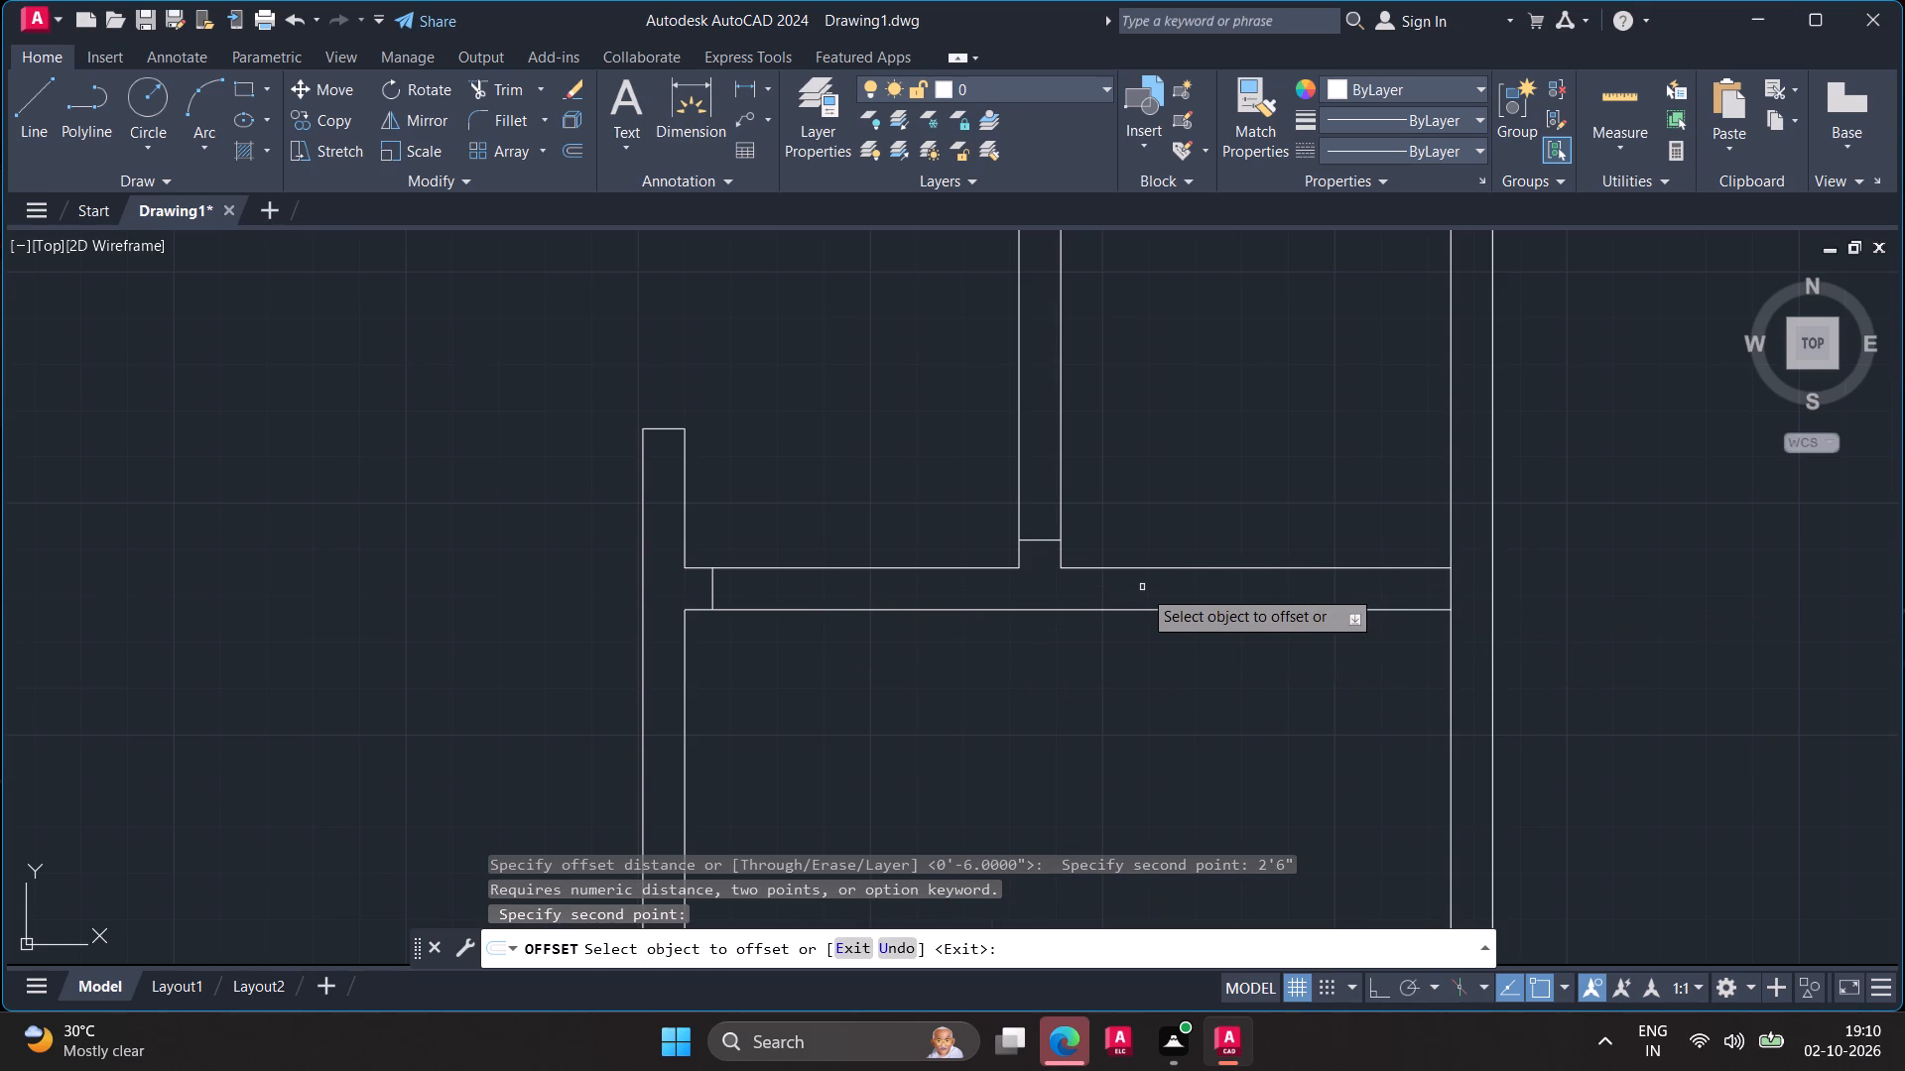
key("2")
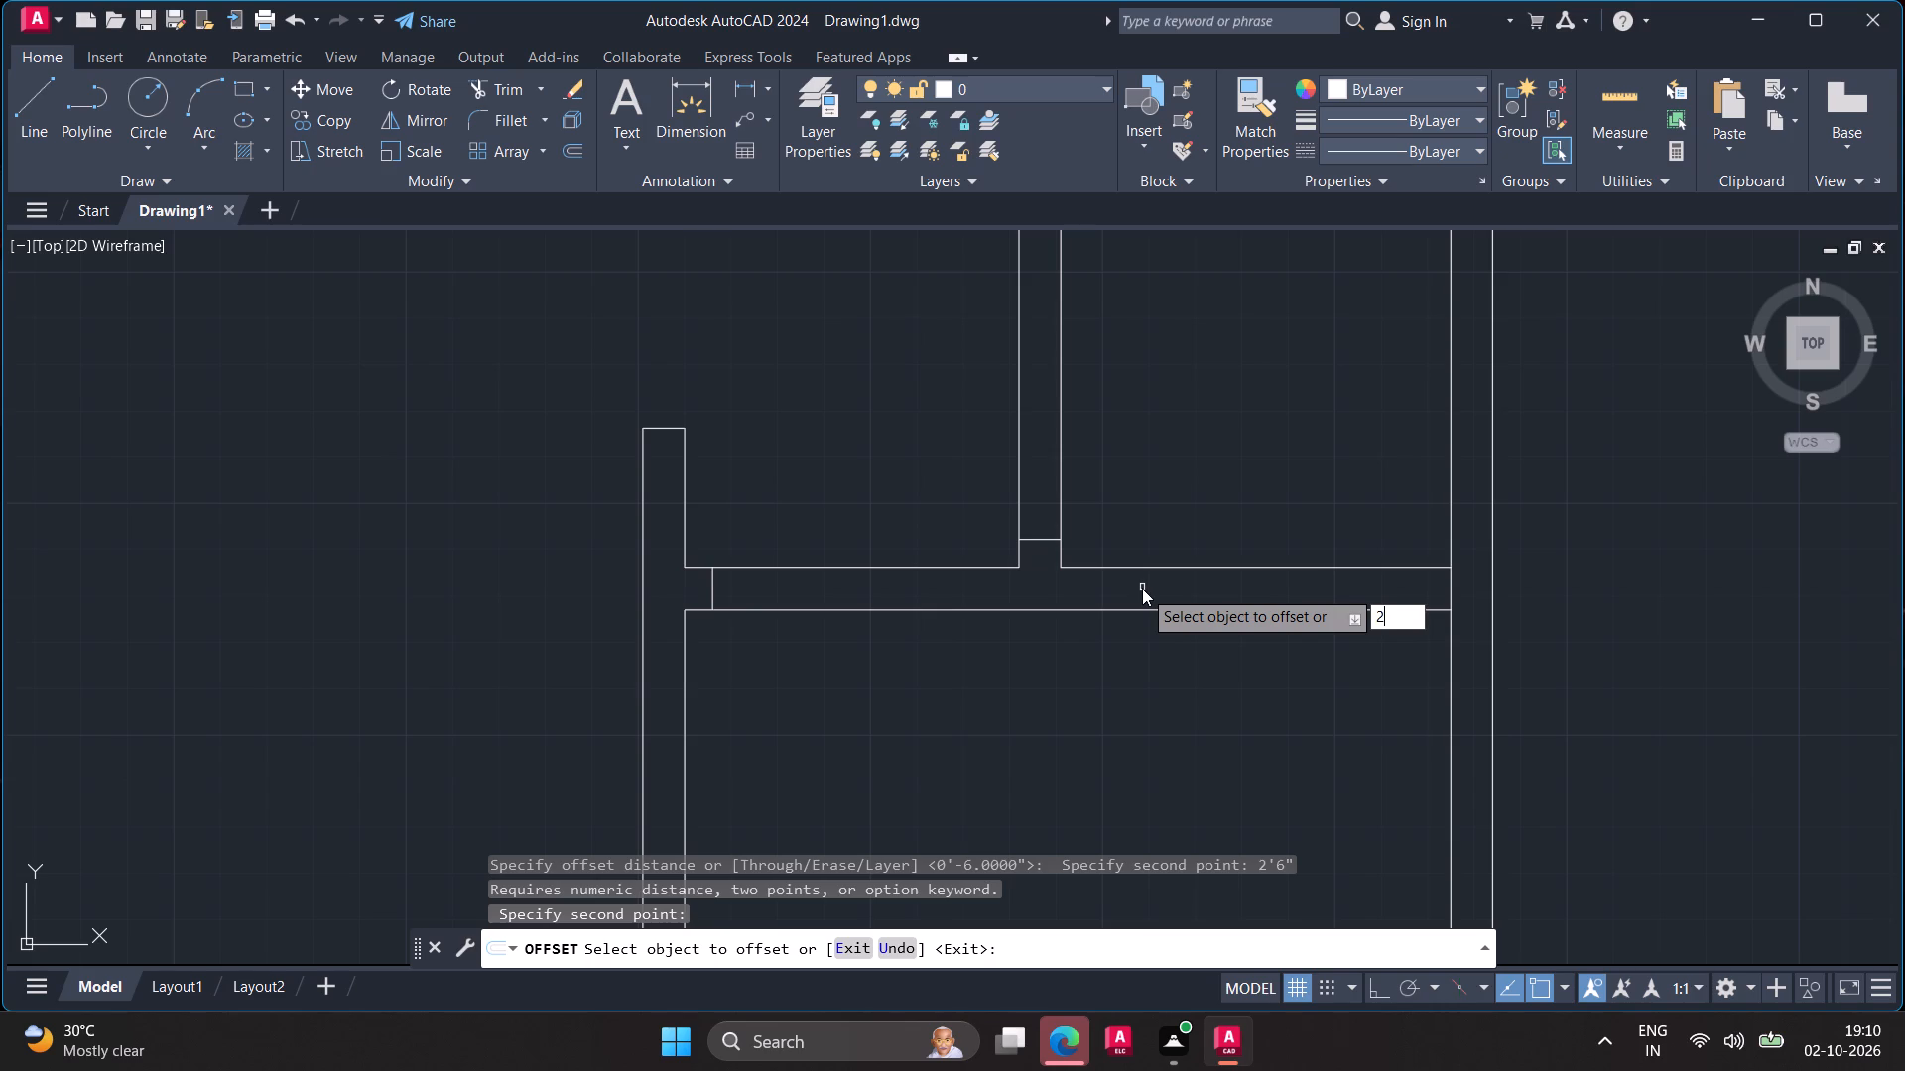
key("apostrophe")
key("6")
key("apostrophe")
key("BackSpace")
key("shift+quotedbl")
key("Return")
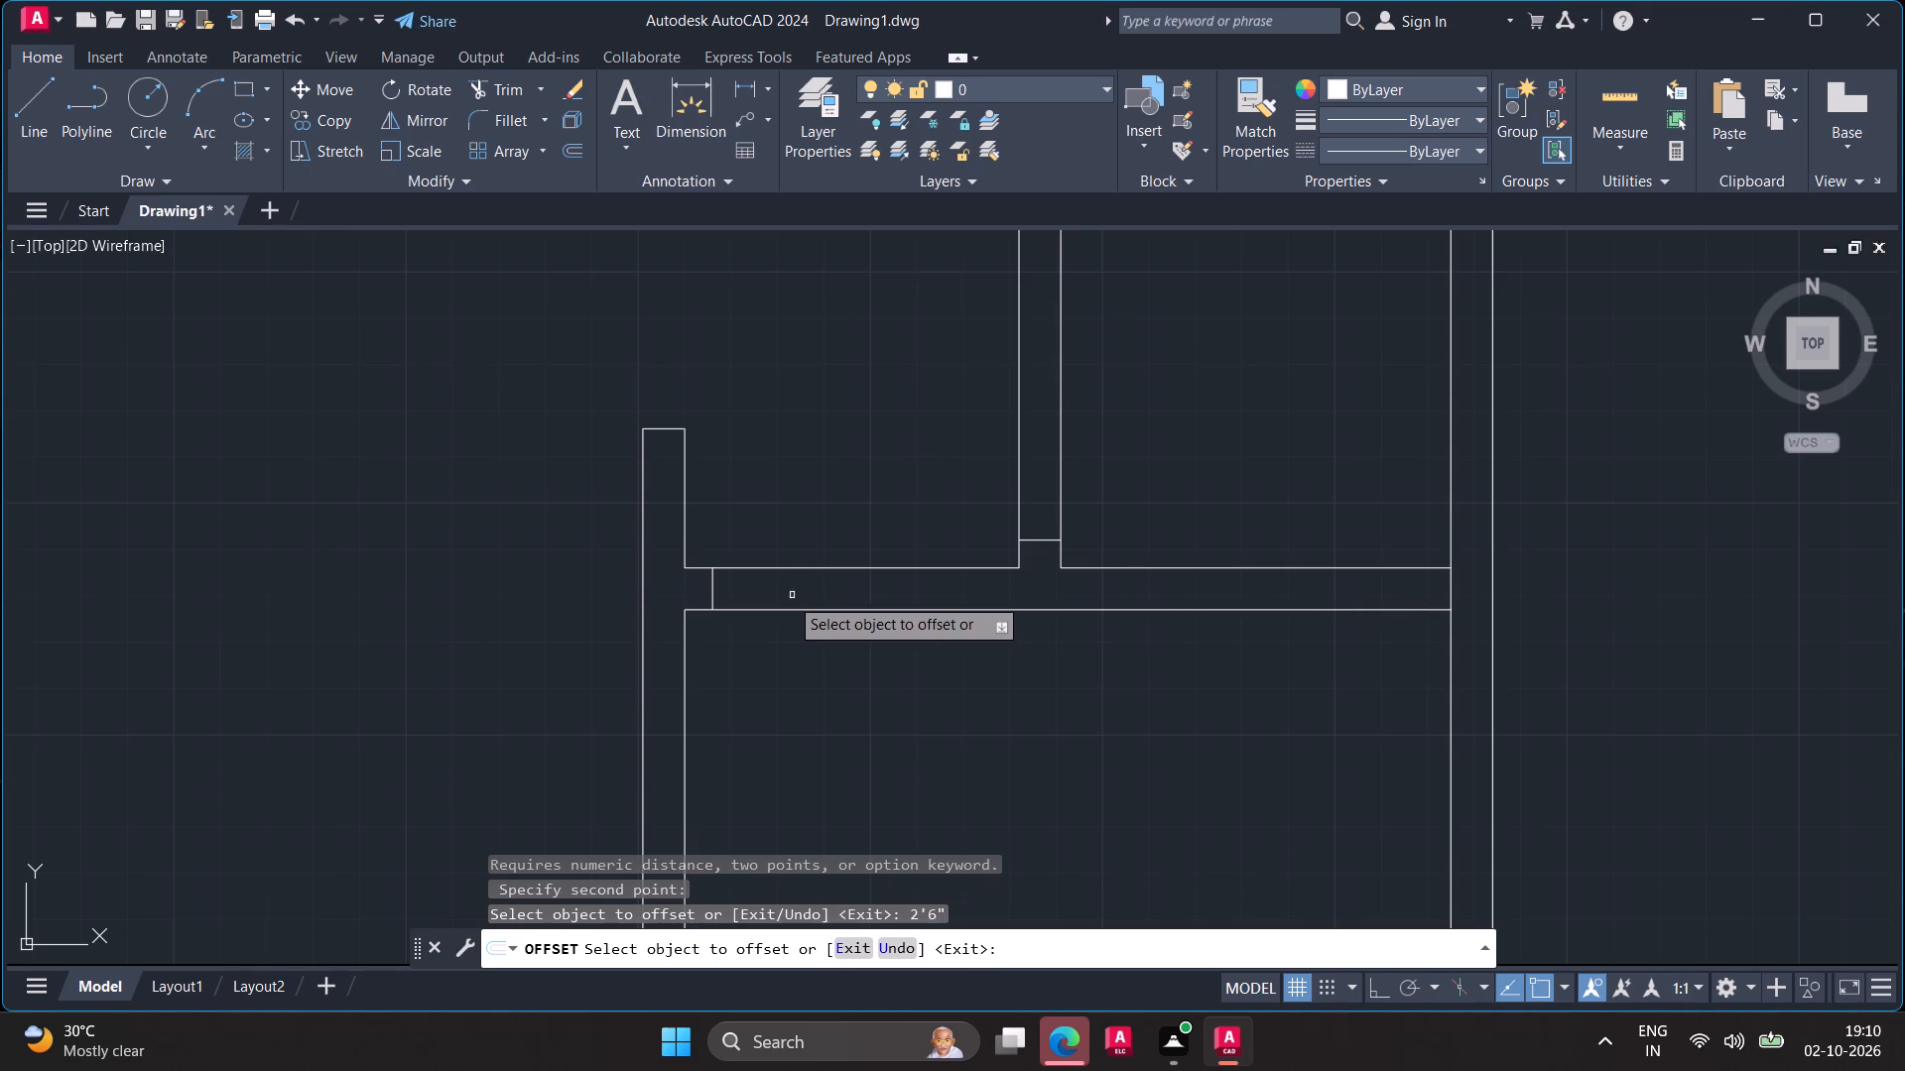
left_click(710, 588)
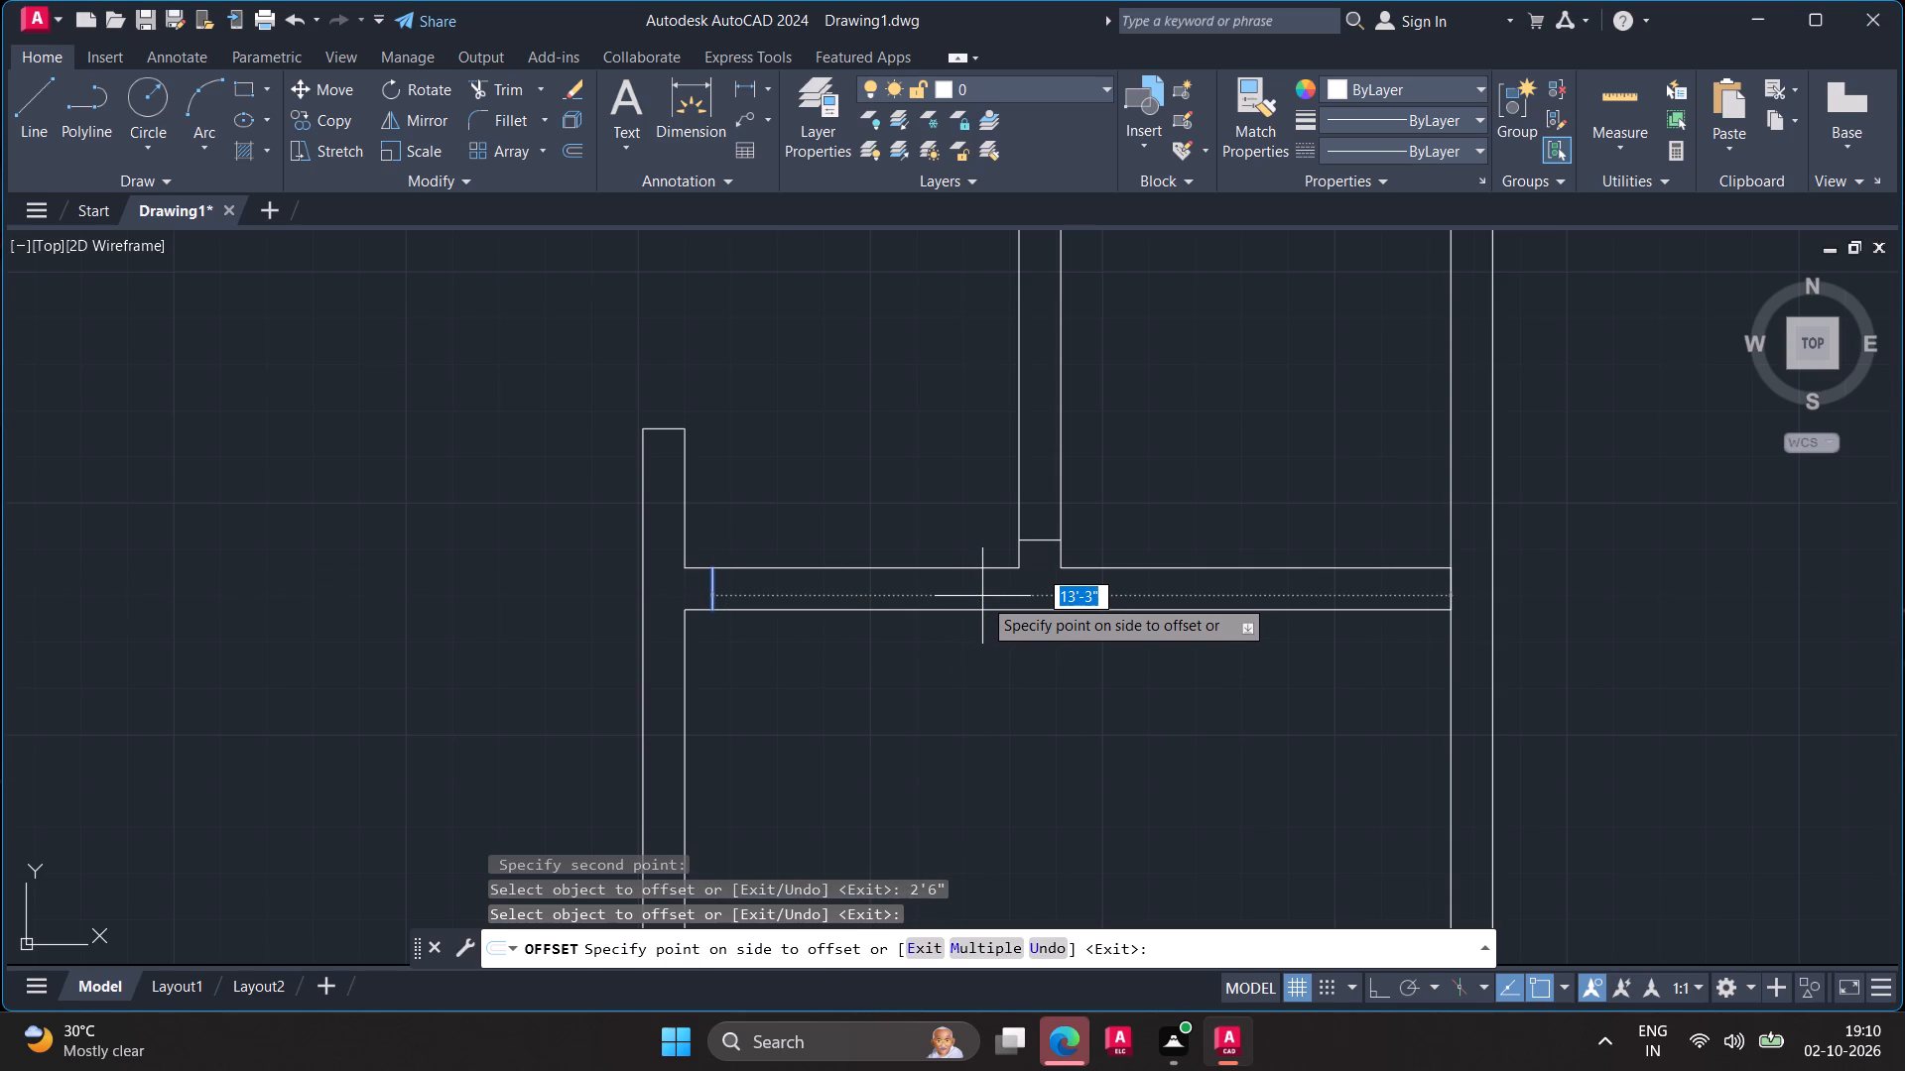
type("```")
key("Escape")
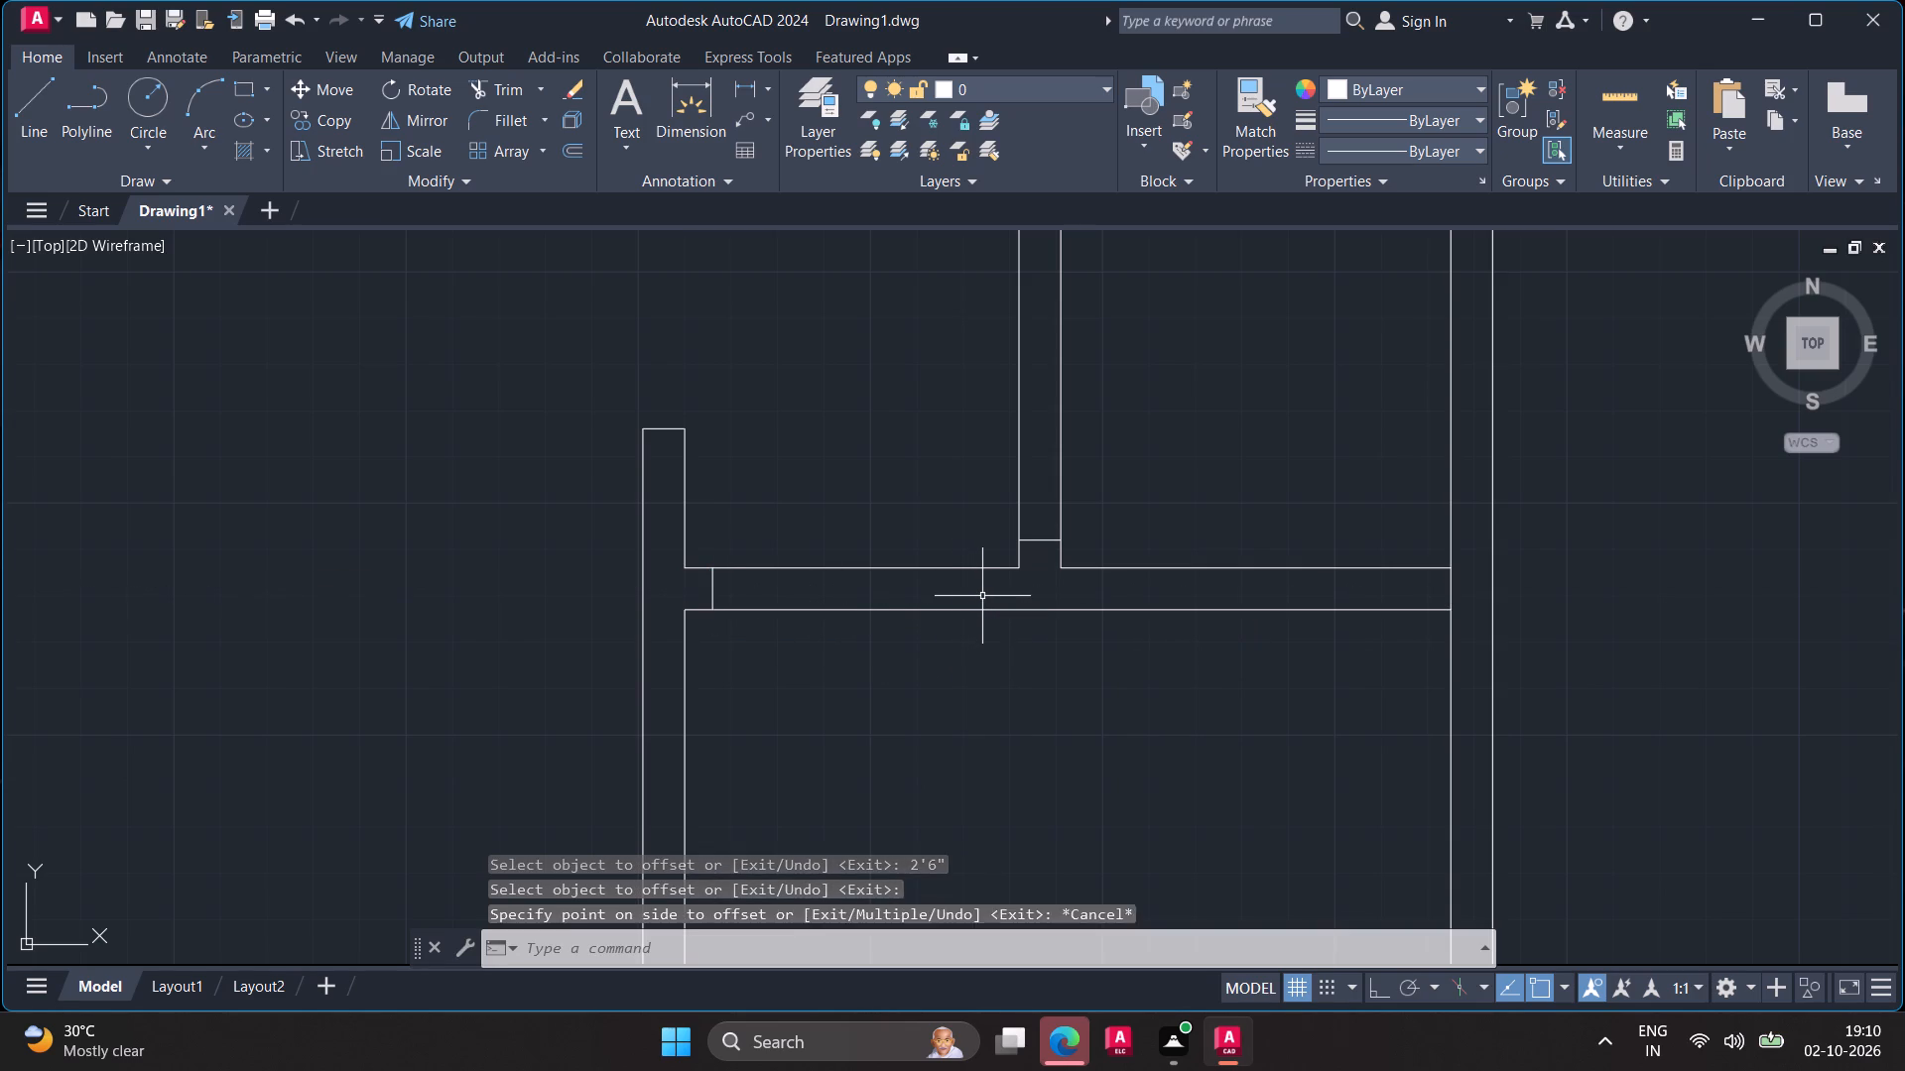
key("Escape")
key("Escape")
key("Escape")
Offset the short jamb line in the lower cross wall 3' away from the left partition to mark the opening's other side.
key("o")
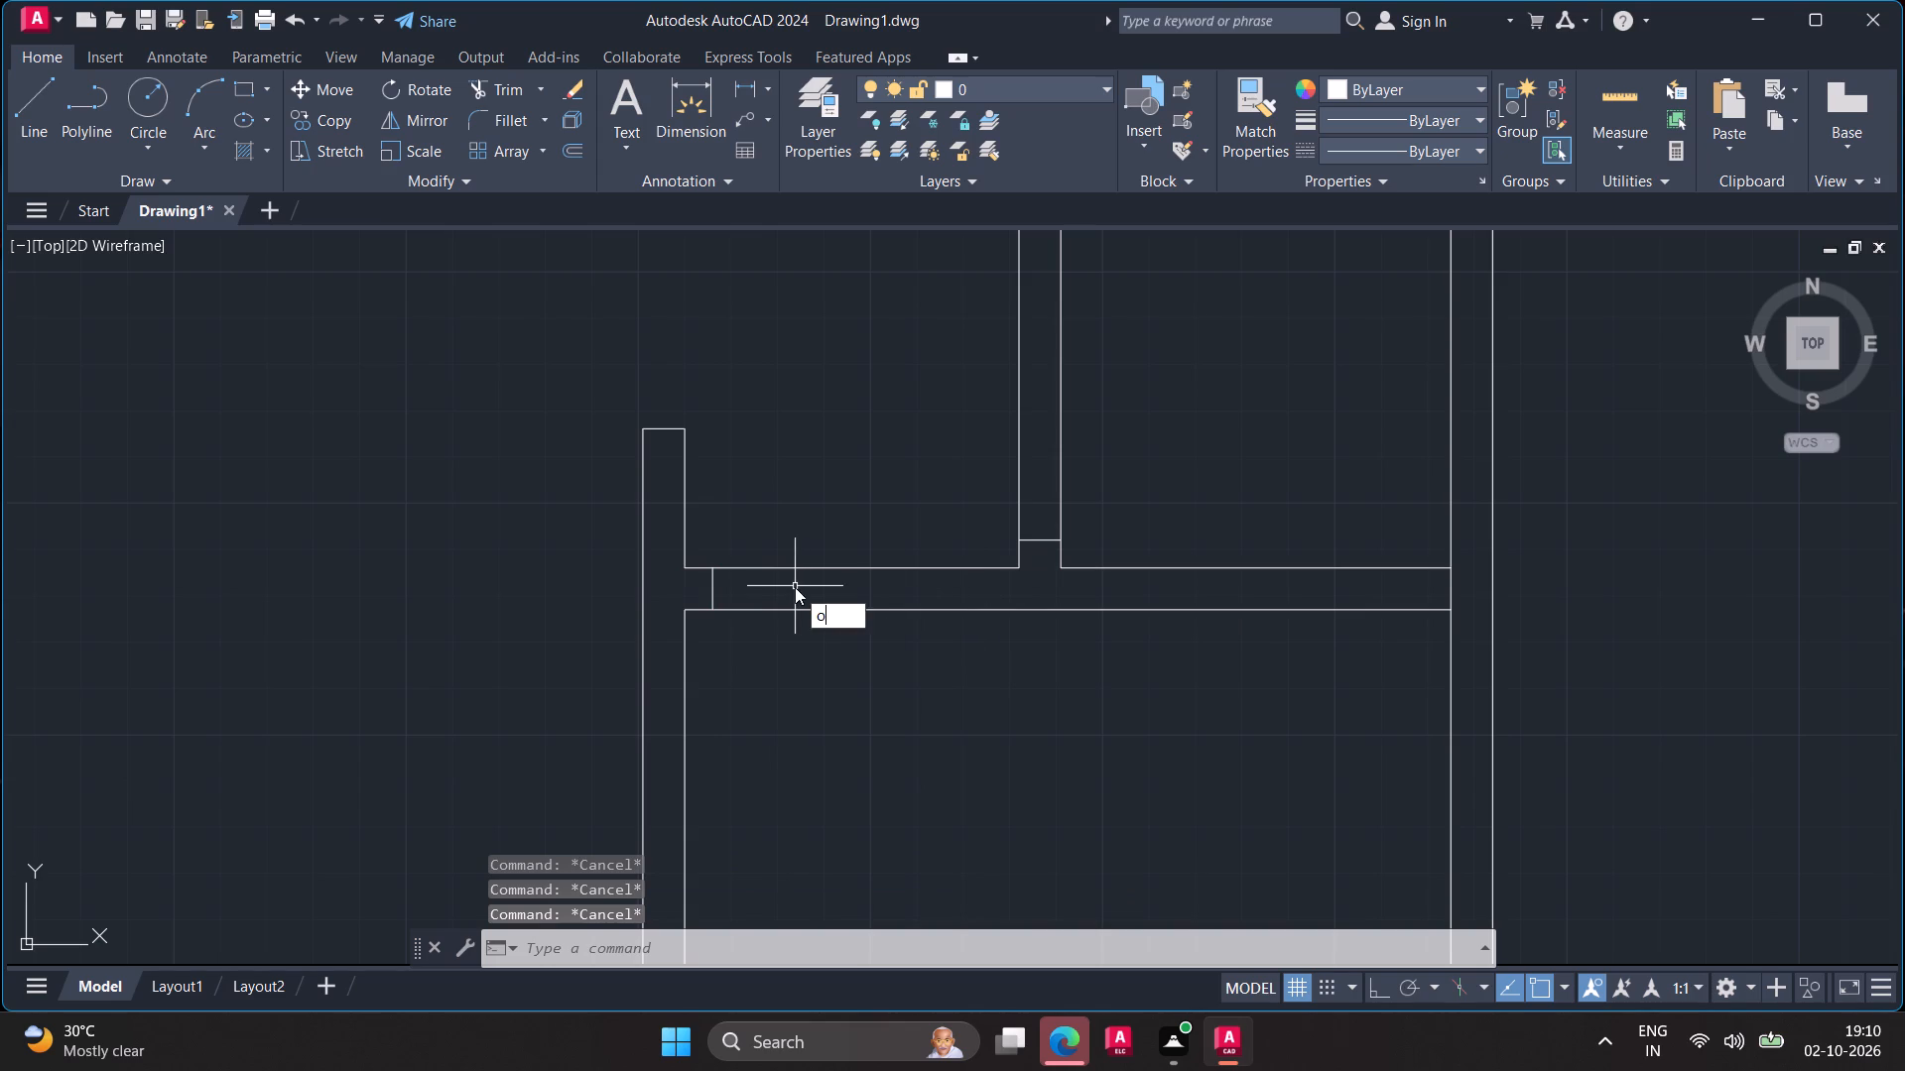
key("Return")
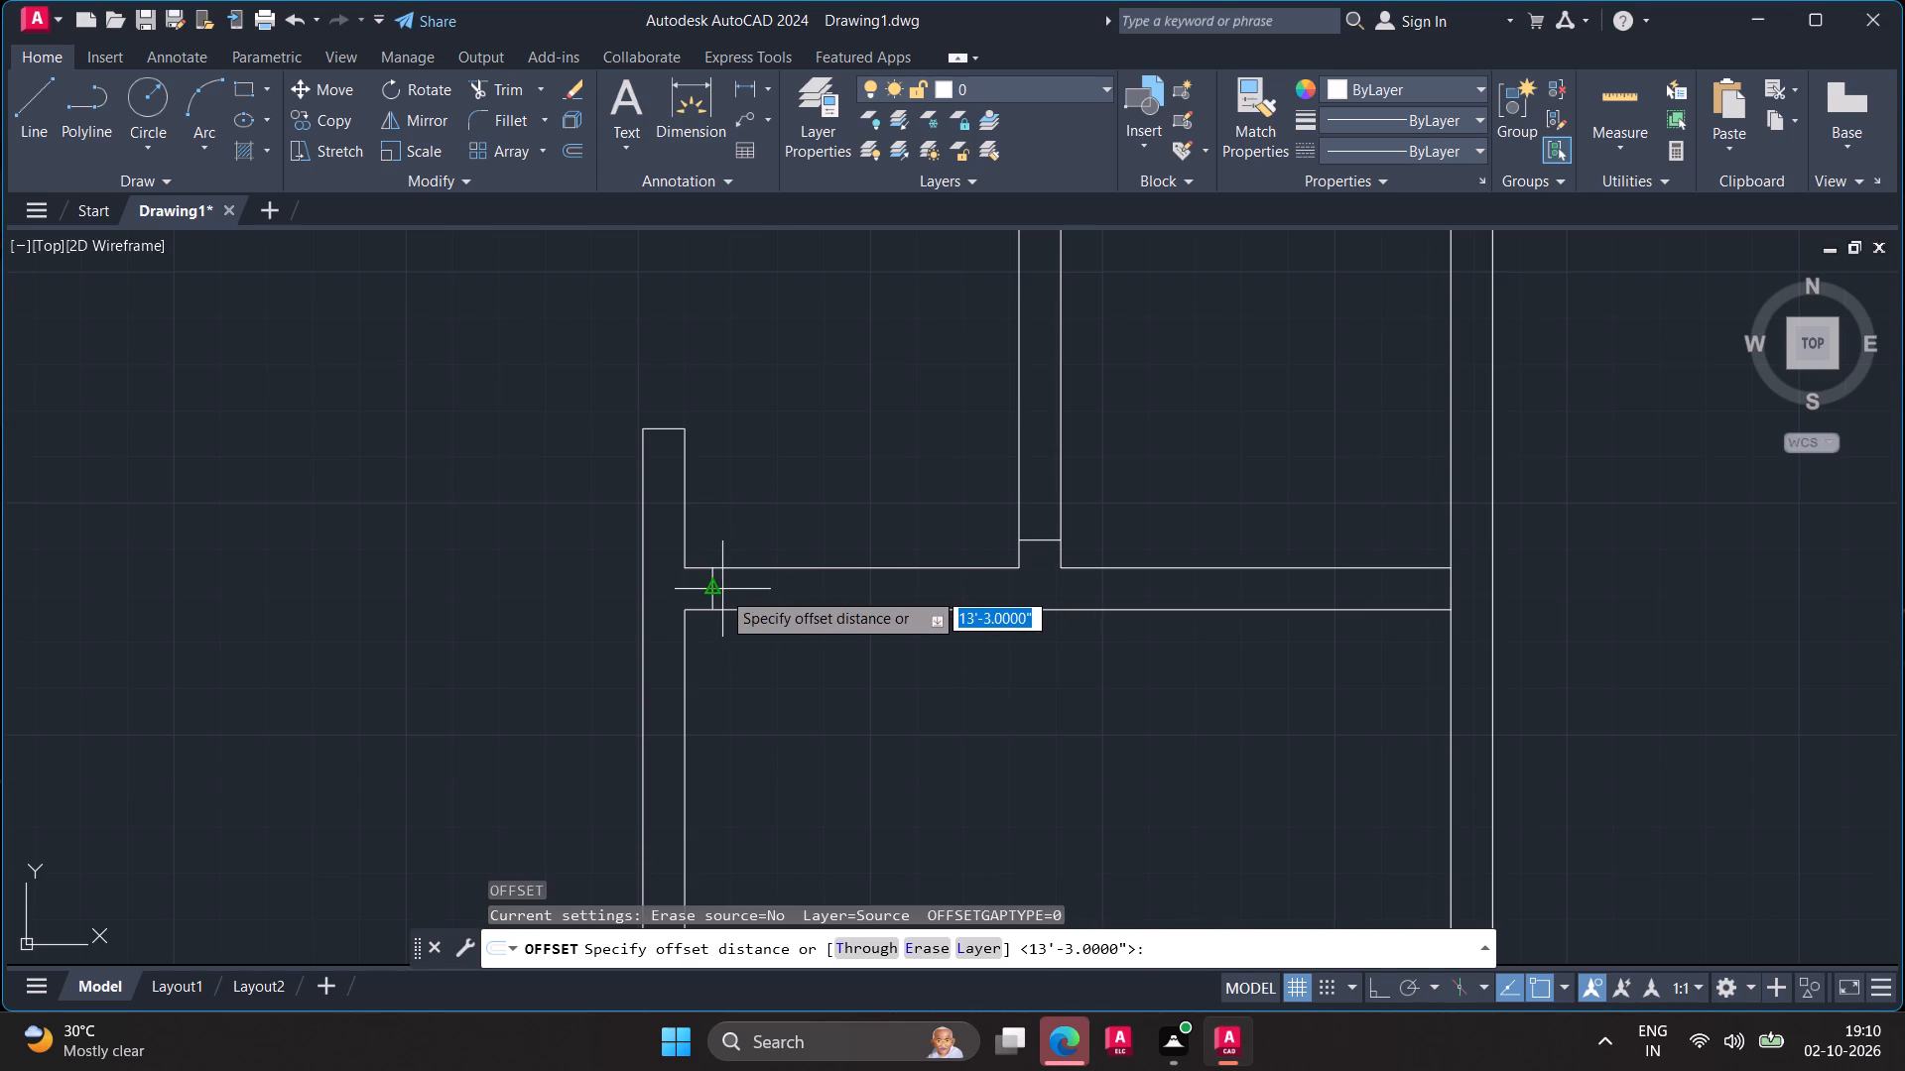
left_click(713, 590)
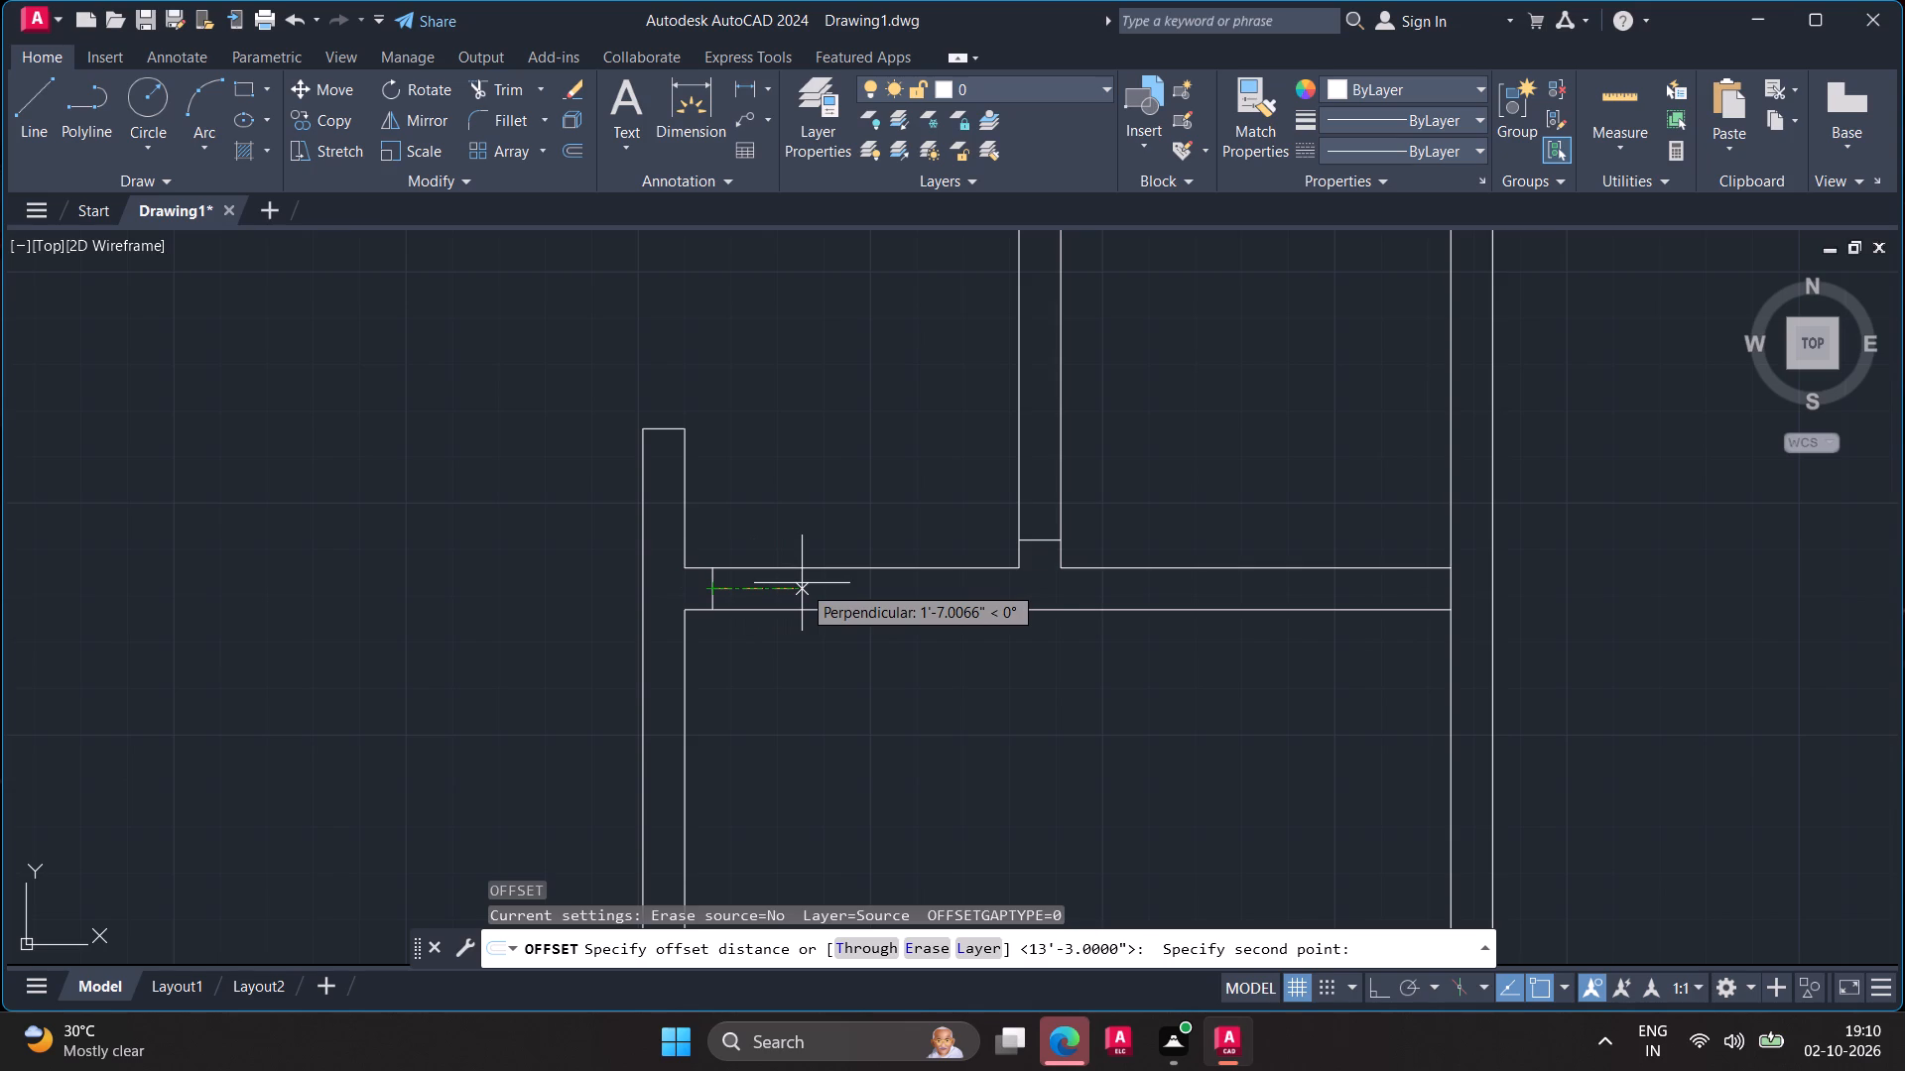
type("3'")
key("Return")
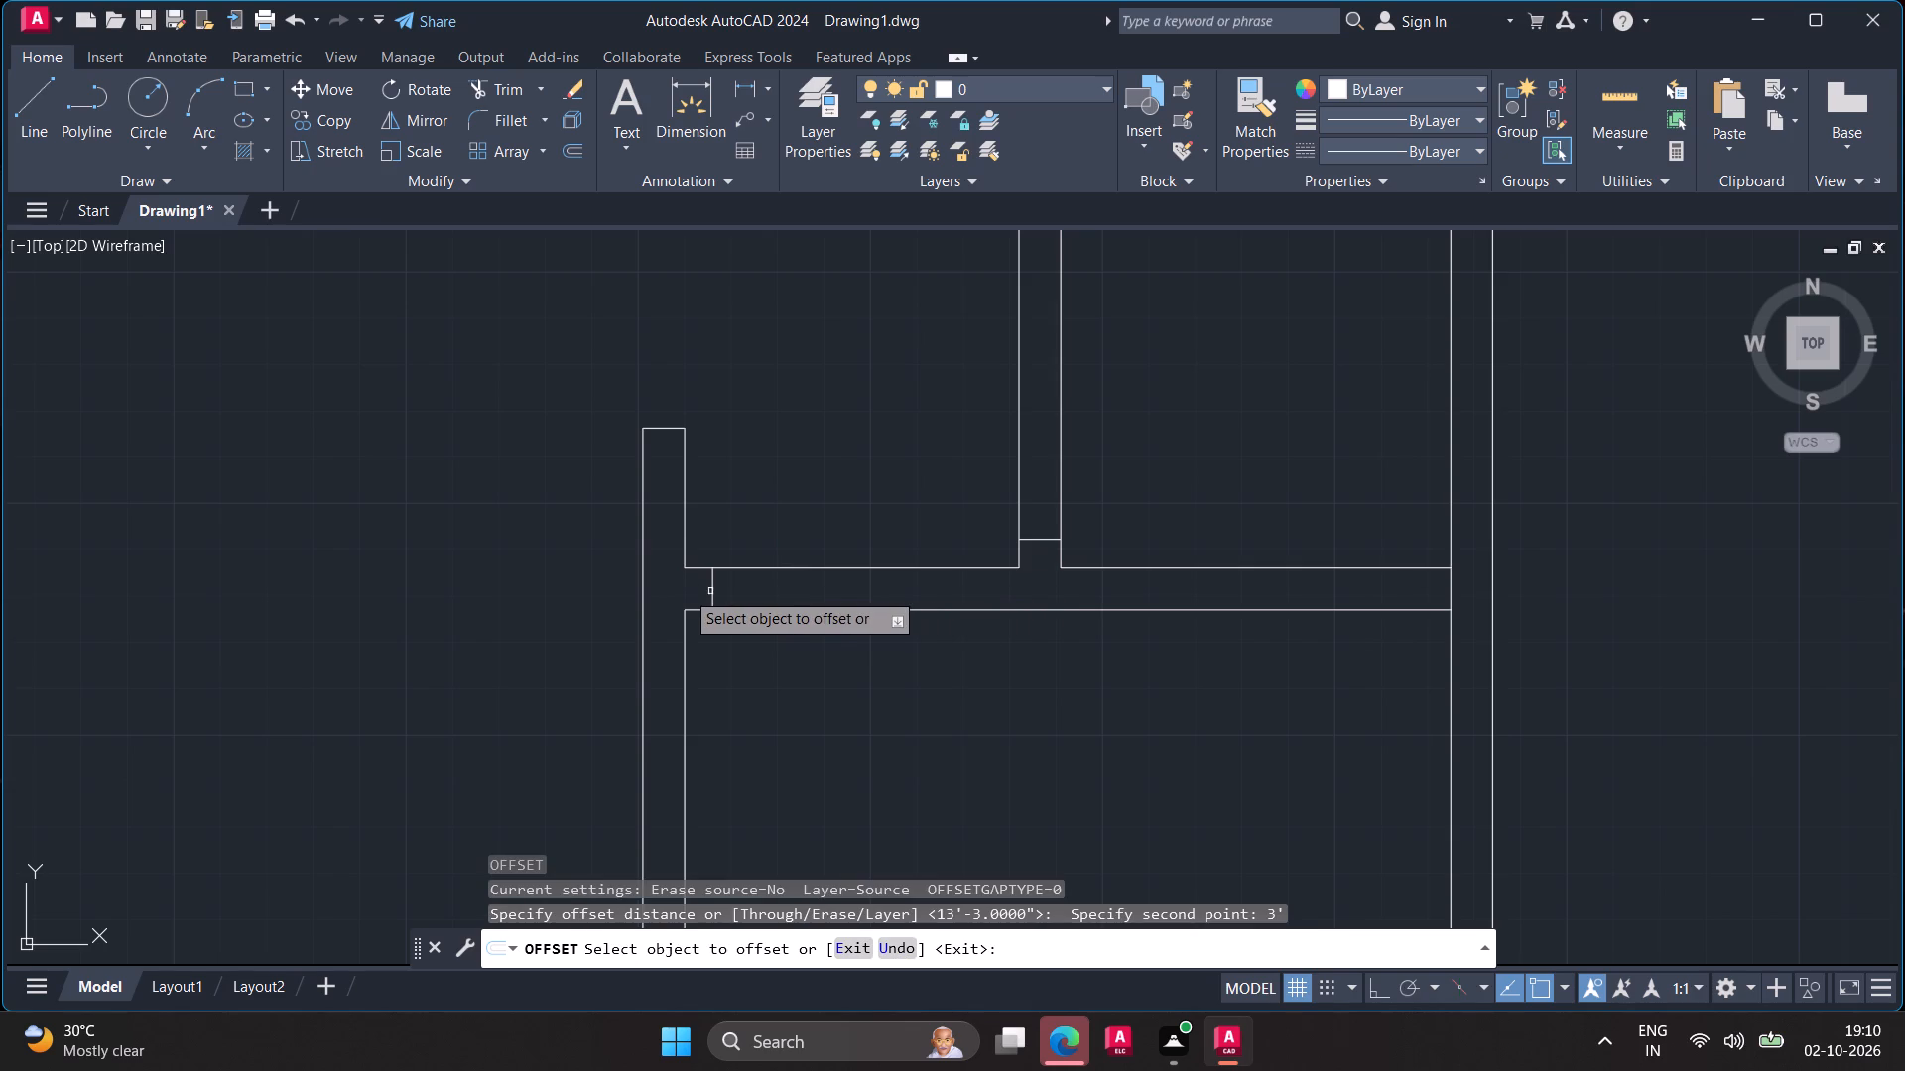
left_click(712, 592)
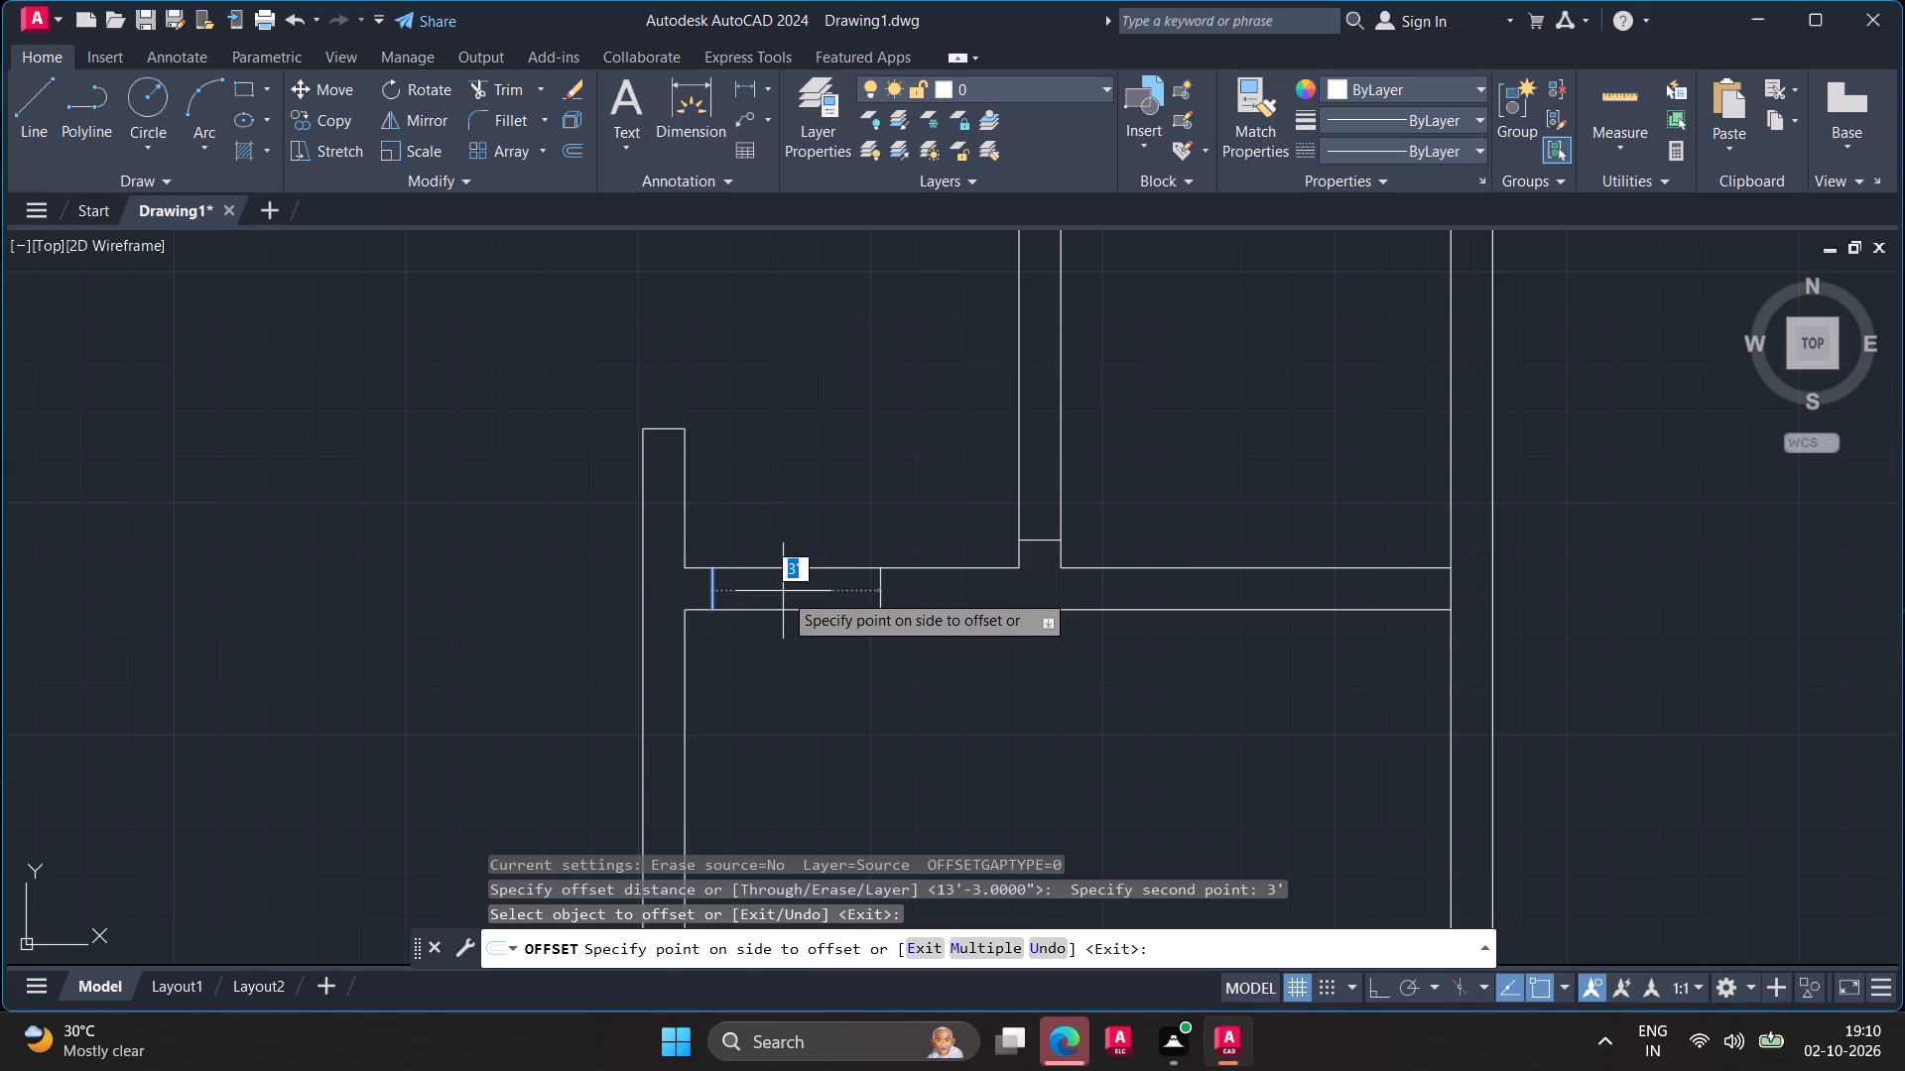
left_click(783, 592)
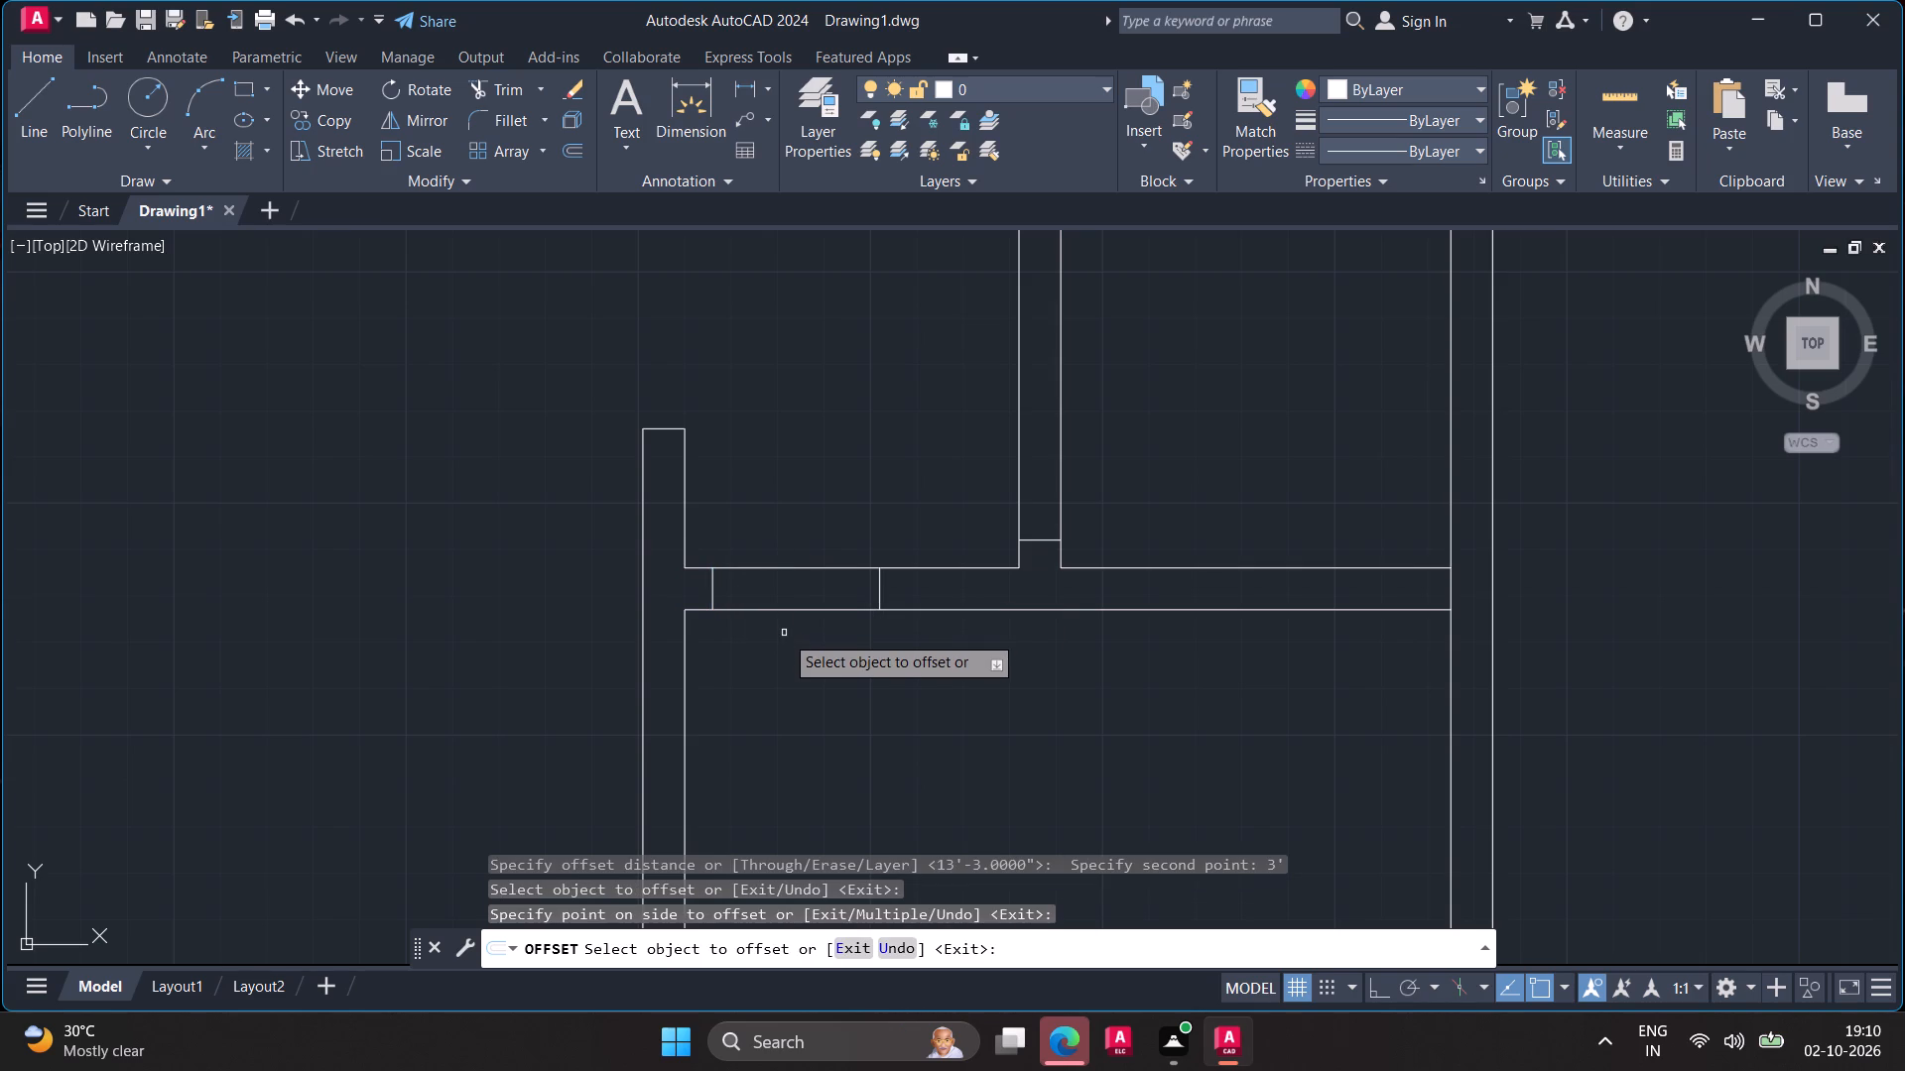
key("Escape")
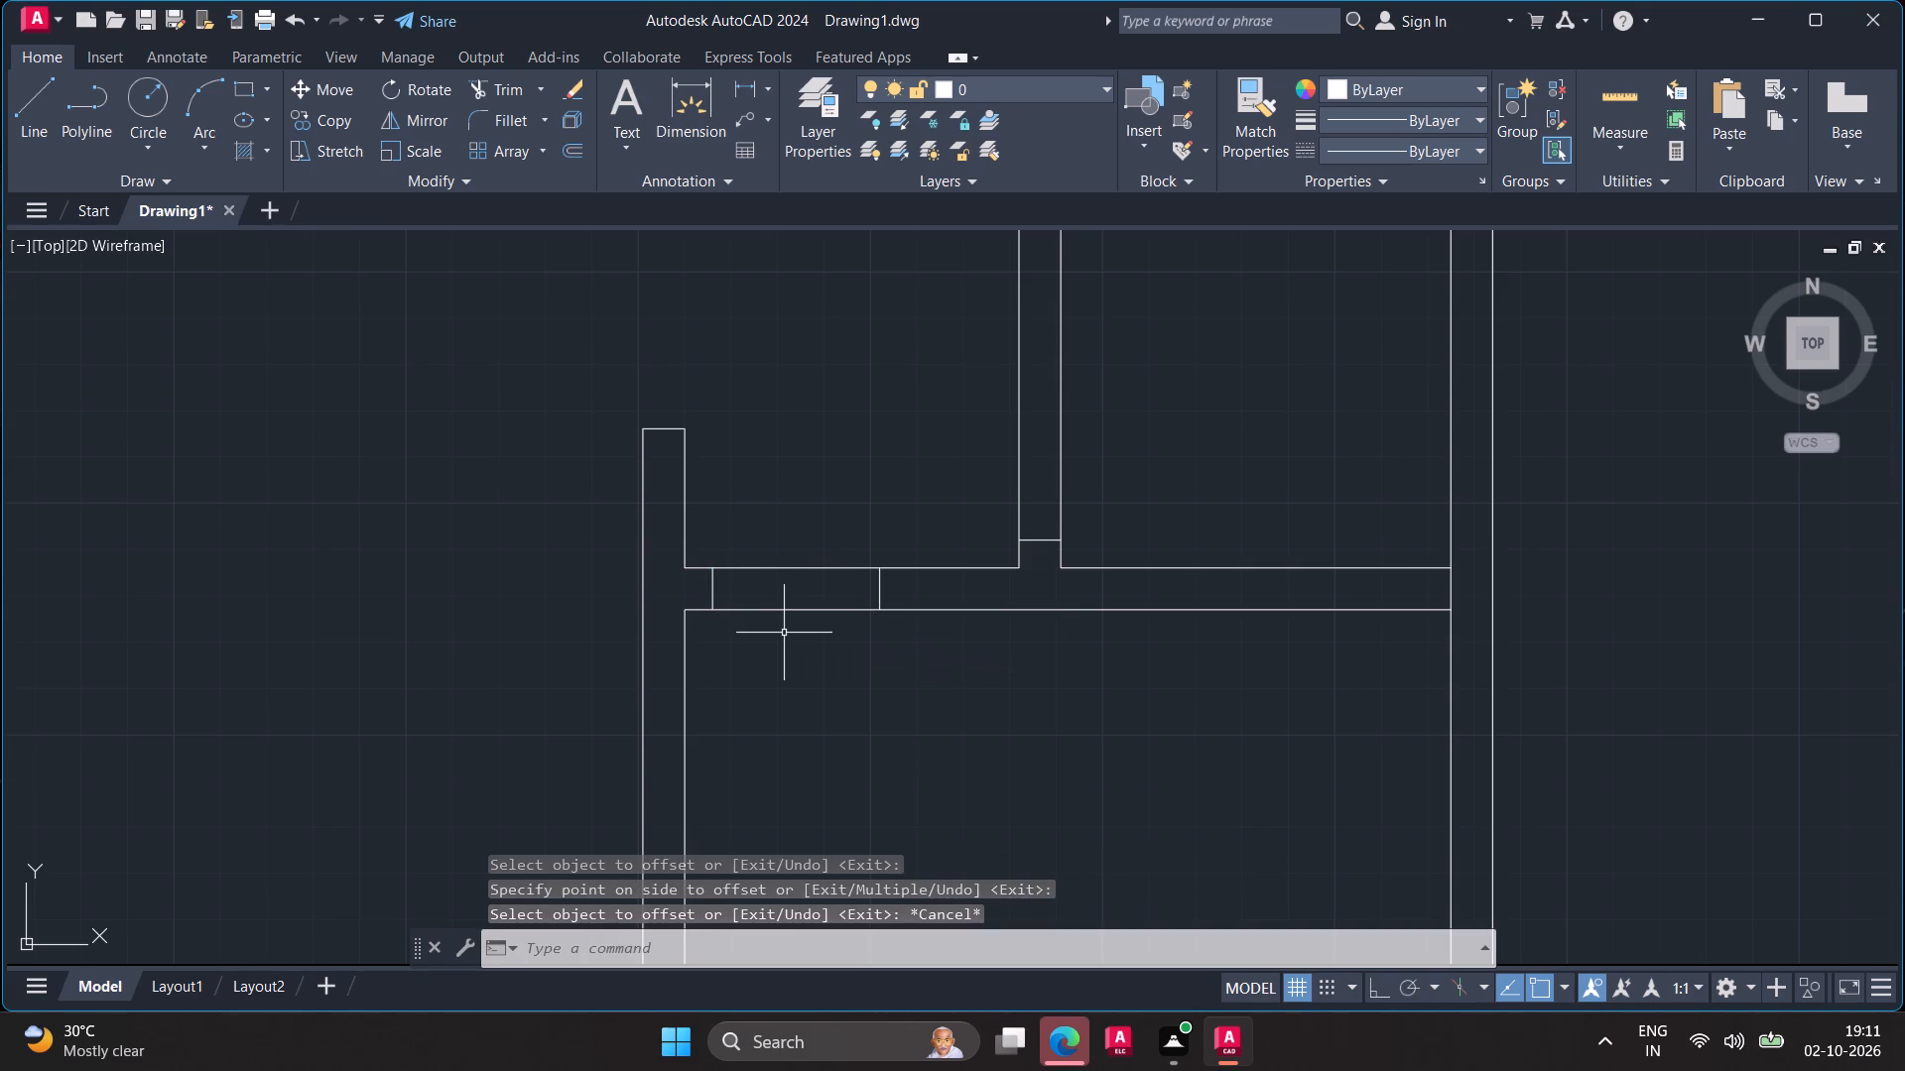
Trim both faces of the lower cross wall between the two jamb lines to cut the door opening.
type("tr")
key("space")
left_click(784, 634)
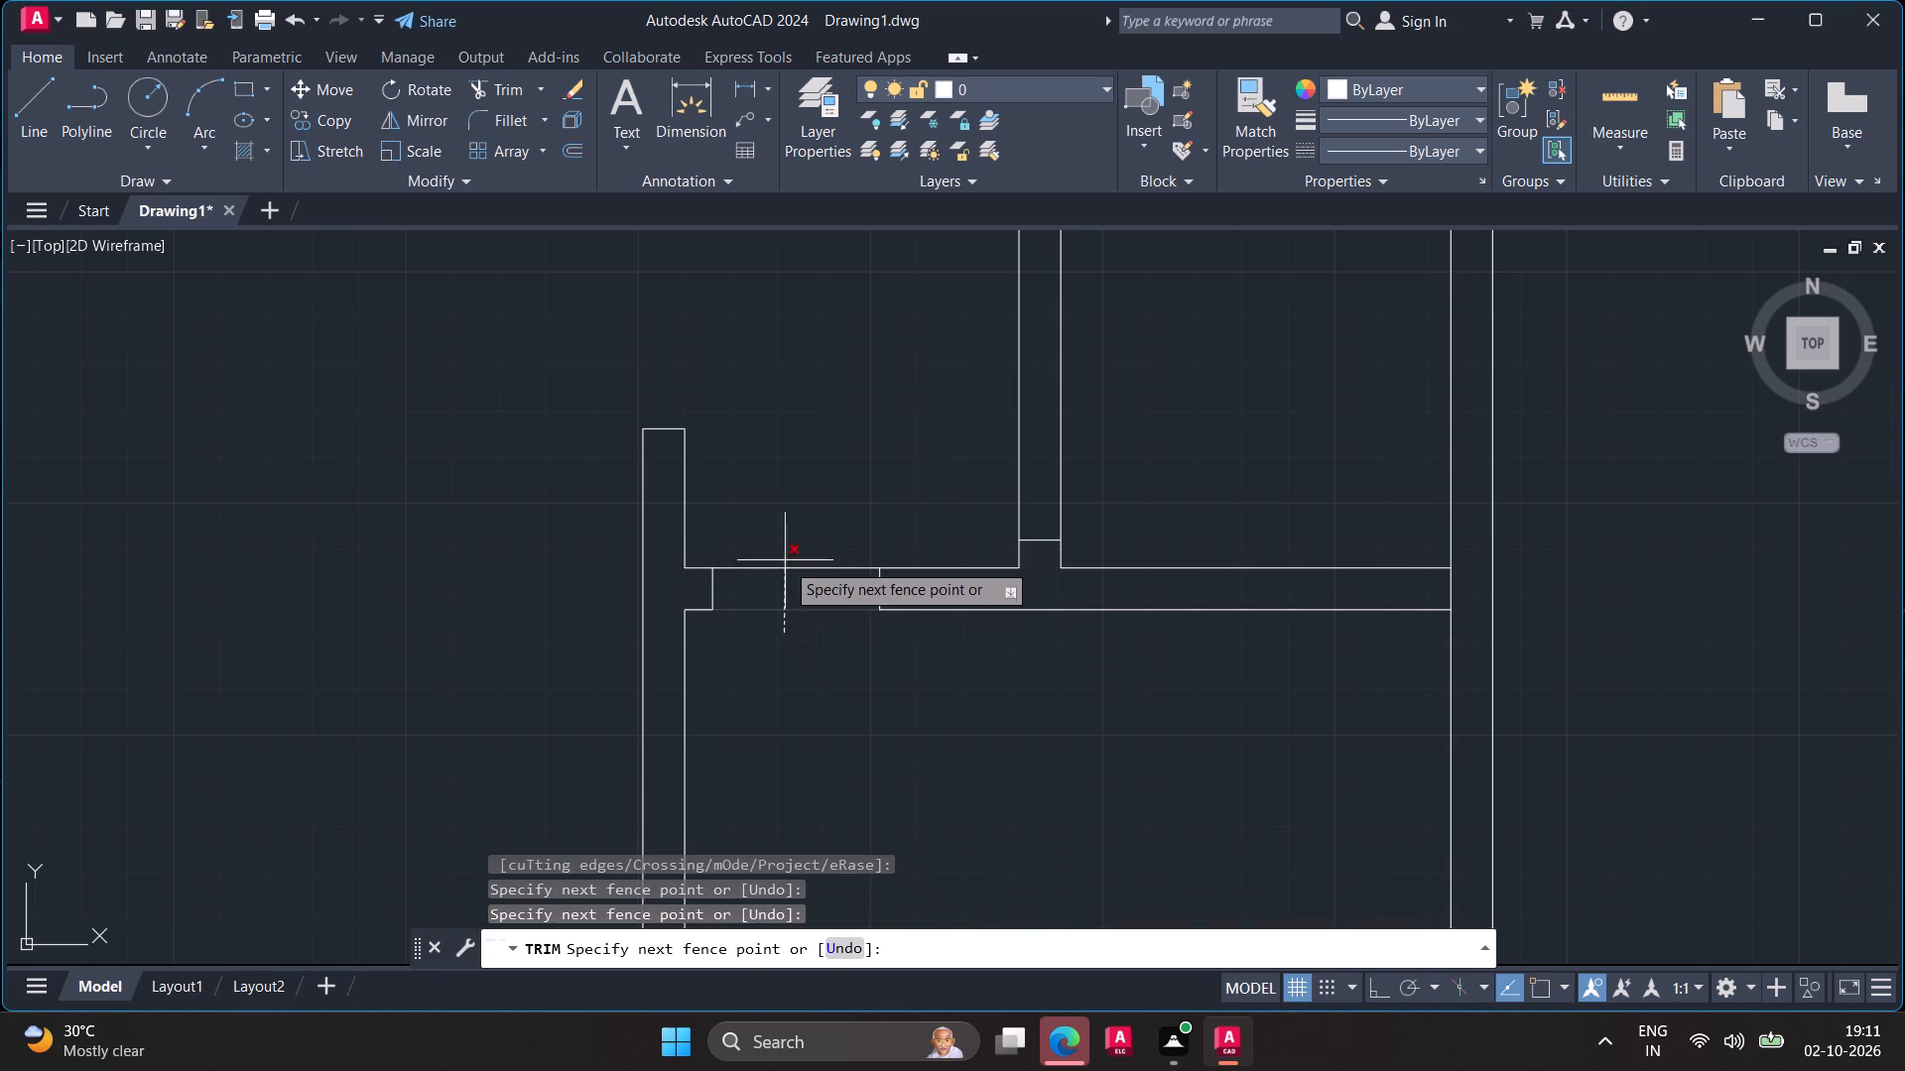
left_click(788, 506)
key("Escape")
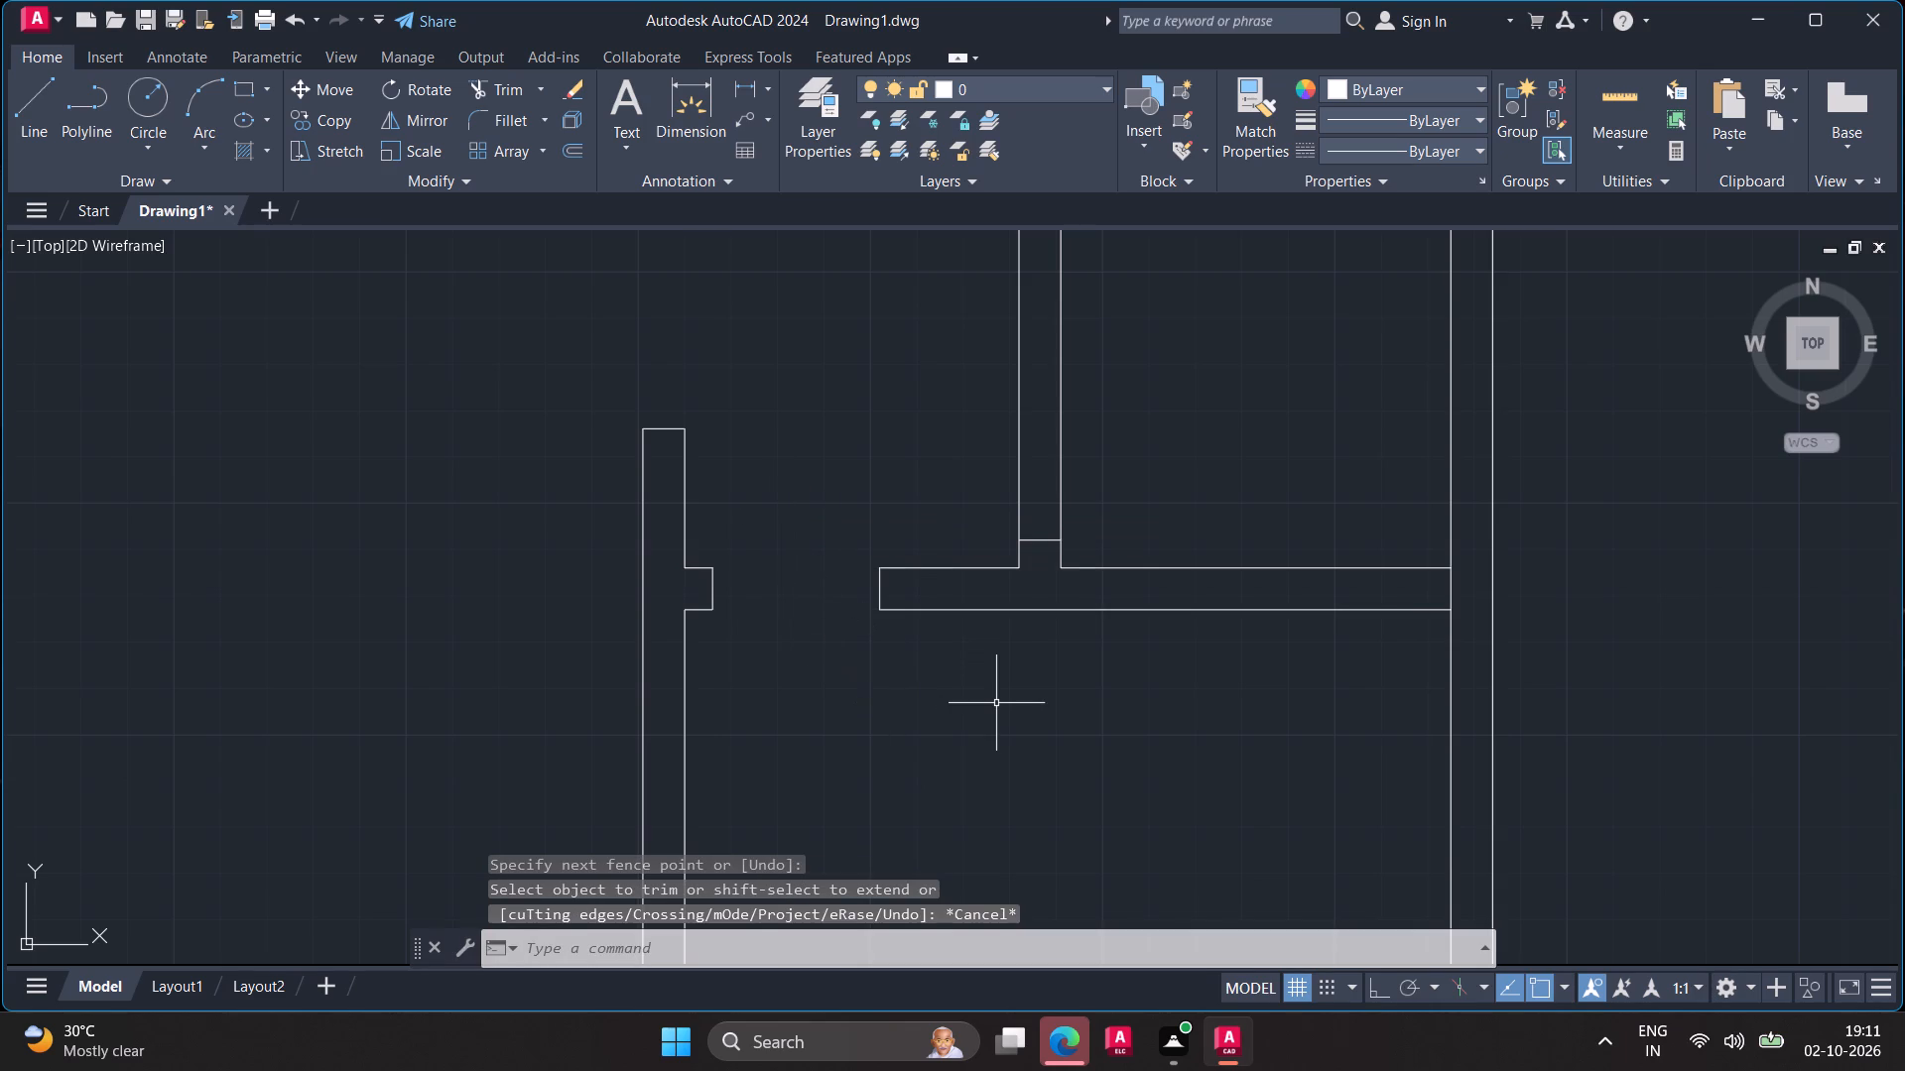
Offset the short jamb line at the foot of the partition between the two right-hand cross walls 2'6" upward.
scroll(1015, 719, "down", 2)
scroll(1015, 723, "up", 1)
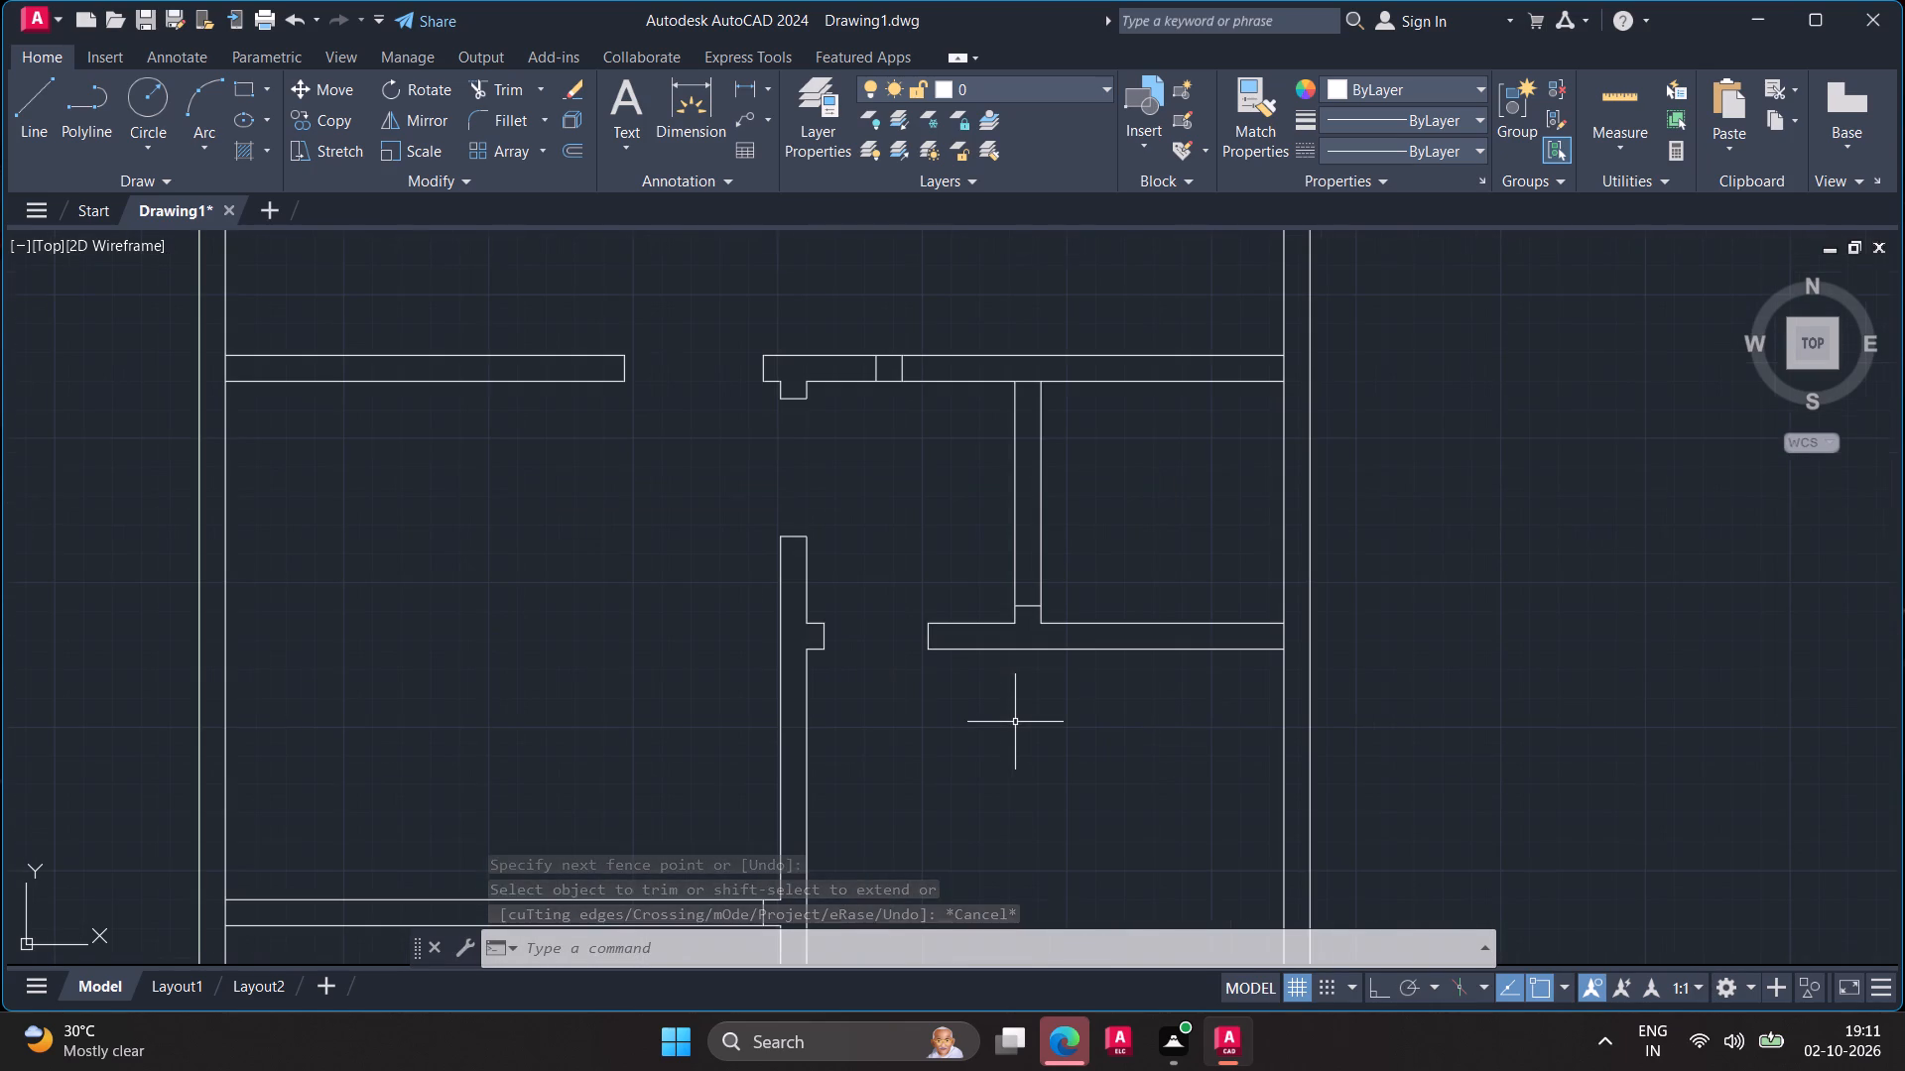
middle_click_drag(1015, 746, 1015, 765)
middle_click(1015, 765)
scroll(1015, 765, "up", 1)
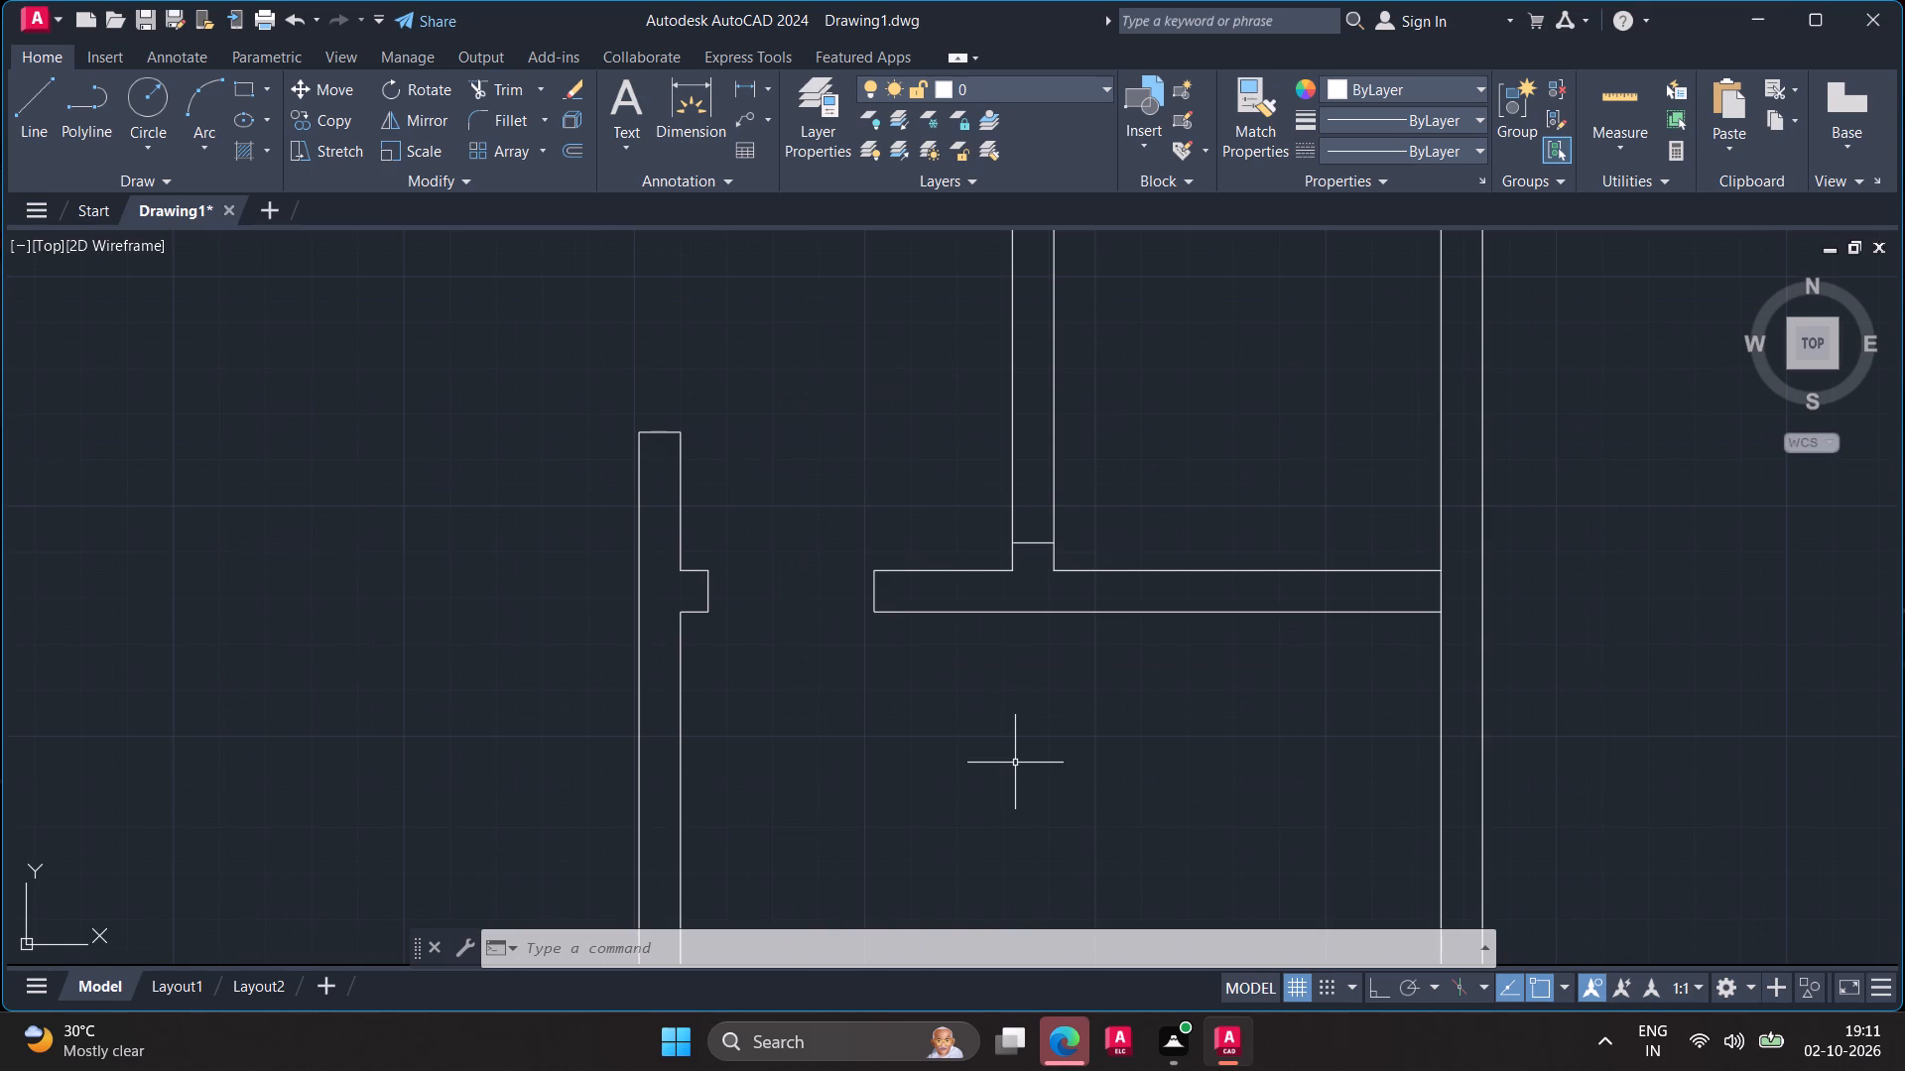
middle_click_drag(1015, 764, 832, 953)
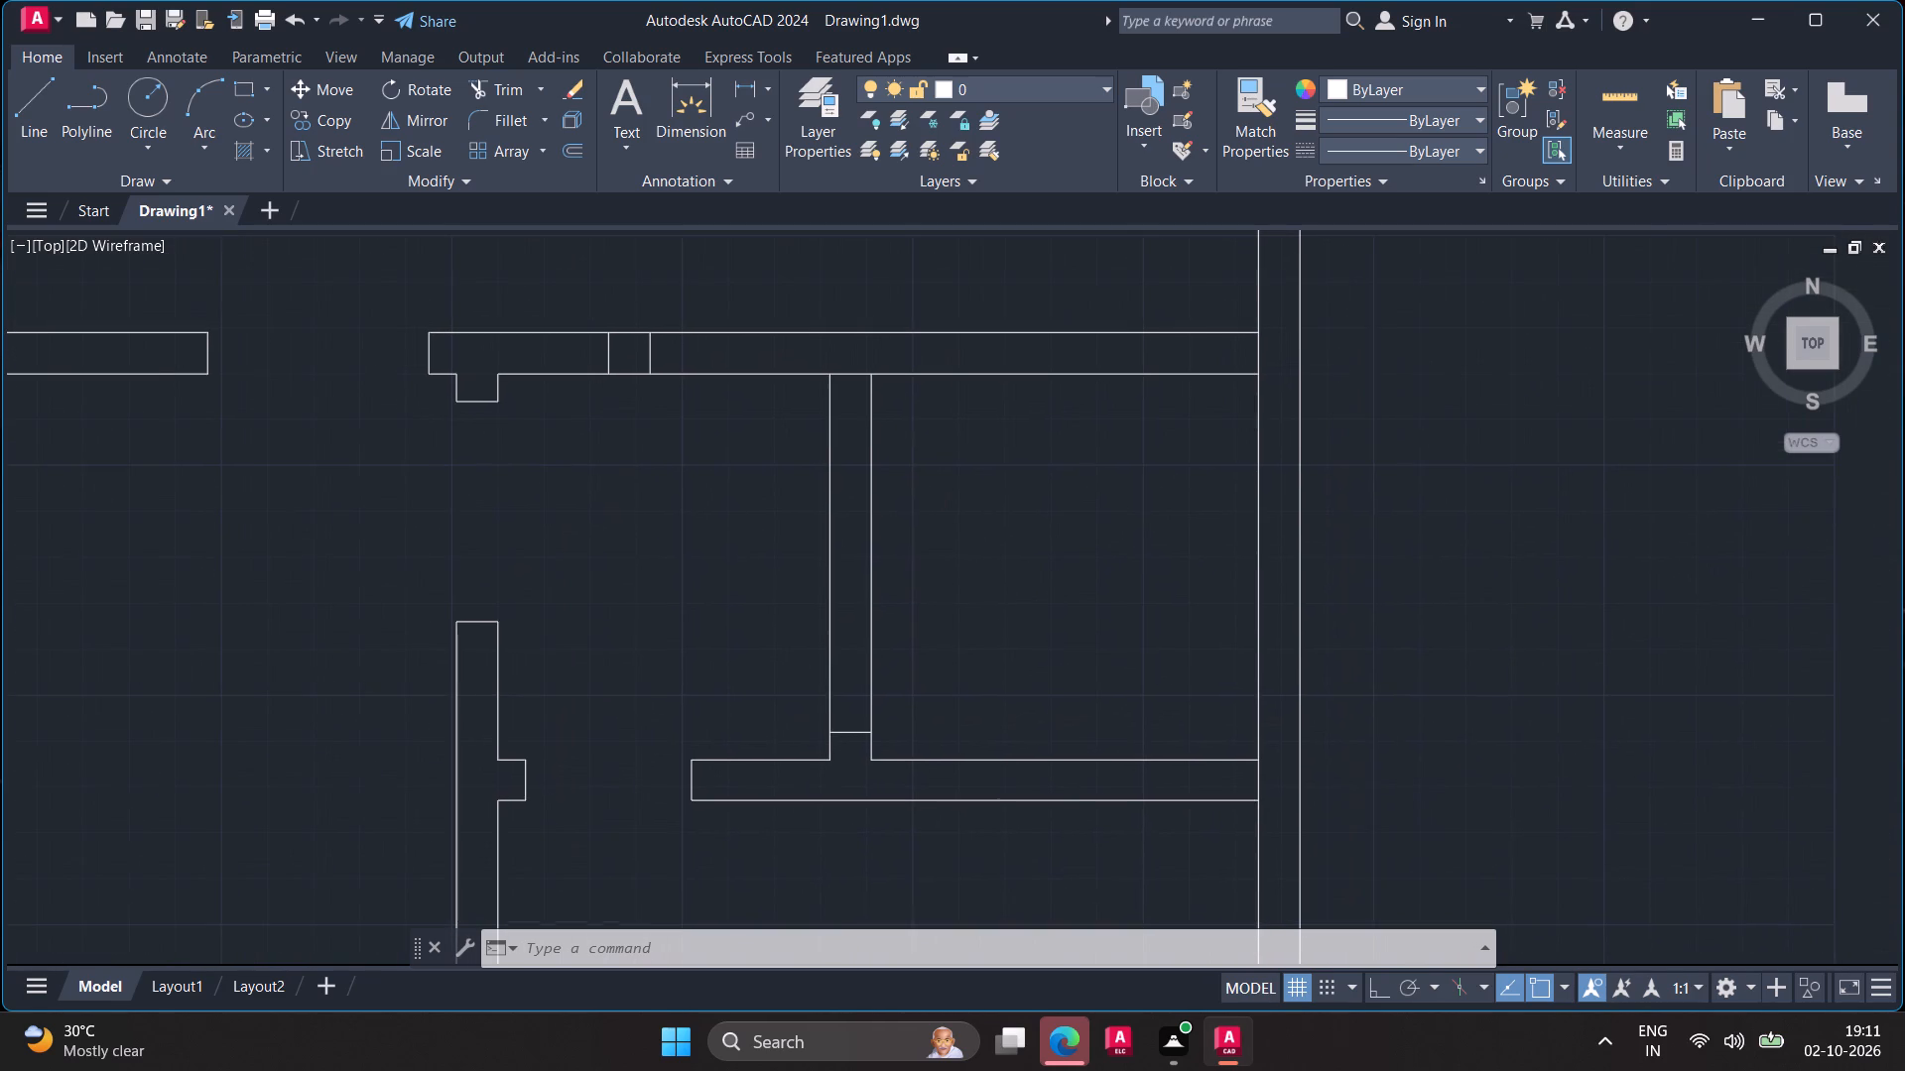
key("o")
key("Return")
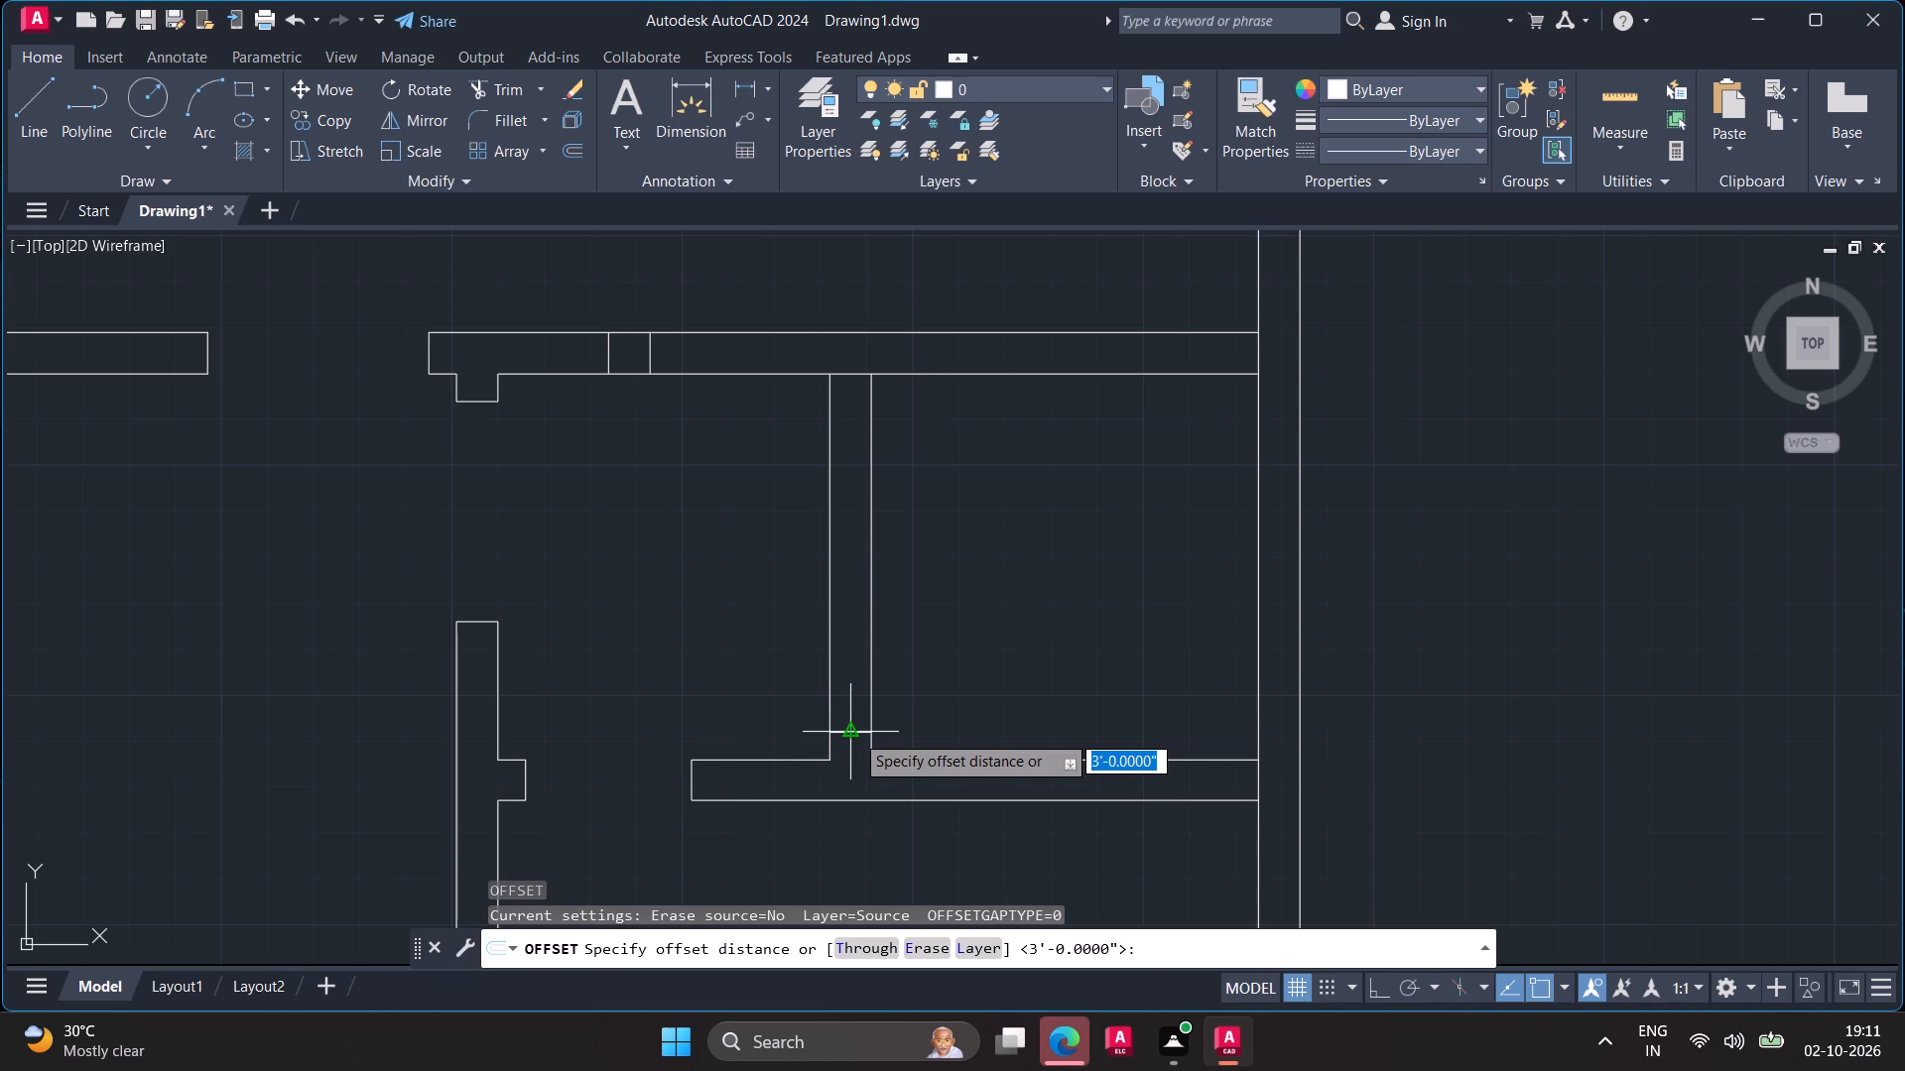
left_click(854, 733)
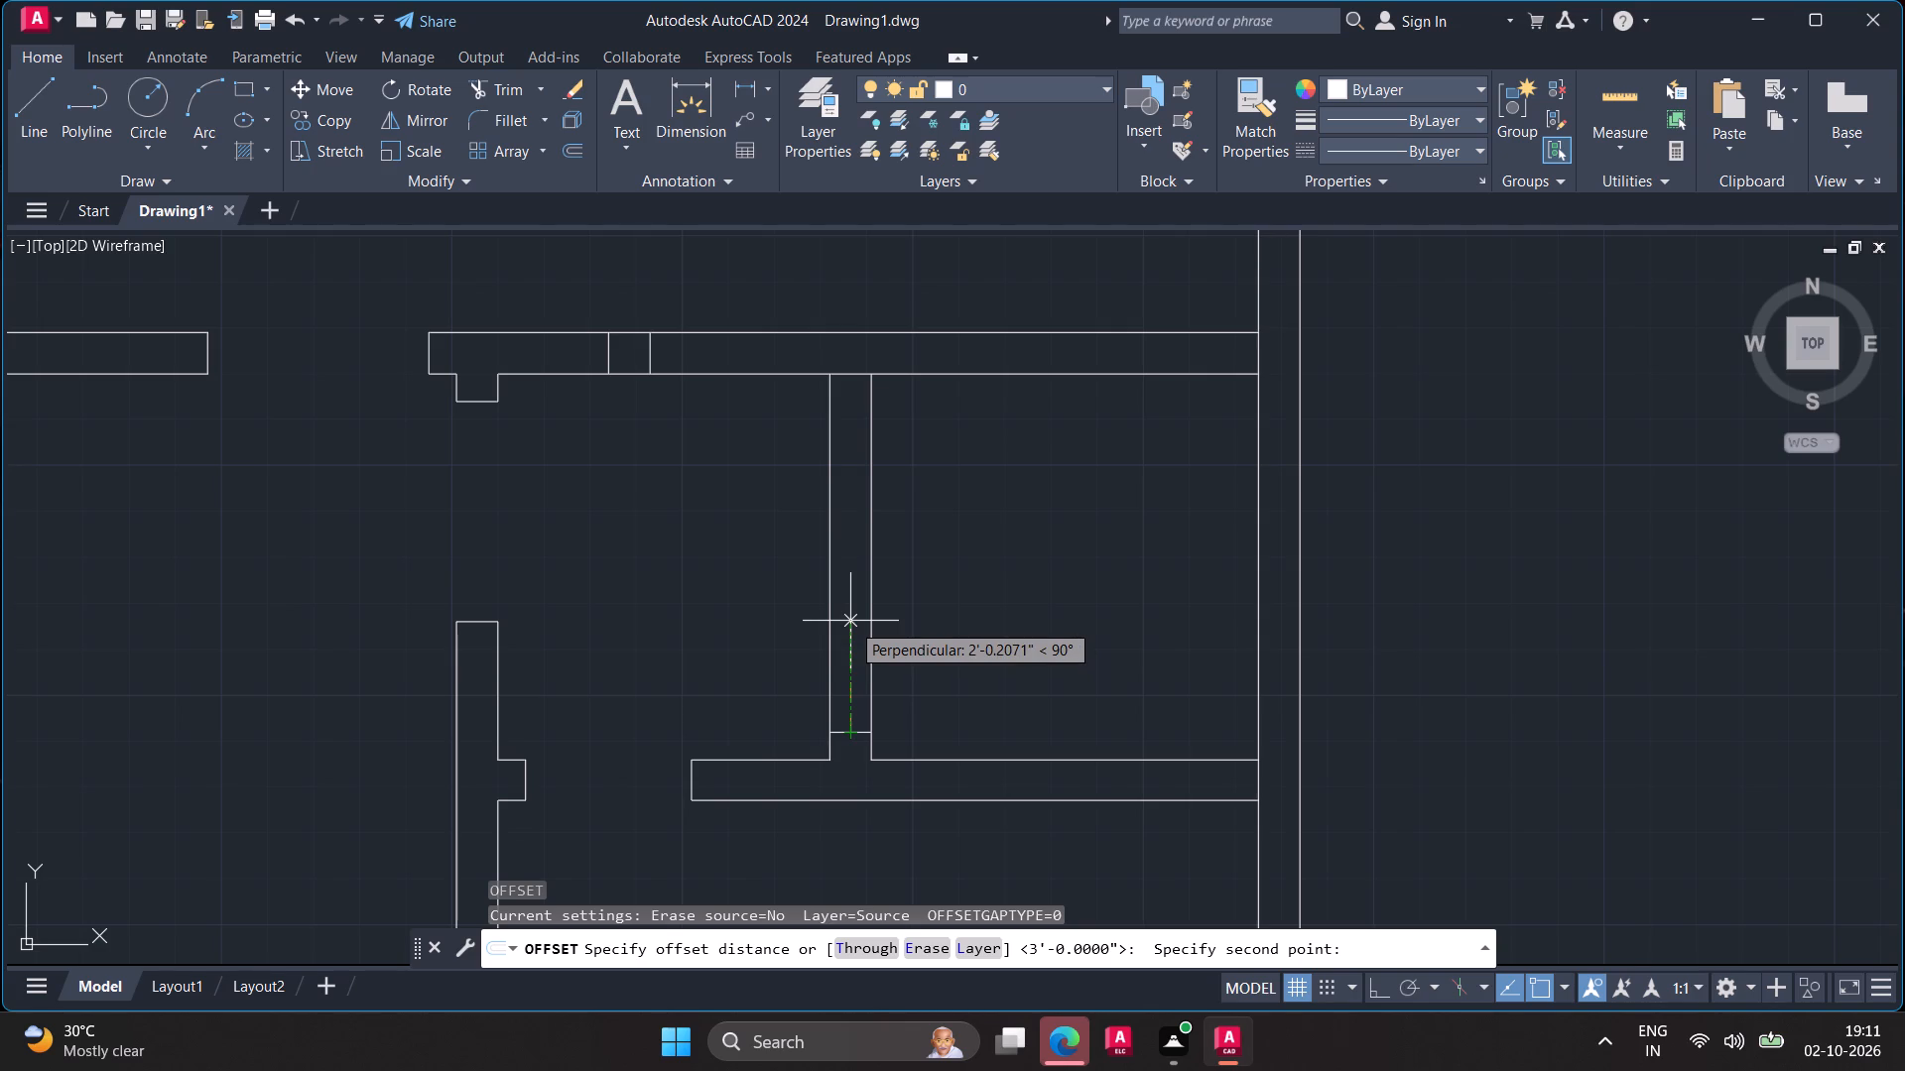
key("2")
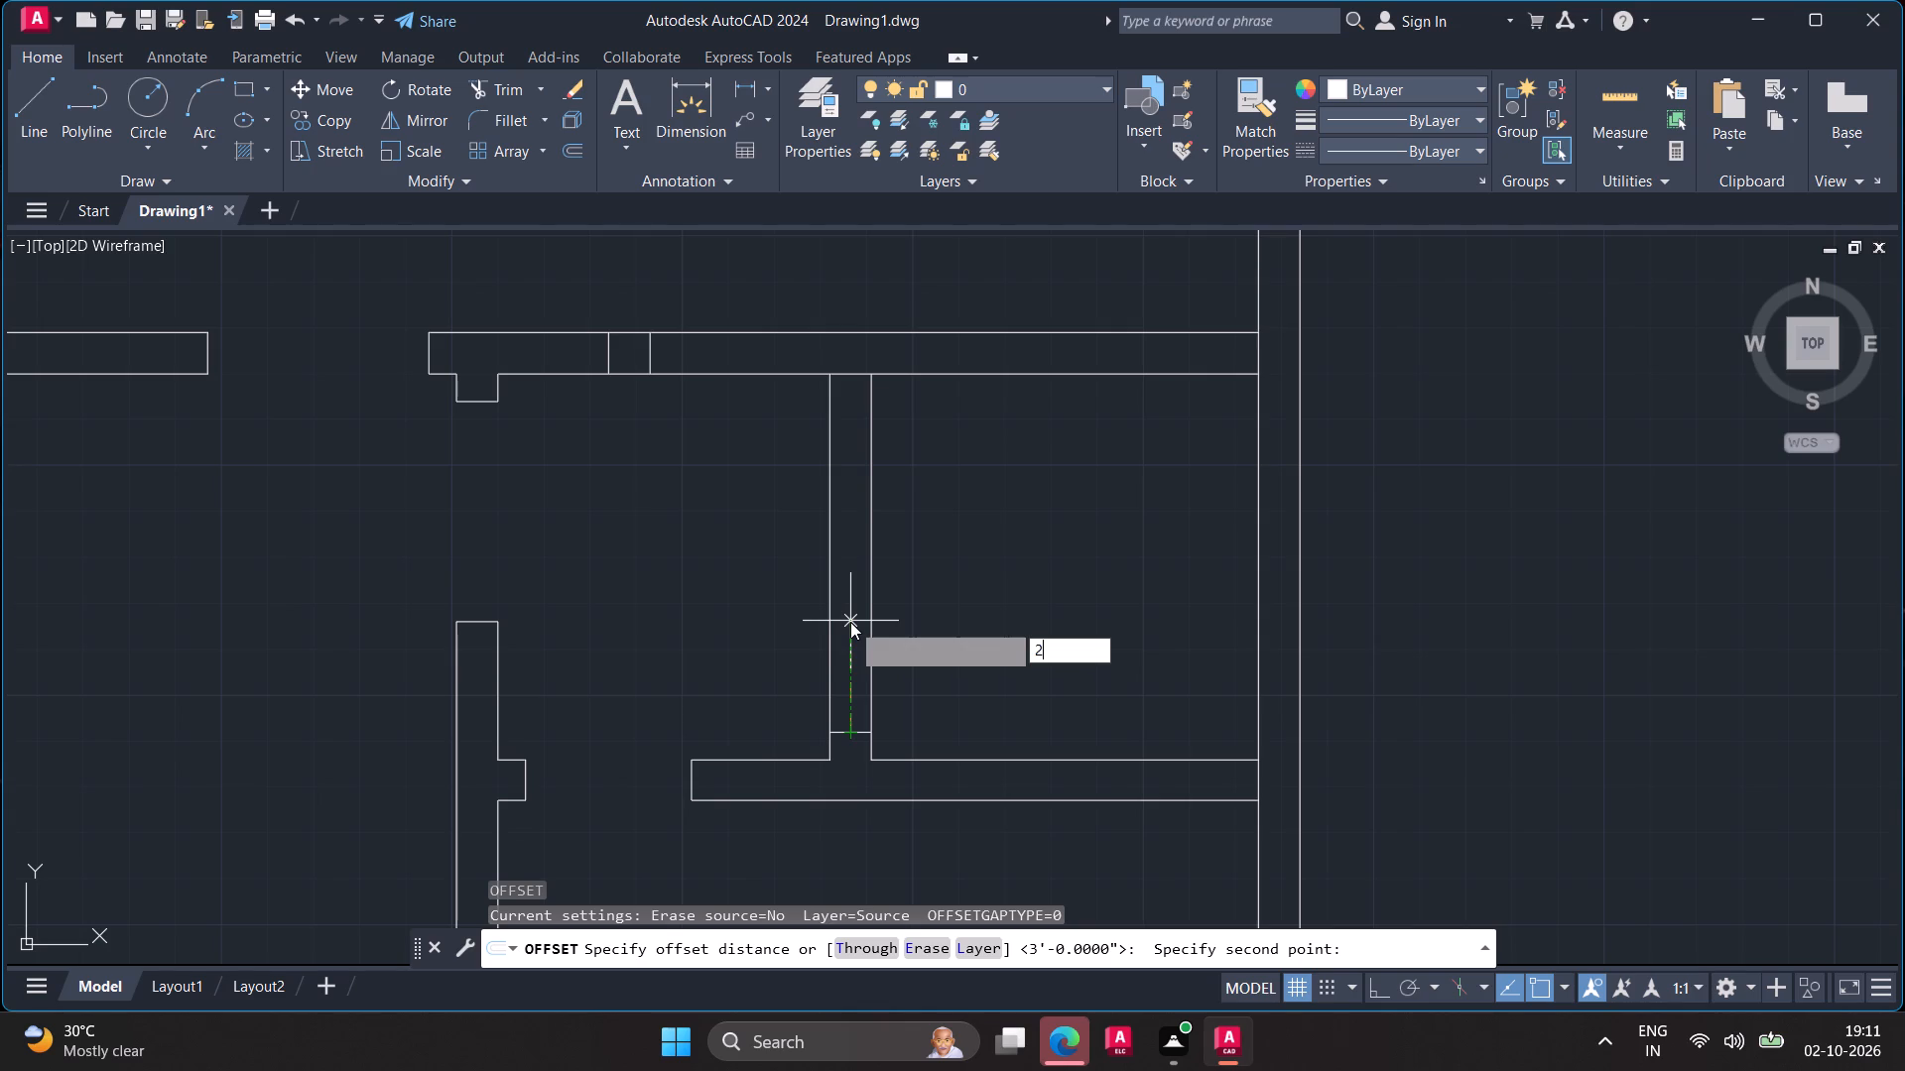
key("apostrophe")
key("6")
key("shift+quotedbl")
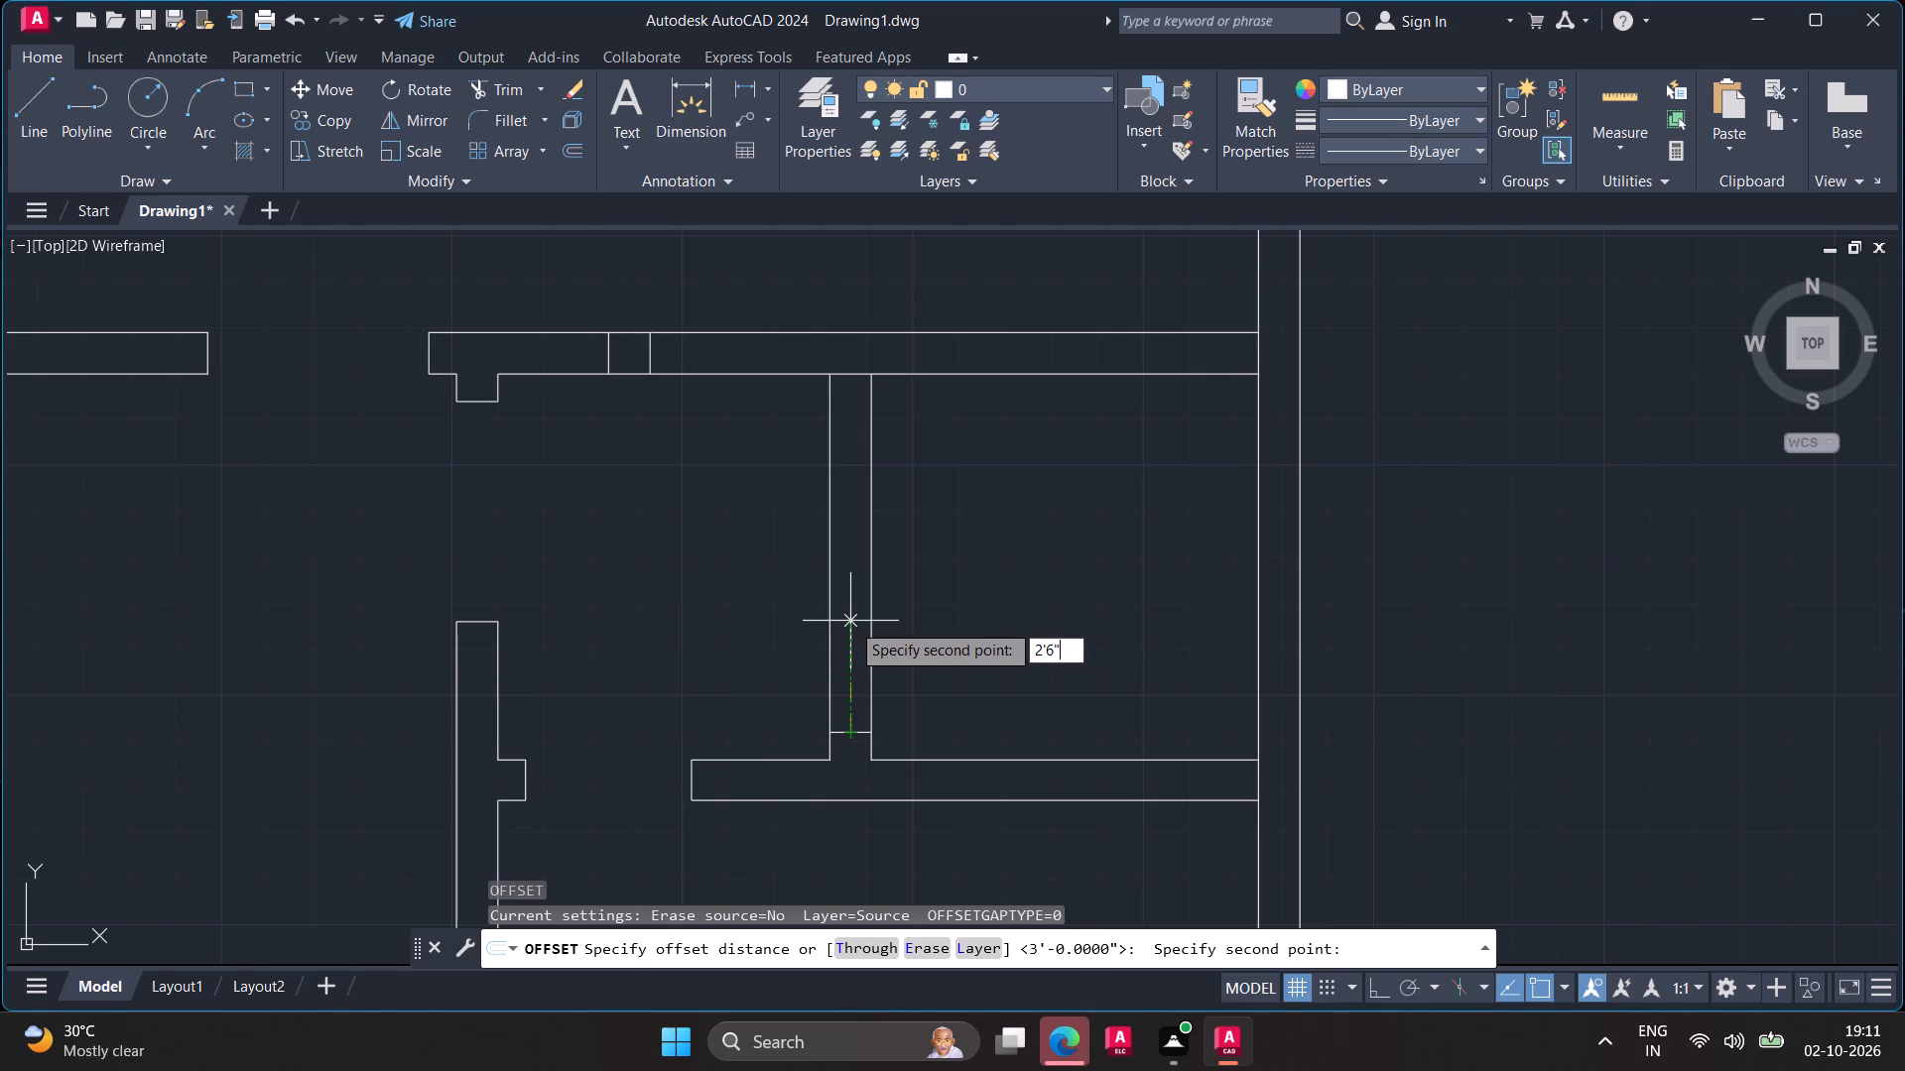
key("Return")
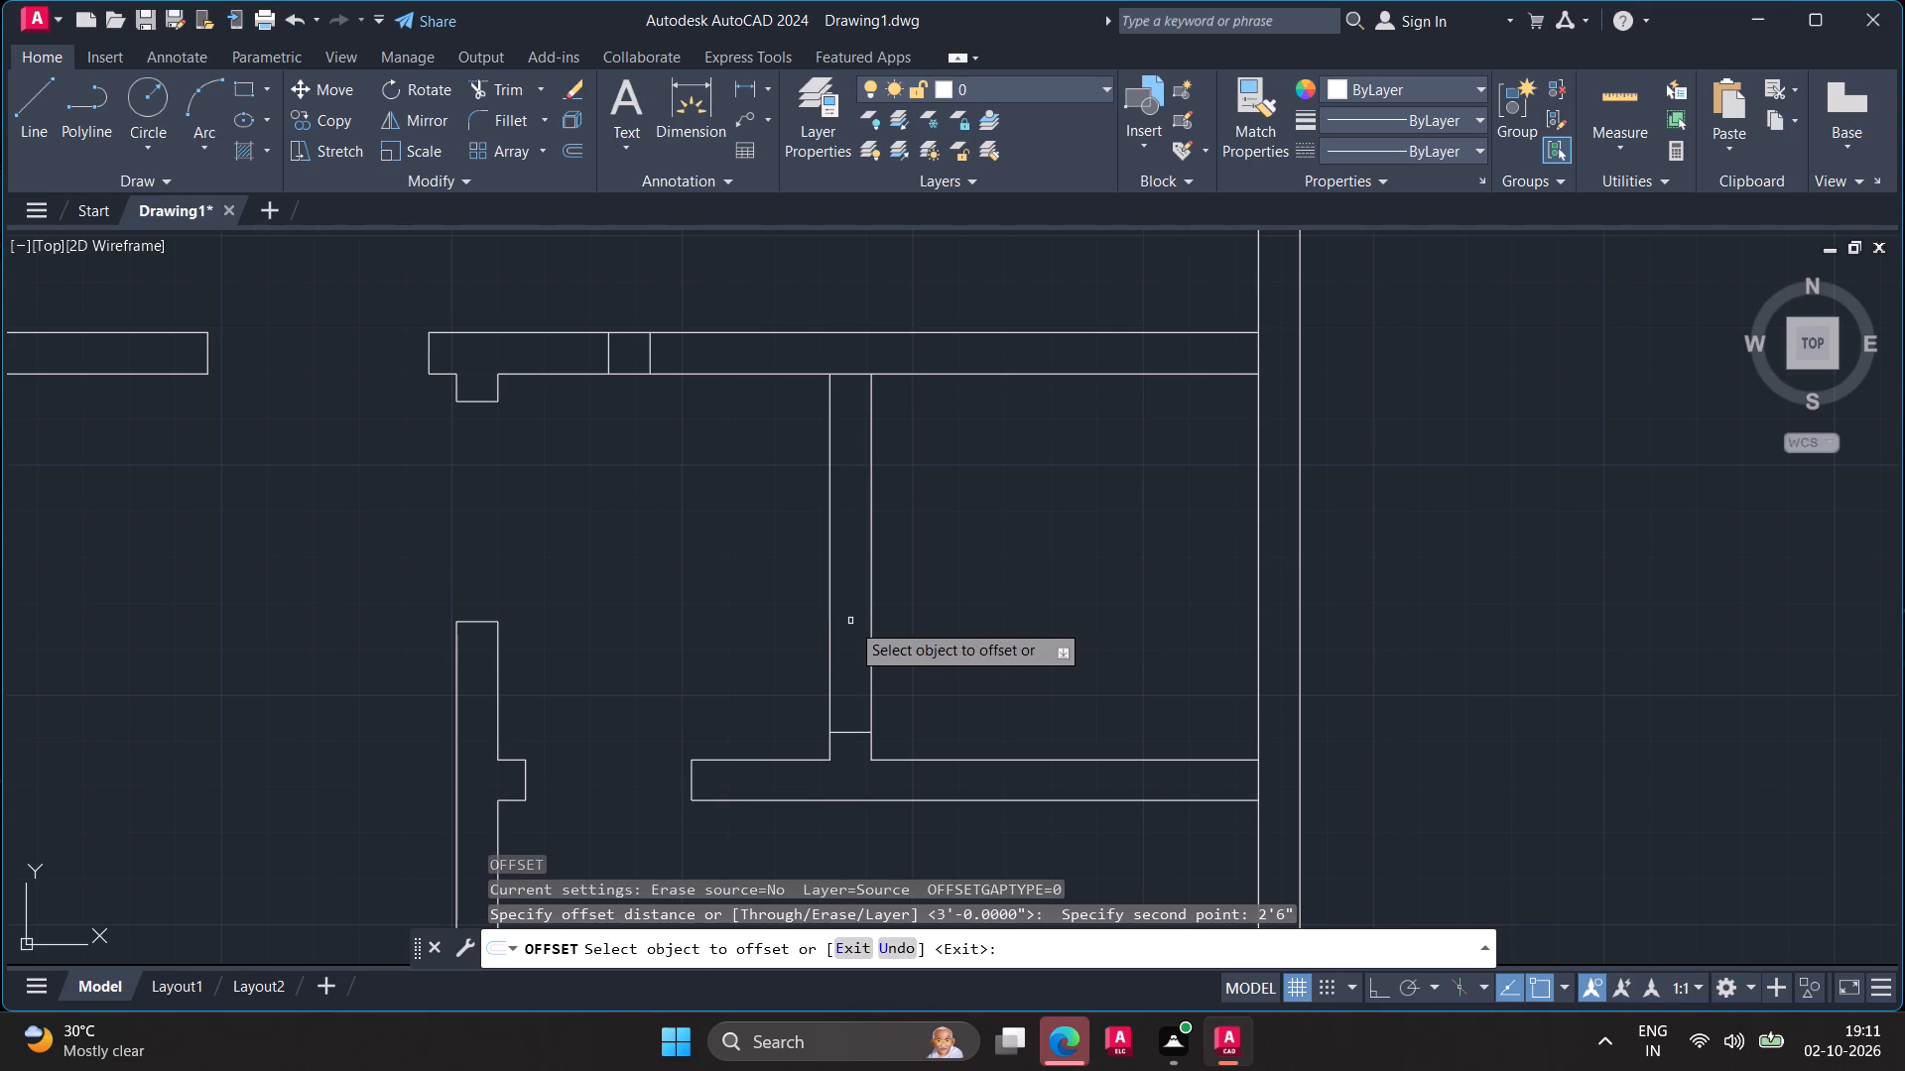
left_click(855, 733)
left_click(860, 675)
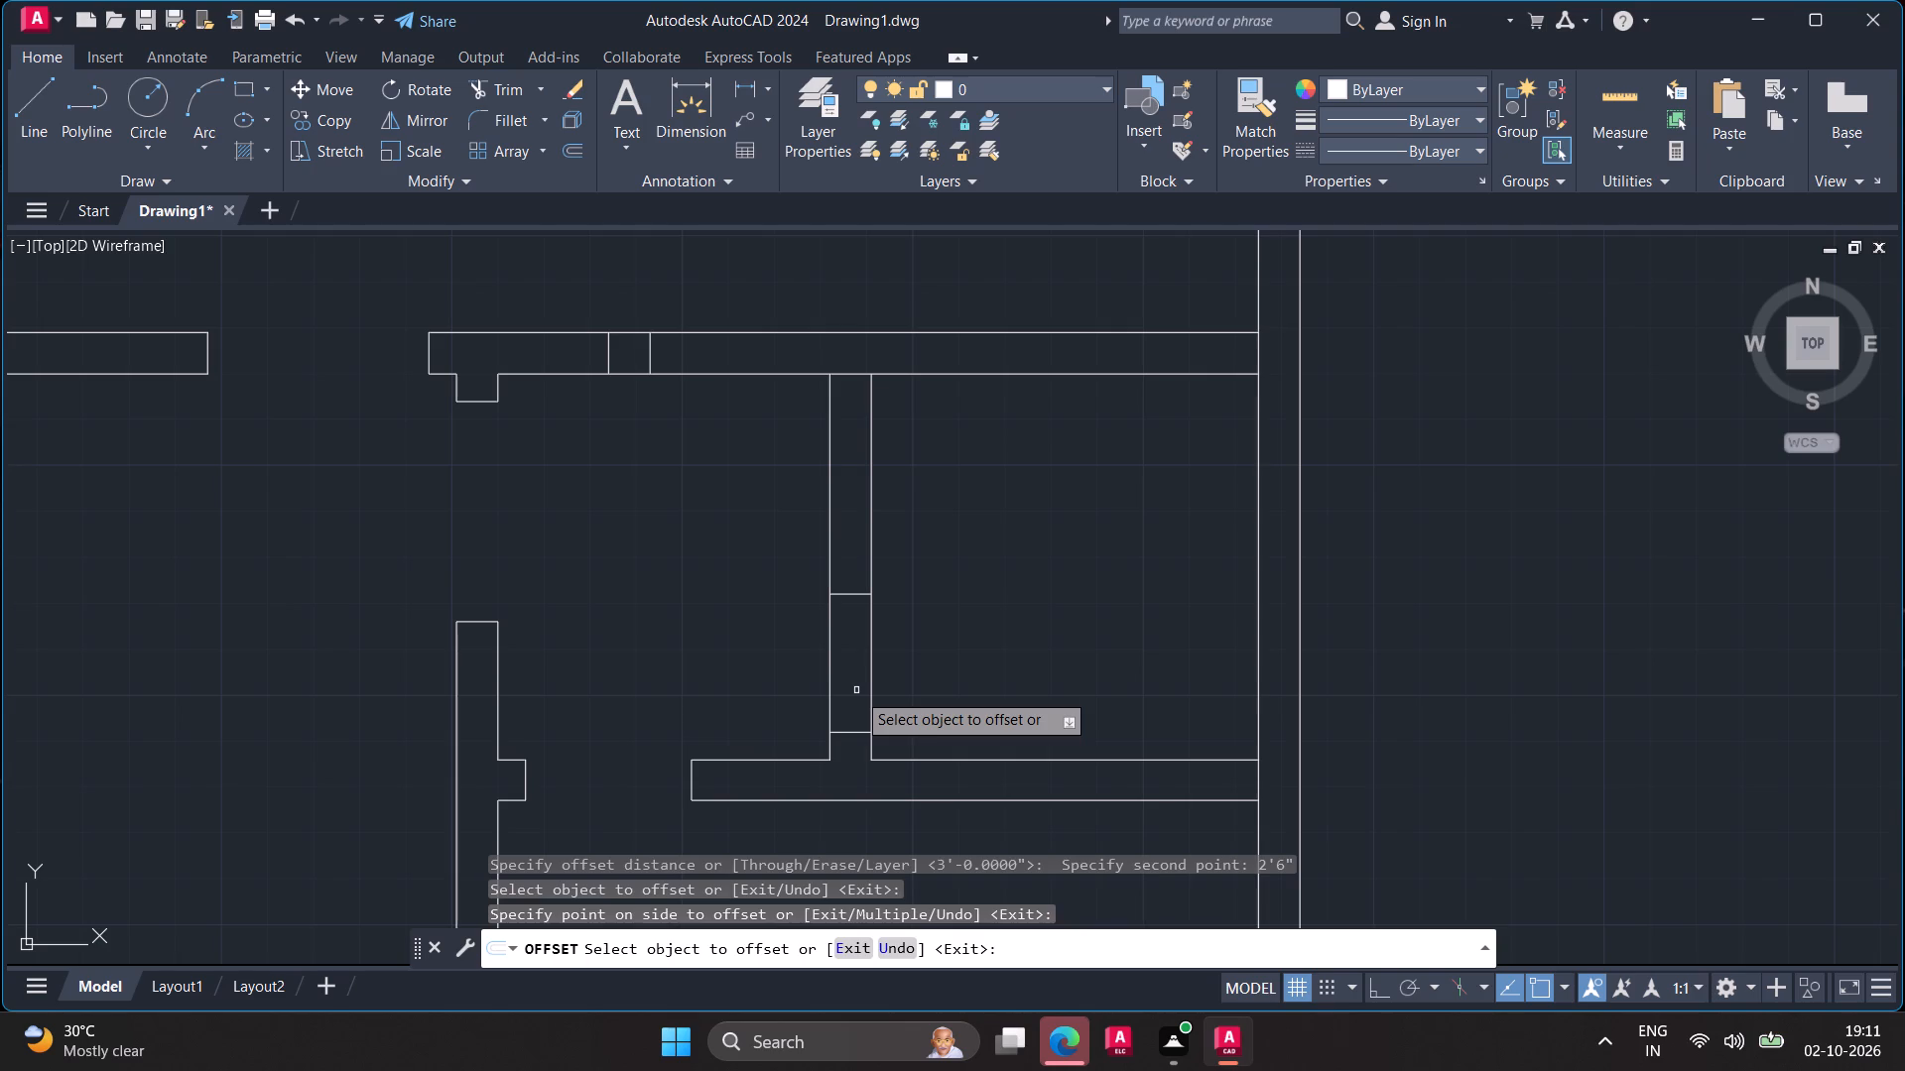
key("Escape")
Trim both faces of that short vertical partition between its two jamb lines to cut the door opening.
type("tr")
key("space")
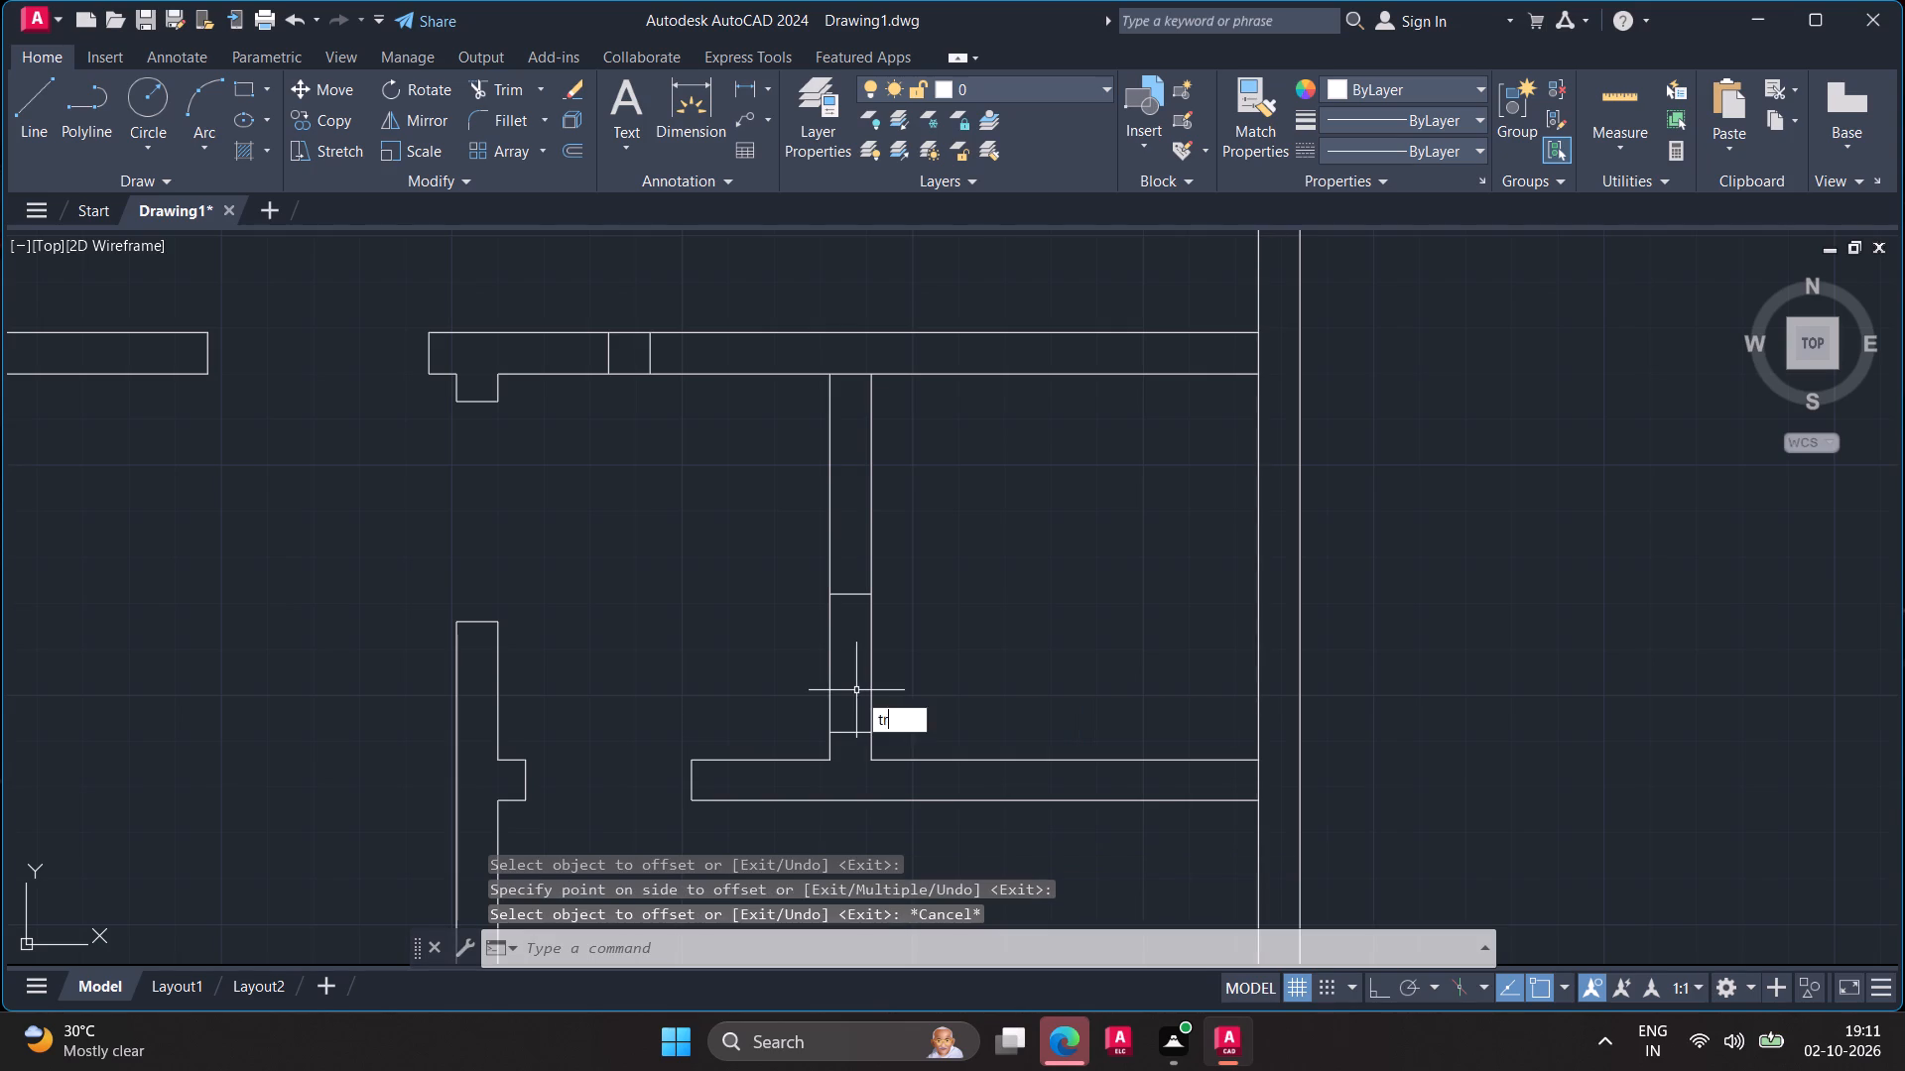
left_click(772, 666)
left_click(983, 658)
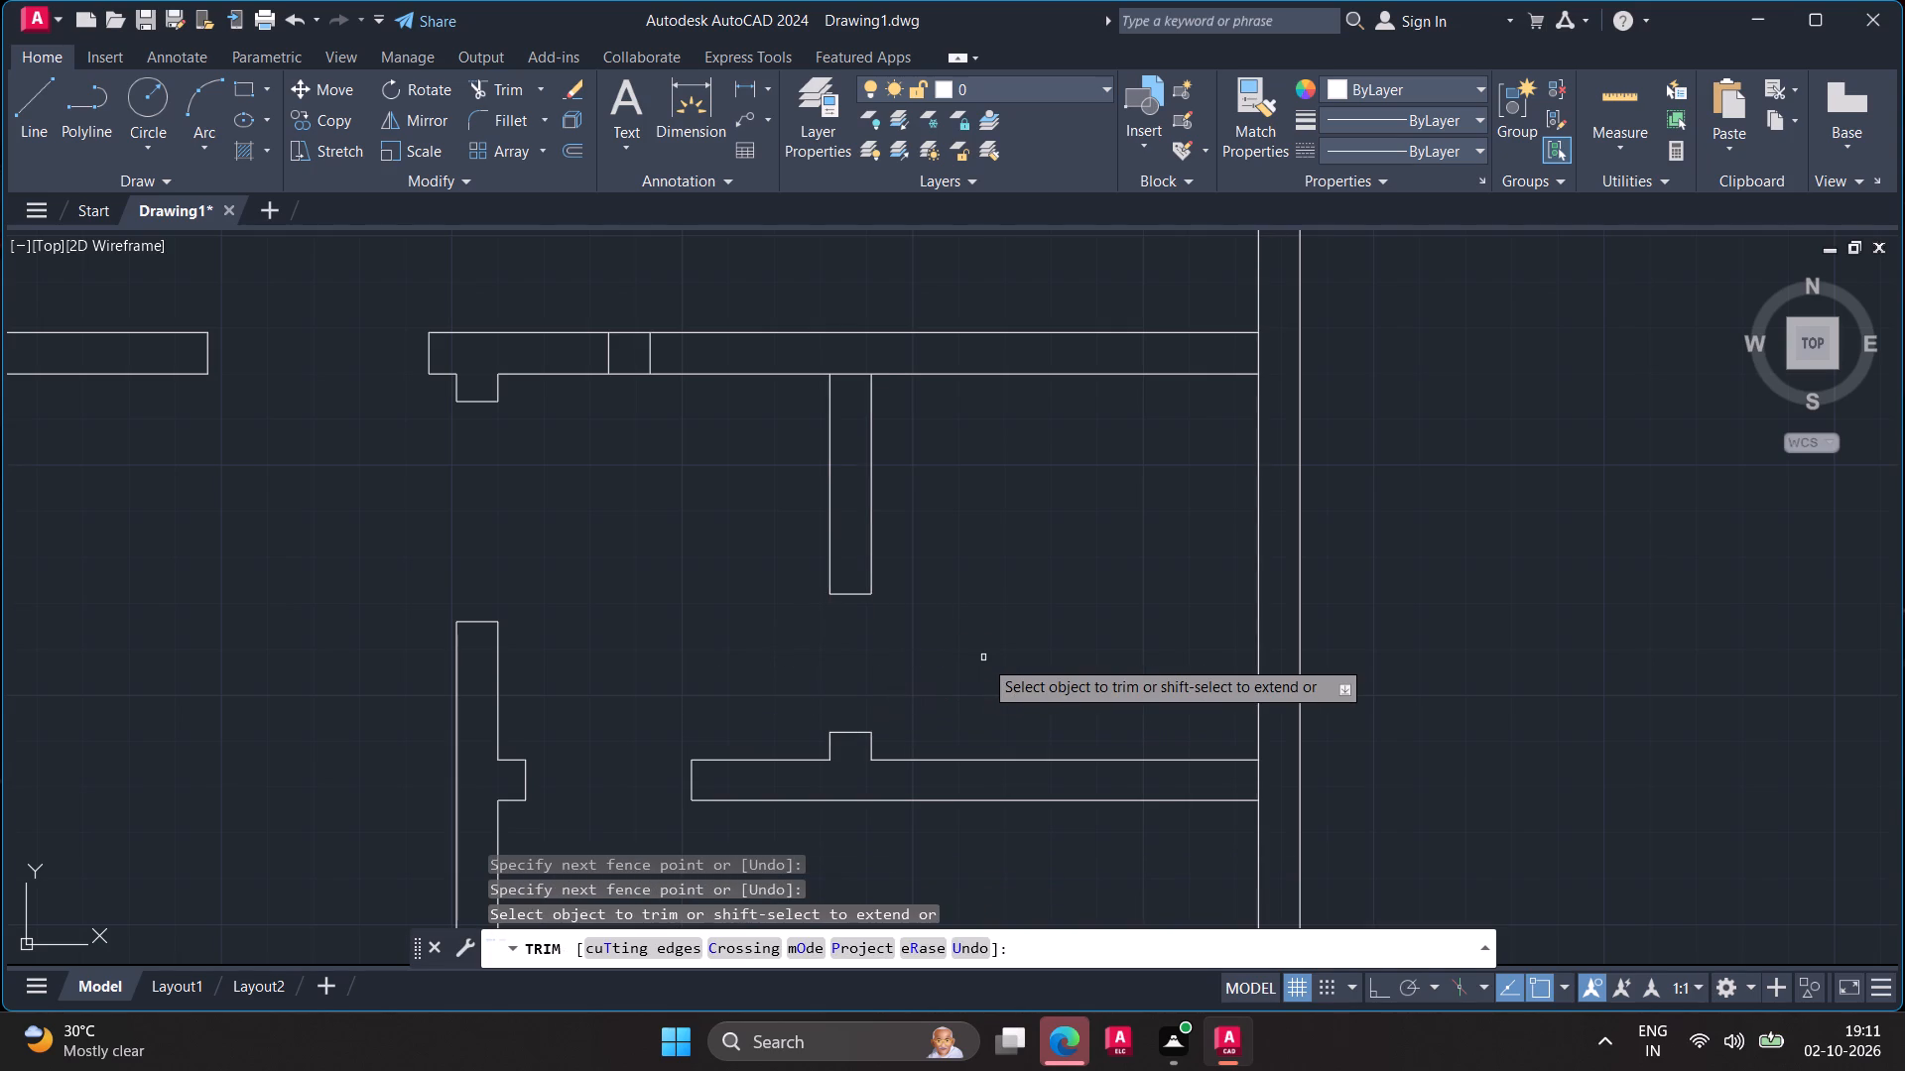
key("Escape")
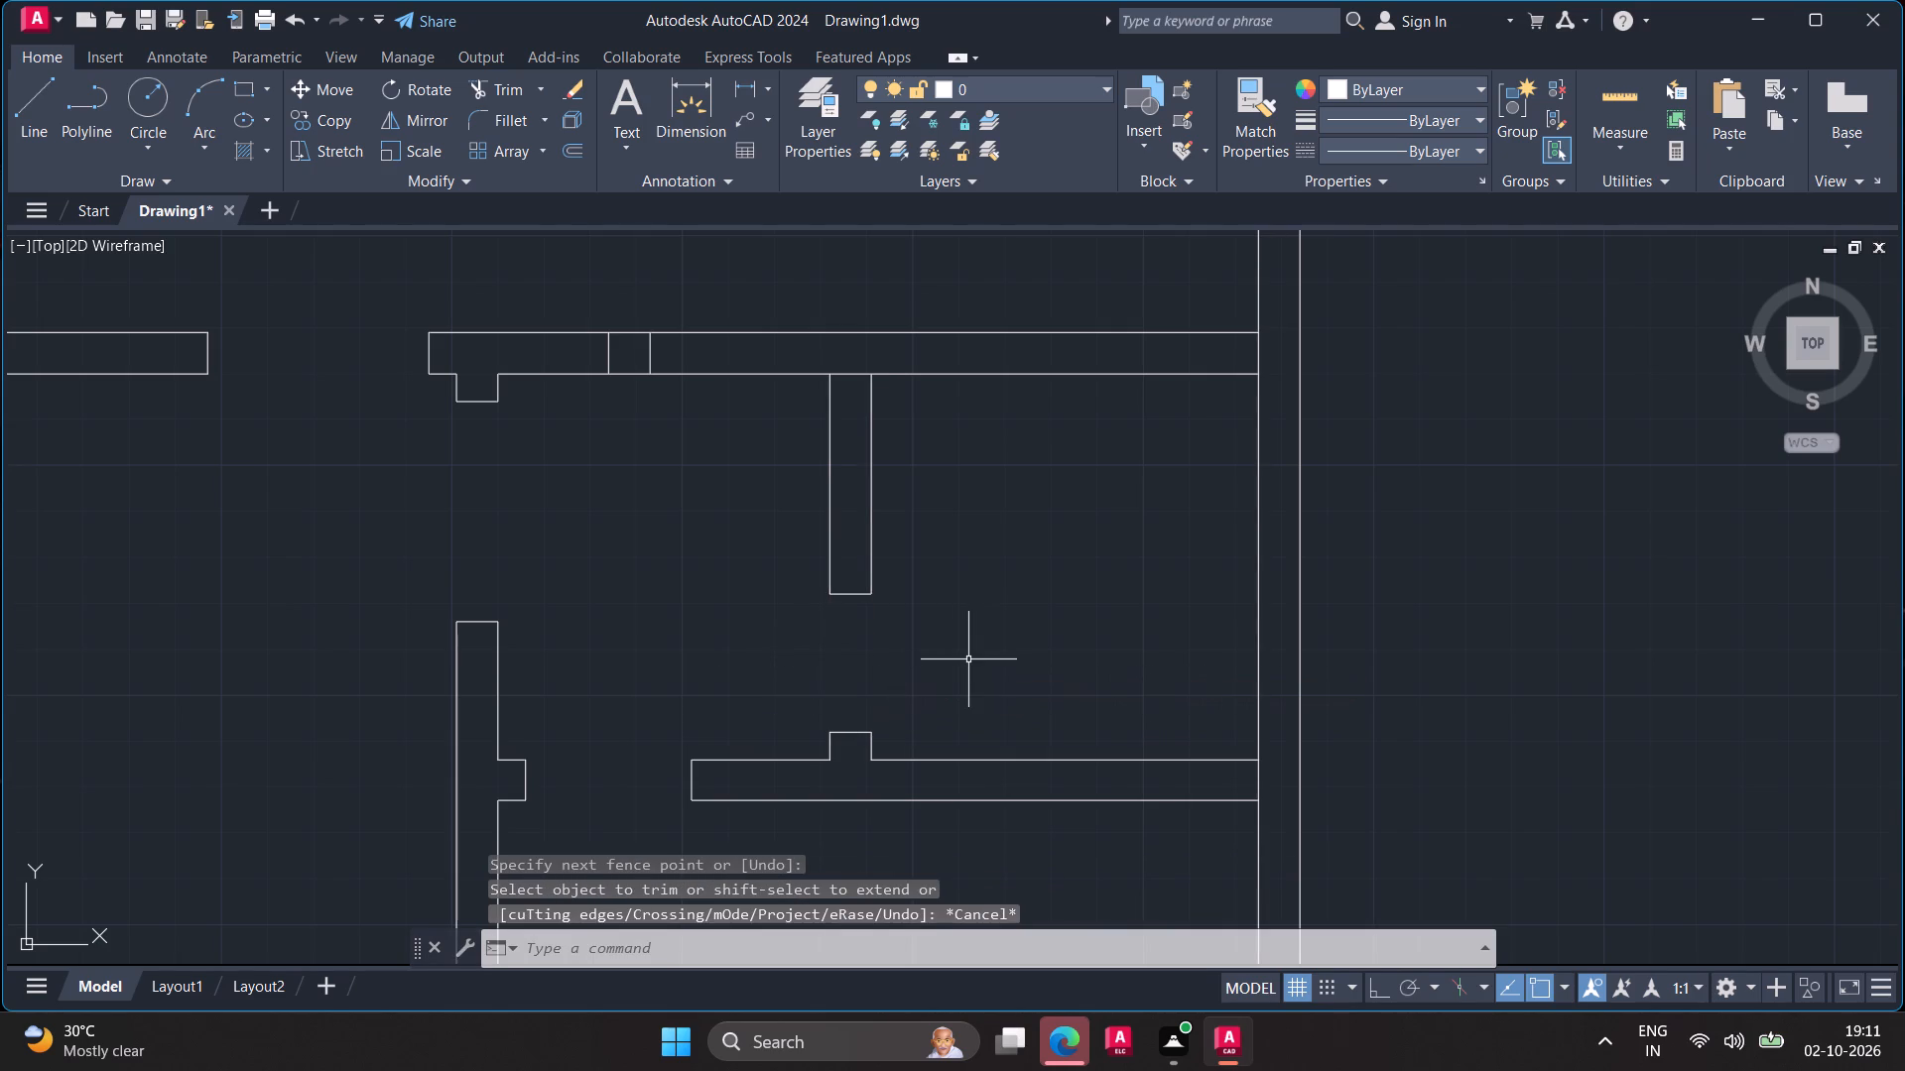
Trim away the two leftover short lines crossing the thickness of the middle cross wall, near its door opening.
scroll(967, 660, "down", 1)
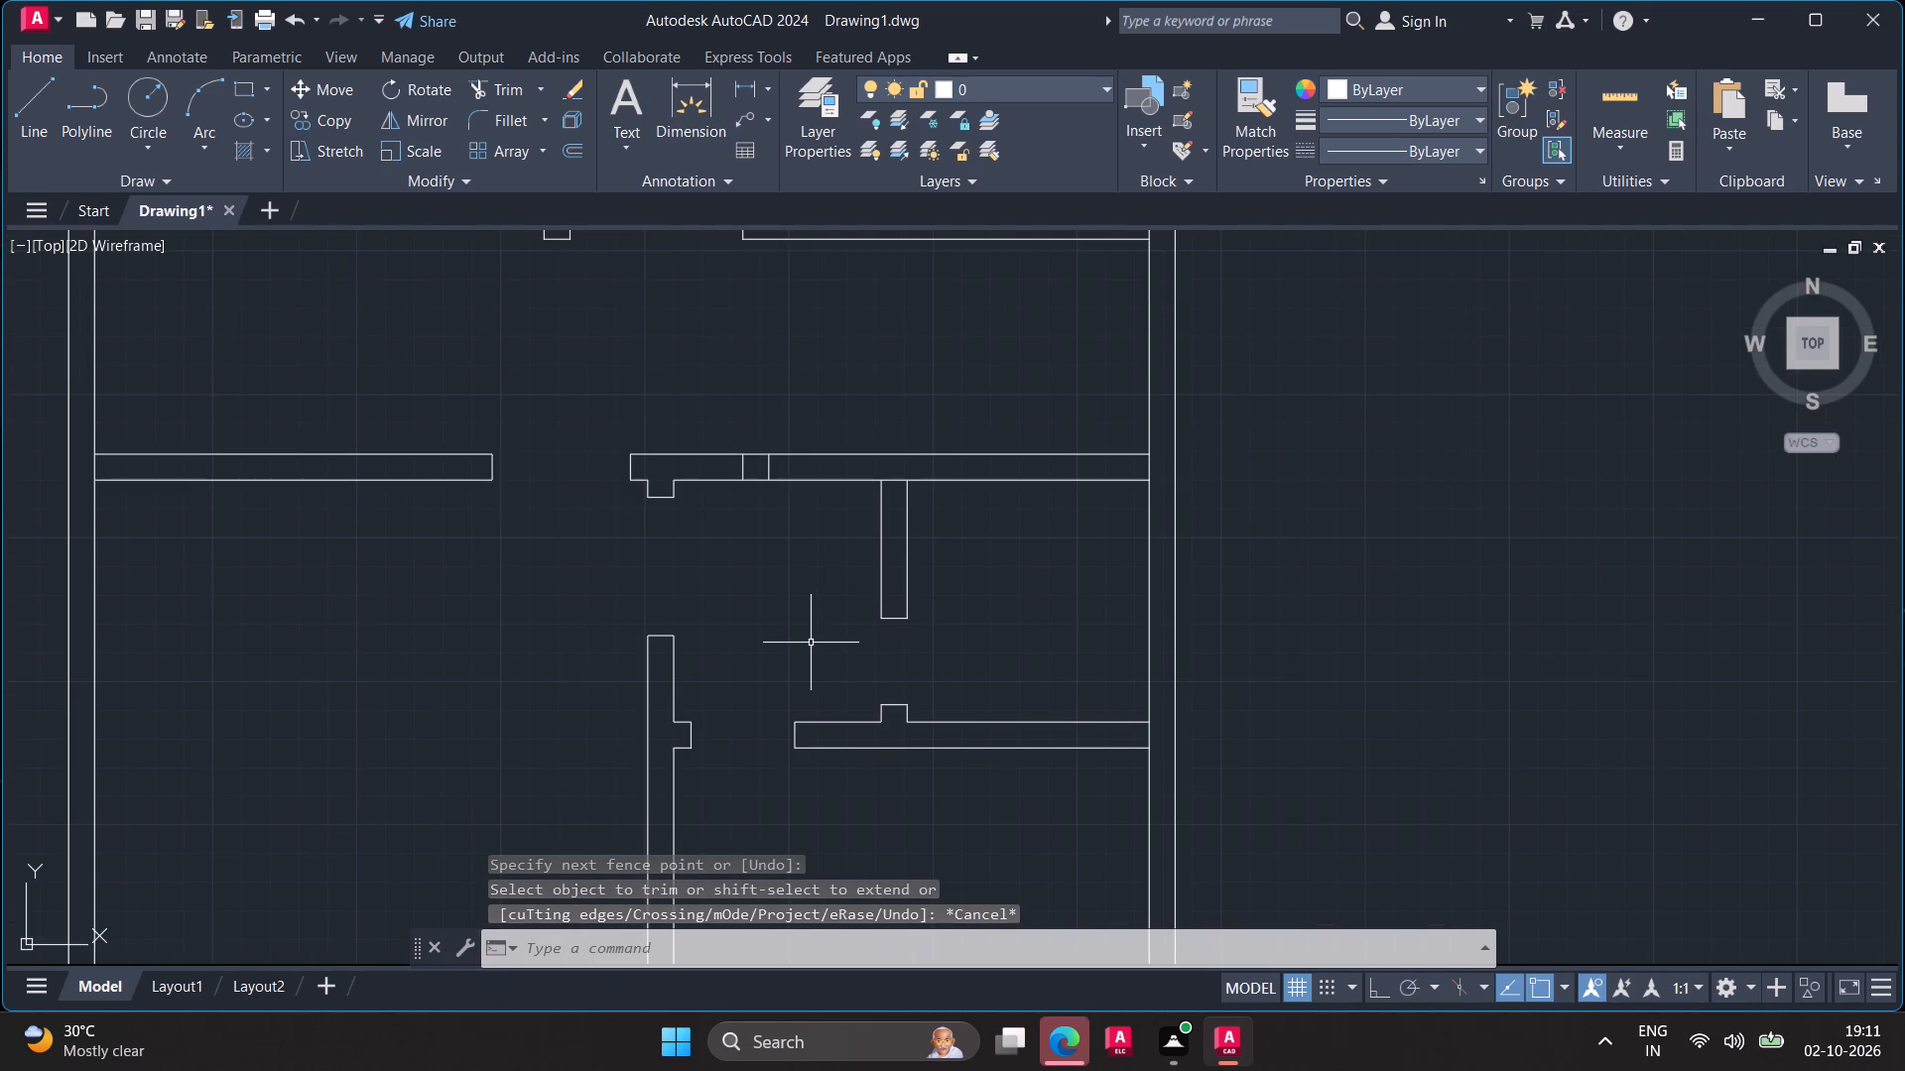
type("tr")
key("space")
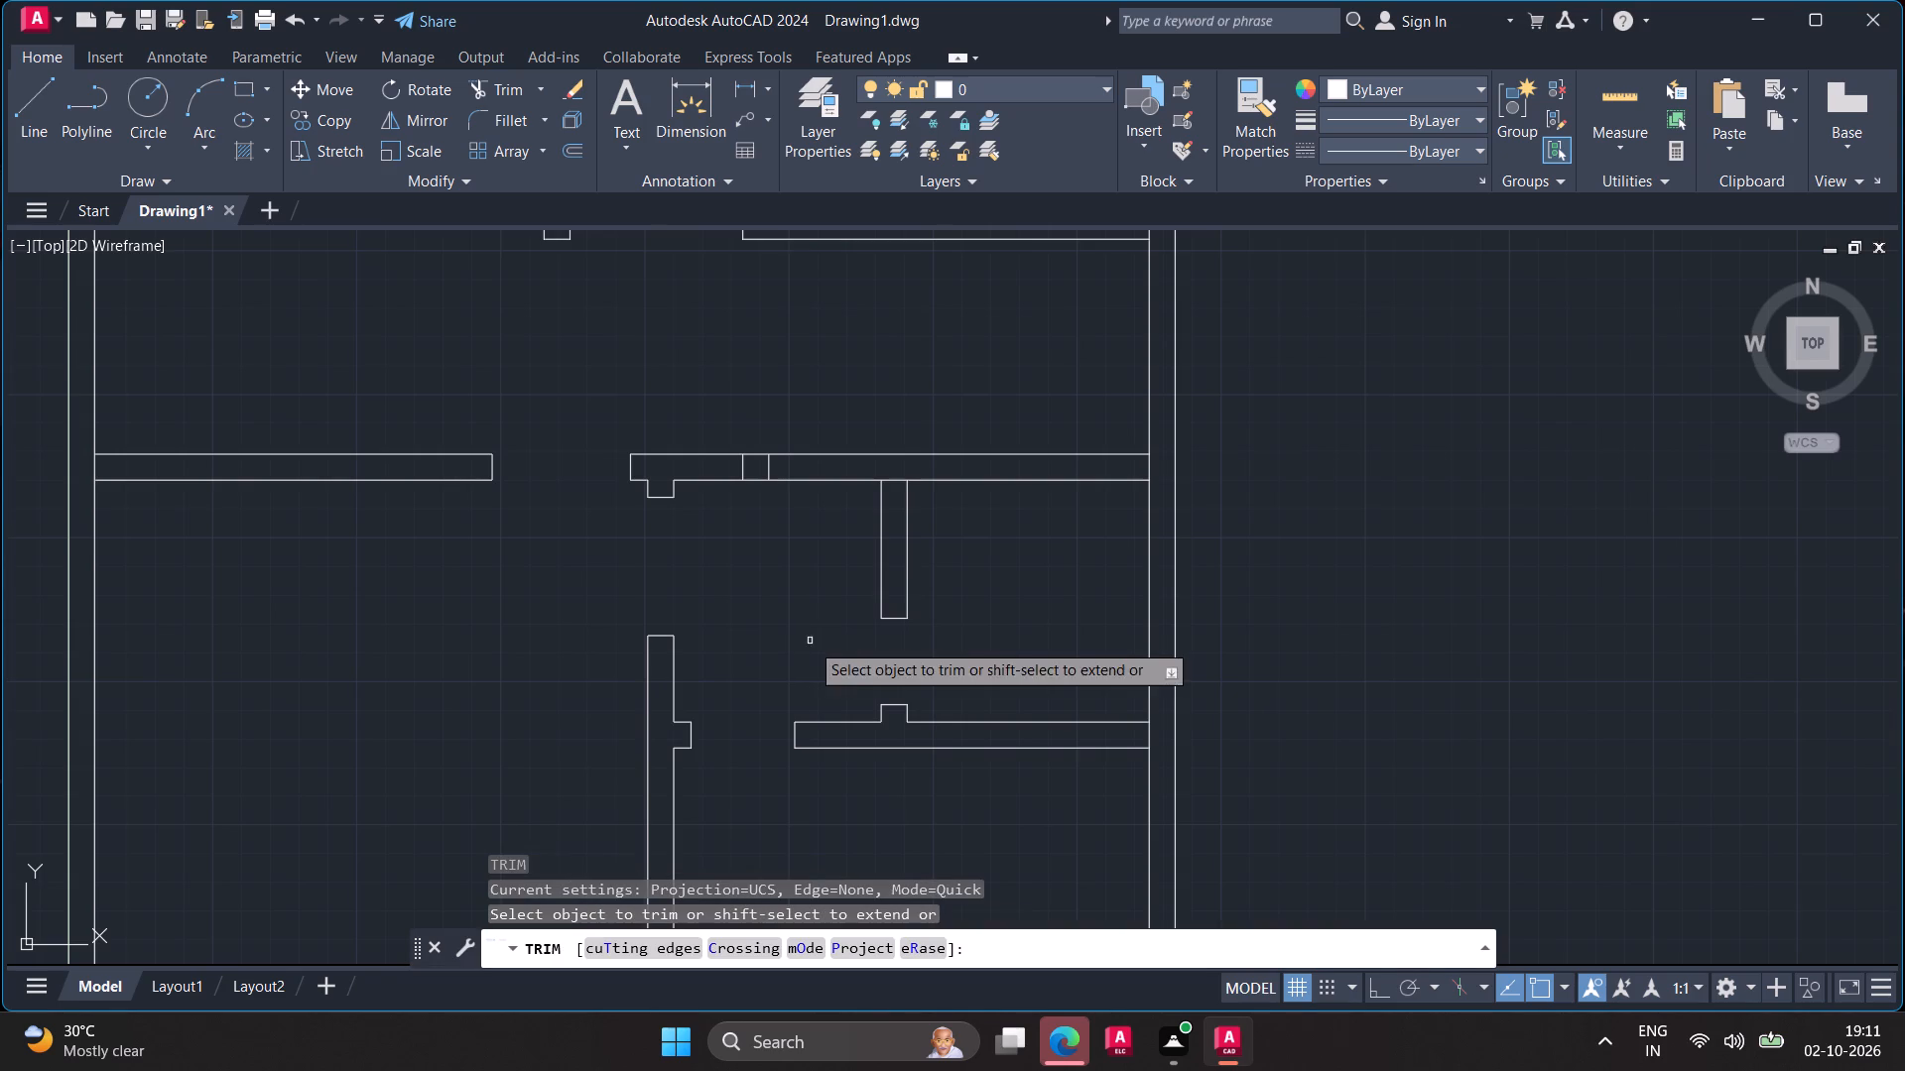
scroll(806, 598, "up", 1)
middle_click_drag(805, 596, 835, 670)
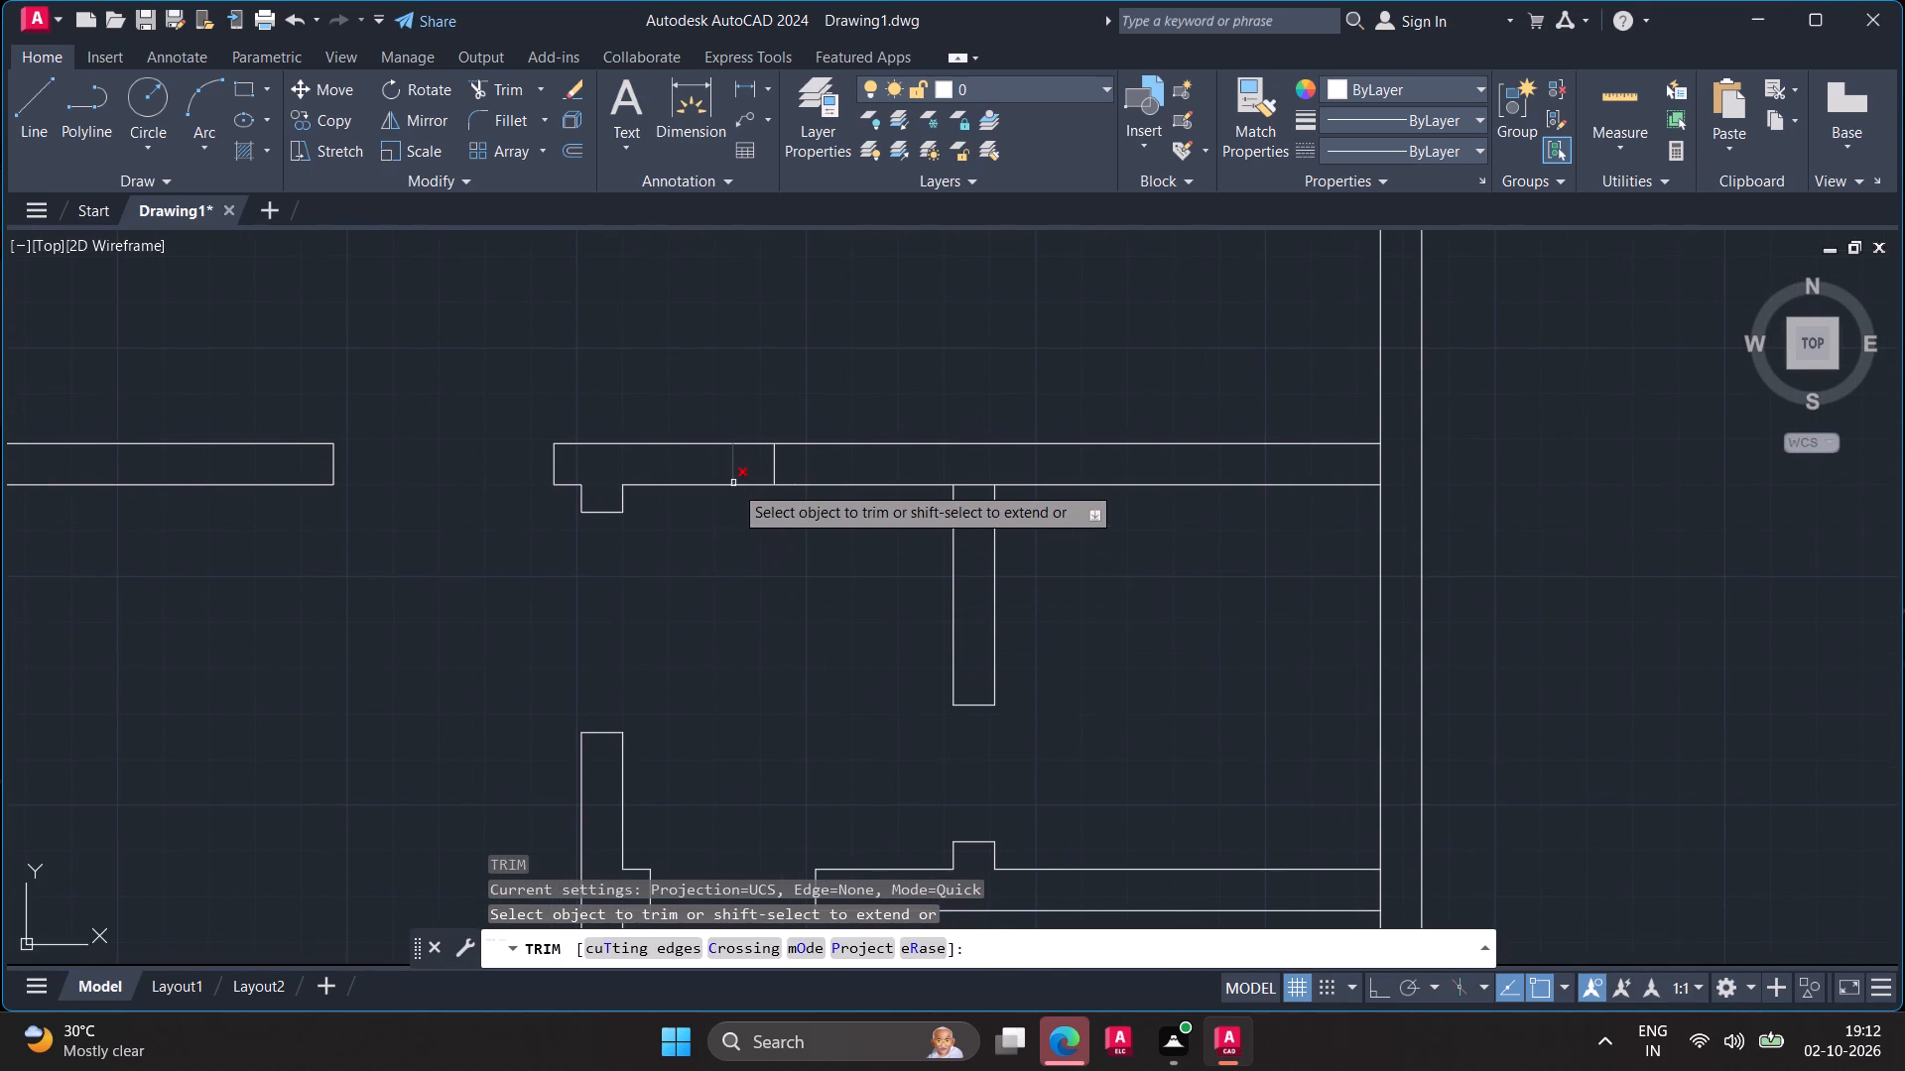
left_click(733, 473)
left_click(763, 470)
left_click(794, 464)
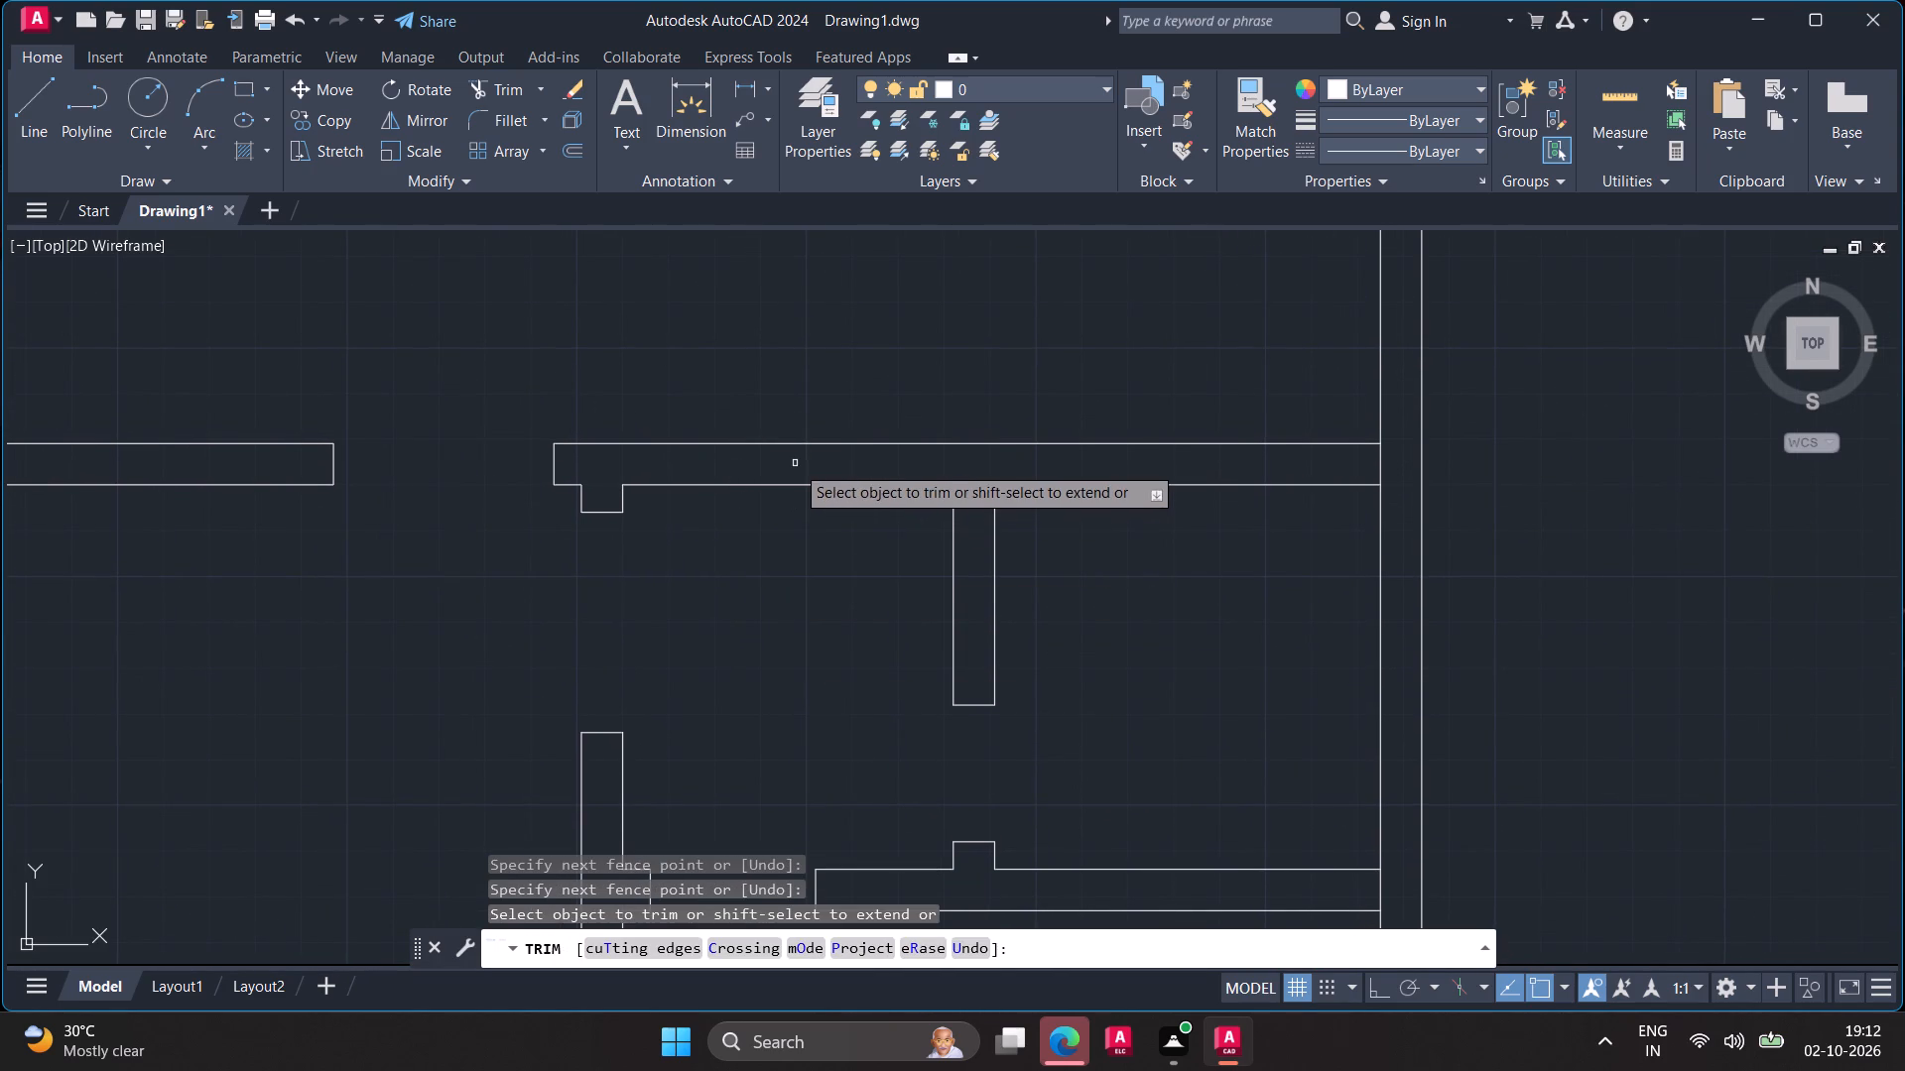
scroll(795, 473, "down", 3)
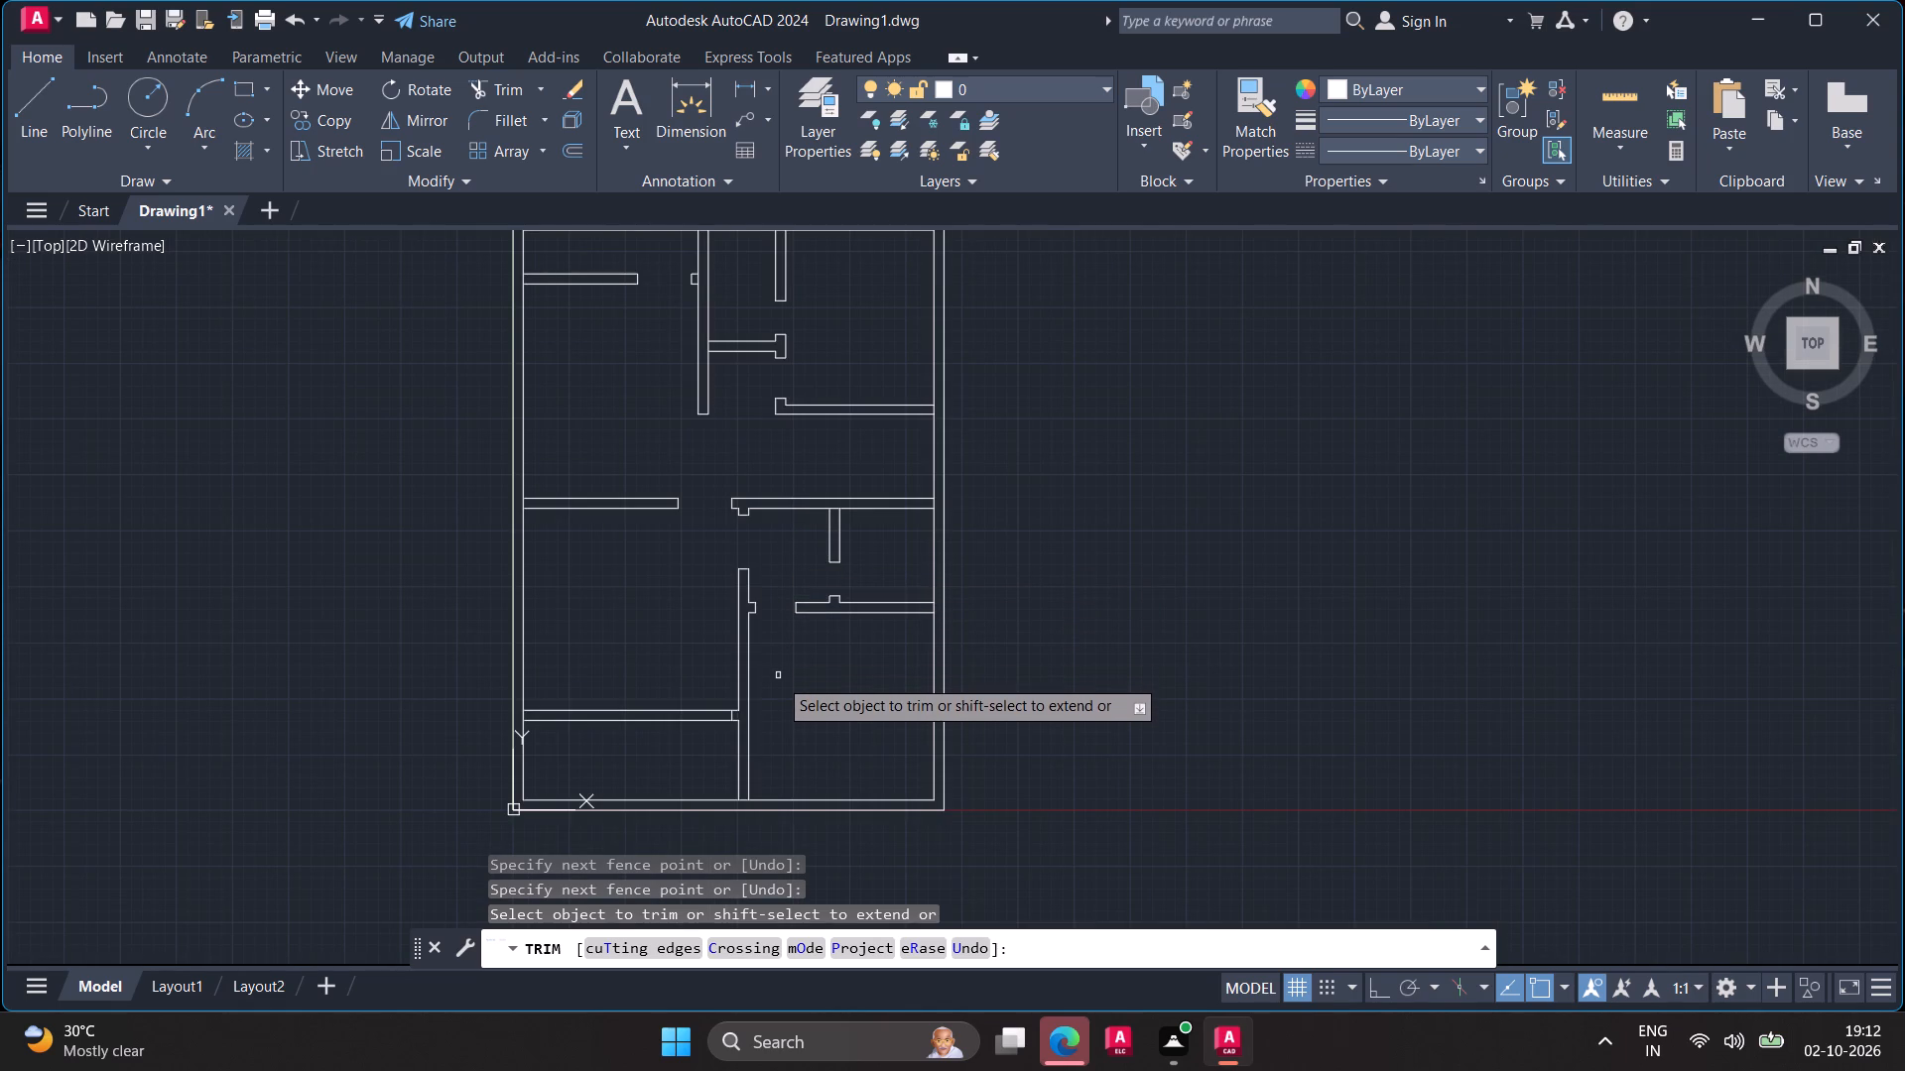
scroll(777, 680, "up", 3)
scroll(777, 680, "down", 1)
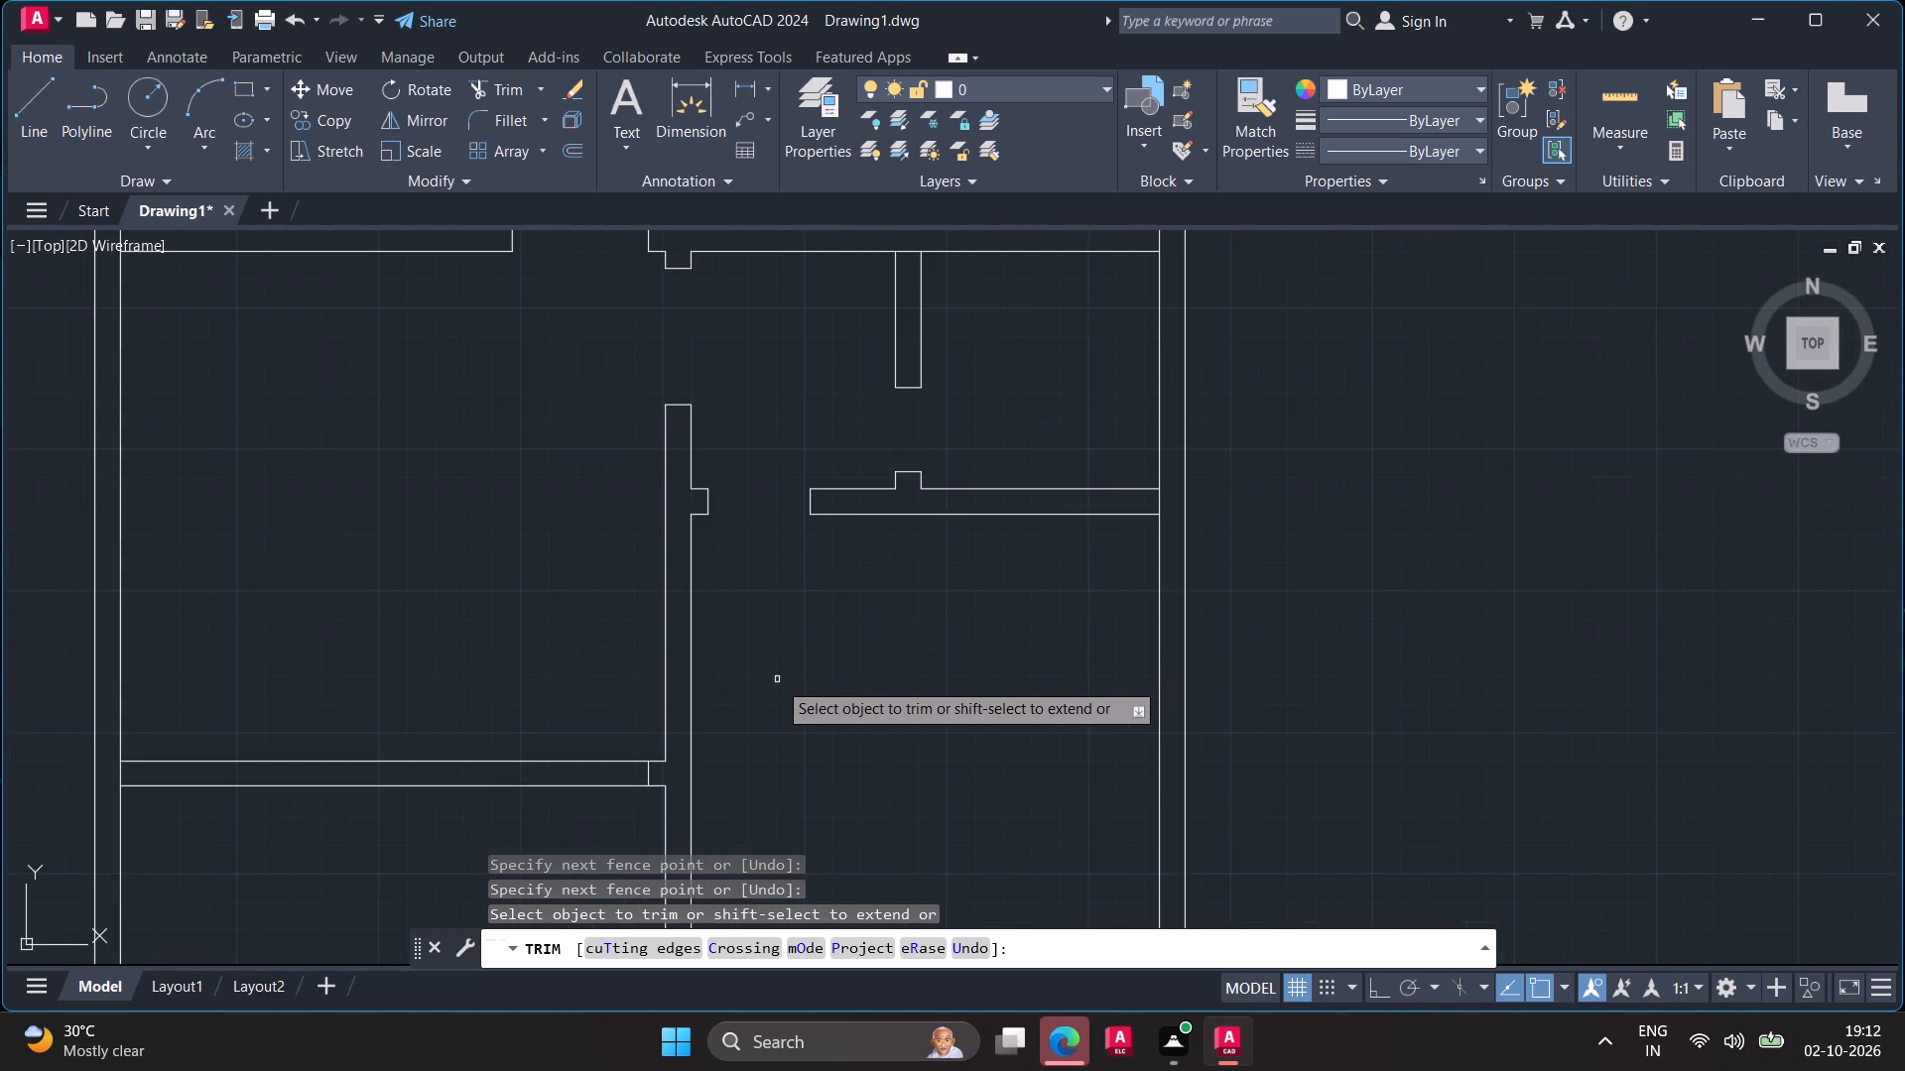
scroll(777, 681, "down", 1)
key("Escape")
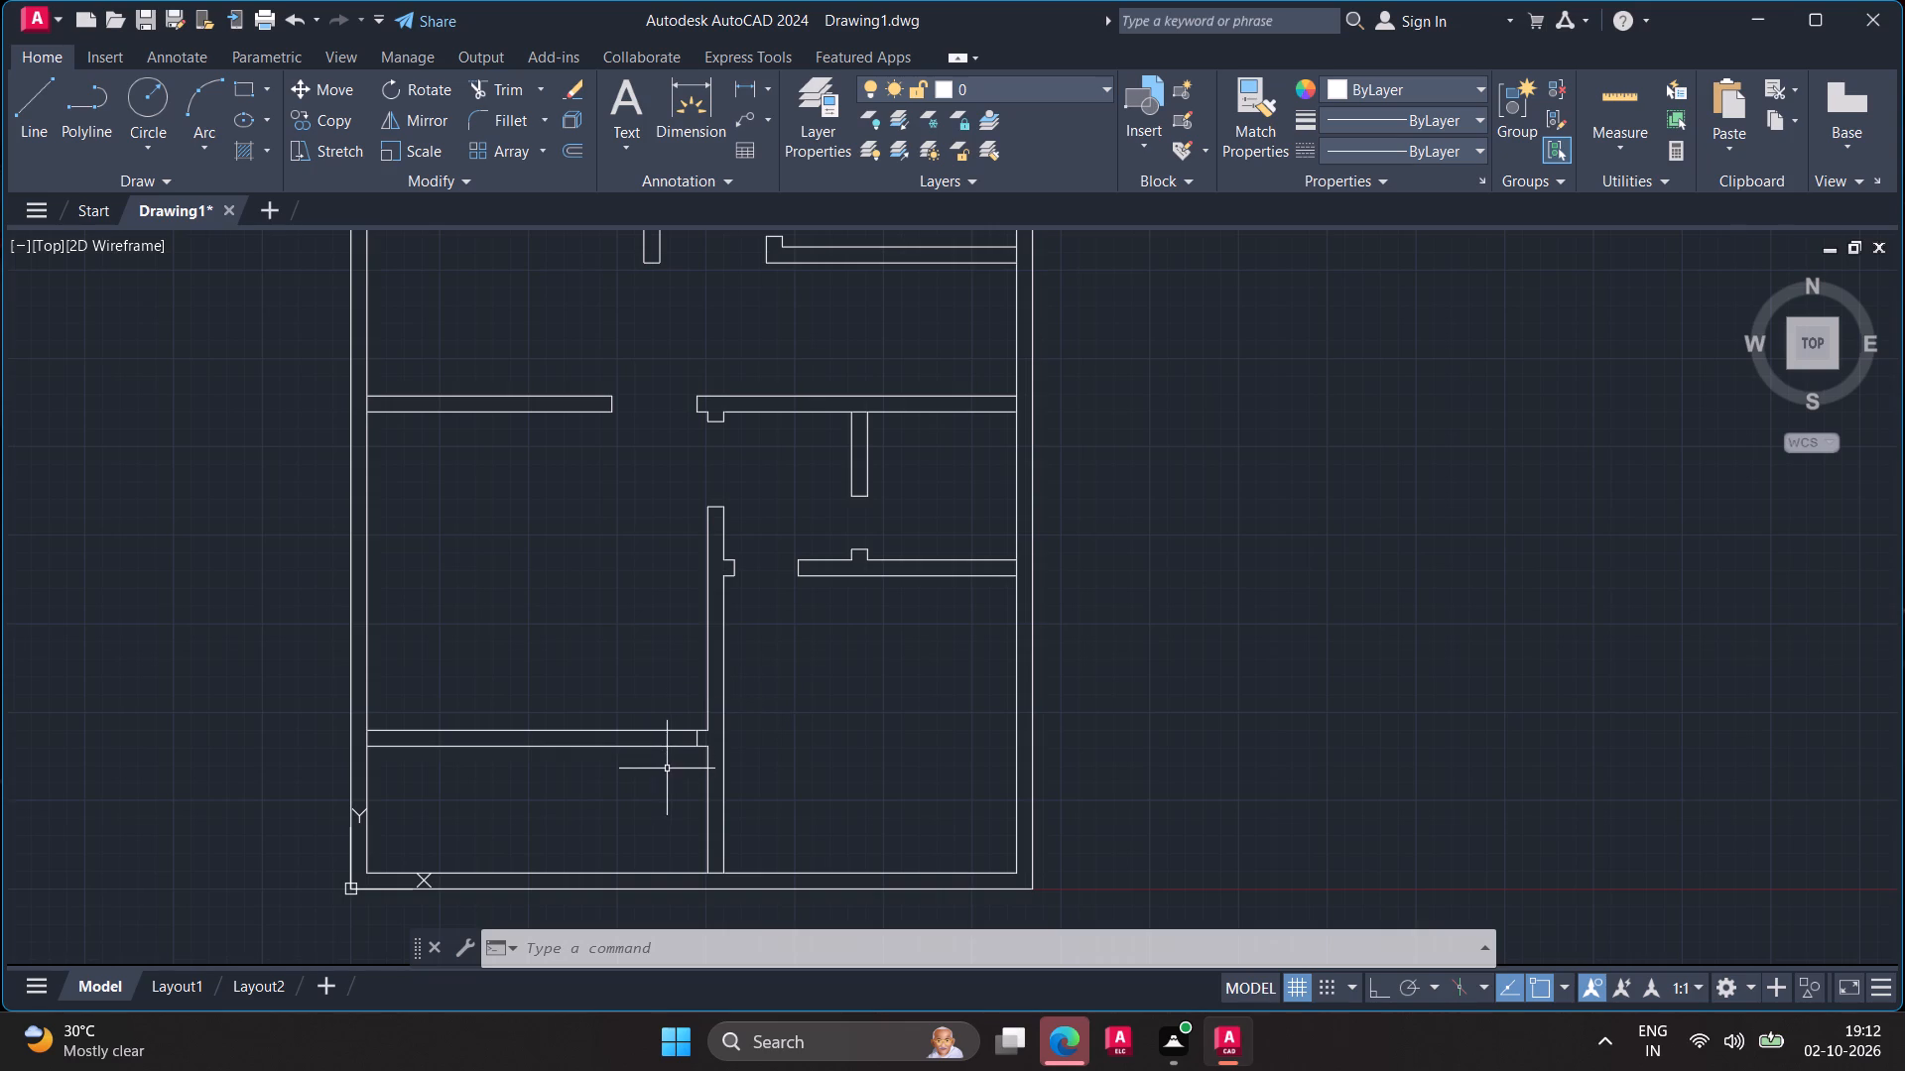
Offset the short jamb line in the lower-left cross wall 4' away from the central partition.
scroll(667, 770, "up", 3)
scroll(672, 772, "down", 2)
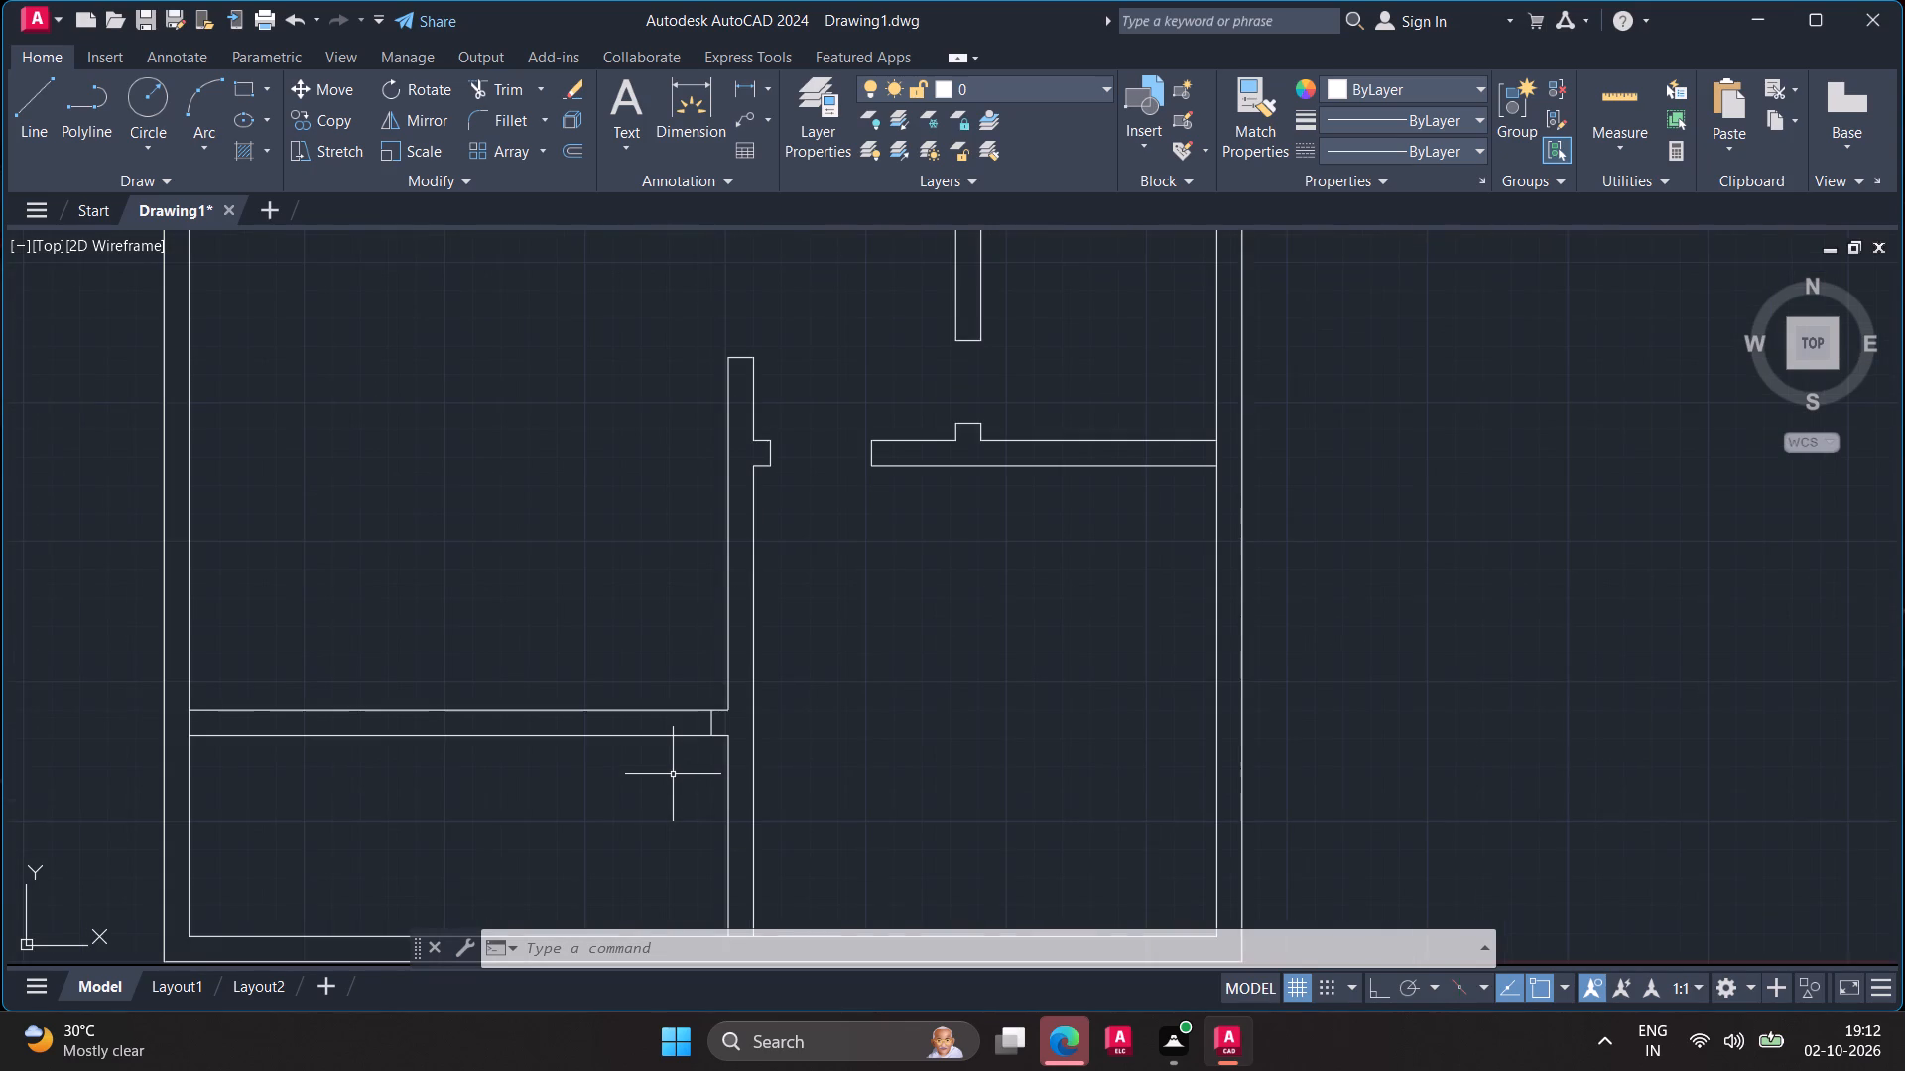
middle_click_drag(673, 776, 784, 784)
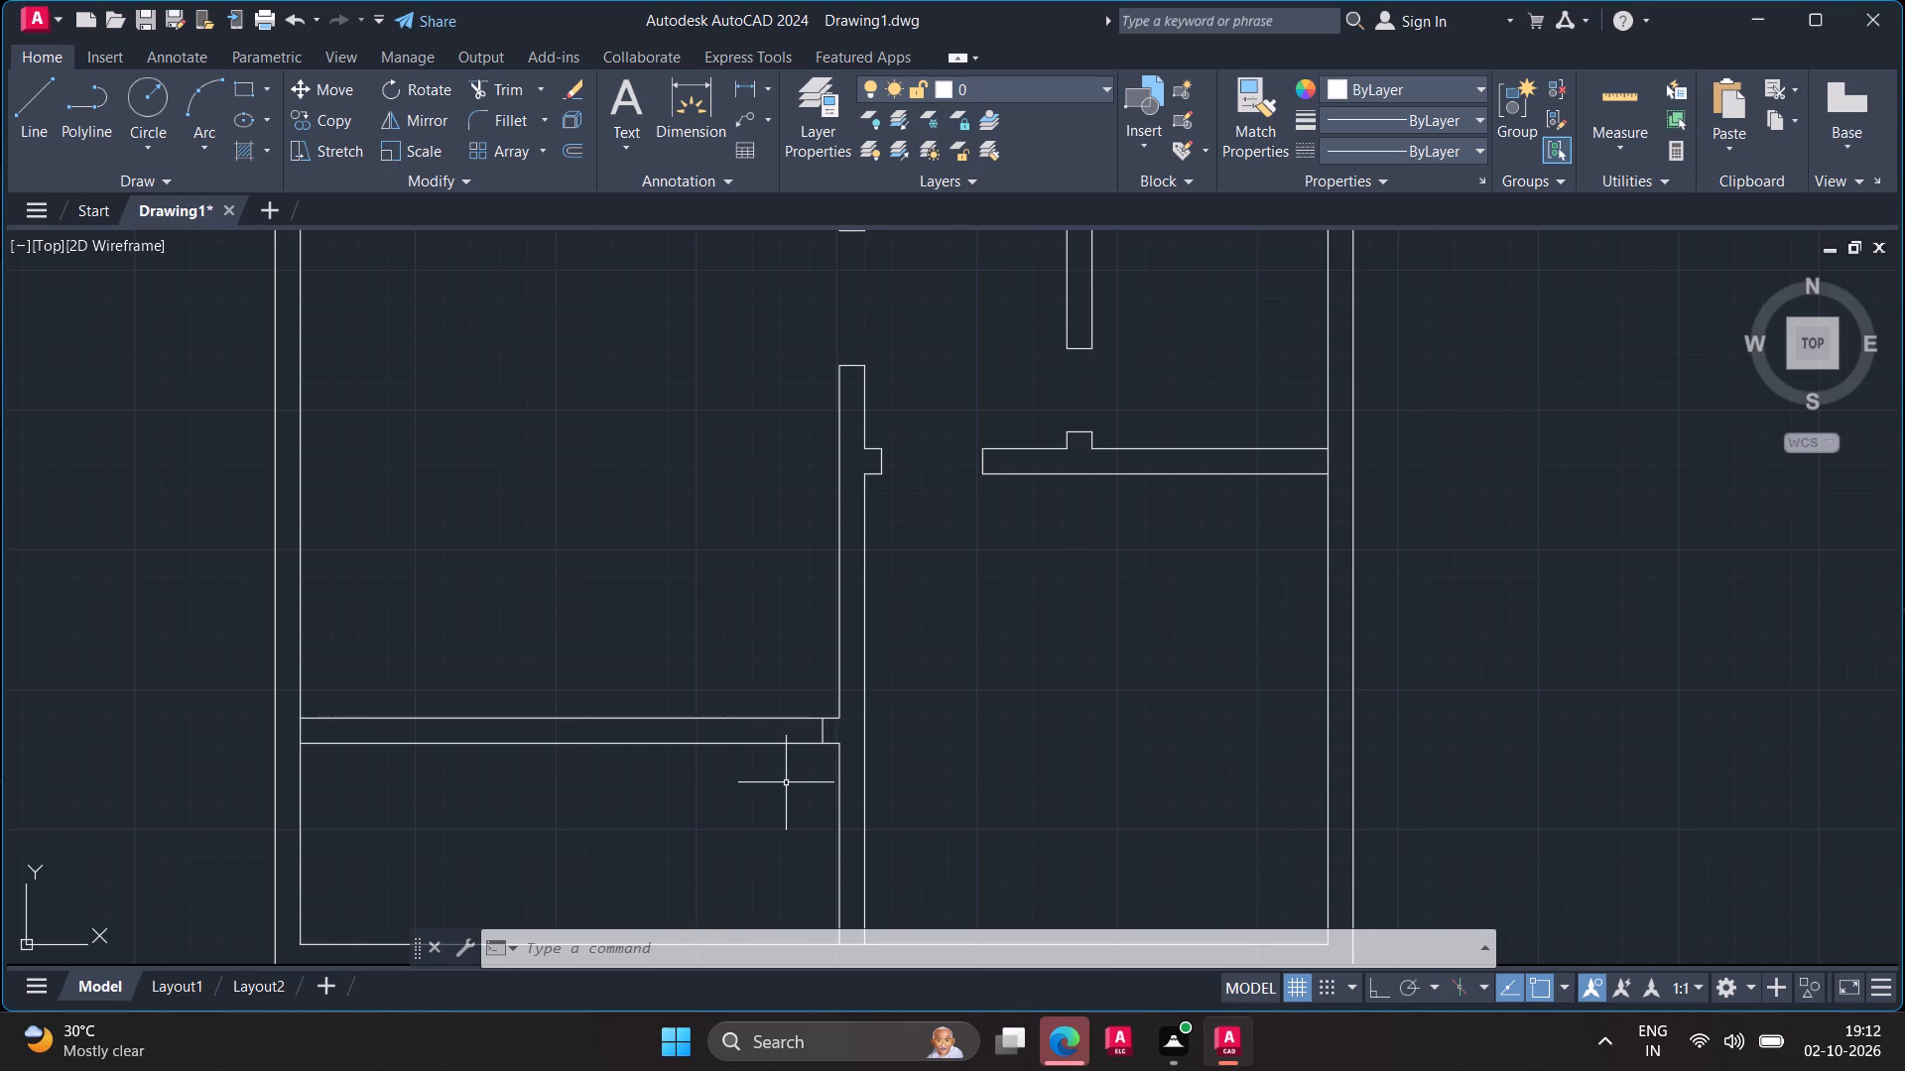
key("o")
key("Return")
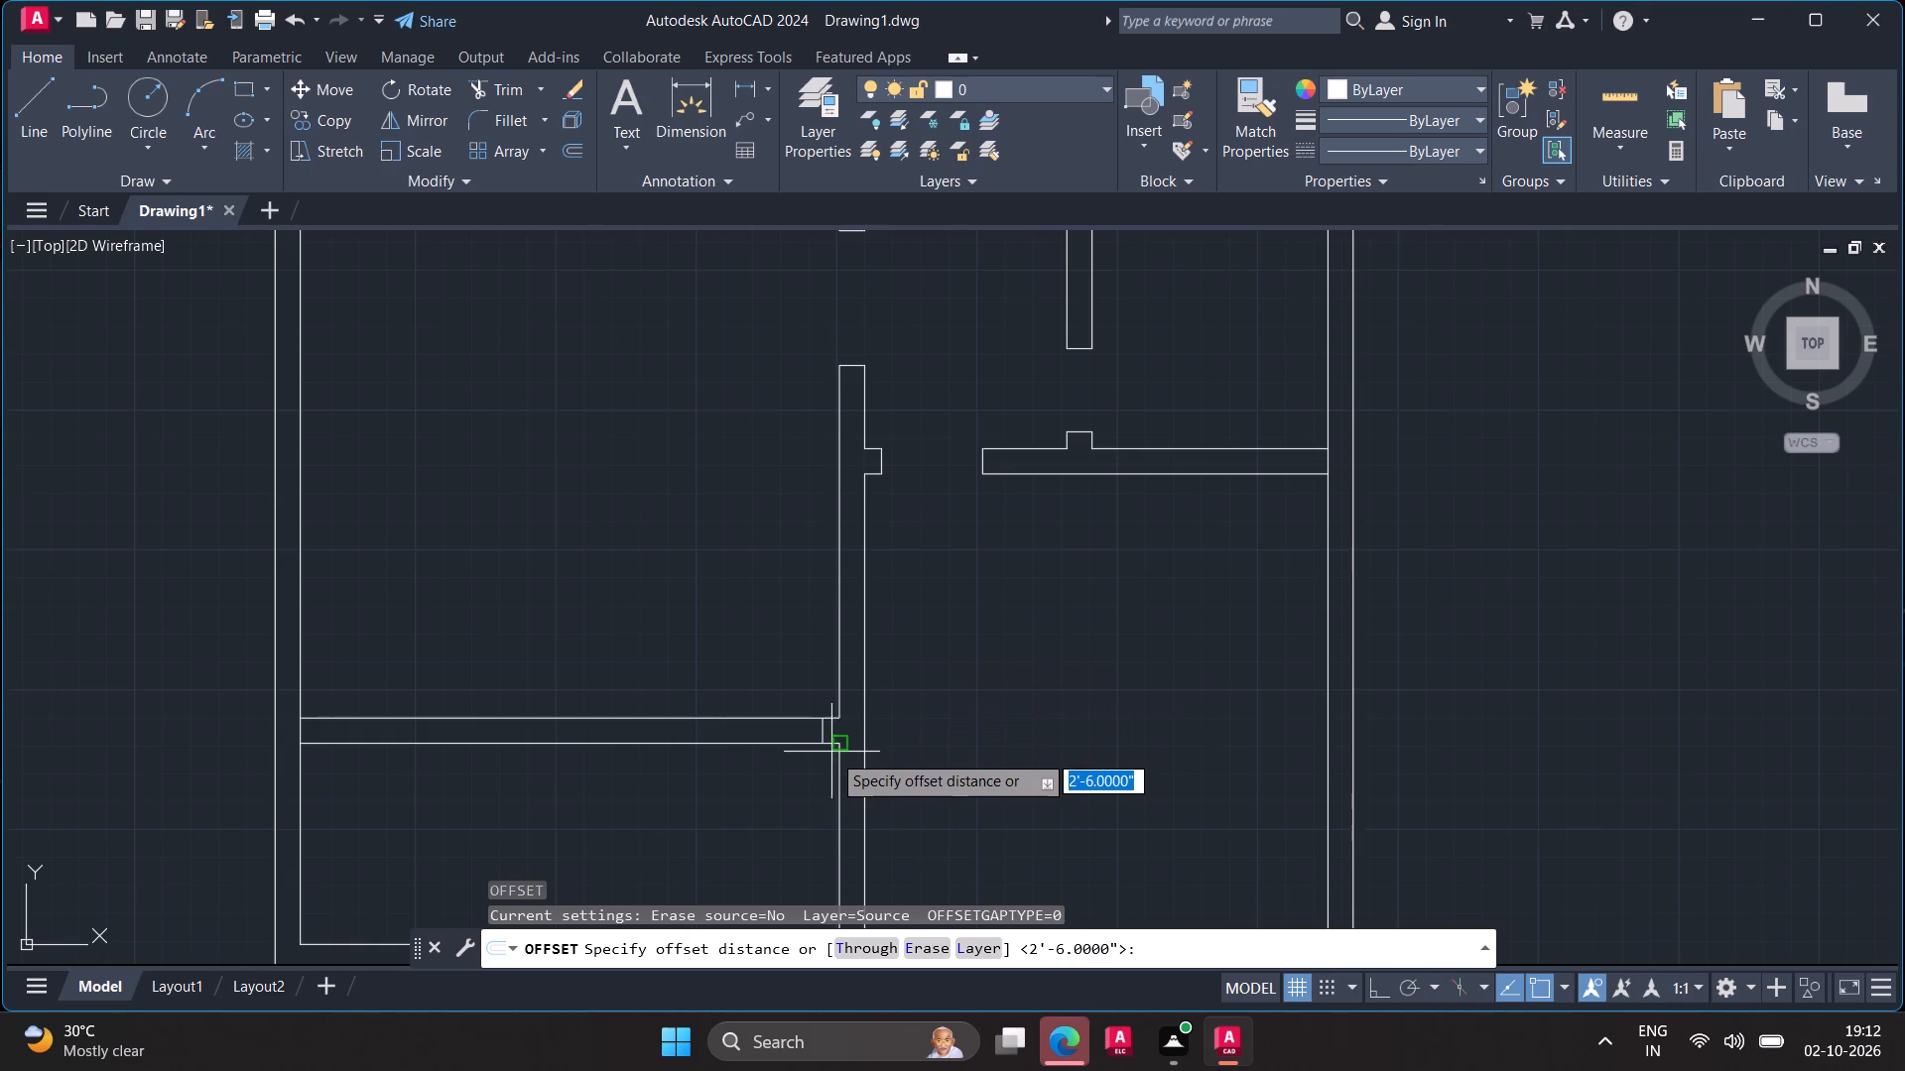
left_click(825, 730)
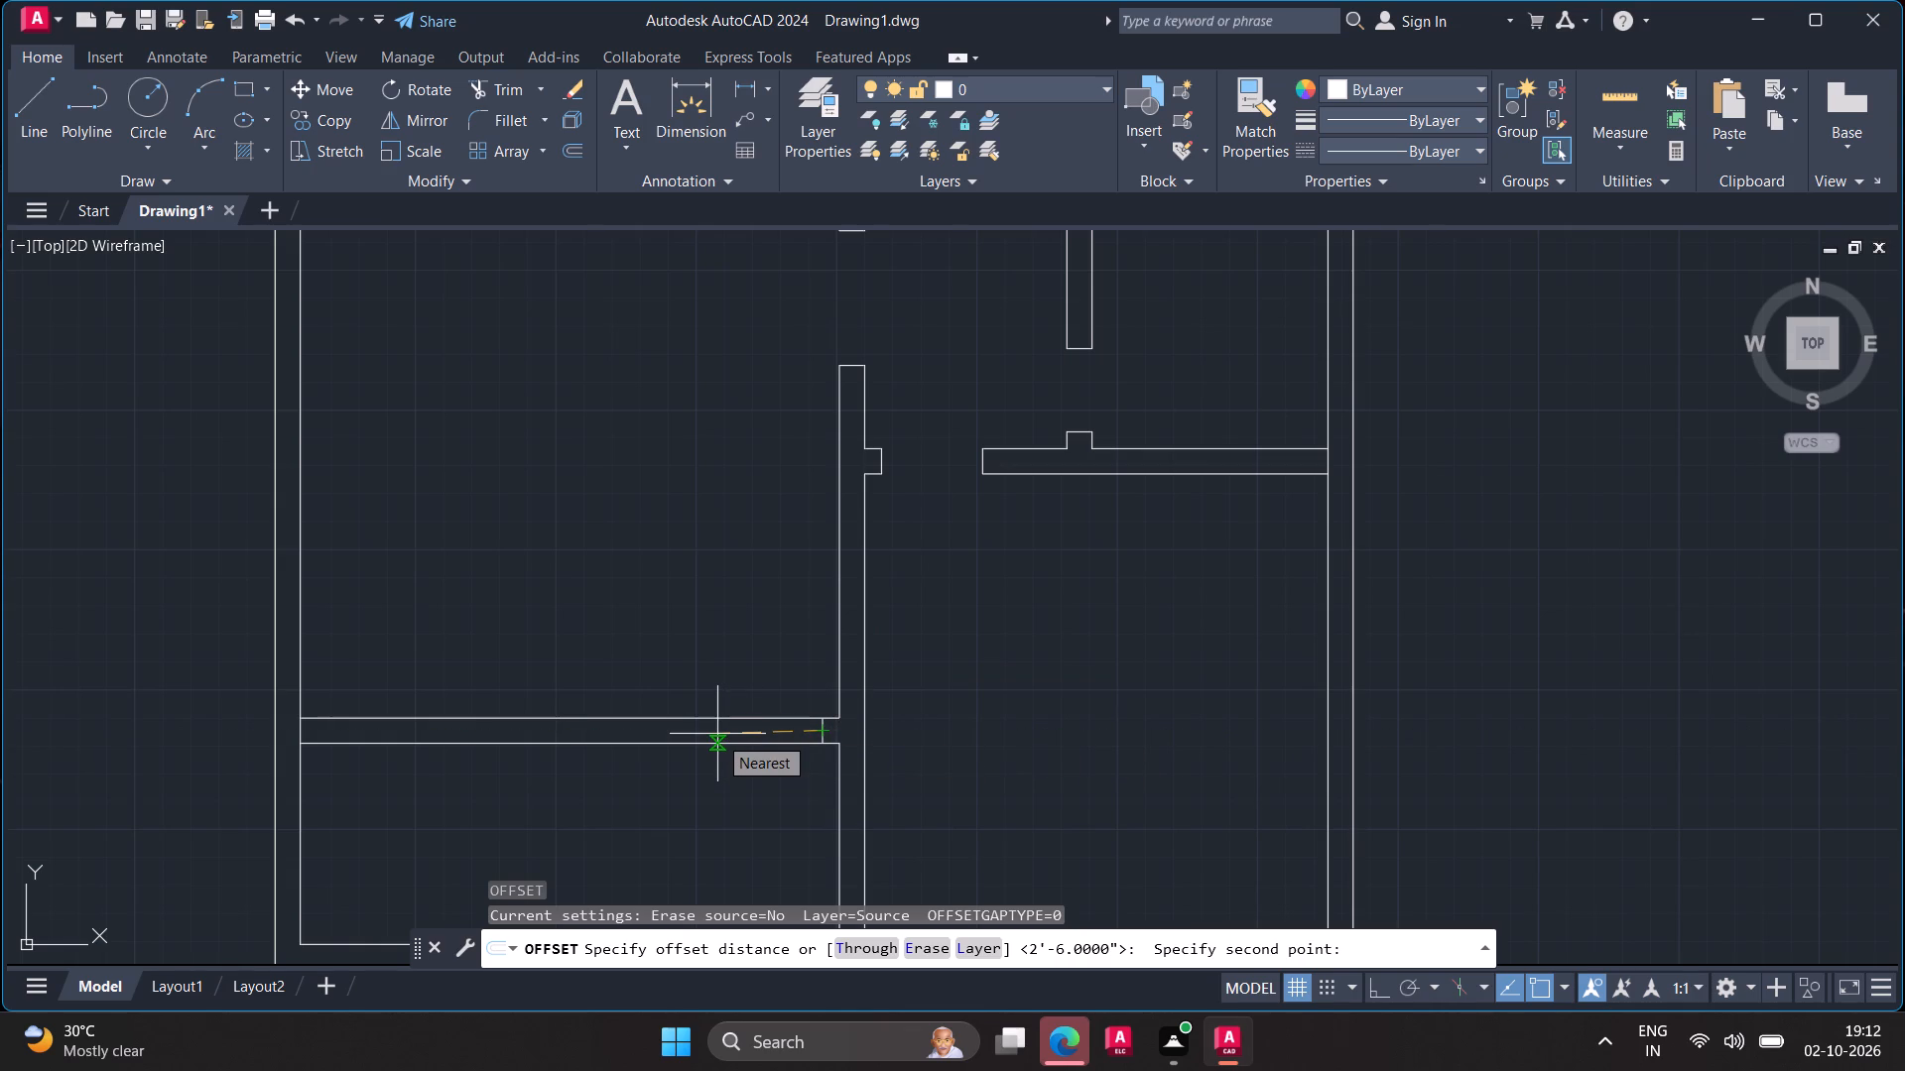
key("4")
key("apostrophe")
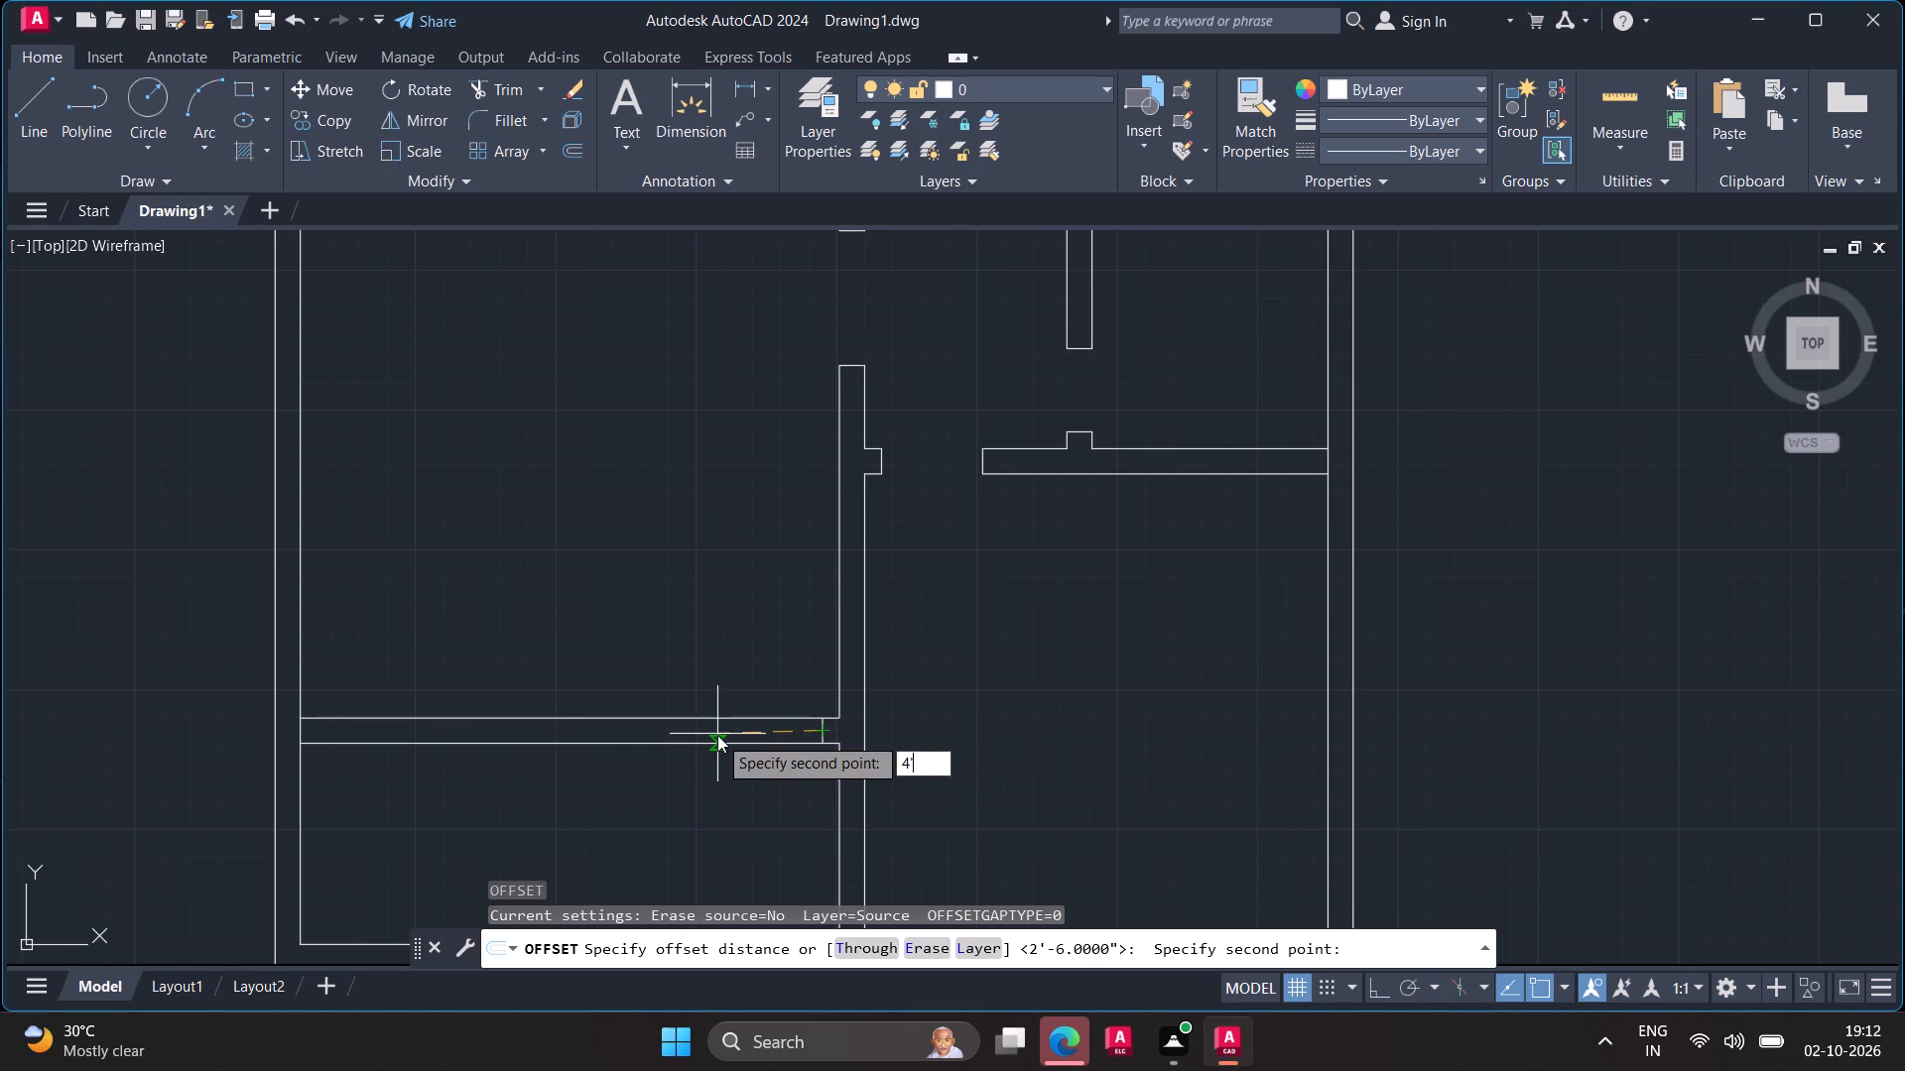
key("Return")
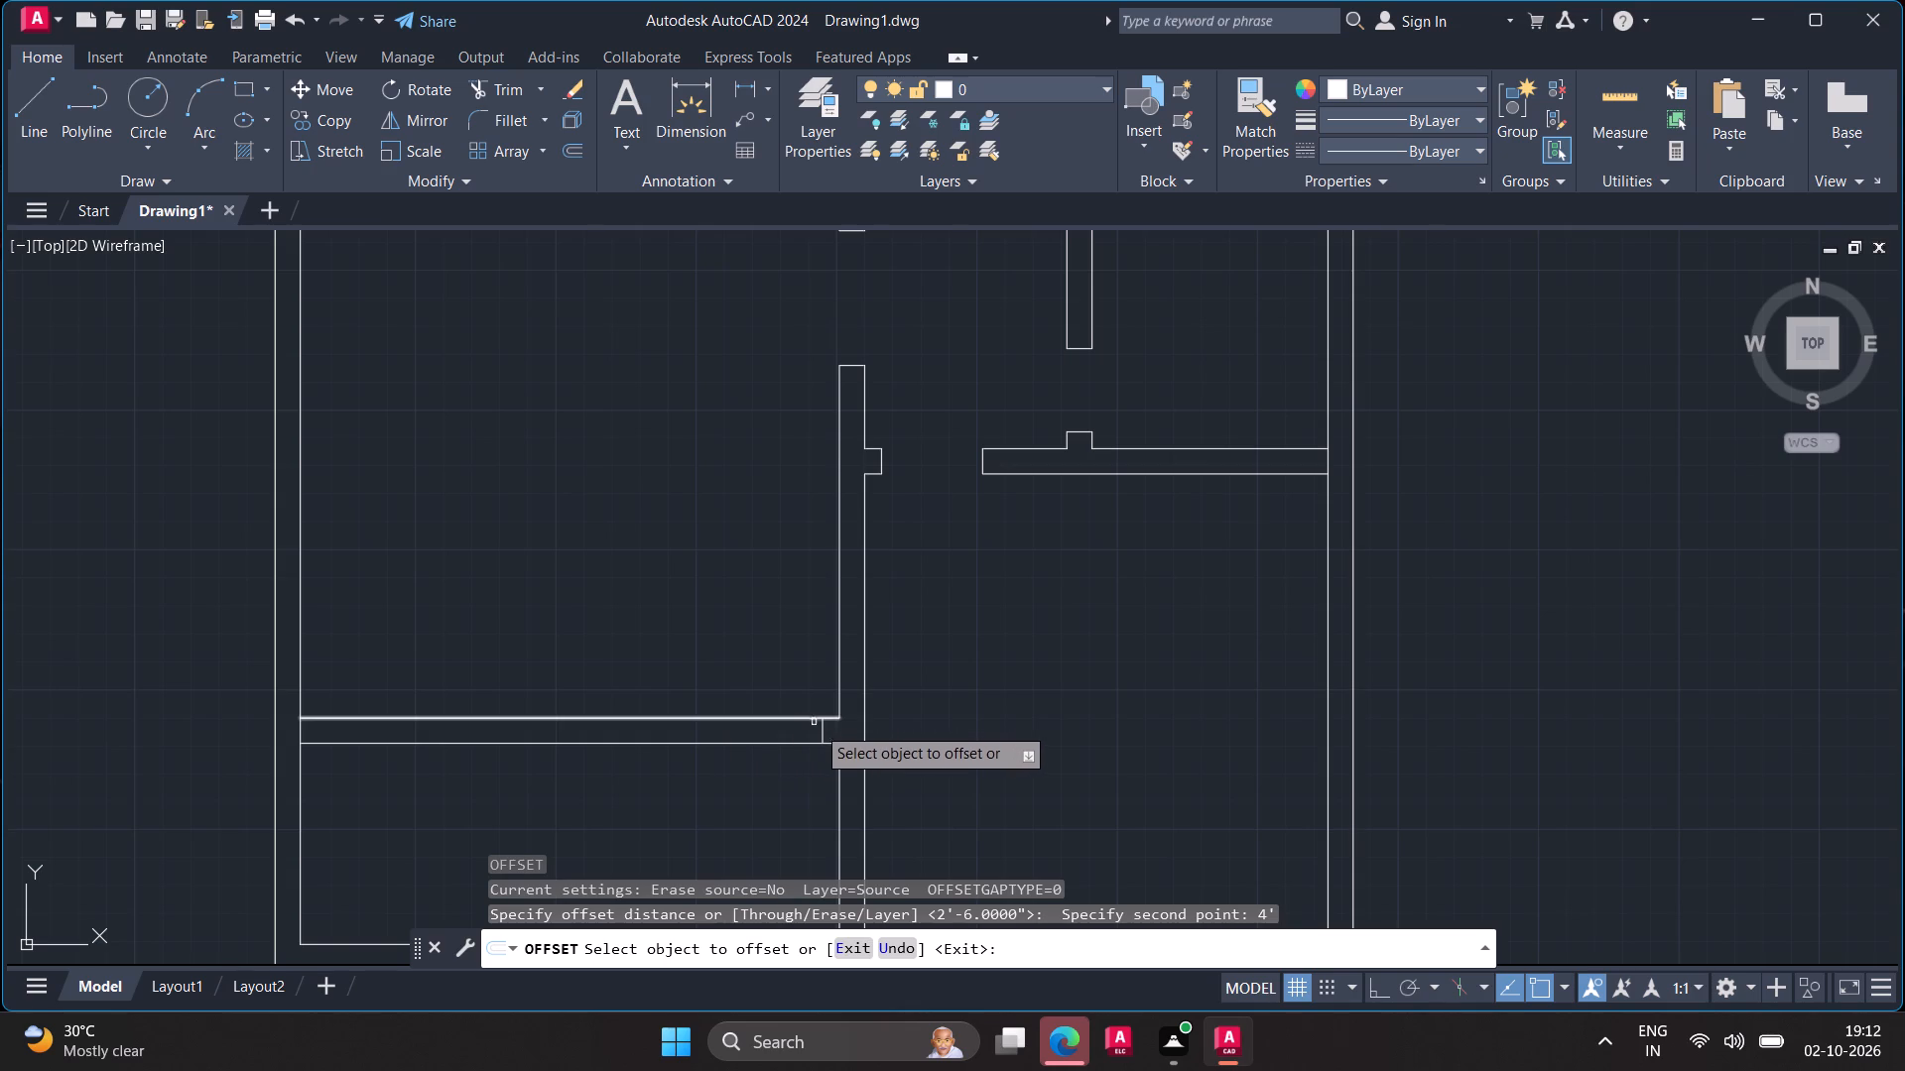
left_click(822, 729)
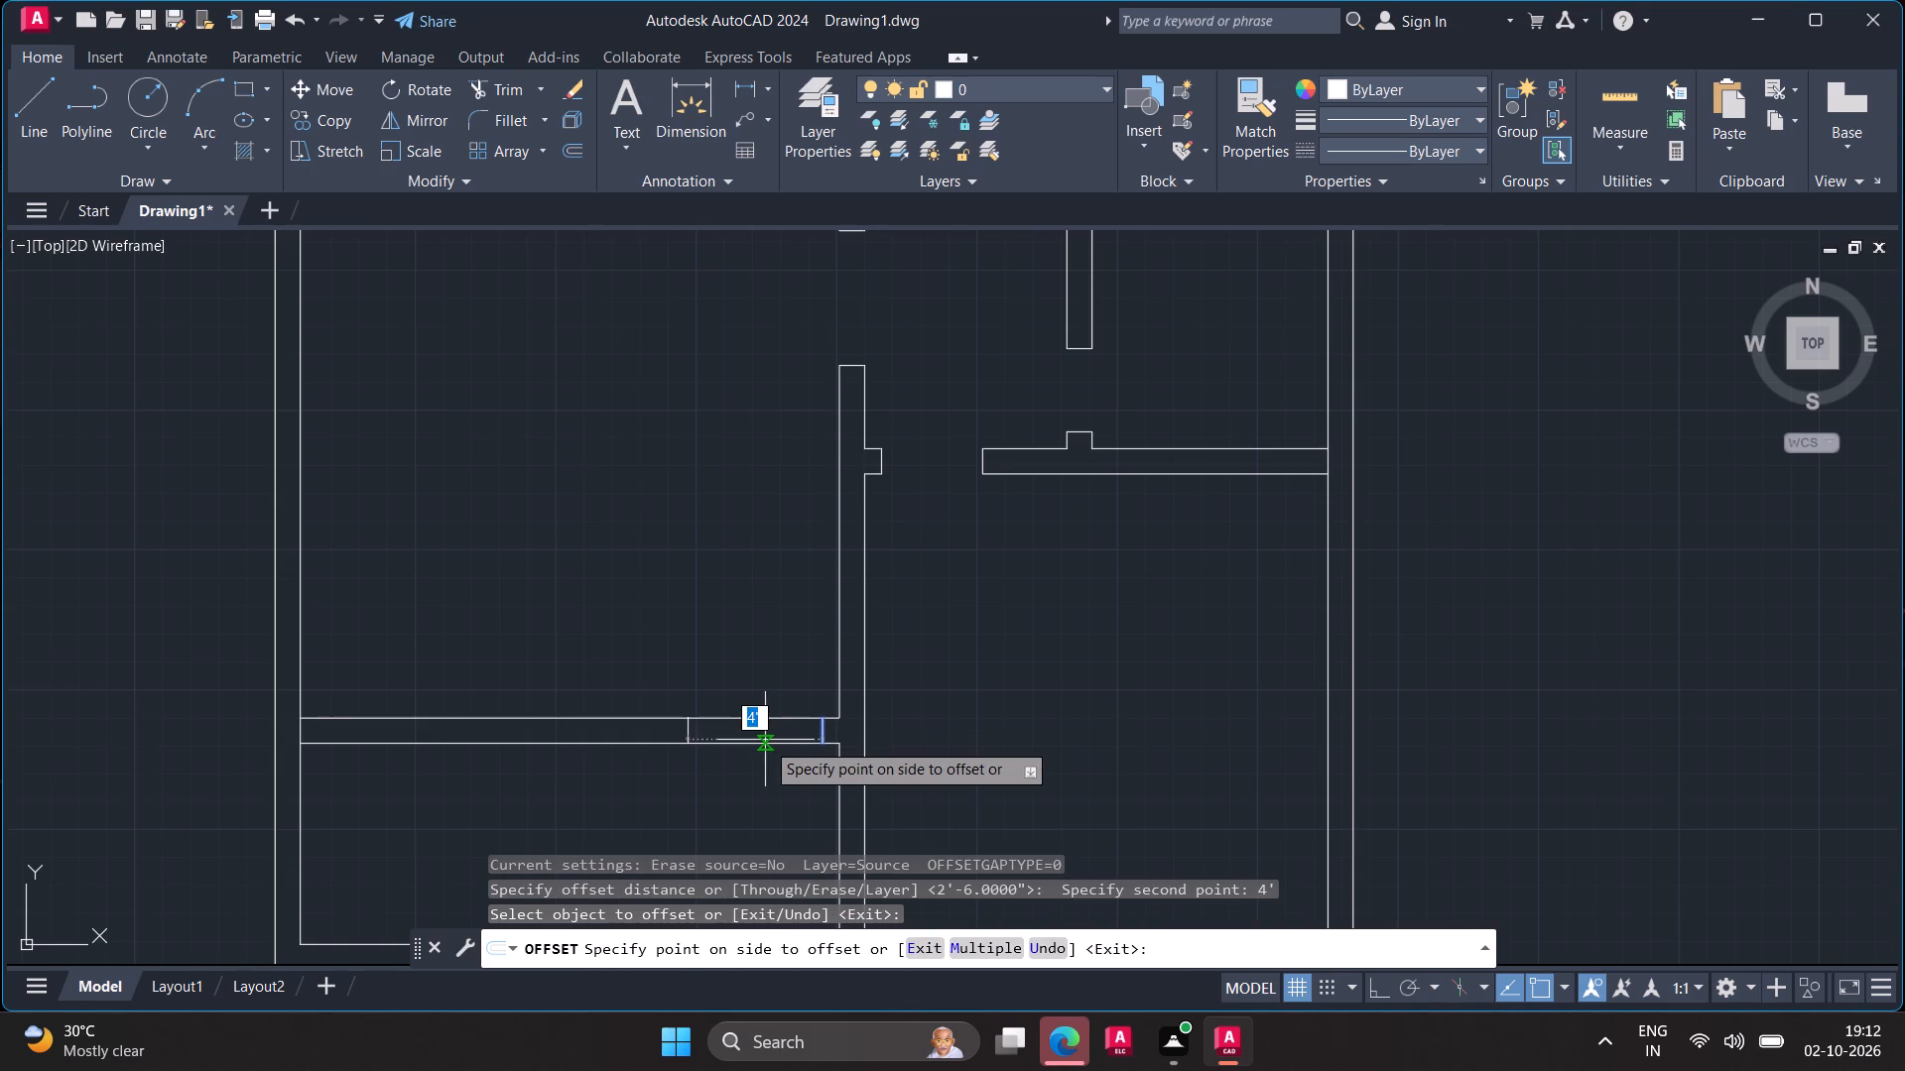
left_click(759, 732)
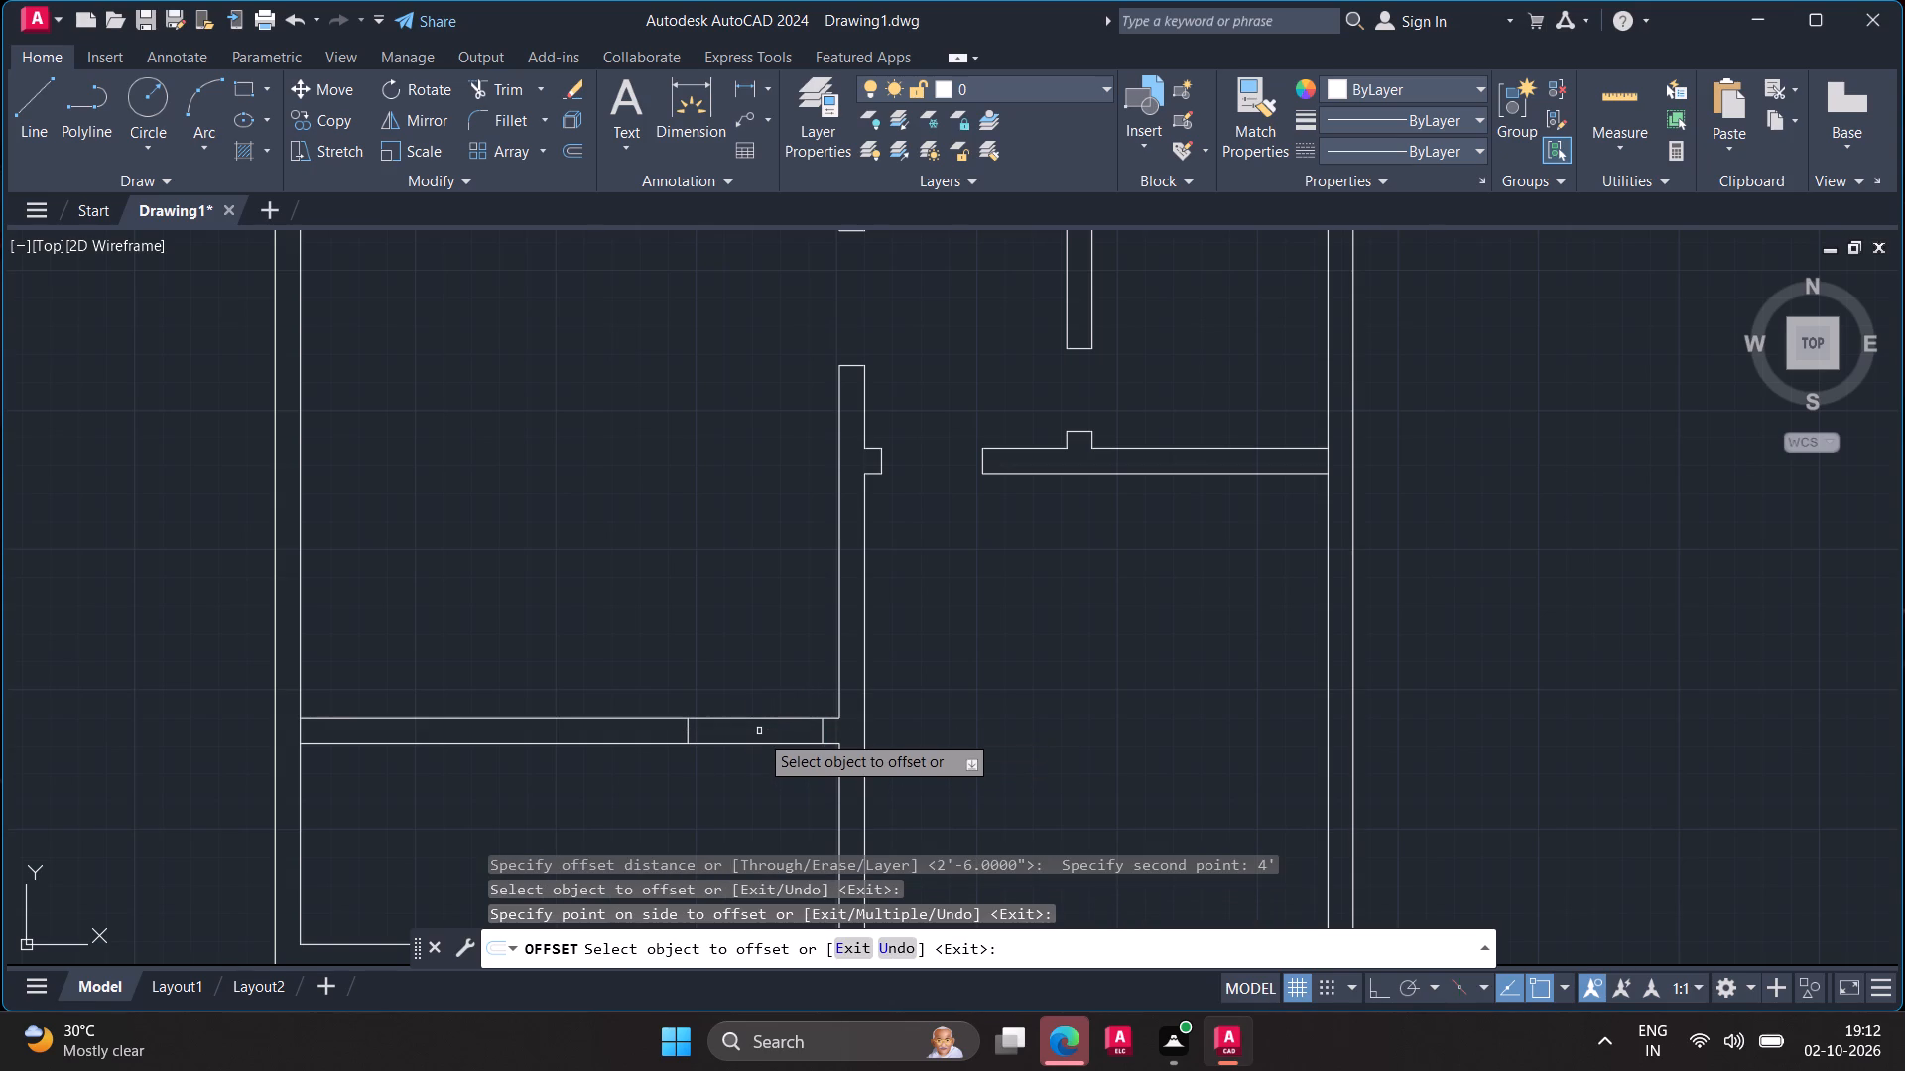
key("Escape")
Trim both faces of the lower-left cross wall between its two jamb lines to cut the door opening.
key("r")
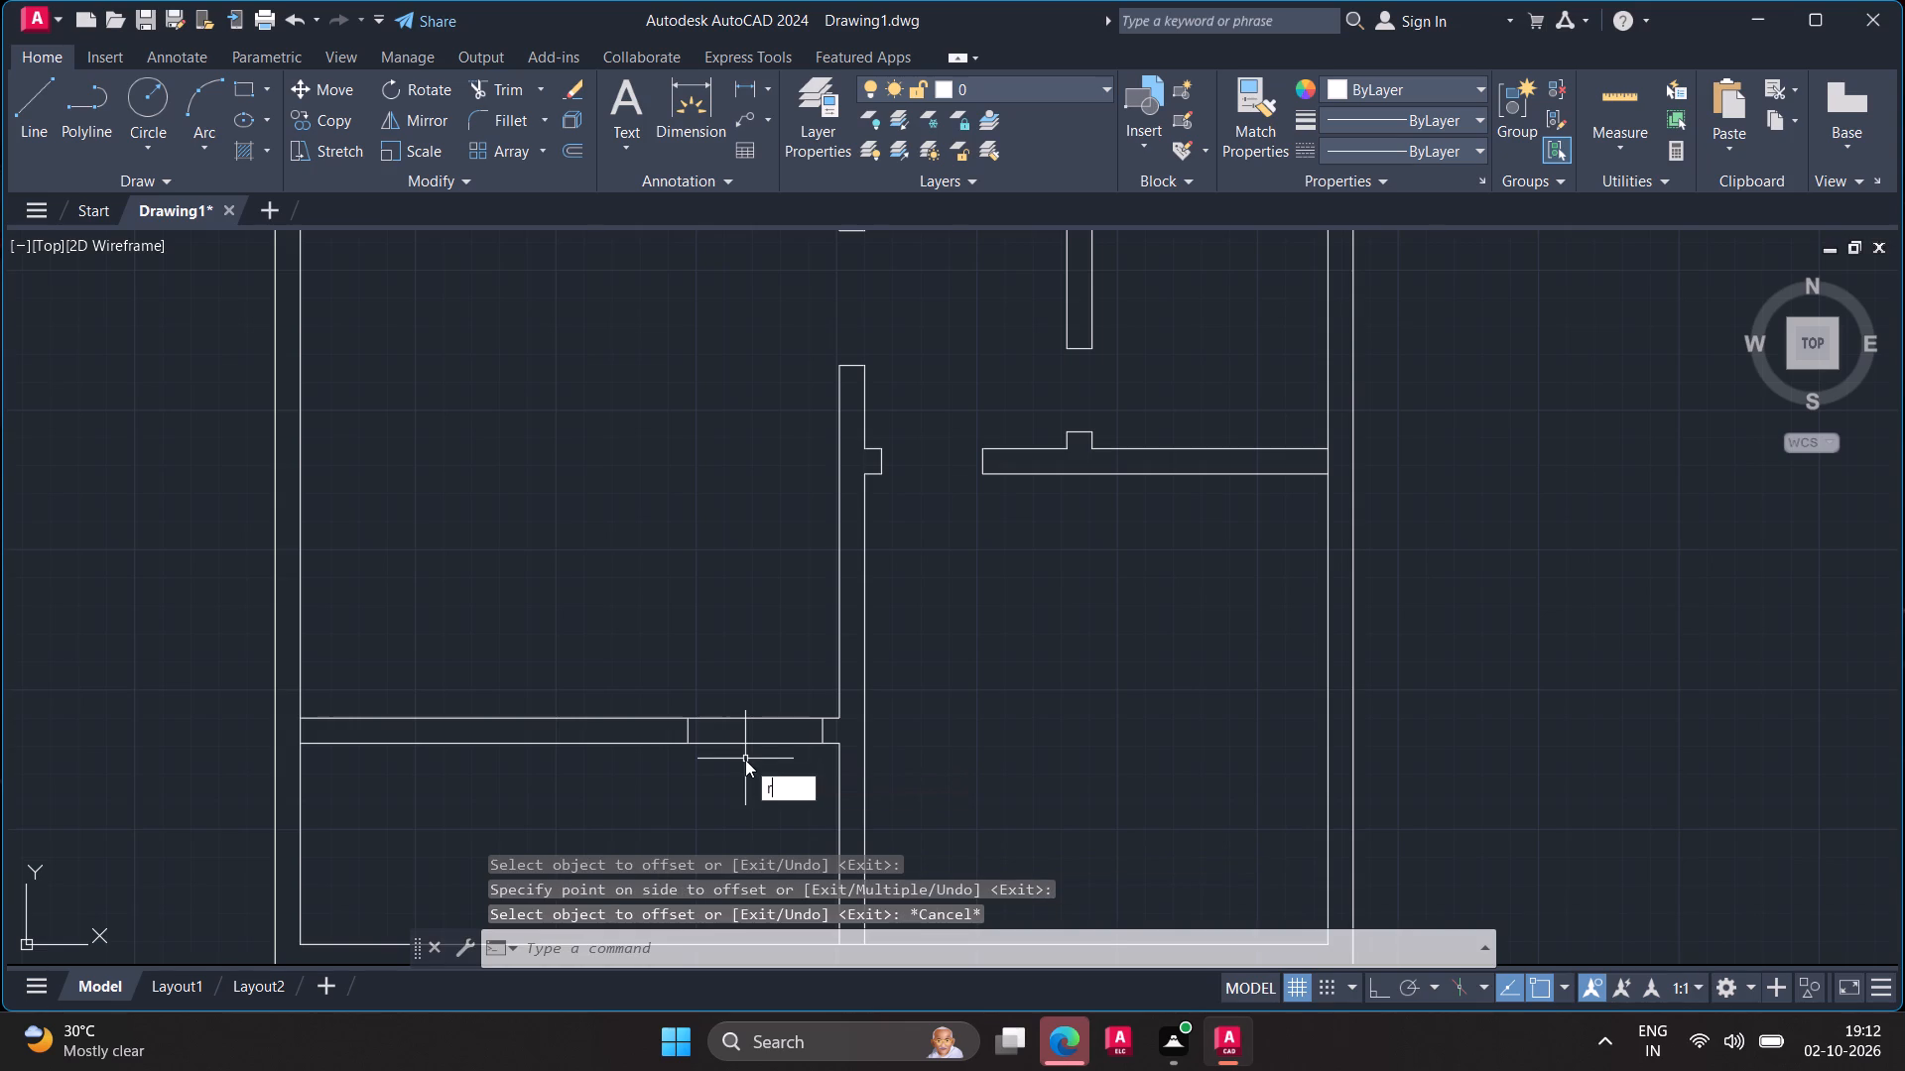
key("Escape")
type("tr")
key("space")
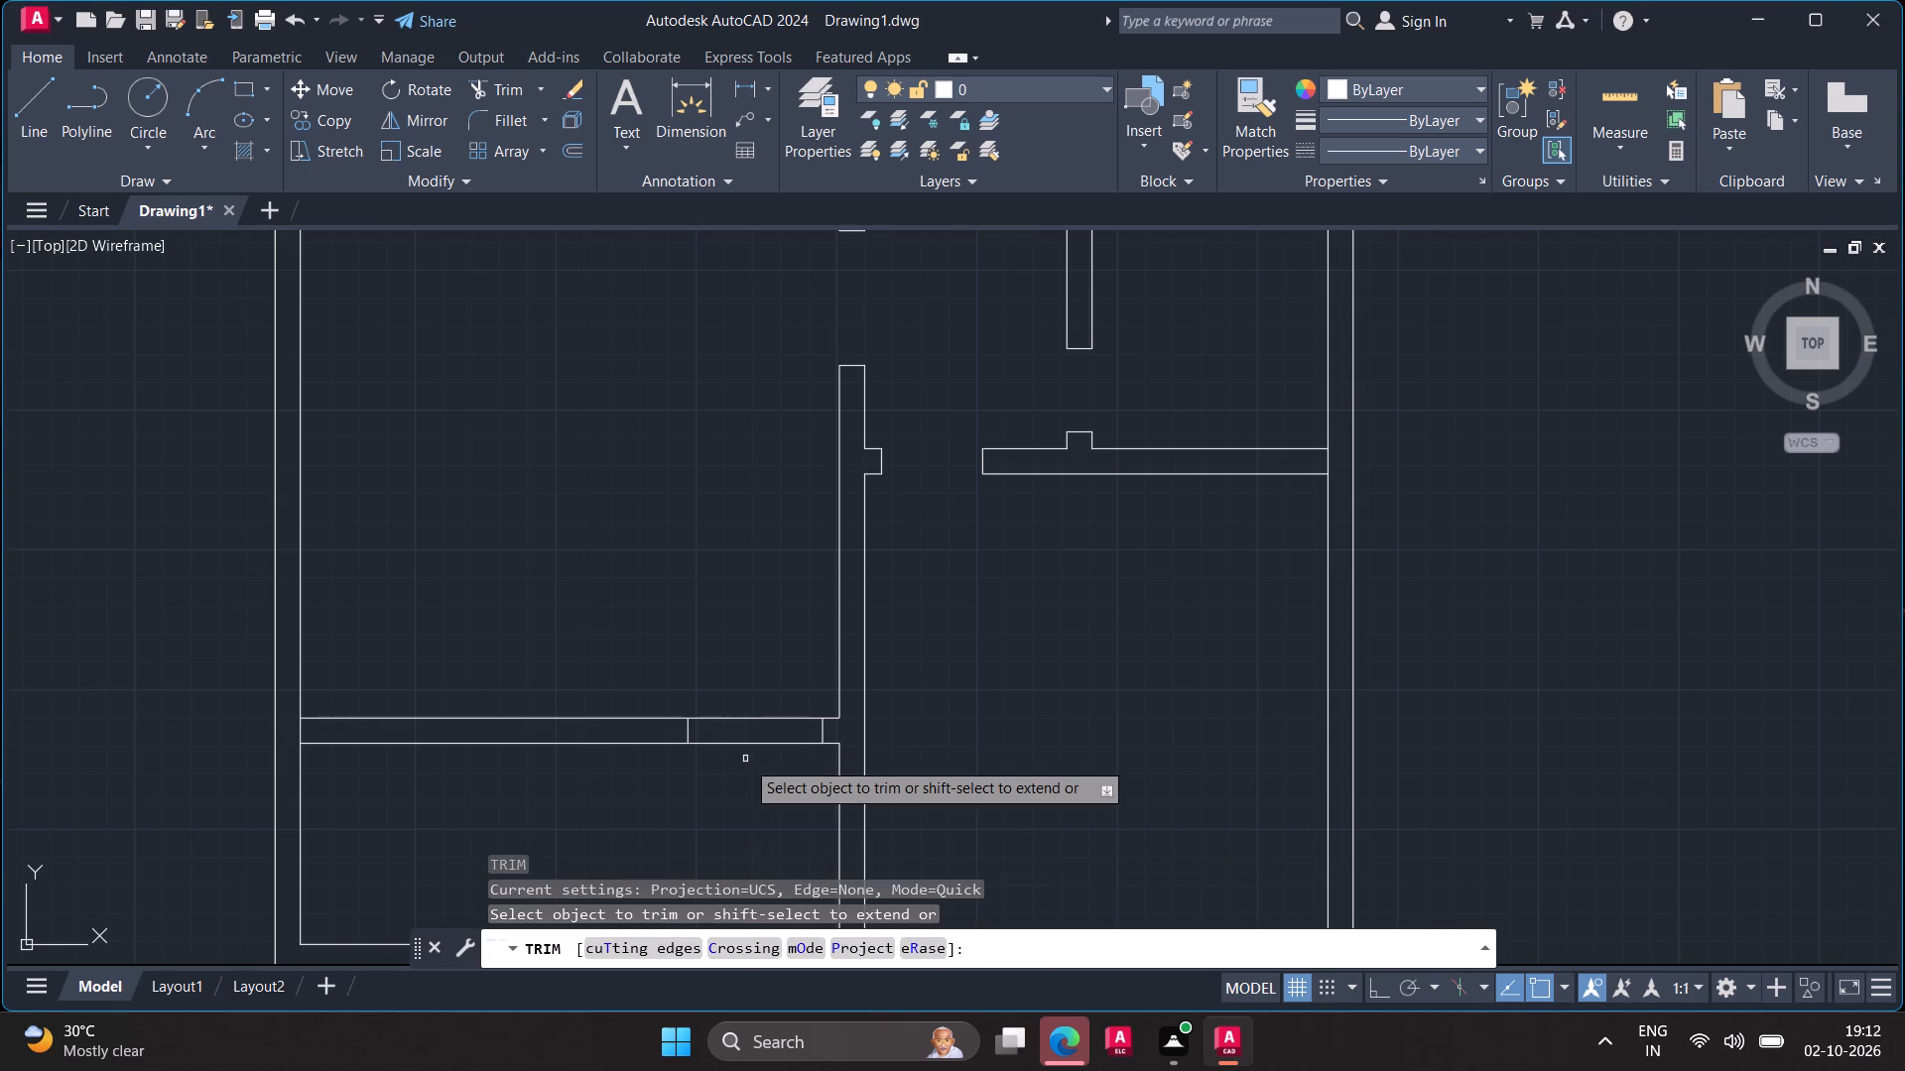
left_click(745, 760)
left_click(755, 673)
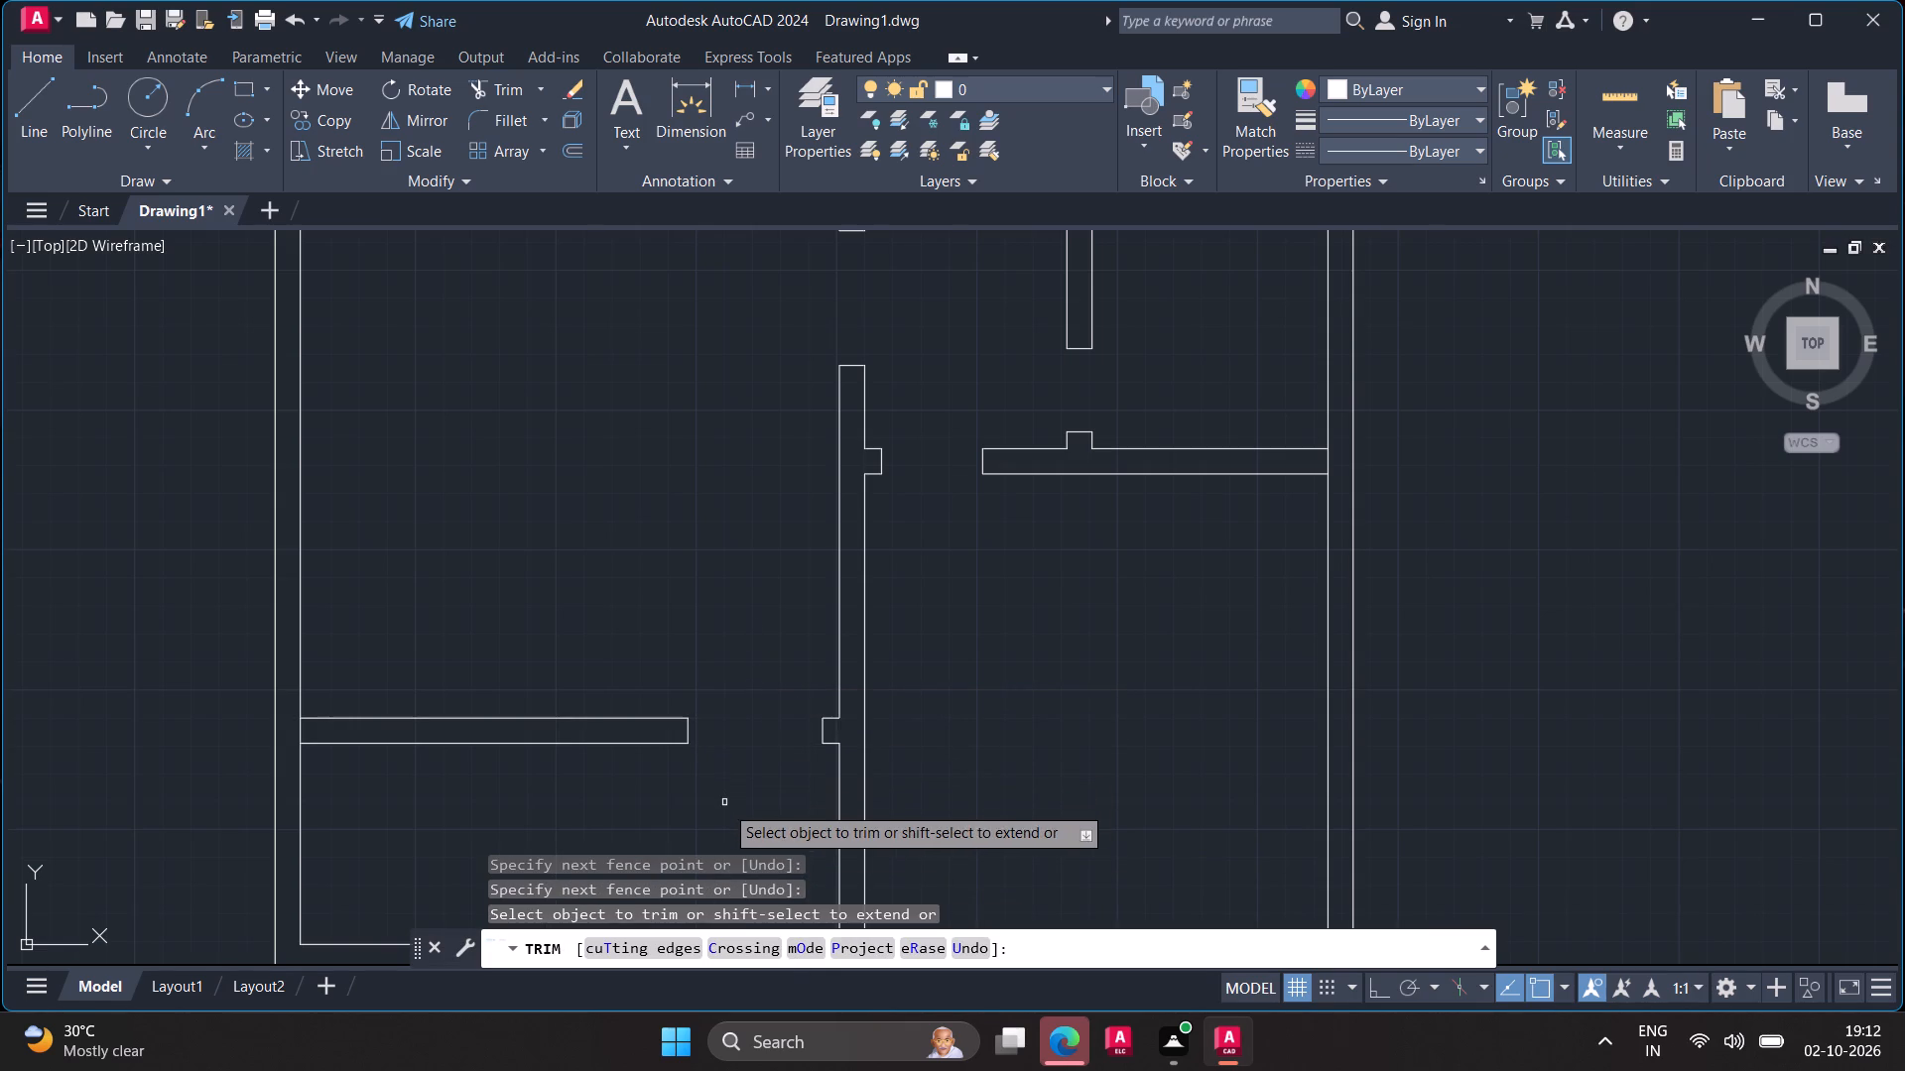
key("Escape")
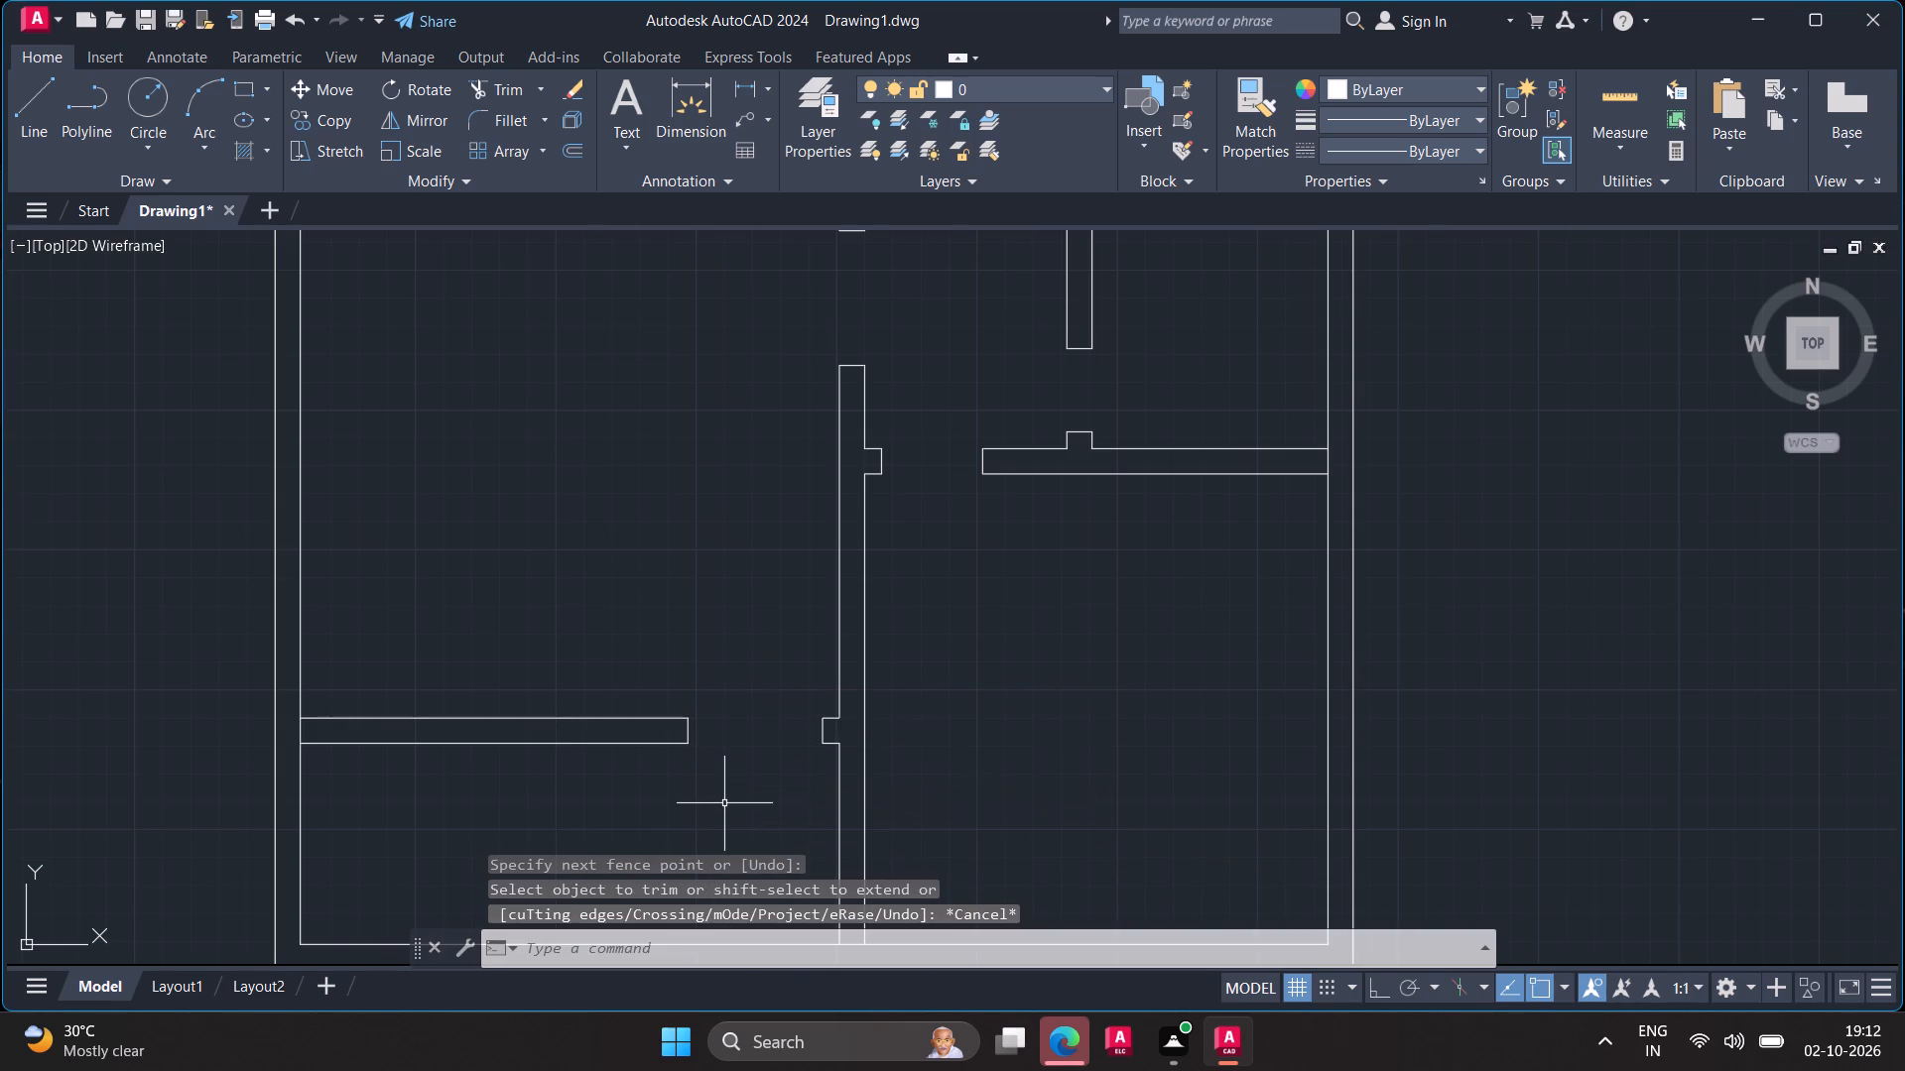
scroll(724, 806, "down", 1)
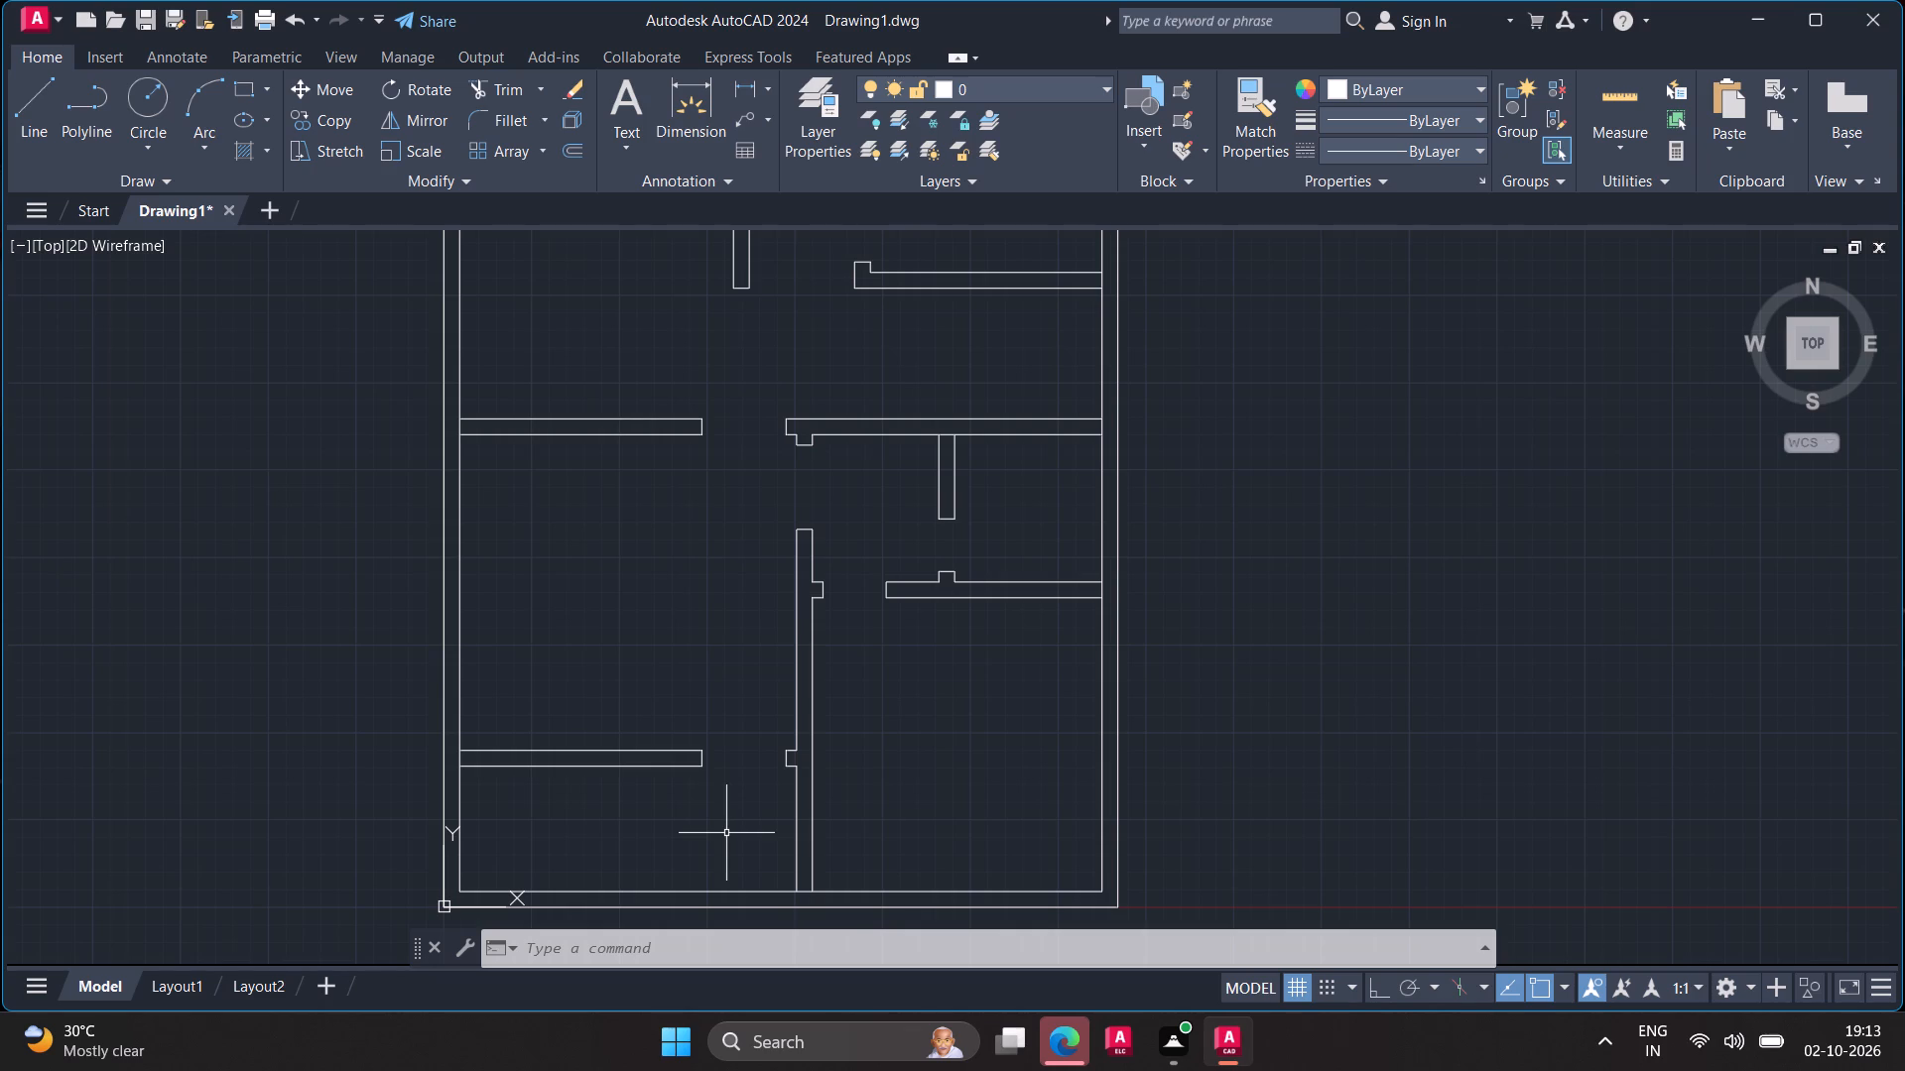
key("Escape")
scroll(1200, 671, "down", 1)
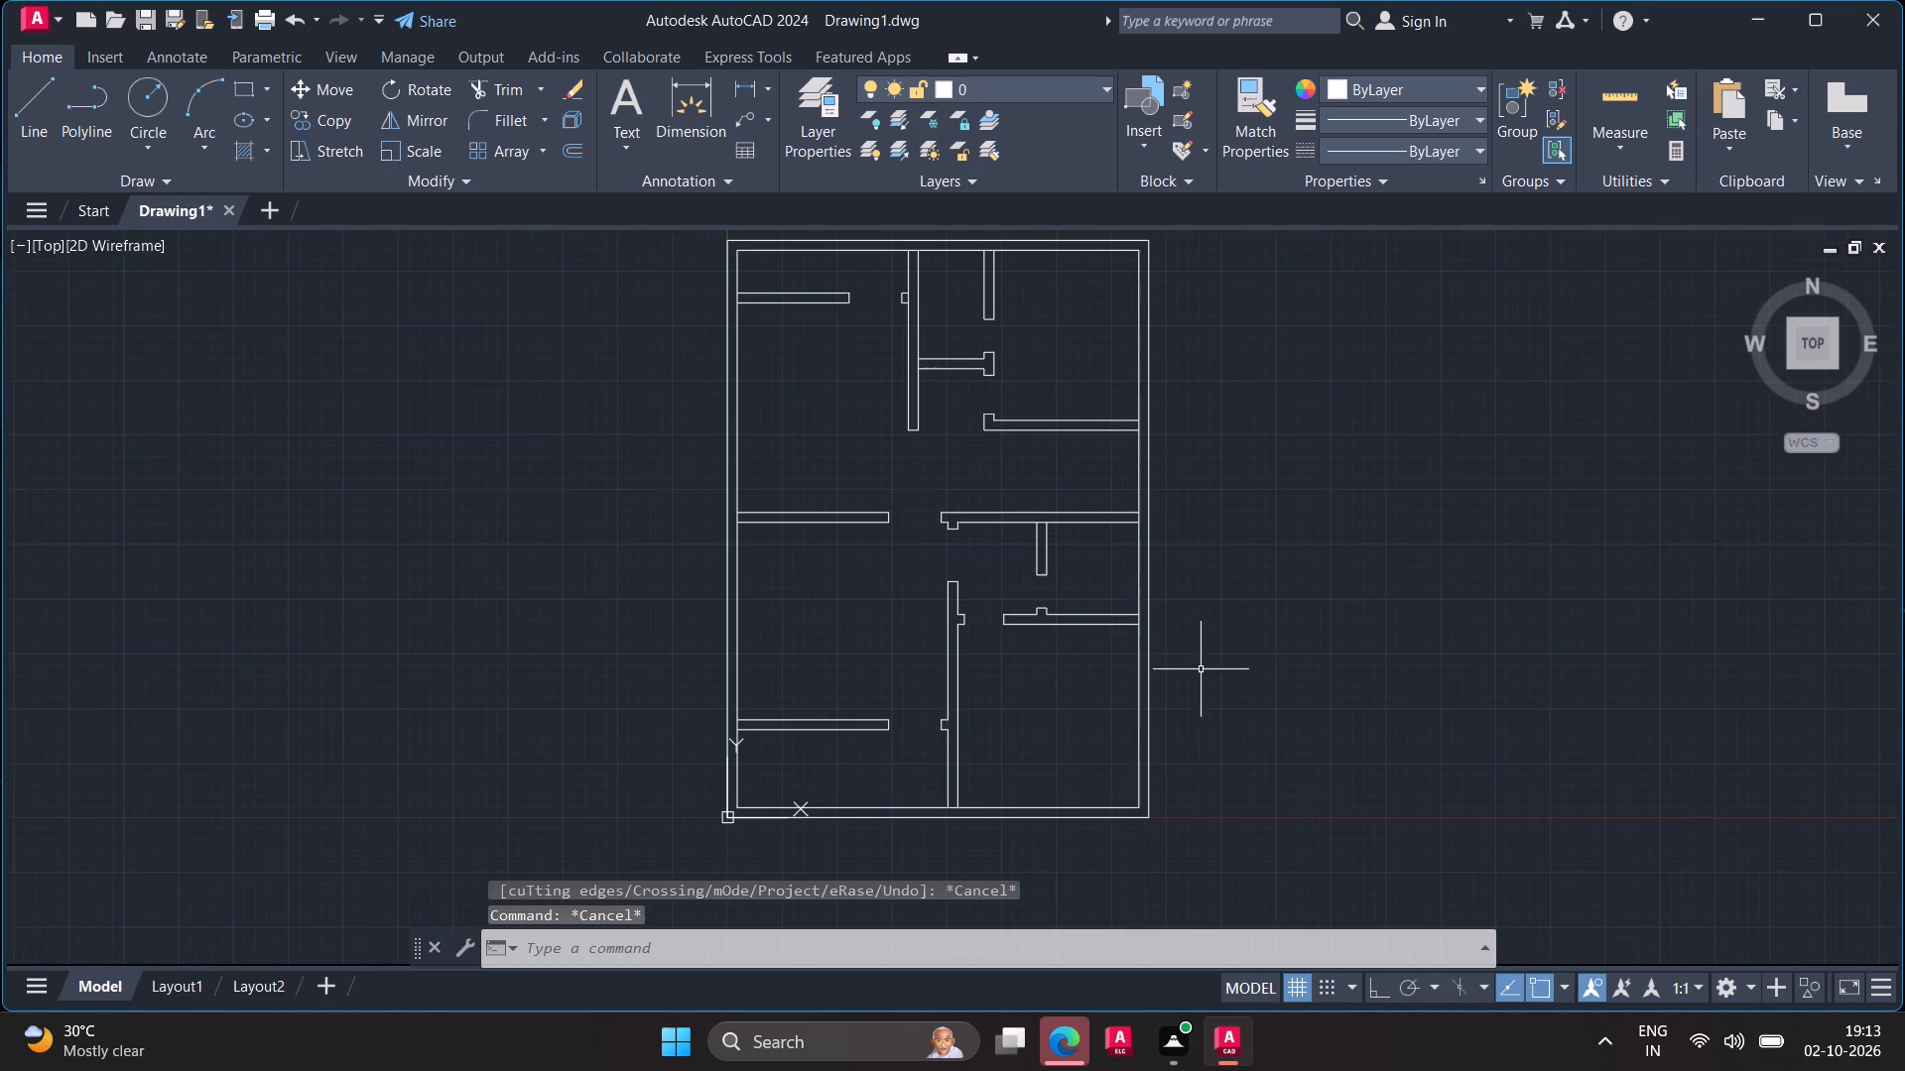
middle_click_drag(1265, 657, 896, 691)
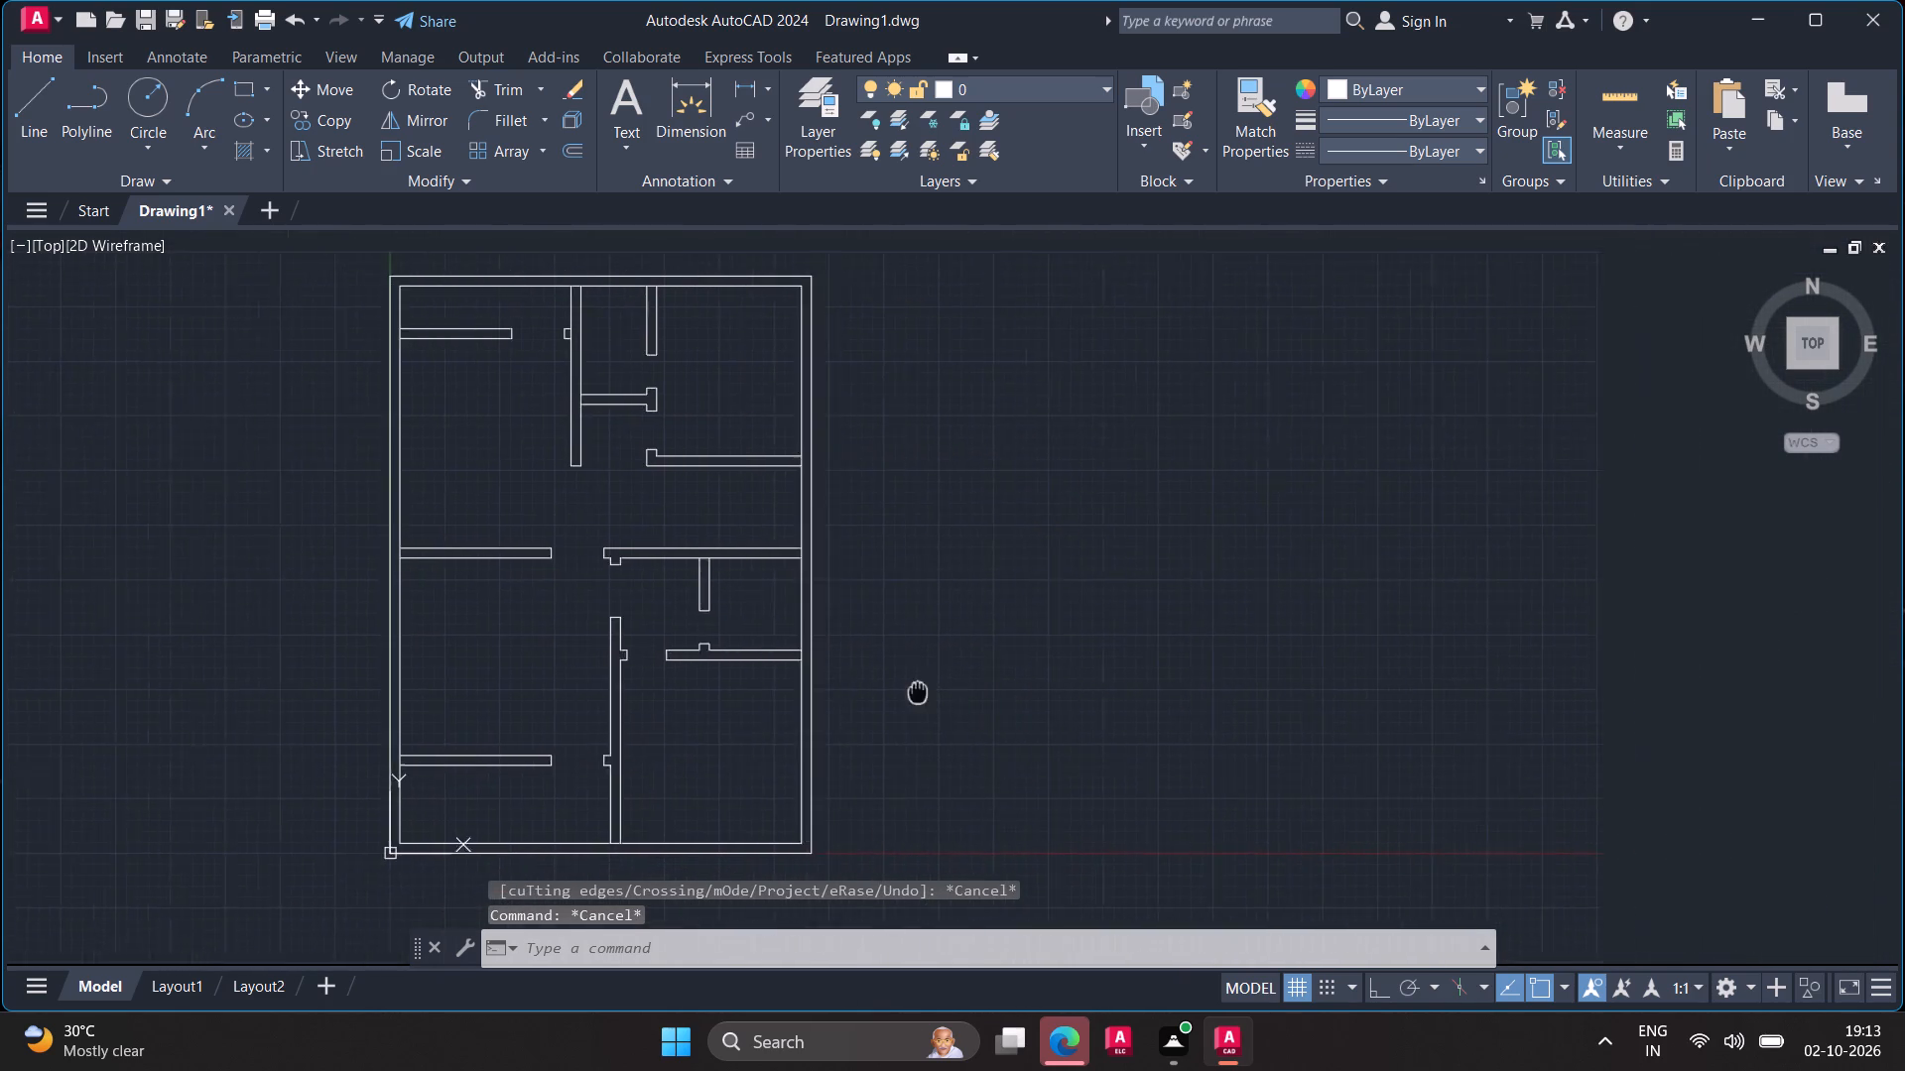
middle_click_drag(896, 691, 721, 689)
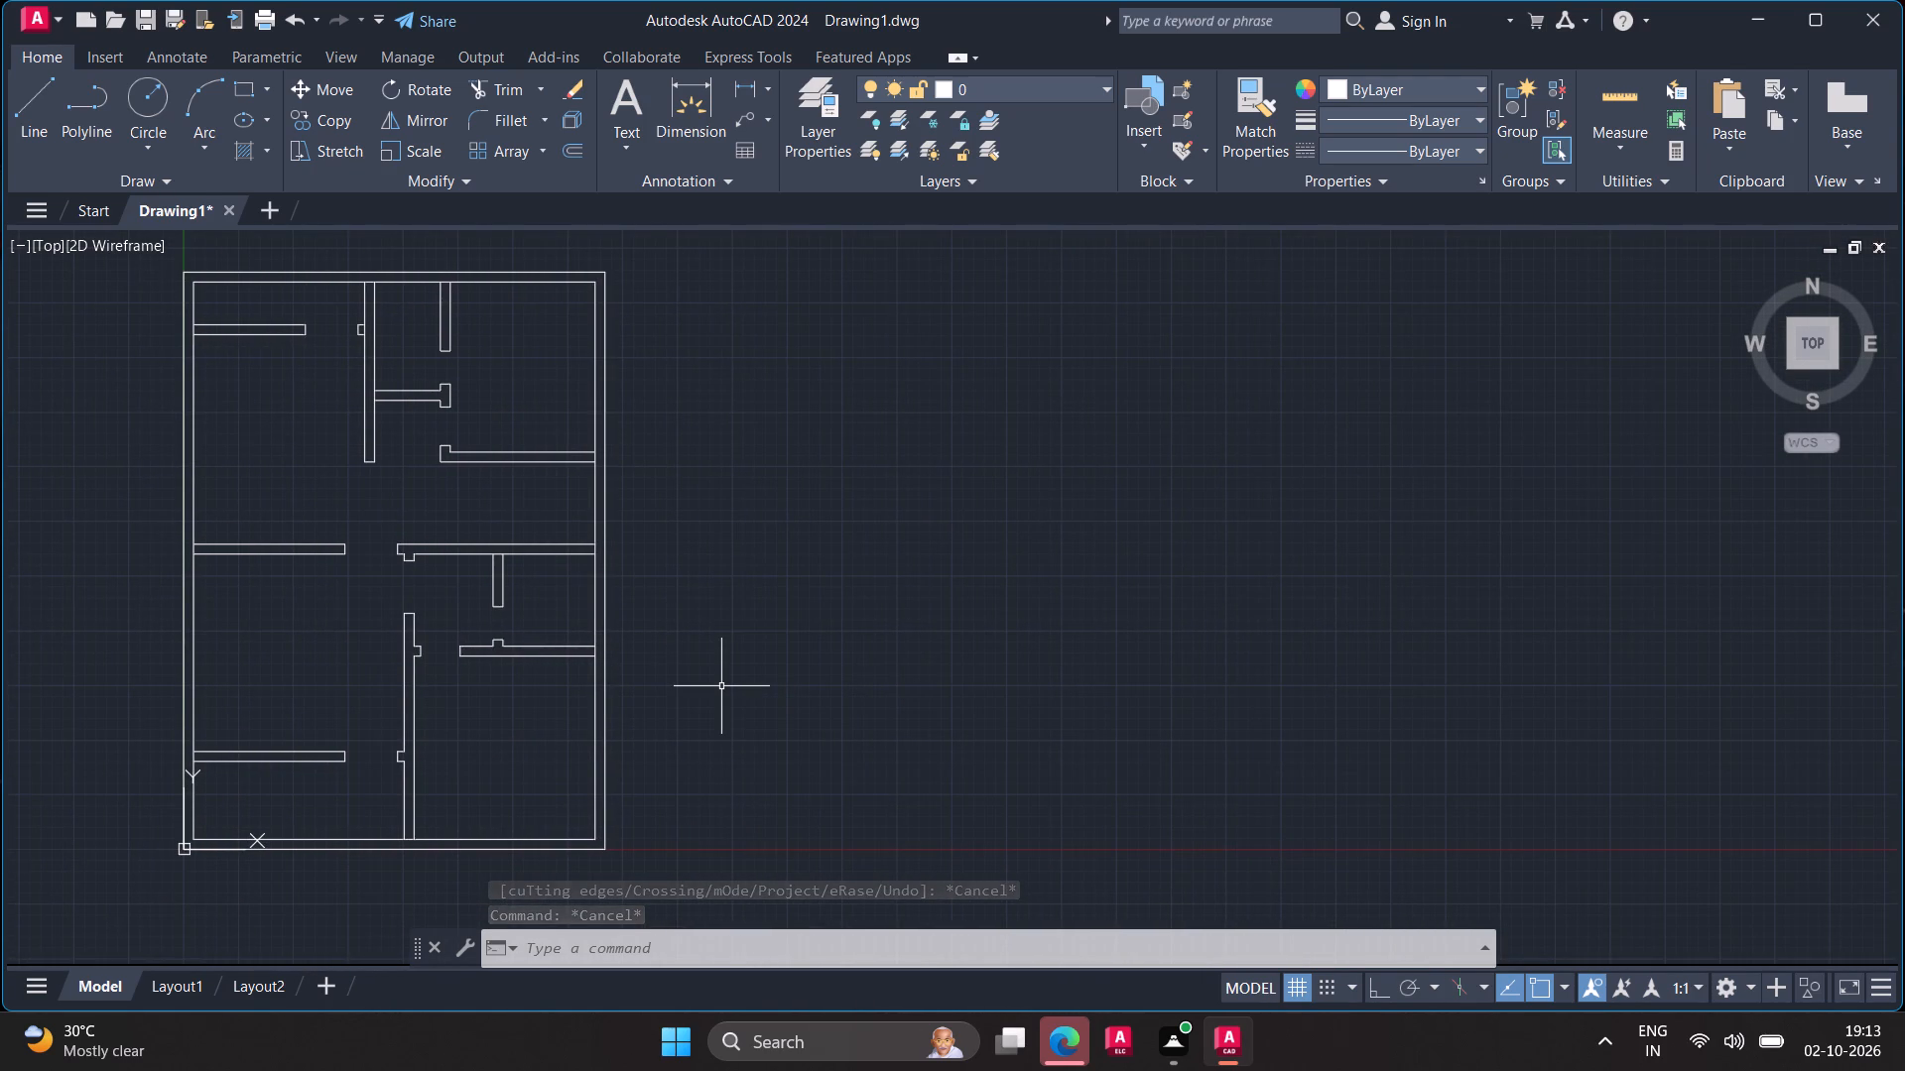
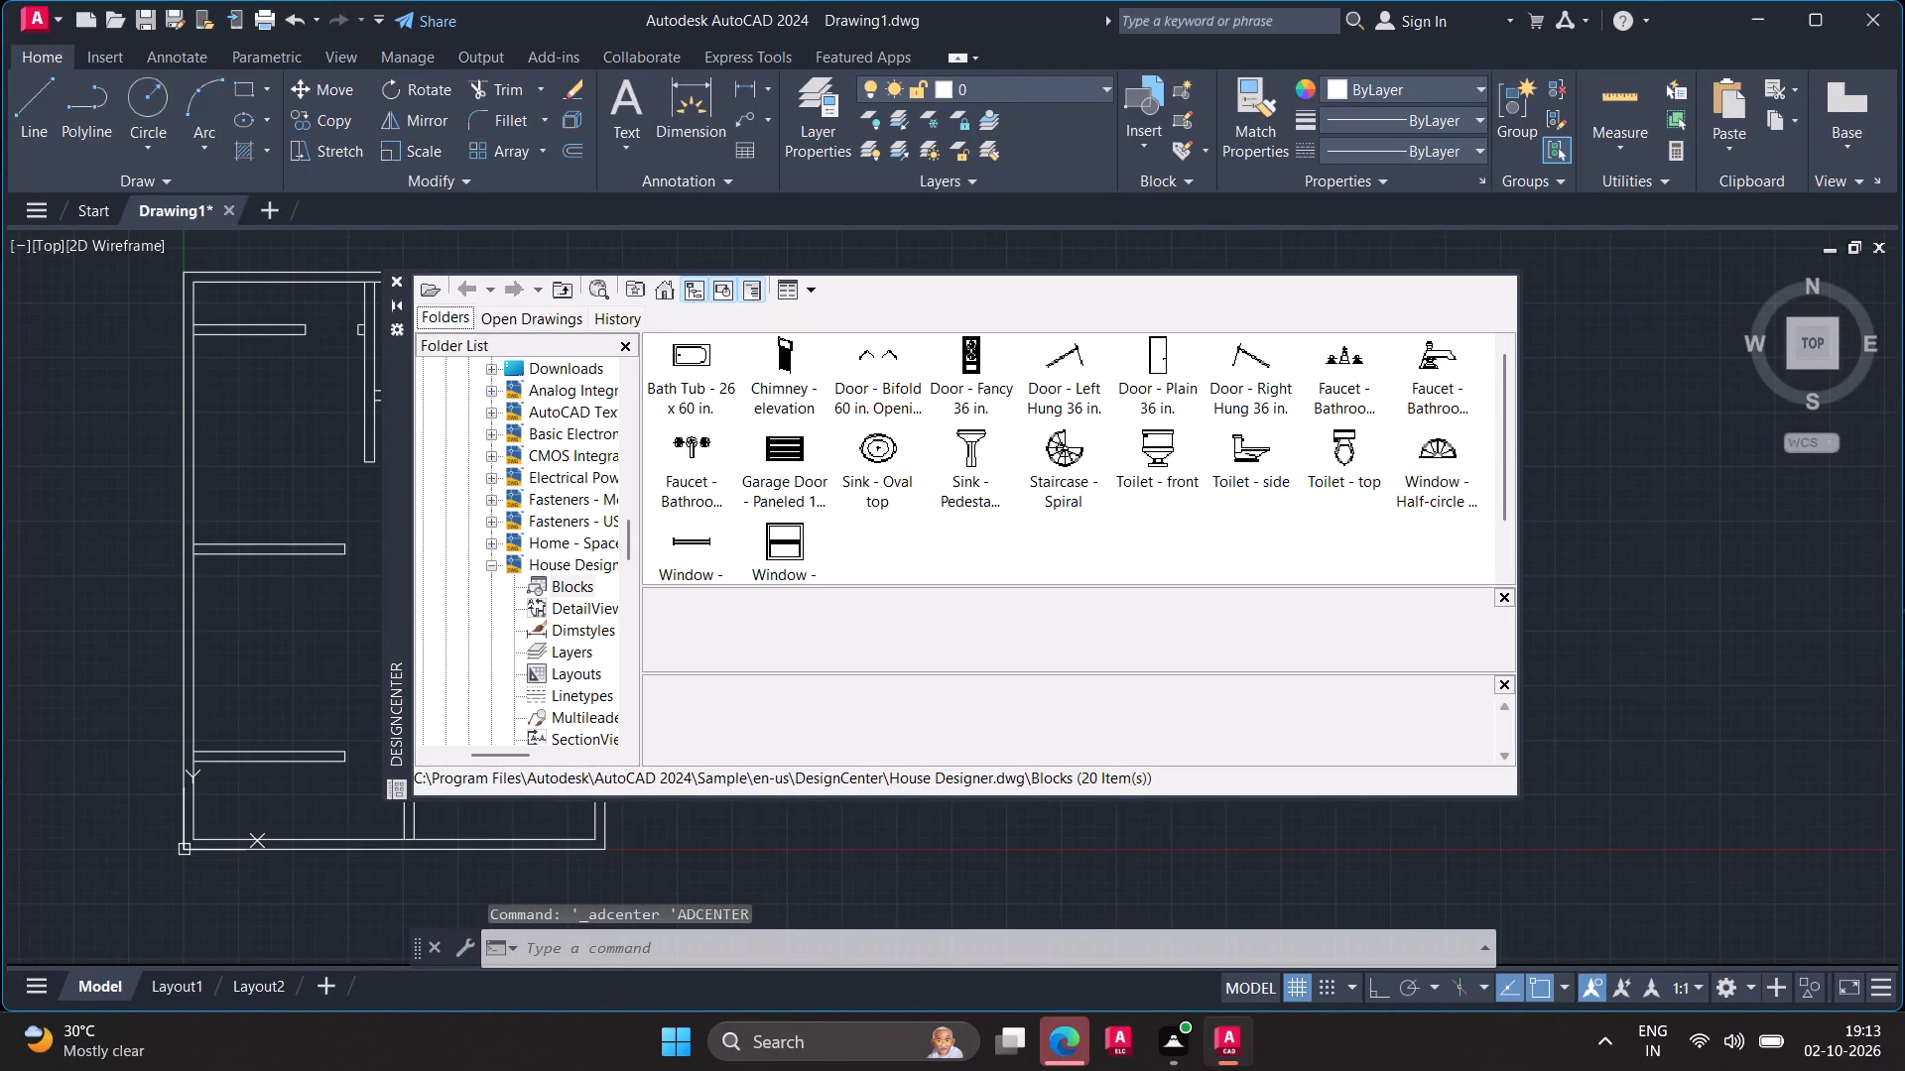
Go up from the House Designer blocks to the DesignCenter sample folder and open its Downloads folder.
left_click(564, 280)
left_click(564, 280)
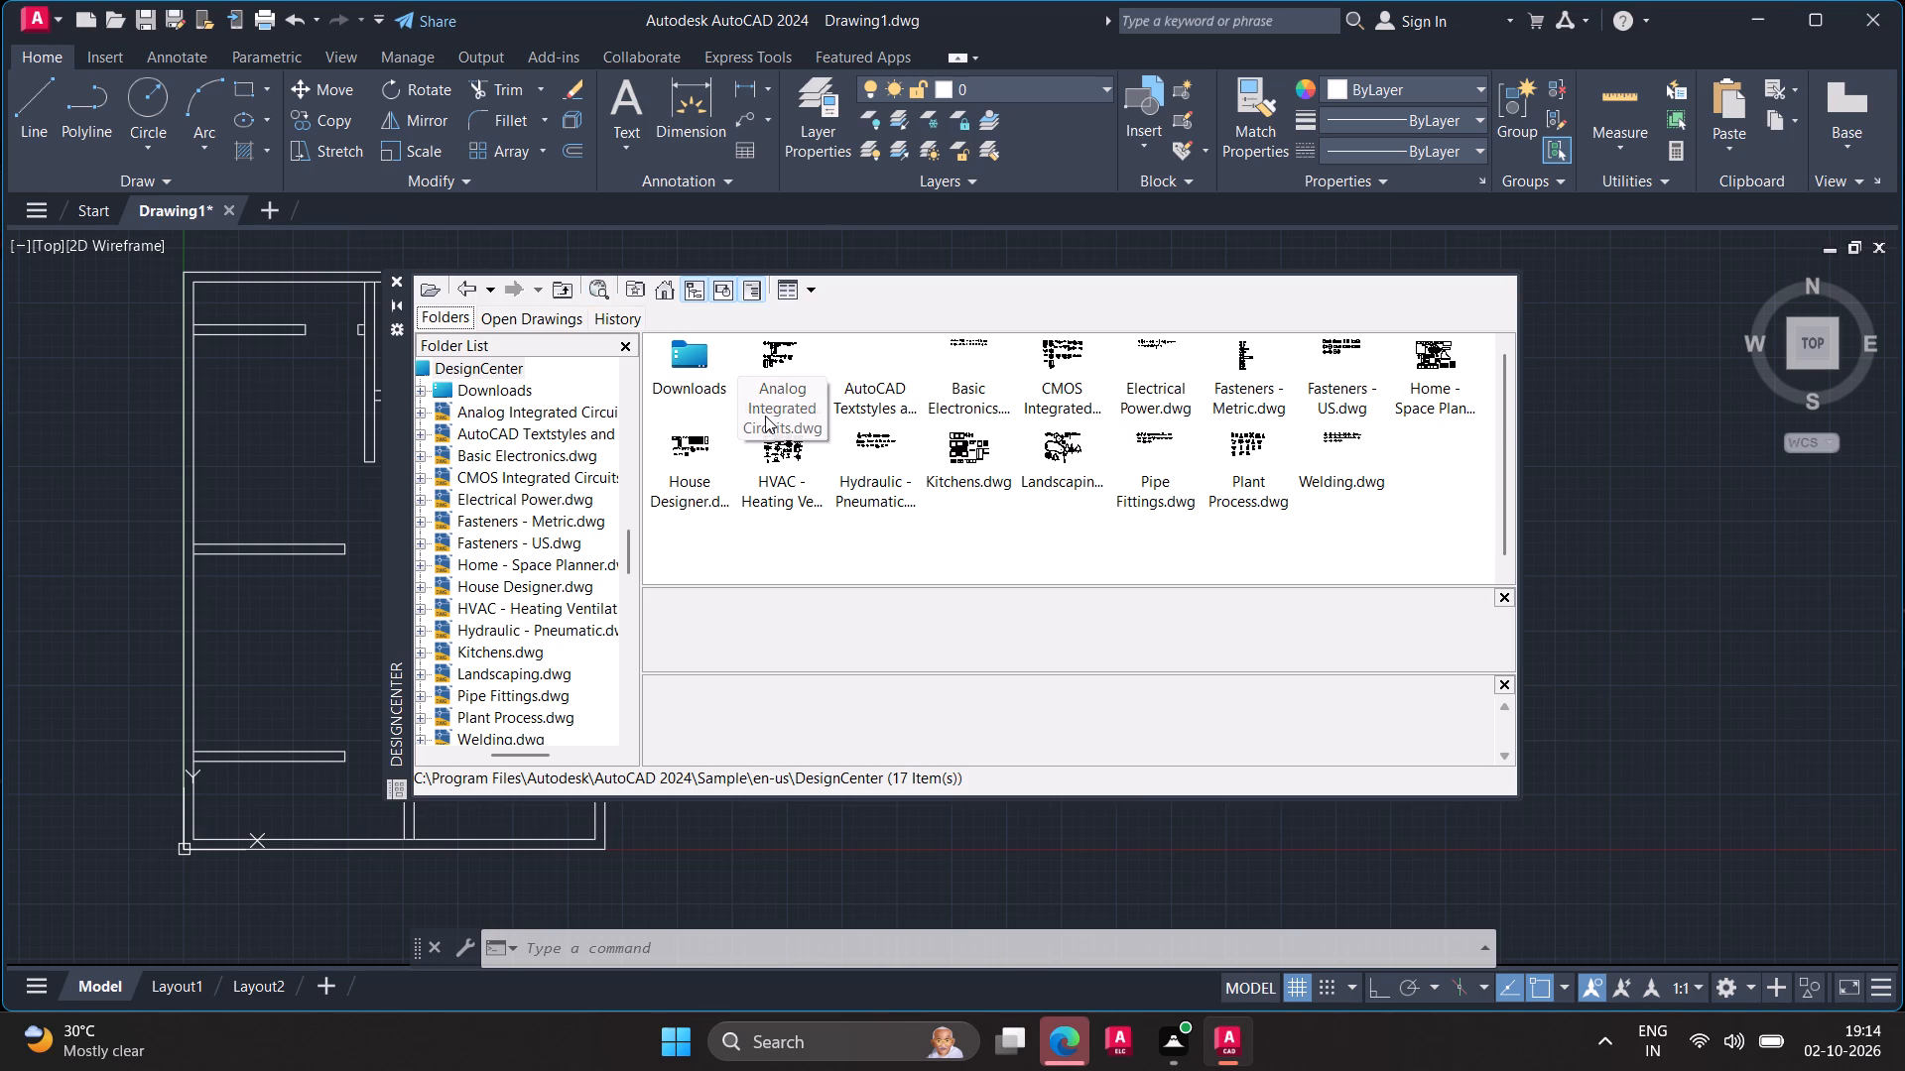
left_click(688, 358)
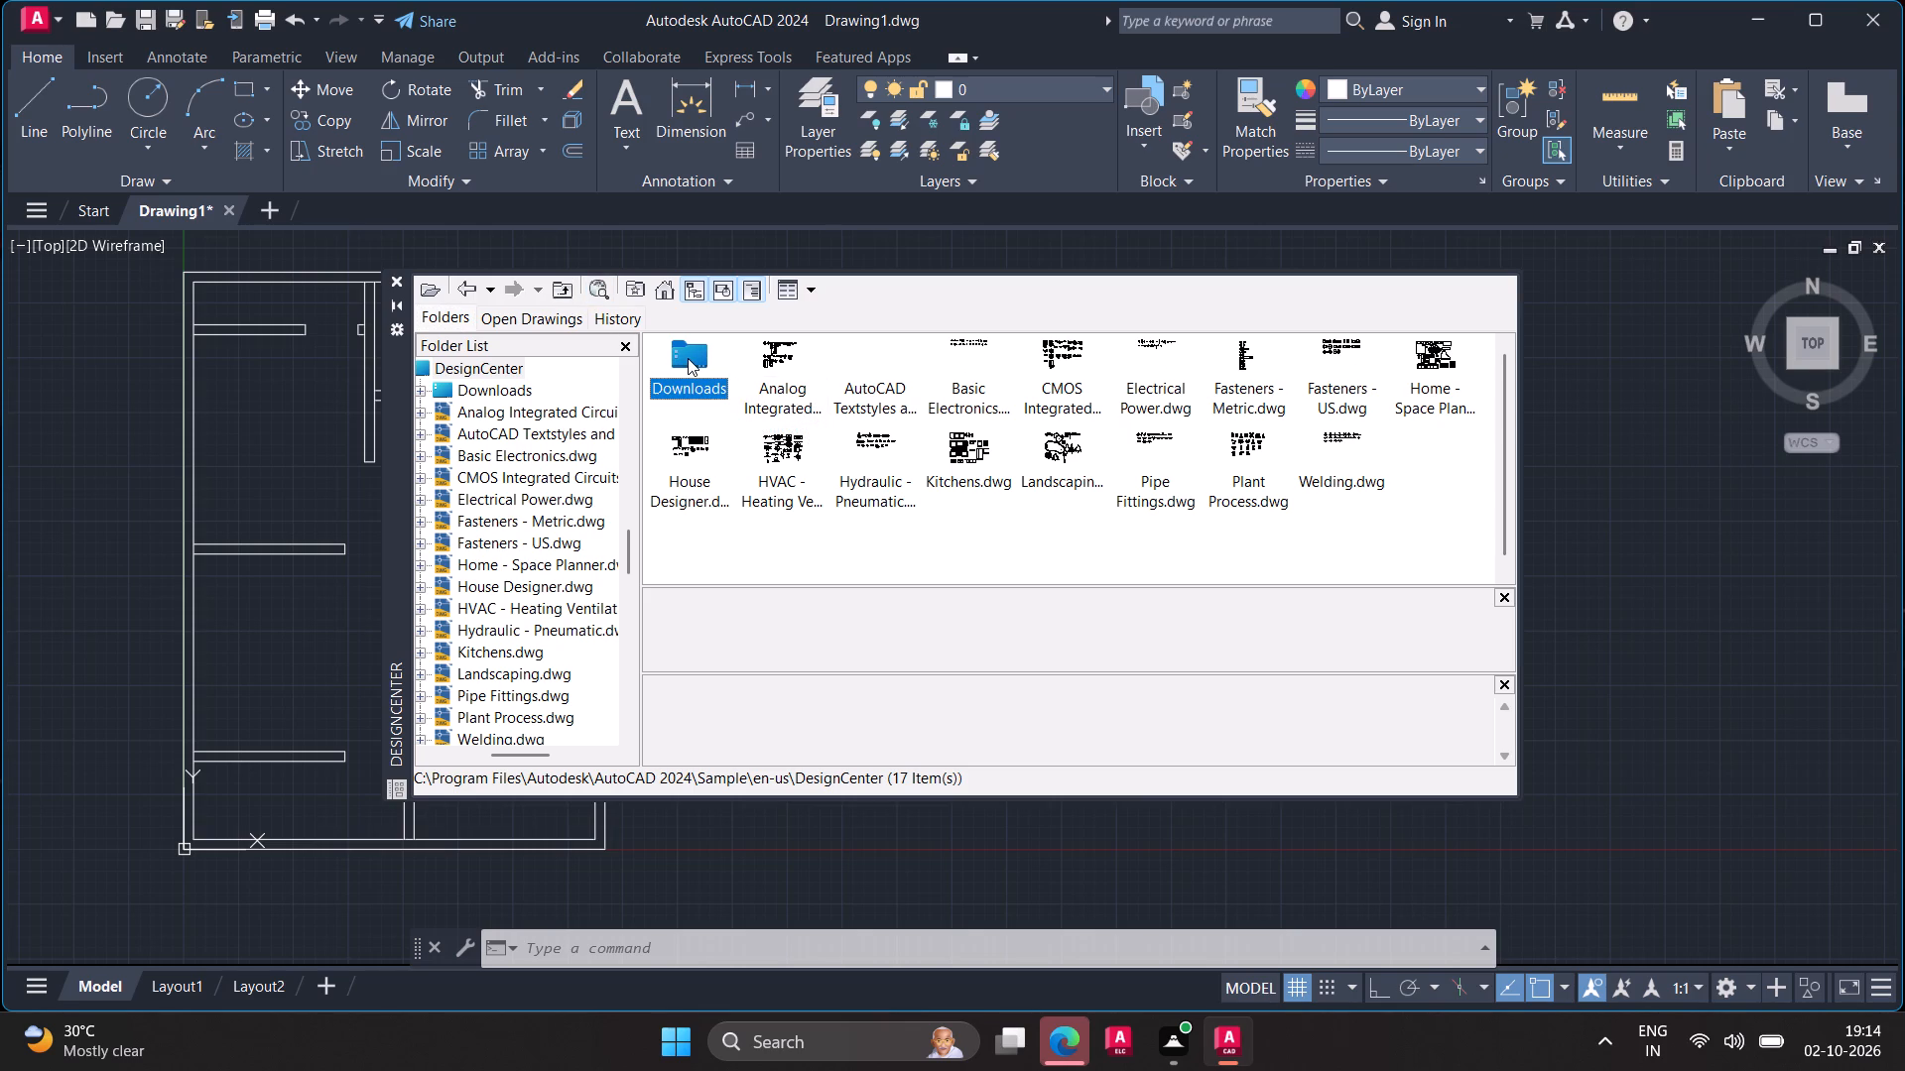
left_click(689, 357)
double_click(689, 357)
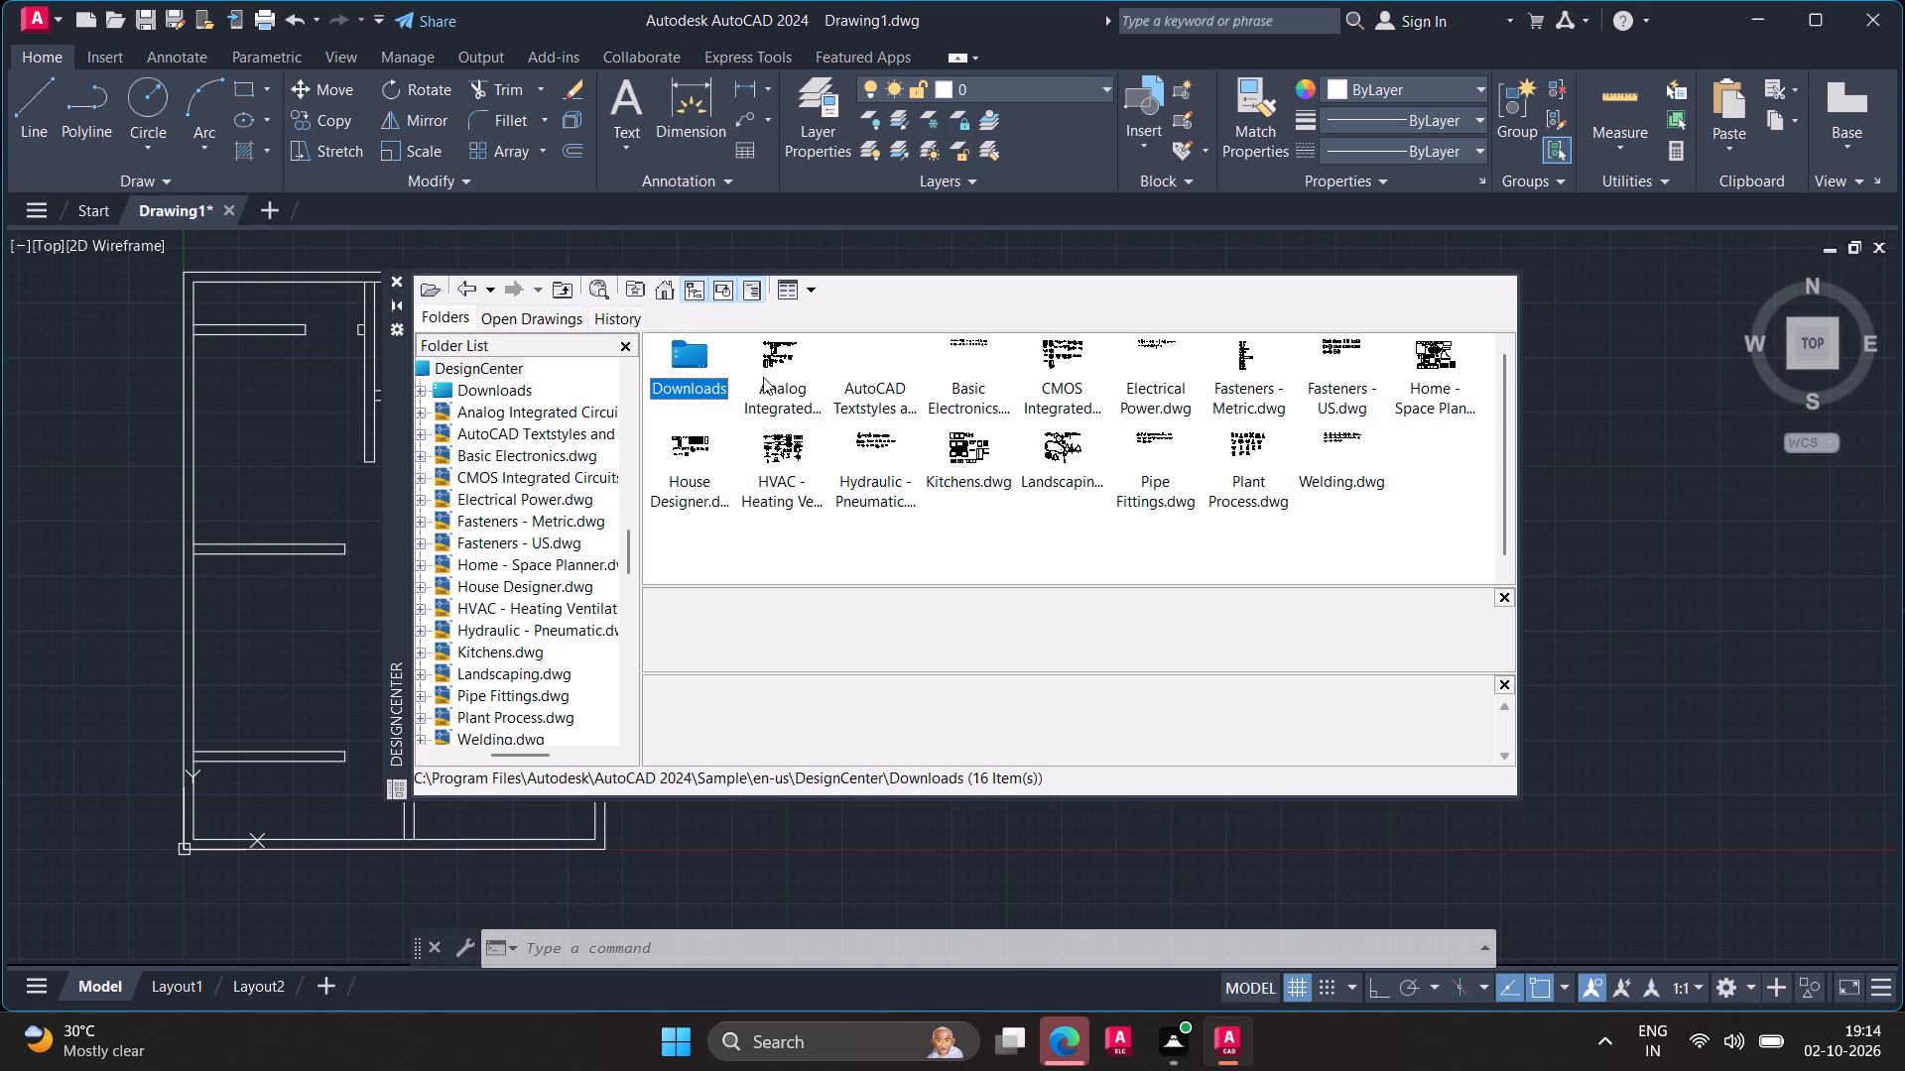
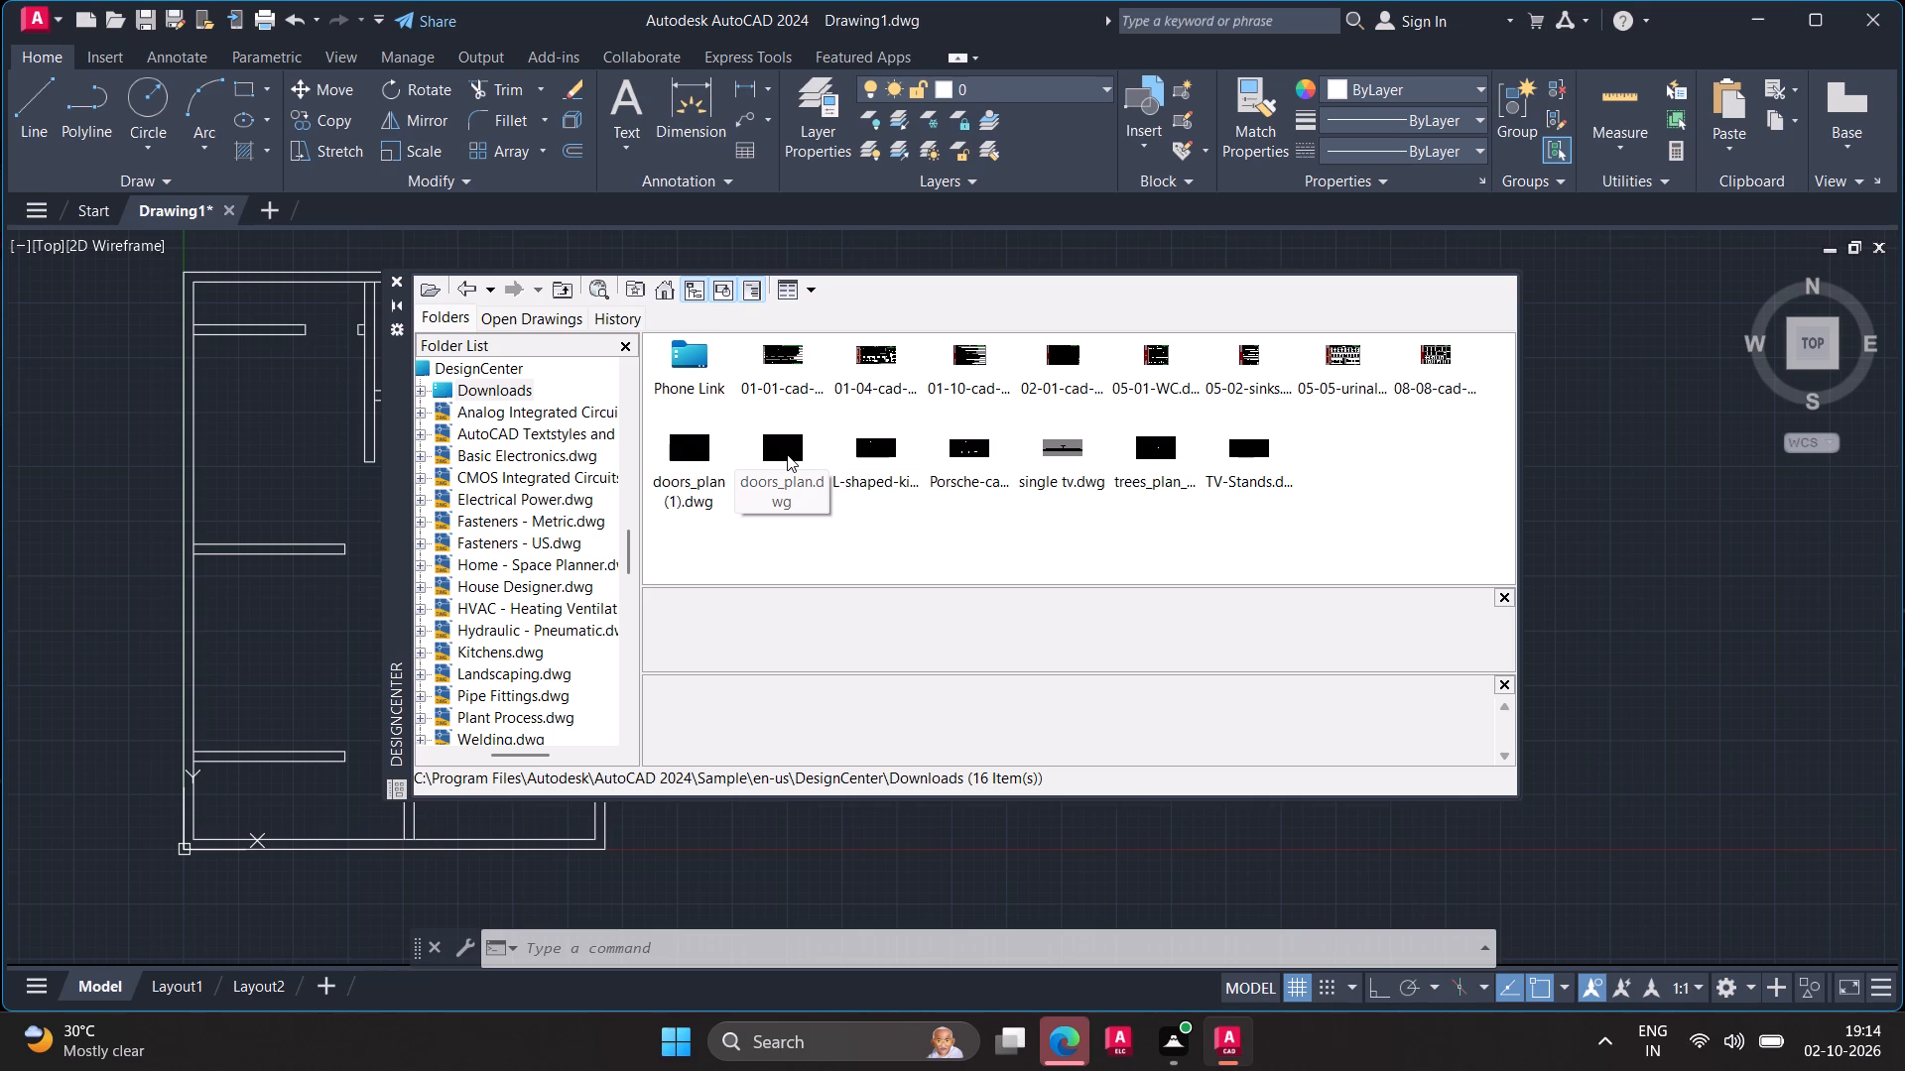
Open the Blocks collection of doors_plan.dwg from the Downloads folder in DesignCenter.
key("Escape")
key("Escape")
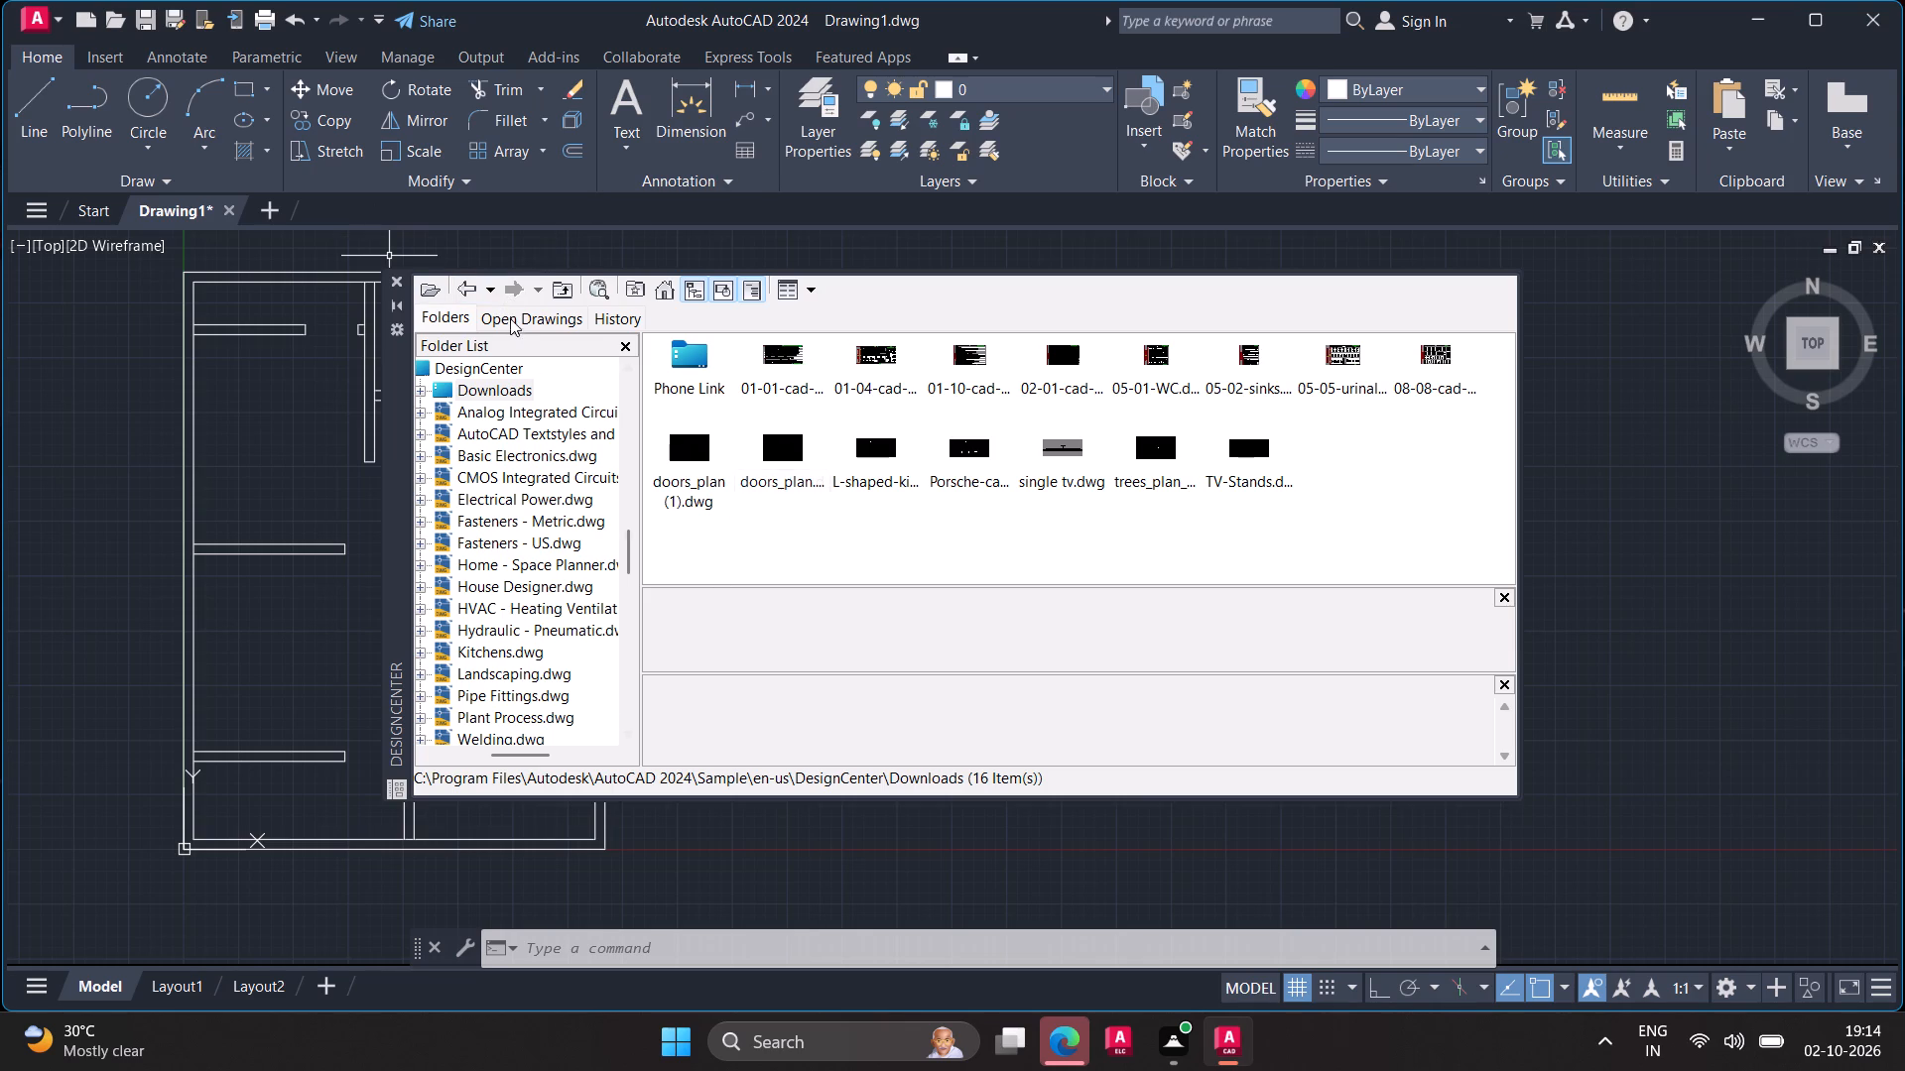
left_click(788, 444)
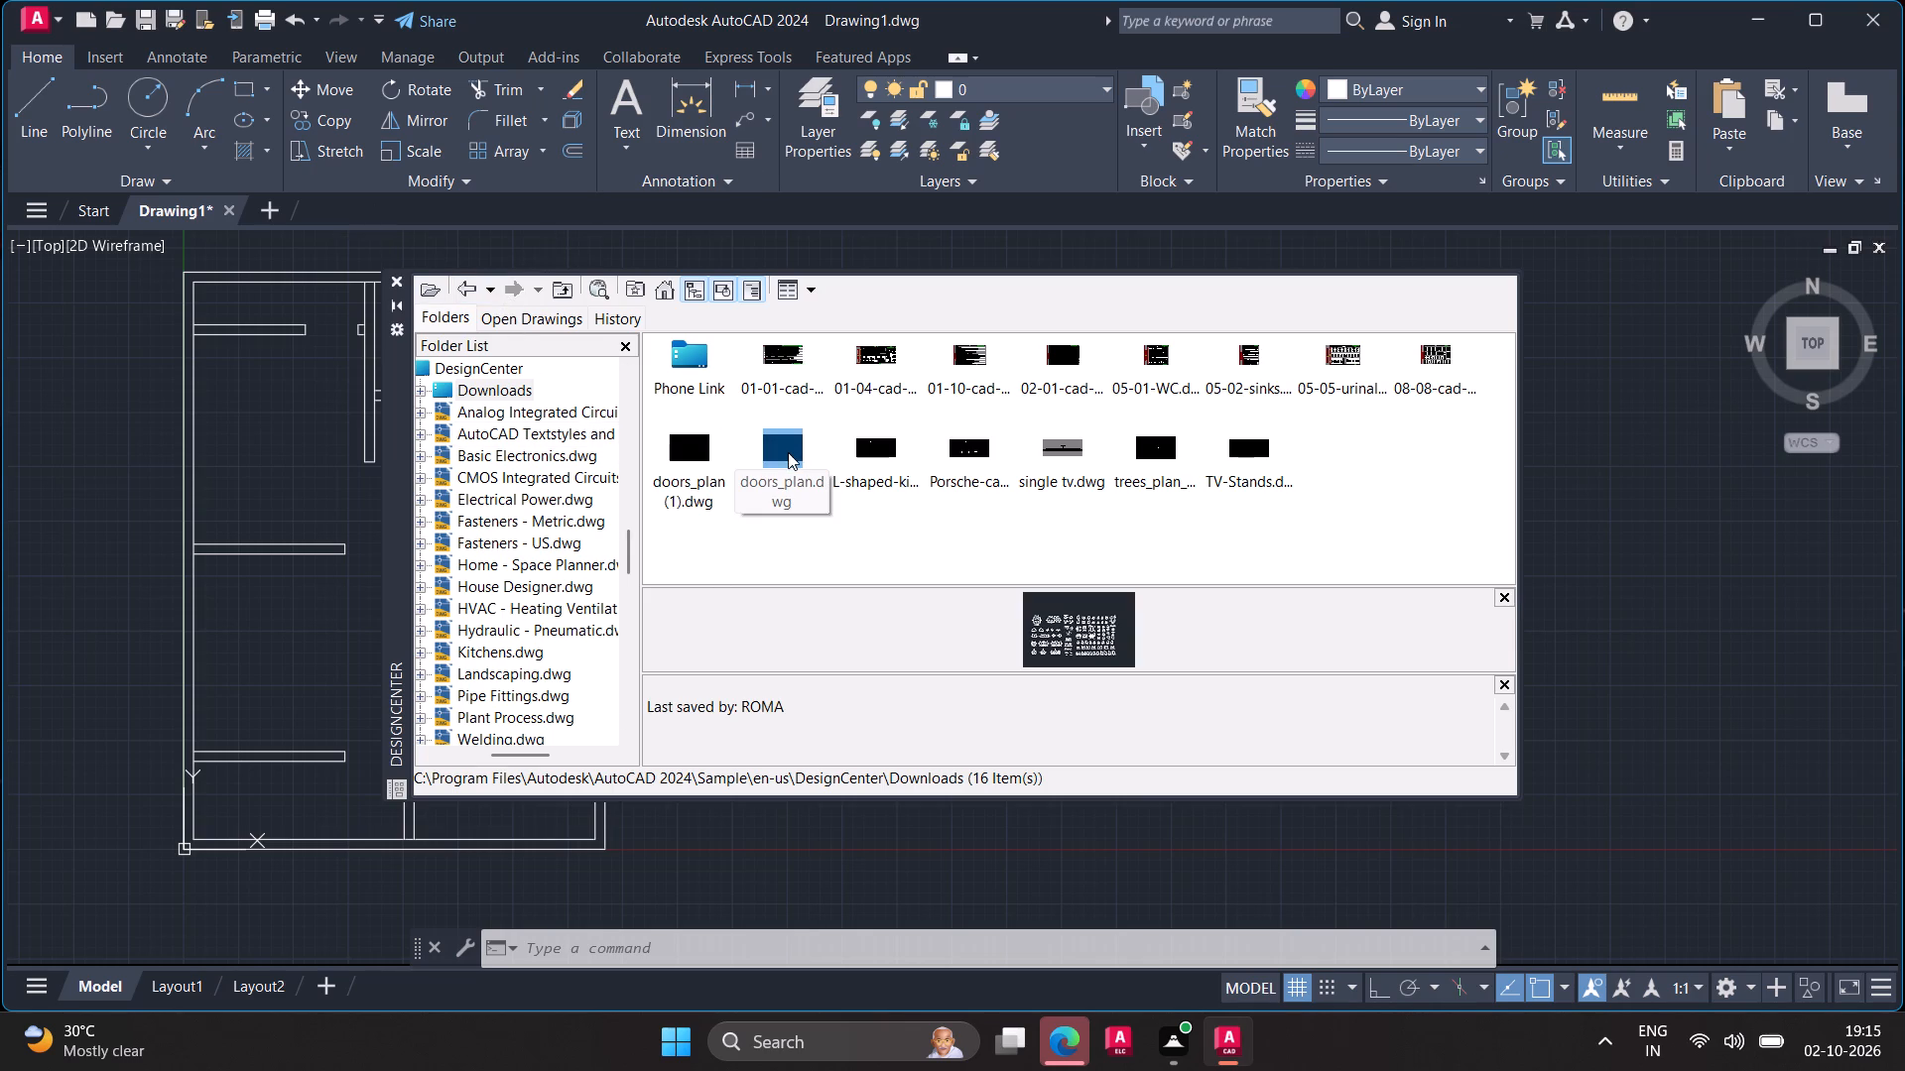
double_click(788, 449)
double_click(705, 371)
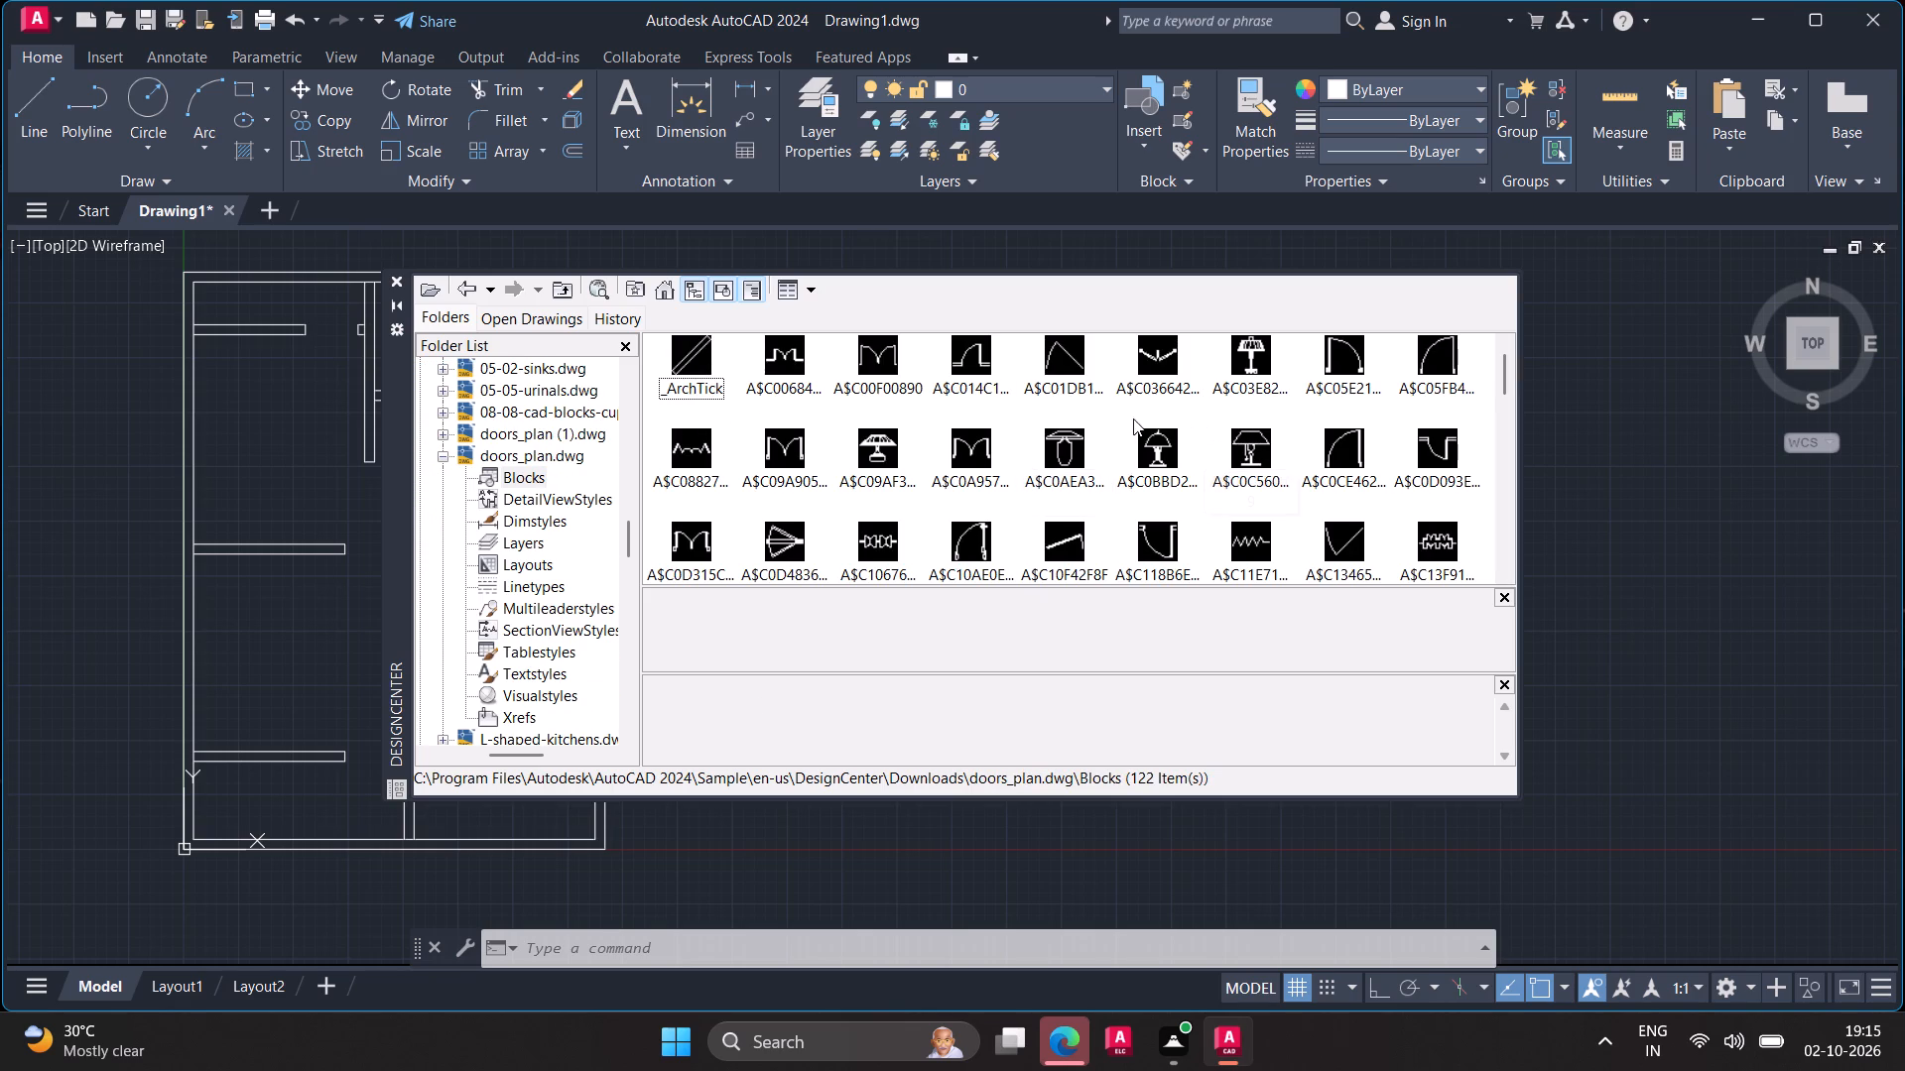
Insert the double swing door block A$C0A95752C into the empty drawing area to the right of the floor plan.
left_click_drag(976, 438, 1302, 468)
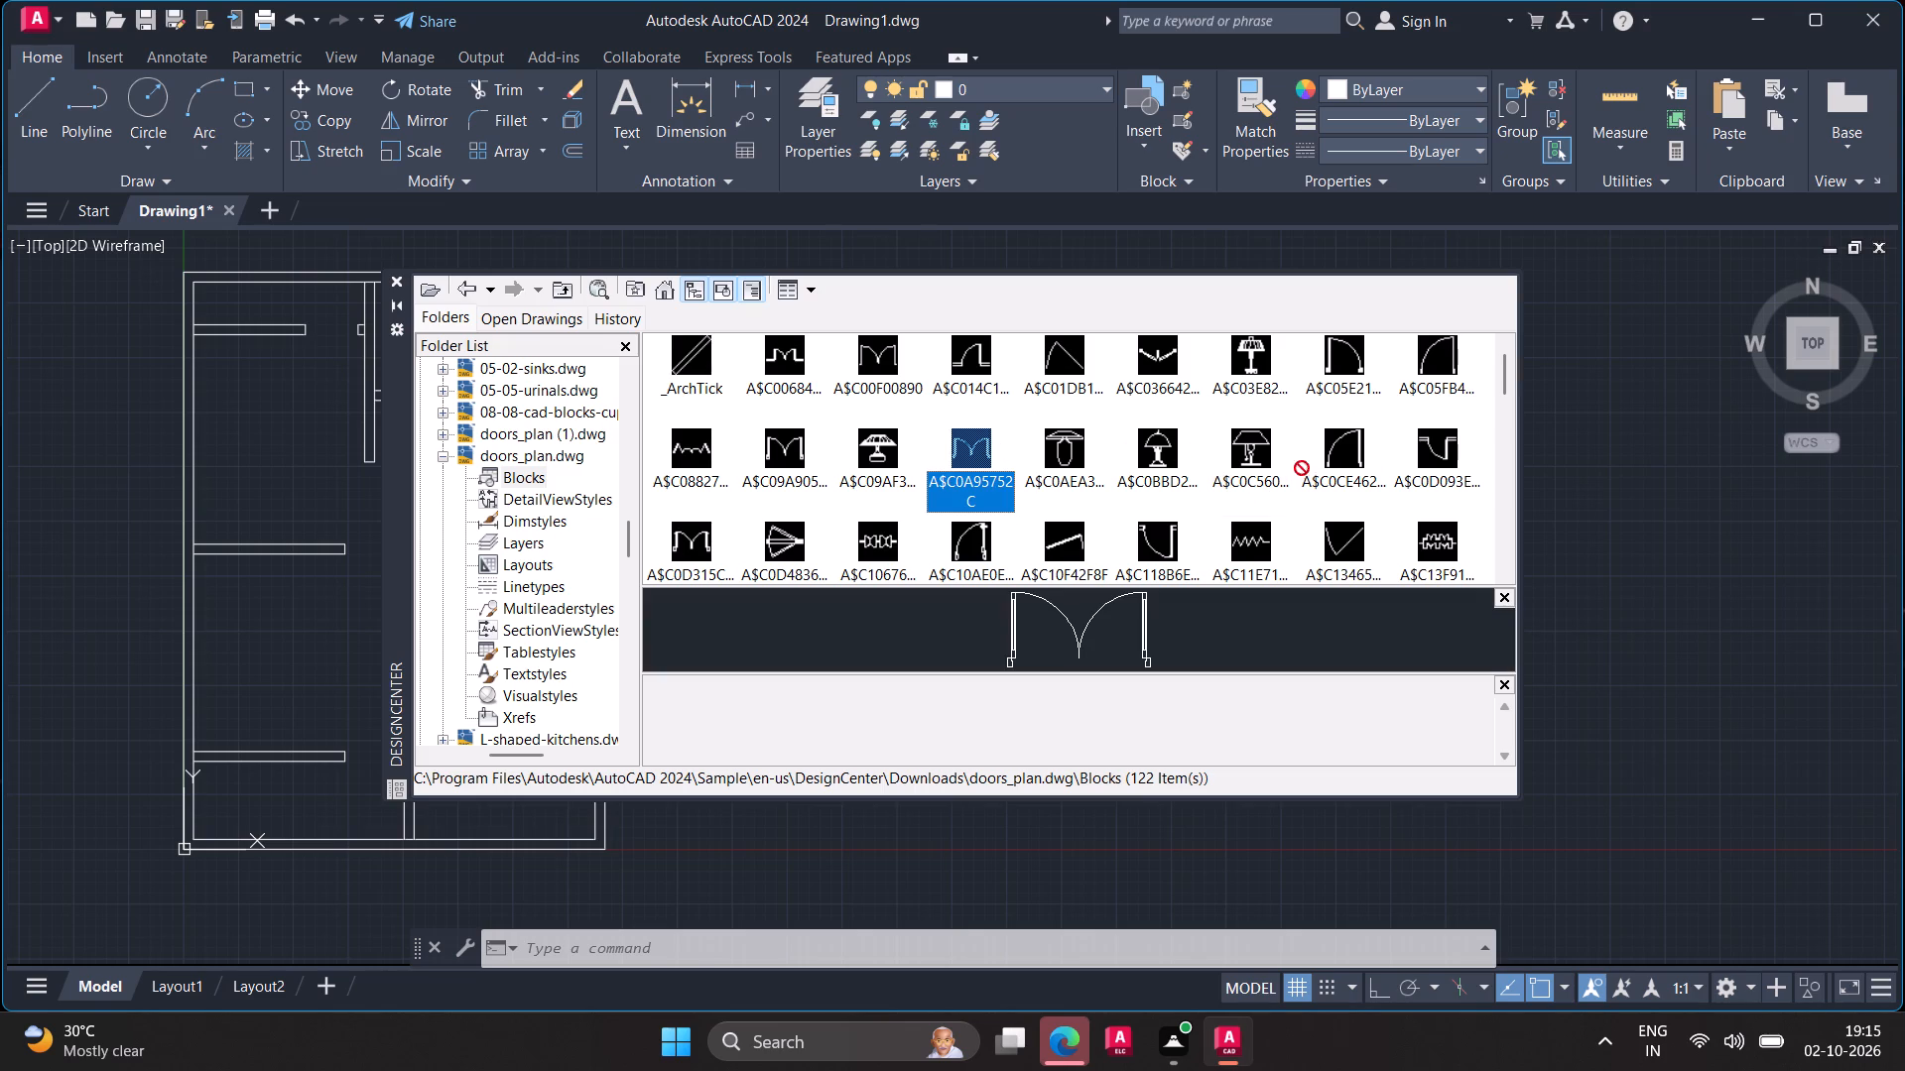
left_click_drag(1302, 468, 1613, 487)
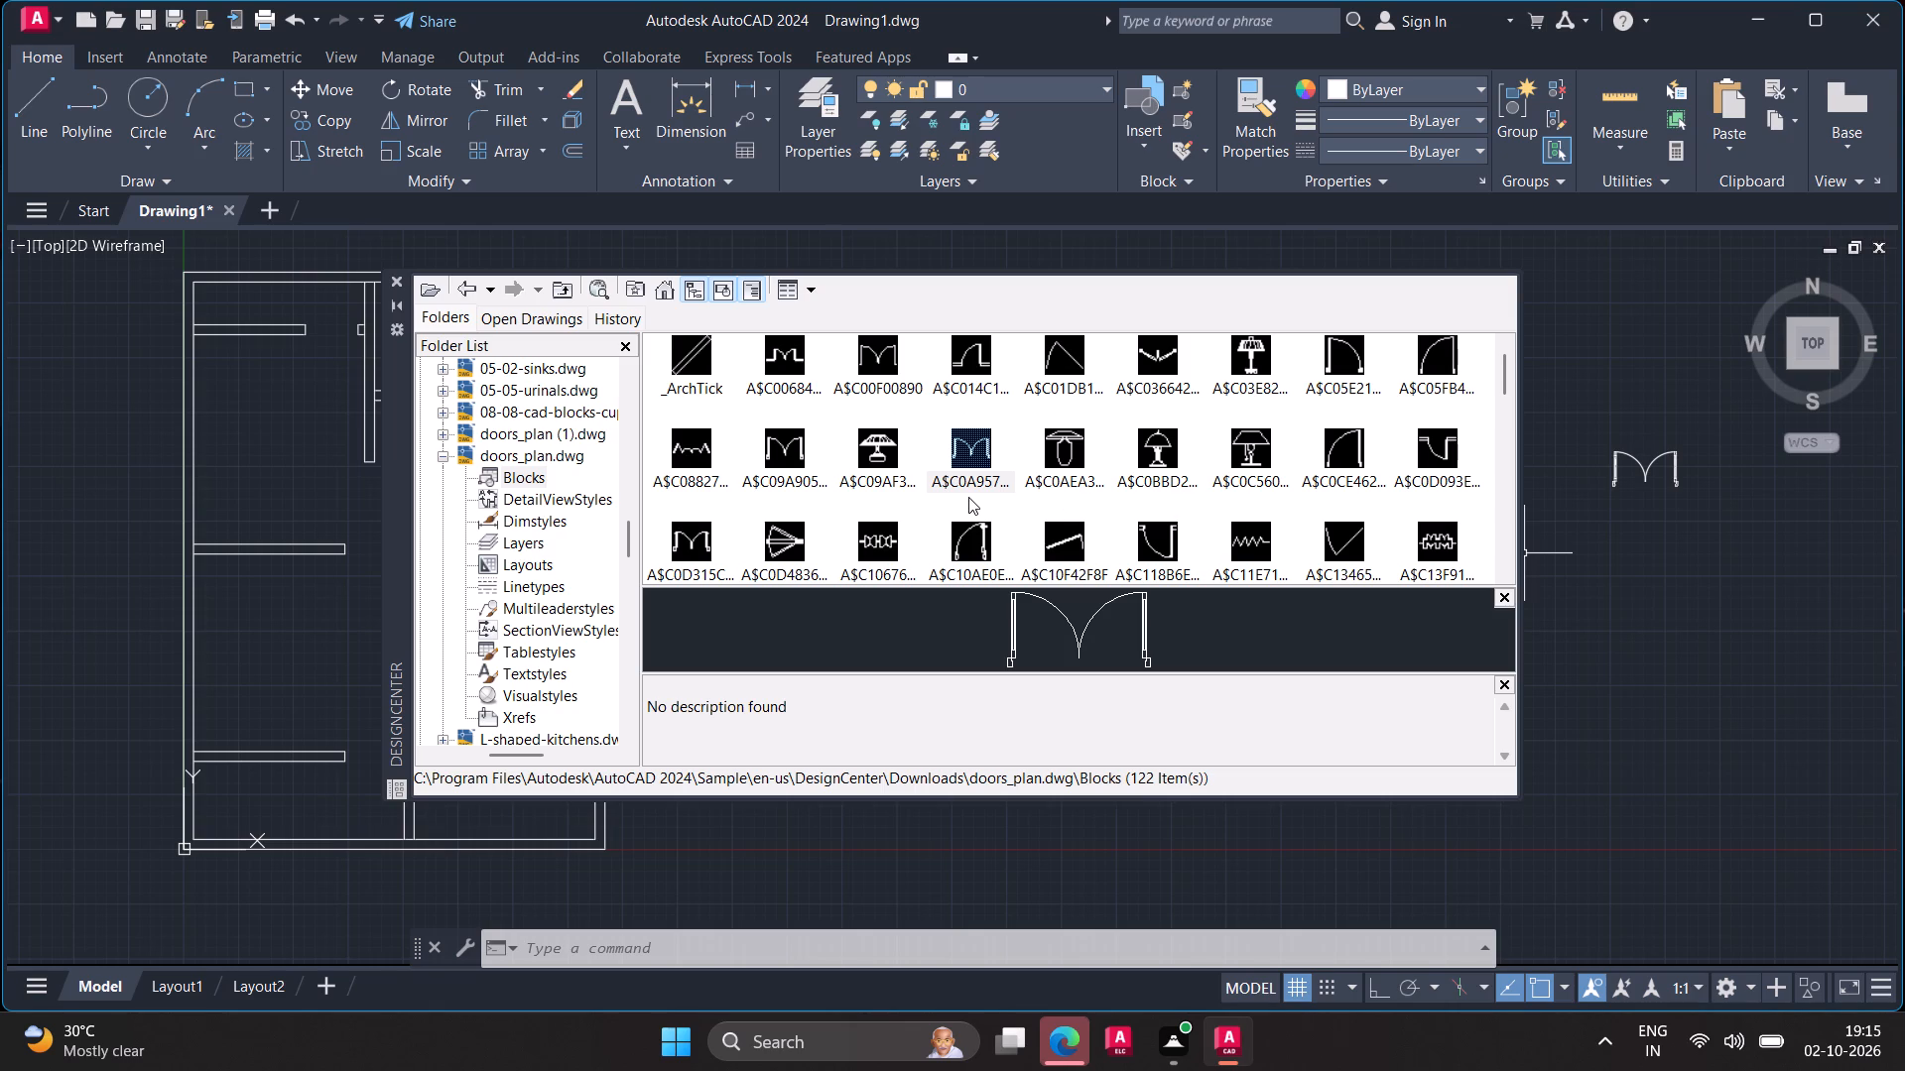
Look through the door blocks of doors_plan.dwg and check the insertion preview of the single door block A$C10F42F8F.
scroll(924, 499, "up", 11)
scroll(924, 499, "down", 1)
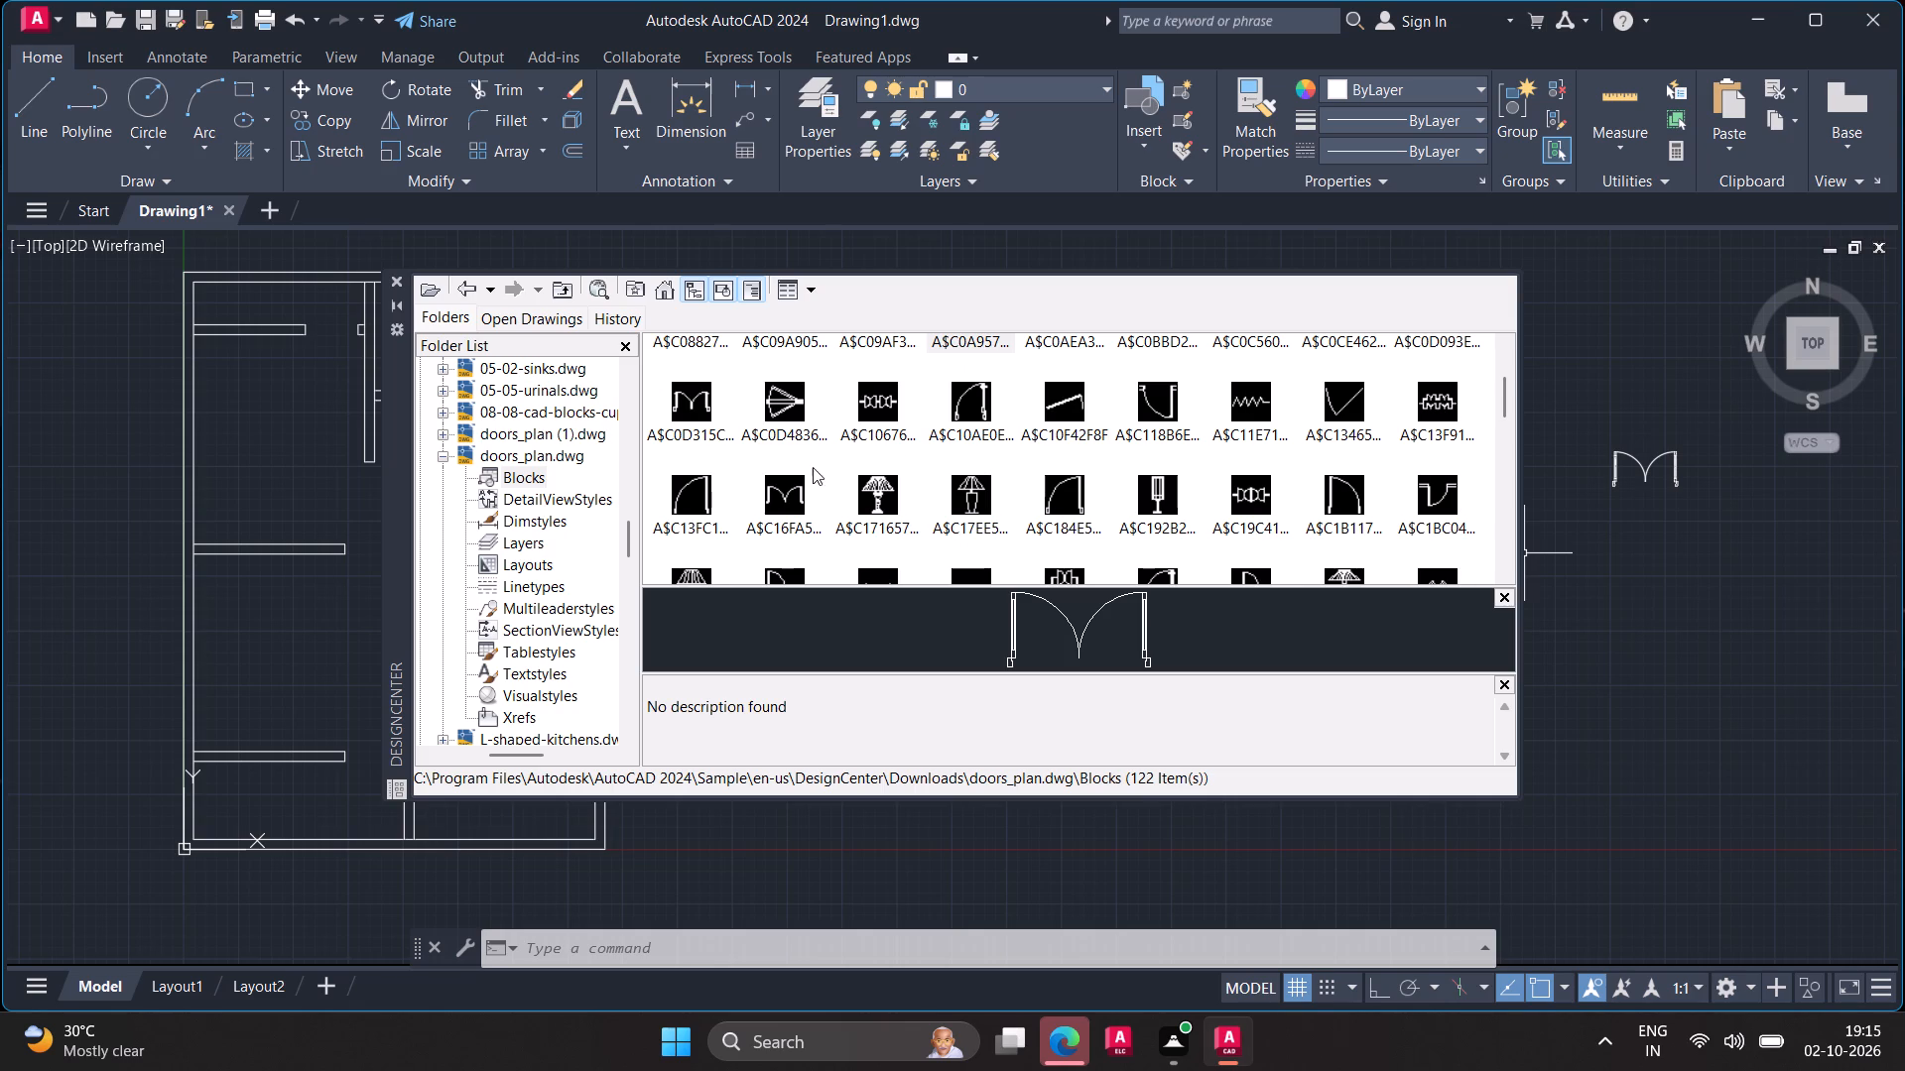
scroll(877, 455, "down", 1)
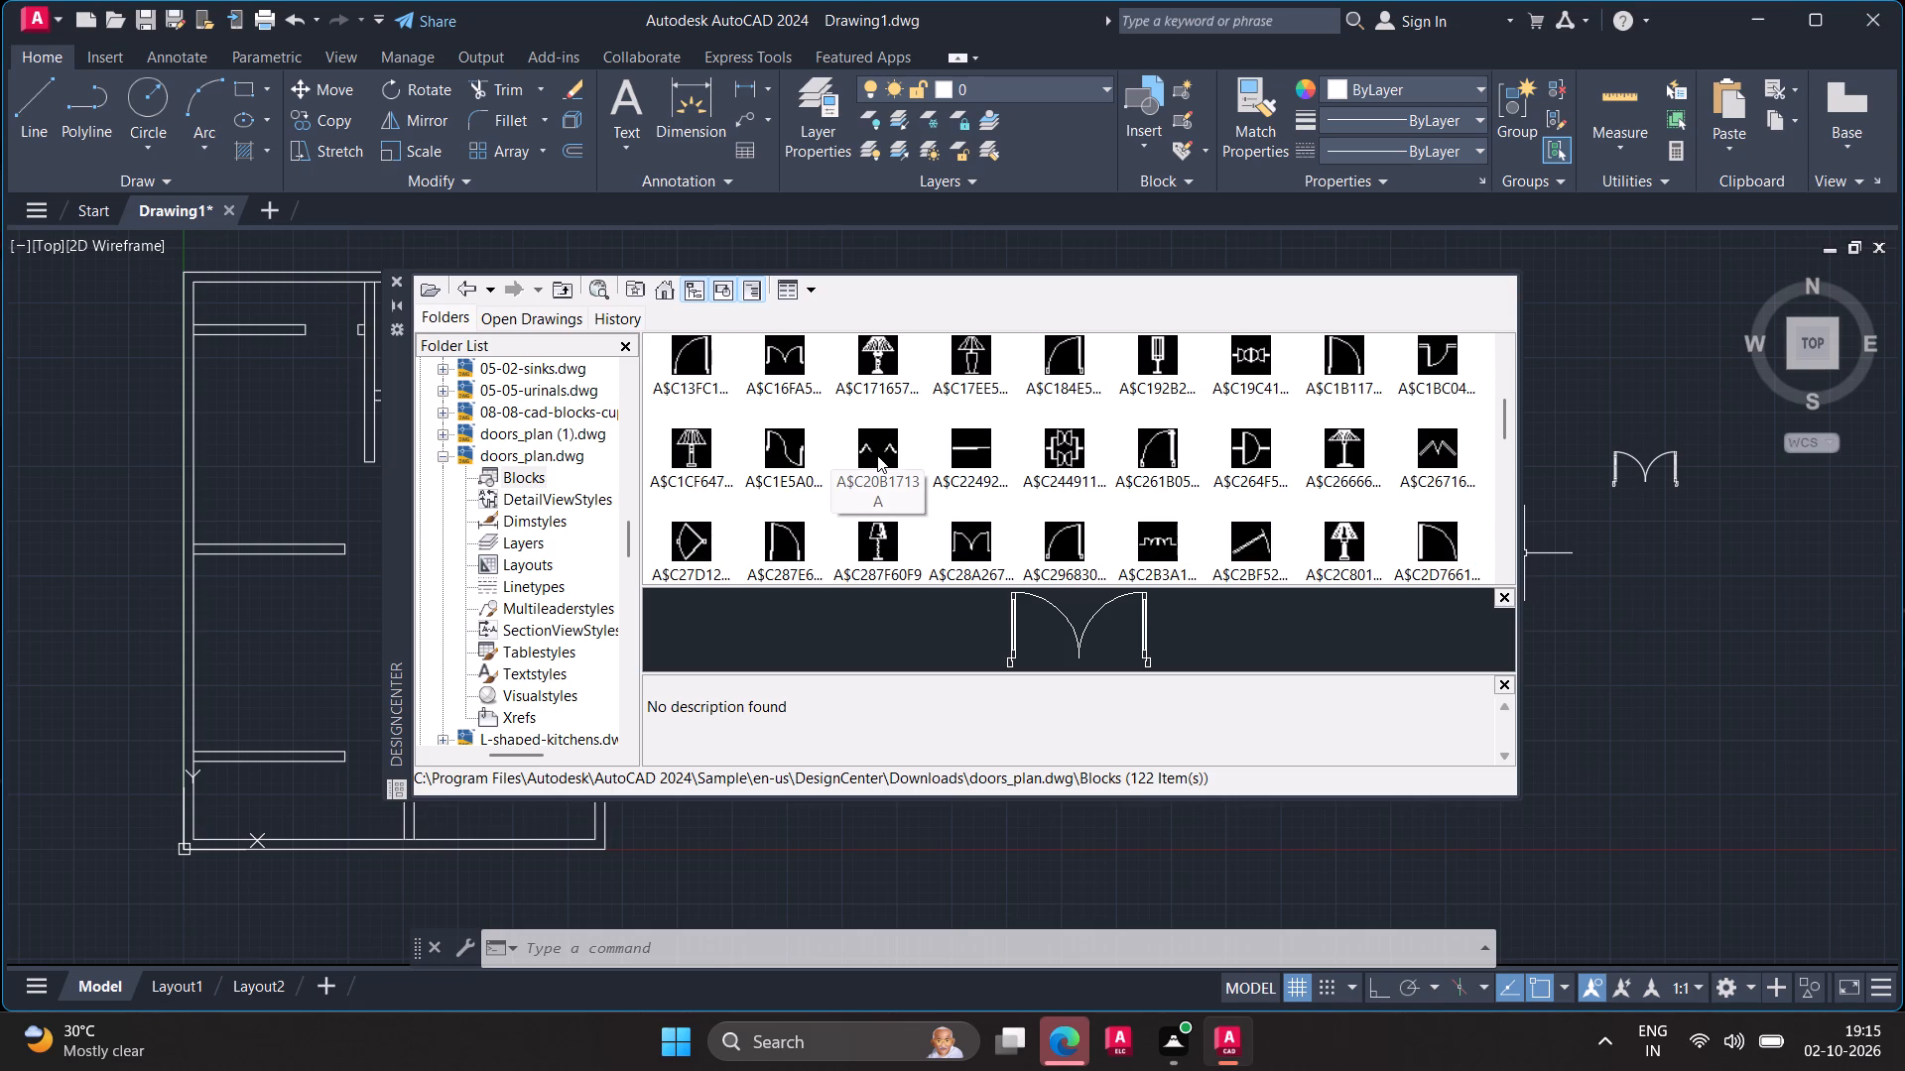
scroll(877, 455, "down", 3)
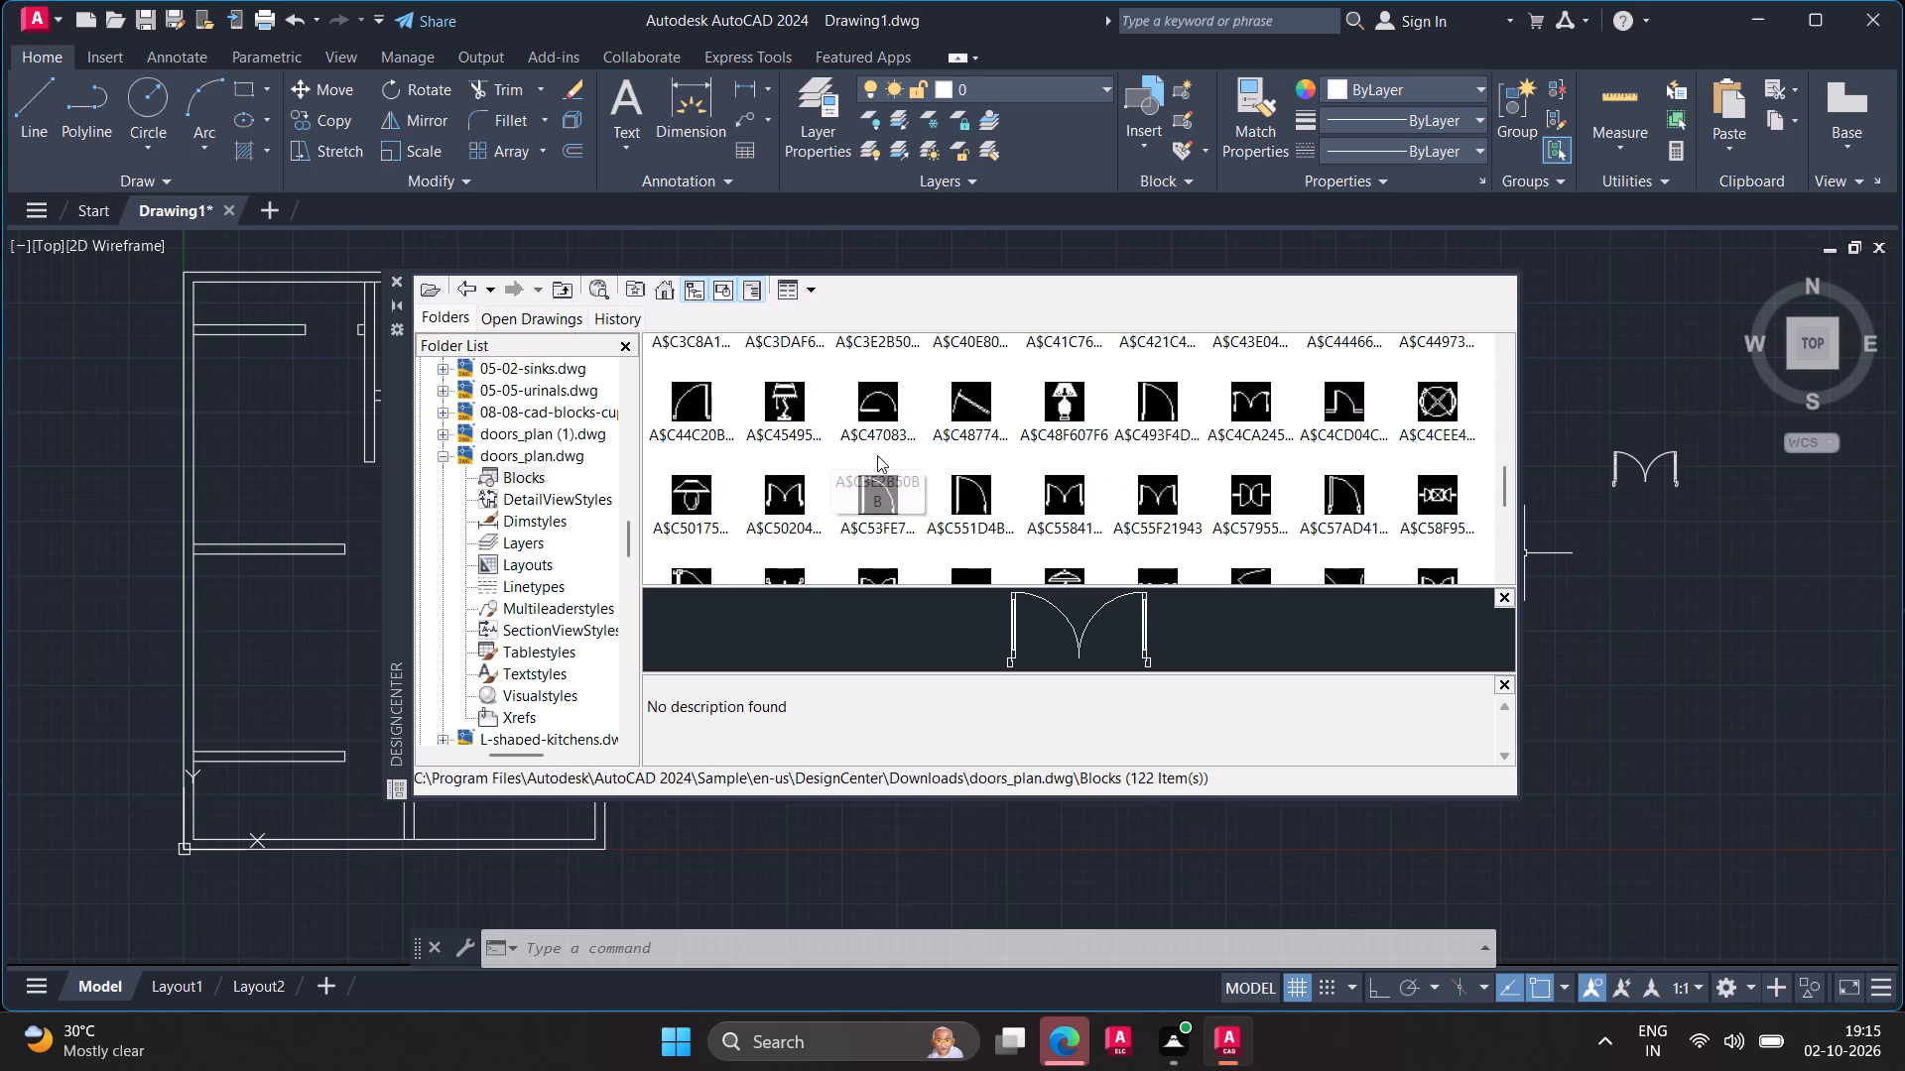
scroll(877, 455, "down", 2)
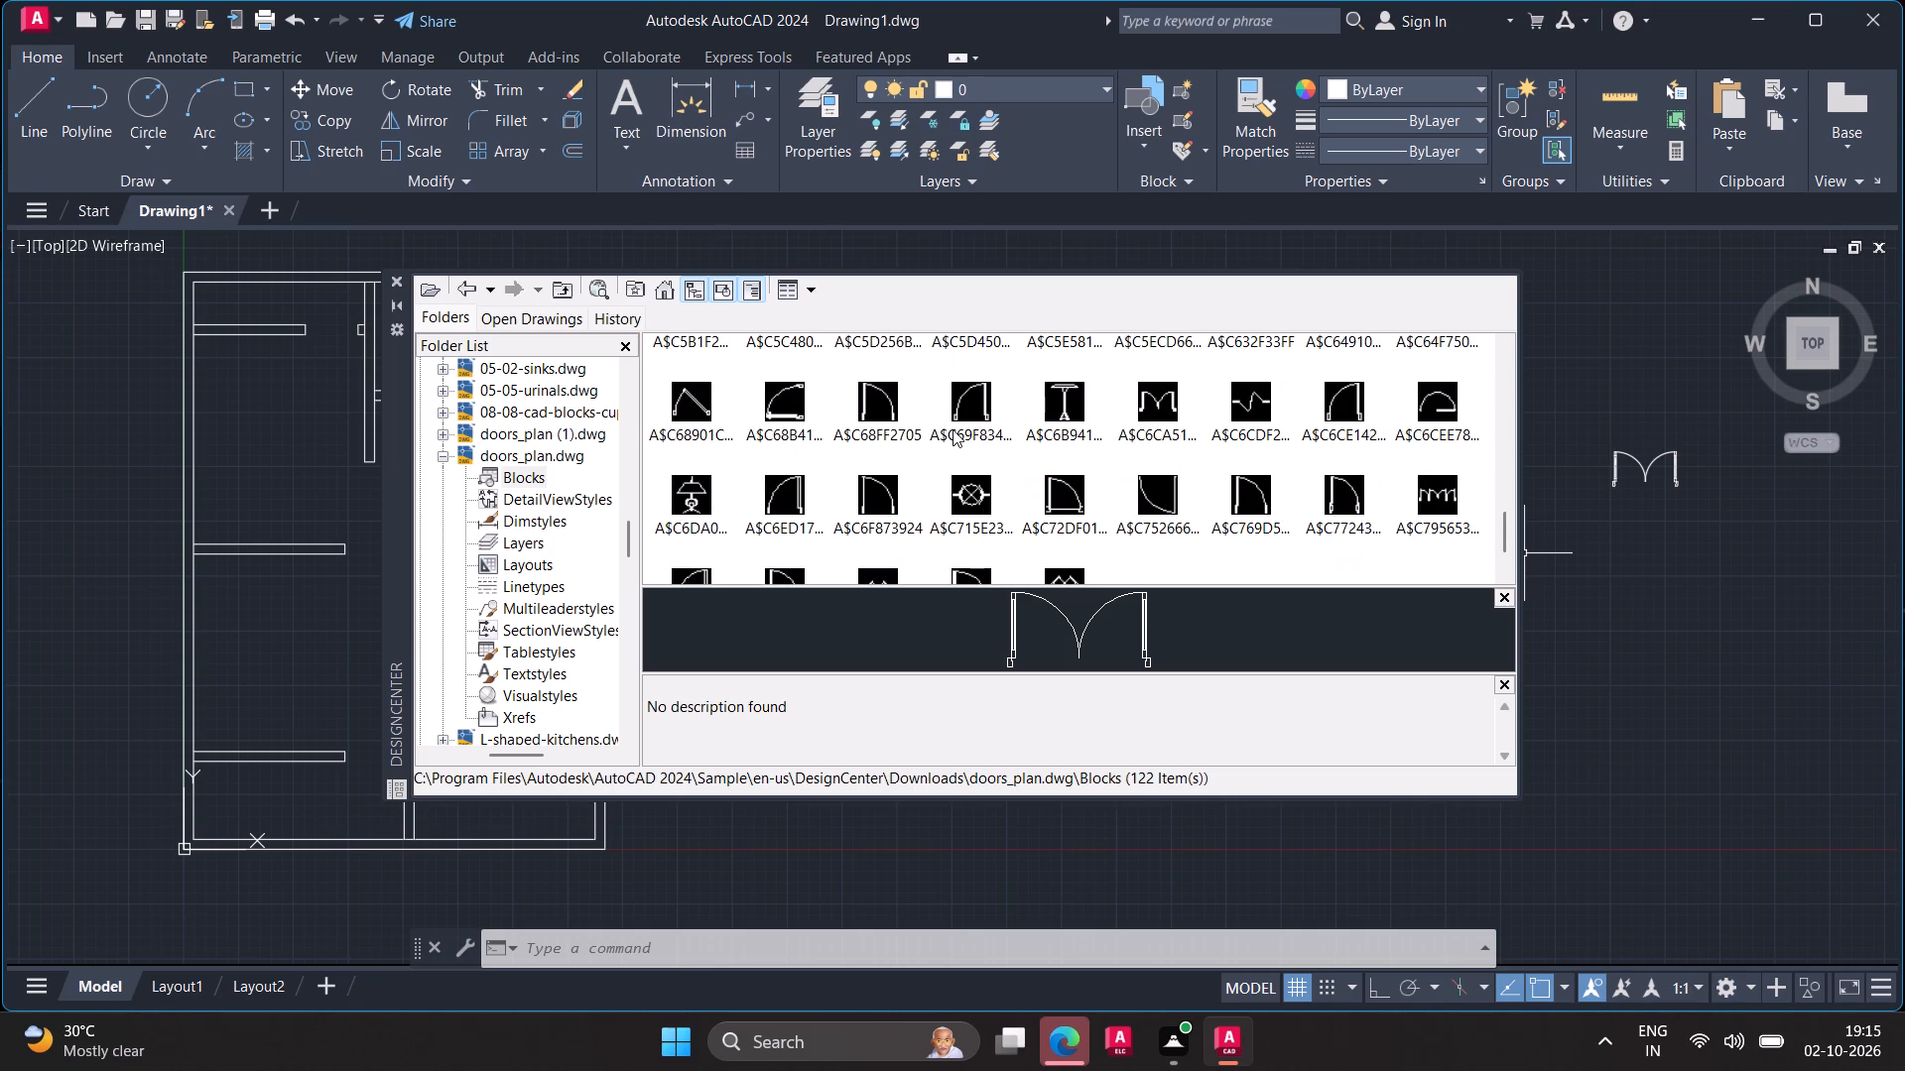
scroll(952, 429, "down", 6)
scroll(952, 429, "up", 1)
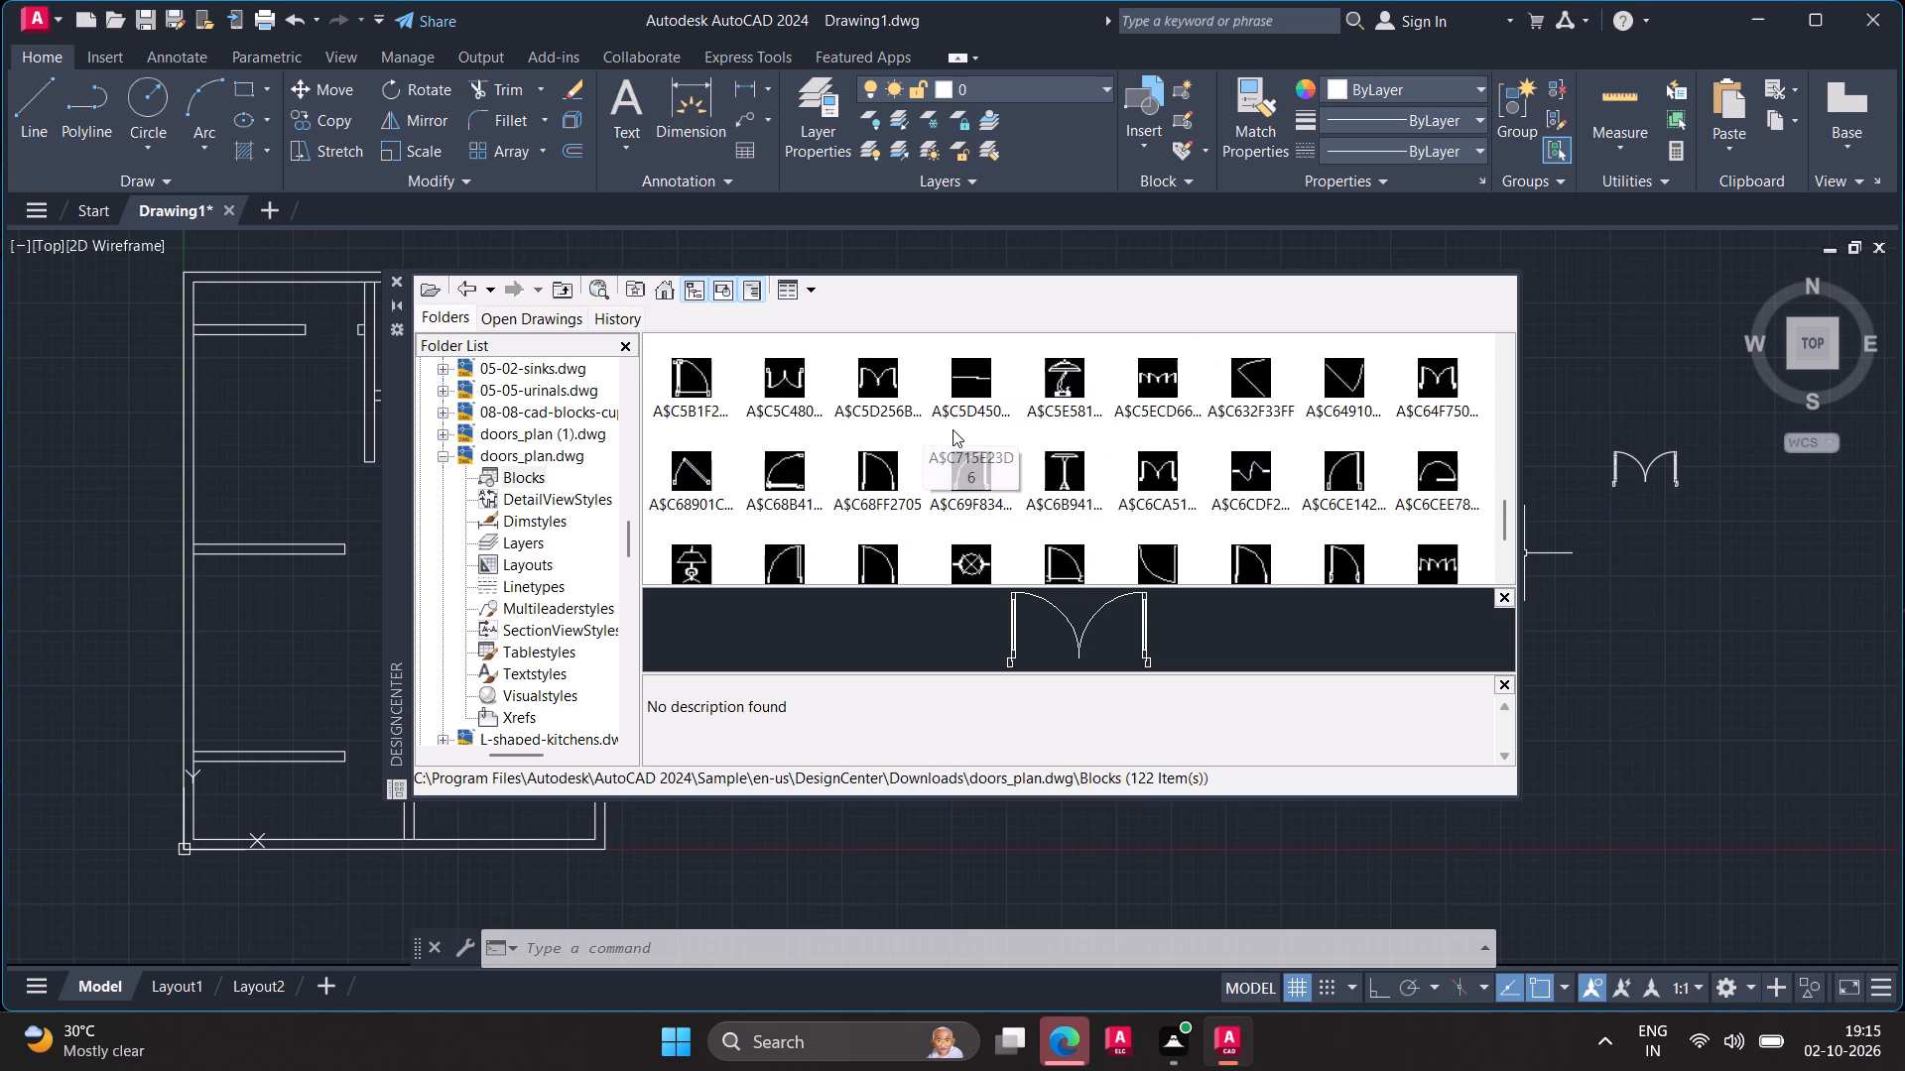
scroll(952, 429, "up", 2)
scroll(952, 429, "down", 2)
scroll(952, 429, "up", 3)
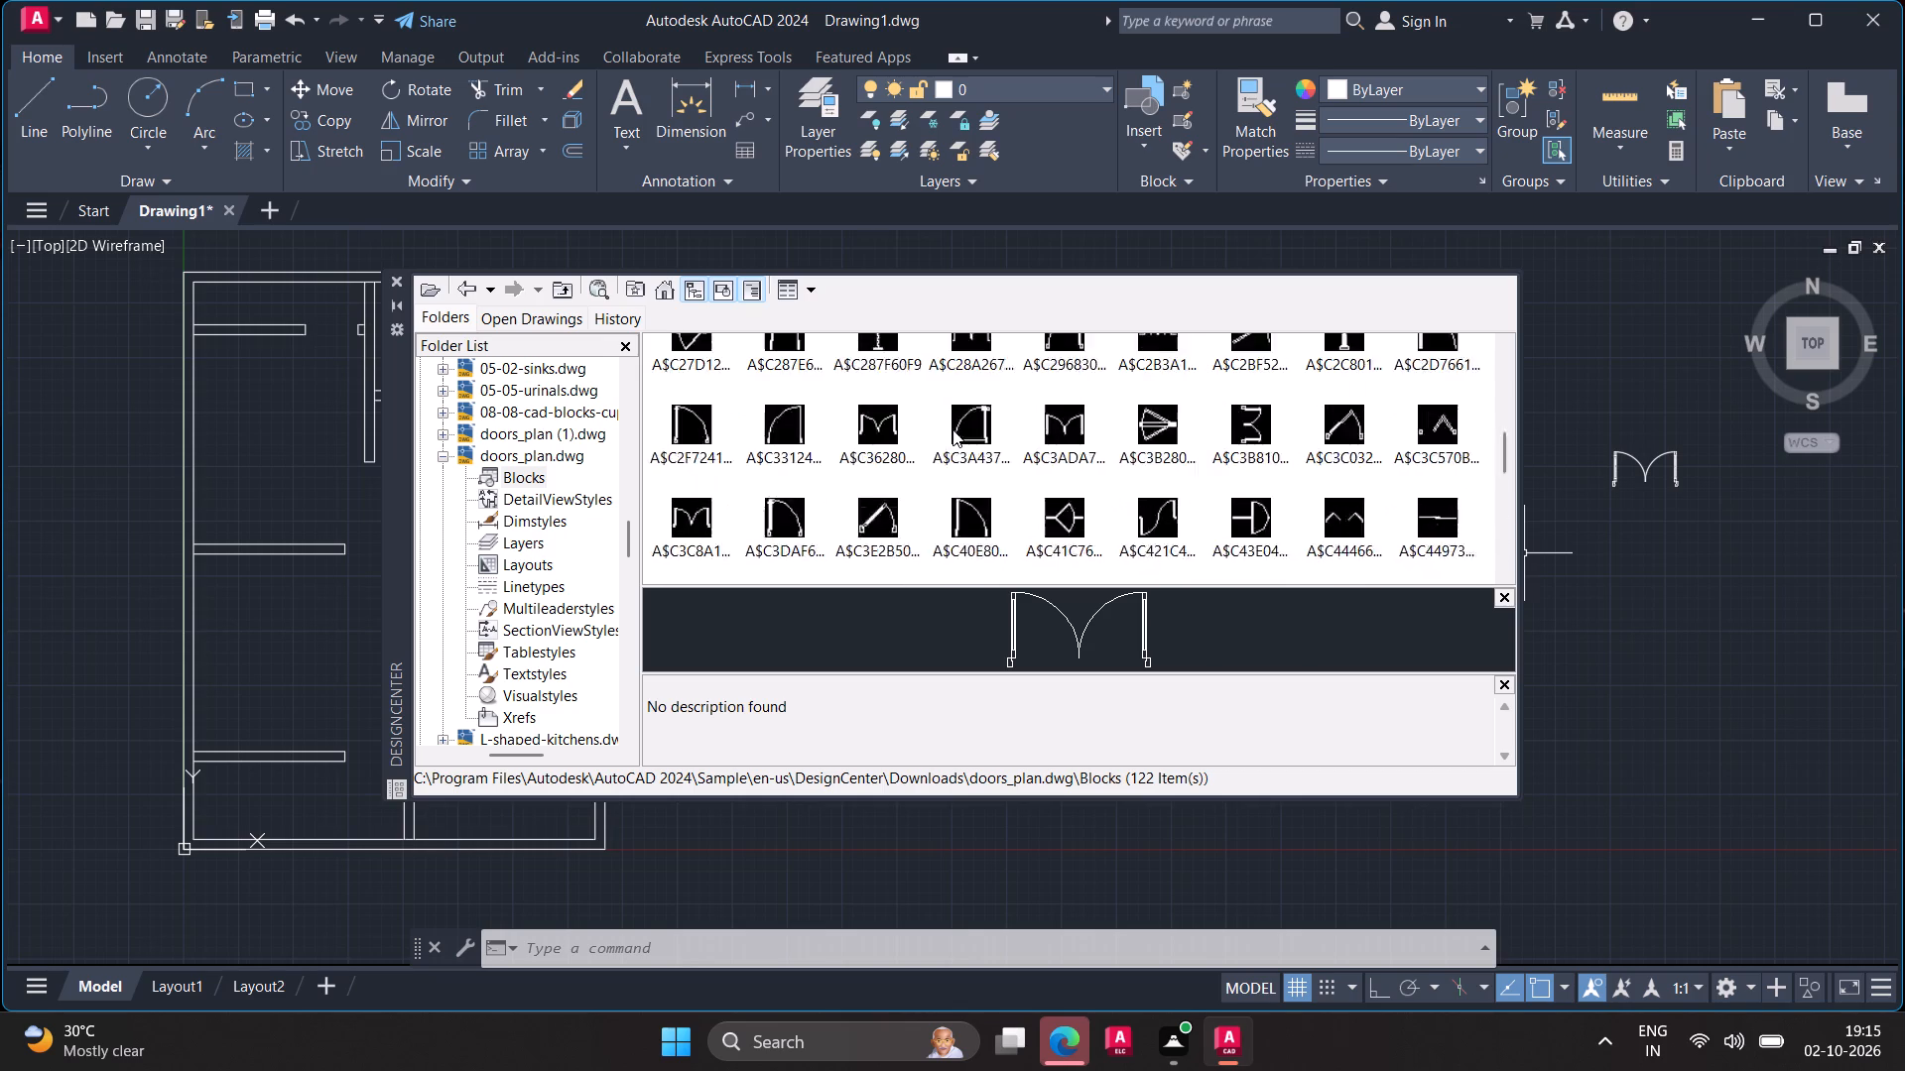
scroll(952, 429, "up", 9)
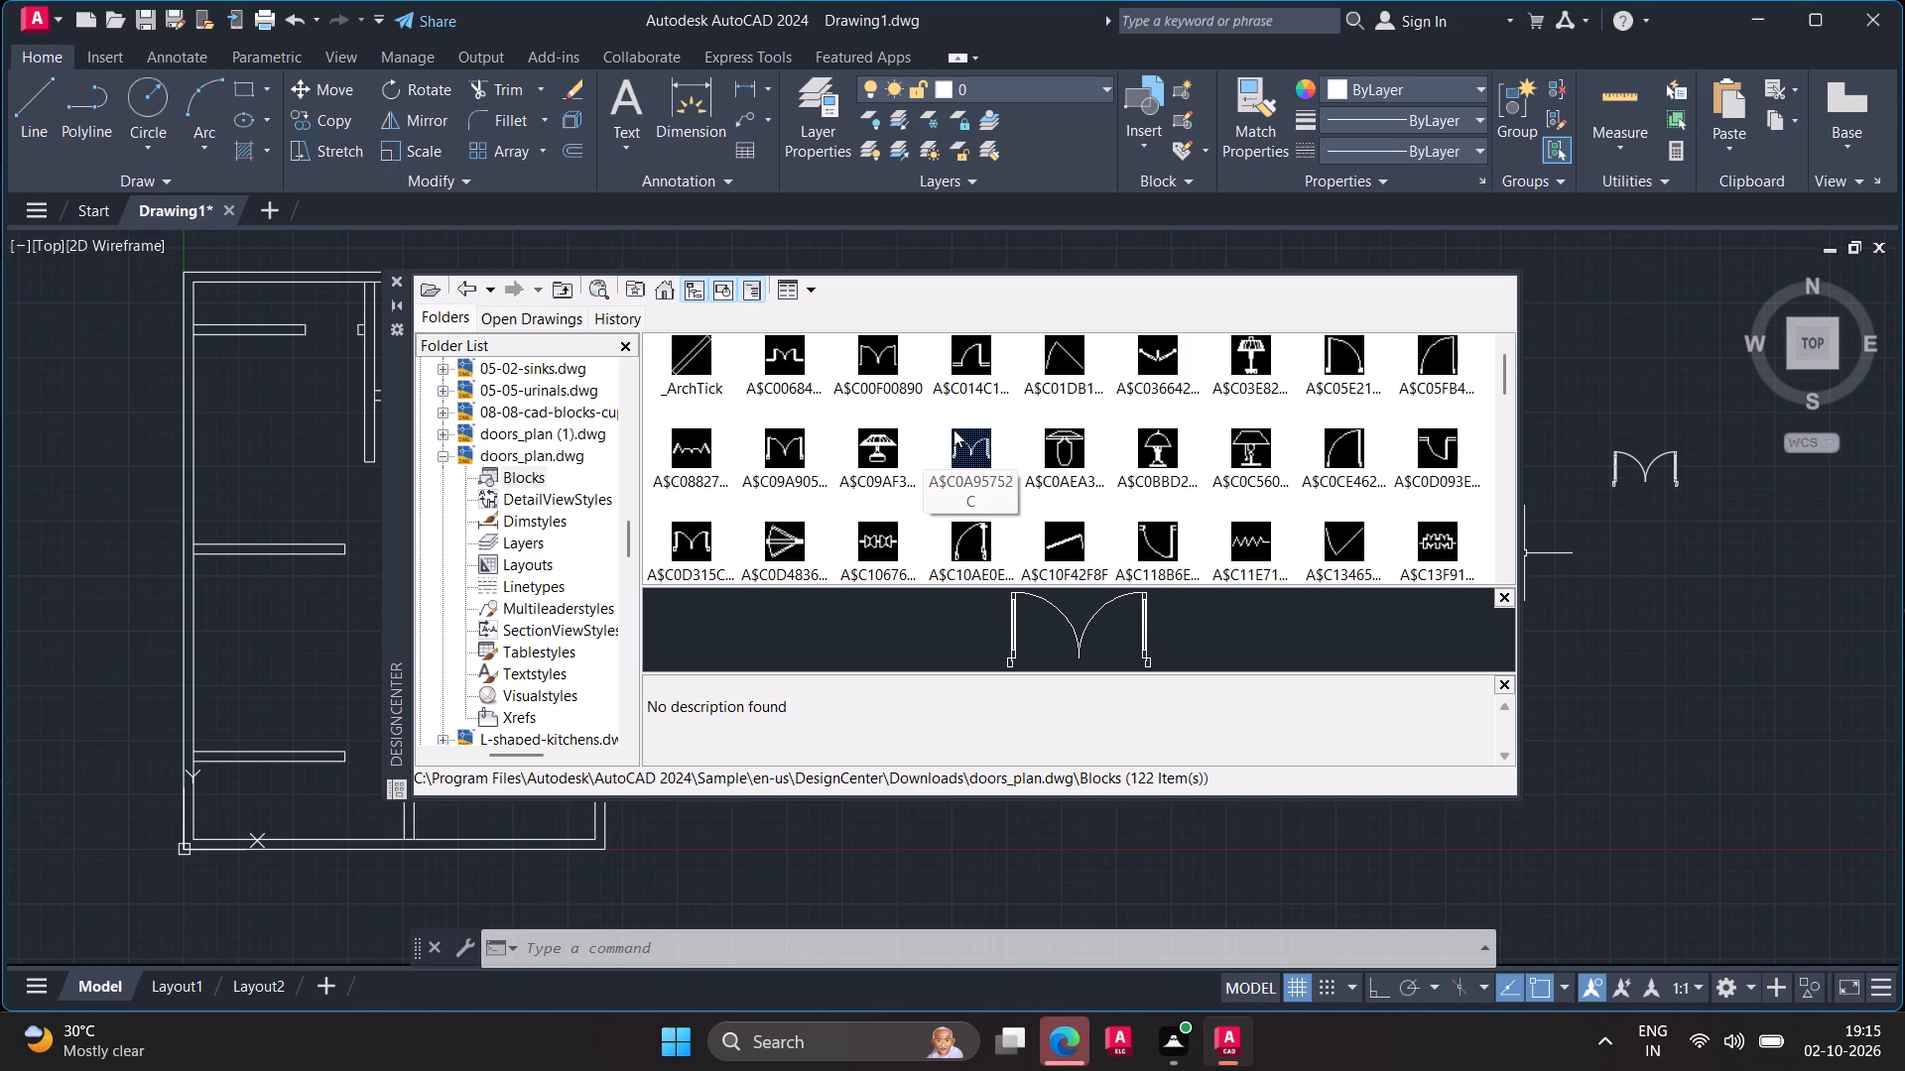
double_click(1064, 542)
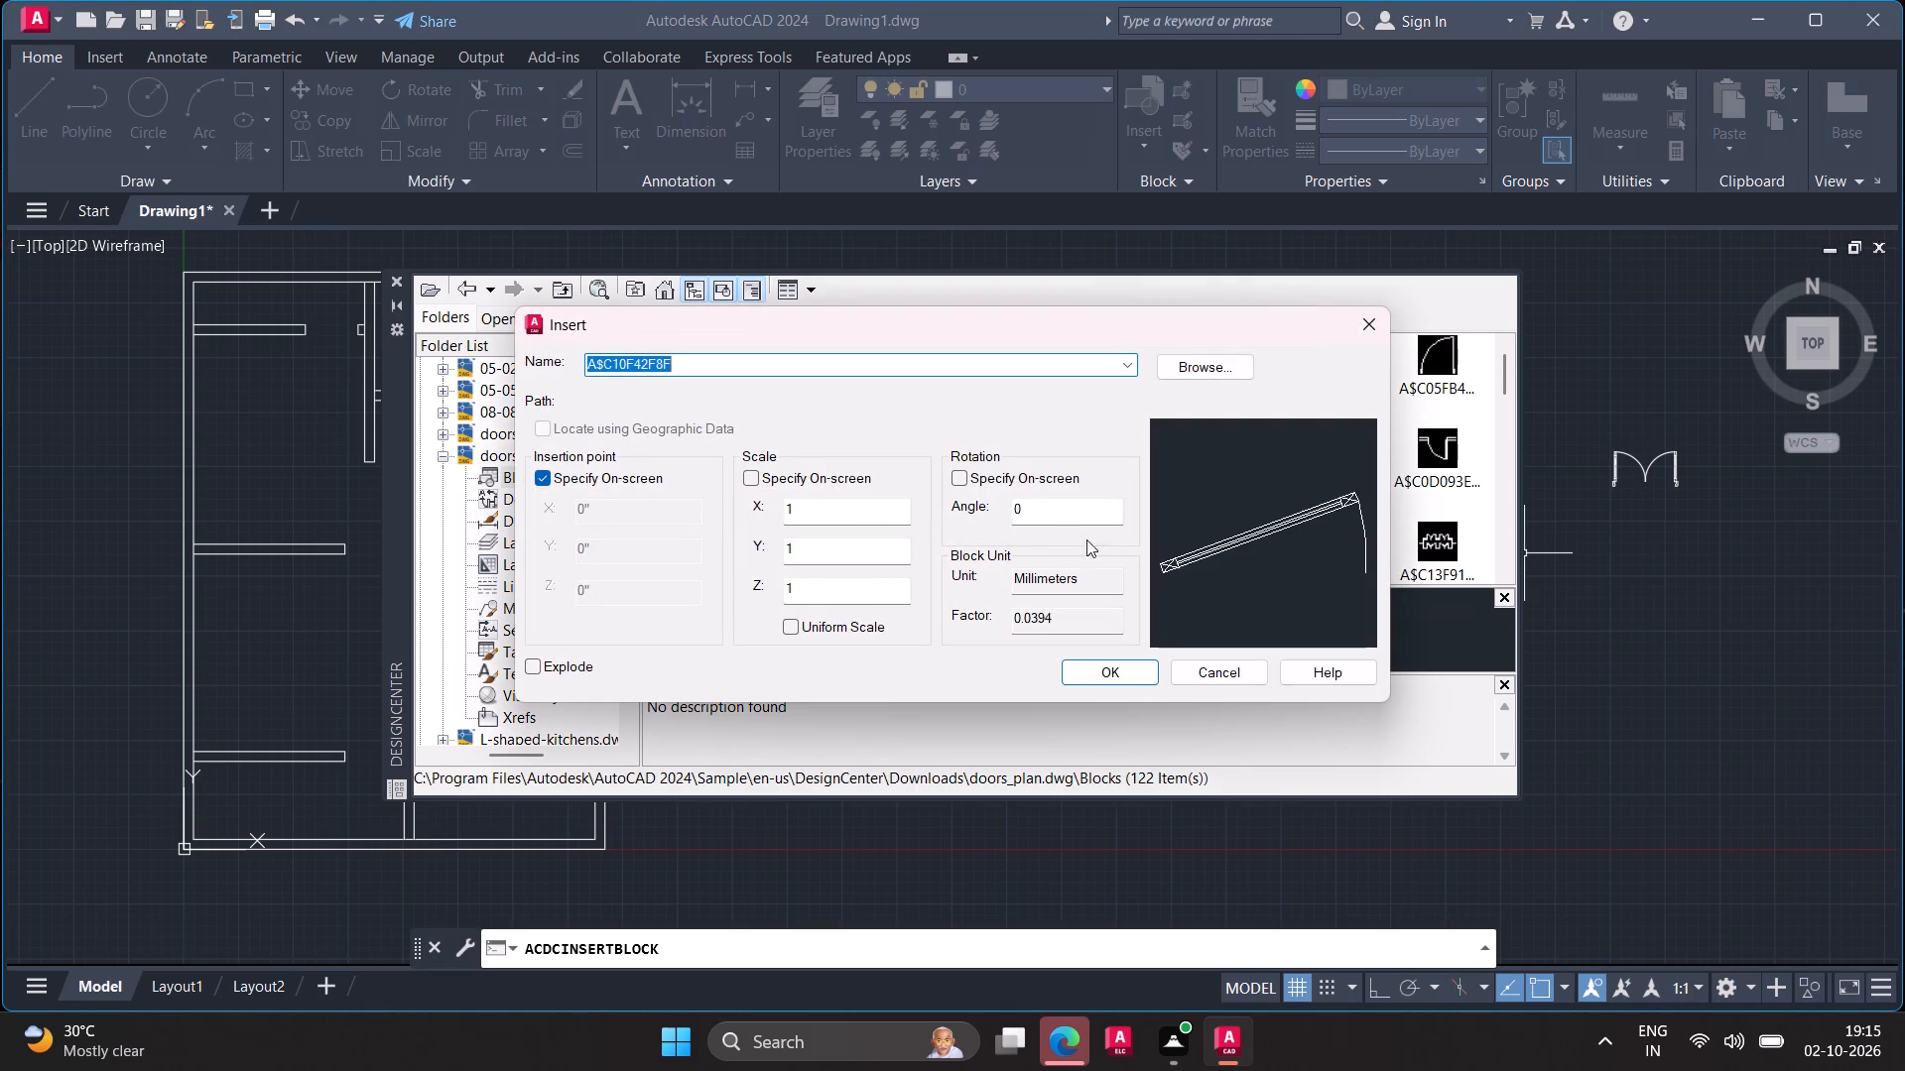
left_click(1355, 319)
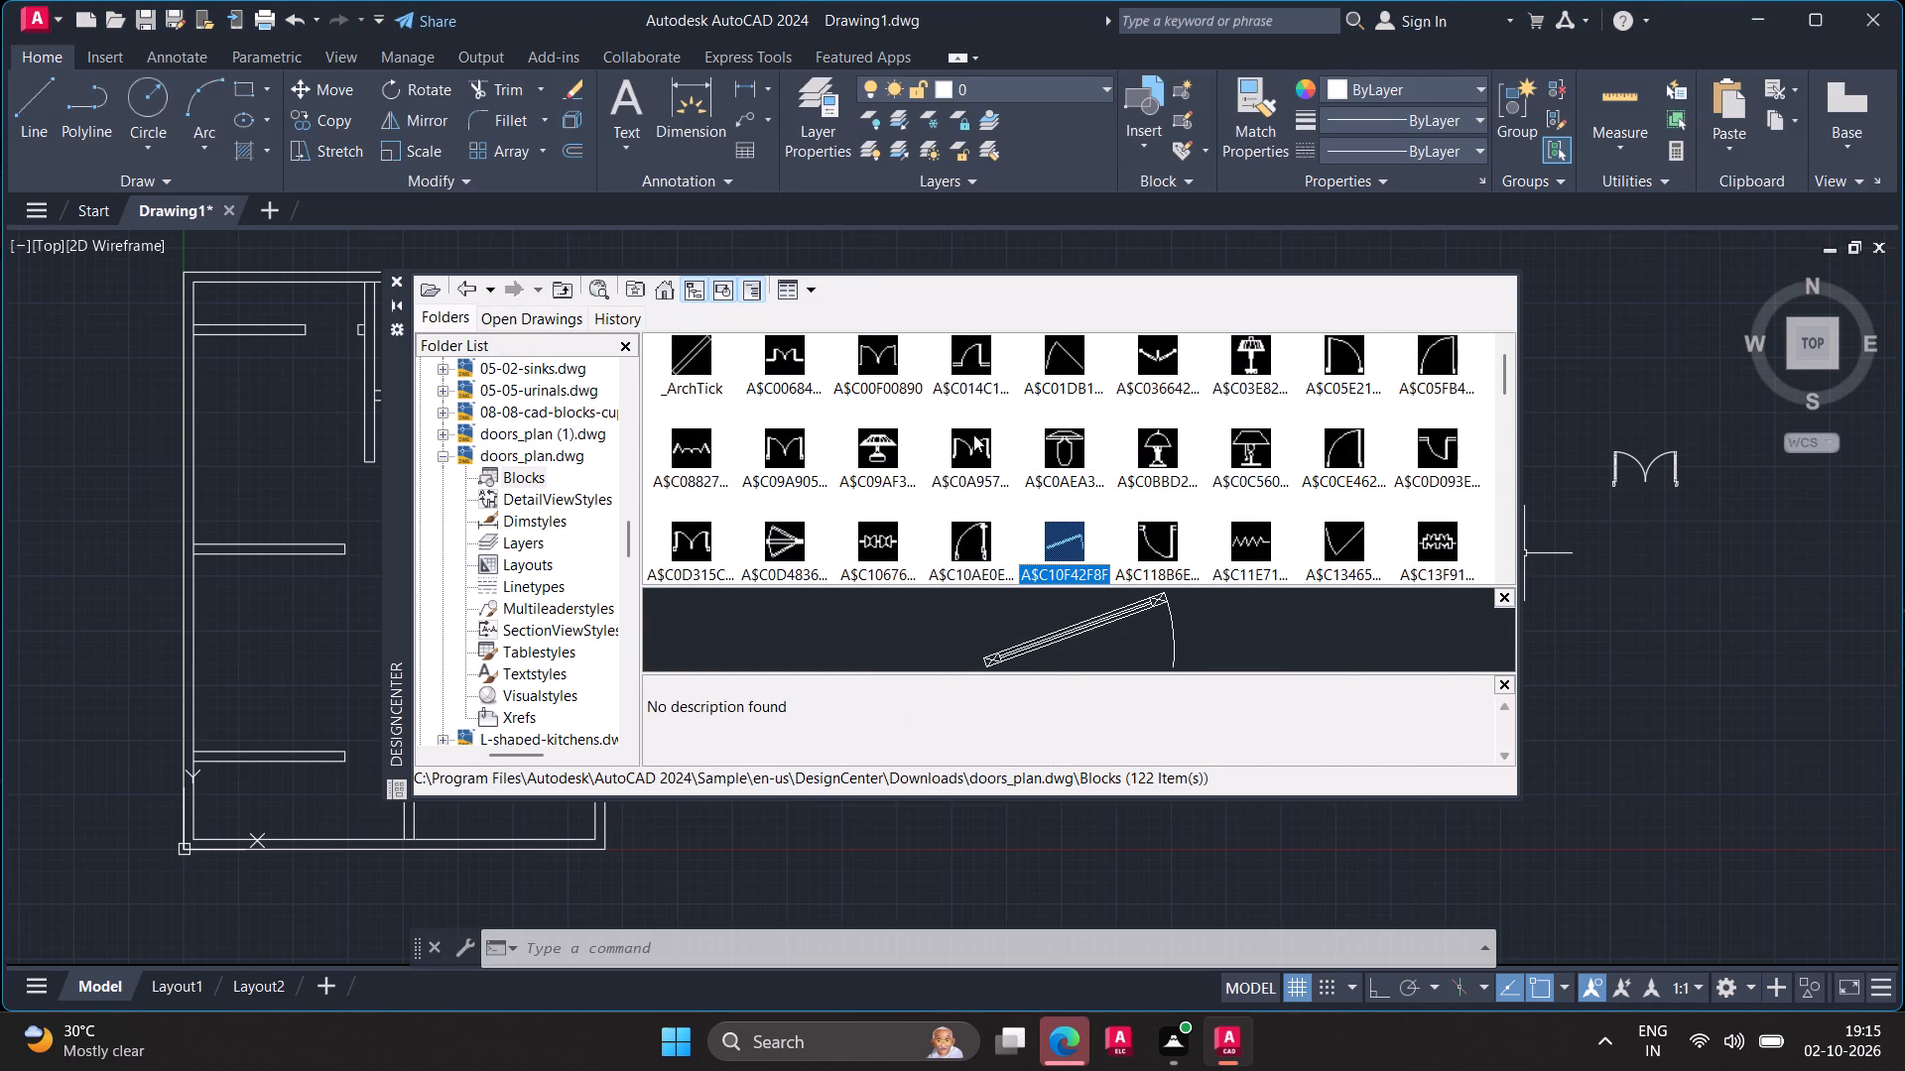
Compare the single swing door blocks in doors_plan.dwg, previewing several candidates including A$C261B05C6 and A$C2BF52A1F.
scroll(897, 461, "down", 1)
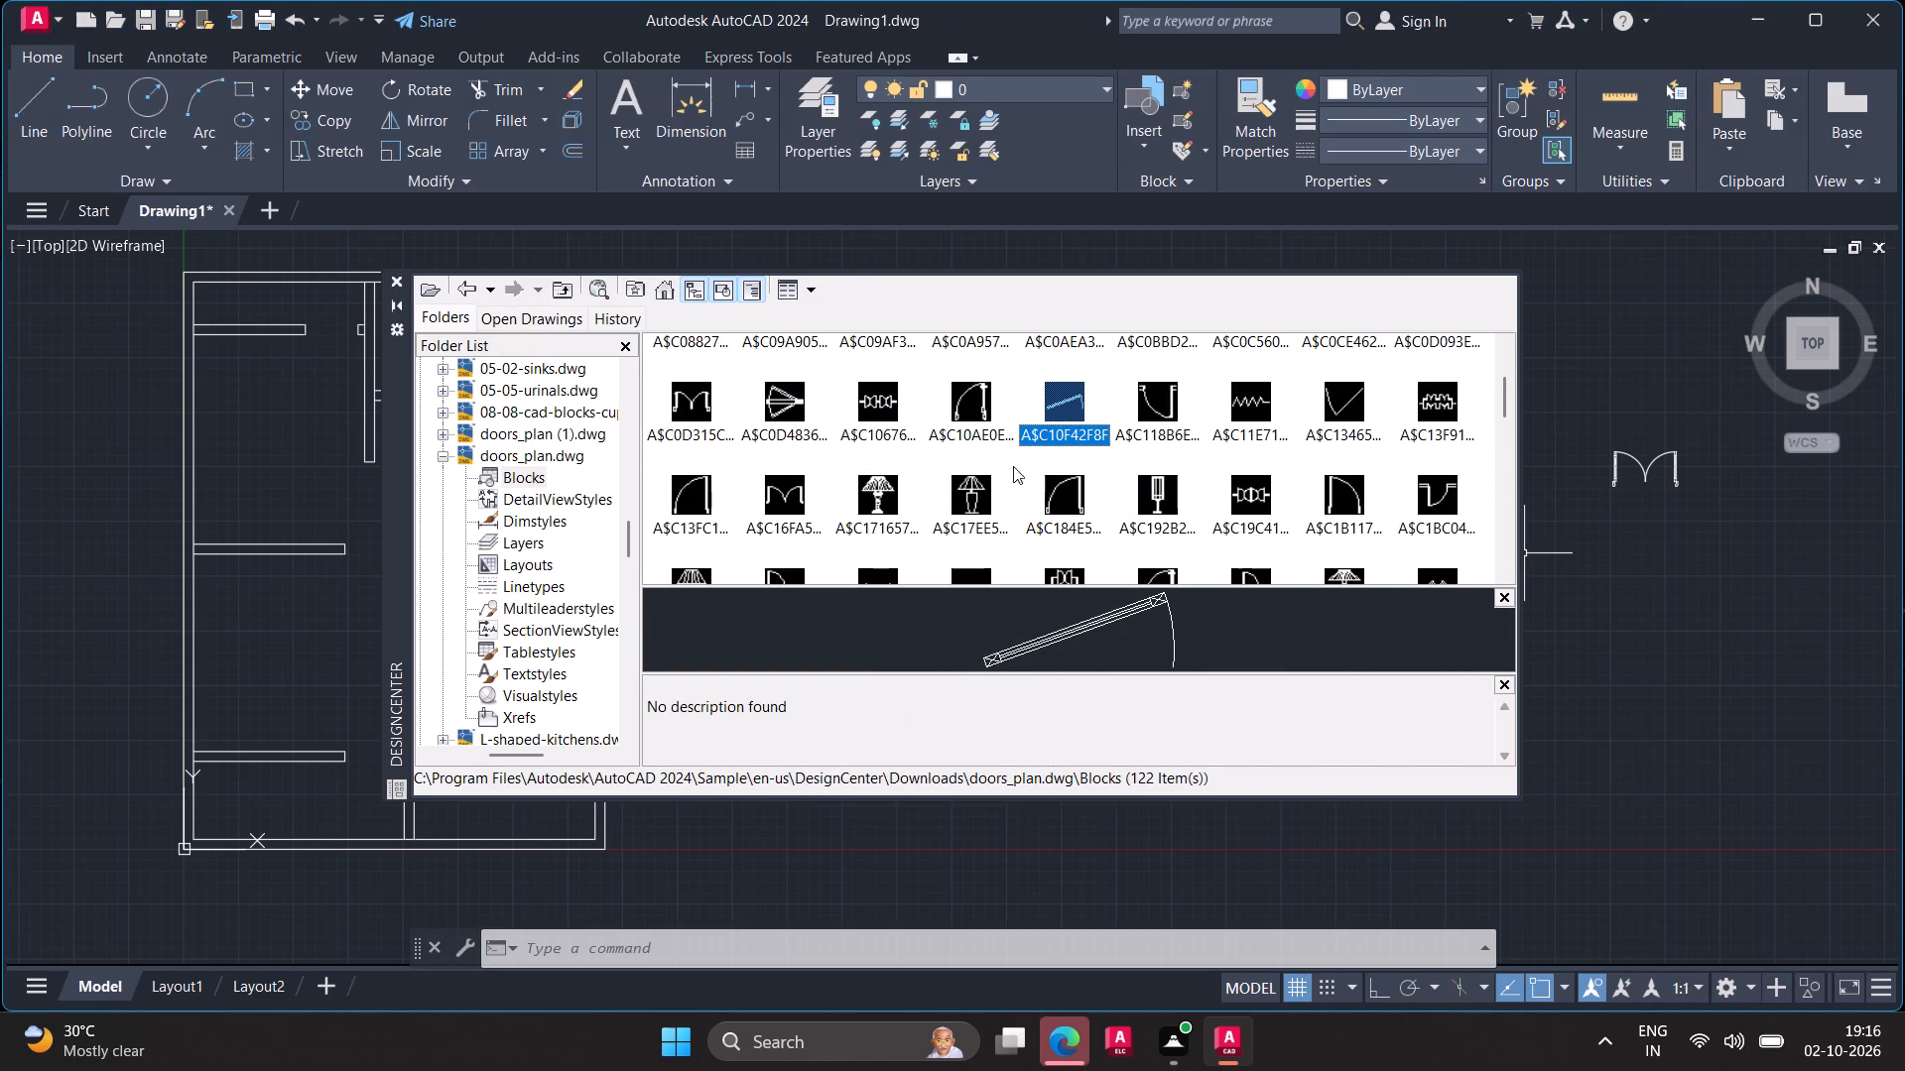
left_click(1354, 416)
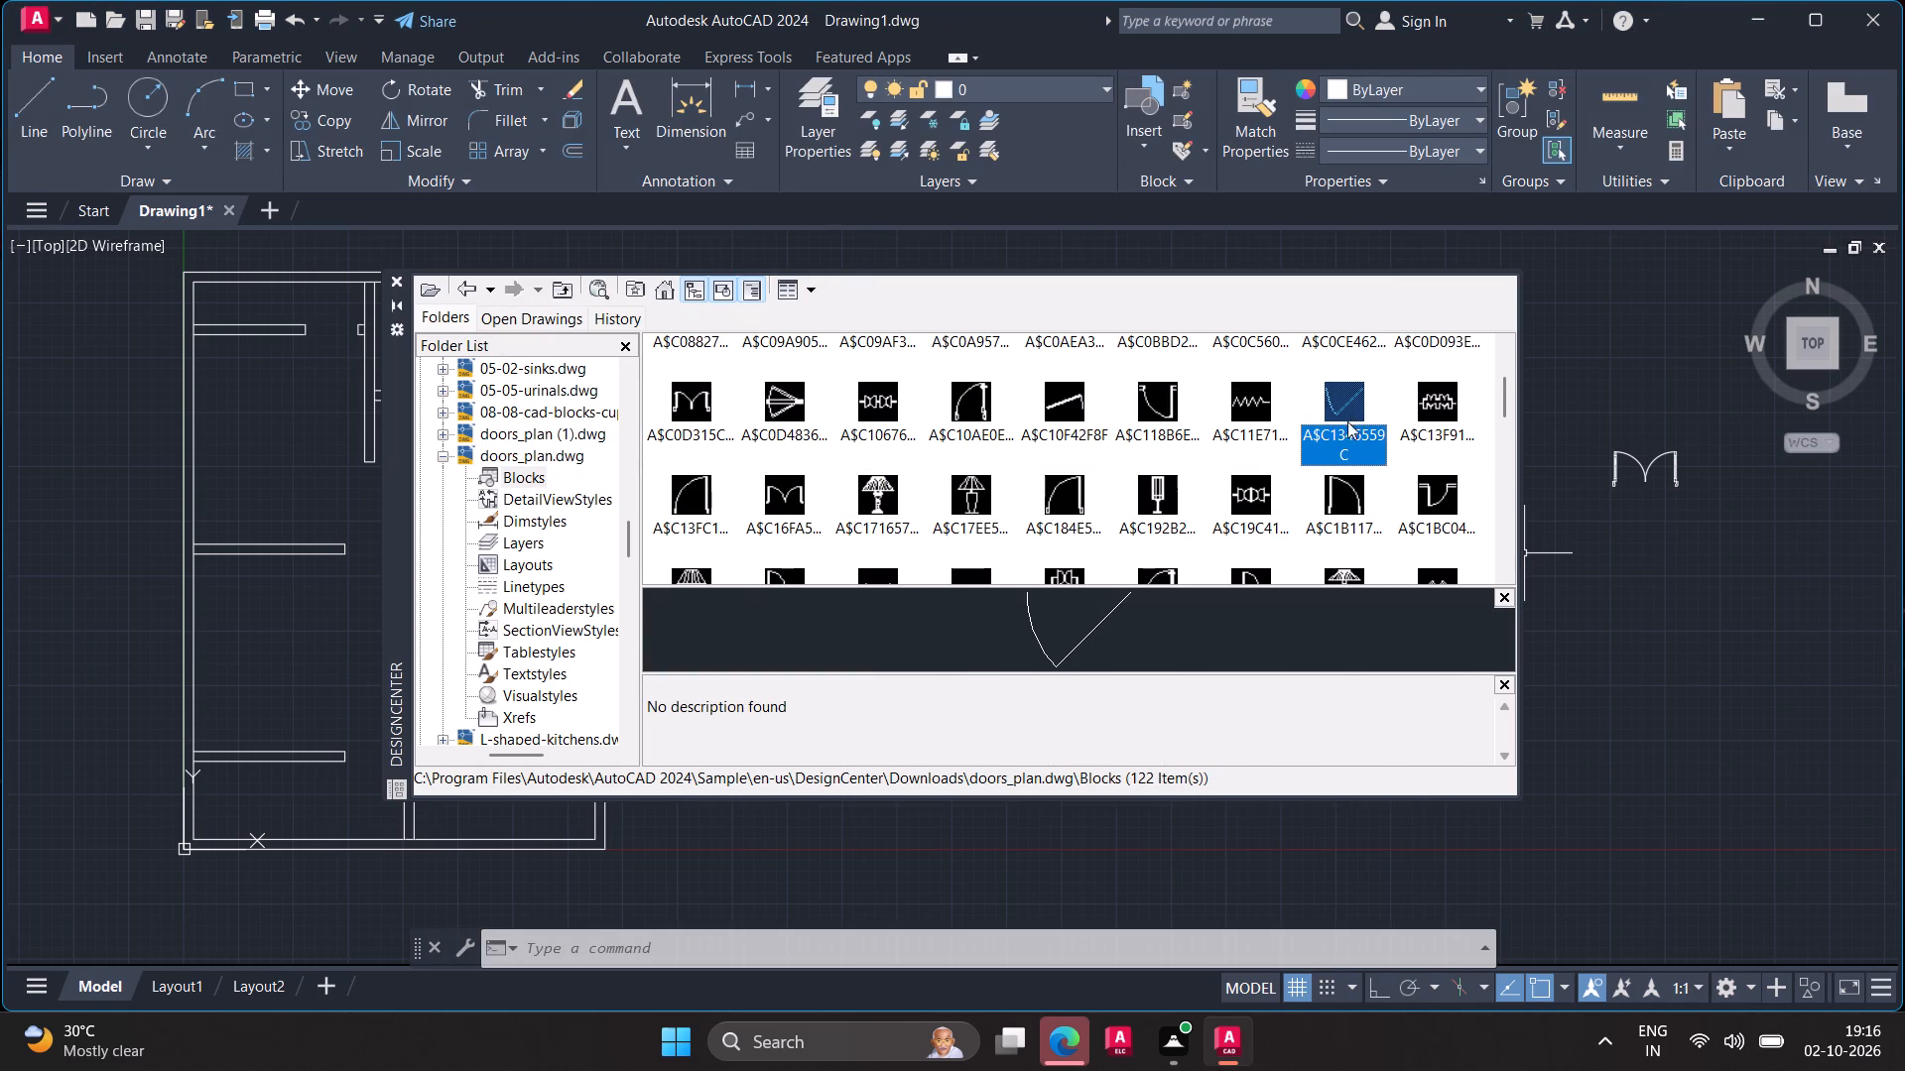
scroll(1328, 498, "down", 1)
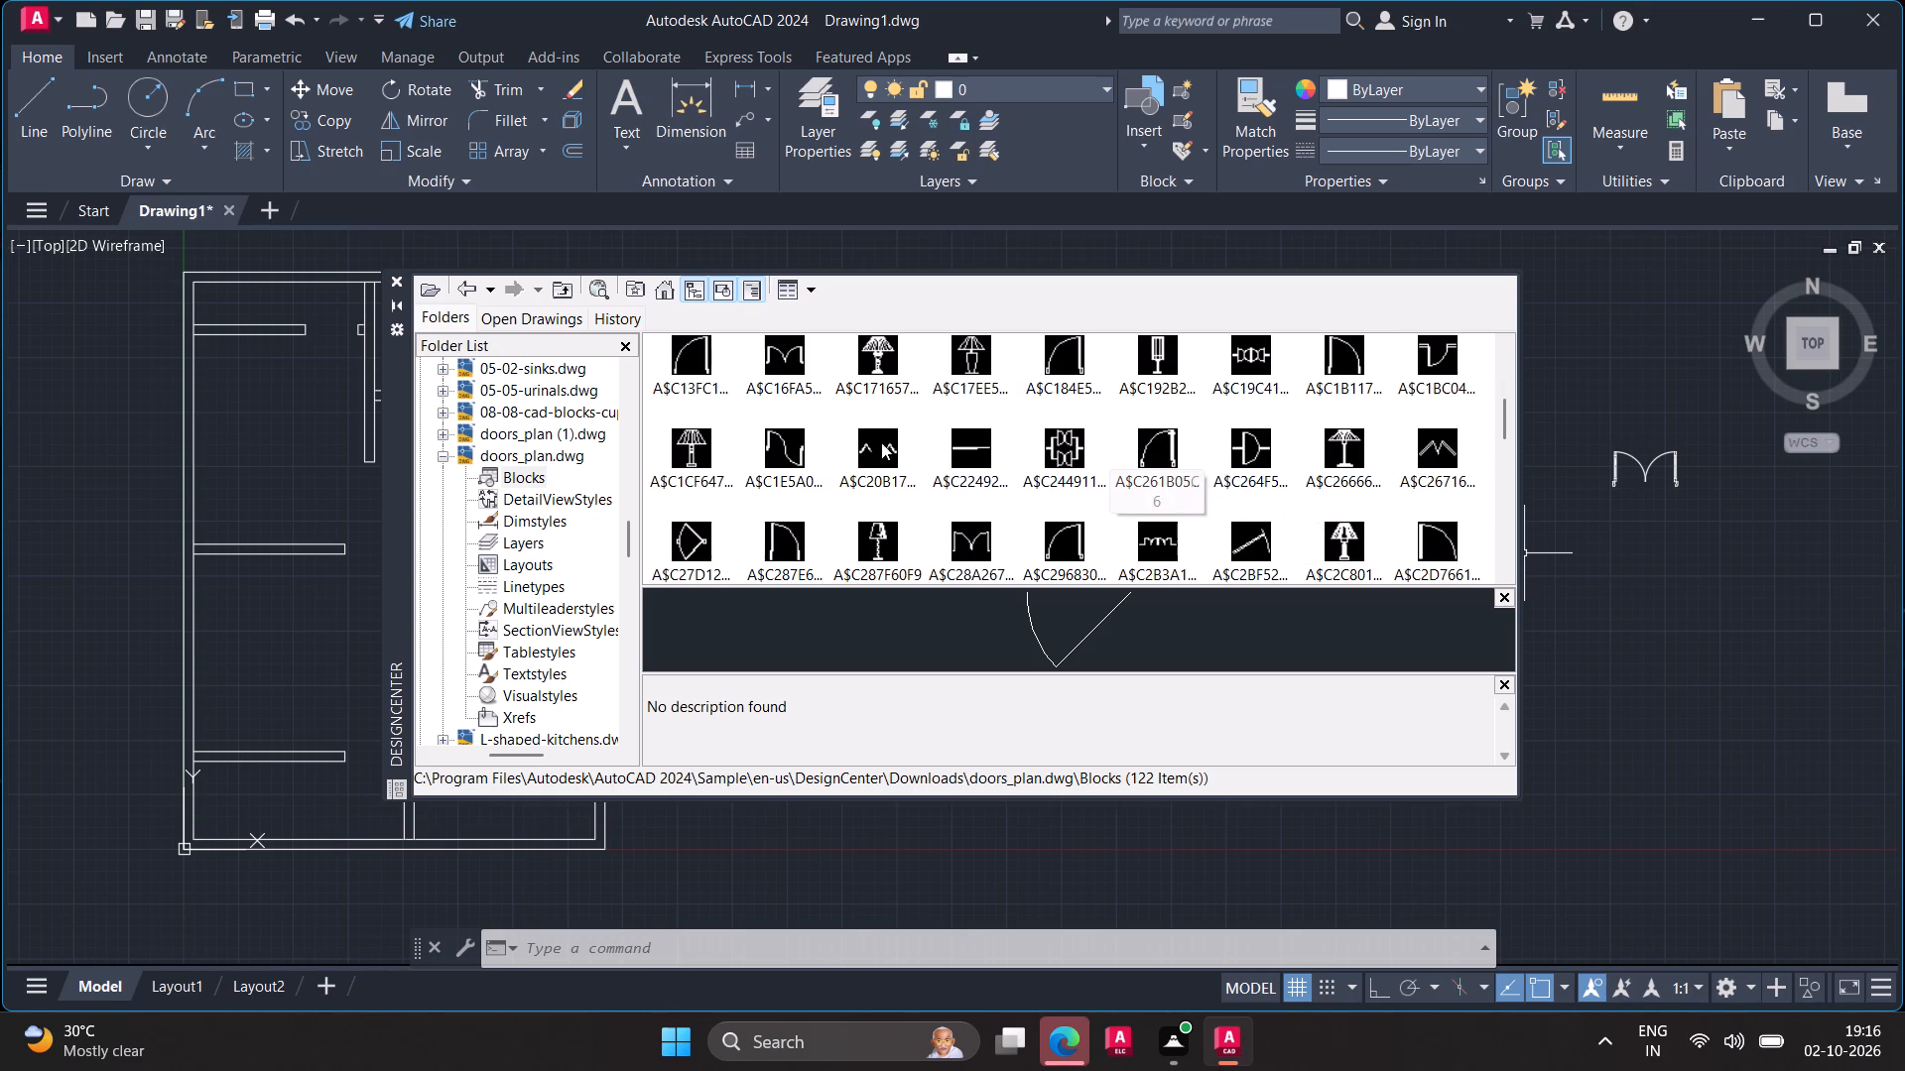
left_click(1171, 453)
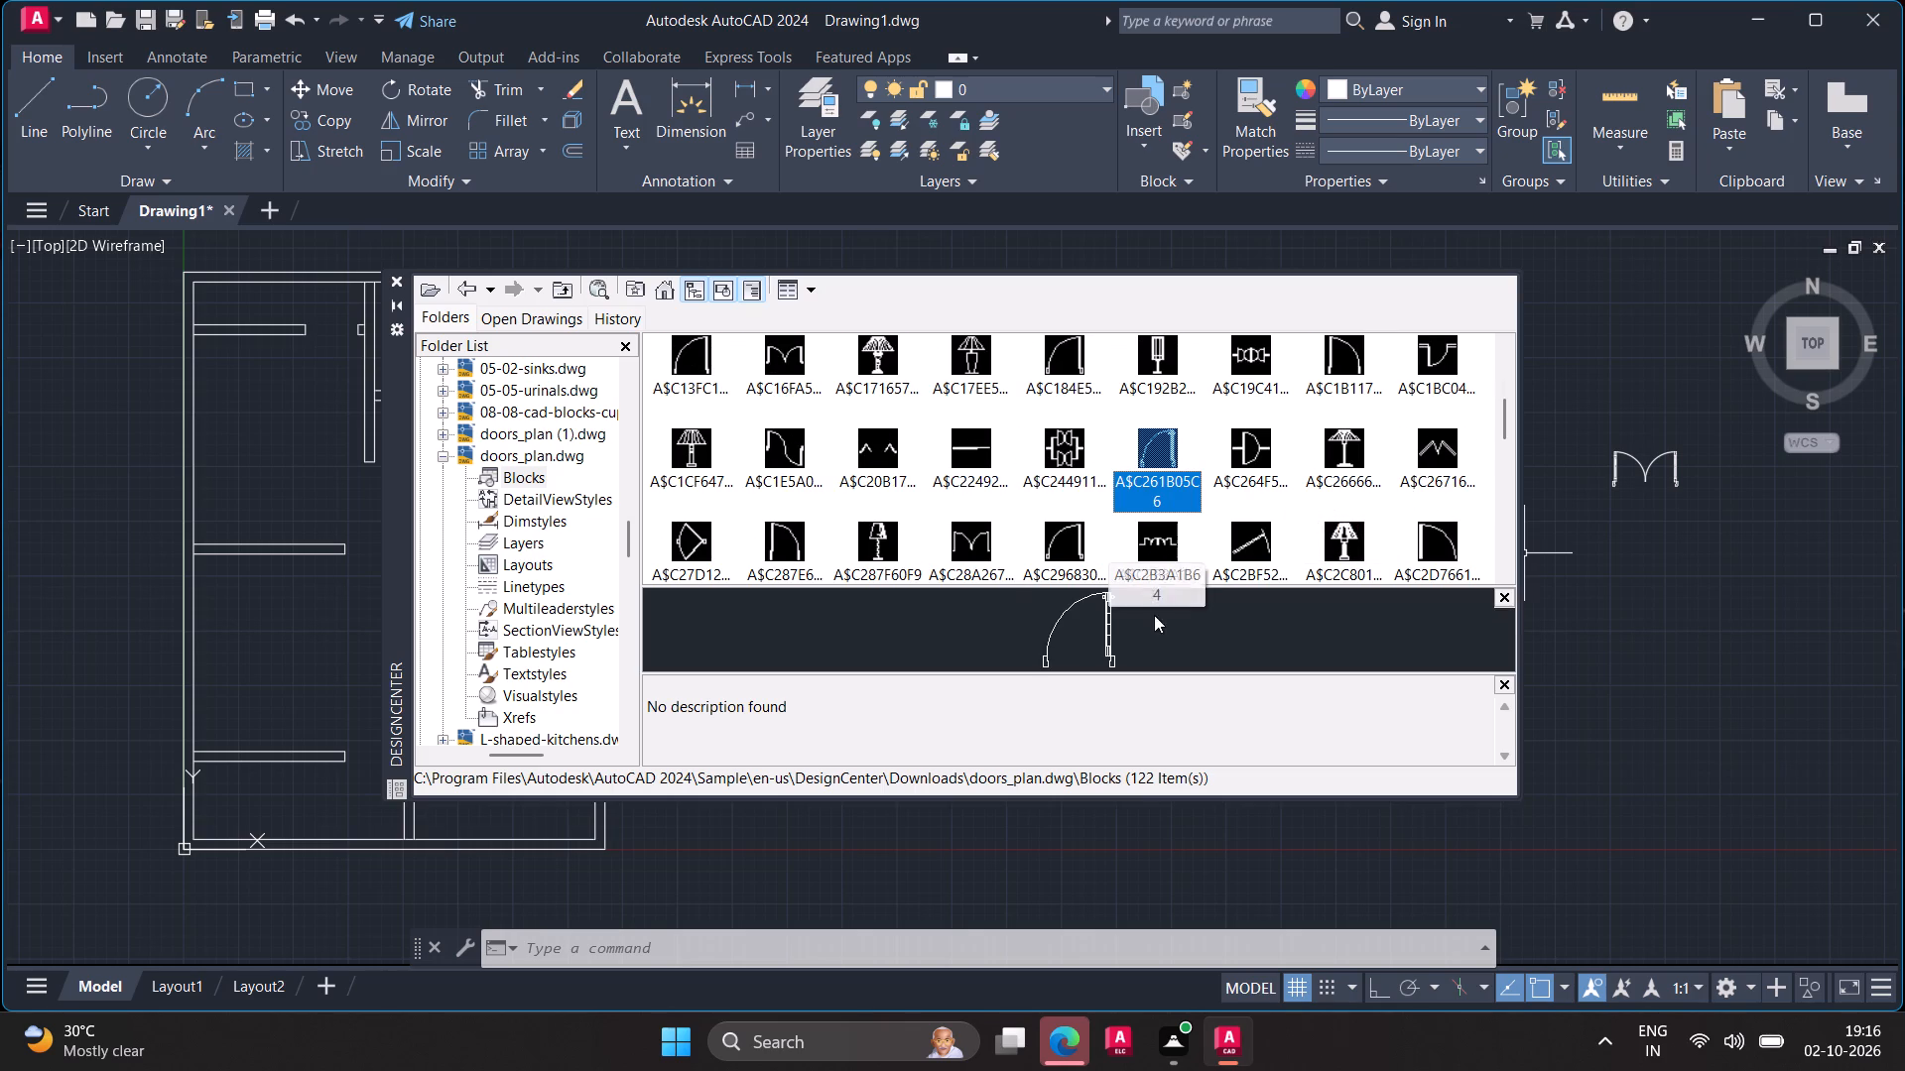
scroll(1114, 476, "down", 1)
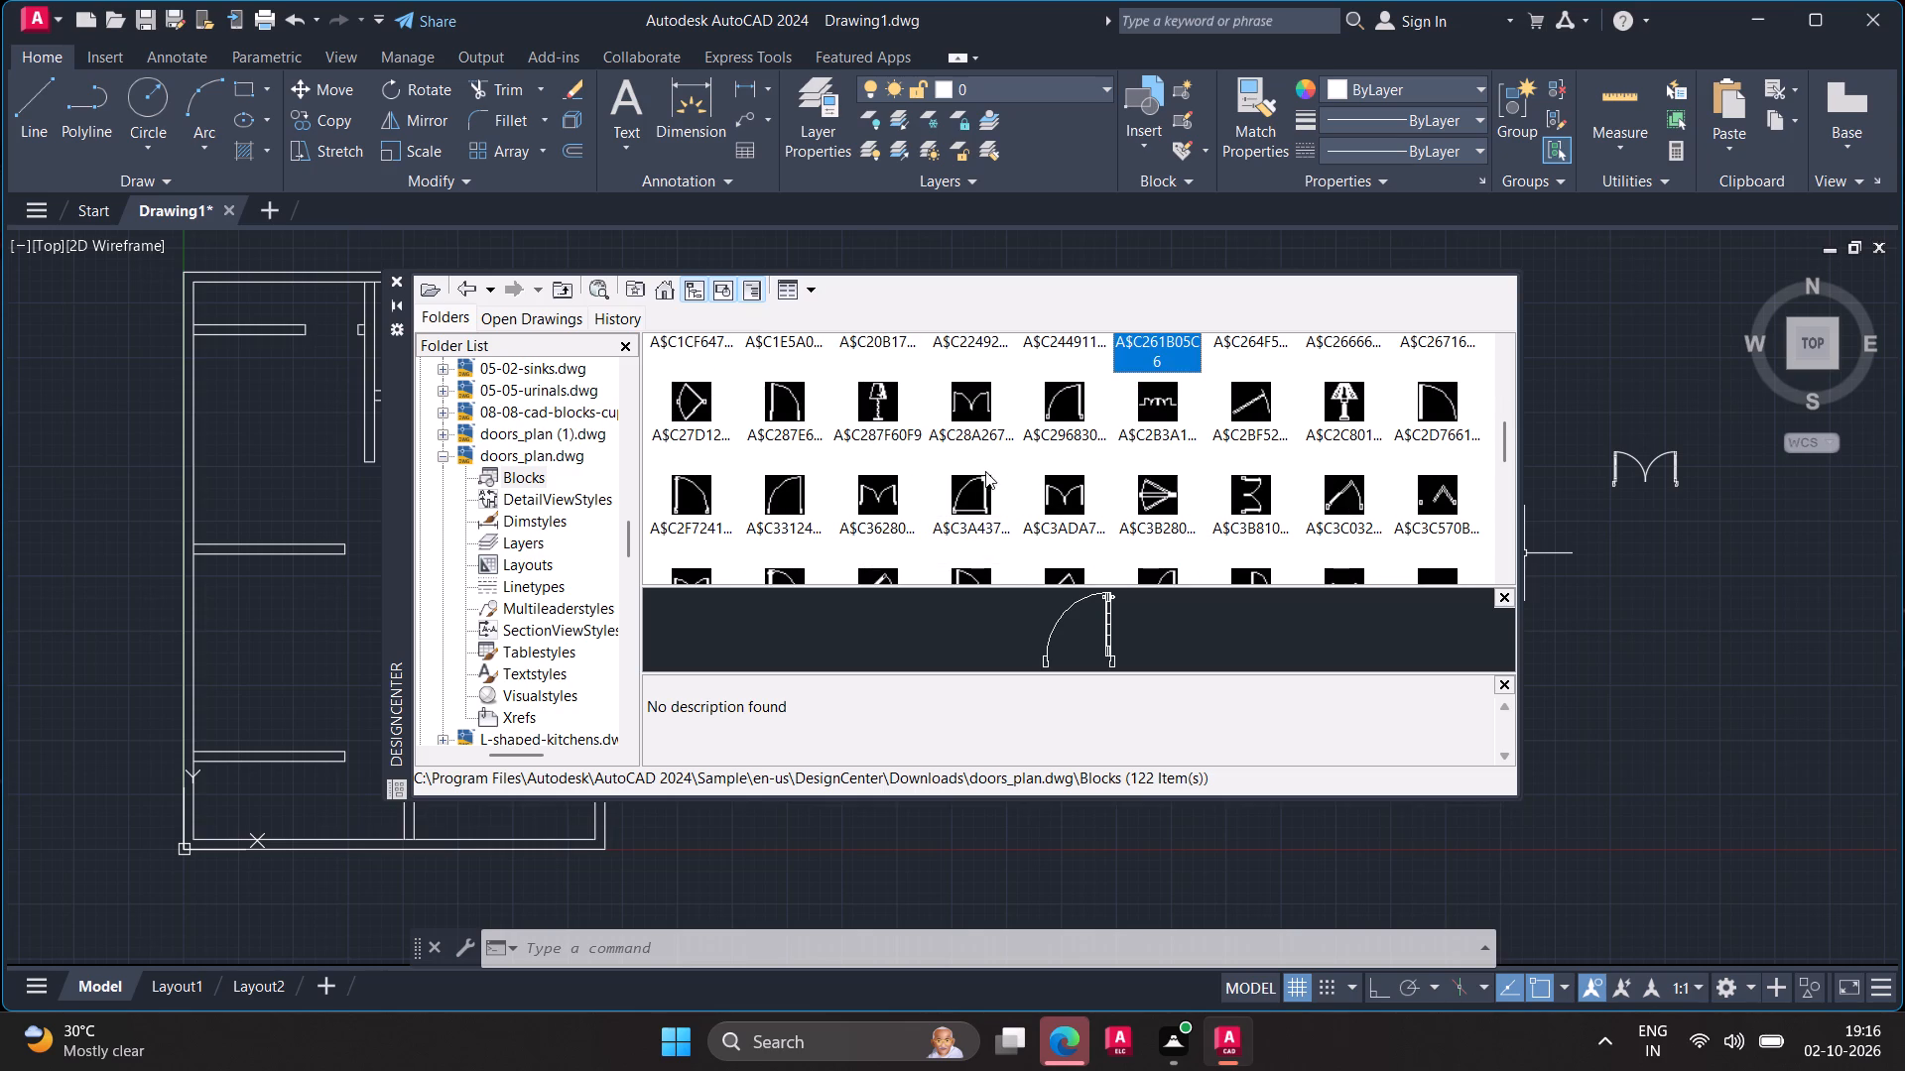
scroll(961, 482, "down", 1)
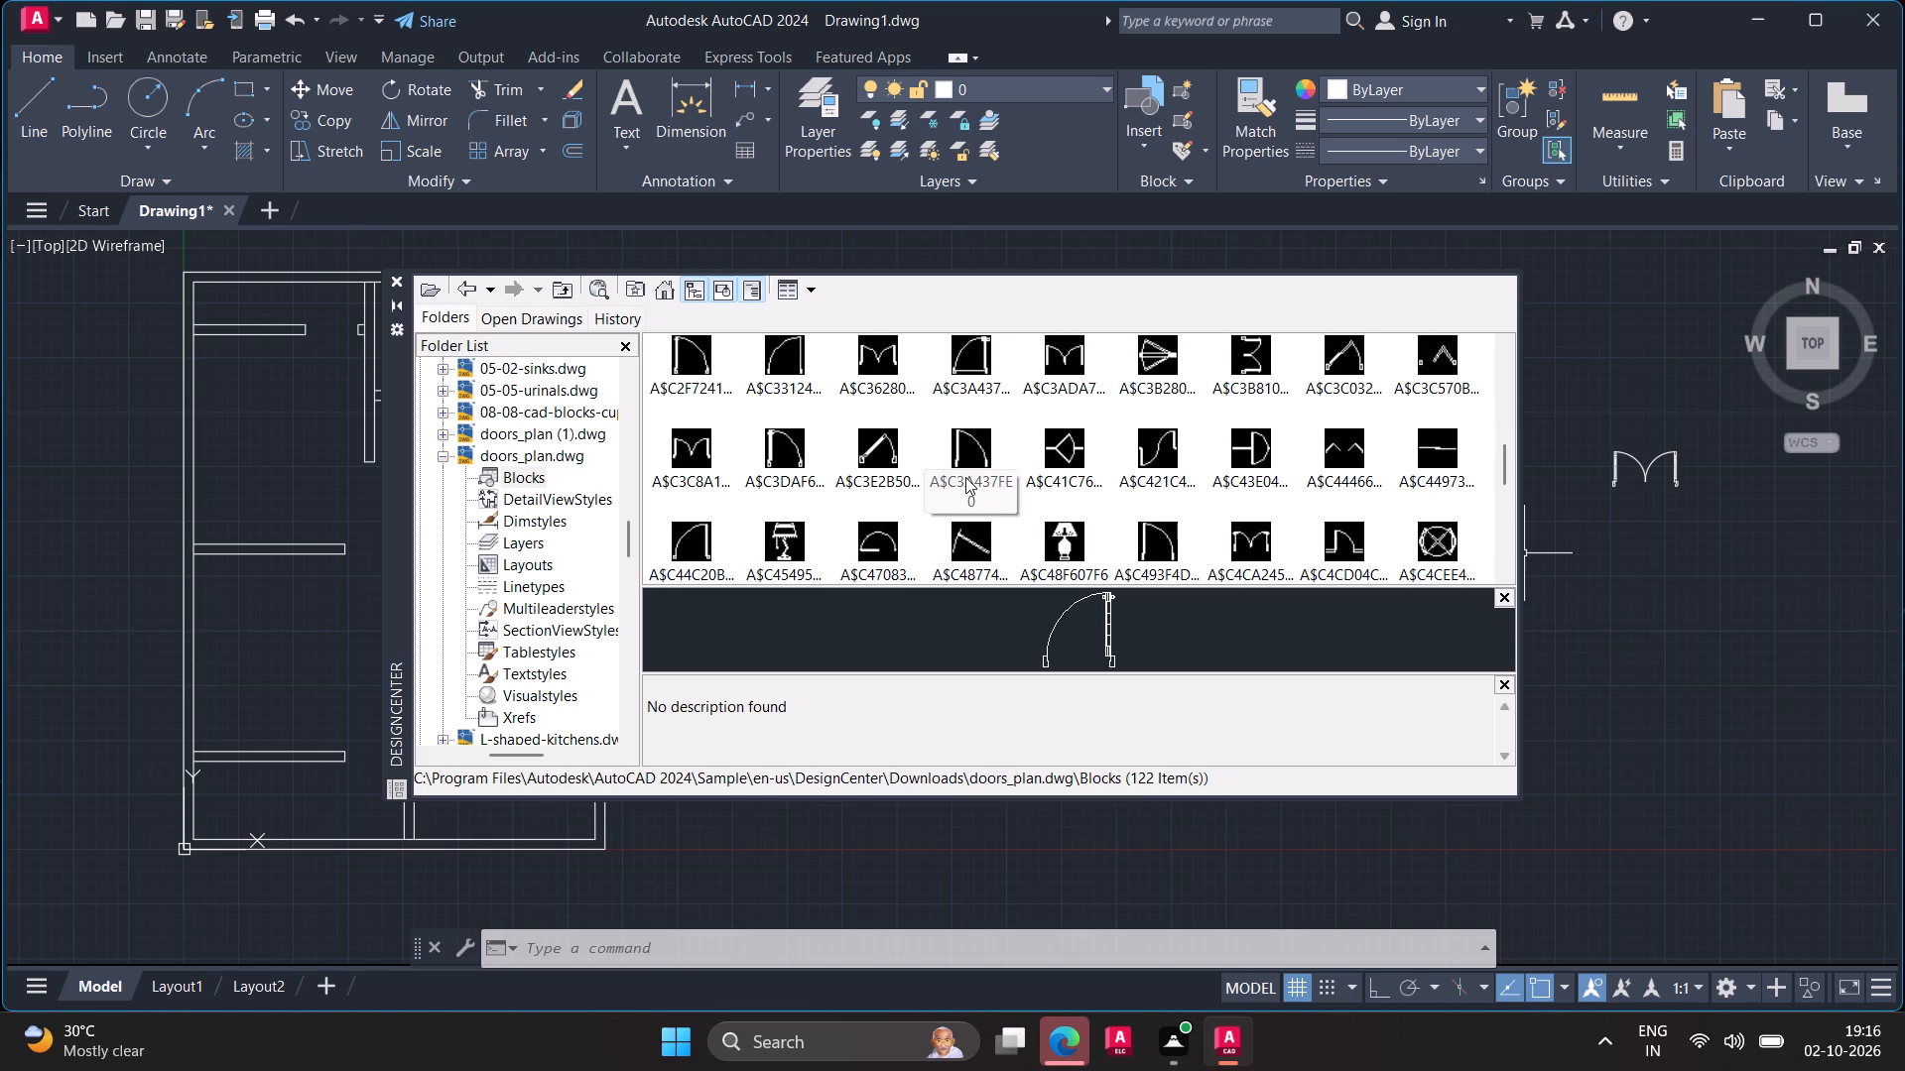
scroll(965, 477, "down", 2)
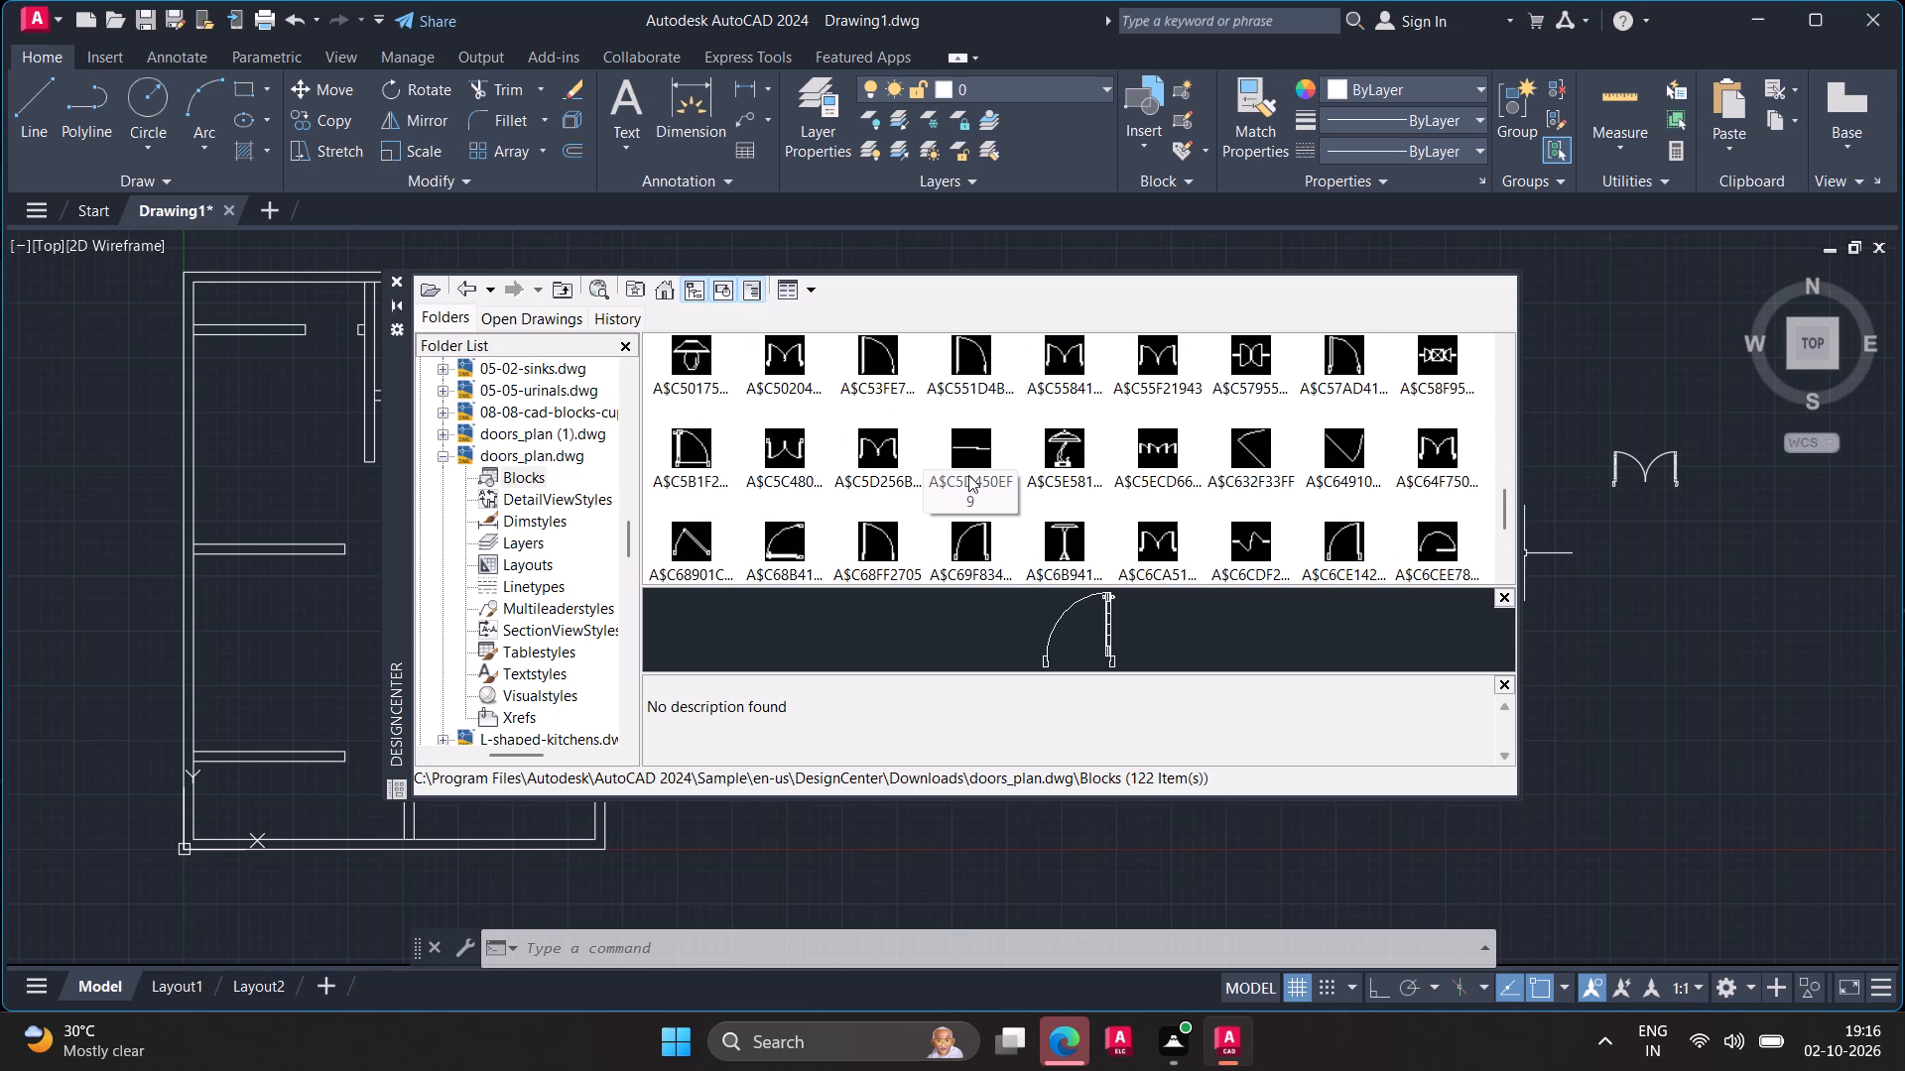
scroll(971, 473, "down", 2)
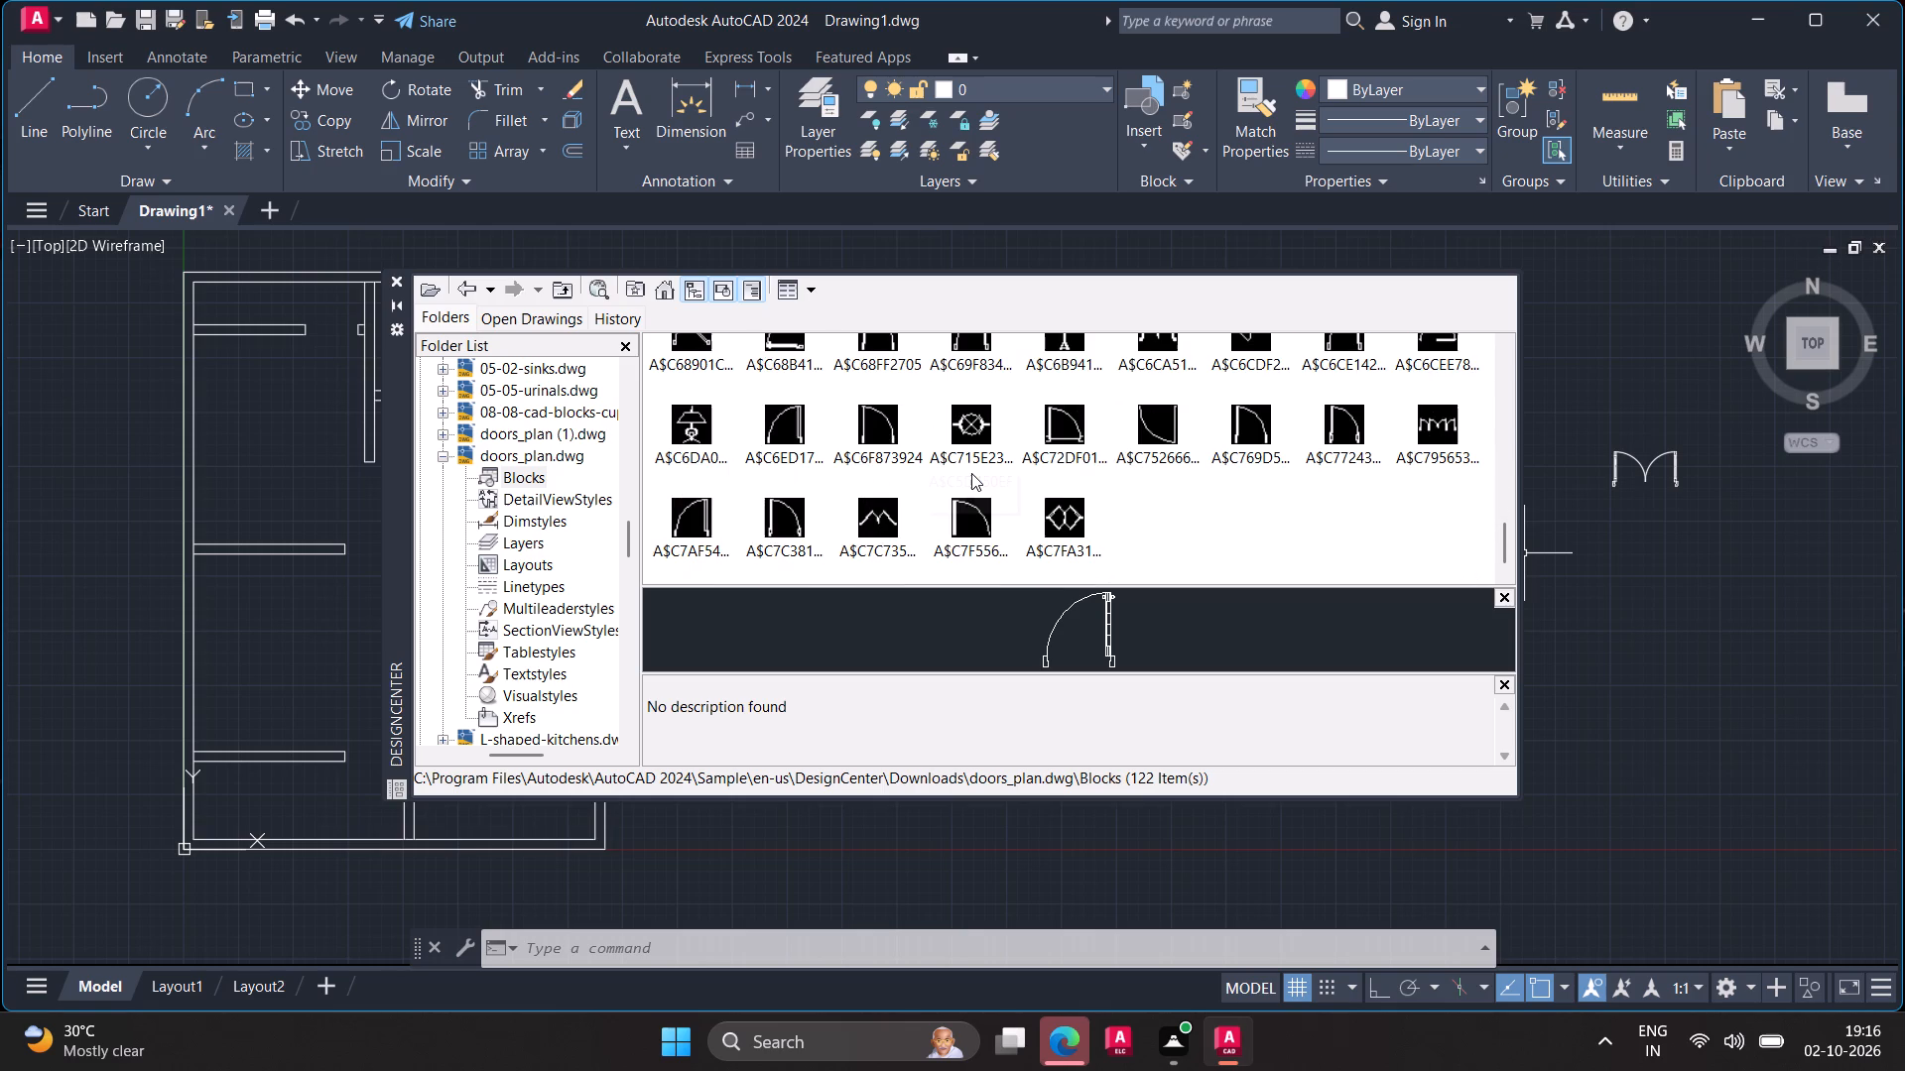
scroll(981, 460, "up", 1)
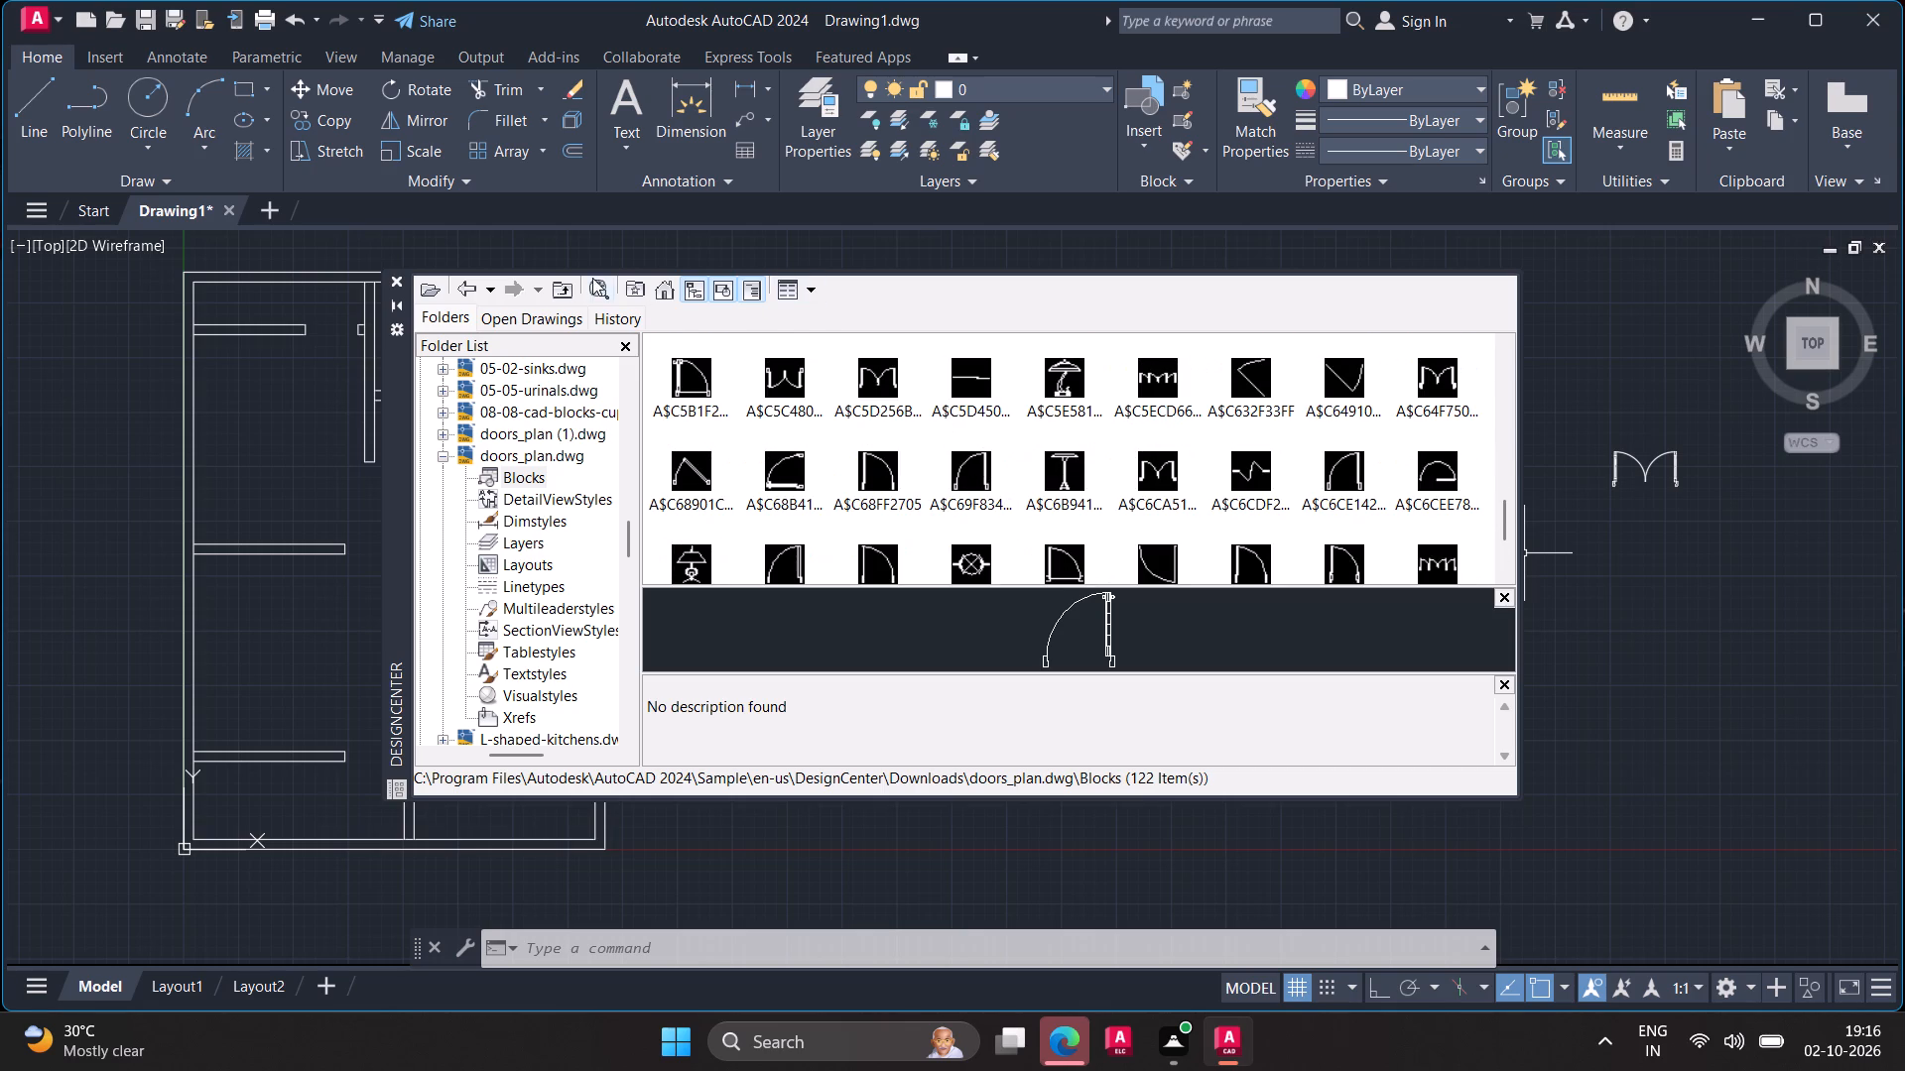
scroll(826, 448, "up", 1)
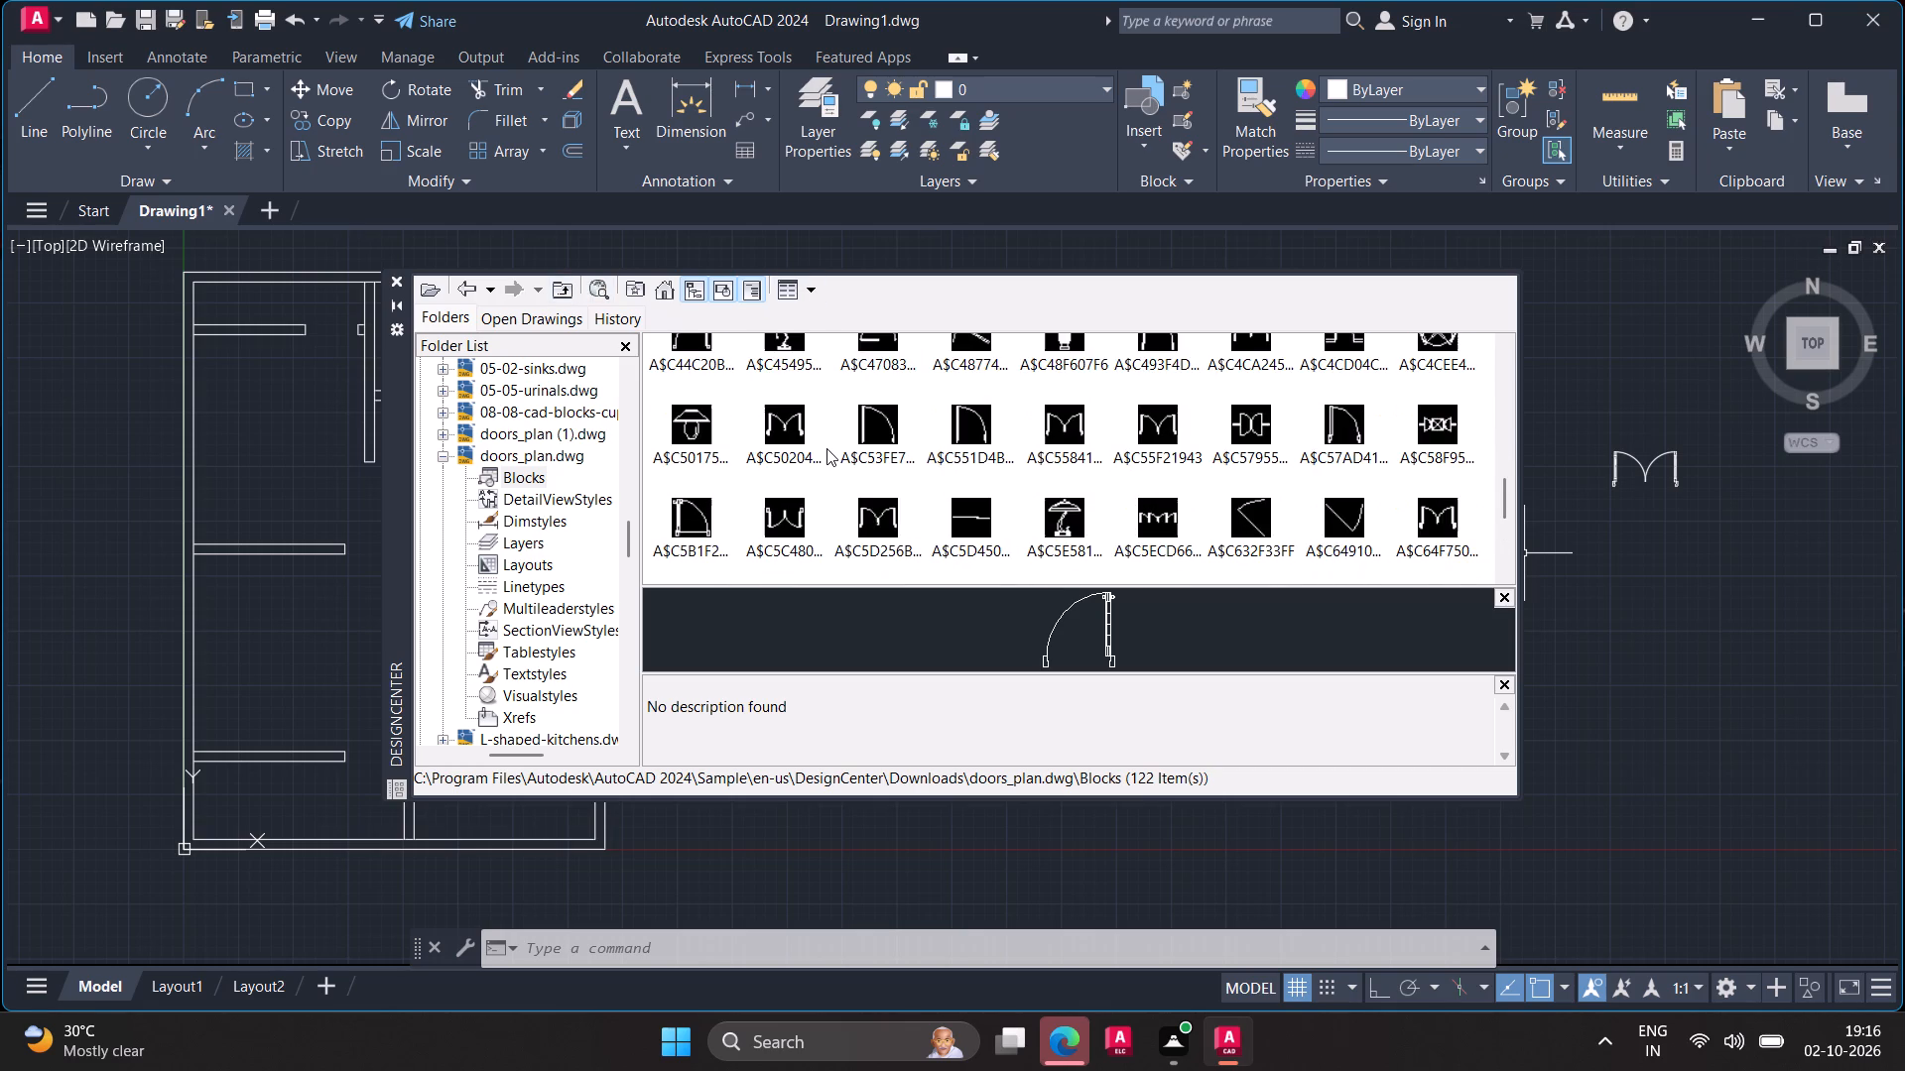
scroll(826, 448, "up", 15)
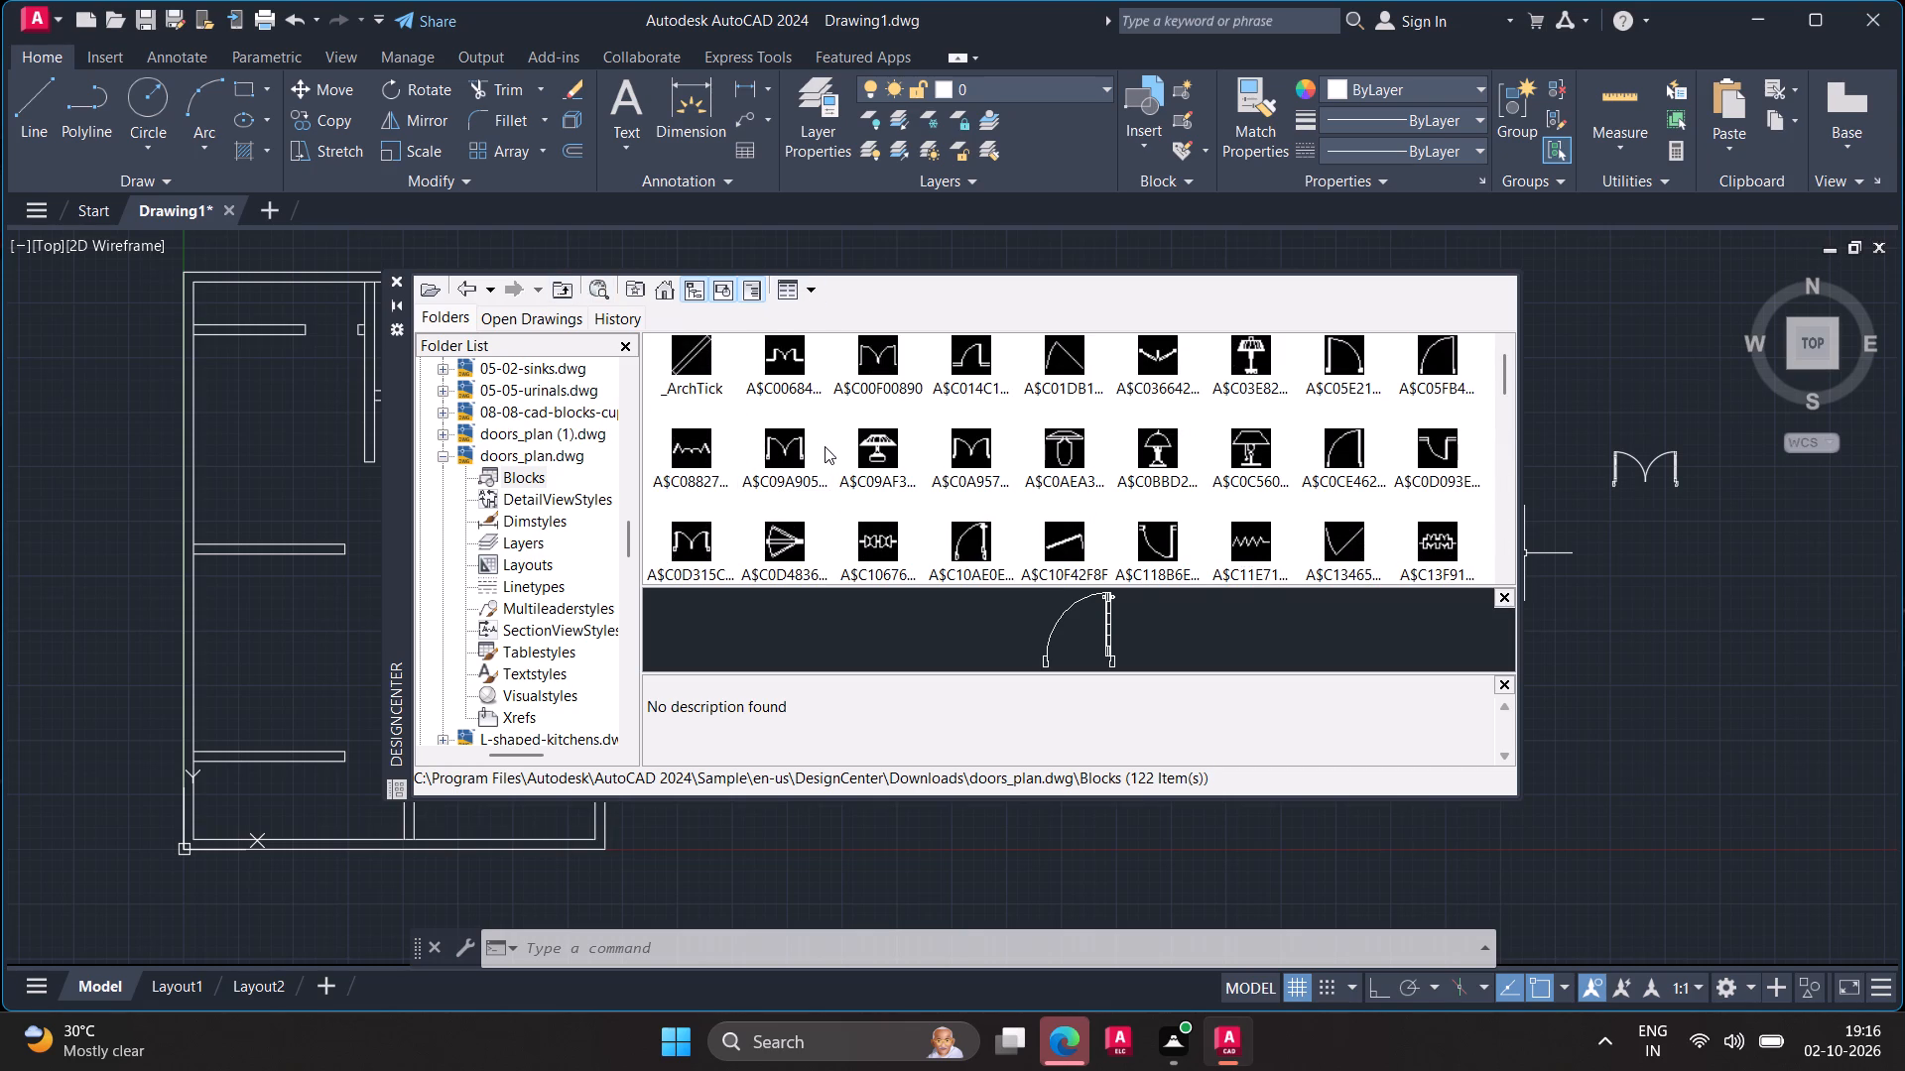
scroll(857, 417, "up", 5)
scroll(857, 417, "down", 1)
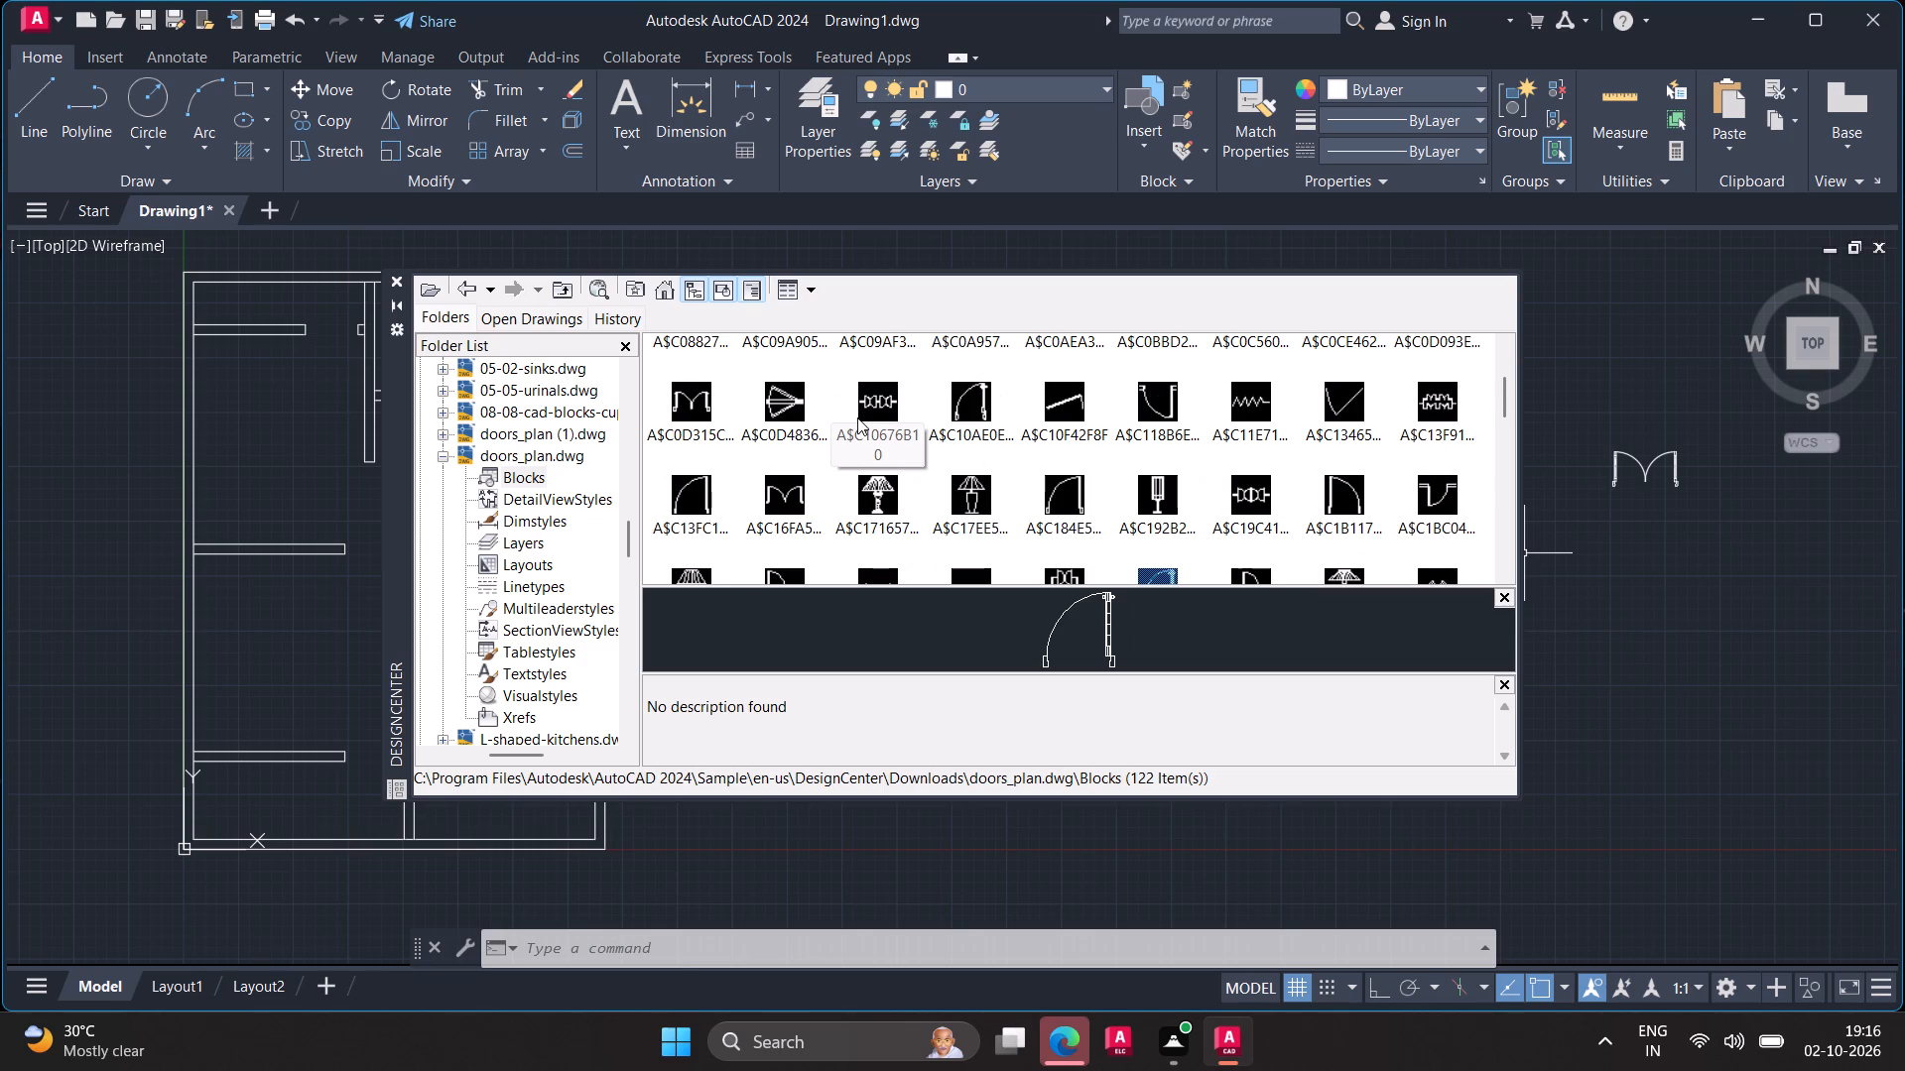
scroll(857, 417, "down", 1)
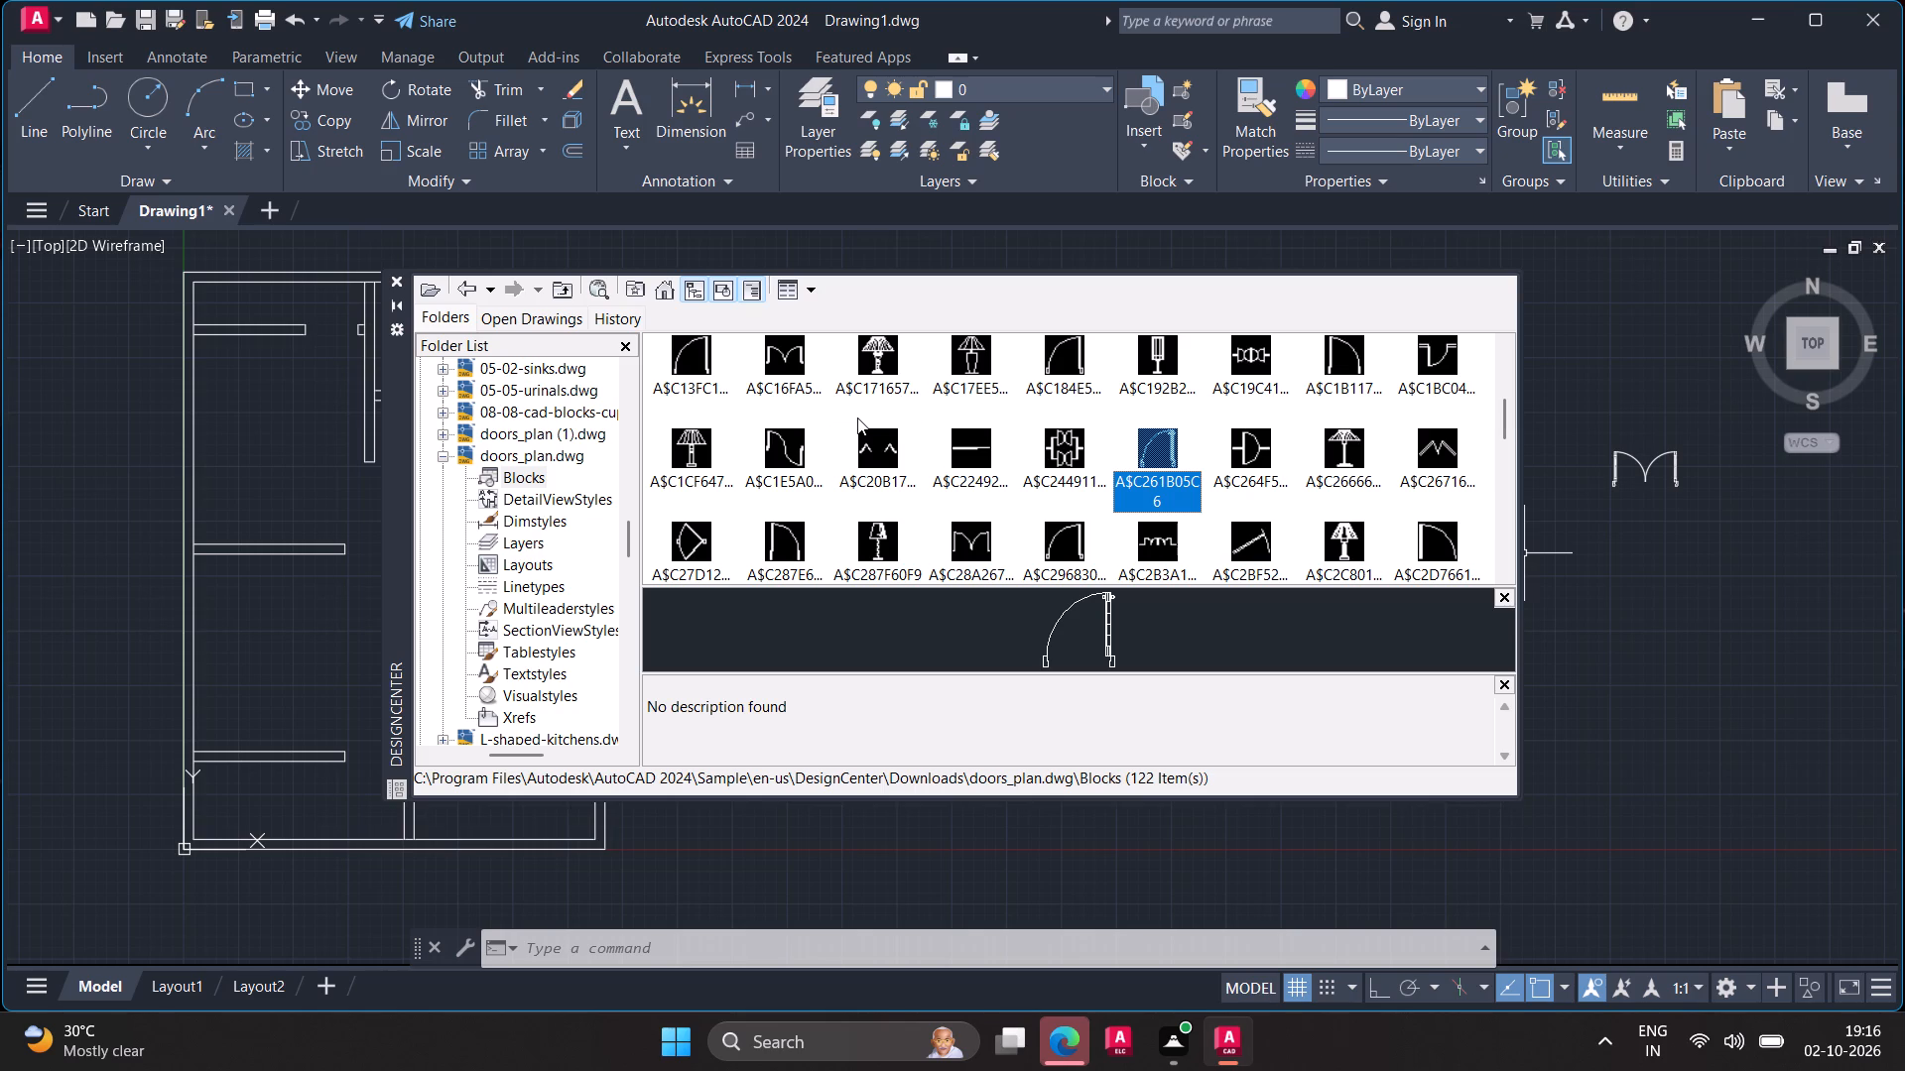
left_click(1255, 551)
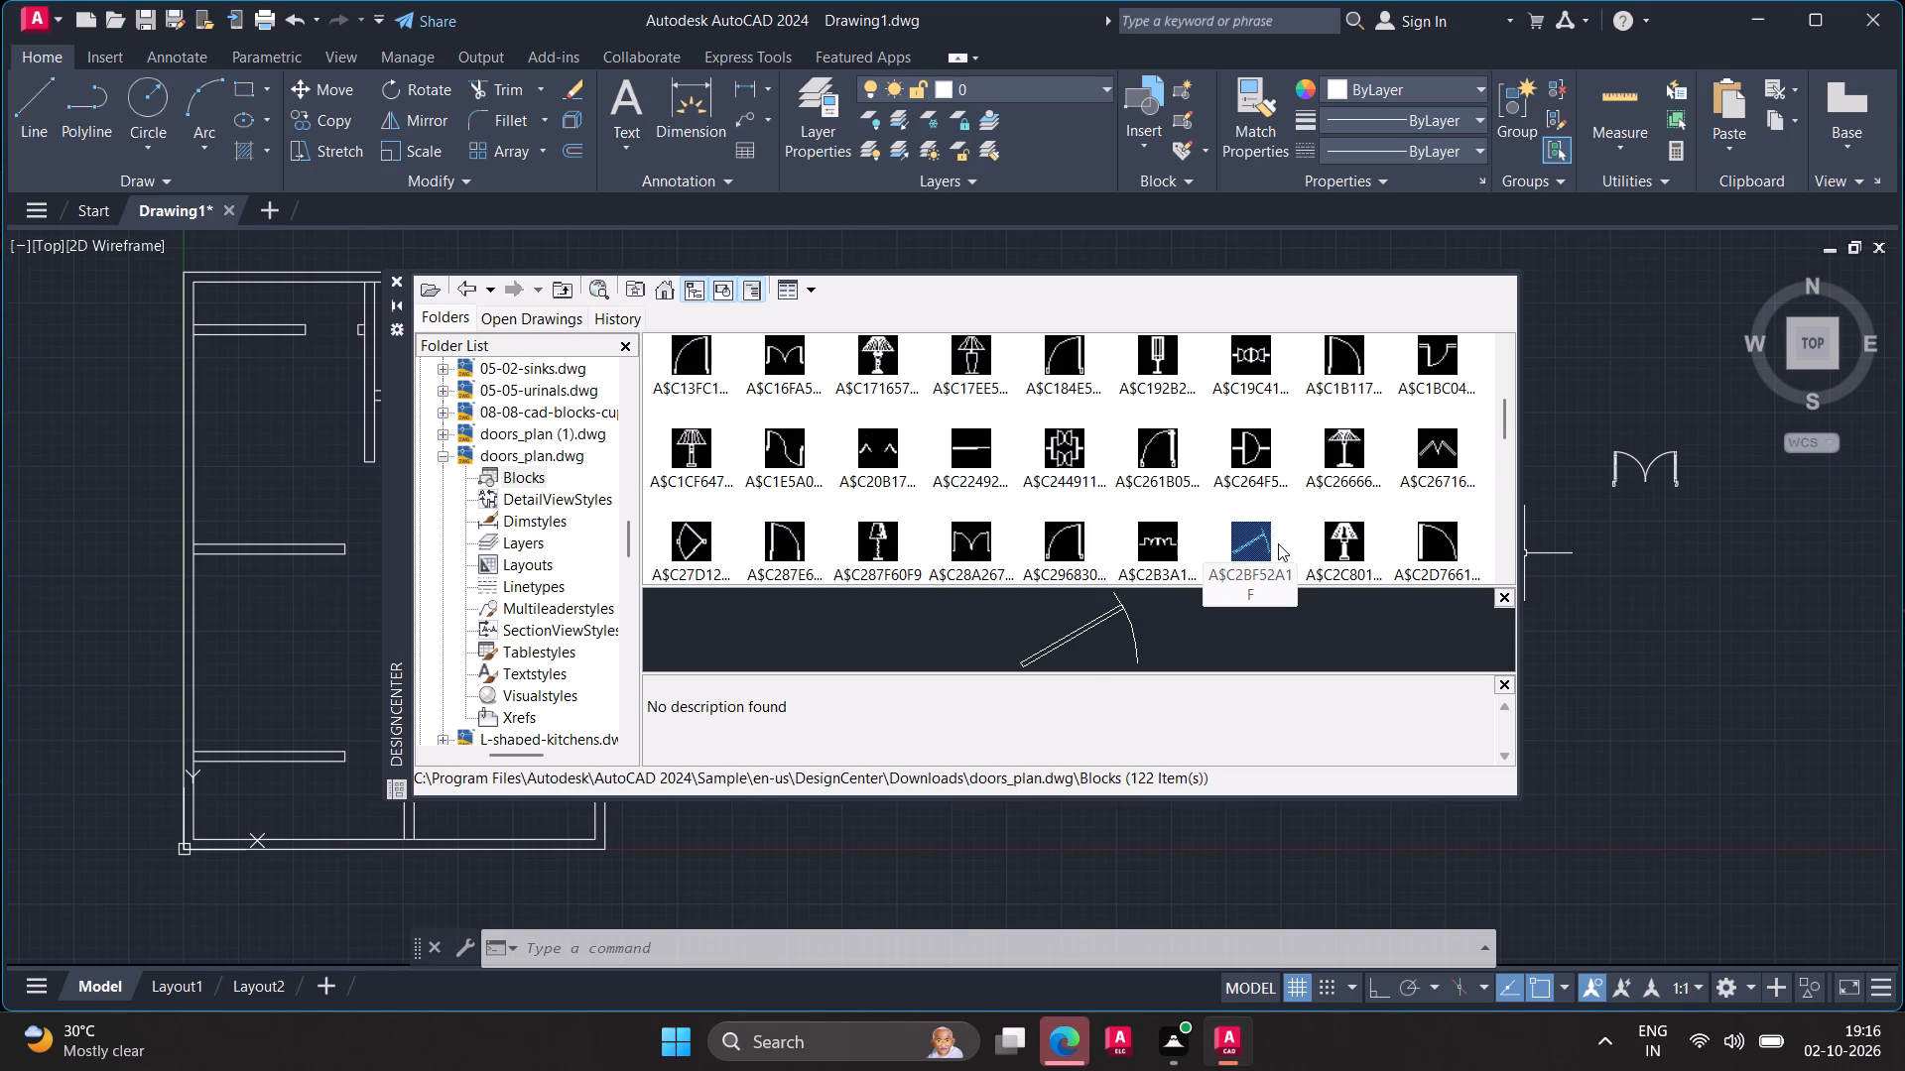
scroll(1278, 543, "down", 1)
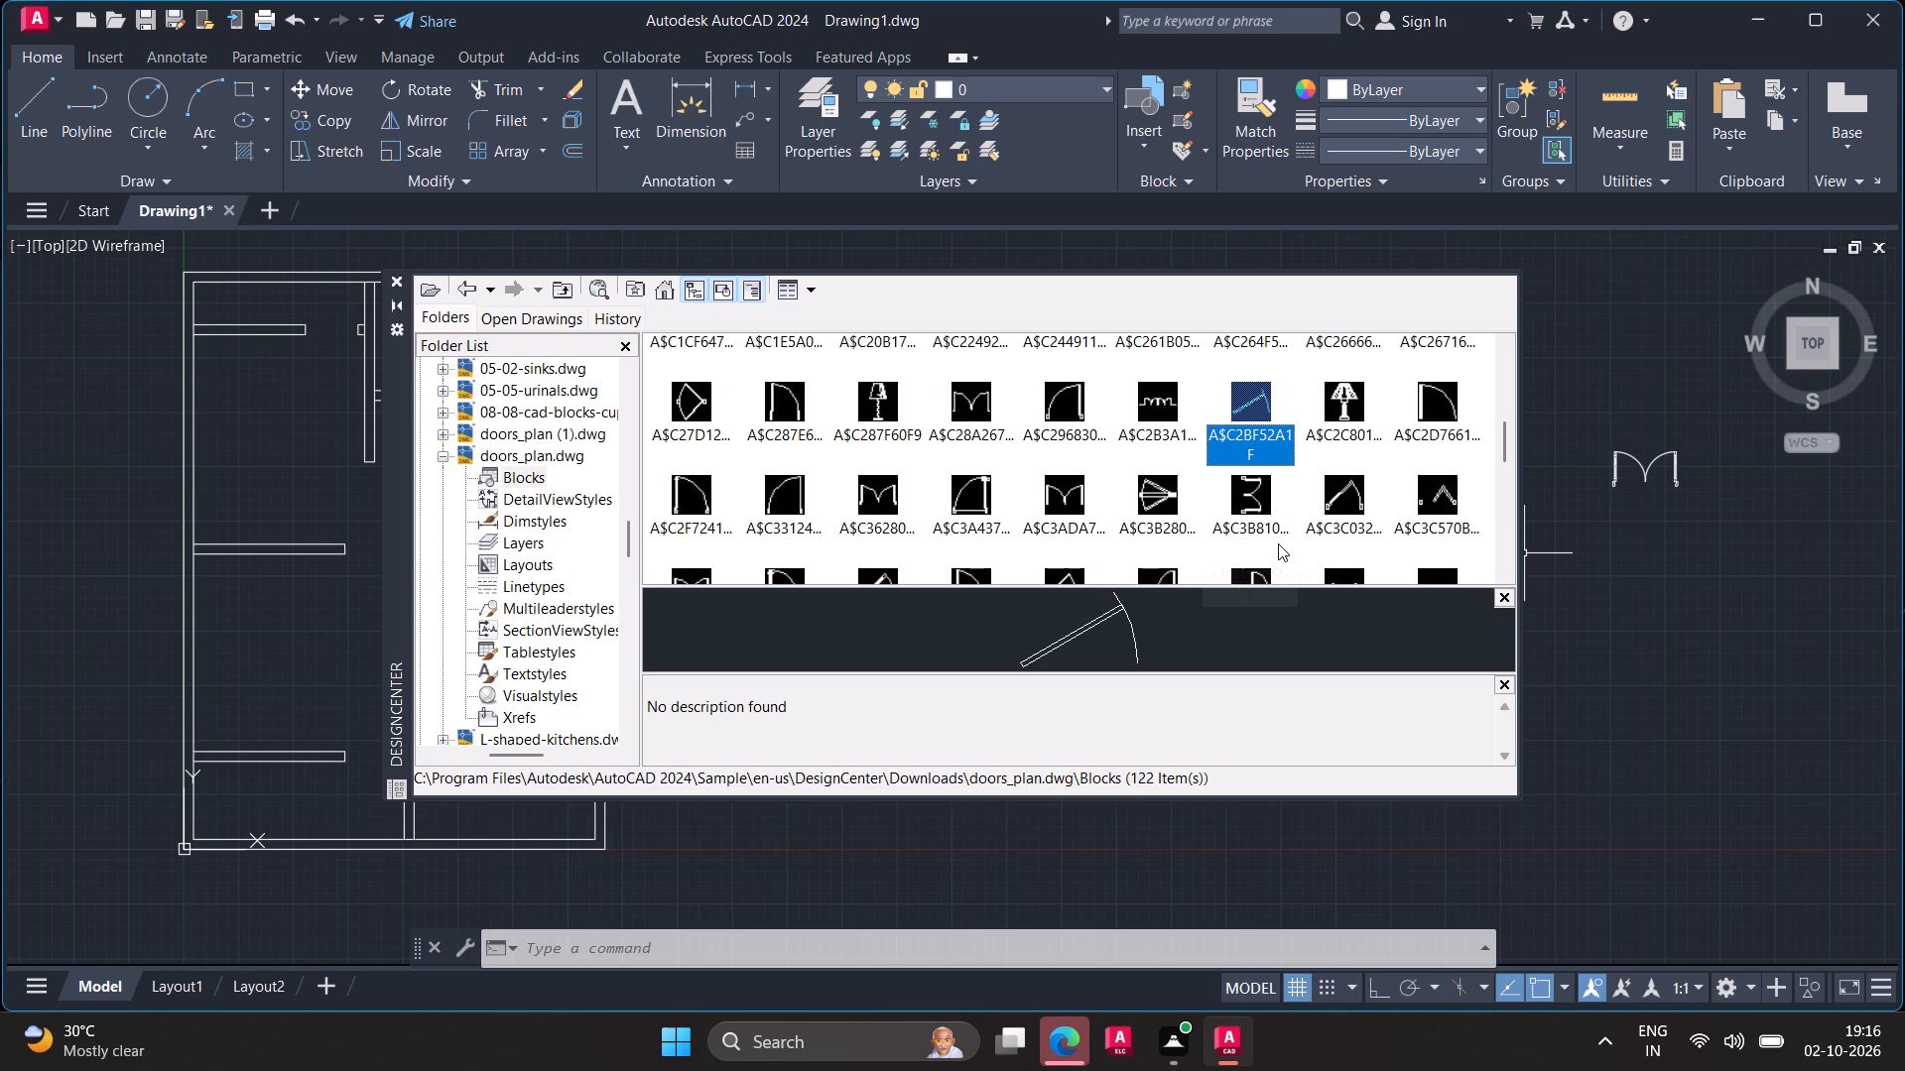
scroll(1278, 543, "up", 1)
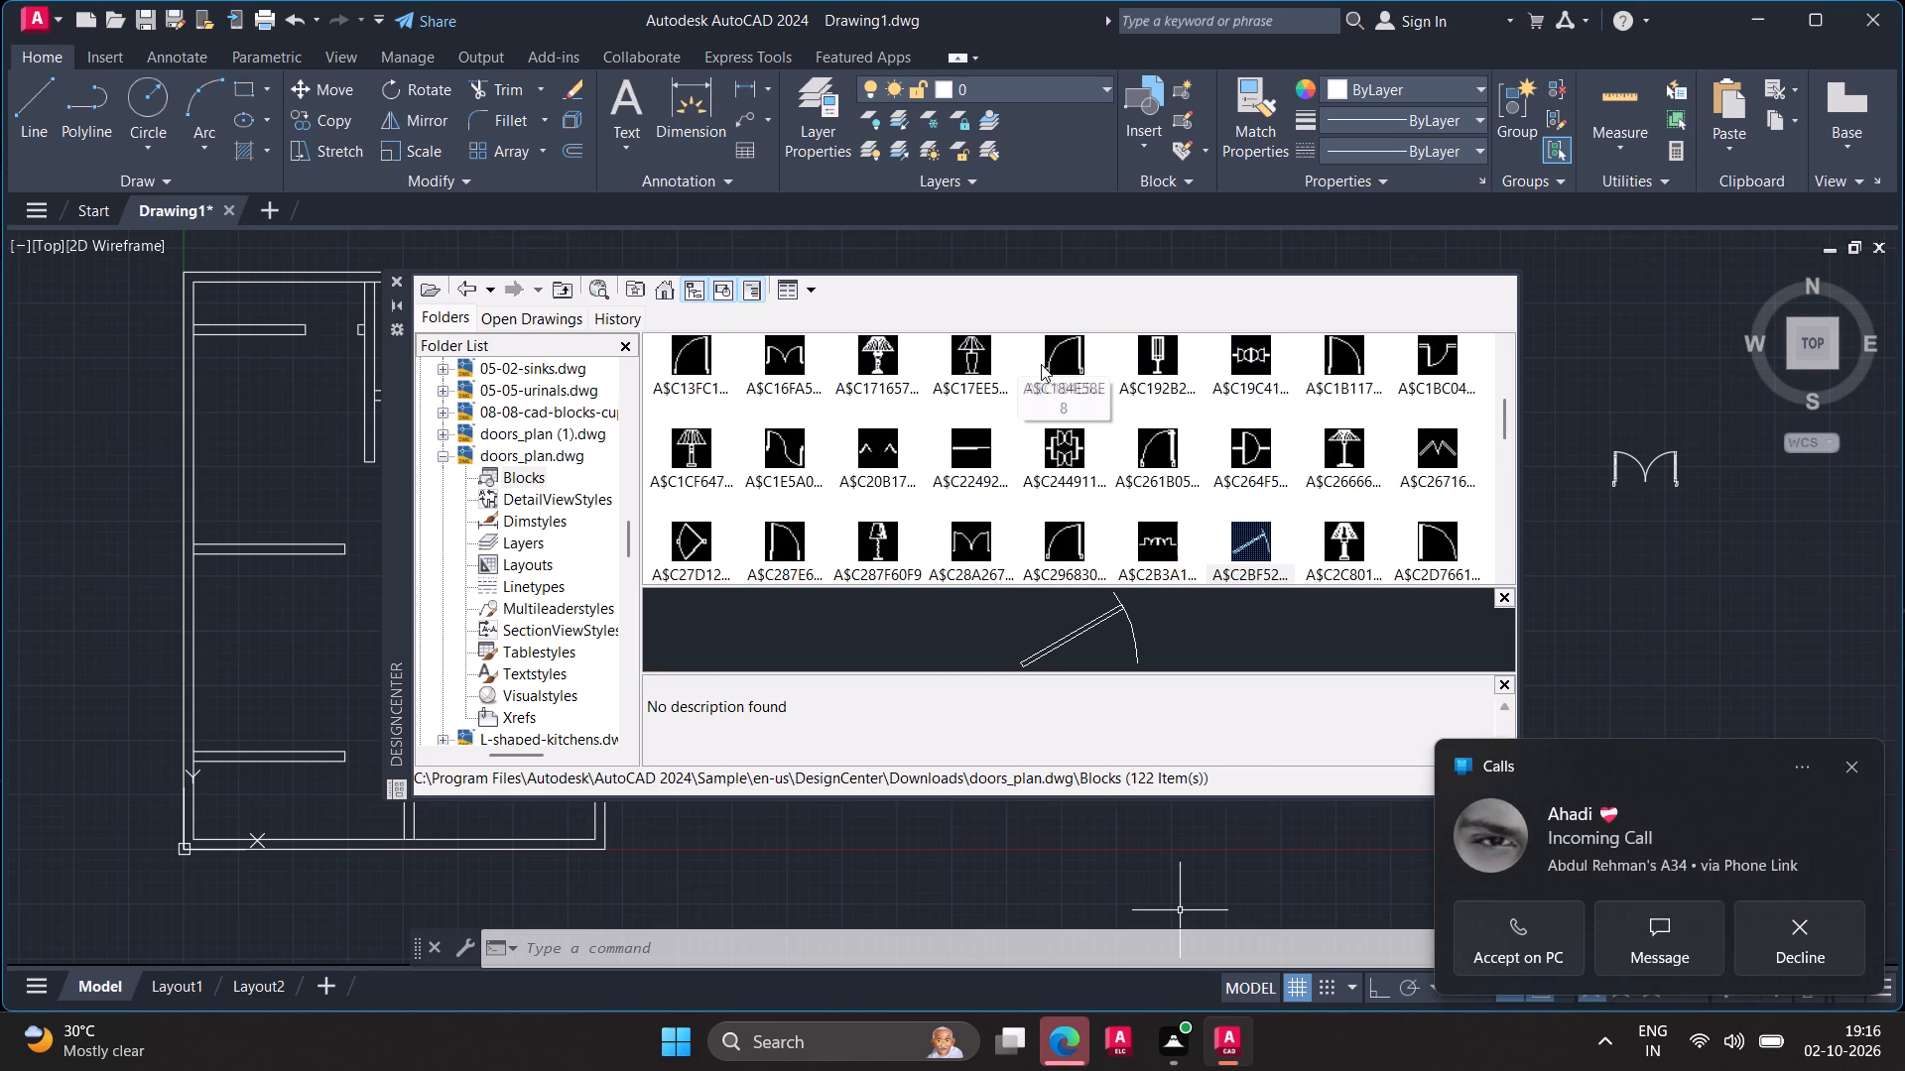
scroll(1070, 456, "down", 8)
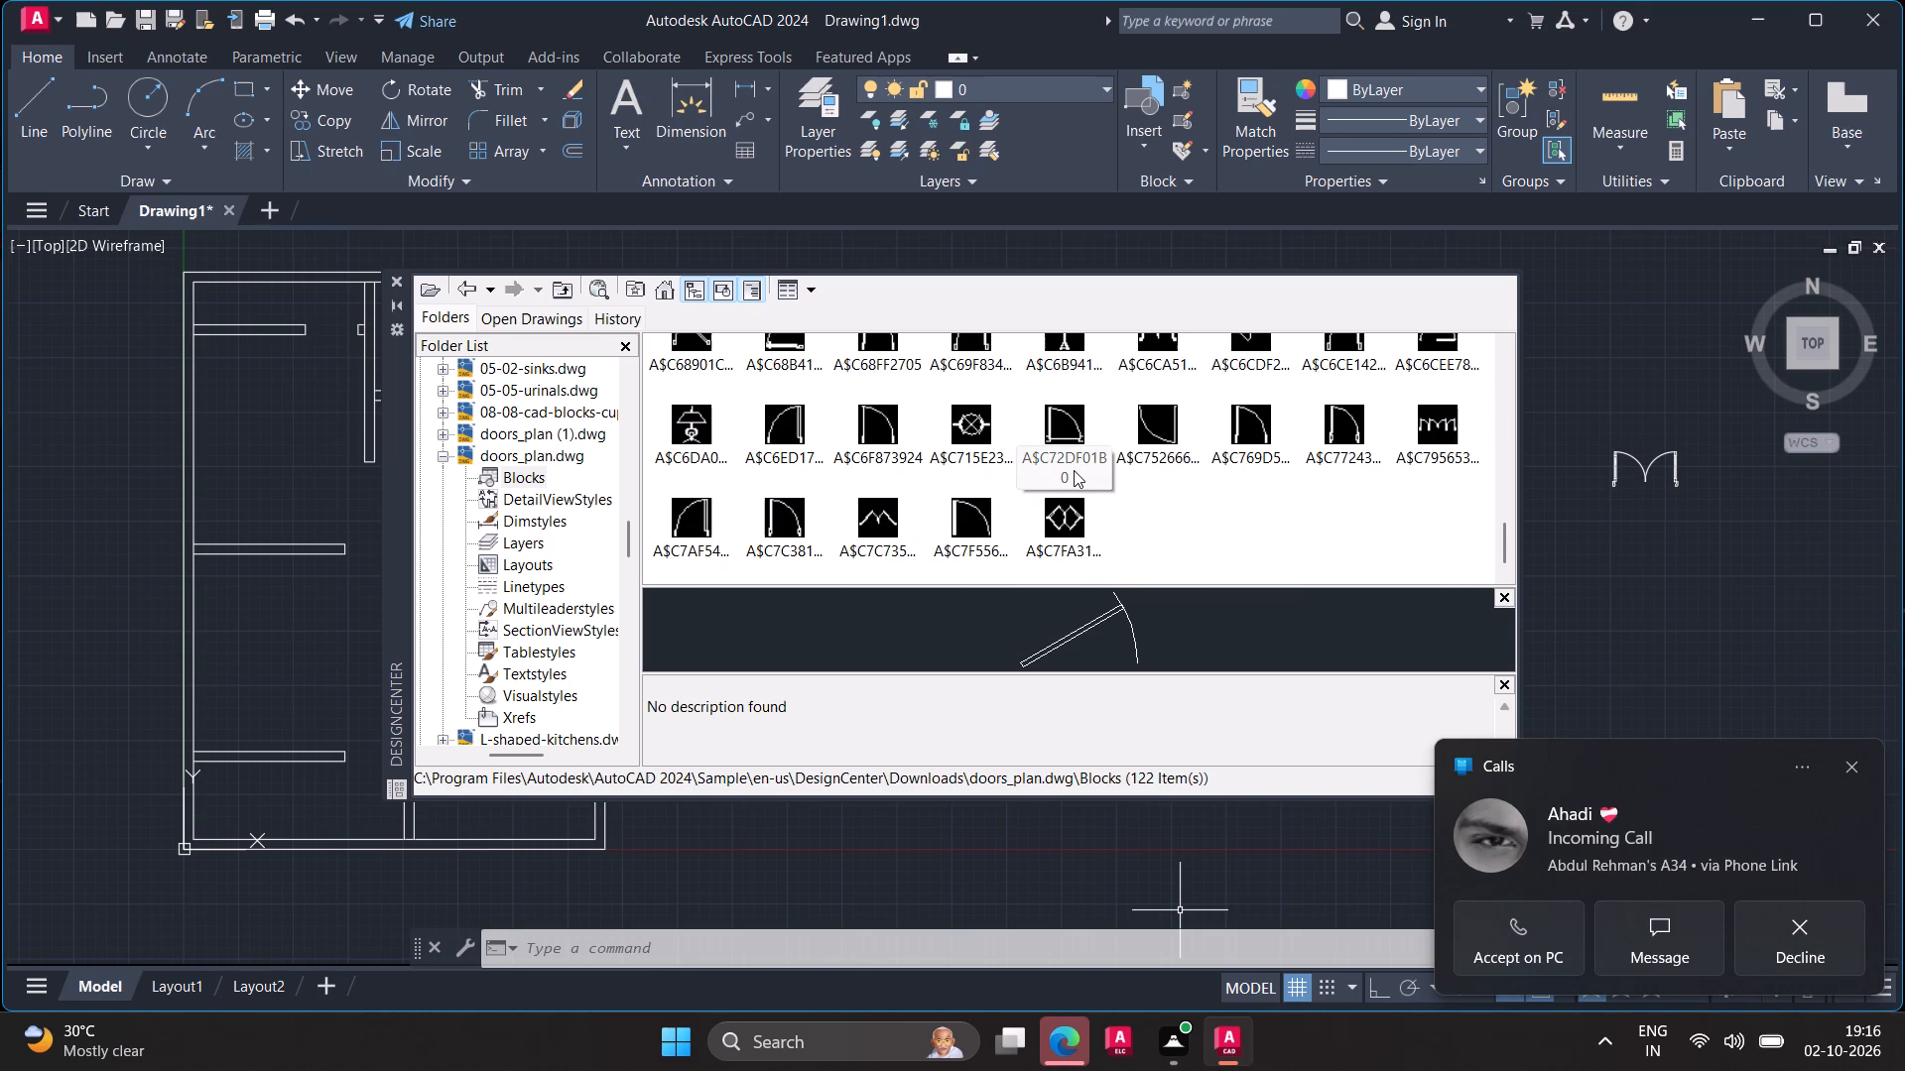
scroll(1074, 470, "up", 1)
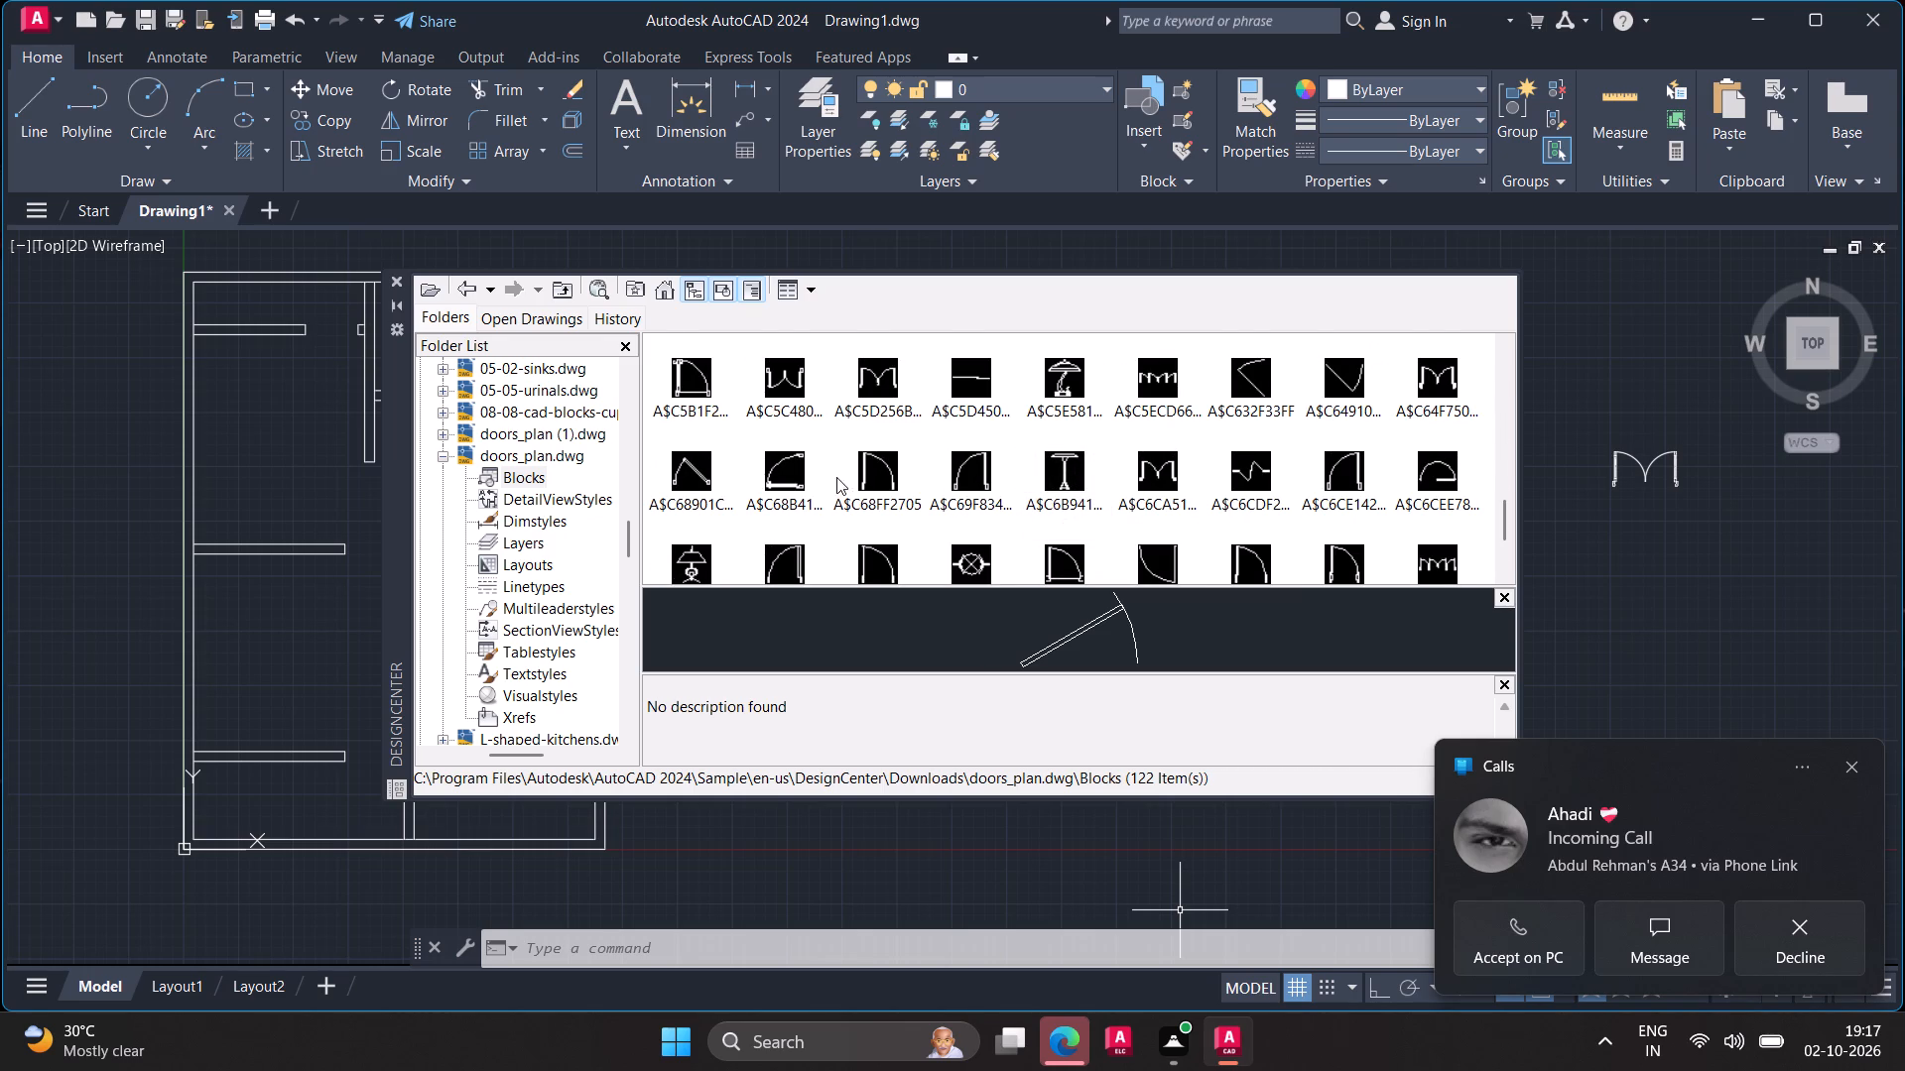
Check the insertion preview of single door block A$C68901CC0 and look back through the remaining door blocks of doors_plan.dwg.
left_click(688, 480)
left_click(688, 480)
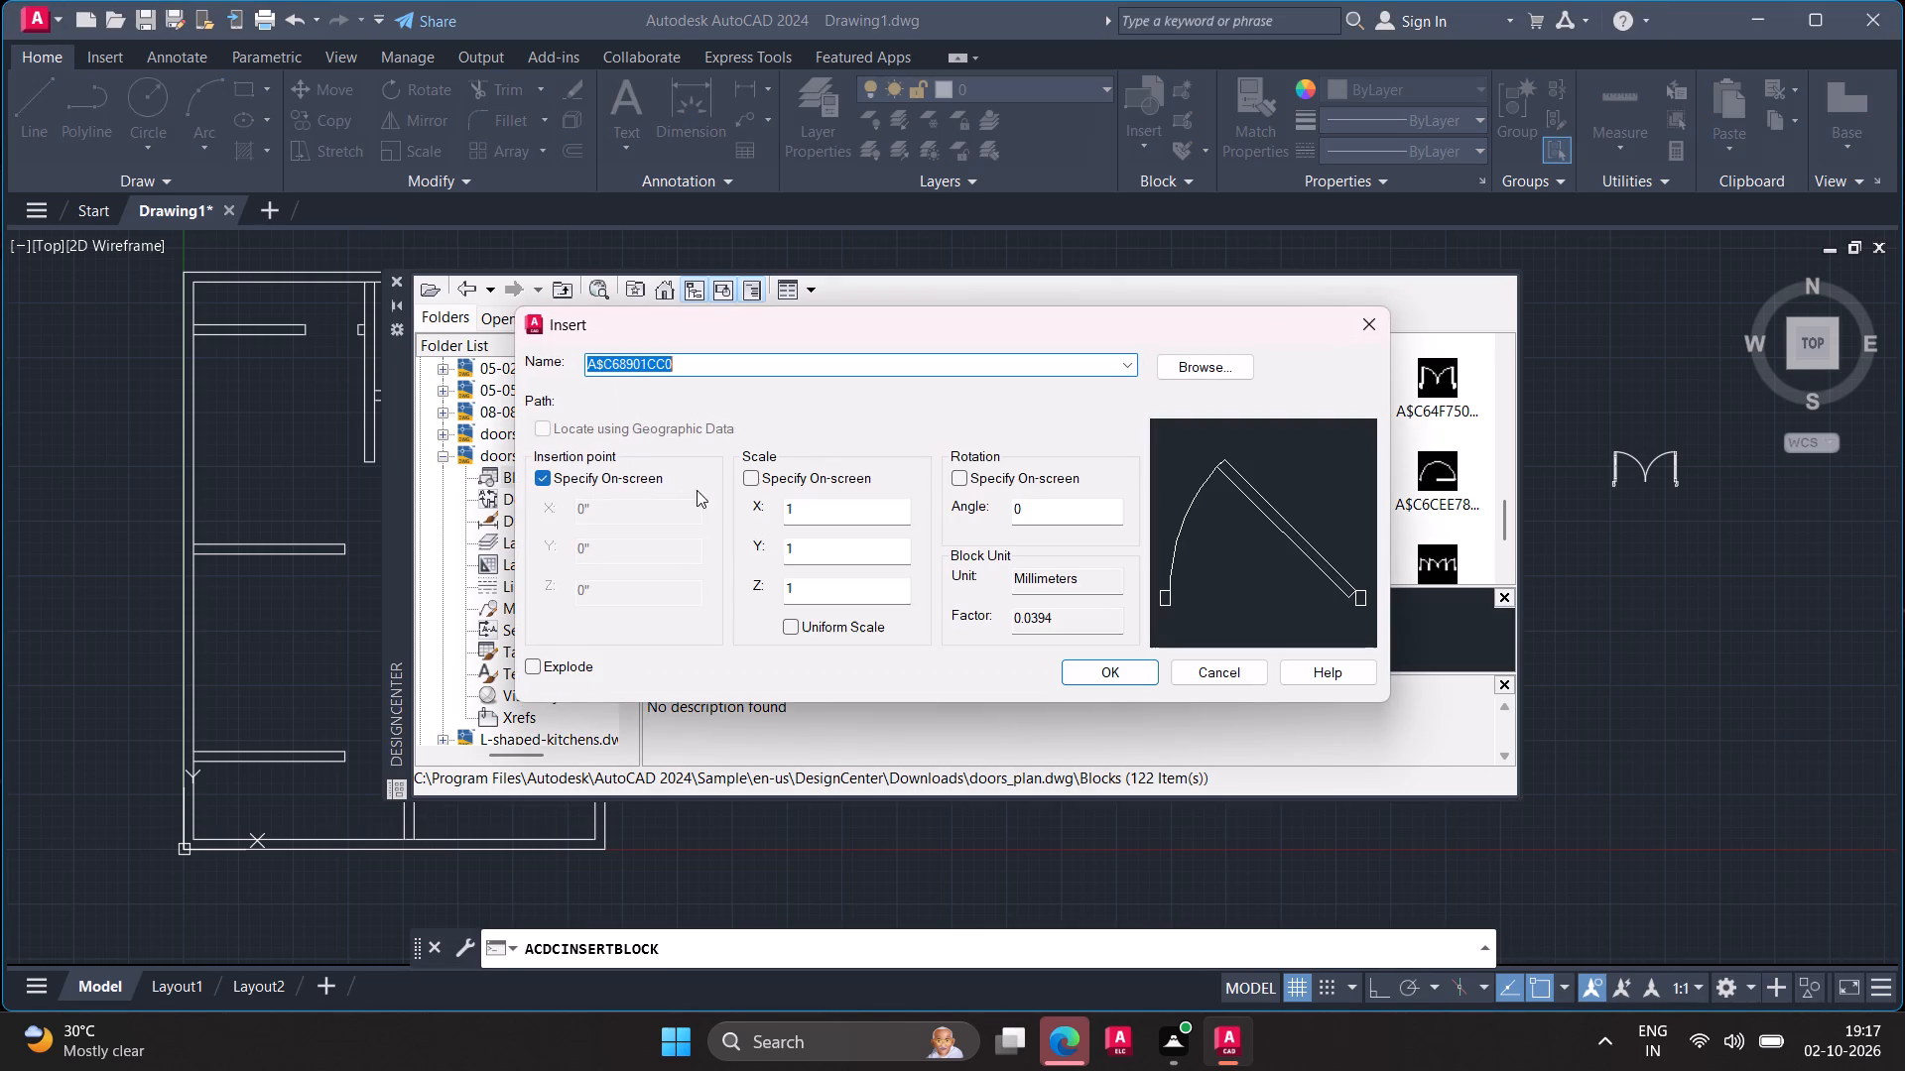
left_click(1353, 318)
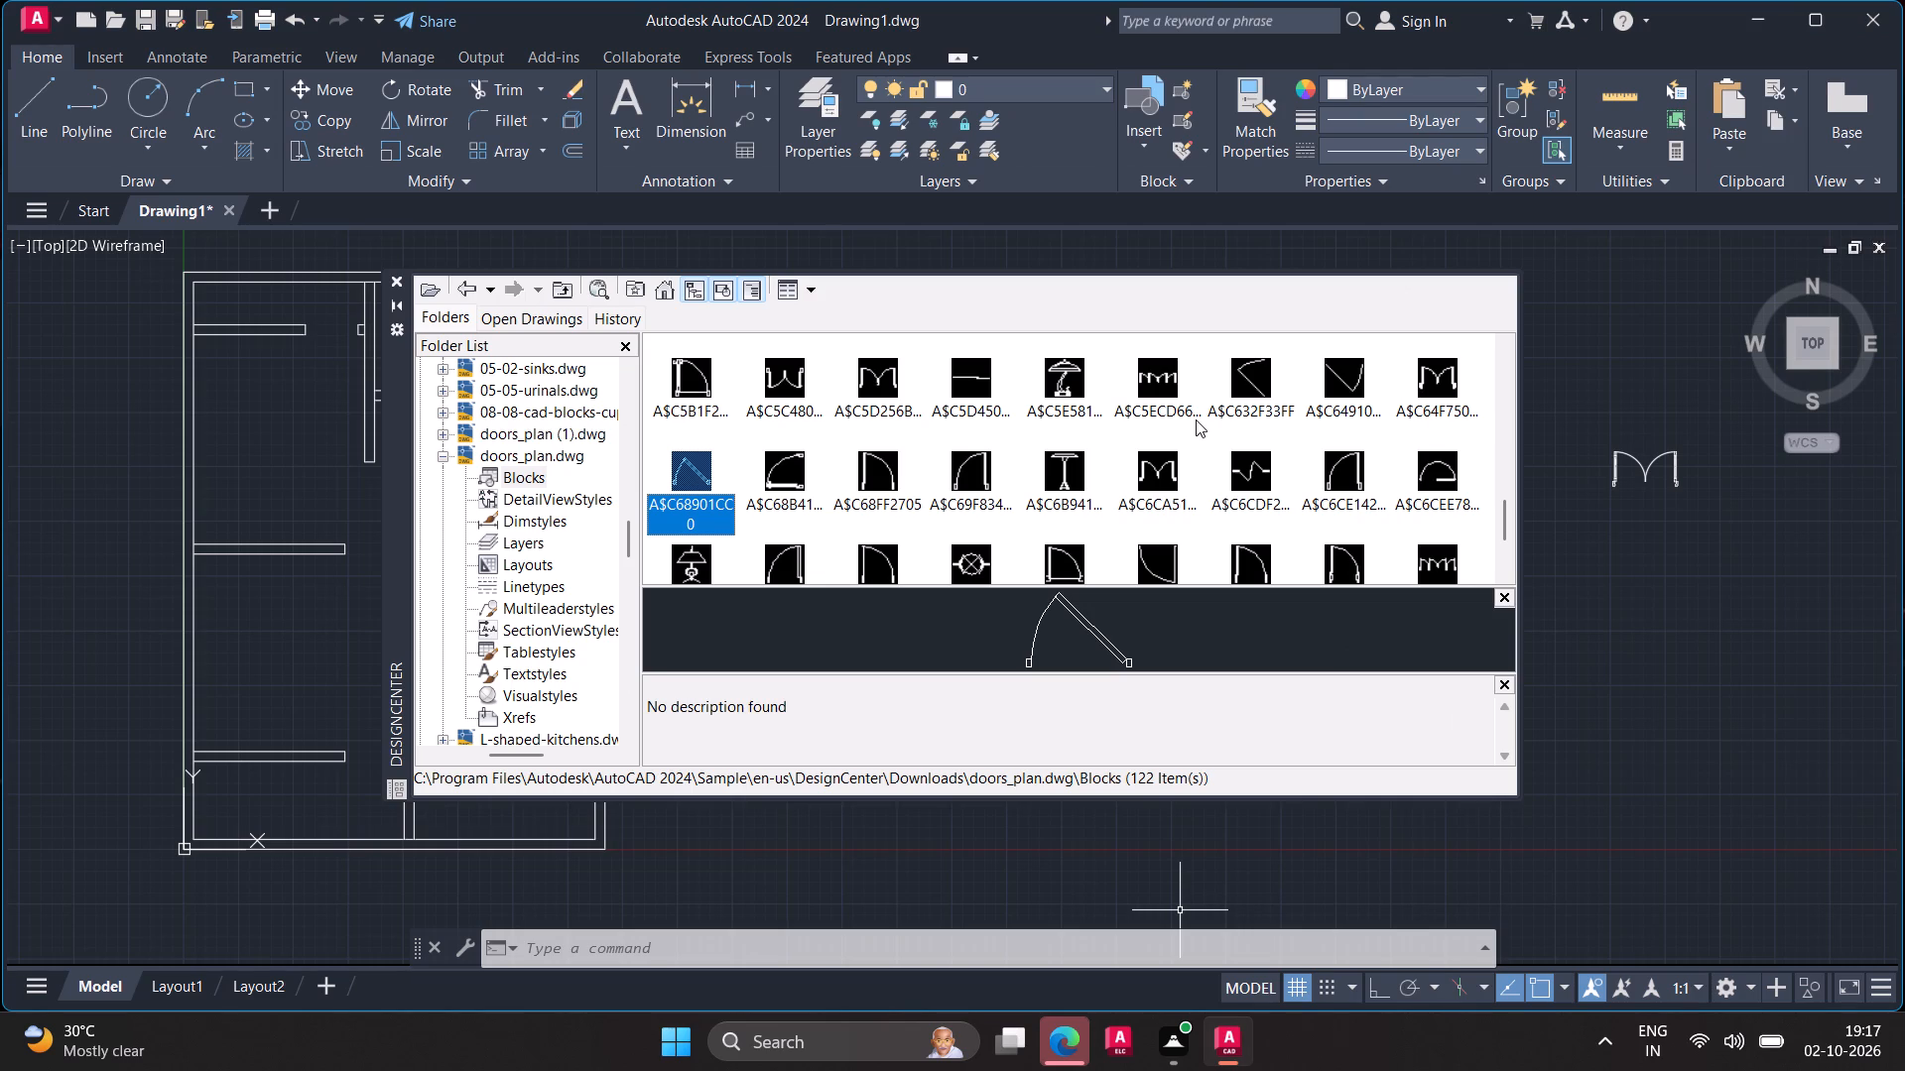
scroll(1196, 419, "up", 1)
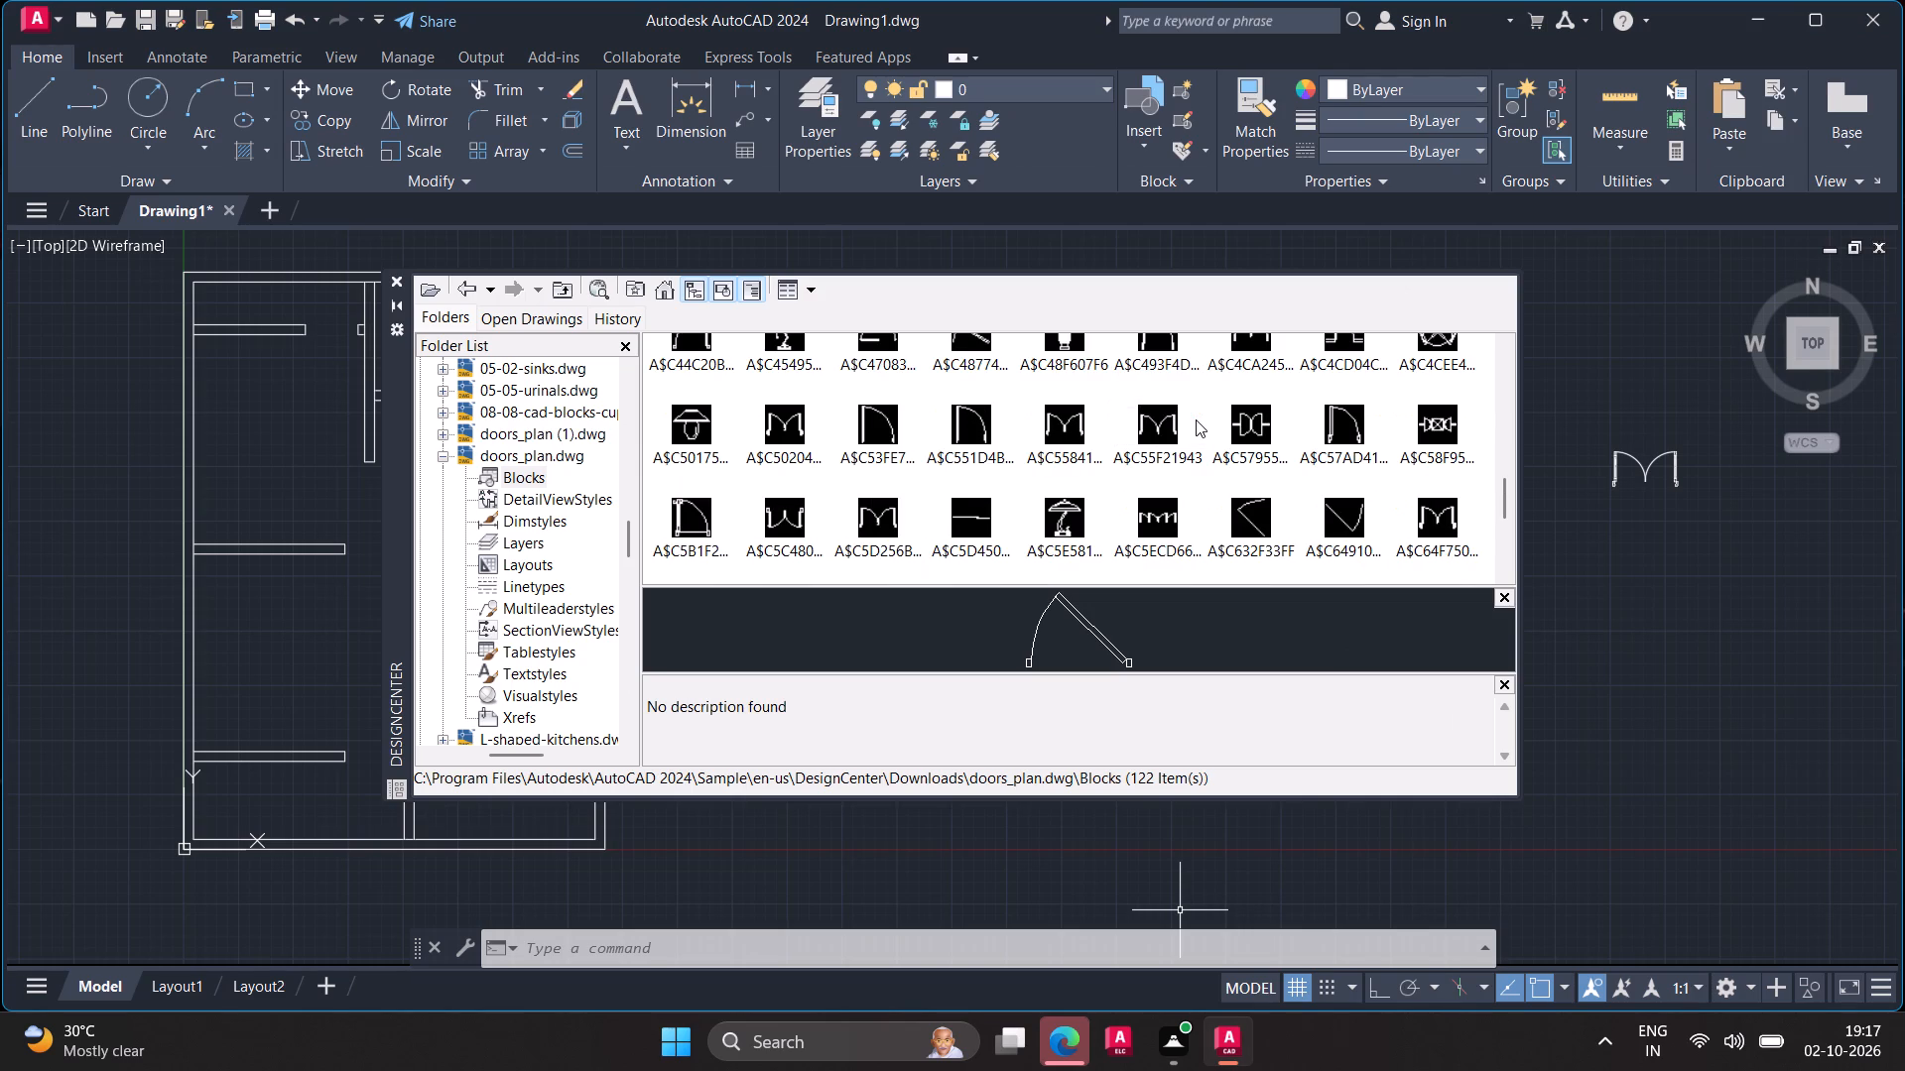
scroll(1196, 419, "up", 1)
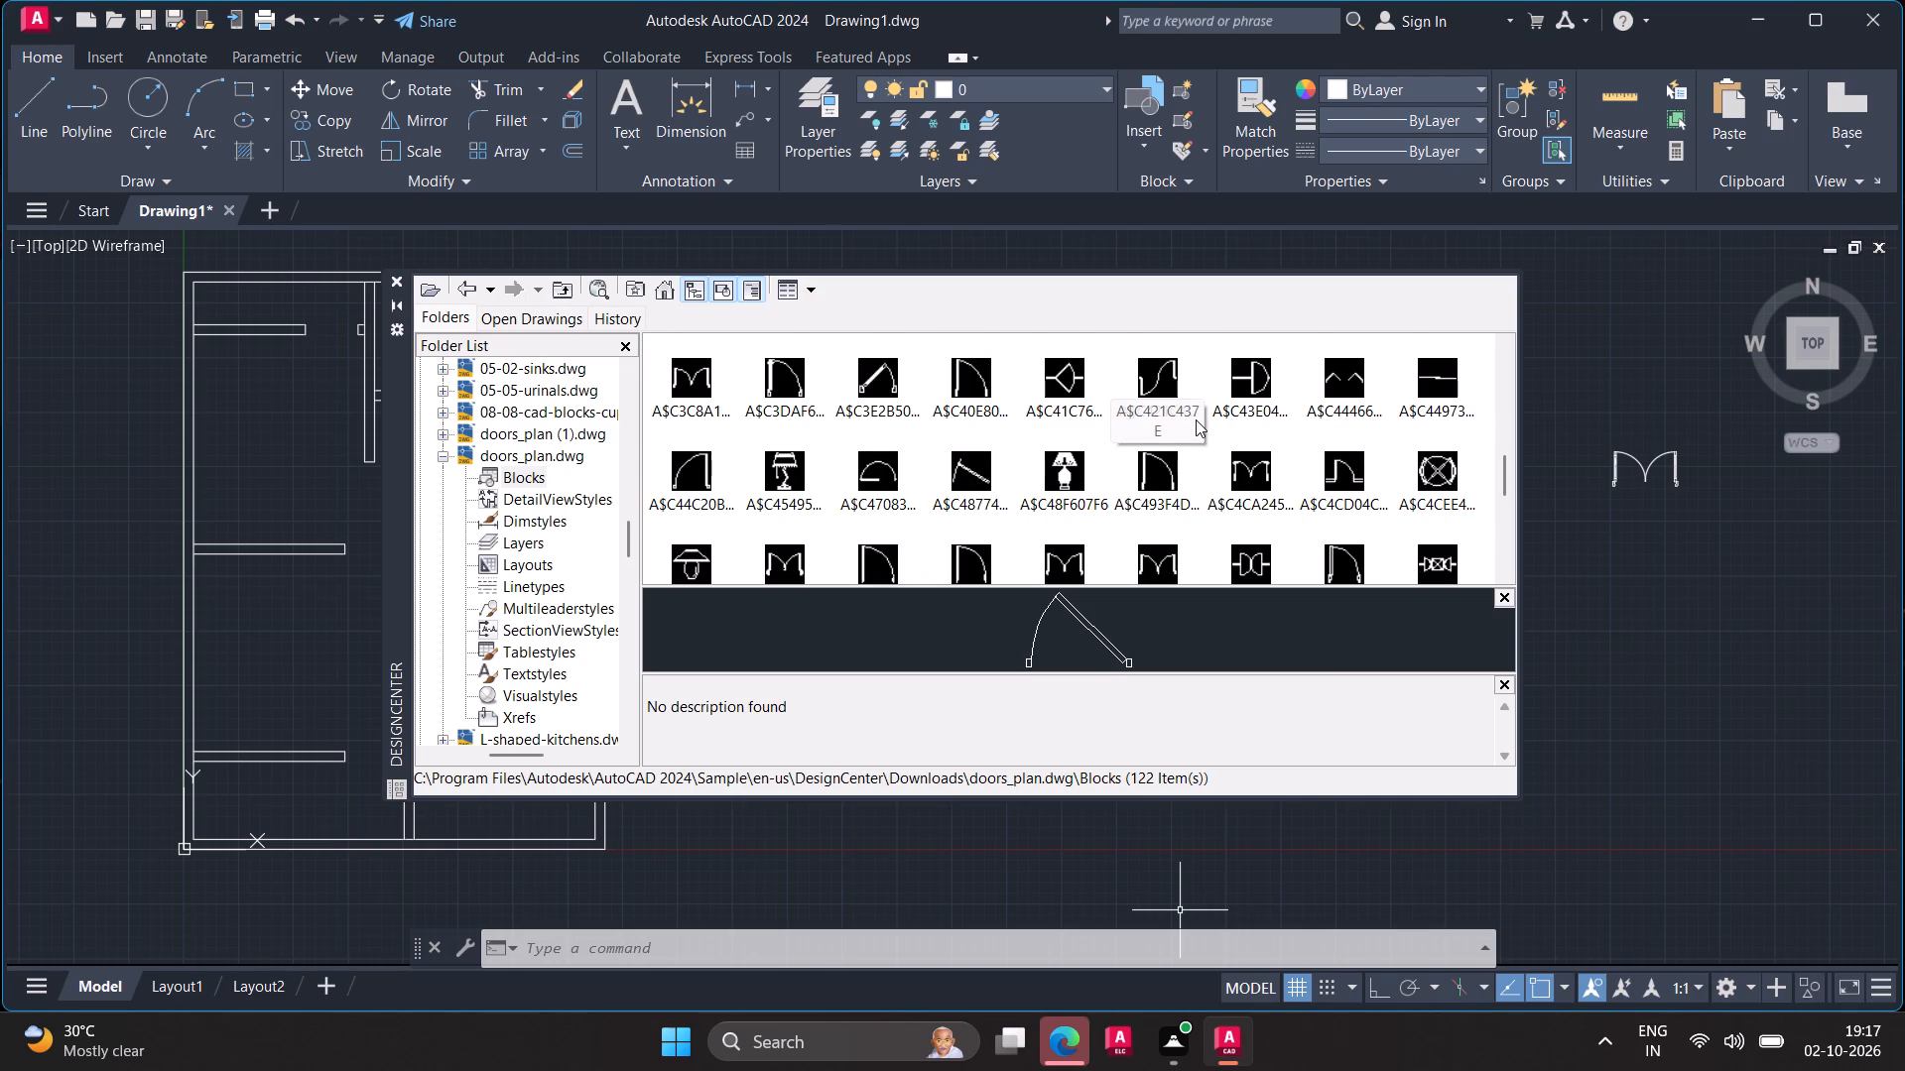
scroll(1196, 419, "up", 1)
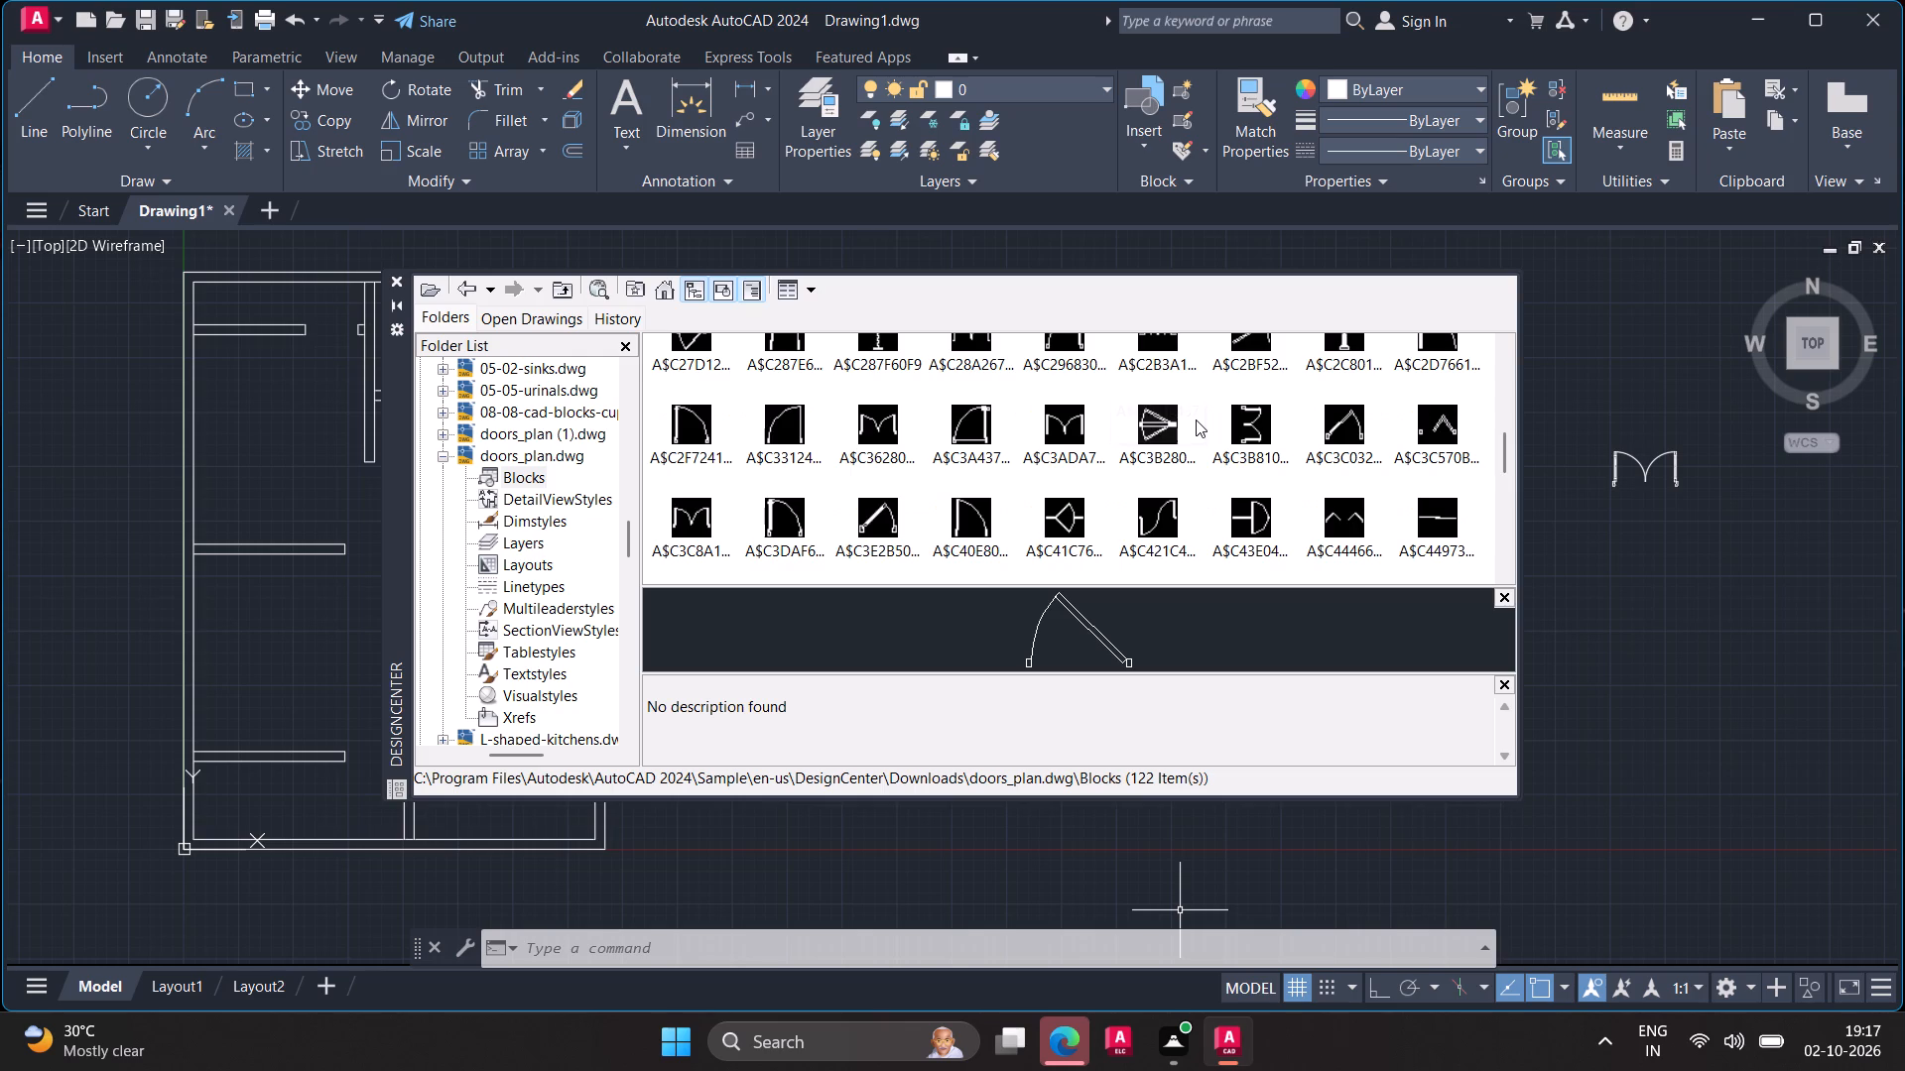
scroll(1196, 419, "up", 2)
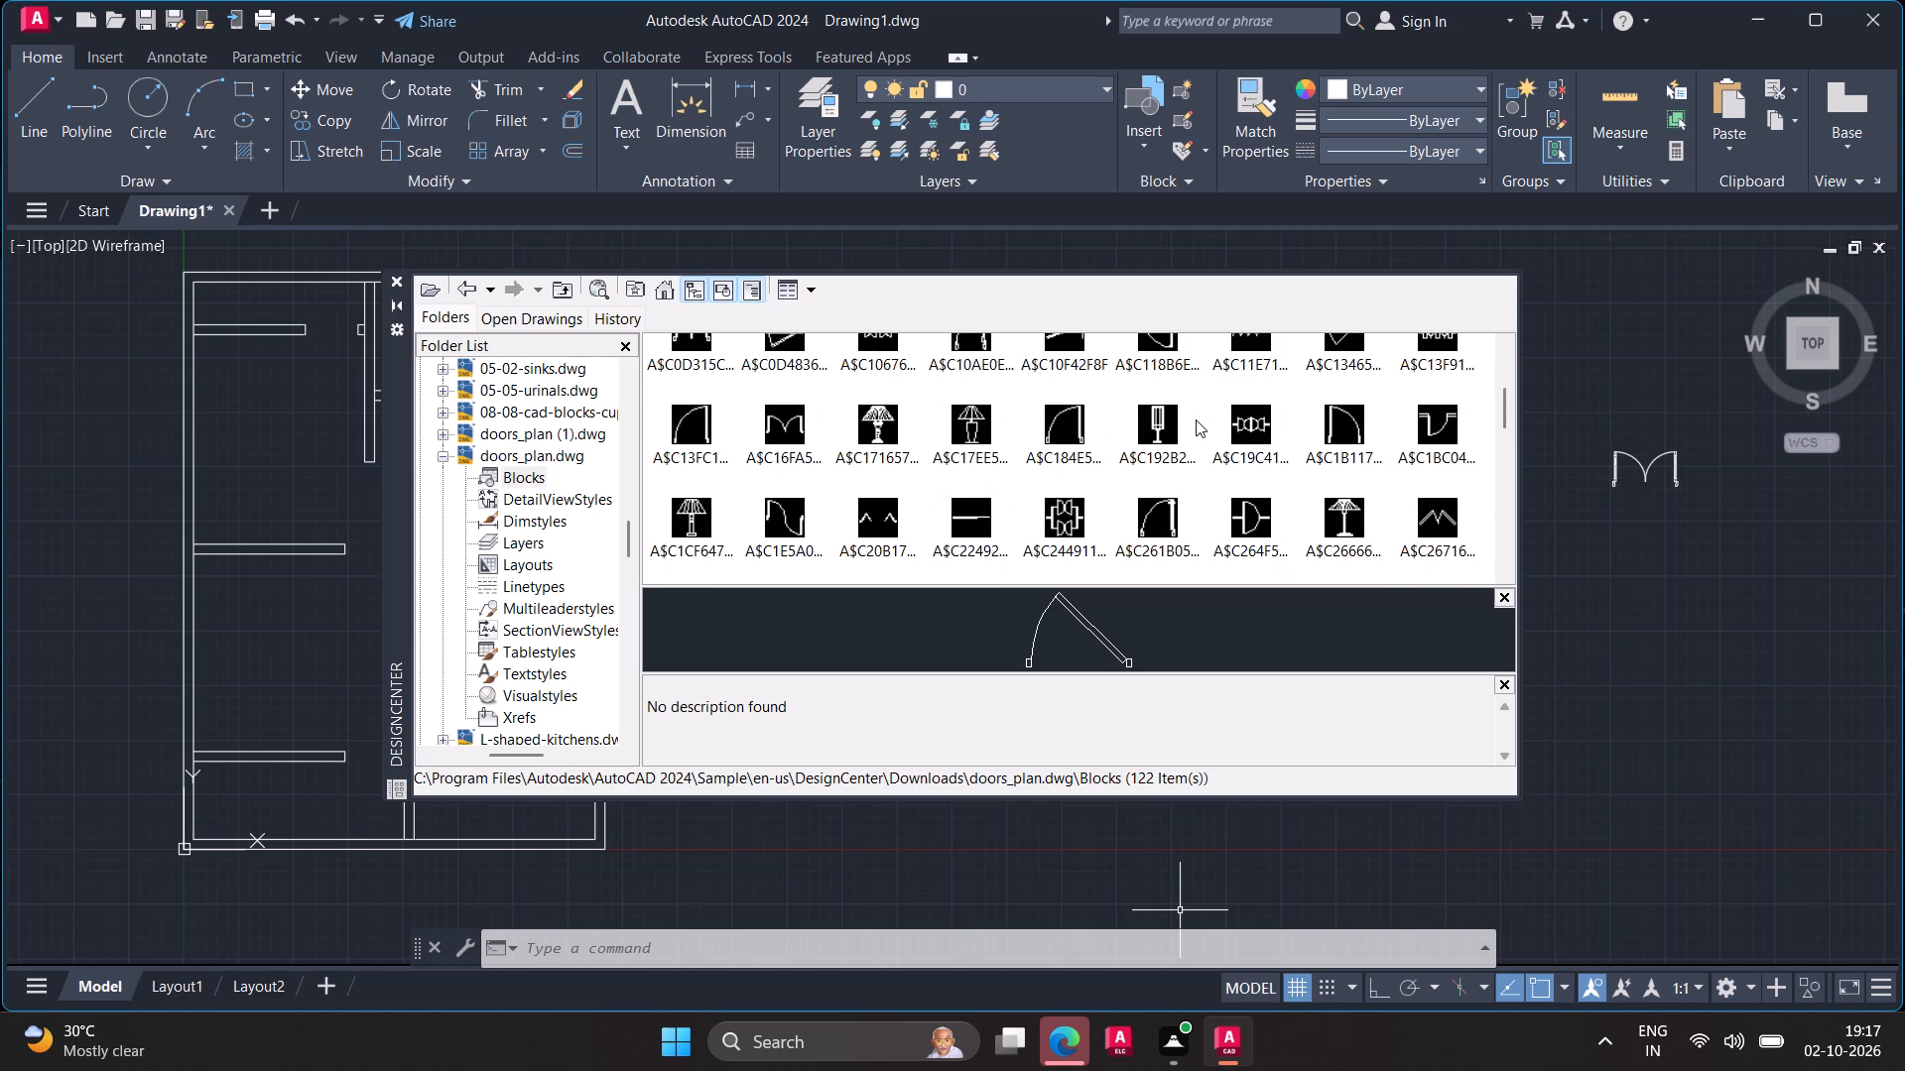
scroll(1205, 347, "up", 2)
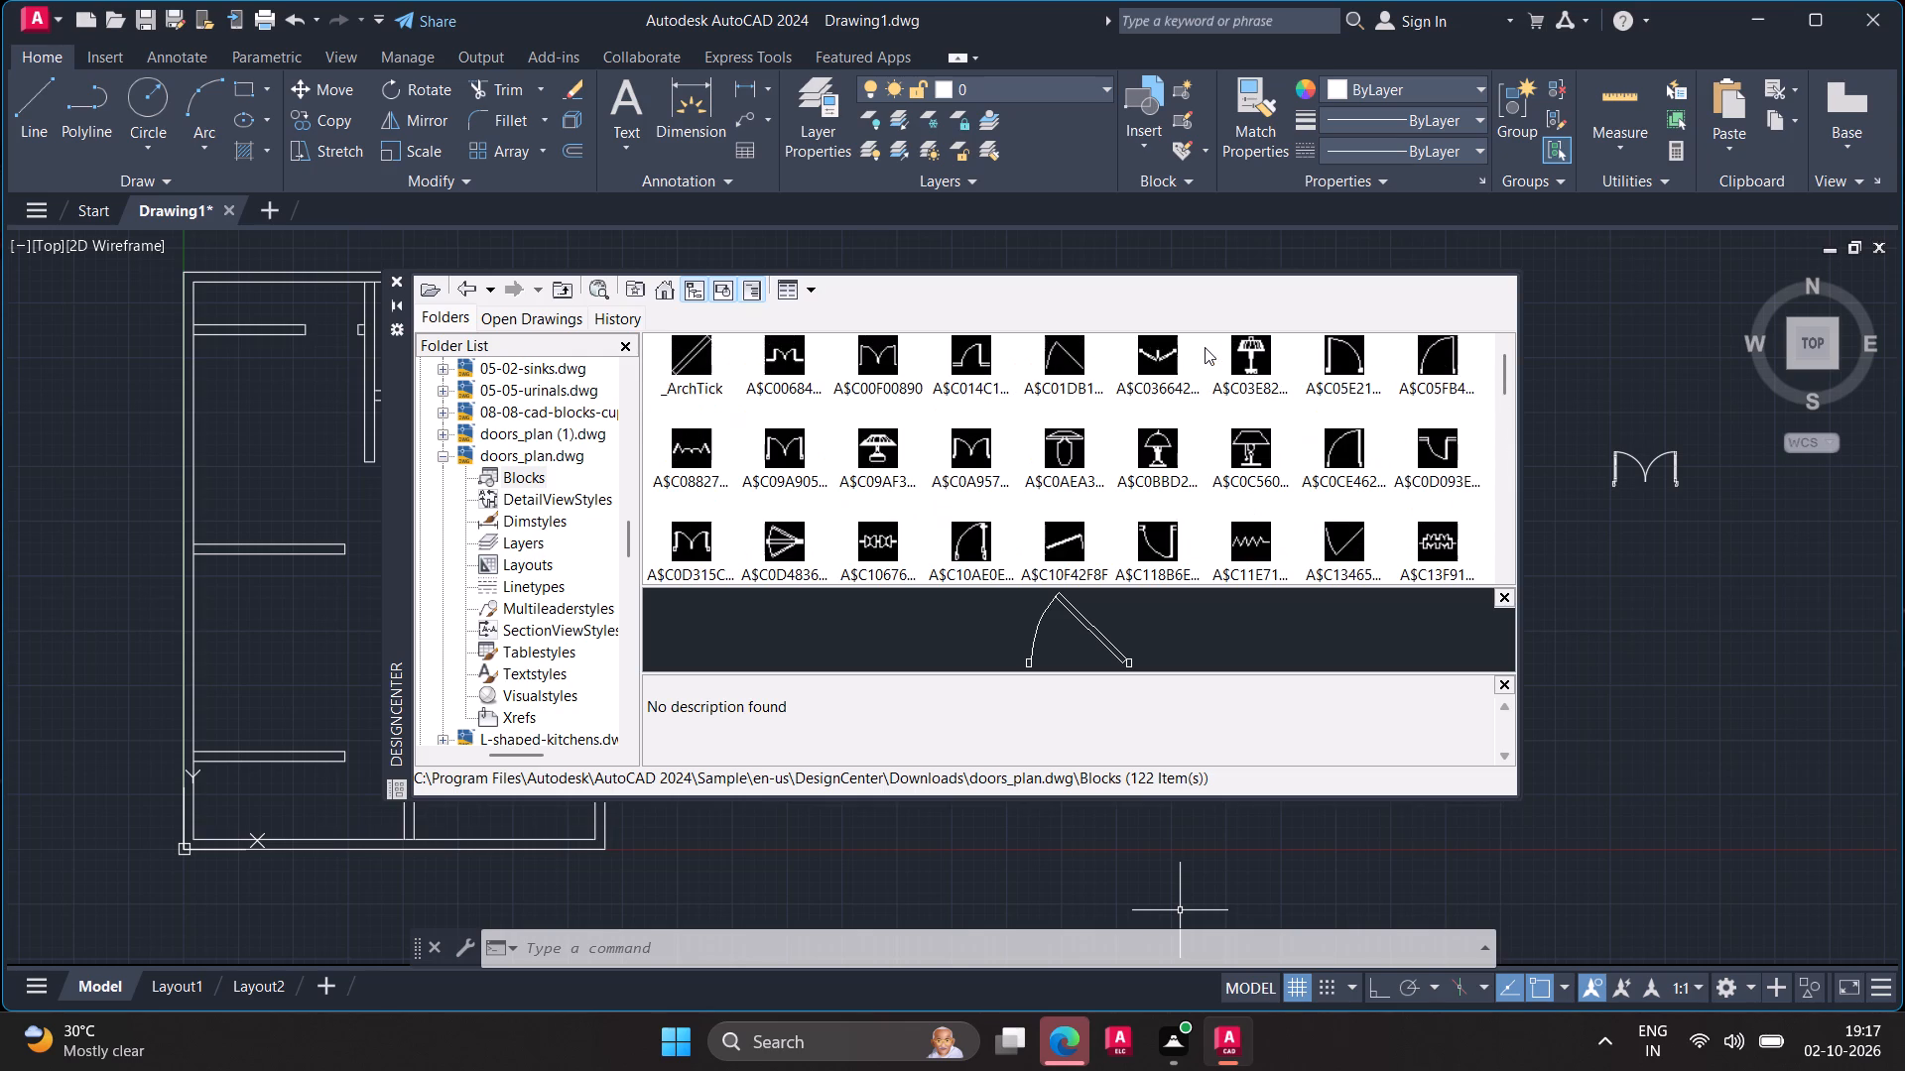
scroll(1205, 347, "up", 7)
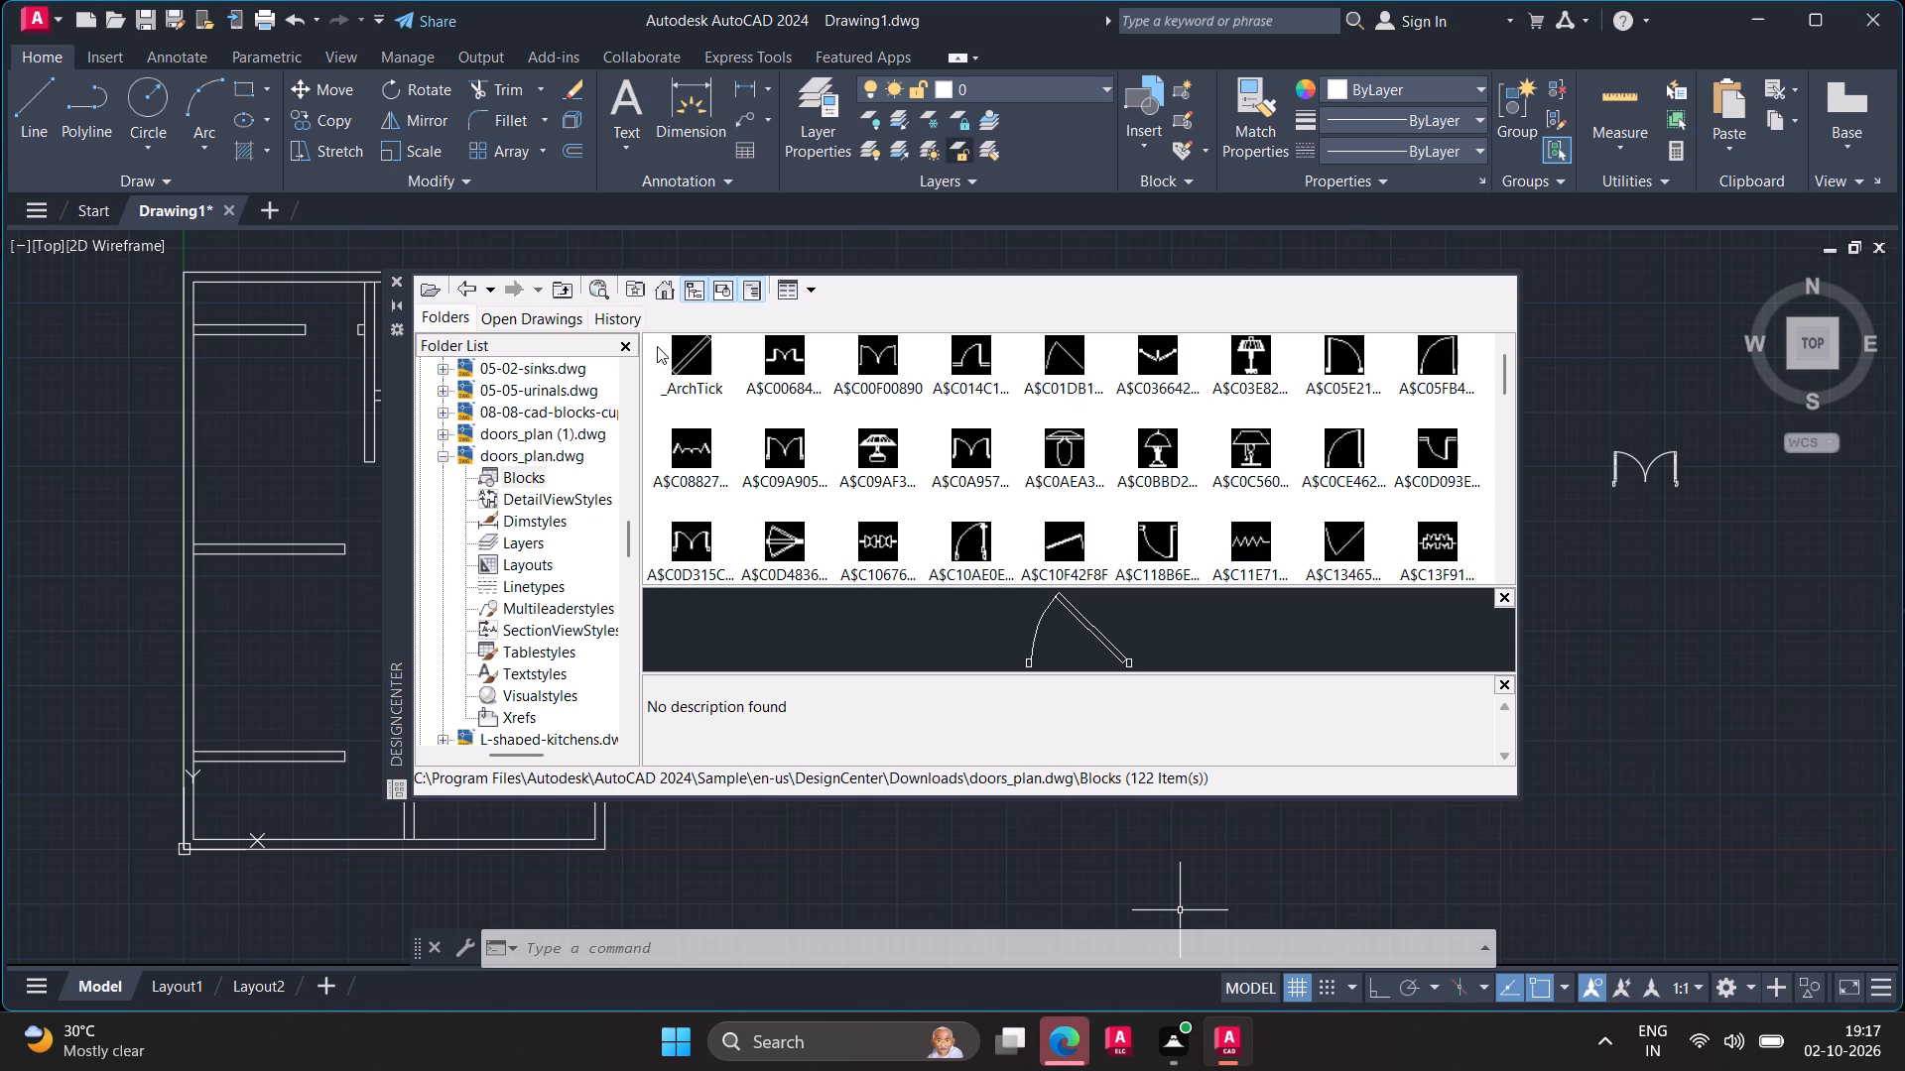
Go back up to the Downloads folder in DesignCenter and open the Blocks collection of doors_plan (1).dwg.
left_click(549, 284)
left_click(549, 283)
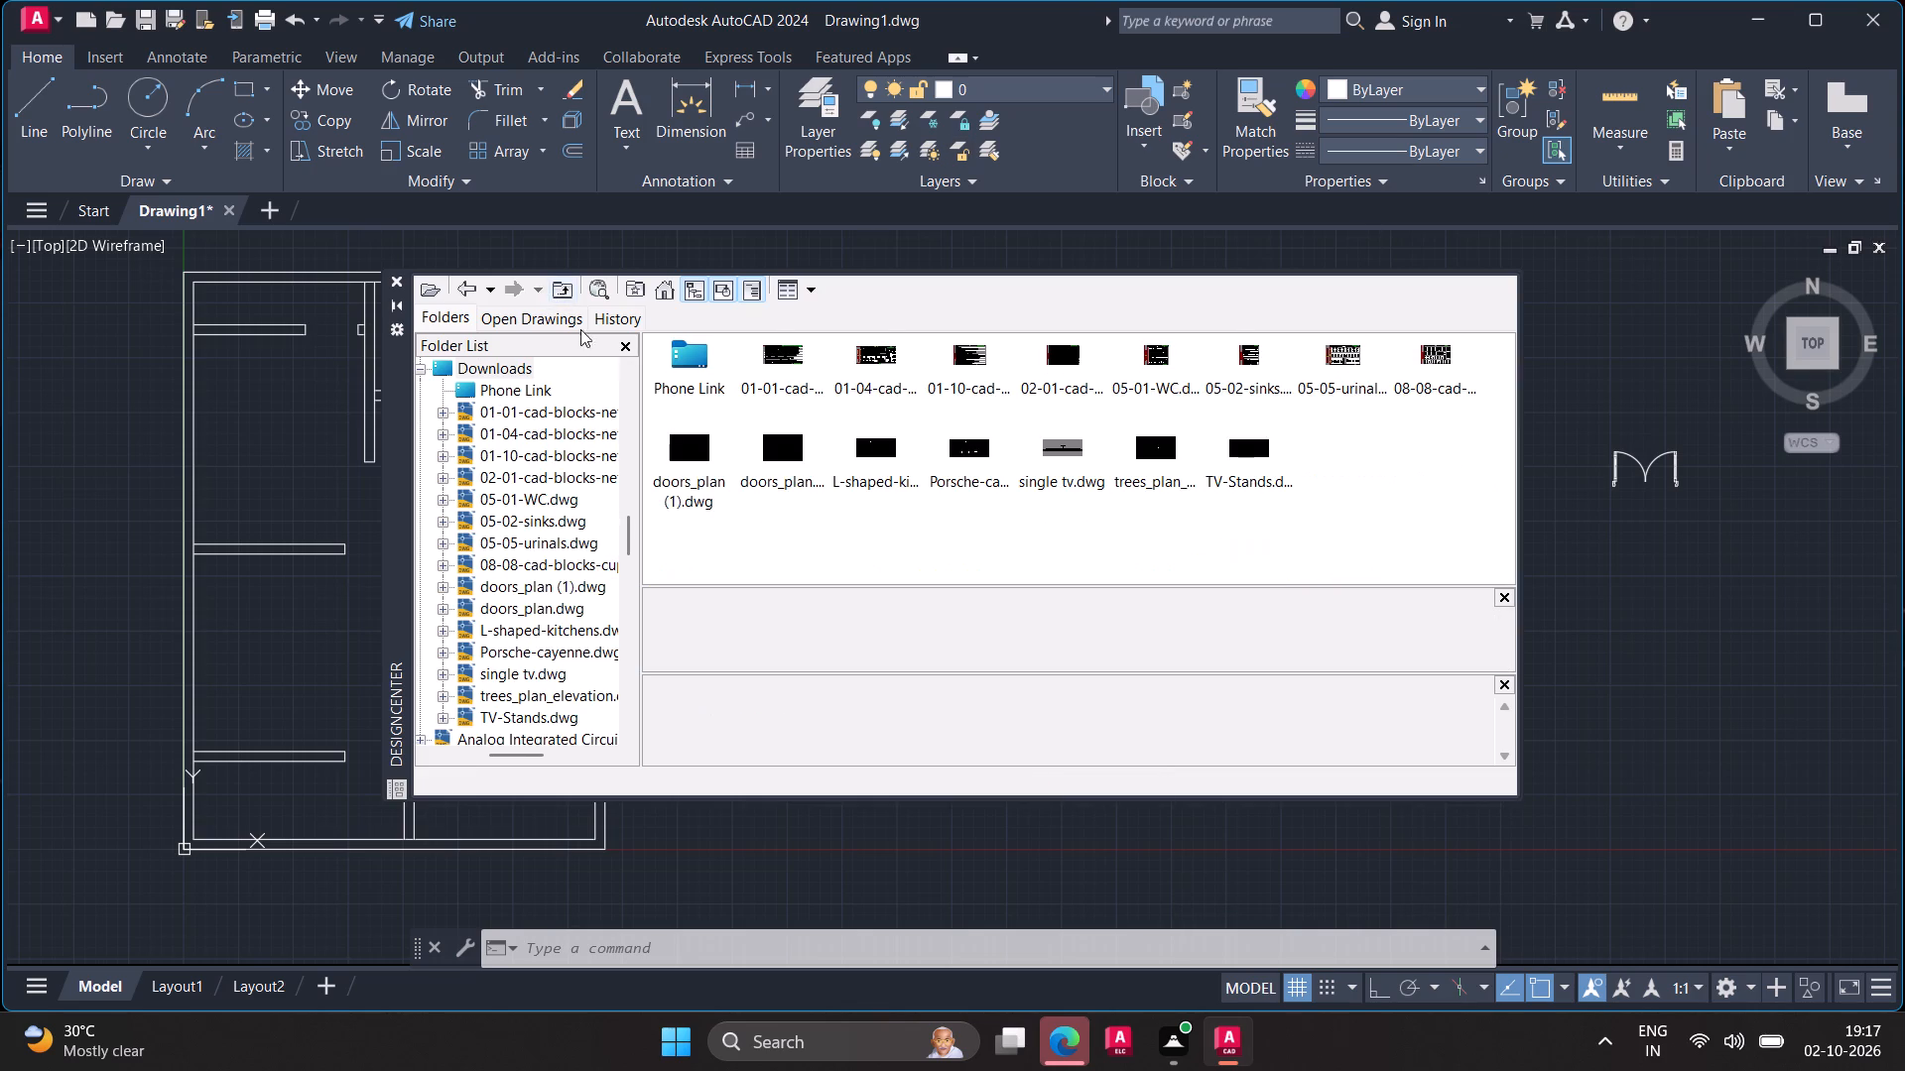
double_click(687, 439)
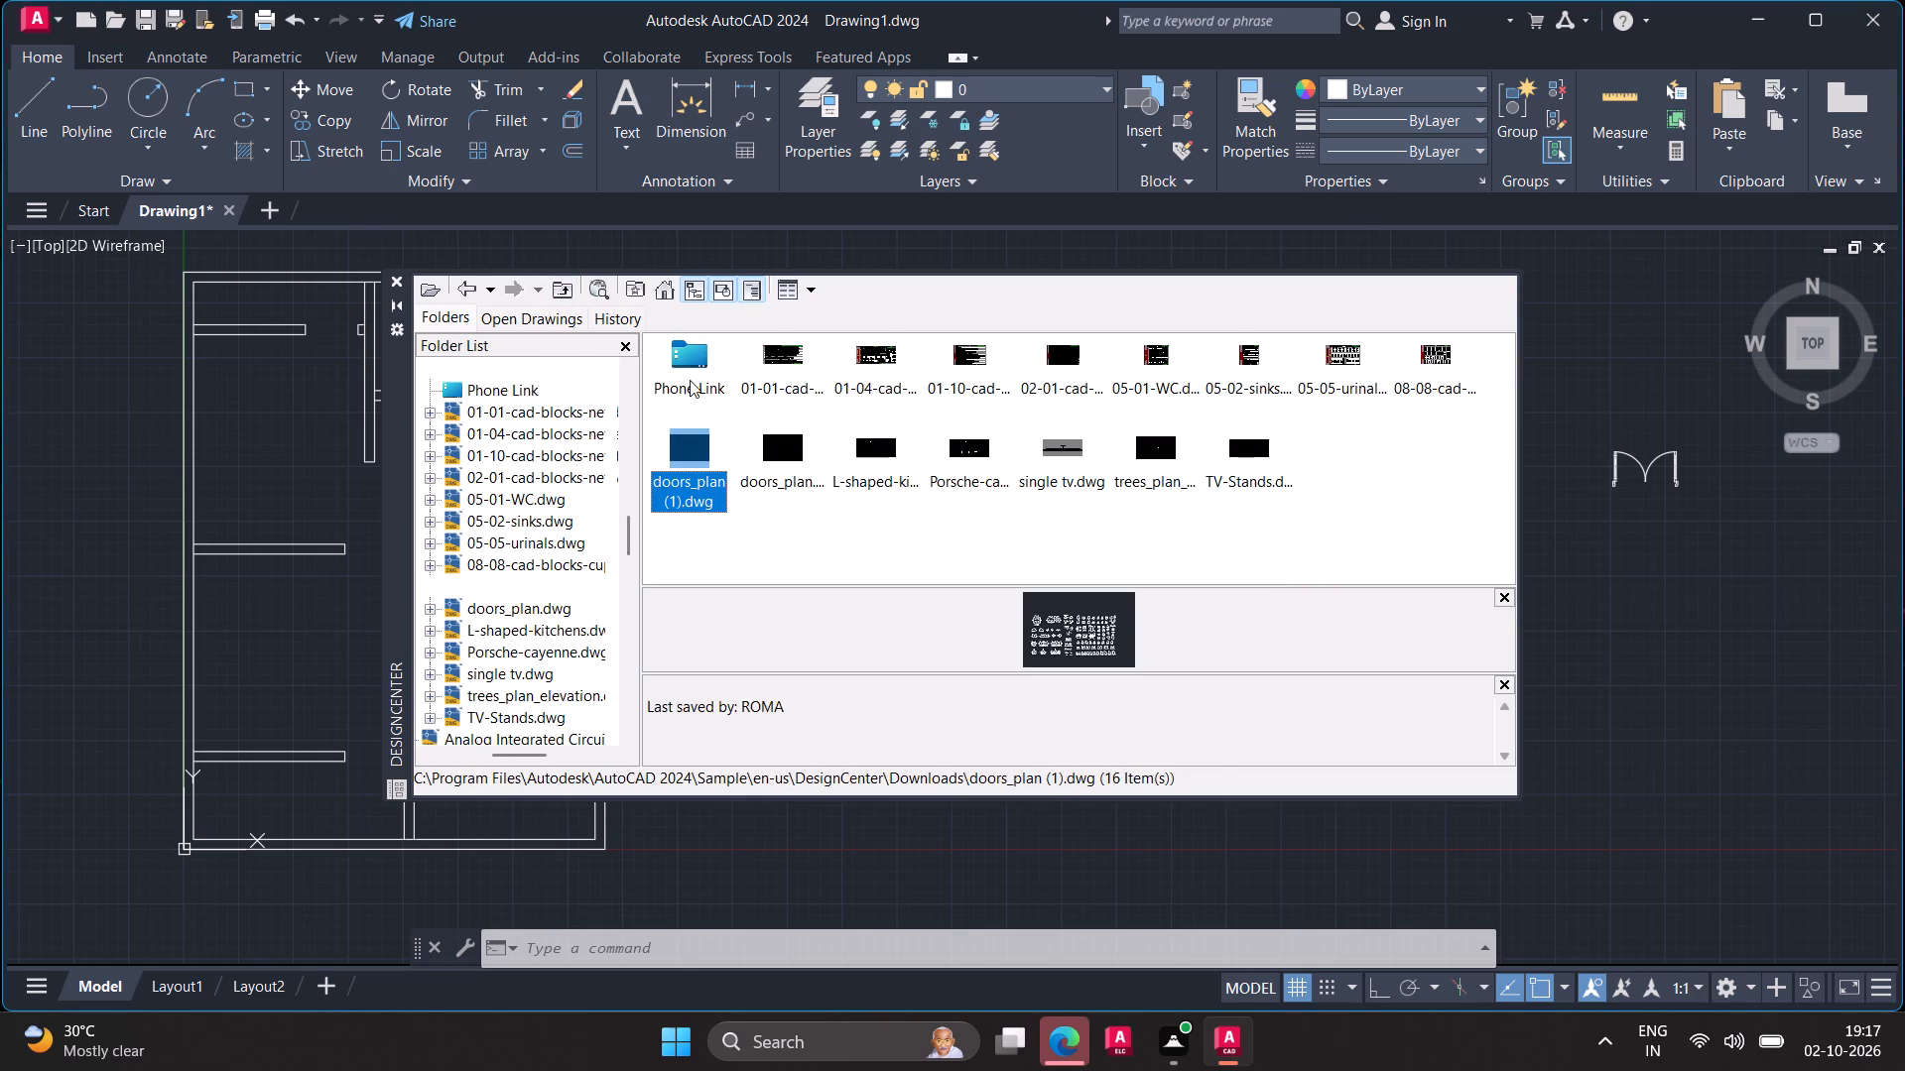
double_click(690, 380)
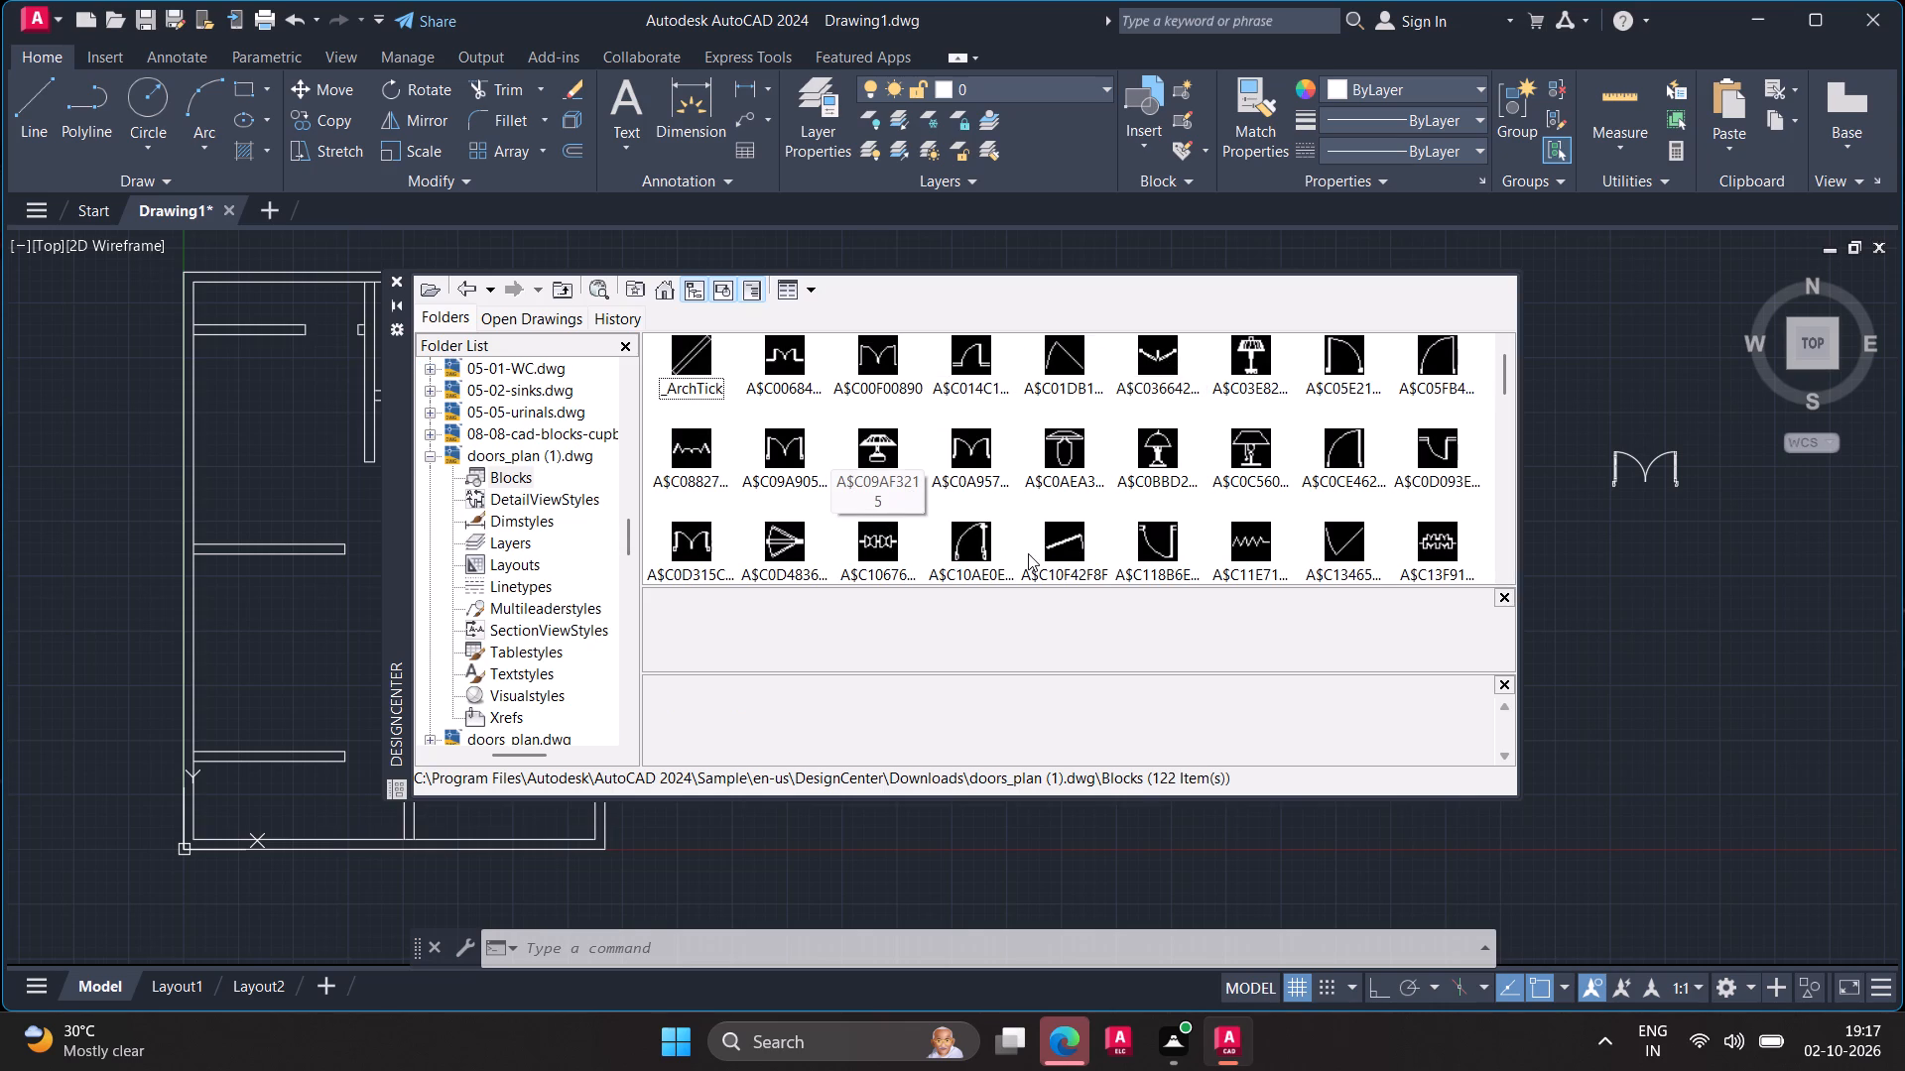
Look through the blocks of doors_plan (1).dwg for a suitable single swing door.
scroll(1310, 489, "up", 1)
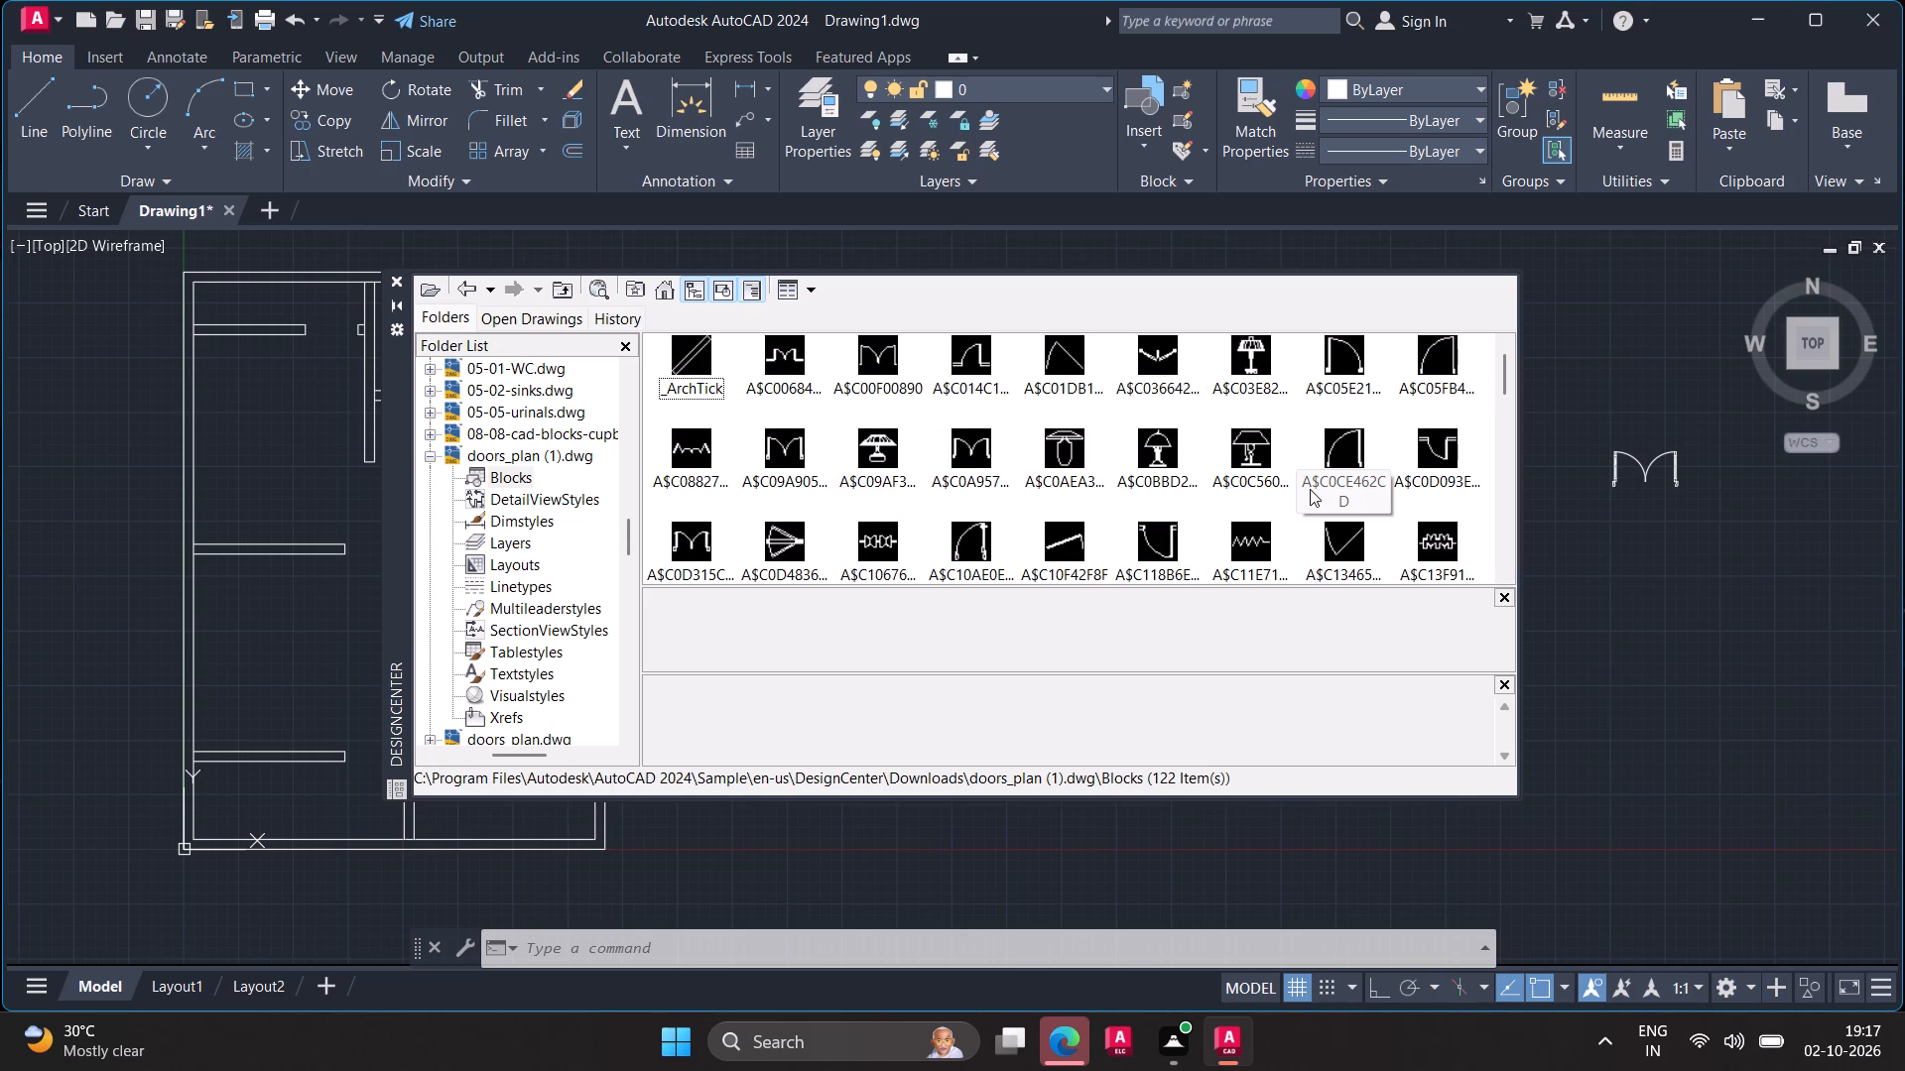
scroll(1310, 489, "up", 2)
scroll(934, 491, "up", 4)
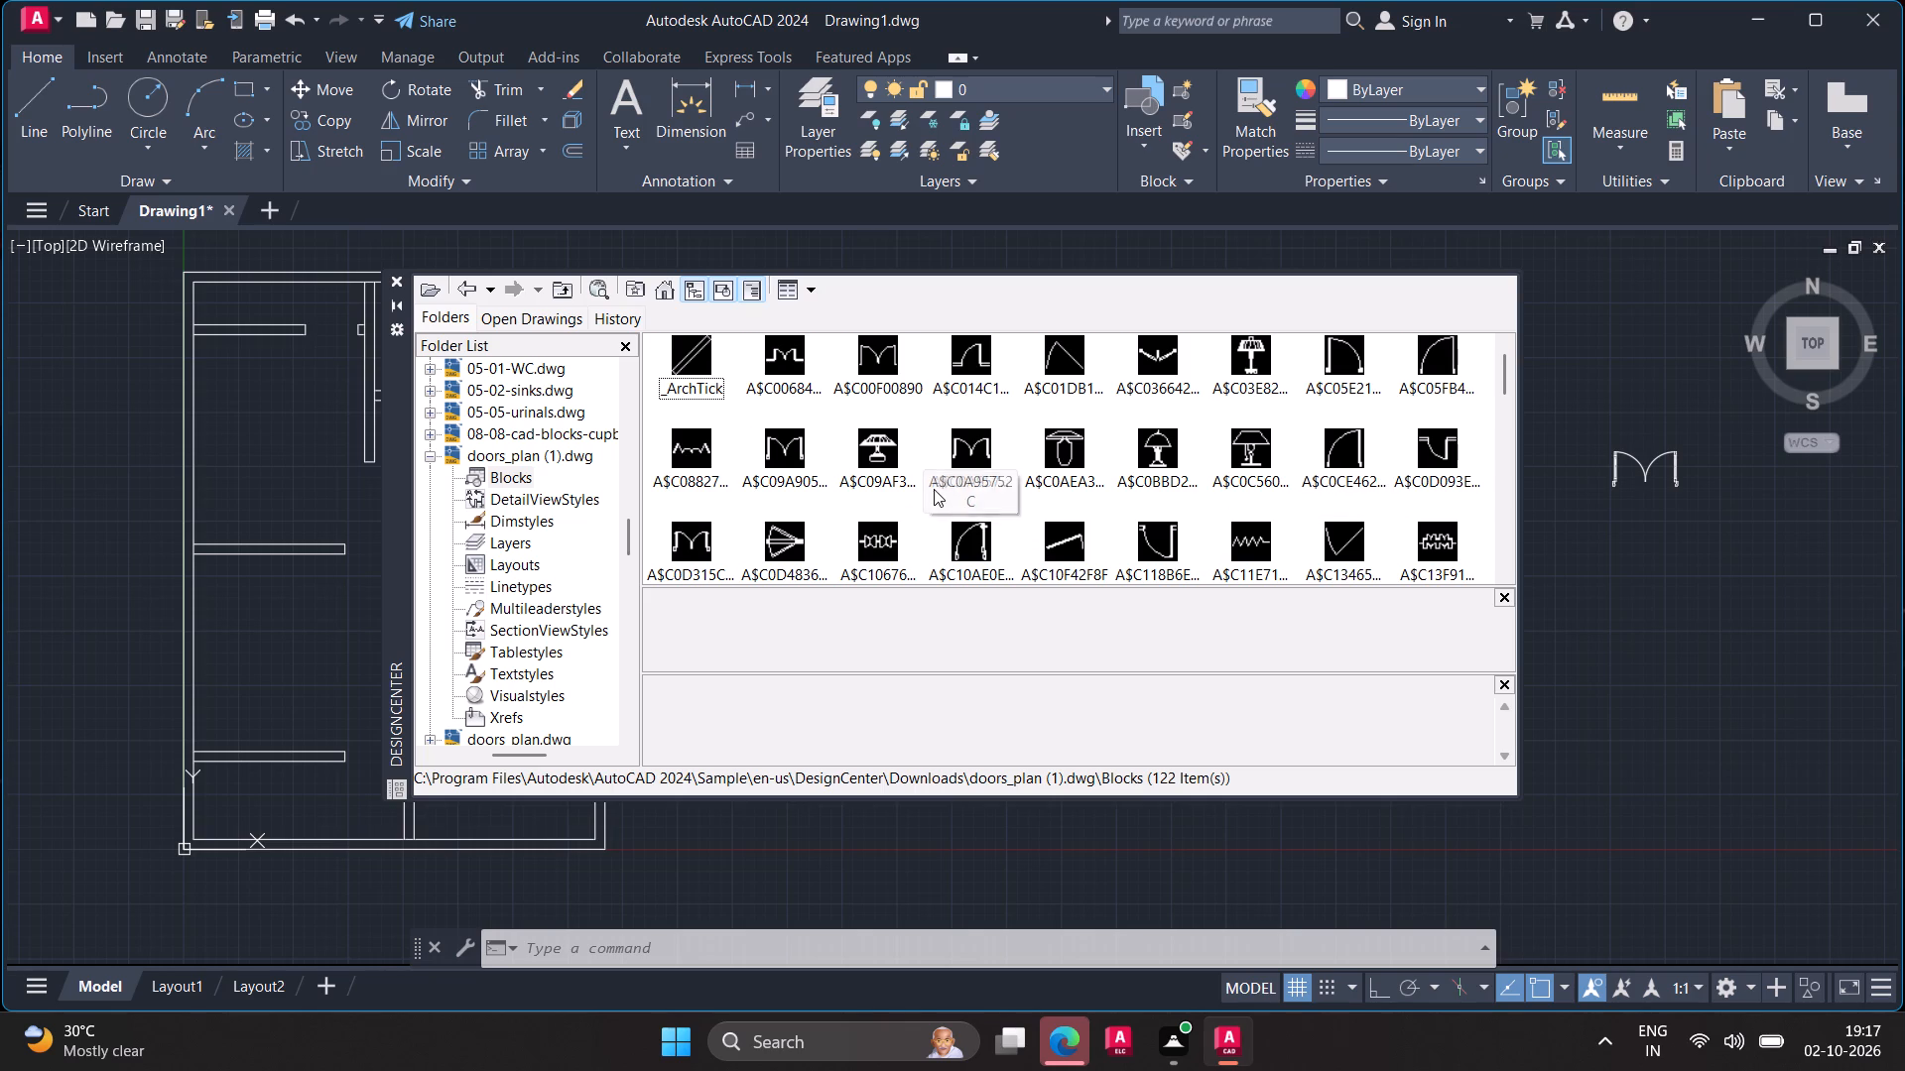
scroll(934, 489, "down", 5)
scroll(1011, 465, "down", 11)
scroll(1016, 462, "up", 7)
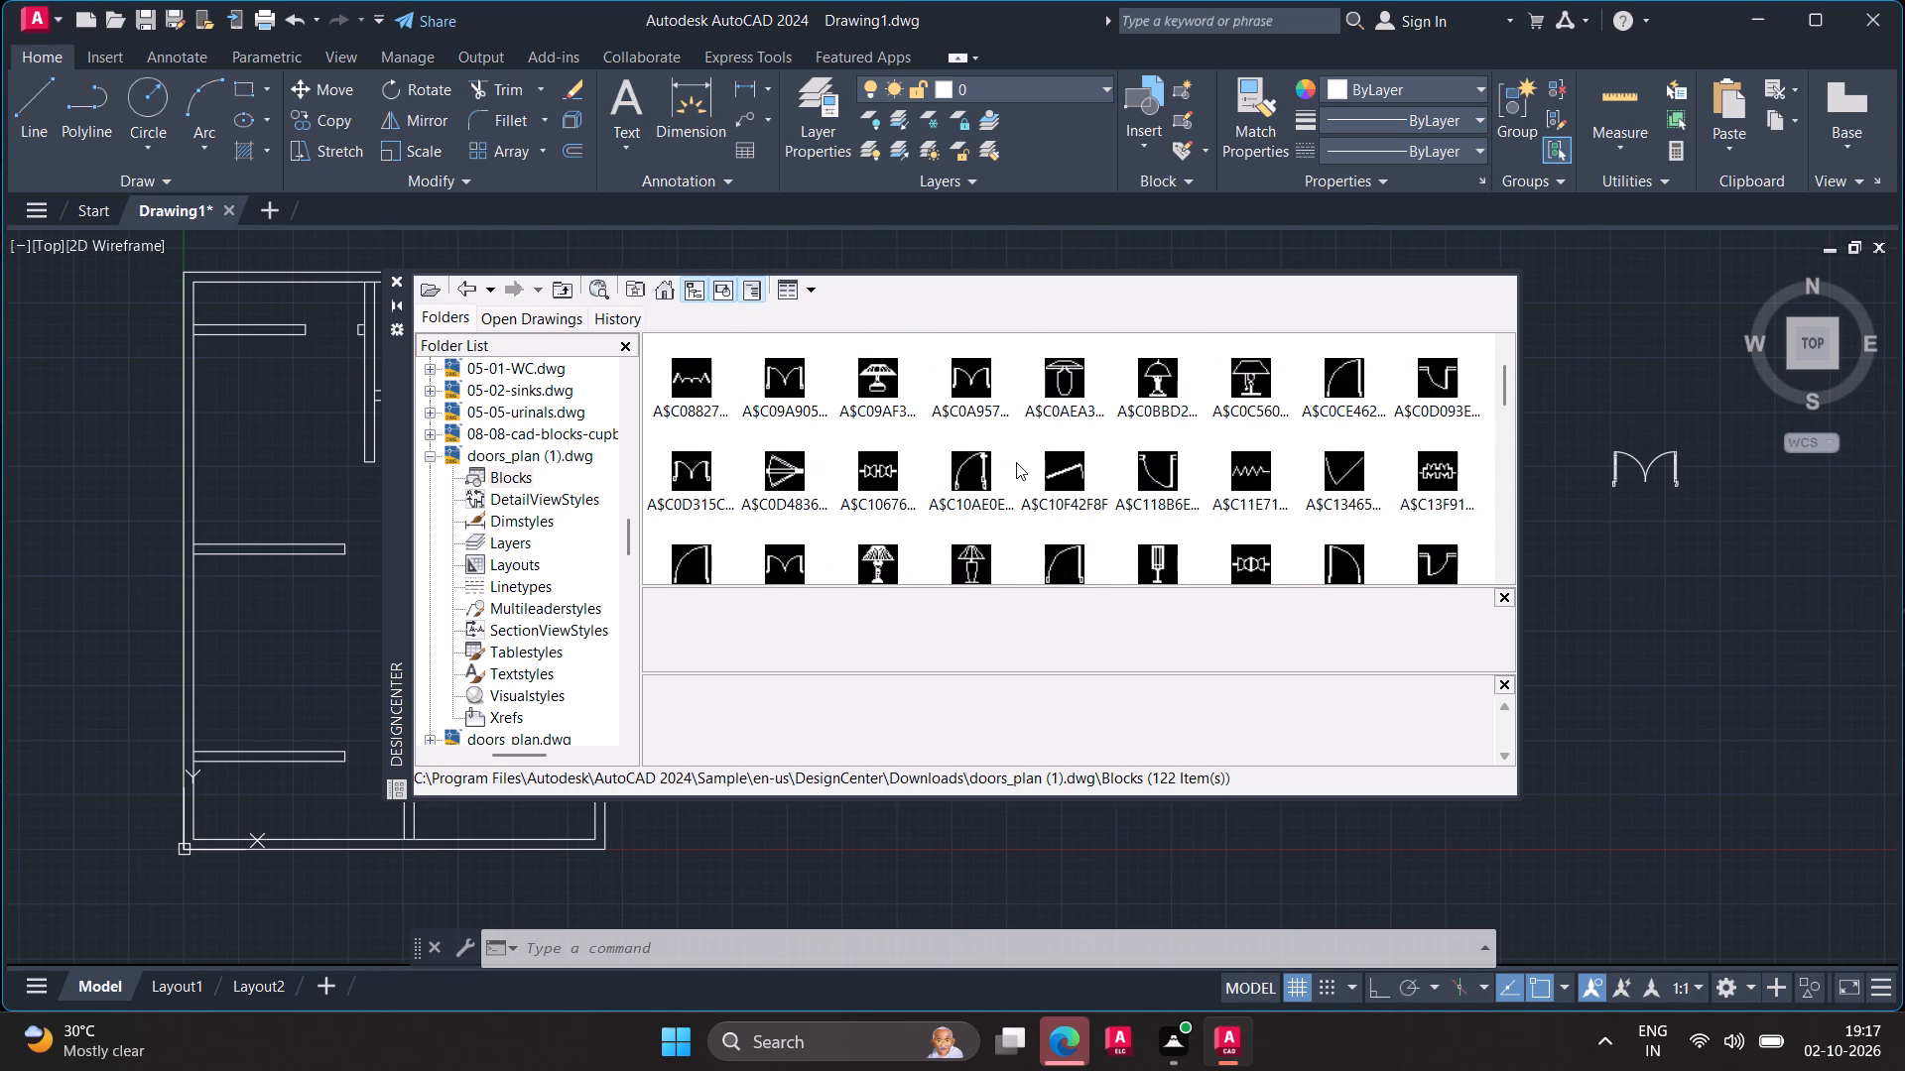
scroll(1016, 462, "up", 13)
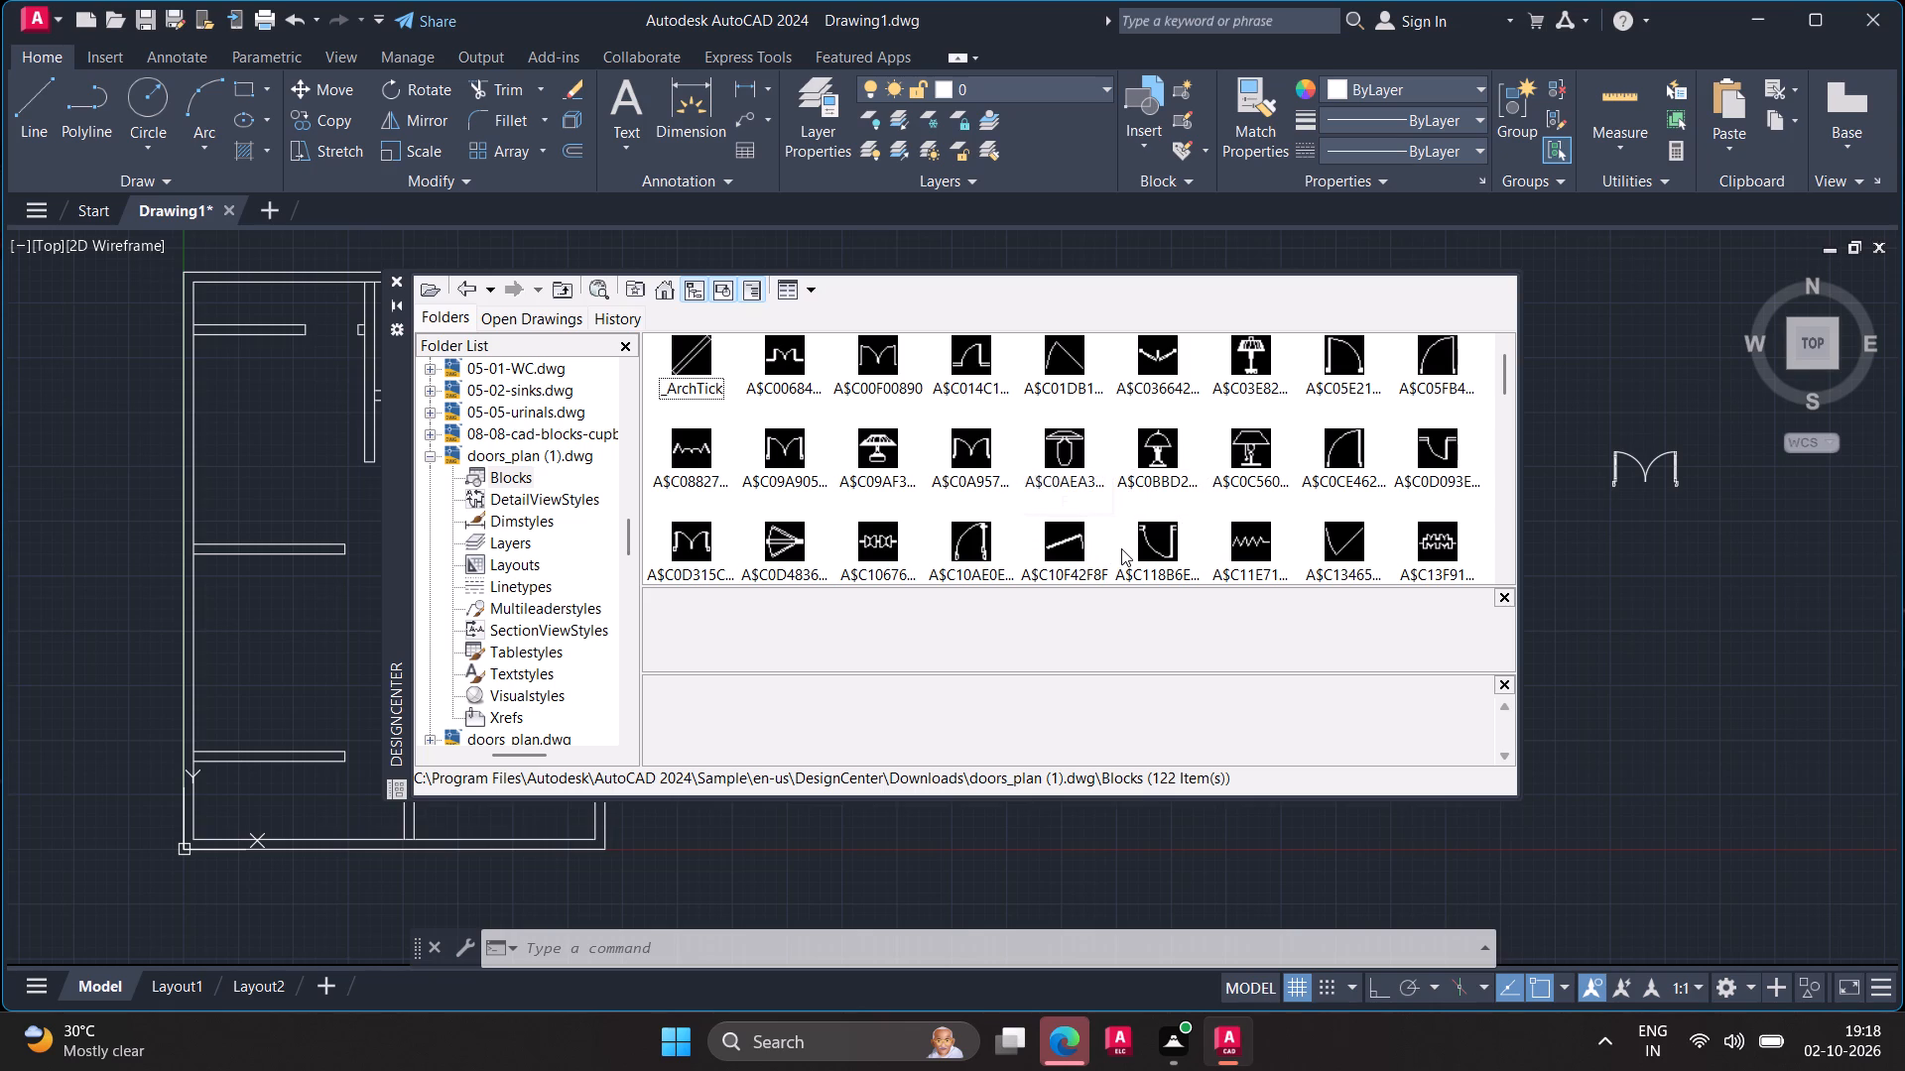
scroll(1128, 547, "down", 1)
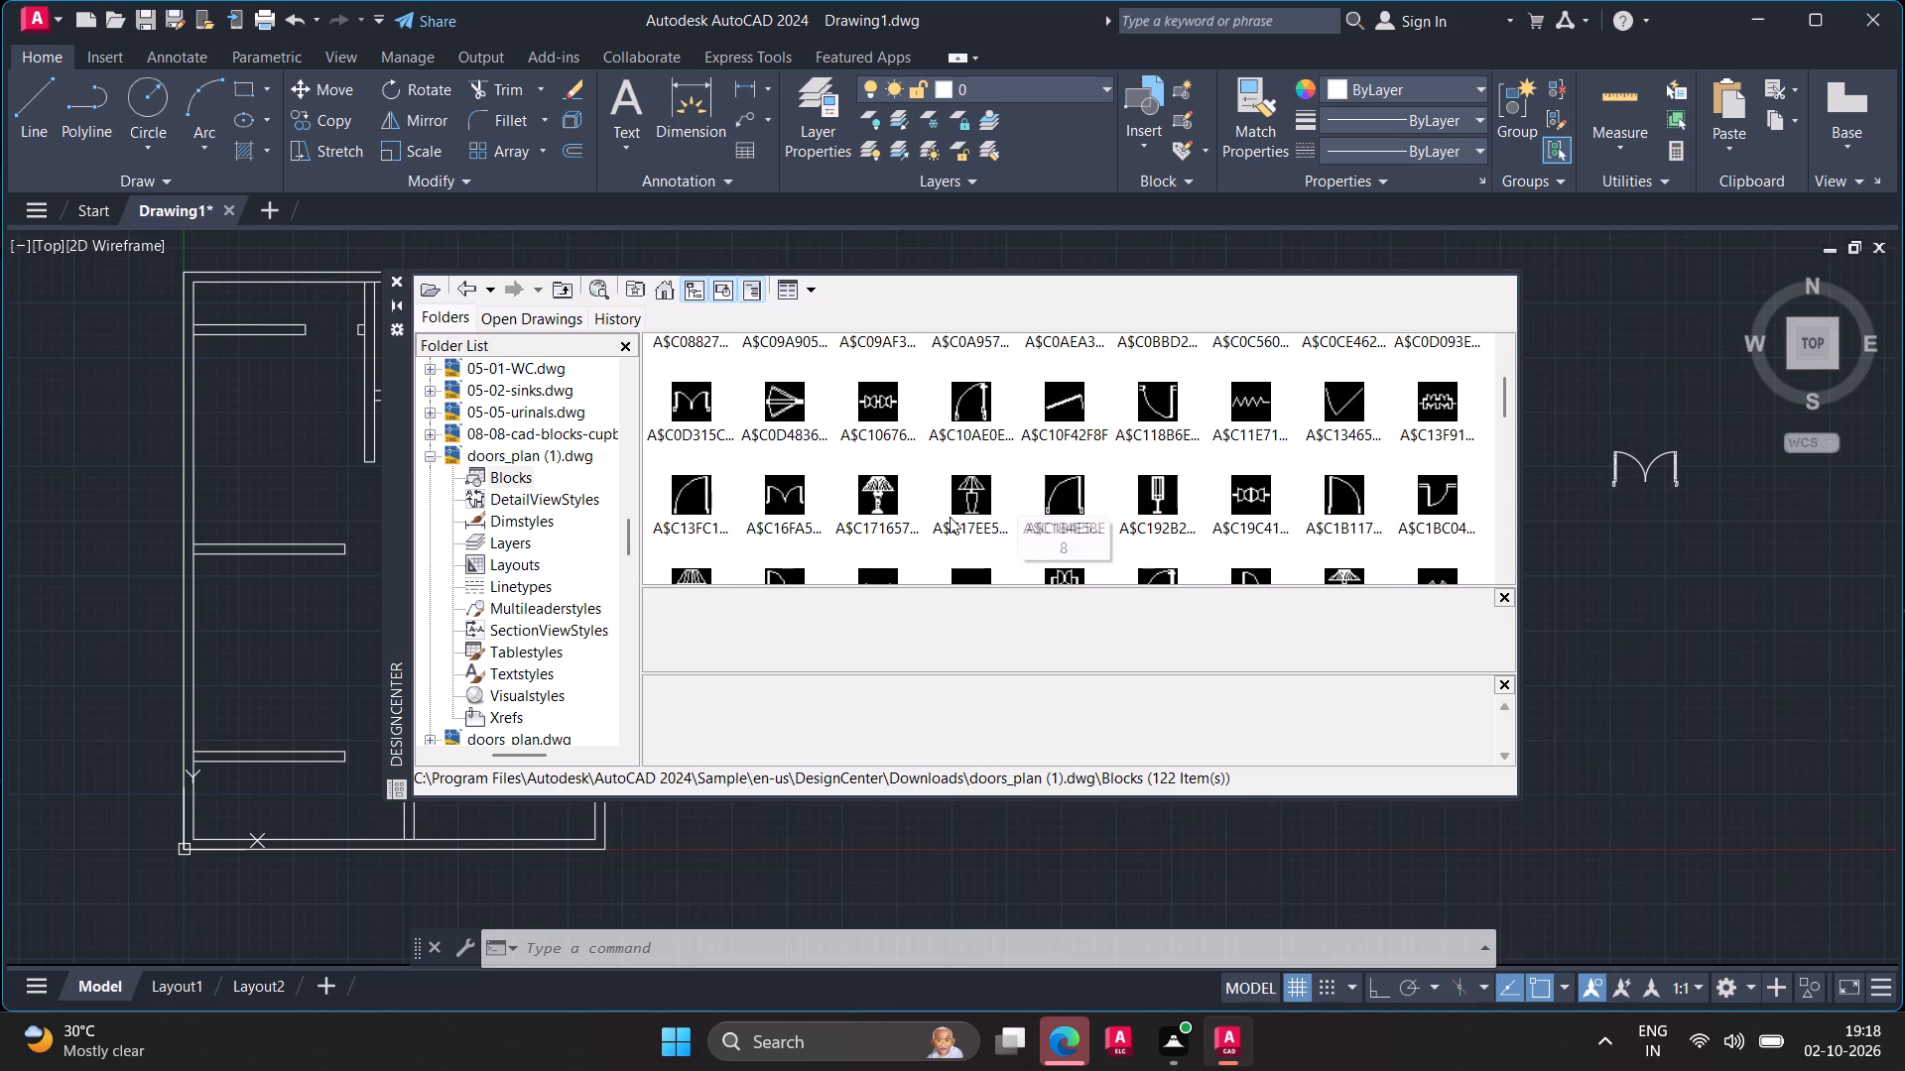
scroll(973, 505, "down", 1)
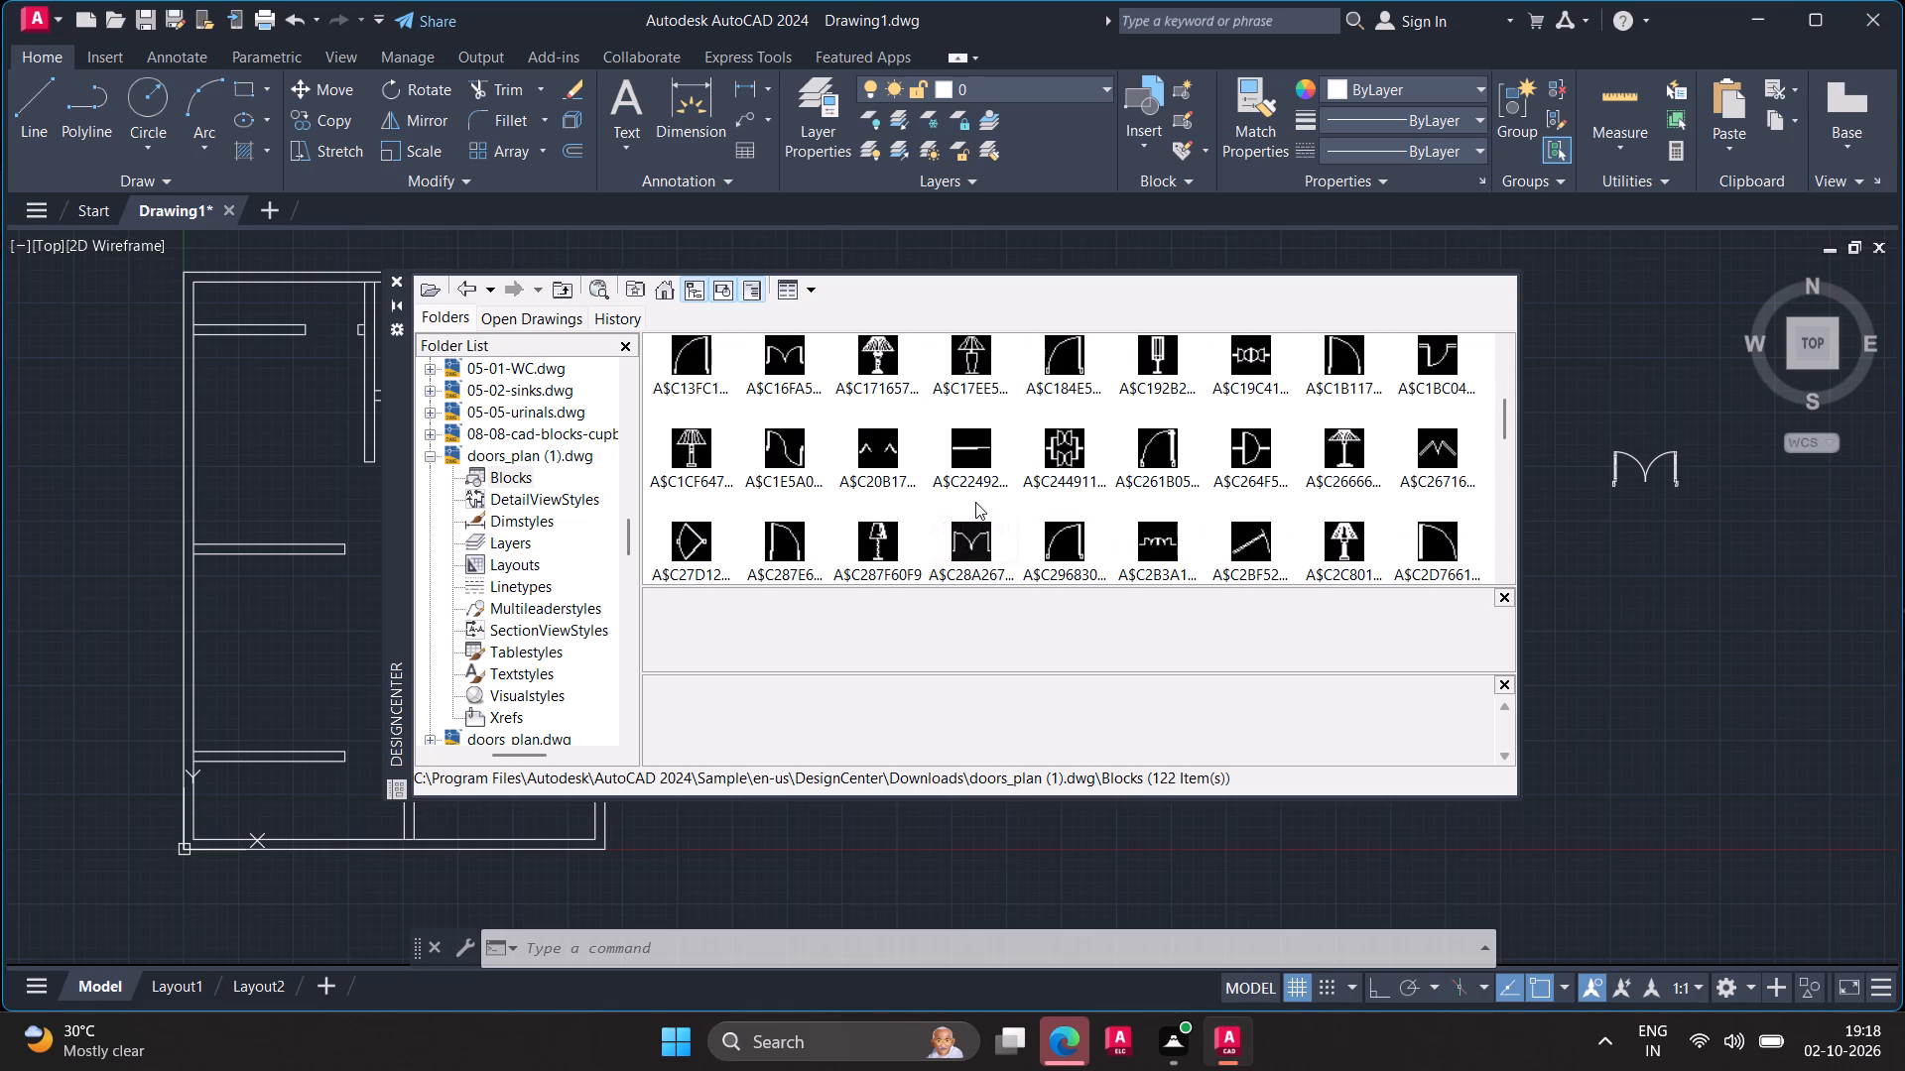
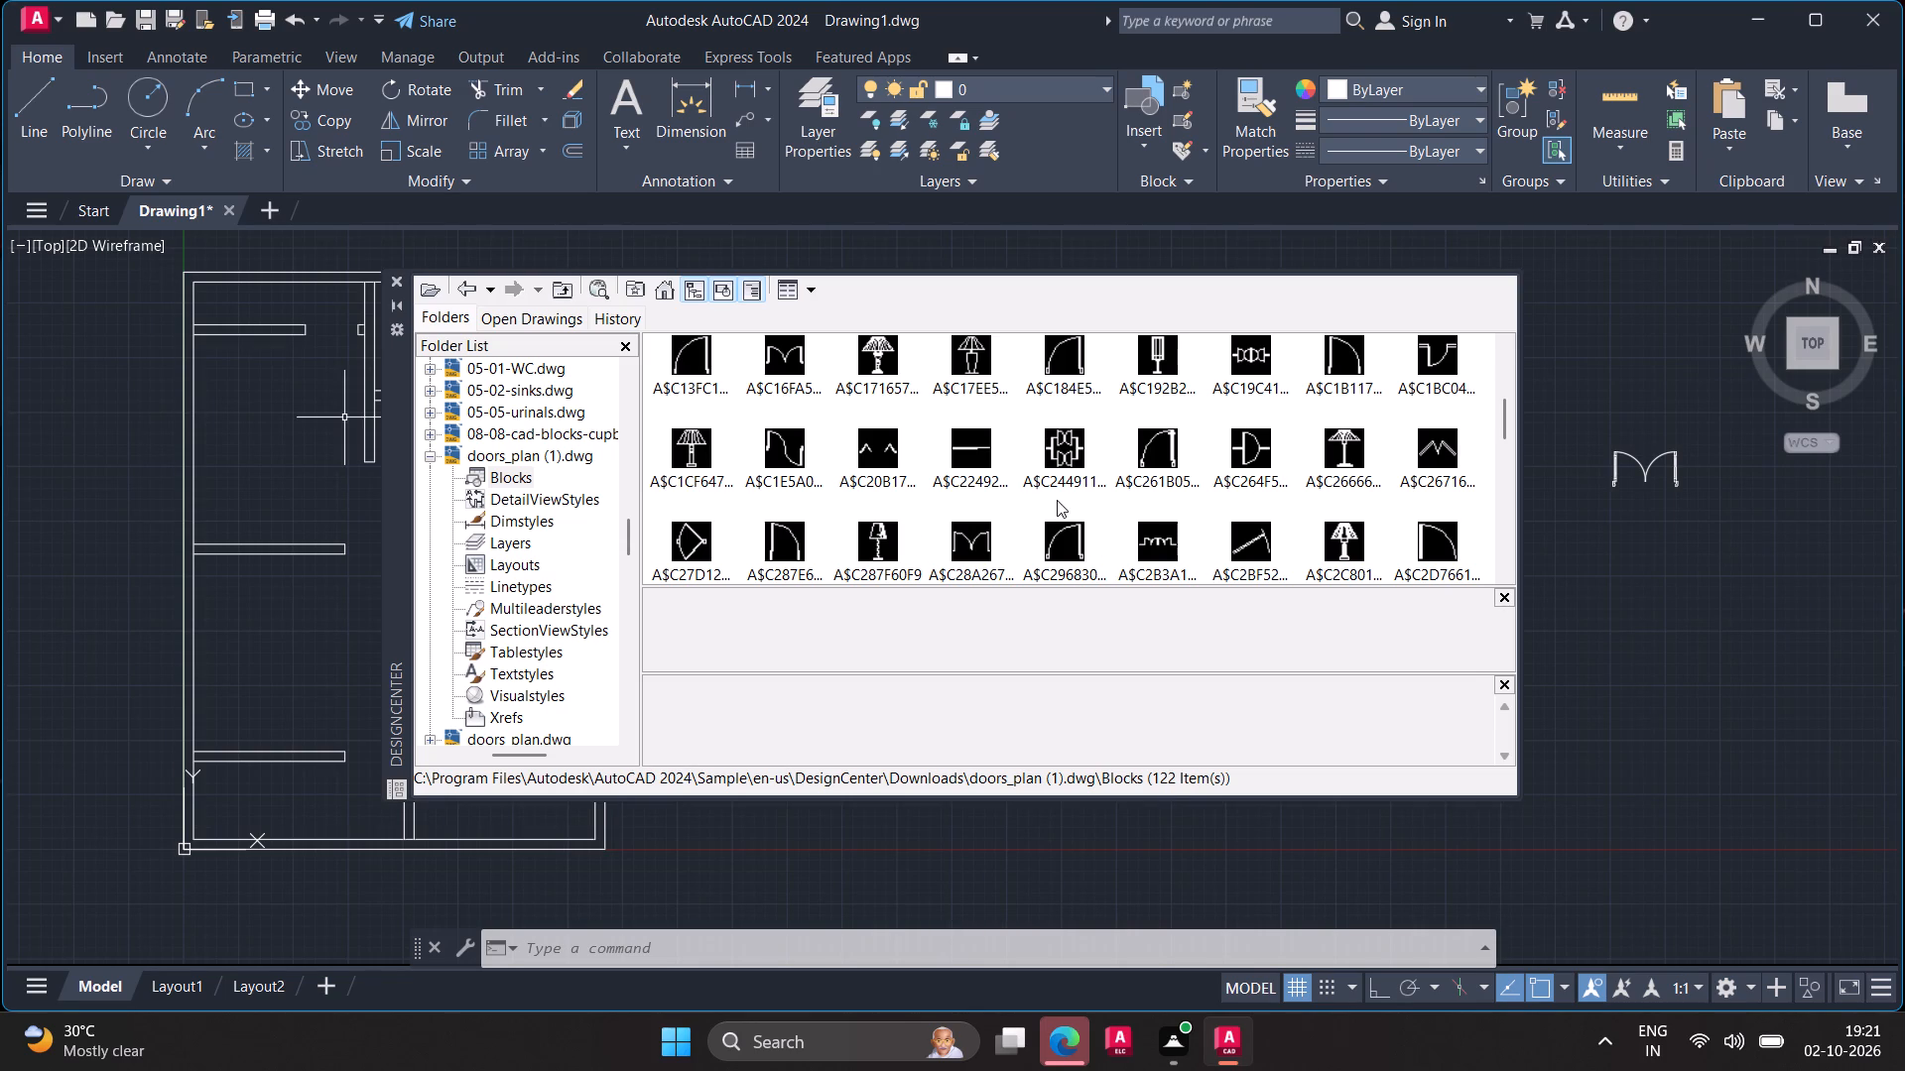
Insert single swing door block A$C3C032968 from doors_plan (1).dwg beside the floor plan, below the double door, and close DesignCenter.
scroll(1058, 500, "down", 1)
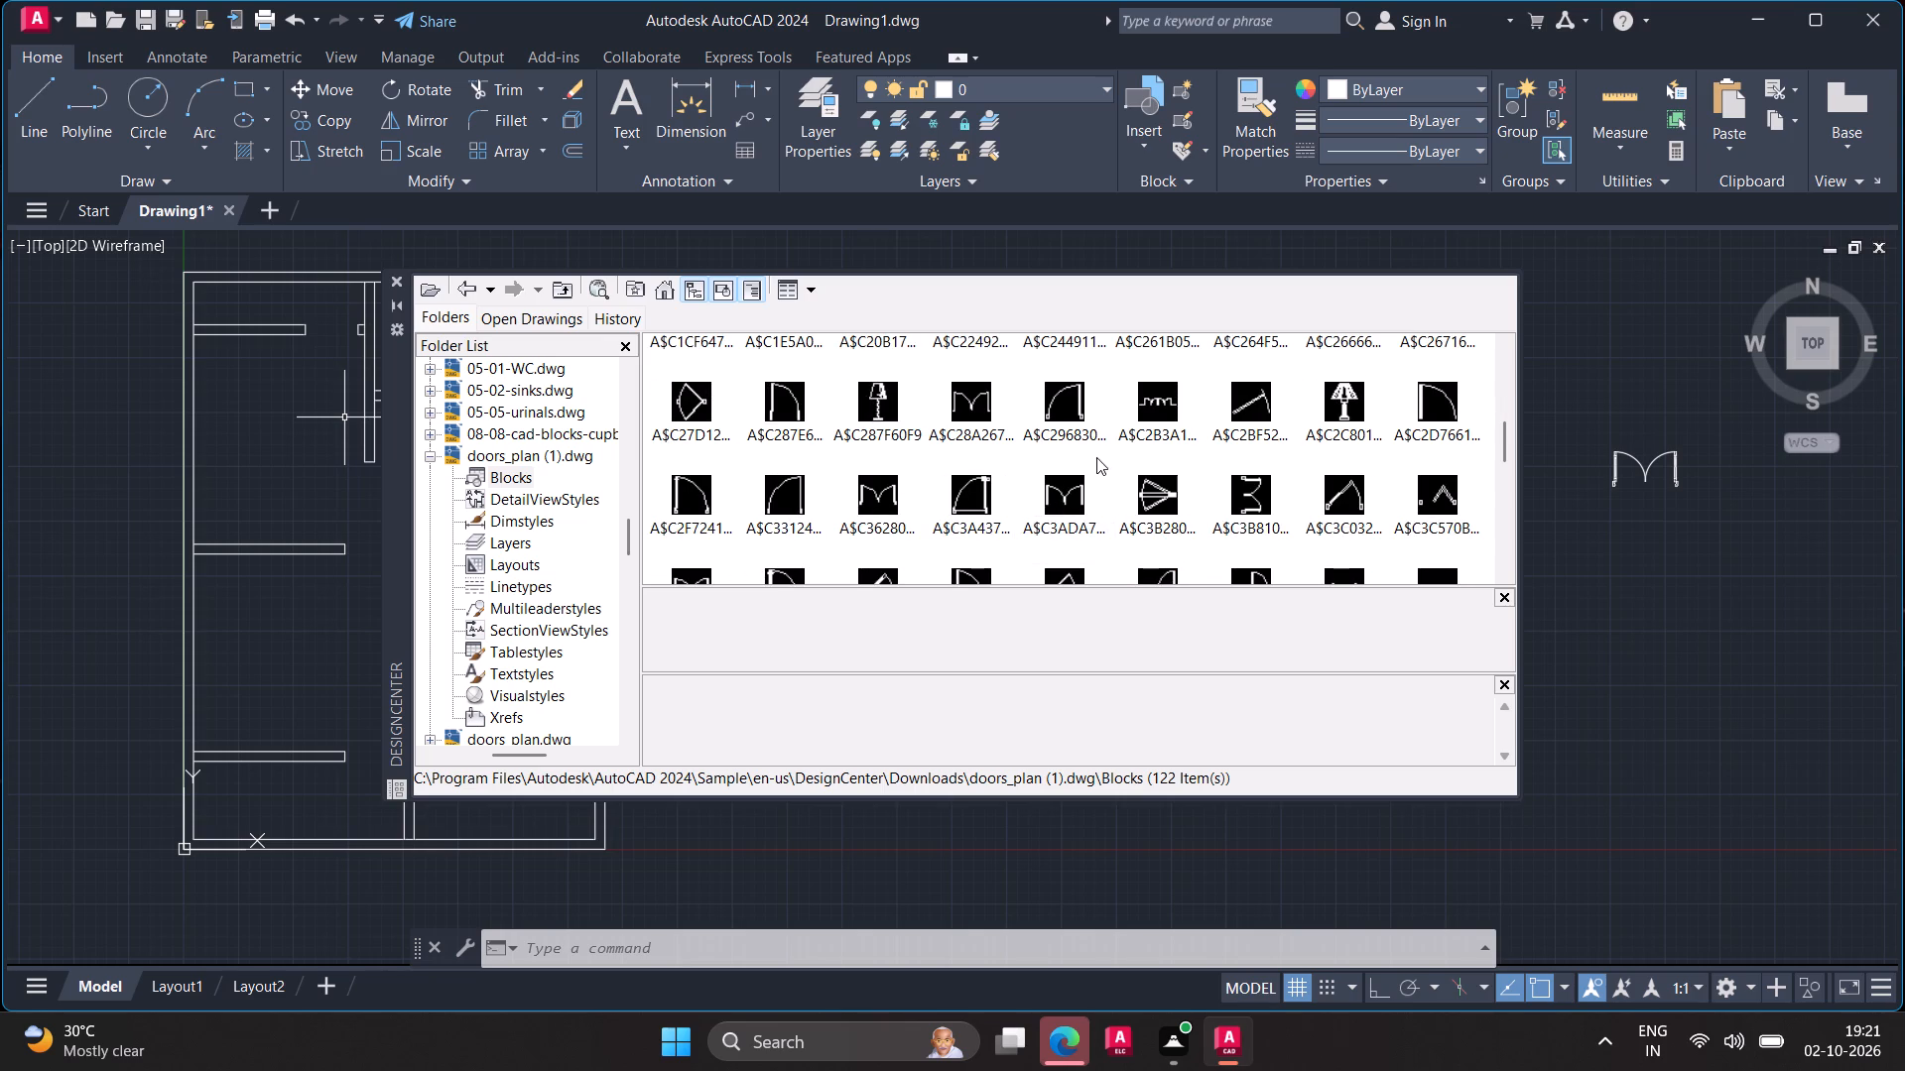
left_click(1358, 486)
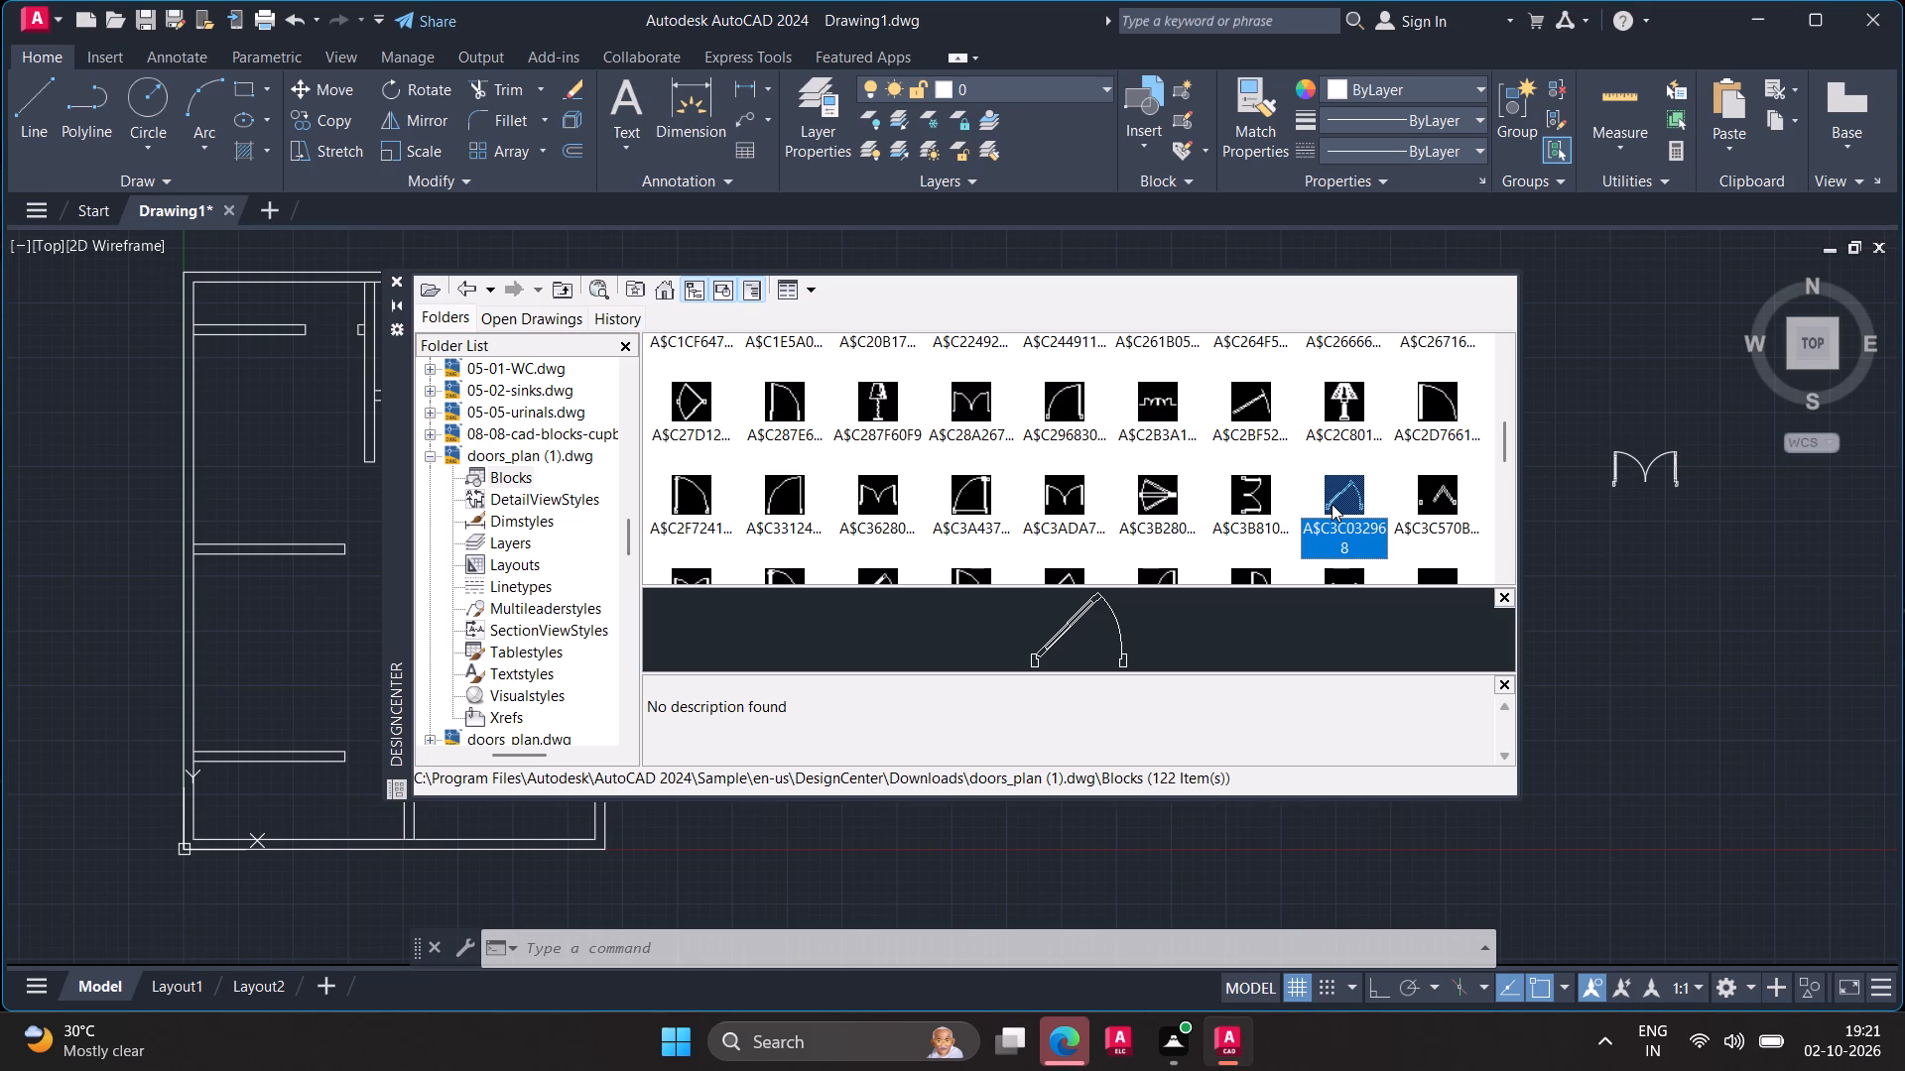
left_click_drag(1332, 502, 1668, 587)
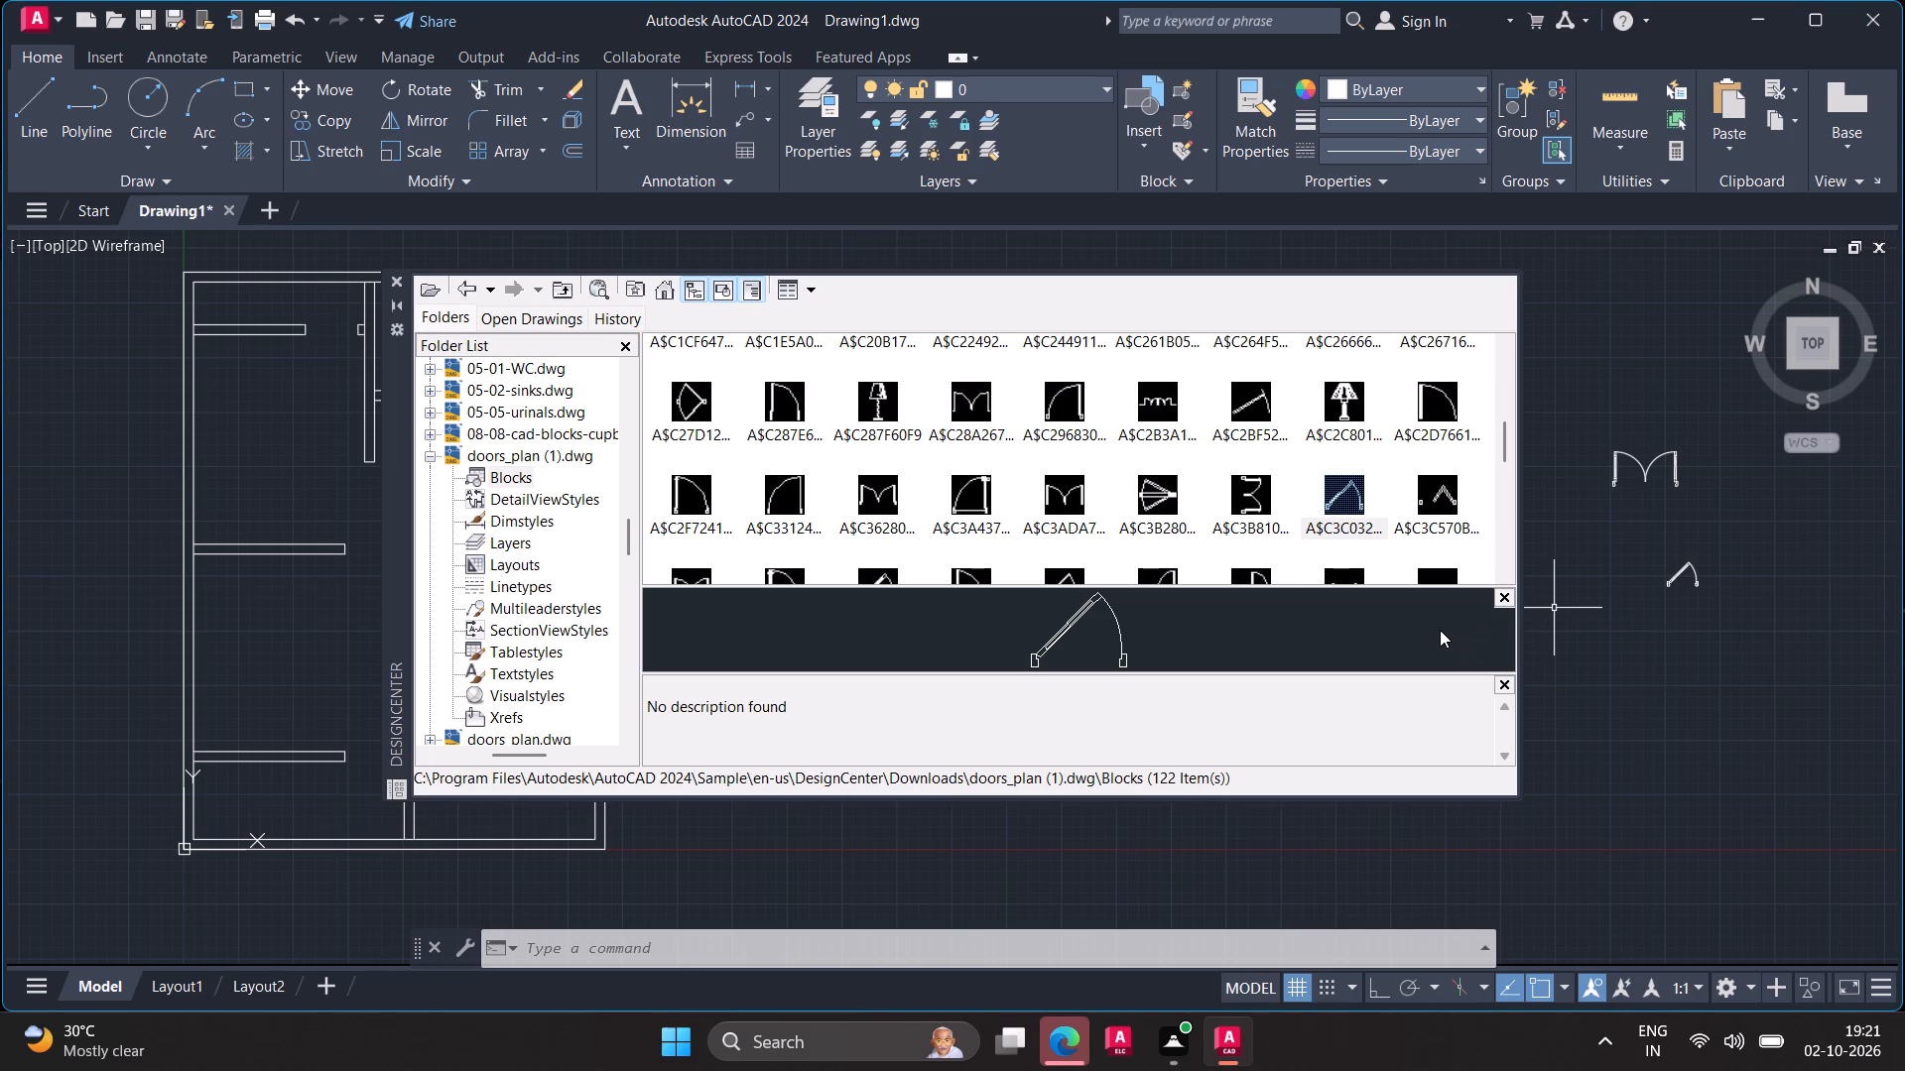
key("Escape")
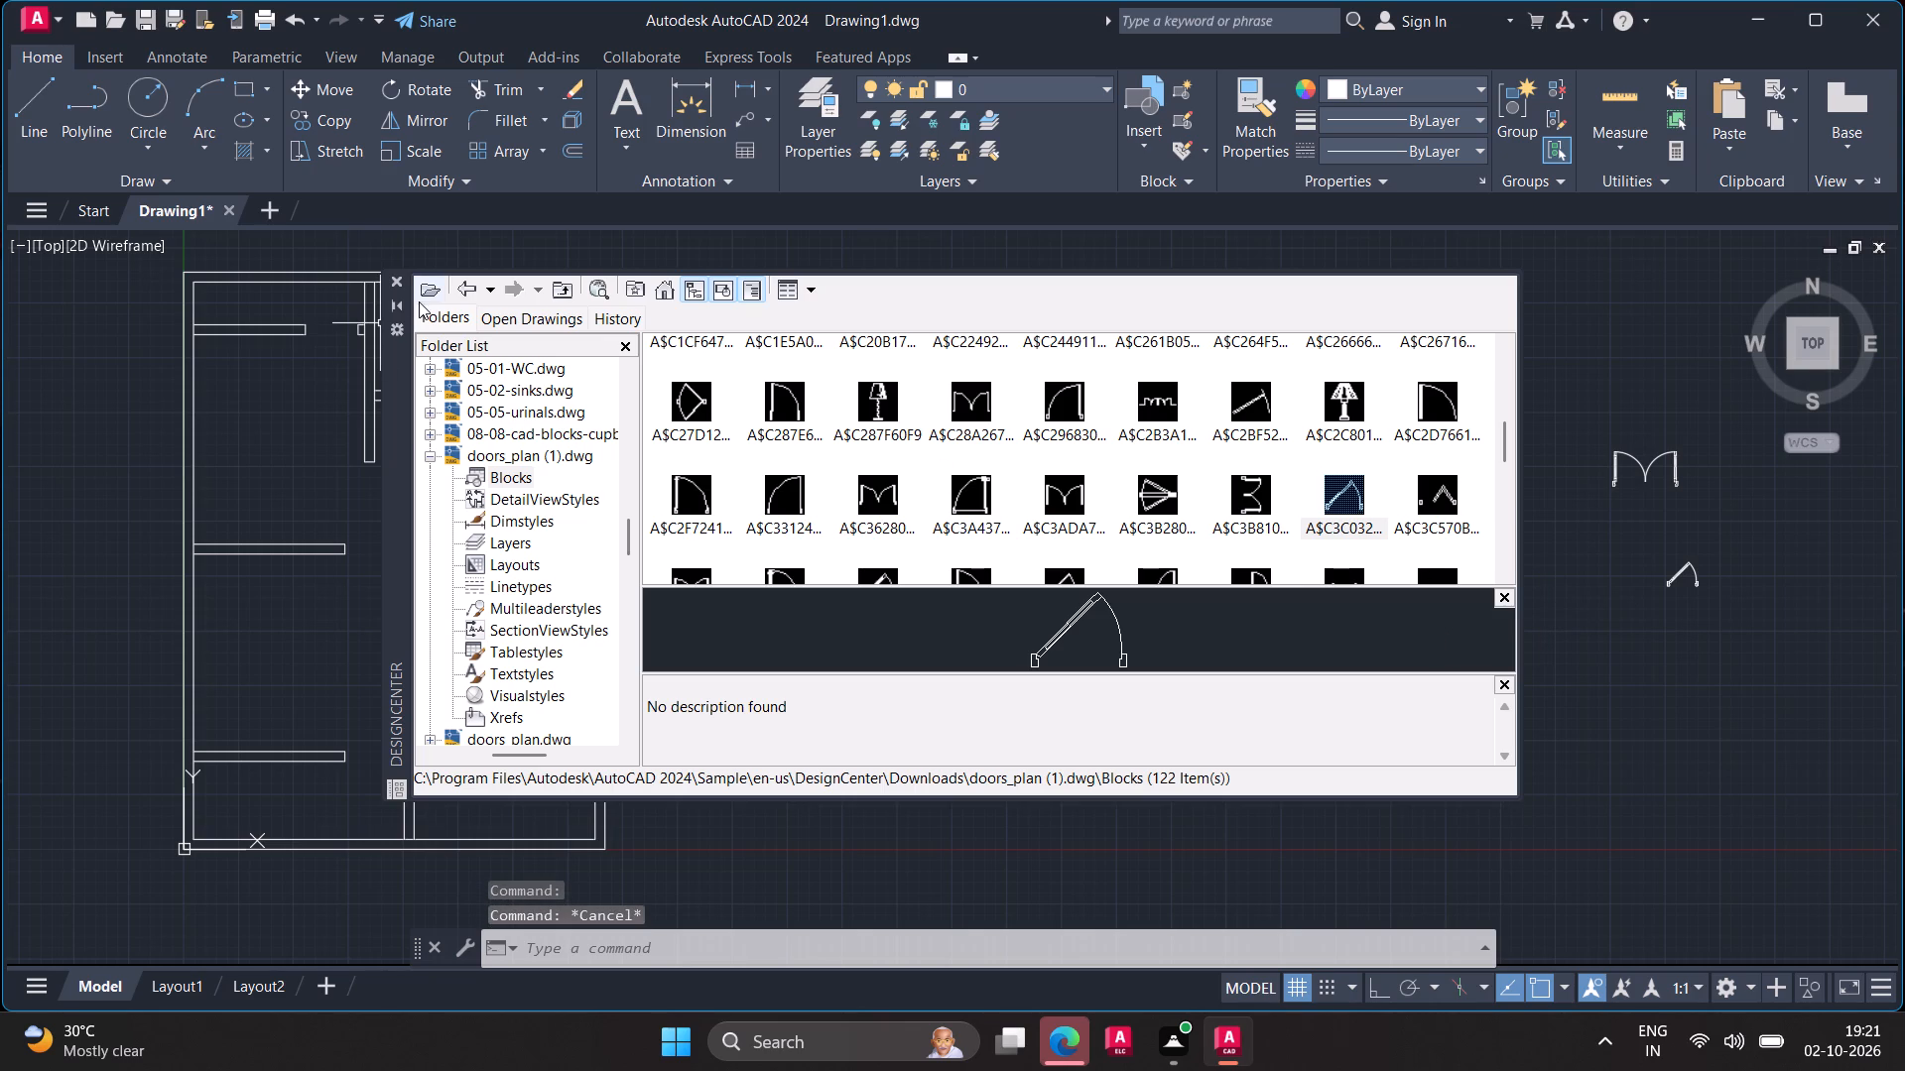
left_click(398, 282)
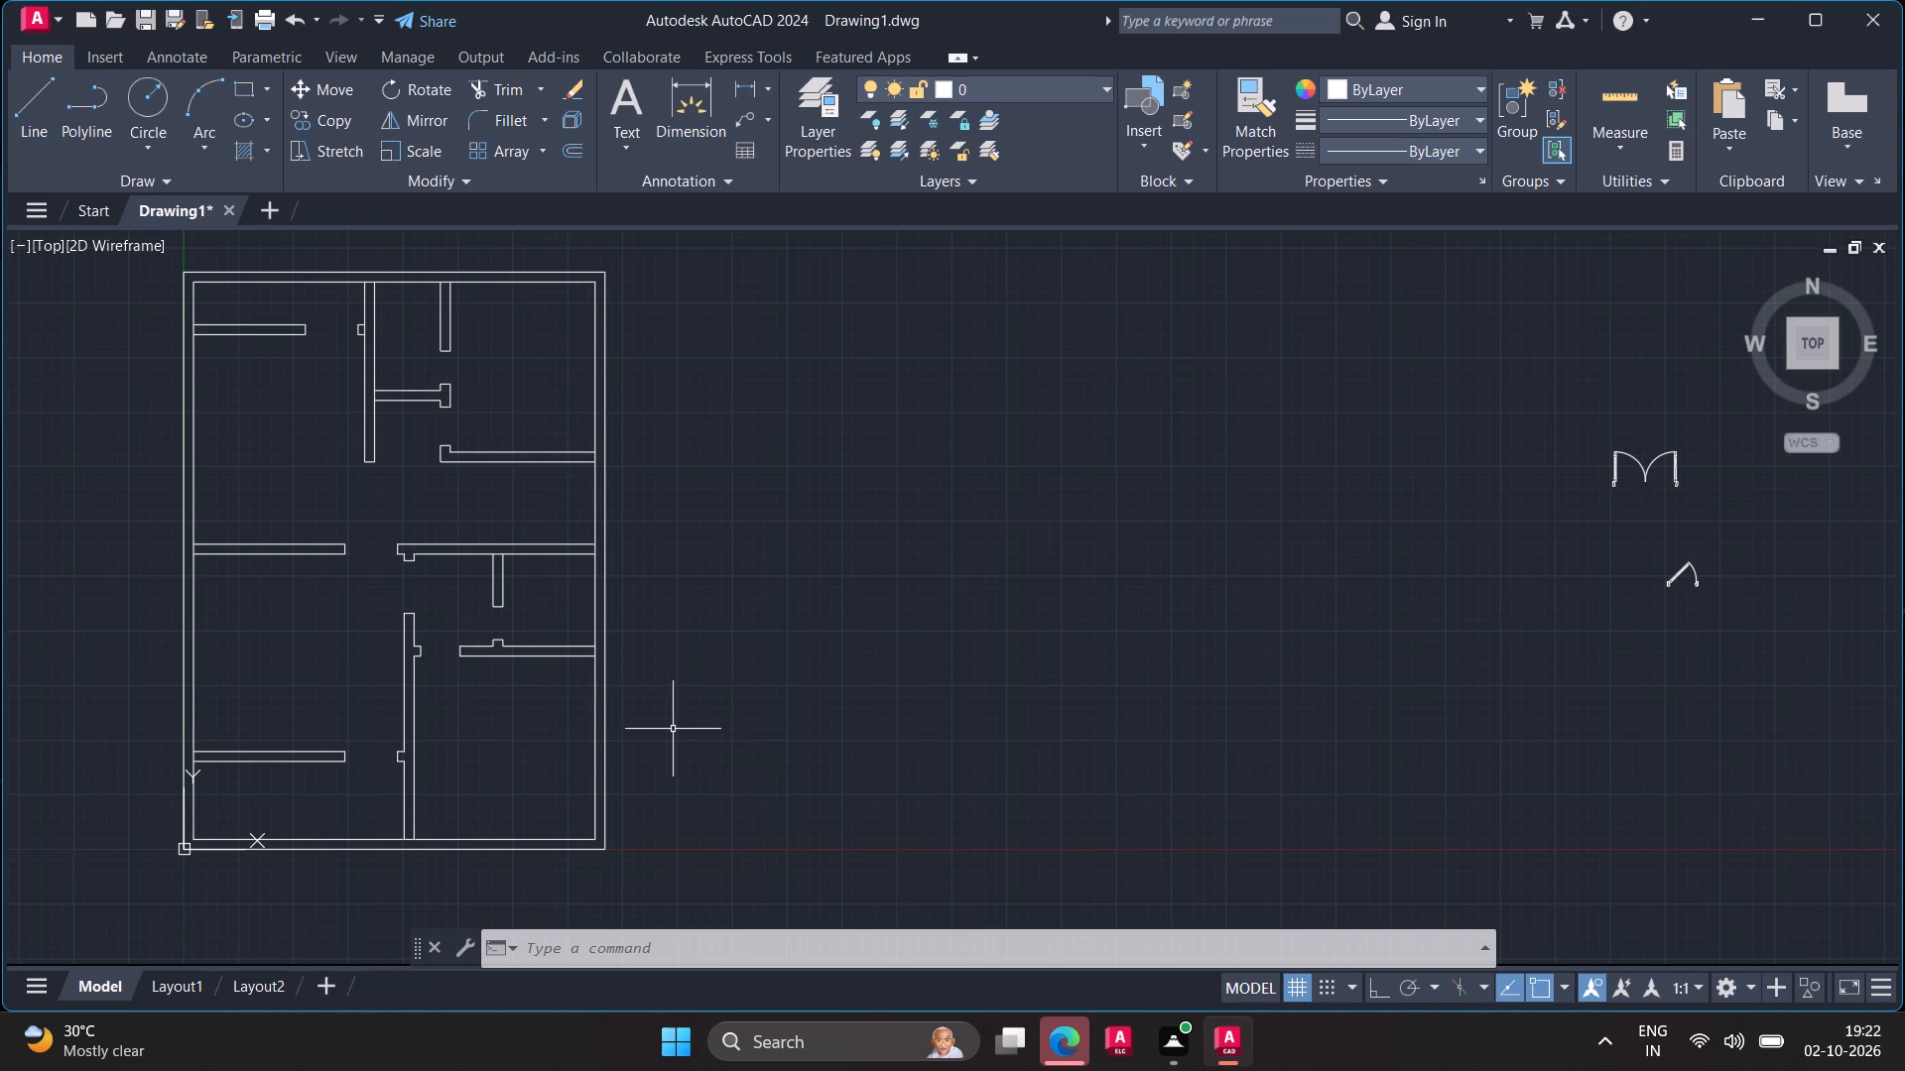
Move the double door block into the floor plan, just above the opening in the lower-left room's horizontal wall.
left_click(1646, 475)
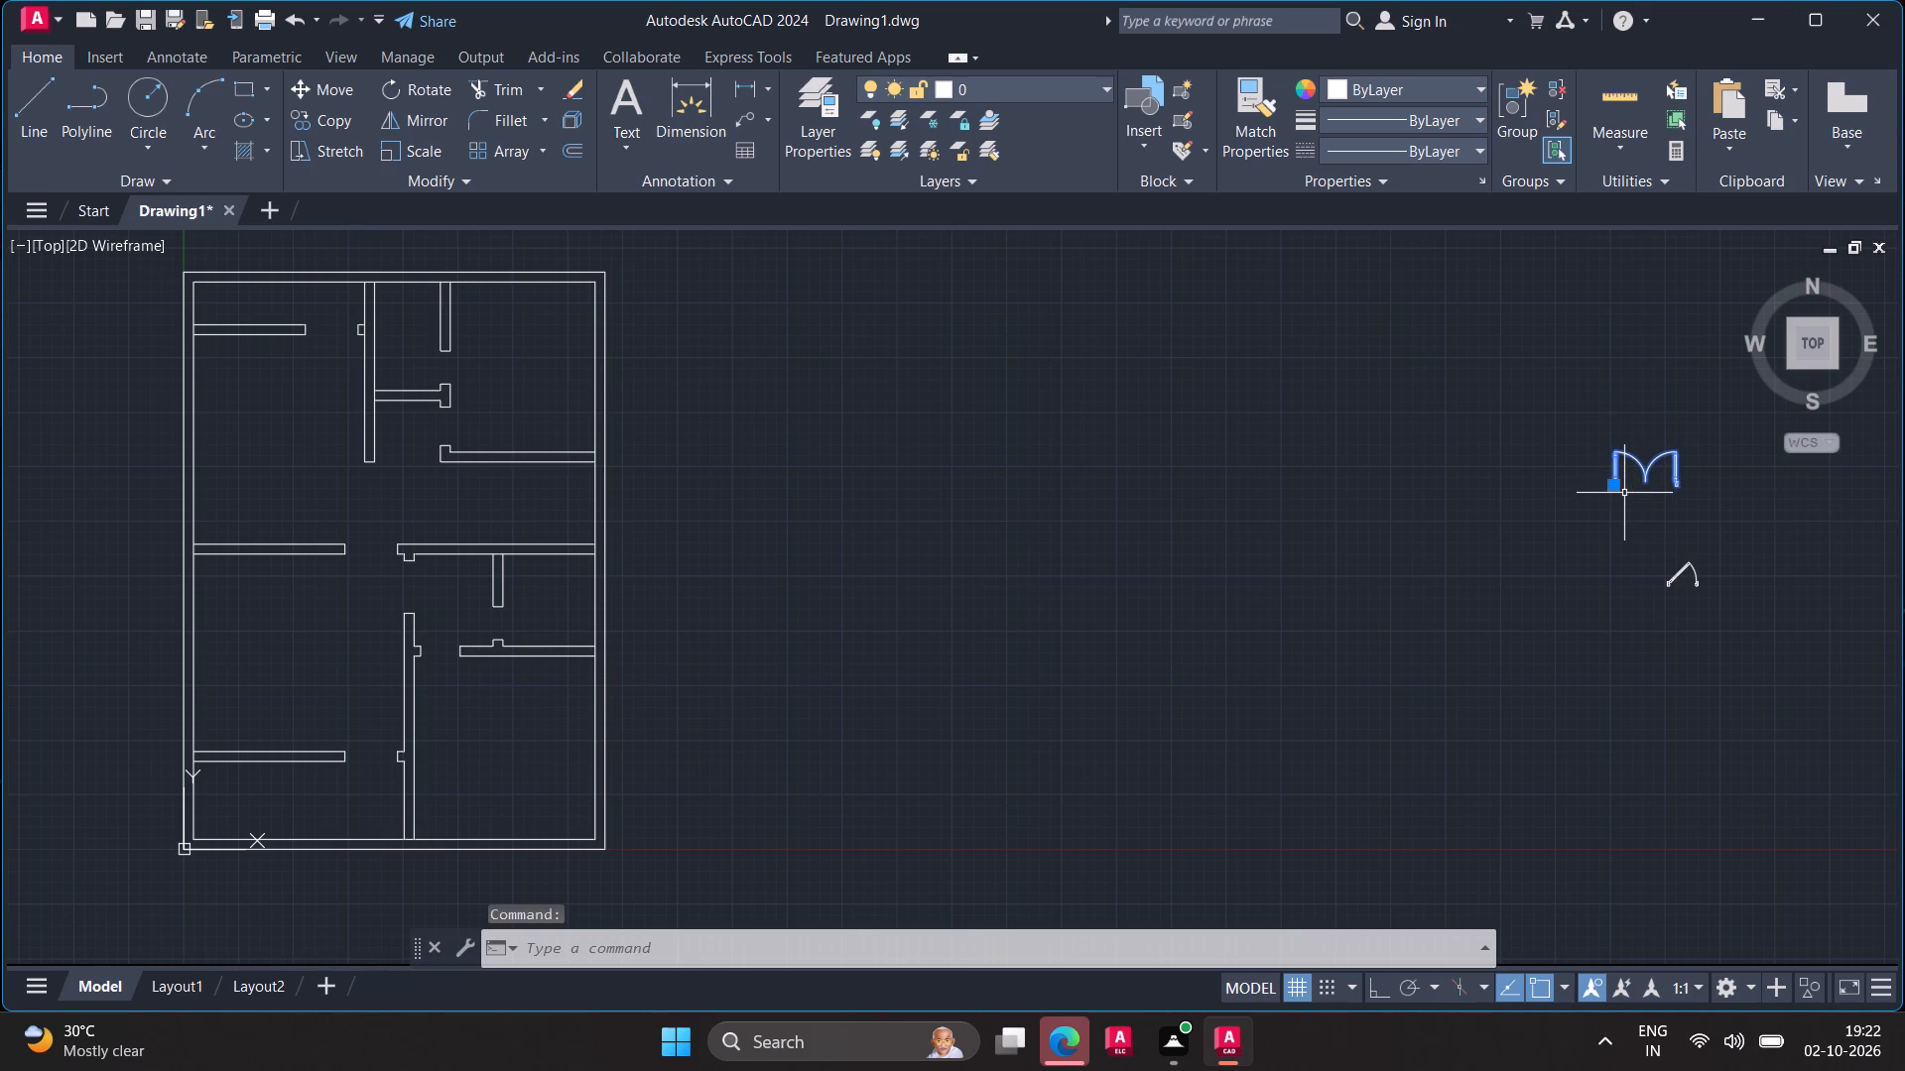
left_click(1615, 491)
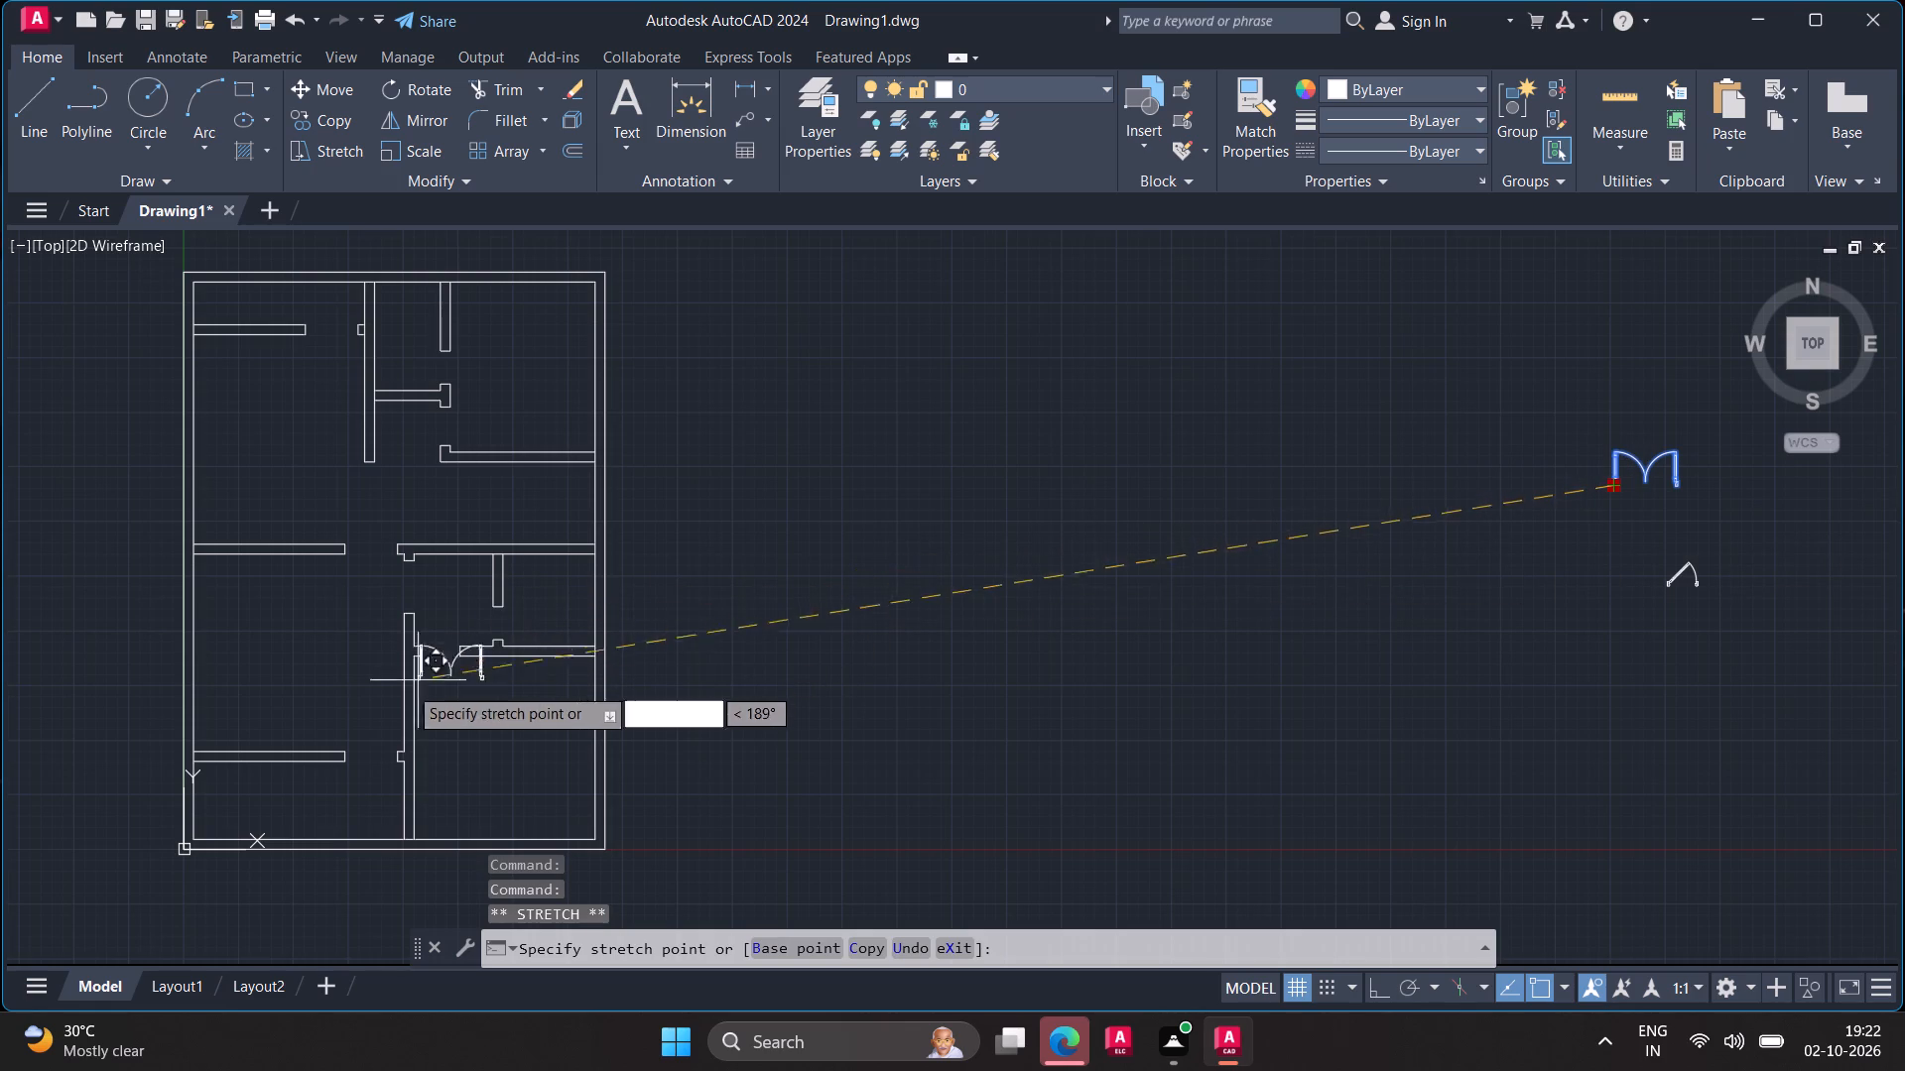
left_click(328, 712)
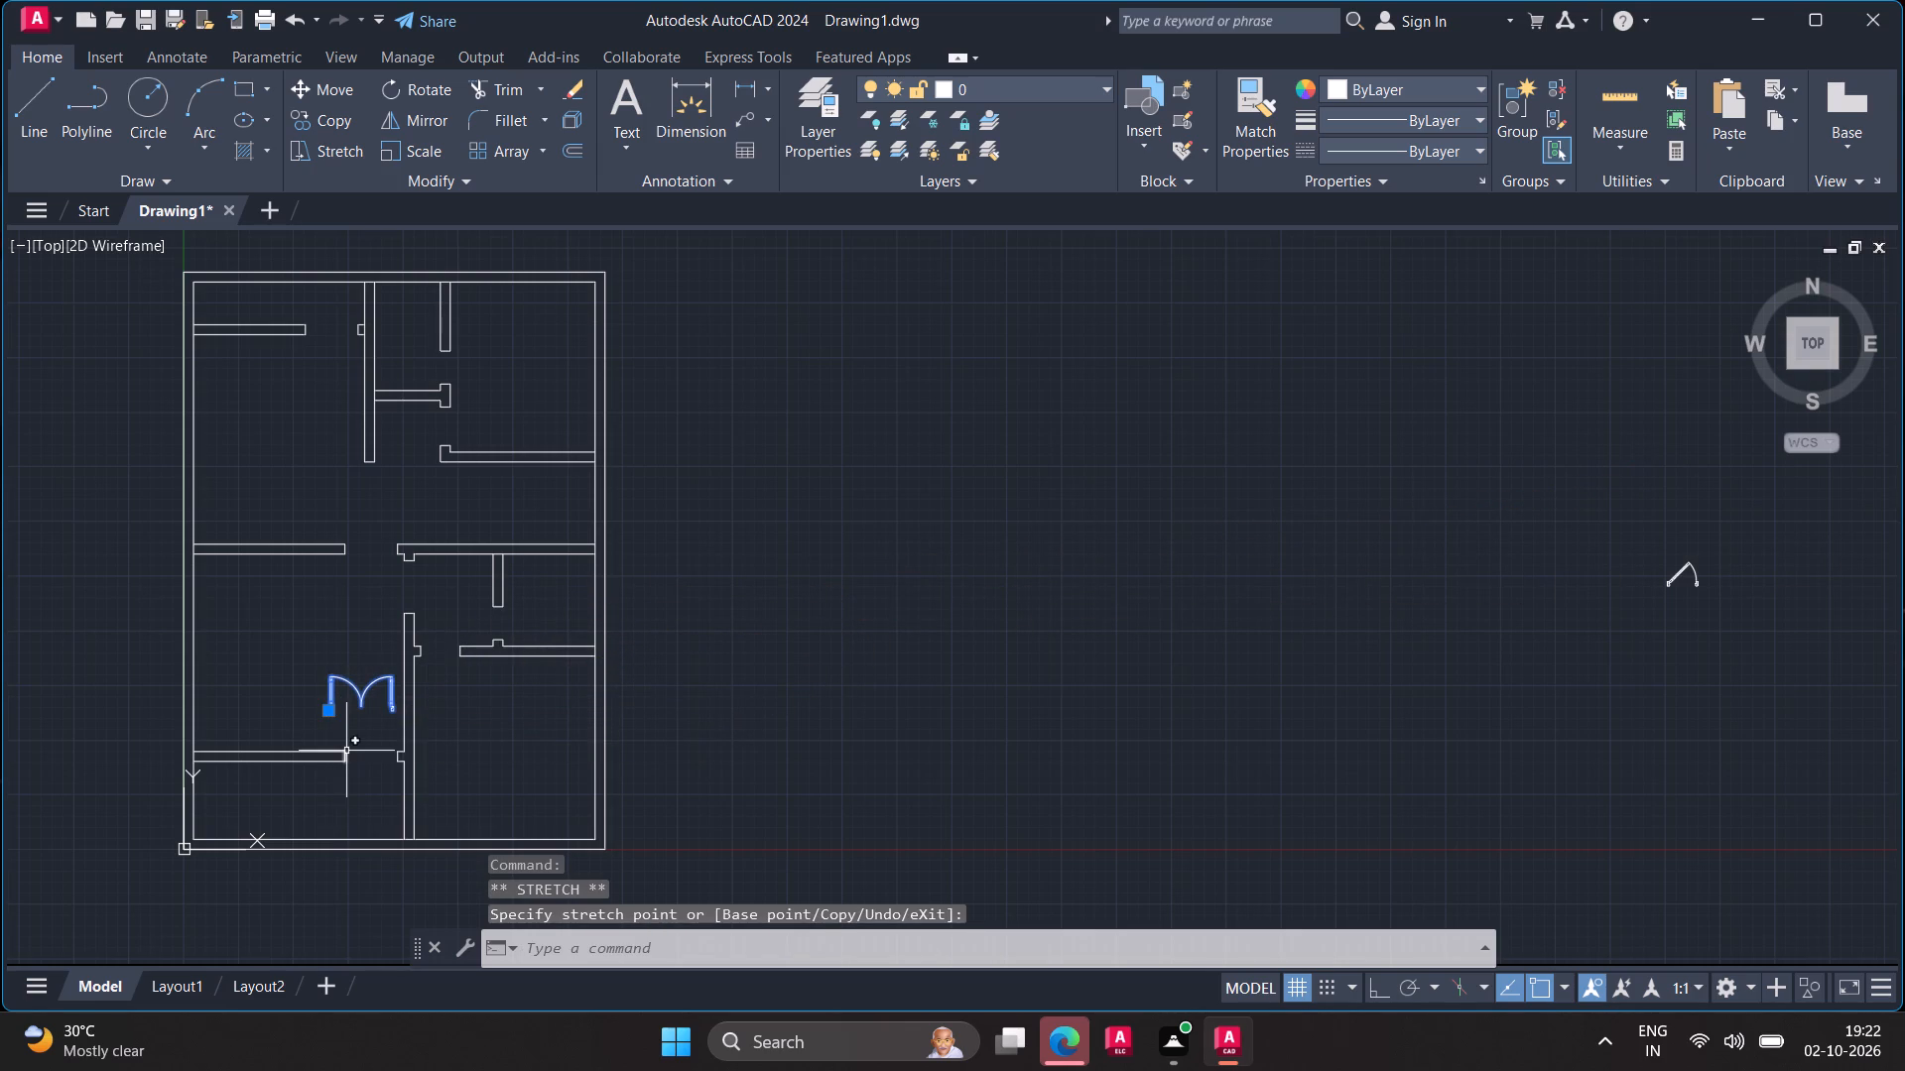
key("Escape")
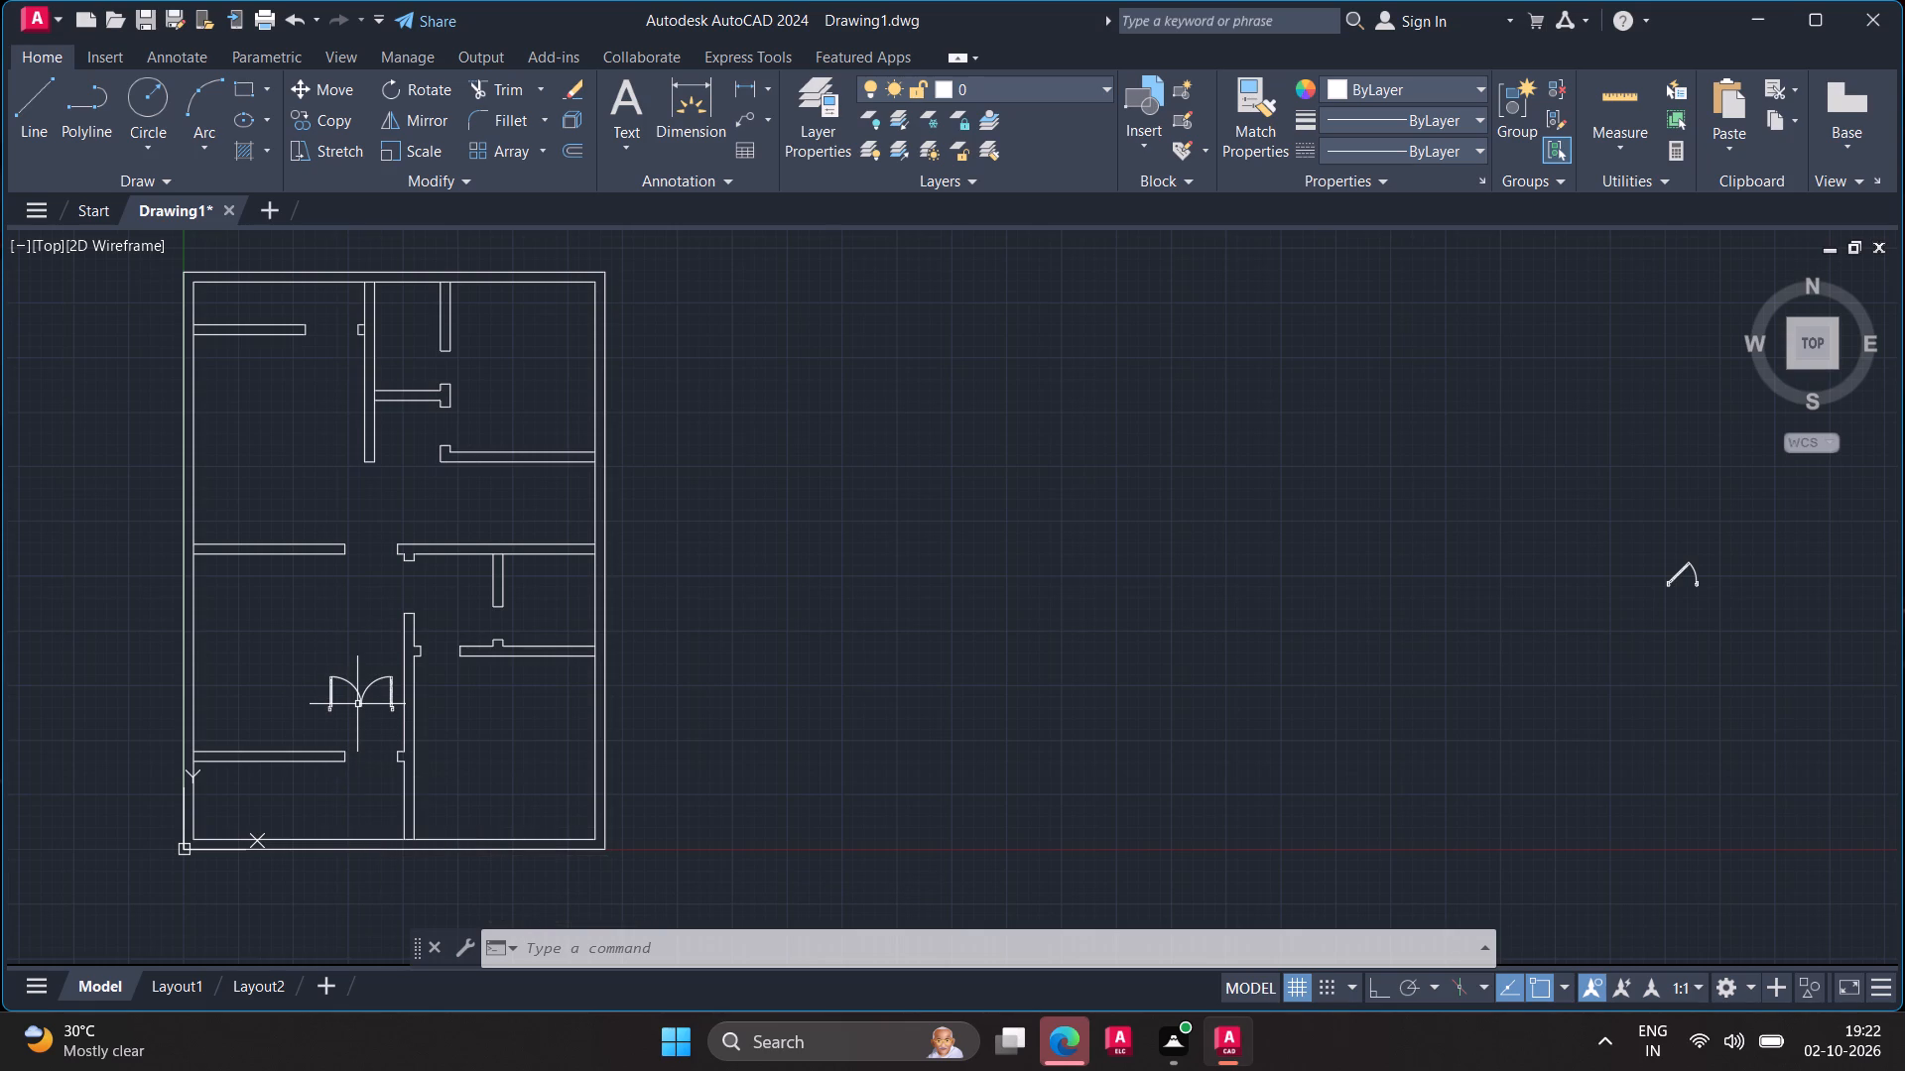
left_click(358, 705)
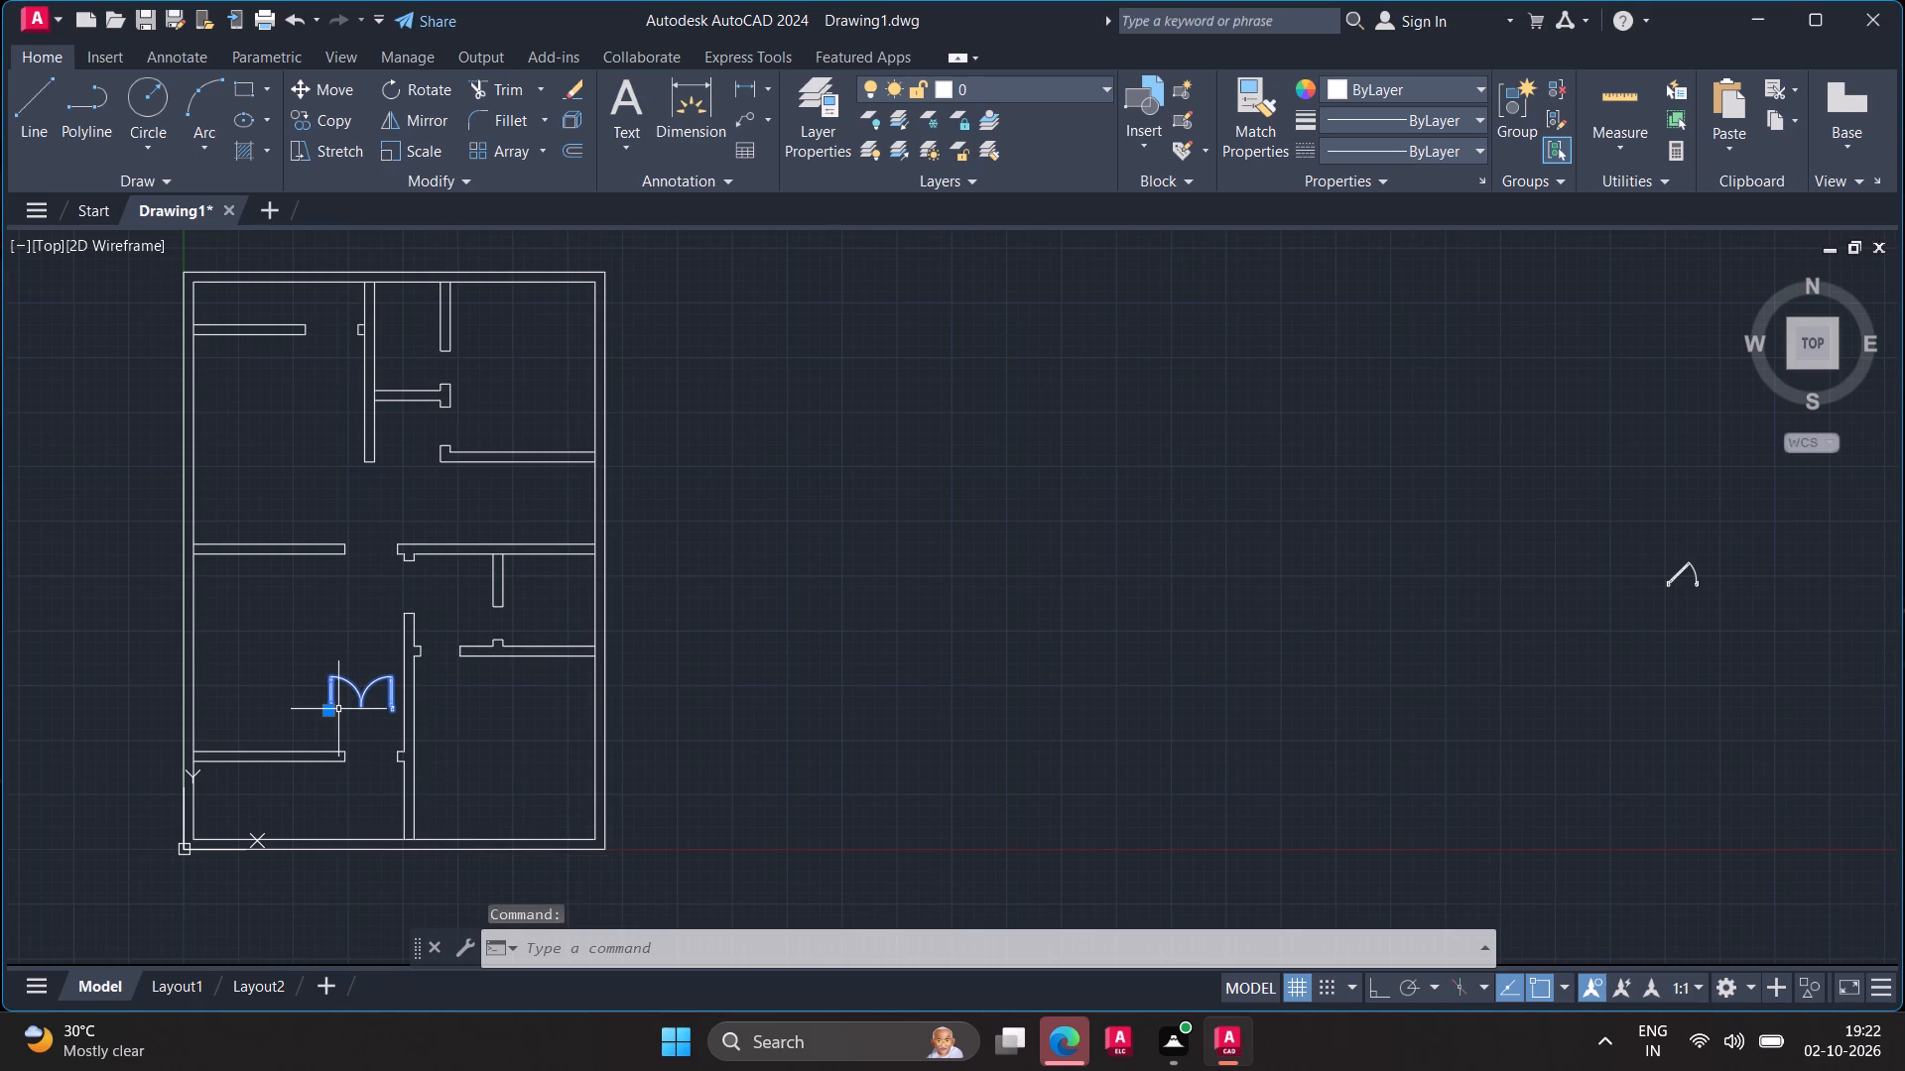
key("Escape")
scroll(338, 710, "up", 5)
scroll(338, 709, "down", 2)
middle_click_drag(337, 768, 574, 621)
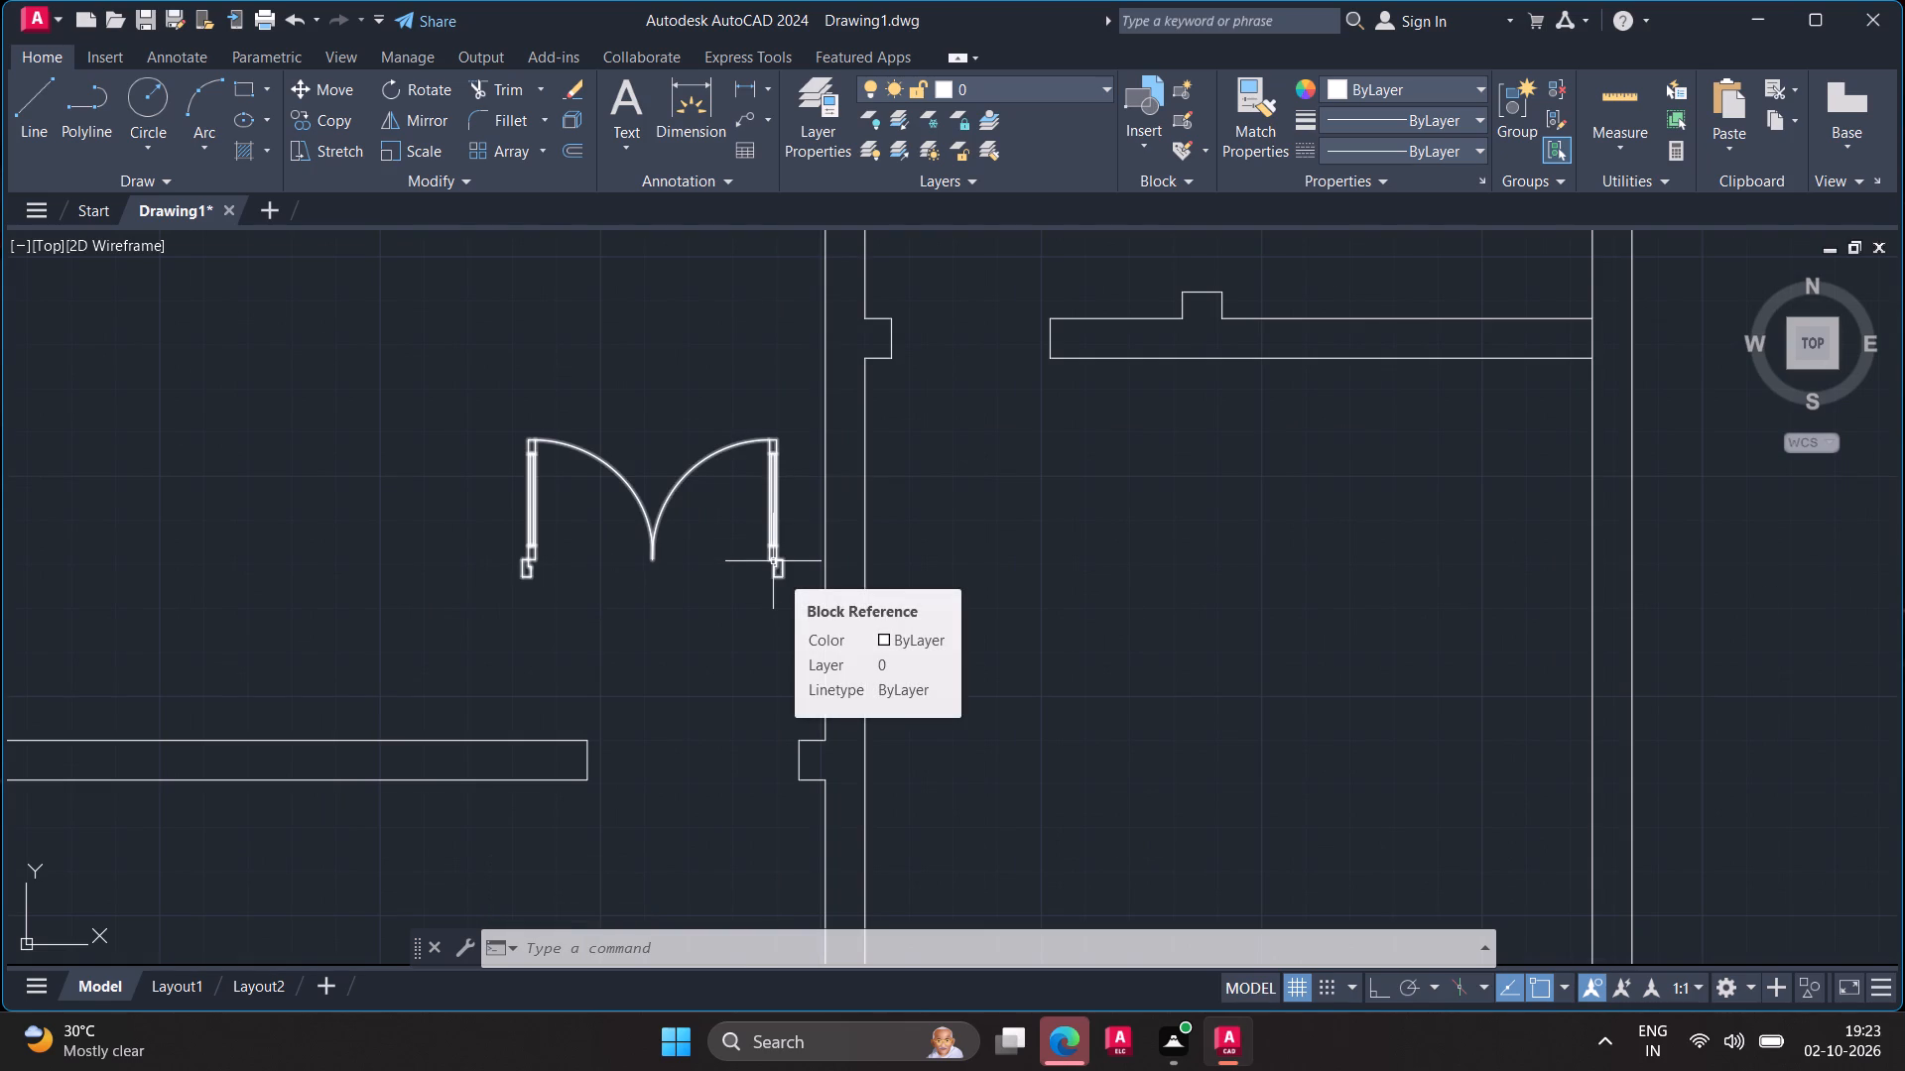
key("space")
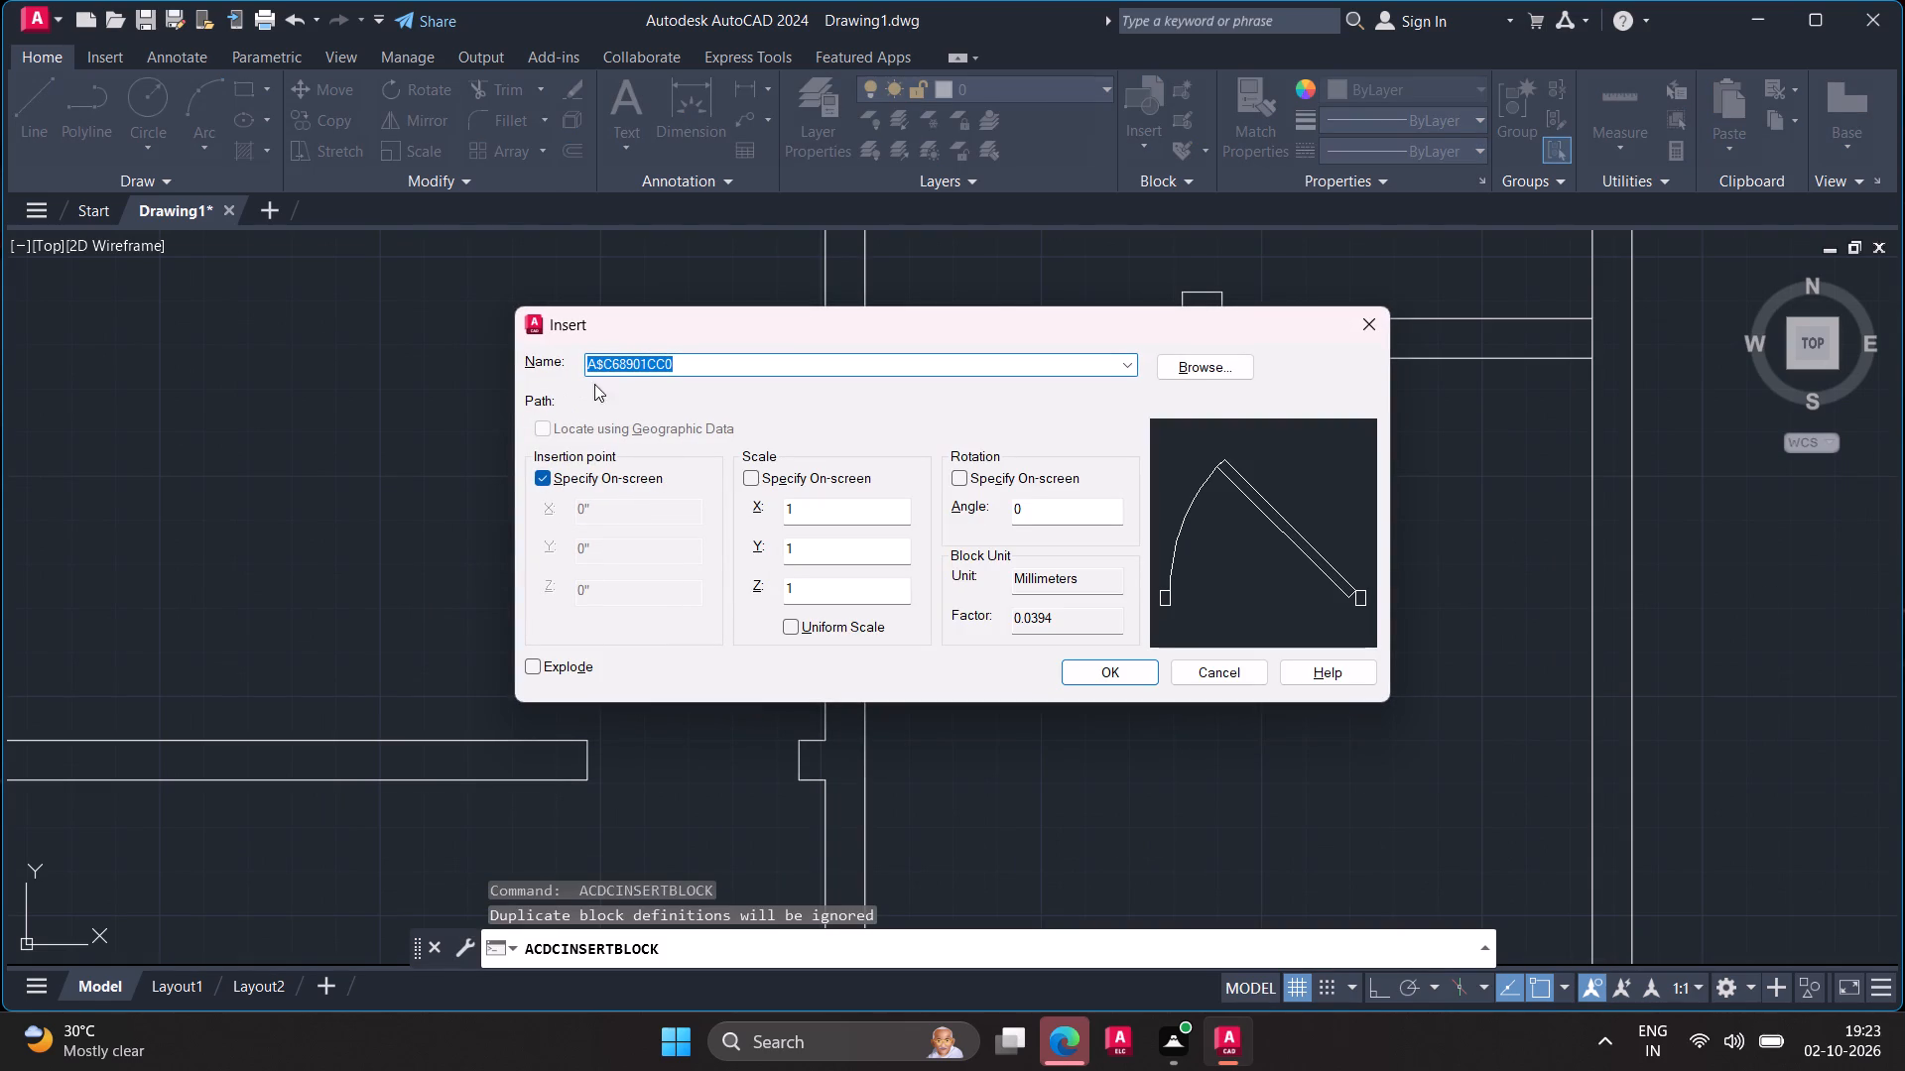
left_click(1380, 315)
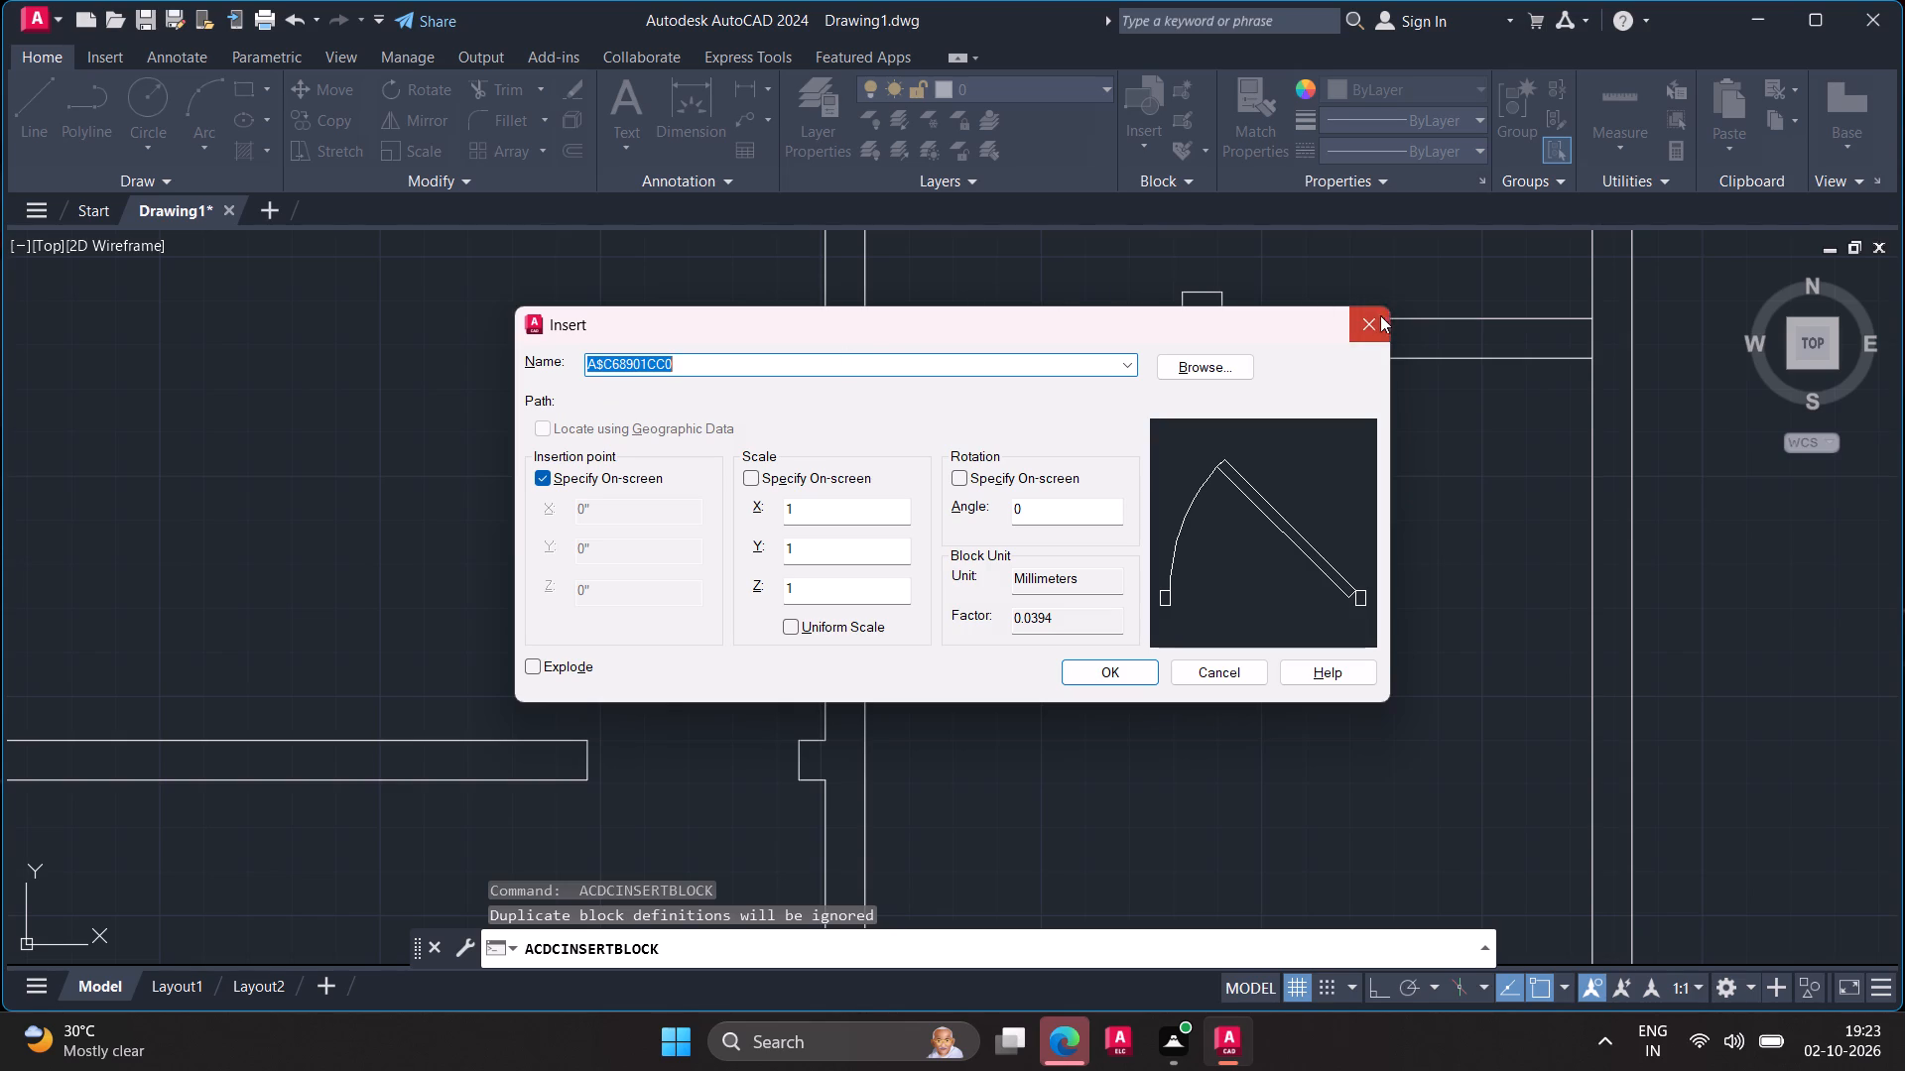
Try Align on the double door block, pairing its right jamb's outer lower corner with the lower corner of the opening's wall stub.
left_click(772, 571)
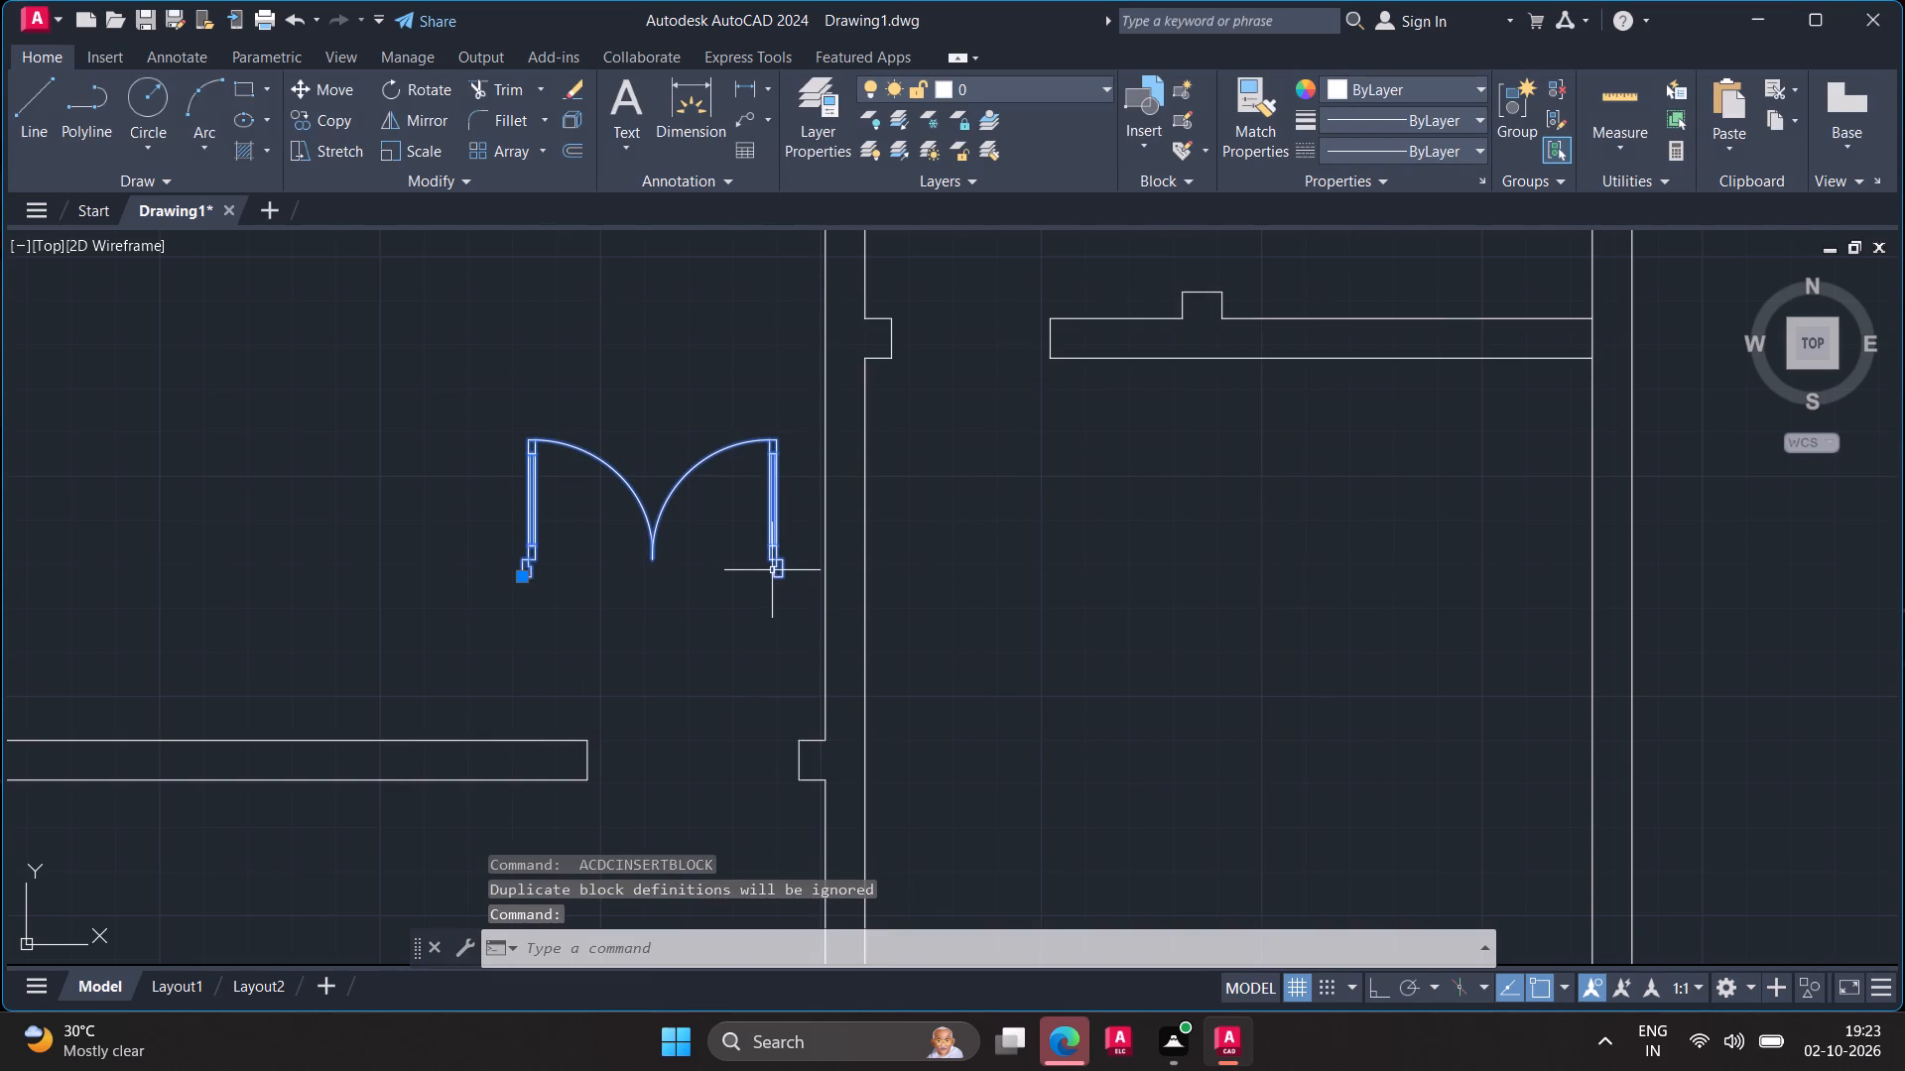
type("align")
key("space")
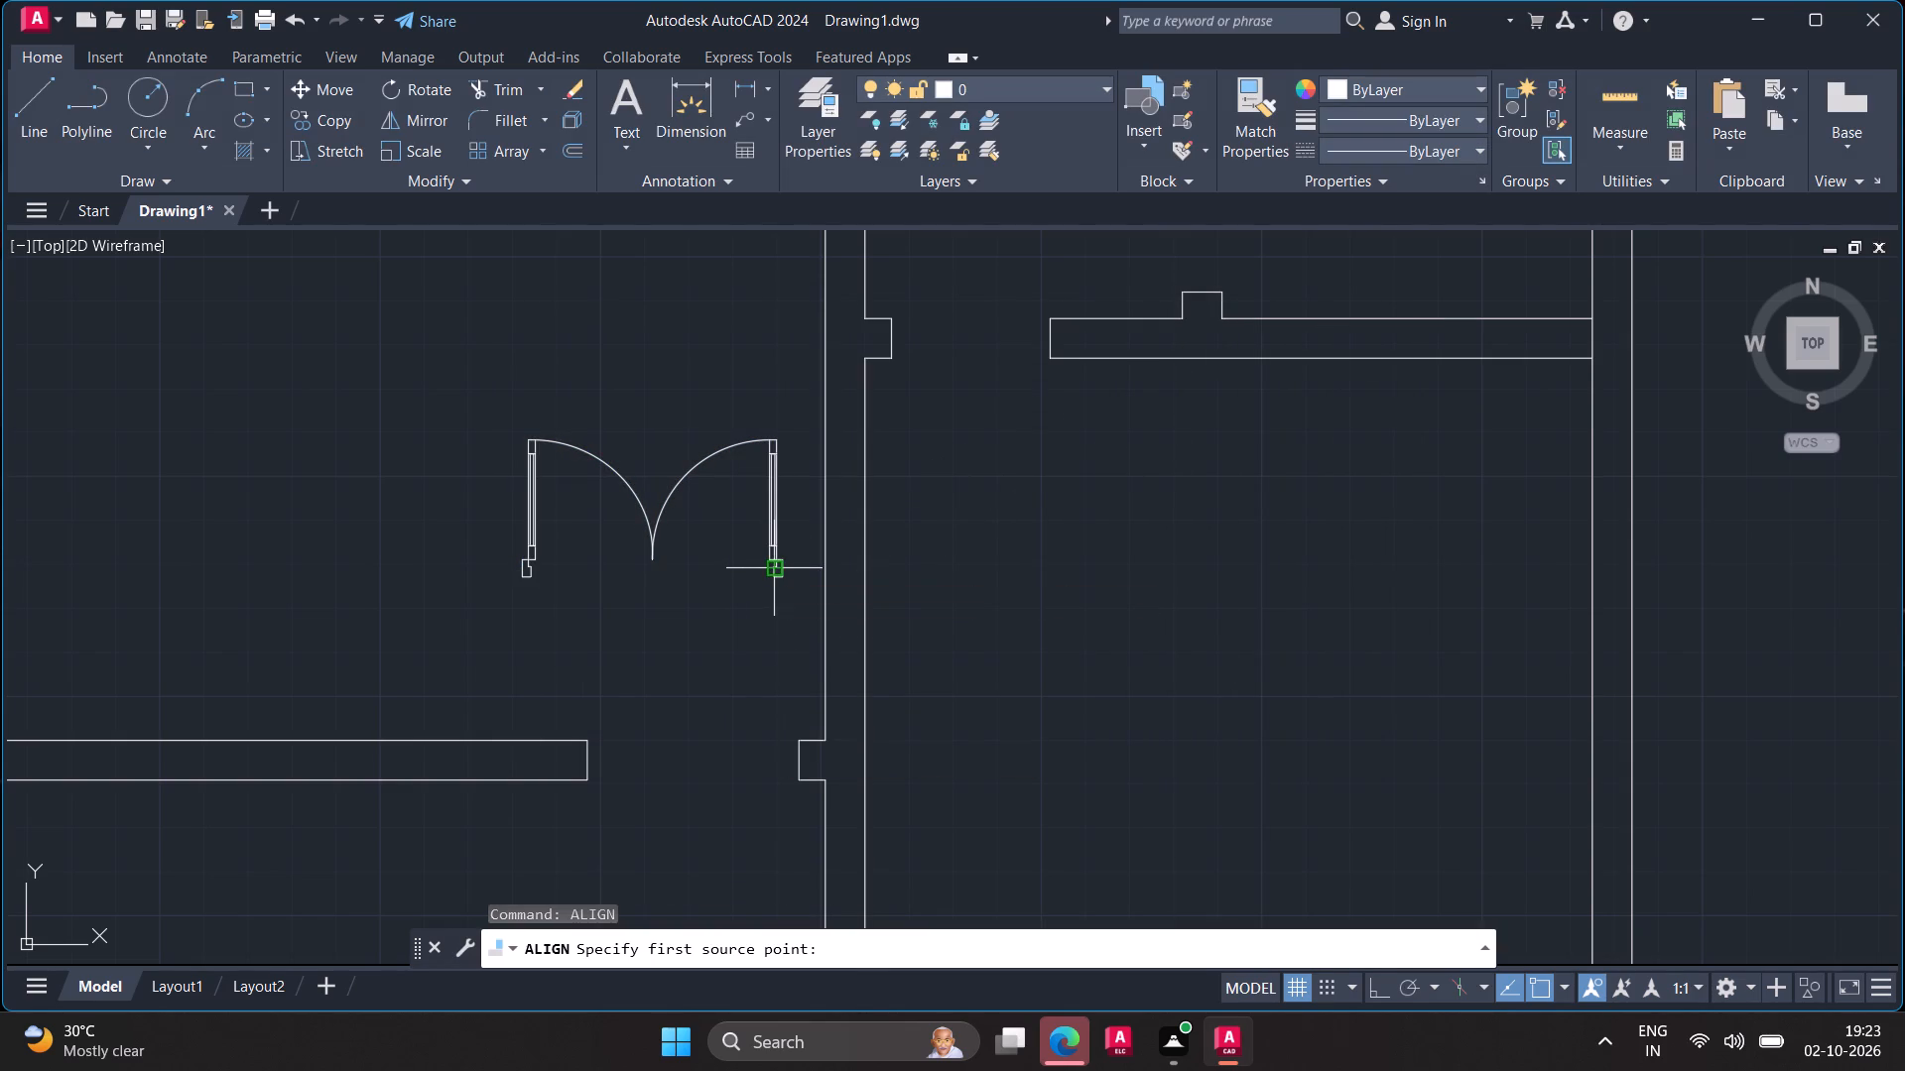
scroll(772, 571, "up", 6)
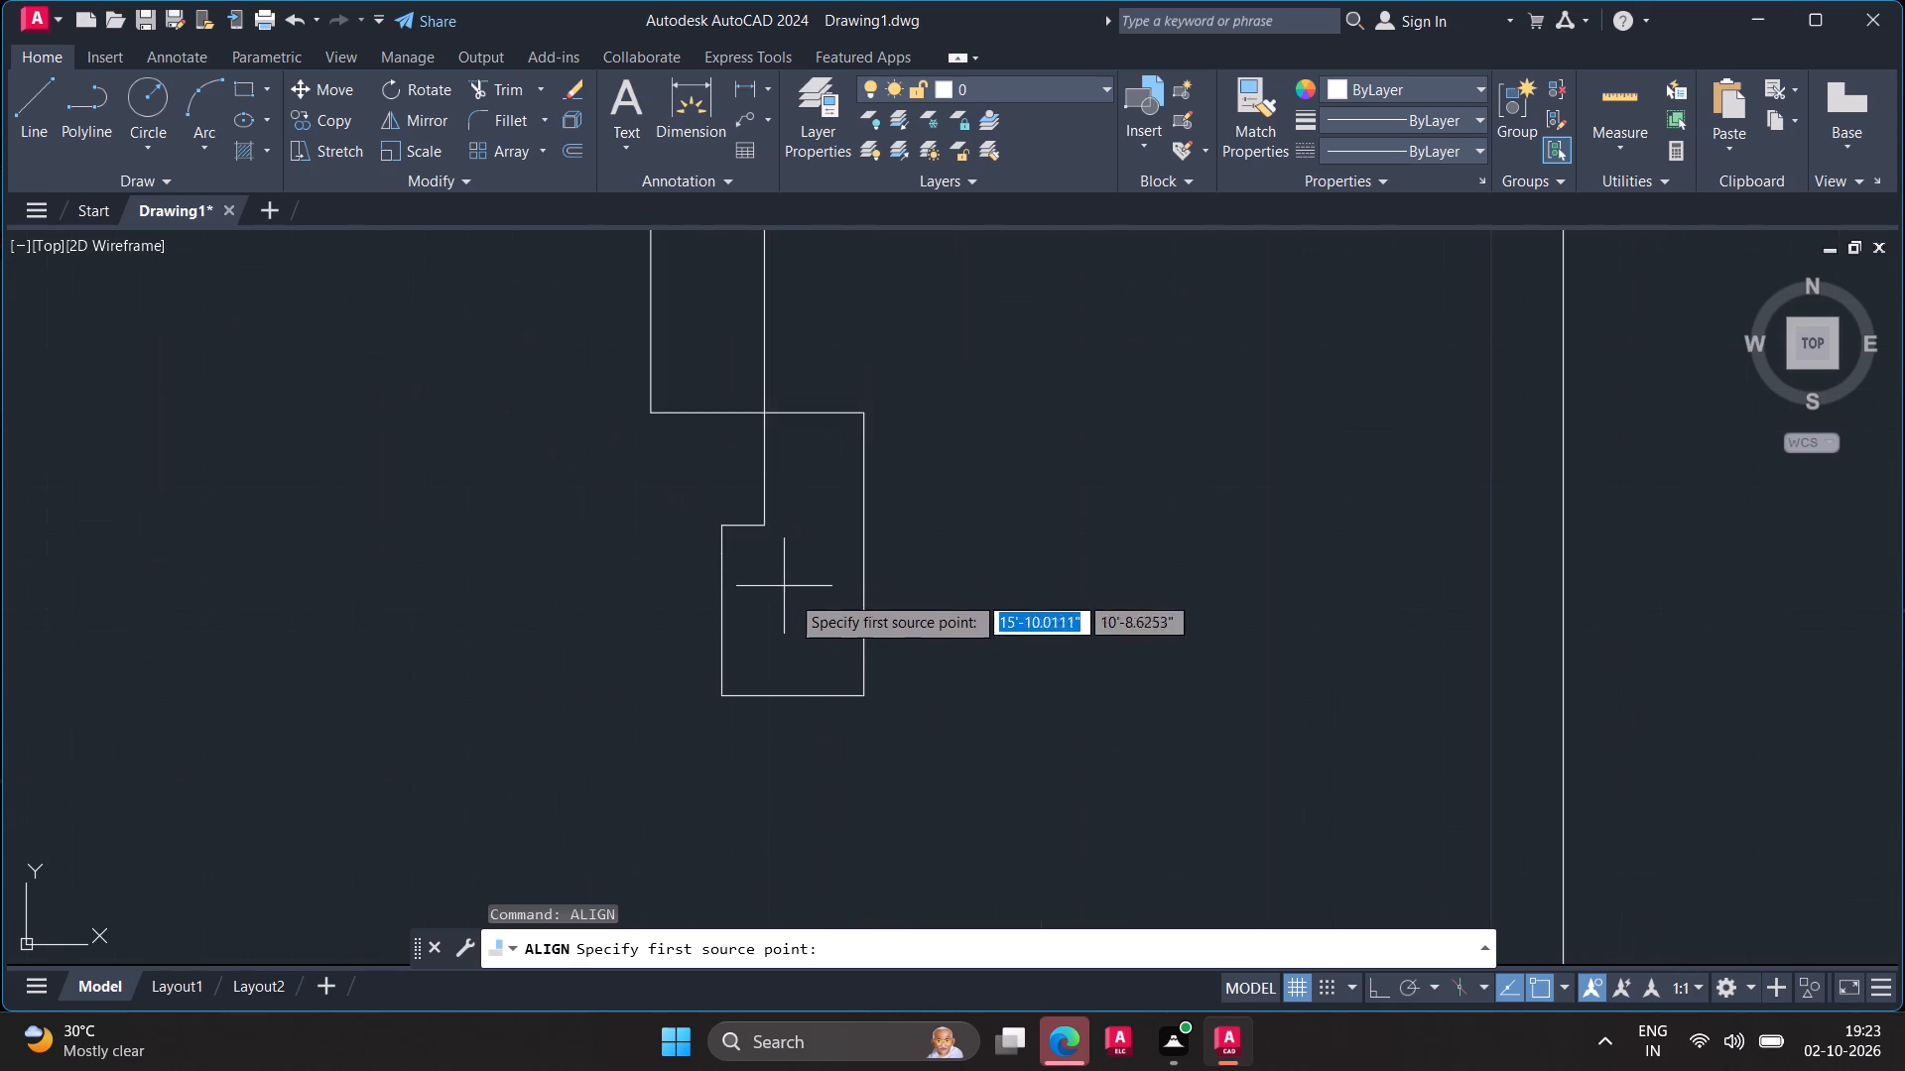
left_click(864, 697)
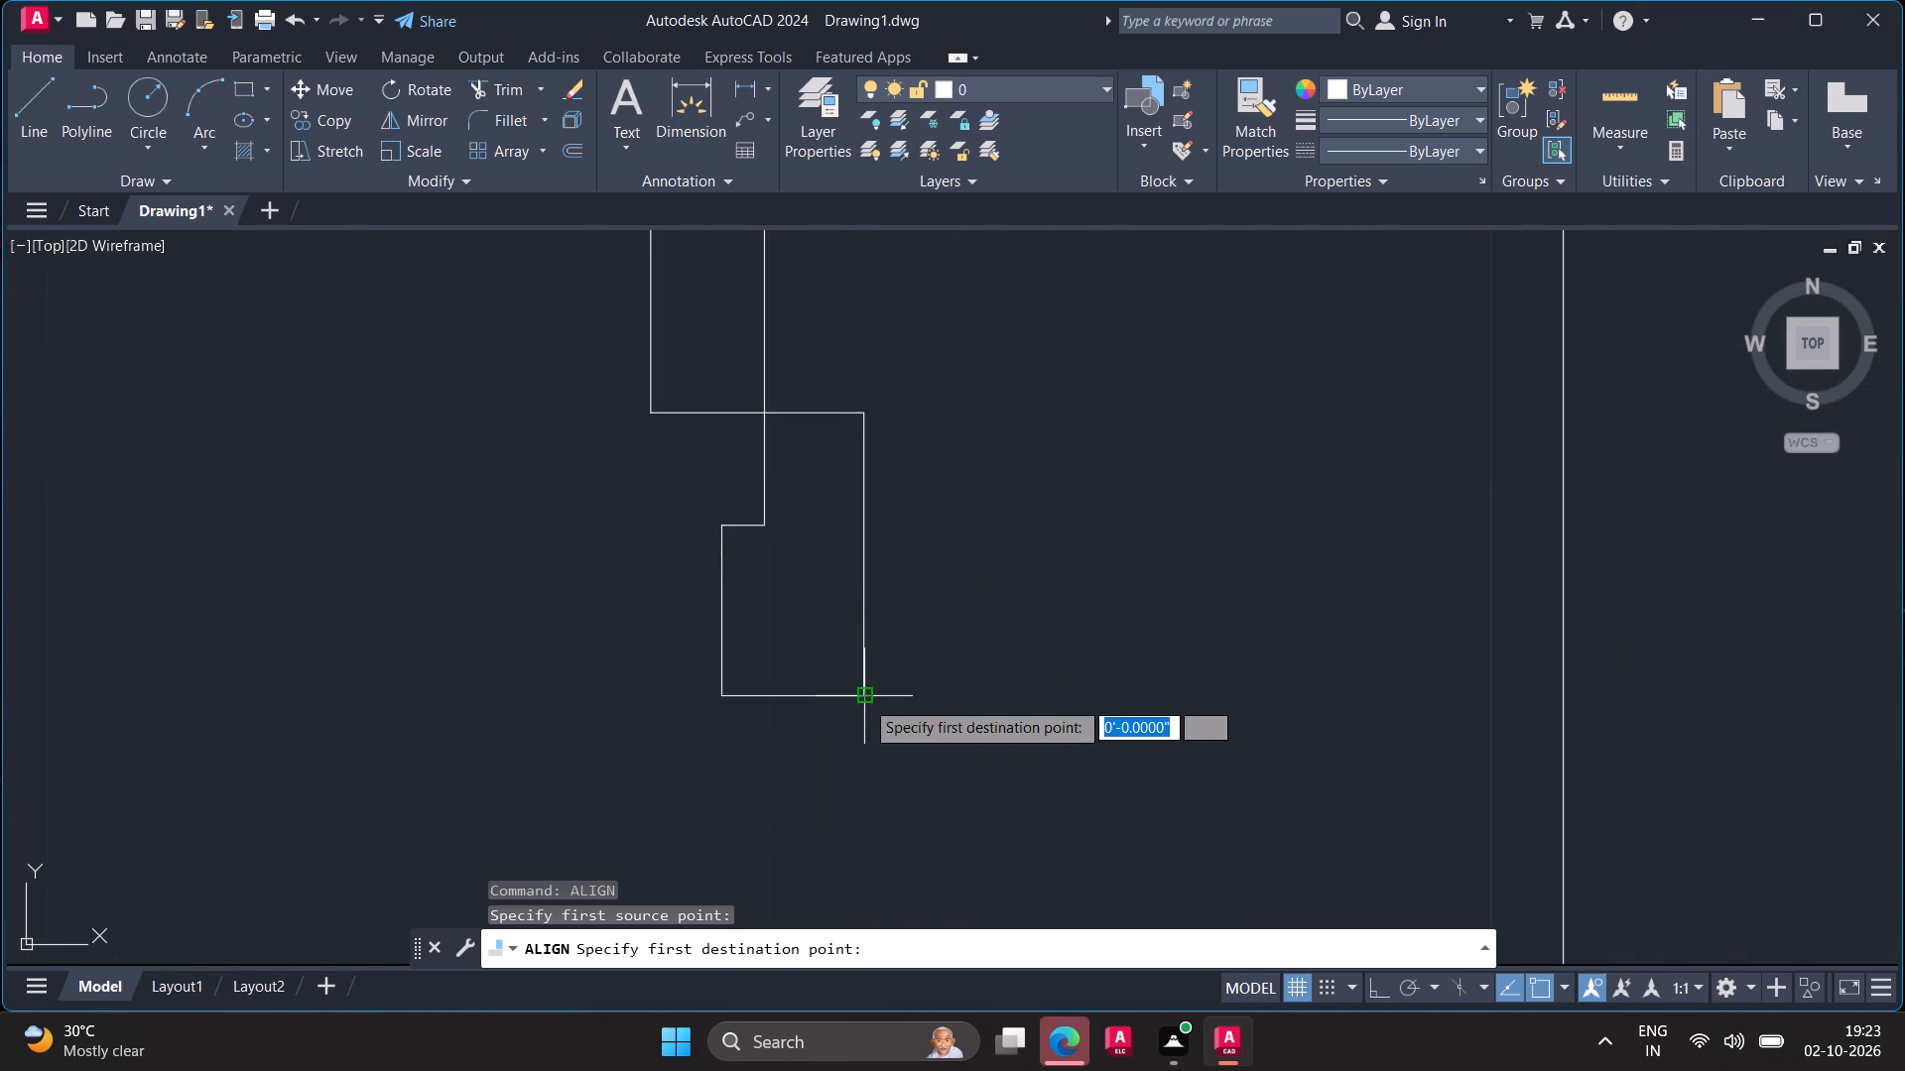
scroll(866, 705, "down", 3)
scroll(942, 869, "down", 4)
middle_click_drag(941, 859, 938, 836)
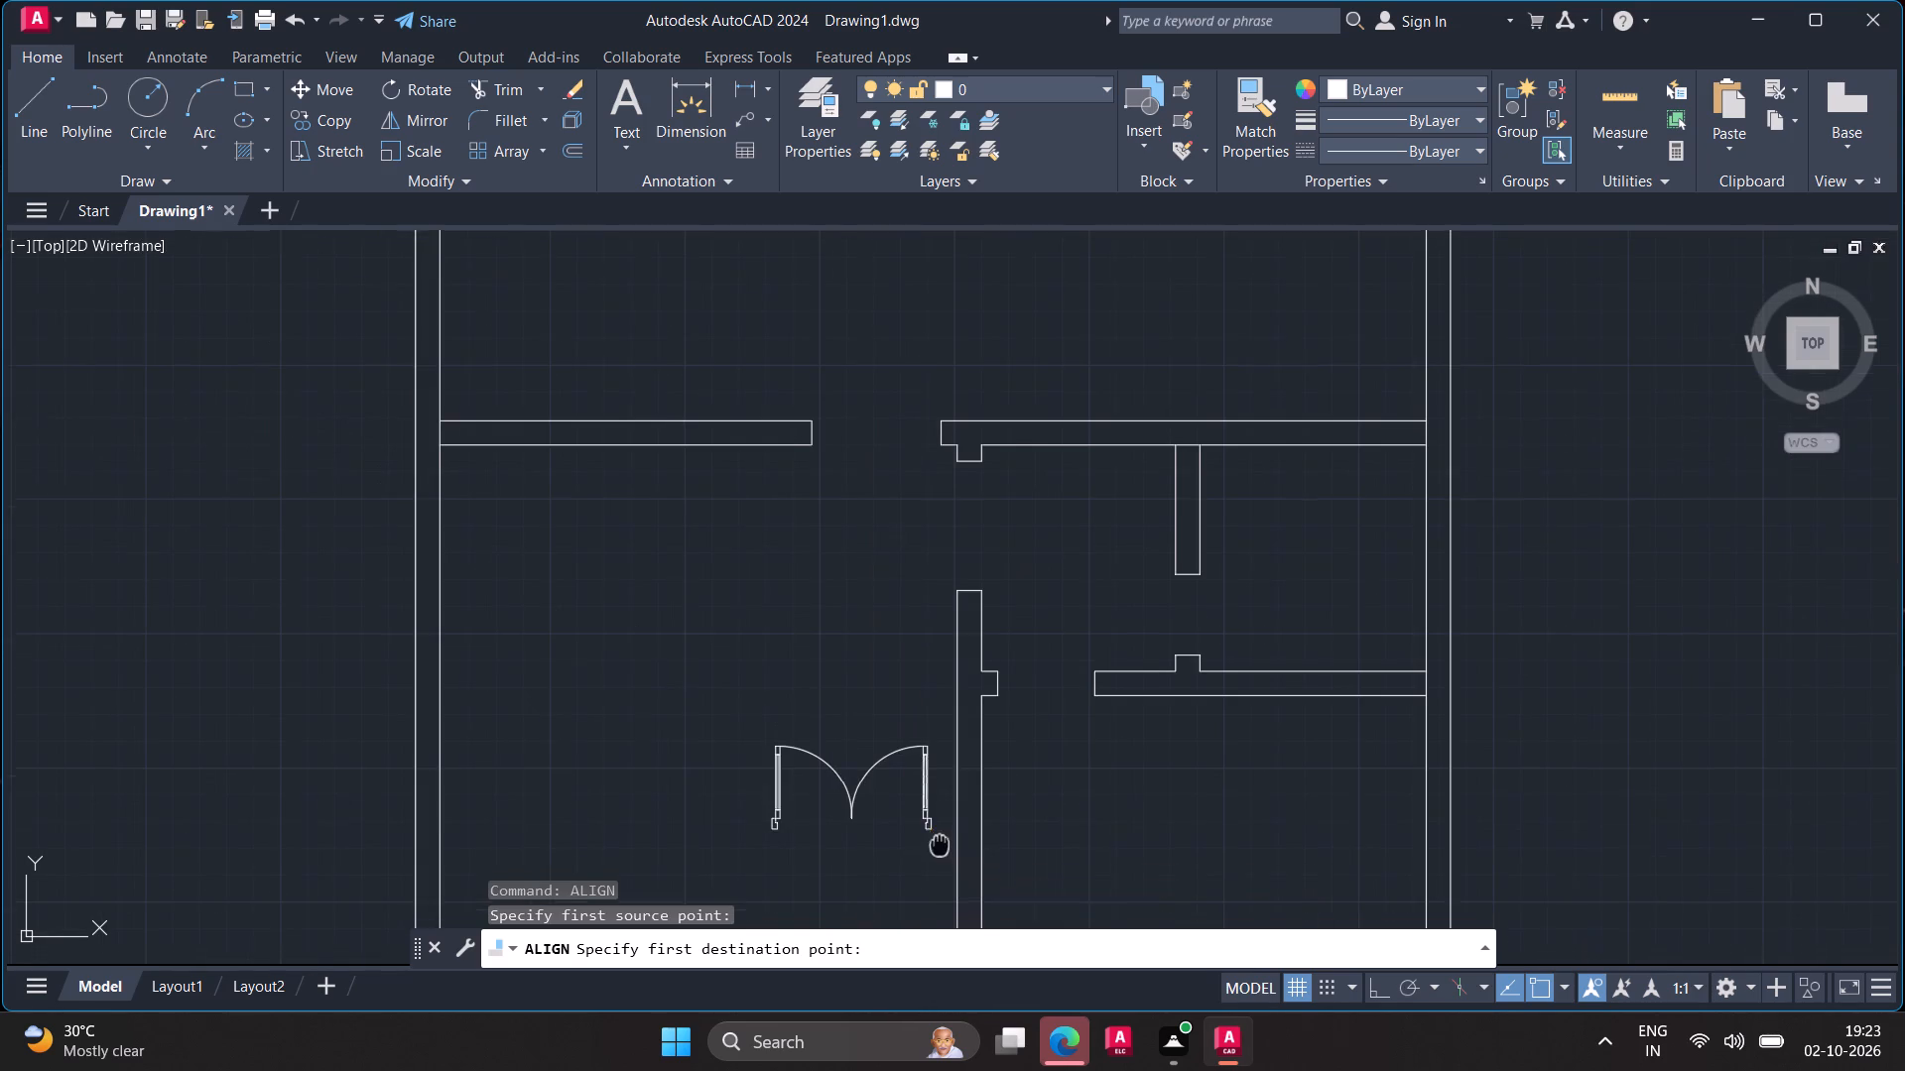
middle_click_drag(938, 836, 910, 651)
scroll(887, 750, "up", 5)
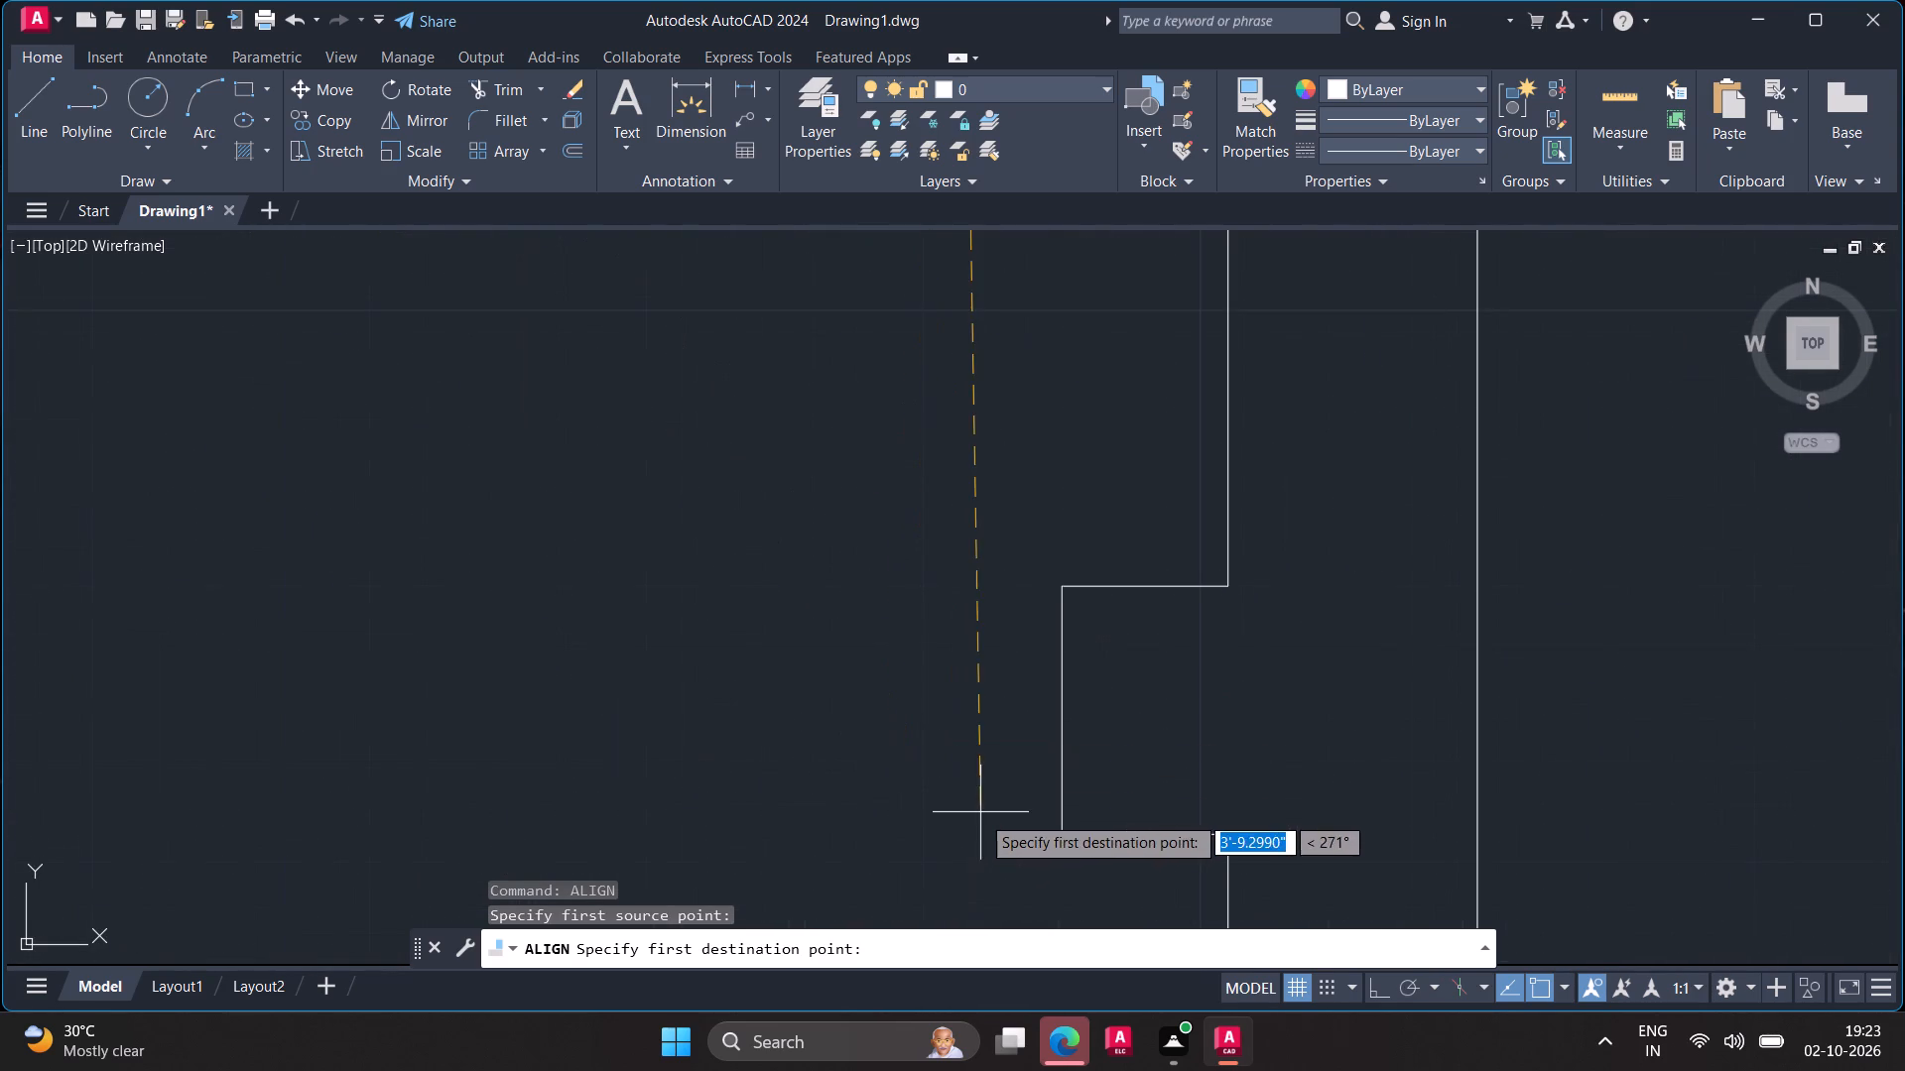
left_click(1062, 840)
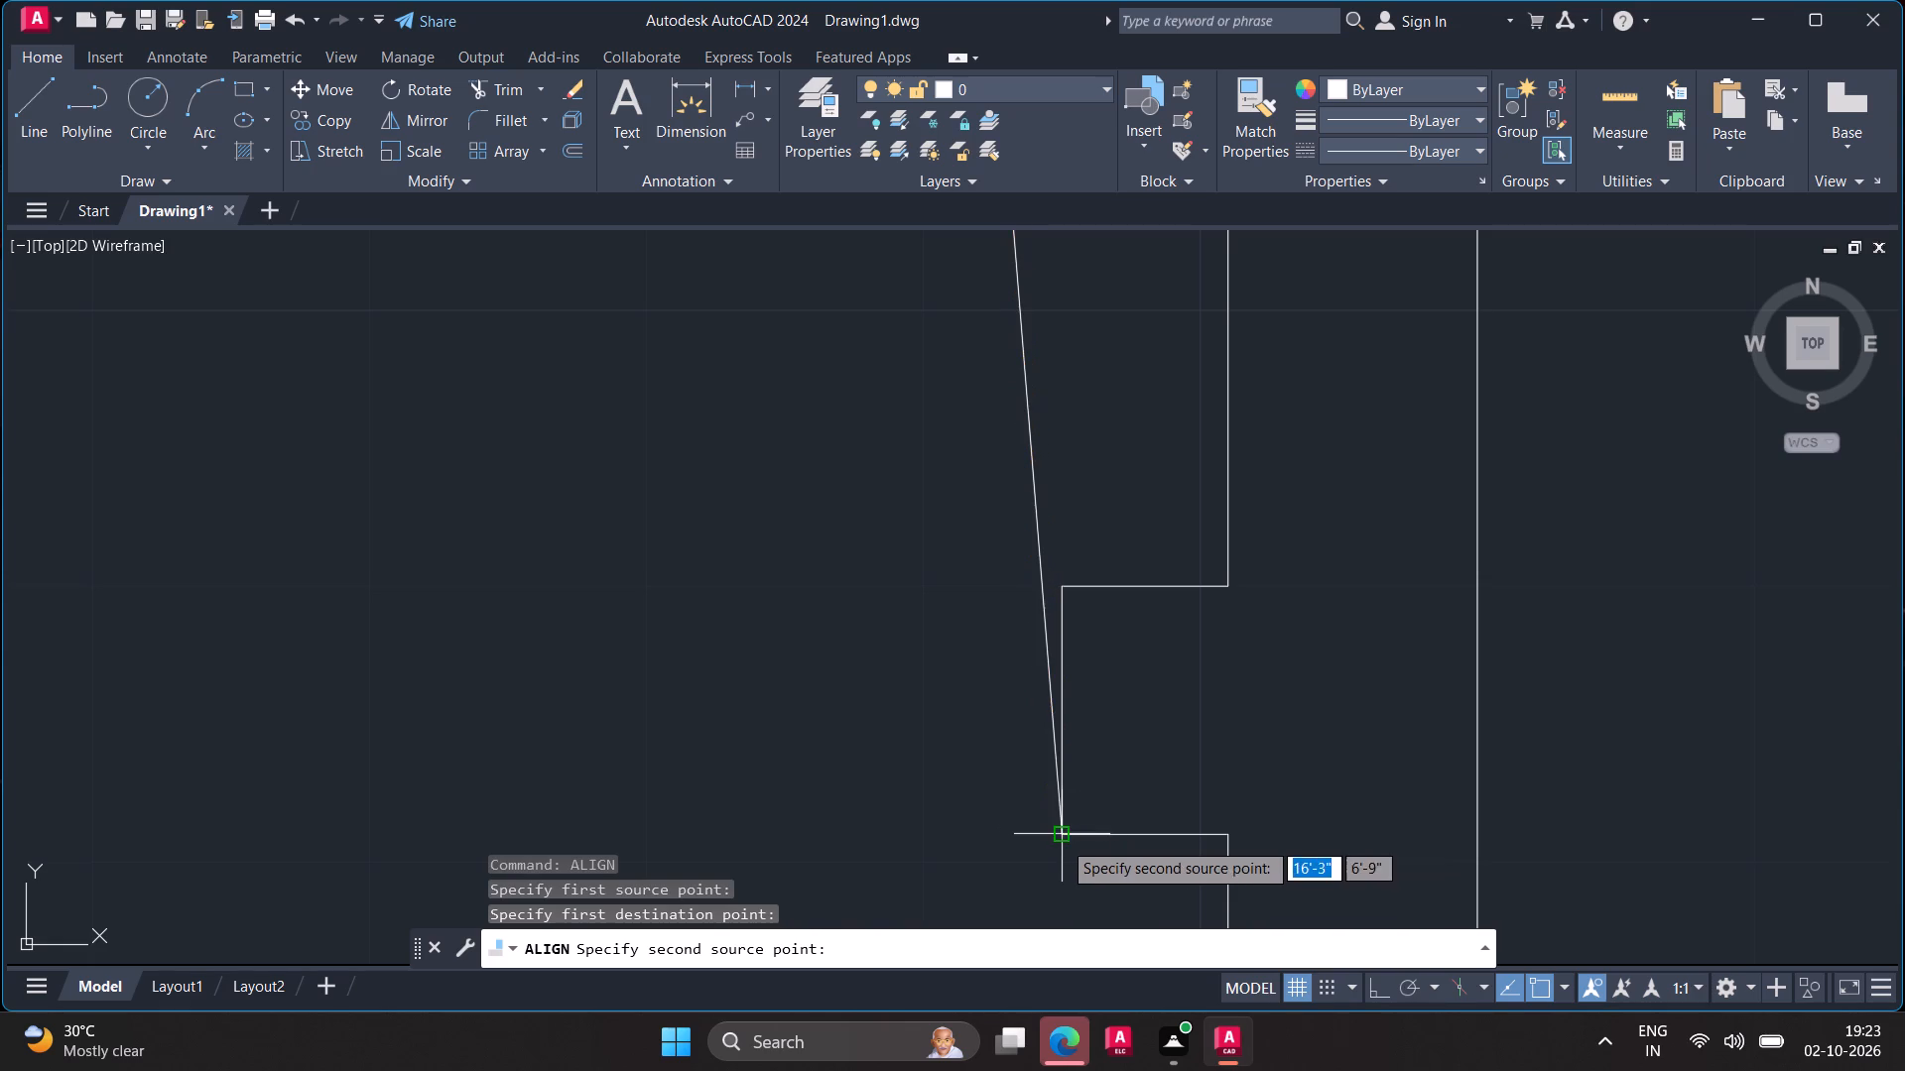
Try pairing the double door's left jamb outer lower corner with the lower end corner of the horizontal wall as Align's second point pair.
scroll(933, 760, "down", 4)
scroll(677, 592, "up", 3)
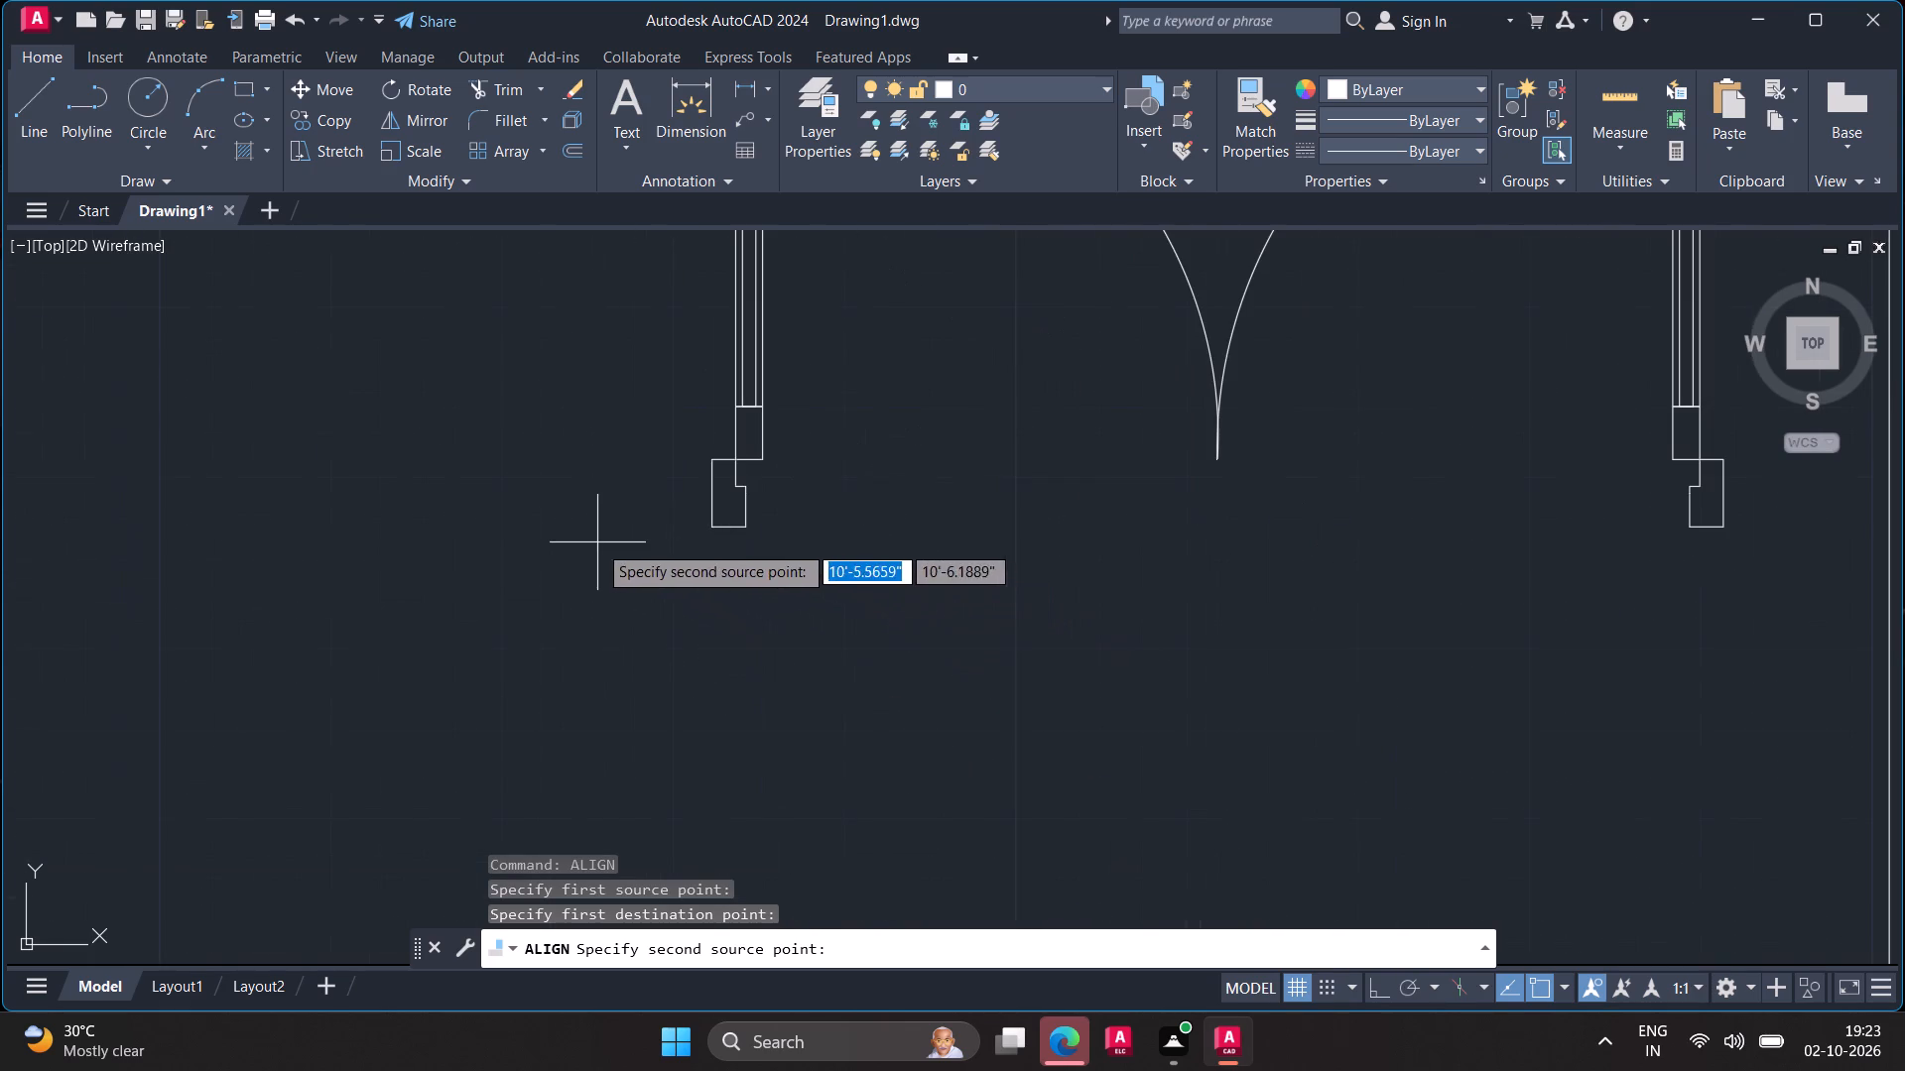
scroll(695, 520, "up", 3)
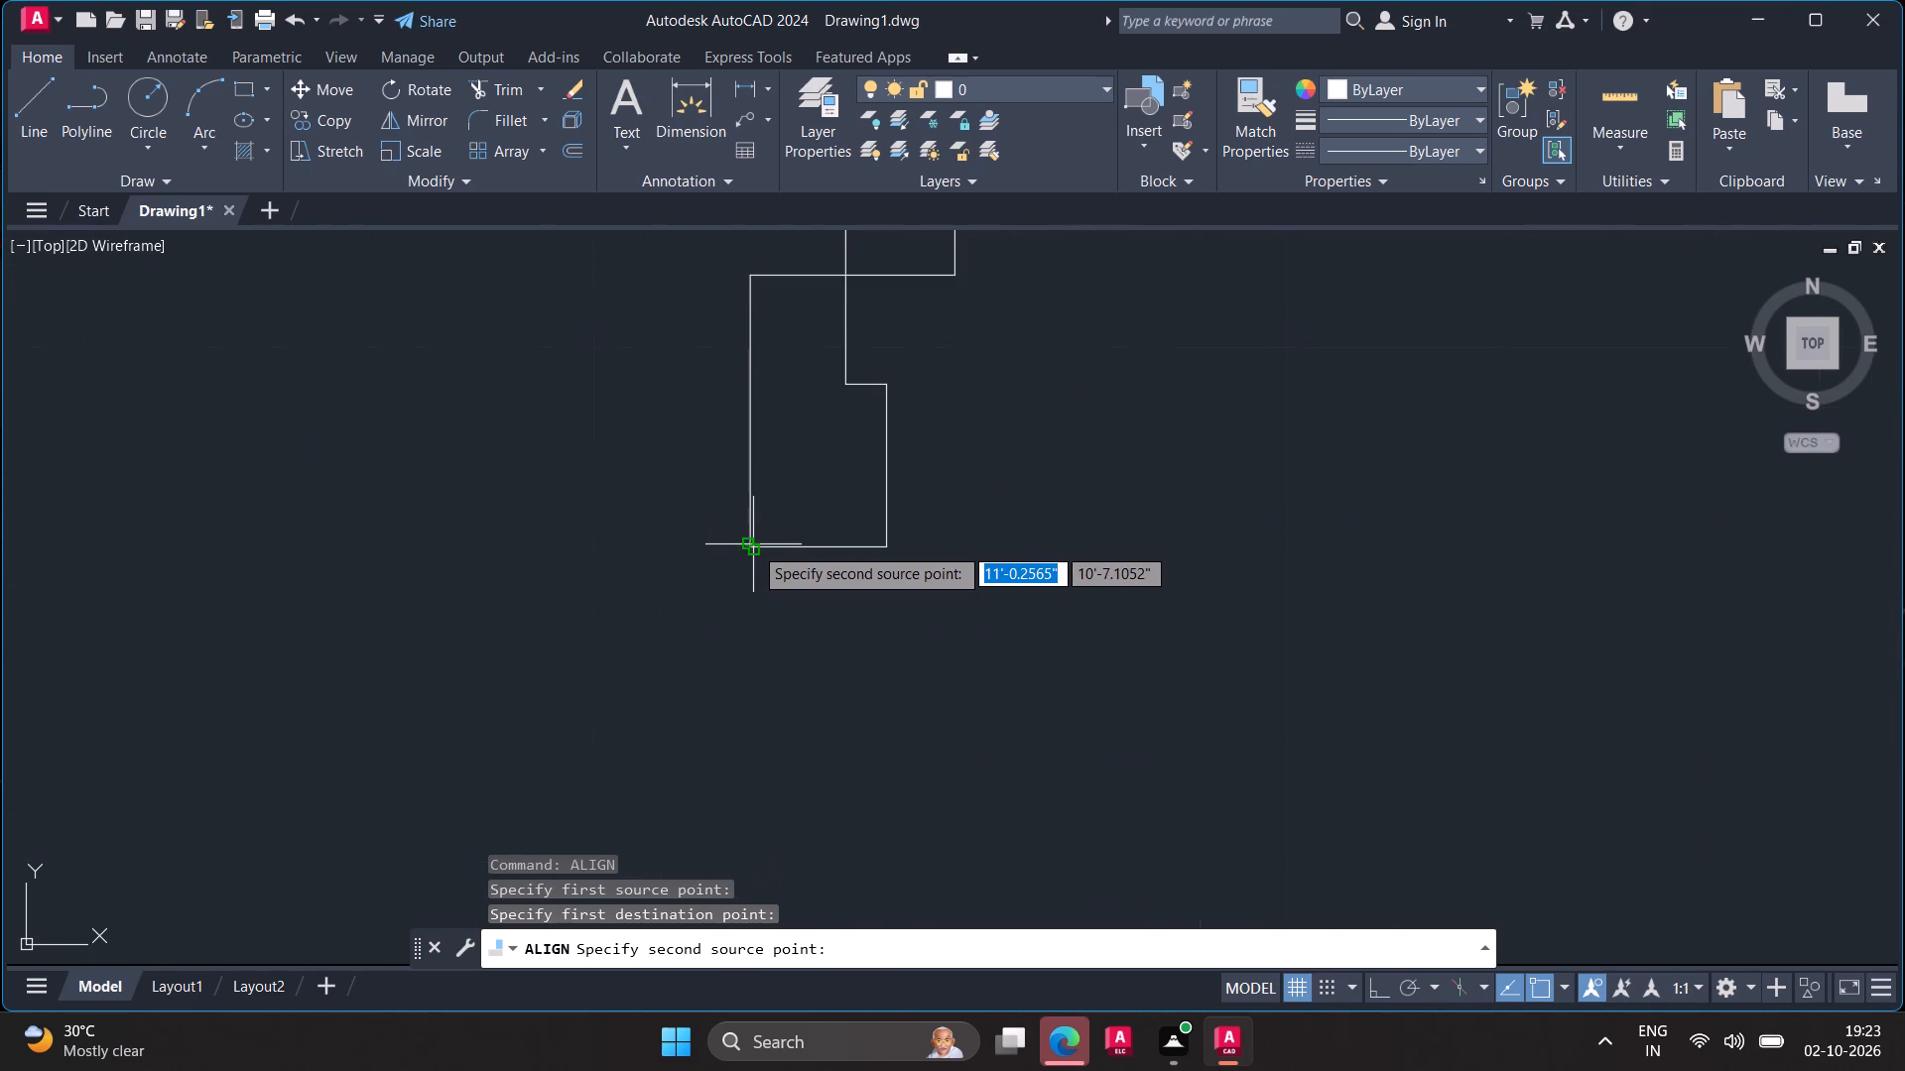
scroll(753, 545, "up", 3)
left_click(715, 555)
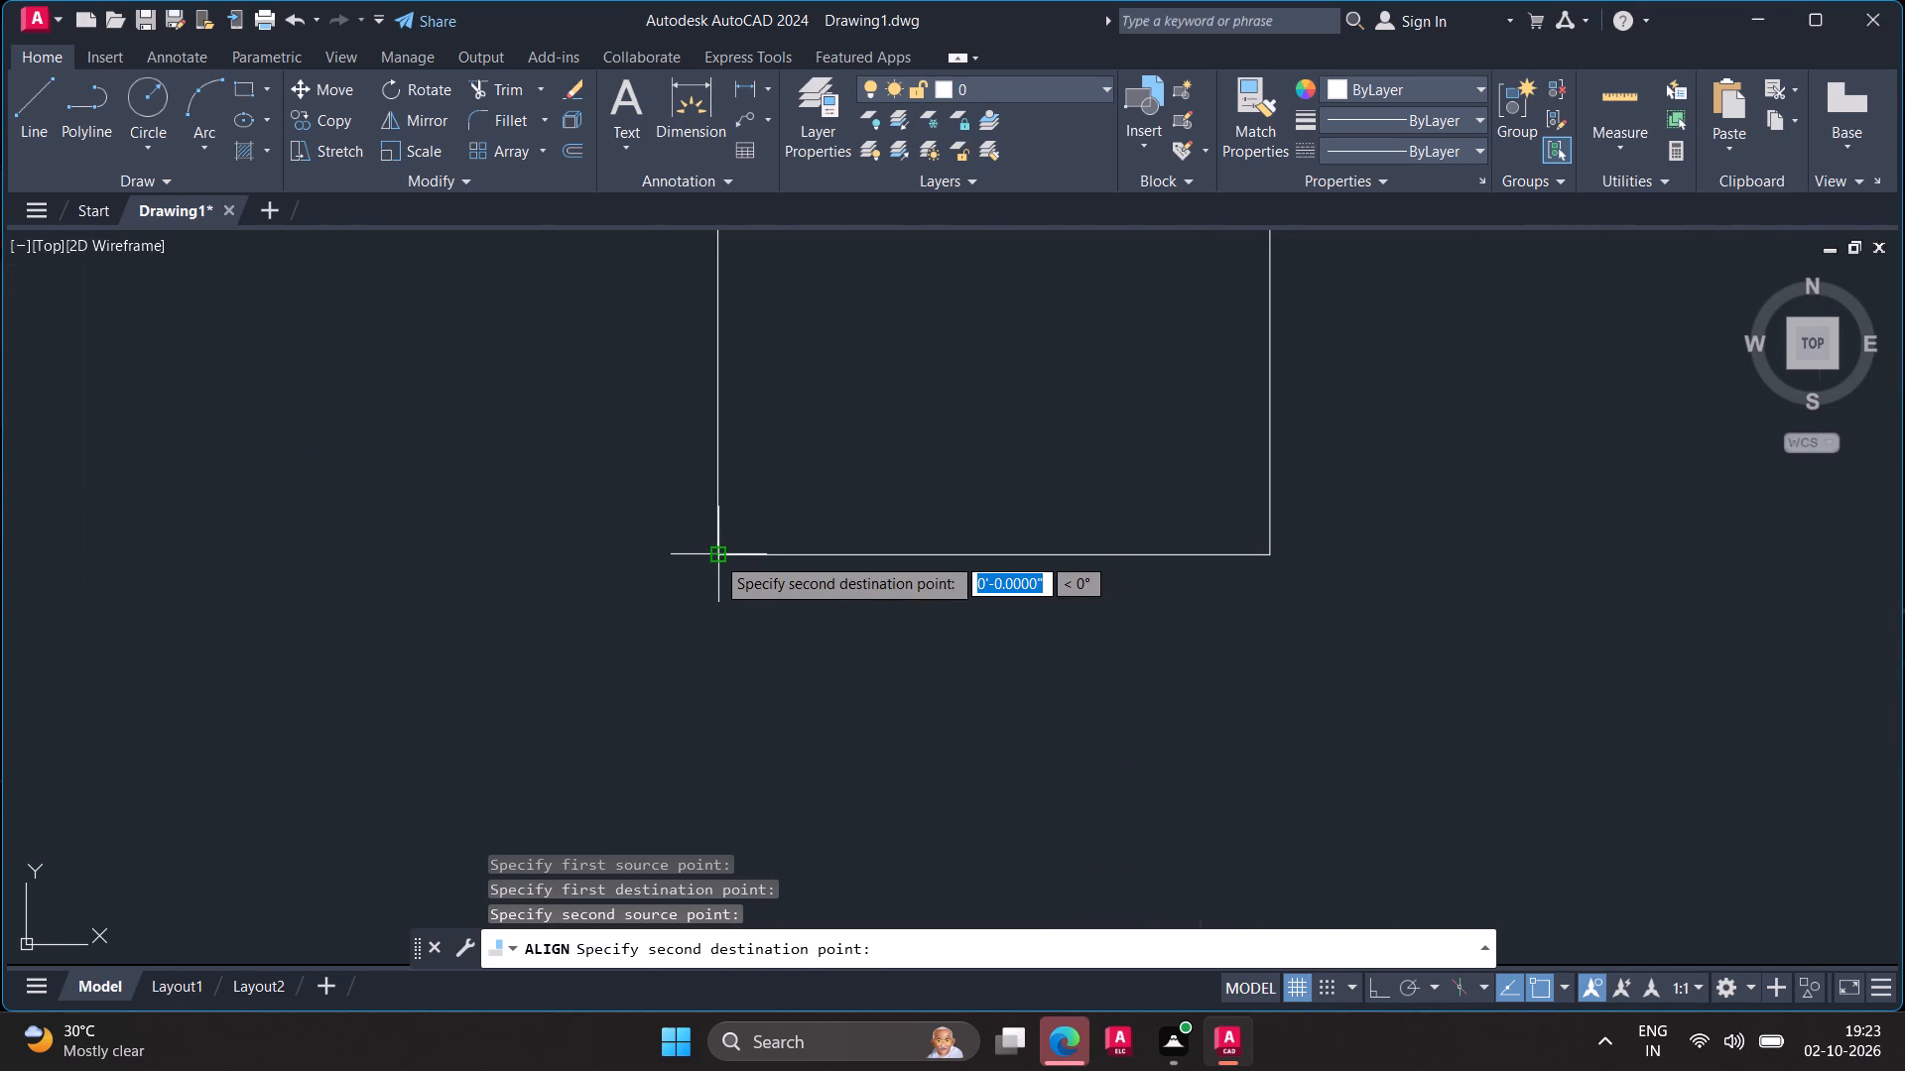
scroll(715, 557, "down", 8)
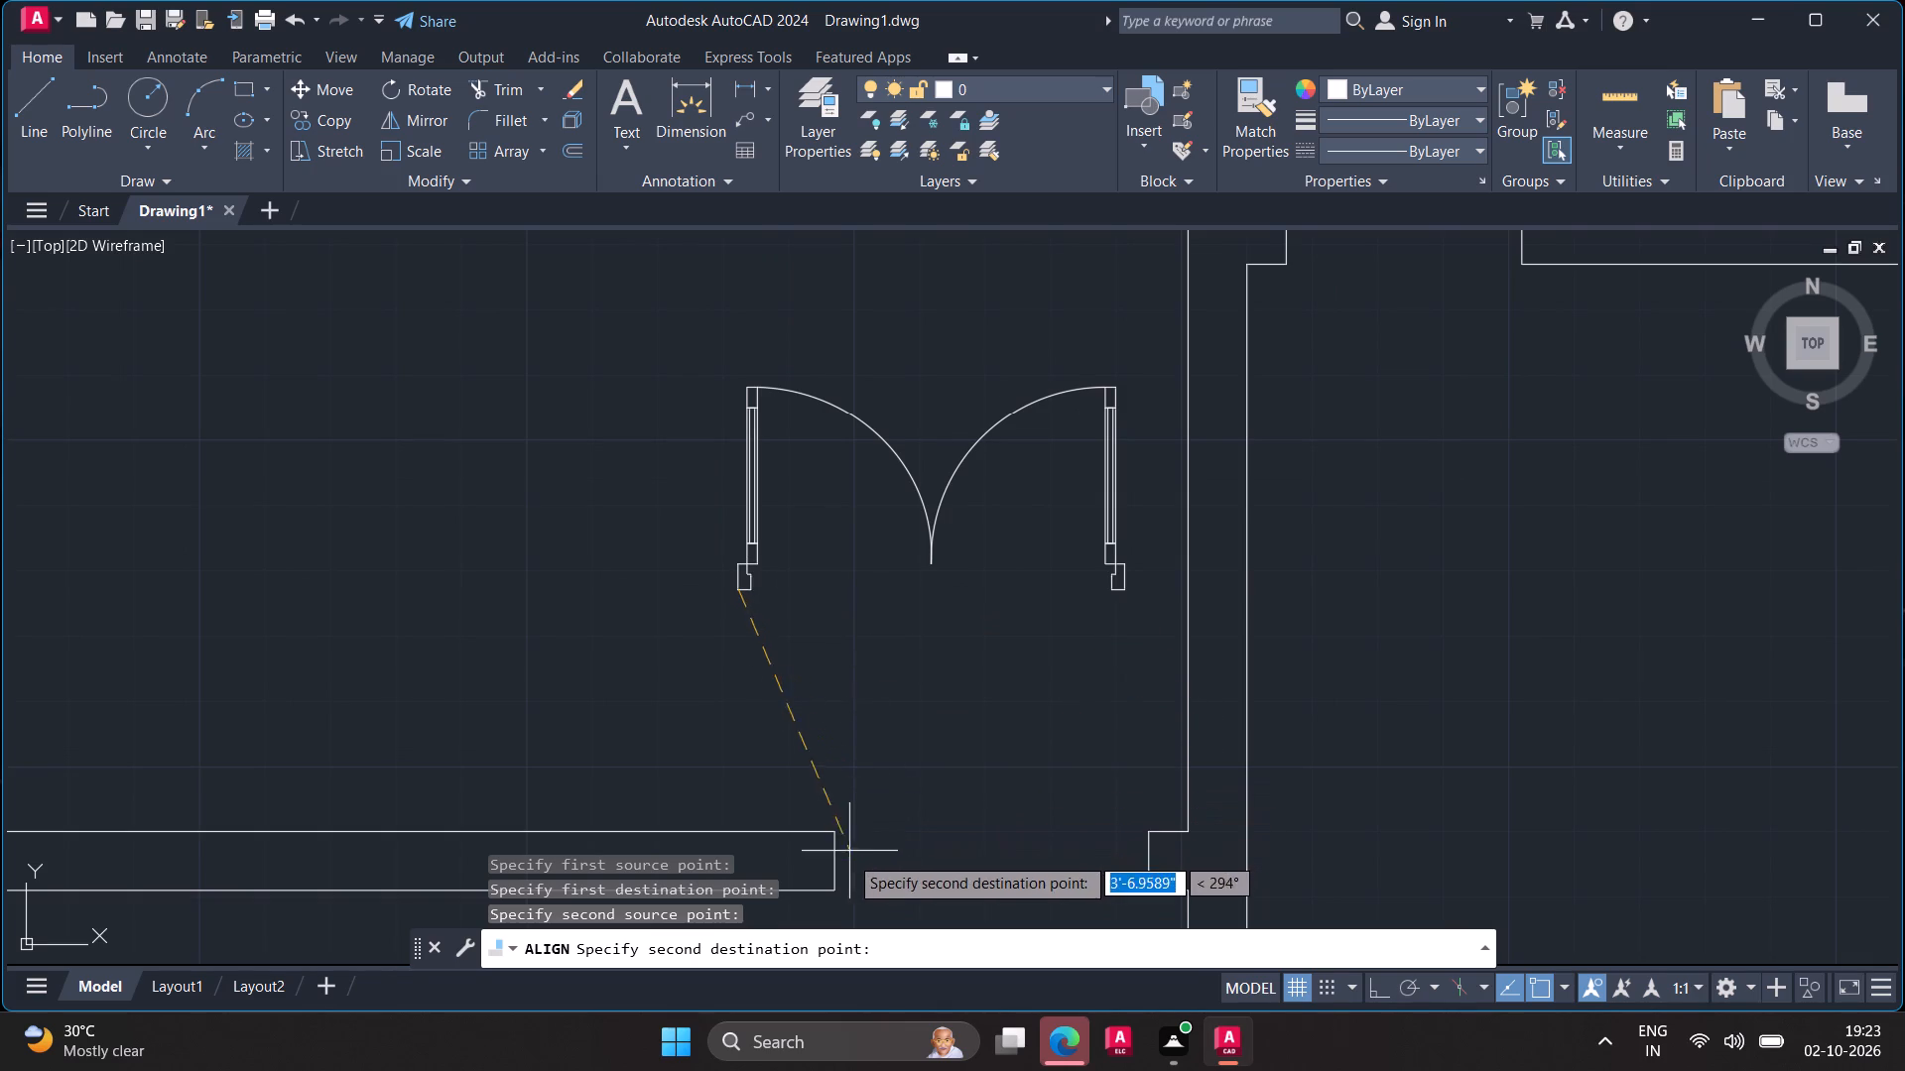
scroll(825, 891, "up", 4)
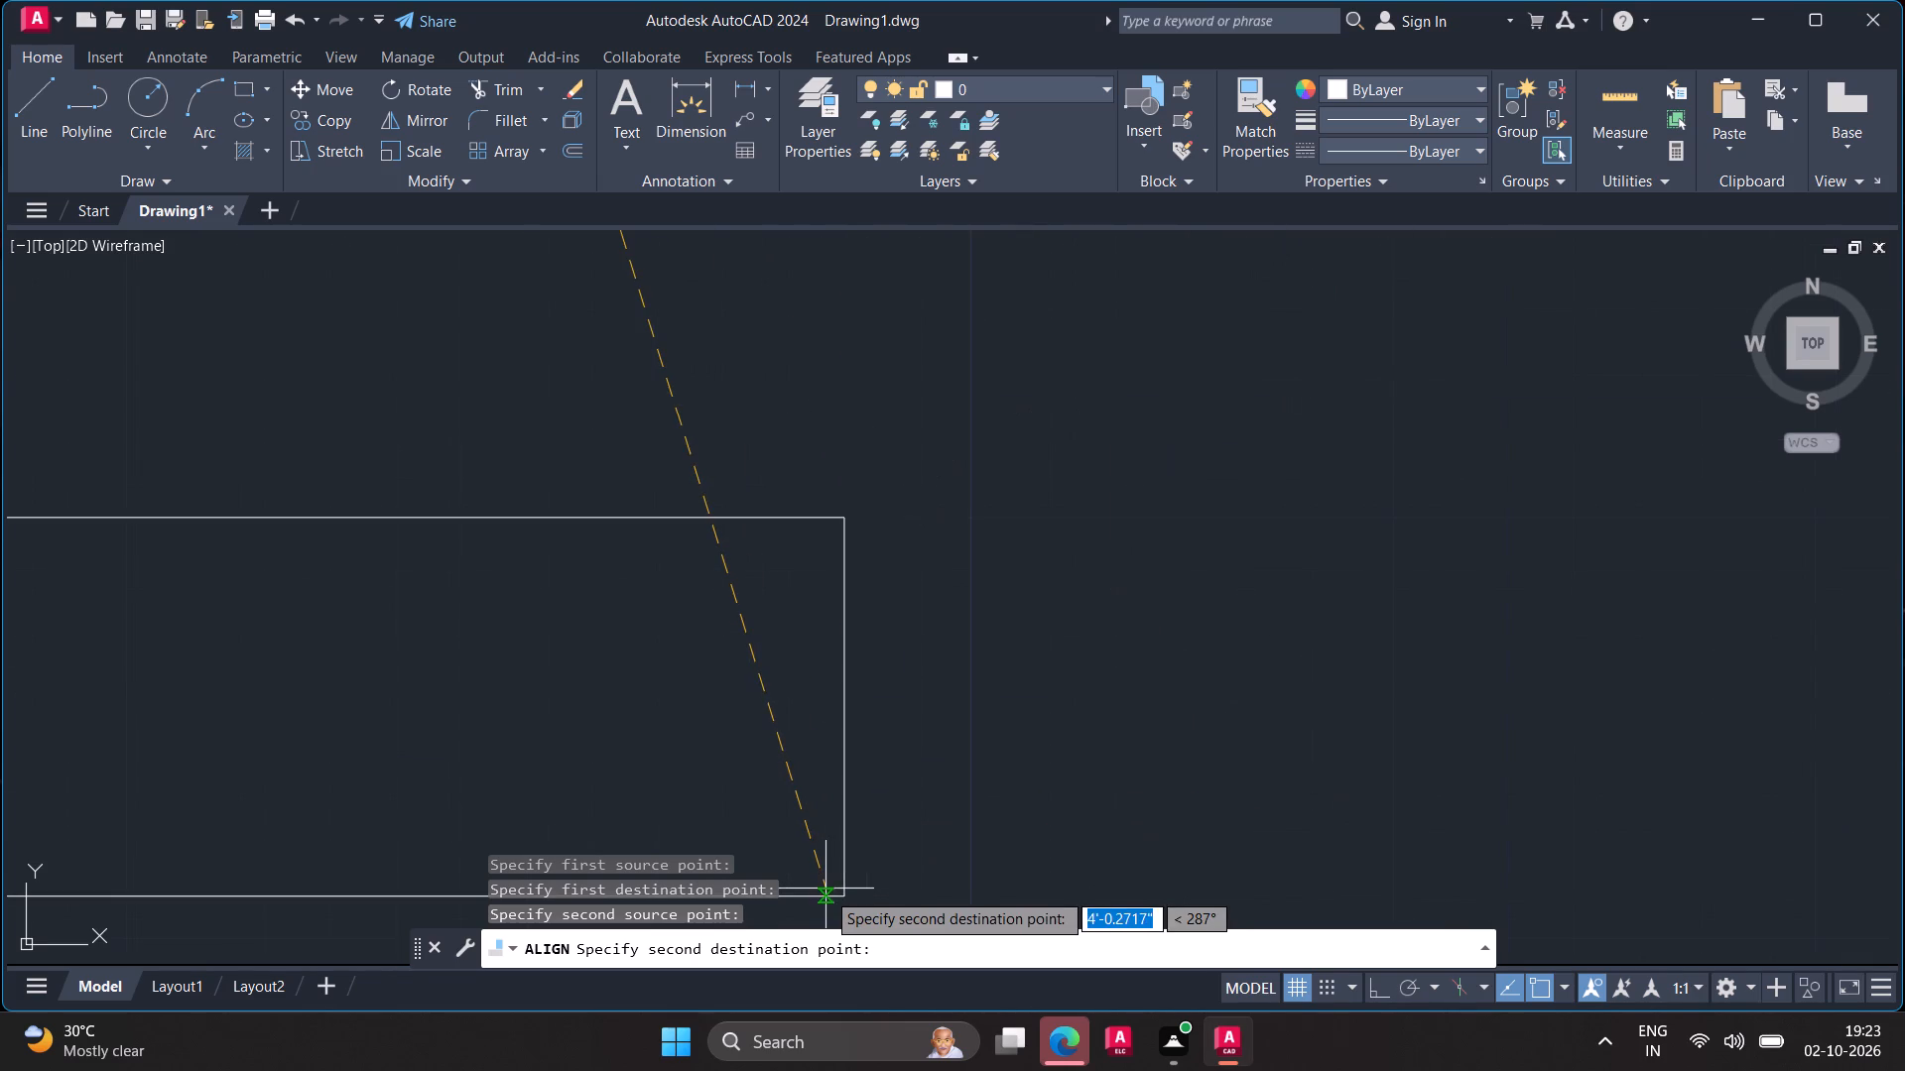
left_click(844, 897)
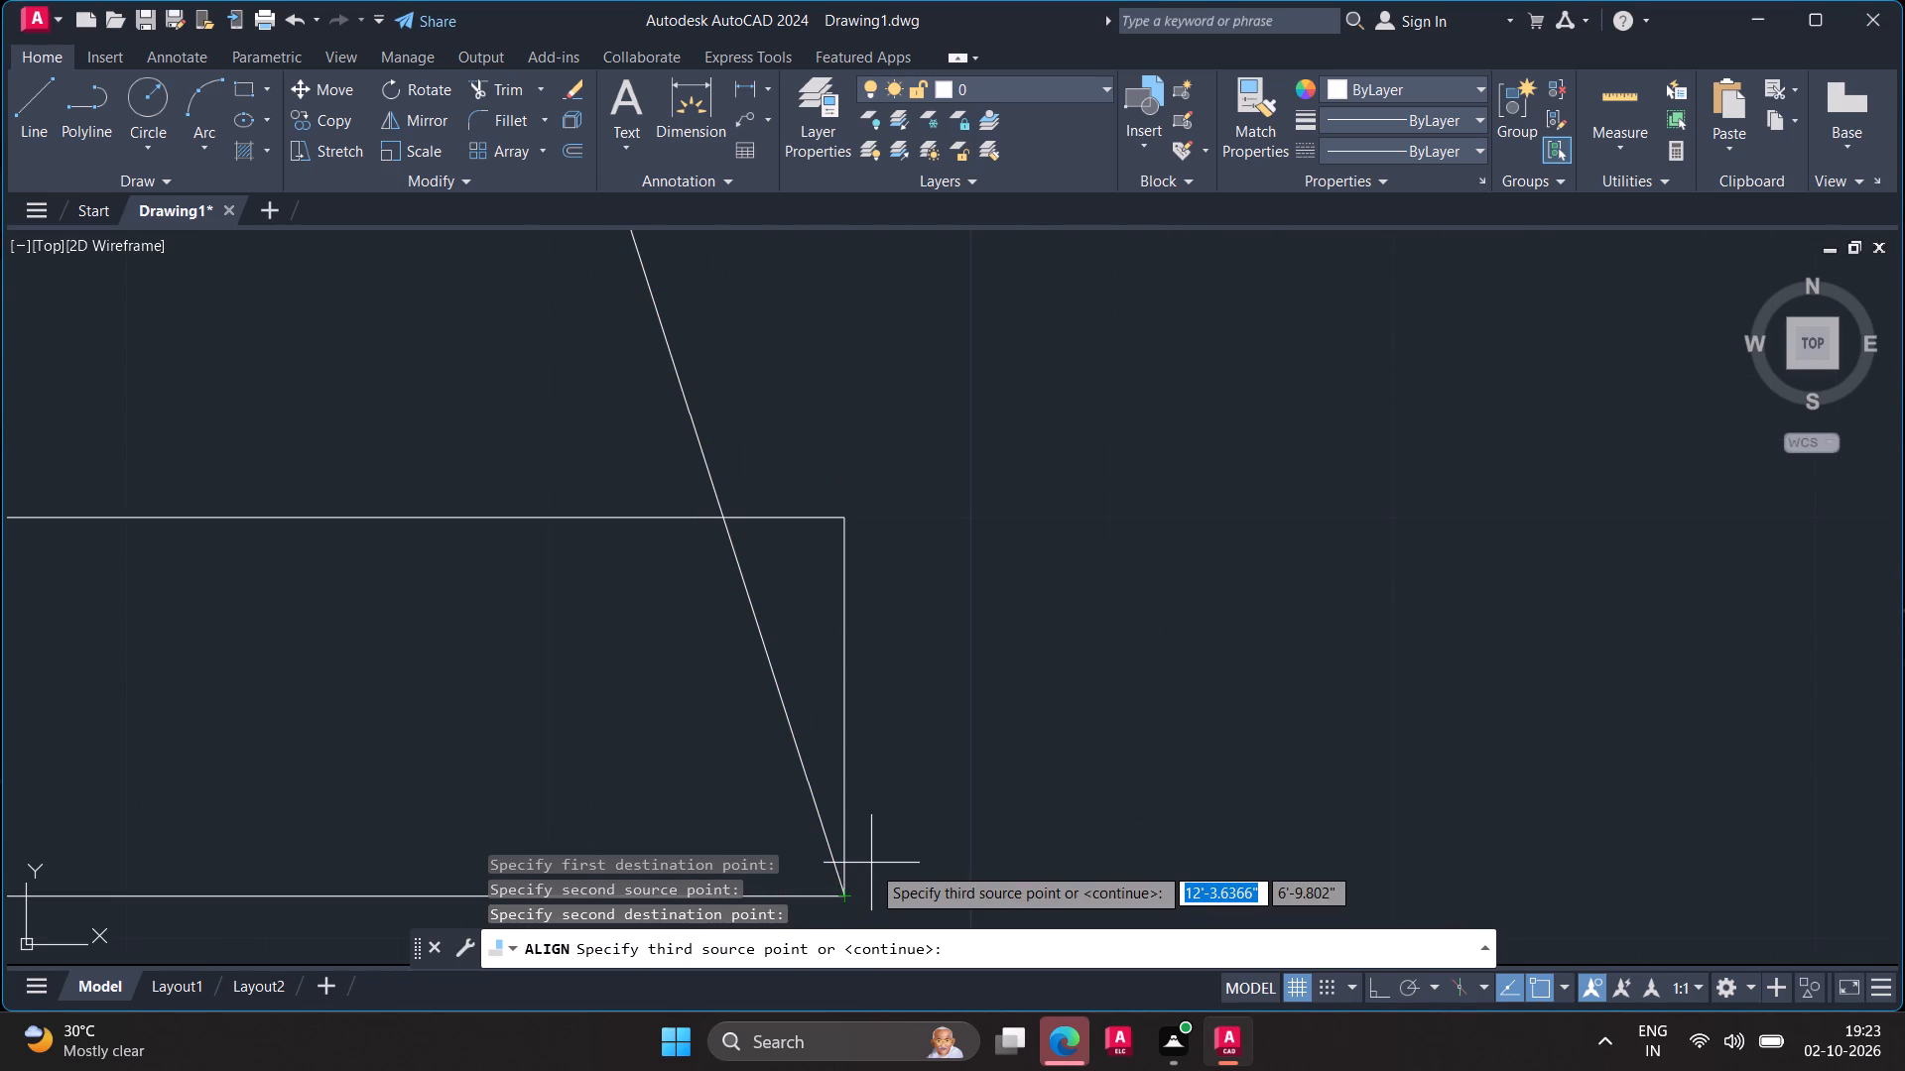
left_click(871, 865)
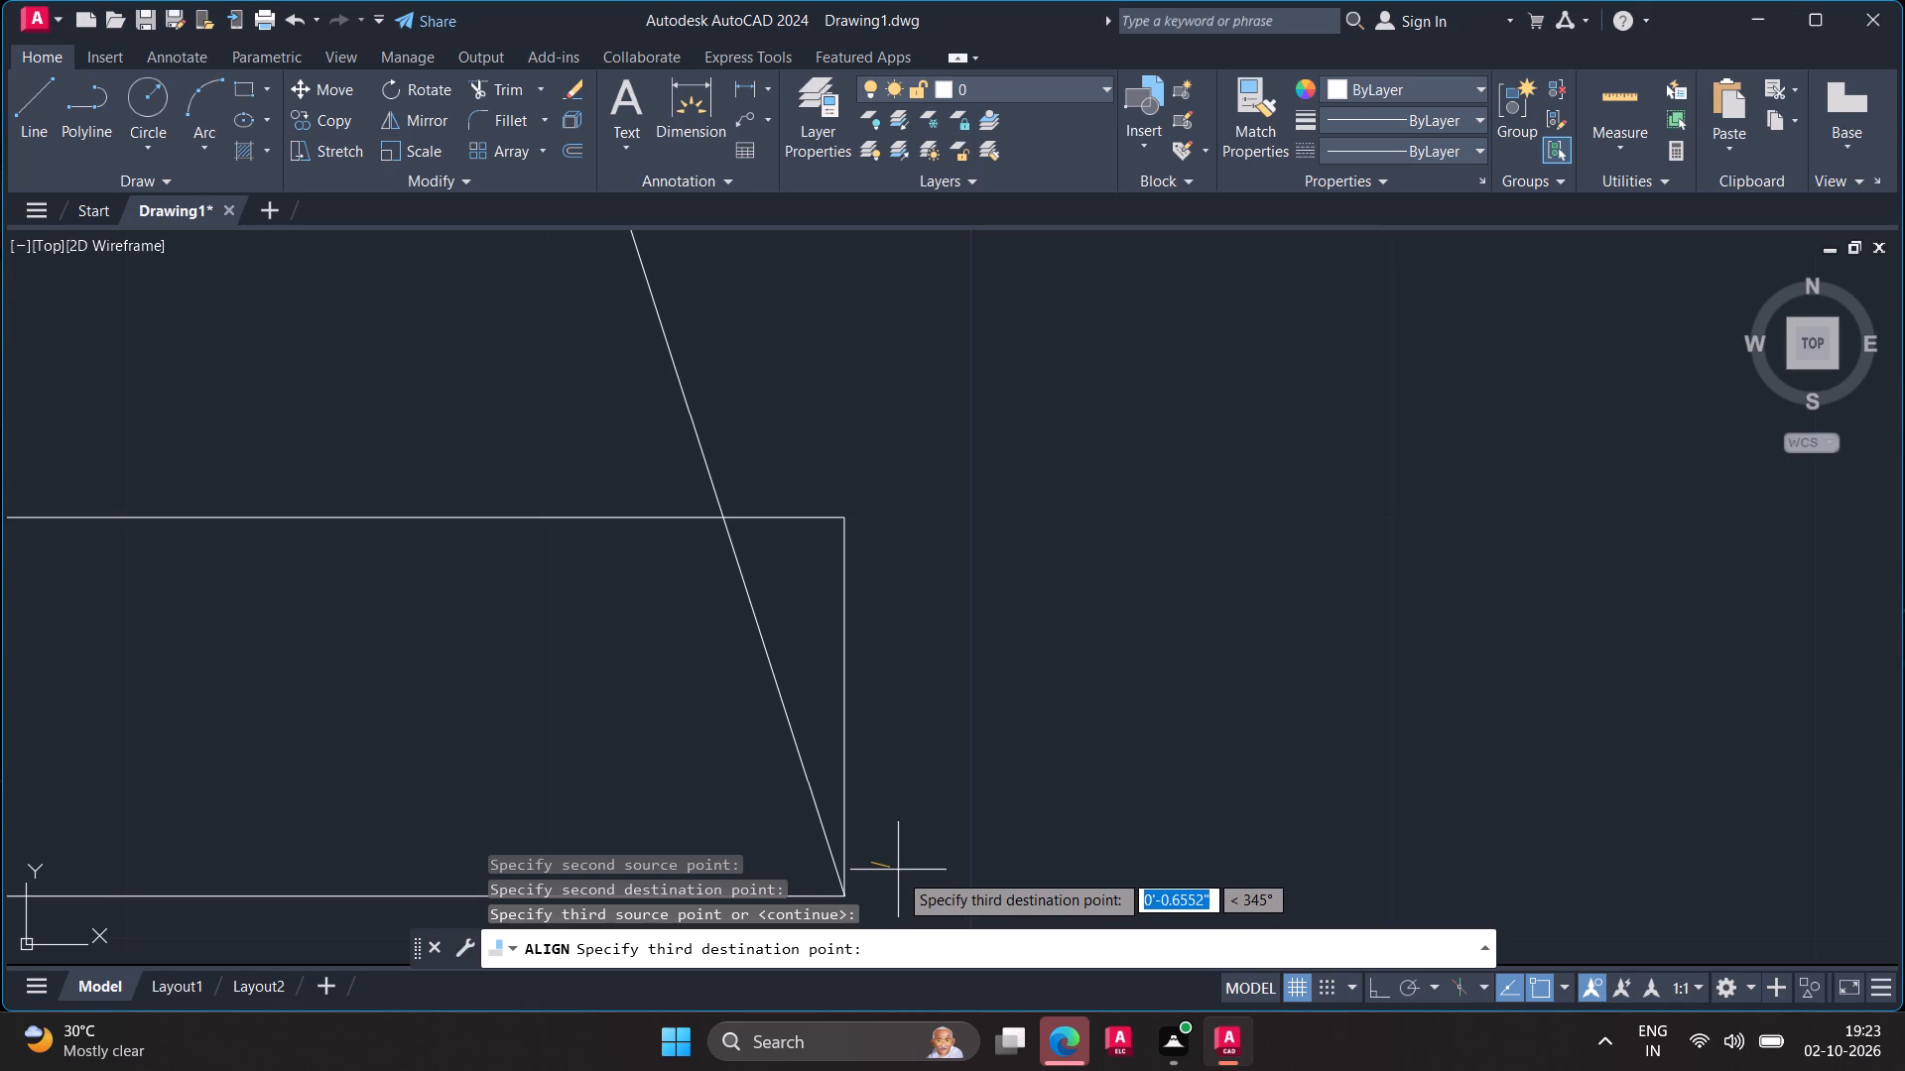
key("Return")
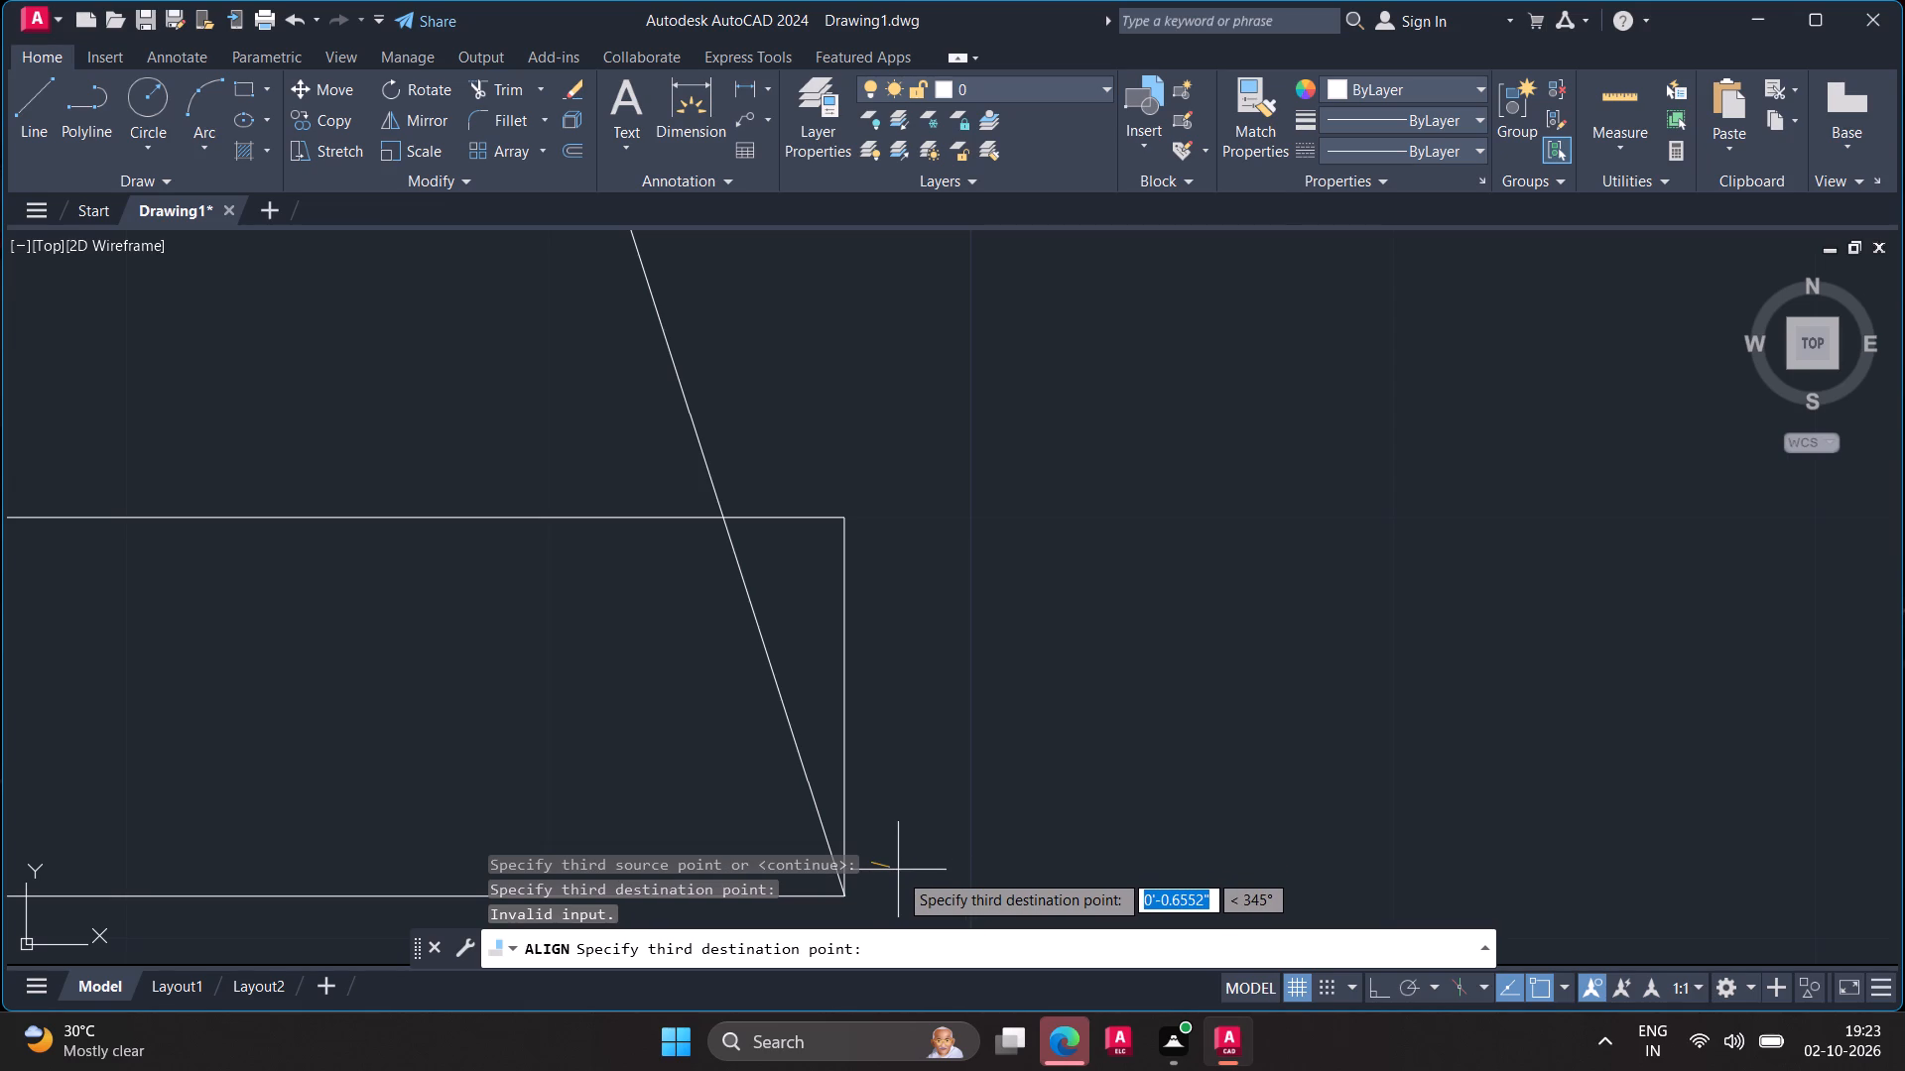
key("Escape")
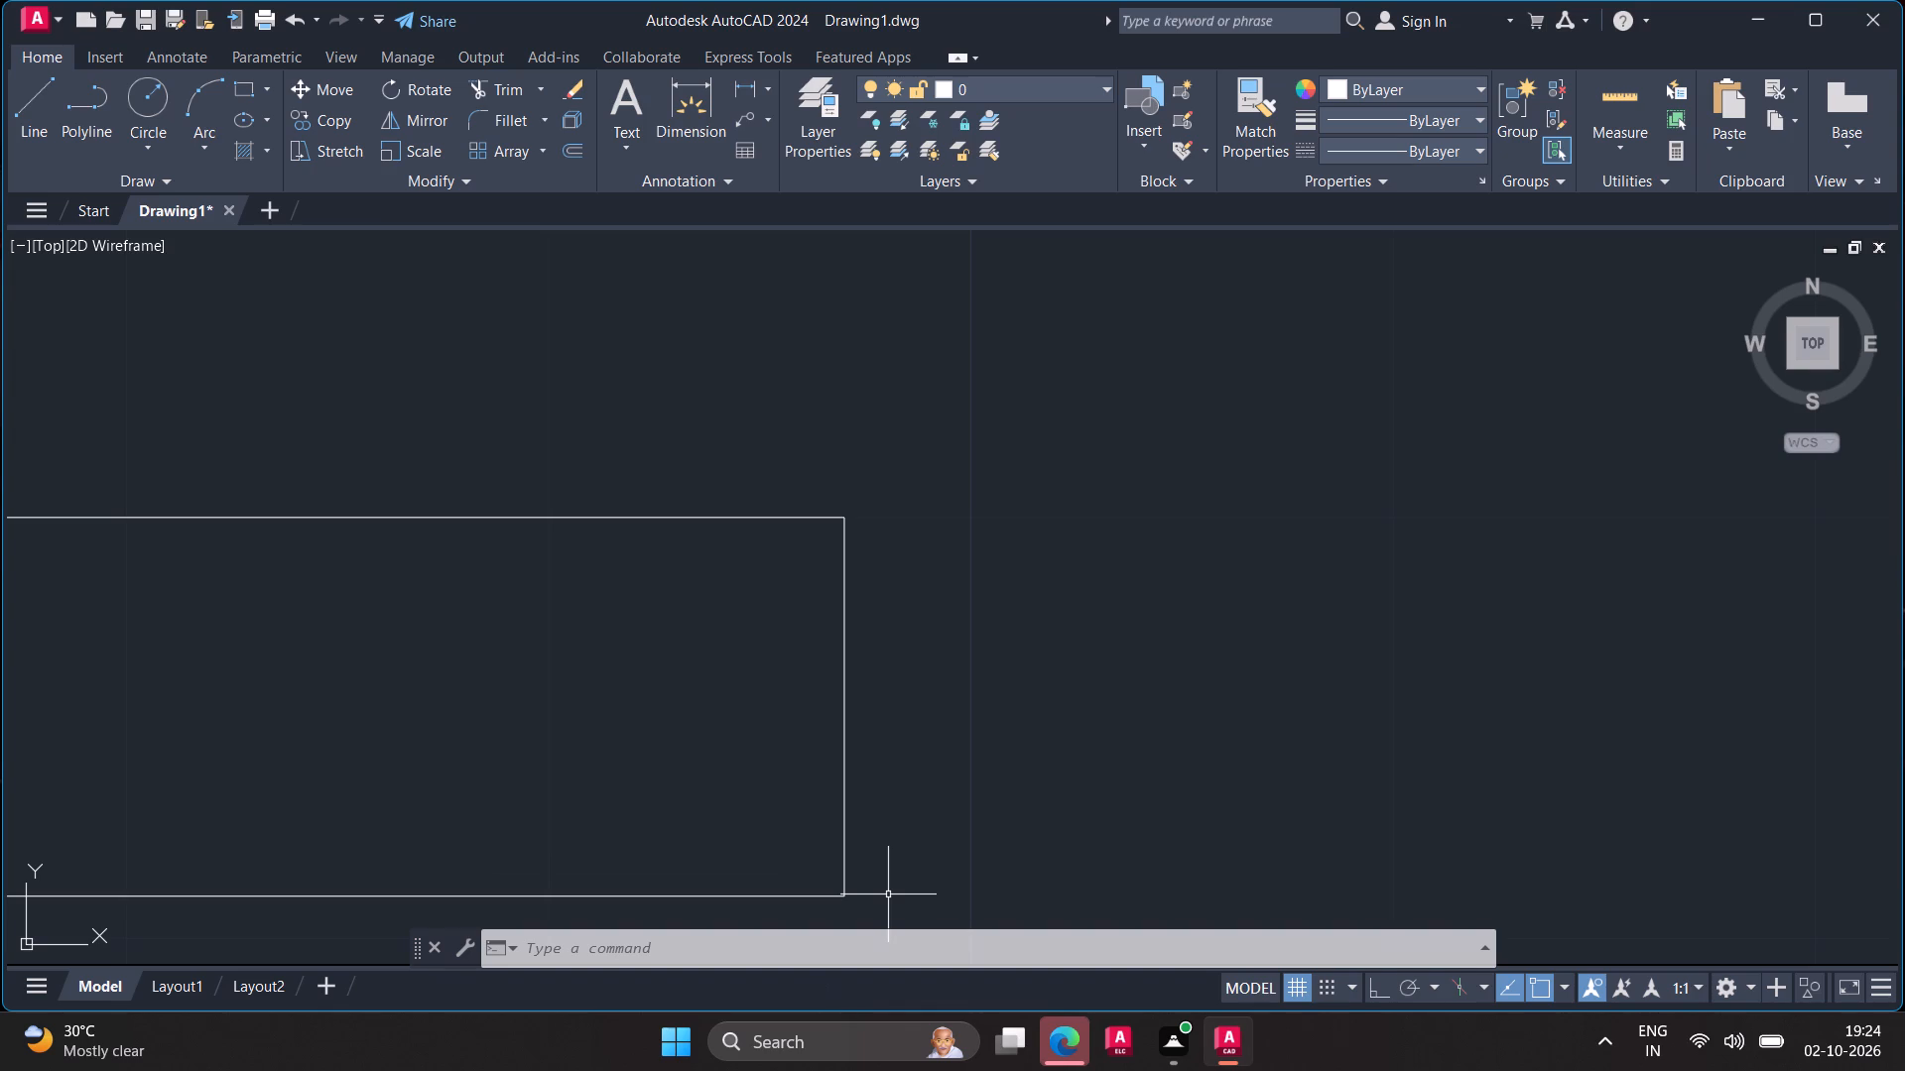
Start Align on the double door block, pairing its right jamb's outer lower corner with the lower corner of the opening's wall stub.
scroll(915, 568, "down", 3)
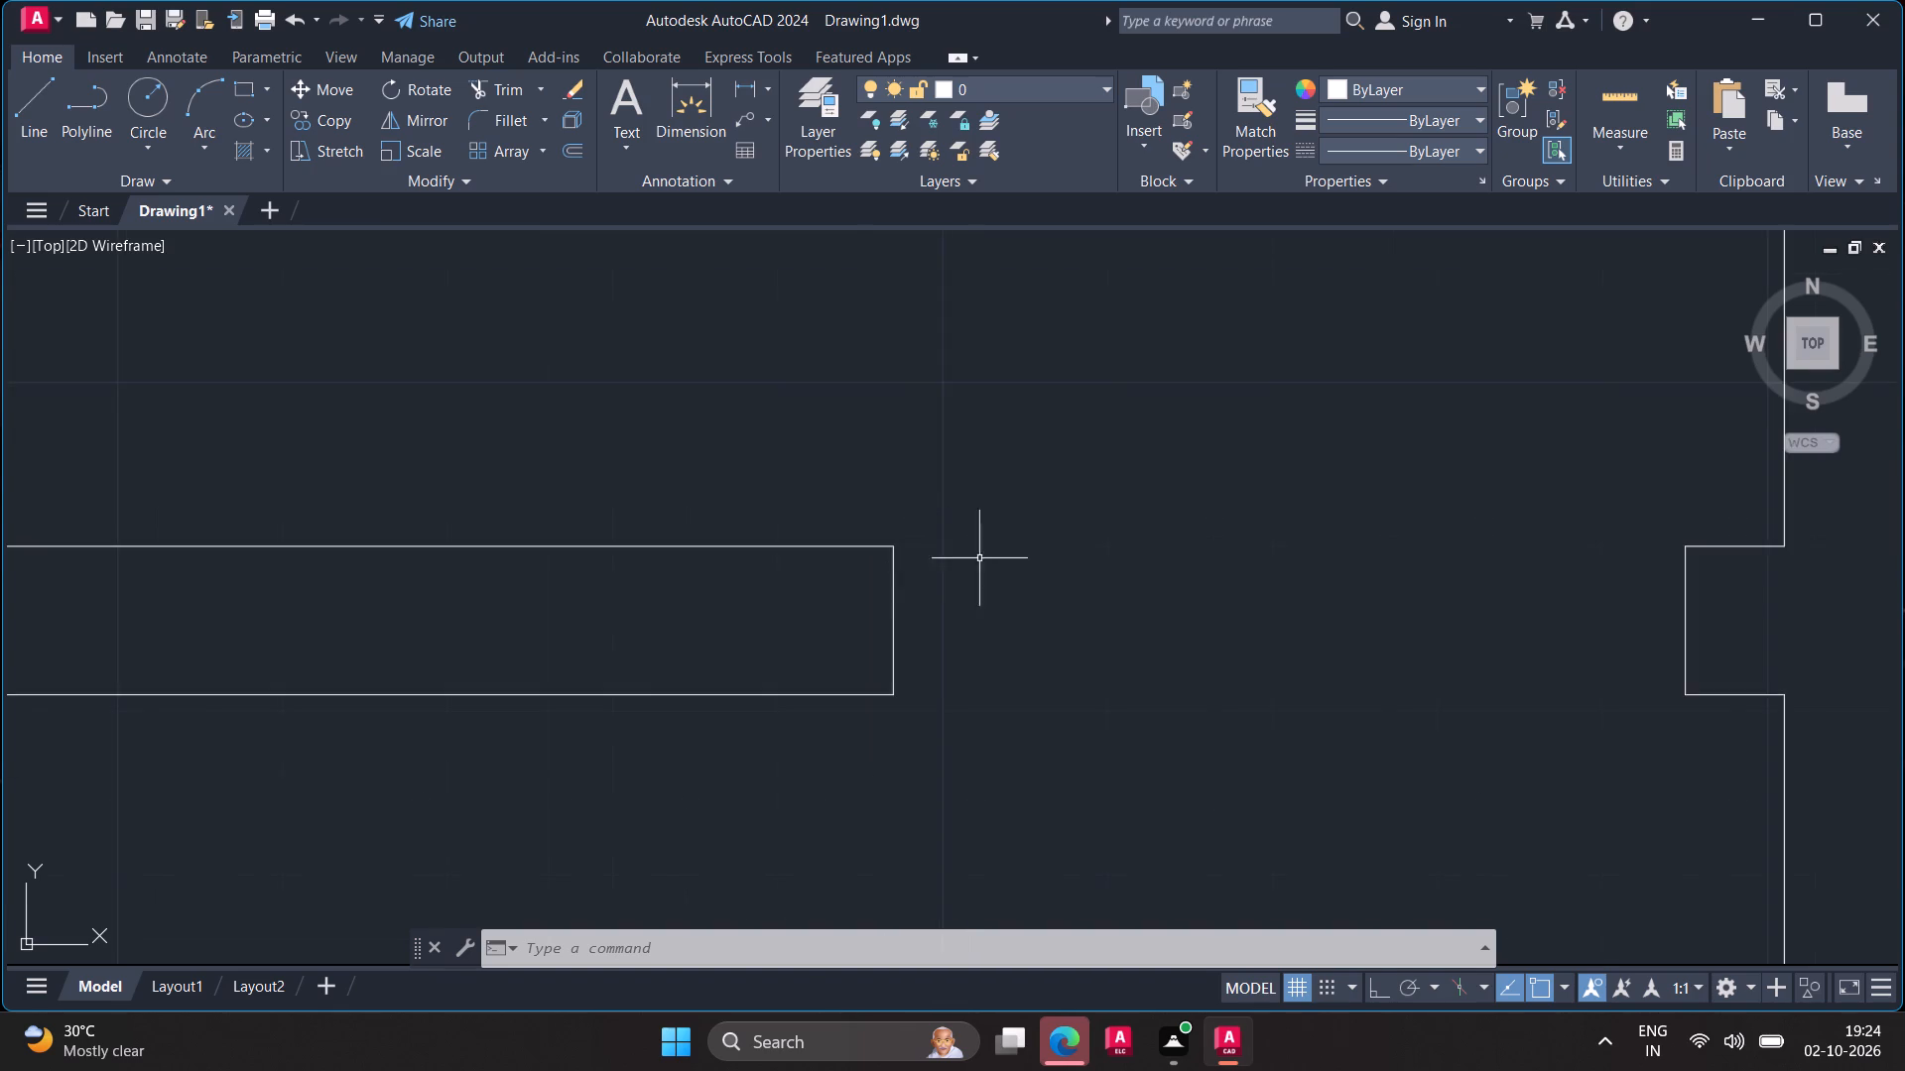
scroll(981, 559, "down", 2)
scroll(984, 559, "up", 1)
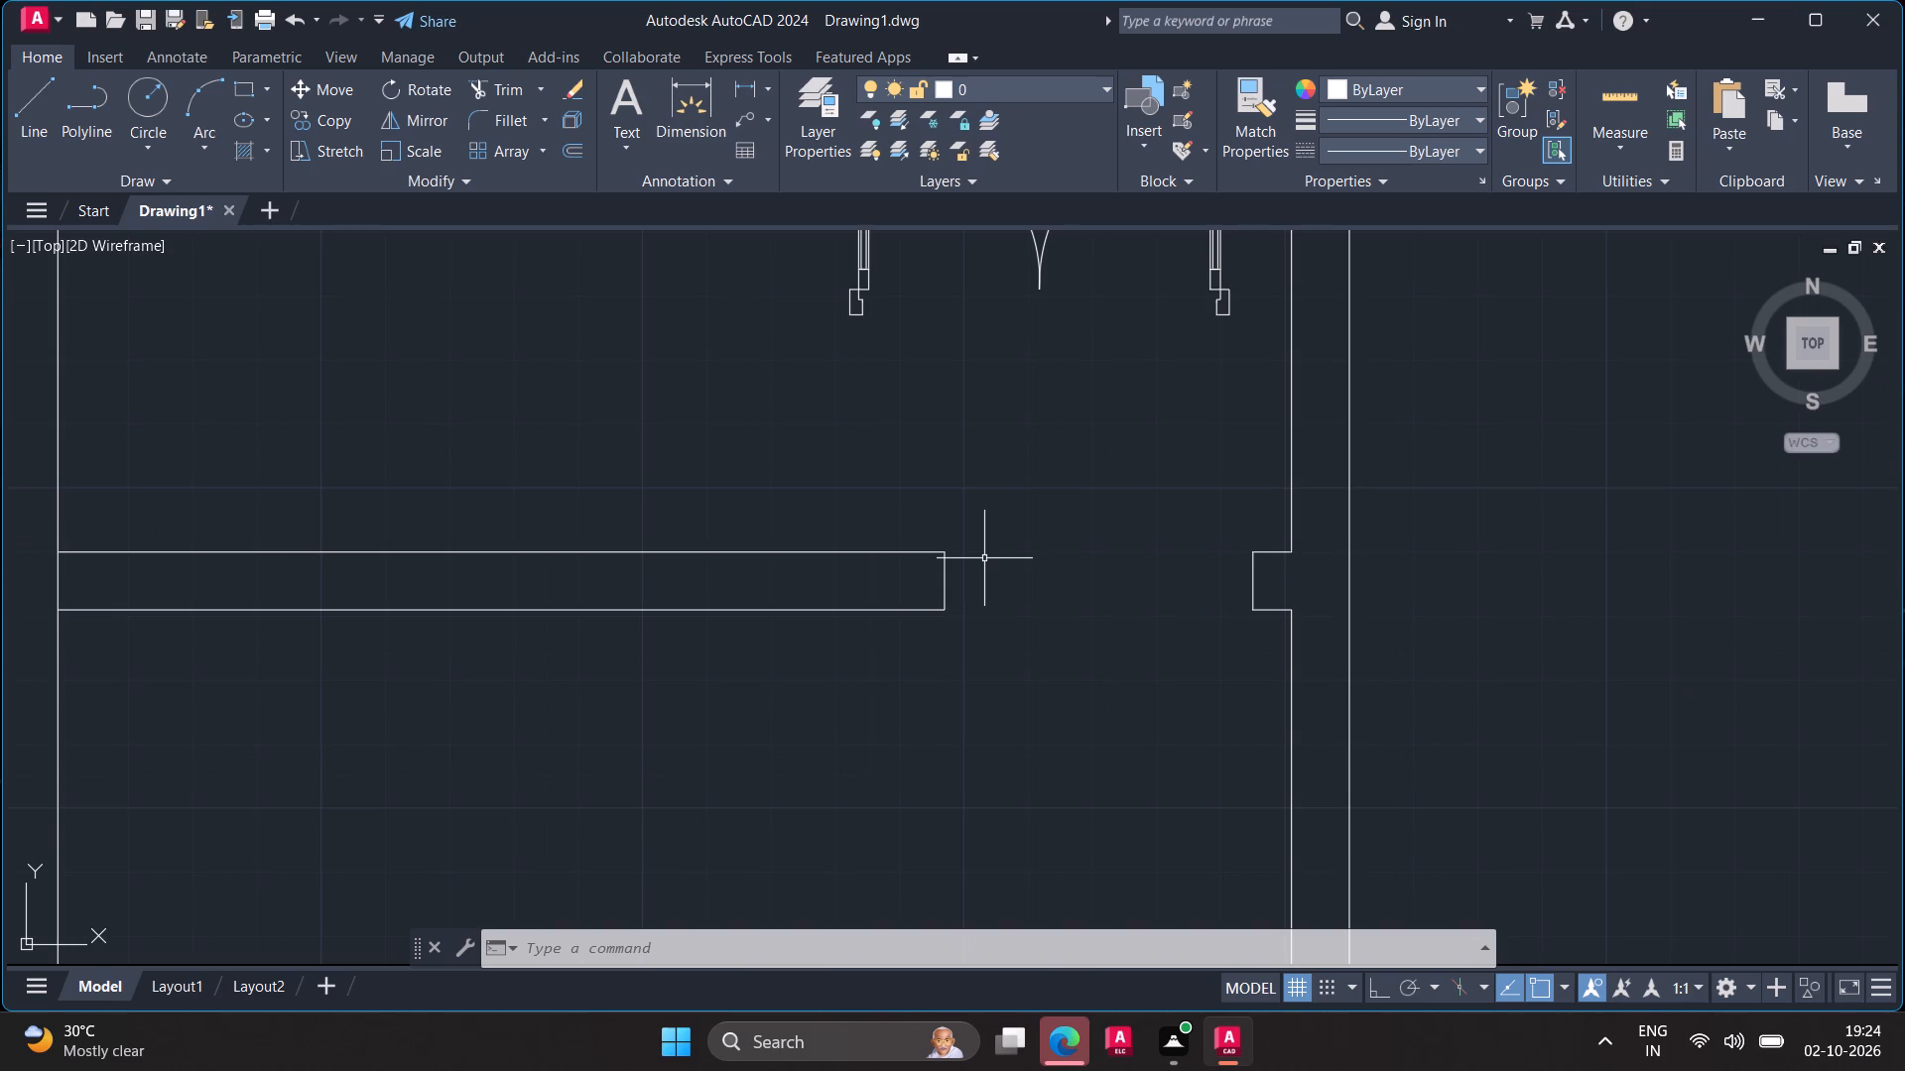
type("ali")
type("gn")
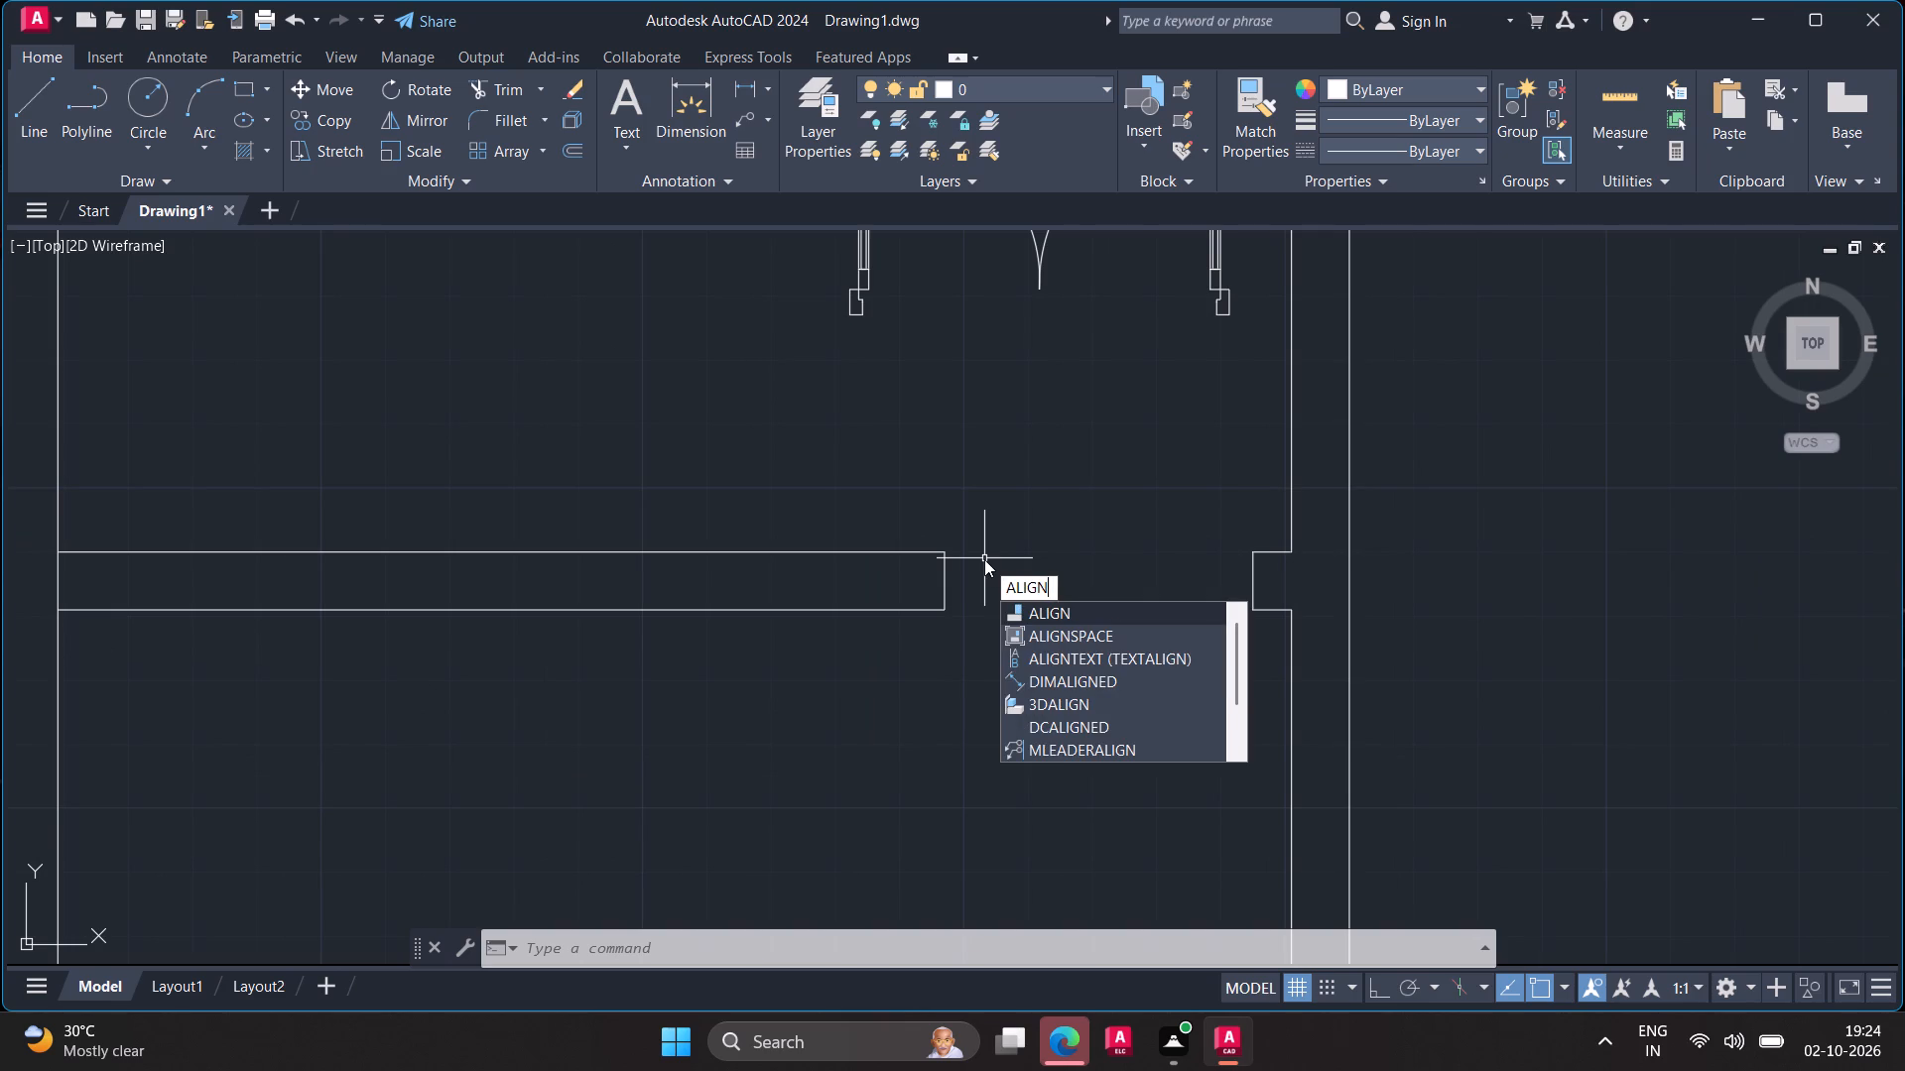
key("Return")
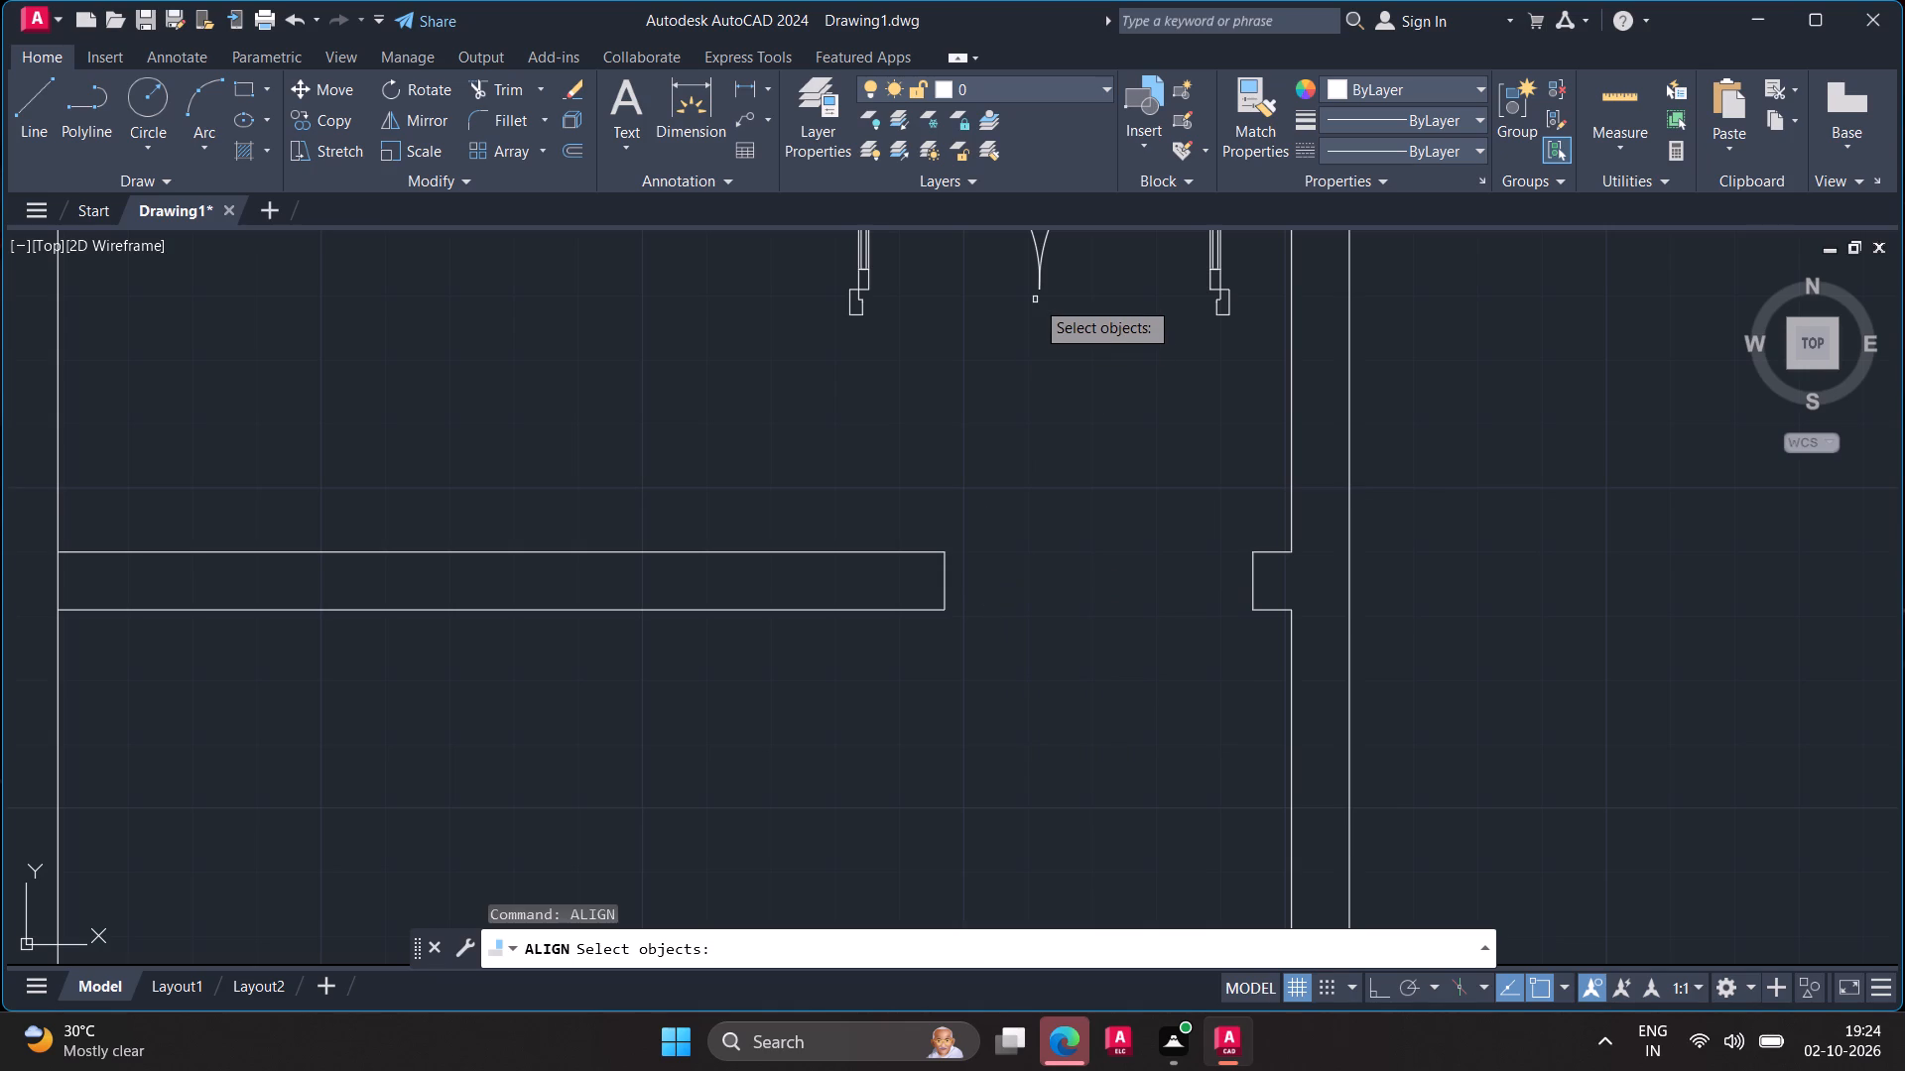
left_click(1039, 281)
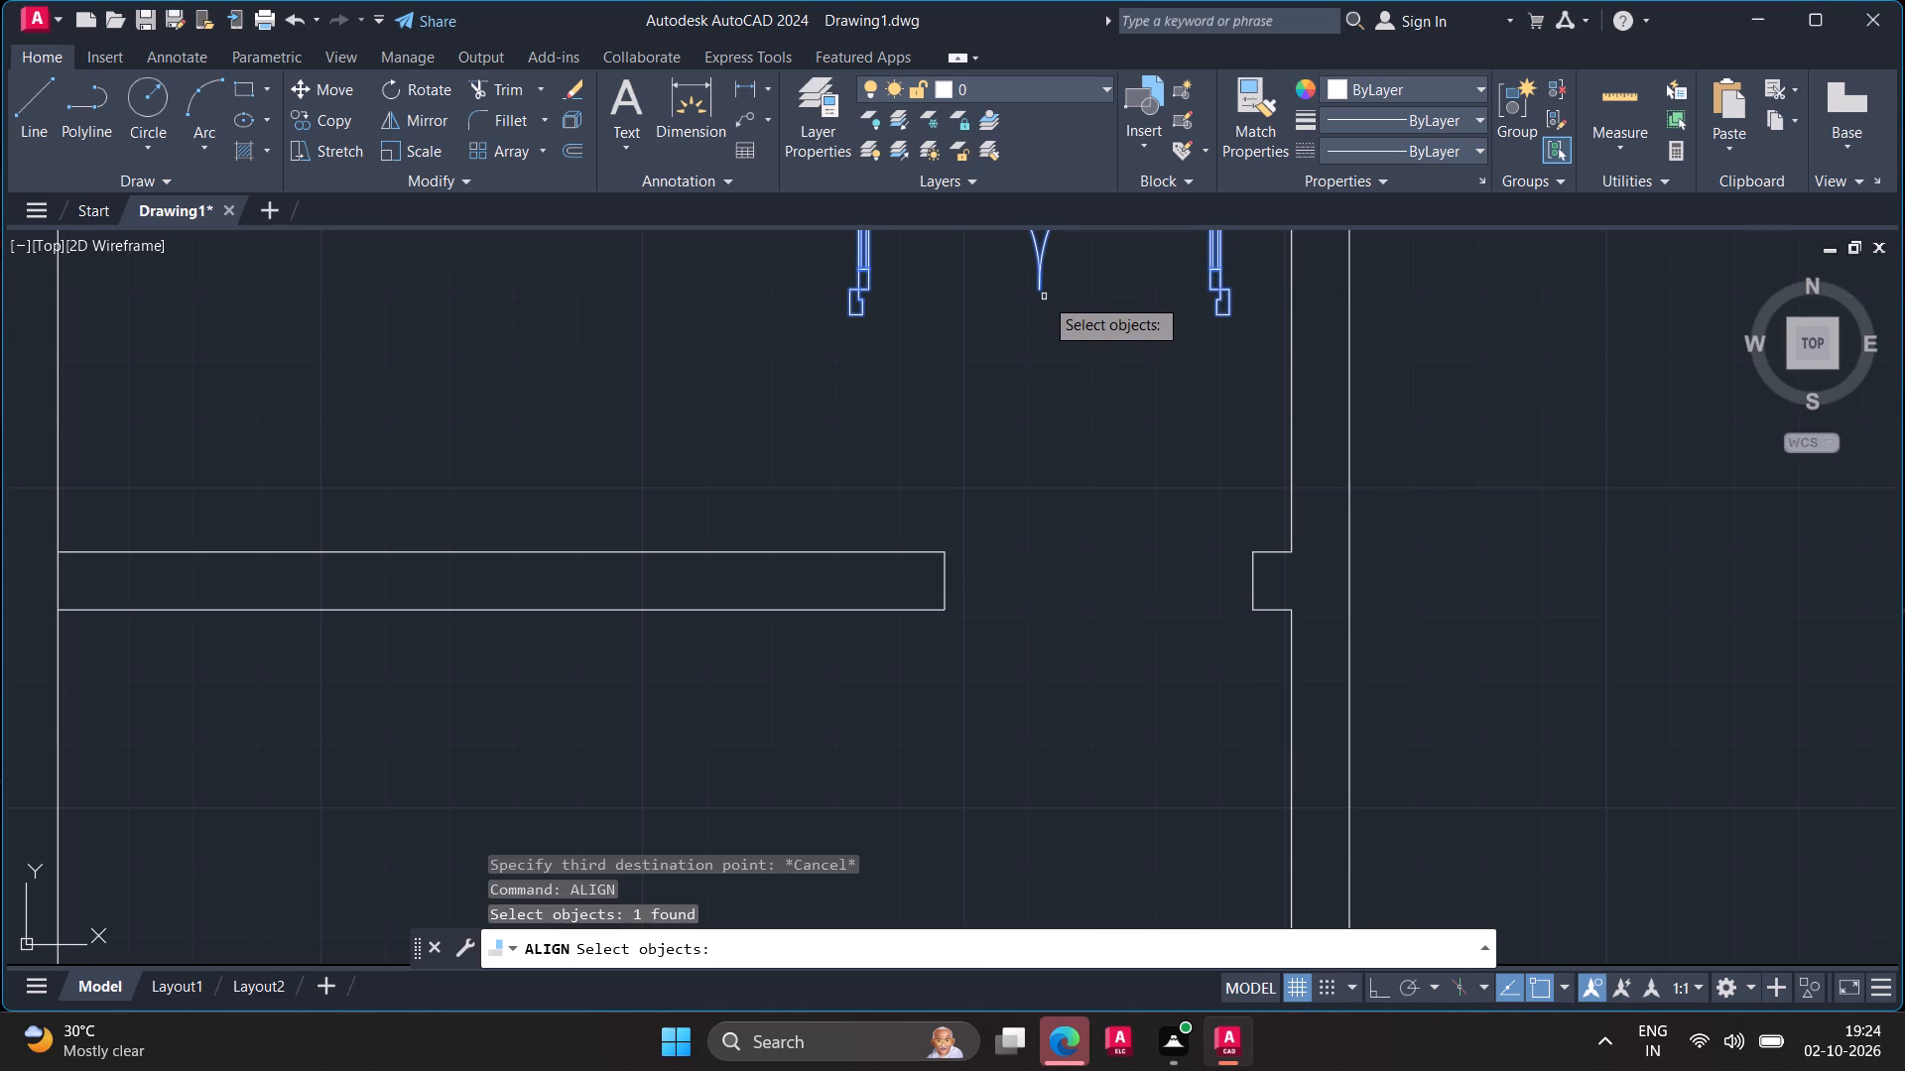
key("Return")
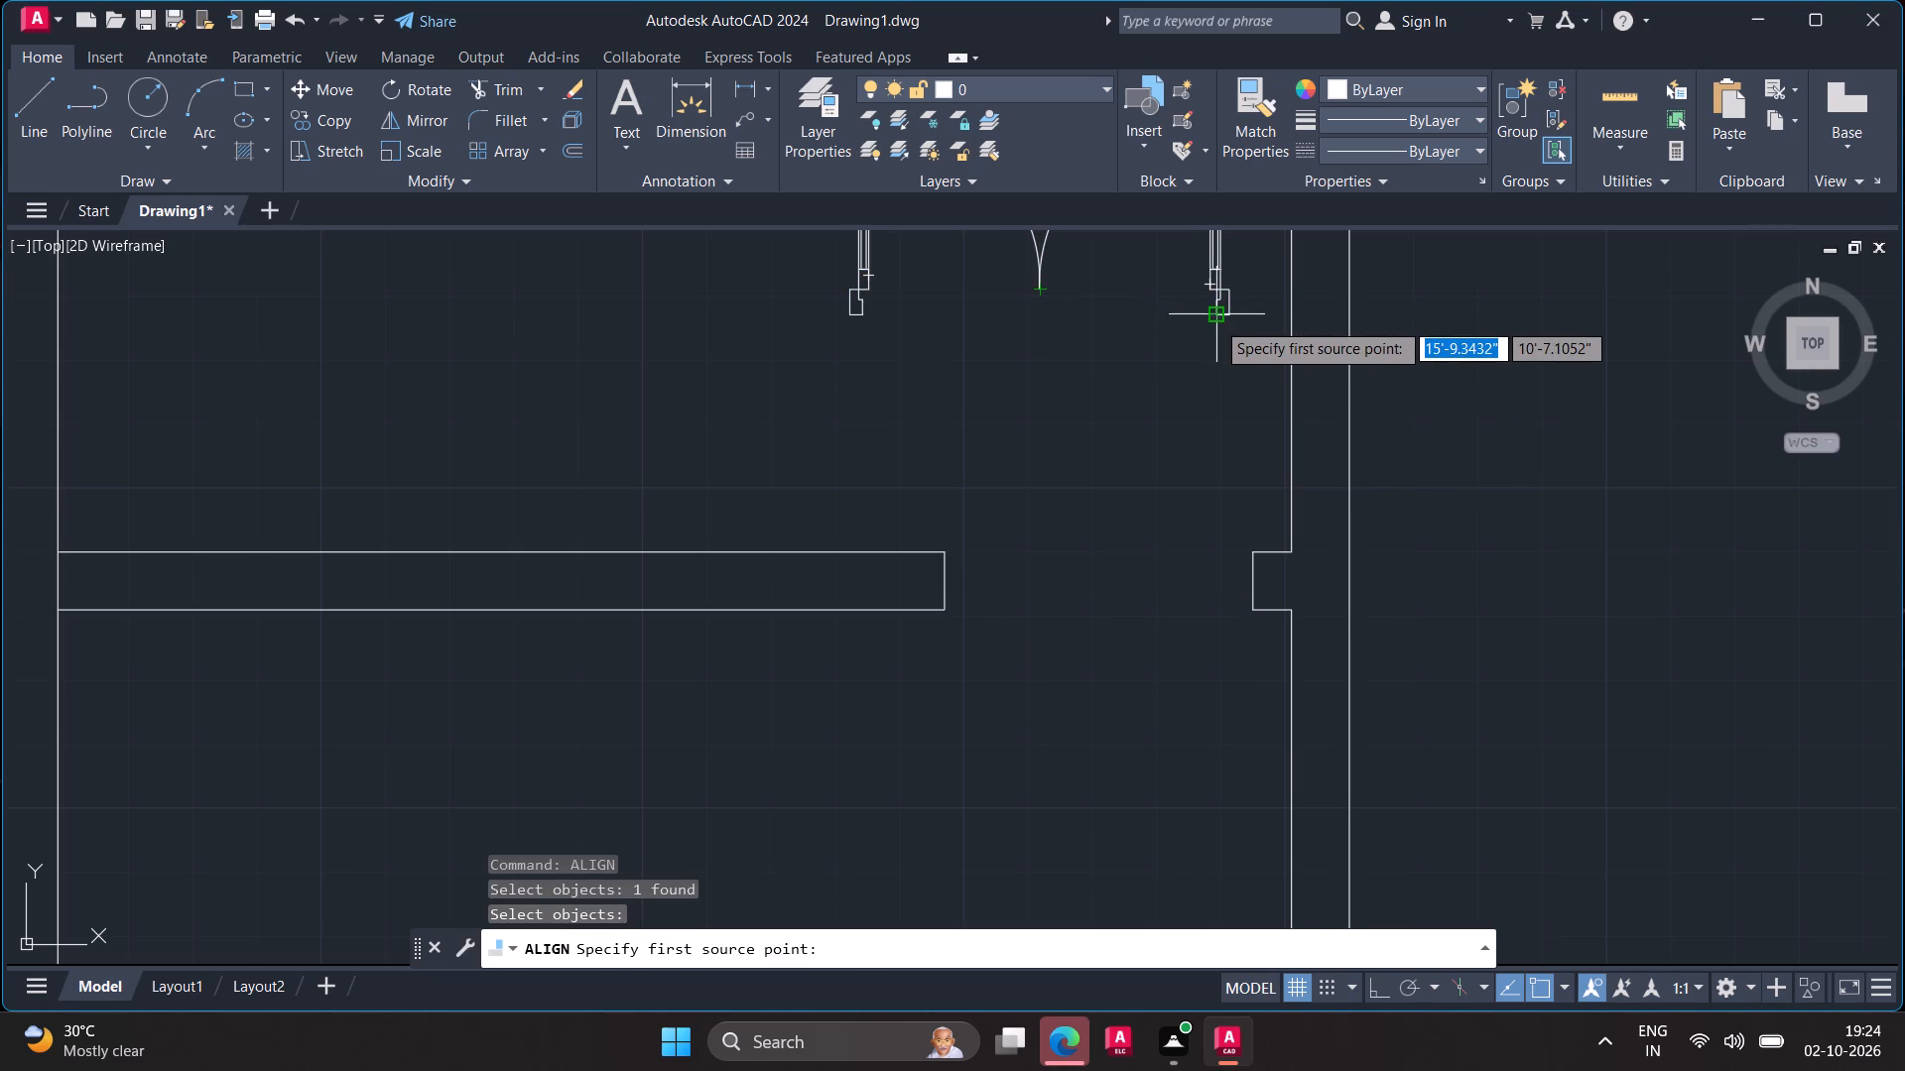
scroll(1215, 320, "up", 3)
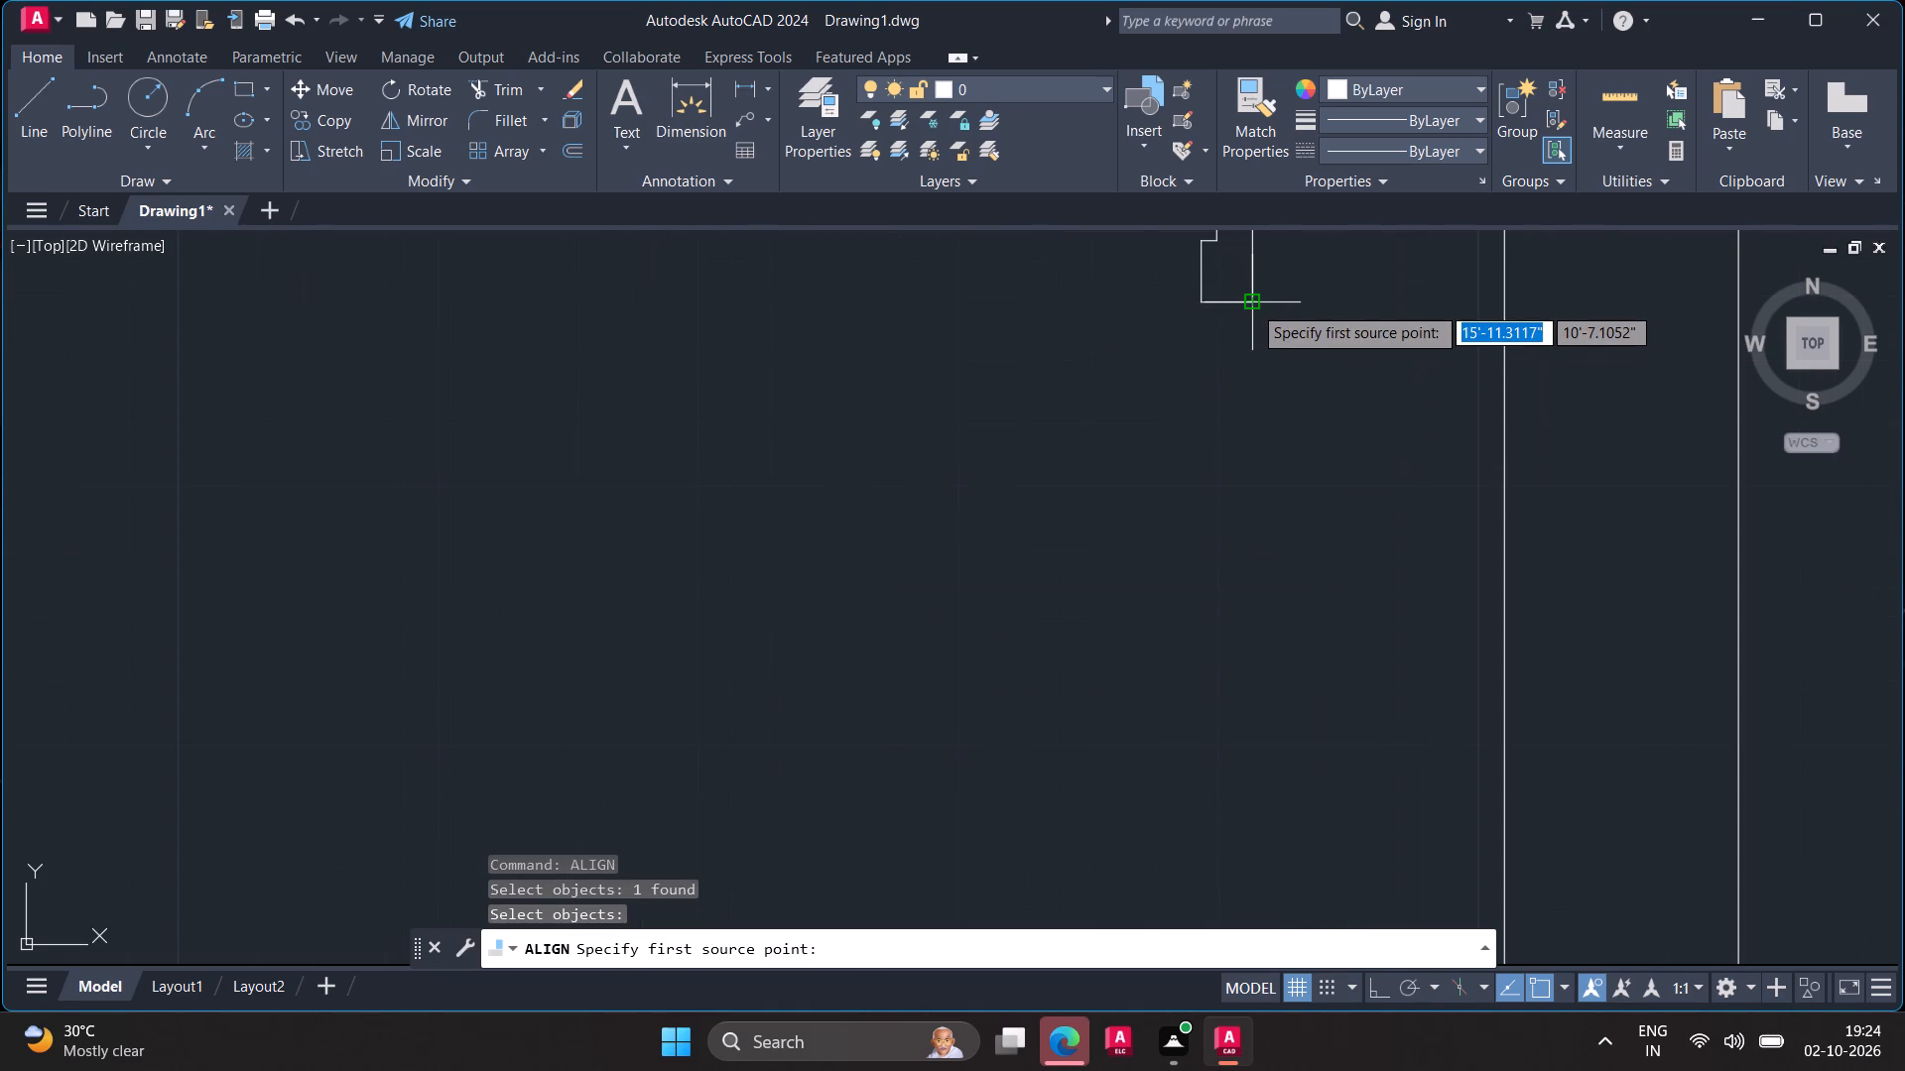
left_click(1252, 303)
scroll(1238, 408, "down", 4)
scroll(1263, 575, "up", 1)
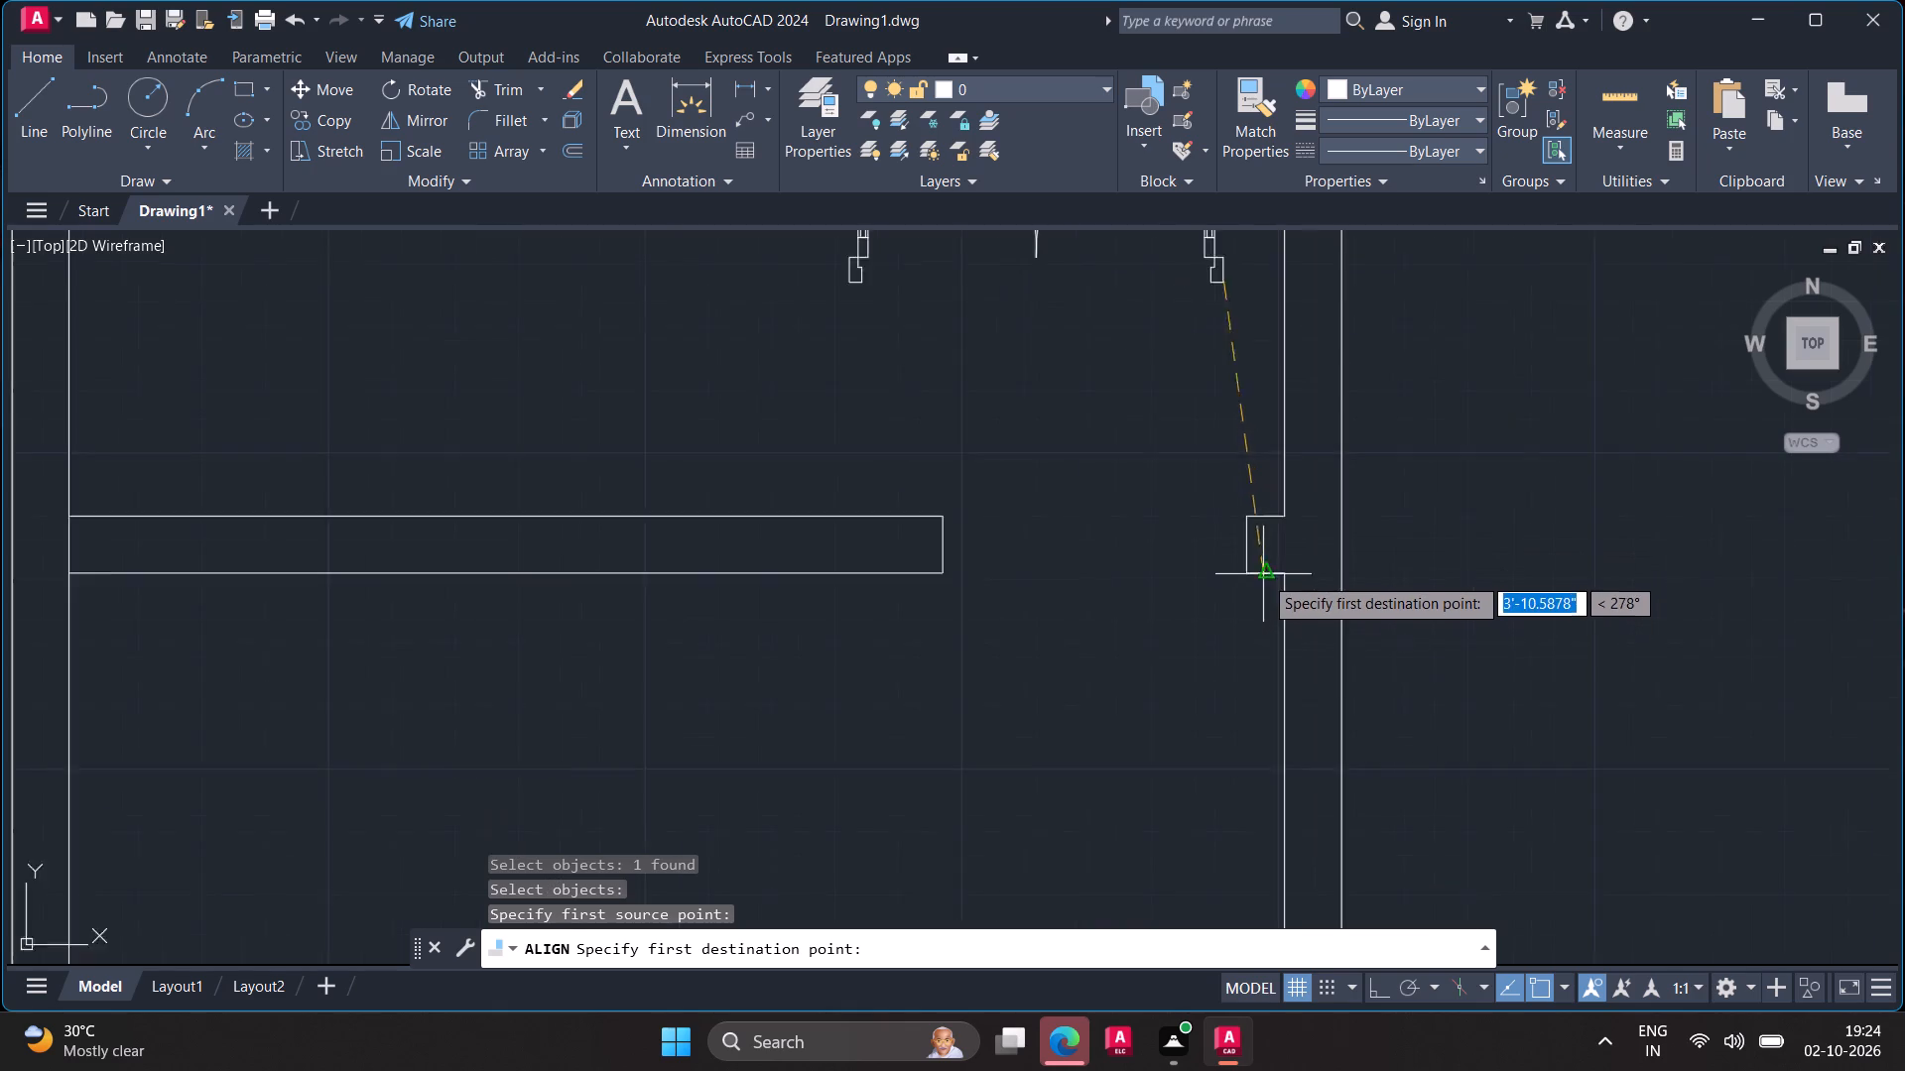
scroll(1263, 575, "up", 3)
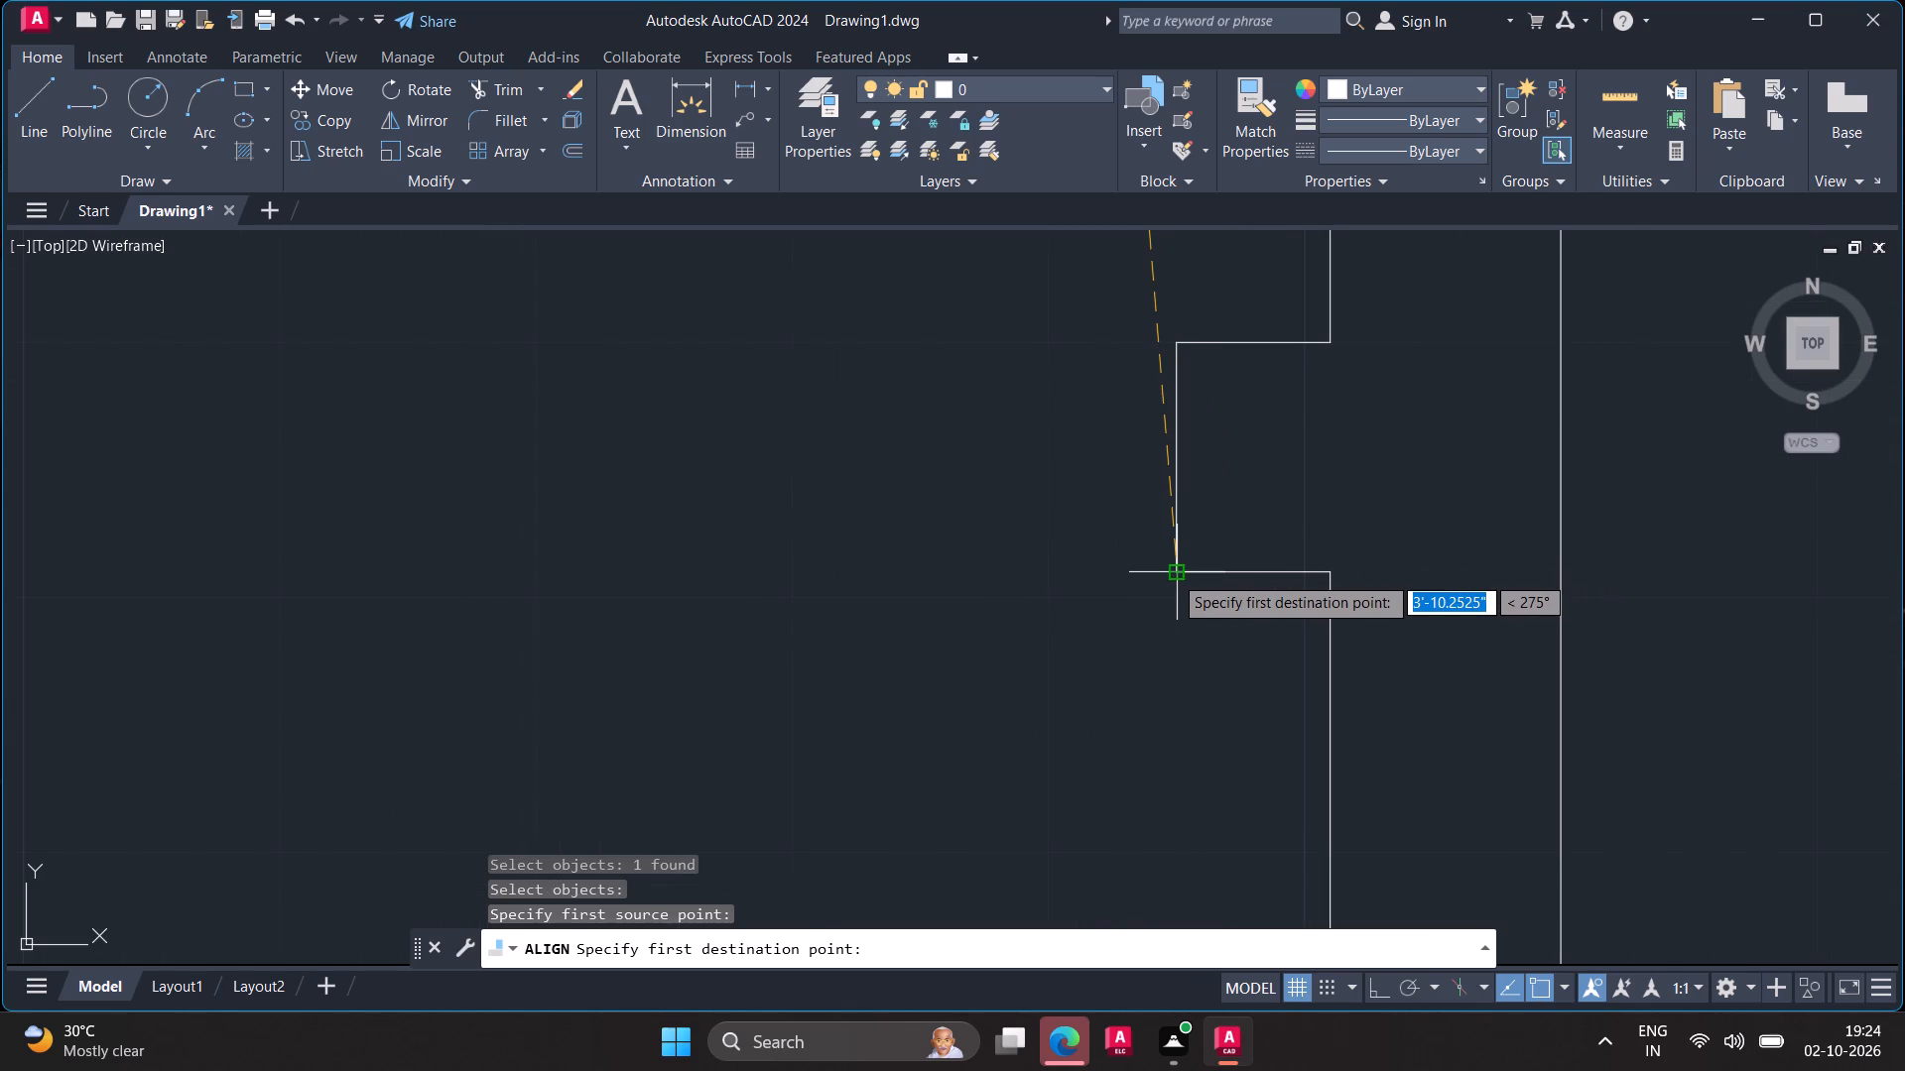
left_click(1173, 574)
Pair the left jamb's outer lower corner with the horizontal wall's lower end corner, and complete Align with scaling to the alignment points.
scroll(943, 508, "down", 4)
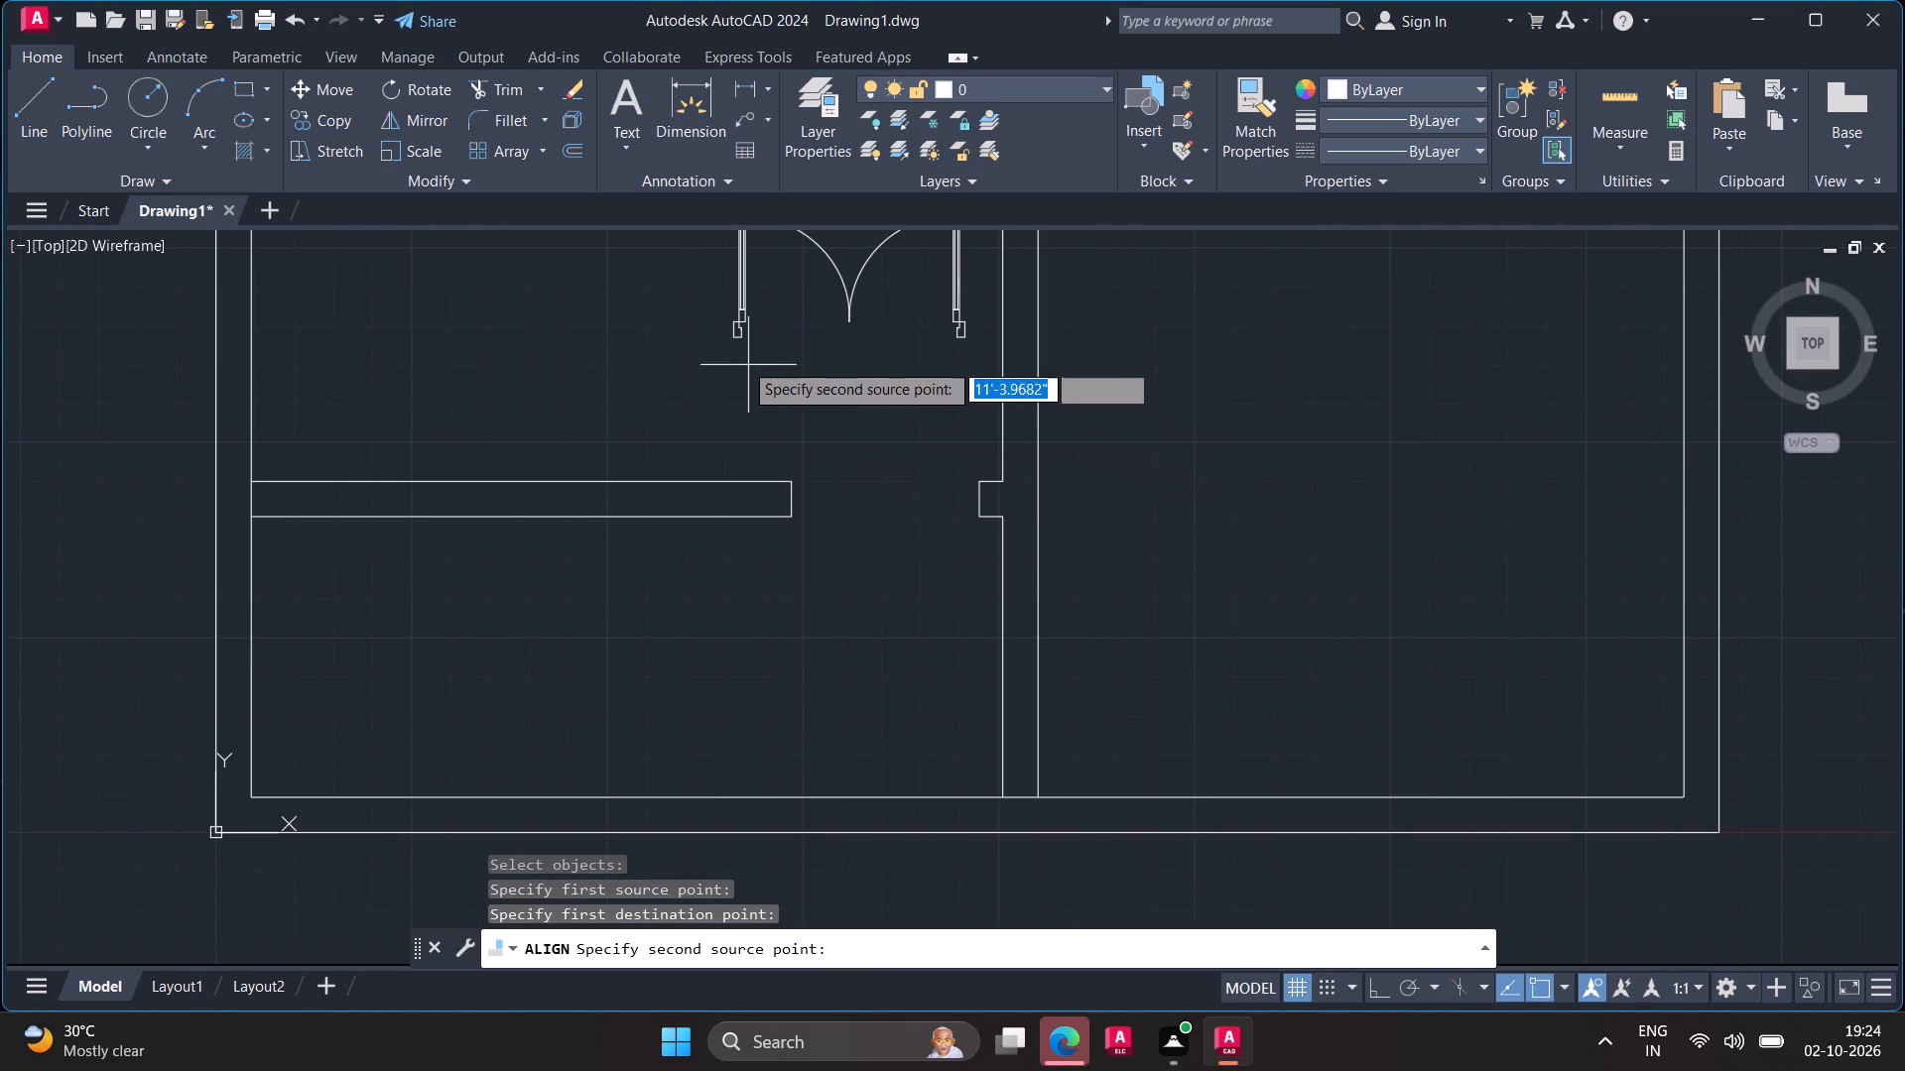
scroll(716, 337, "up", 6)
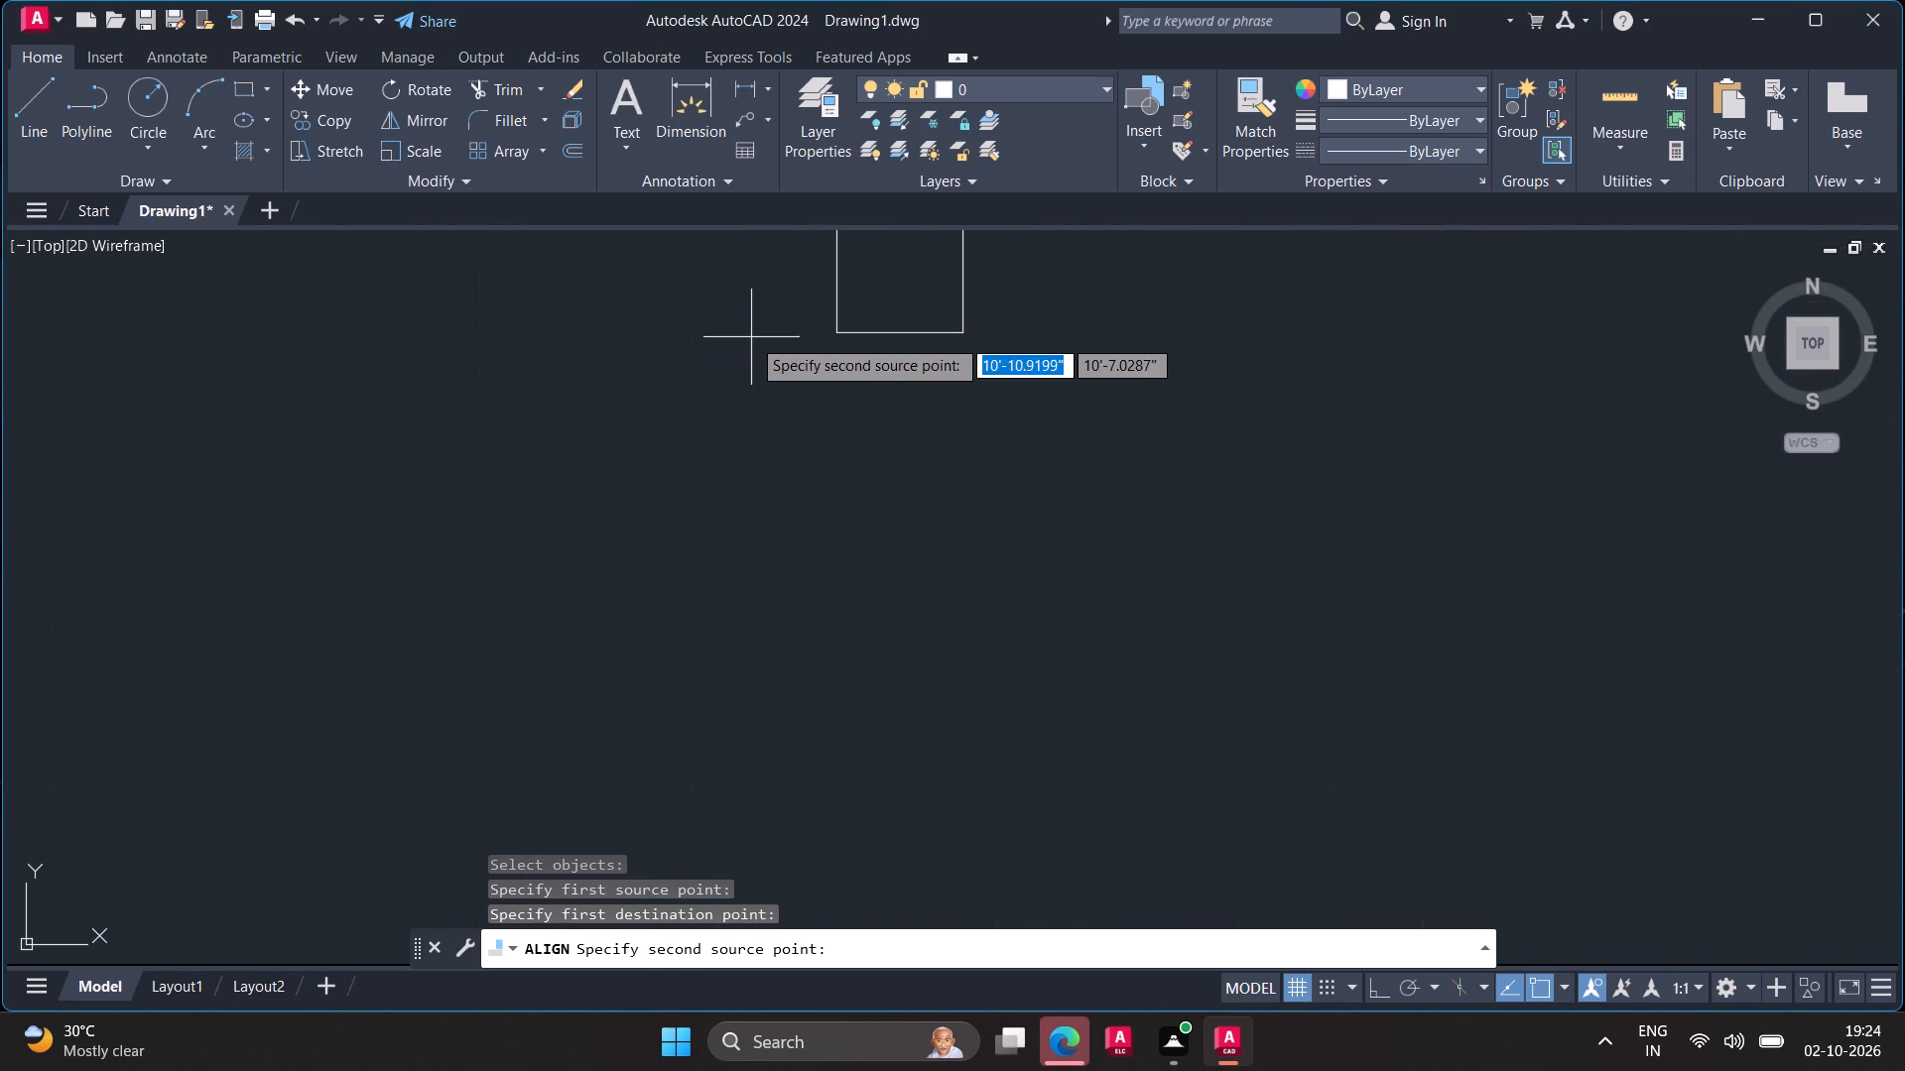
left_click(830, 335)
scroll(838, 360, "down", 5)
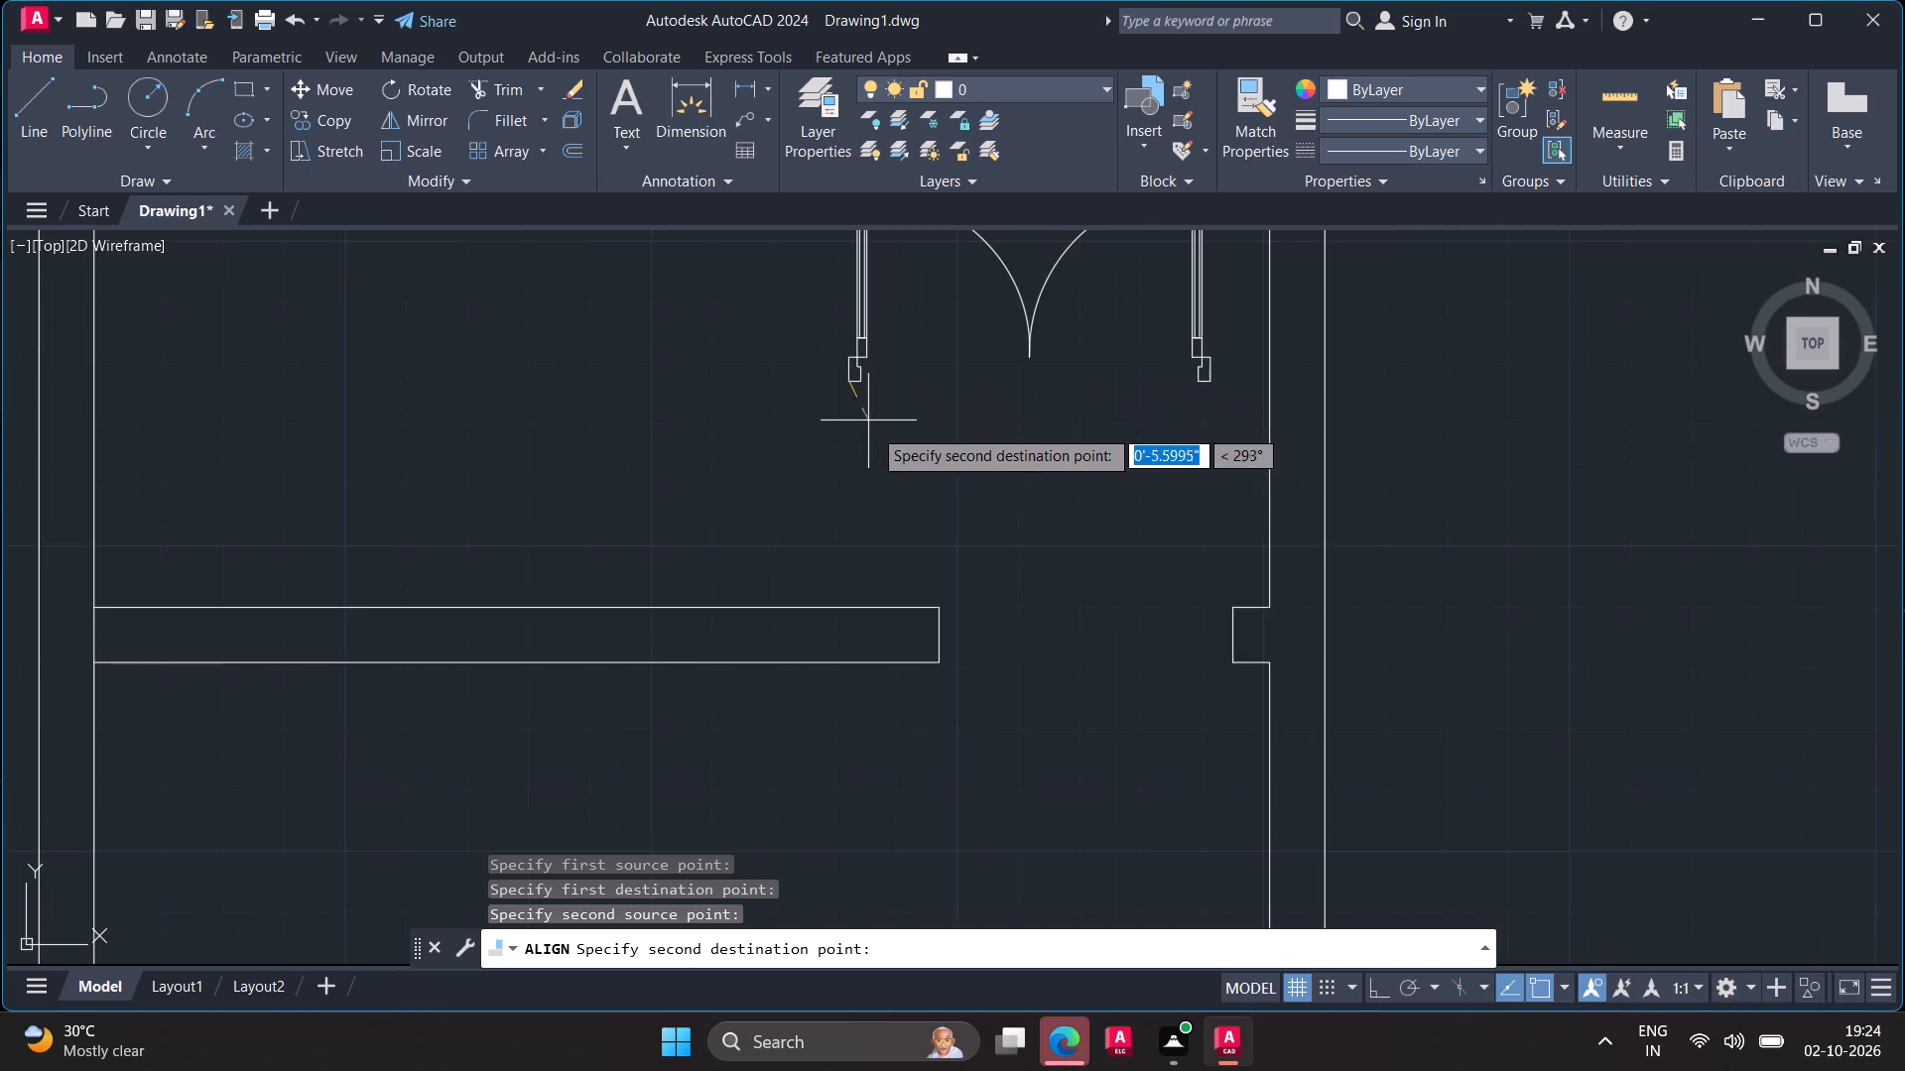
scroll(945, 654, "up", 3)
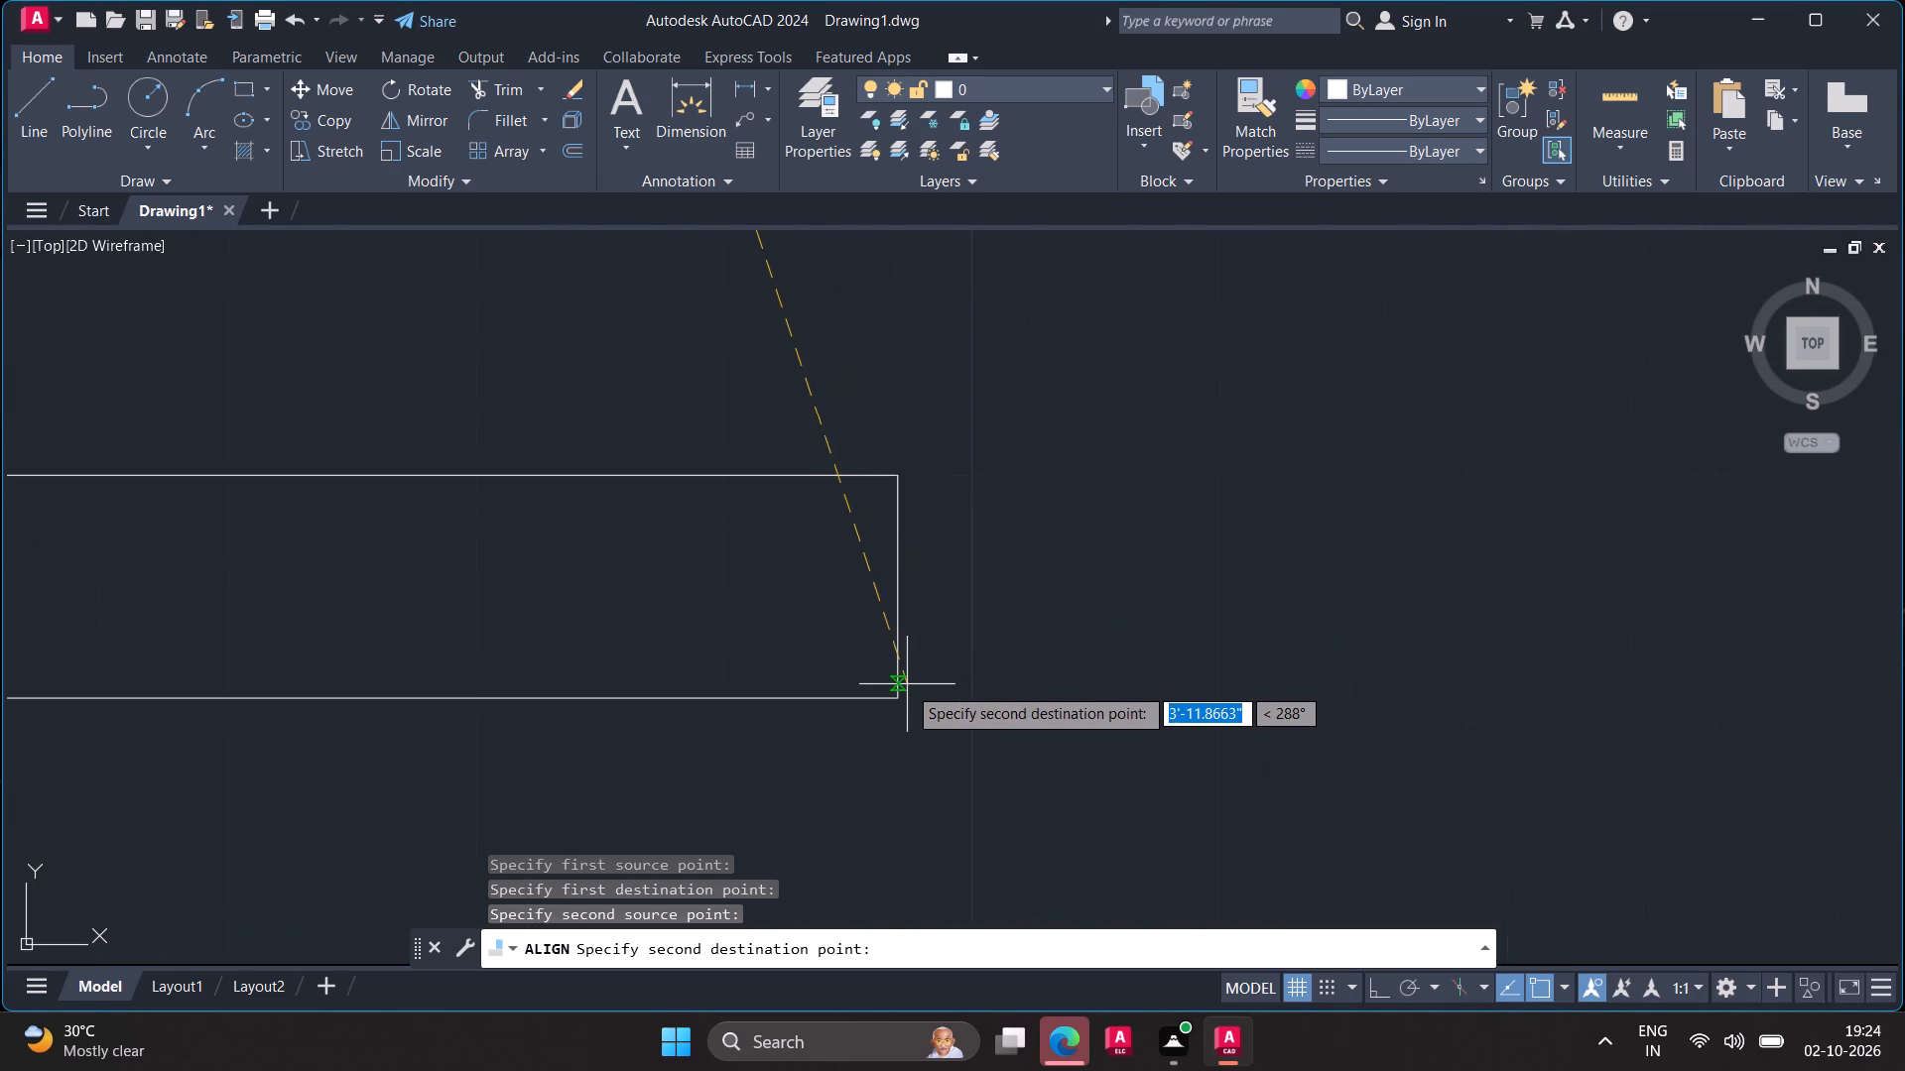
left_click(898, 696)
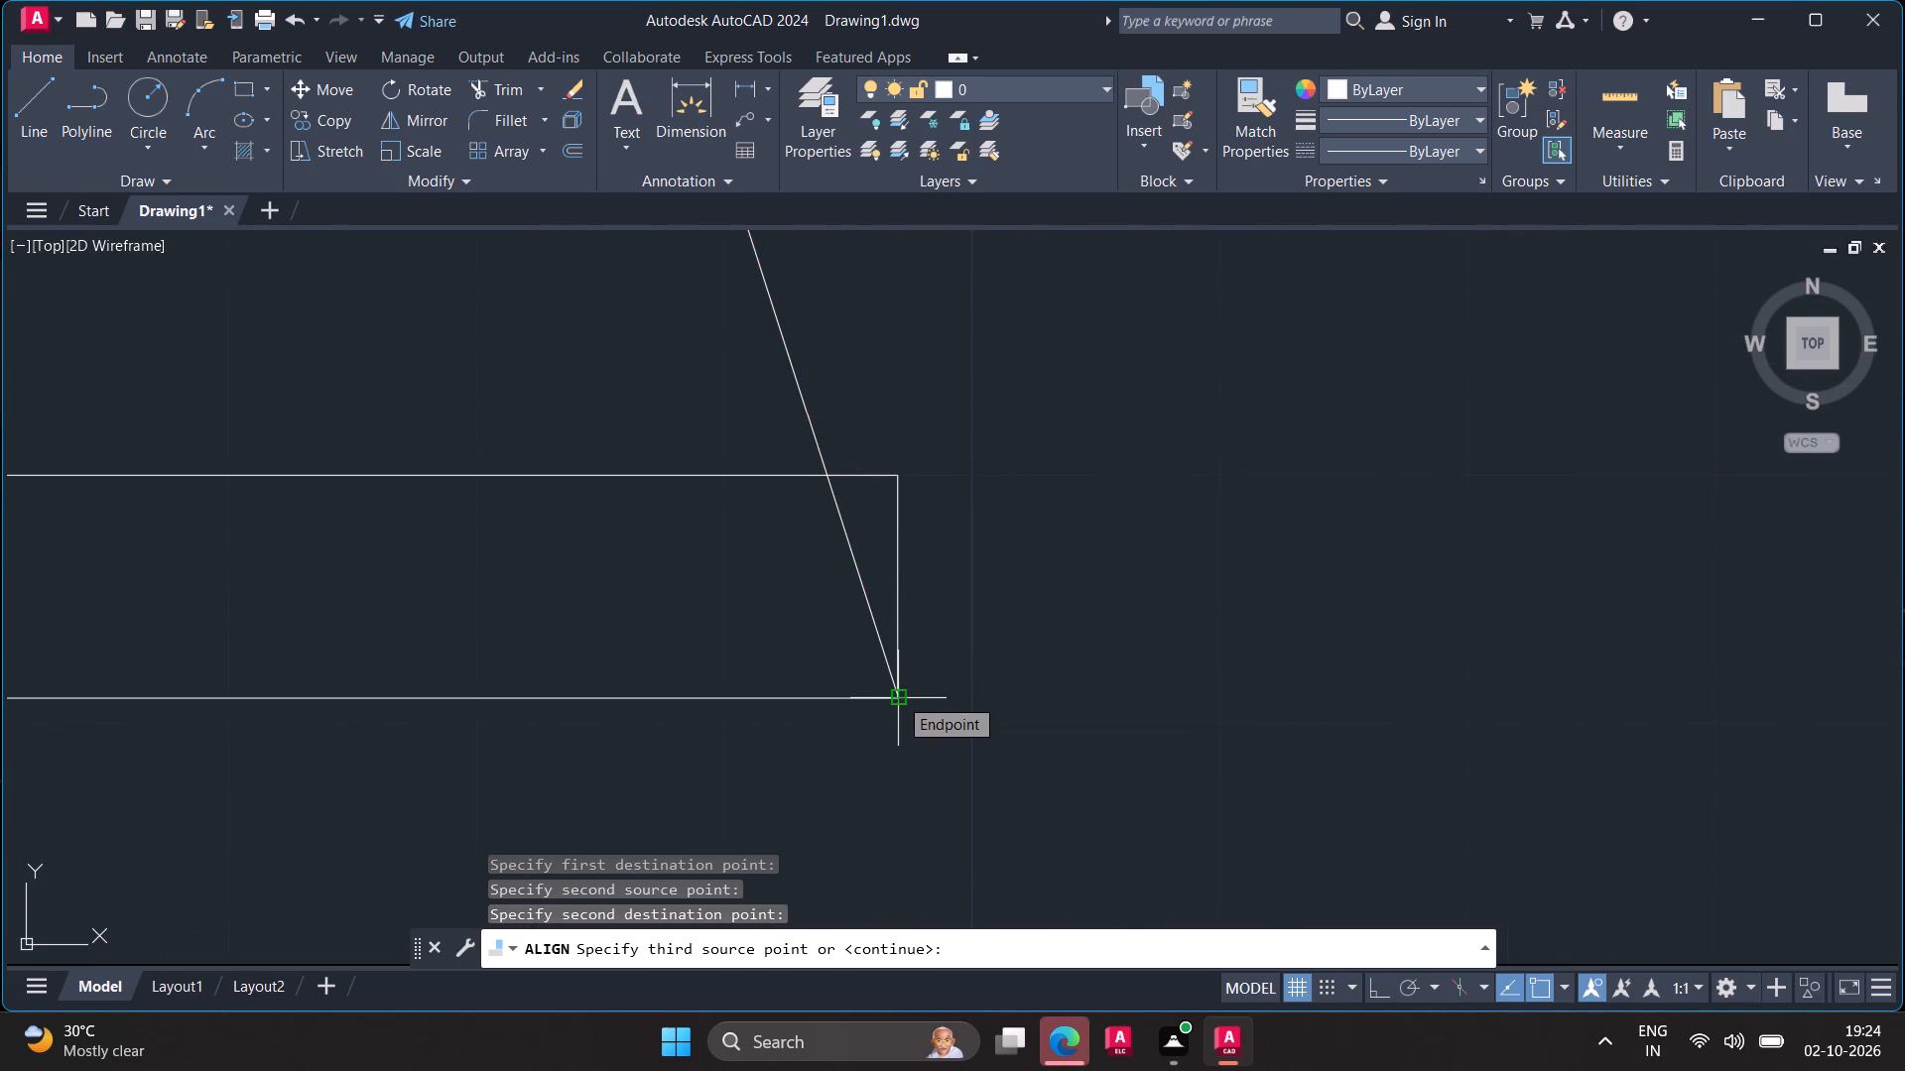
key("Return")
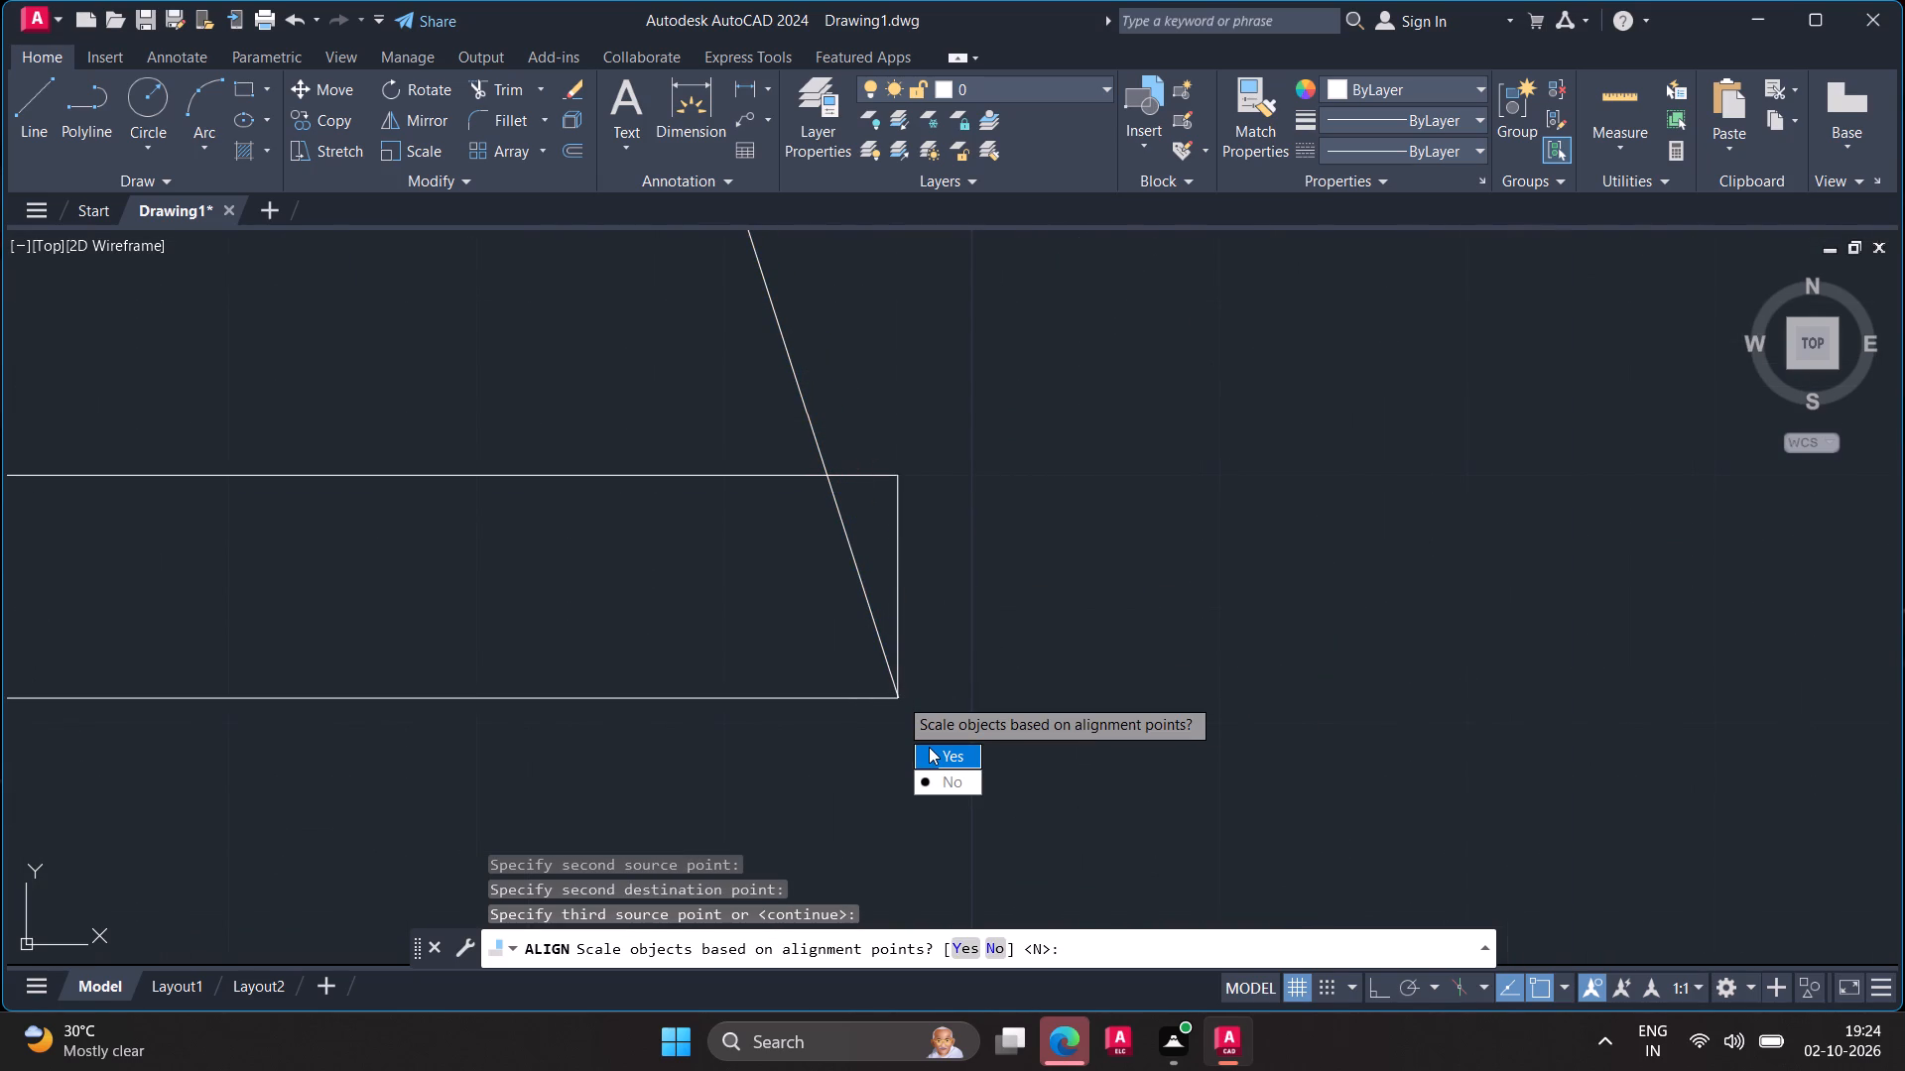
left_click_drag(929, 747, 898, 696)
scroll(944, 671, "down", 3)
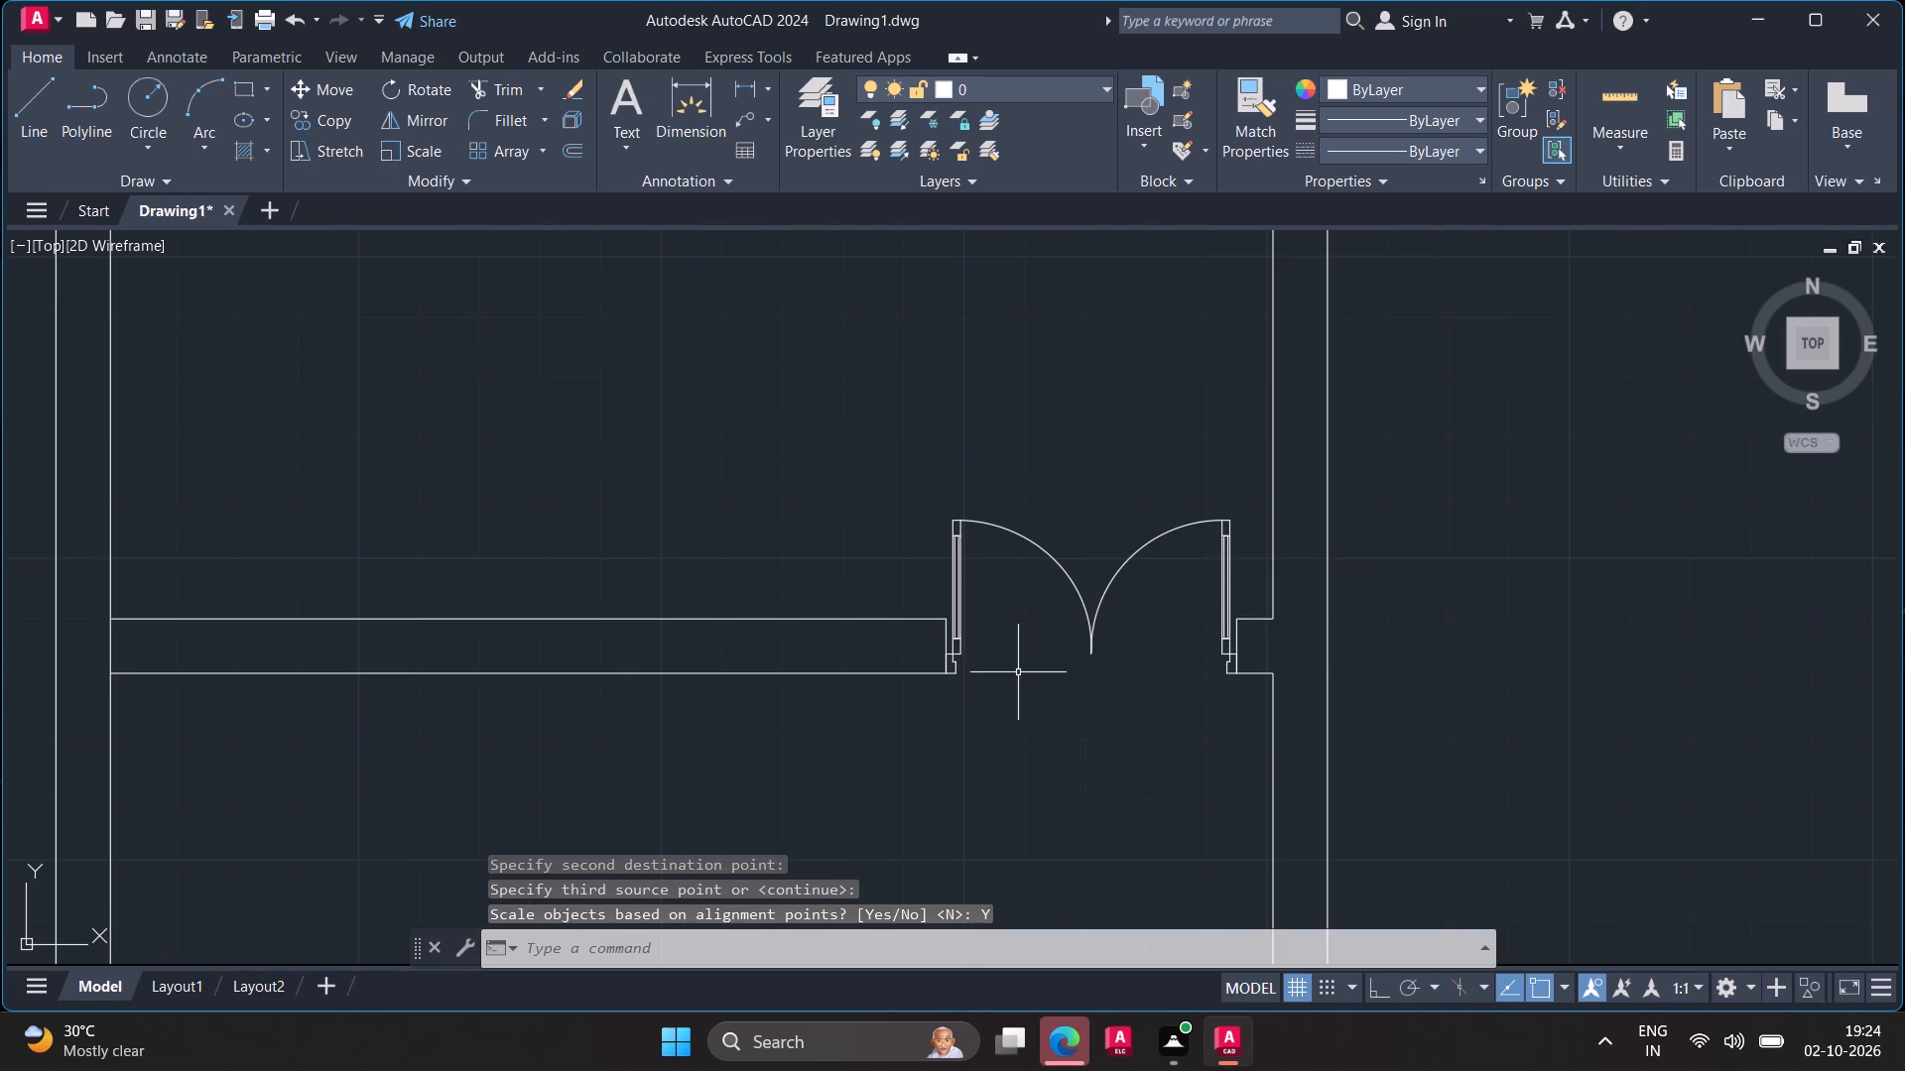
scroll(1029, 691, "down", 1)
key("Escape")
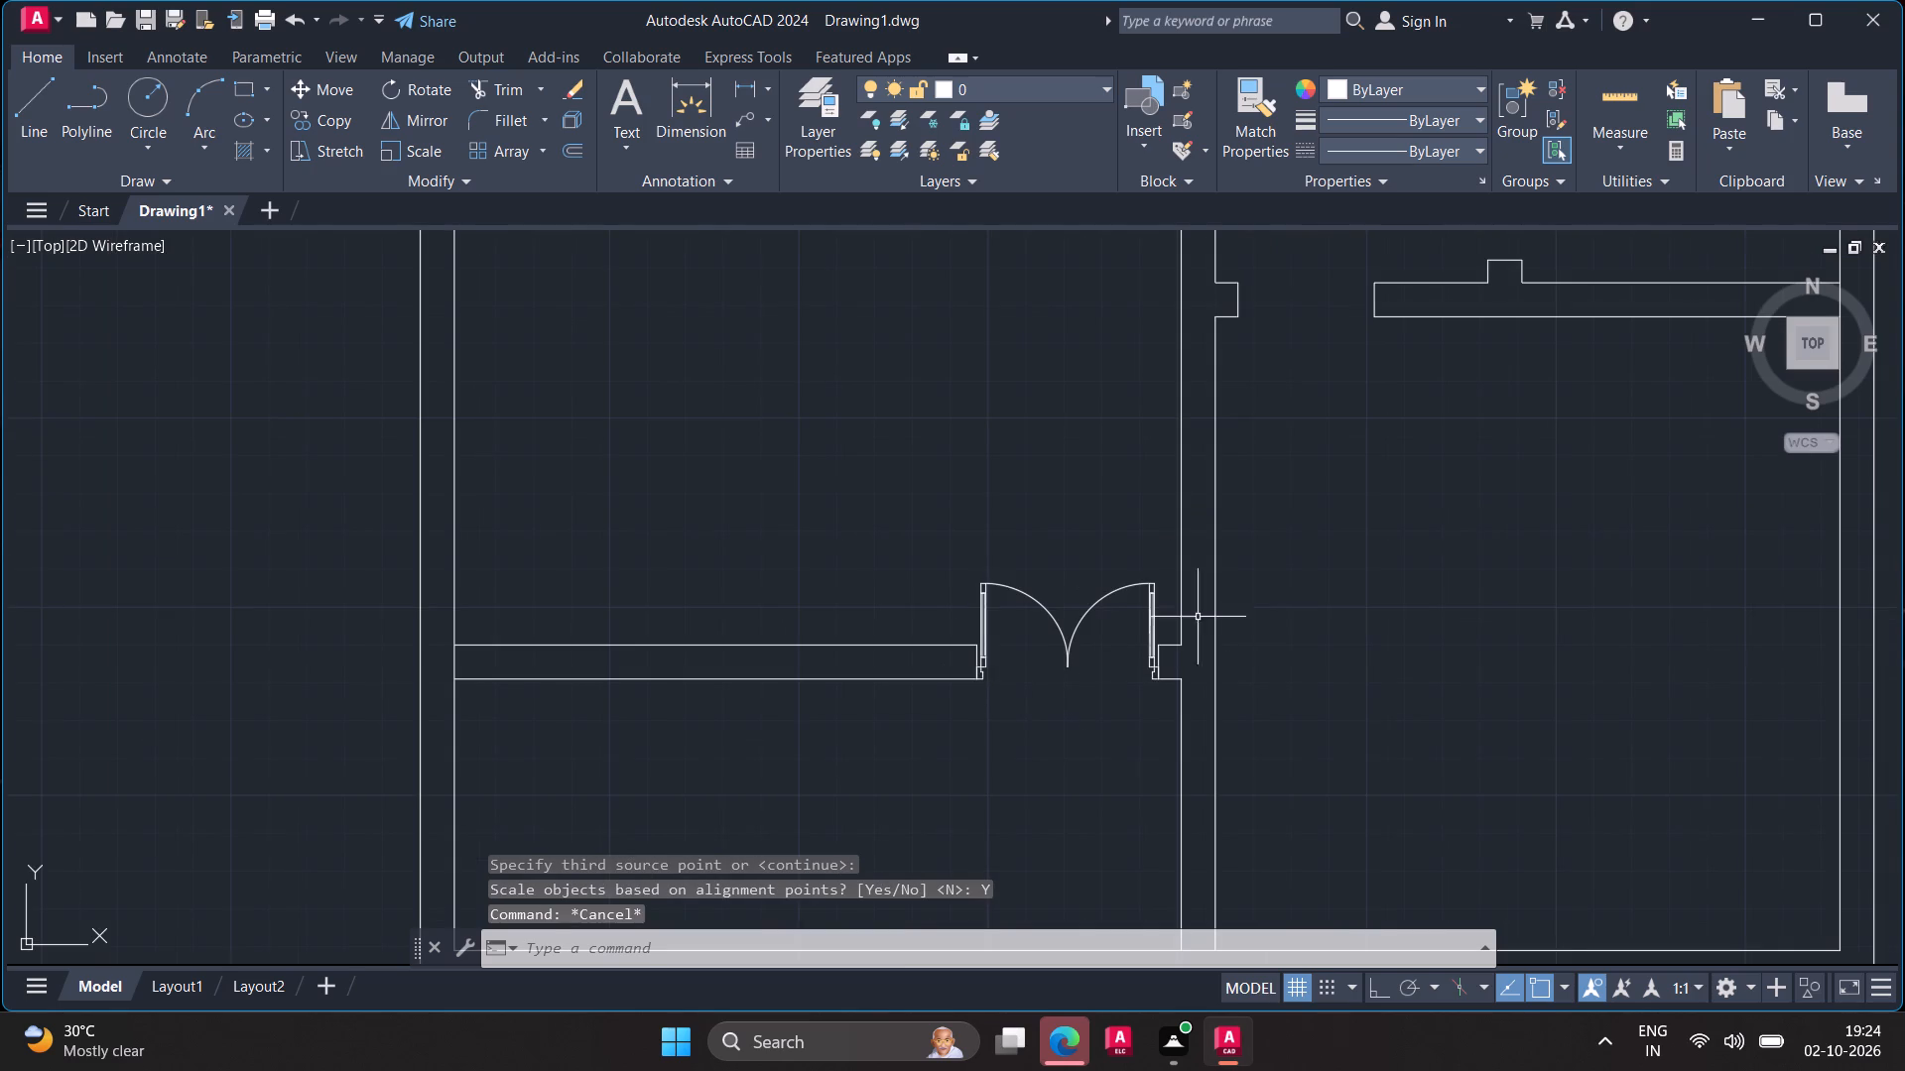
Move the single swing door block from beside the floor plan to just above the opening in the lower-right room's upper wall.
scroll(1335, 540, "down", 2)
middle_click_drag(1367, 533, 1243, 561)
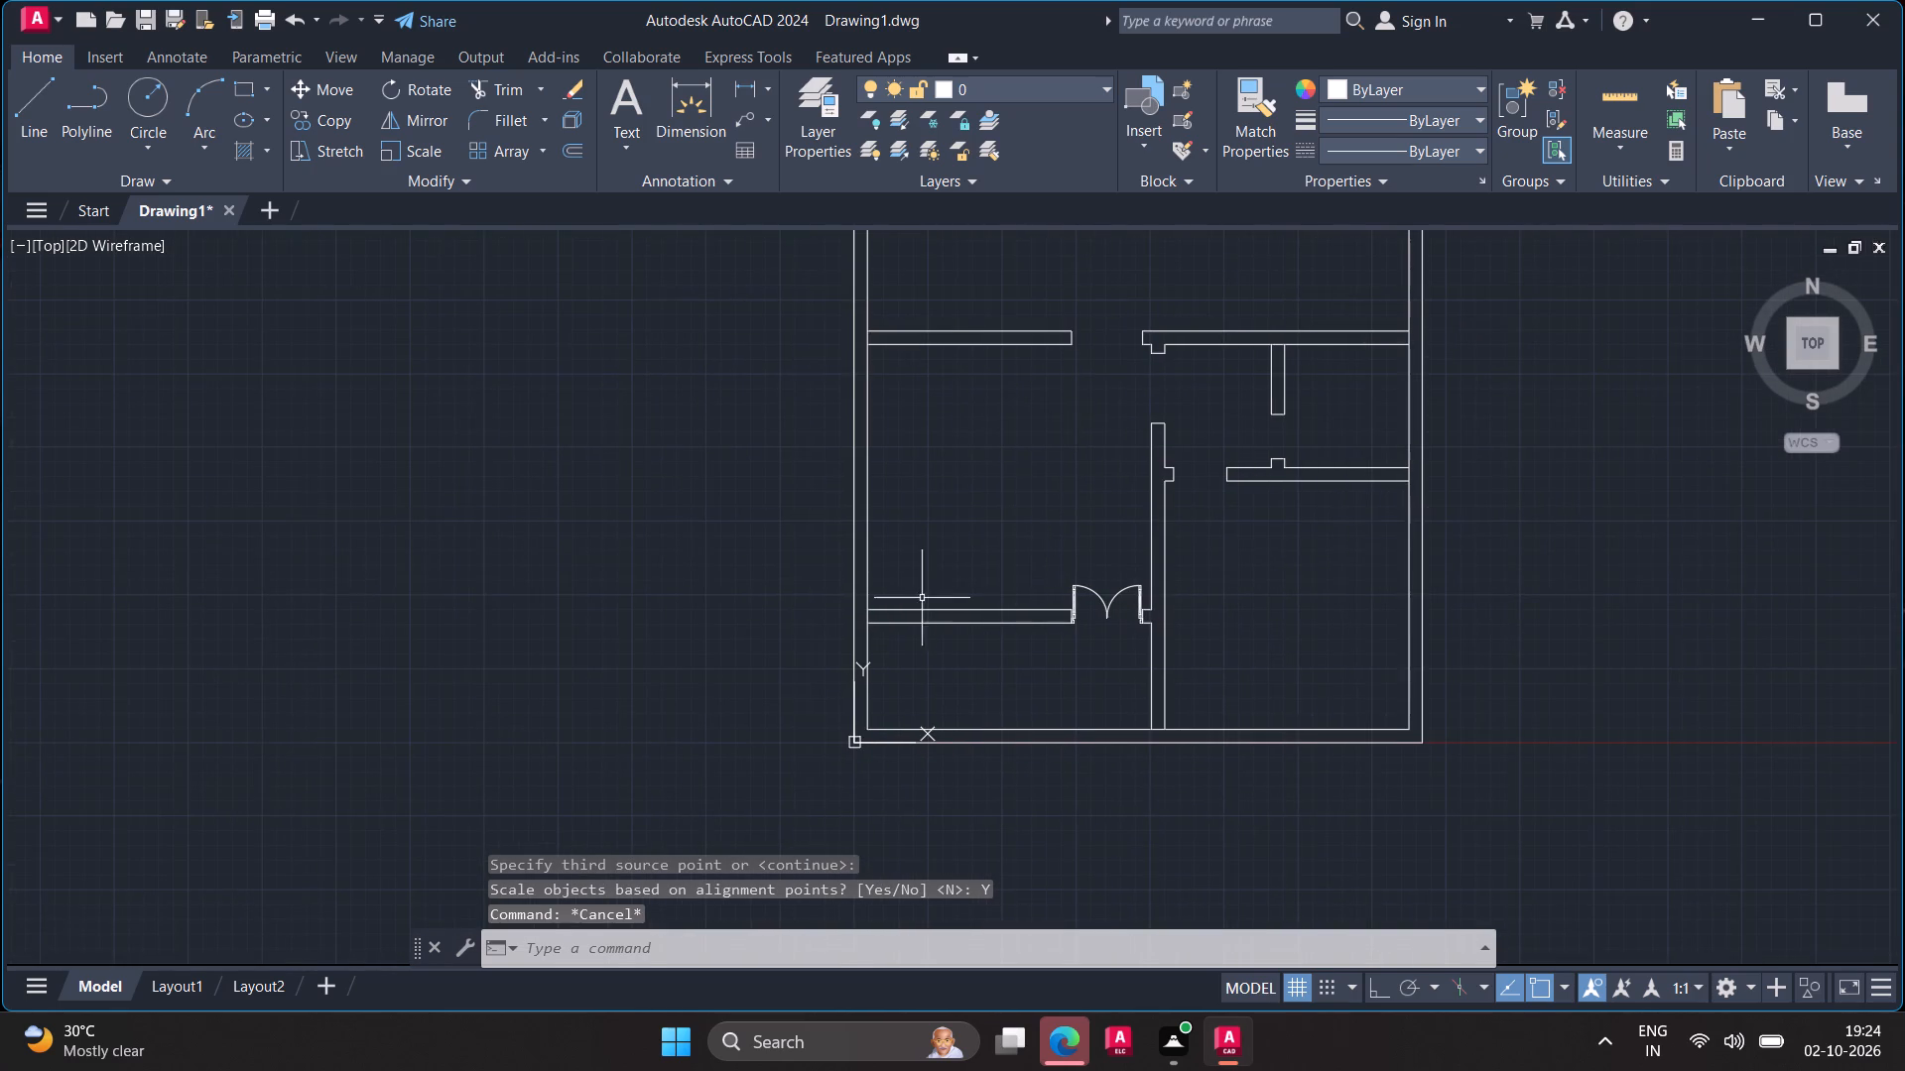
scroll(1557, 526, "down", 1)
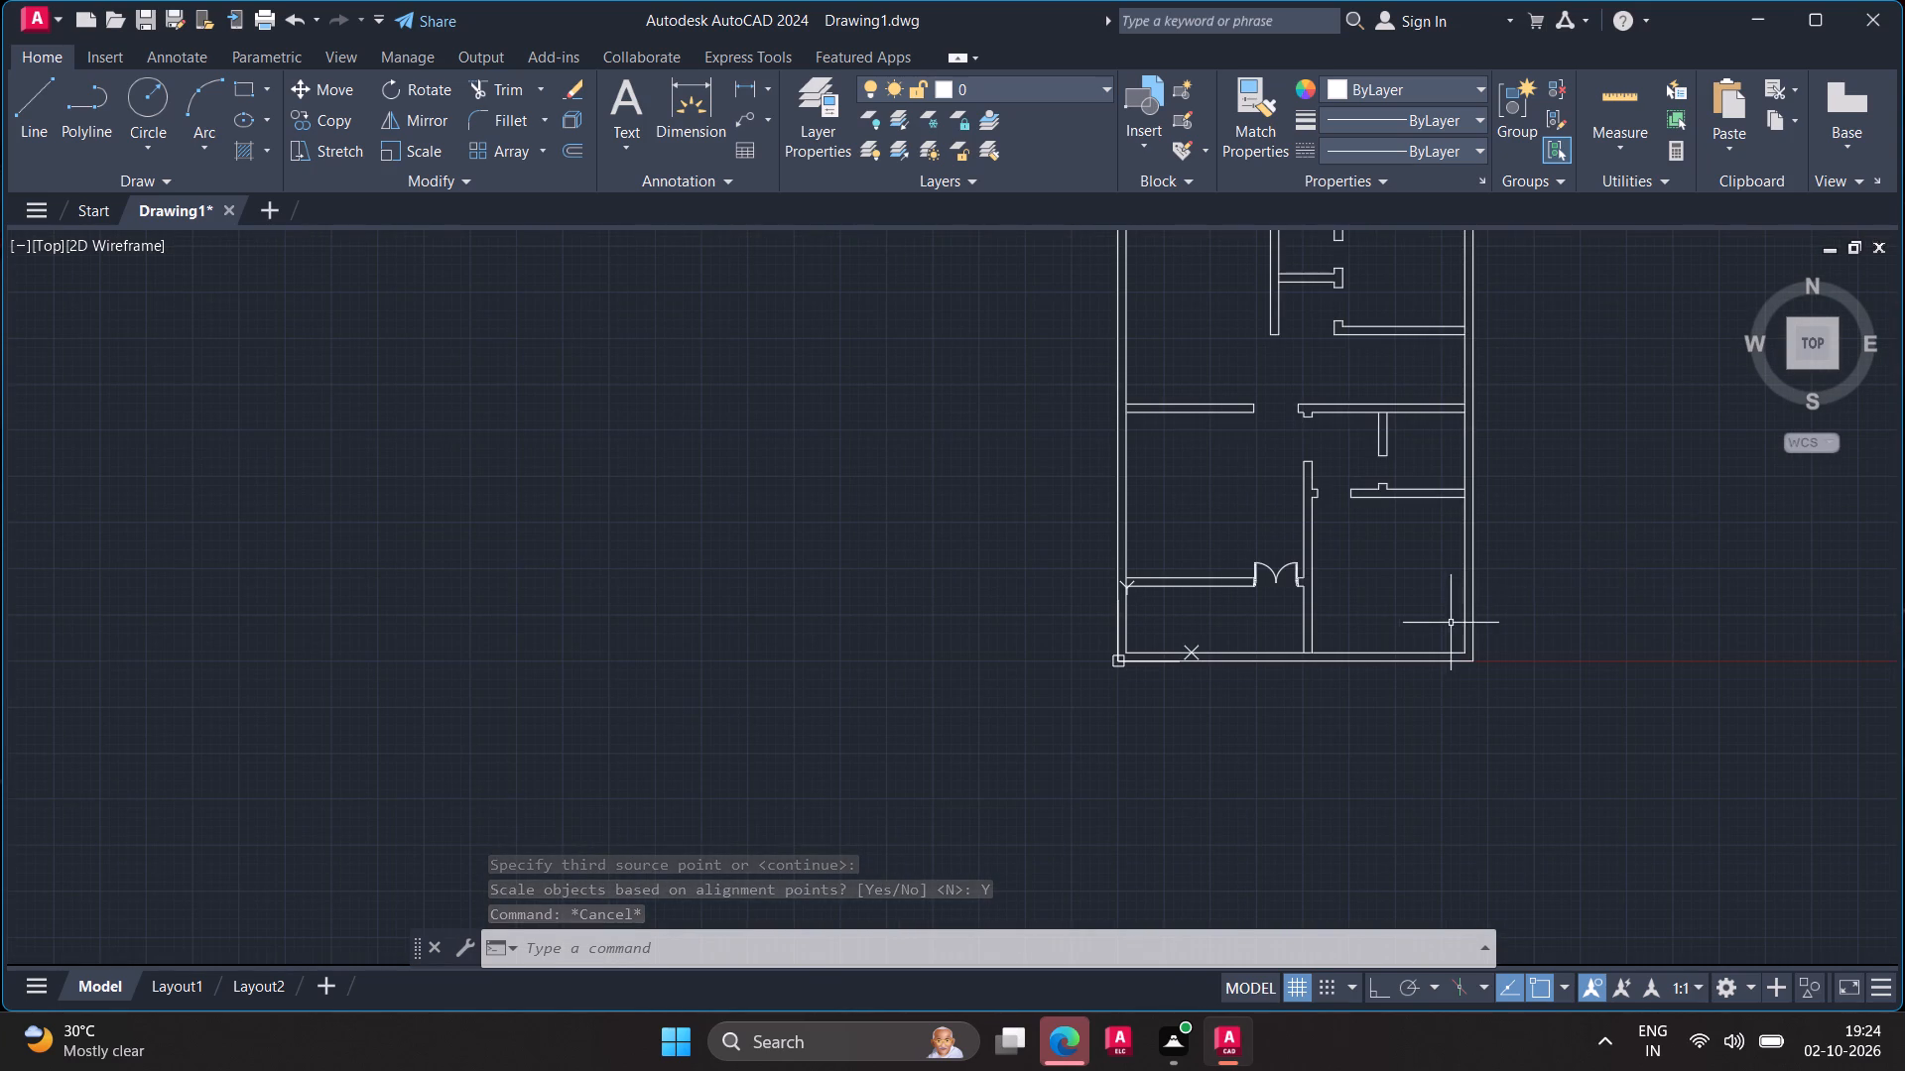
scroll(1695, 553, "down", 4)
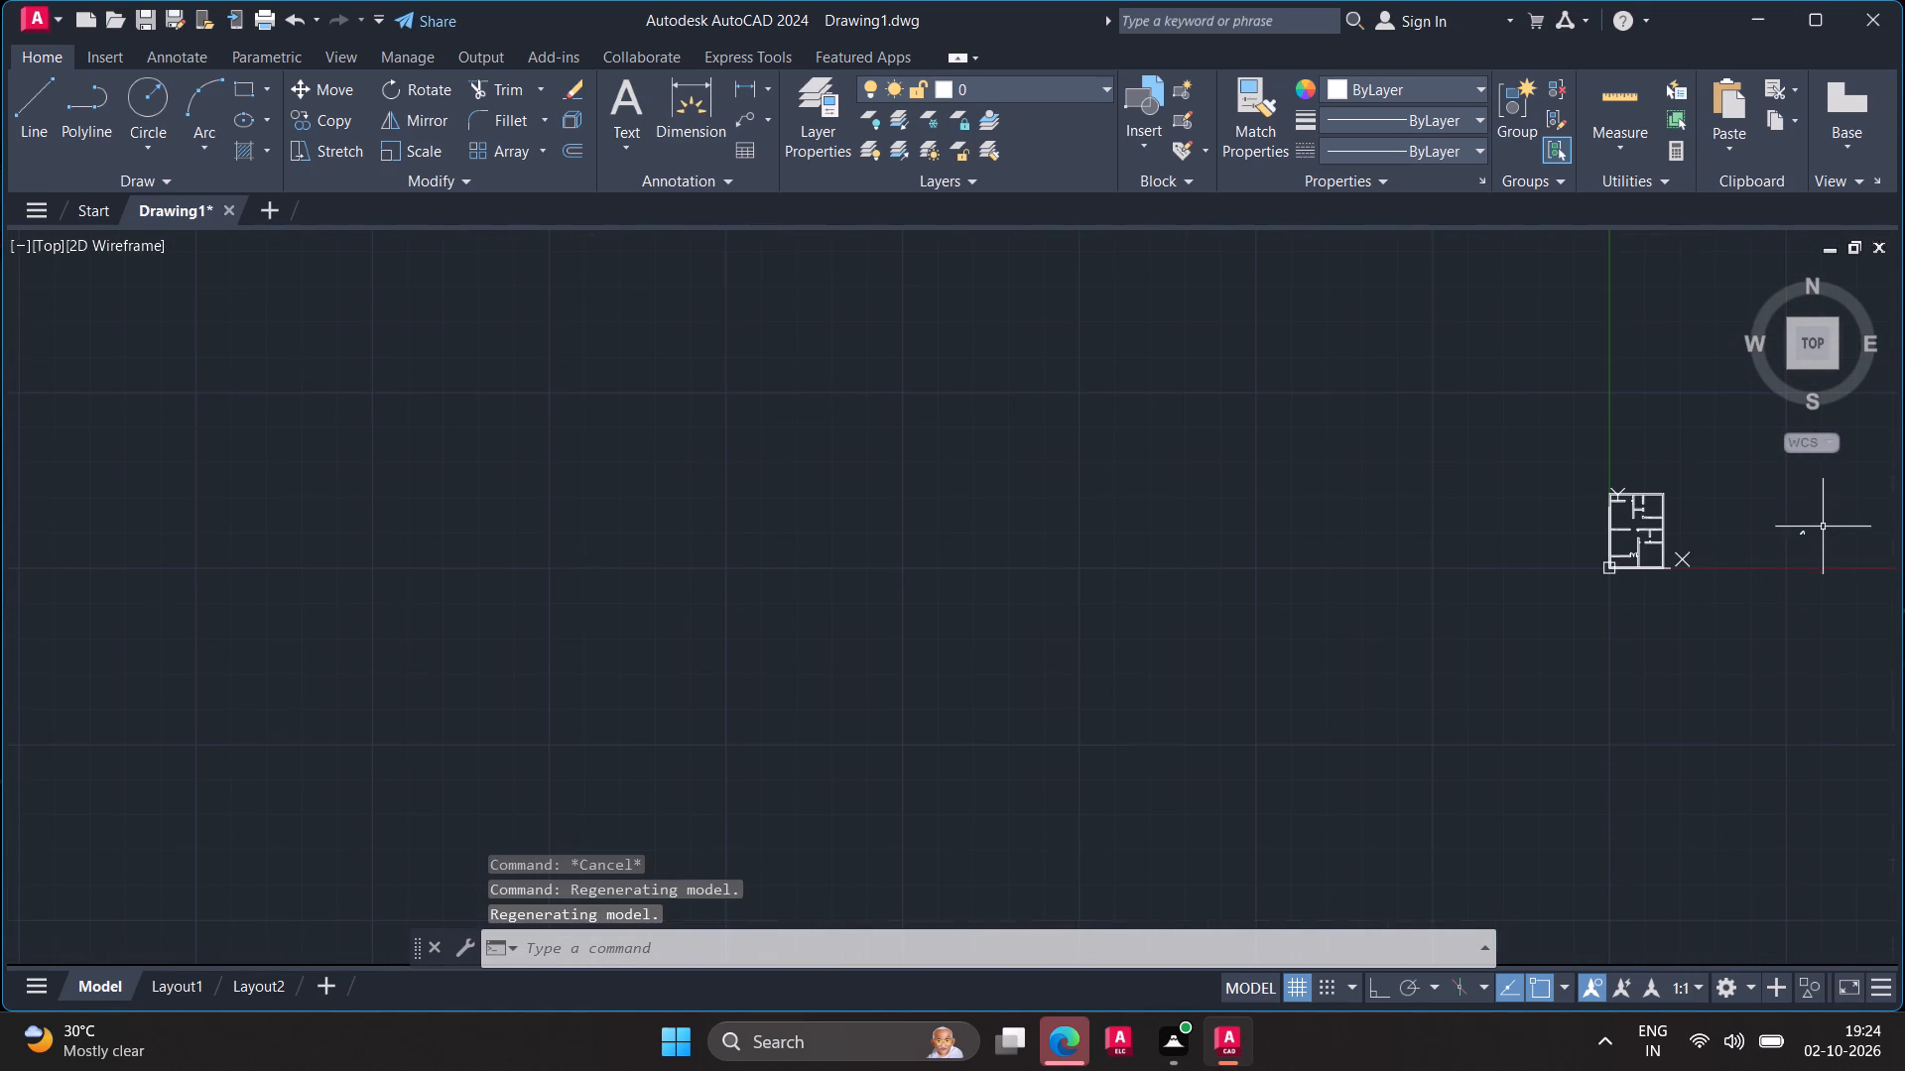
scroll(1821, 530, "up", 4)
scroll(1600, 570, "up", 3)
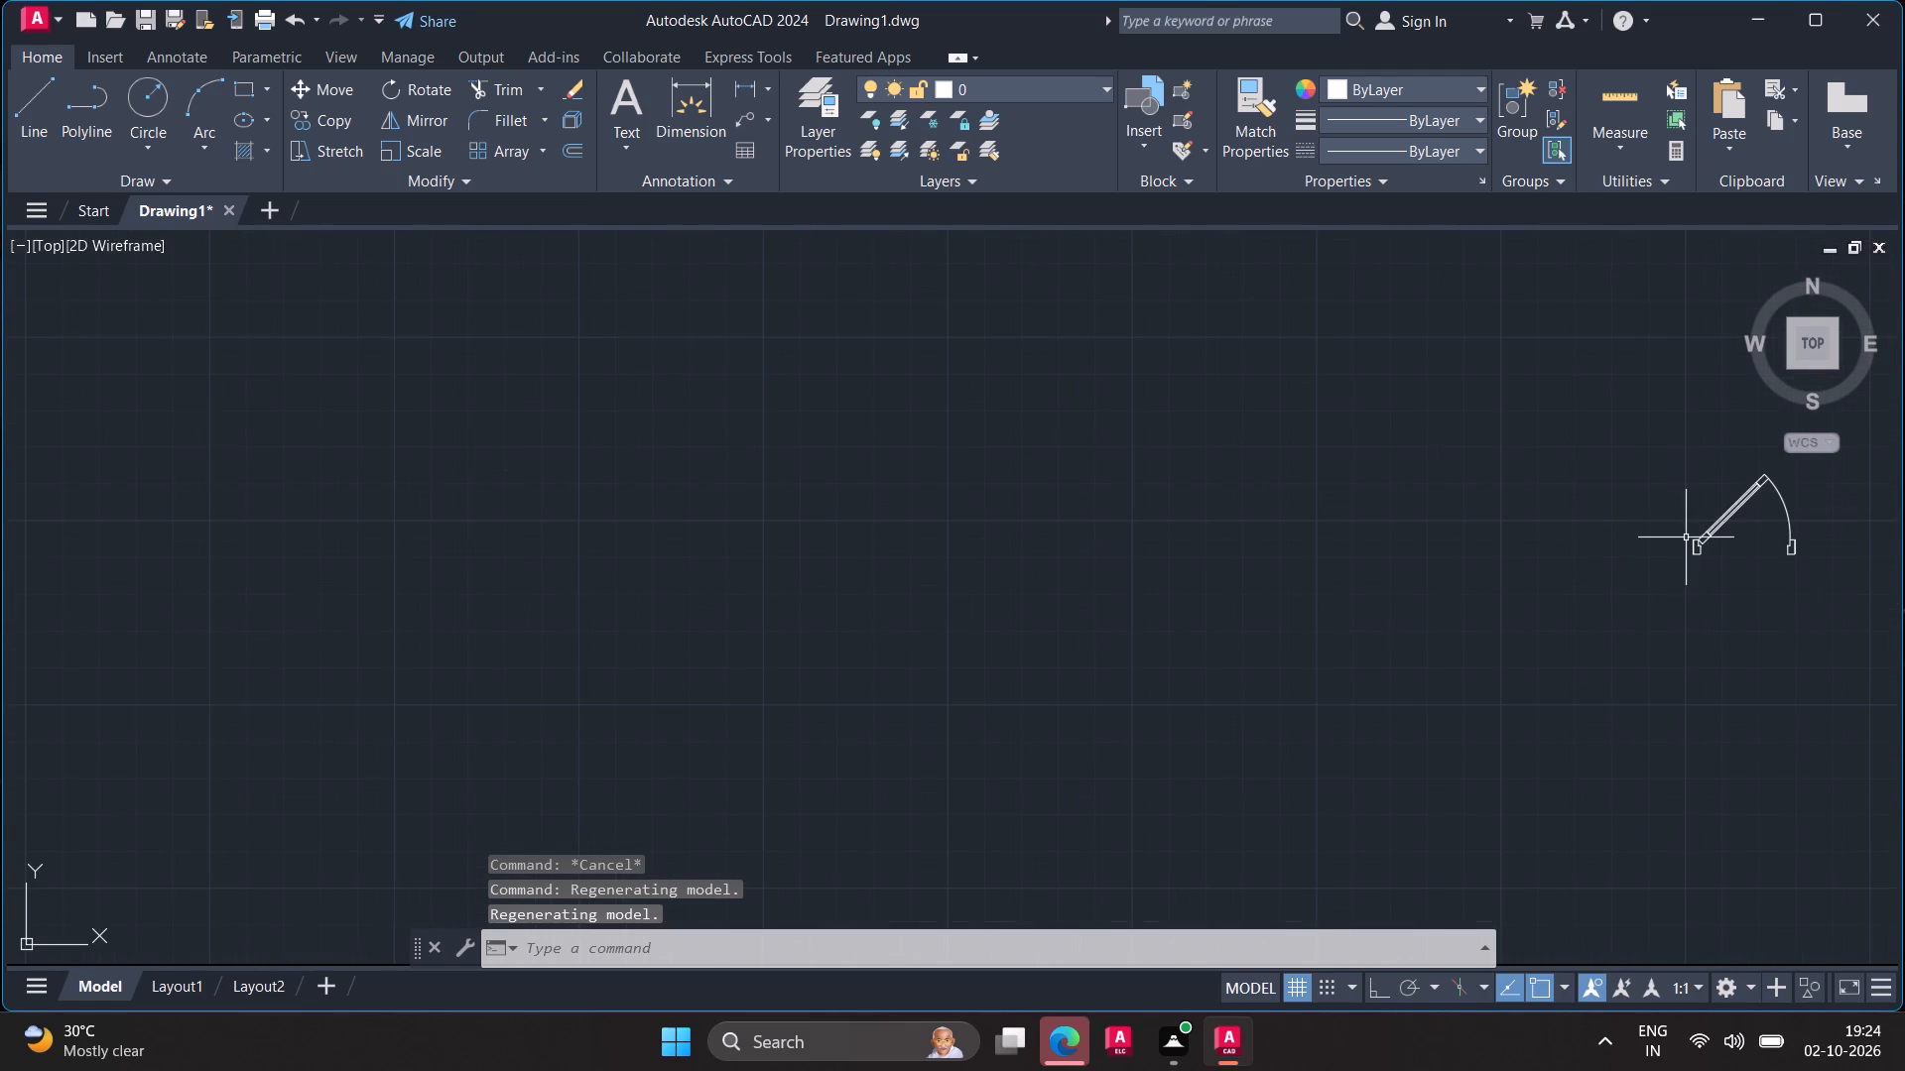
left_click(1694, 538)
left_click(1698, 550)
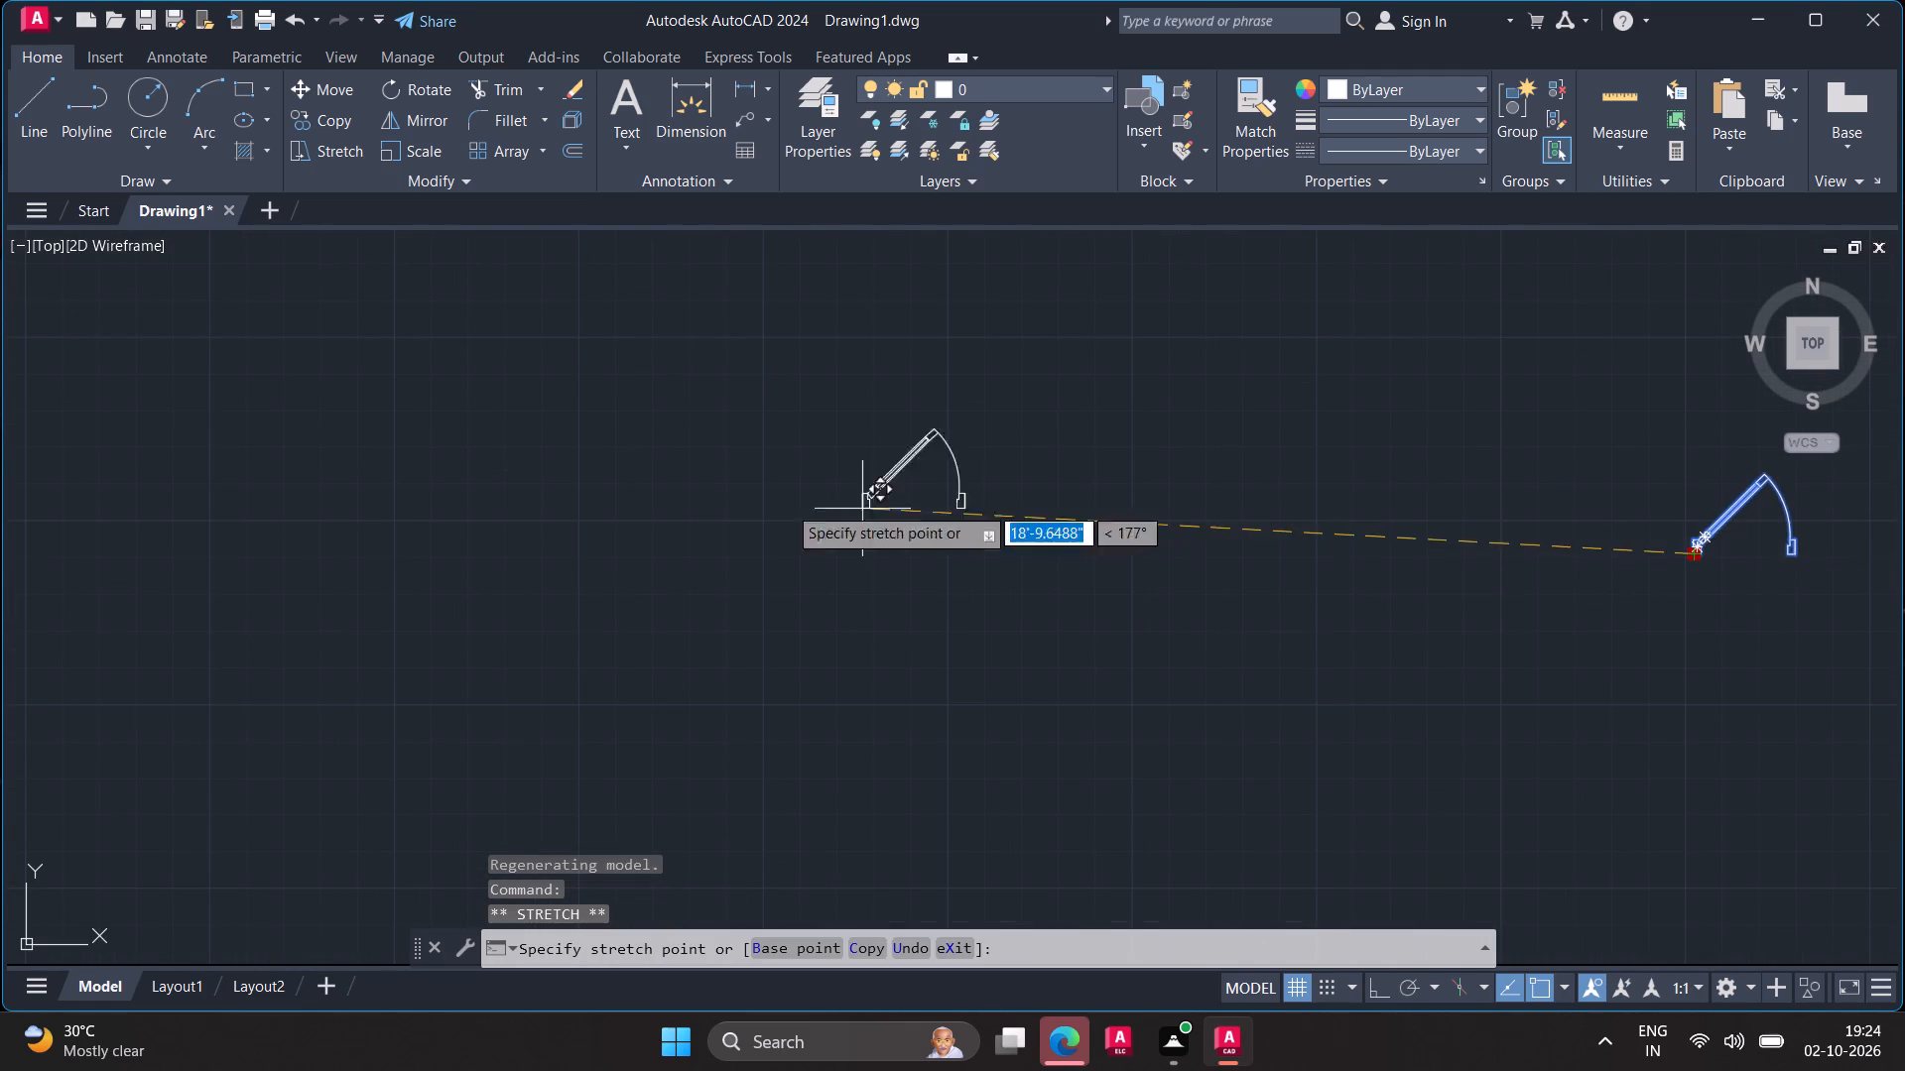
scroll(382, 486, "down", 5)
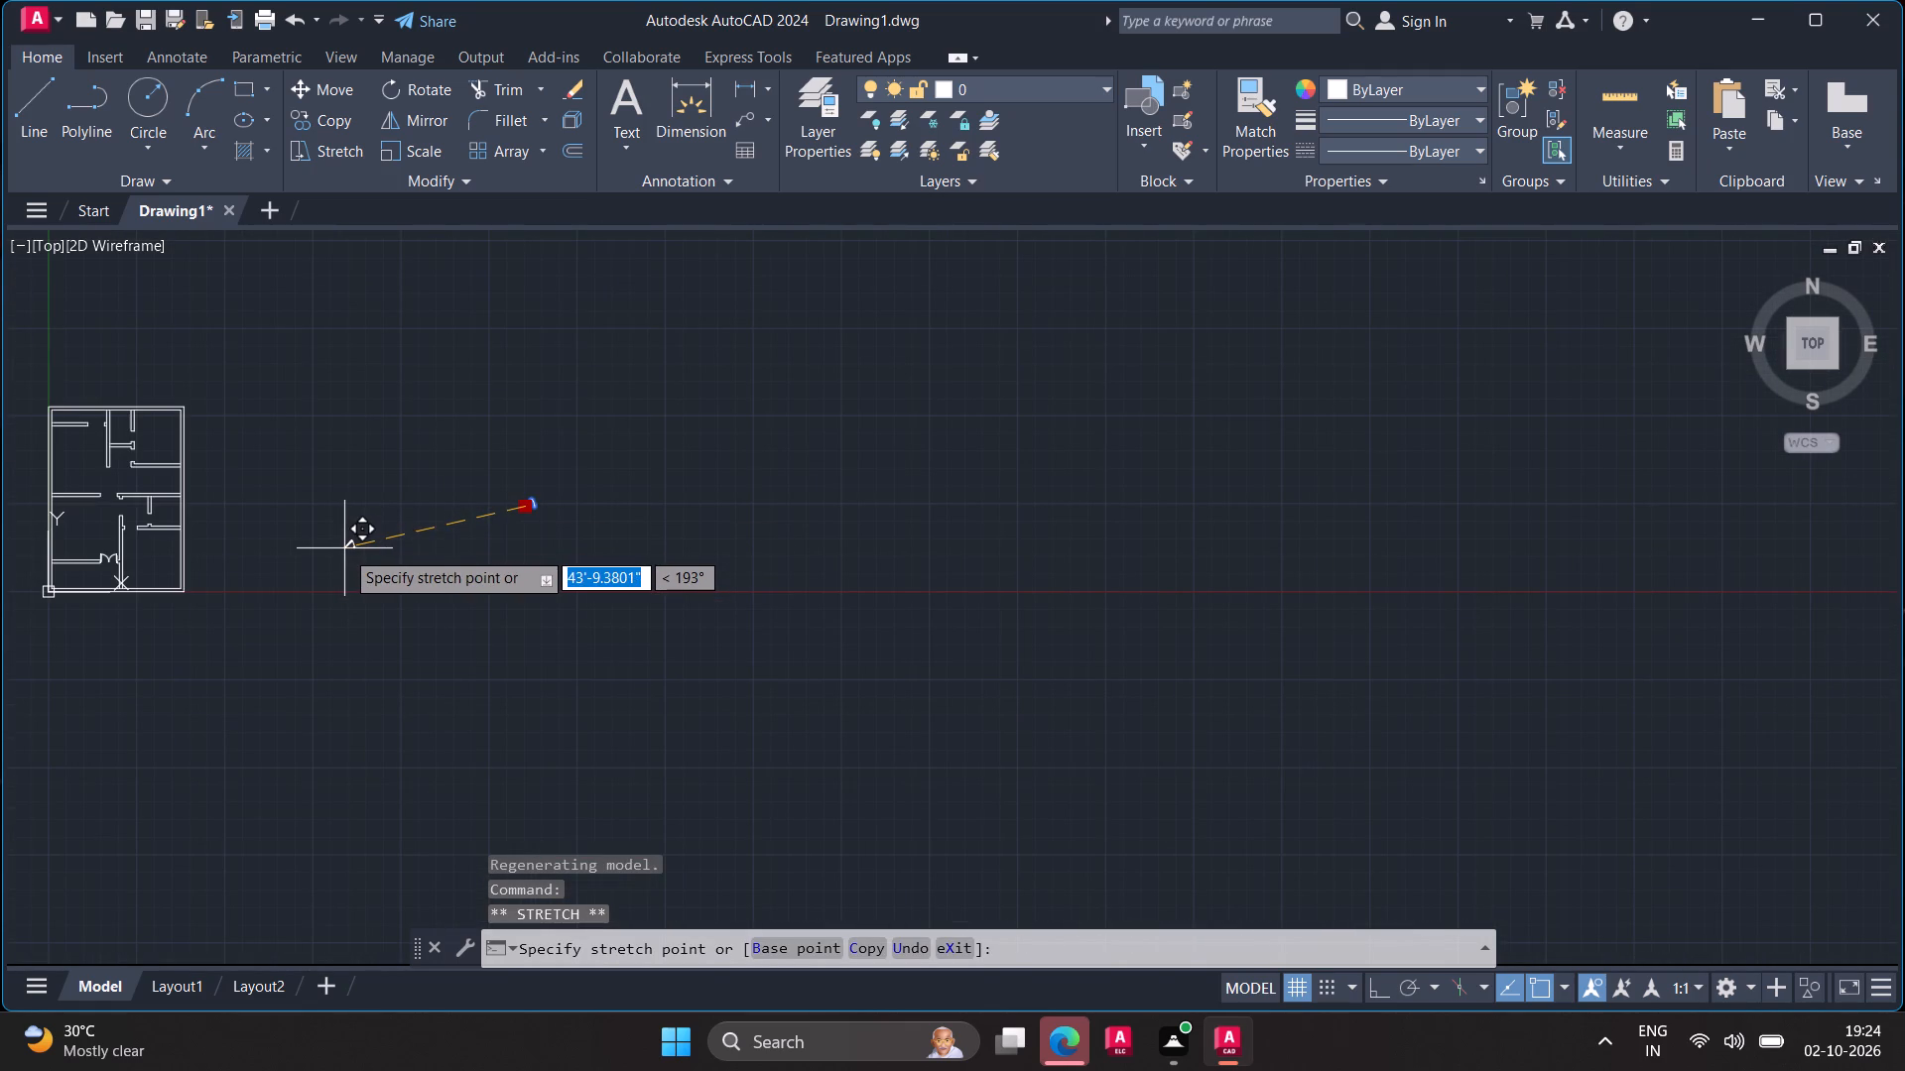
scroll(154, 537, "up", 4)
scroll(96, 522, "down", 4)
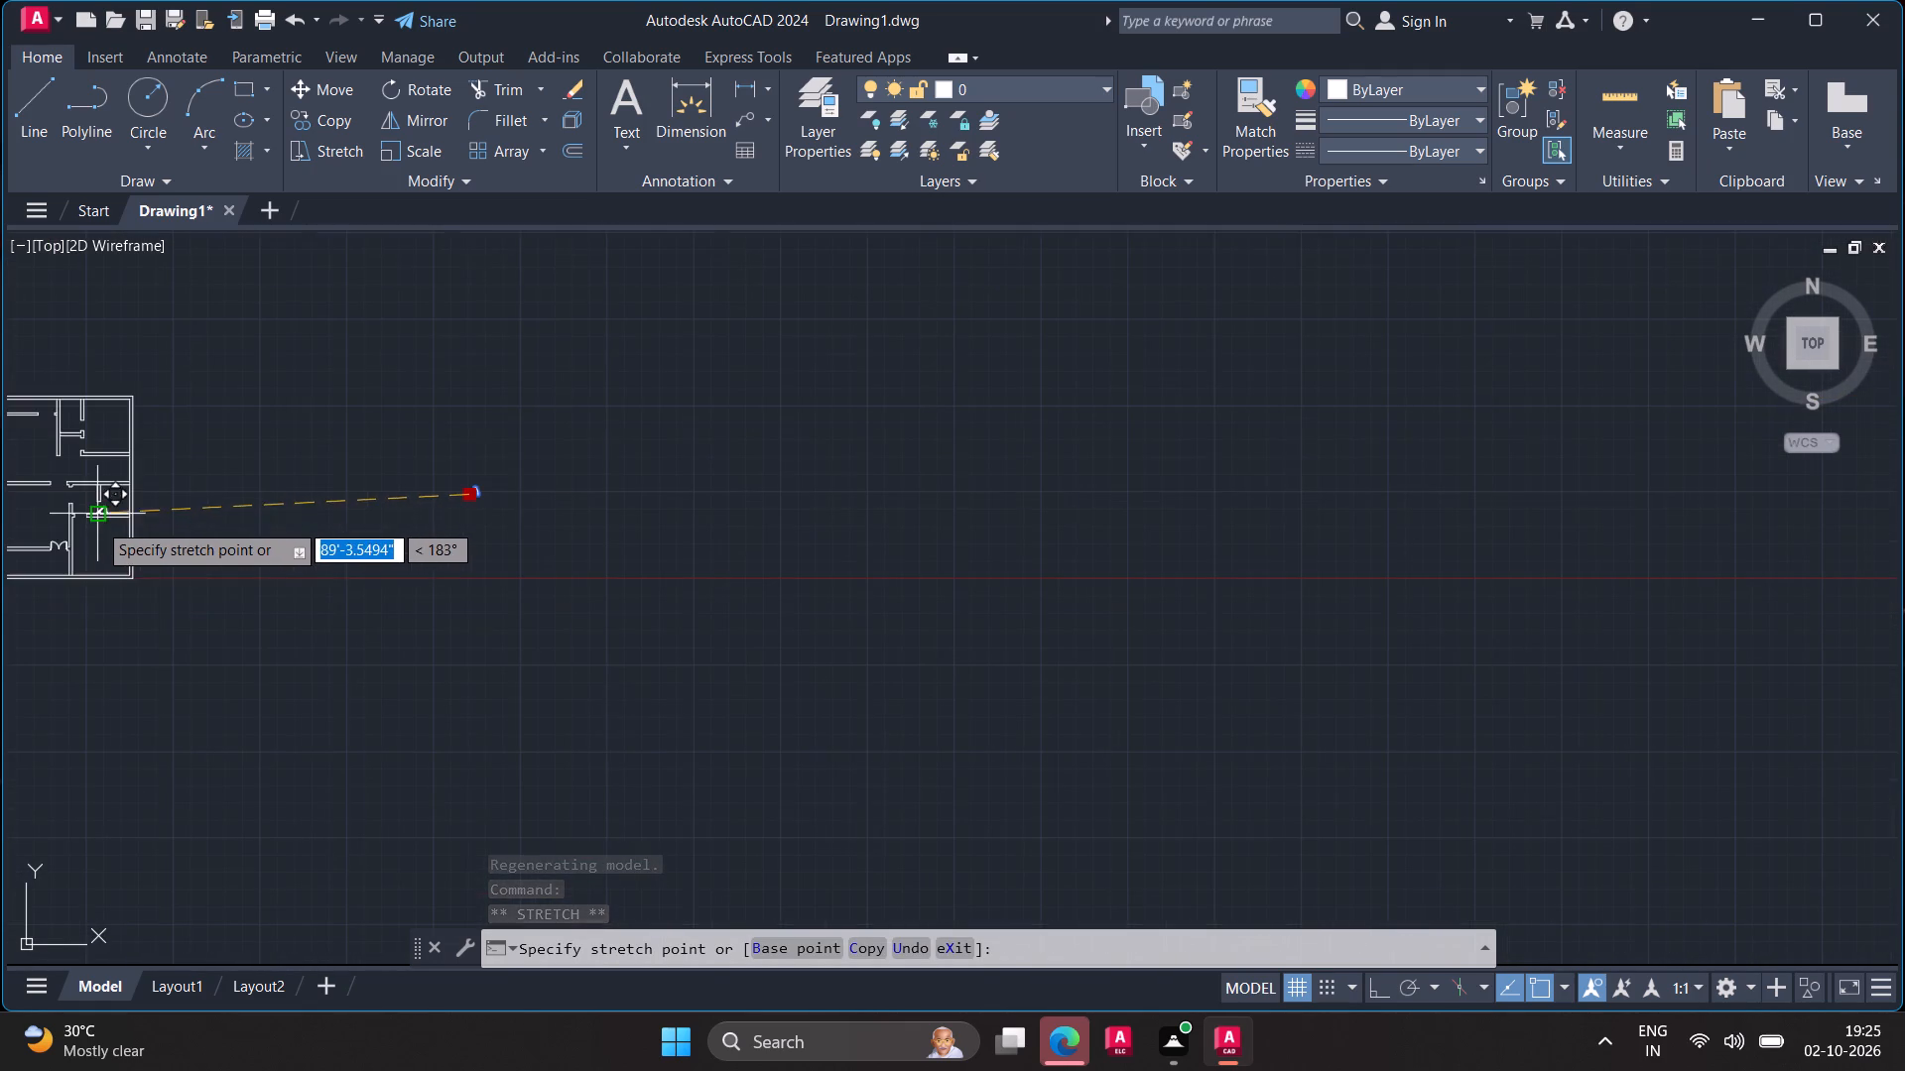
scroll(26, 548, "up", 7)
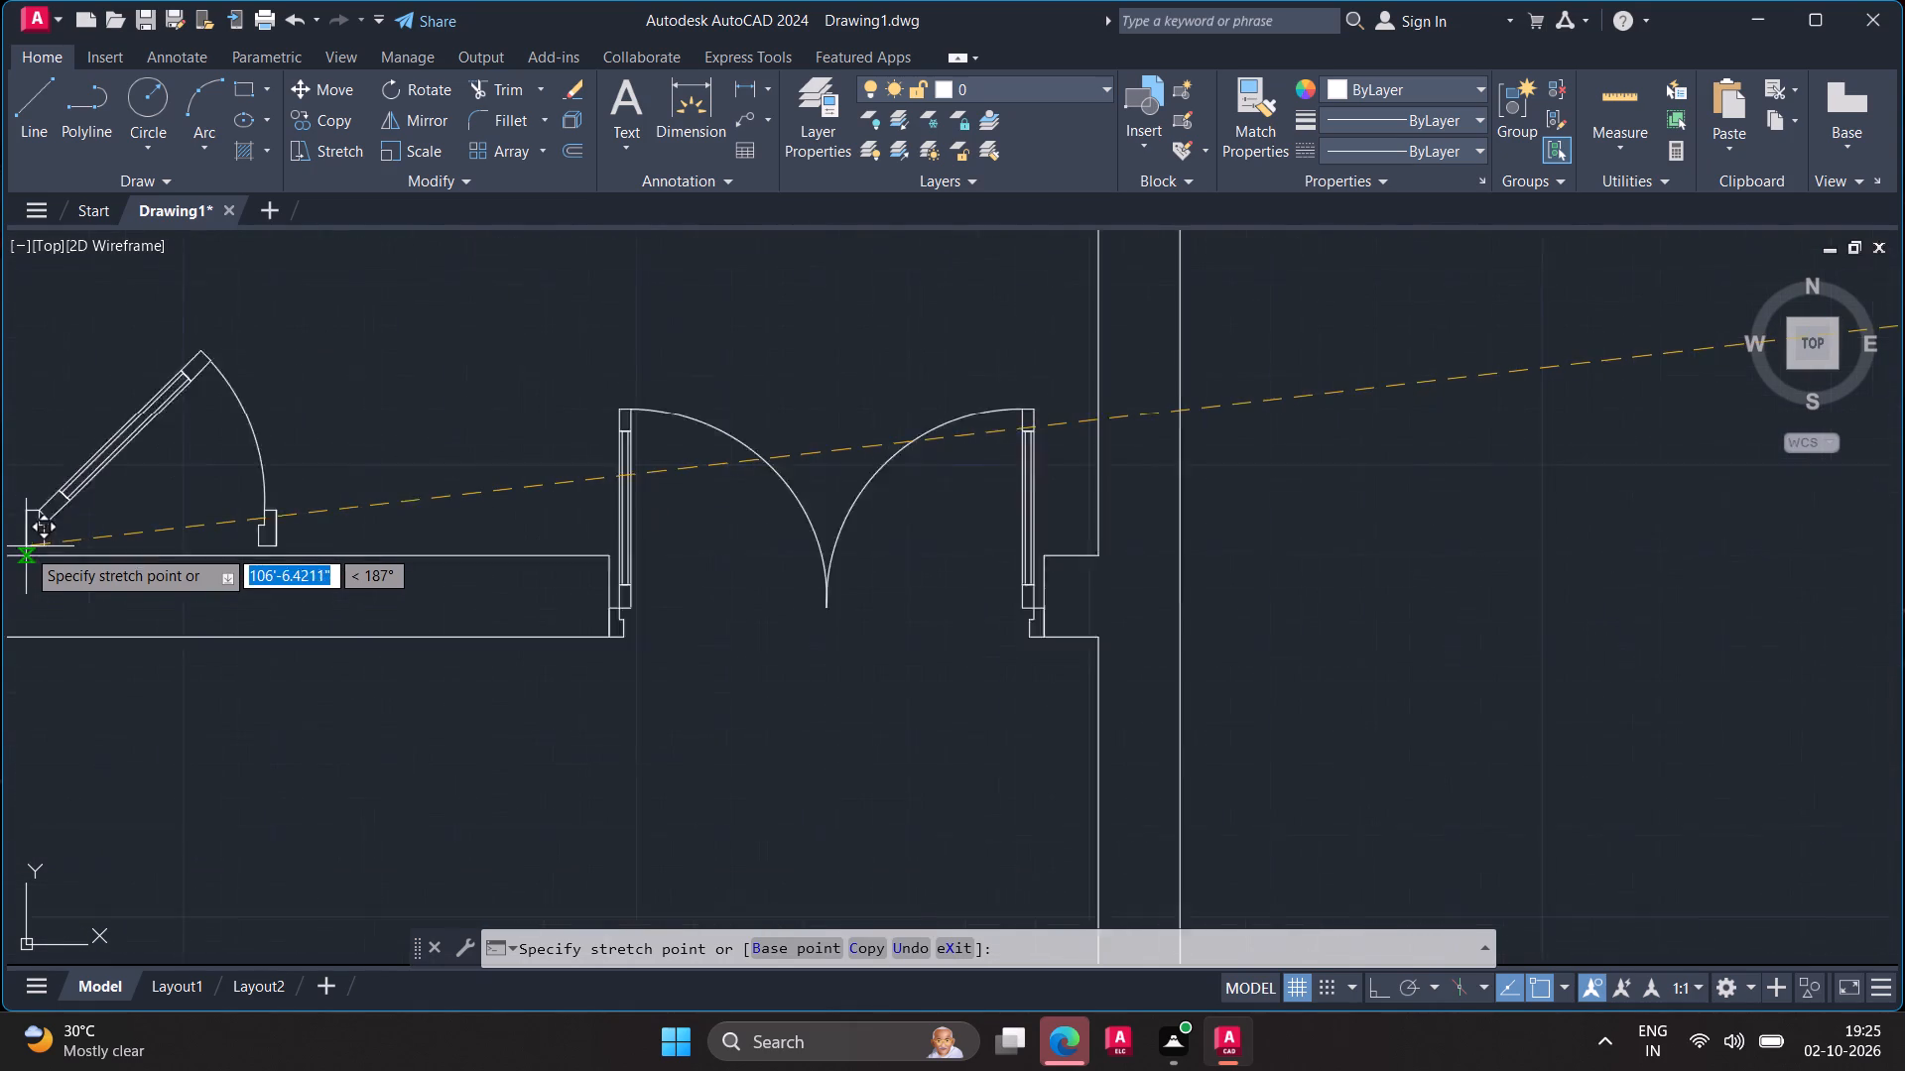
scroll(26, 547, "up", 1)
scroll(26, 547, "down", 4)
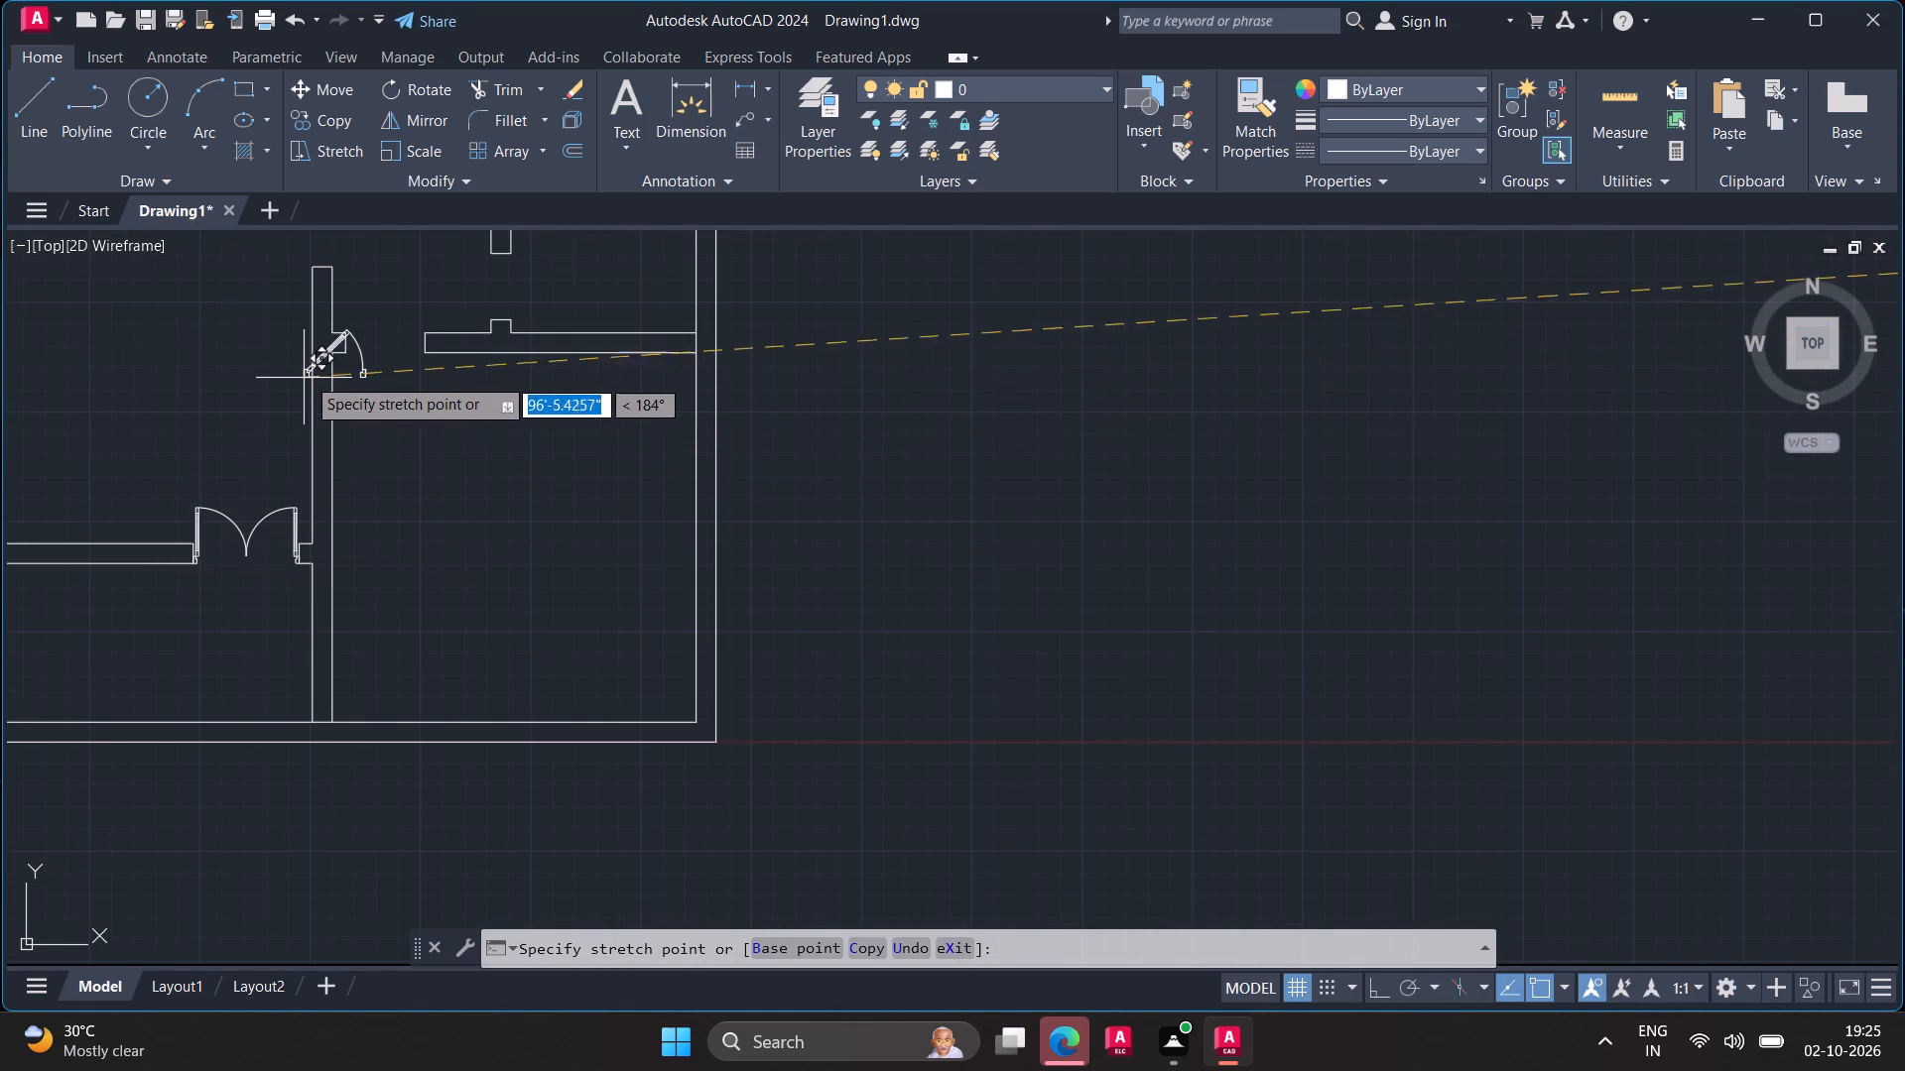
left_click(355, 316)
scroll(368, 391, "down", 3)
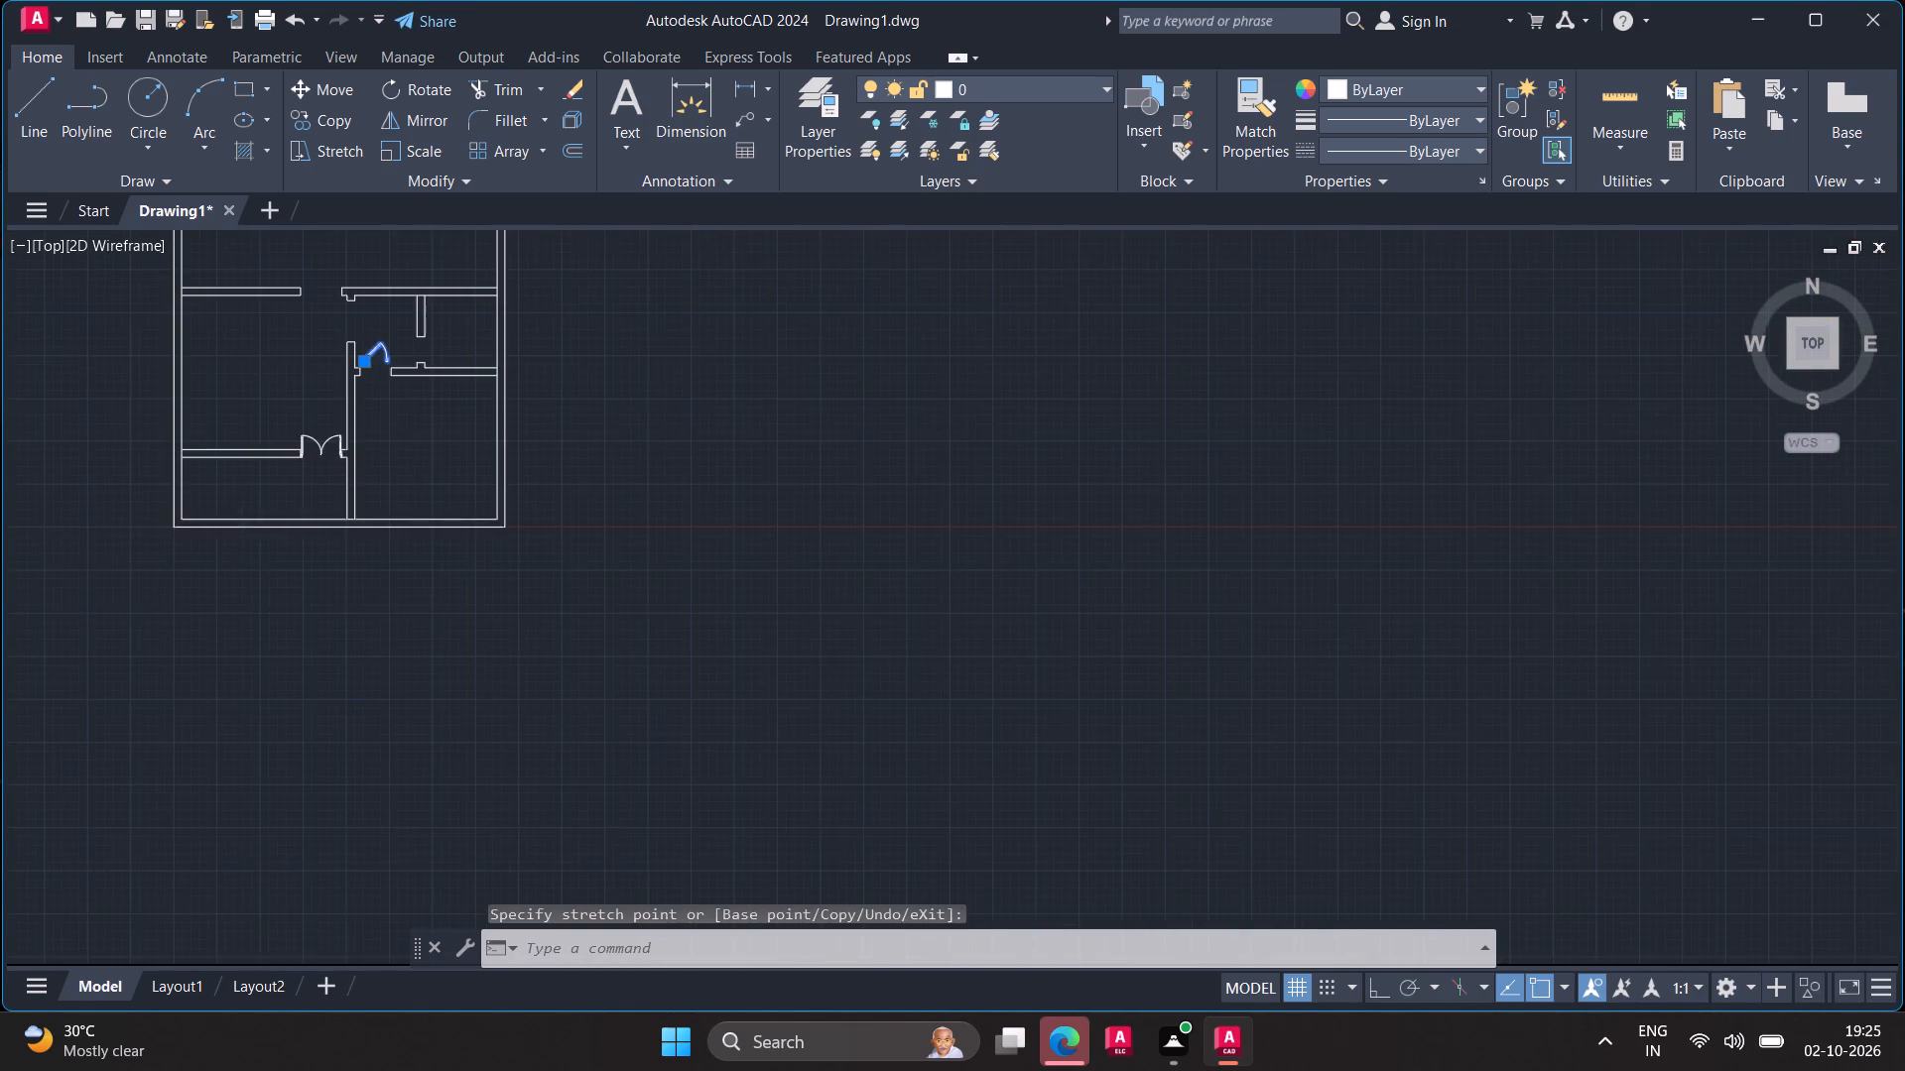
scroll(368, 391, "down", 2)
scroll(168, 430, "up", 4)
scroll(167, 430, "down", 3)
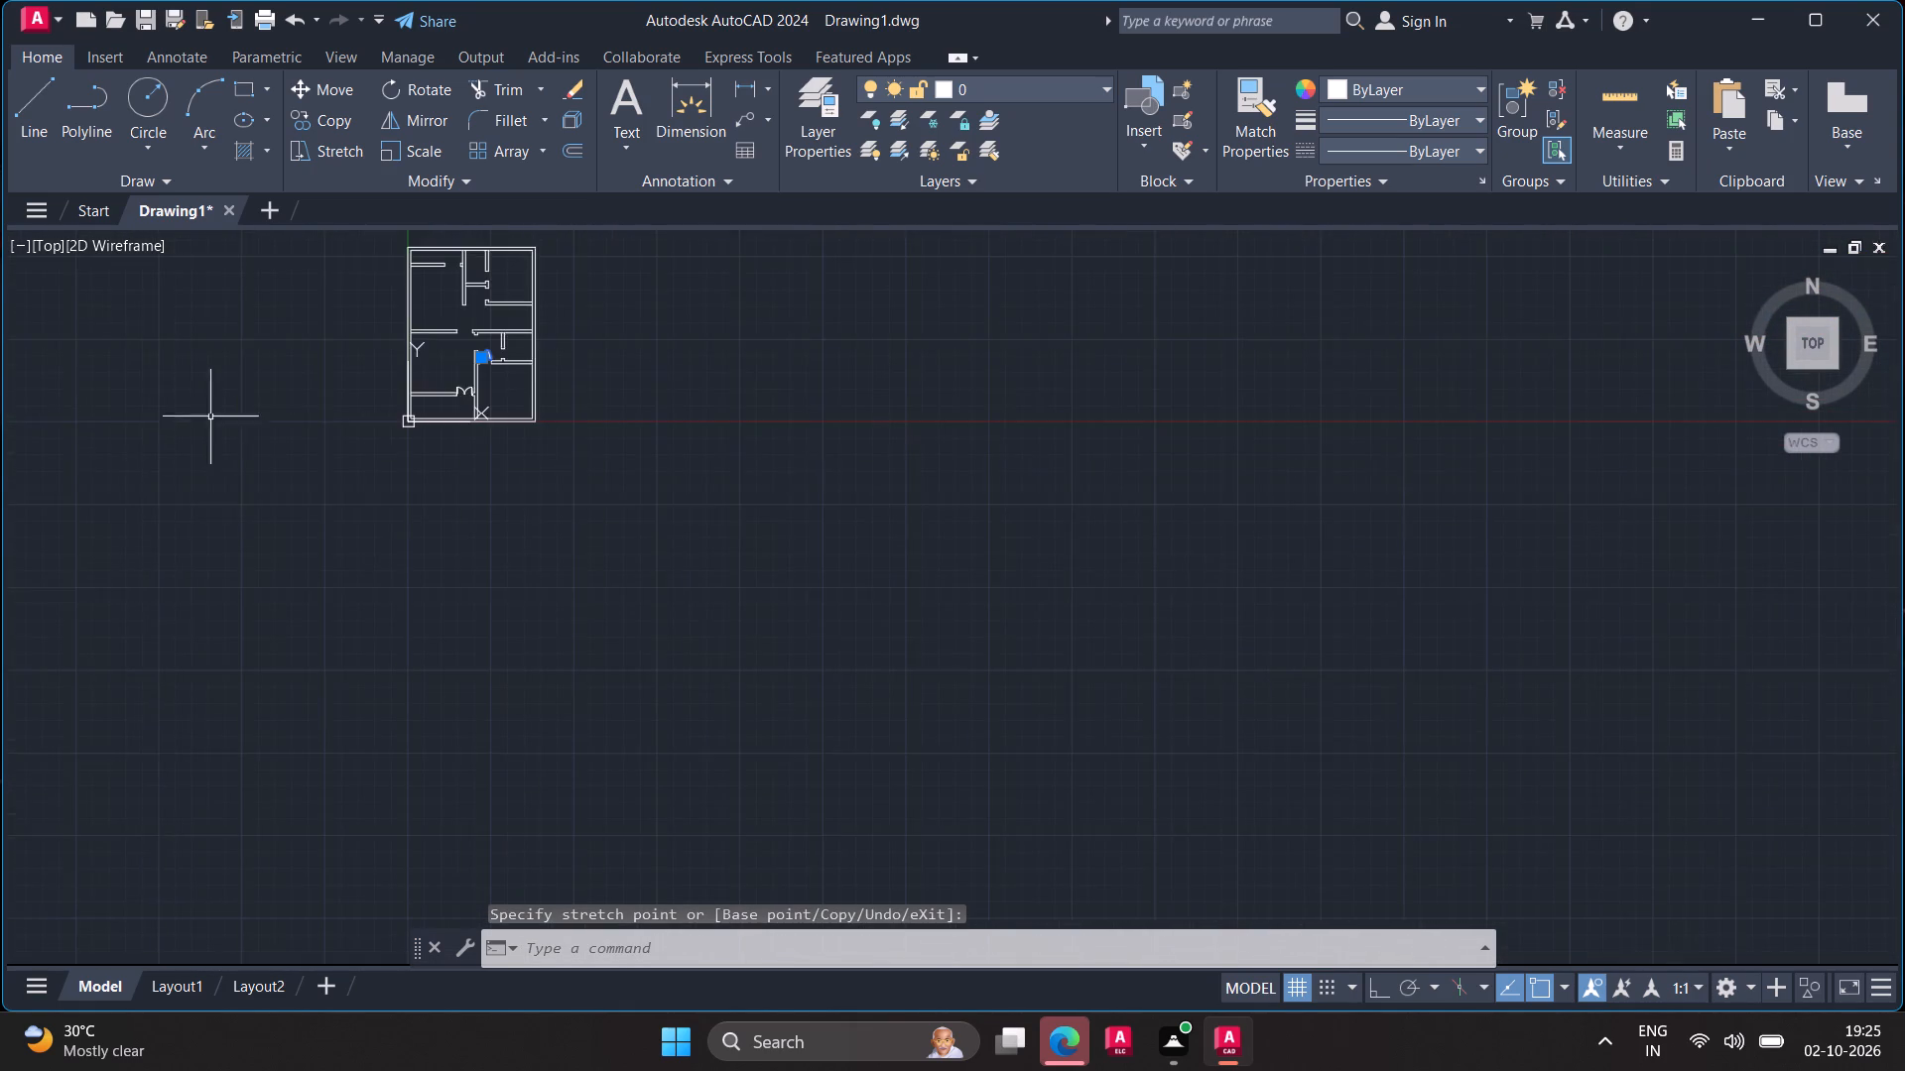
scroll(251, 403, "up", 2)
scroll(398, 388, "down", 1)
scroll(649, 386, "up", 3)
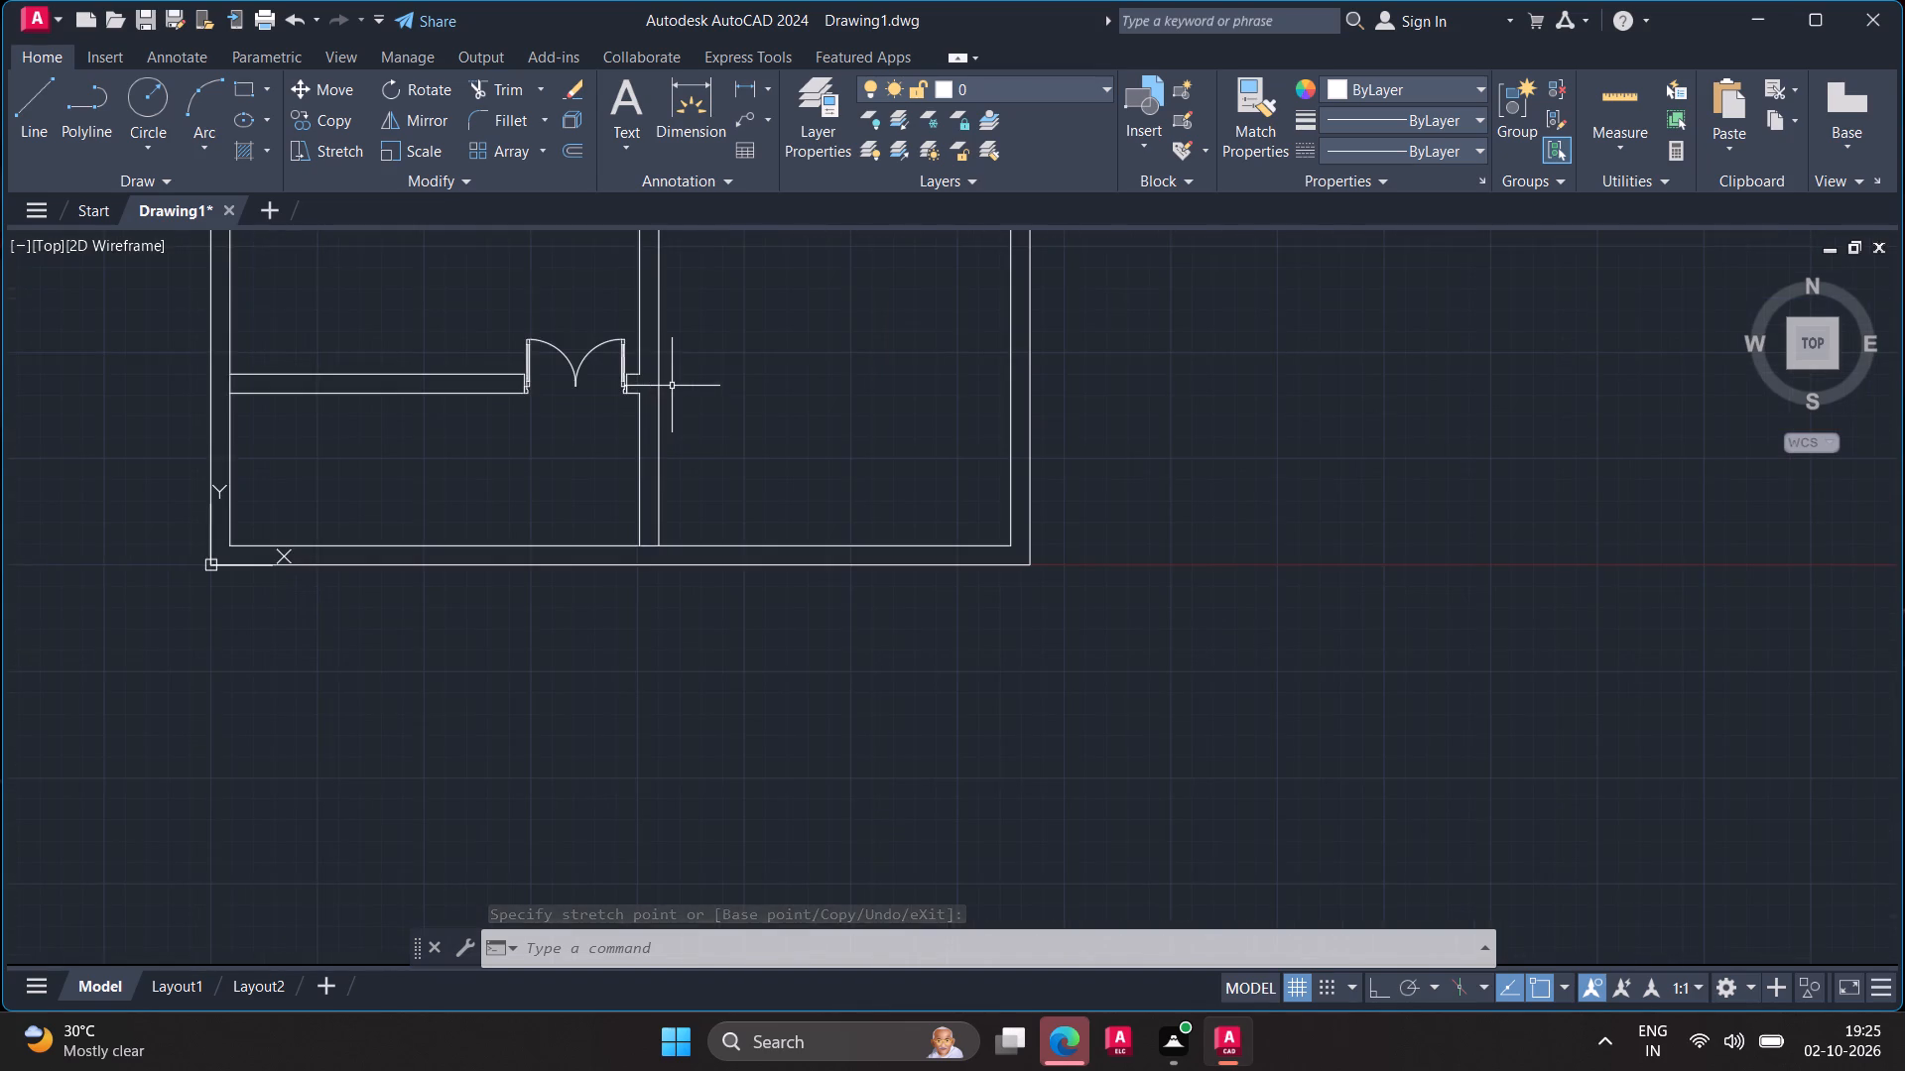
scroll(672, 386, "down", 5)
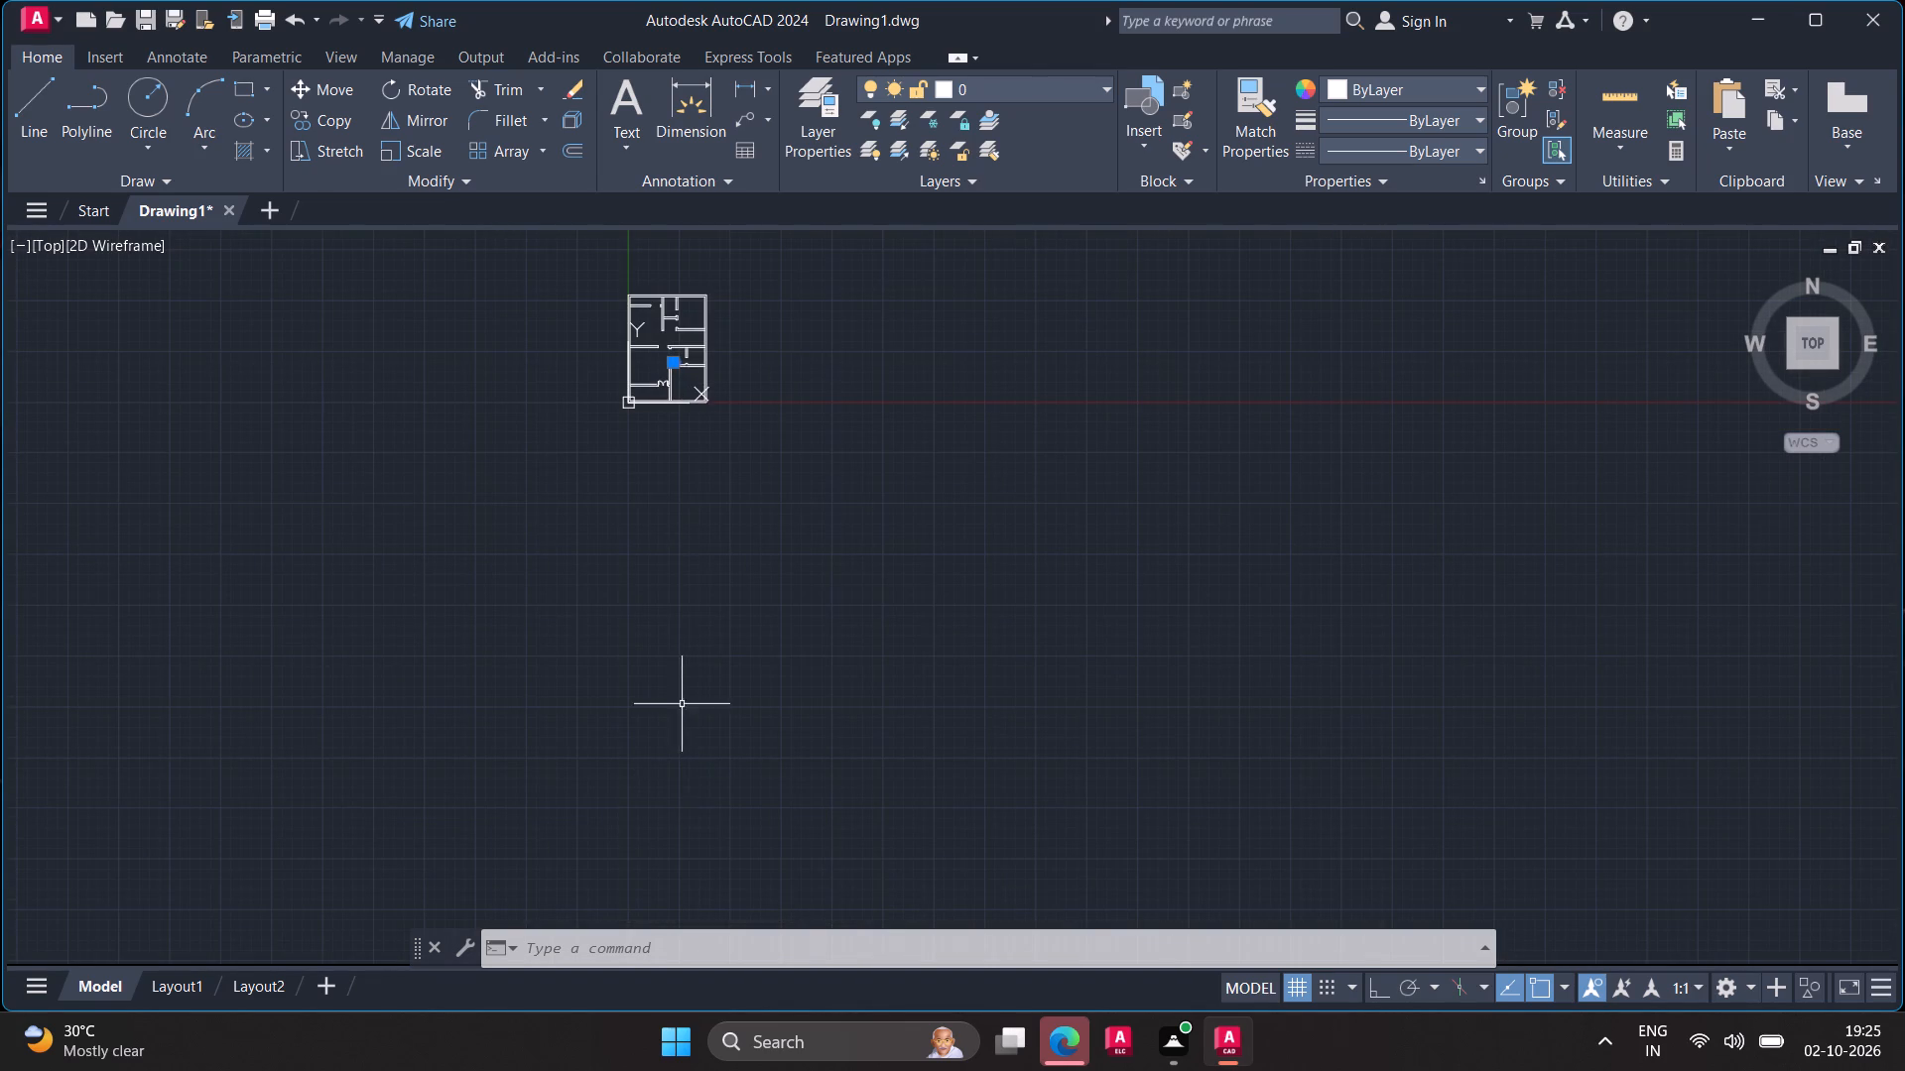
Start Align on the single swing door block, pairing its left jamb's outer lower corner with the lower corner of the opening's wall stub.
scroll(677, 283, "up", 4)
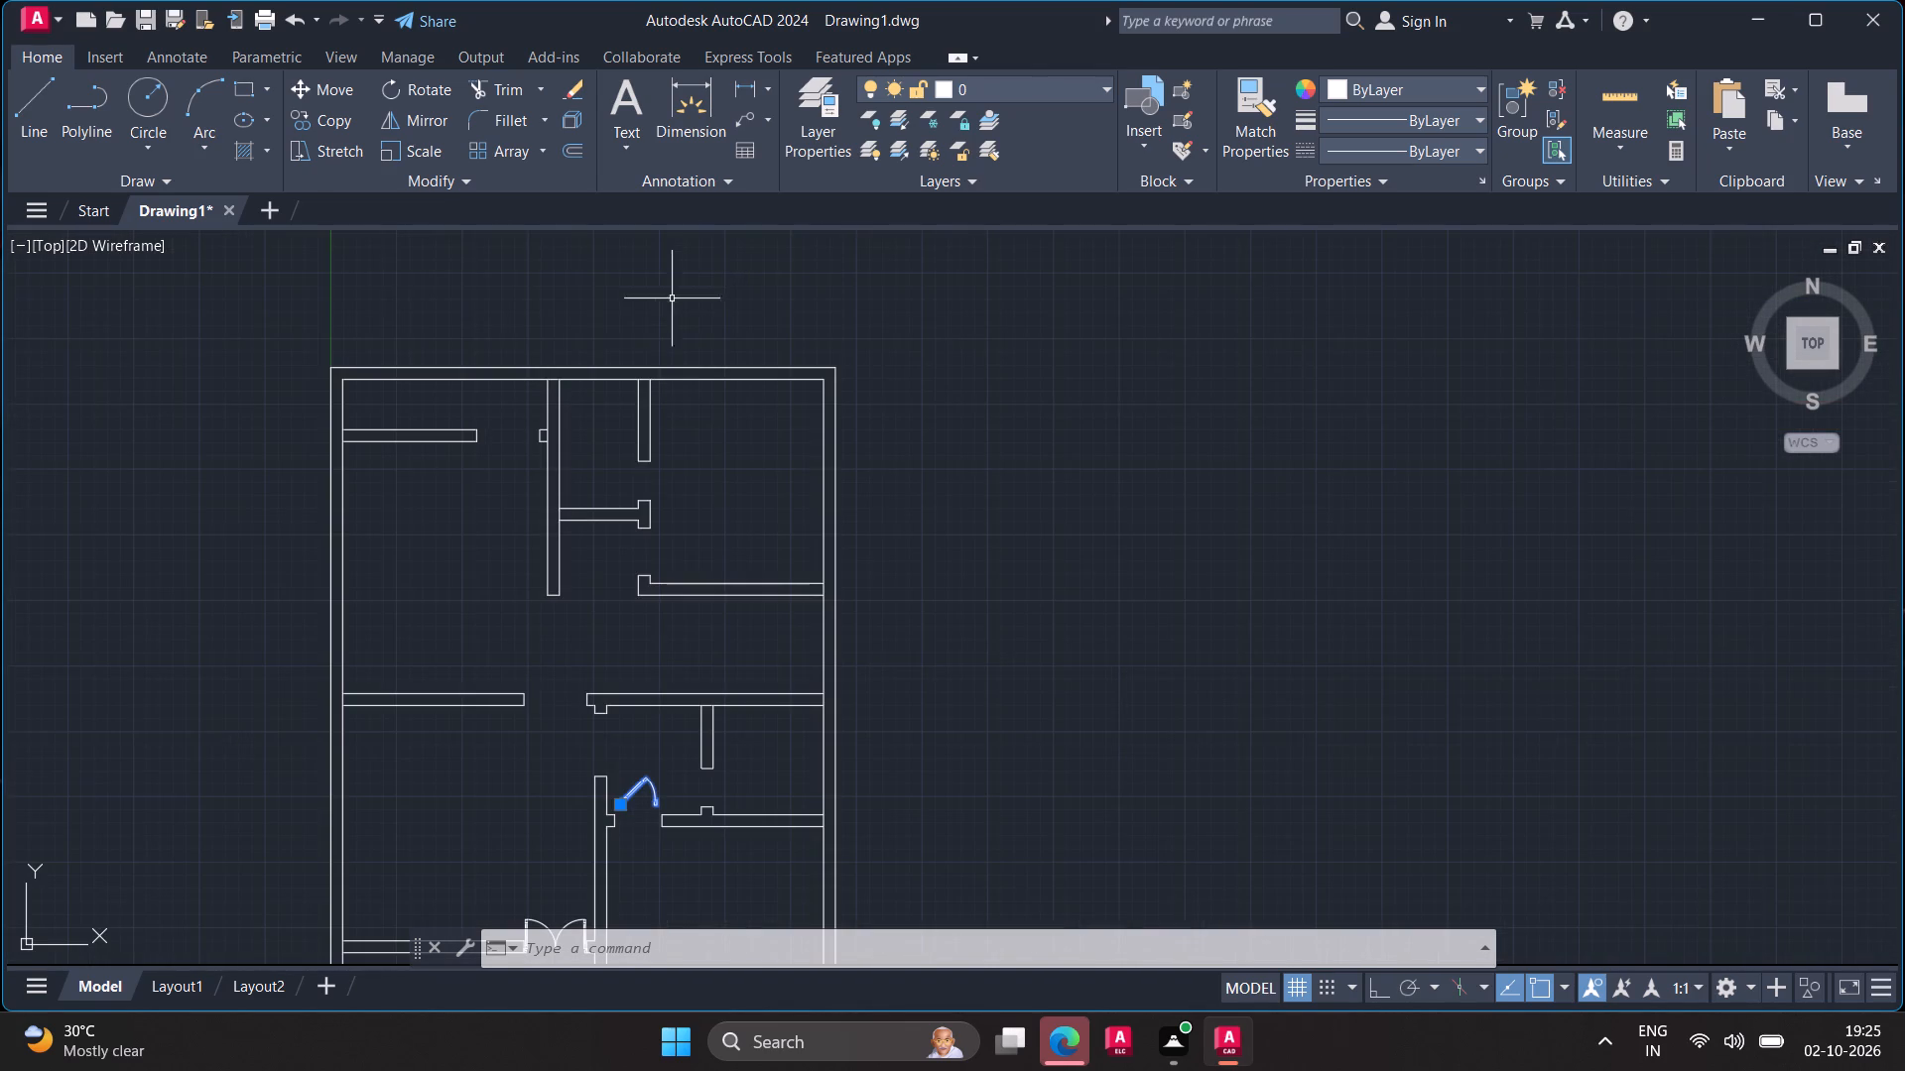
scroll(643, 842, "up", 3)
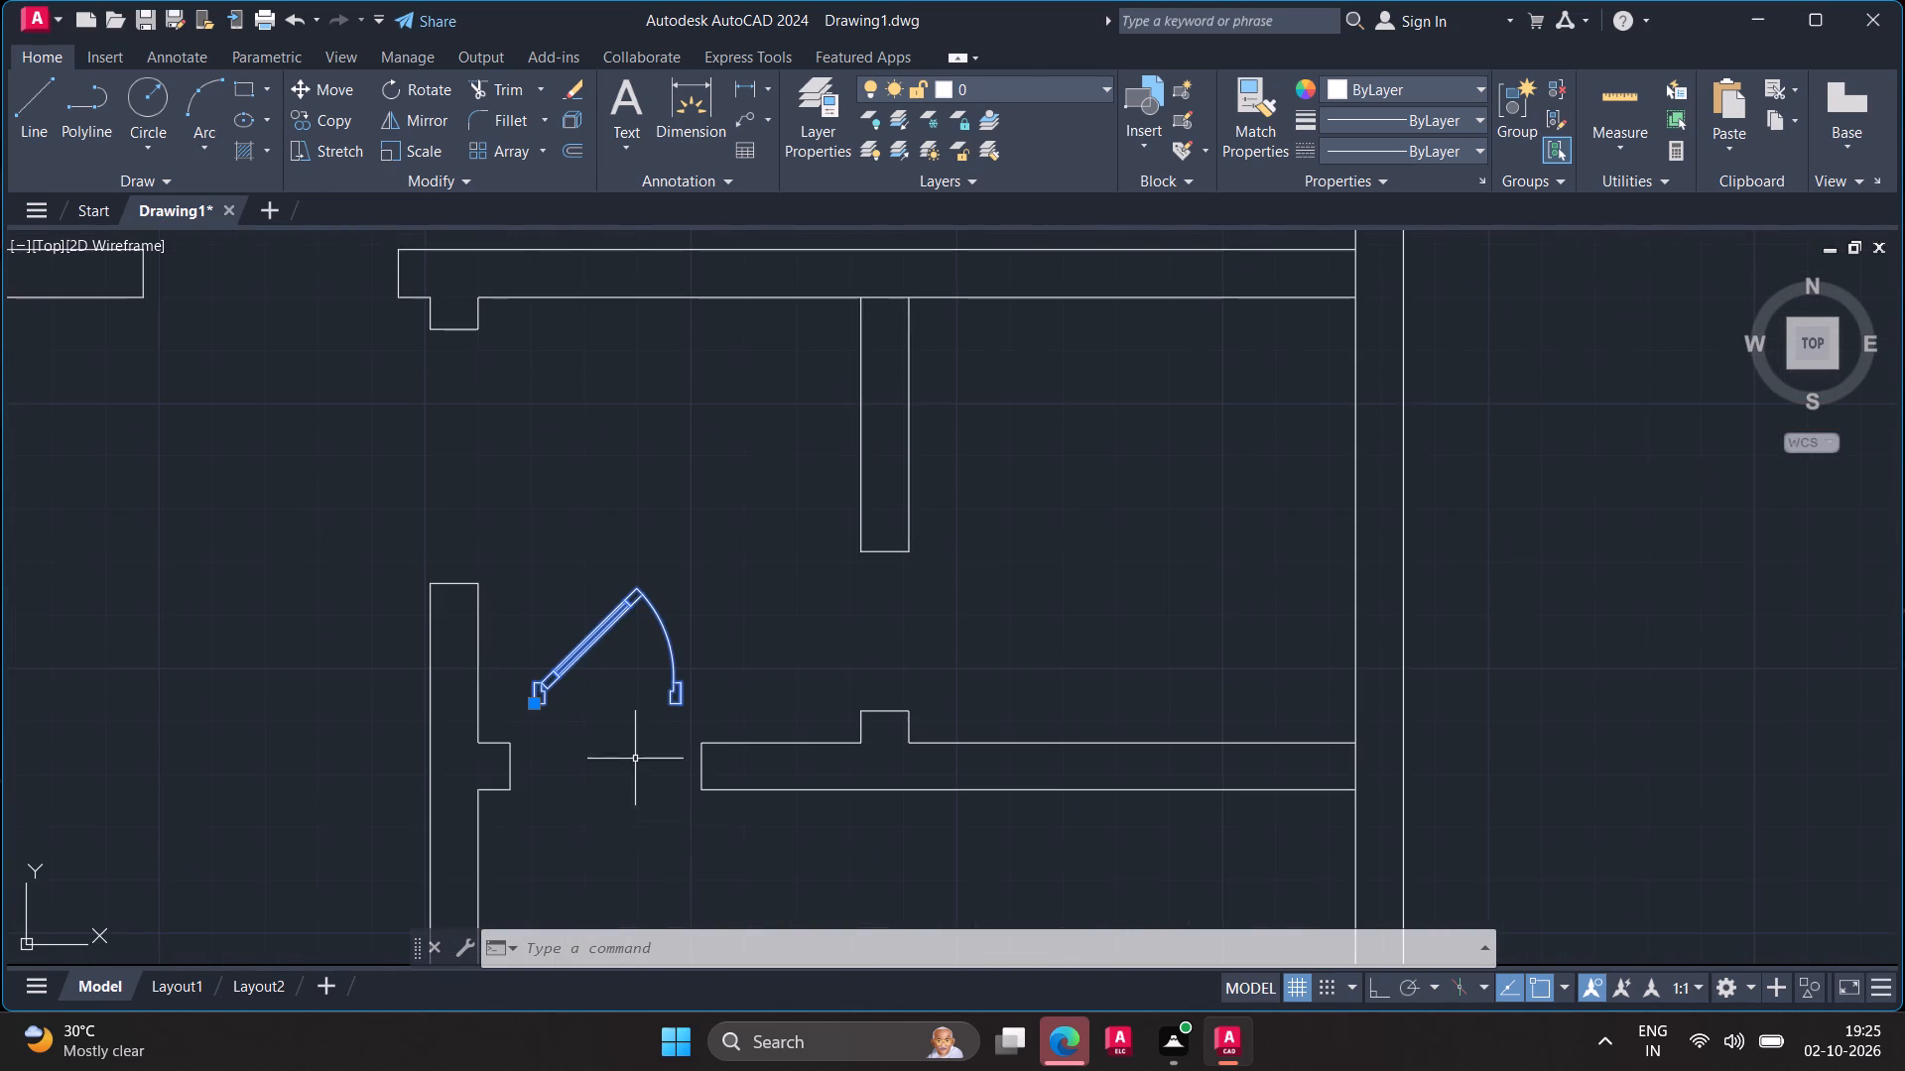
scroll(638, 751, "up", 1)
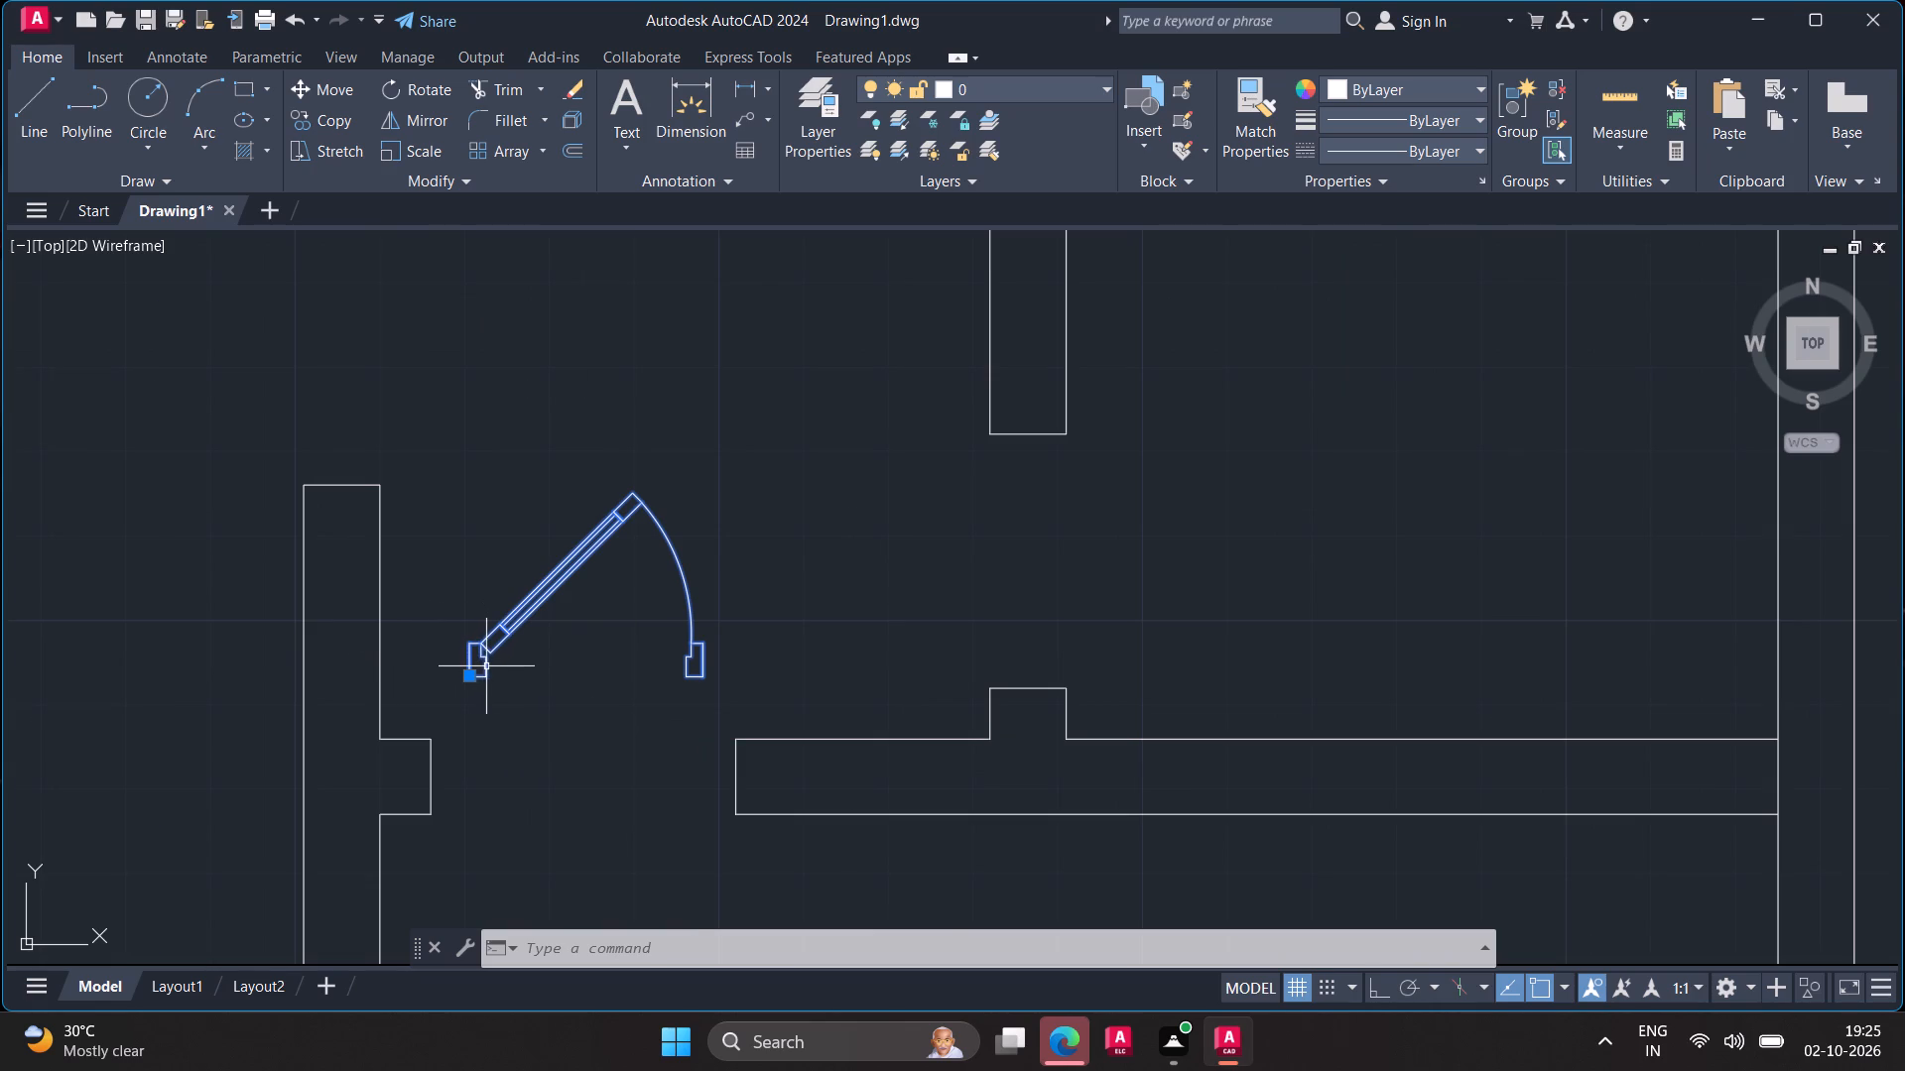
key("Escape")
key("a")
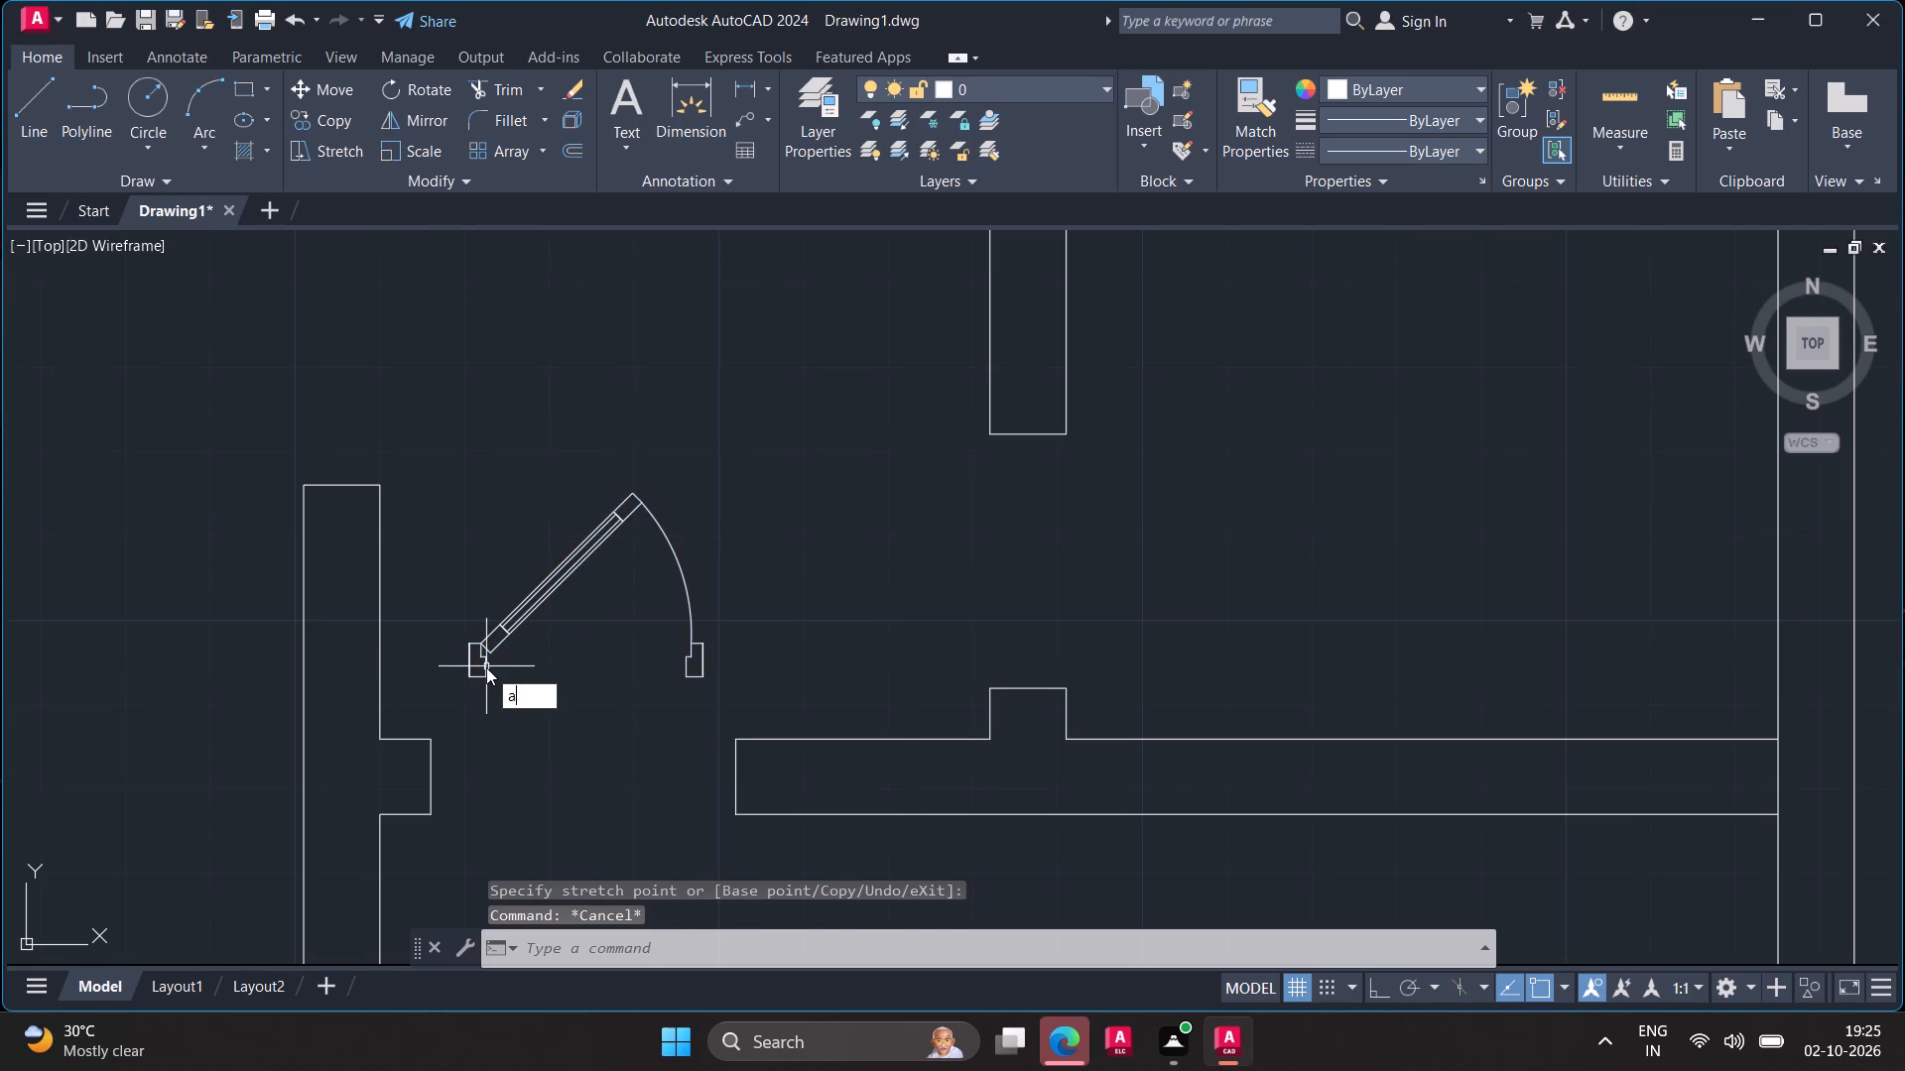
type("li")
type("gn")
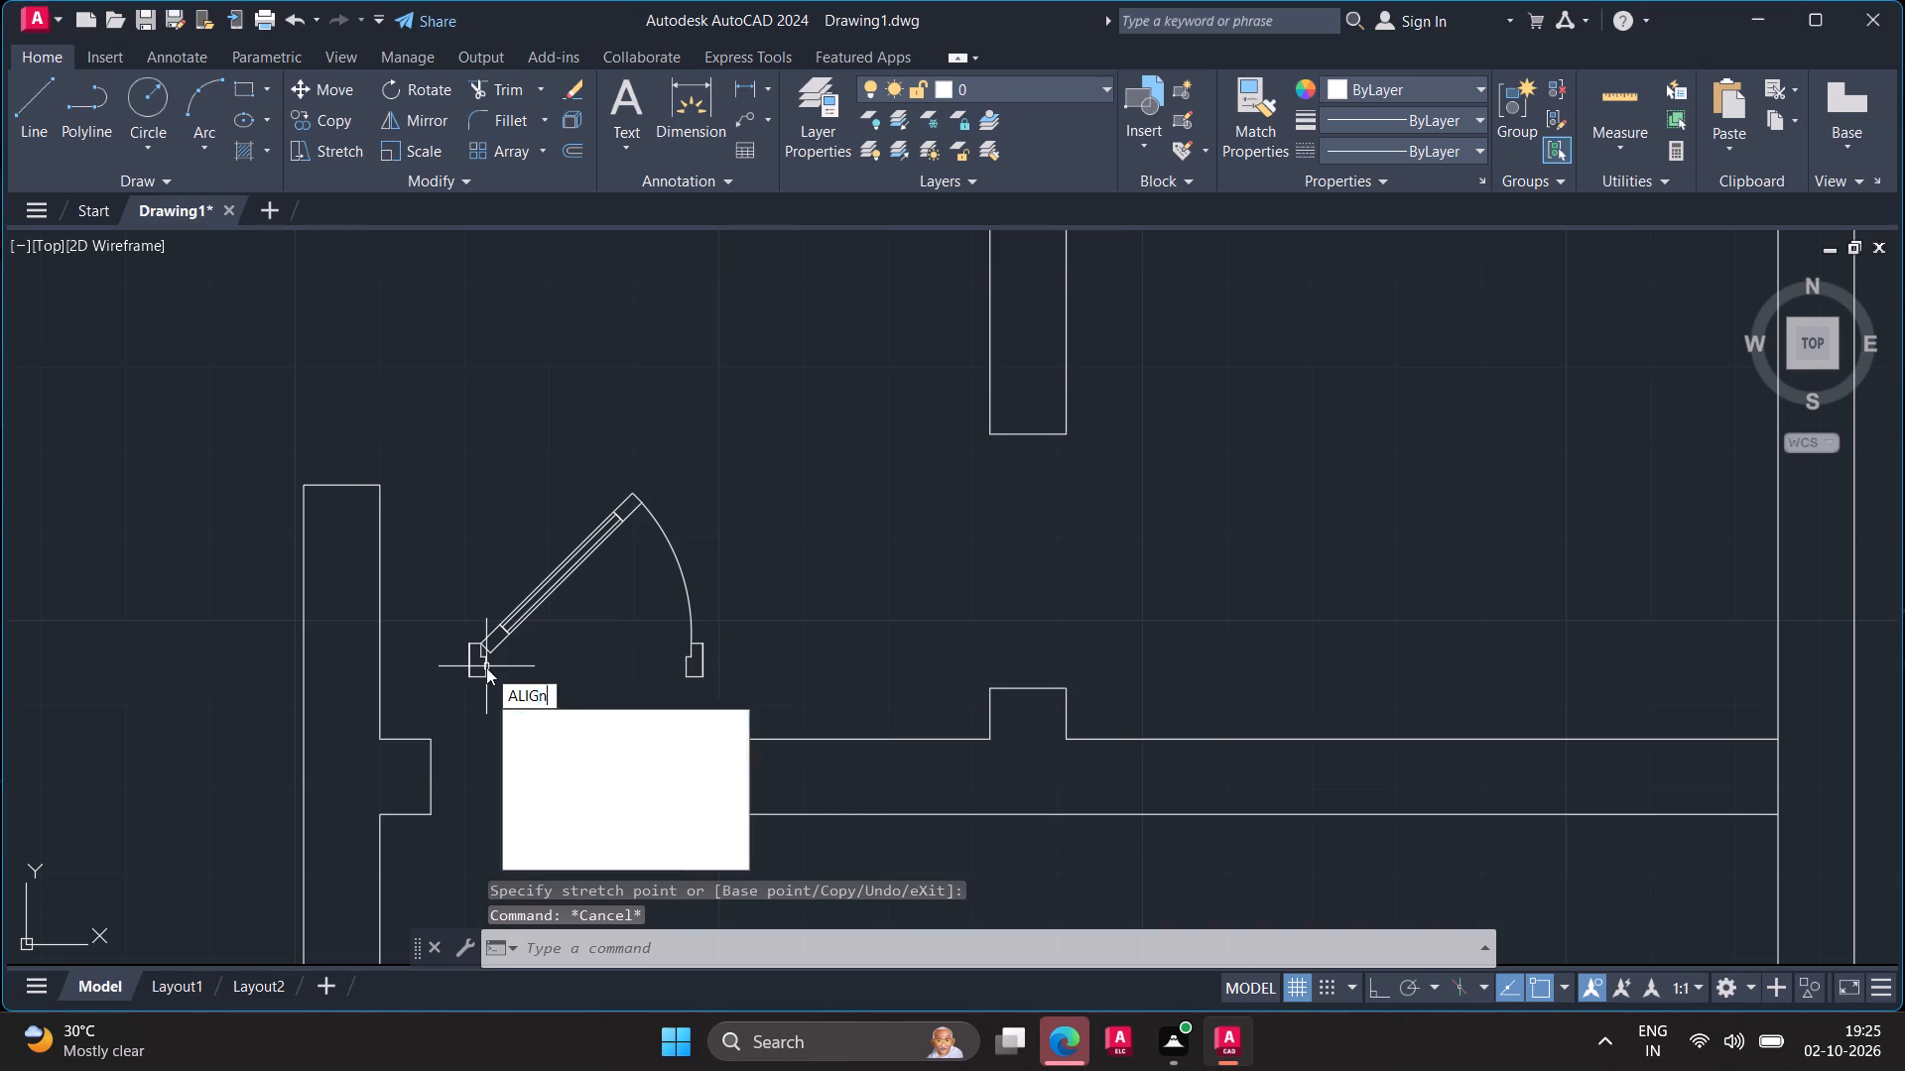
key("space")
left_click(486, 675)
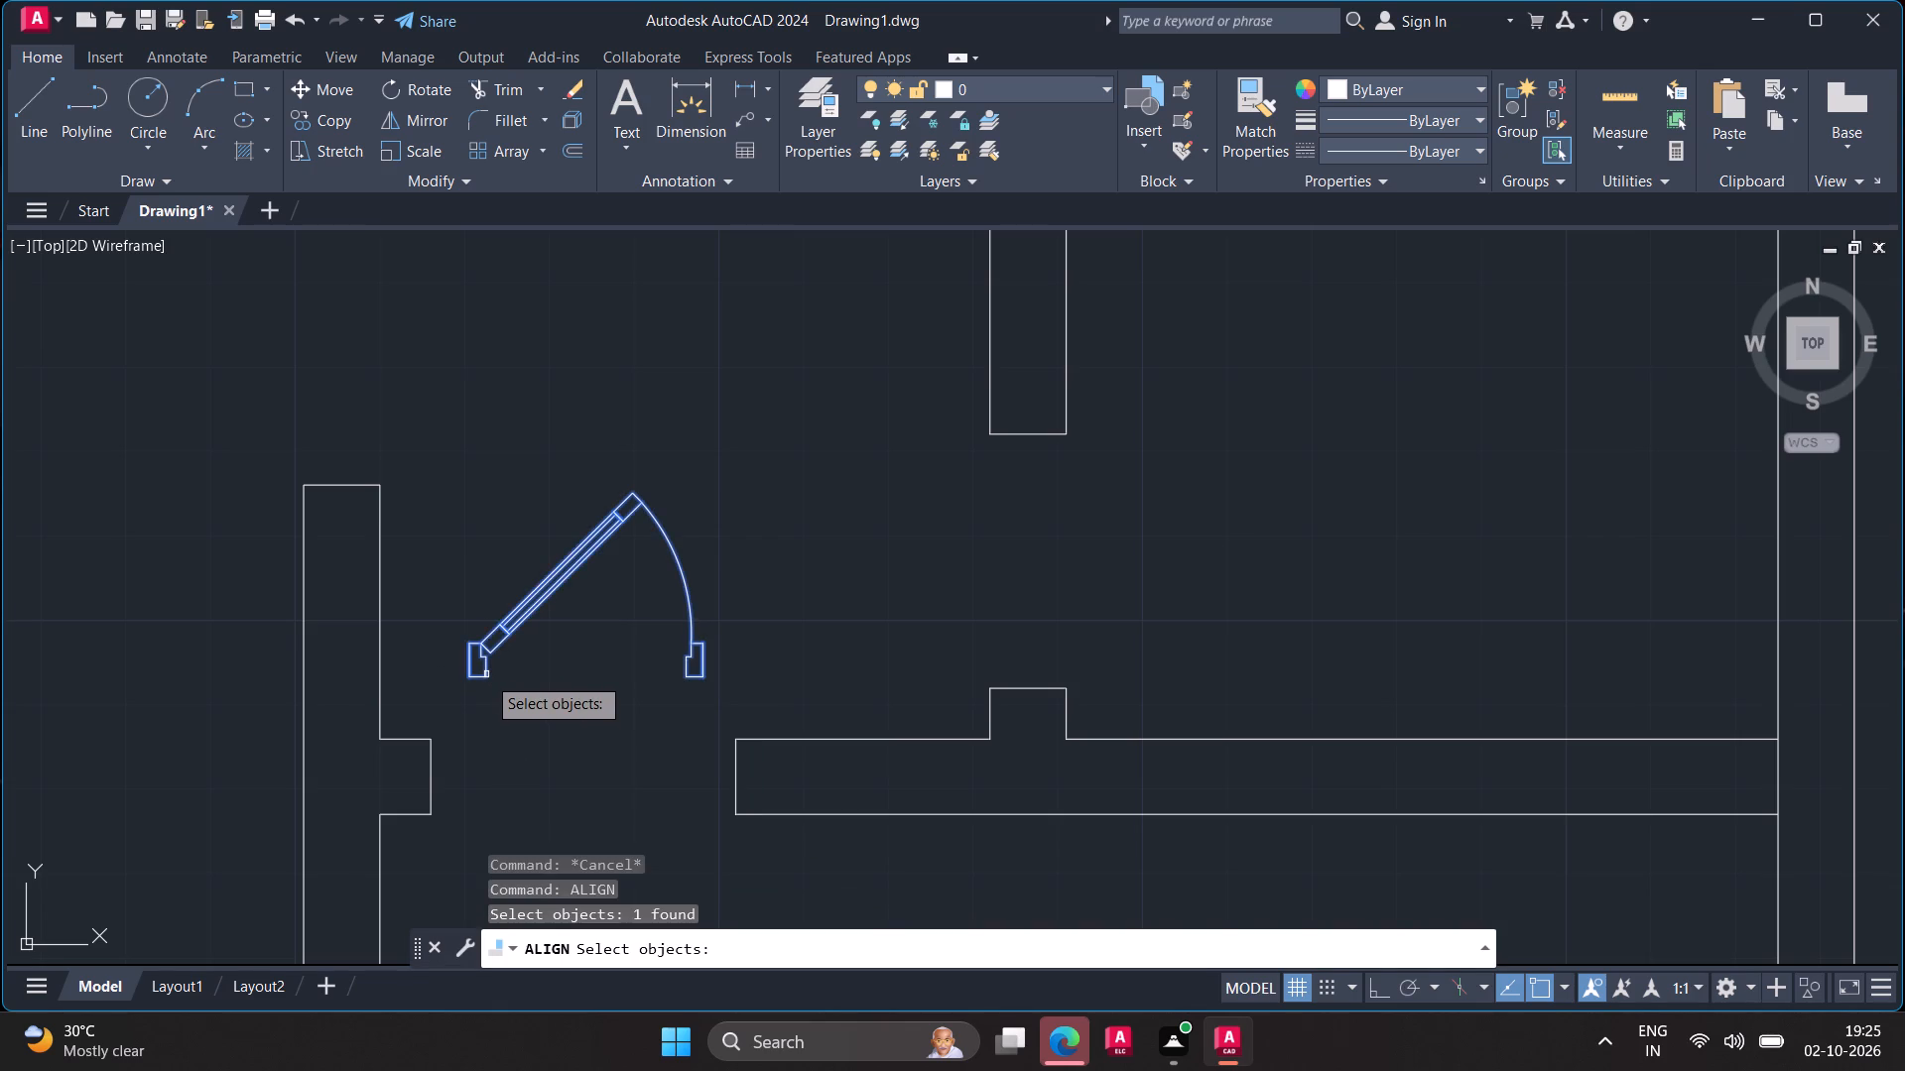
key("space")
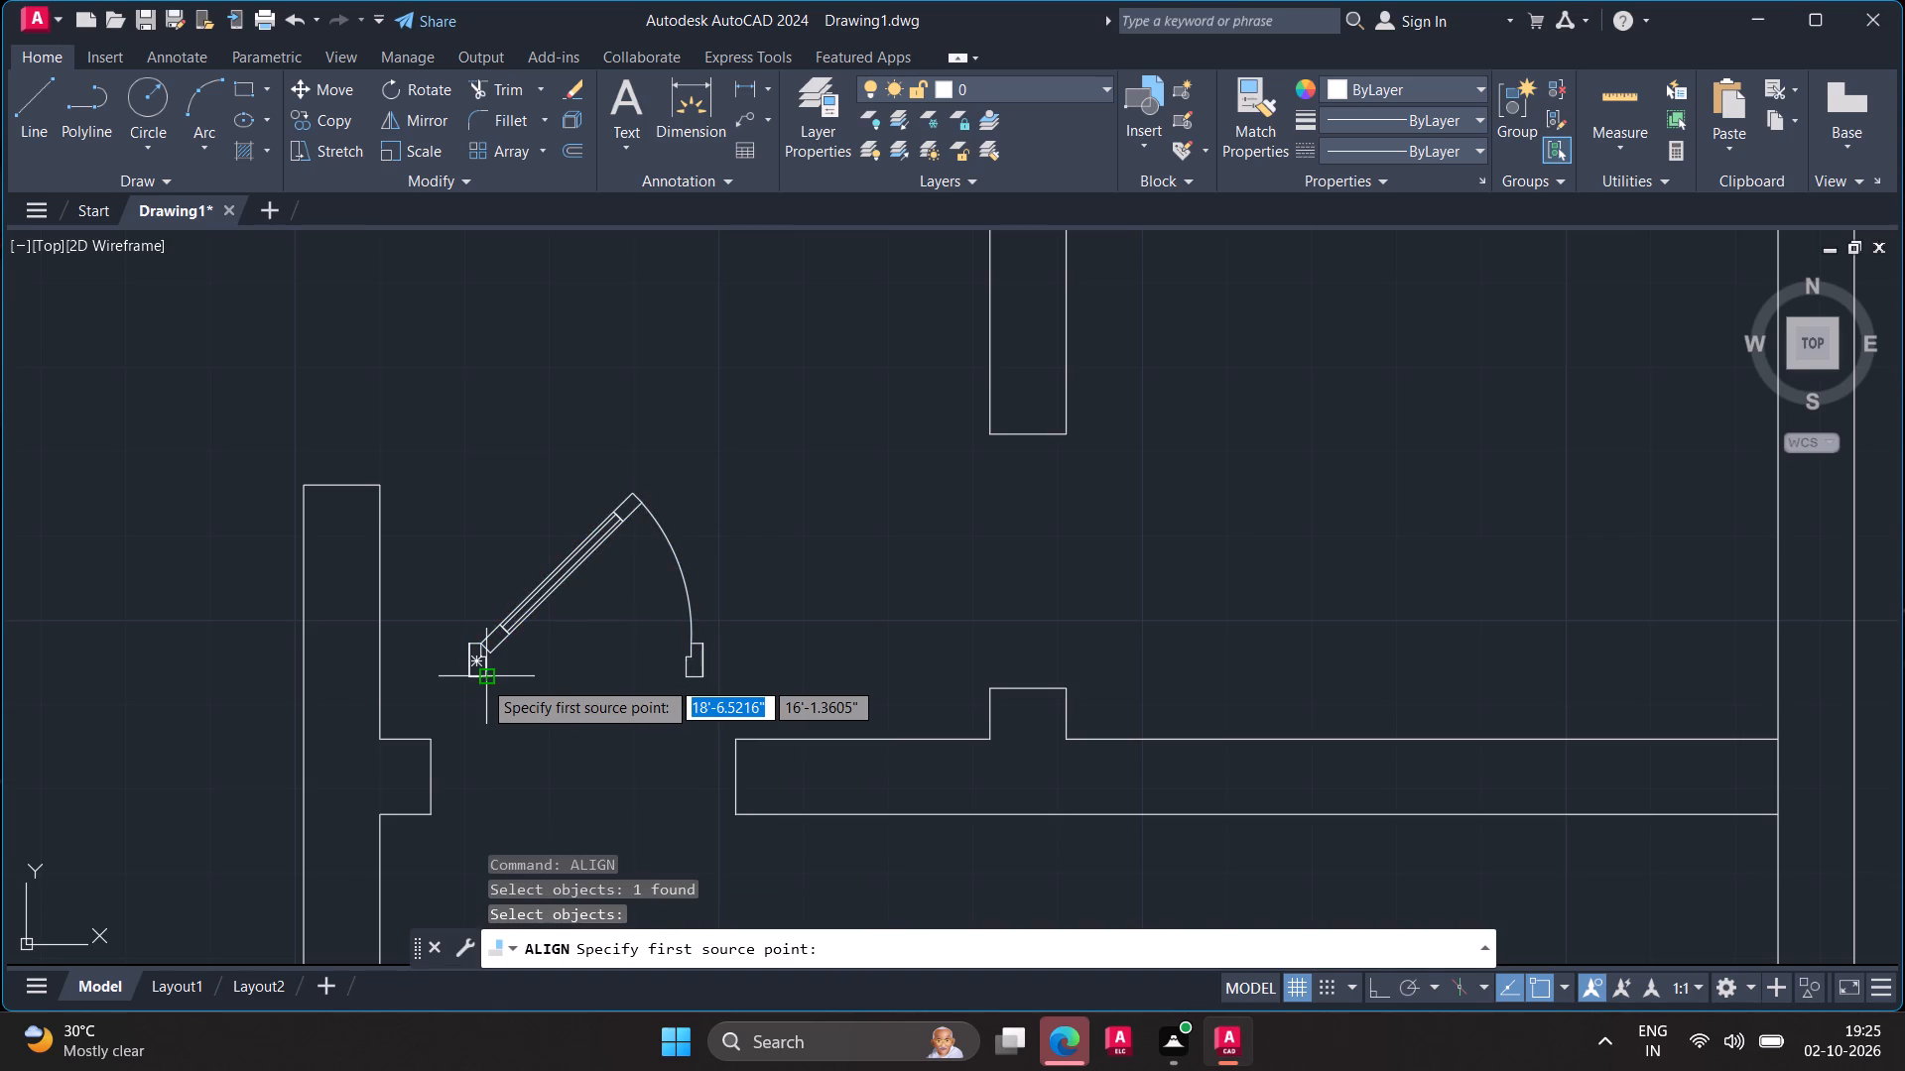
scroll(461, 654, "up", 2)
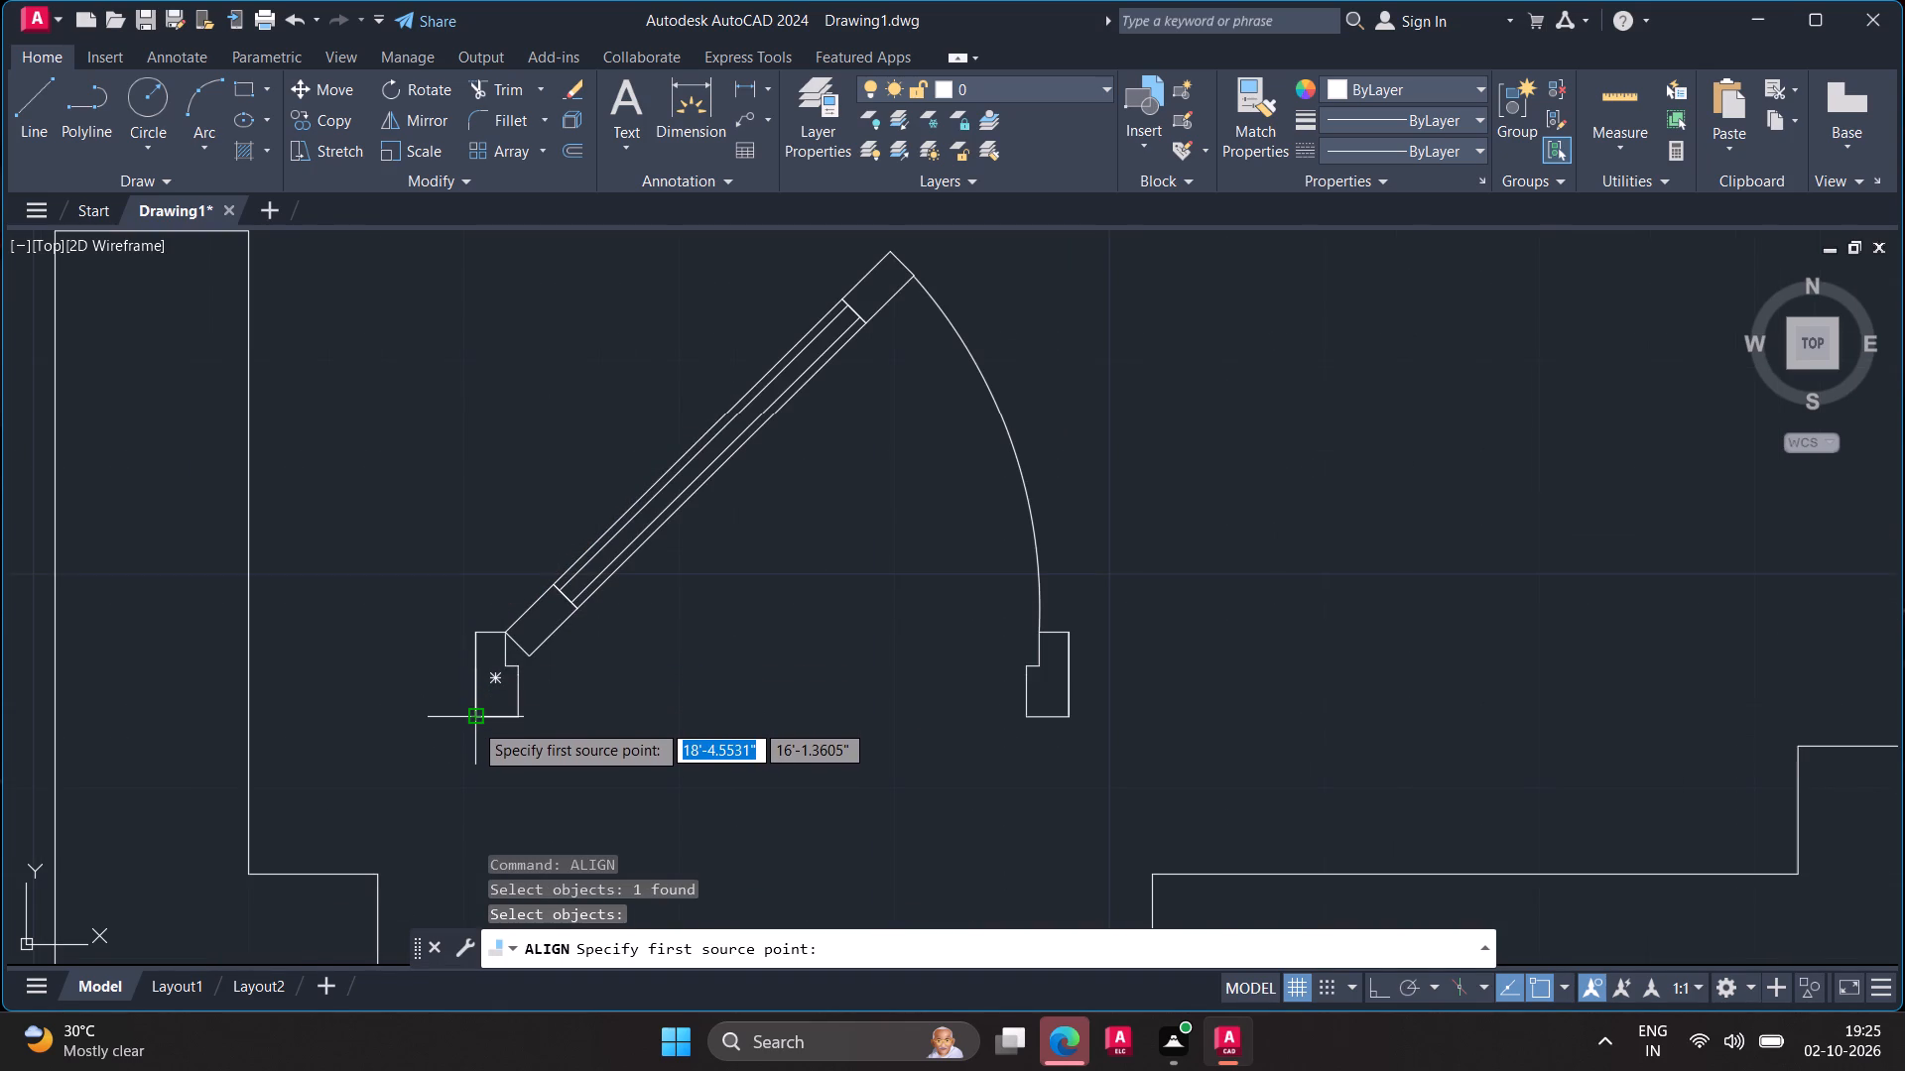
left_click(473, 722)
scroll(452, 773, "down", 2)
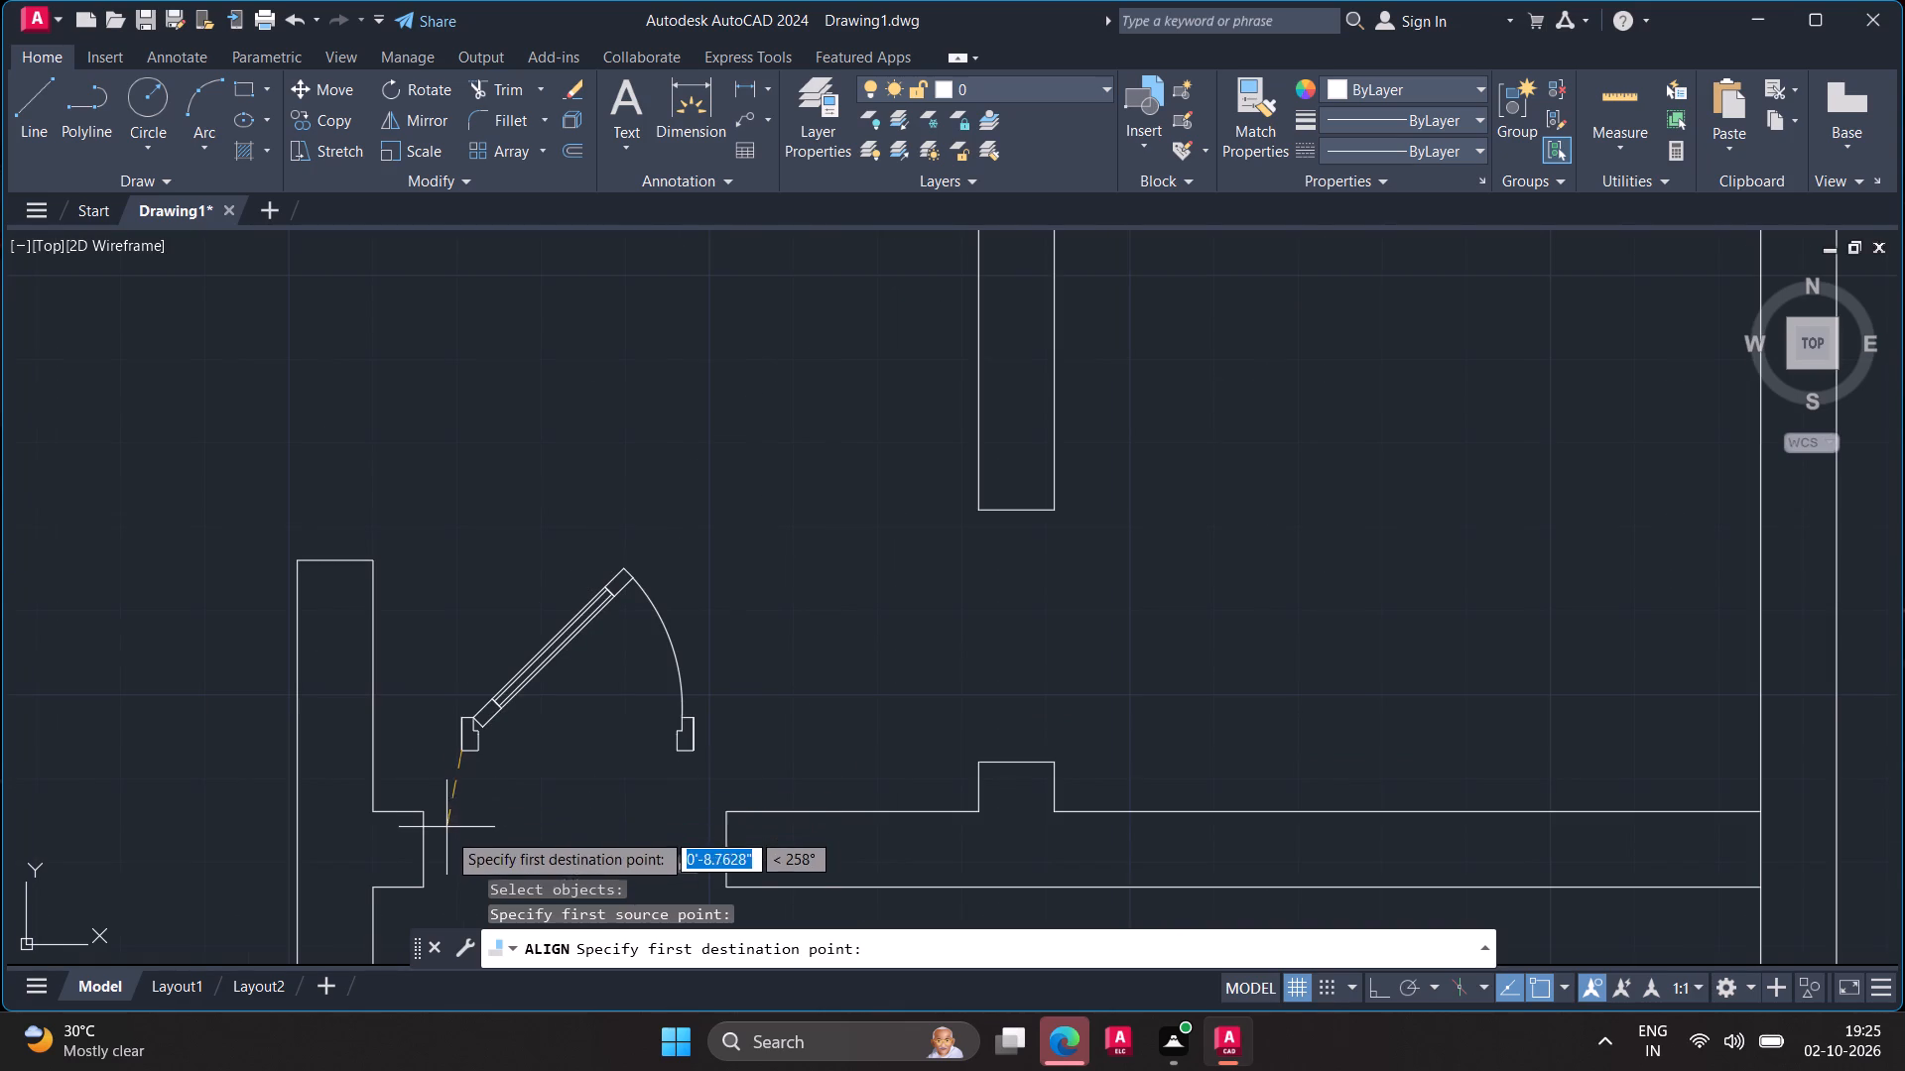
left_click(427, 886)
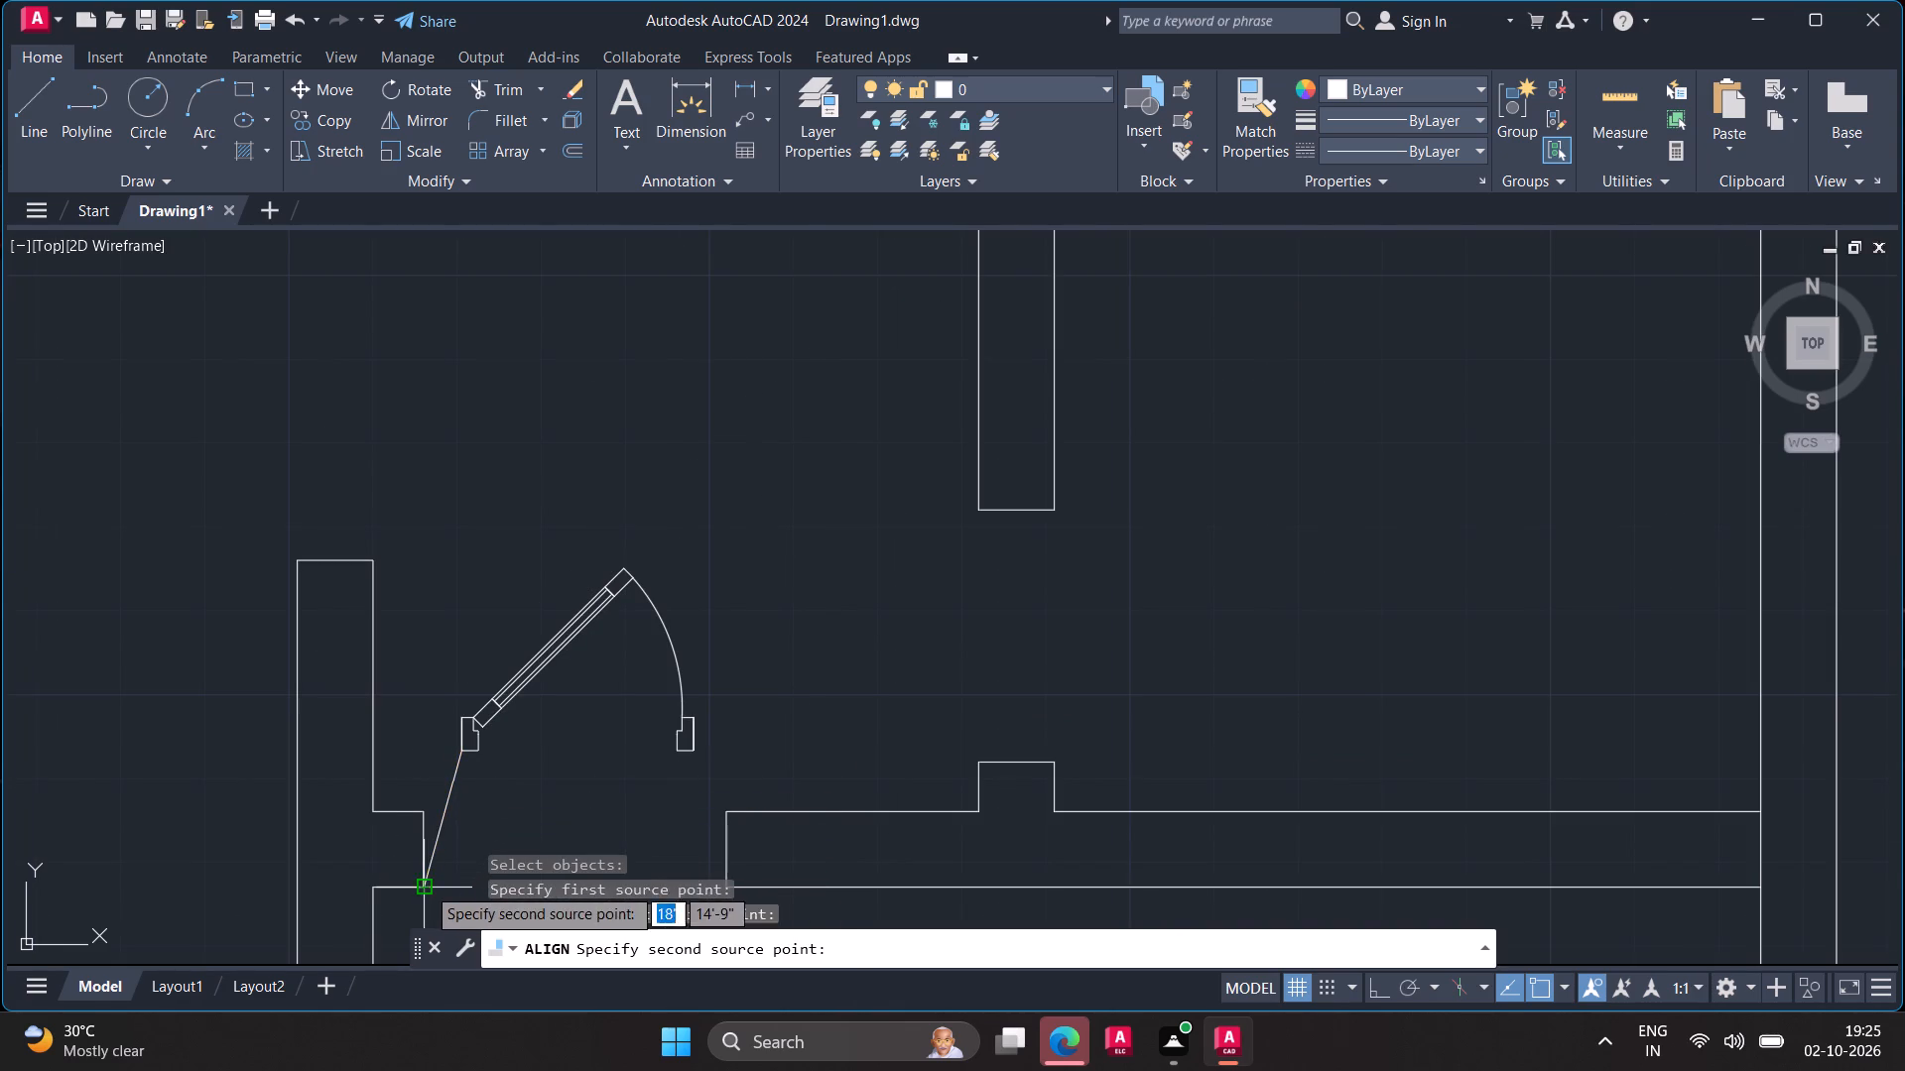
Pair the right jamb's outer lower corner with the horizontal wall's lower end corner, and complete Align with scaling to the alignment points.
scroll(709, 764, "up", 4)
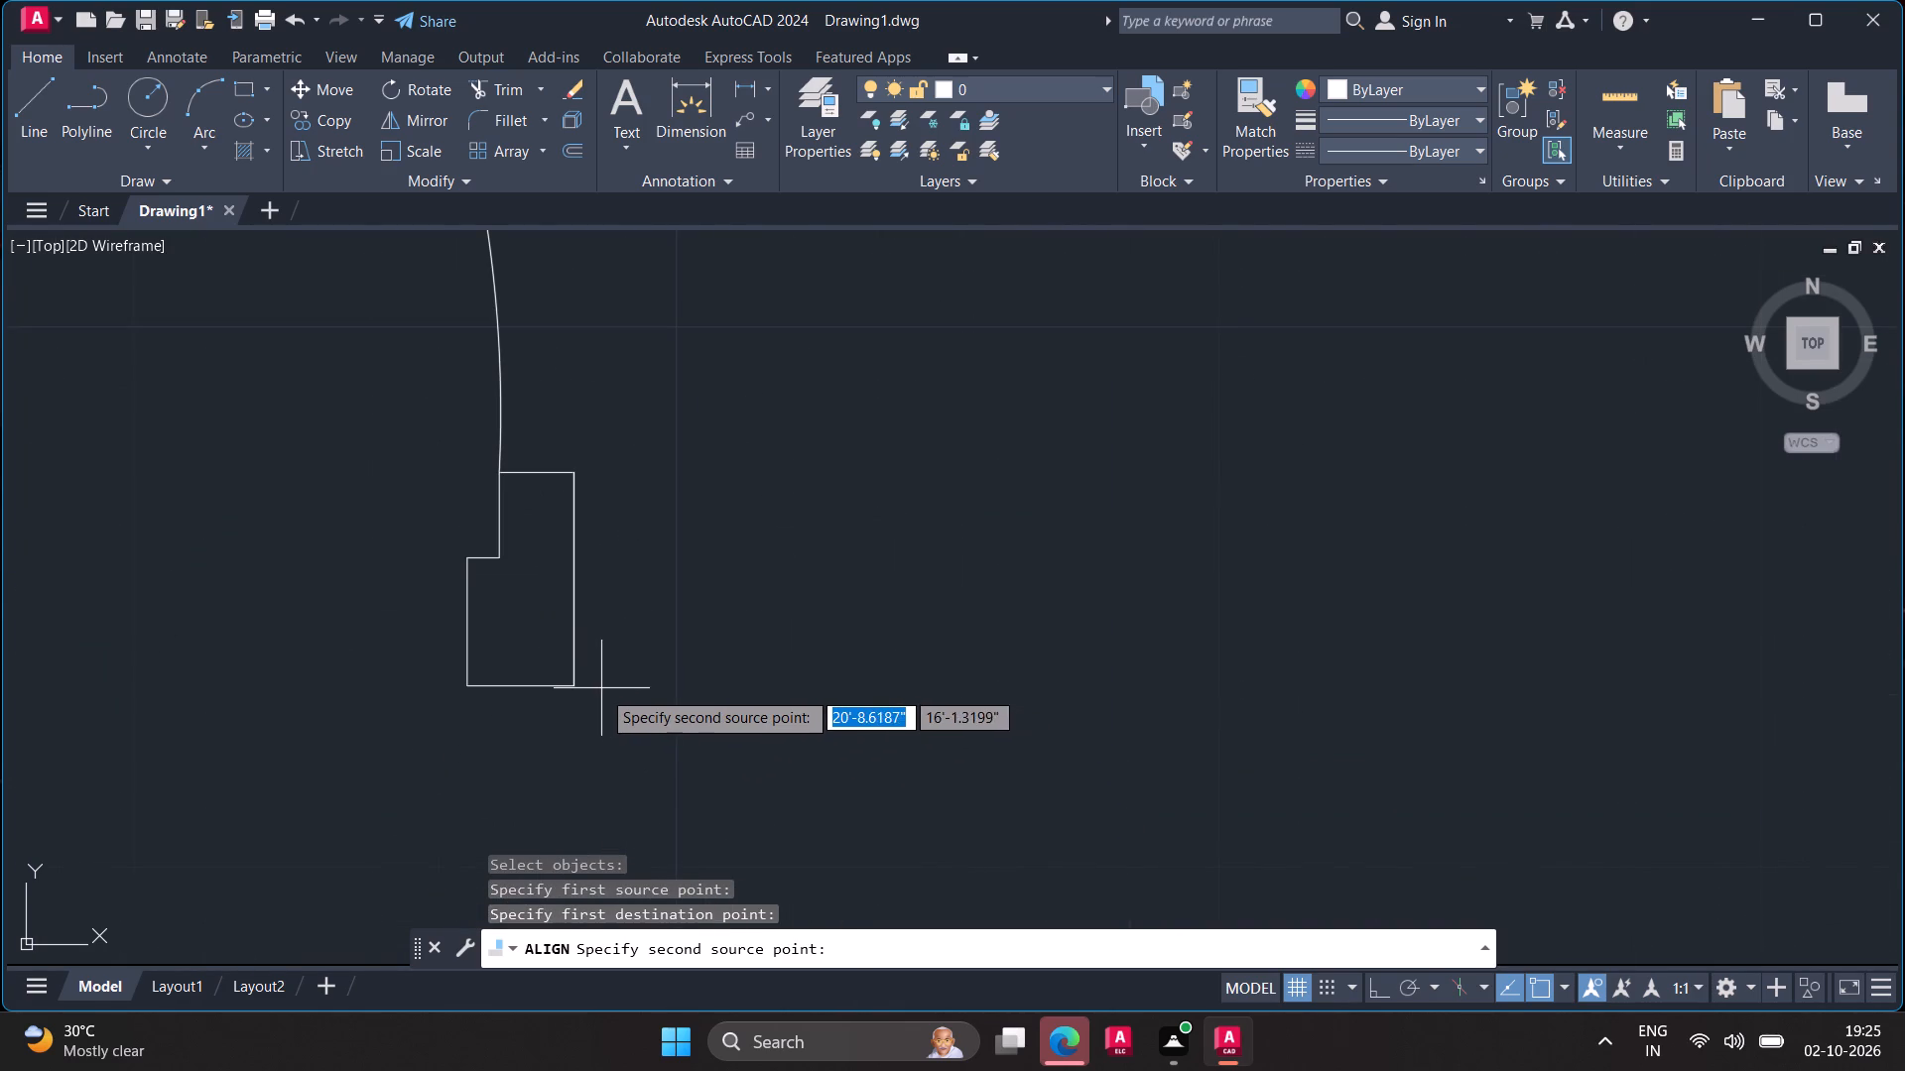
left_click(571, 684)
scroll(572, 771, "down", 5)
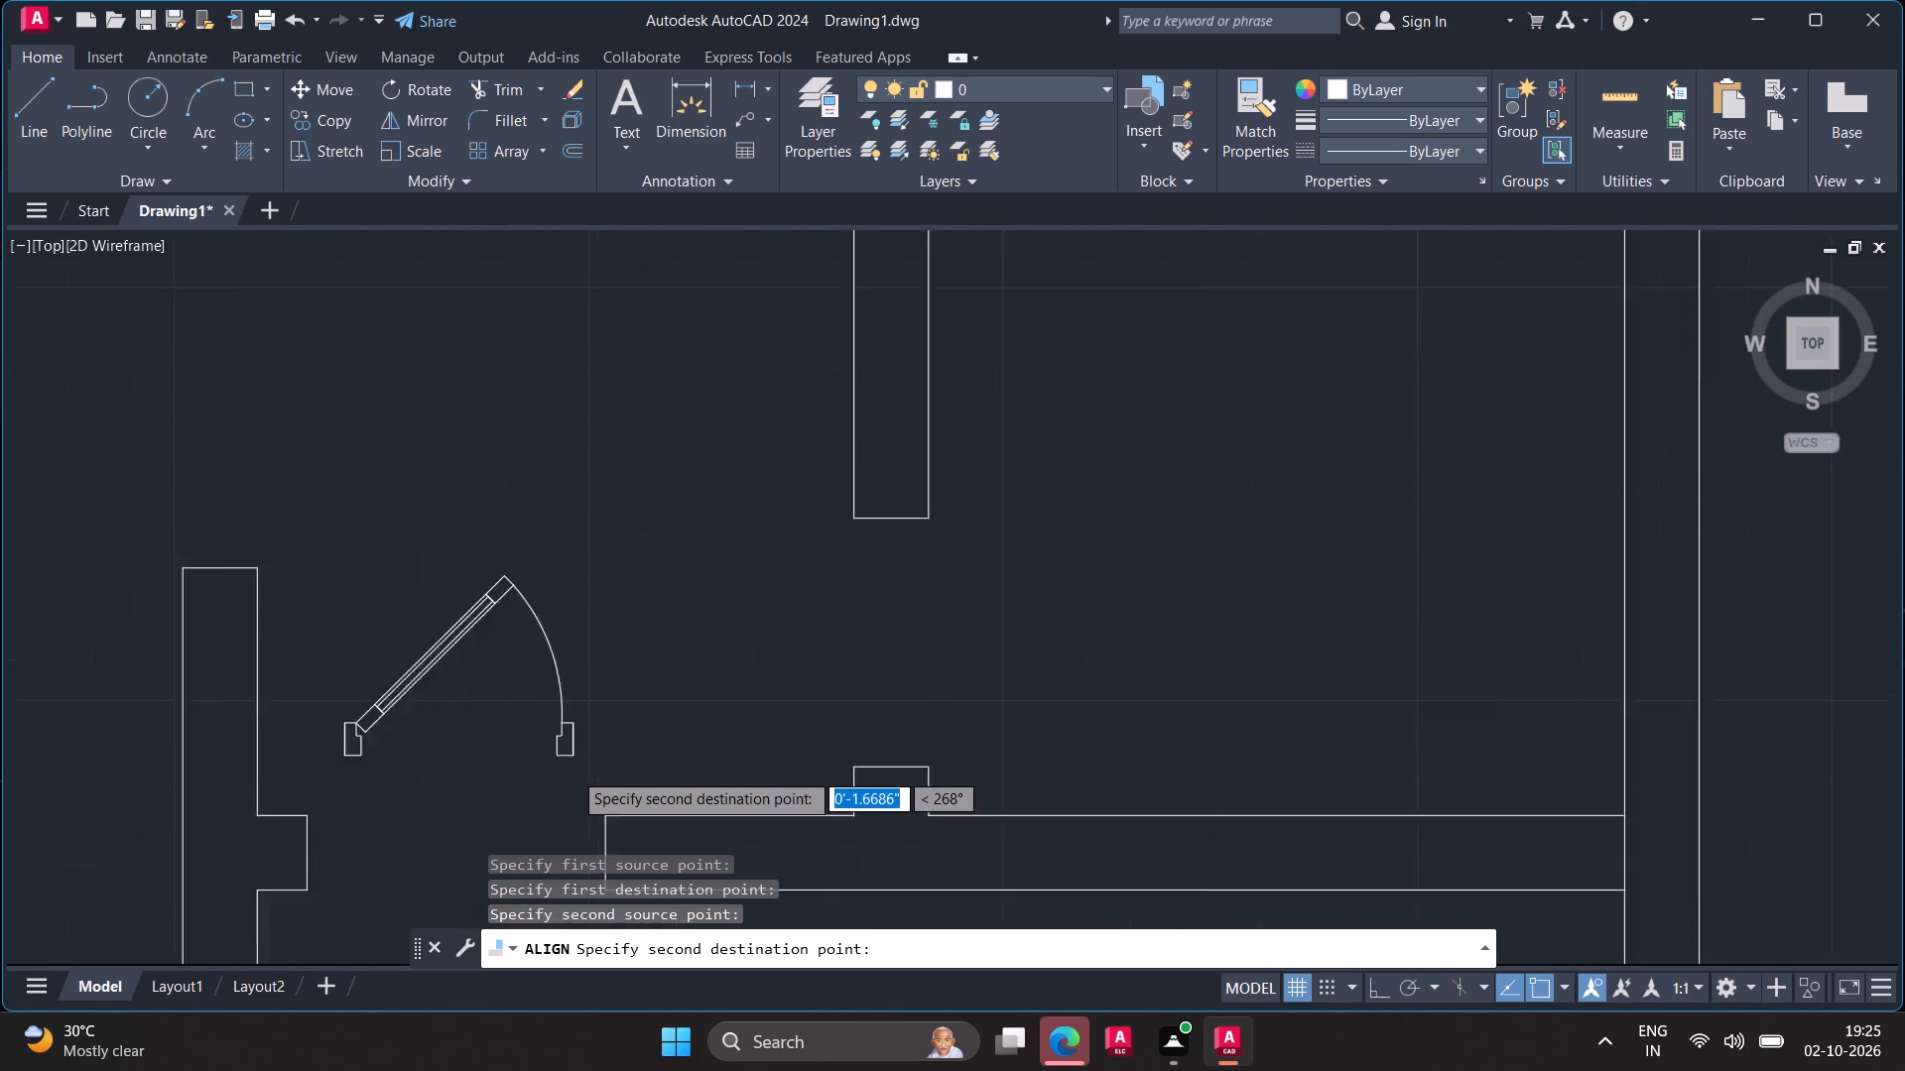
scroll(591, 843, "up", 4)
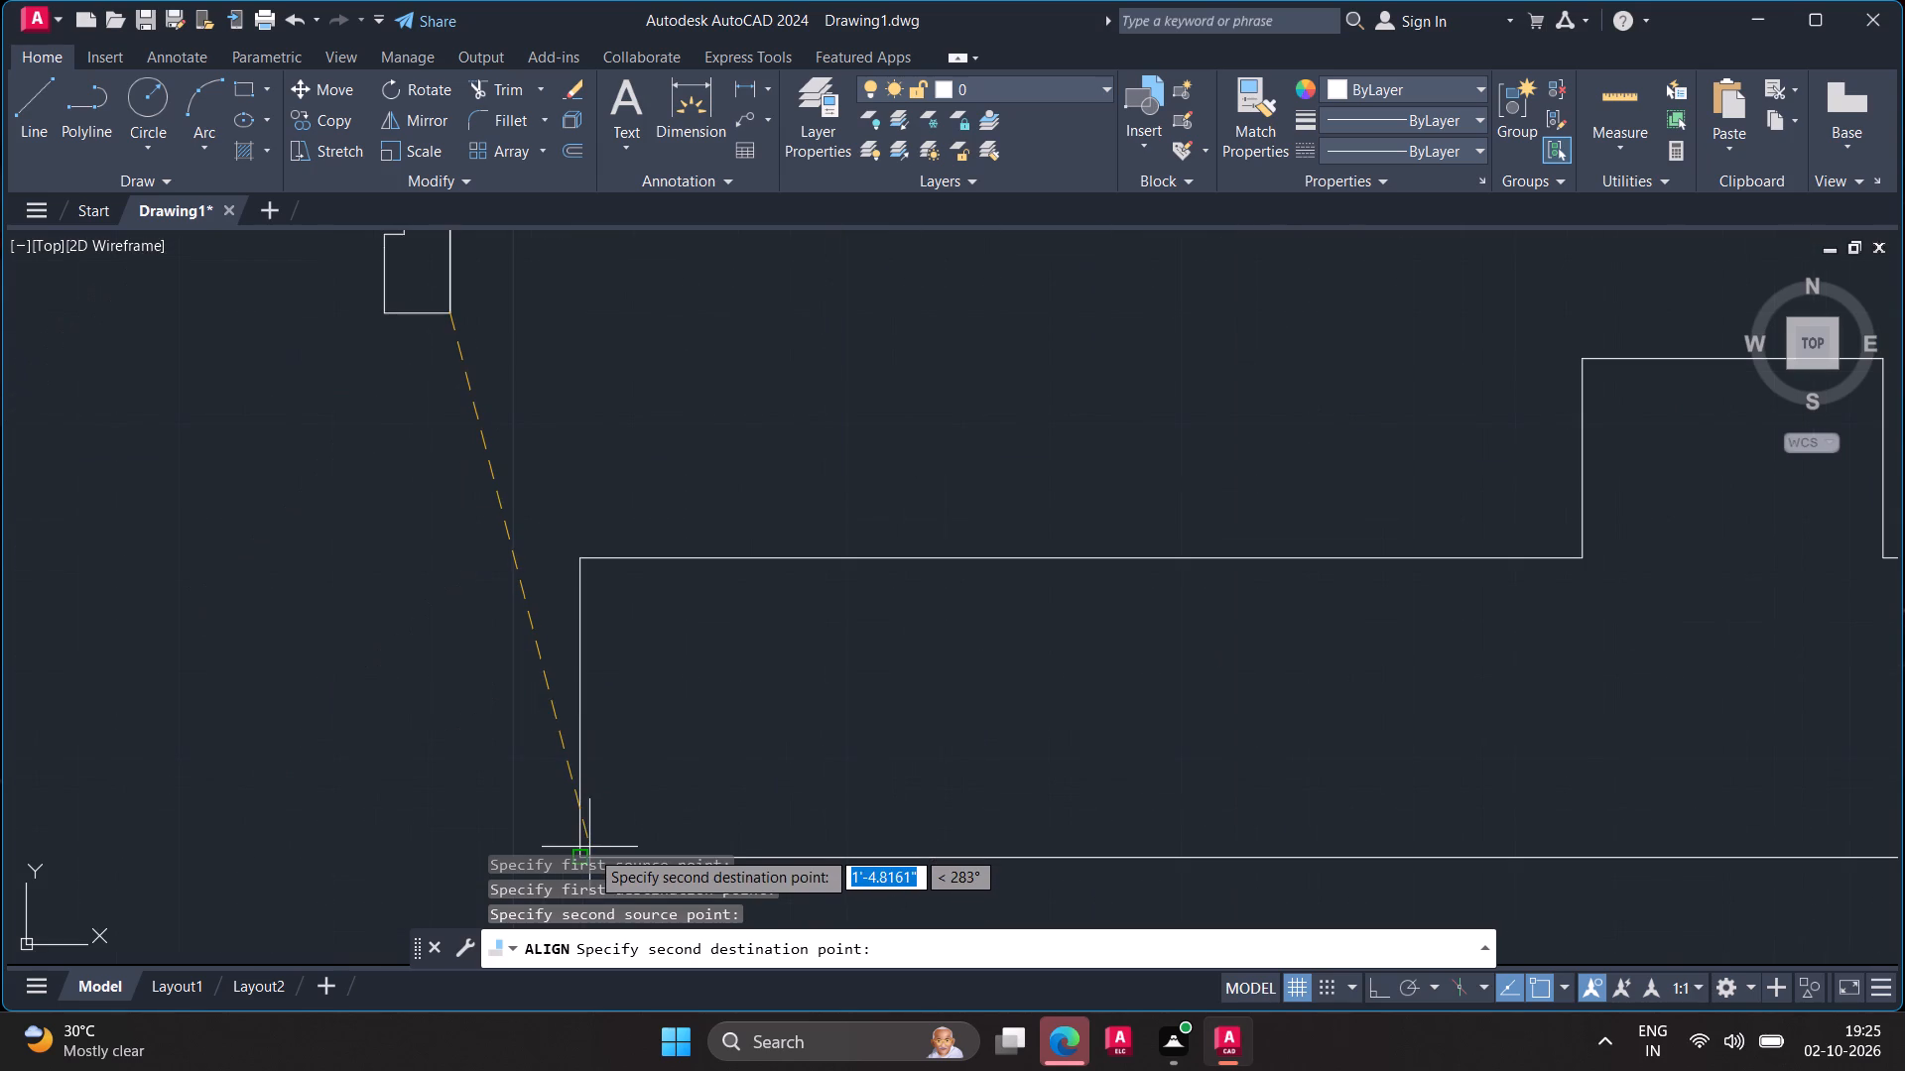
scroll(588, 849, "down", 3)
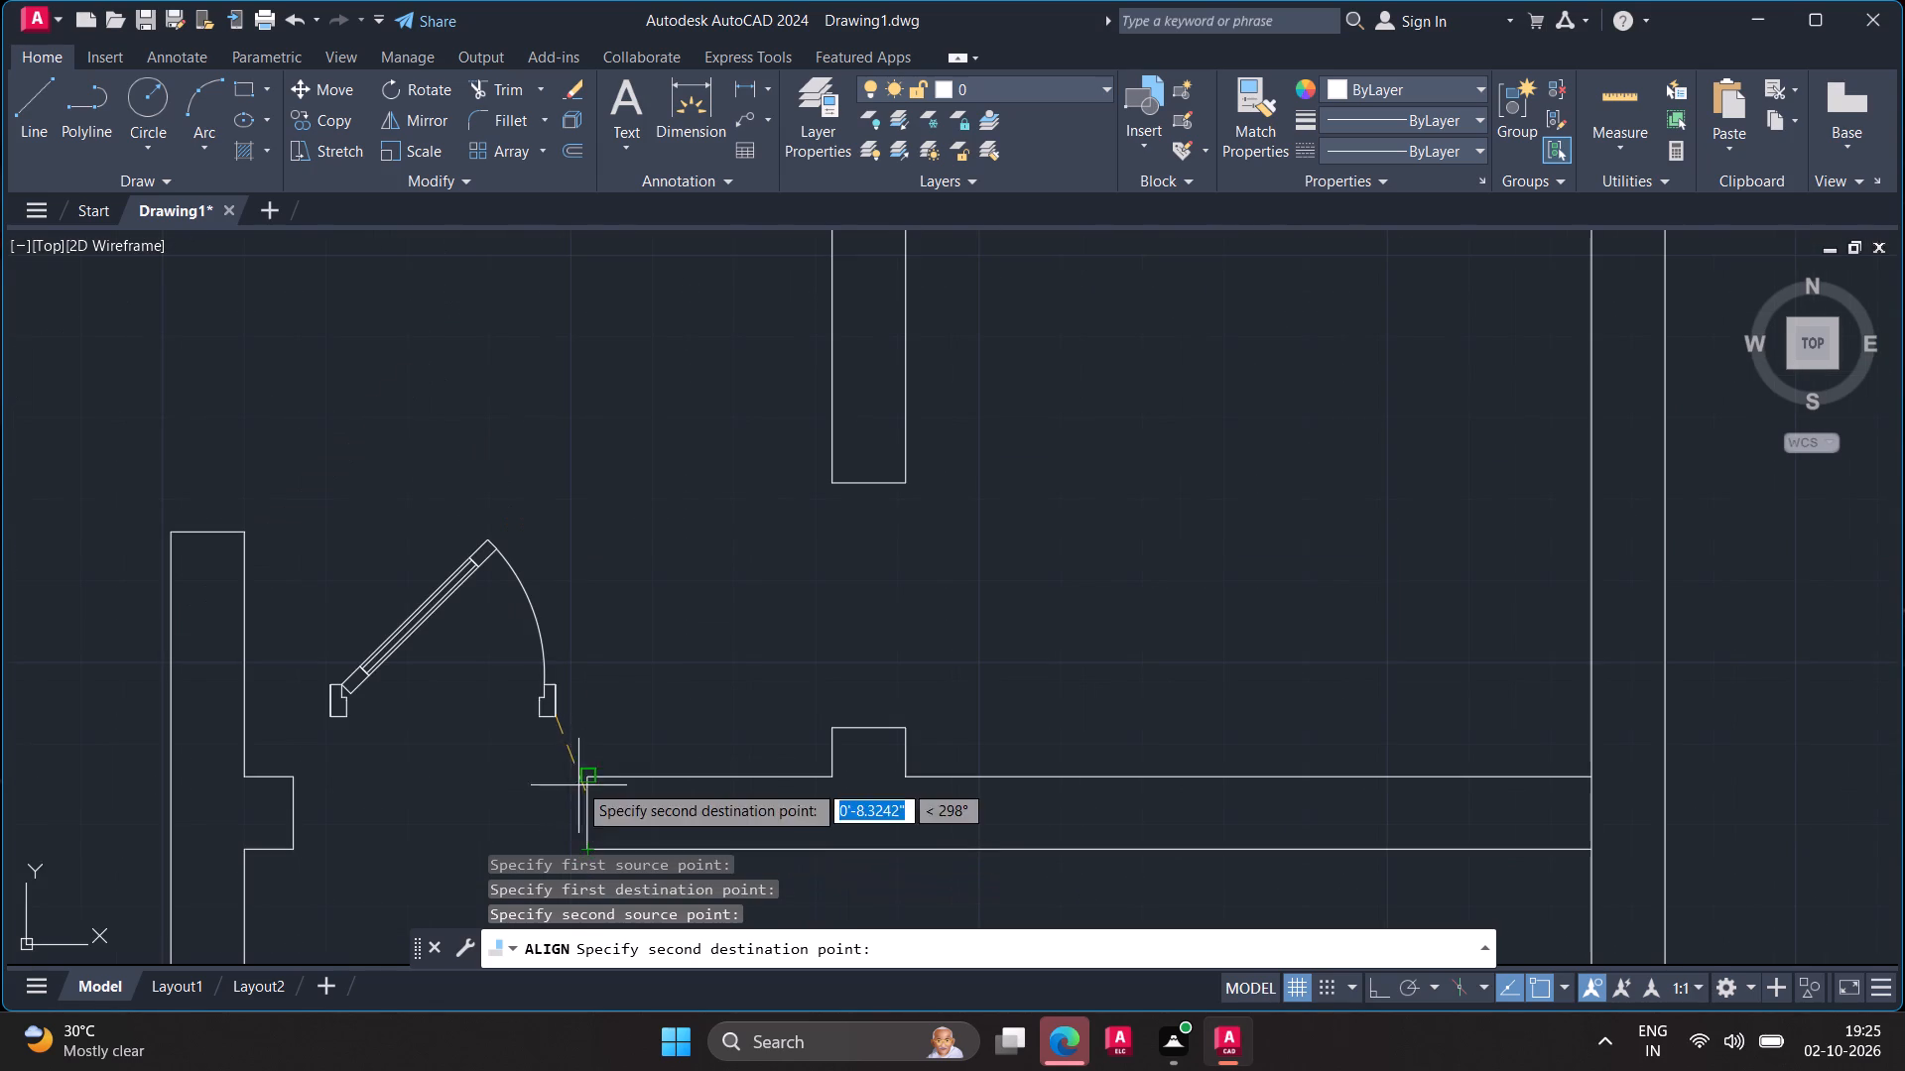
left_click(586, 854)
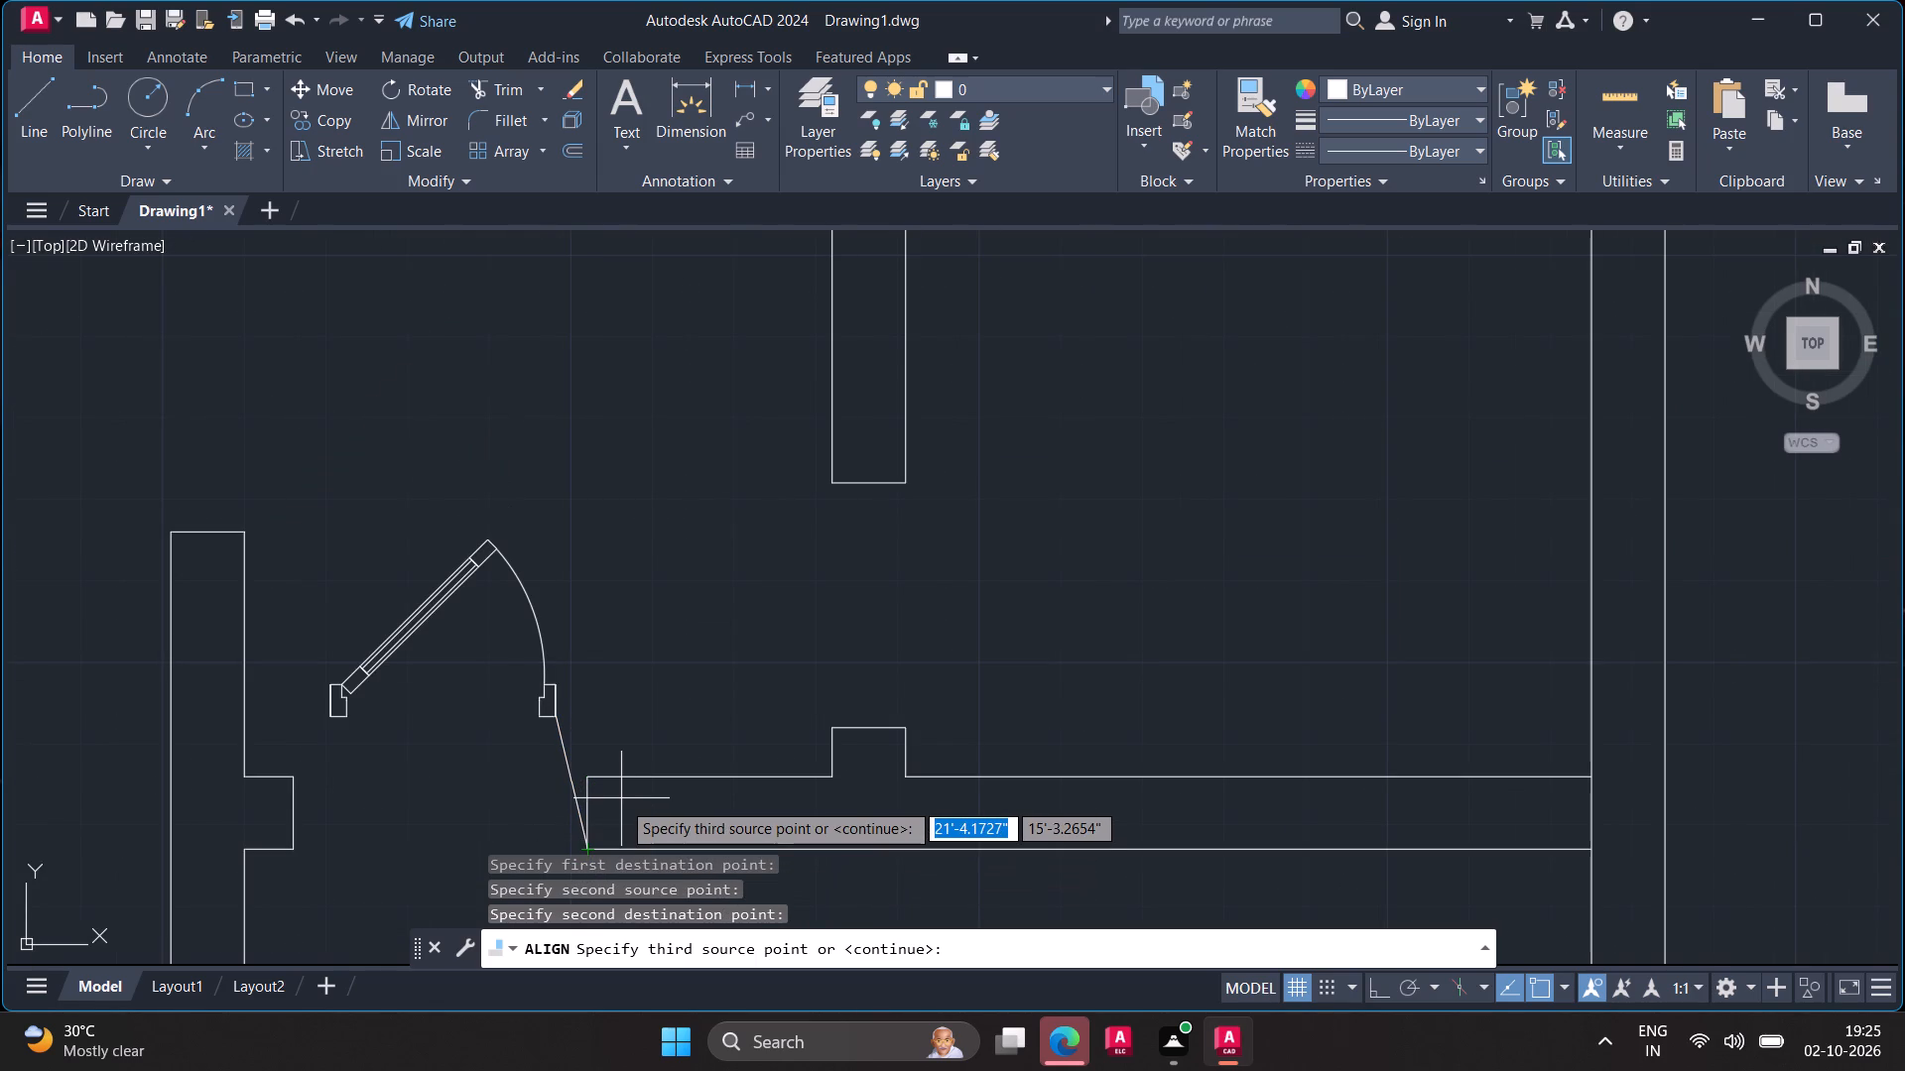
key("space")
left_click_drag(655, 858, 621, 800)
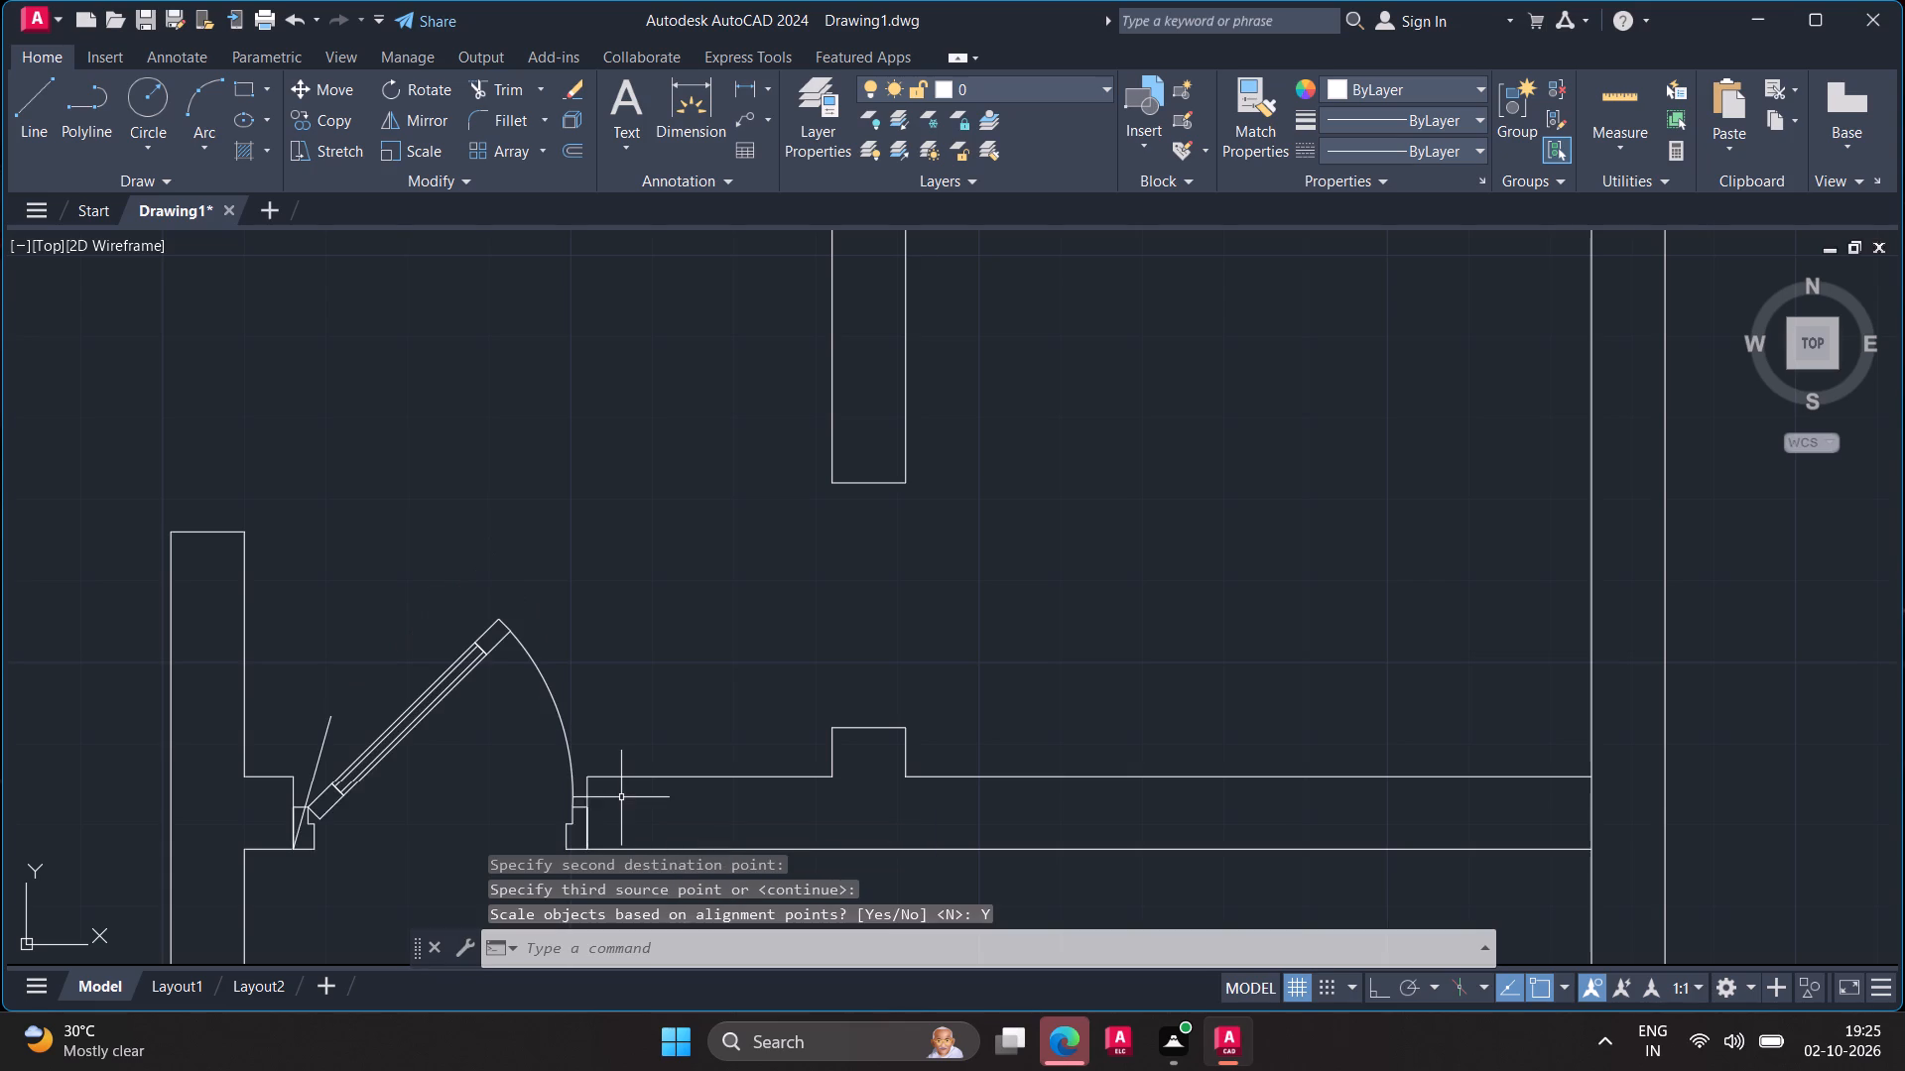
Copy the fitted single swing door from its leaf tip to five spots outside the floor plan's right exterior wall.
scroll(621, 742, "down", 2)
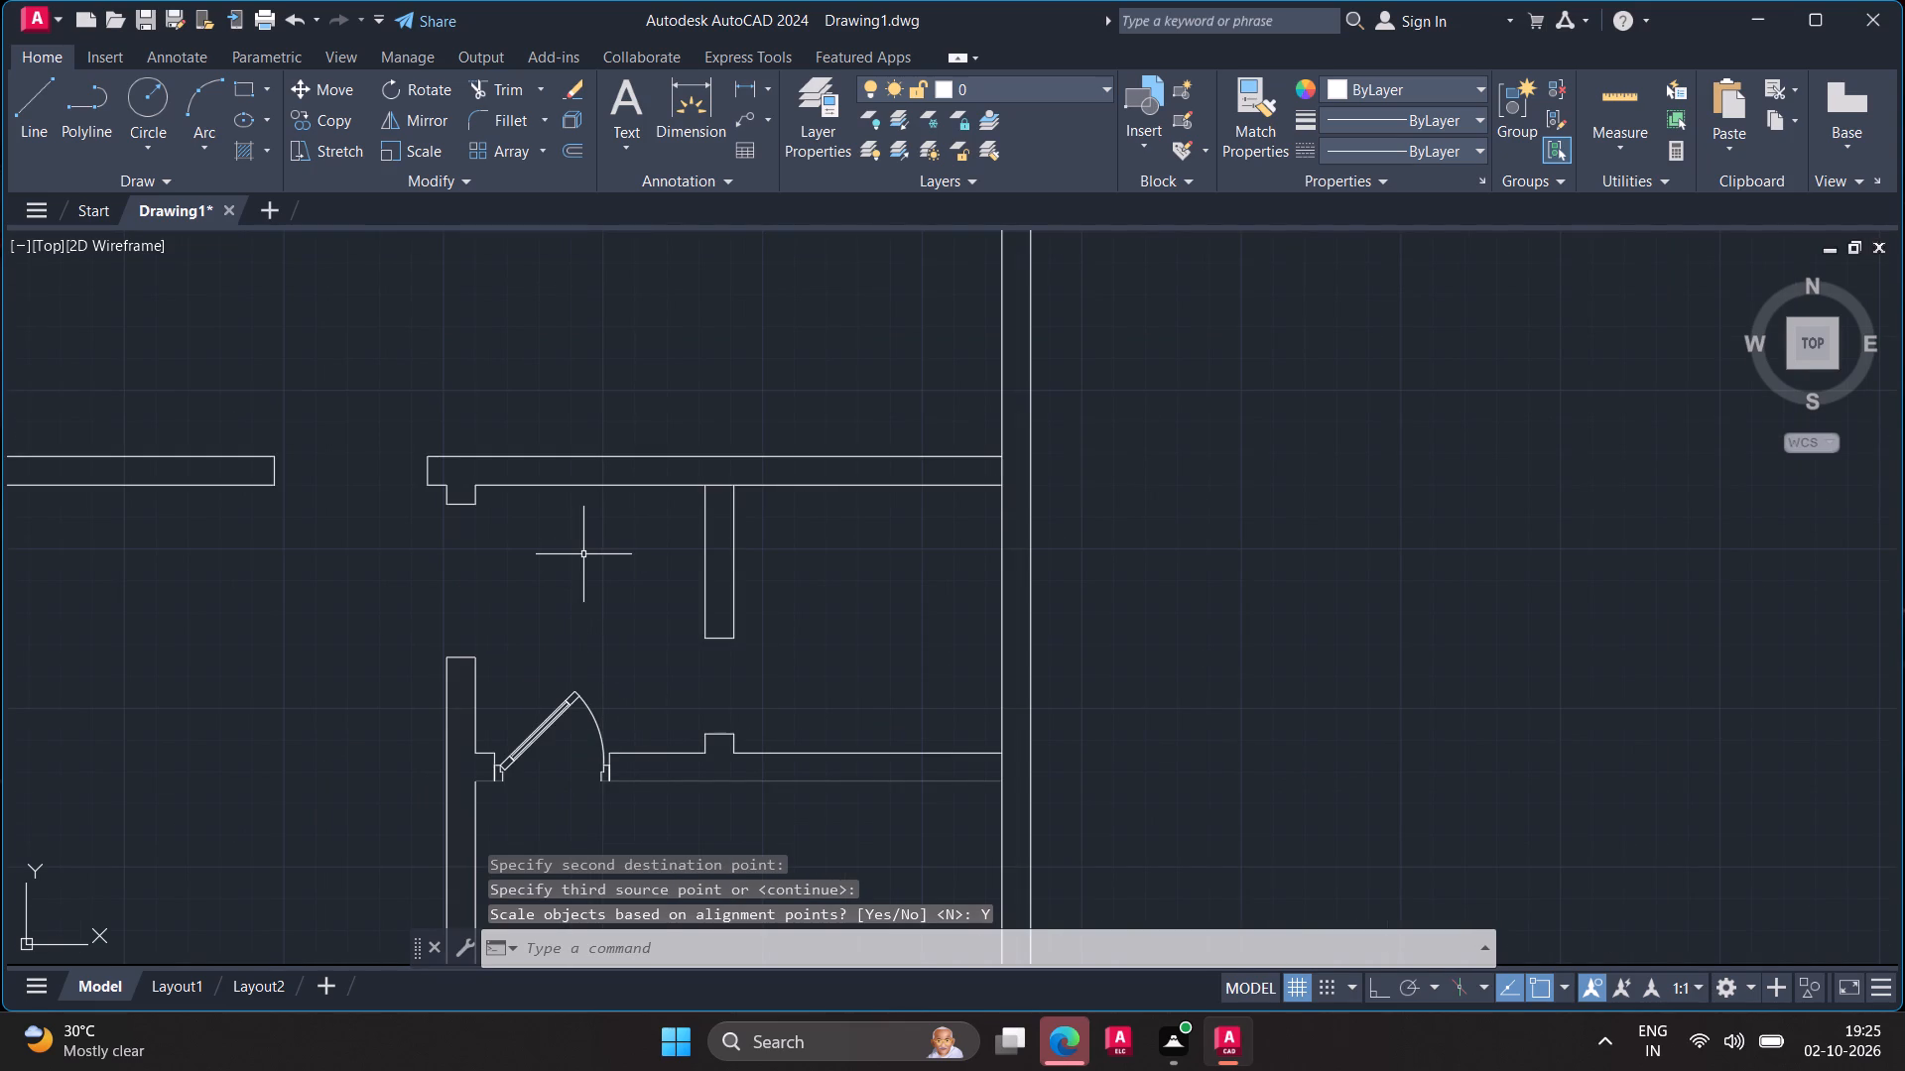
scroll(588, 638, "down", 1)
middle_click_drag(588, 644, 667, 618)
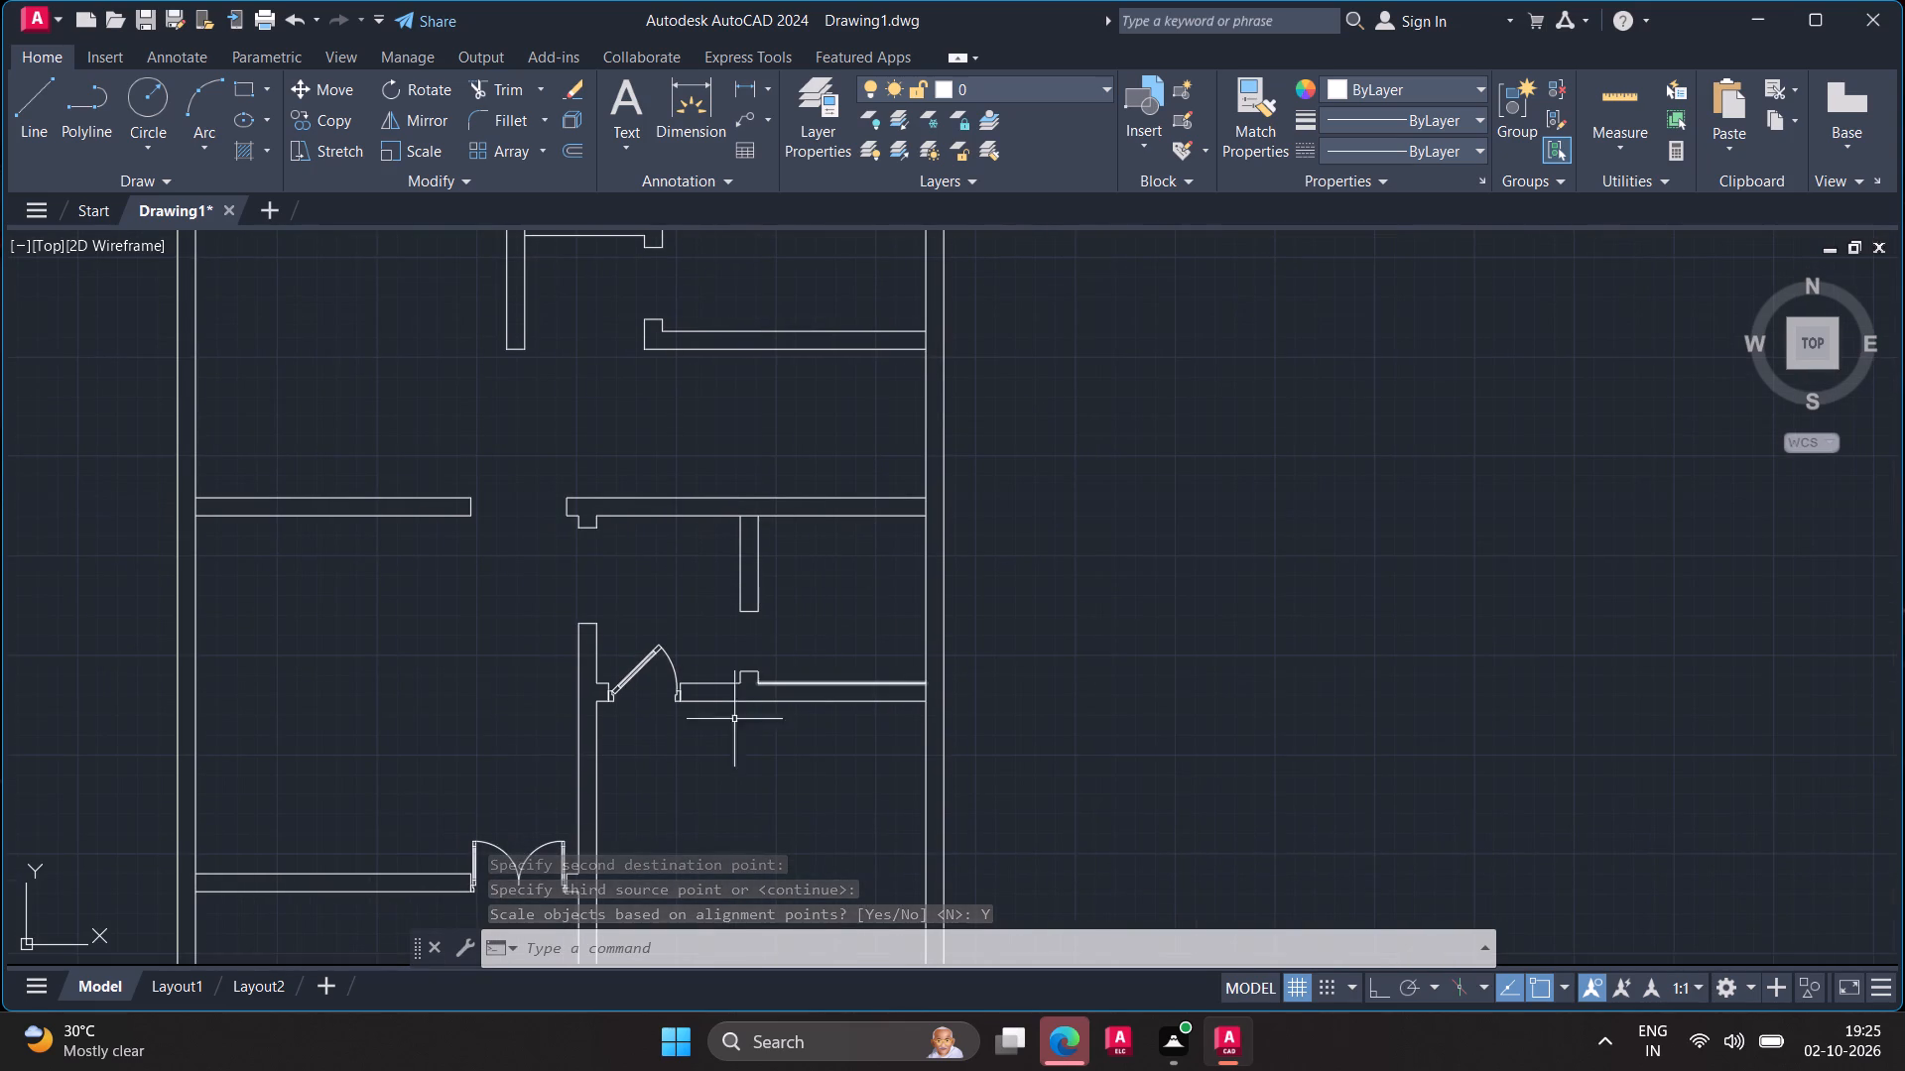
middle_click_drag(698, 774, 922, 745)
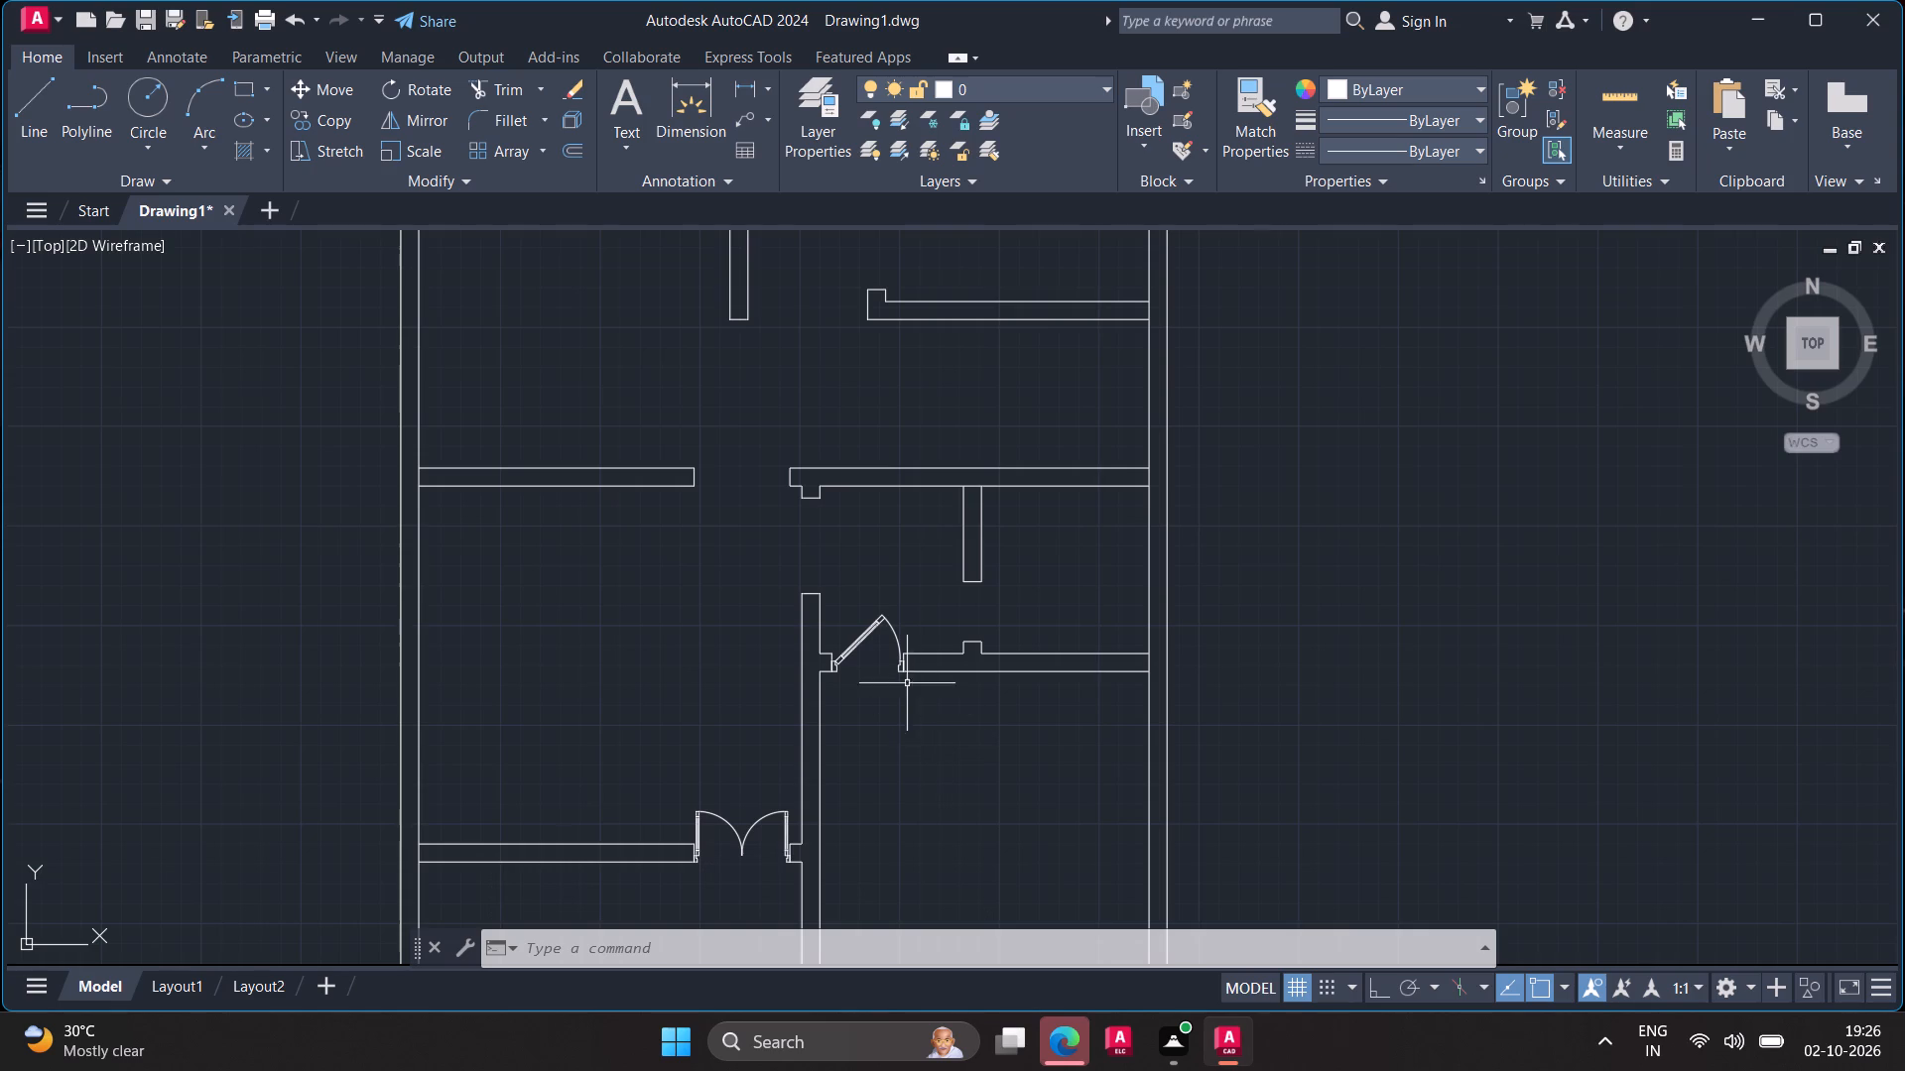
left_click(885, 620)
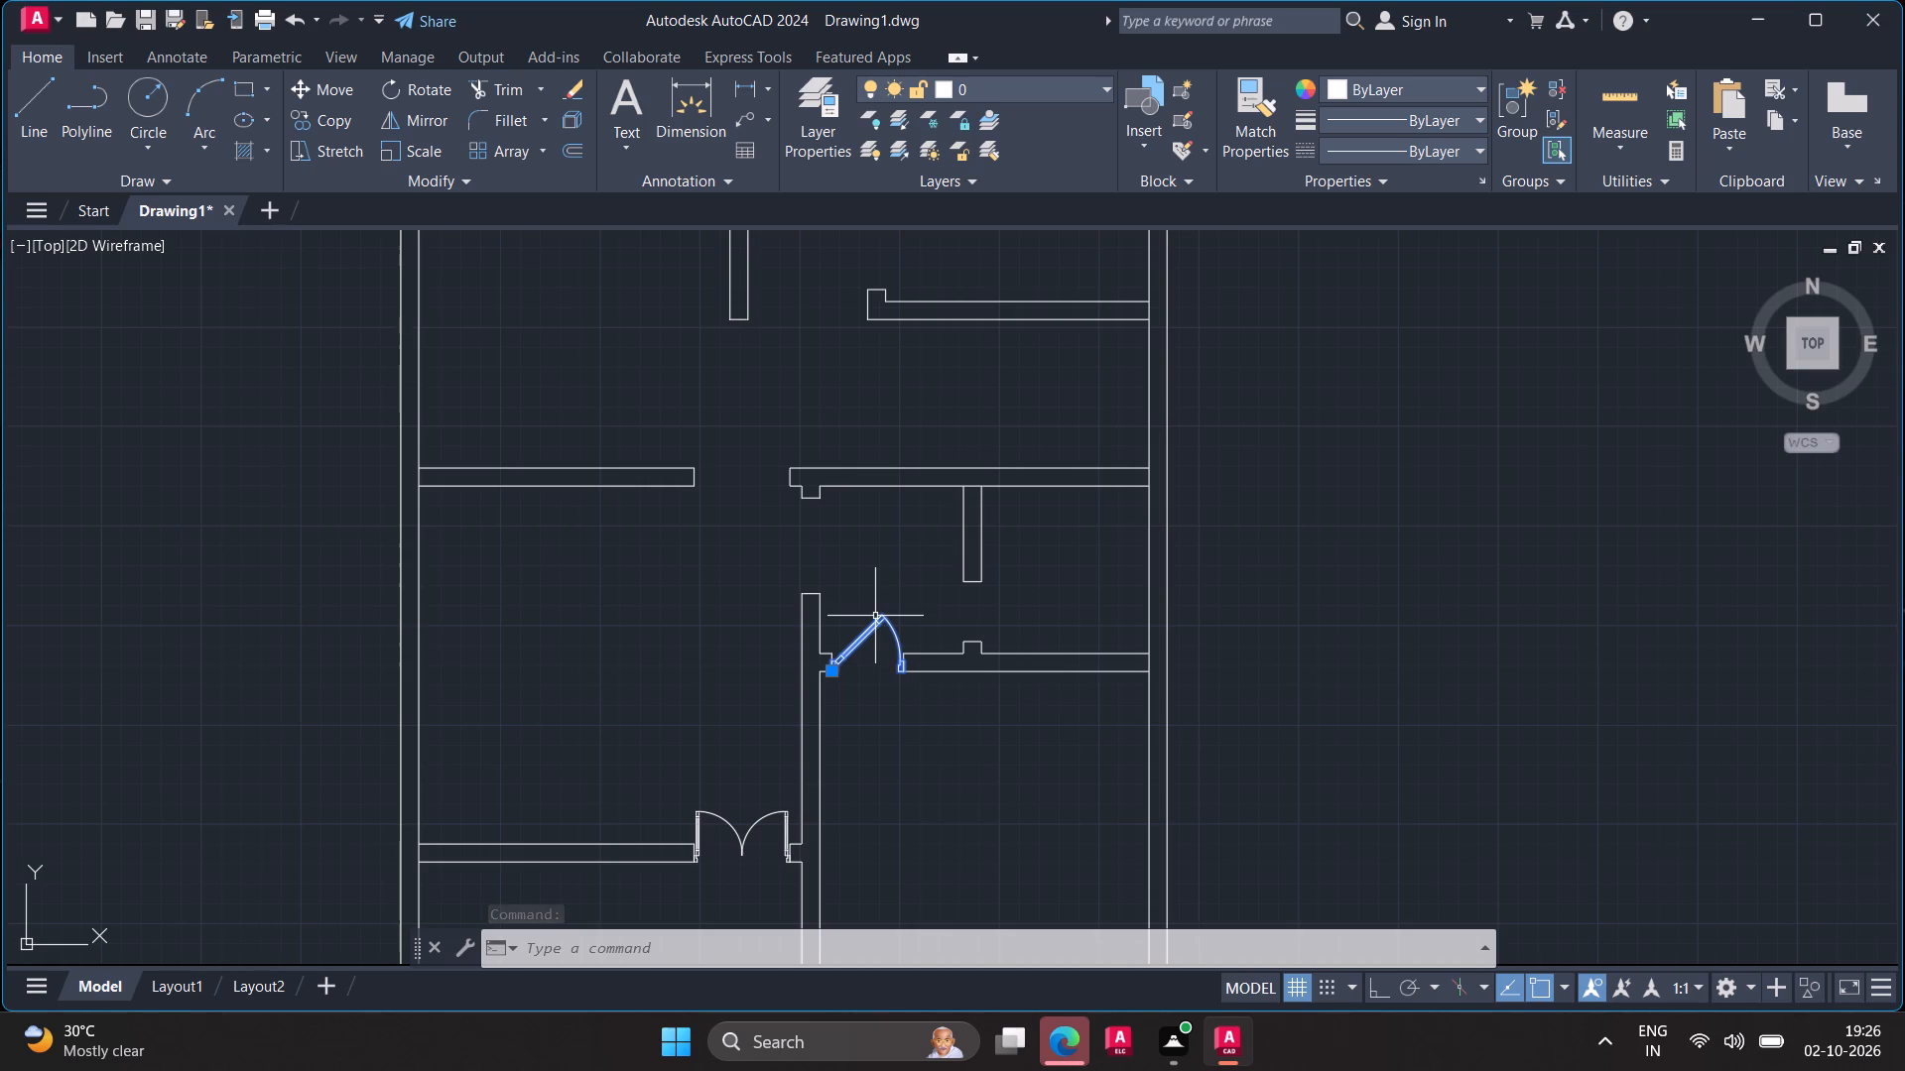
key("c")
key("o")
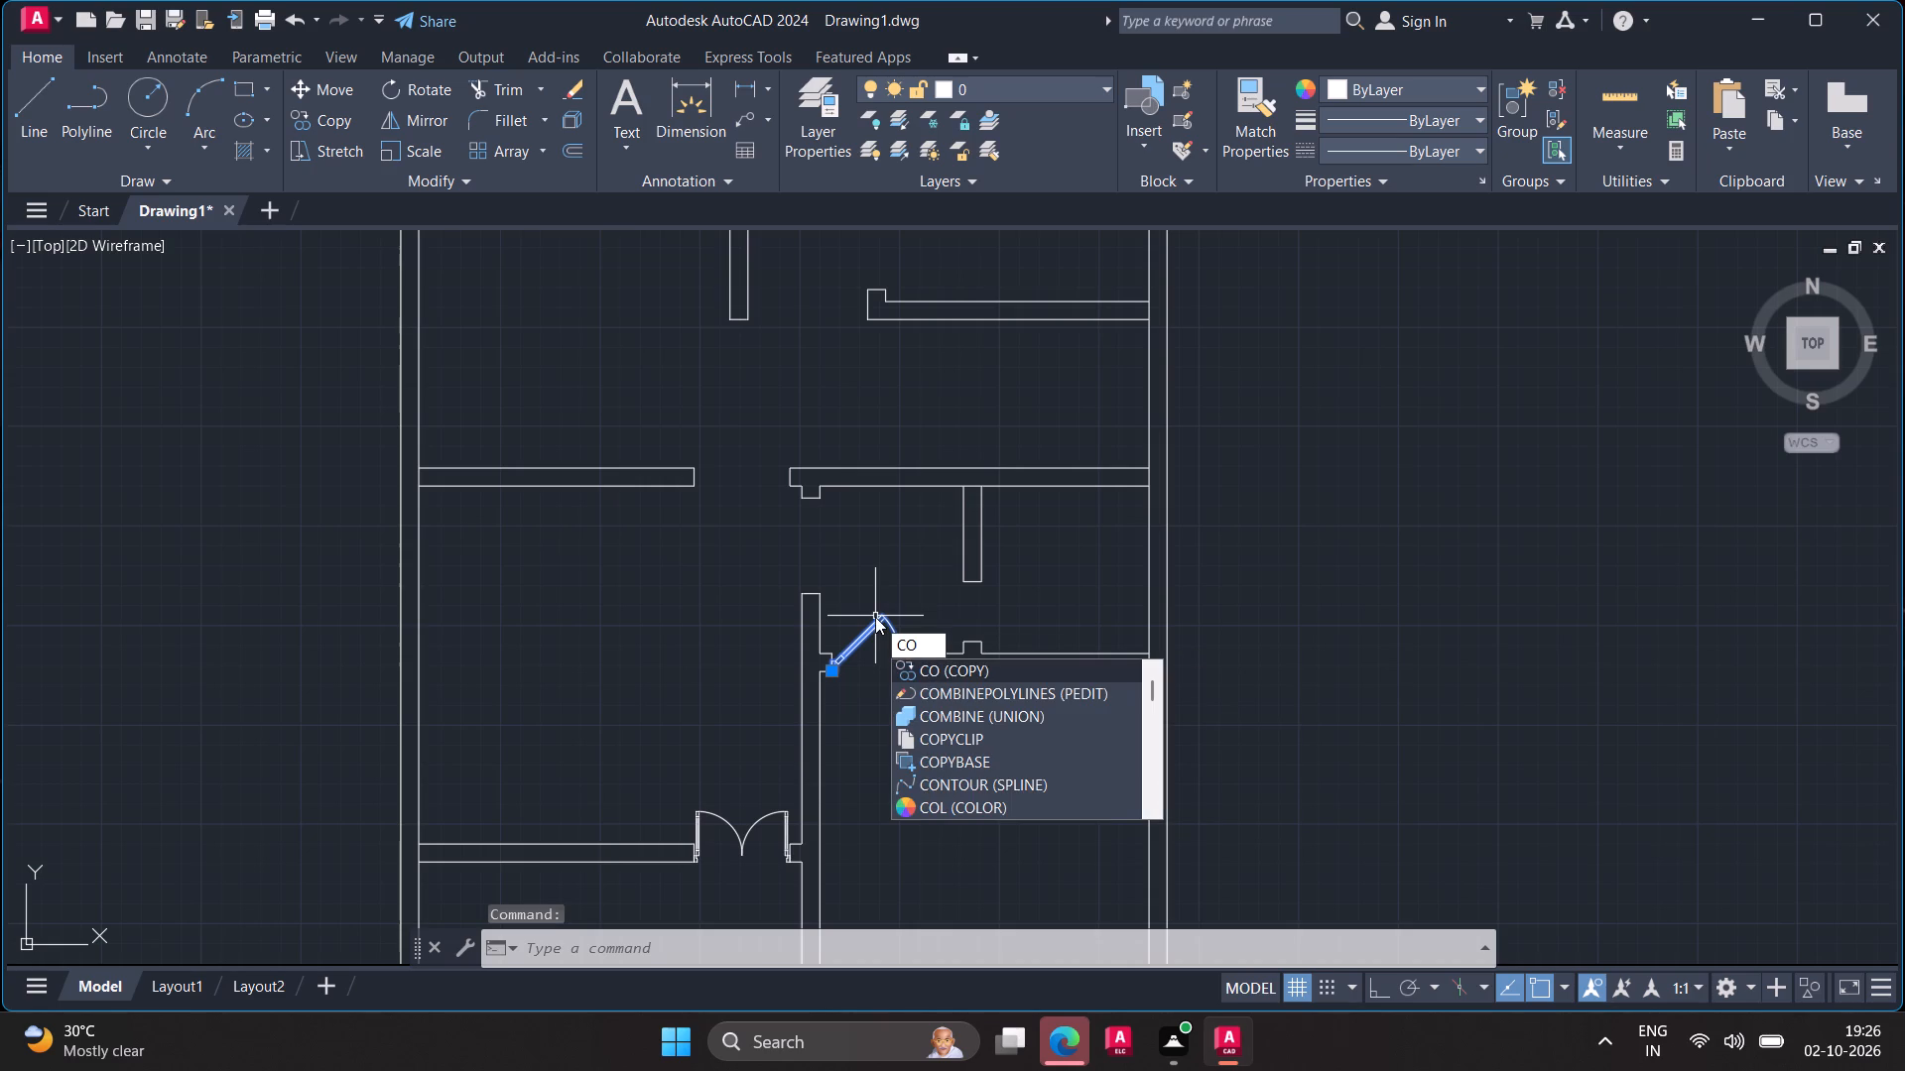
key("Return")
left_click(875, 617)
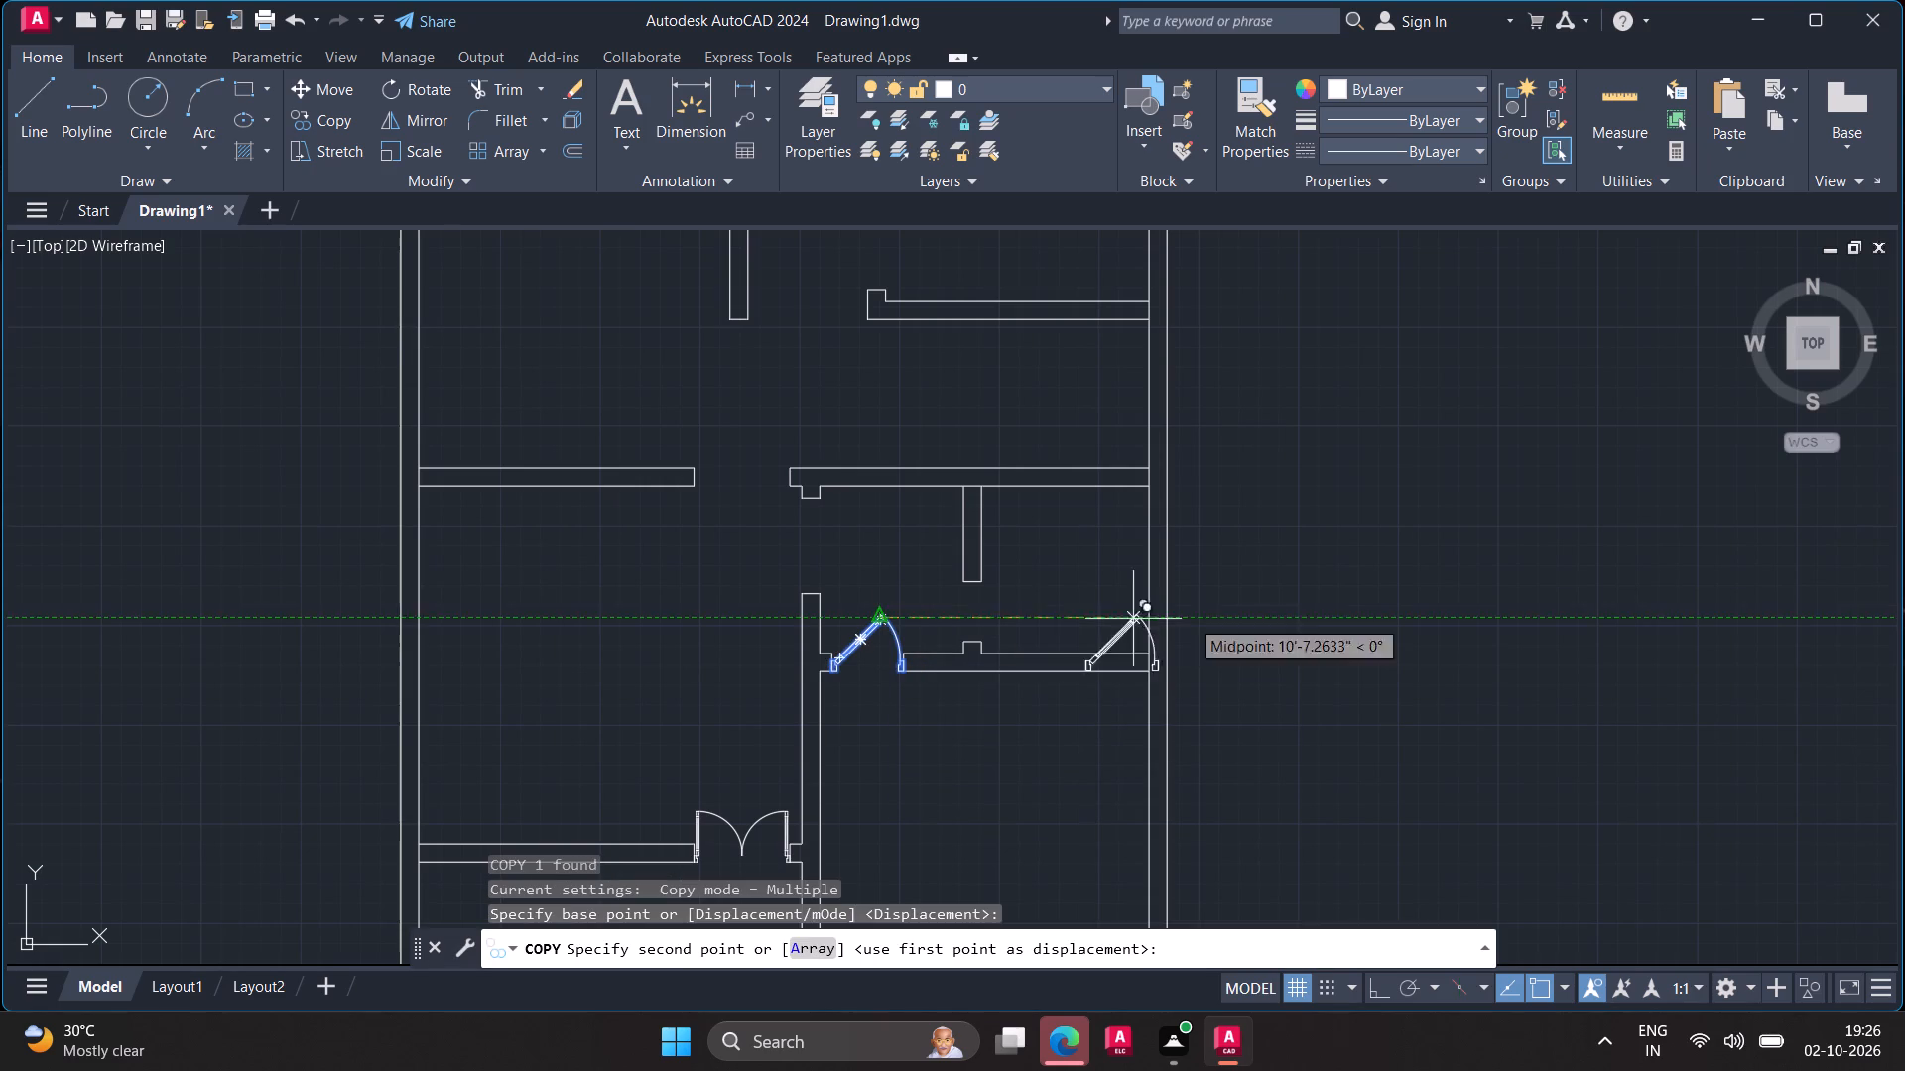
left_click(1354, 604)
left_click(1398, 690)
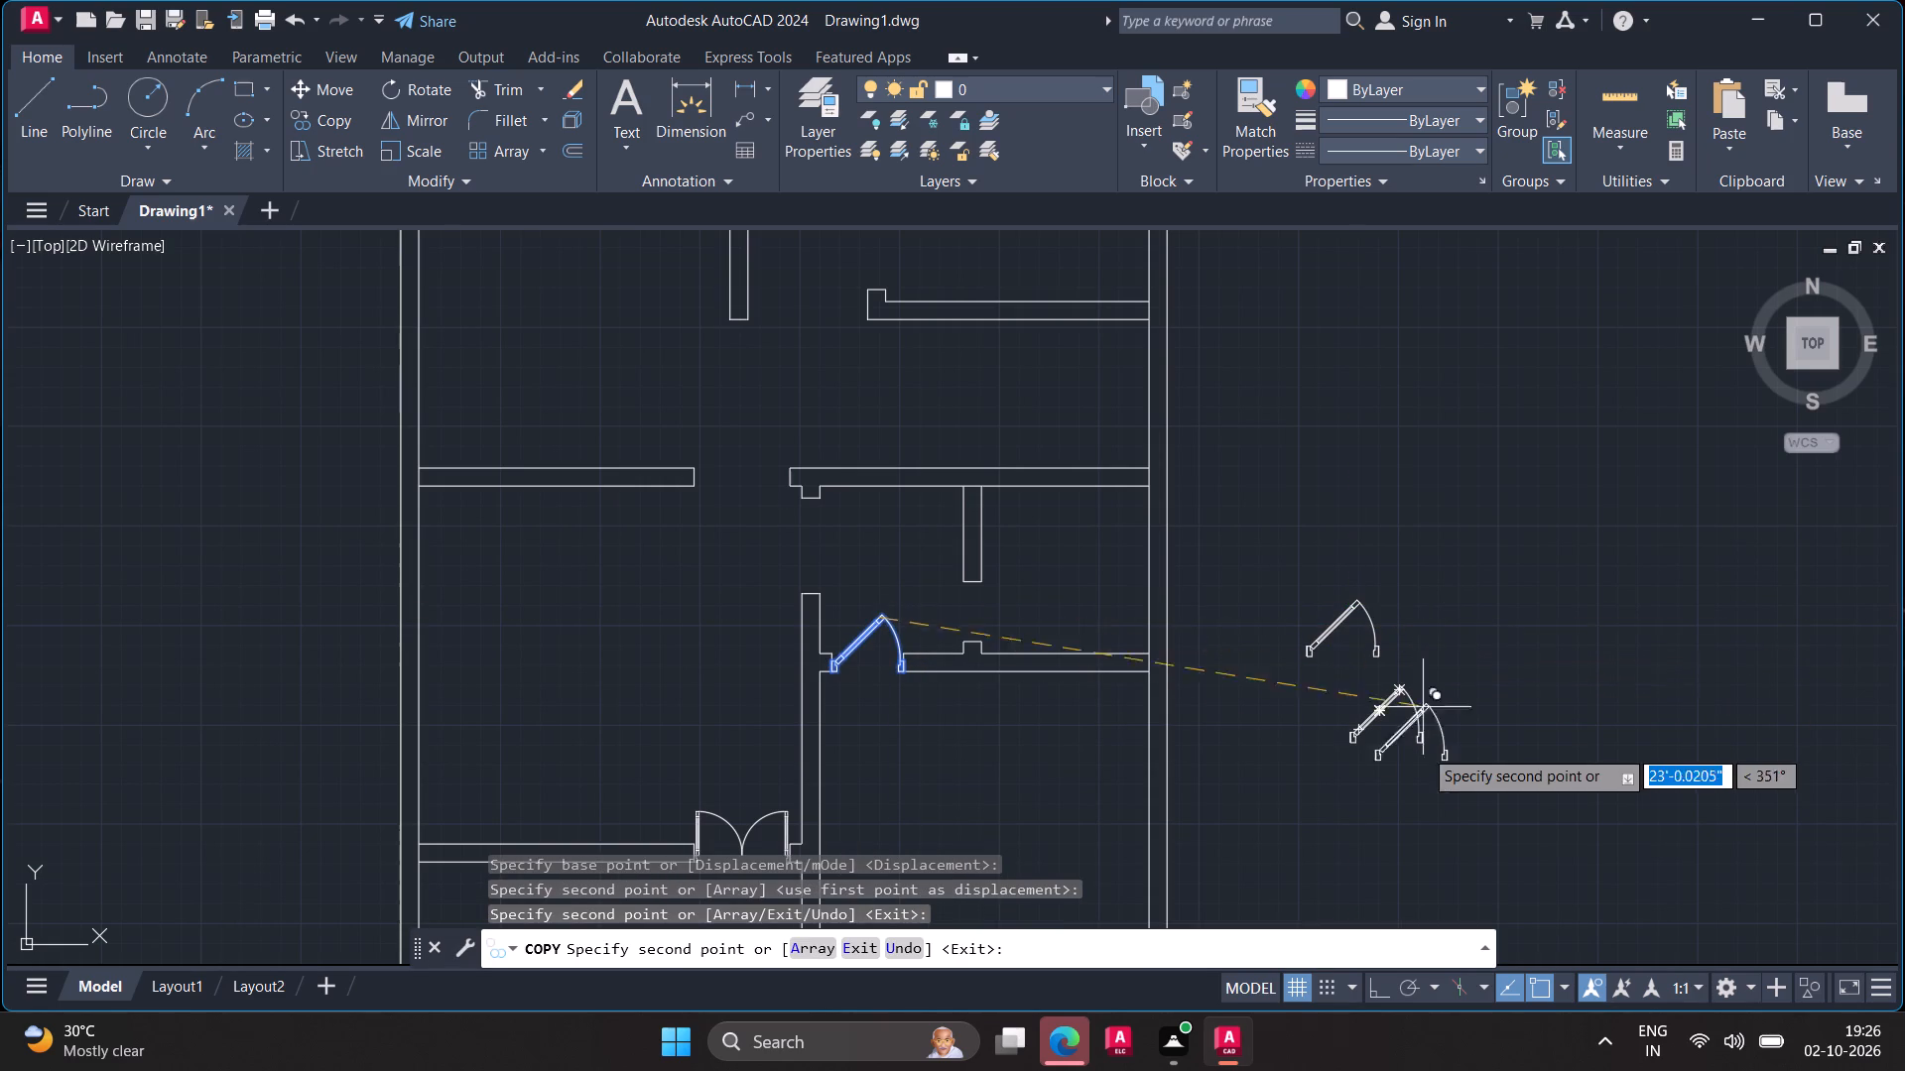
left_click(1668, 540)
left_click(1603, 461)
left_click(1476, 354)
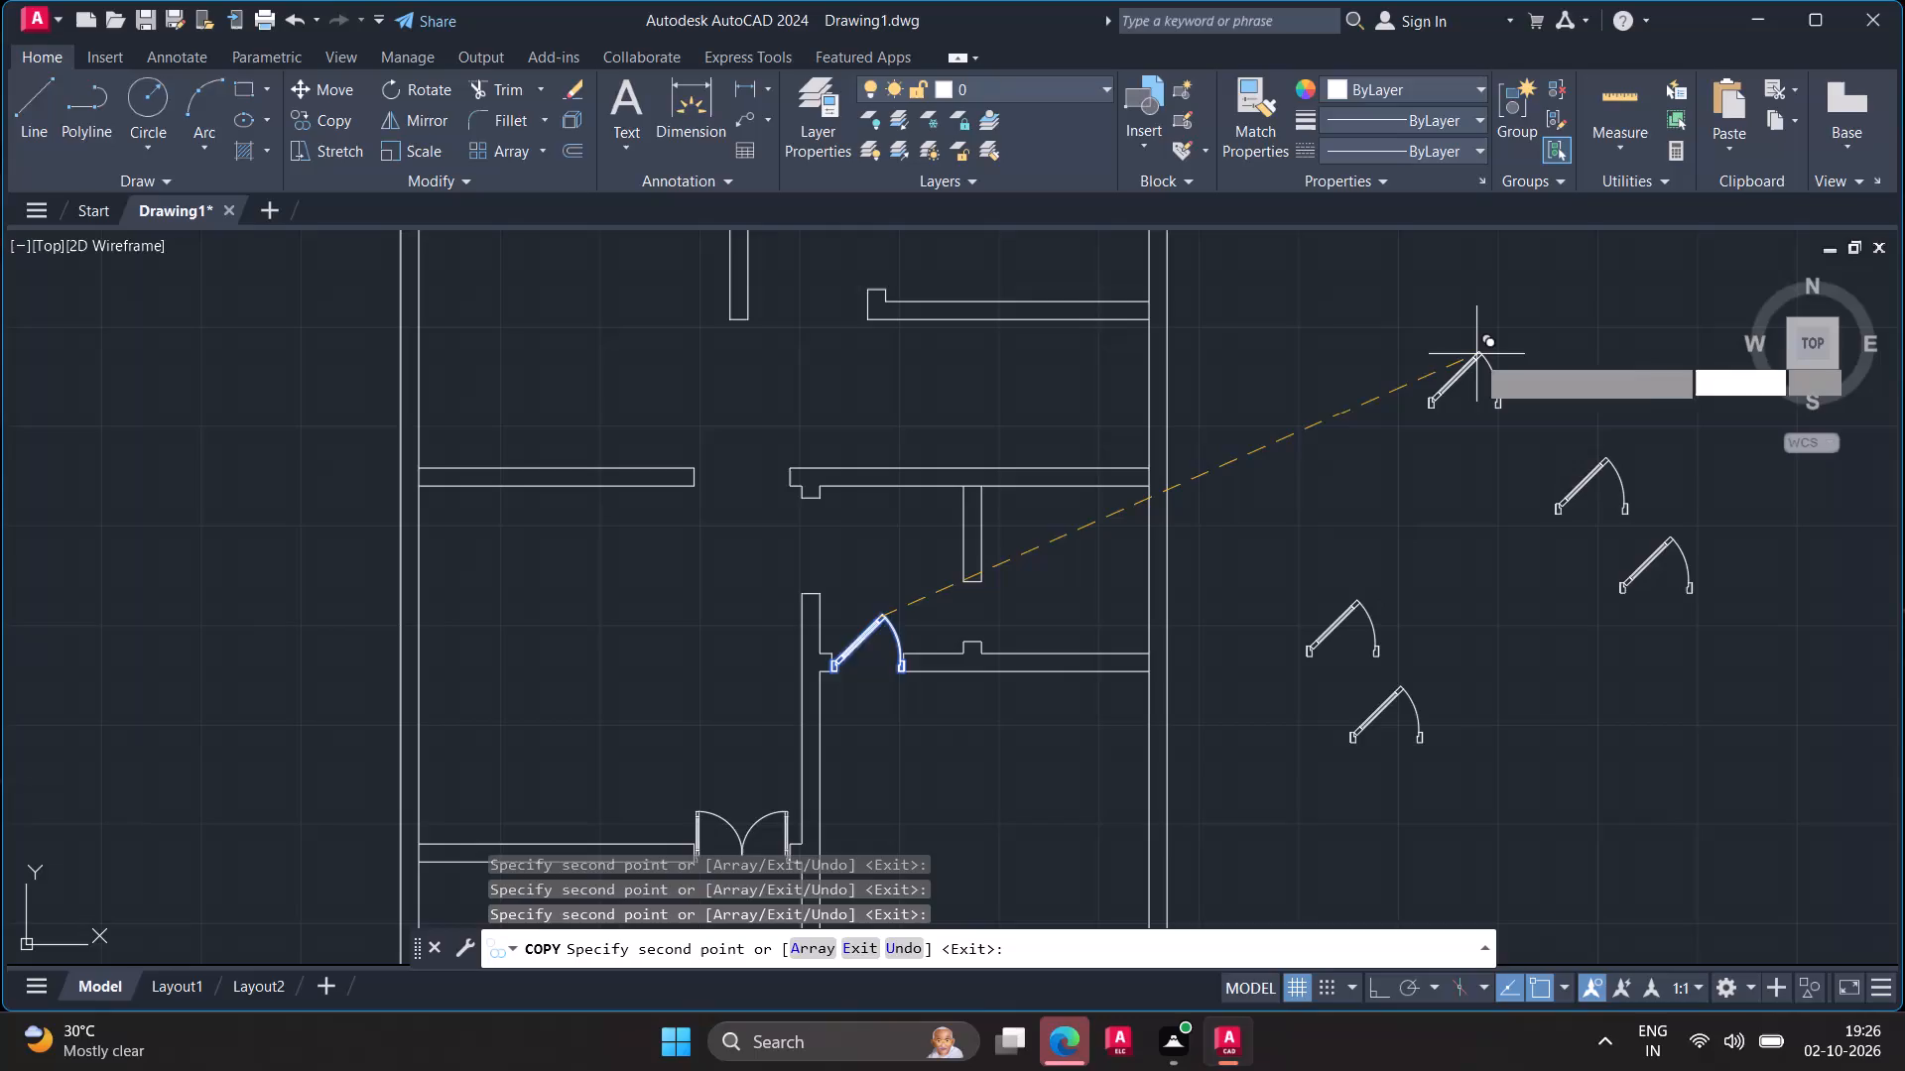
key("Escape")
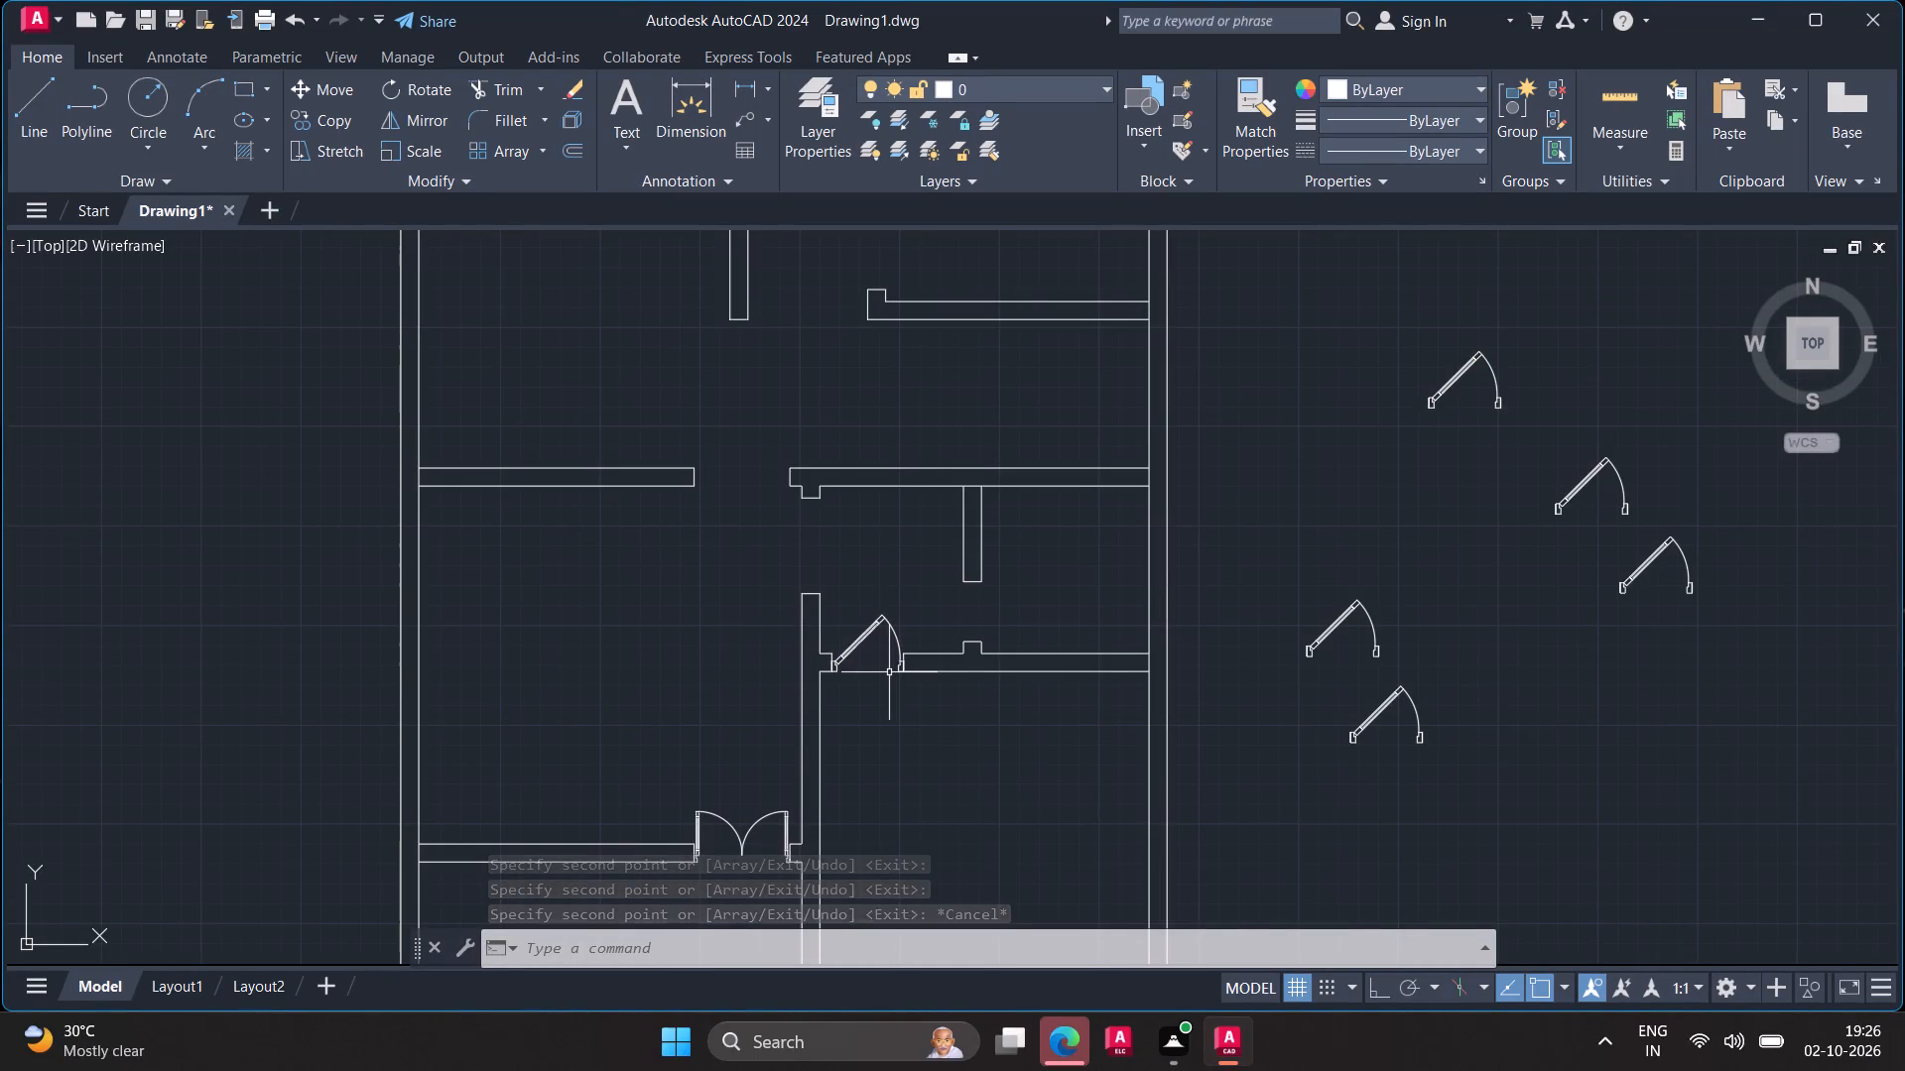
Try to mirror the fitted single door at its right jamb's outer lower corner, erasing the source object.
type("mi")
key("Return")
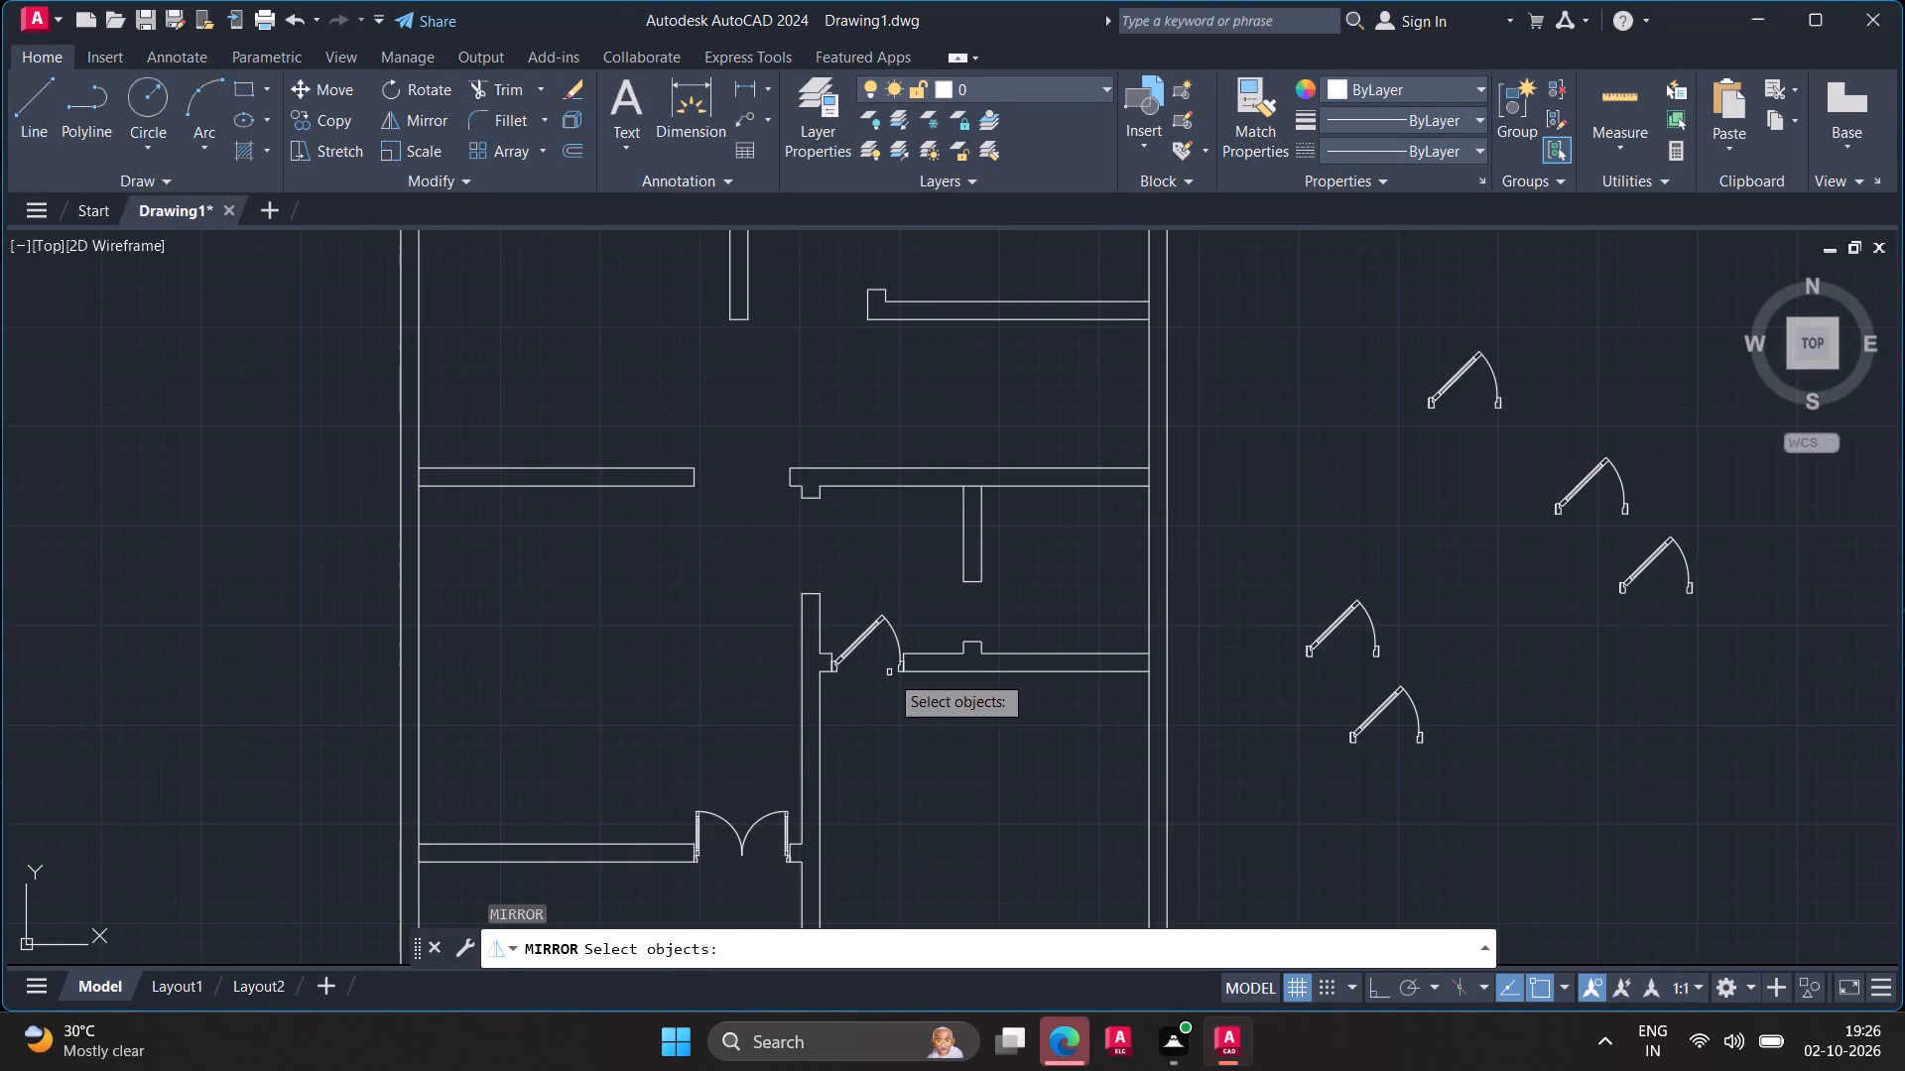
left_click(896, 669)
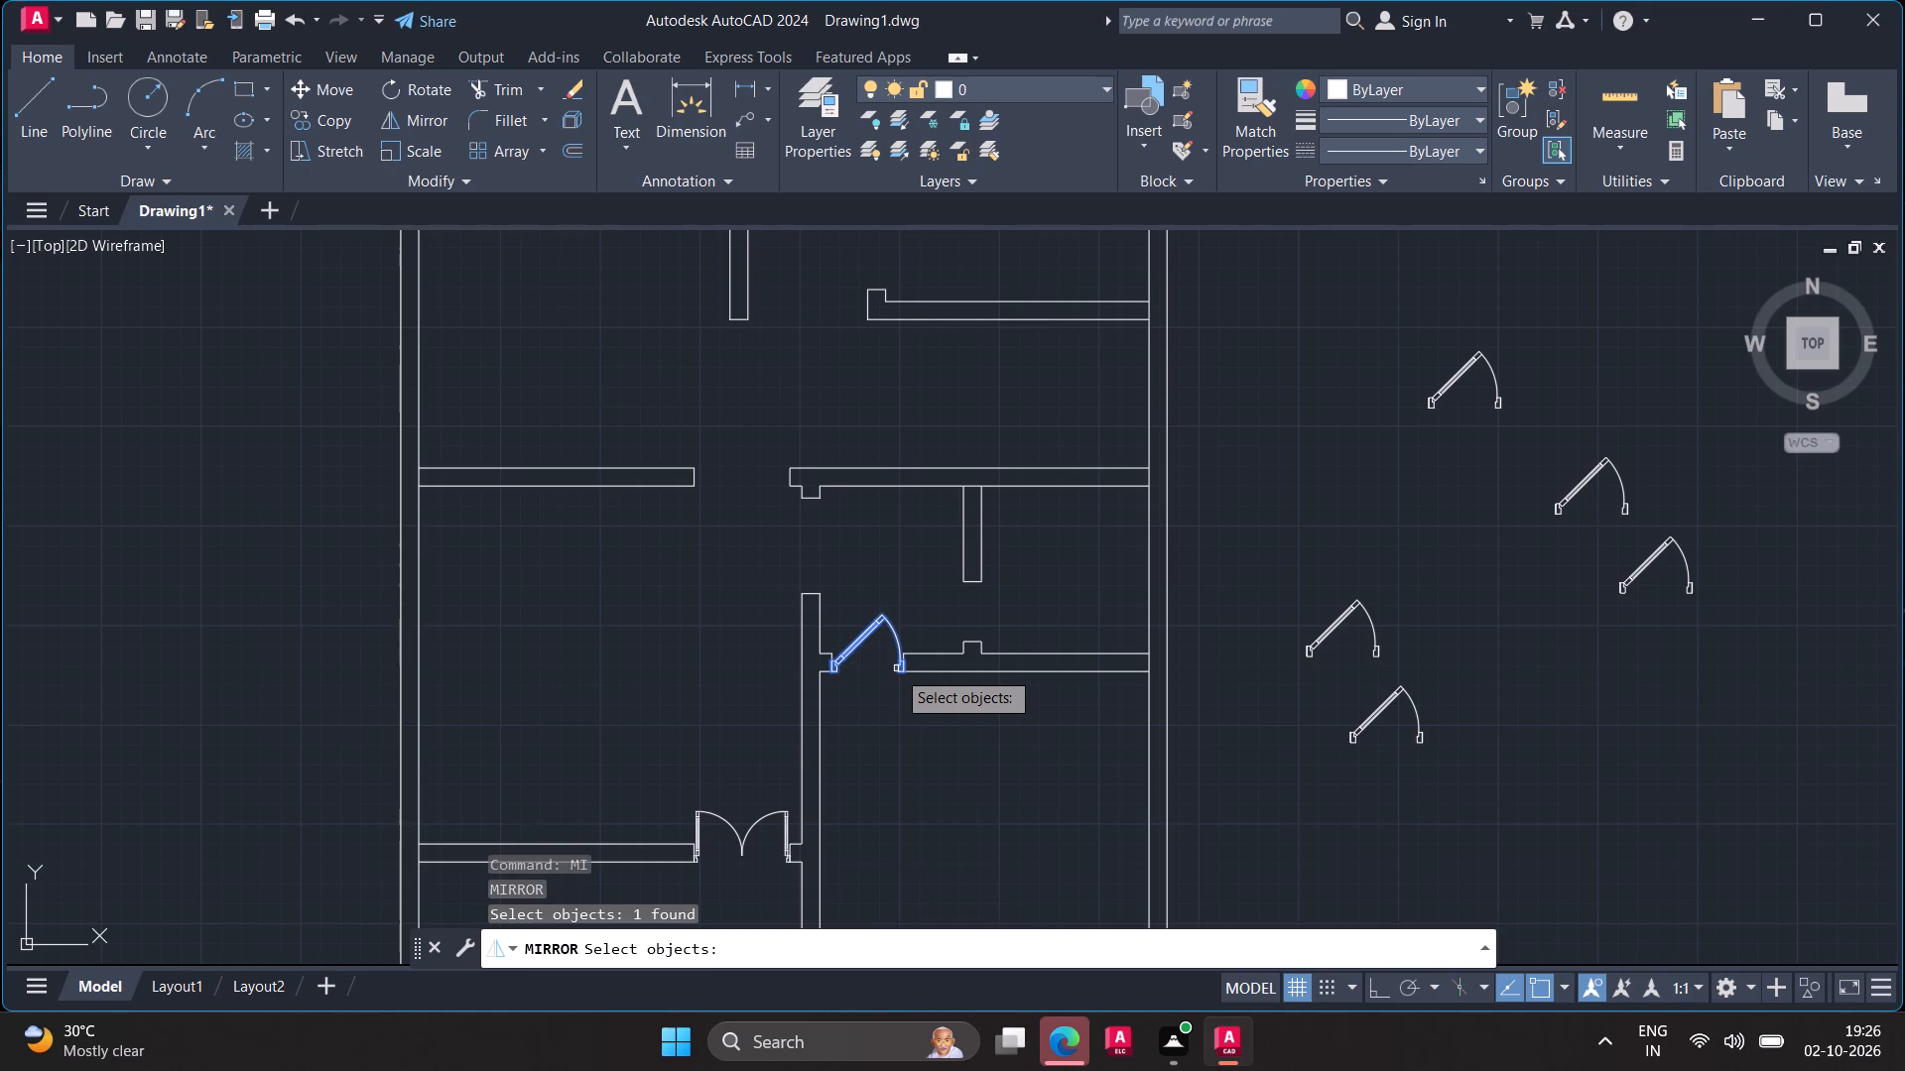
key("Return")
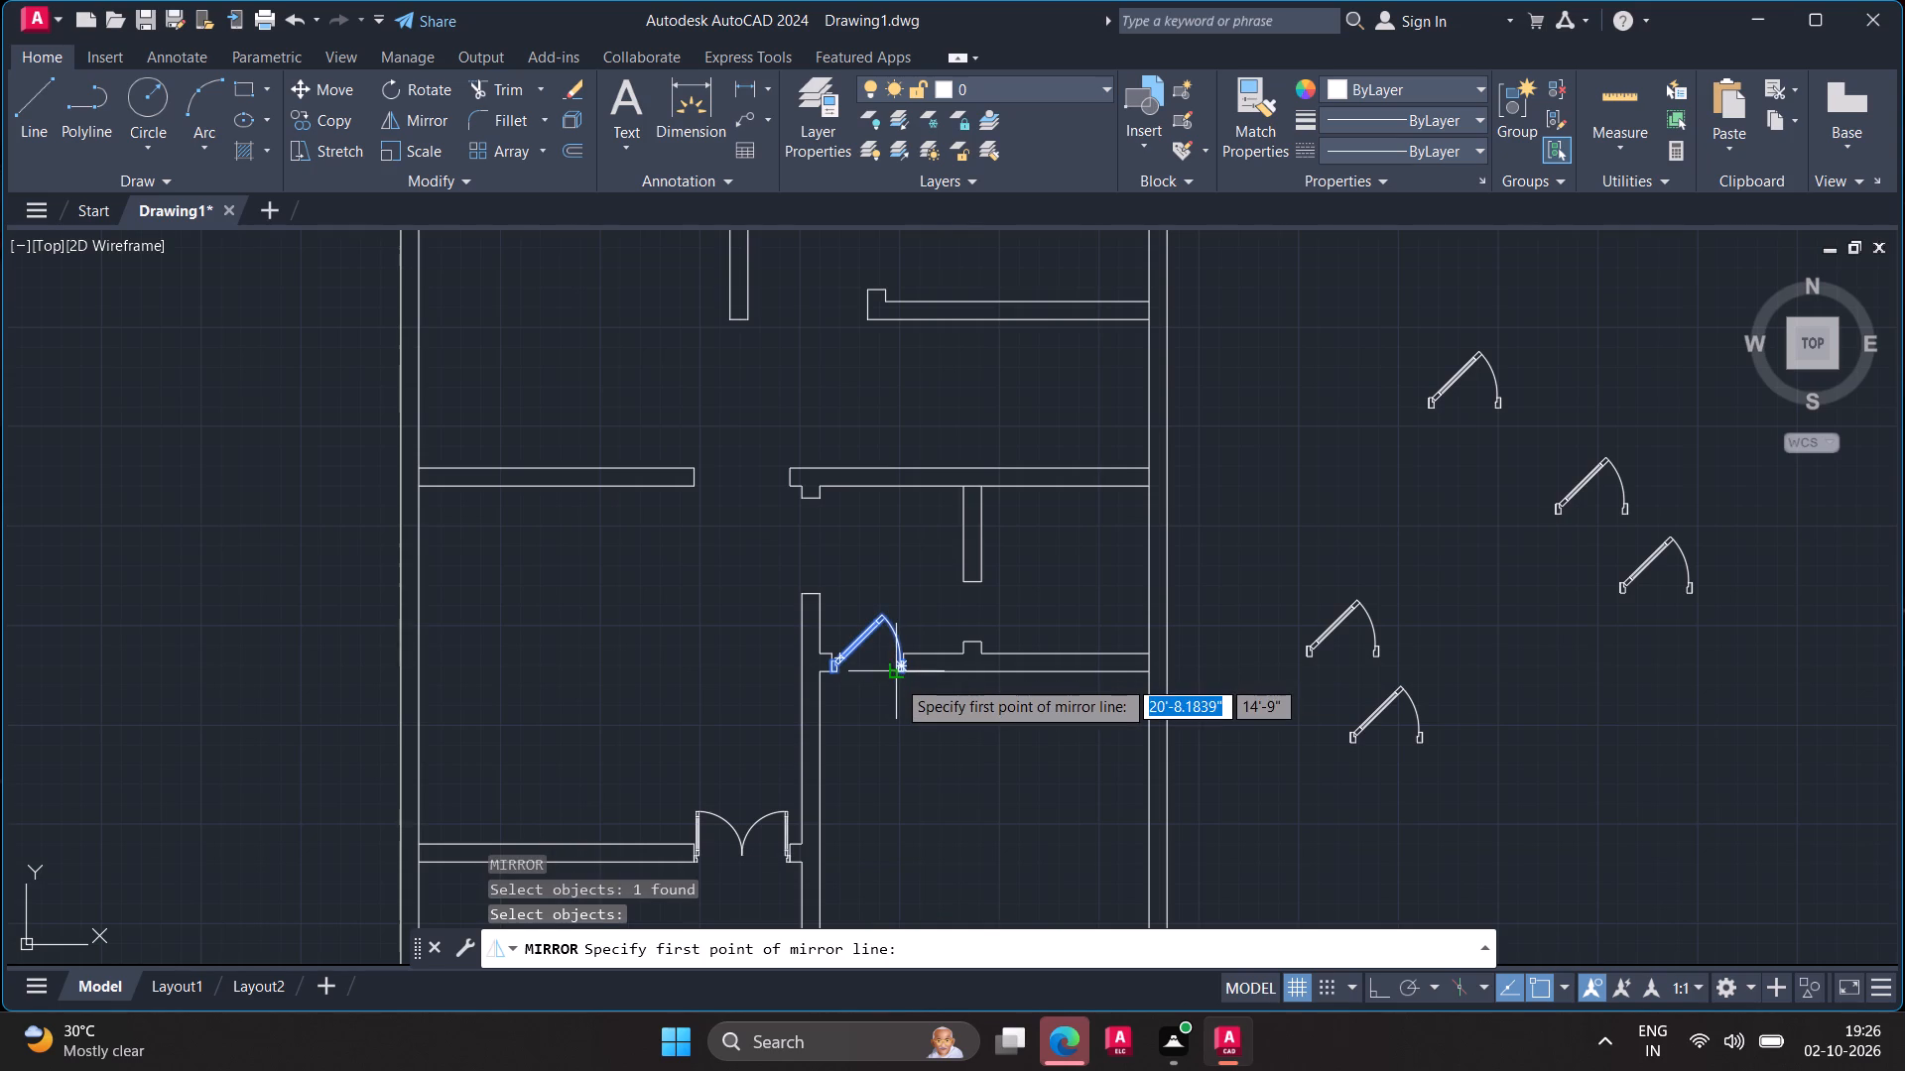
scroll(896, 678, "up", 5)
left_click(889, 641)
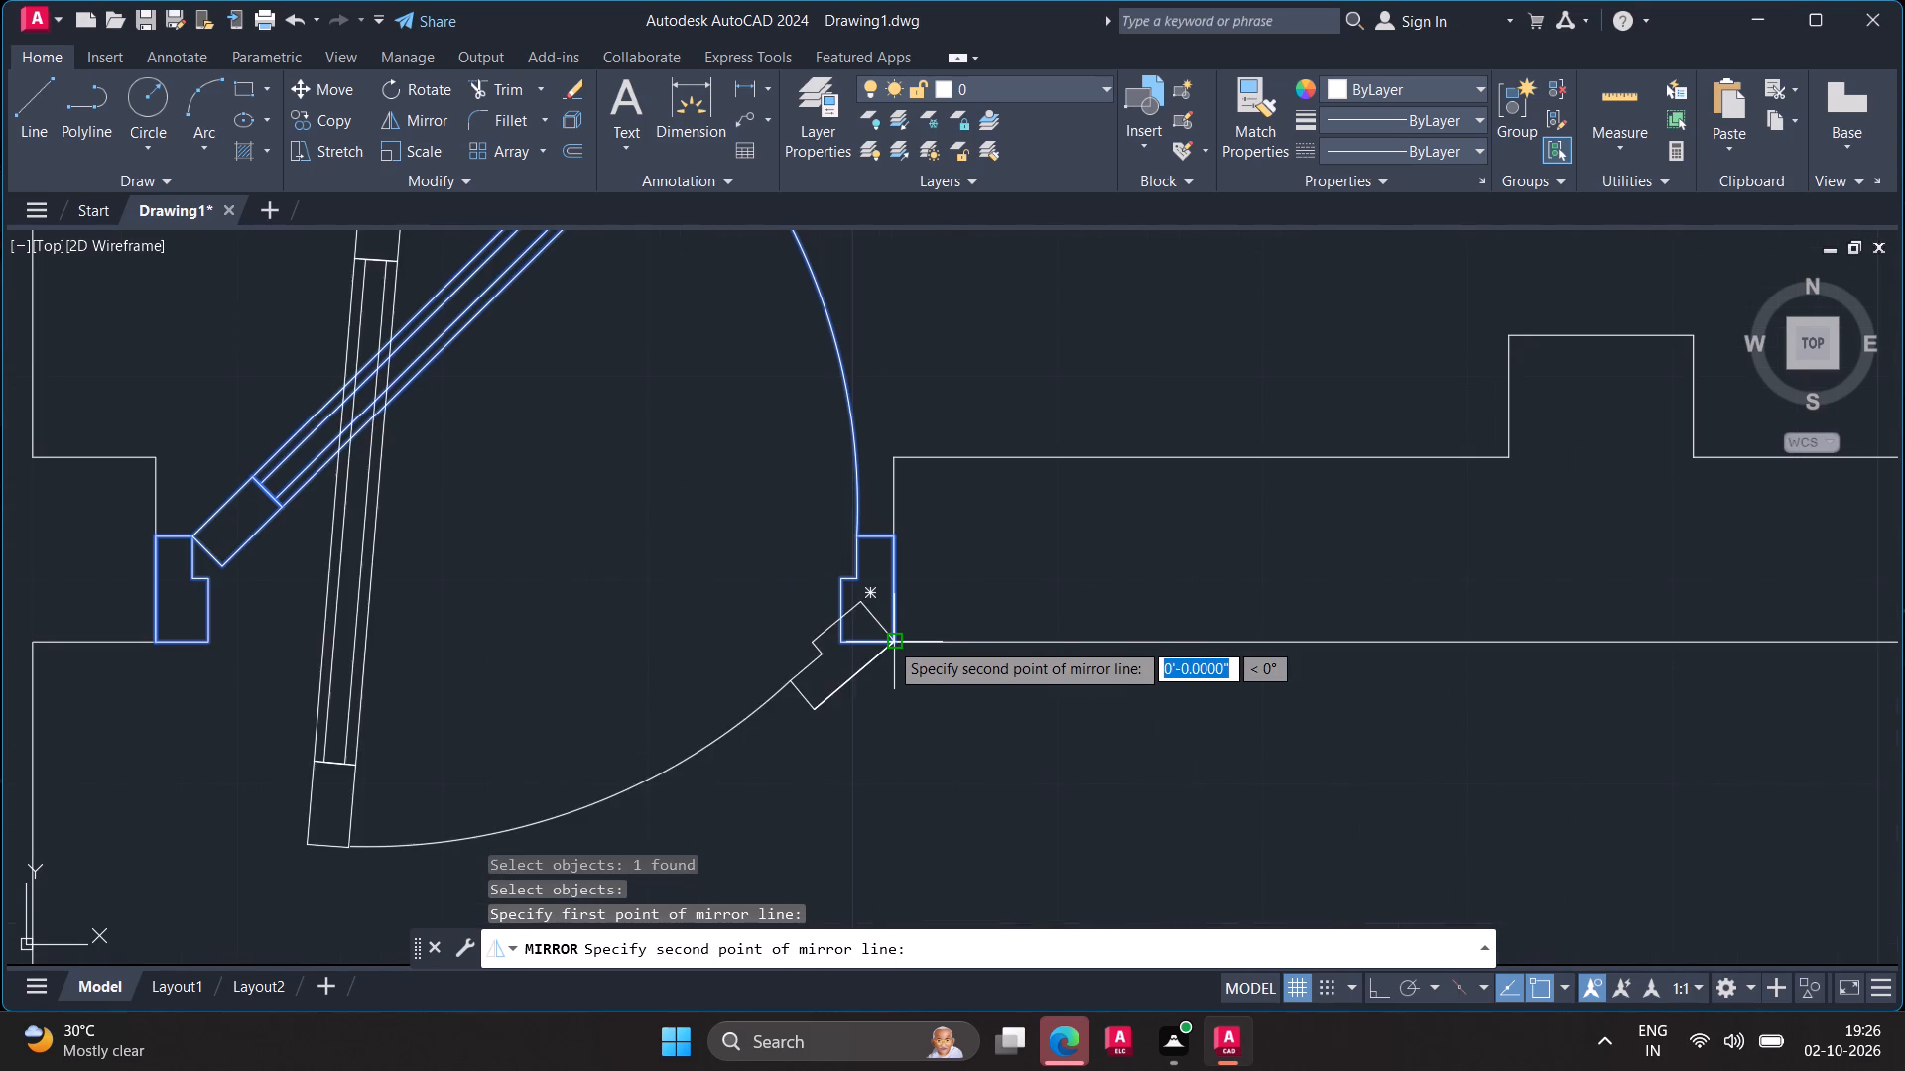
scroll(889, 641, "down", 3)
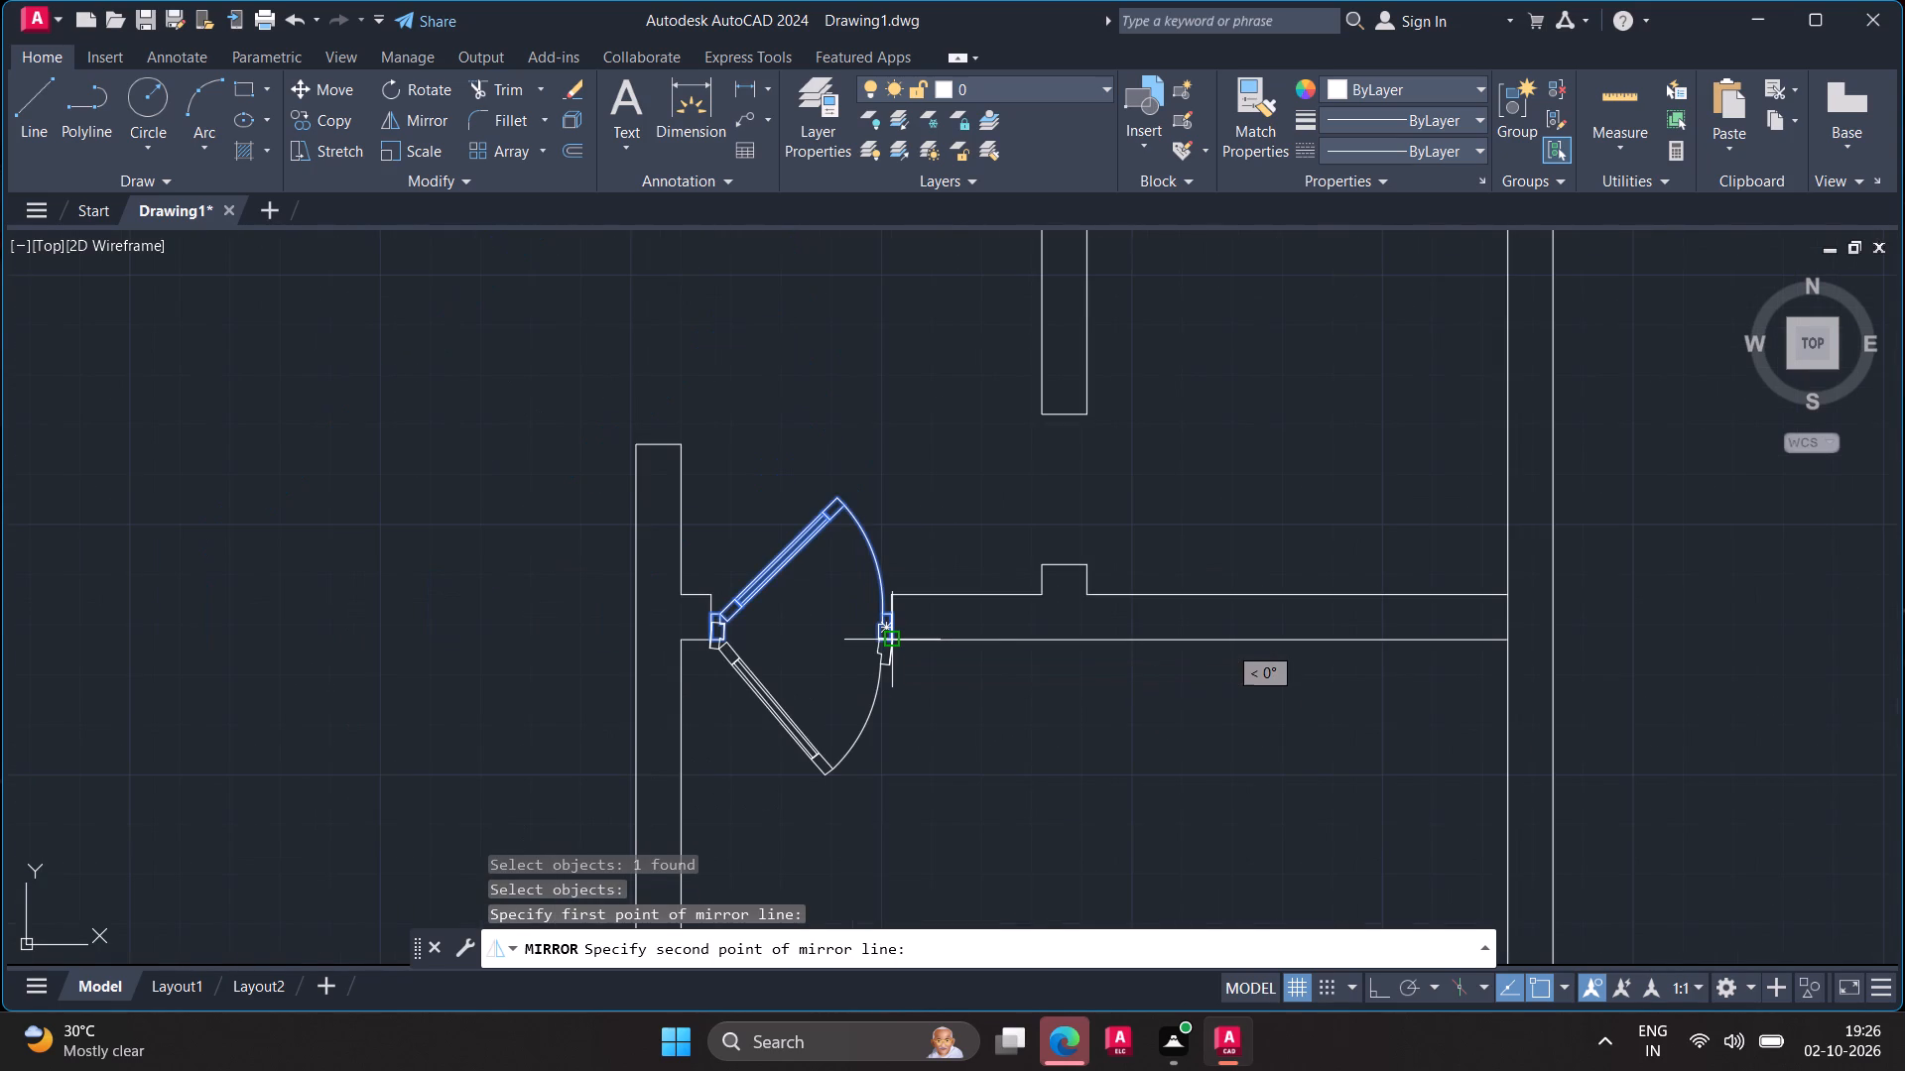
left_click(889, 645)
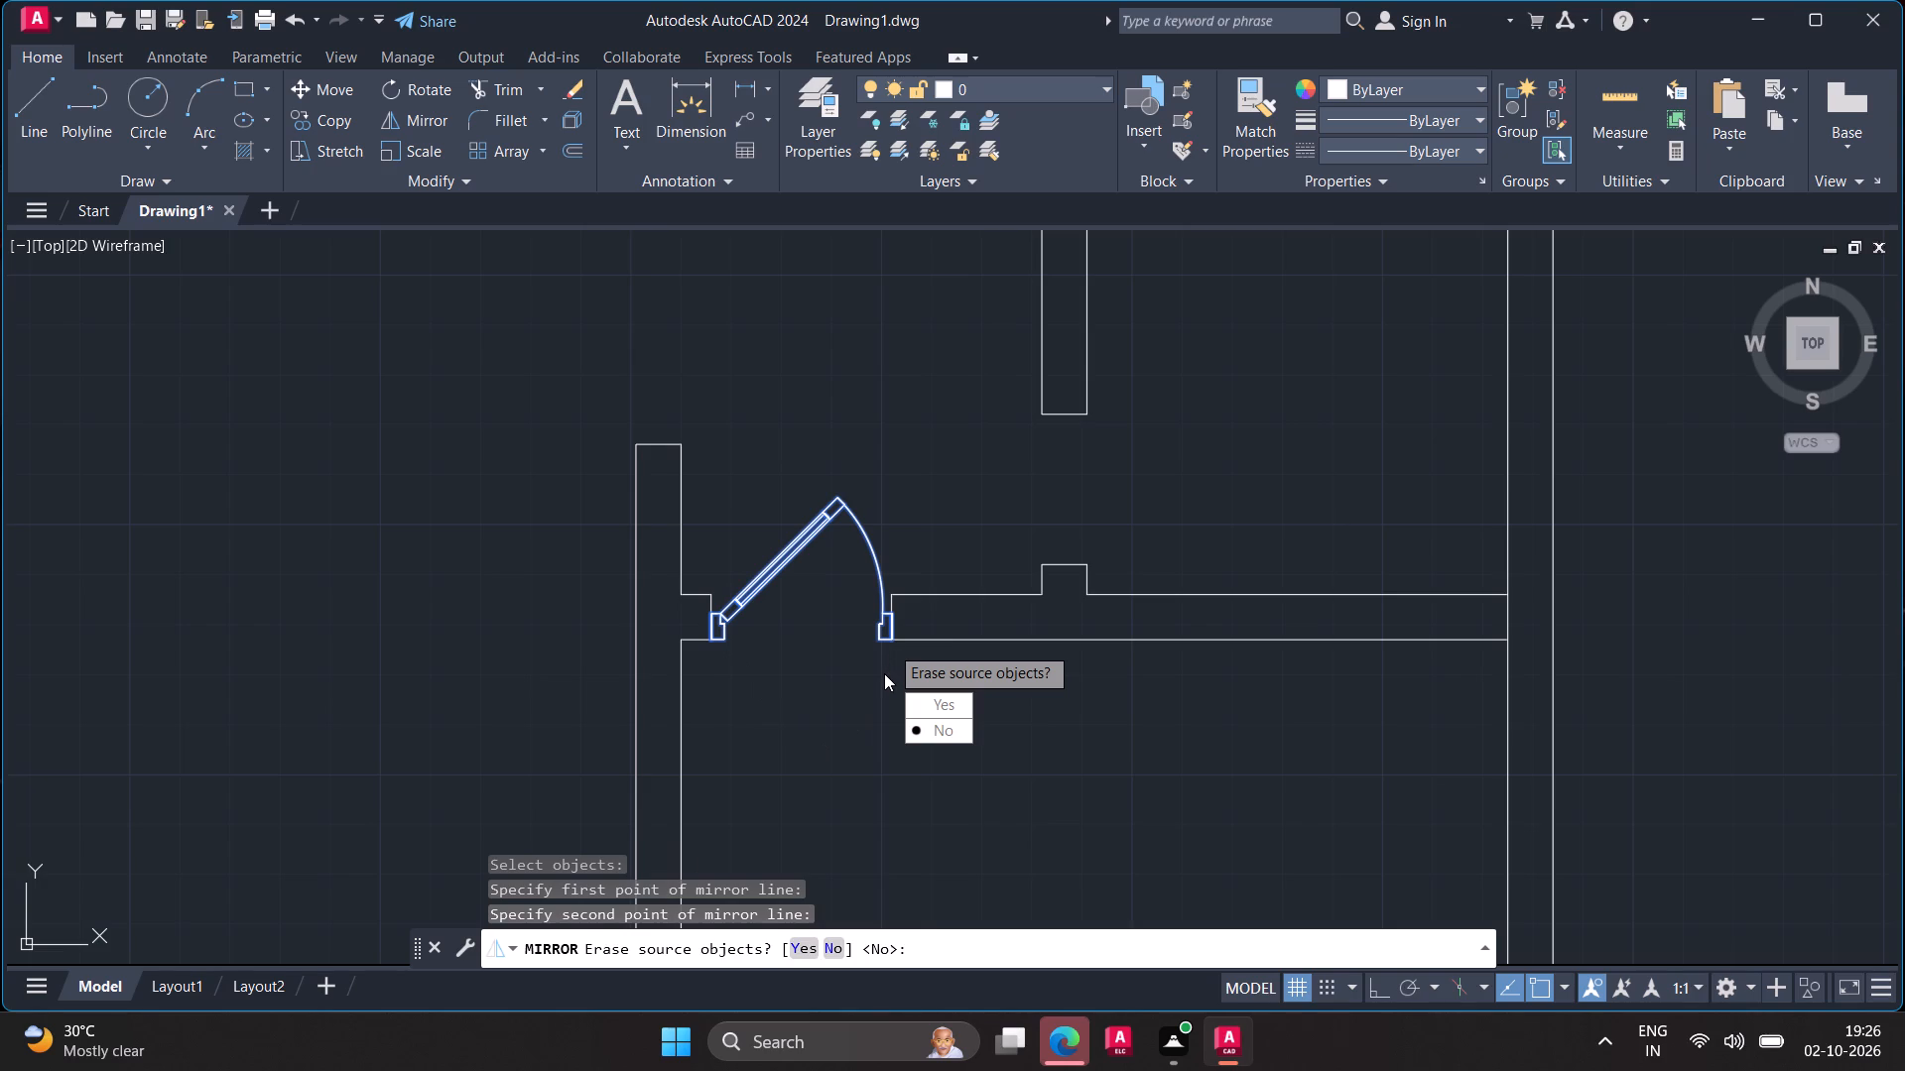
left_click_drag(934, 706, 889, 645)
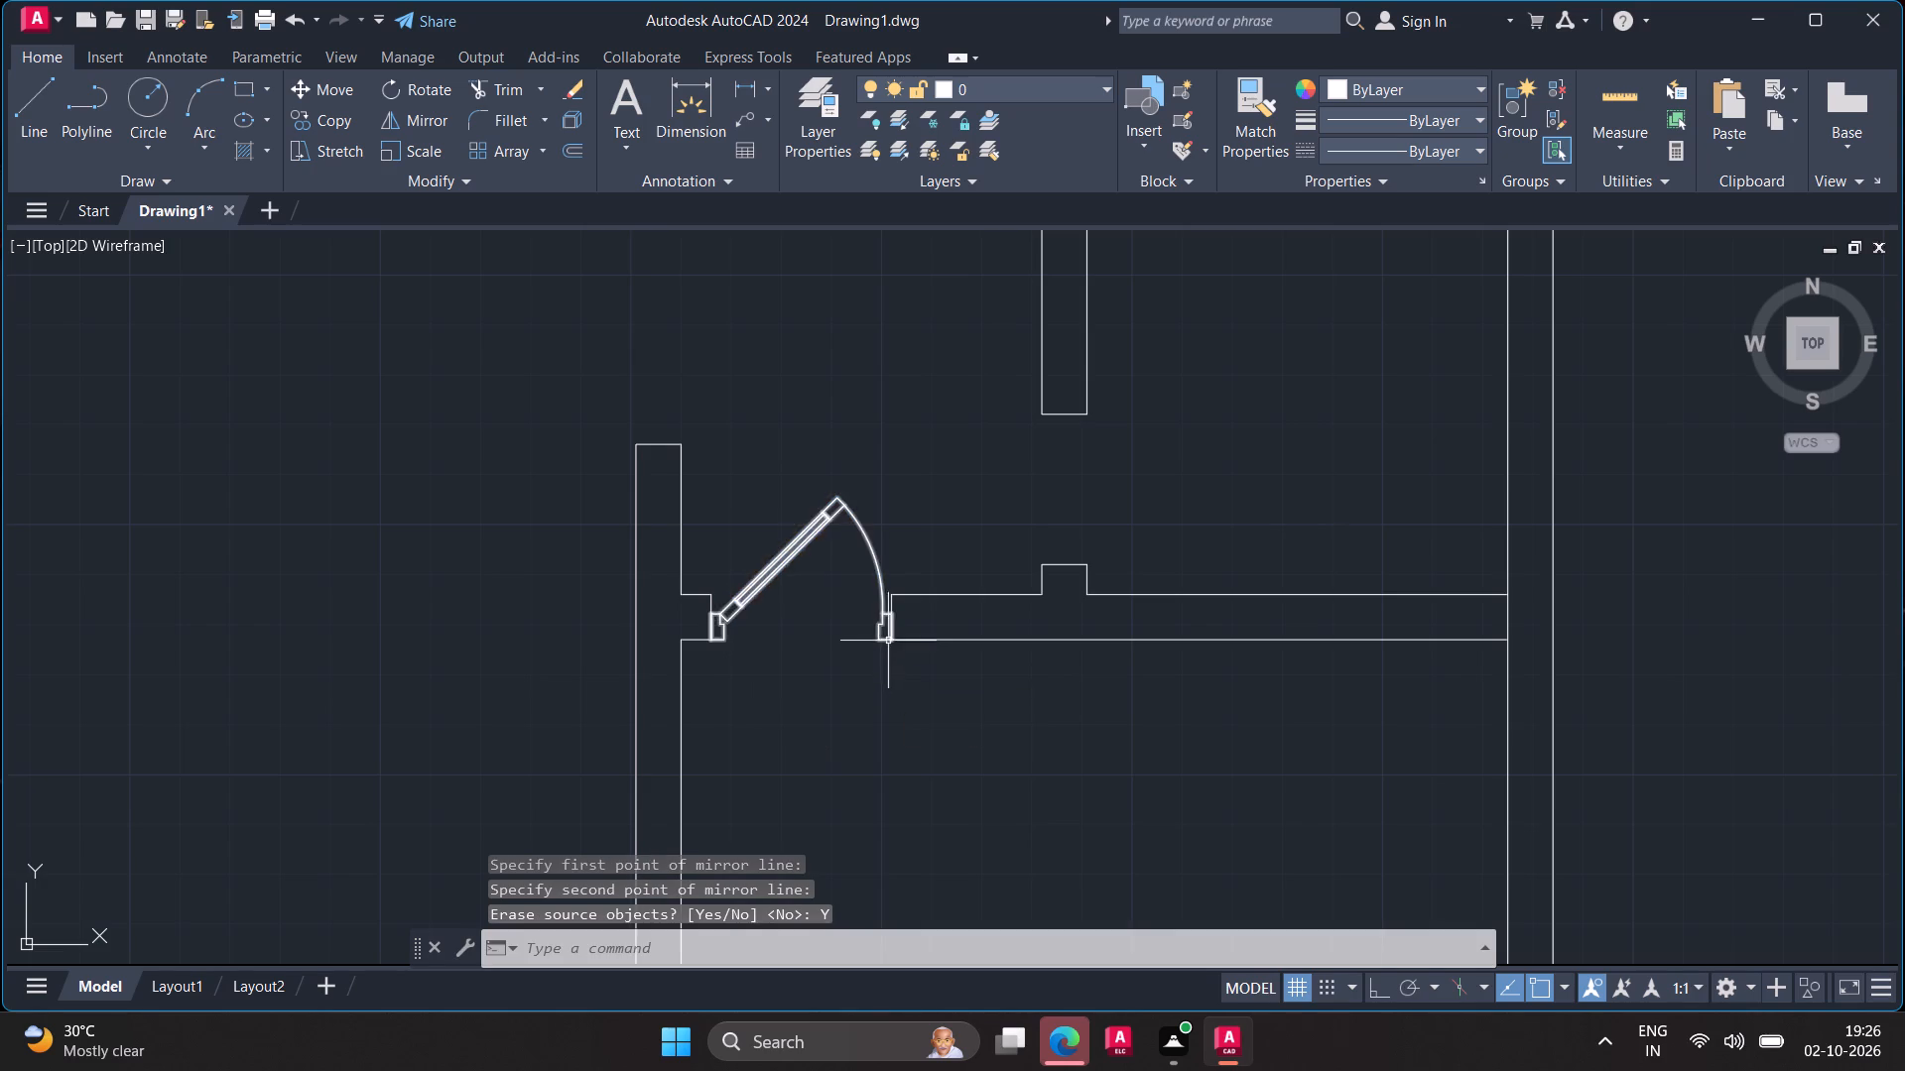
Mirror the fitted single door across a horizontal line through its leaf tip, erasing the source object.
left_click(884, 625)
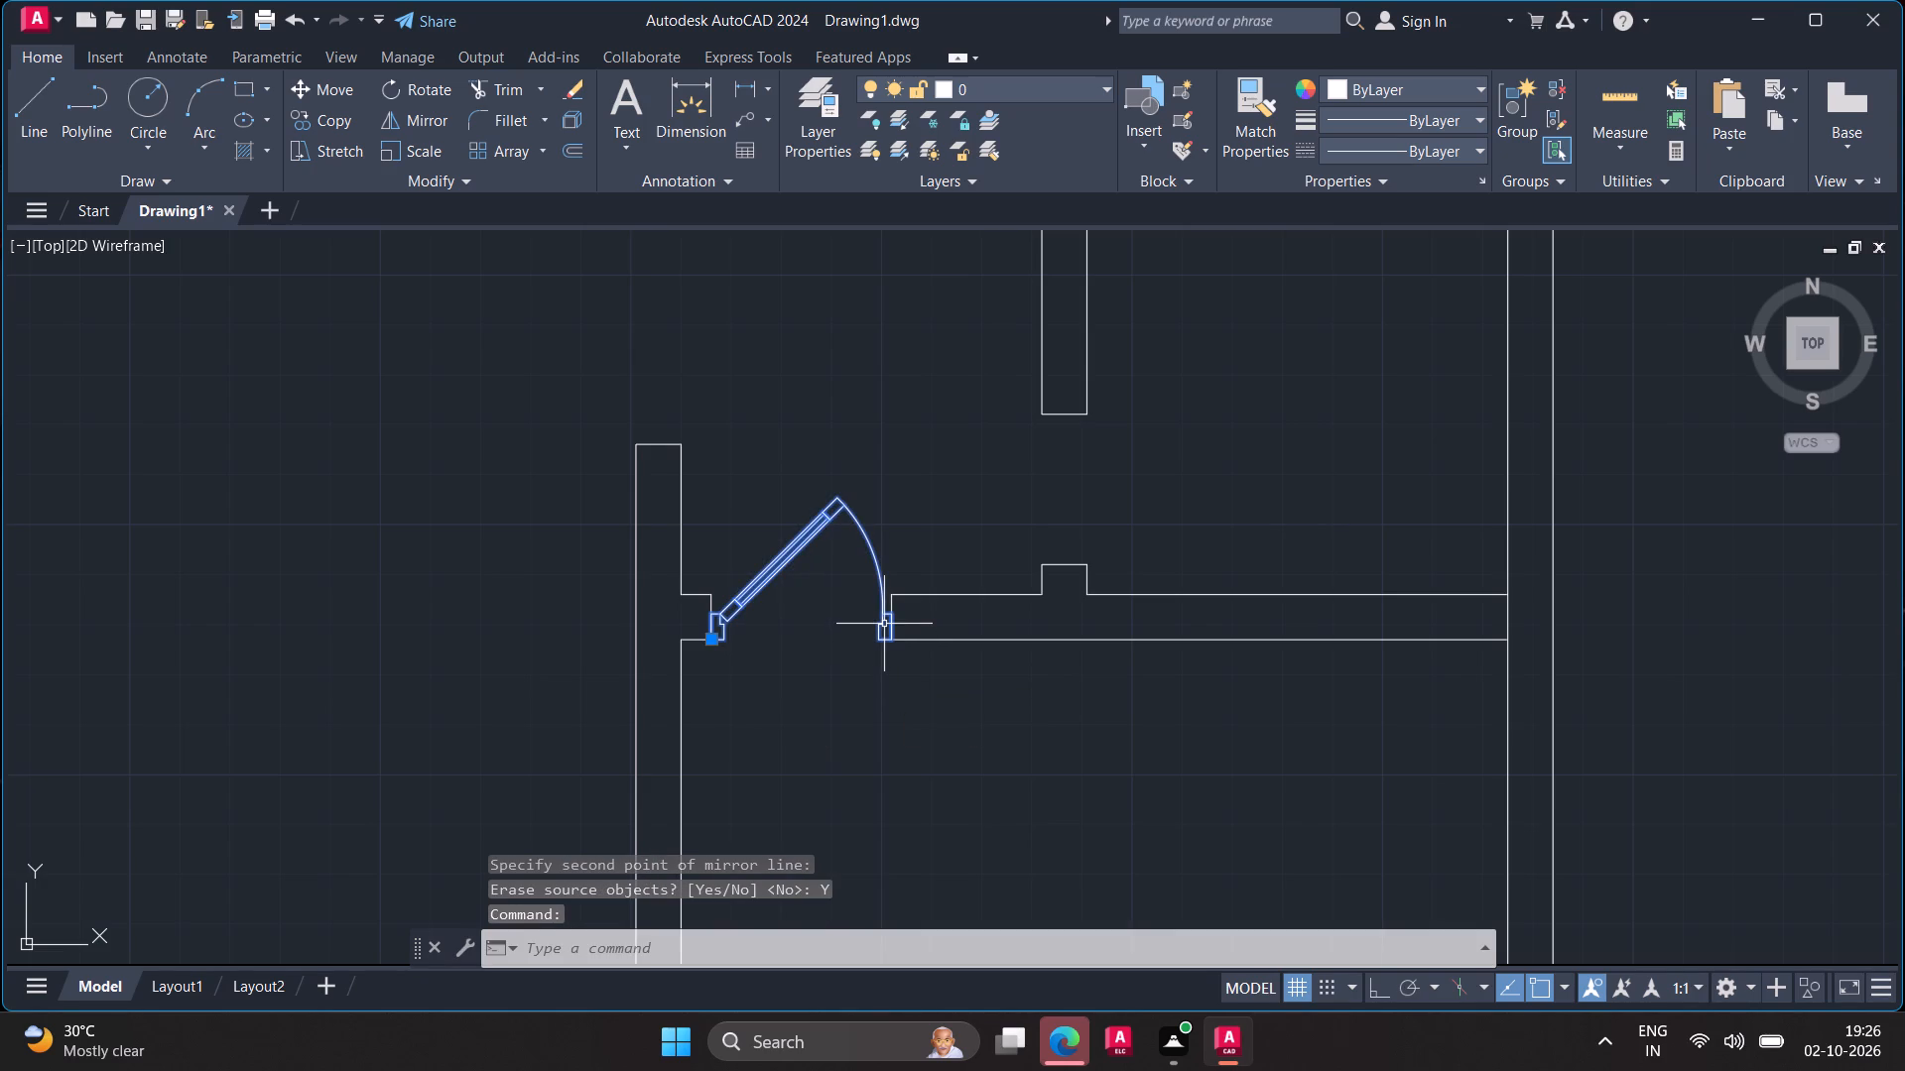
key("space")
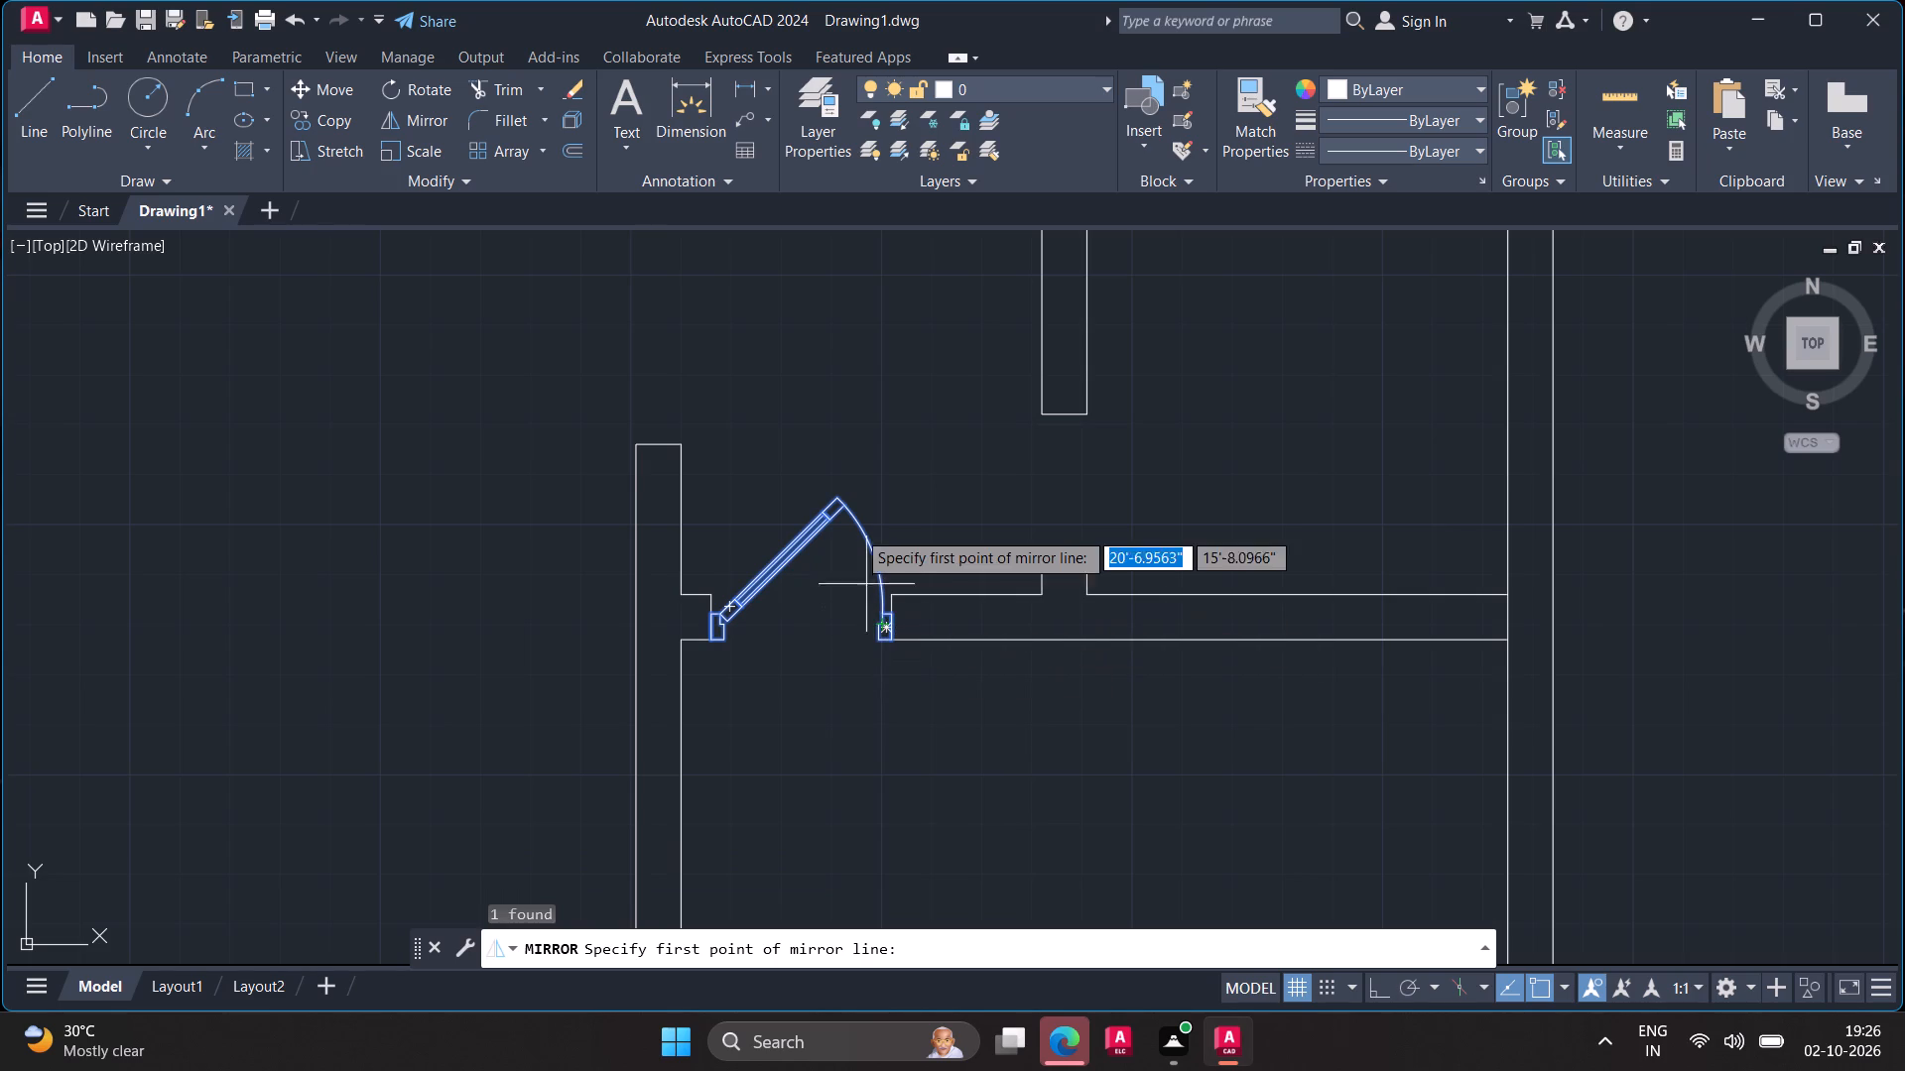
left_click(835, 498)
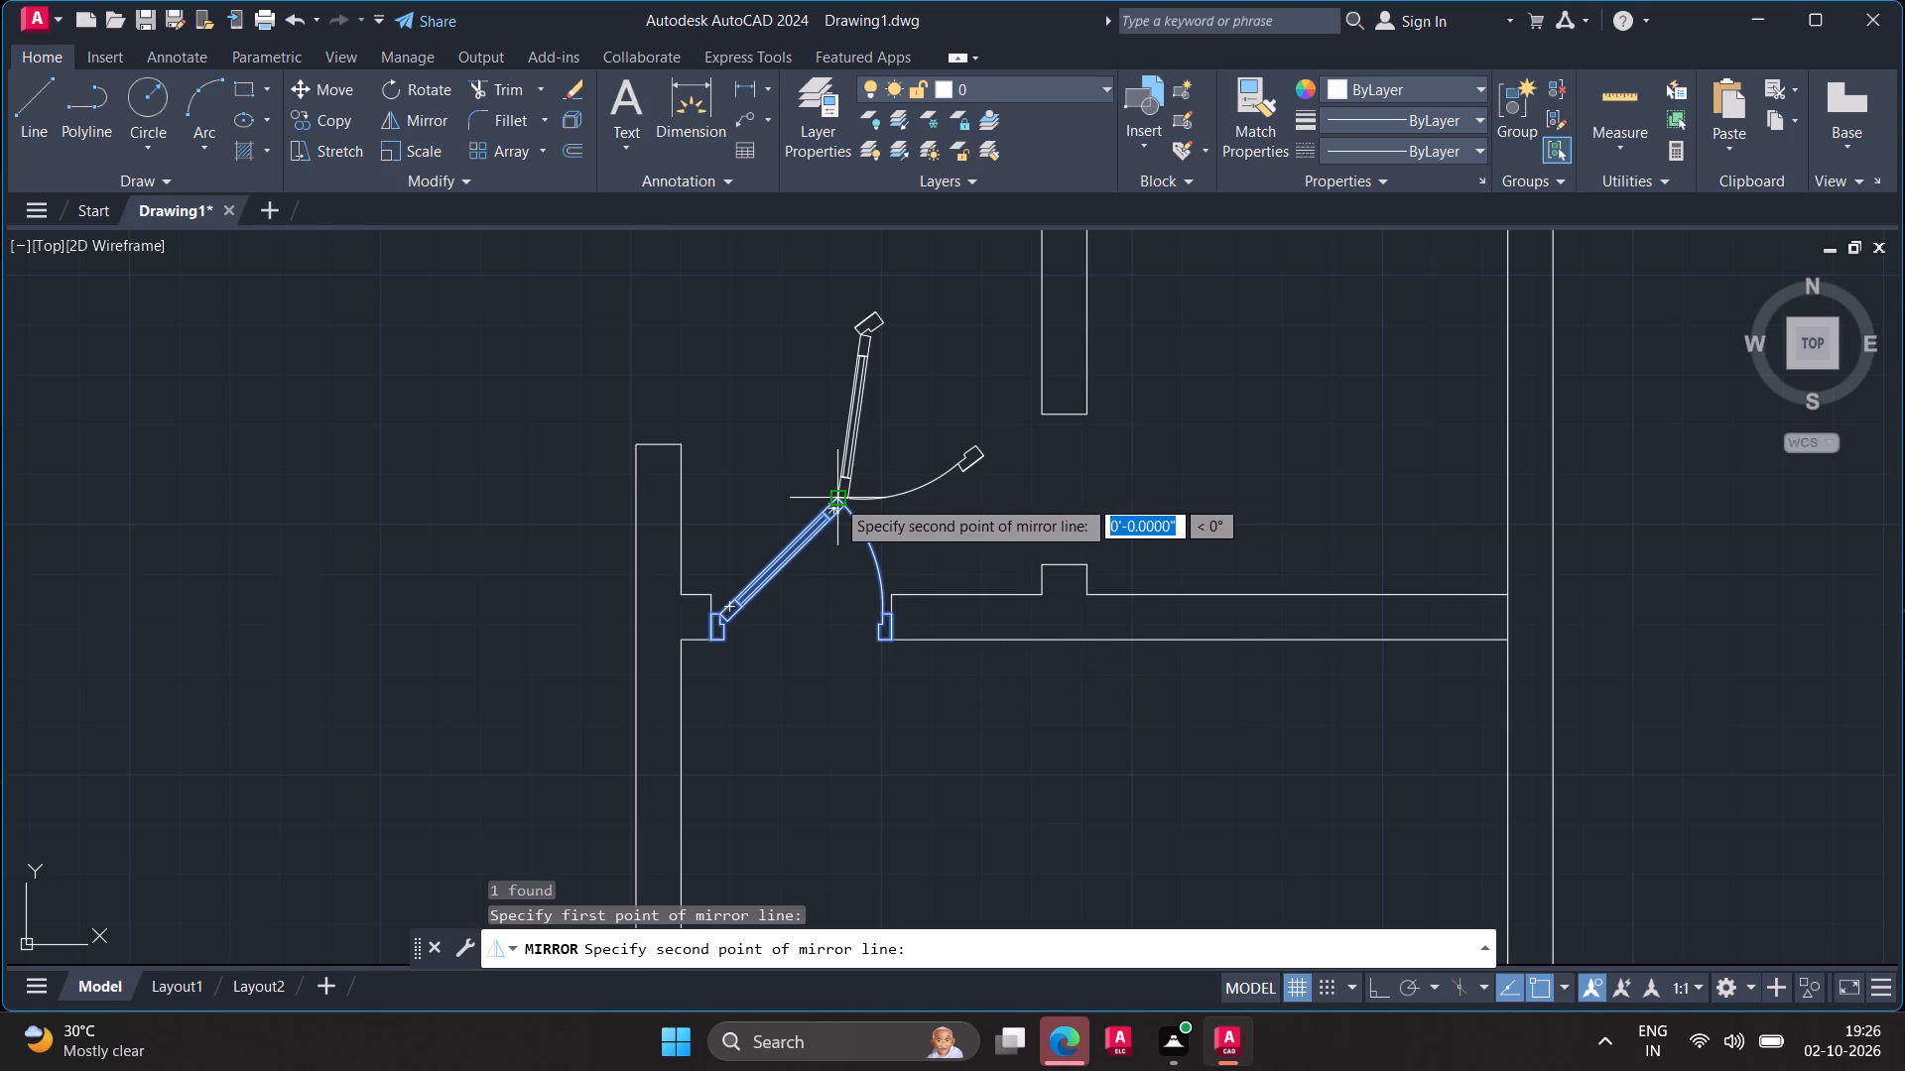
left_click(784, 488)
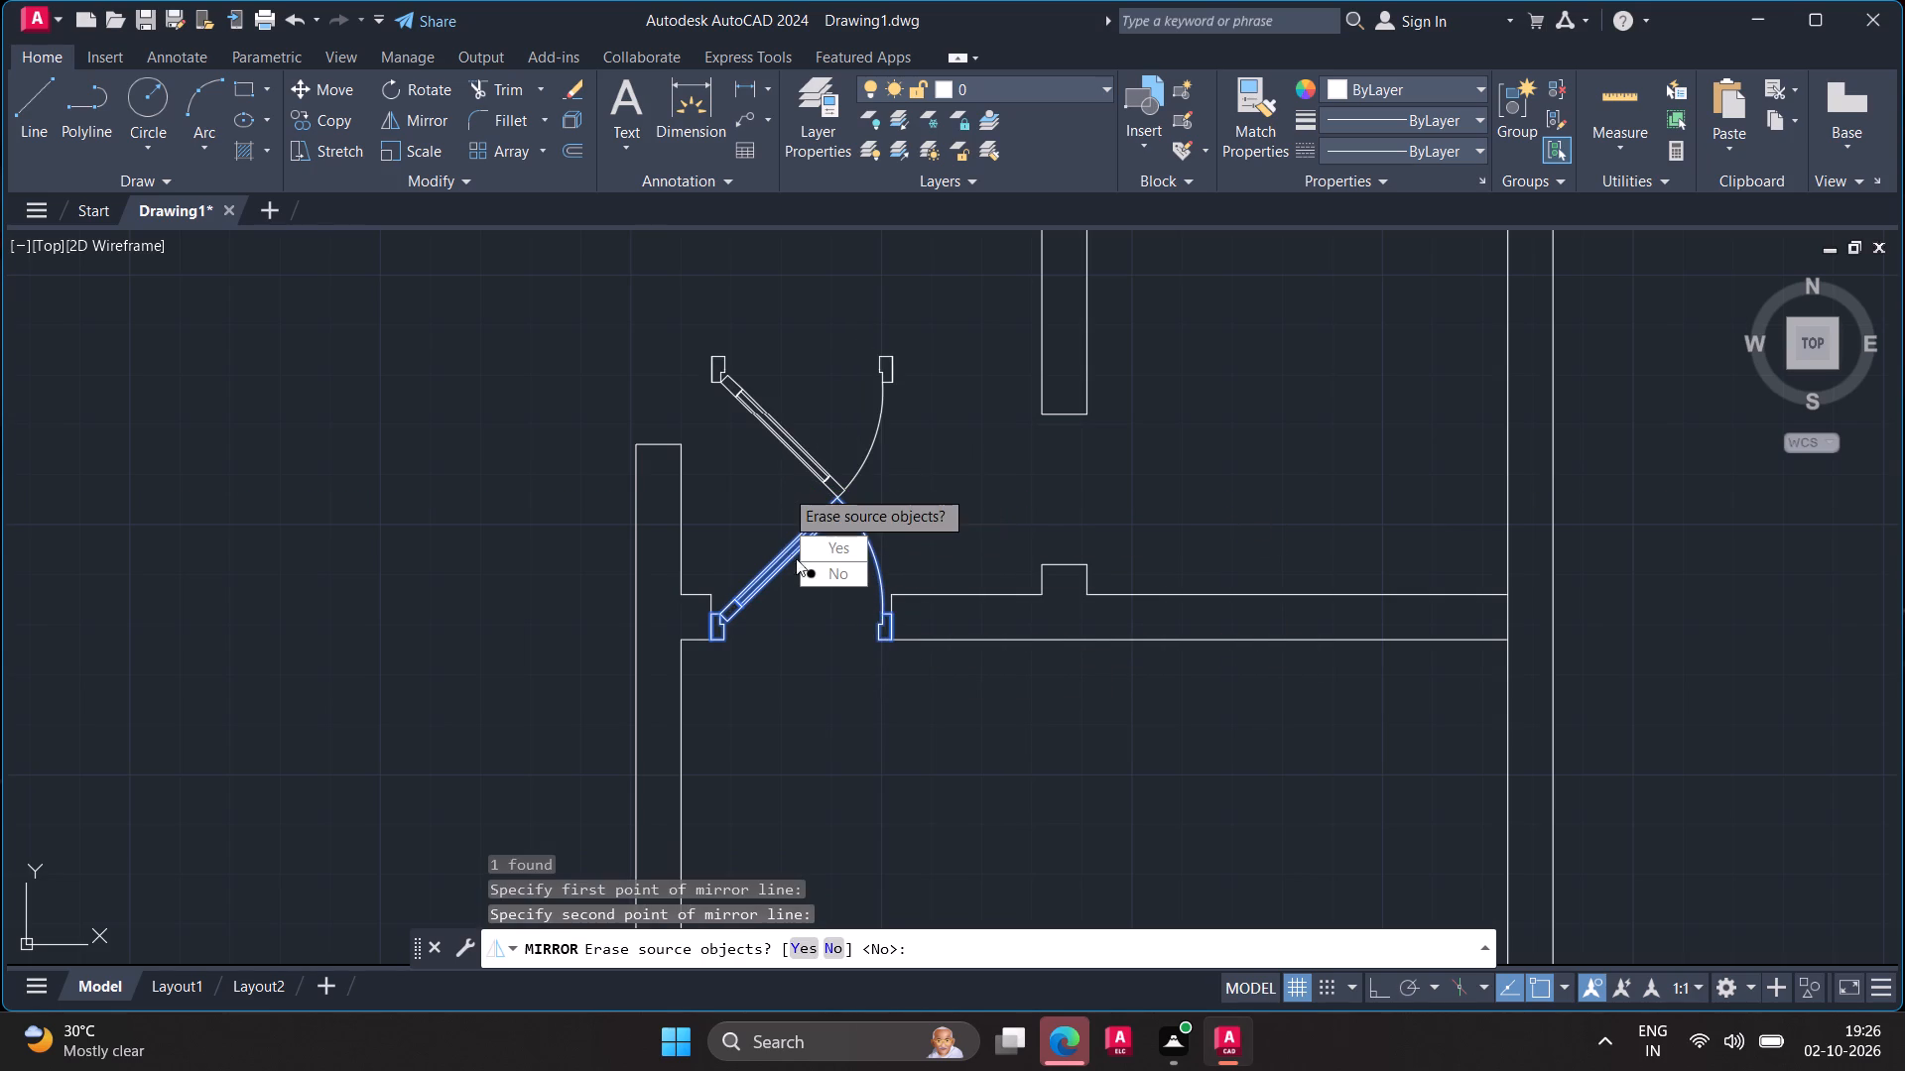
left_click_drag(807, 552, 784, 488)
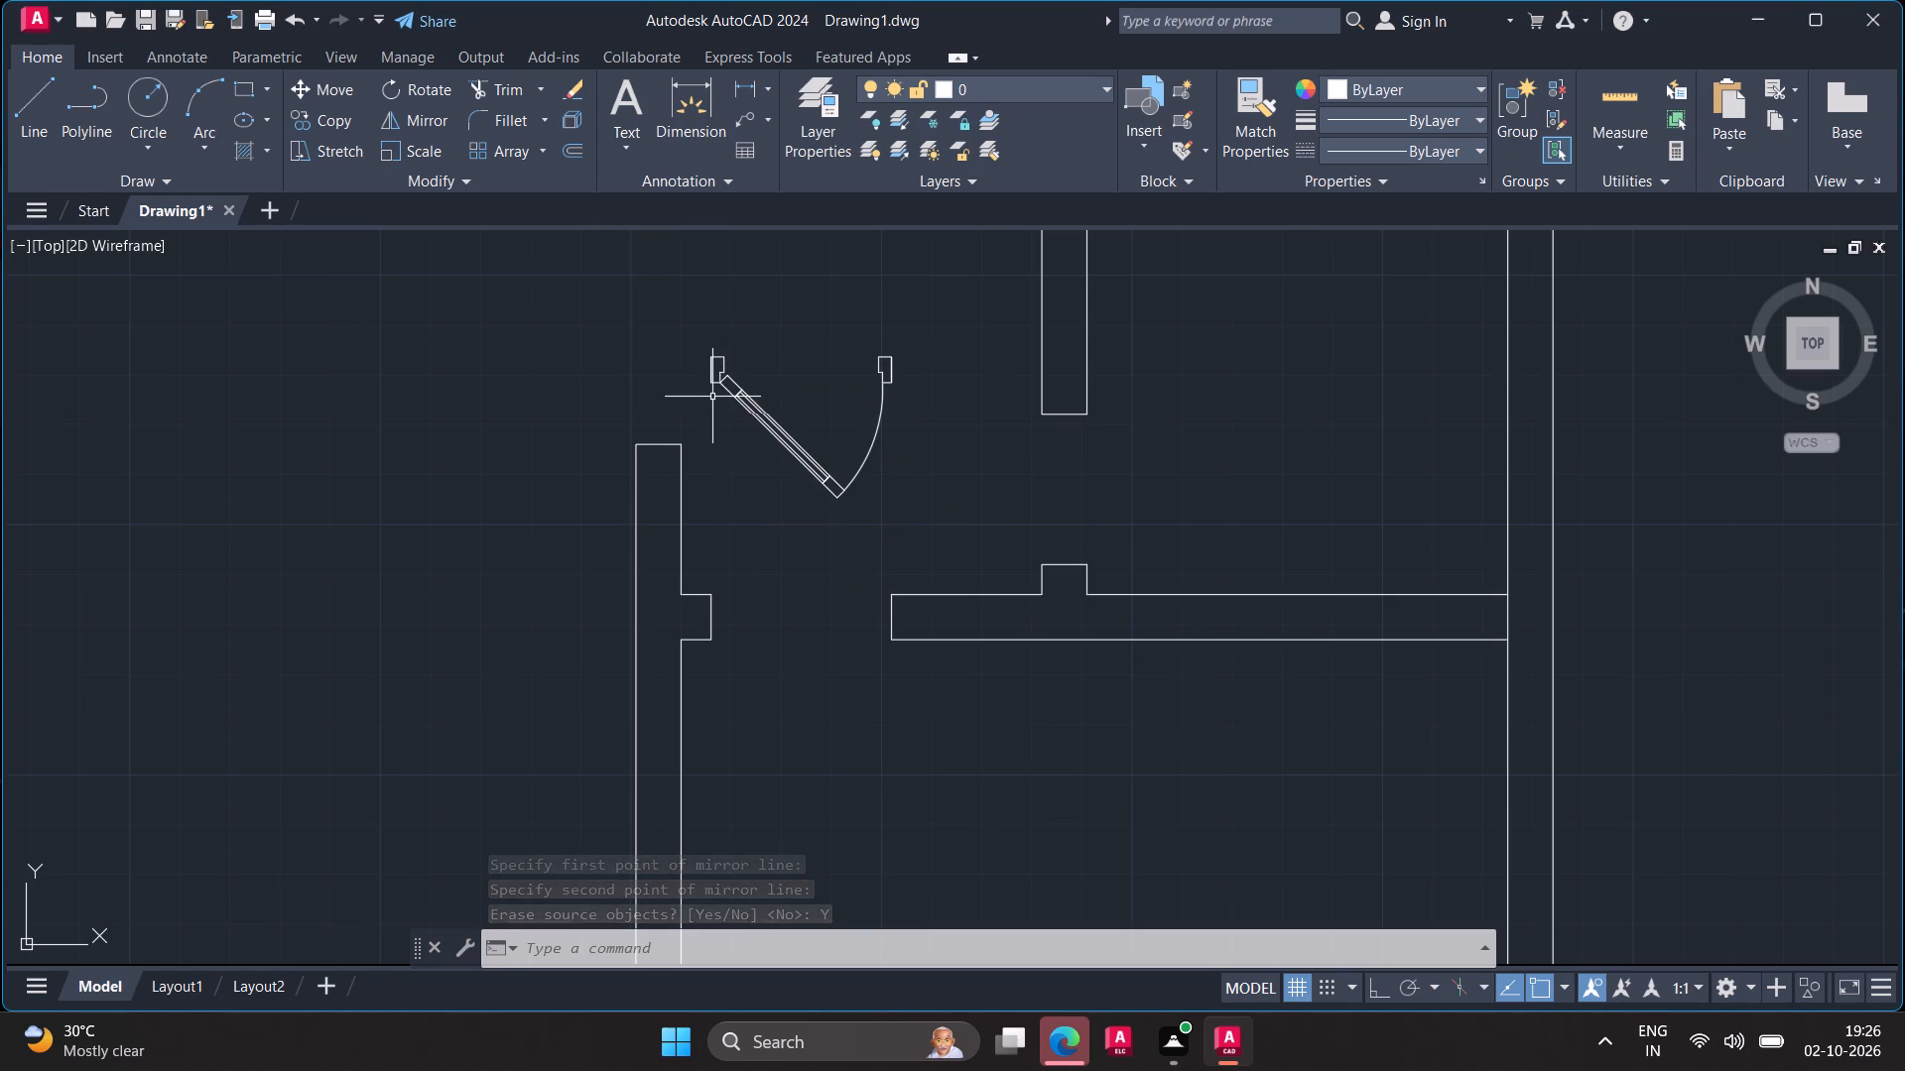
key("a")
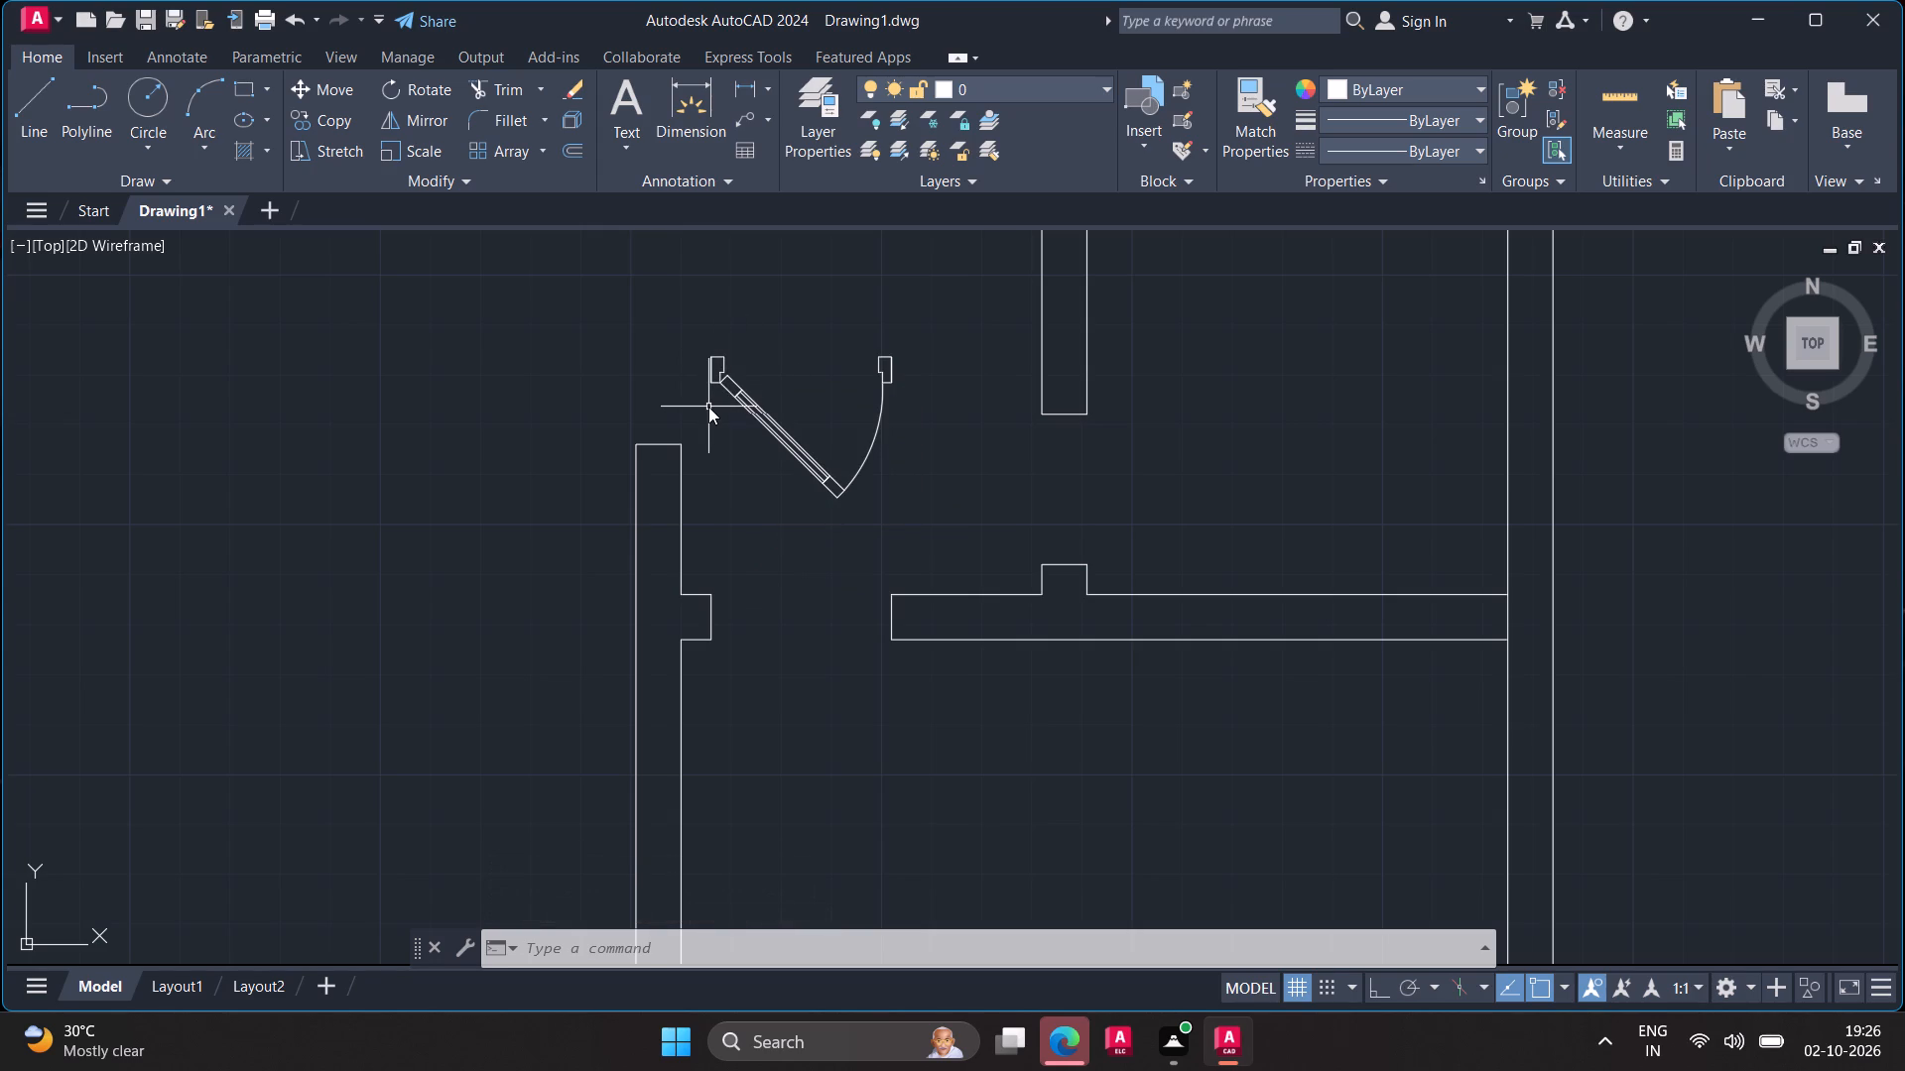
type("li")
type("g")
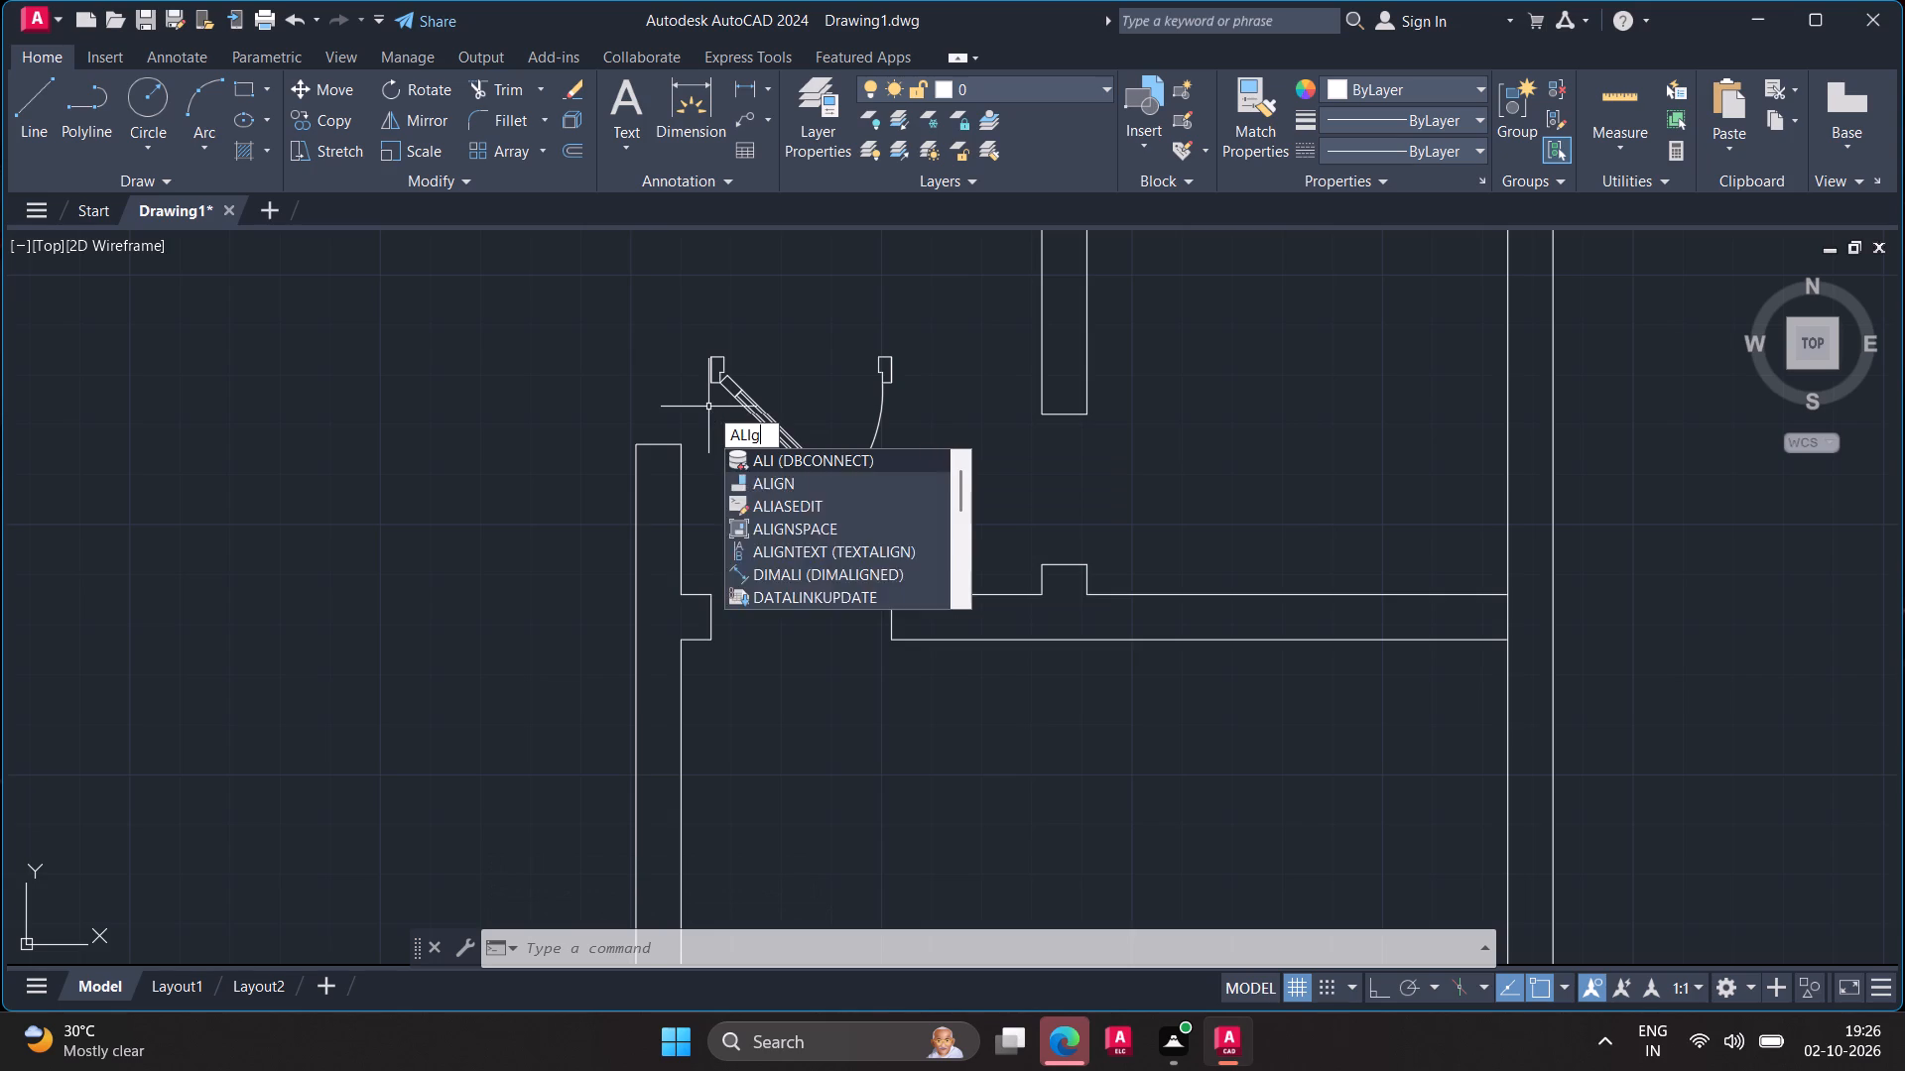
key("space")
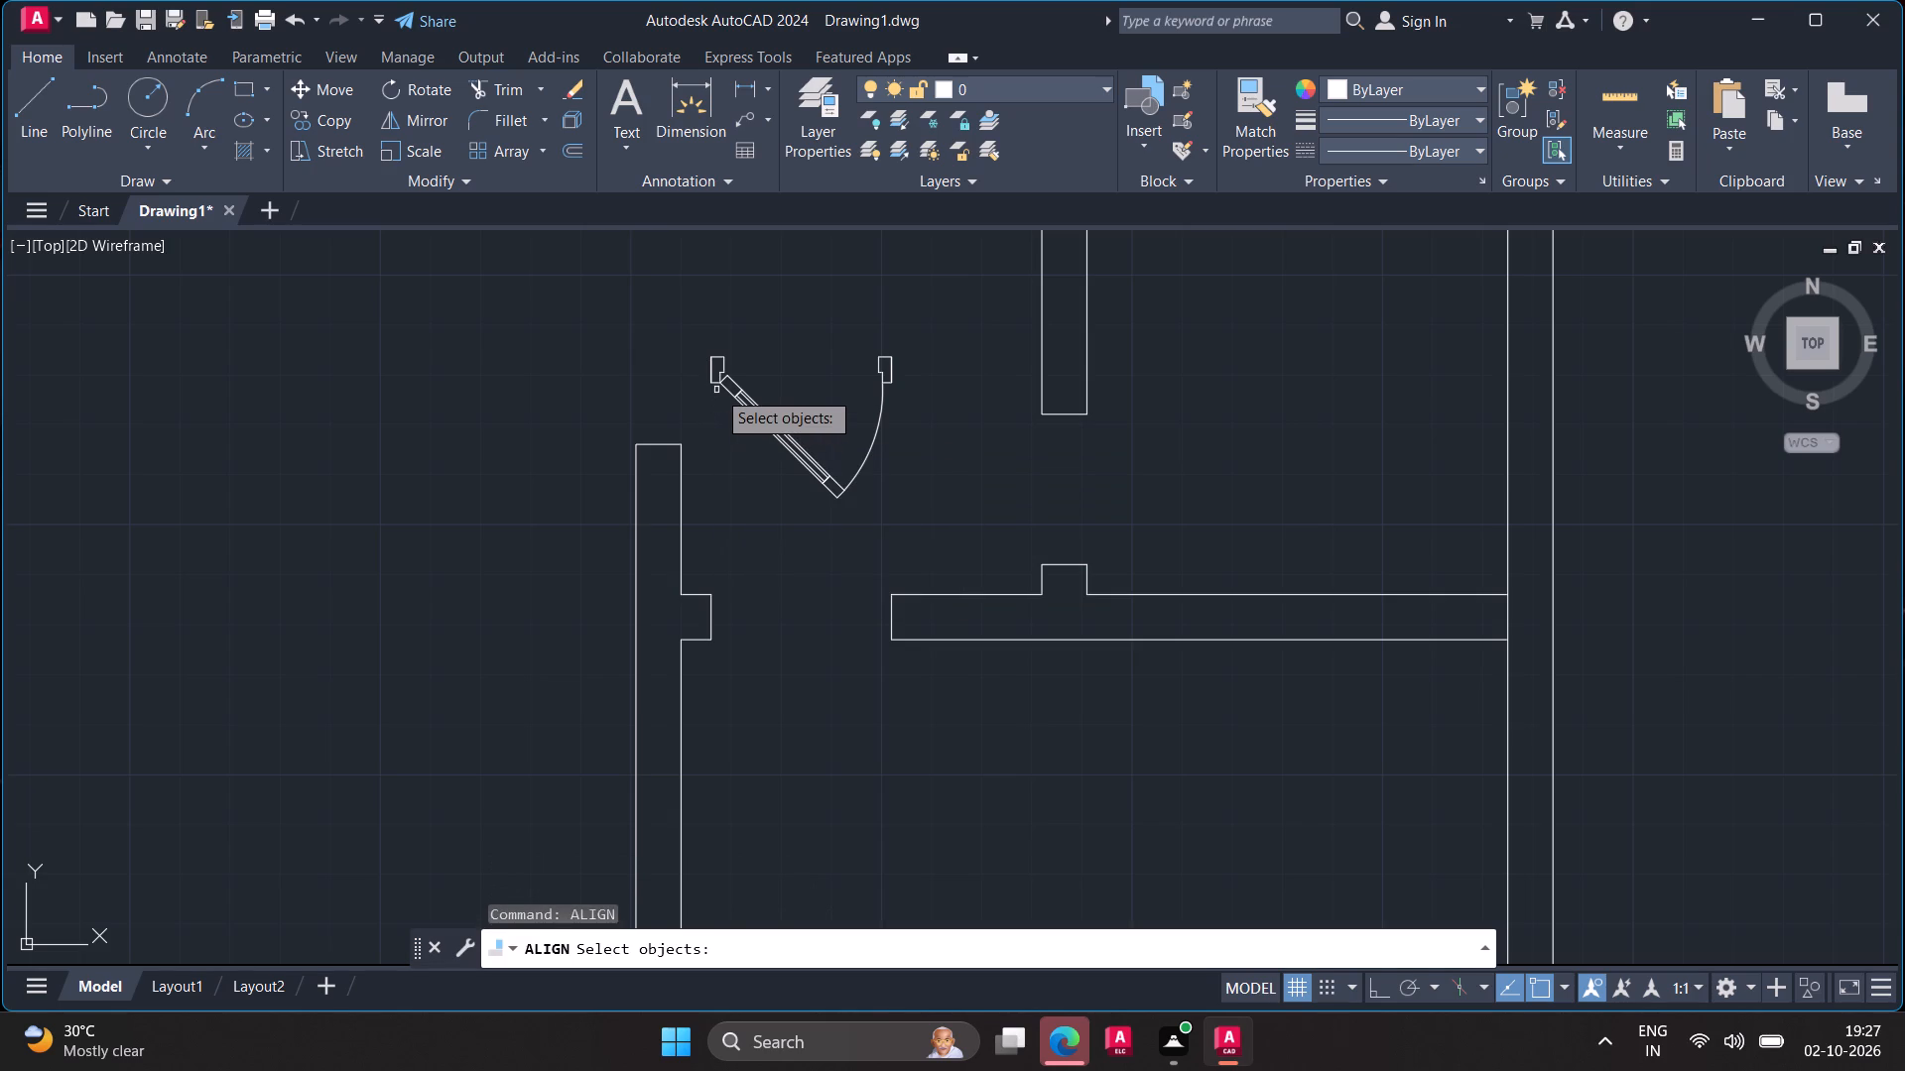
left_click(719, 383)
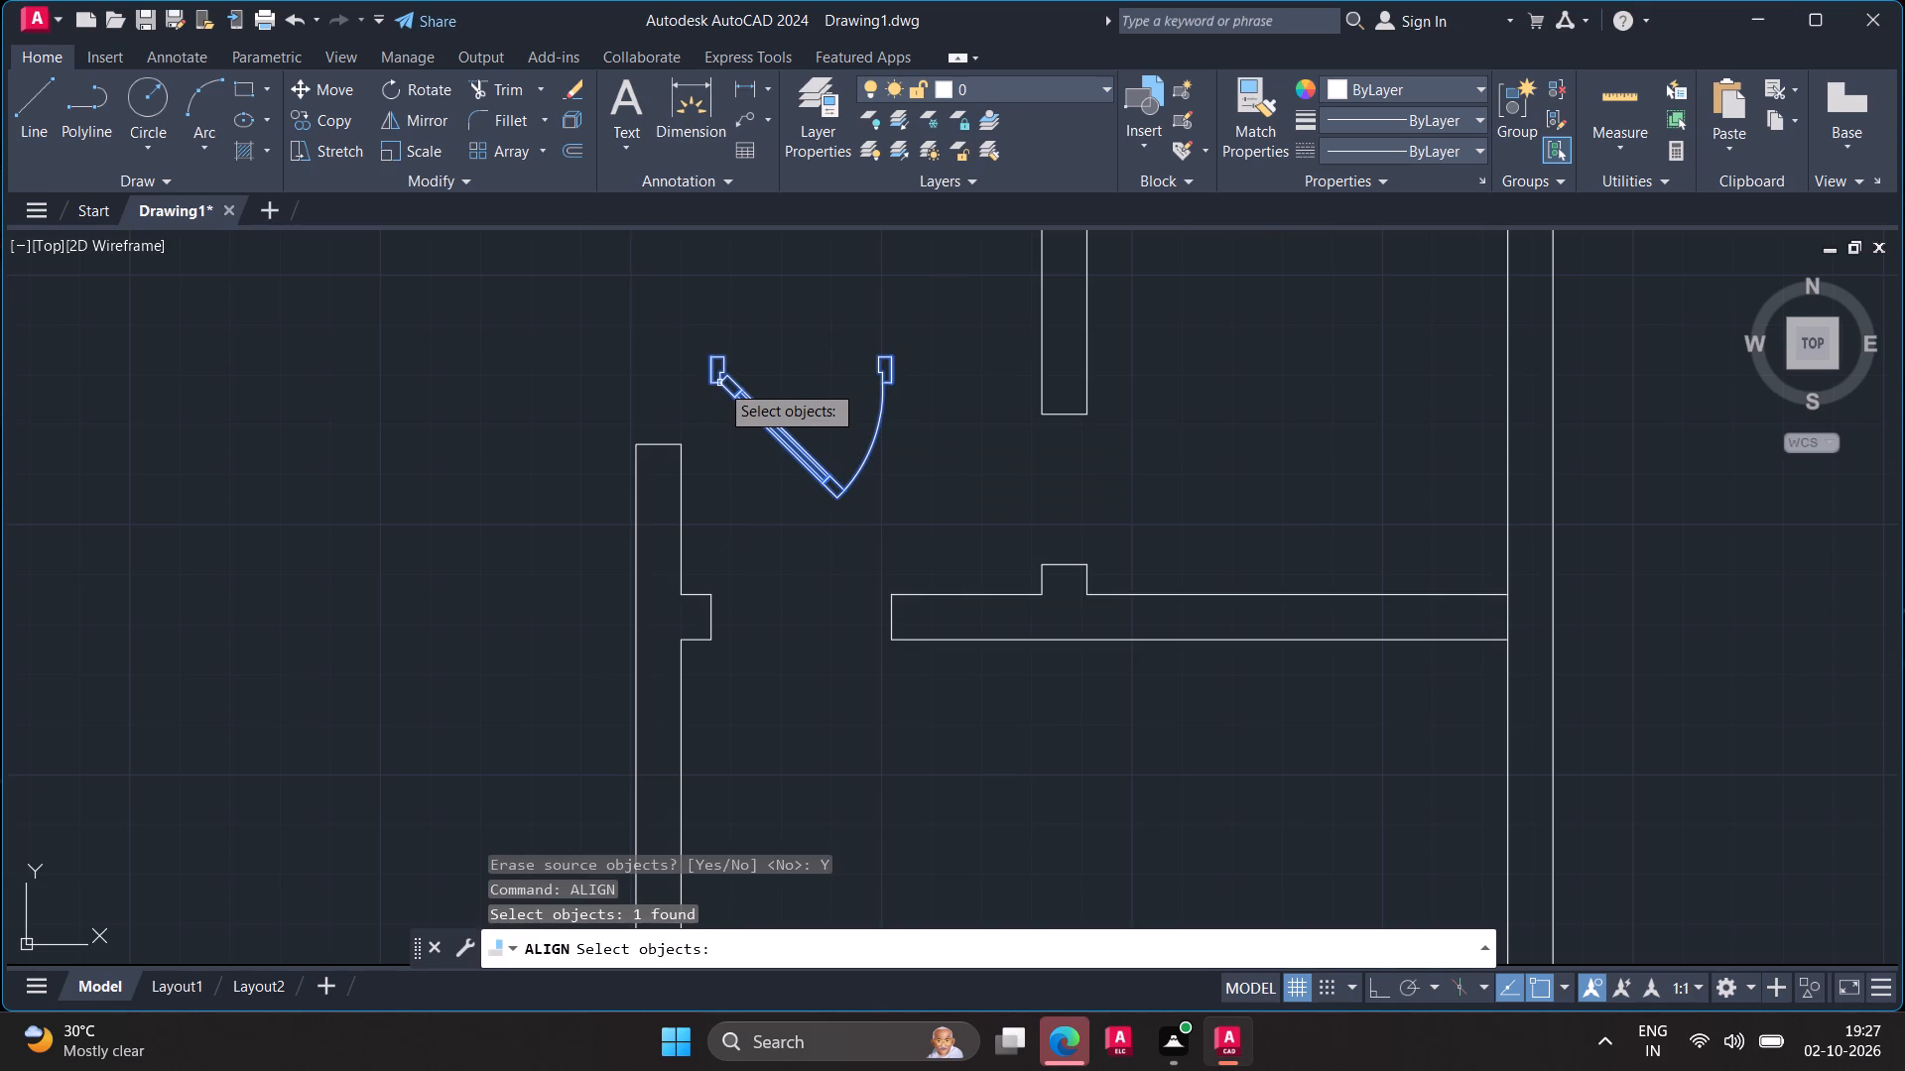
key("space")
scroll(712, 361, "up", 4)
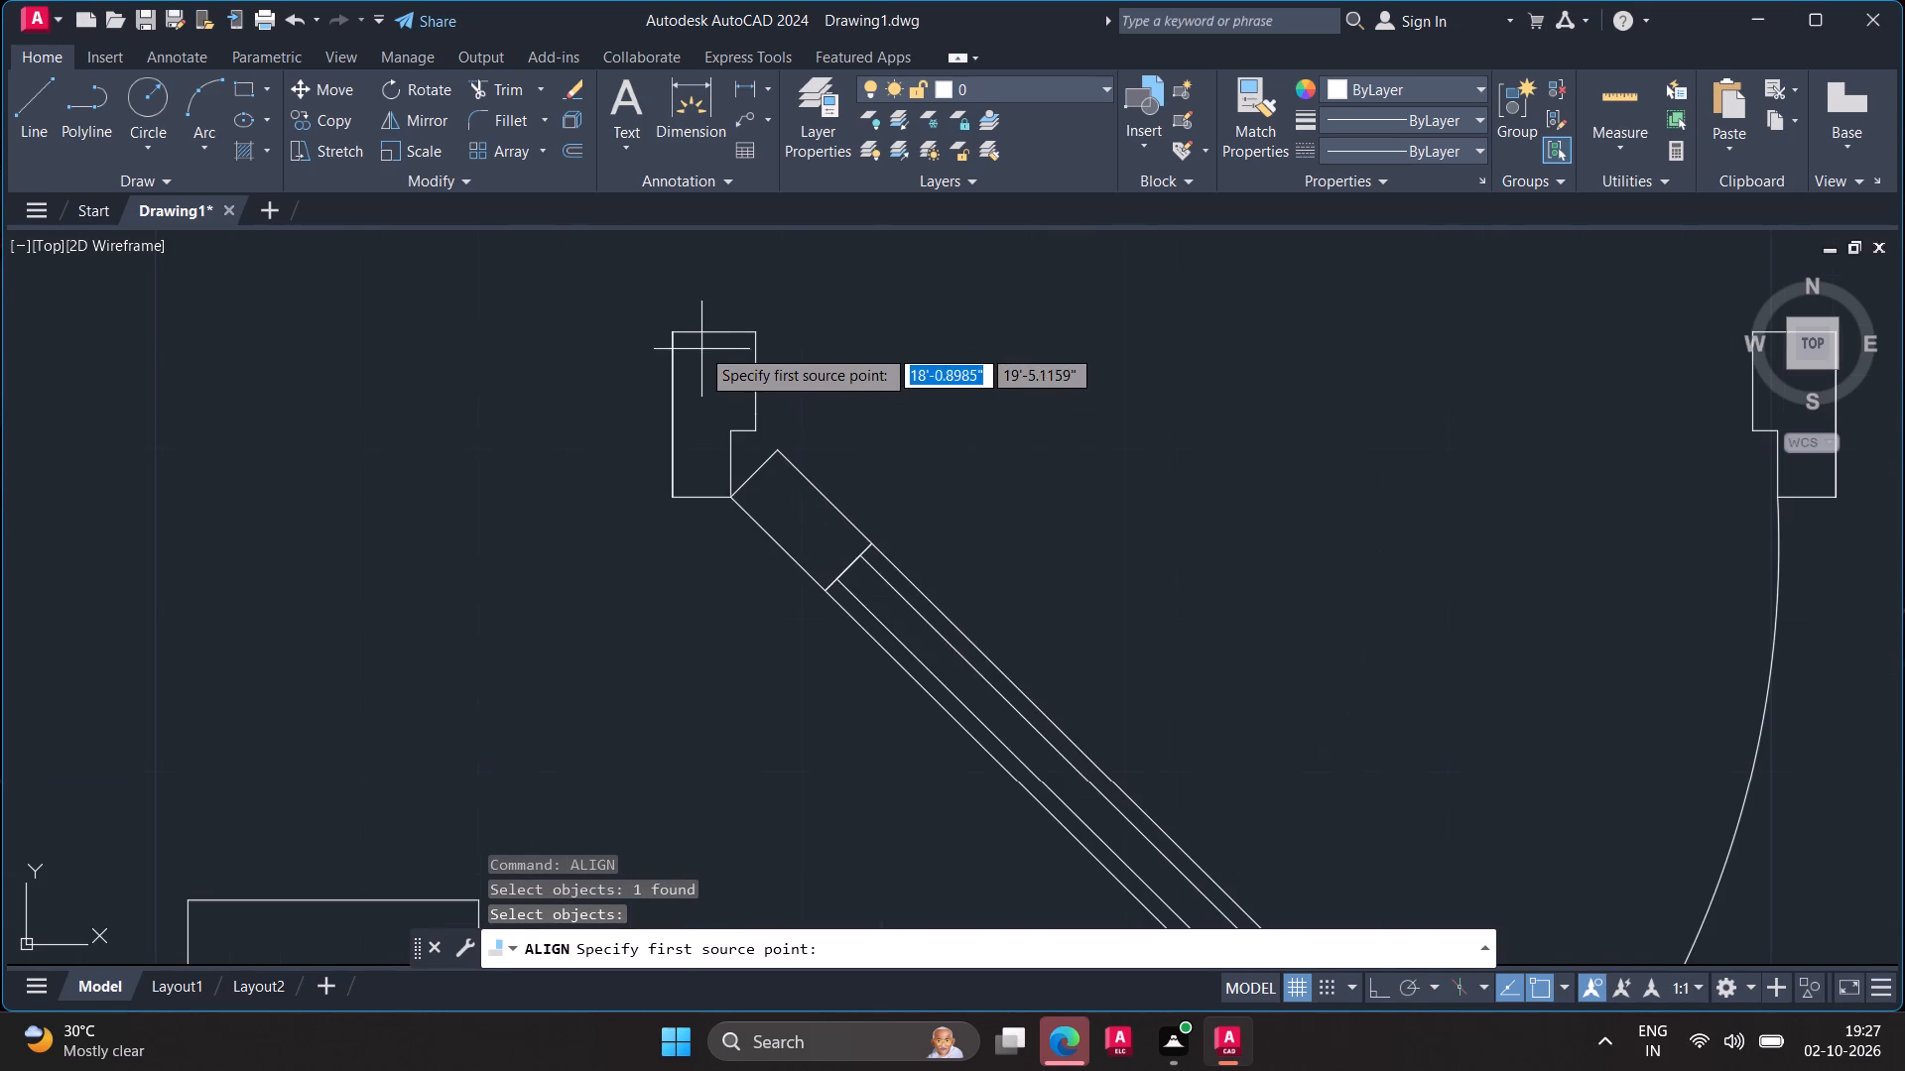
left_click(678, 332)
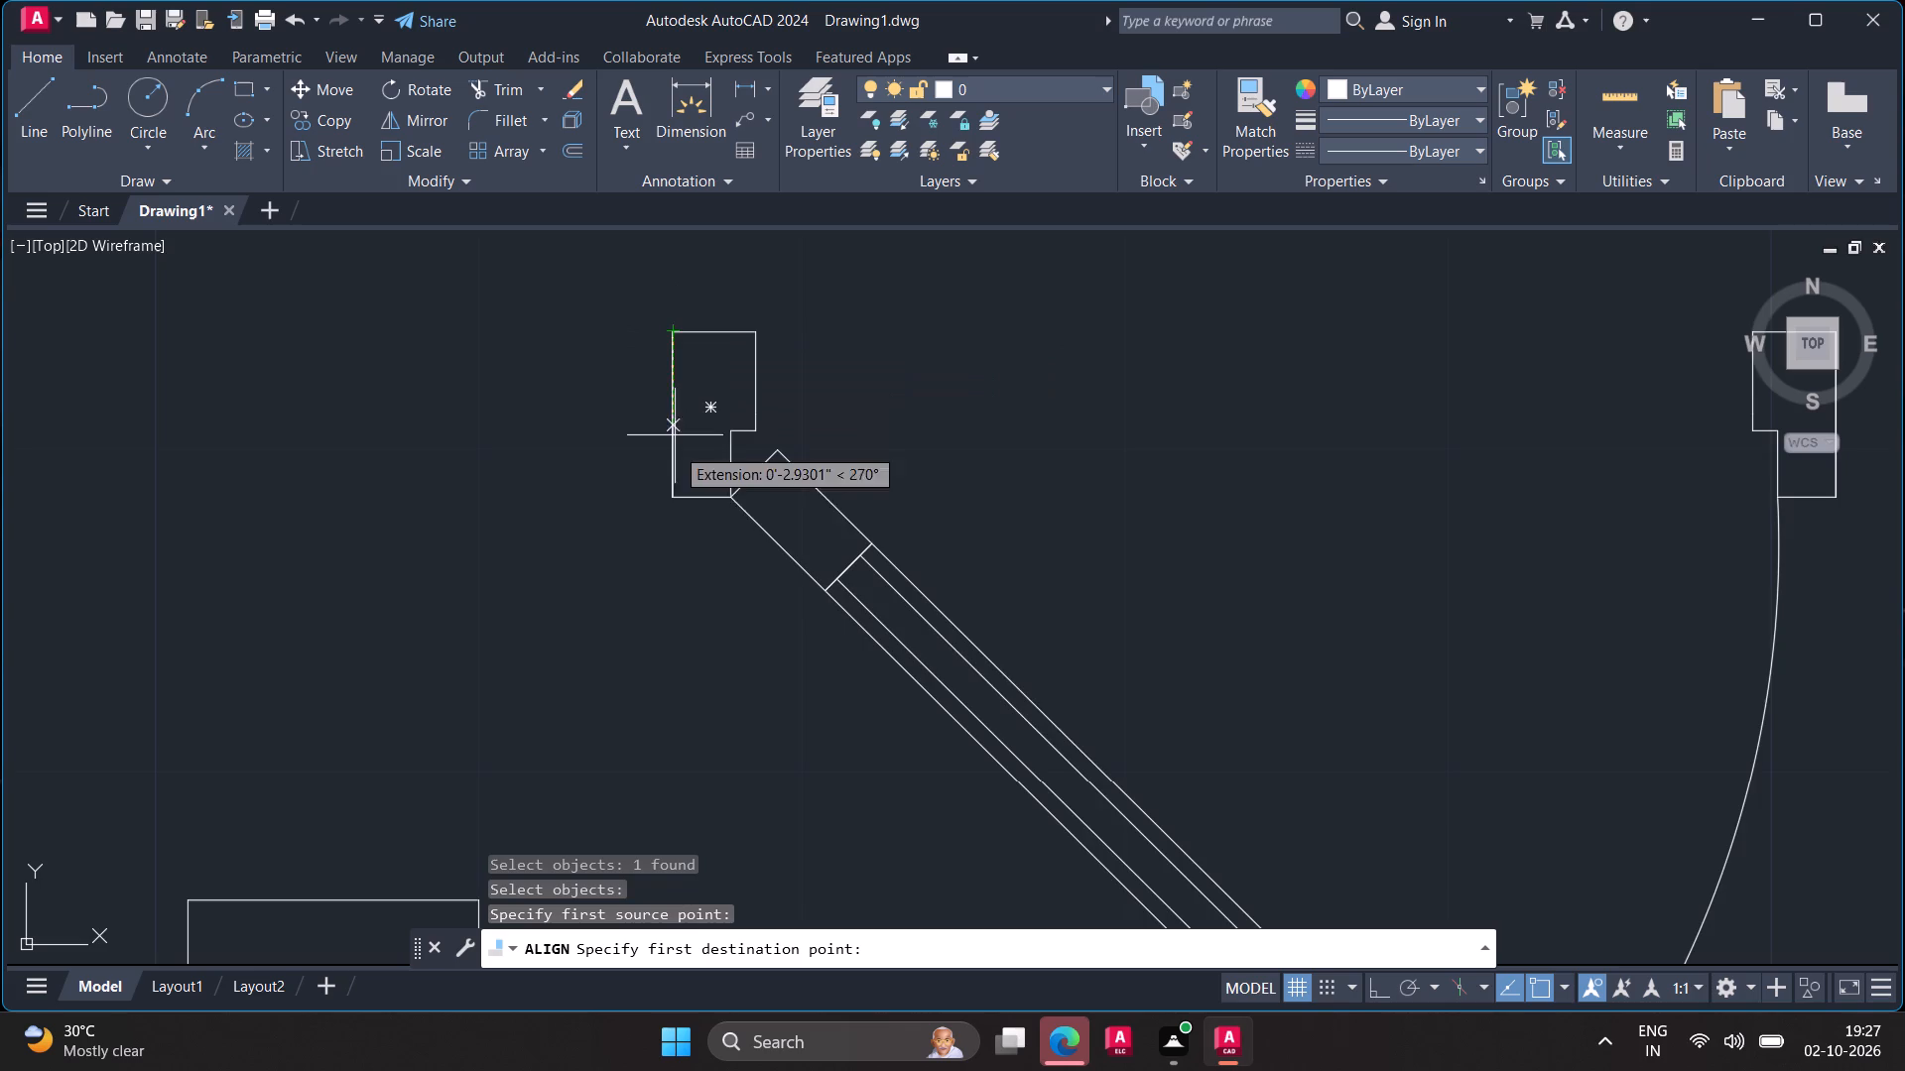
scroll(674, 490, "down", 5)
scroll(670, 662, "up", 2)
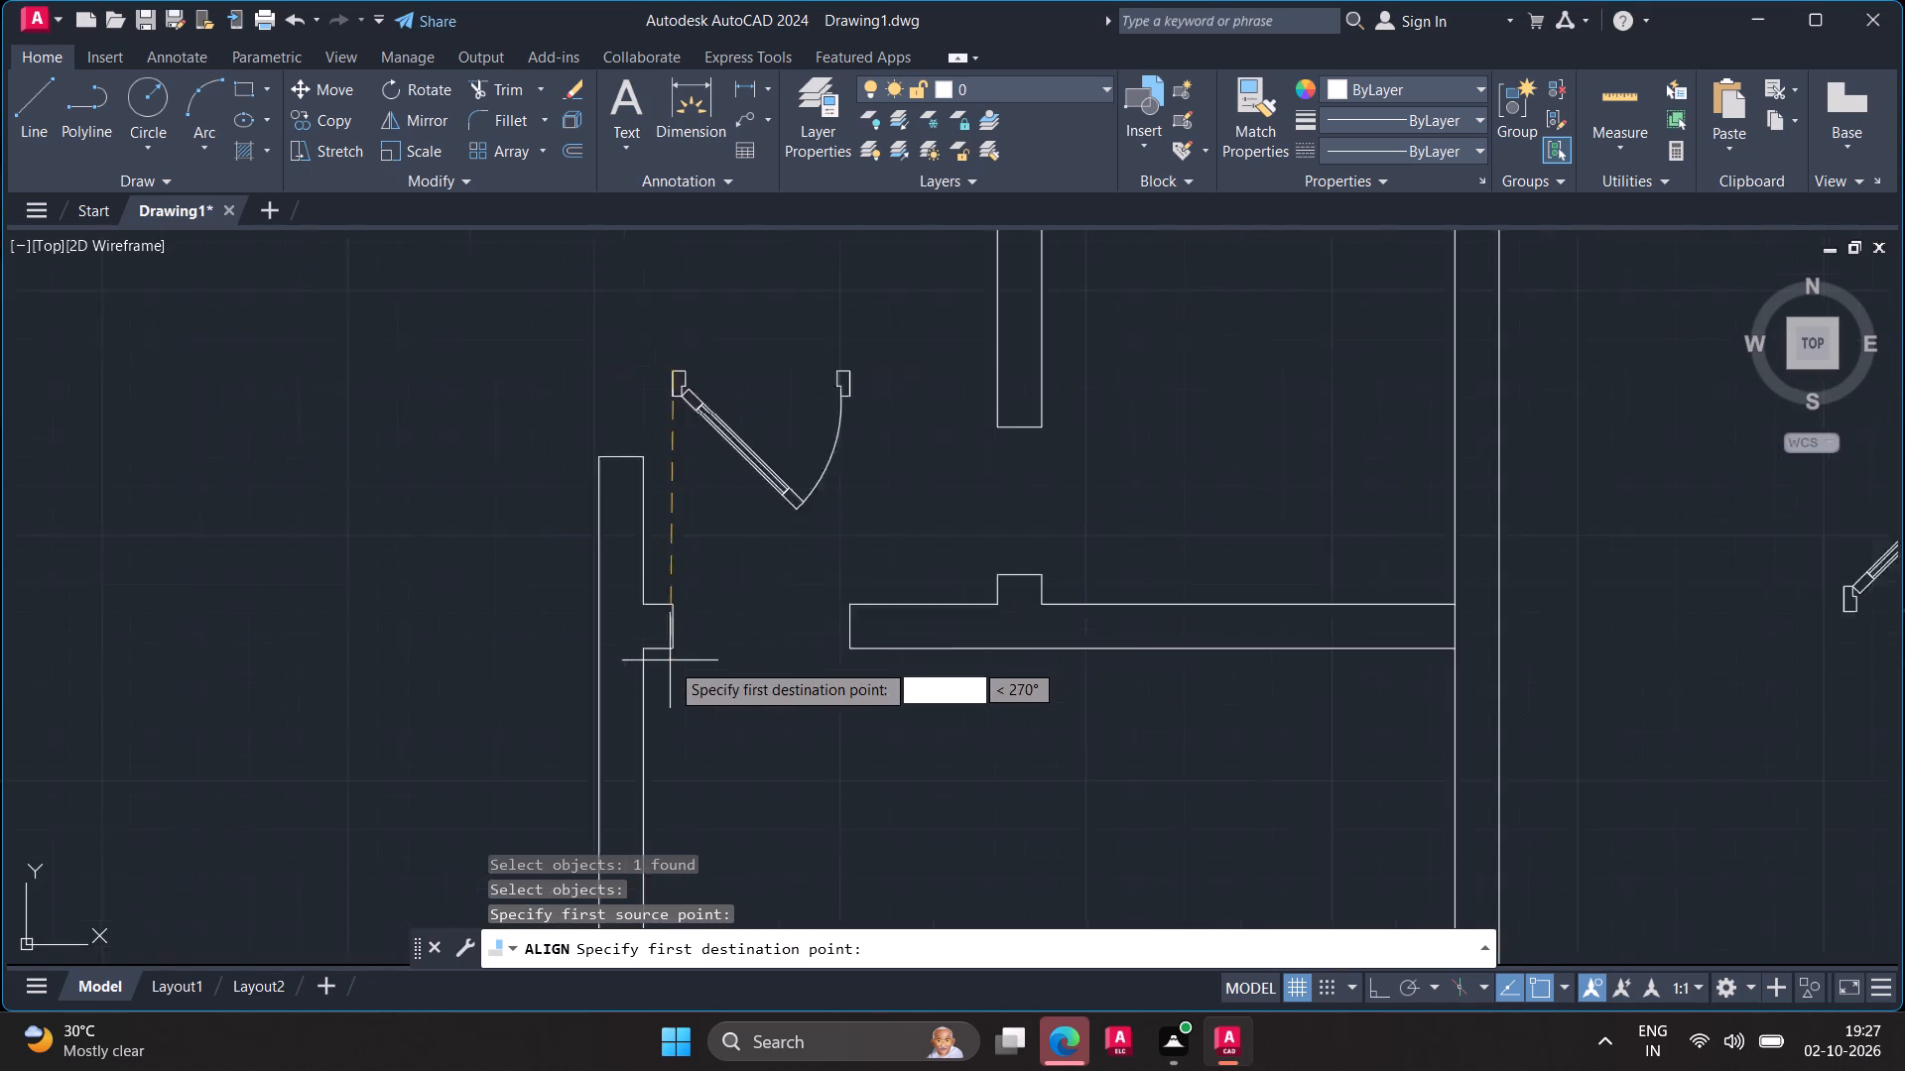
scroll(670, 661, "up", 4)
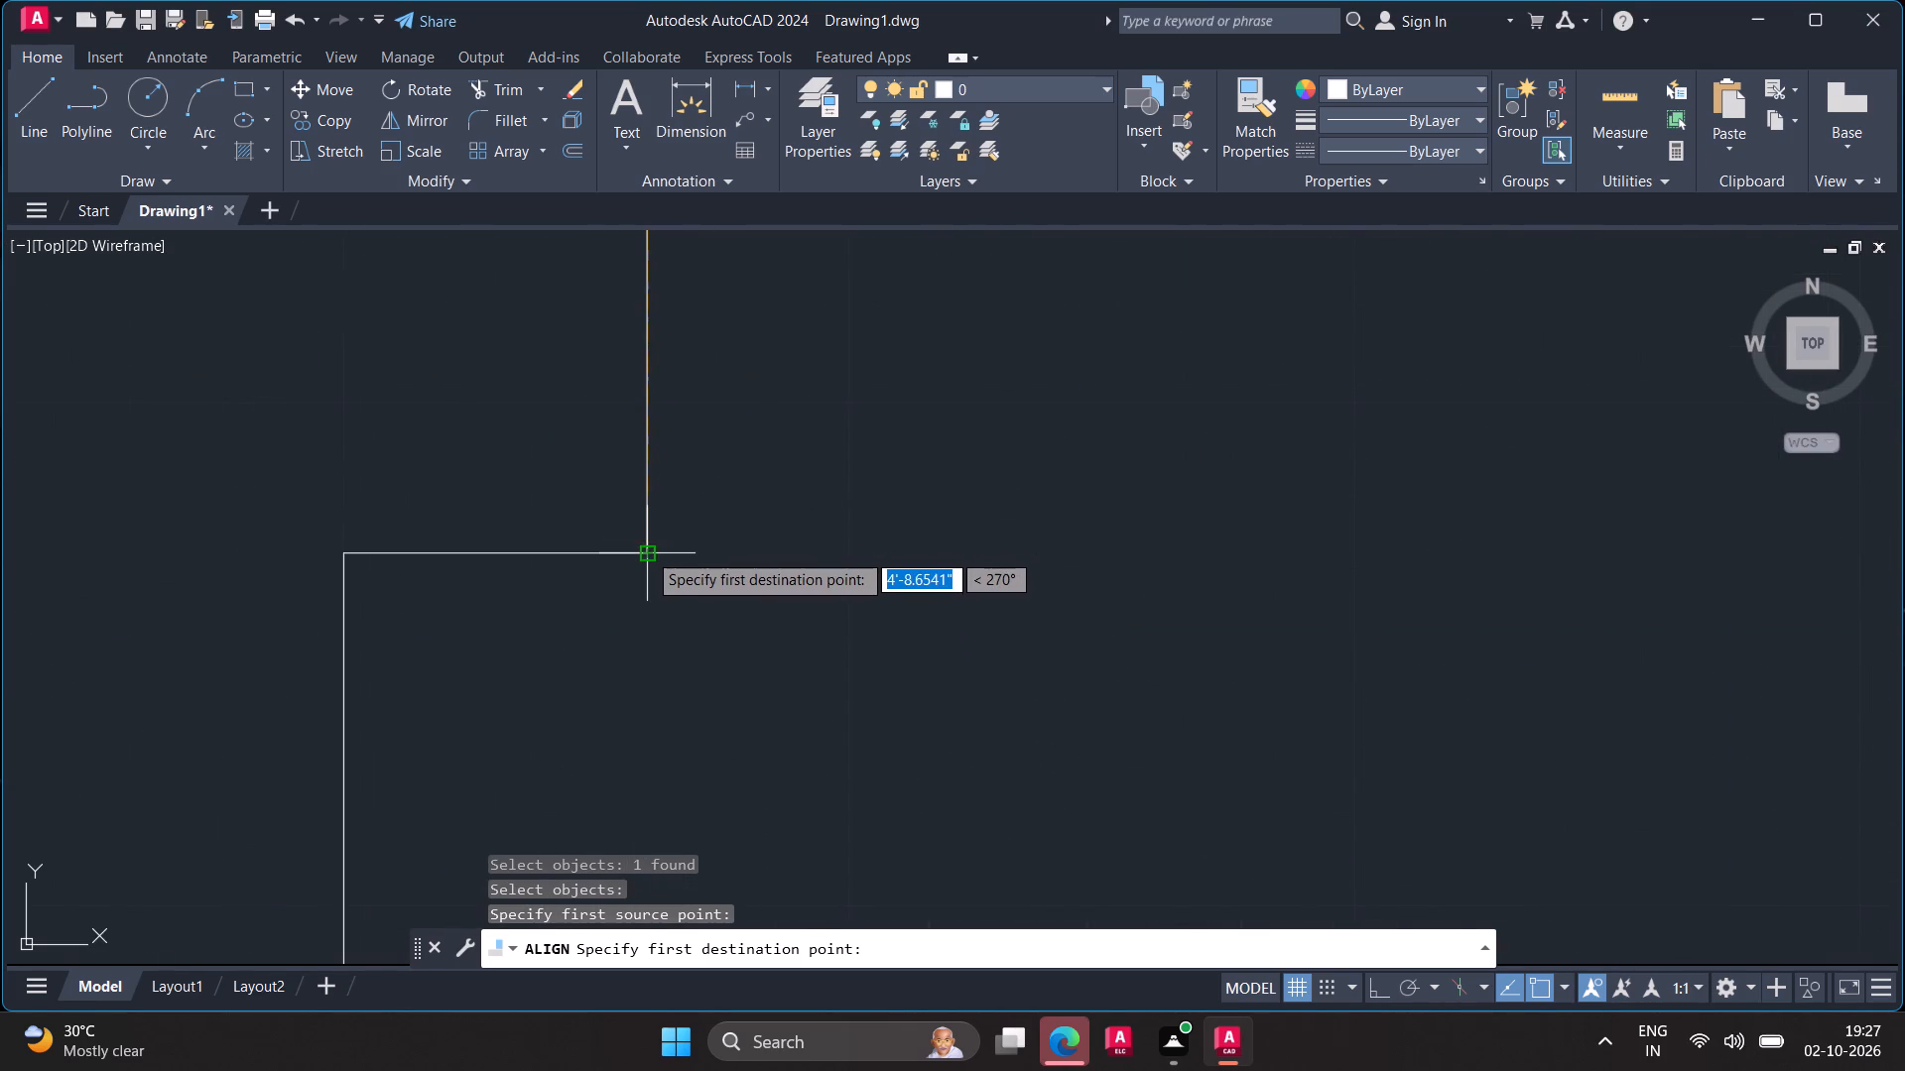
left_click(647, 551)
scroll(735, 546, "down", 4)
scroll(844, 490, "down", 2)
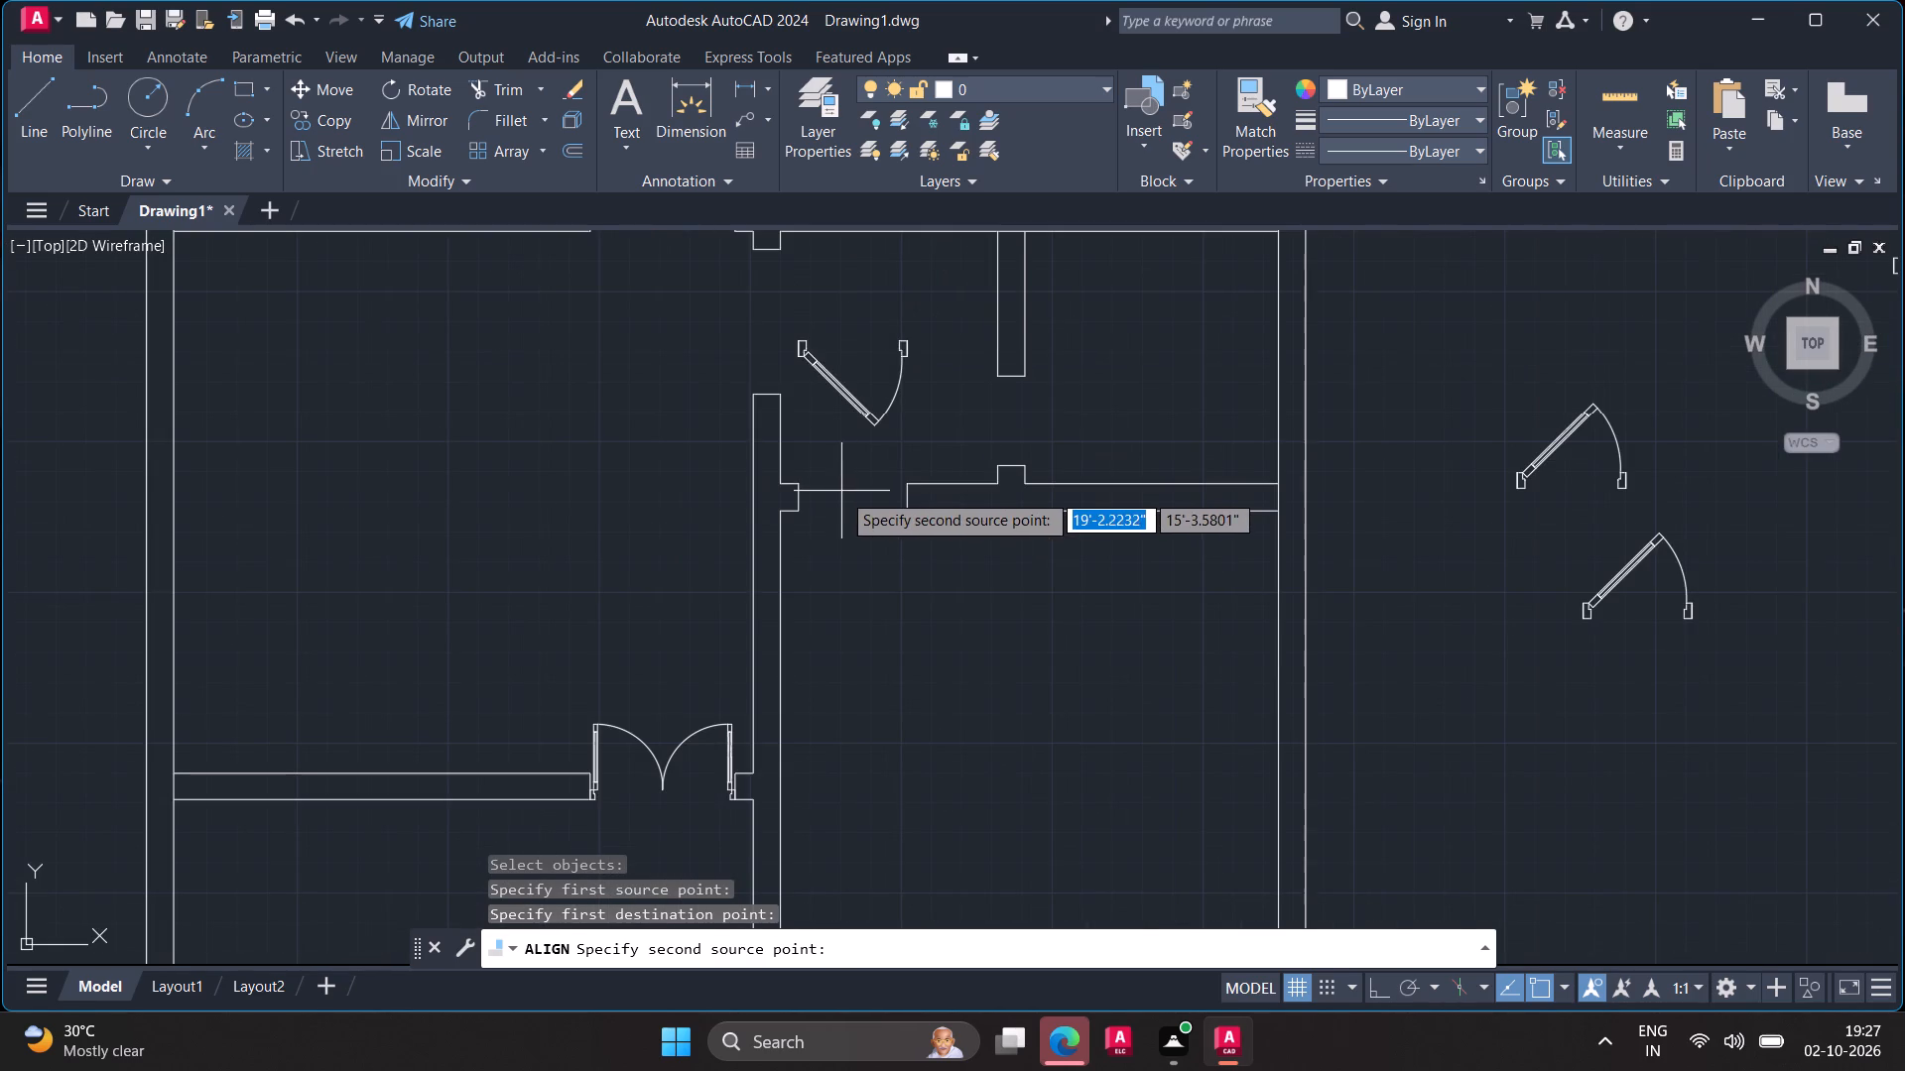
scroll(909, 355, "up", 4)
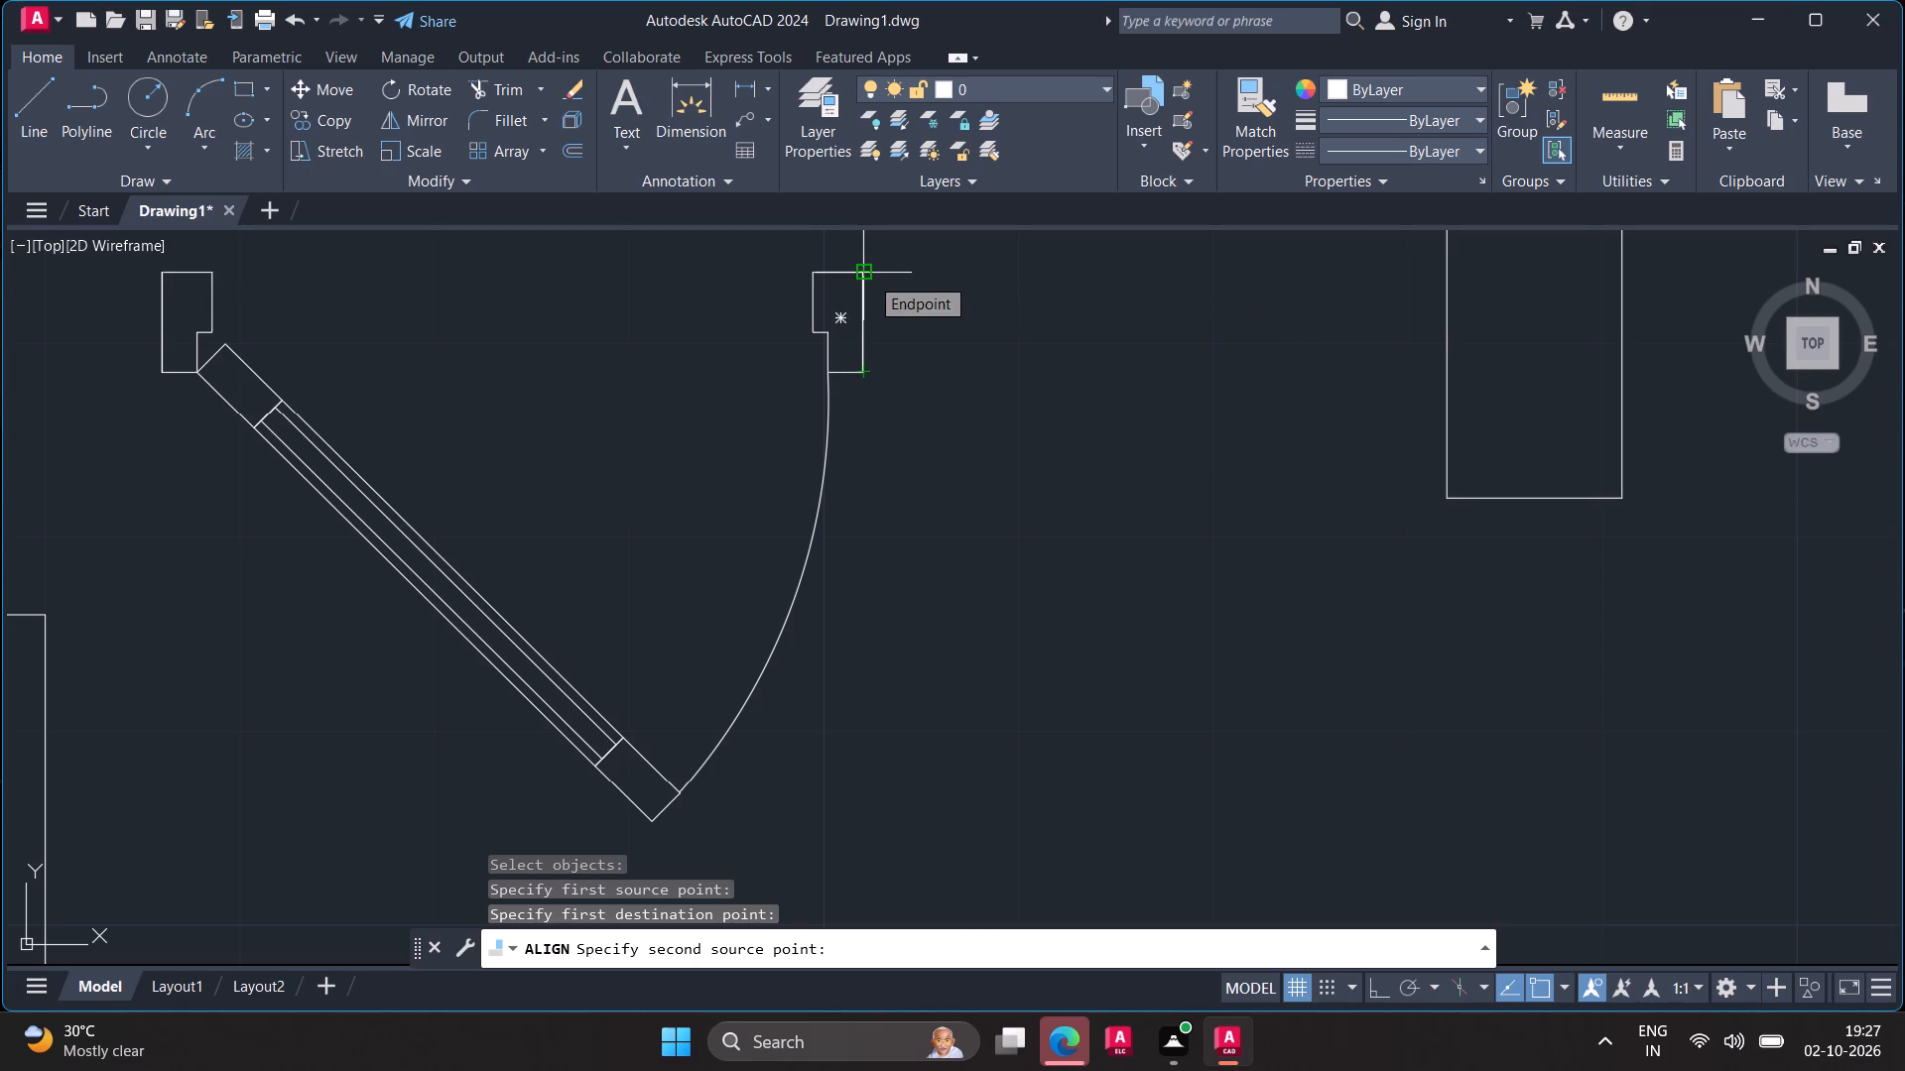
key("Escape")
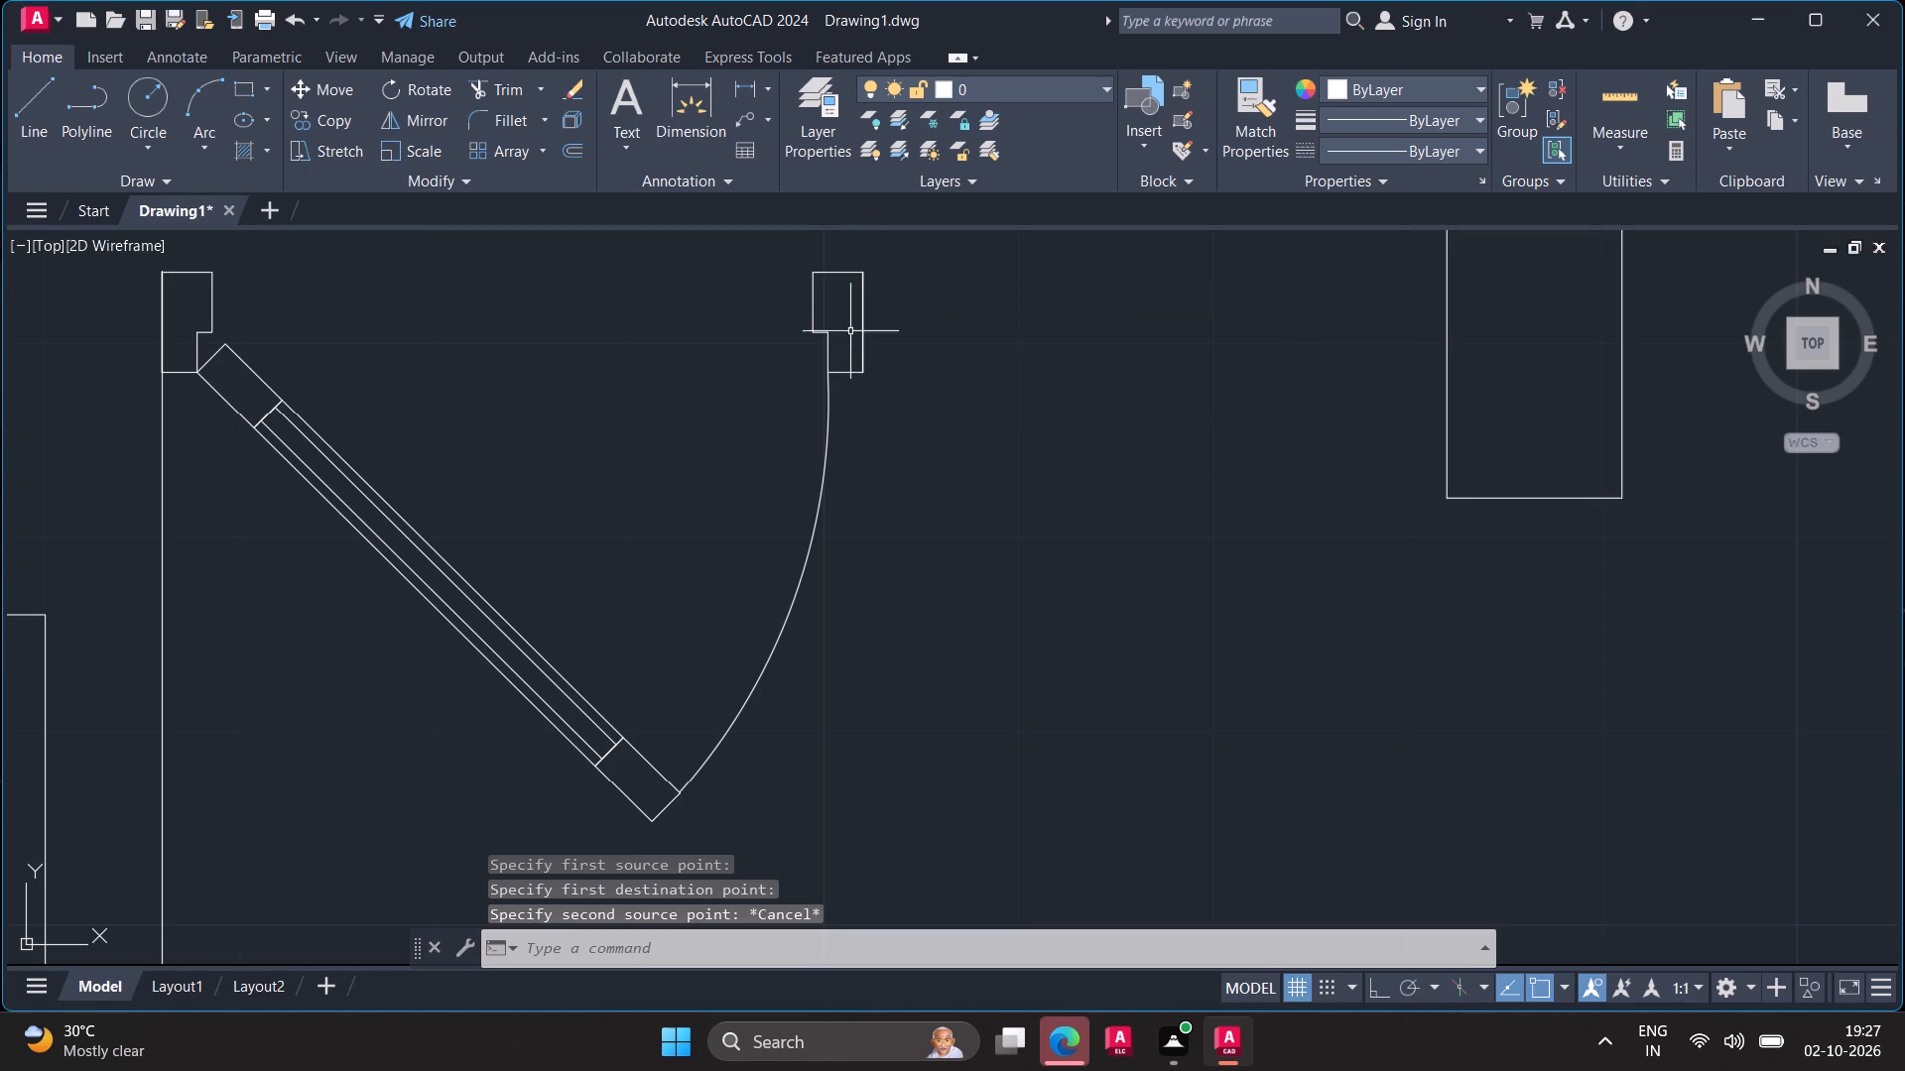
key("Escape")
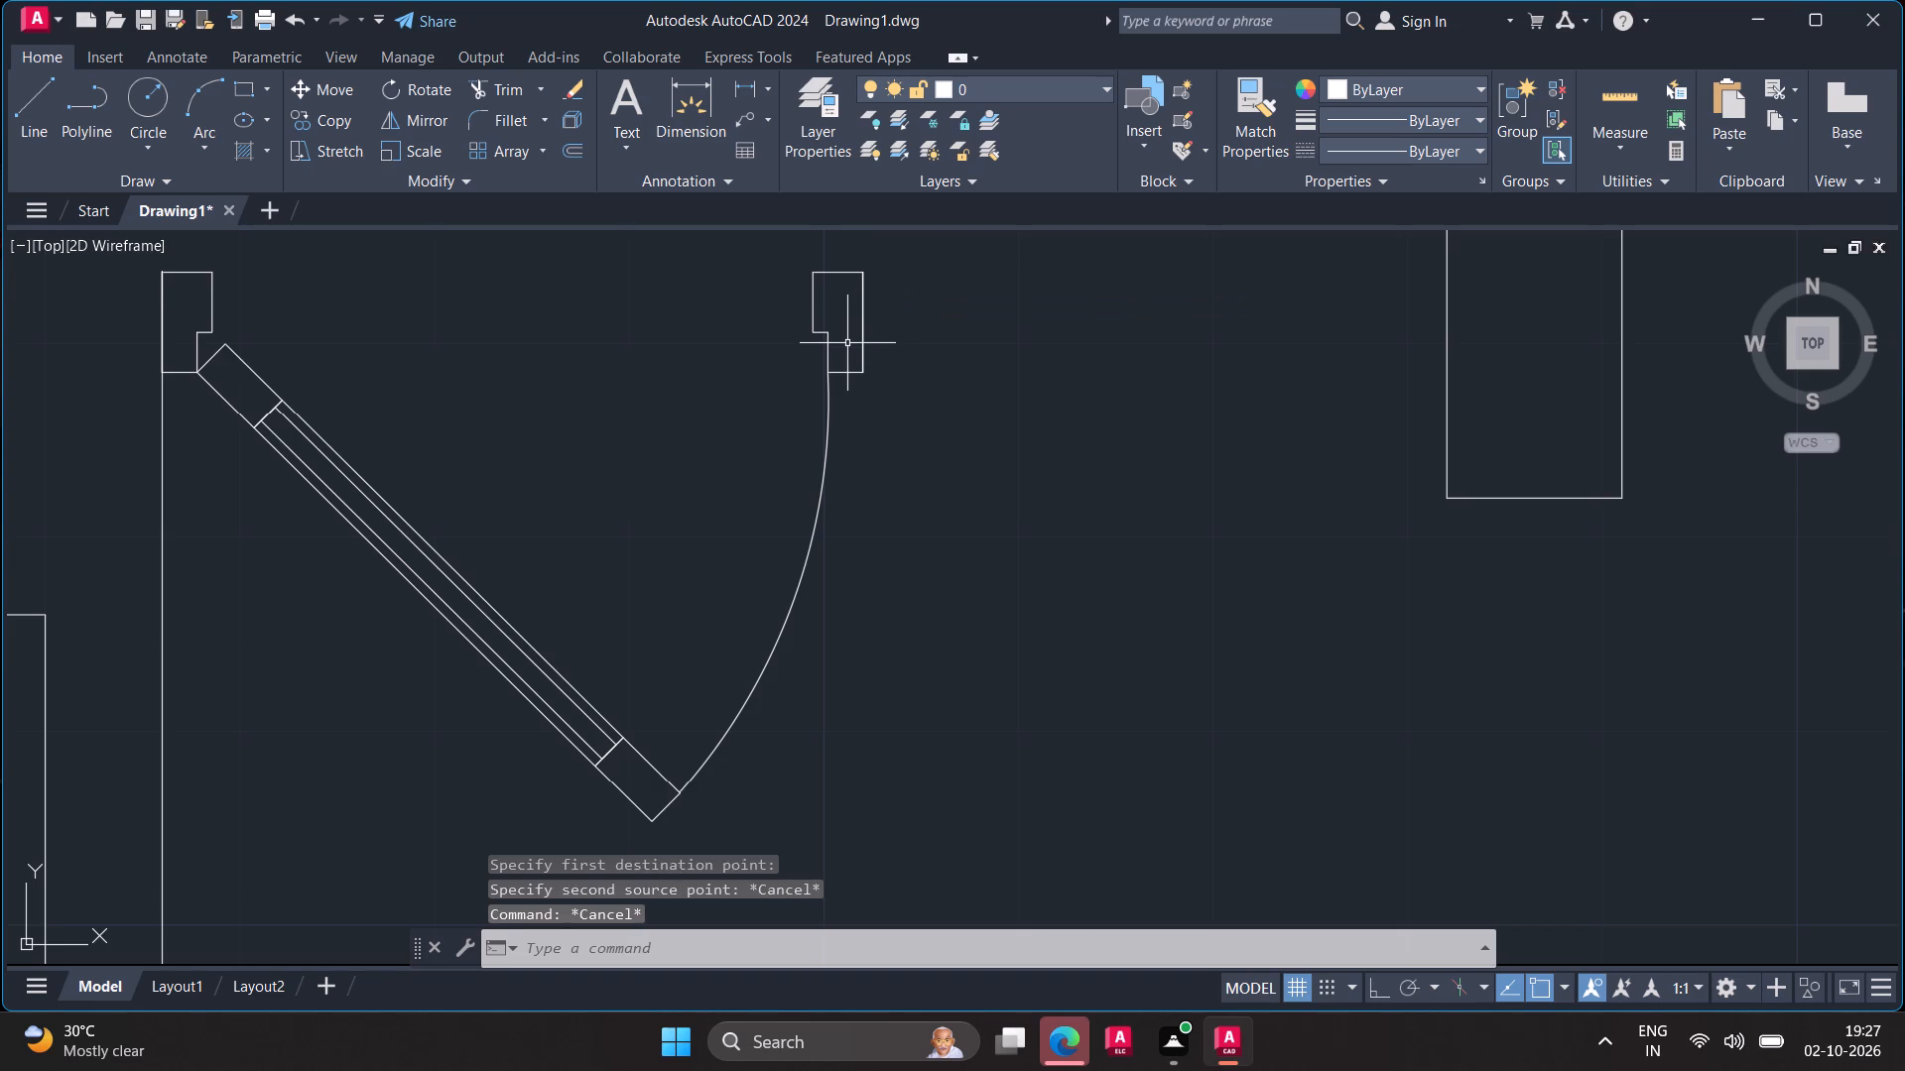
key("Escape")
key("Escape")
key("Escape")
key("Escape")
Start Align on the mirrored single door, pairing its left jamb's outer upper corner with the upper corner of the opening's wall stub.
scroll(835, 493, "down", 1)
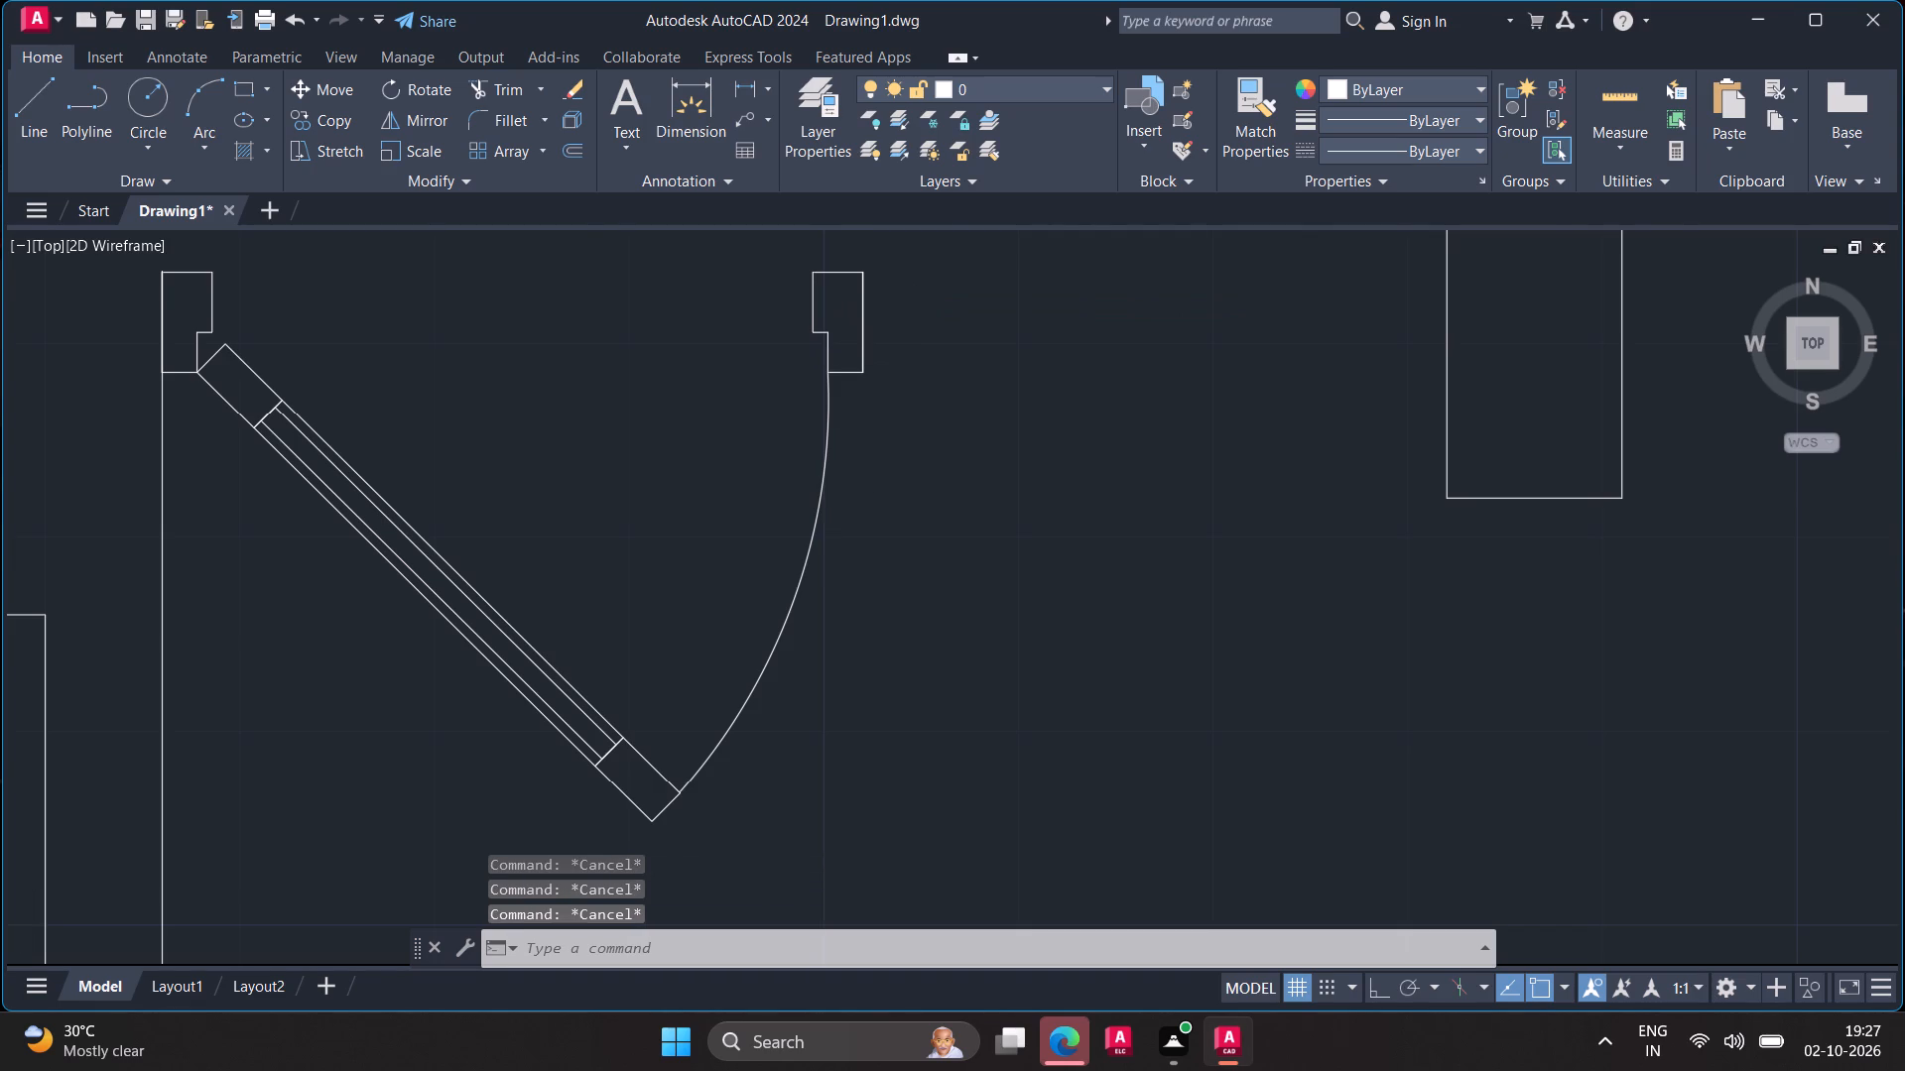
scroll(835, 492, "up", 1)
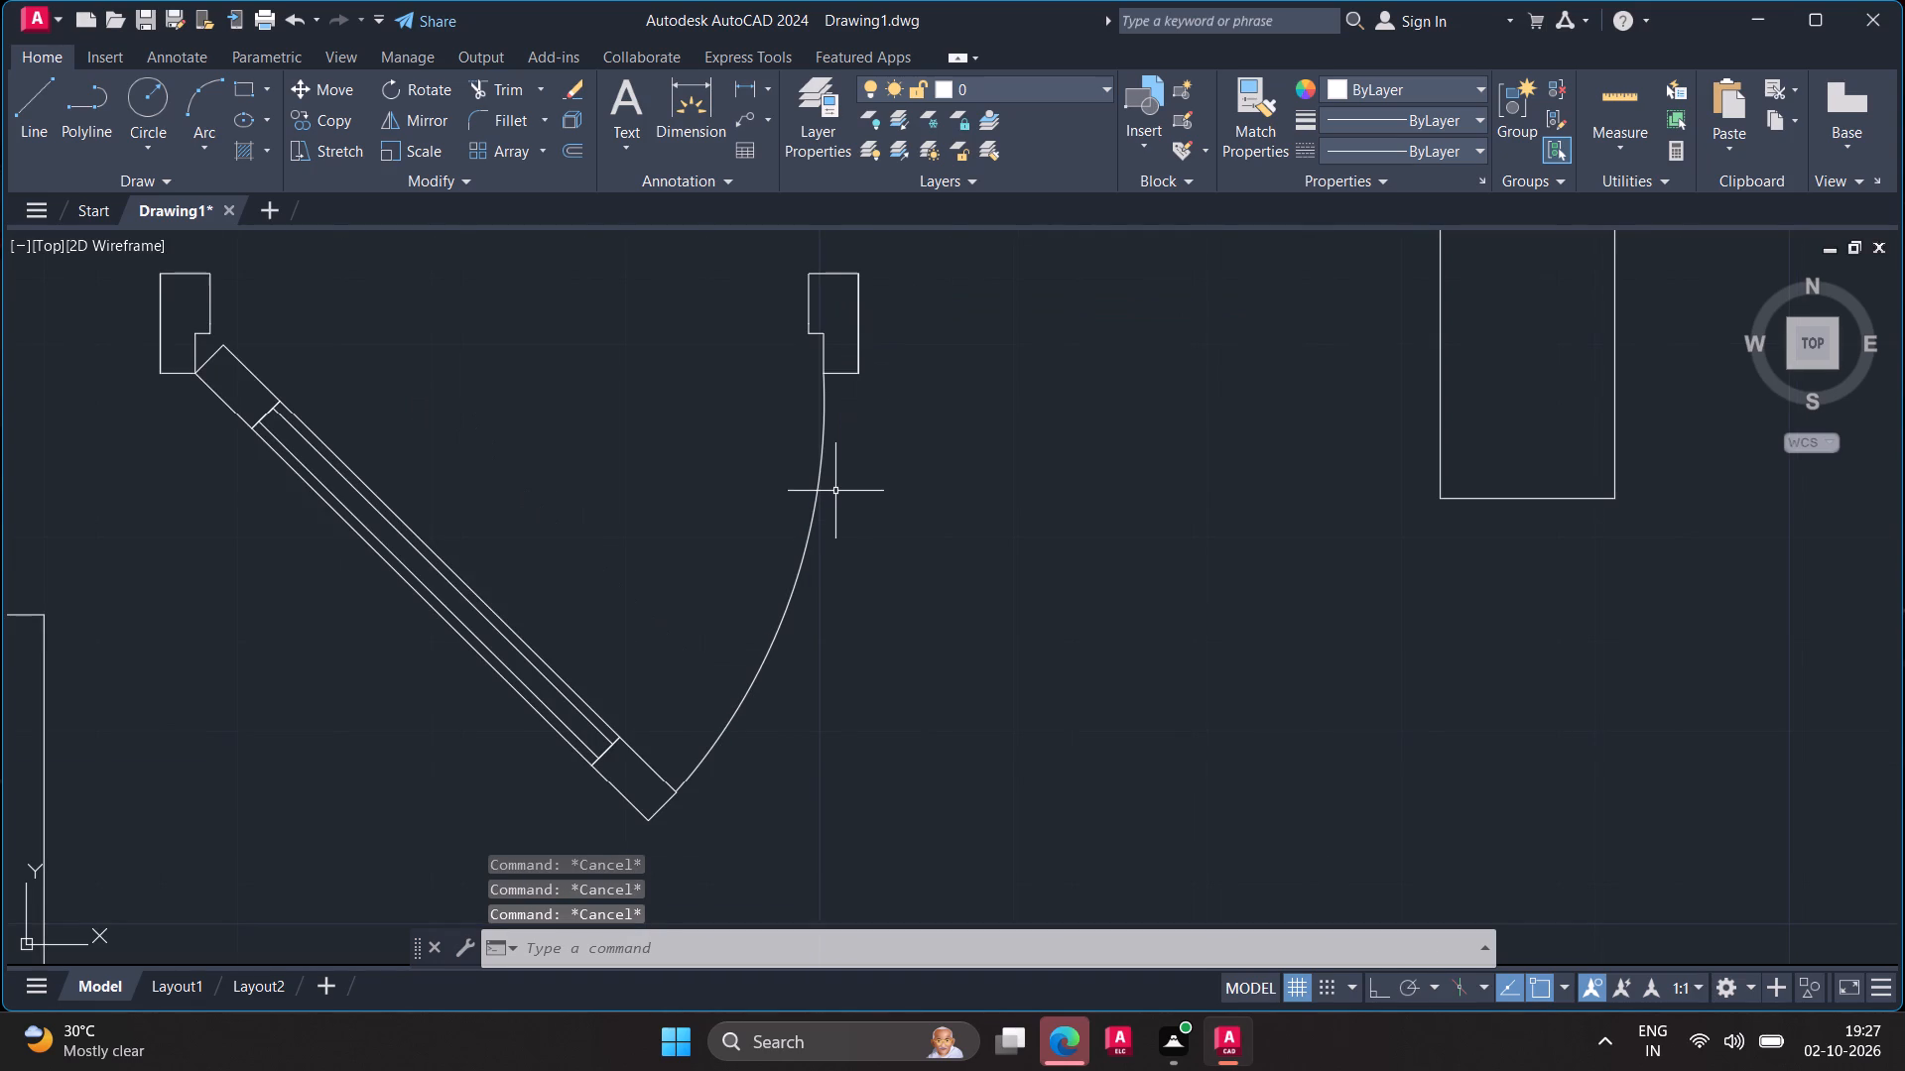
key("space")
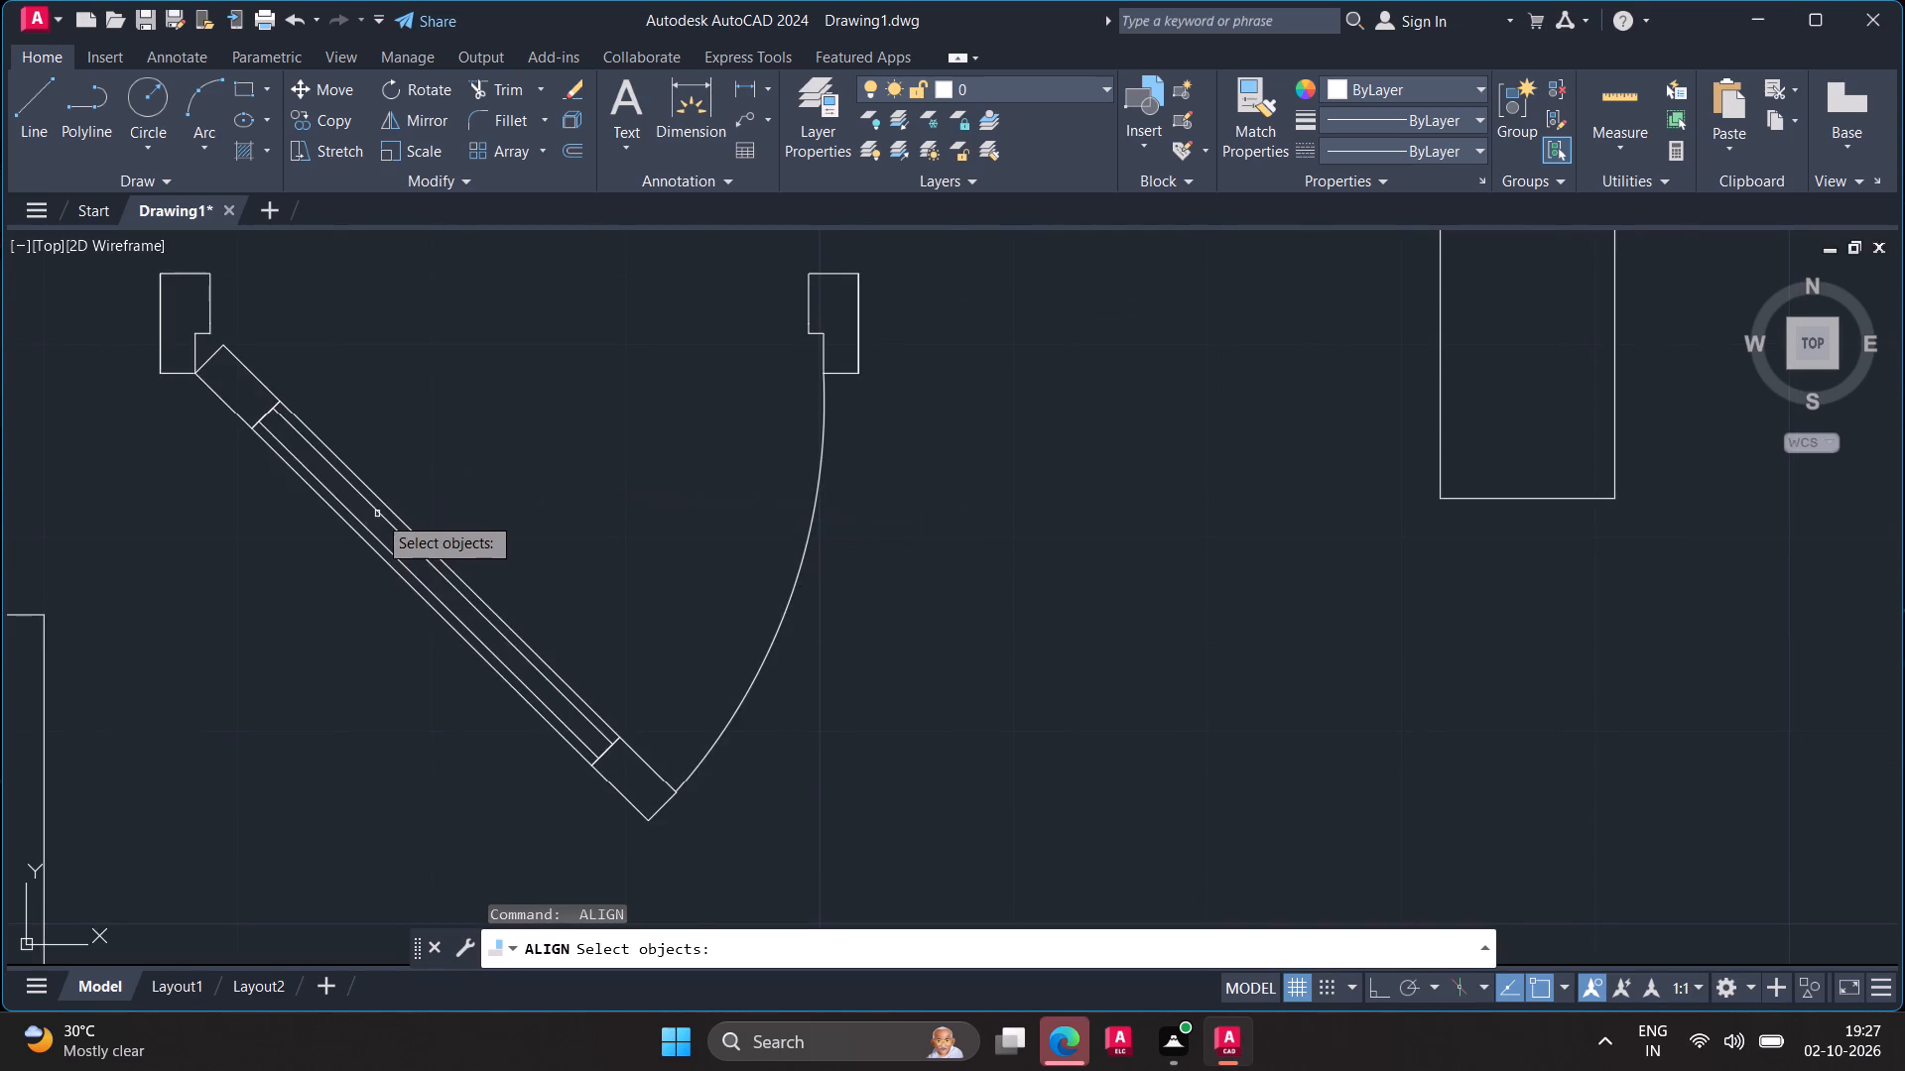
left_click(378, 512)
key("space")
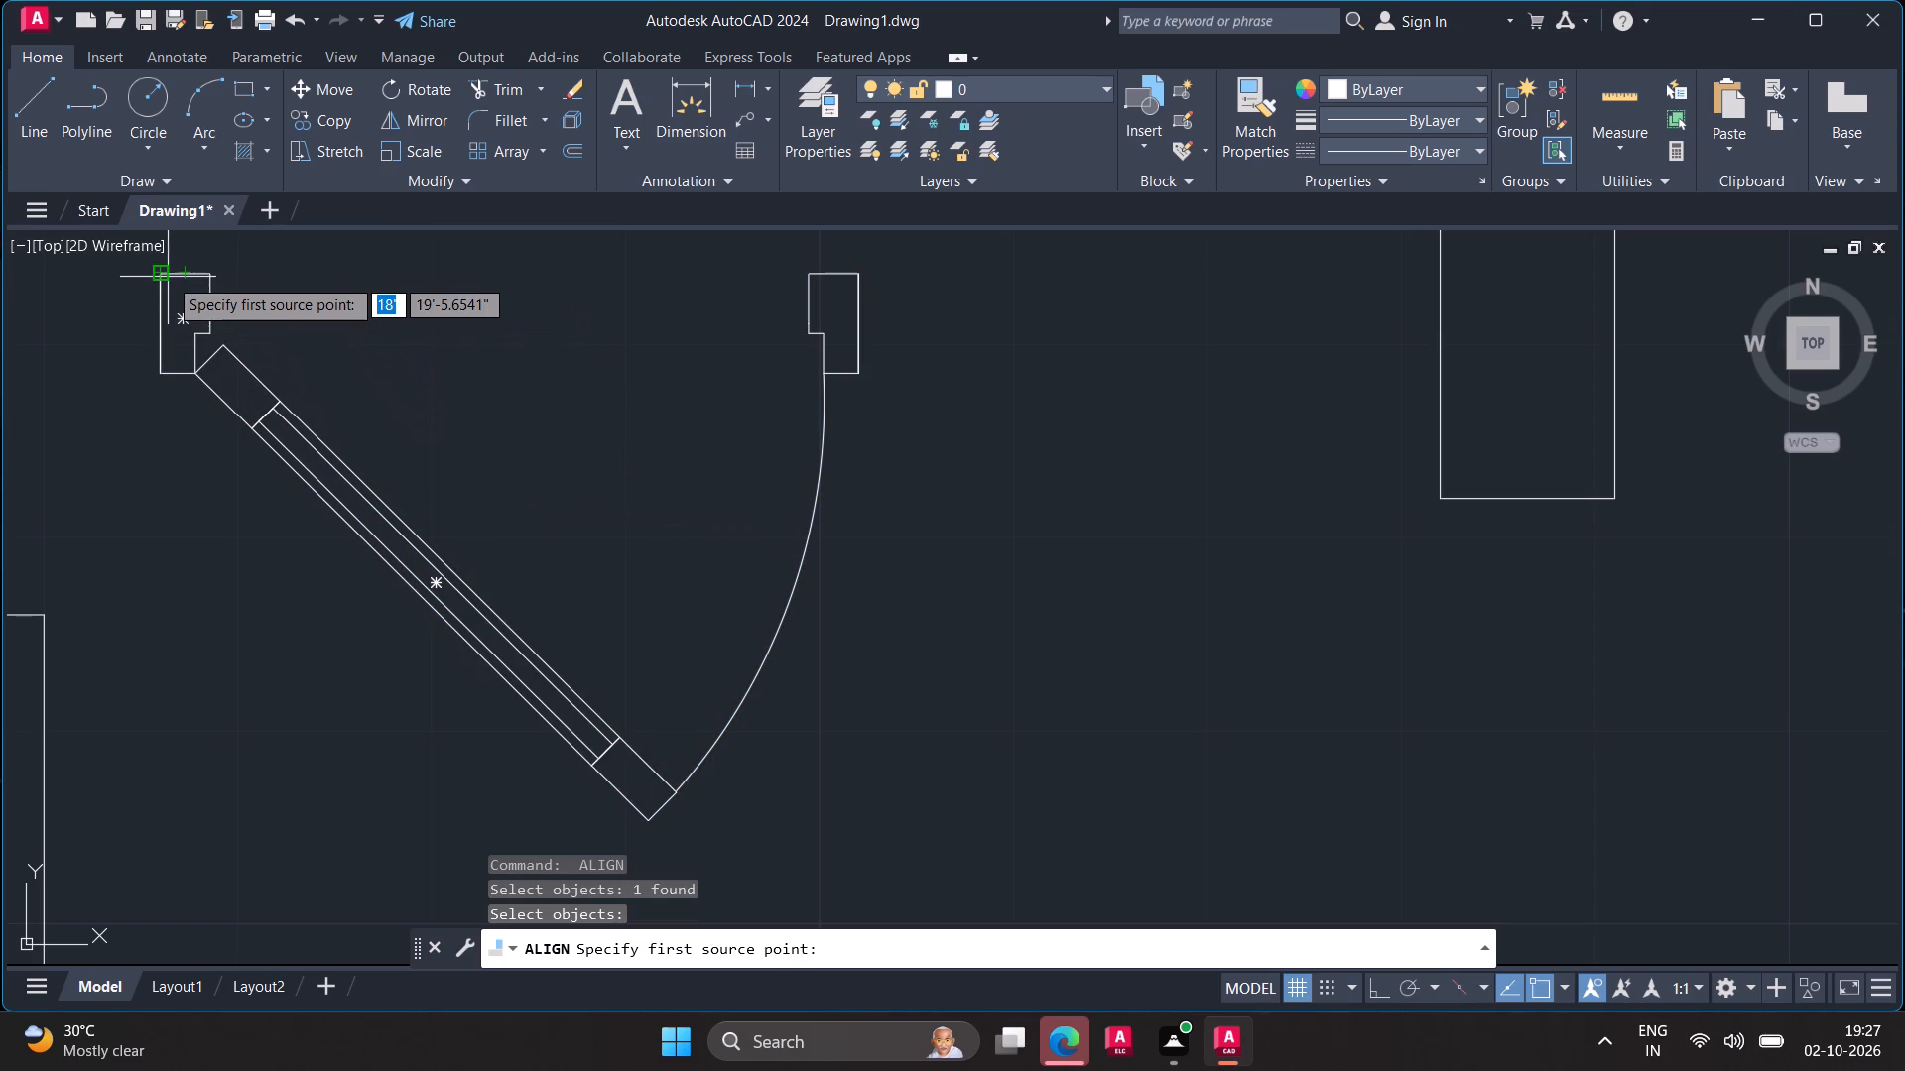
scroll(152, 276, "up", 2)
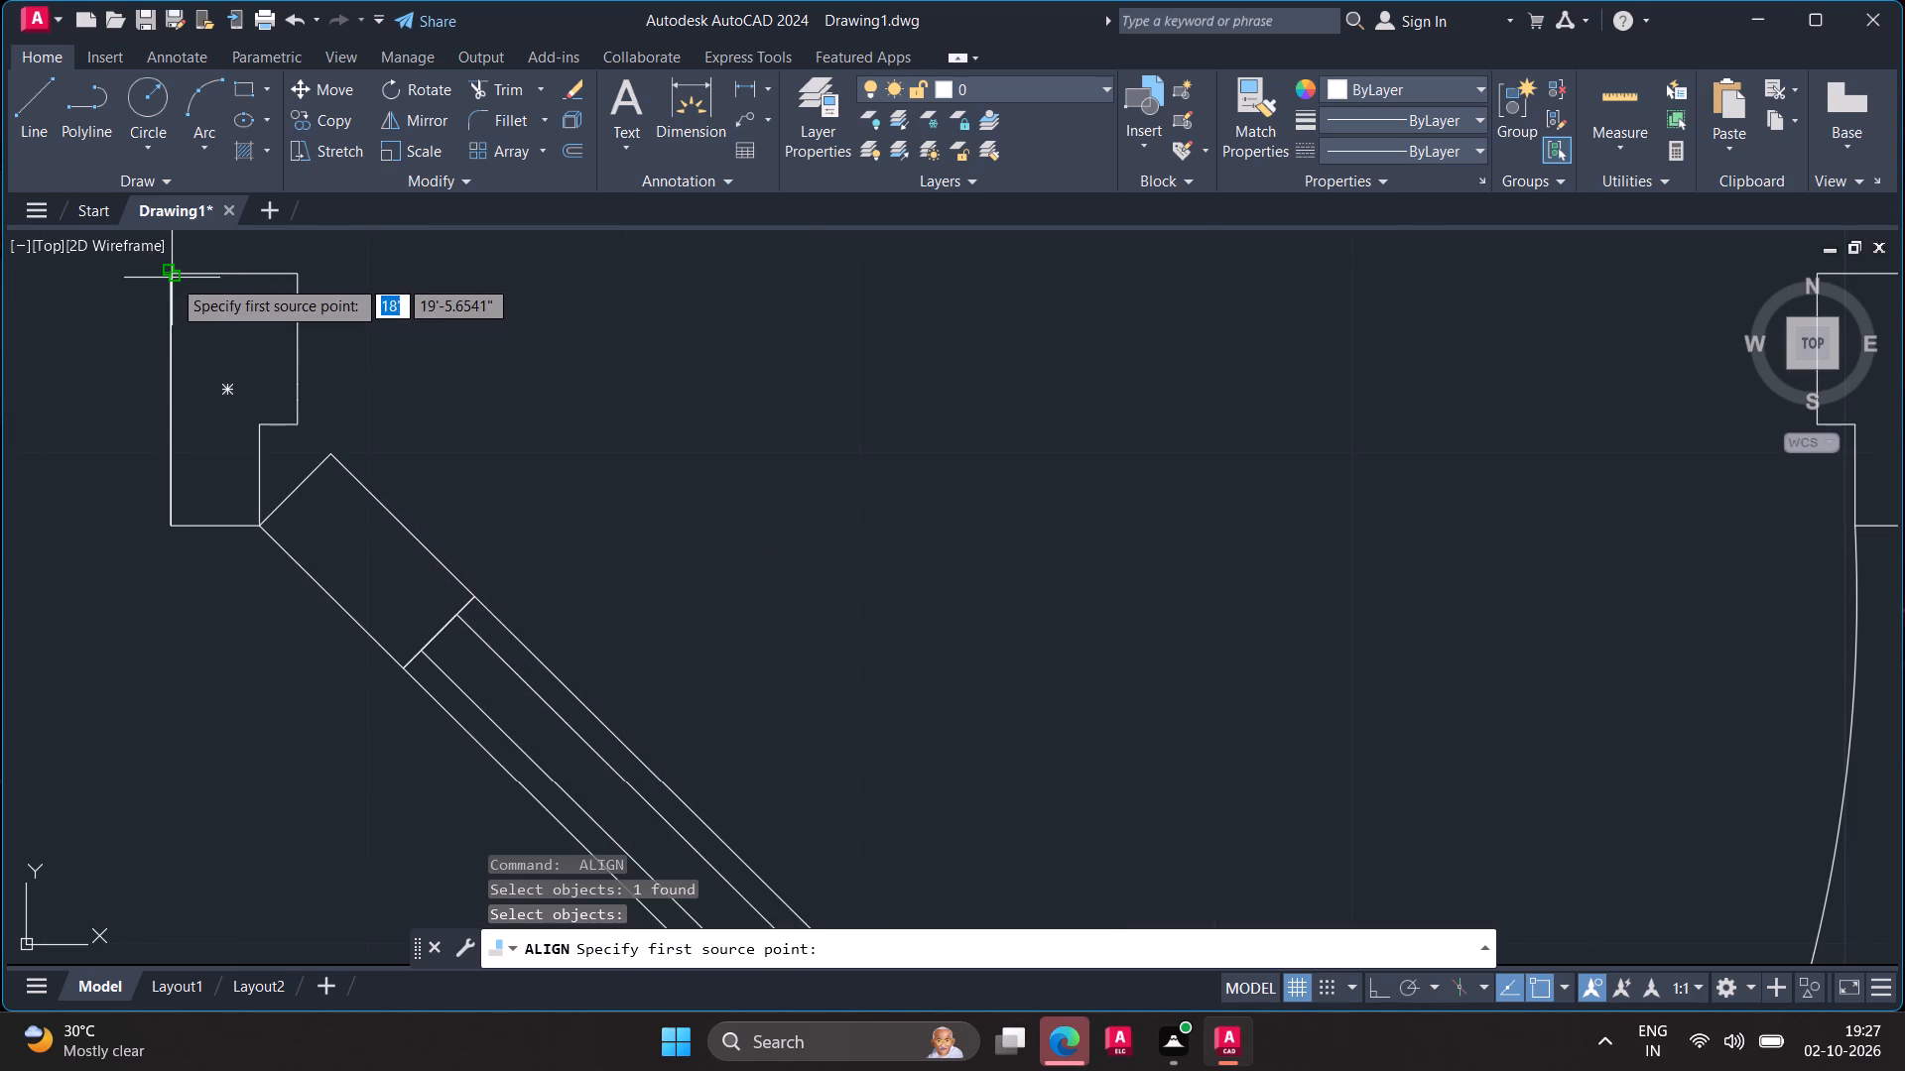
left_click(175, 274)
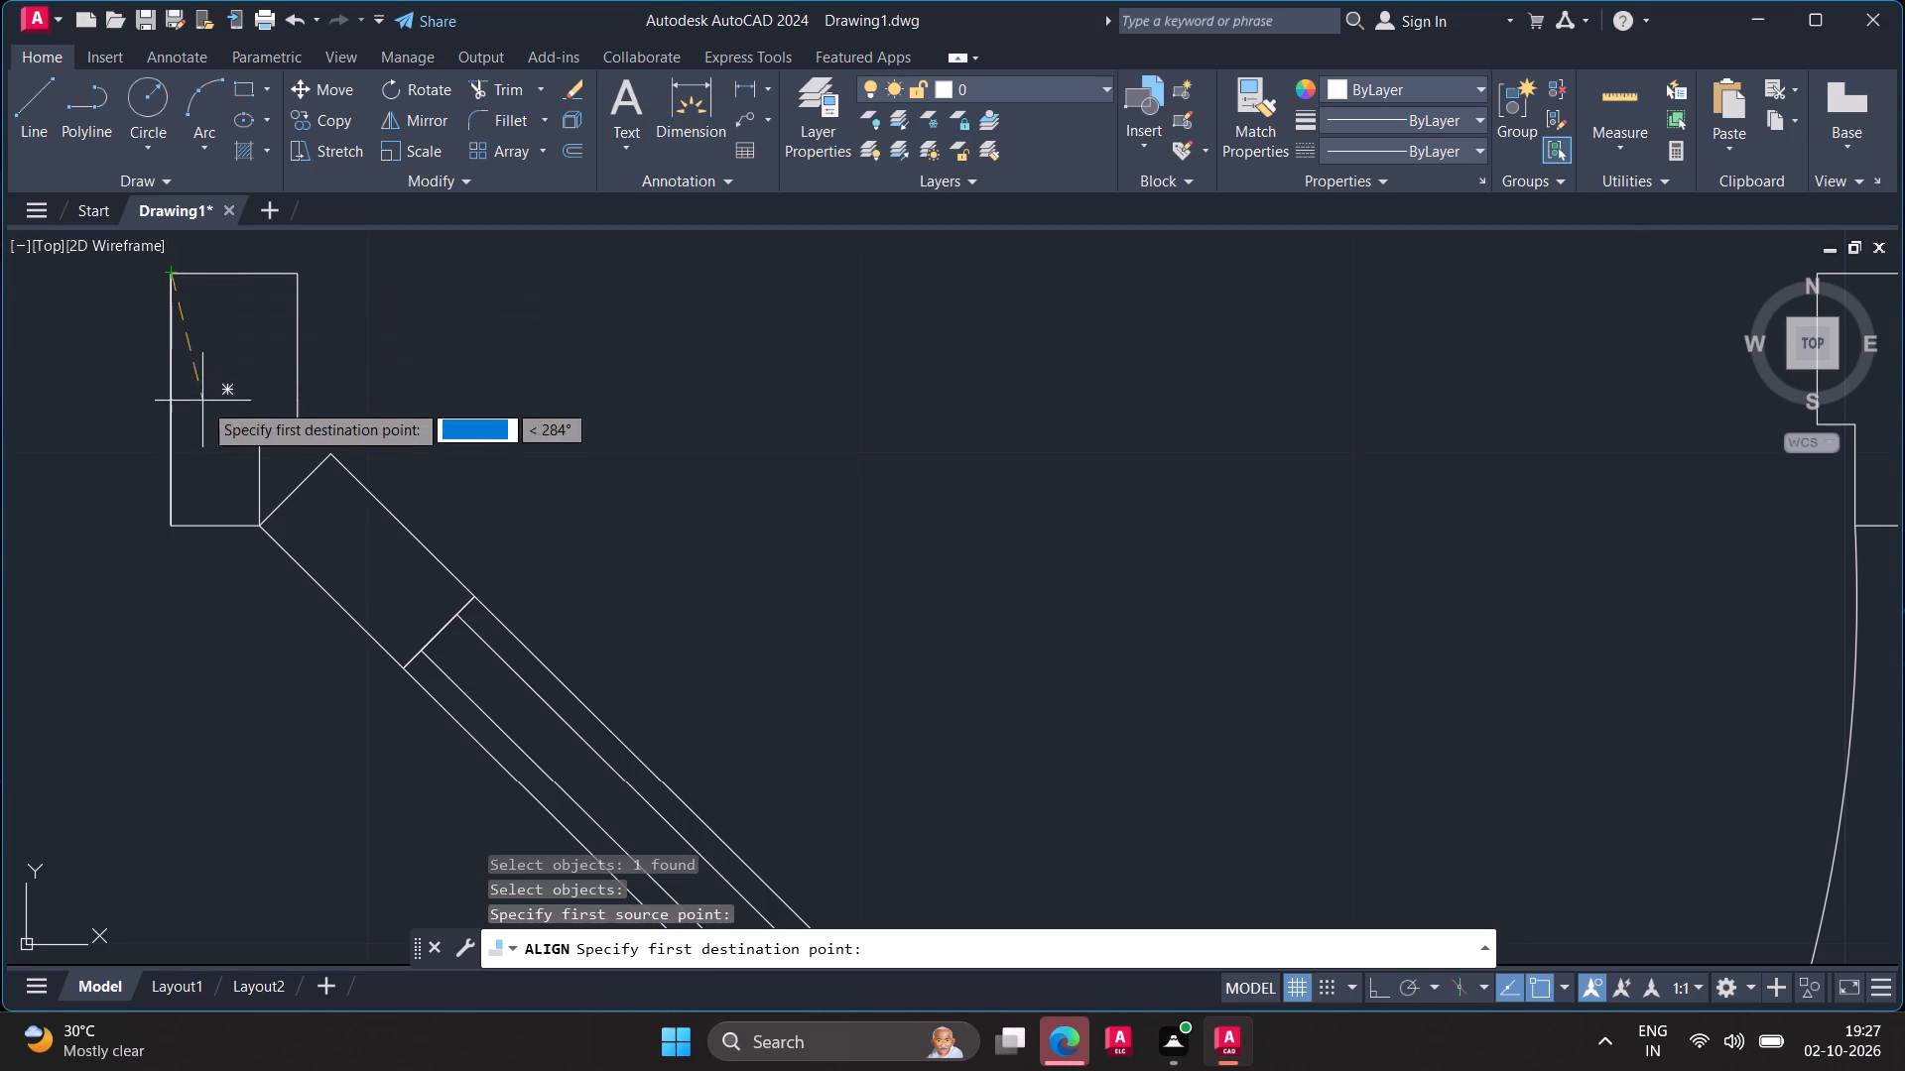
scroll(203, 405, "down", 5)
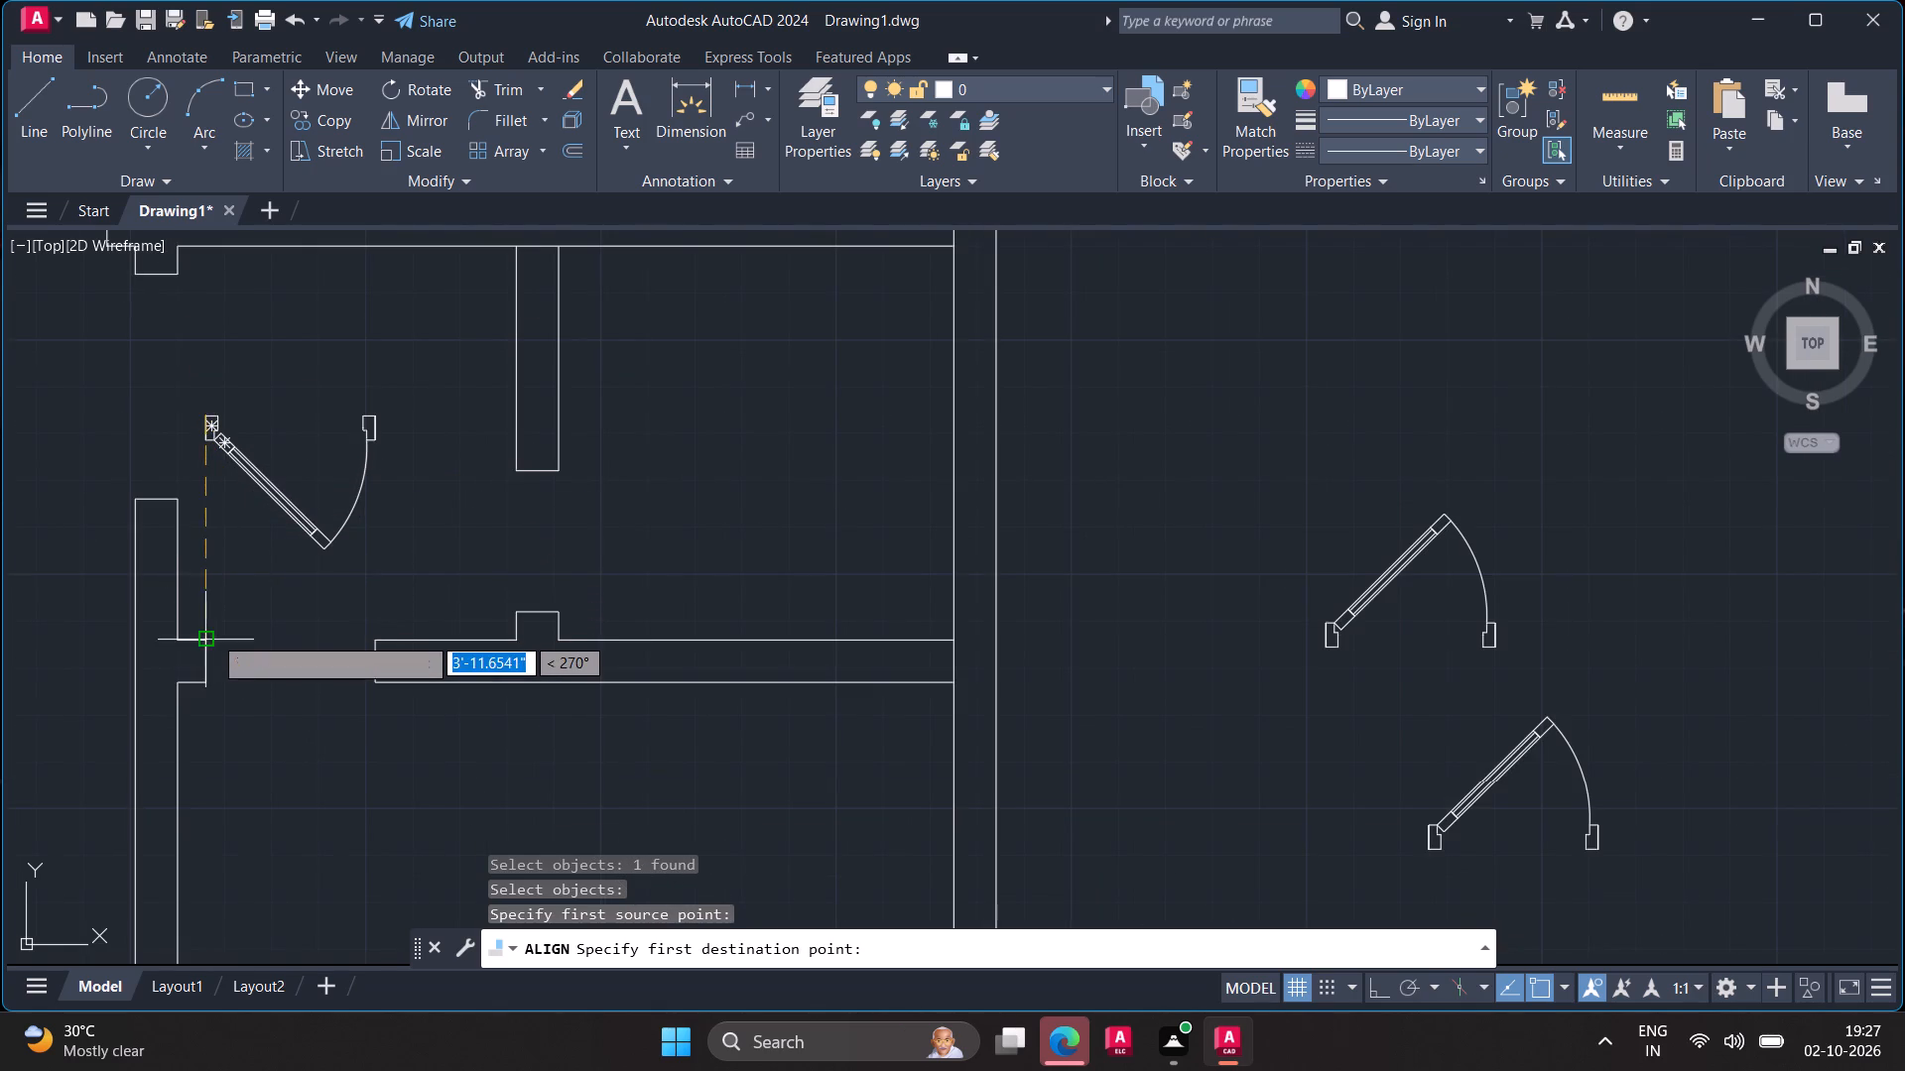
scroll(212, 635, "up", 4)
left_click(156, 688)
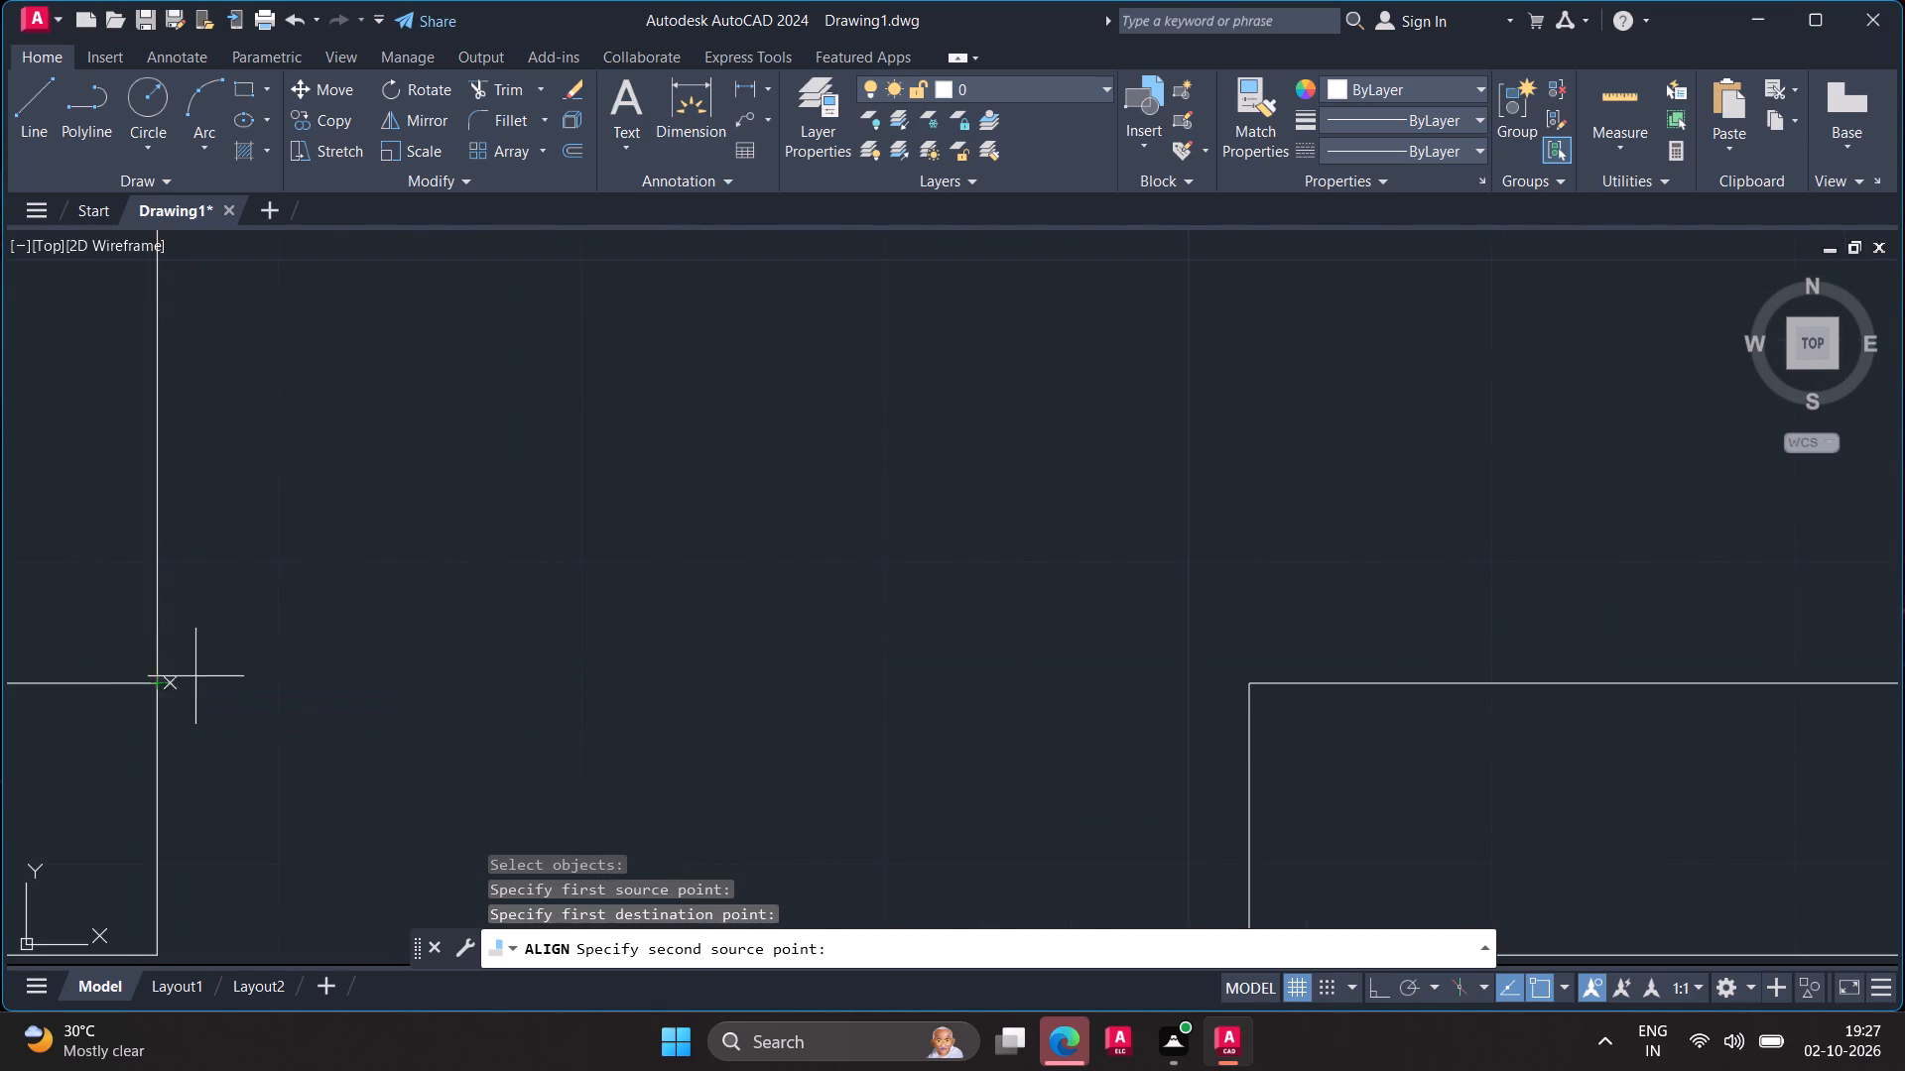
Pair the right jamb's outer upper corner with the horizontal wall's upper end corner, and complete Align with scaling to the alignment points.
scroll(371, 639, "down", 3)
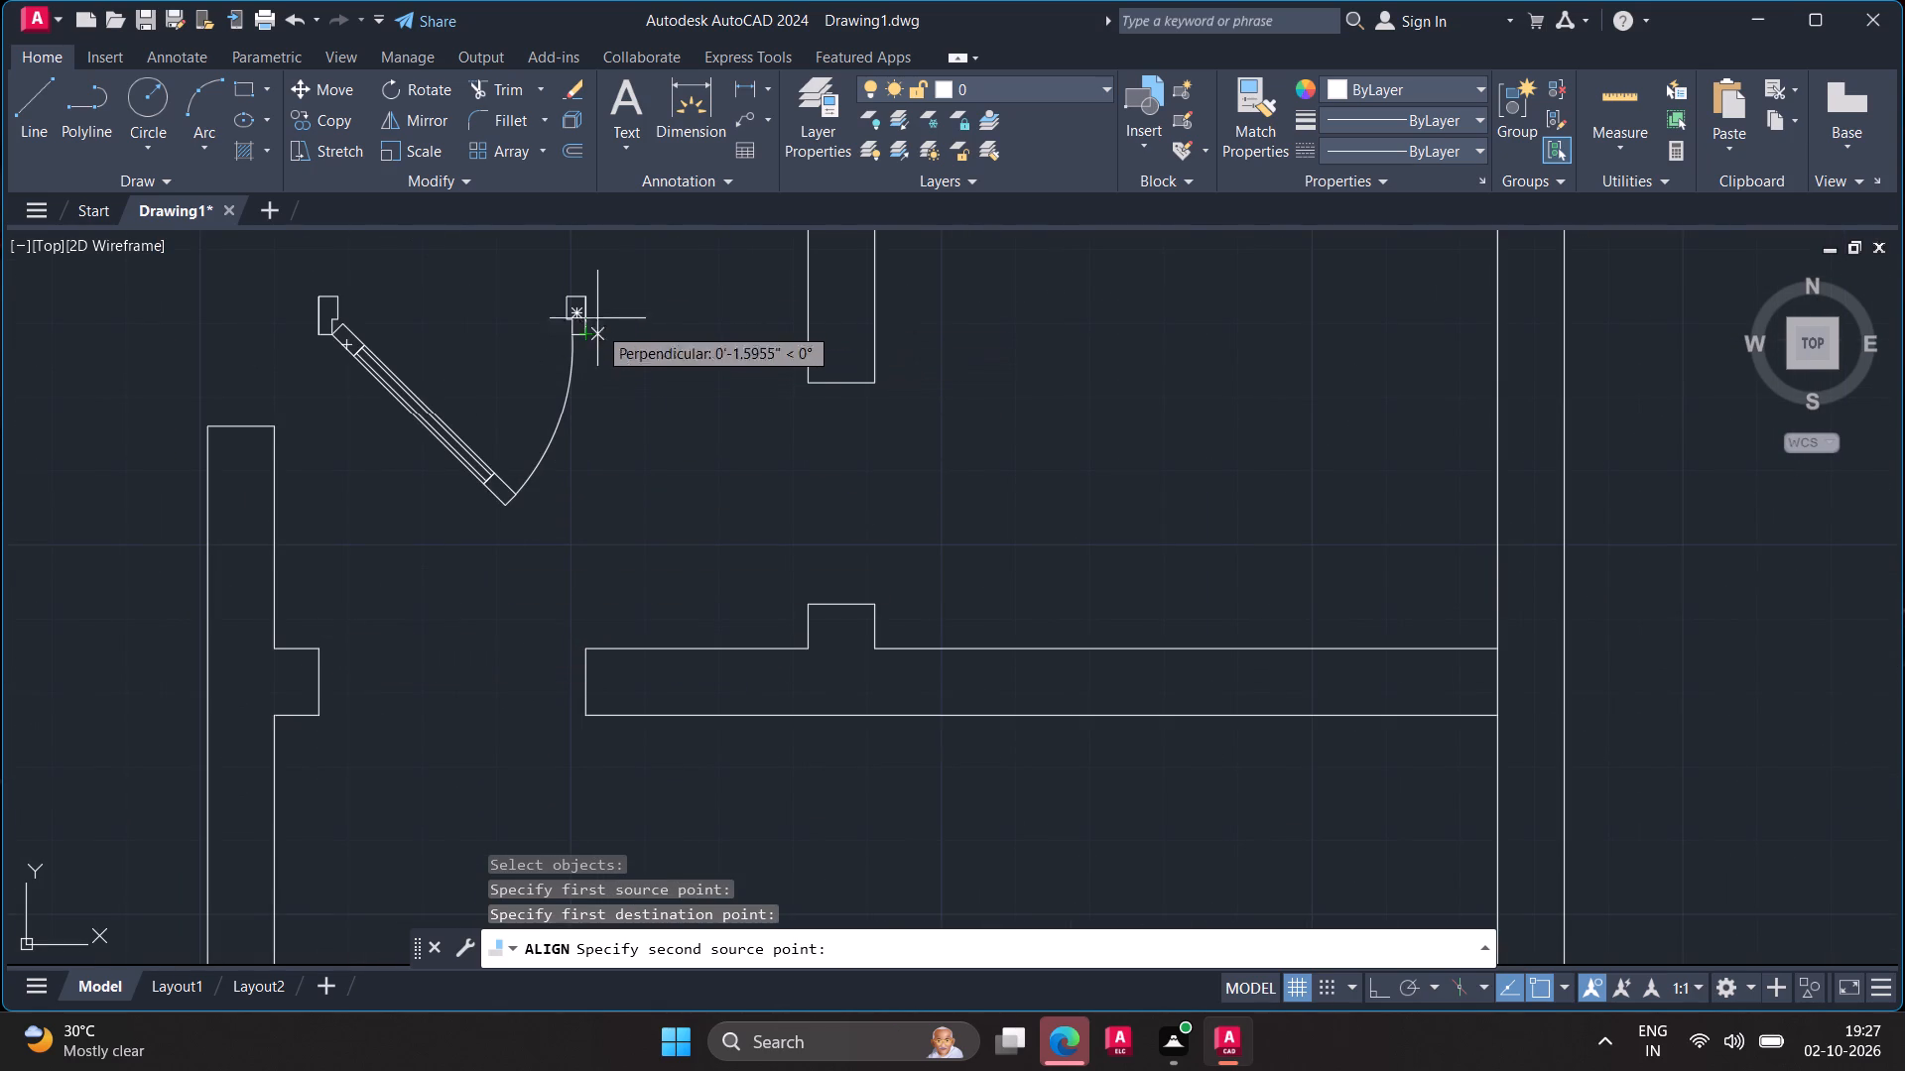
scroll(571, 295, "up", 4)
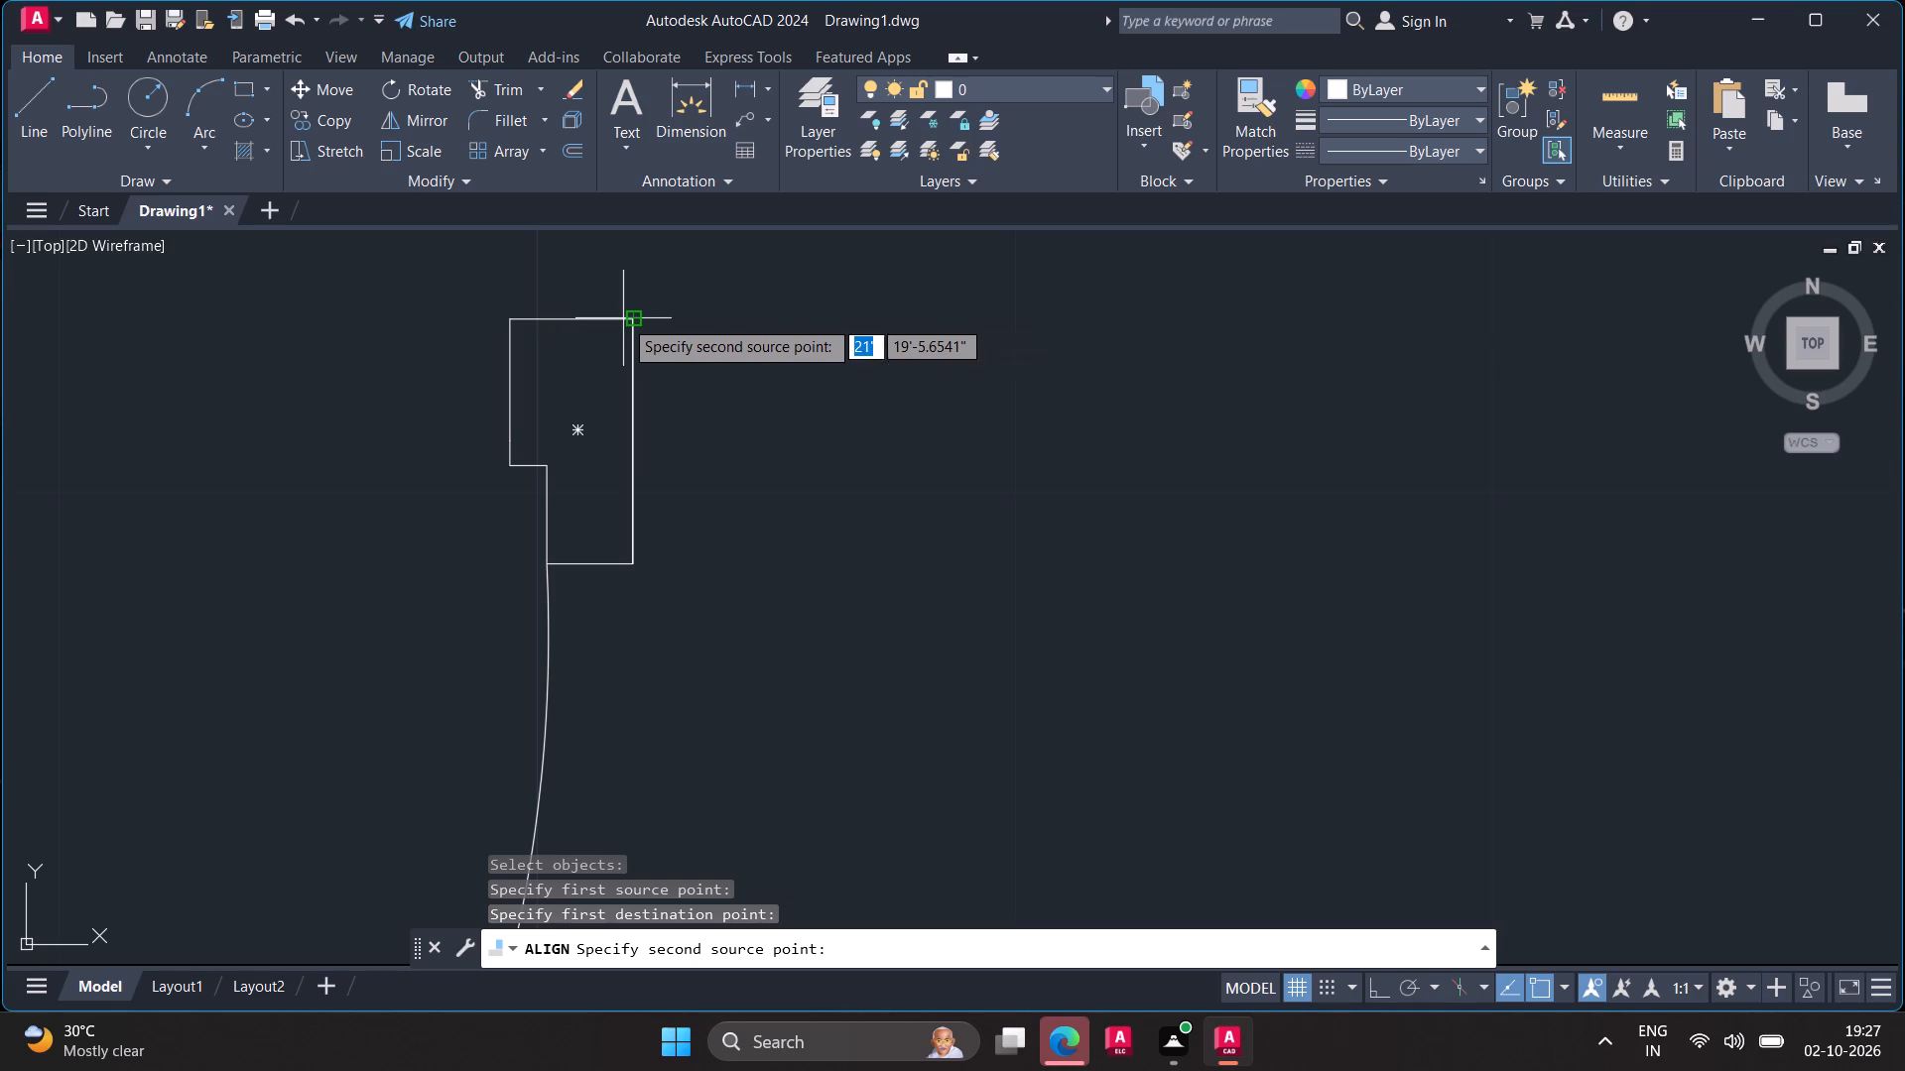
left_click(628, 318)
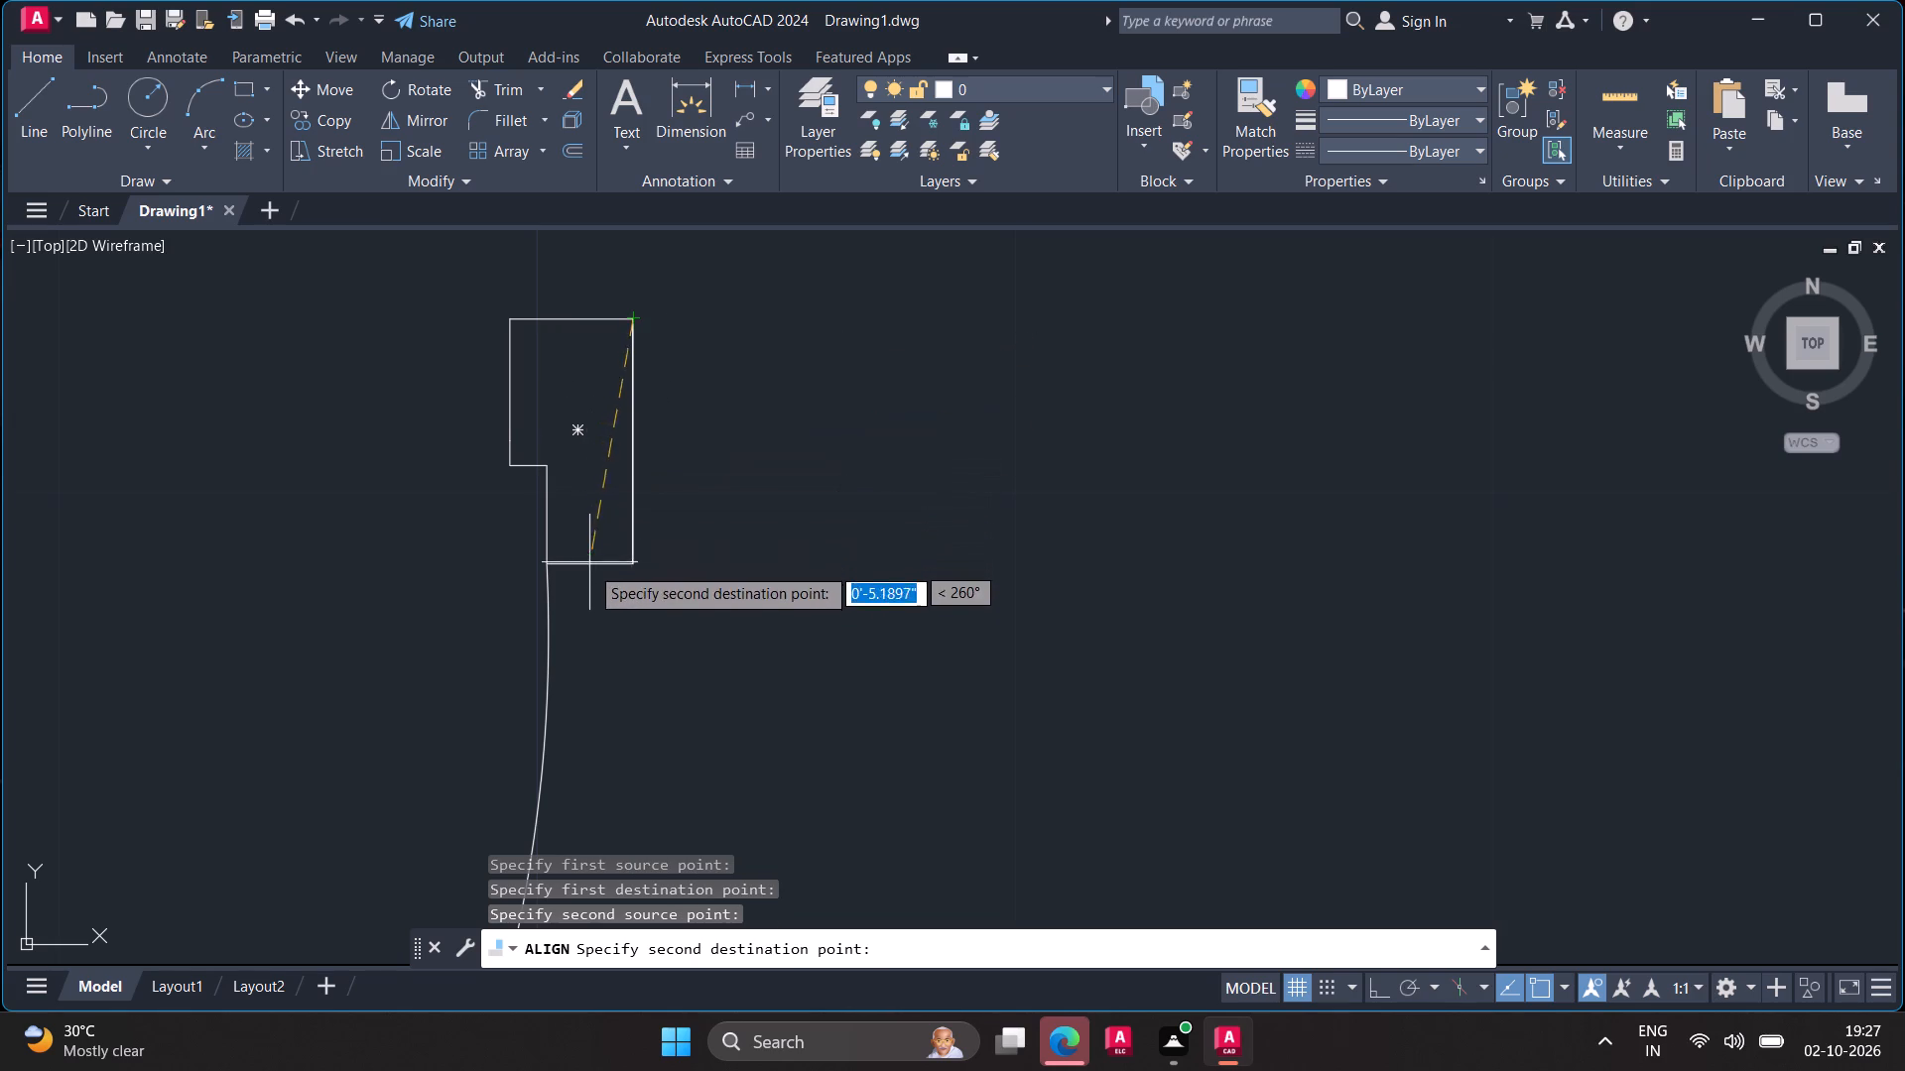
scroll(589, 568, "down", 4)
scroll(560, 747, "down", 2)
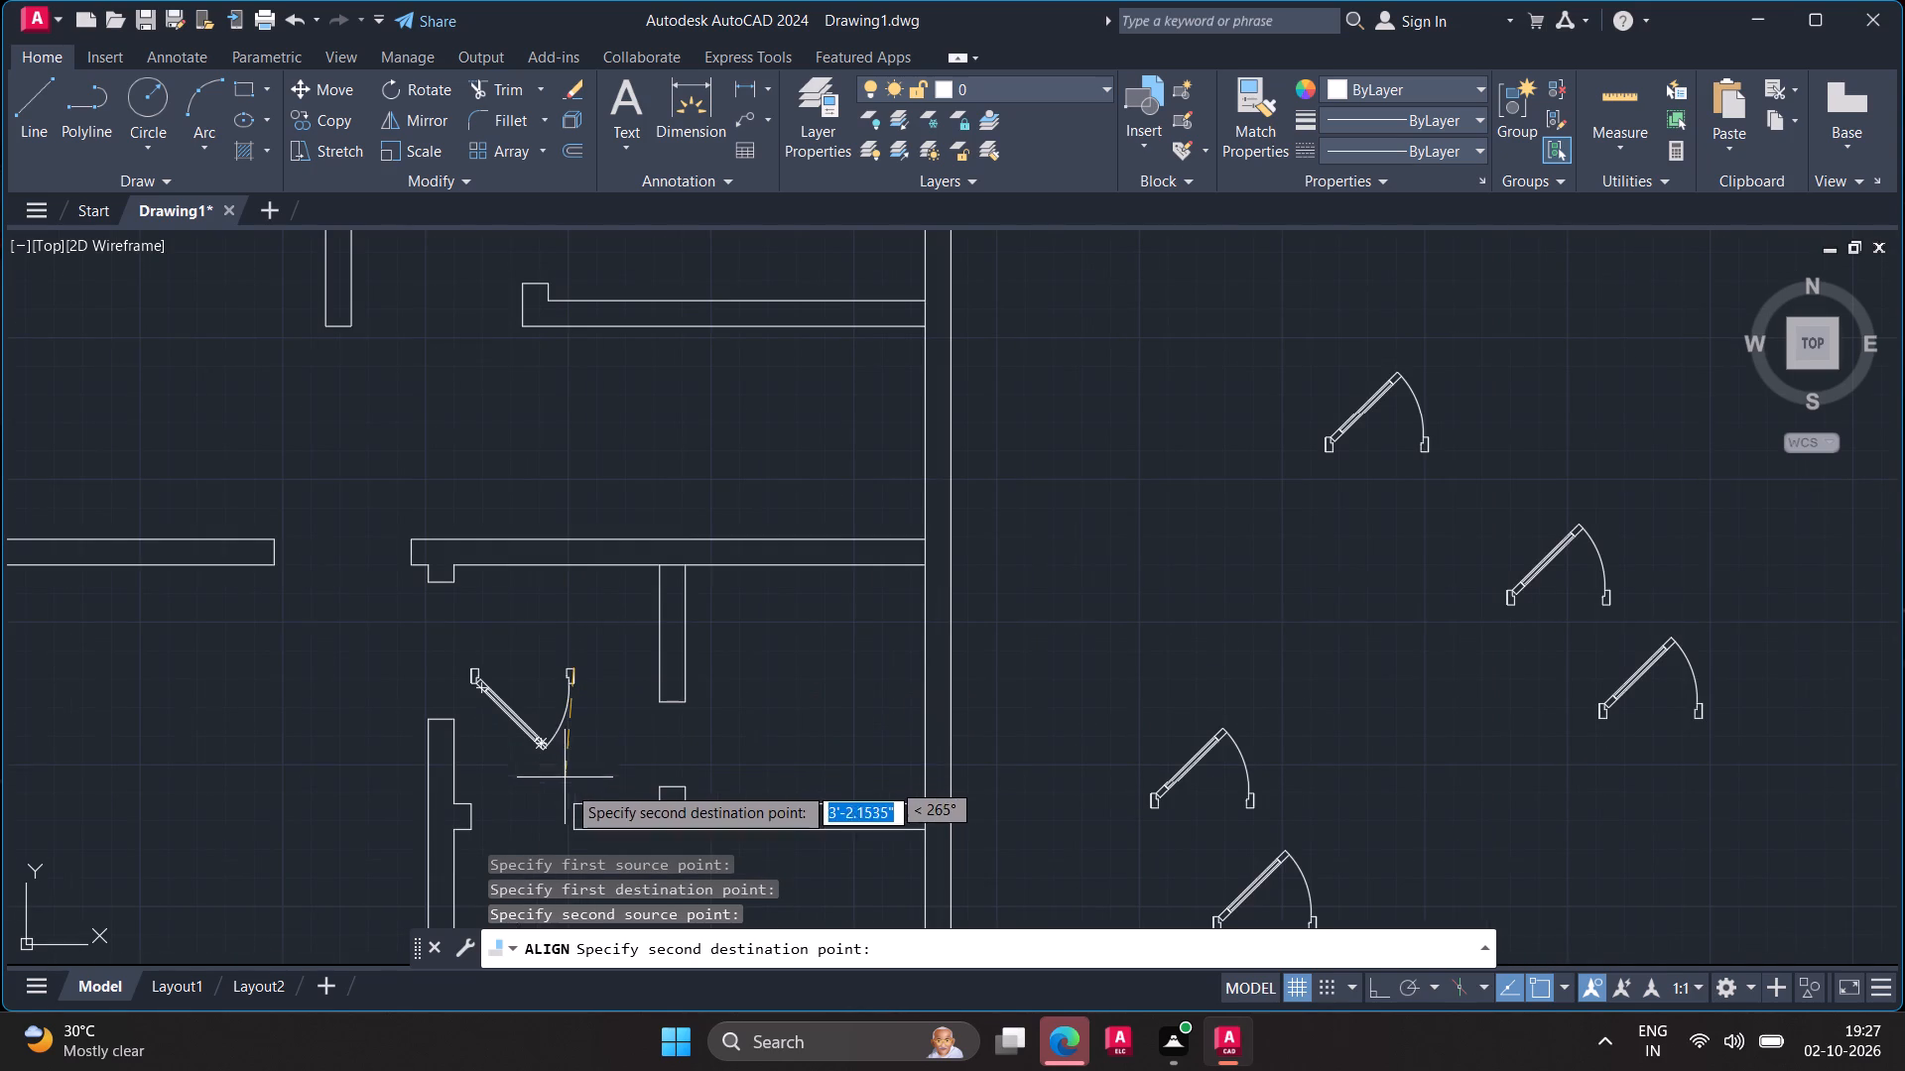
scroll(571, 825, "up", 5)
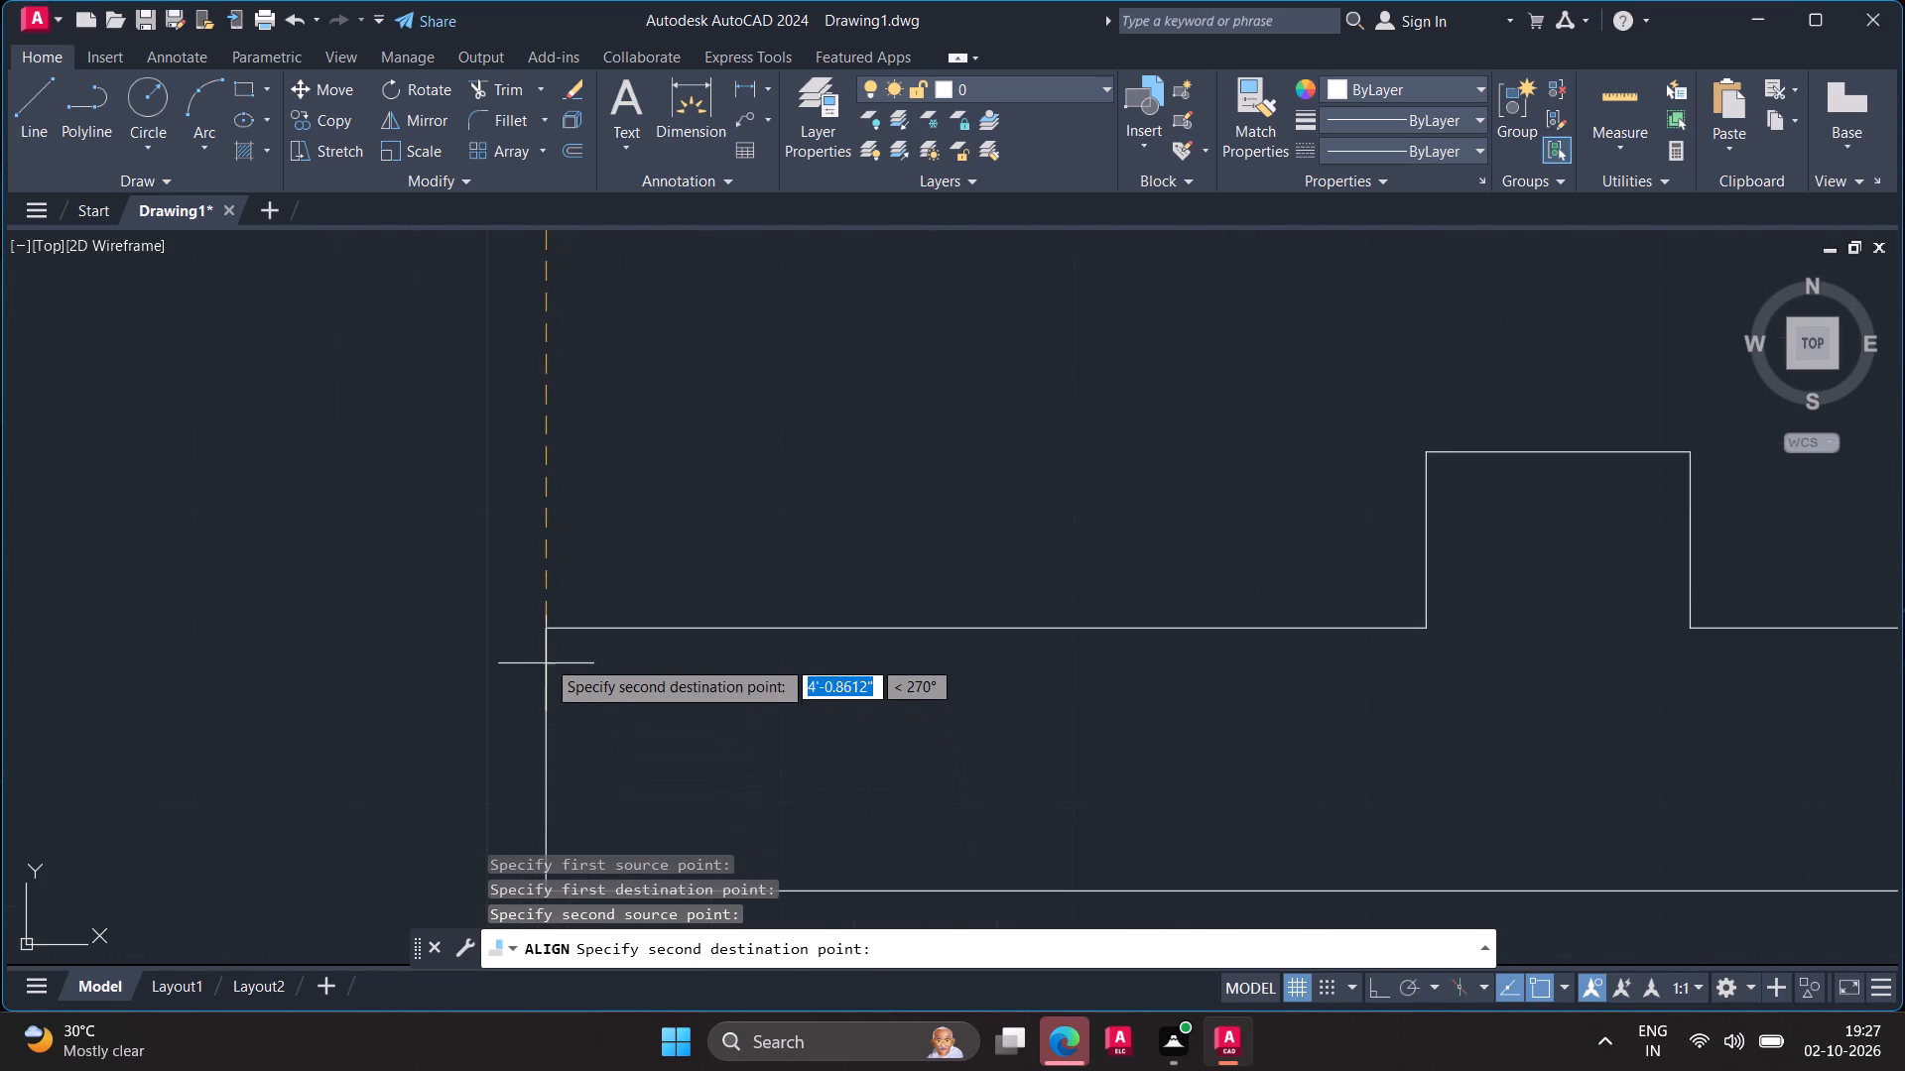
left_click(549, 625)
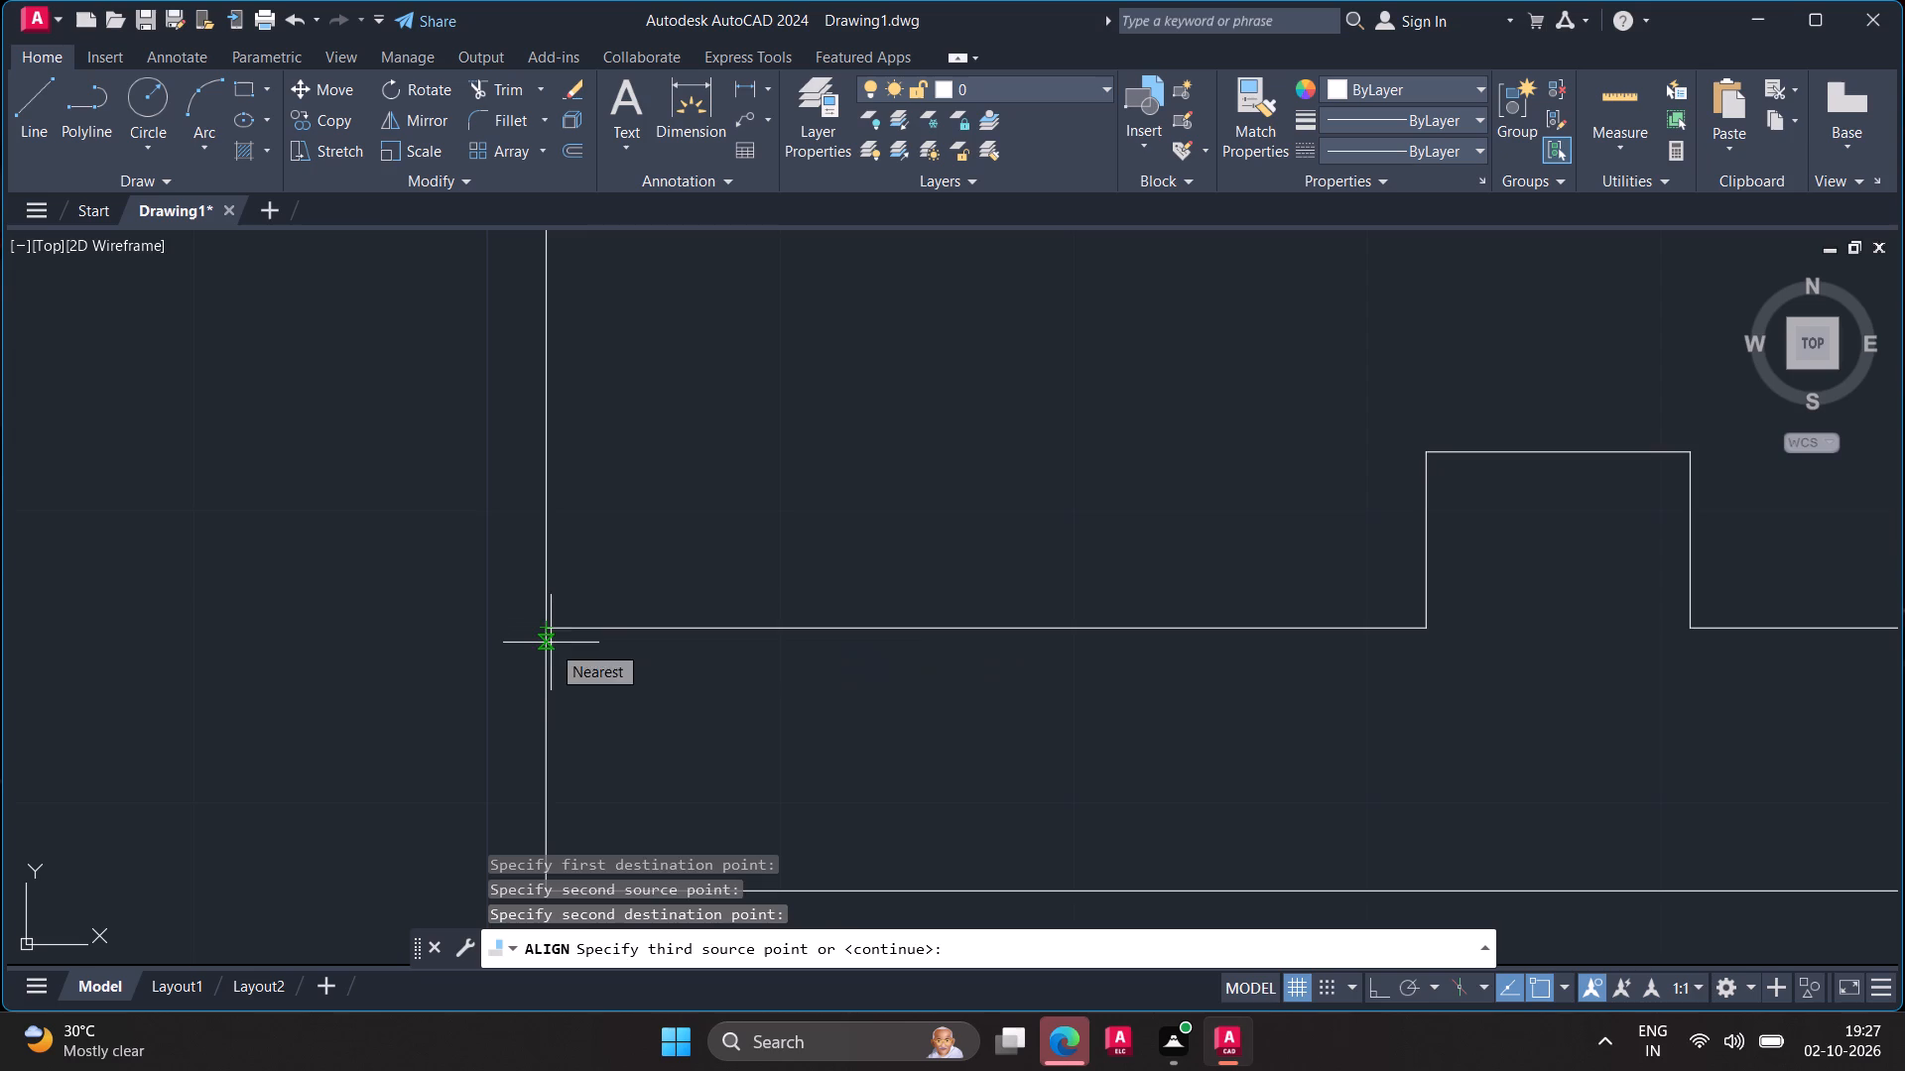
key("space")
left_click_drag(570, 694, 551, 644)
scroll(612, 569, "down", 1)
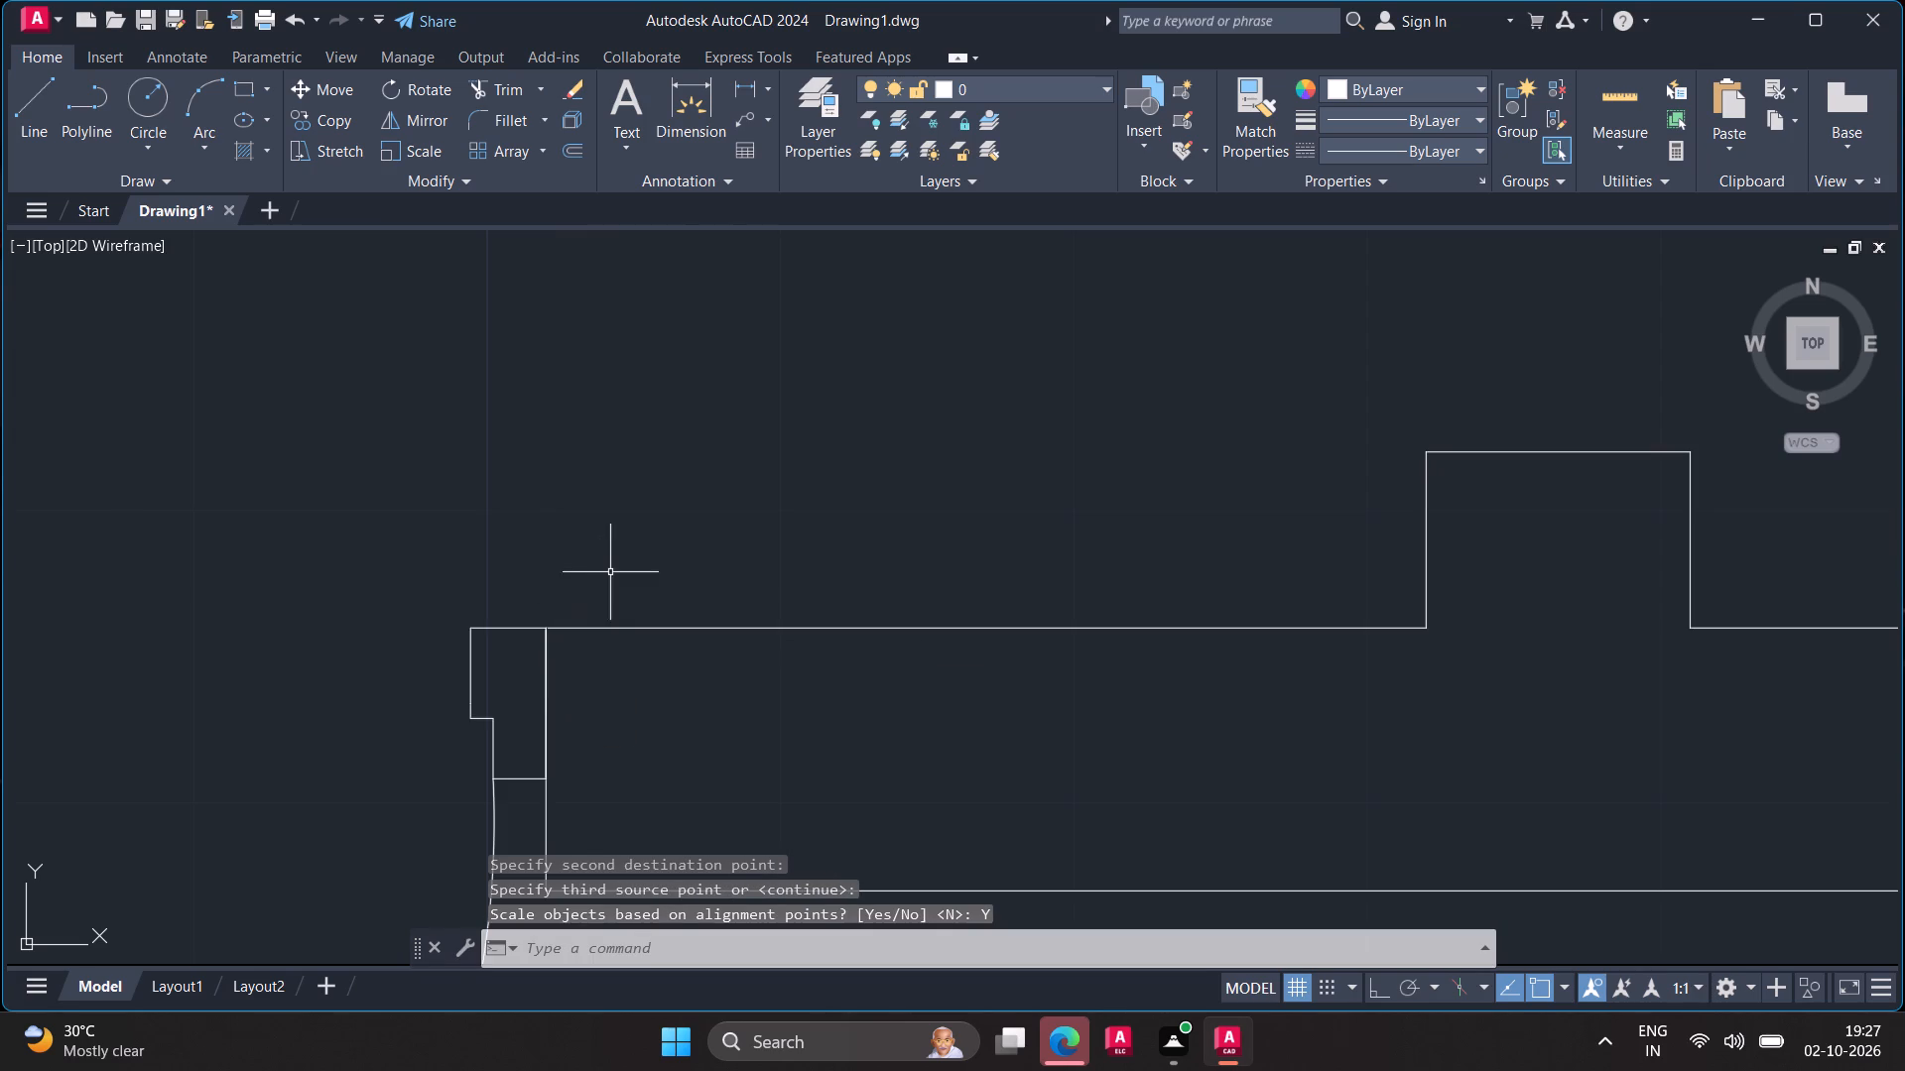
scroll(615, 564, "down", 2)
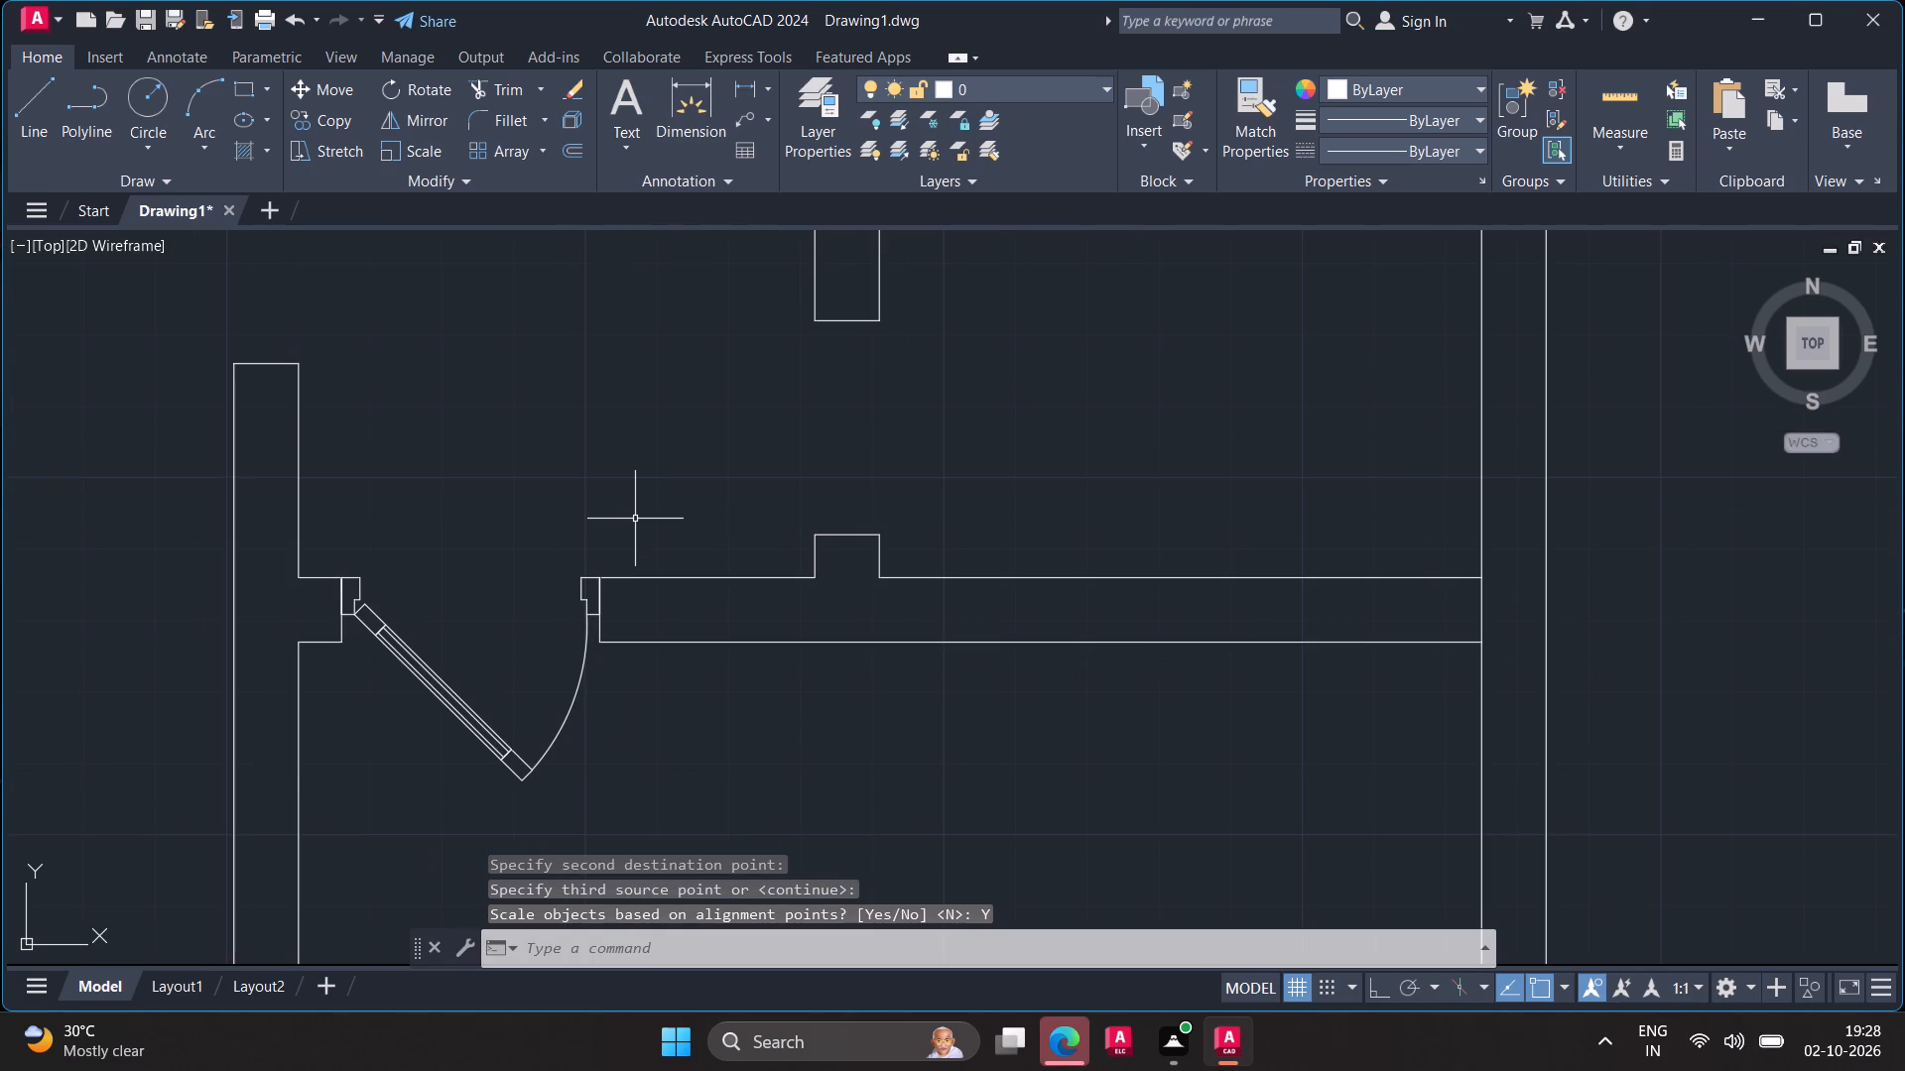
key("Escape")
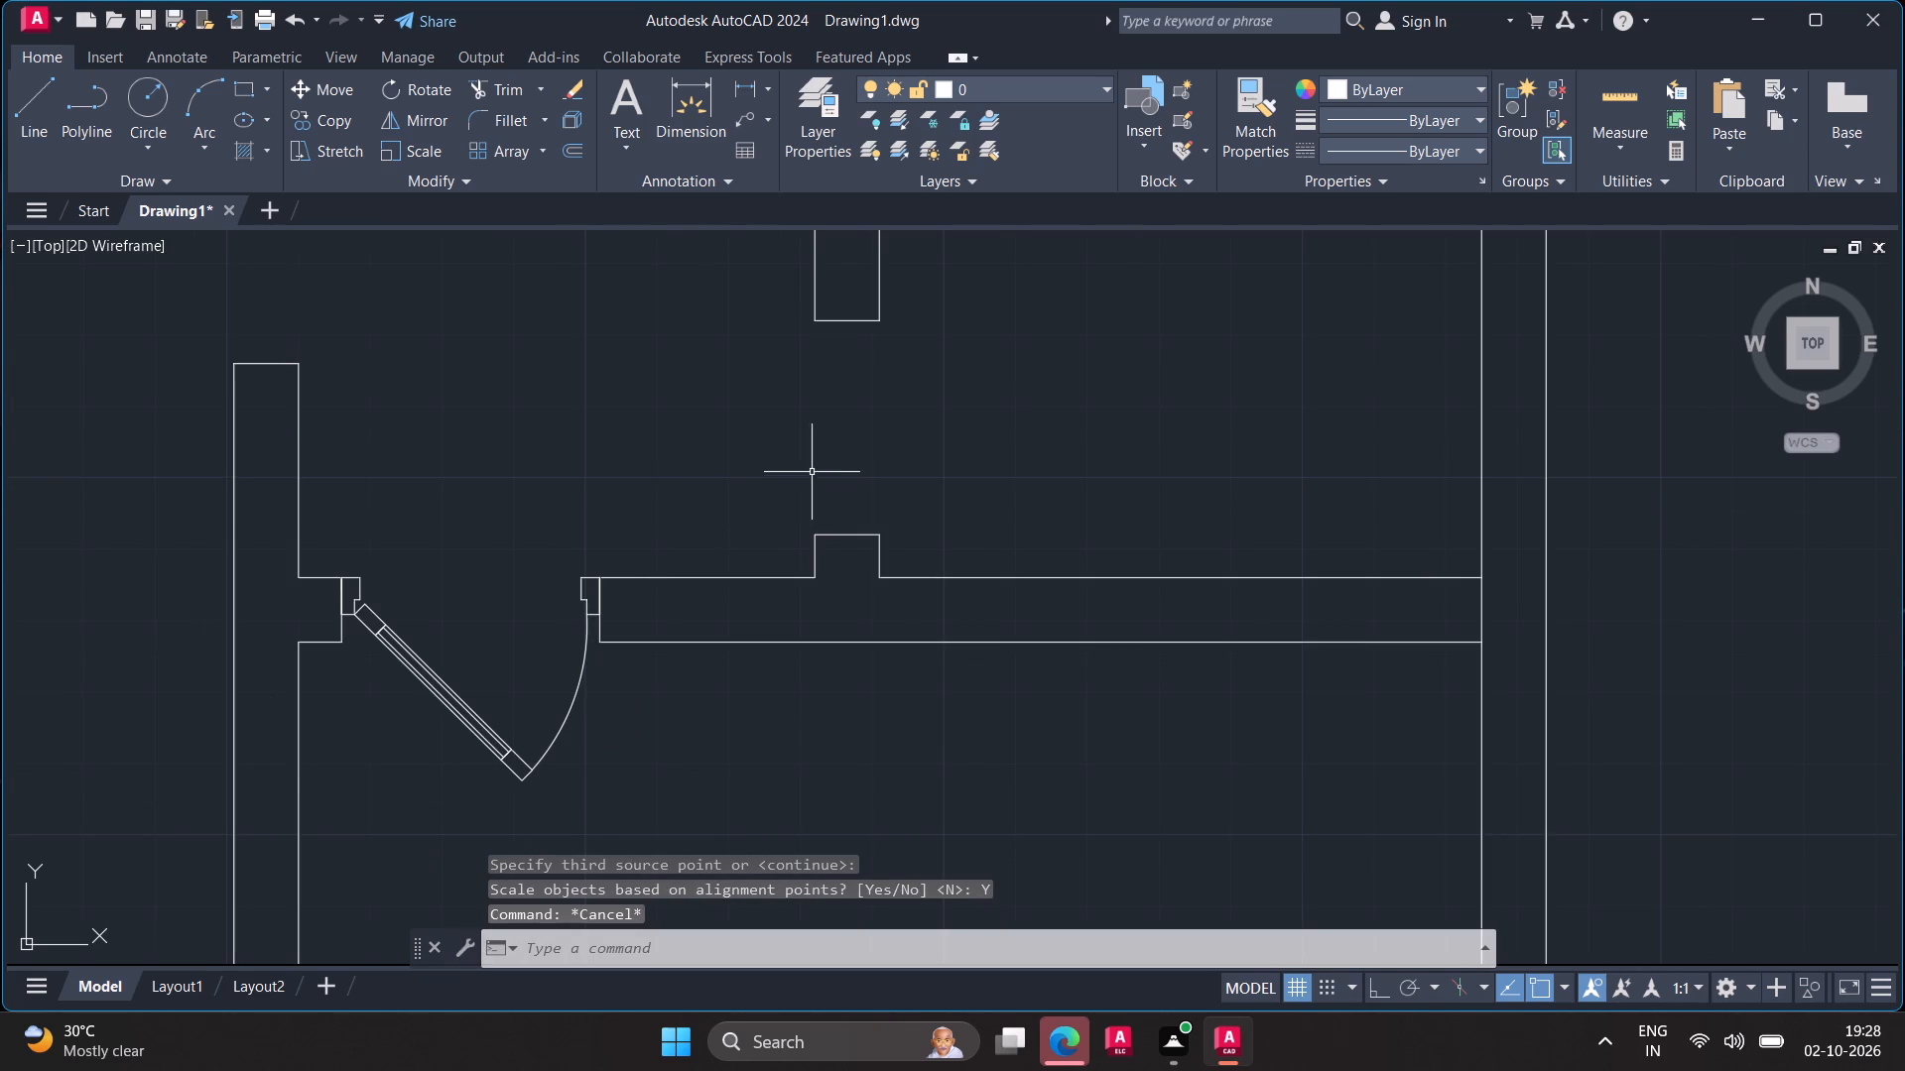
scroll(736, 456, "down", 2)
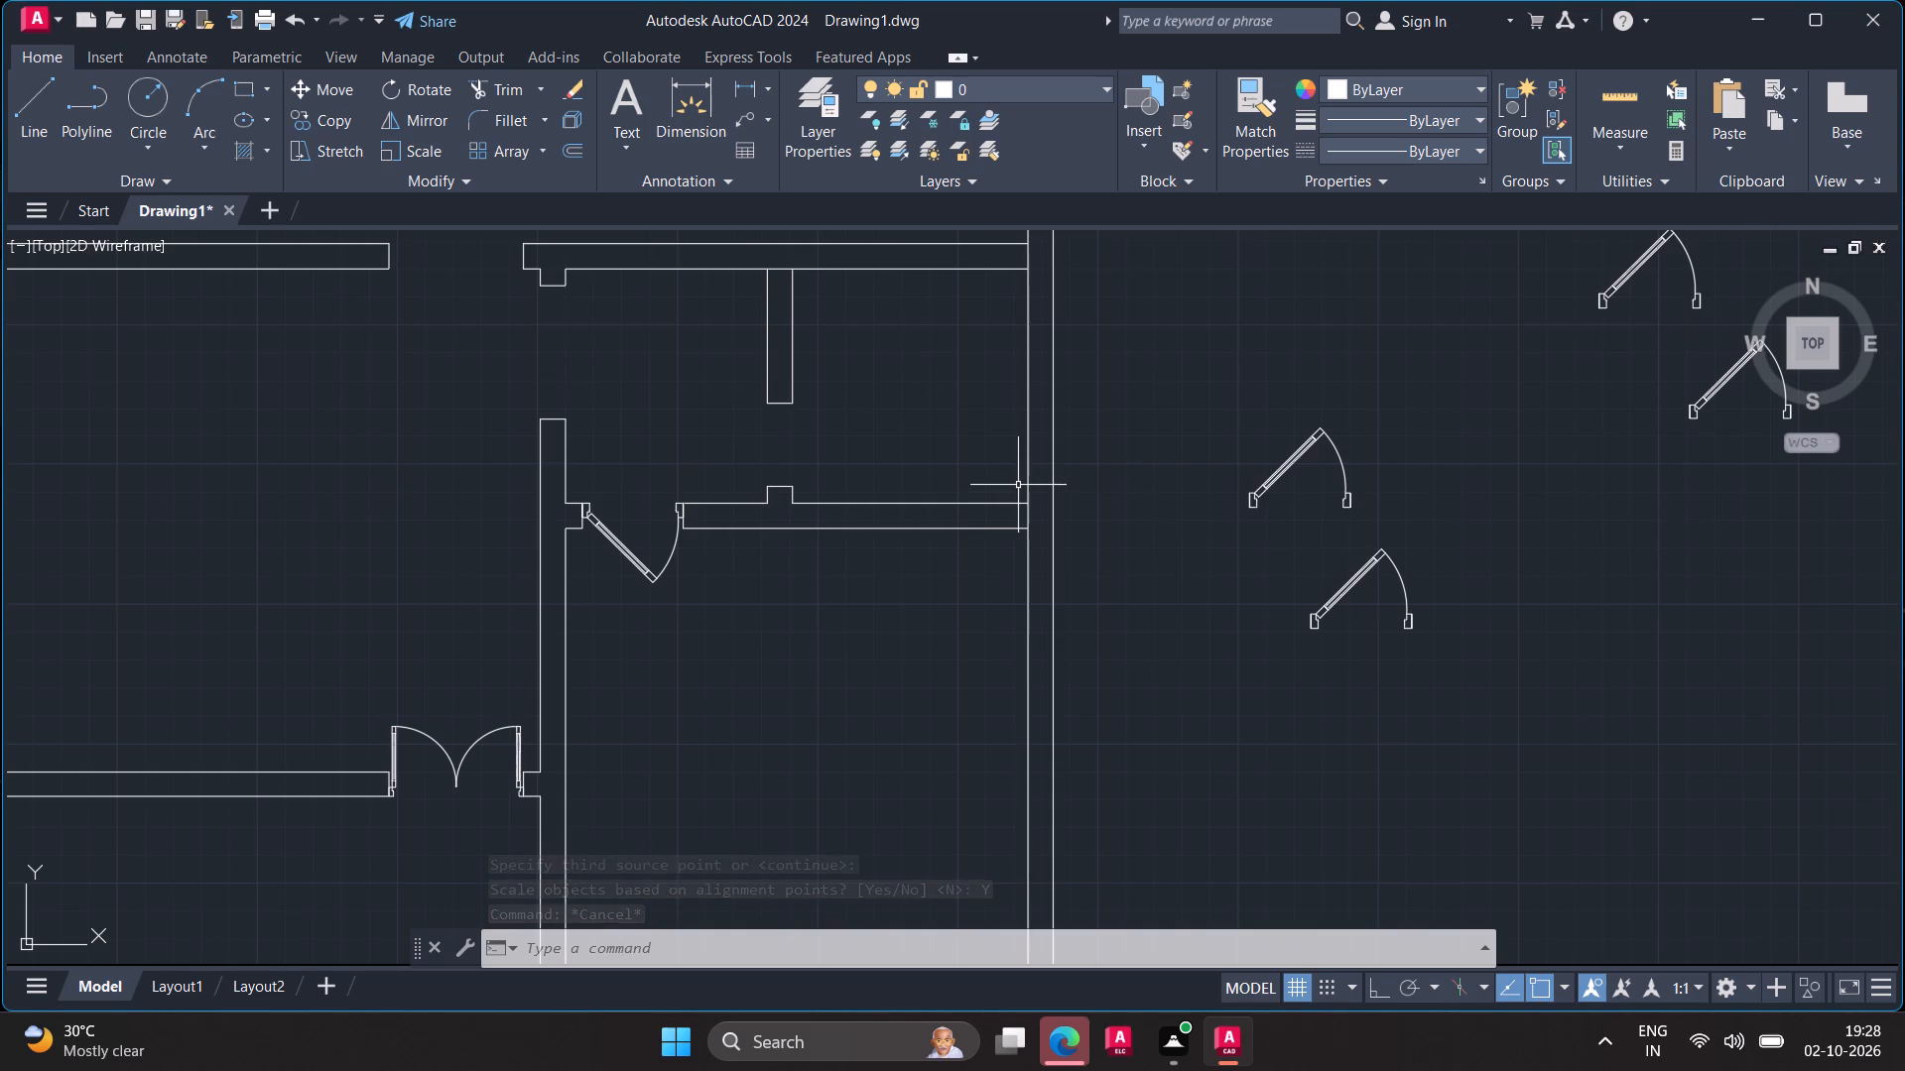
Mirror the spare single door nearest the plan across a horizontal line through its left jamb's lower corner, erasing the source object.
left_click(1248, 495)
type("mi")
key("space")
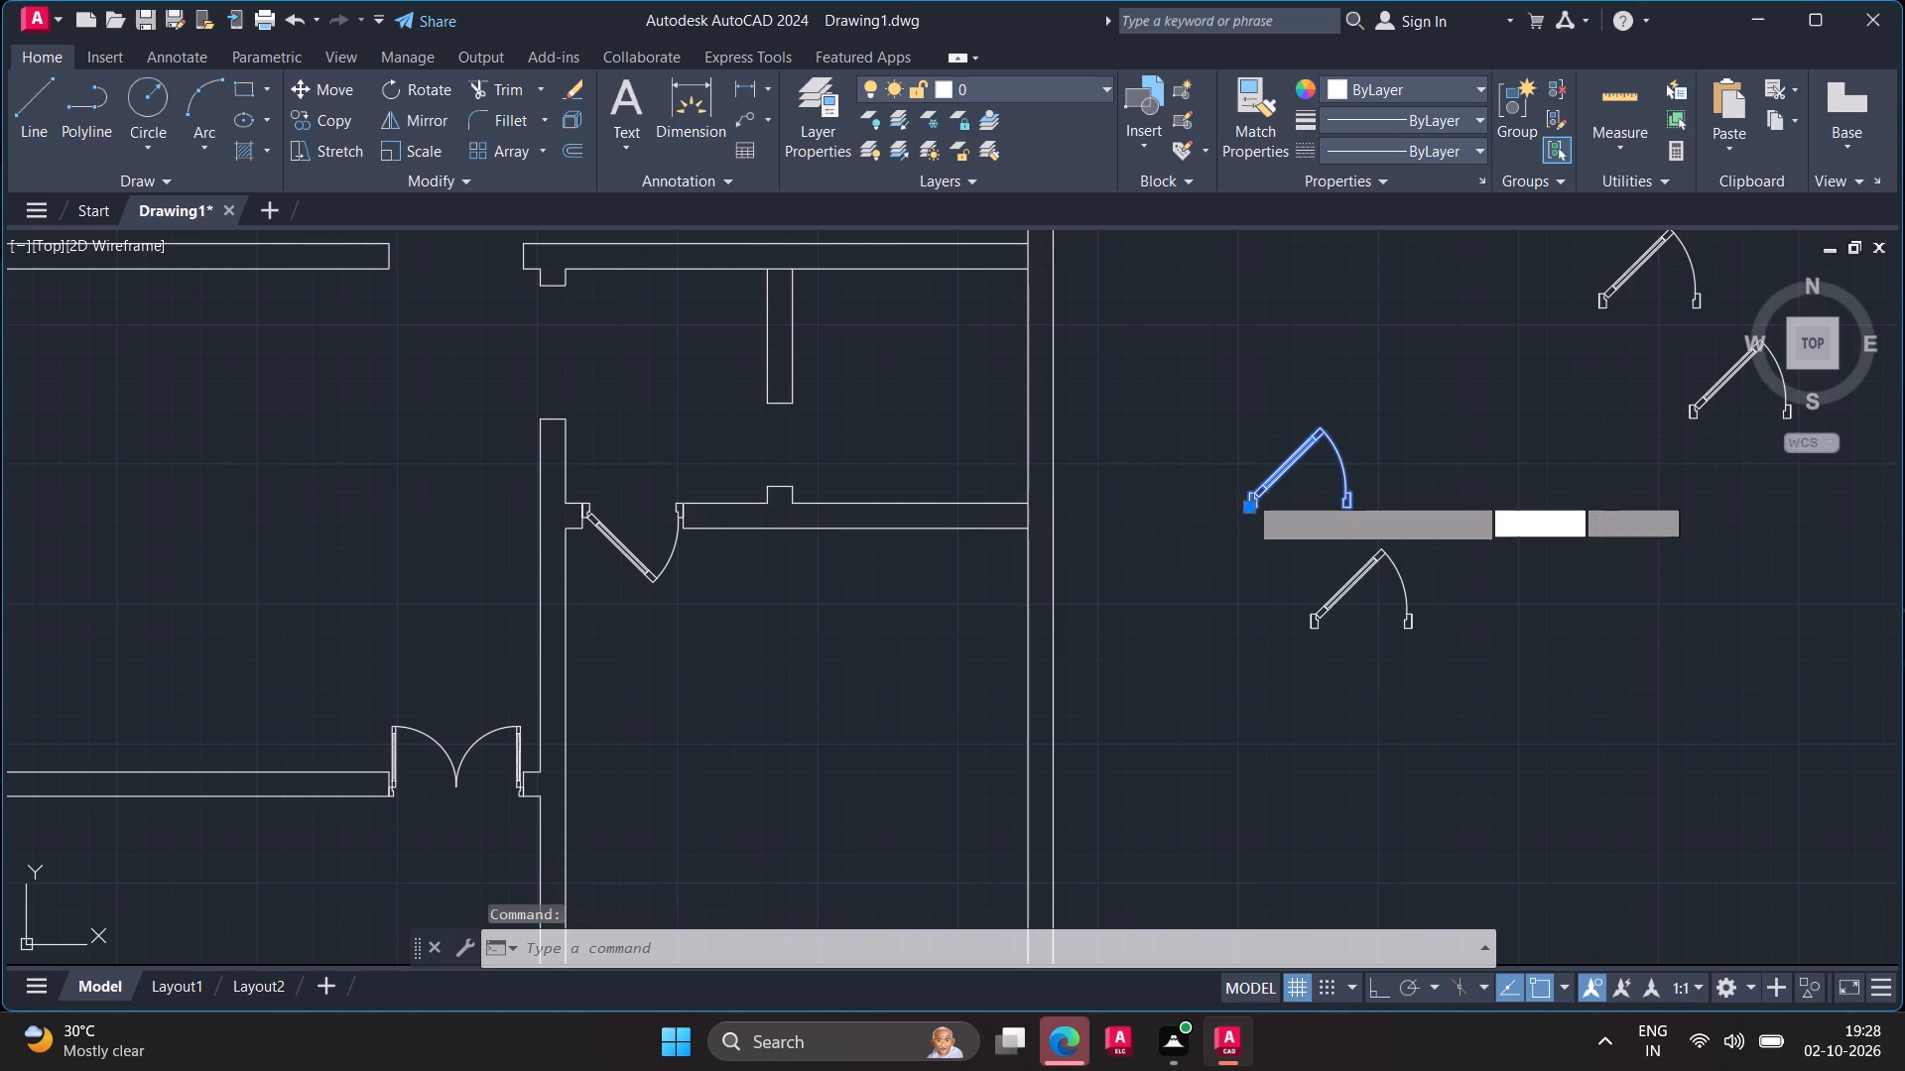
left_click(1250, 508)
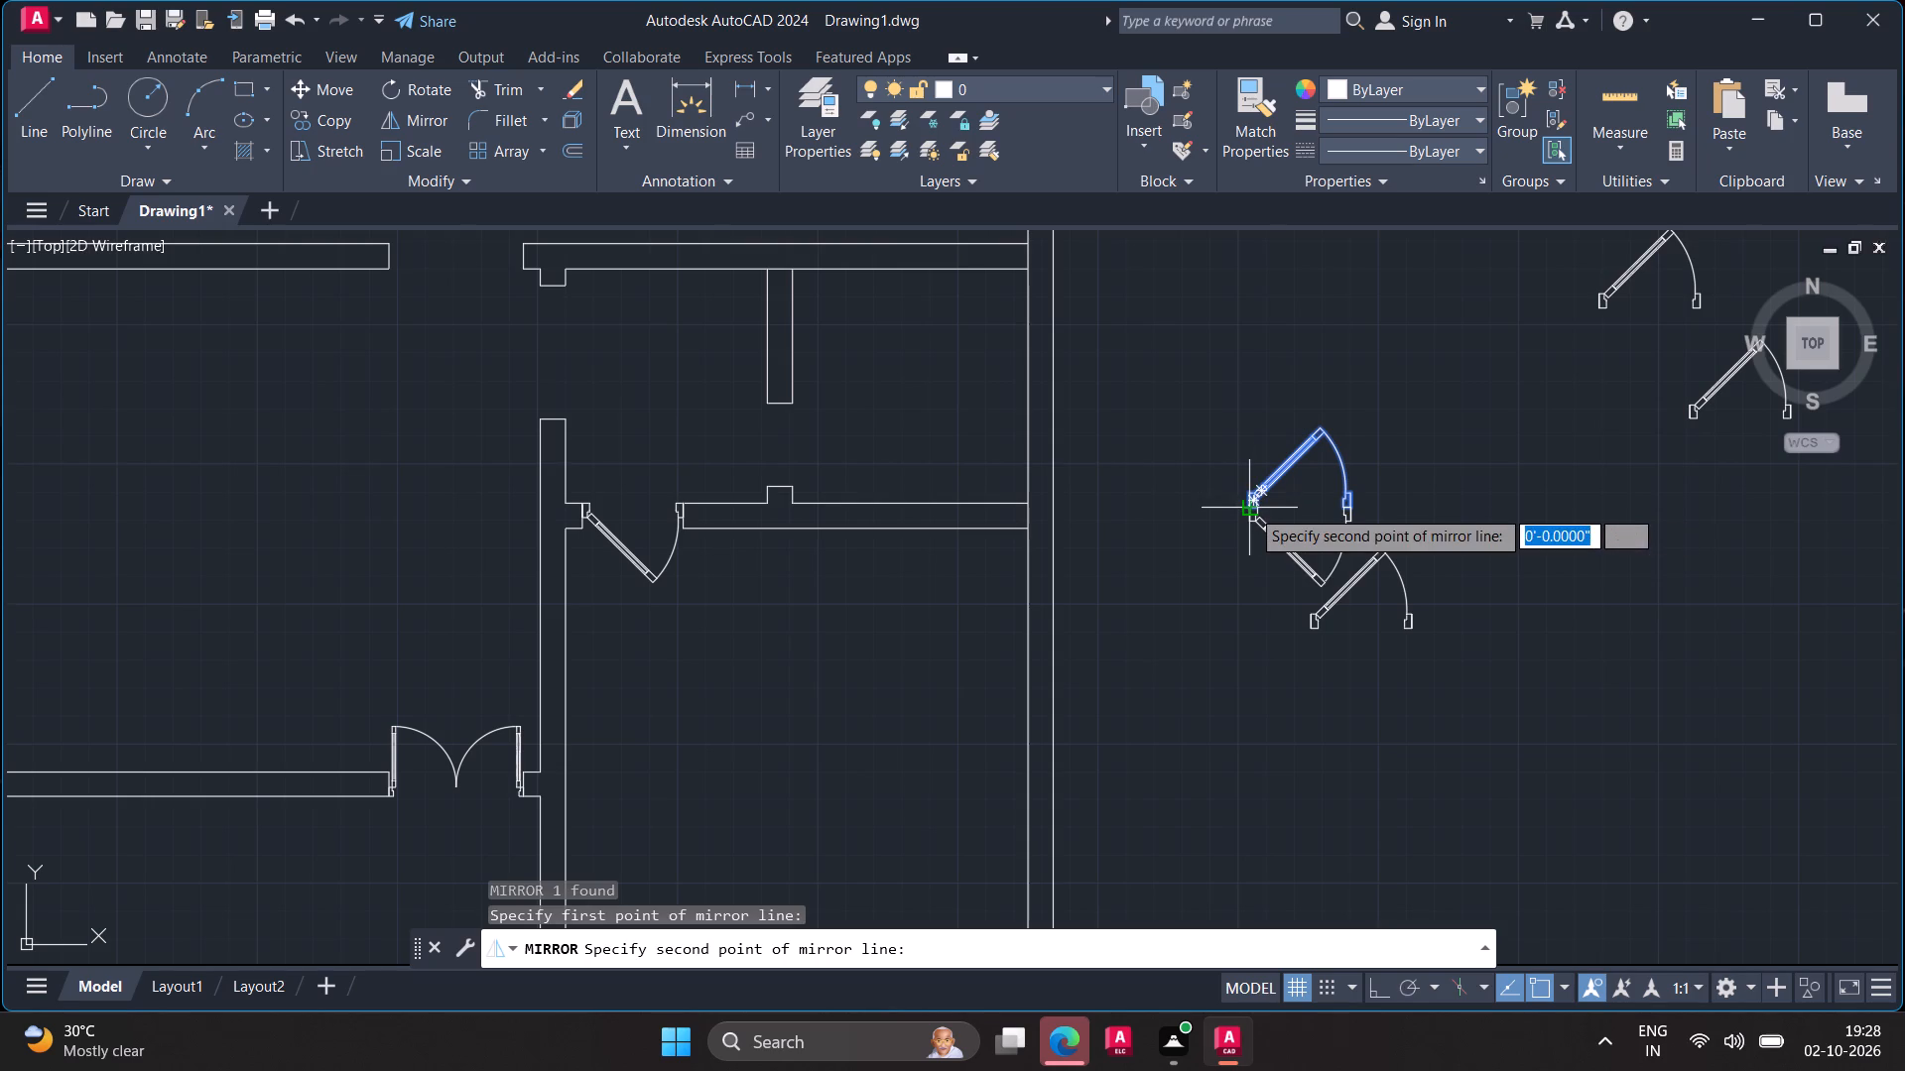
left_click(1250, 508)
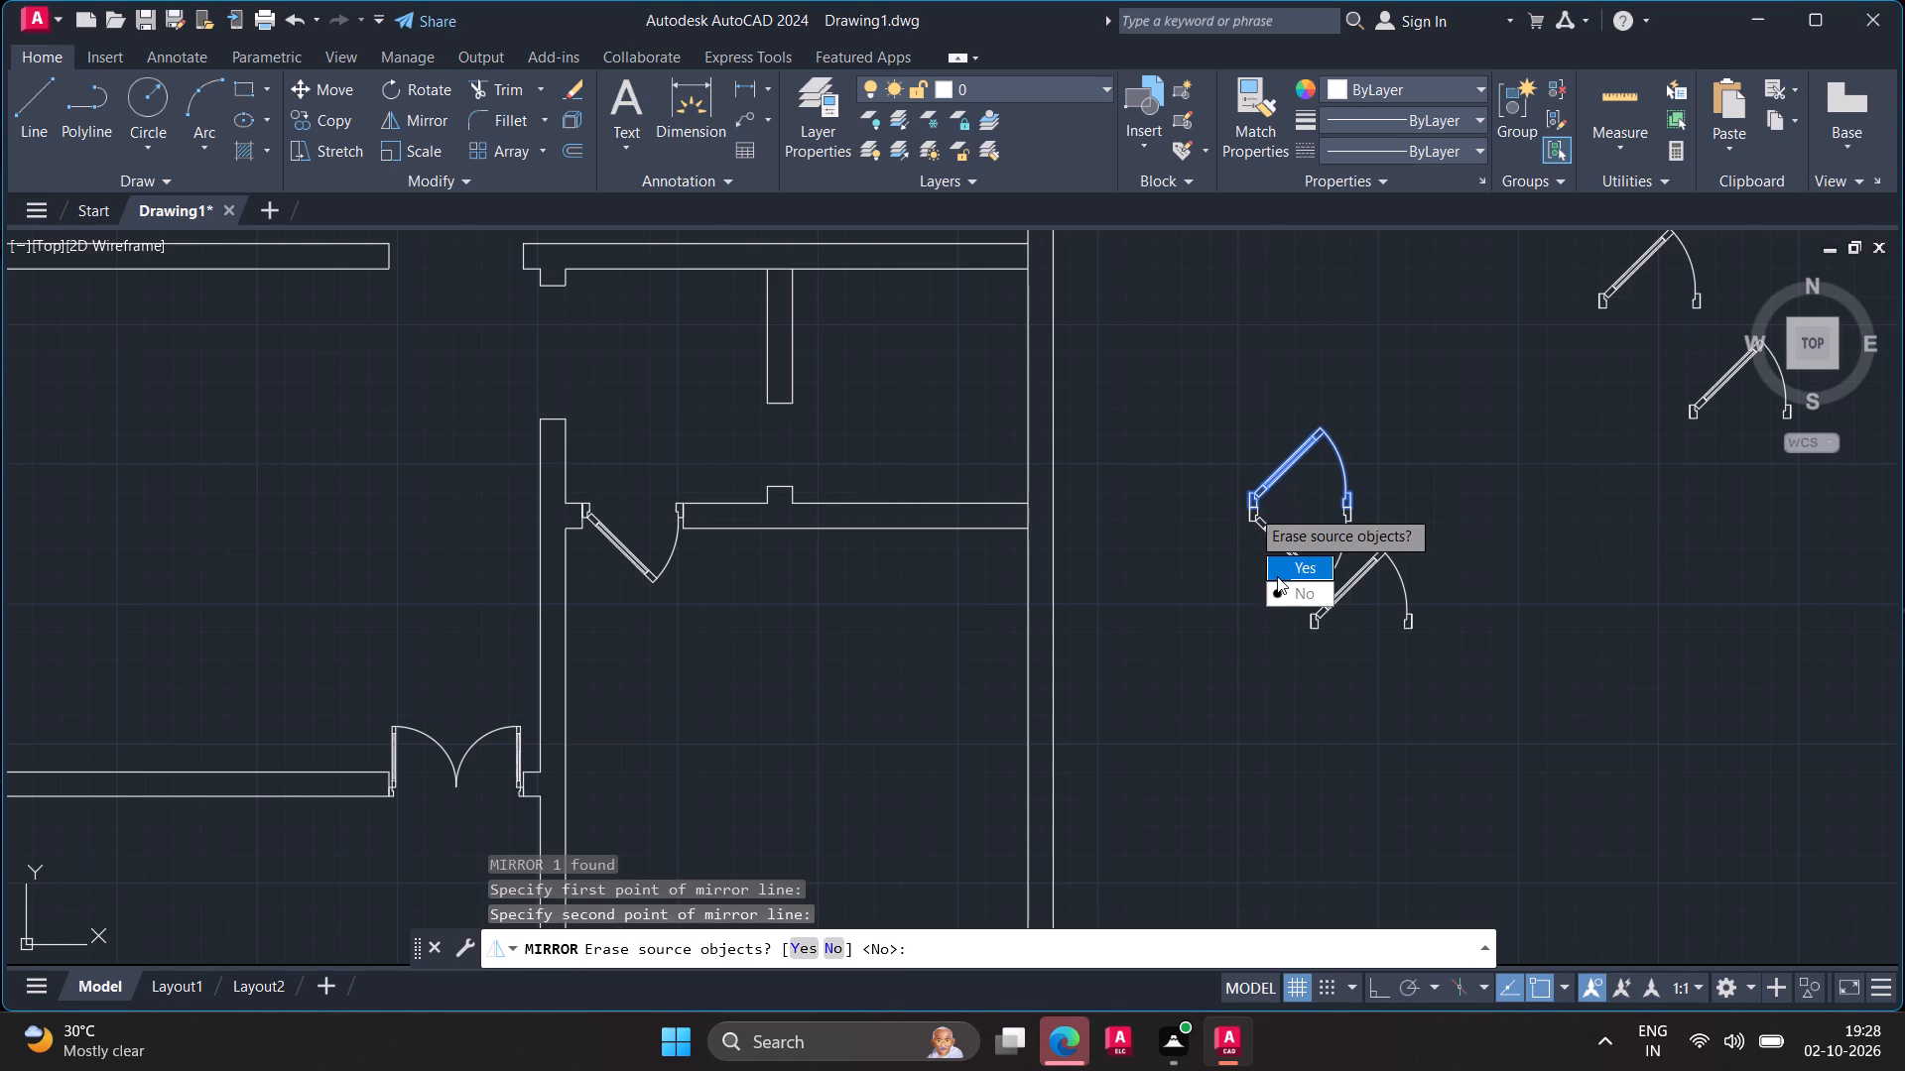
left_click_drag(1277, 576, 1250, 508)
Move the mirrored door by its jamb corner to just right of the opening between the short vertical wall and the stub.
left_click(1256, 515)
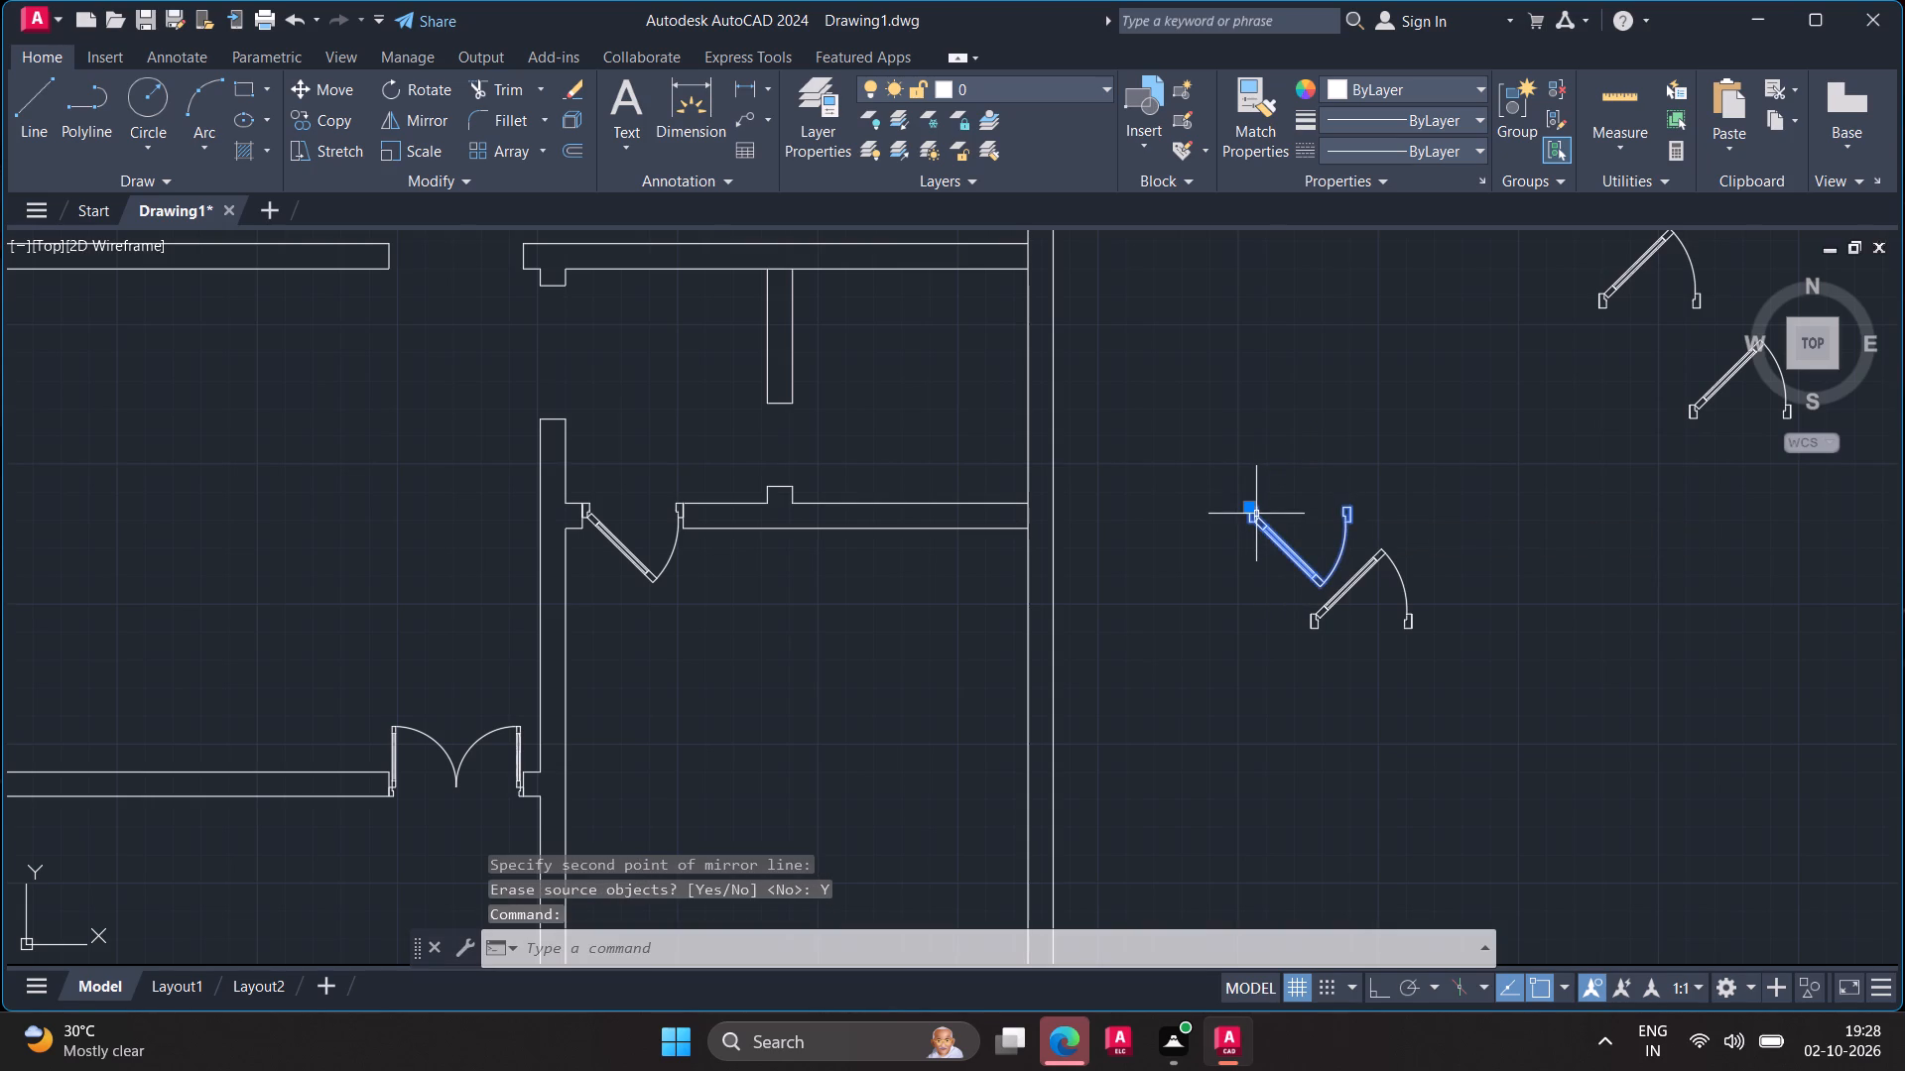
left_click(1251, 506)
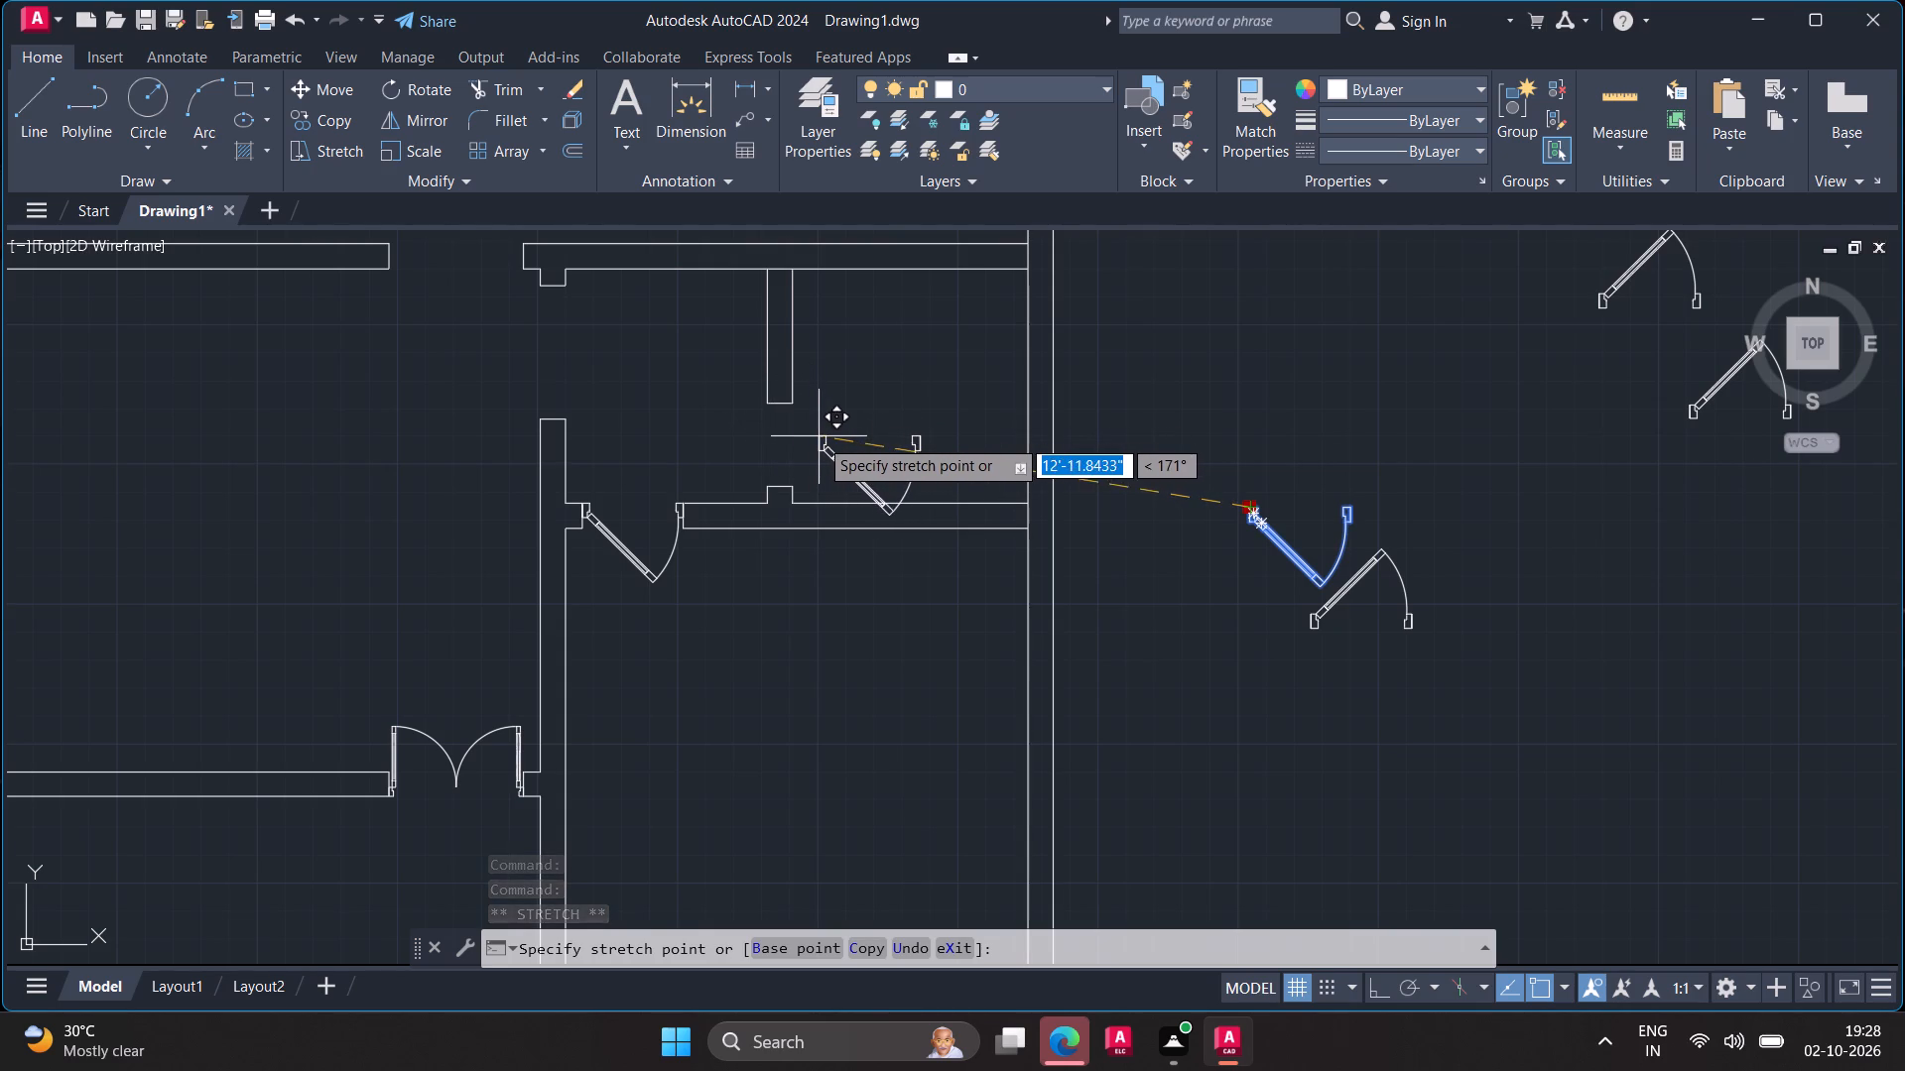
left_click(835, 412)
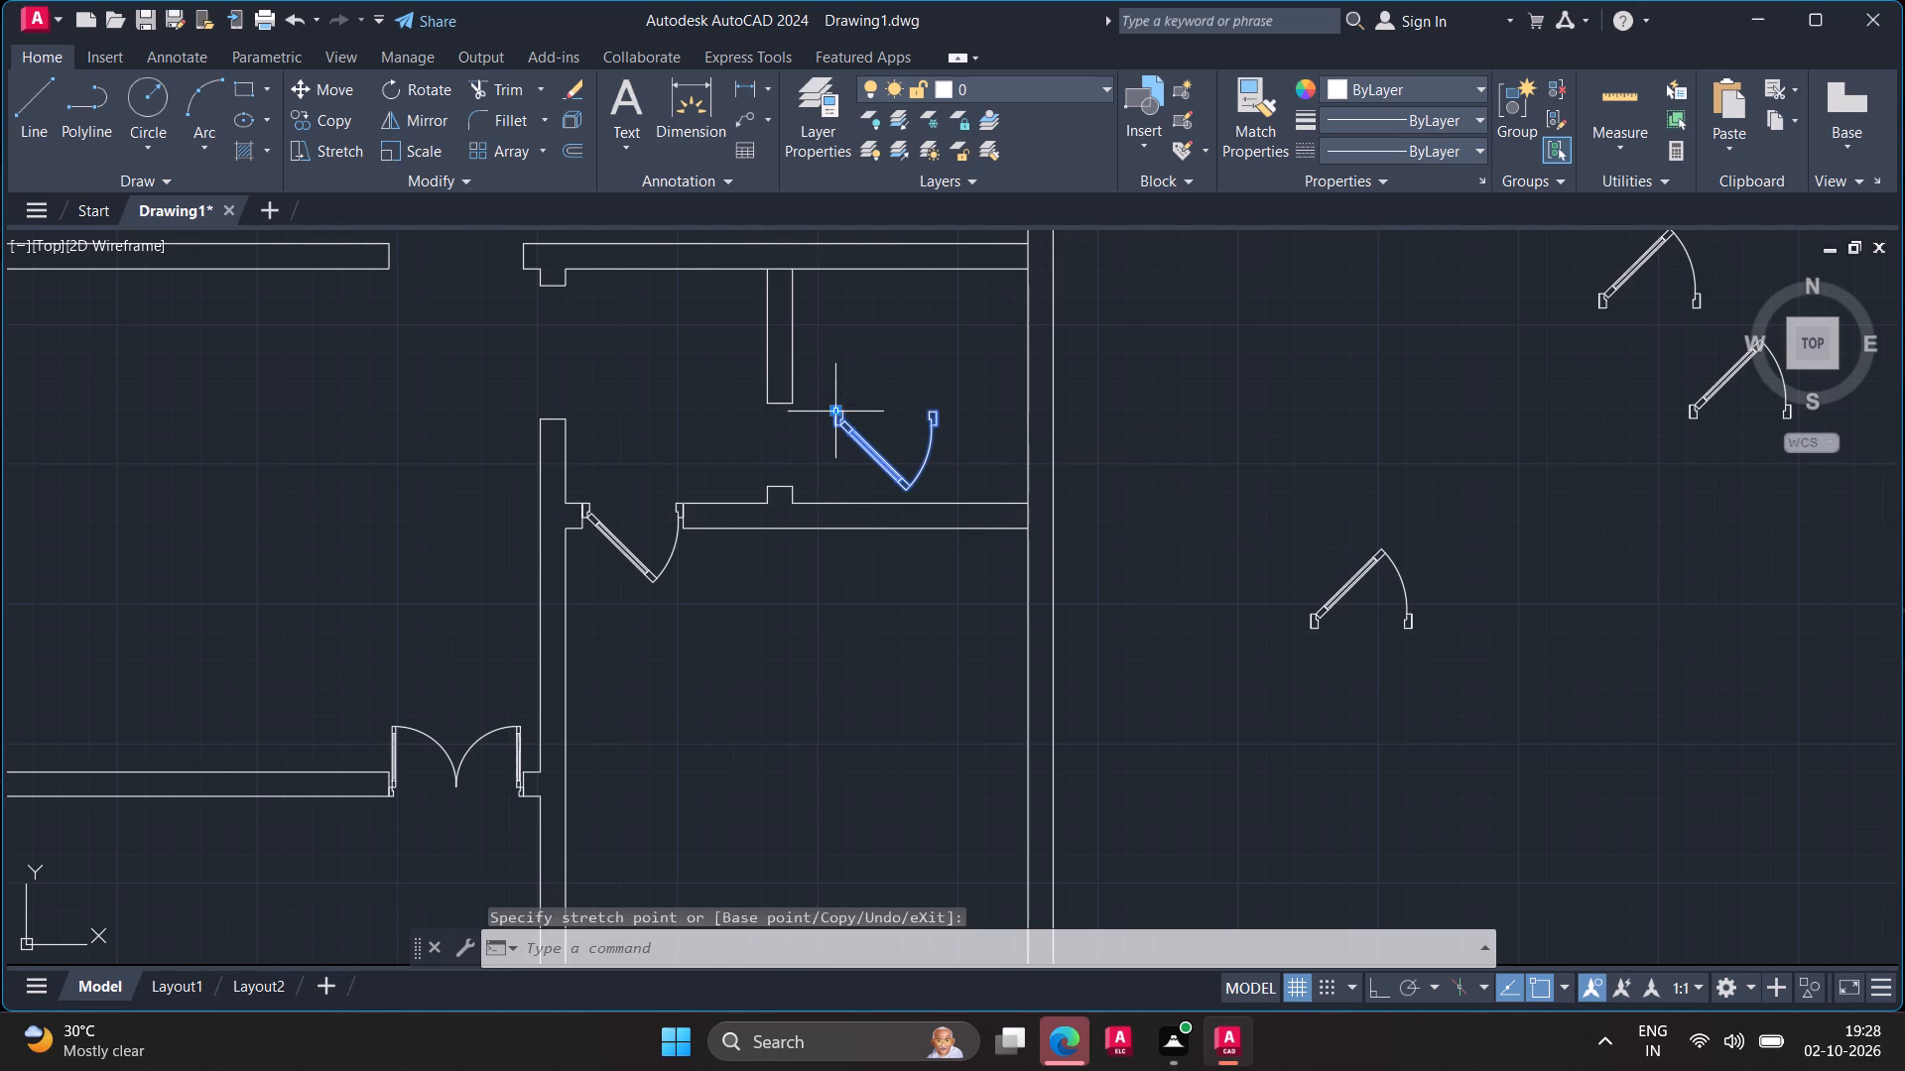
key("Escape")
Rotate the moved single door 90° about its hinge-side jamb, using Ortho.
type("ro")
key("space")
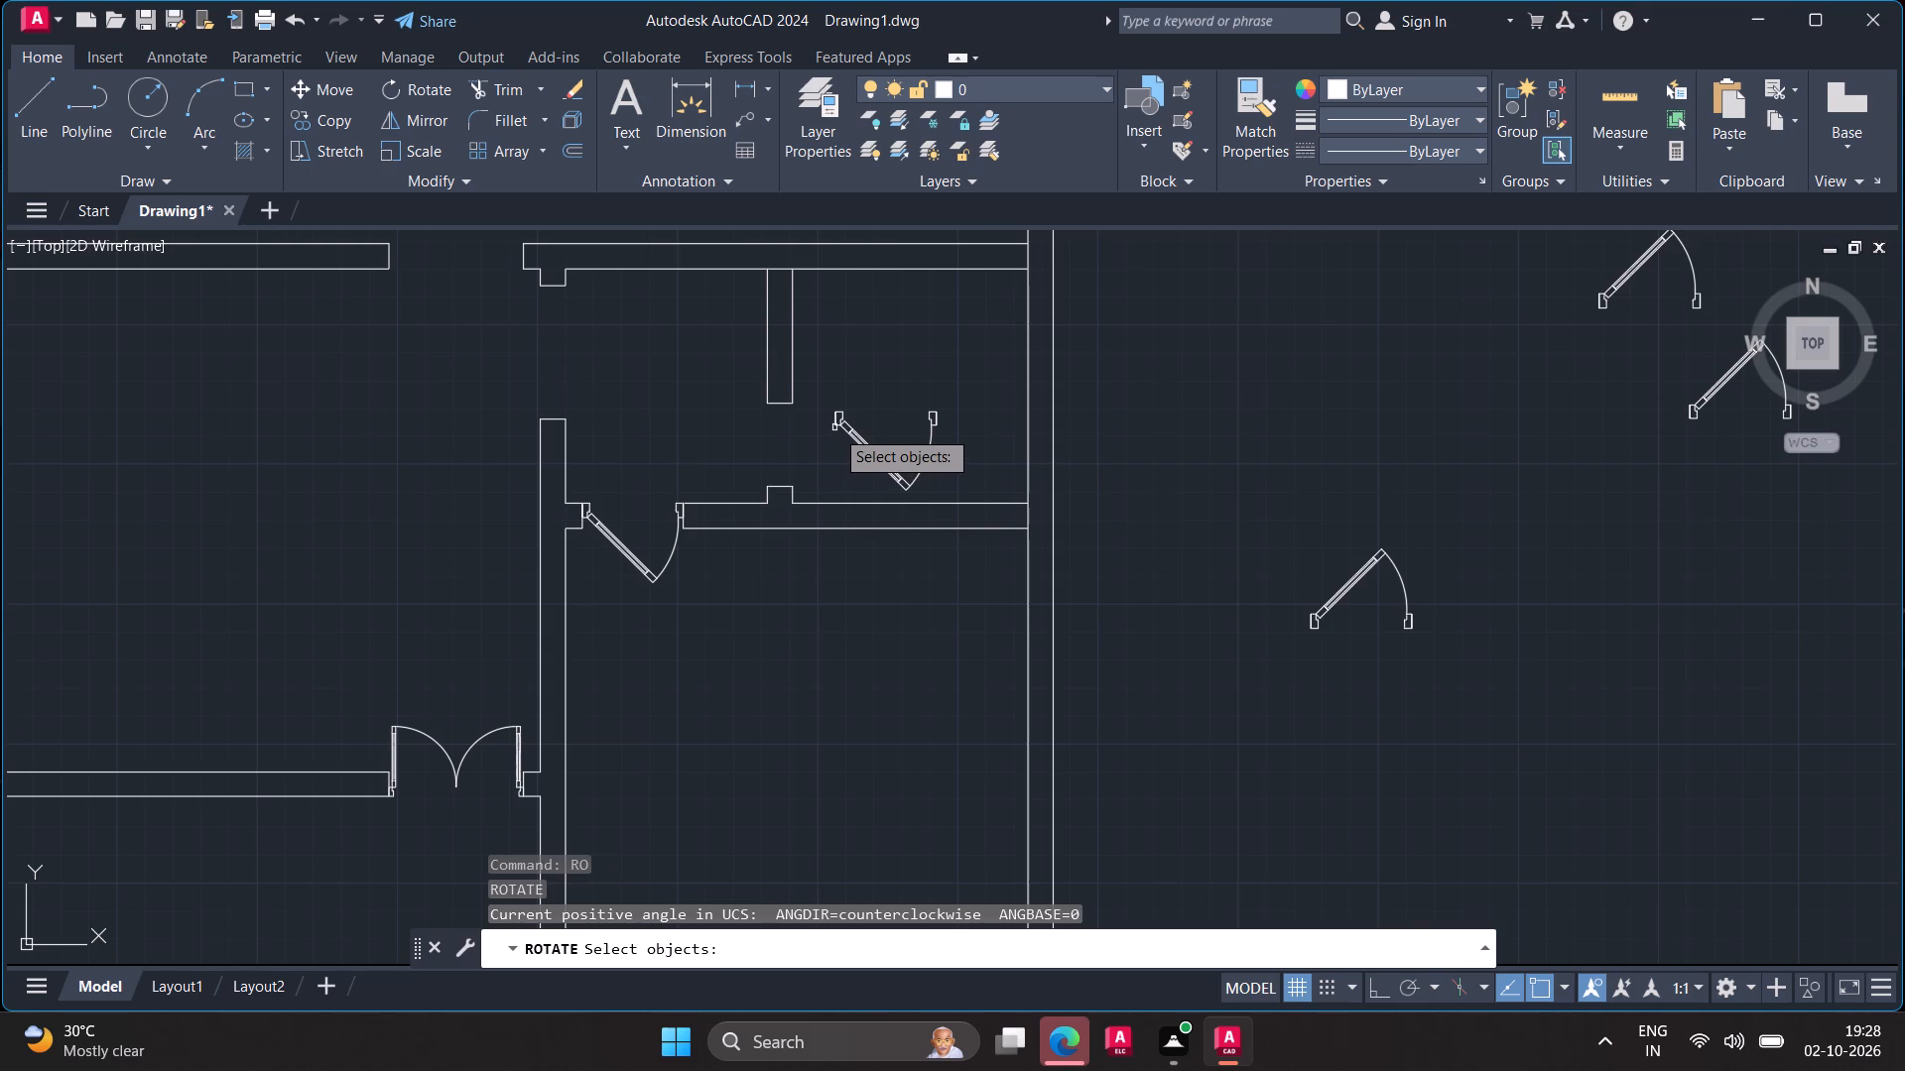
left_click(835, 426)
key("space")
left_click(836, 426)
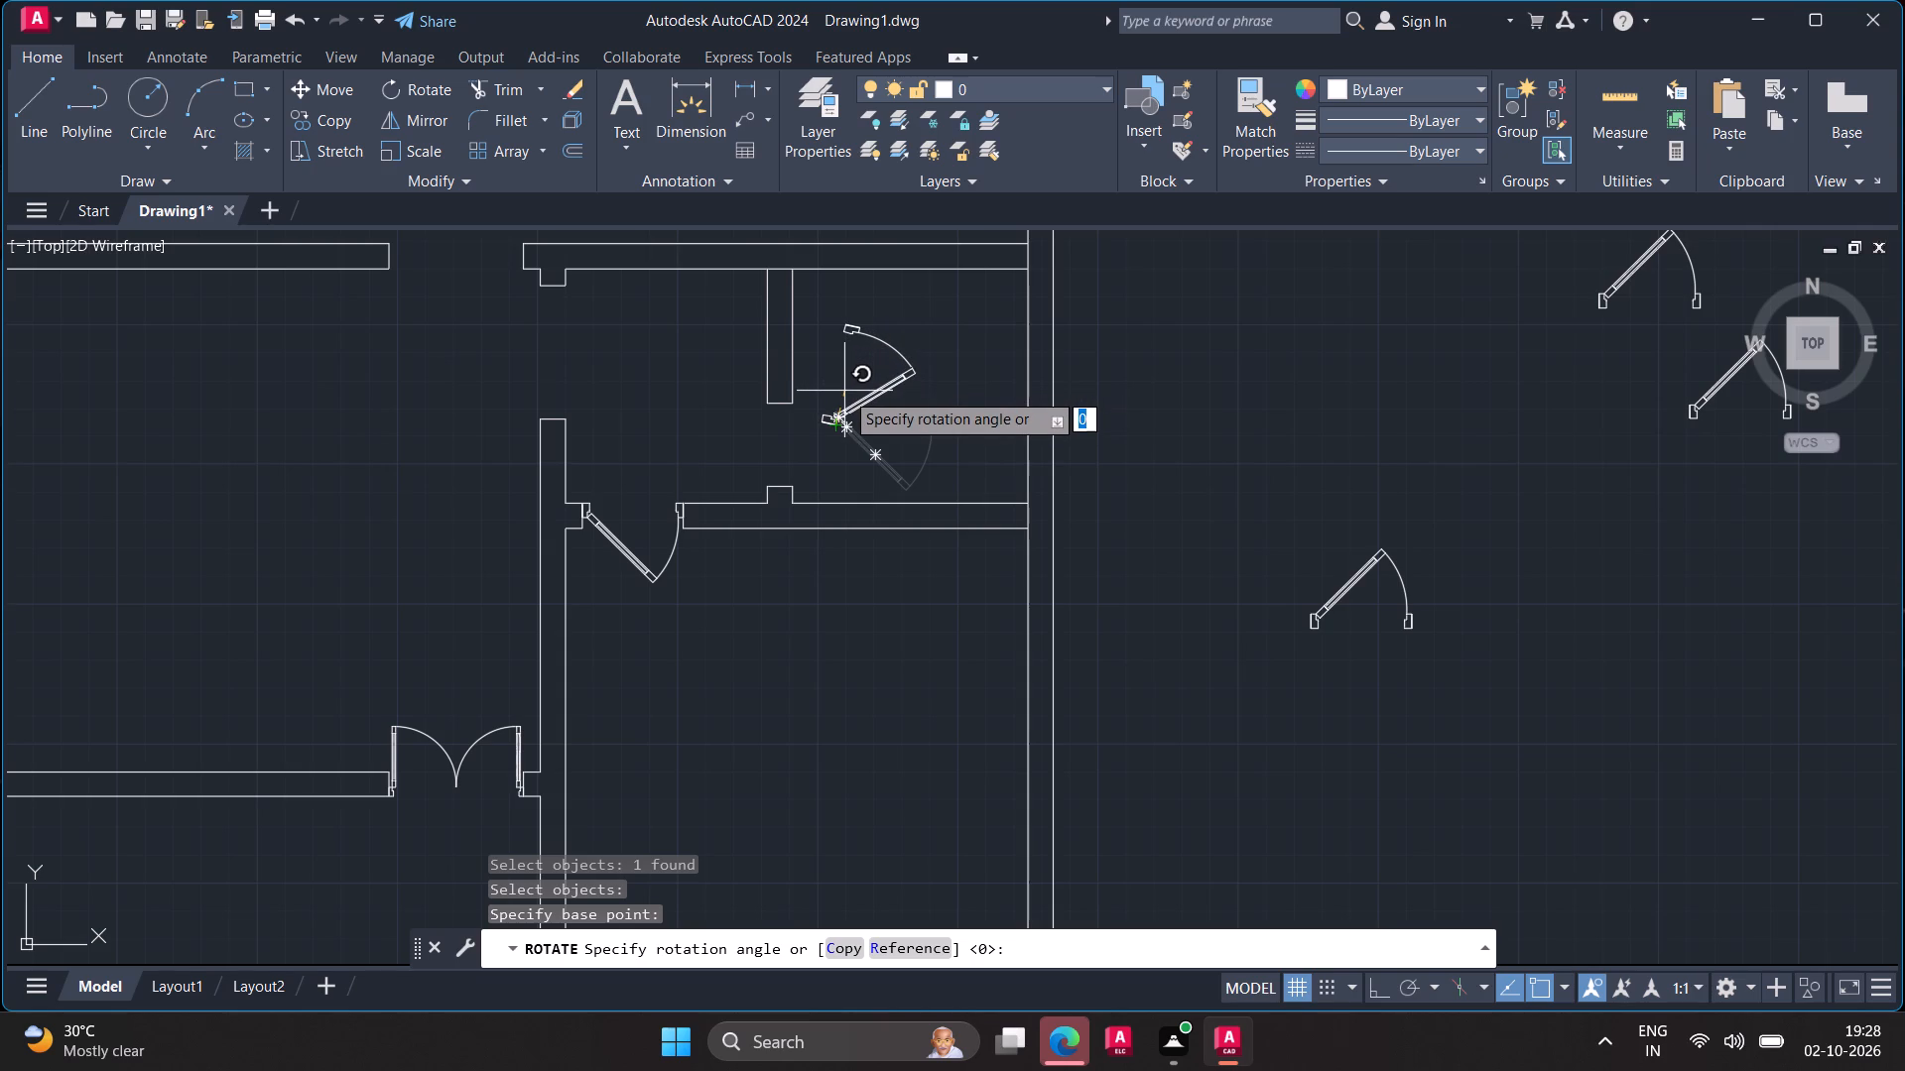
key("F8")
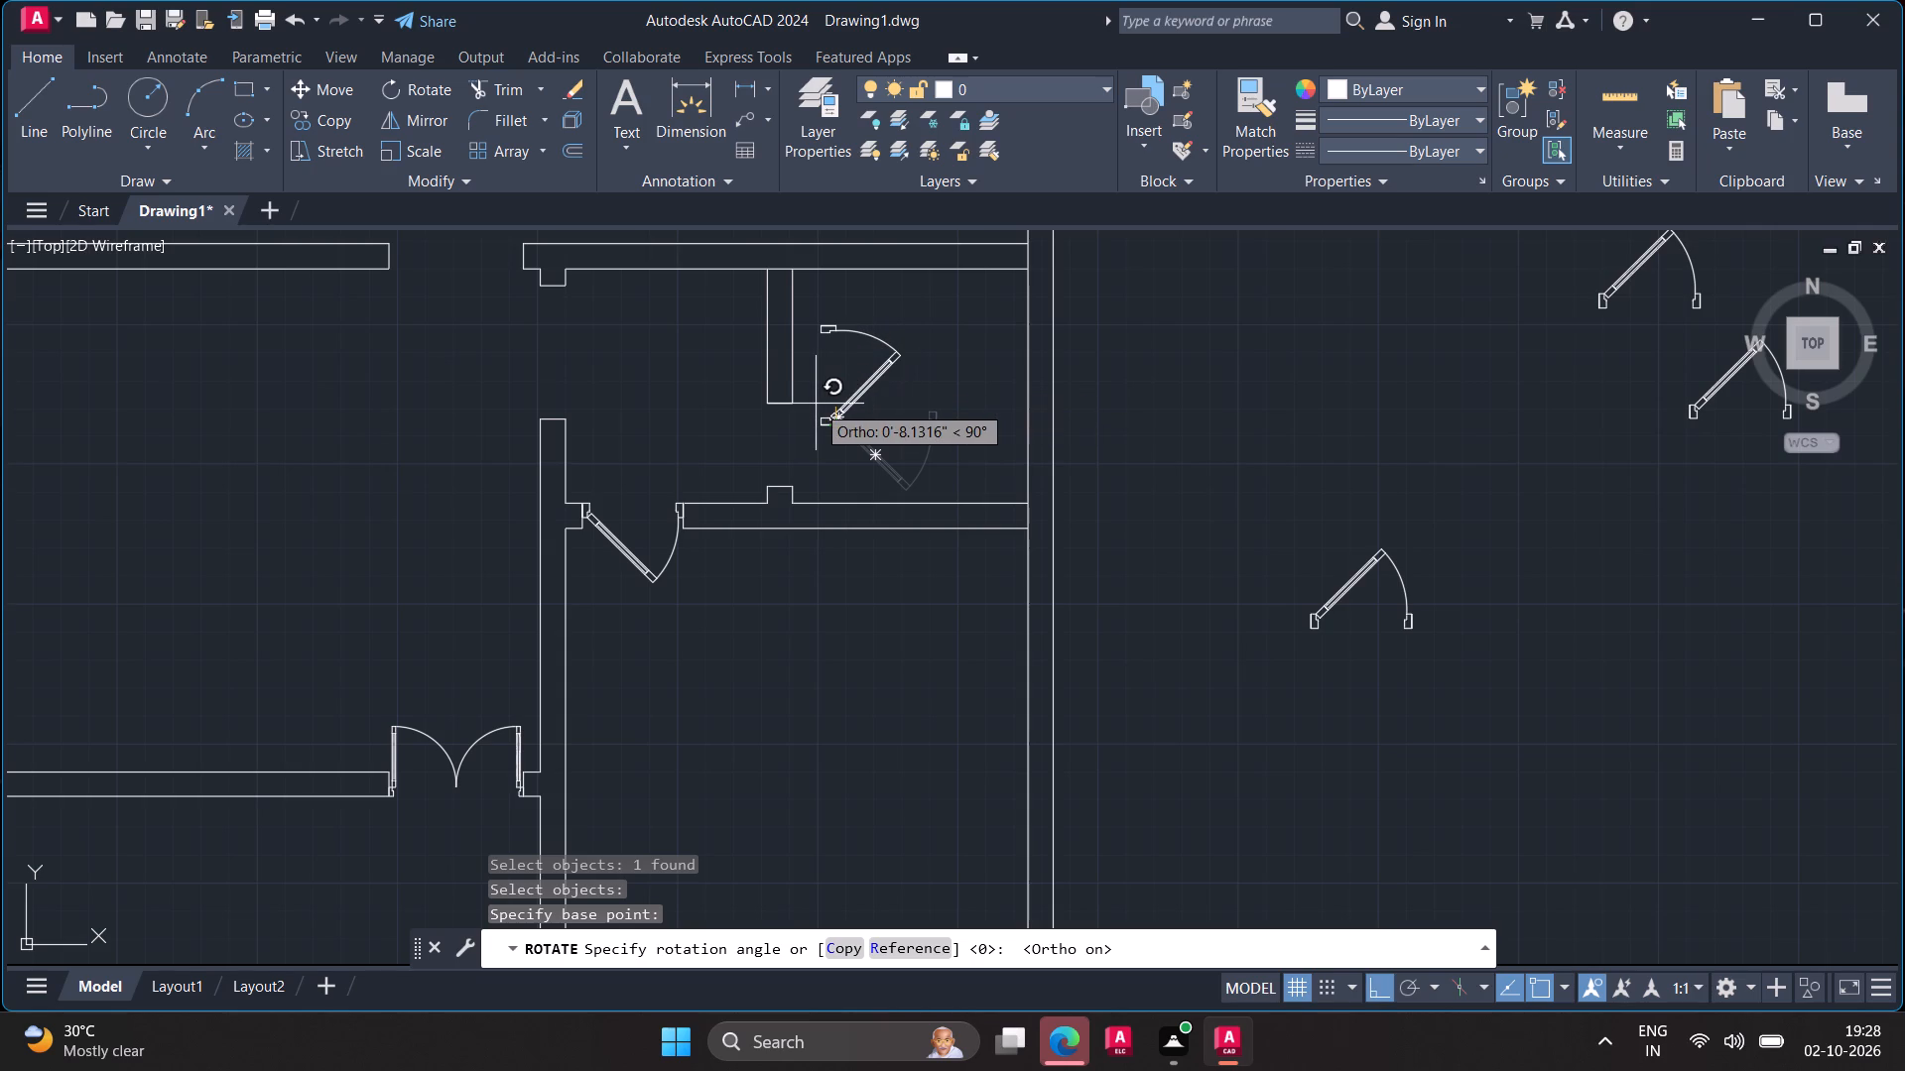
left_click(816, 404)
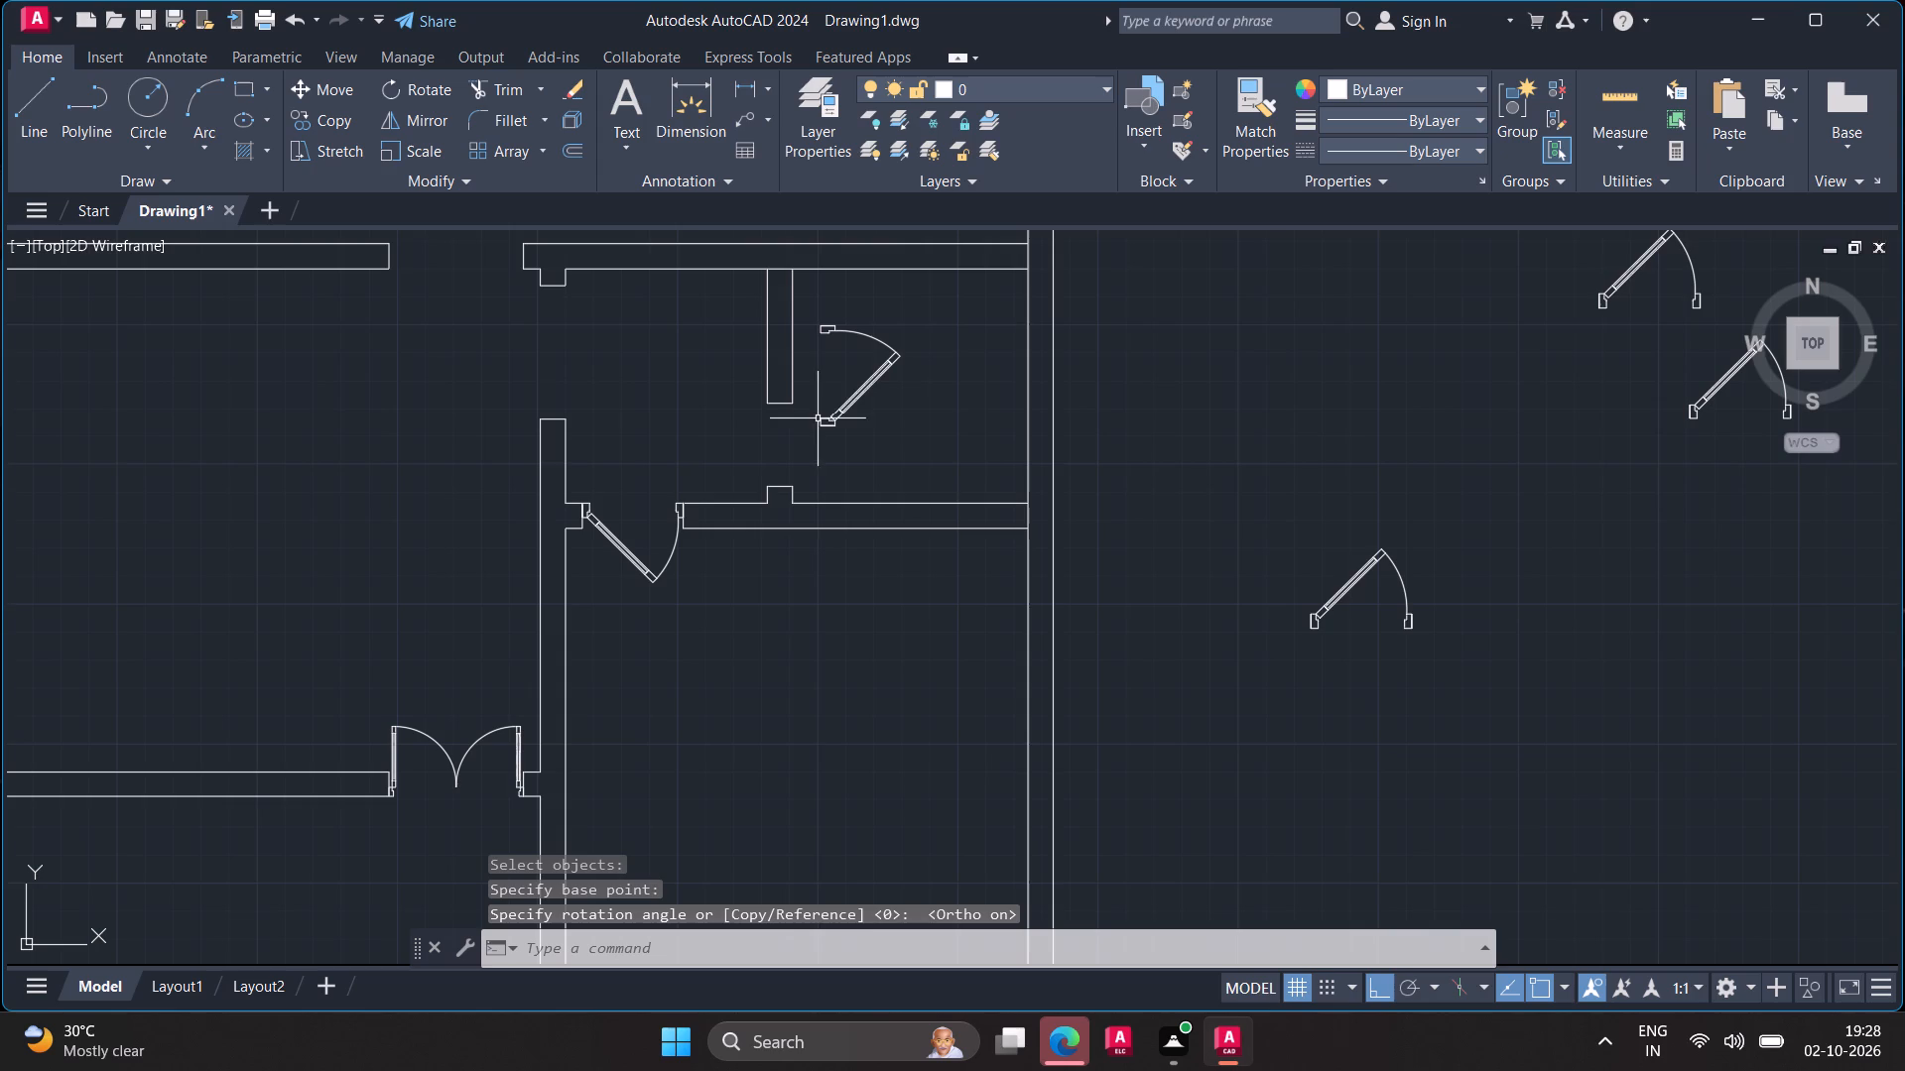
Start Align on the rotated door, pairing its lower jamb's lower-left corner with the upper-left corner of the opening's wall stub.
scroll(833, 365, "up", 2)
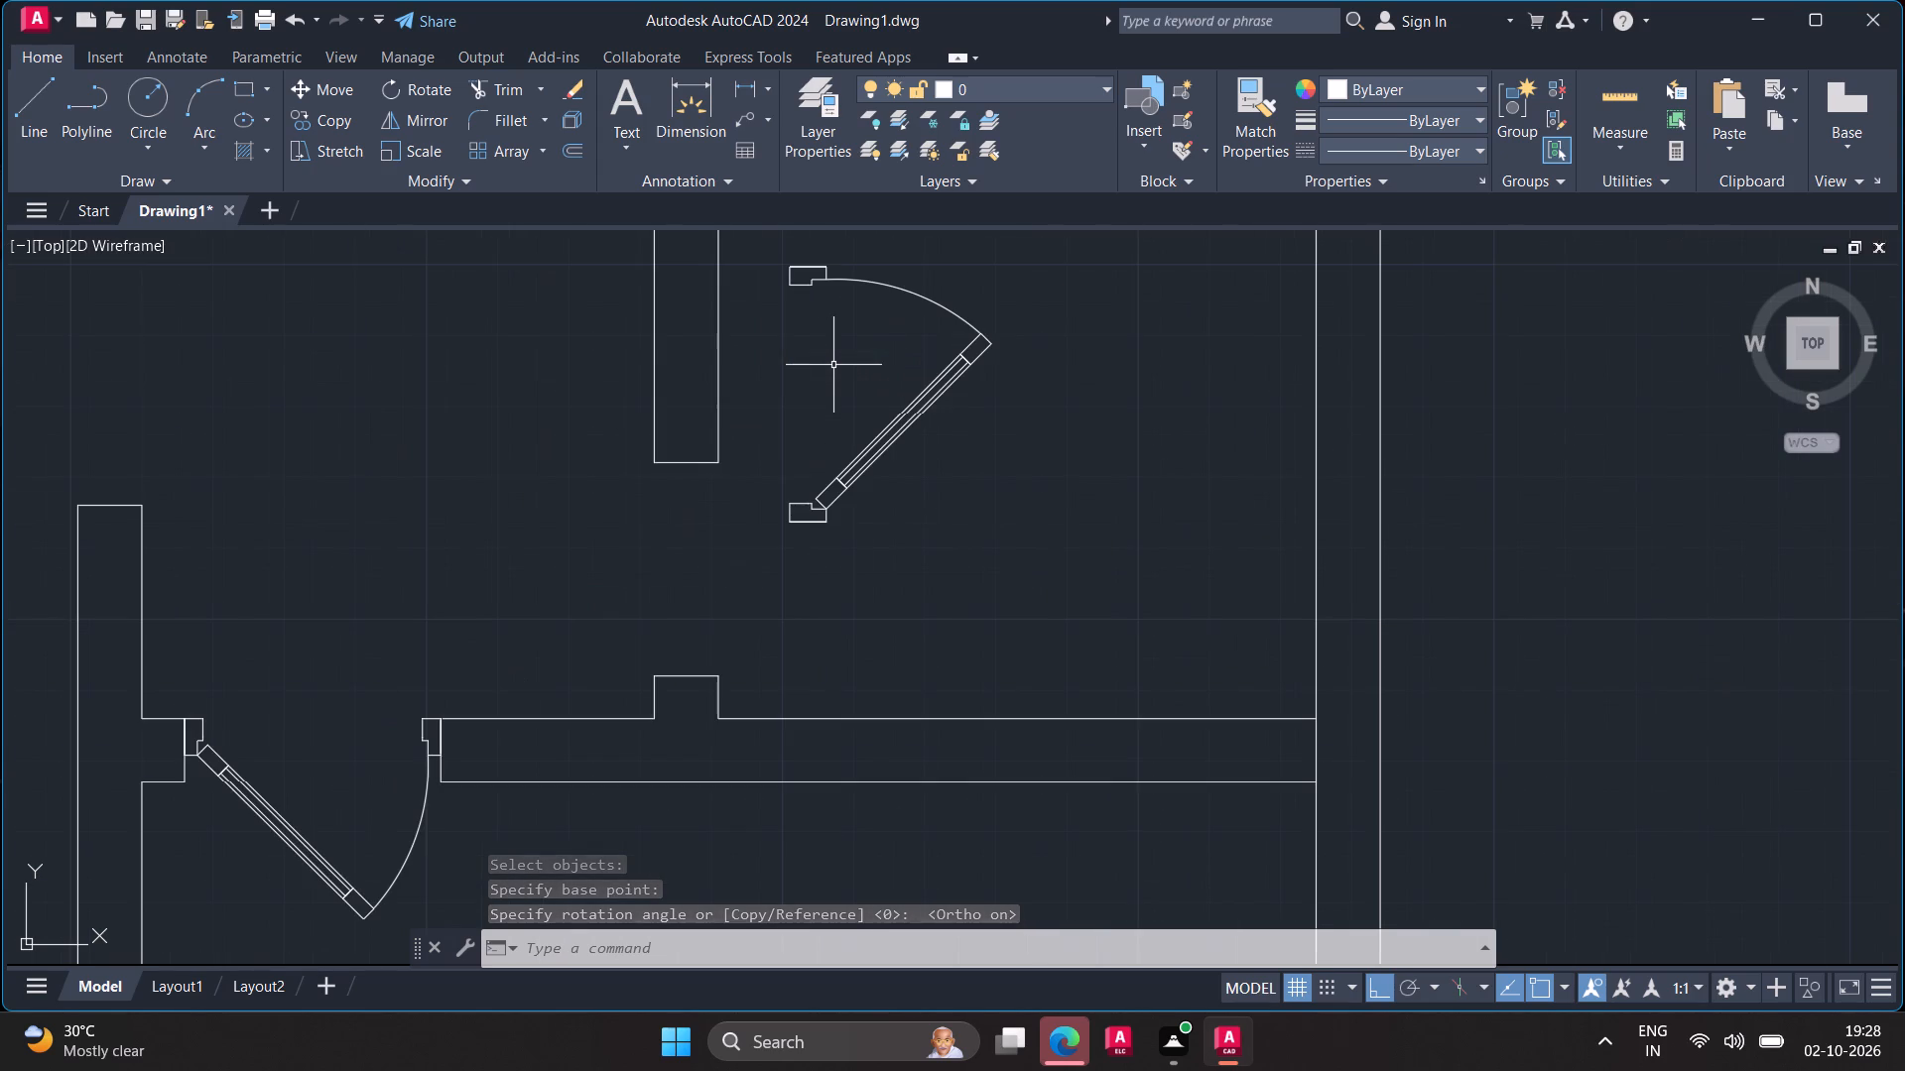
left_click(824, 268)
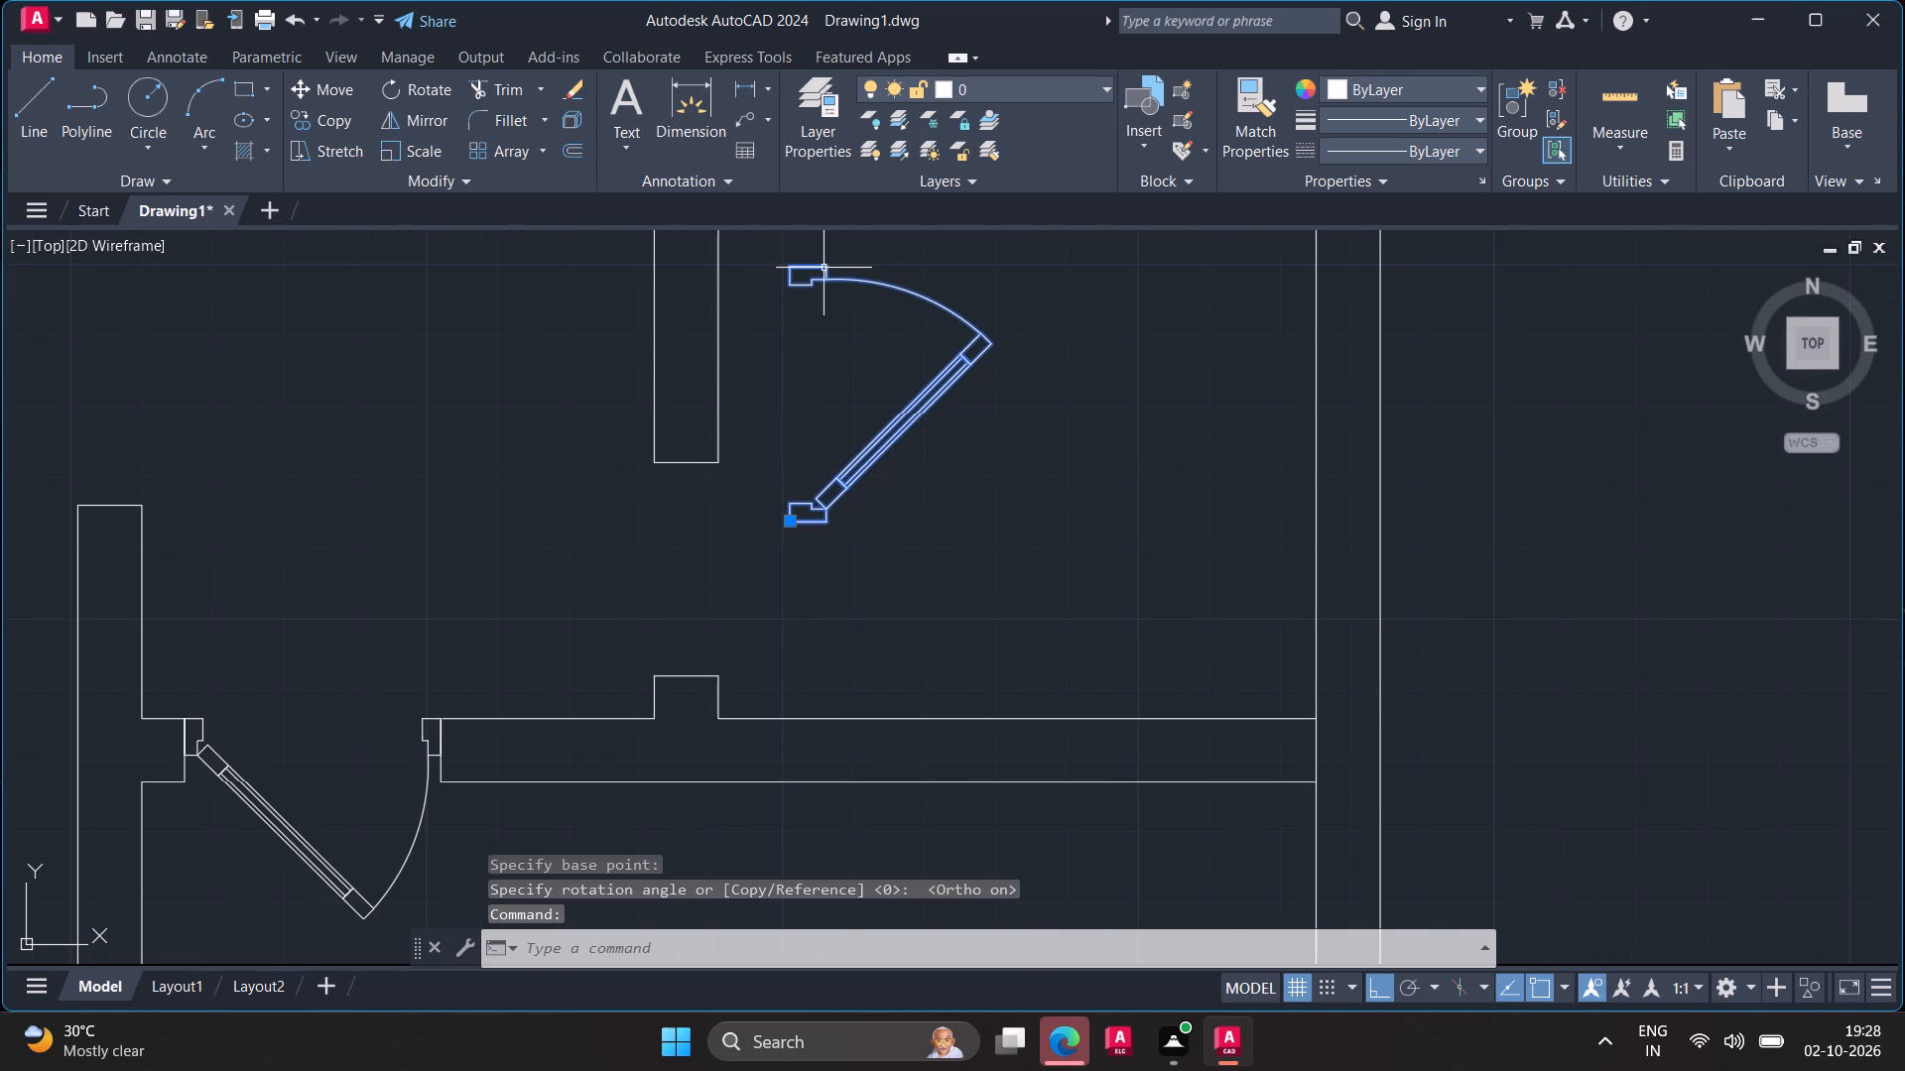
key("a")
type("li")
type("gn")
key("Return")
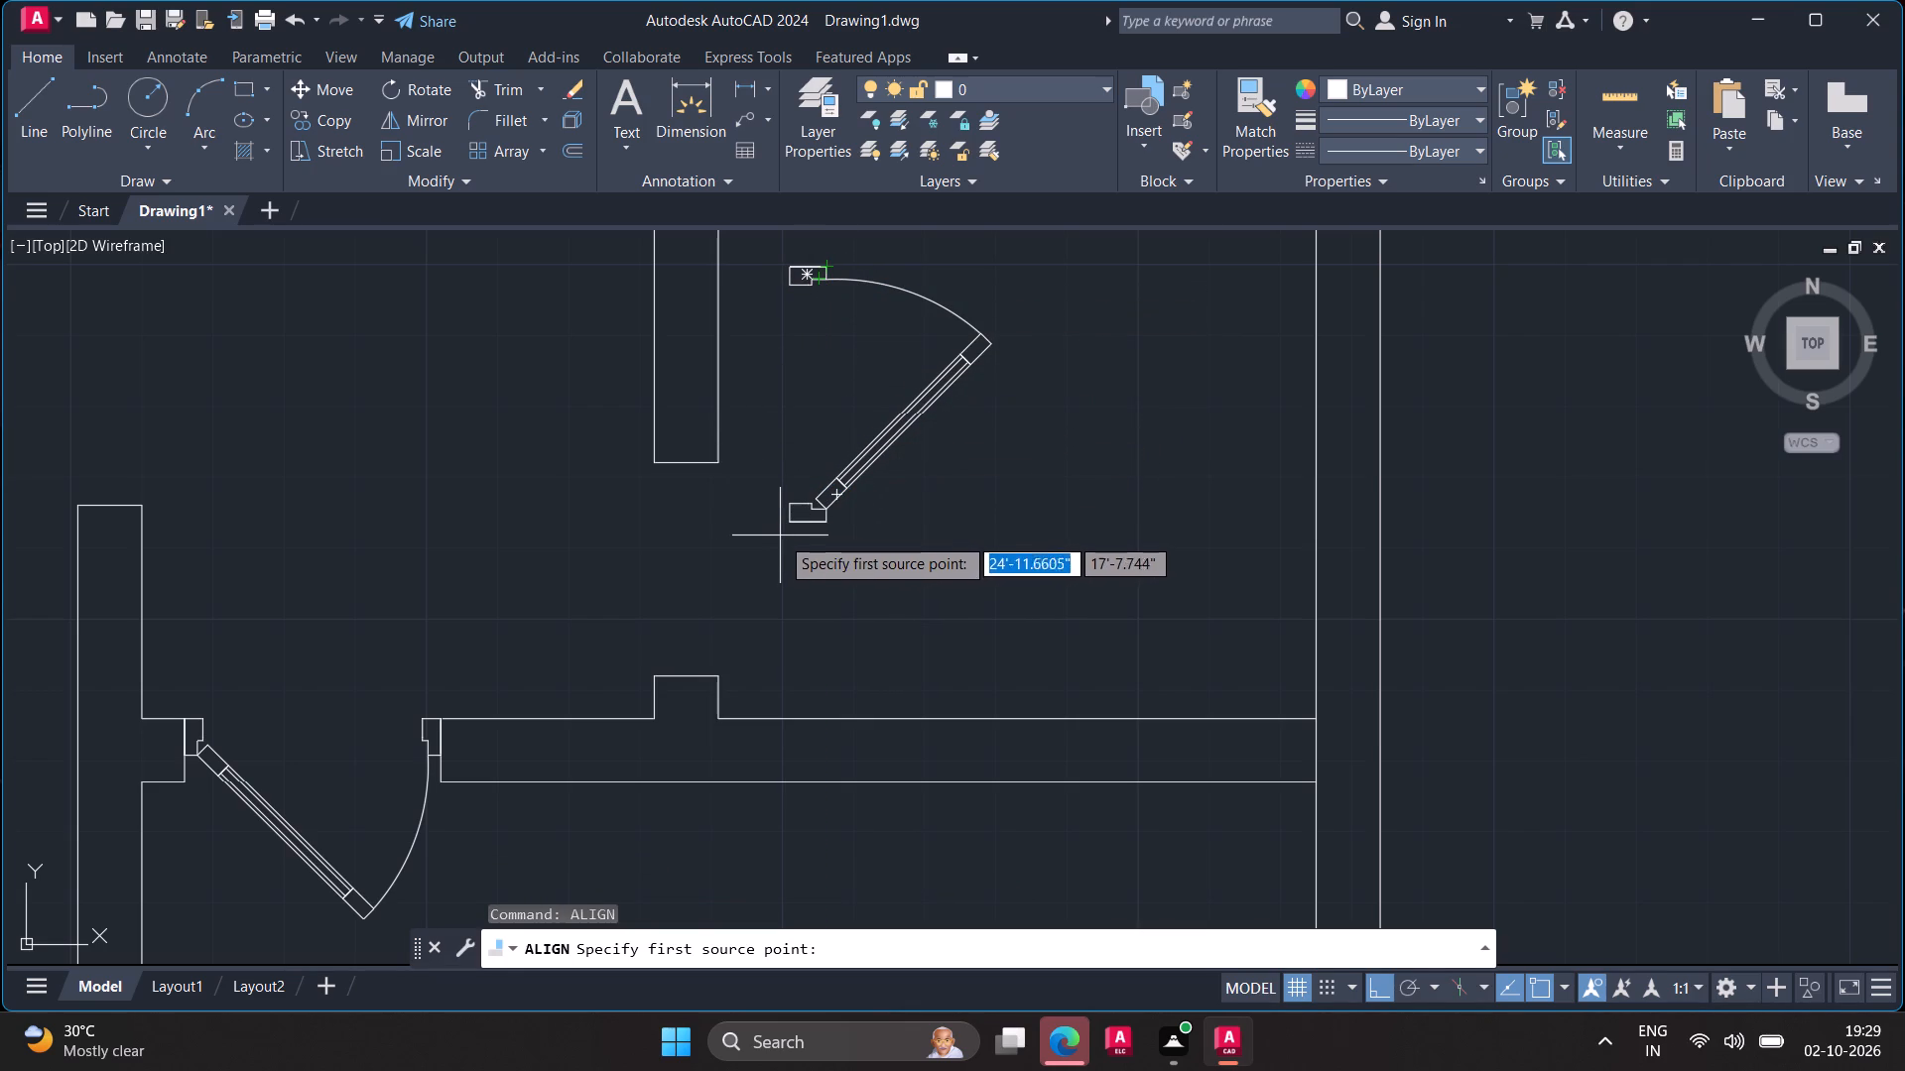
scroll(791, 520, "up", 3)
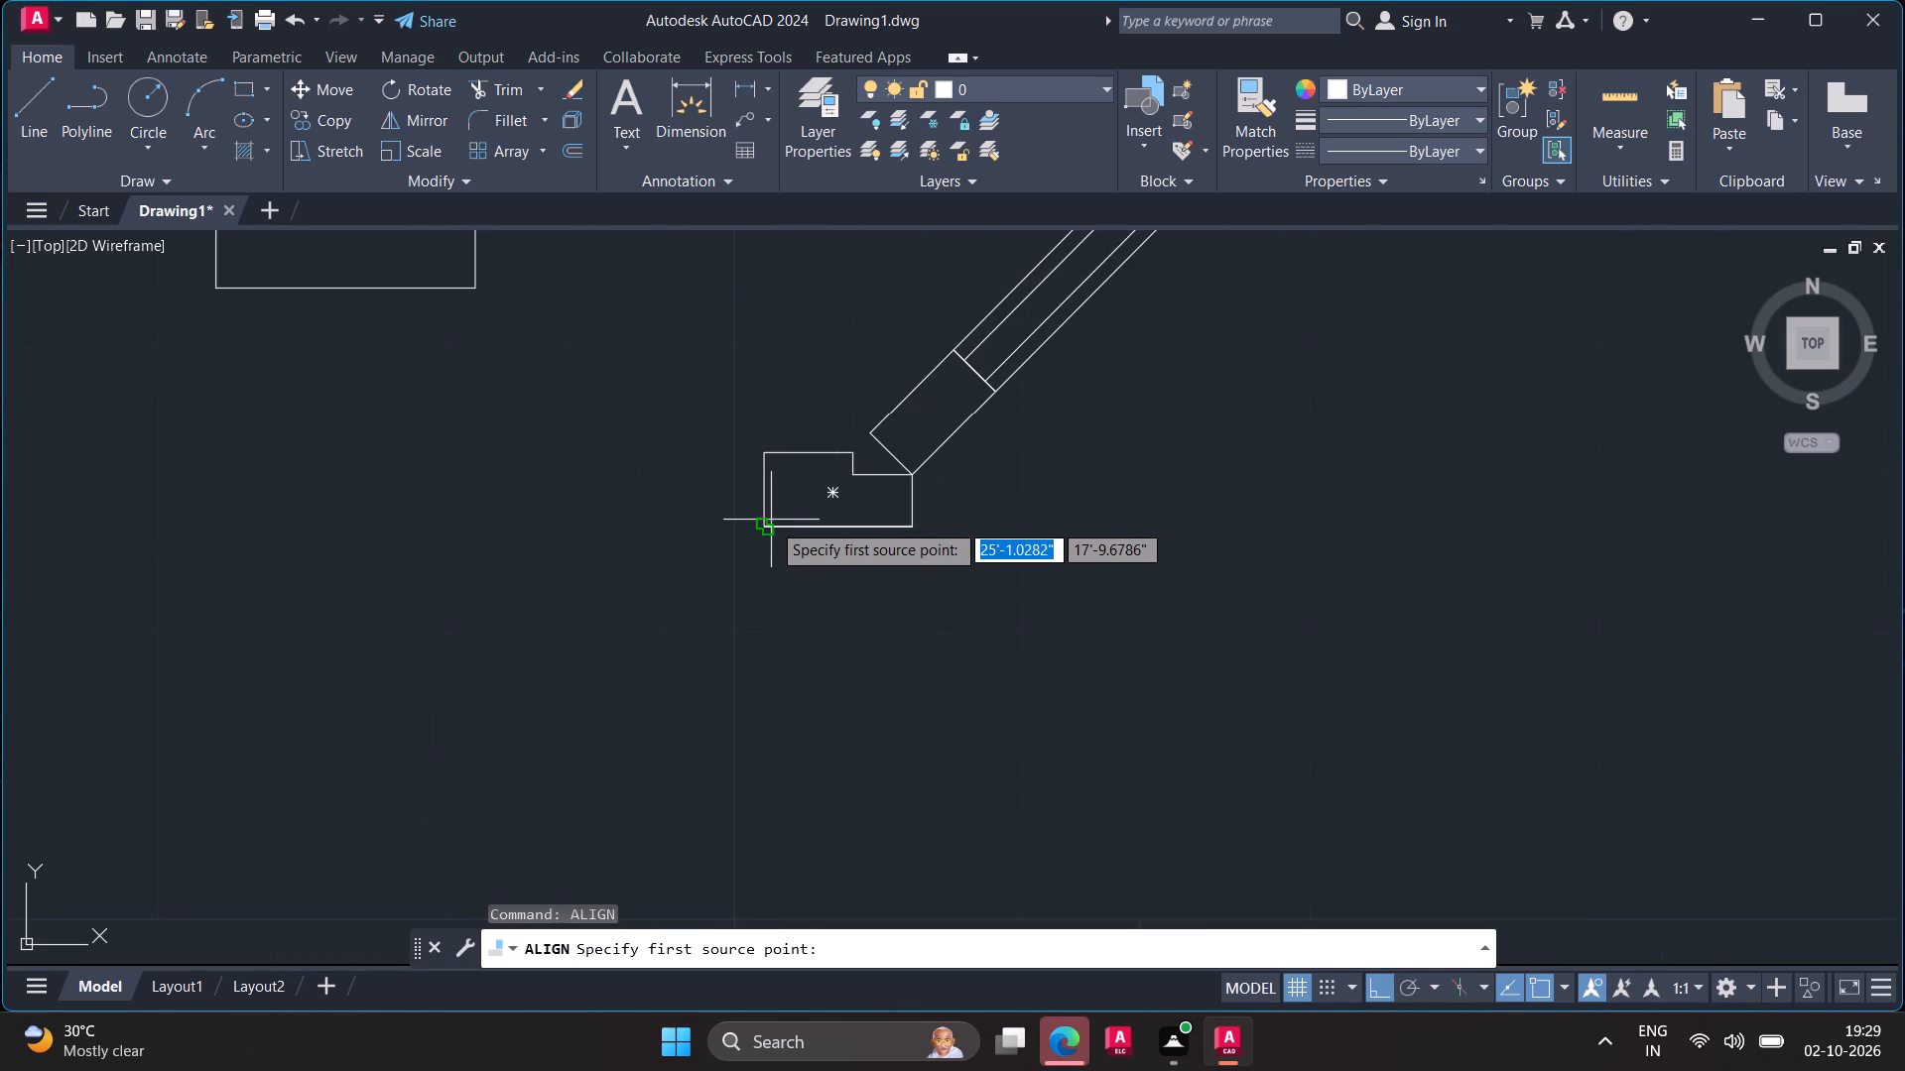
scroll(766, 530, "up", 4)
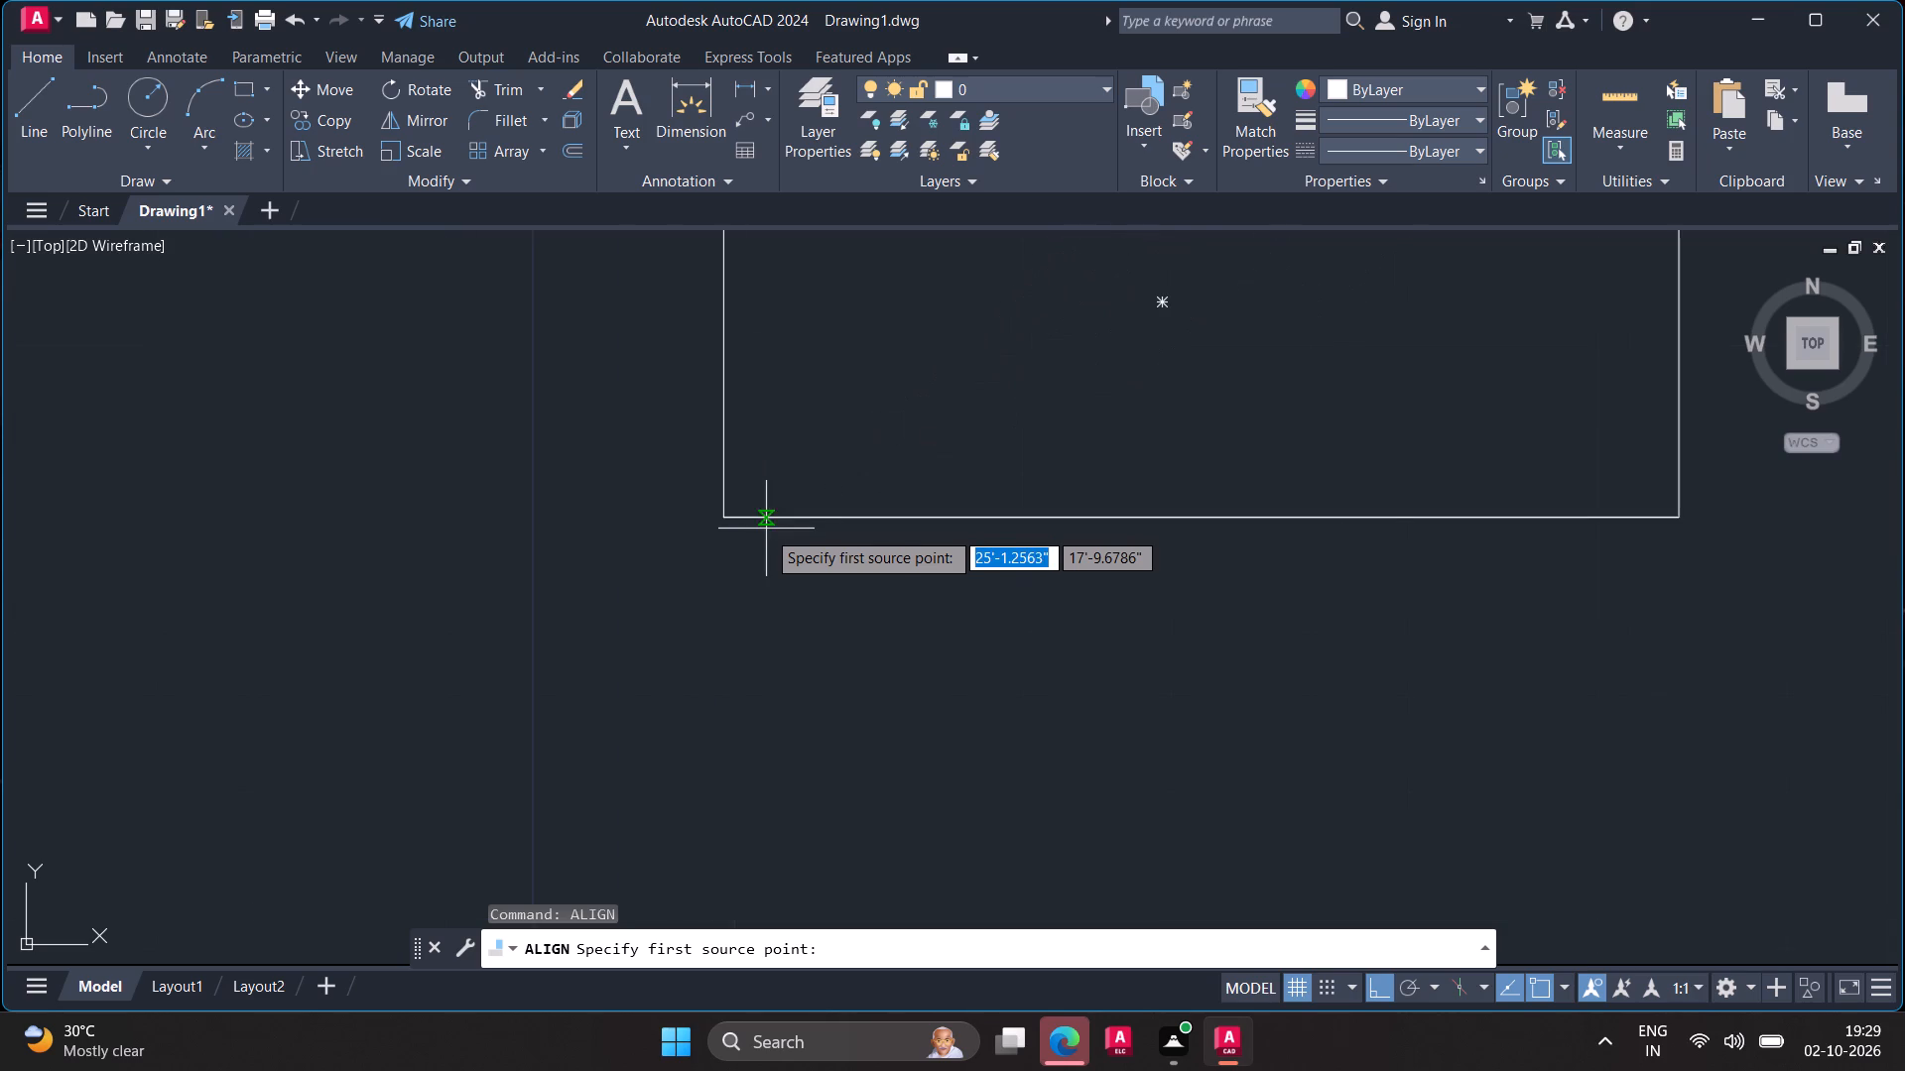
left_click(717, 515)
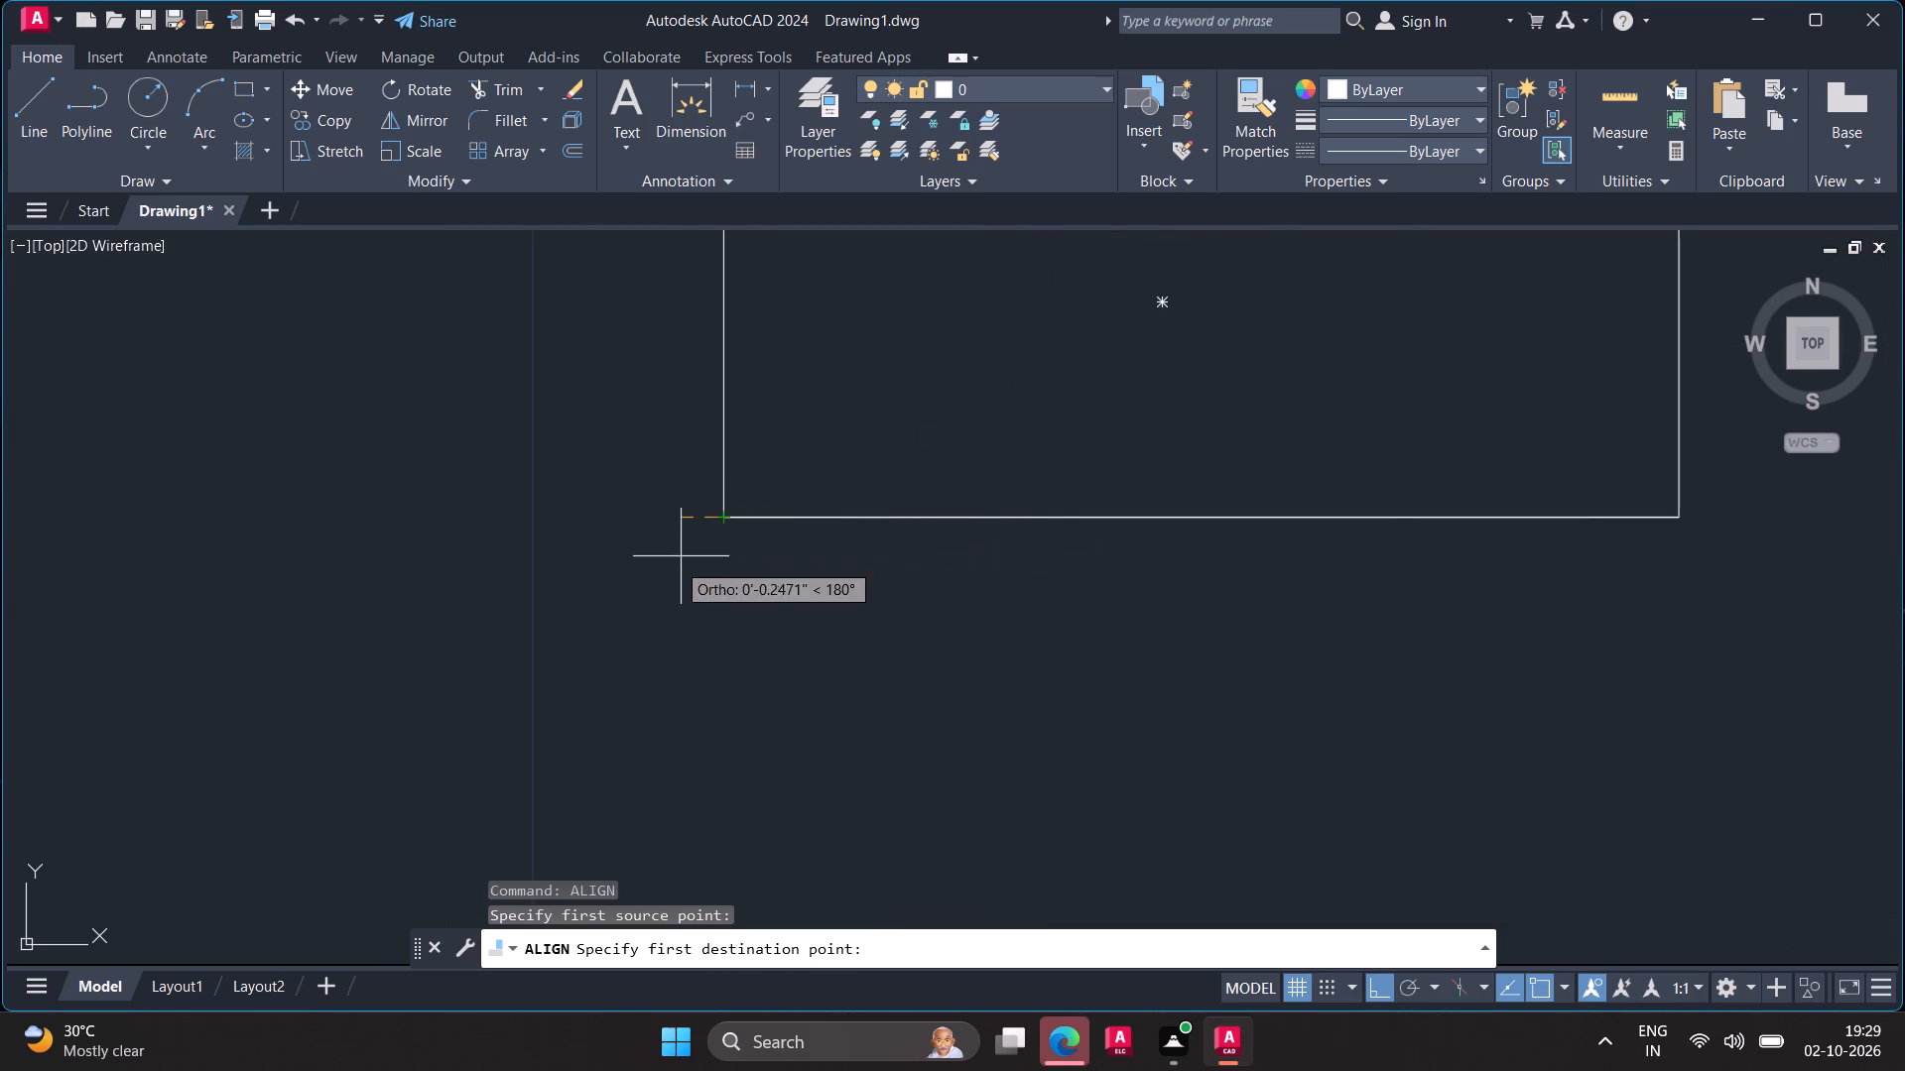
scroll(675, 562, "down", 5)
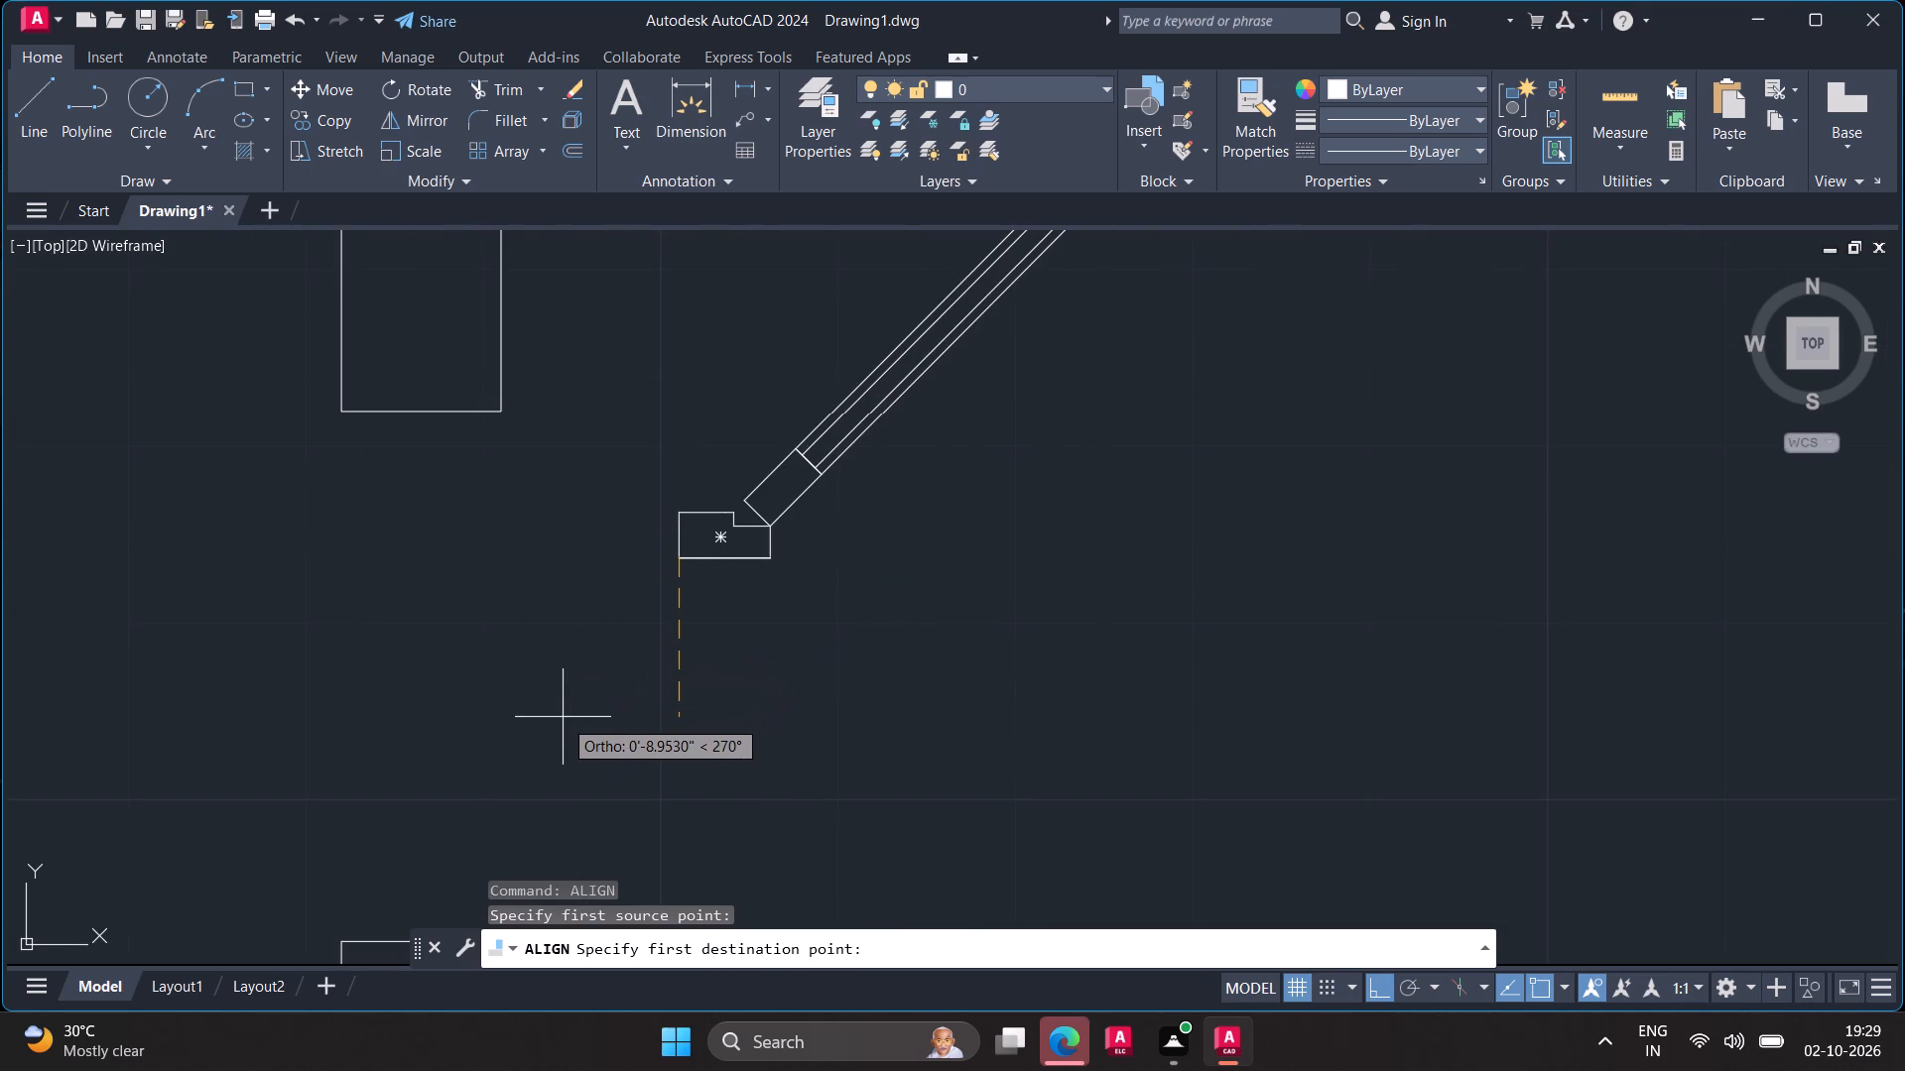
key("F8")
scroll(537, 769, "down", 3)
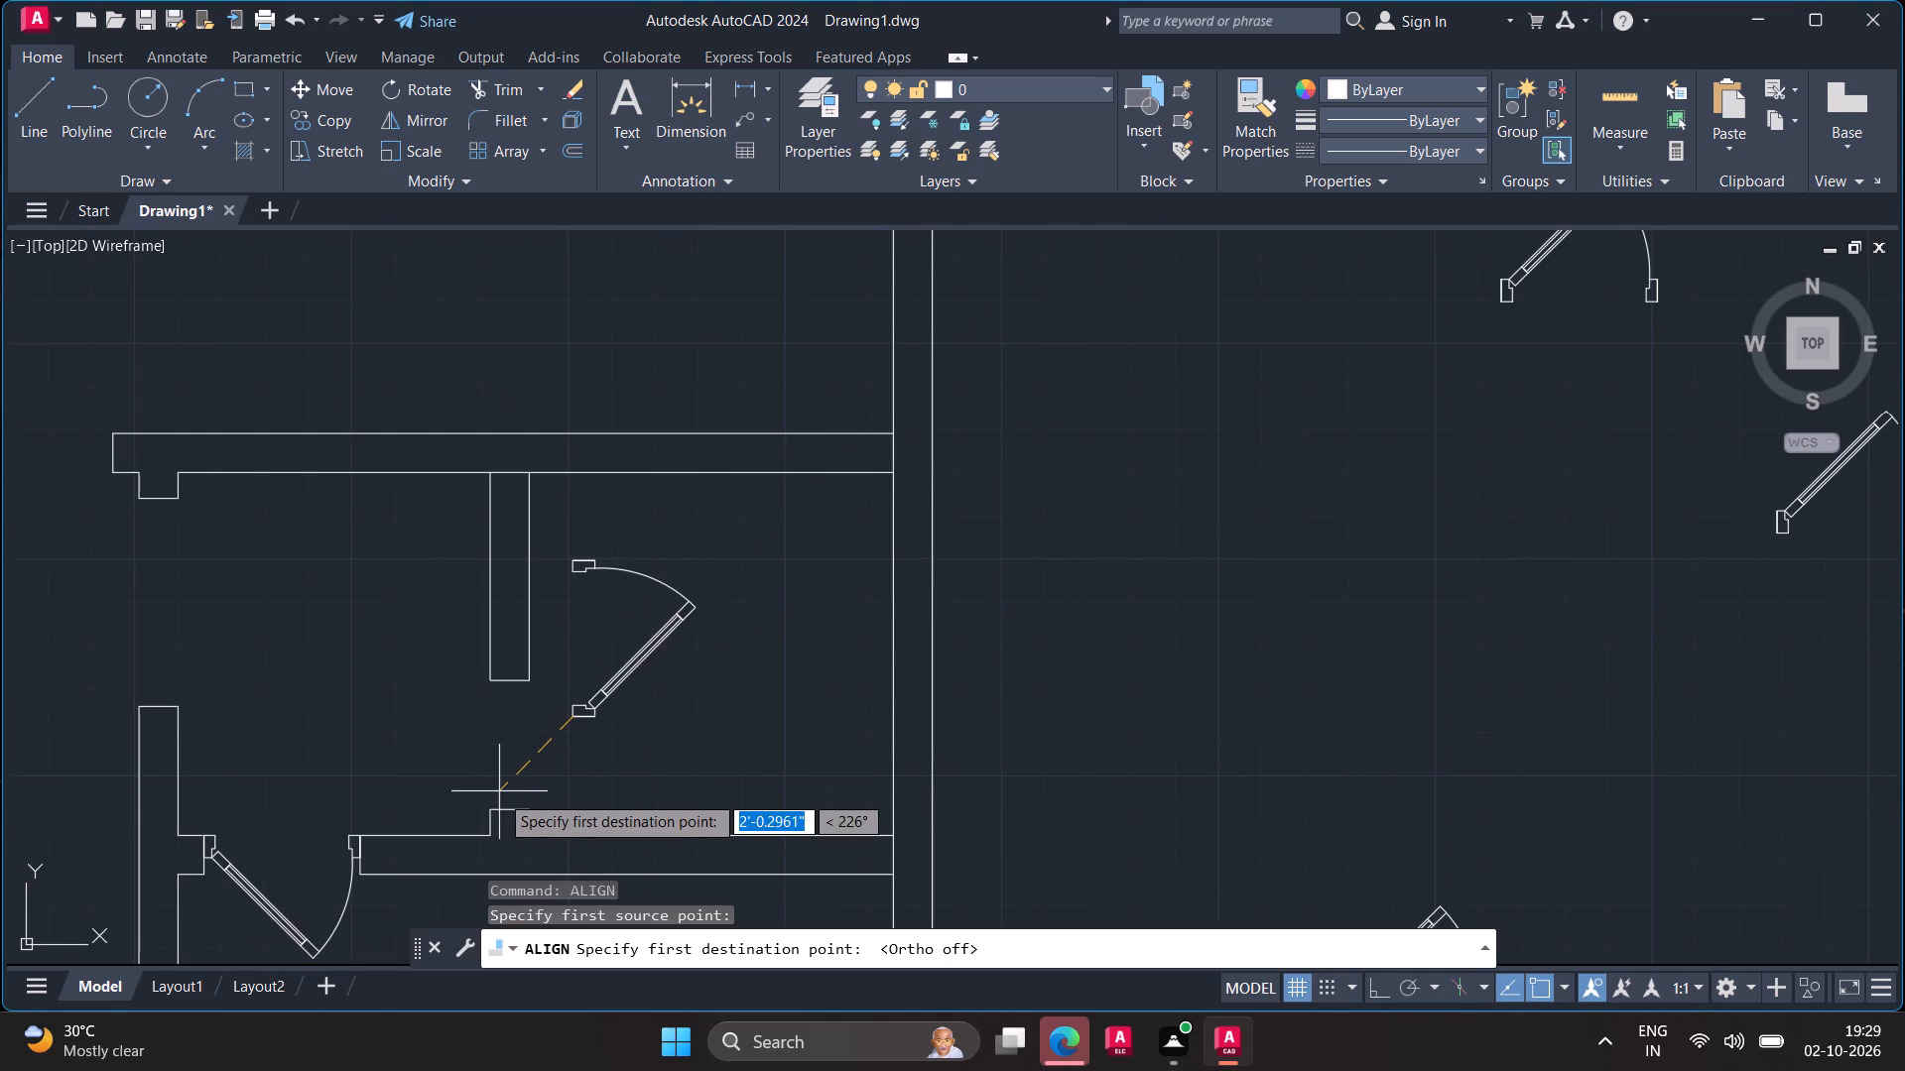
scroll(495, 802, "up", 4)
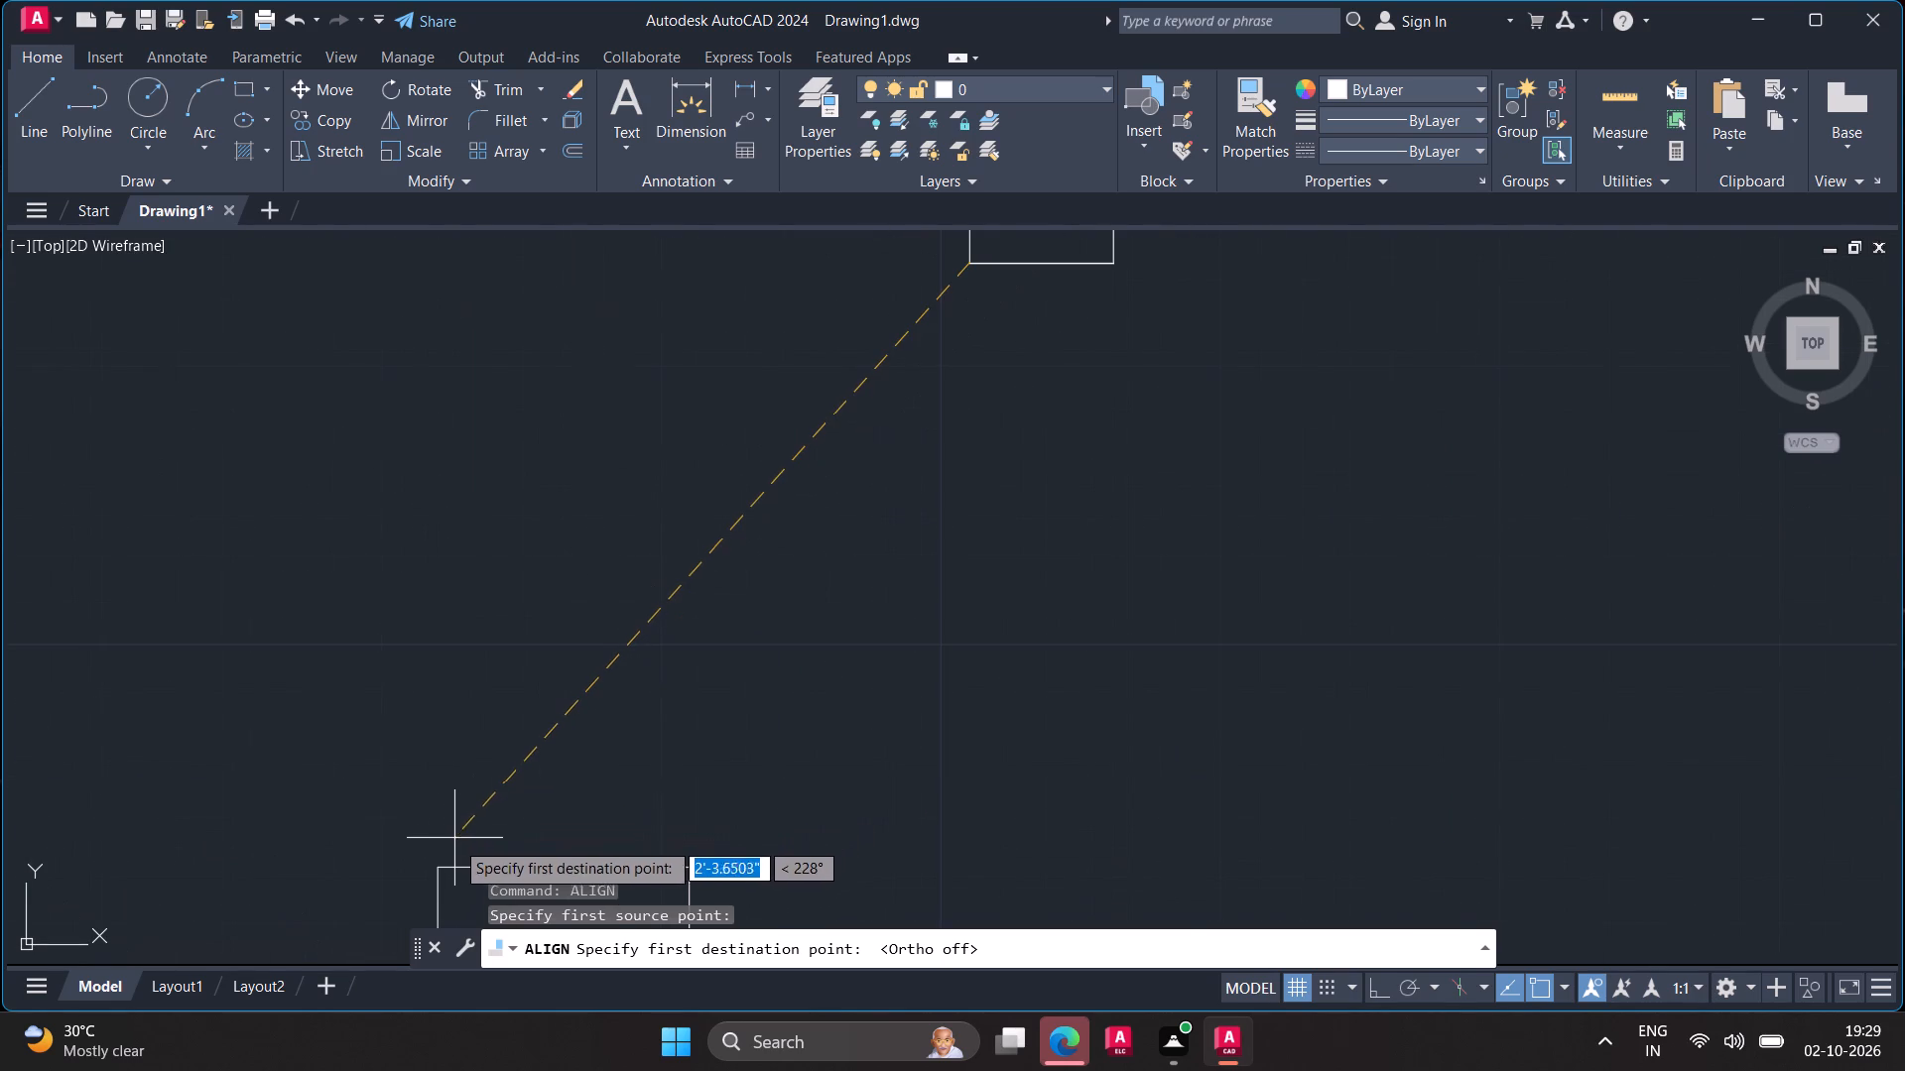
left_click(434, 870)
Pair the upper jamb's upper-left corner with the short vertical wall's lower-left corner, and complete Align with scaling to the alignment points.
scroll(537, 606, "down", 3)
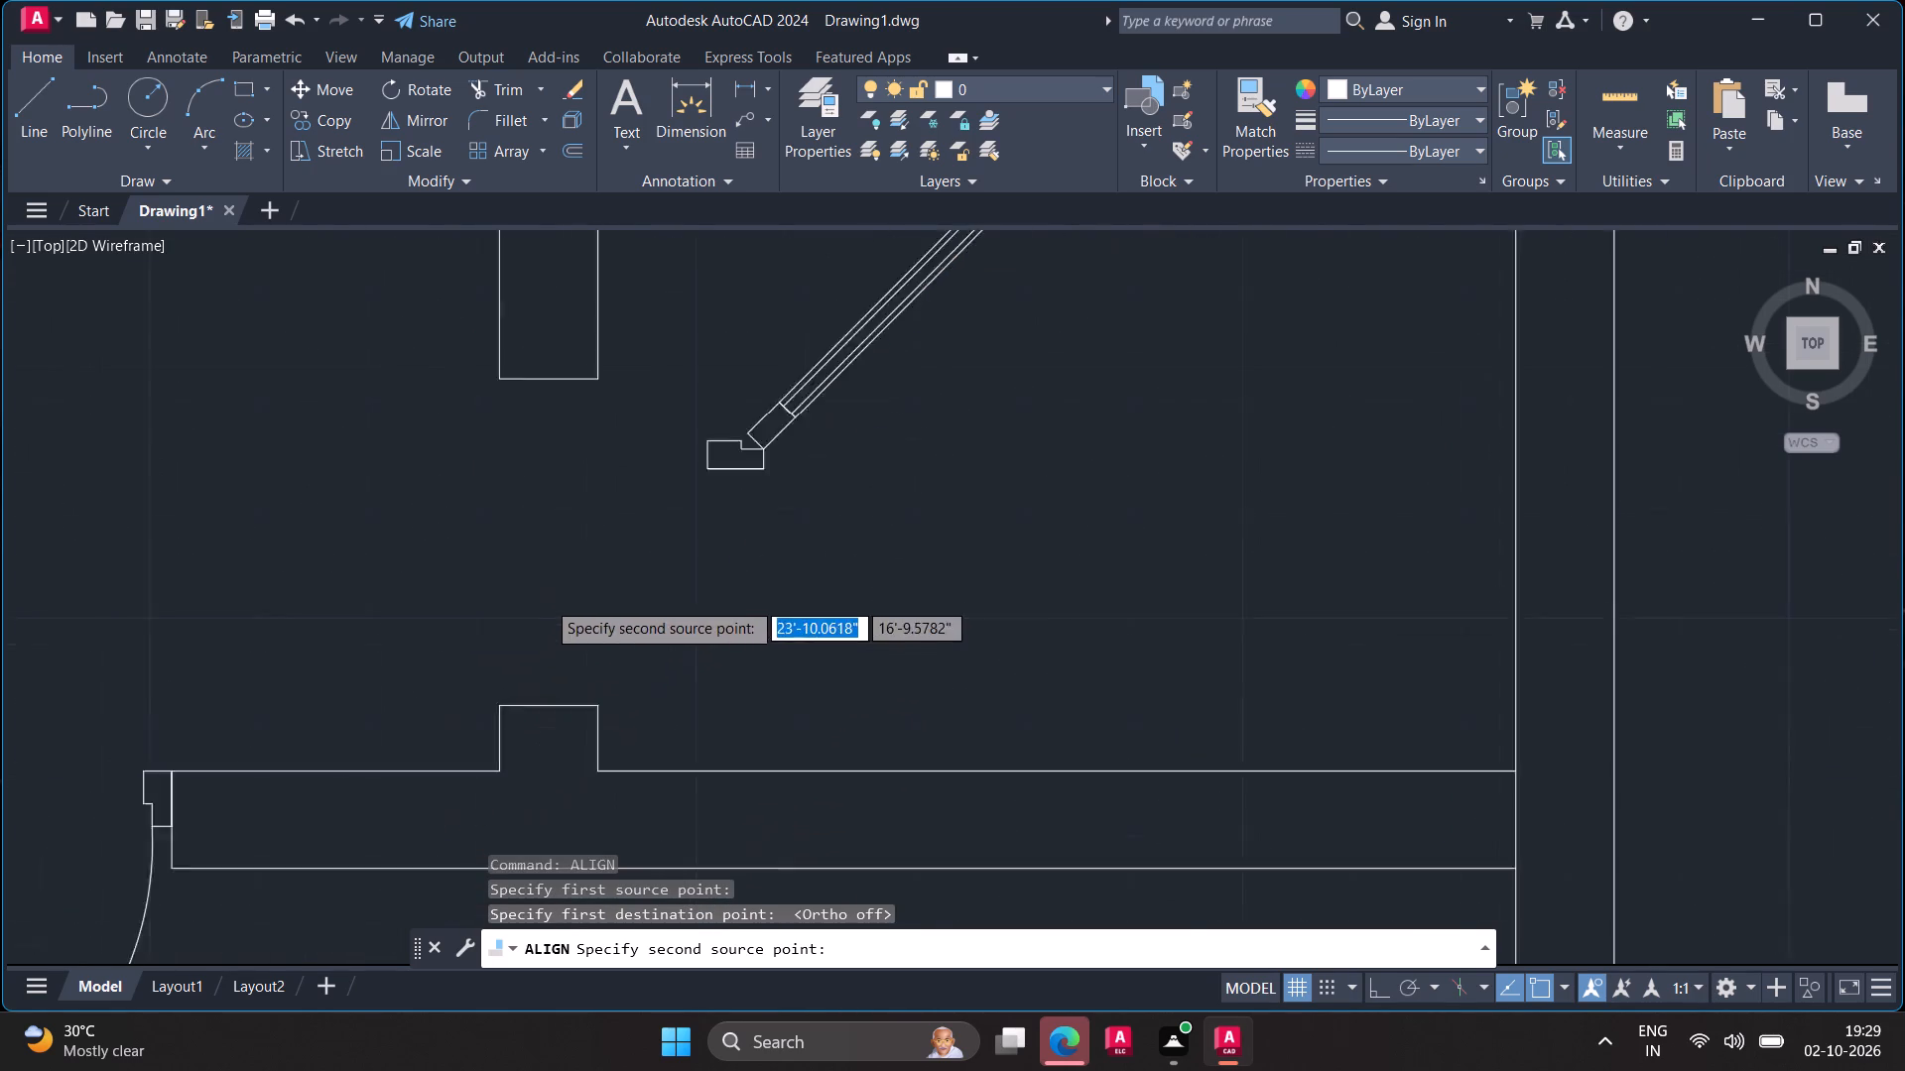
scroll(655, 267, "up", 5)
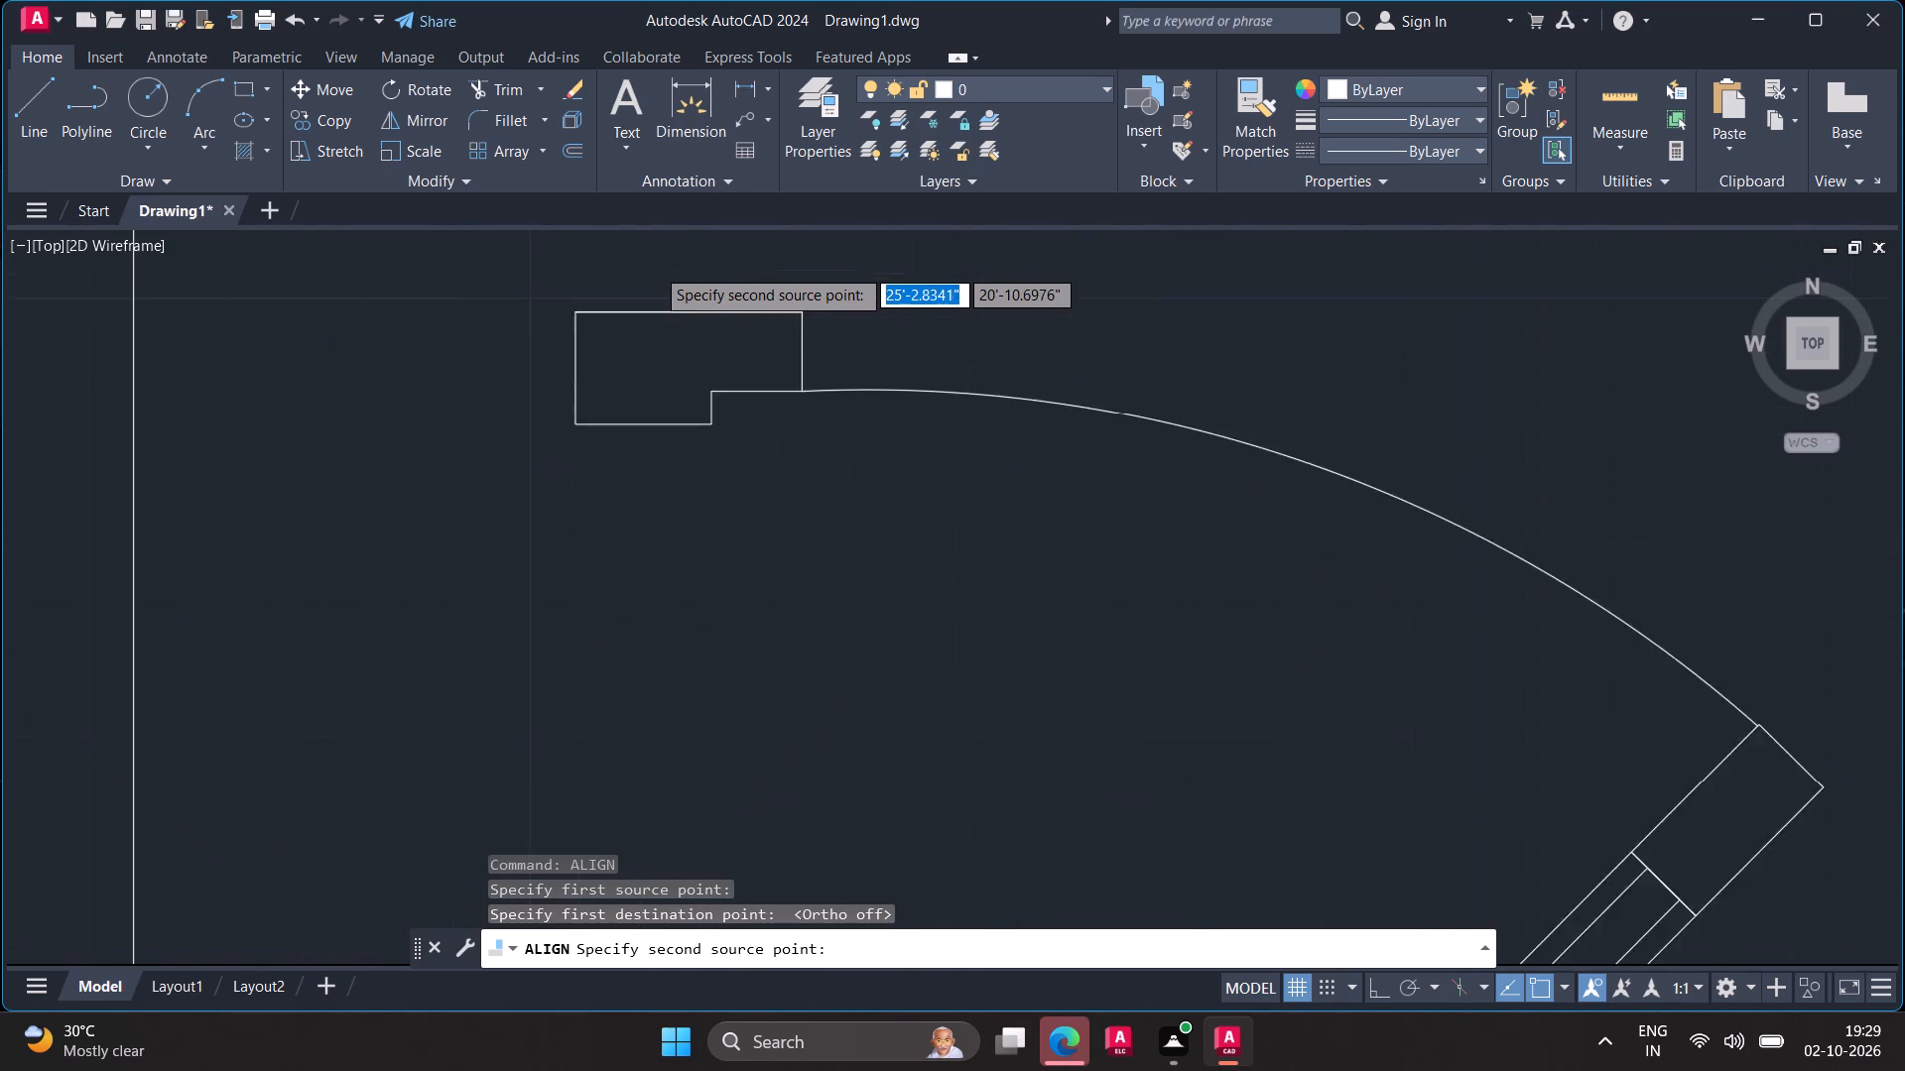
left_click(529, 341)
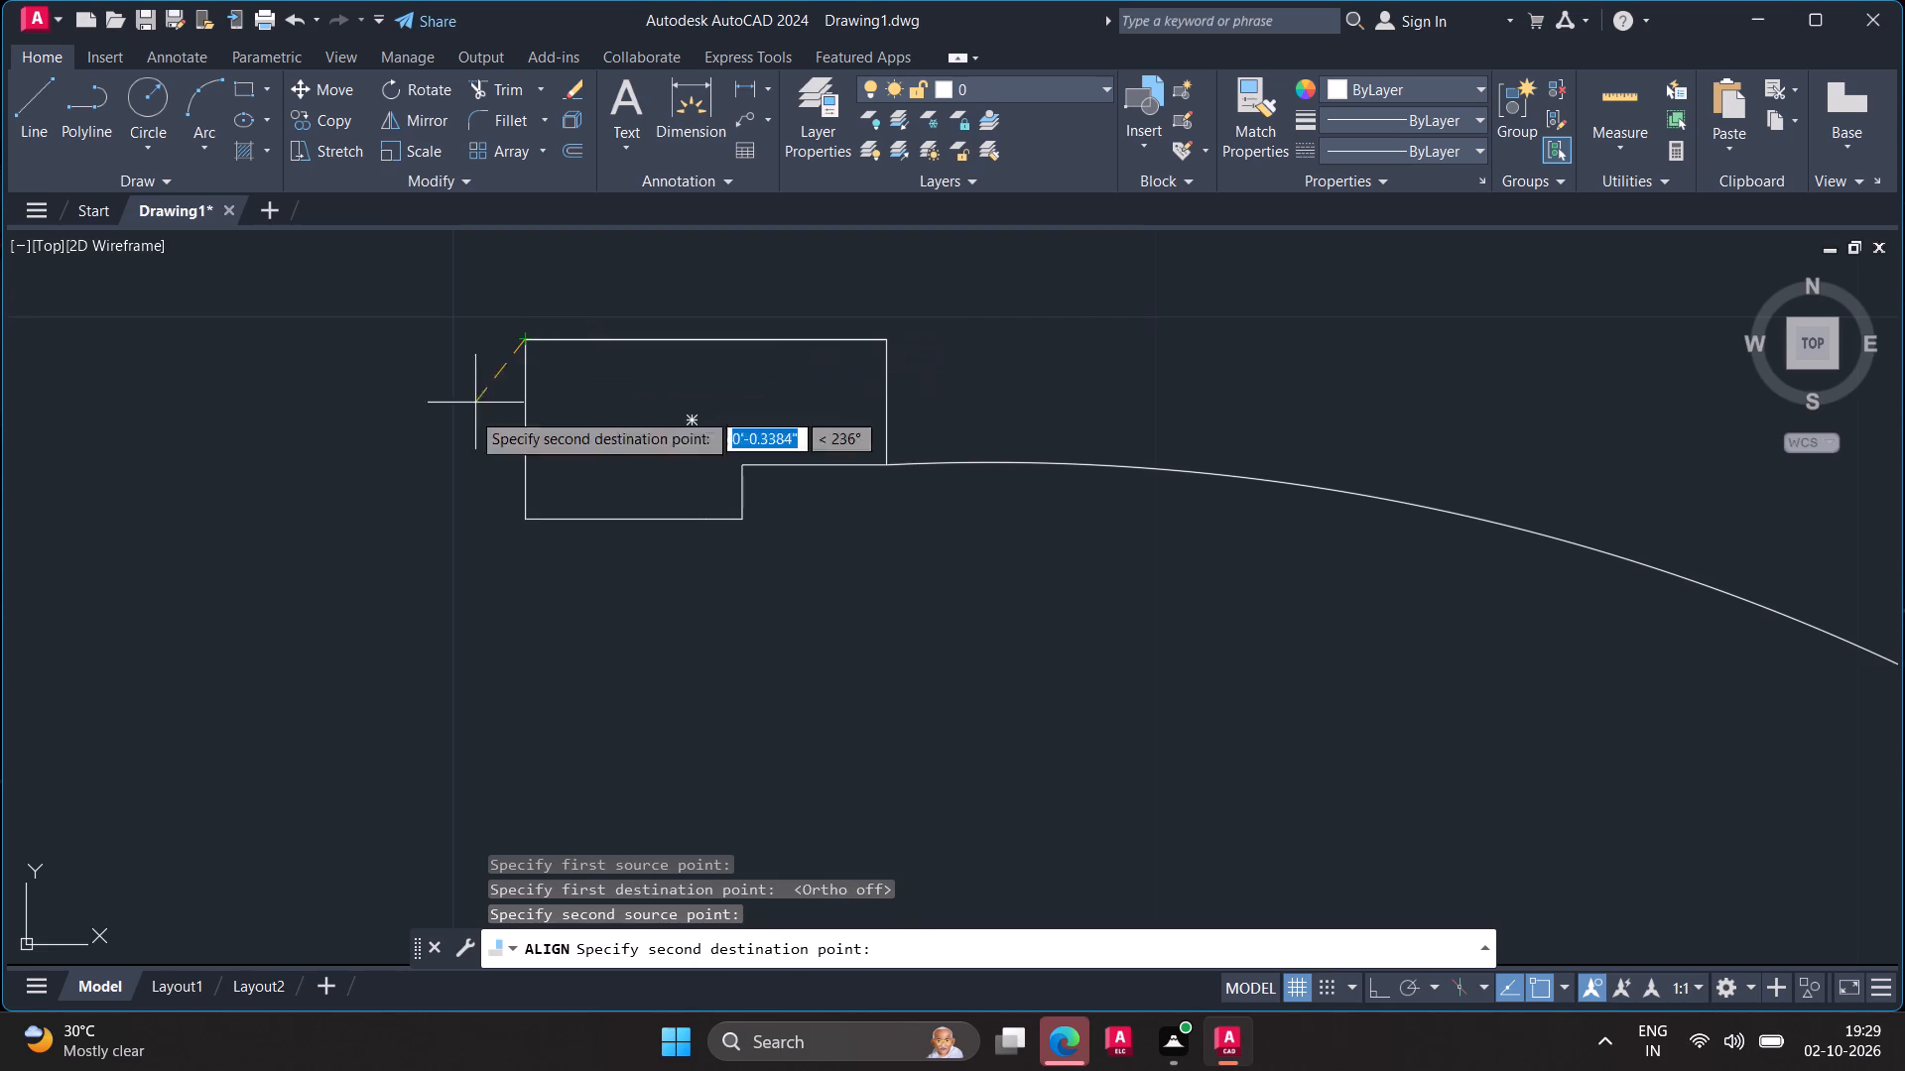
scroll(412, 515, "down", 3)
scroll(367, 645, "down", 1)
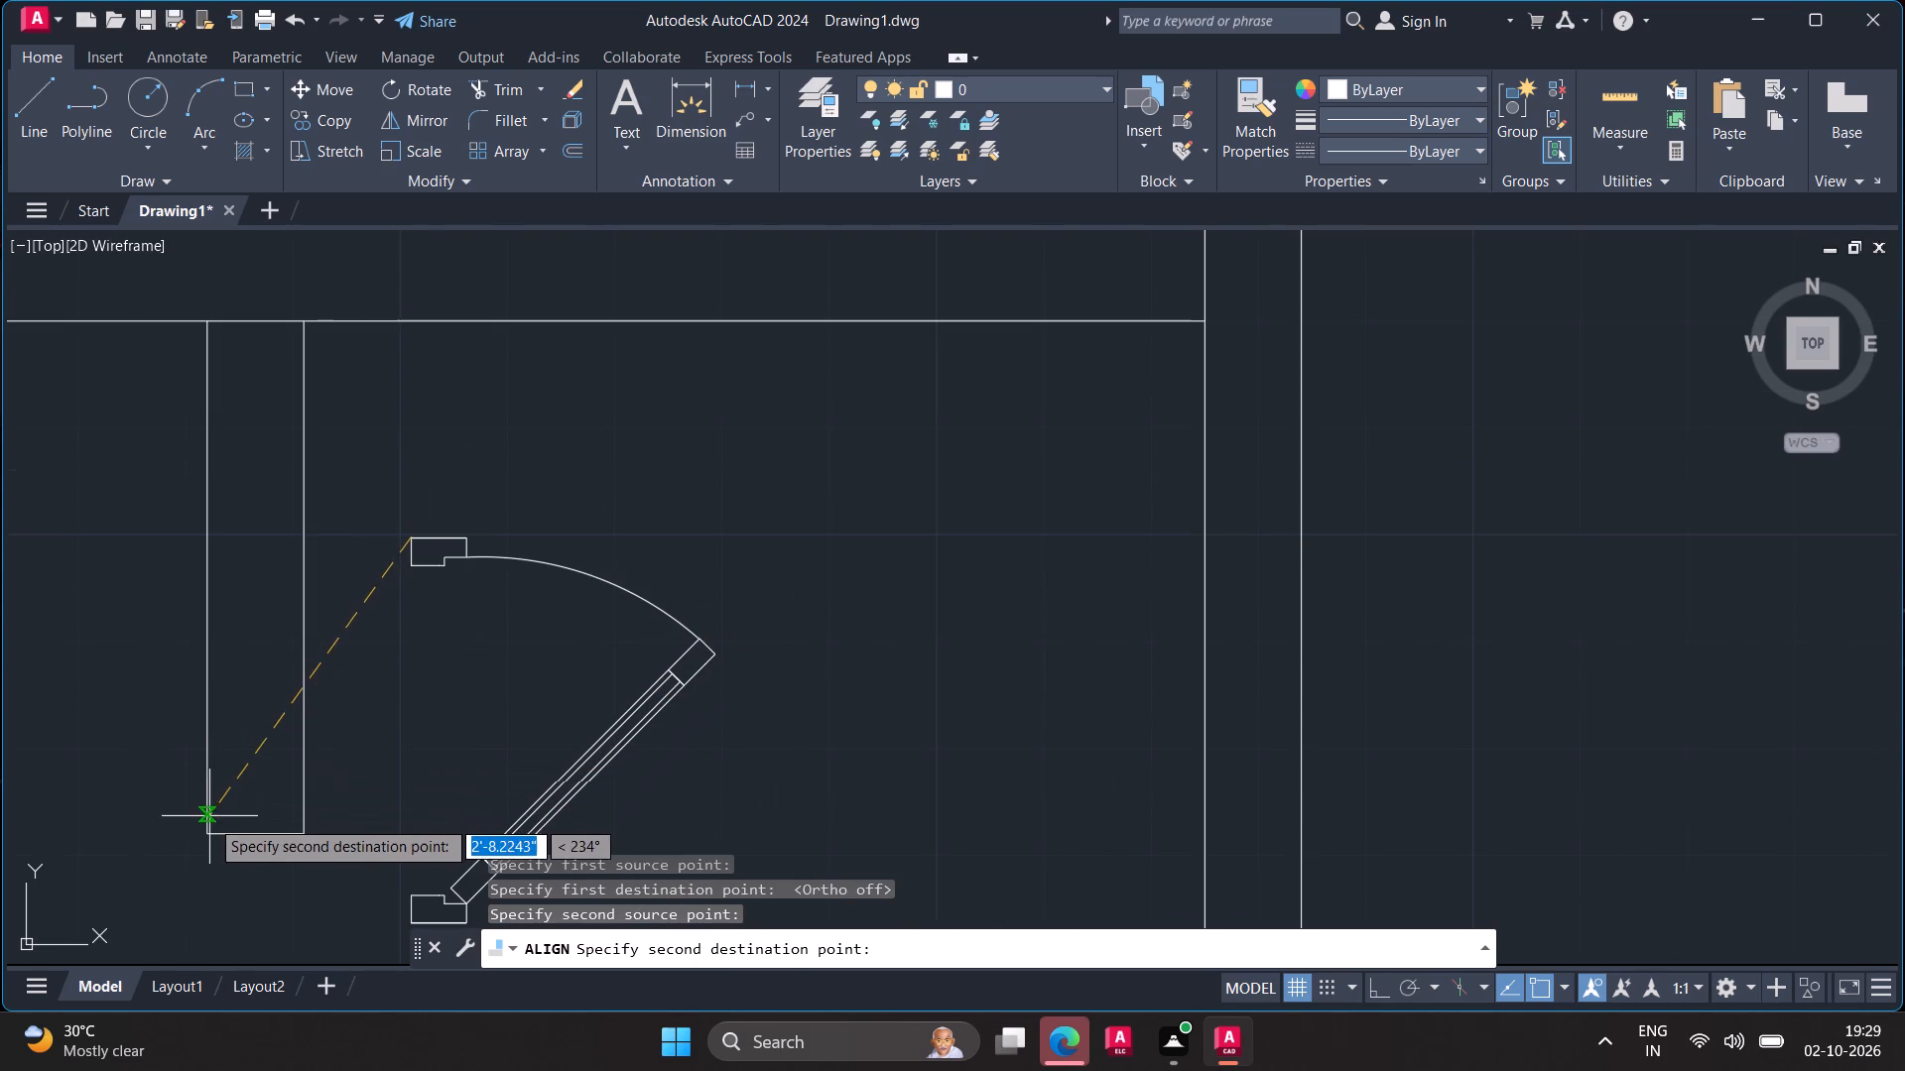
left_click(209, 832)
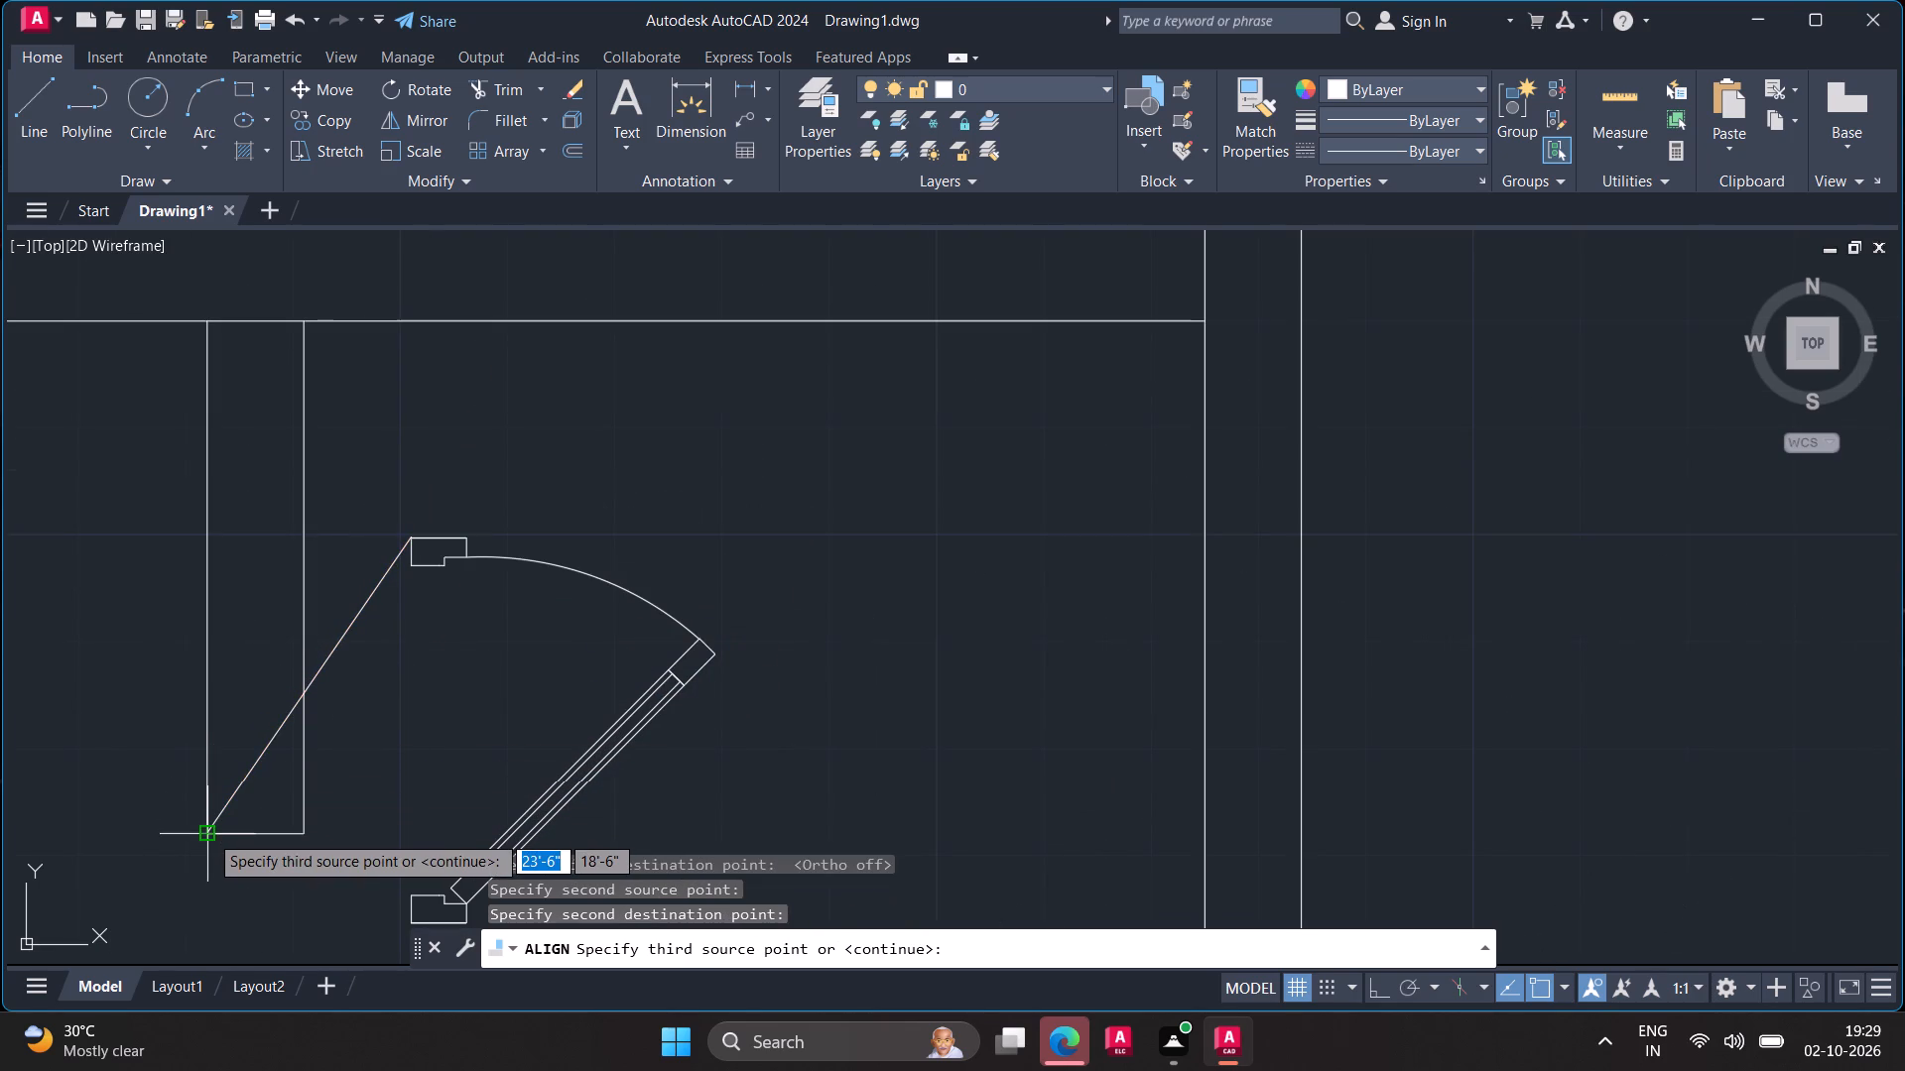
key("space")
left_click_drag(263, 883, 208, 833)
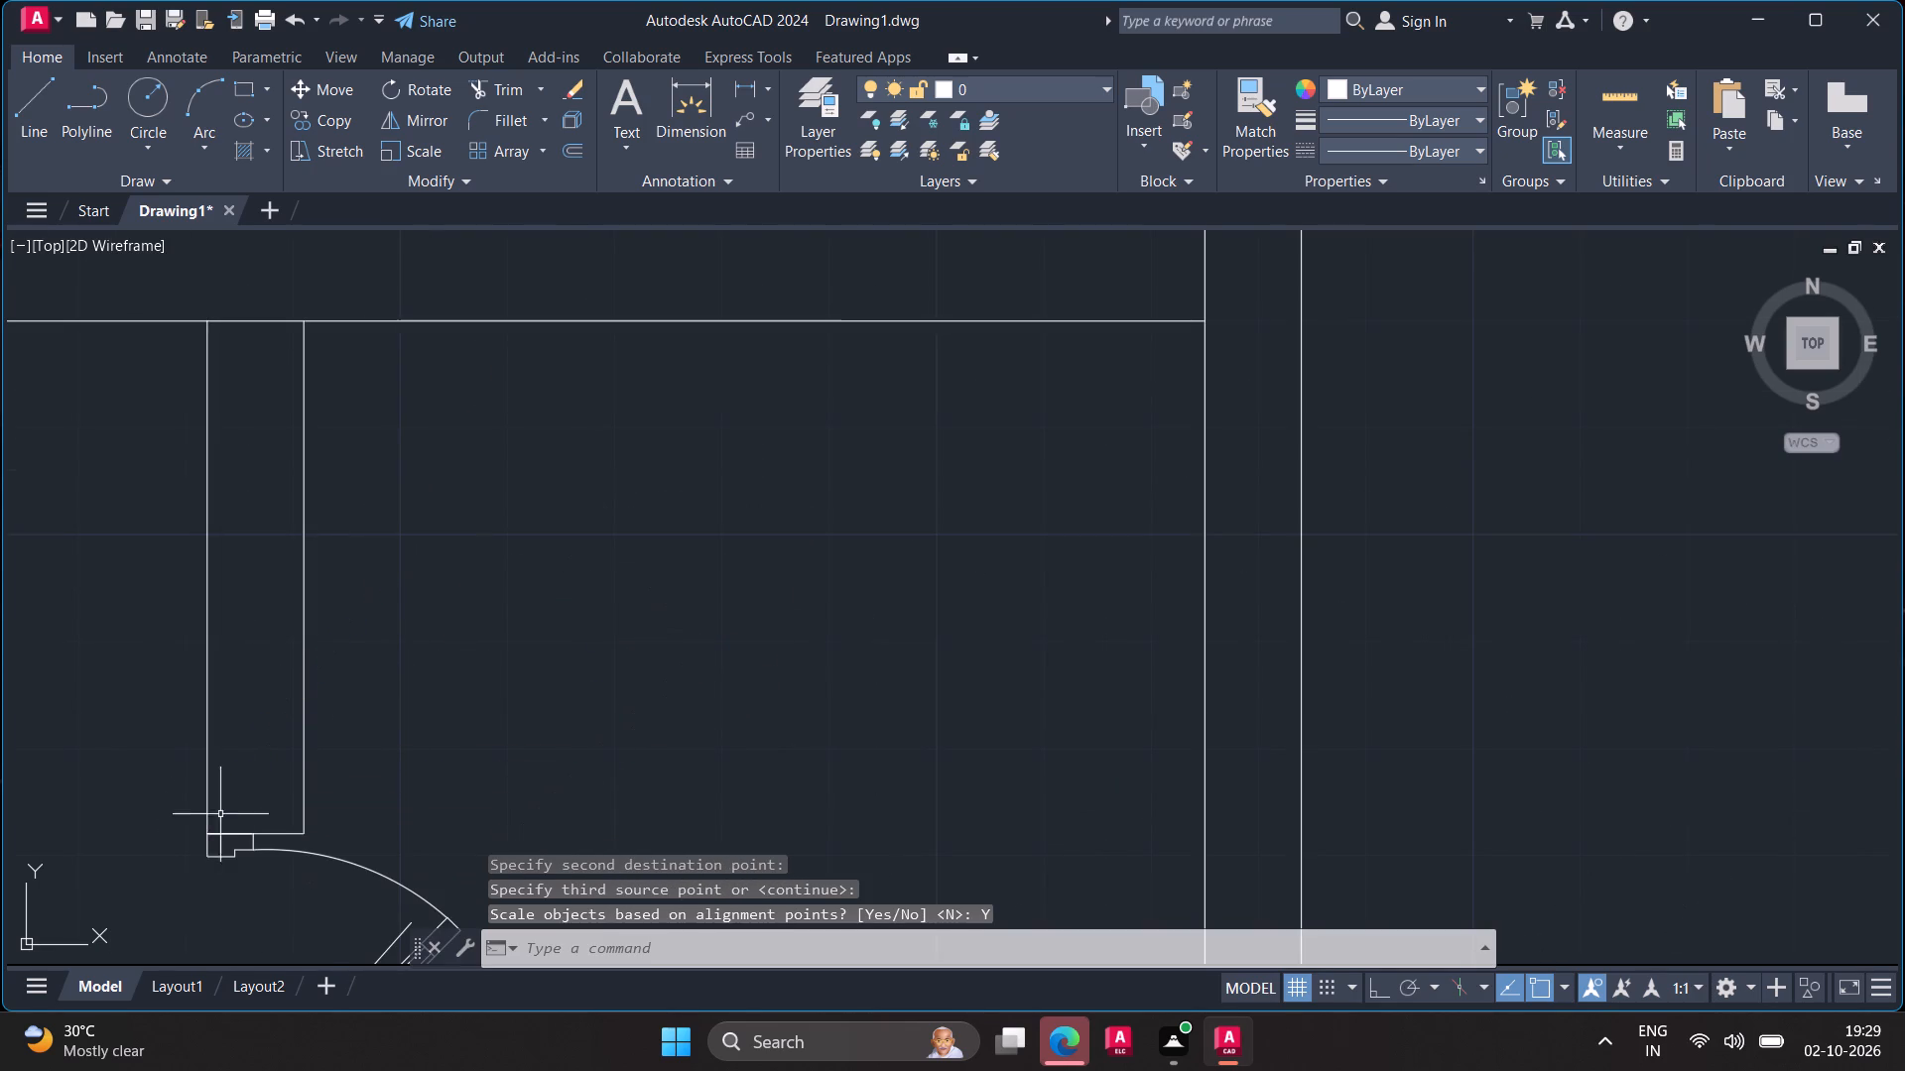
scroll(318, 789, "down", 3)
middle_click_drag(508, 704, 909, 502)
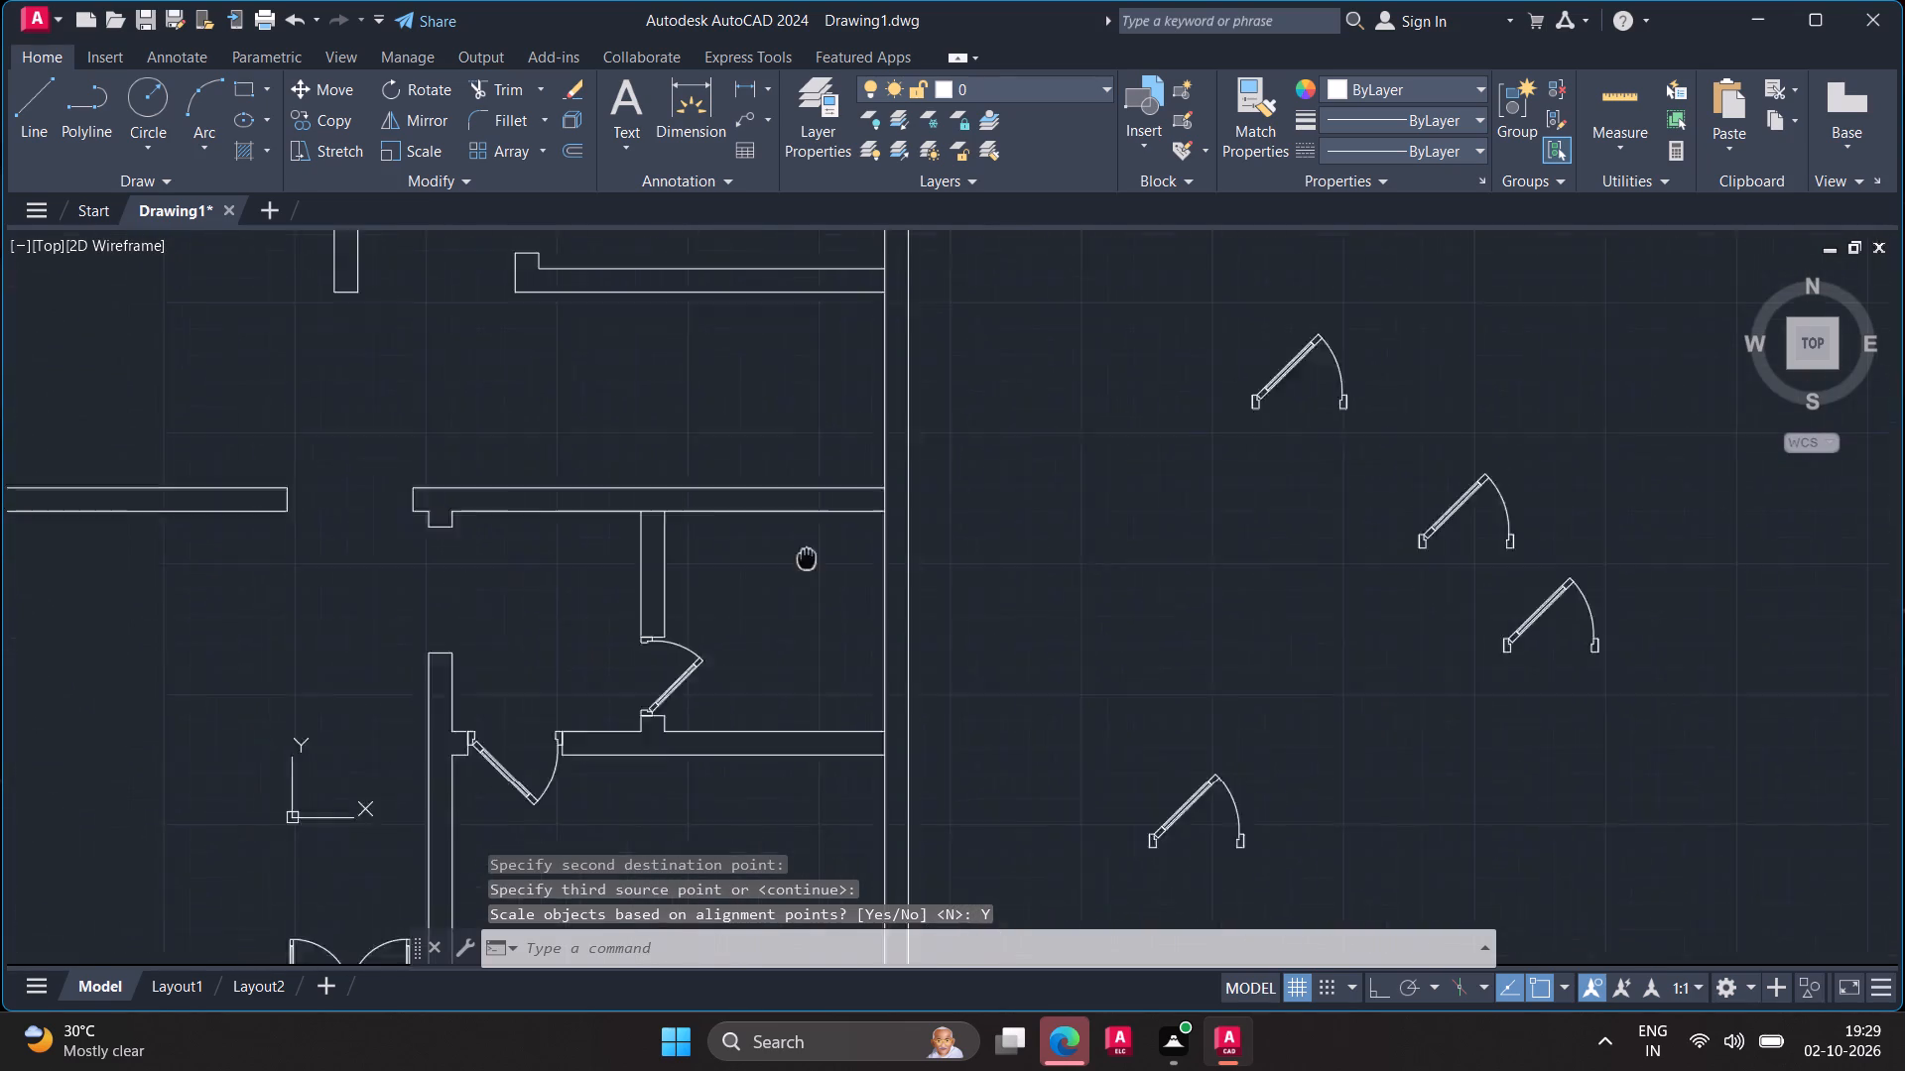
middle_click_drag(909, 502, 969, 459)
key("Escape")
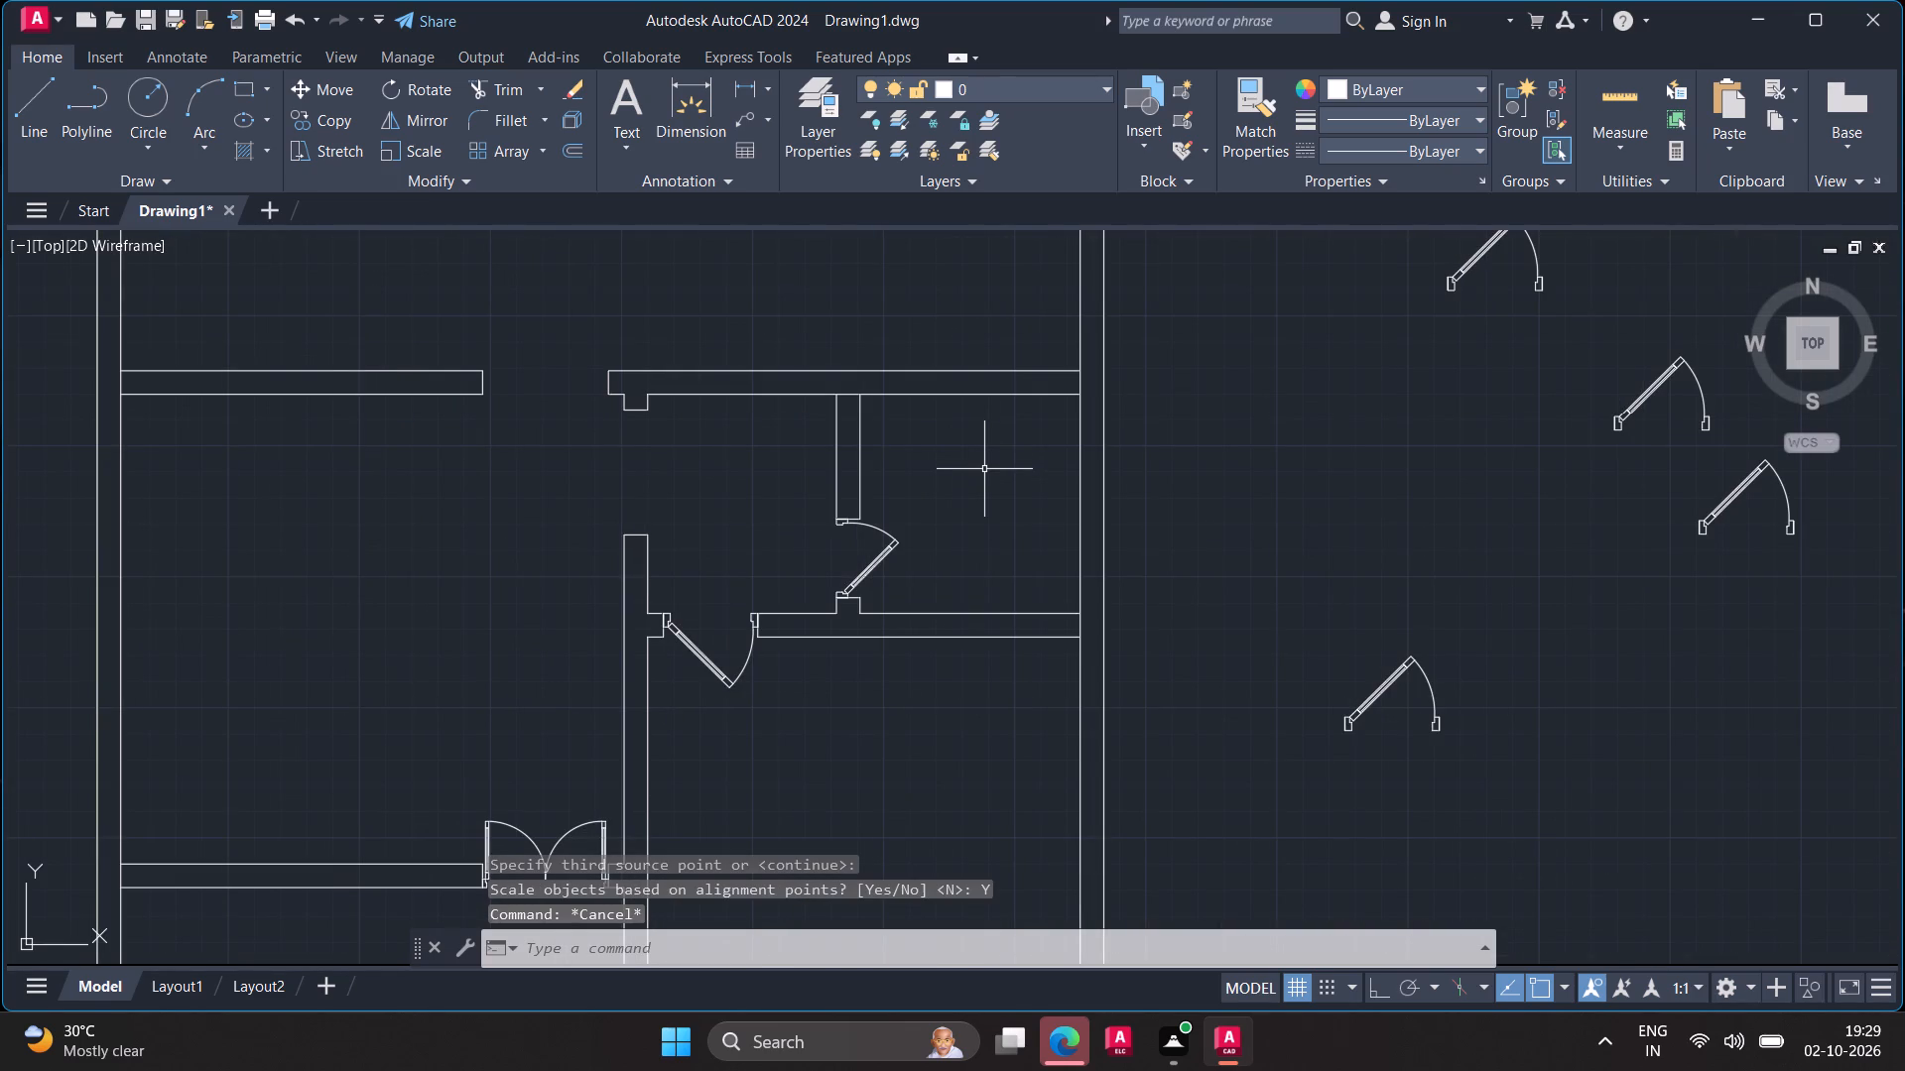
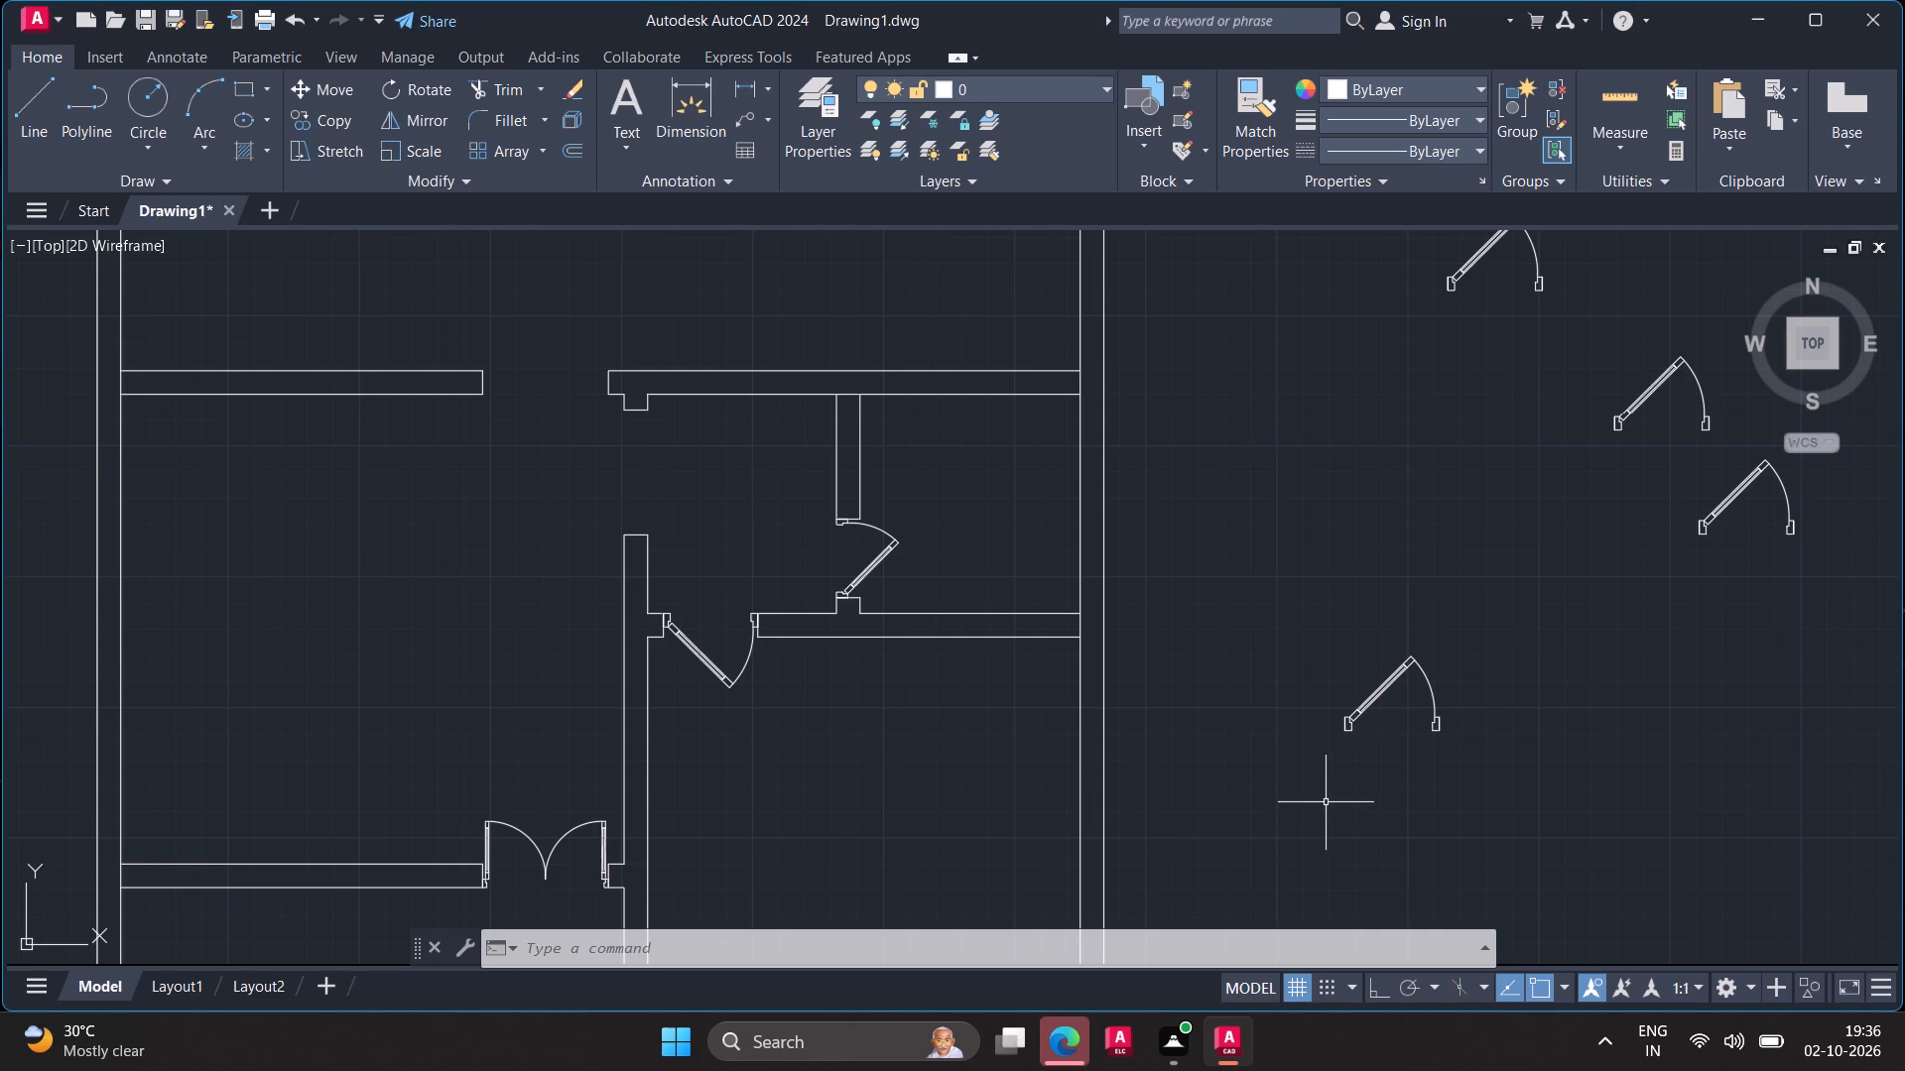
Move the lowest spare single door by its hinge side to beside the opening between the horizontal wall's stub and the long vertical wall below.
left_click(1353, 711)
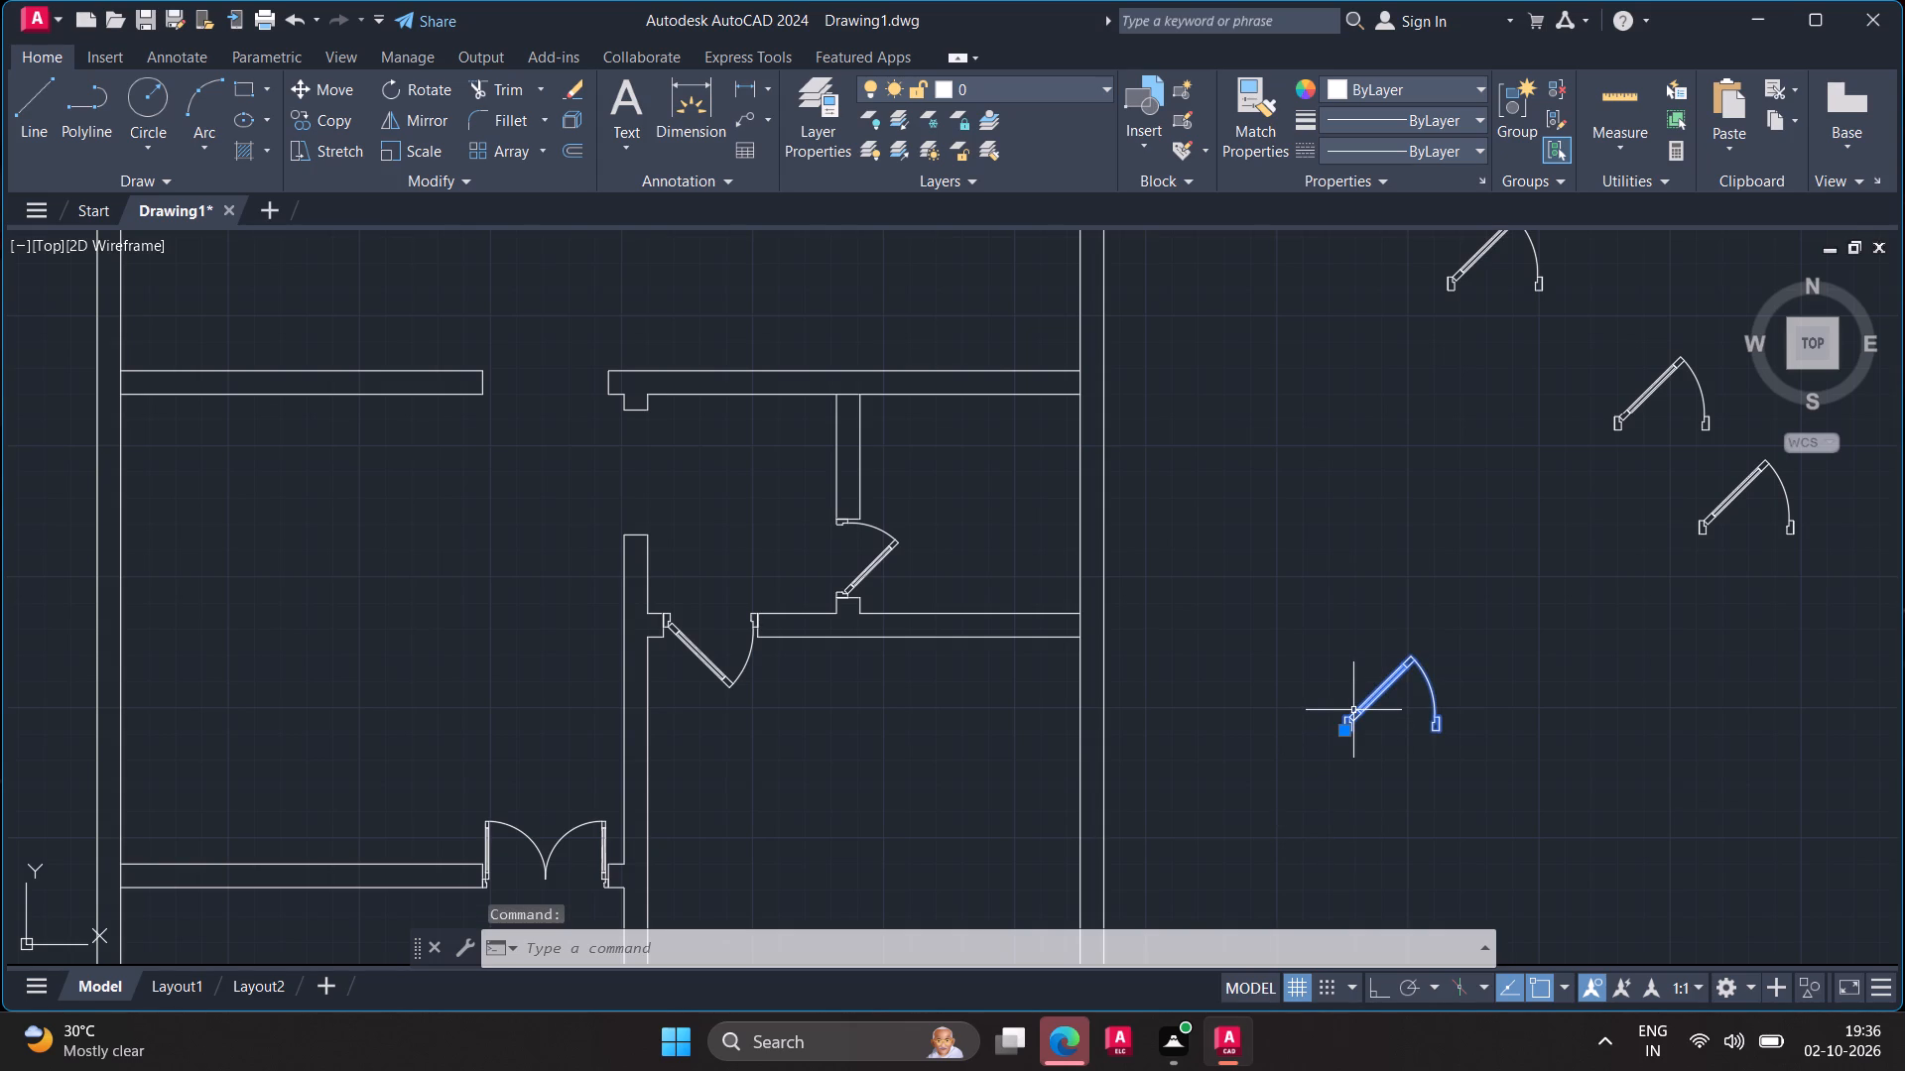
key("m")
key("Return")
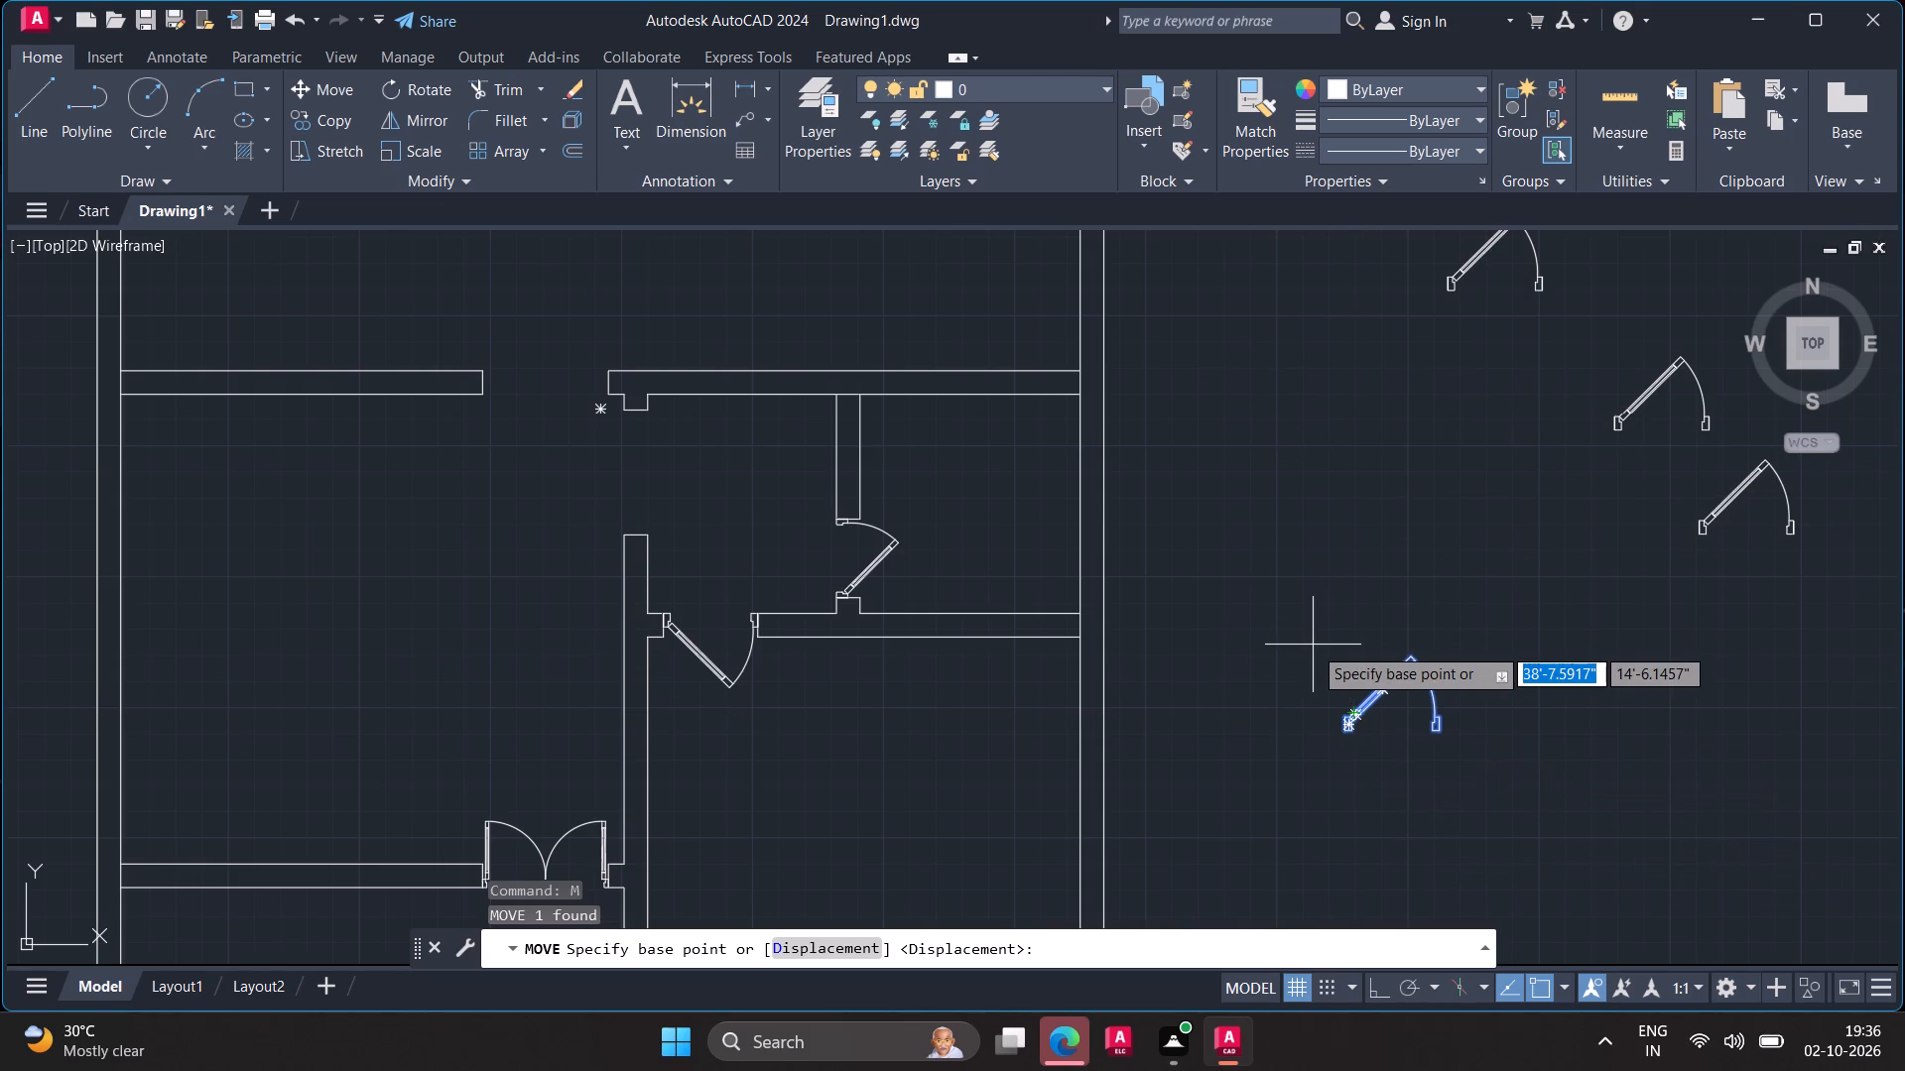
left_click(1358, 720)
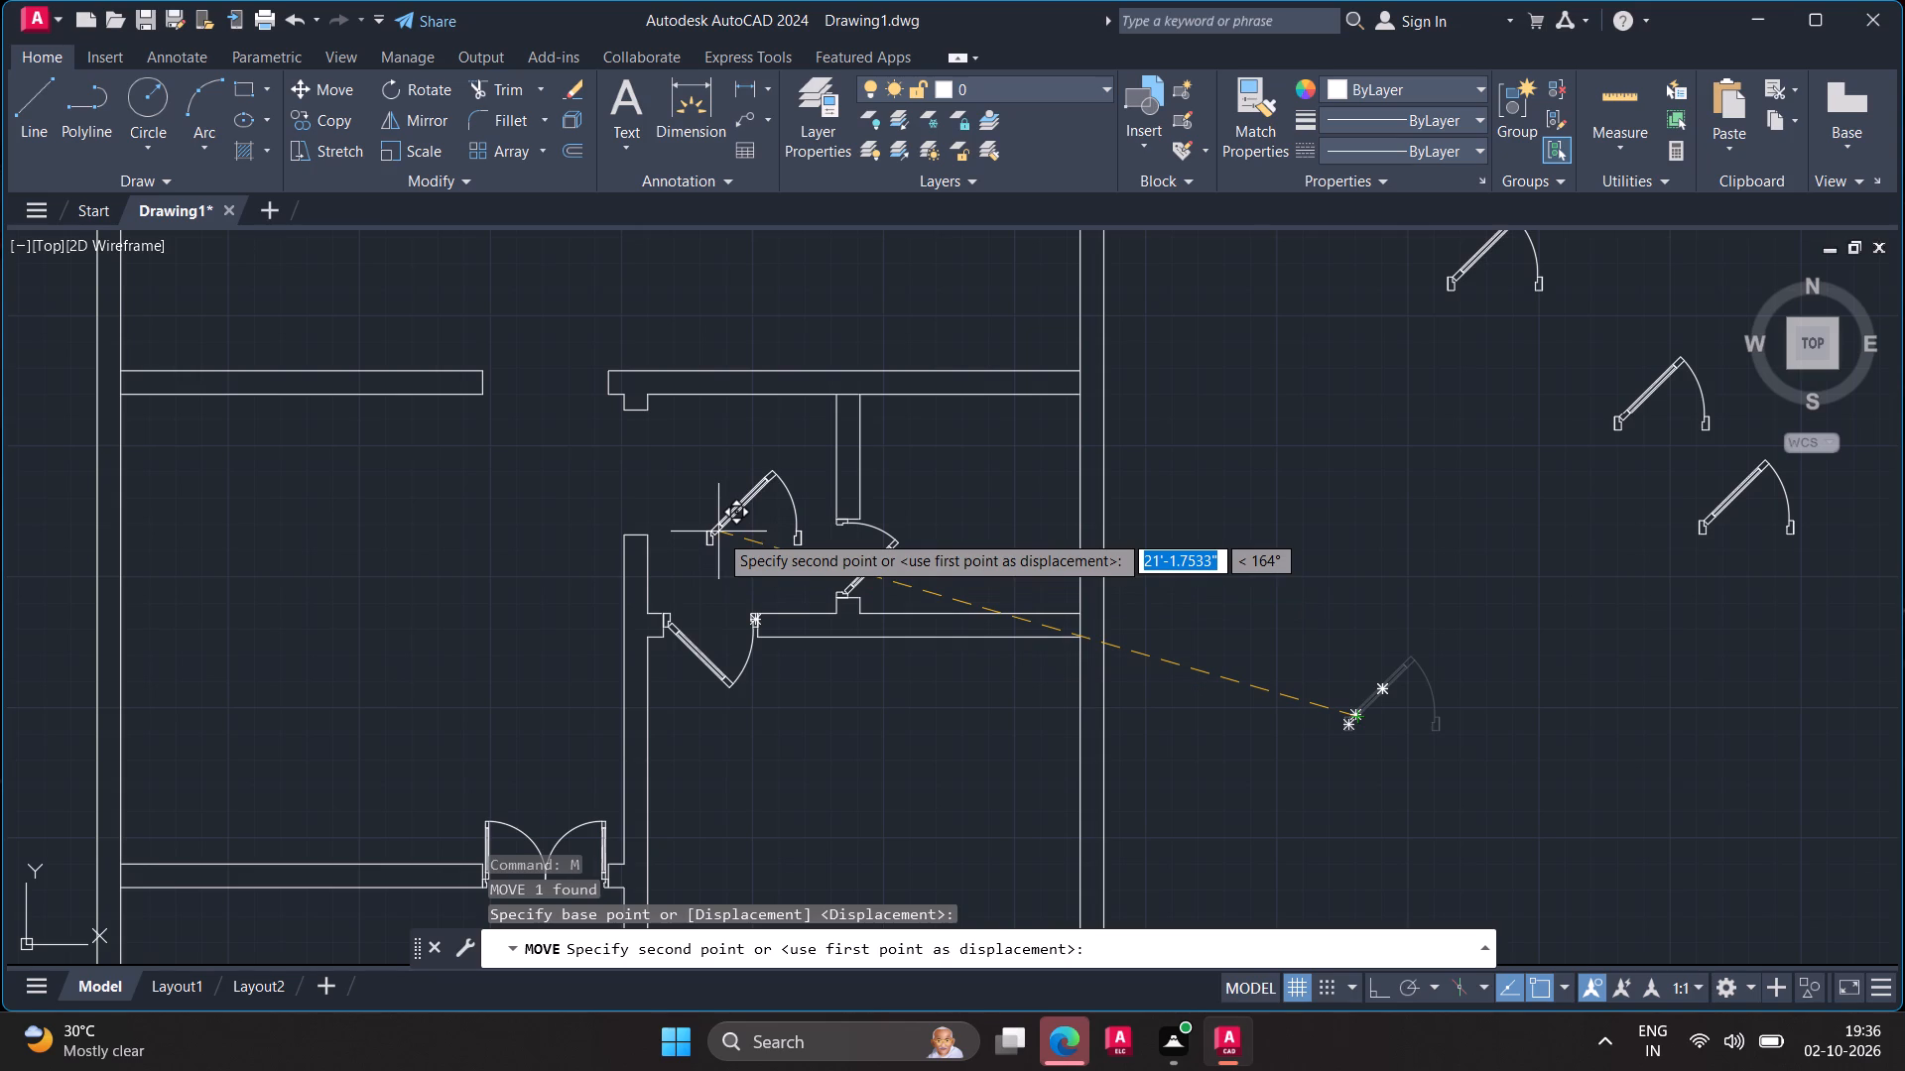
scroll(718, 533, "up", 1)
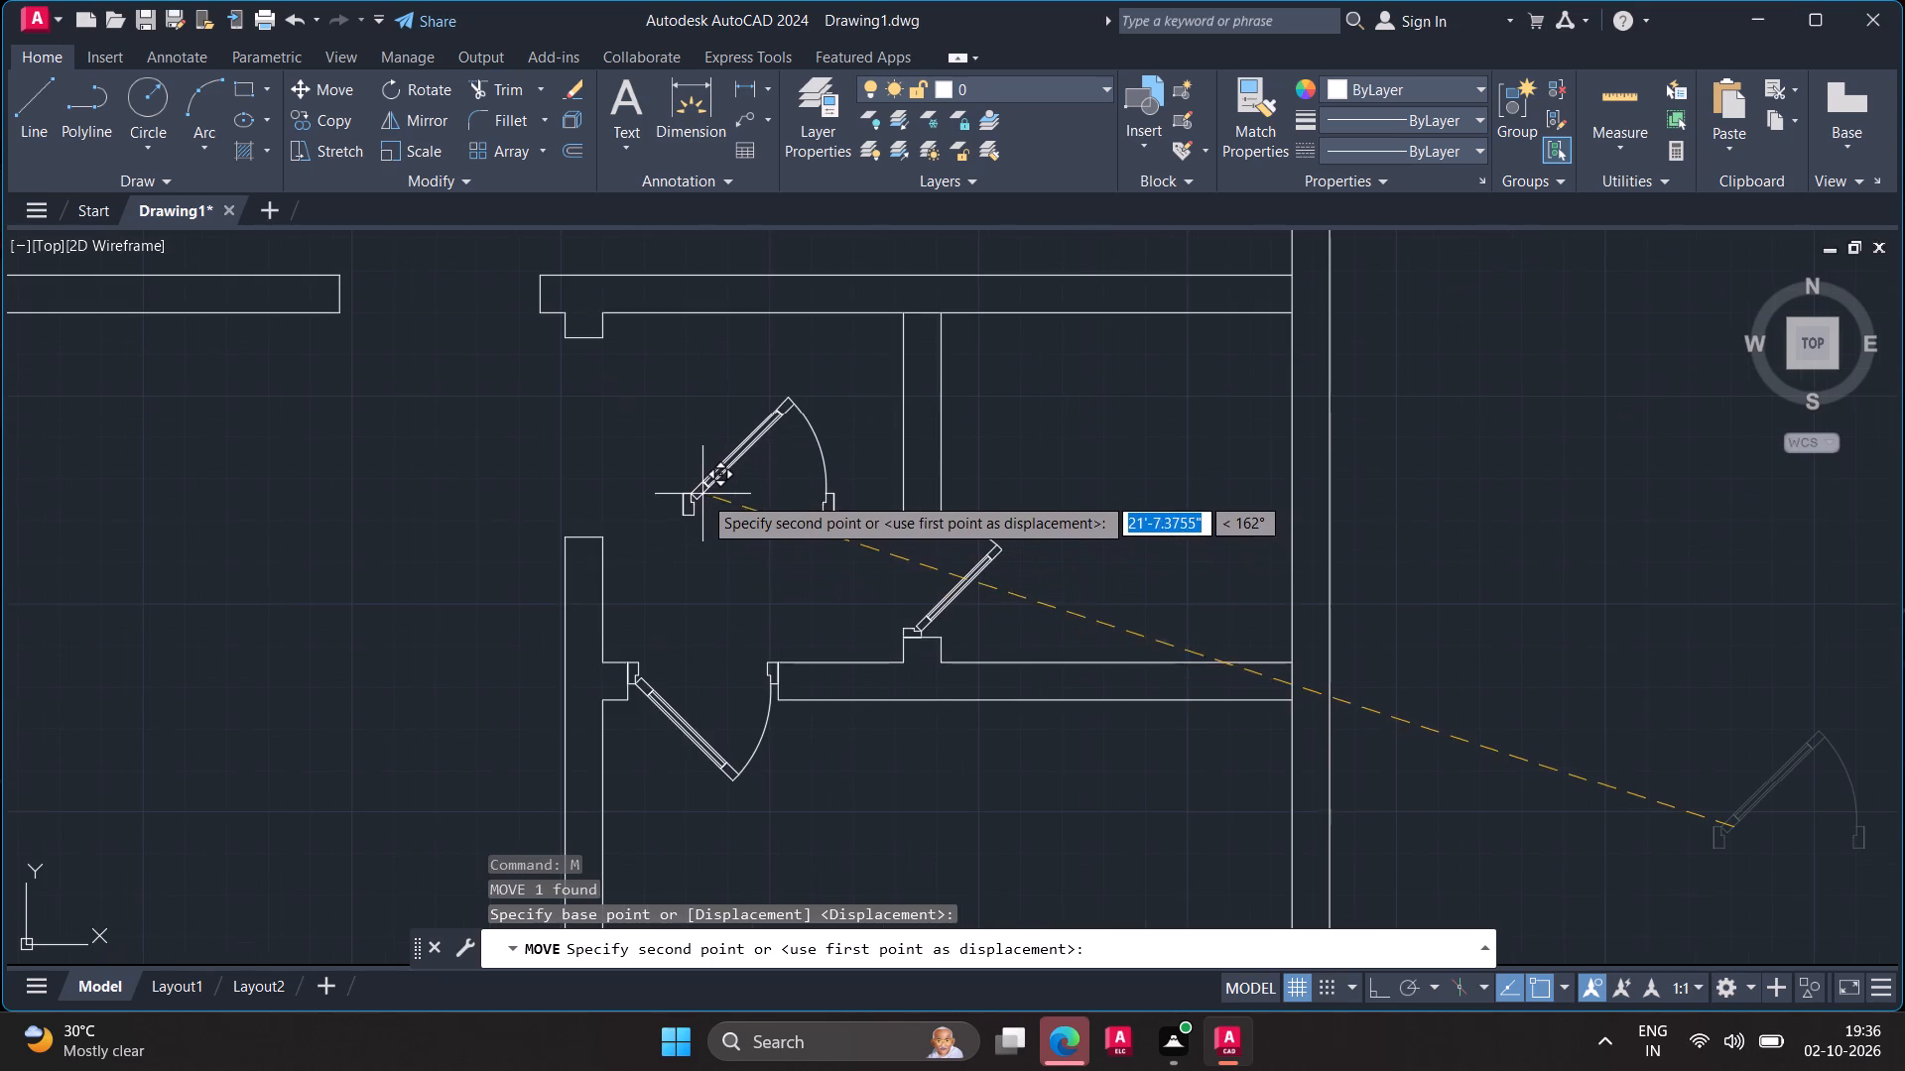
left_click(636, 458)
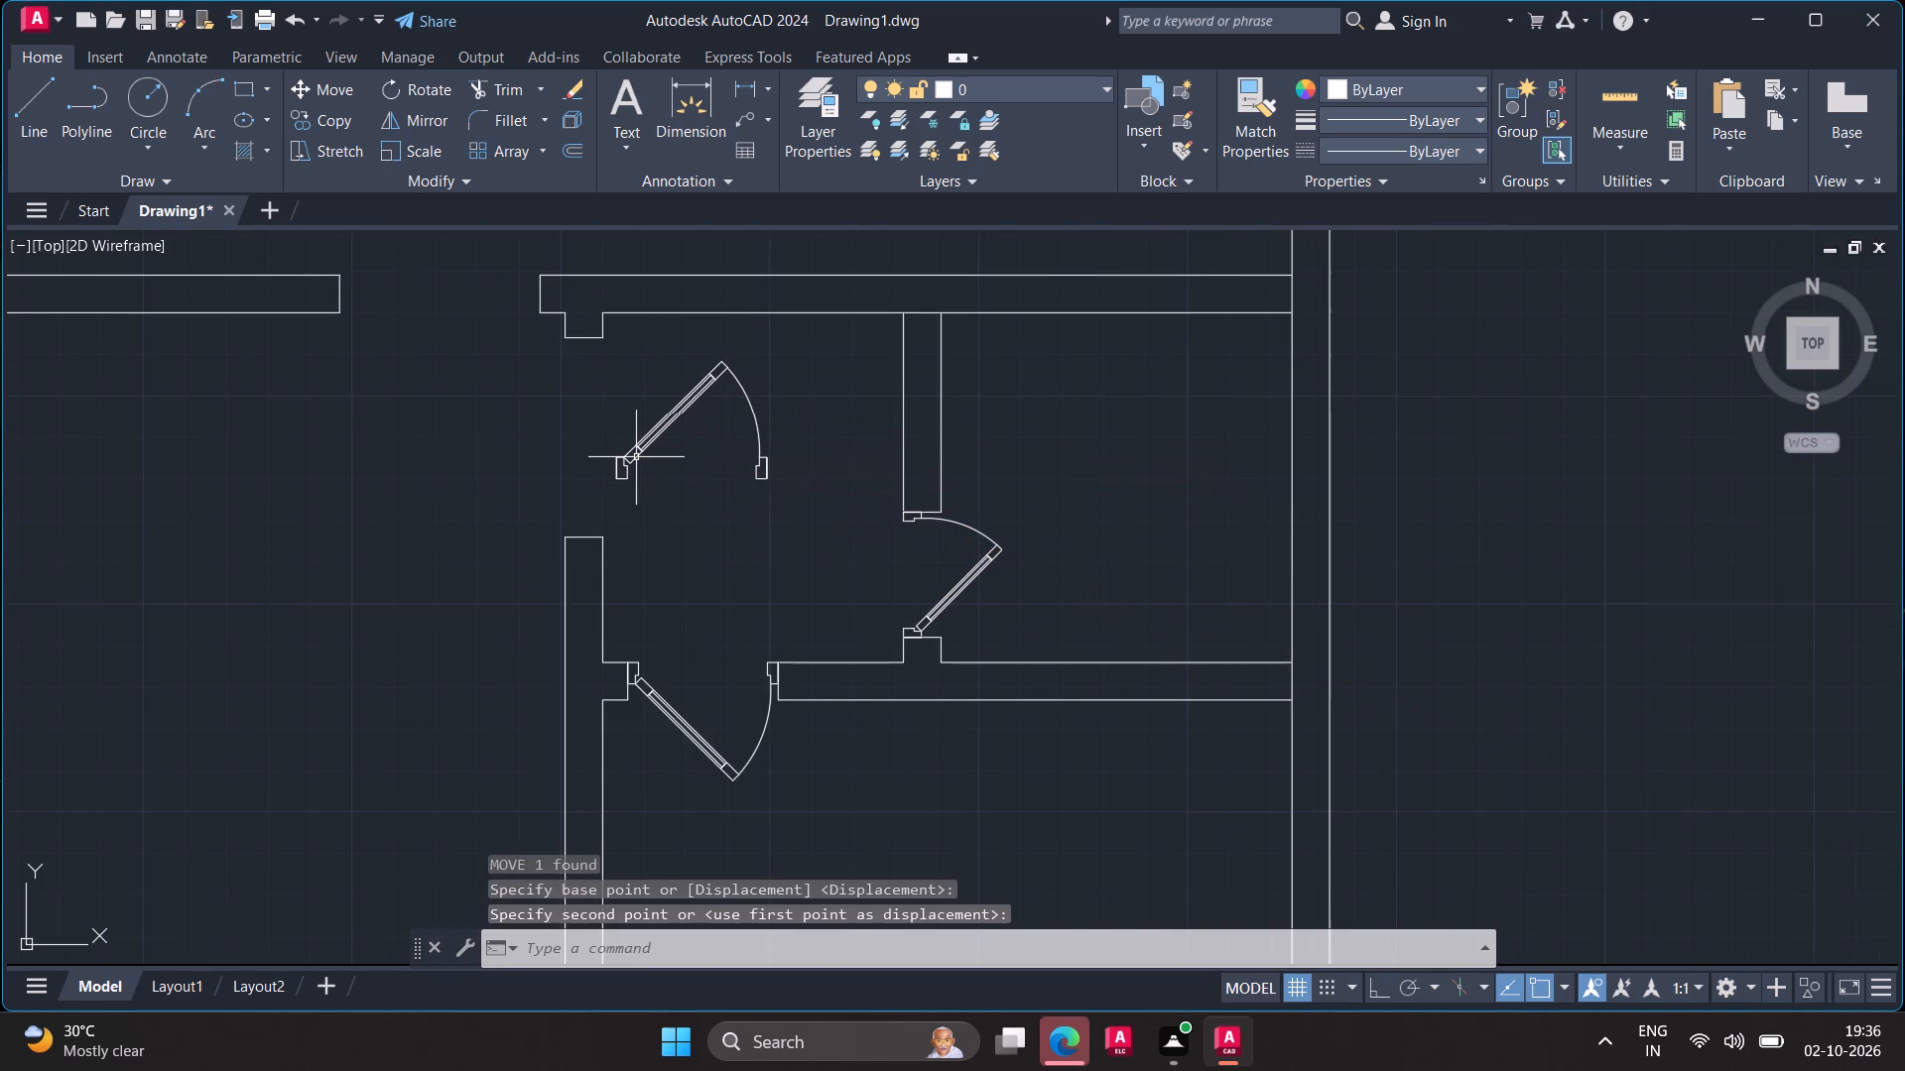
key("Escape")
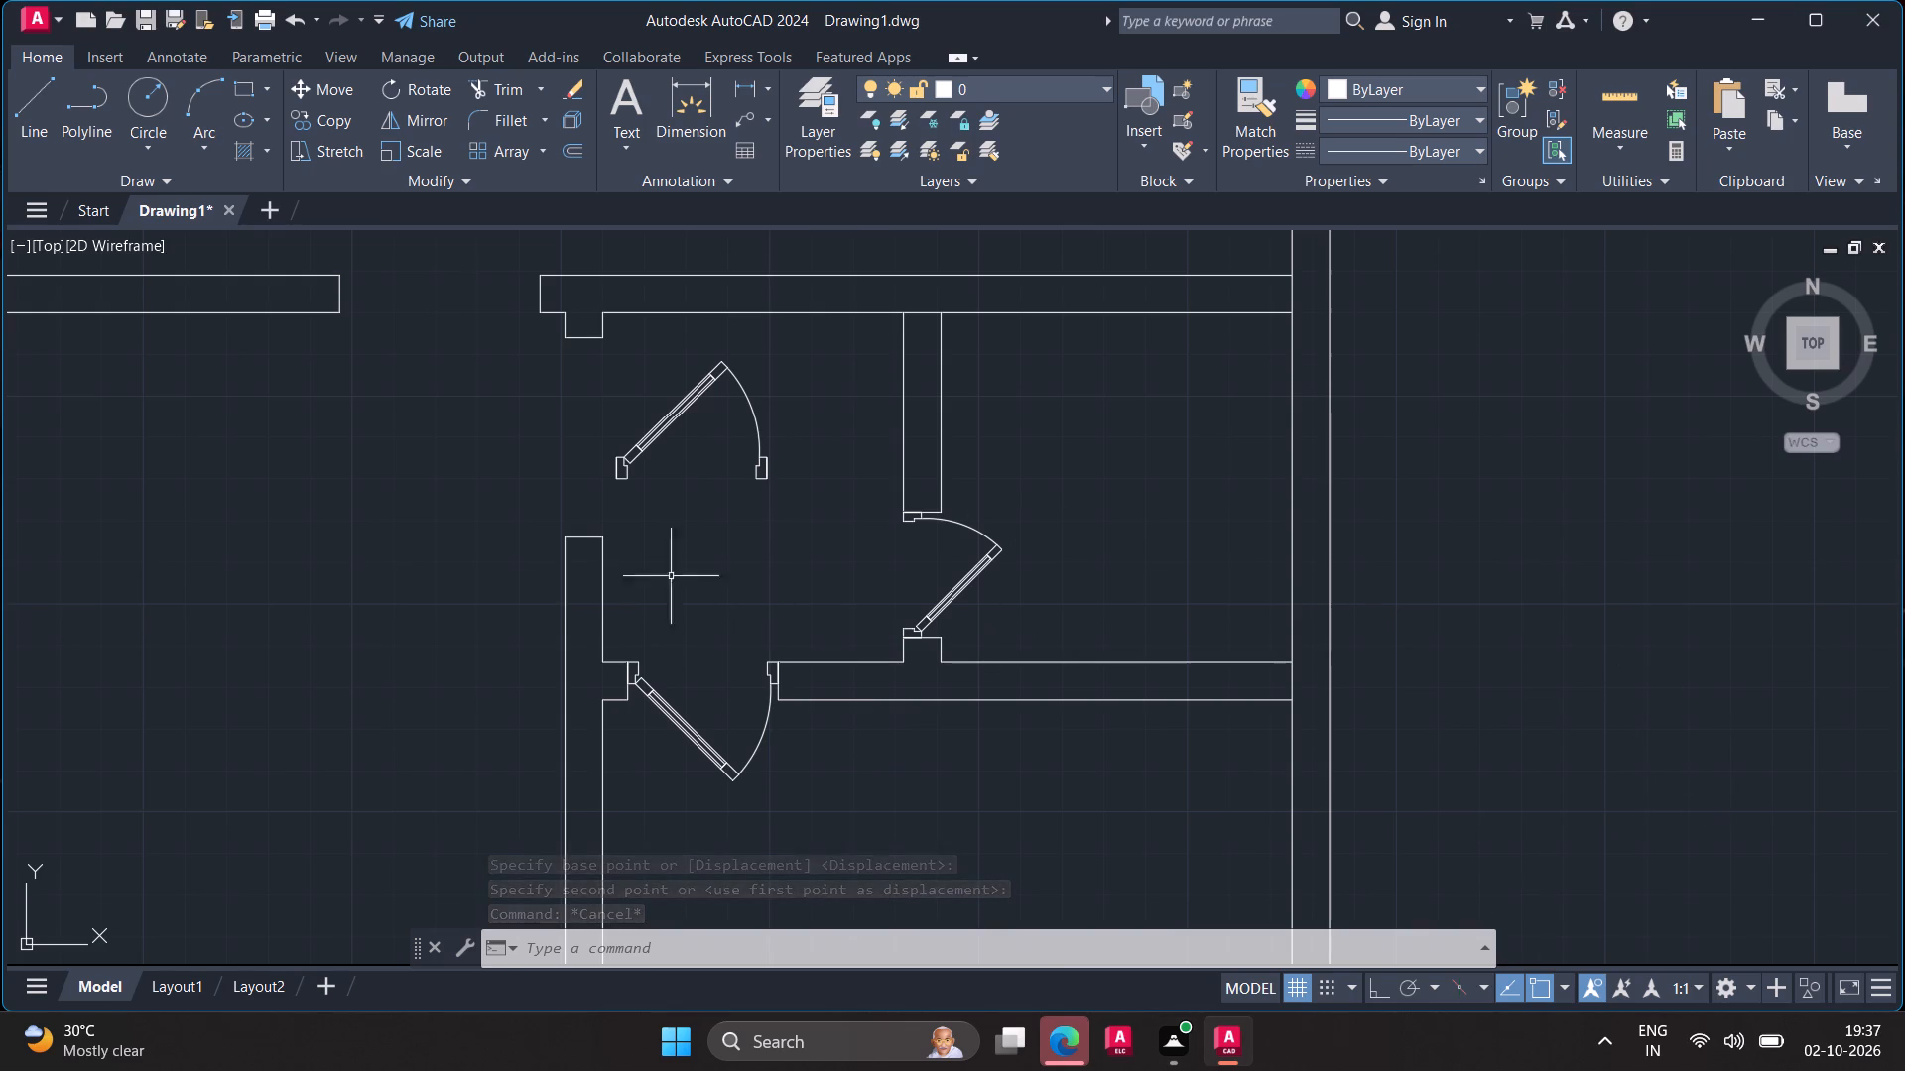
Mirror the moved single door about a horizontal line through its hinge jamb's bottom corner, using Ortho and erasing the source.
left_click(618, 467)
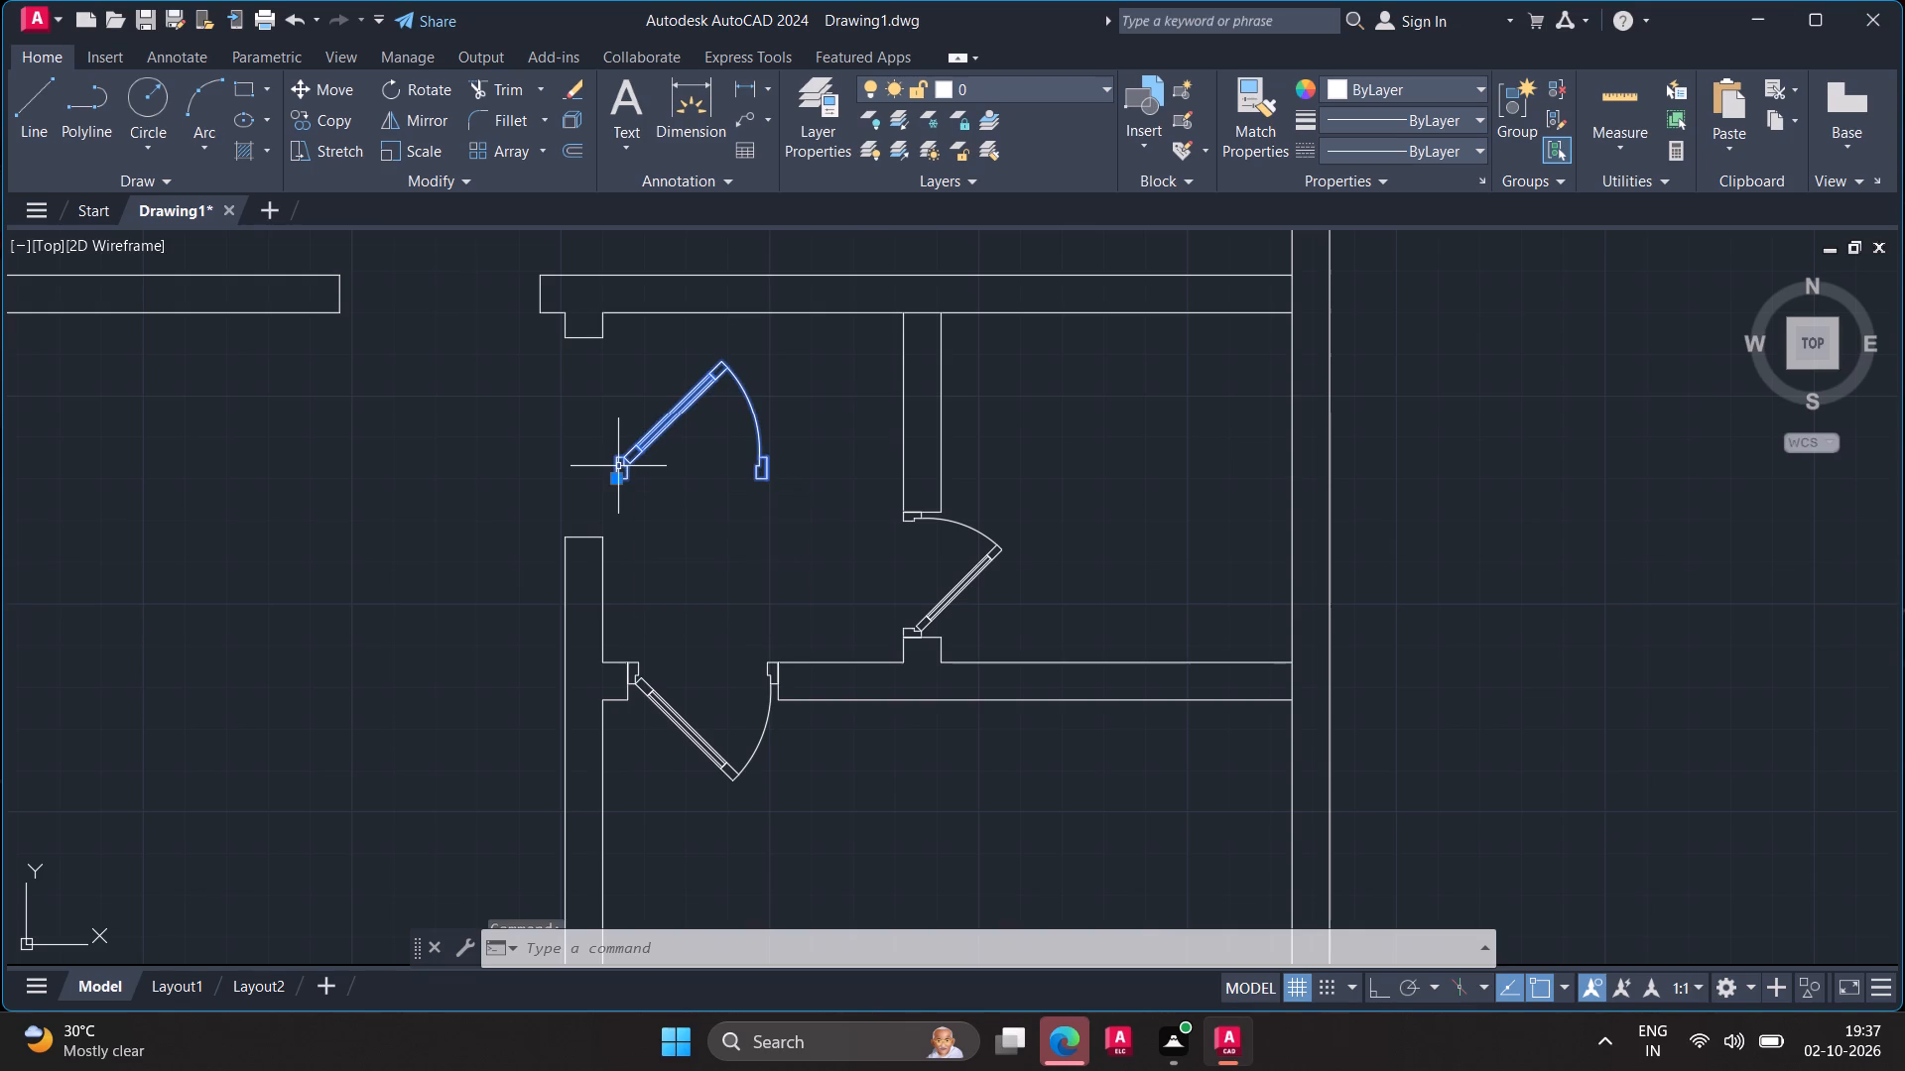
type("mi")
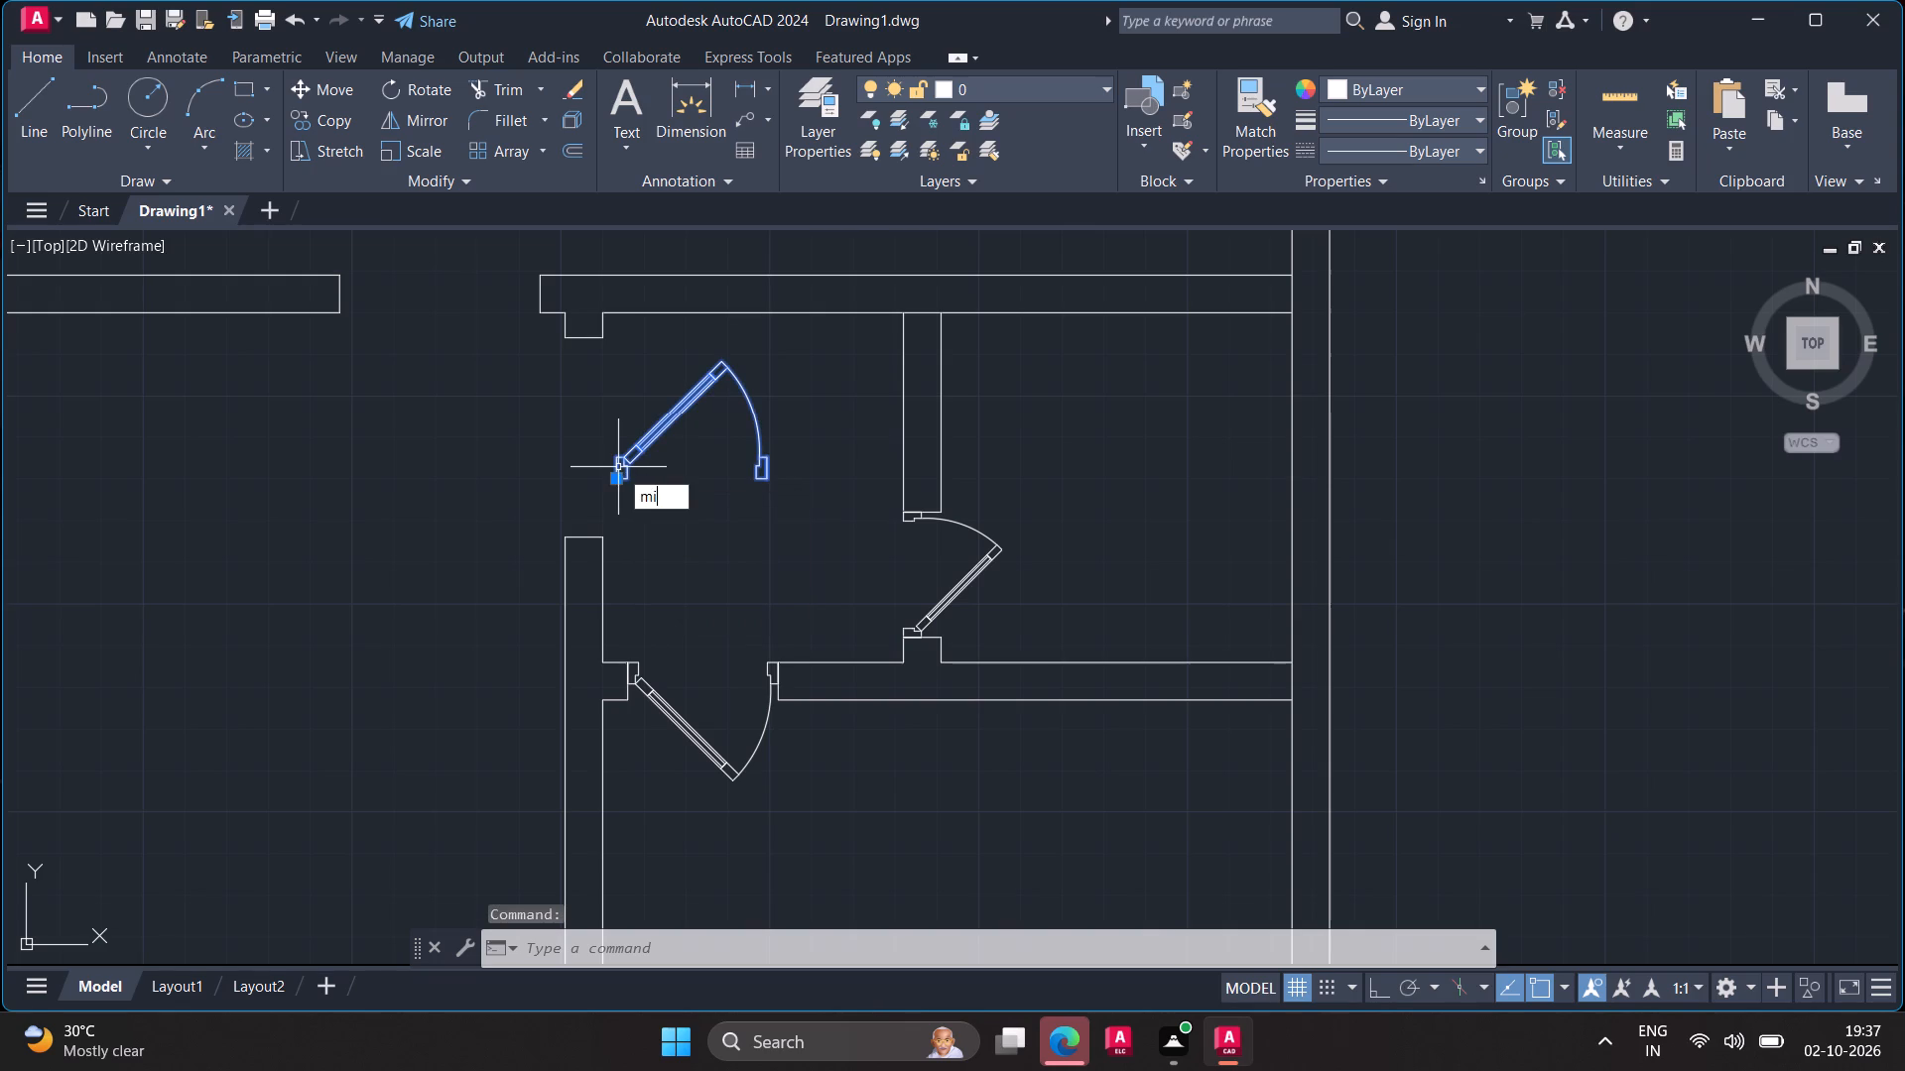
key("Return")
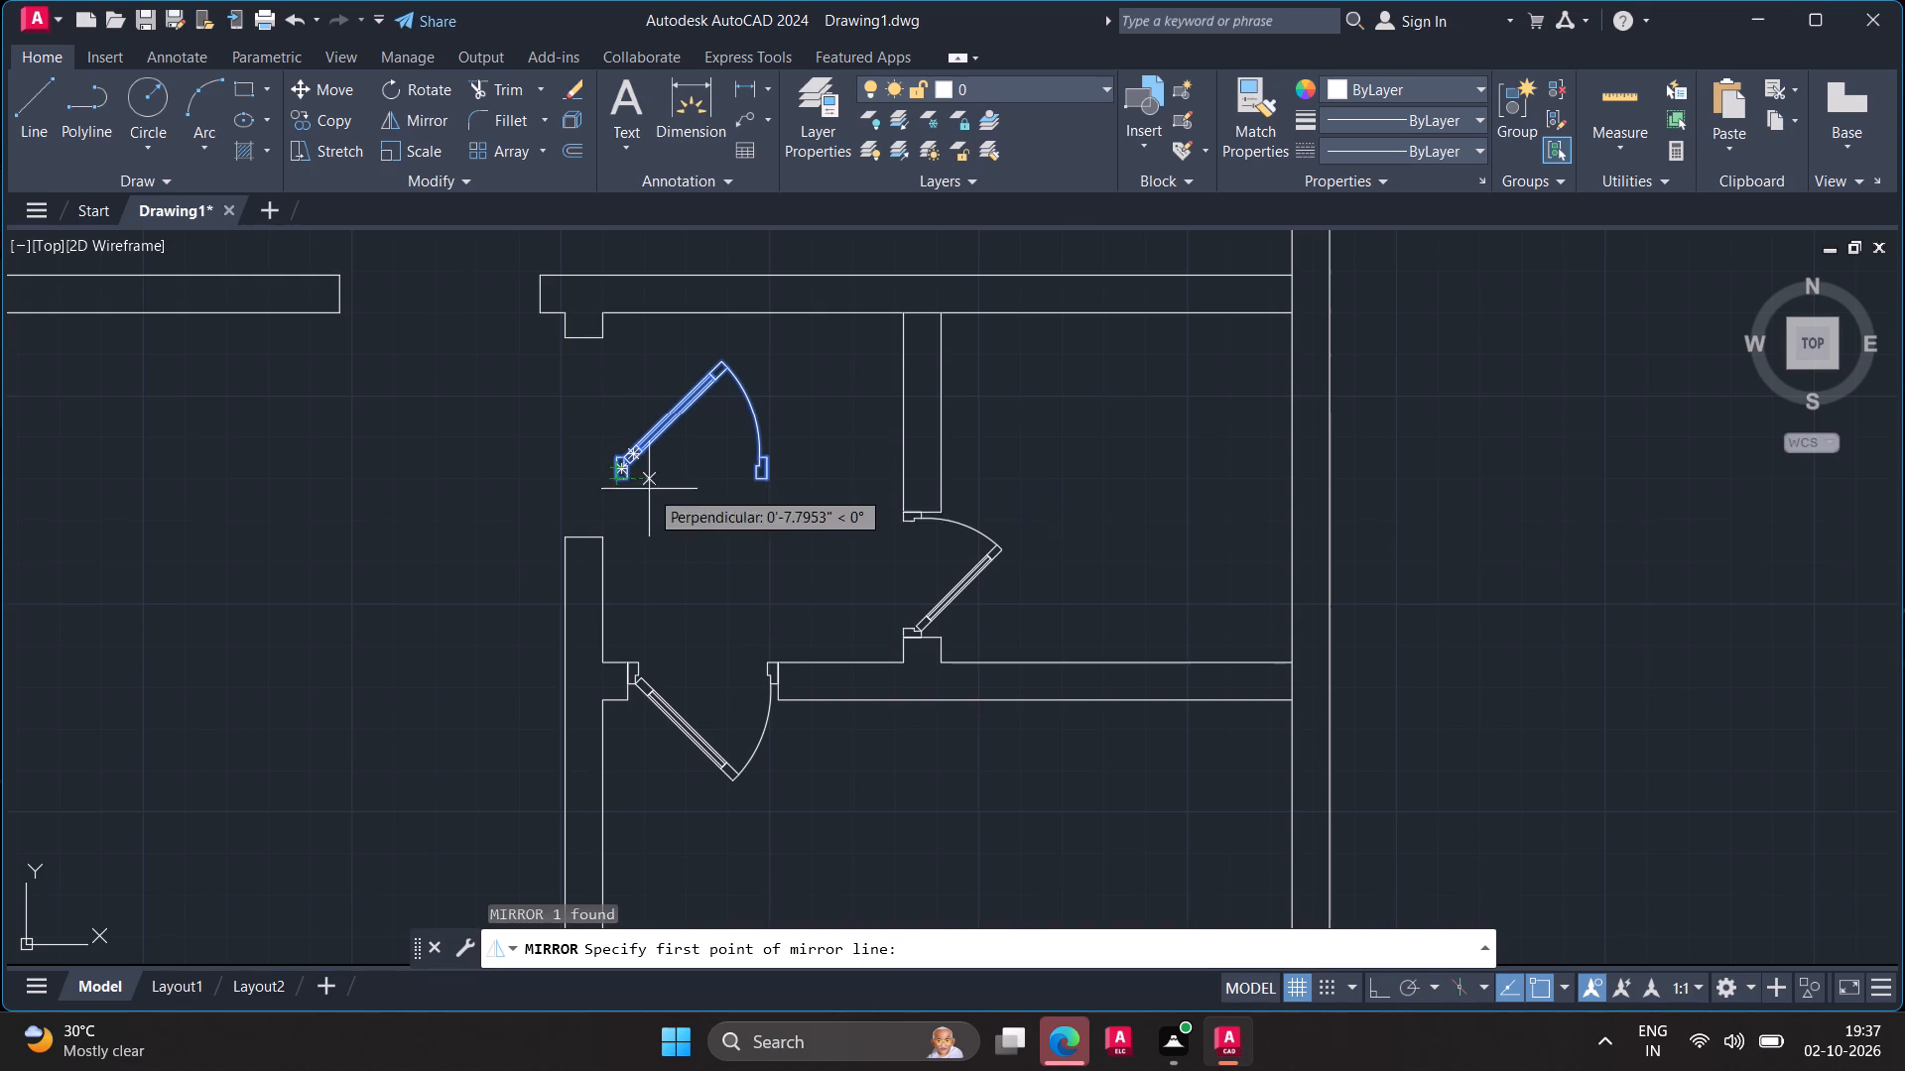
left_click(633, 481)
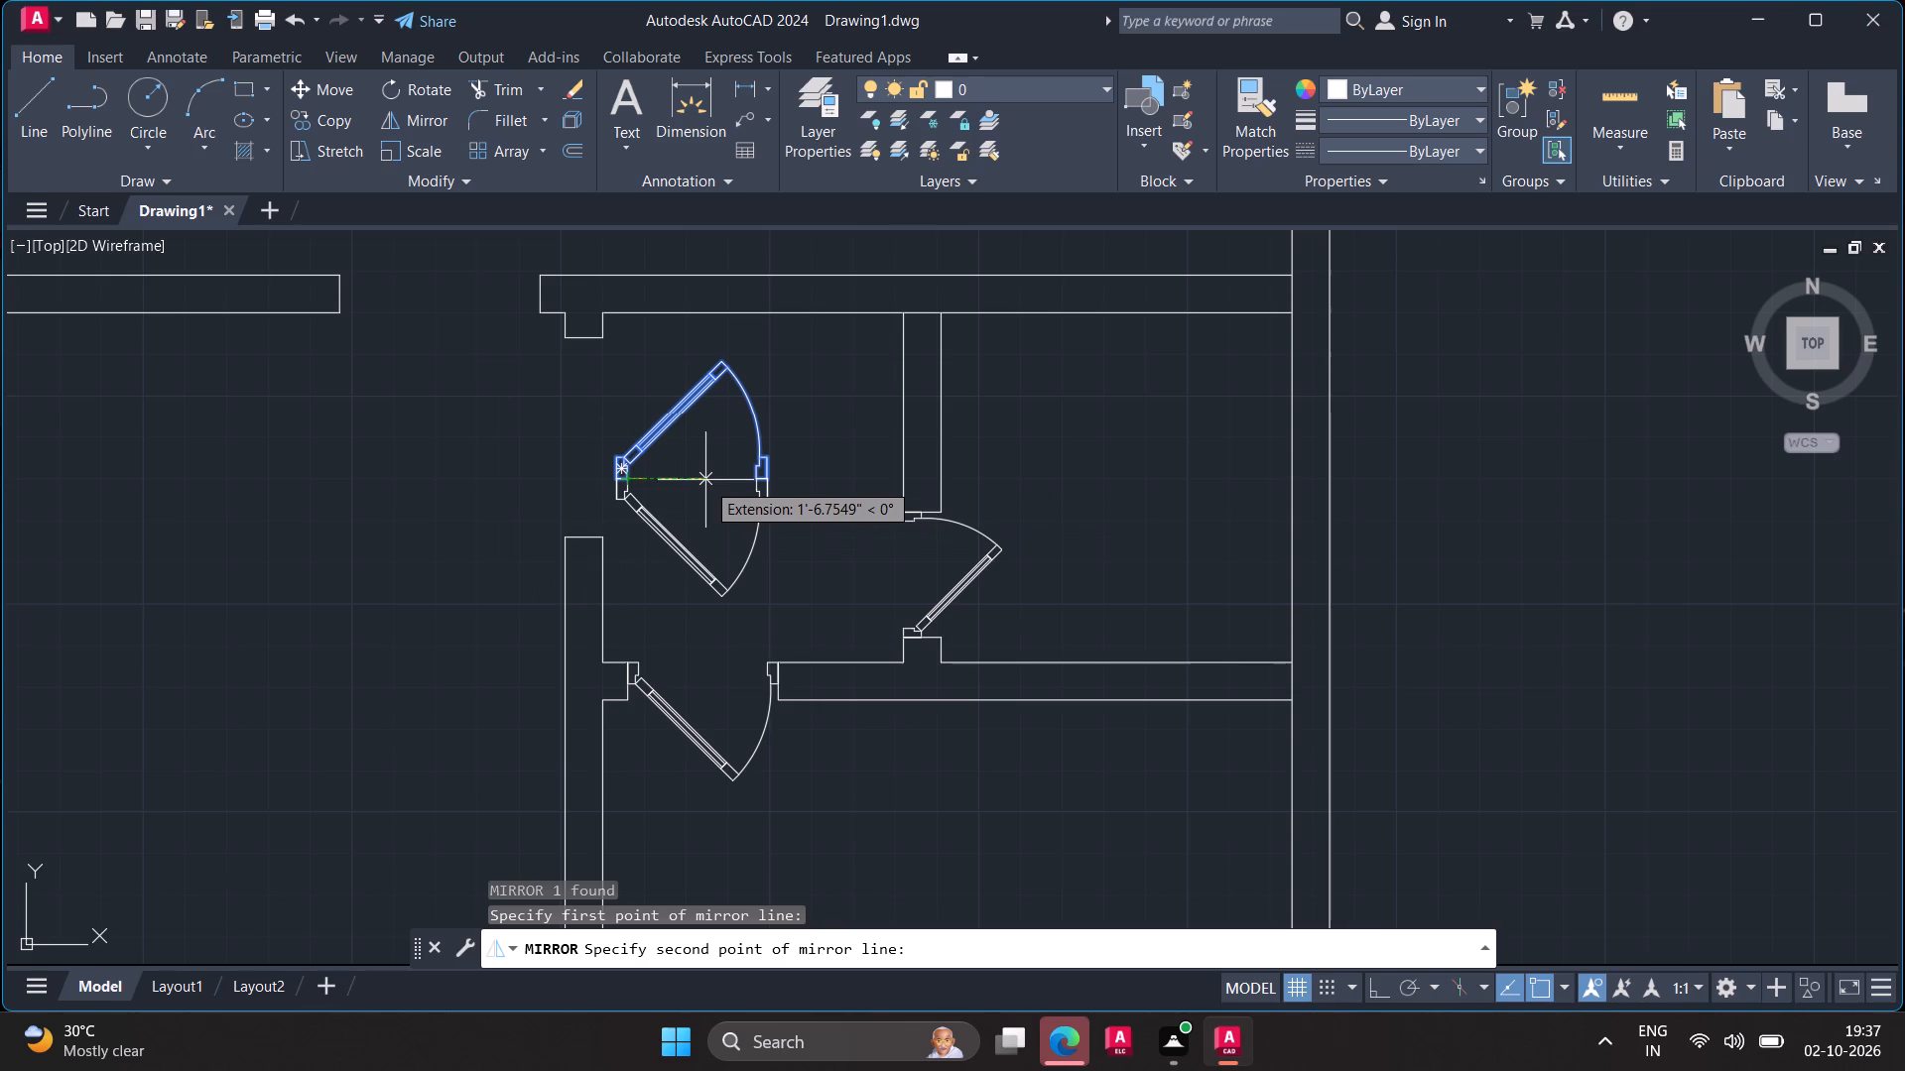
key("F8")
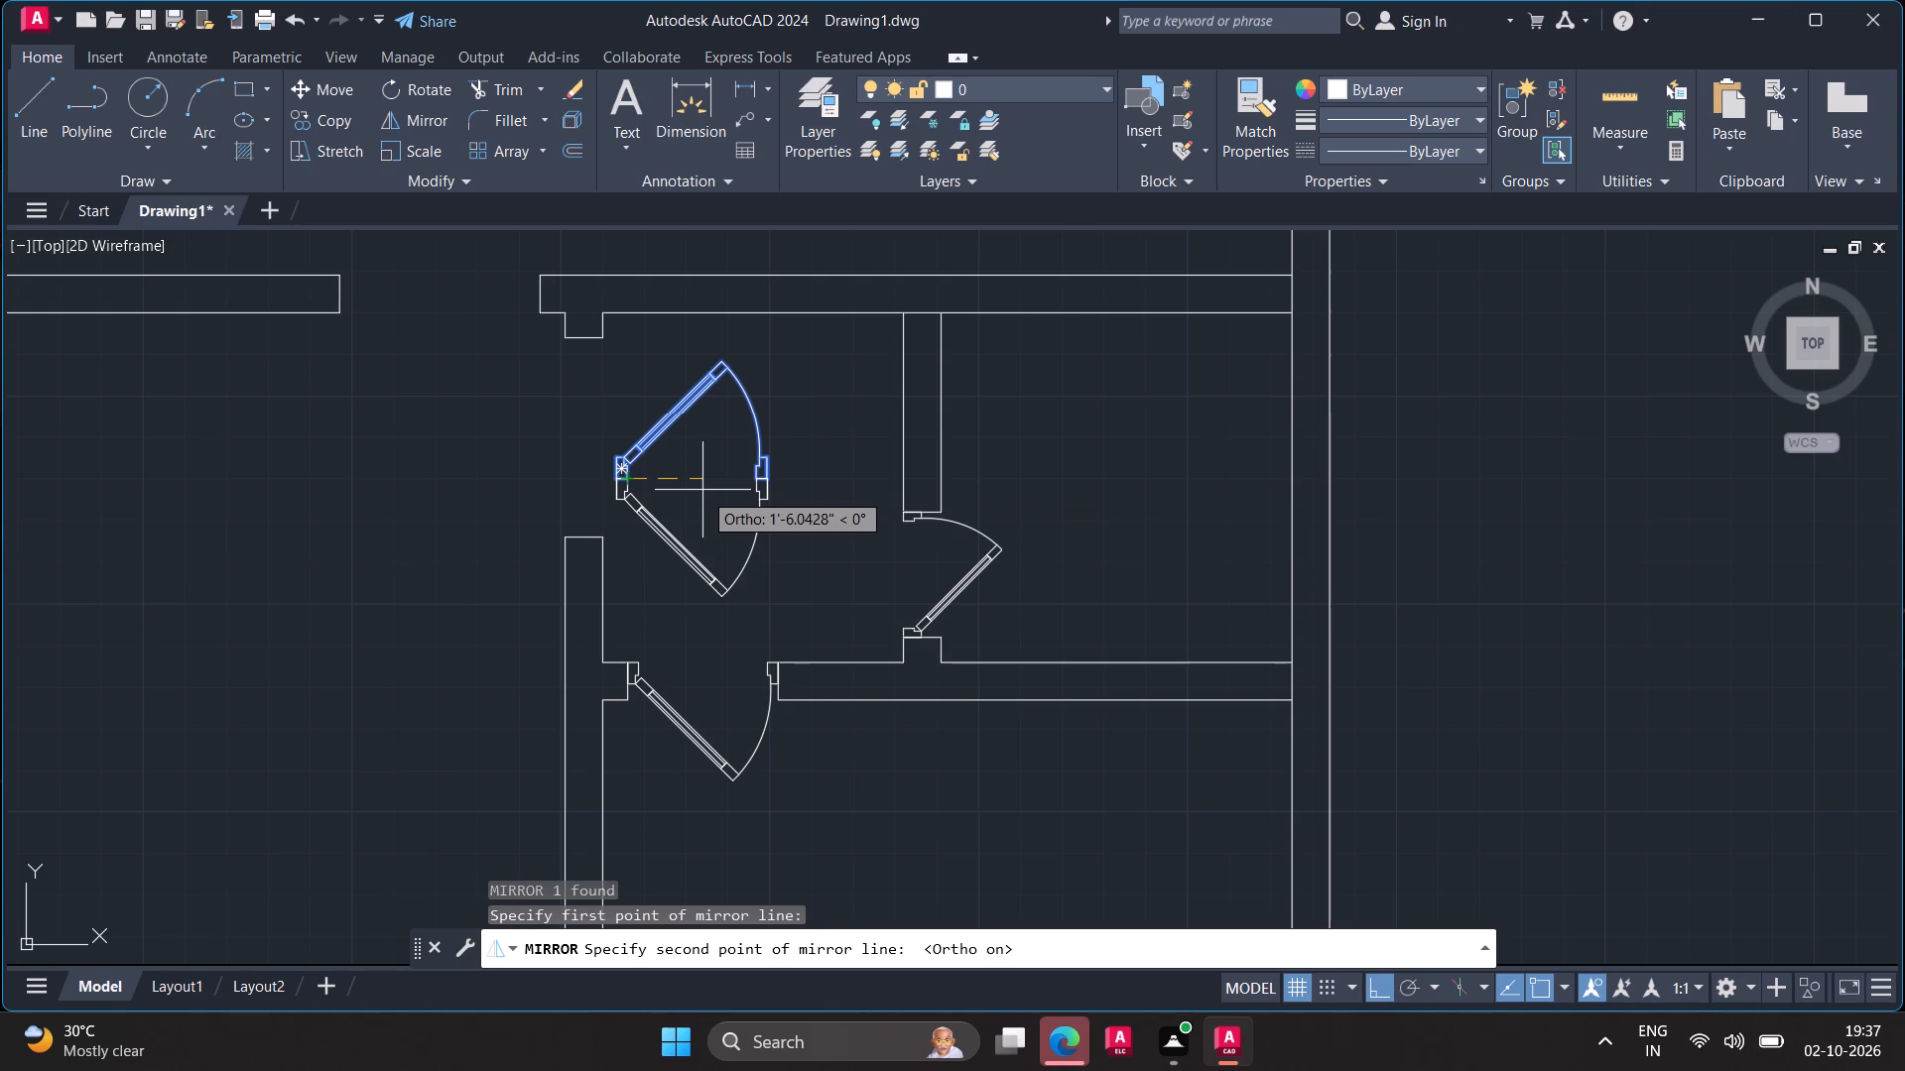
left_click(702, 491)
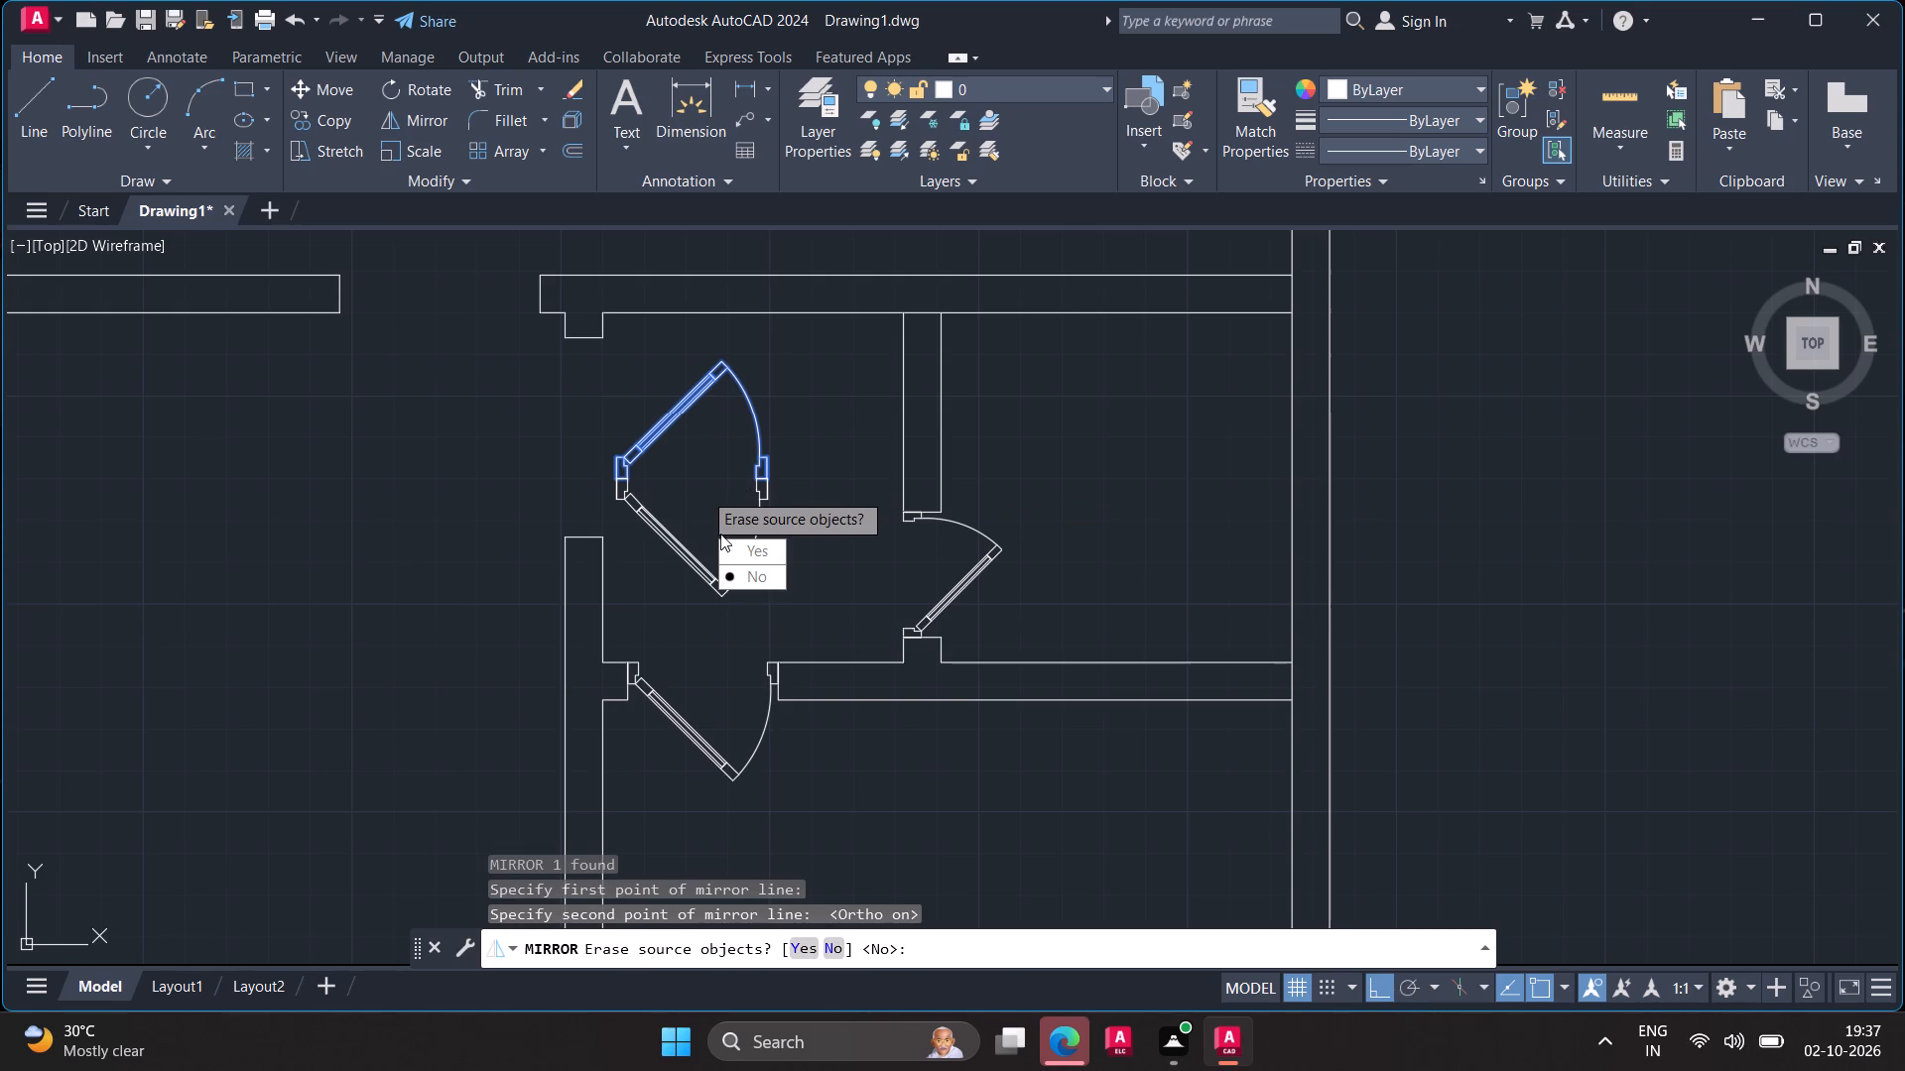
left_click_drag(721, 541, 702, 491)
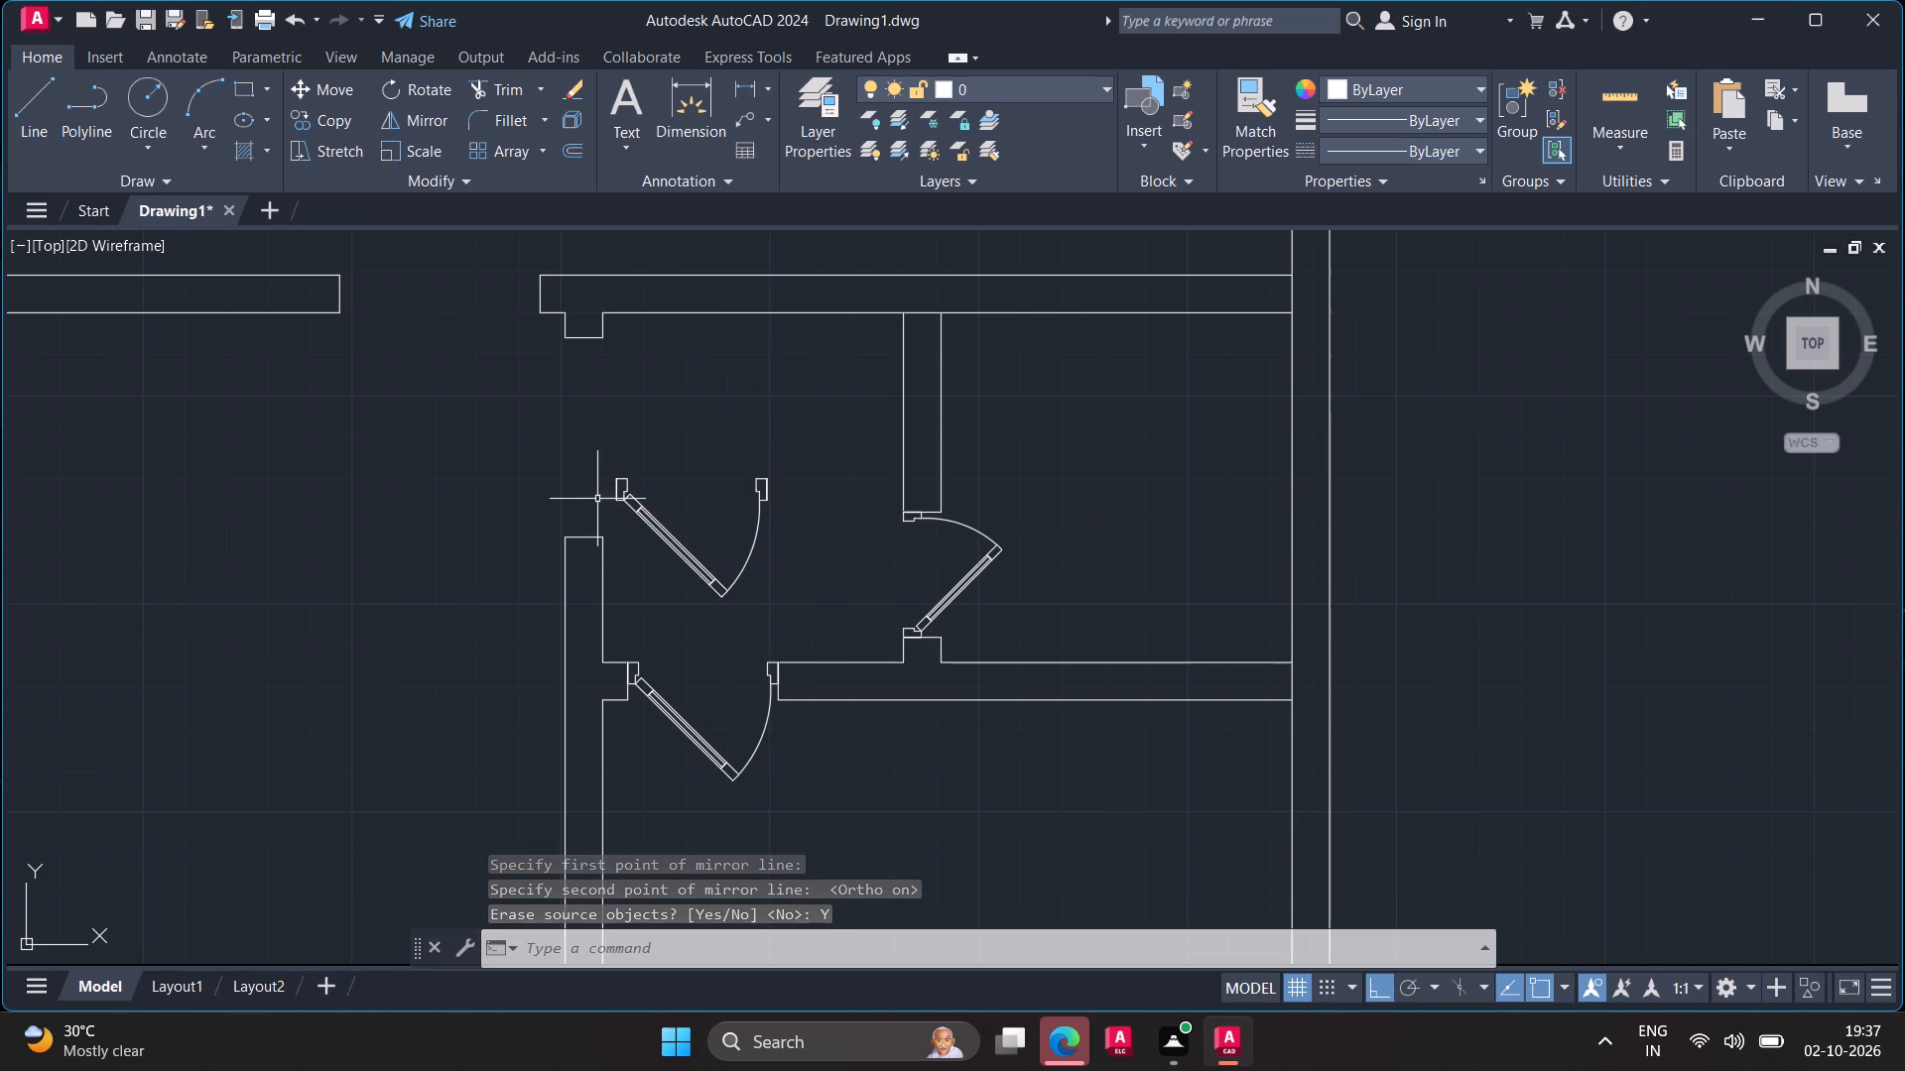
Erase the mirrored single door beside the vertical wall opening.
scroll(626, 505, "up", 2)
middle_click_drag(626, 505, 778, 663)
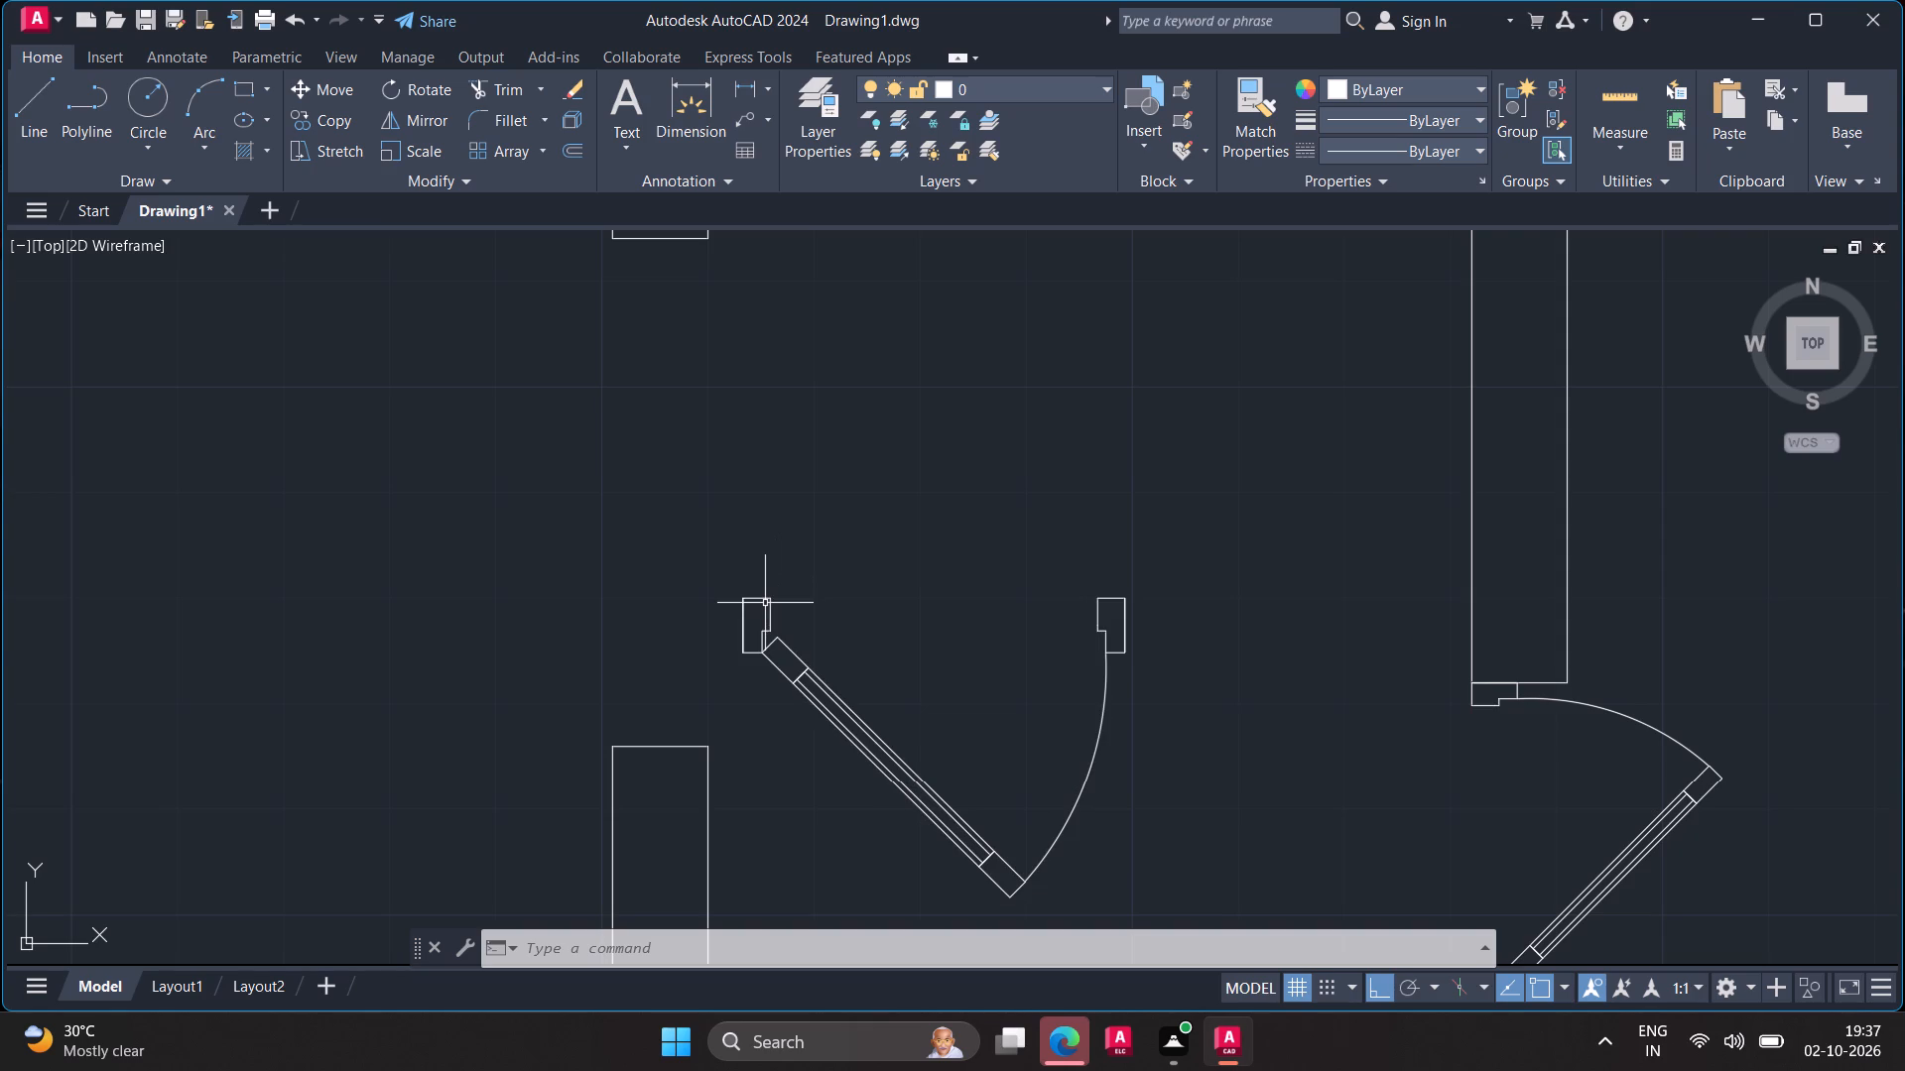
scroll(765, 604, "down", 5)
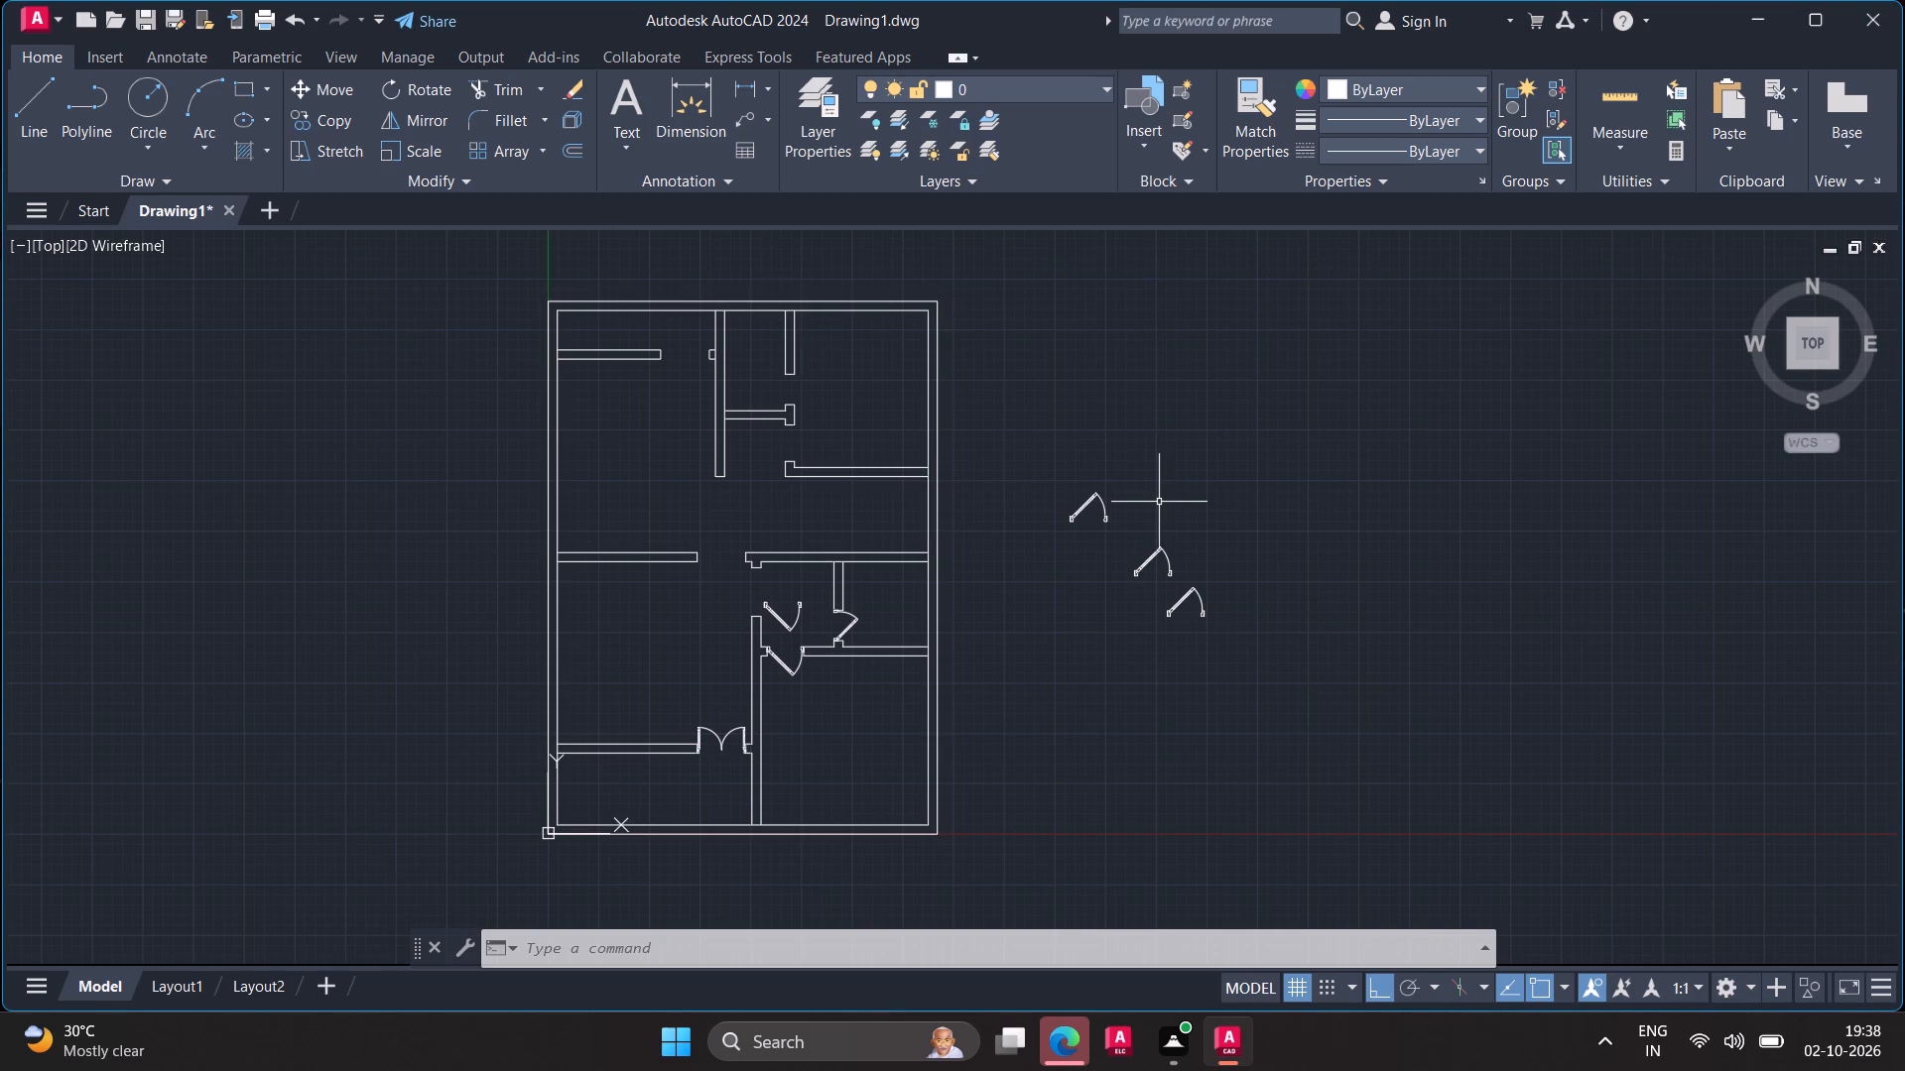
key("Escape")
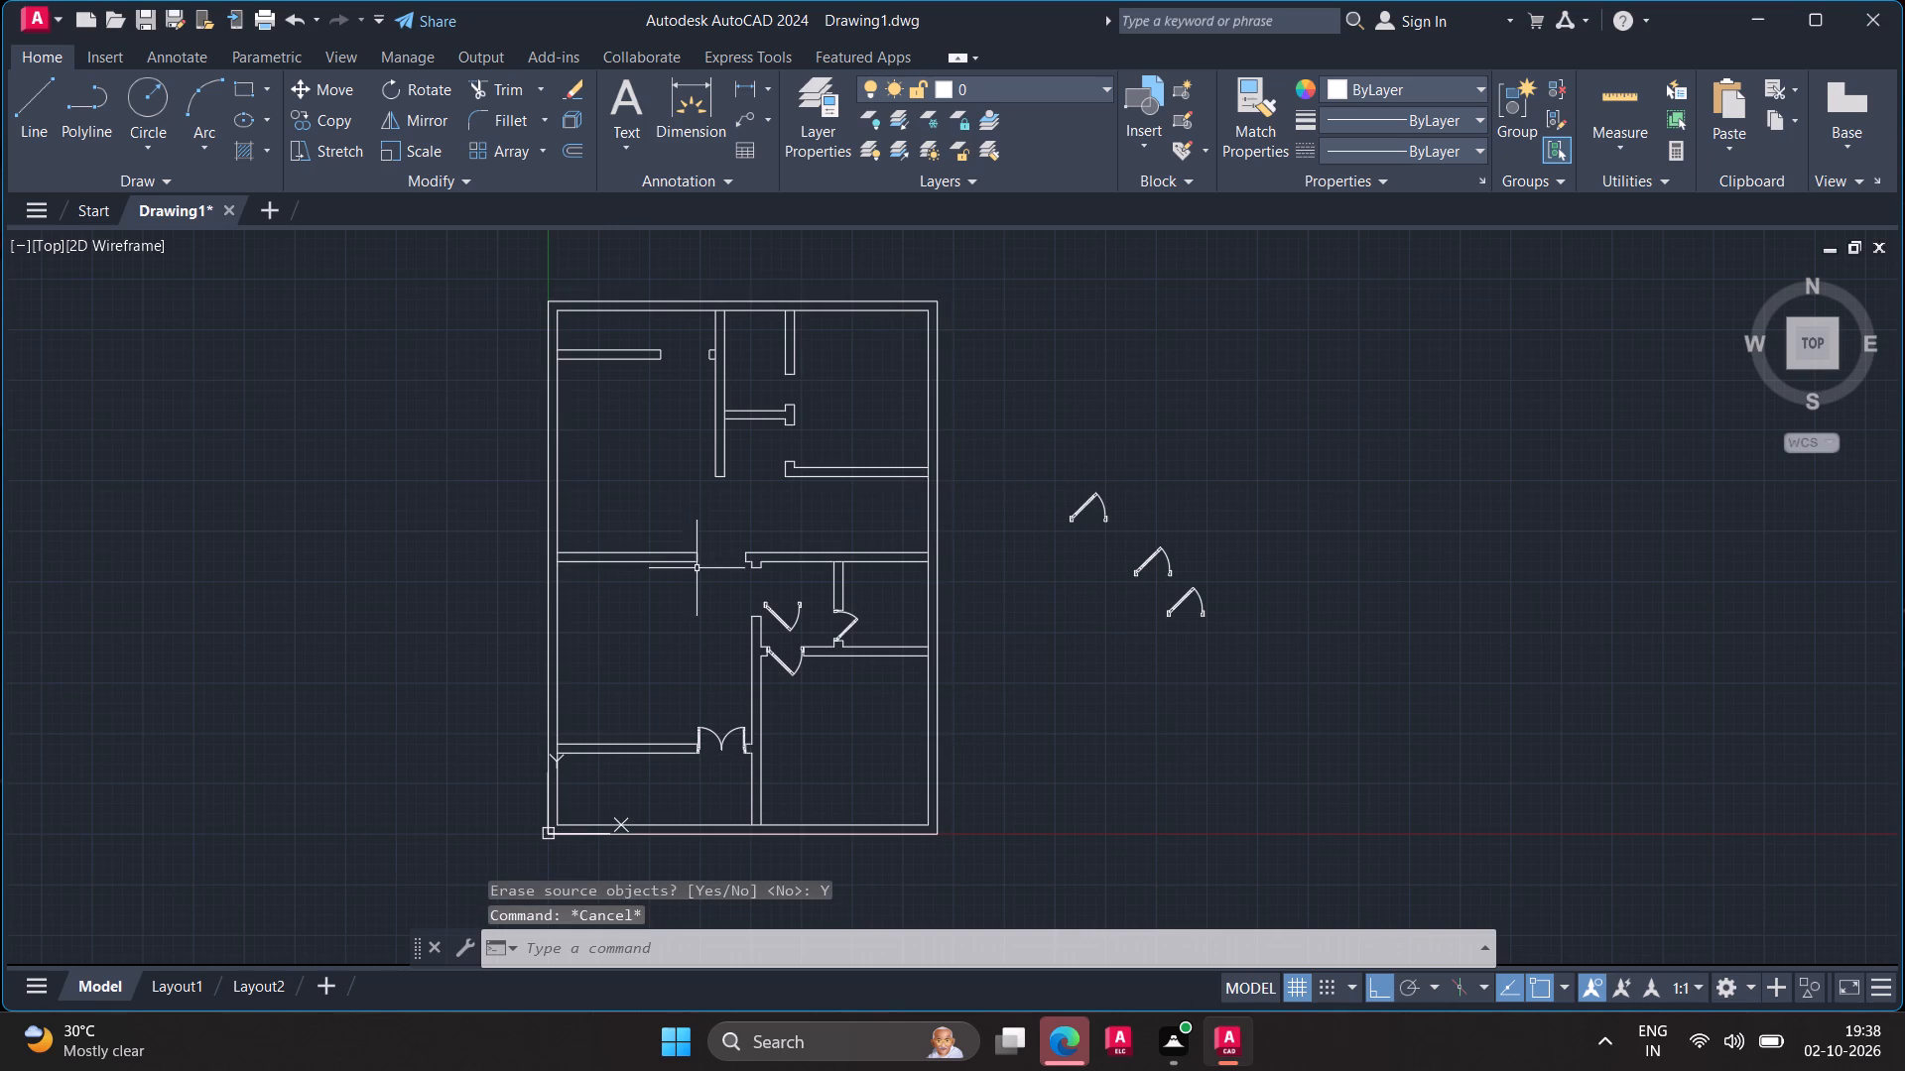
left_click(768, 603)
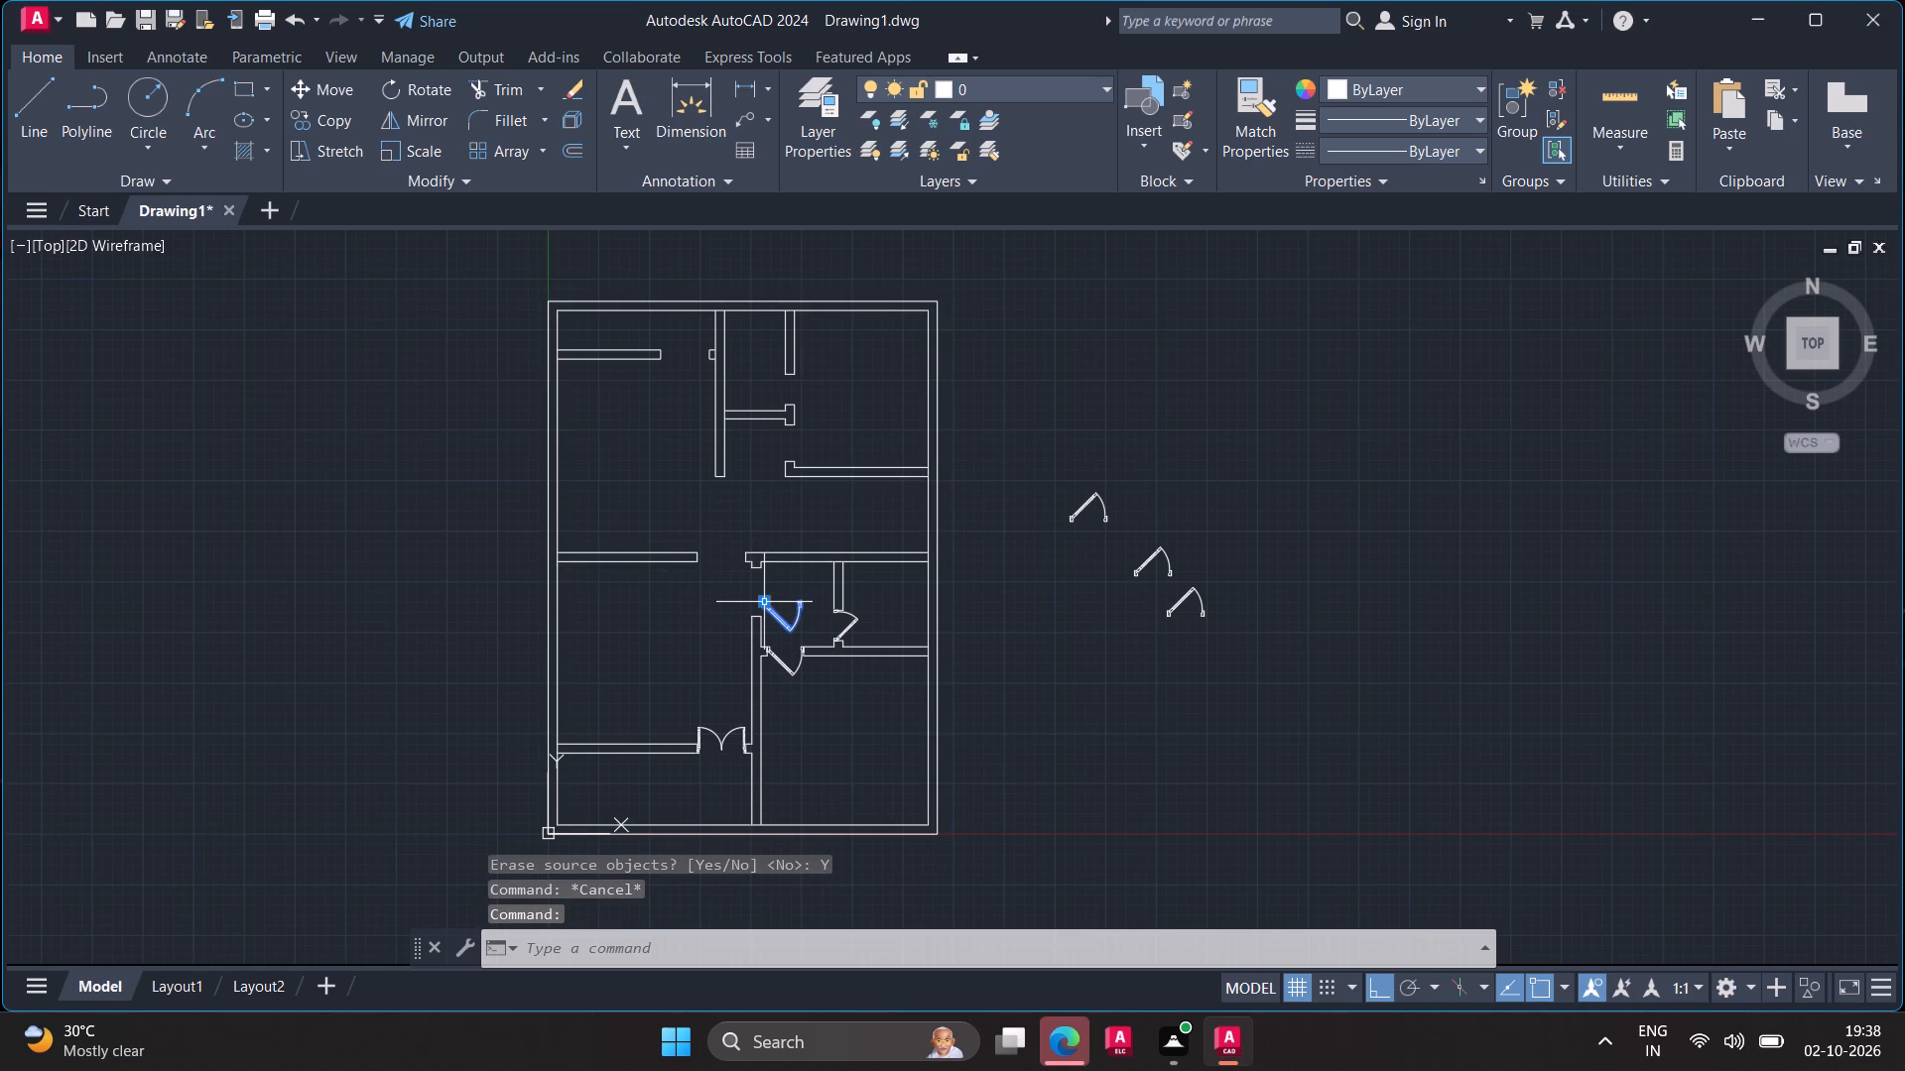
right_click(768, 603)
left_click(789, 568)
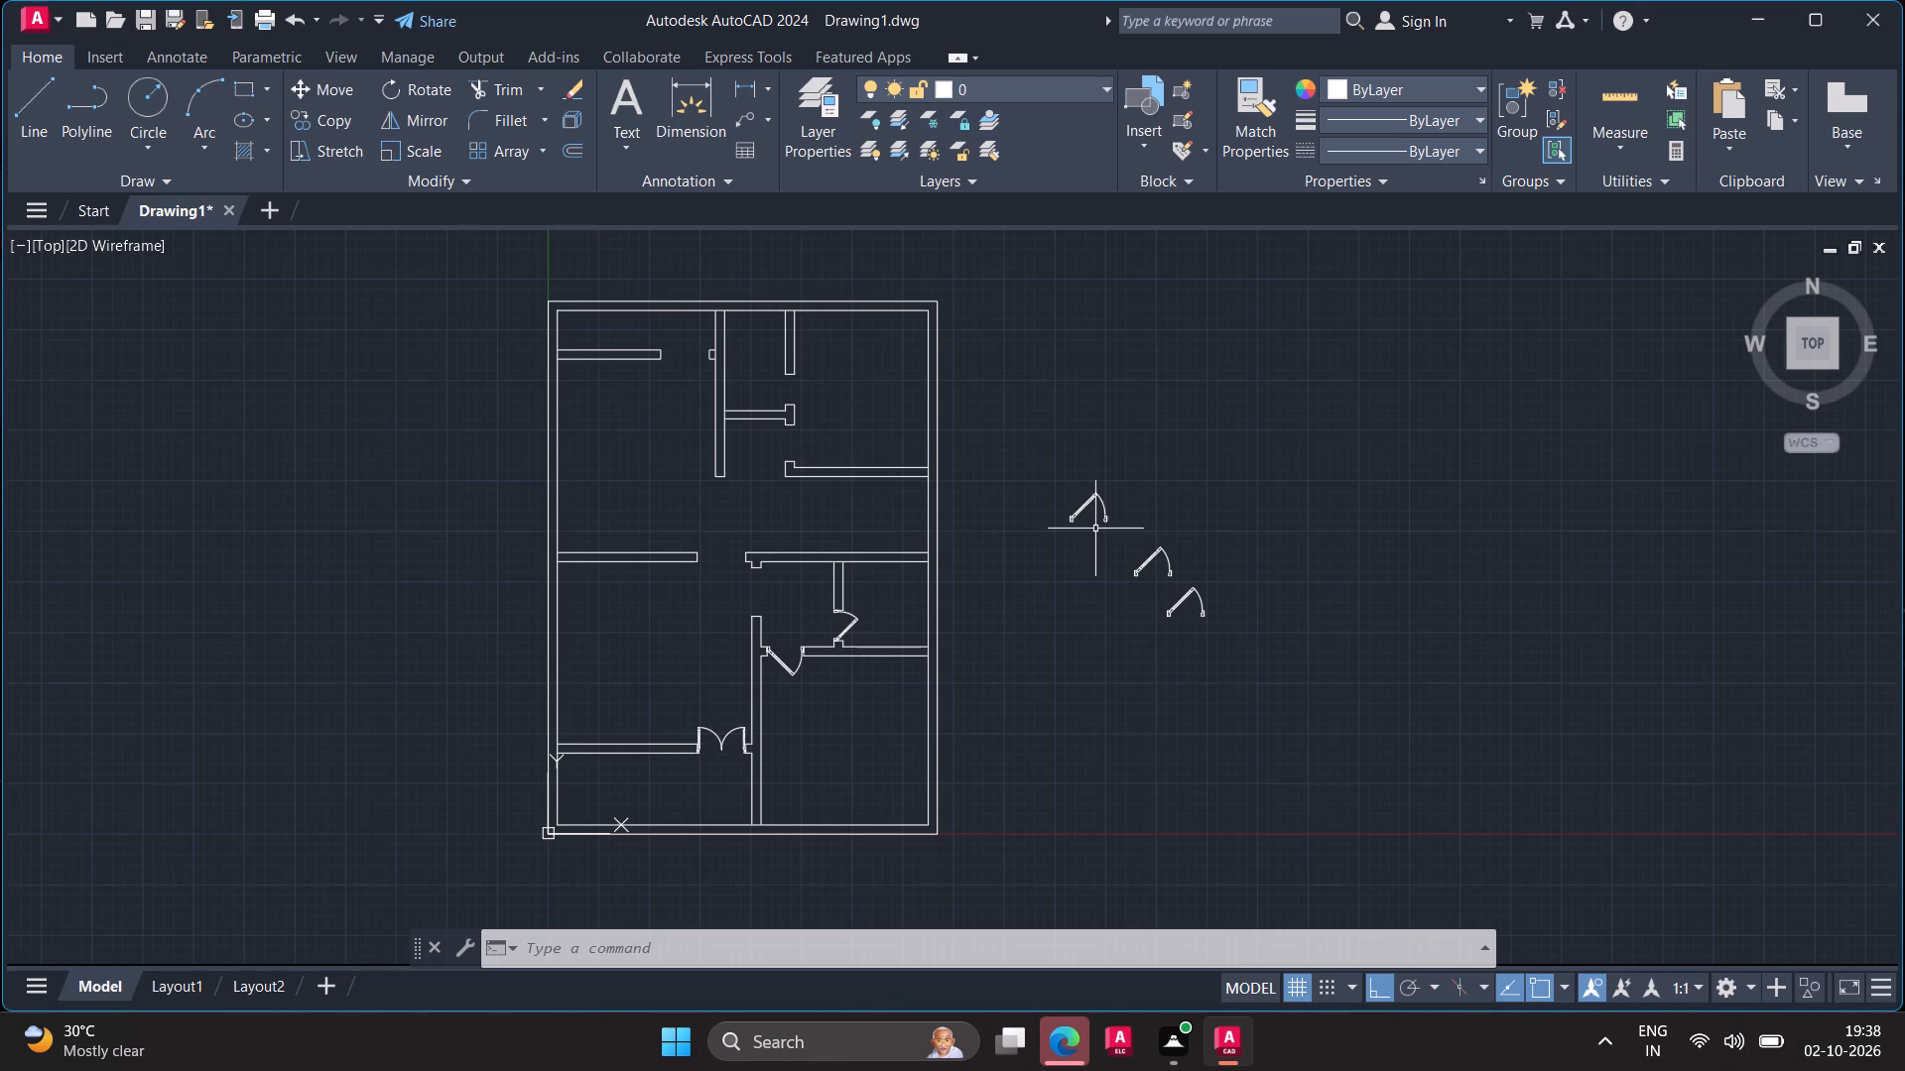
Mirror the uppermost spare single door outside the plan about a vertical line at its hinge jamb, erasing the source.
left_click(1074, 517)
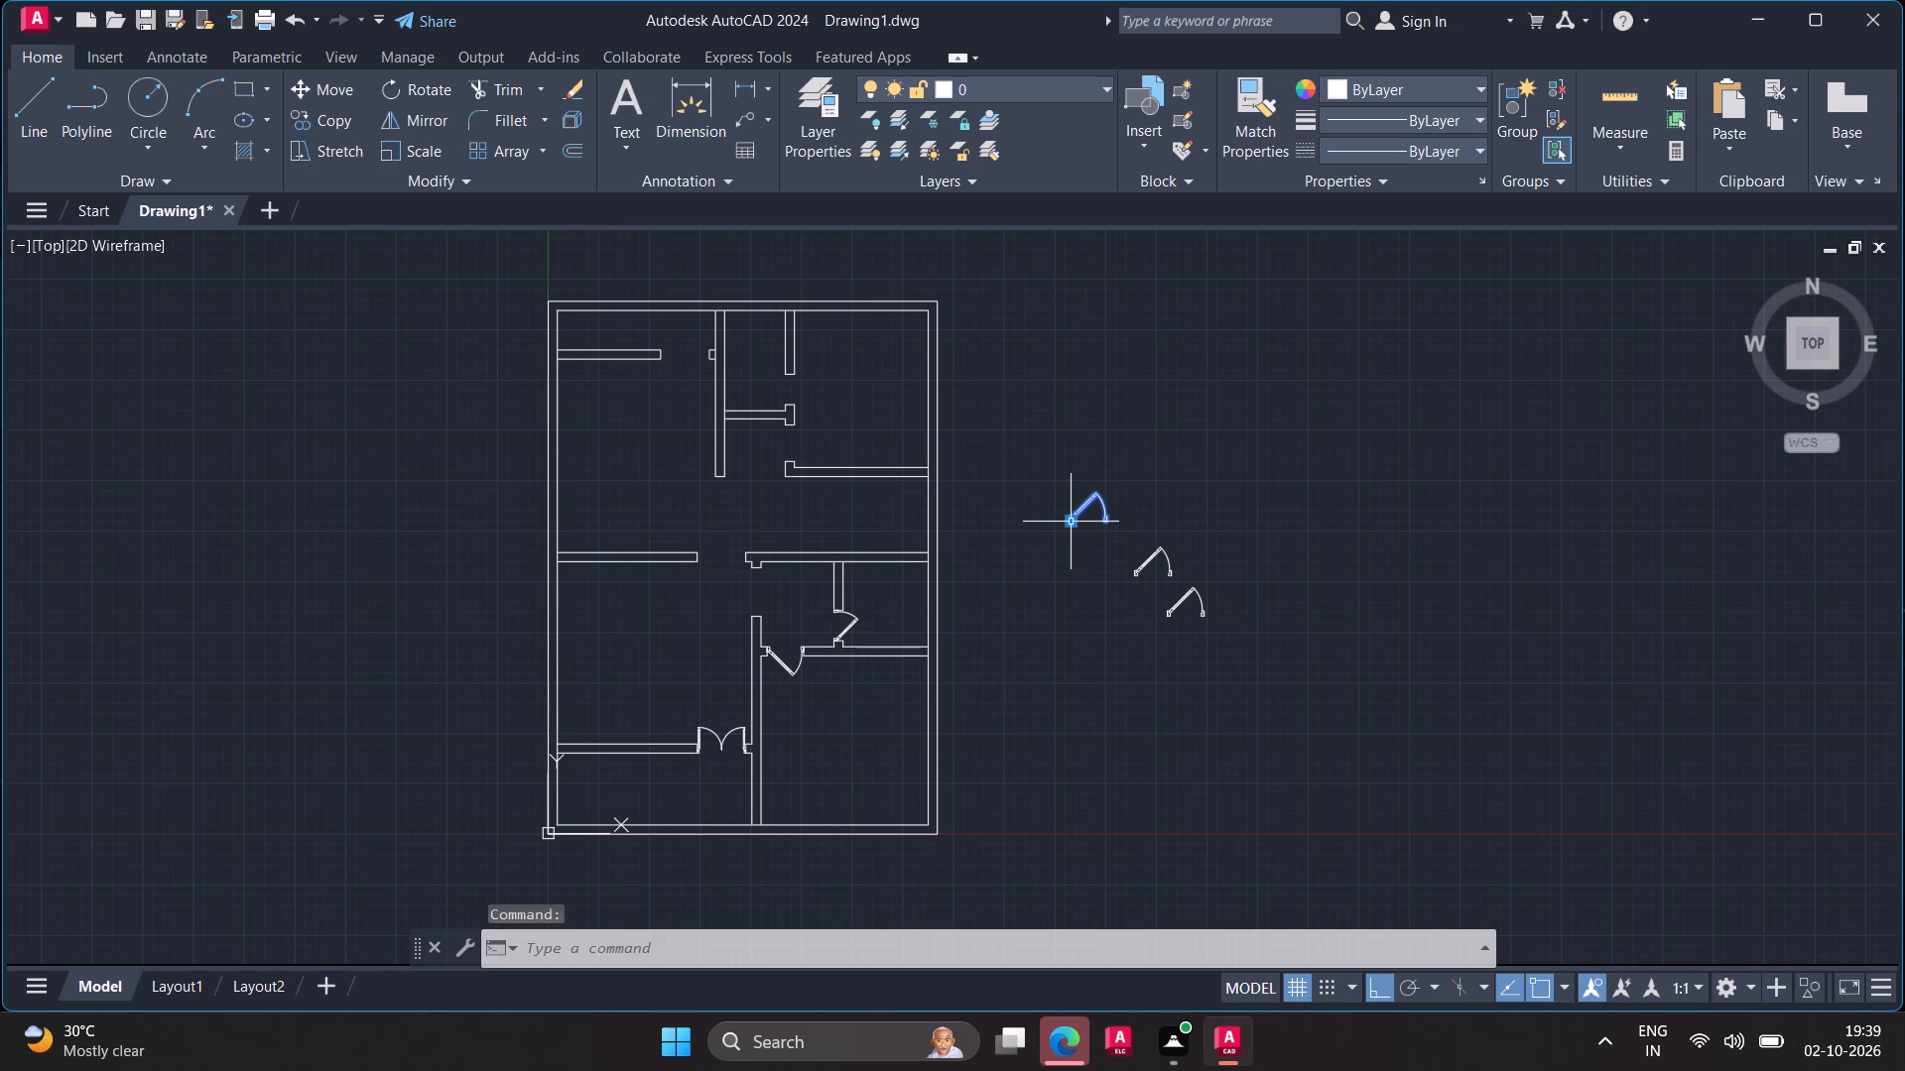
key("m")
key("i")
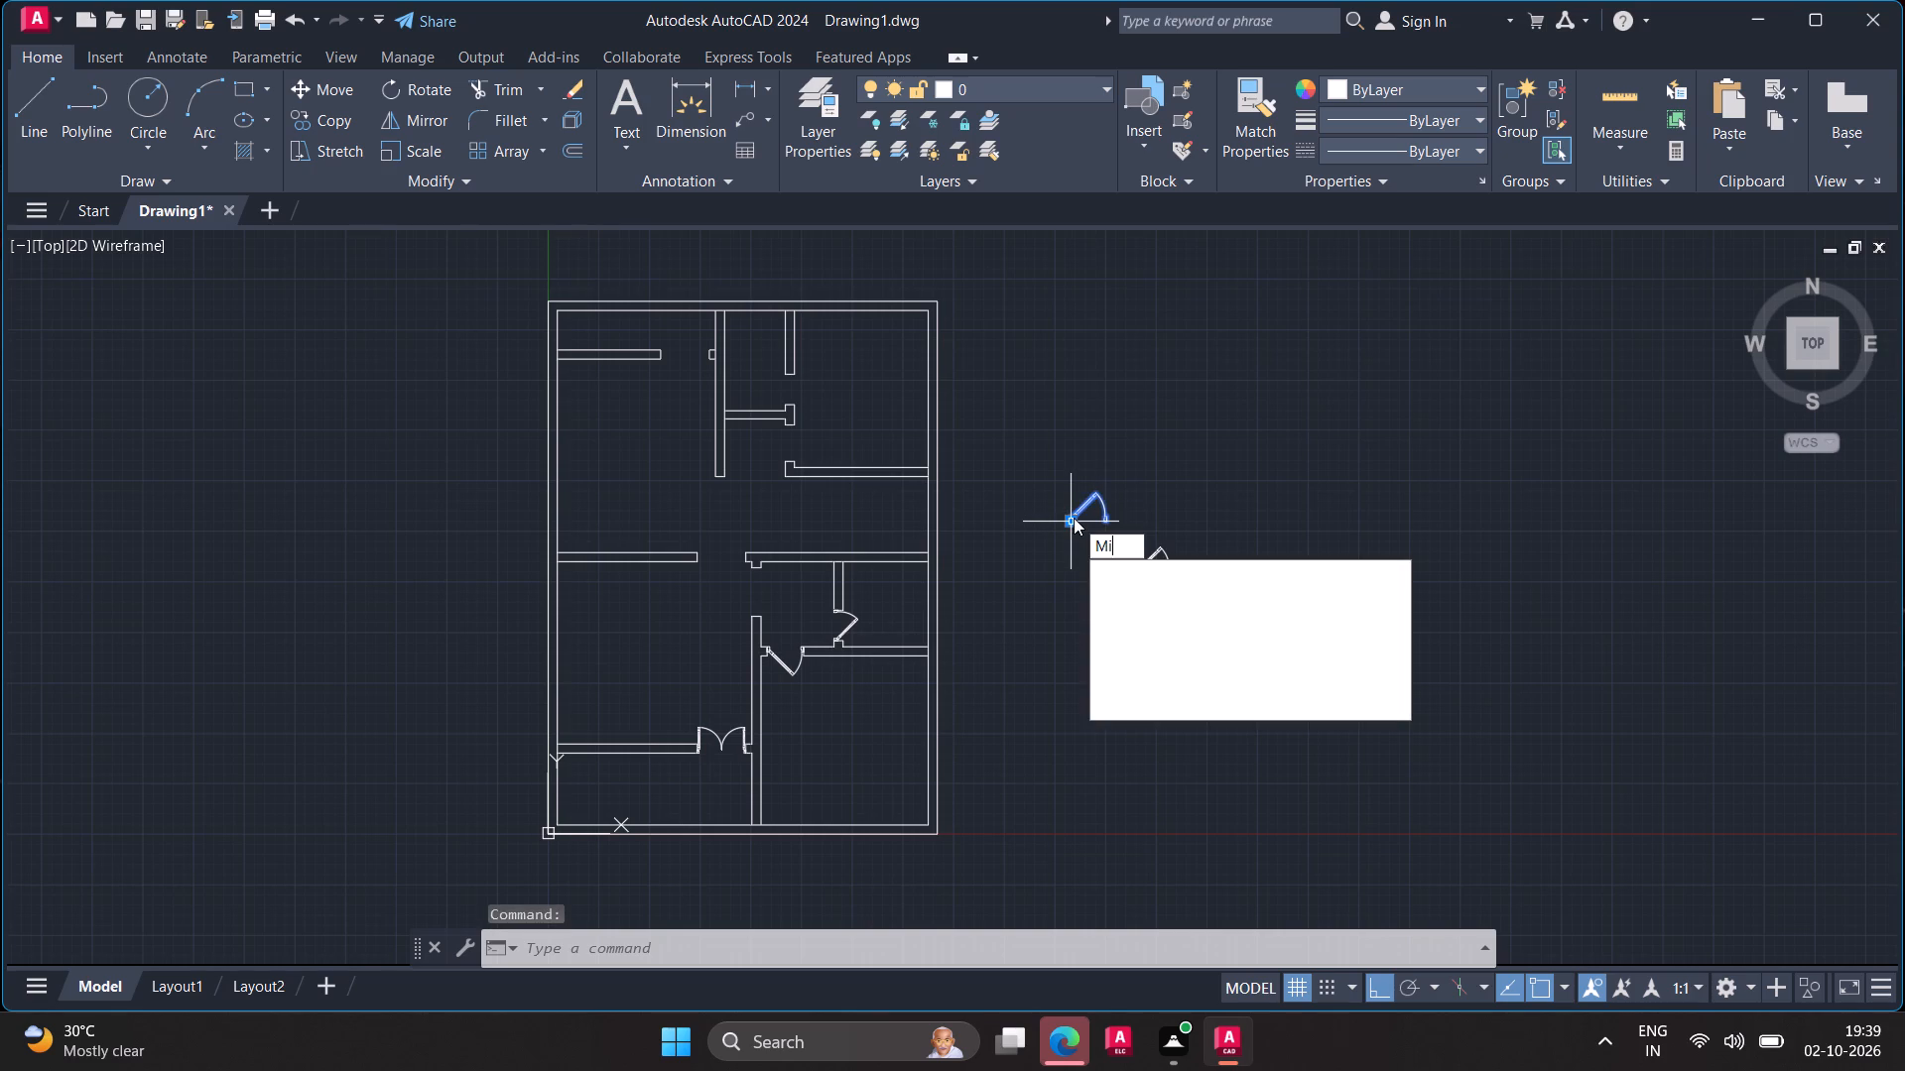
key("Return")
left_click(1074, 518)
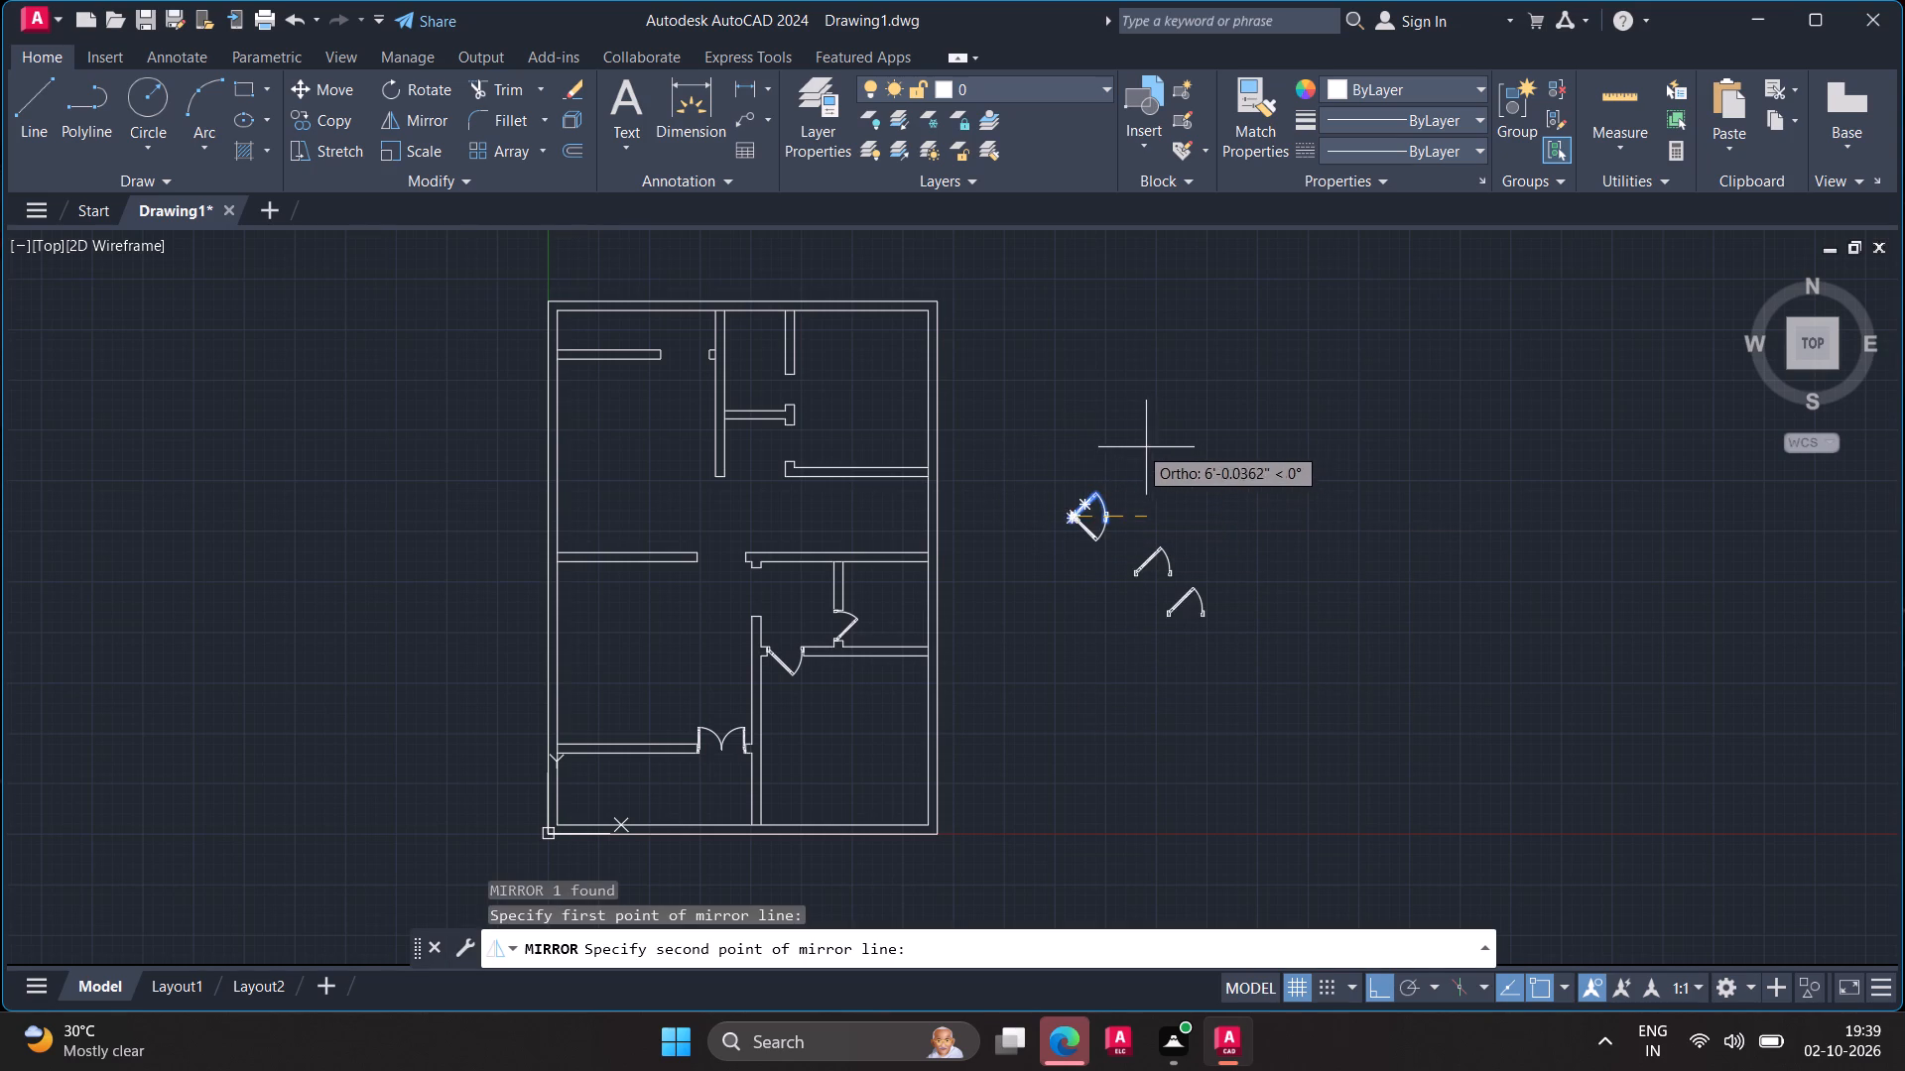
left_click(1065, 419)
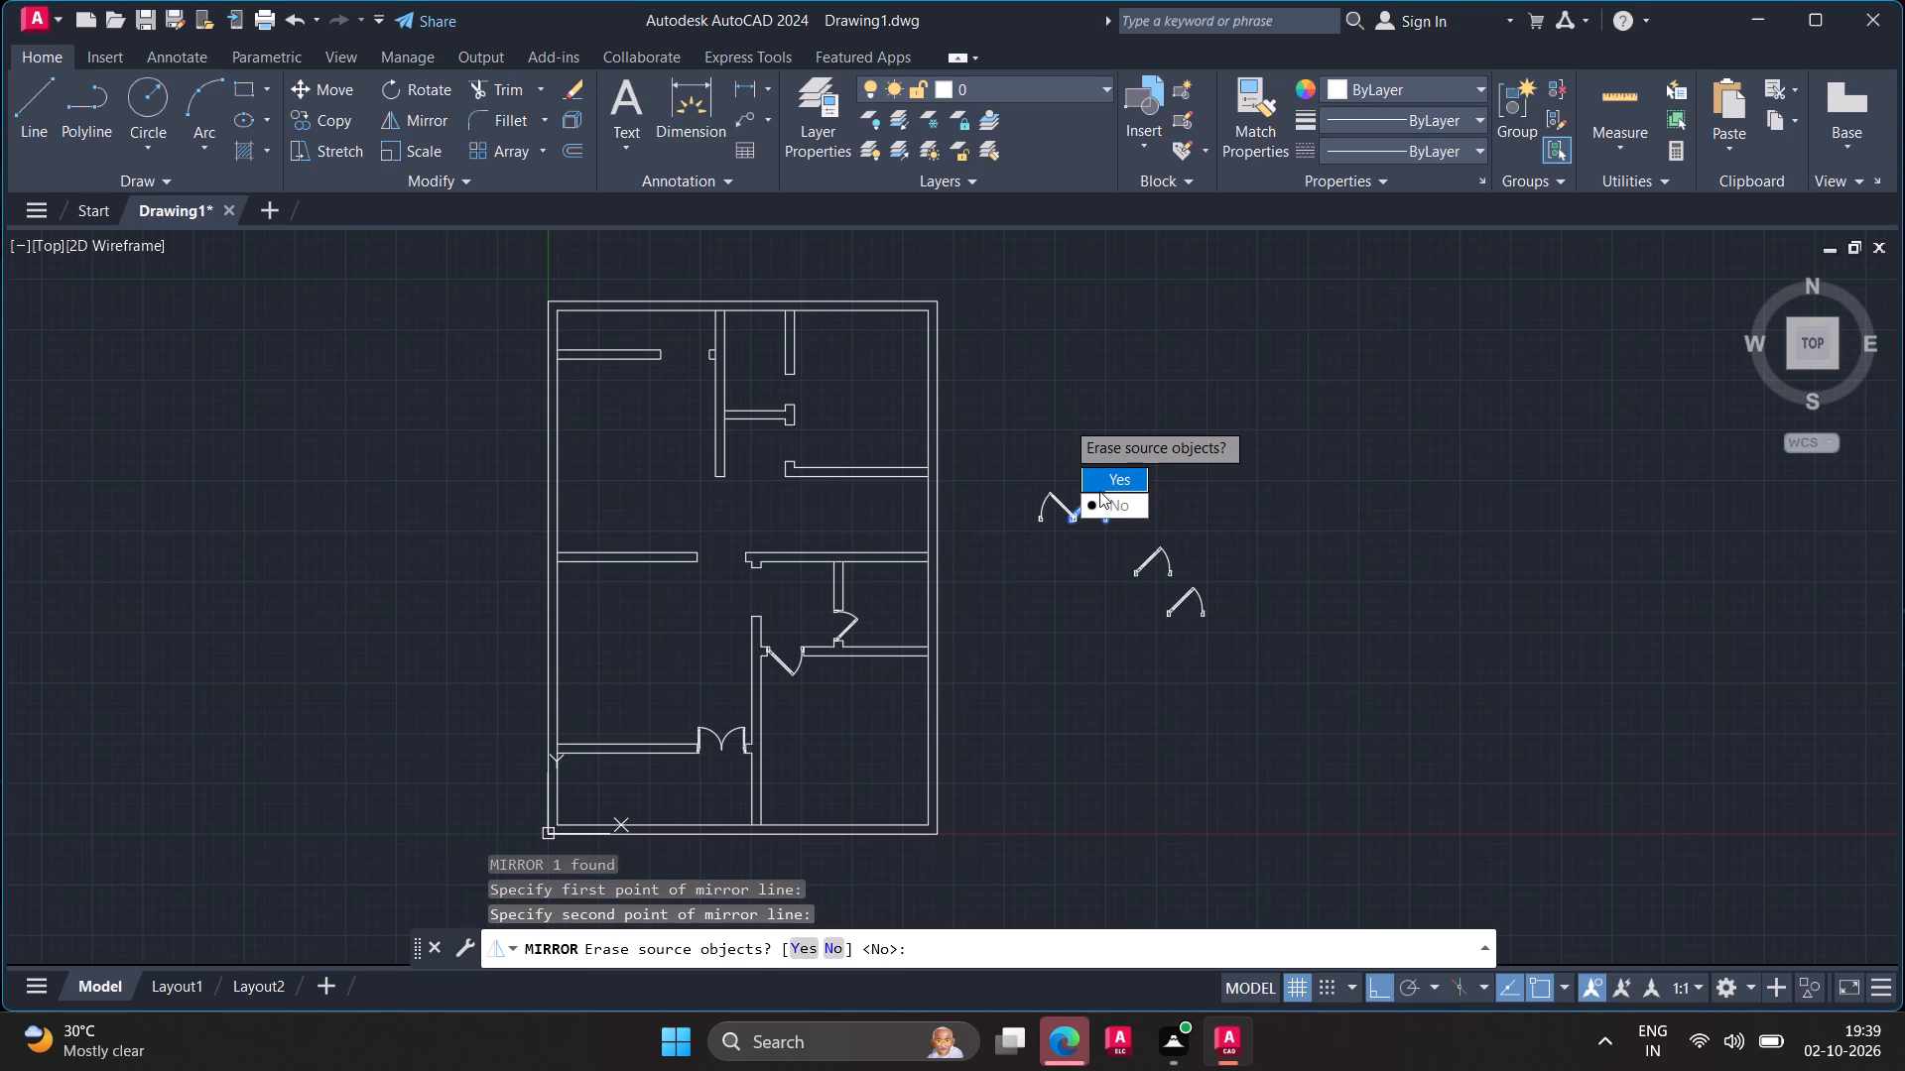
left_click_drag(1099, 492, 1065, 419)
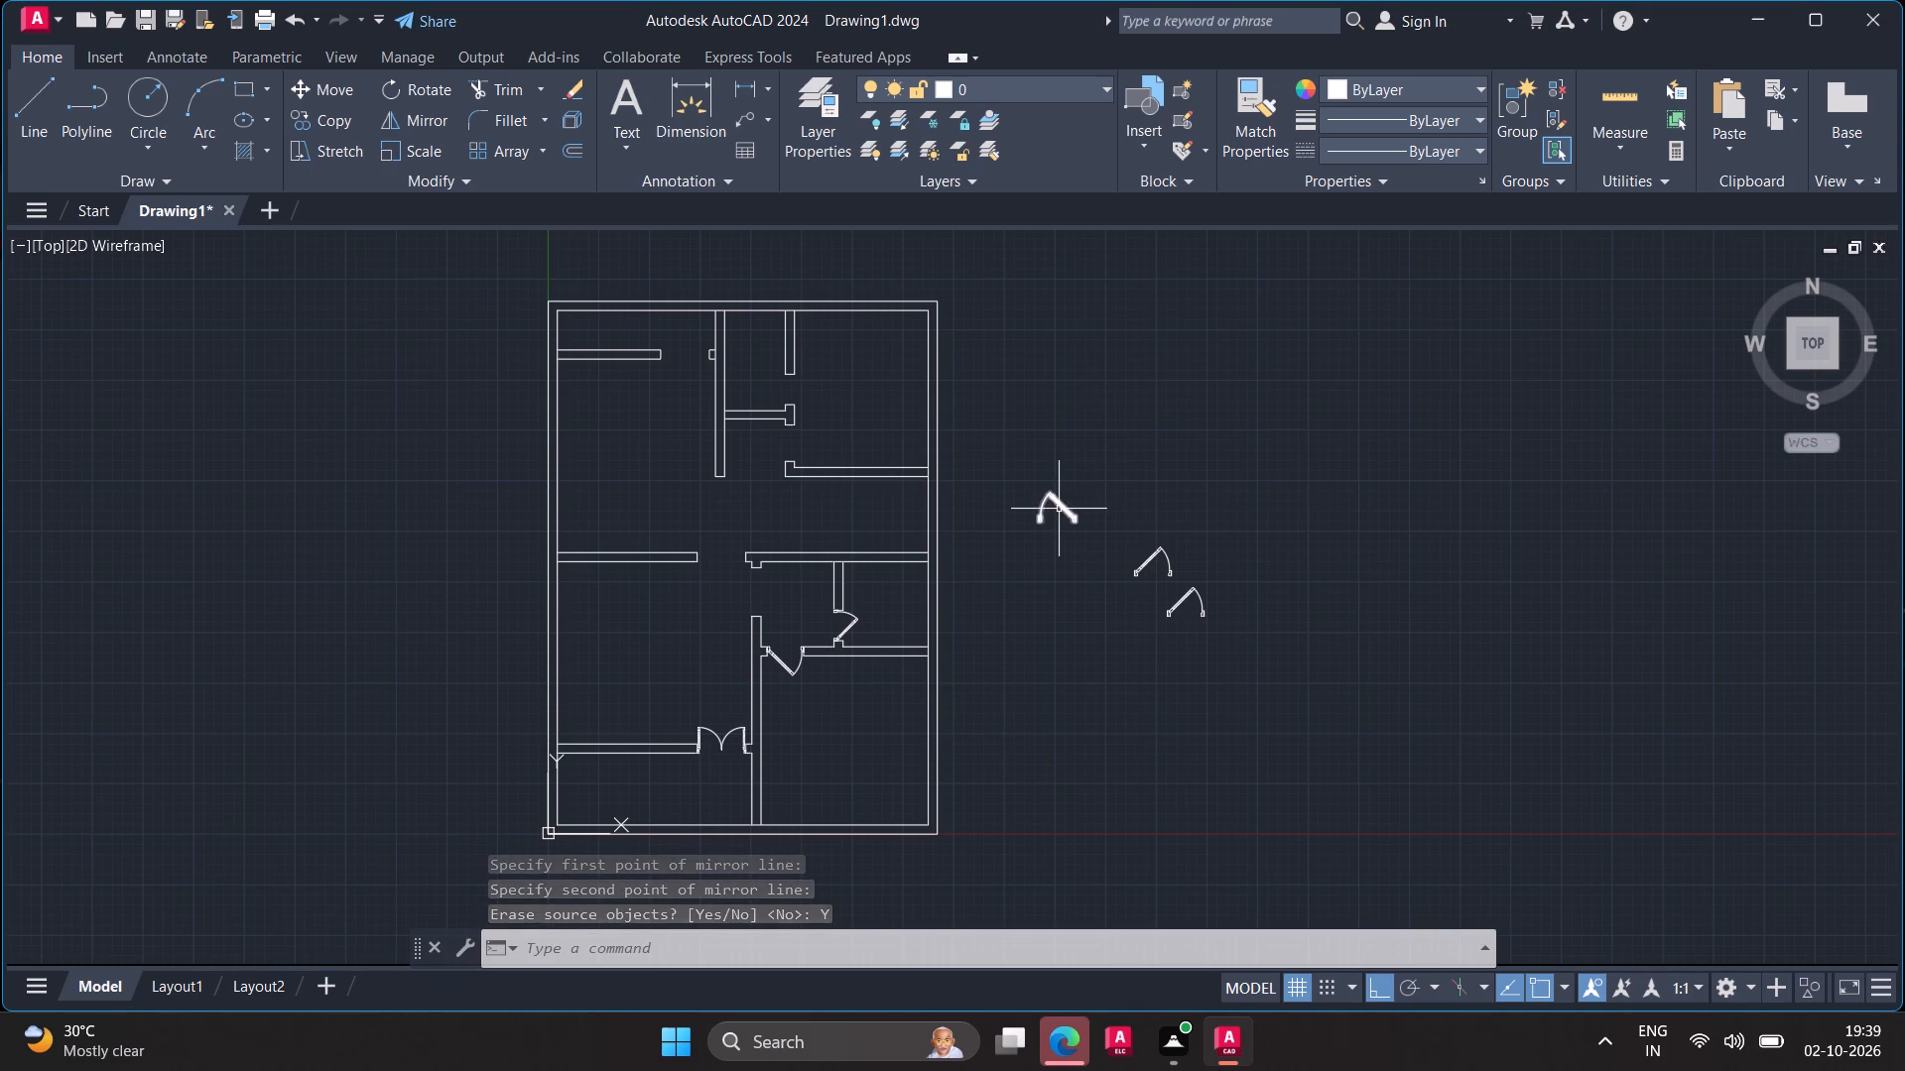
Move the mirrored spare door straight up about 12'-9" by its insertion grip, with Ortho off.
left_click(1059, 512)
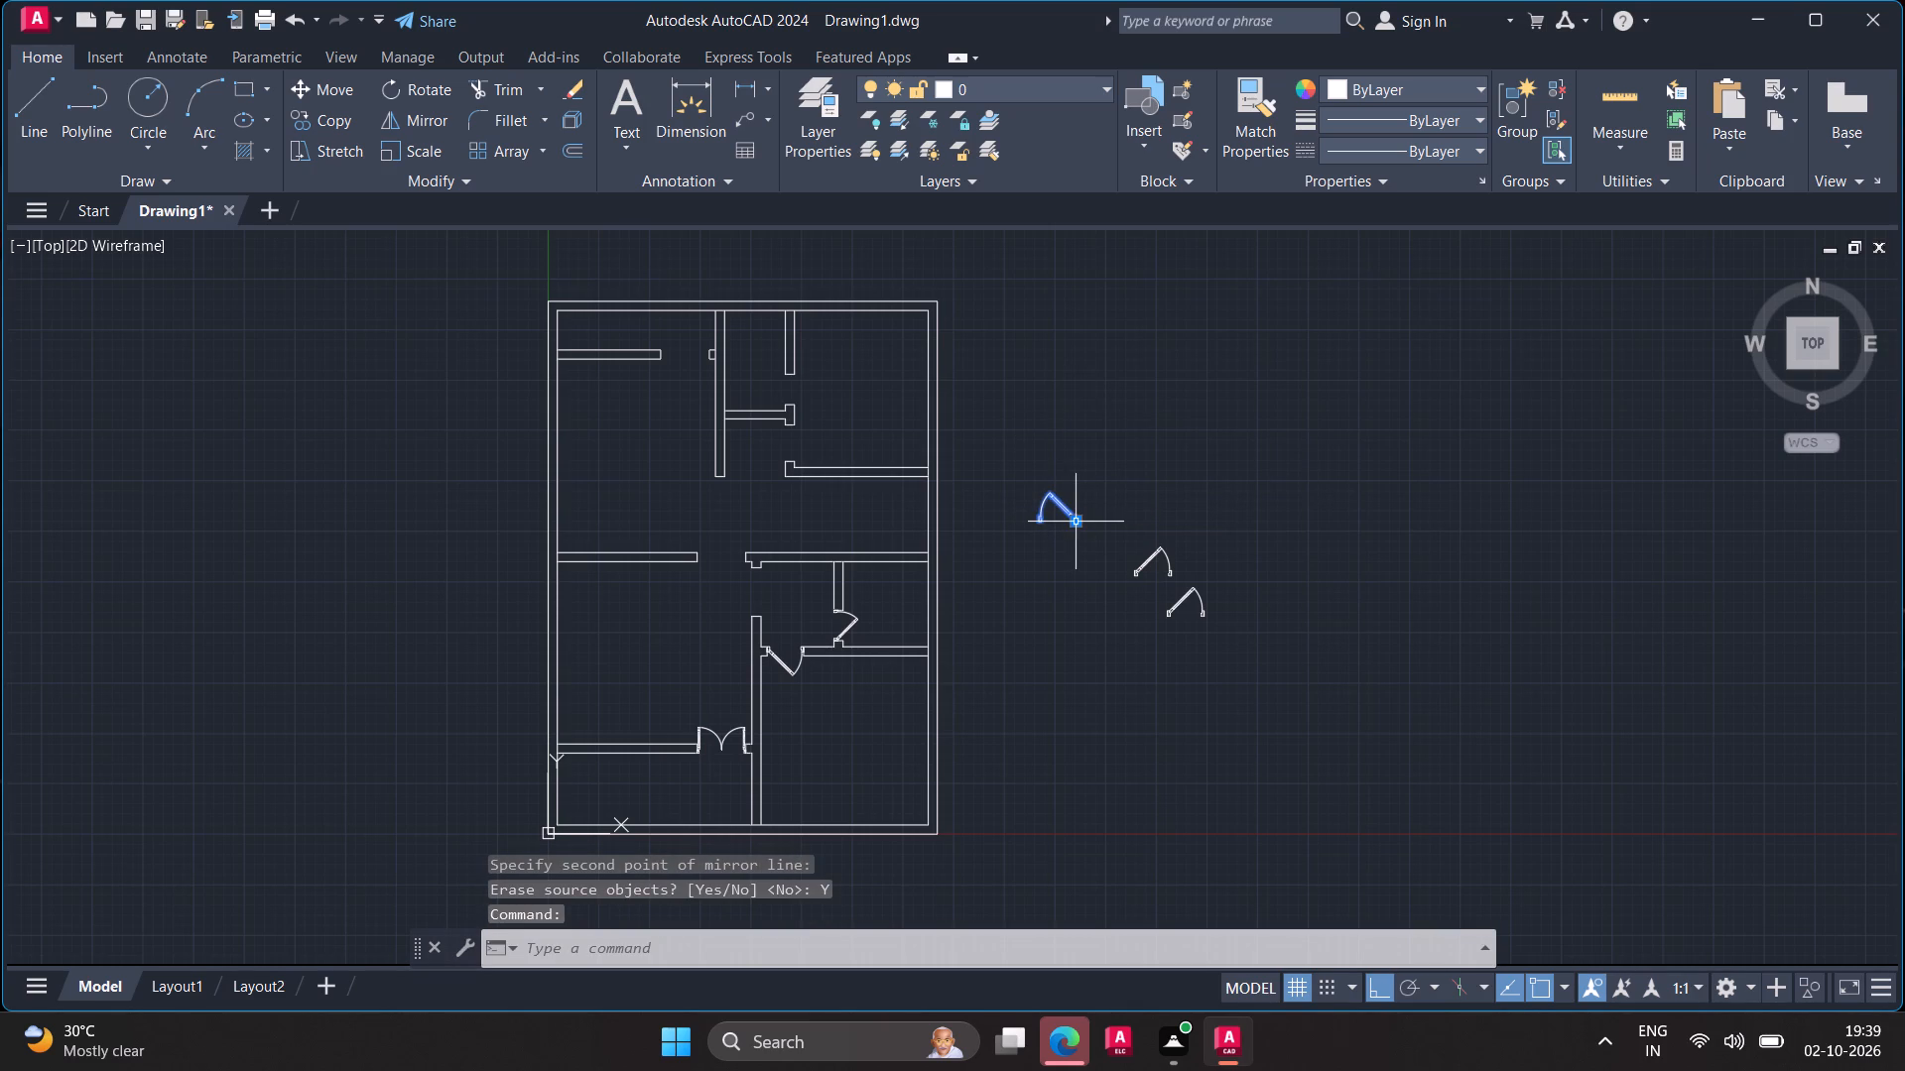
left_click(1075, 525)
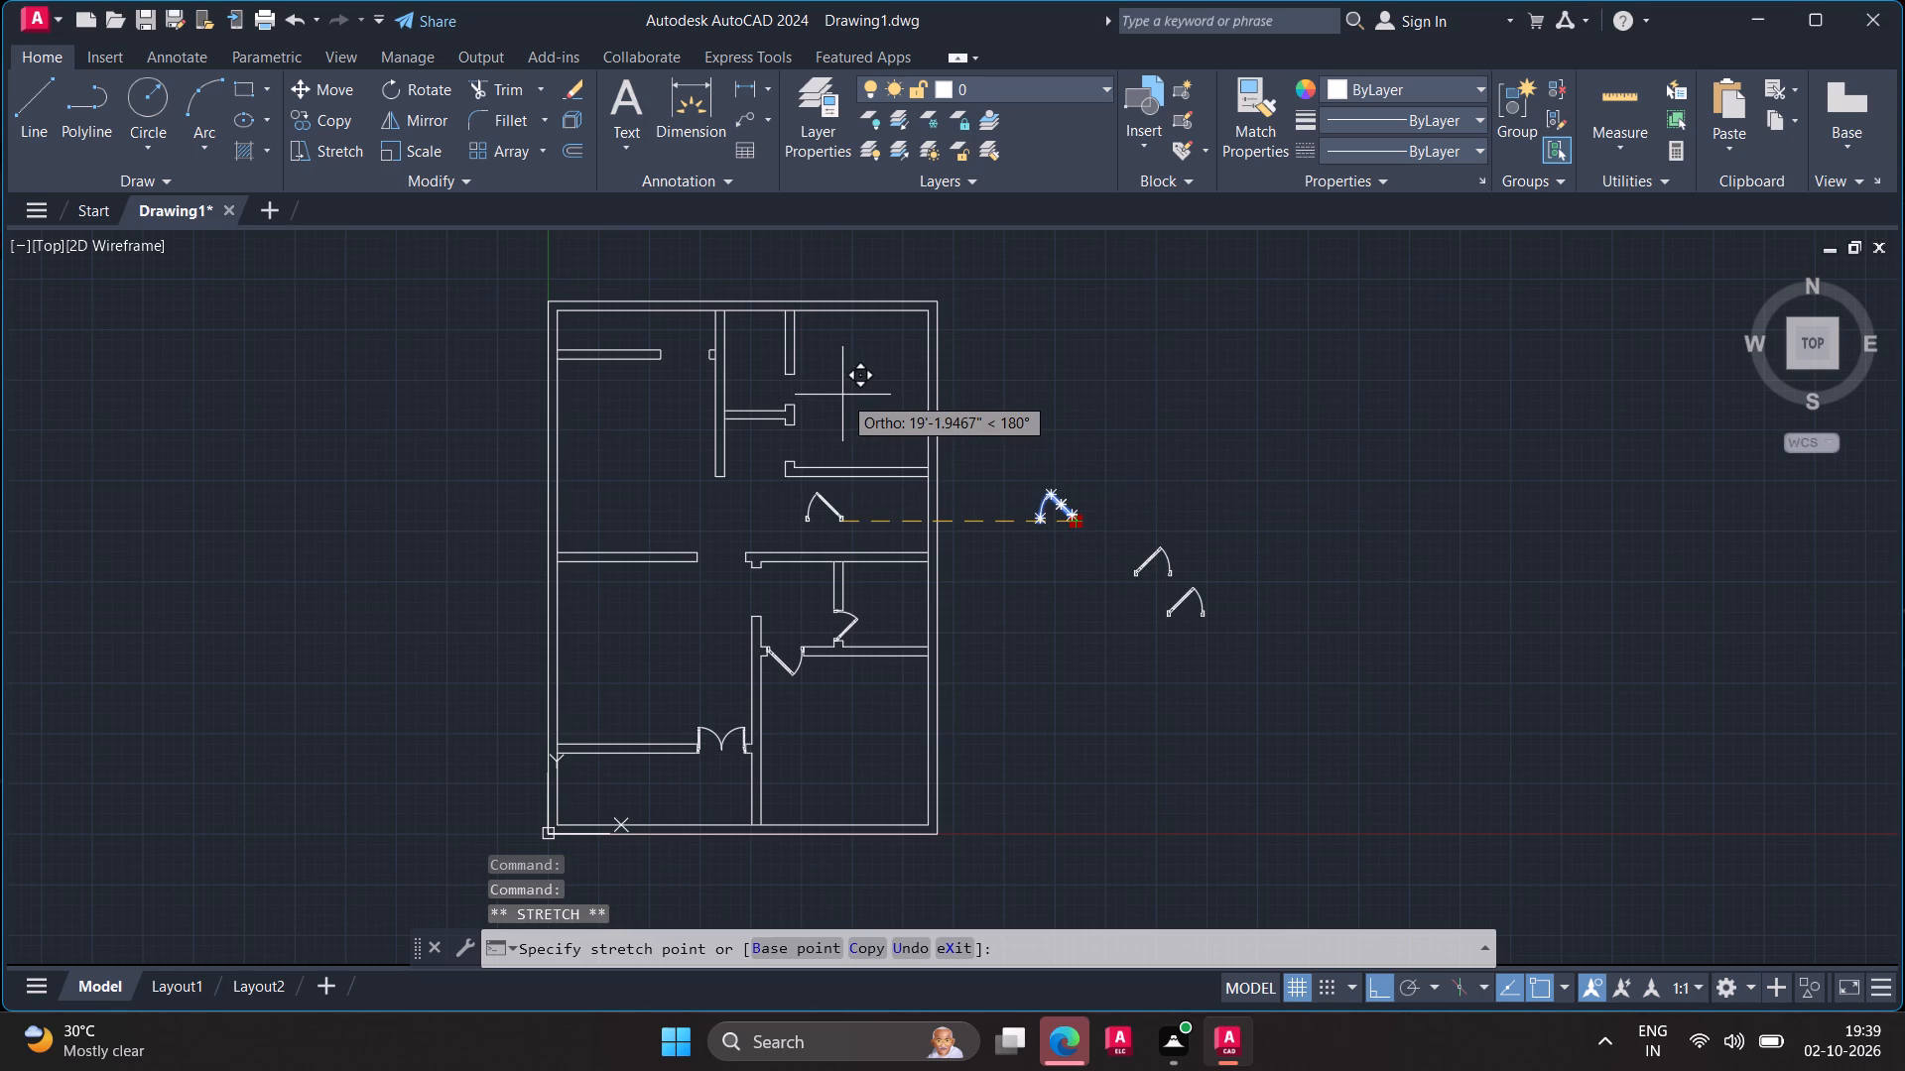
key("F8")
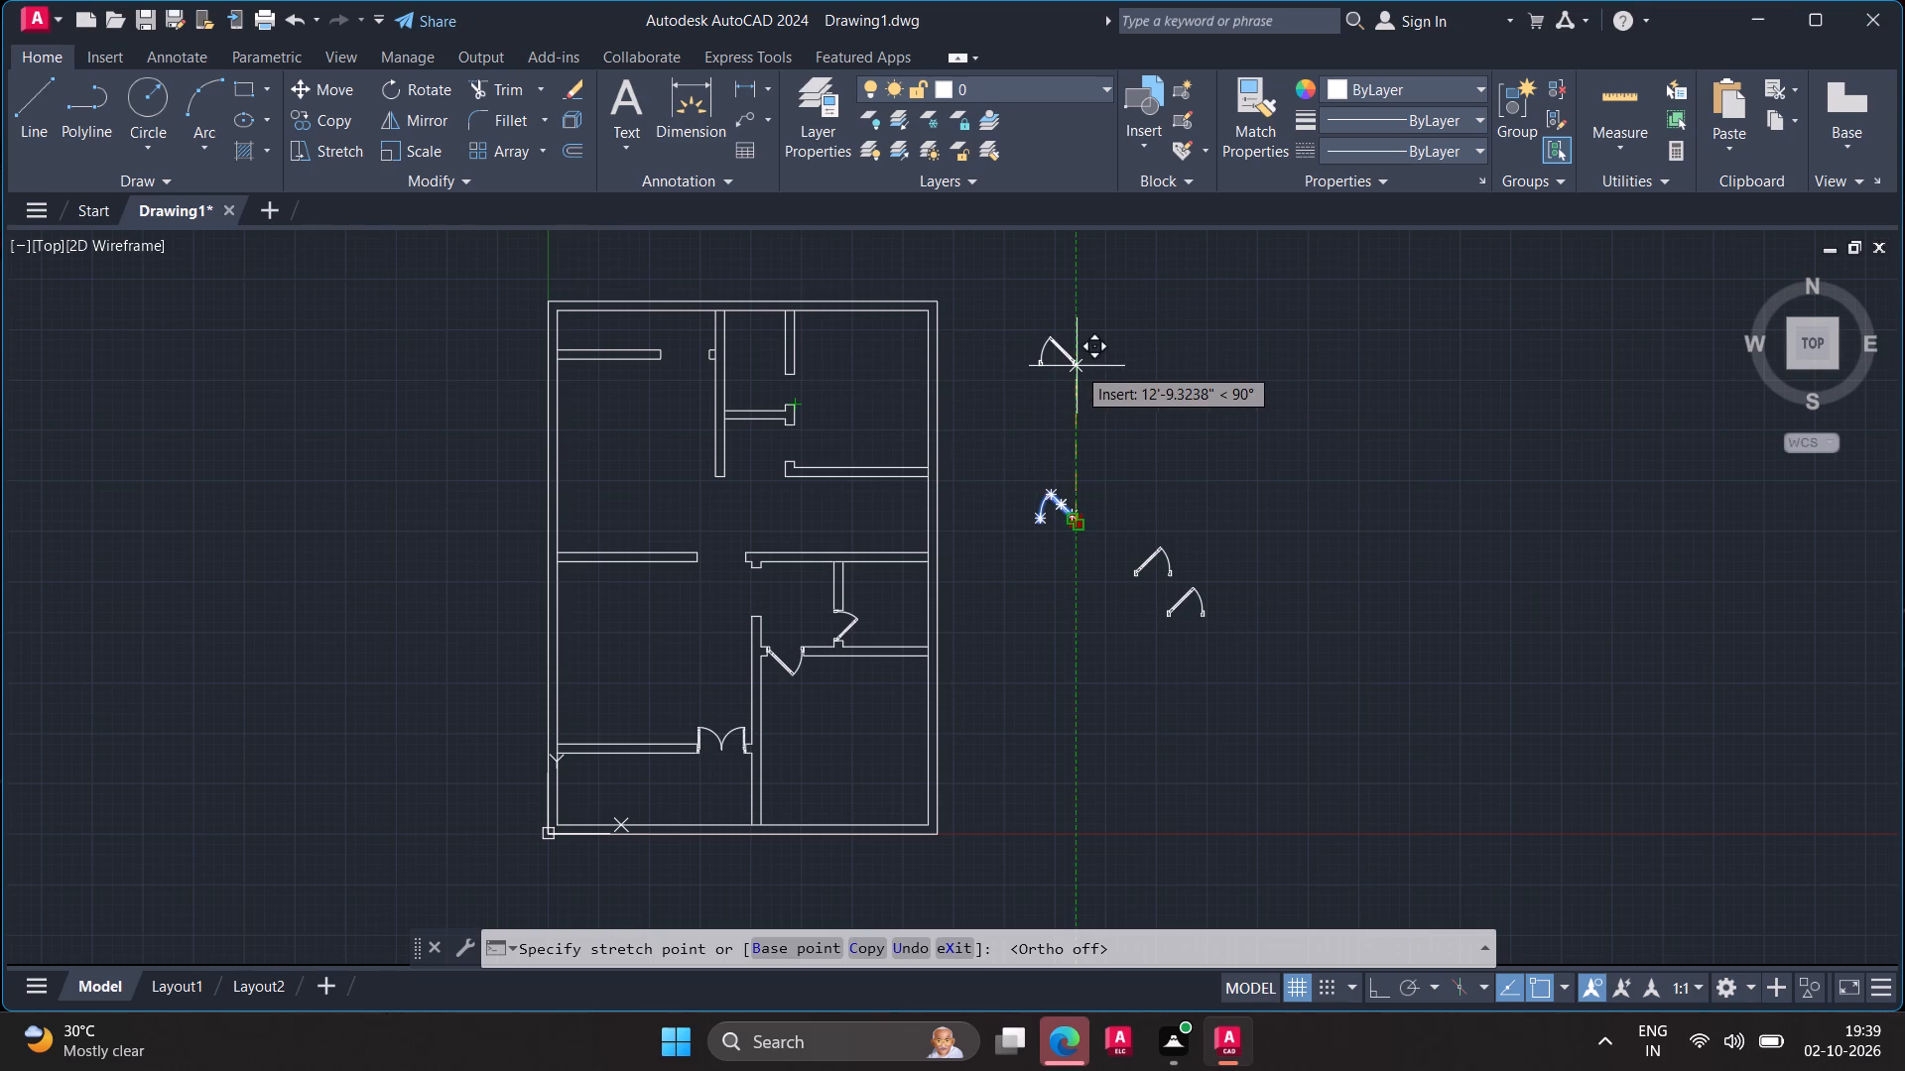
left_click(1077, 366)
key("Escape")
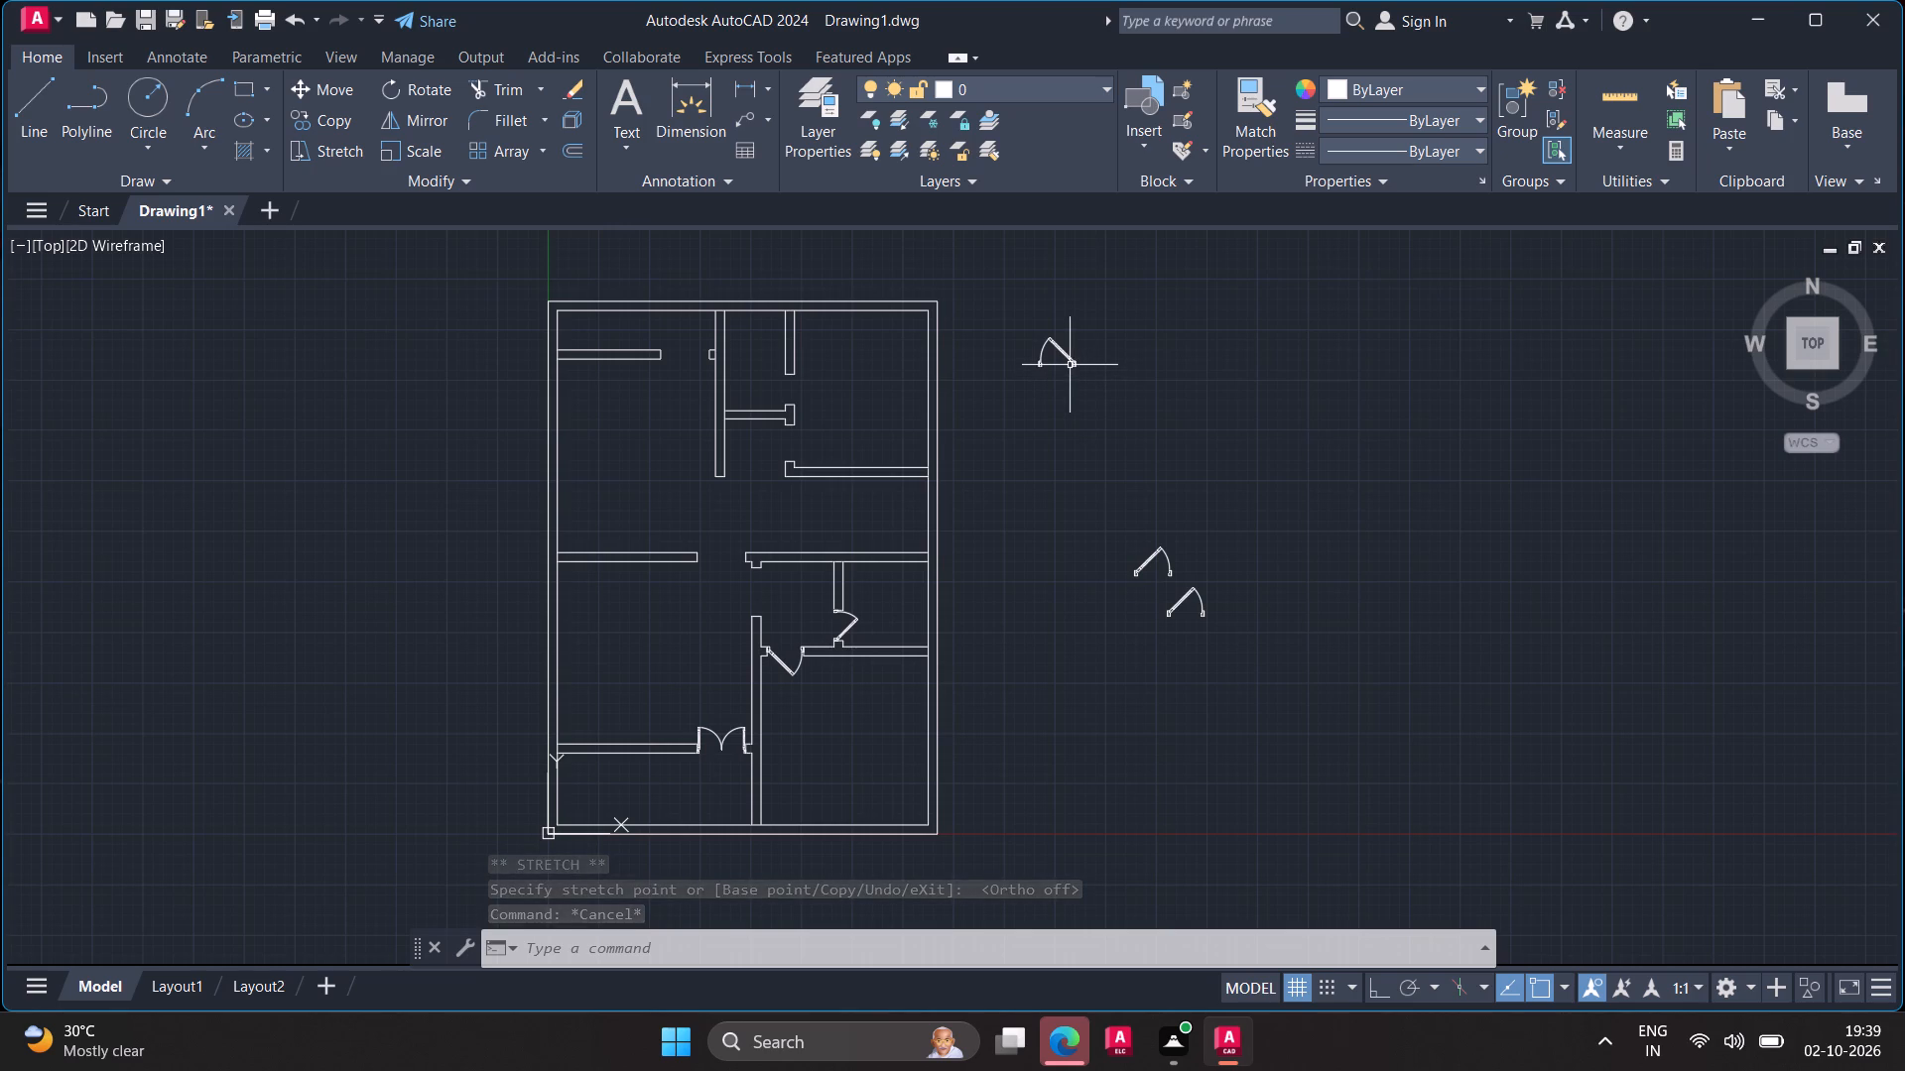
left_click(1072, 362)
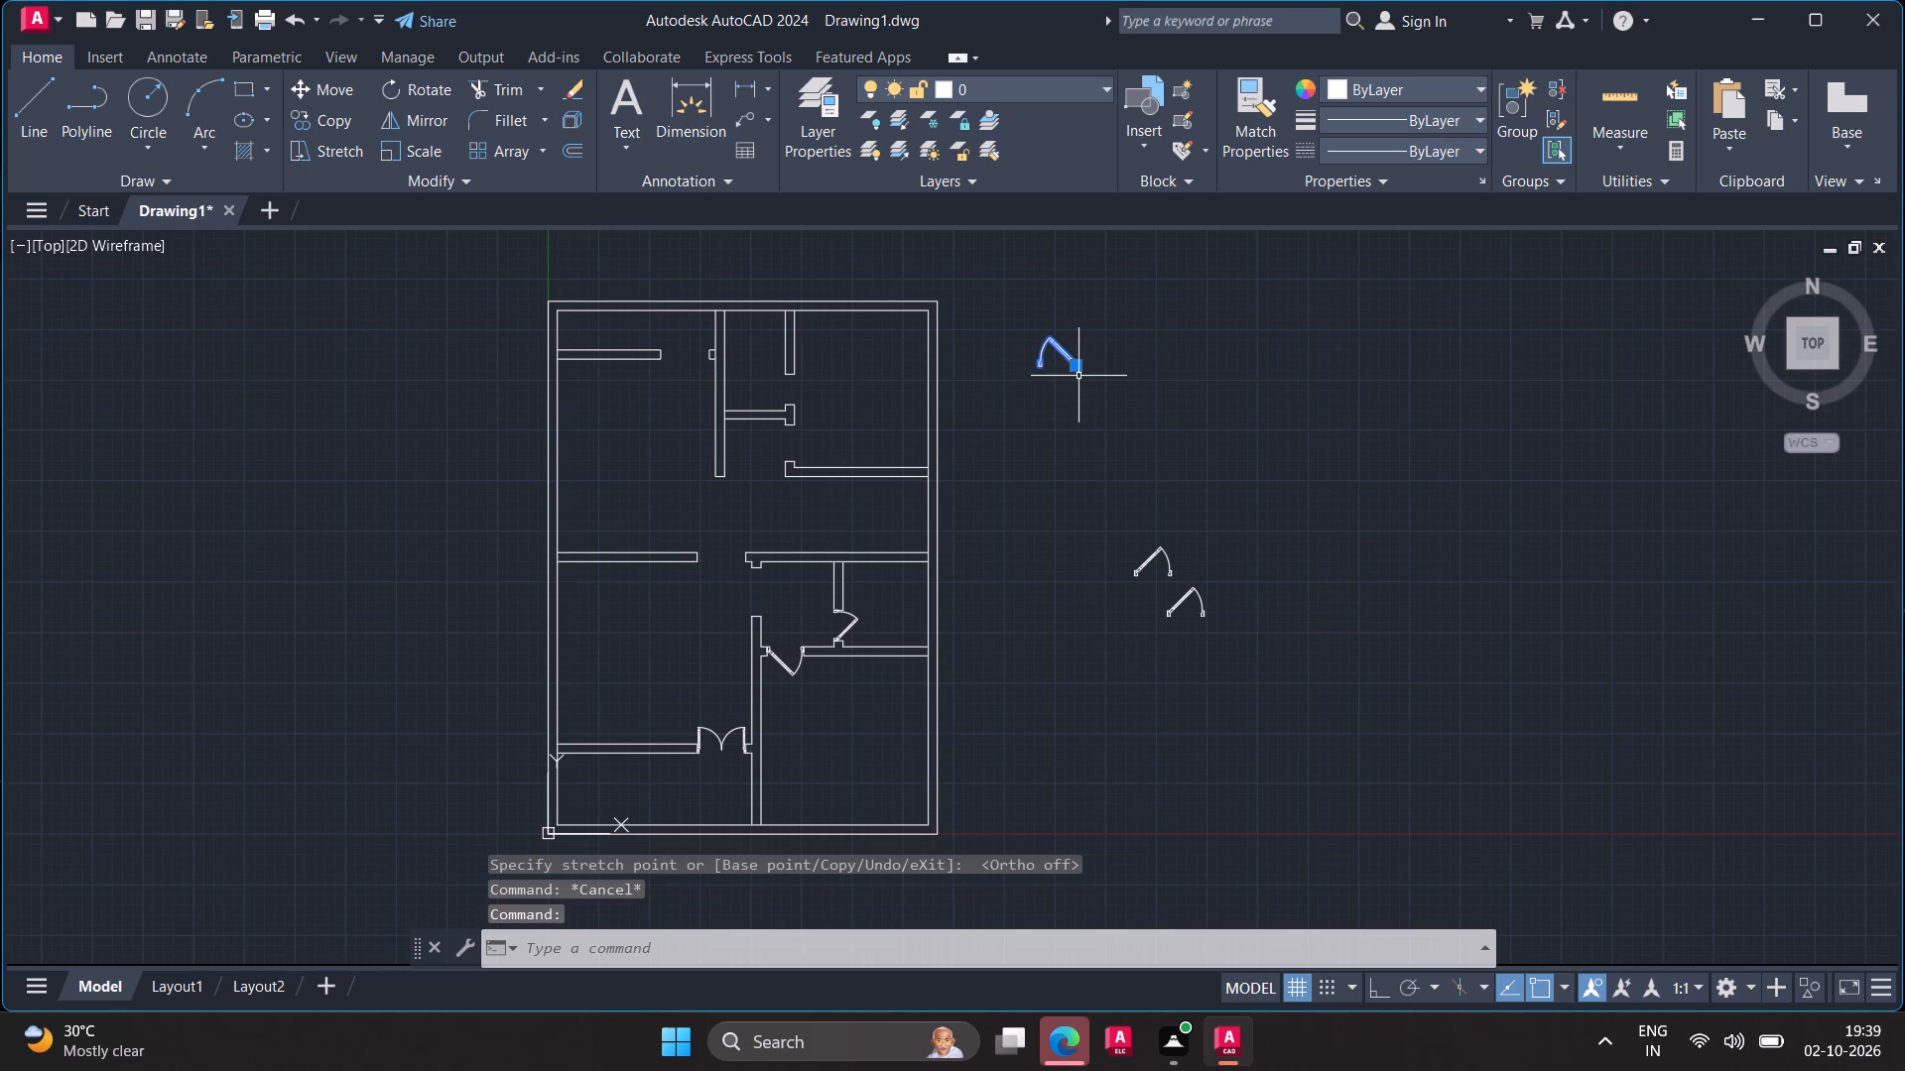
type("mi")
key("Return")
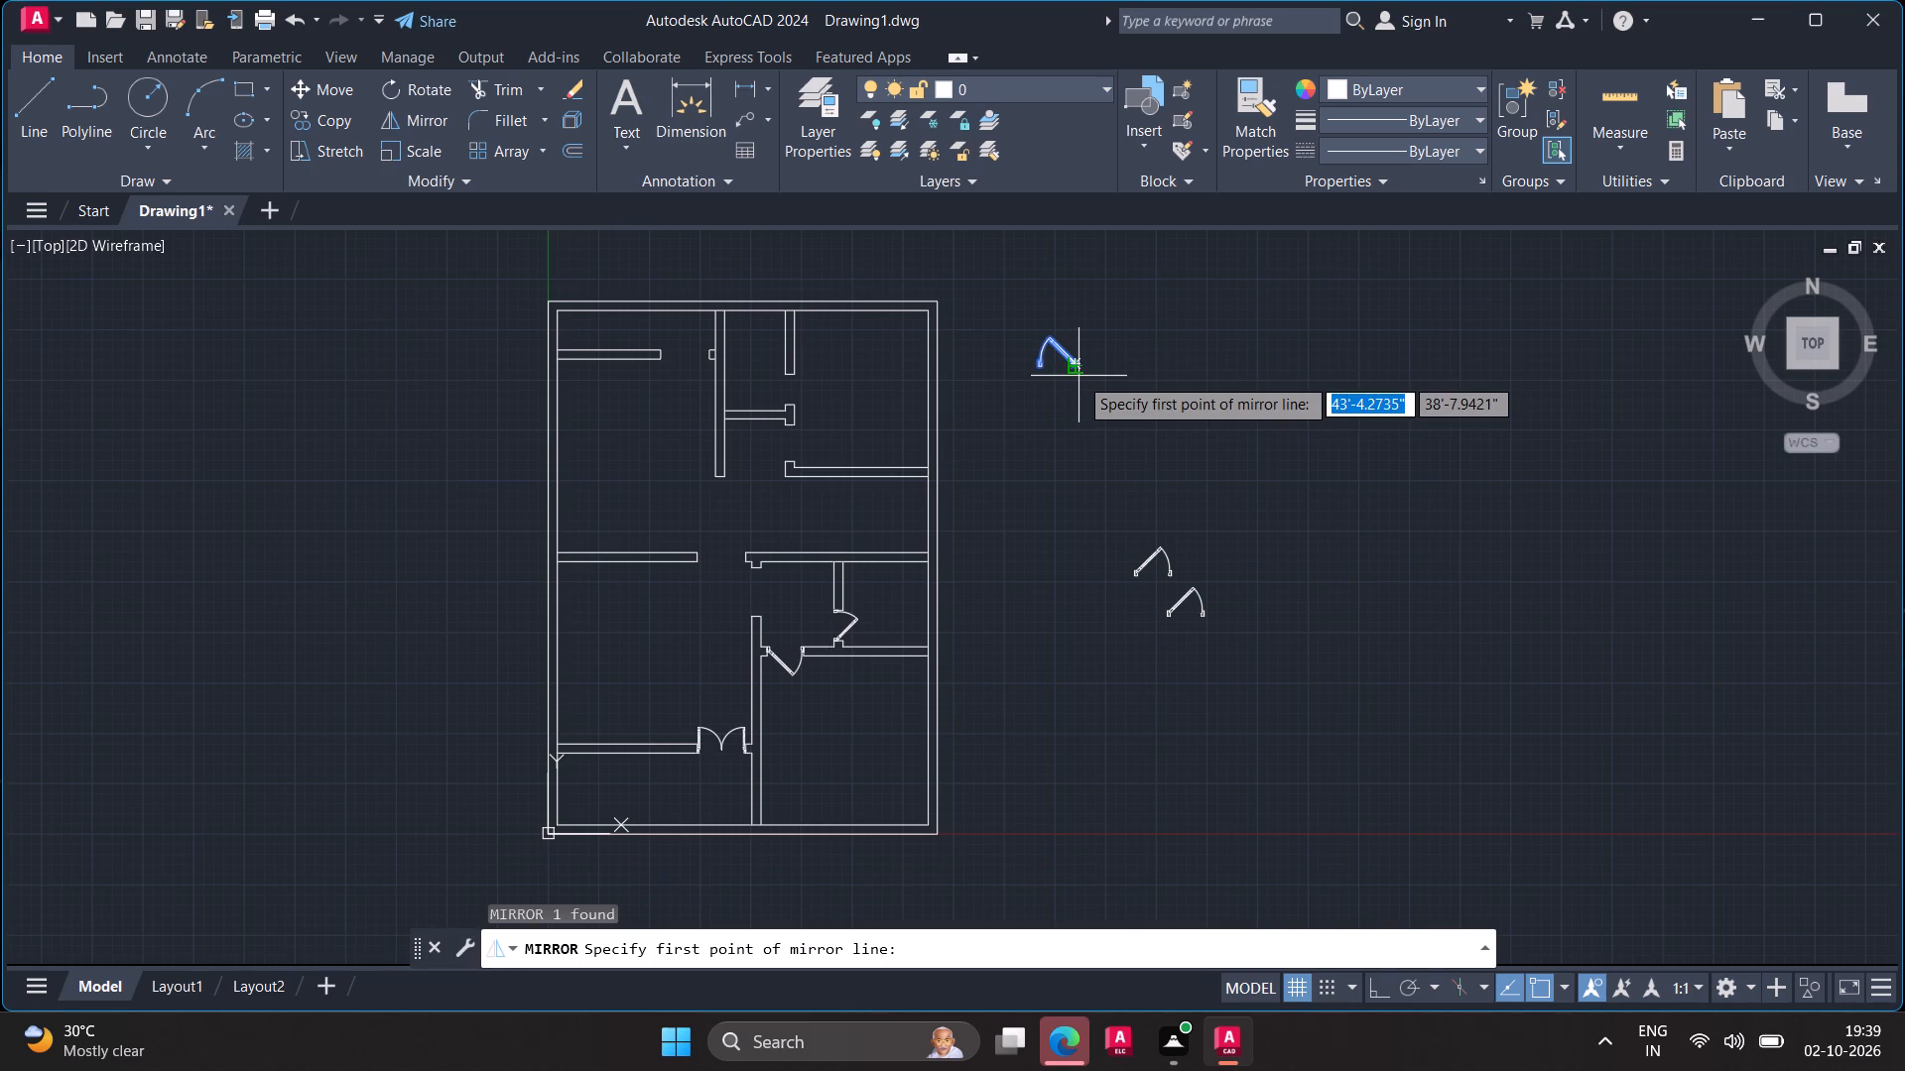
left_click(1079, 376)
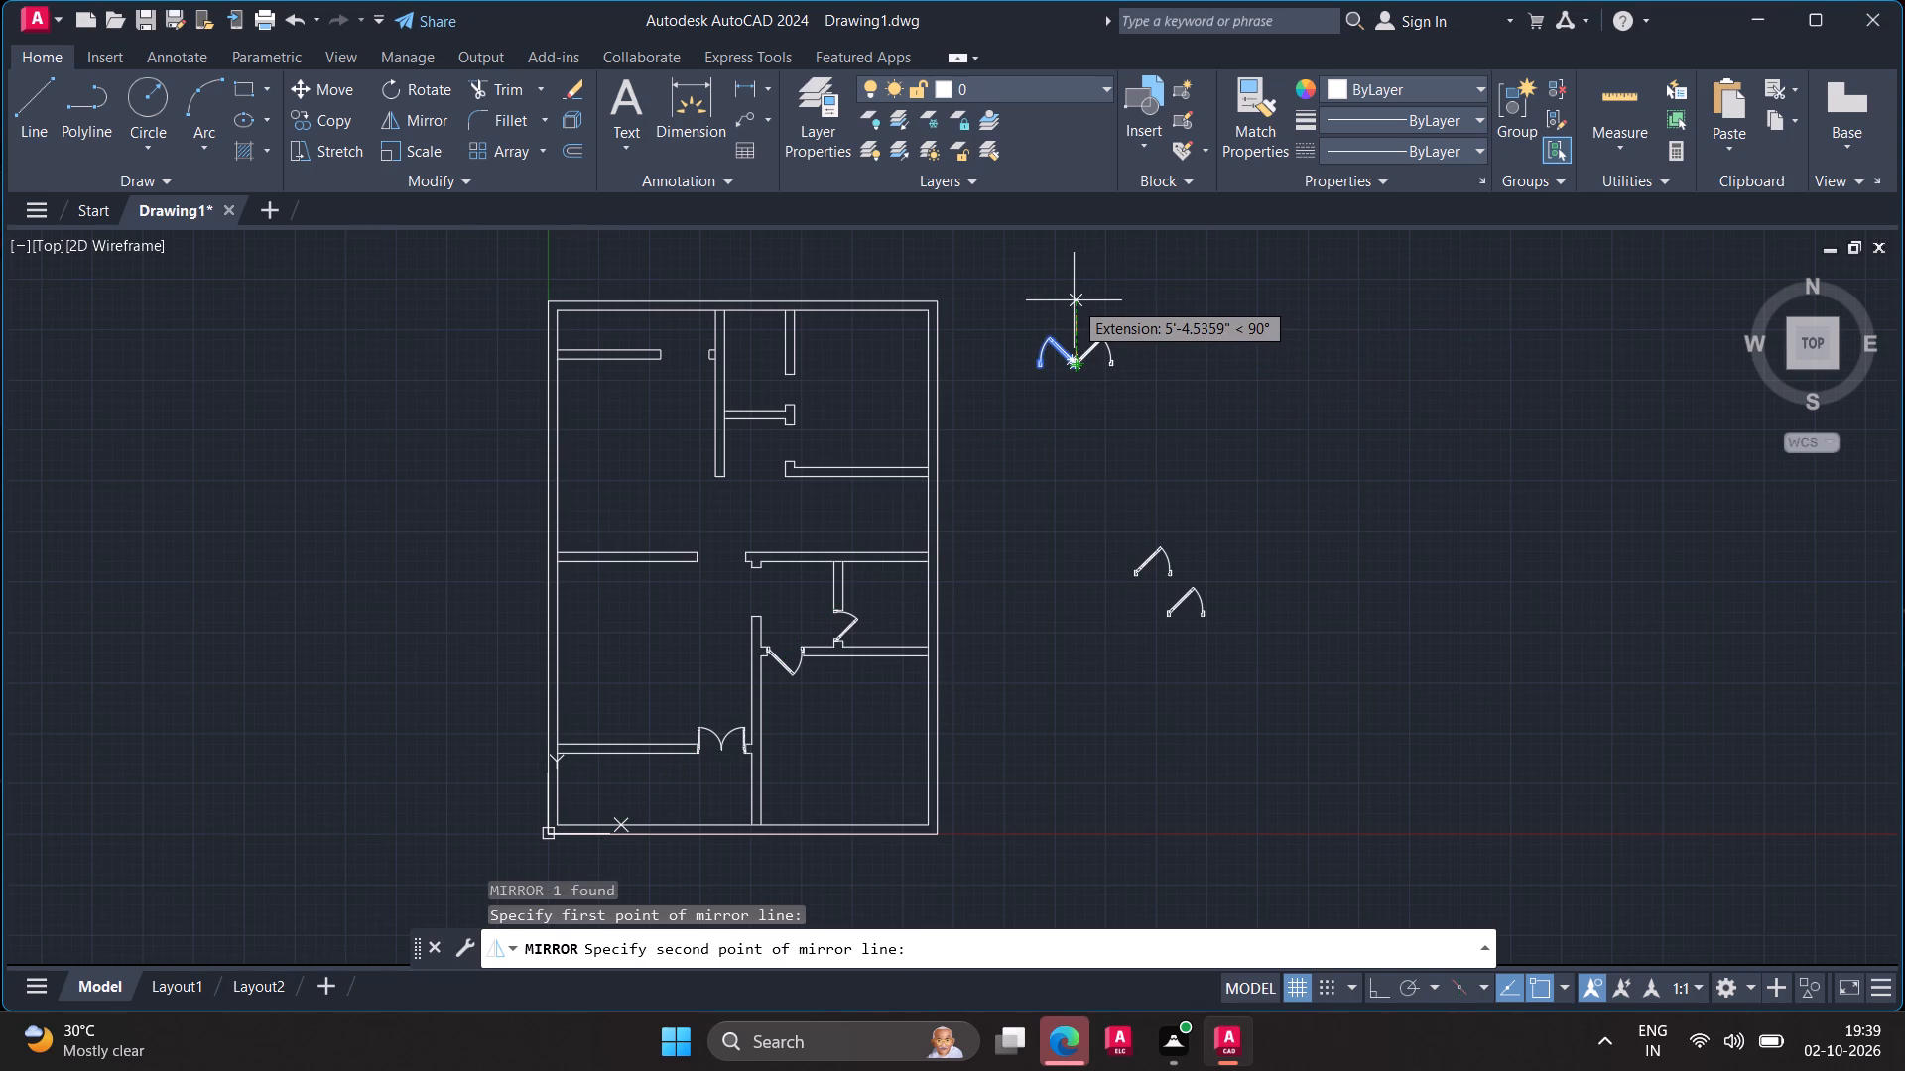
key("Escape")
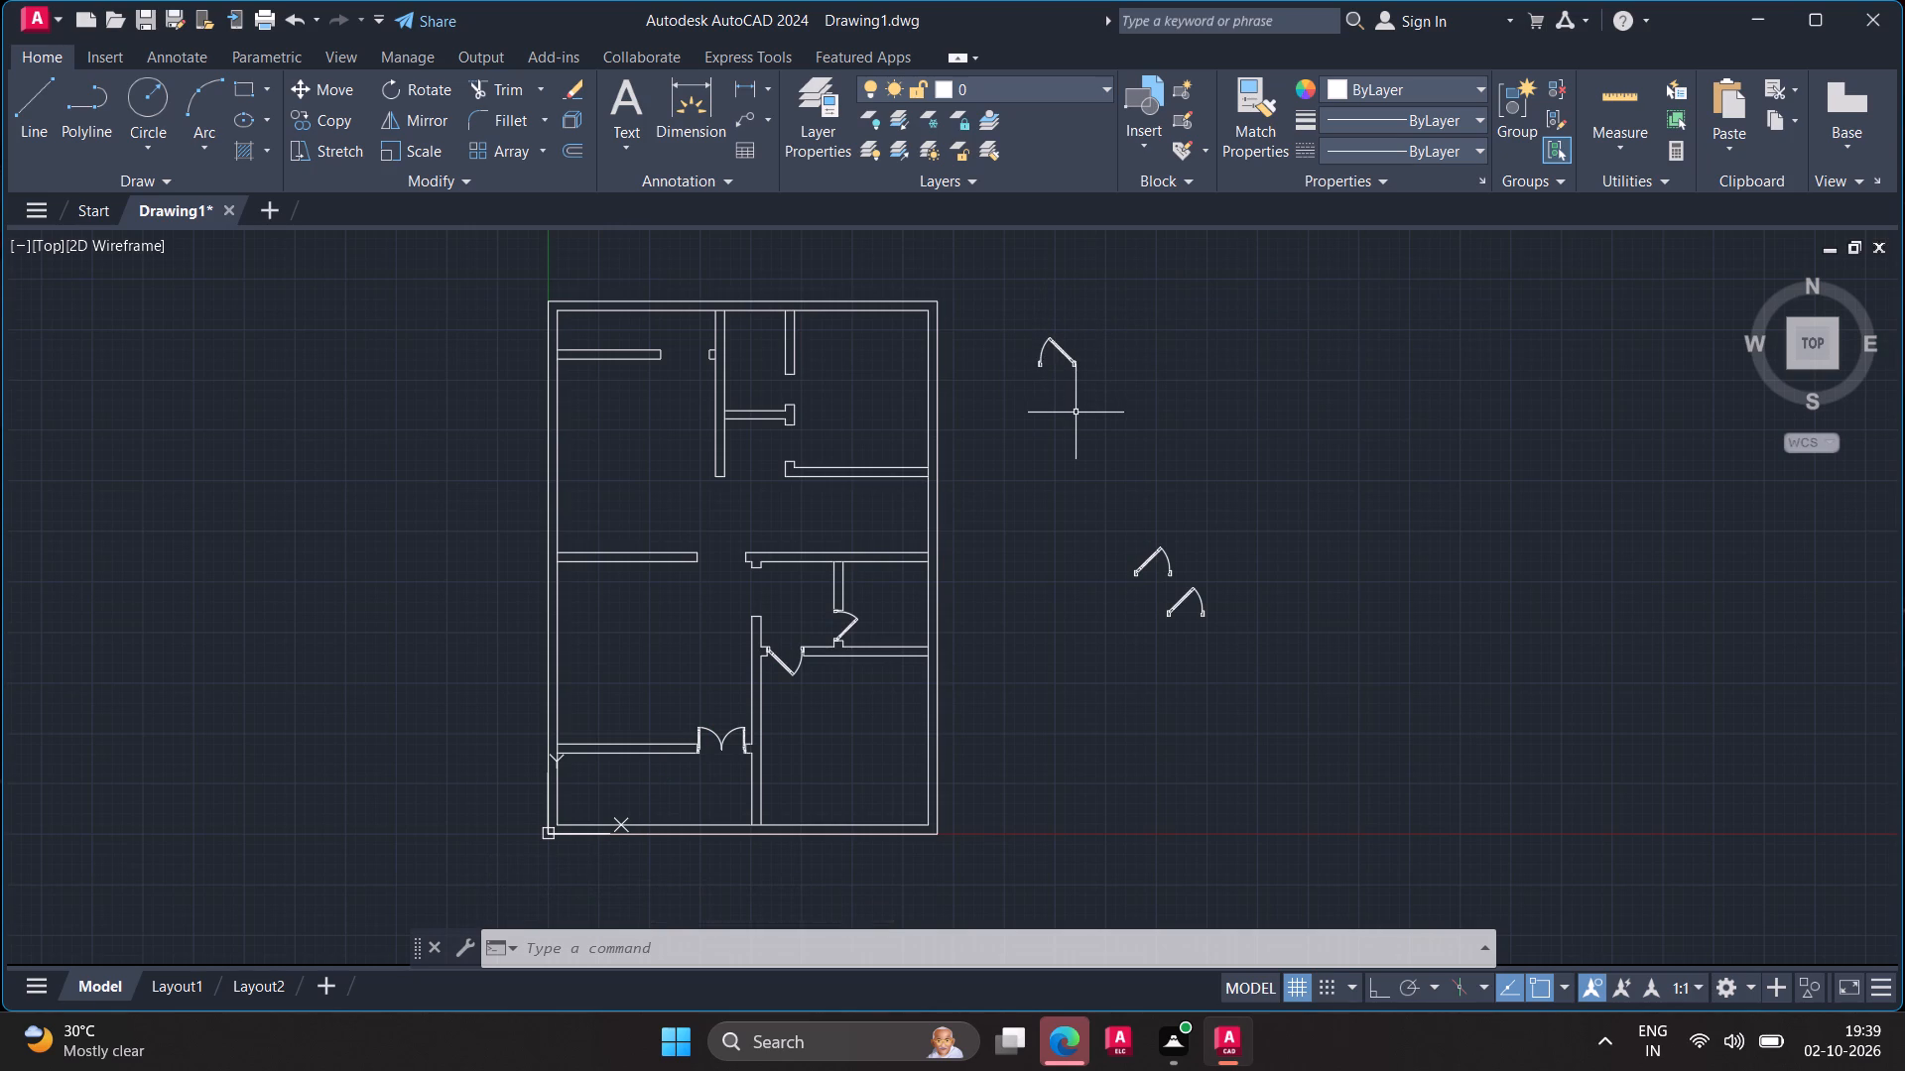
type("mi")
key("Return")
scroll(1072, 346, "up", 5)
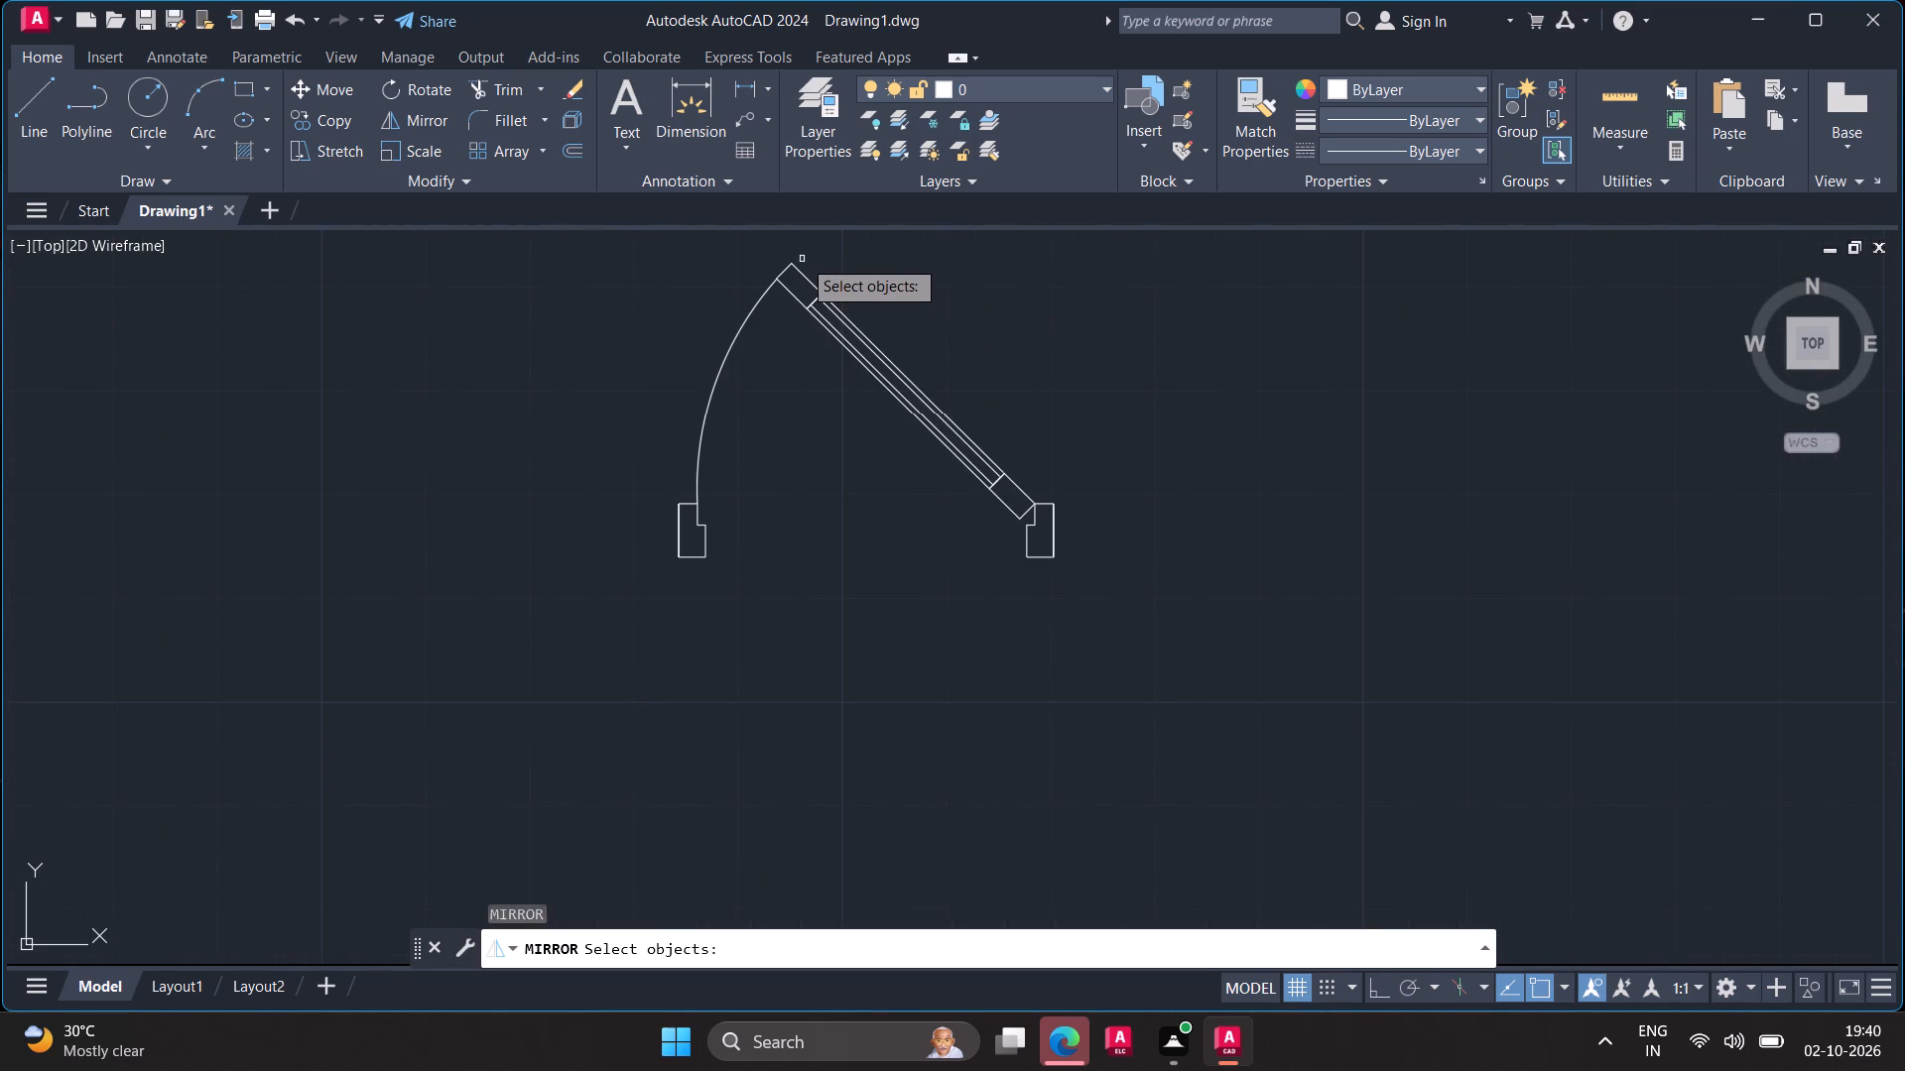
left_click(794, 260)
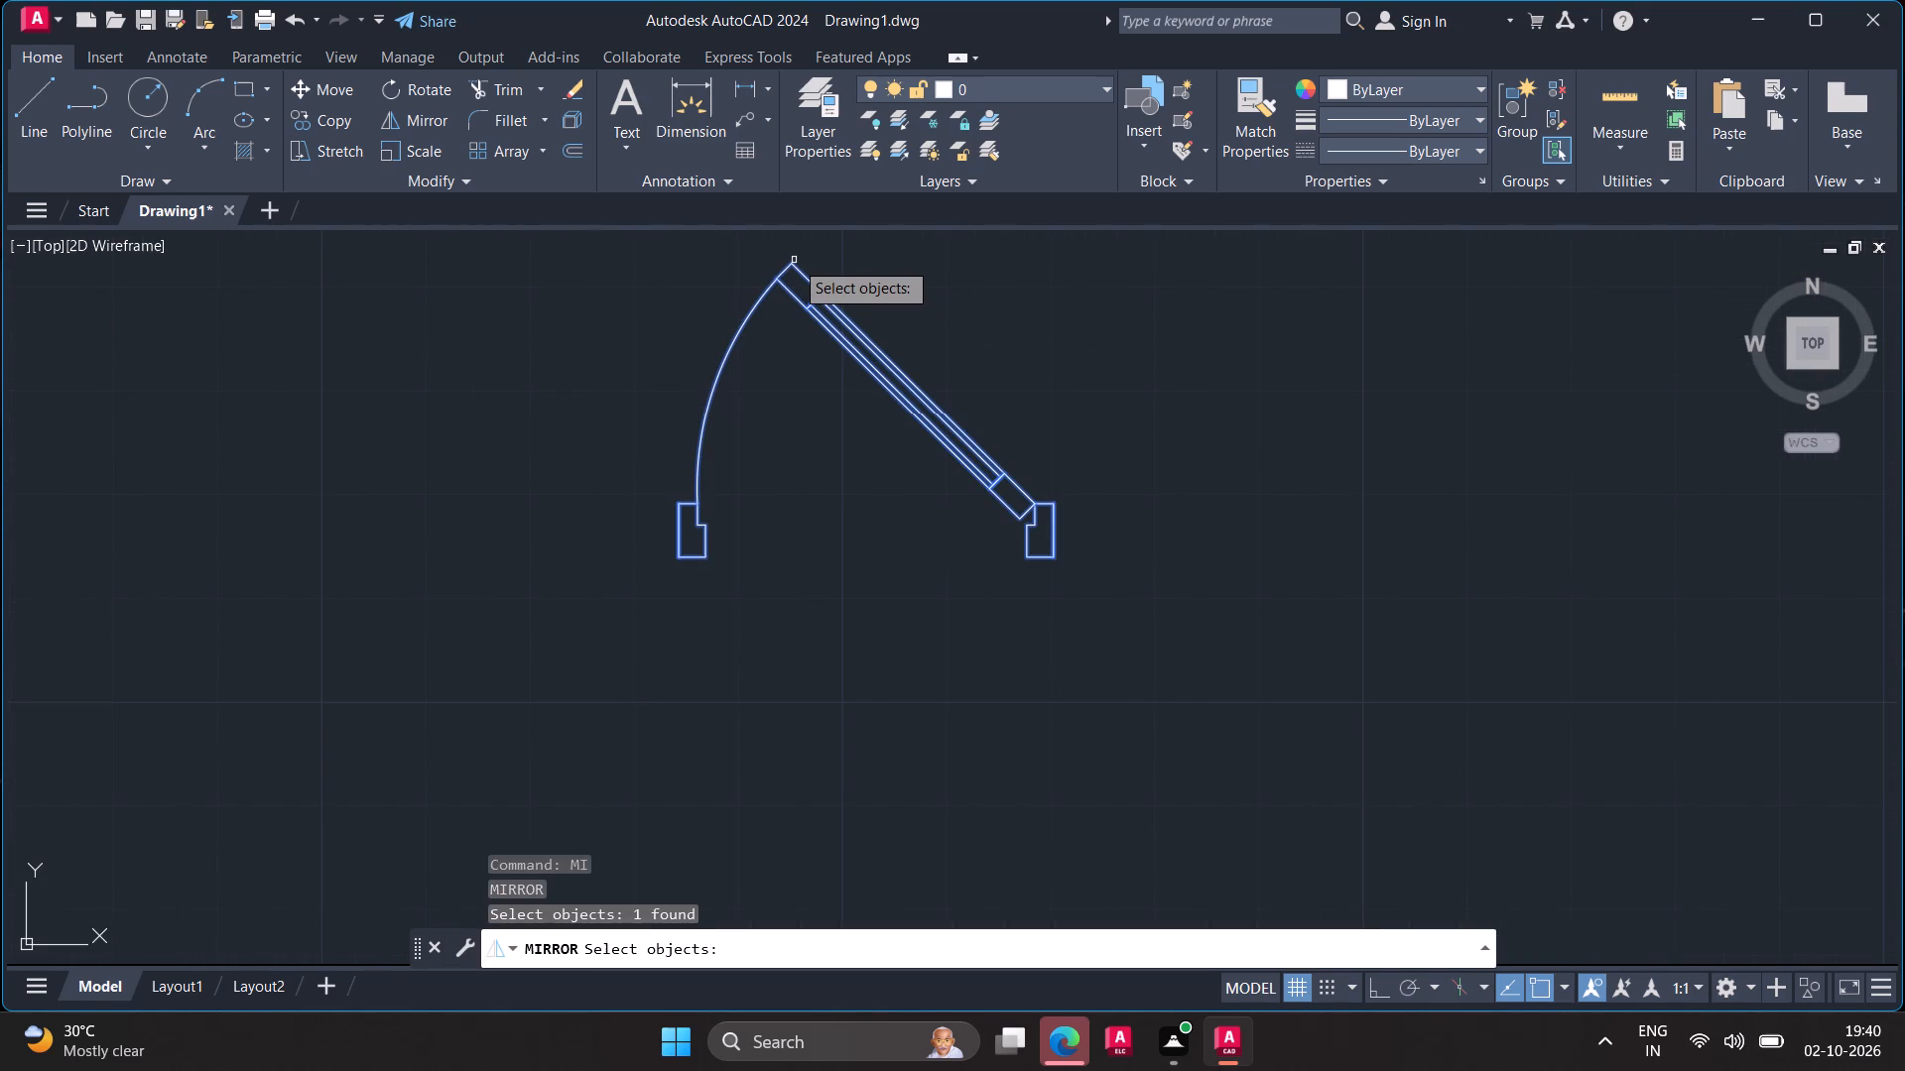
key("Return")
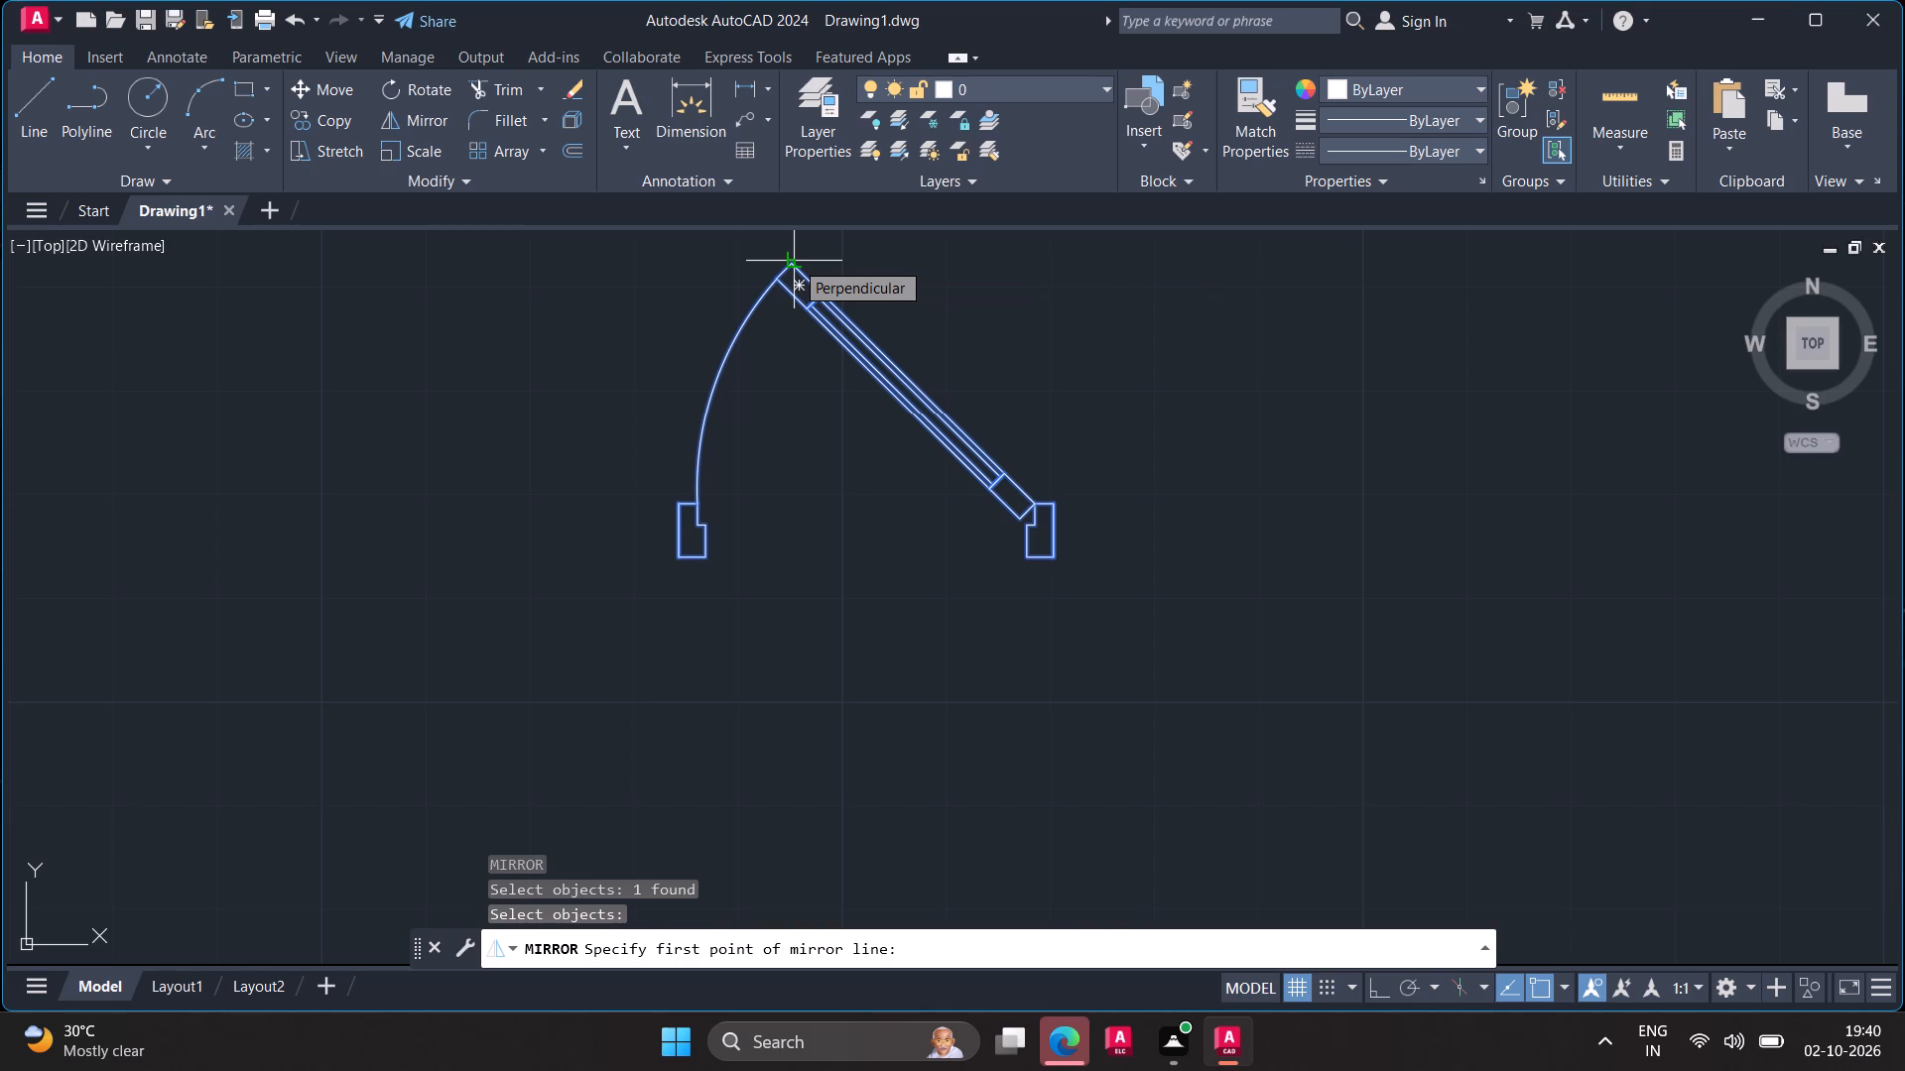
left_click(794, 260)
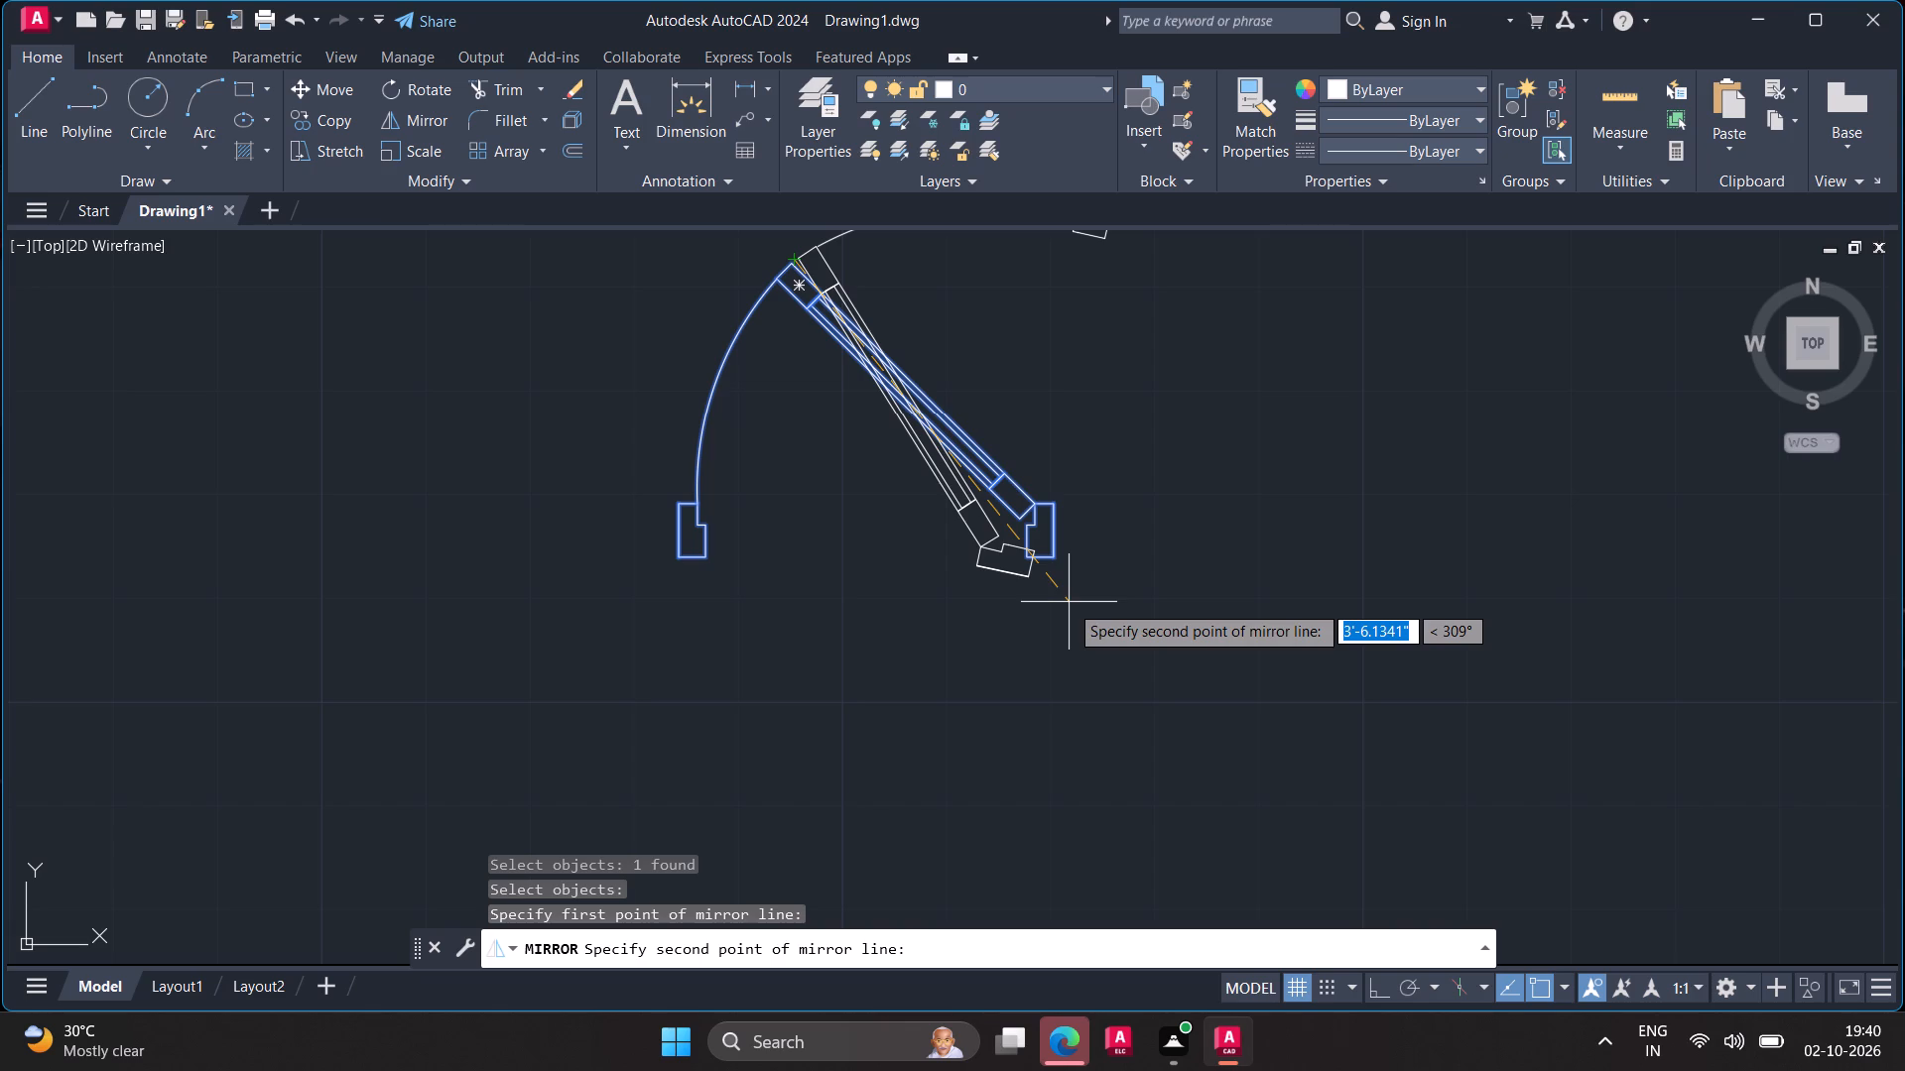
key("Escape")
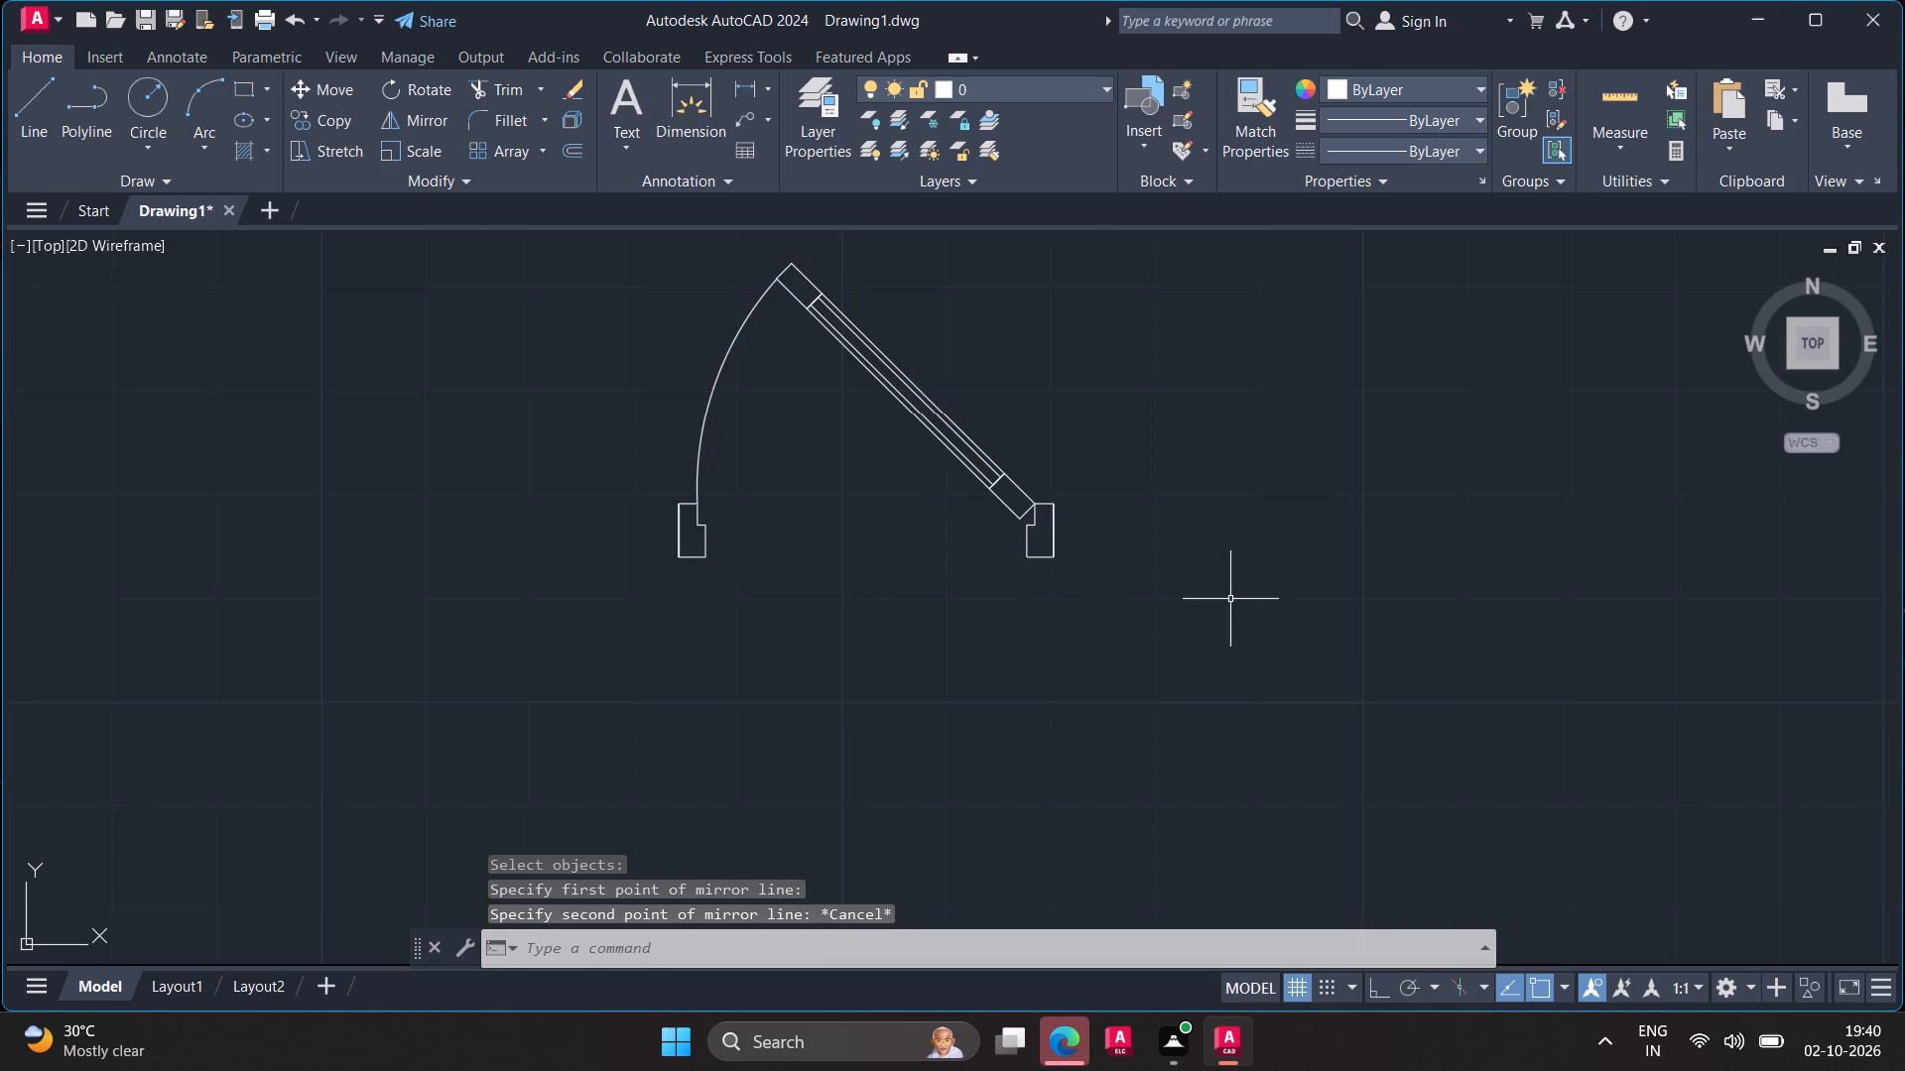
Select the upper of the two unmirrored spare single doors outside the plan.
scroll(1251, 600, "down", 4)
middle_click_drag(1269, 587, 1465, 482)
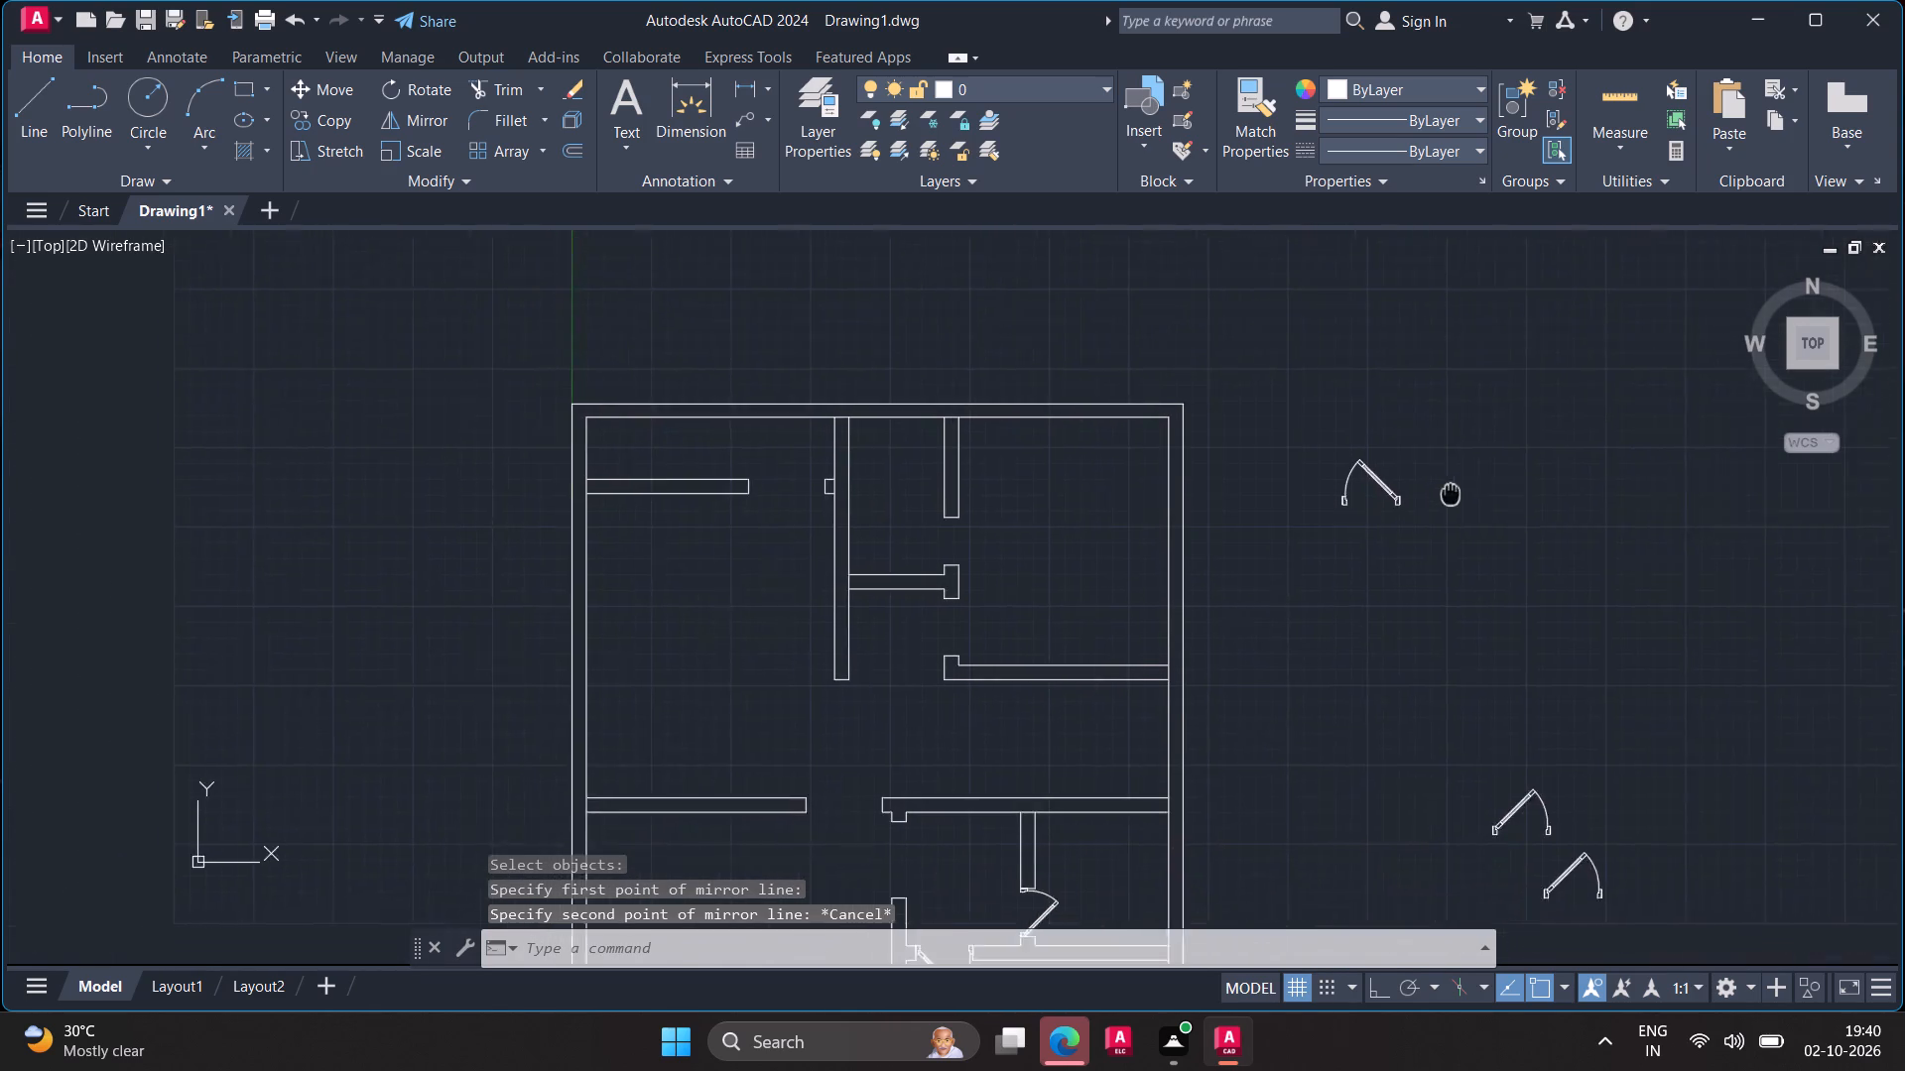
middle_click_drag(1465, 482, 1471, 475)
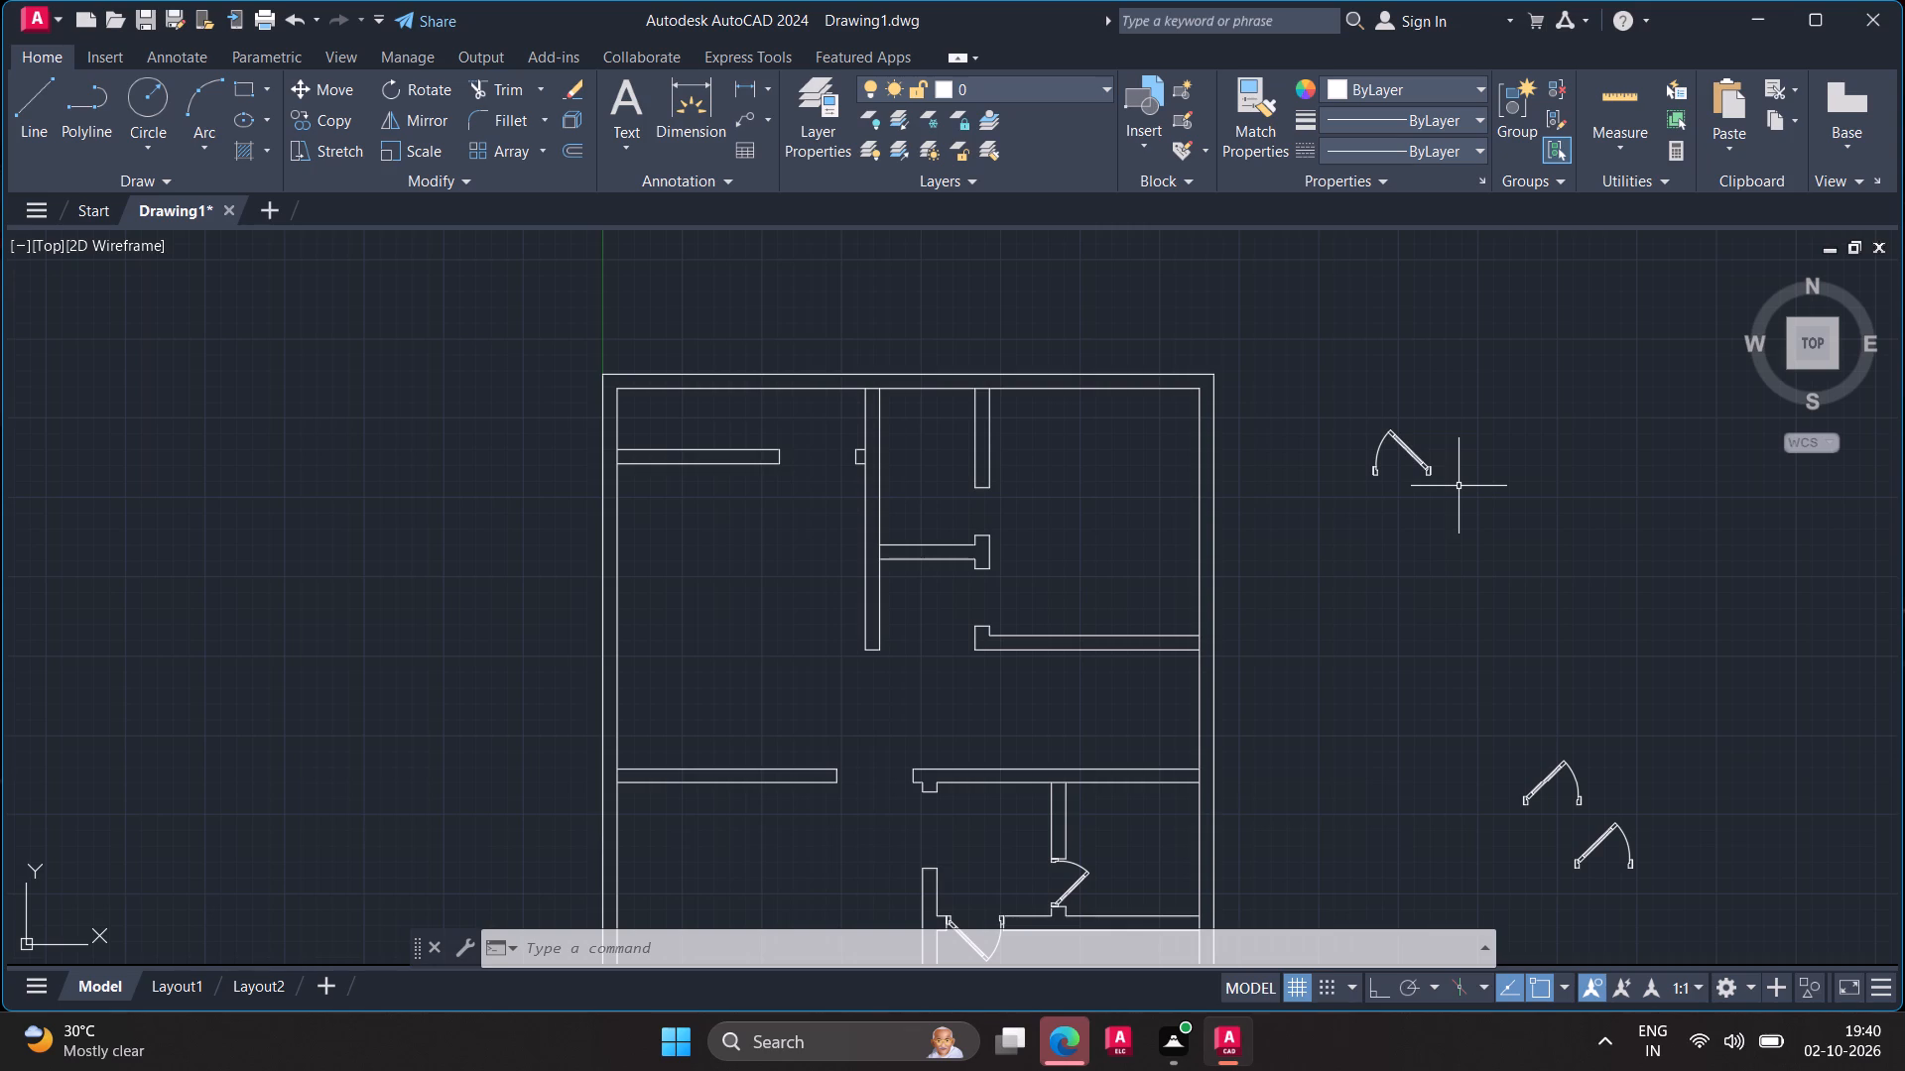
left_click(1530, 803)
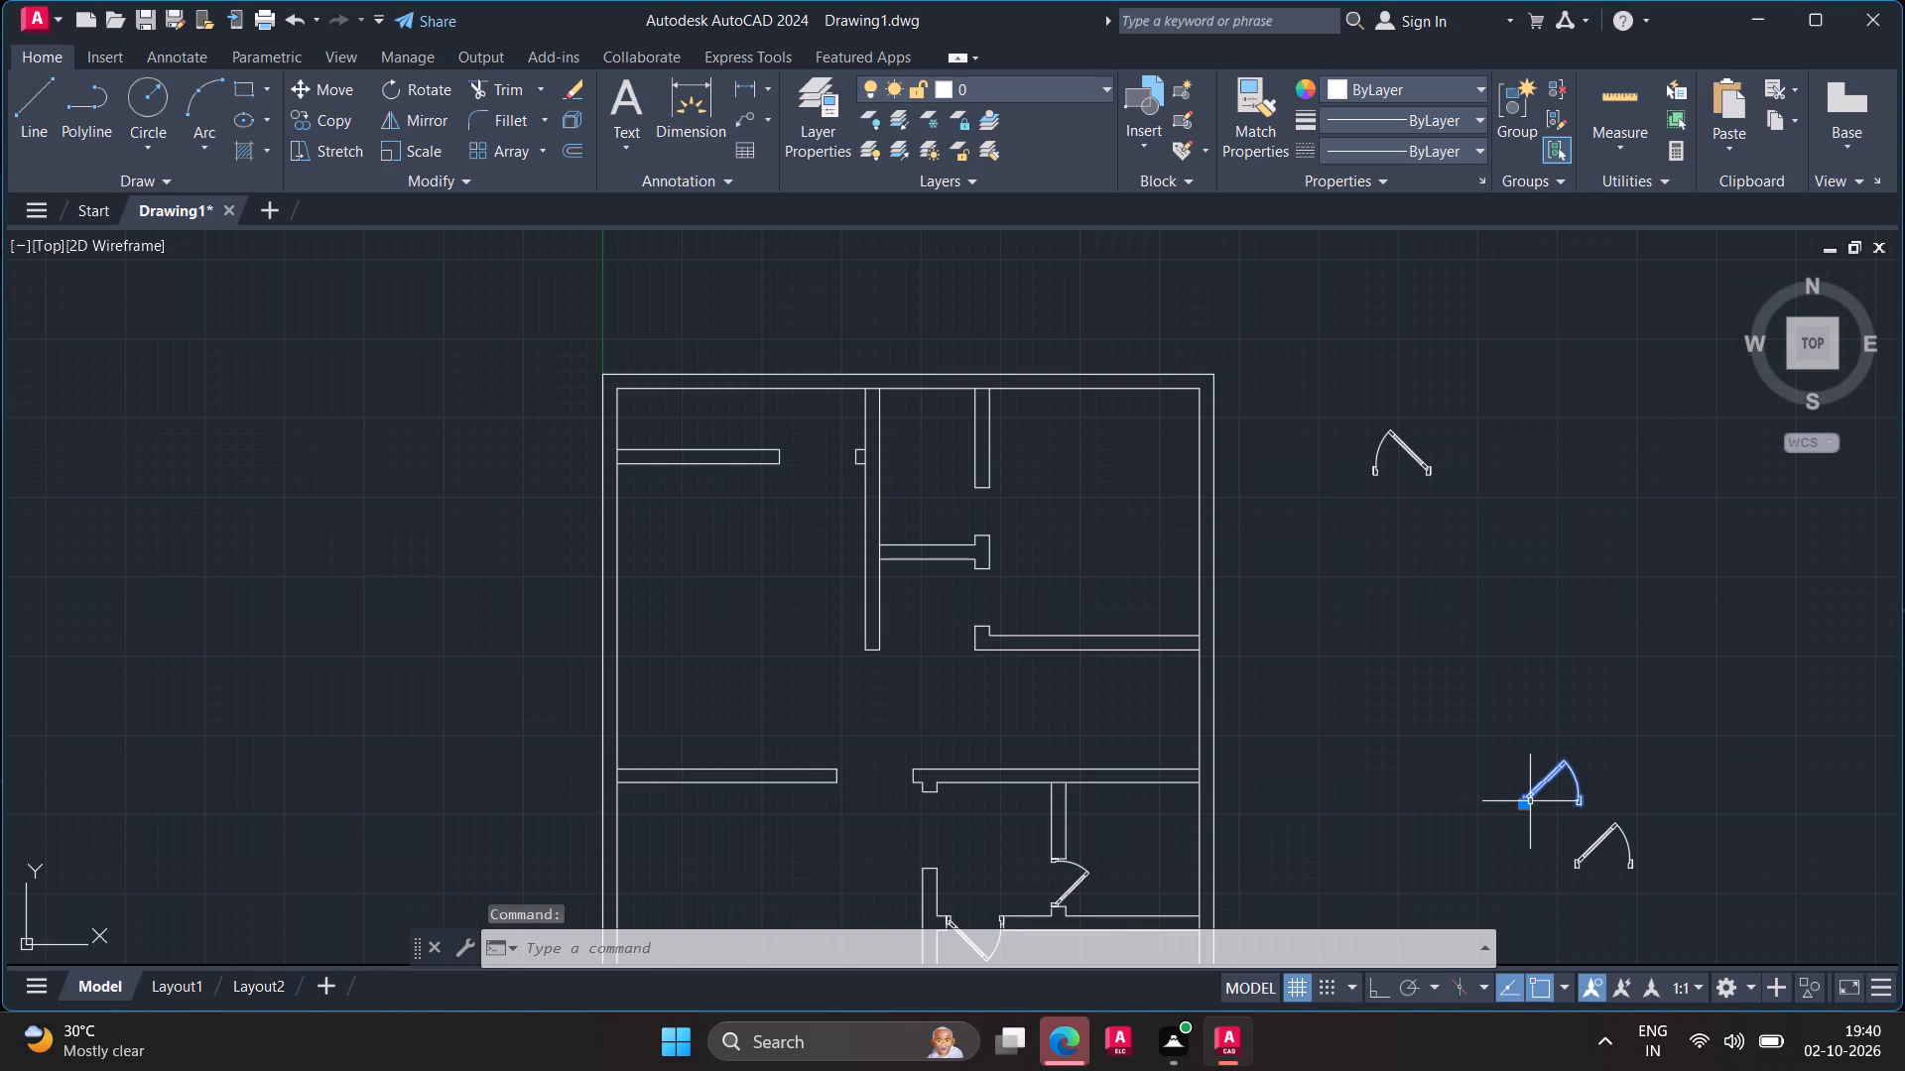
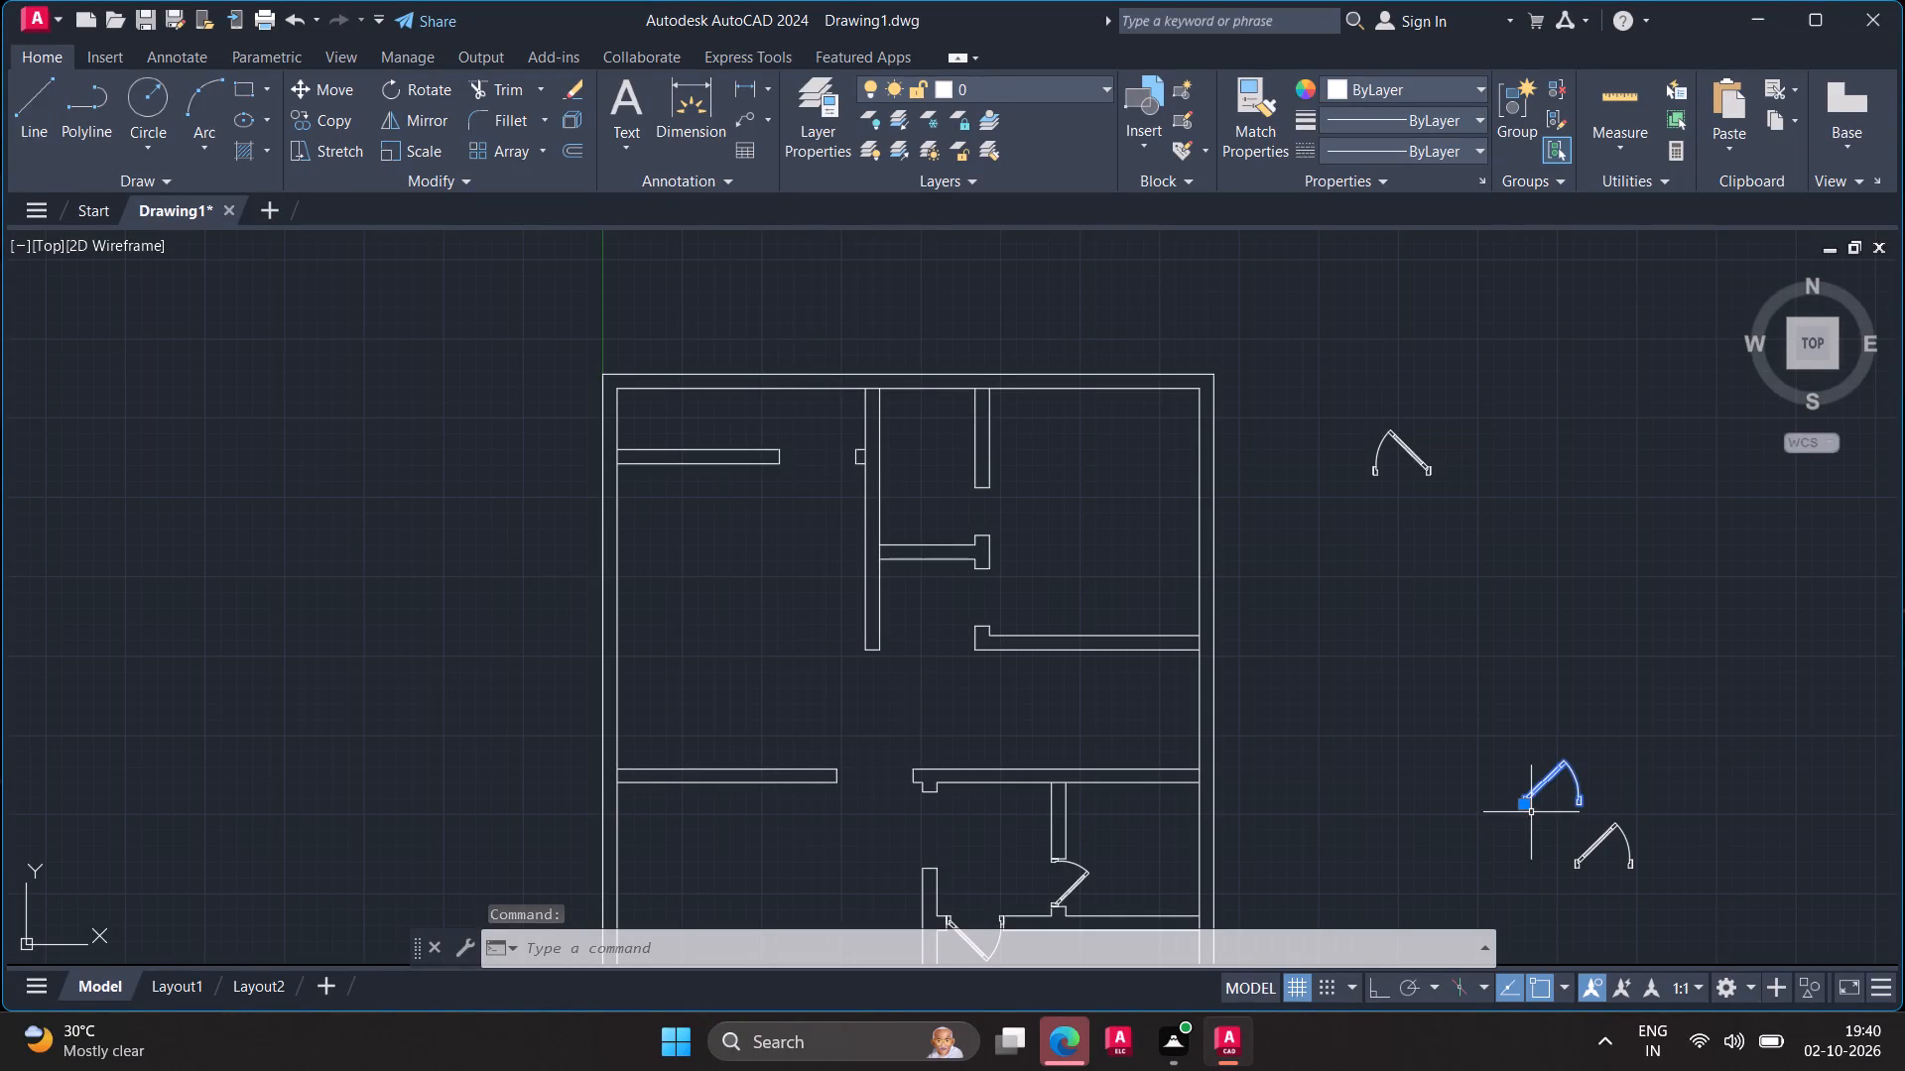
Pick up the selected spare single door outside the plan by its insertion grip.
left_click(1527, 808)
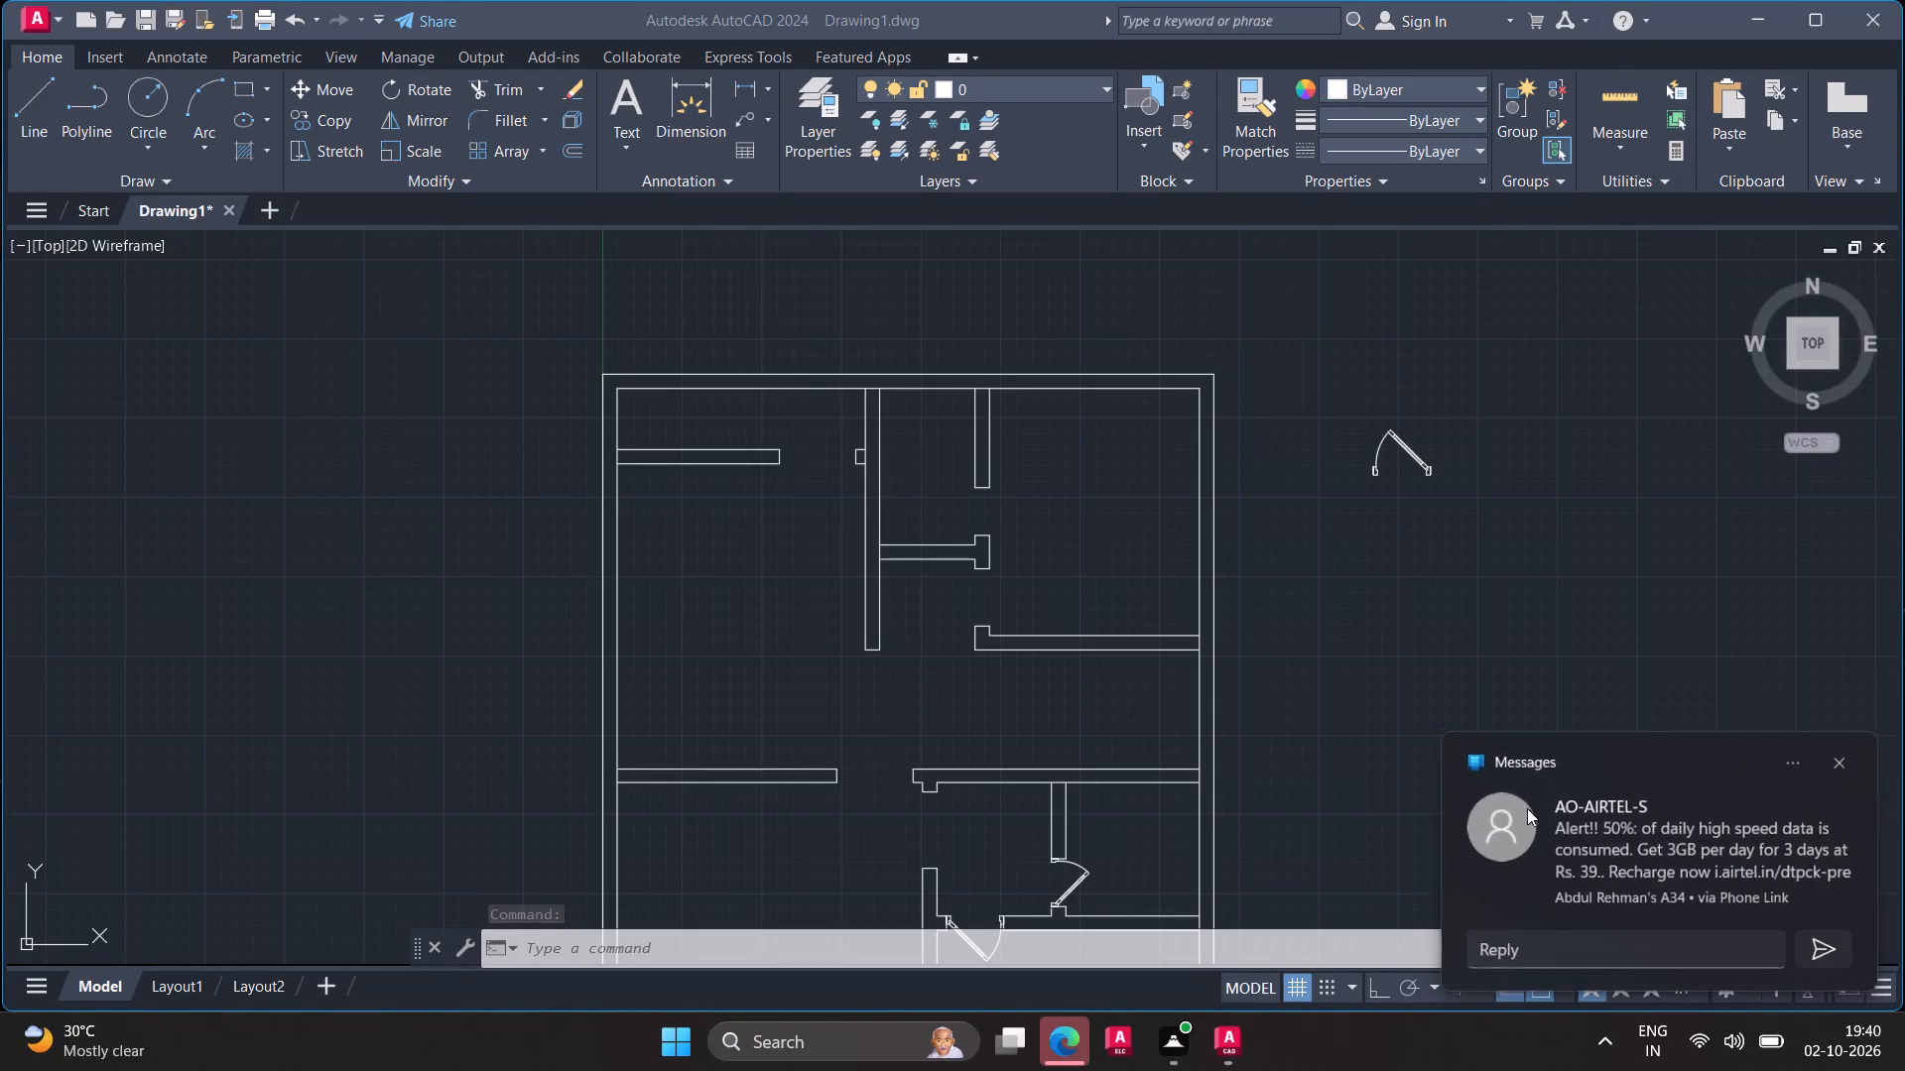
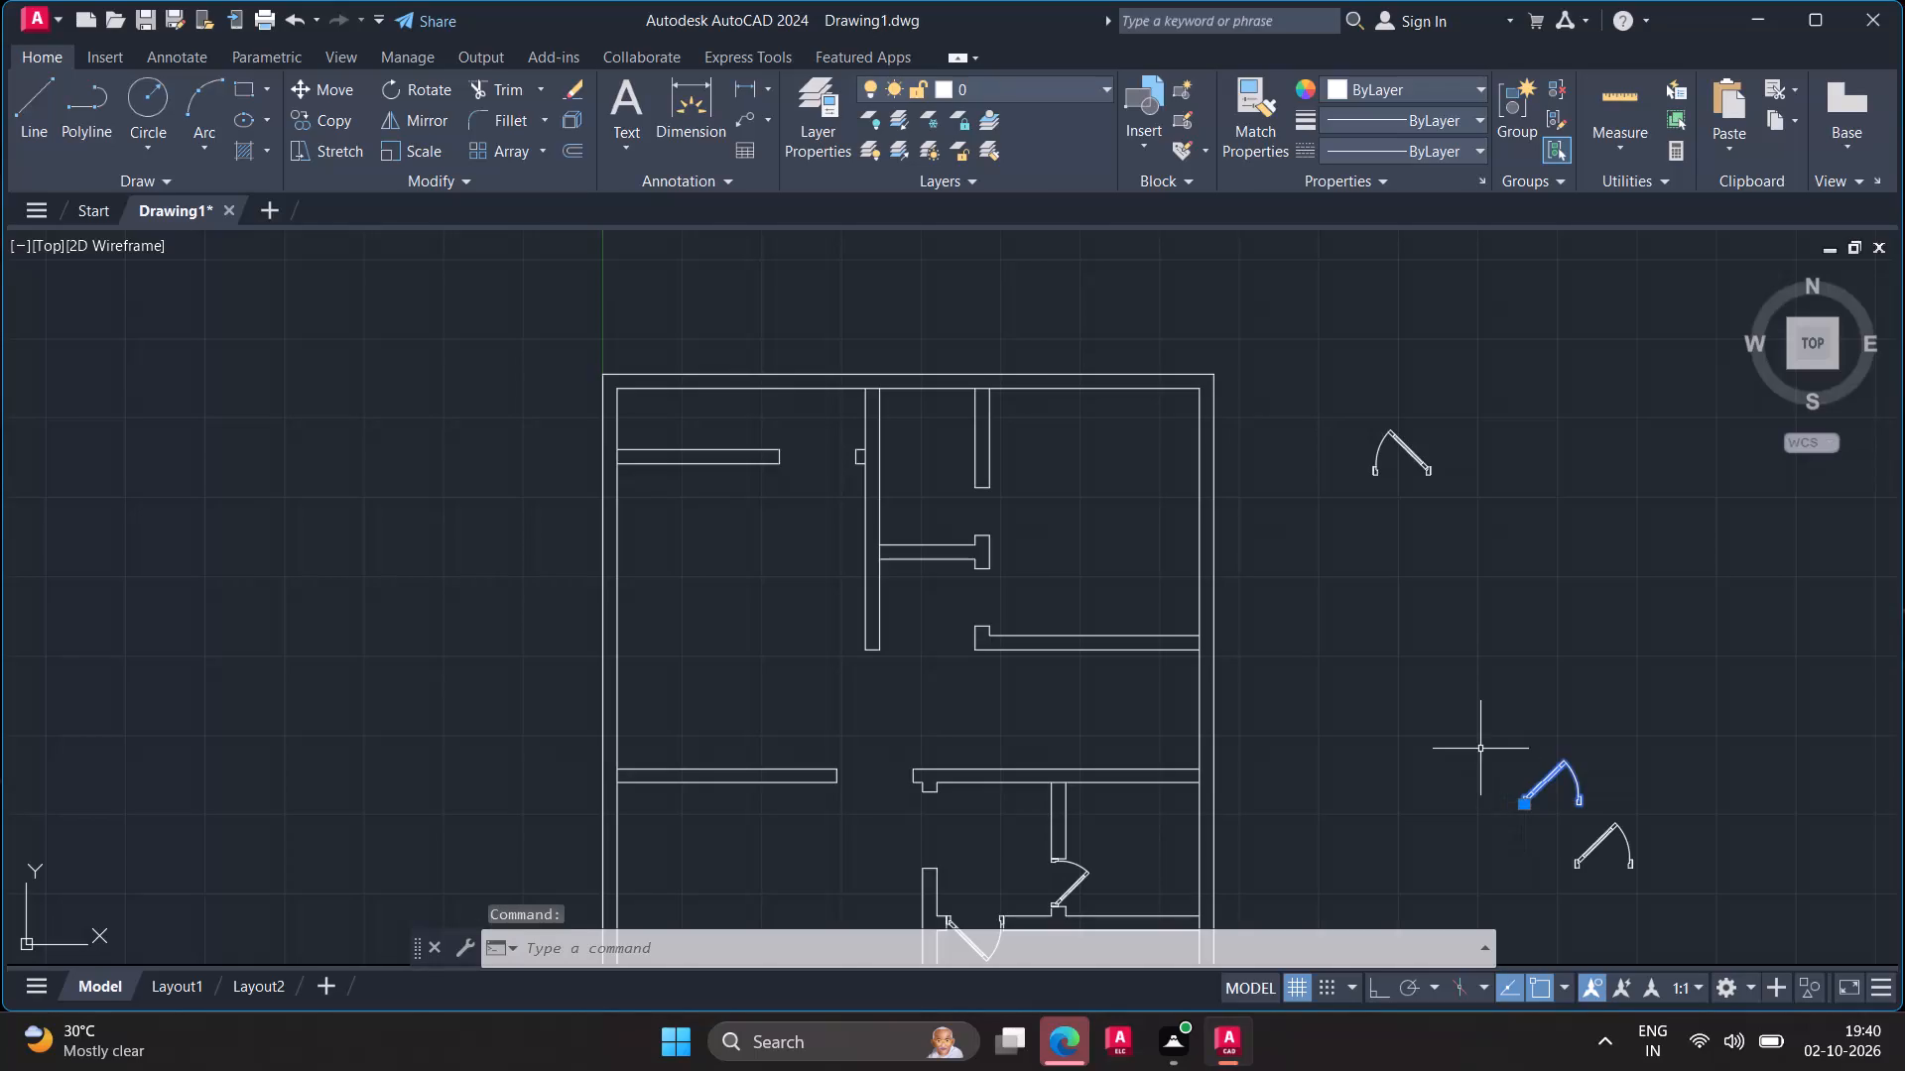
Move the selected spare single door to free space nearer the plan's east wall, below the uppermost spare door.
left_click(1524, 807)
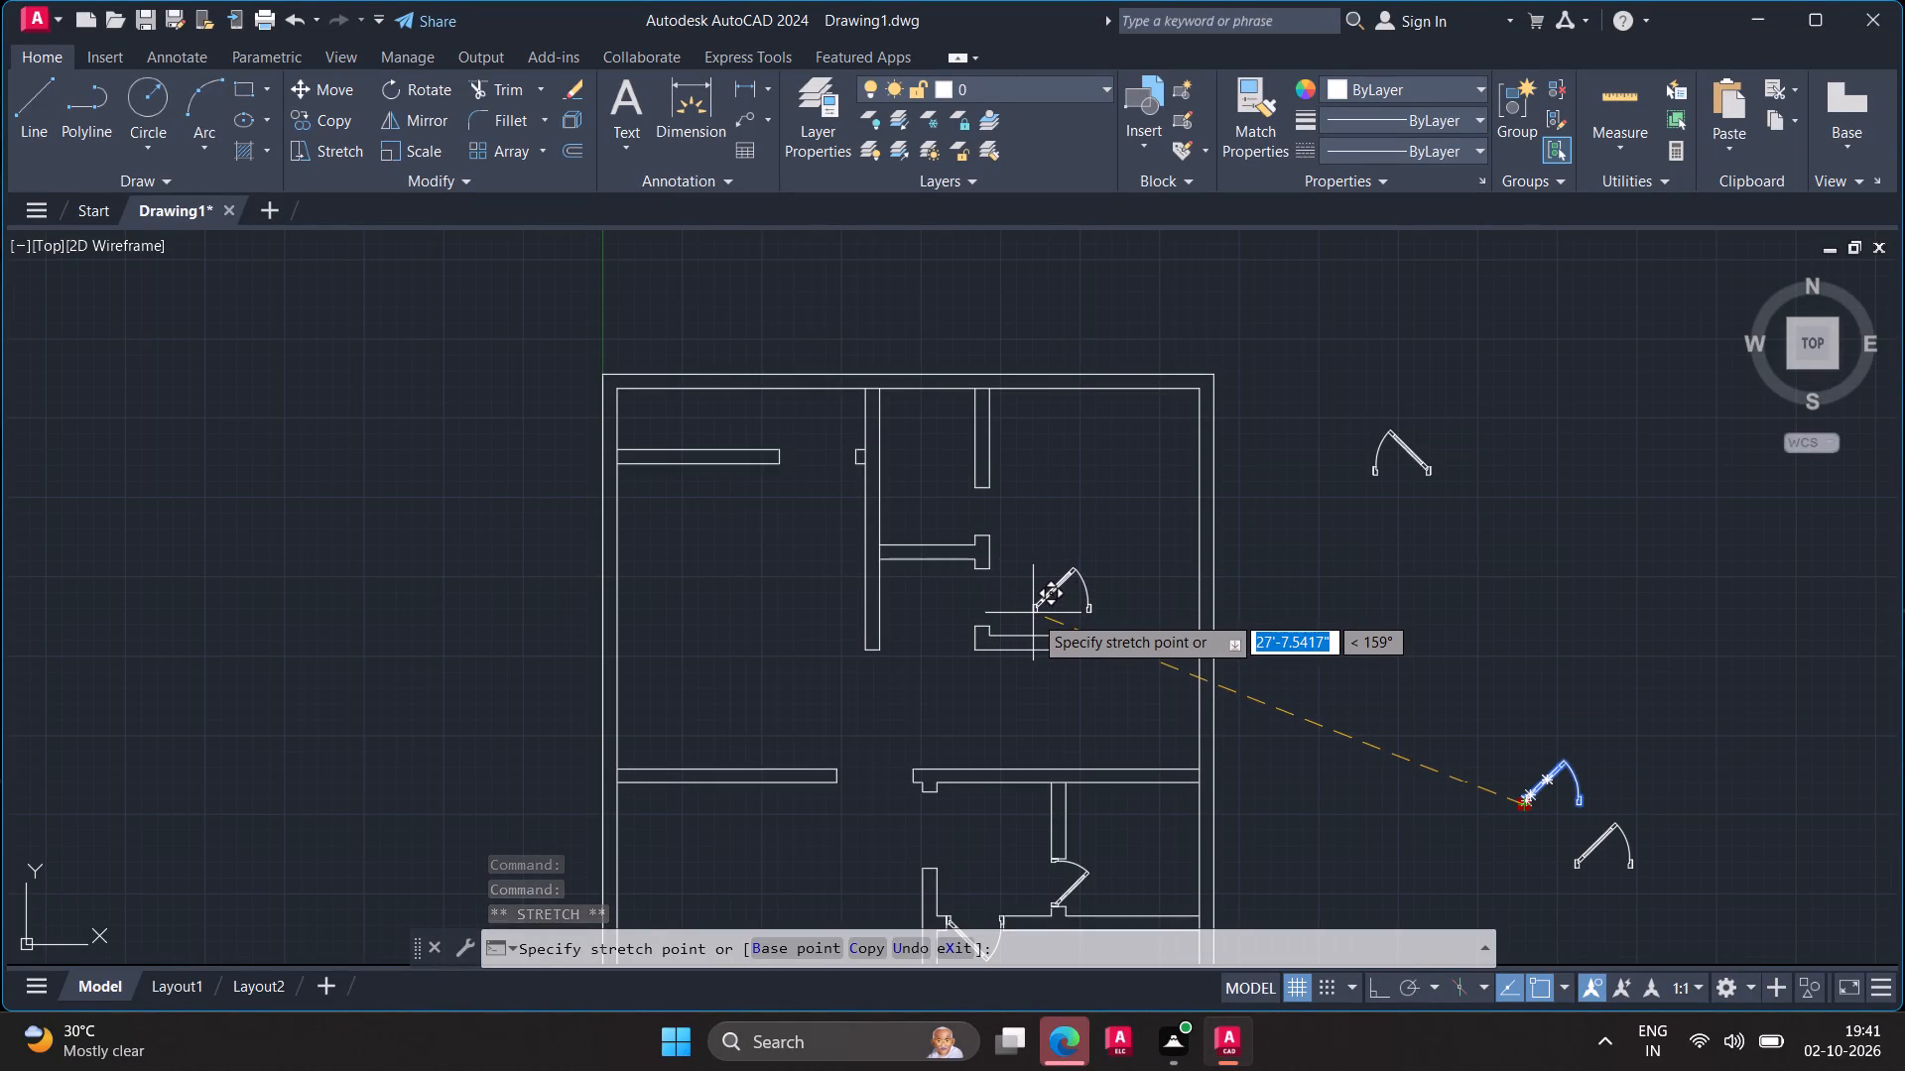
left_click(1384, 696)
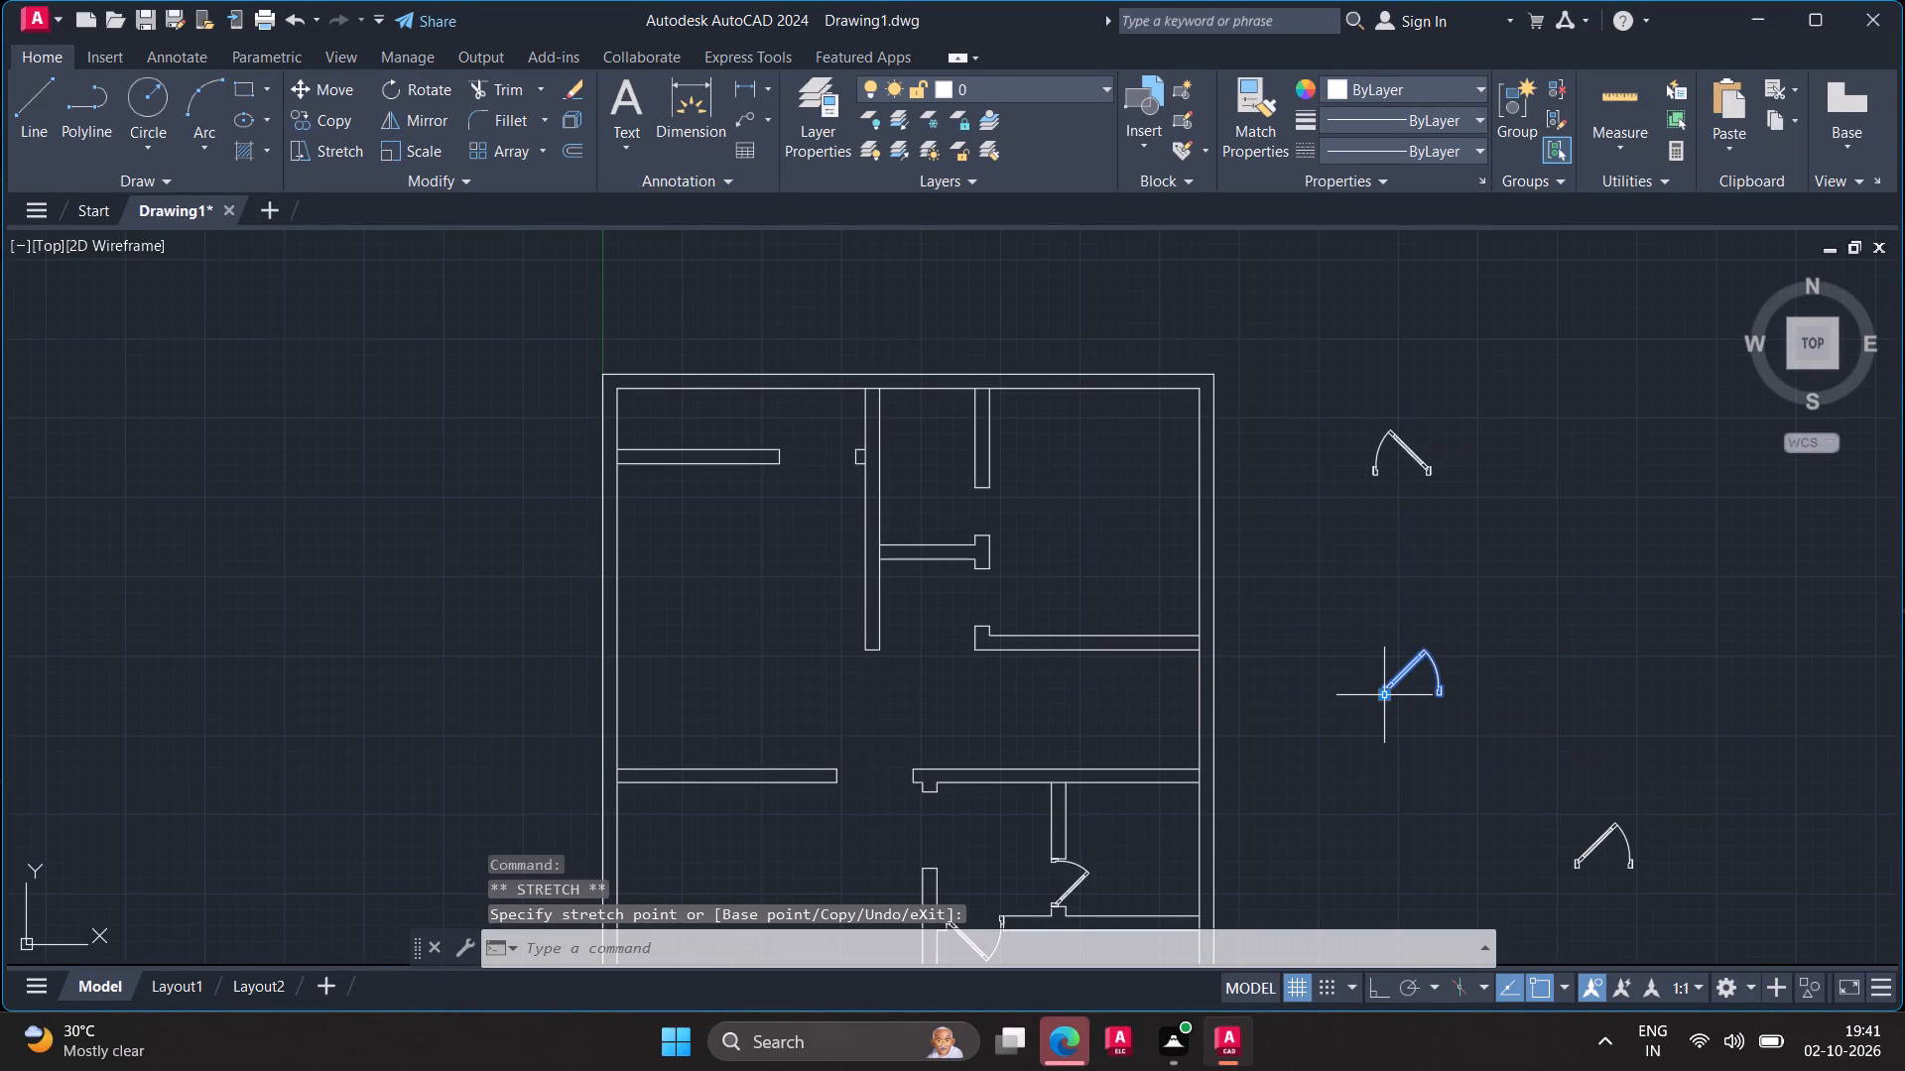
key("Escape")
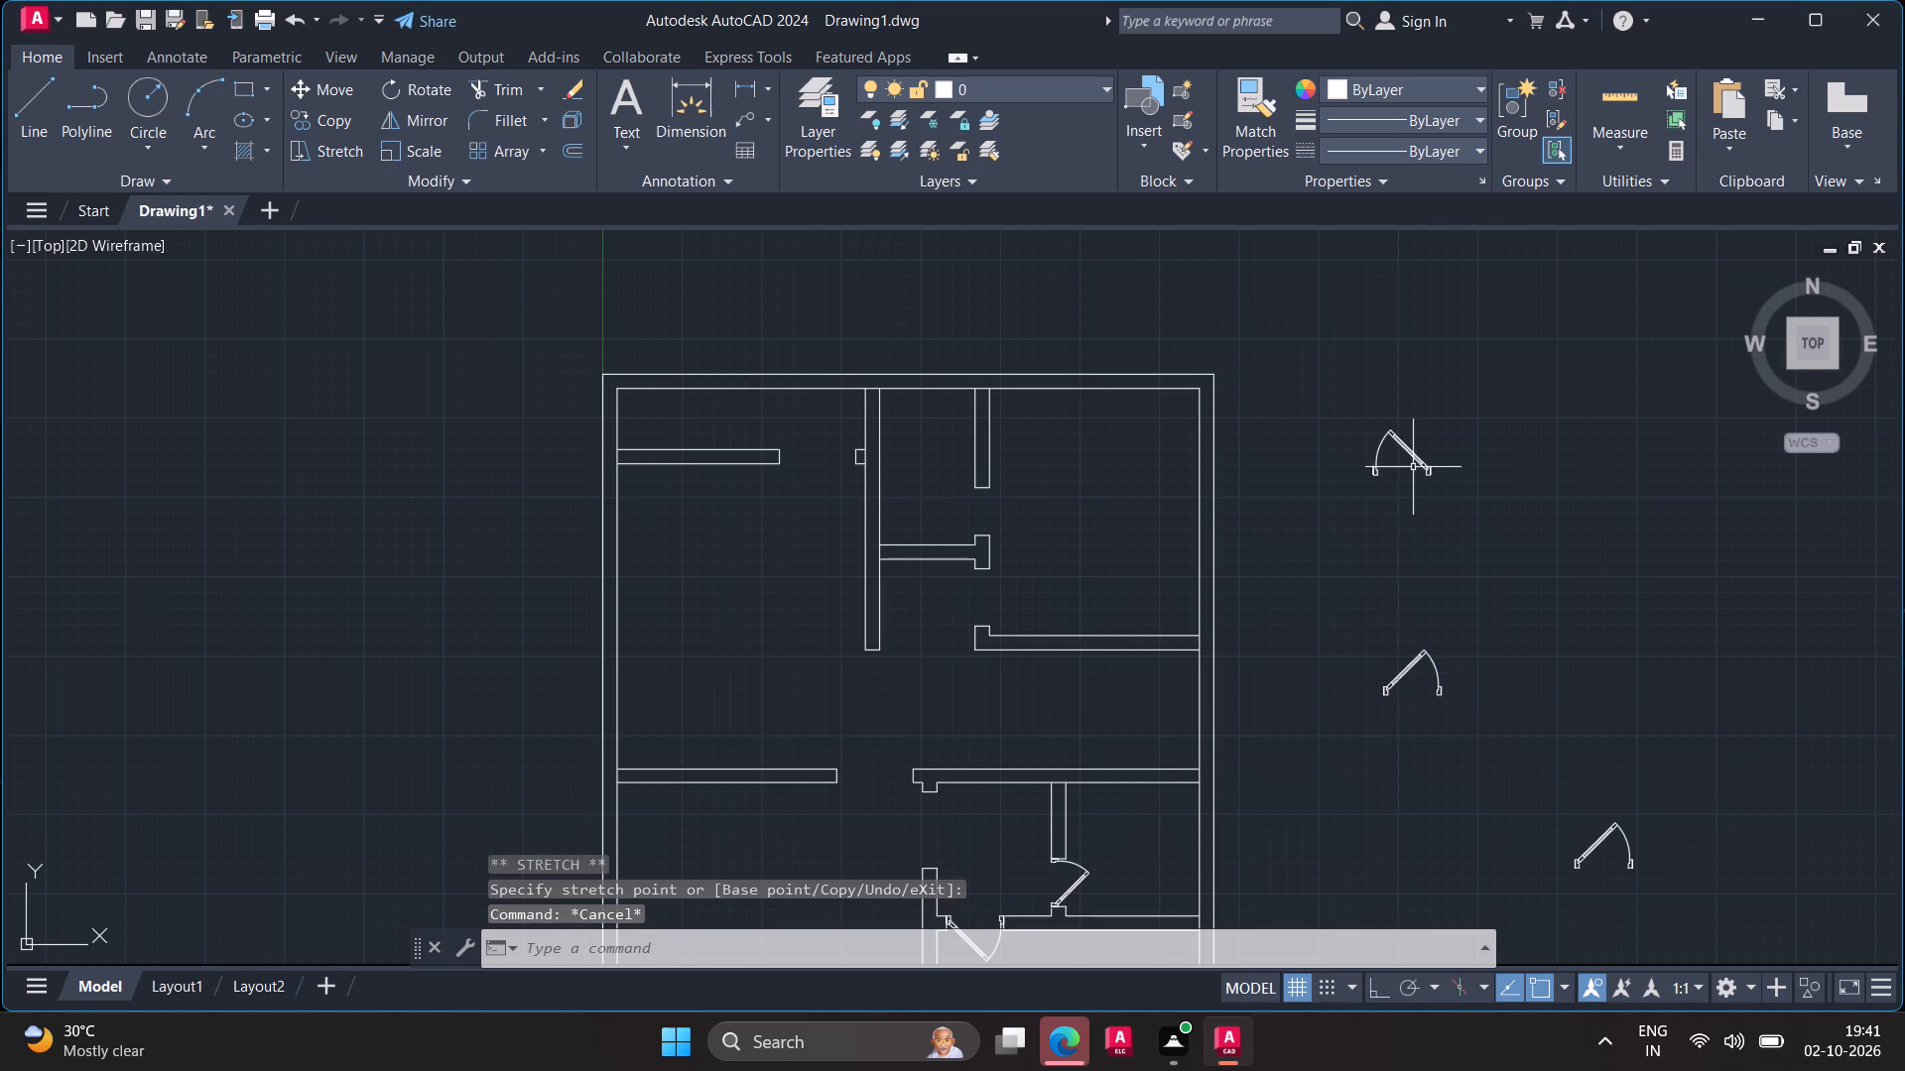
Mirror the uppermost spare door across a horizontal line through its hinge-side jamb base, with Ortho on, keeping the original.
type("mi")
key("Return")
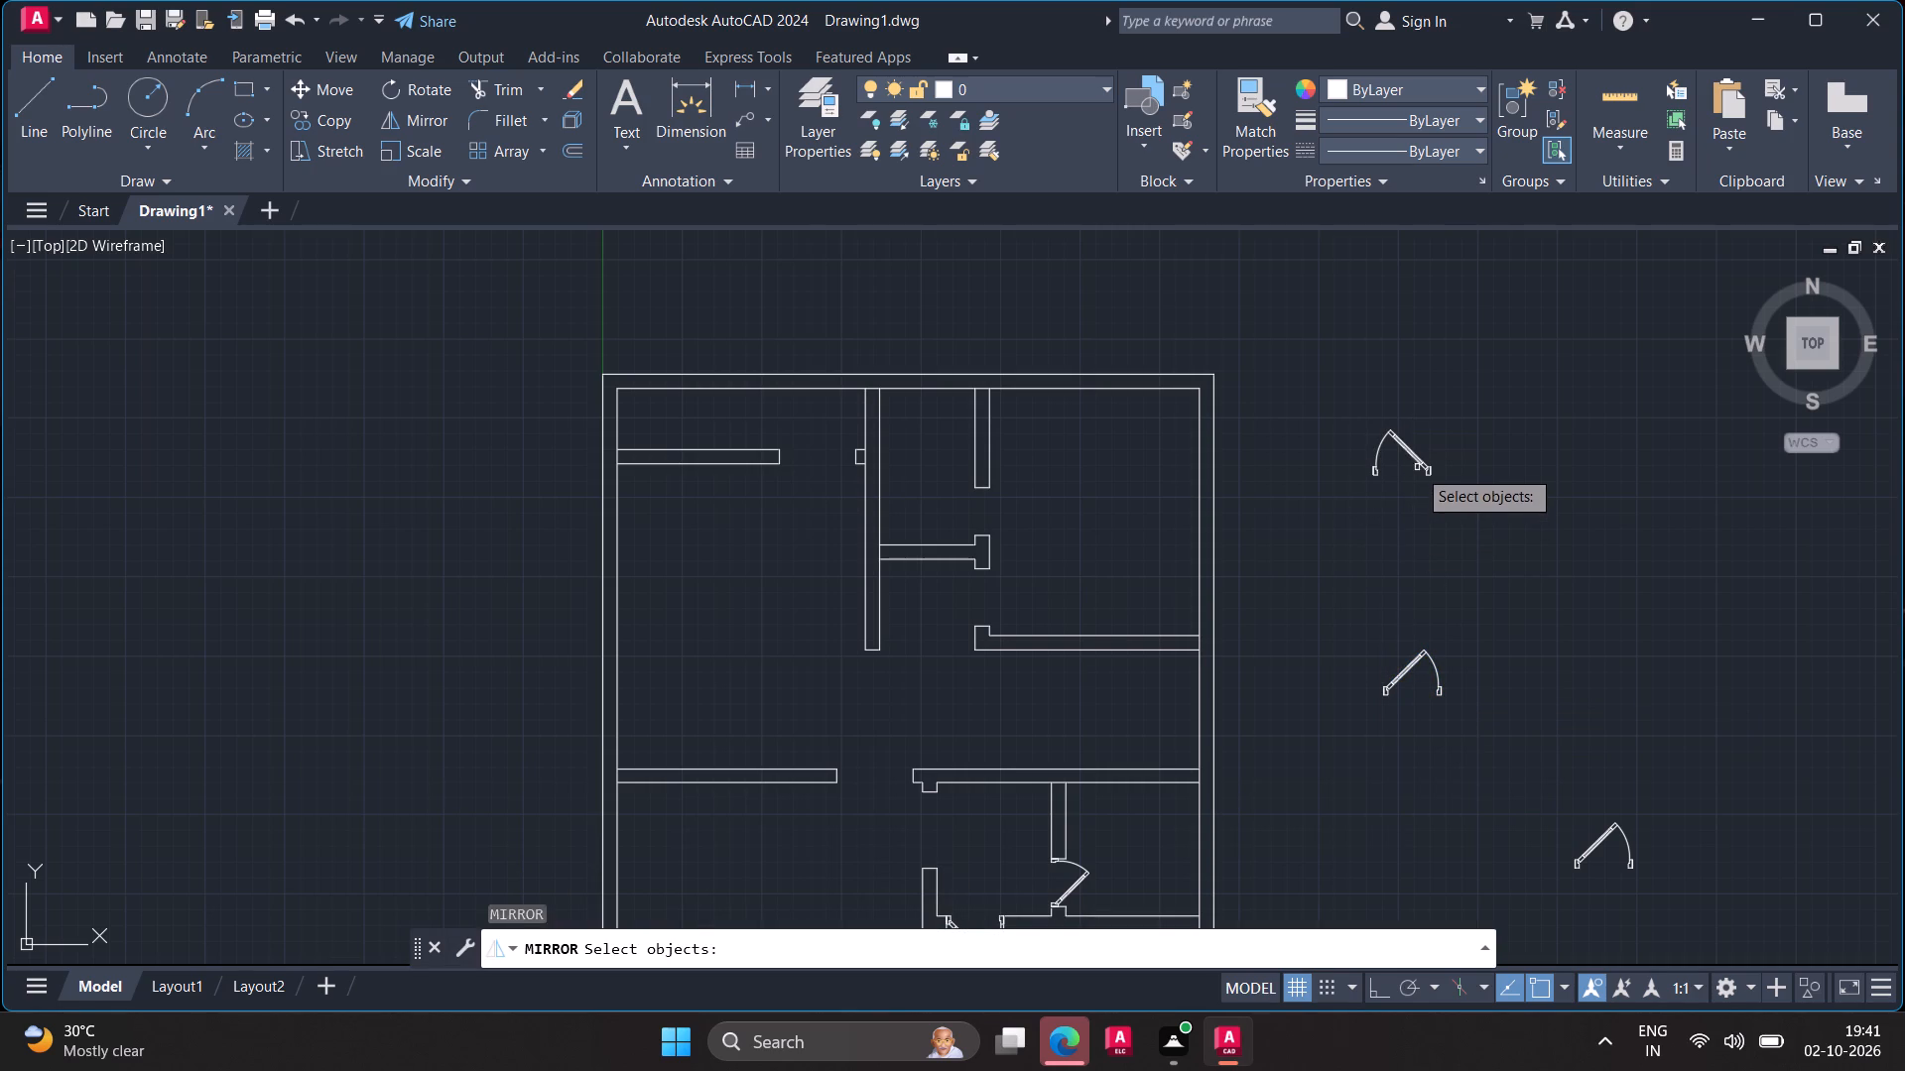
left_click(1418, 464)
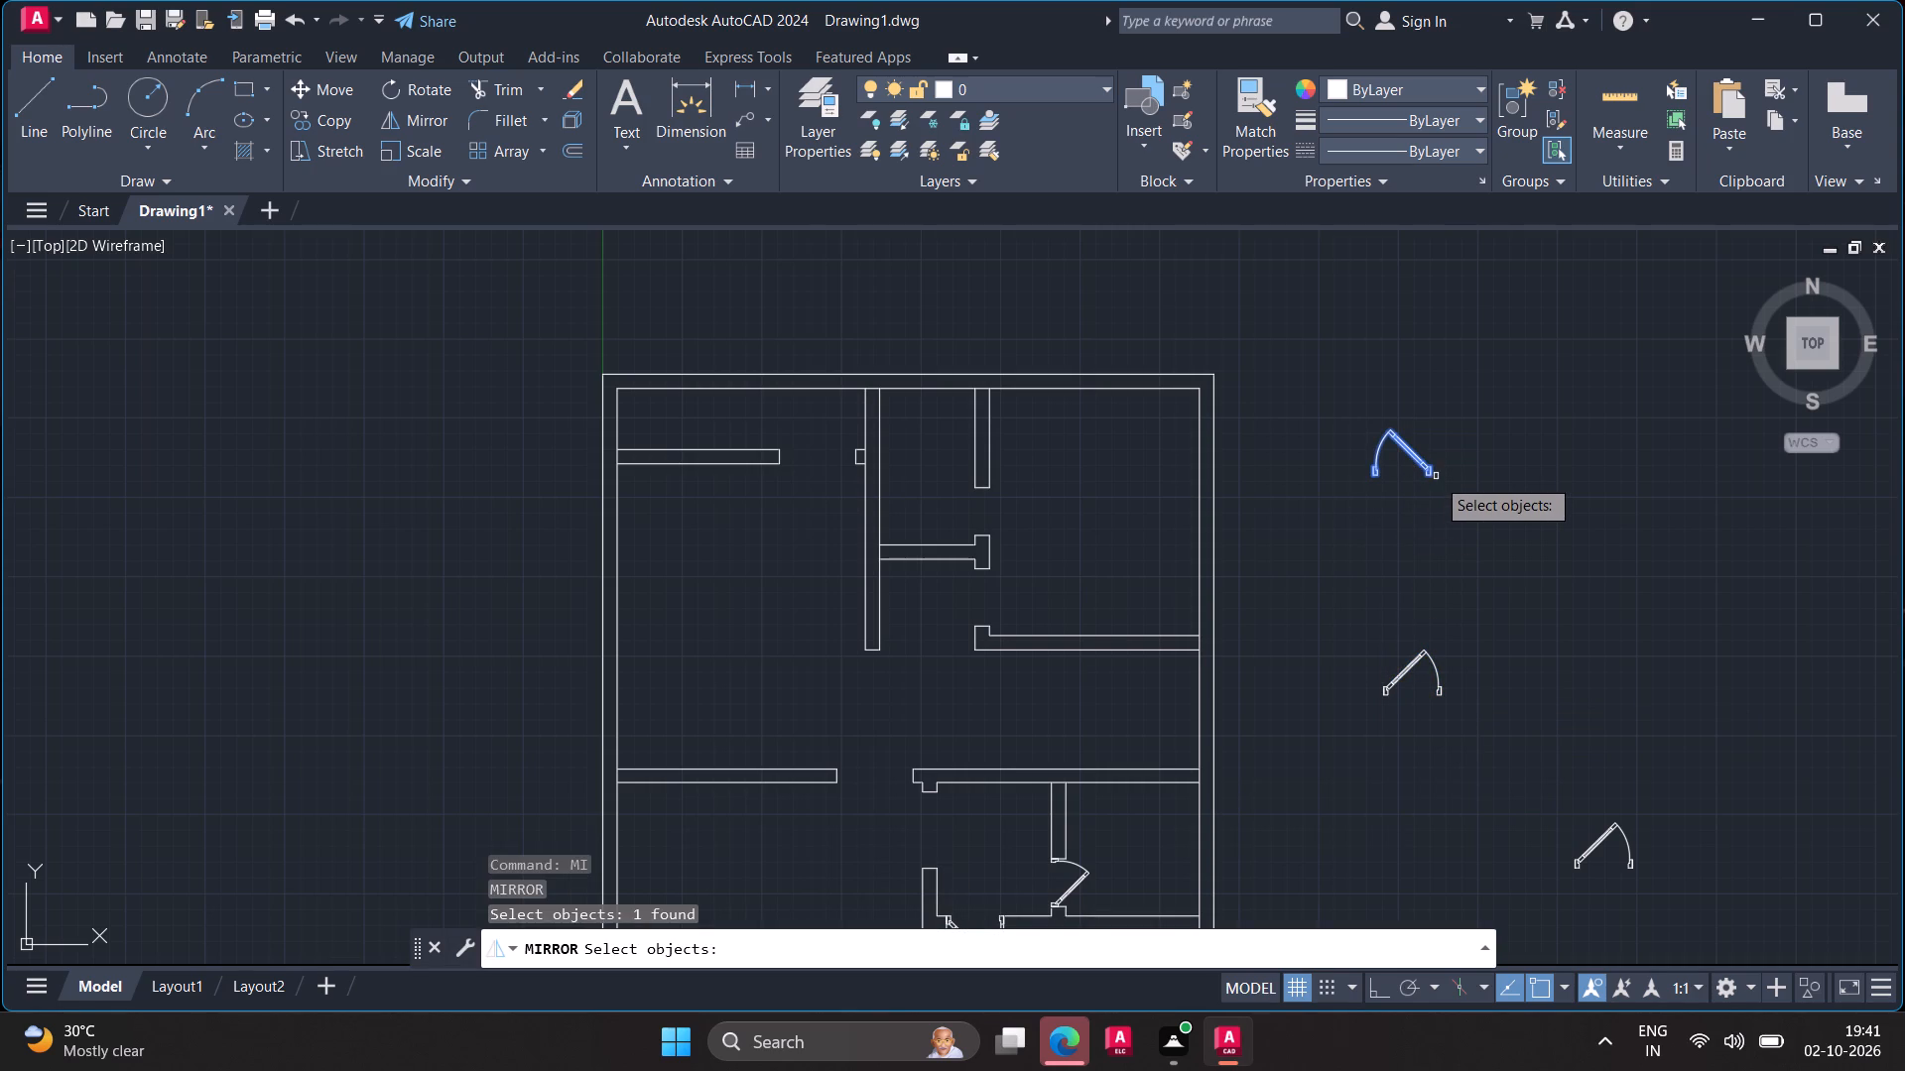
key("Return")
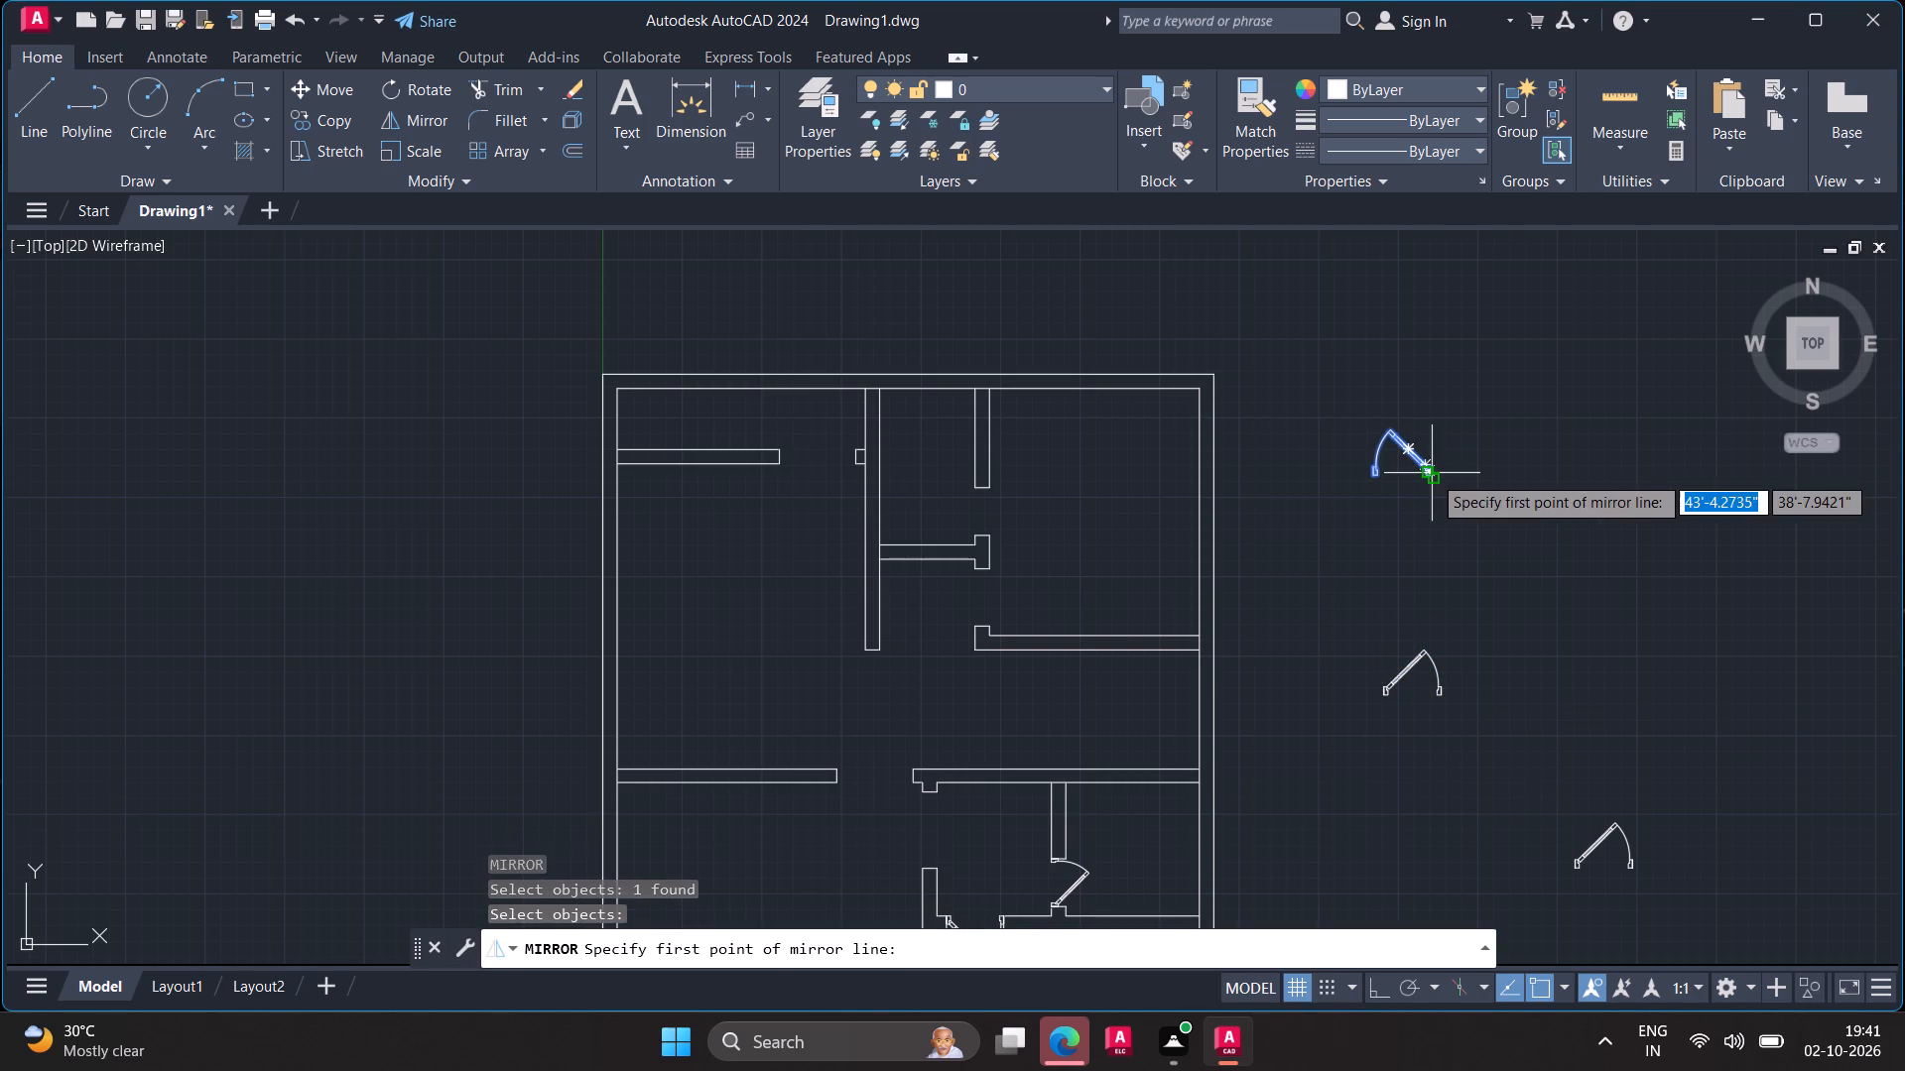
left_click(1432, 474)
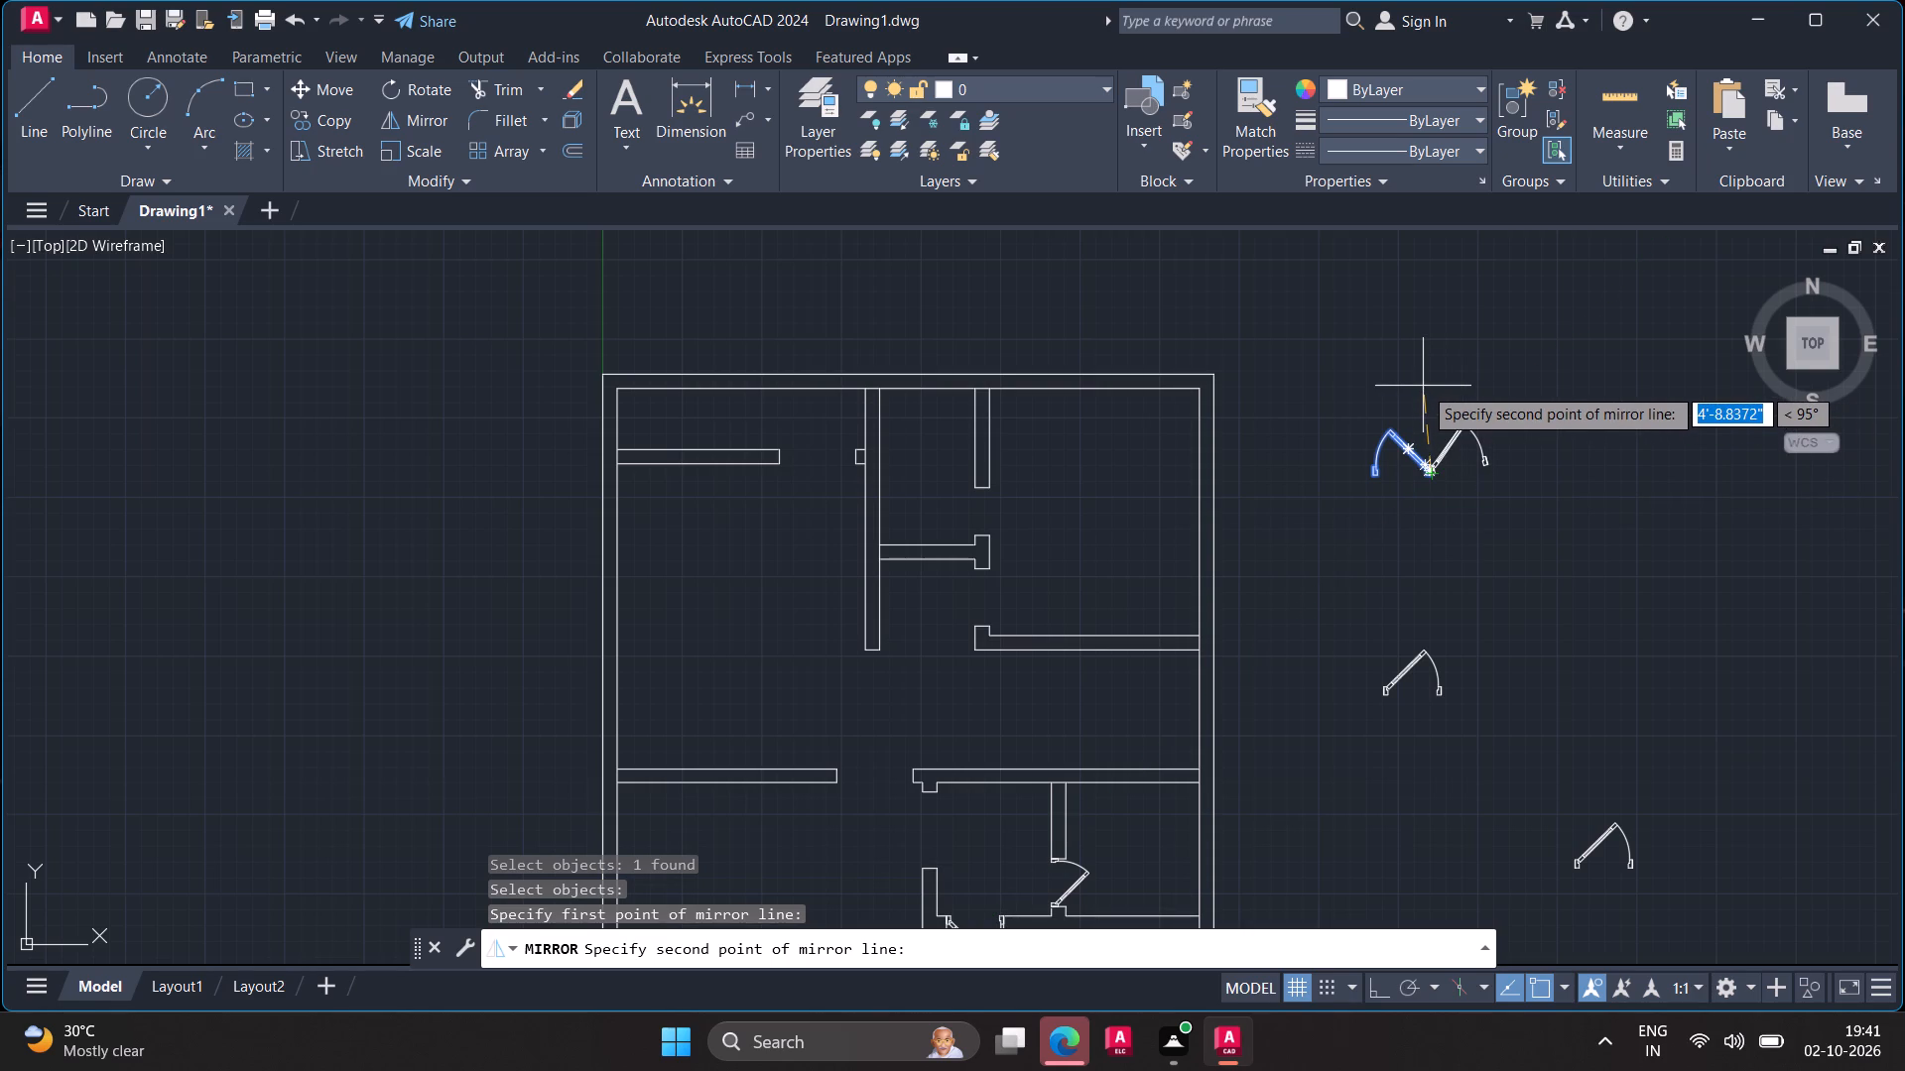
key("F8")
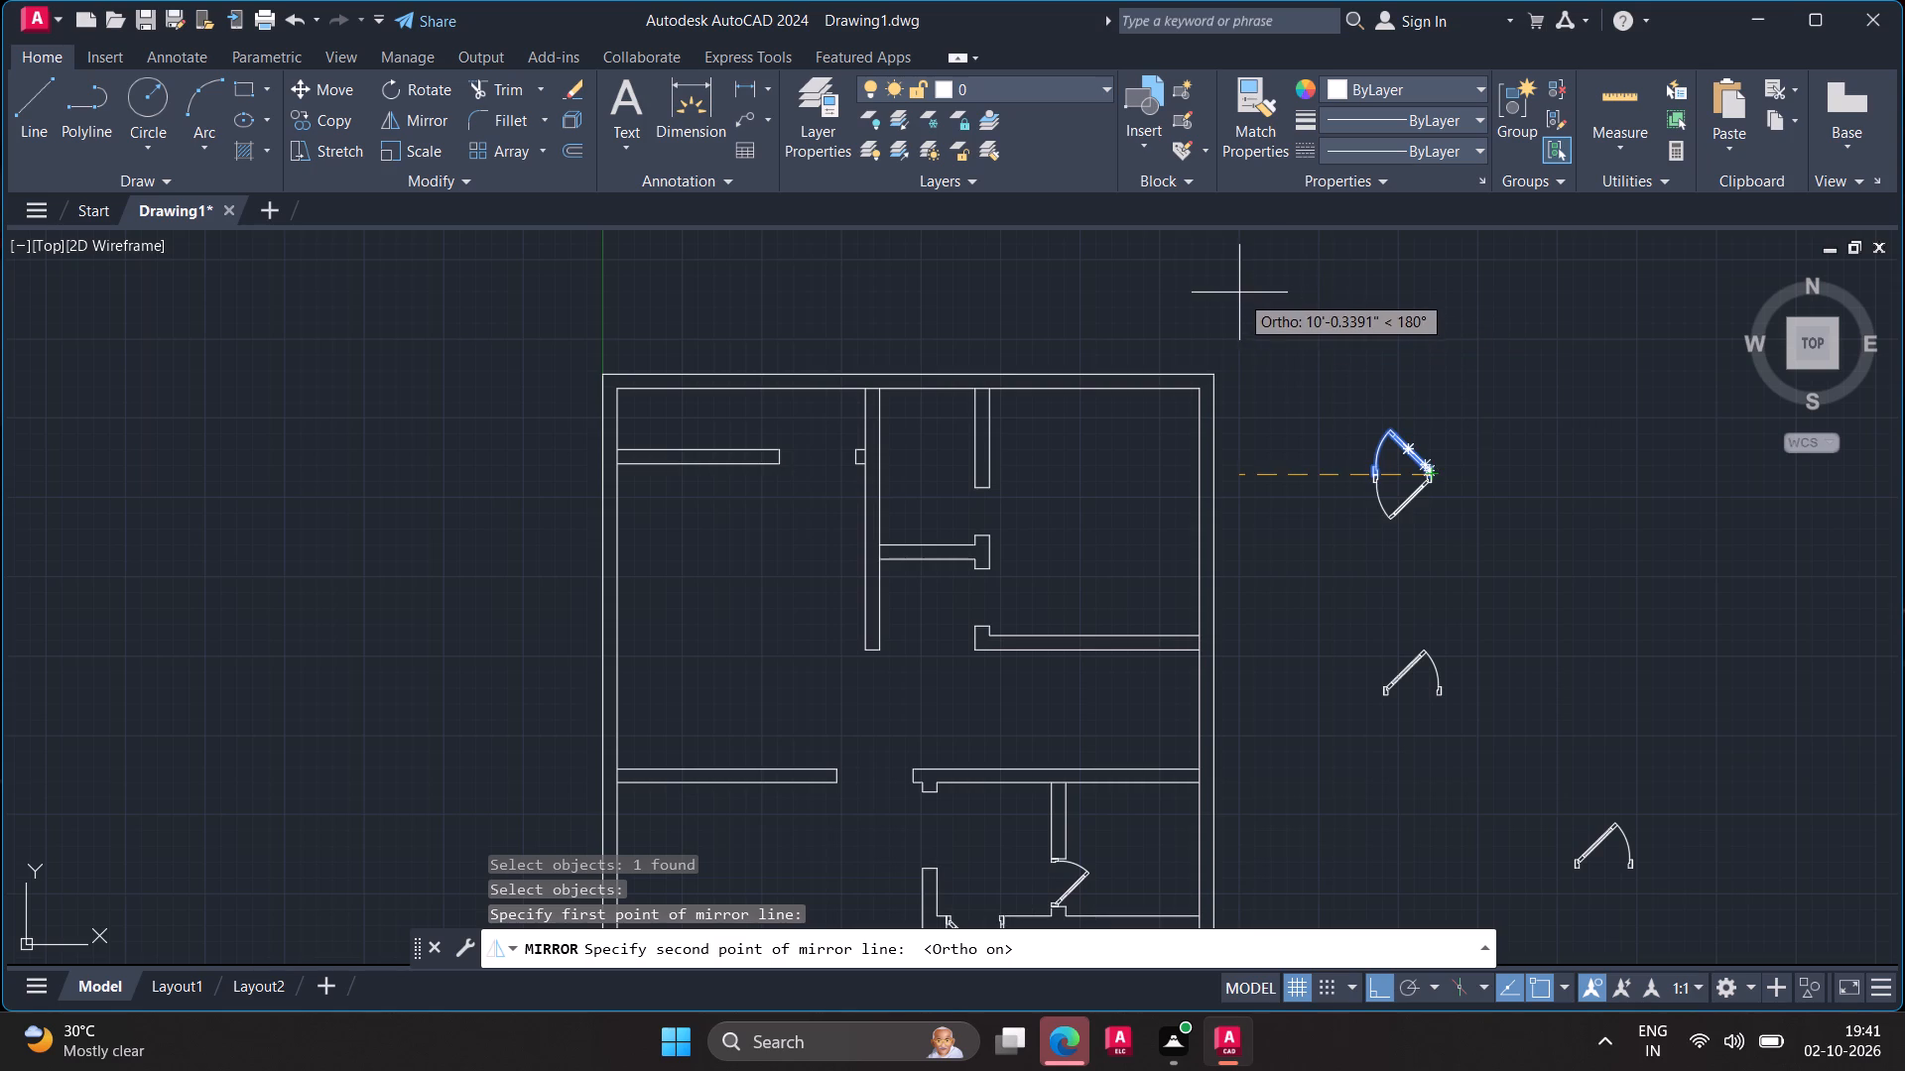
left_click(1197, 257)
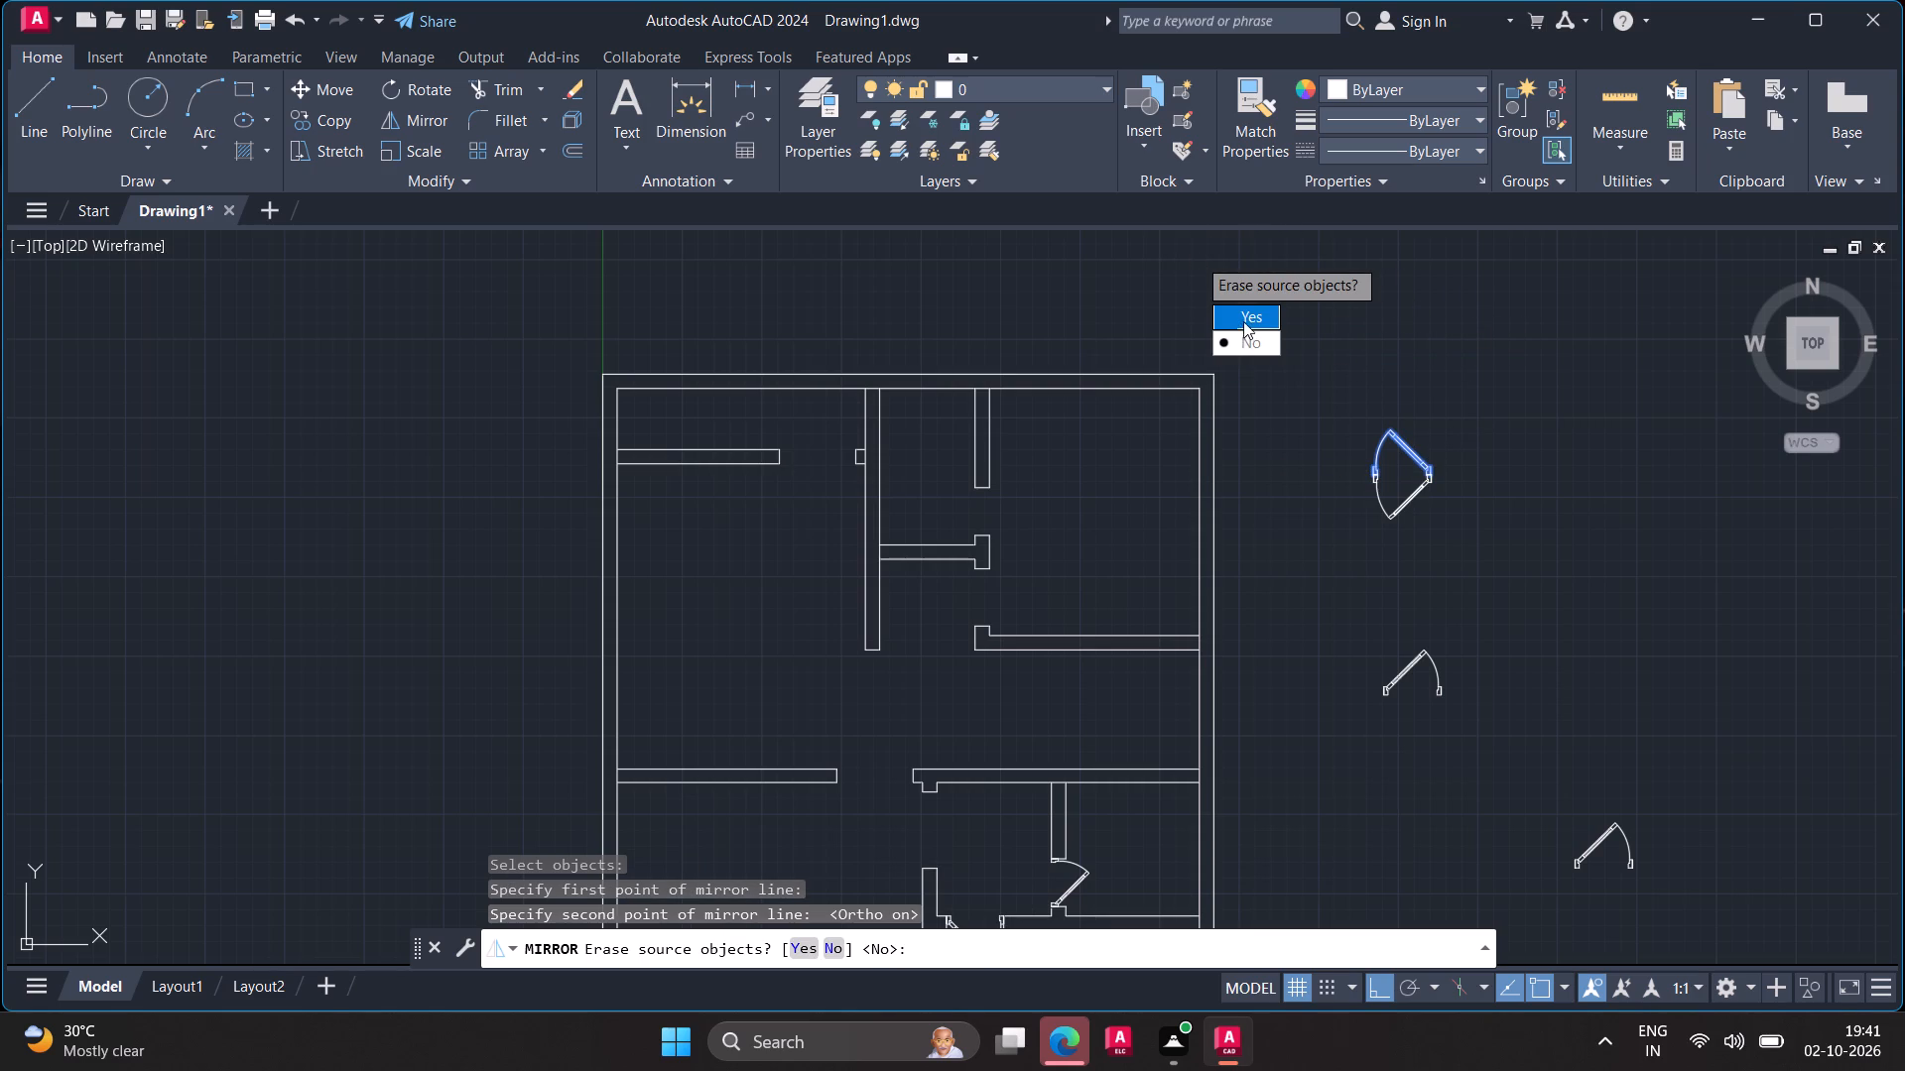
left_click_drag(1243, 338, 1197, 257)
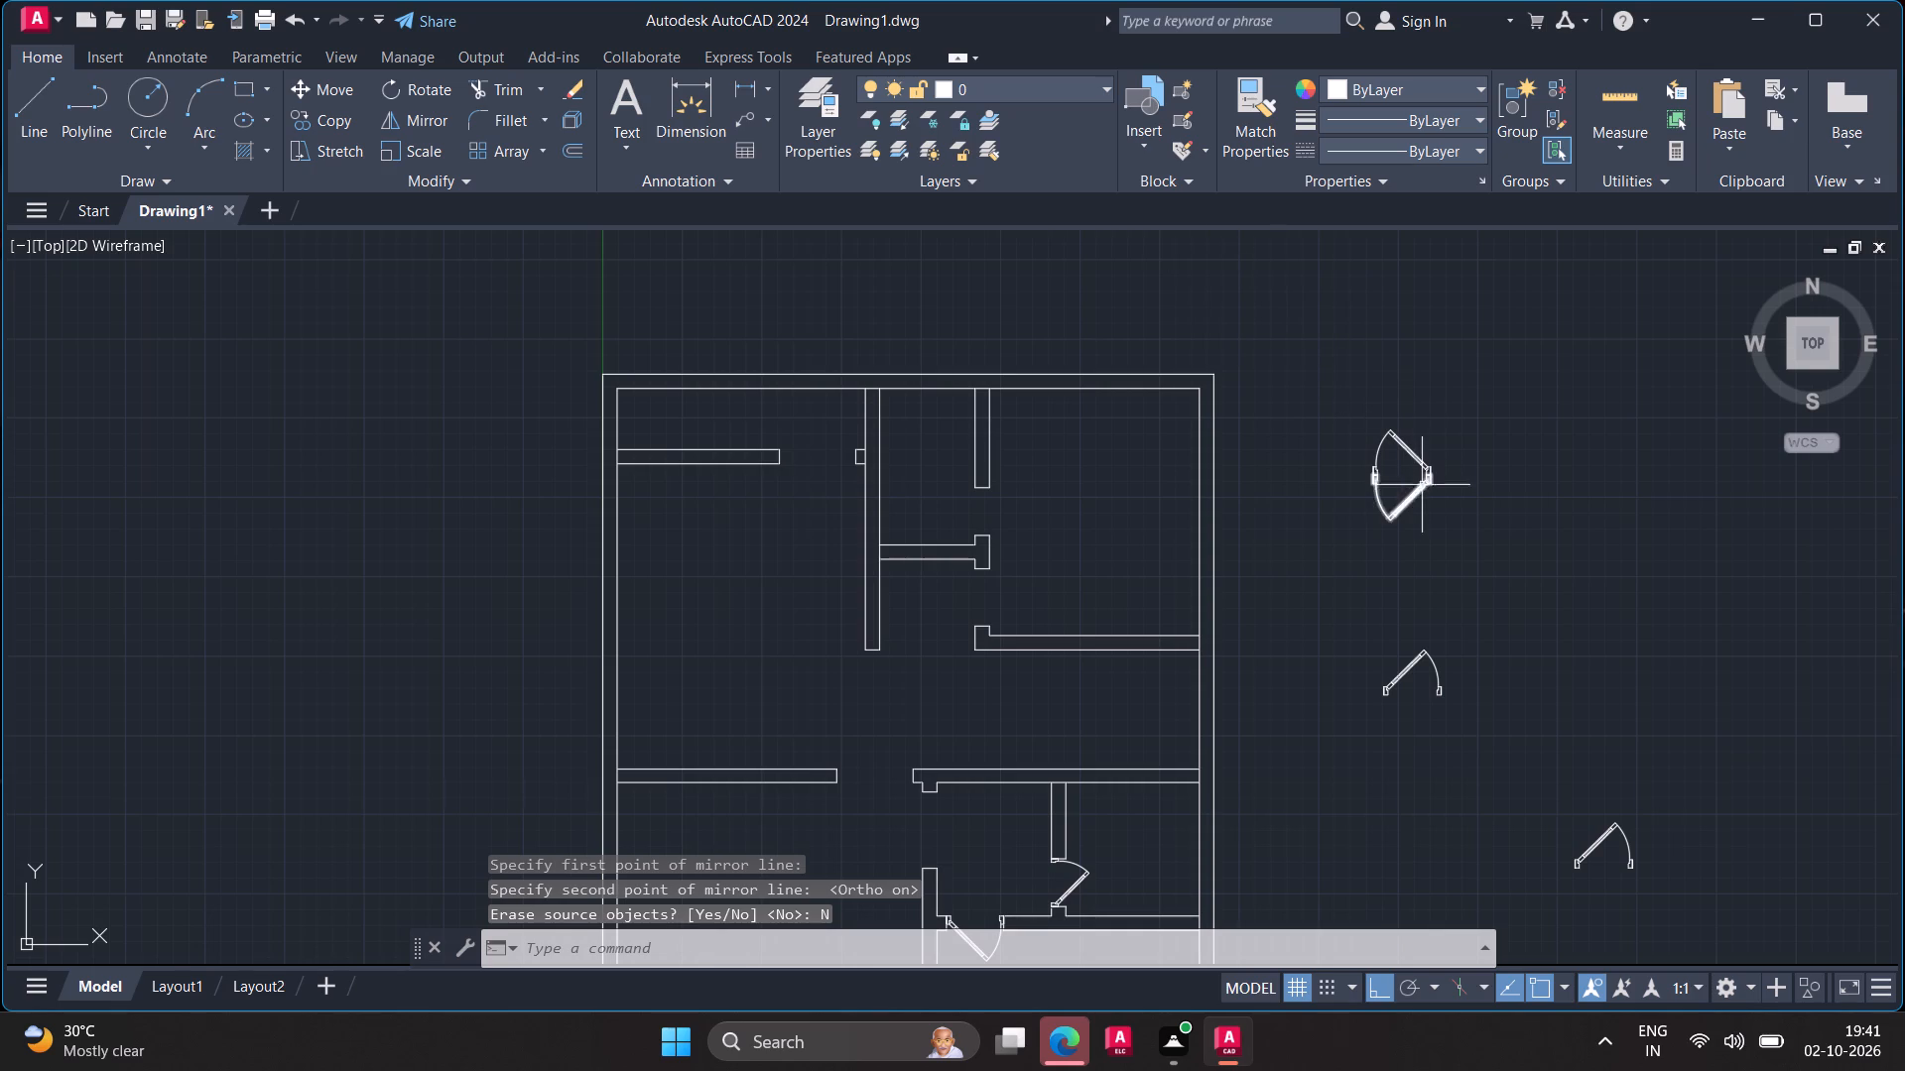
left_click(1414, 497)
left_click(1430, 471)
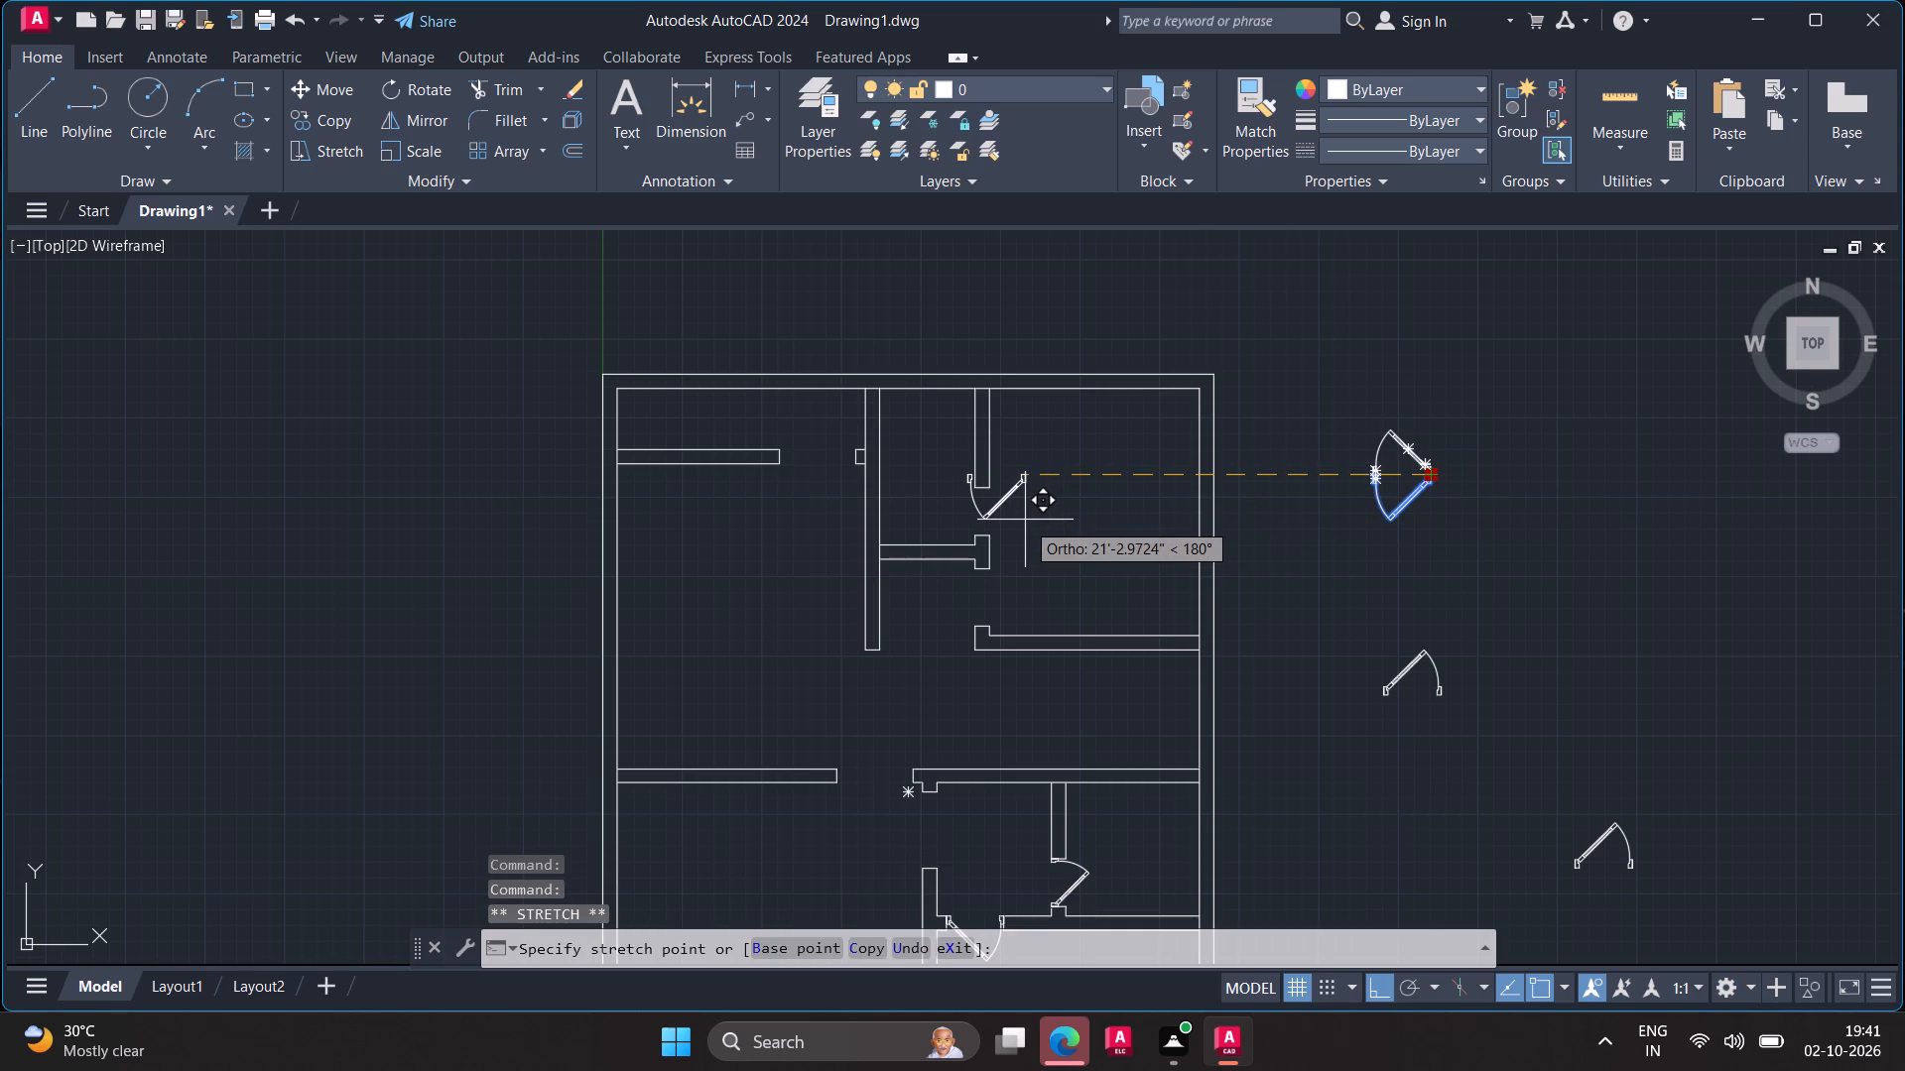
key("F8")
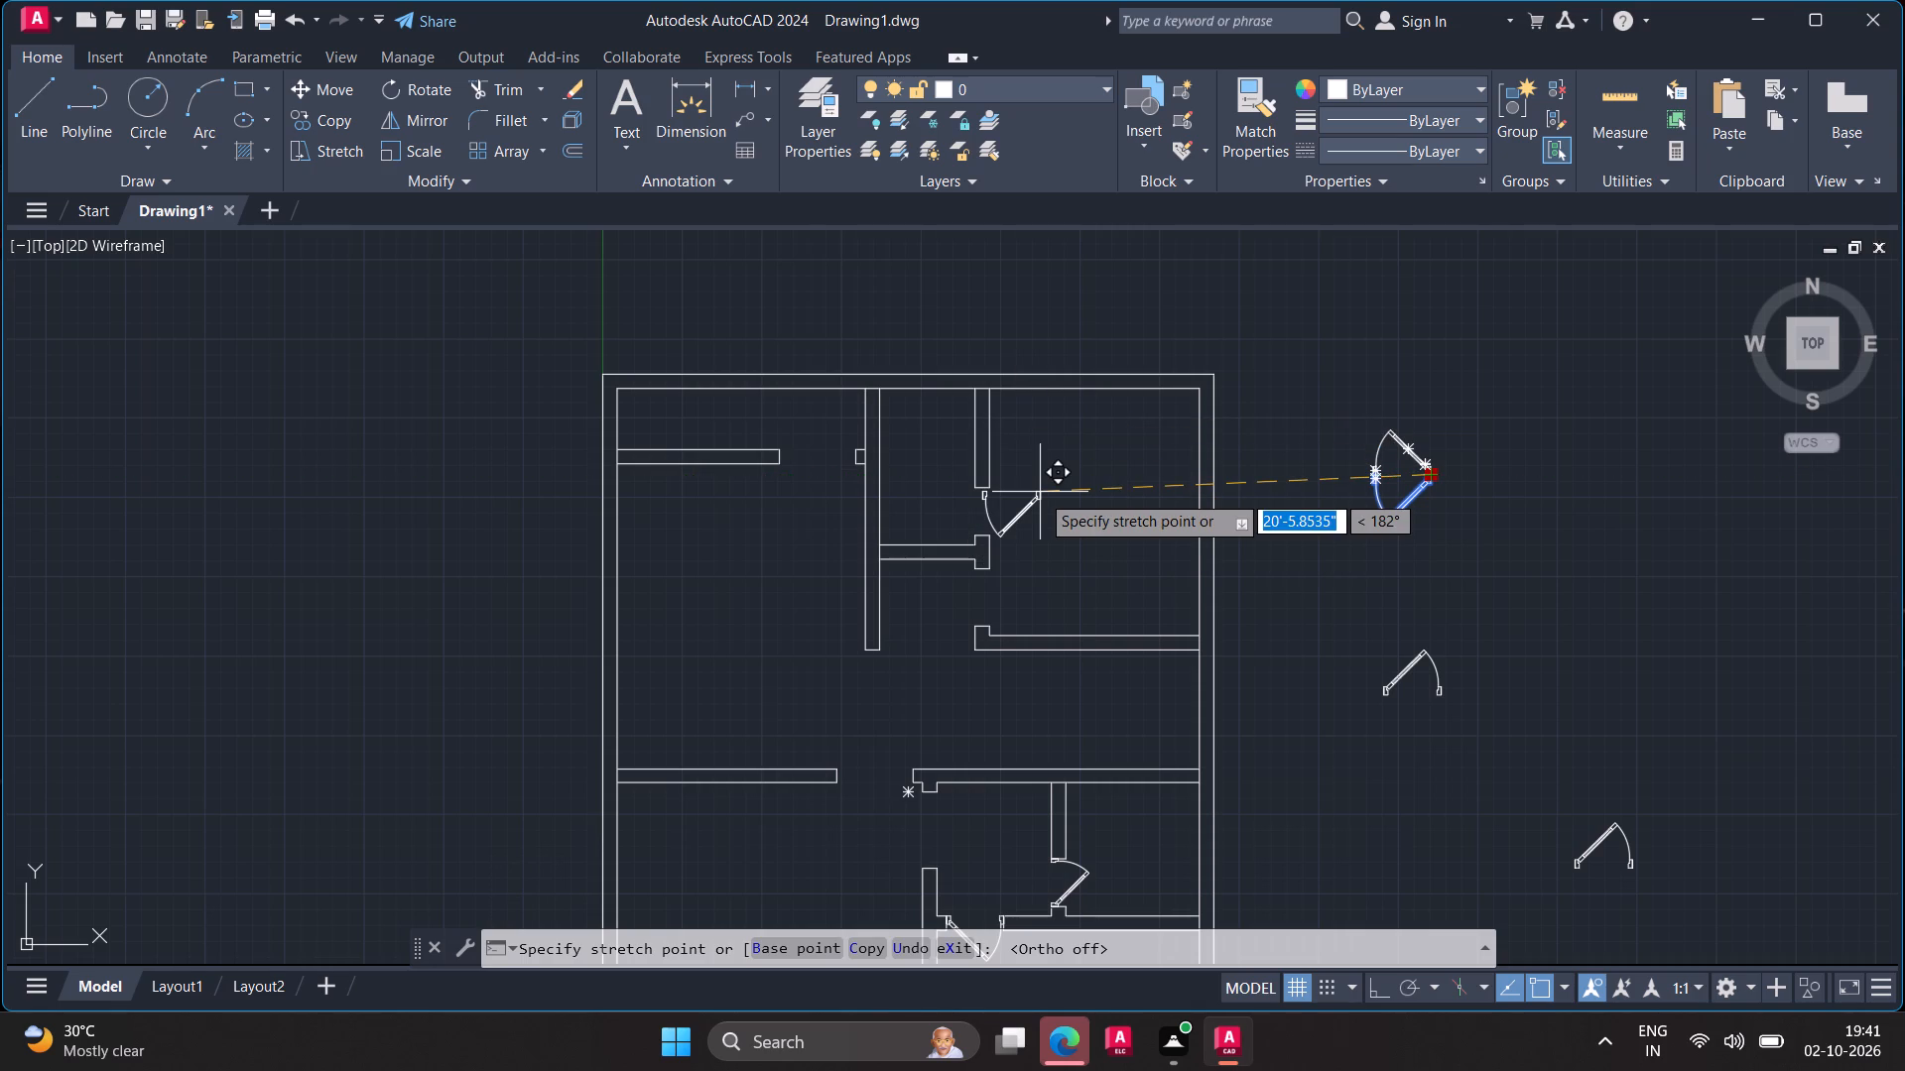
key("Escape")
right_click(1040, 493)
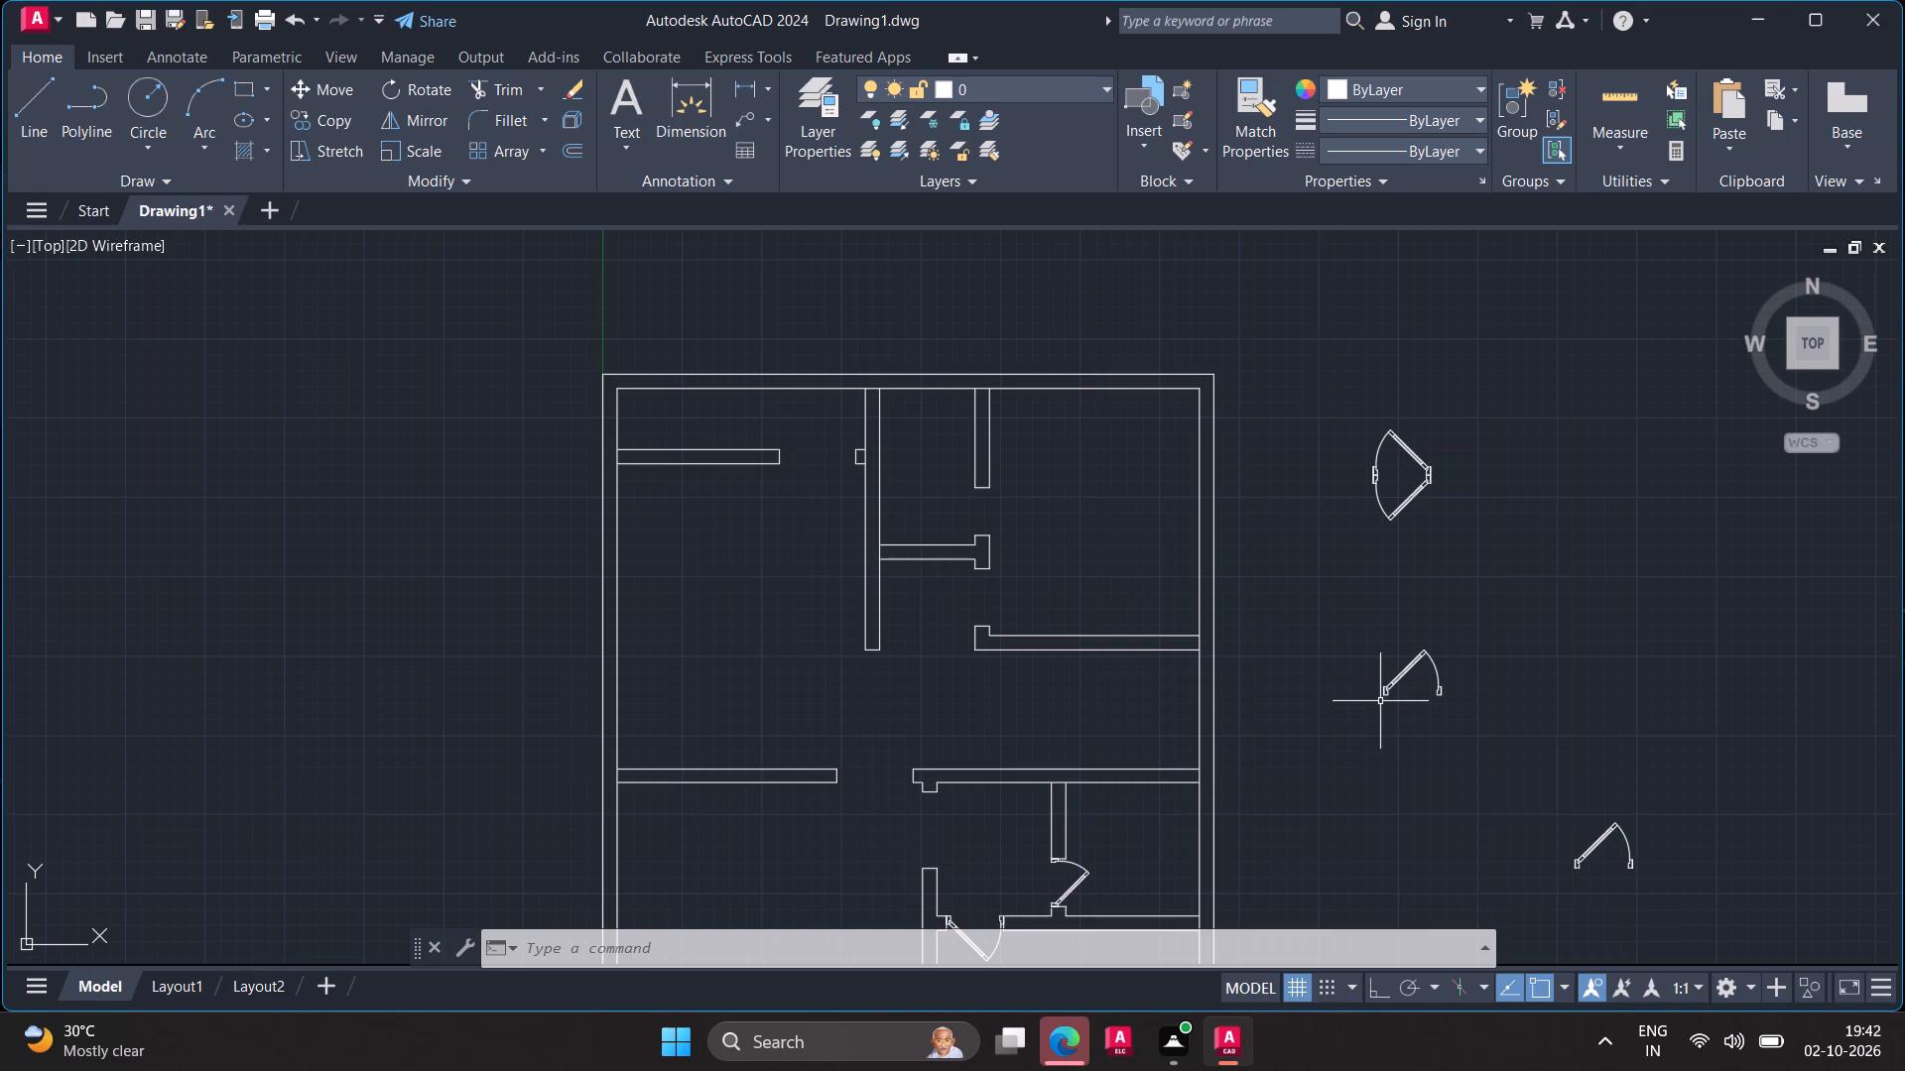
Mirror the relocated spare door across a vertical line through its hinge-side jamb corner, with Ortho on, keeping the original.
key("m")
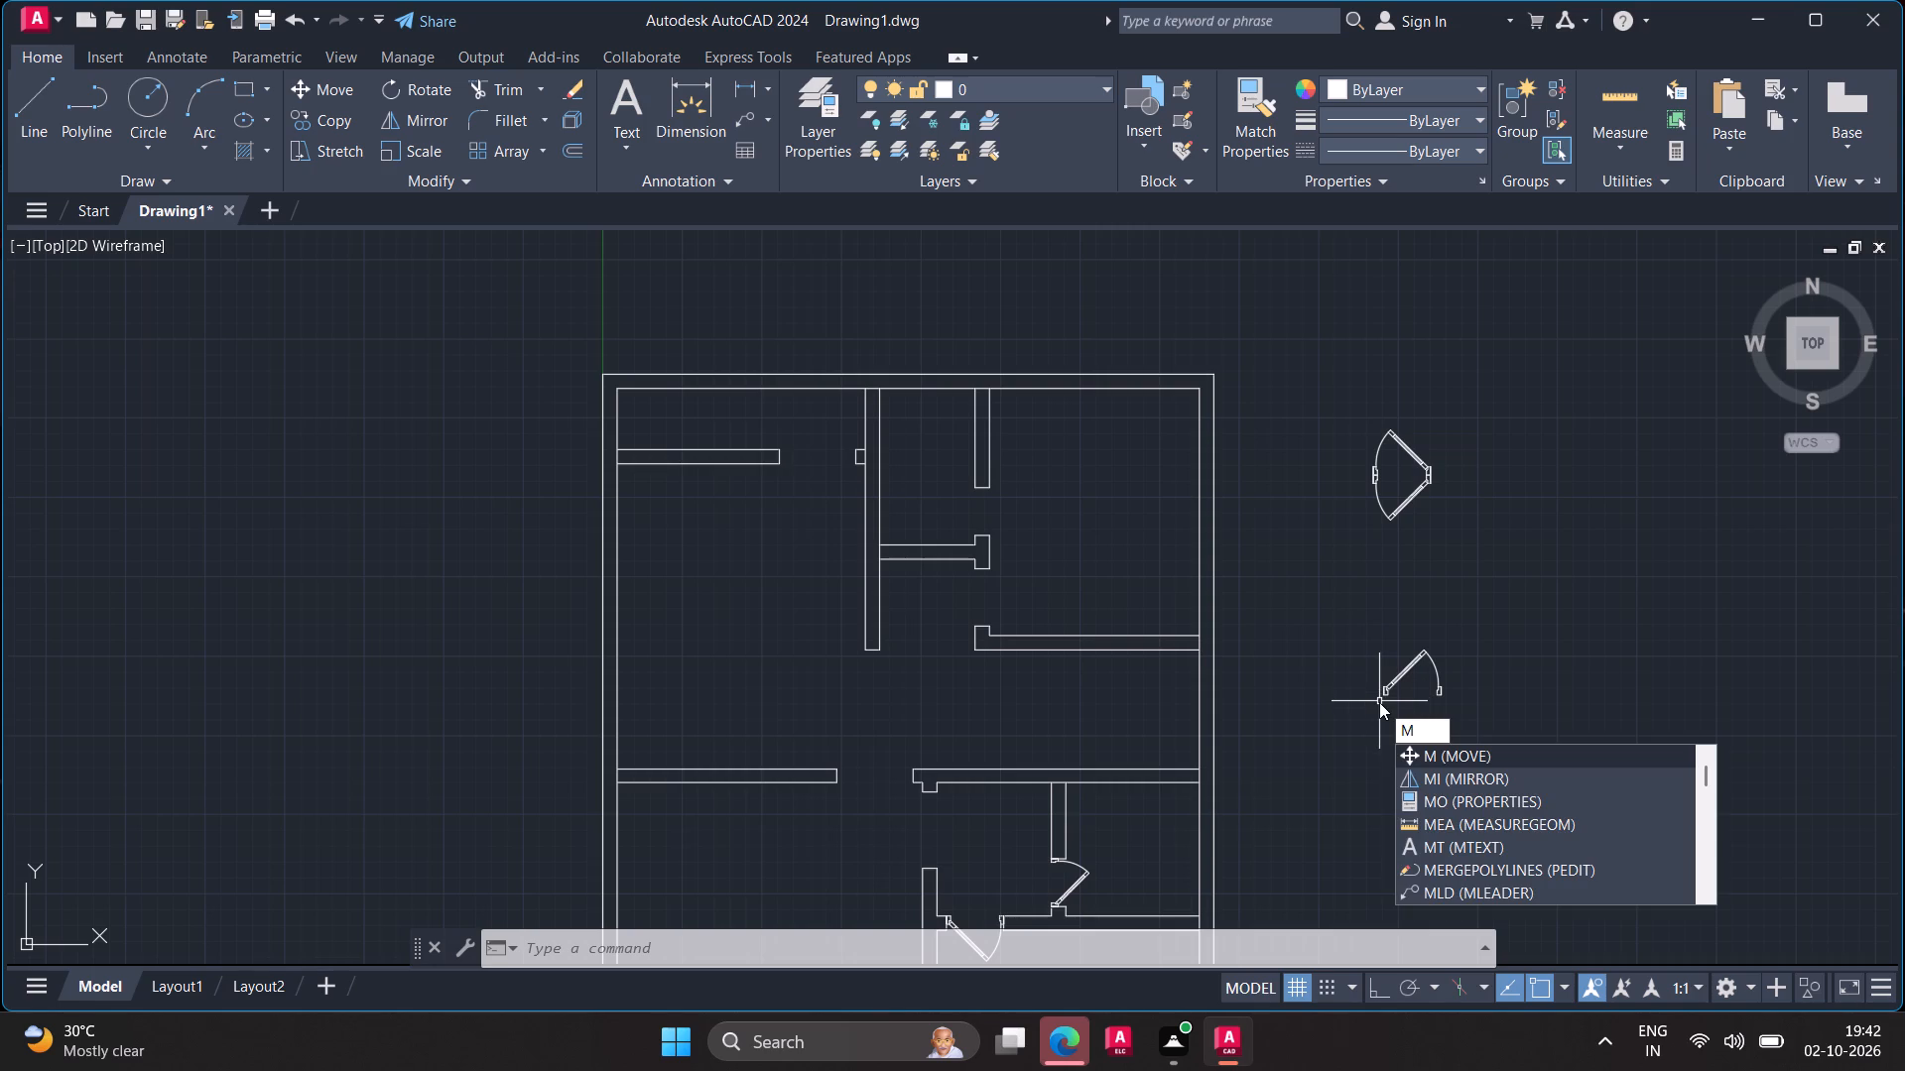
key("i")
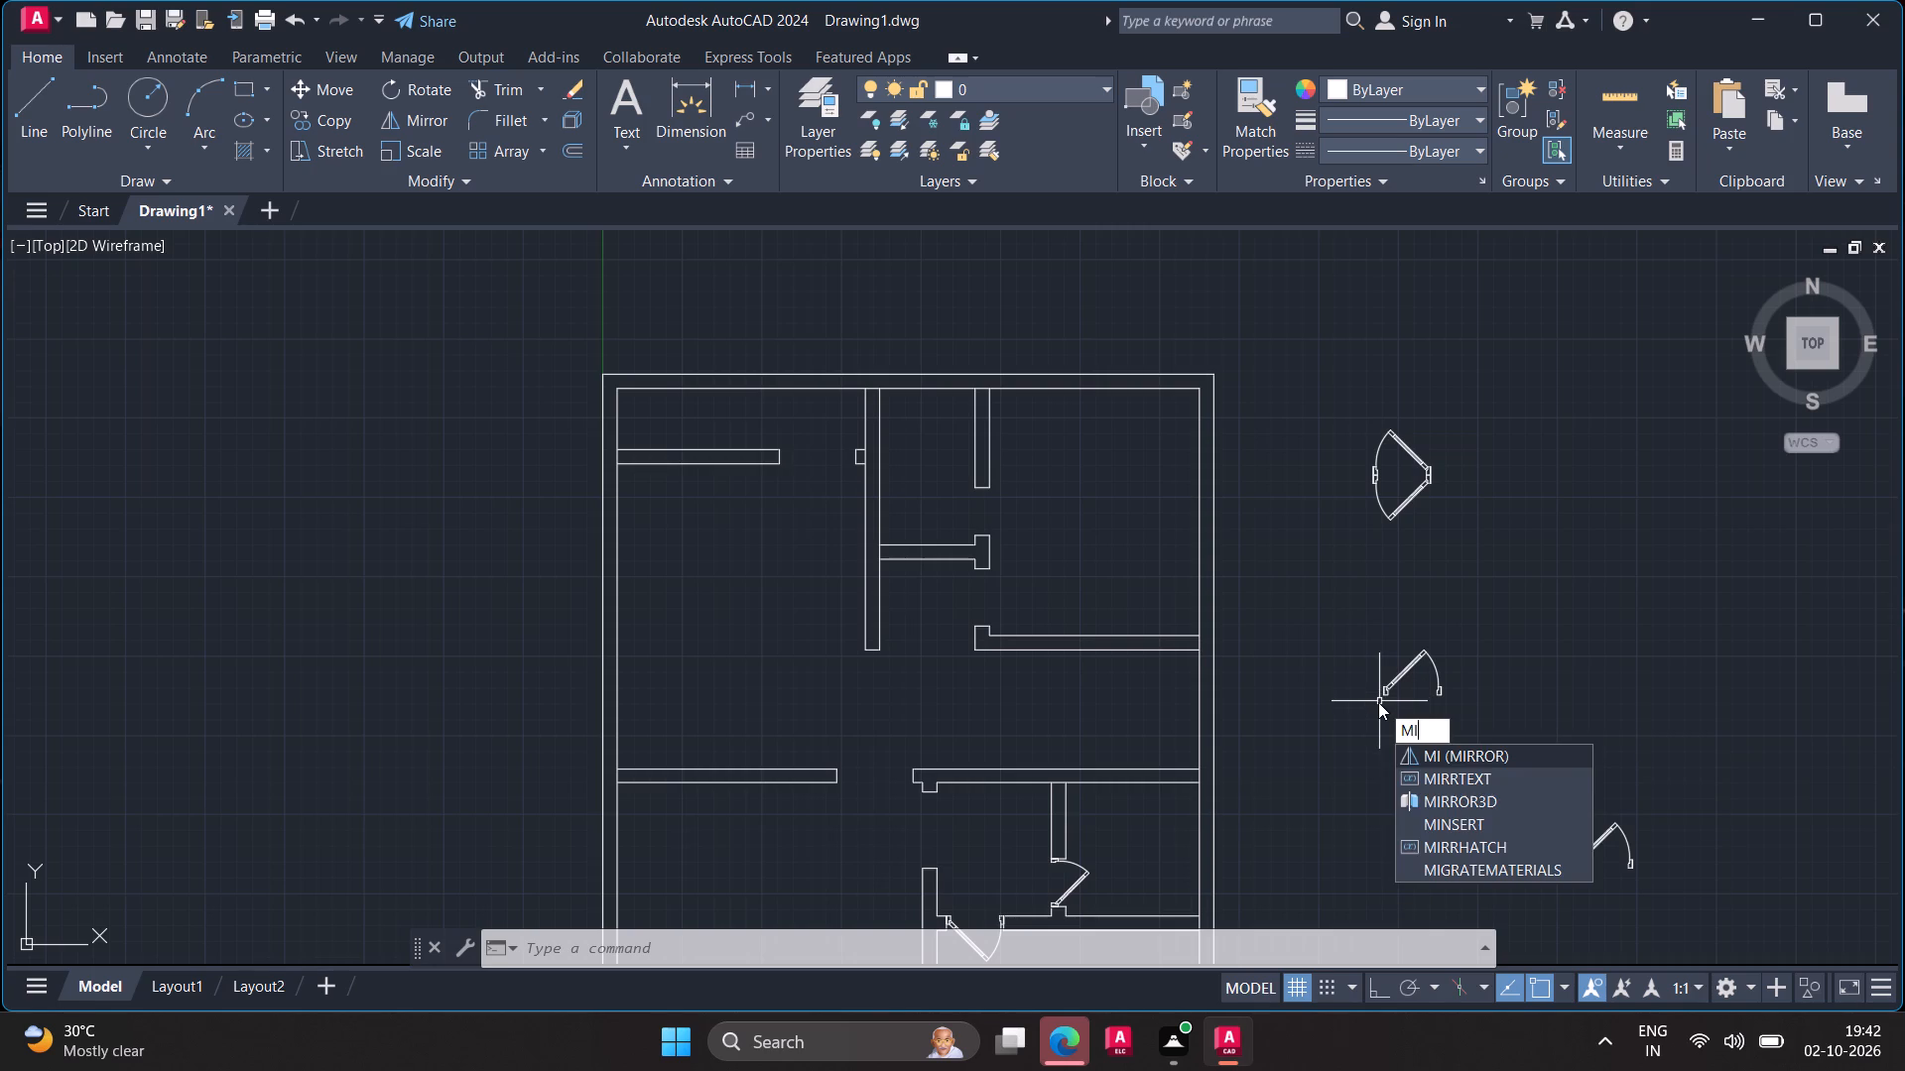
key("Return")
left_click(1385, 693)
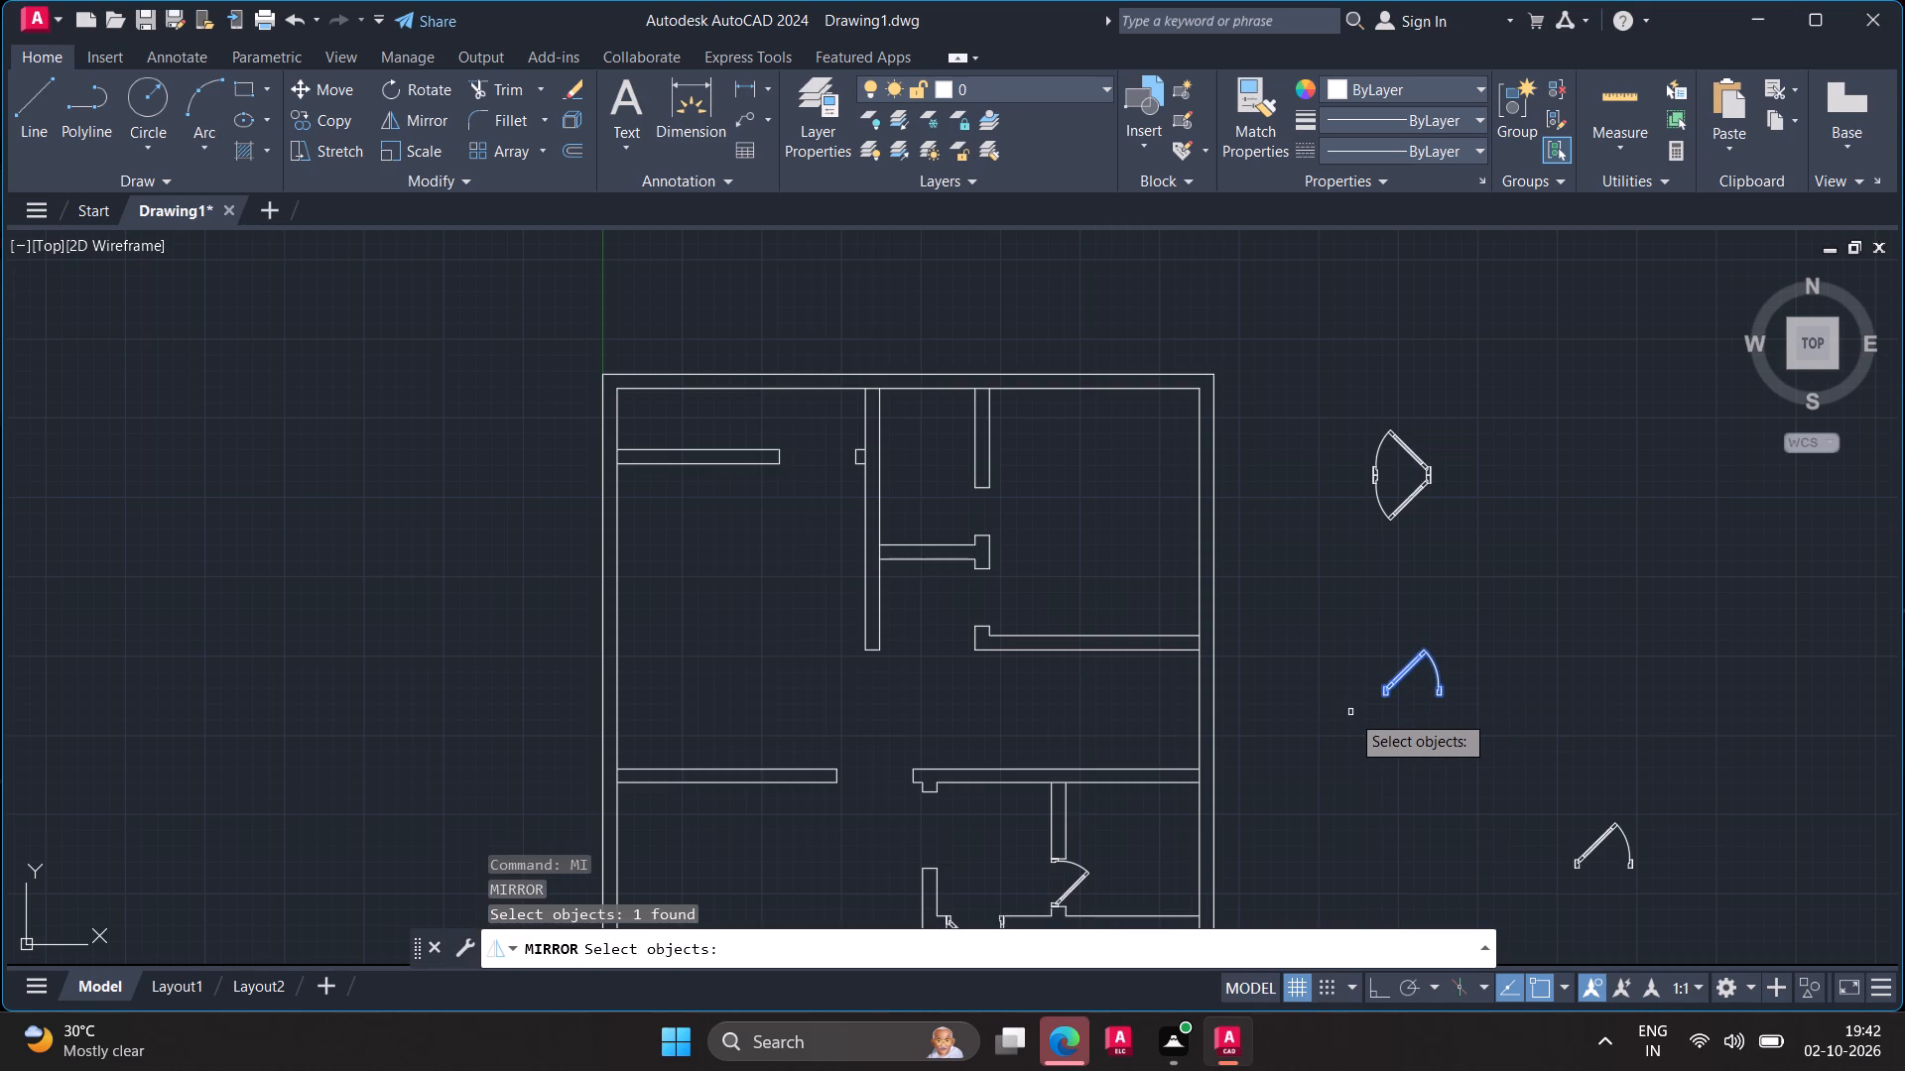
key("space")
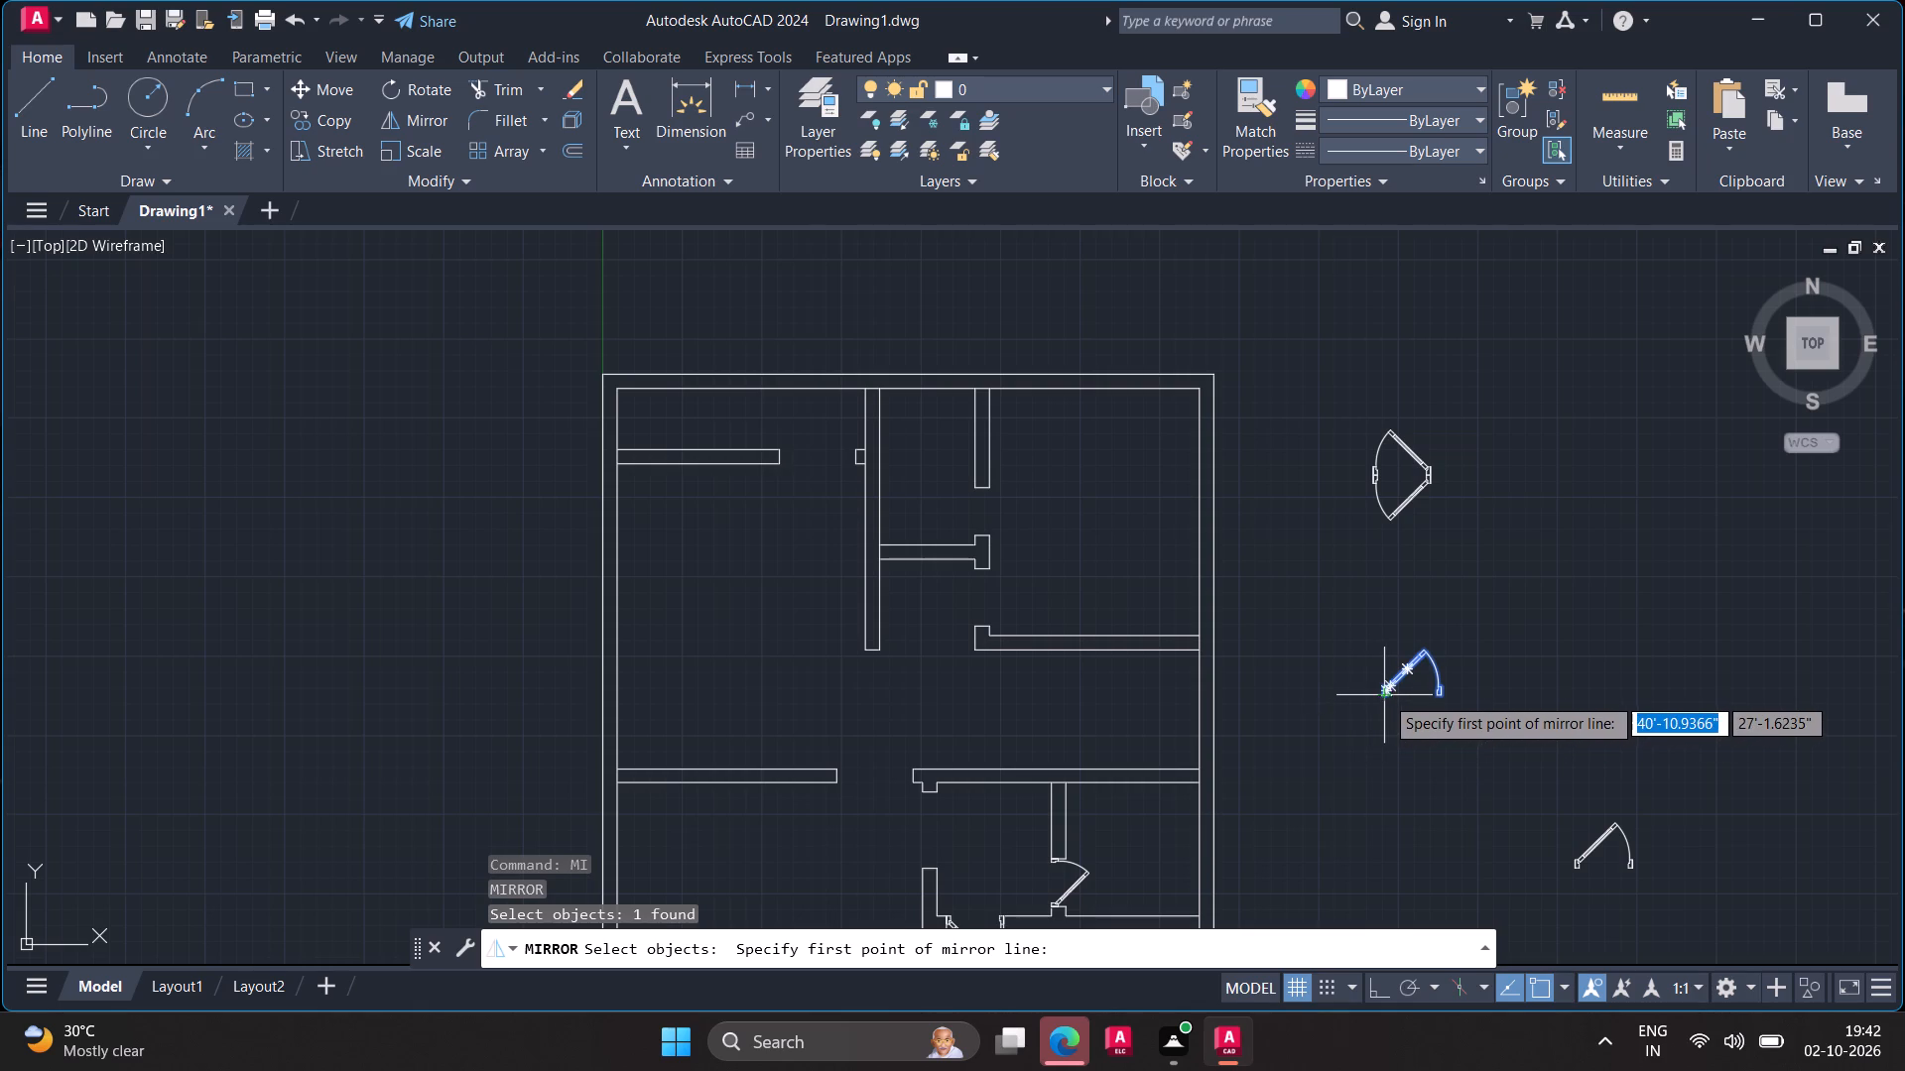
left_click(1384, 695)
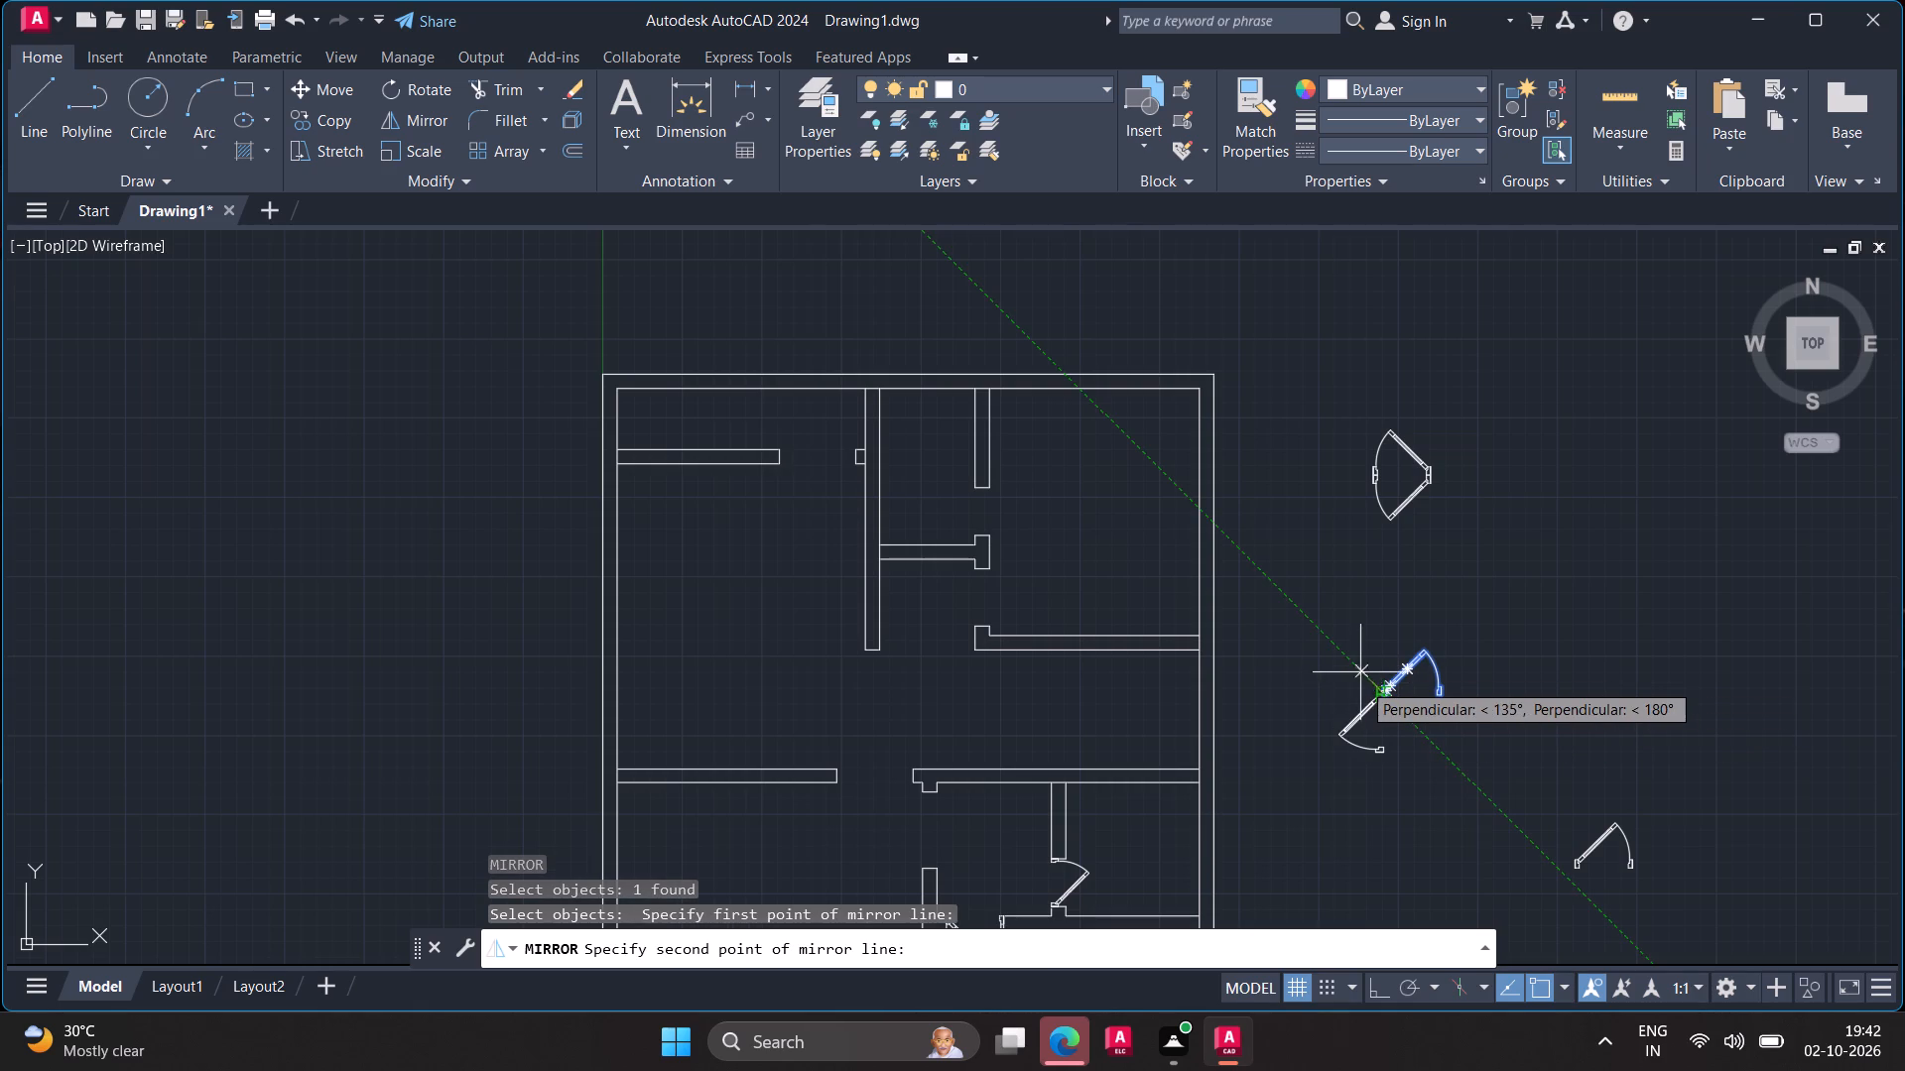
key("F8")
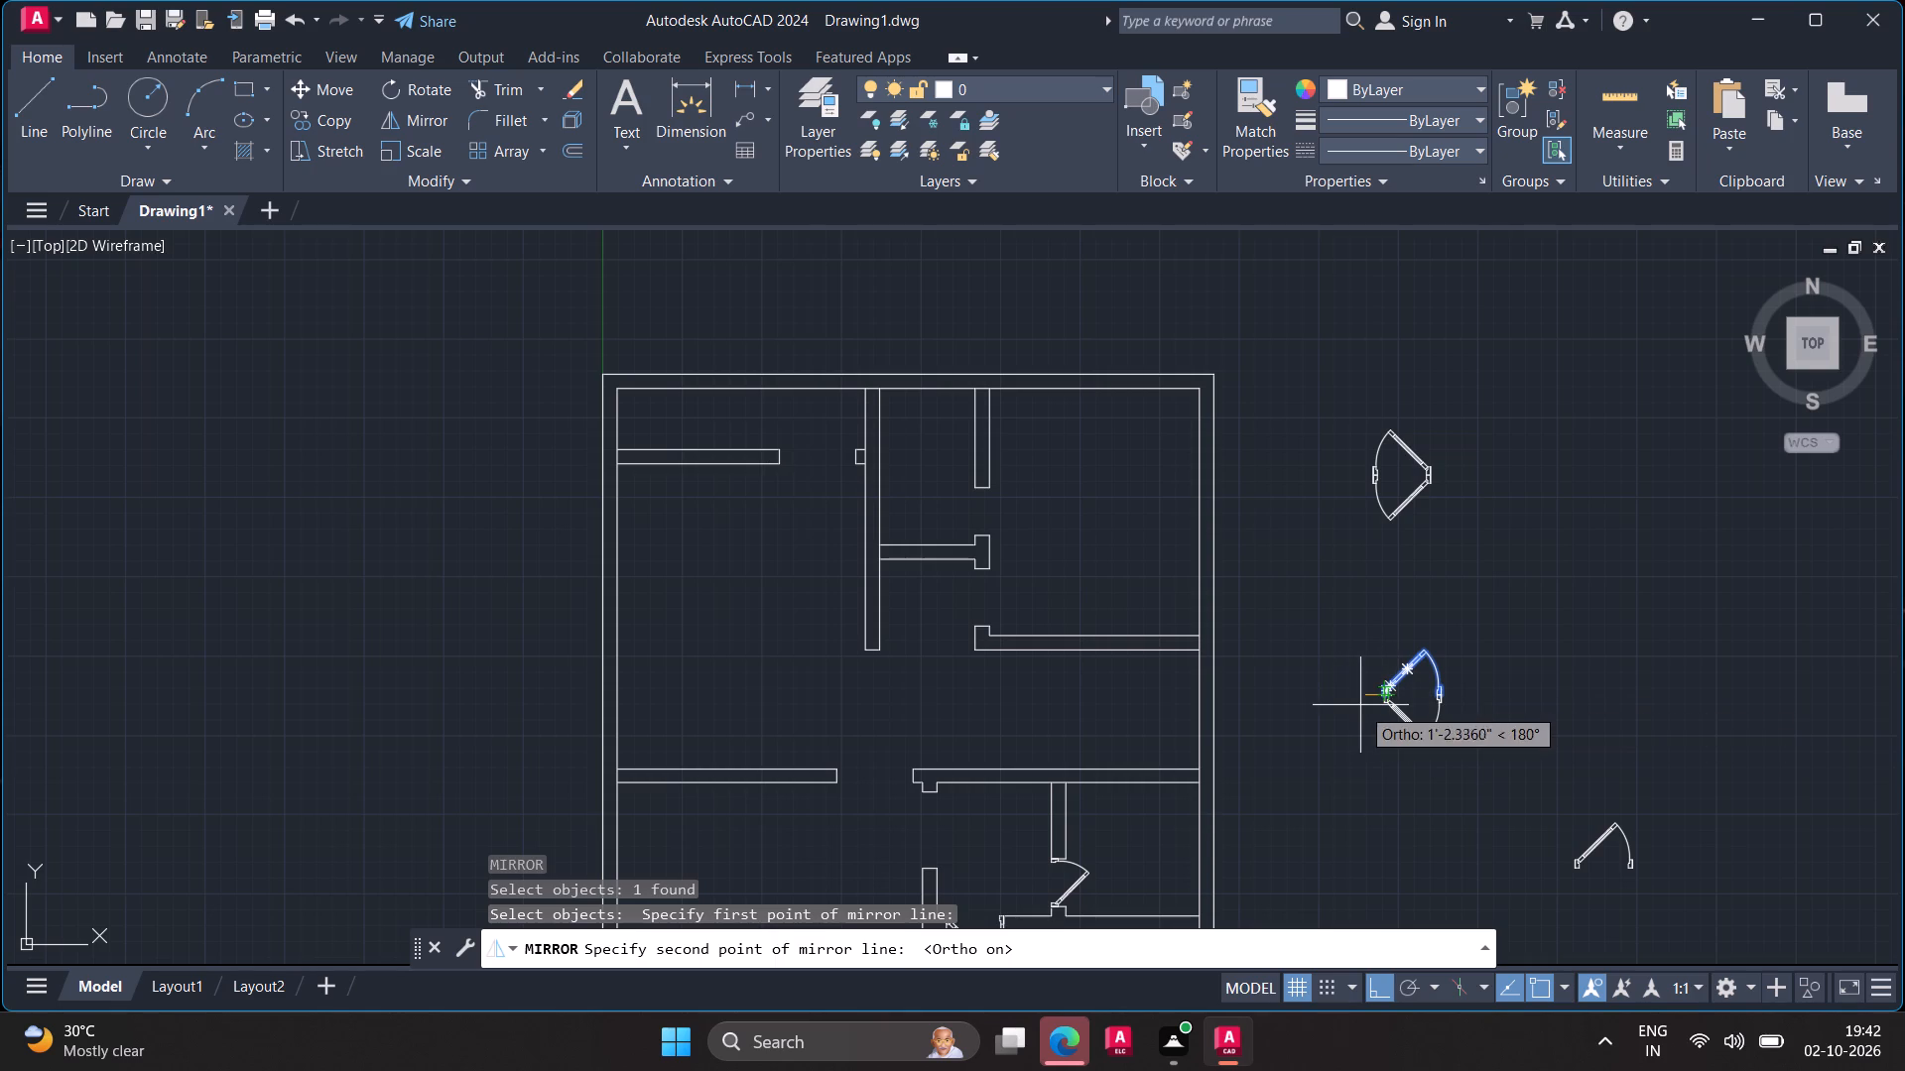
left_click(1293, 582)
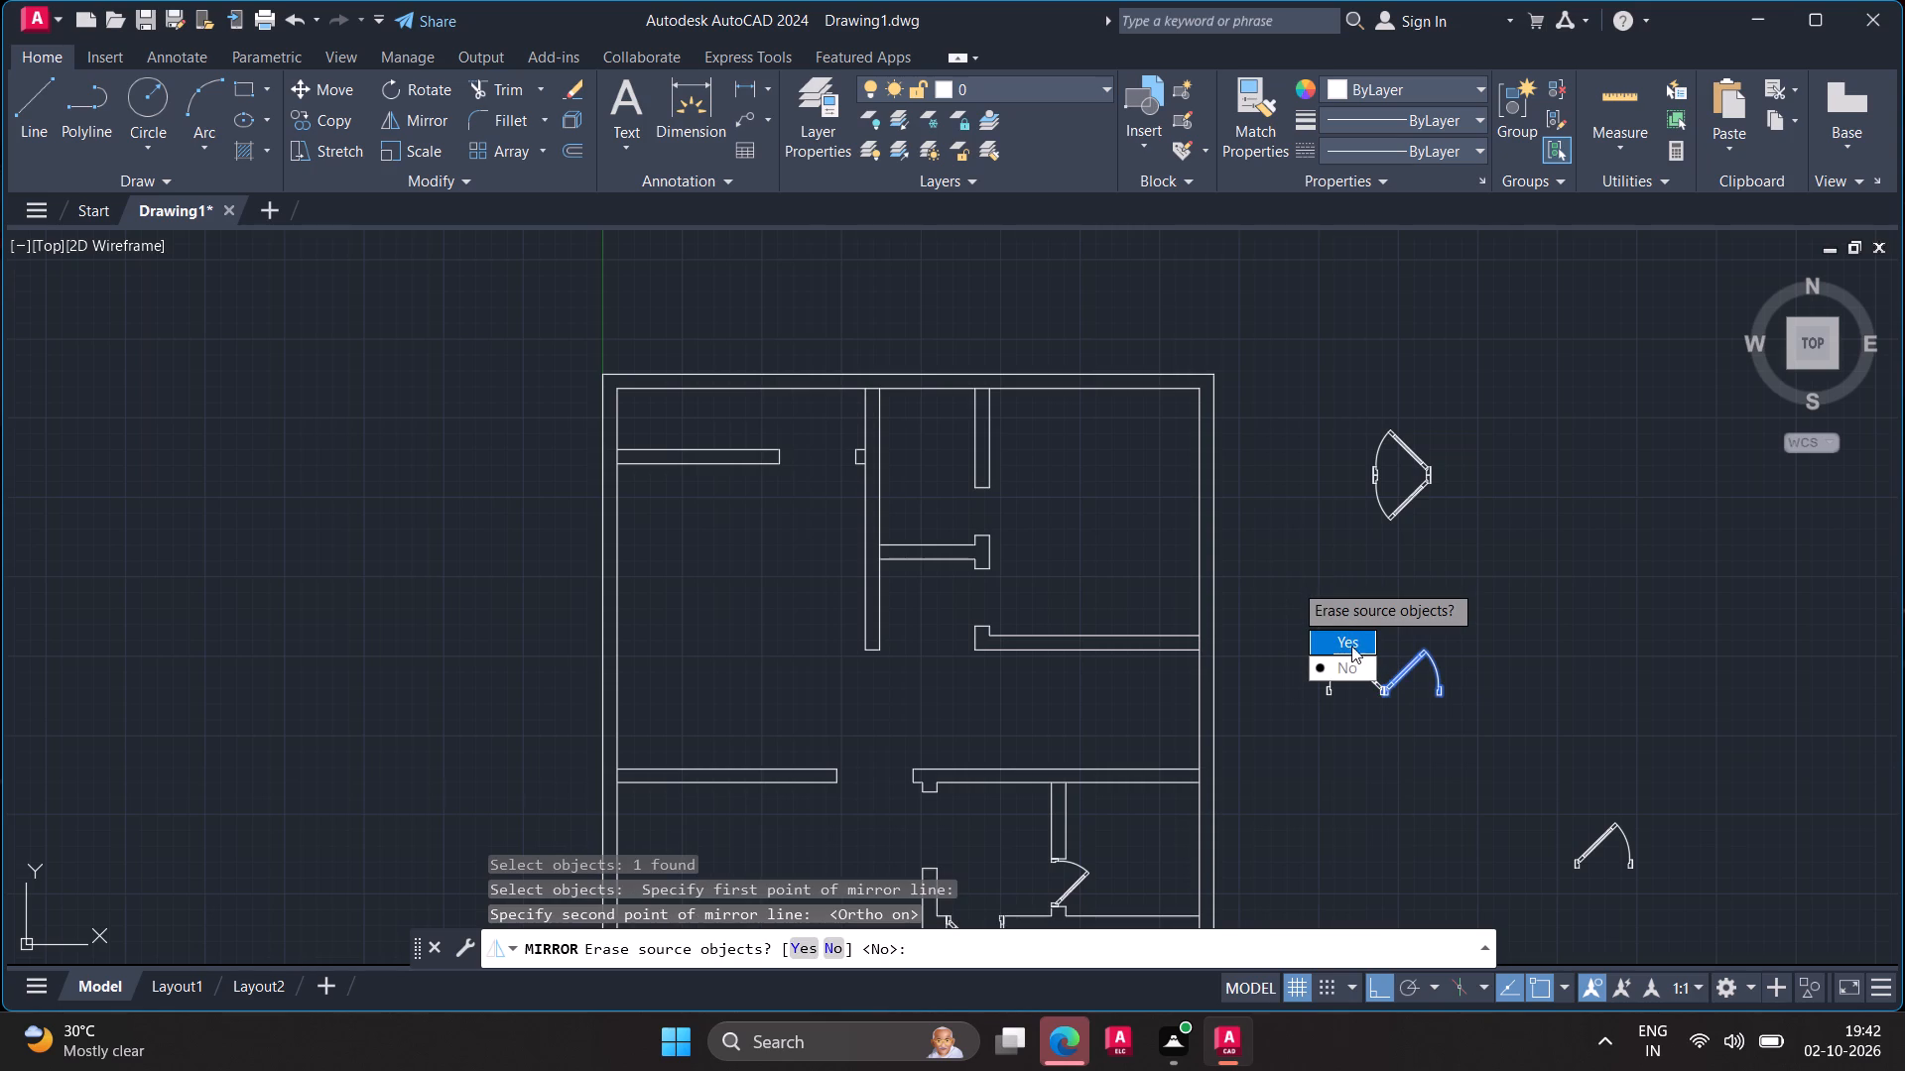
left_click_drag(1356, 659, 1293, 582)
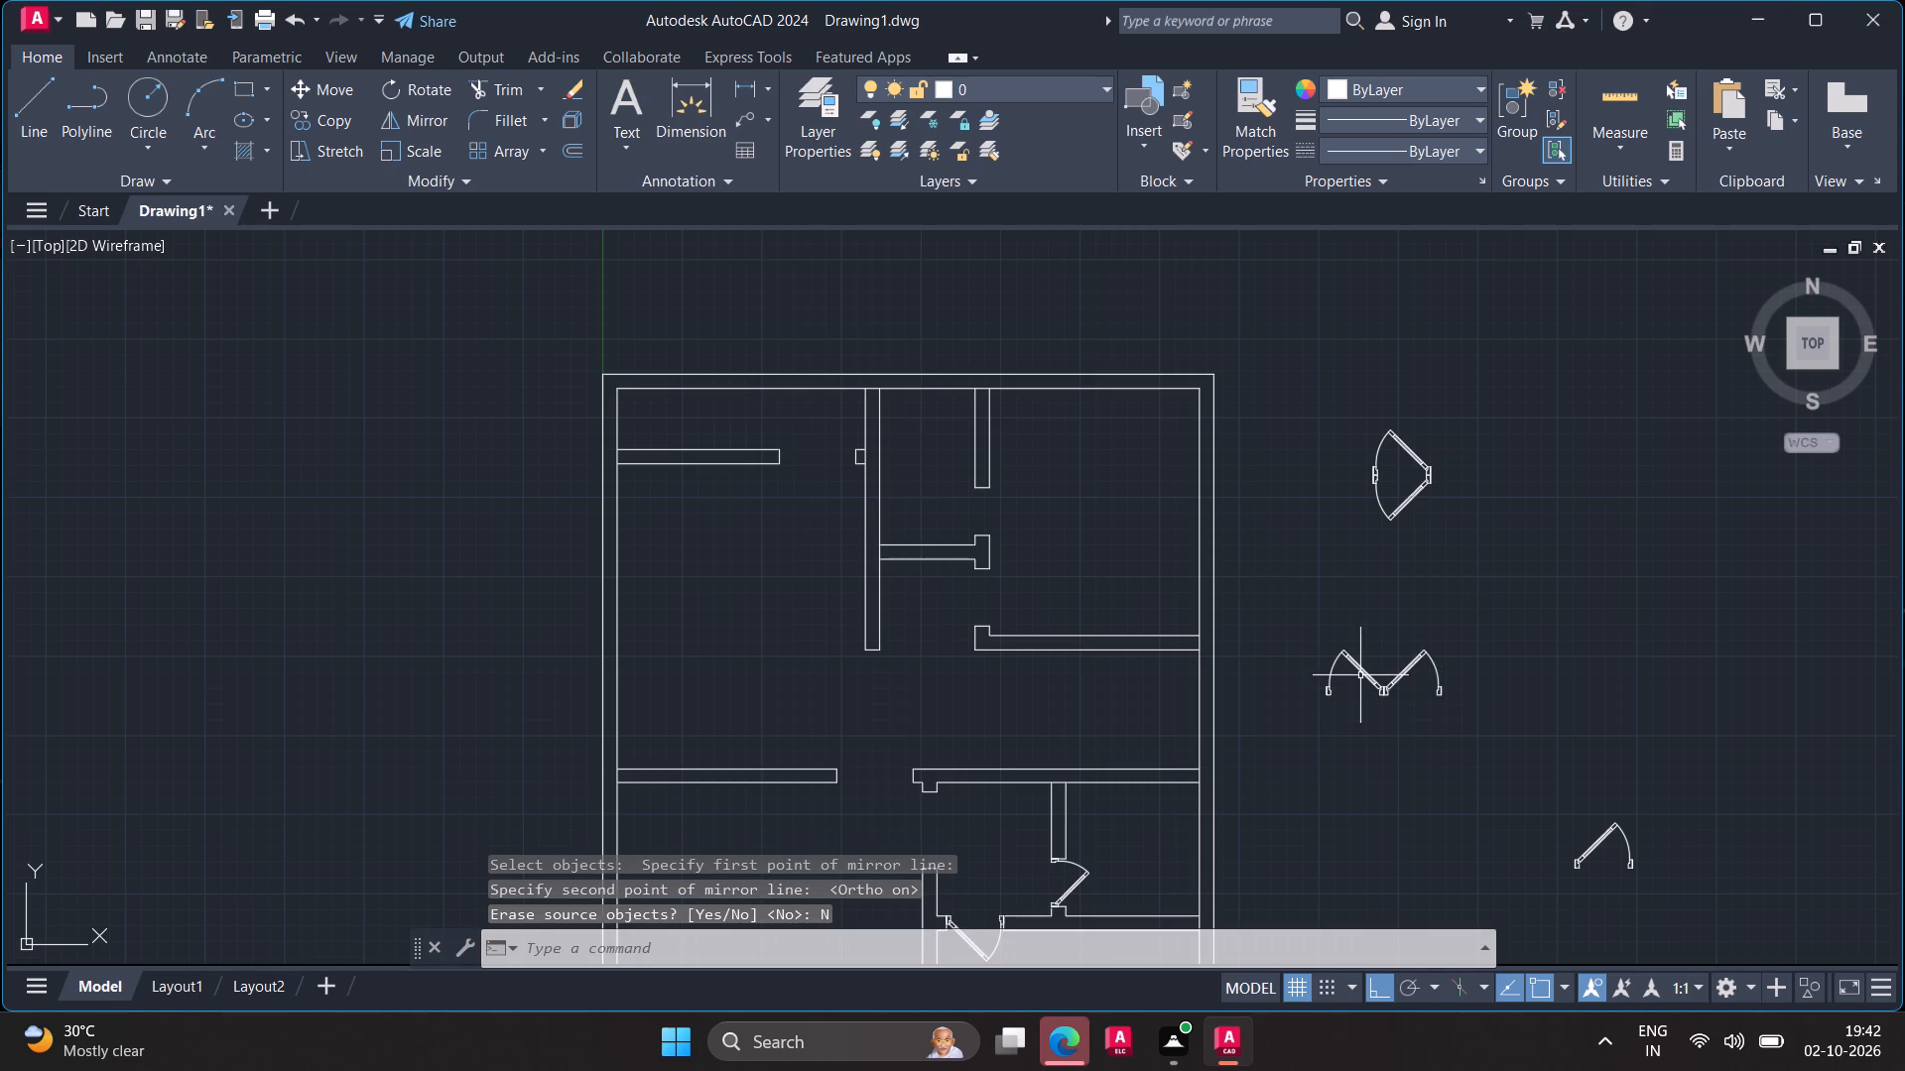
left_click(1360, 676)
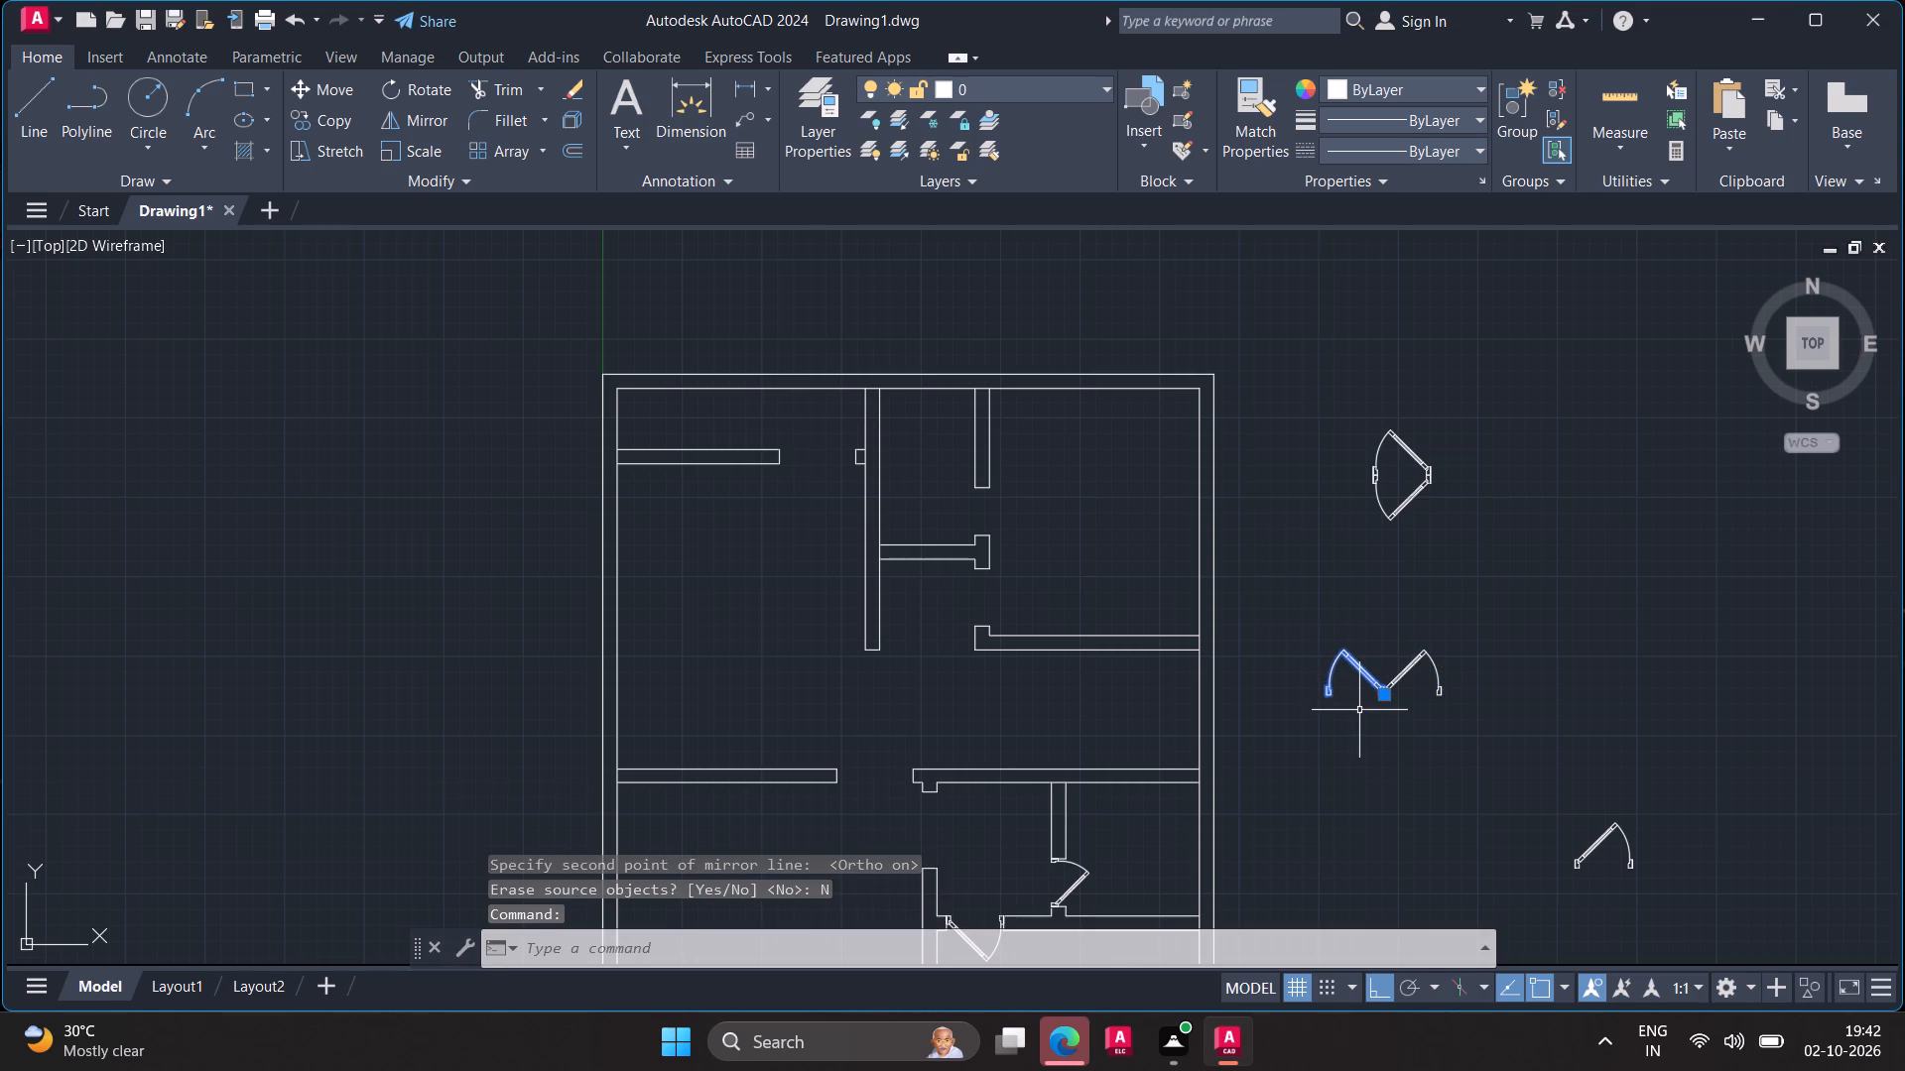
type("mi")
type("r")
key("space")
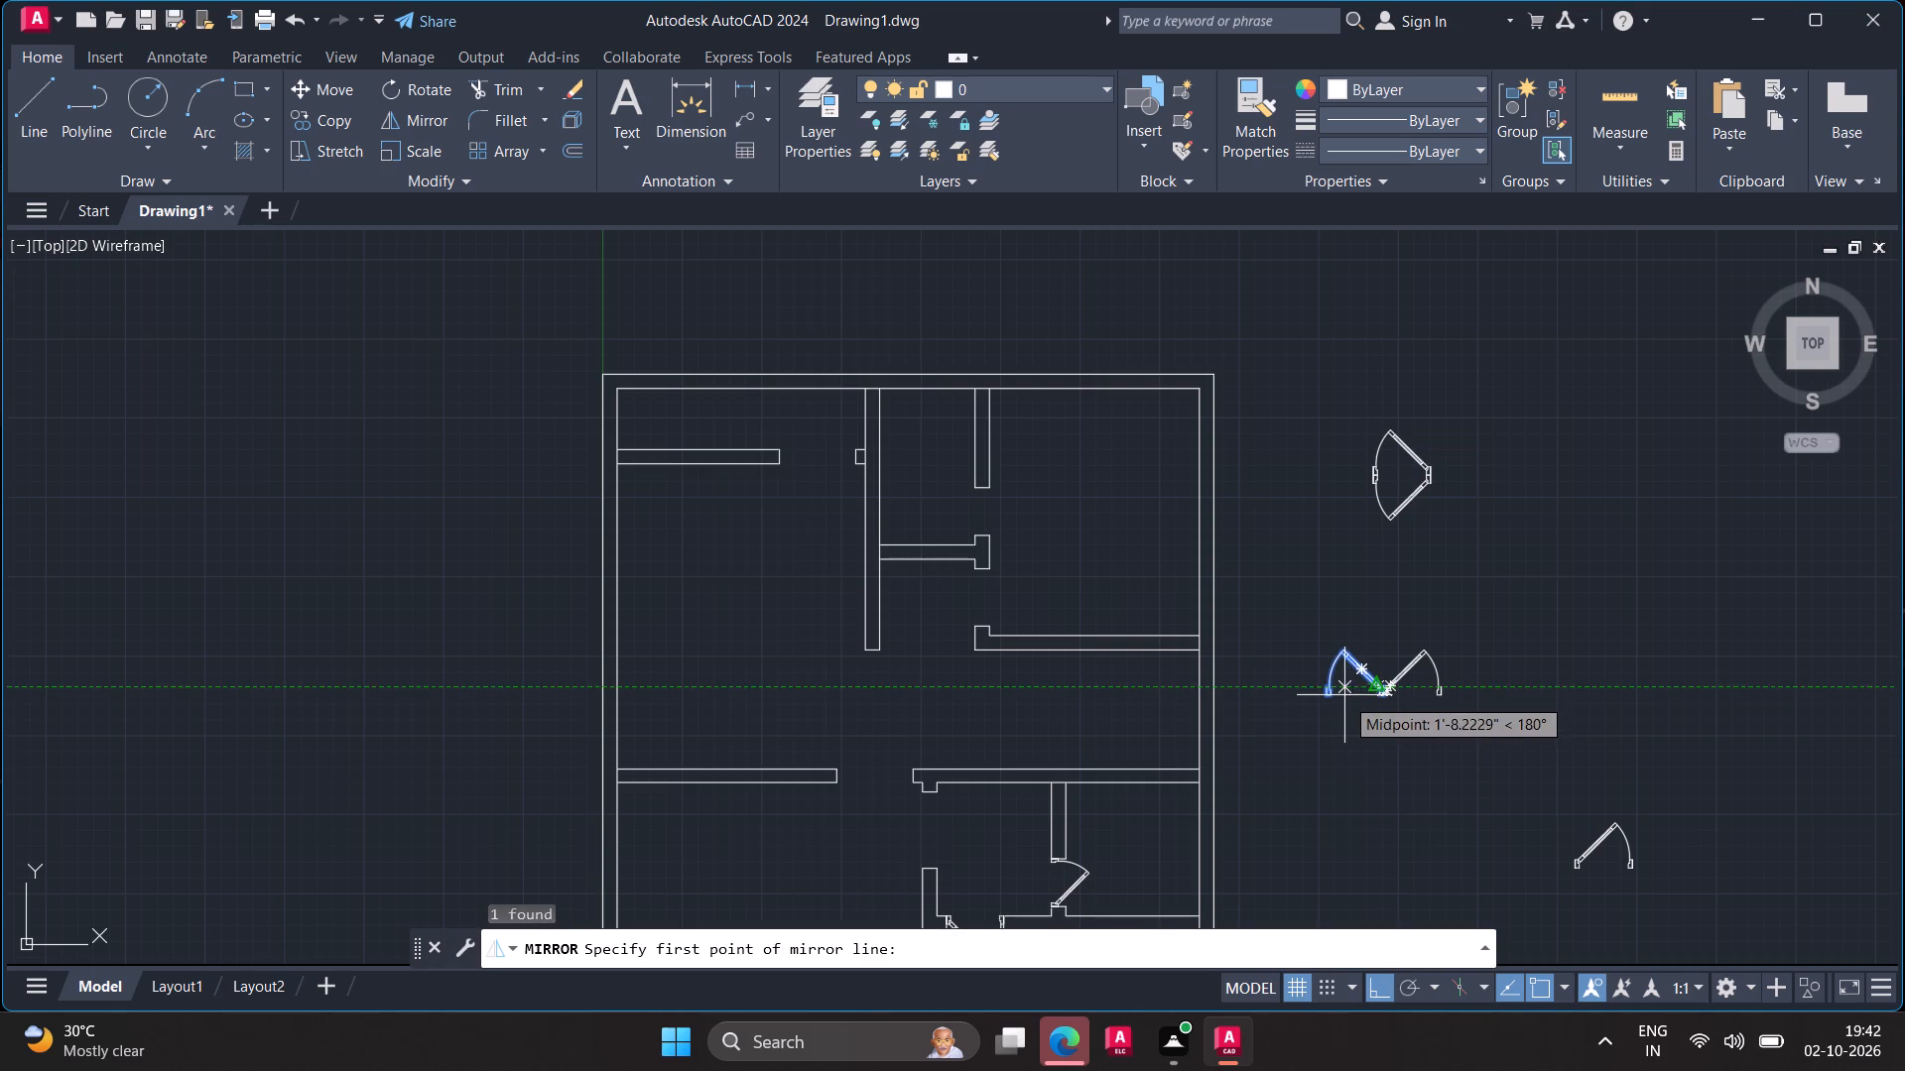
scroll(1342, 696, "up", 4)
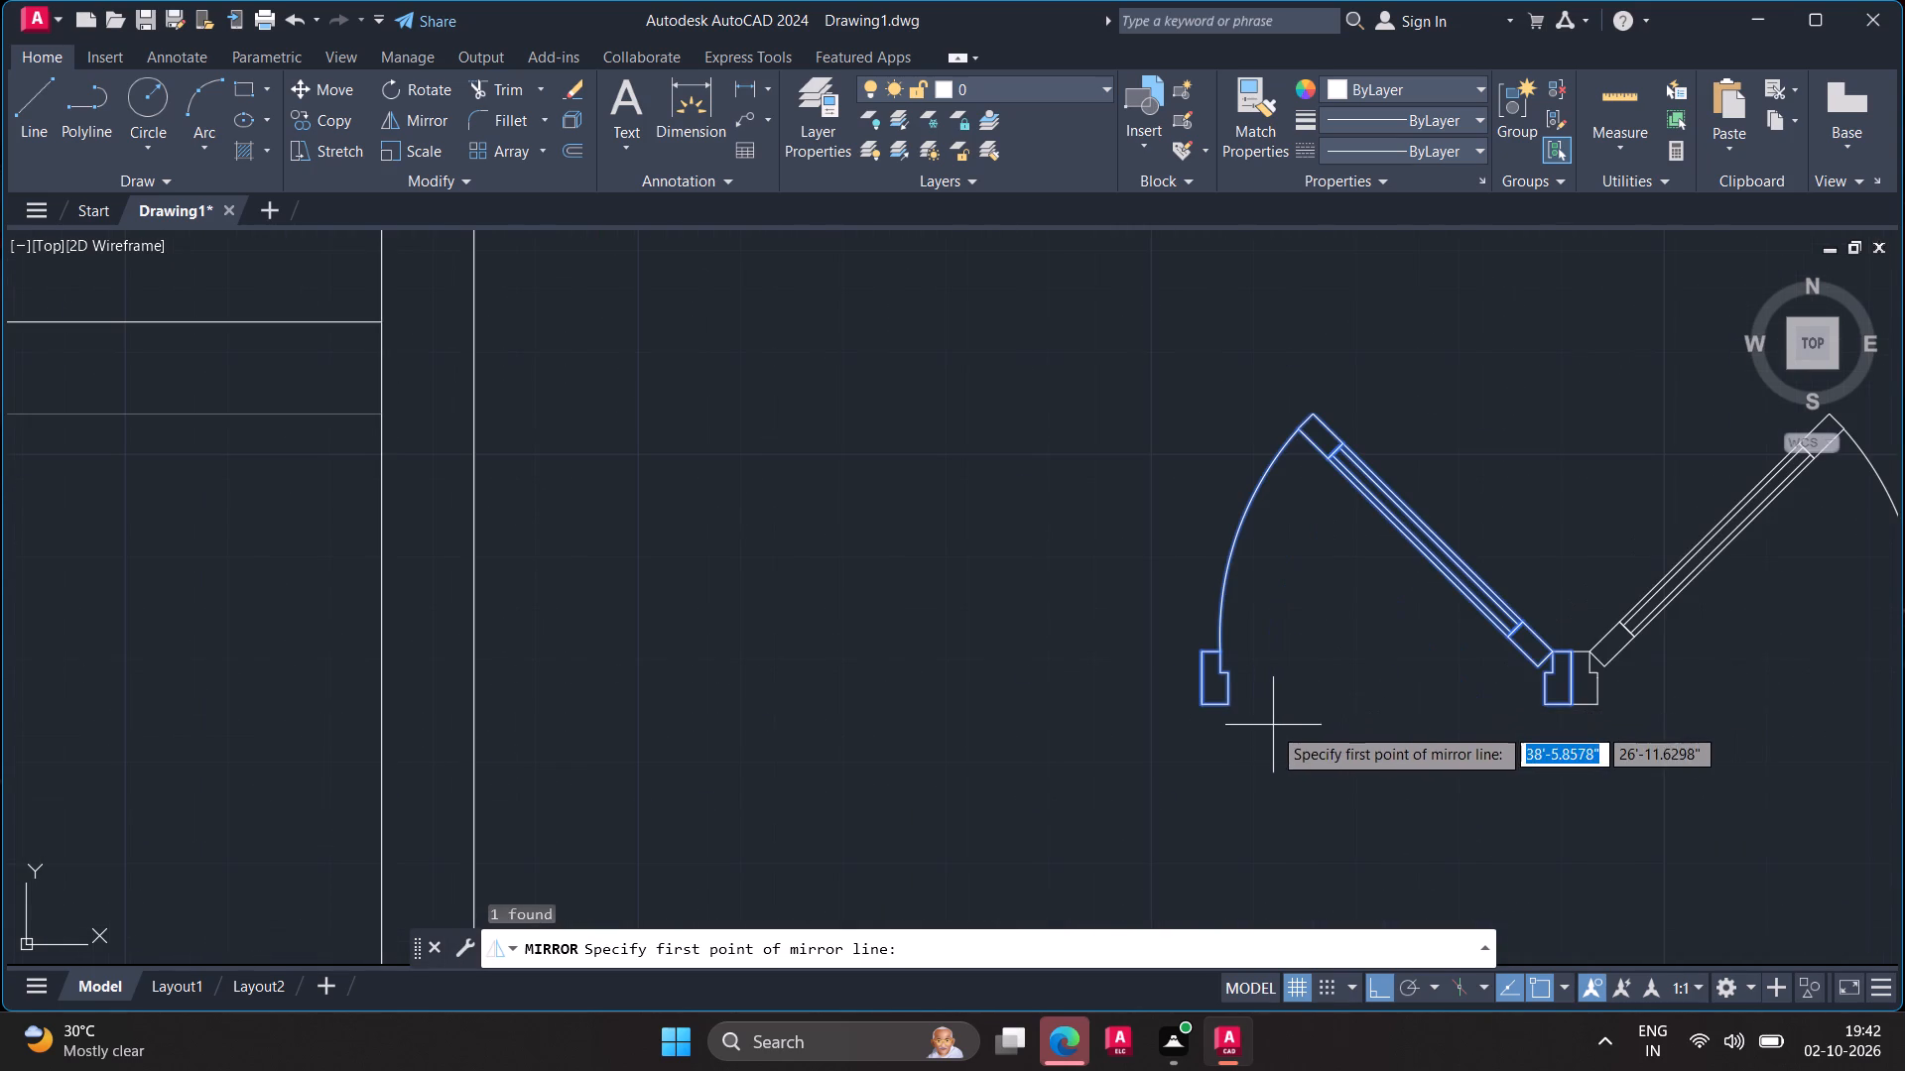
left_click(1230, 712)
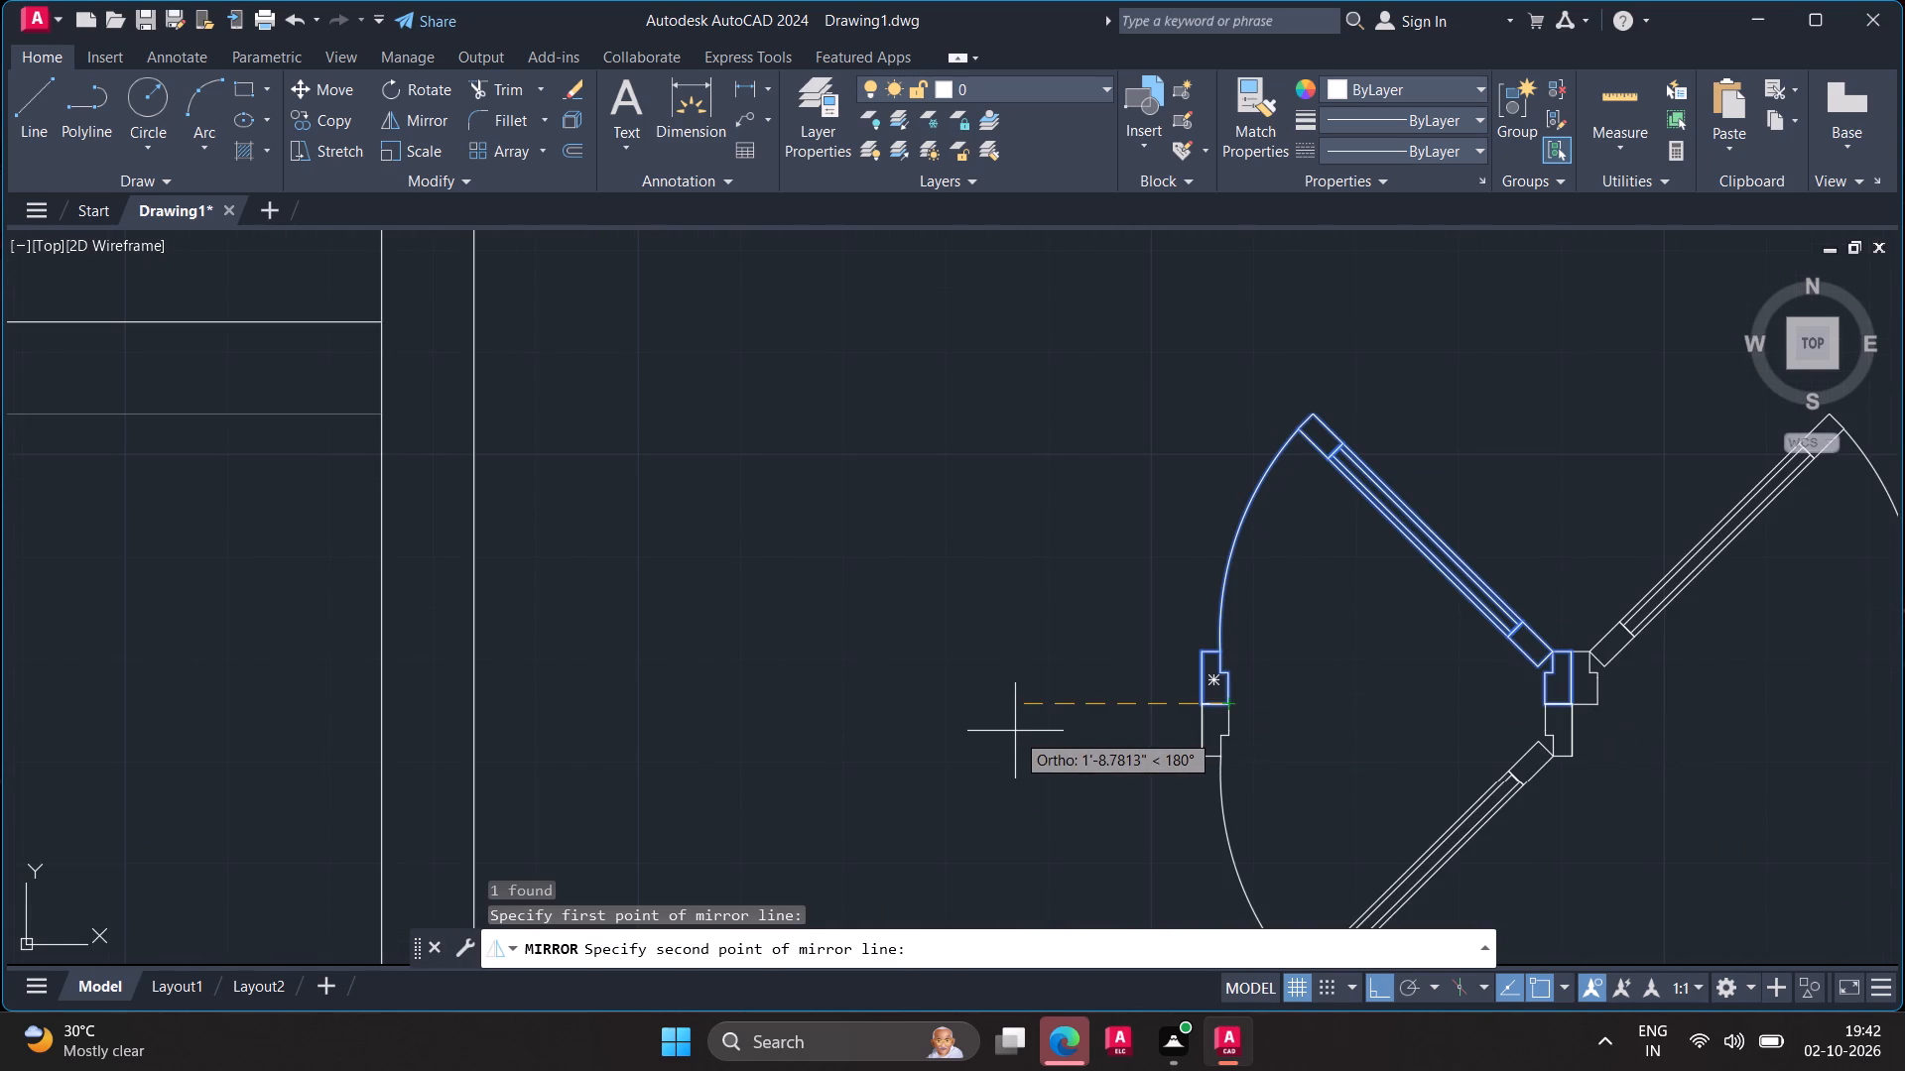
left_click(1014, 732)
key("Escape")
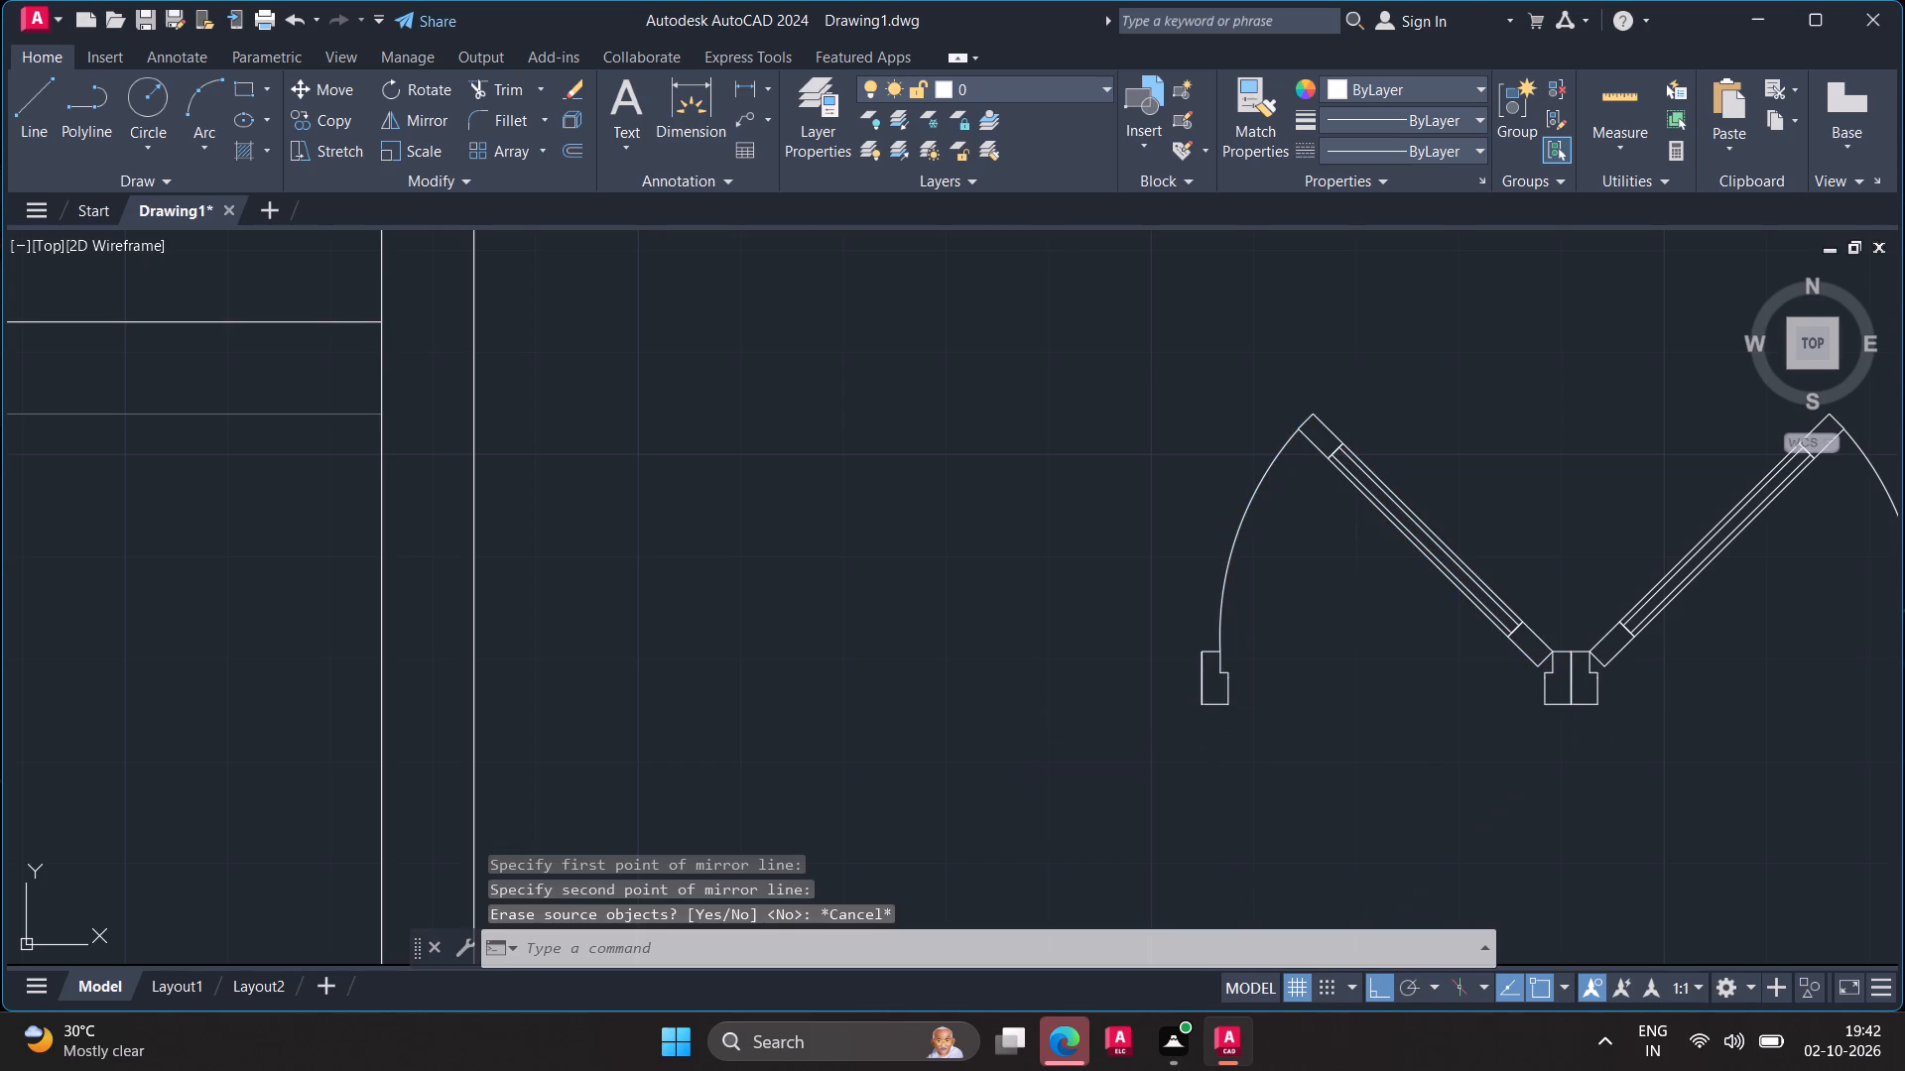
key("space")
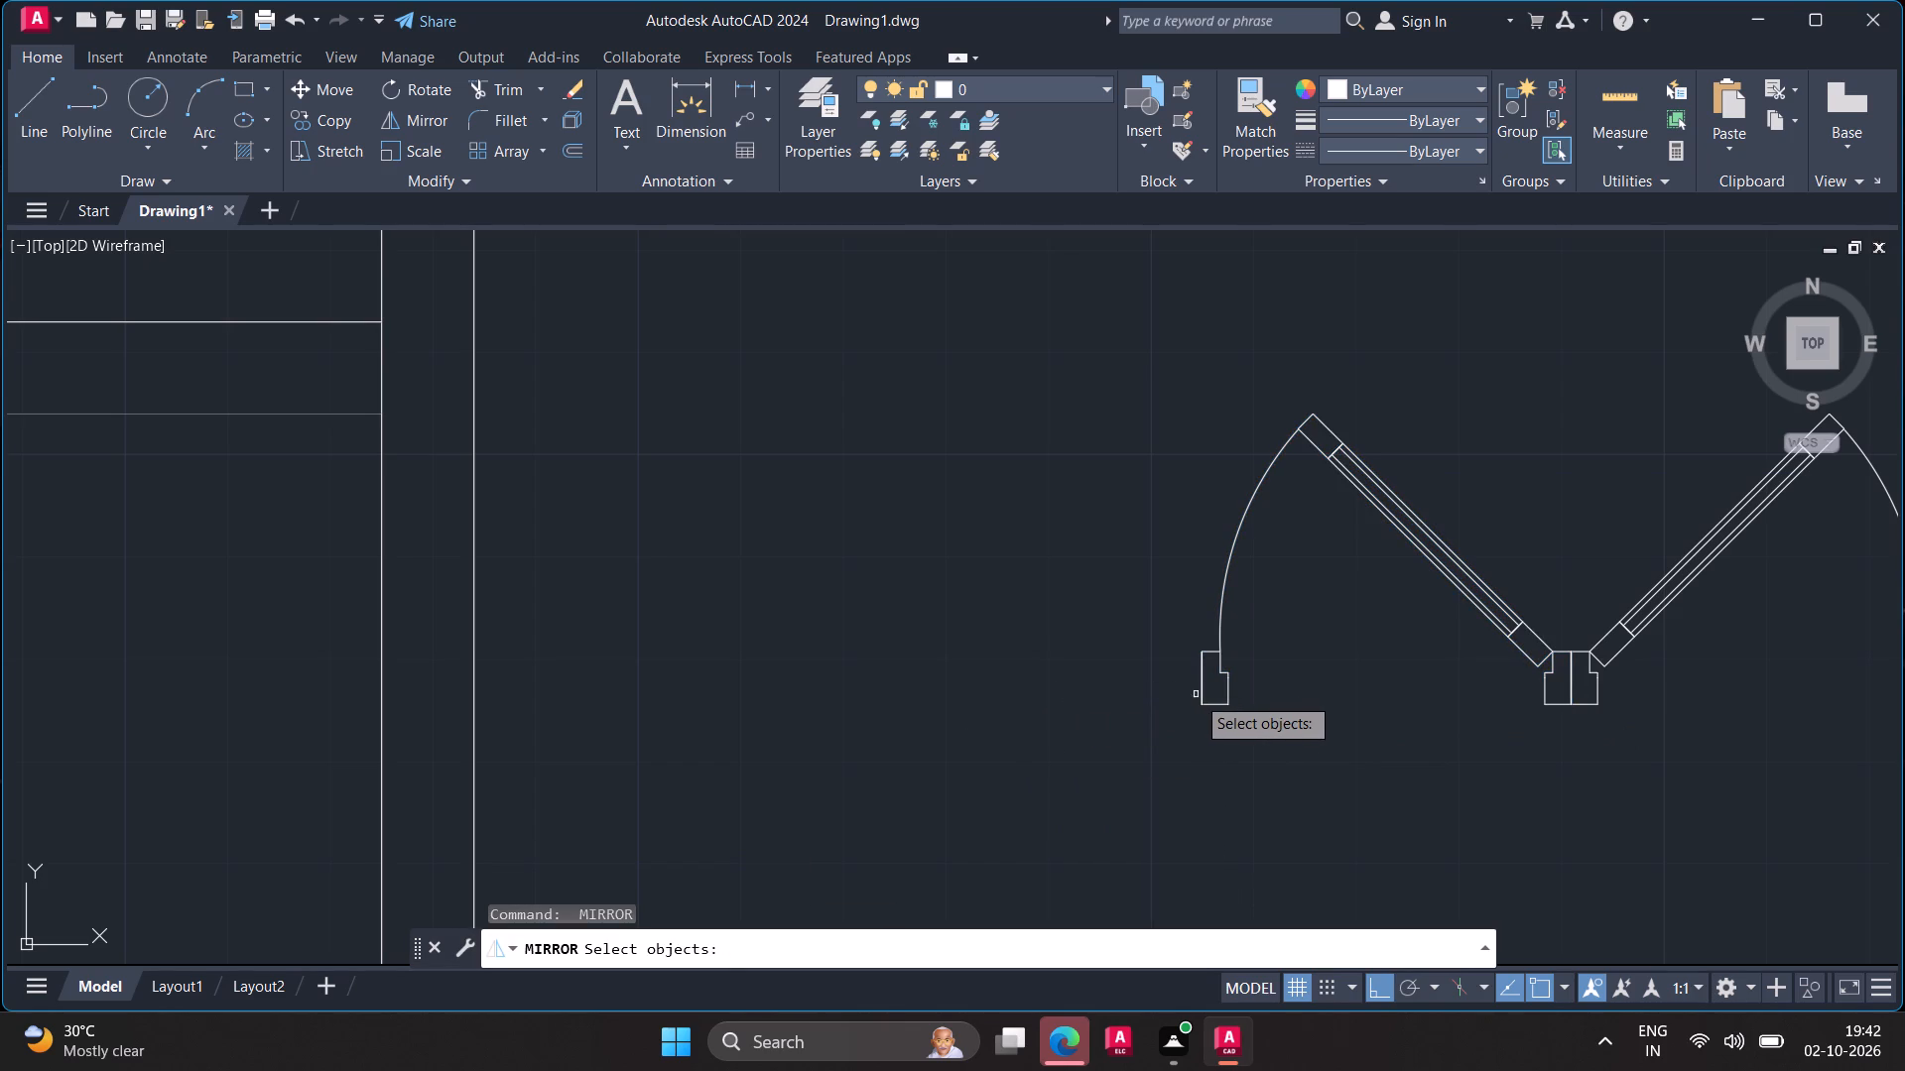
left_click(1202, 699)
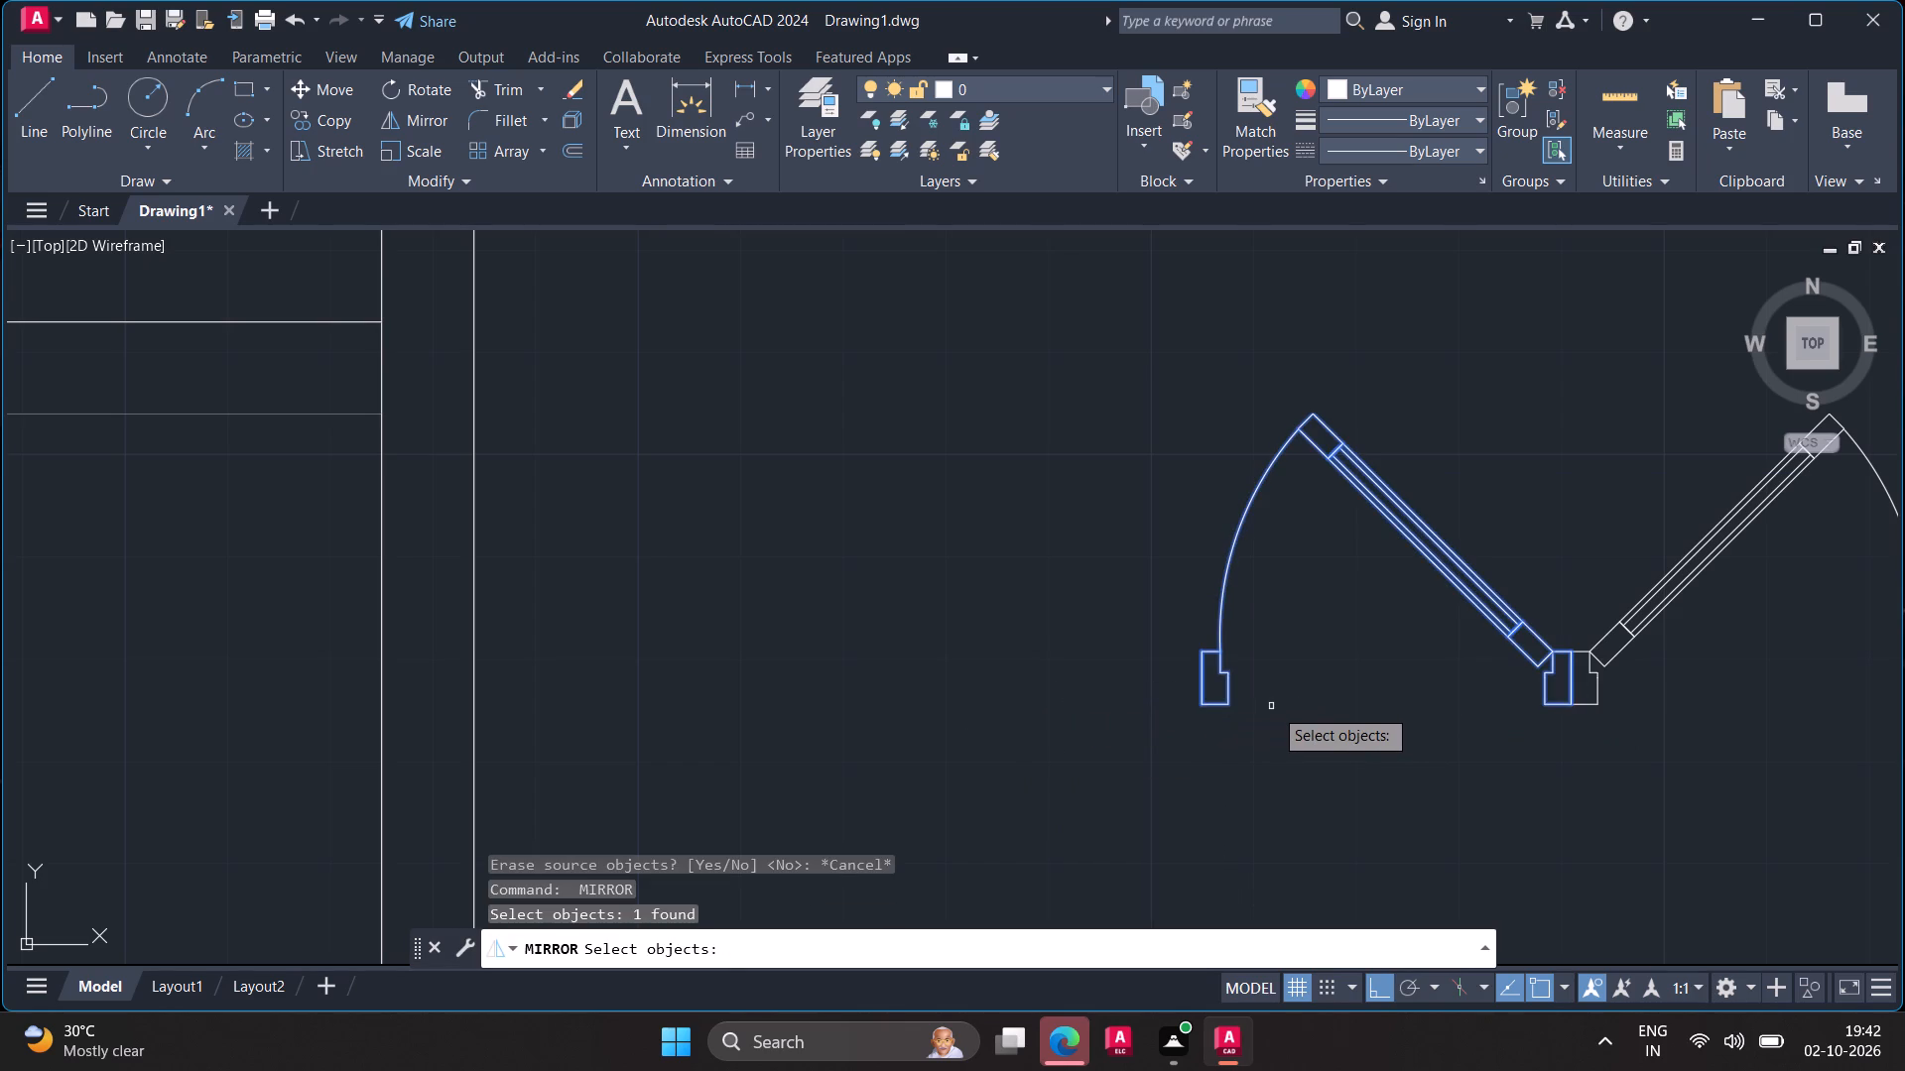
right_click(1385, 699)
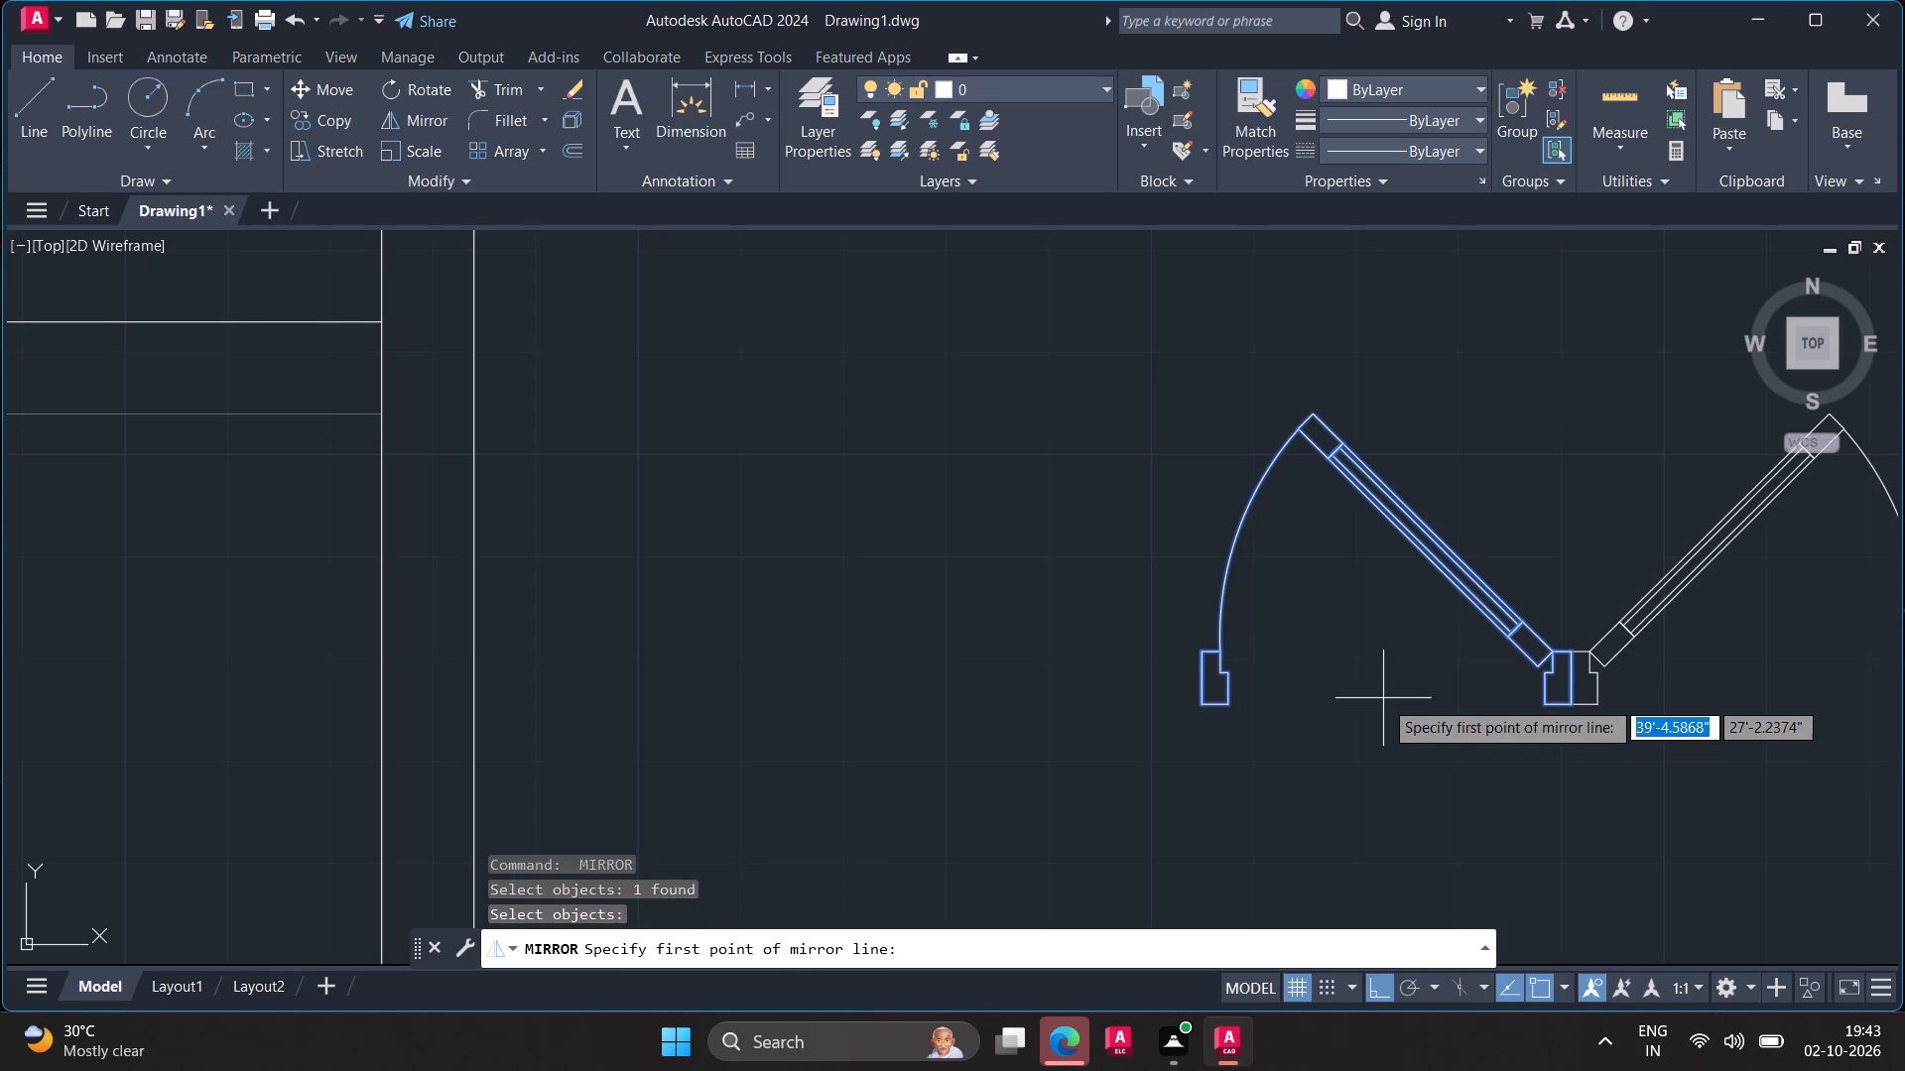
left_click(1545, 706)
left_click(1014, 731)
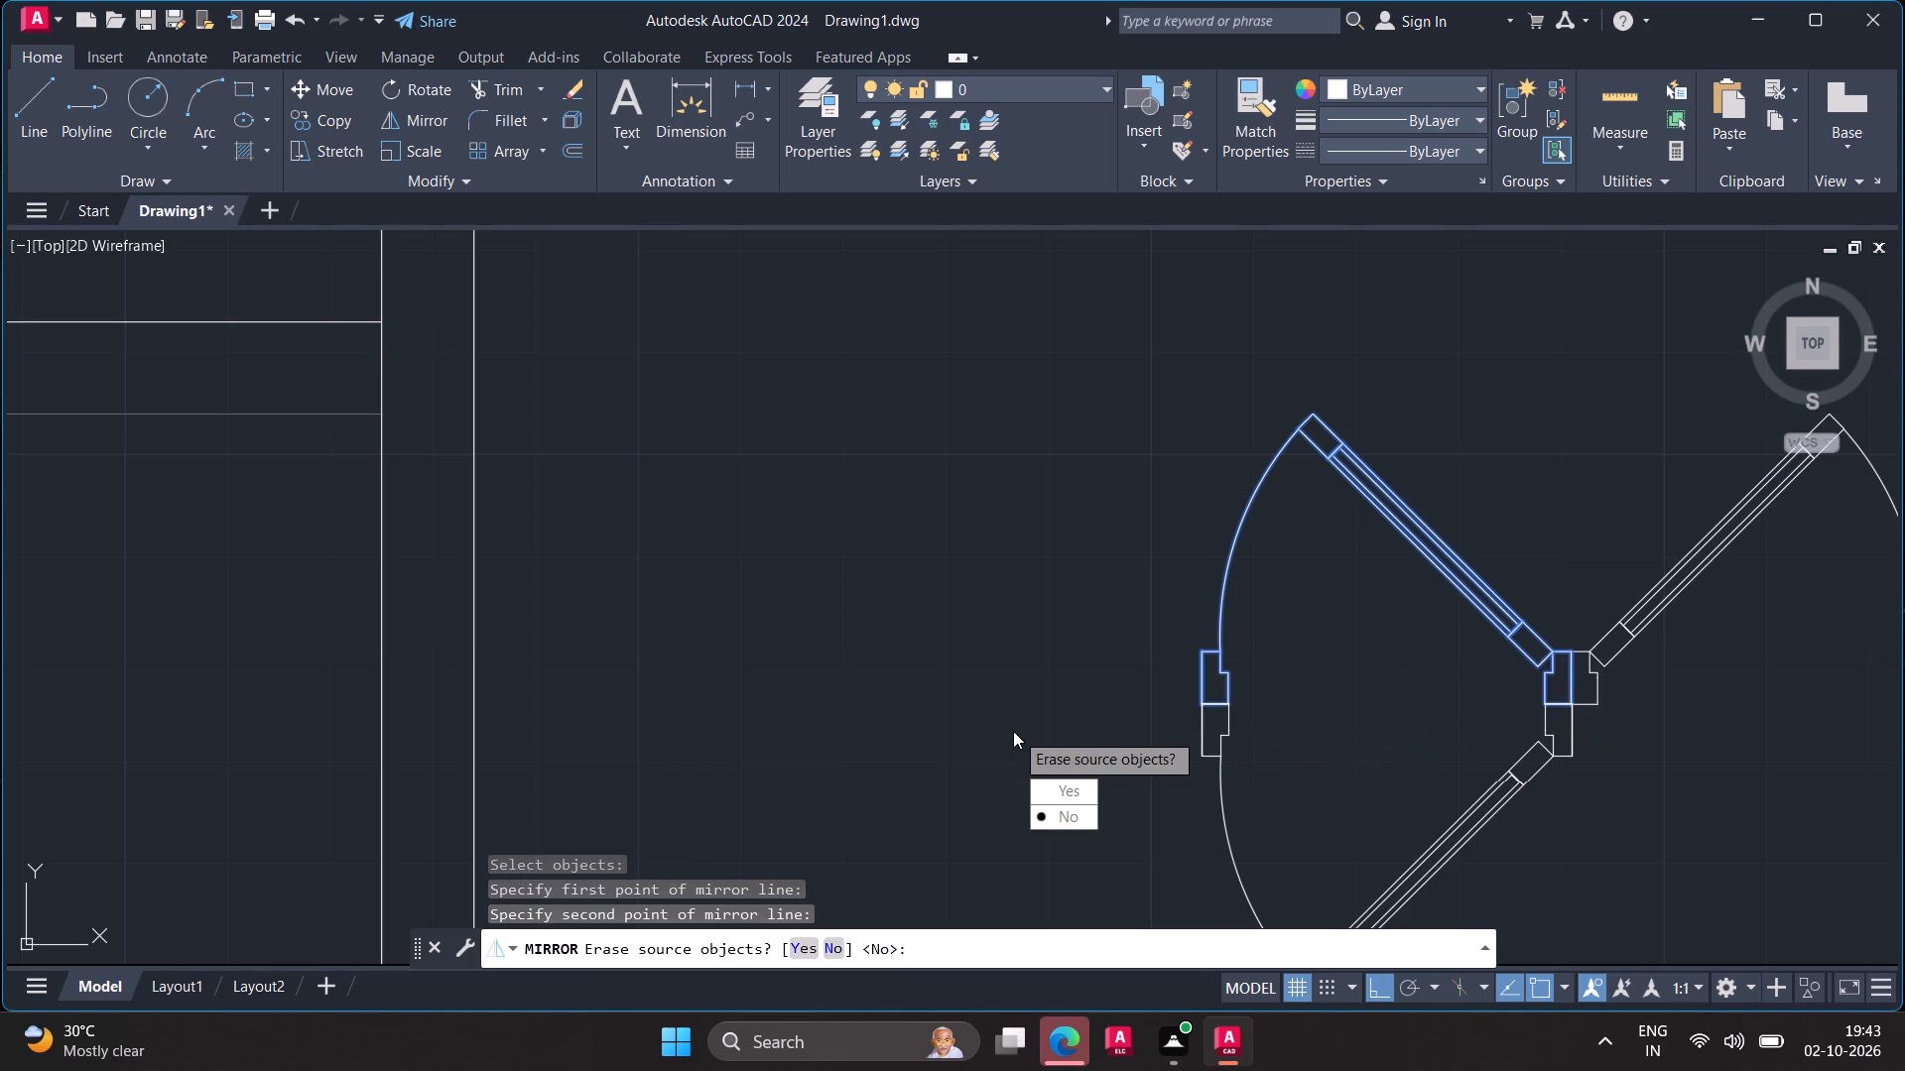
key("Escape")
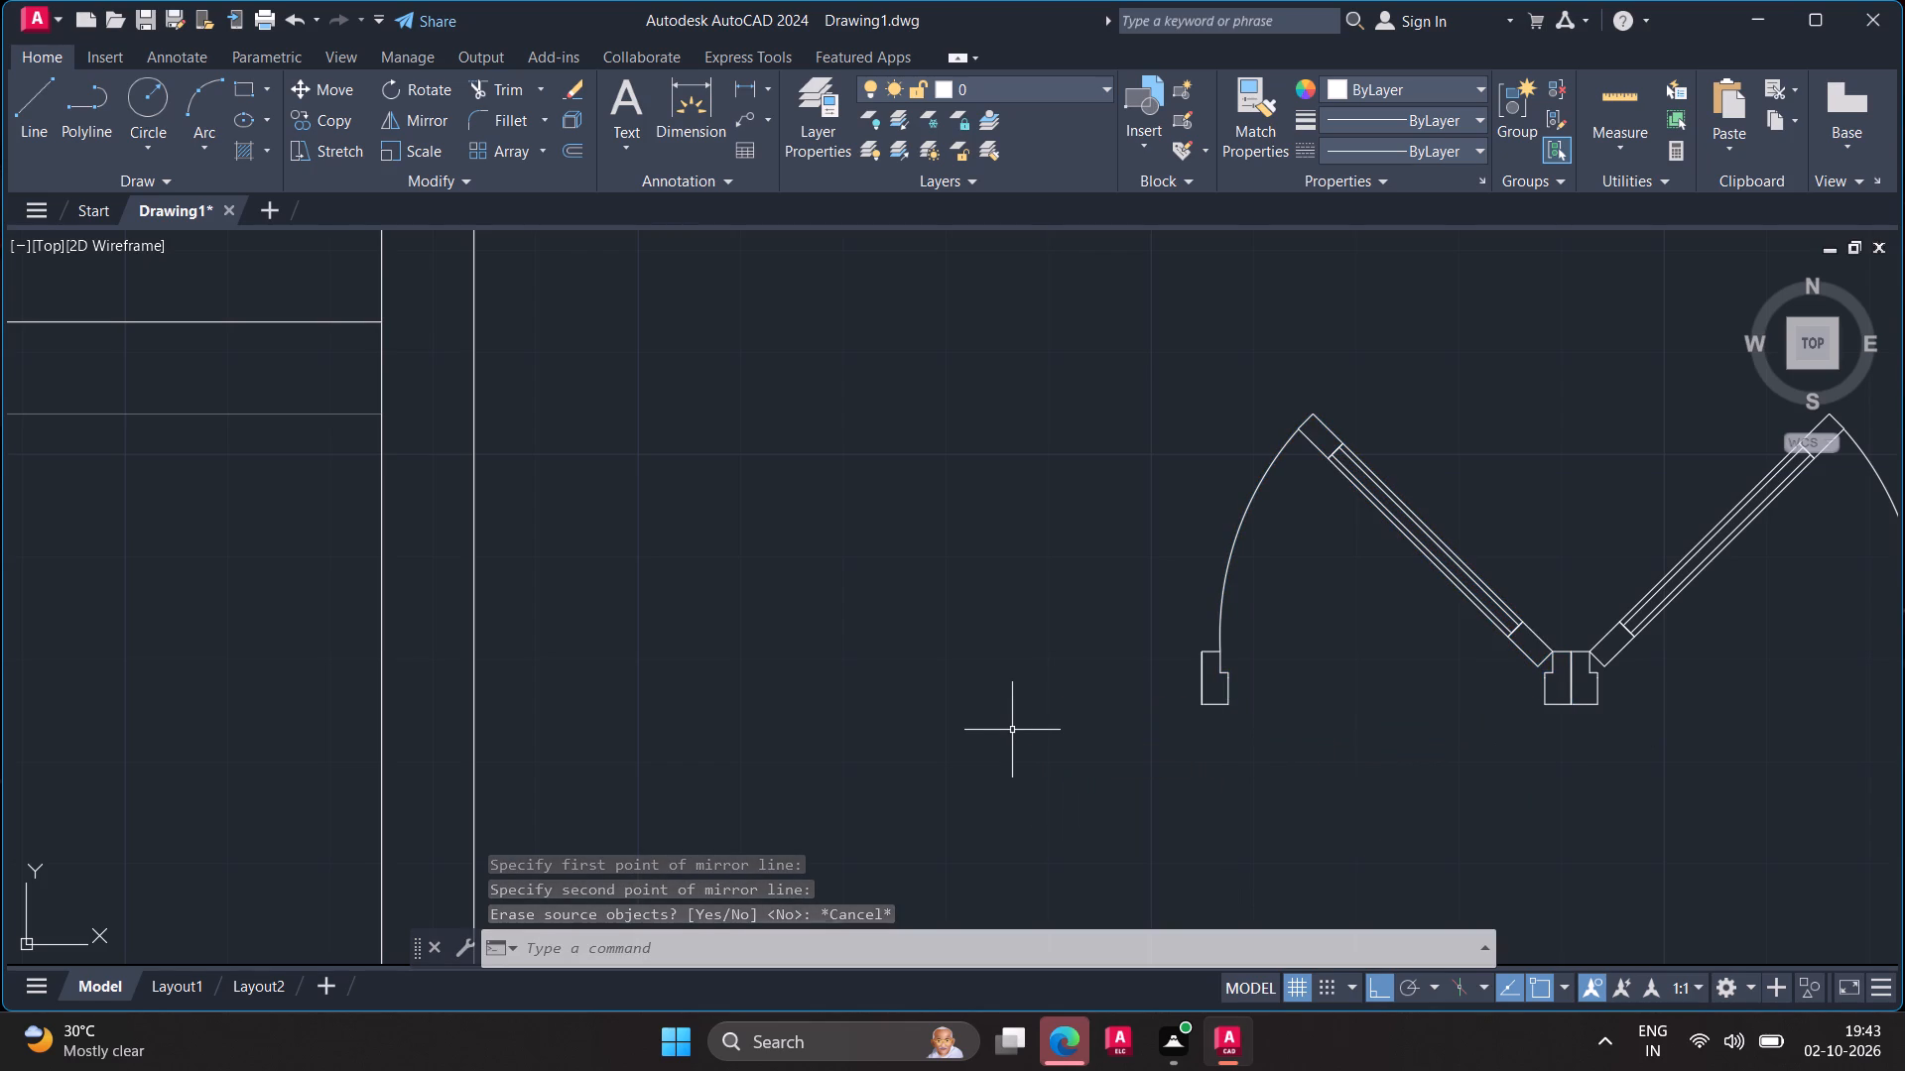
Mirror the western door of the back-to-back spare pair across a horizontal line through its hinge-side jamb base, keeping the original.
key("space")
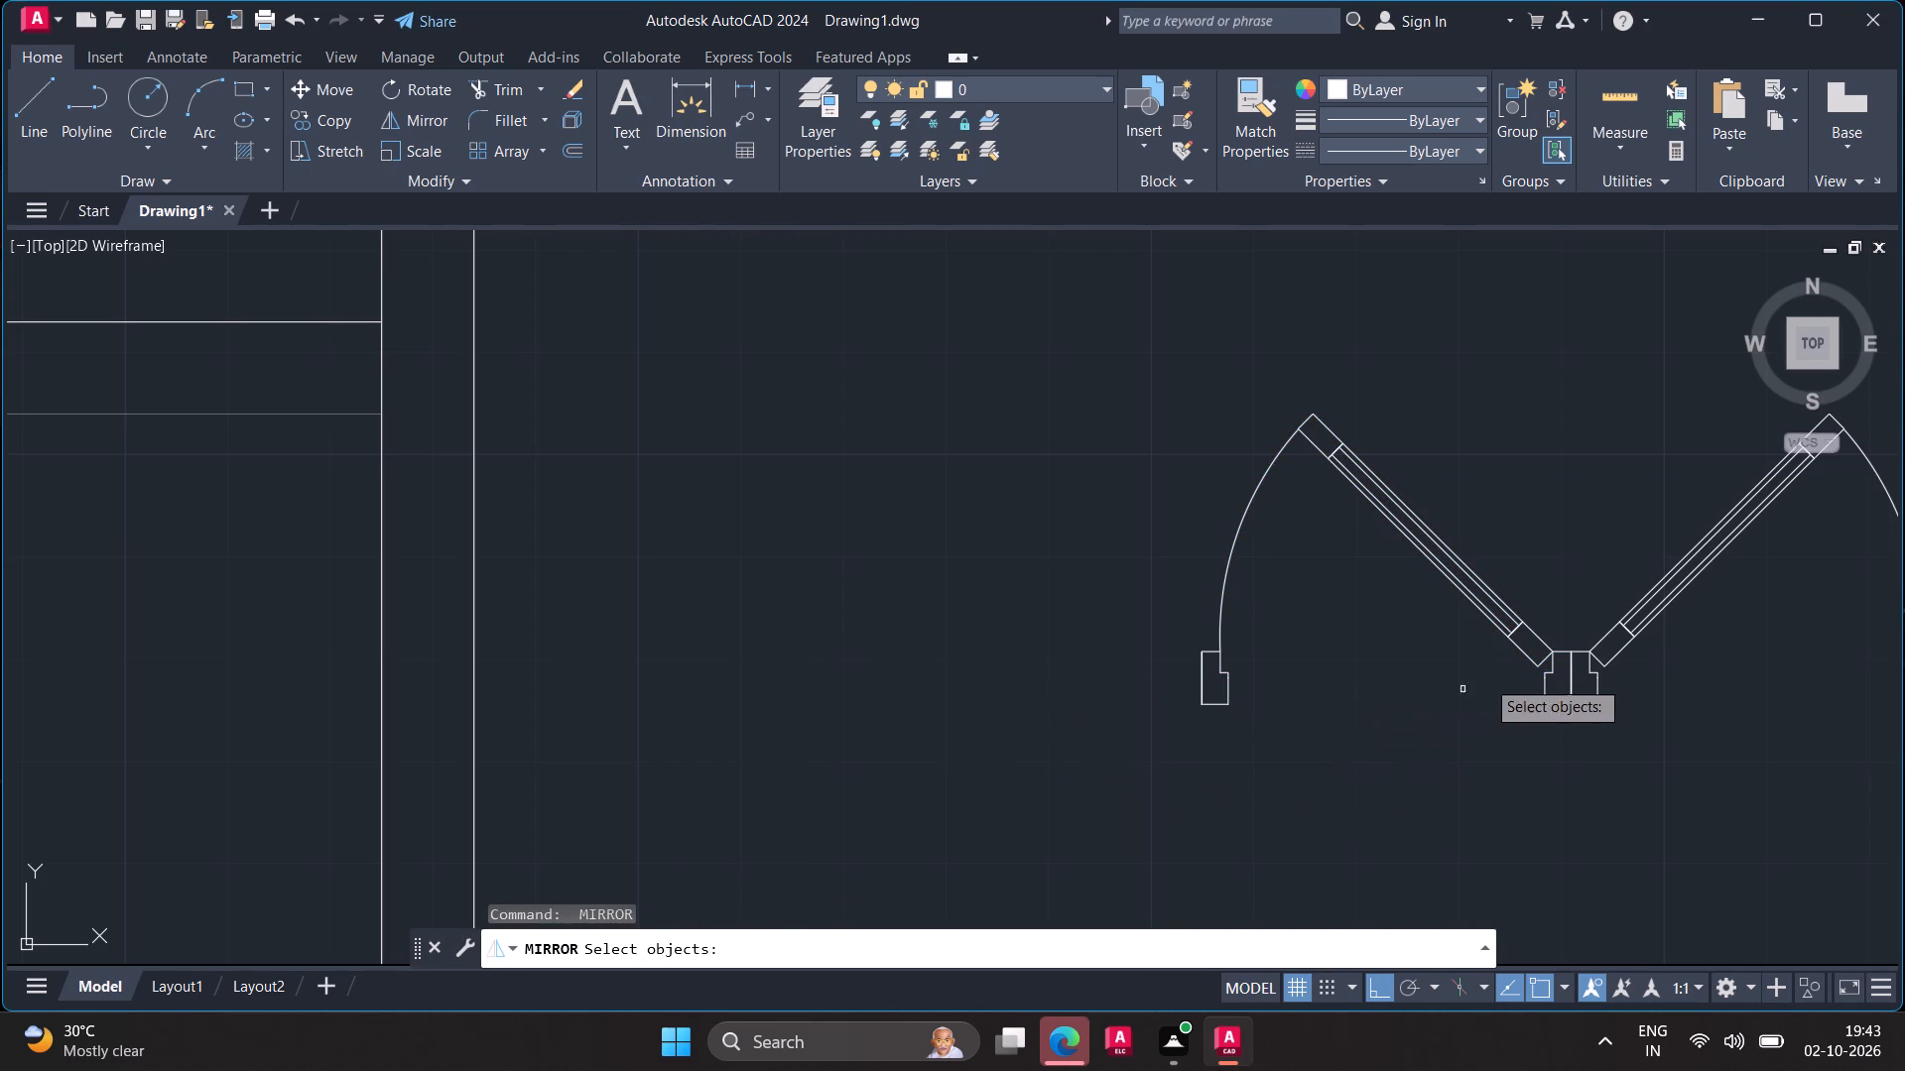
left_click(1546, 707)
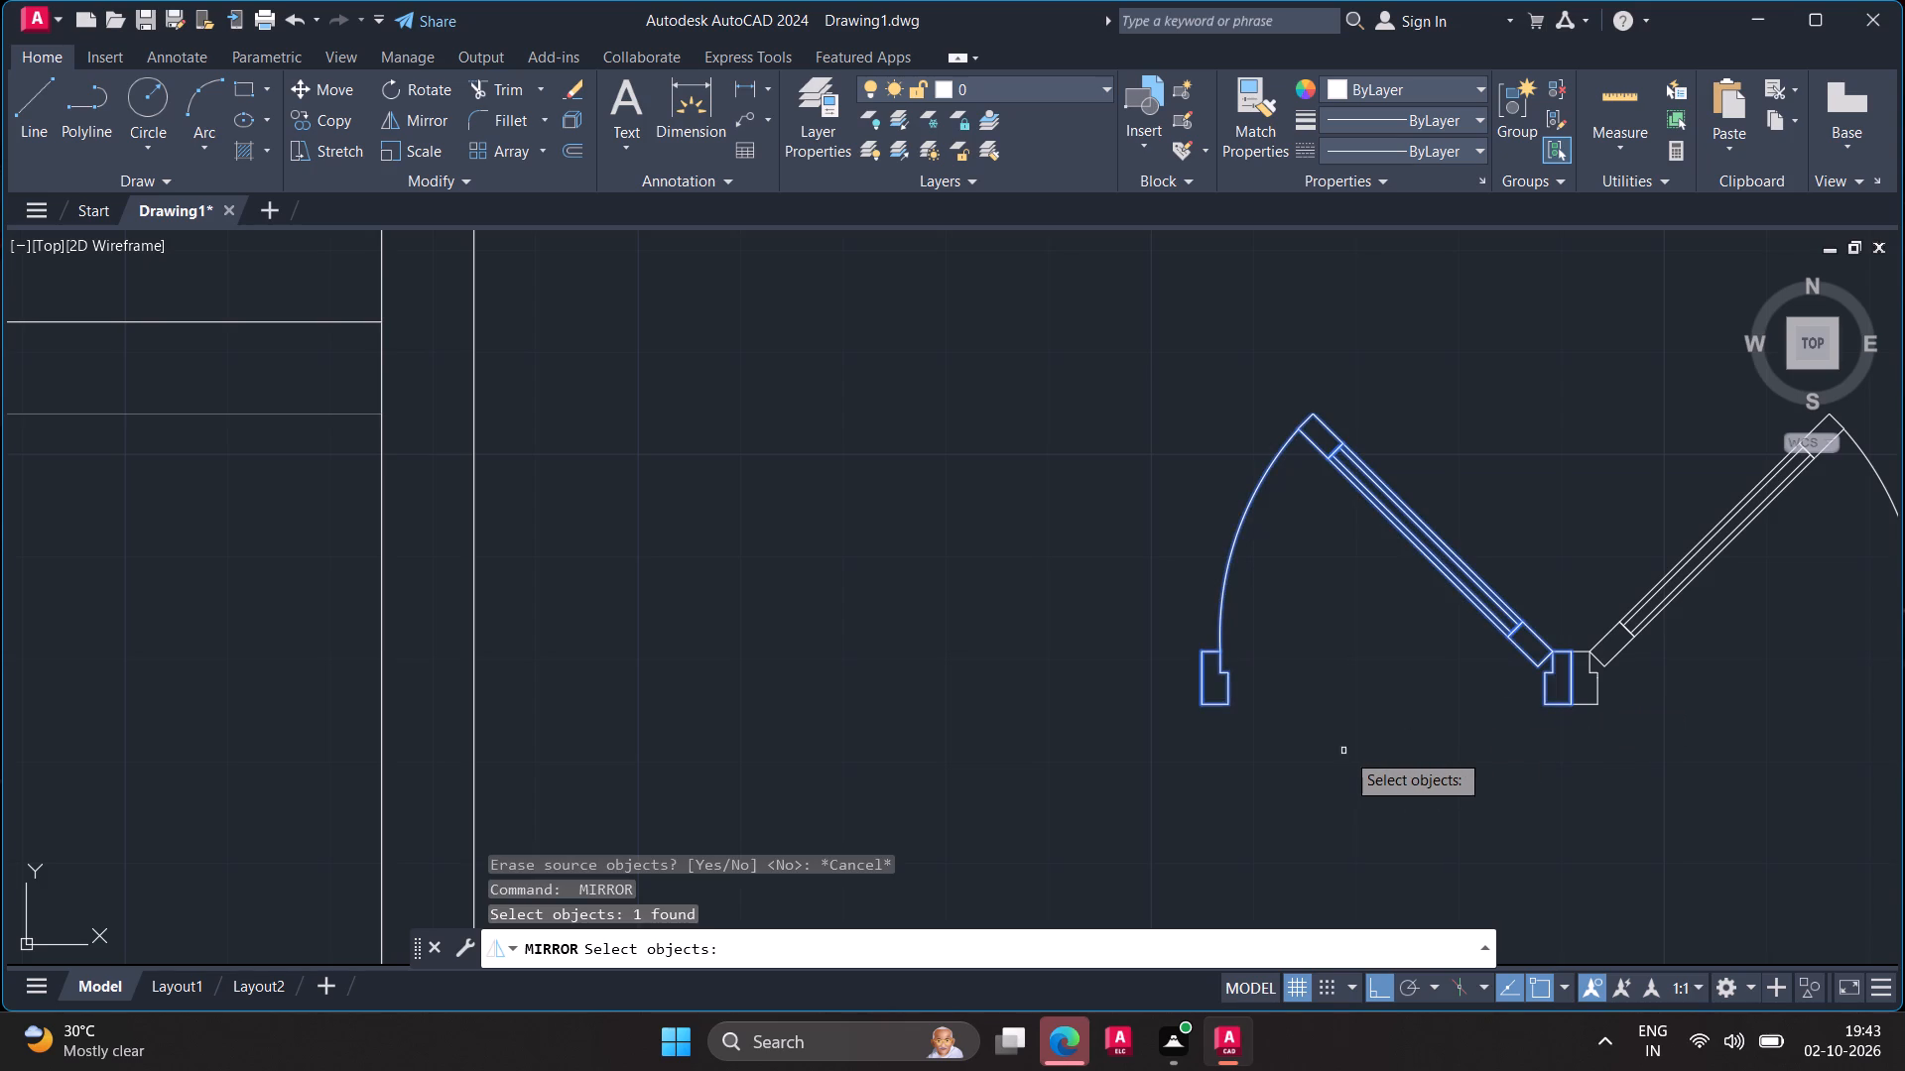
right_click(1406, 721)
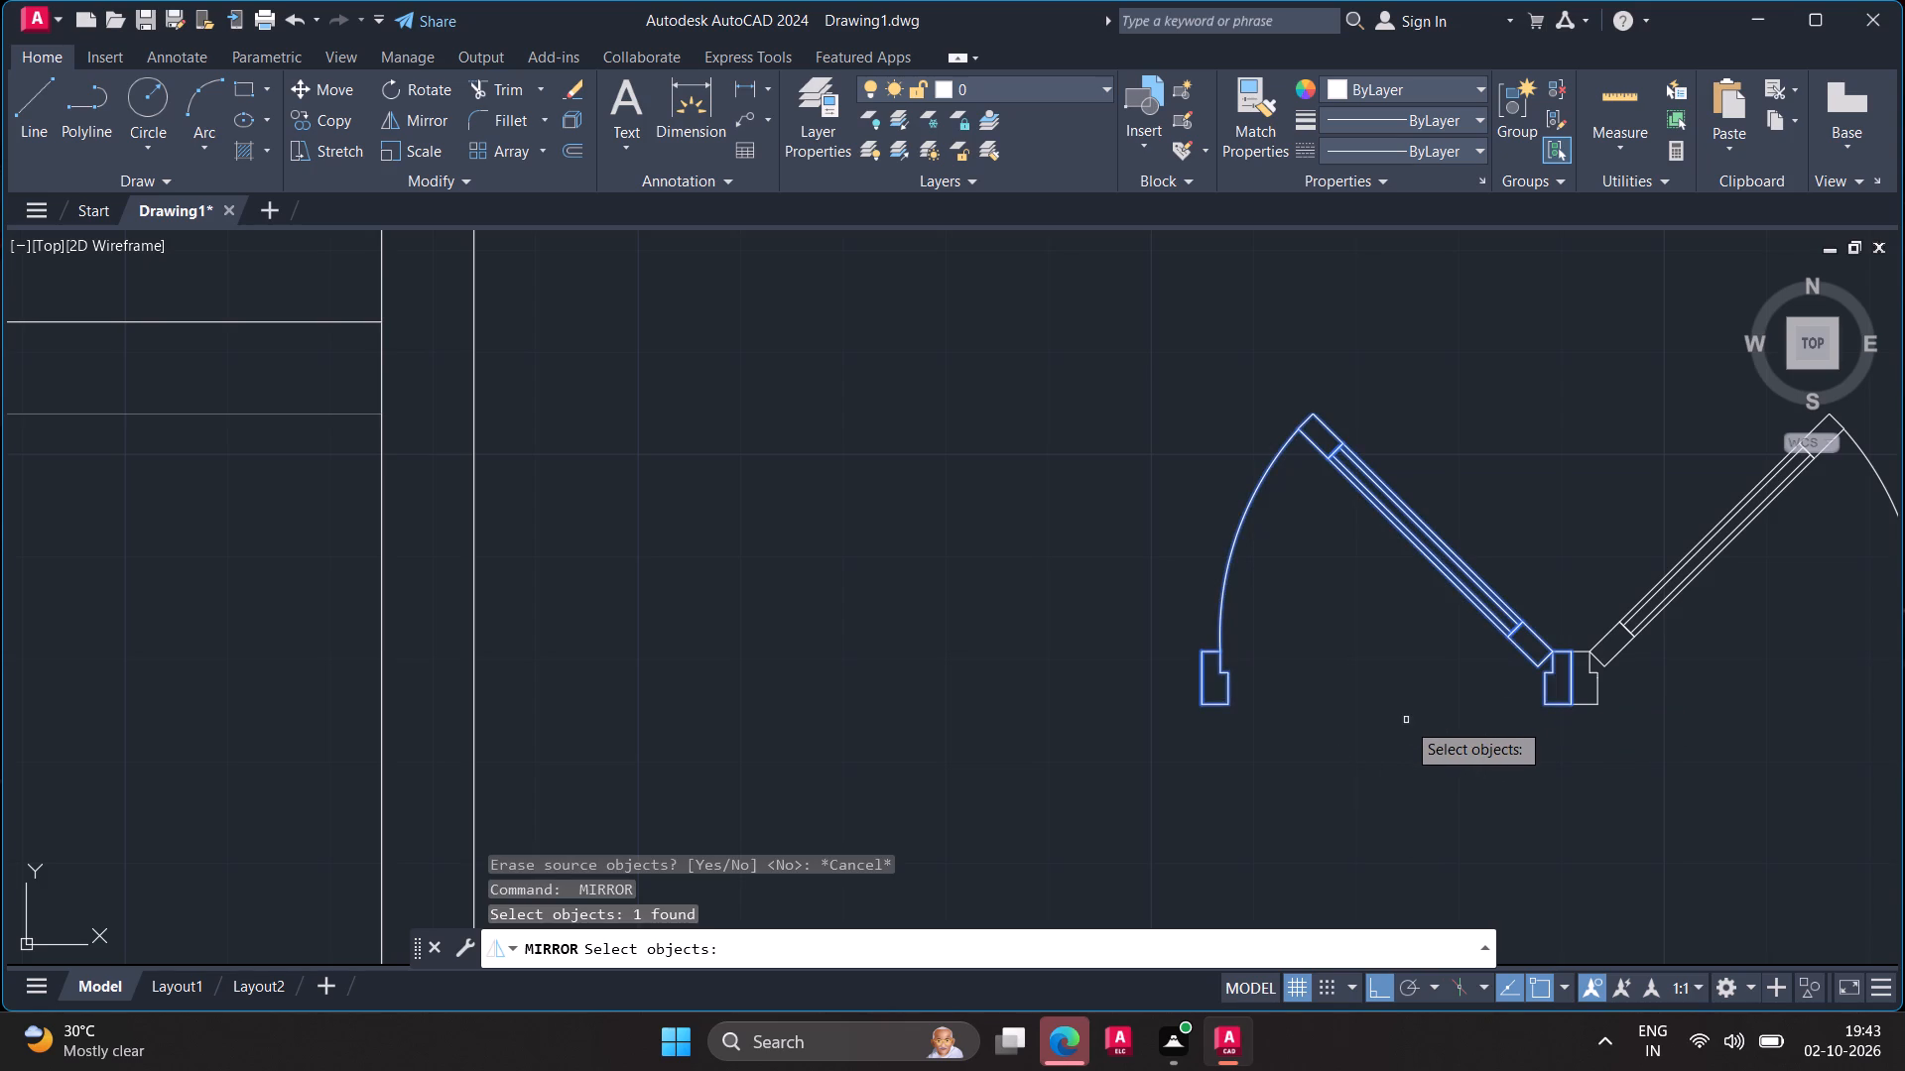
left_click(1543, 703)
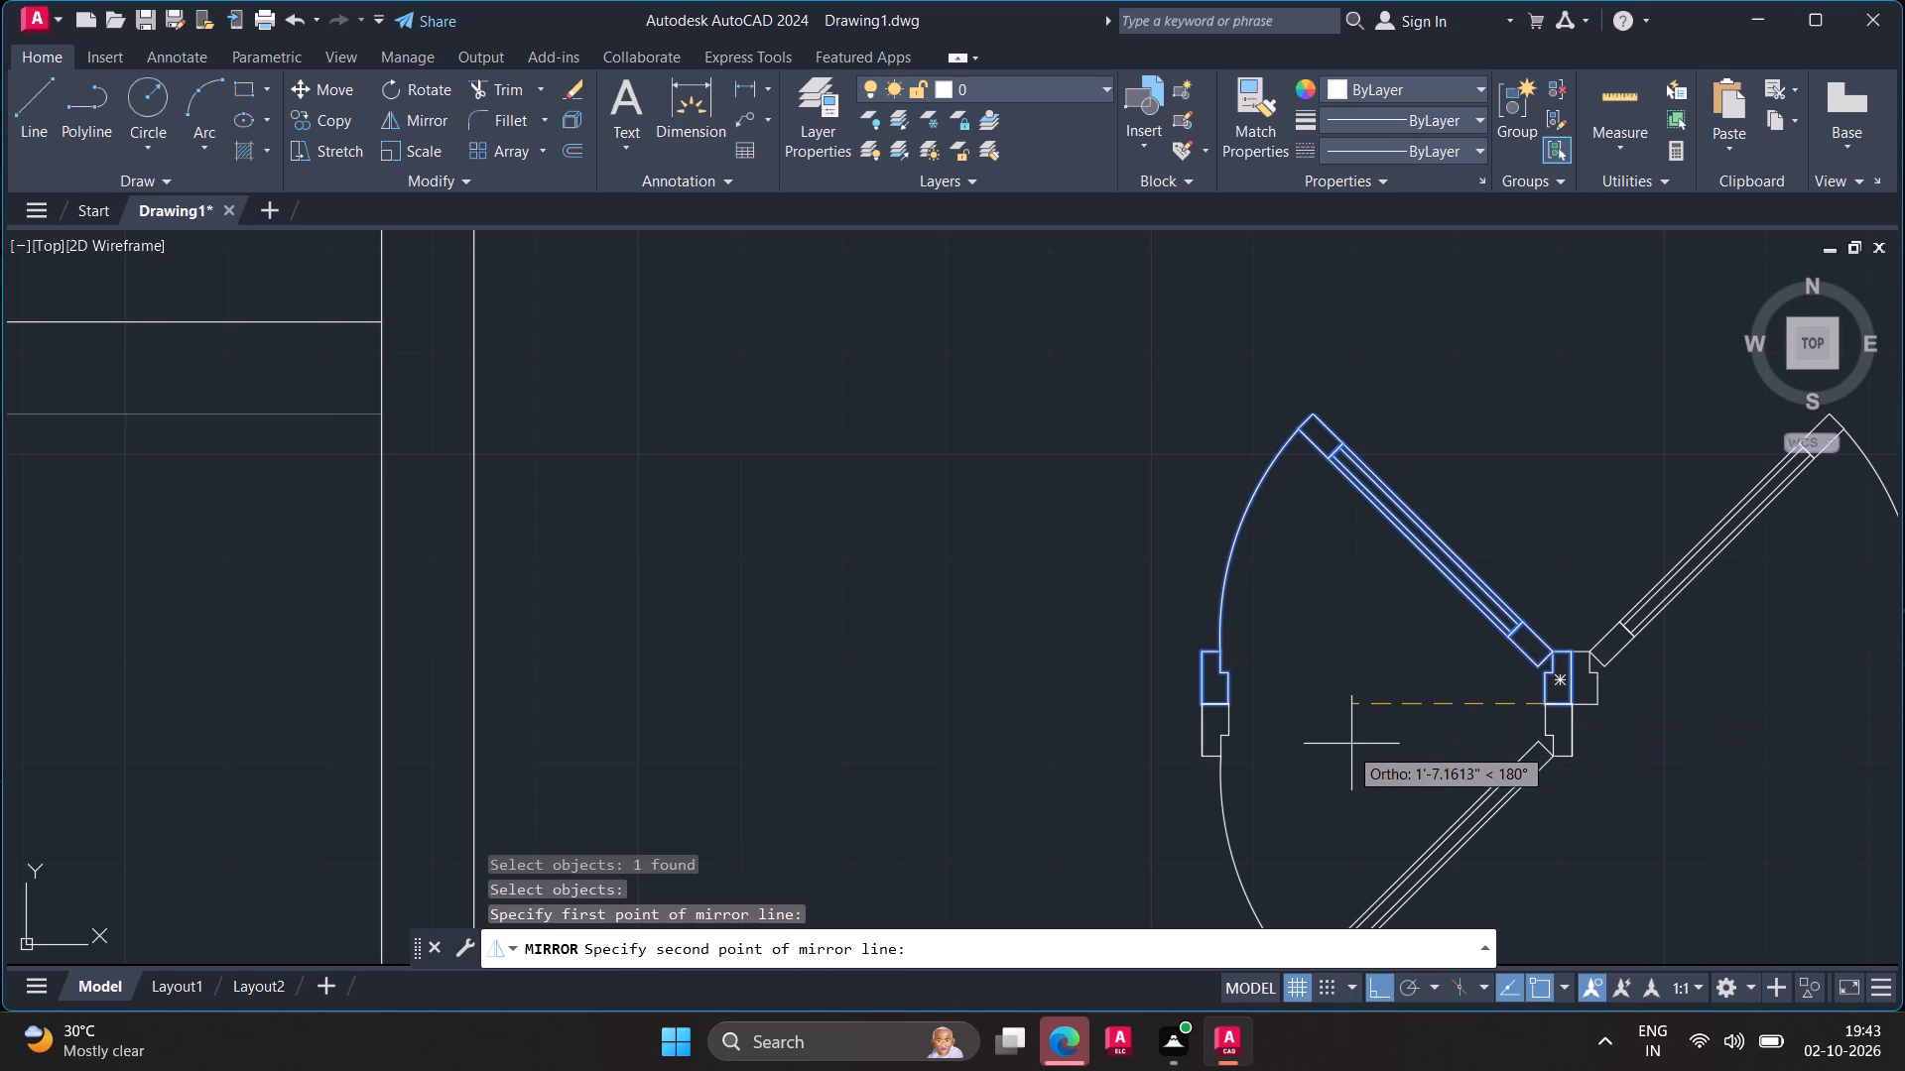
left_click(1347, 746)
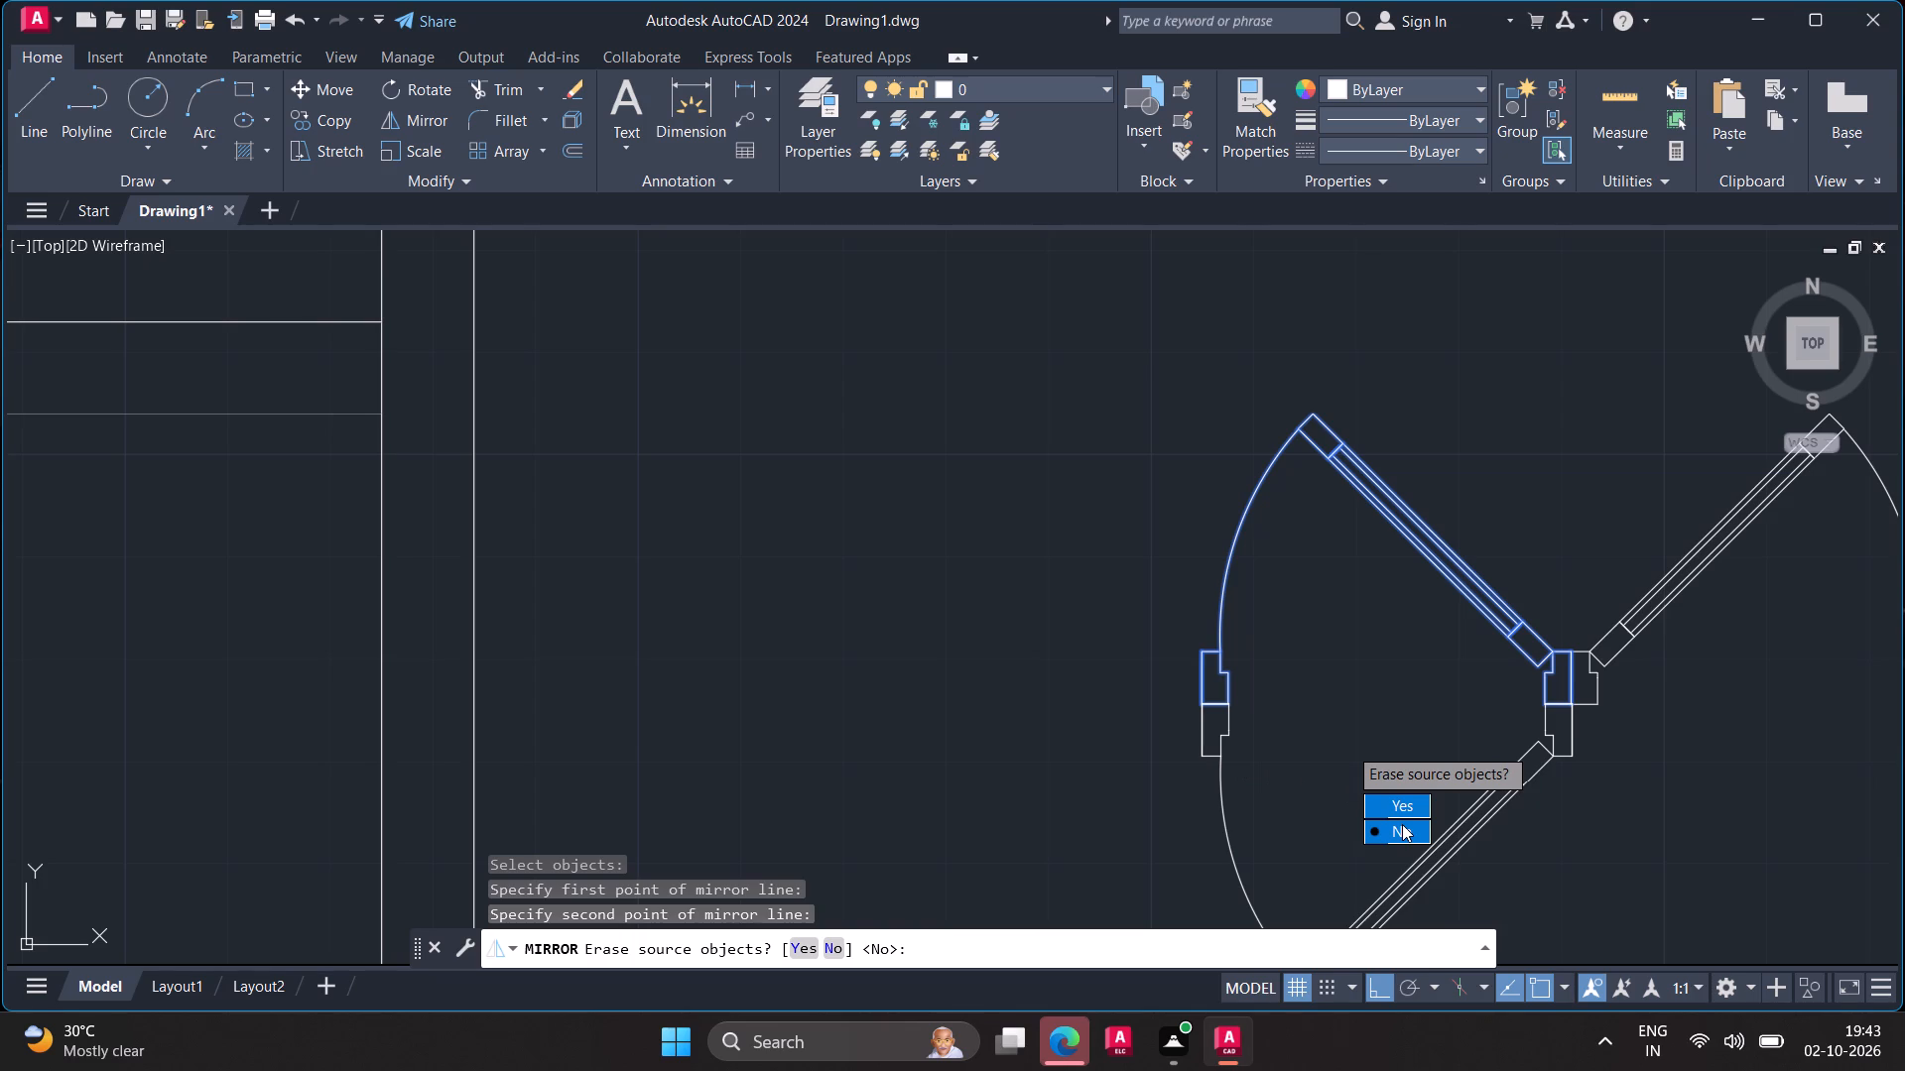
left_click_drag(1402, 824, 1347, 746)
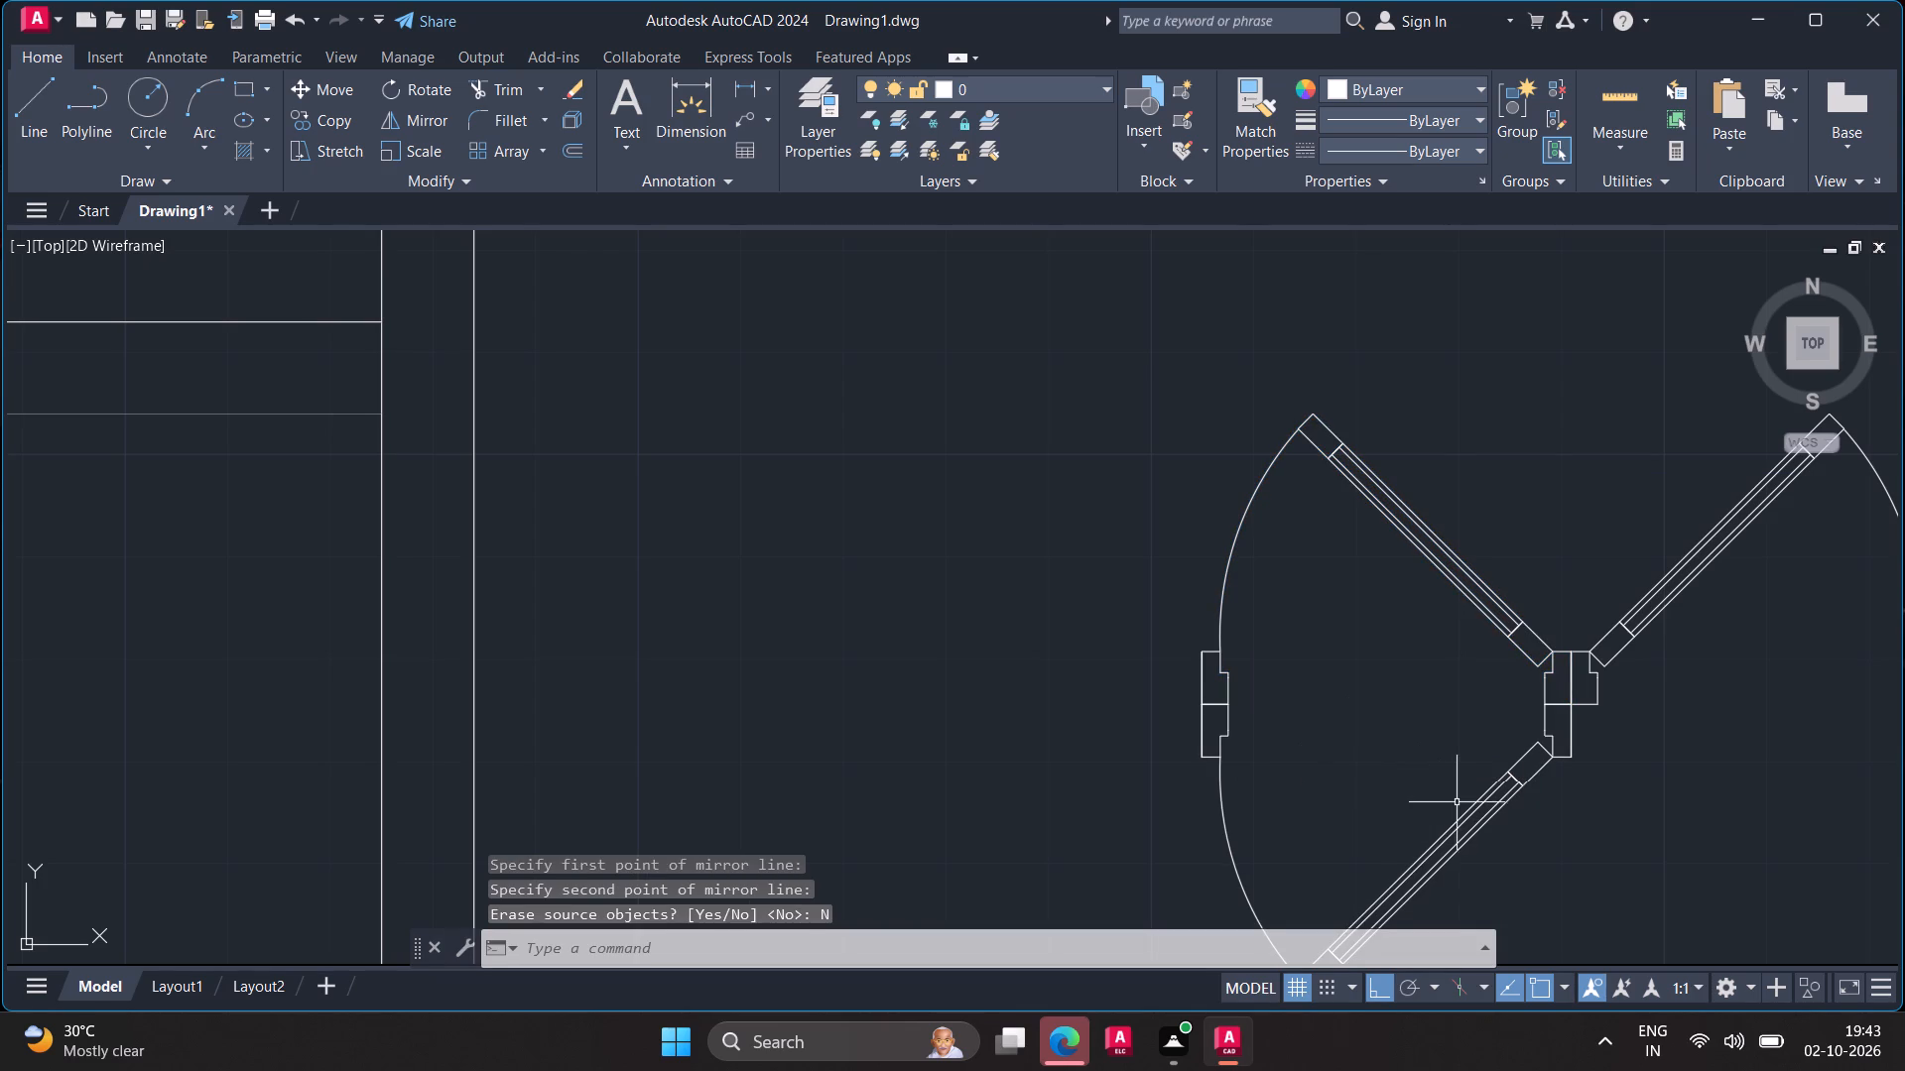
Move the new downward-opening mirrored door, with Ortho off, to free space northwest of the pair, near the plan's east wall.
left_click(1460, 813)
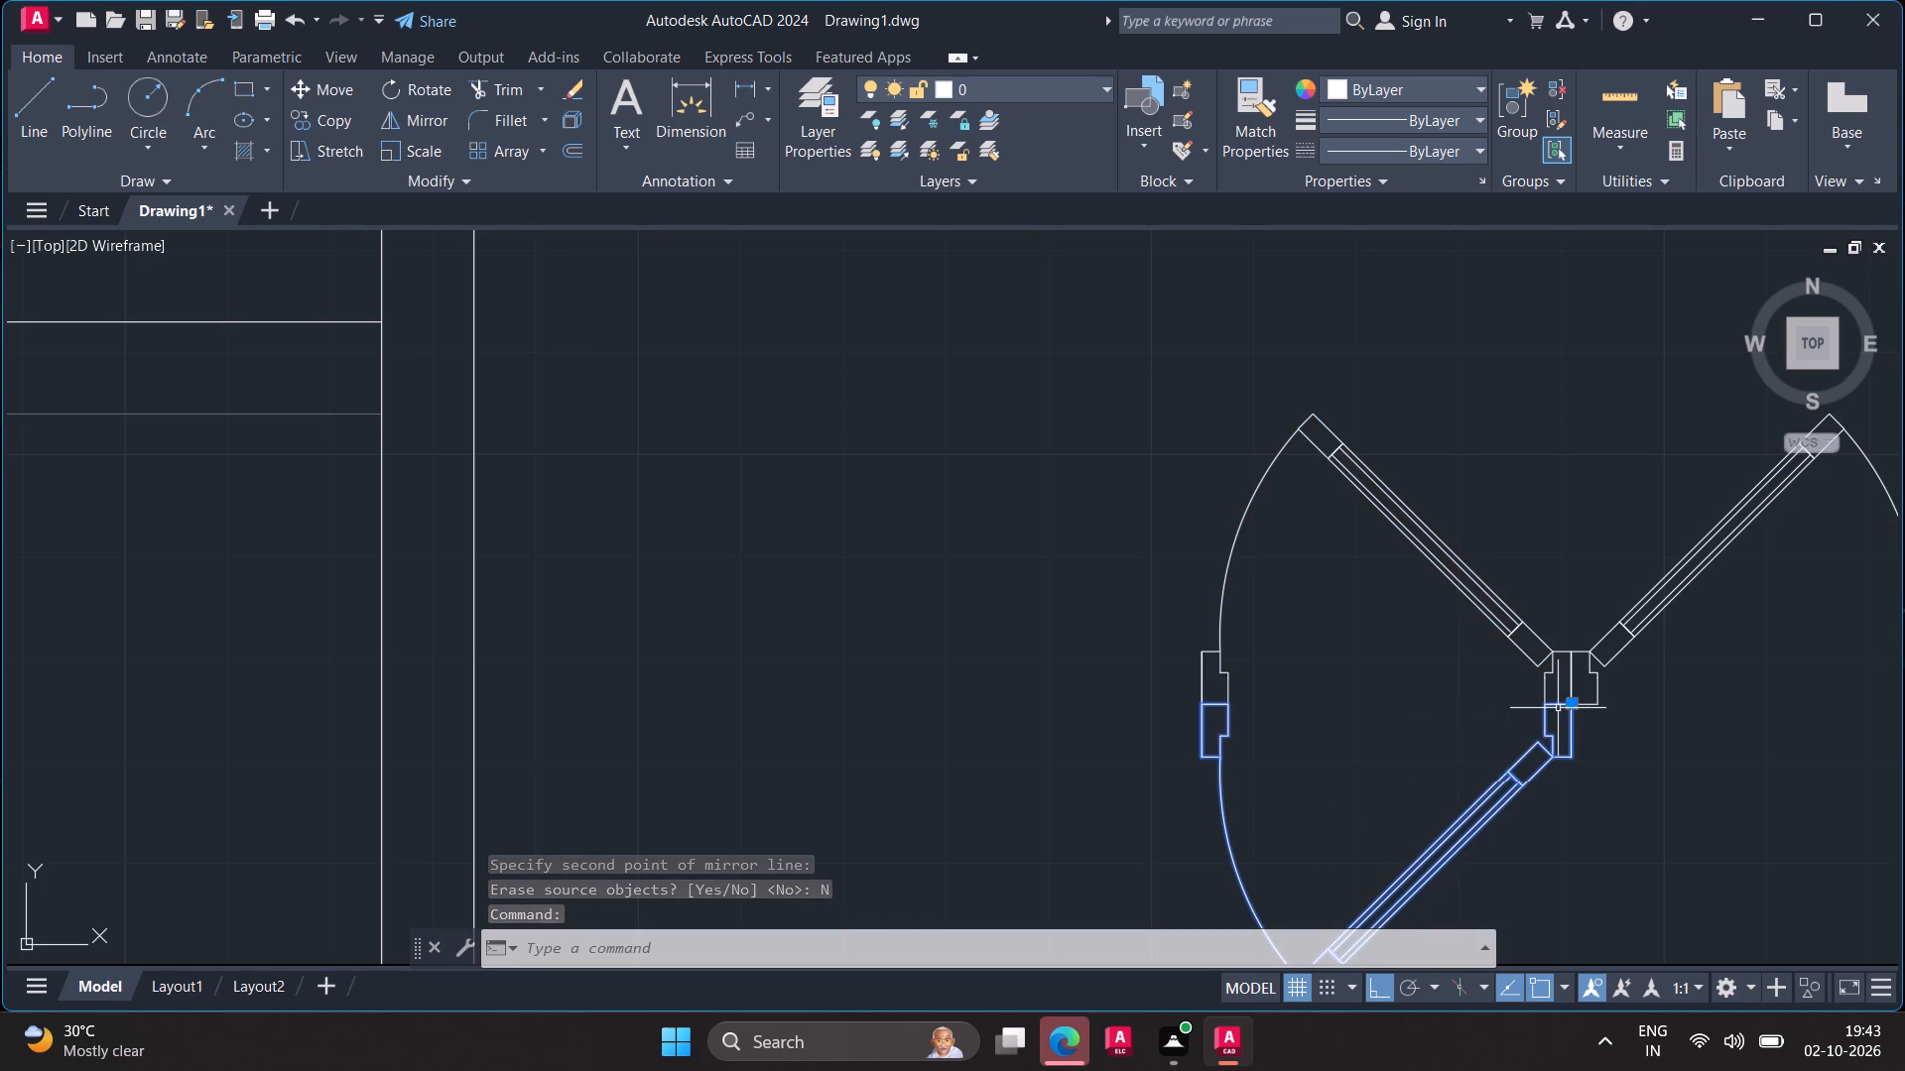
left_click_drag(1575, 704, 1550, 702)
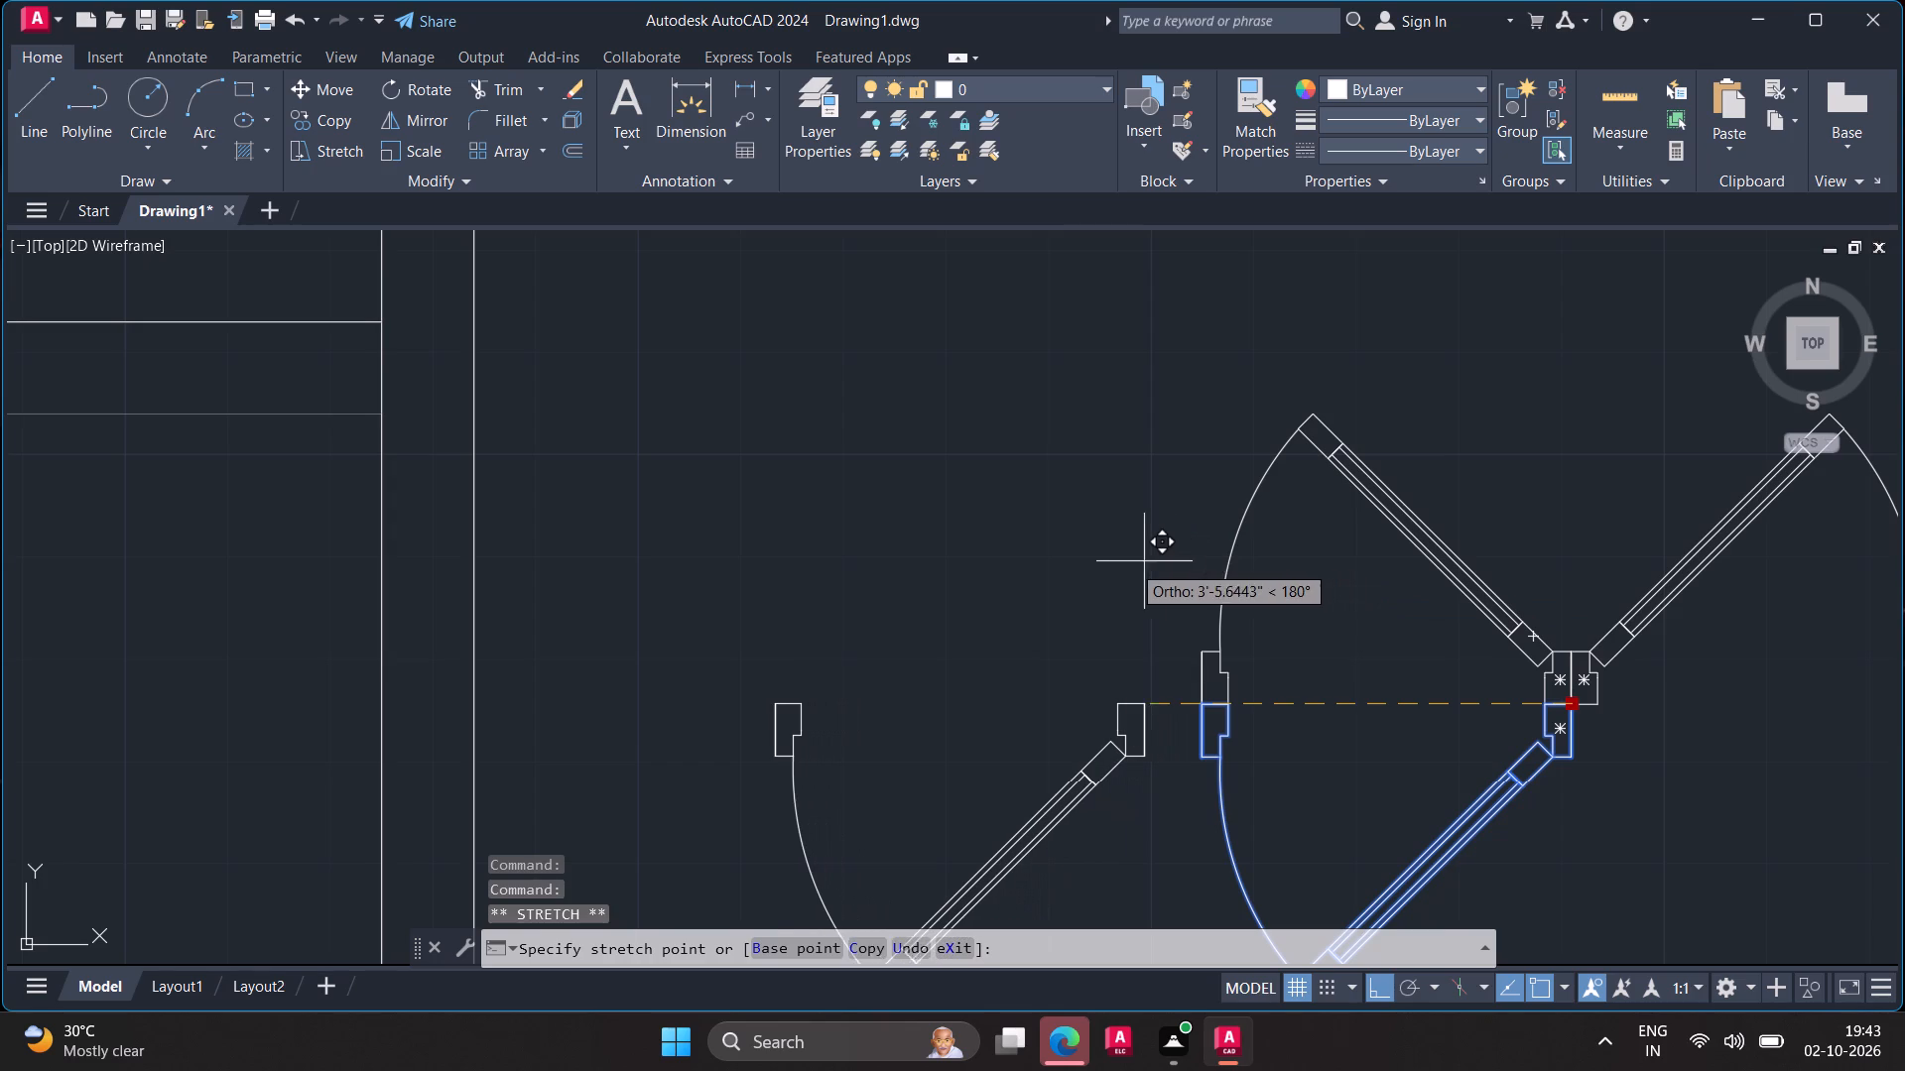
key("F8")
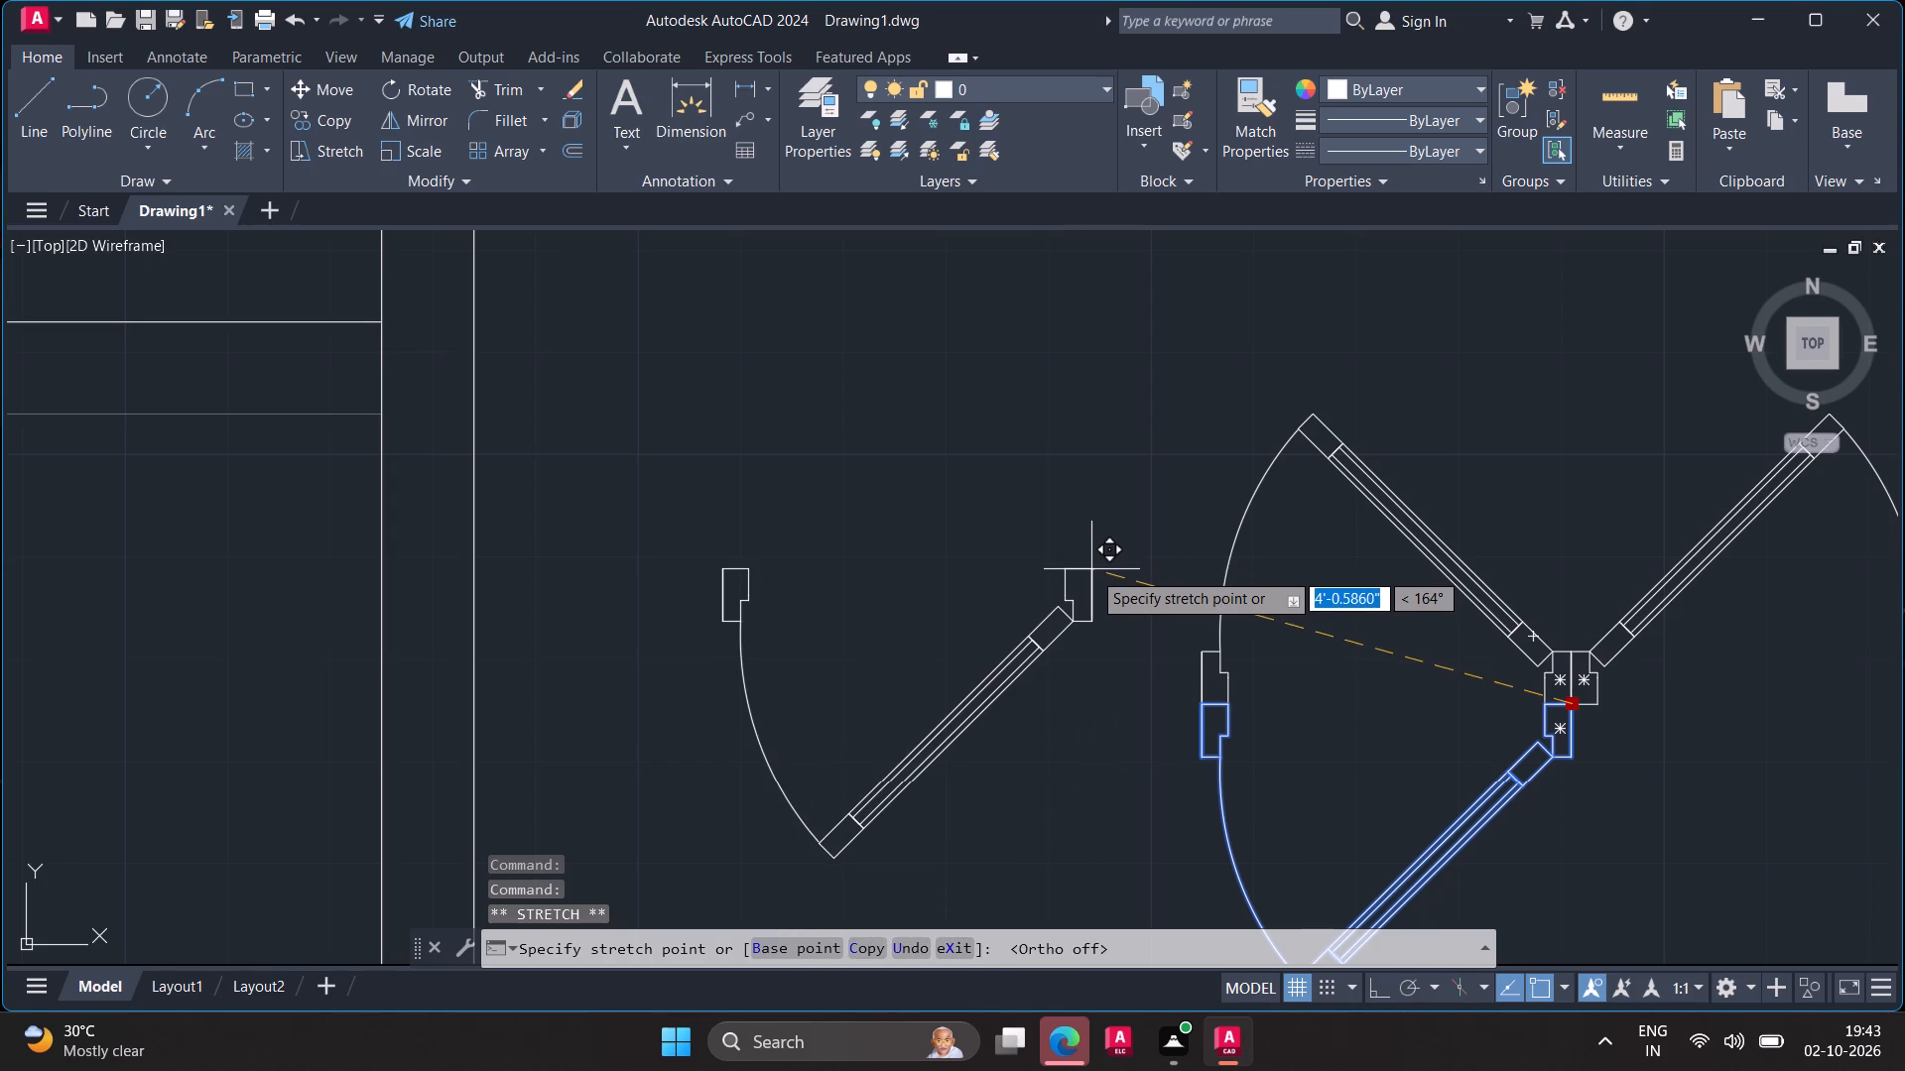
scroll(1091, 570, "down", 3)
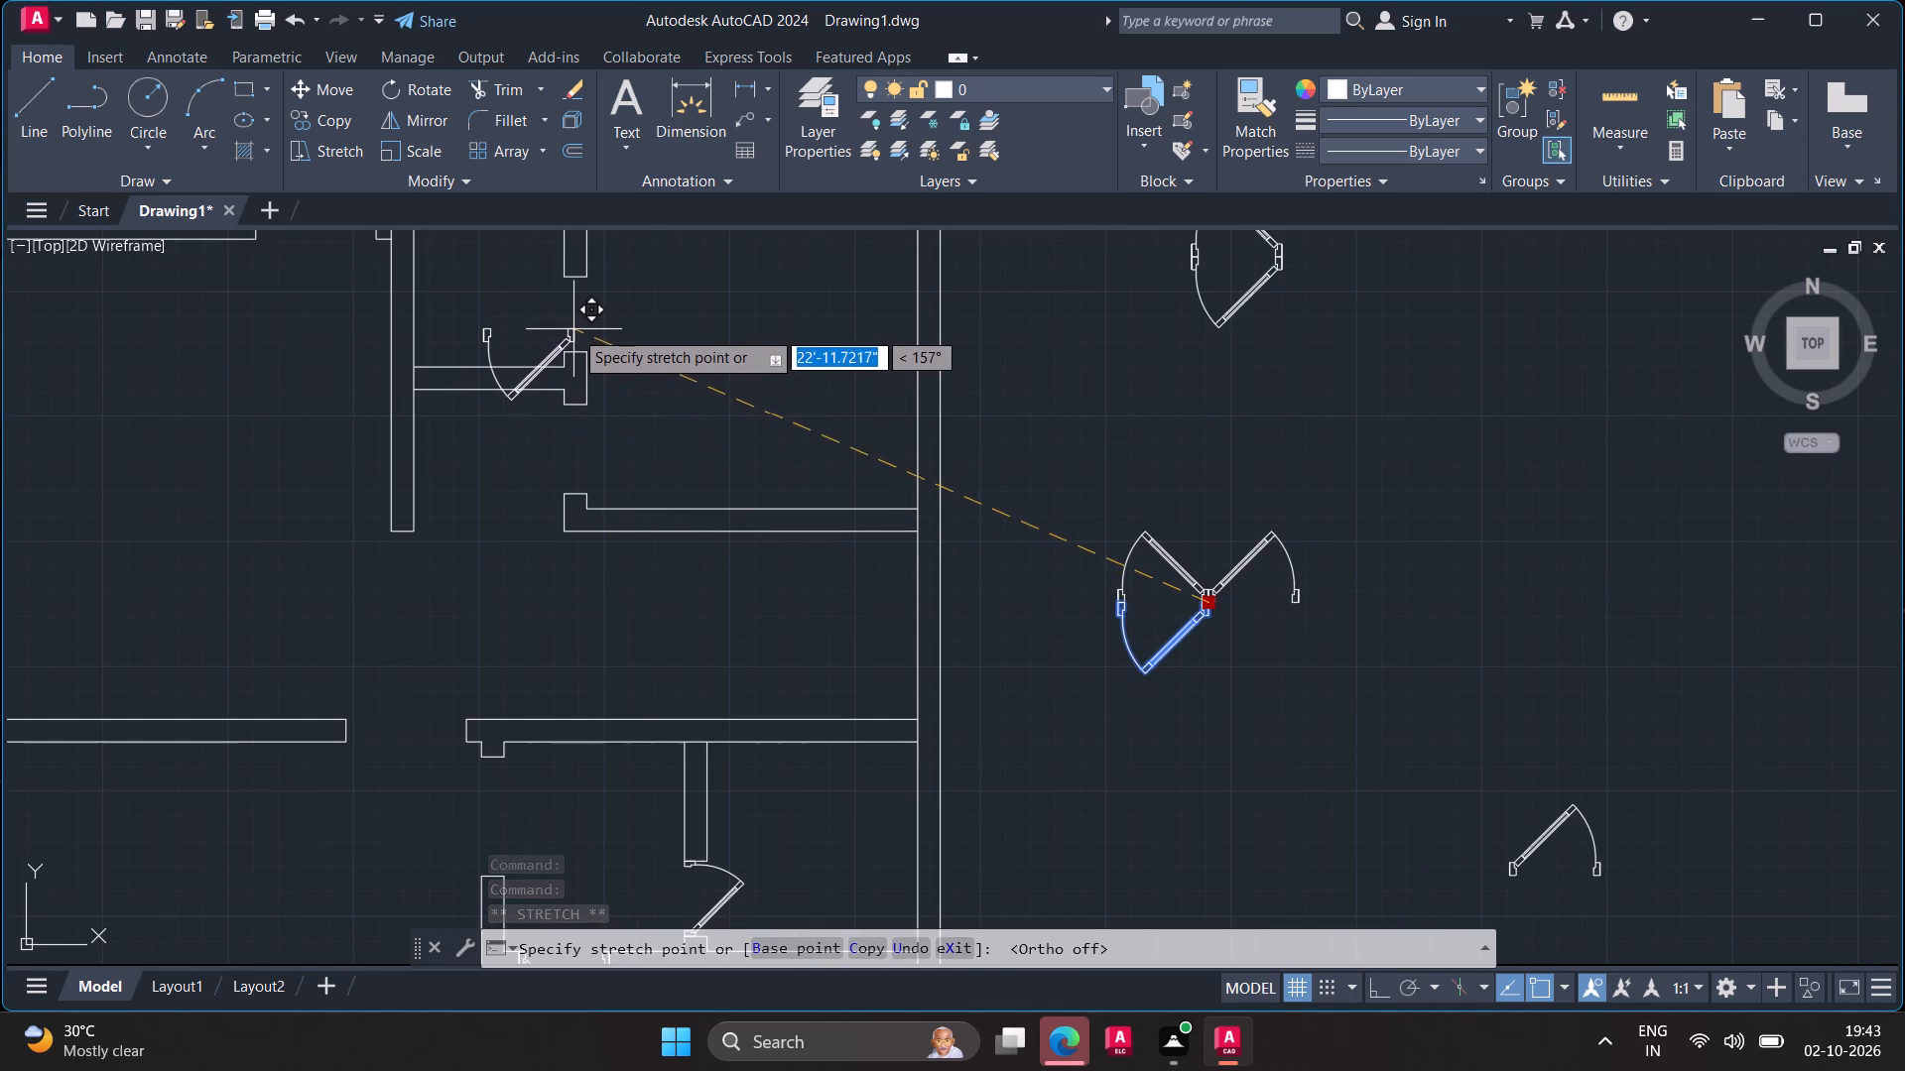
left_click(1138, 446)
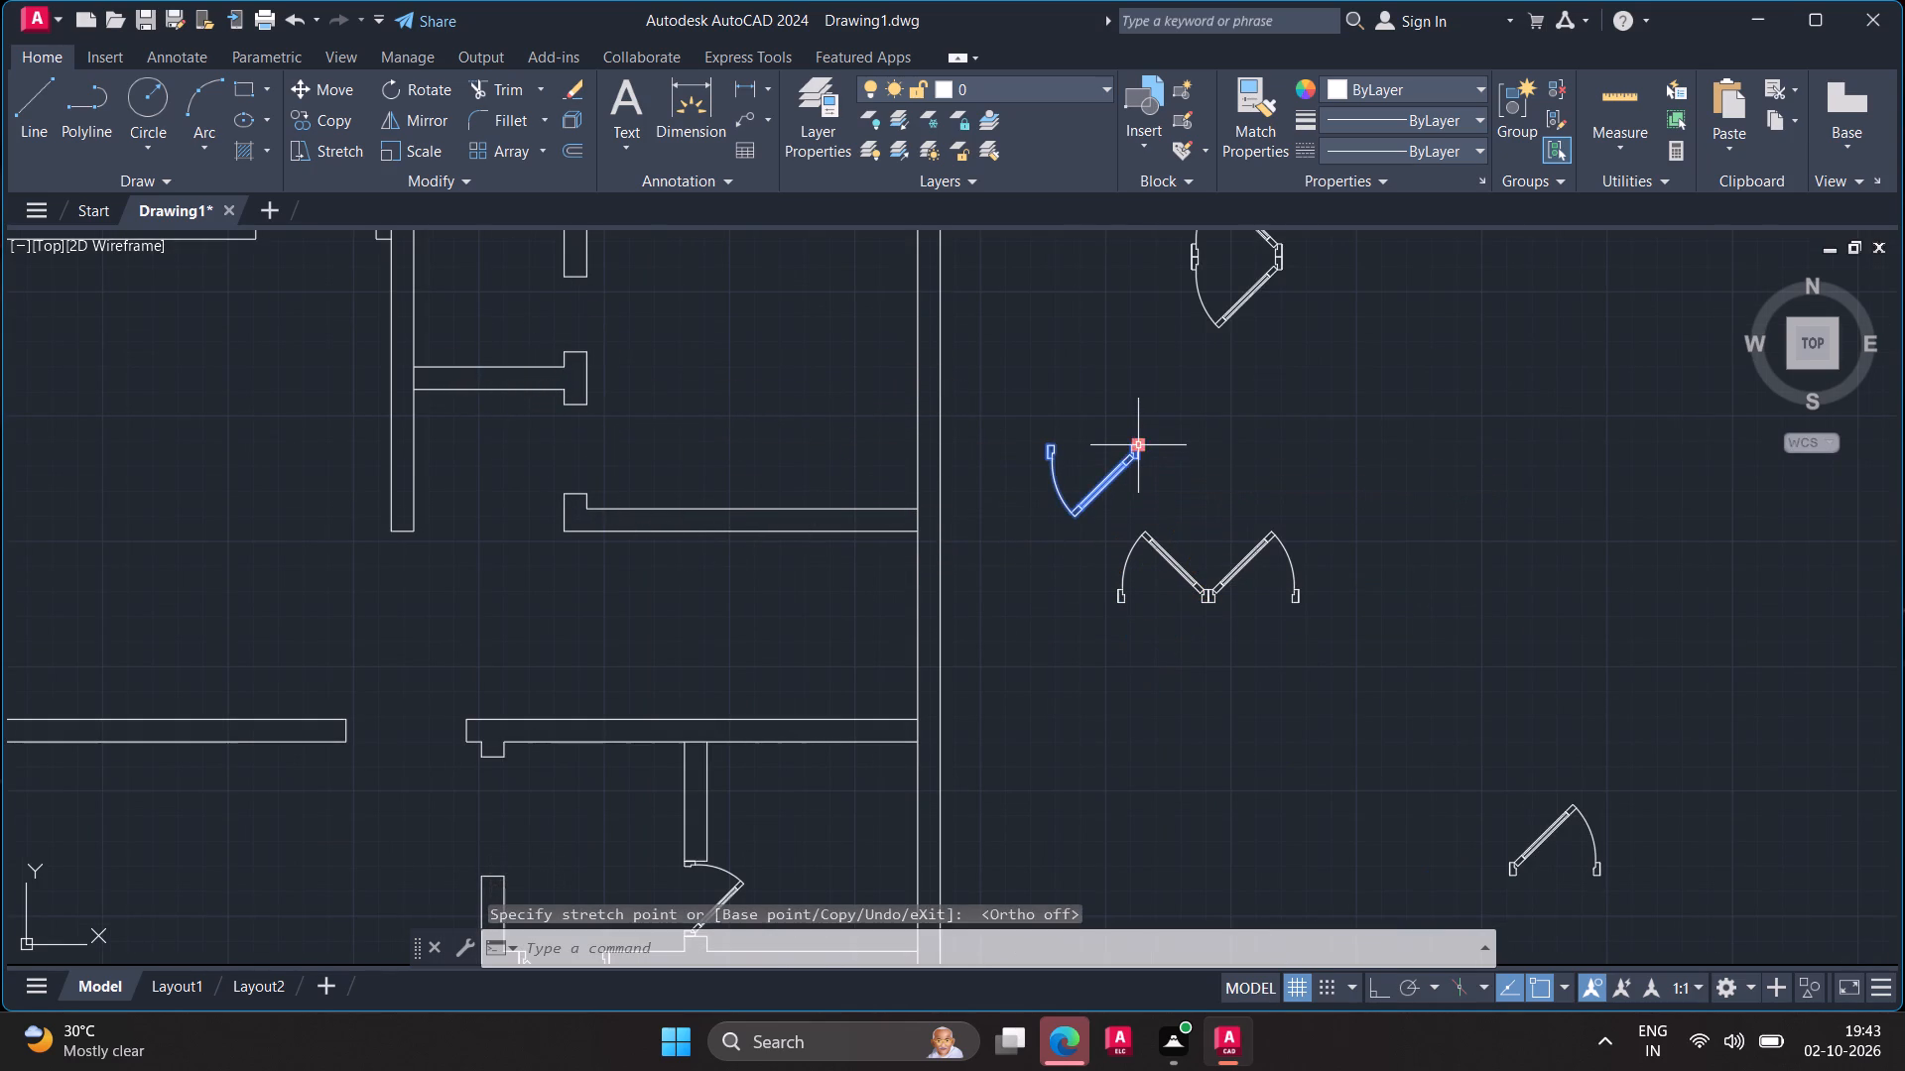
key("Escape")
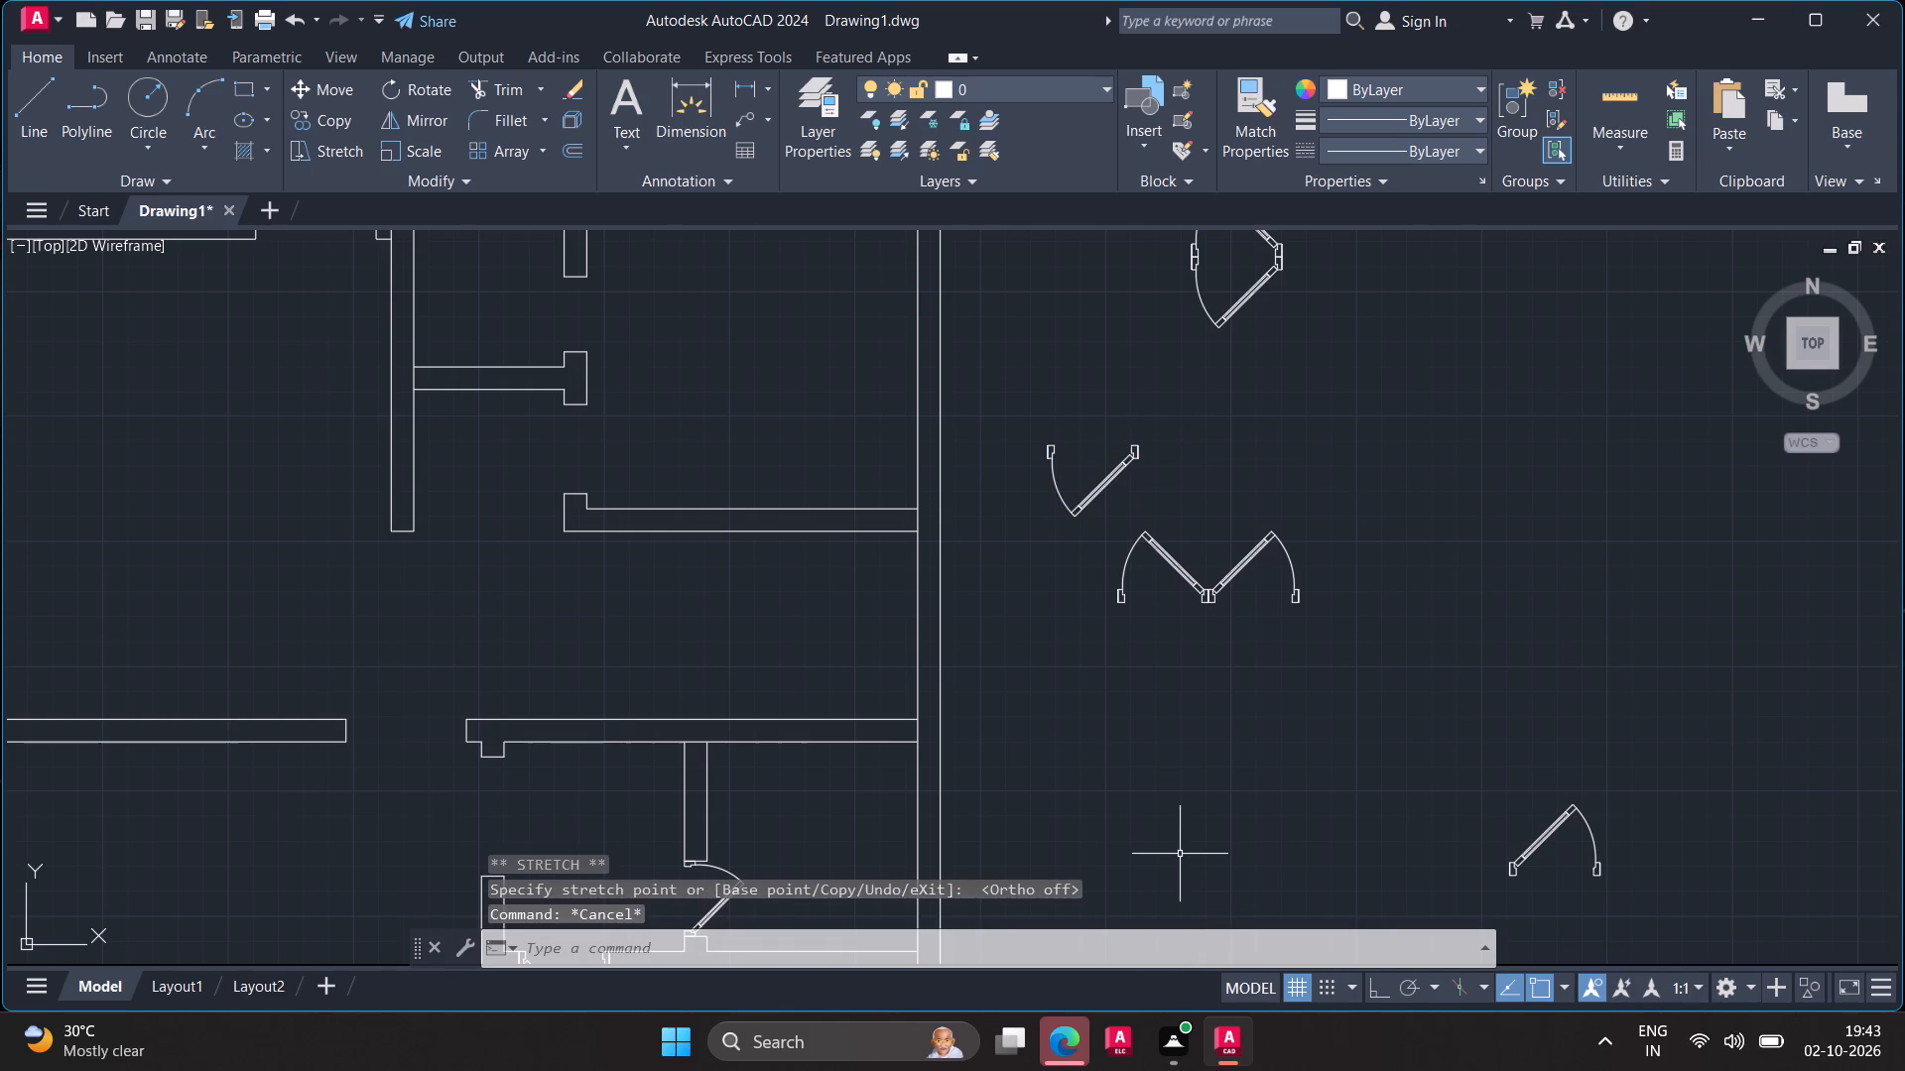
Move the uppermost spare door due east, clear of its mirrored copy.
scroll(1197, 815, "down", 1)
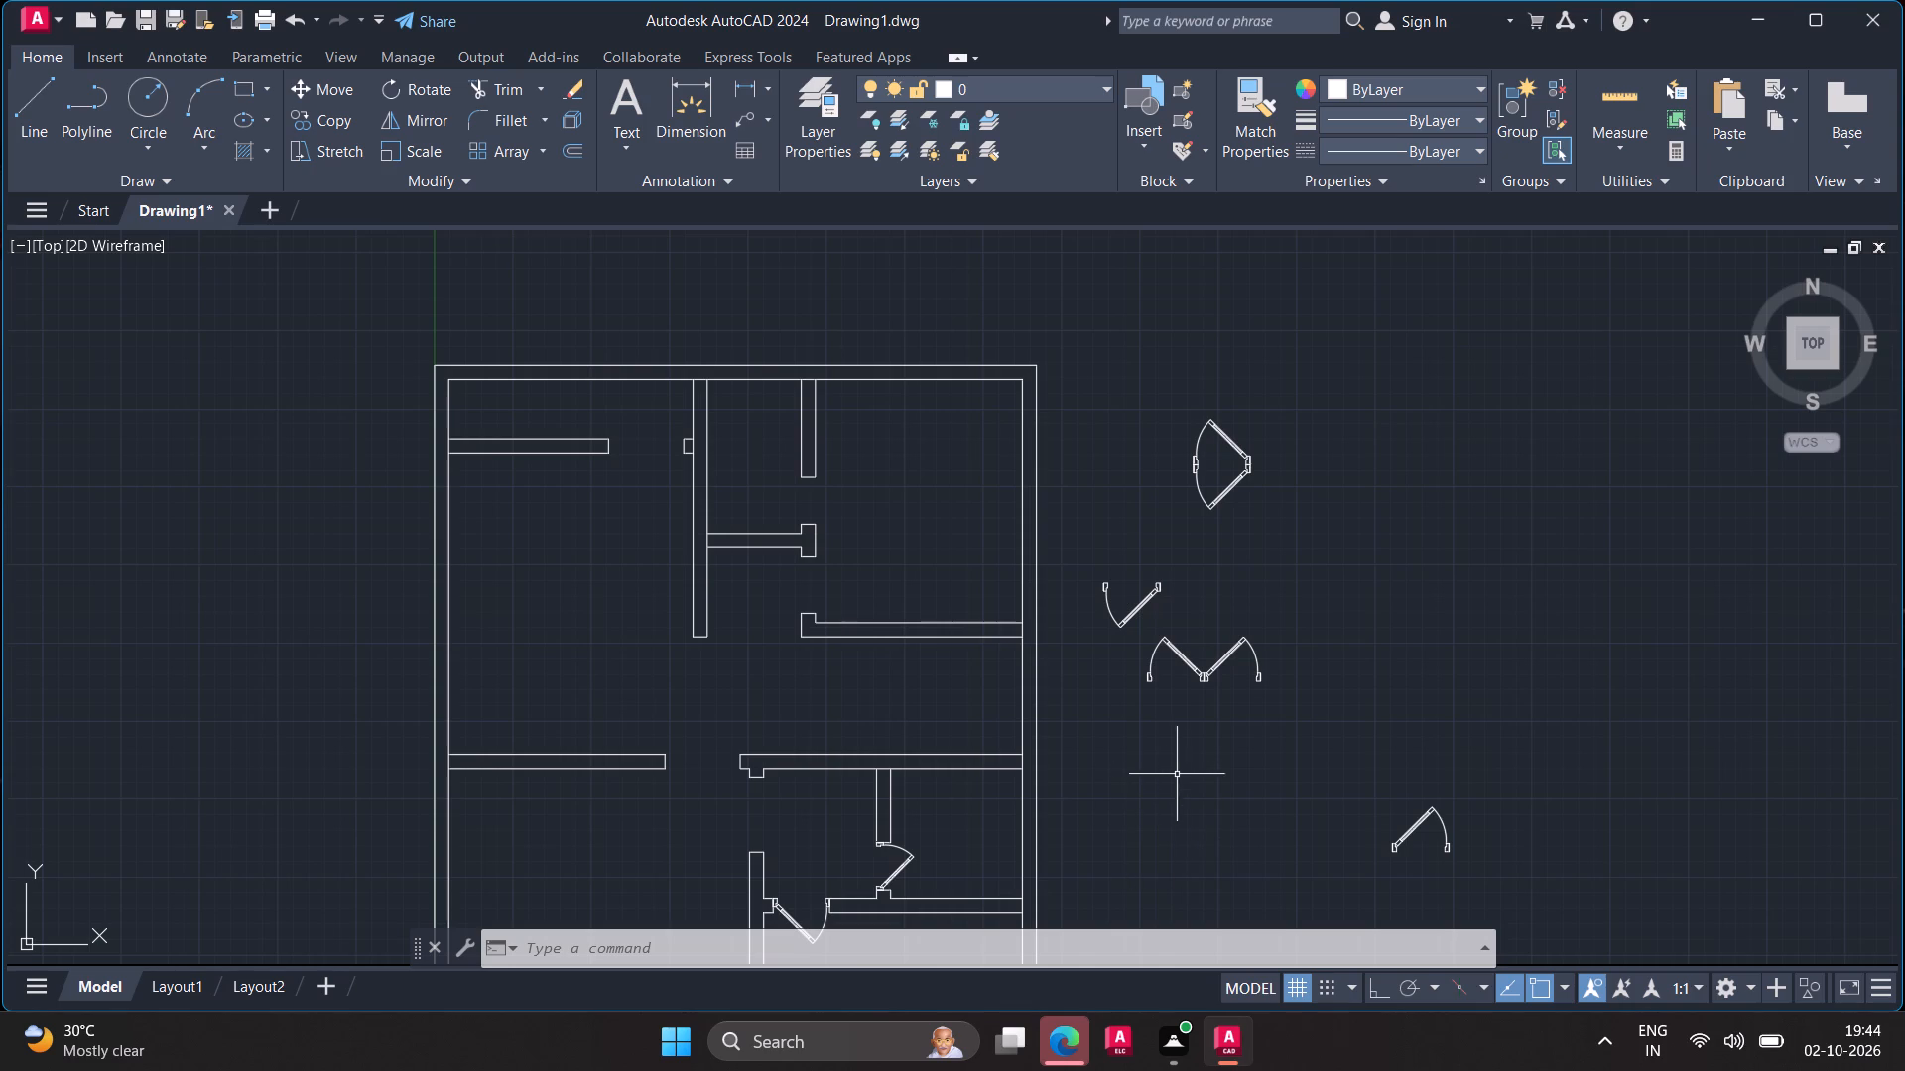
scroll(1216, 790, "down", 1)
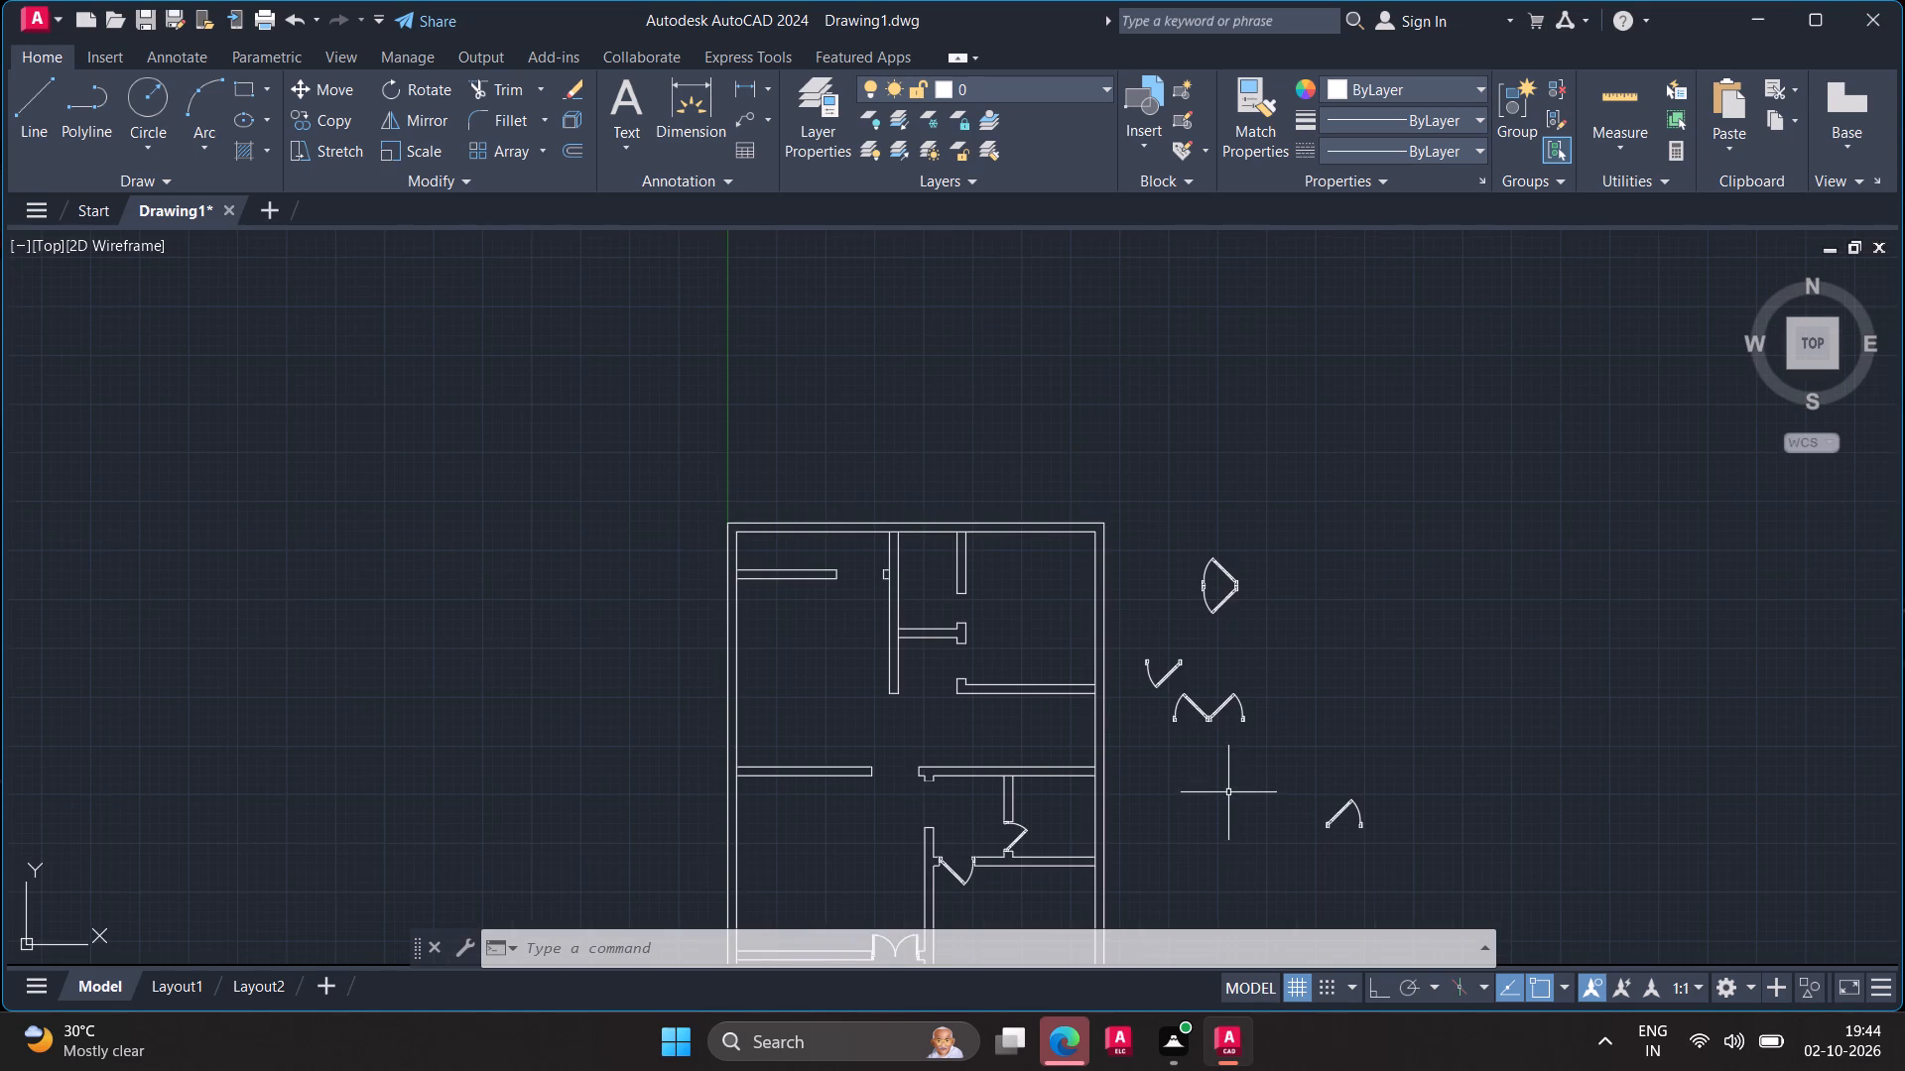
middle_click_drag(1221, 777, 1215, 713)
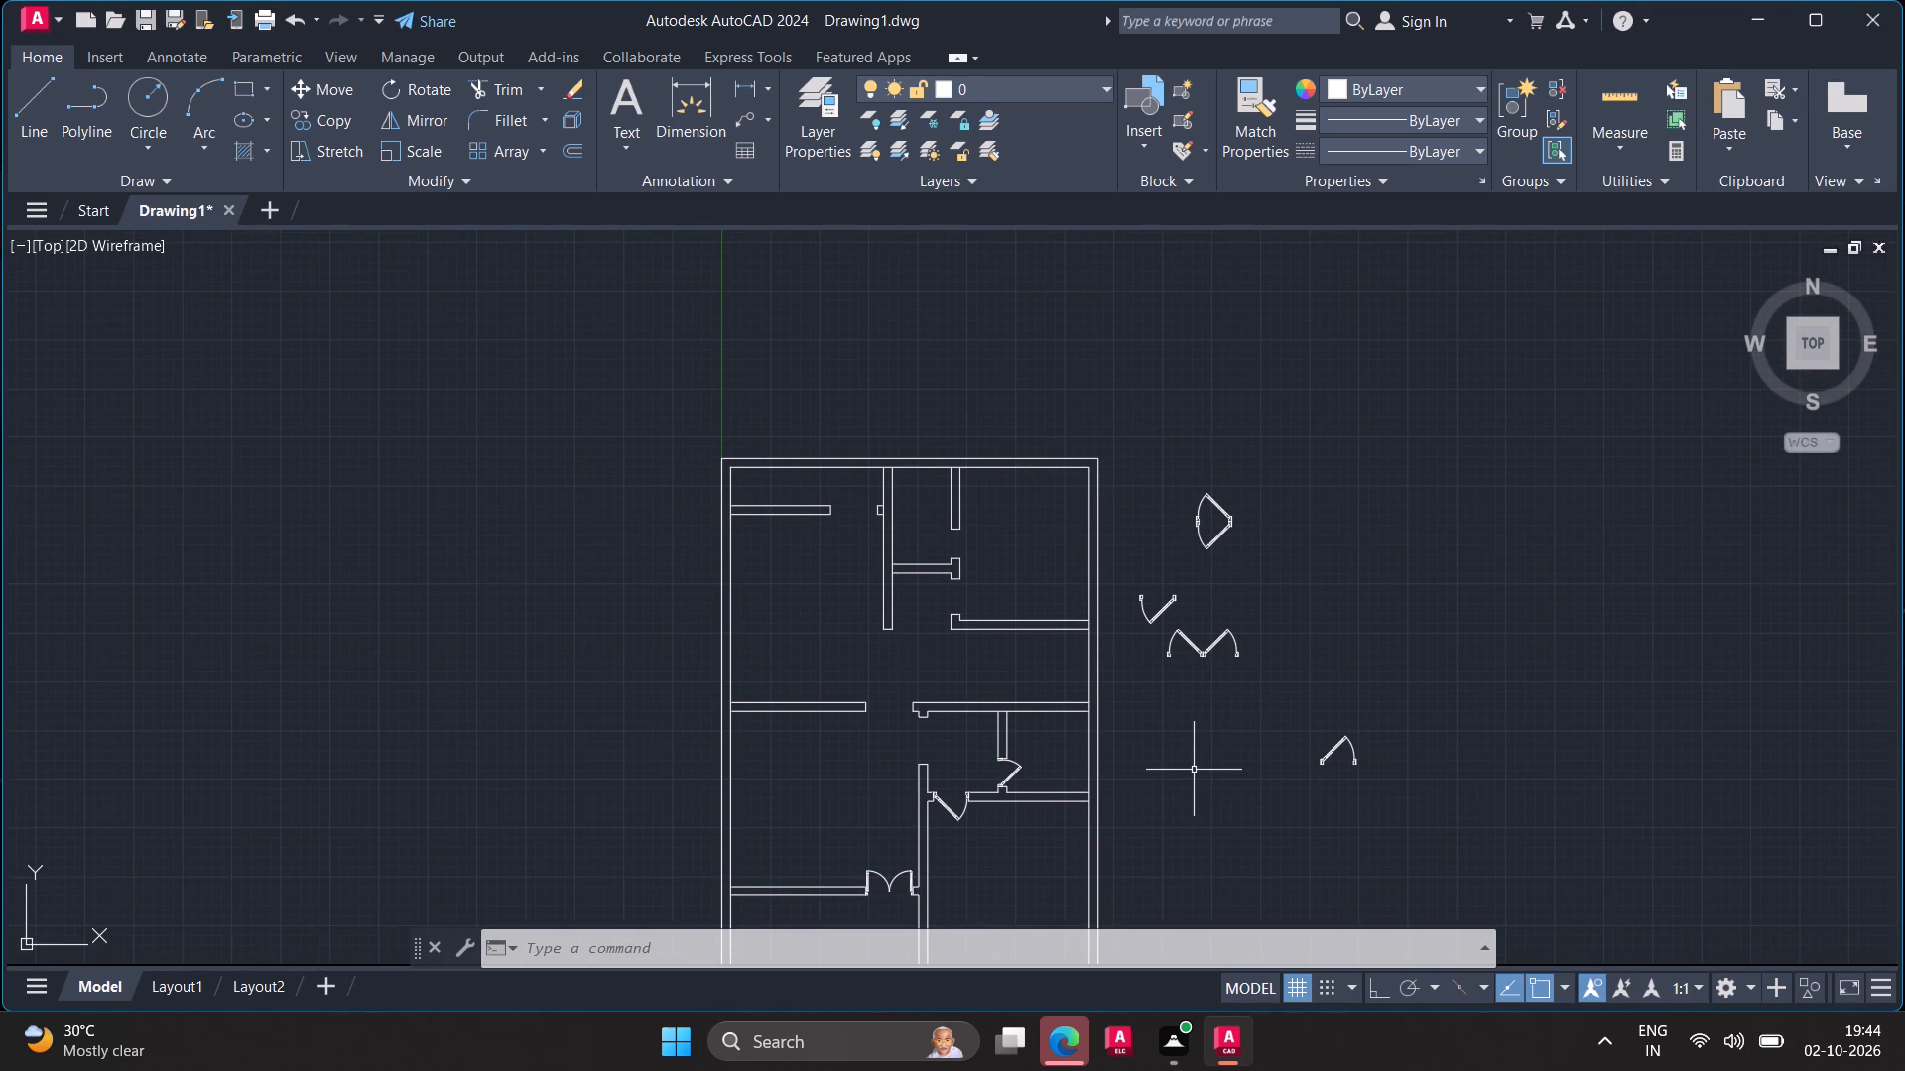
left_click(1221, 514)
left_click(1233, 520)
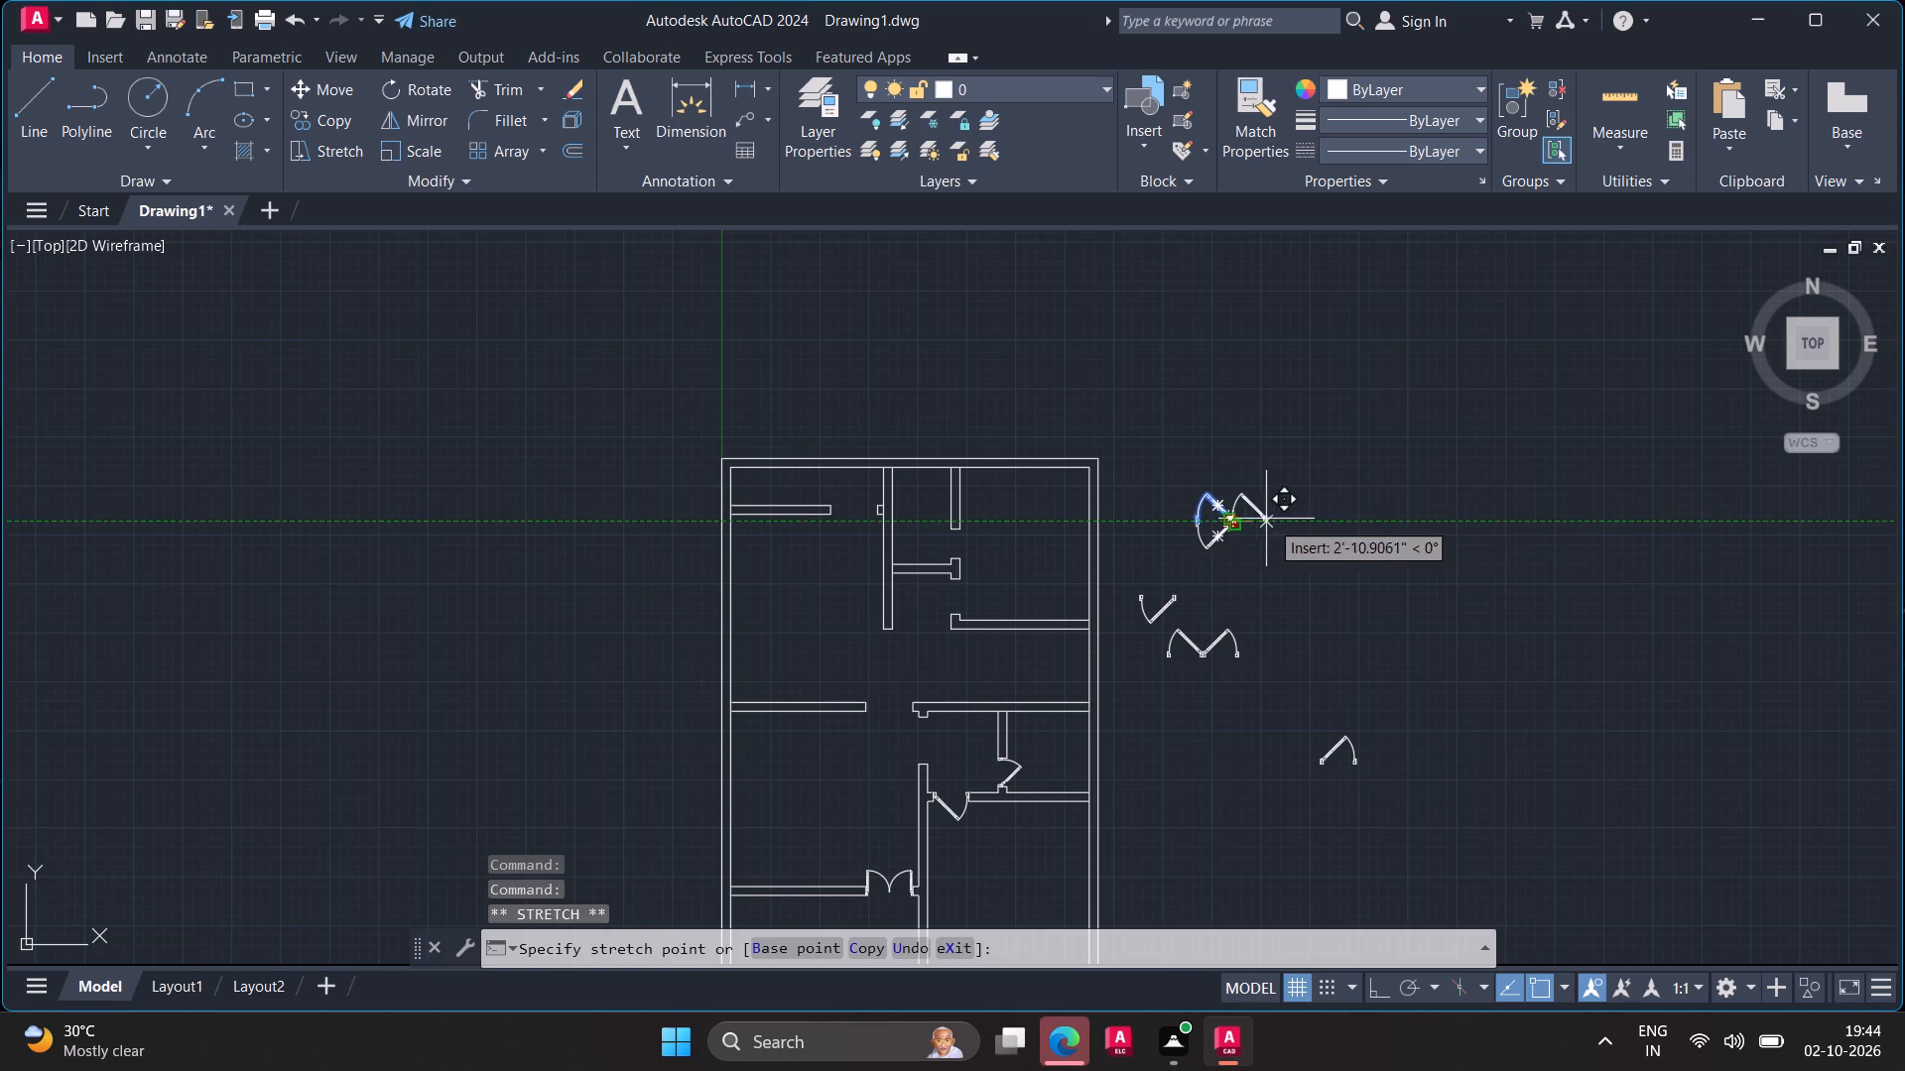
left_click(1299, 531)
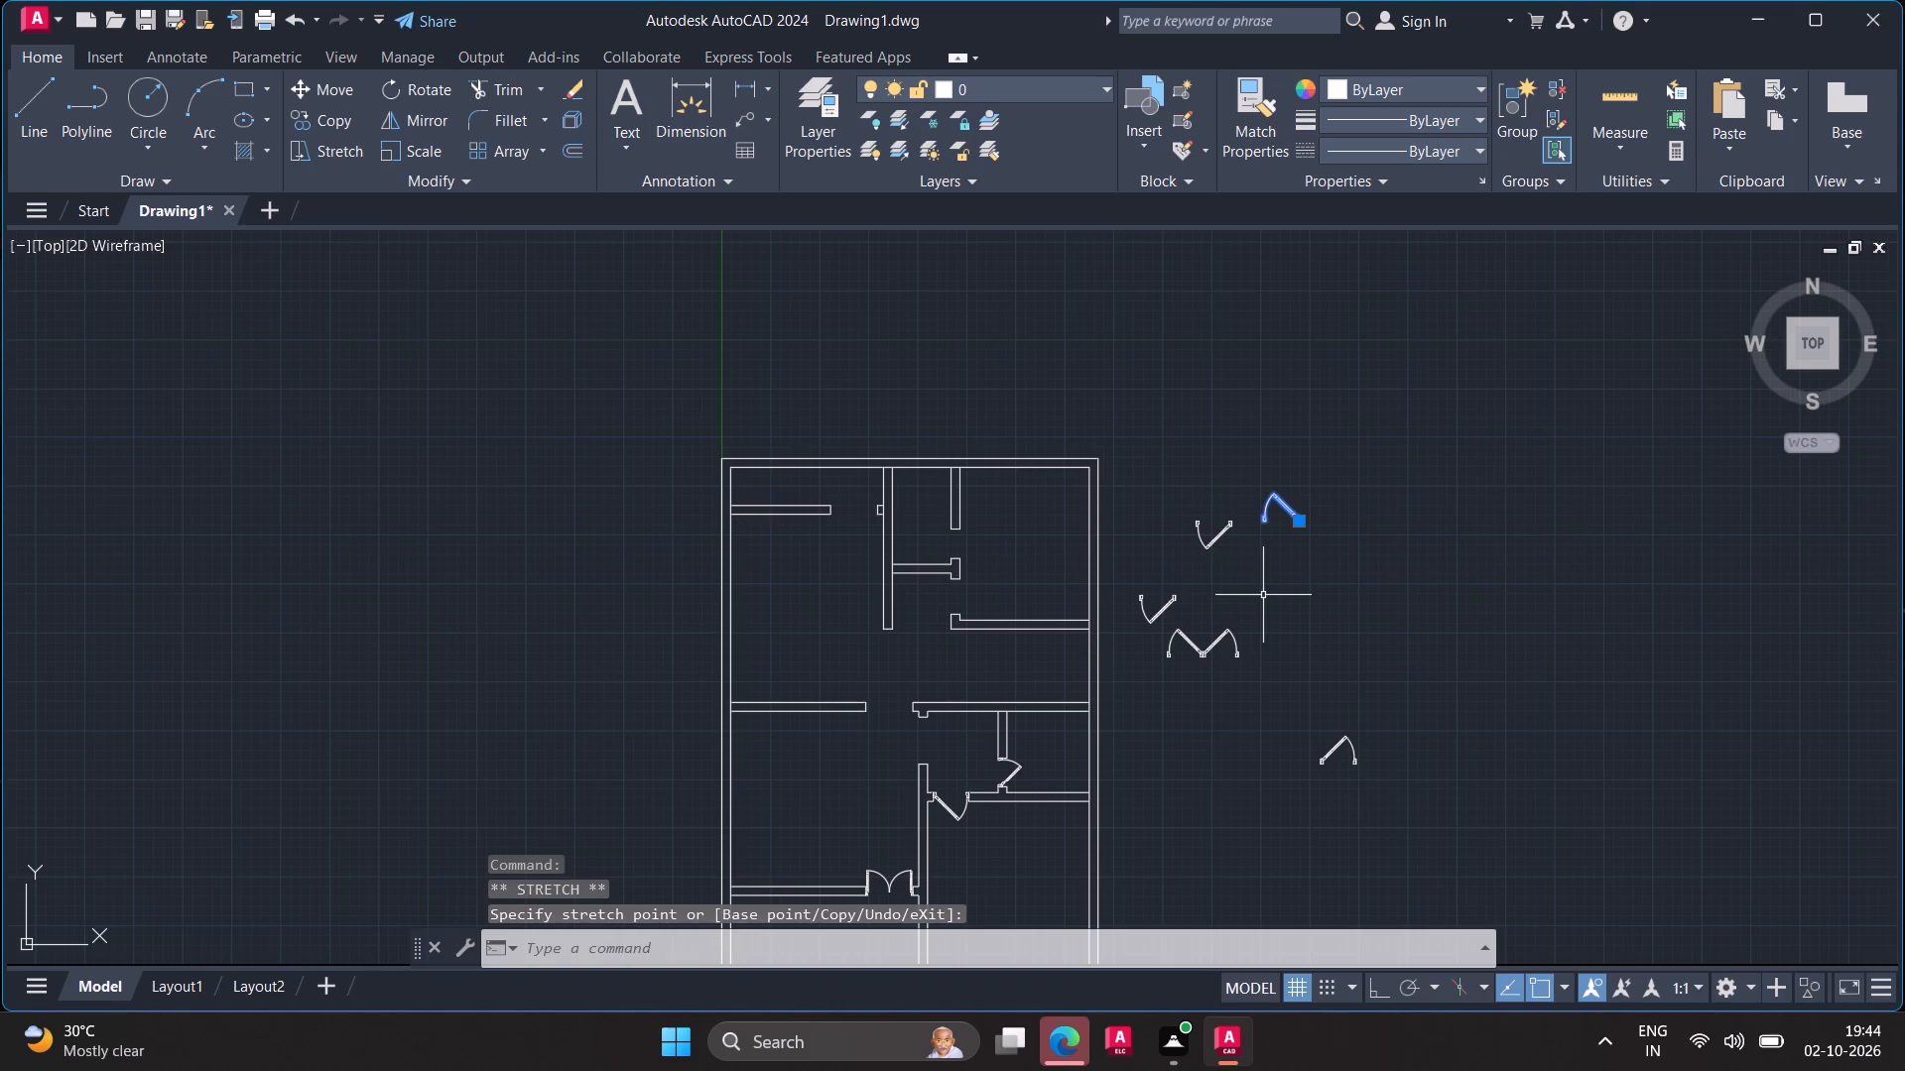
key("Escape")
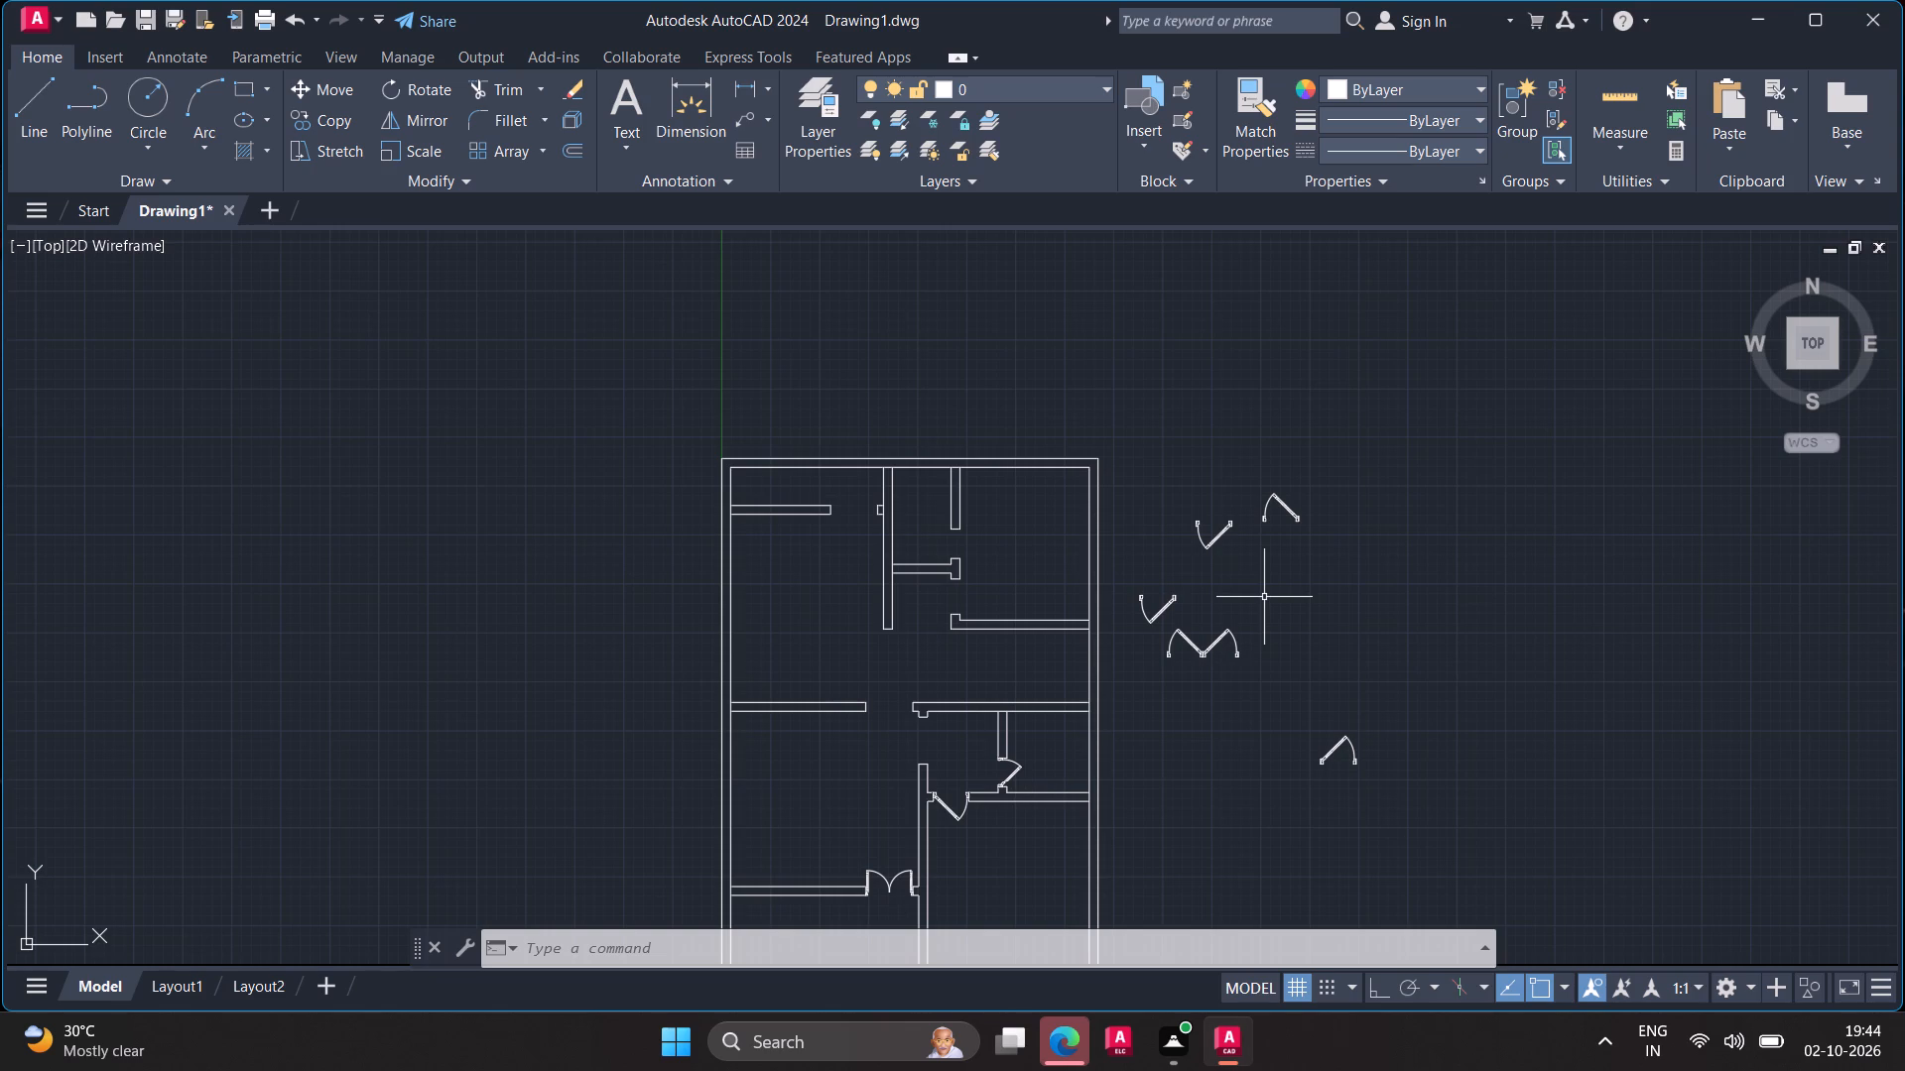
Move the western door of the back-to-back pair straight south into free space, separating it from its mirrored twin.
left_click(1195, 648)
left_click_drag(1202, 661, 1201, 704)
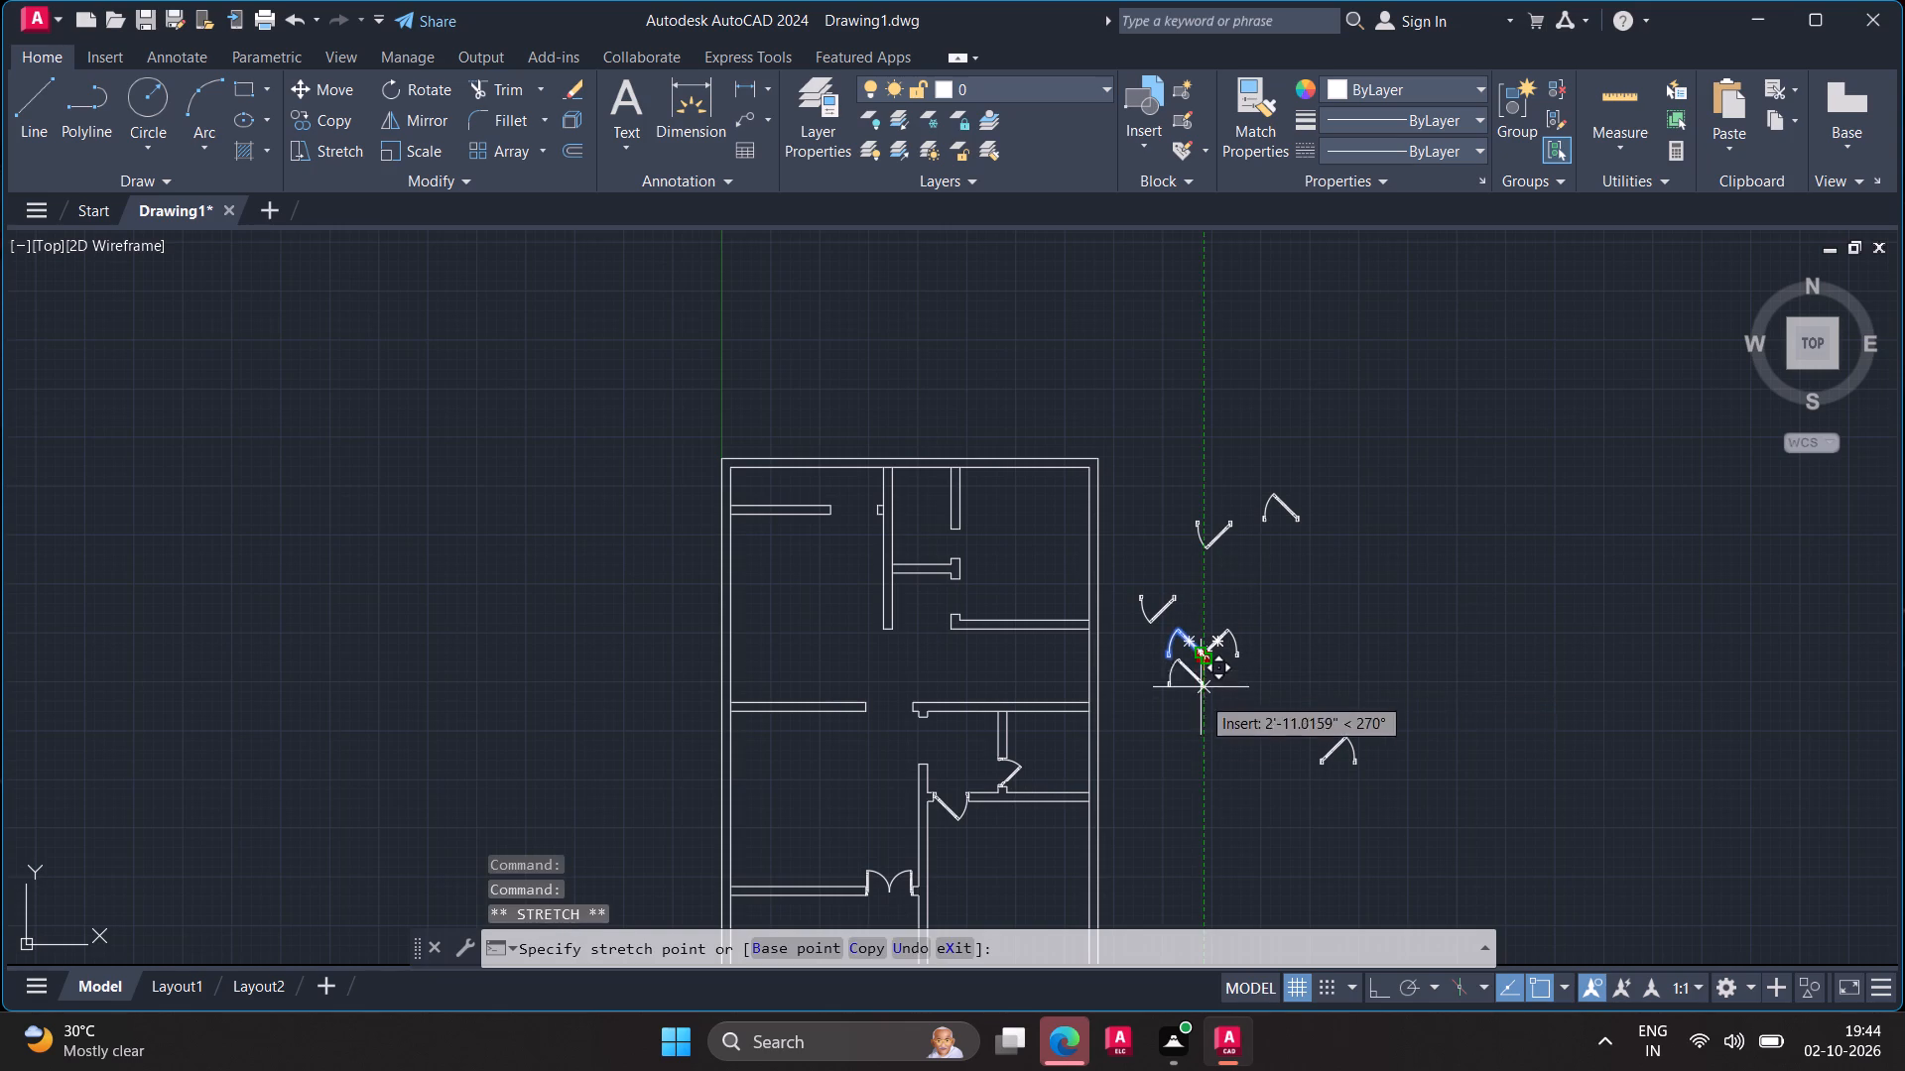
left_click_drag(1201, 704, 1201, 746)
left_click(1201, 746)
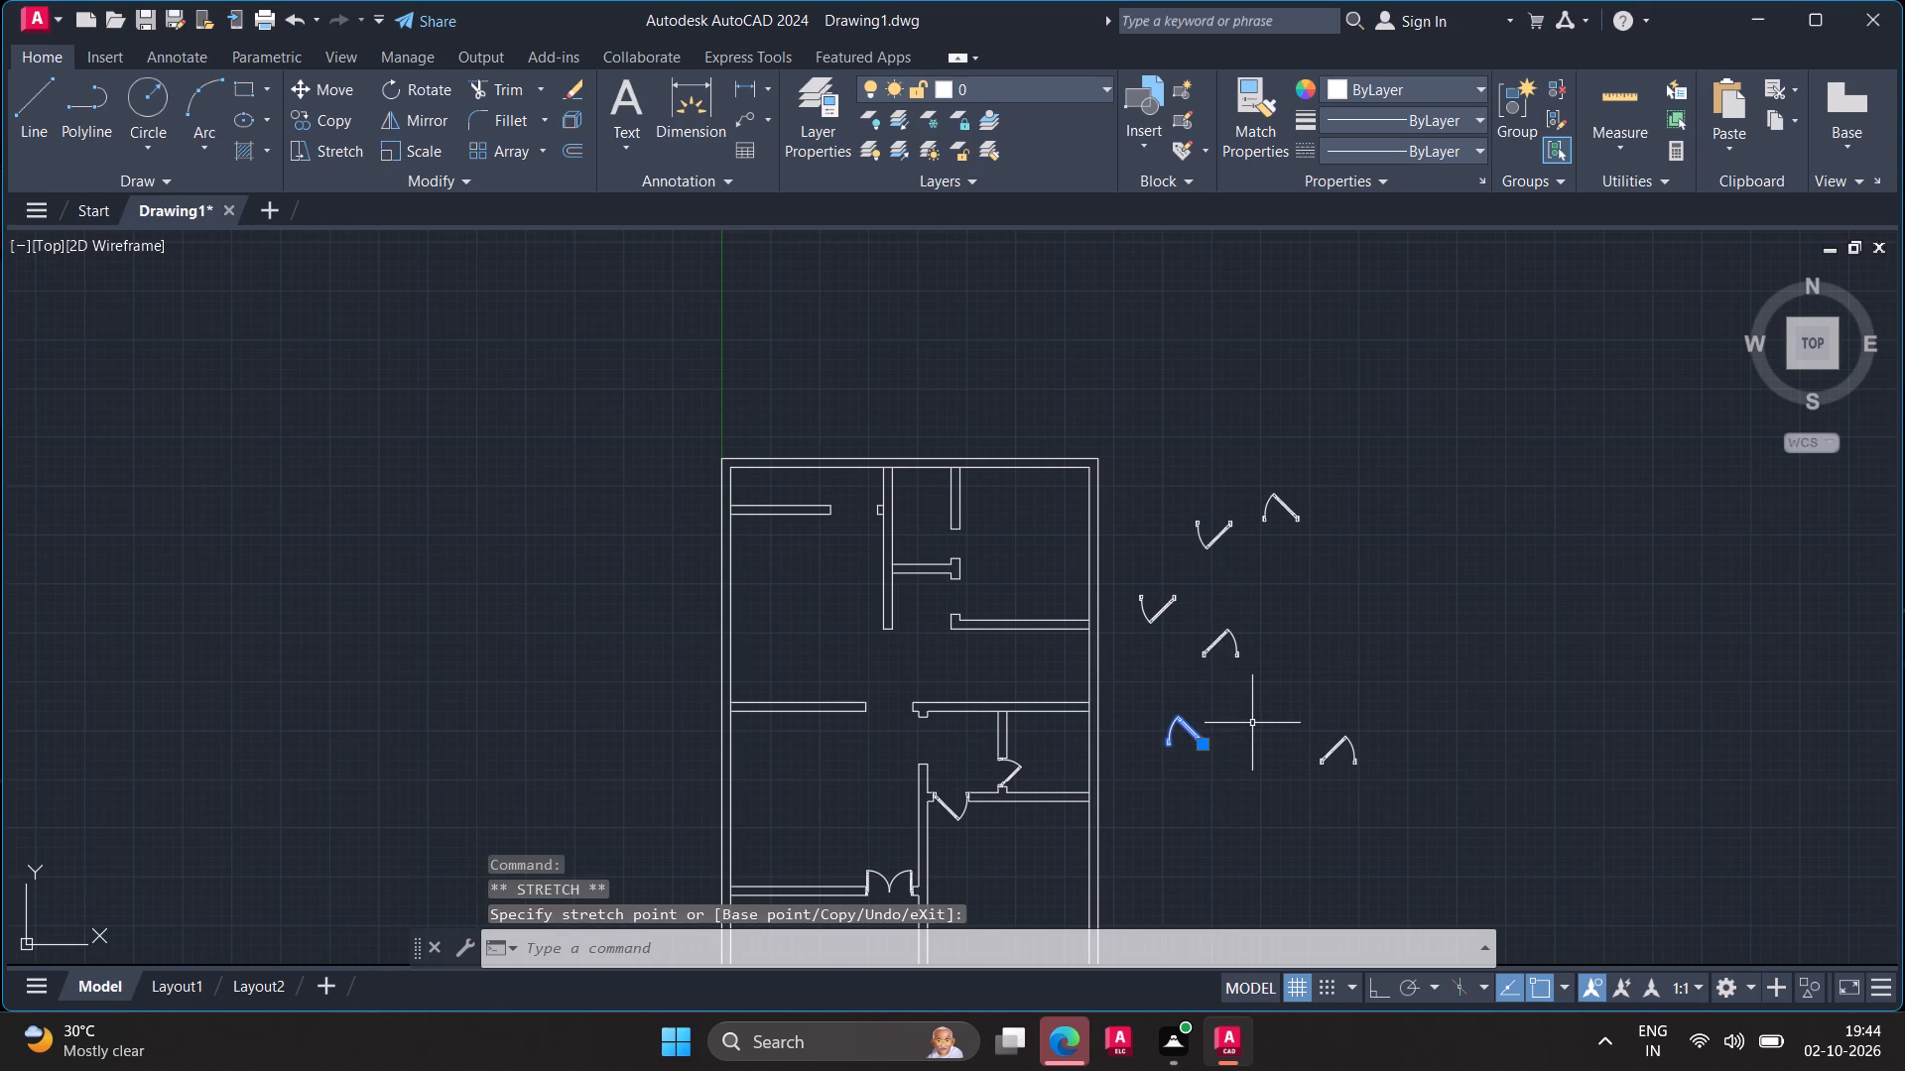
key("Escape")
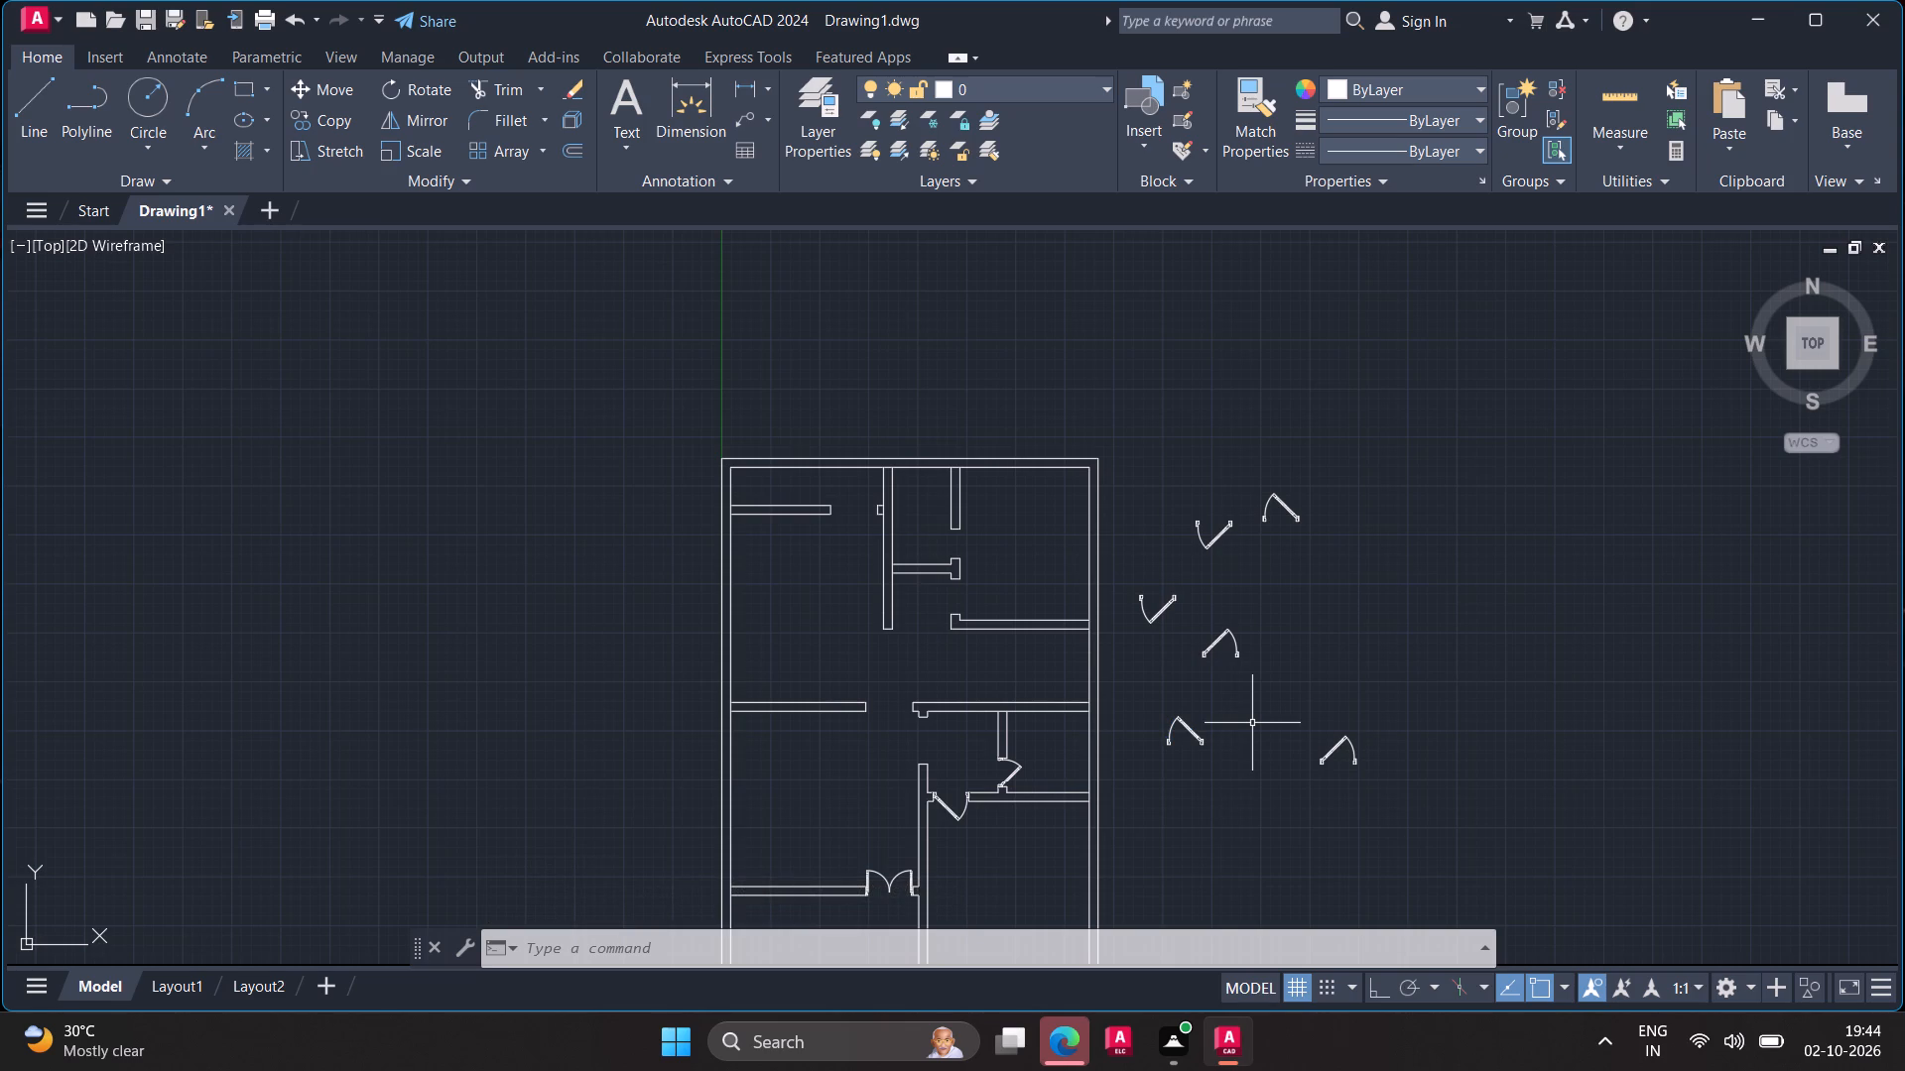
Rotate the pair's remaining eastern door 90° counterclockwise about its hinge-side jamb's outer base corner, with Ortho on.
scroll(1242, 720, "up", 2)
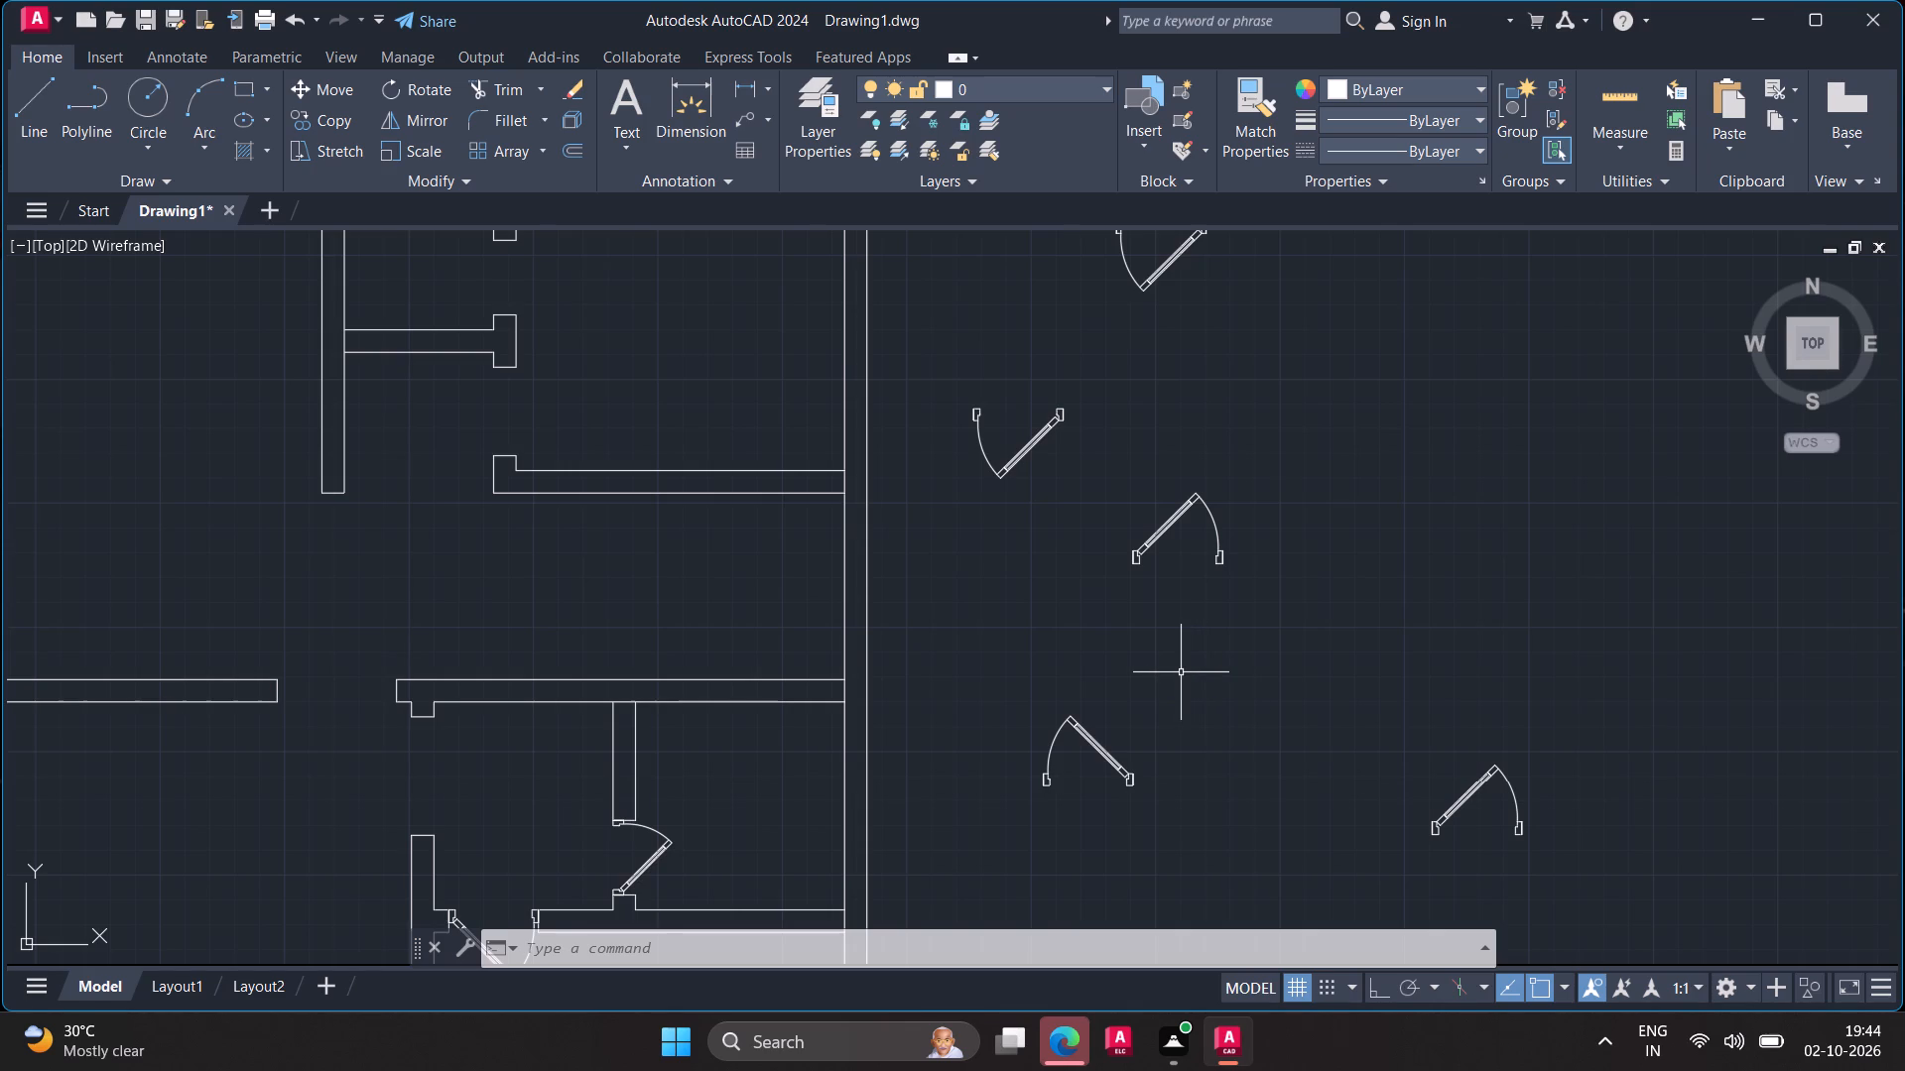
type("ro")
key("Return")
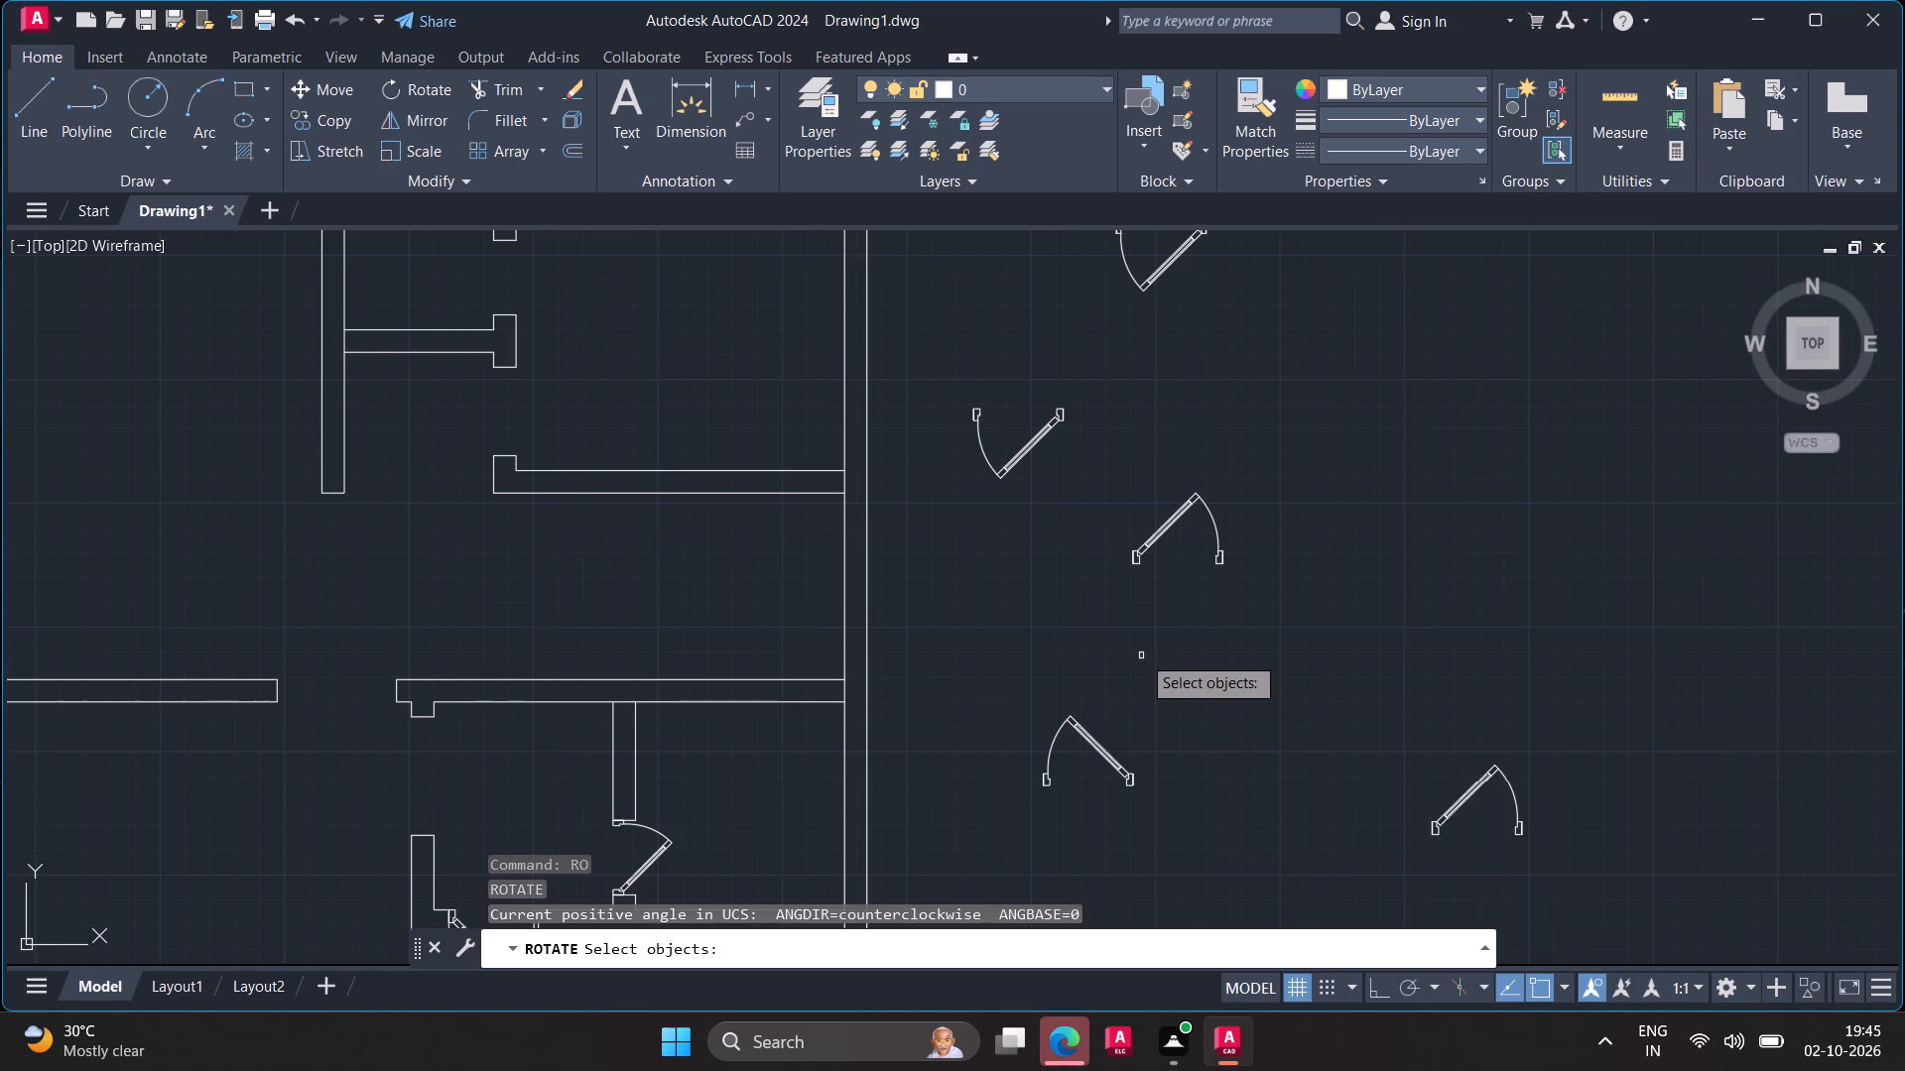
left_click(1133, 566)
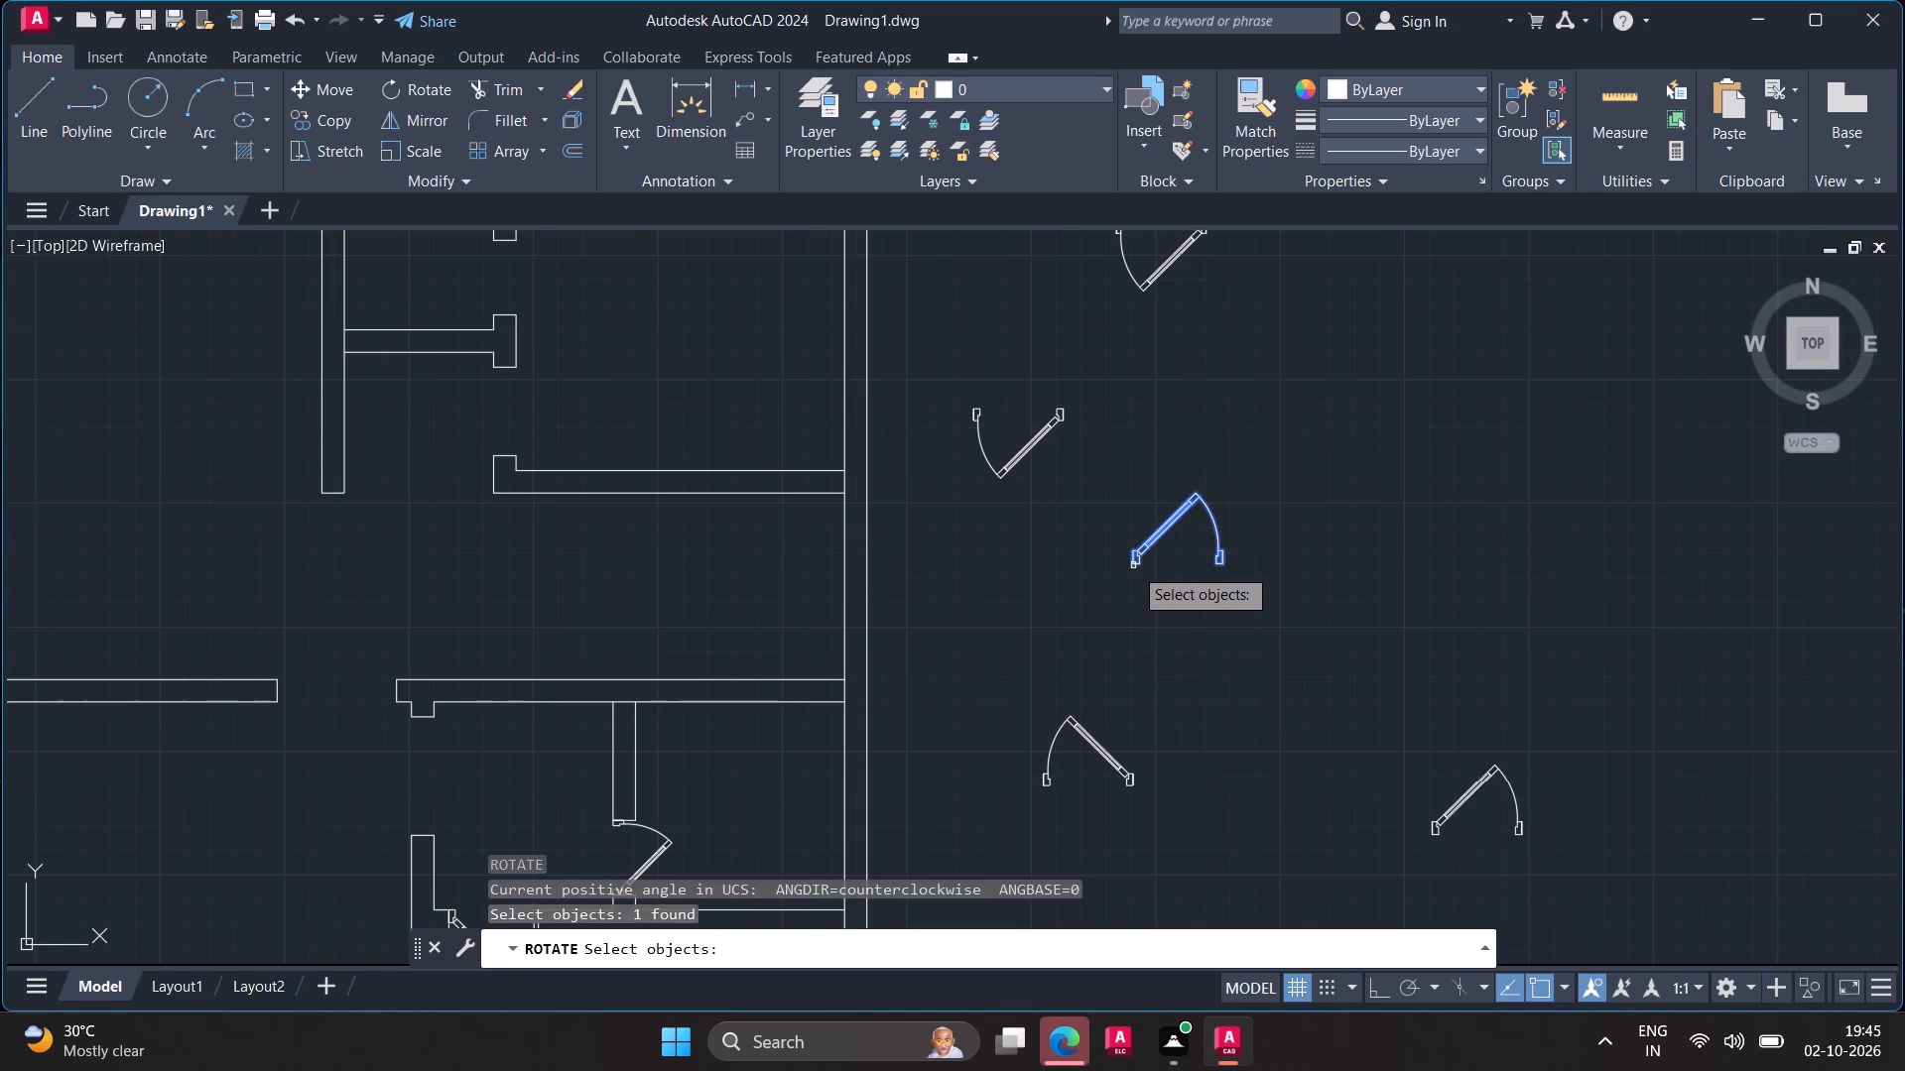
right_click(1127, 599)
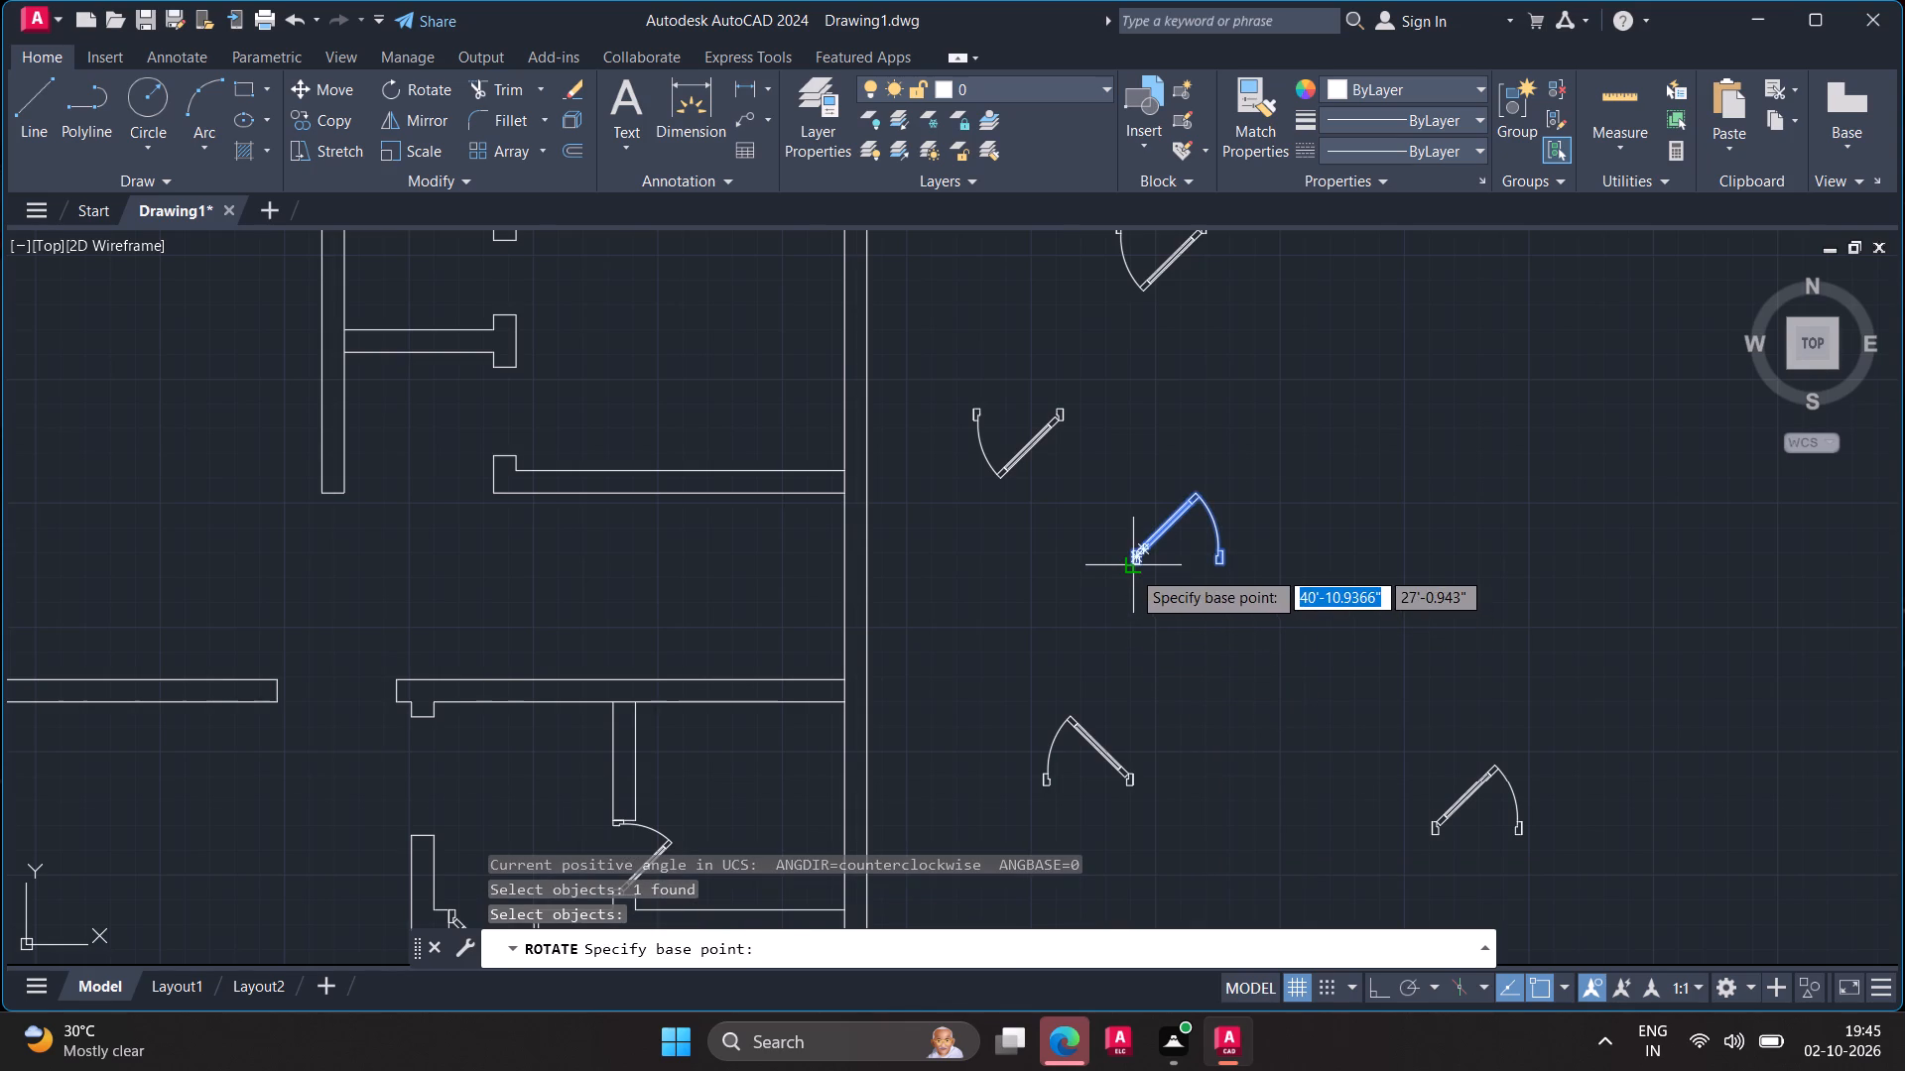
left_click(1131, 569)
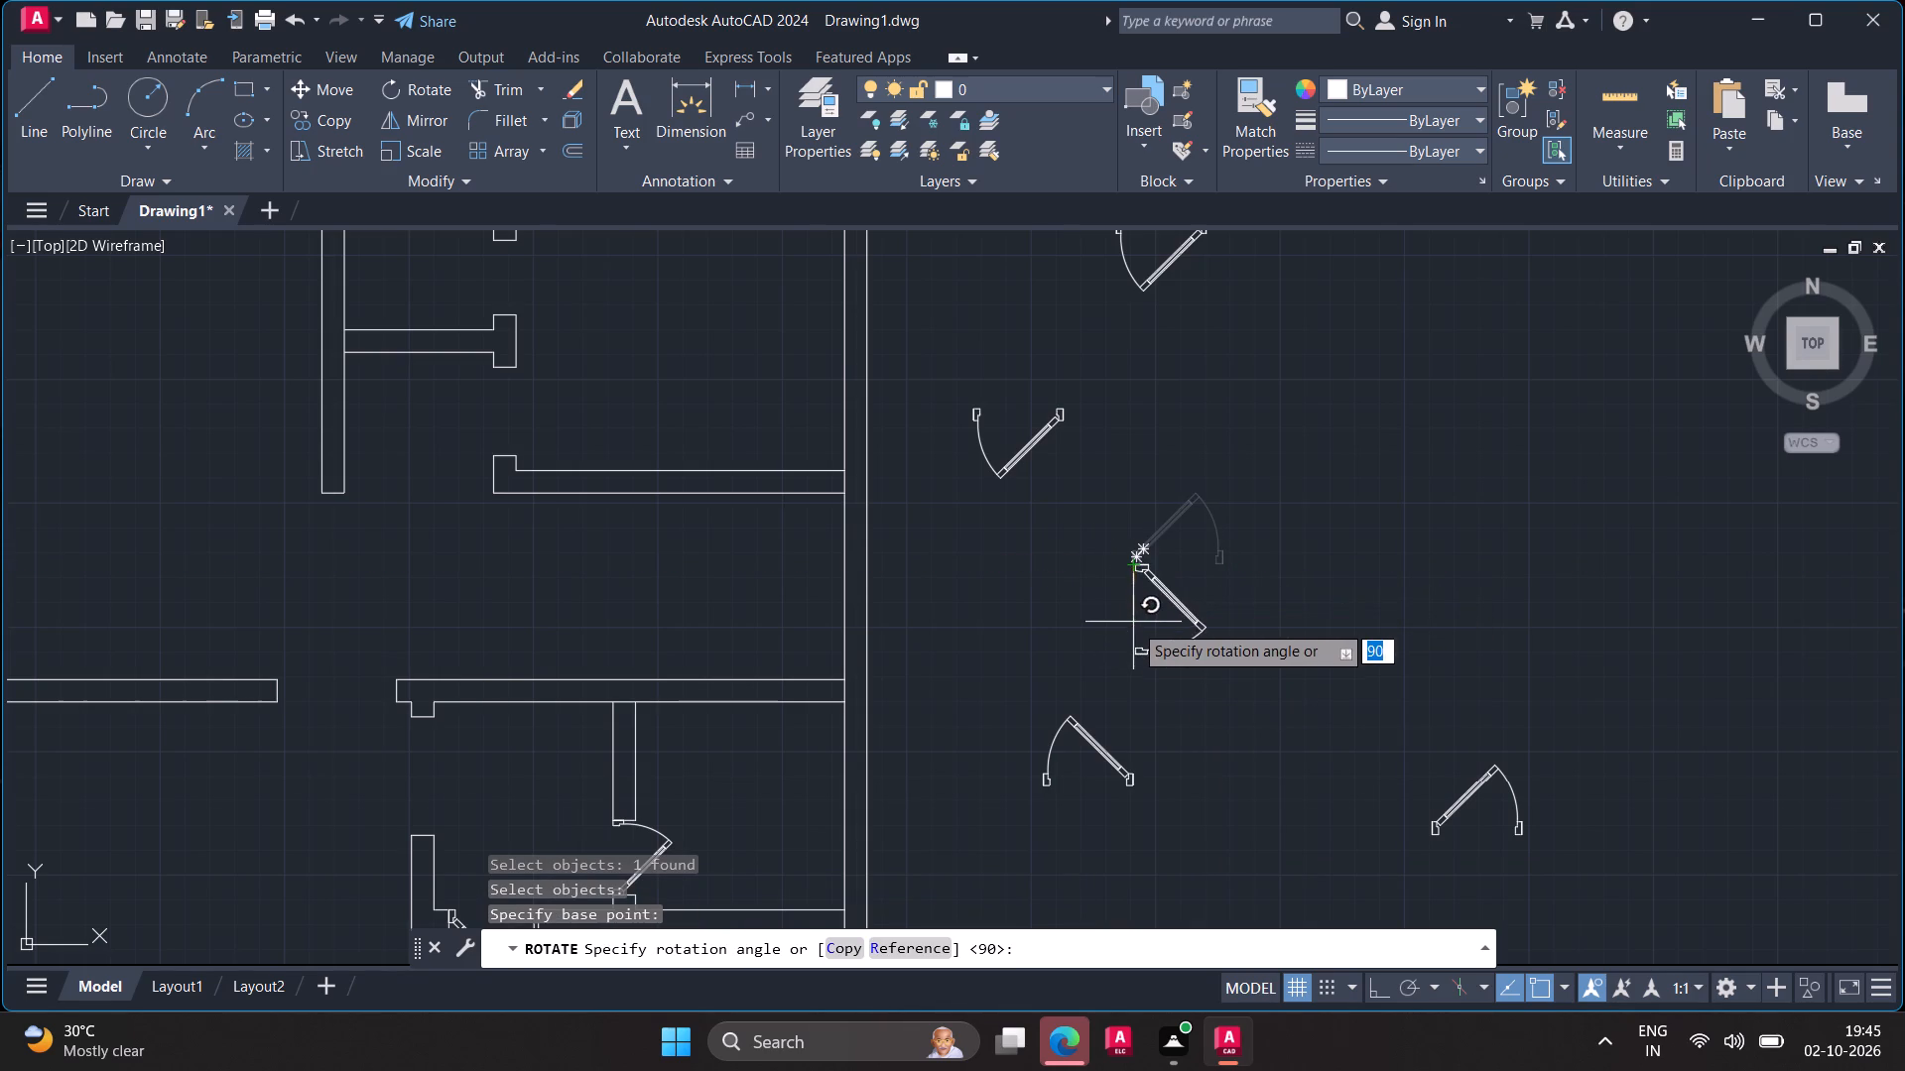
key("F8")
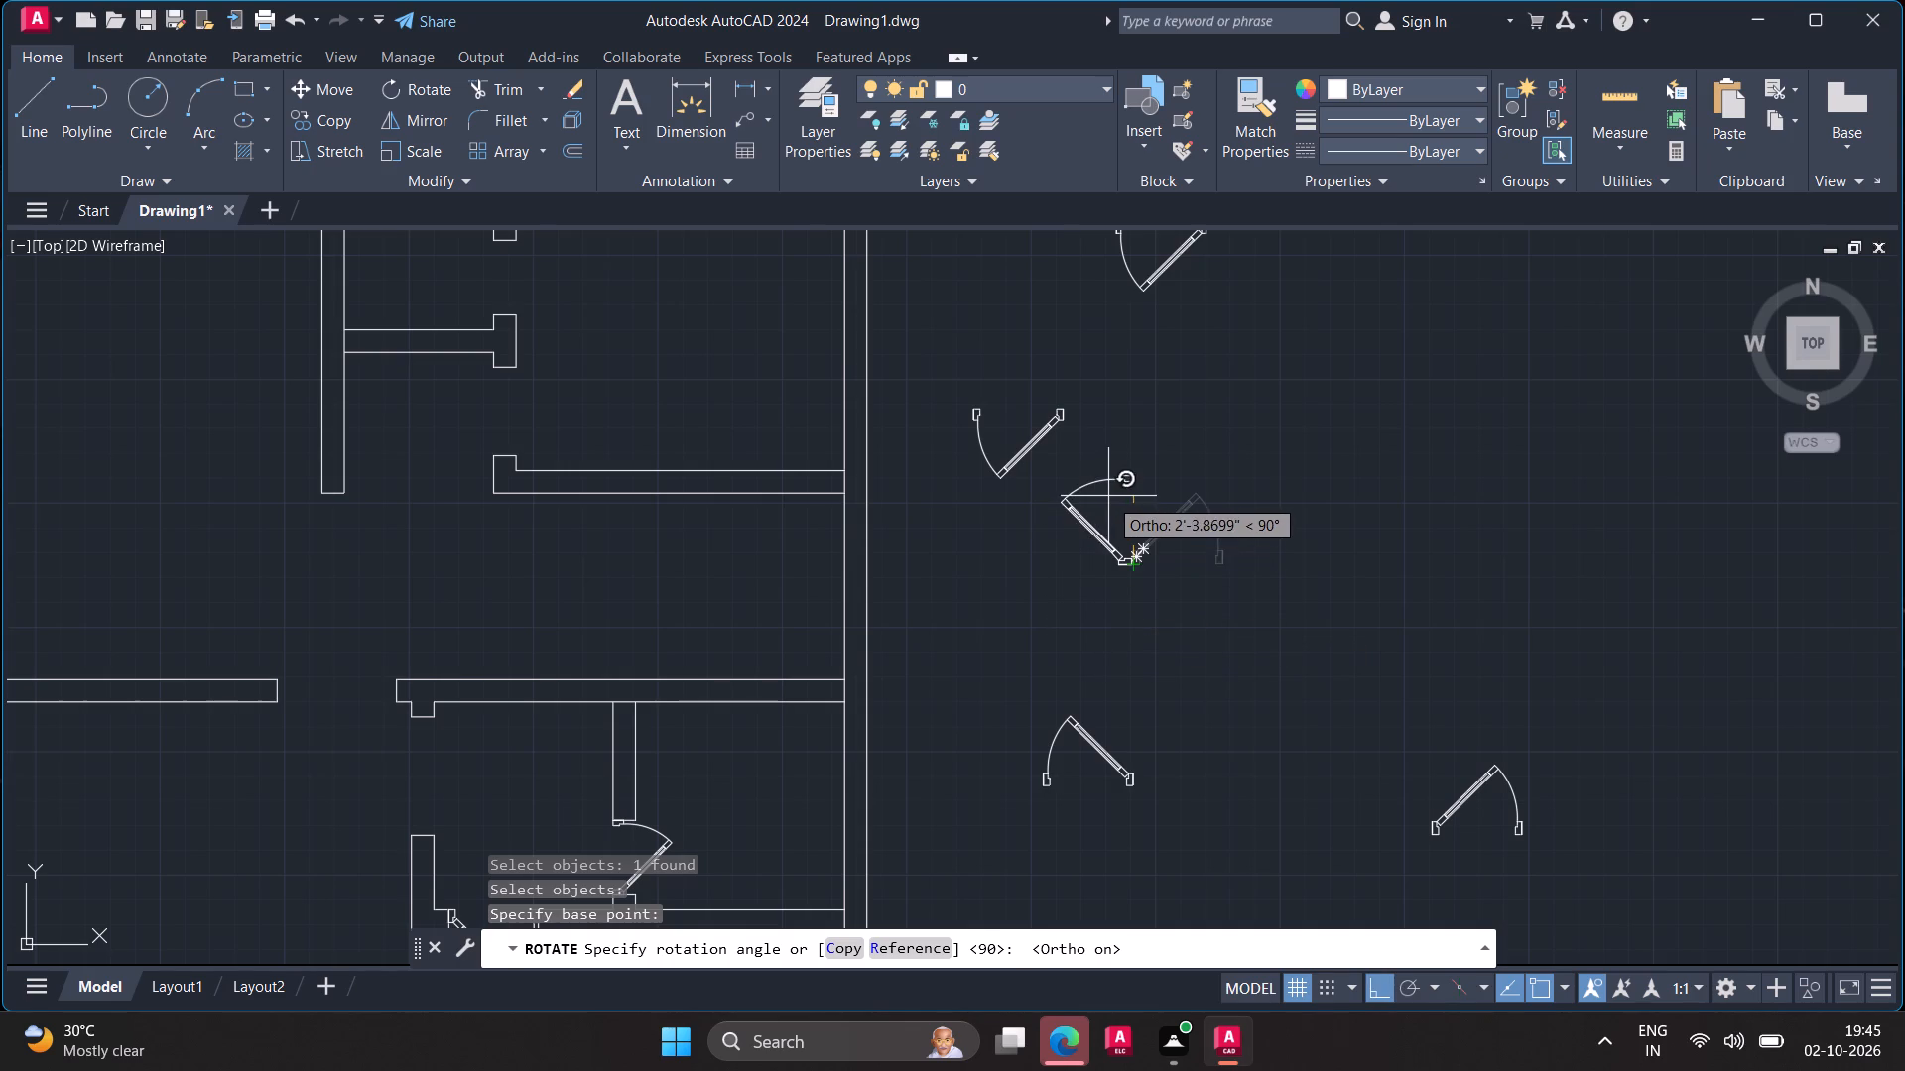
left_click(1090, 400)
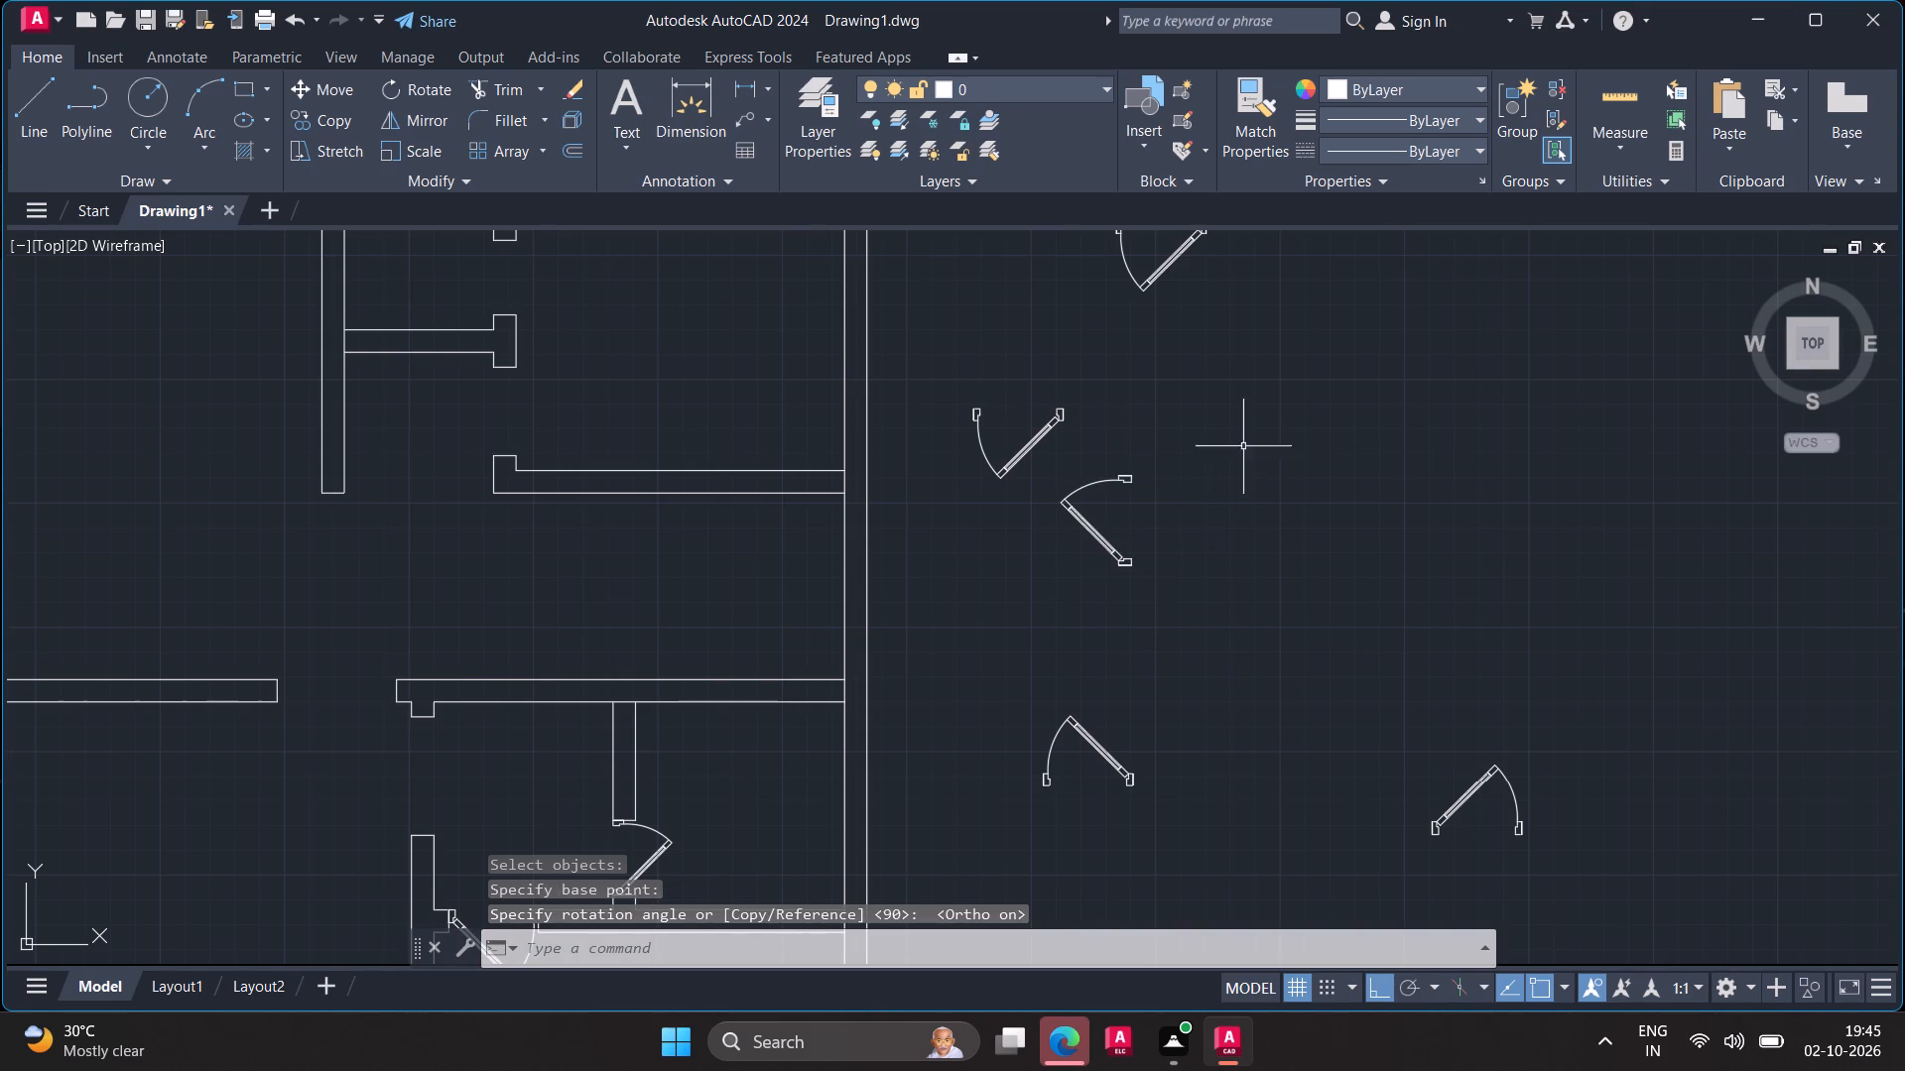
left_click(1606, 106)
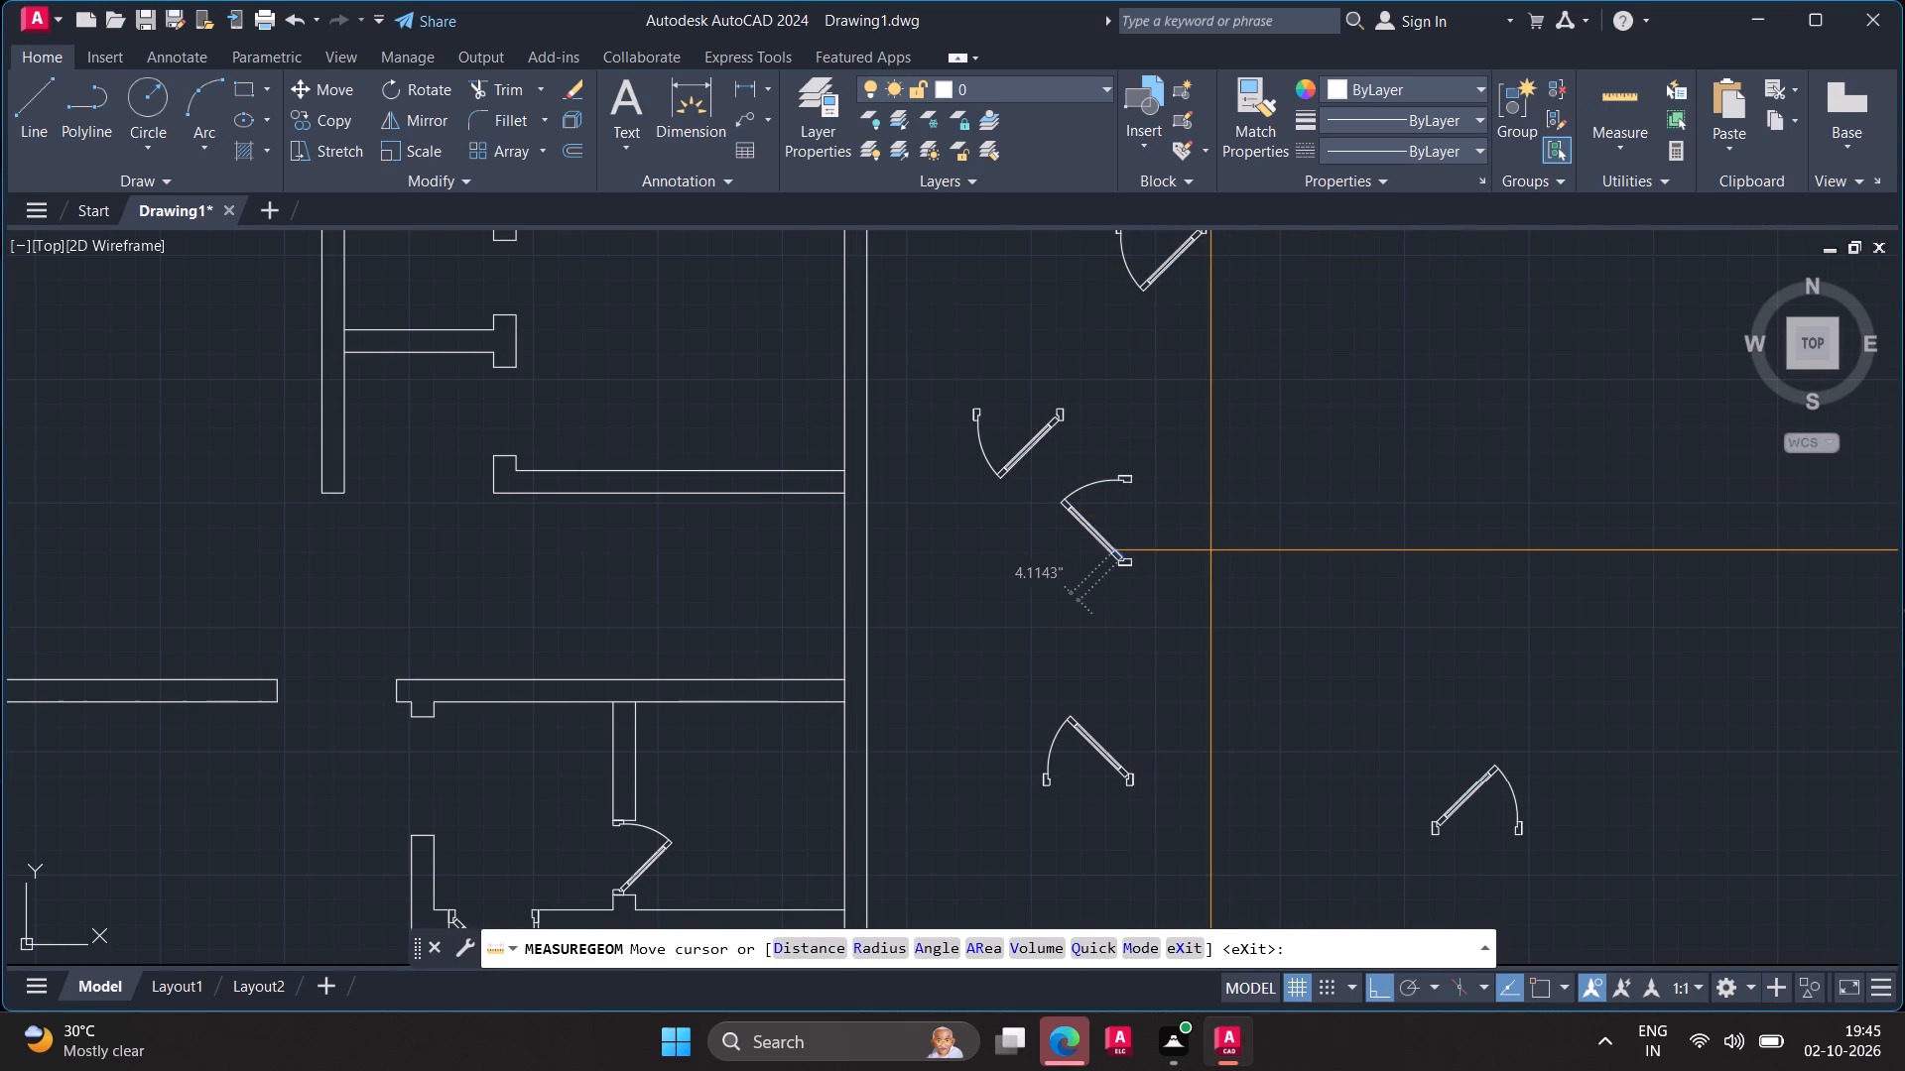
key("Escape")
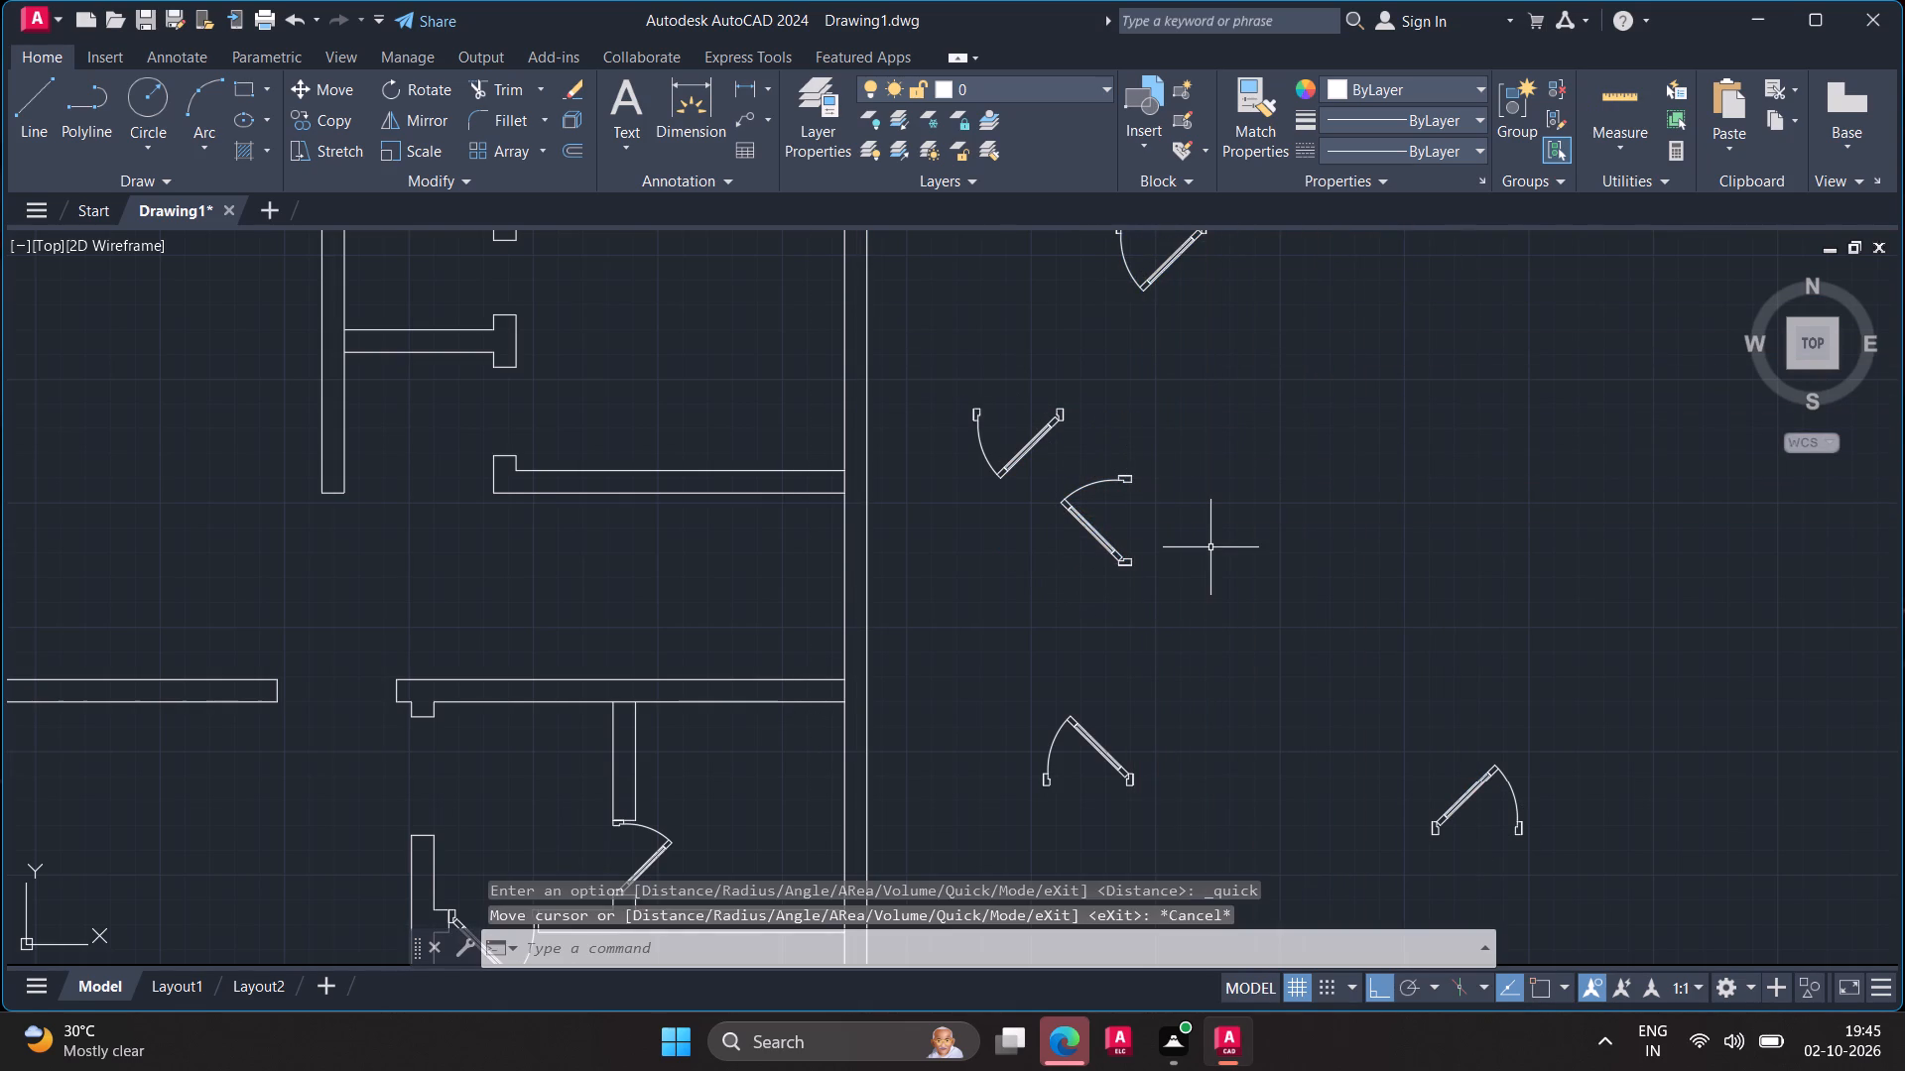
Copy the rotated door, with Ortho off, from its hinge jamb's outer base corner to the northeast corner of the T-shaped wall end below the northern opening.
left_click(1132, 564)
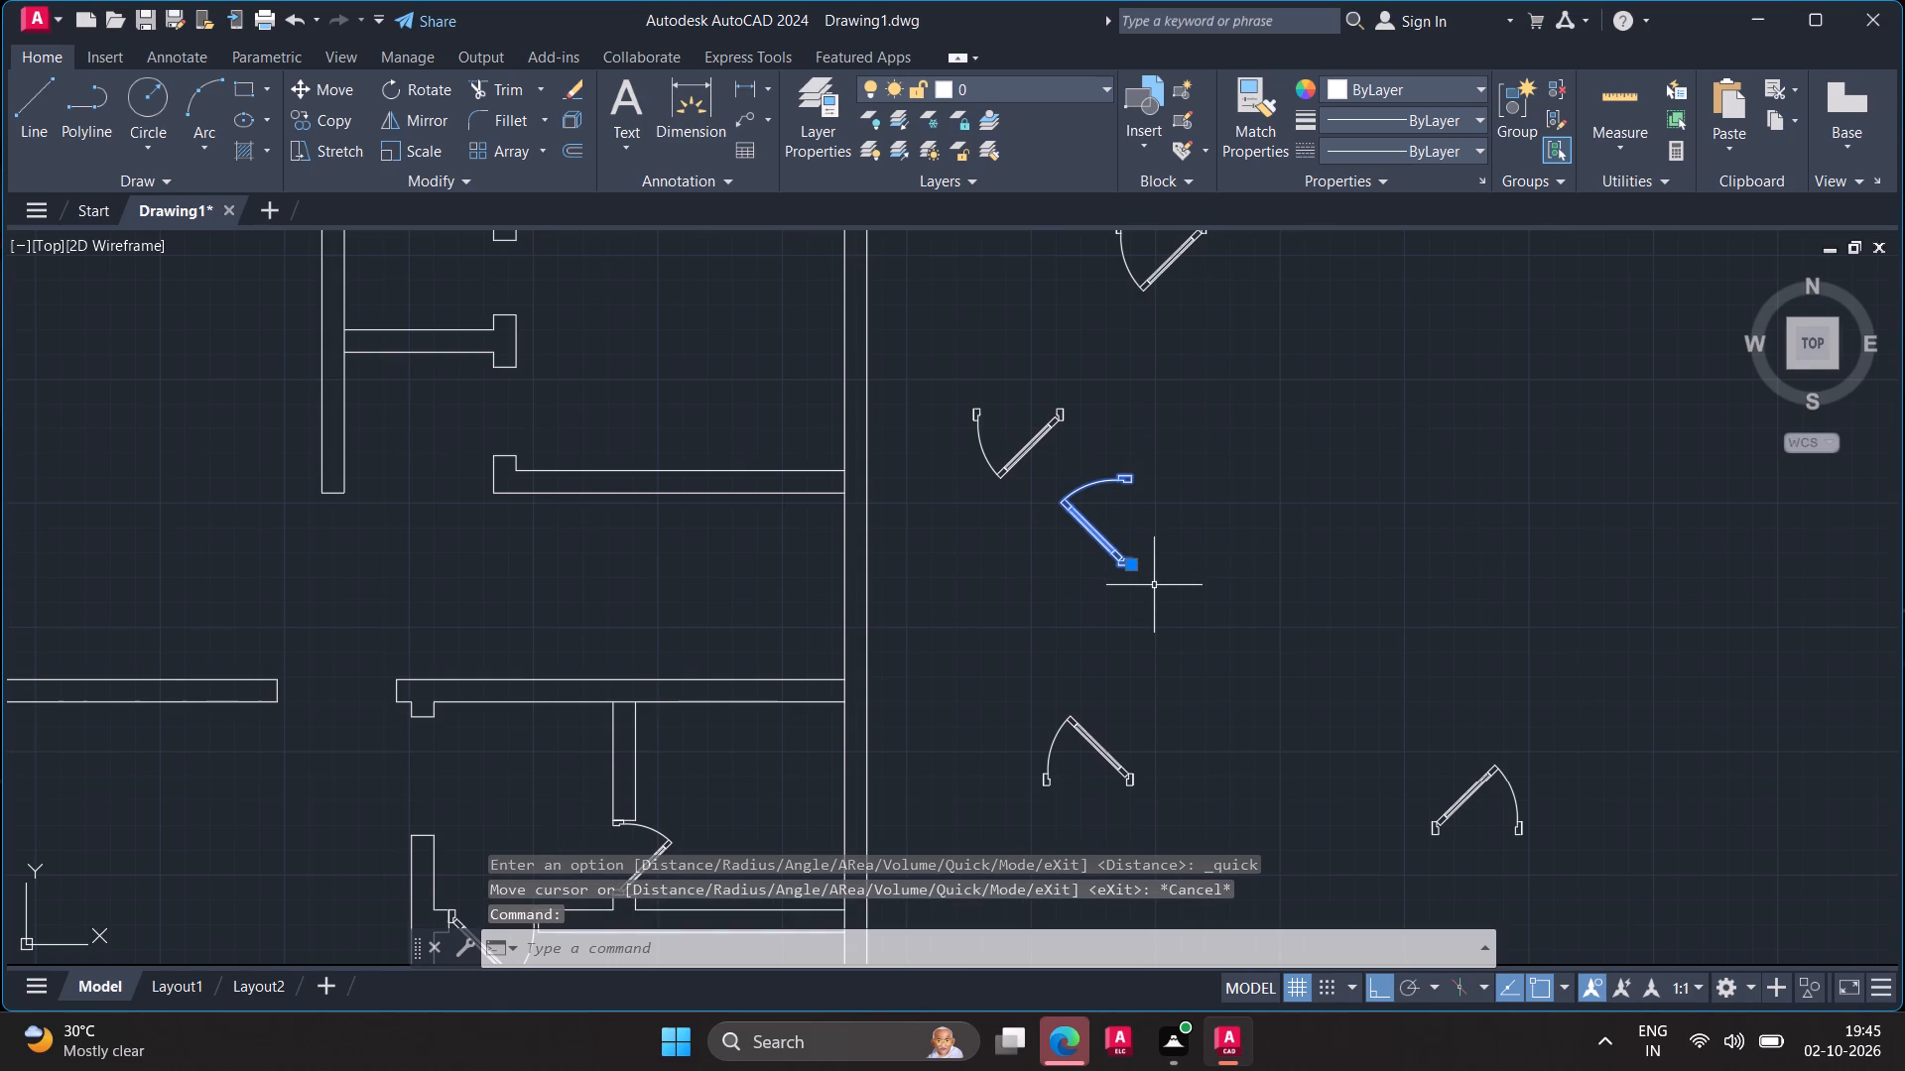
type("co")
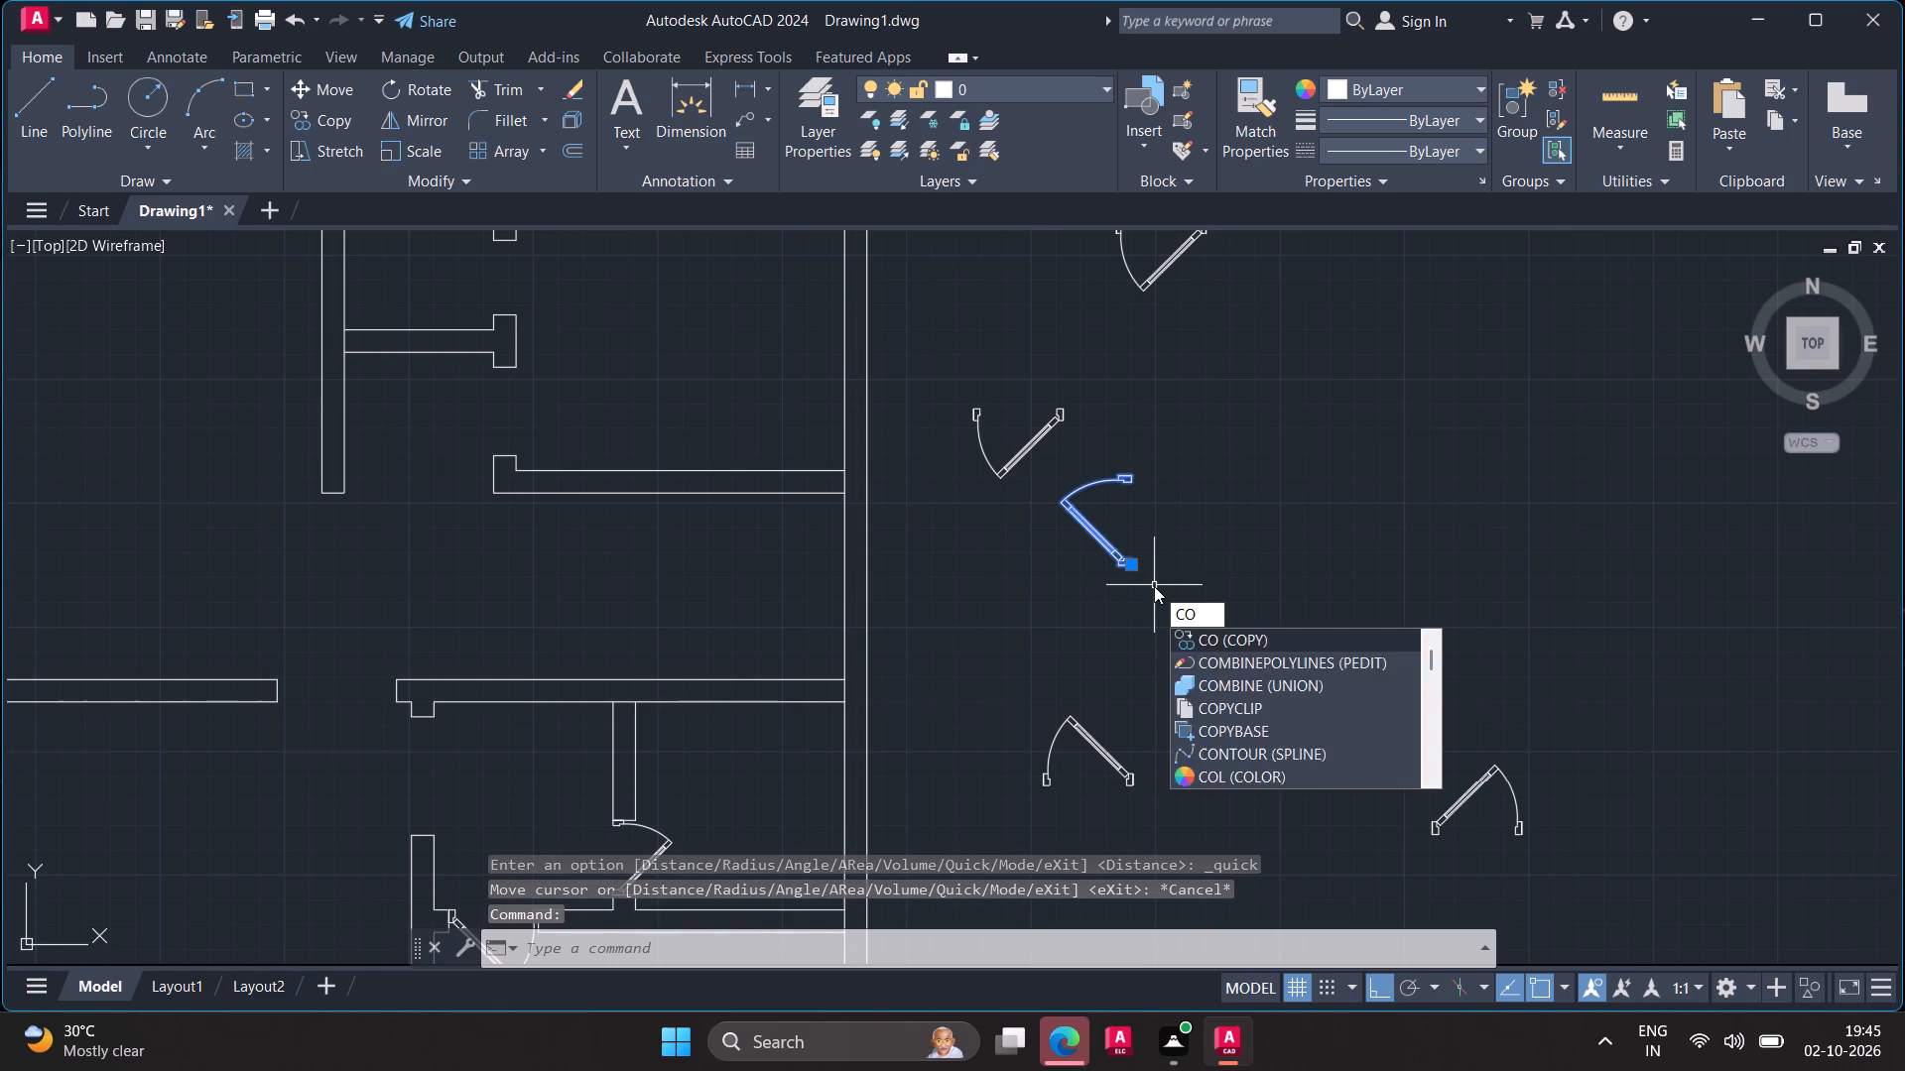
key("Return")
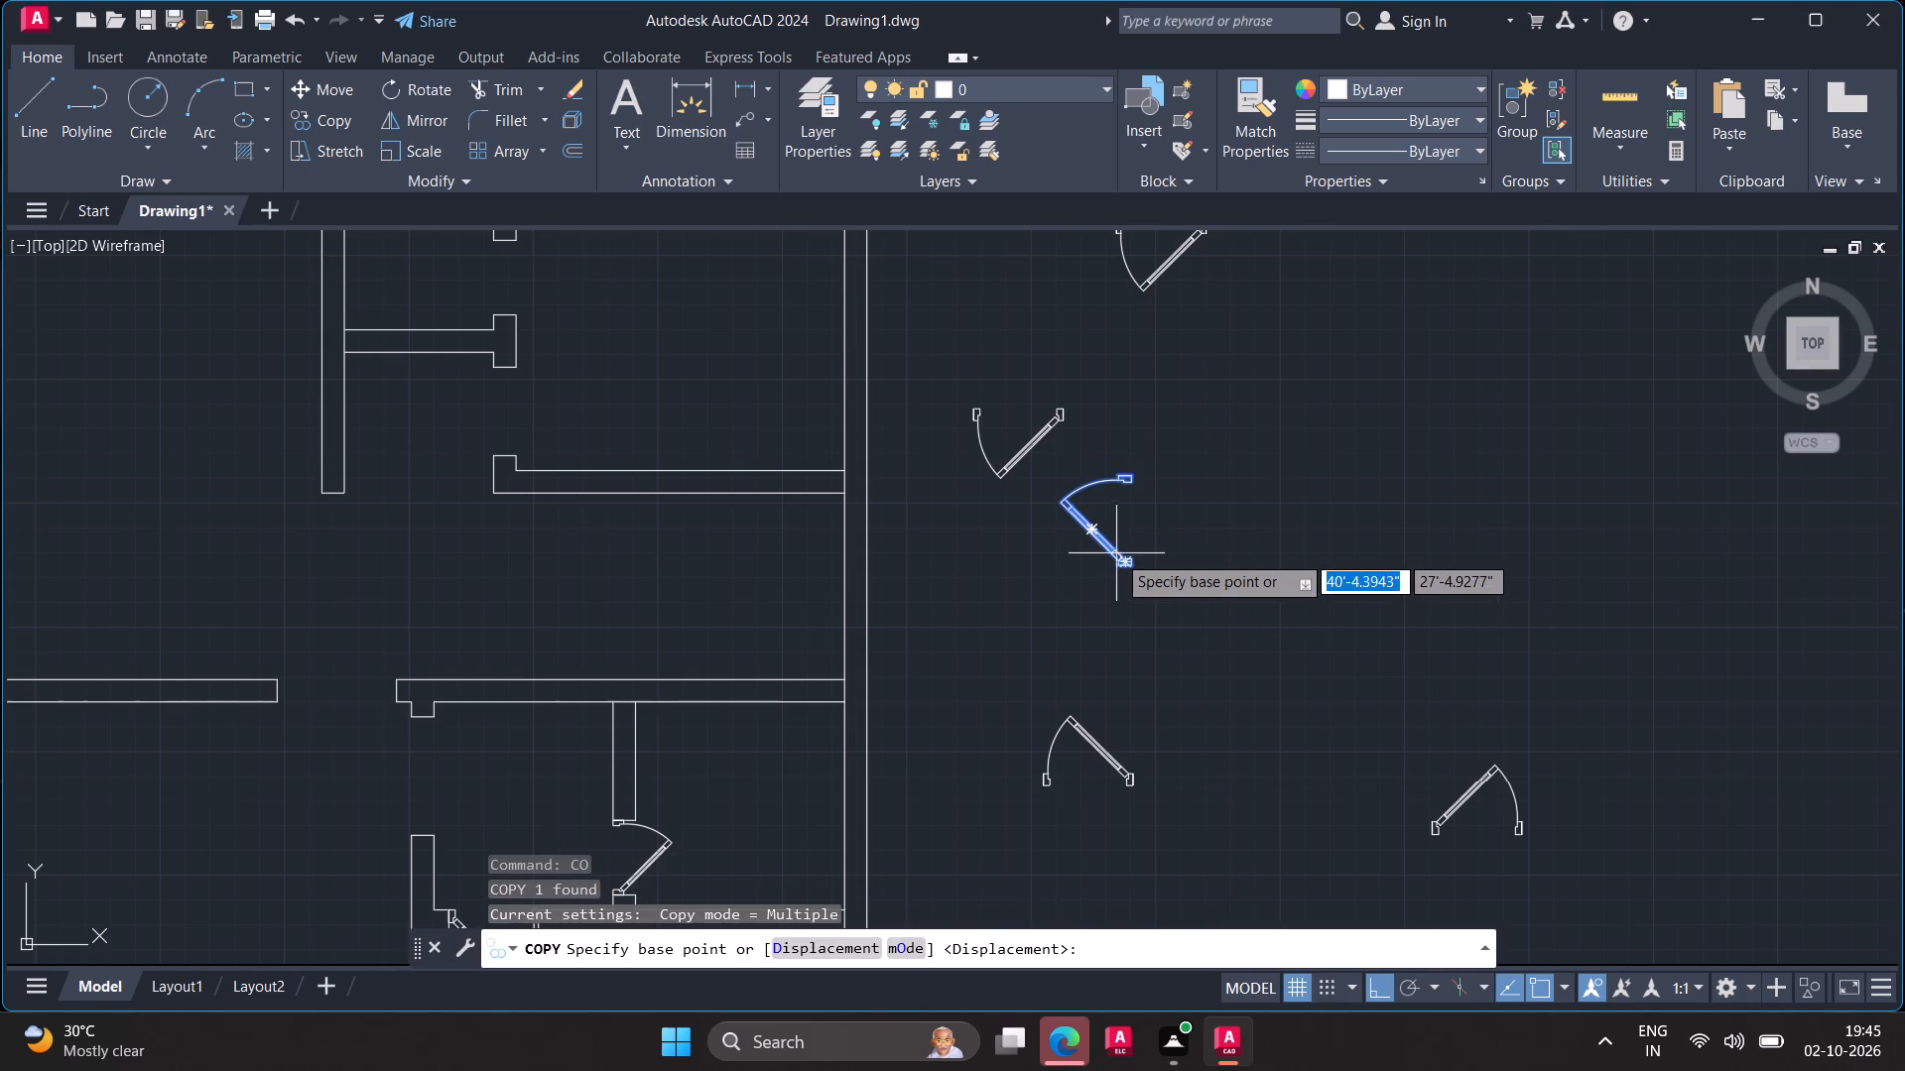
scroll(1132, 565, "up", 5)
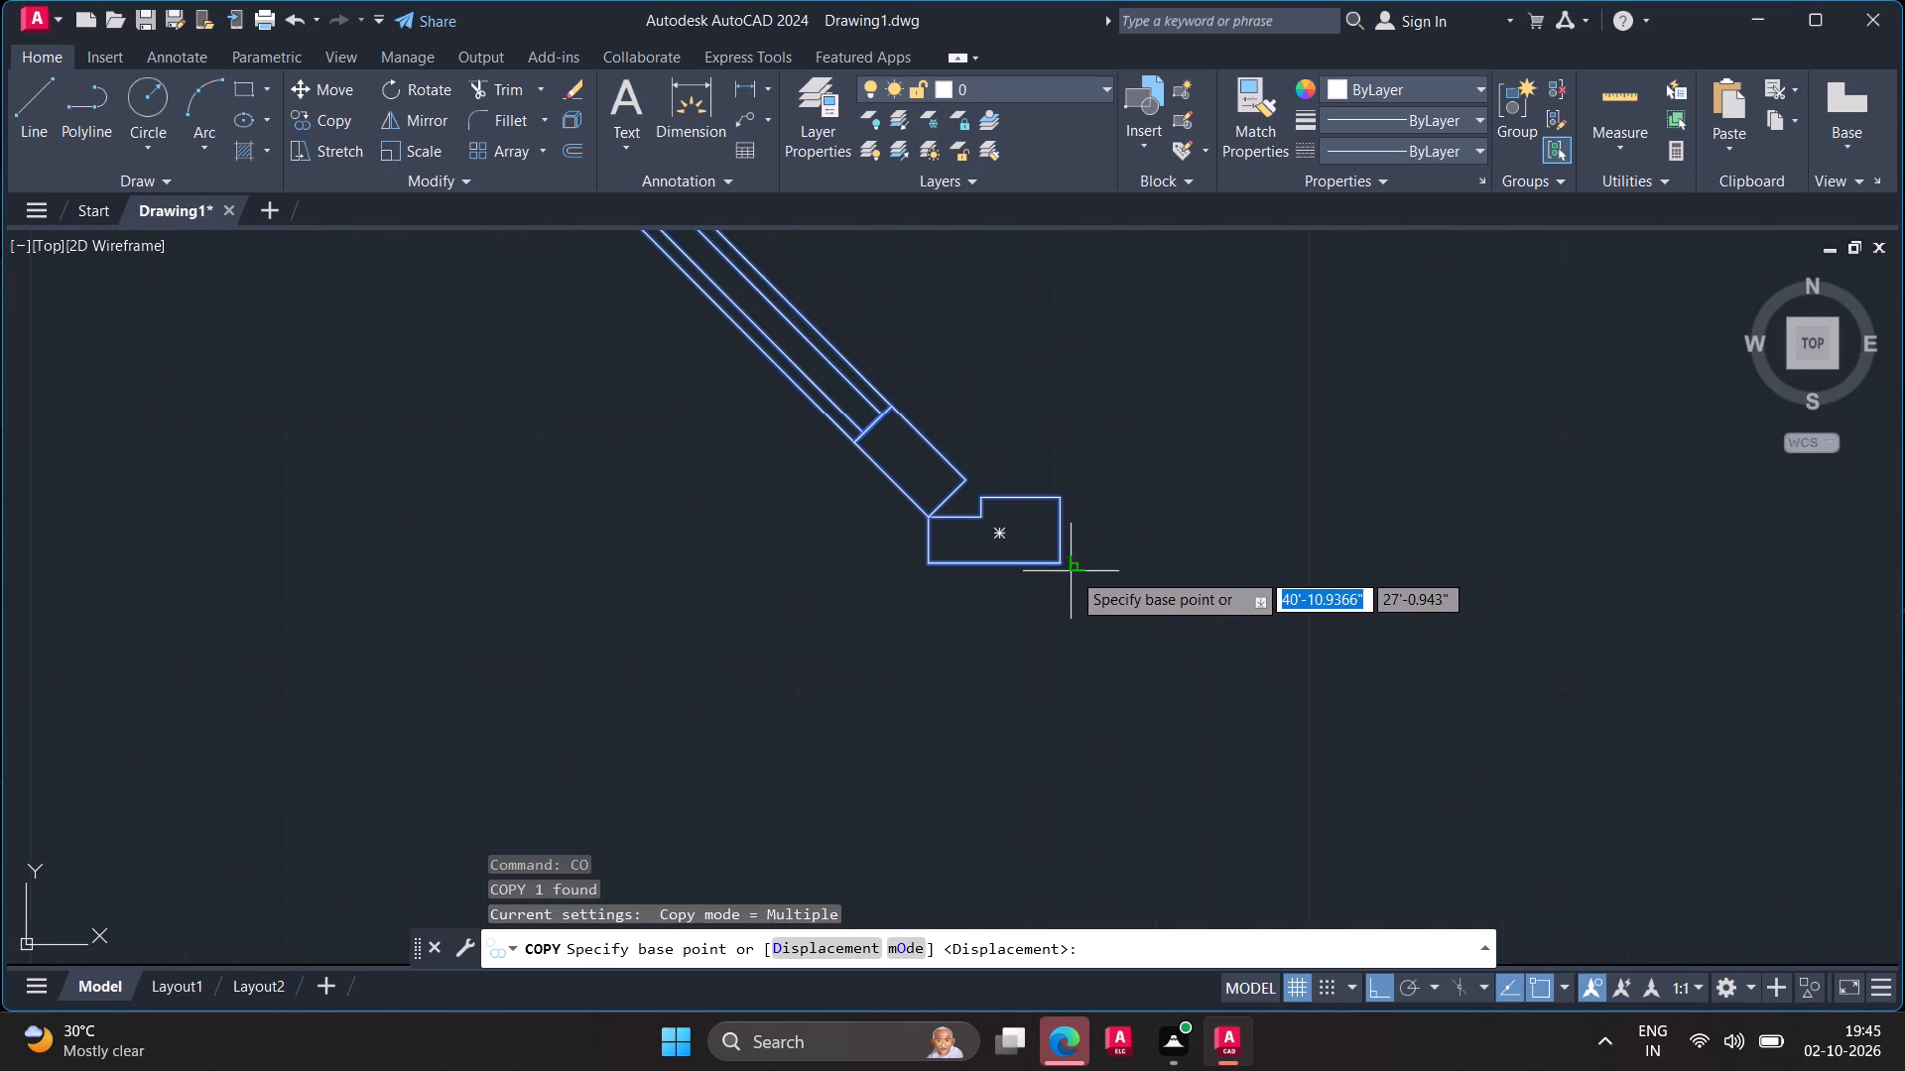
left_click(1063, 569)
scroll(1130, 532, "down", 8)
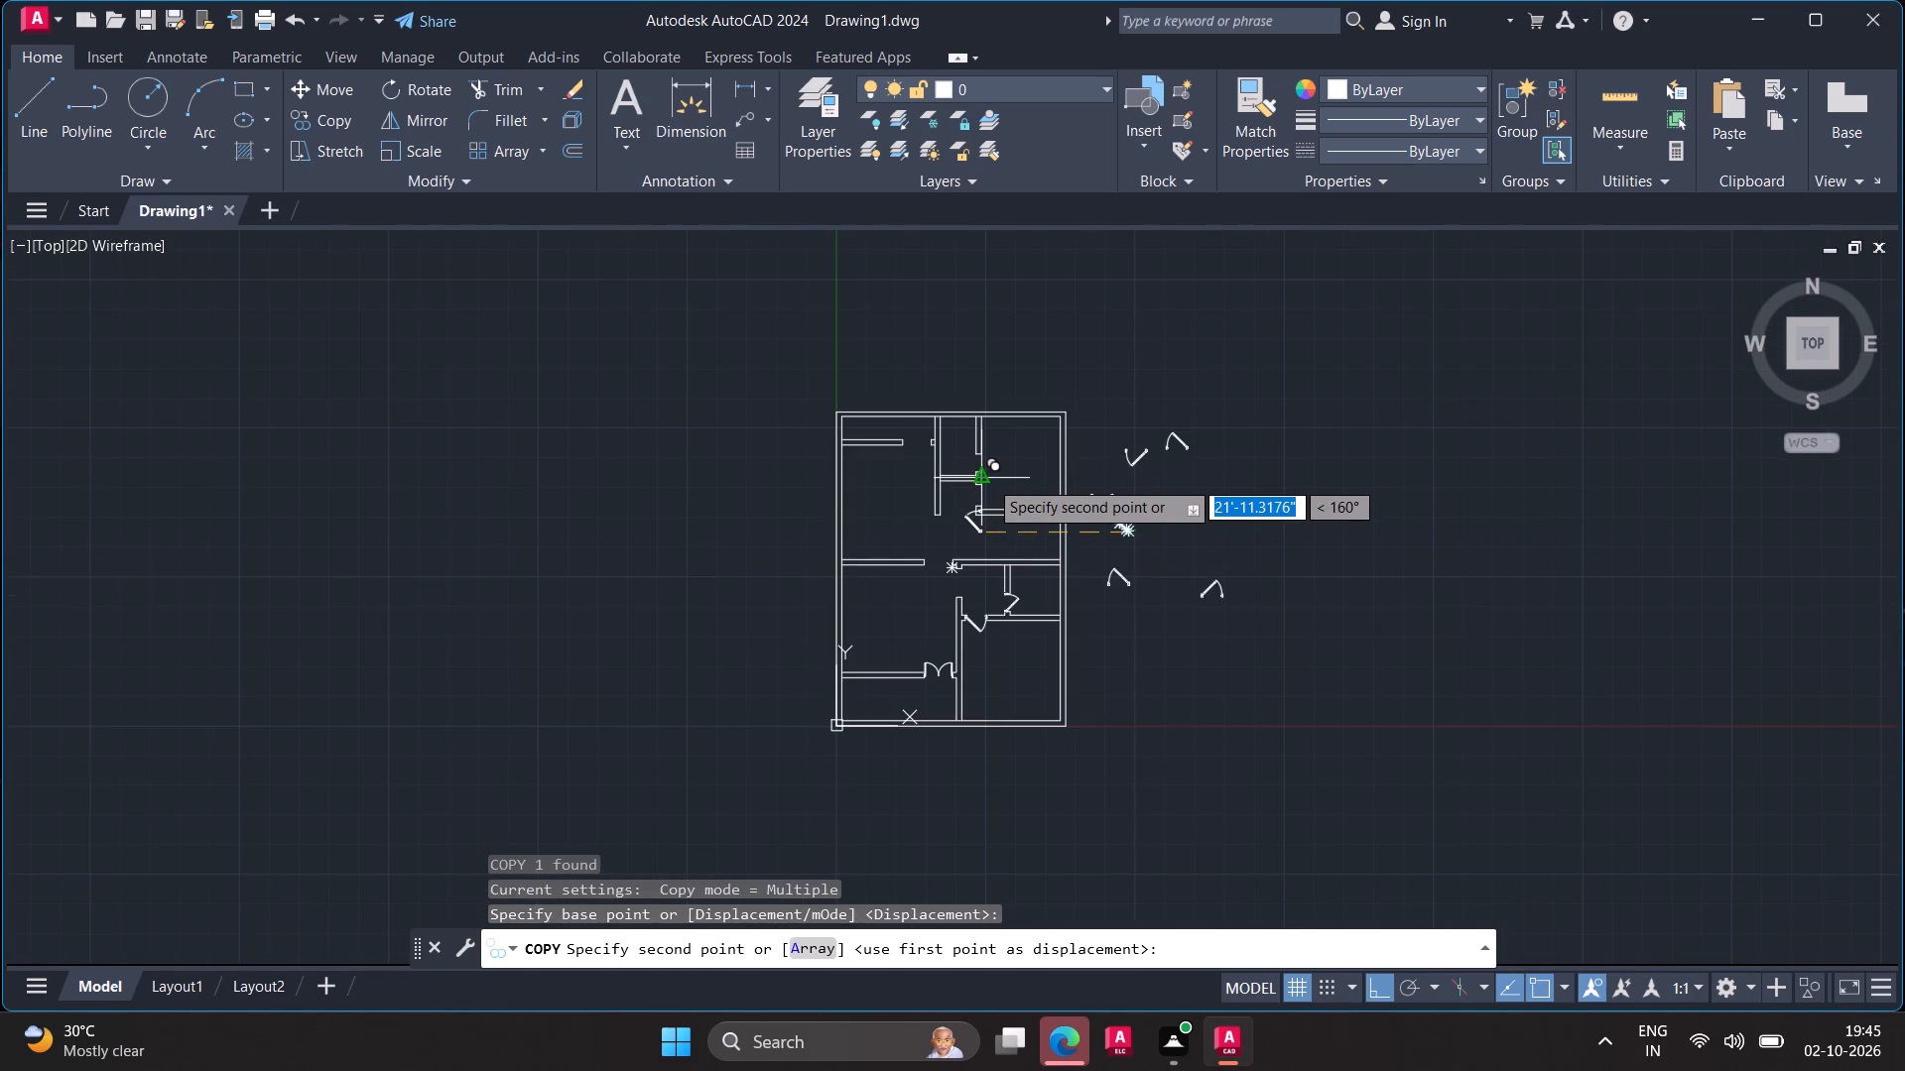
key("F8")
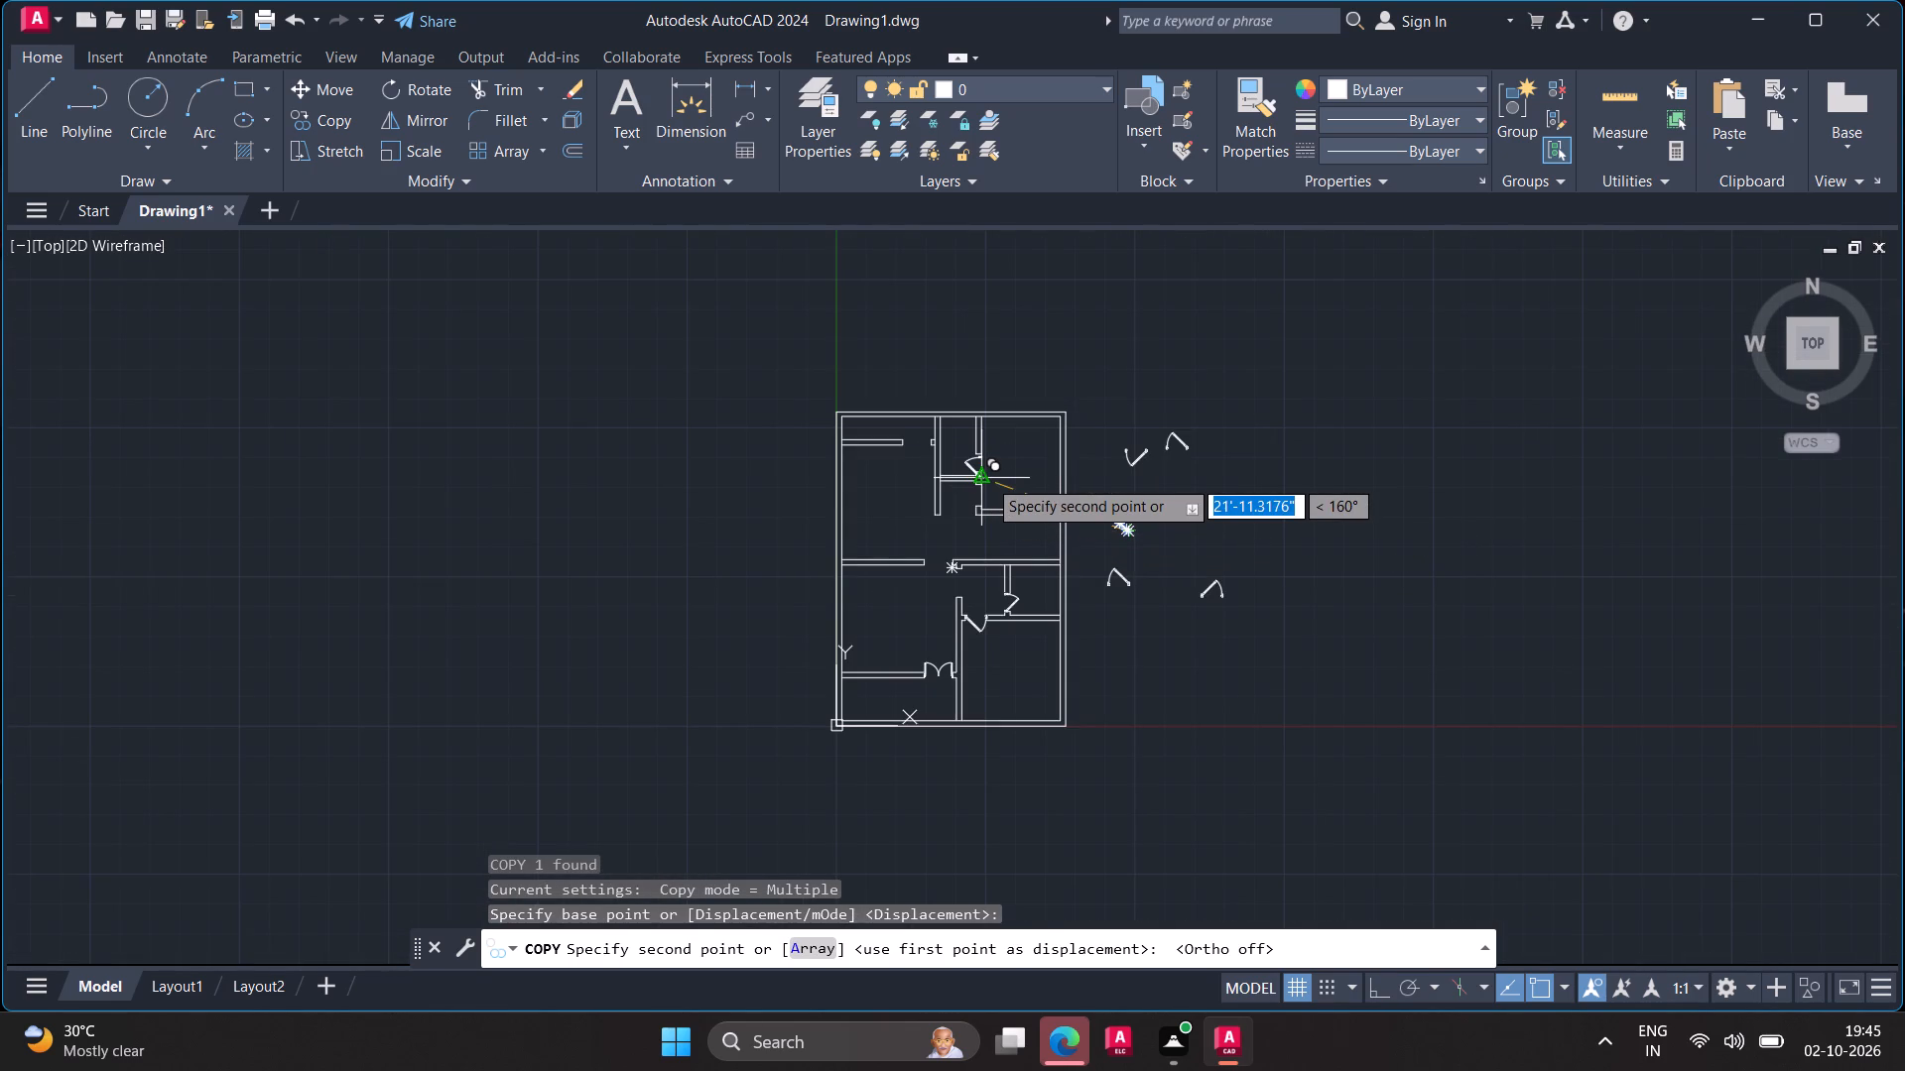
scroll(986, 478, "up", 3)
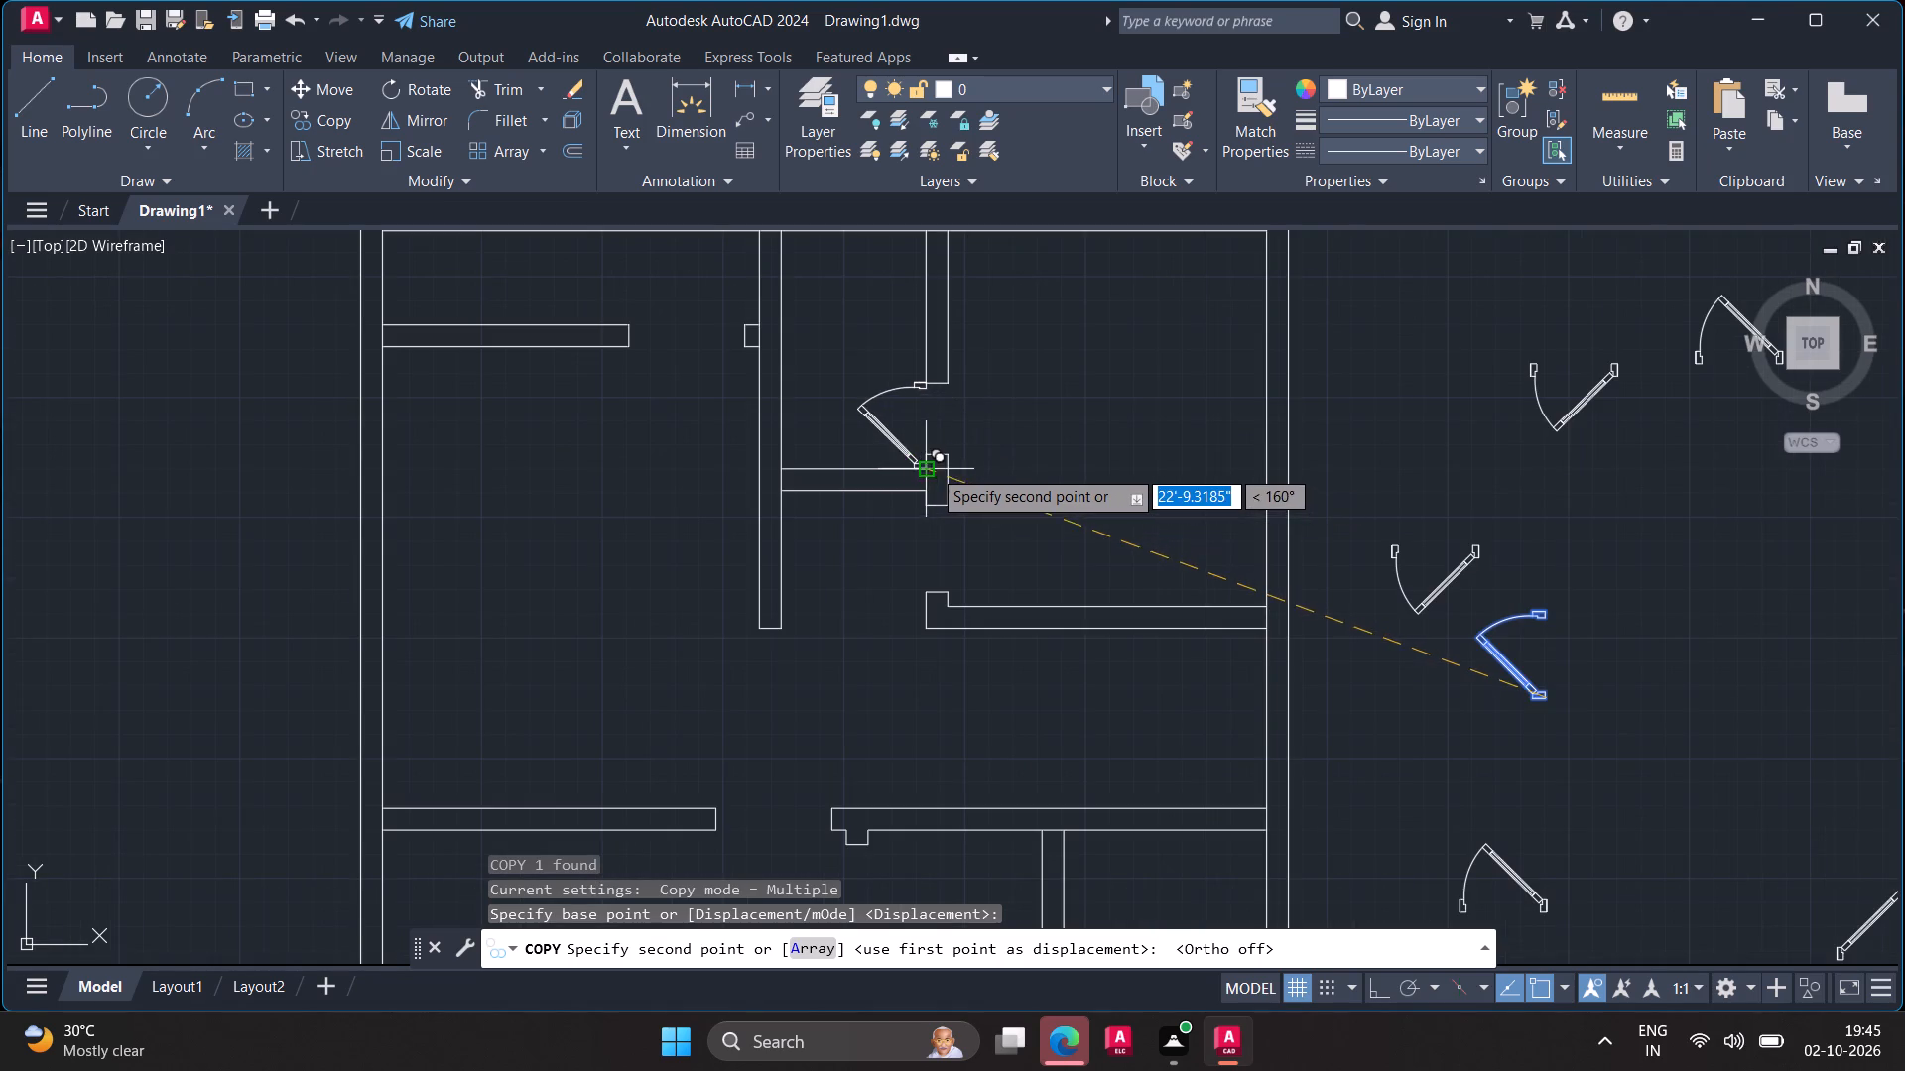
scroll(932, 468, "up", 4)
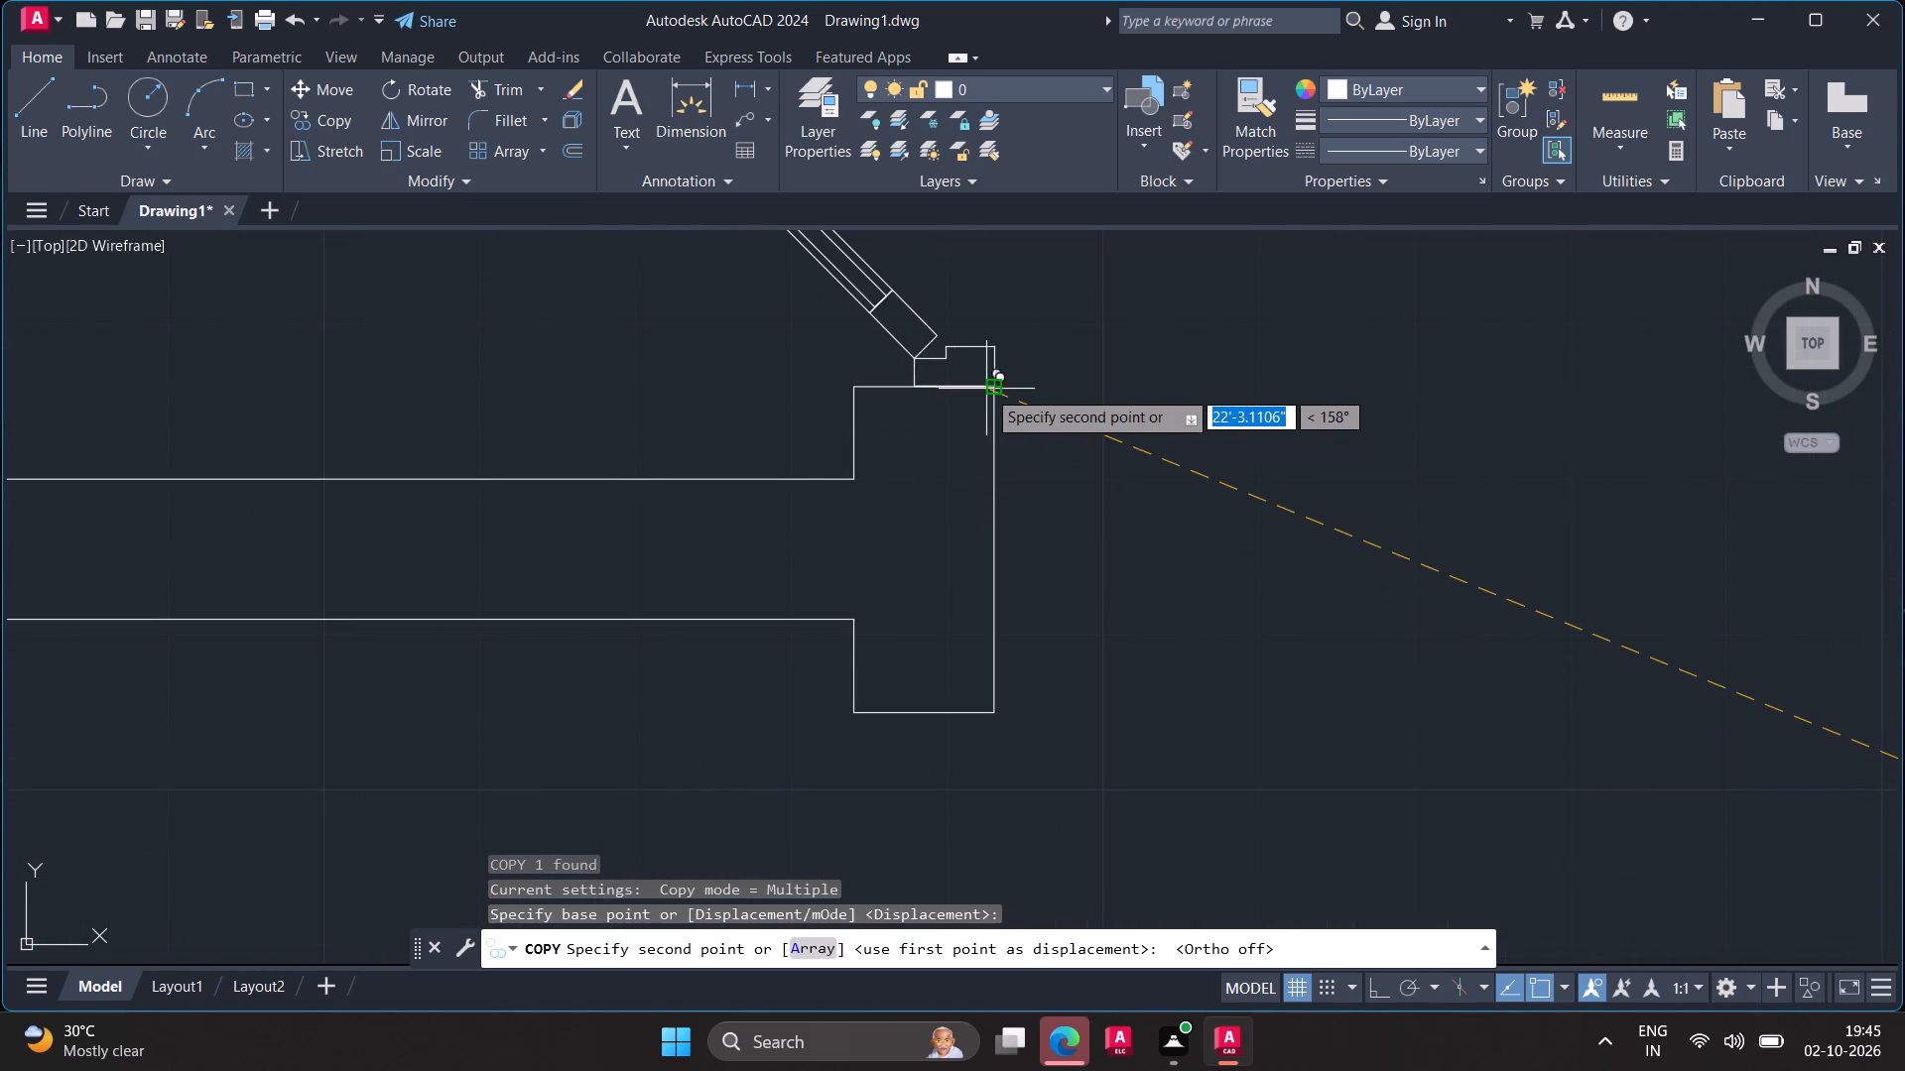
scroll(984, 390, "up", 4)
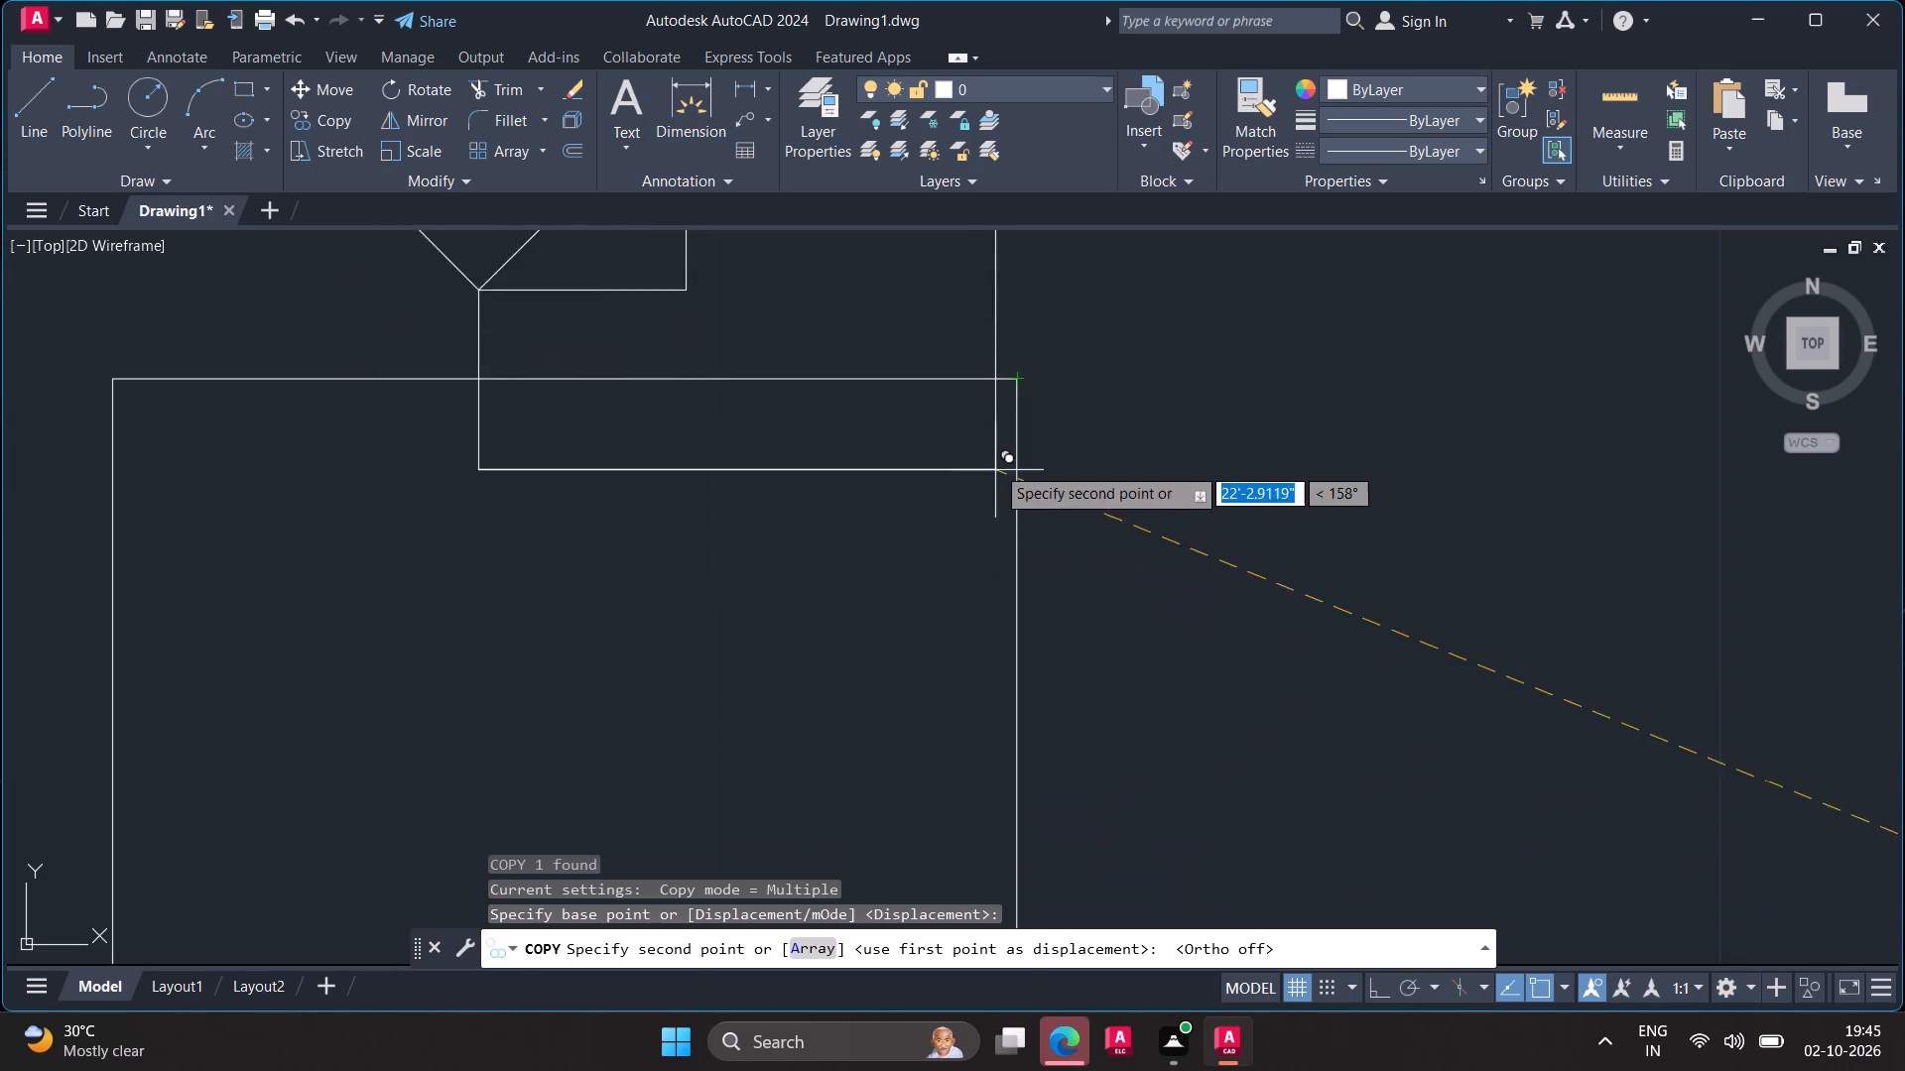
left_click(1017, 376)
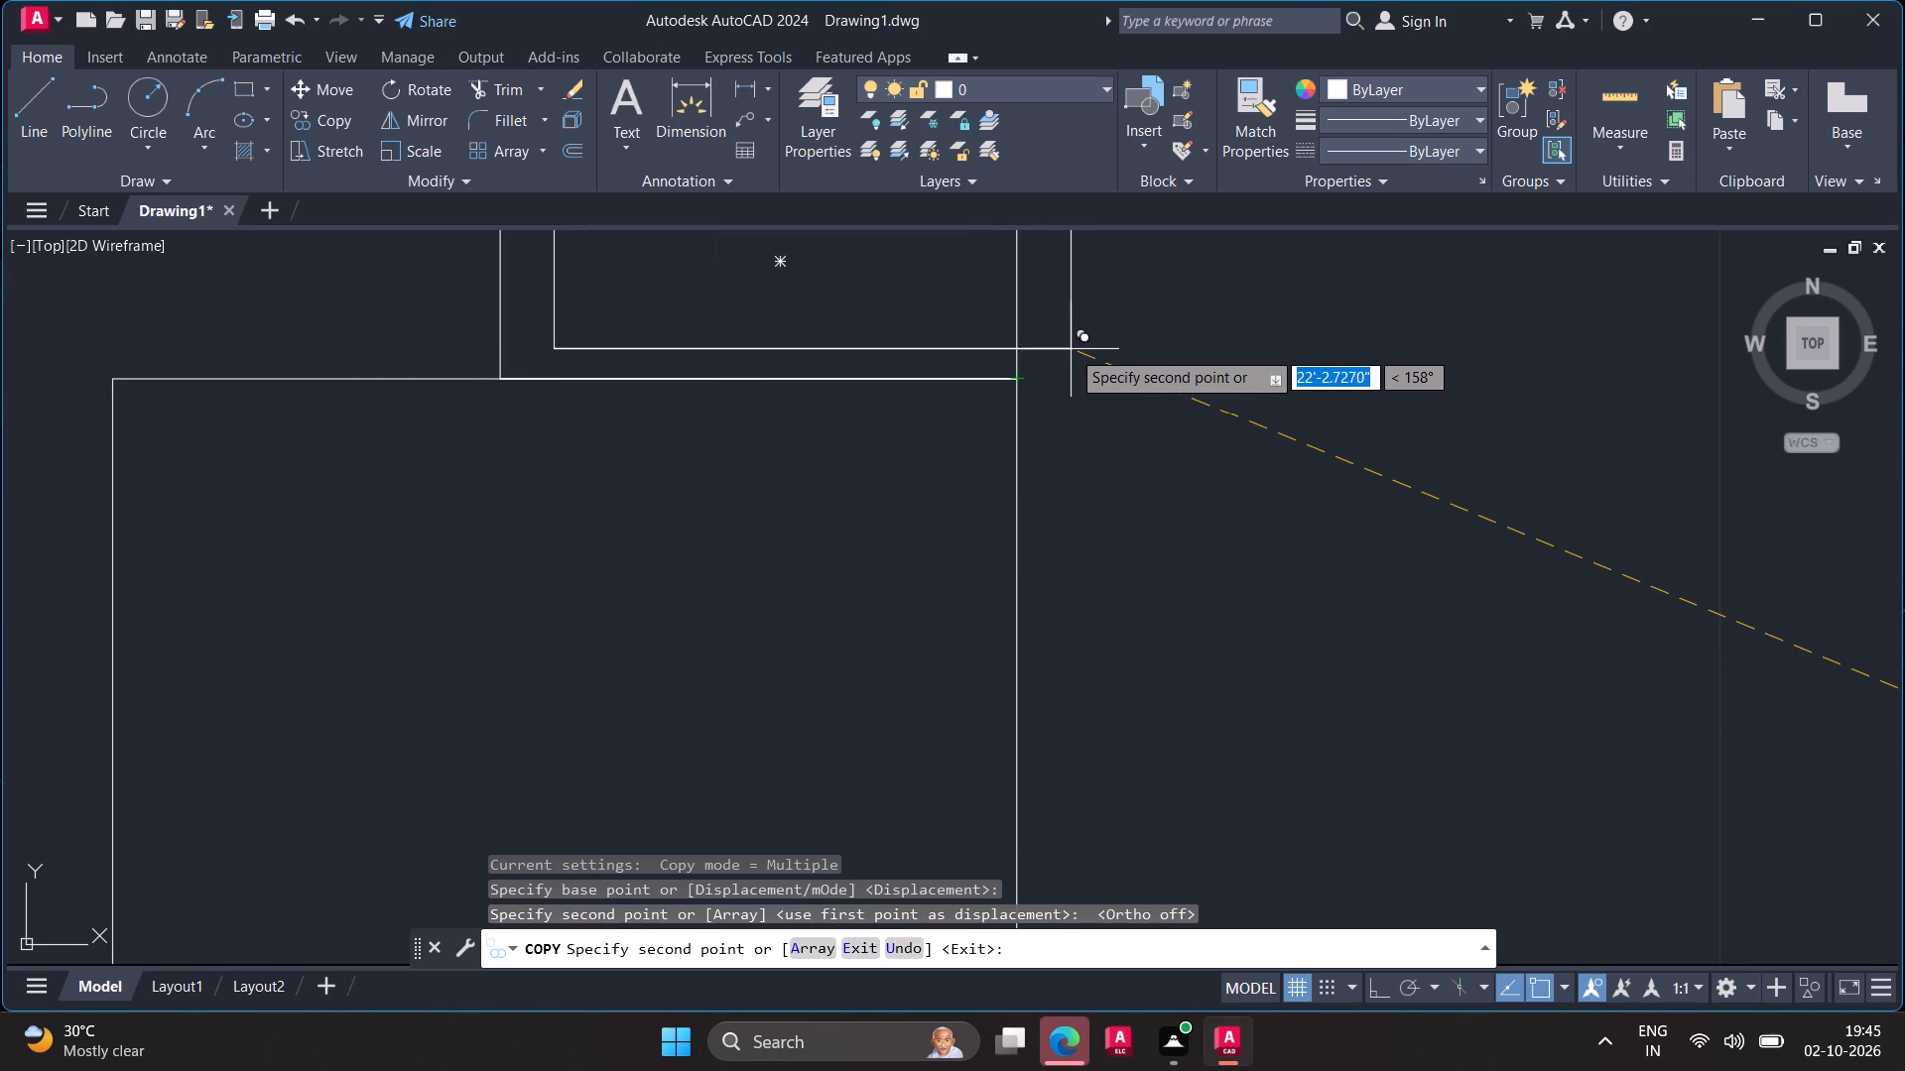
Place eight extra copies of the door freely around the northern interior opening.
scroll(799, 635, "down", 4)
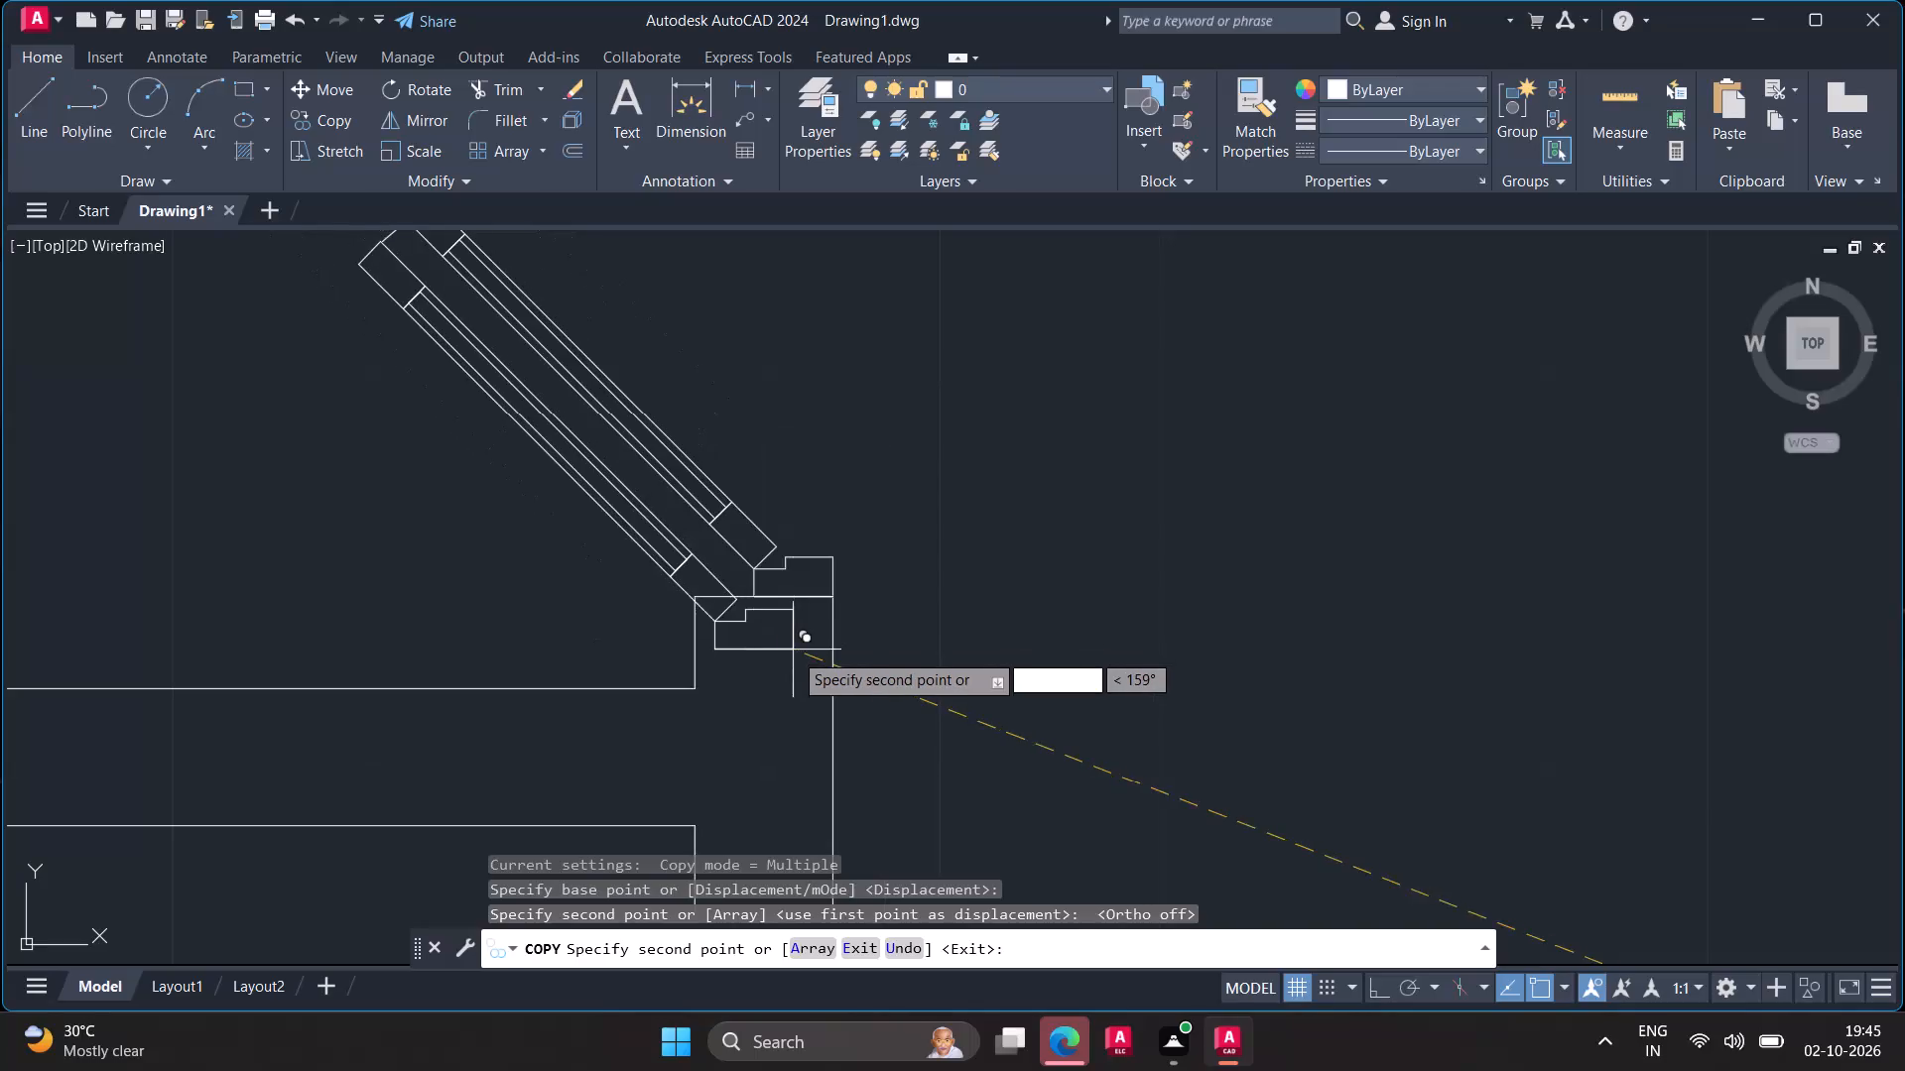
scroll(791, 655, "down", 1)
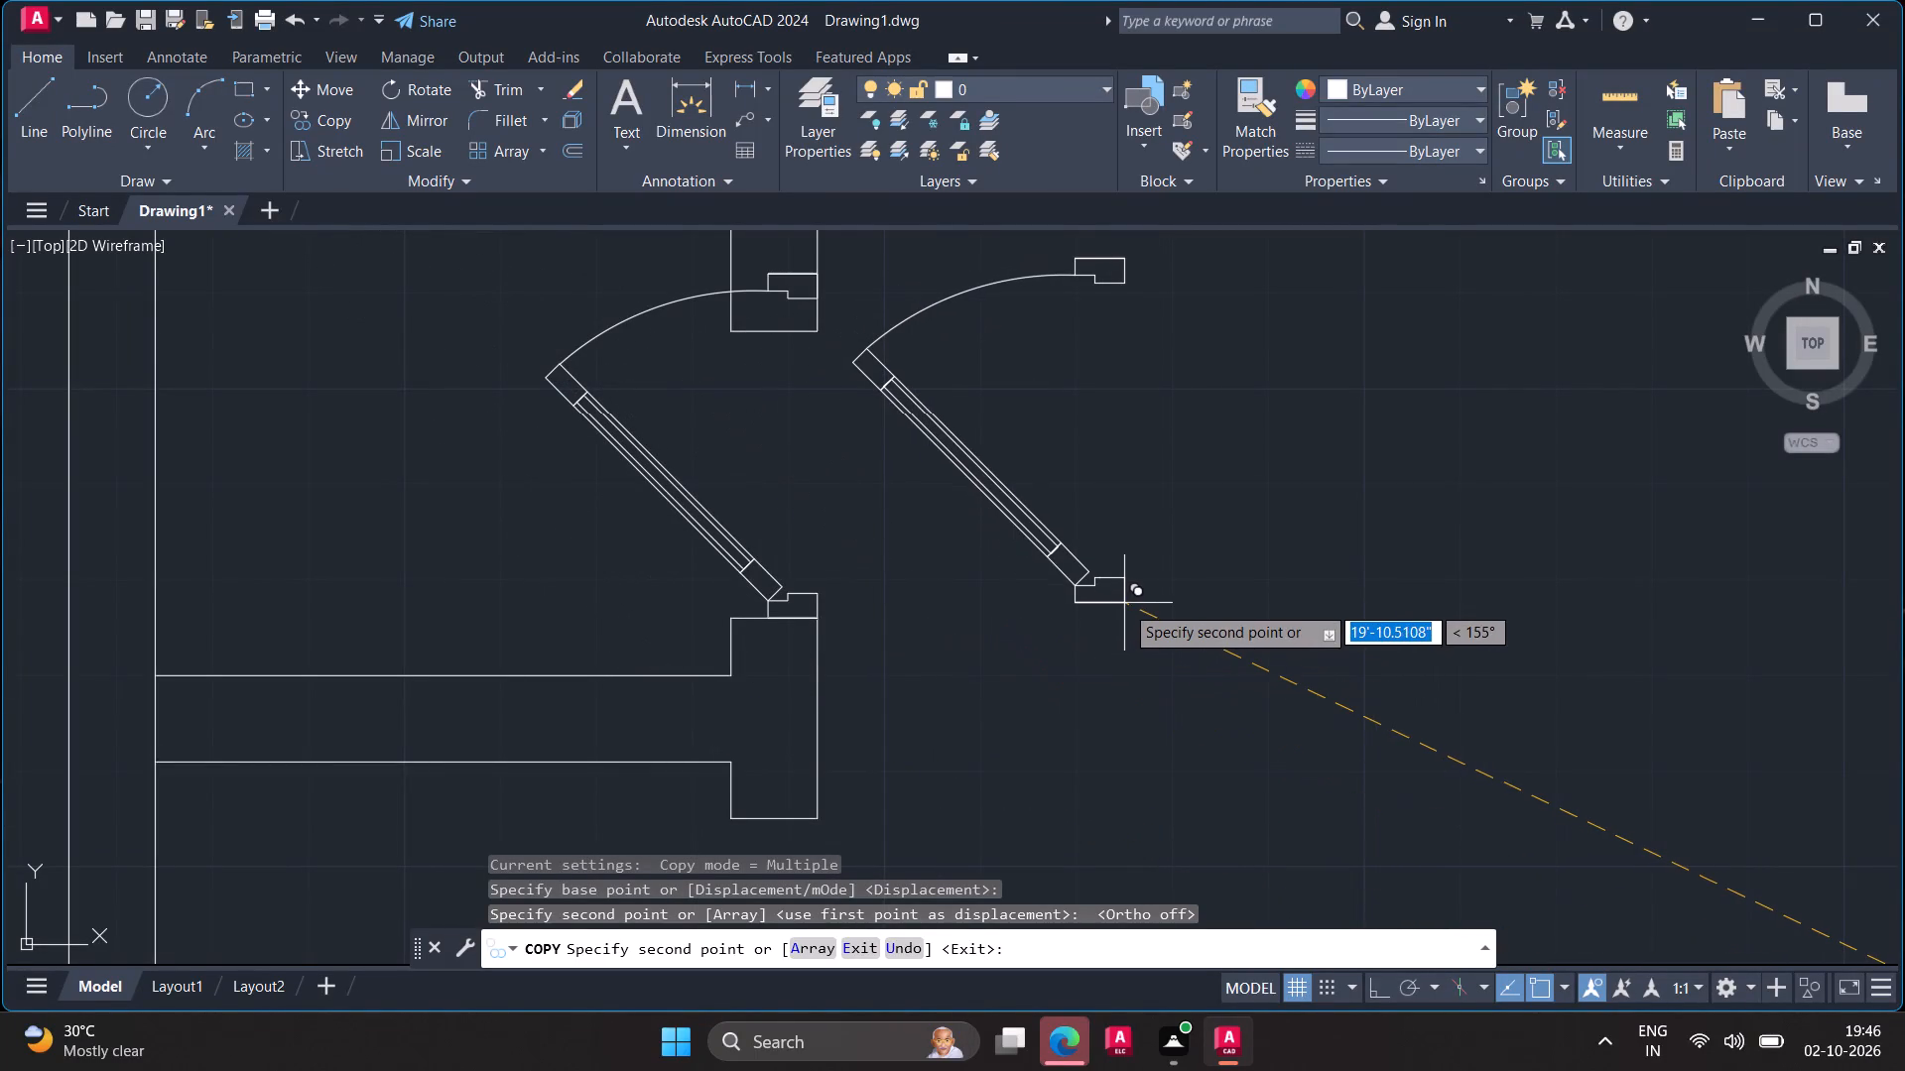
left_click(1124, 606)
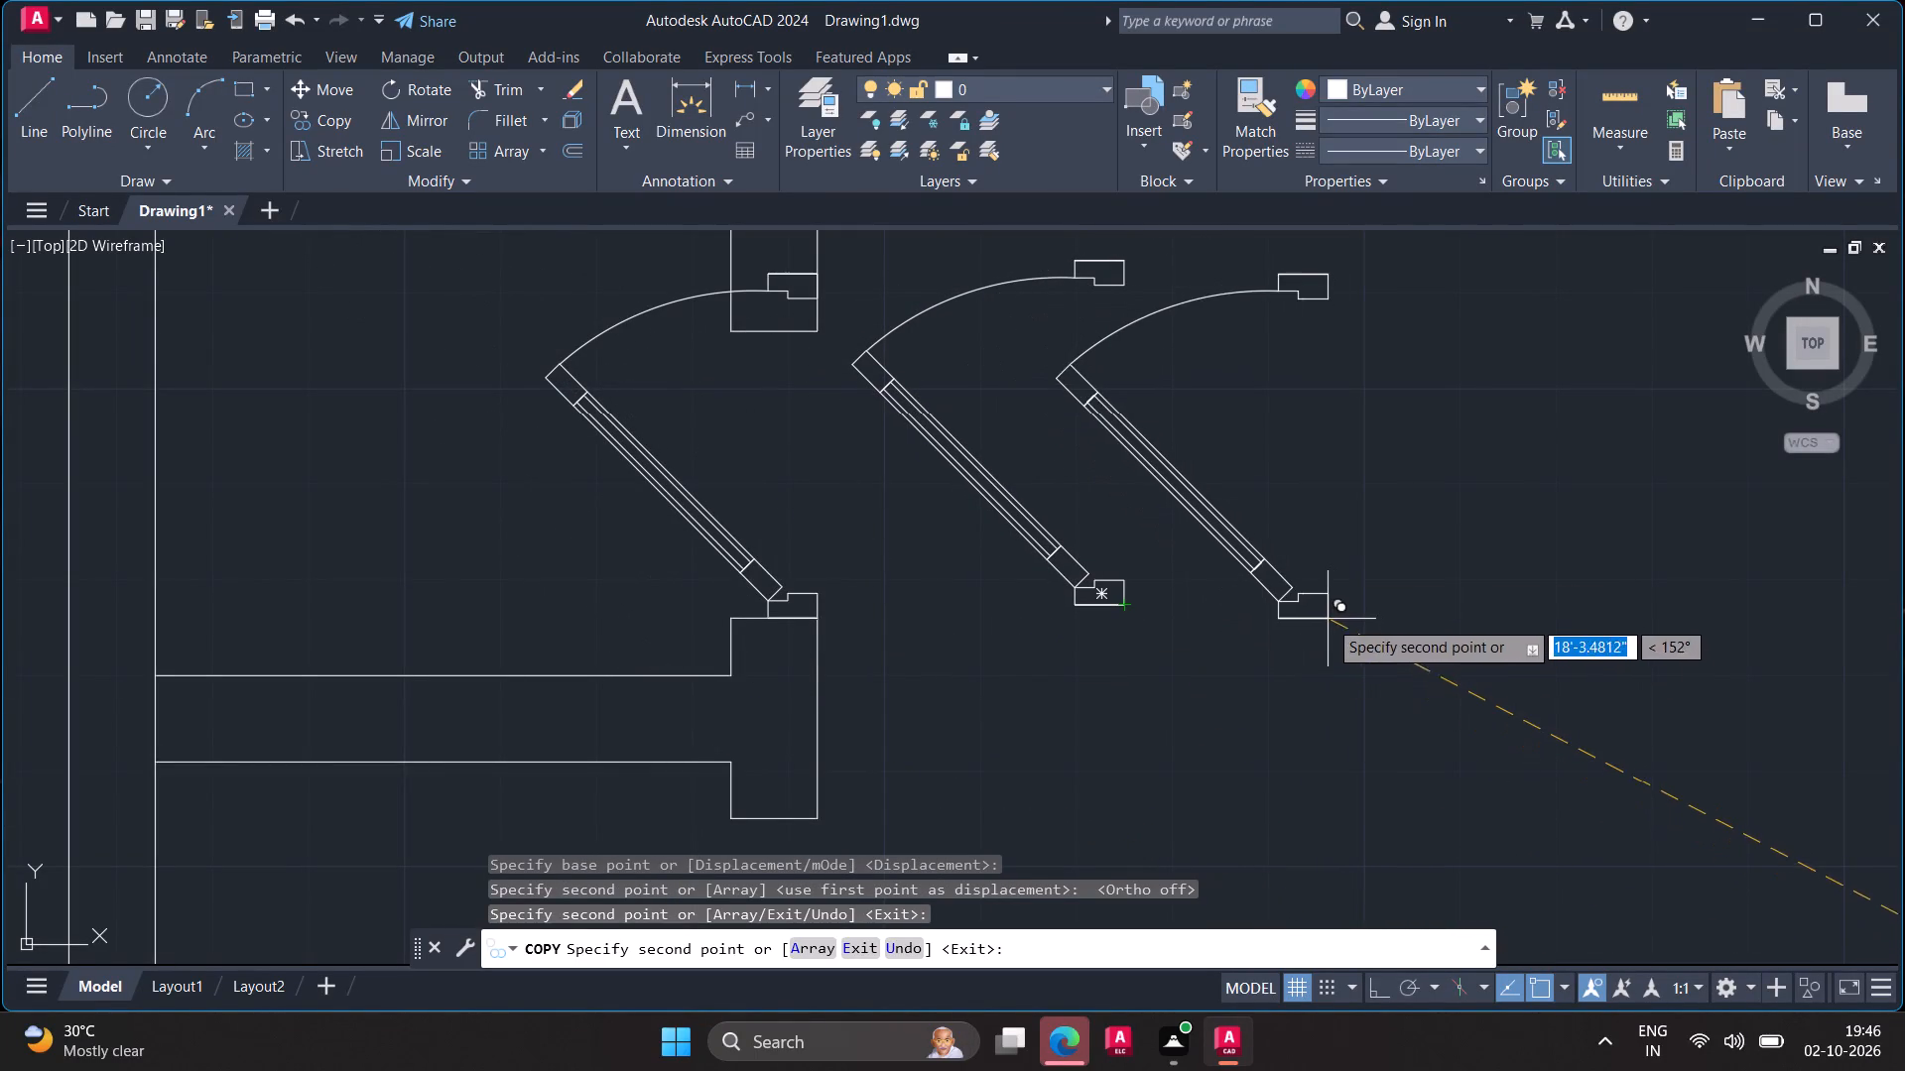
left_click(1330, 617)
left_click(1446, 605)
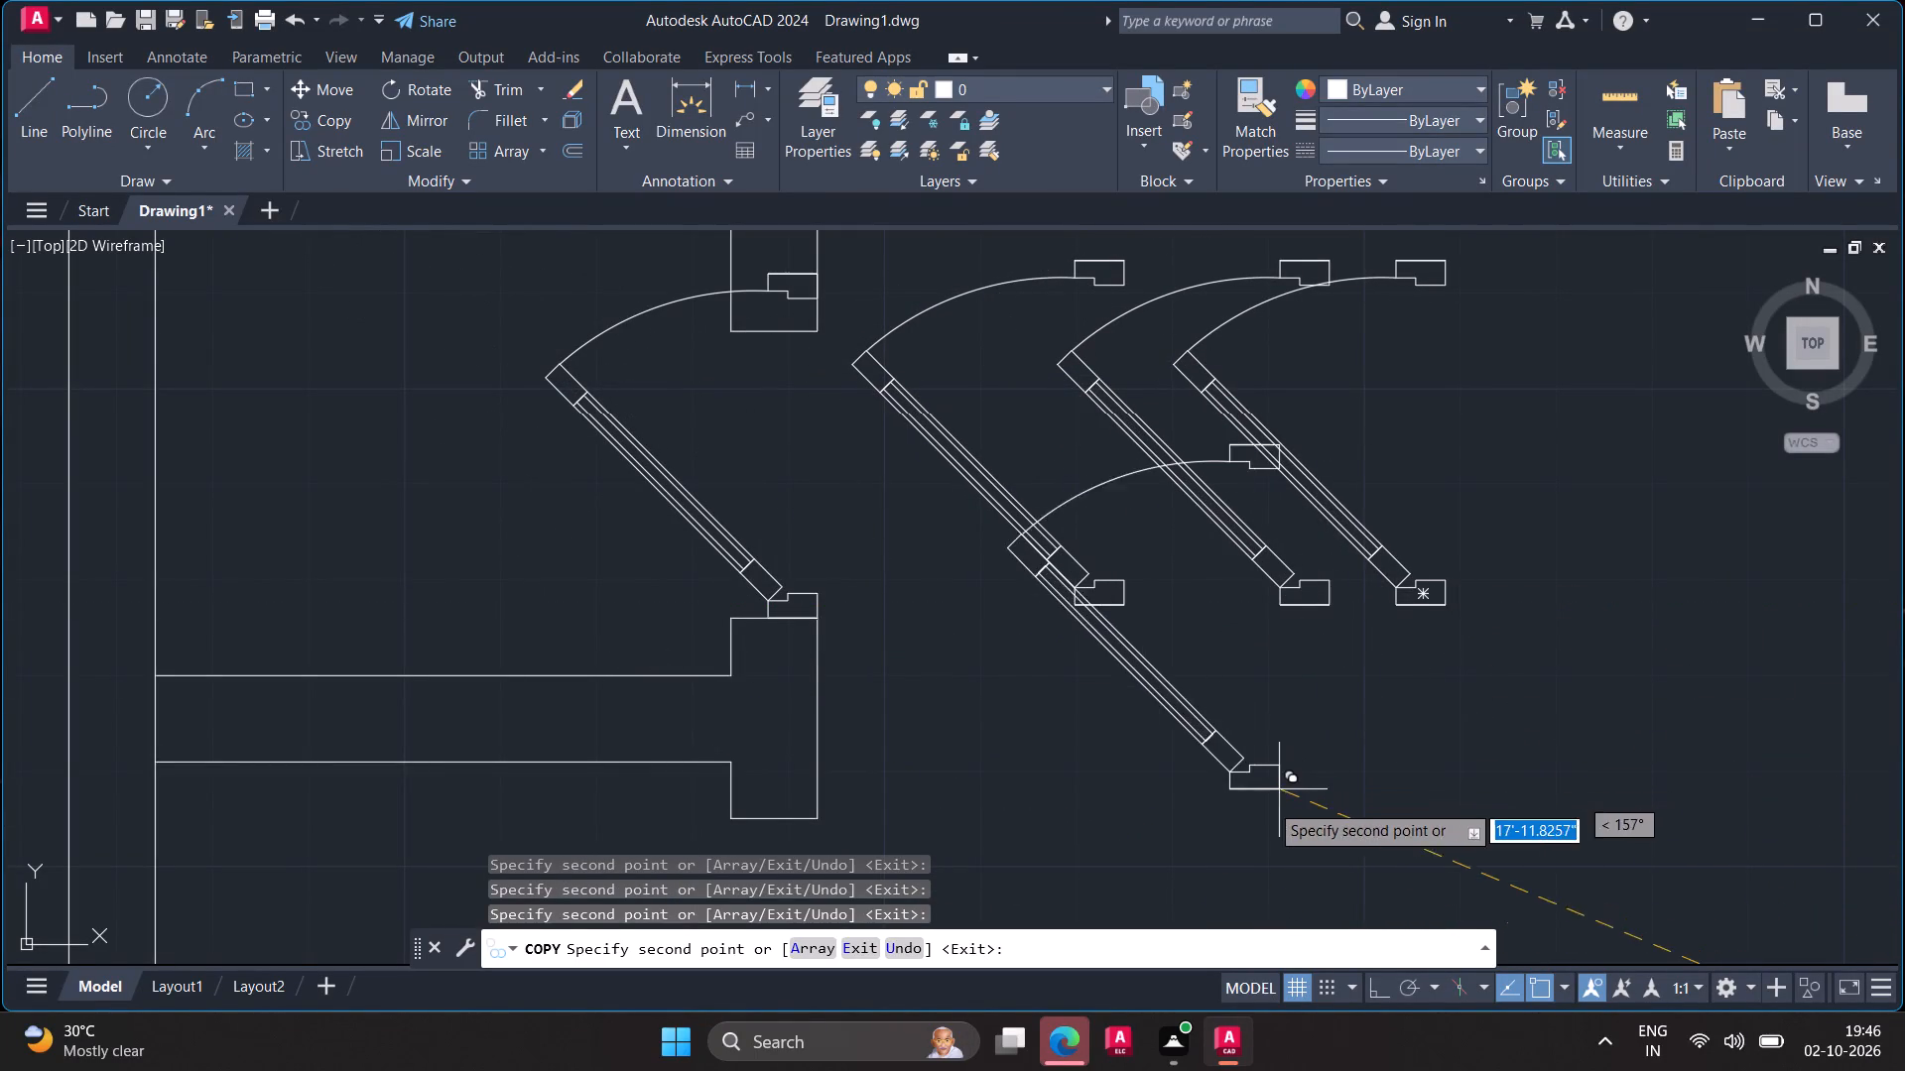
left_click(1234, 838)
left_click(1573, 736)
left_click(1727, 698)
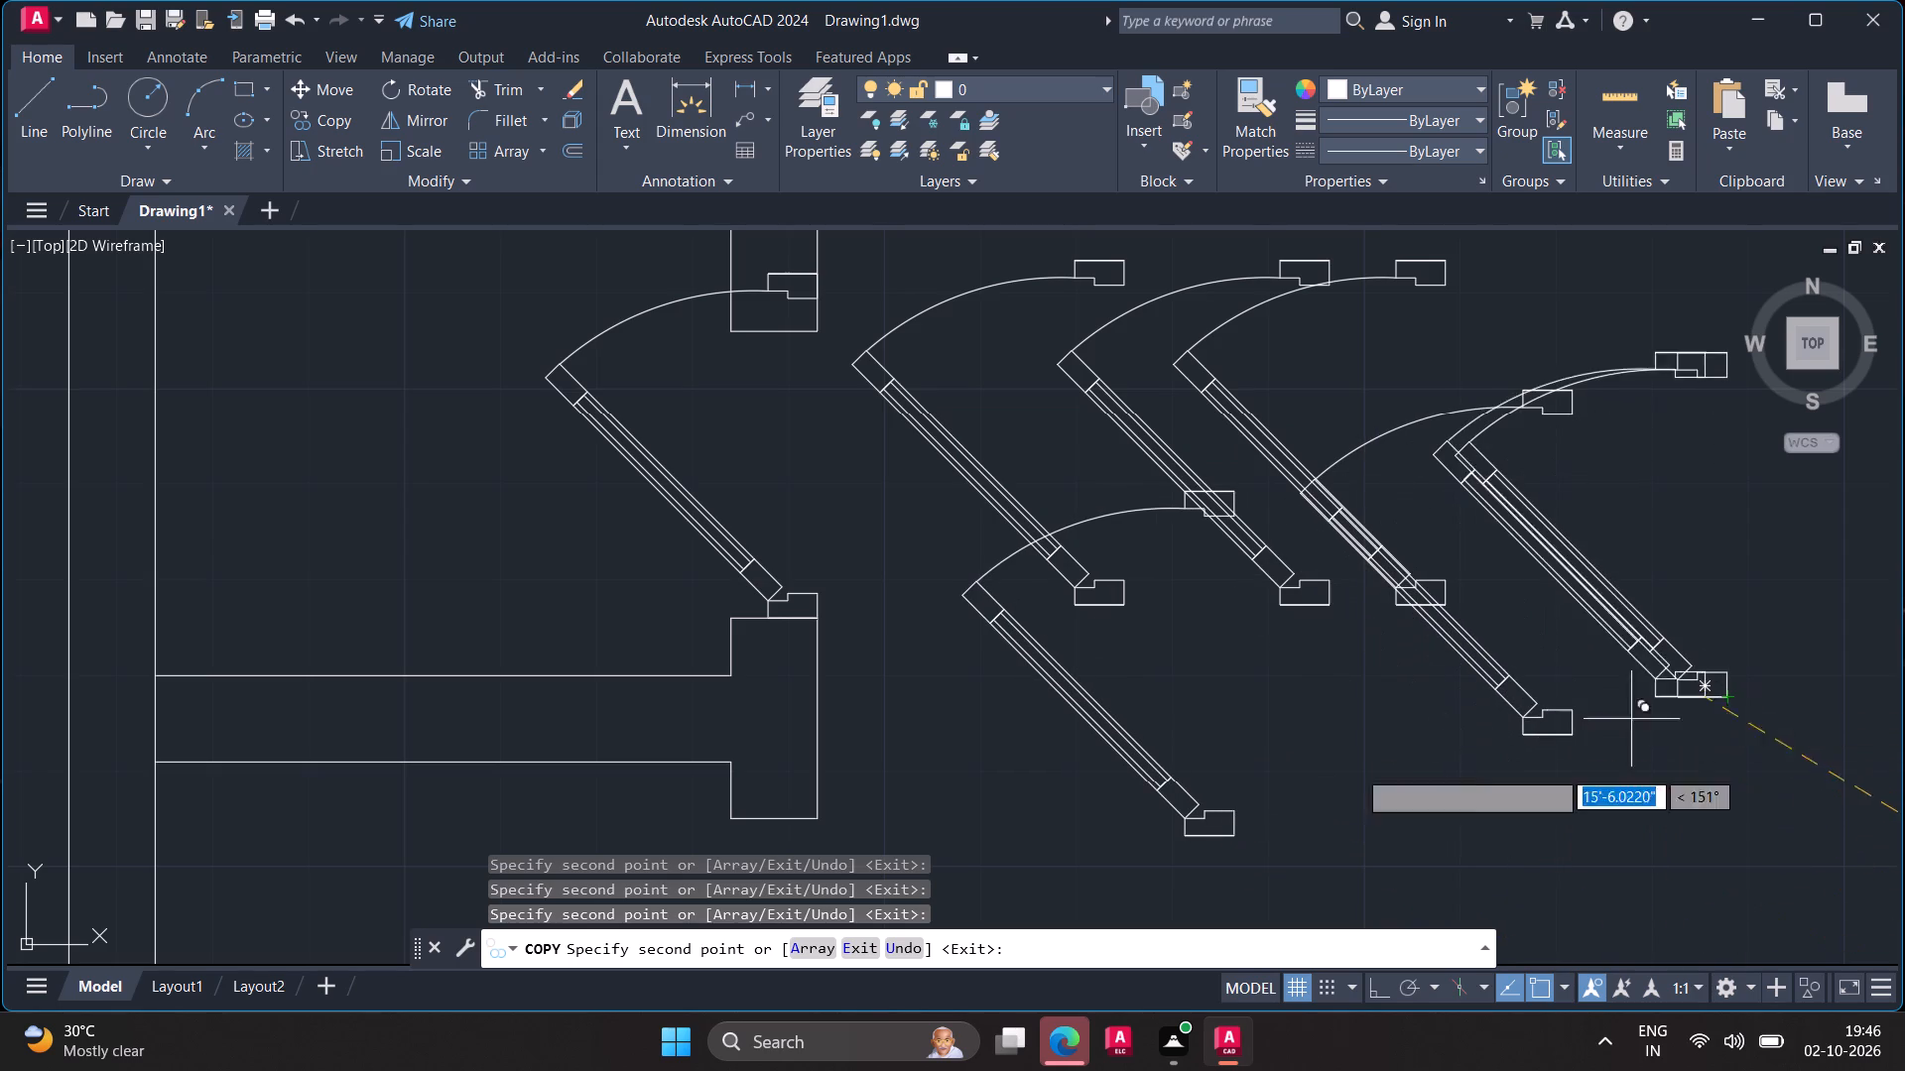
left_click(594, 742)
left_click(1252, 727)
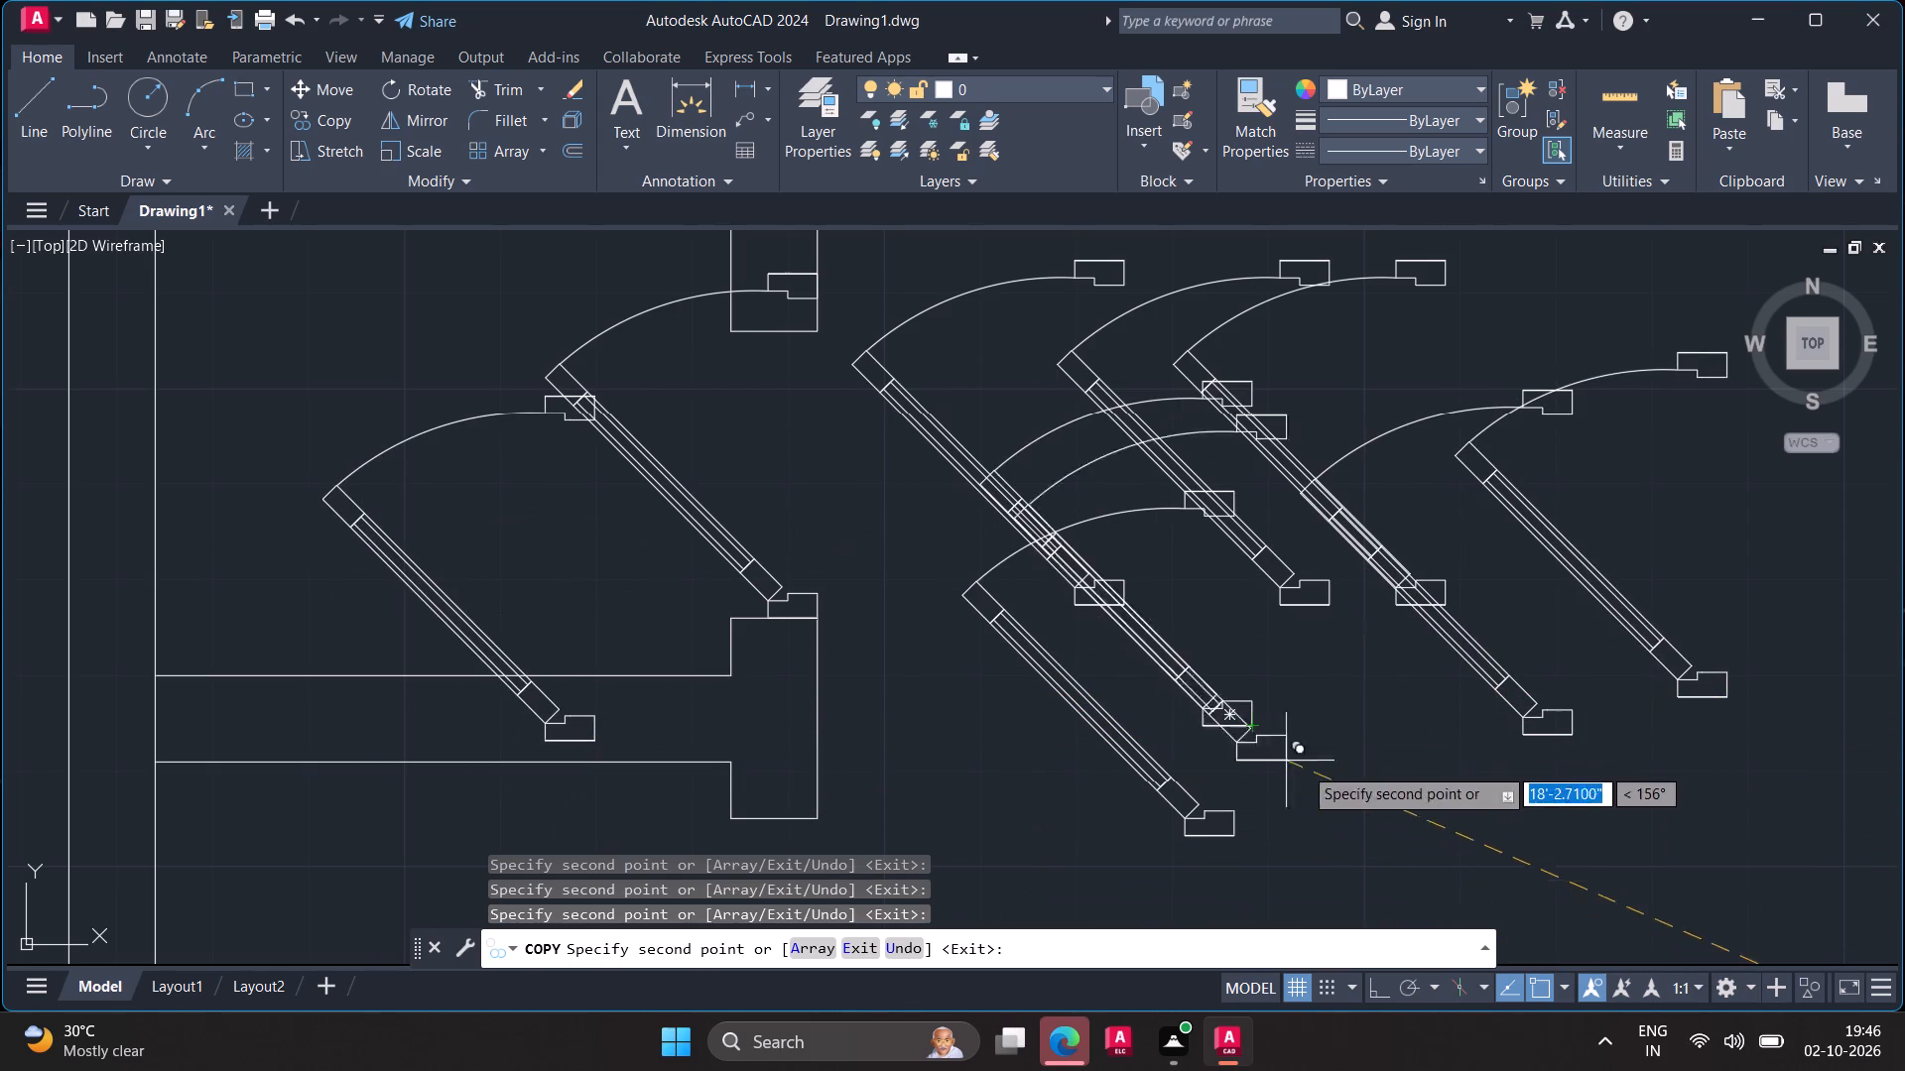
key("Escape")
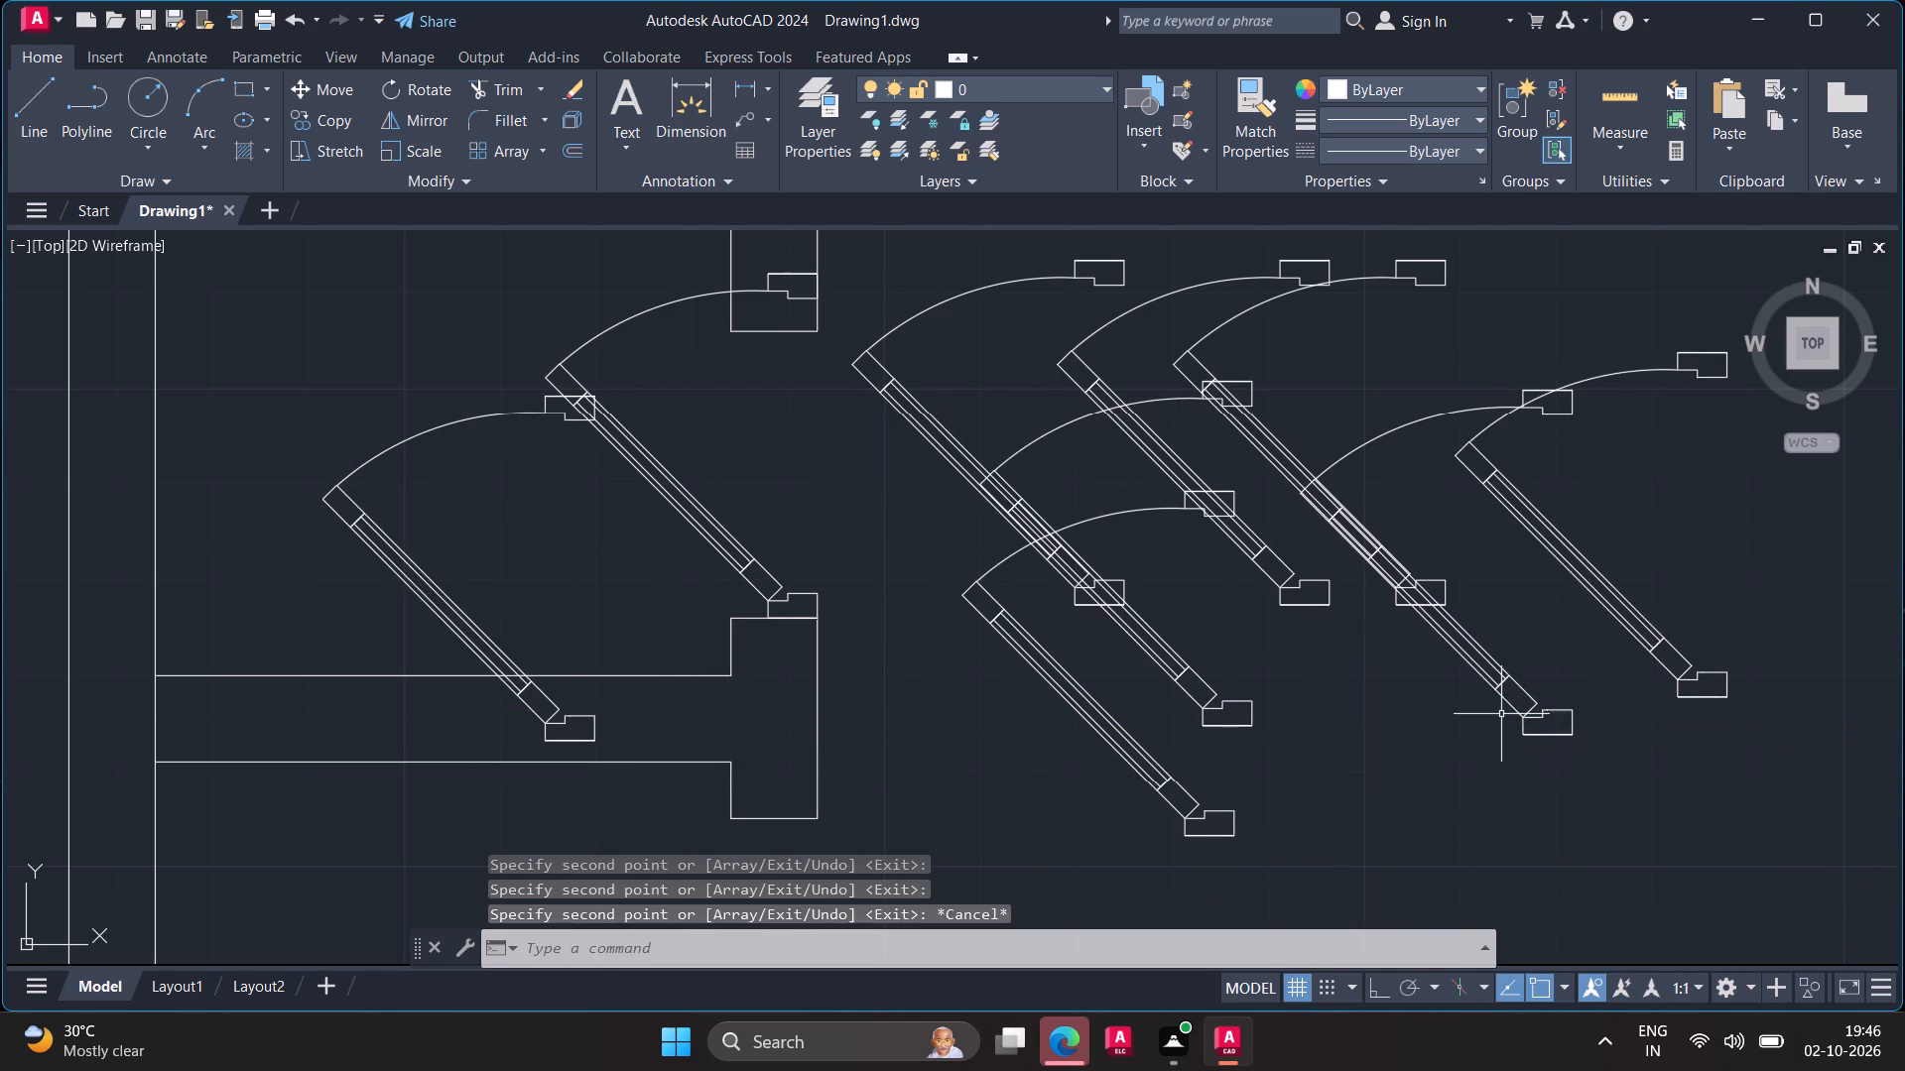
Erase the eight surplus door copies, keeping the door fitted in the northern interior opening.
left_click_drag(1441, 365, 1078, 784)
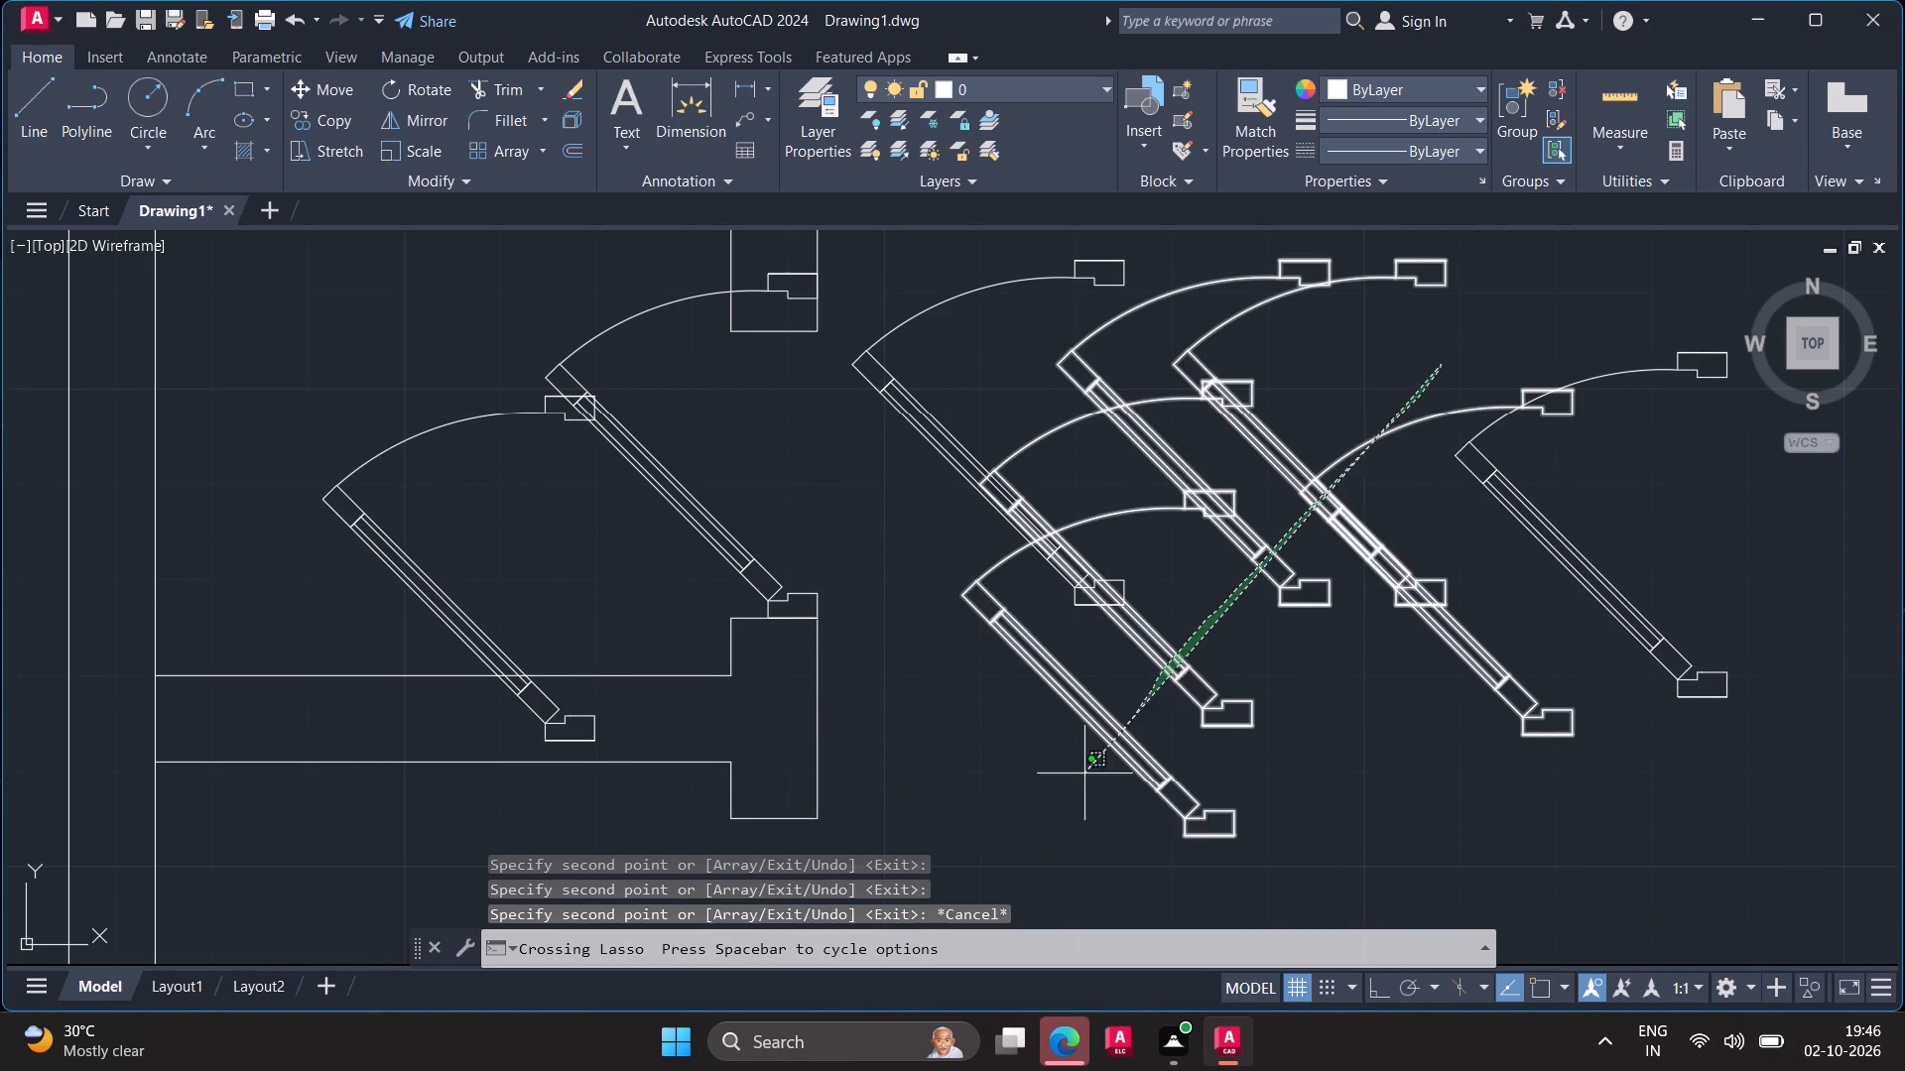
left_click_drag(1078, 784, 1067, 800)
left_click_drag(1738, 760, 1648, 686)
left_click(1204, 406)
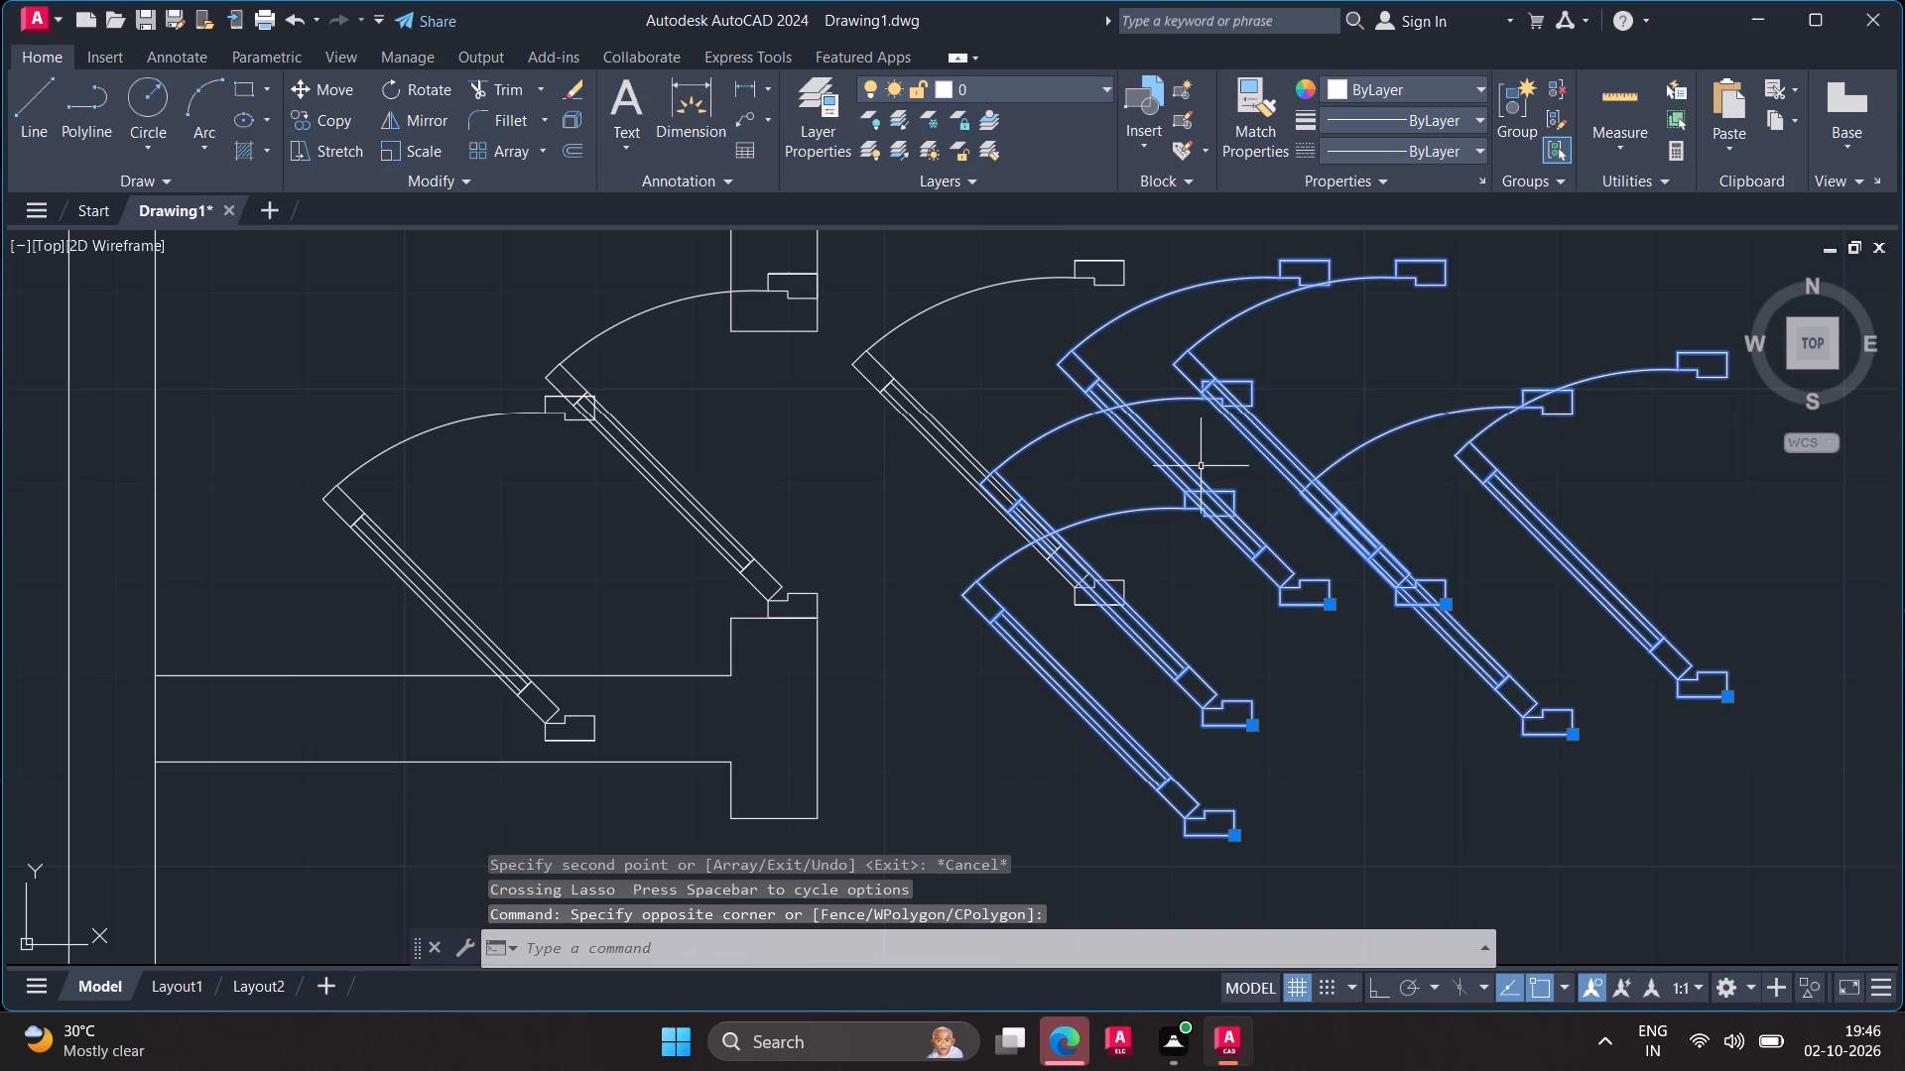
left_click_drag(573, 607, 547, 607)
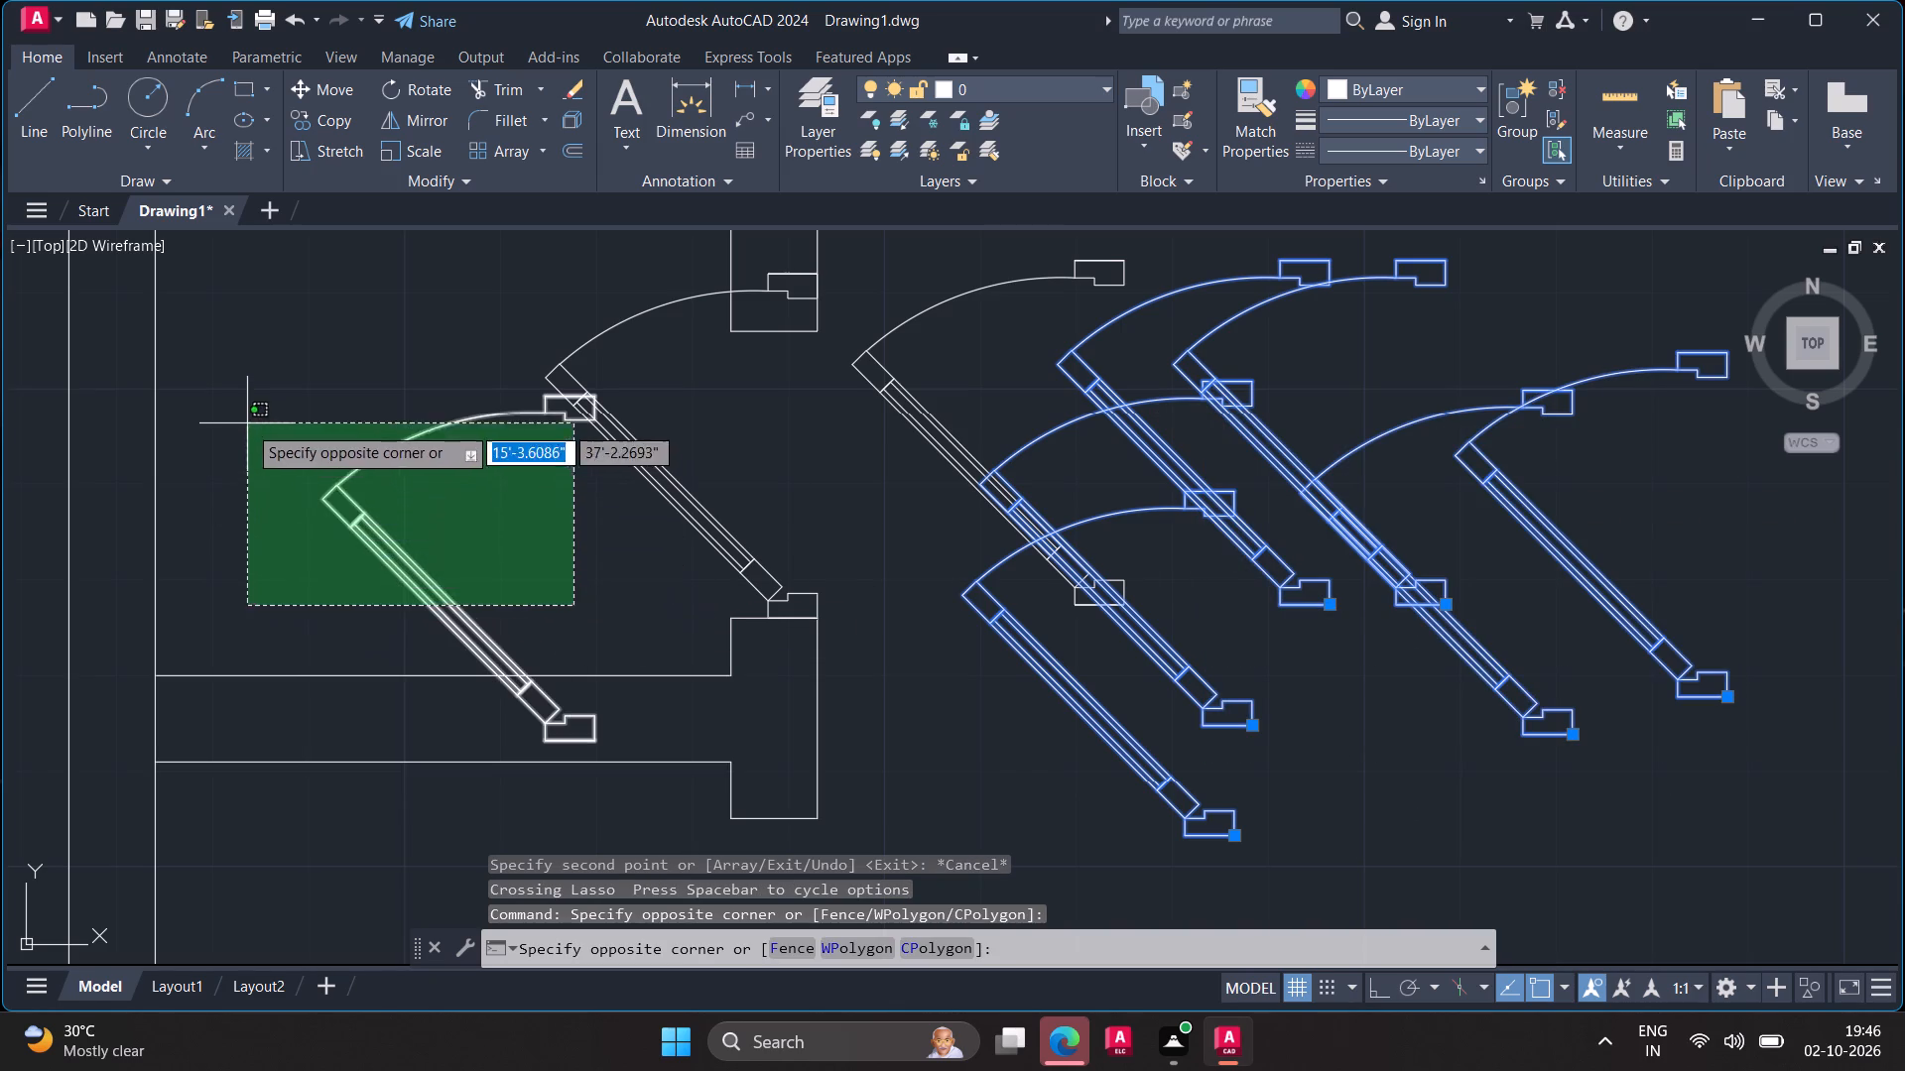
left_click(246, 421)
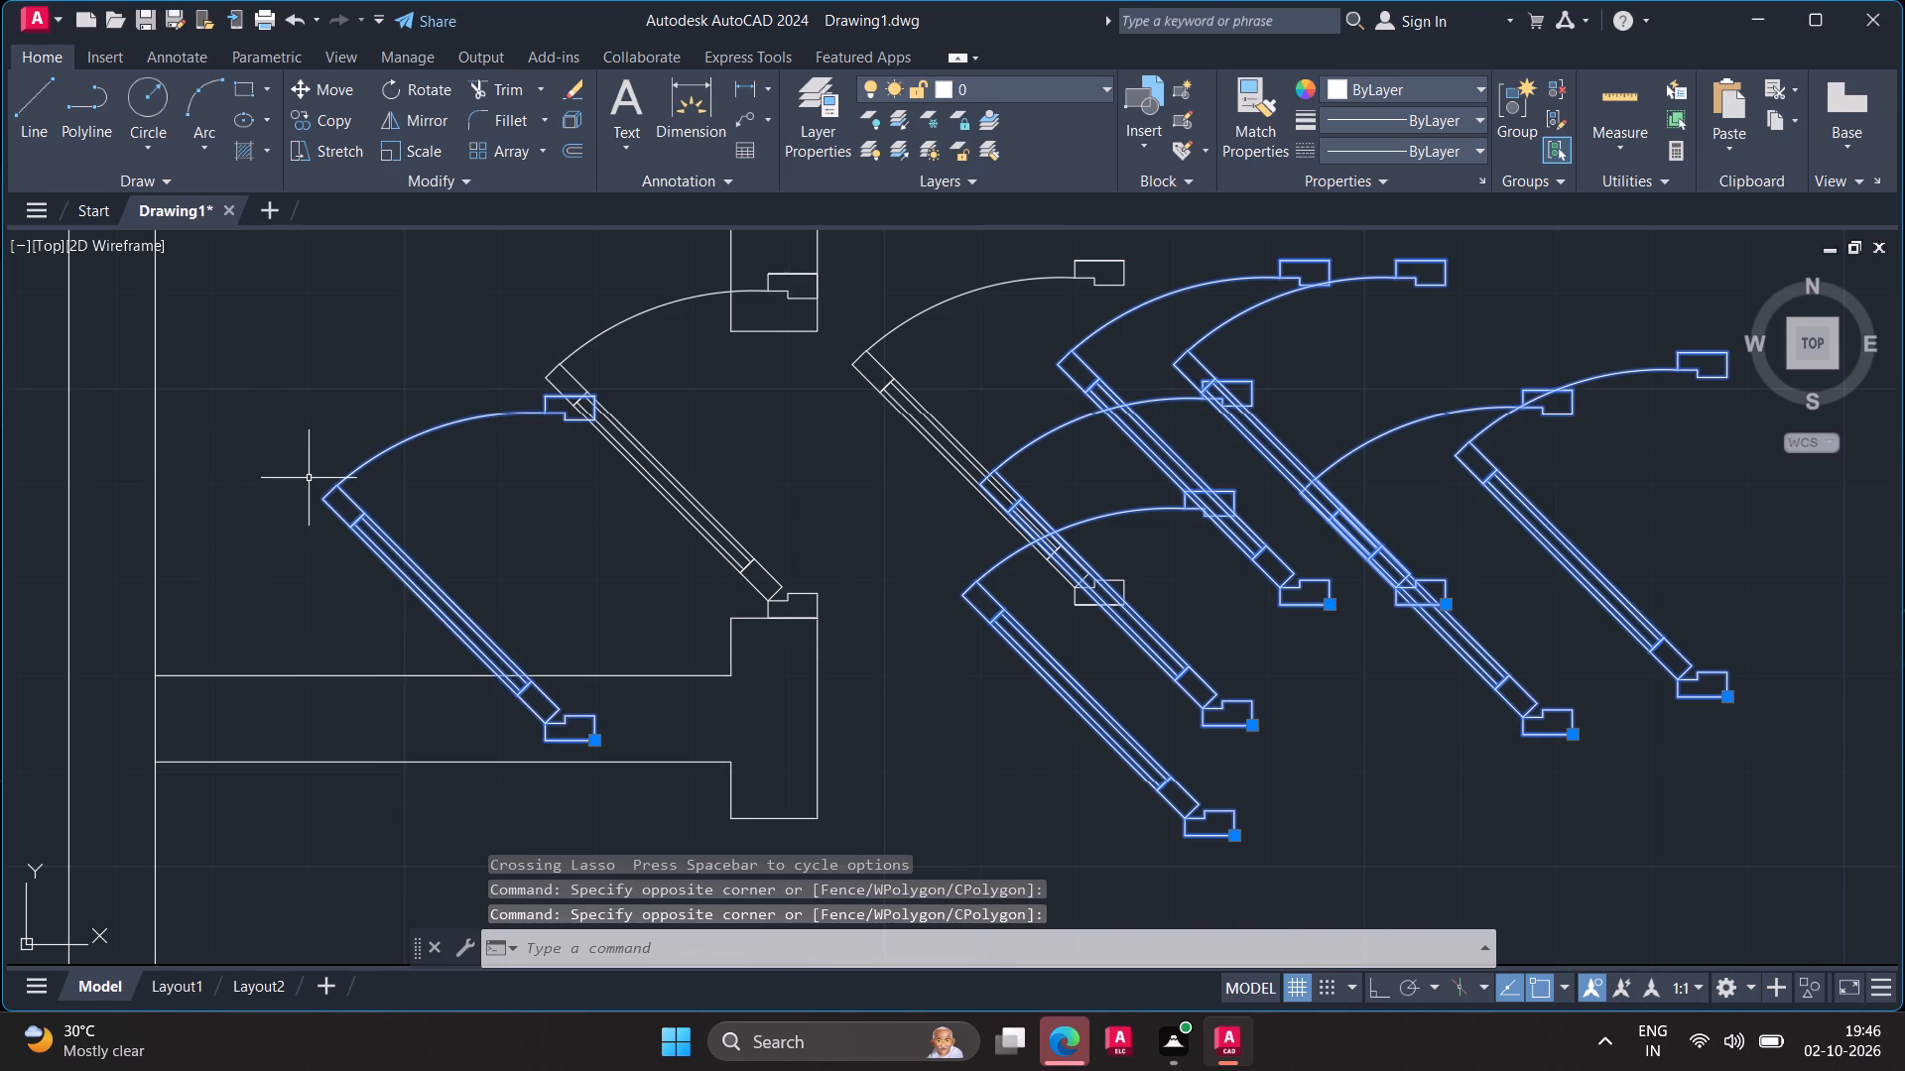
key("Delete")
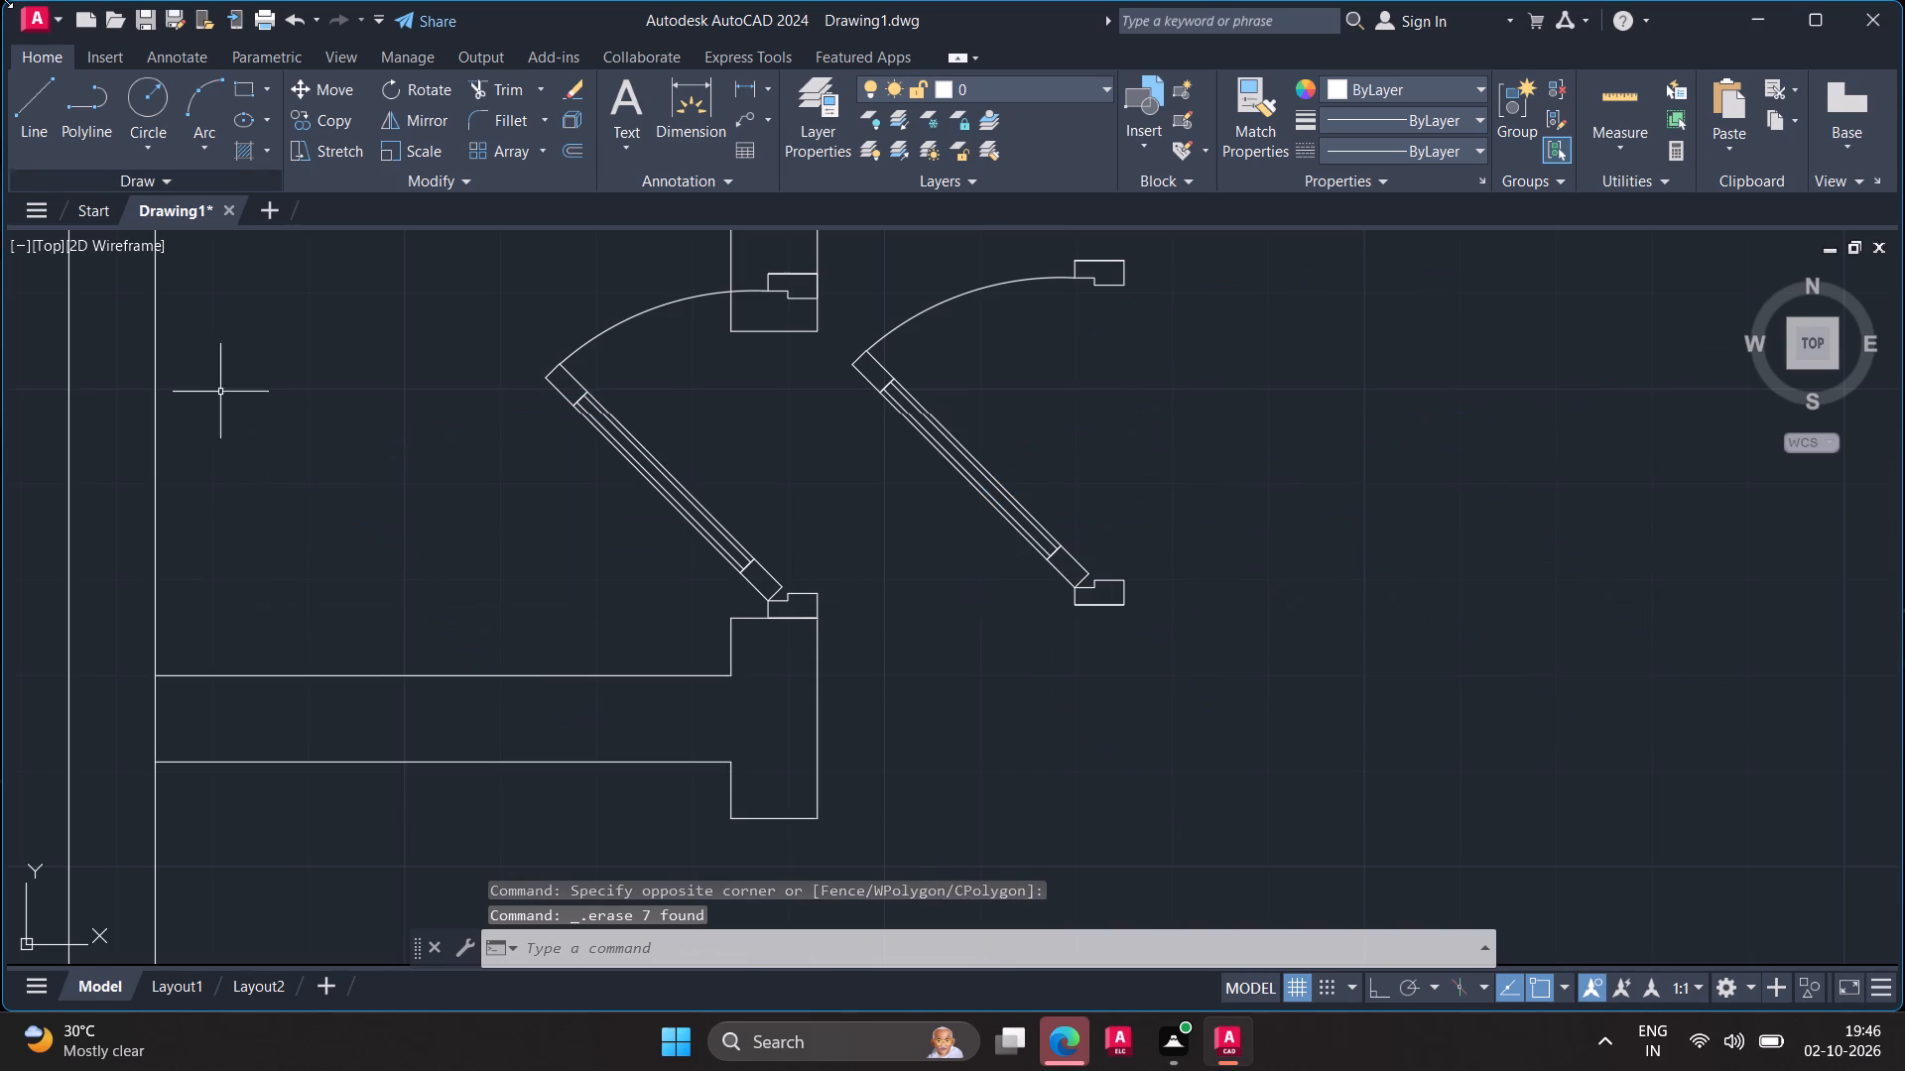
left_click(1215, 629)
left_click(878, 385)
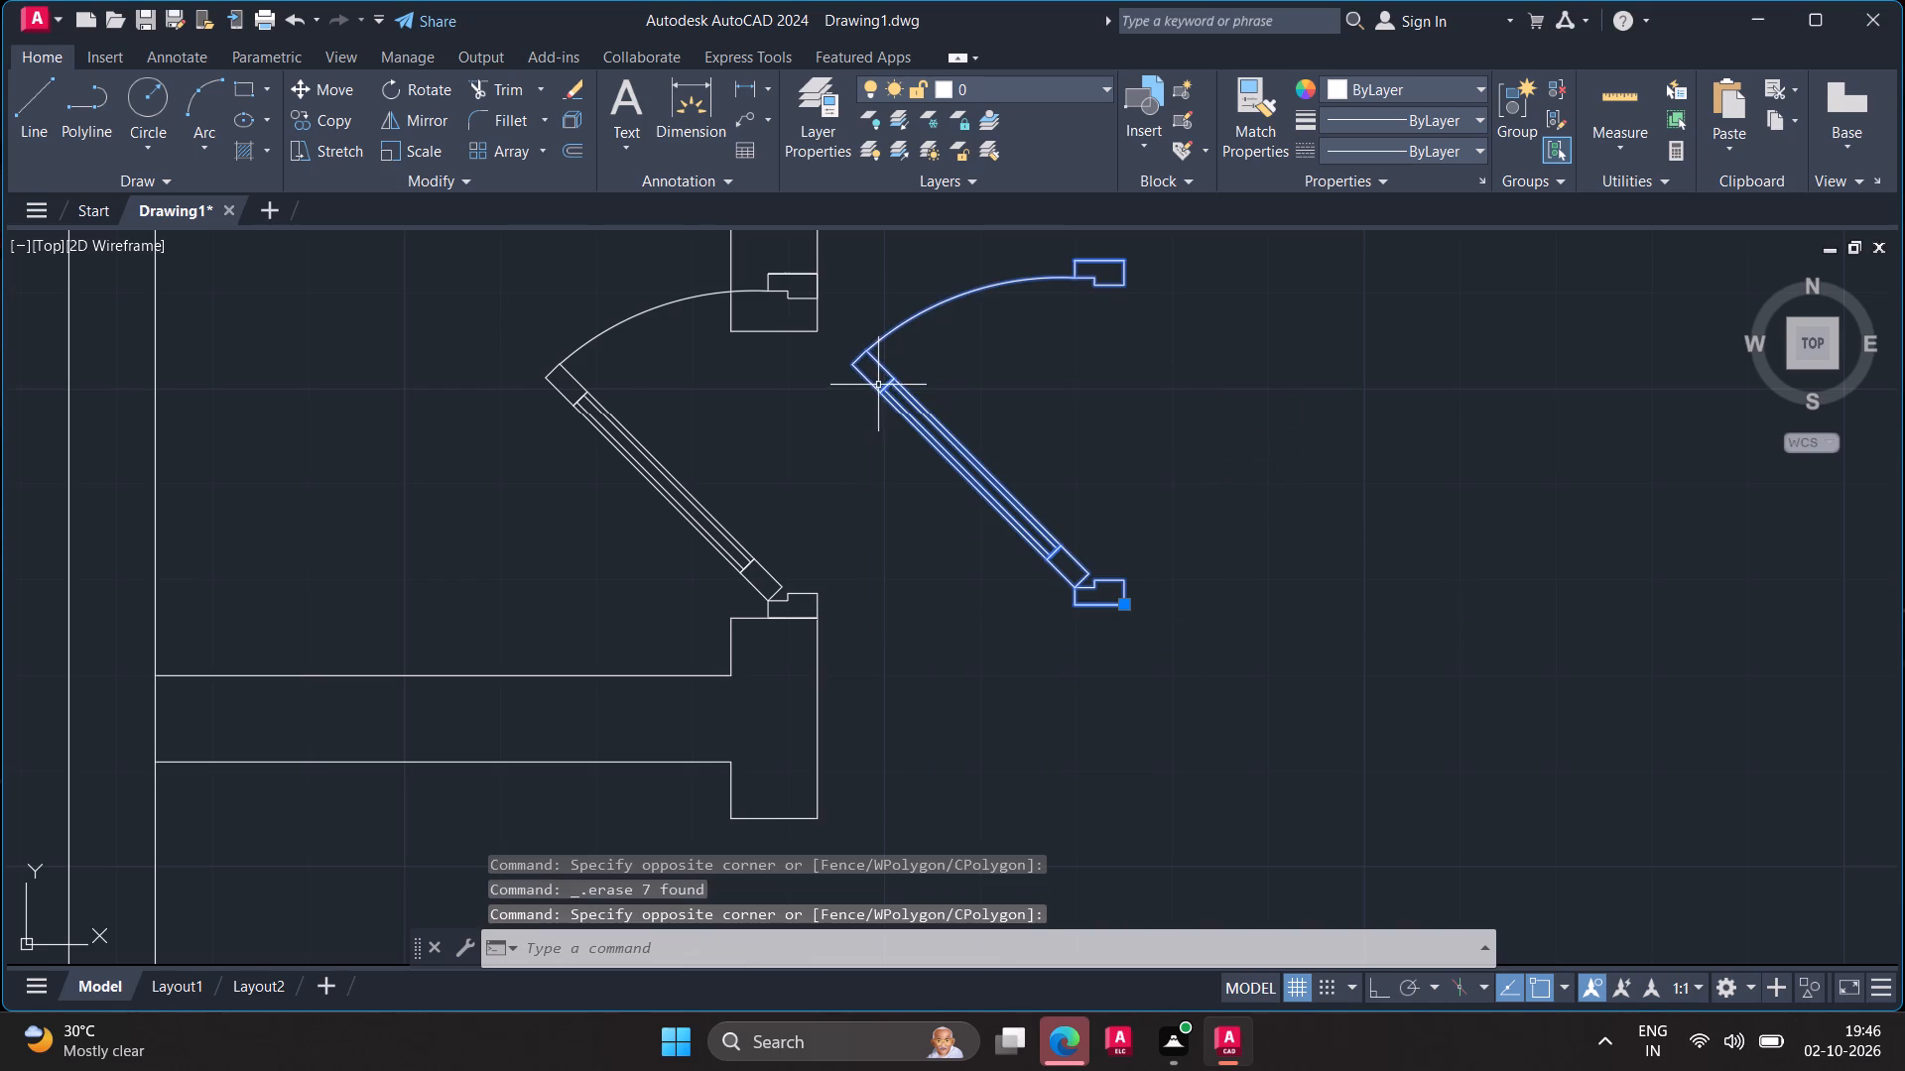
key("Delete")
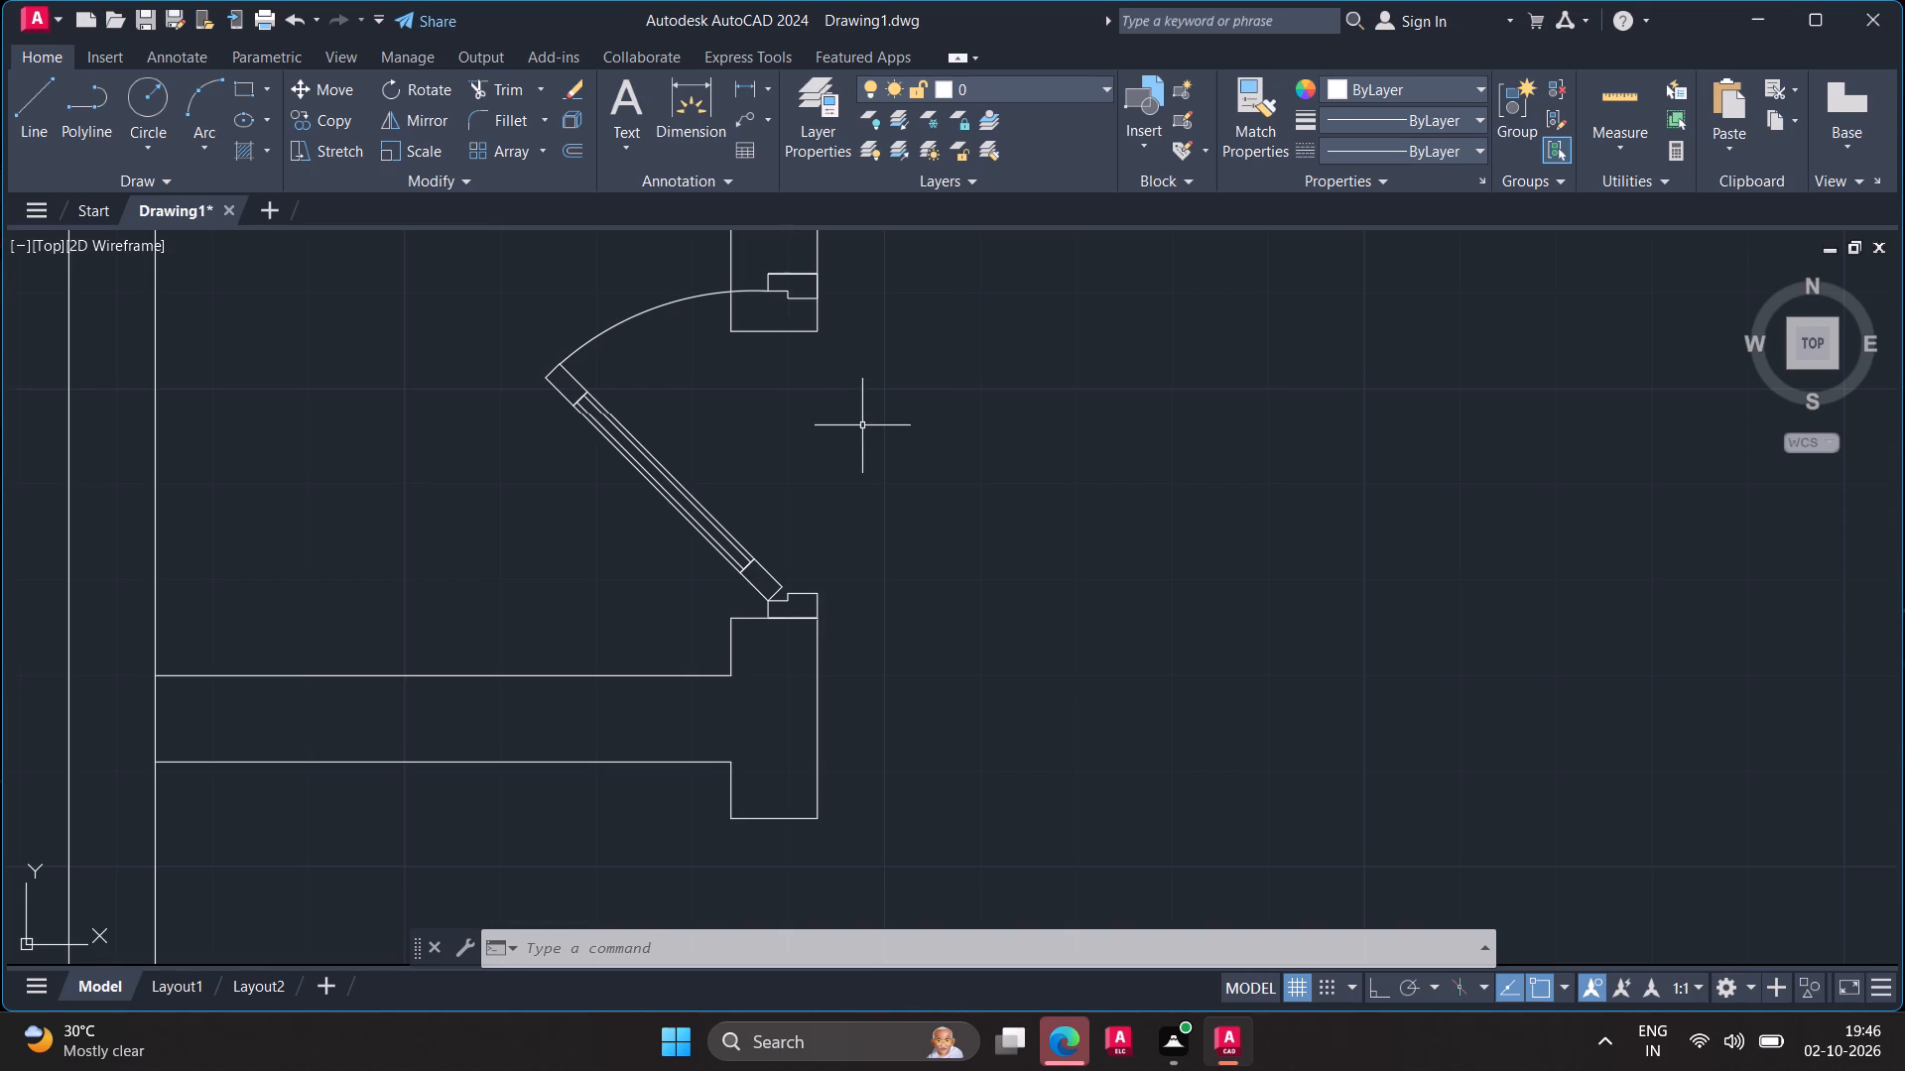
Trim the wall end's side and bottom lines that project into the opening past the fitted door's north jamb.
type("tr")
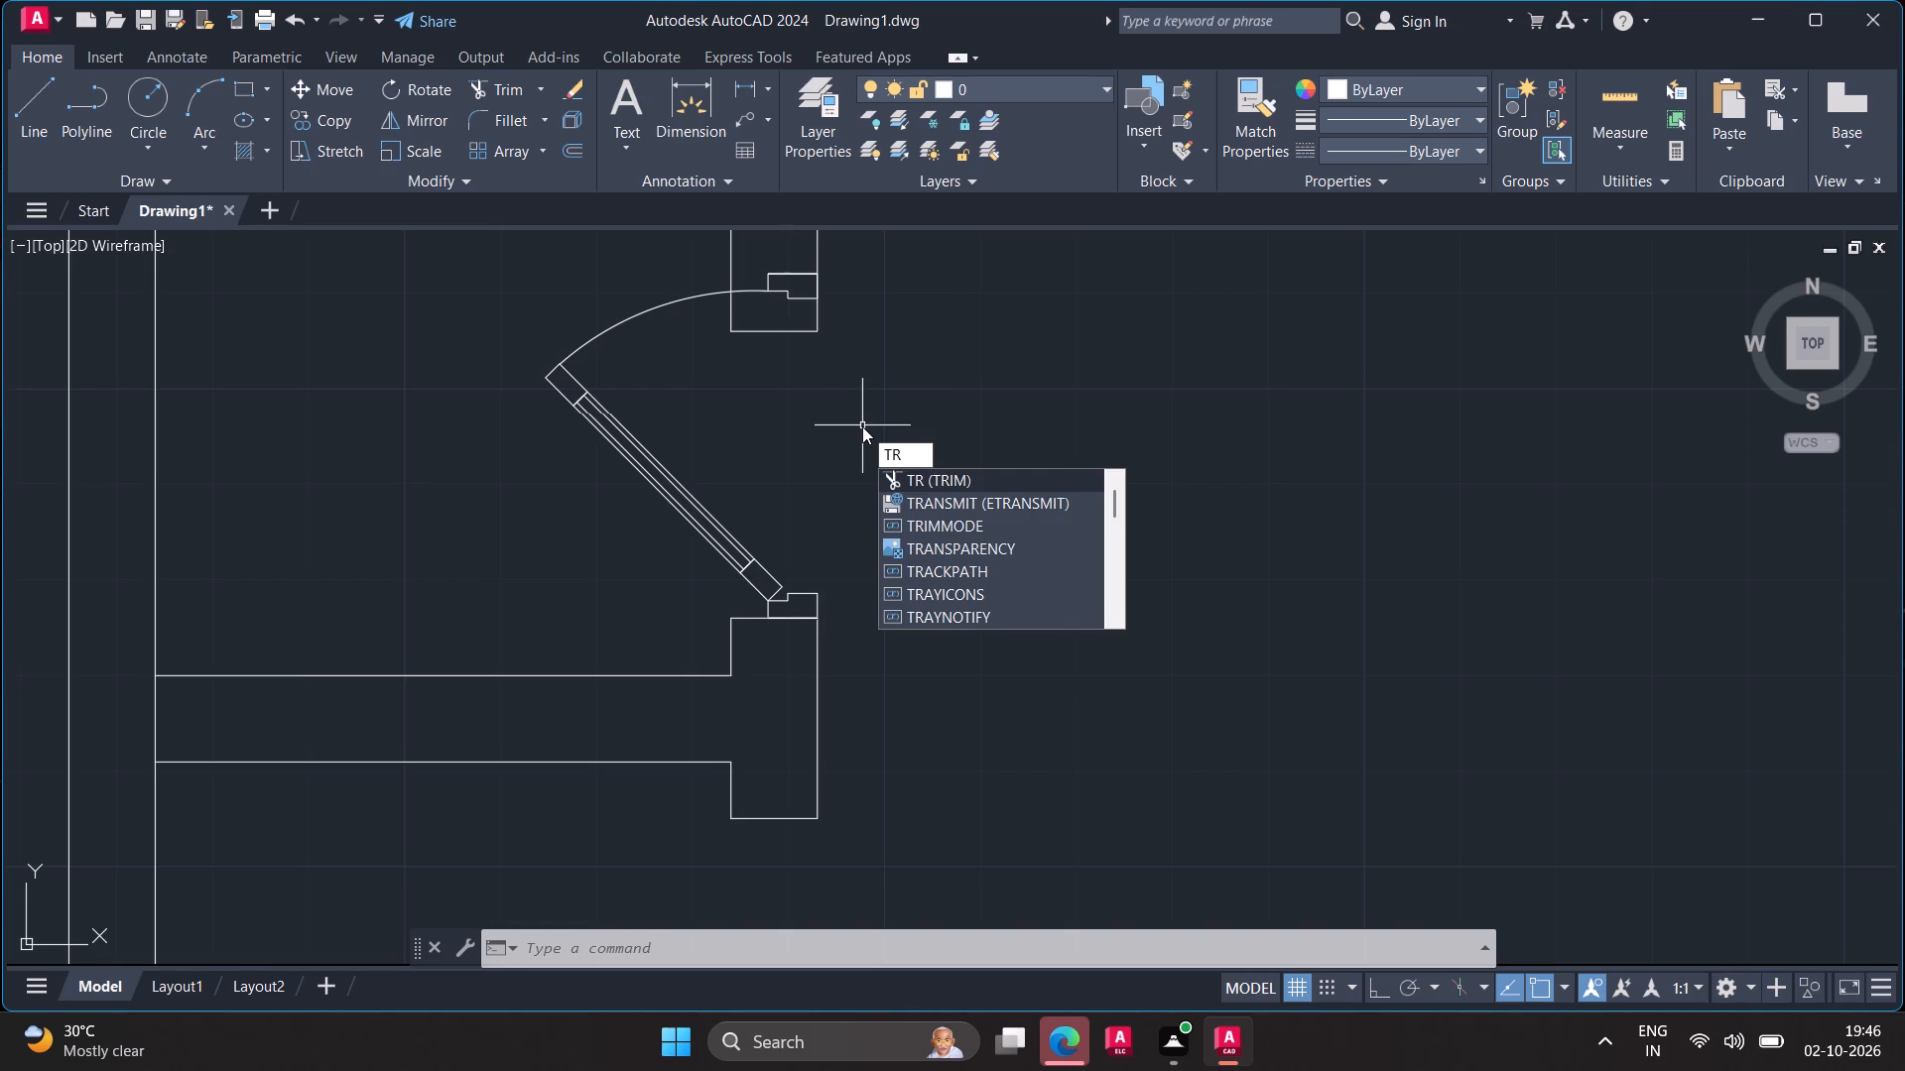
scroll(865, 426, "down", 2)
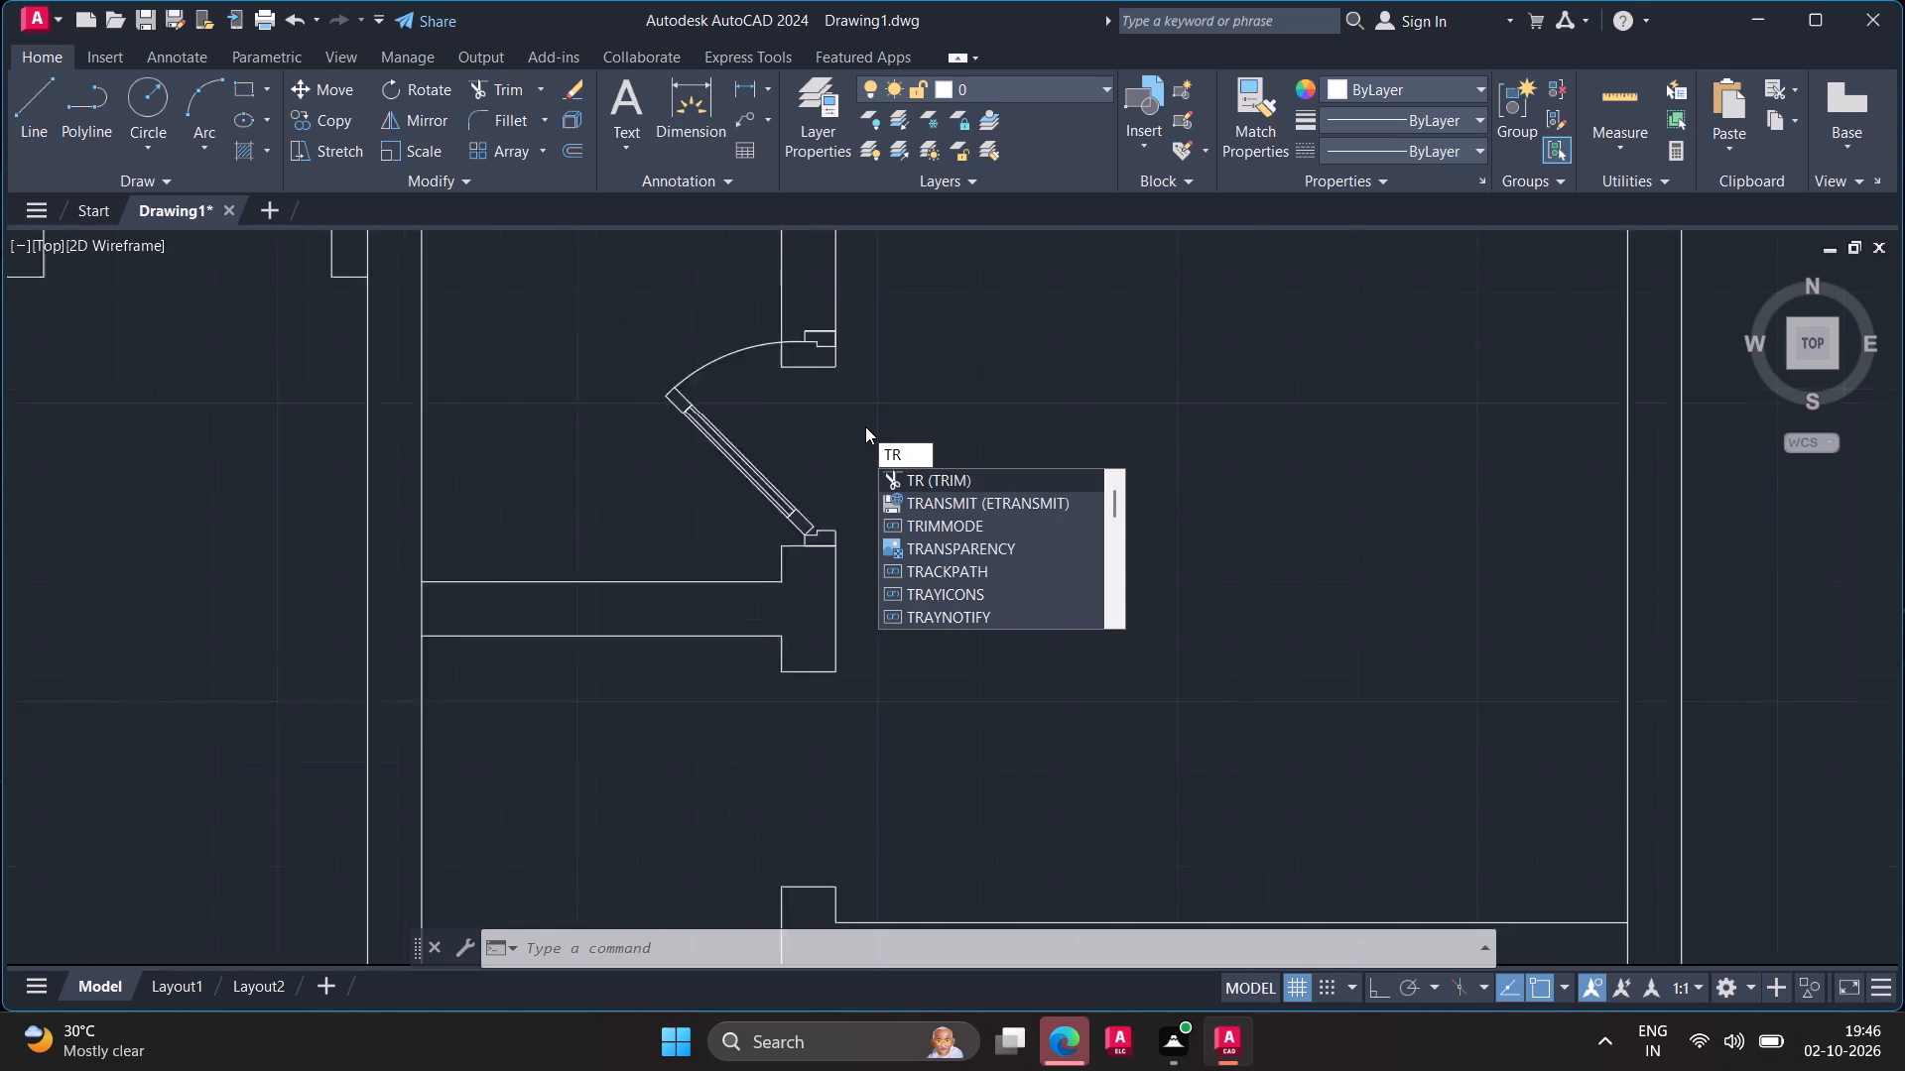
scroll(865, 426, "down", 1)
scroll(865, 426, "up", 1)
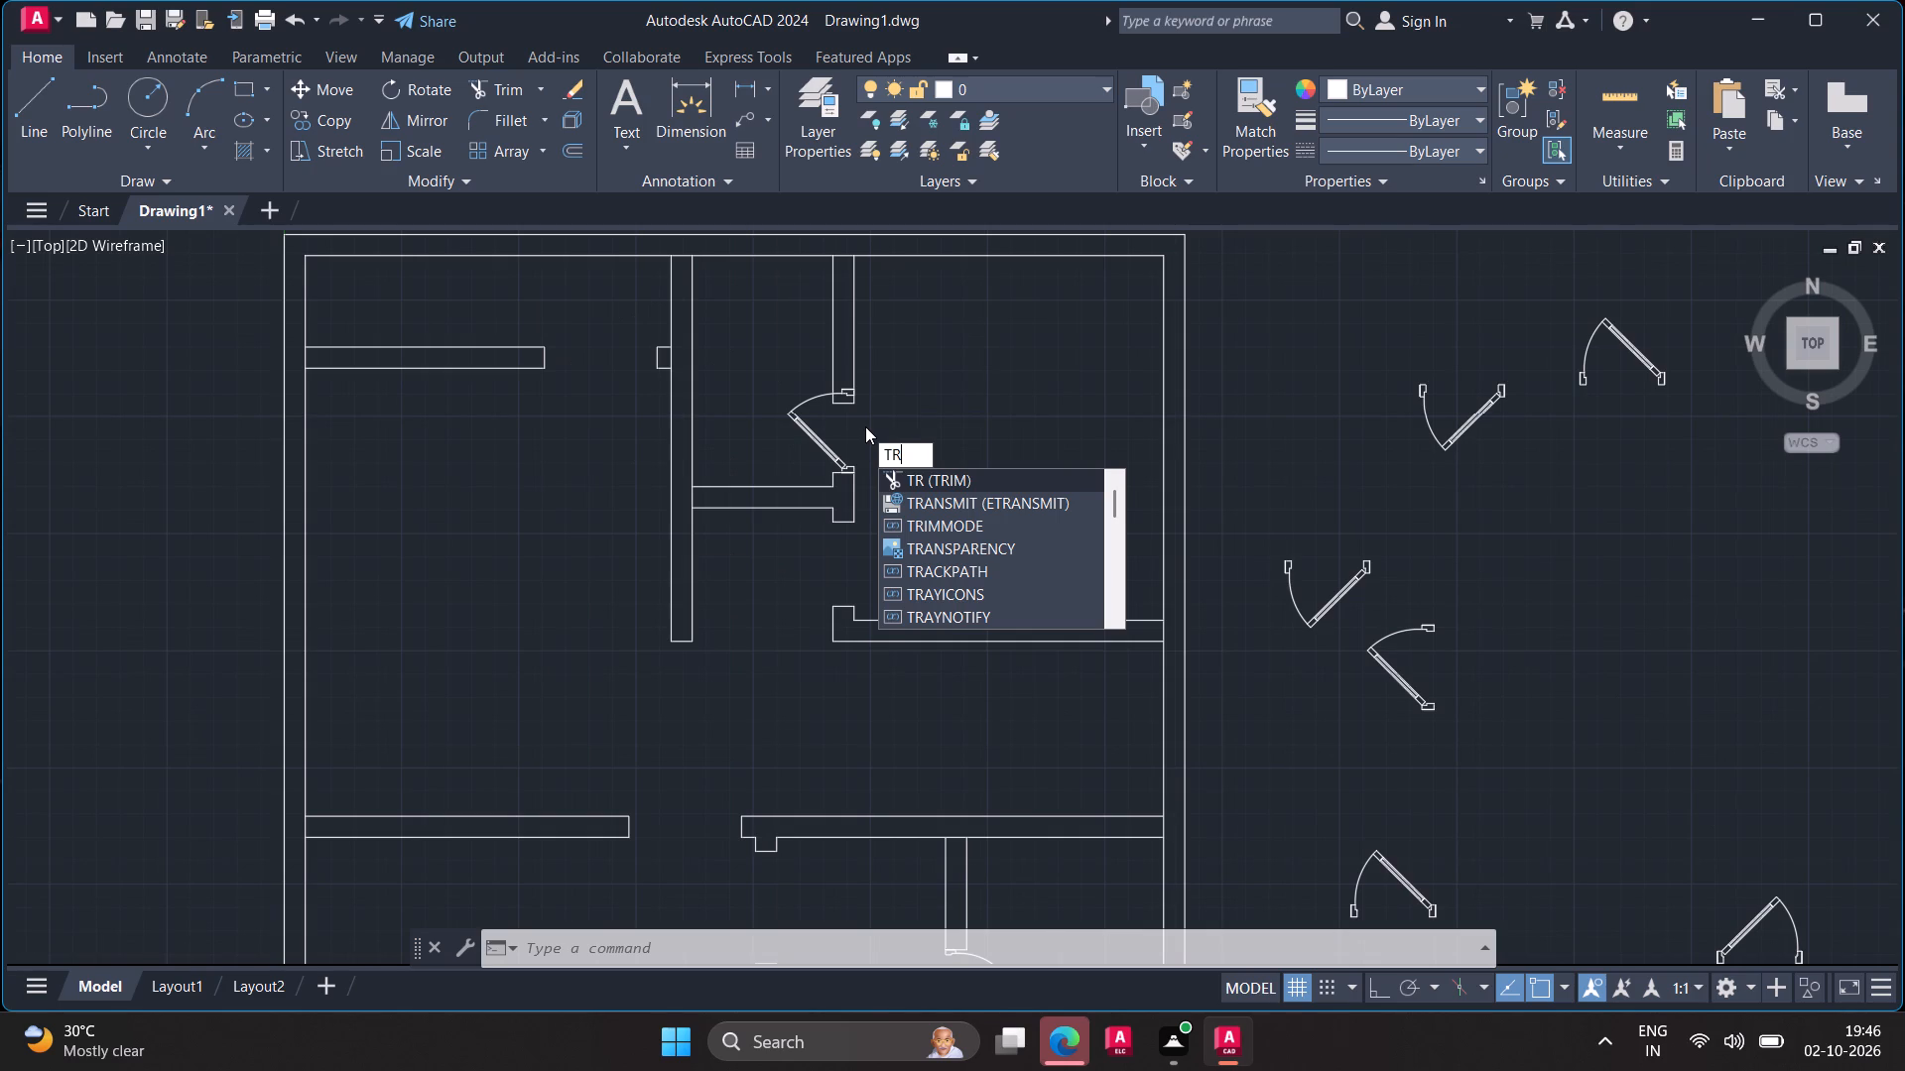
key("Return")
scroll(853, 418, "up", 4)
middle_click_drag(833, 405, 907, 632)
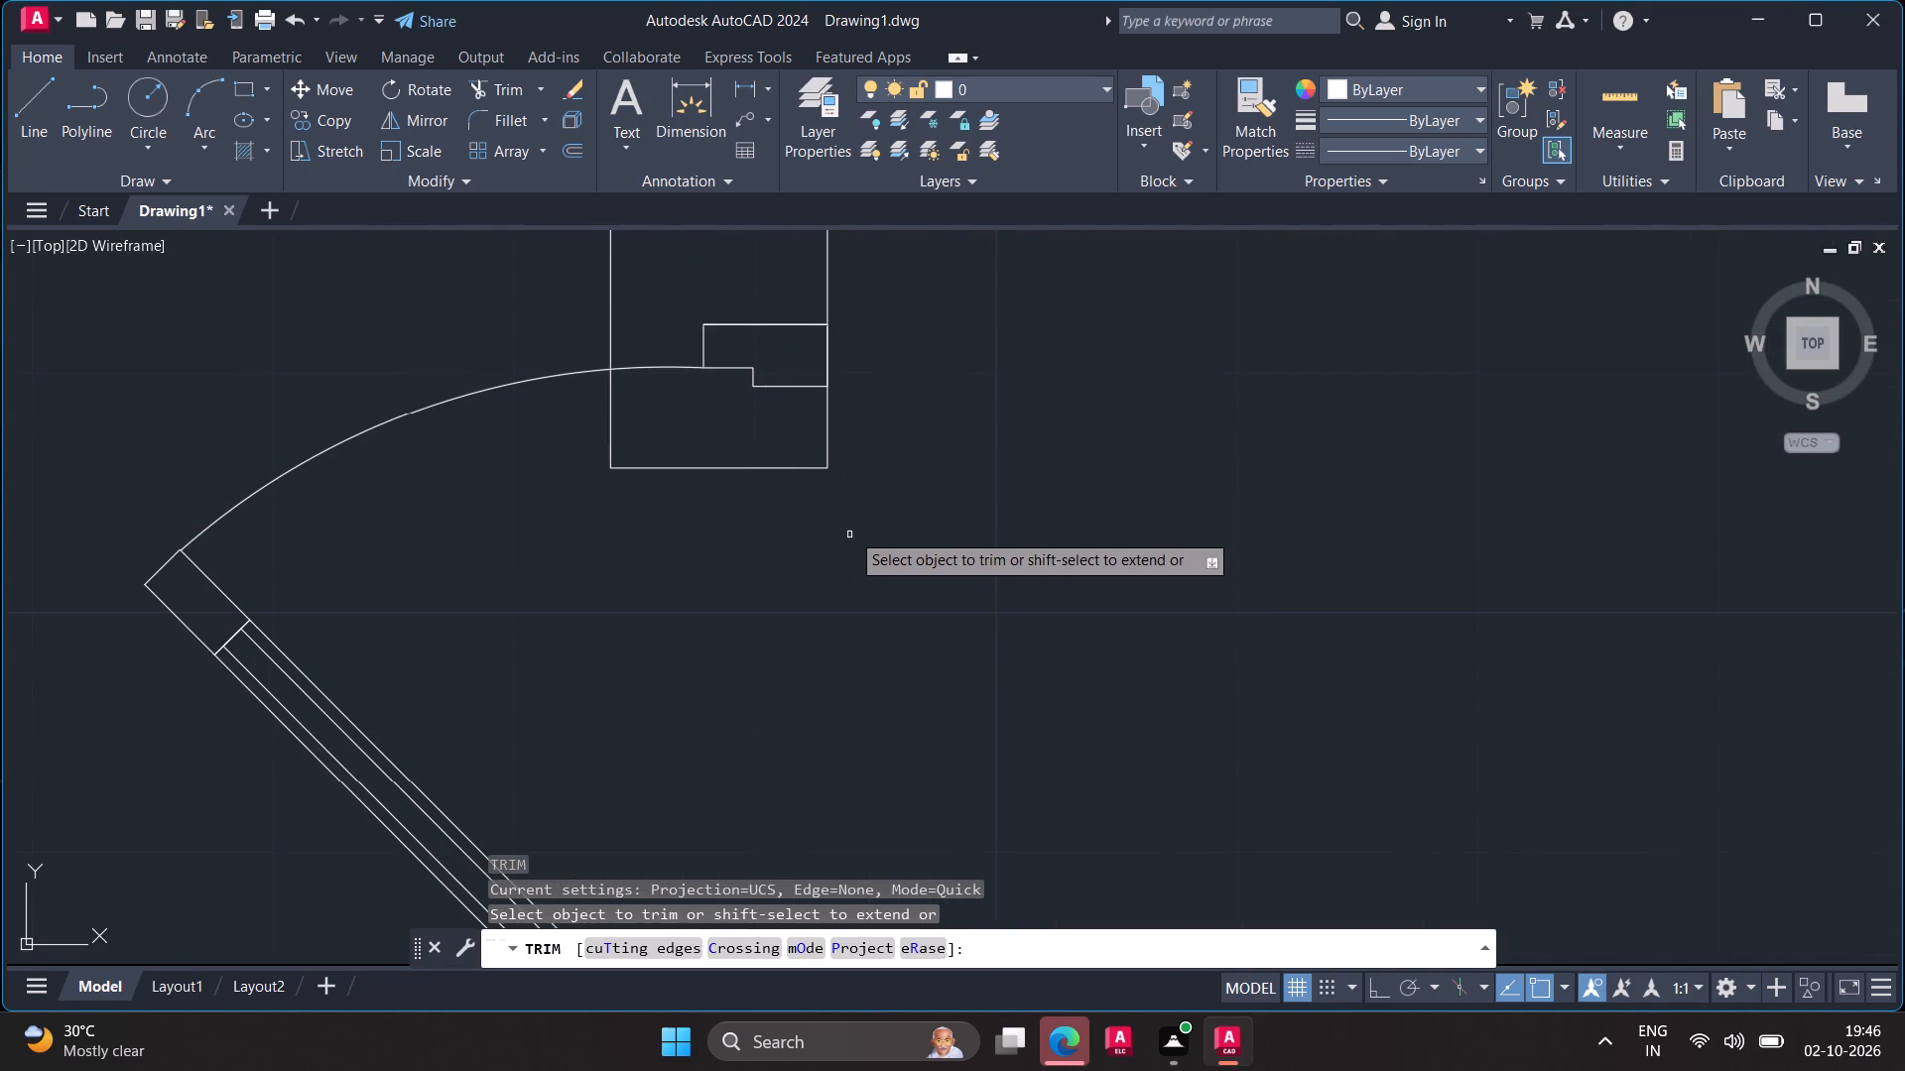
left_click(829, 454)
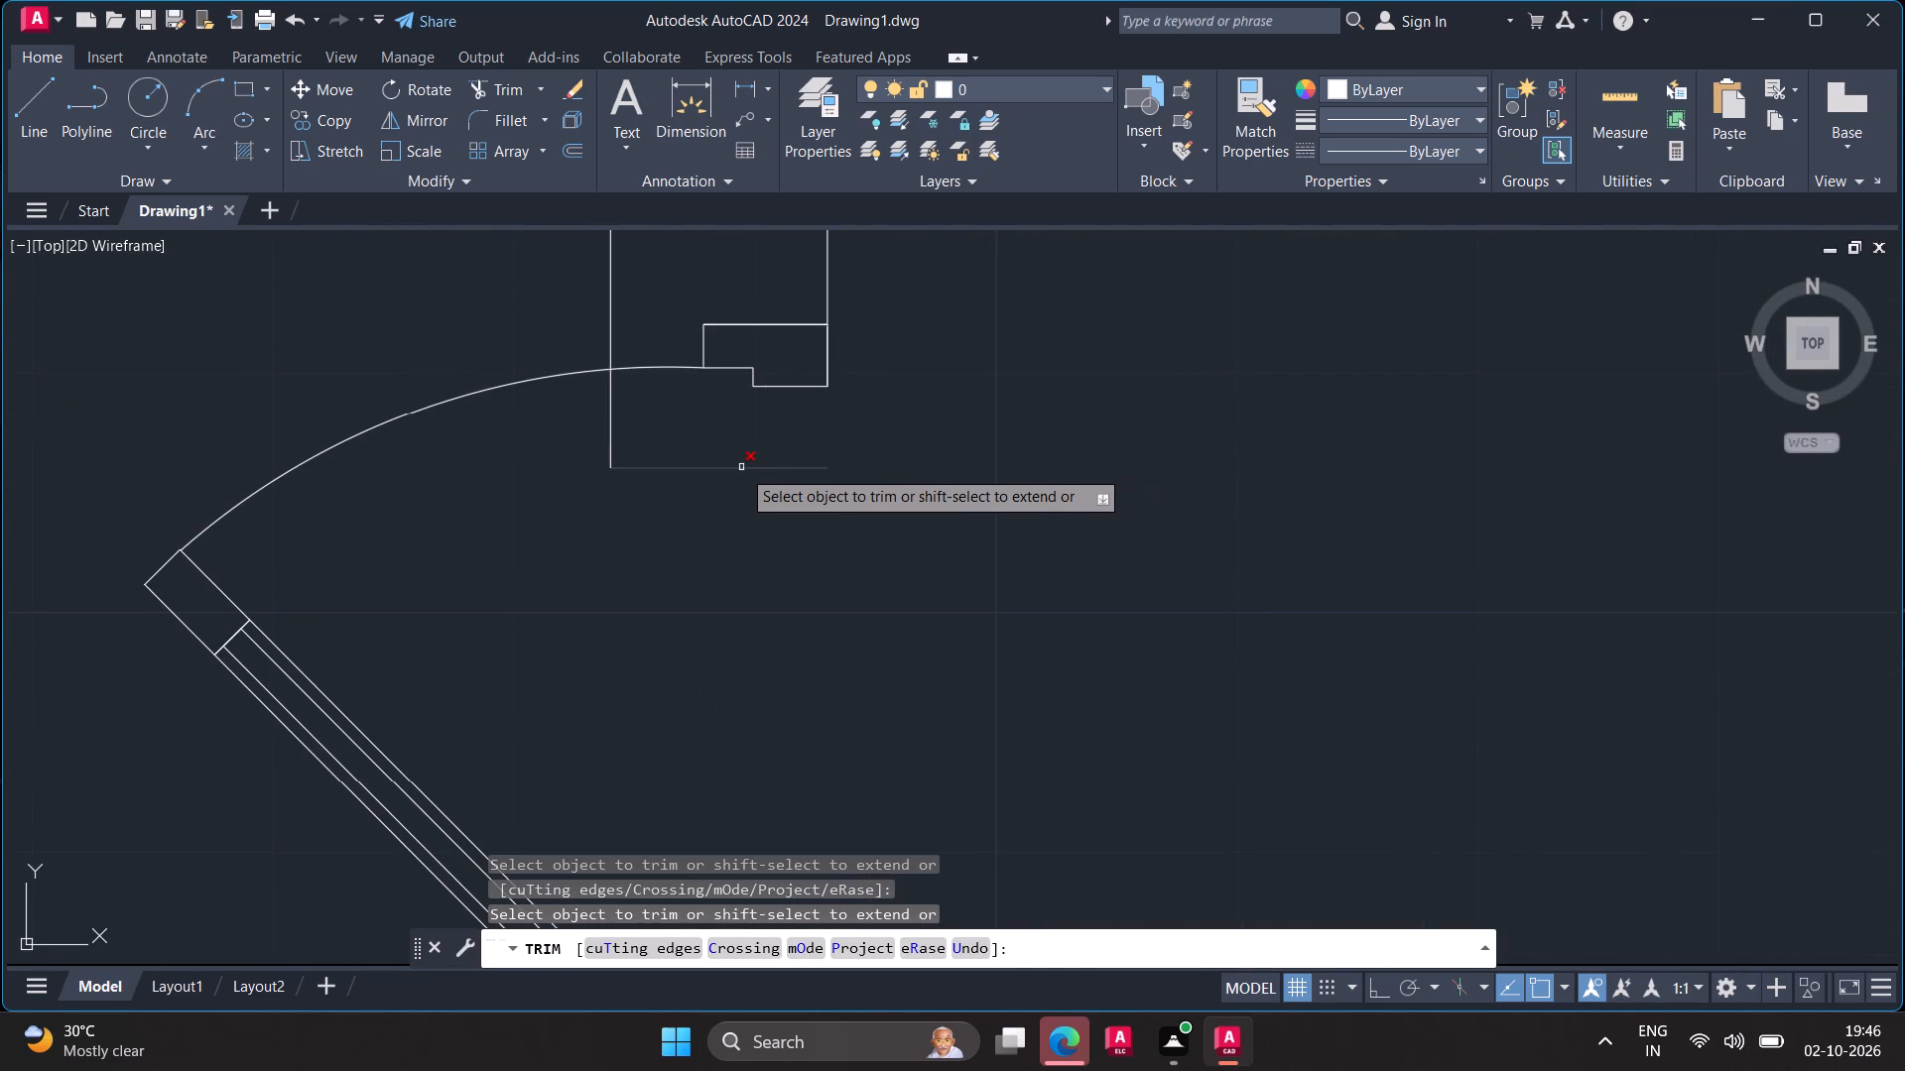
left_click(741, 468)
left_click(611, 436)
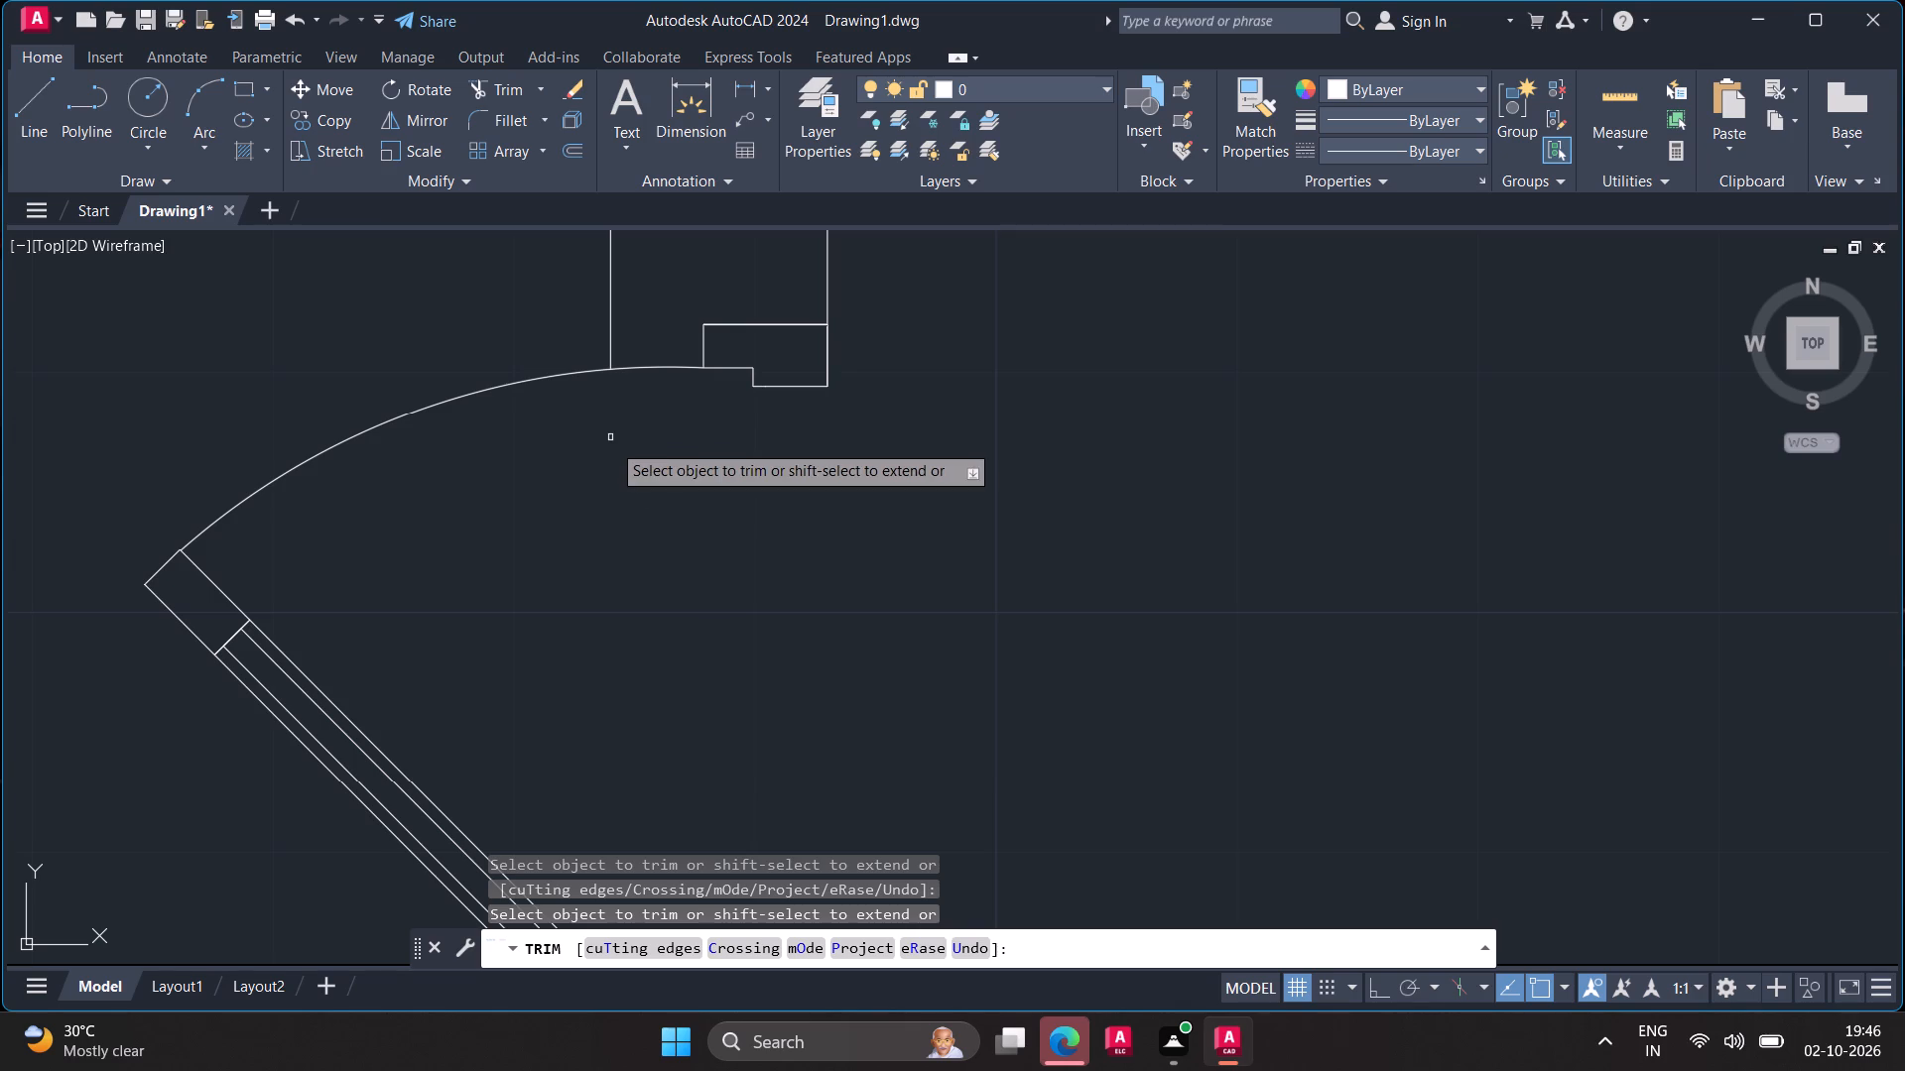
key("Escape")
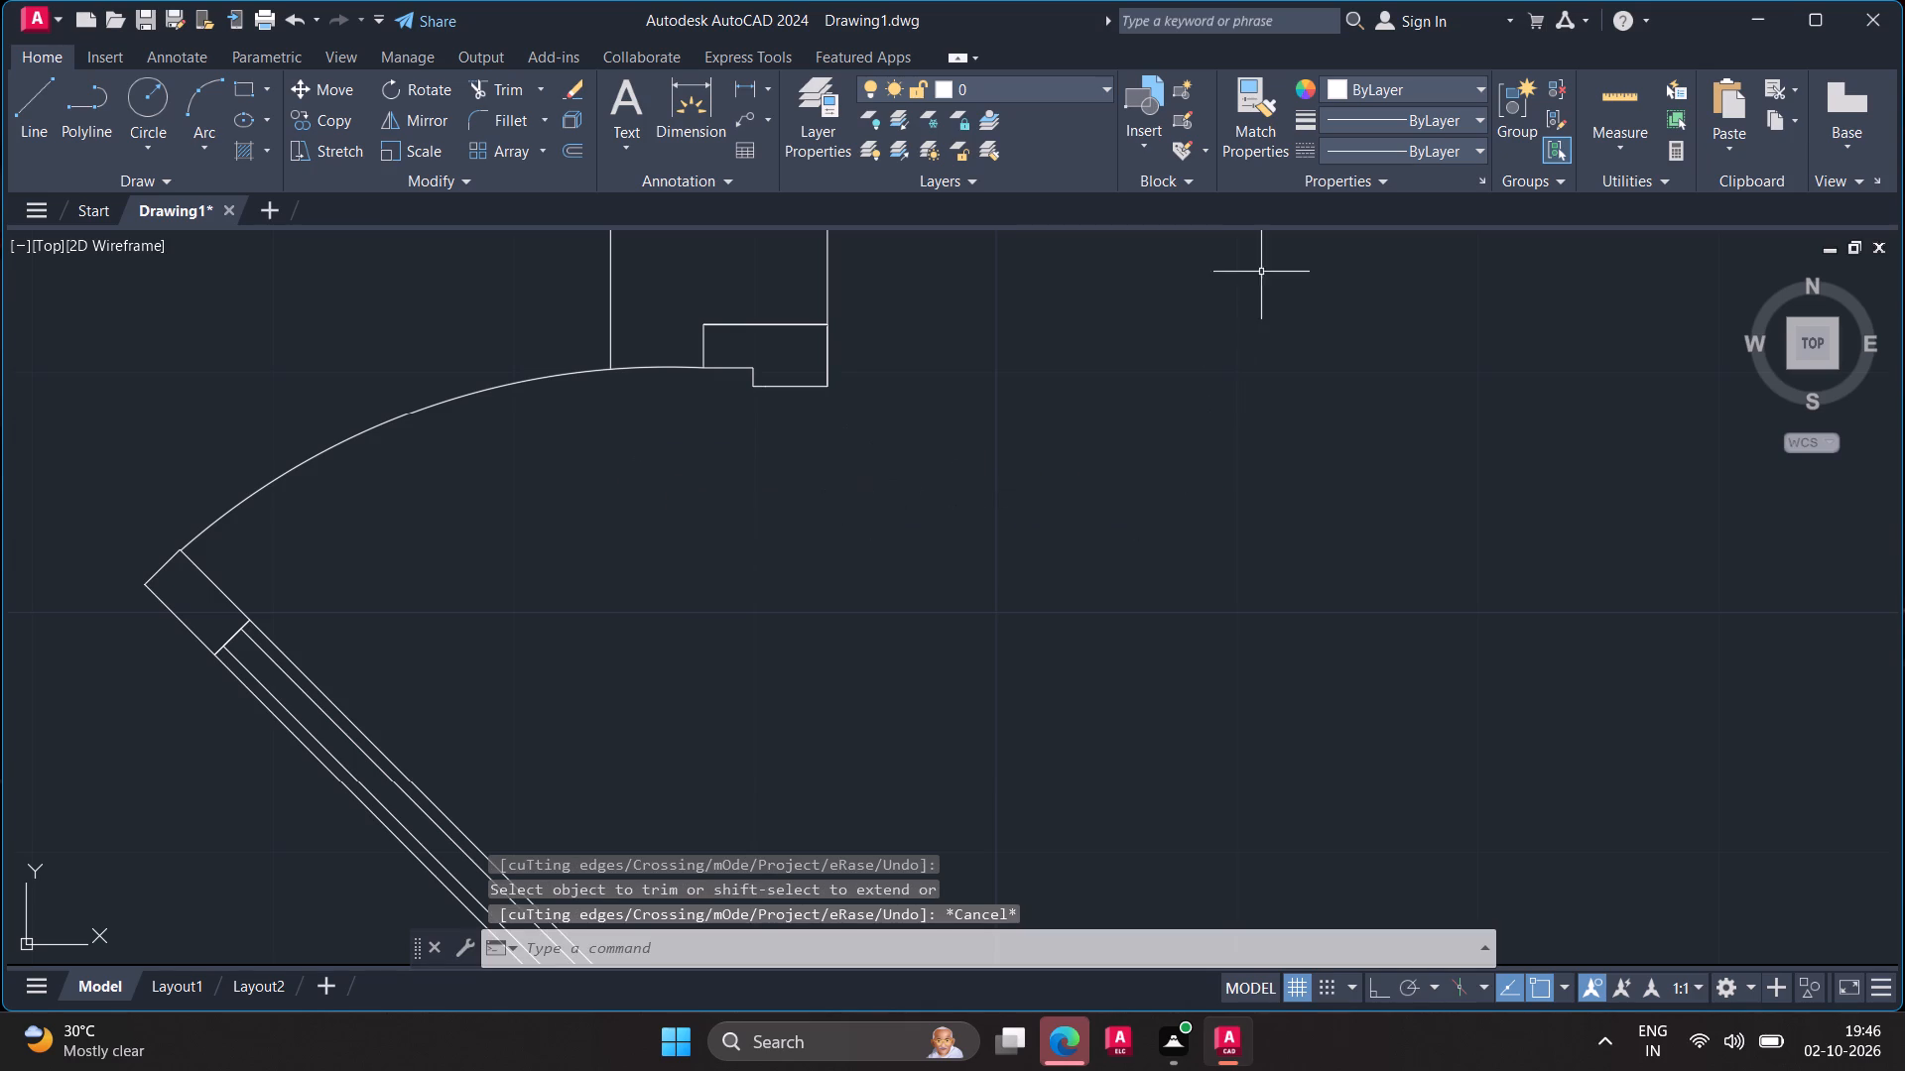
Check the newly fitted door and its opening with Quick measure.
left_click(1634, 89)
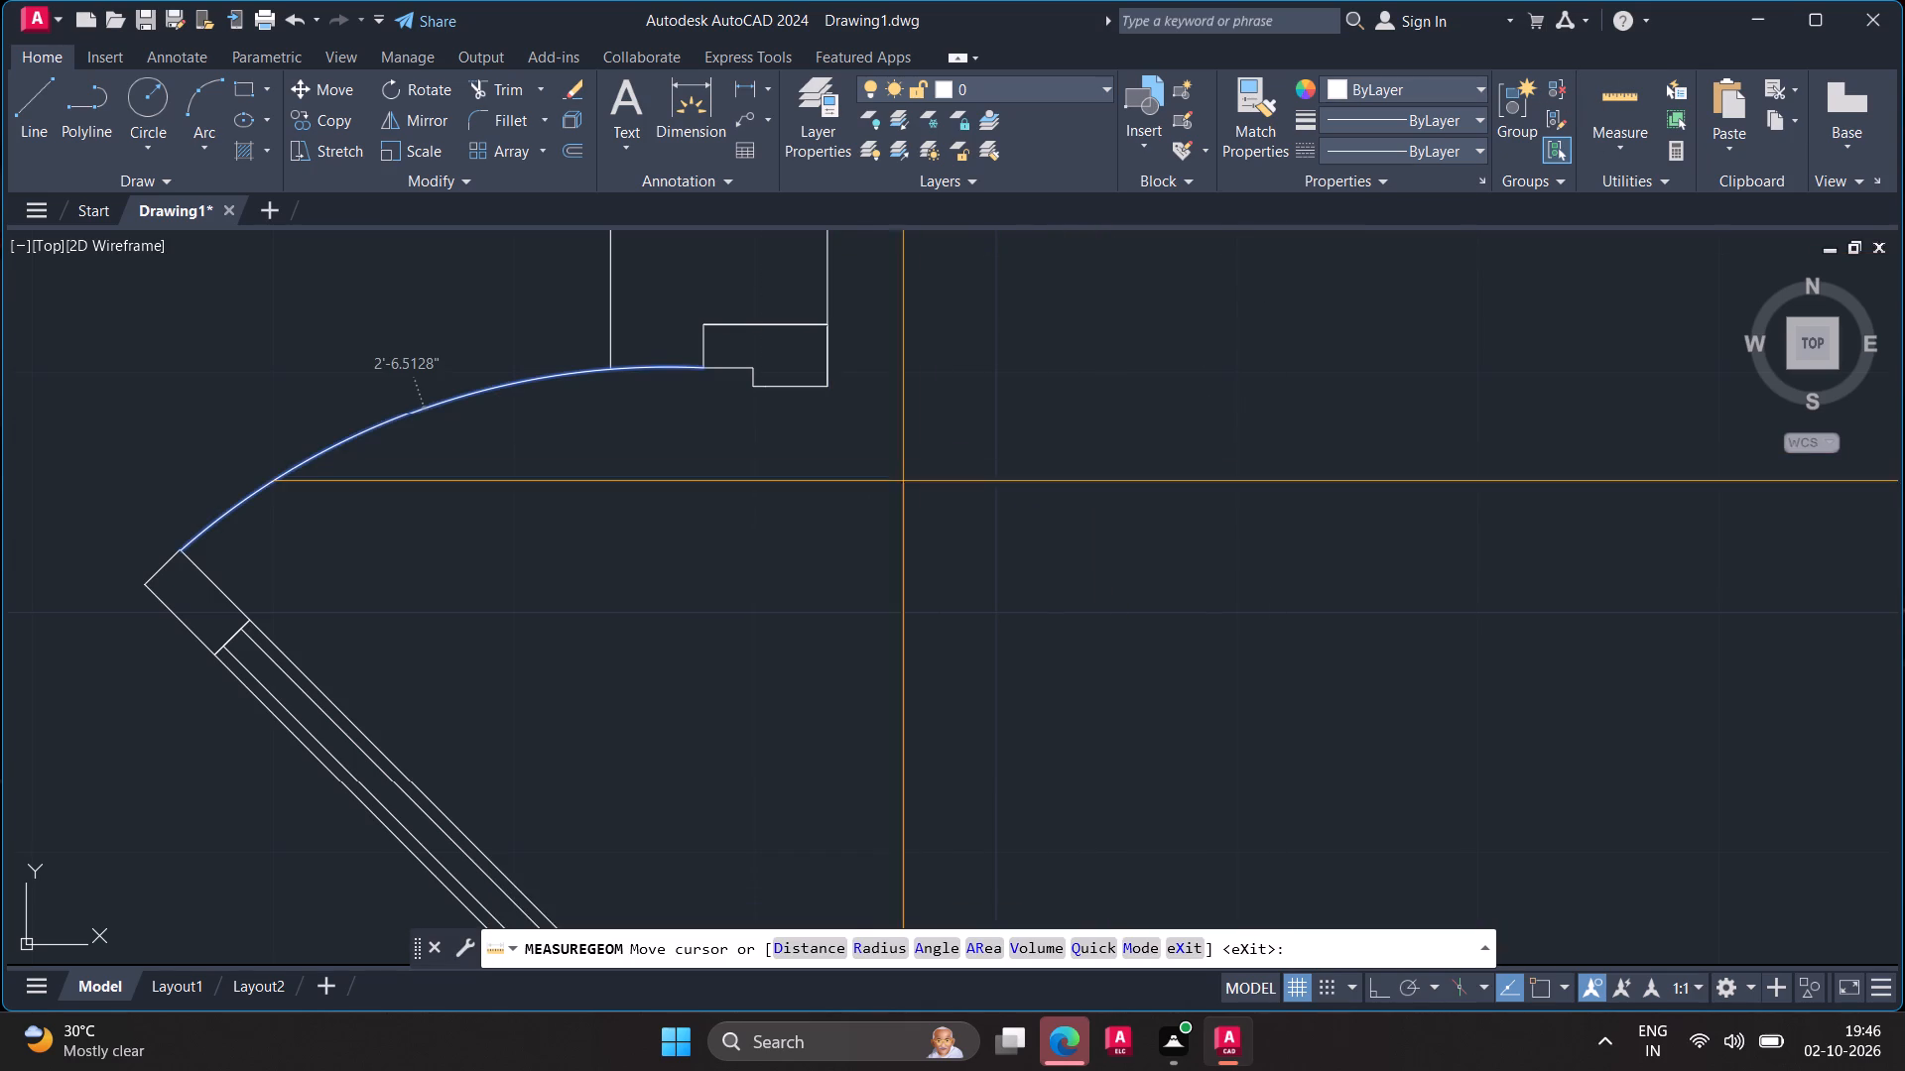
scroll(872, 494, "down", 3)
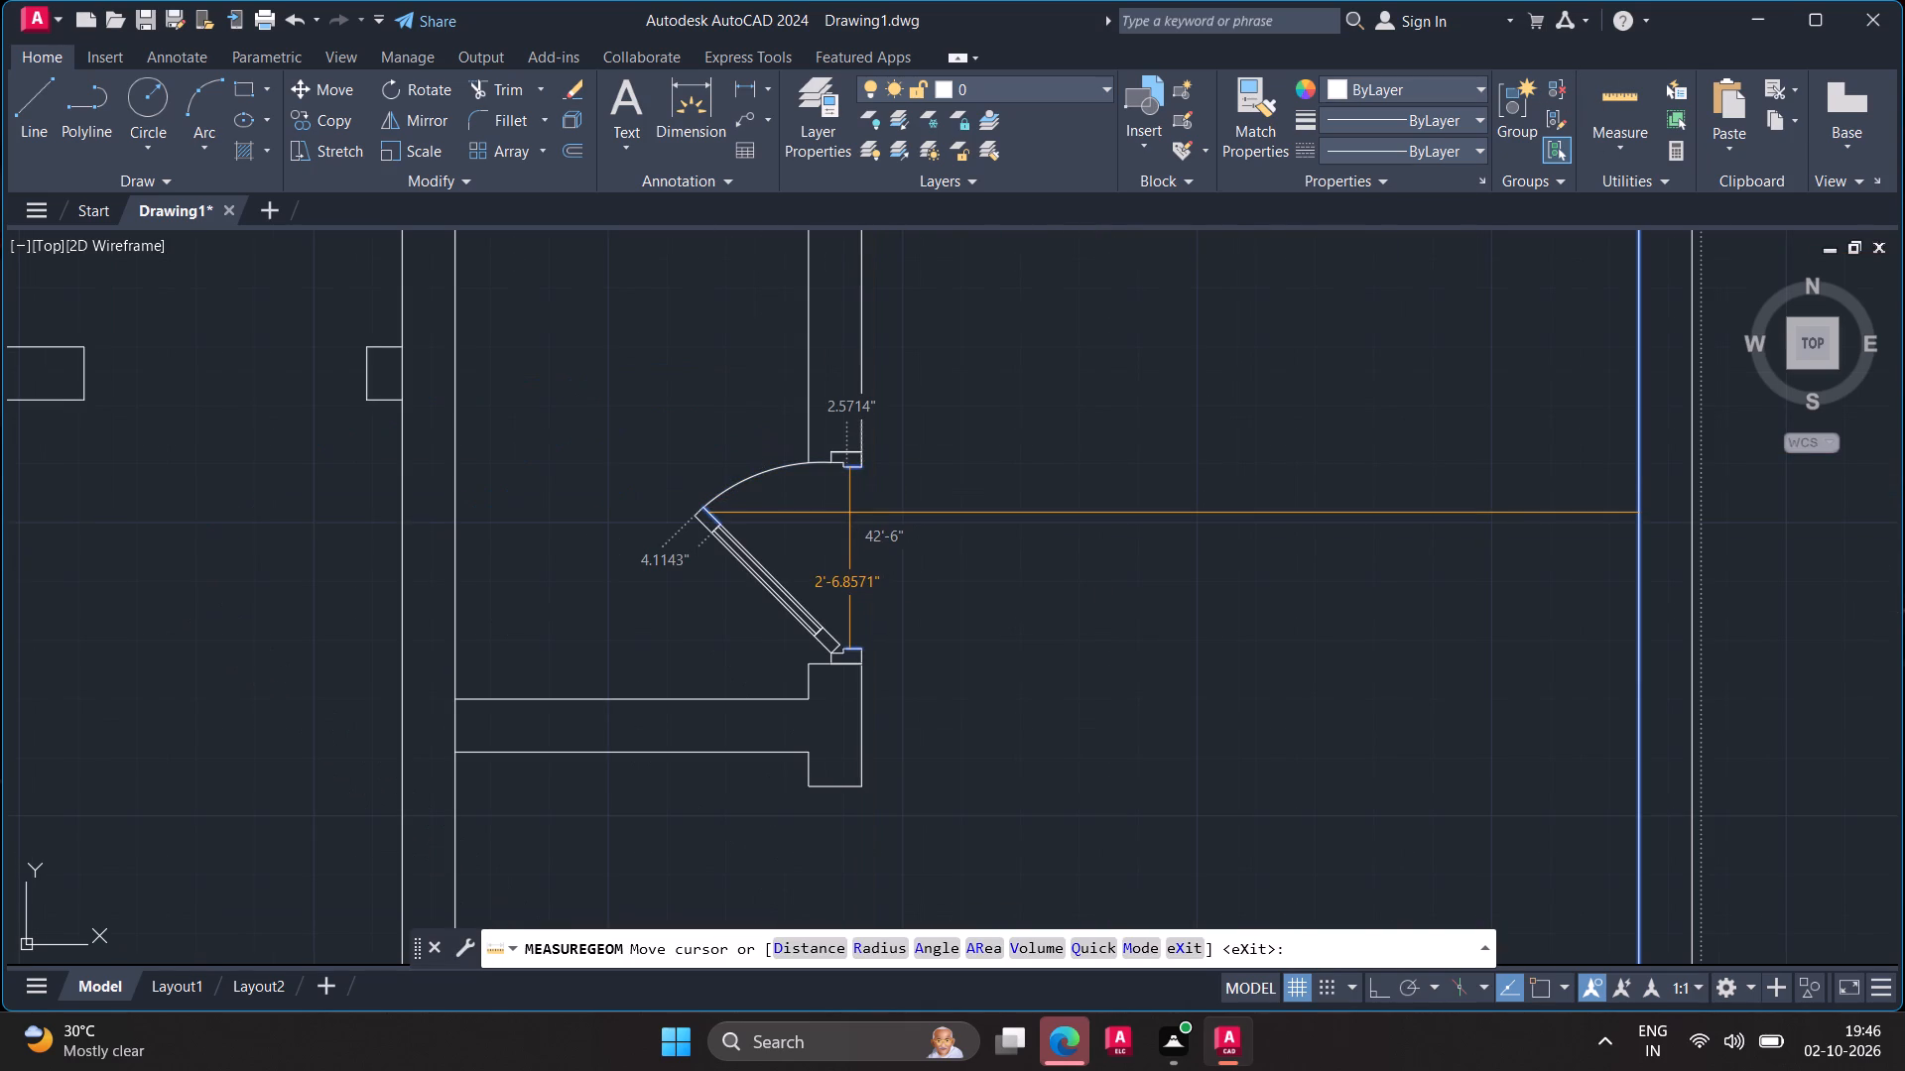
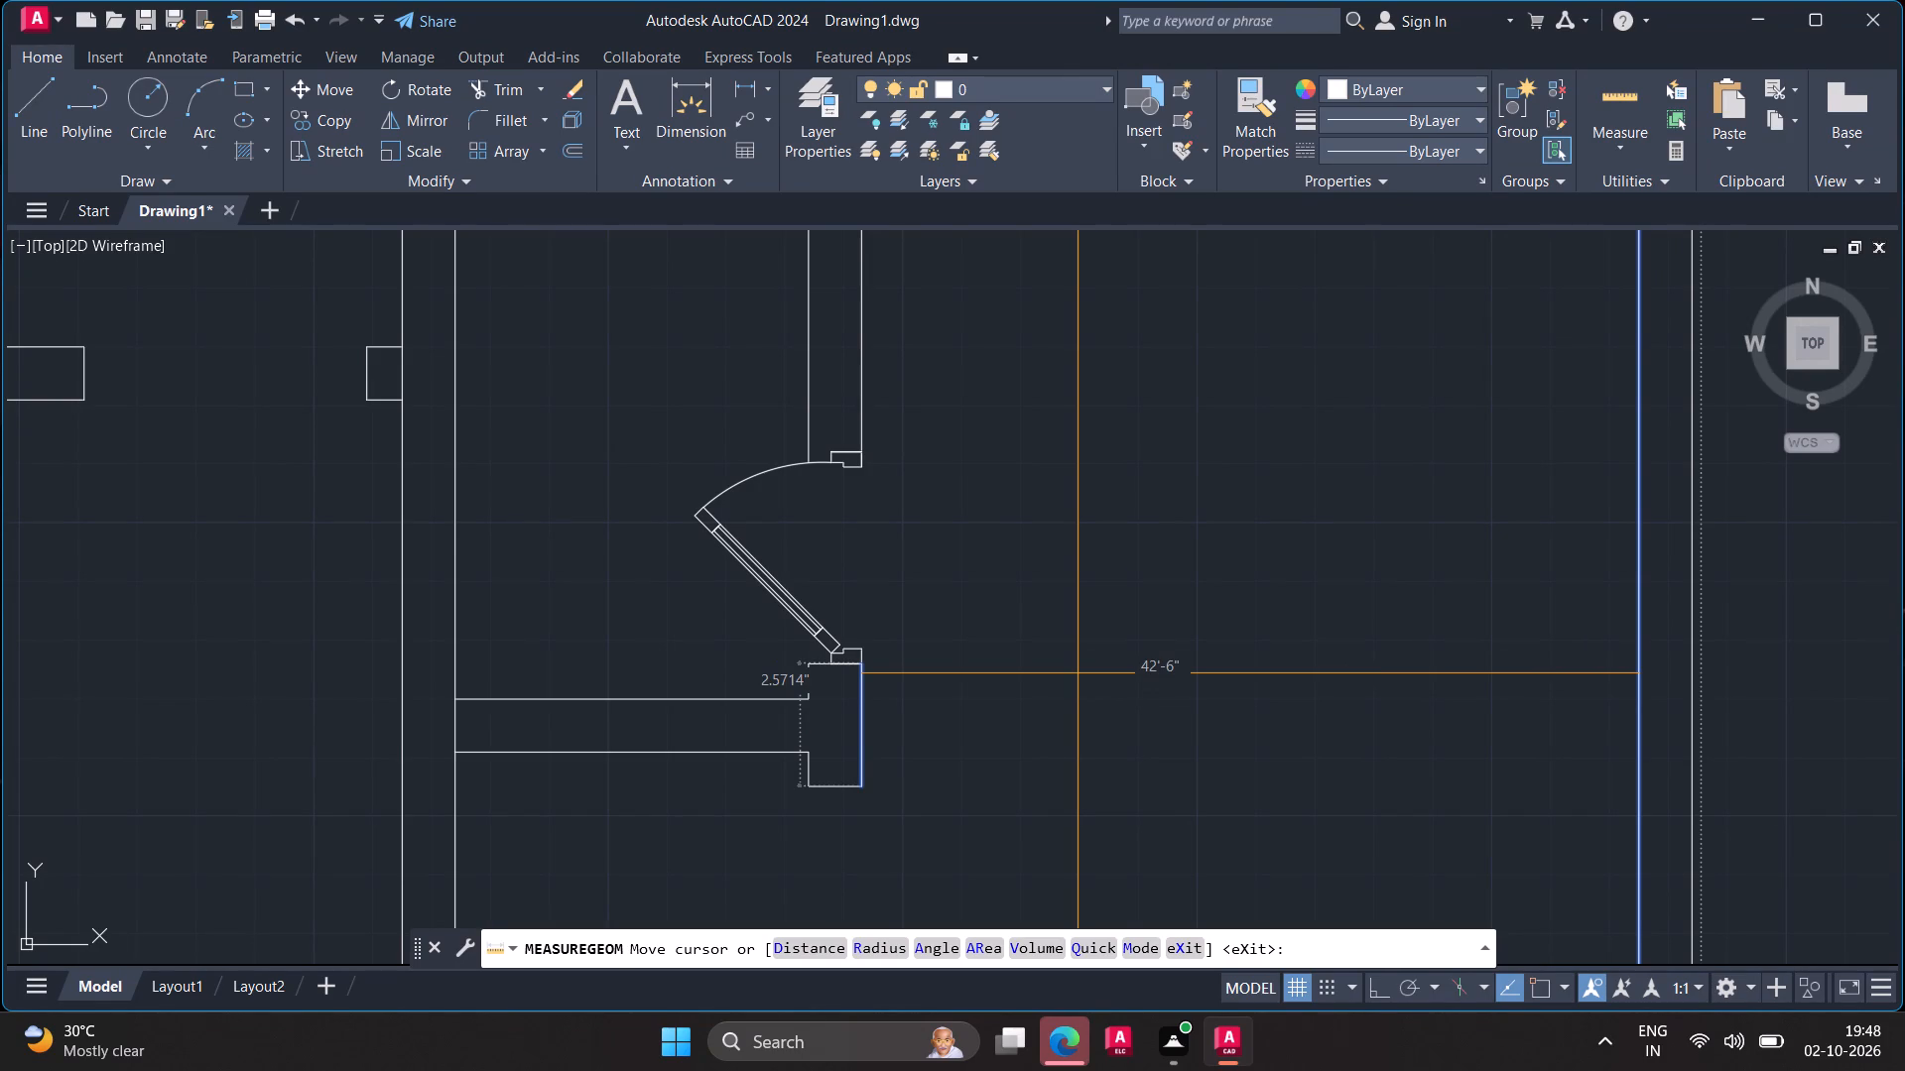
Copy the door fitted in the northern interior opening twice into the free space east of the plan.
key("Escape")
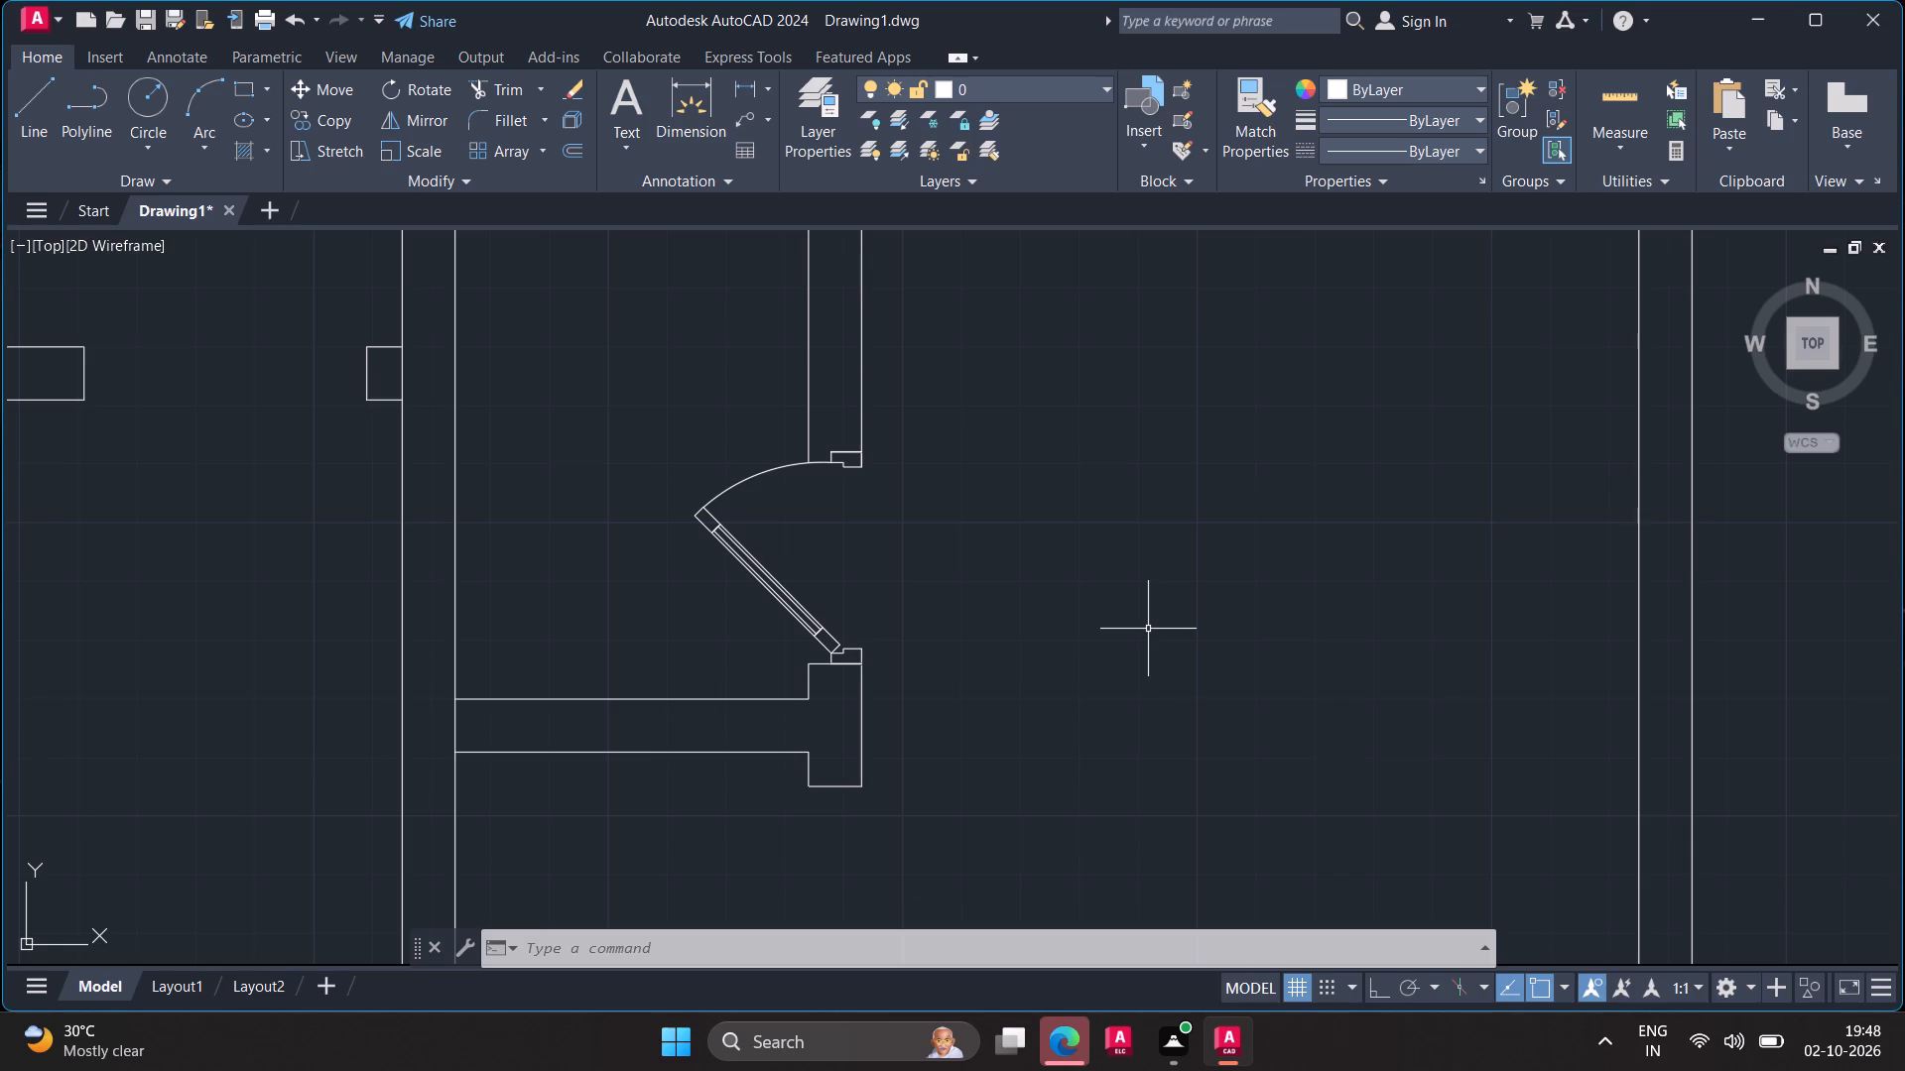
scroll(1143, 598, "down", 2)
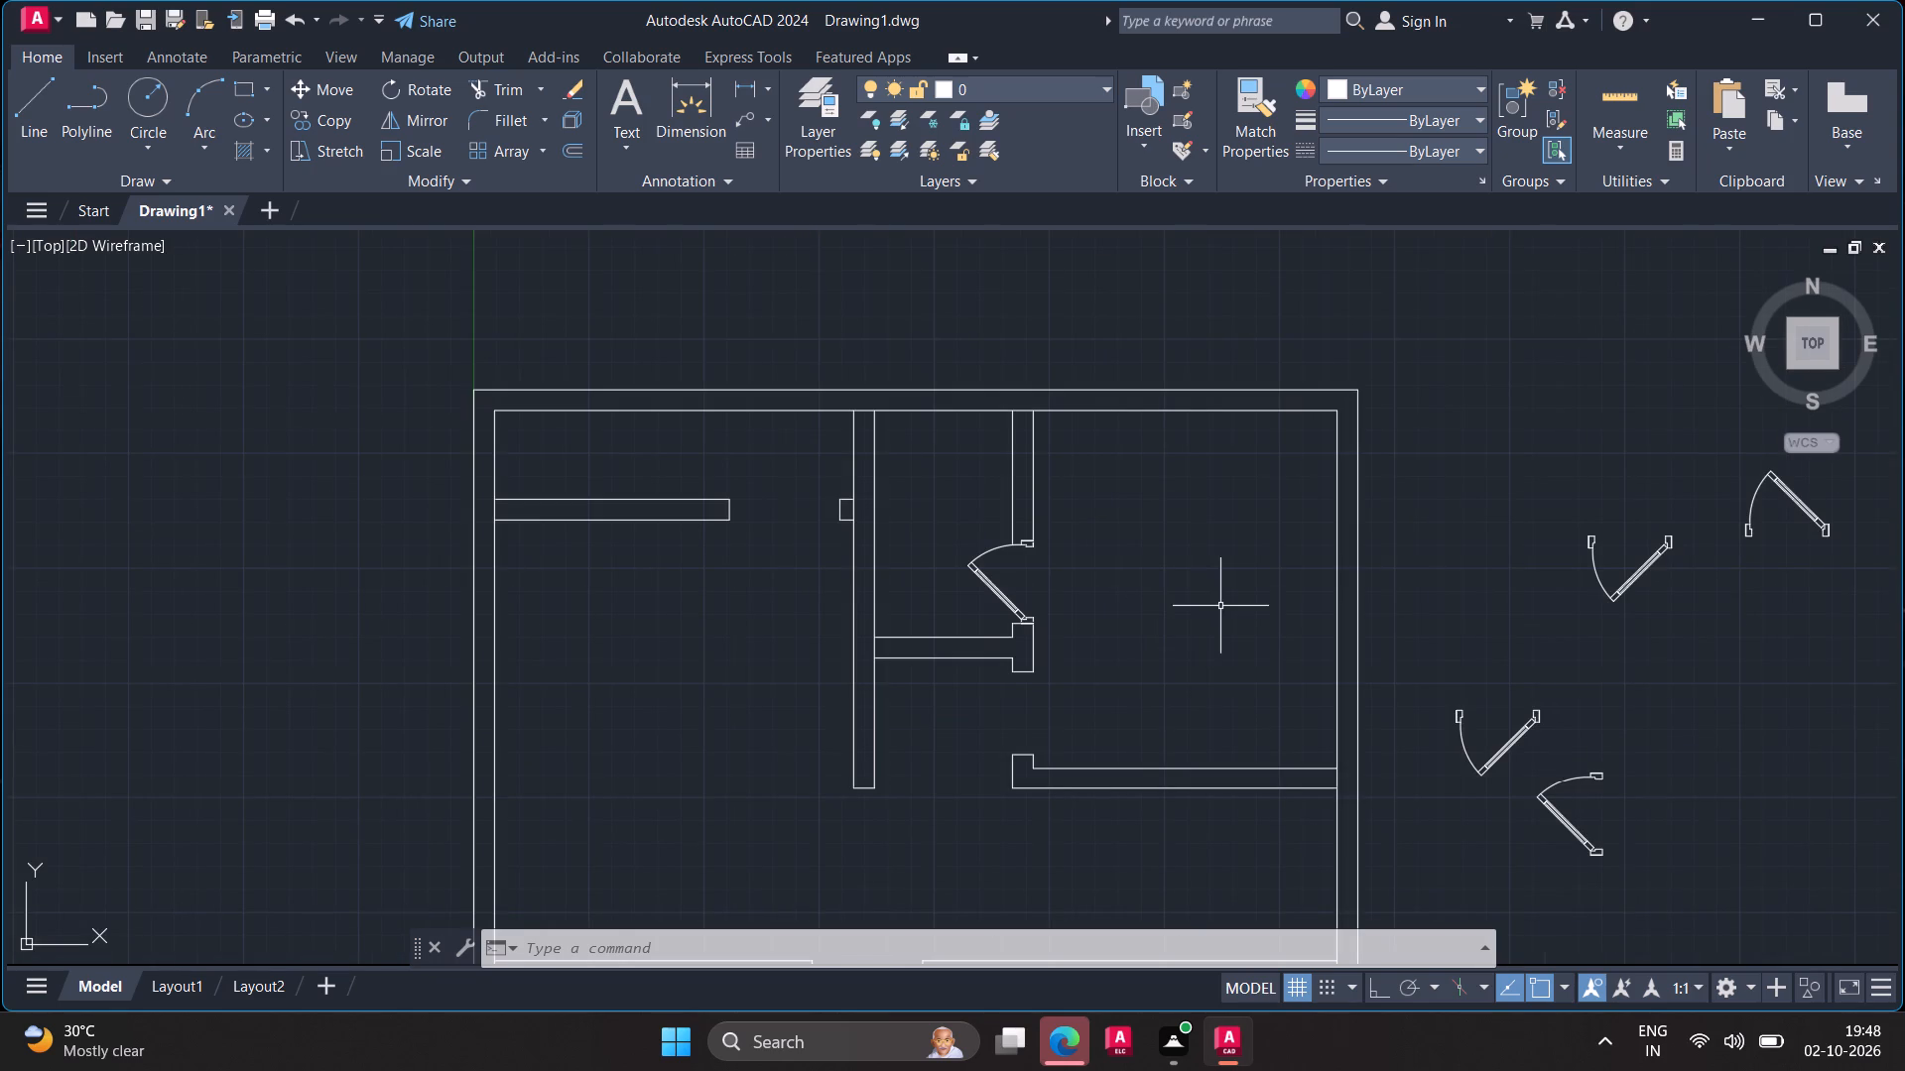
middle_click_drag(1499, 569, 1451, 545)
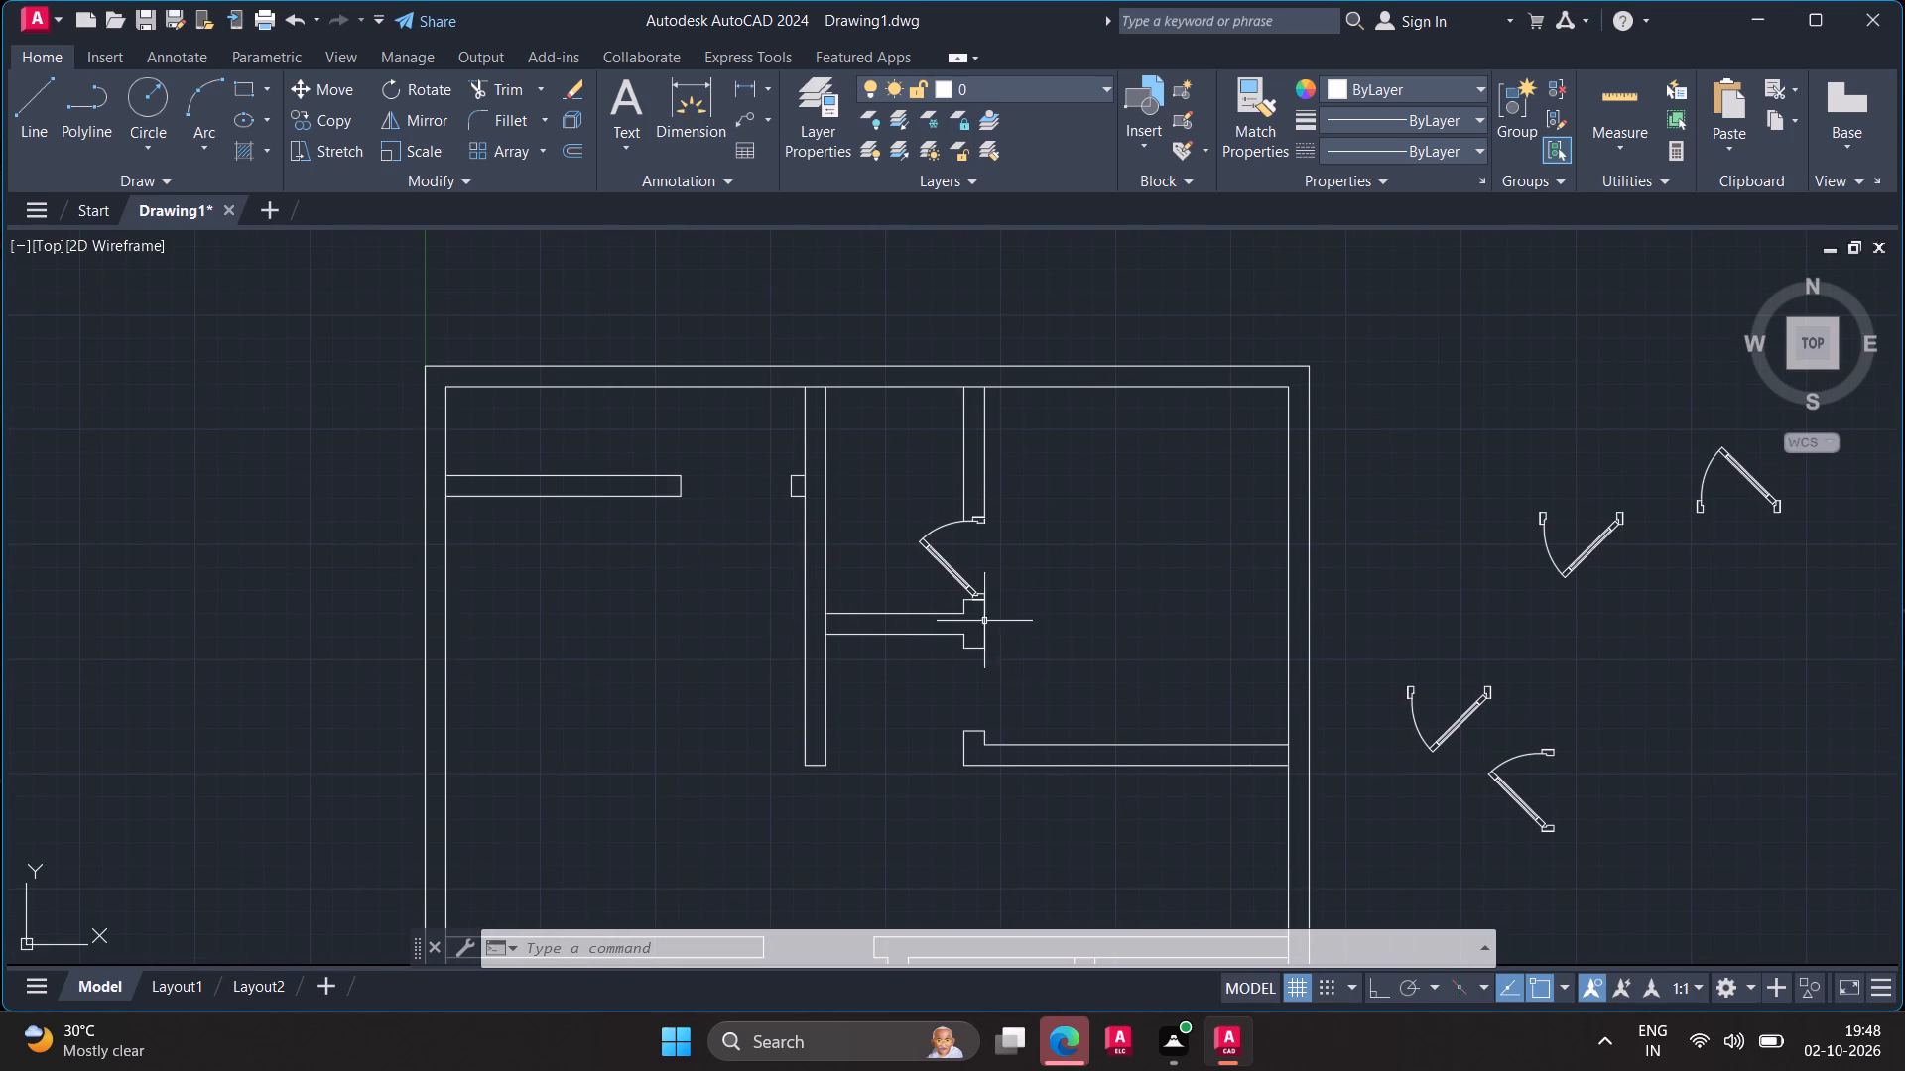
left_click(949, 568)
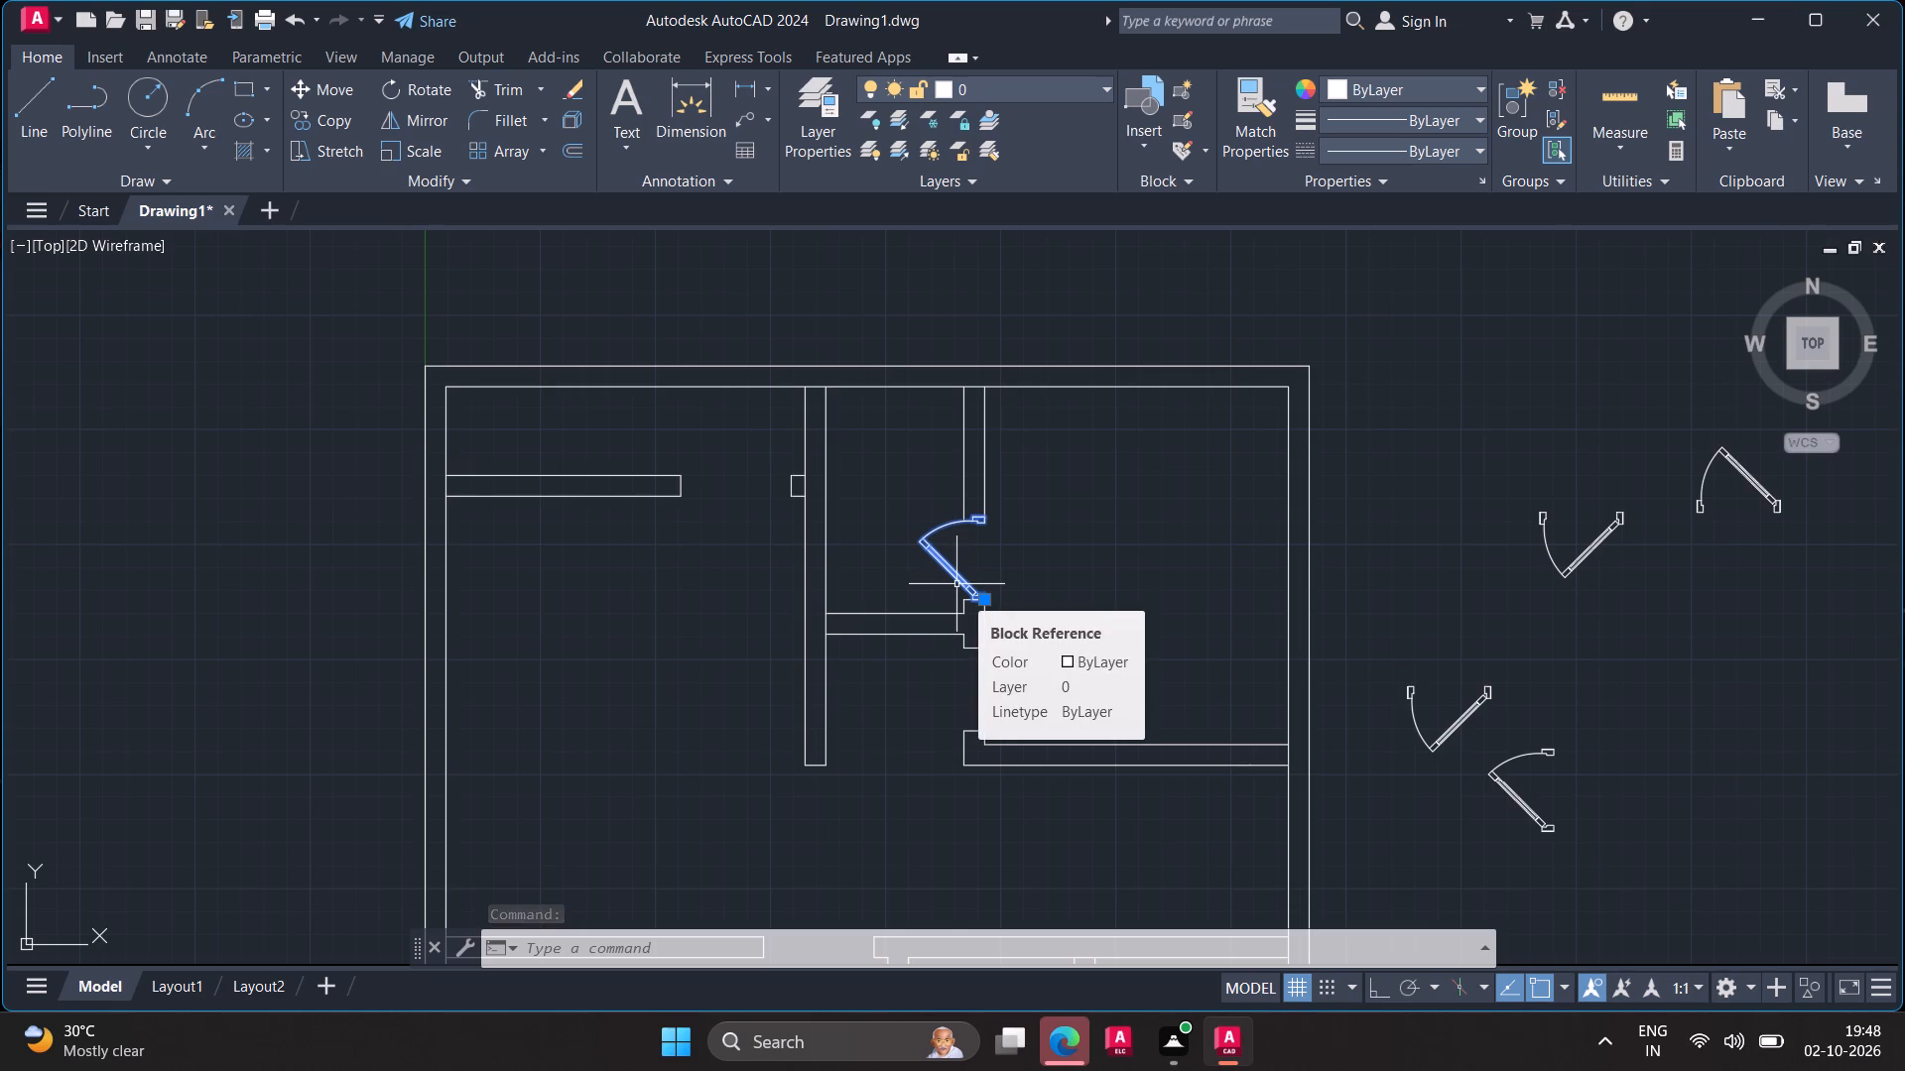
type("co")
key("Return")
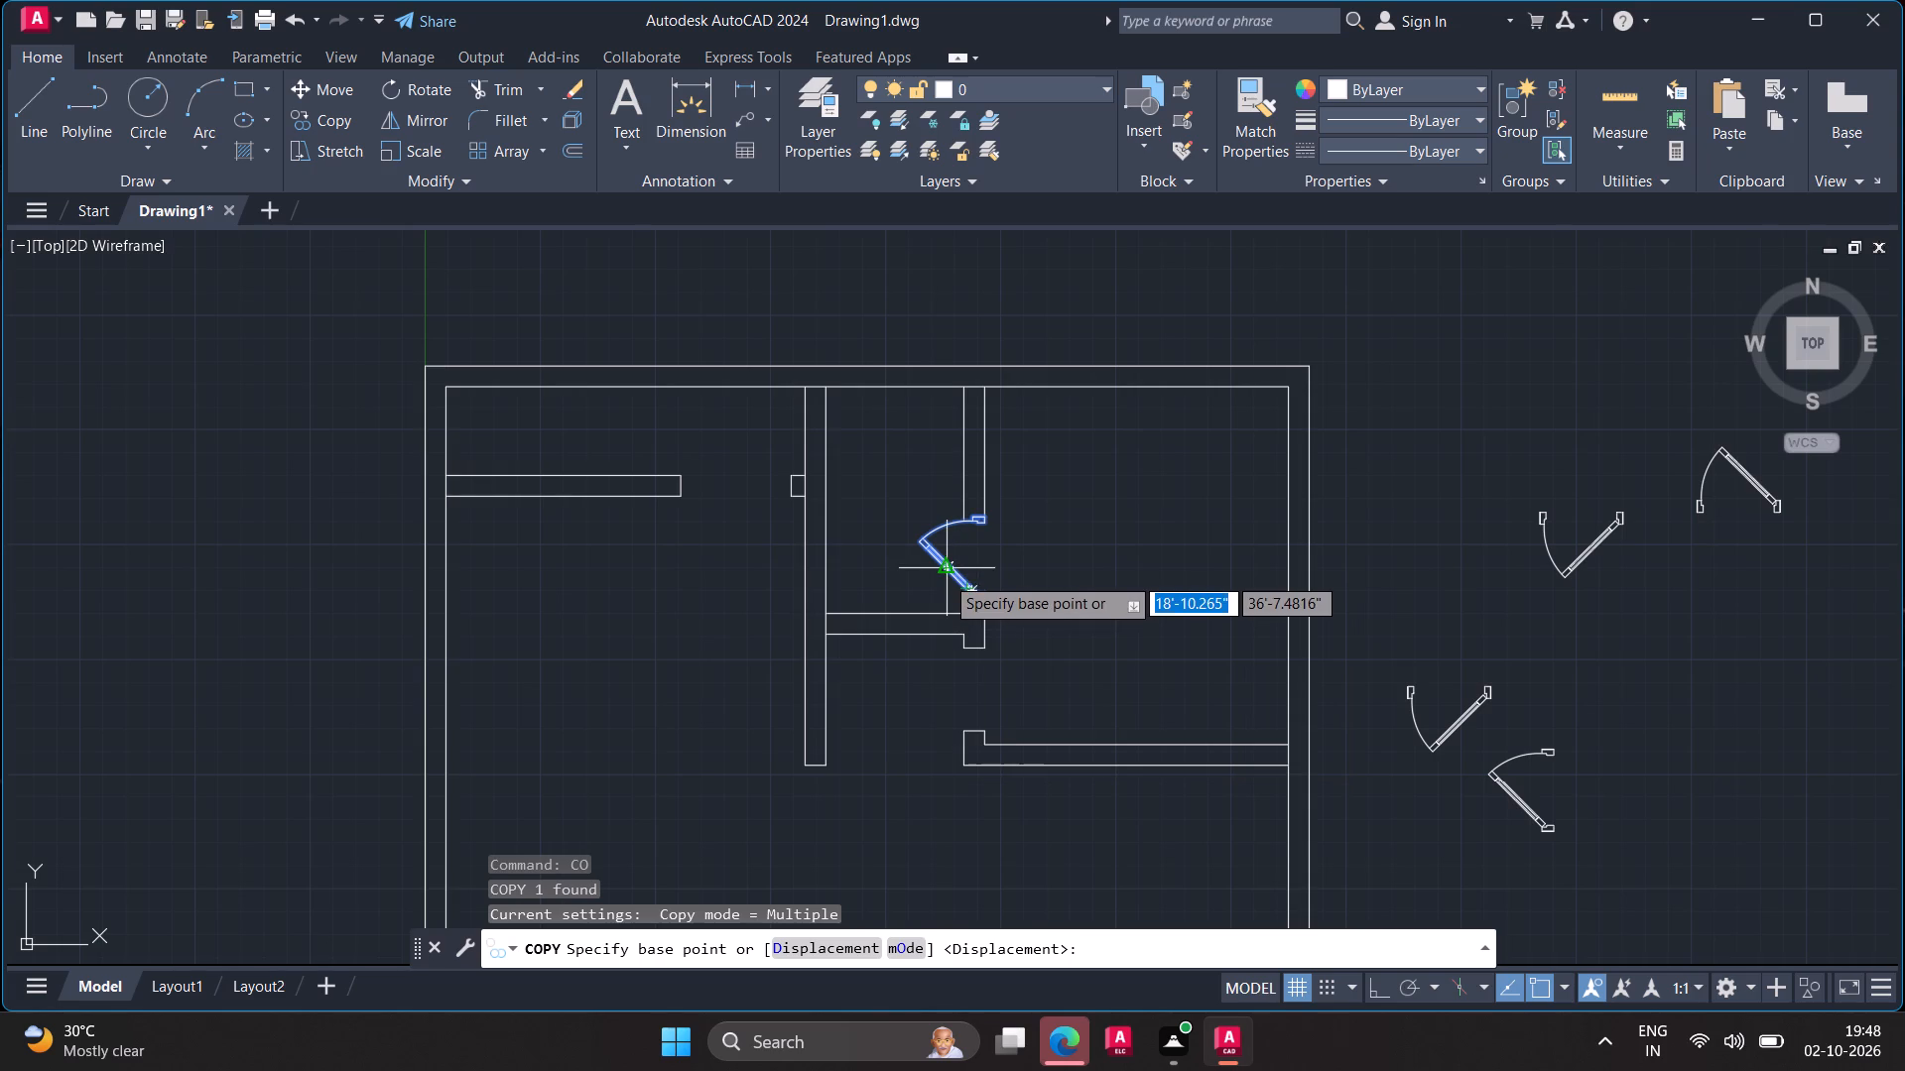
left_click(945, 575)
left_click(1476, 416)
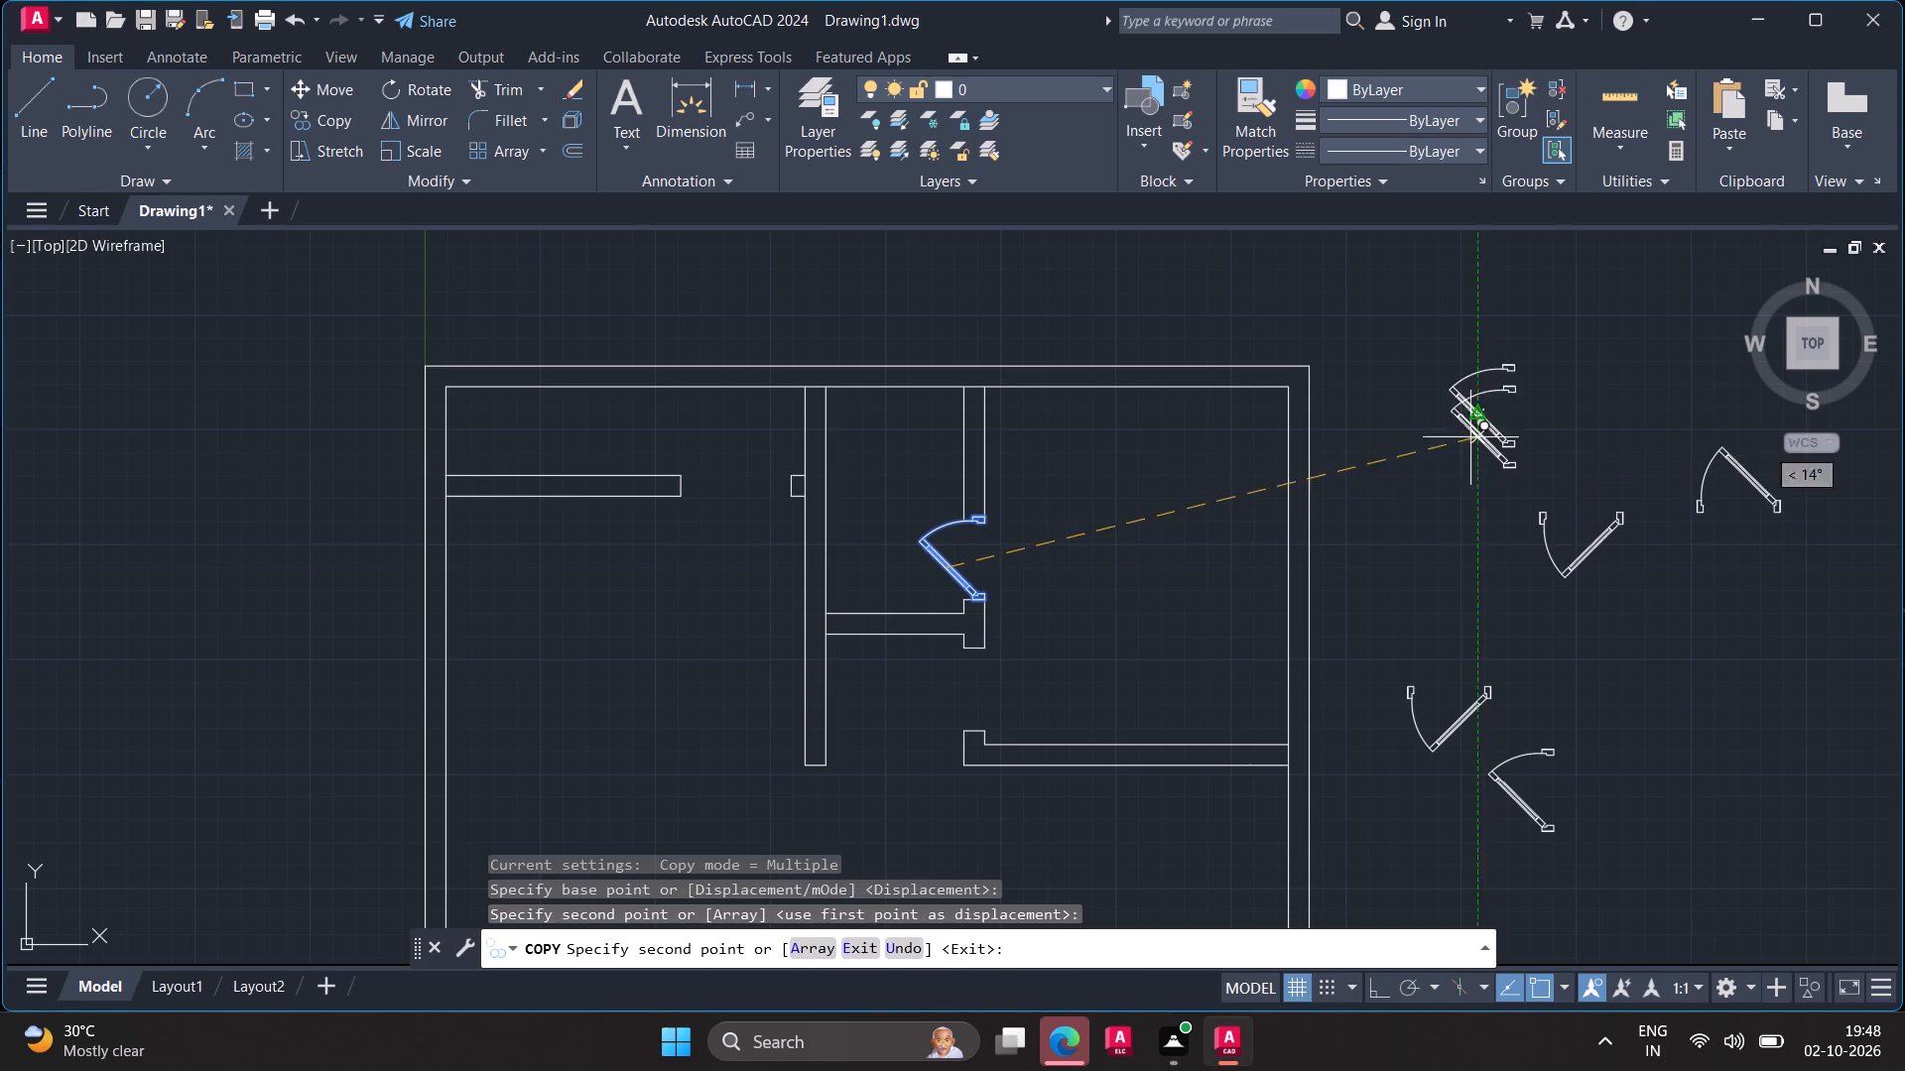
left_click(1441, 551)
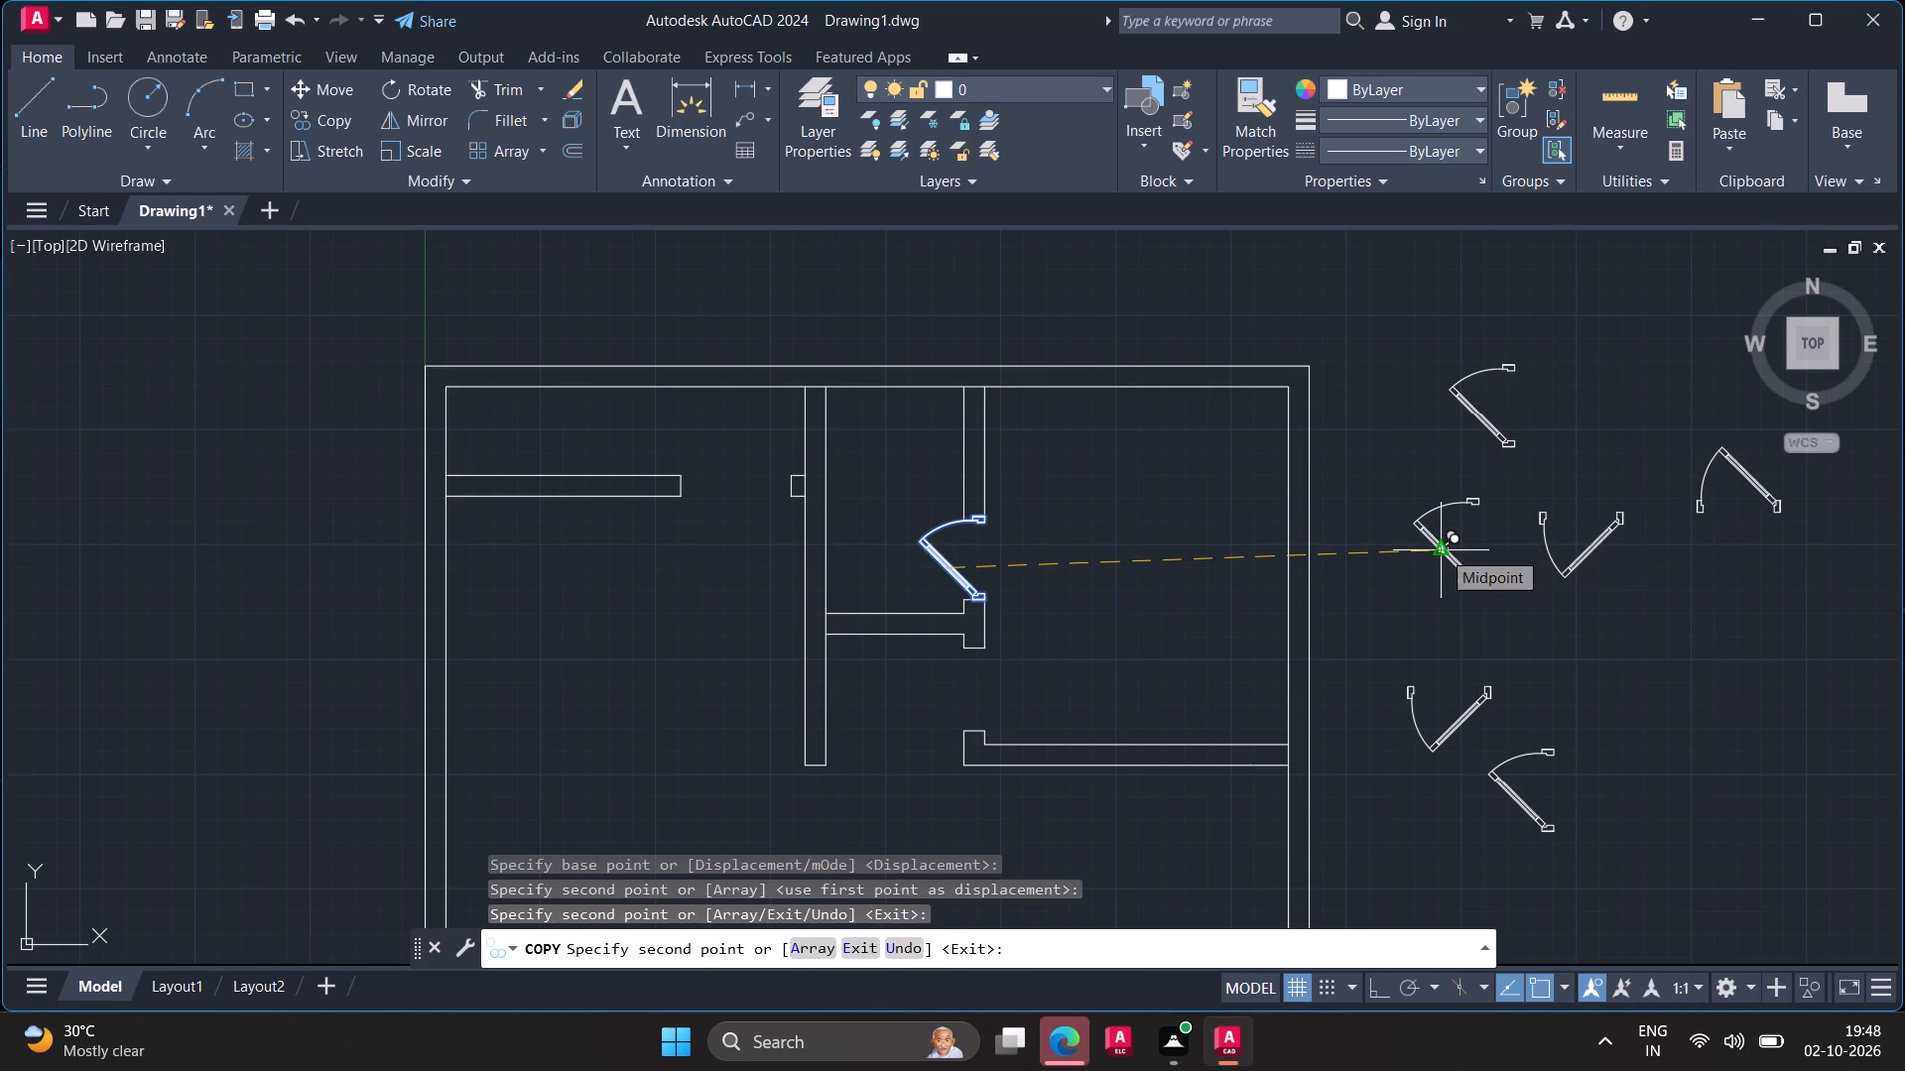
key("Escape")
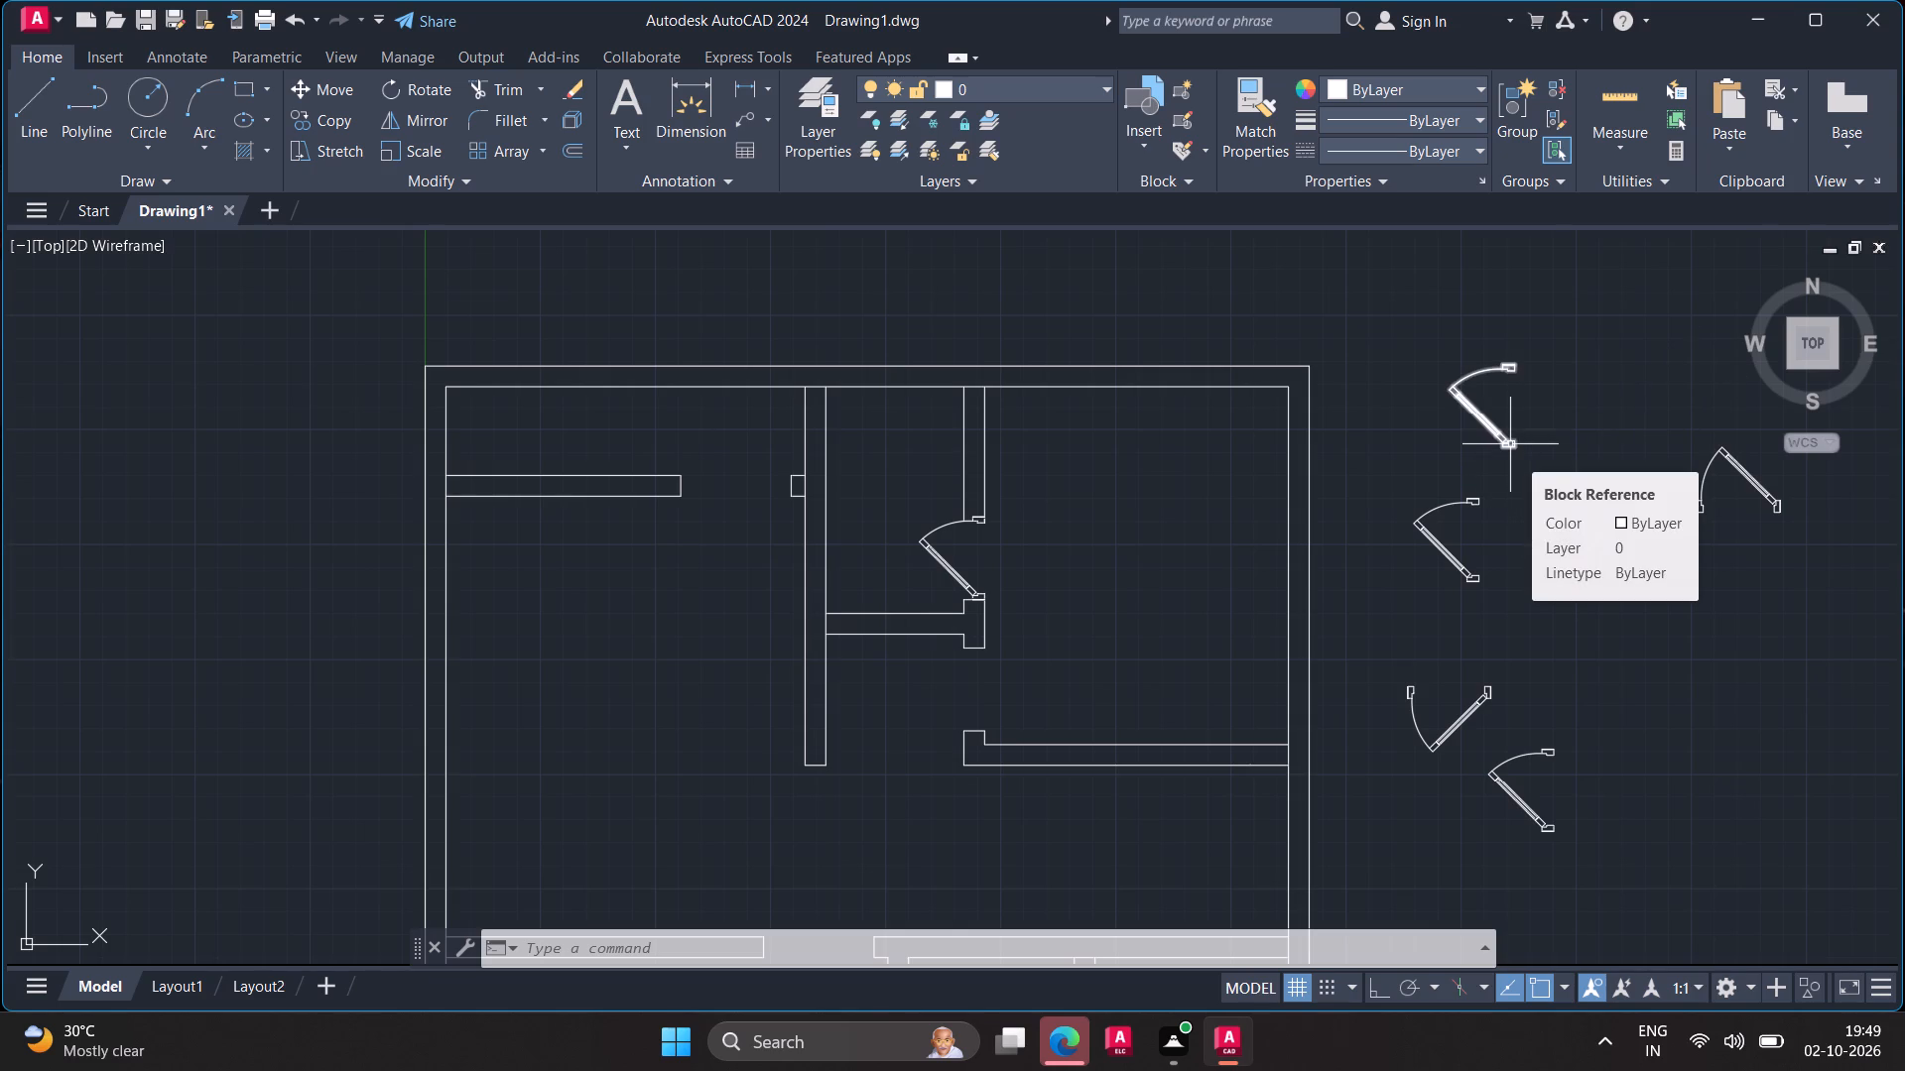
Mirror the upper new door copy about a vertical line through its lower jamb's outer corner, keeping the source door.
left_click(1510, 446)
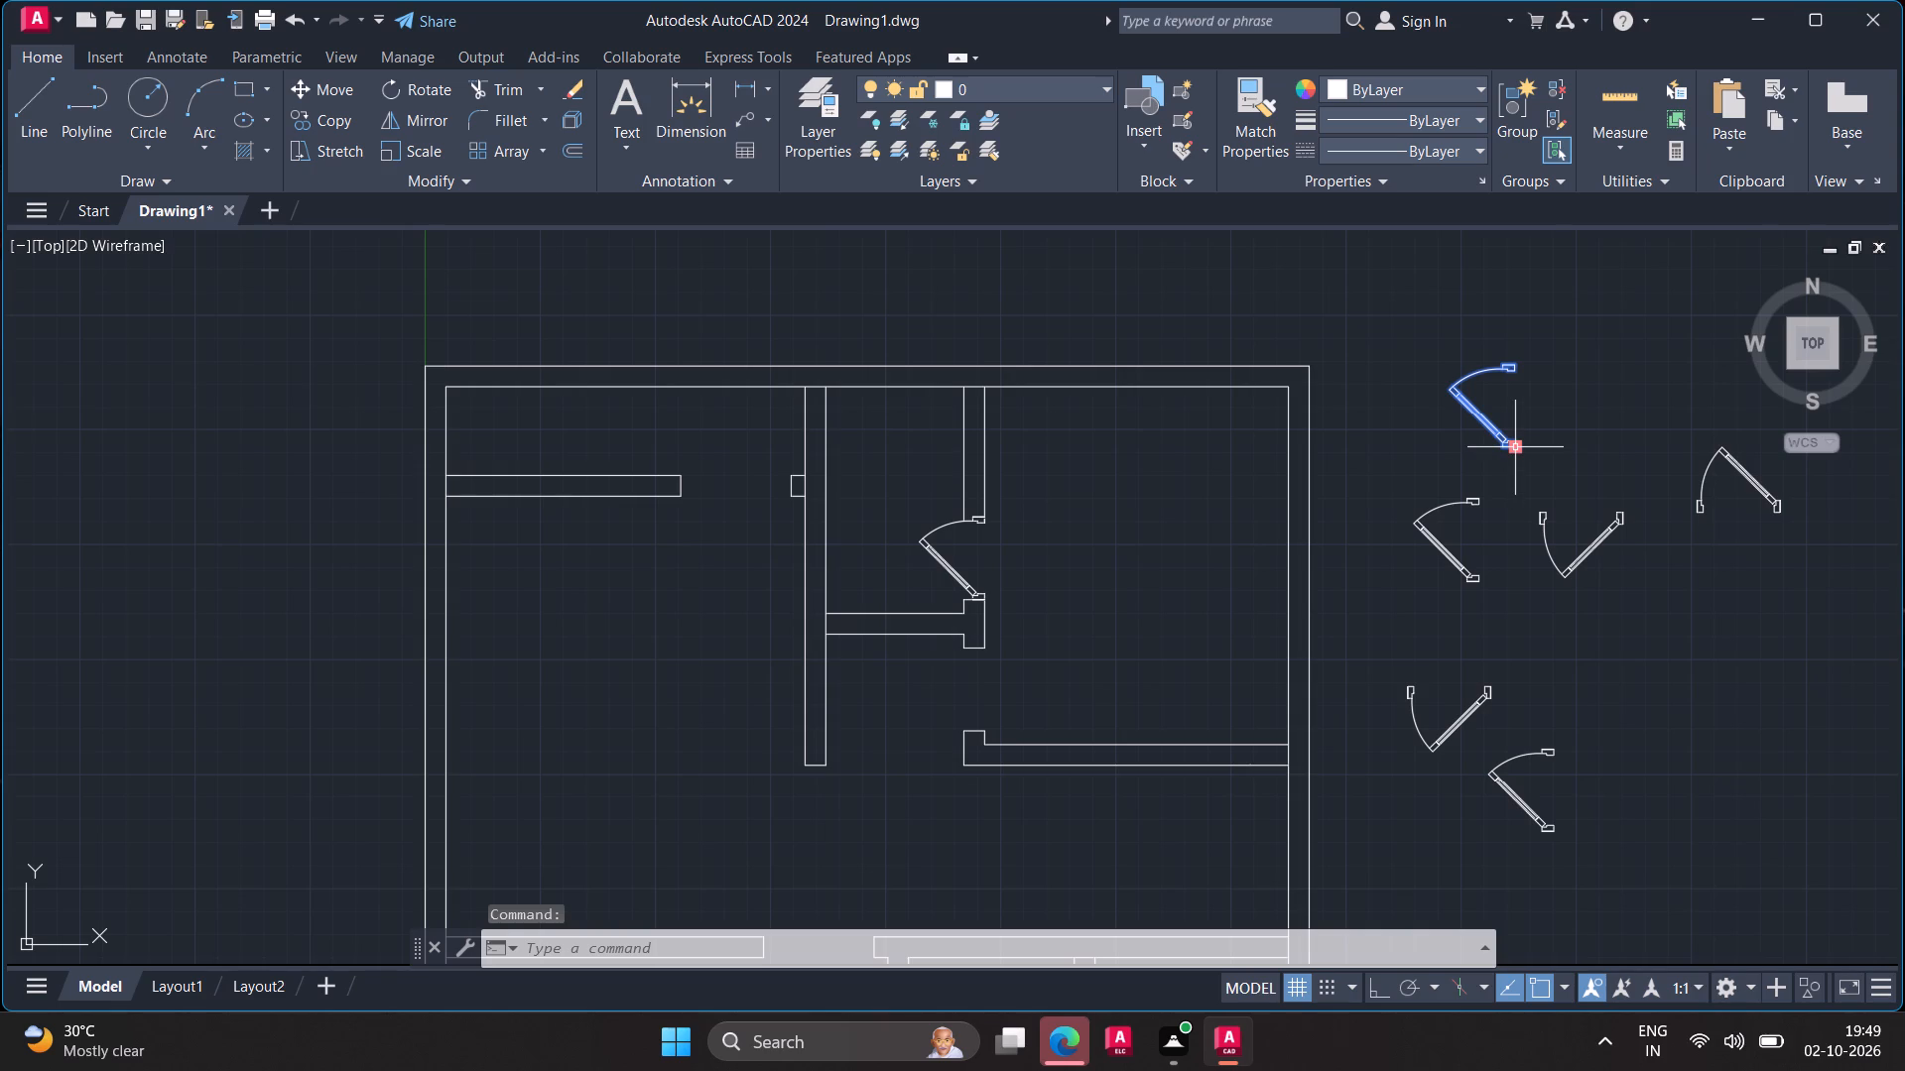
type("mi")
key("Return")
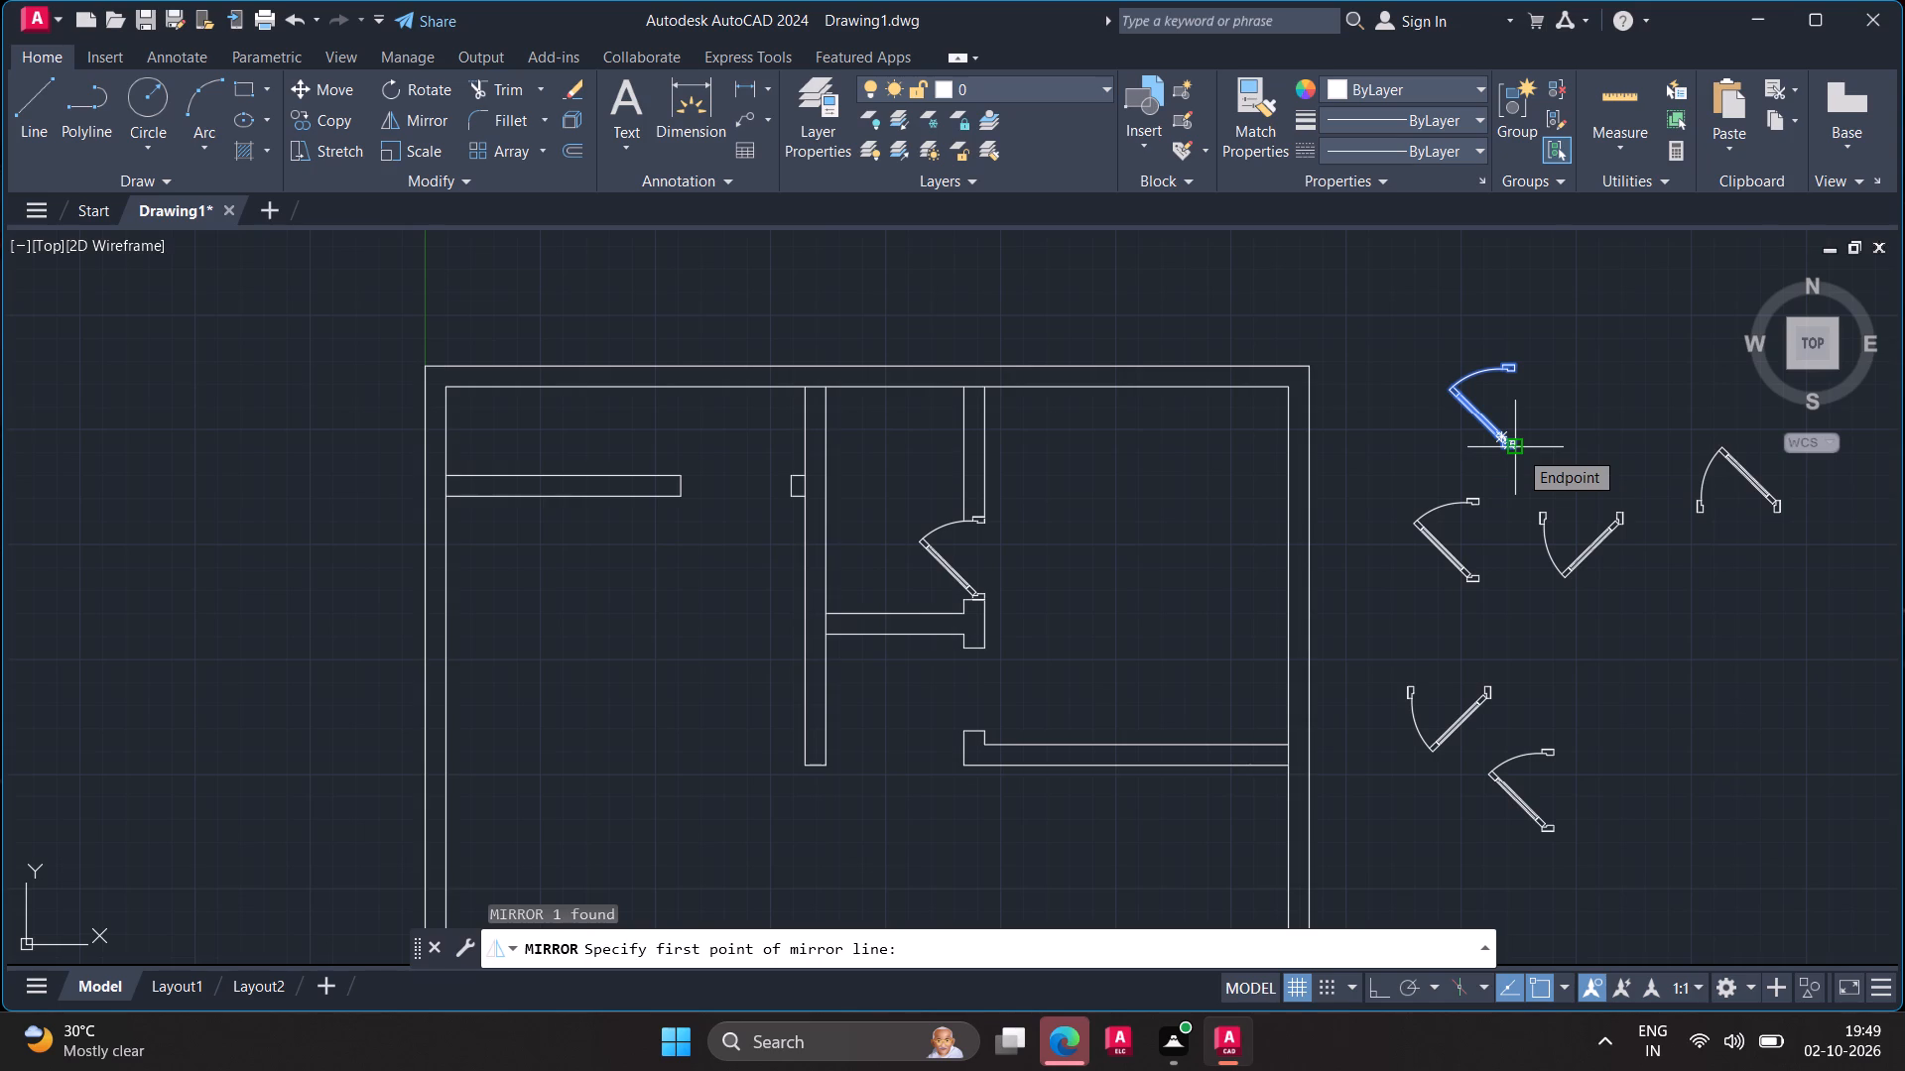
left_click(1518, 449)
left_click(1521, 343)
left_click_drag(1545, 417, 1521, 343)
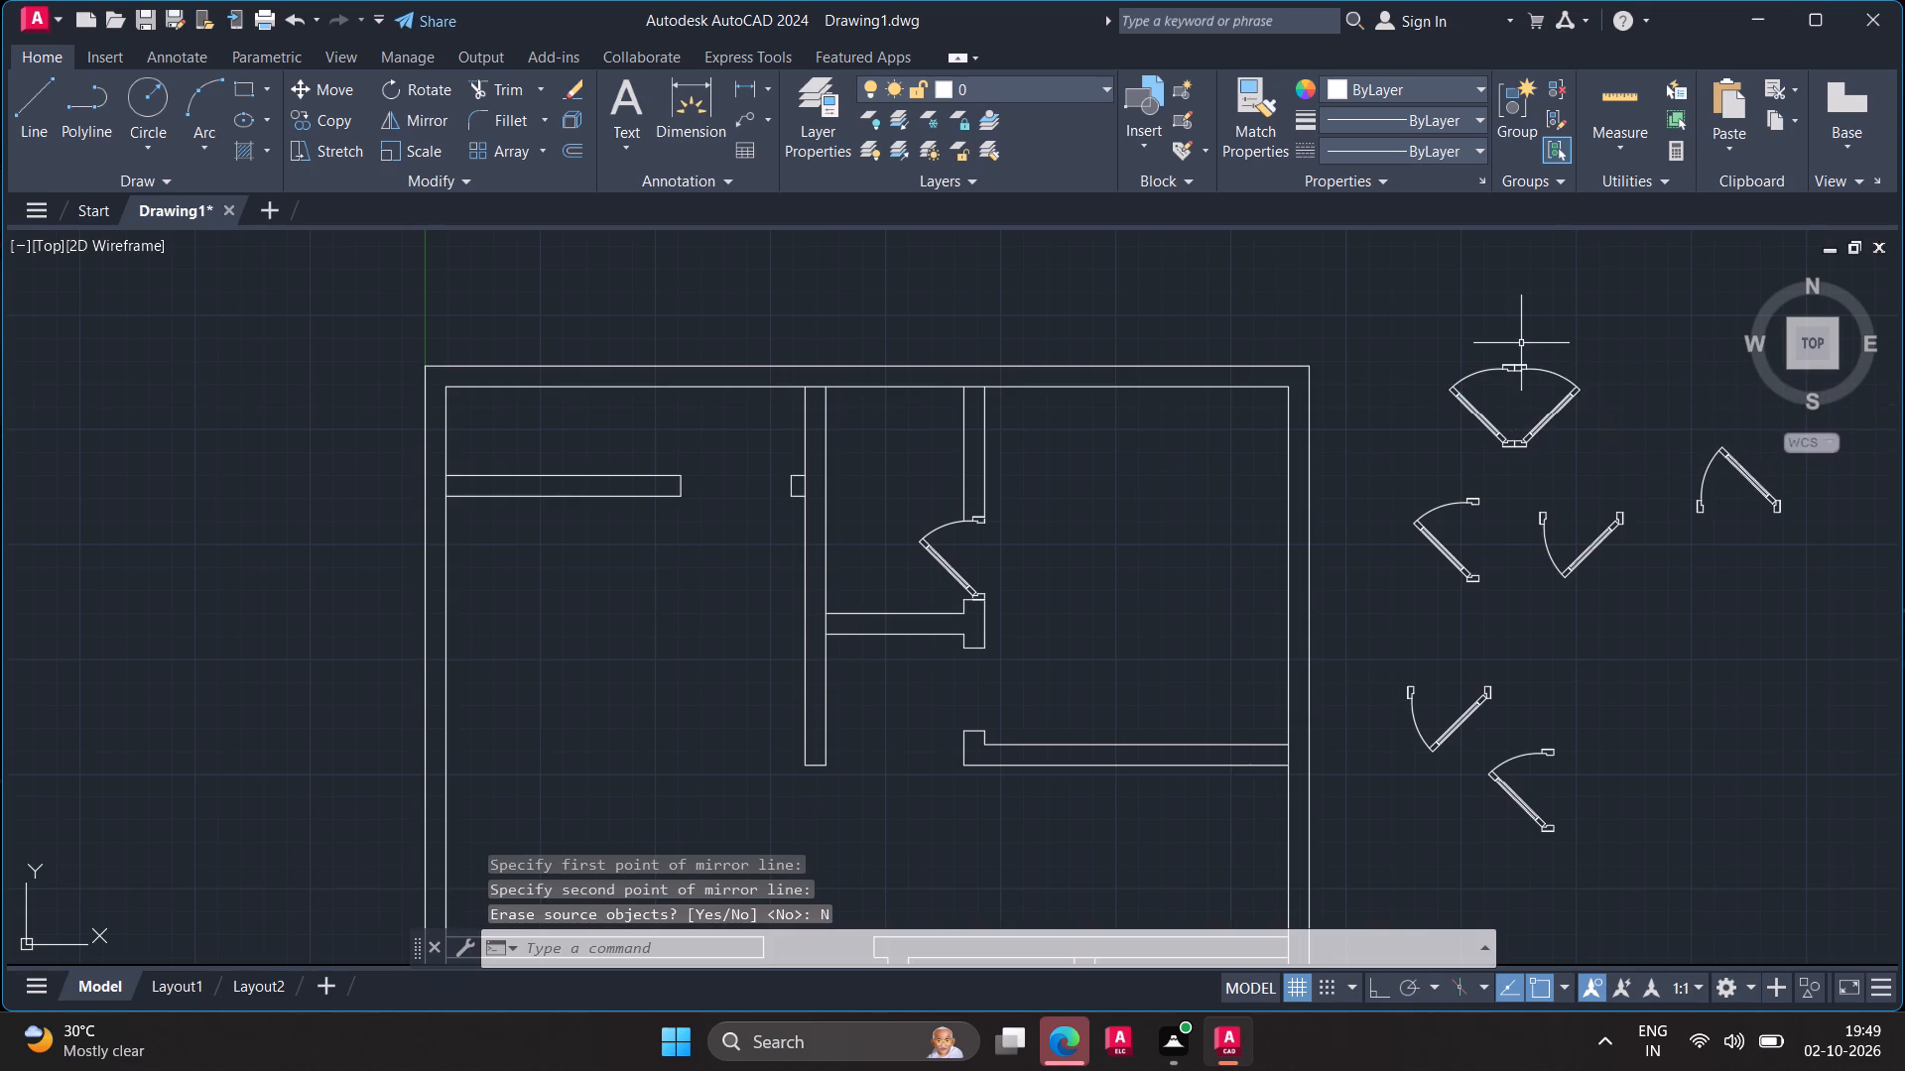
Move the mirrored door by its jamb corner onto the west corner of the wall end south of the next interior opening.
left_click(1545, 417)
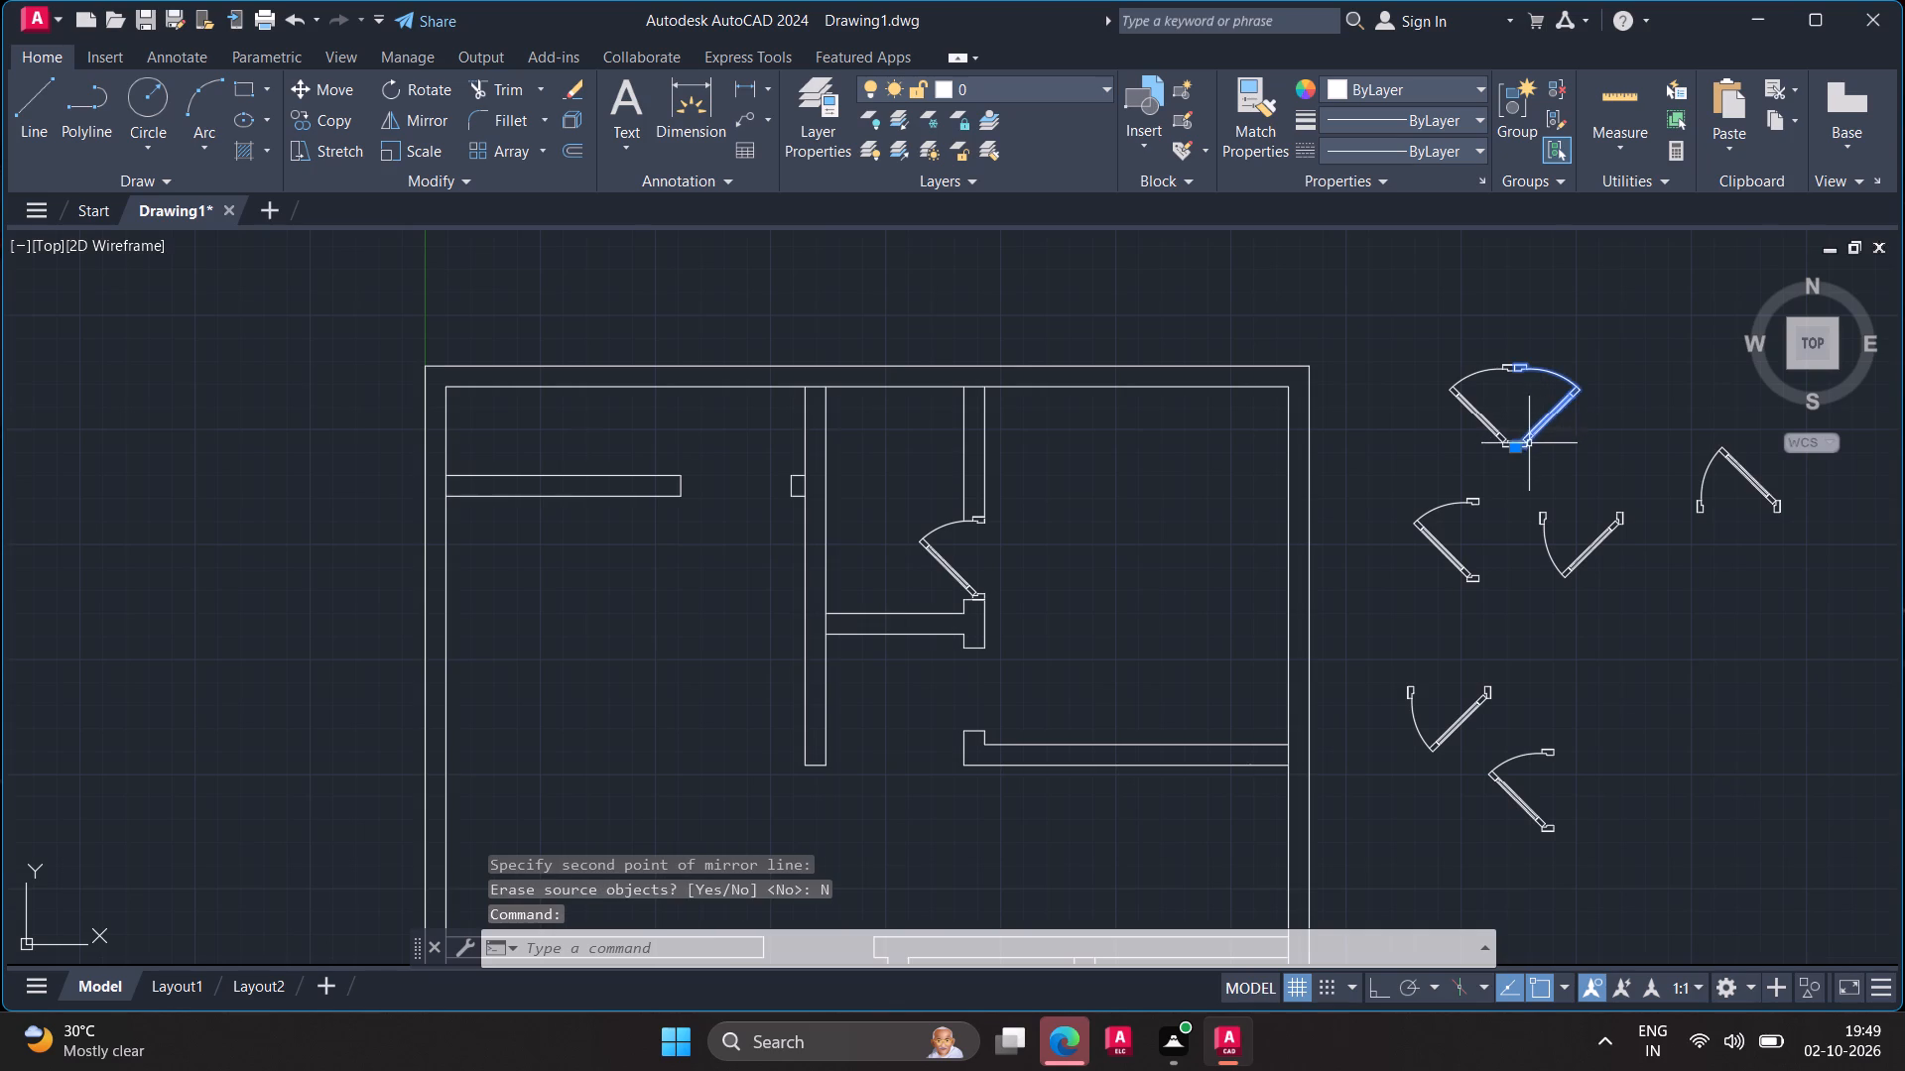
left_click(1513, 446)
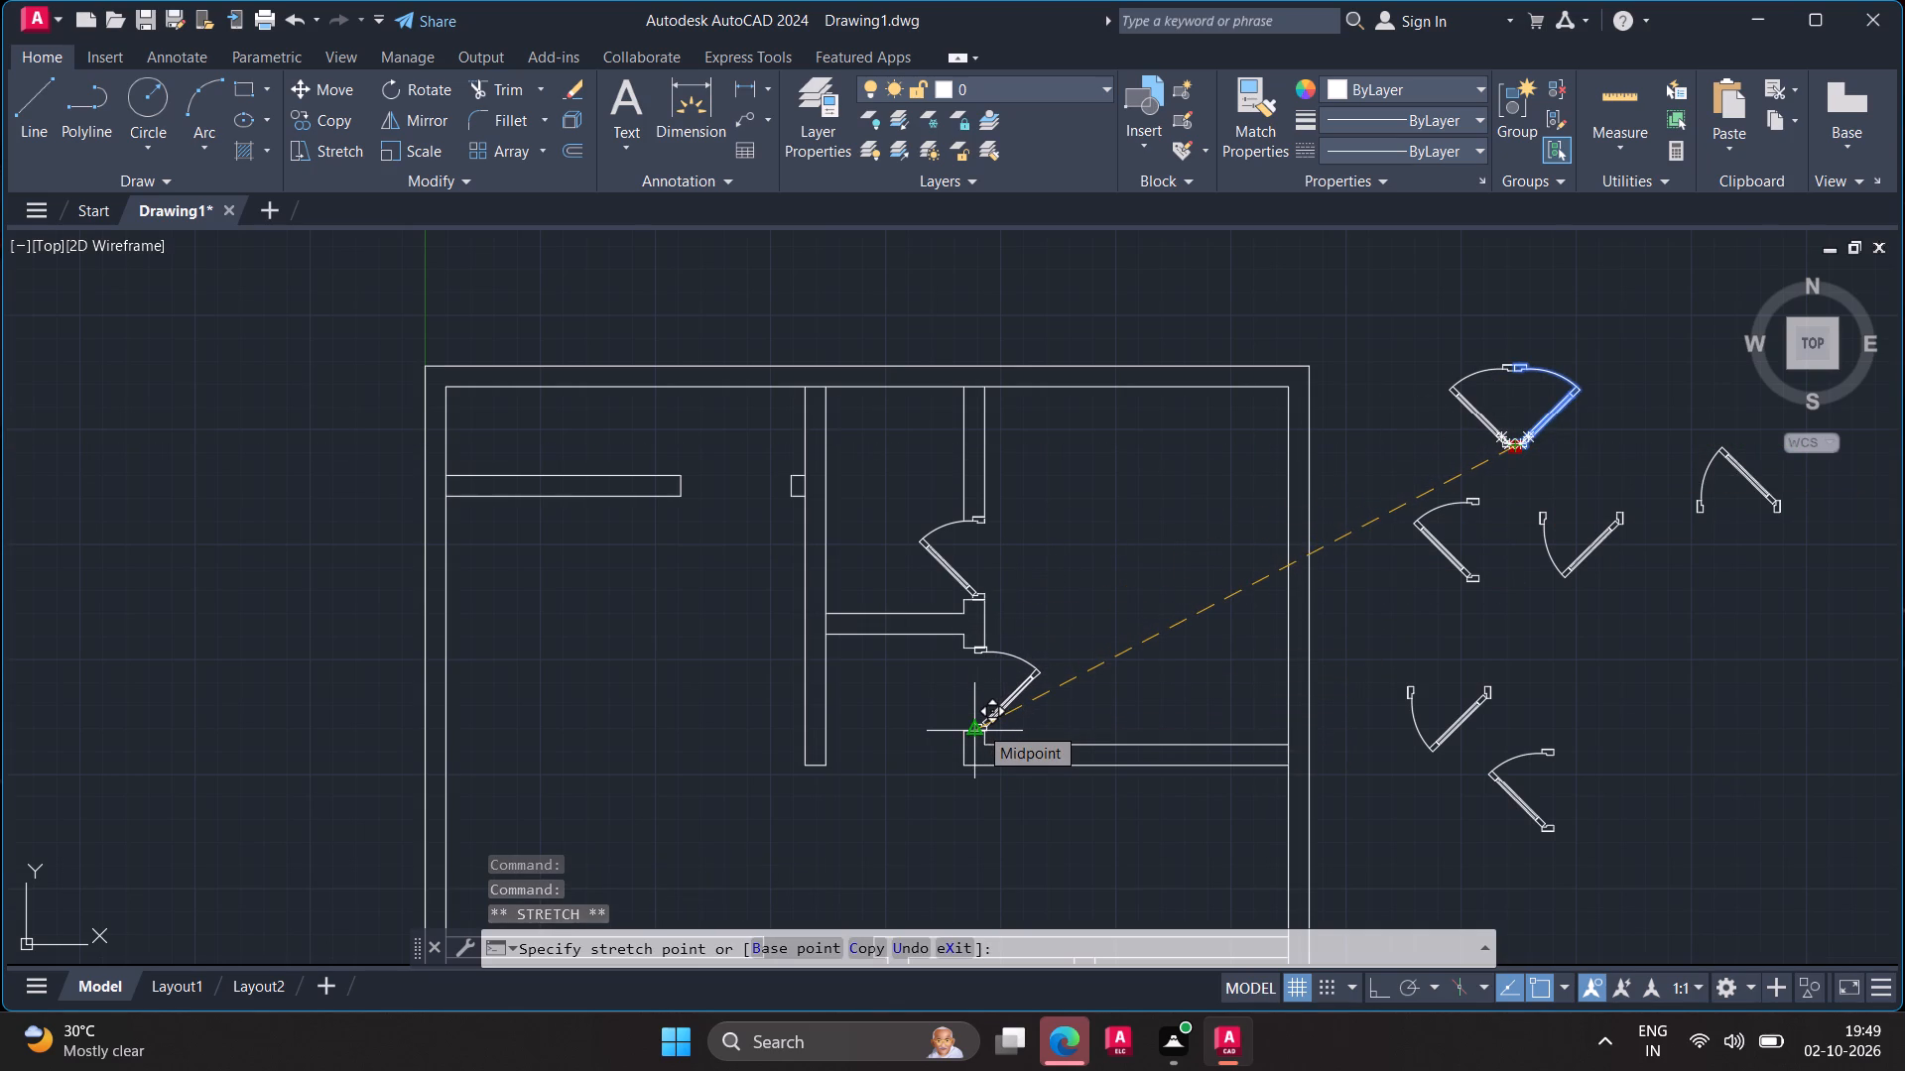
scroll(978, 725, "up", 4)
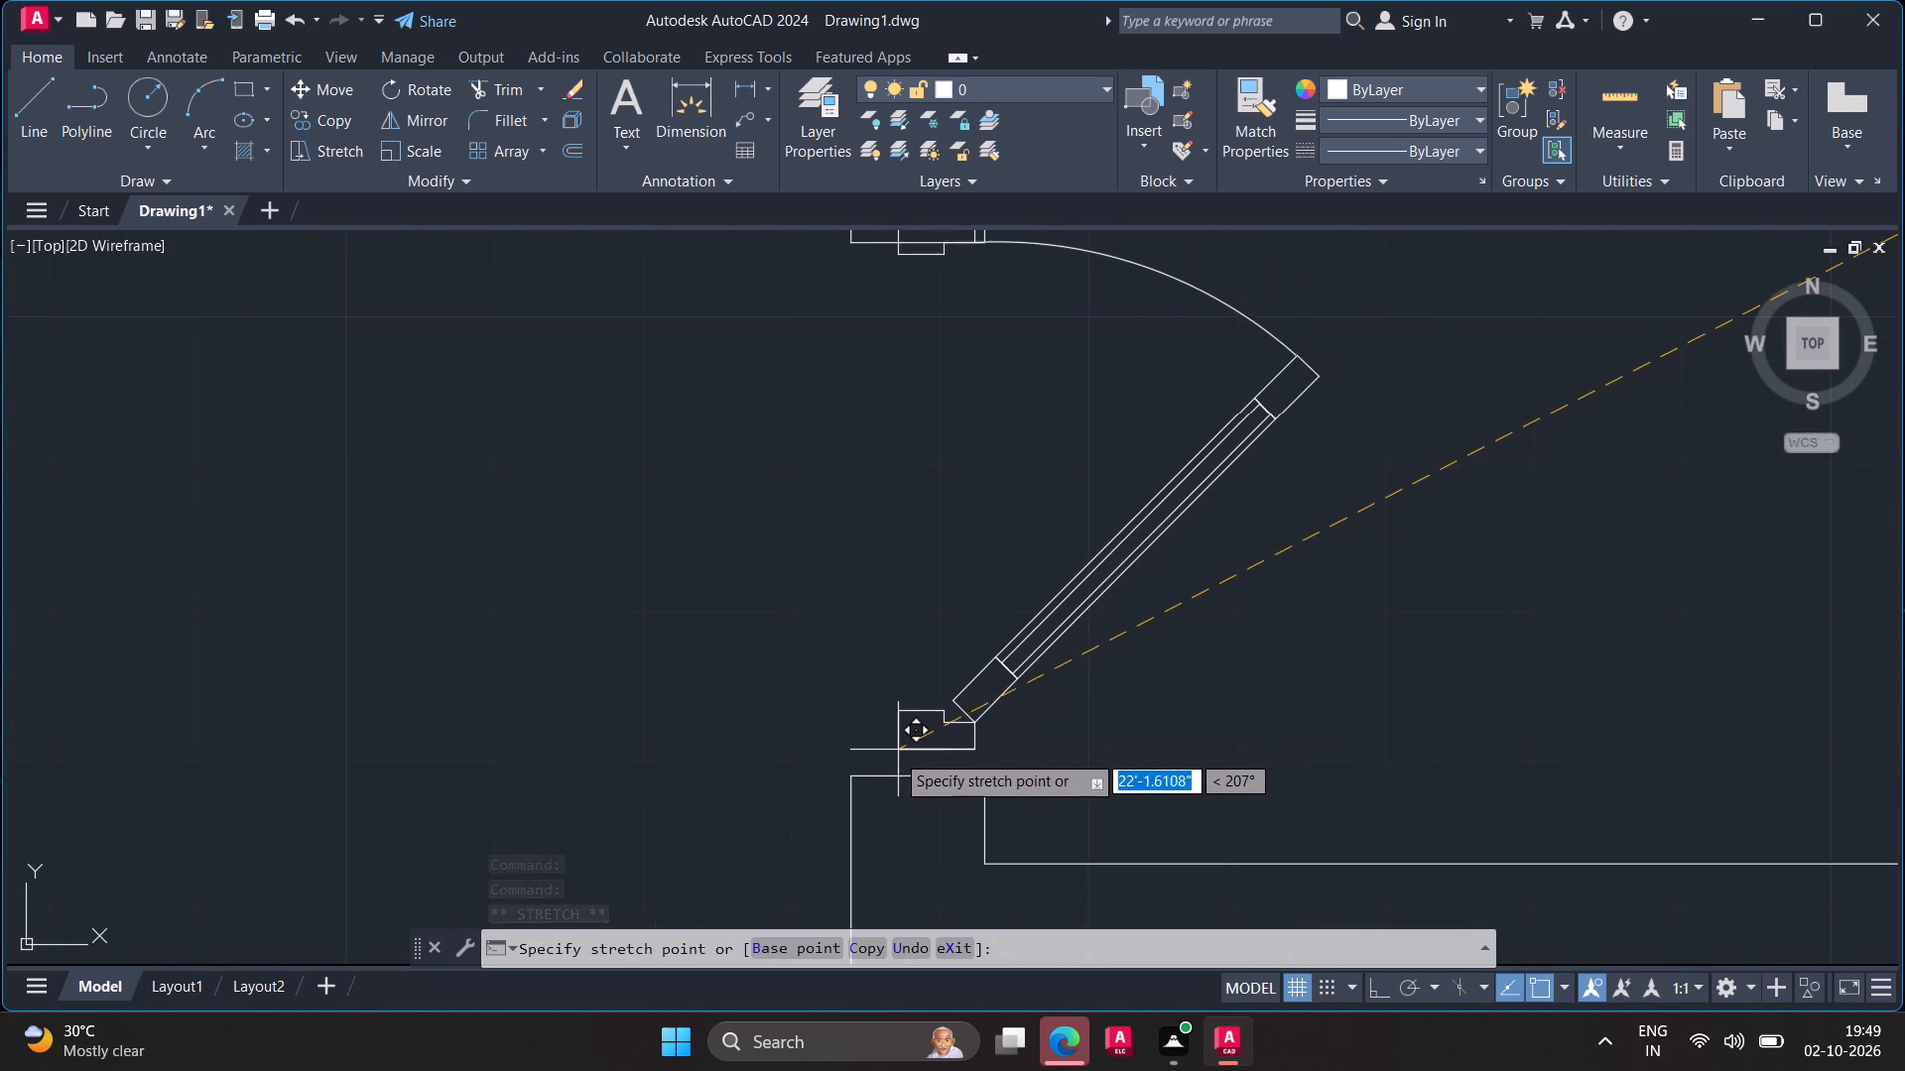
scroll(865, 768, "up", 4)
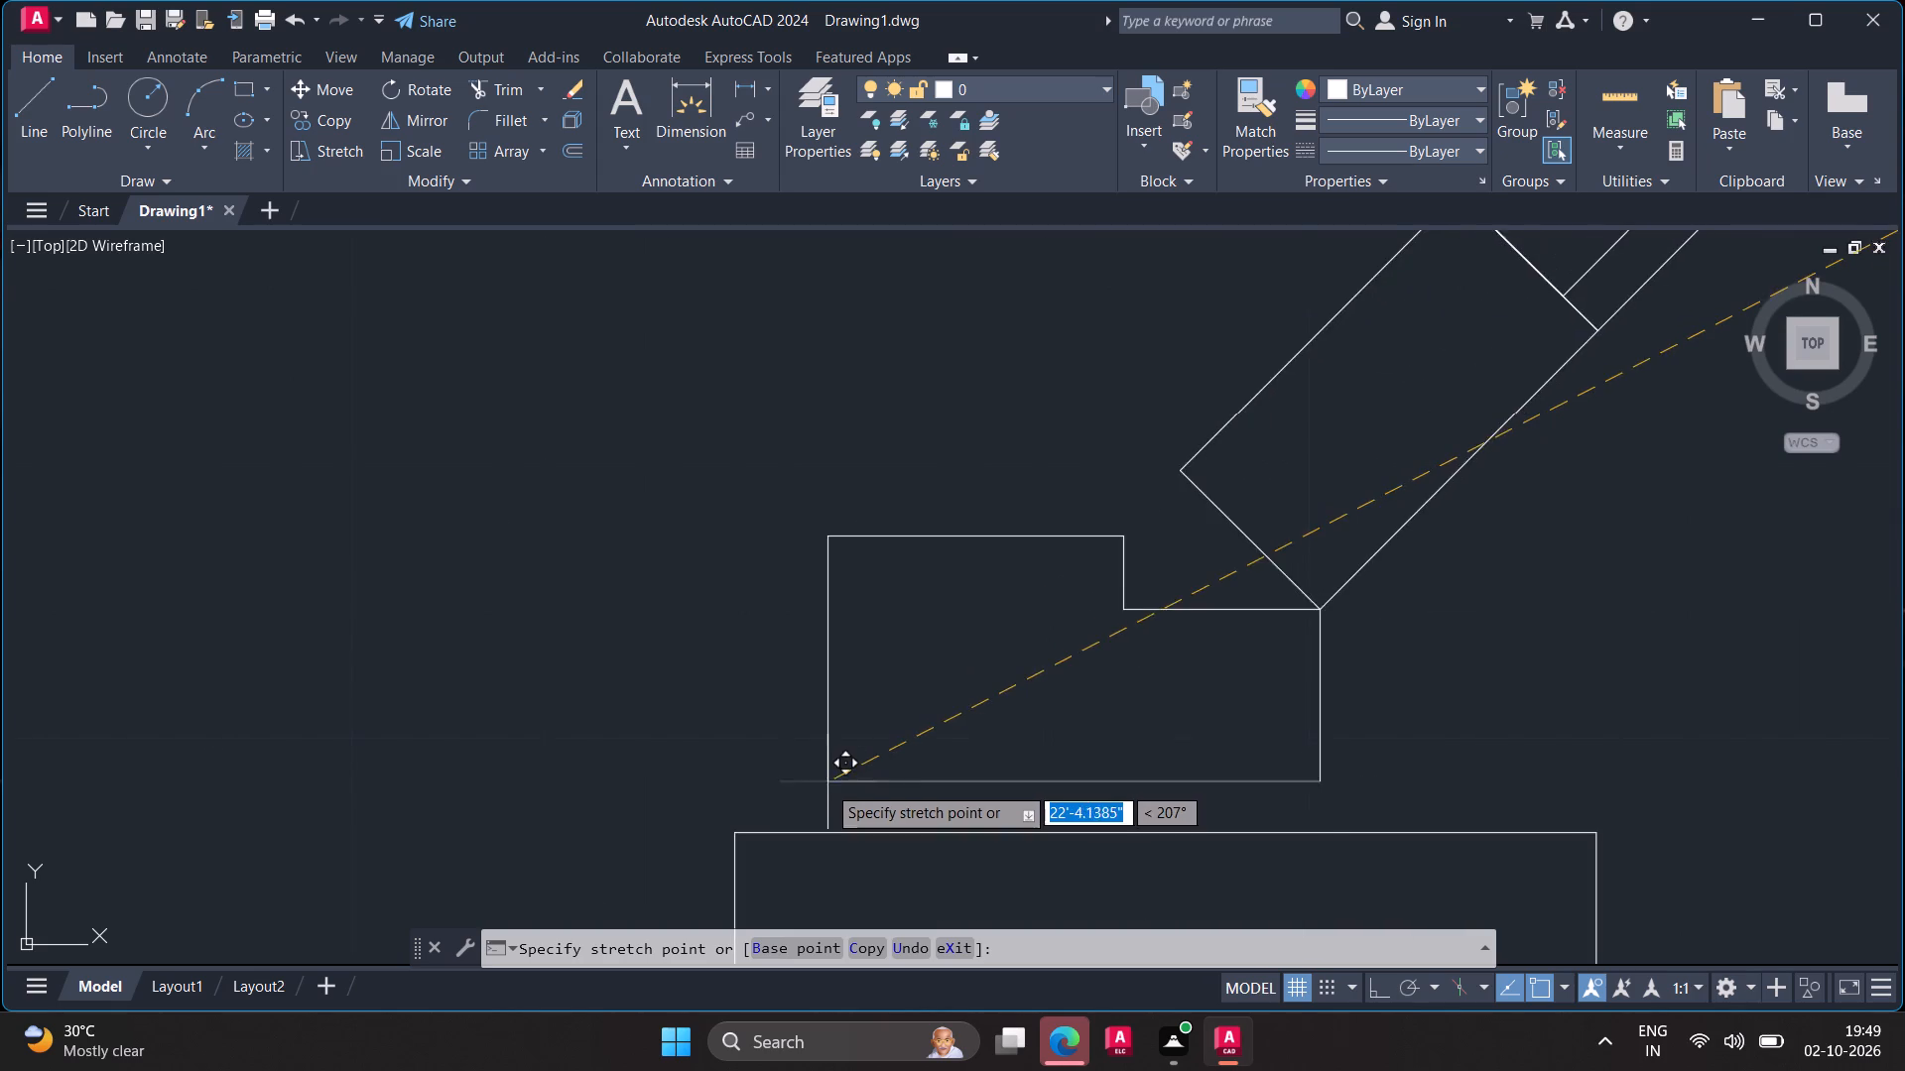
left_click(737, 832)
scroll(1497, 702, "down", 3)
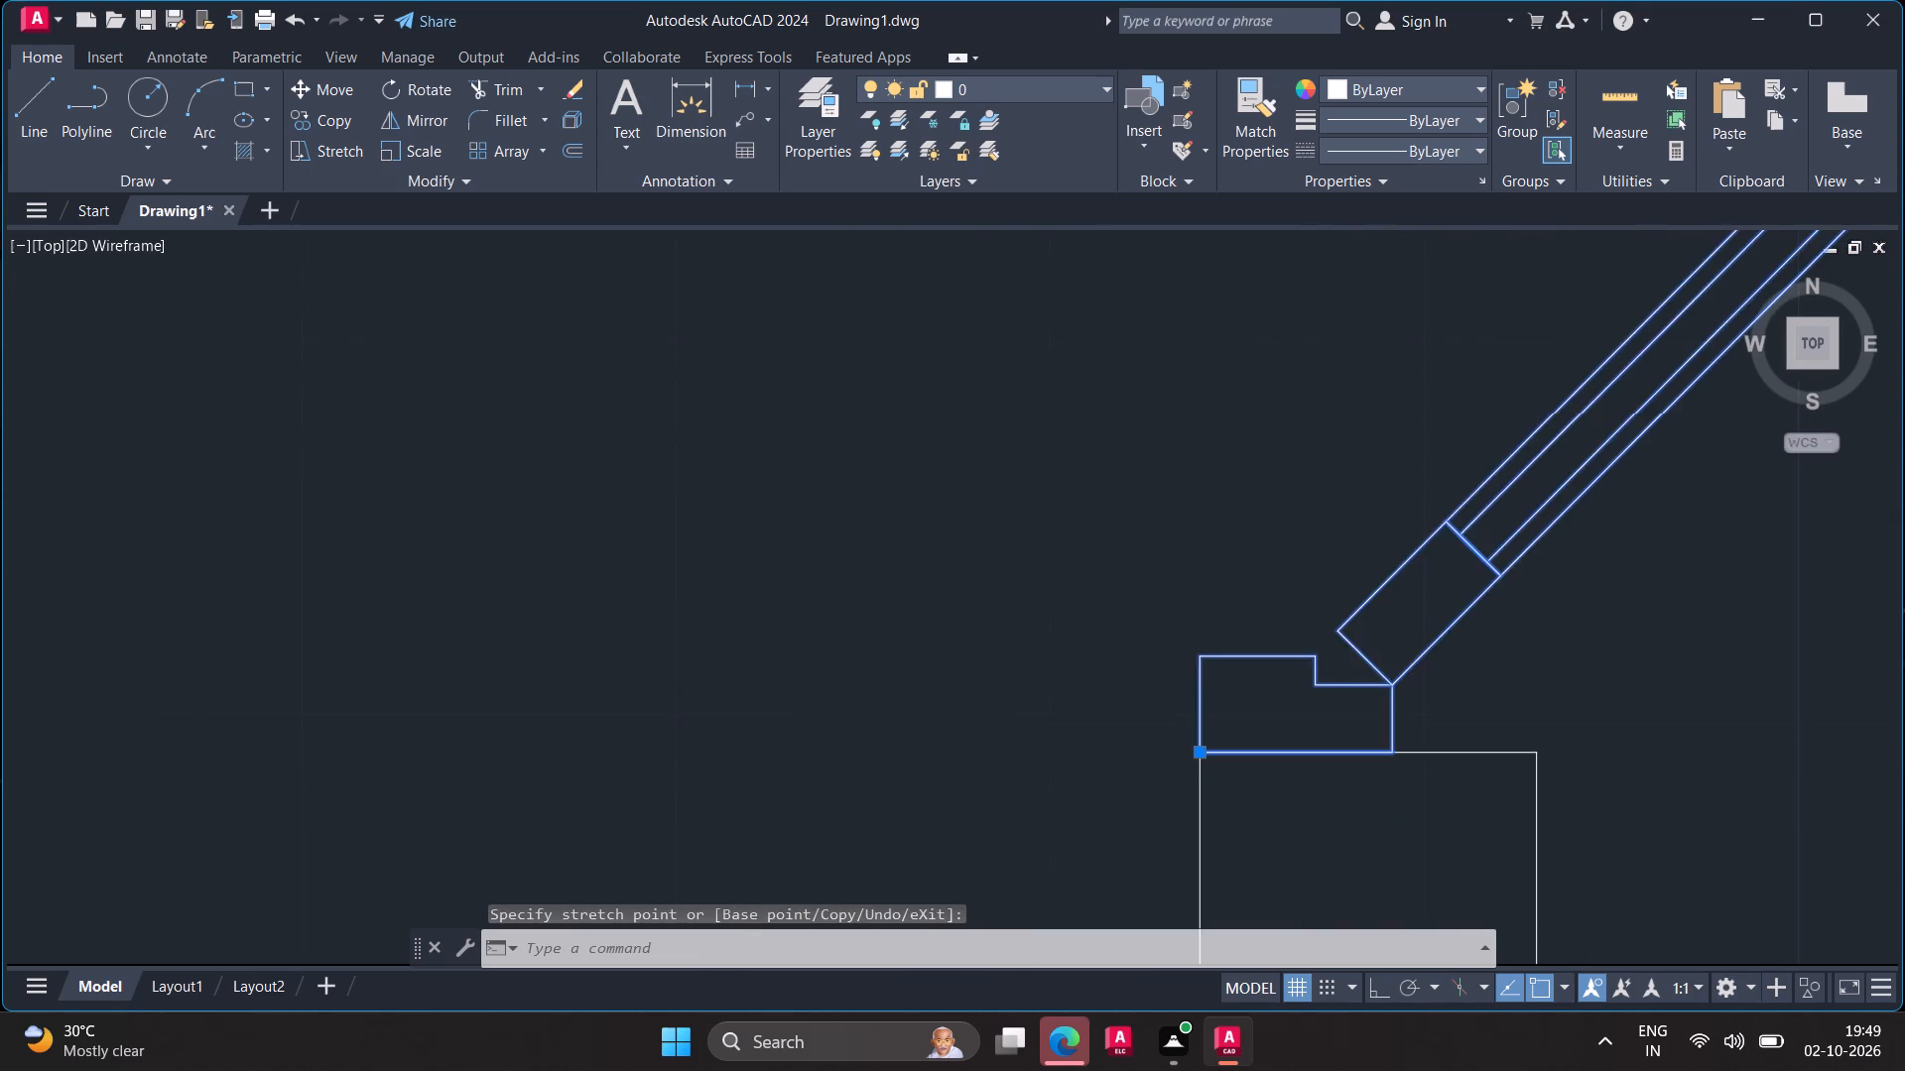
scroll(1497, 702, "down", 2)
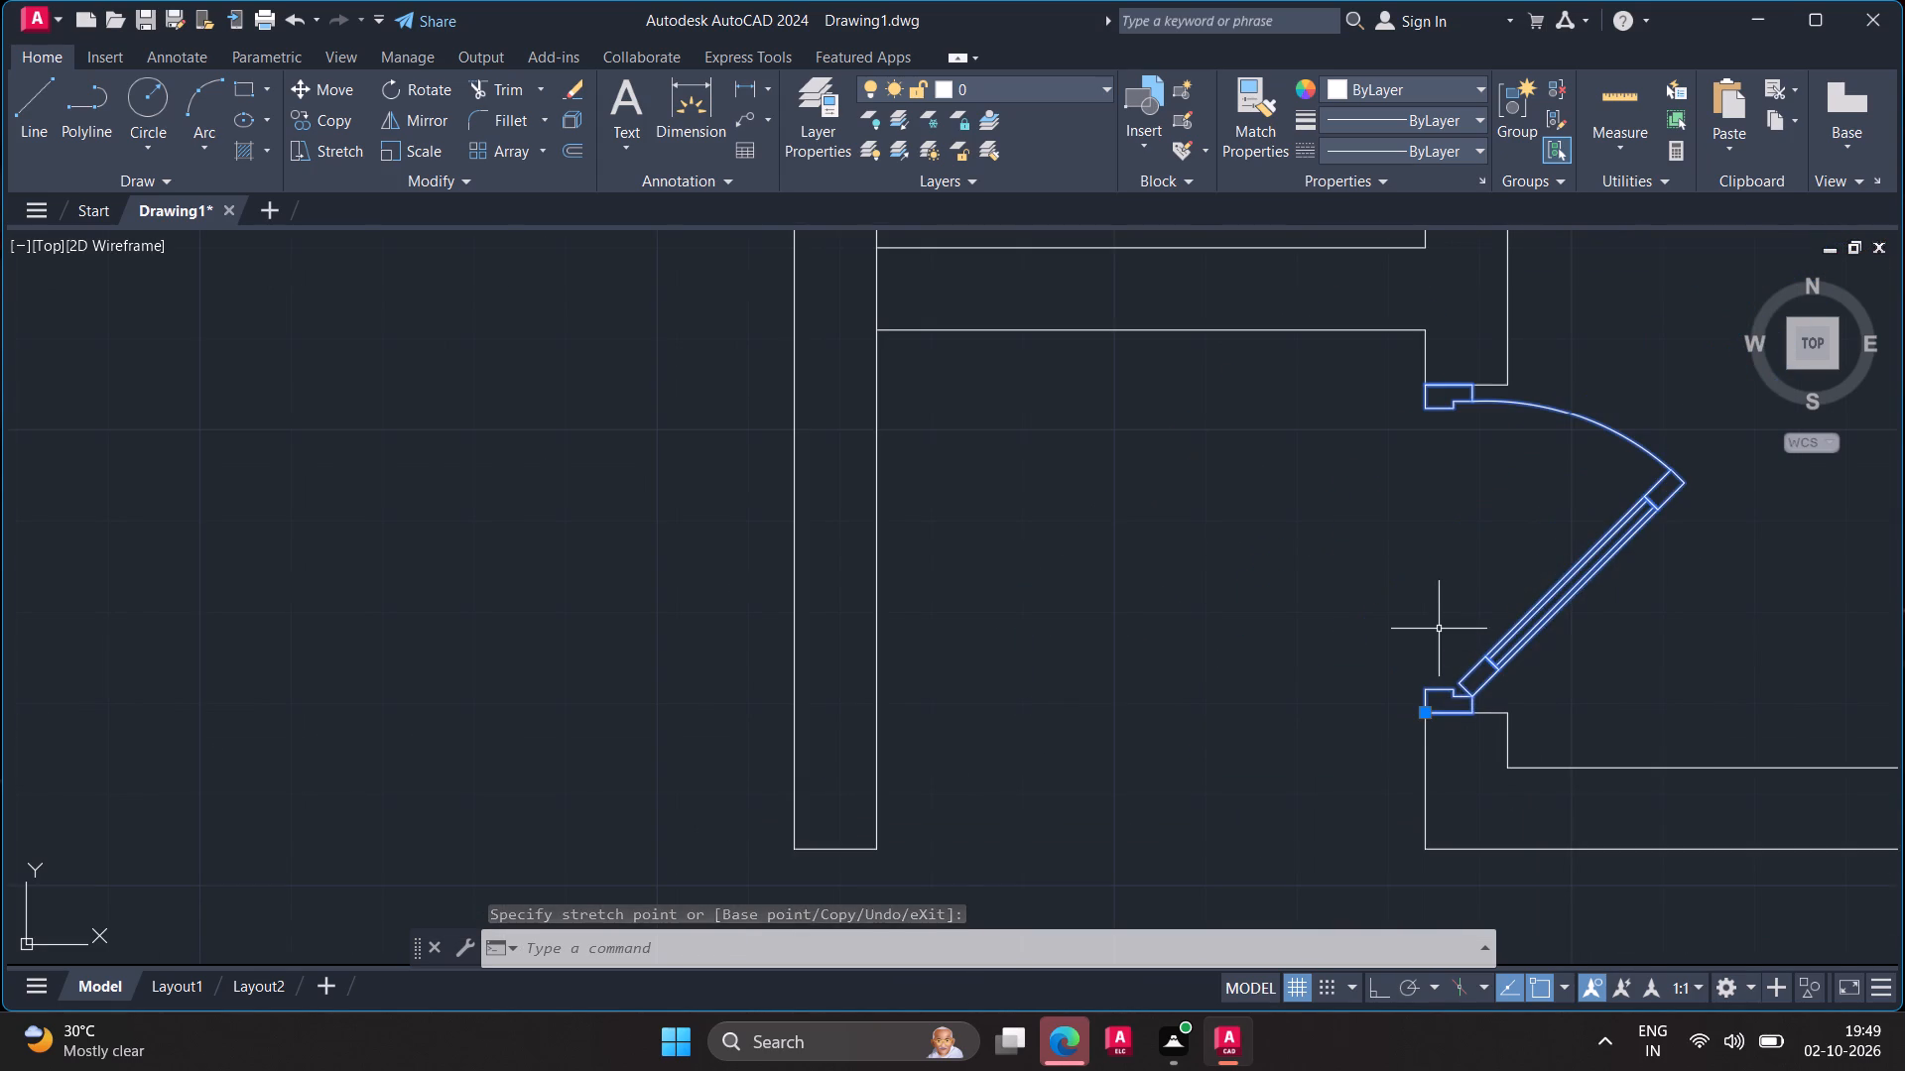
key("Escape")
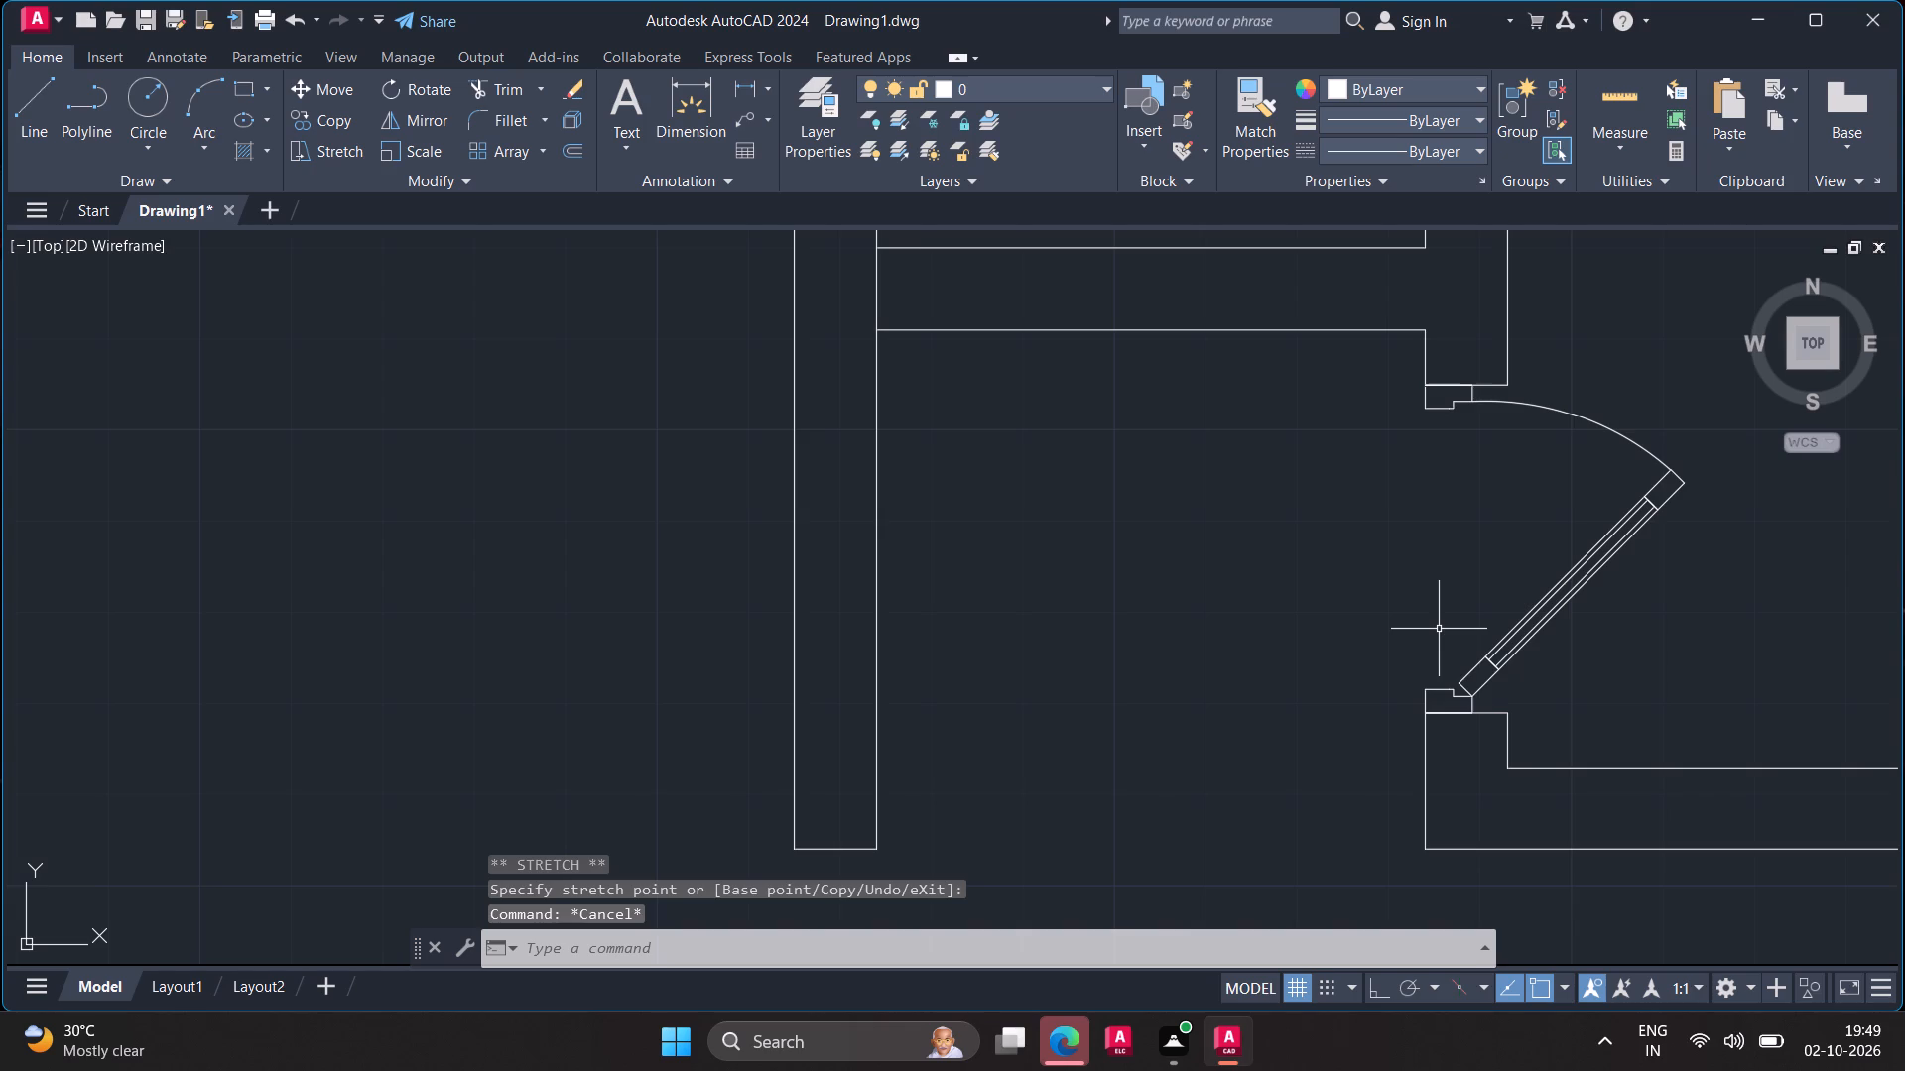
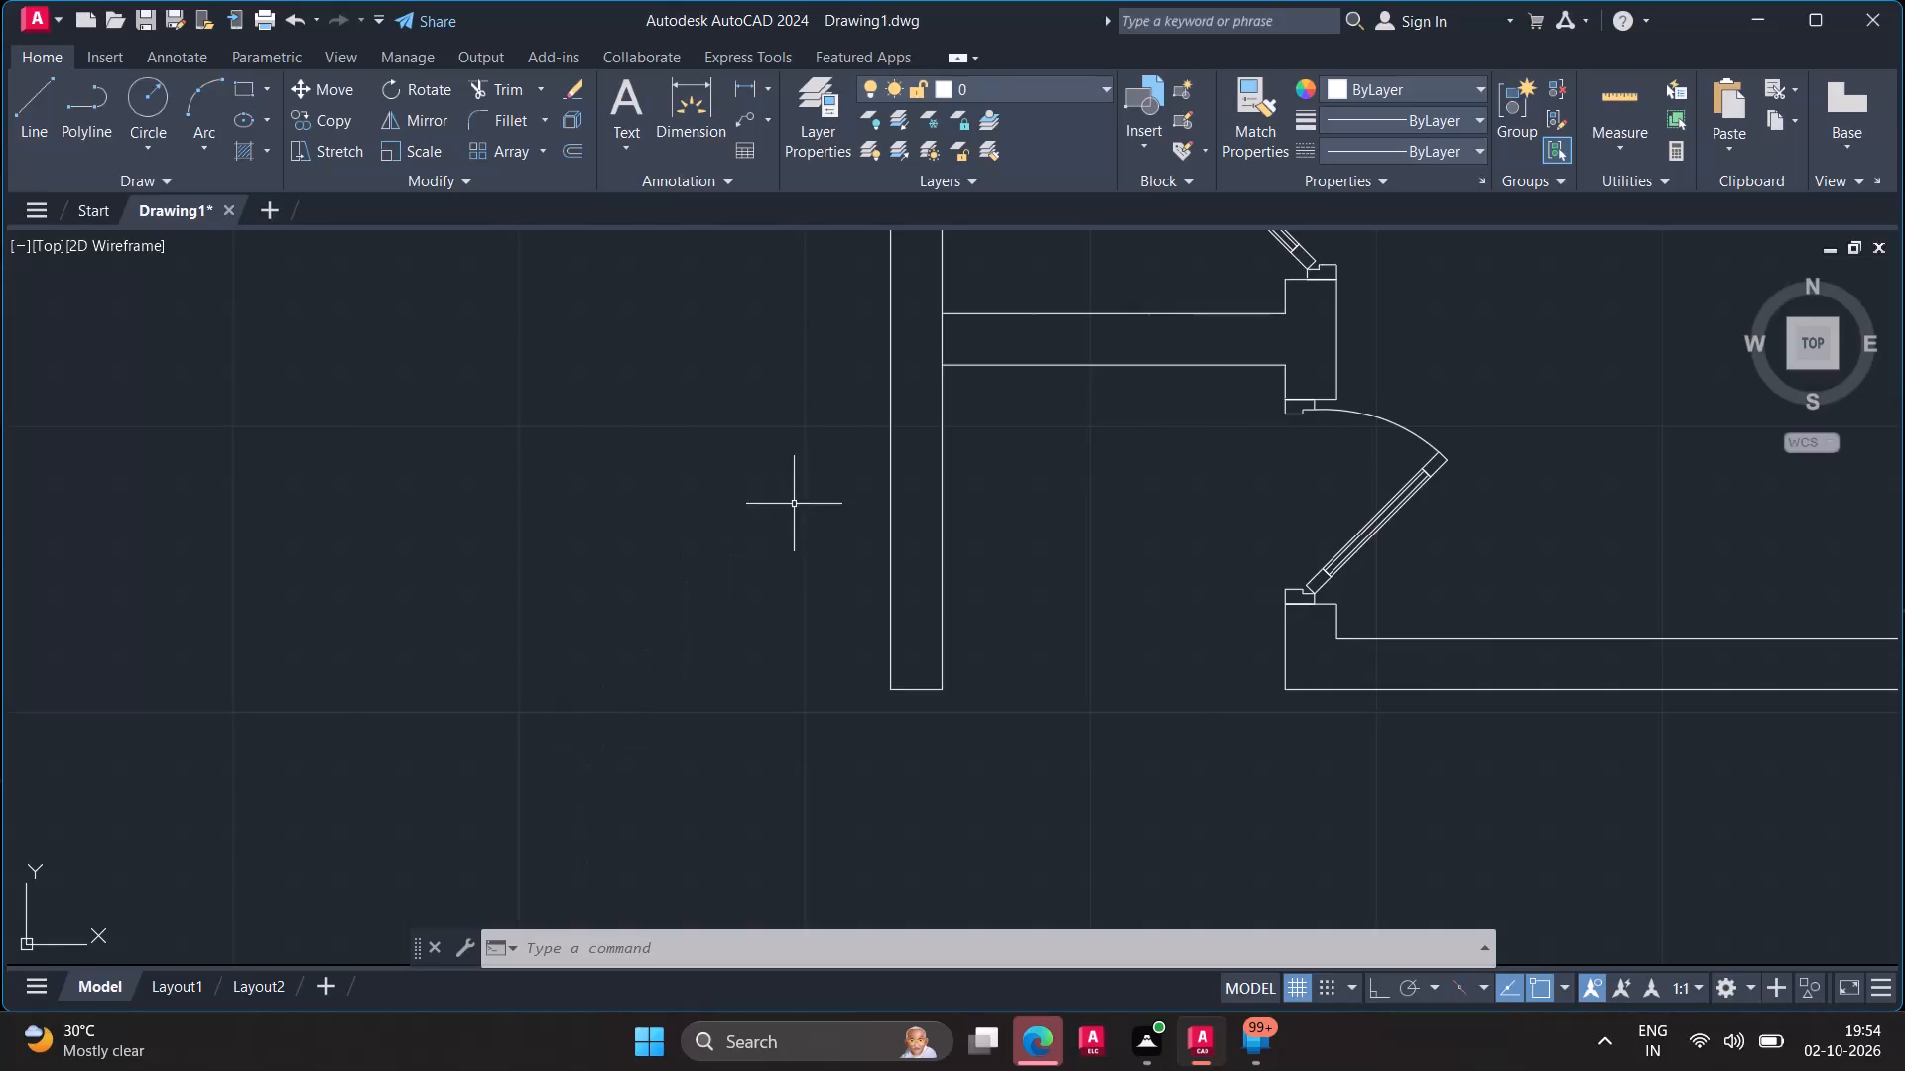
Examine the wall openings and fitted doors in the northern part of the floor plan.
scroll(775, 545, "down", 3)
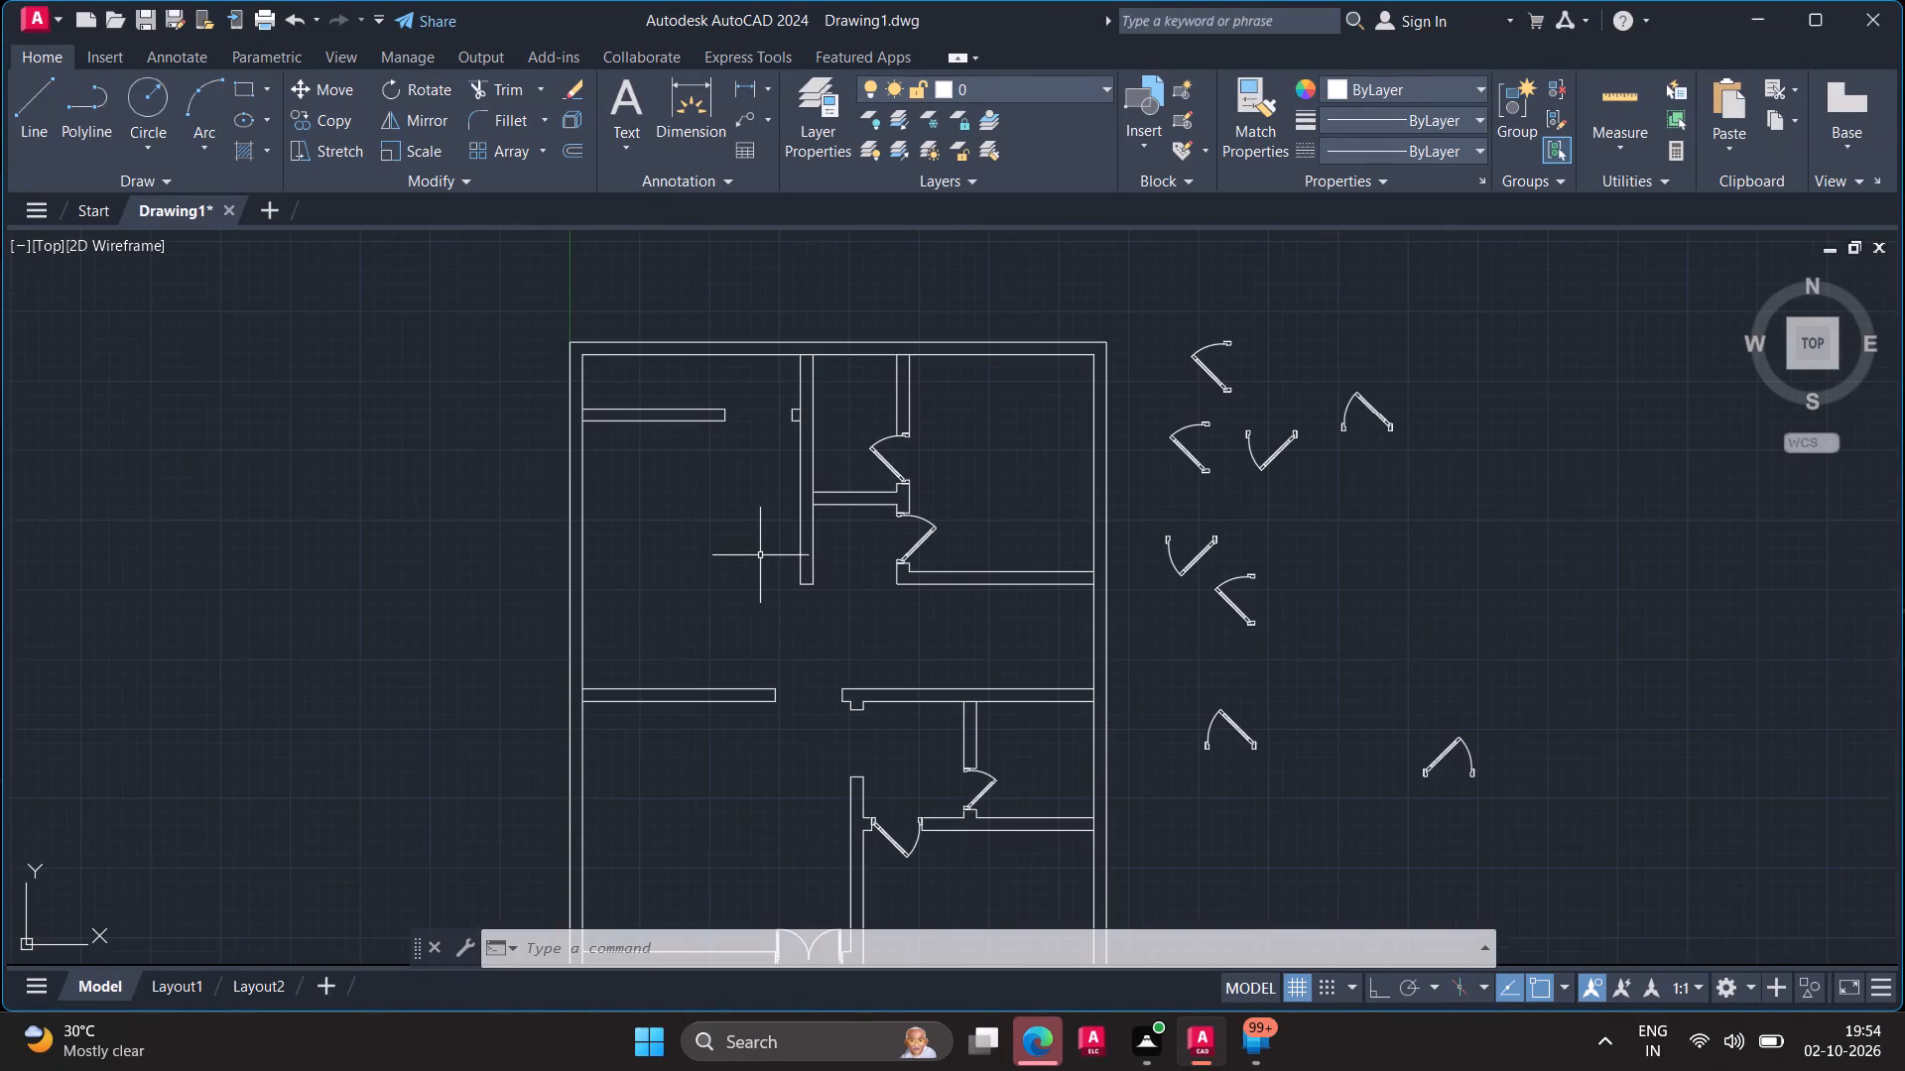
scroll(751, 561, "up", 3)
scroll(750, 561, "down", 2)
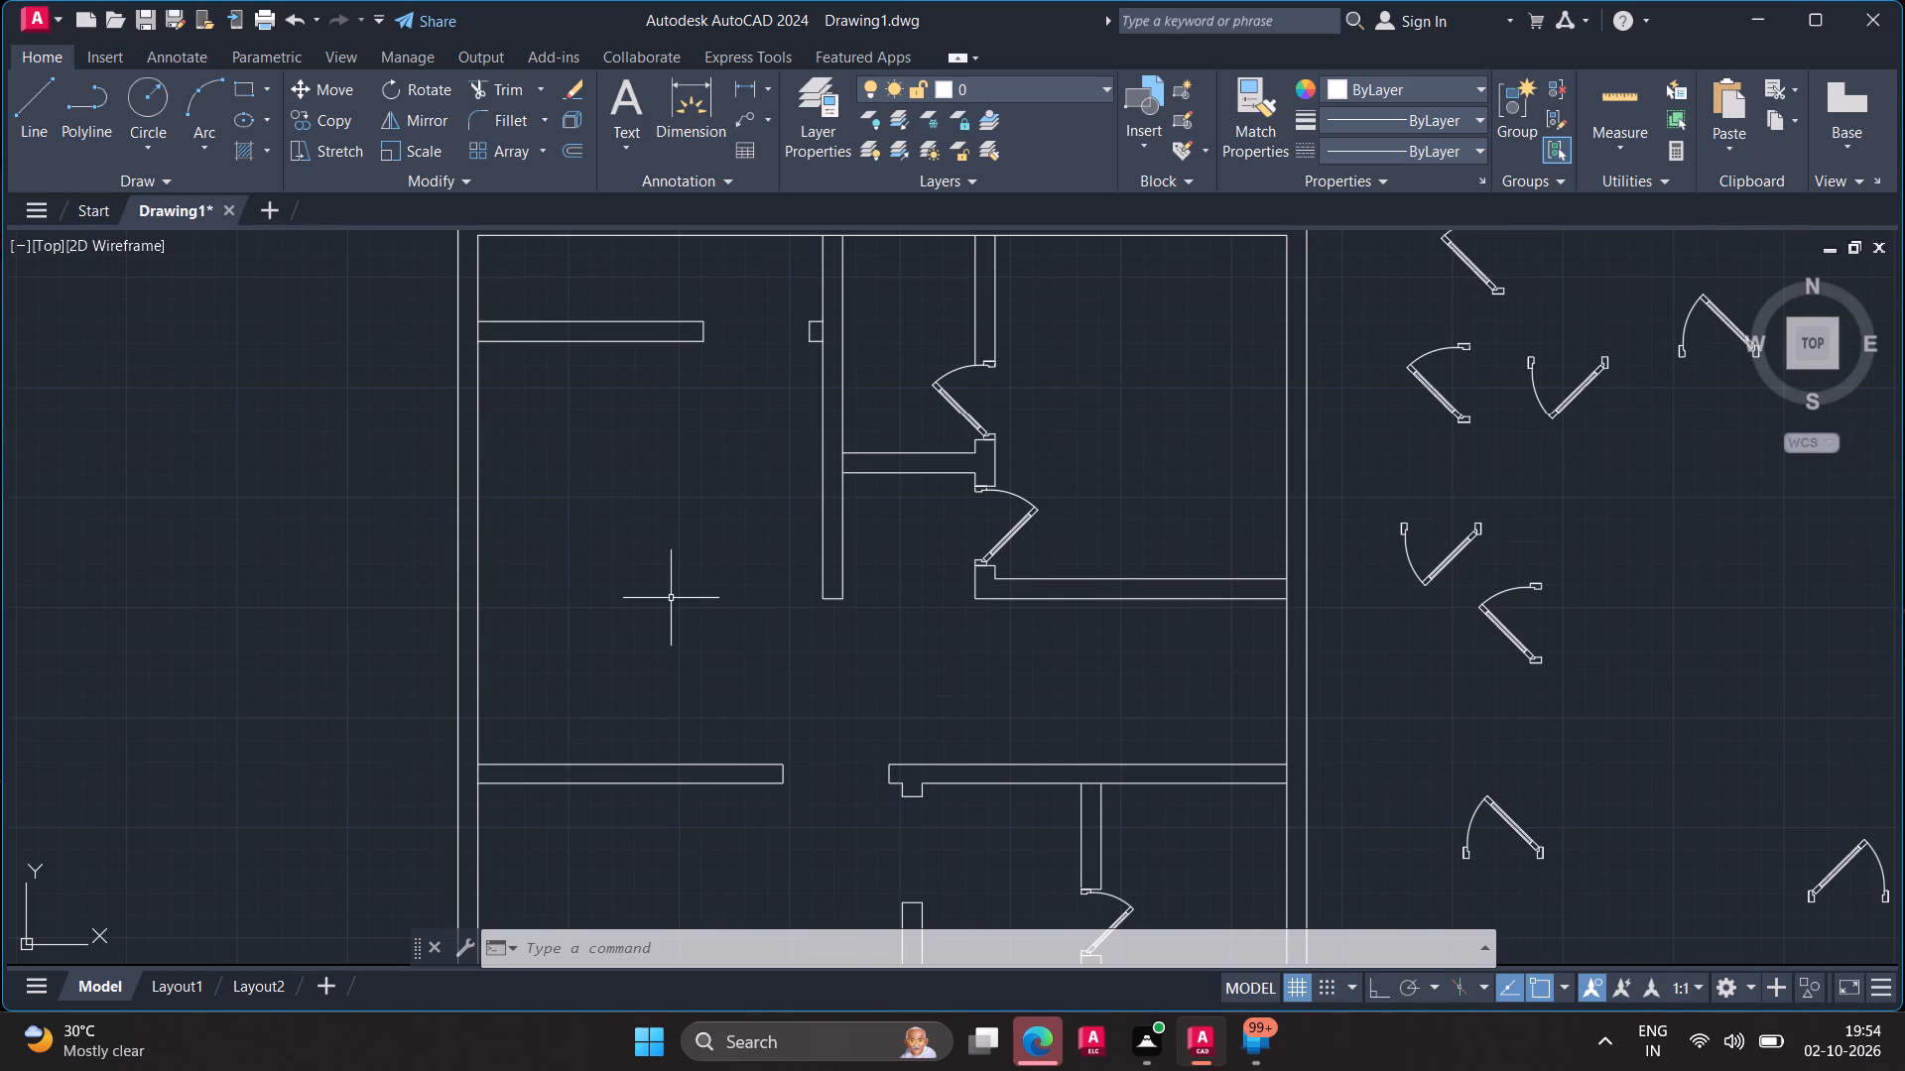
scroll(670, 604, "down", 1)
scroll(670, 602, "up", 2)
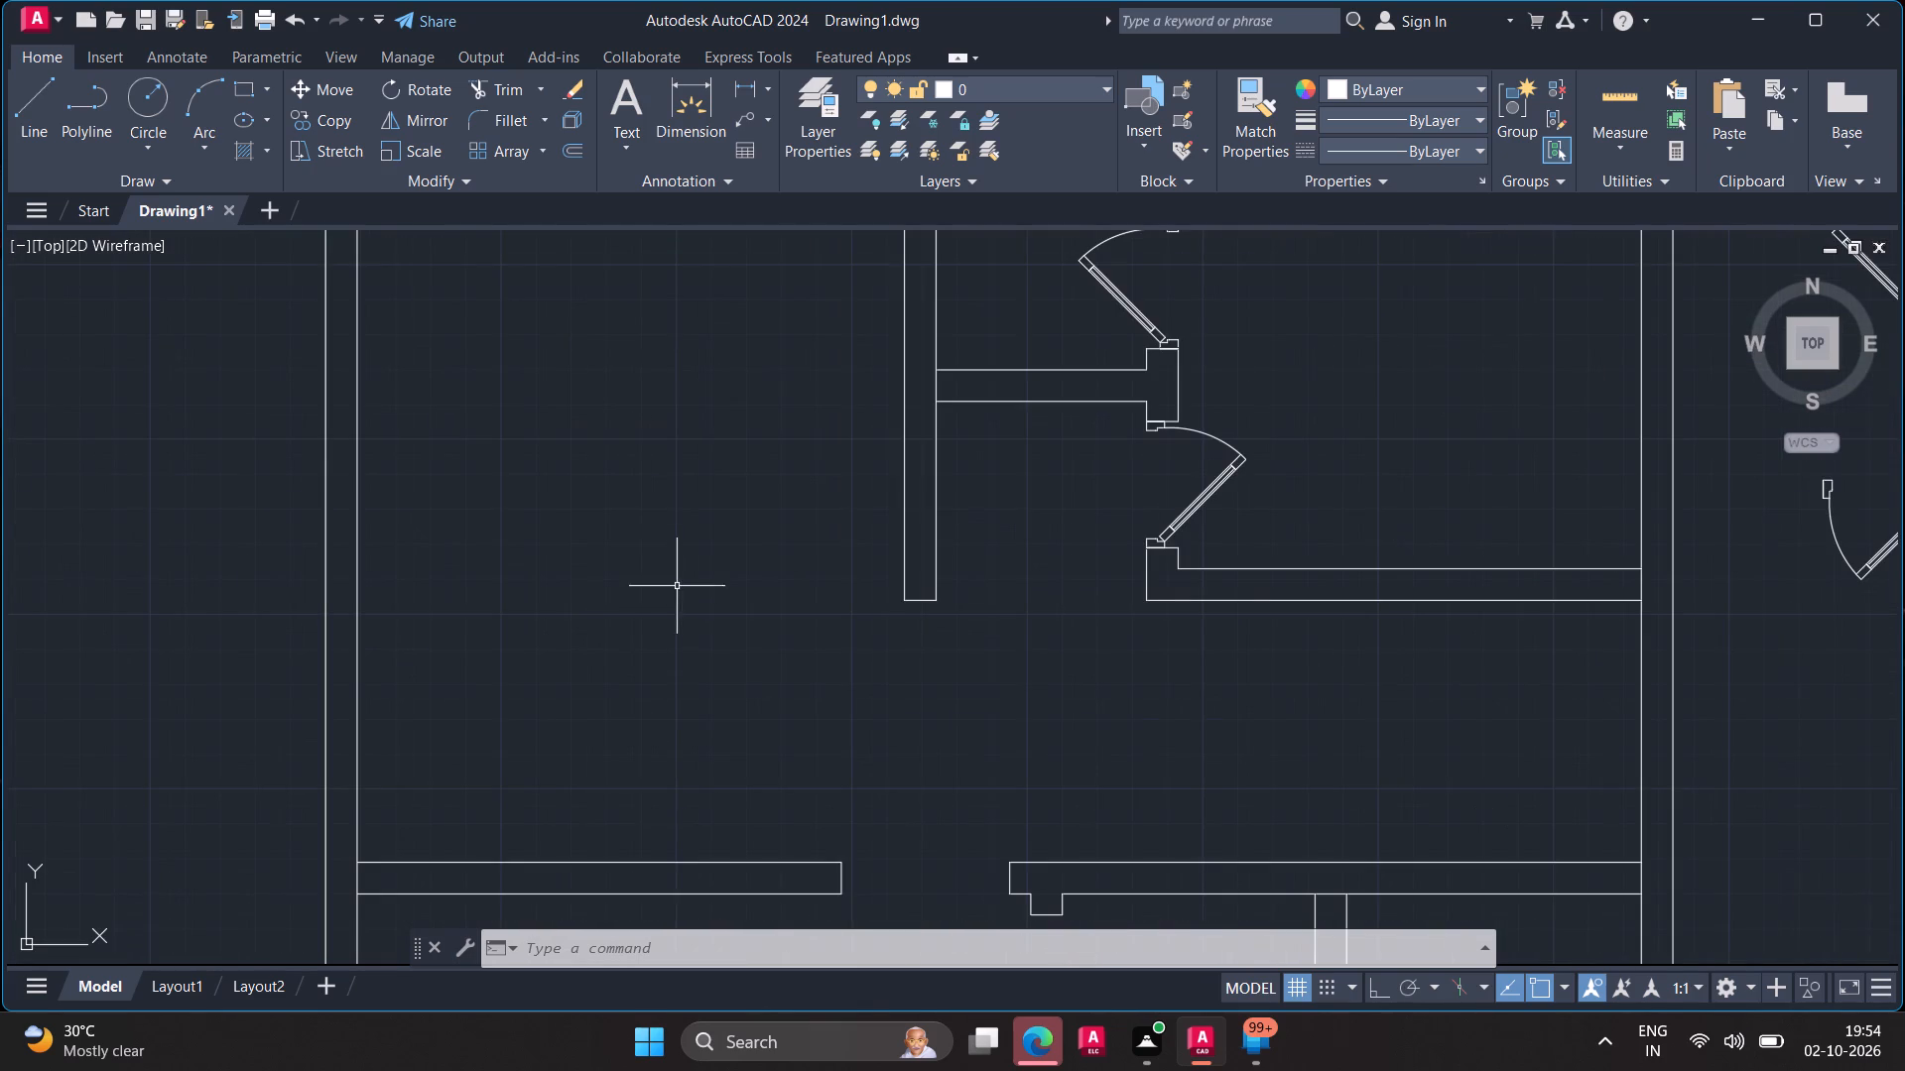
middle_click_drag(683, 563, 711, 689)
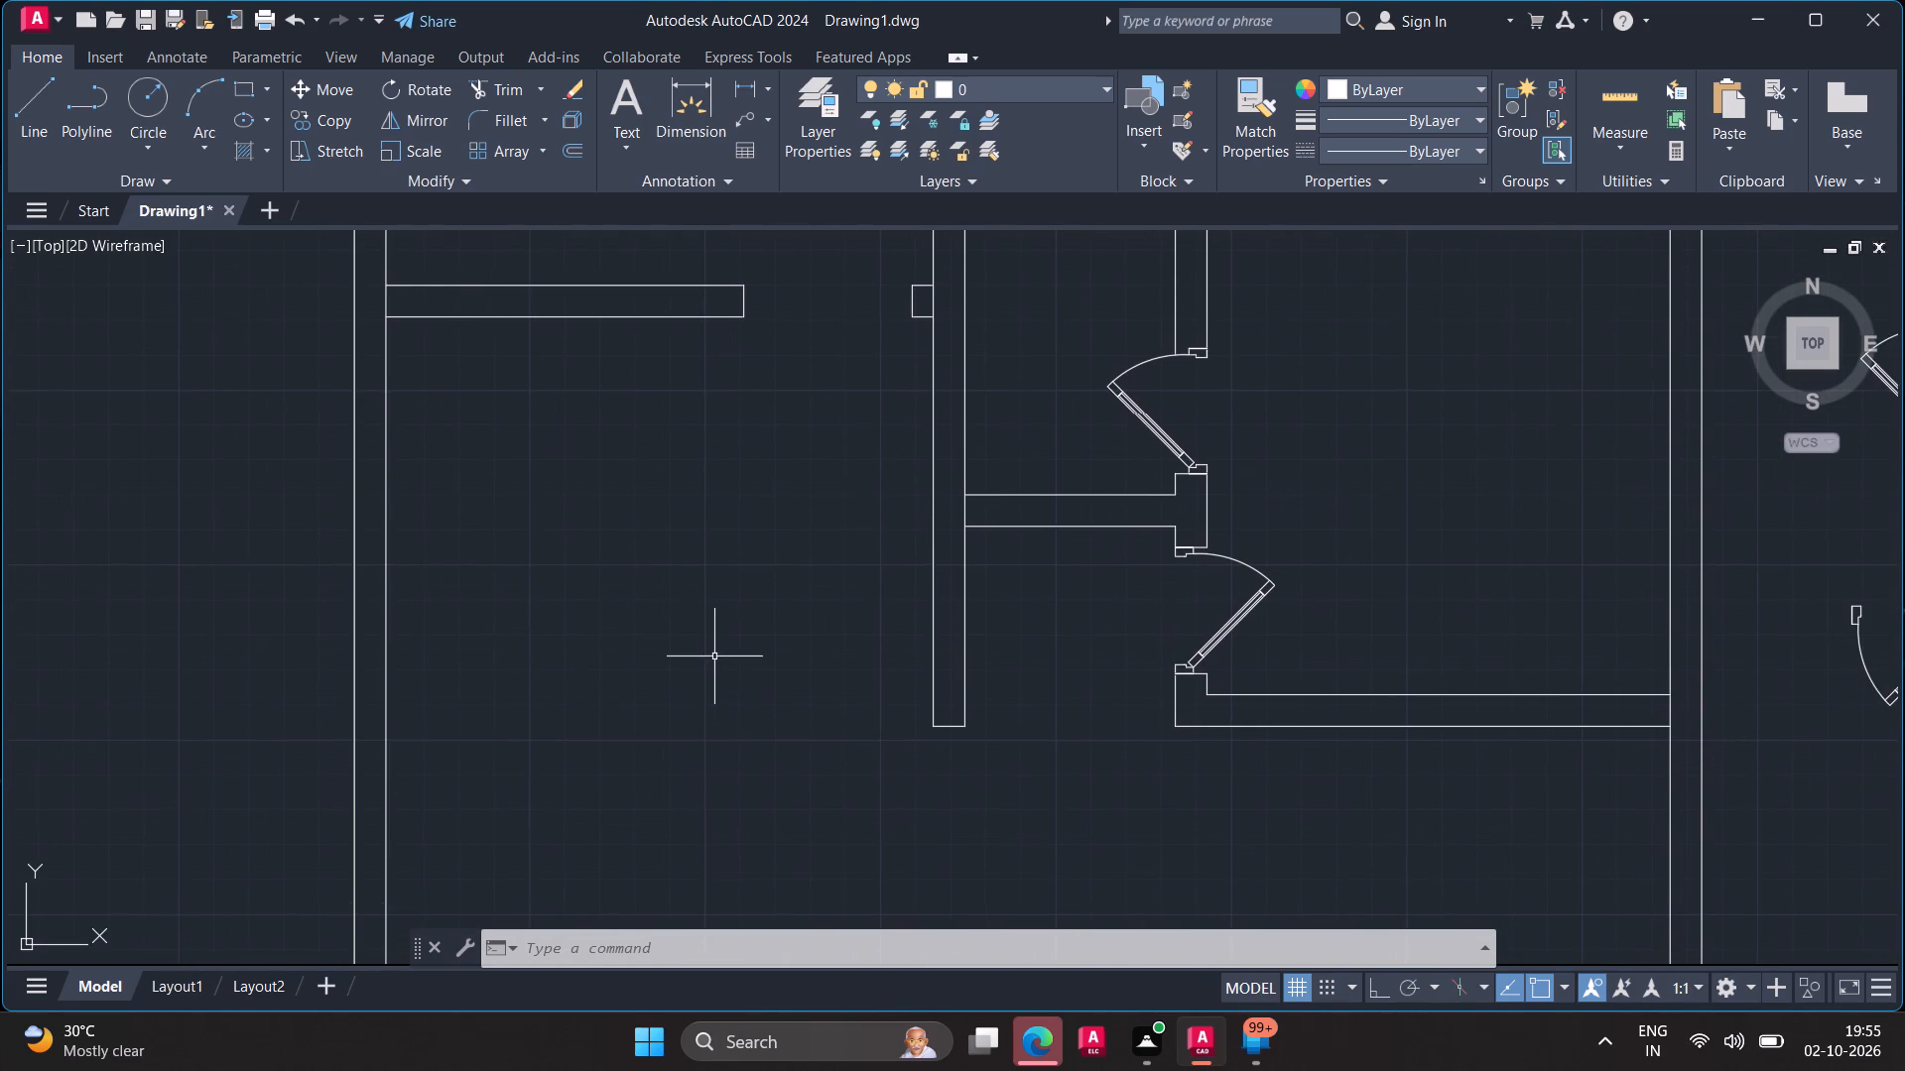
middle_click_drag(715, 661, 737, 921)
scroll(803, 748, "up", 1)
scroll(803, 746, "down", 1)
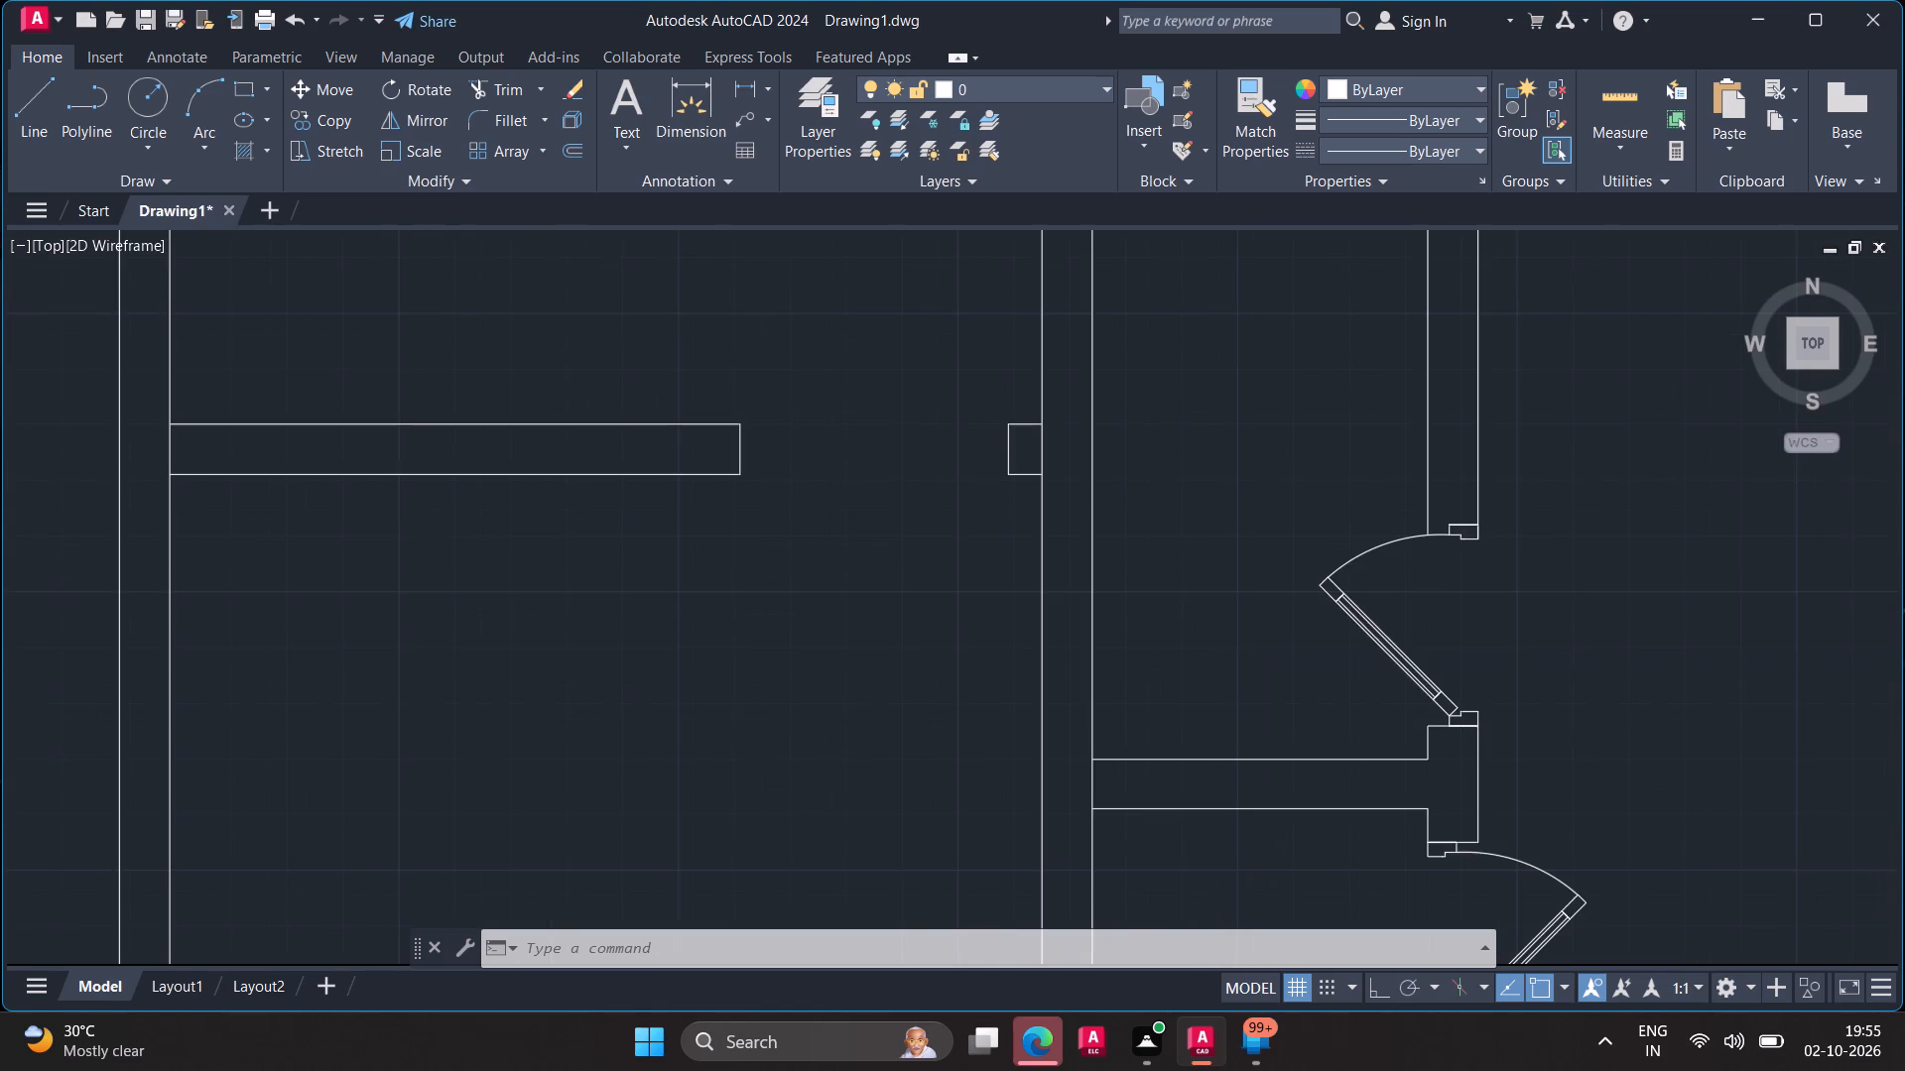
scroll(802, 771, "down", 2)
middle_click_drag(801, 772, 771, 663)
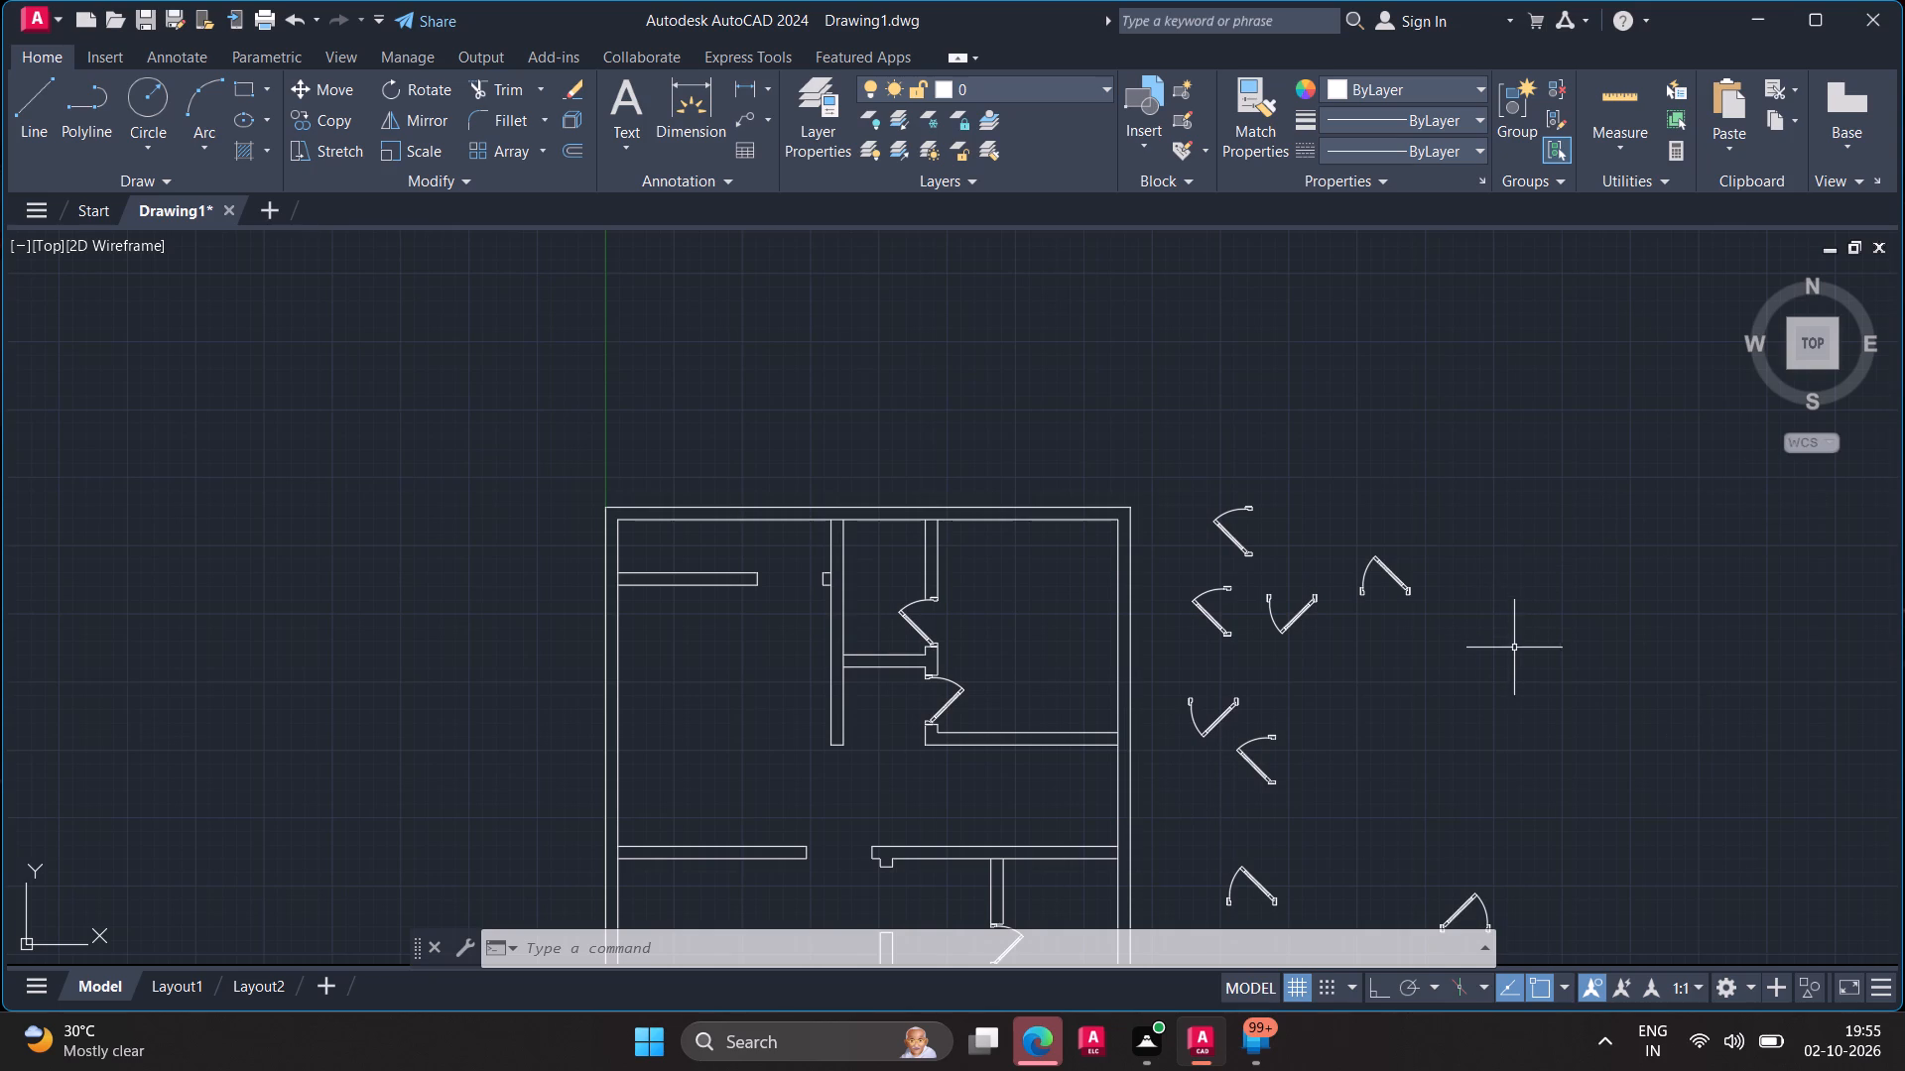
Erase all the spare door copies lying in the free space east of the floor plan.
key("Escape")
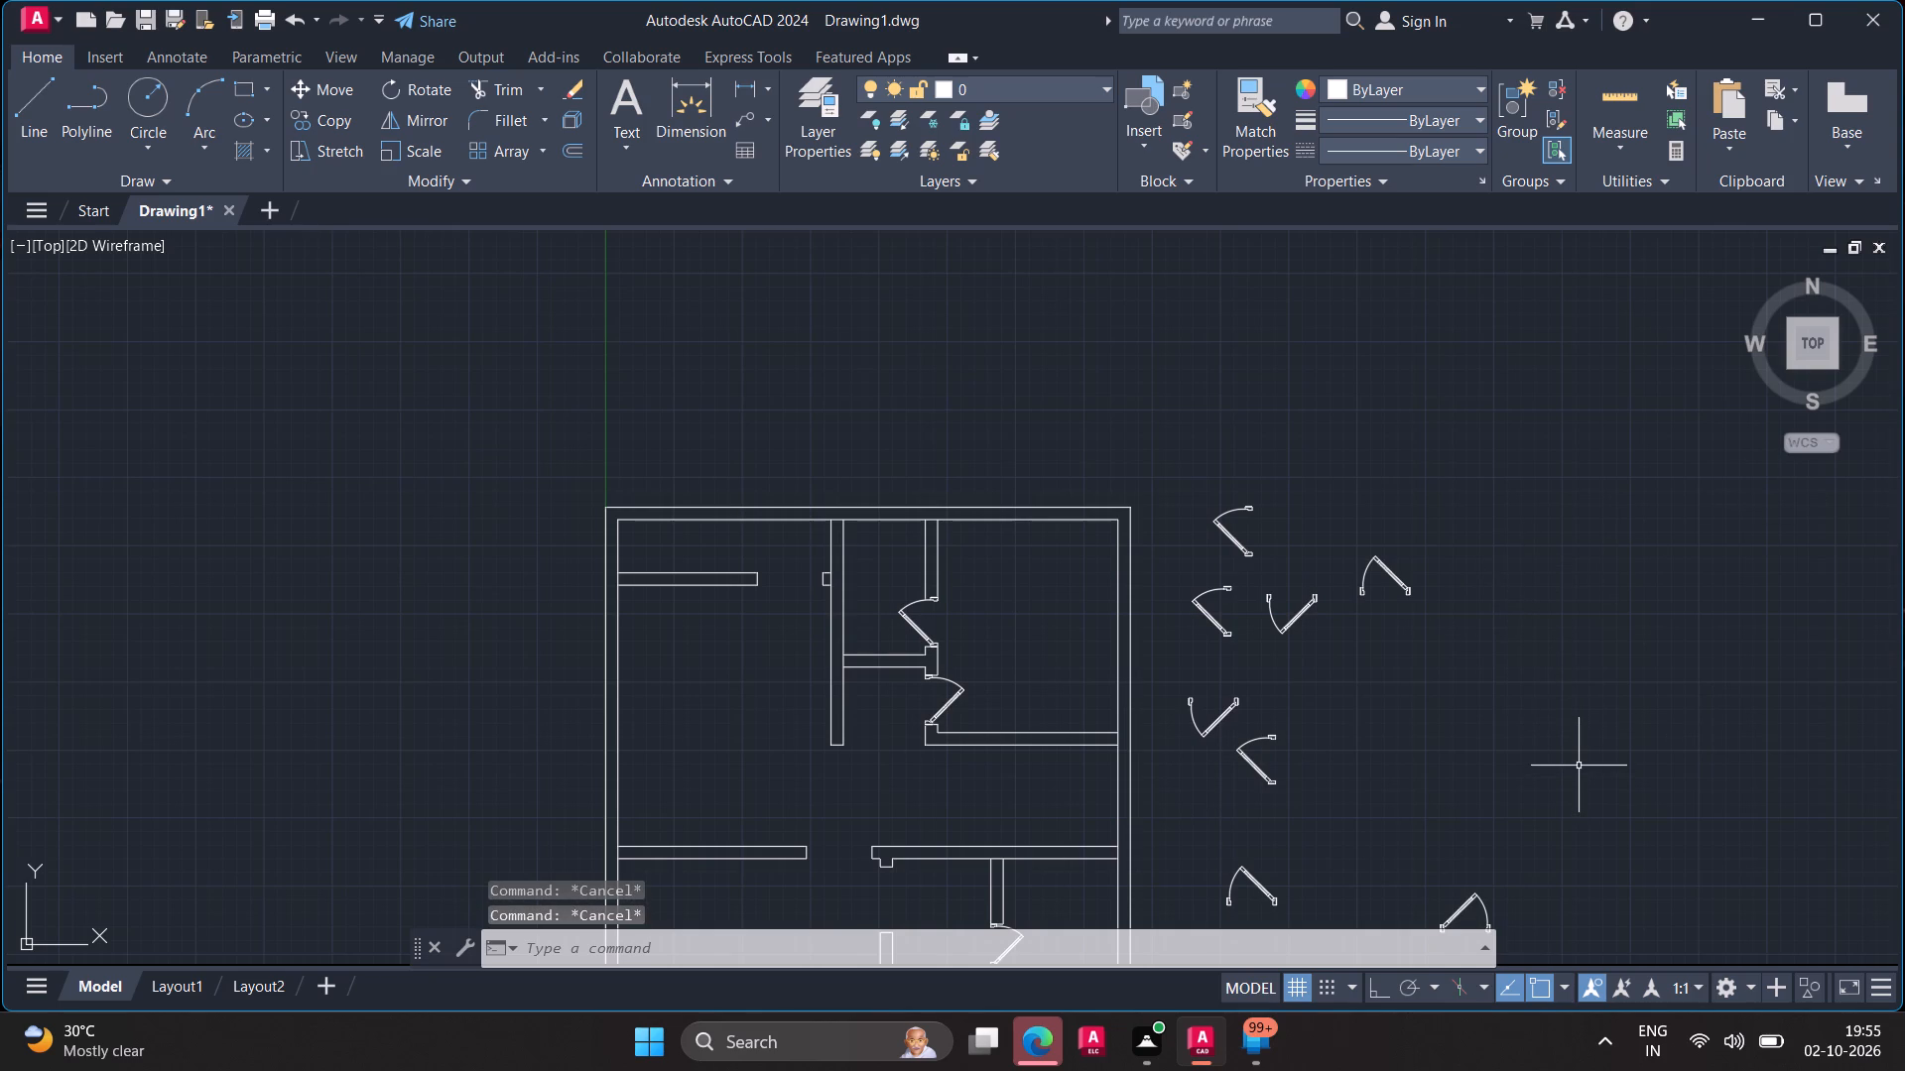
scroll(1585, 670, "down", 1)
middle_click_drag(1596, 703, 1608, 654)
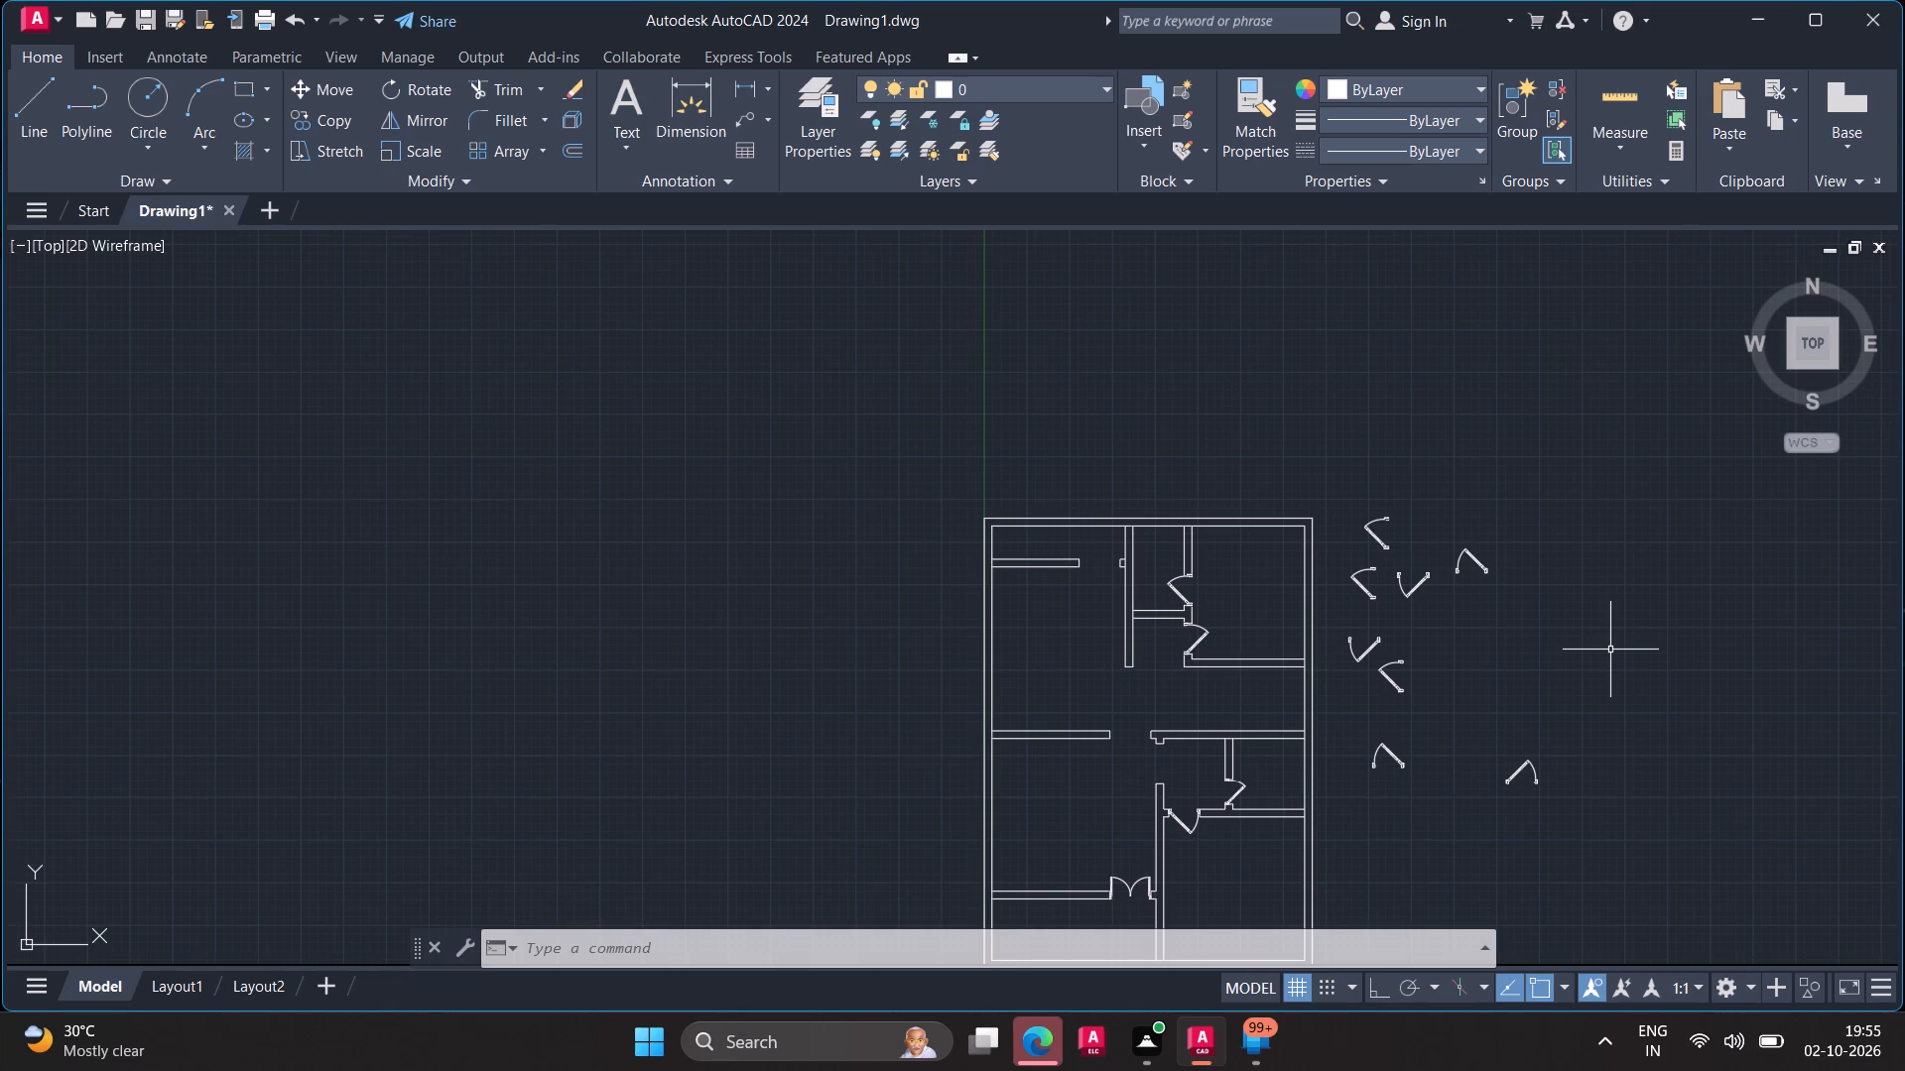
left_click_drag(1570, 500, 1421, 509)
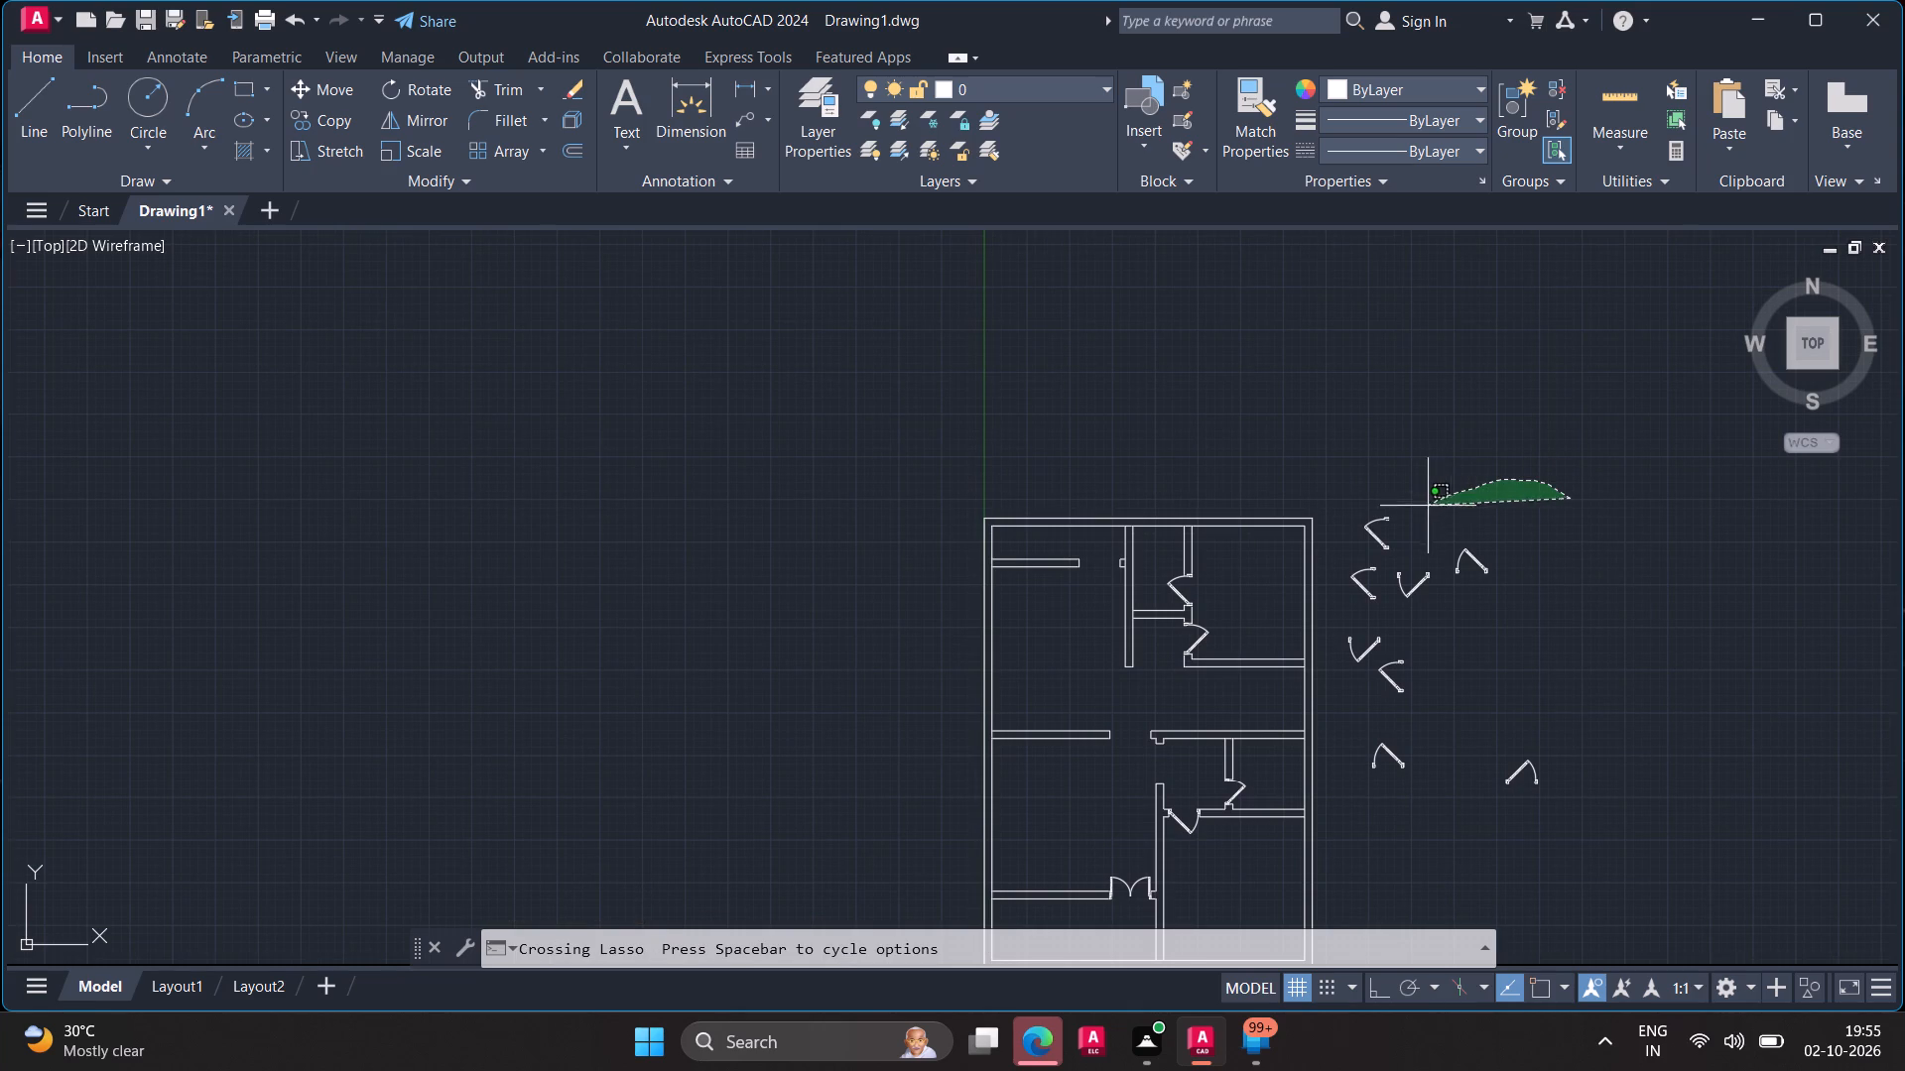
left_click_drag(1421, 509, 1347, 753)
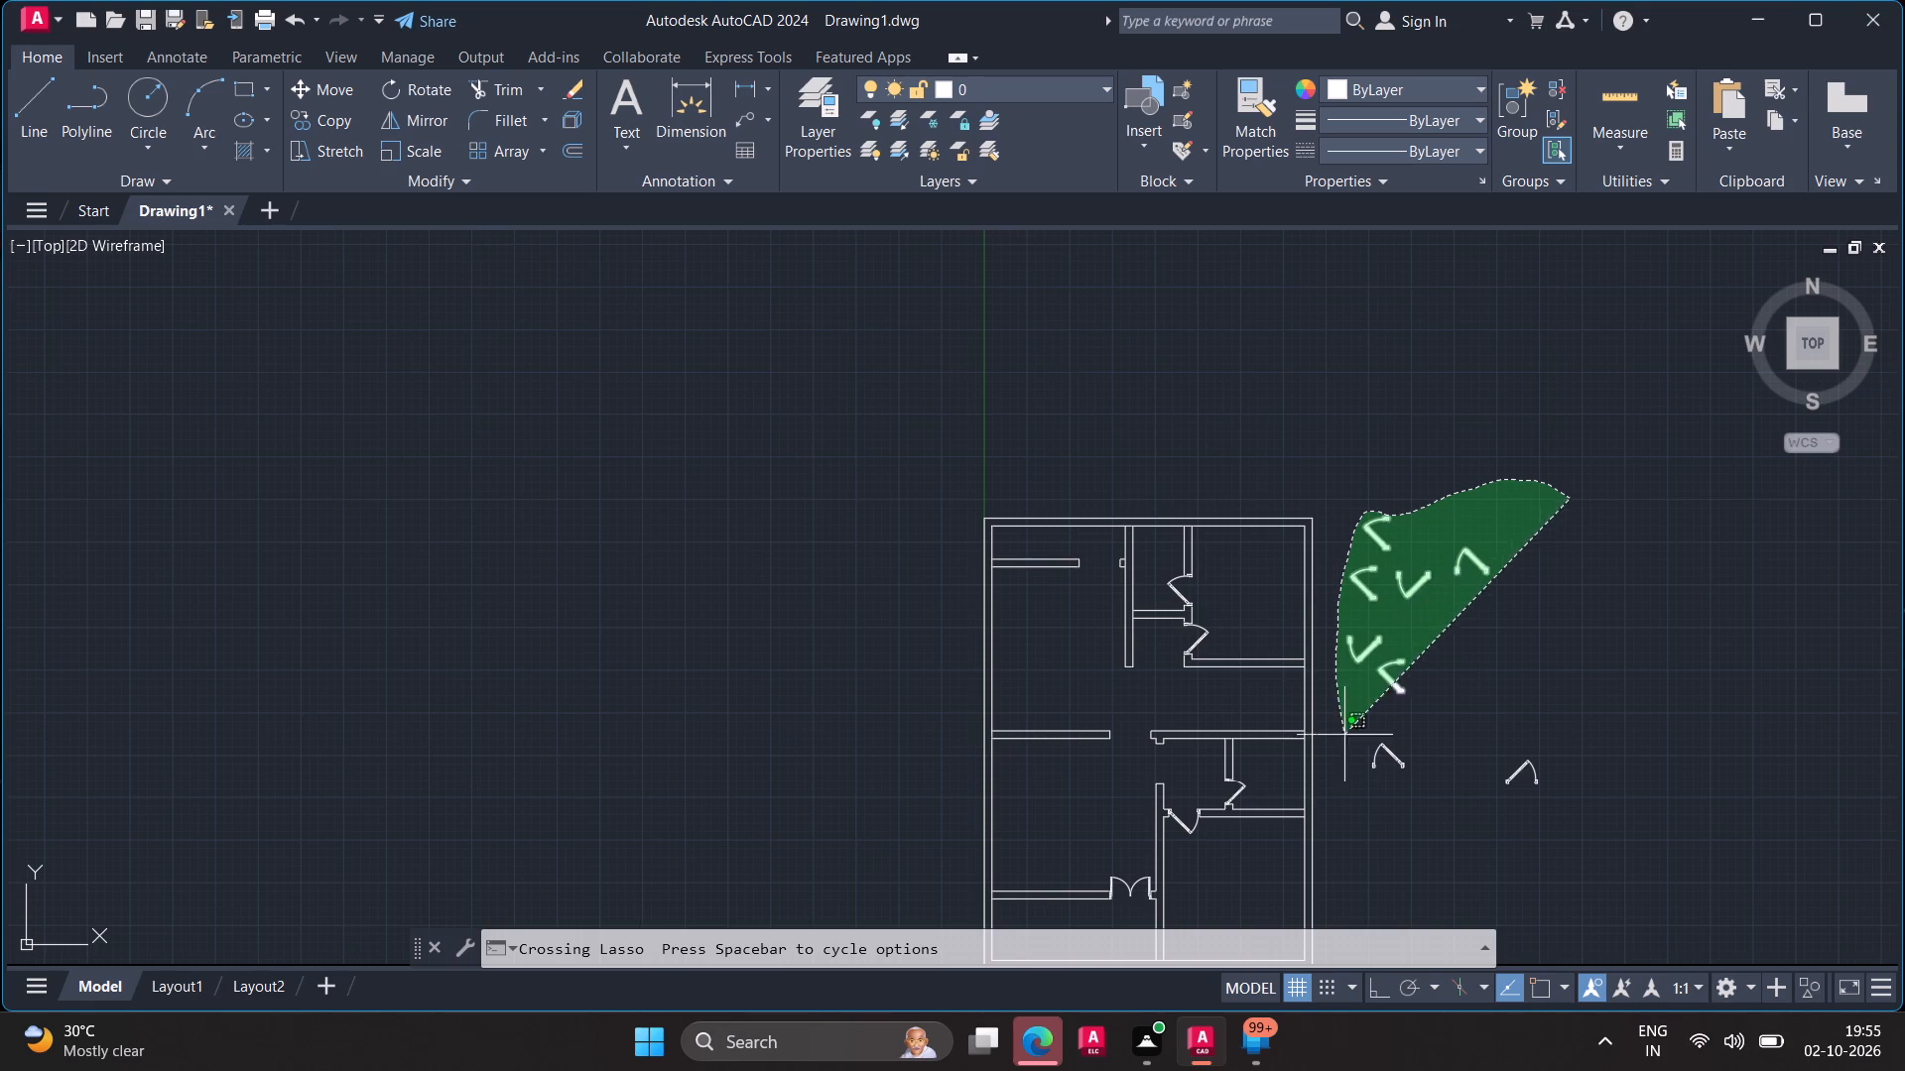
left_click_drag(1347, 753, 1621, 674)
right_click(1587, 600)
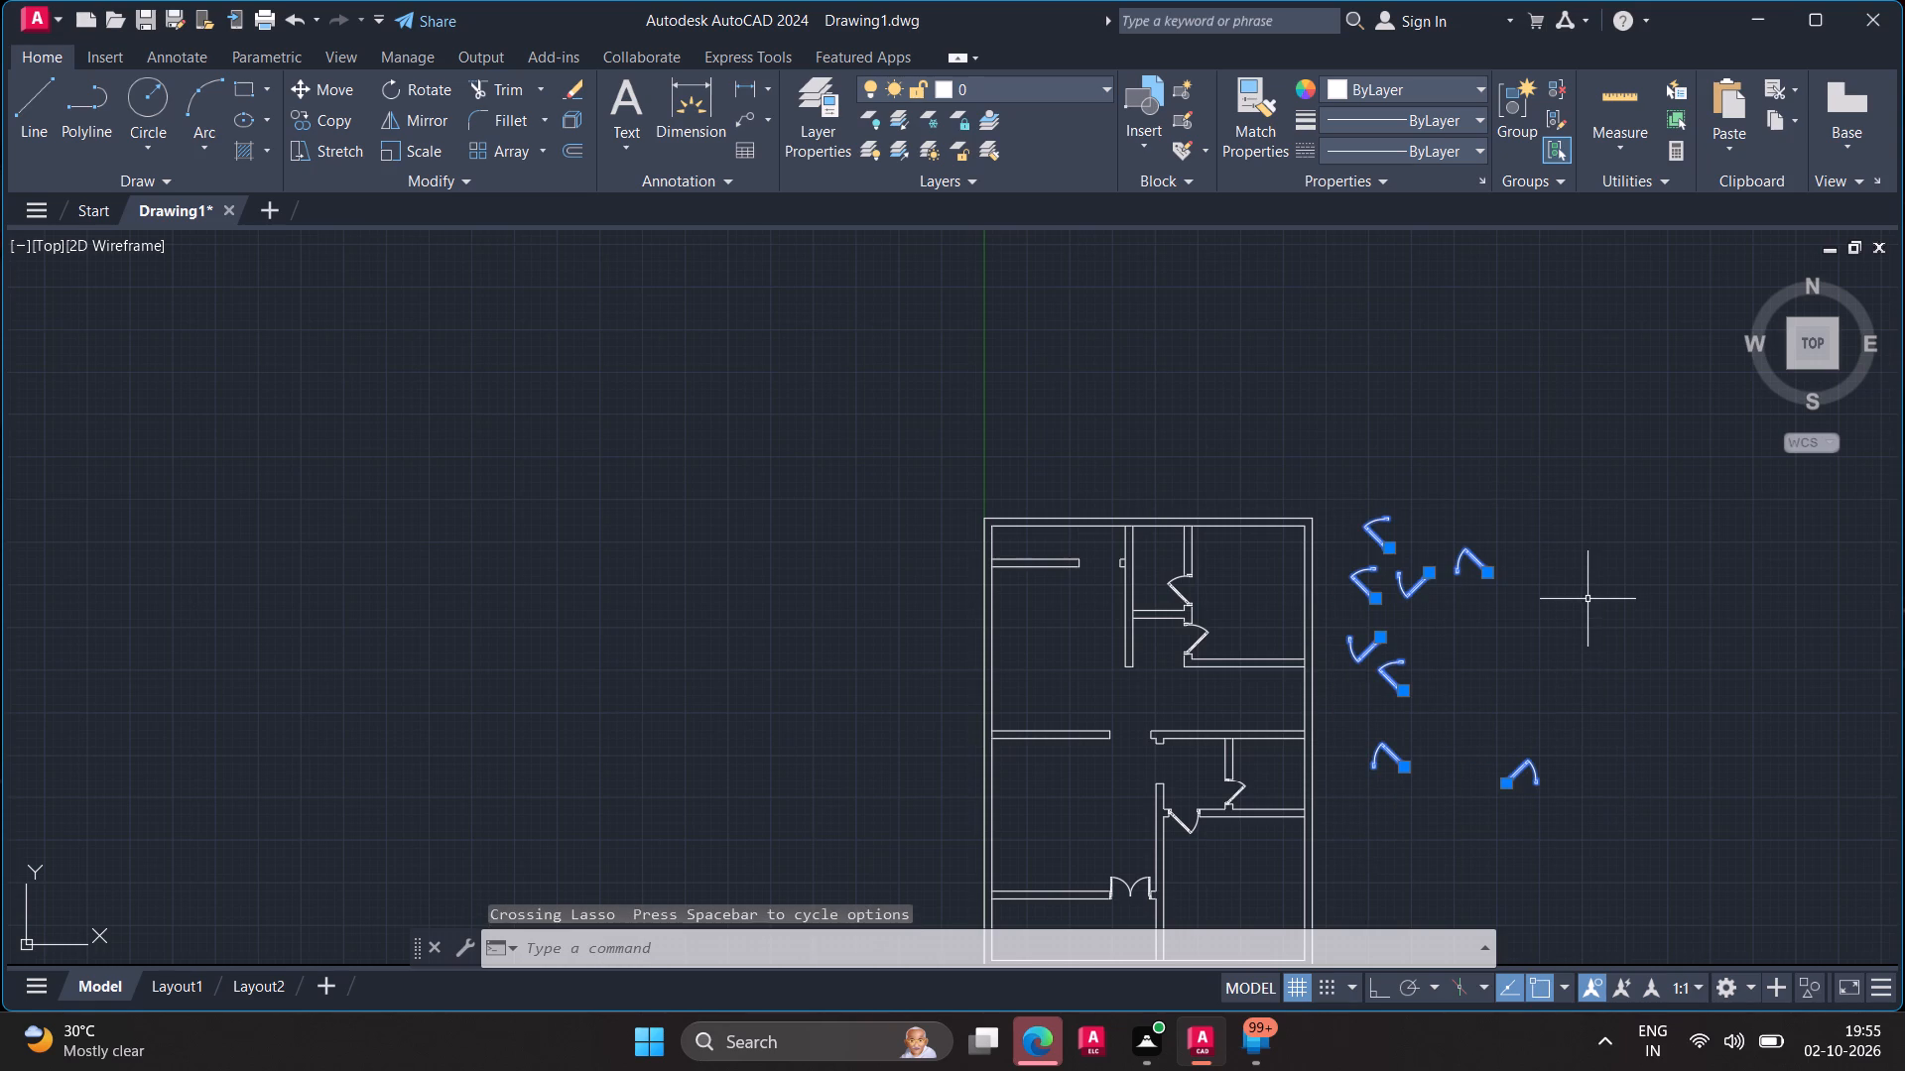
left_click(1686, 177)
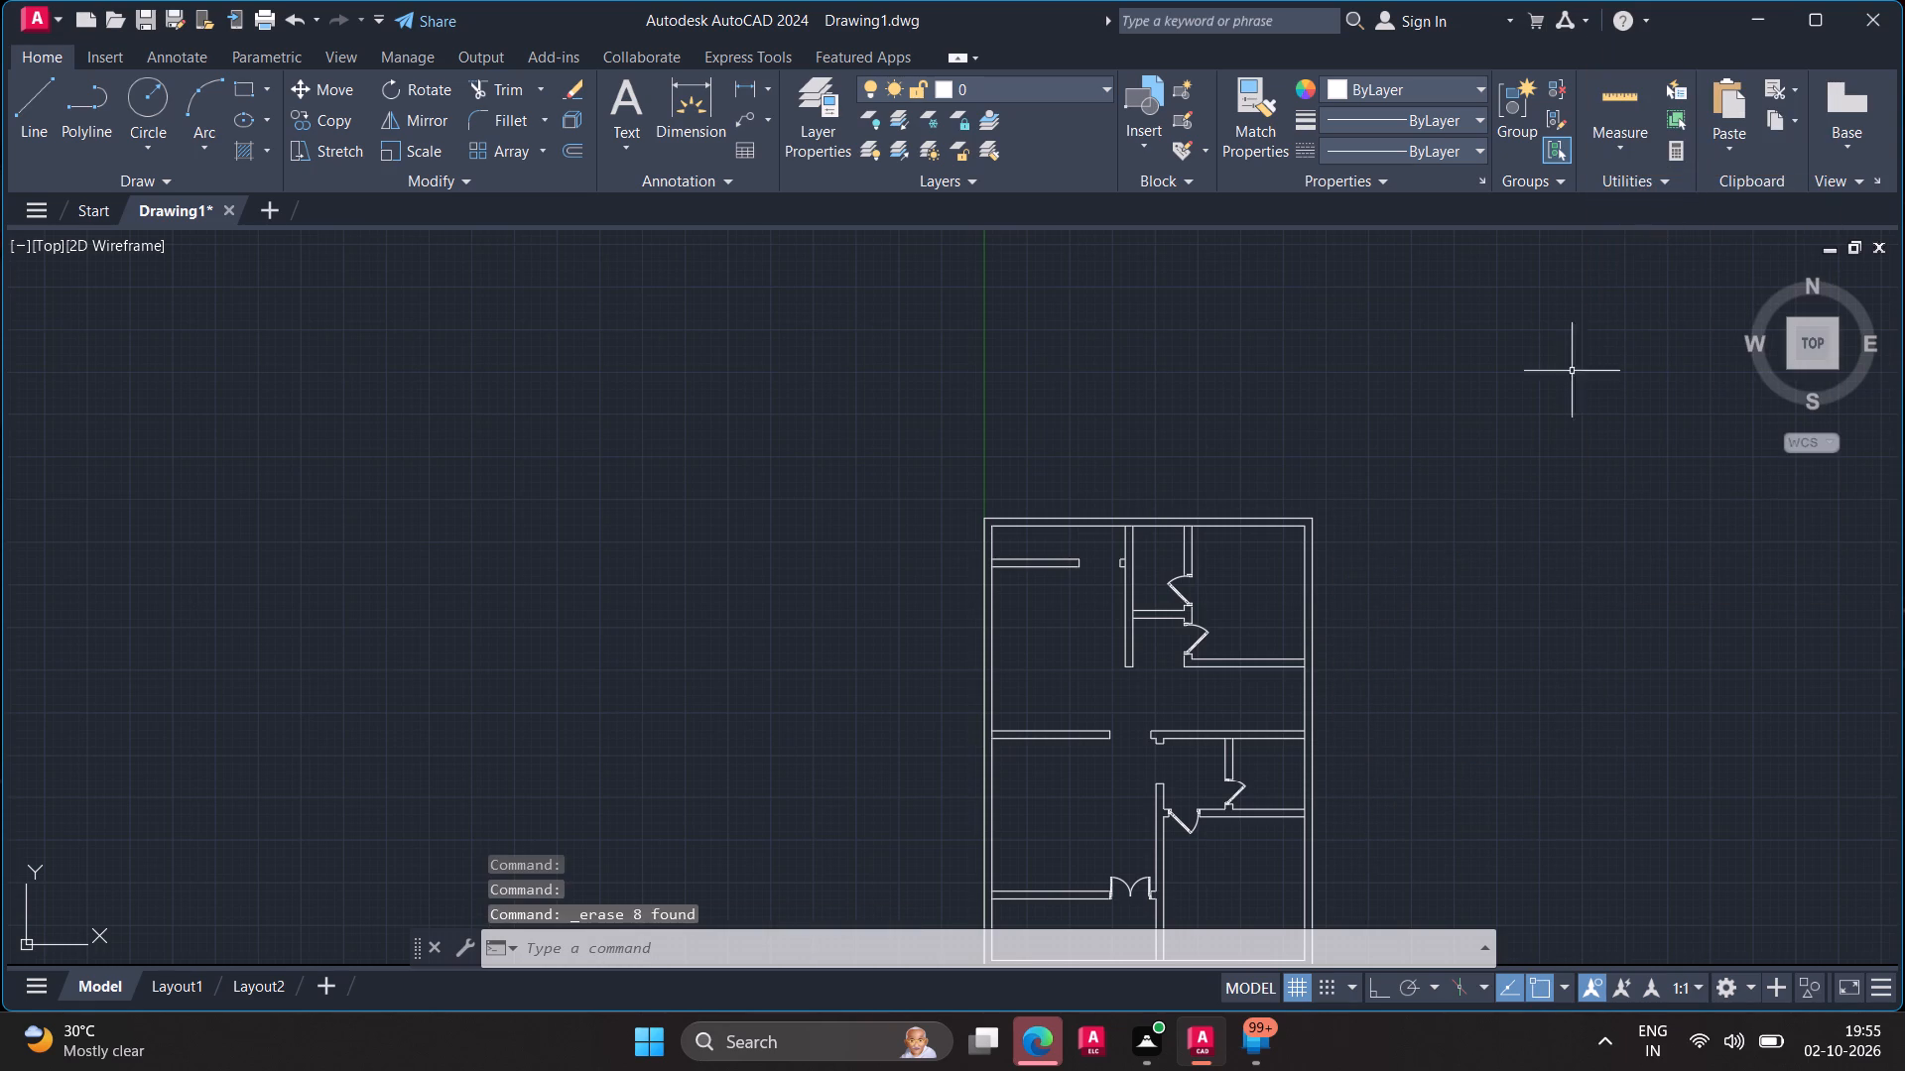
Review the whole floor plan, checking the fitted doors and the openings between the interior walls.
scroll(1514, 493, "down", 1)
middle_click_drag(1513, 545, 1504, 449)
middle_click_drag(1498, 445, 1440, 416)
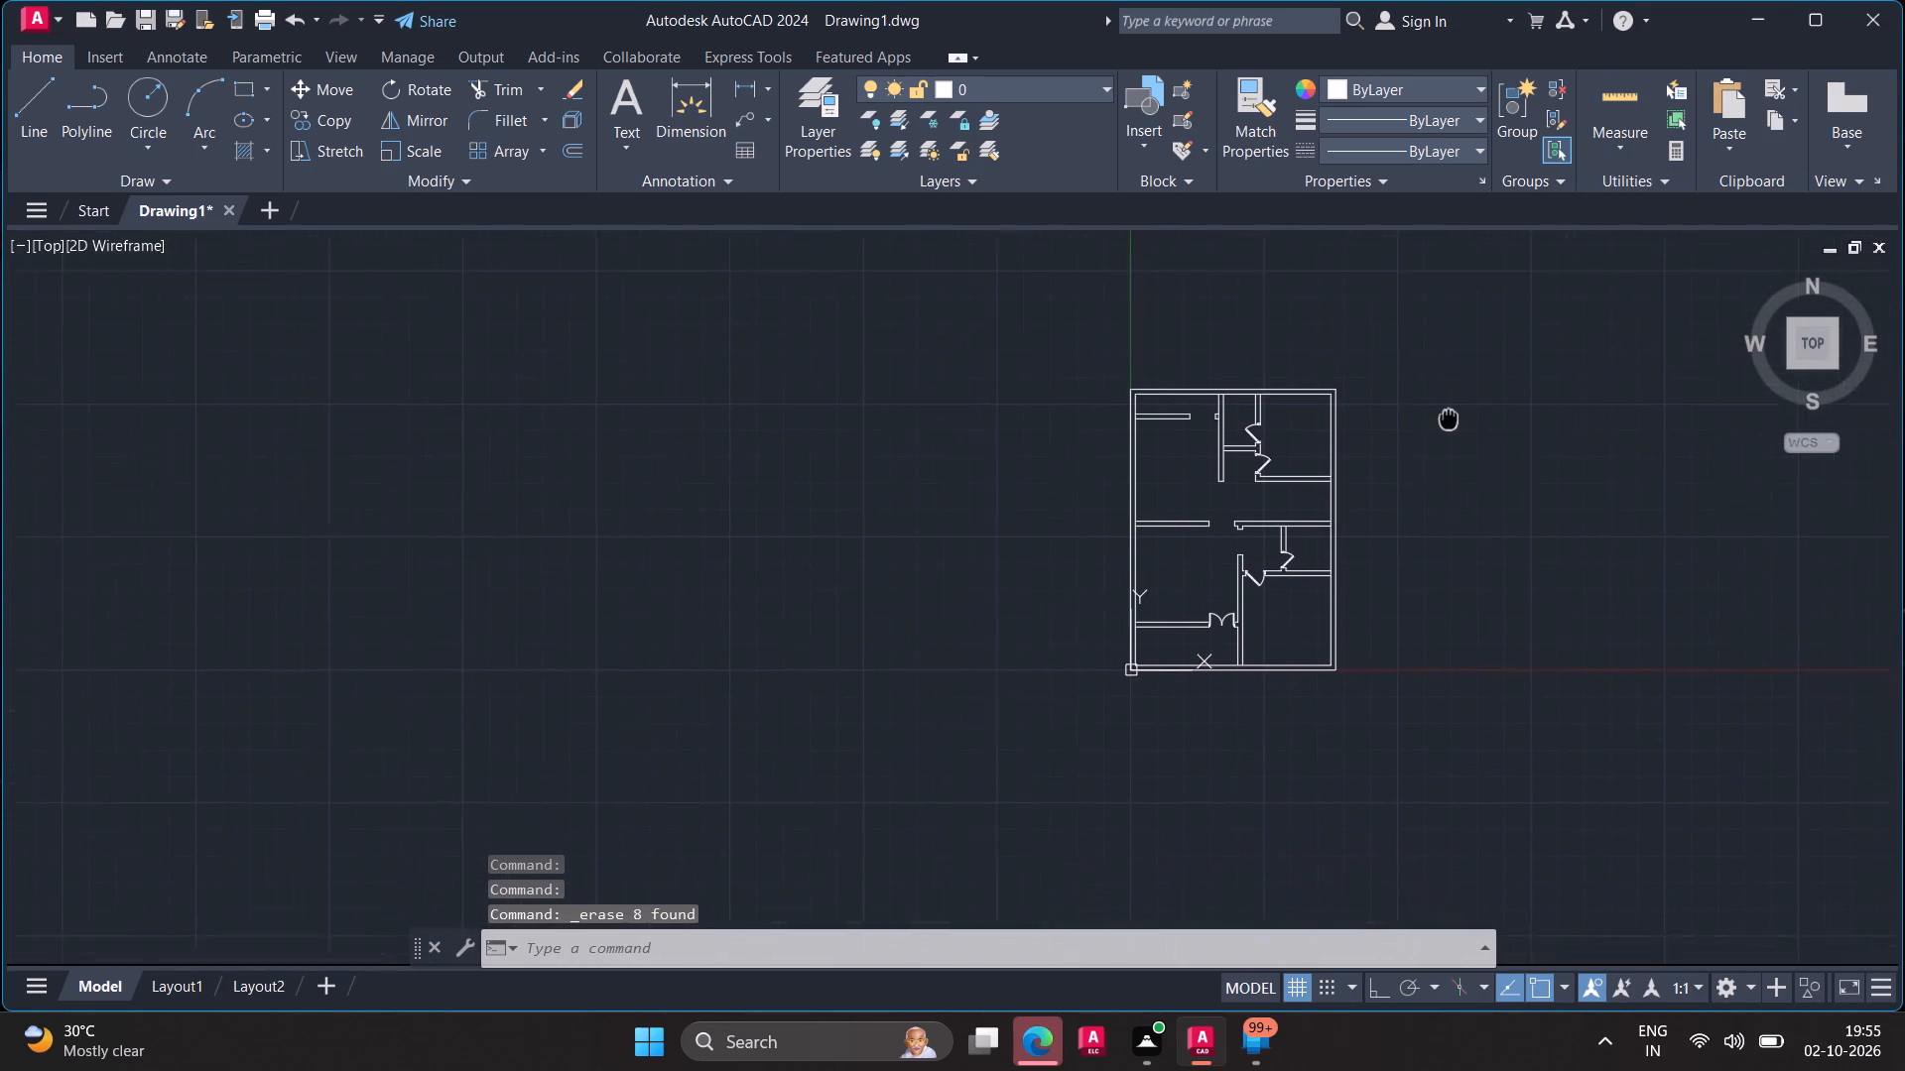
middle_click_drag(1440, 416, 1377, 396)
scroll(1377, 396, "up", 1)
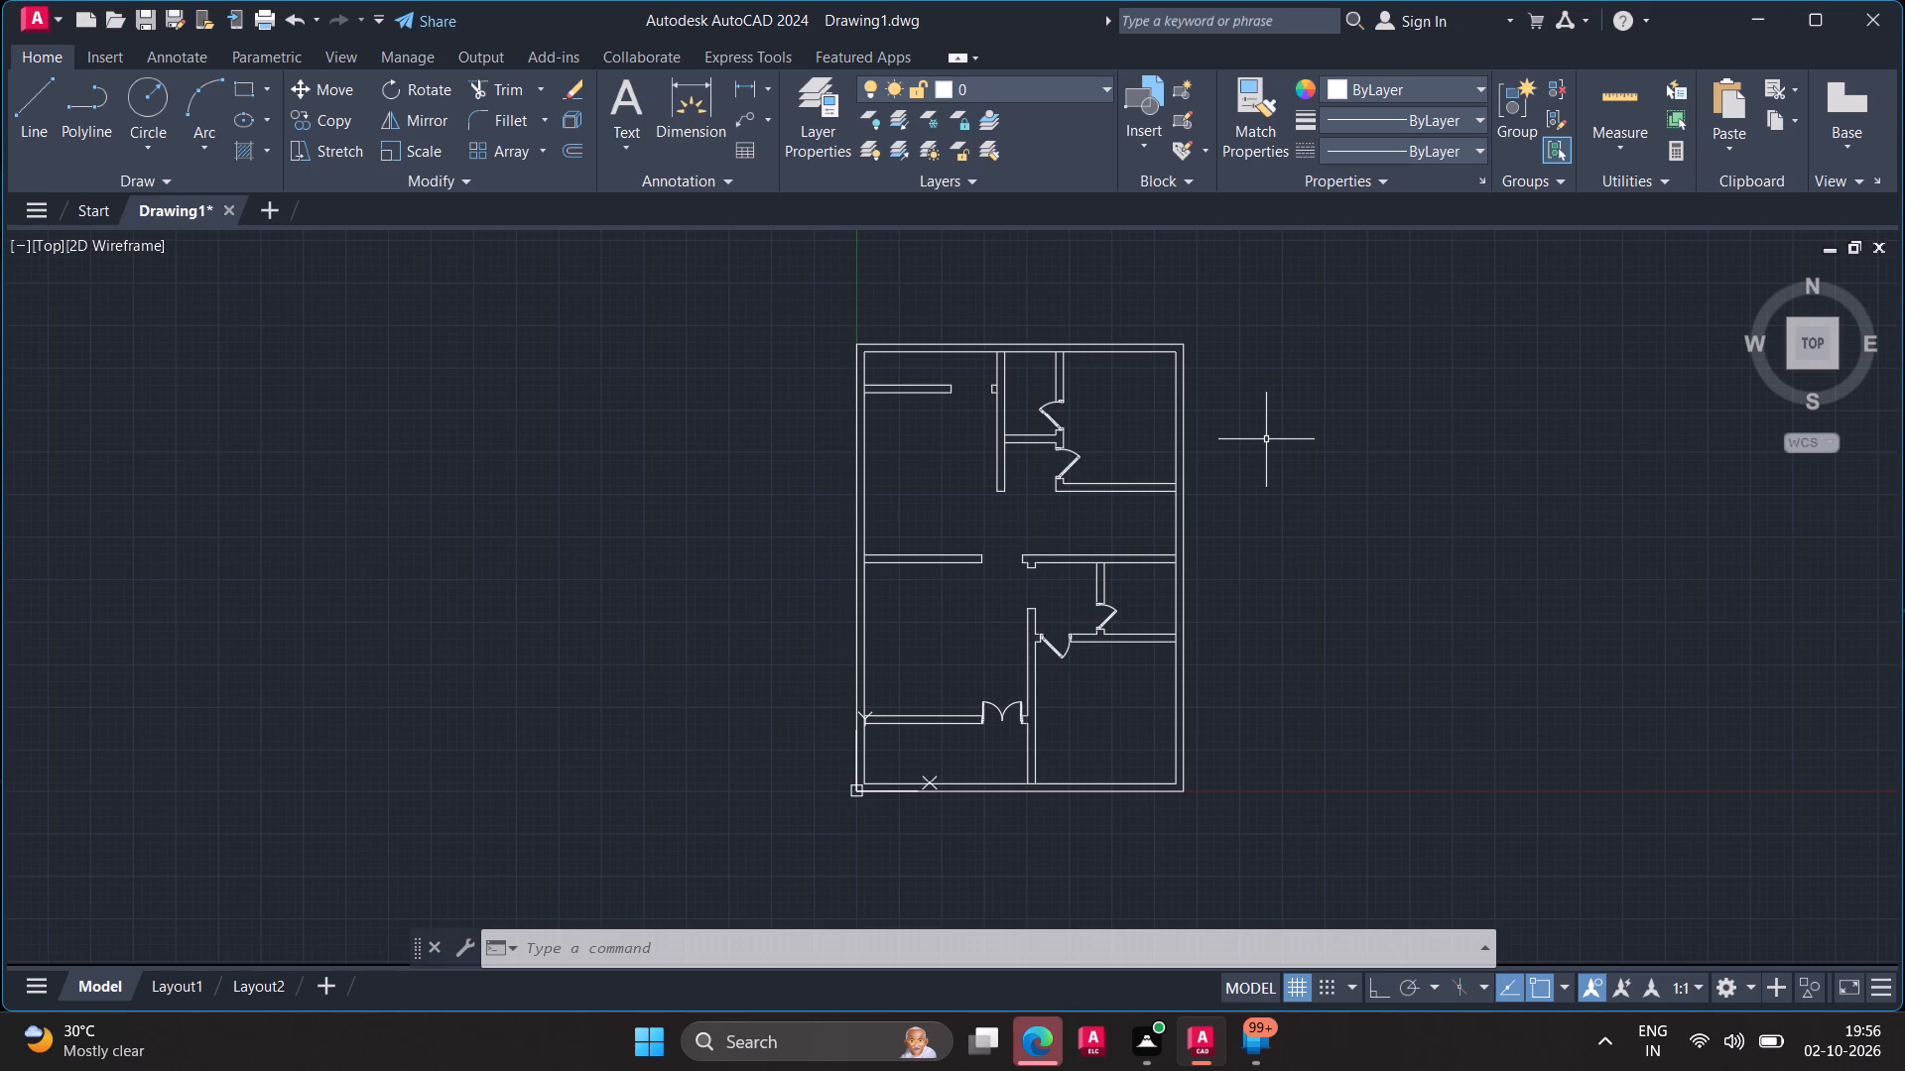
scroll(1266, 441, "up", 1)
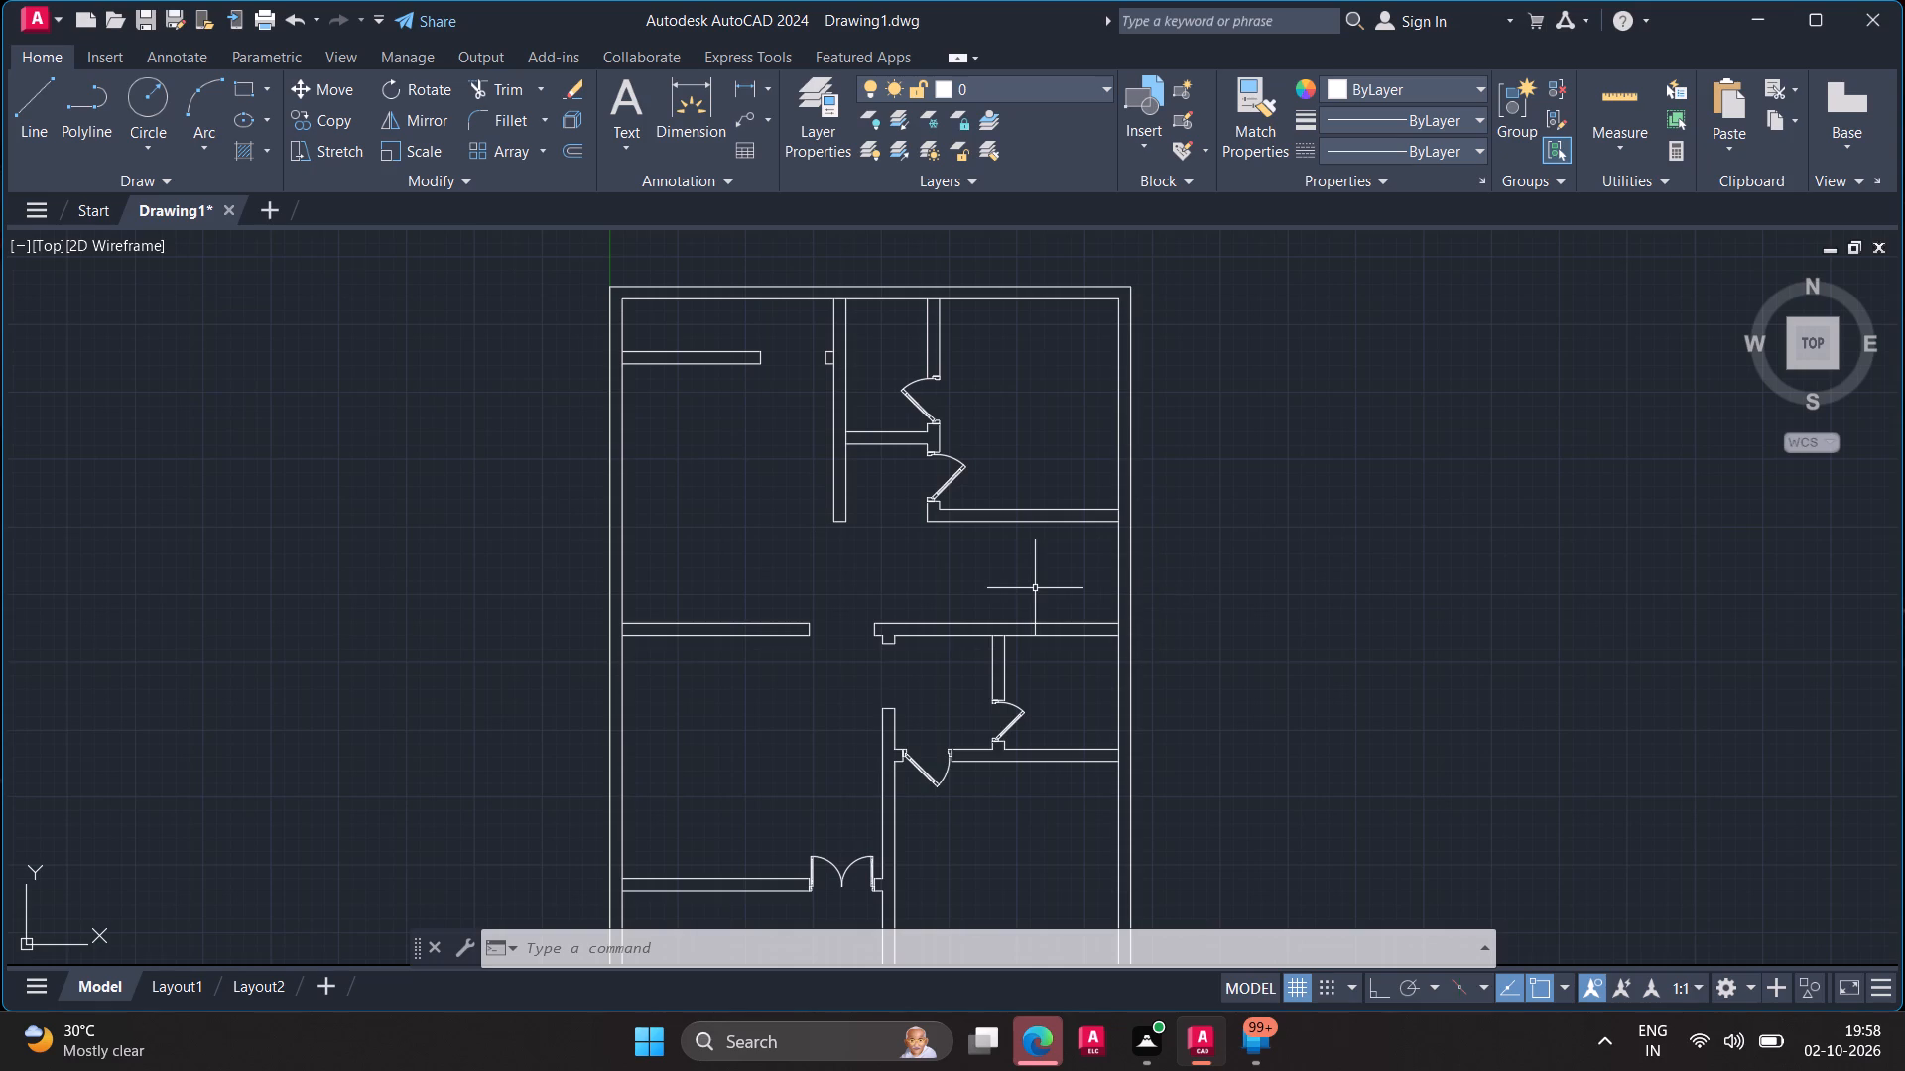
scroll(1010, 598, "up", 1)
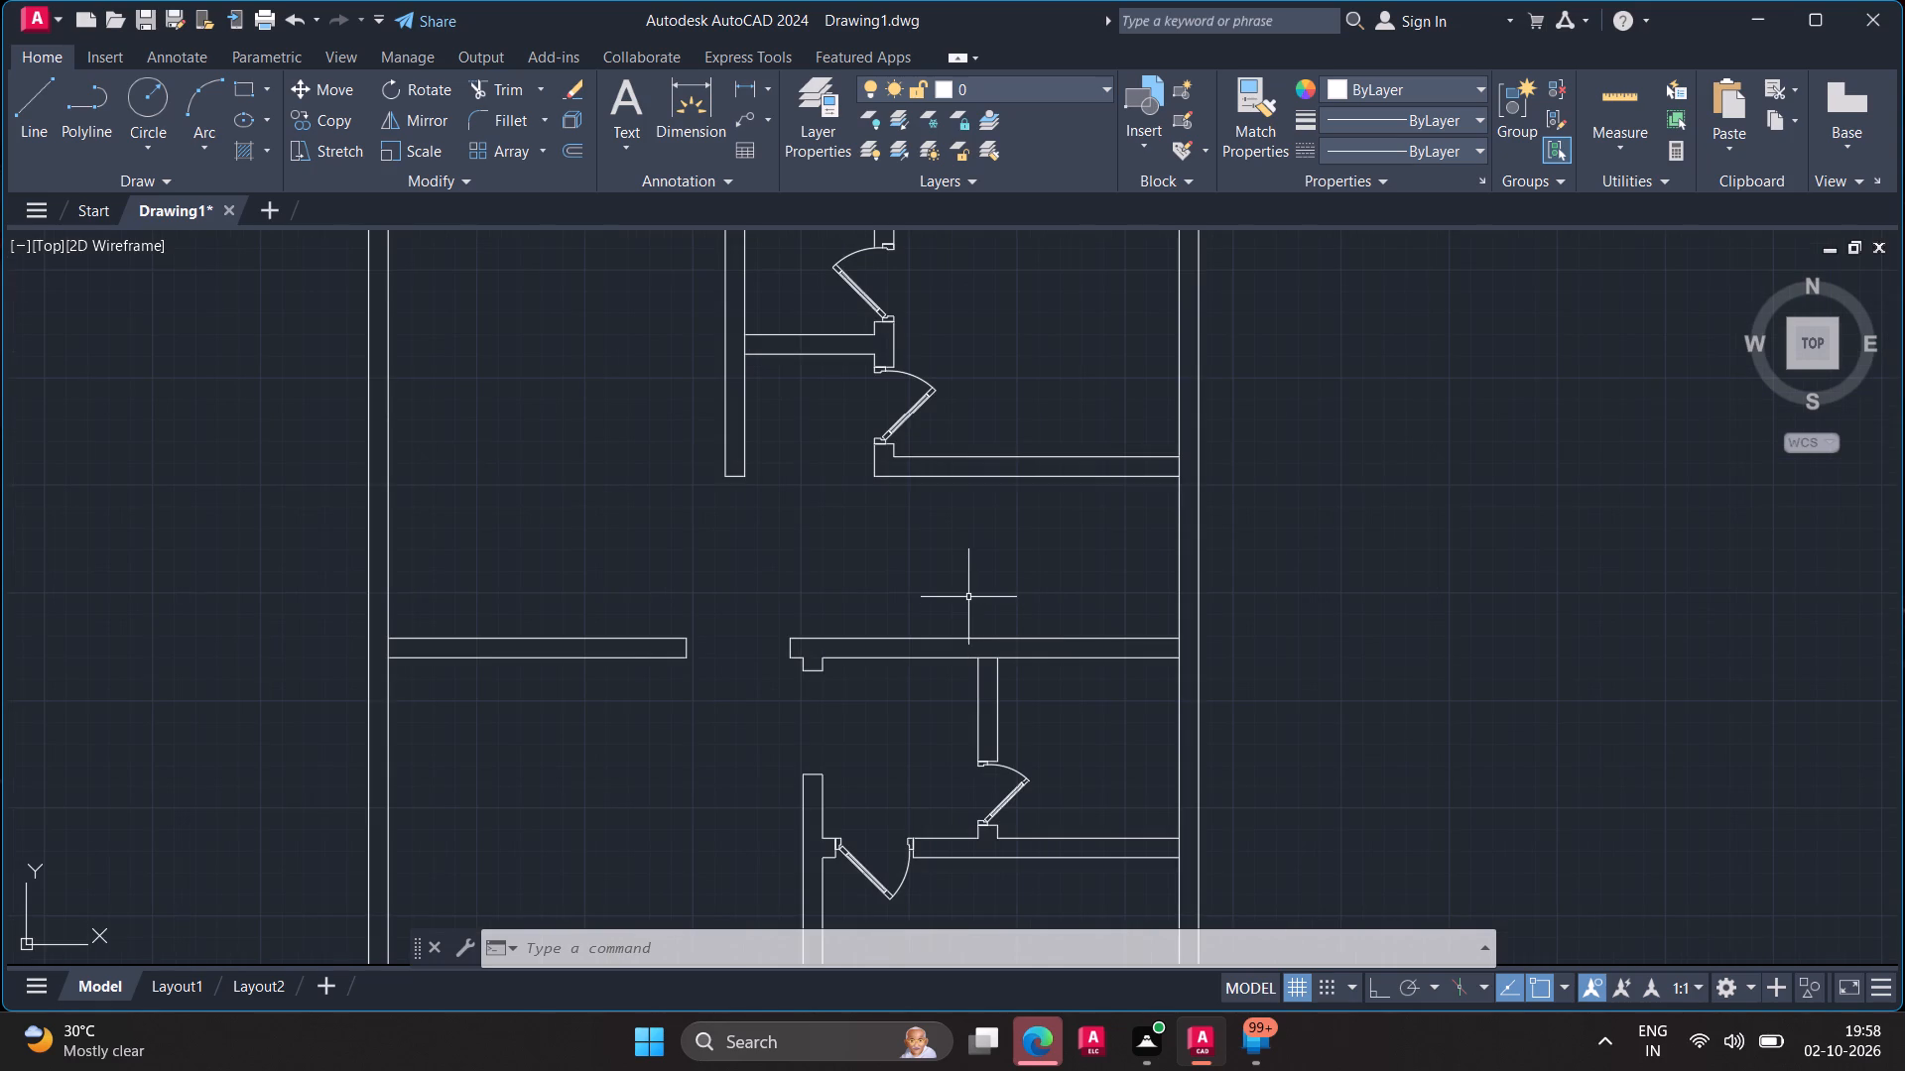
middle_click_drag(968, 598, 1131, 618)
scroll(1131, 618, "down", 1)
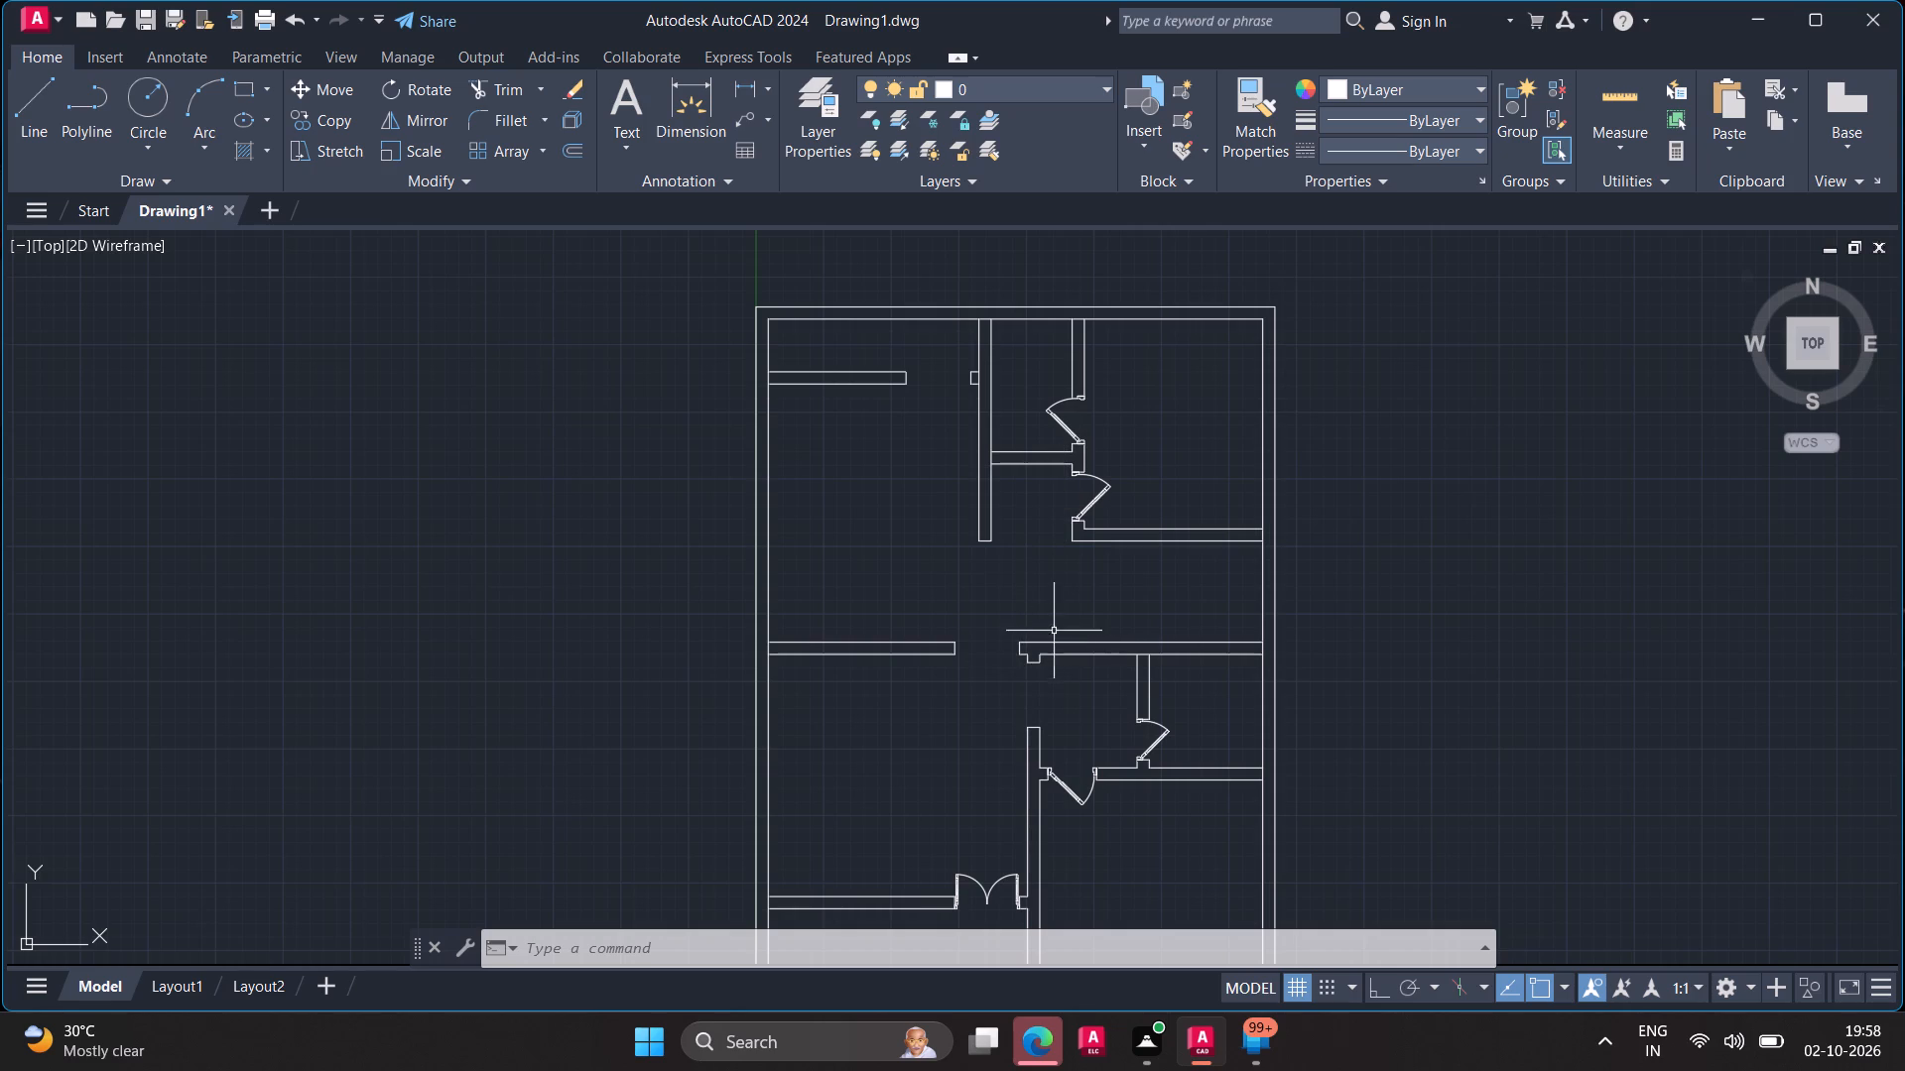
scroll(1097, 592, "up", 2)
middle_click_drag(1169, 576, 1161, 584)
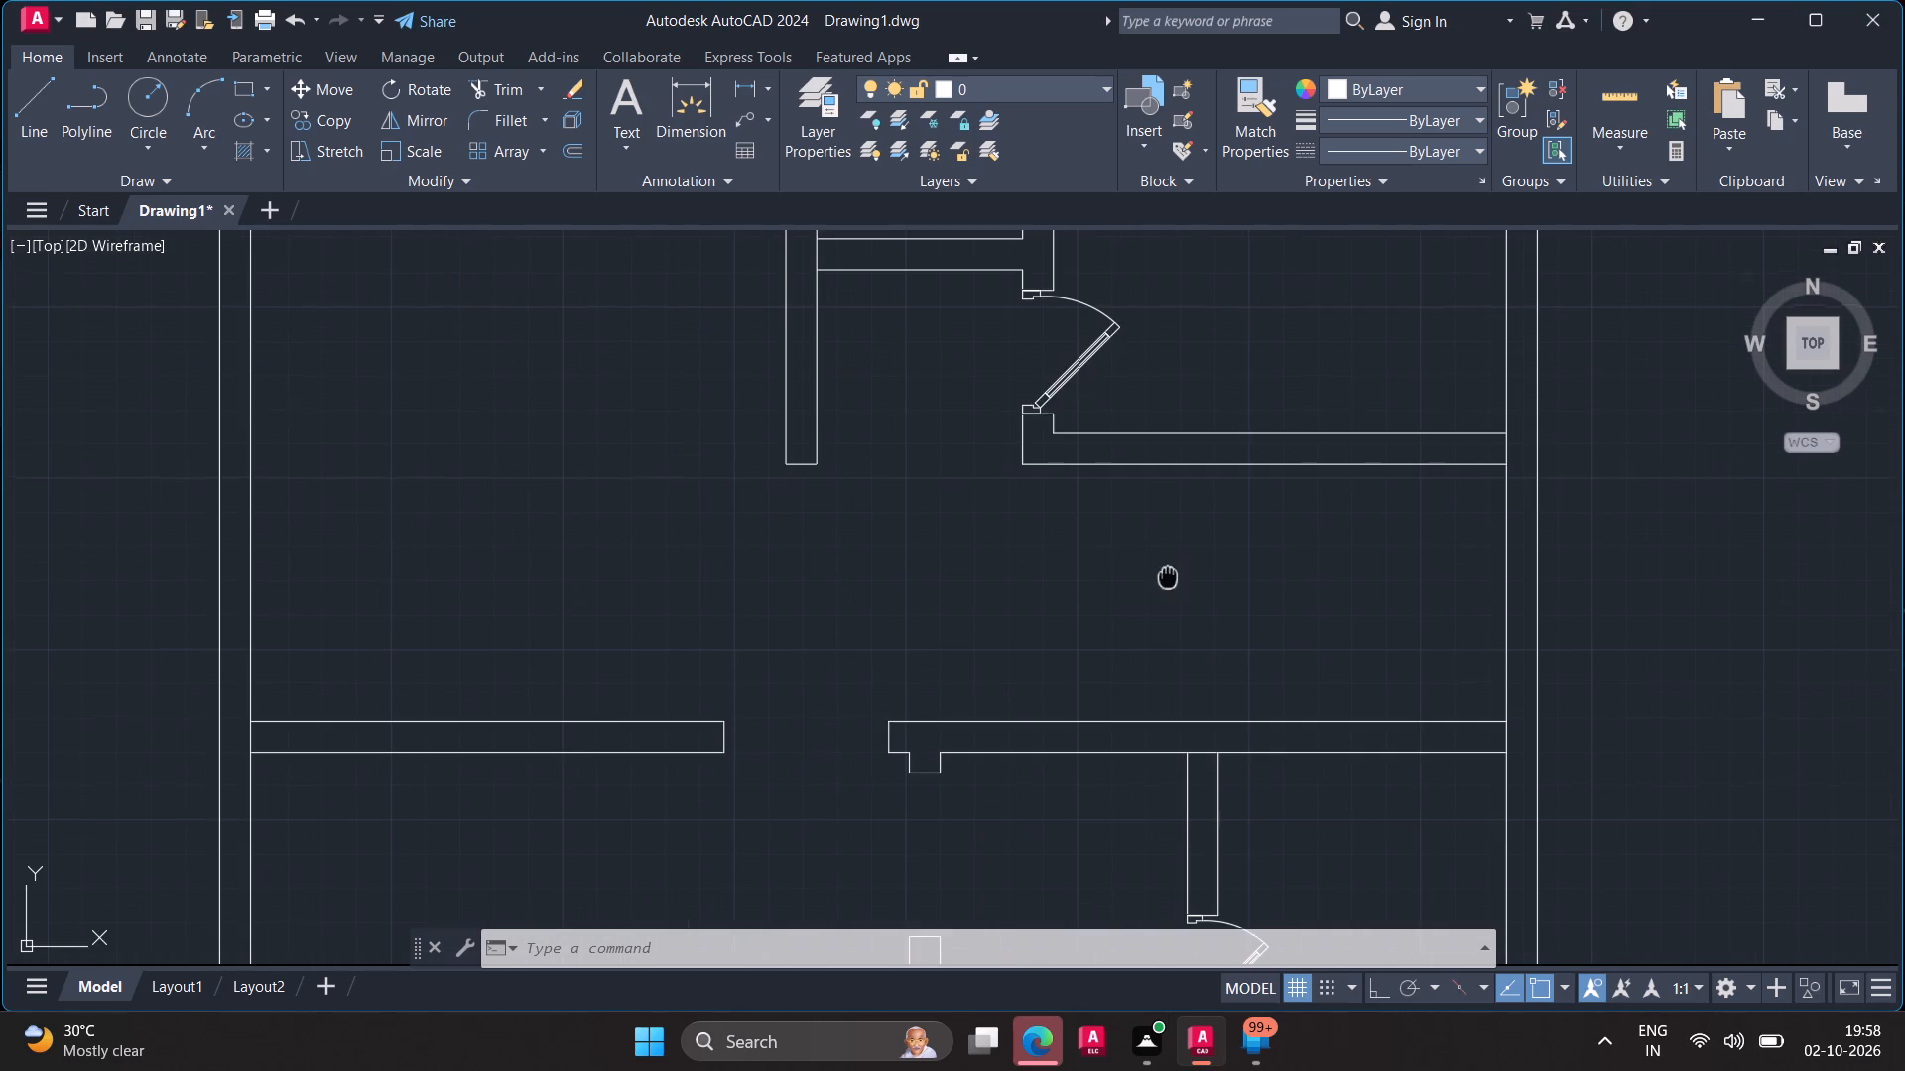
middle_click_drag(1161, 584, 972, 604)
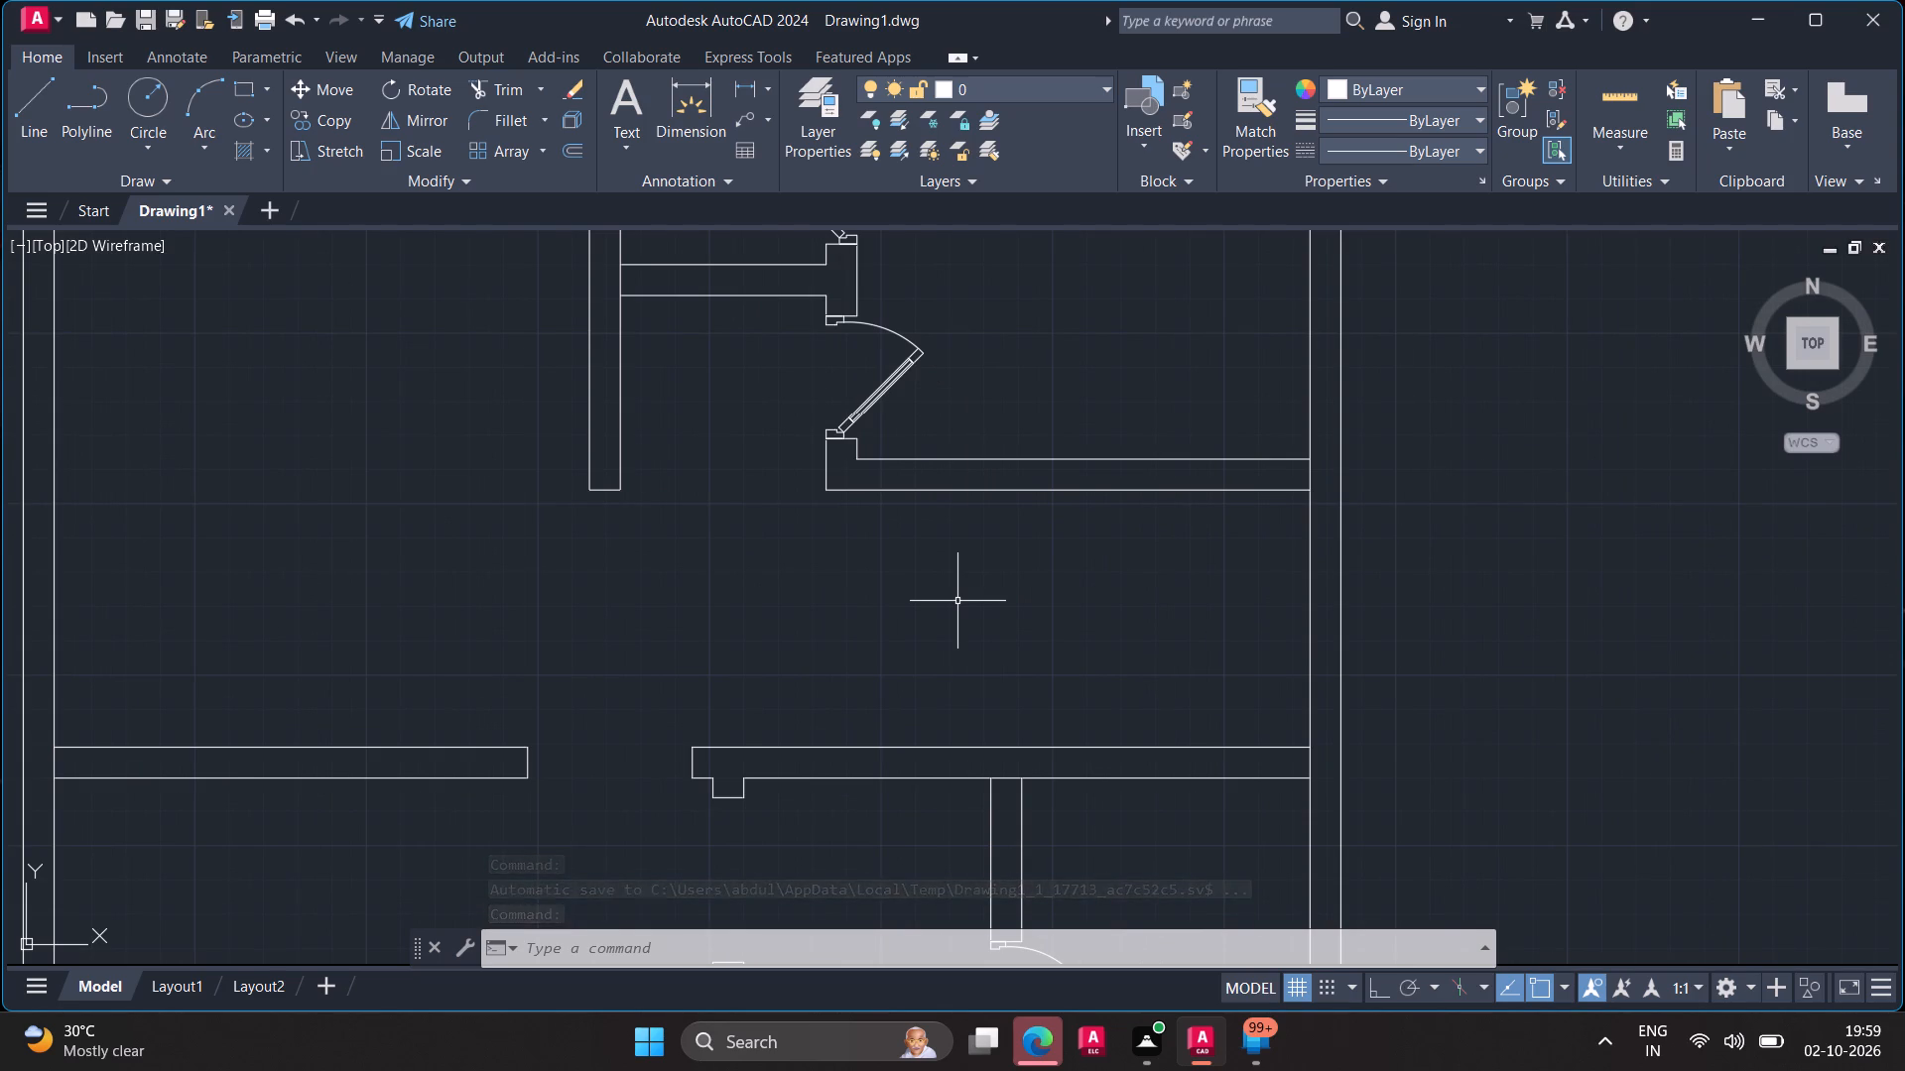
scroll(992, 578, "down", 1)
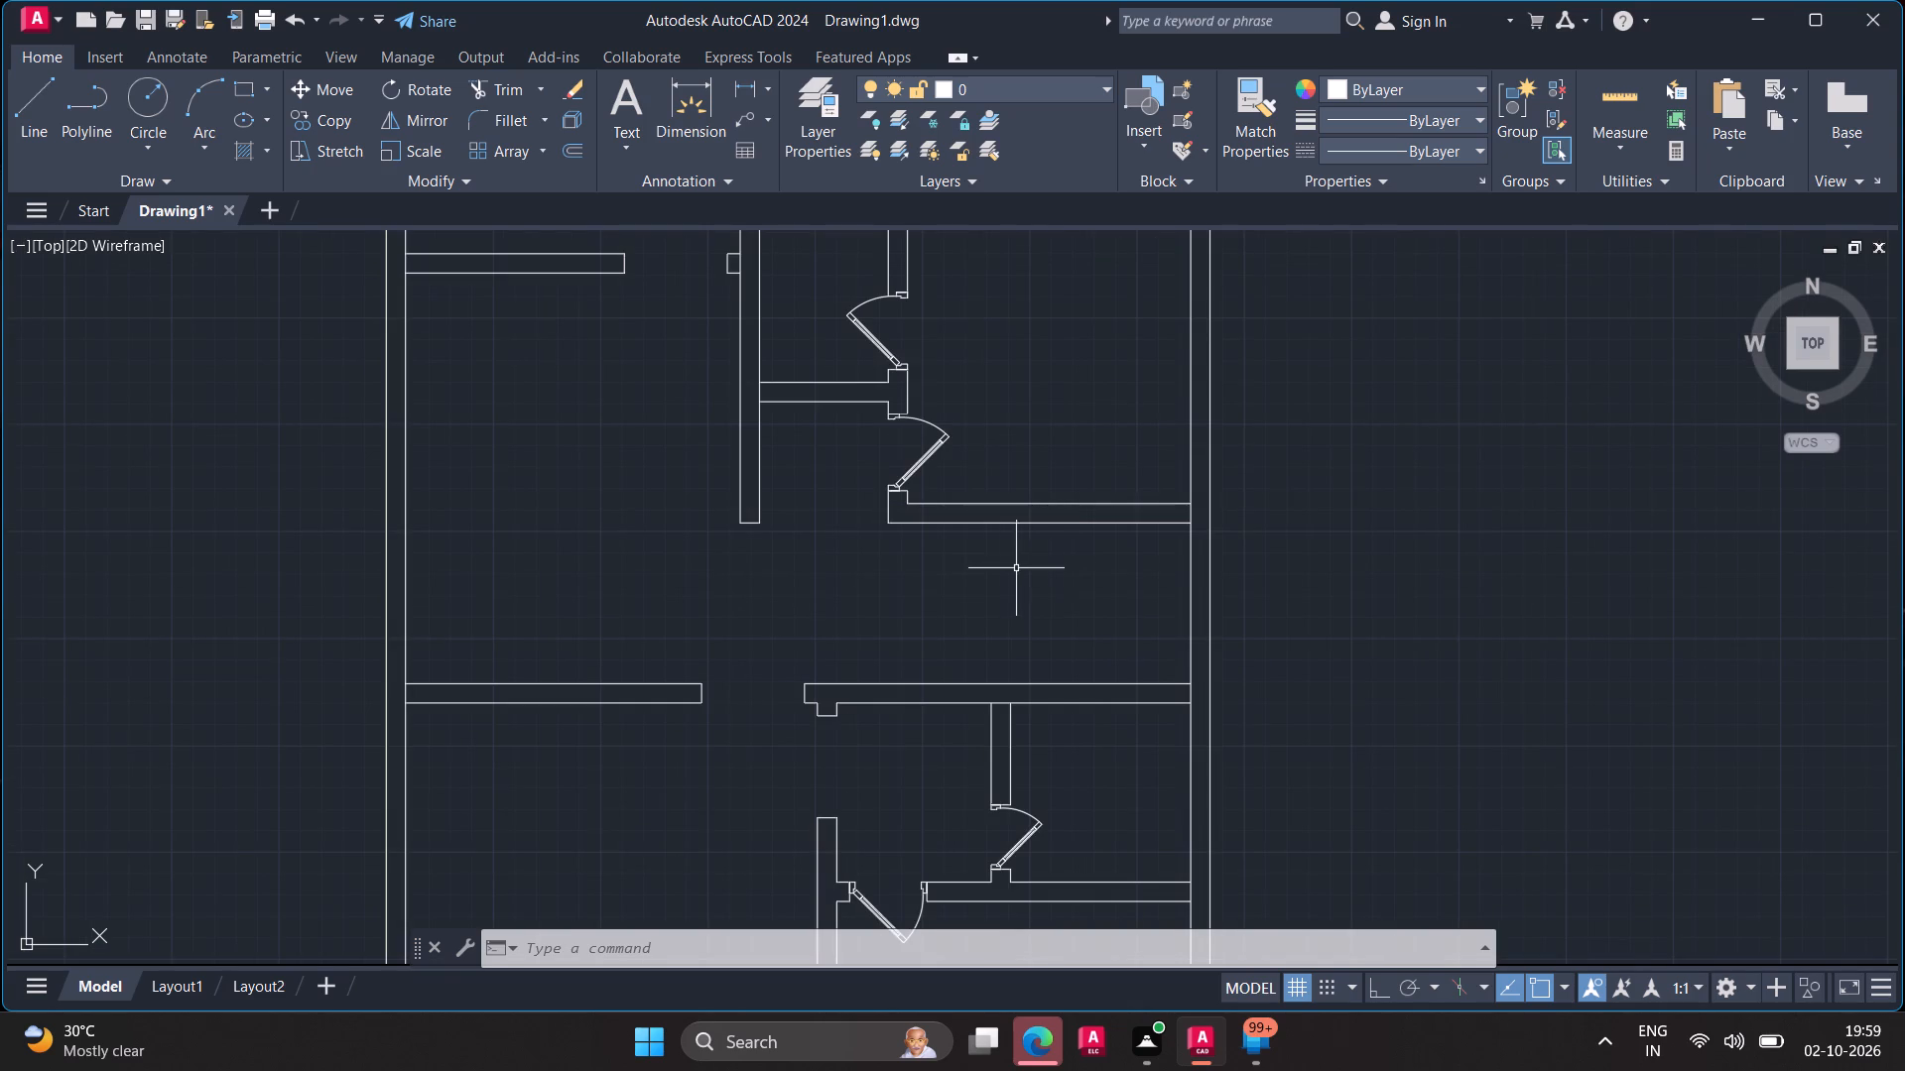
middle_click(1081, 571)
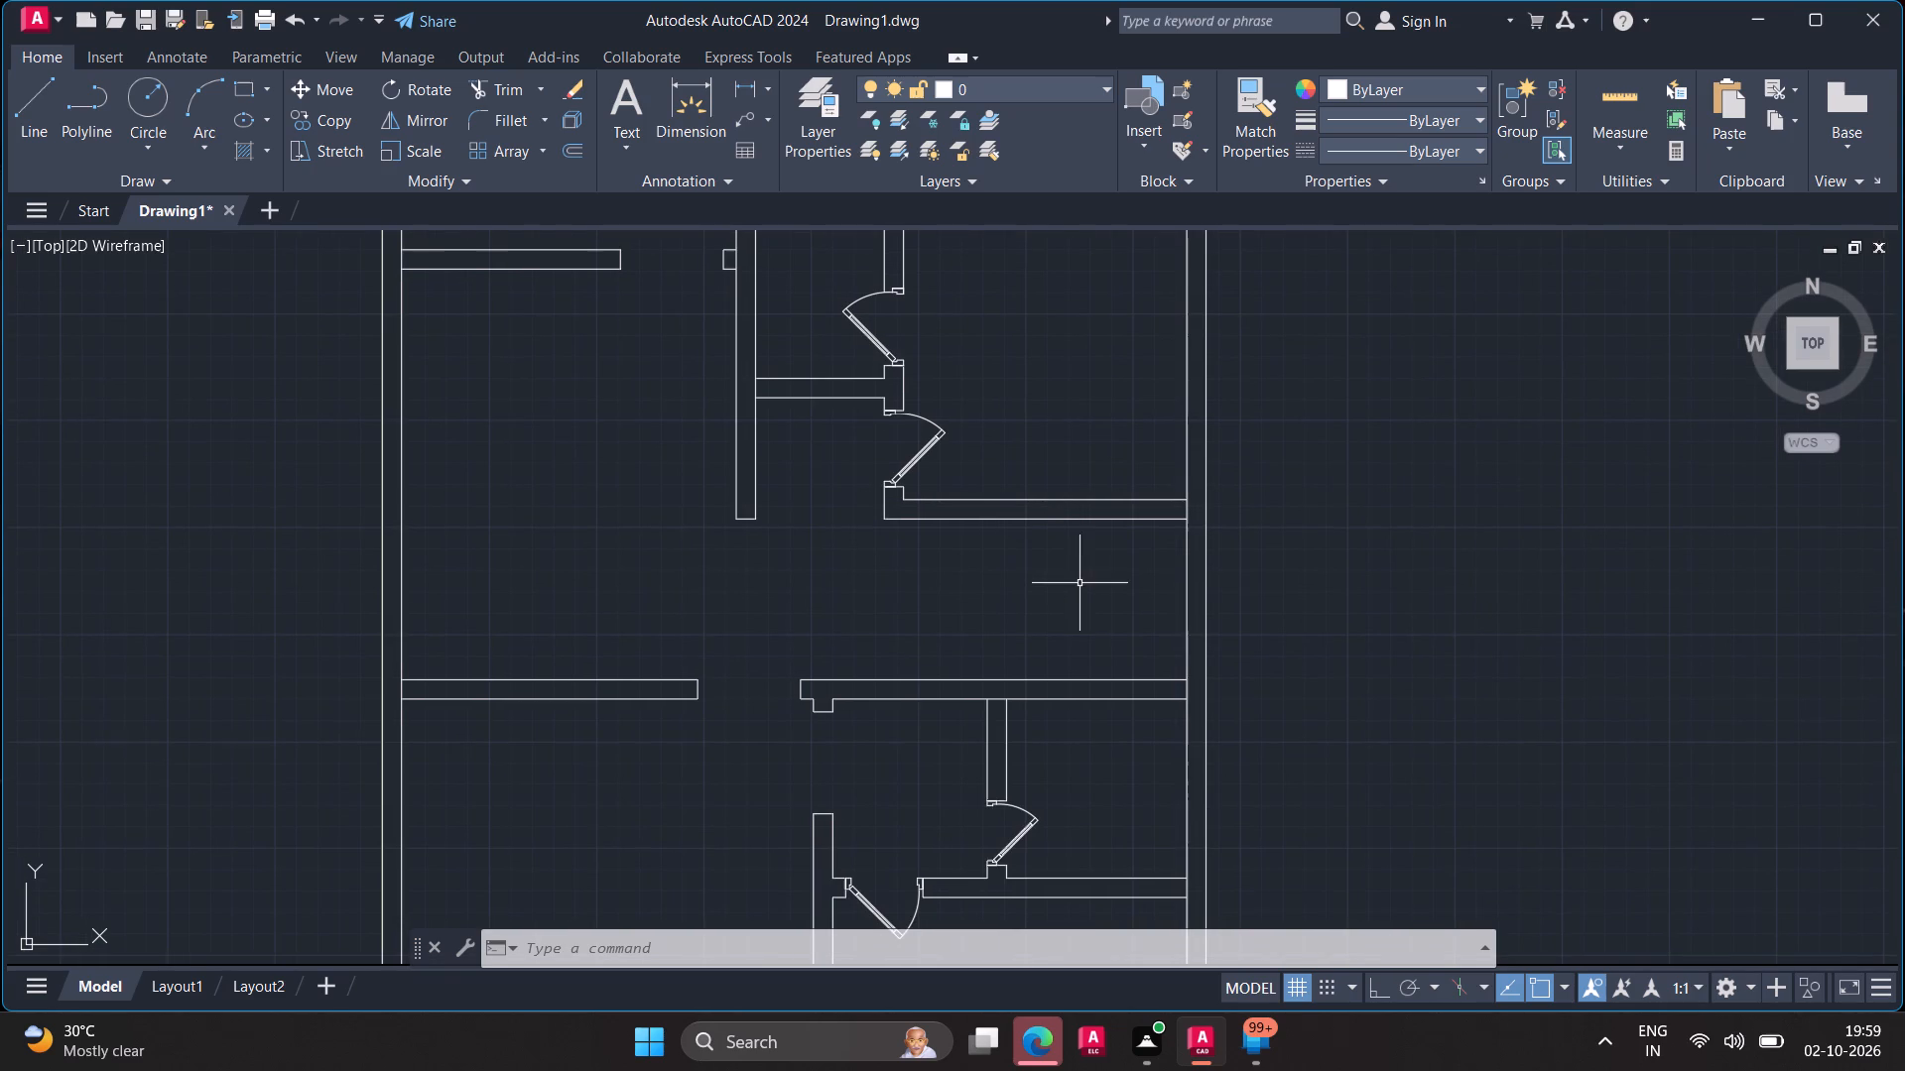
middle_click_drag(1082, 586, 1063, 580)
middle_click(1056, 576)
middle_click(1055, 575)
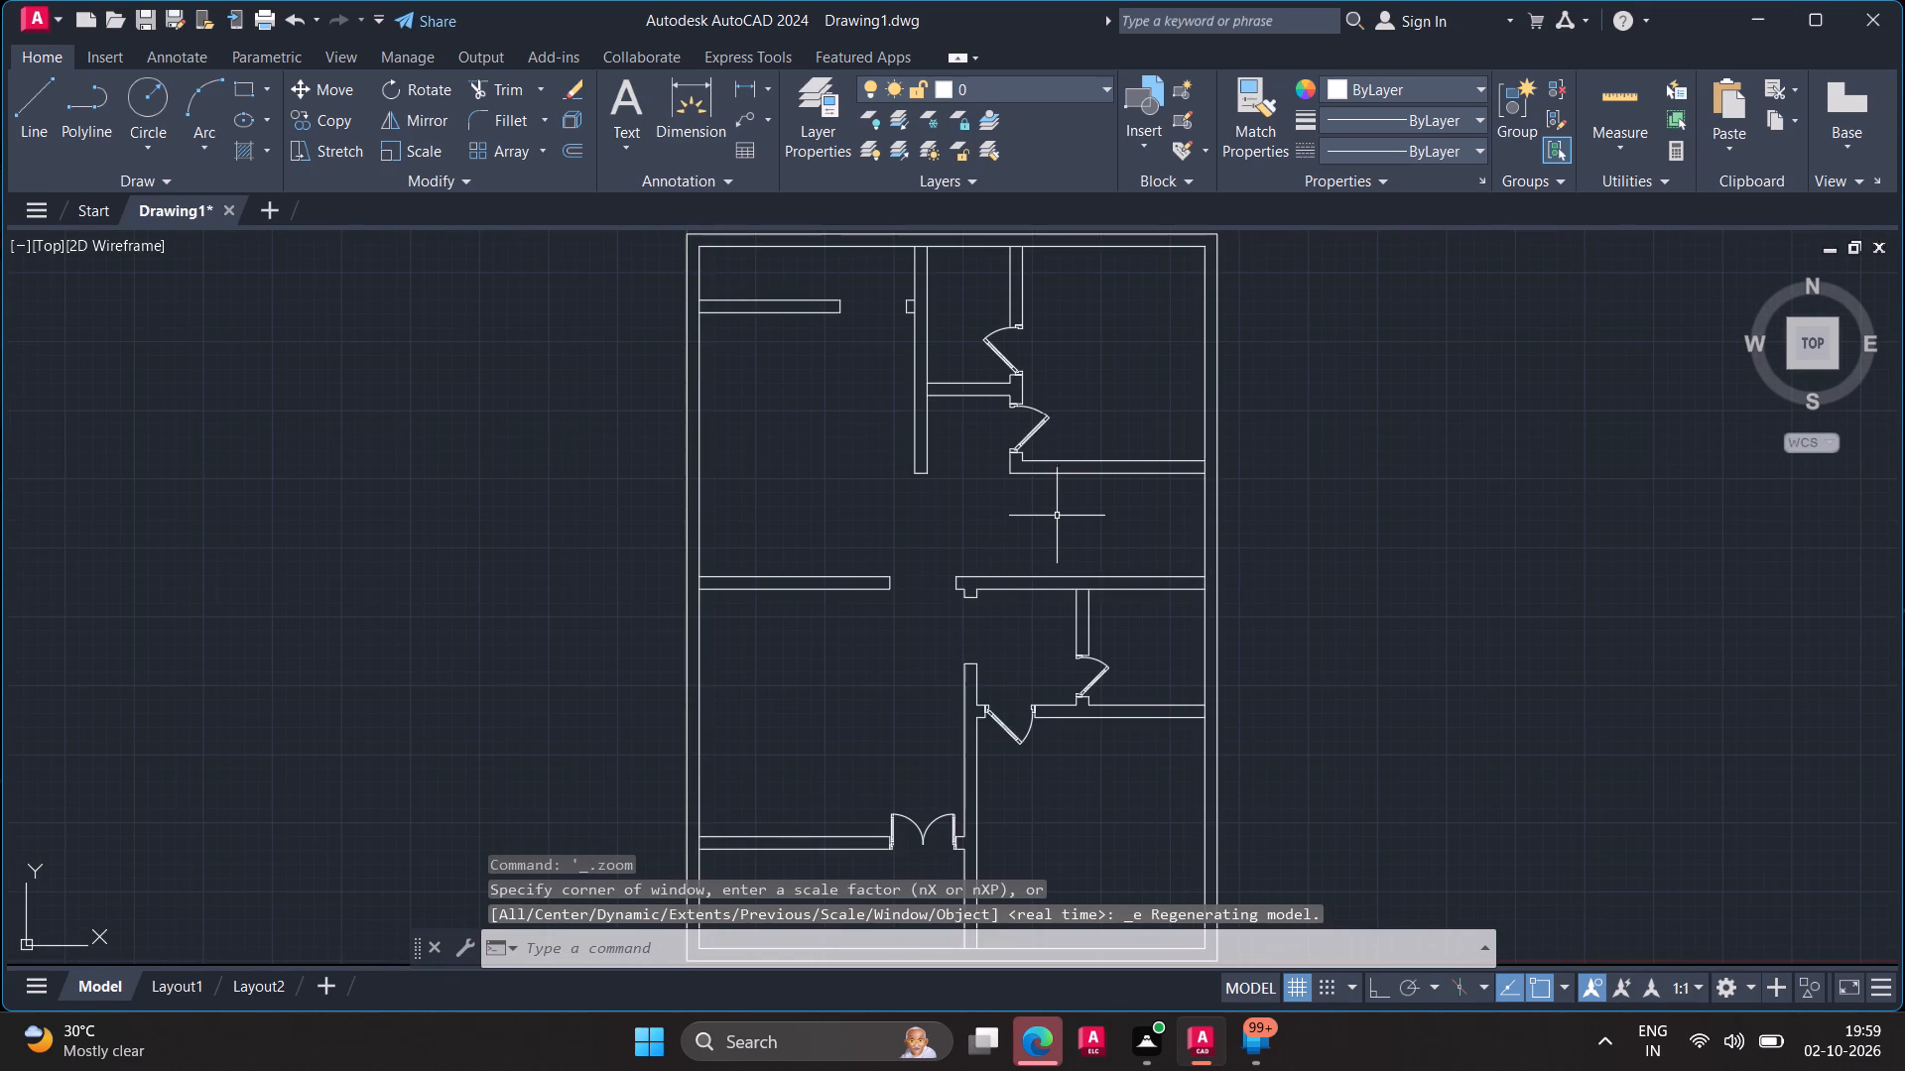
middle_click_drag(1049, 521, 1027, 557)
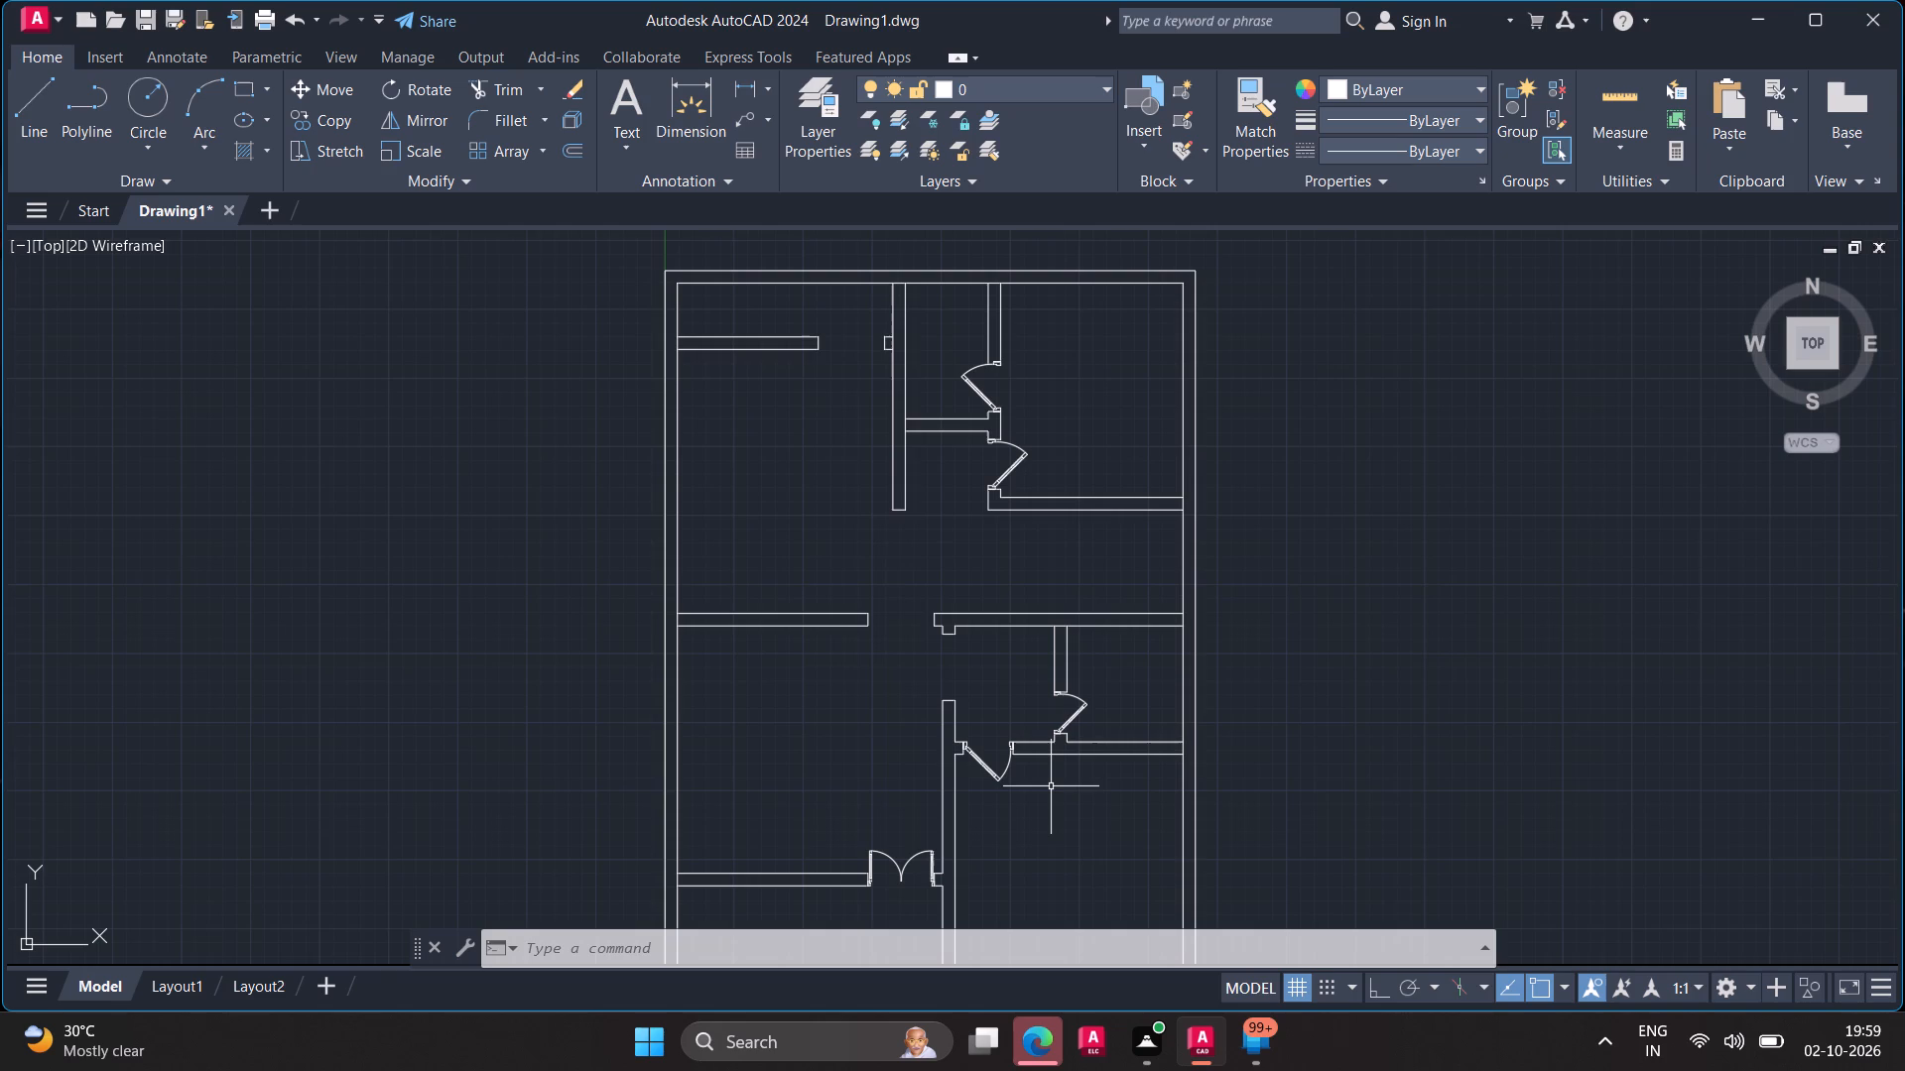
Open the object properties with nothing selected and look through the available linetypes.
key("ctrl+1")
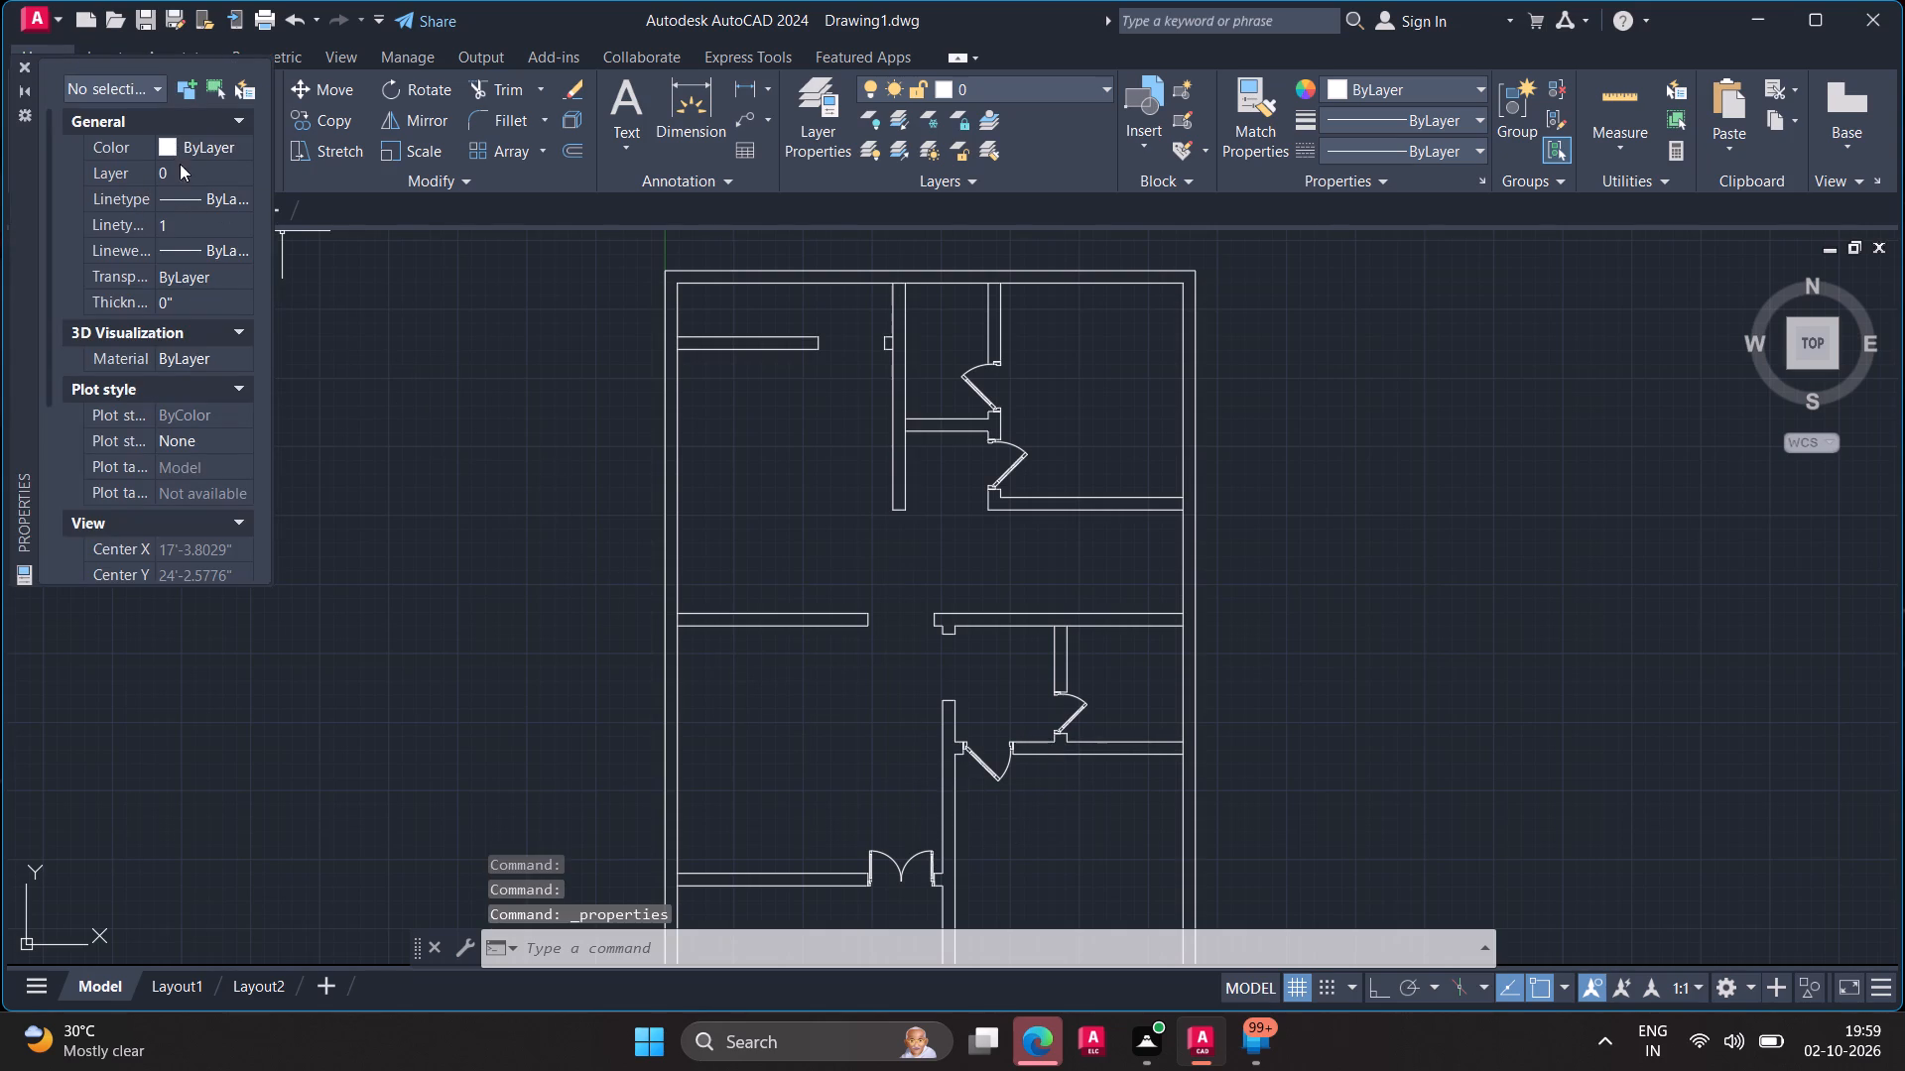
left_click(232, 193)
left_click(241, 194)
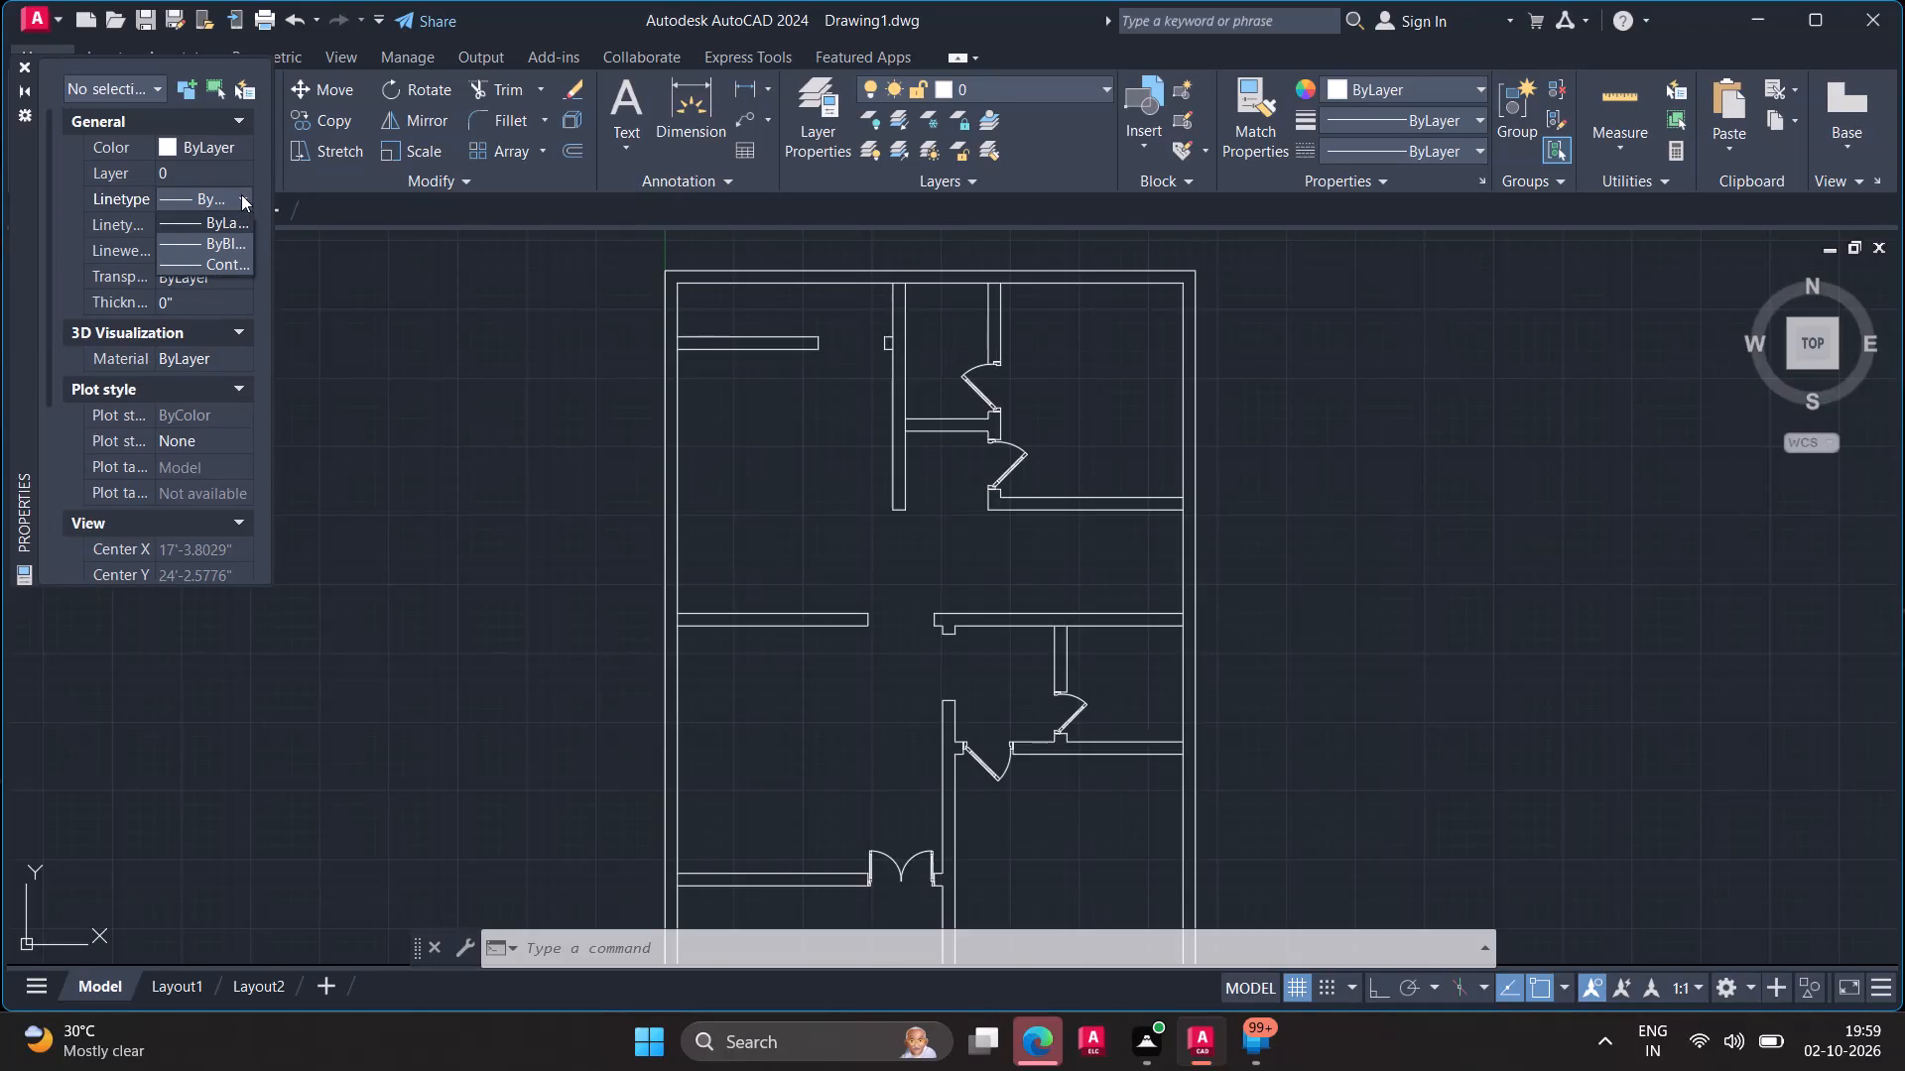
left_click(298, 275)
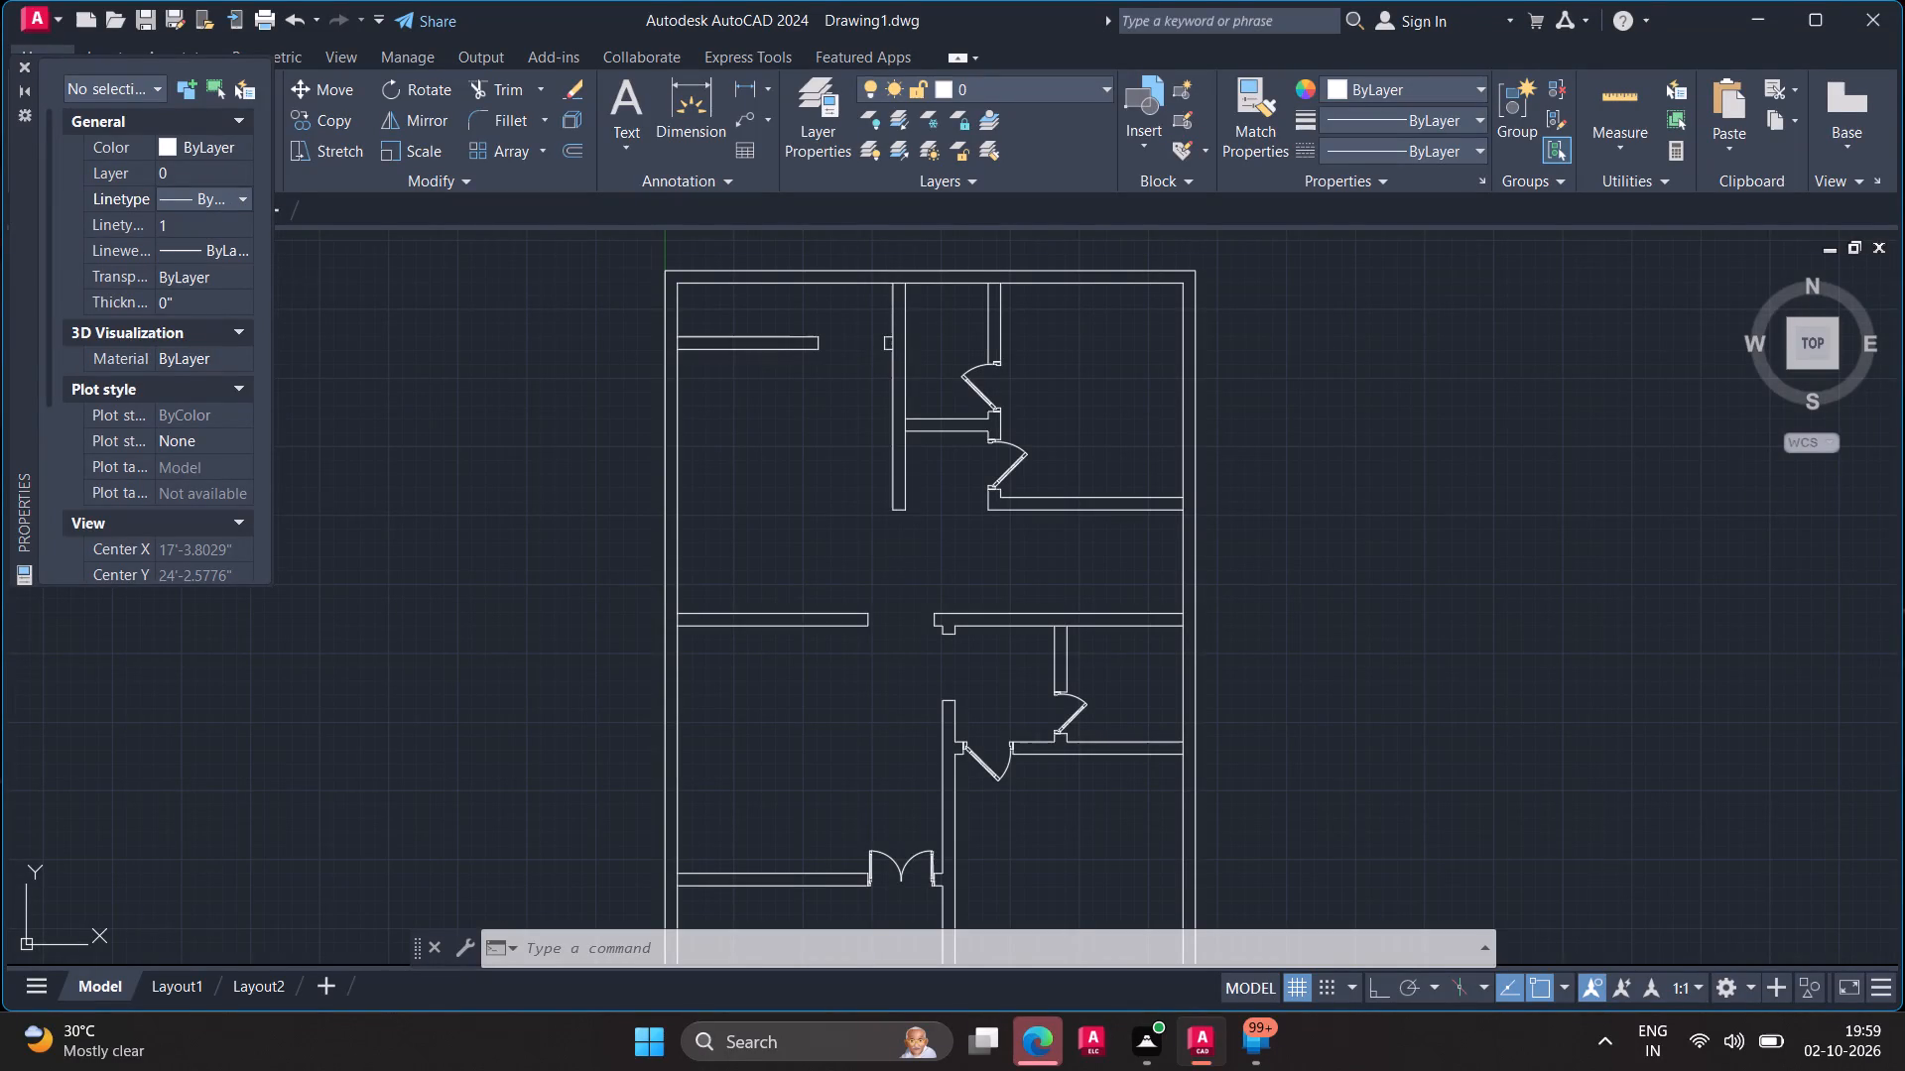
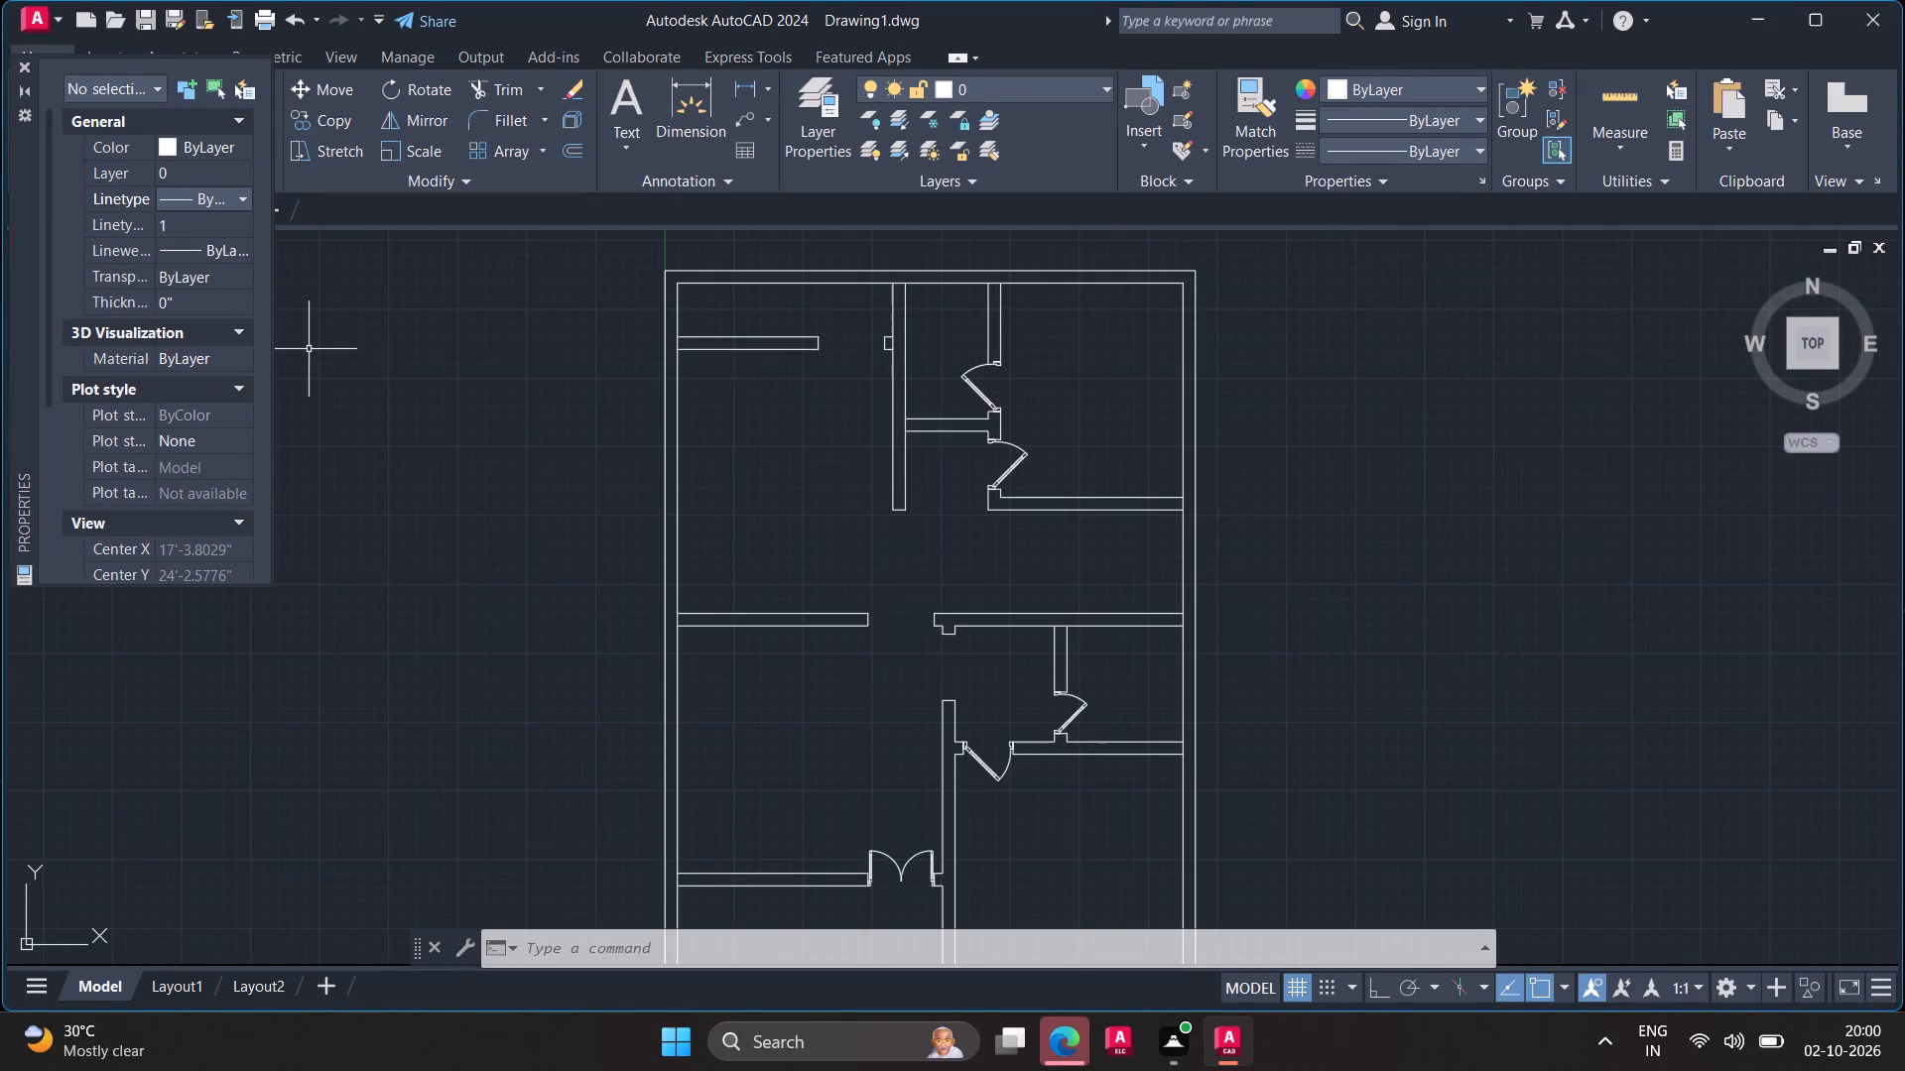
Create a new layer named wall.
key("ctrl+1")
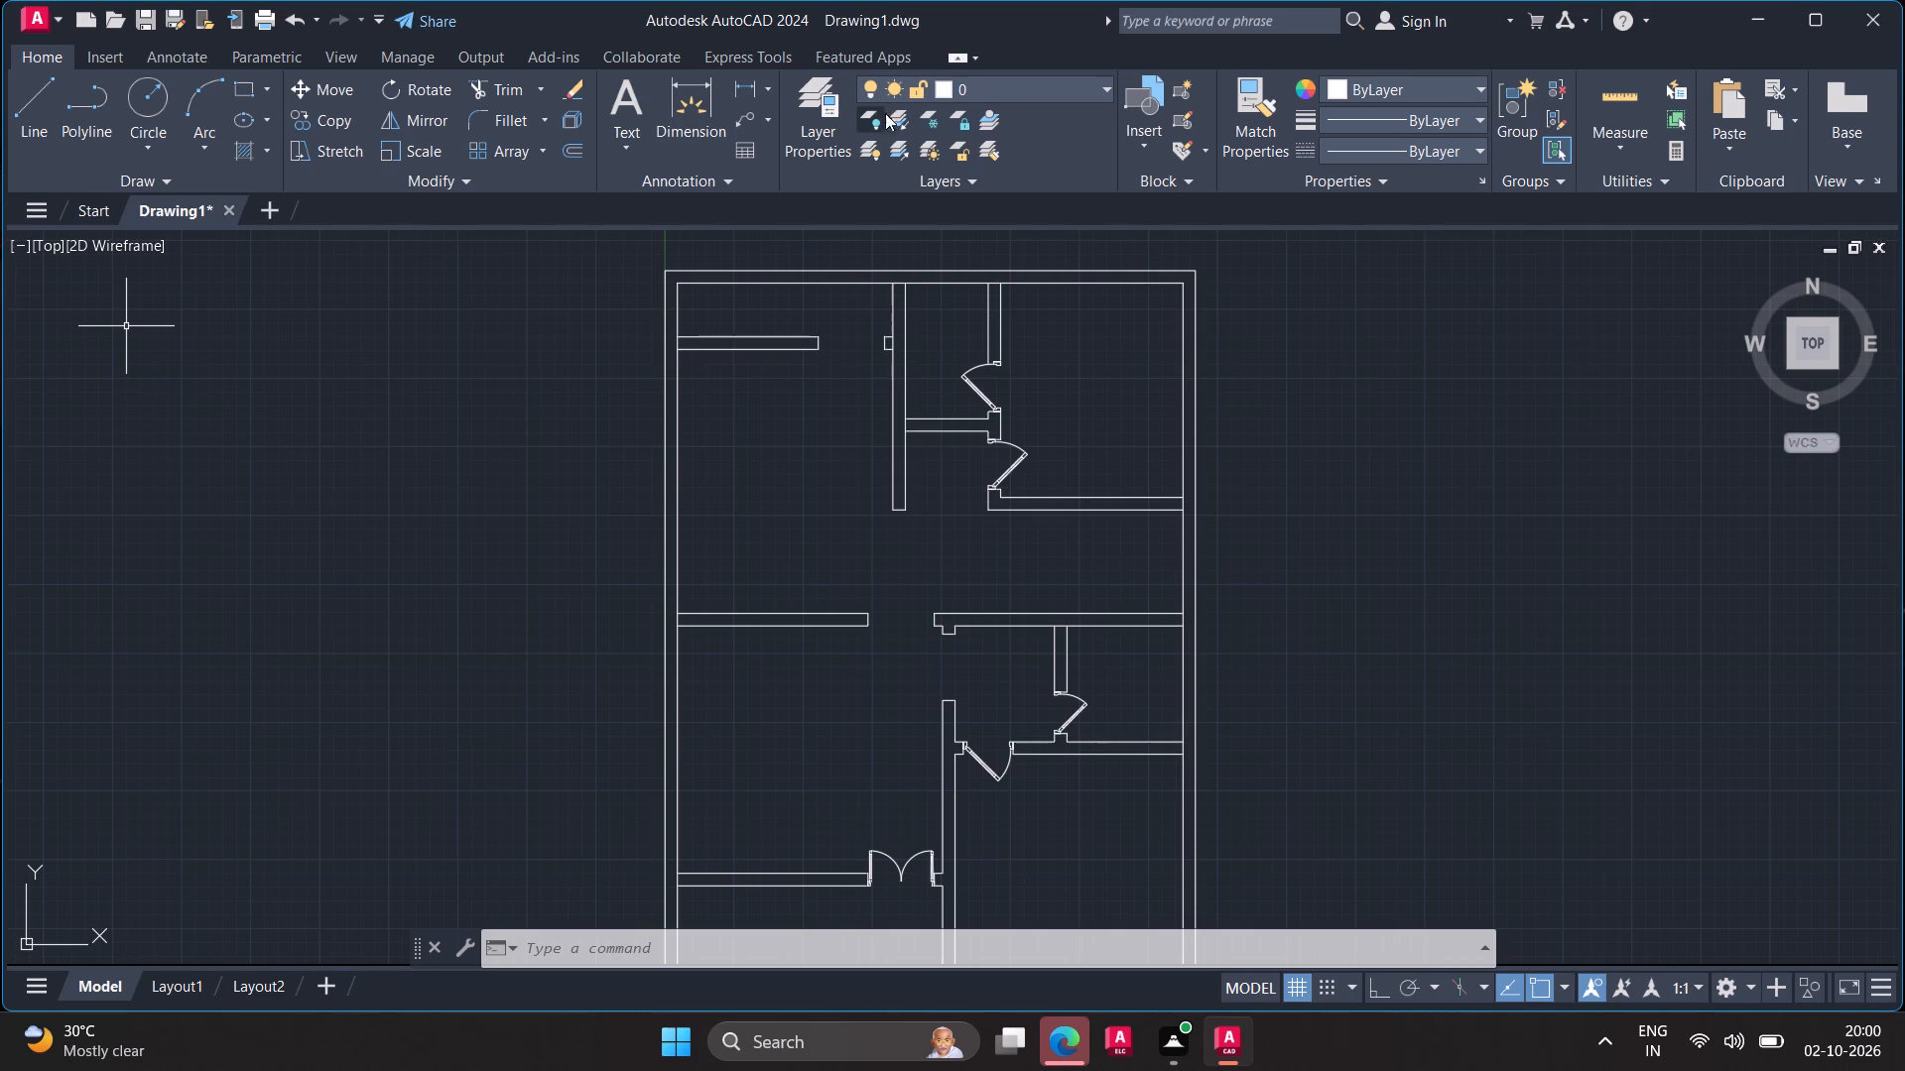
left_click(826, 115)
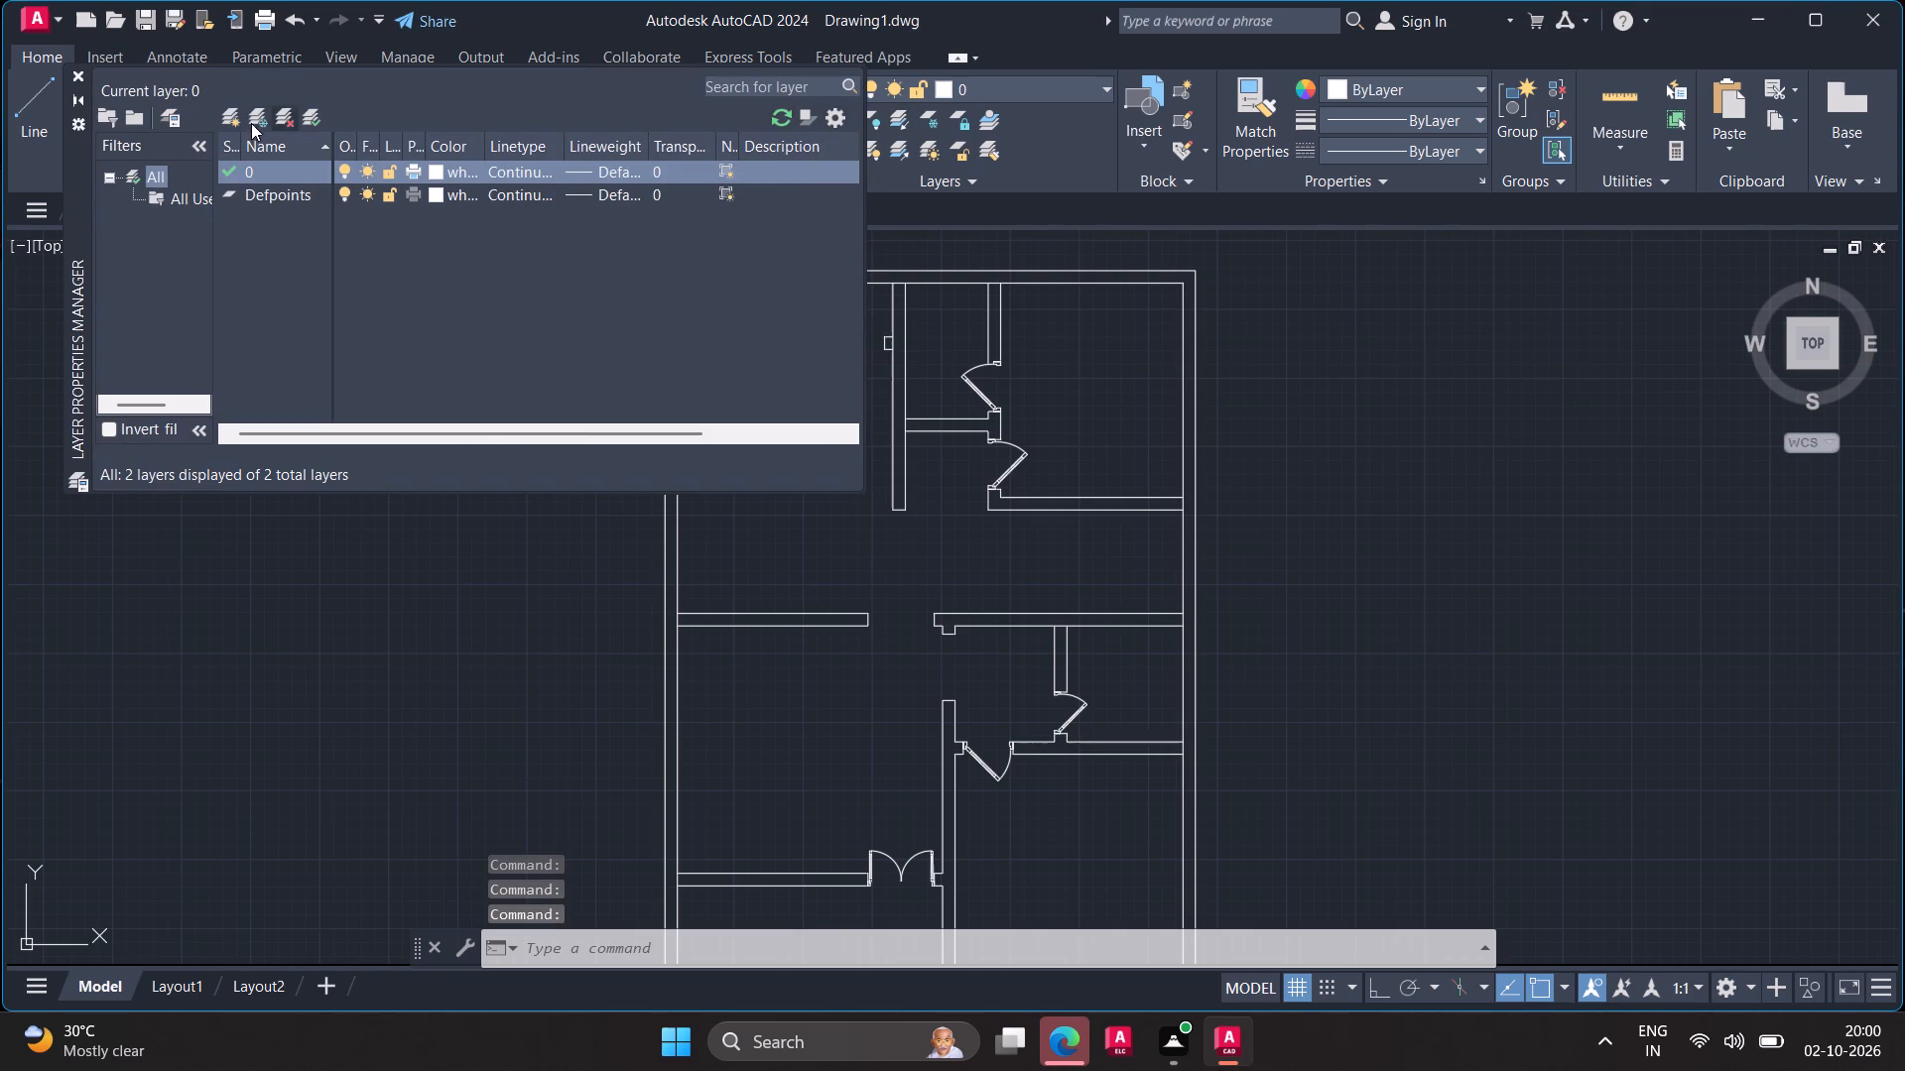
left_click(234, 117)
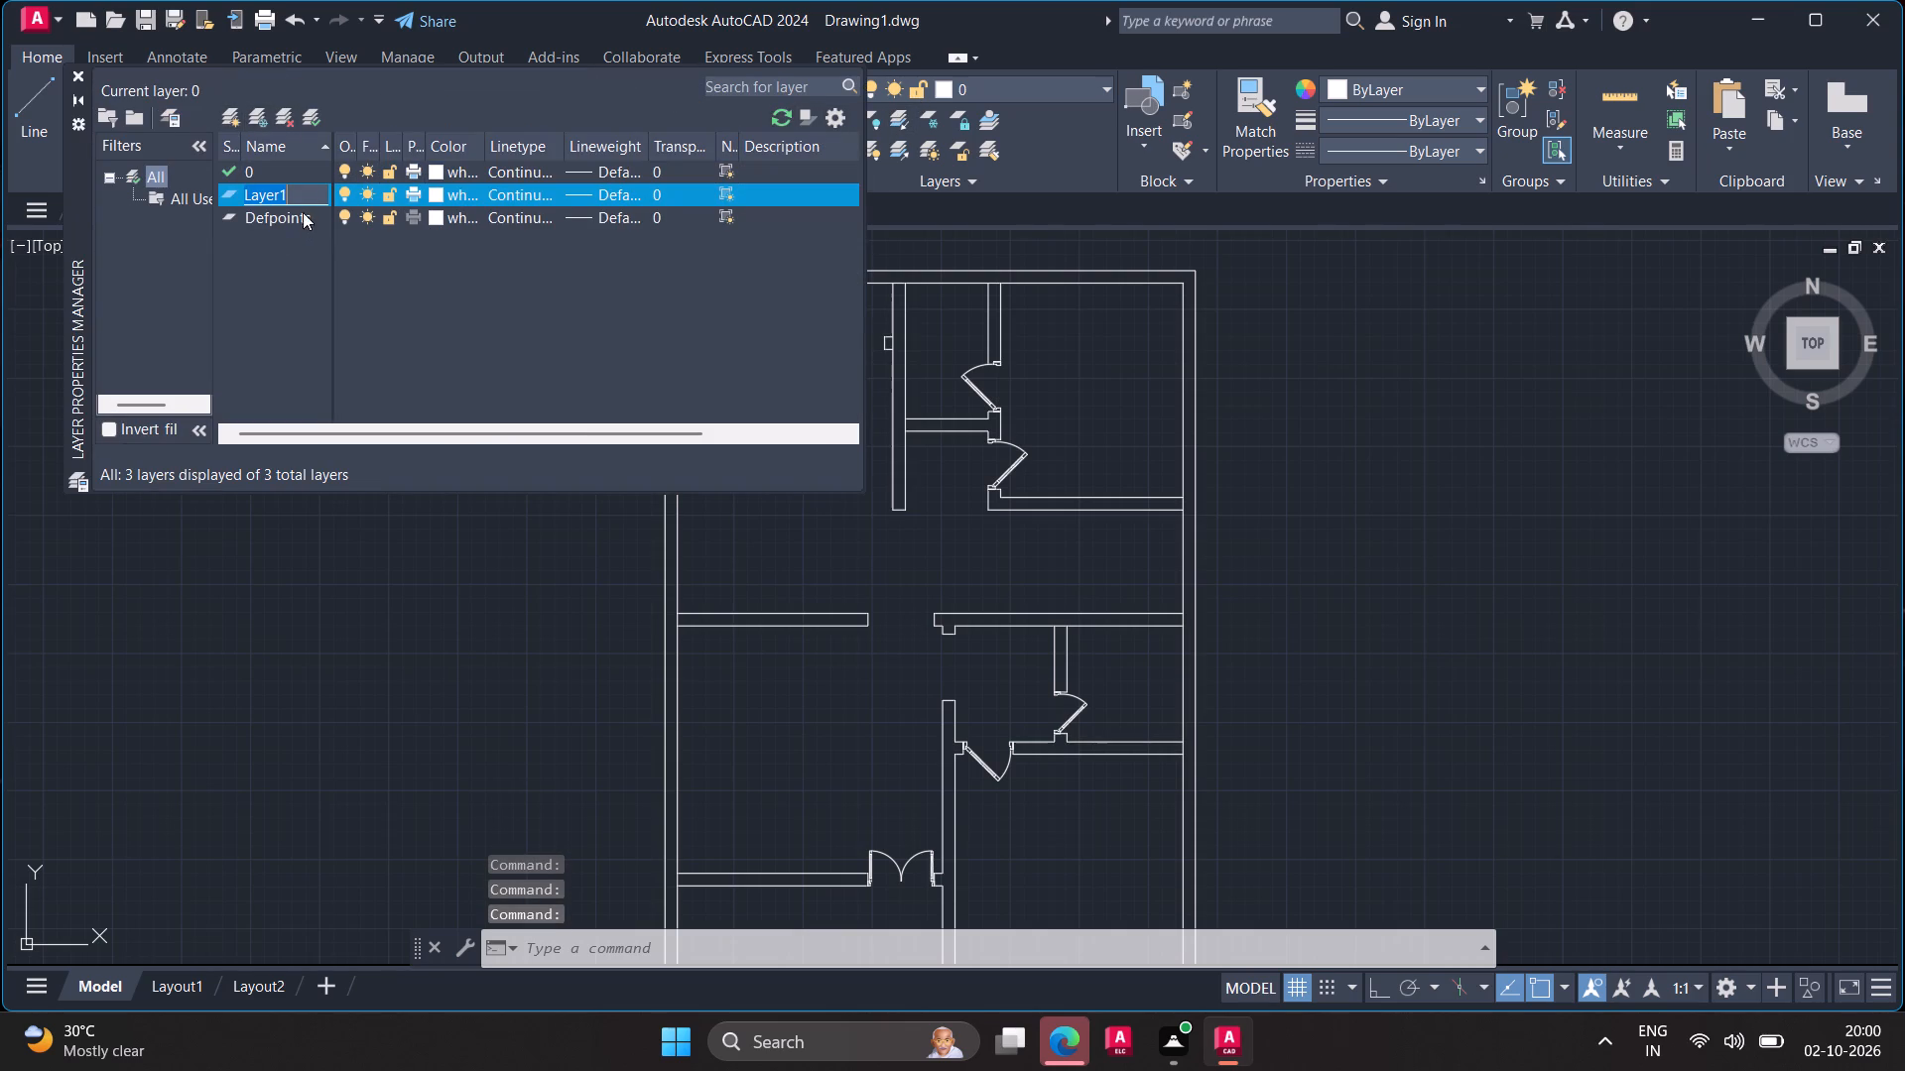
left_click(303, 185)
key("BackSpace")
key("BackSpace")
key("BackSpace")
key("BackSpace")
key("BackSpace")
key("BackSpace")
key("BackSpace")
key("BackSpace")
key("BackSpace")
key("BackSpace")
key("BackSpace")
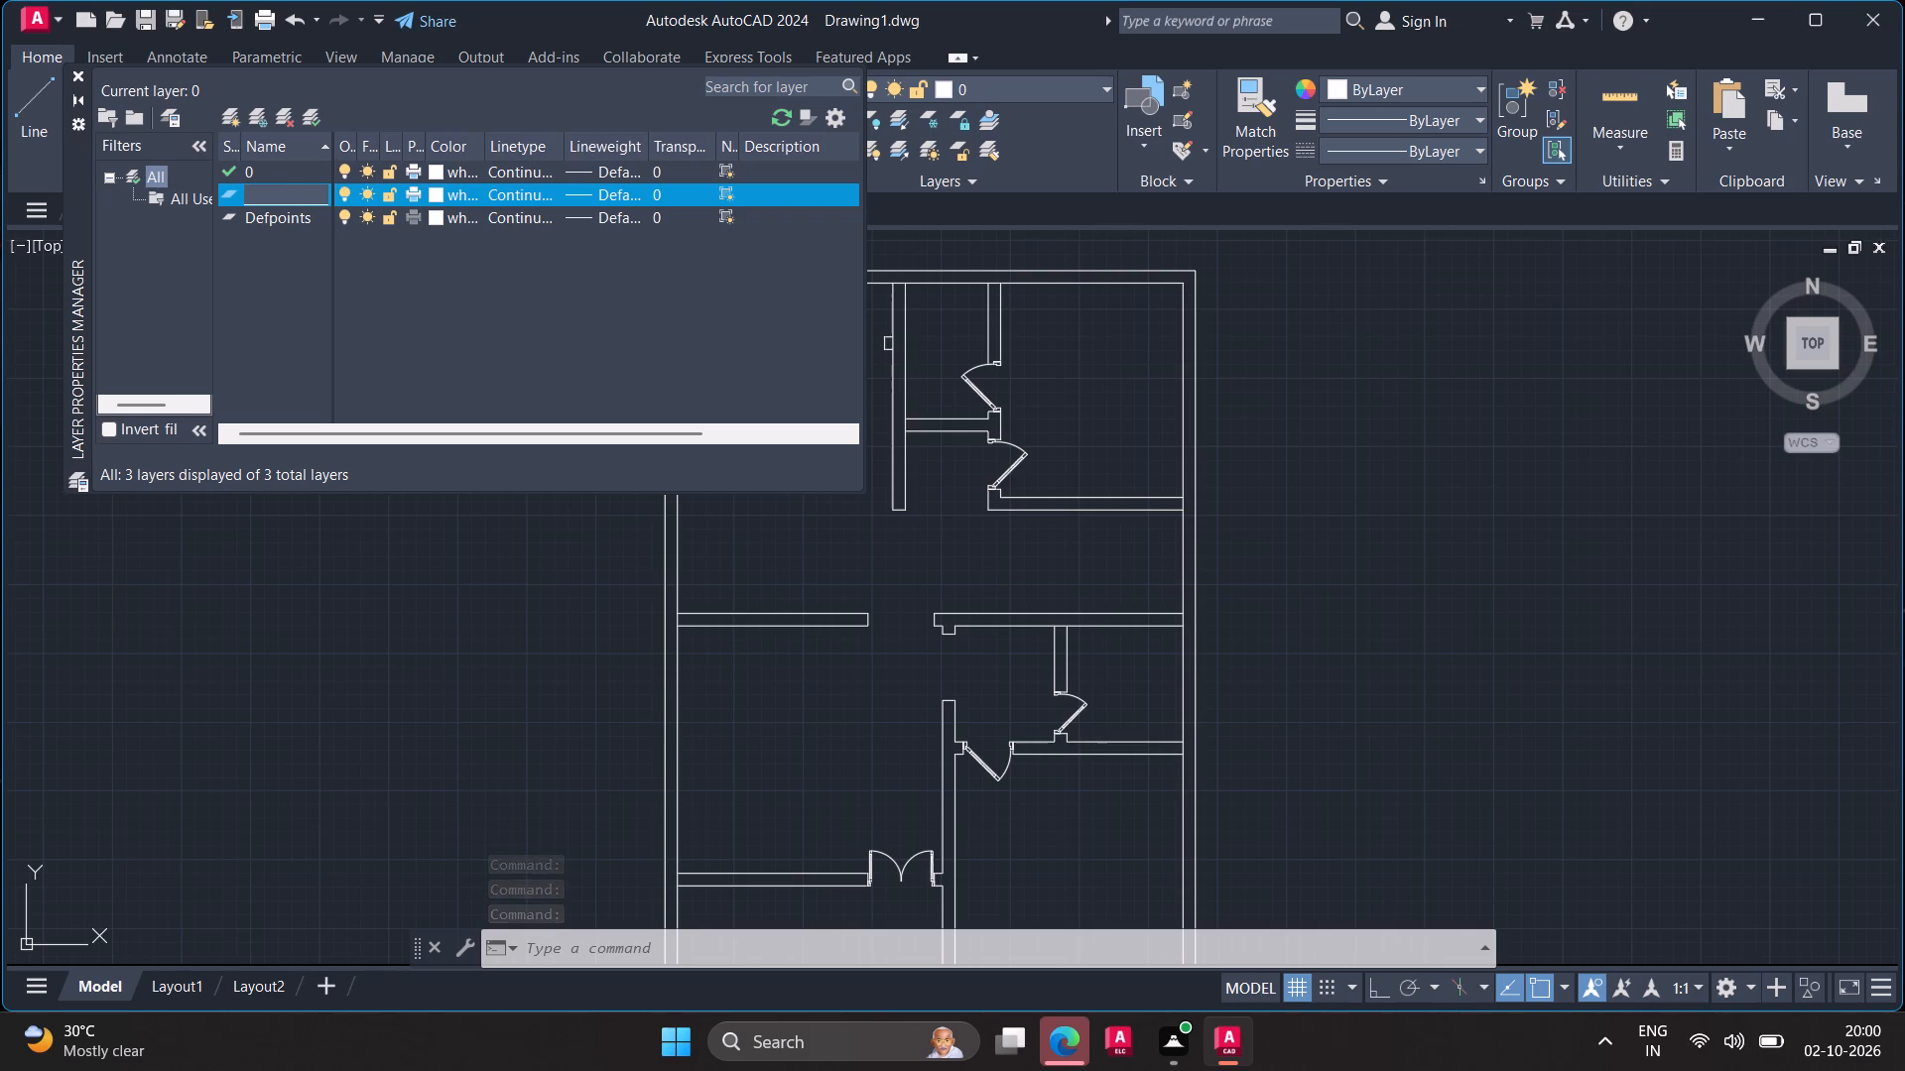
type("wall")
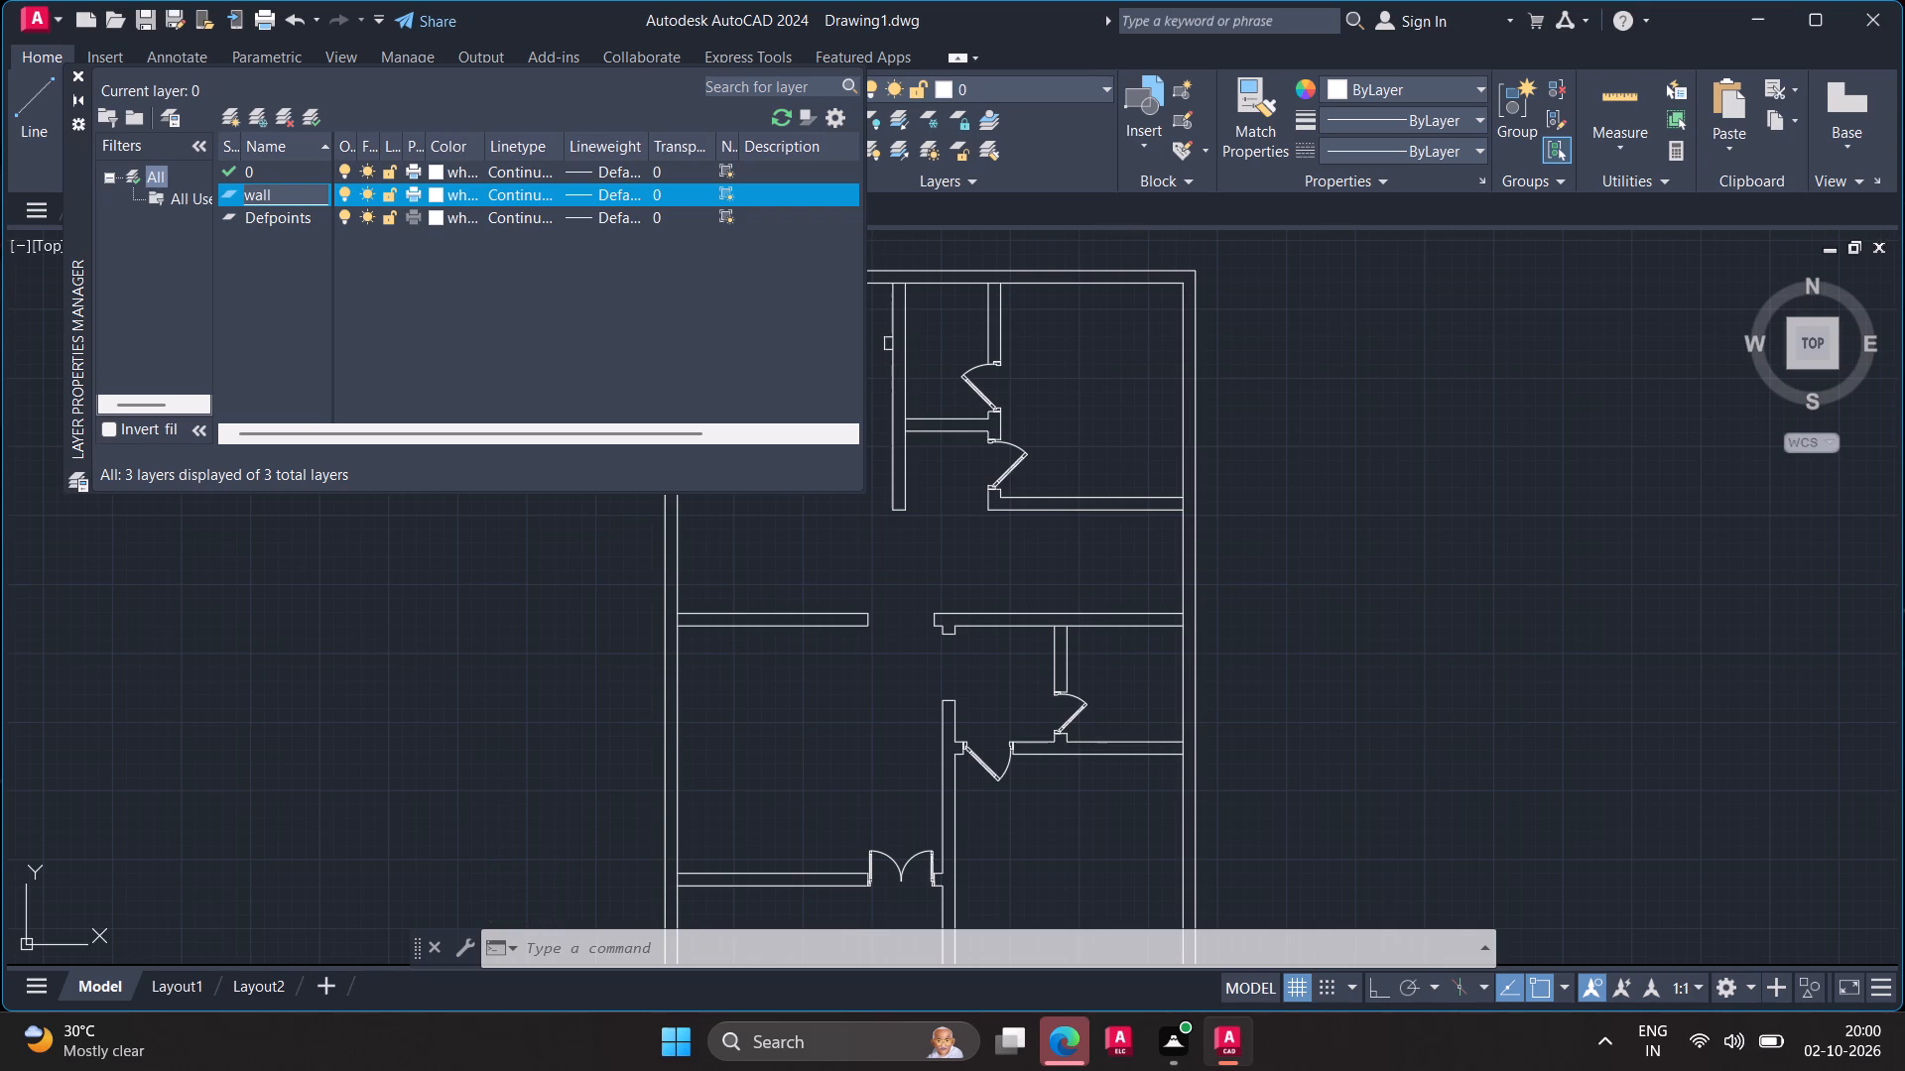
Set the wall layer's color to index color 30 (orange).
left_click(435, 193)
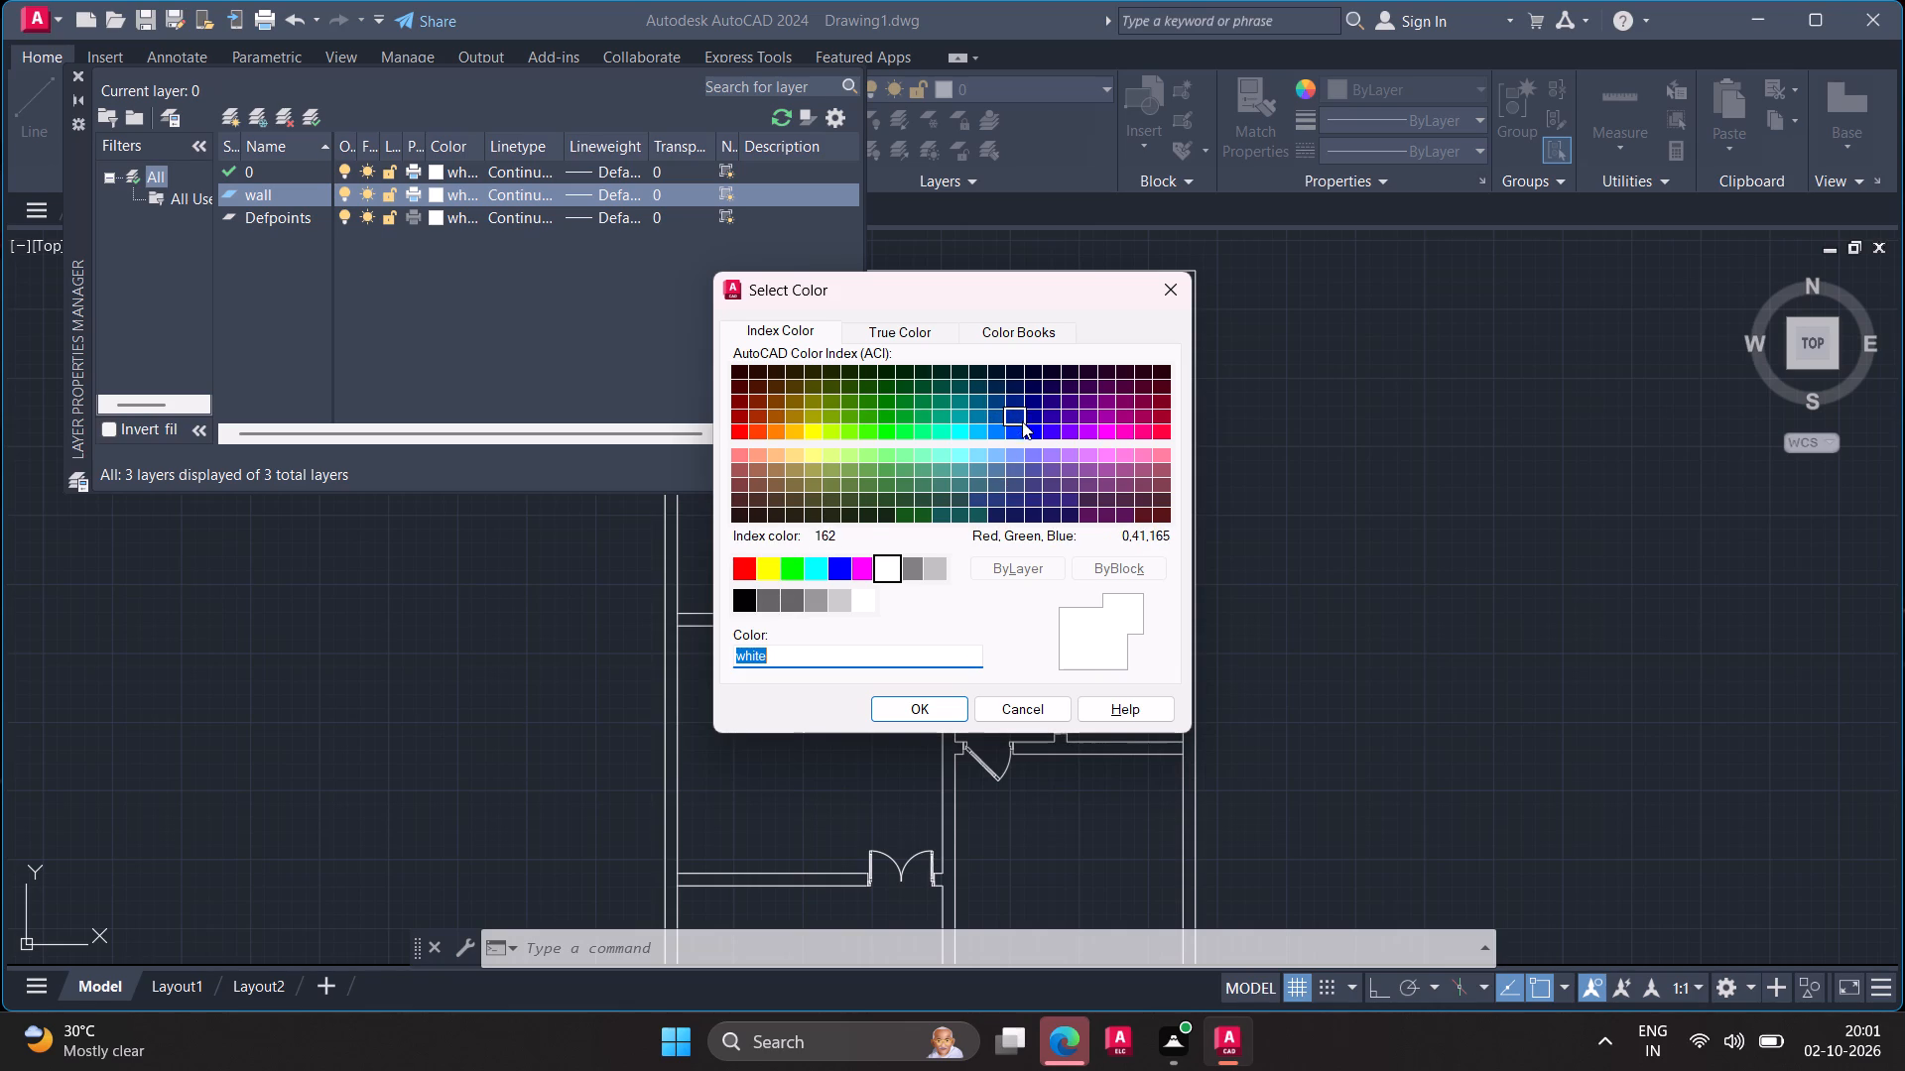
left_click(772, 429)
left_click(910, 706)
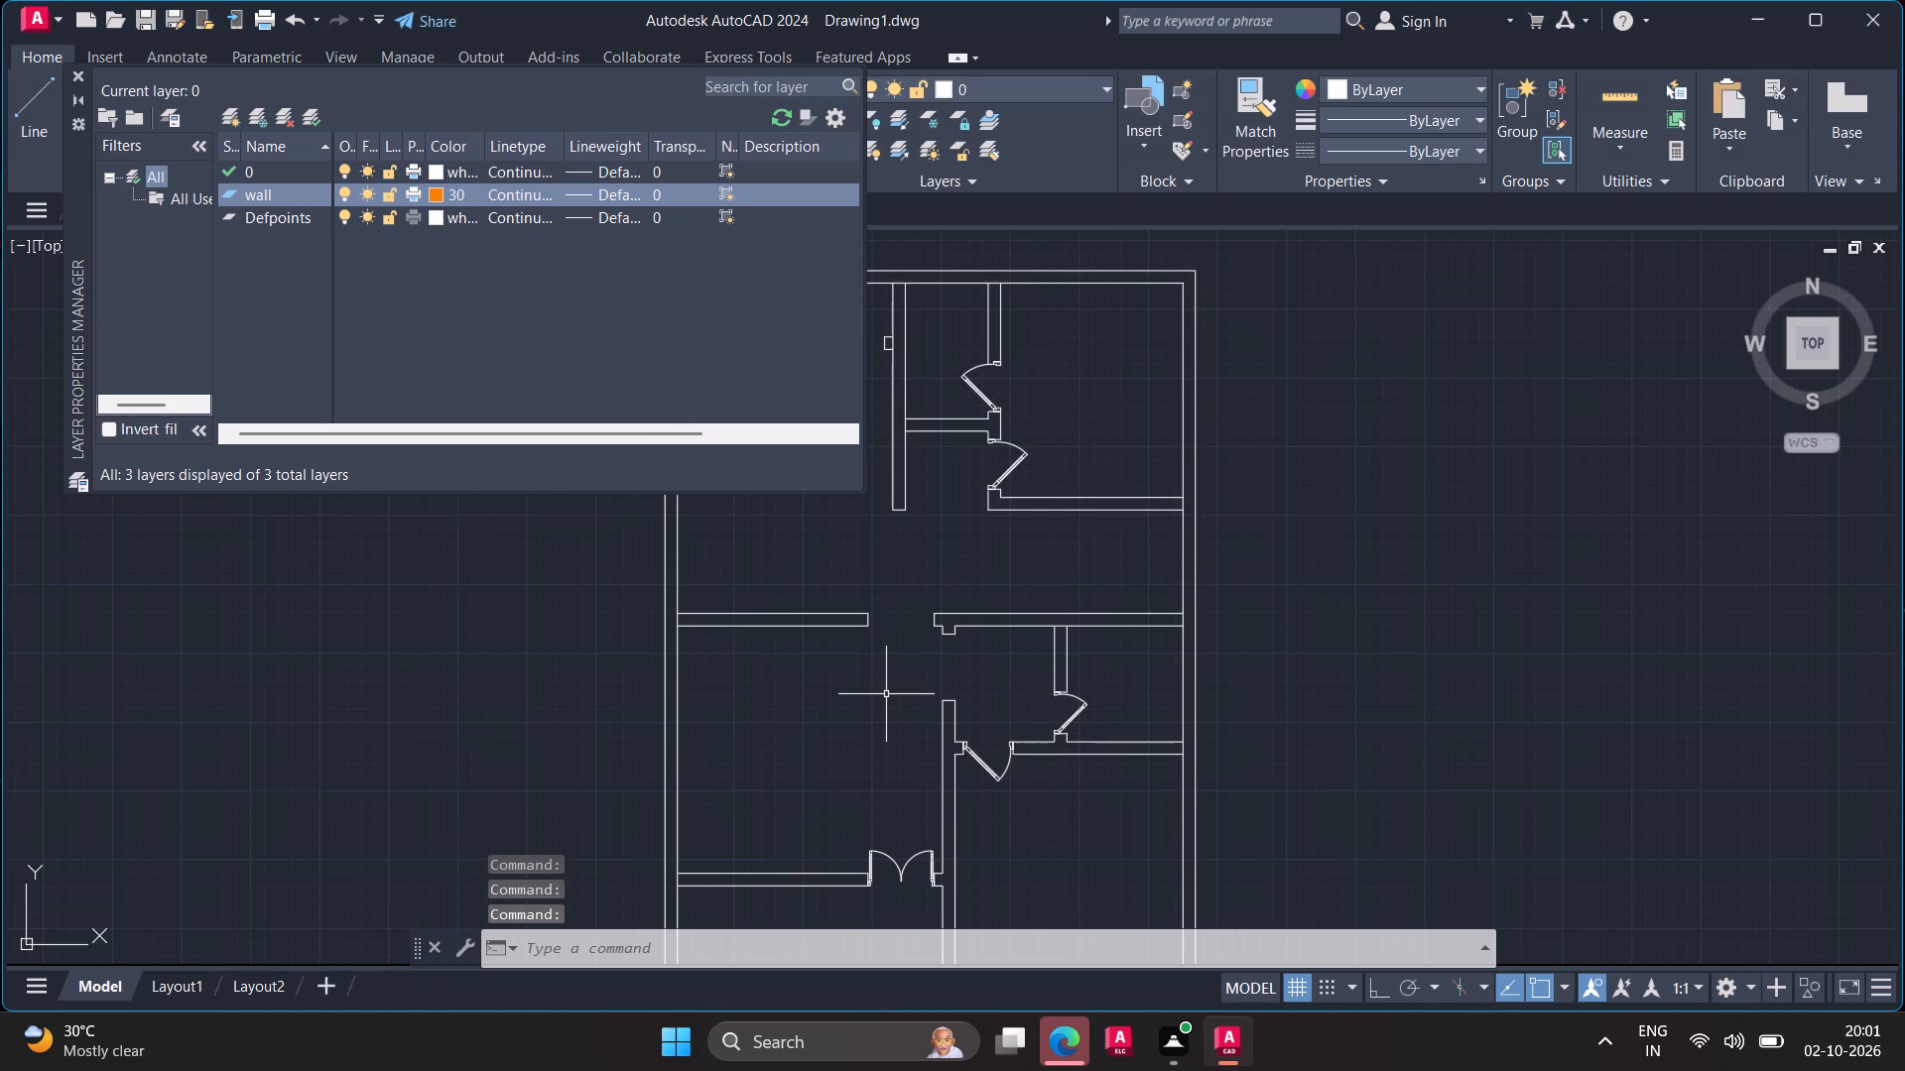
left_click(72, 81)
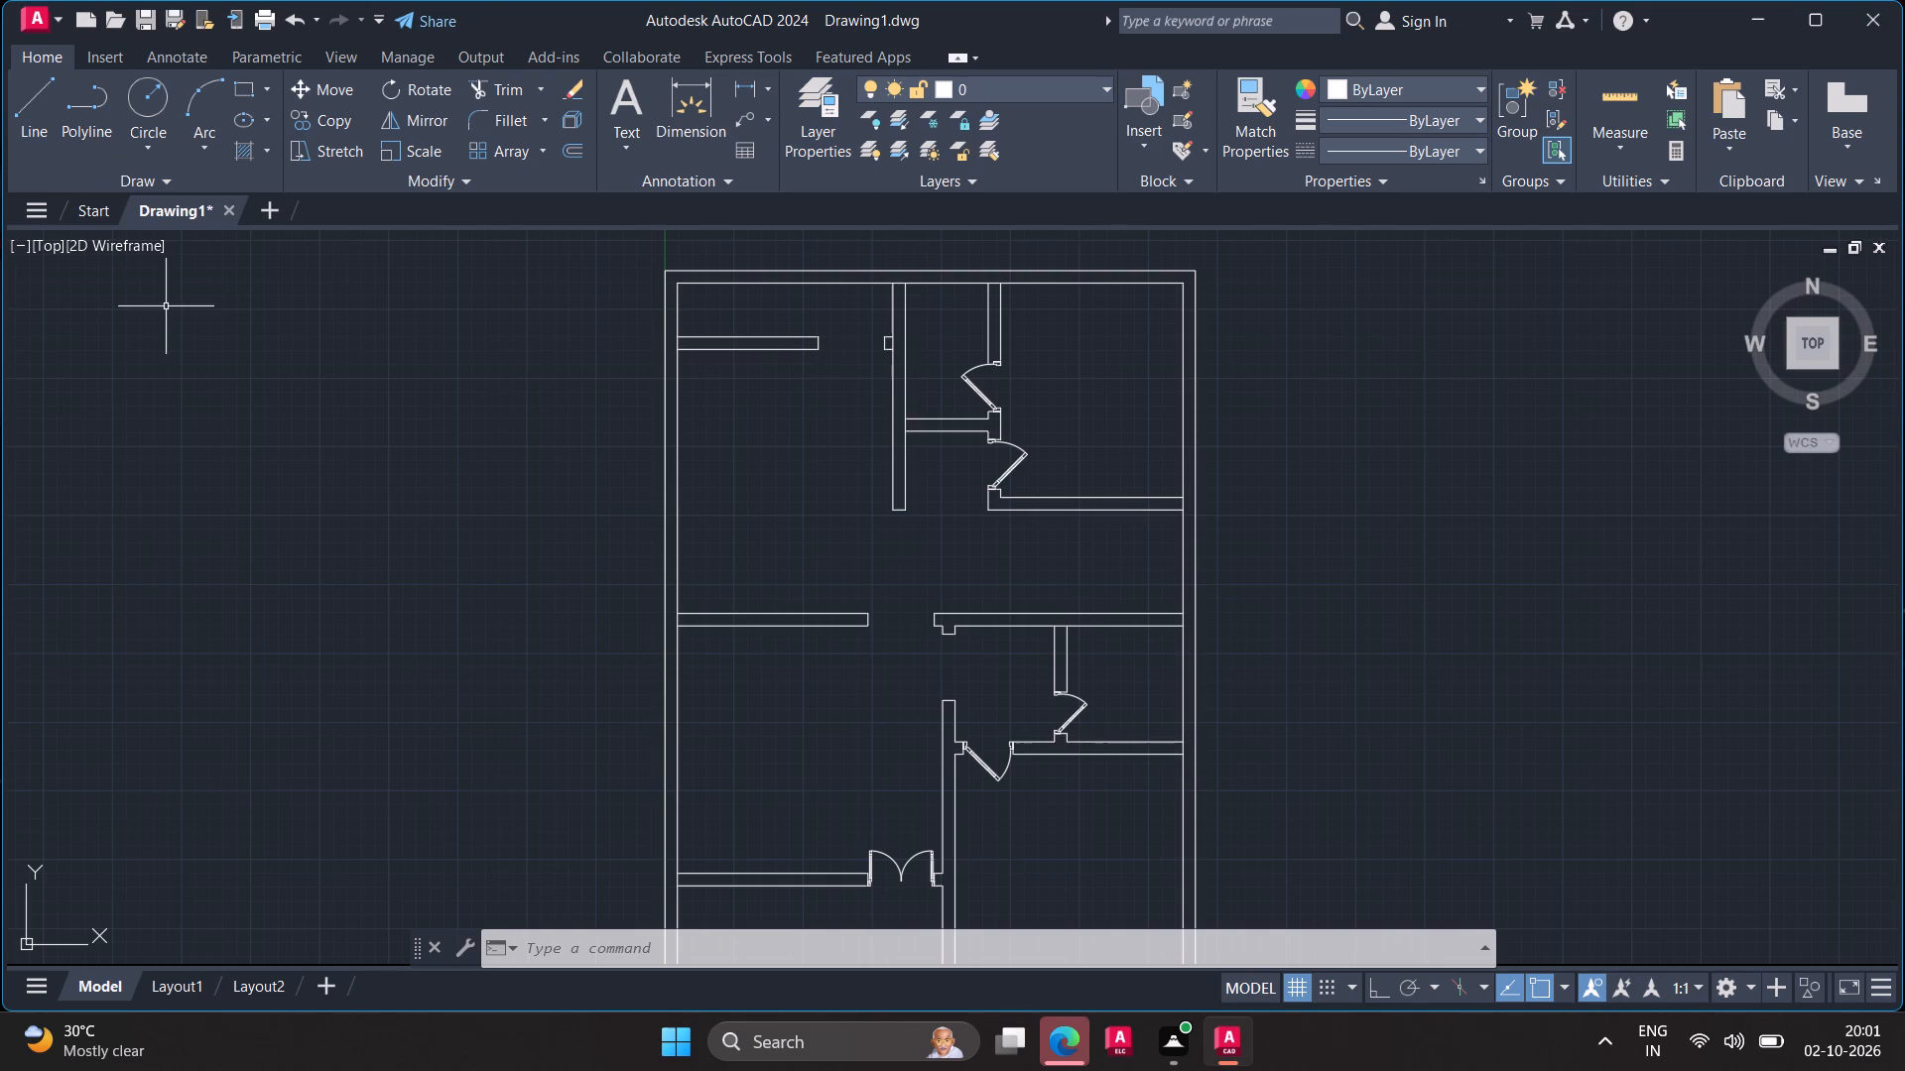
Look through the available lineweights and linetypes, including the linetypes that can be loaded, without changing the current settings.
left_click(1470, 112)
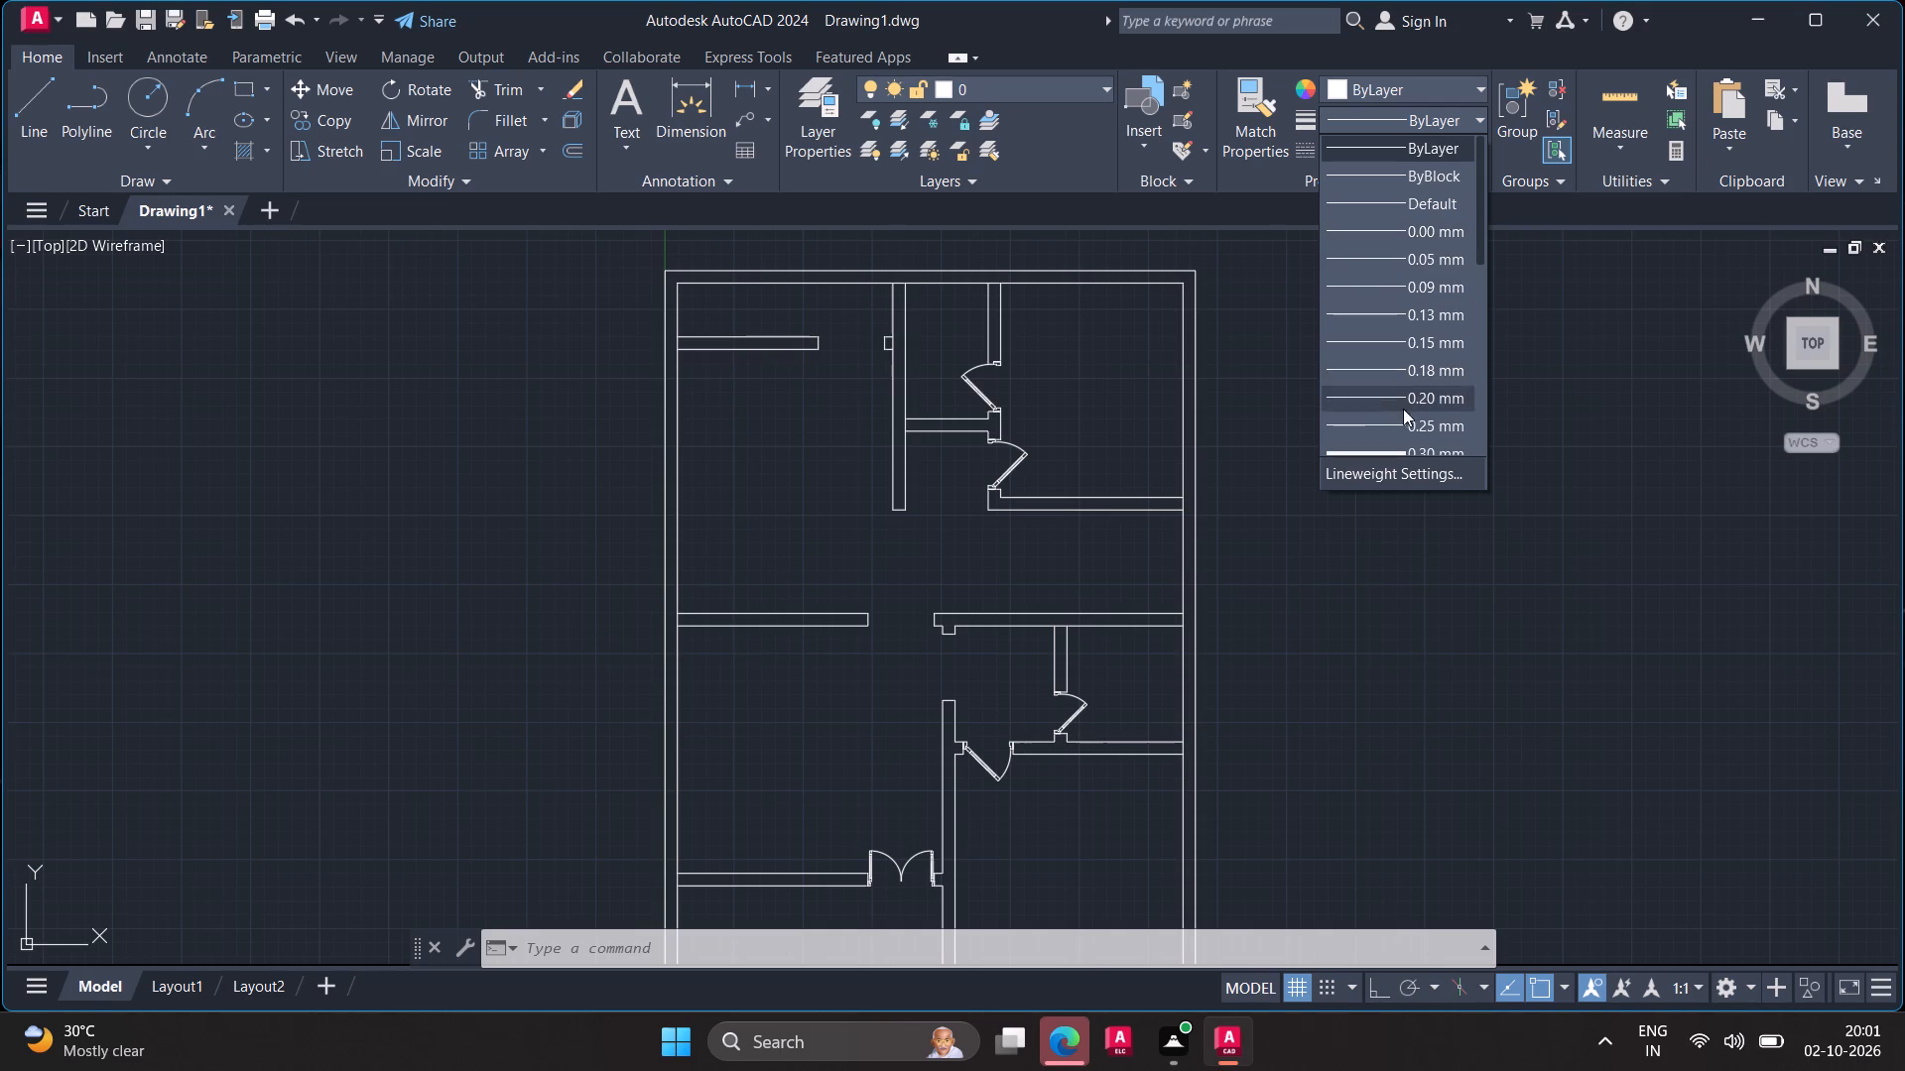
left_click(1549, 366)
left_click(1474, 147)
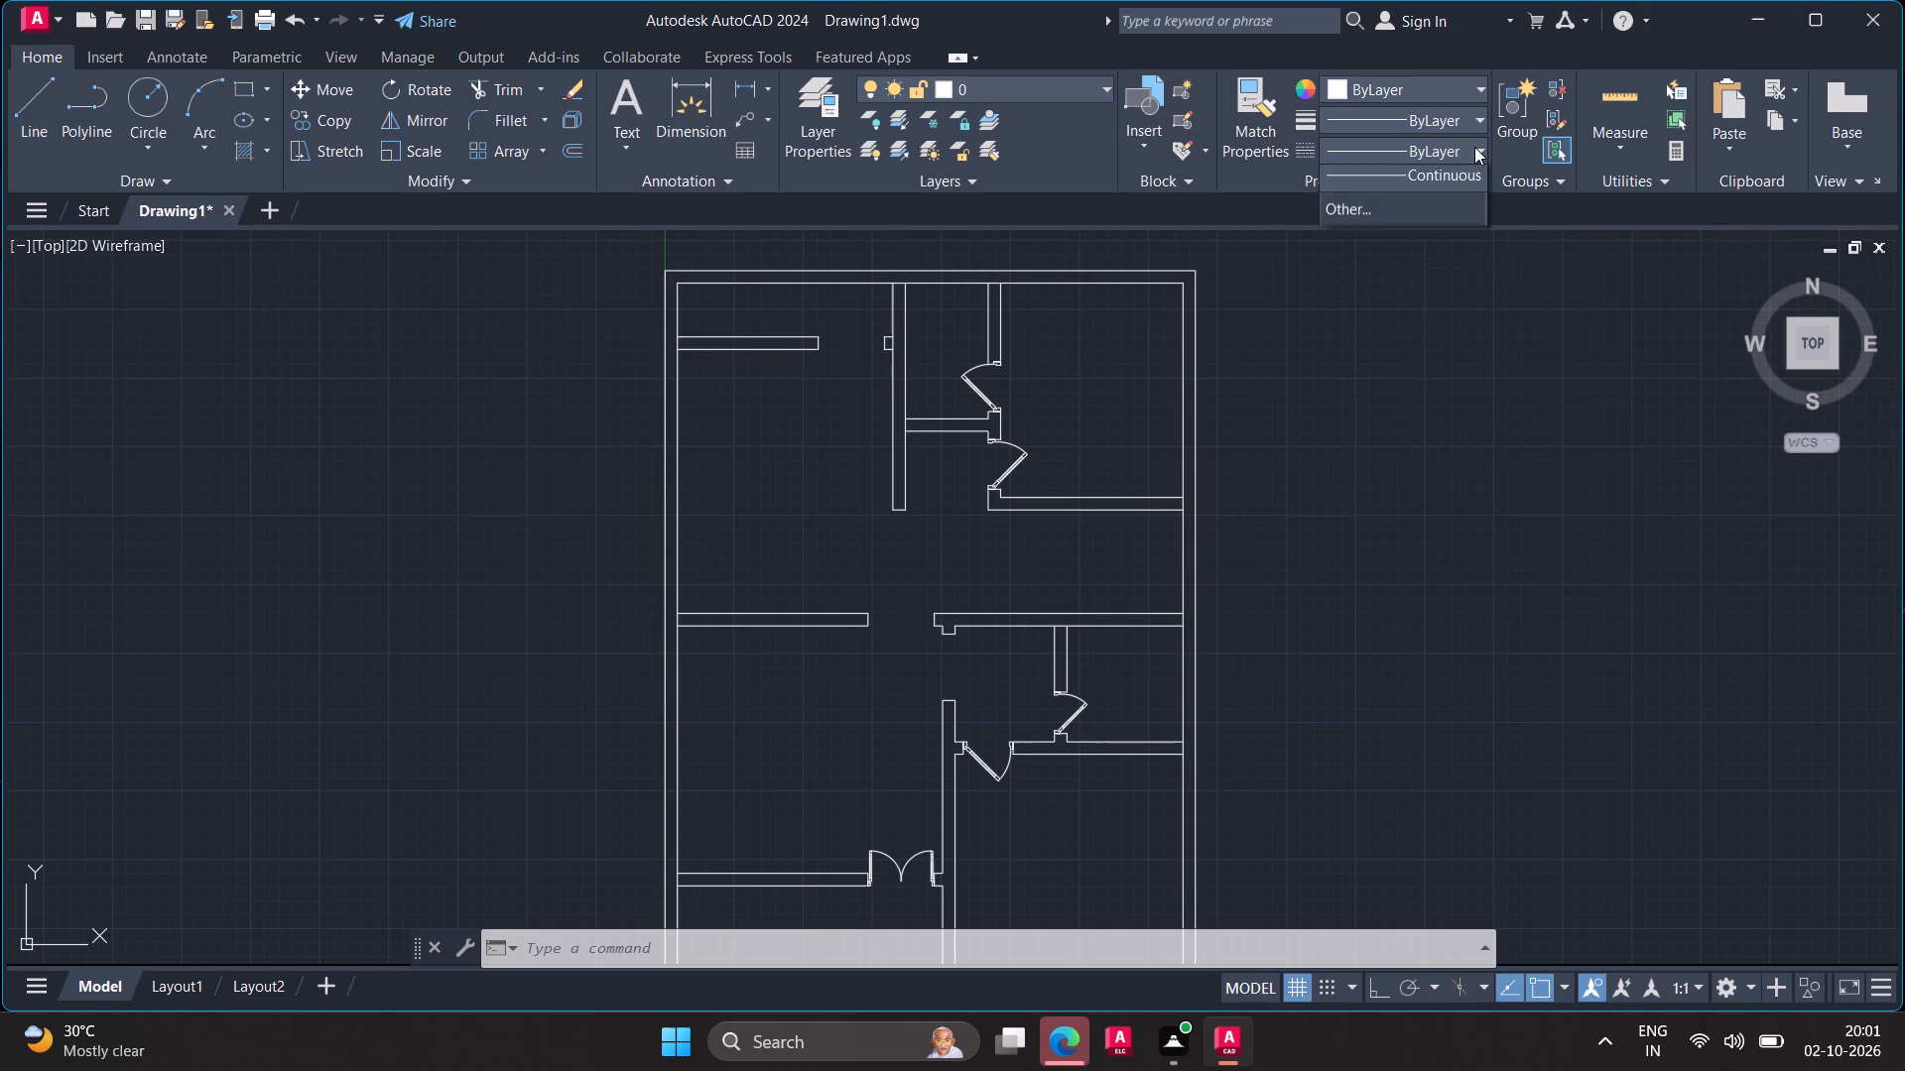
left_click(1448, 266)
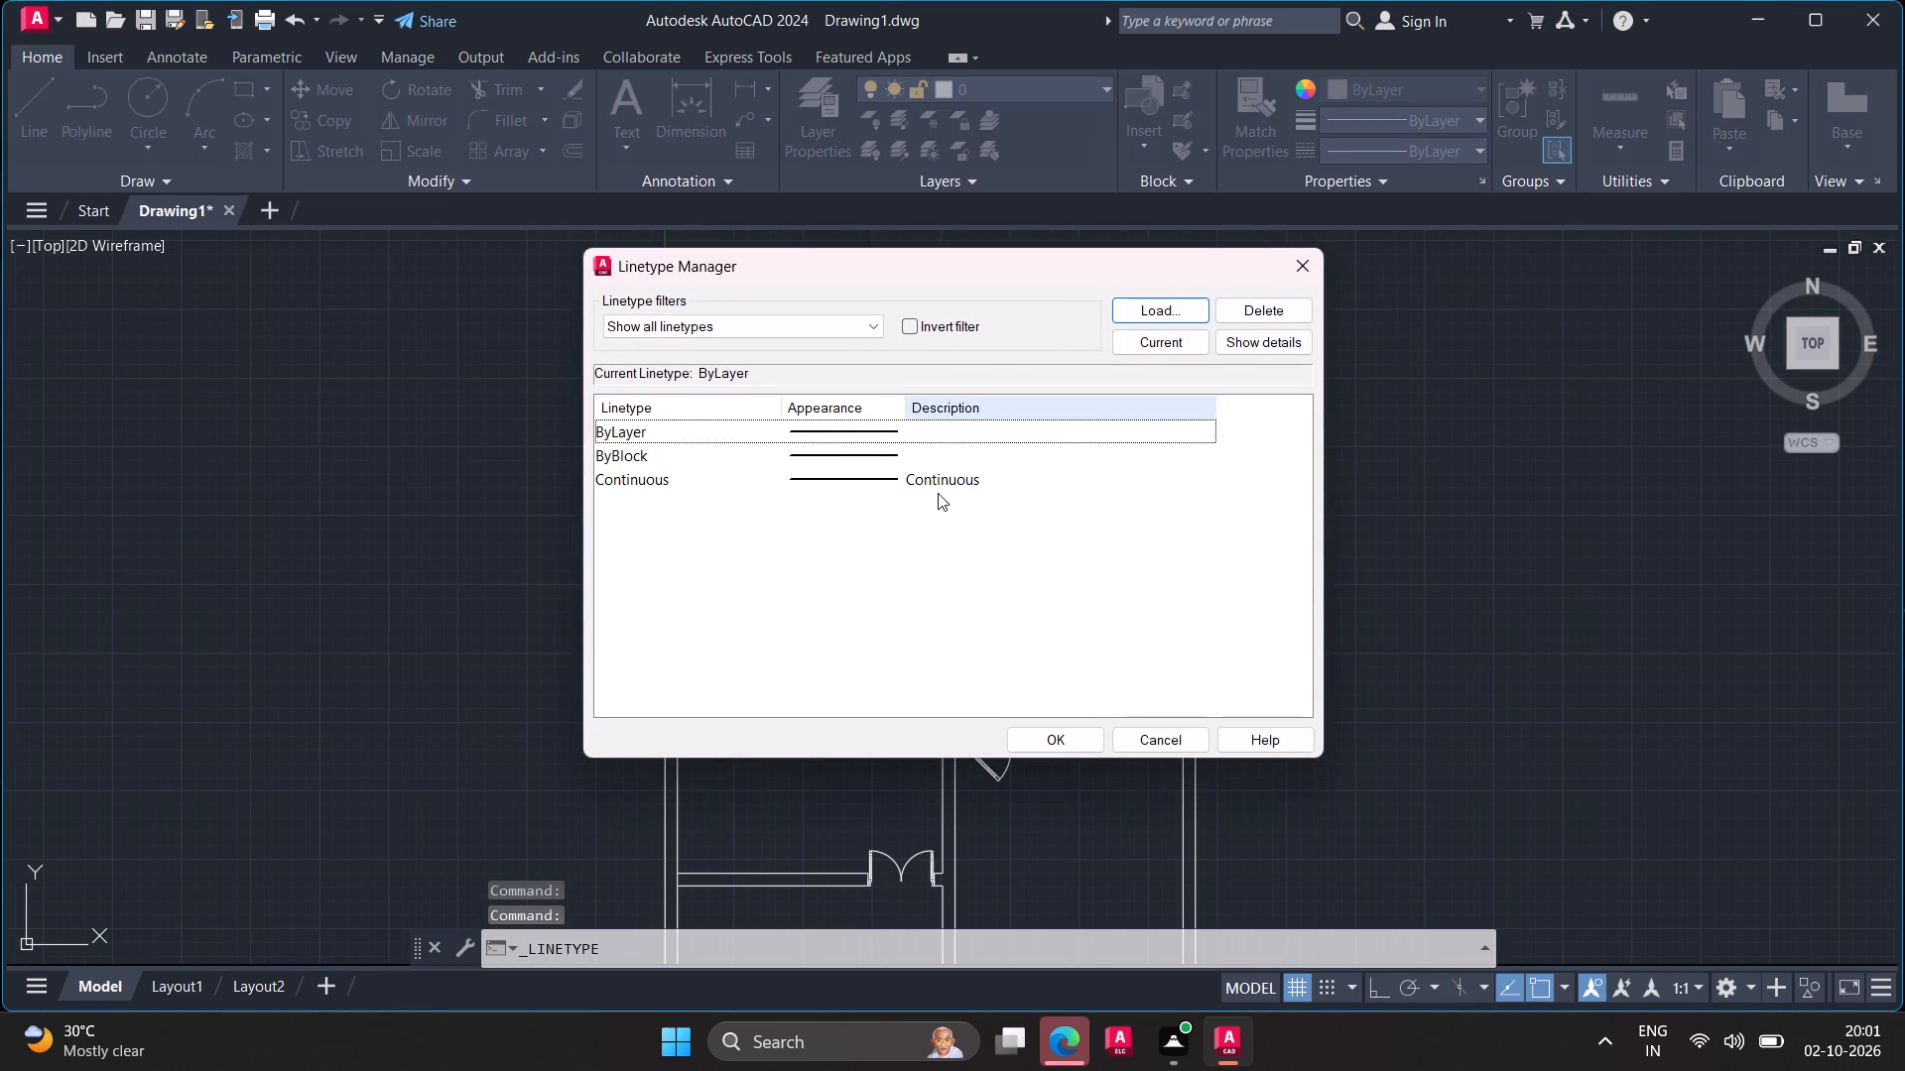
left_click(1169, 311)
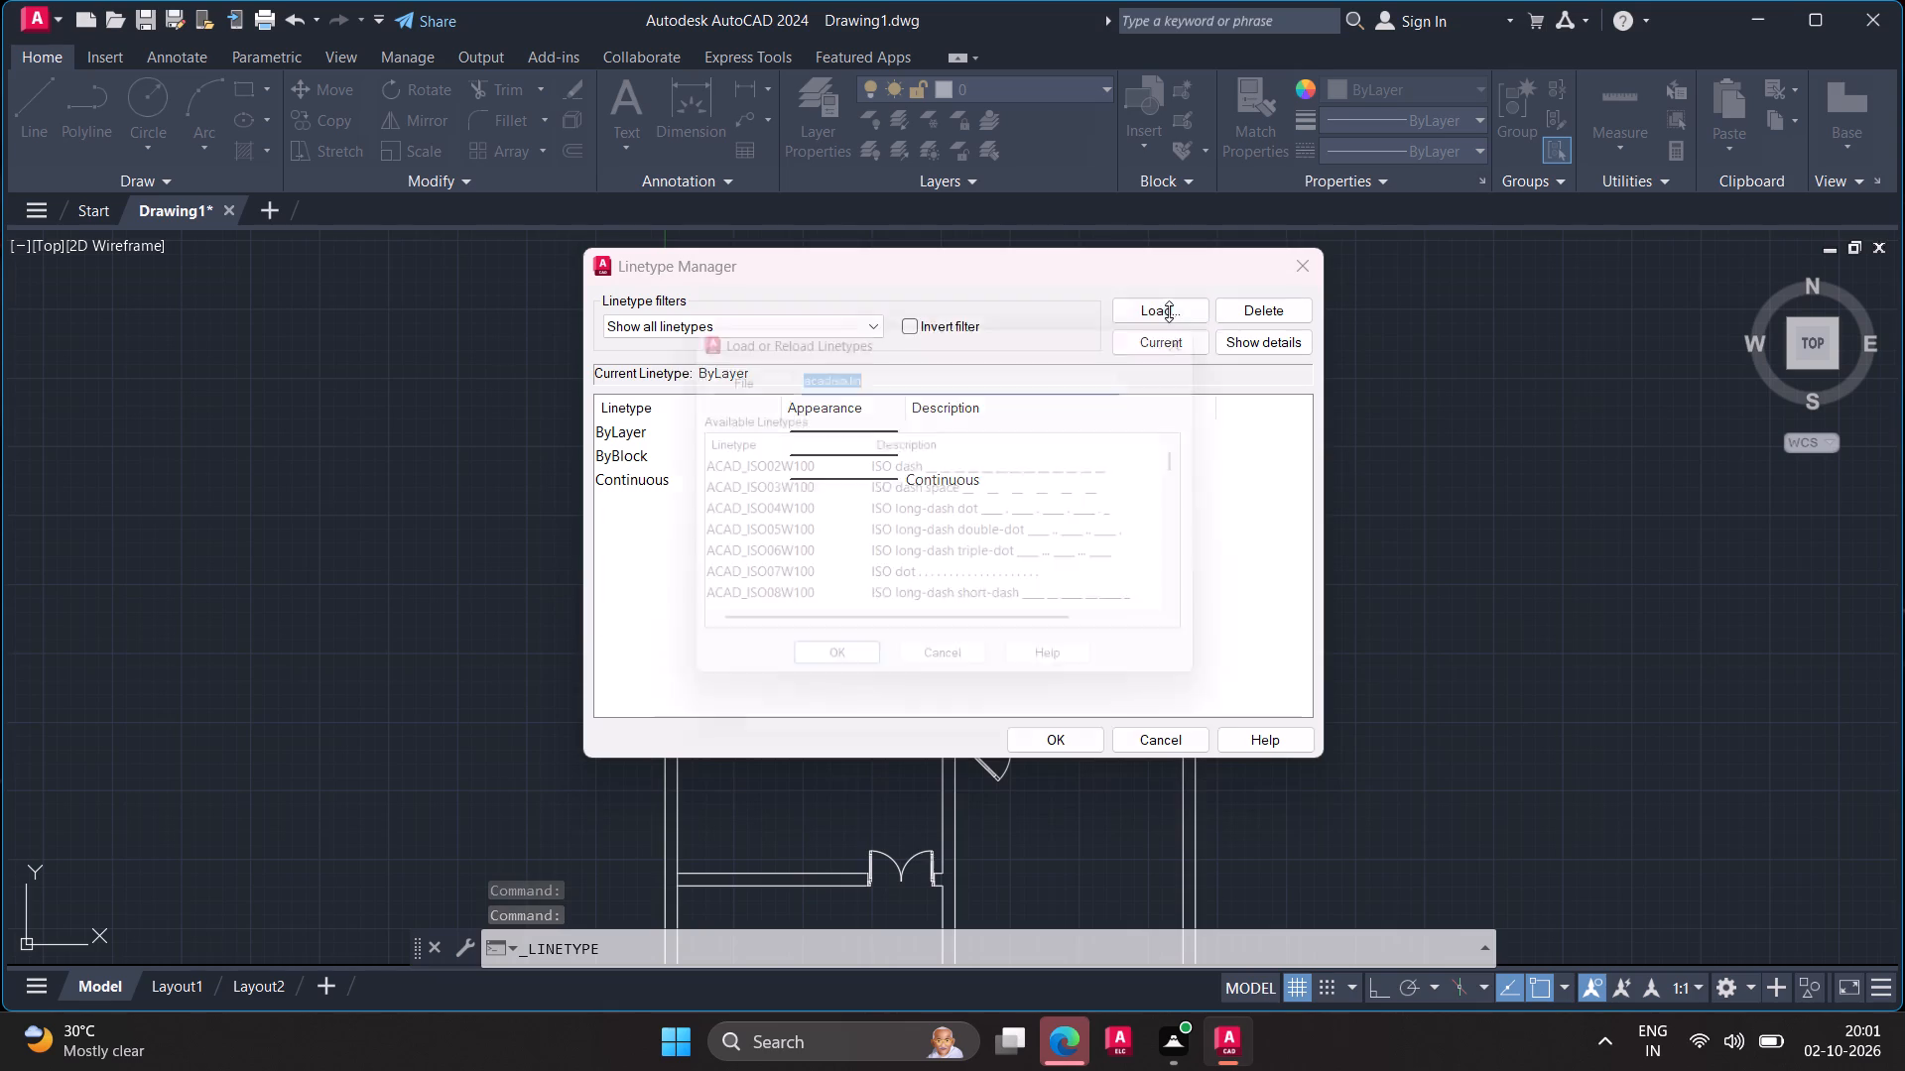
key("Escape")
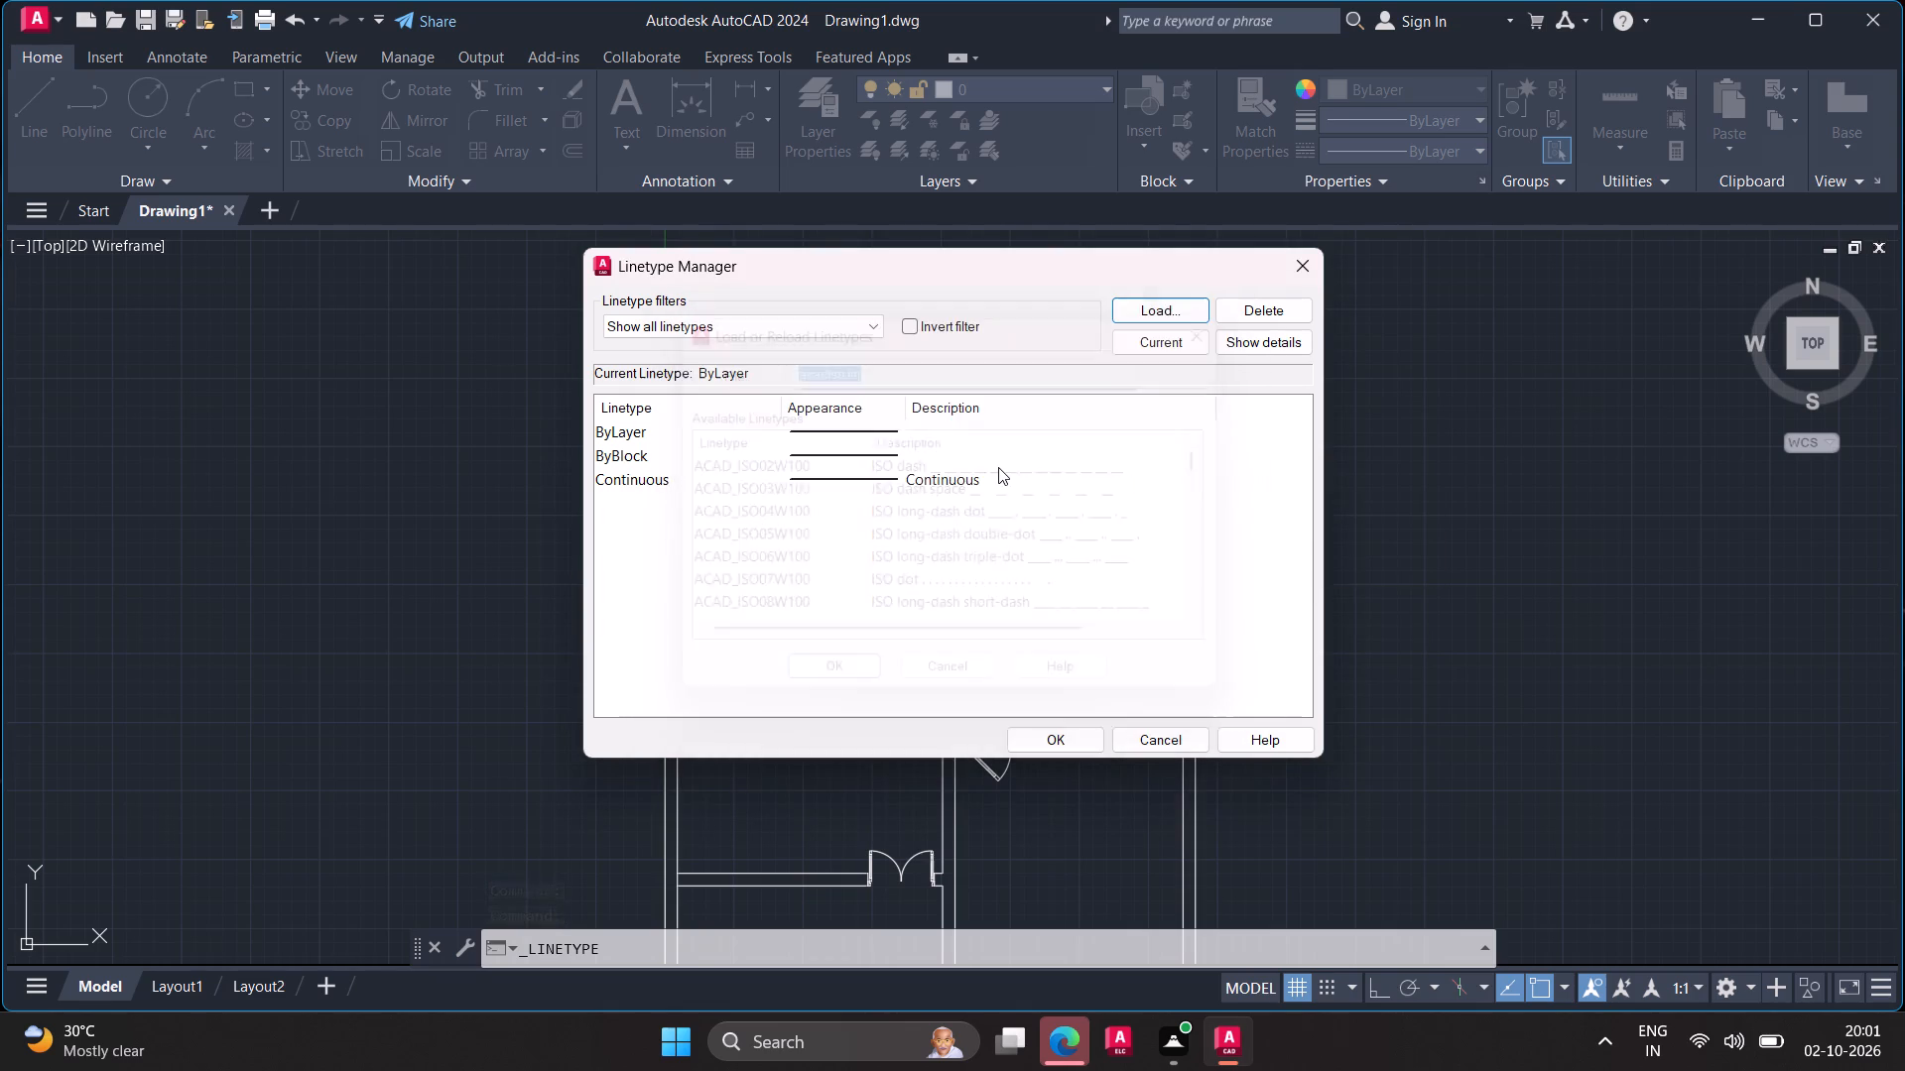
key("Escape")
key("Escape")
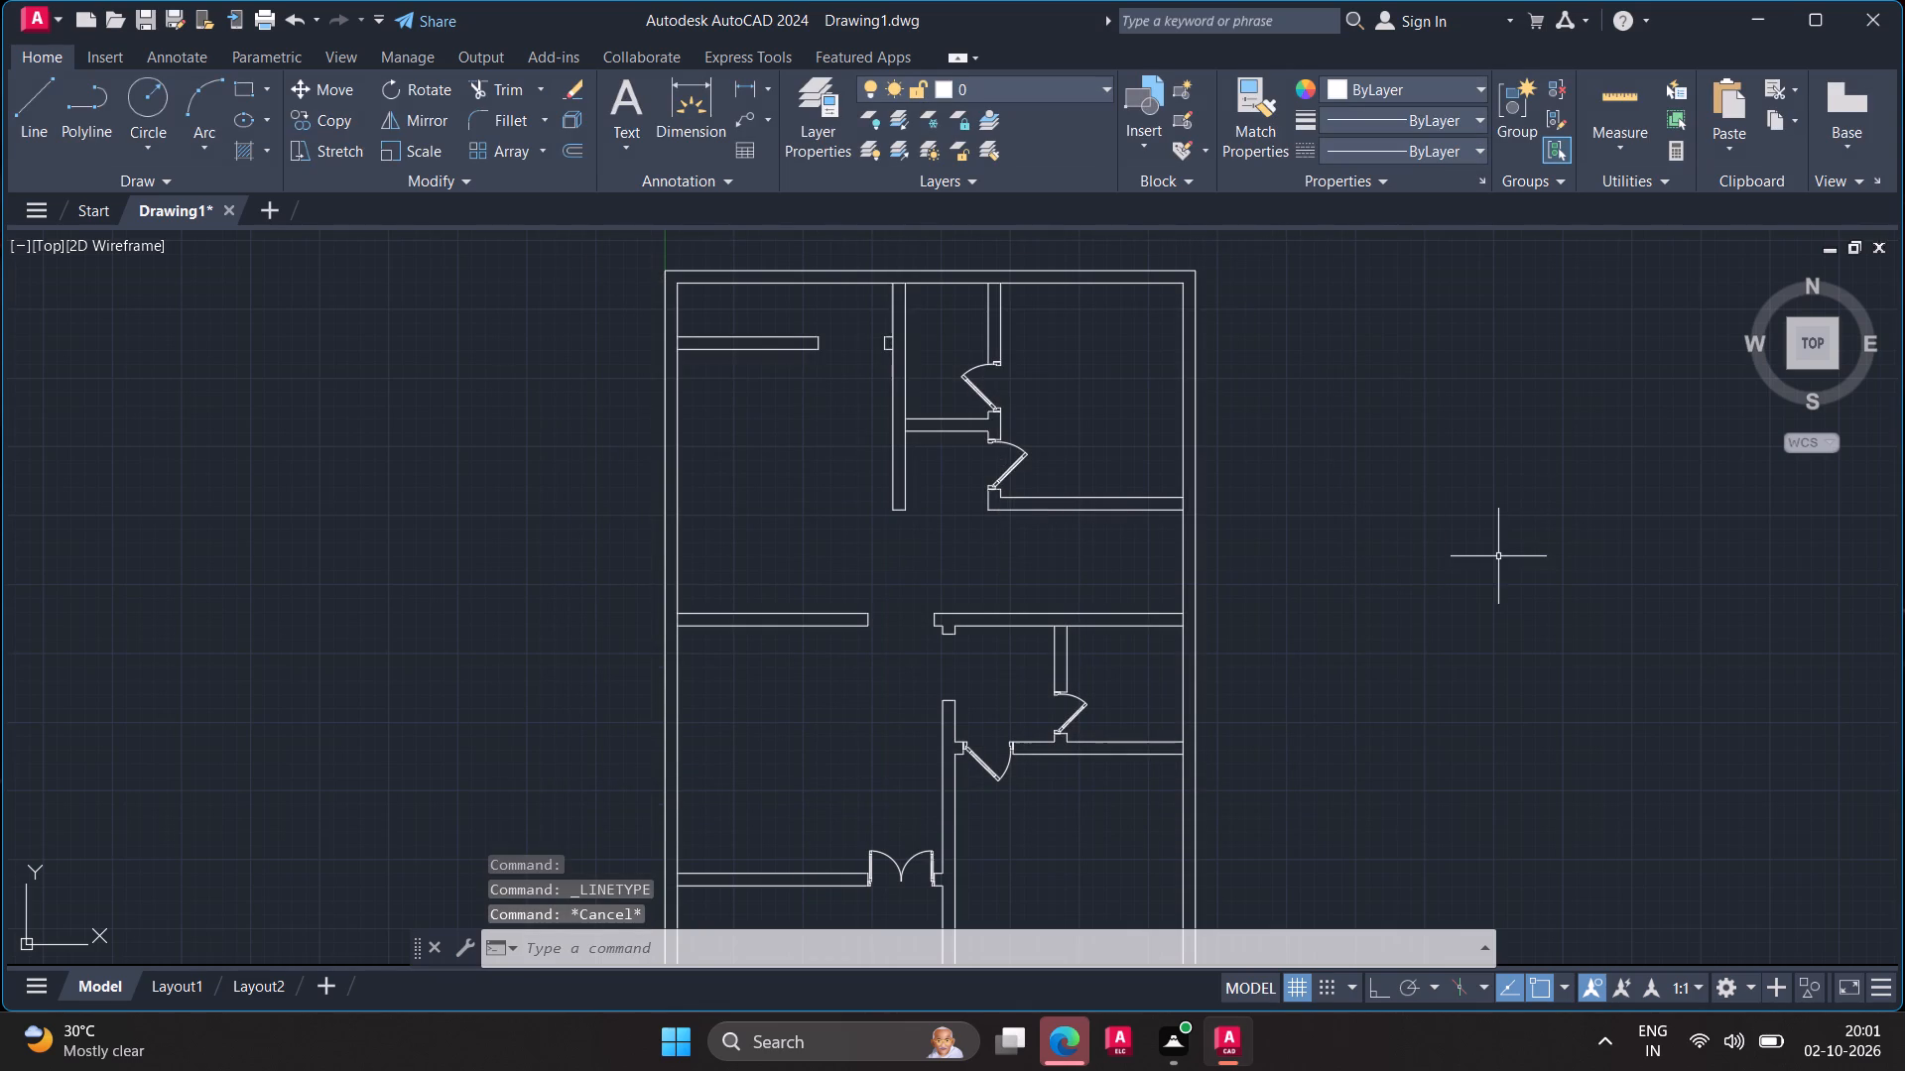
Insert the plan-view window block from DesignCenter's House Designer.dwg into the free space east of the floor plan.
scroll(1494, 560, "down", 1)
middle_click_drag(1494, 562, 1448, 572)
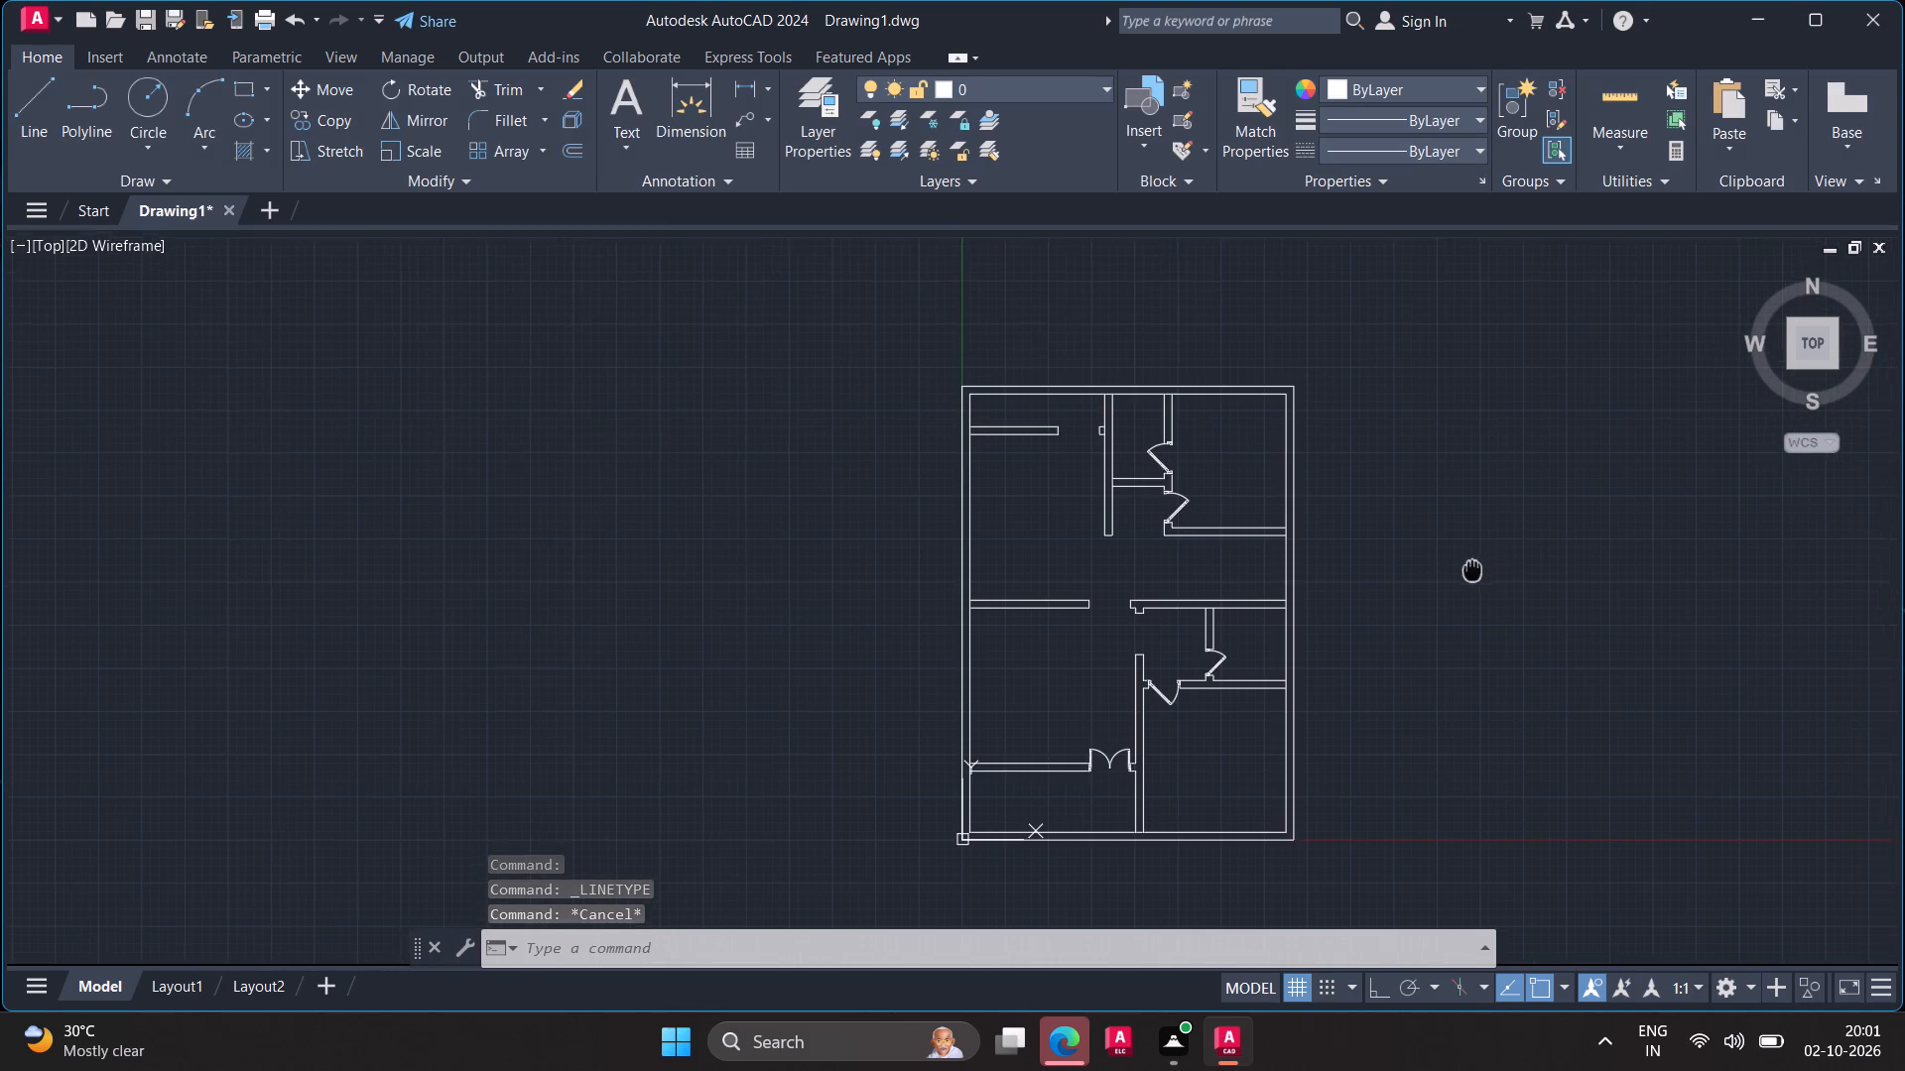
middle_click_drag(1448, 572, 1400, 572)
middle_click_drag(1343, 551, 1188, 504)
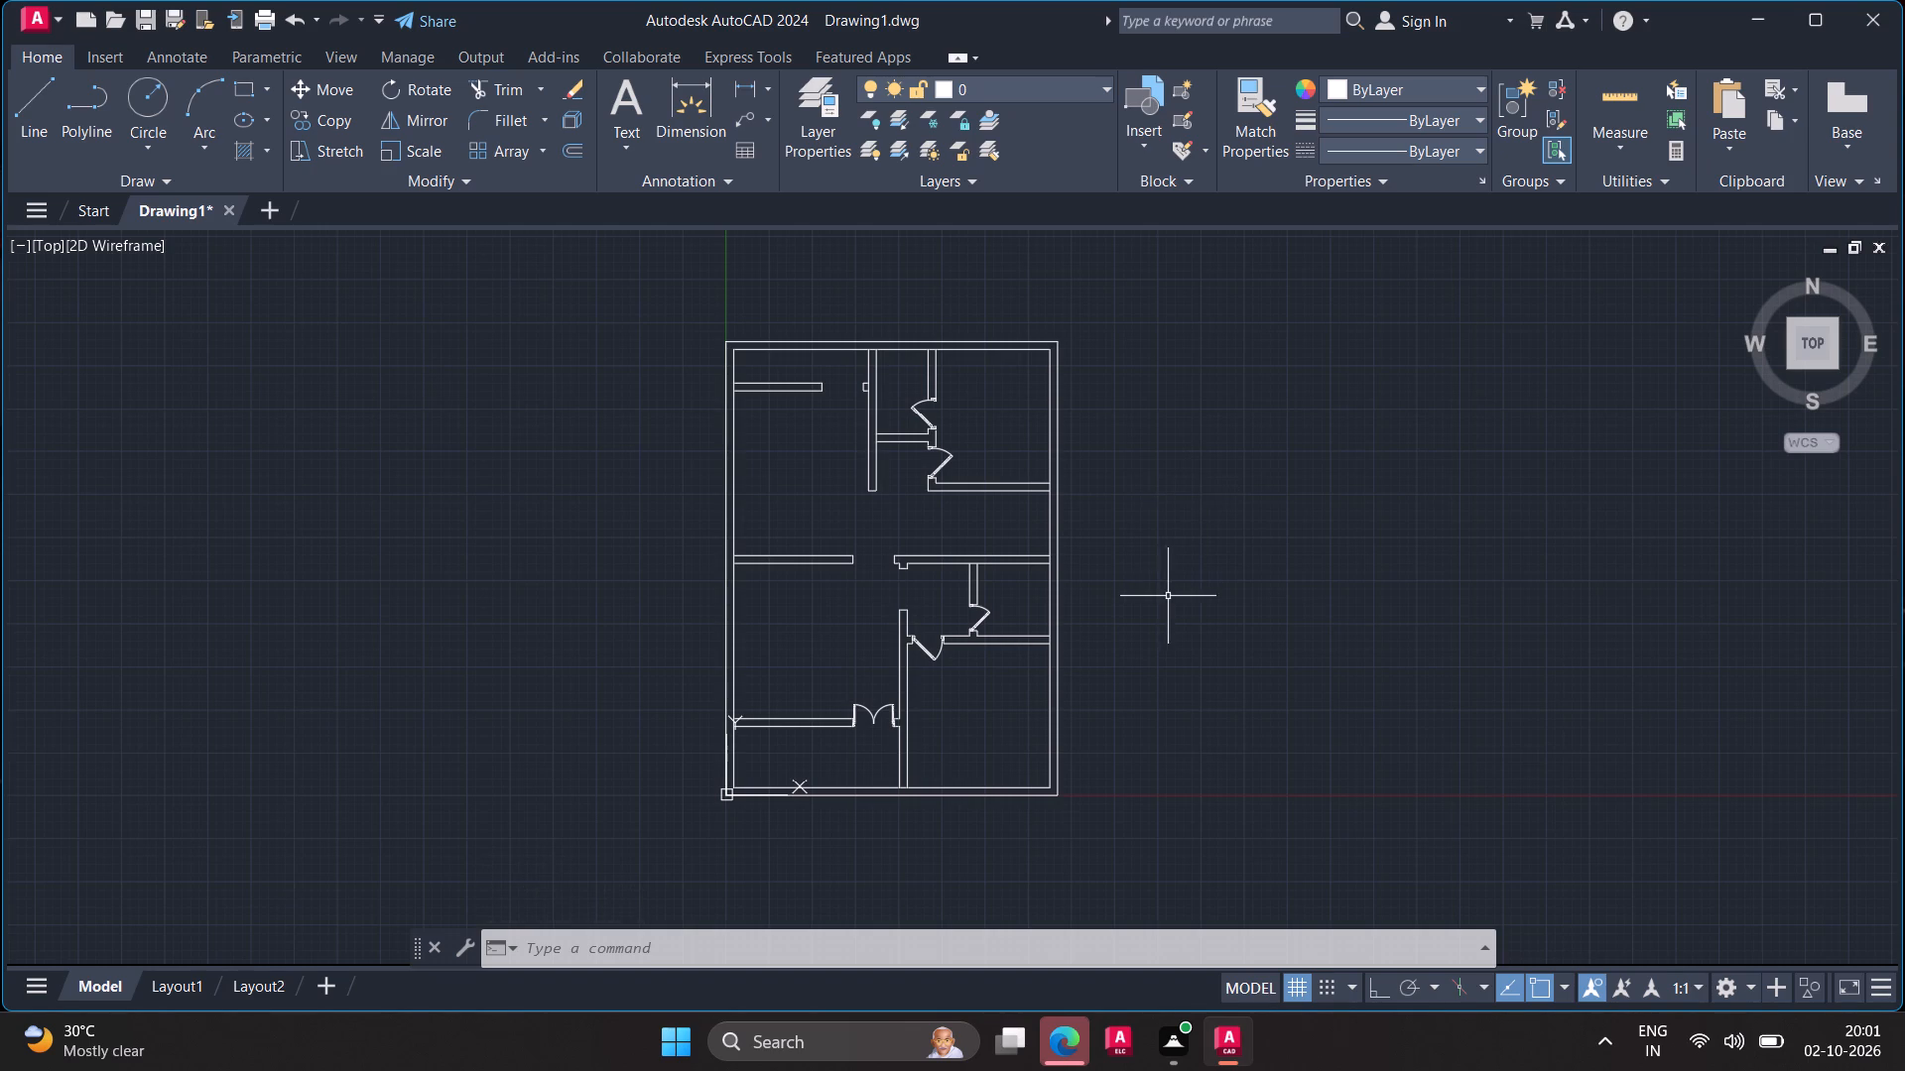
middle_click_drag(1163, 642, 1296, 556)
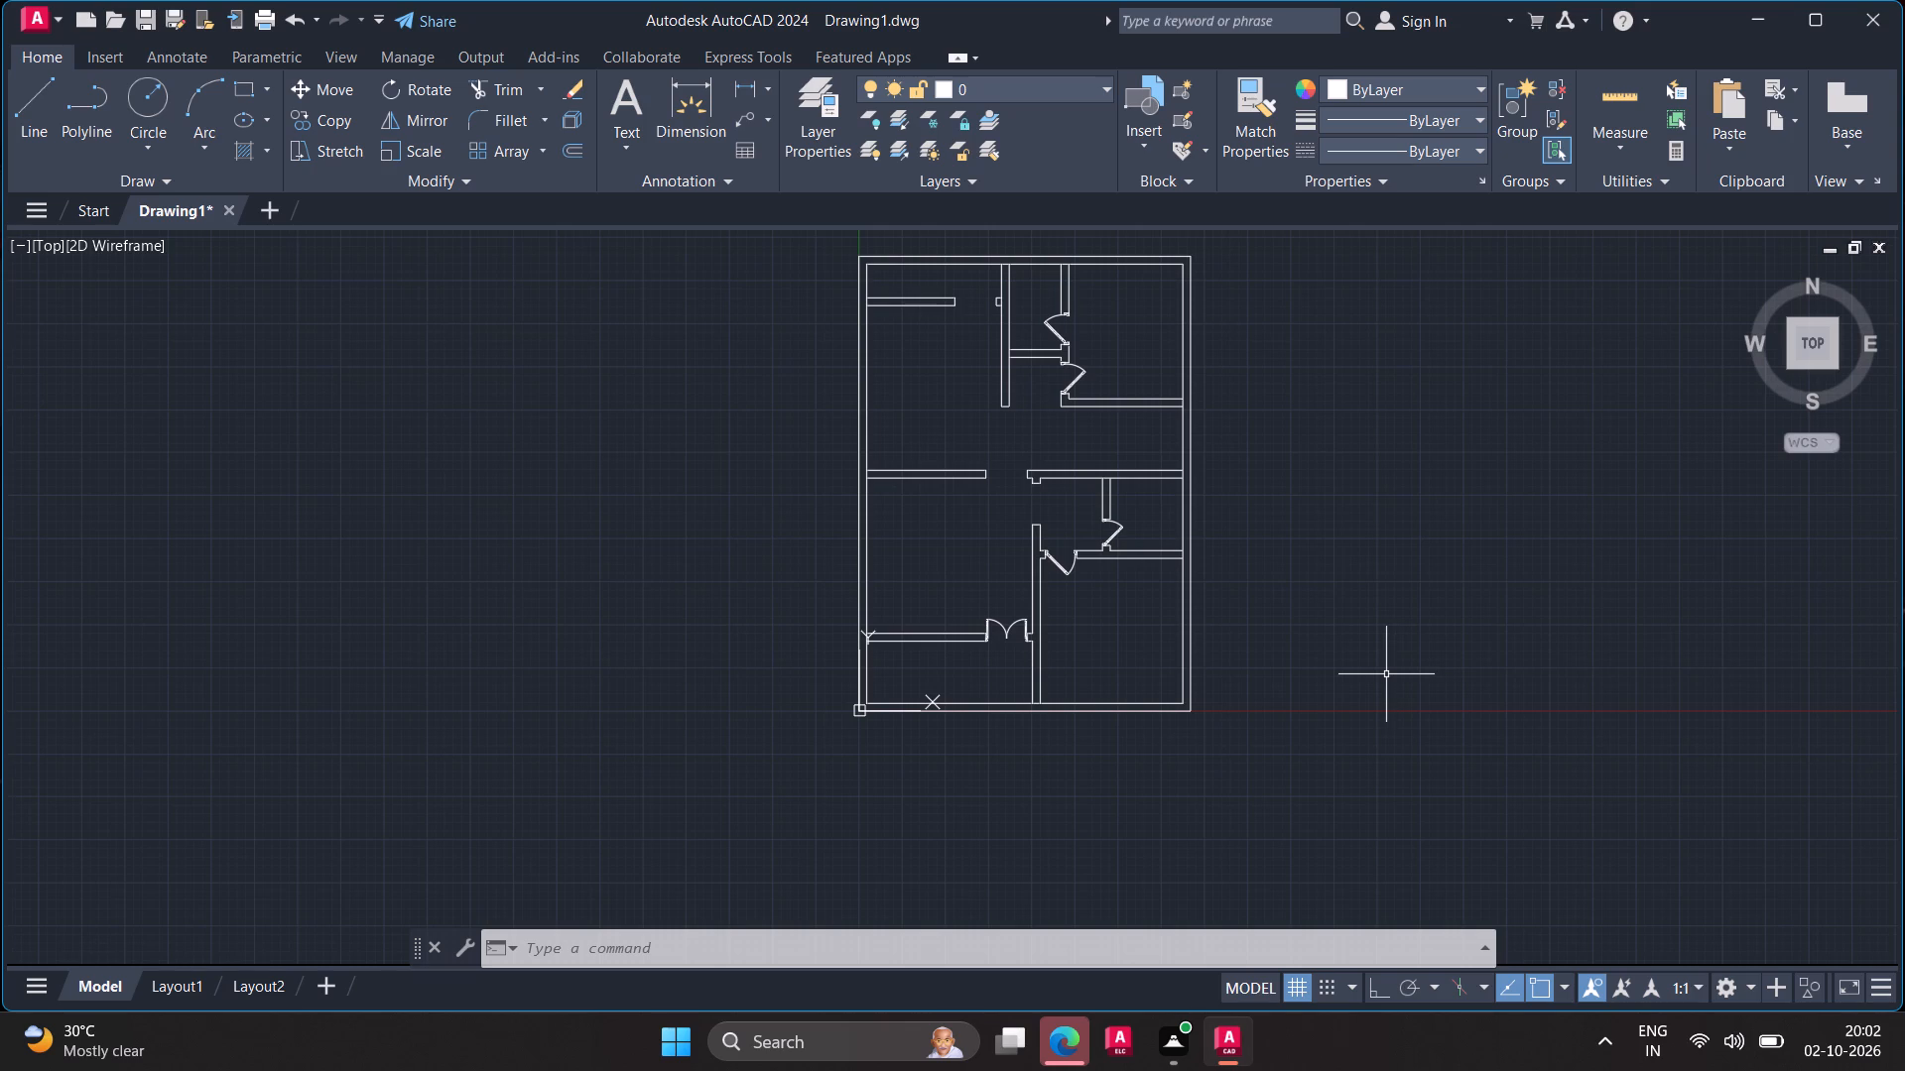
key("ctrl+2")
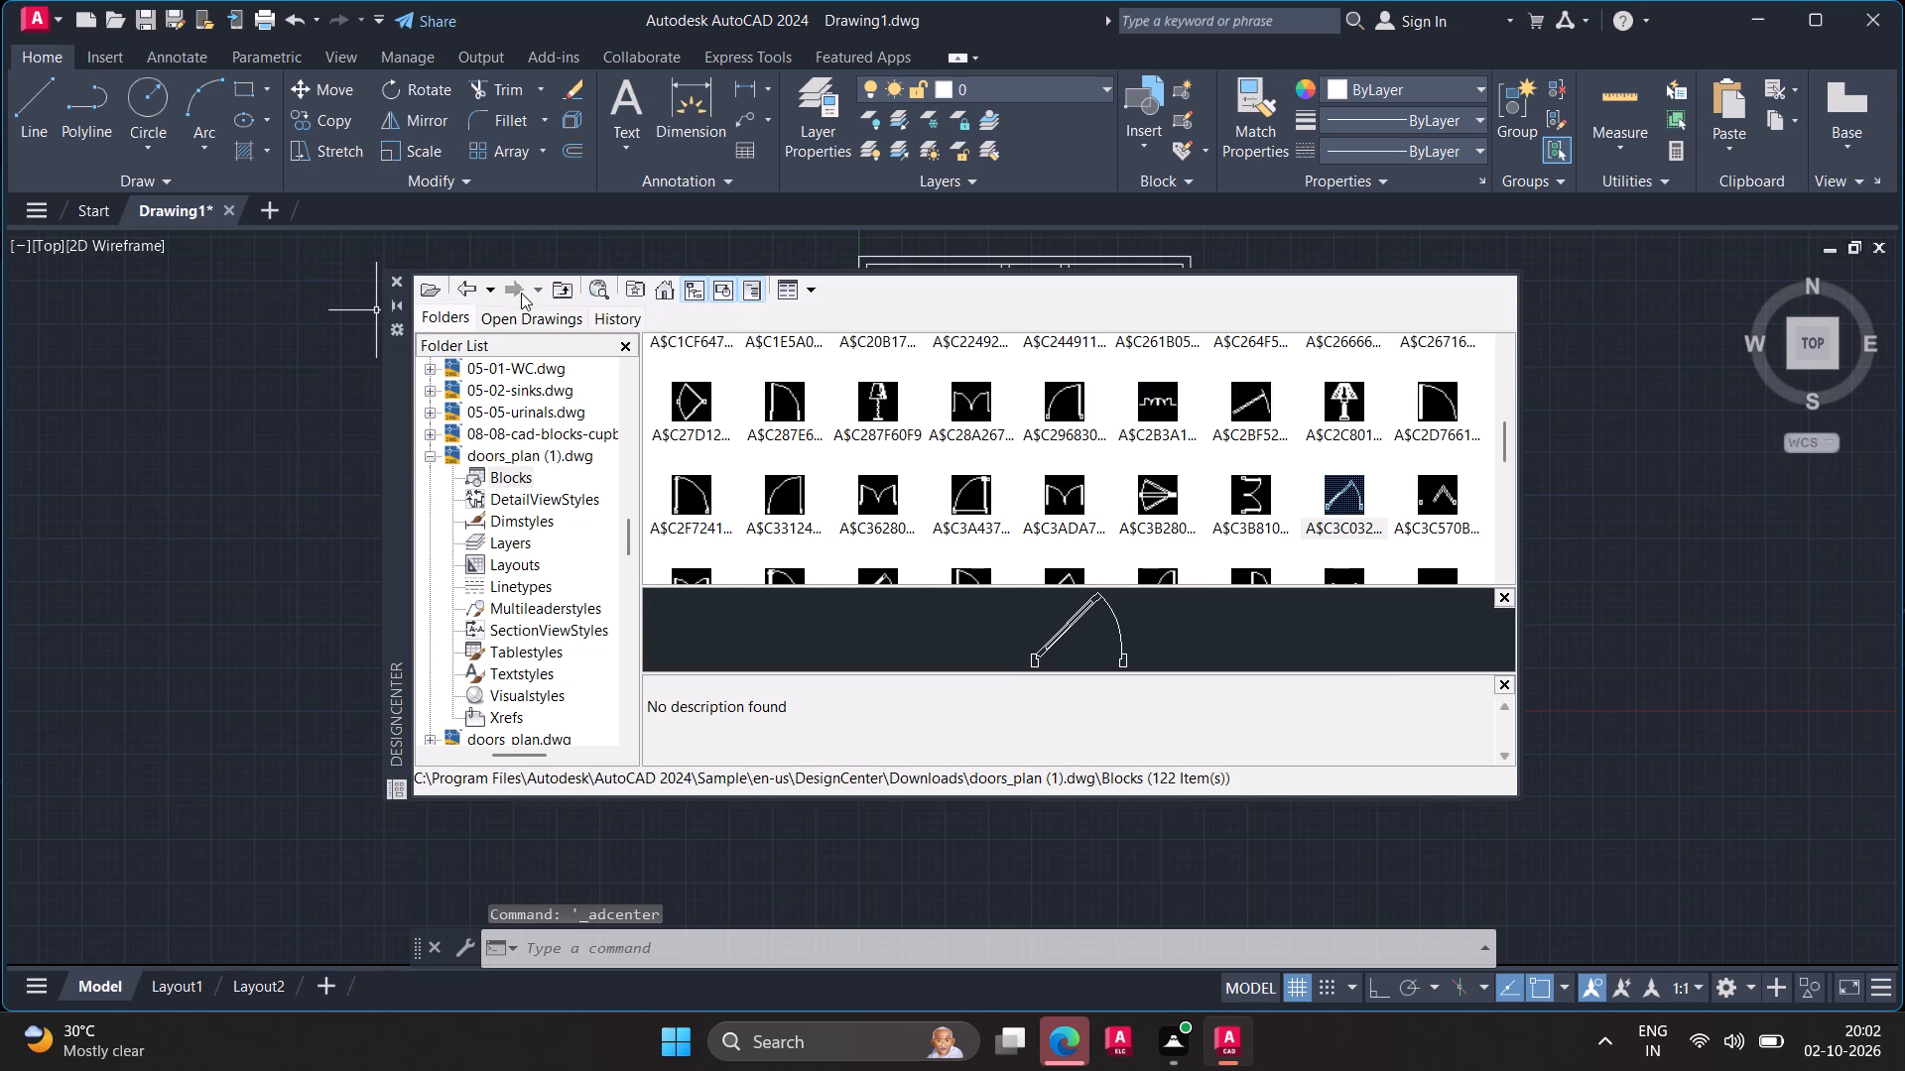
left_click(565, 292)
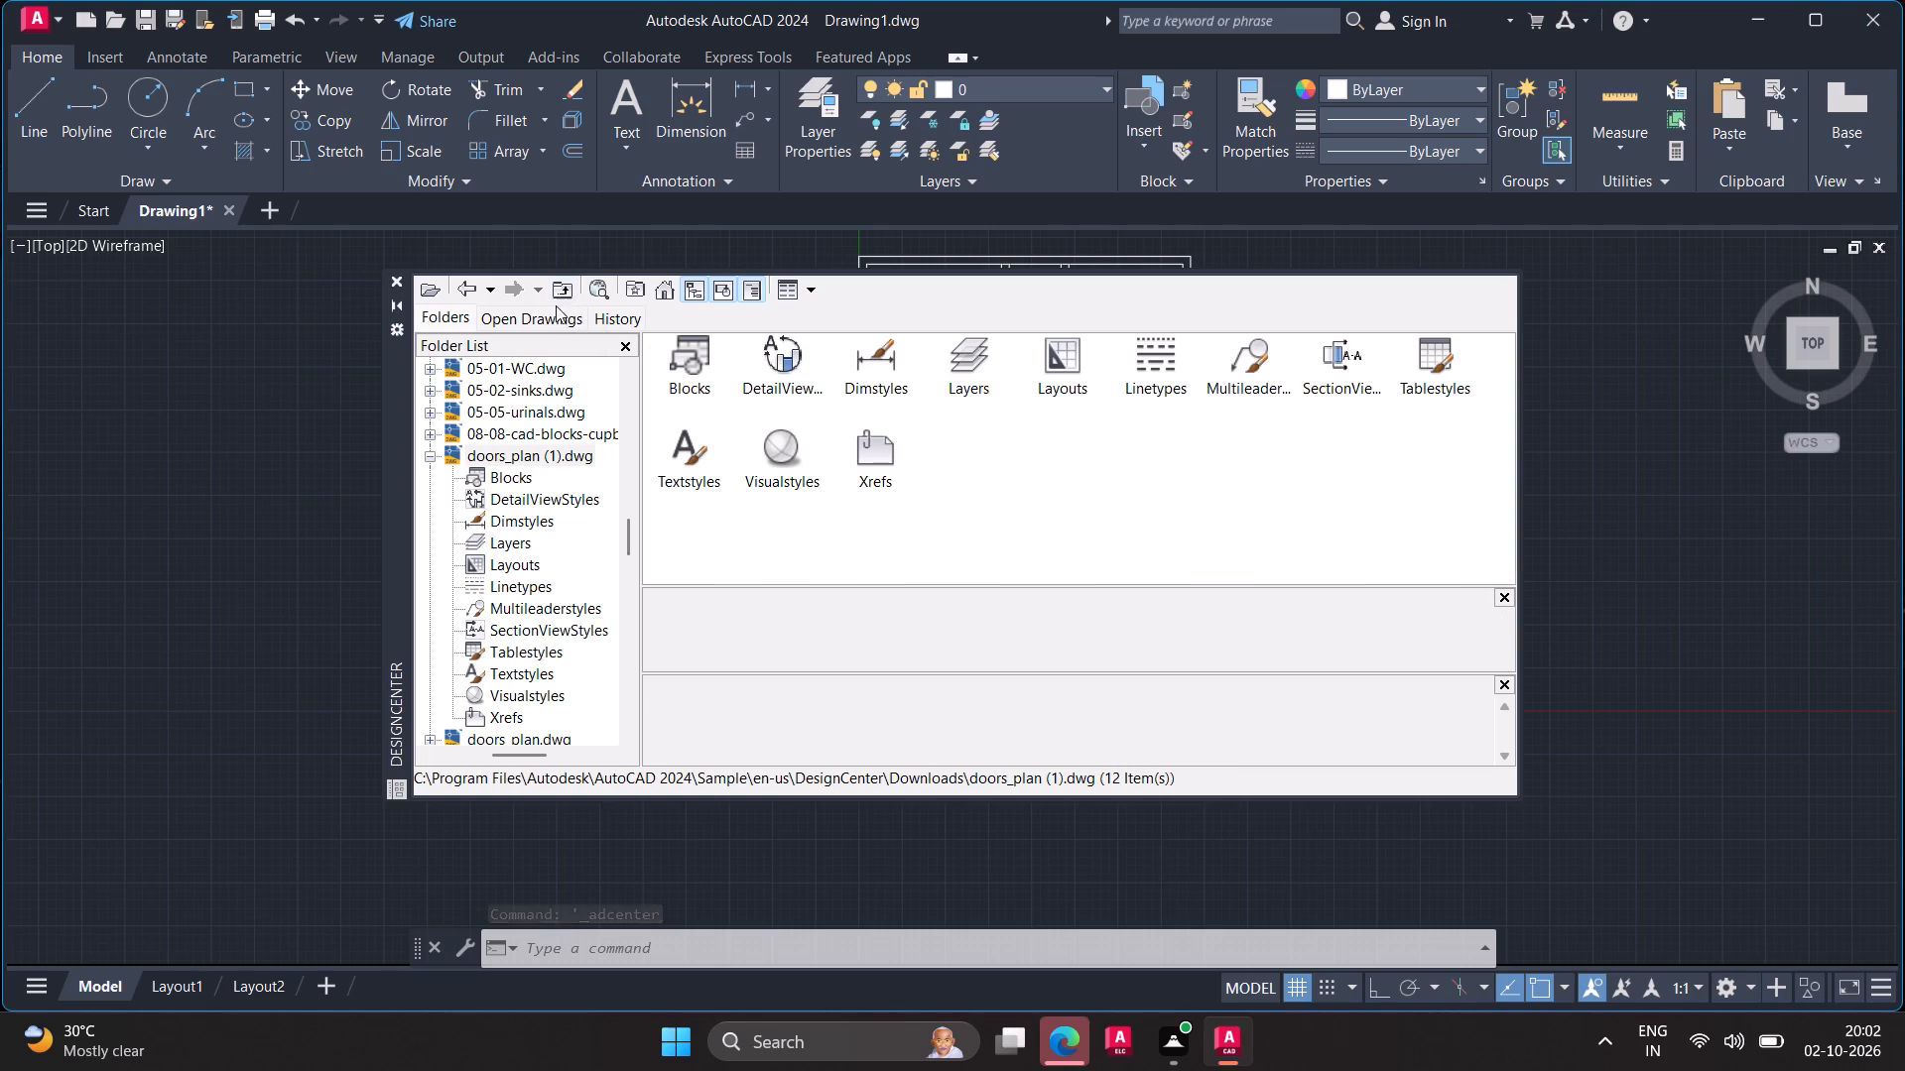
left_click(560, 285)
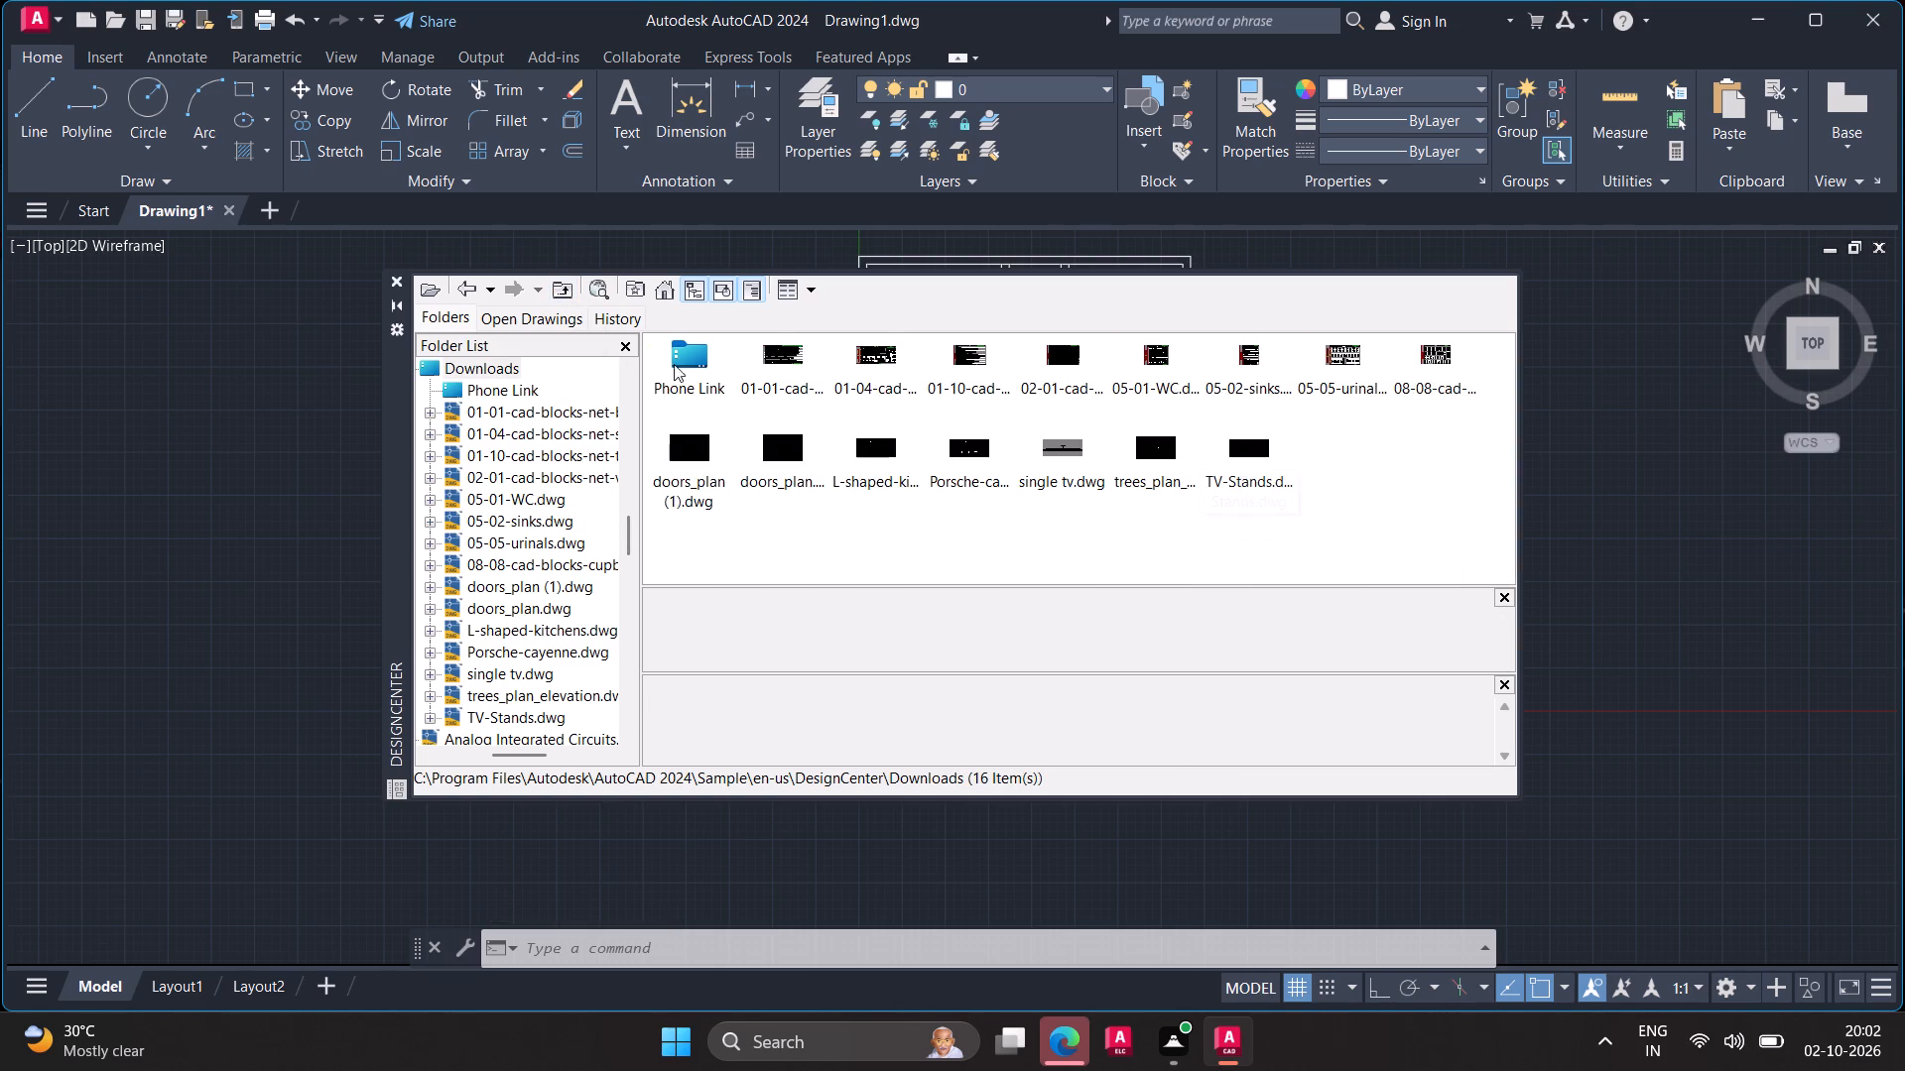
left_click(561, 284)
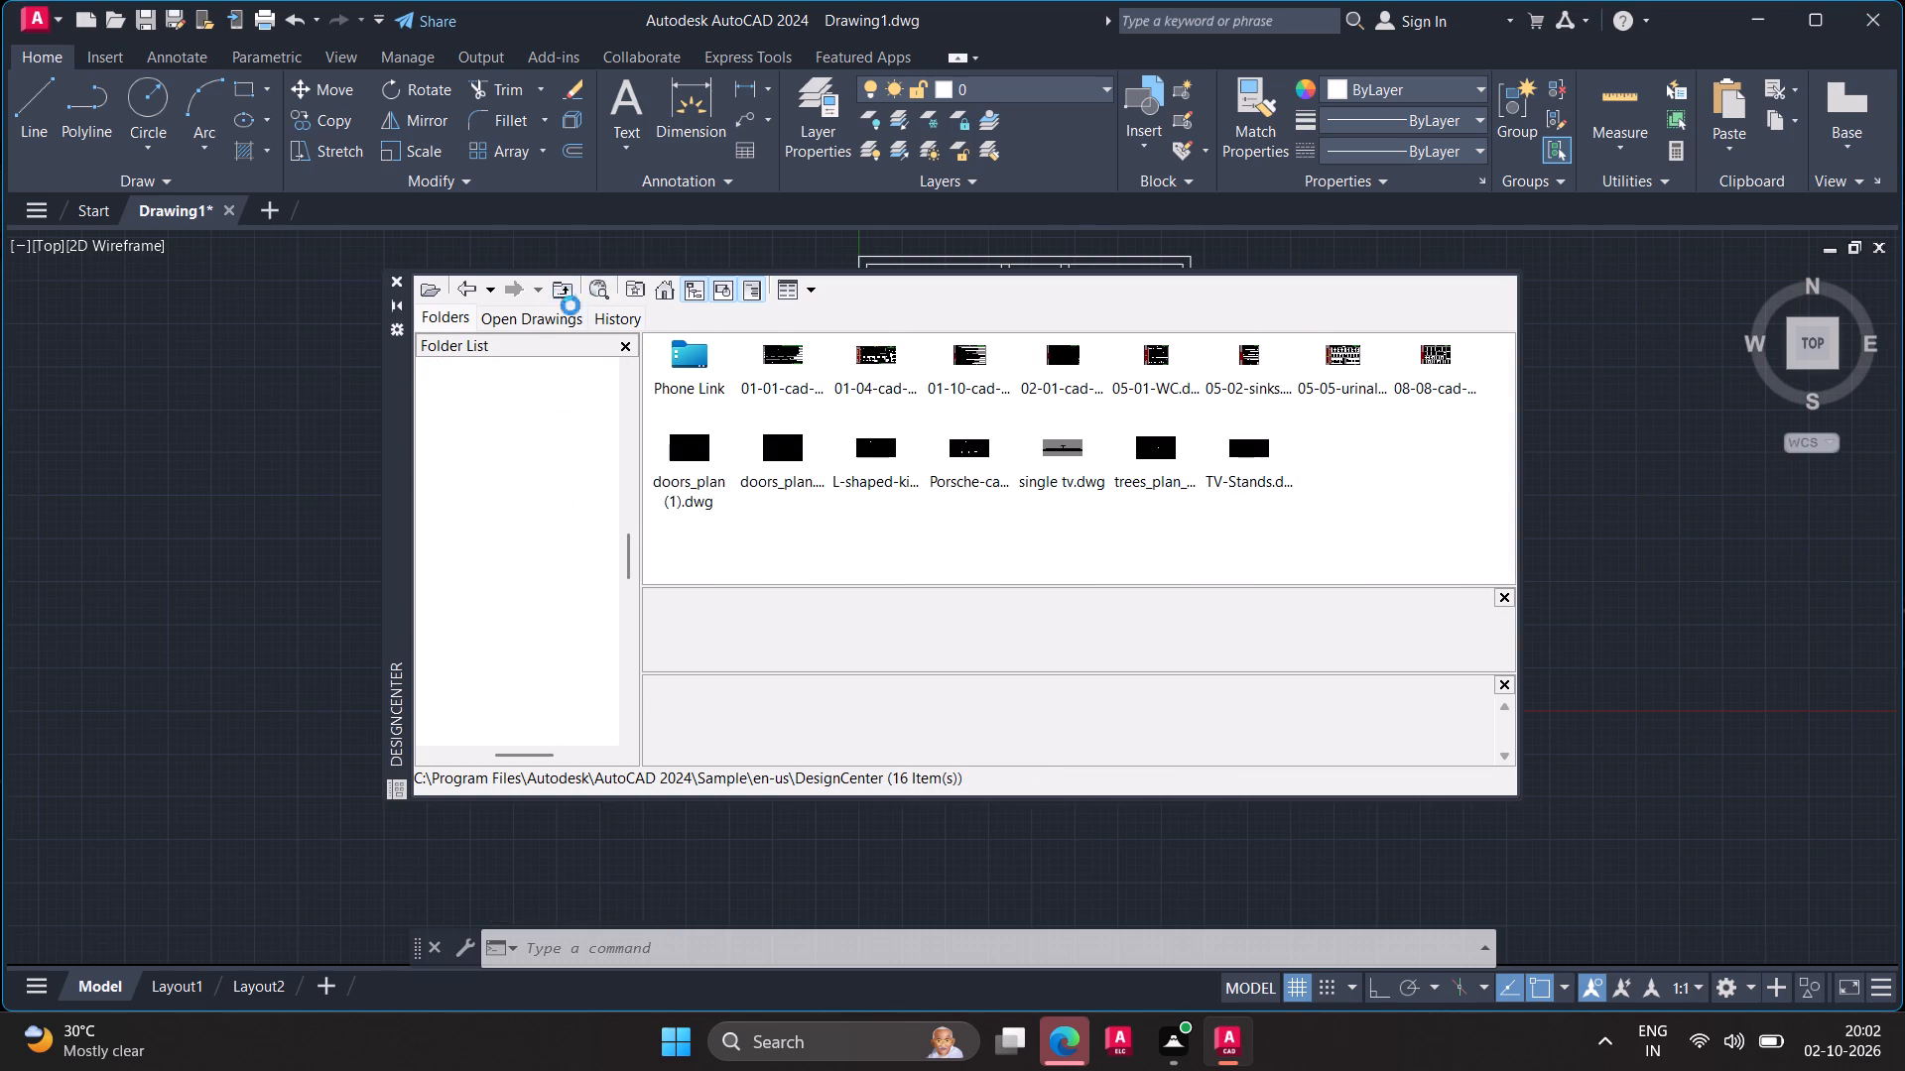
double_click(681, 440)
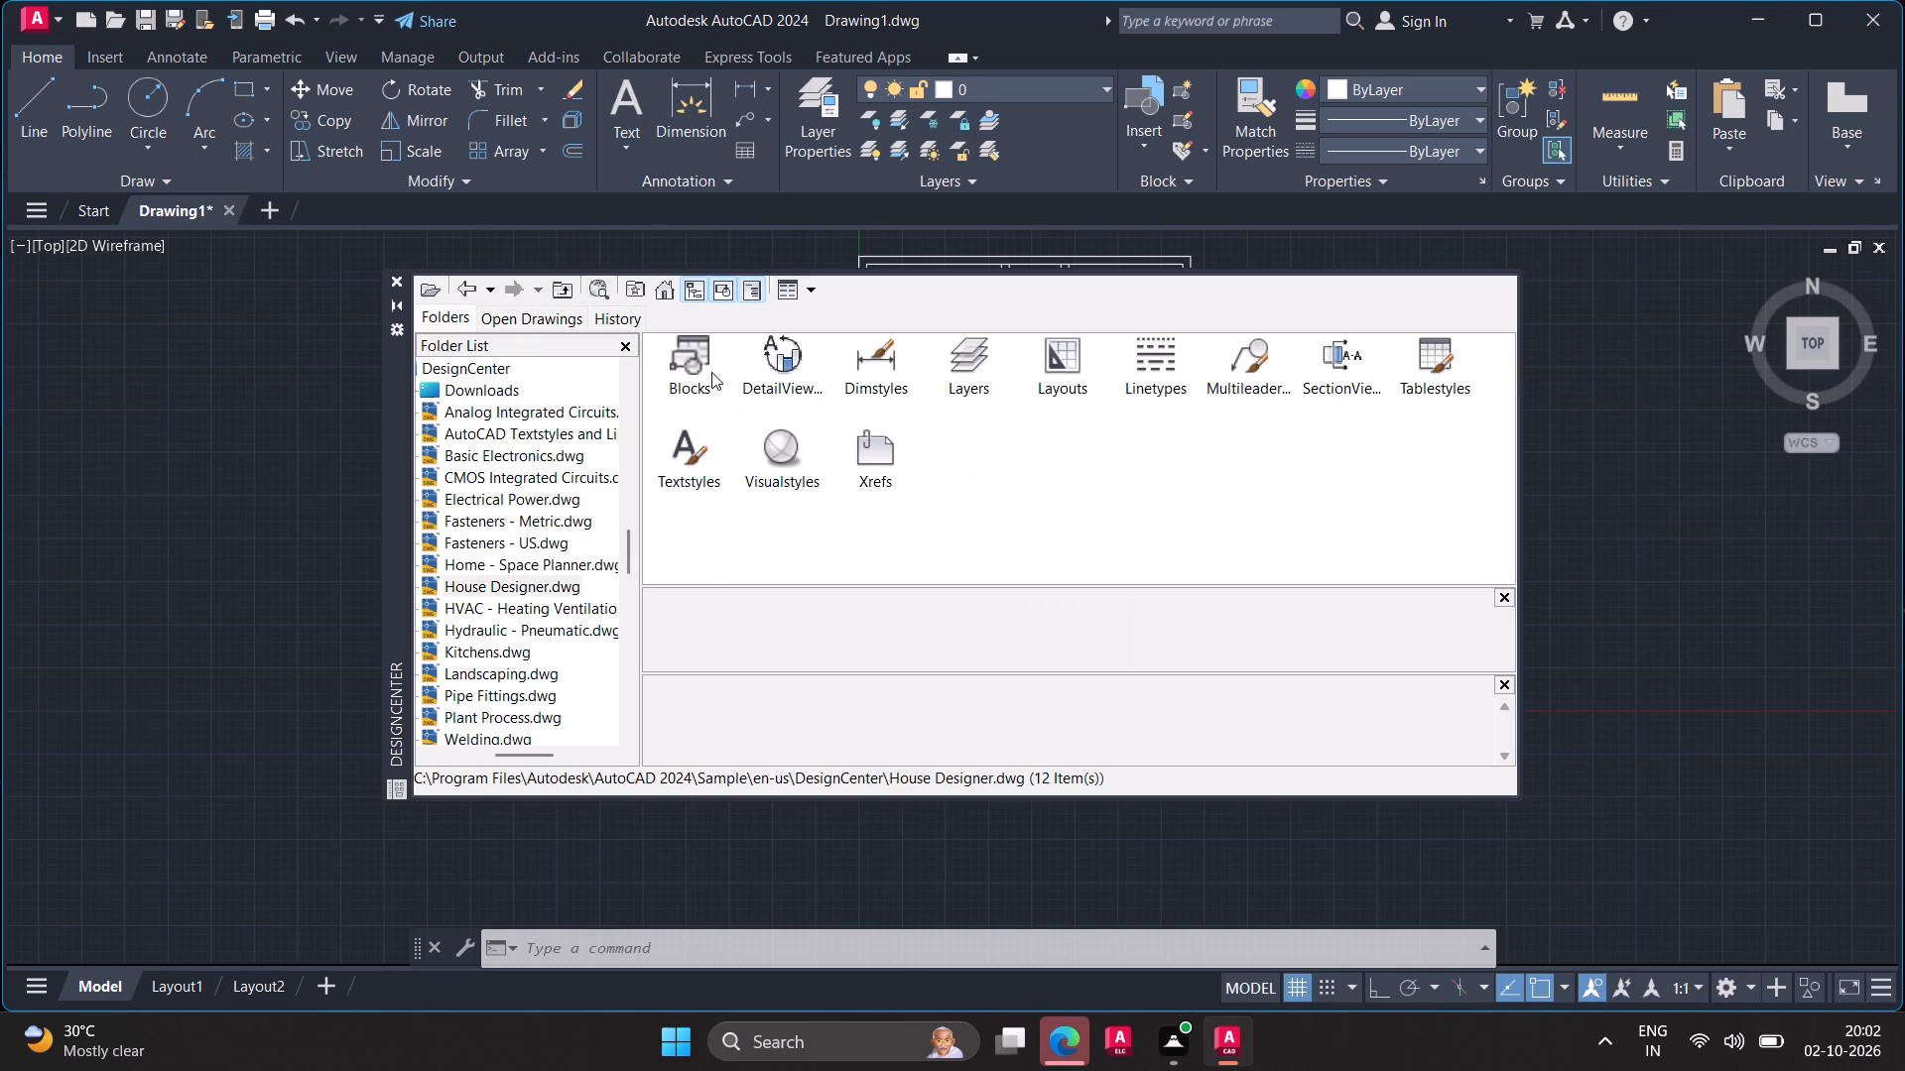
double_click(711, 372)
left_click(699, 541)
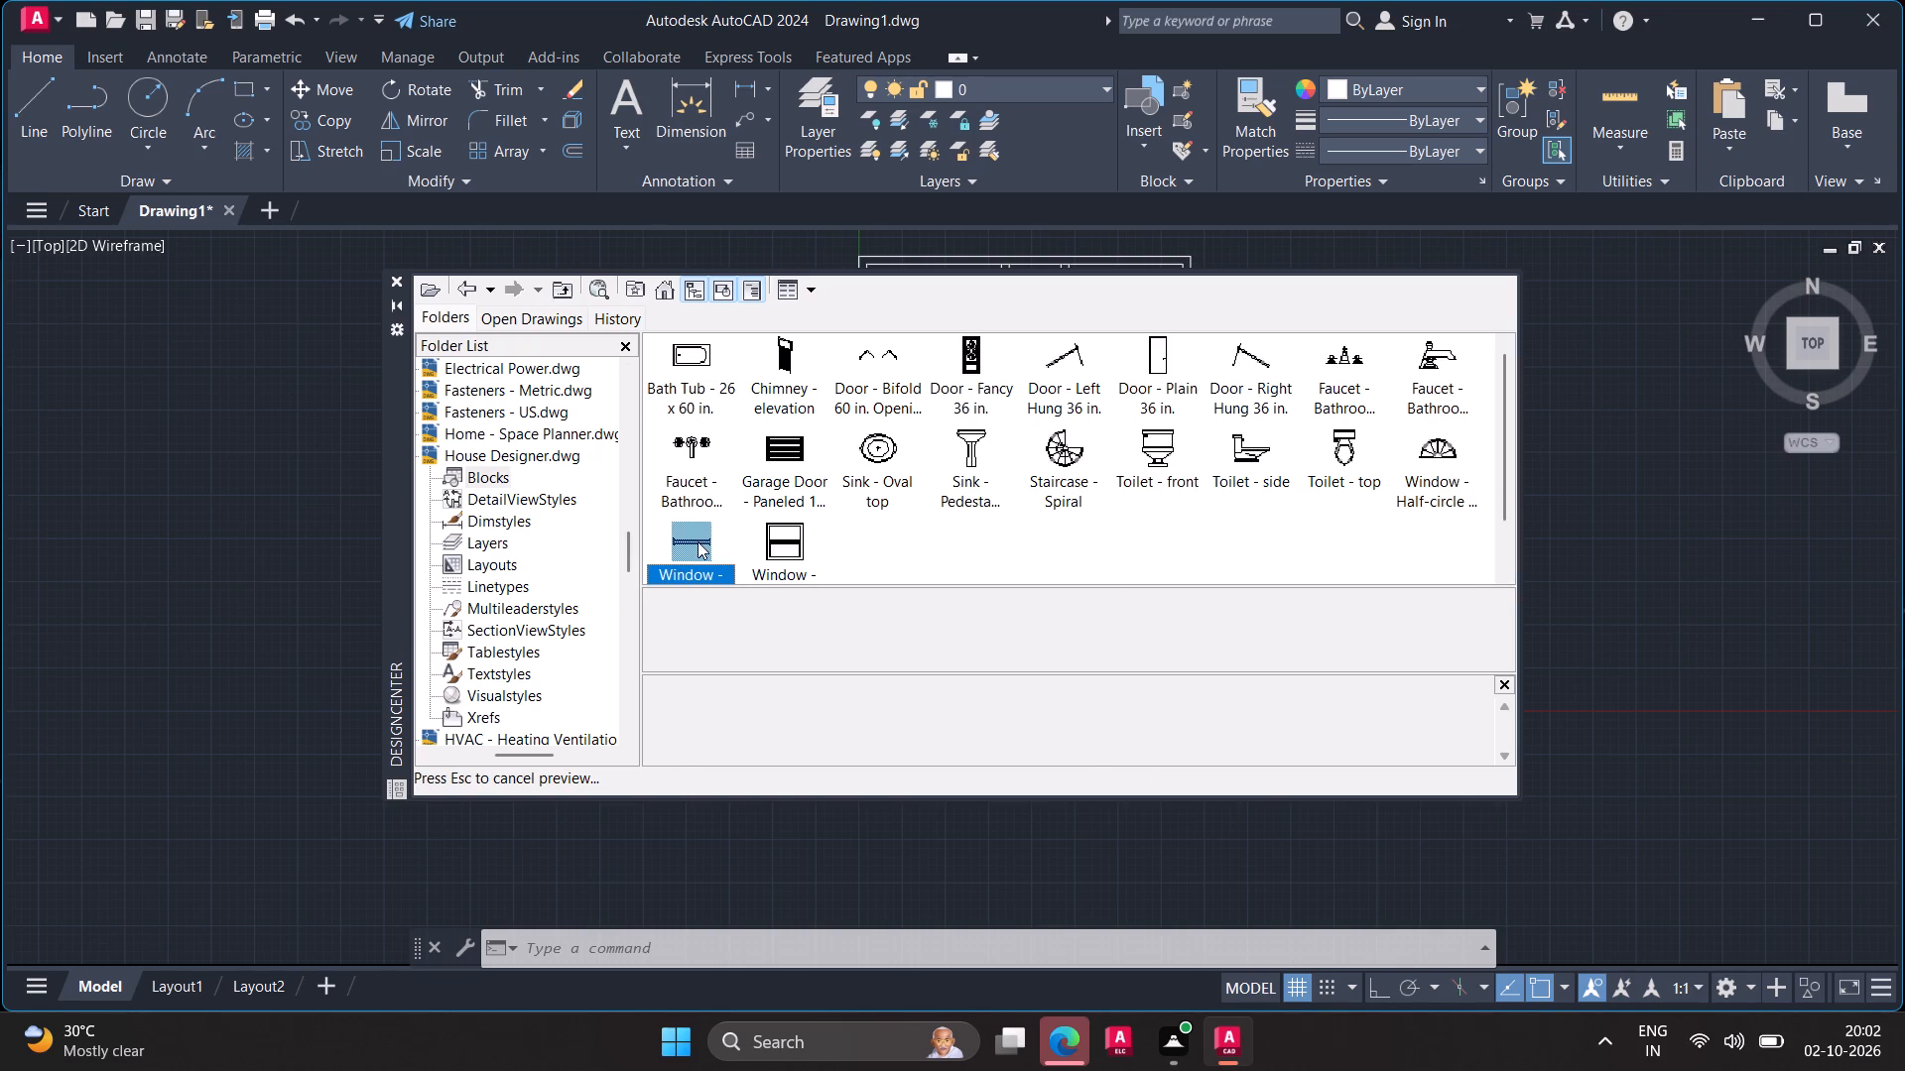
left_click_drag(698, 539, 1631, 559)
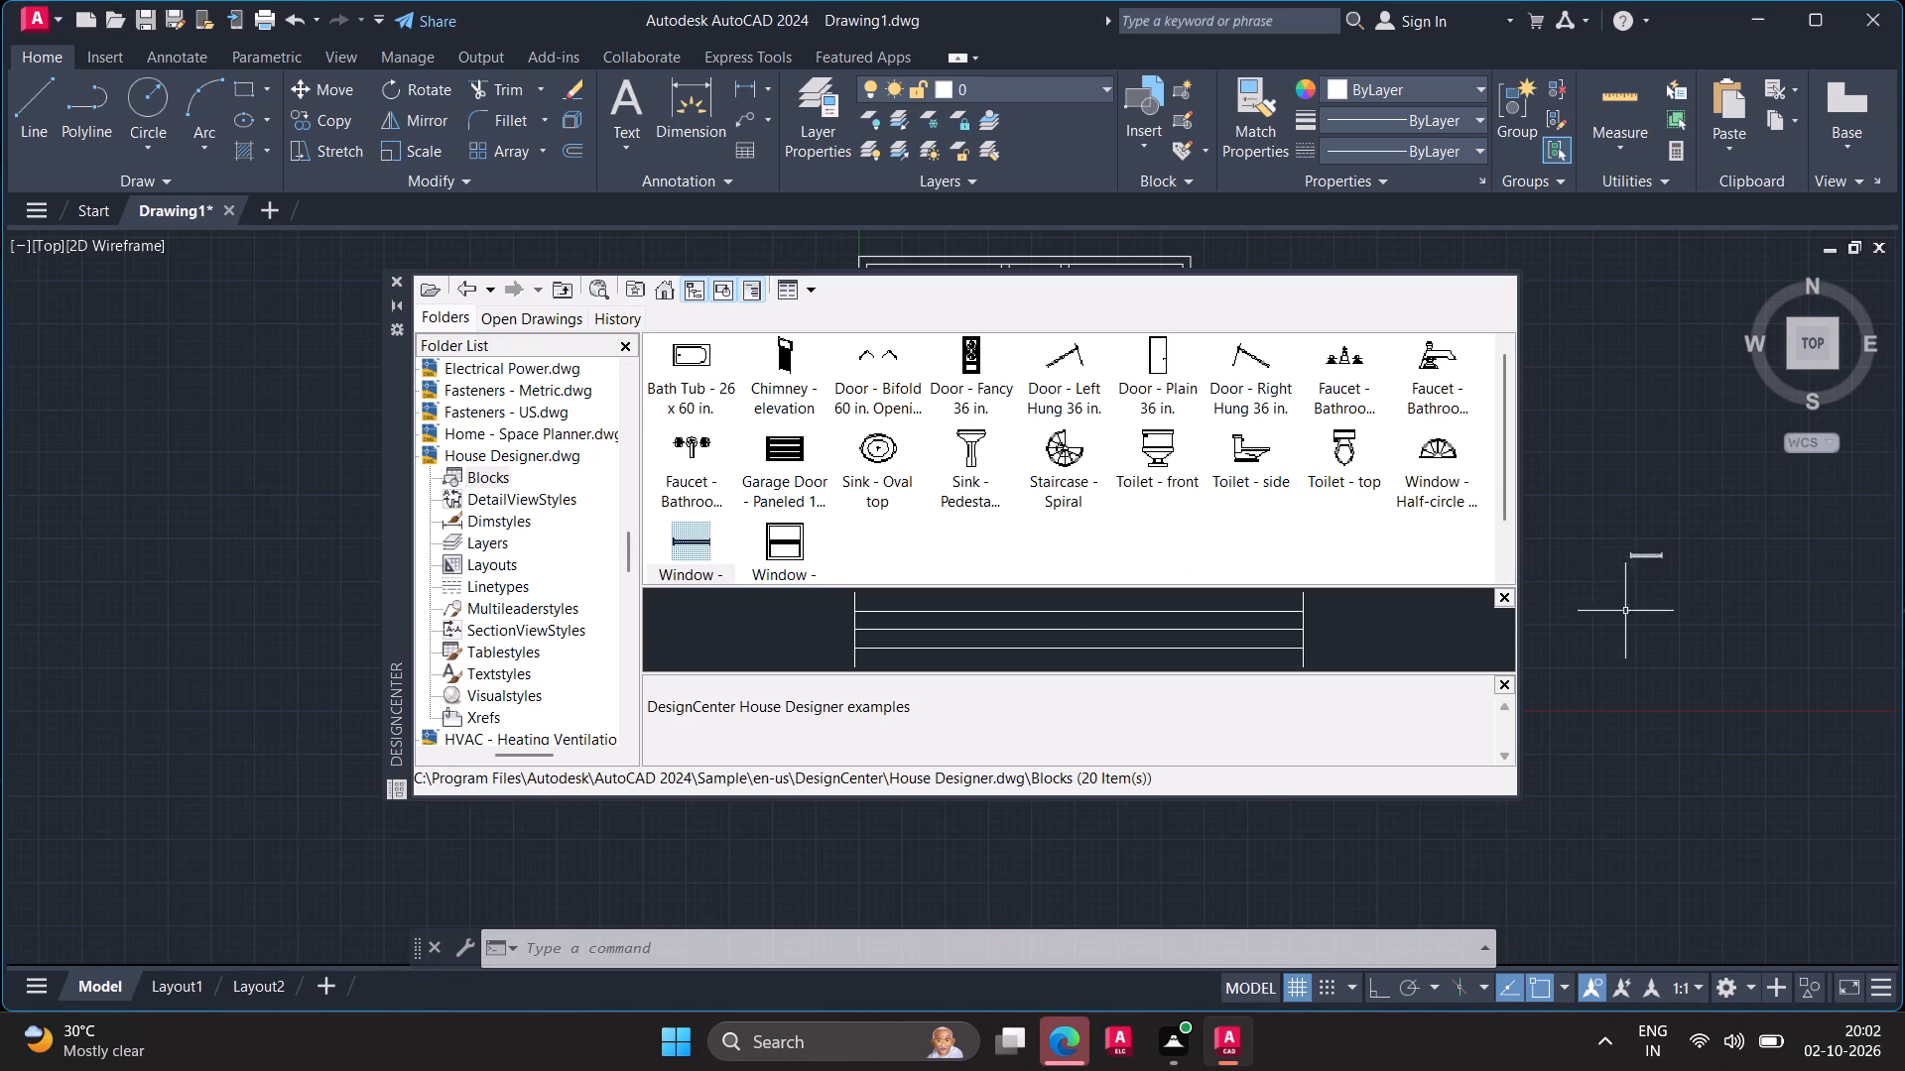
key("Escape")
left_click(393, 275)
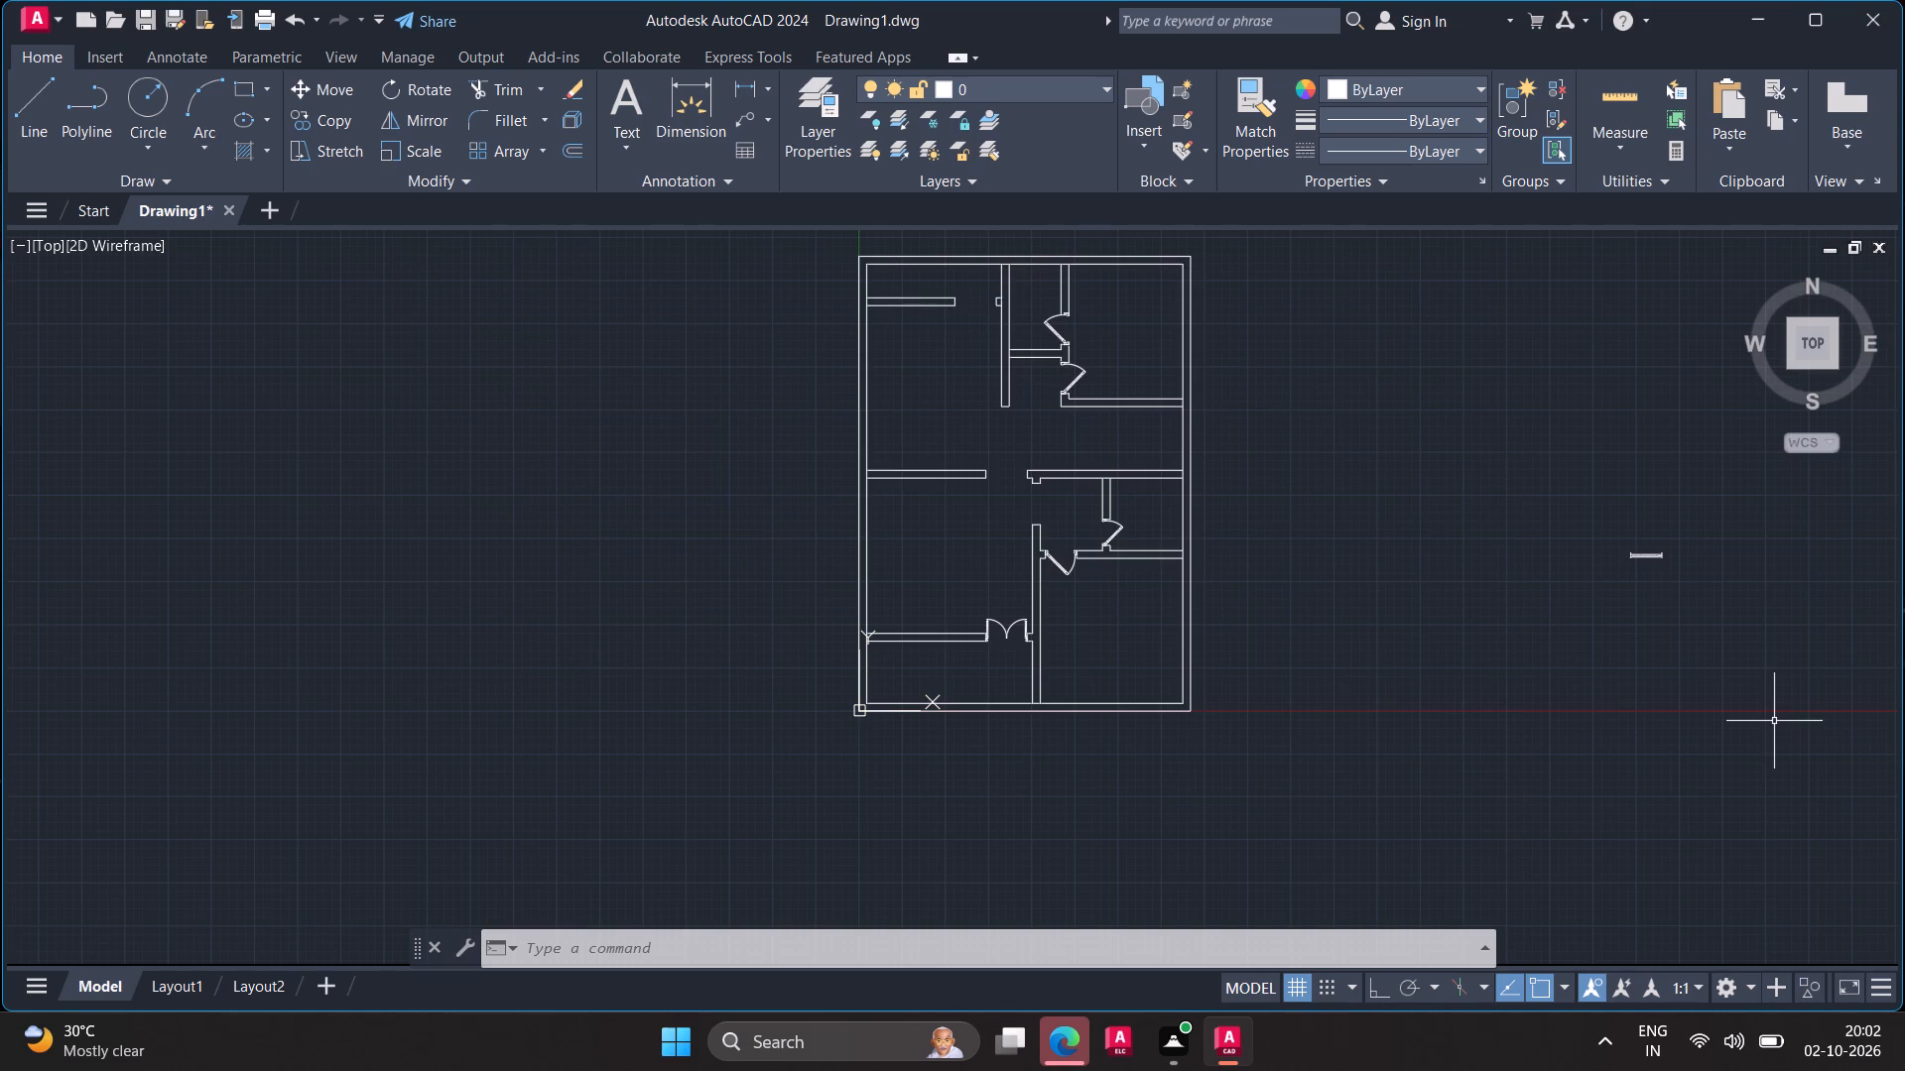
Move the inserted window block close to the outer side of the floor plan's east exterior wall.
scroll(1772, 722, "up", 1)
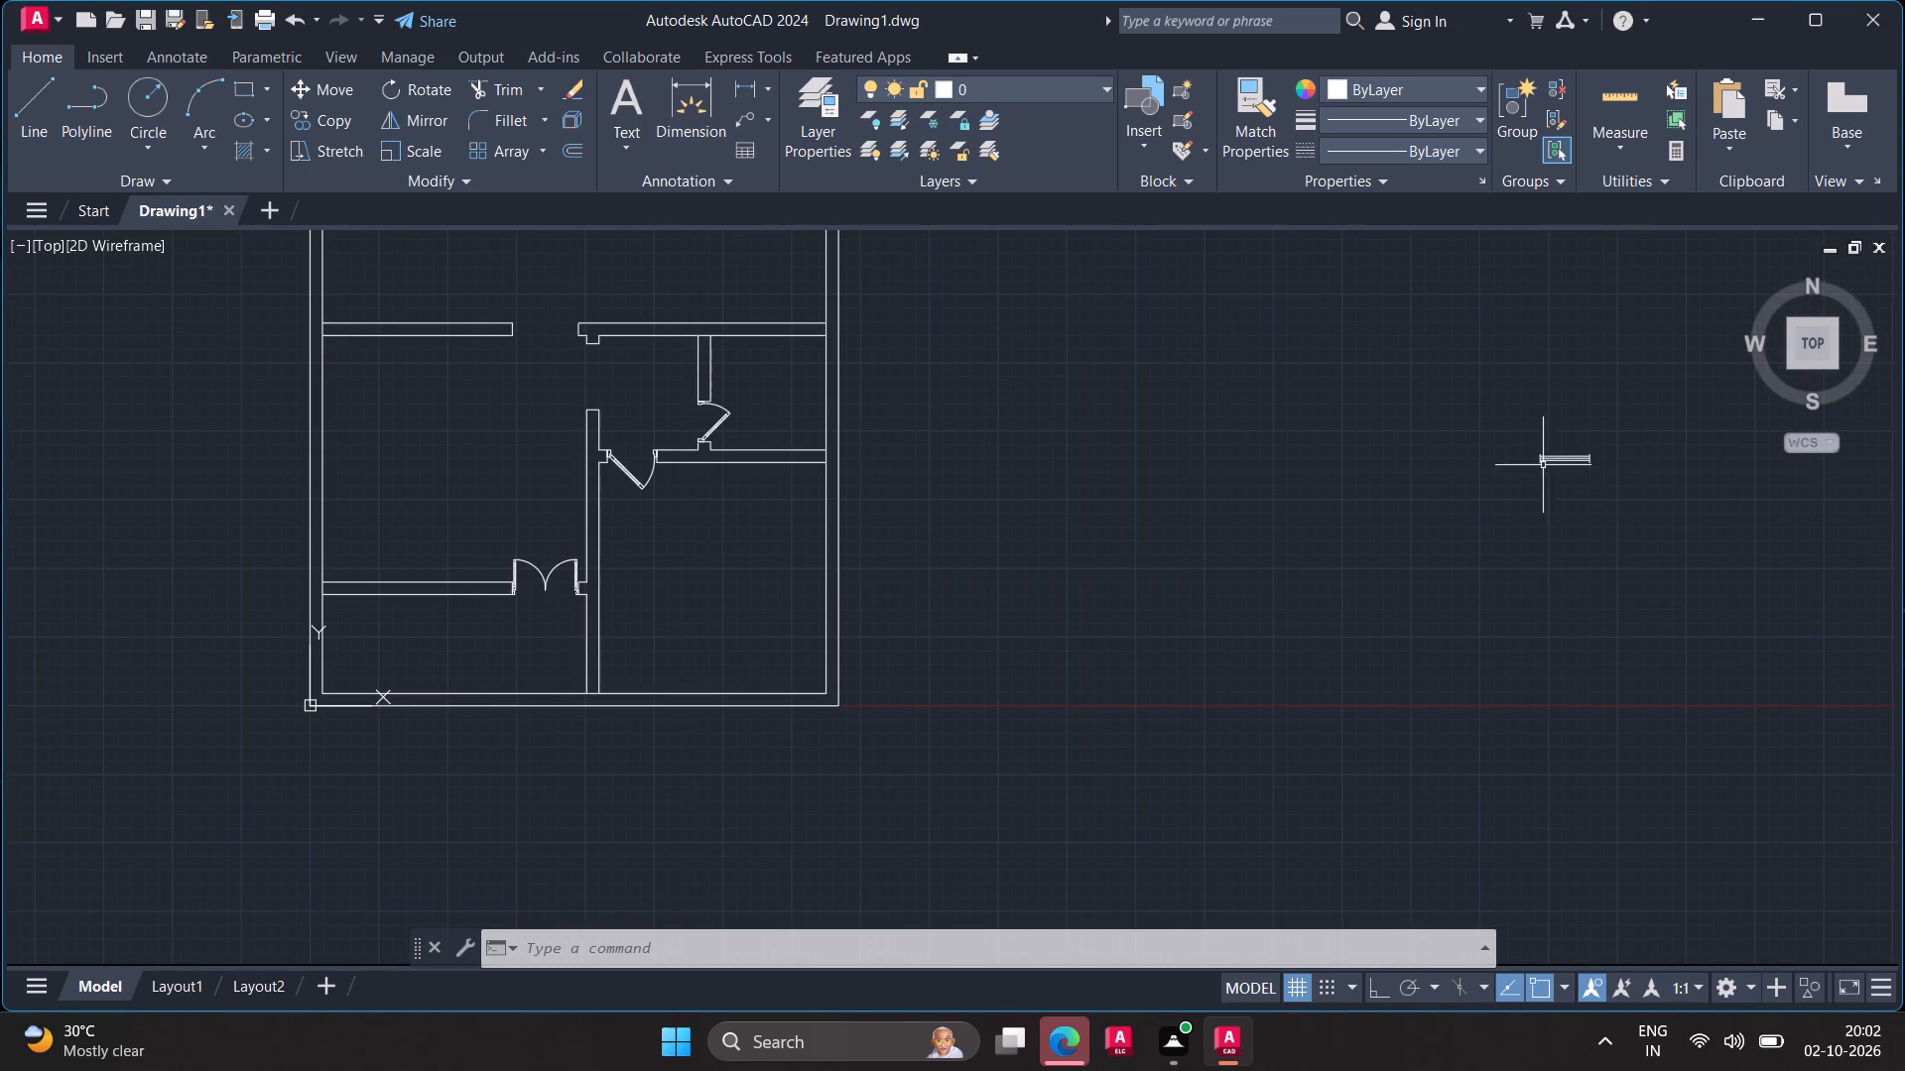
left_click(1543, 459)
left_click(1543, 459)
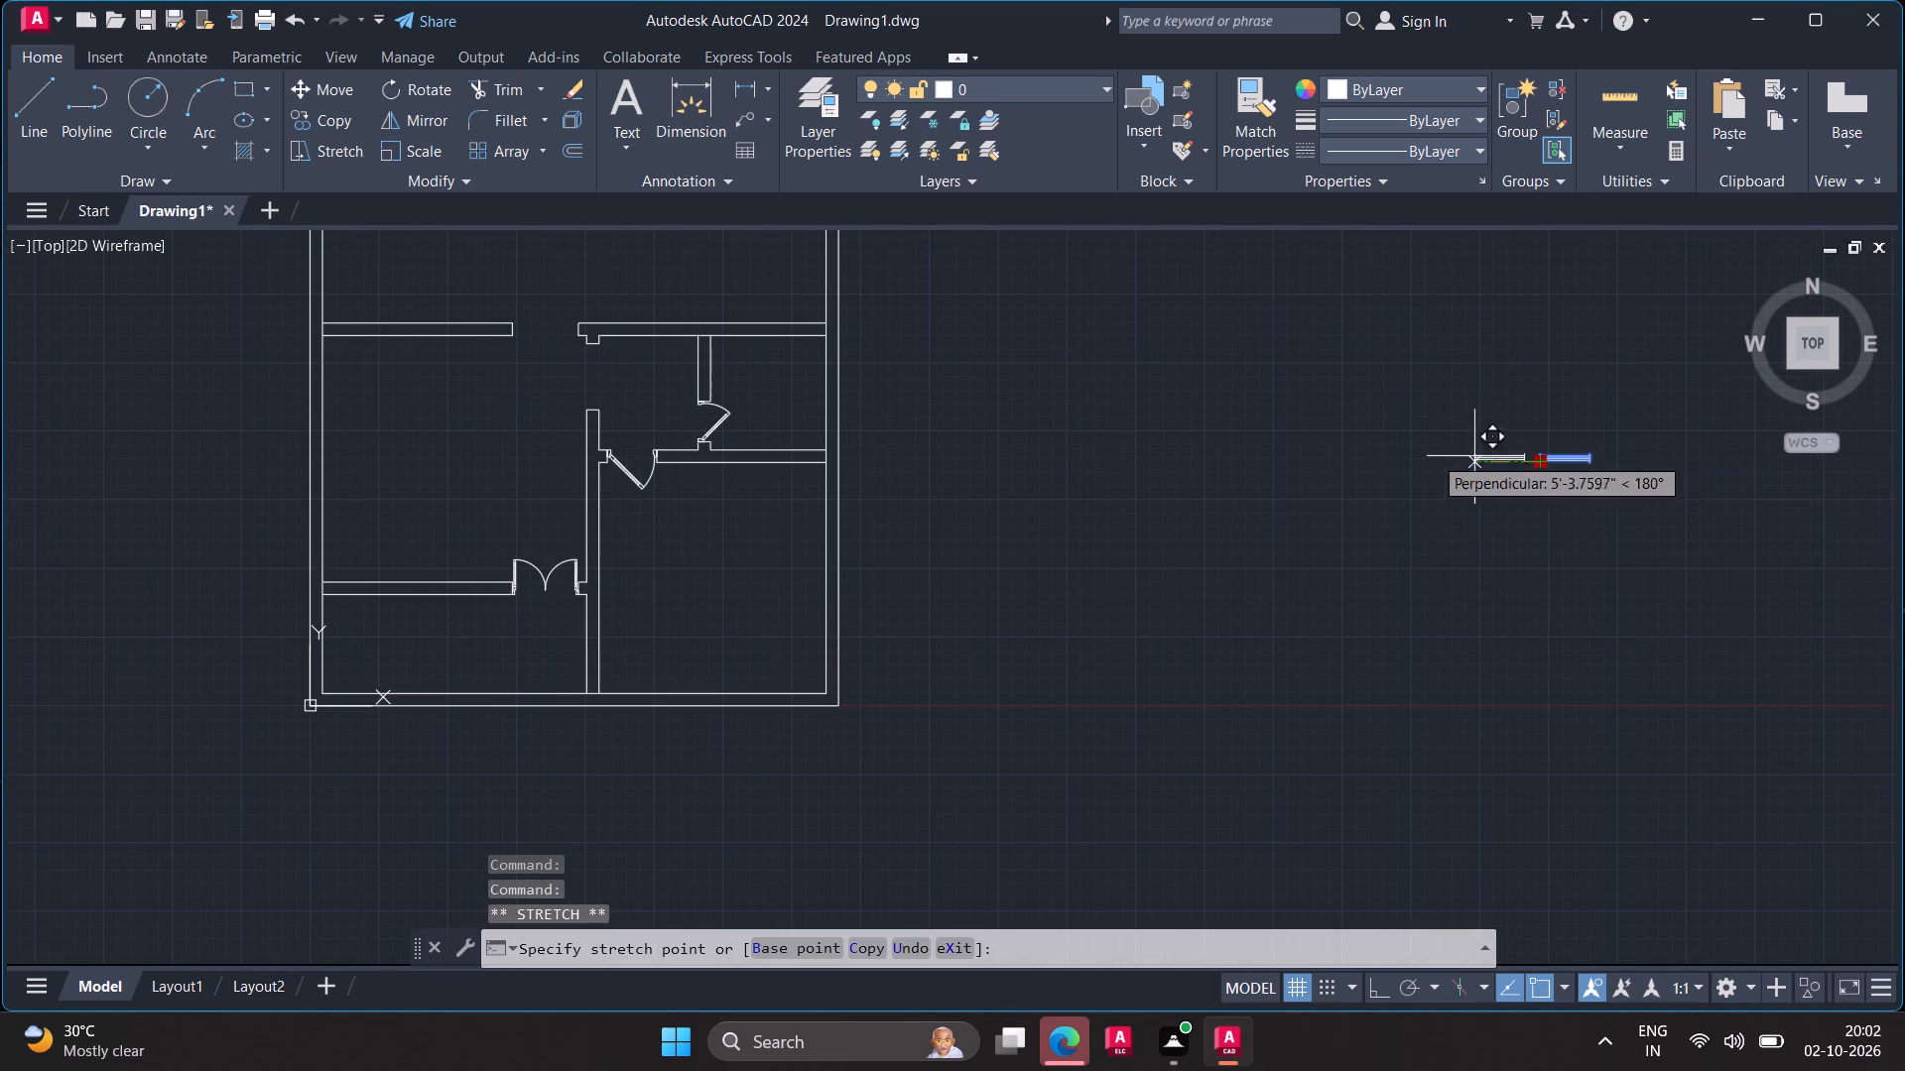
left_click(951, 483)
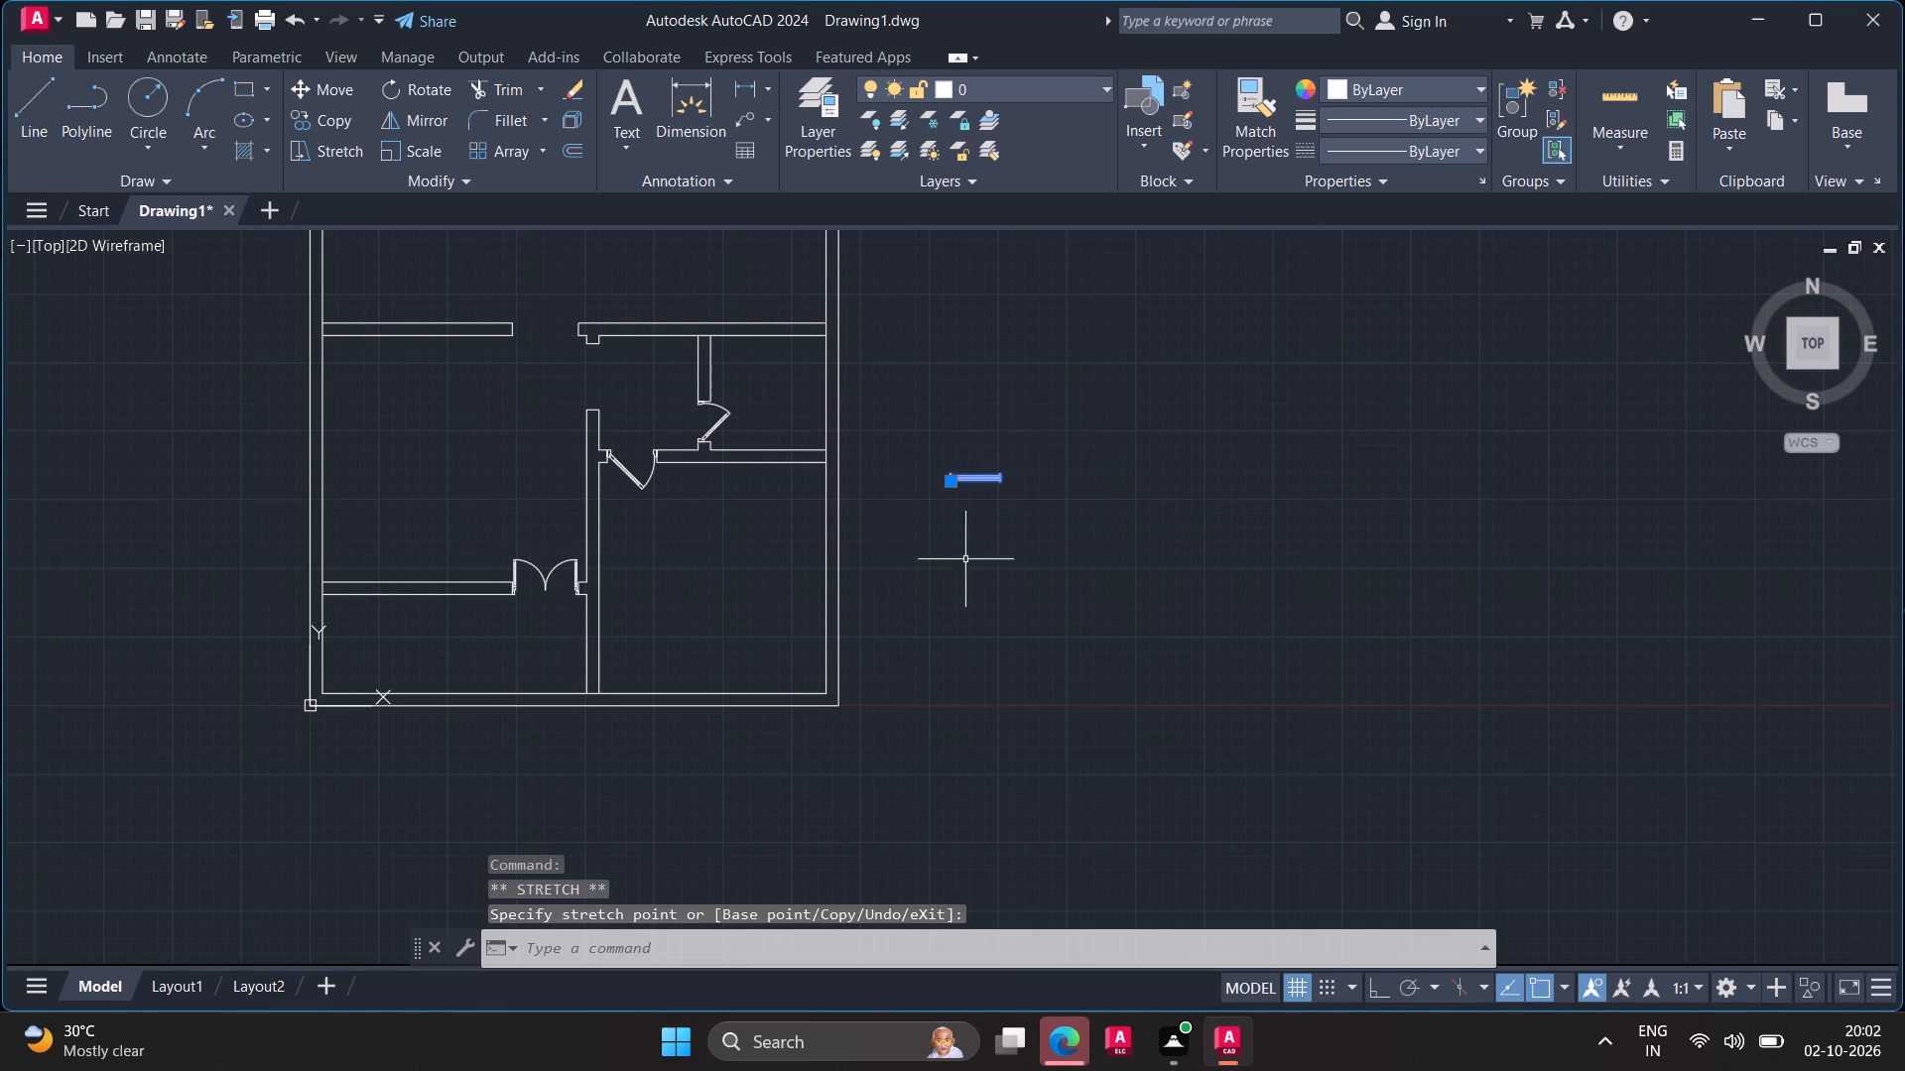
key("Escape")
Measure the window block's dimensions with Quick measure.
scroll(976, 583, "up", 3)
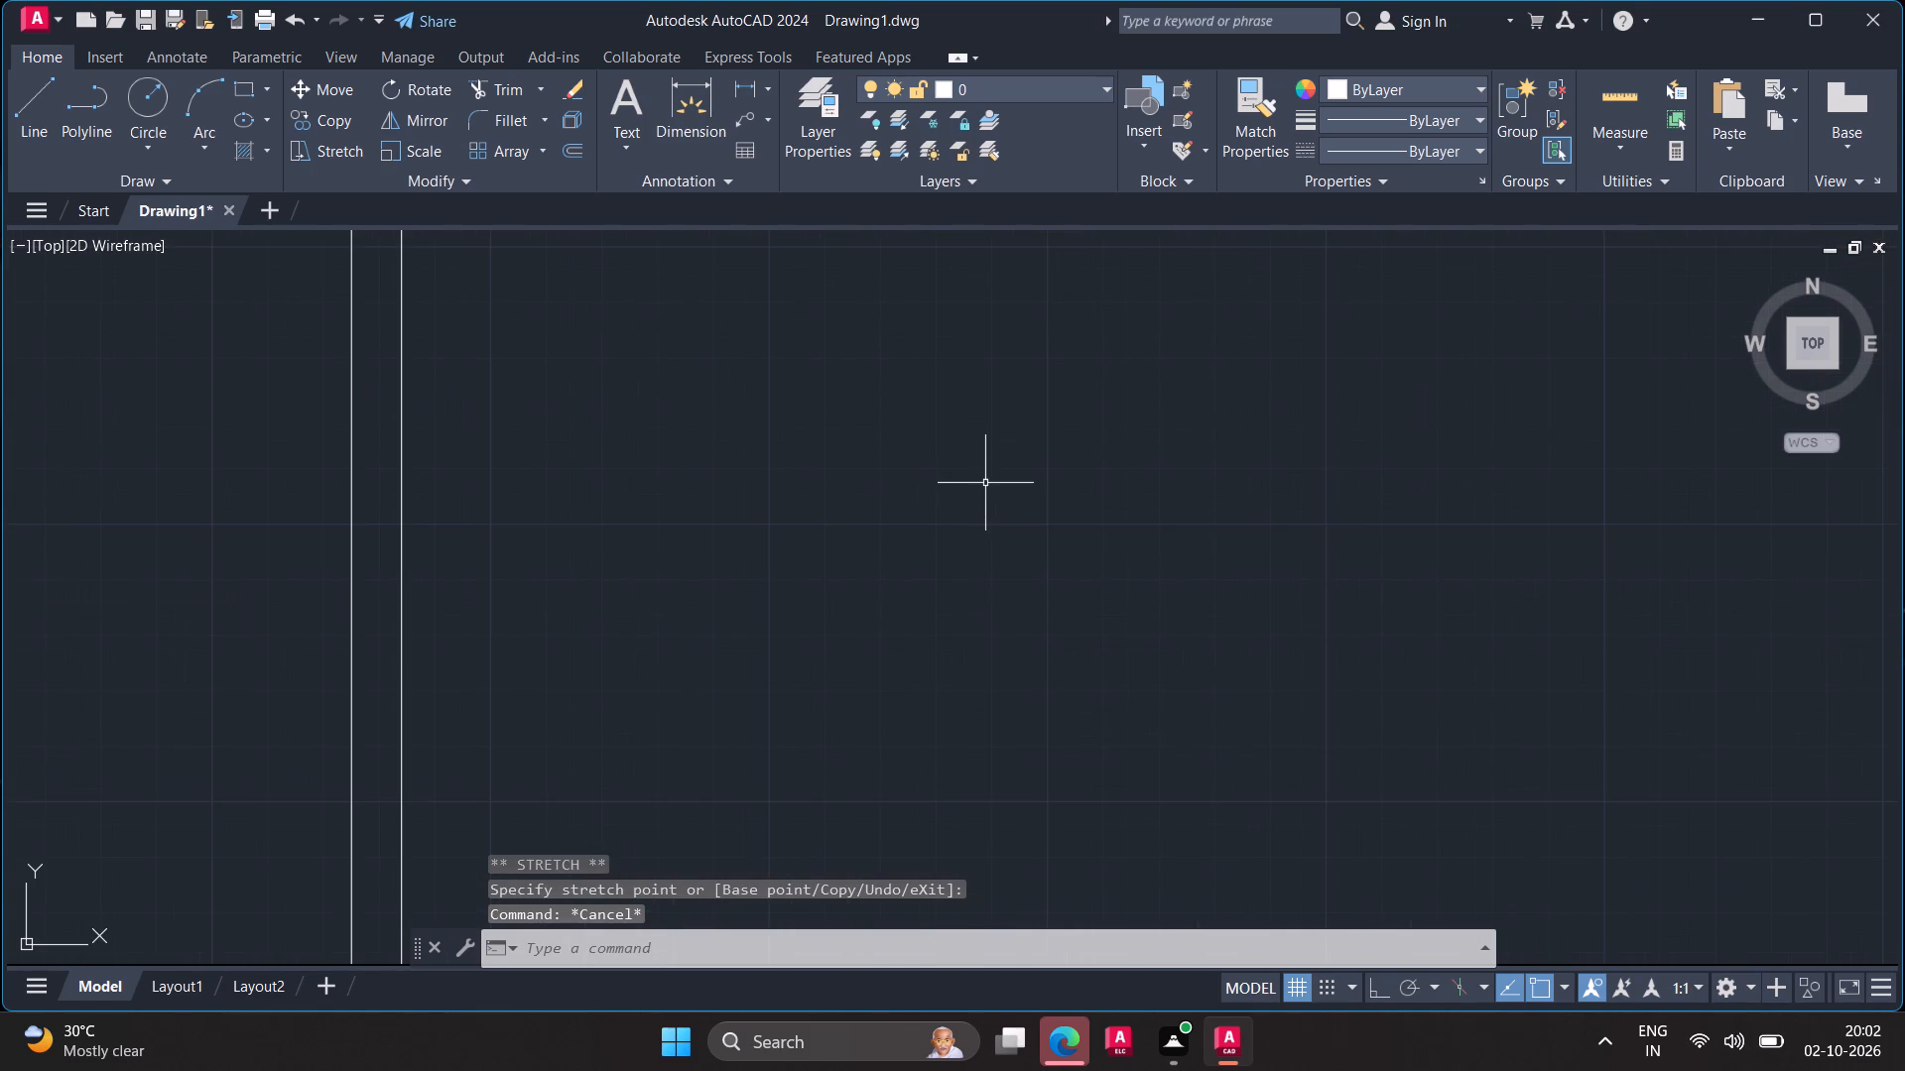
middle_click_drag(984, 475, 1011, 887)
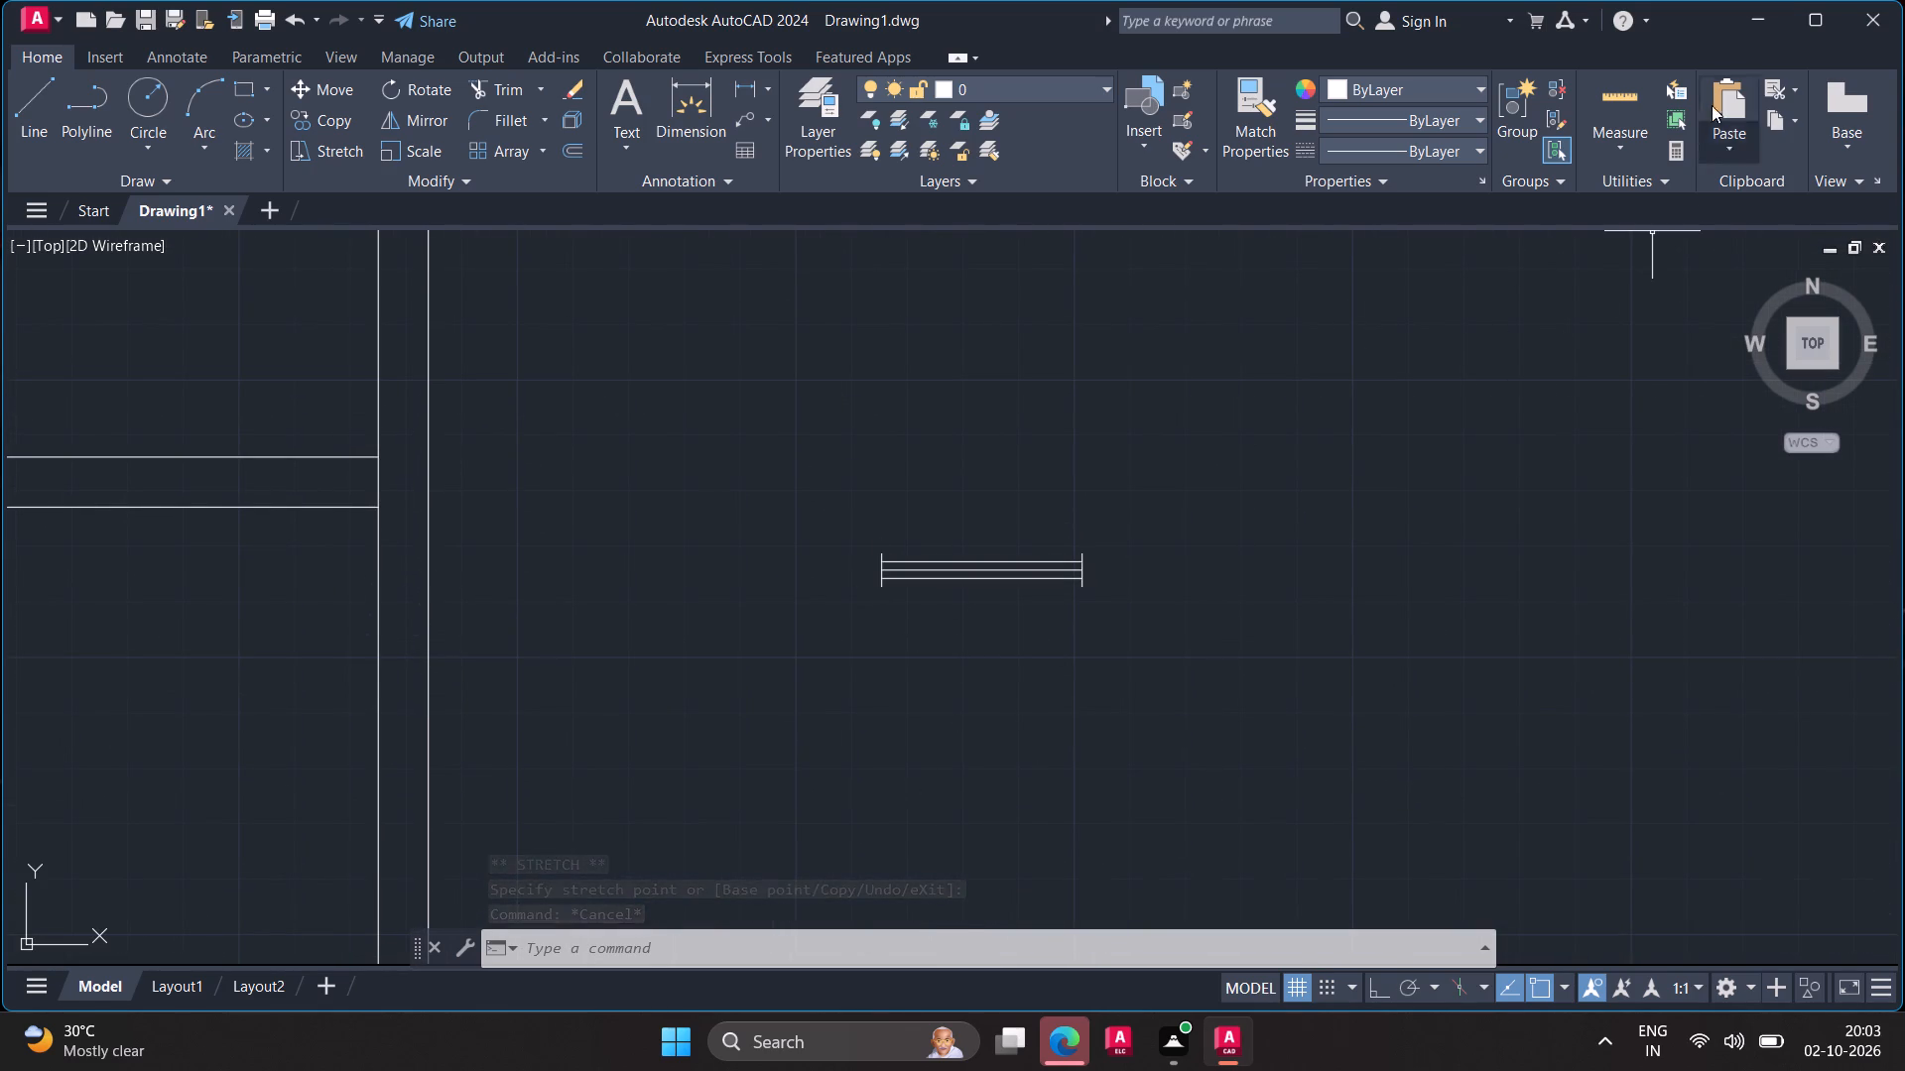
left_click(1635, 107)
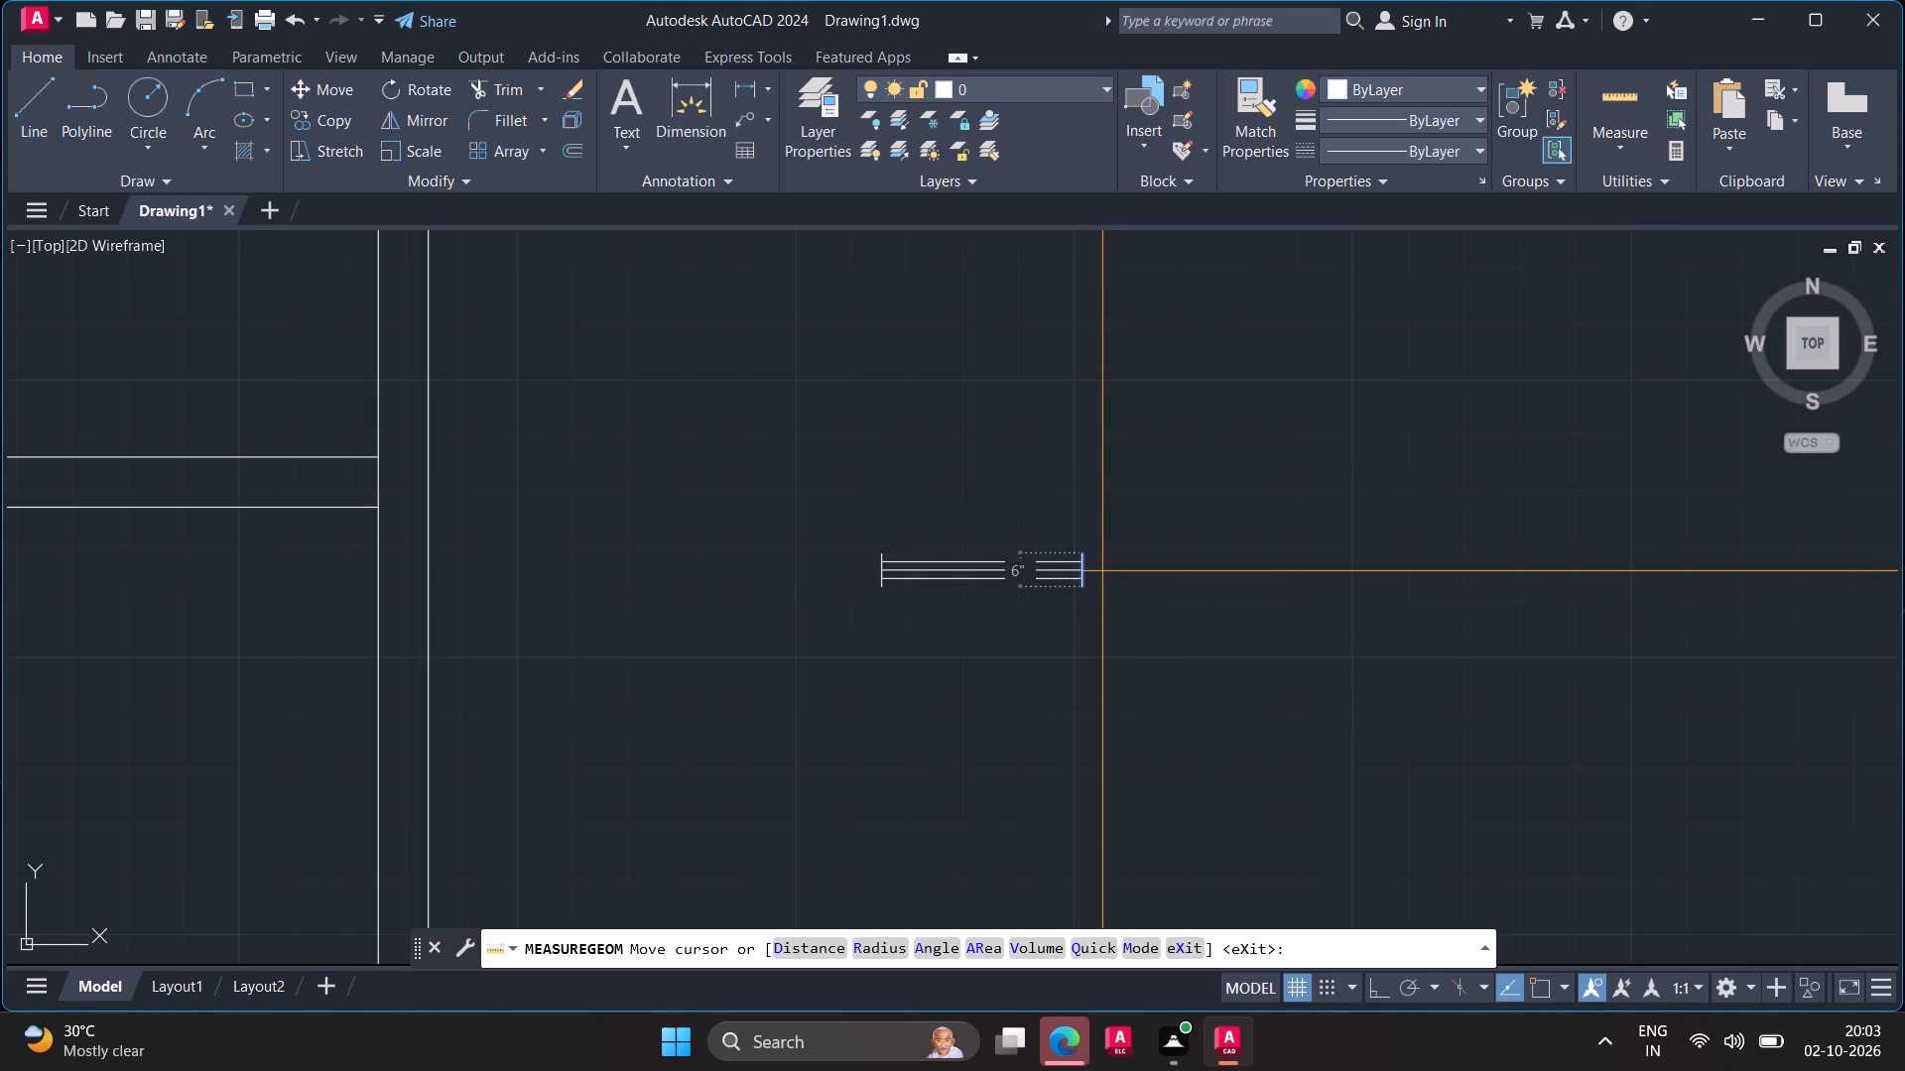
key("Escape")
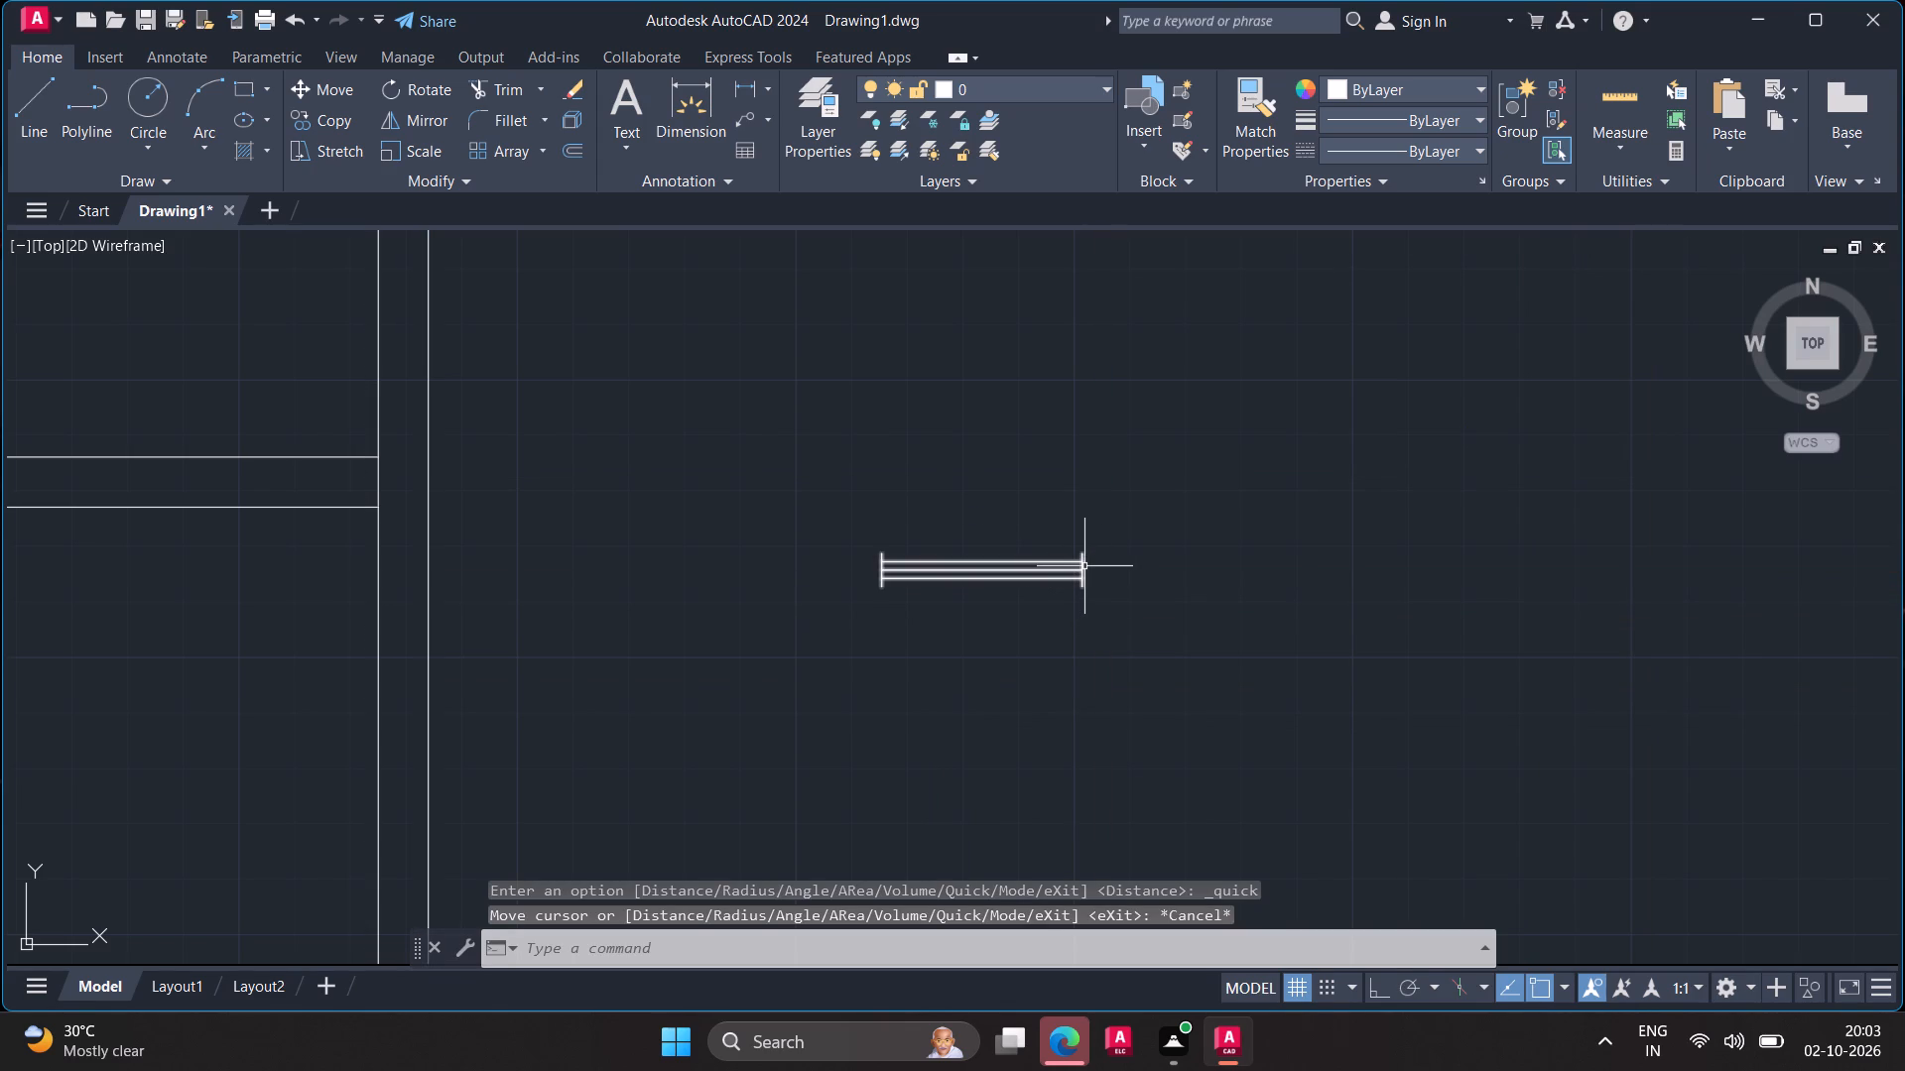
Explode the window block outside the east exterior wall into separate lines.
left_click(1081, 557)
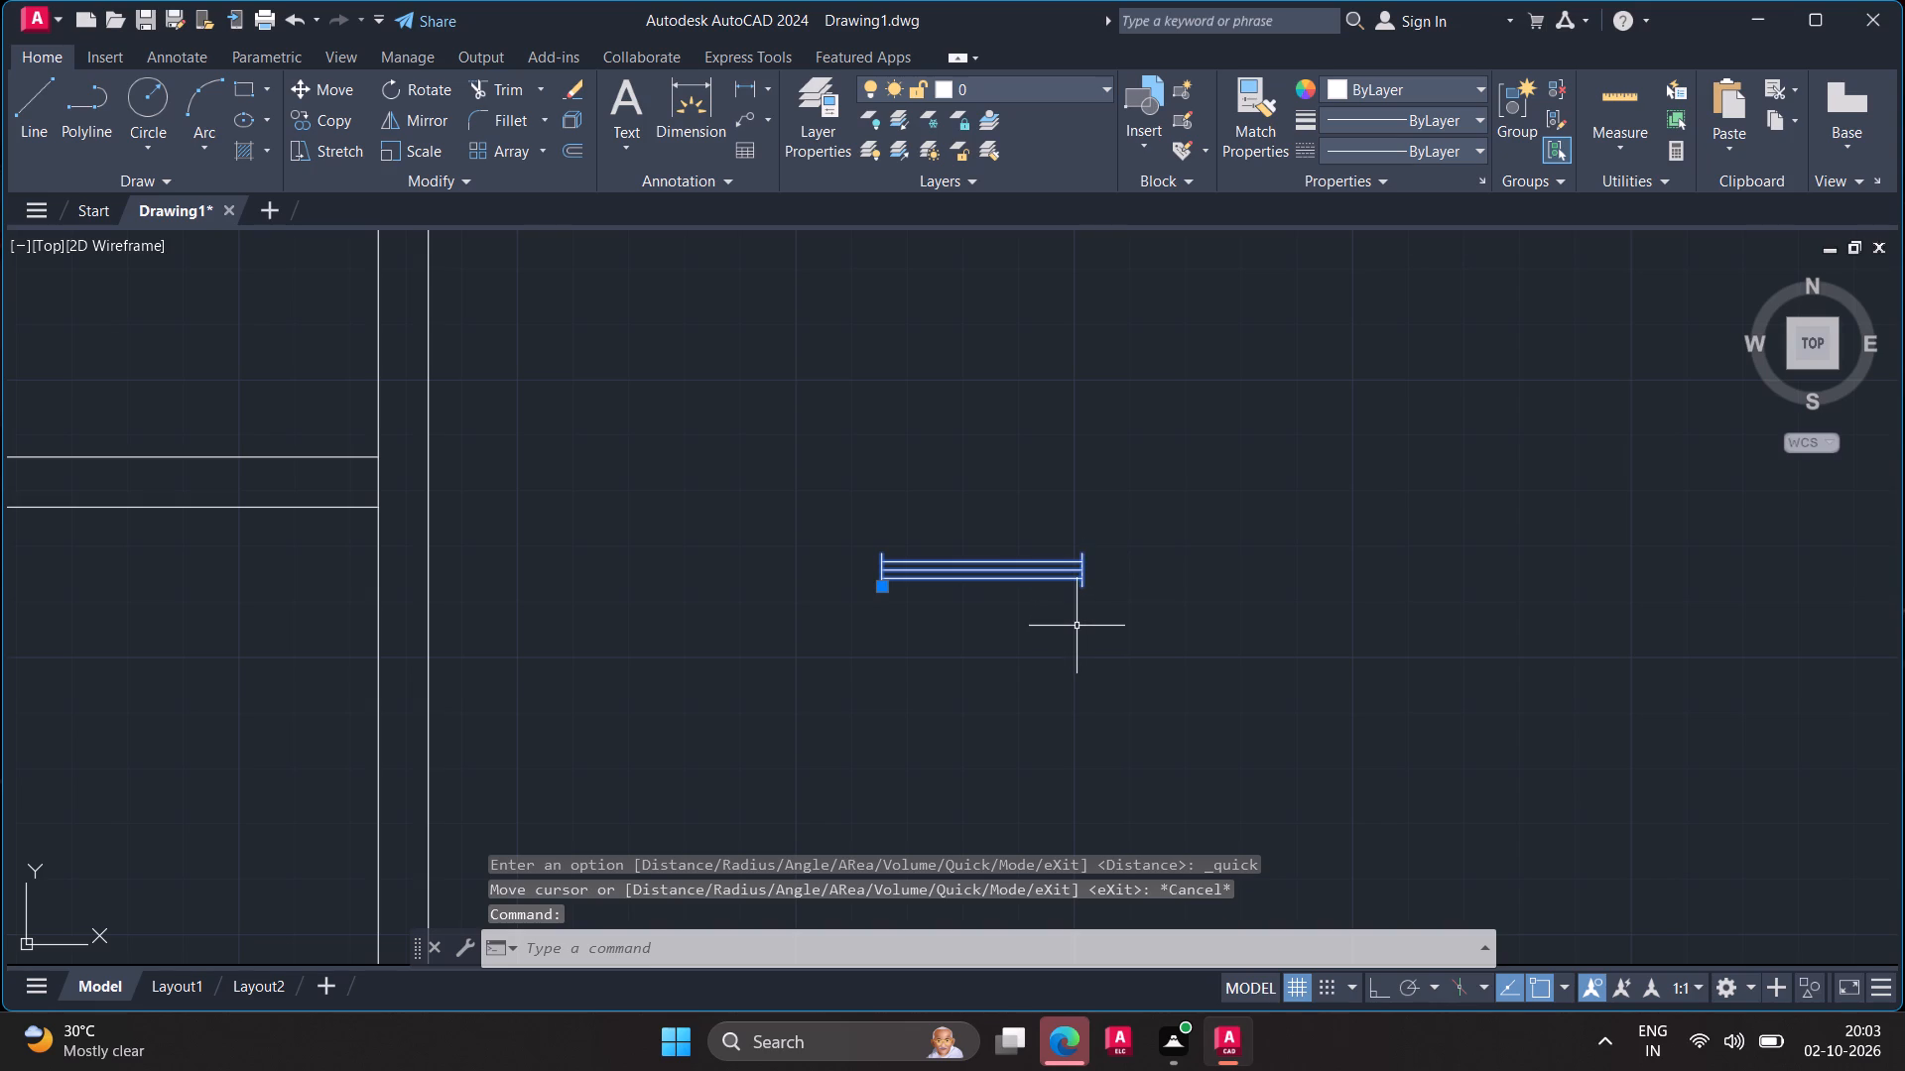
type("expl")
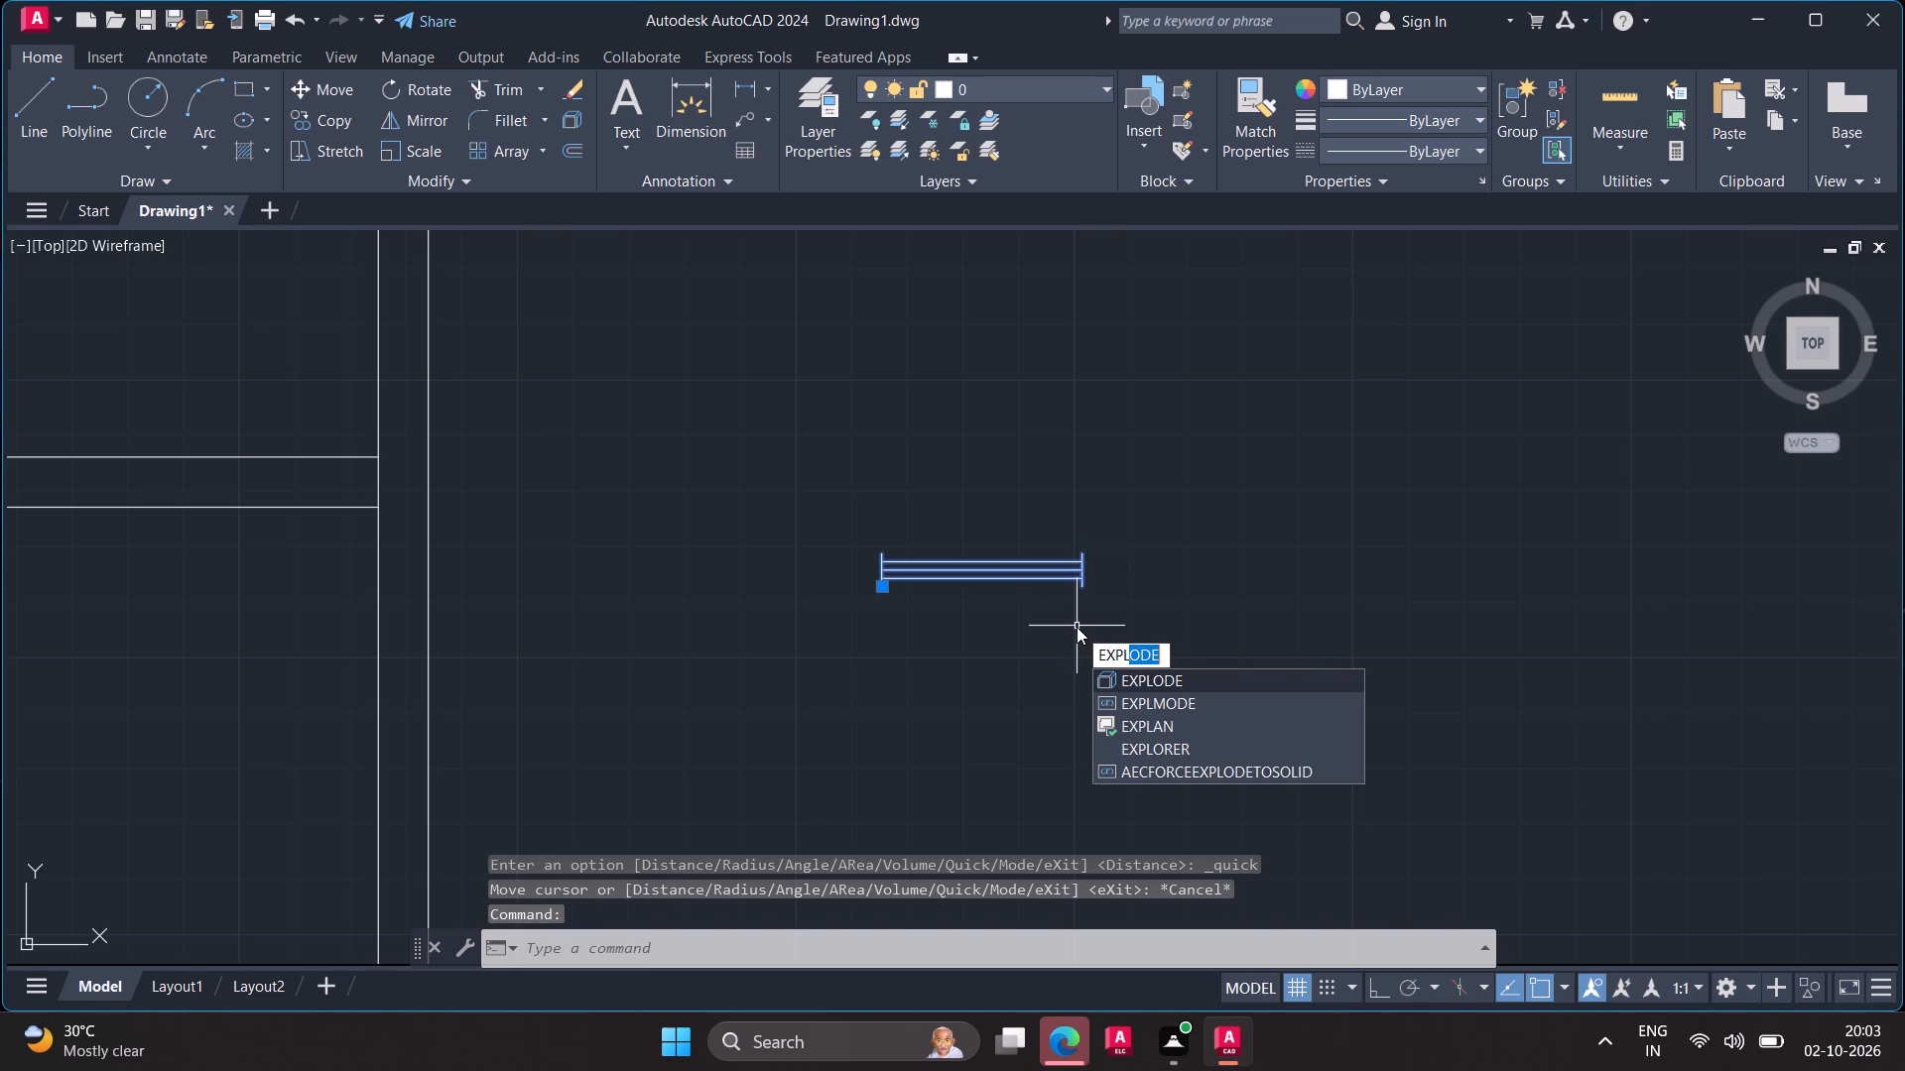
key("Return")
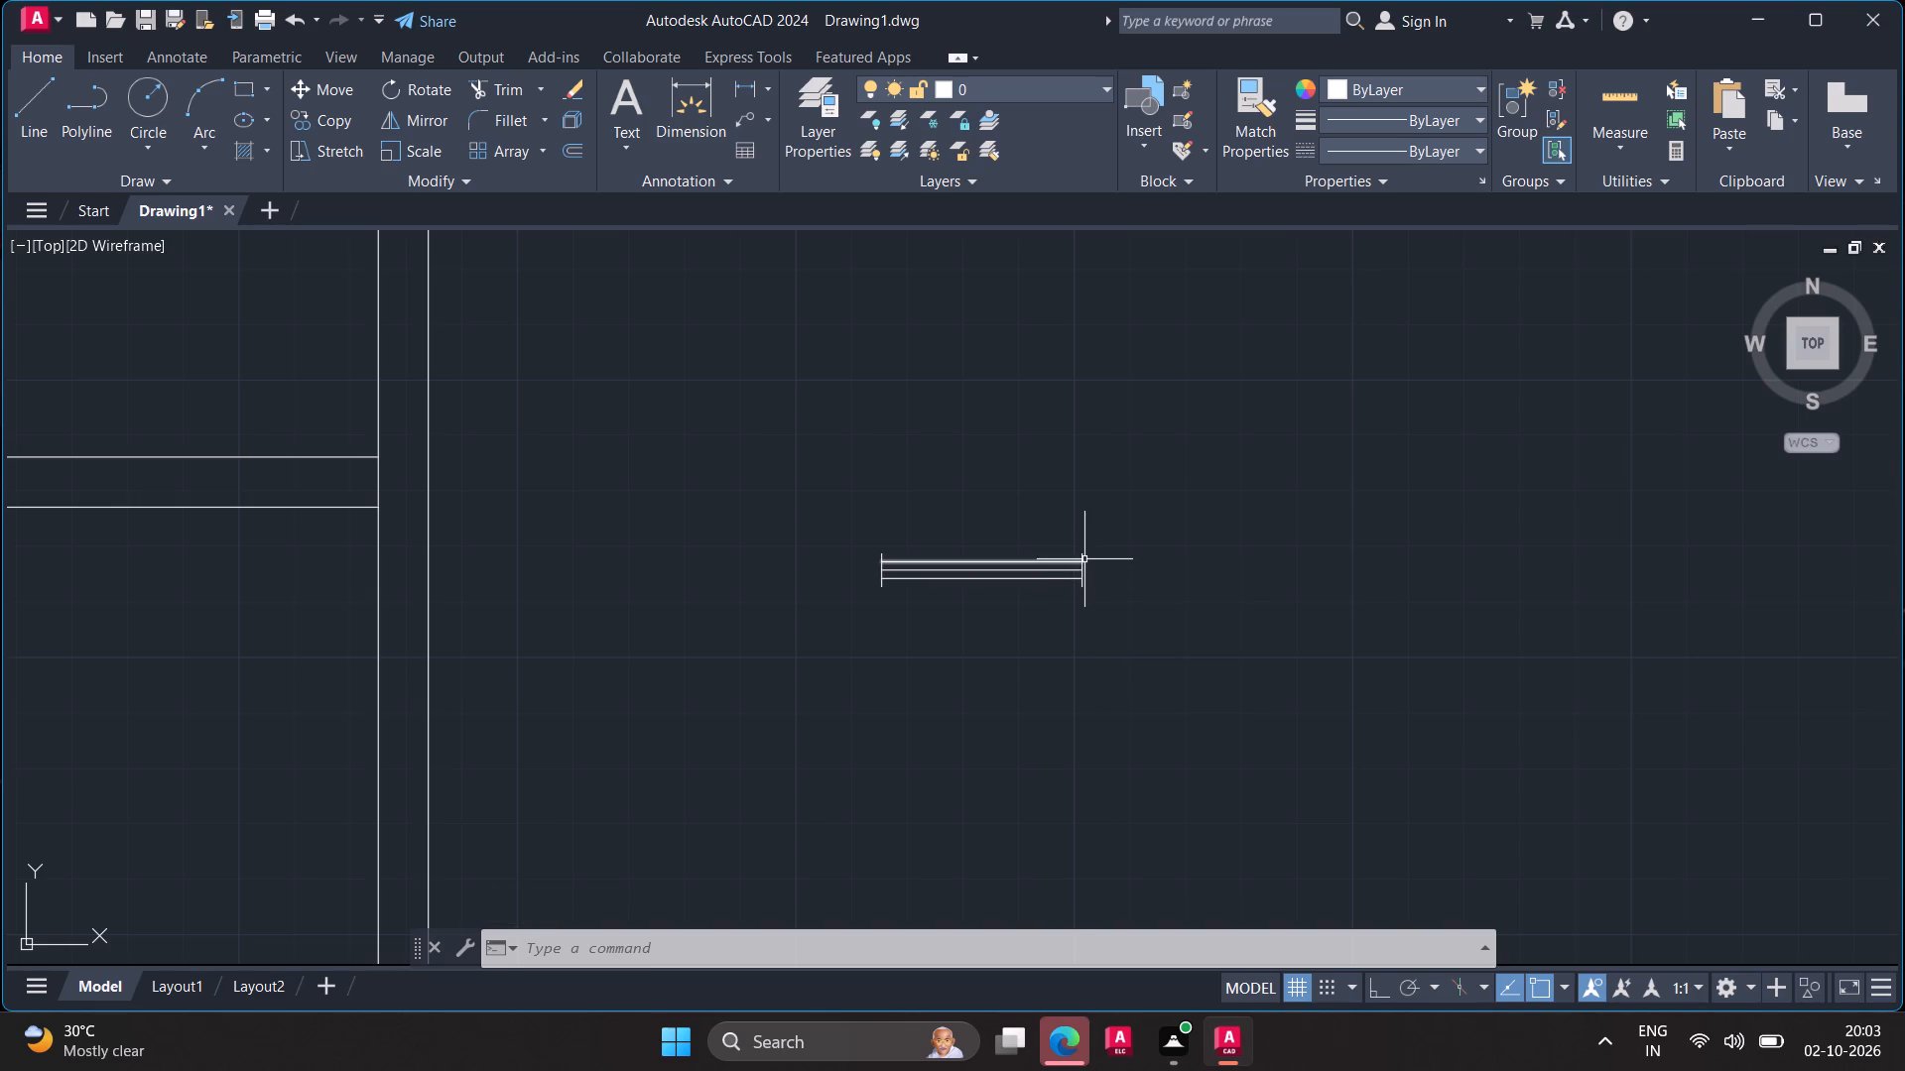
Draw a 1.5" vertical line upward from the top end of the window's east end line.
scroll(1081, 566, "up", 3)
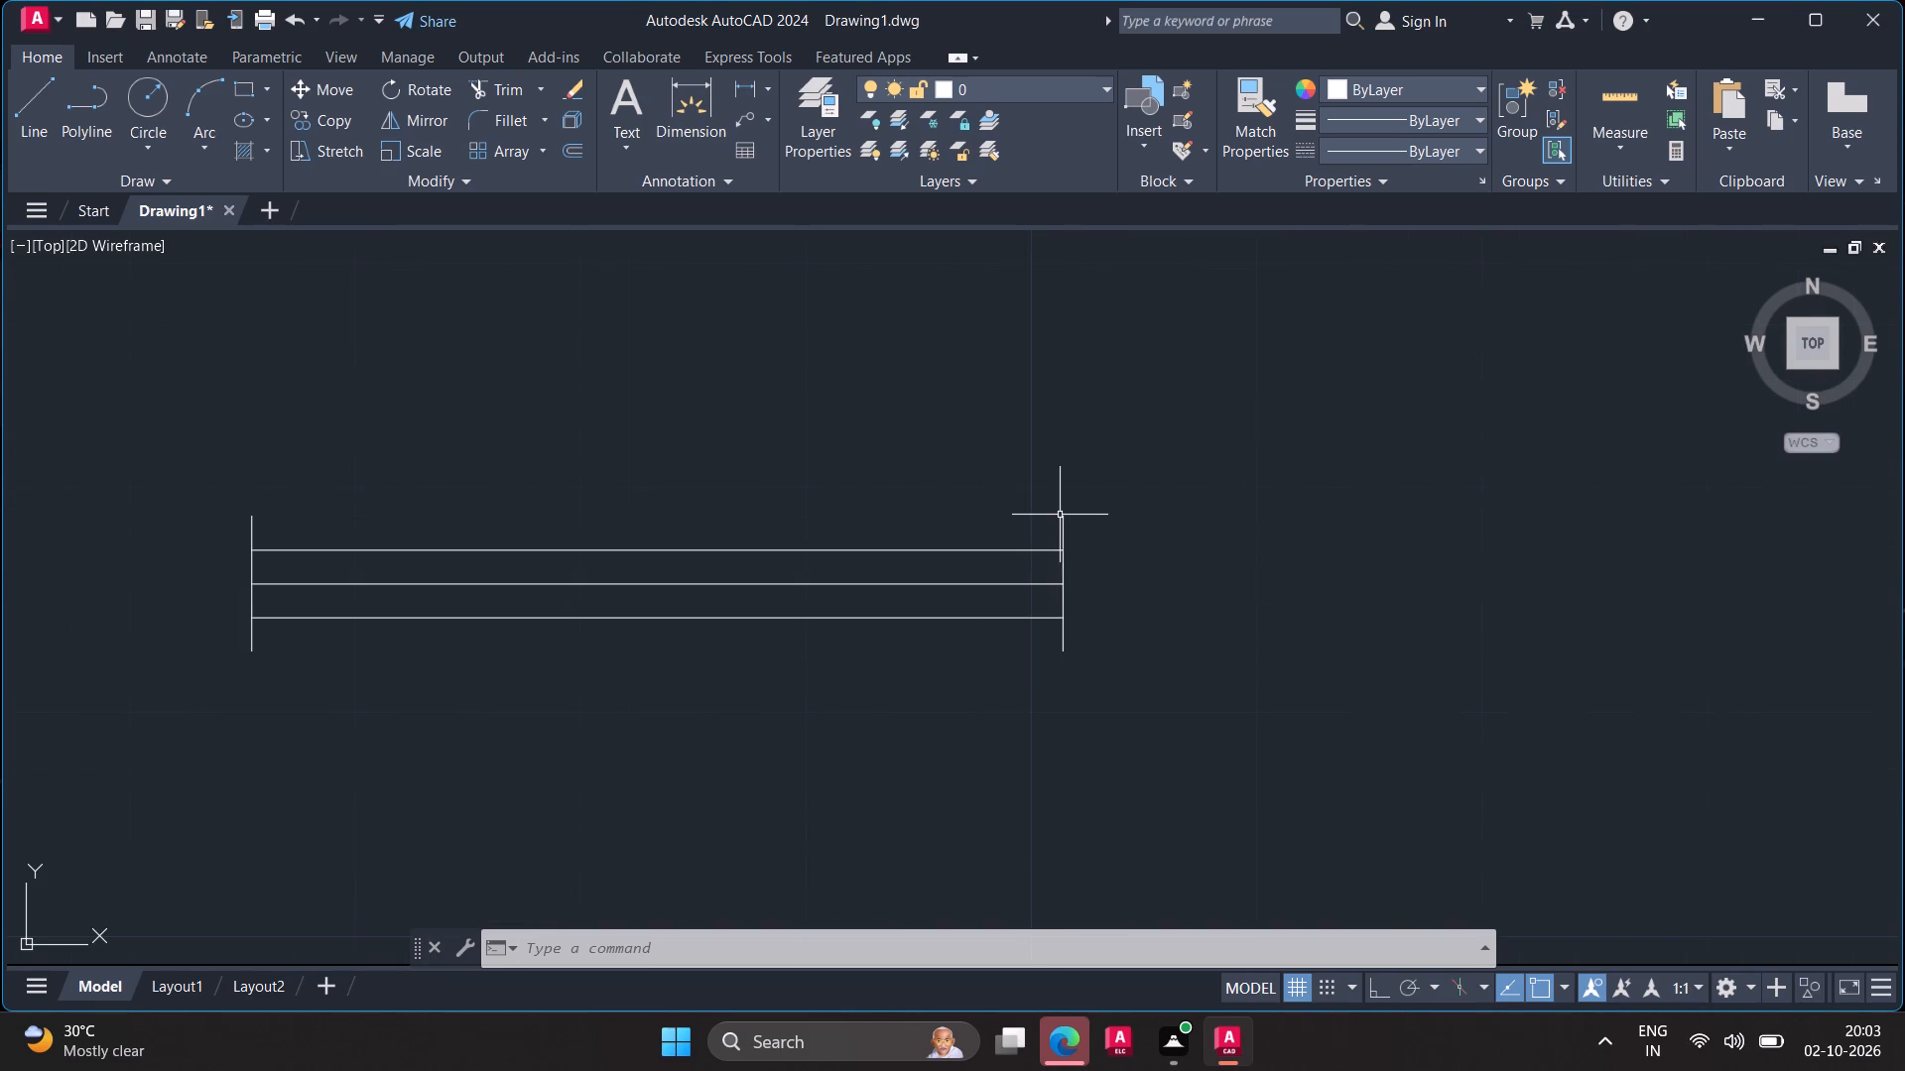
key("l")
key("Return")
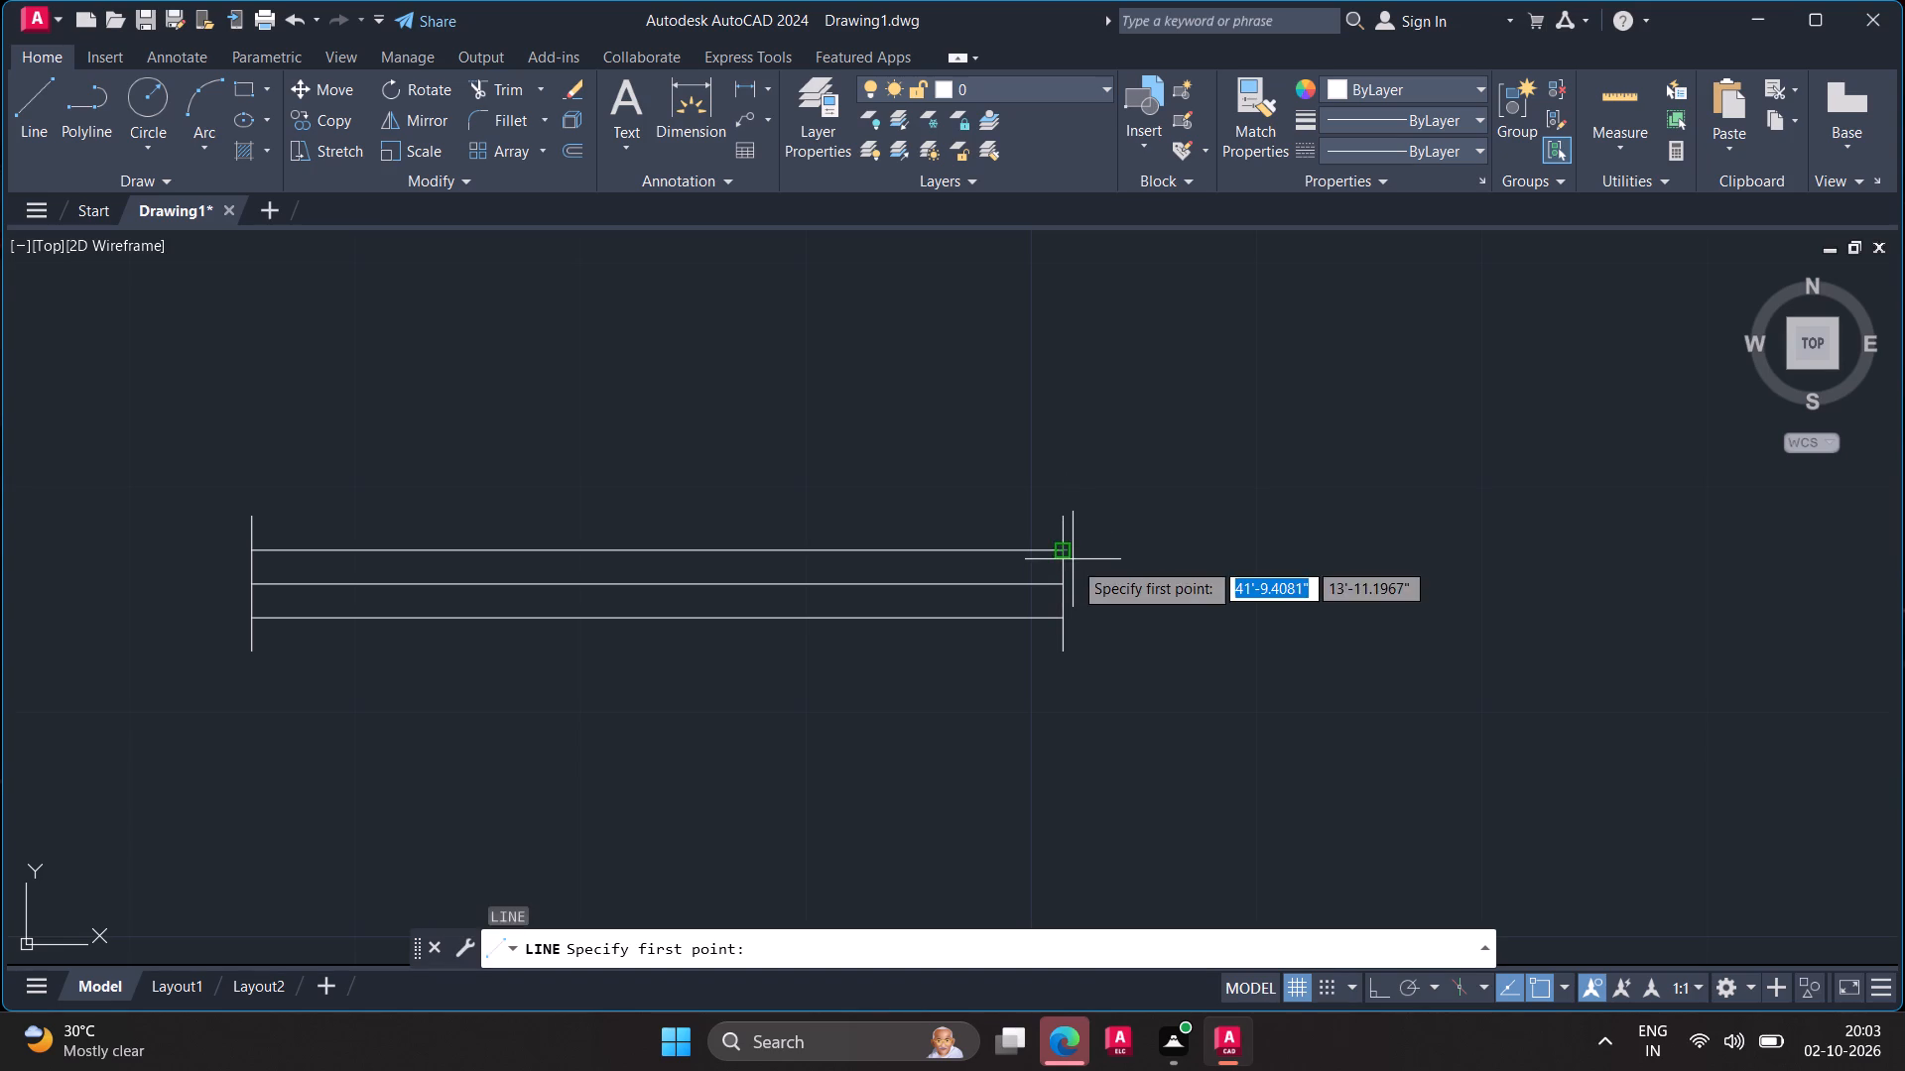
left_click(1065, 520)
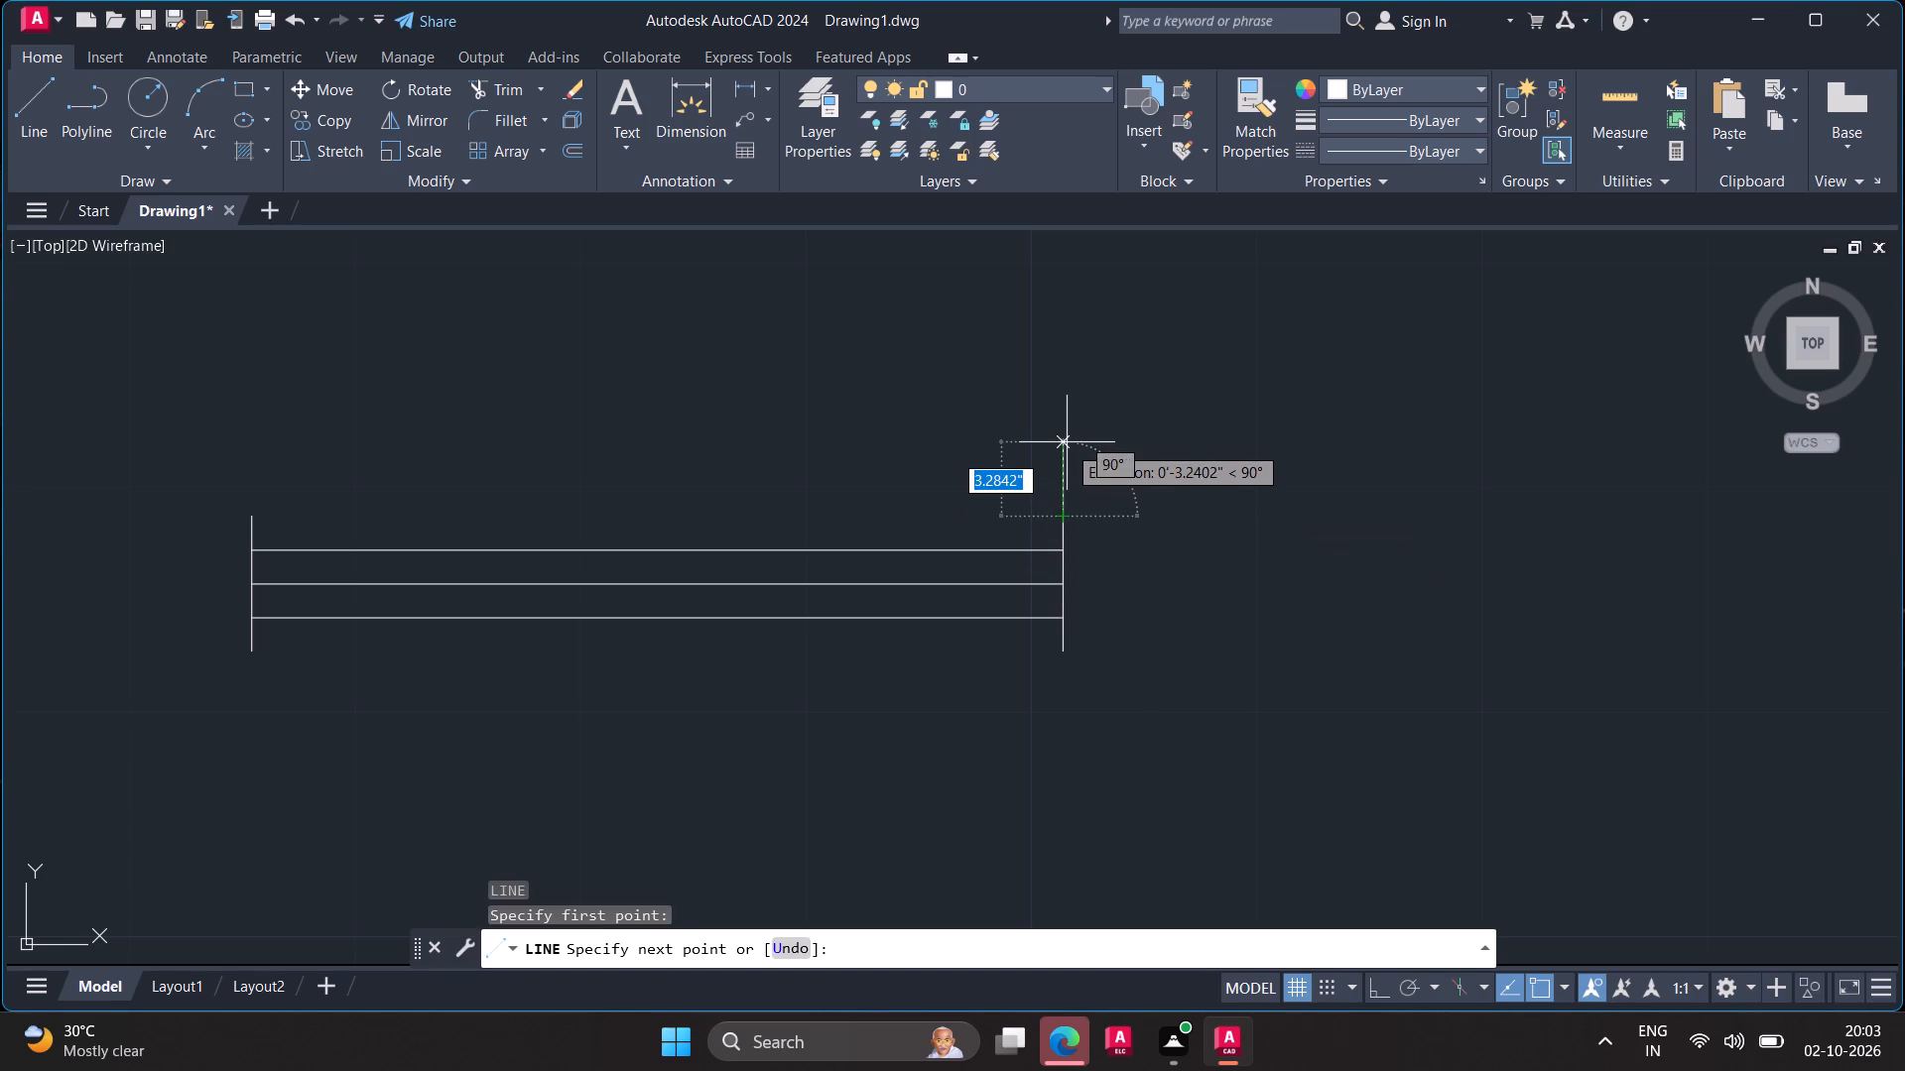
key("1")
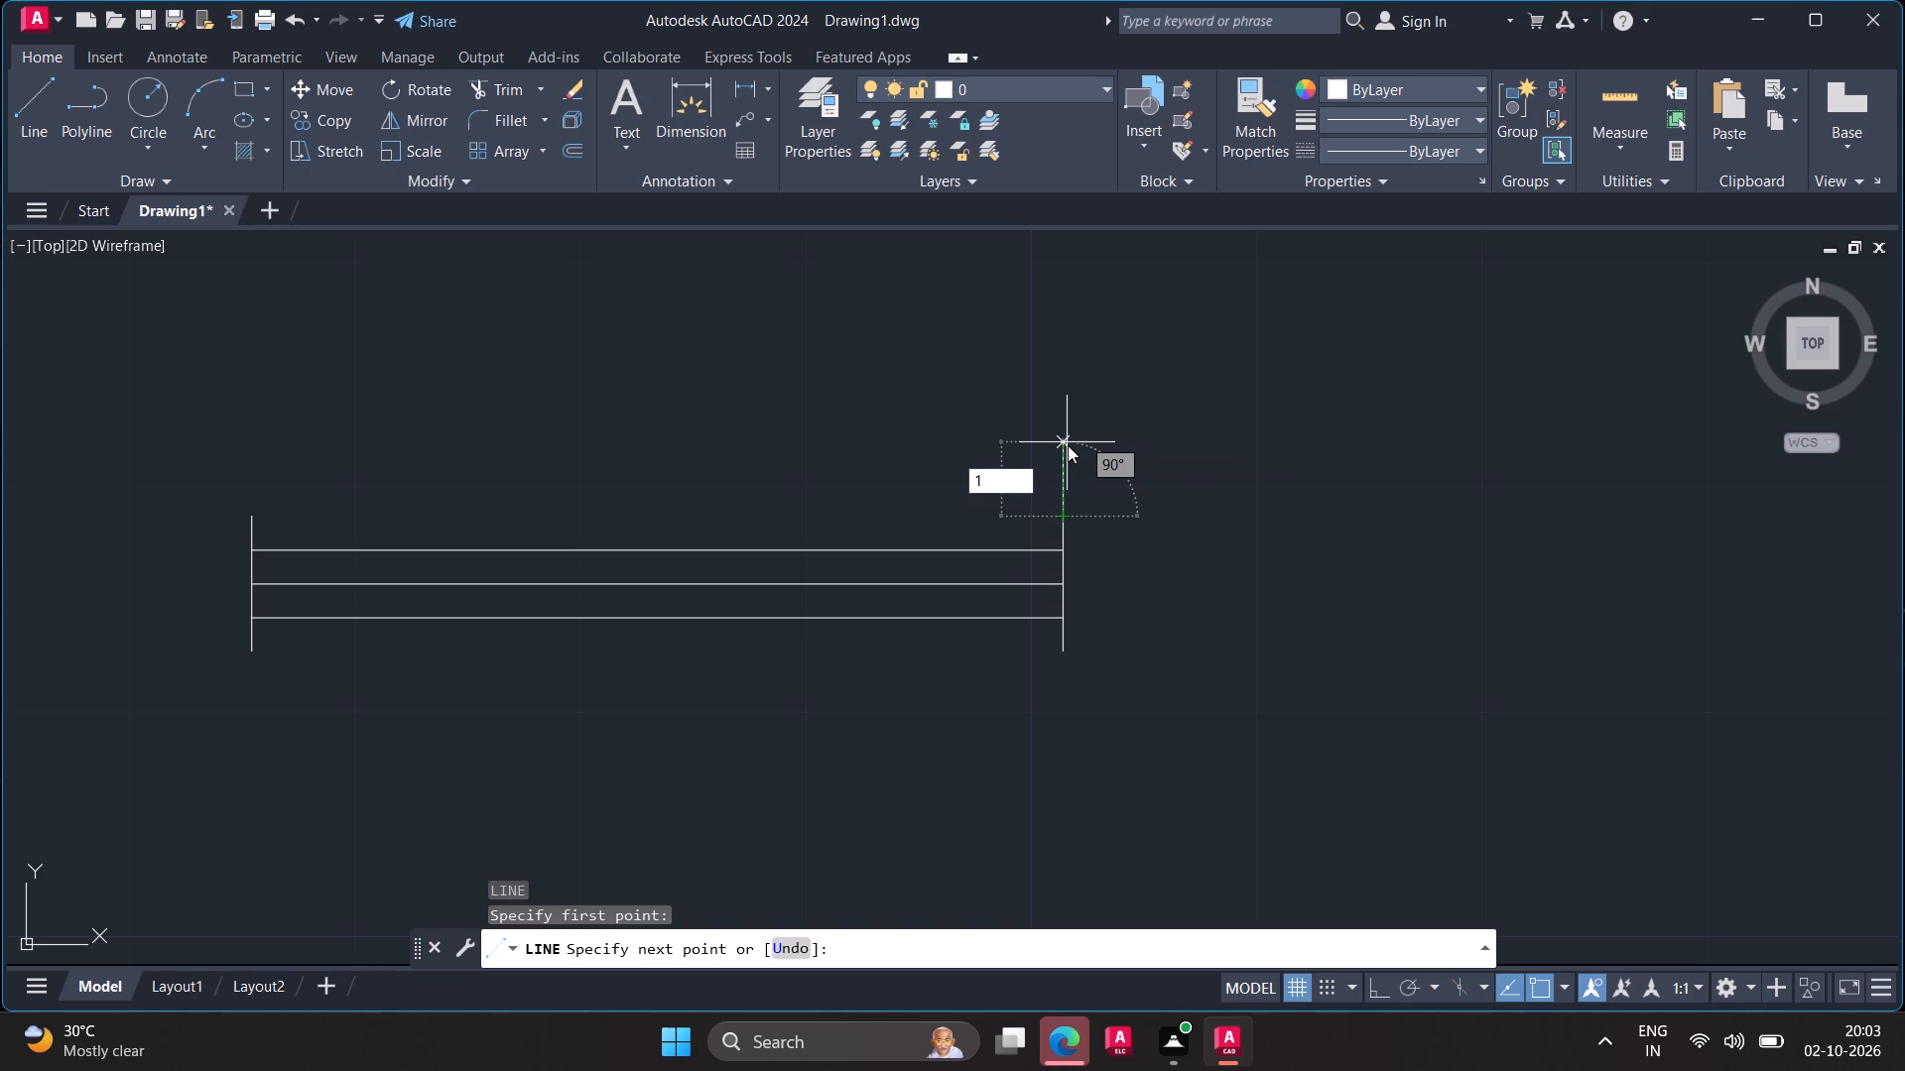
key("period")
key("5")
key("shift+quotedbl")
key("Return")
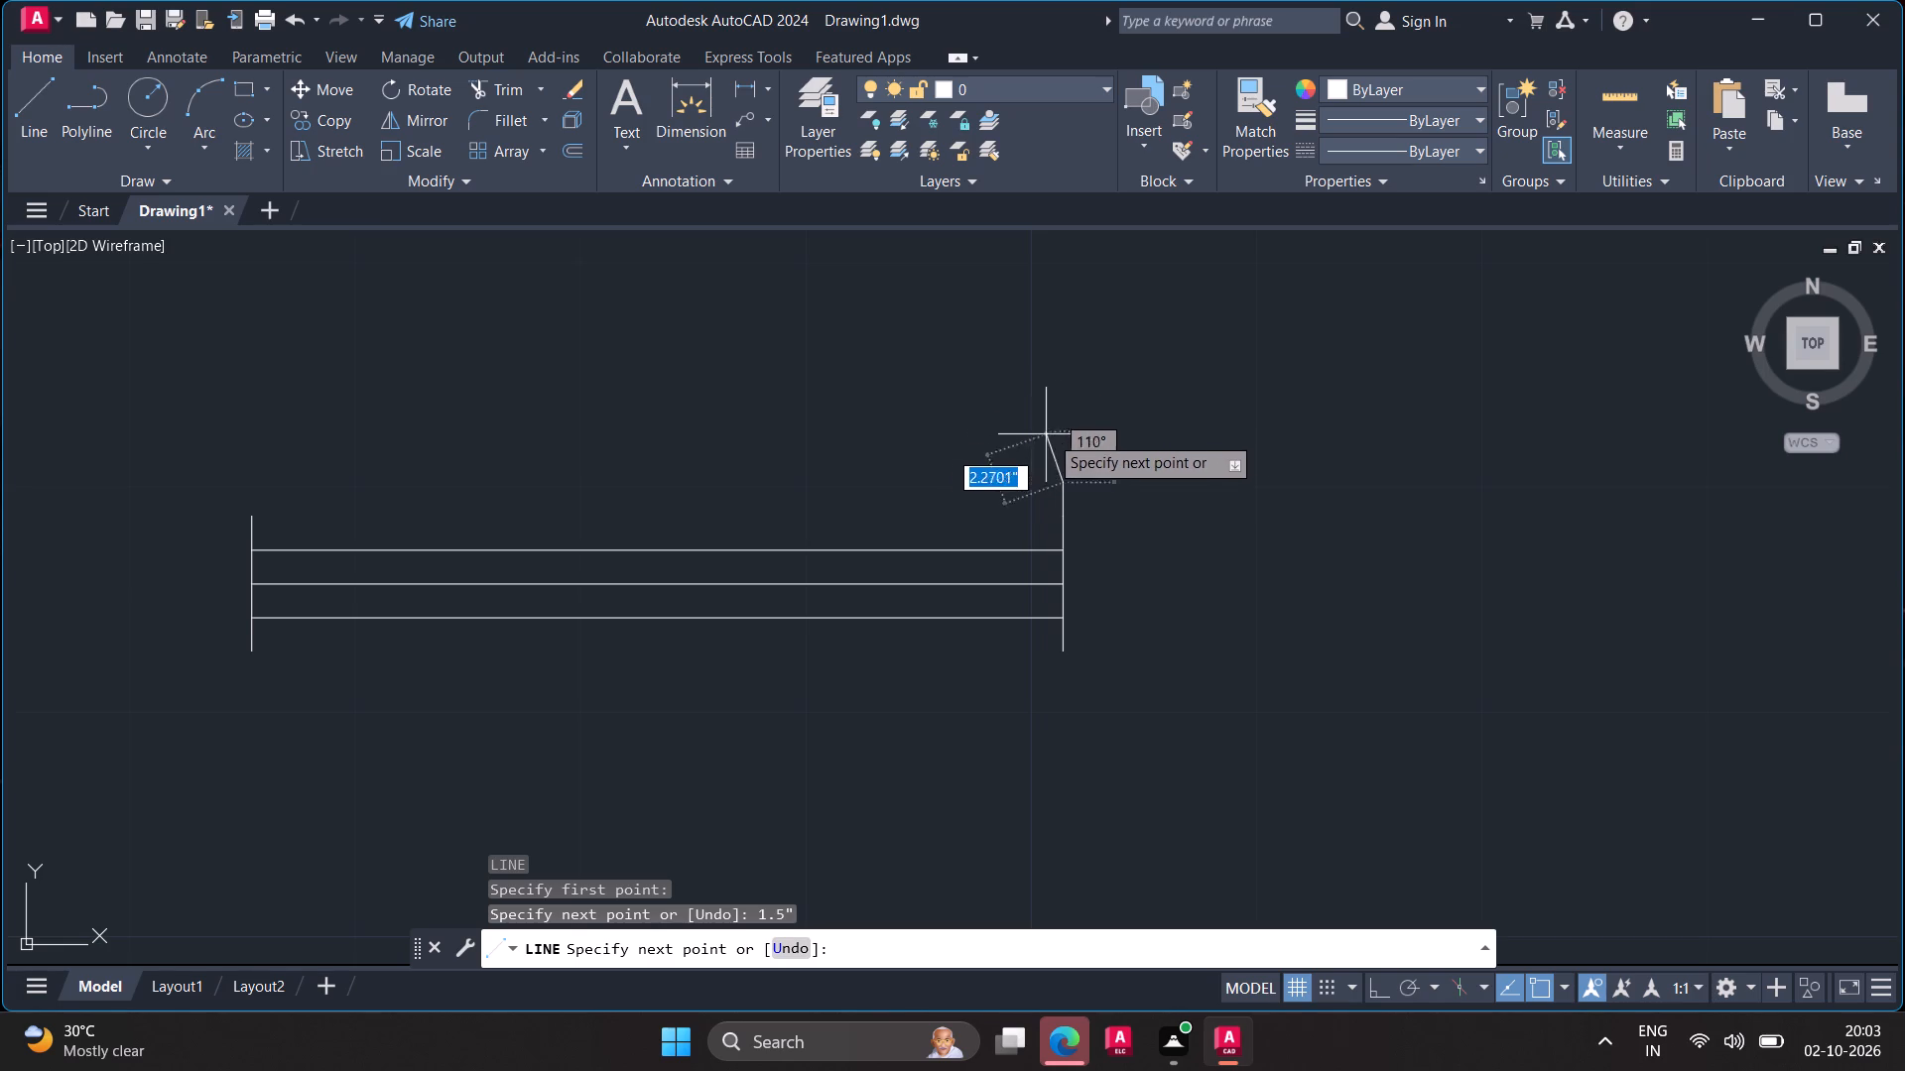
key("Escape")
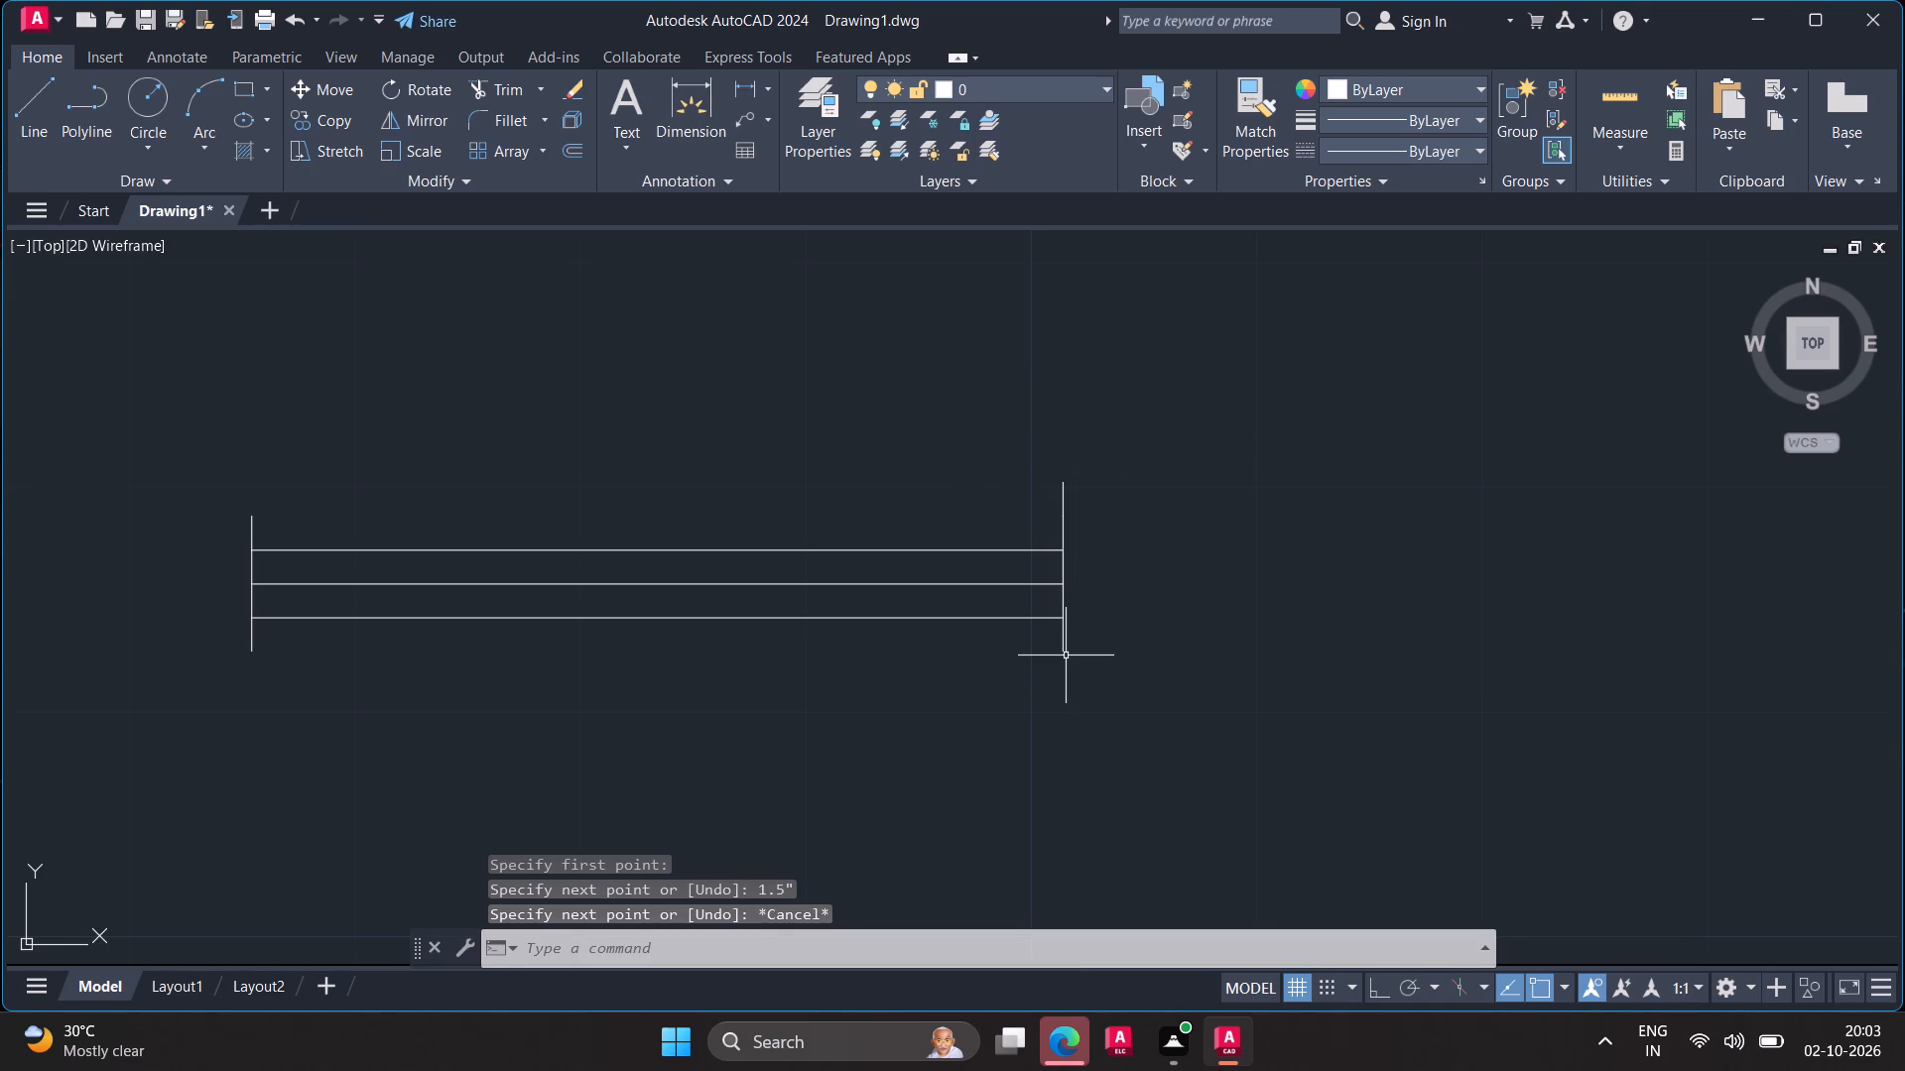
Draw a 1.5" vertical line downward from the bottom end of the window's east end line.
key("space")
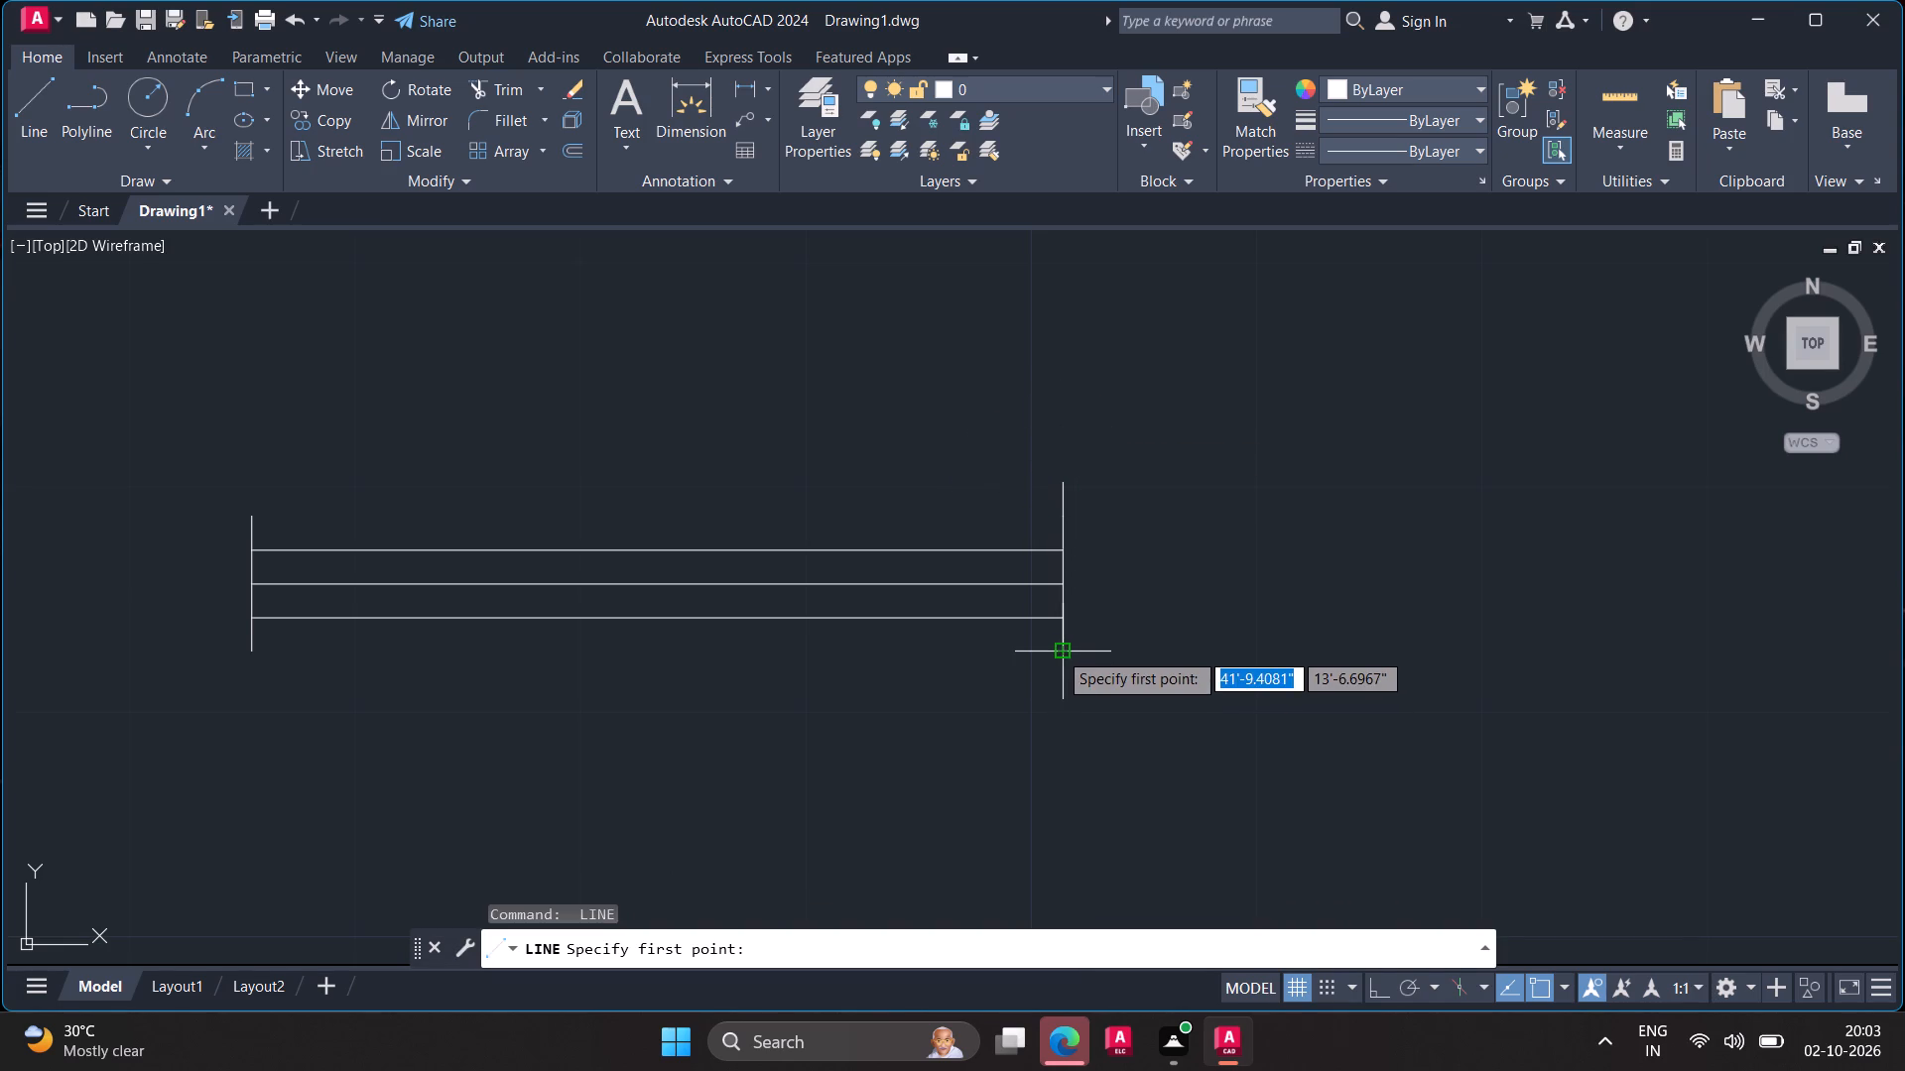
scroll(1065, 688, "up", 3)
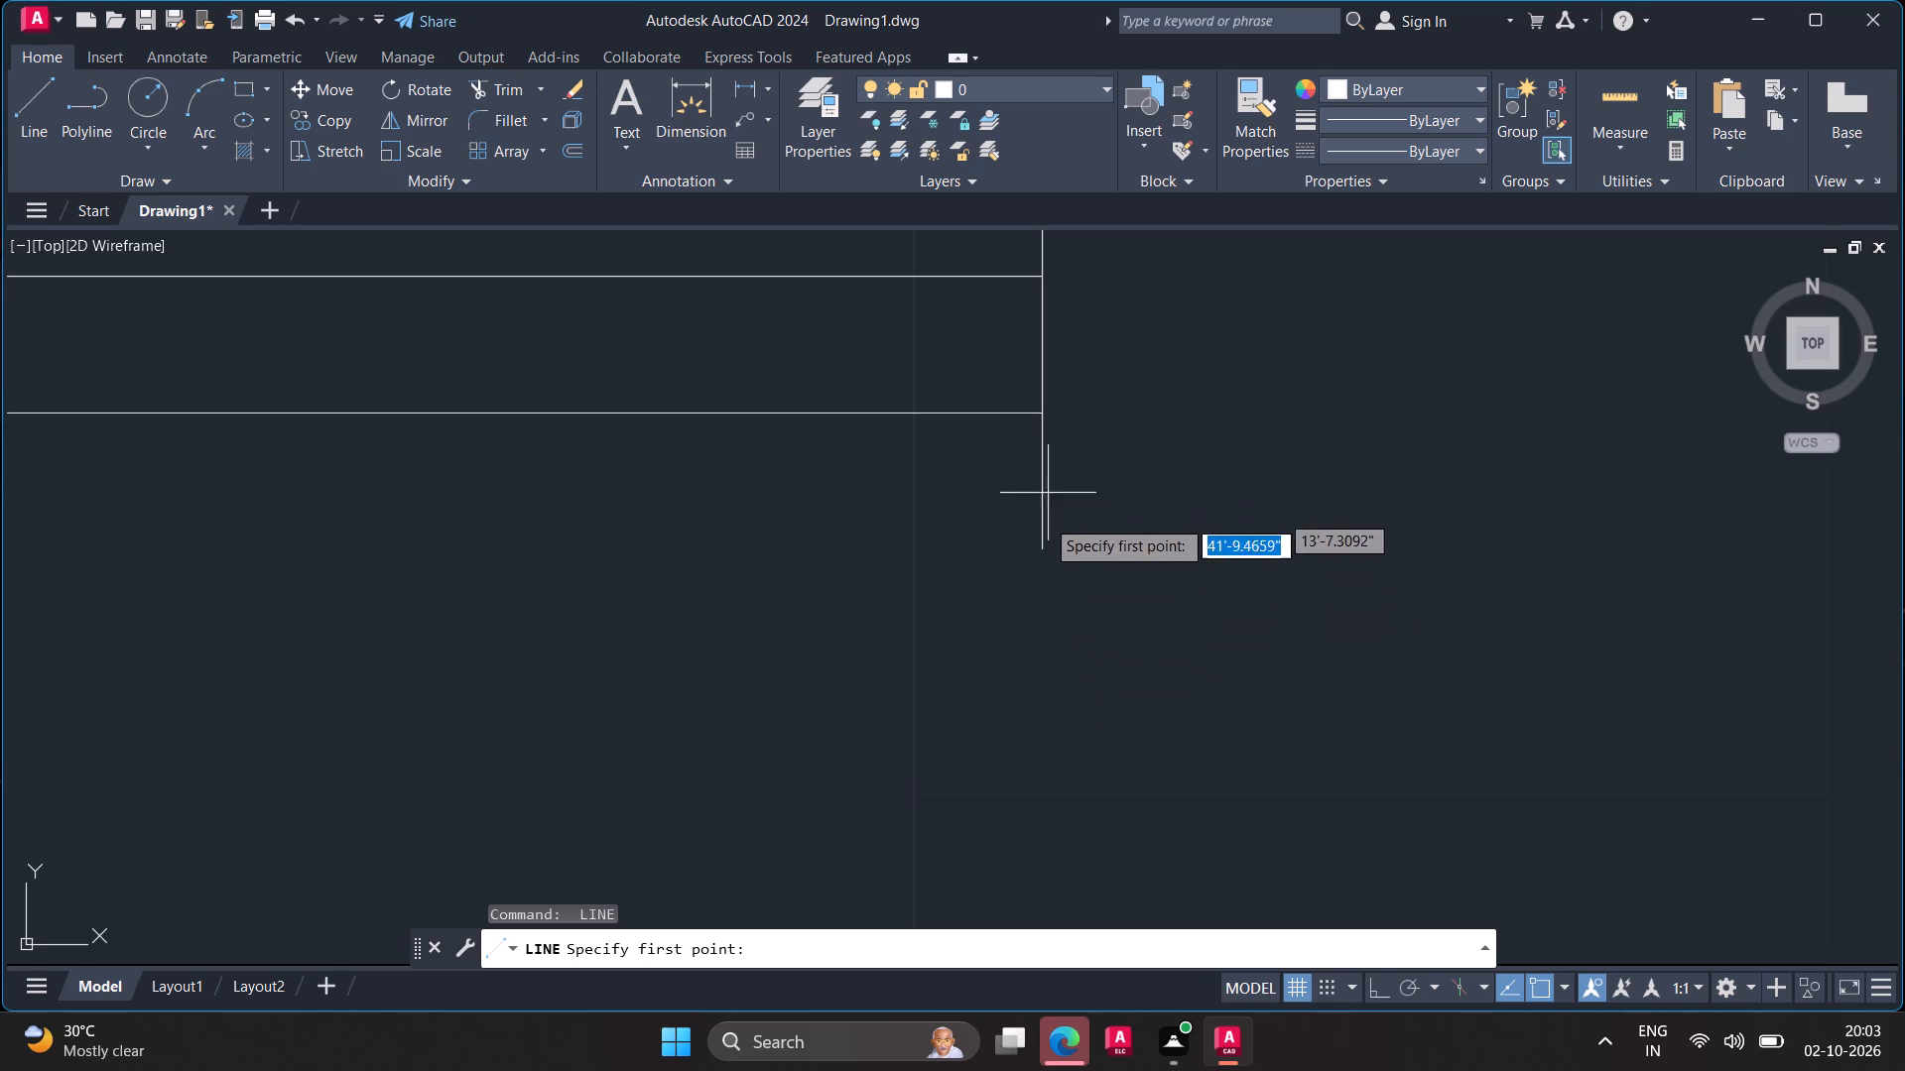
left_click(1041, 552)
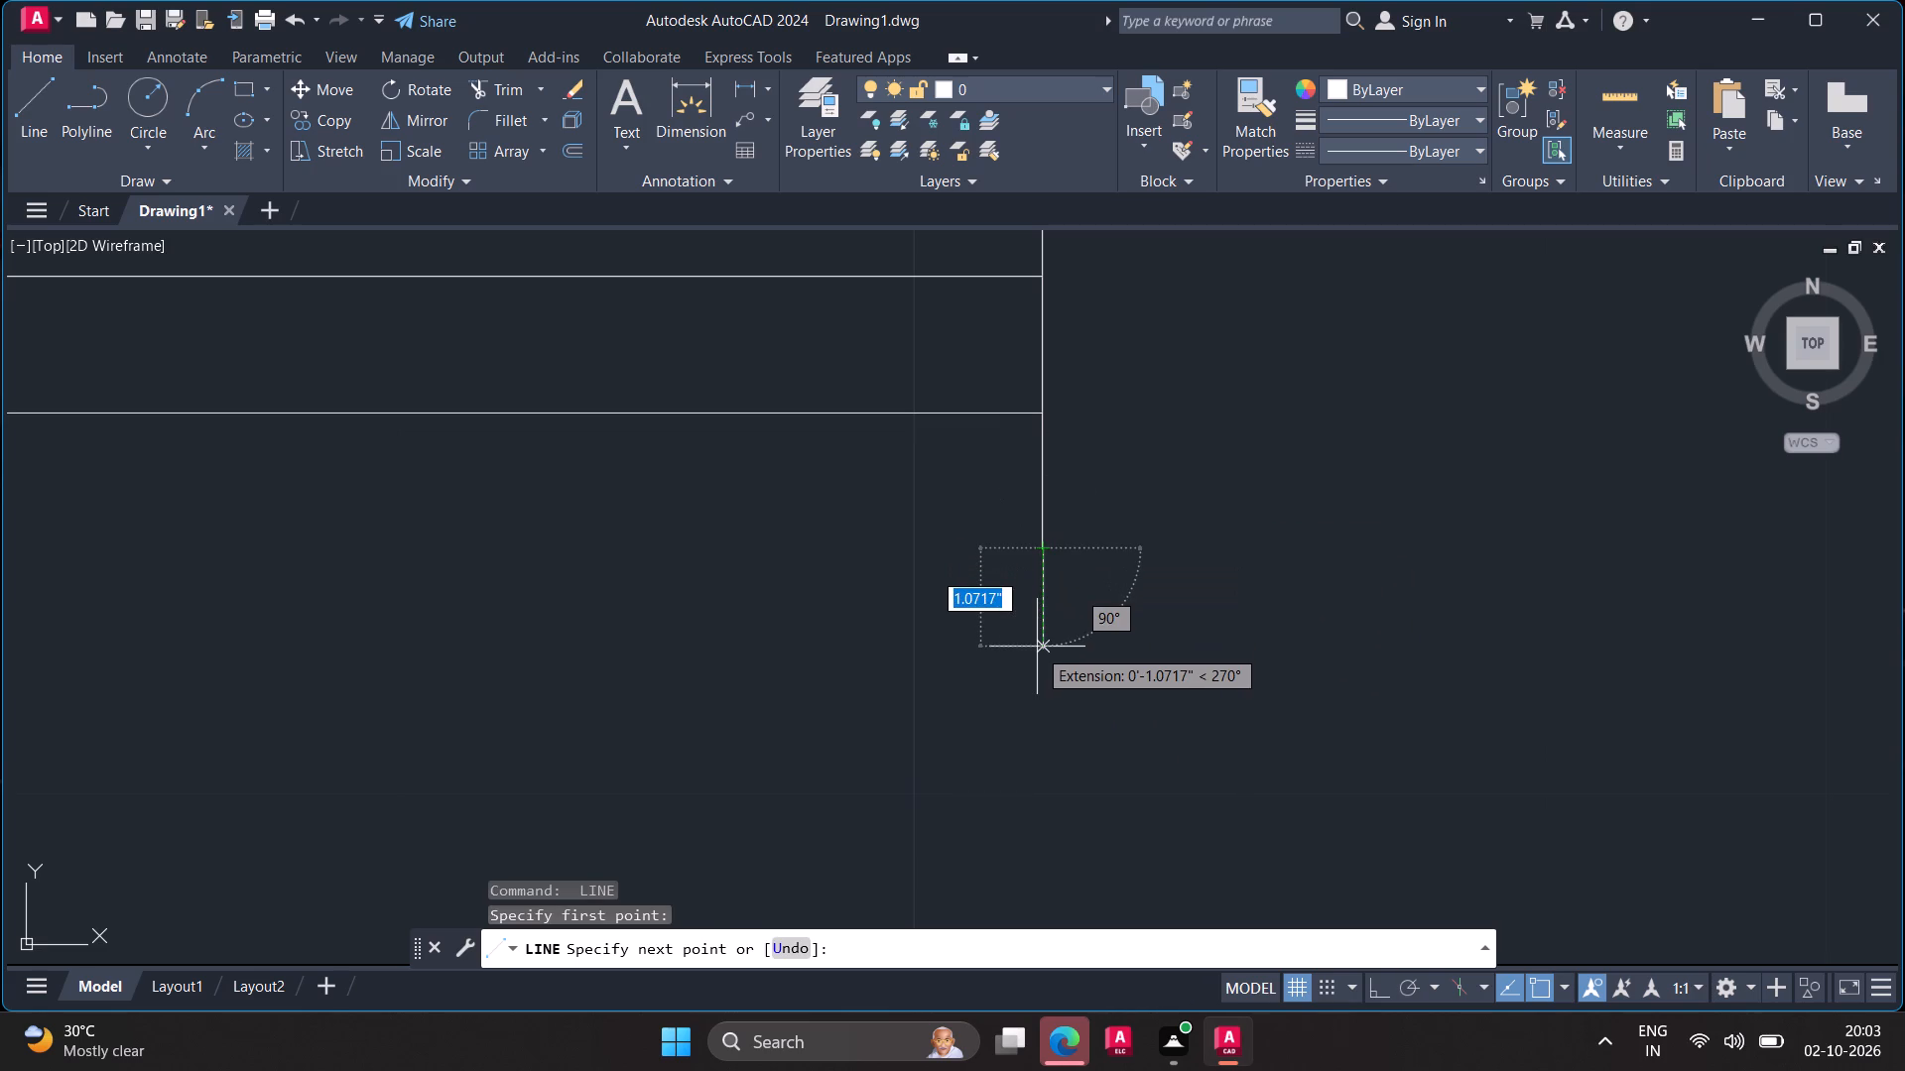
type("1.5\"")
key("Return")
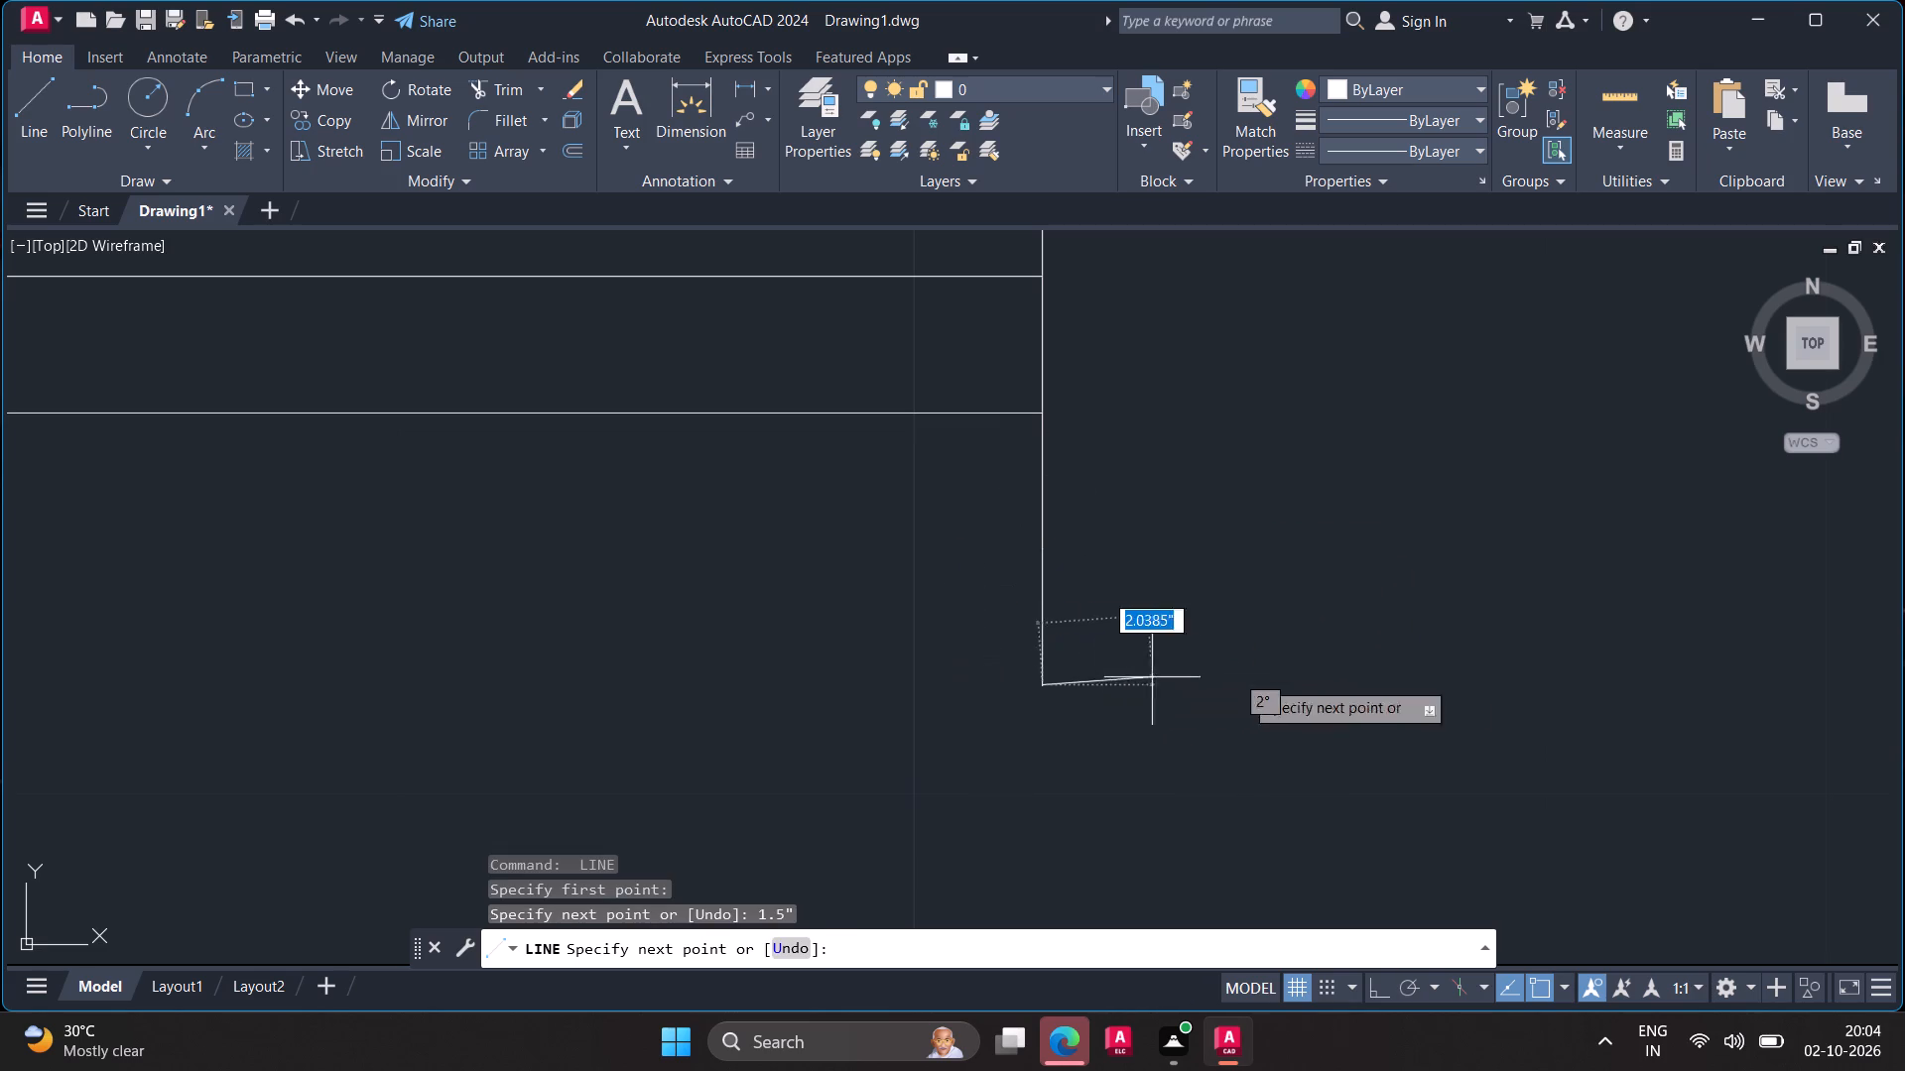
left_click(1287, 680)
key("Escape")
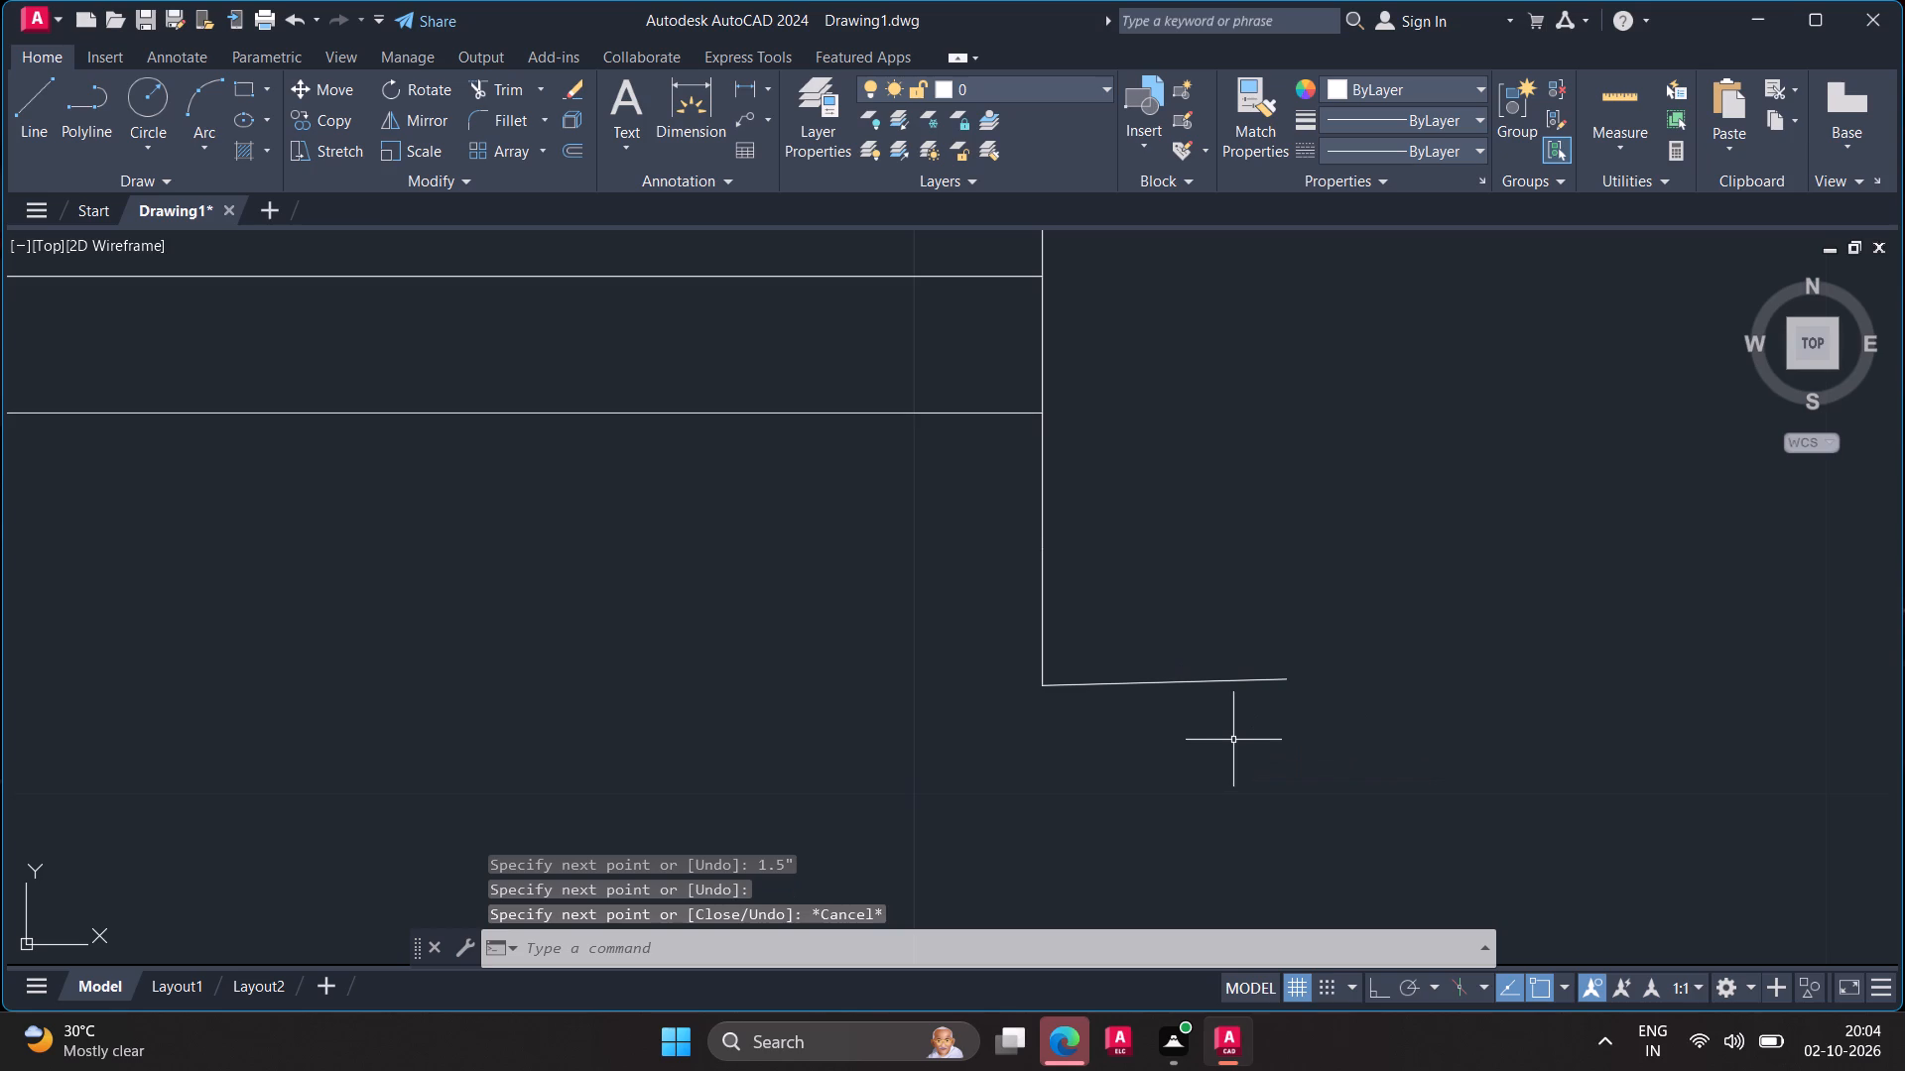
Erase the stray, slightly sloped line running east from the bottom of the window's lower extension line.
left_click_drag(1226, 714, 1241, 627)
left_click(1250, 494)
left_click_drag(1204, 583, 1157, 823)
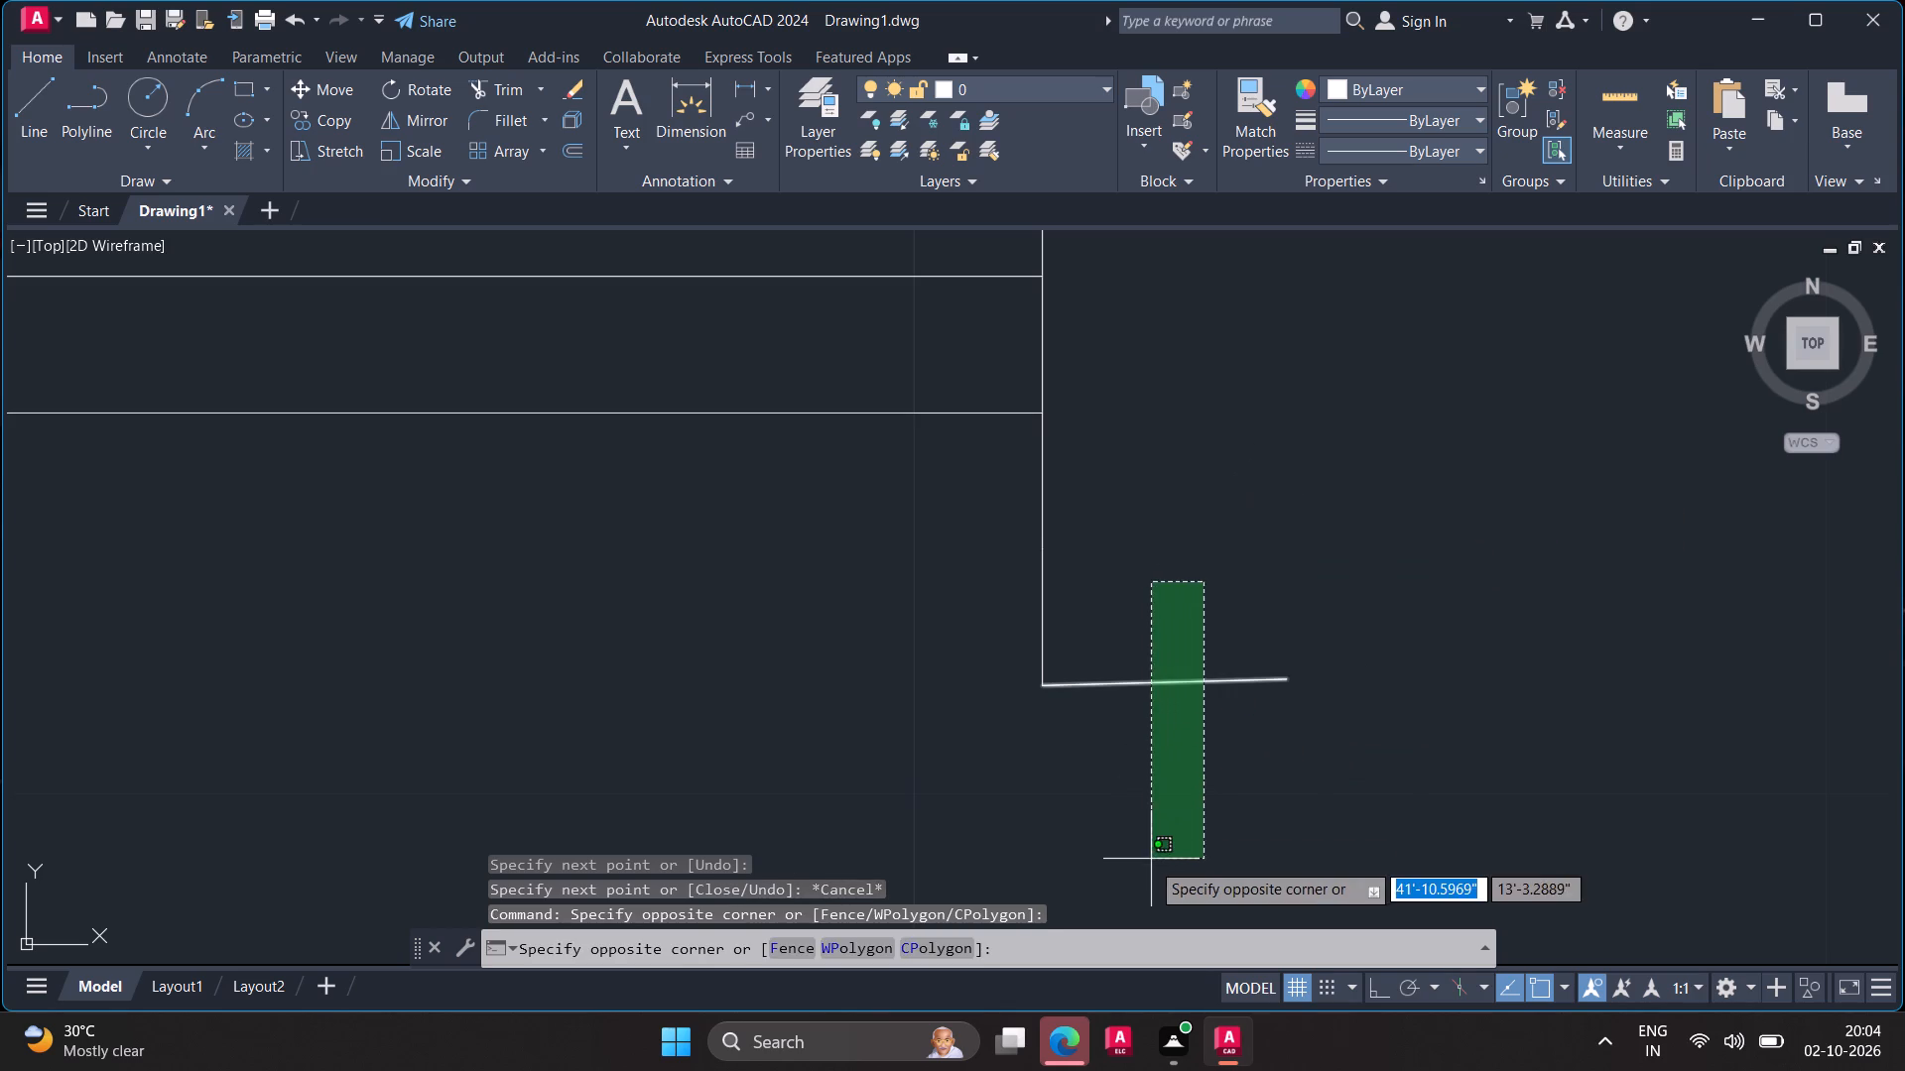
left_click(1150, 861)
right_click(1150, 842)
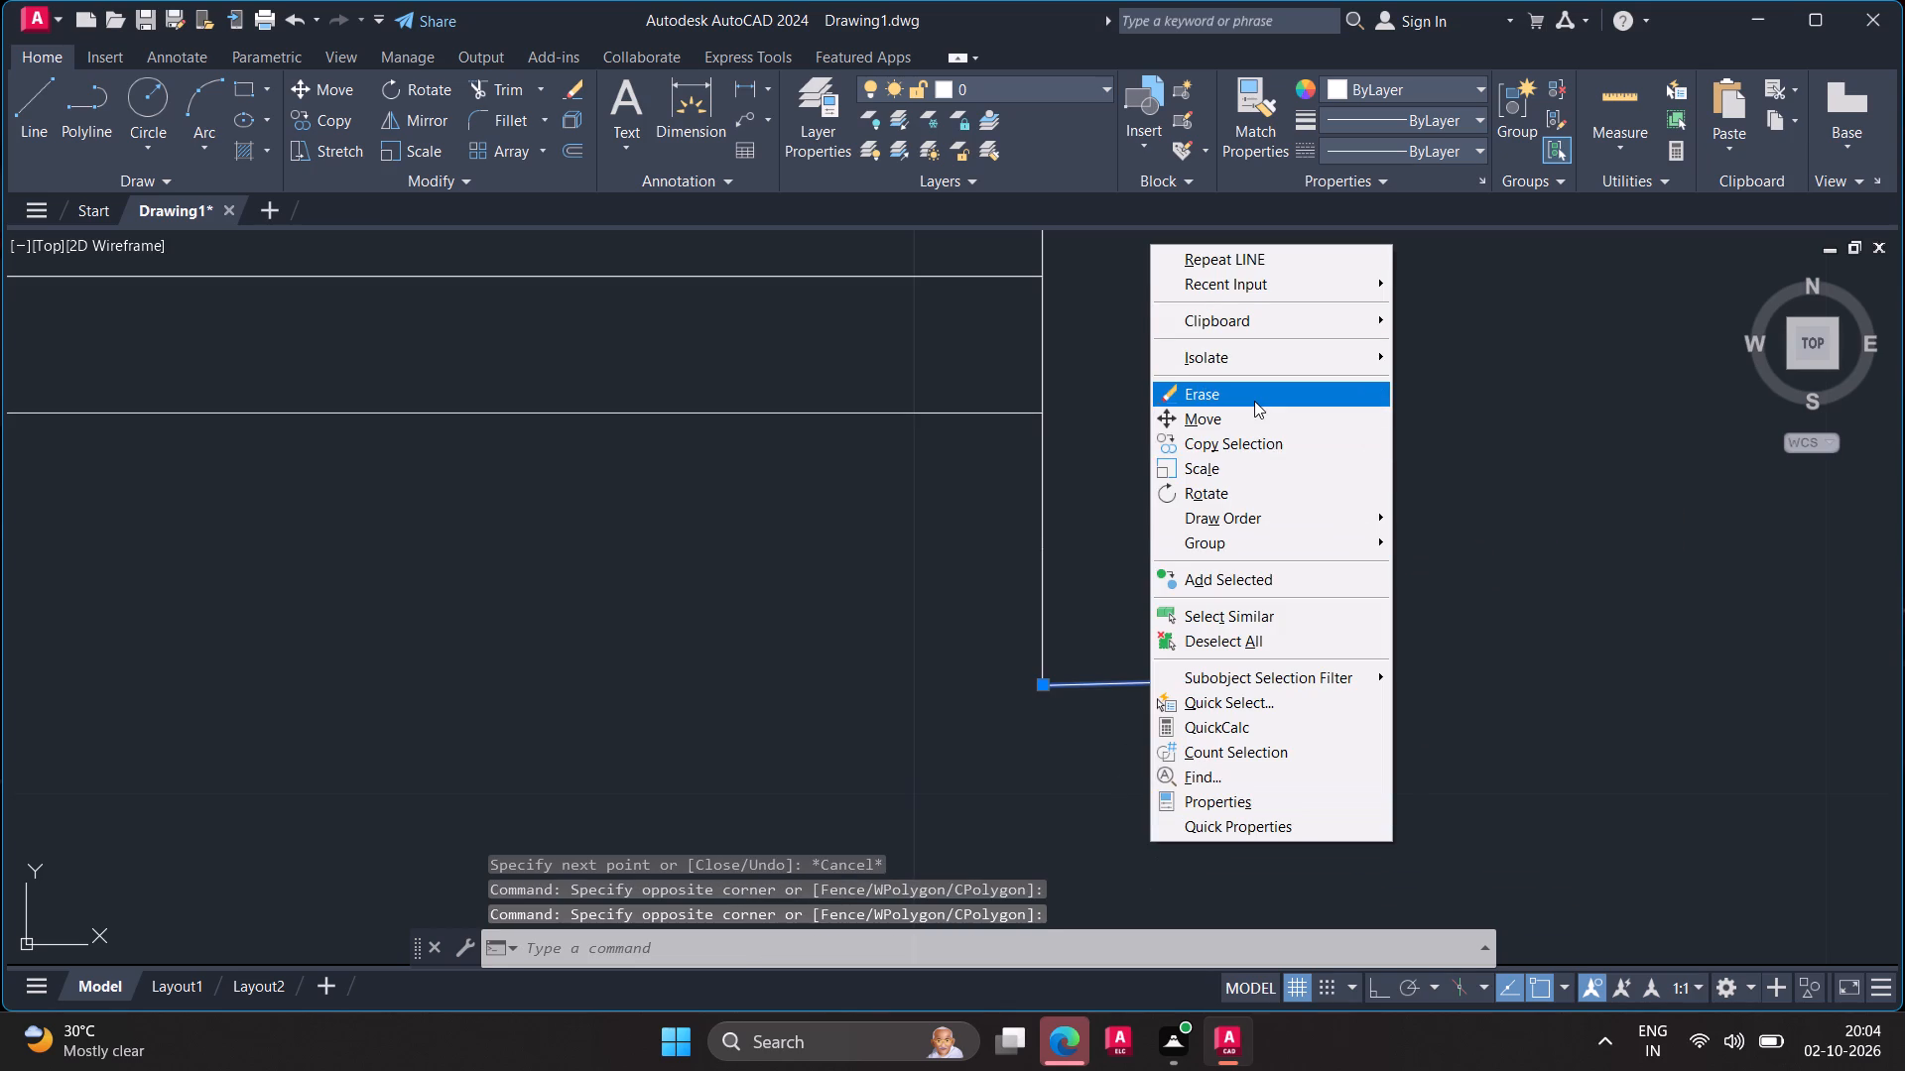
left_click(1254, 401)
Check the exploded window's dimensions with Quick measure.
scroll(1207, 489, "down", 4)
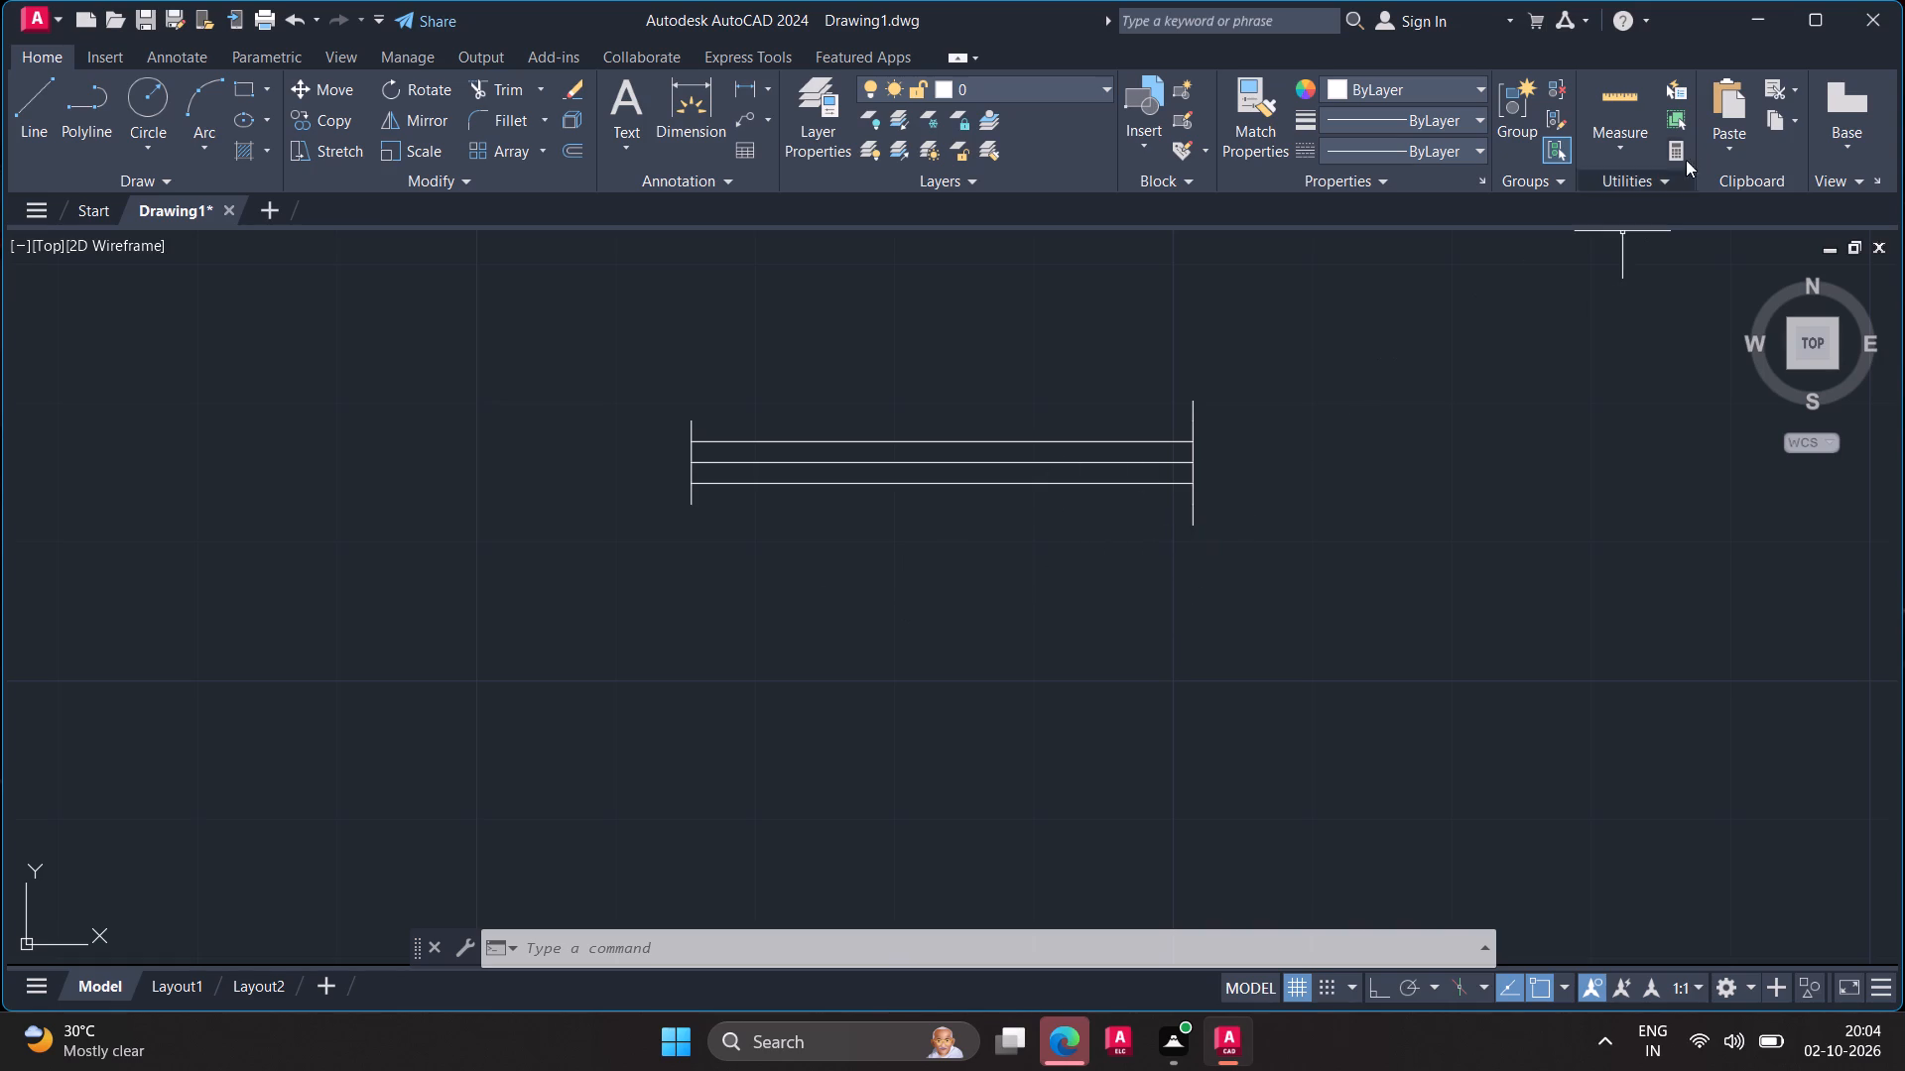
left_click(1648, 107)
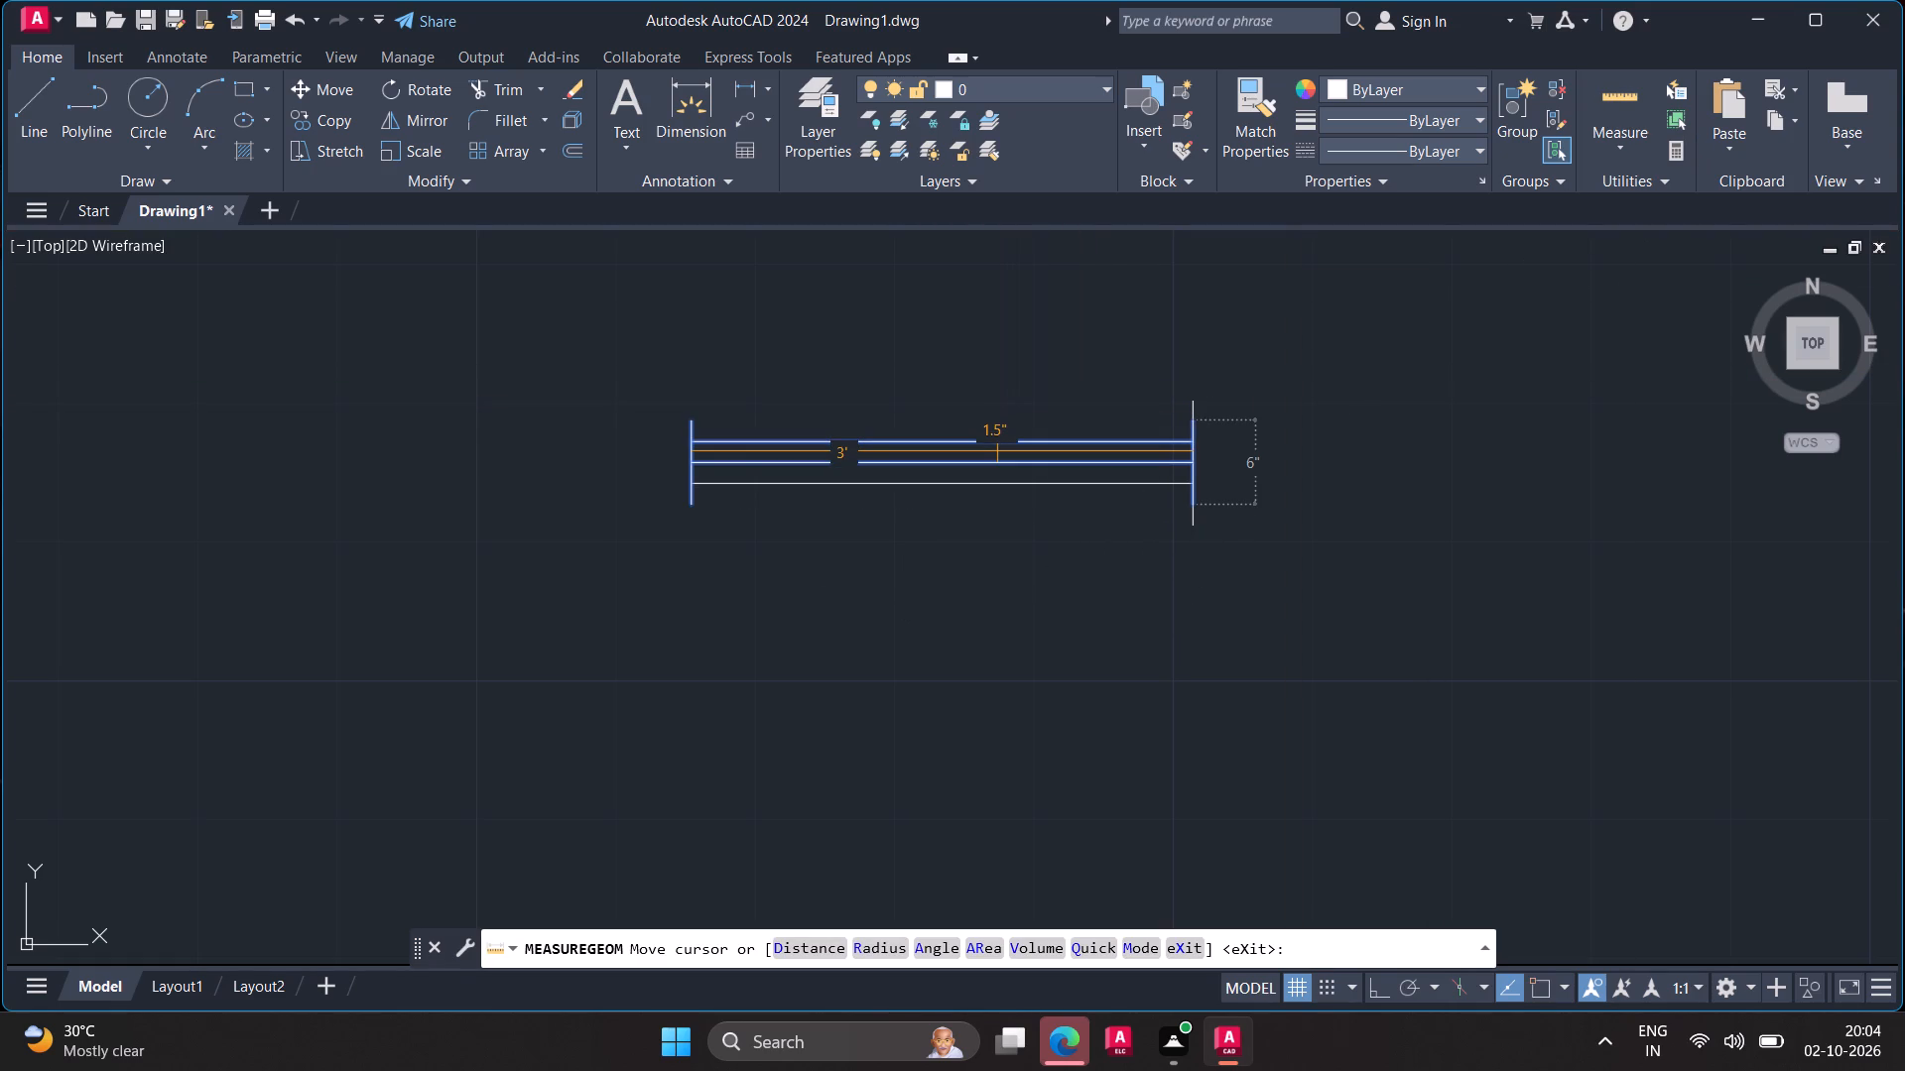
key("Escape")
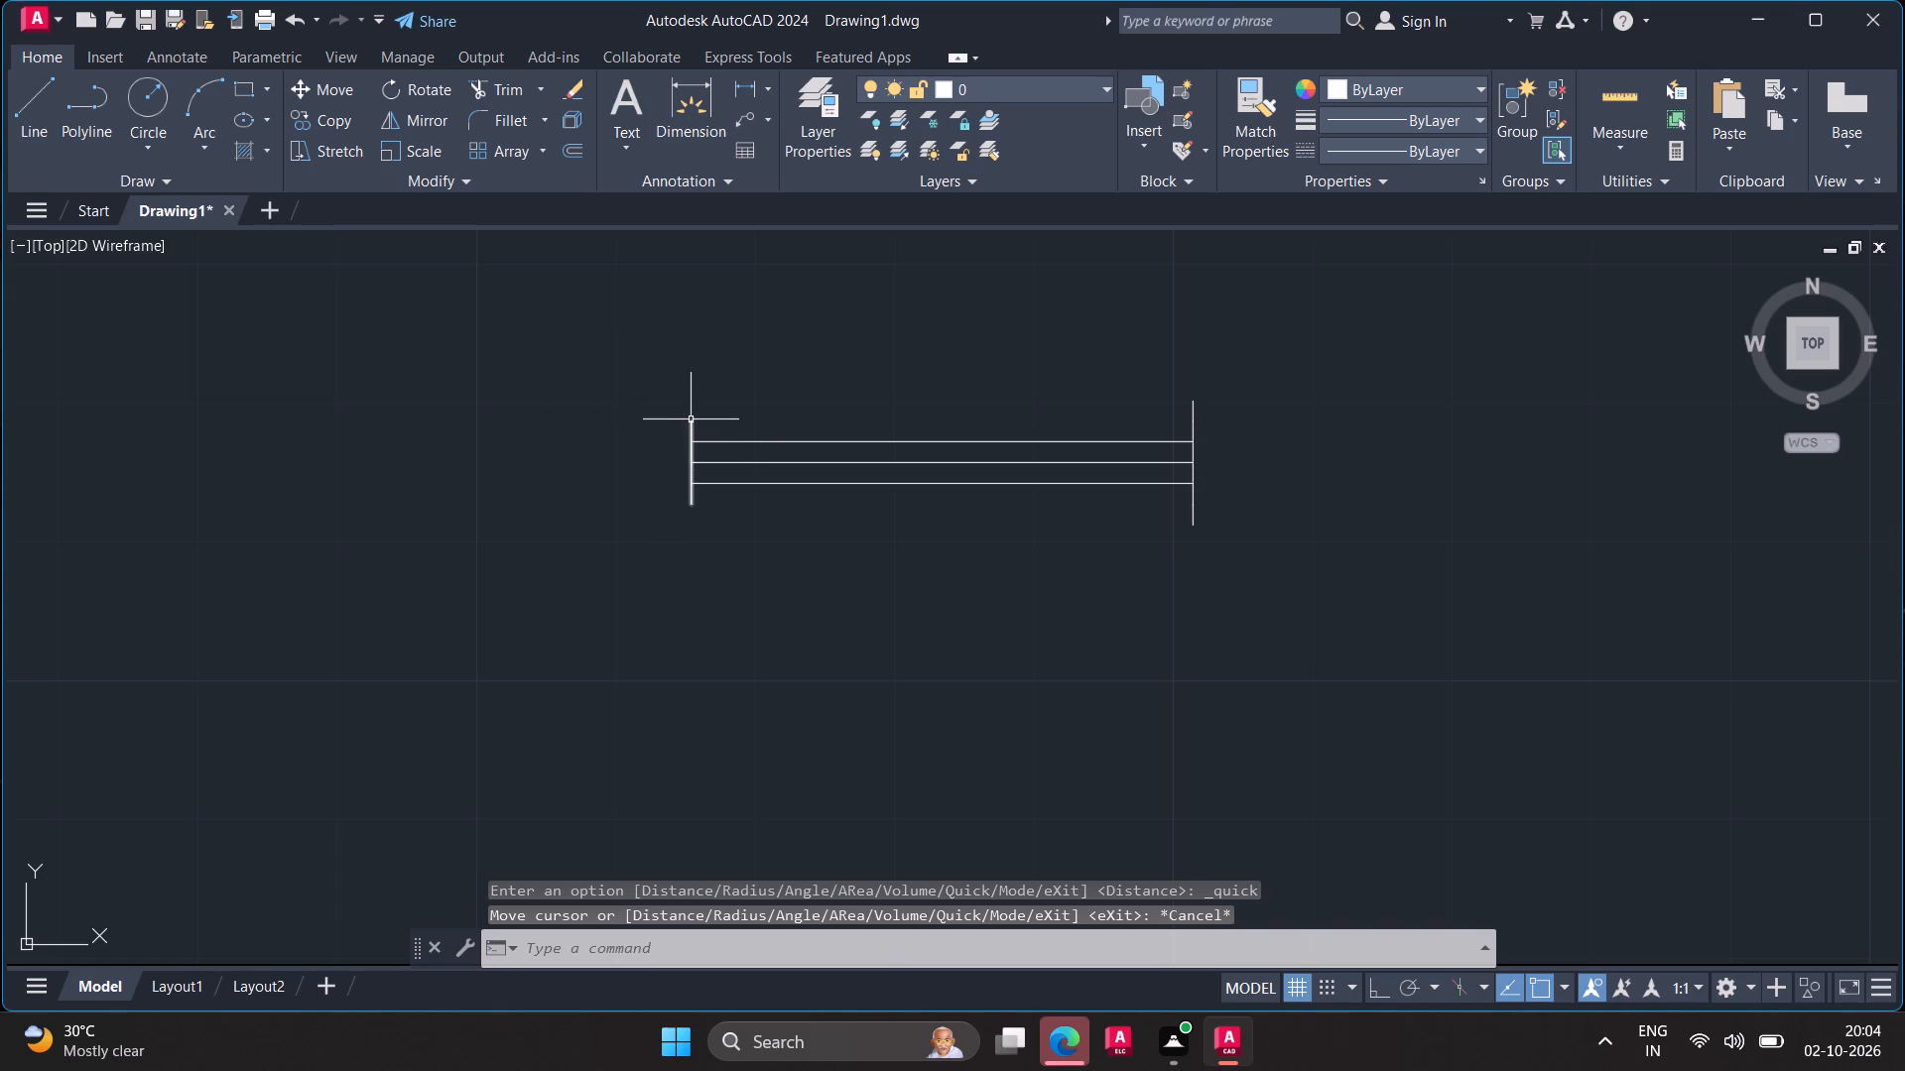
Delete the short vertical end line on the window's west side.
left_click(691, 421)
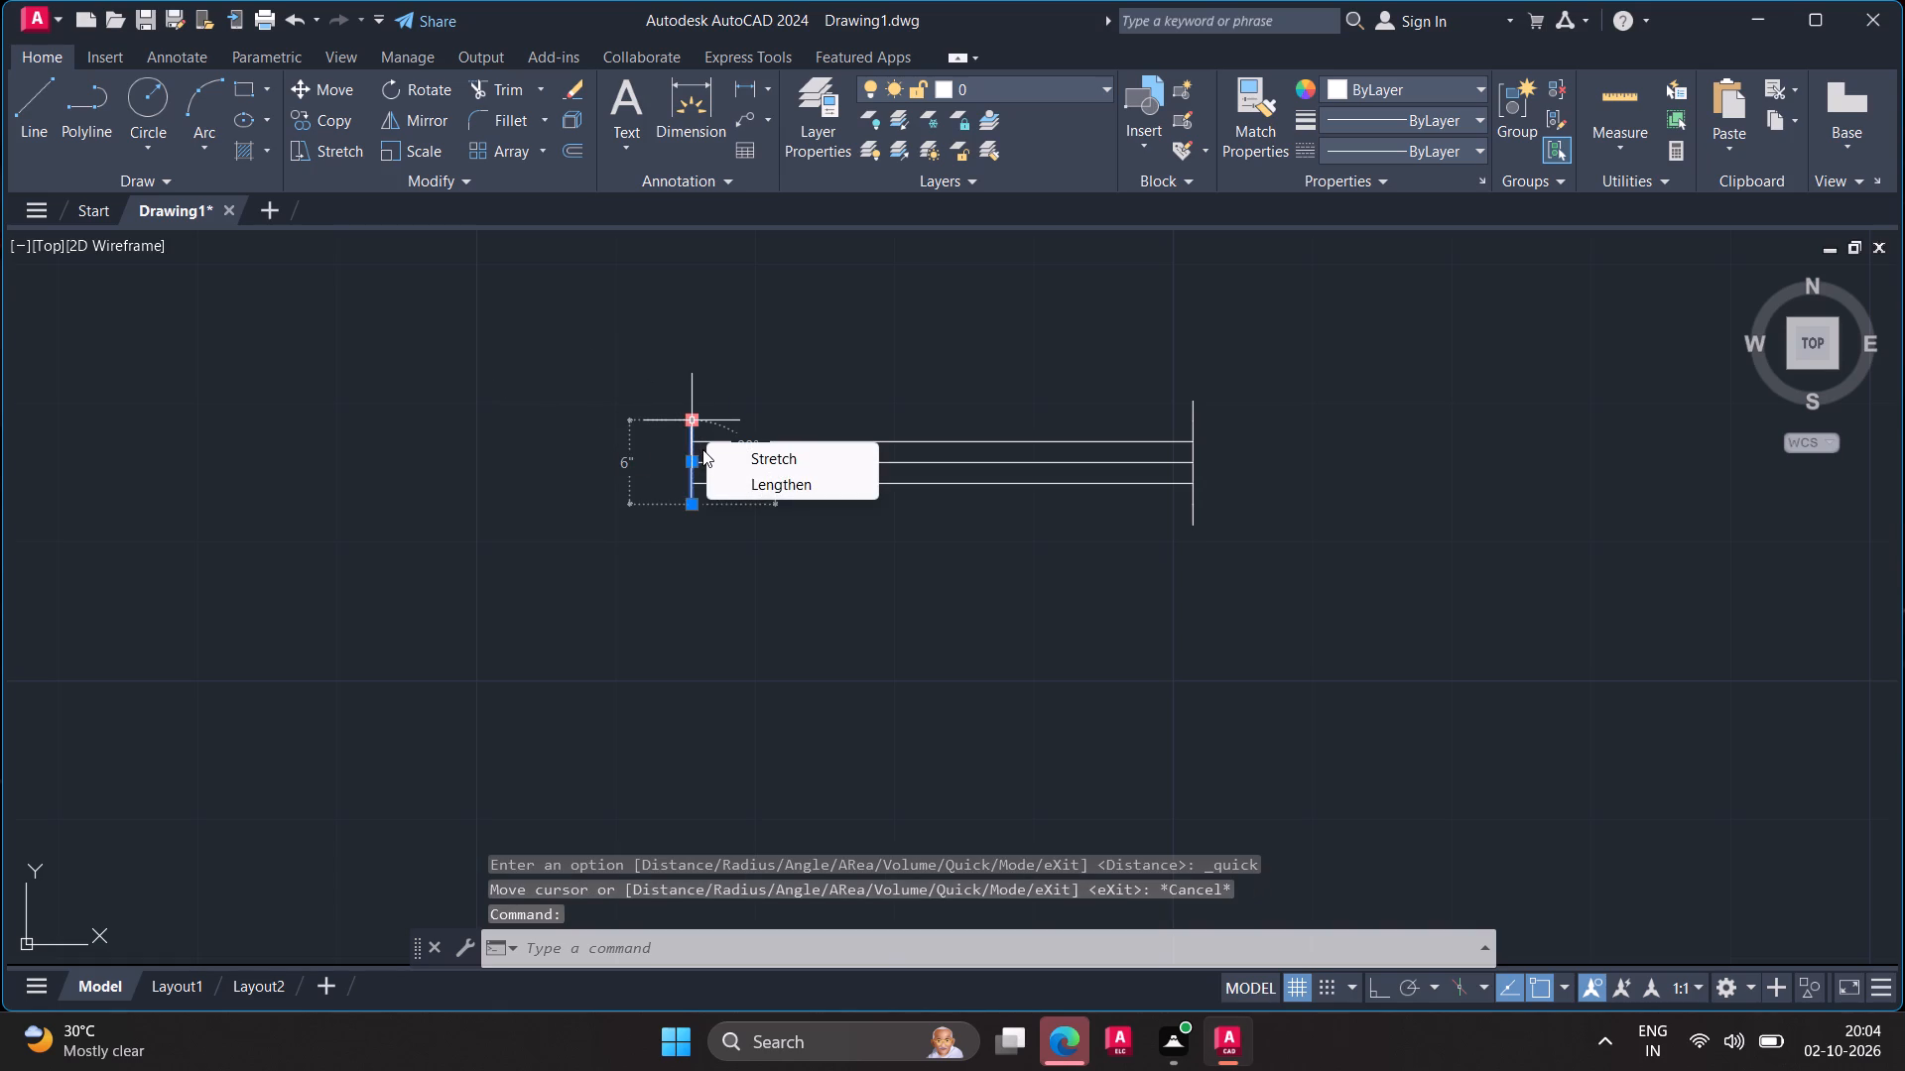
key("Delete")
key("Delete")
key("Delete")
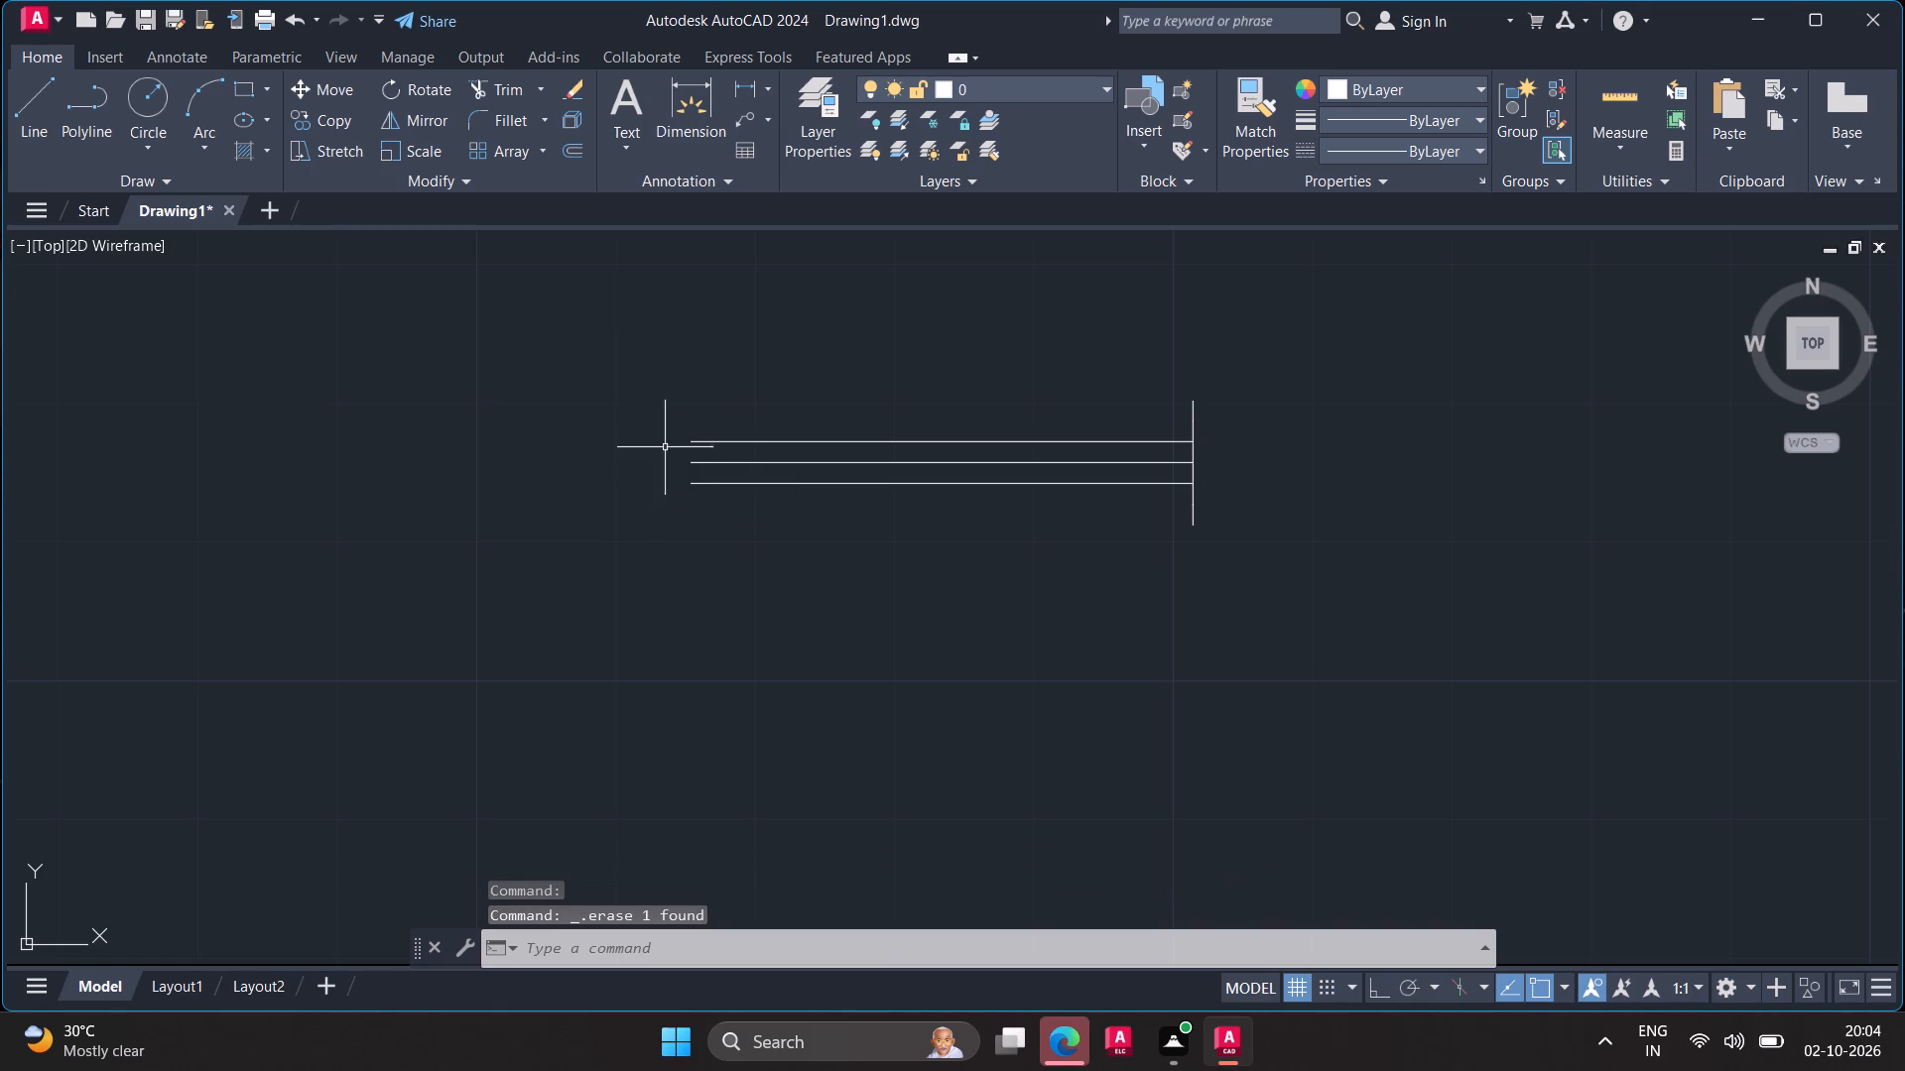
Join the window's east end line and its upper and lower extensions into one line.
left_click(1193, 412)
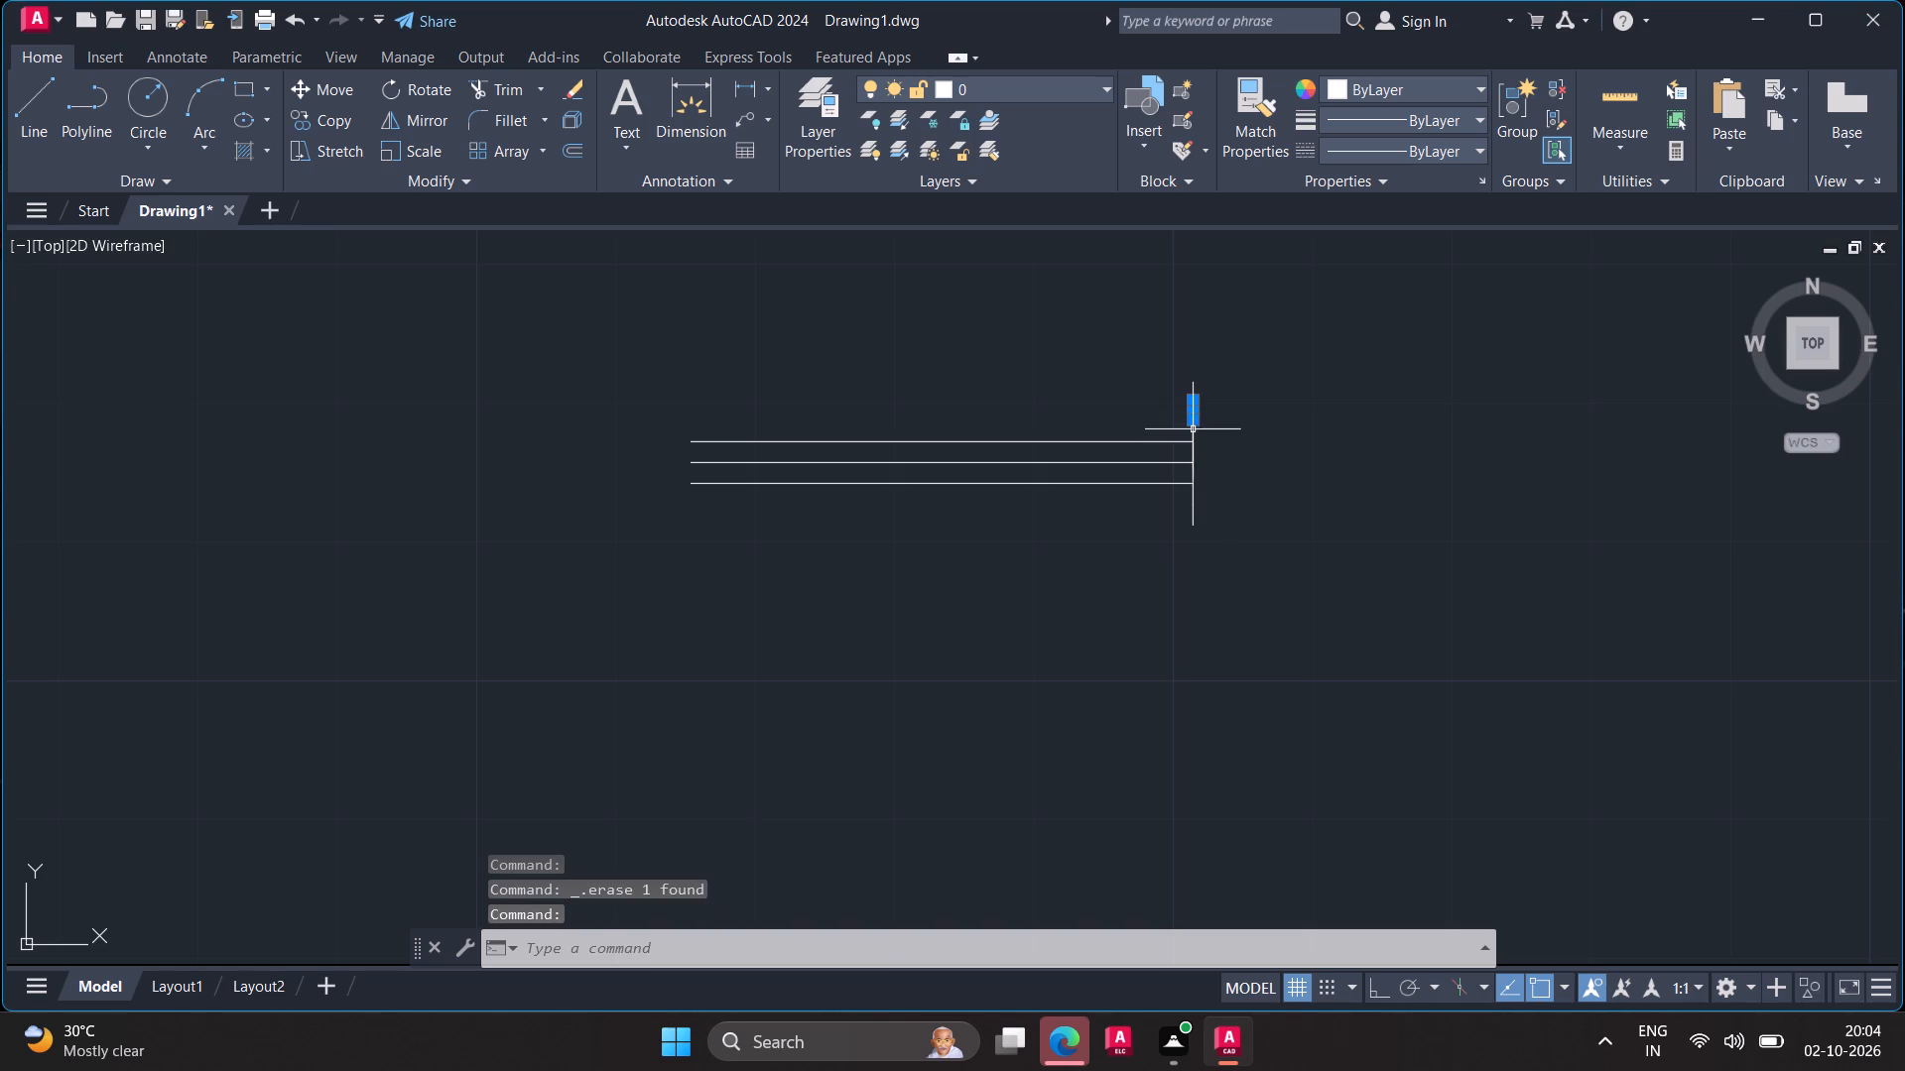
left_click(1195, 430)
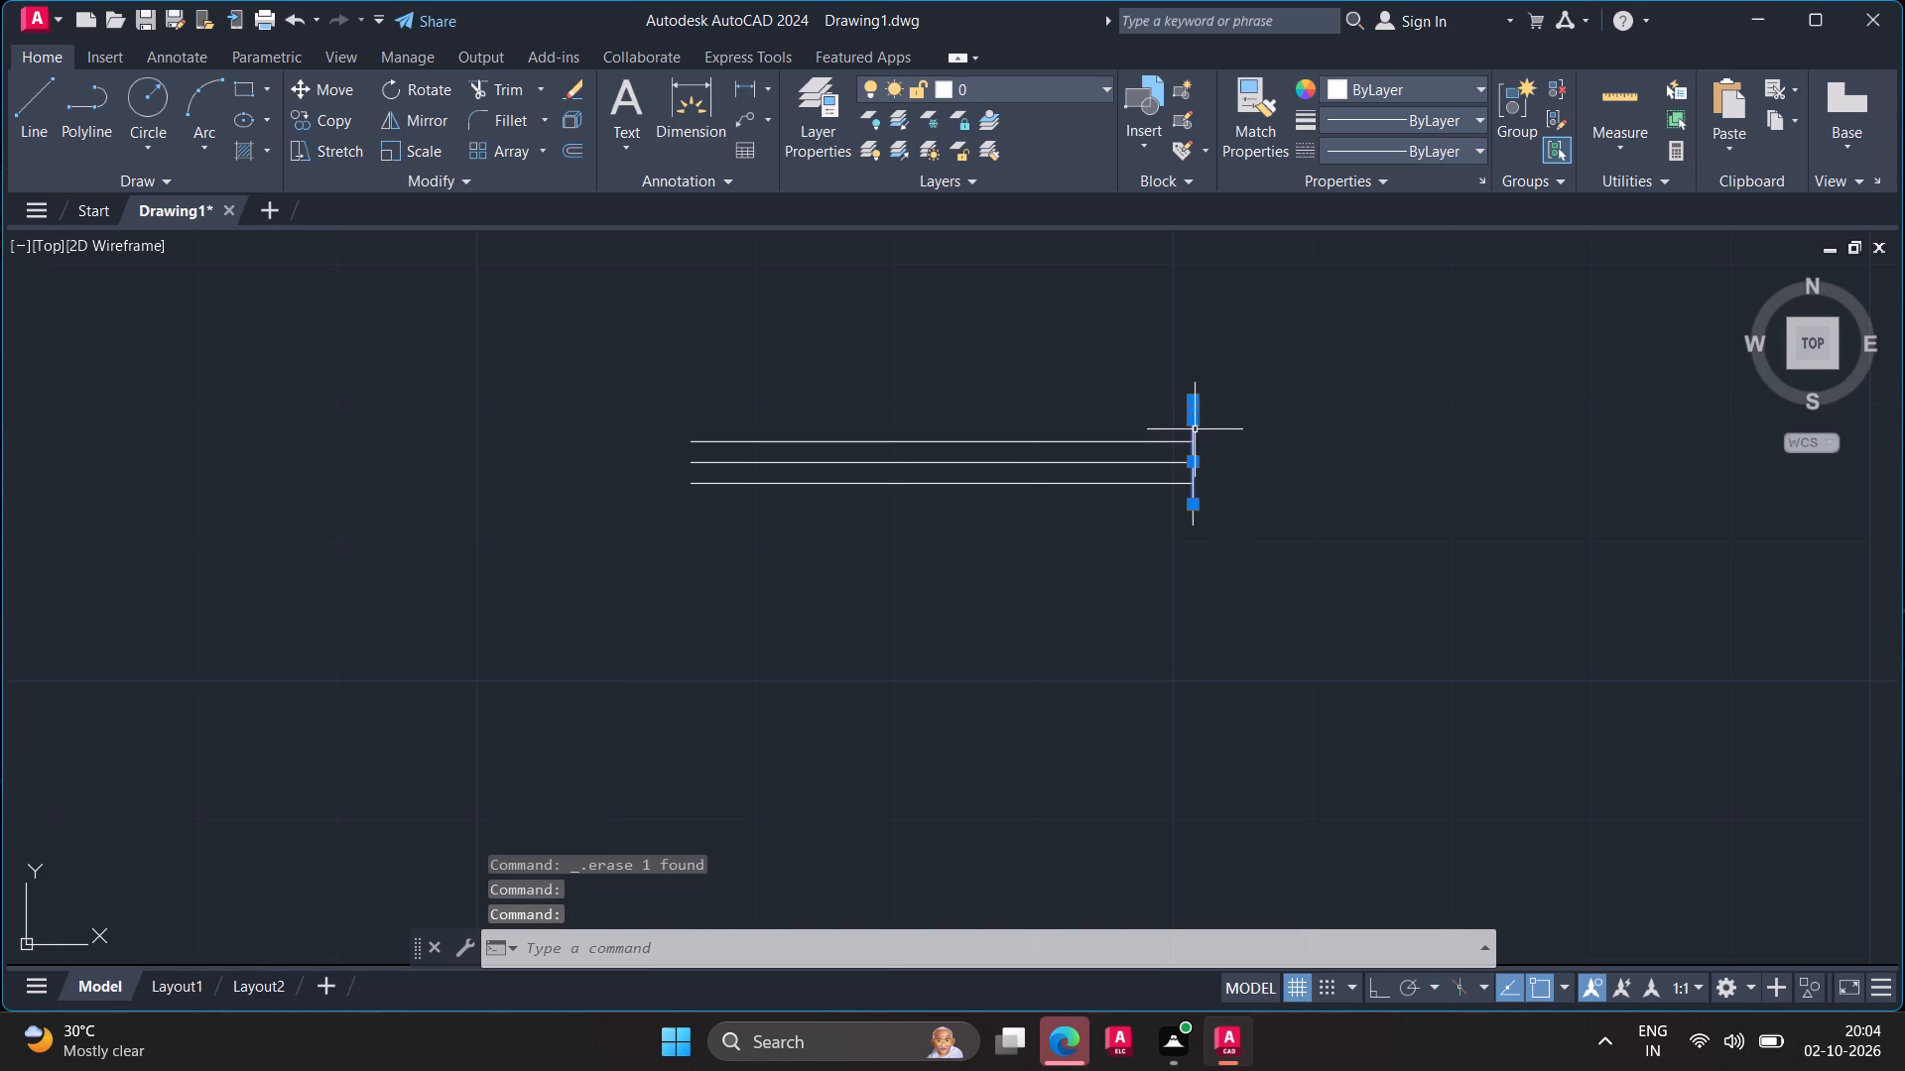
left_click(1195, 521)
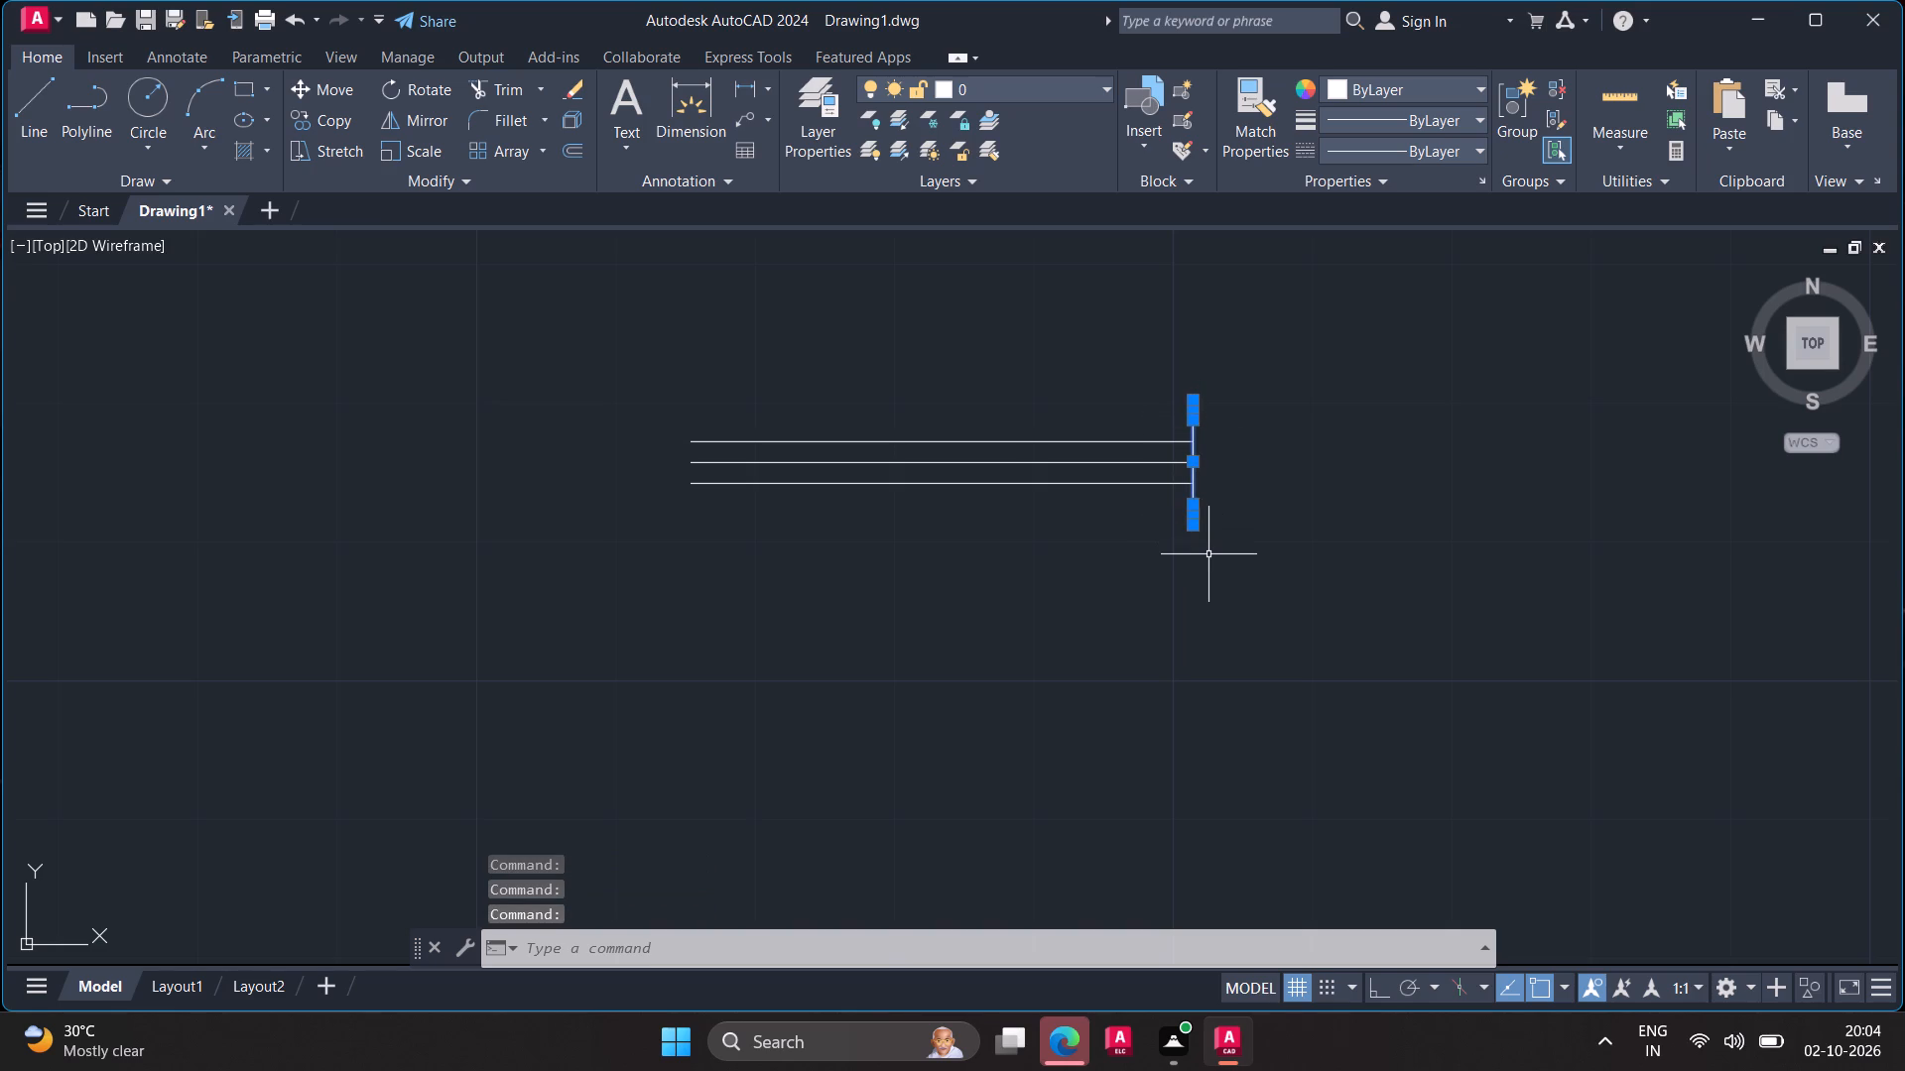
key("j")
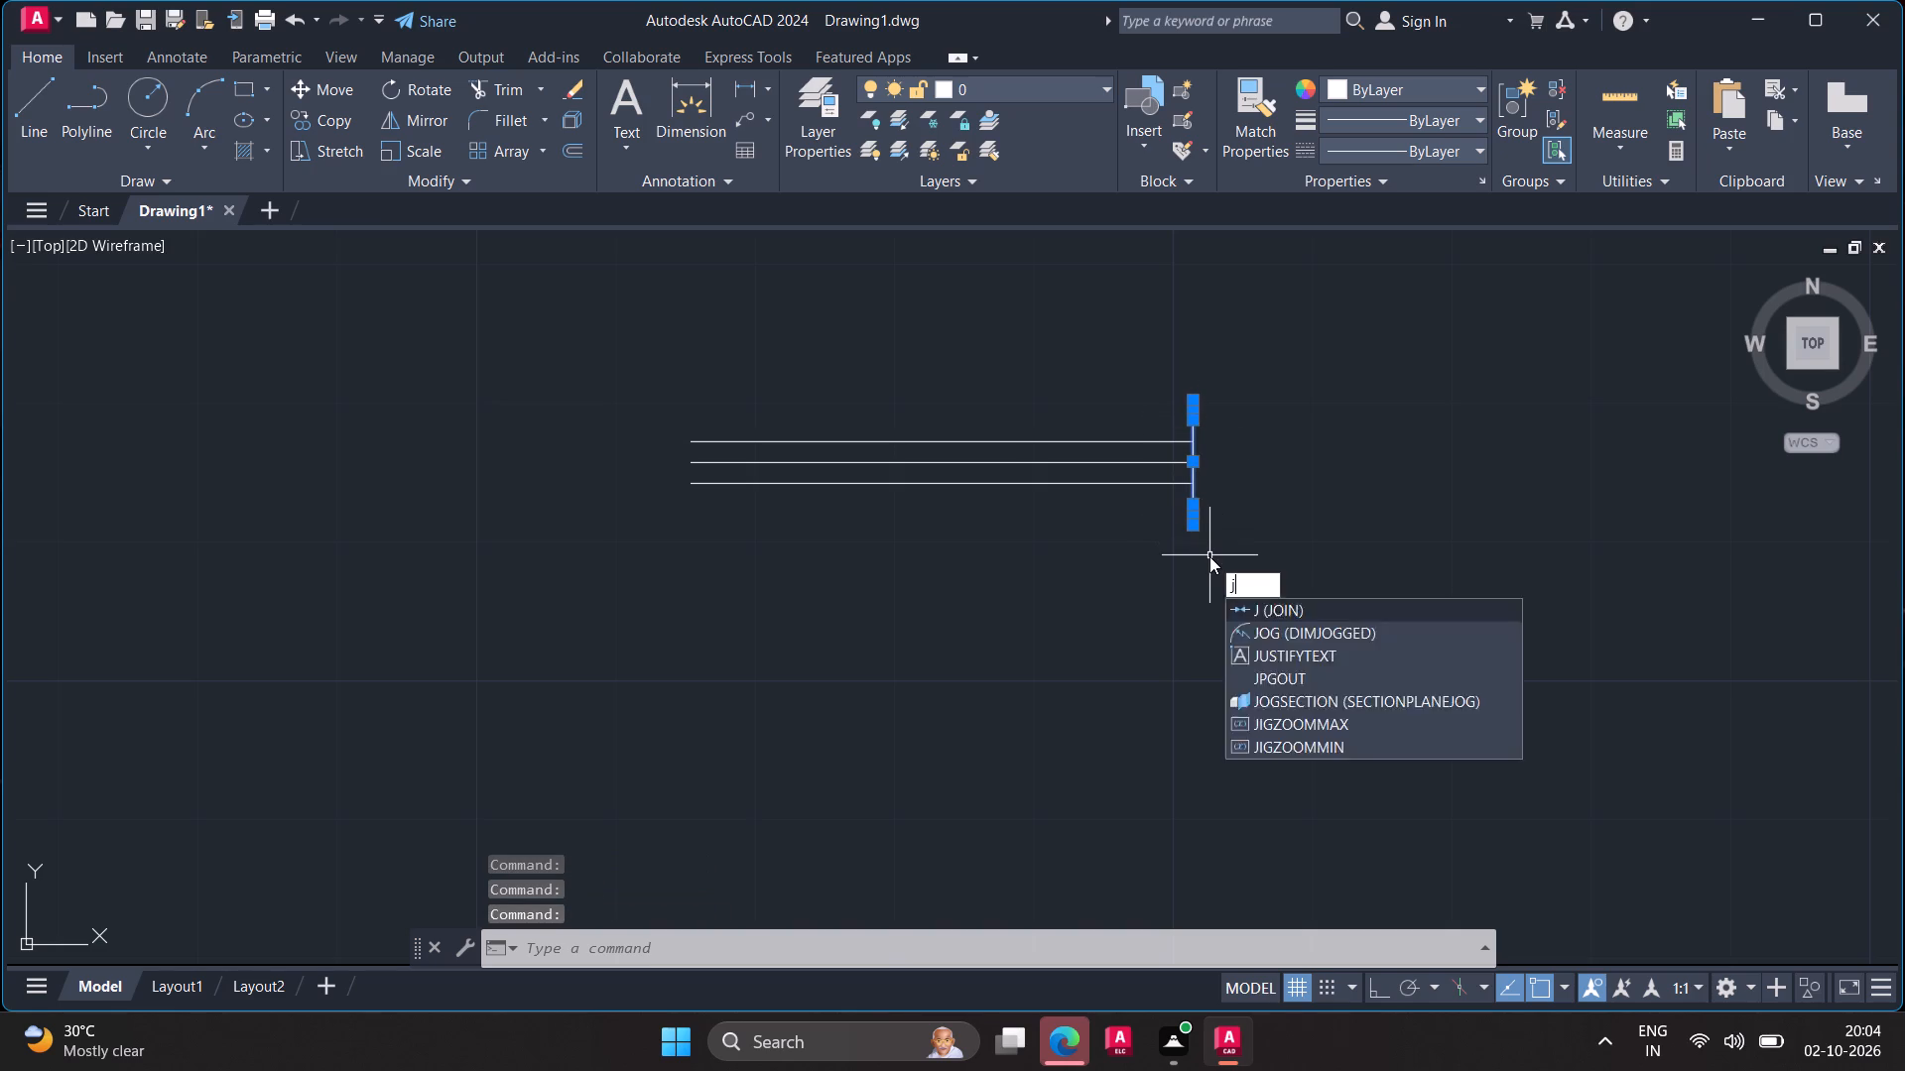
key("Return")
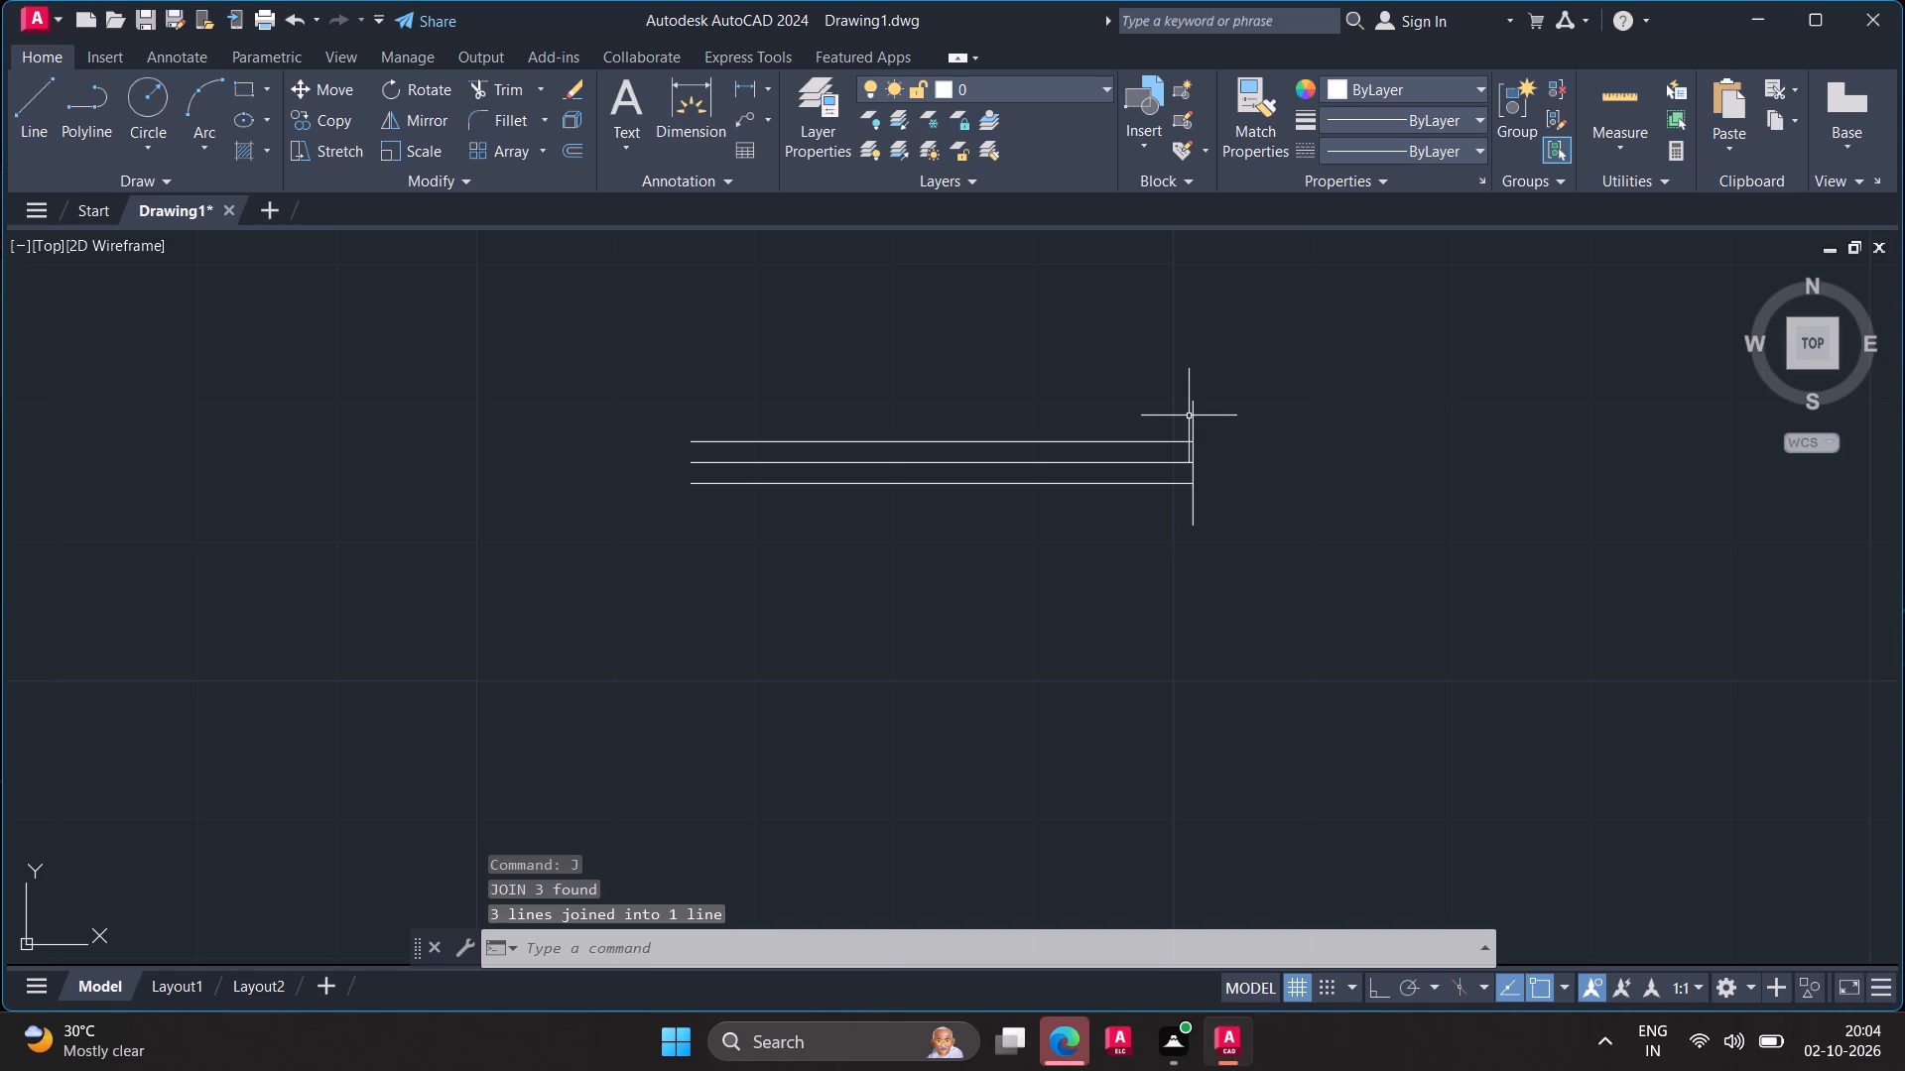
Offset the joined east end line 3' westward to form the window's west end line.
left_click(1191, 416)
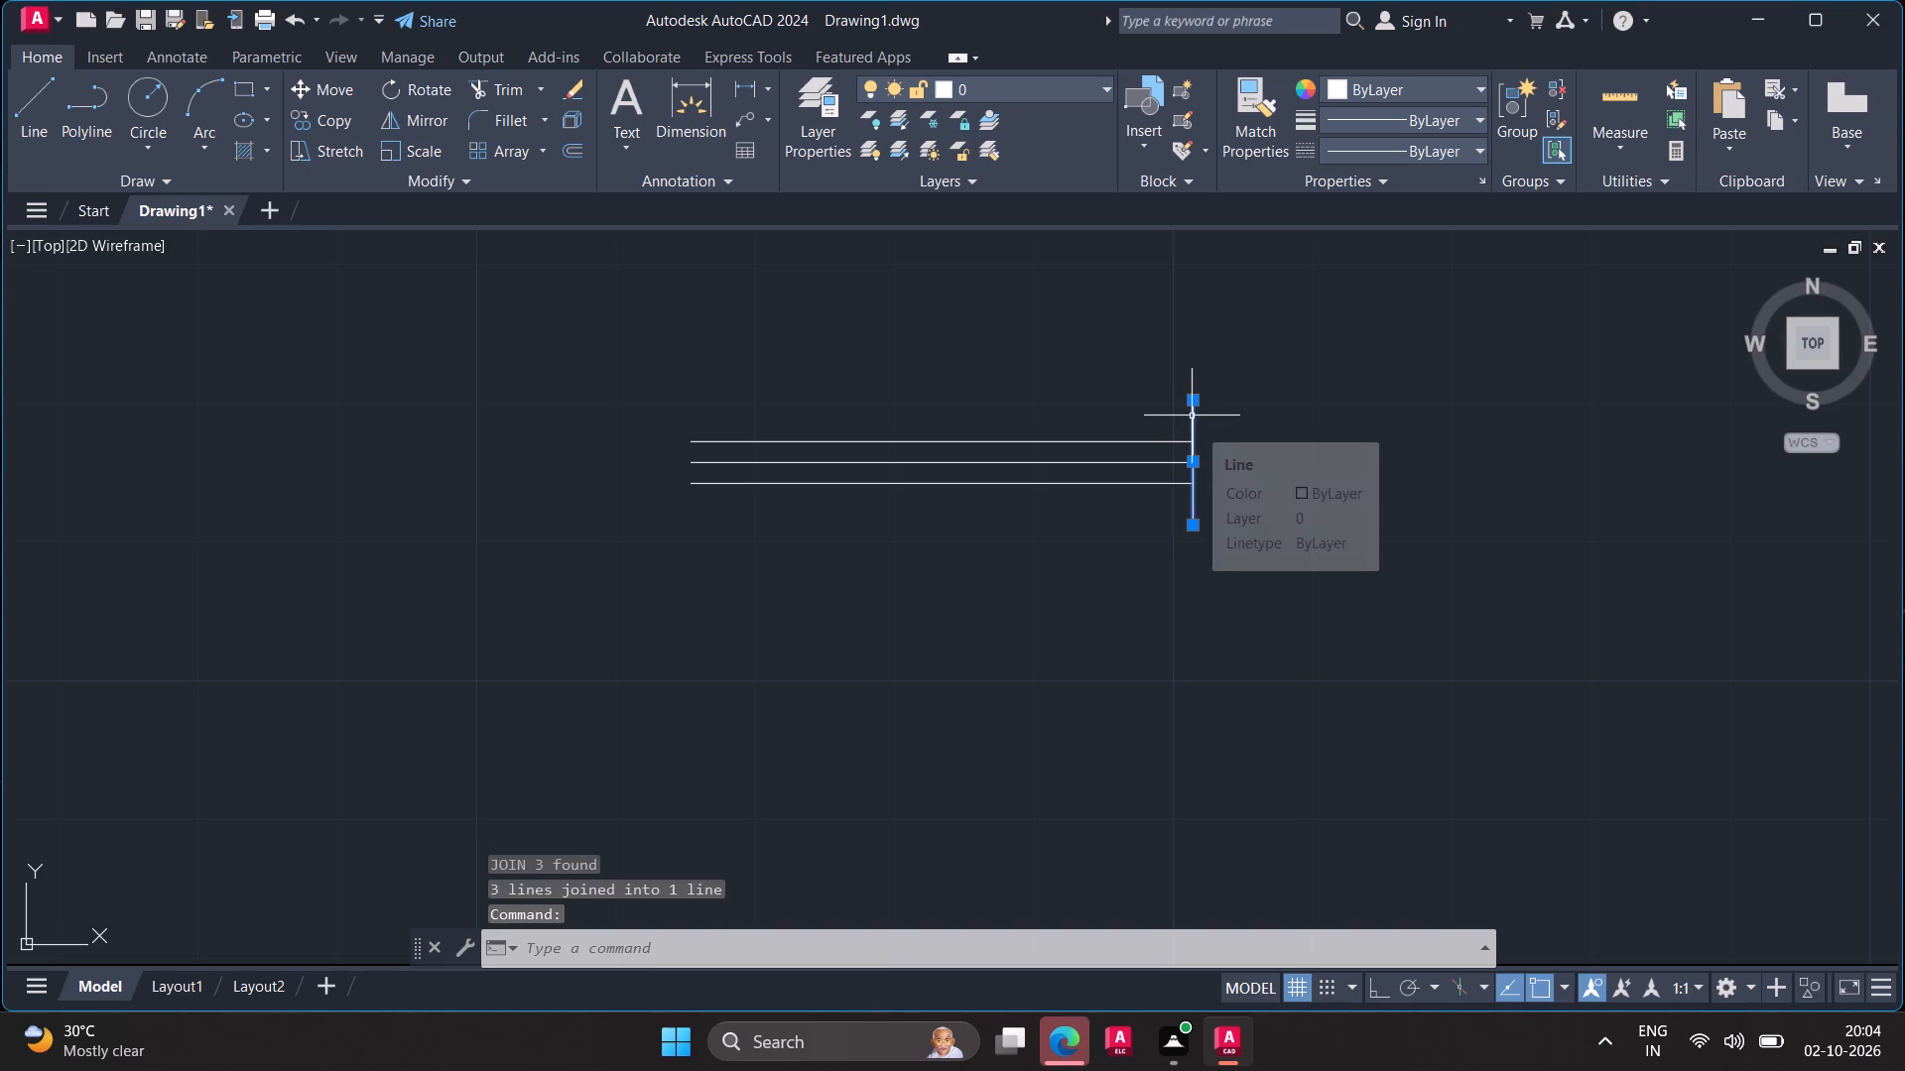
key("o")
key("Return")
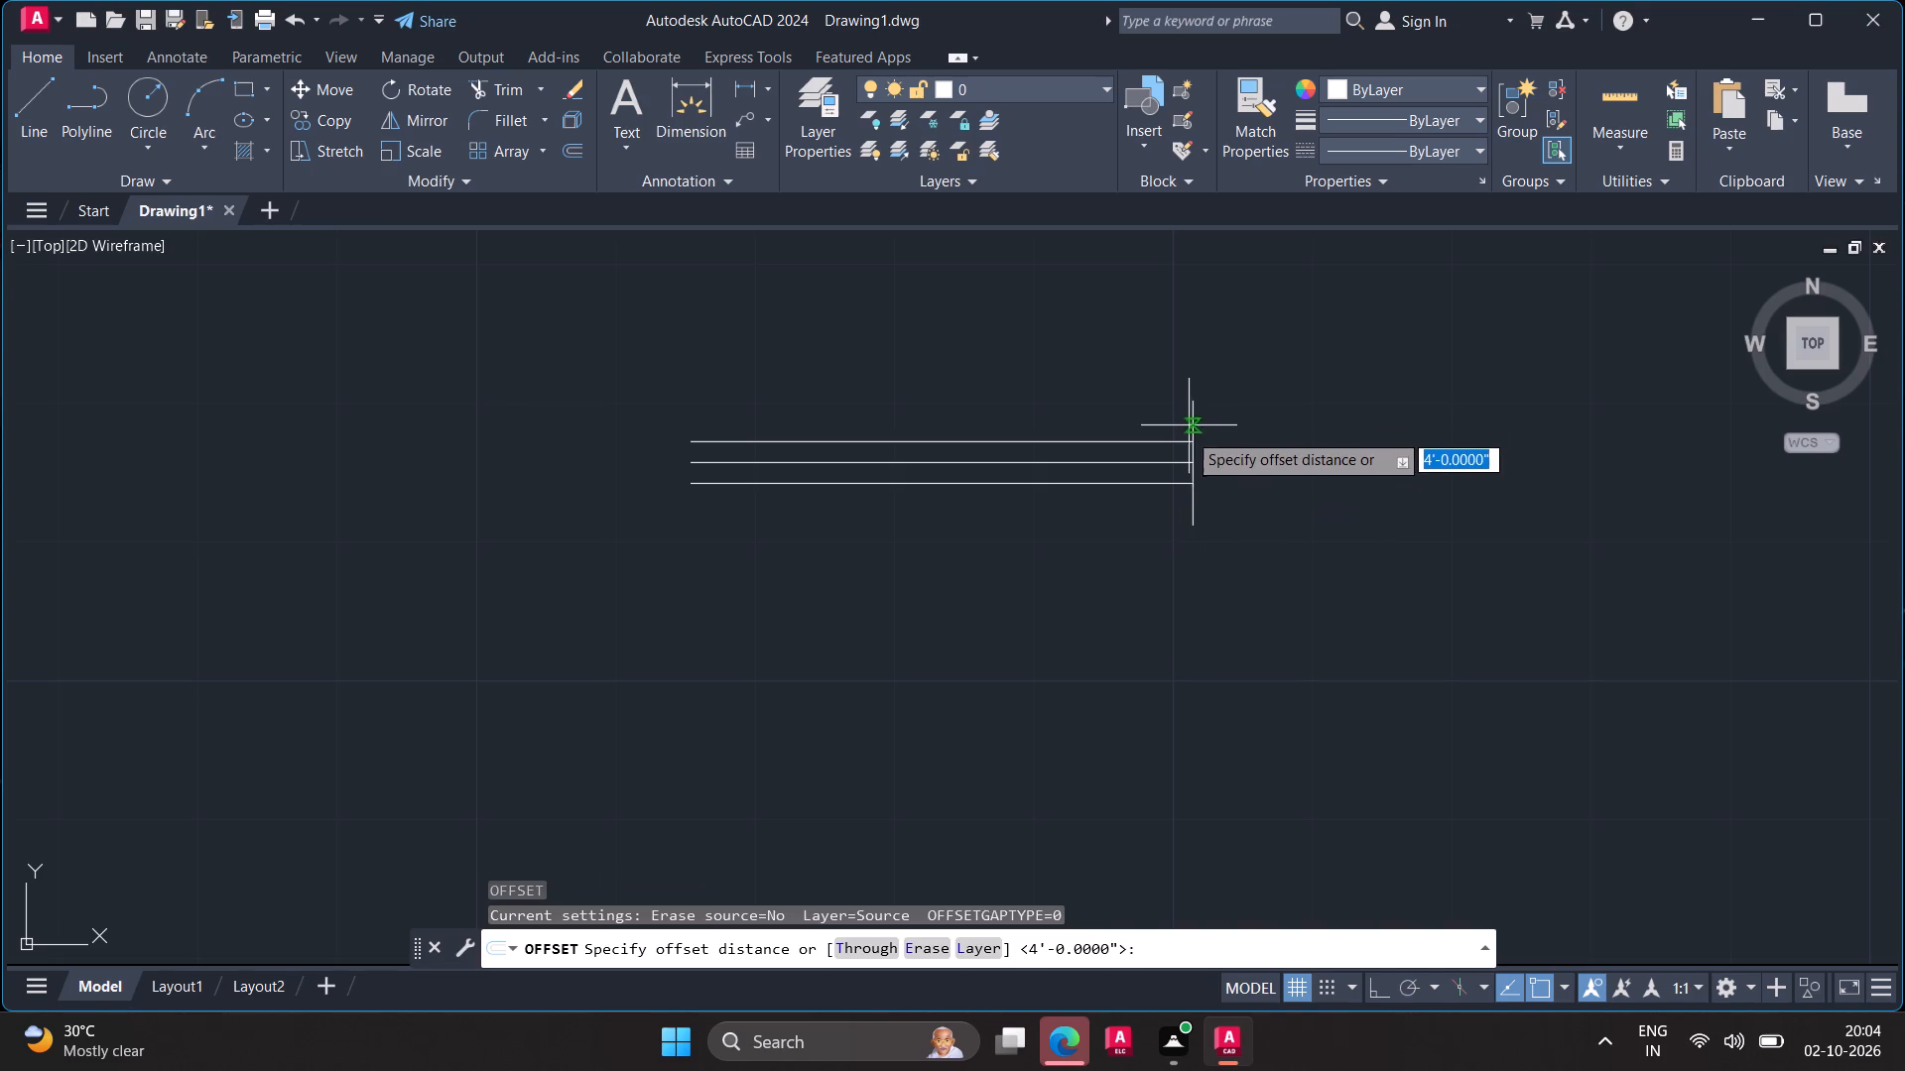
left_click(1191, 465)
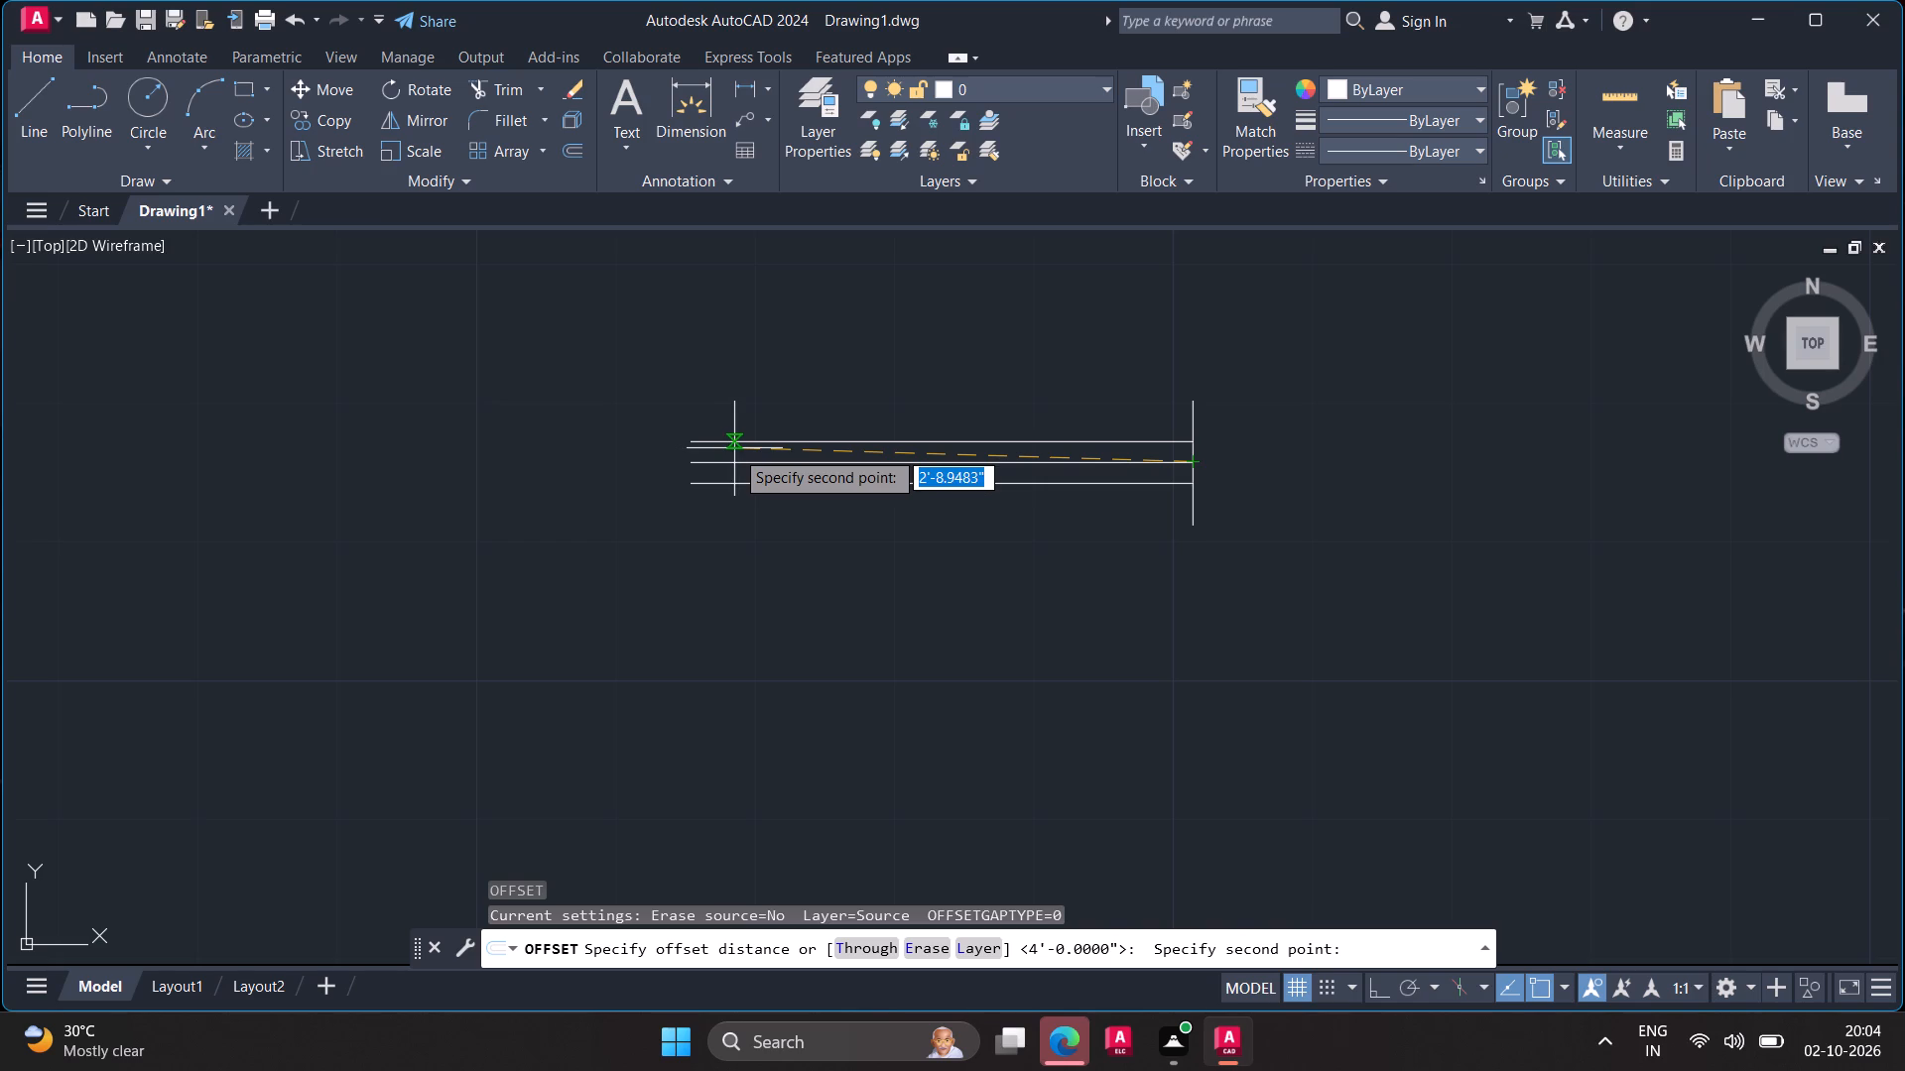
key("3")
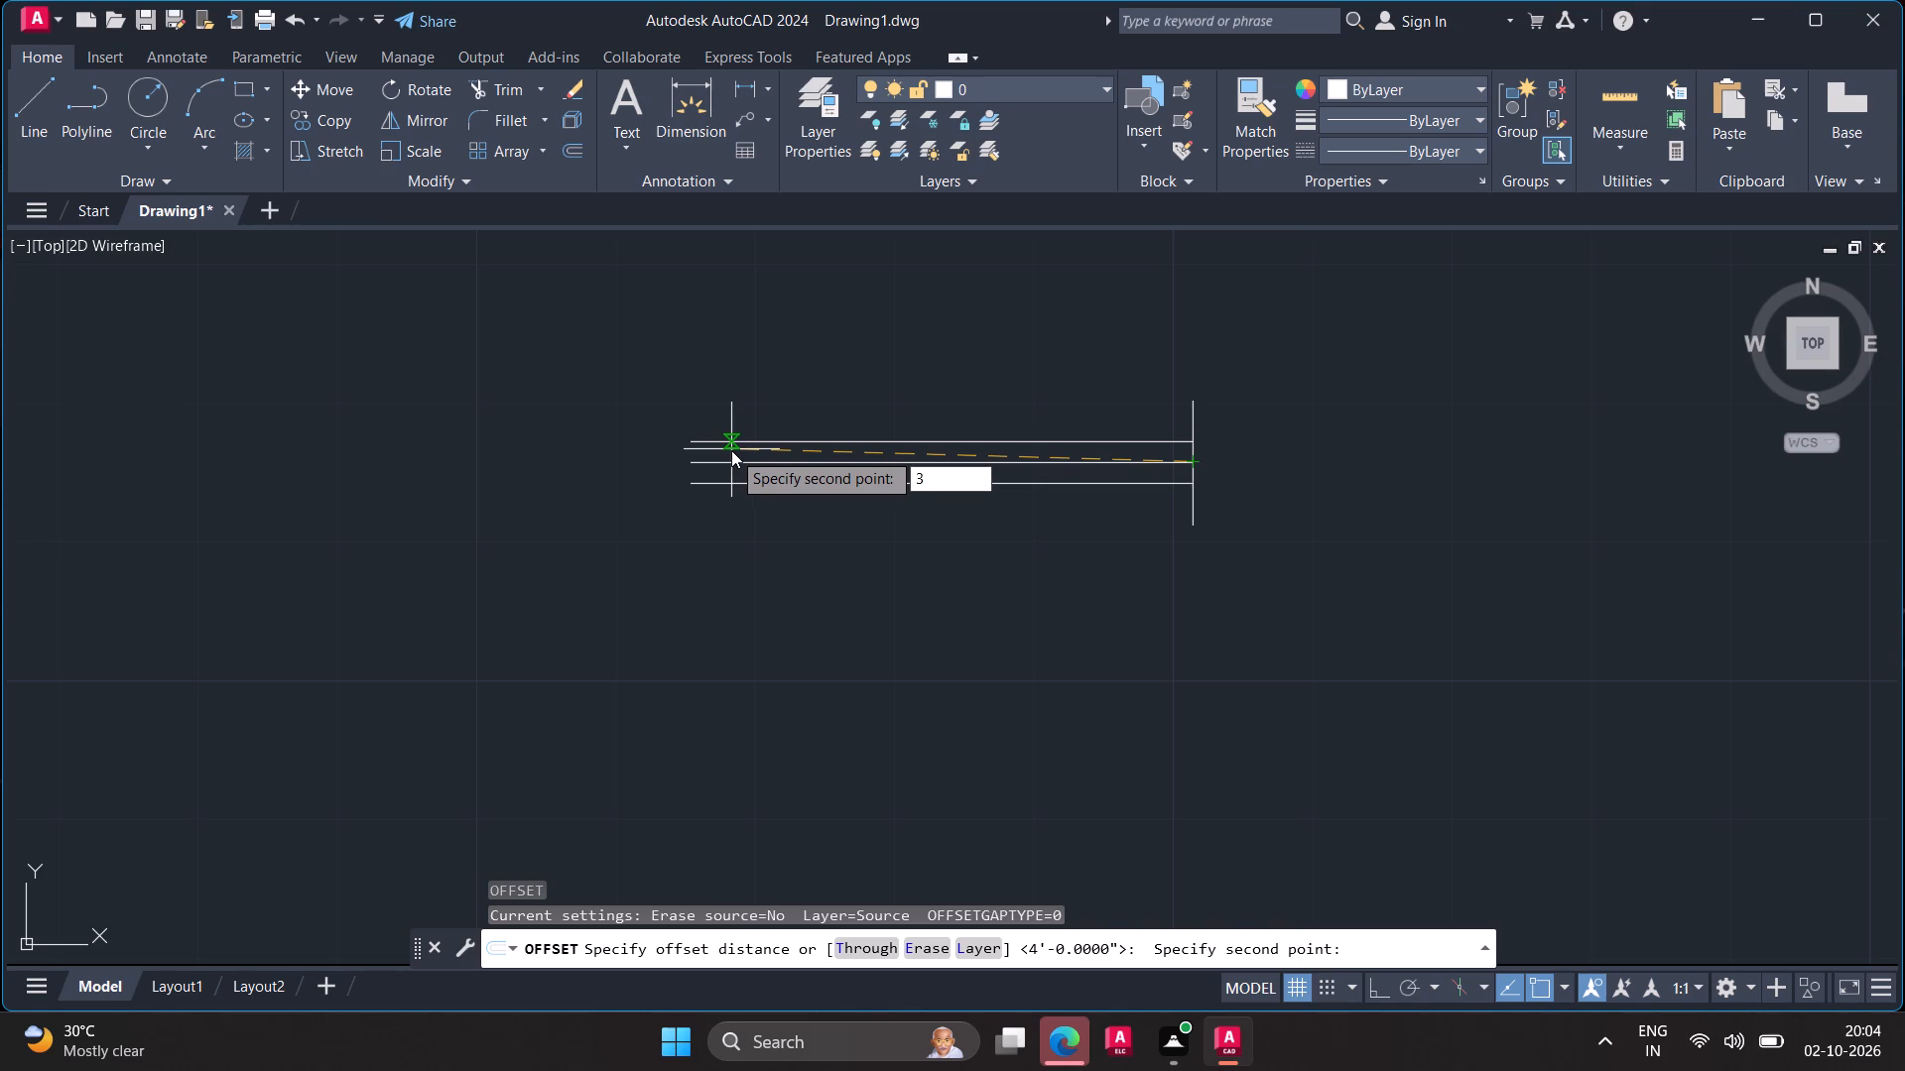
key("apostrophe")
key("Return")
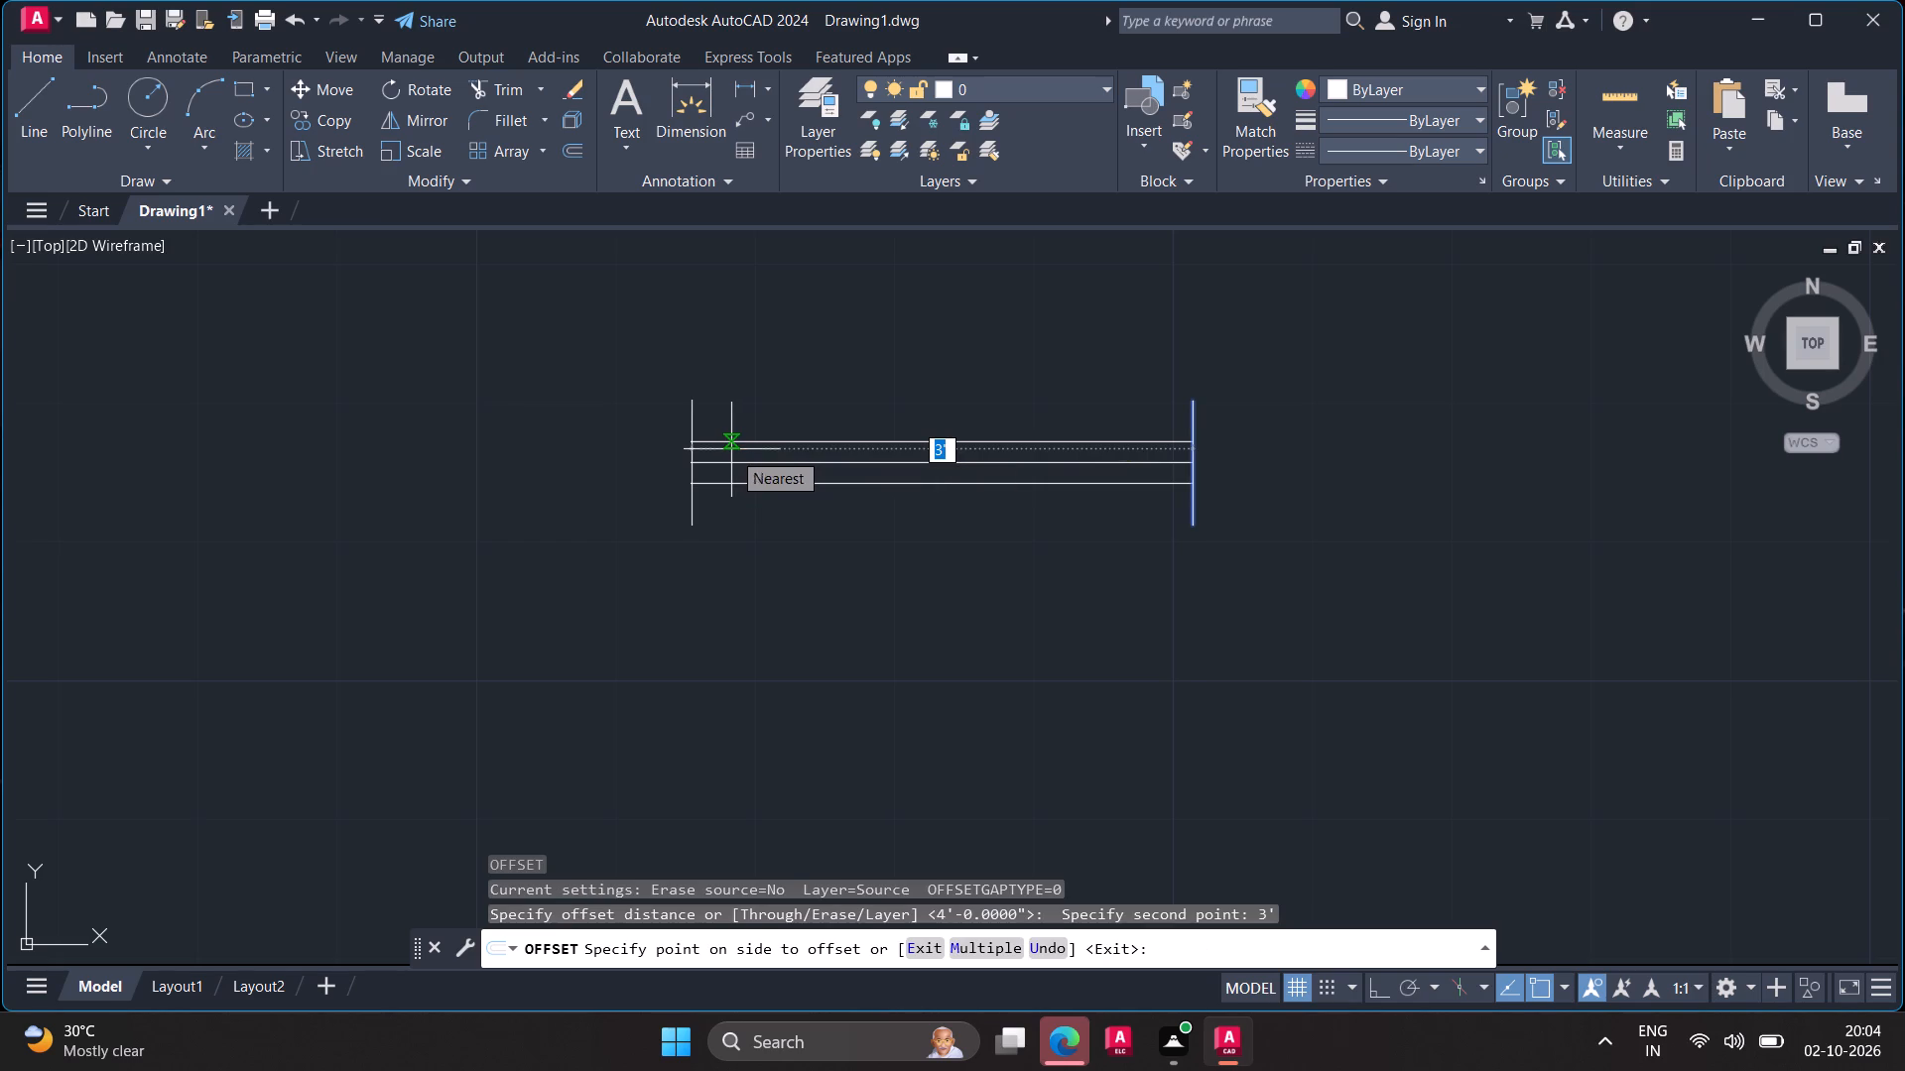
left_click(645, 359)
scroll(644, 516, "up", 3)
scroll(651, 512, "down", 3)
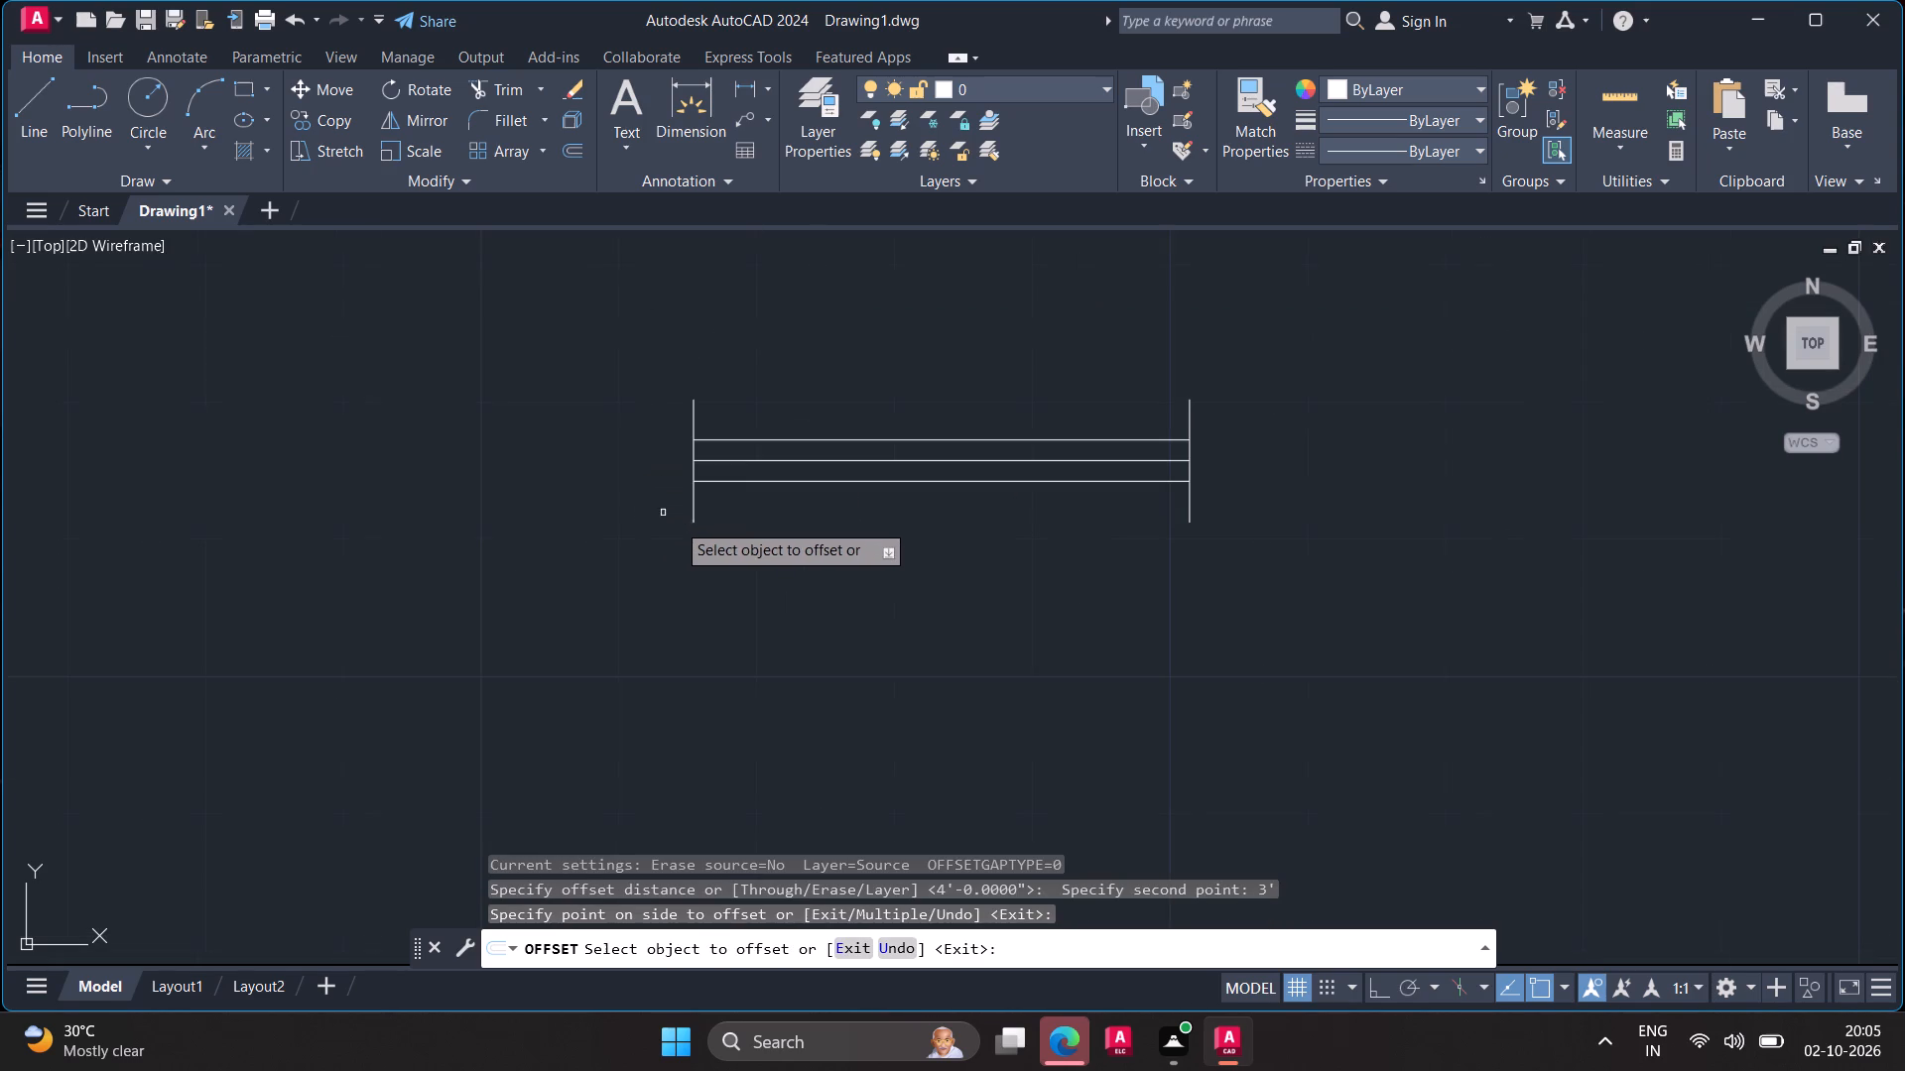
middle_click(1044, 590)
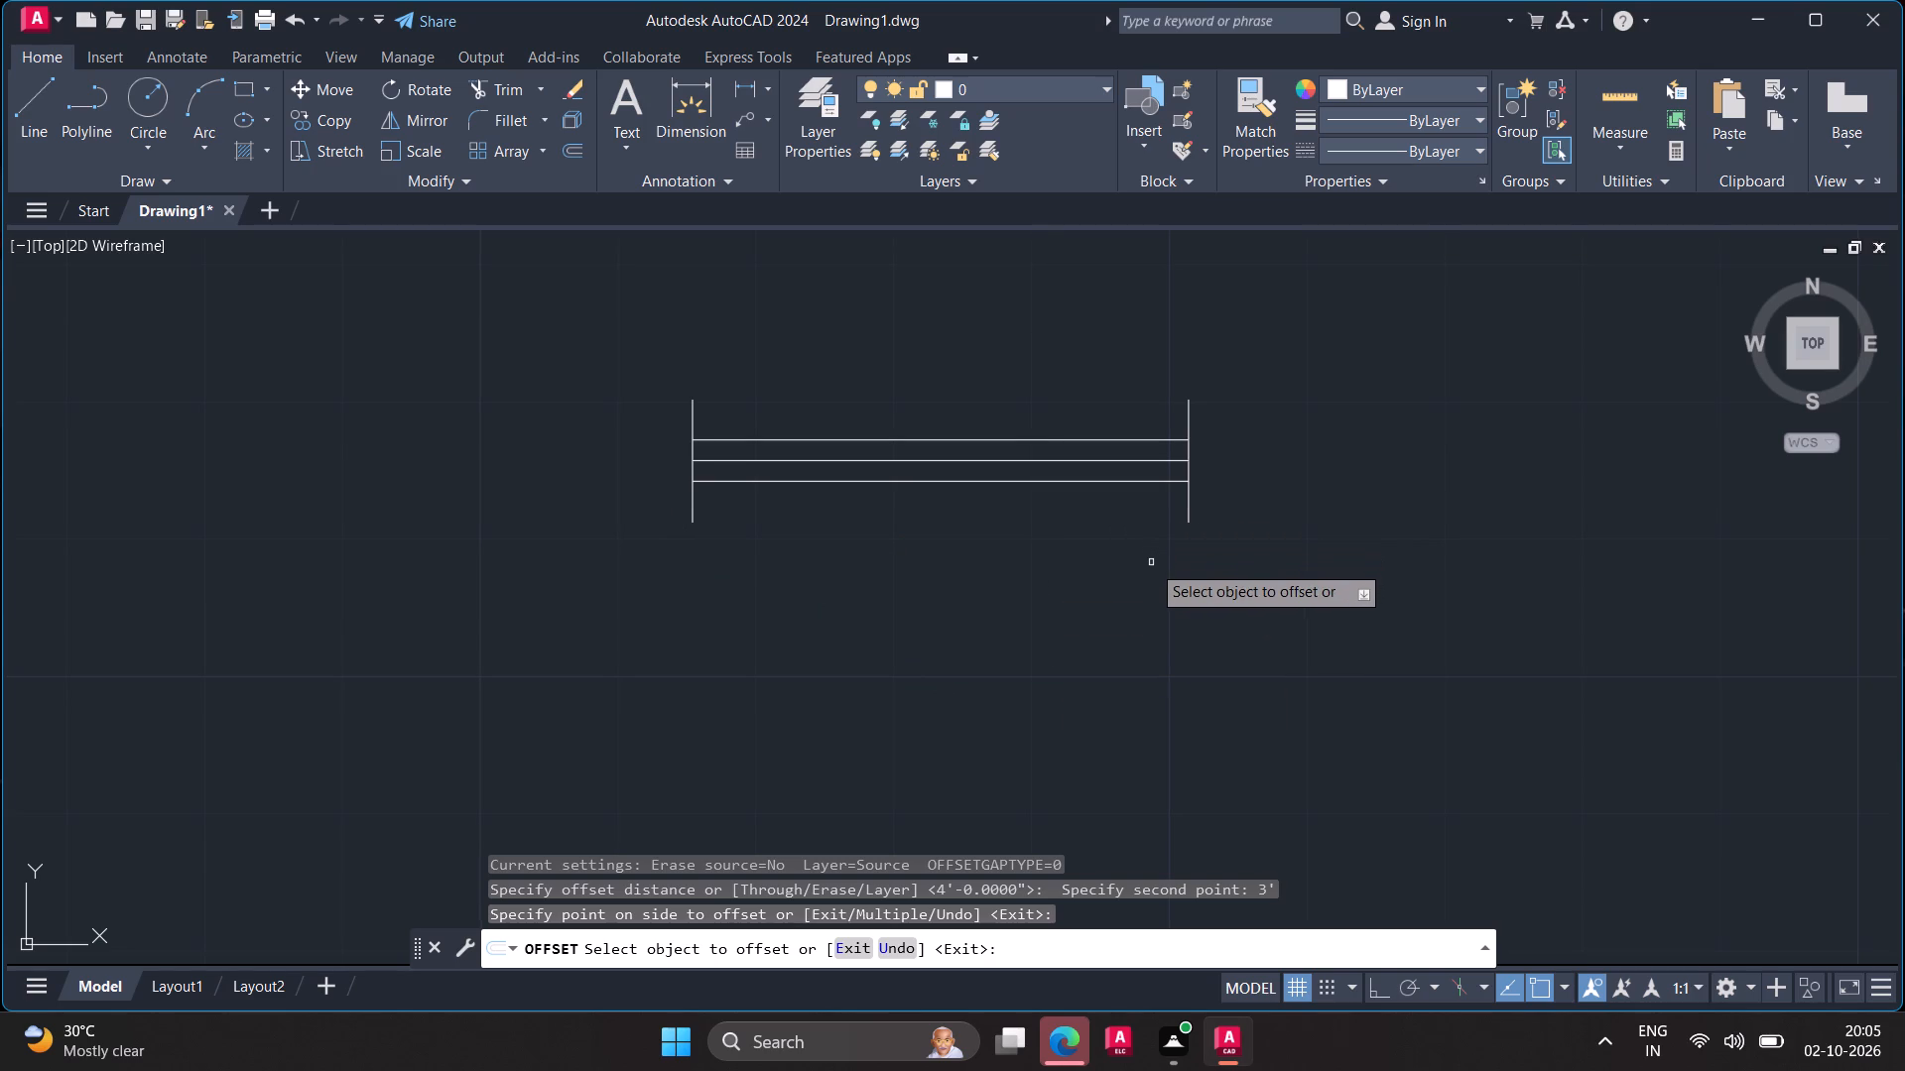
Group the window symbol's three horizontal lines and two end lines into one object.
key("Escape")
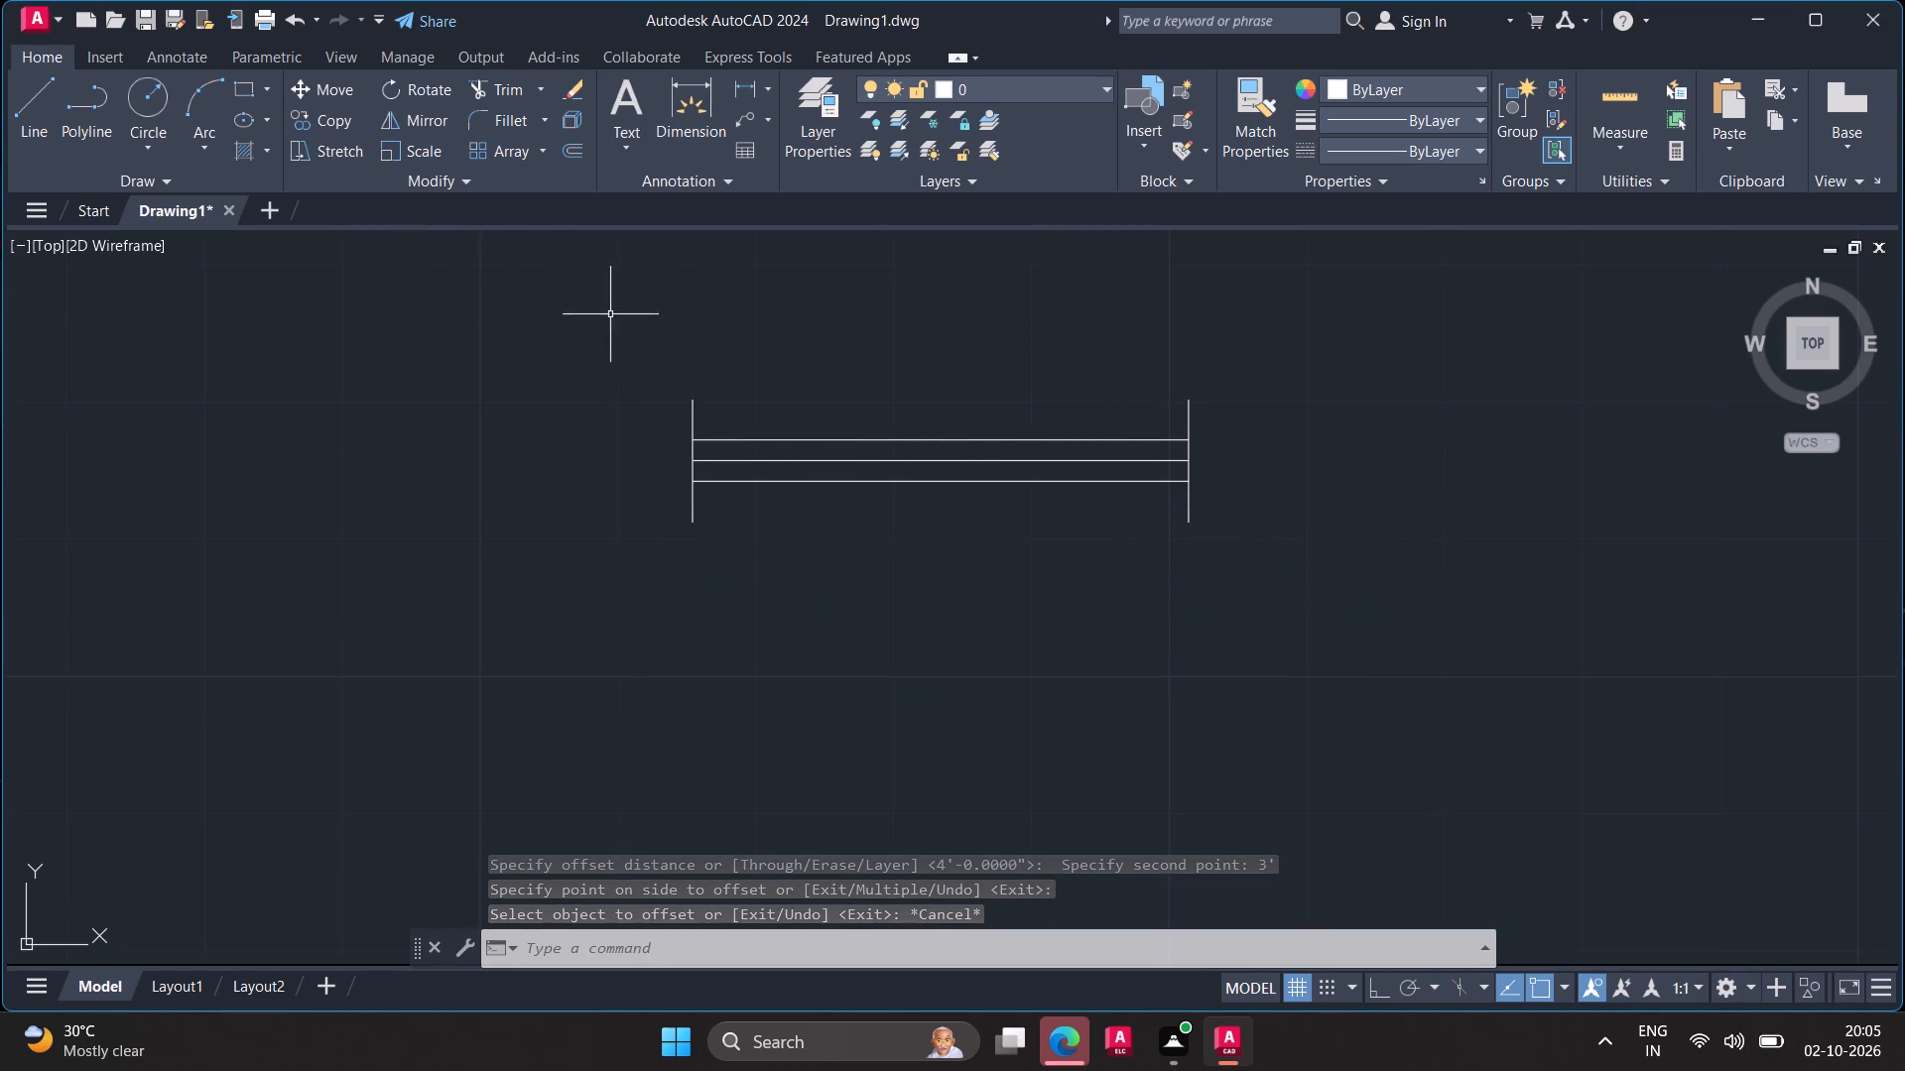
left_click(329, 112)
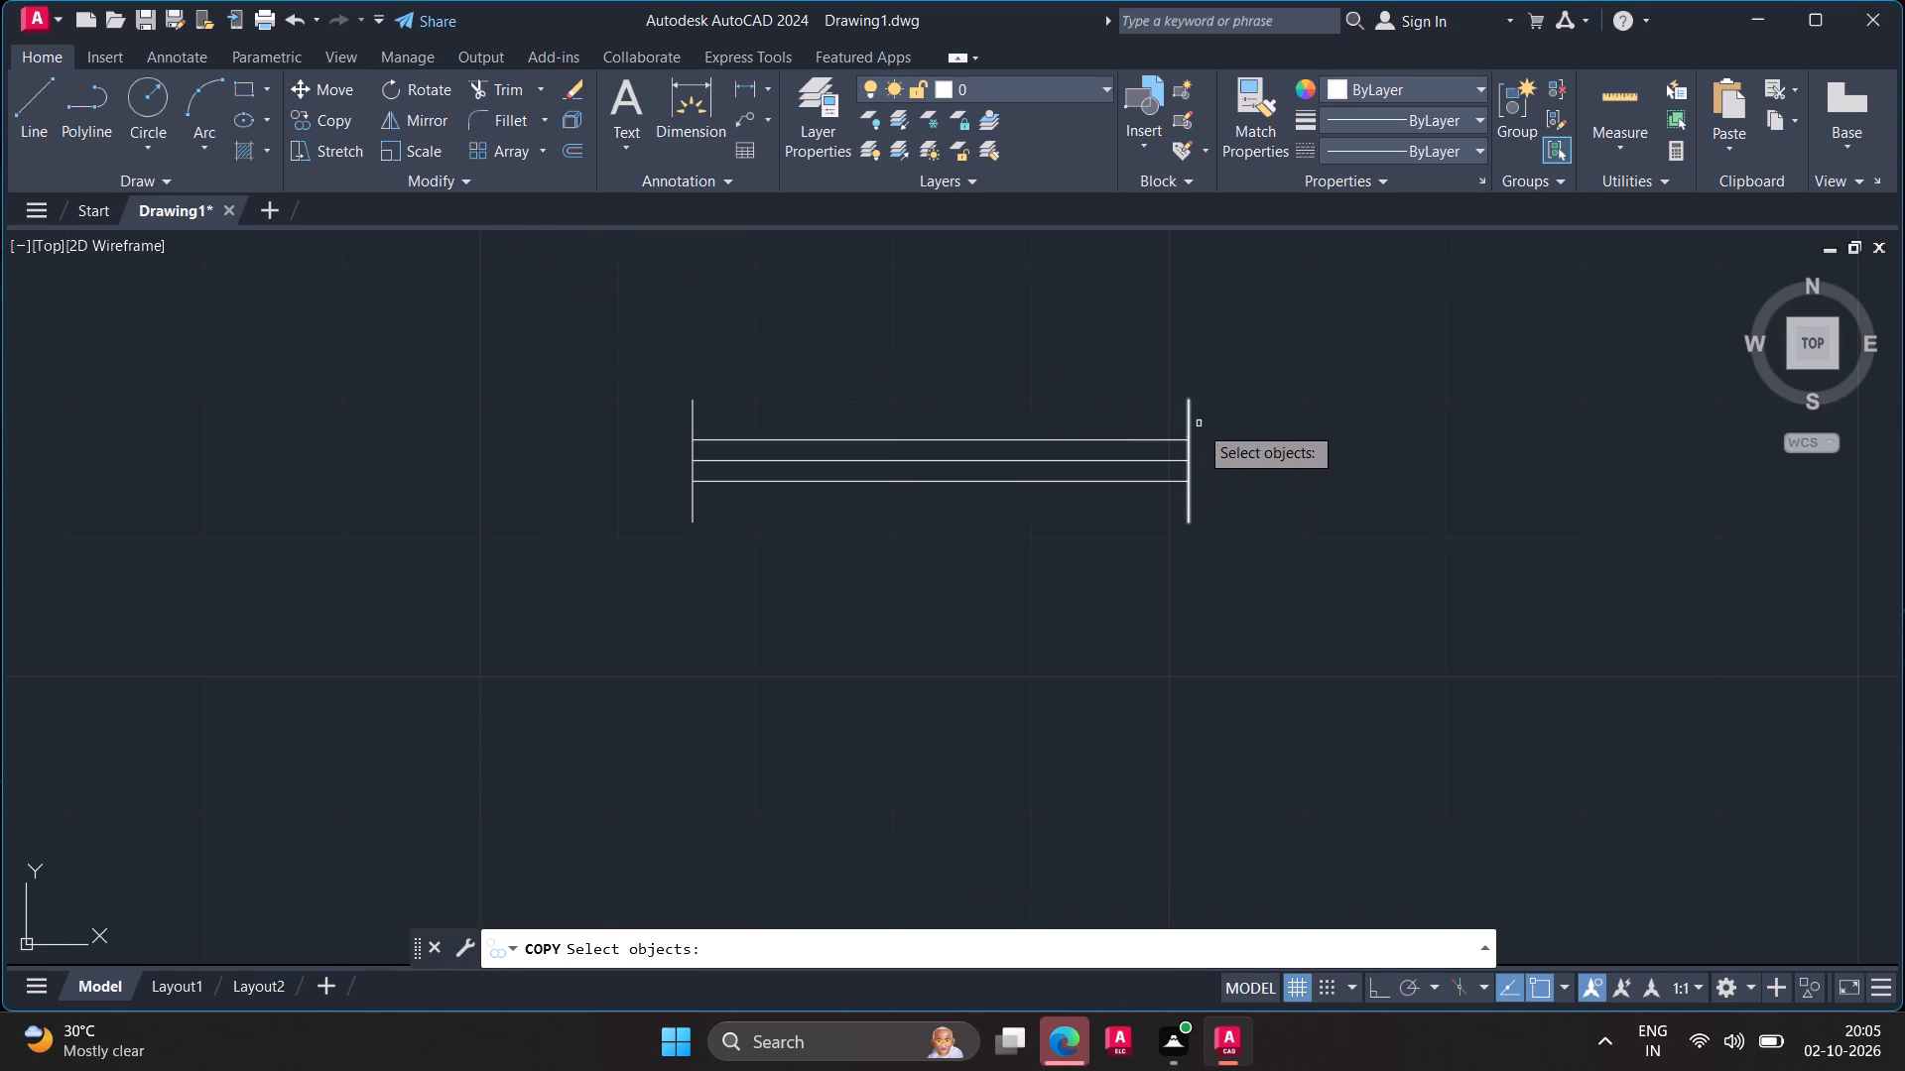
key("Escape")
left_click_drag(1201, 397, 0, 22)
left_click_drag(586, 320, 593, 325)
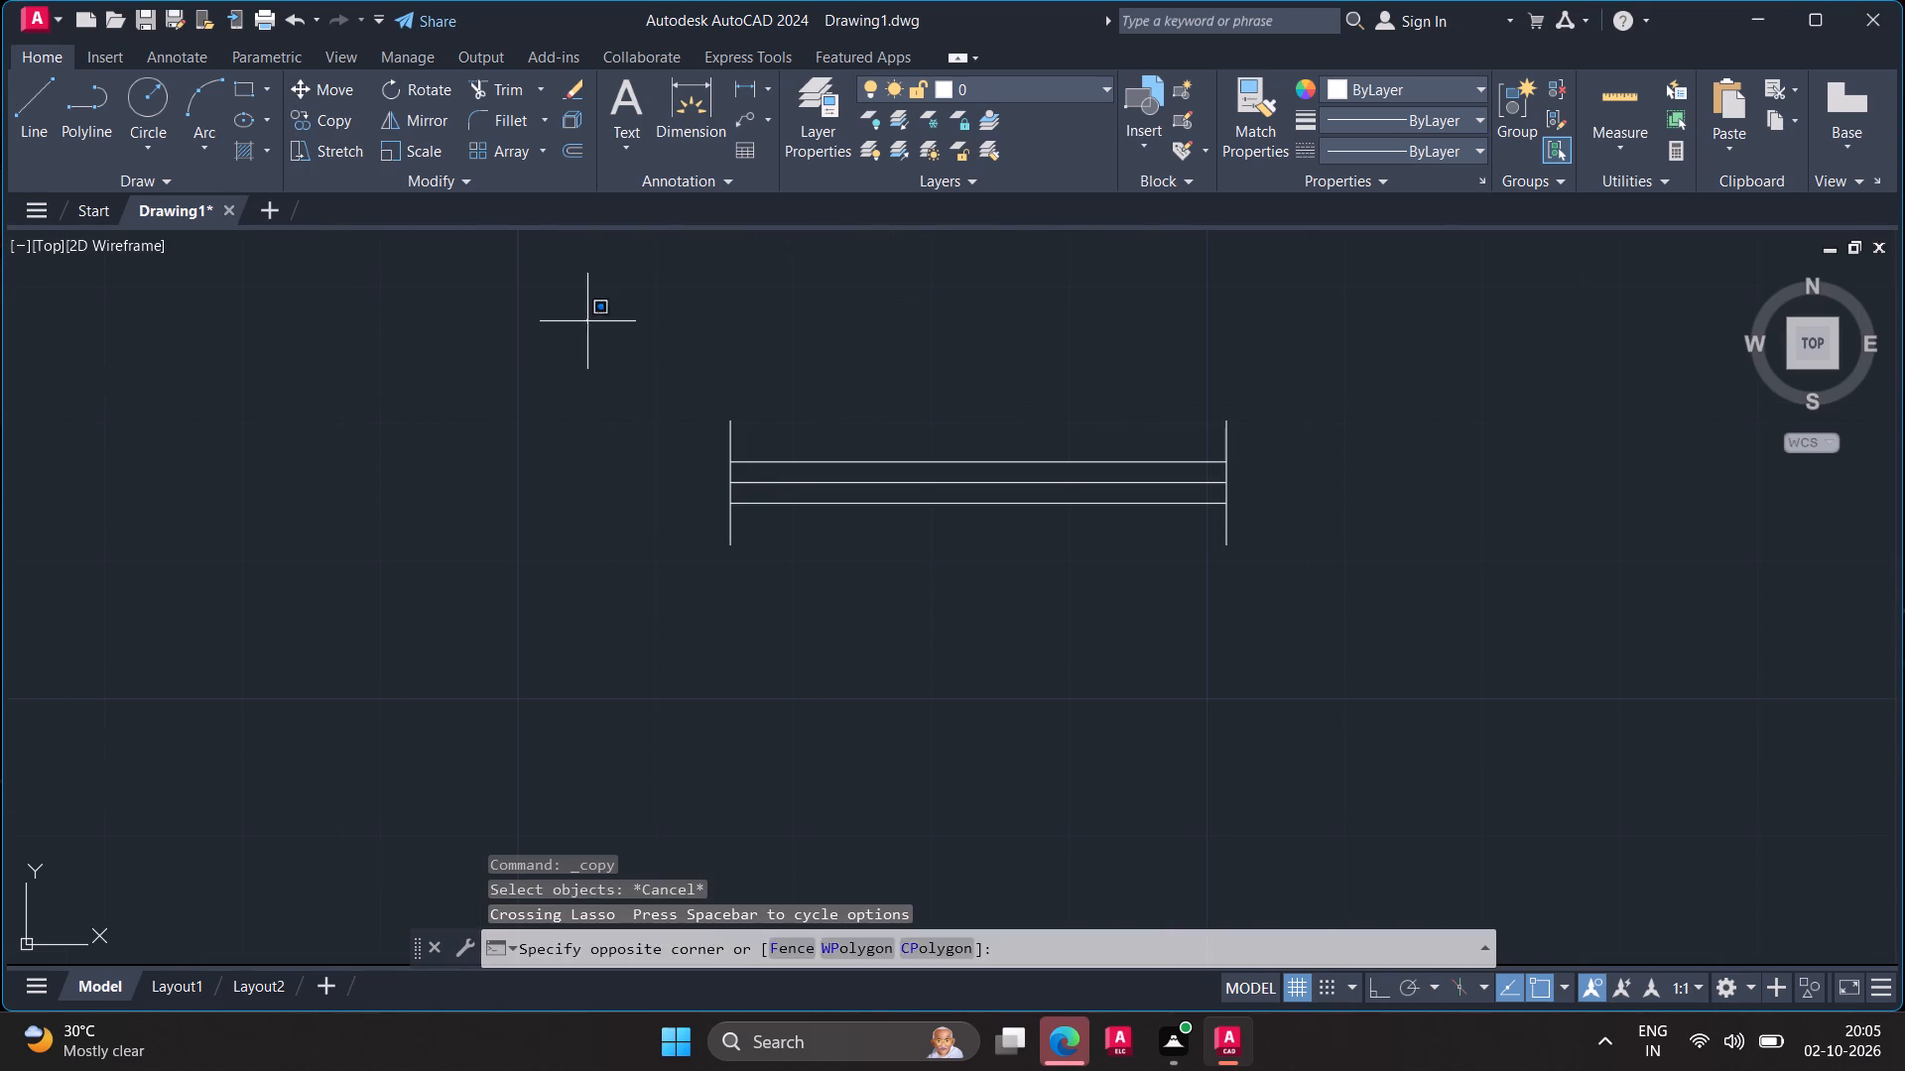
left_click_drag(593, 325, 1126, 461)
left_click_drag(1470, 534, 1405, 484)
left_click(620, 373)
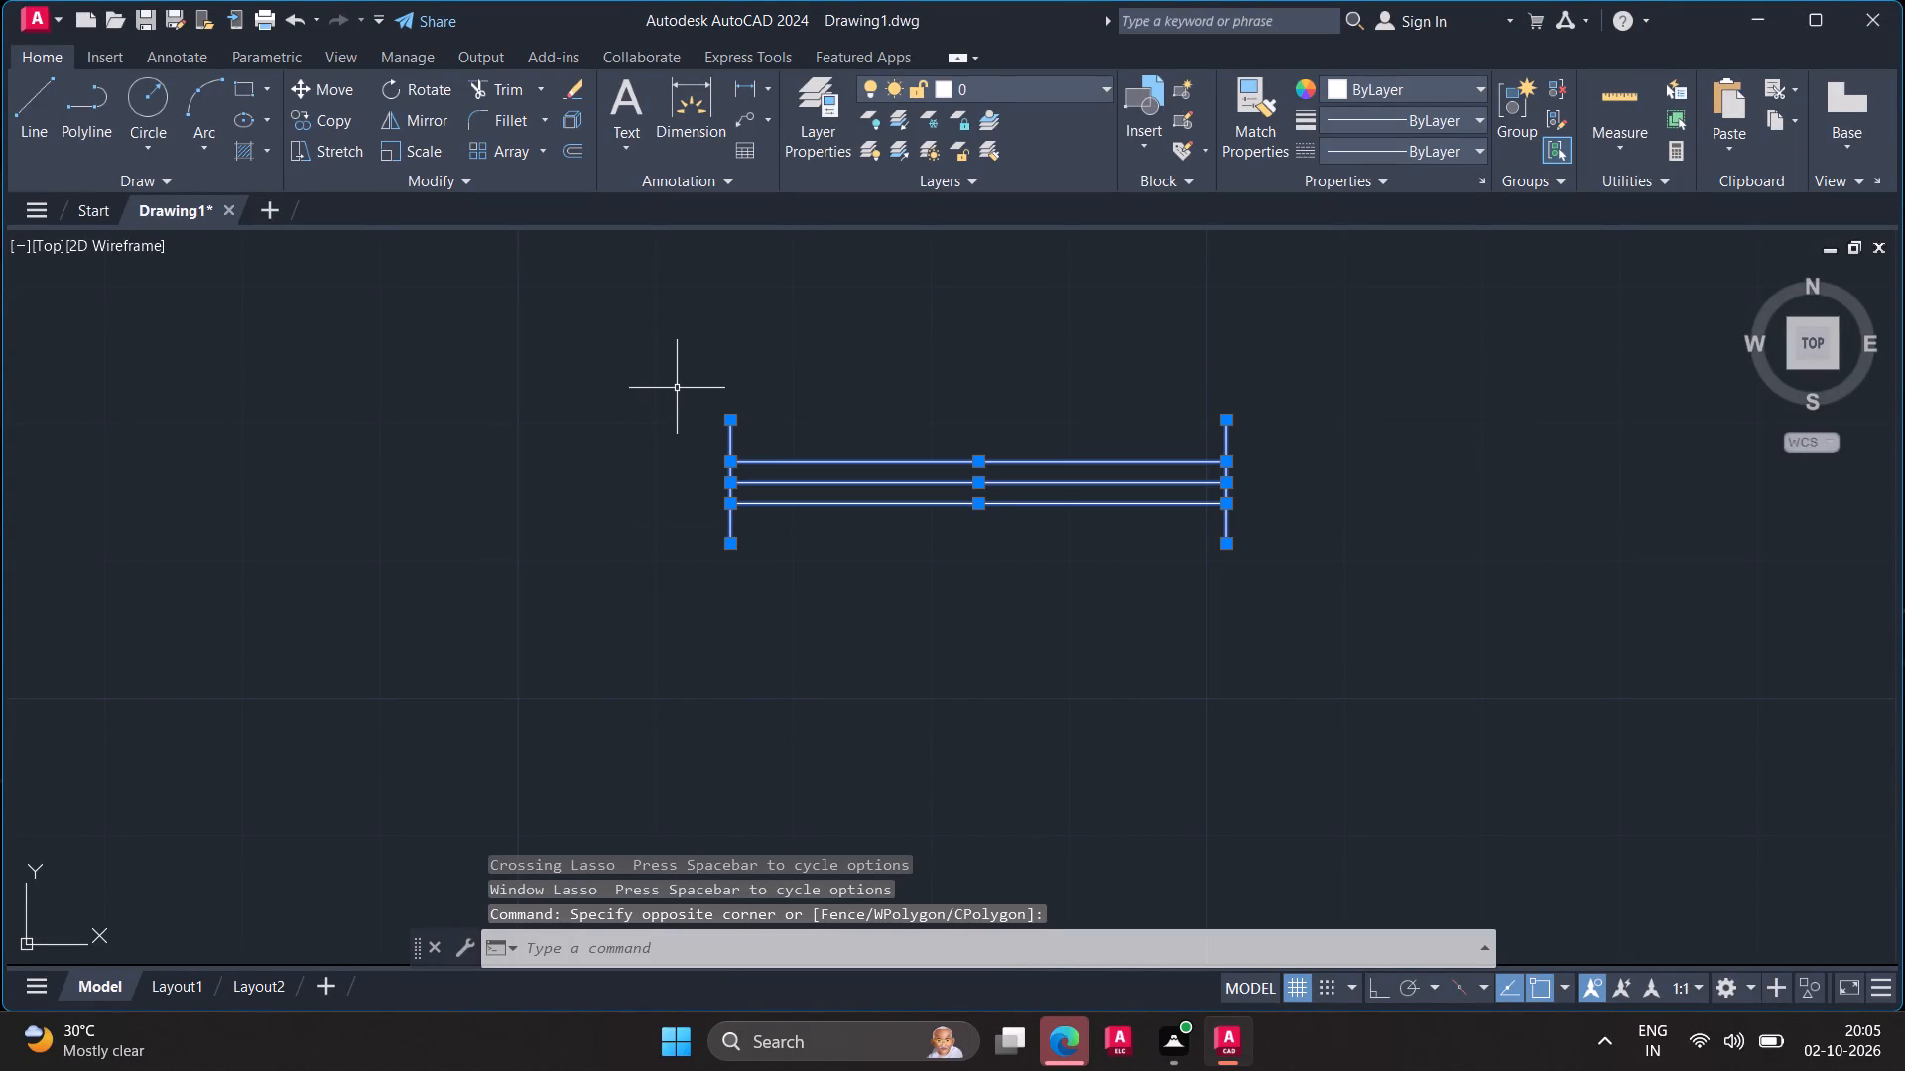
key("g")
key("Return")
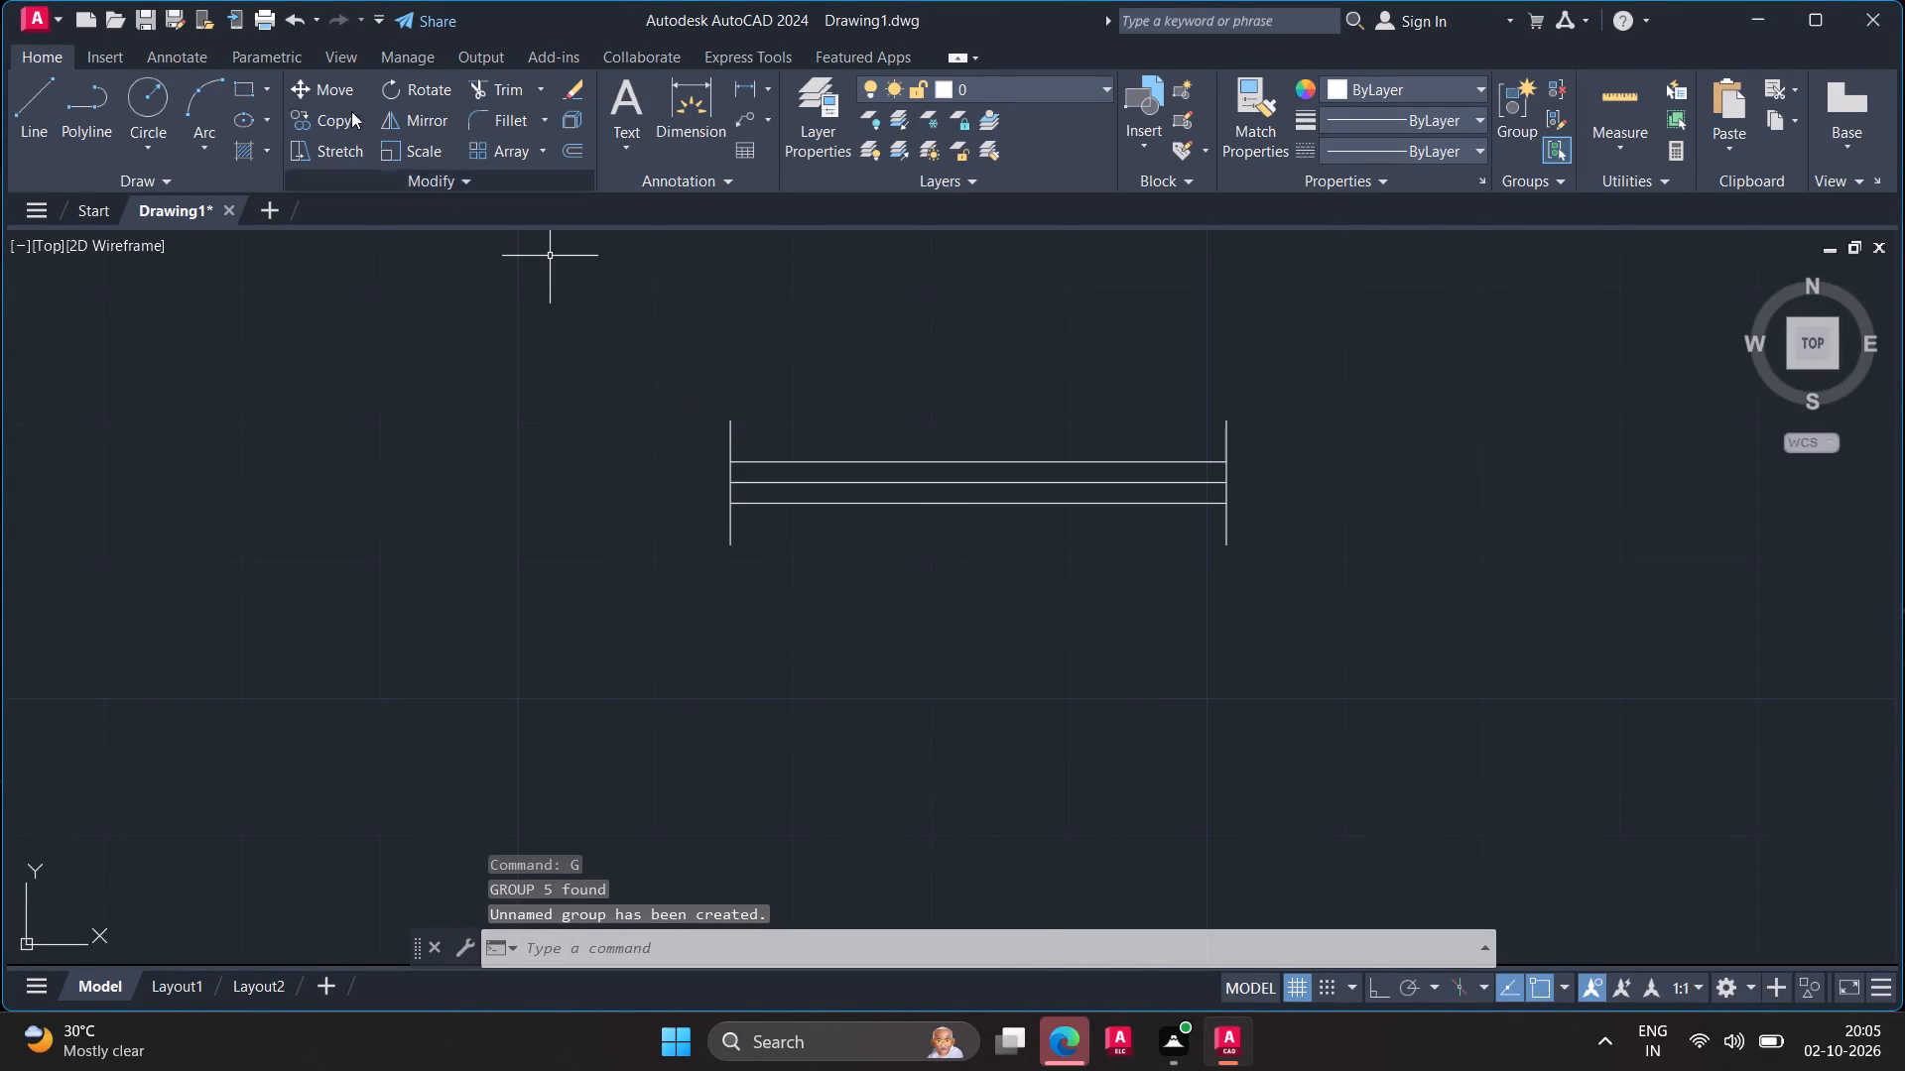
Copy the grouped window from the midpoint of its west end line to a spot directly below the original.
left_click(332, 124)
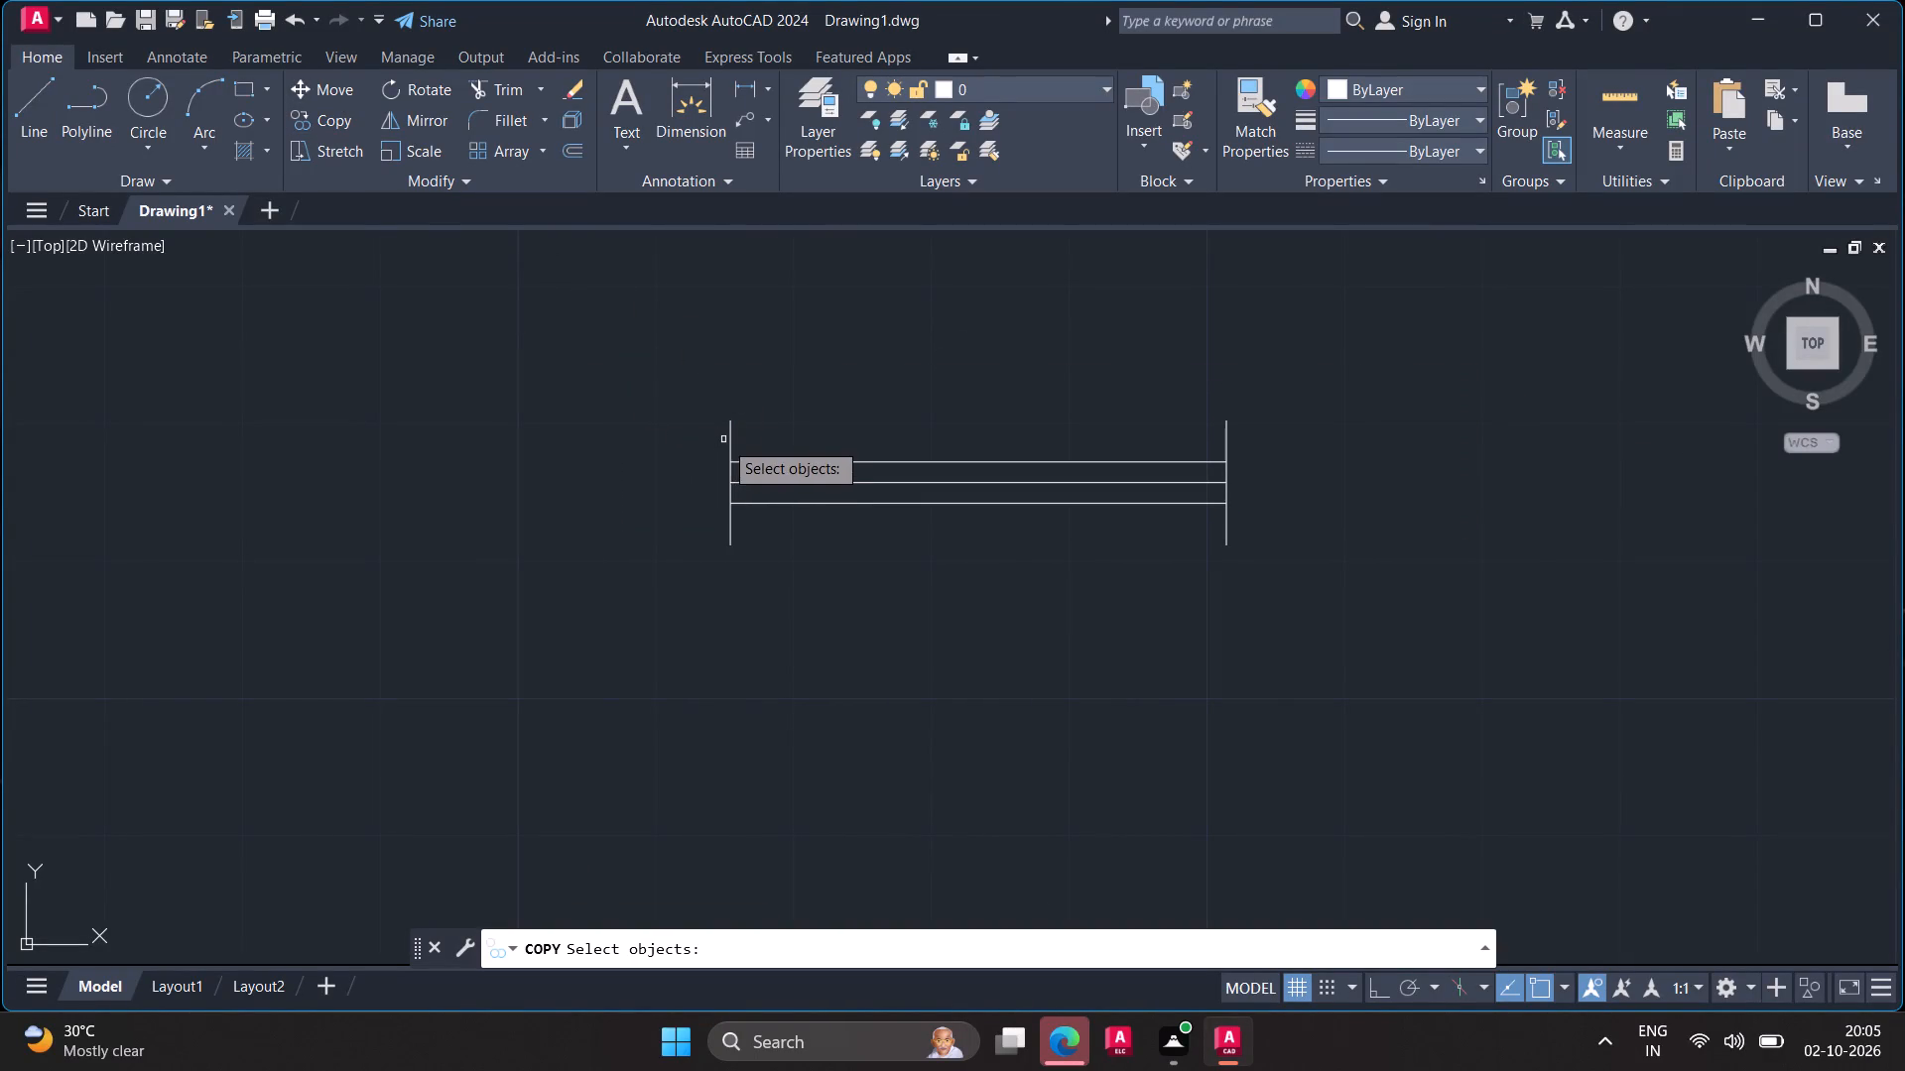
left_click(729, 436)
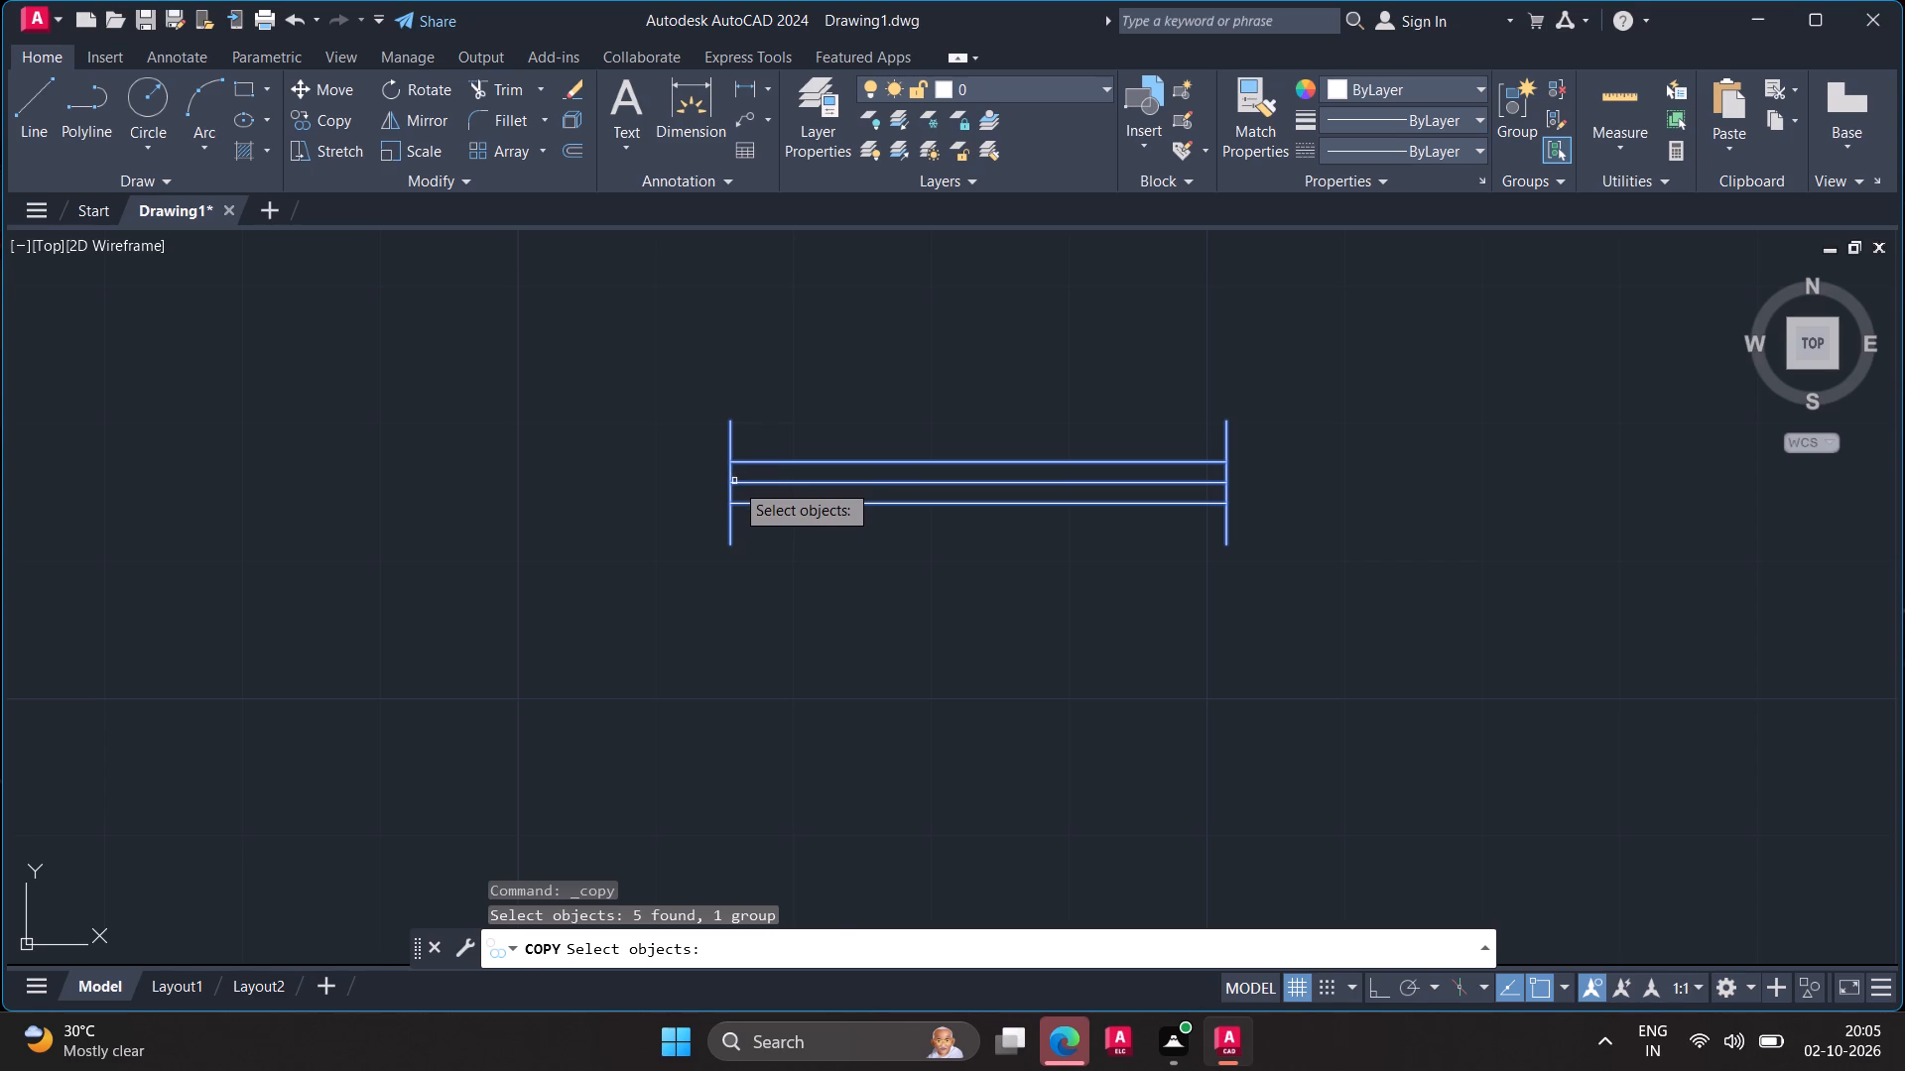
key("space")
left_click(734, 483)
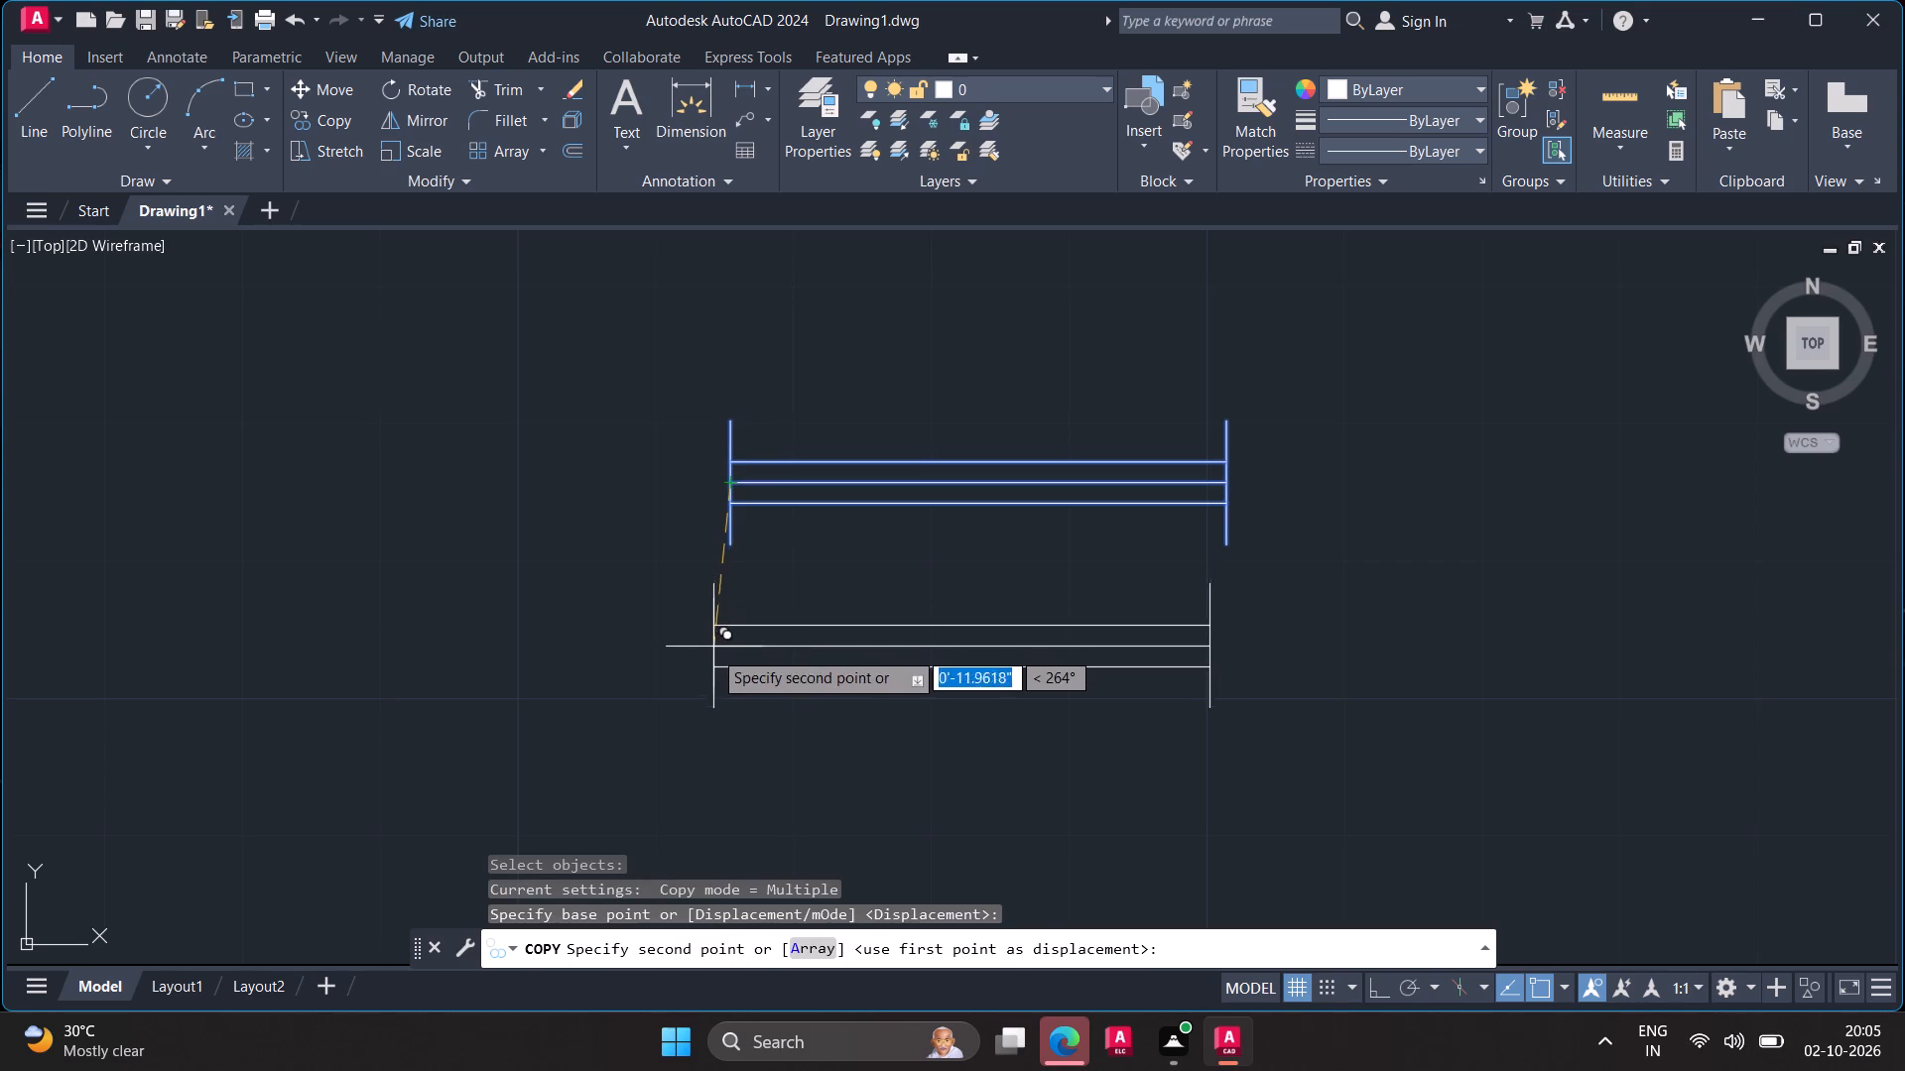
left_click(731, 697)
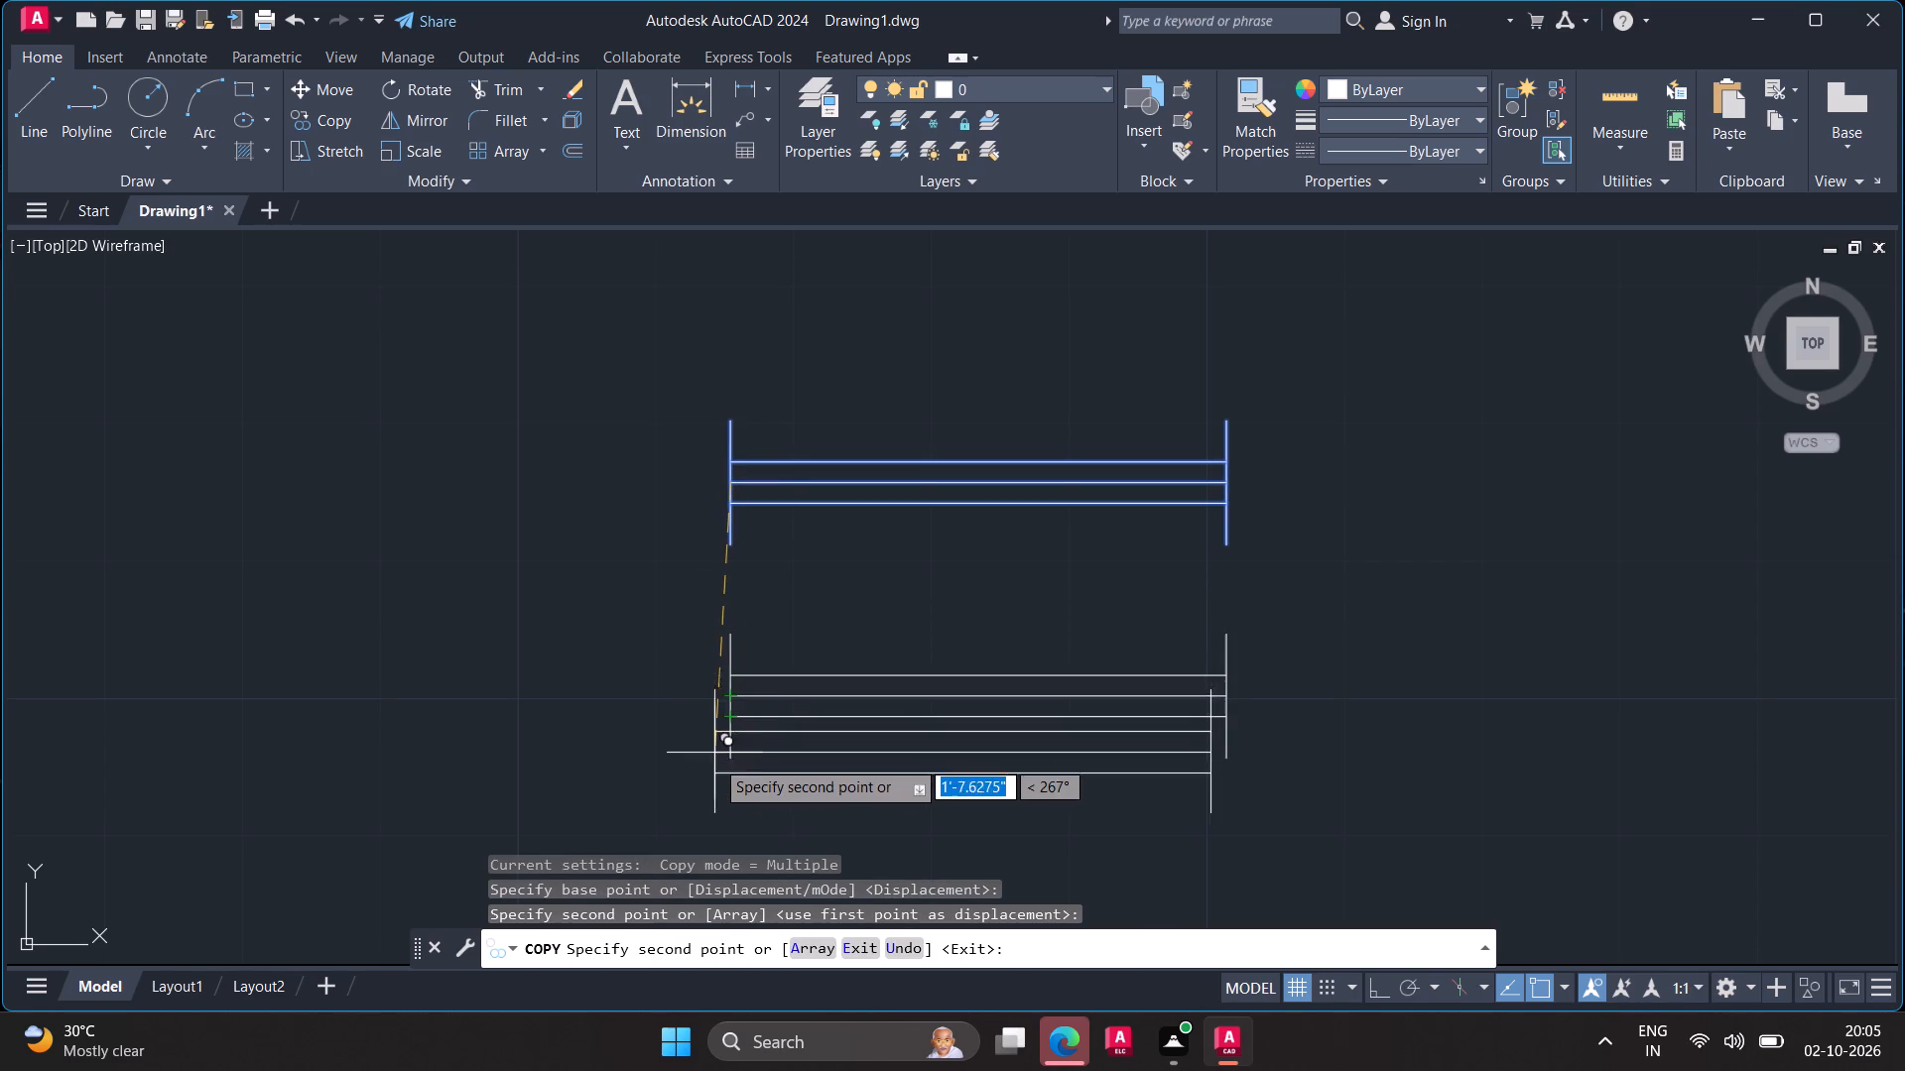
scroll(731, 826, "down", 1)
middle_click_drag(731, 826, 801, 622)
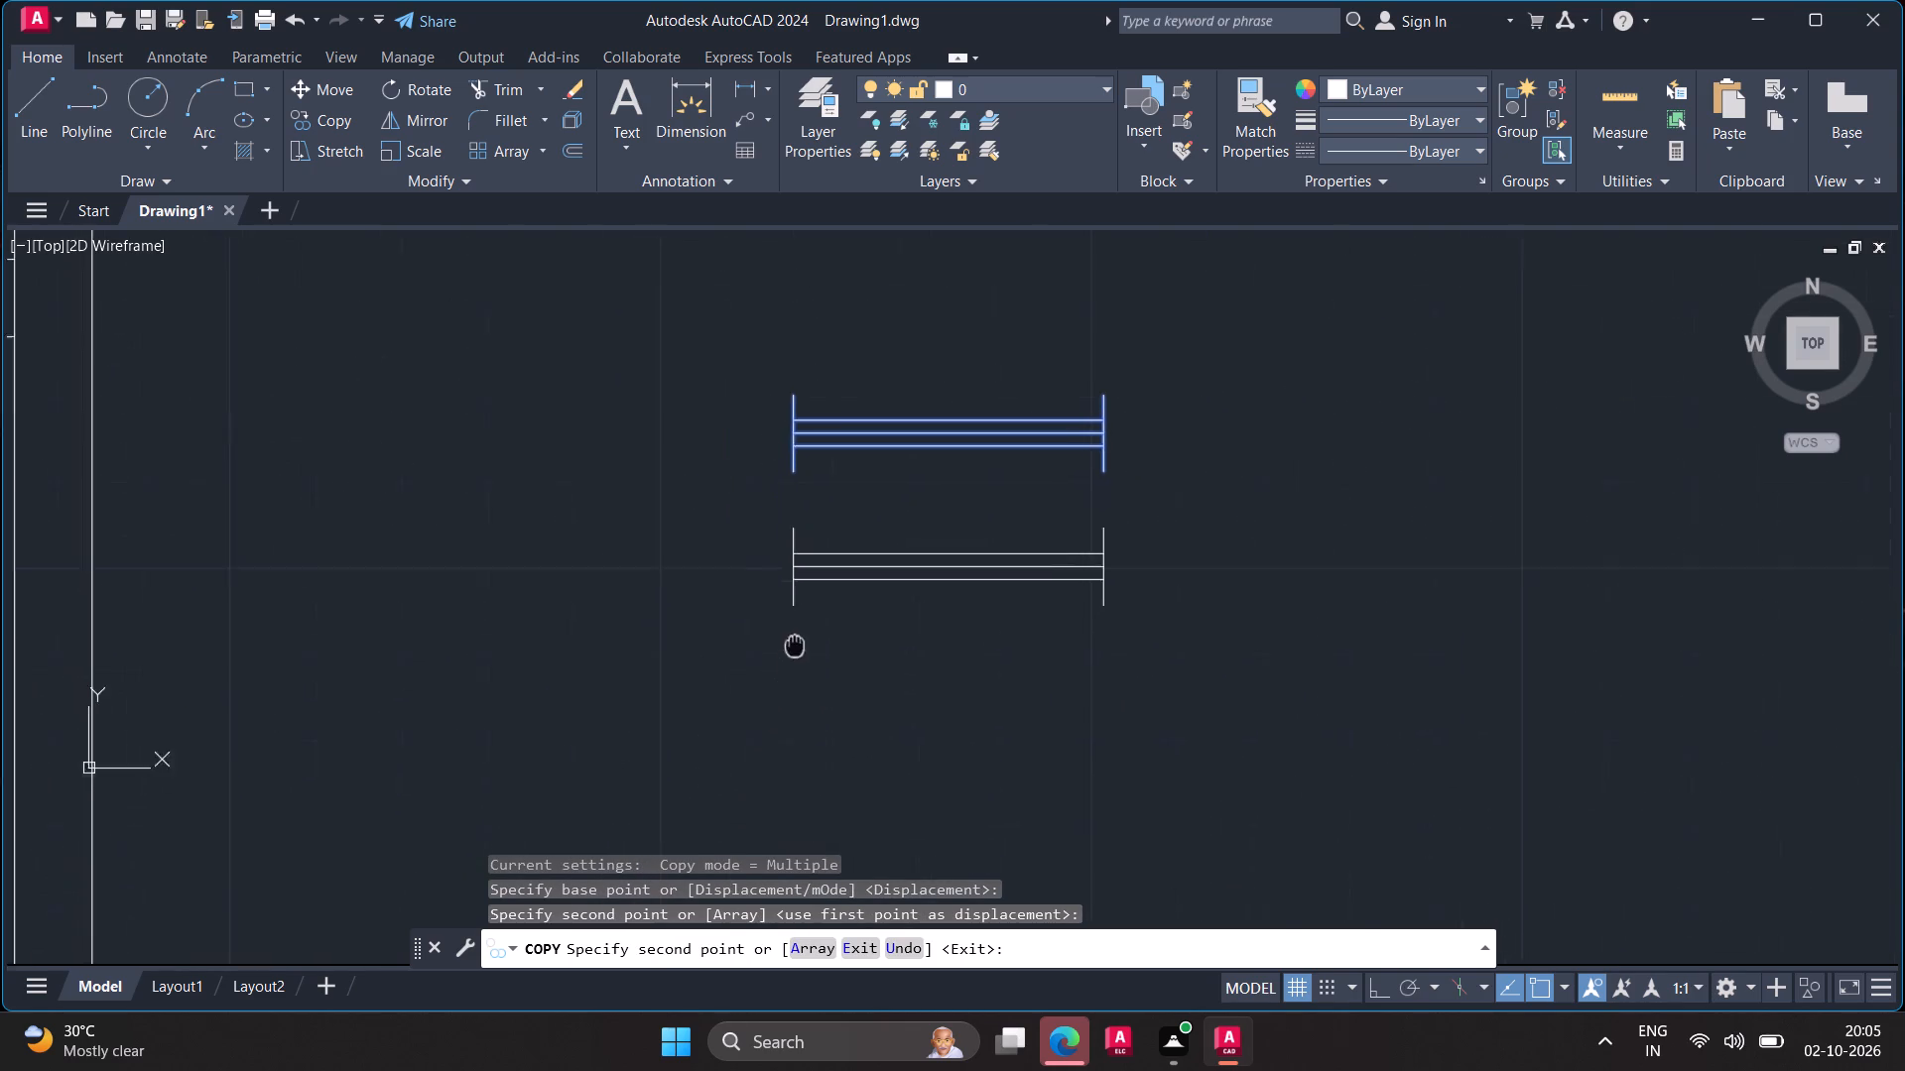
middle_click_drag(801, 622, 813, 566)
key("Escape")
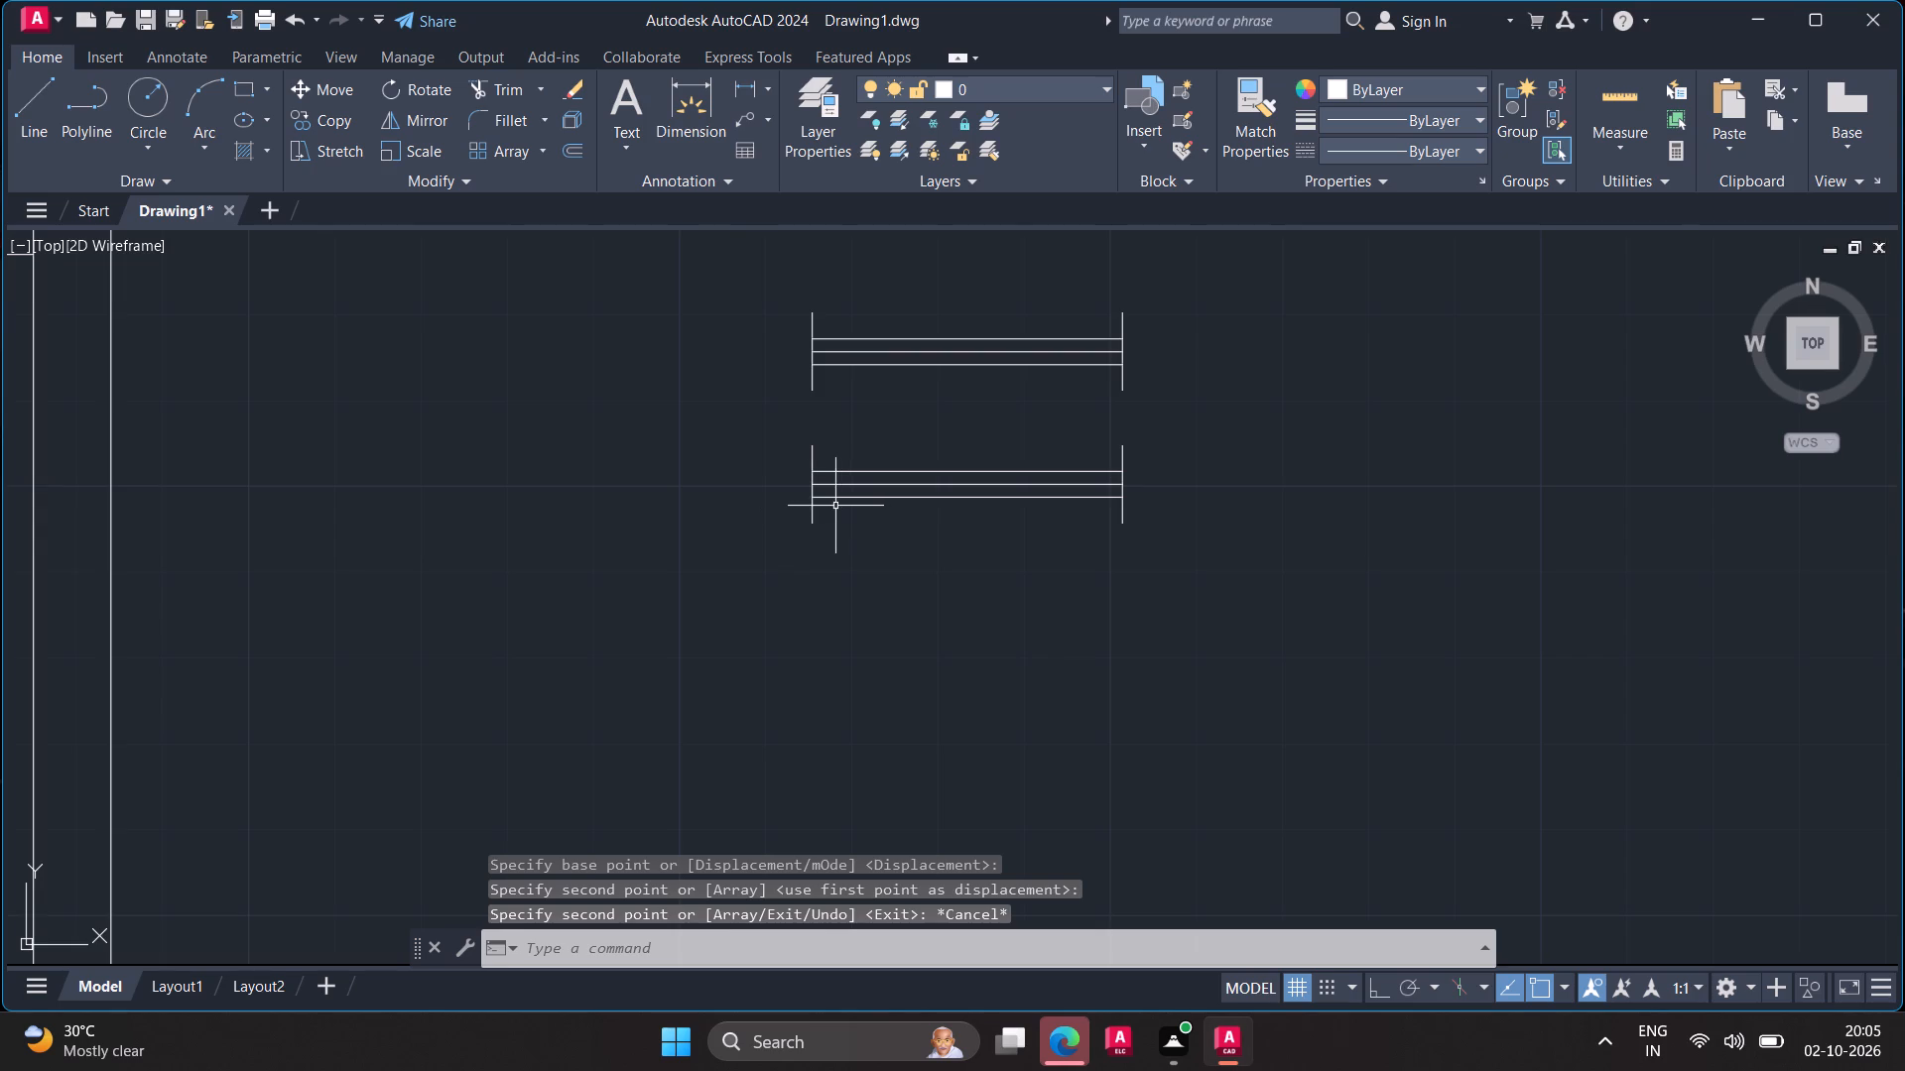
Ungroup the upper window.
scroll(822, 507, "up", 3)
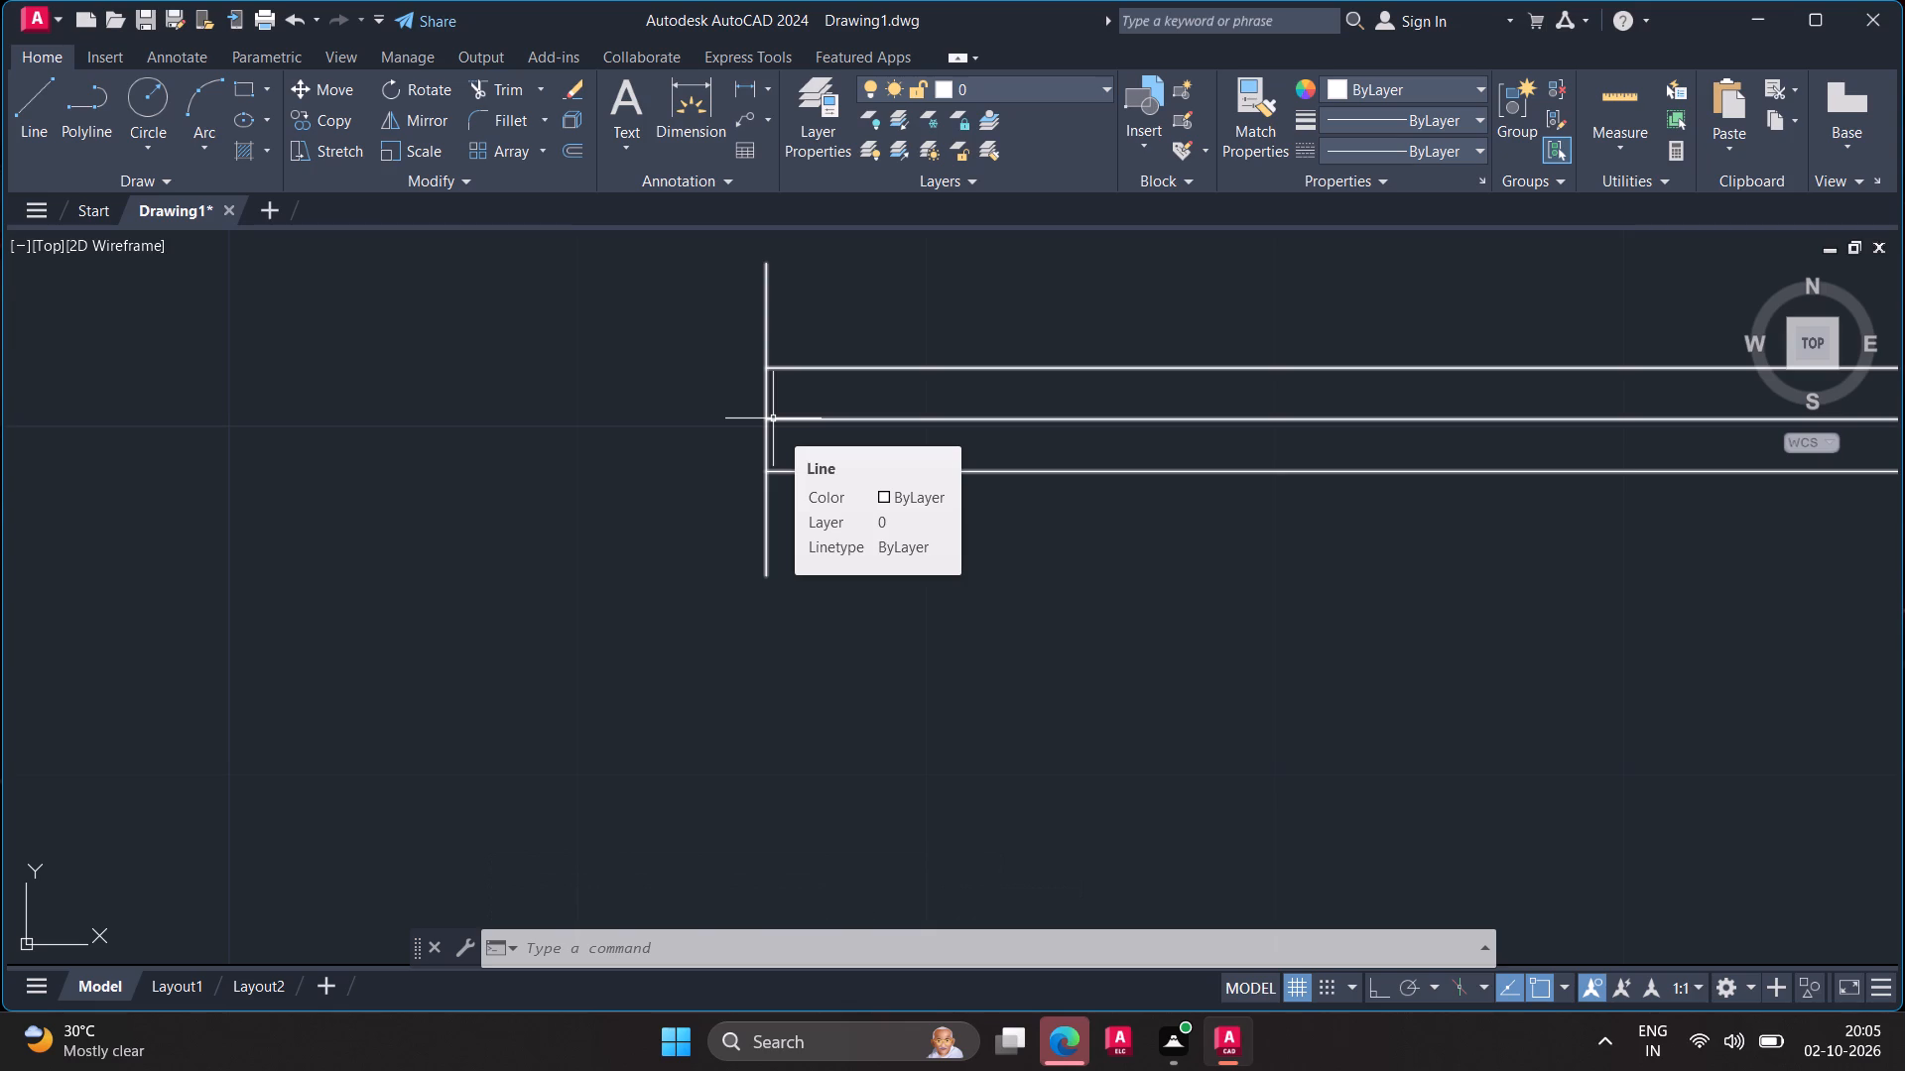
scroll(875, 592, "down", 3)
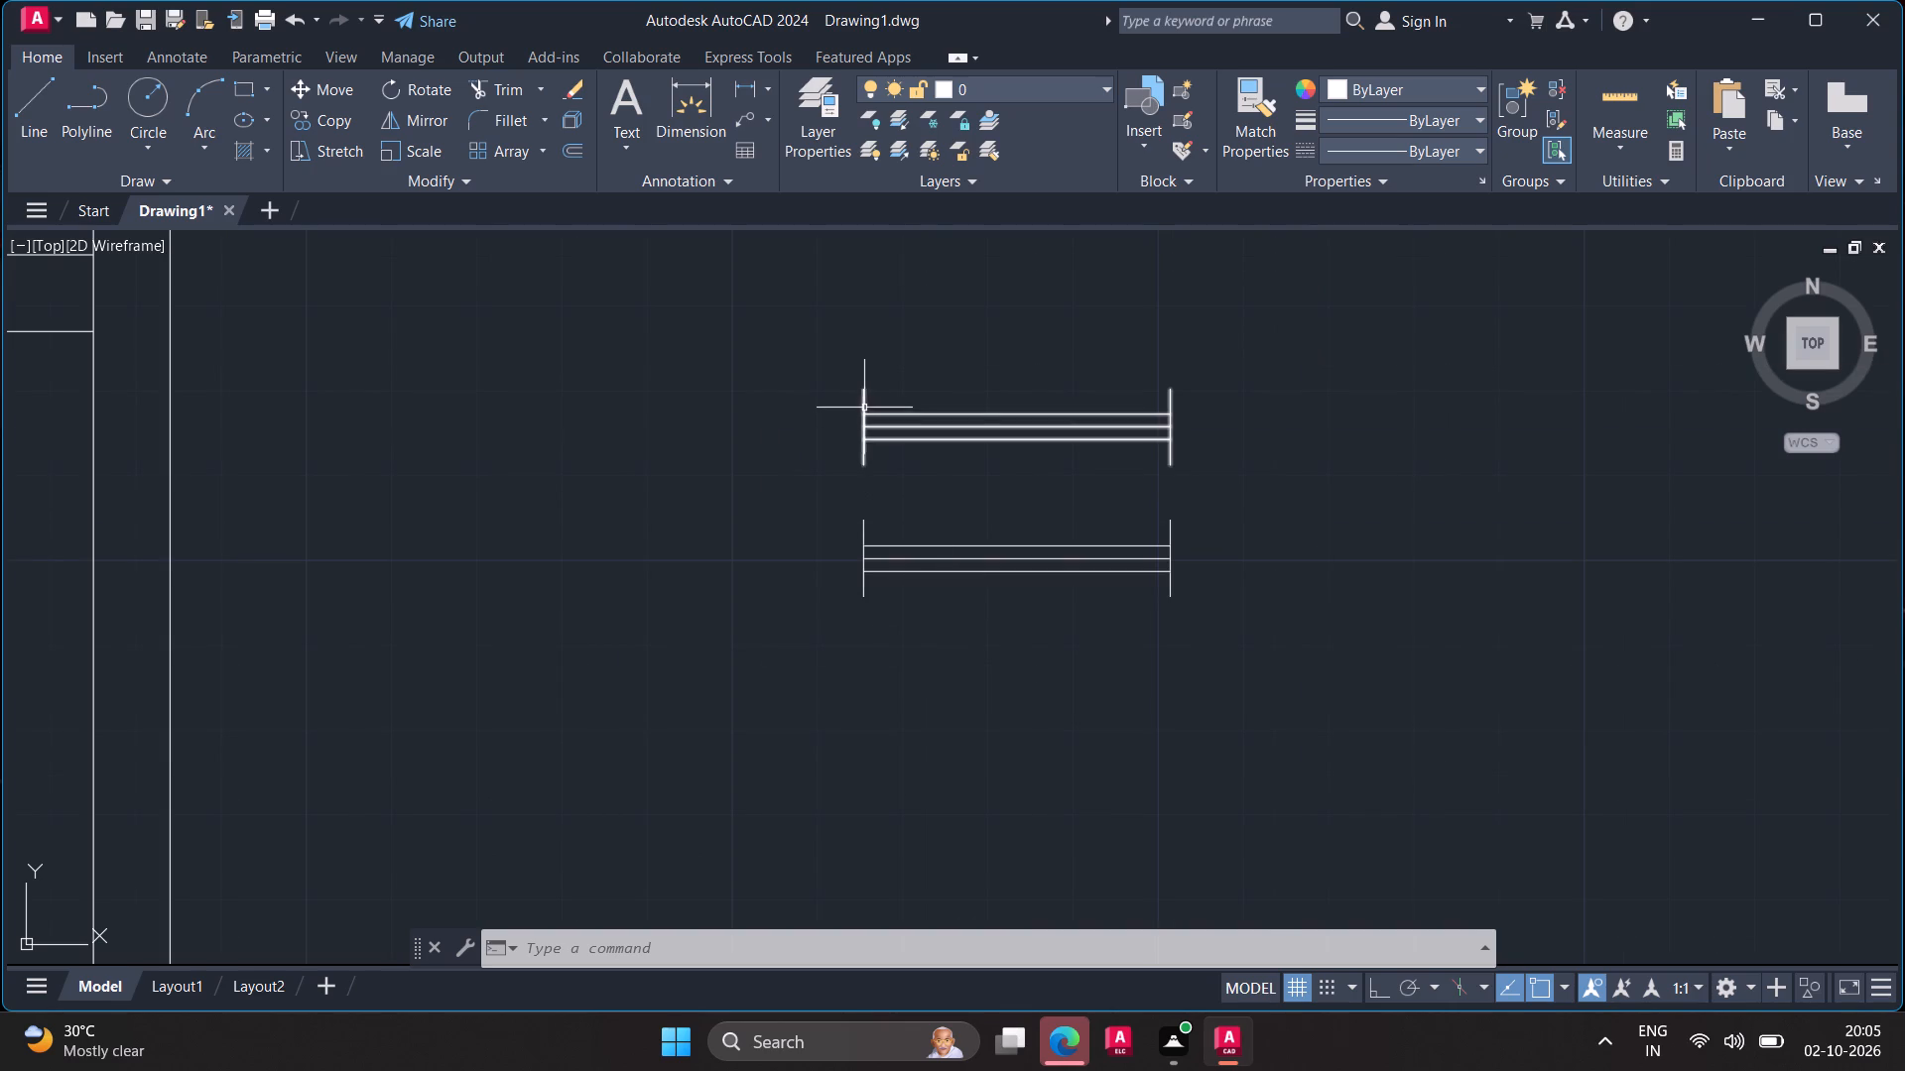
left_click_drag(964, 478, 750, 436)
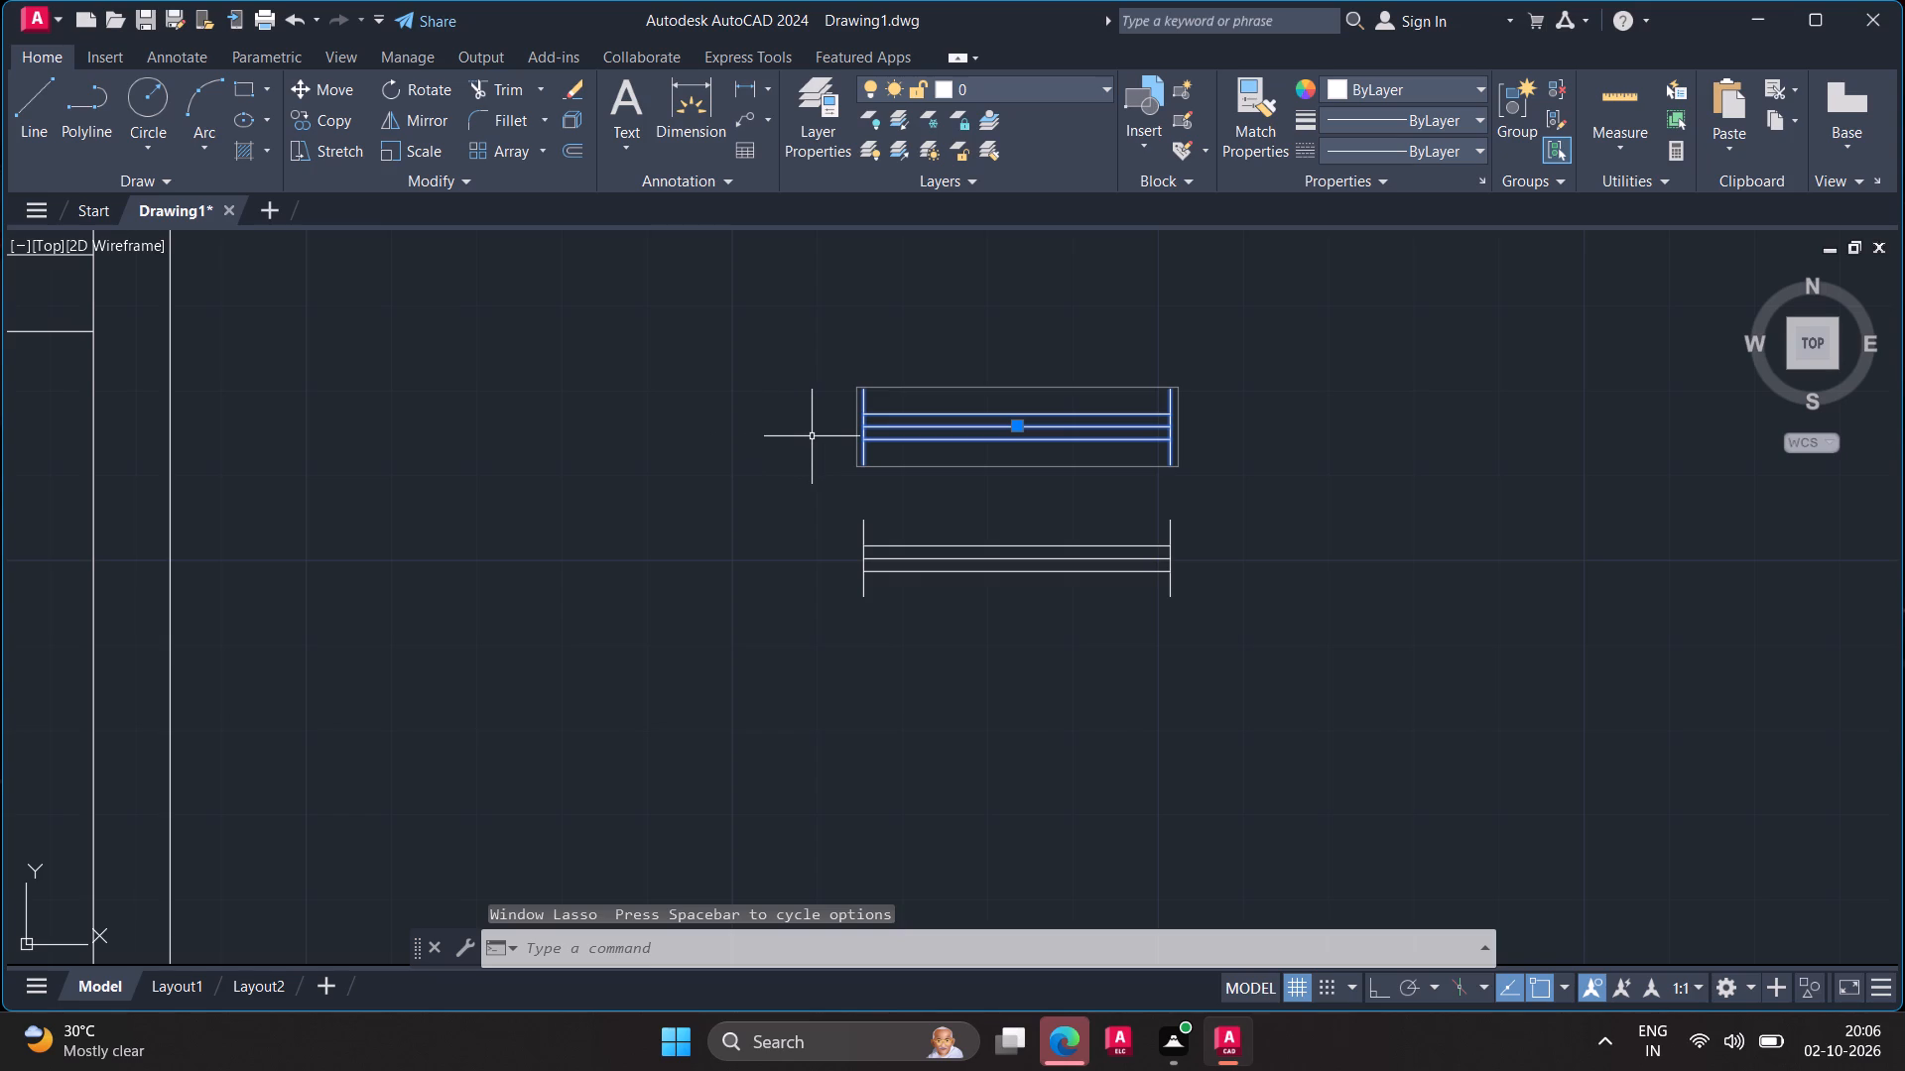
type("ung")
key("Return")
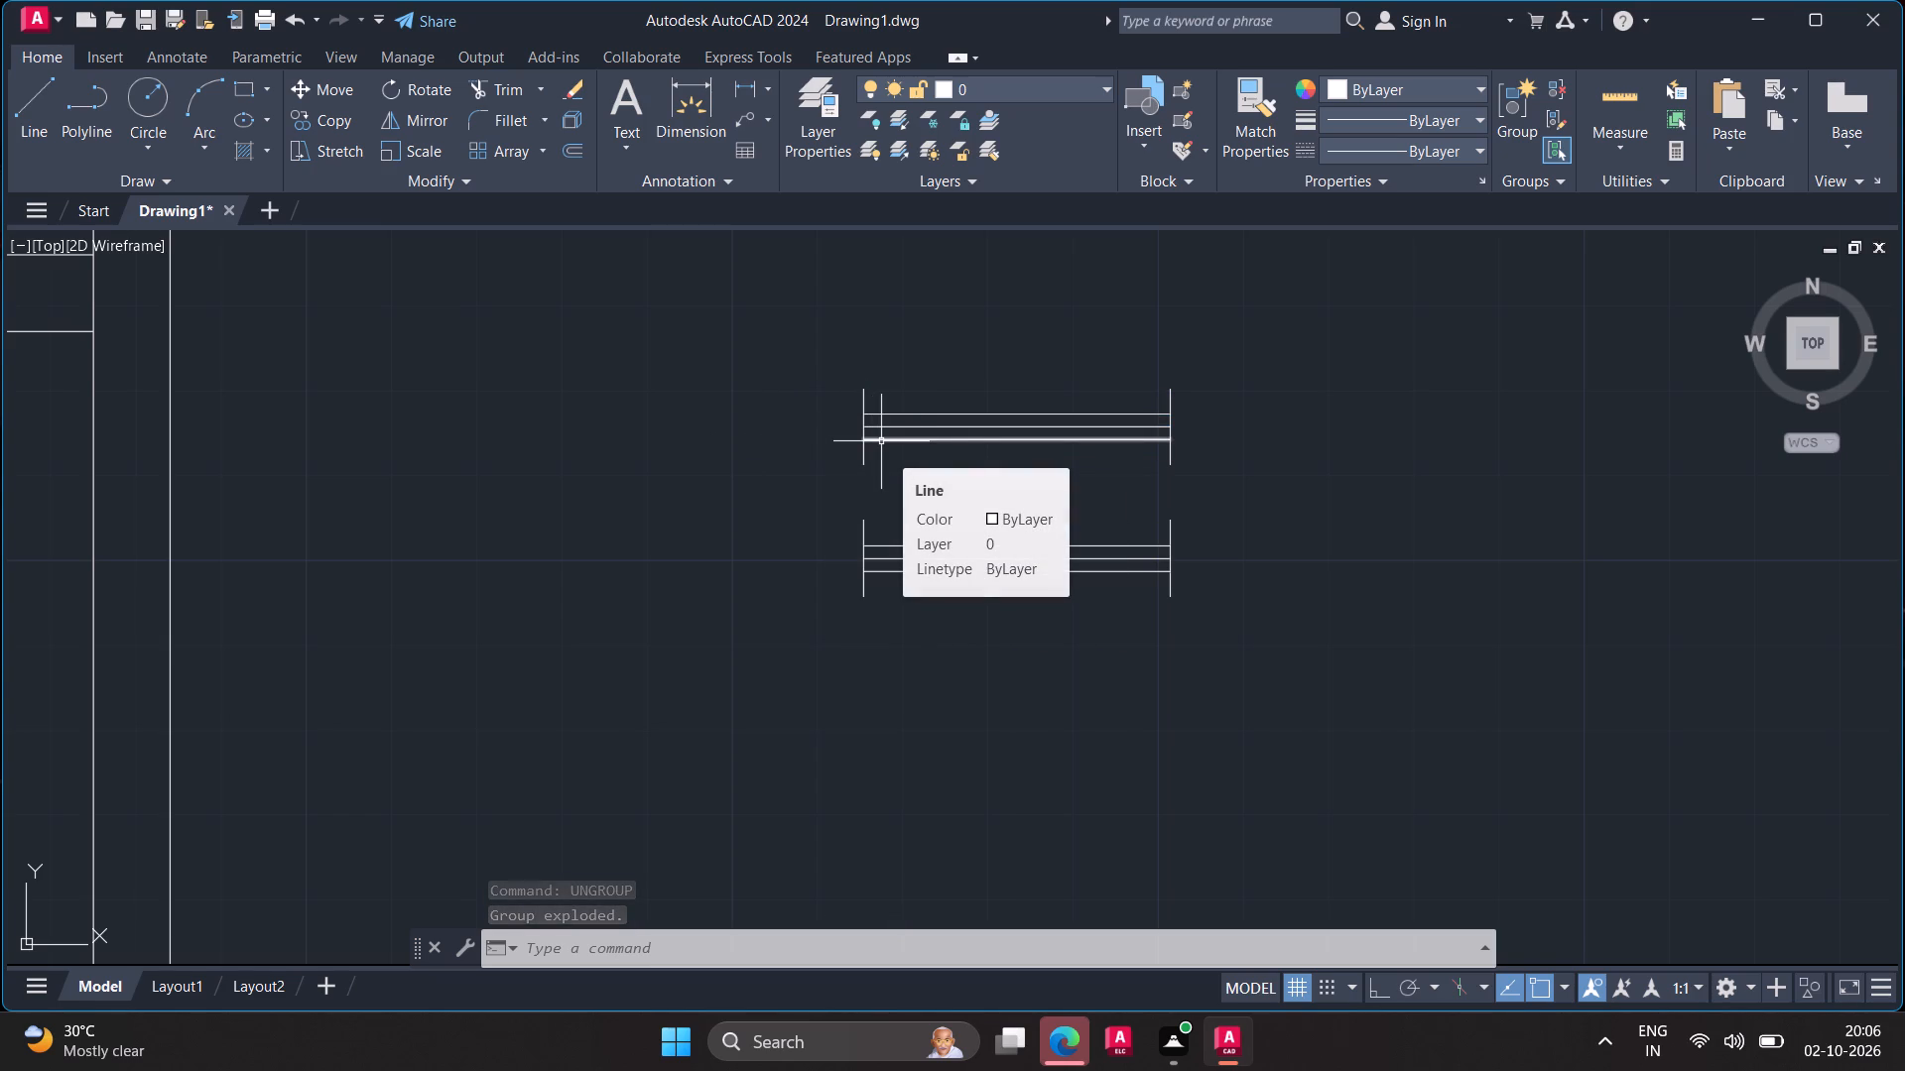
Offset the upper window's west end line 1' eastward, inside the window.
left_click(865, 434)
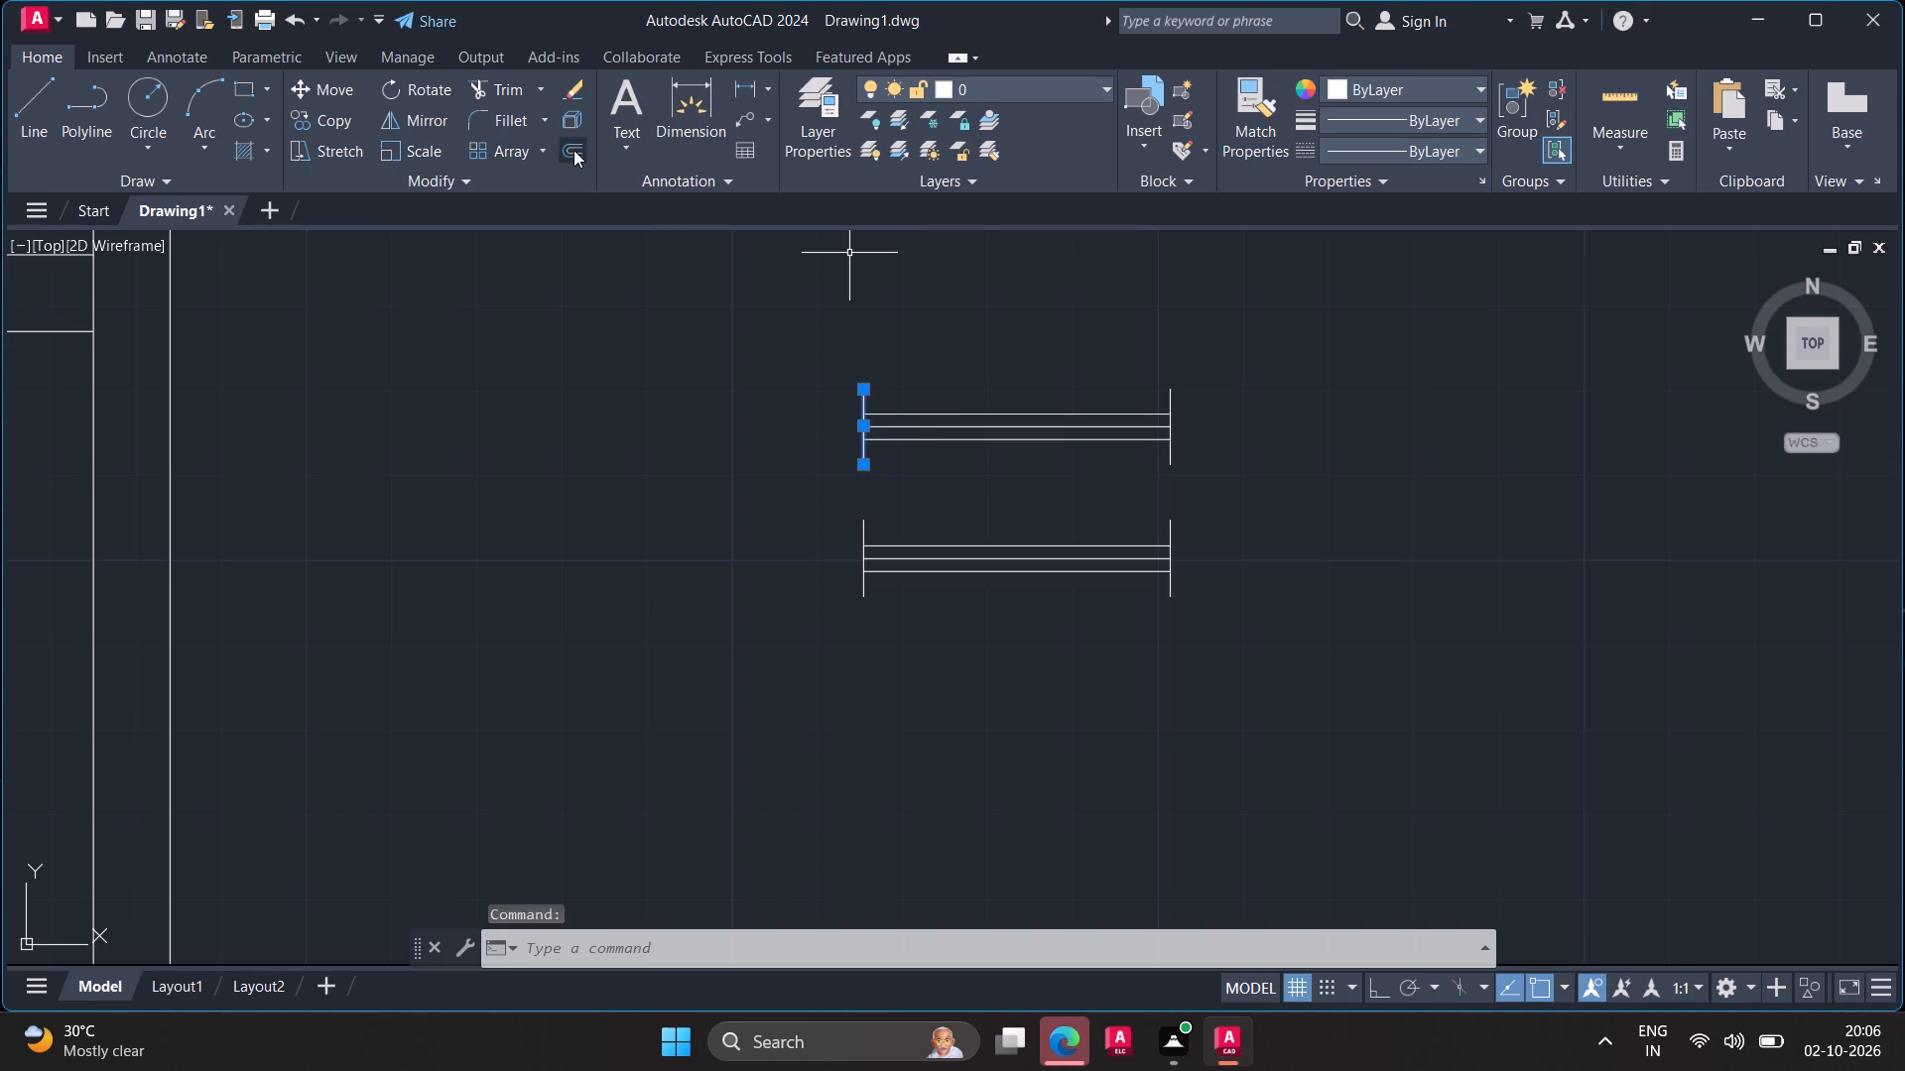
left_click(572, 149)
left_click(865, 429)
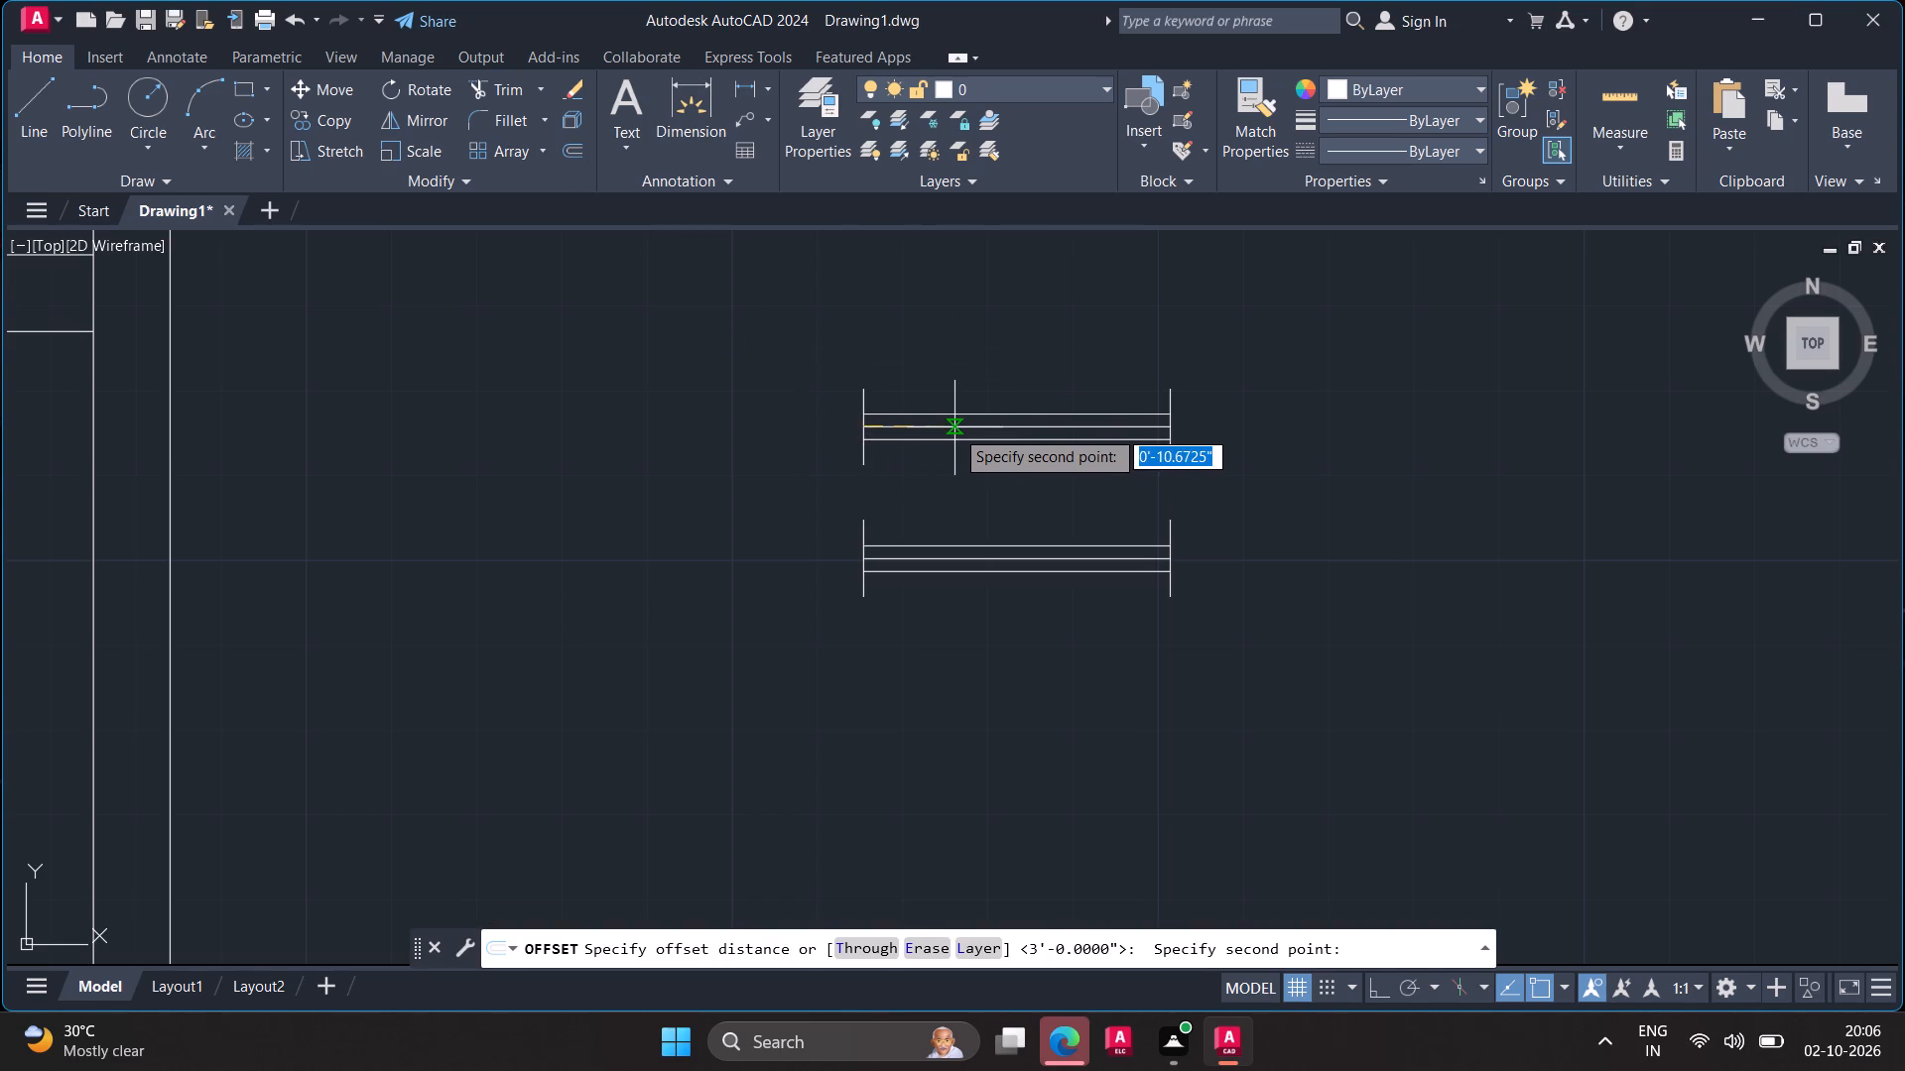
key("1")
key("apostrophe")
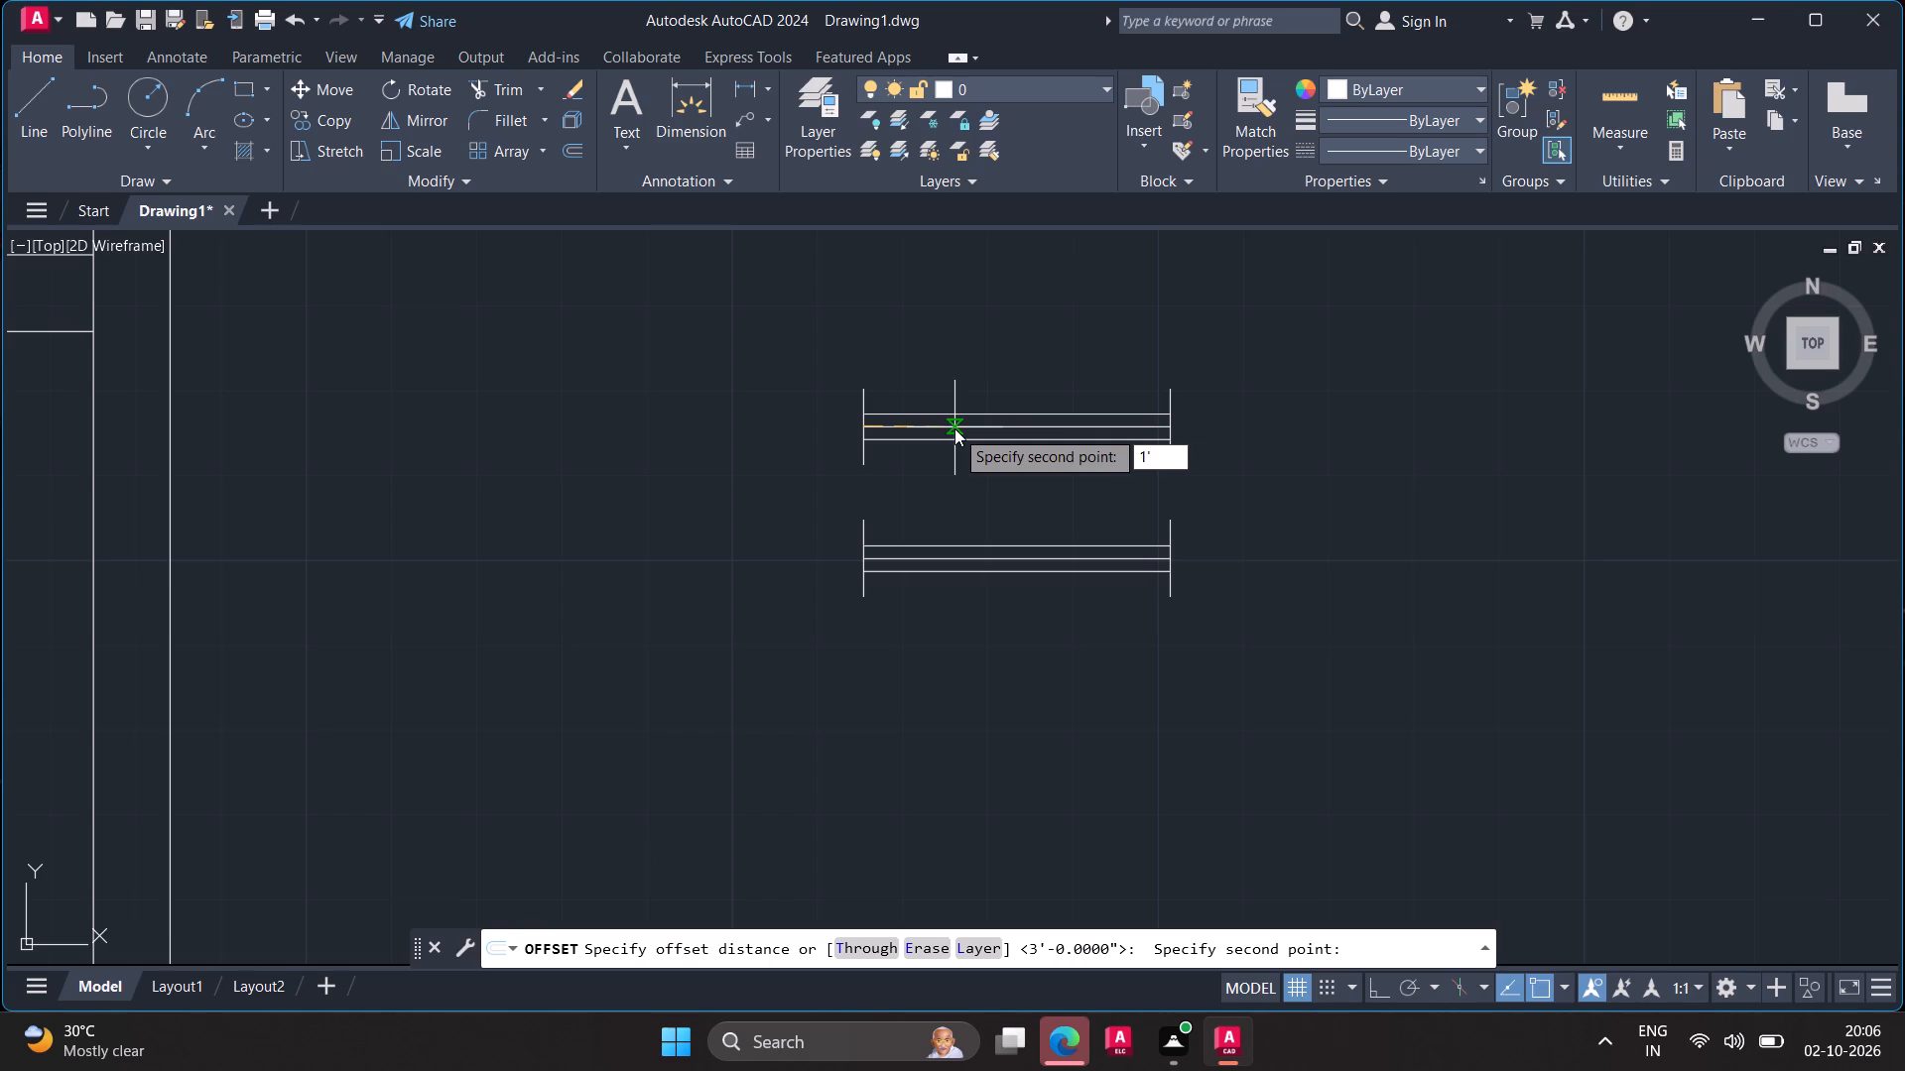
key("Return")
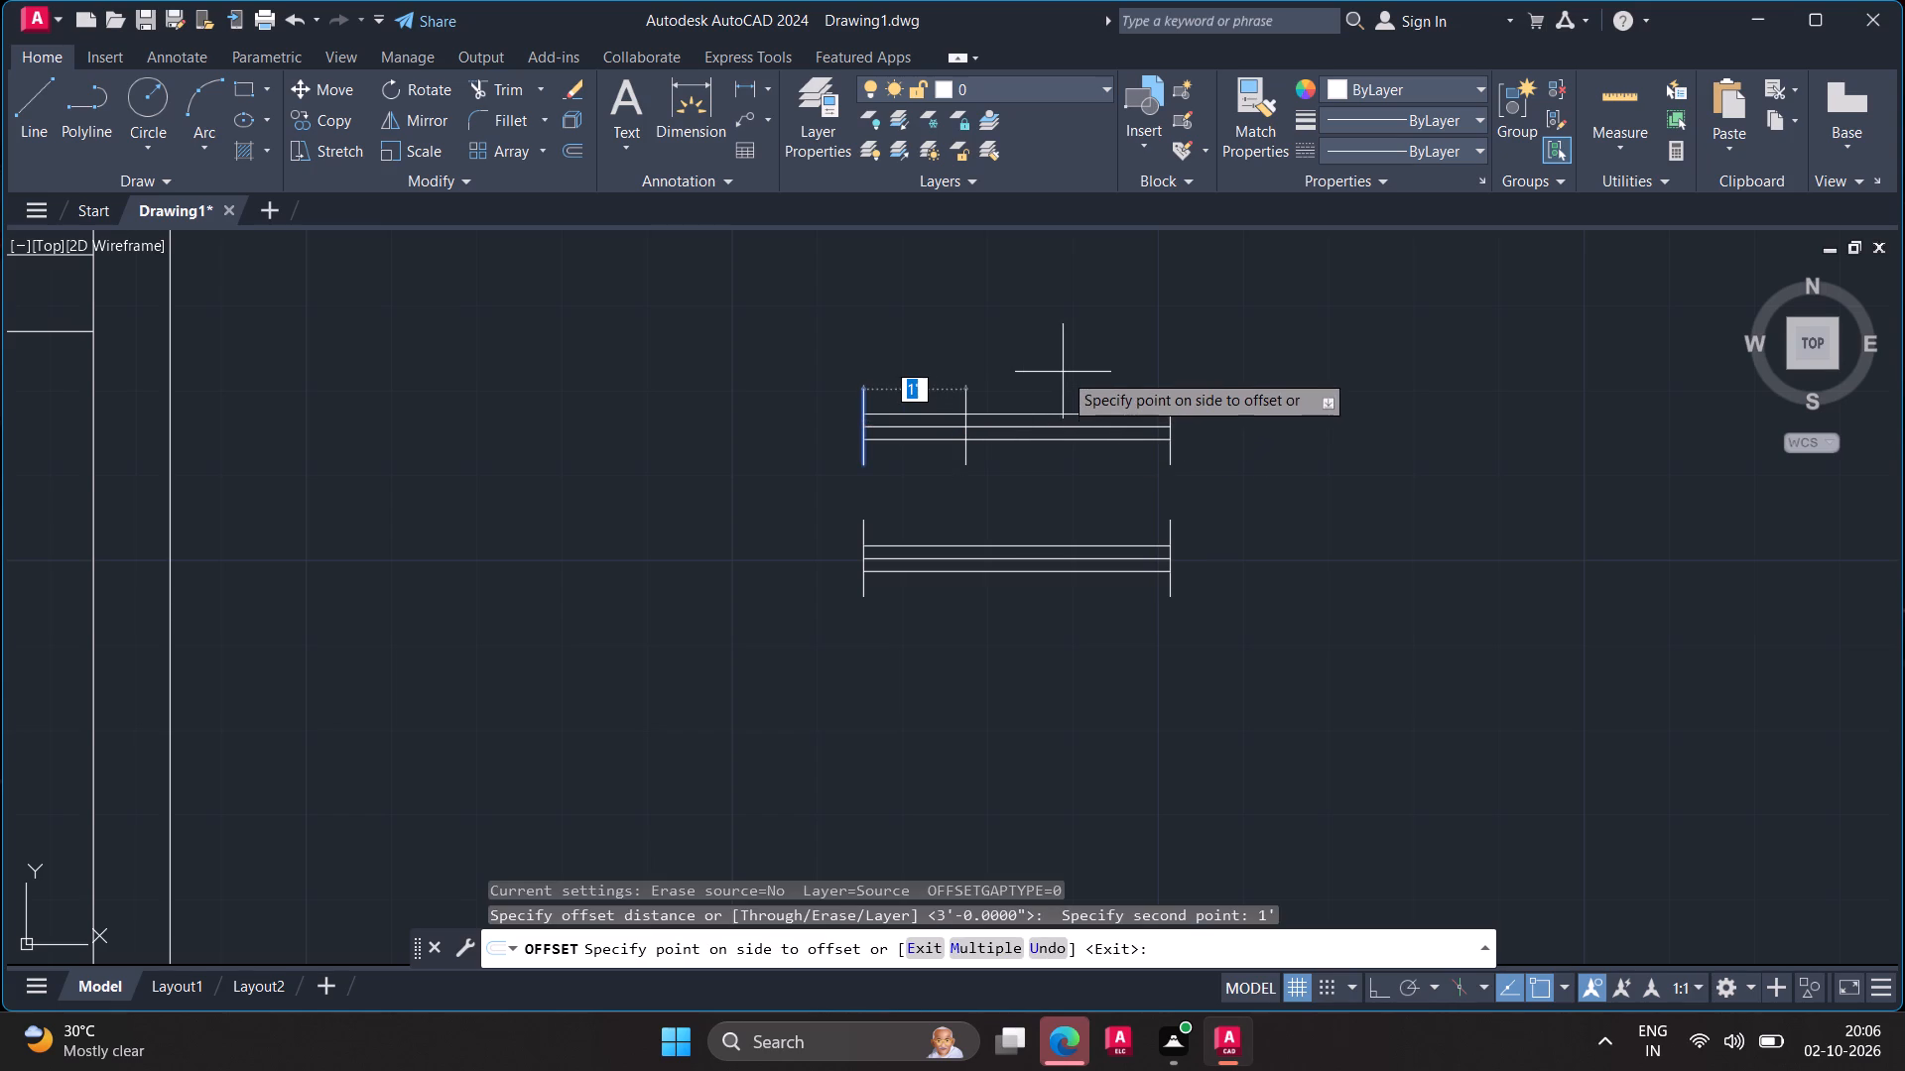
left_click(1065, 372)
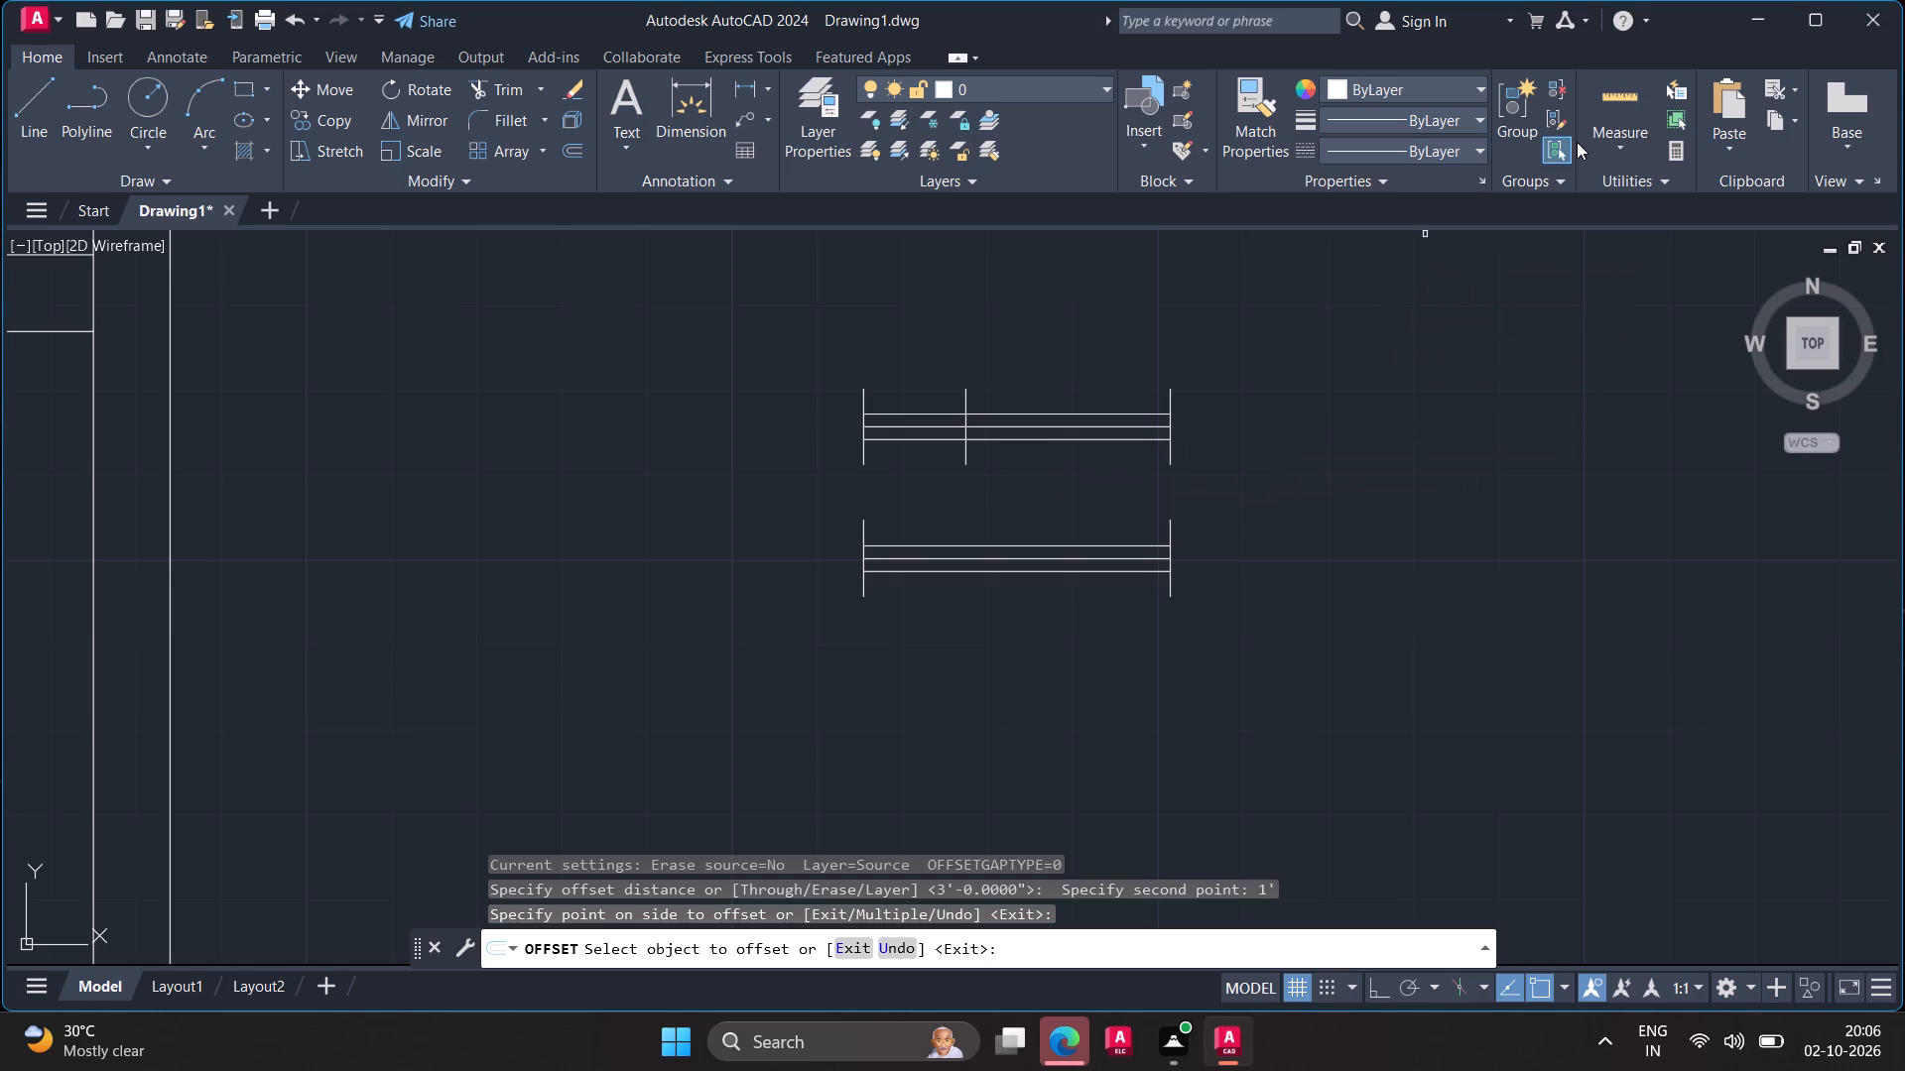
Check the distances between the upper window's vertical lines with Quick measure.
left_click(1619, 100)
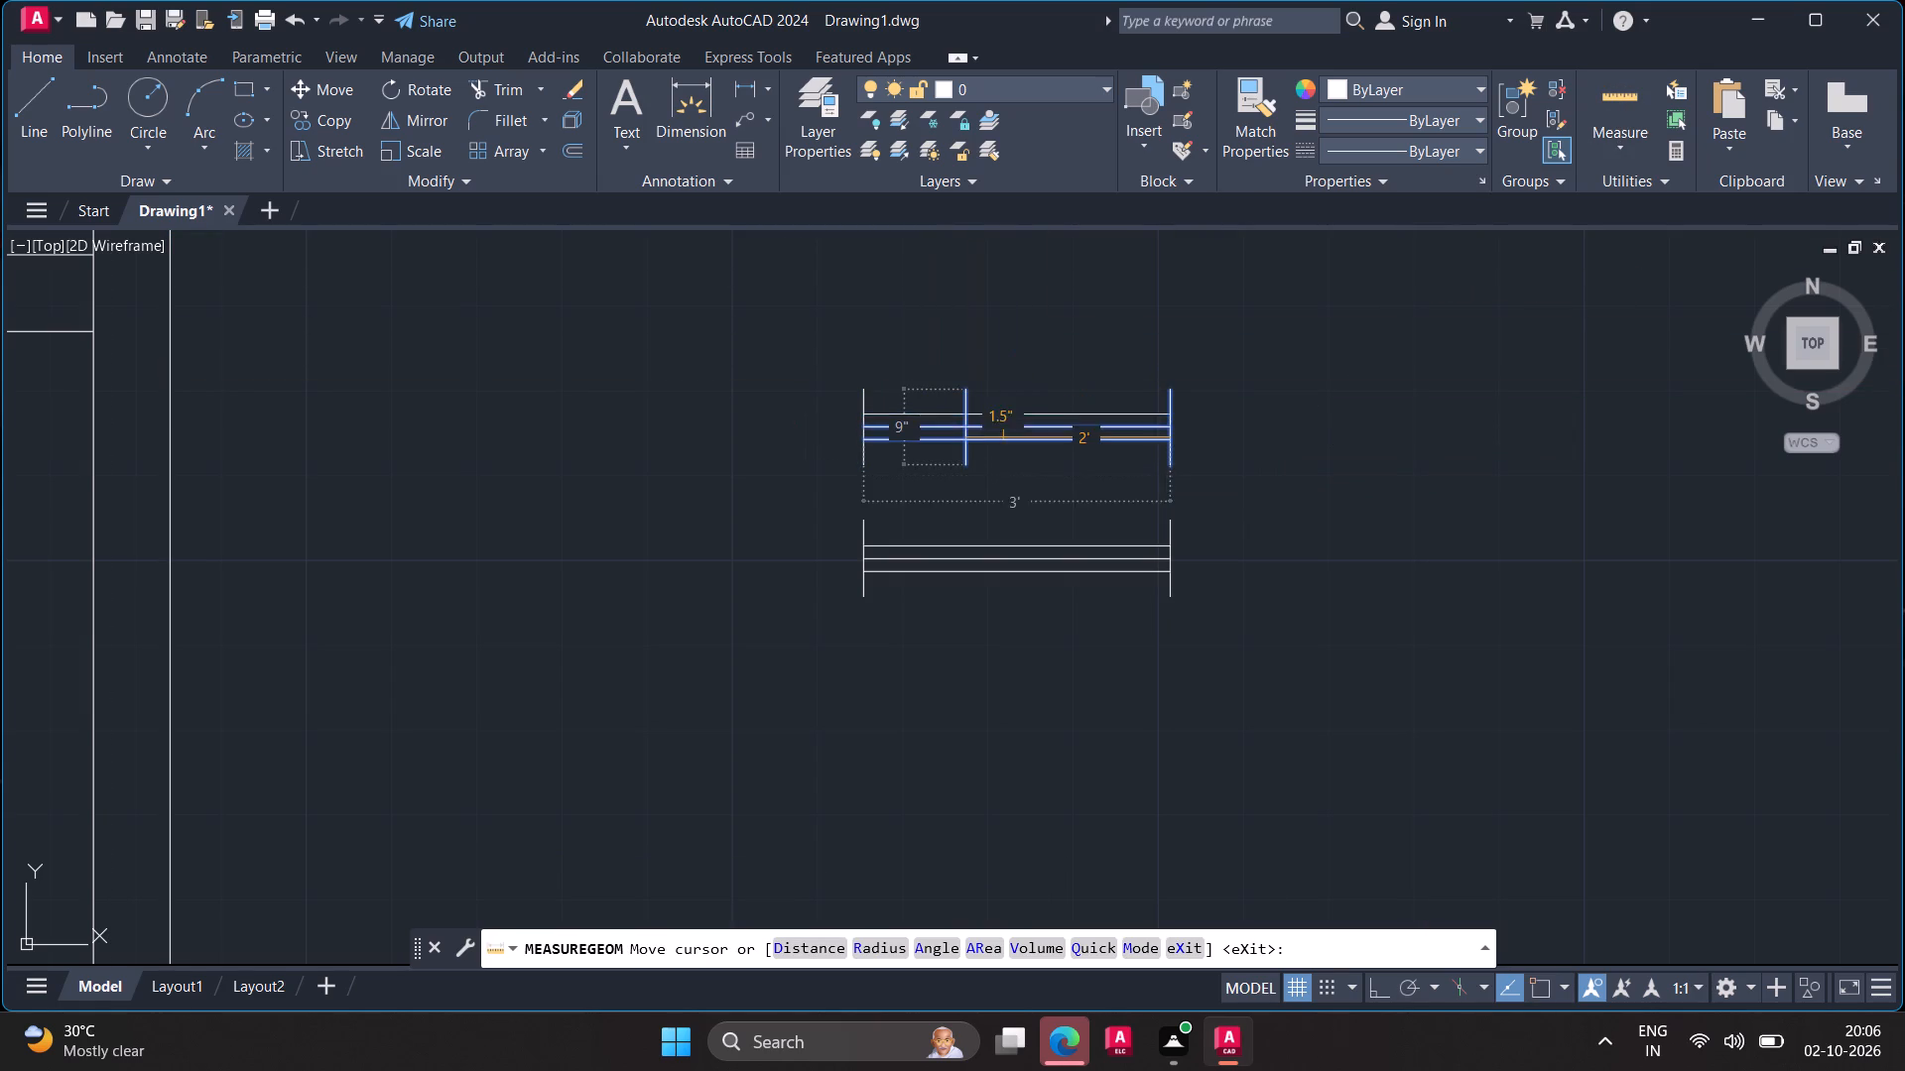
key("Escape")
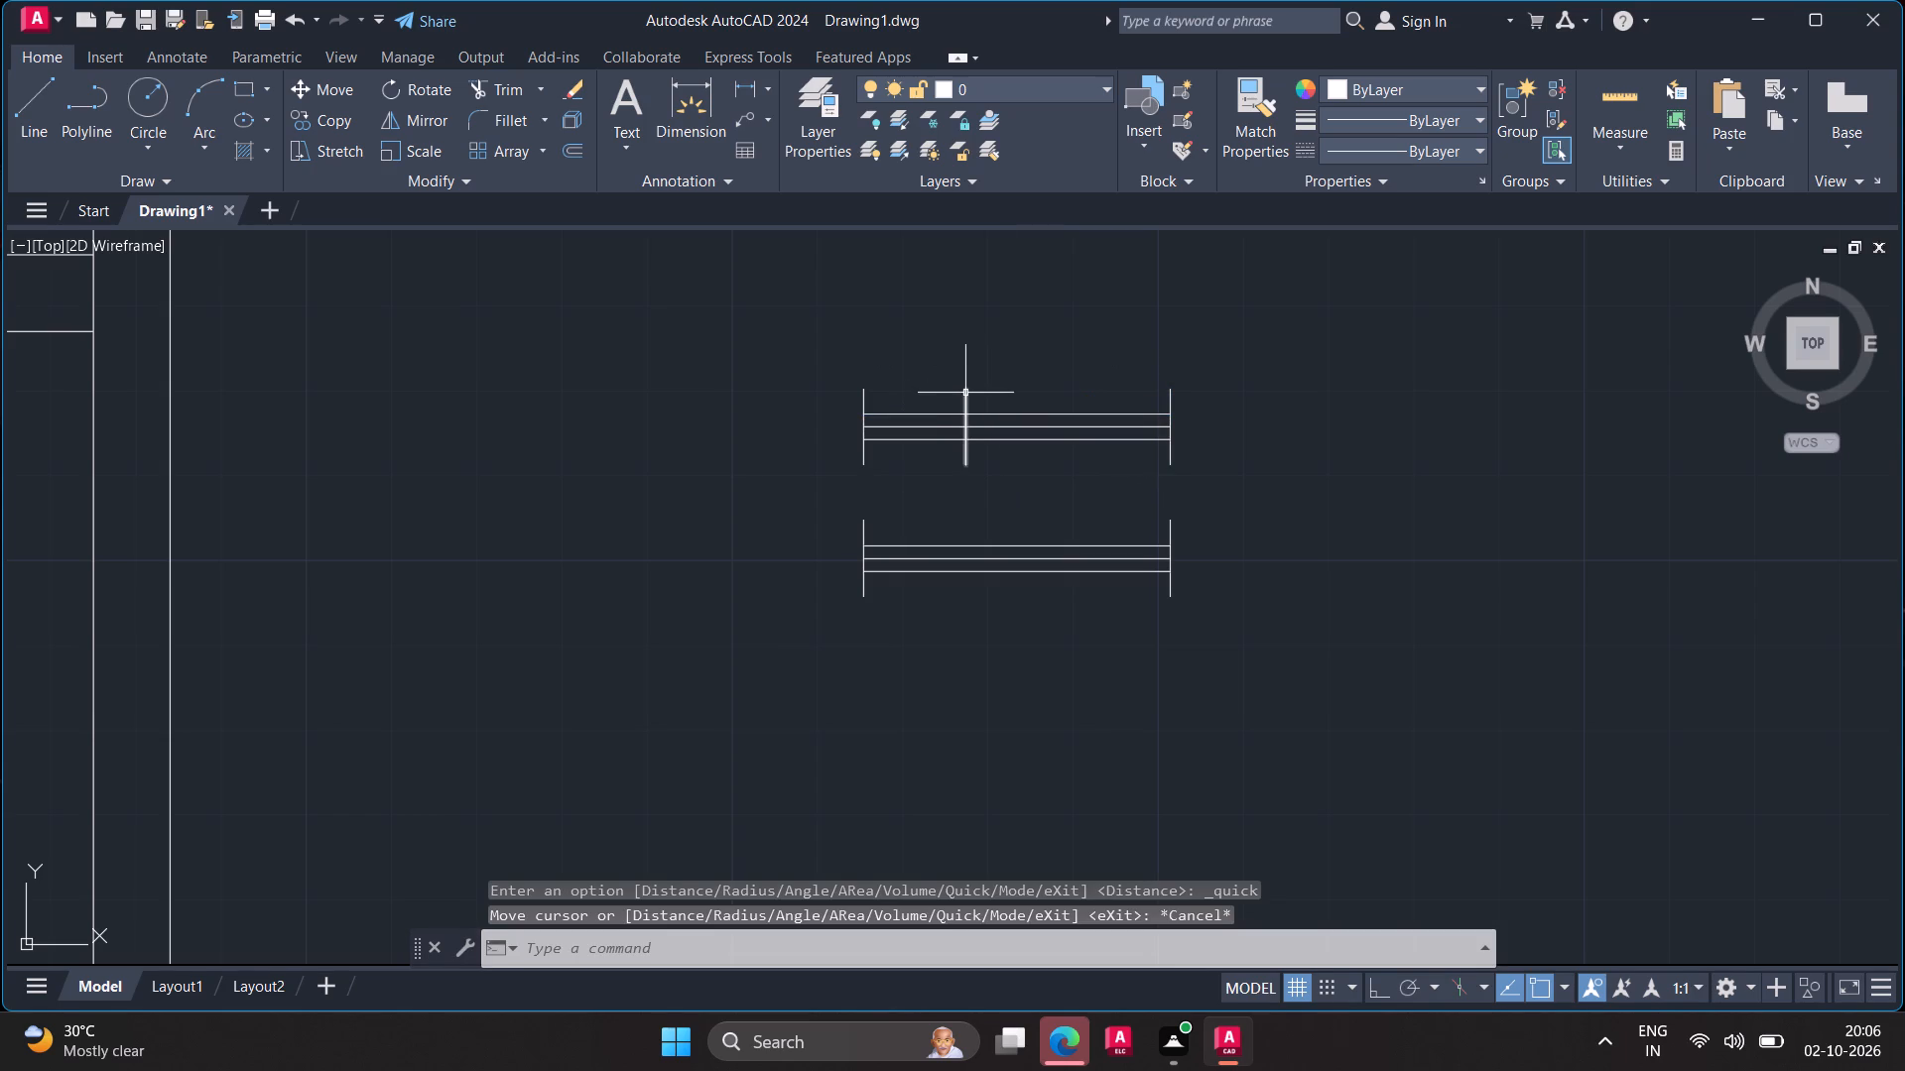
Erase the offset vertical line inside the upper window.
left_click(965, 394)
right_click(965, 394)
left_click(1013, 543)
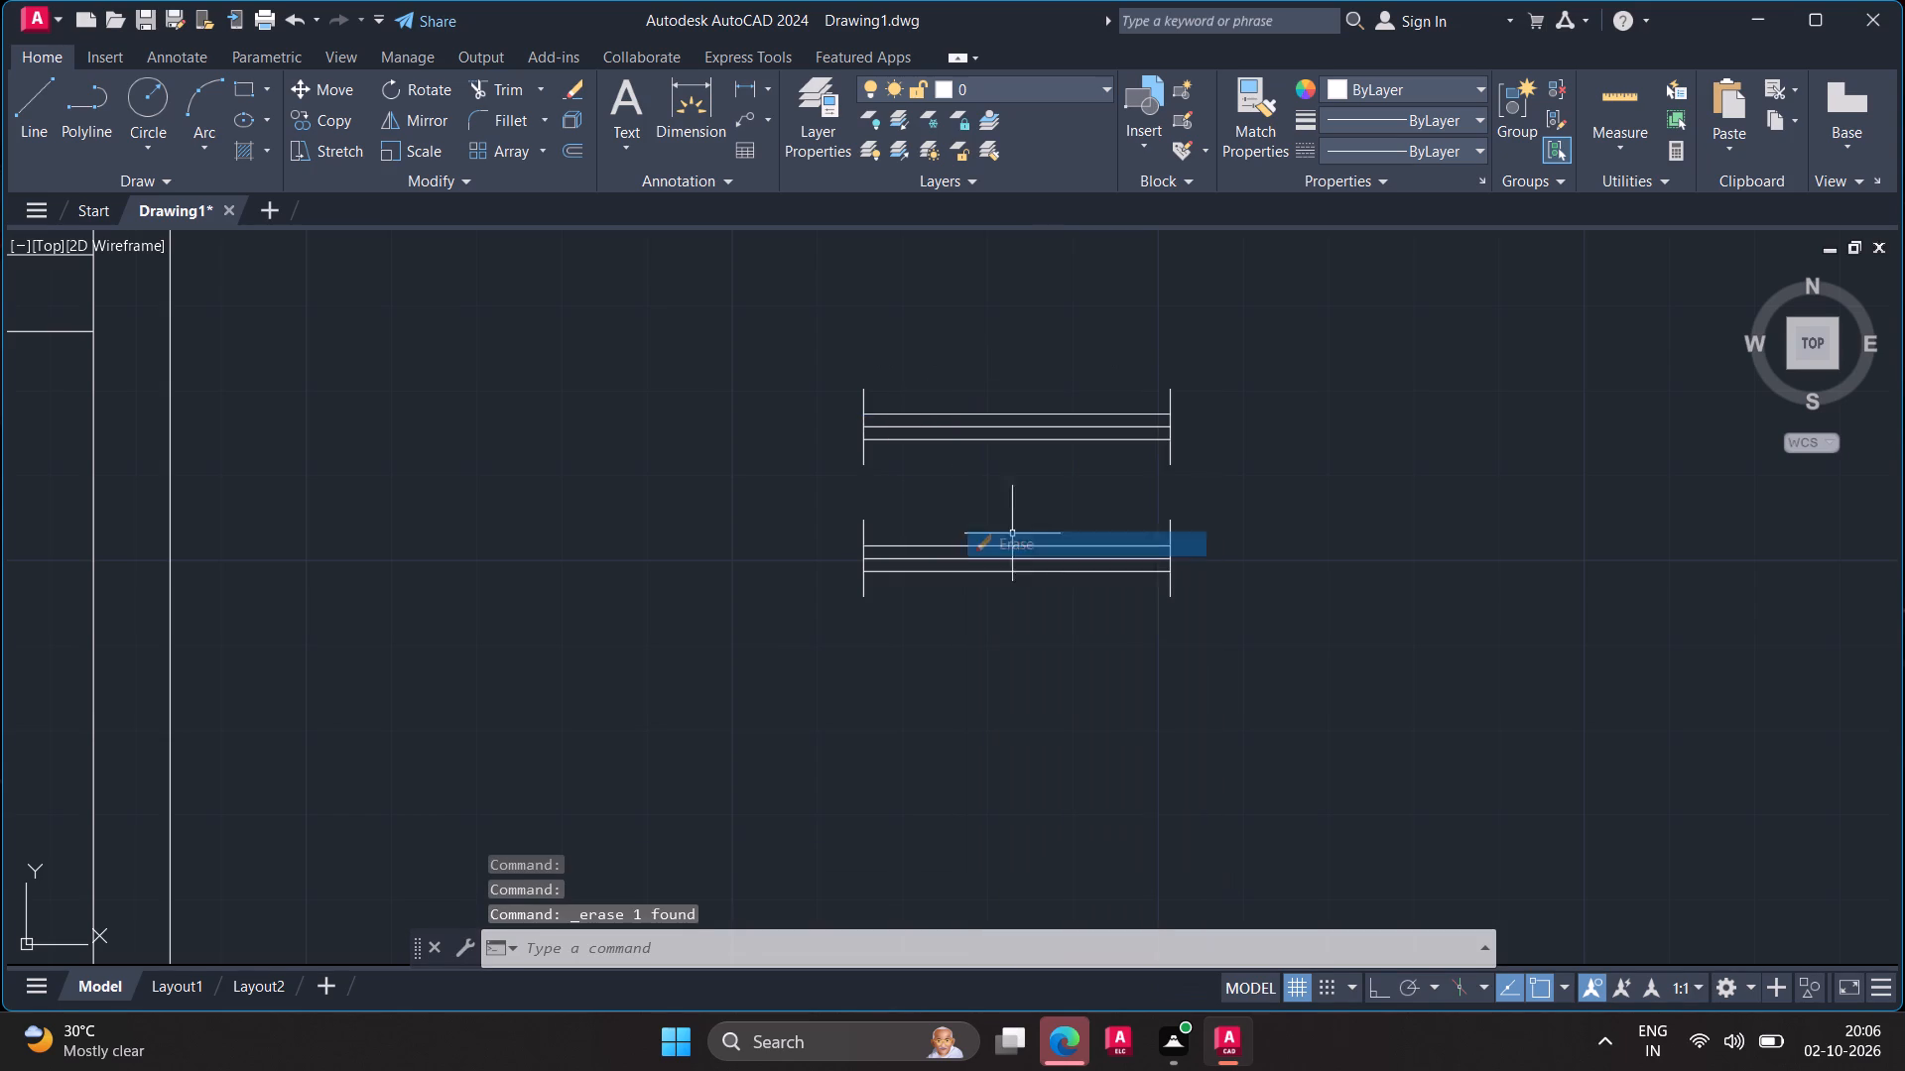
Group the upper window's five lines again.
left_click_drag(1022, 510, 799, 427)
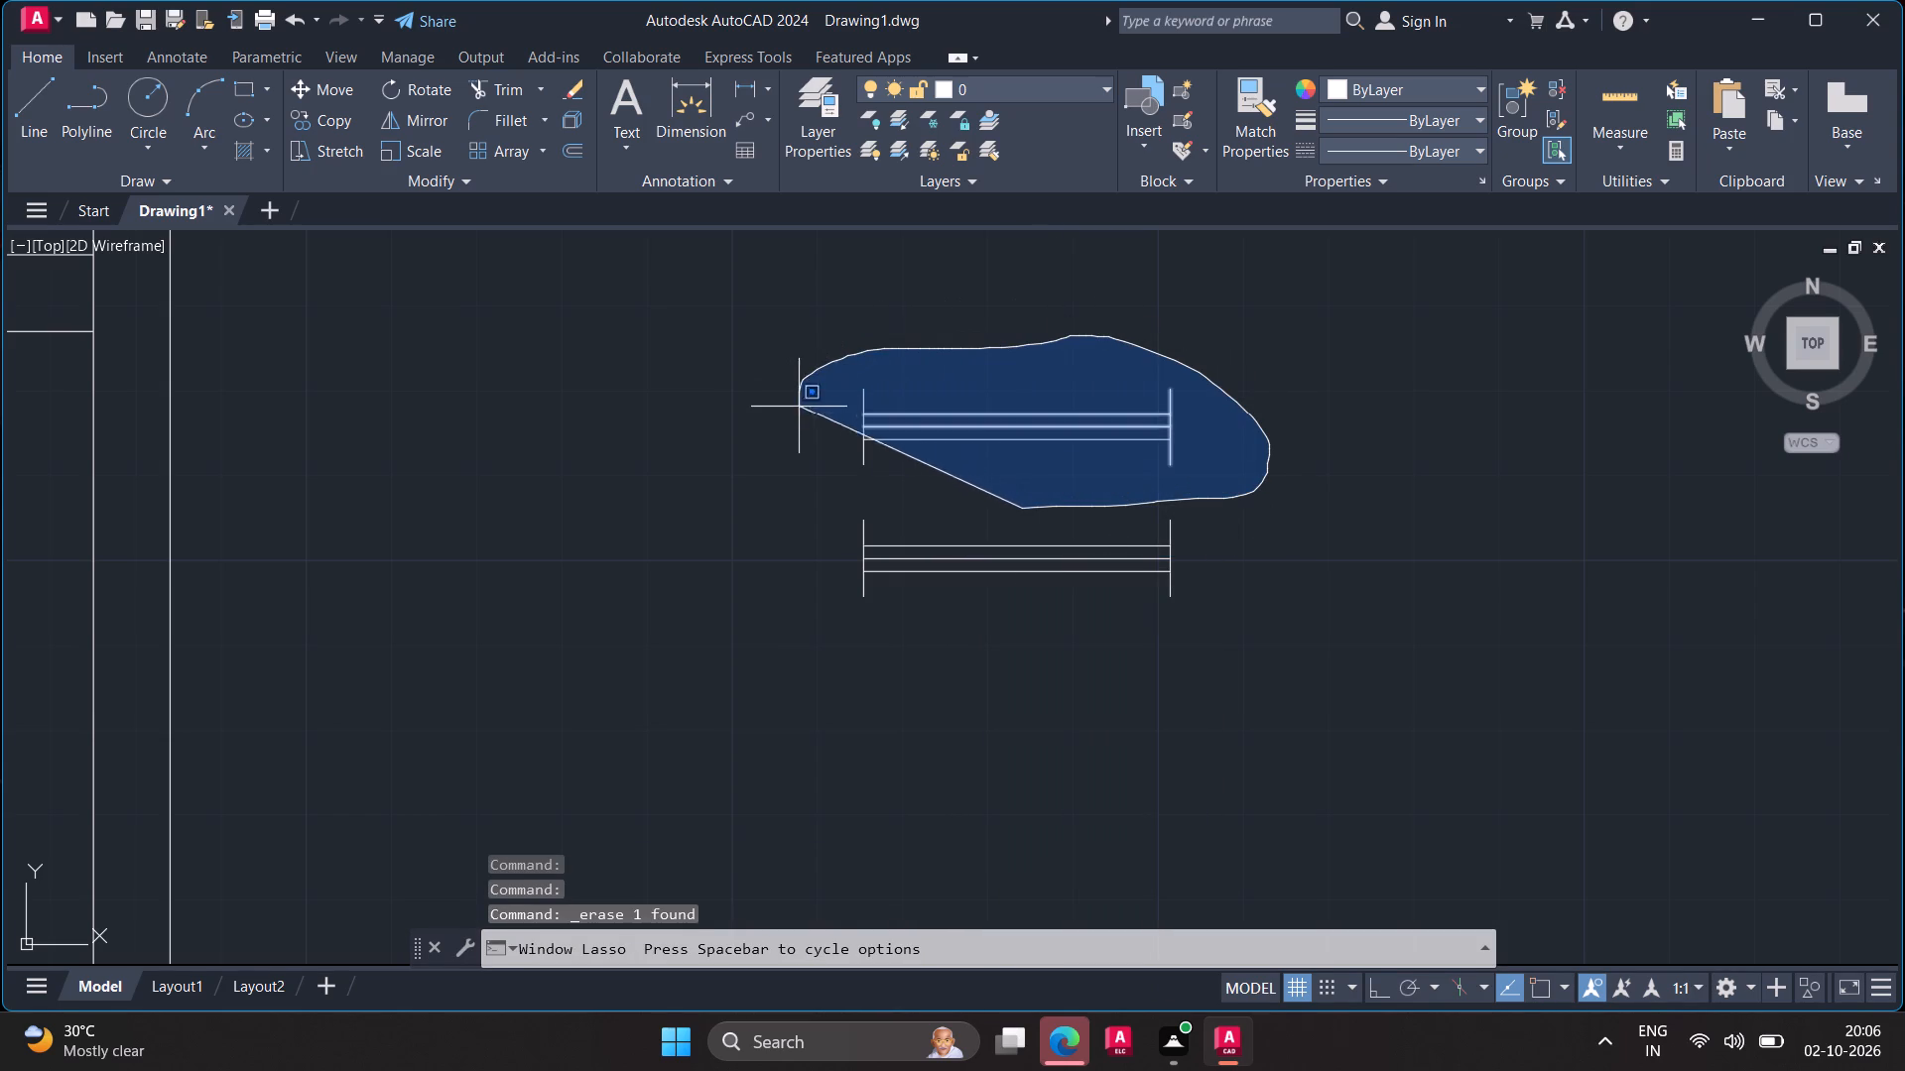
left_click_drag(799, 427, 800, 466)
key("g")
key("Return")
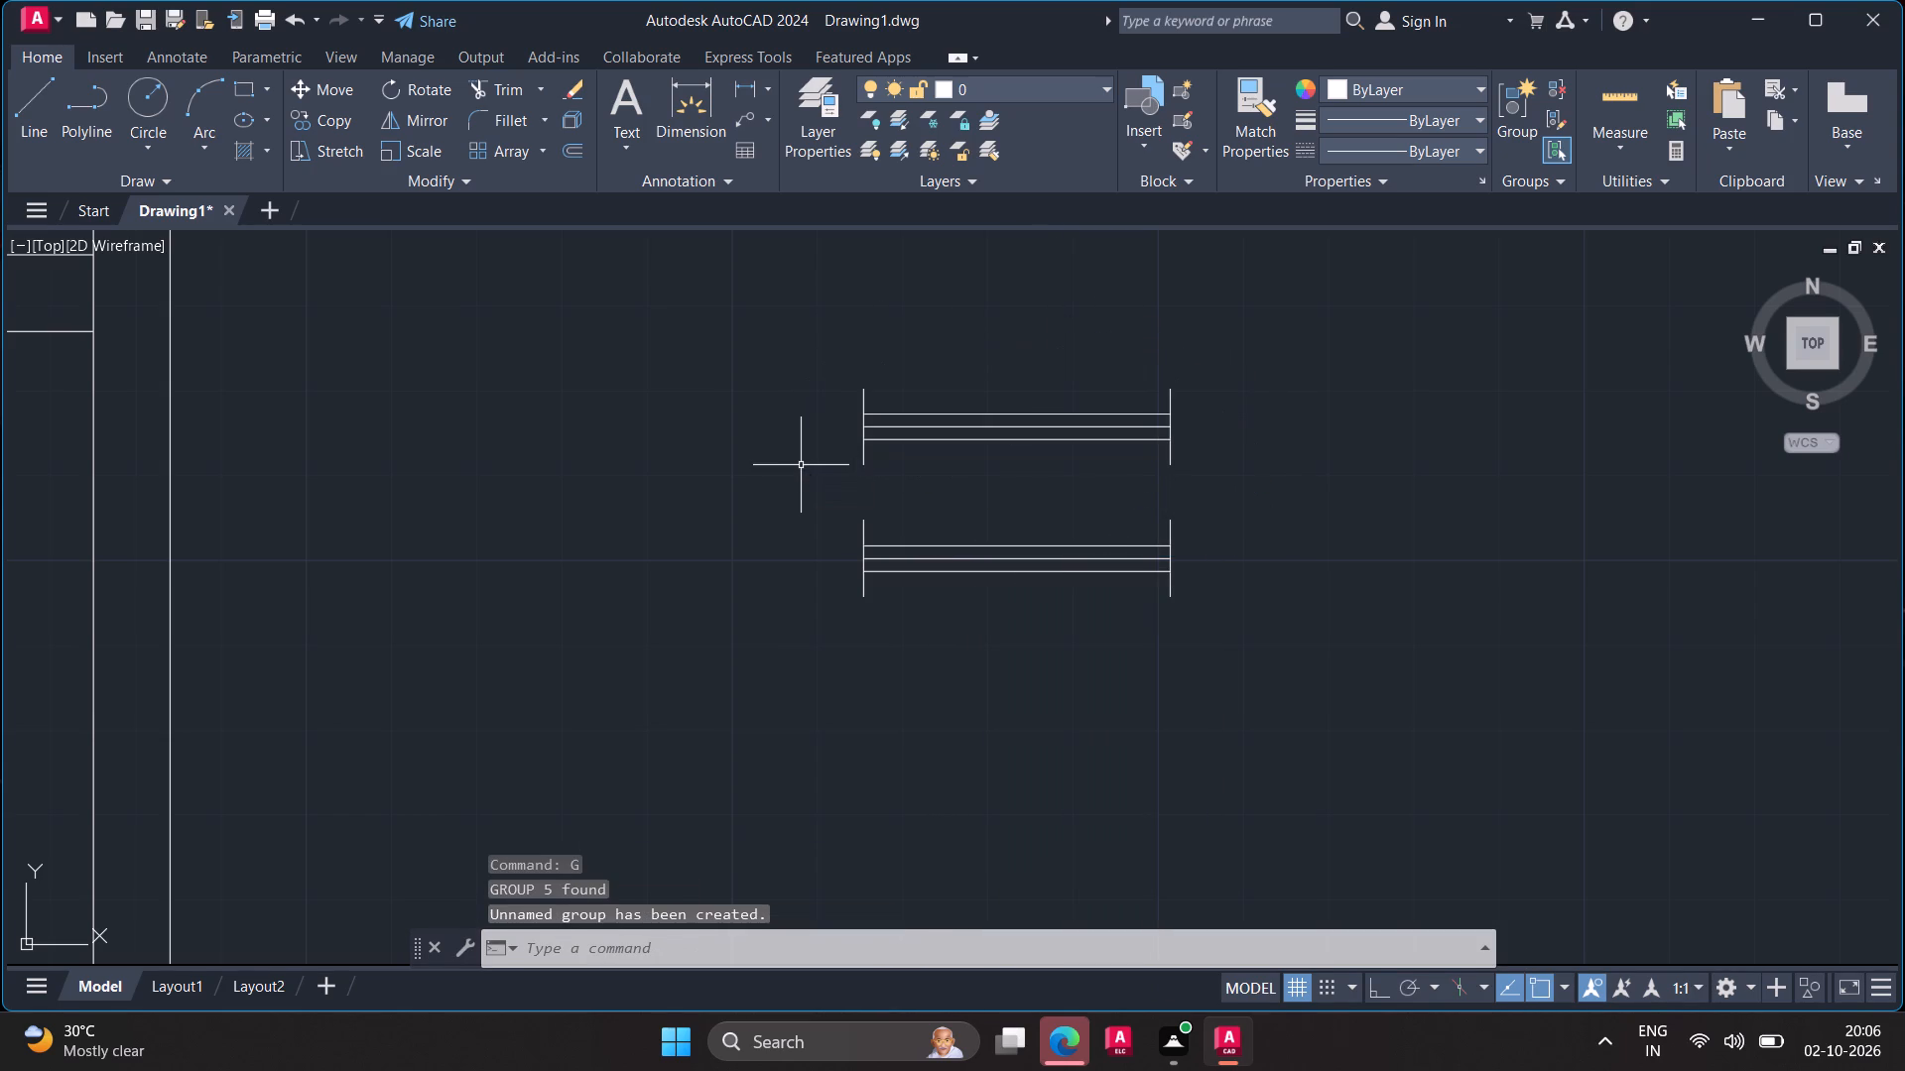
Ungroup the lower window copy.
left_click(861, 534)
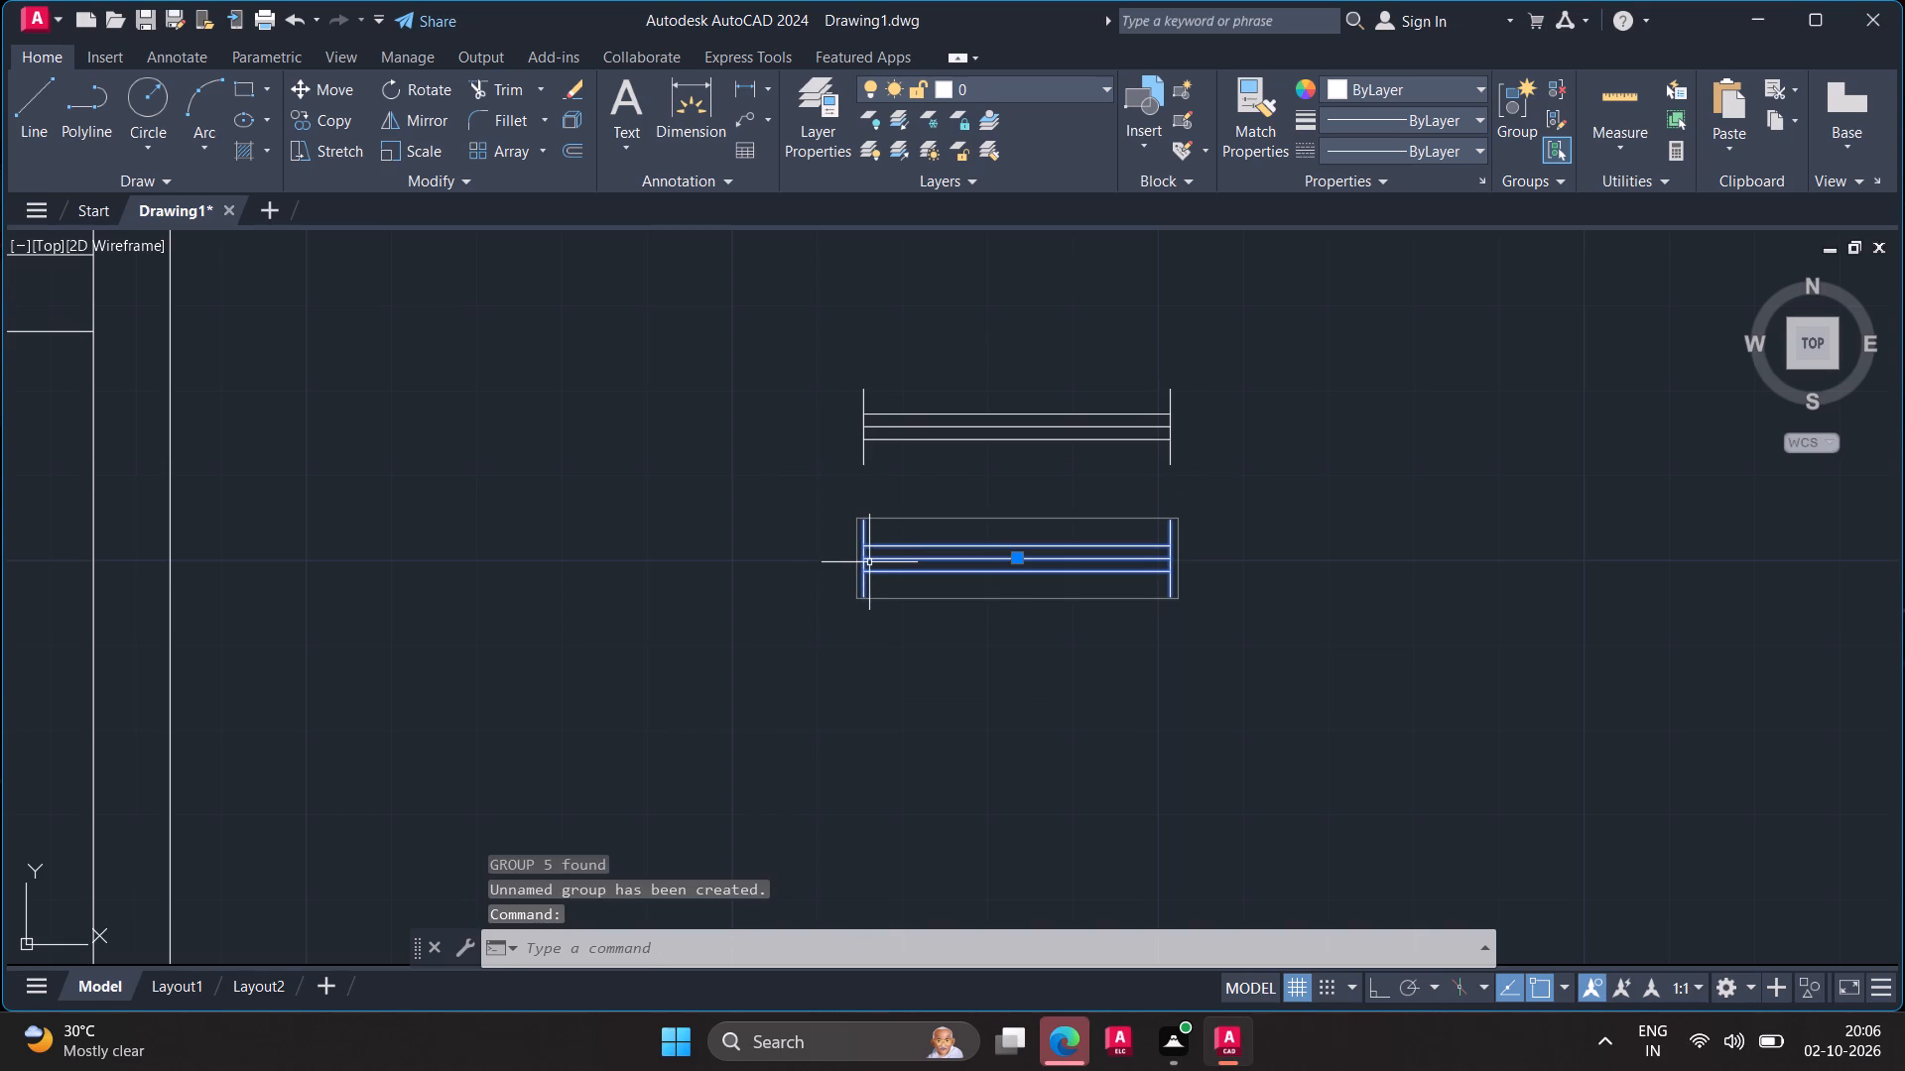
type("un")
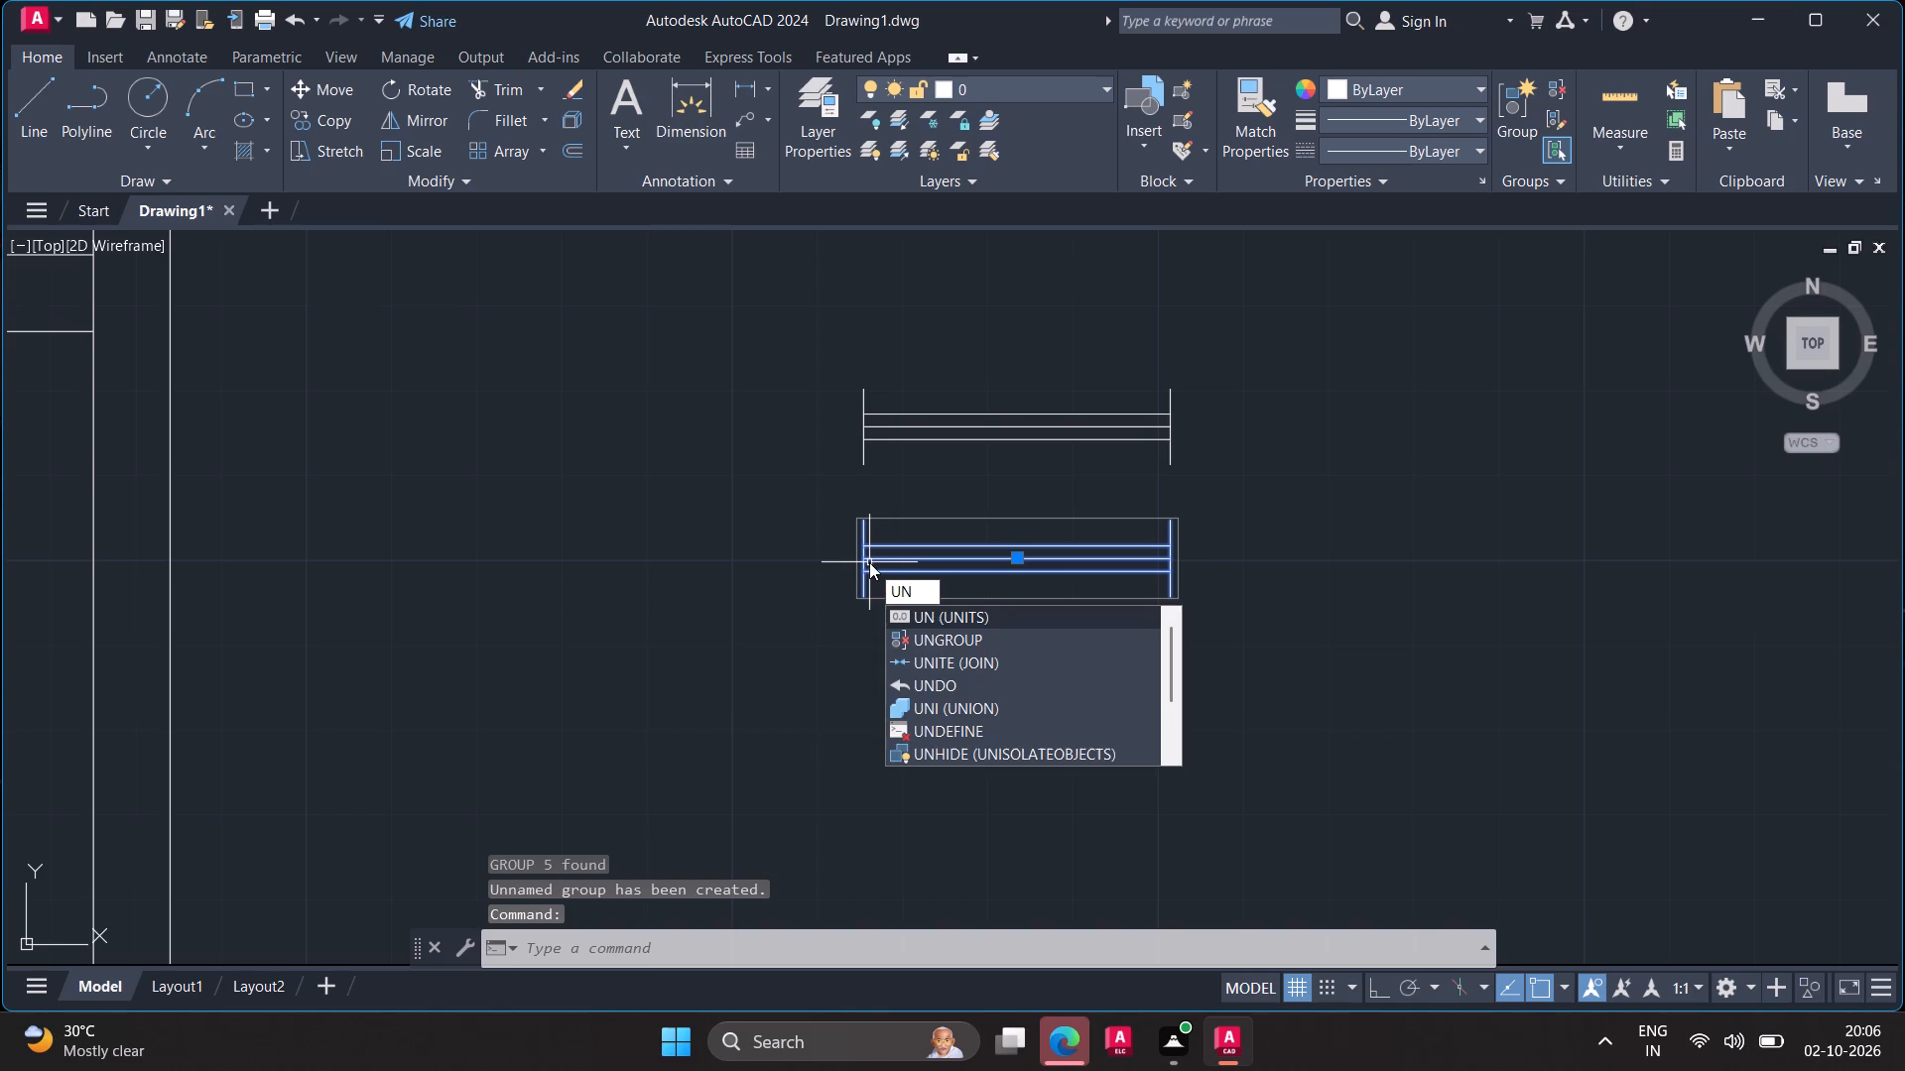
key("g")
key("Return")
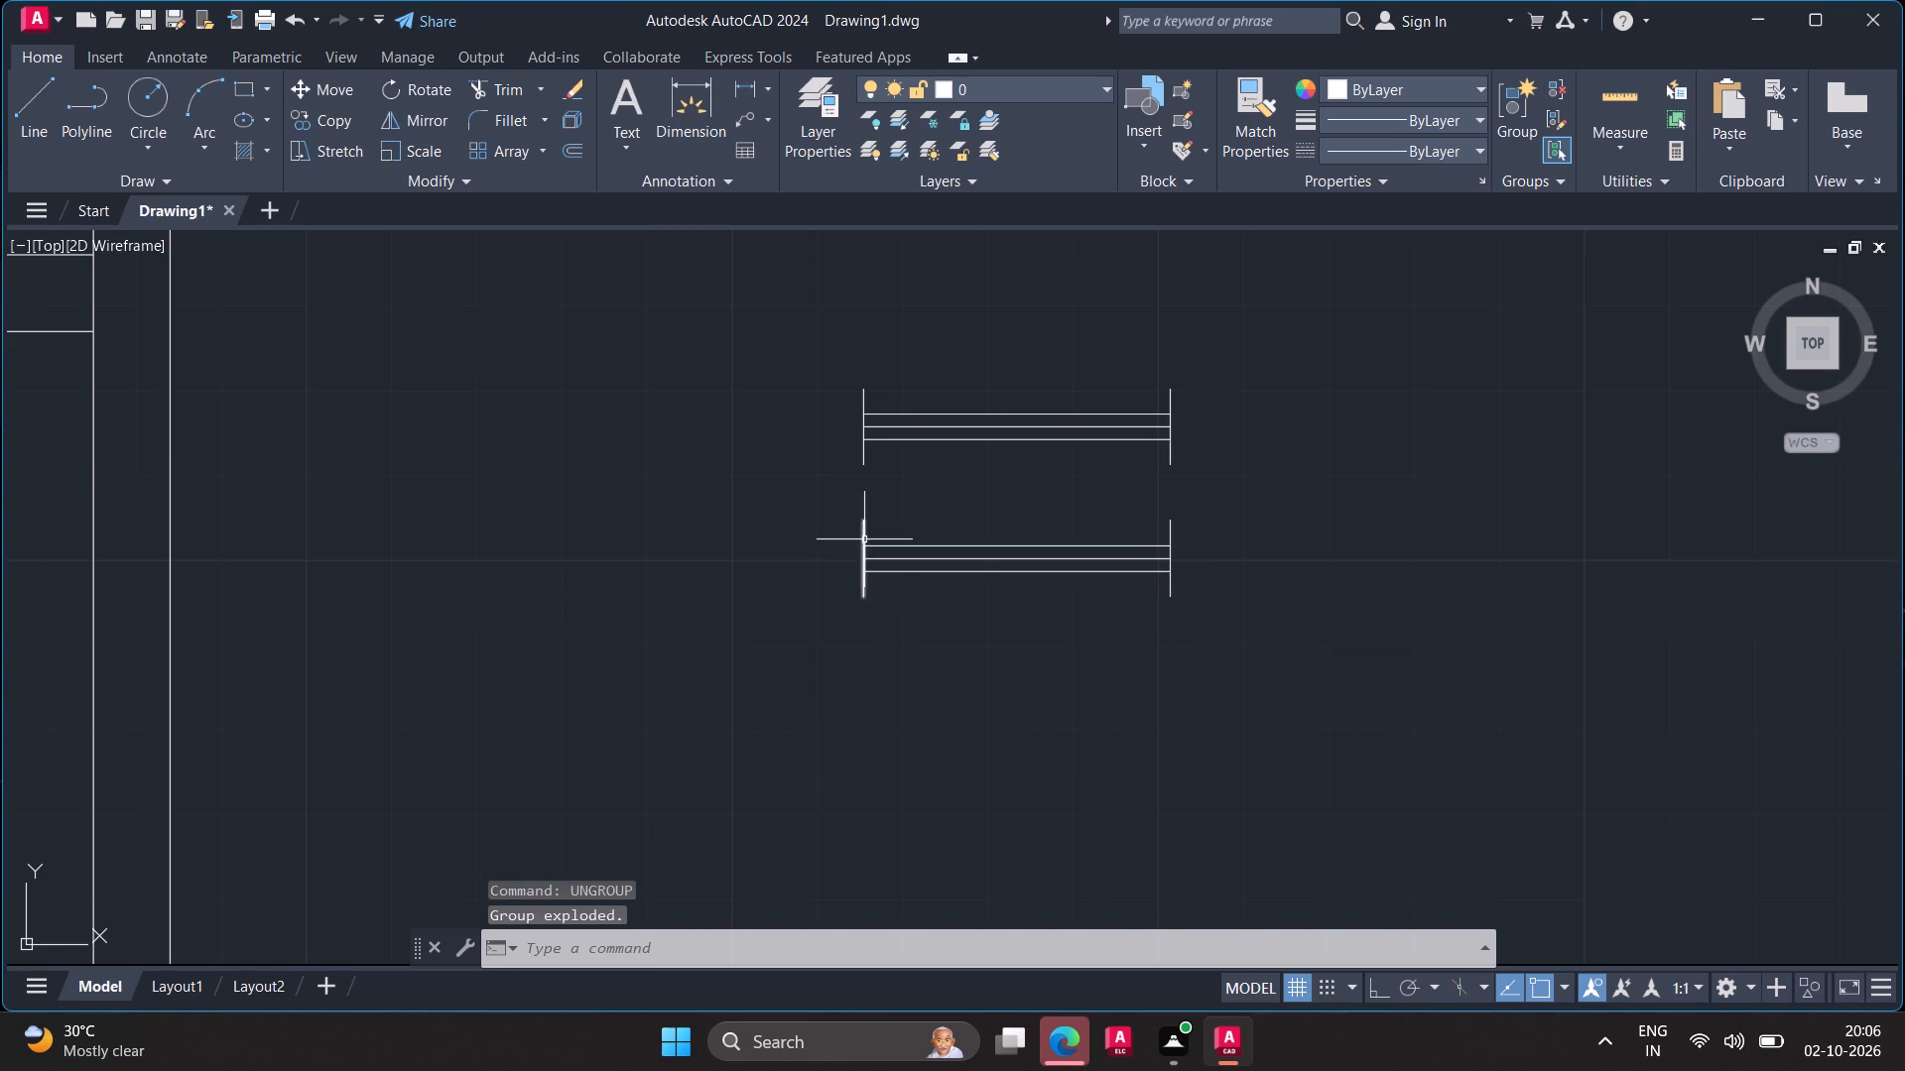
Offset the lower window's west end line 1' westward, outside the window.
left_click(863, 538)
left_click(571, 155)
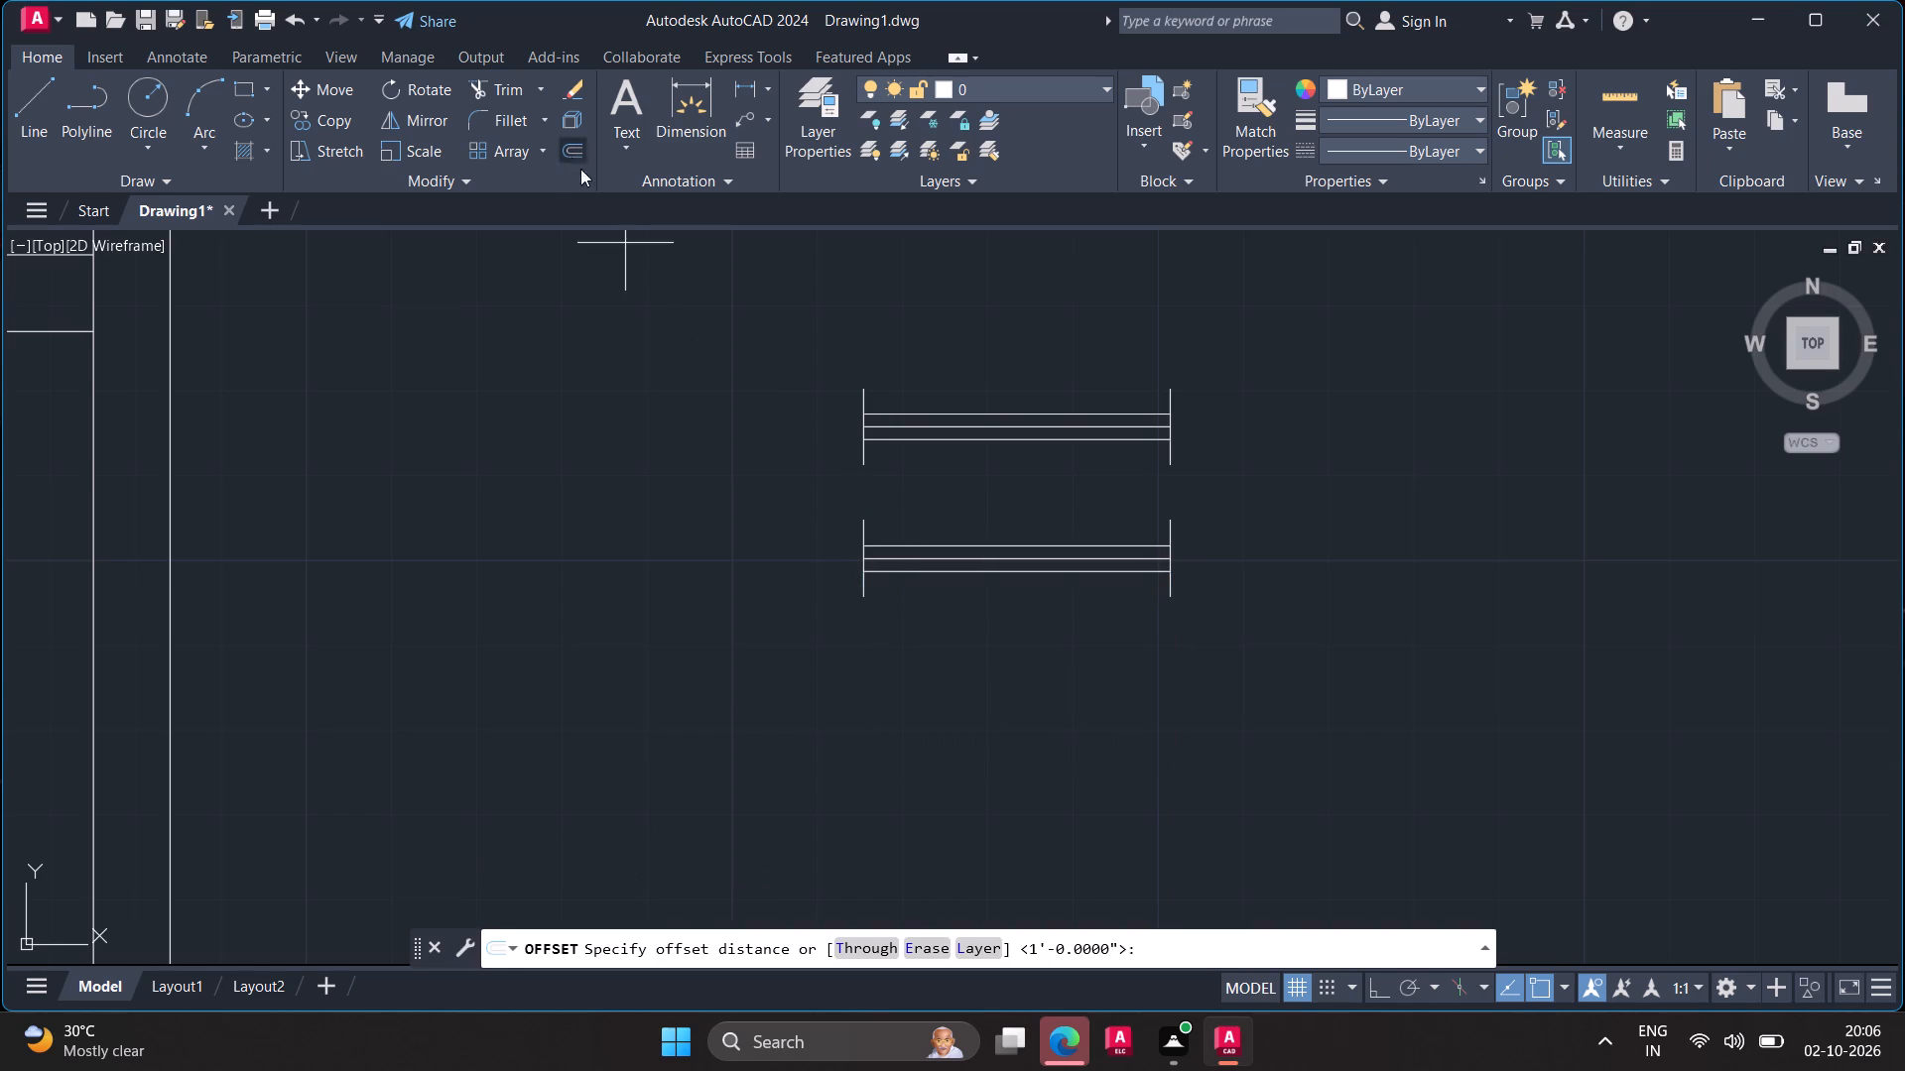
left_click(861, 555)
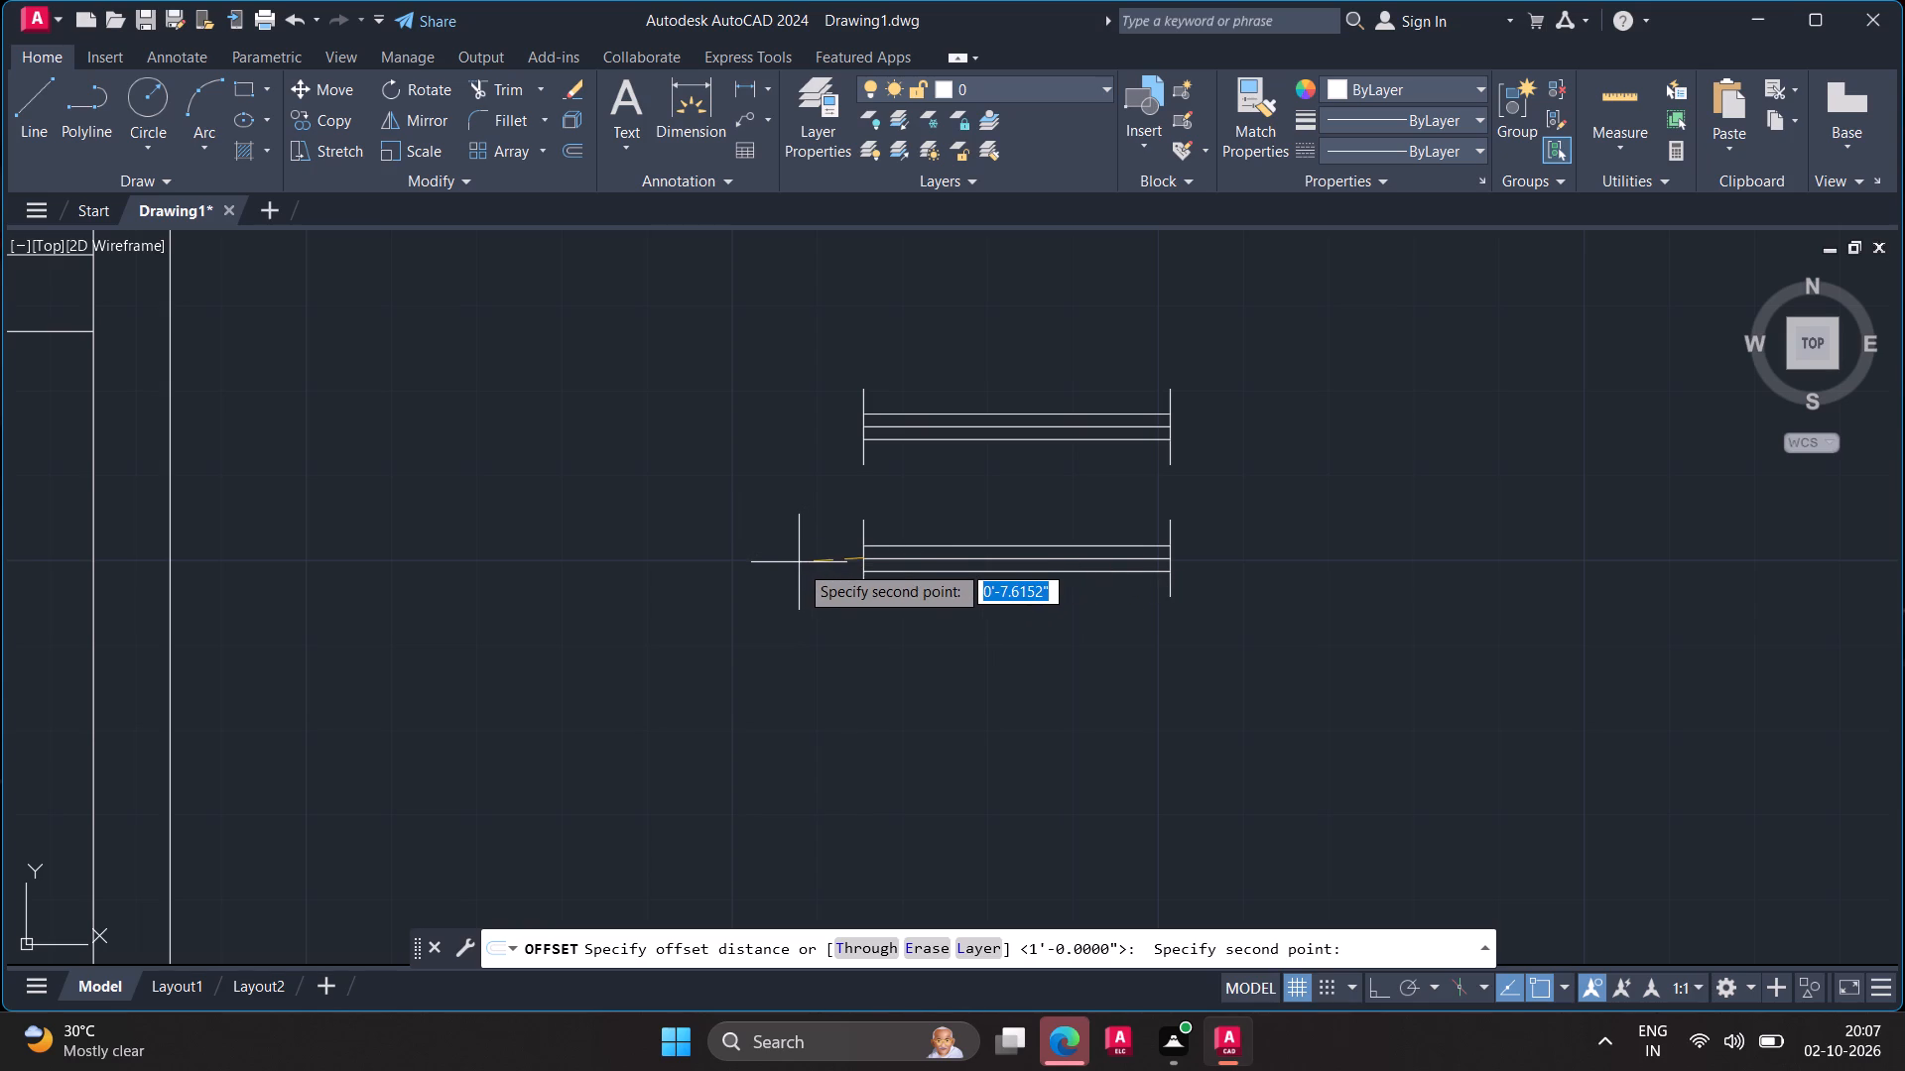
key("1")
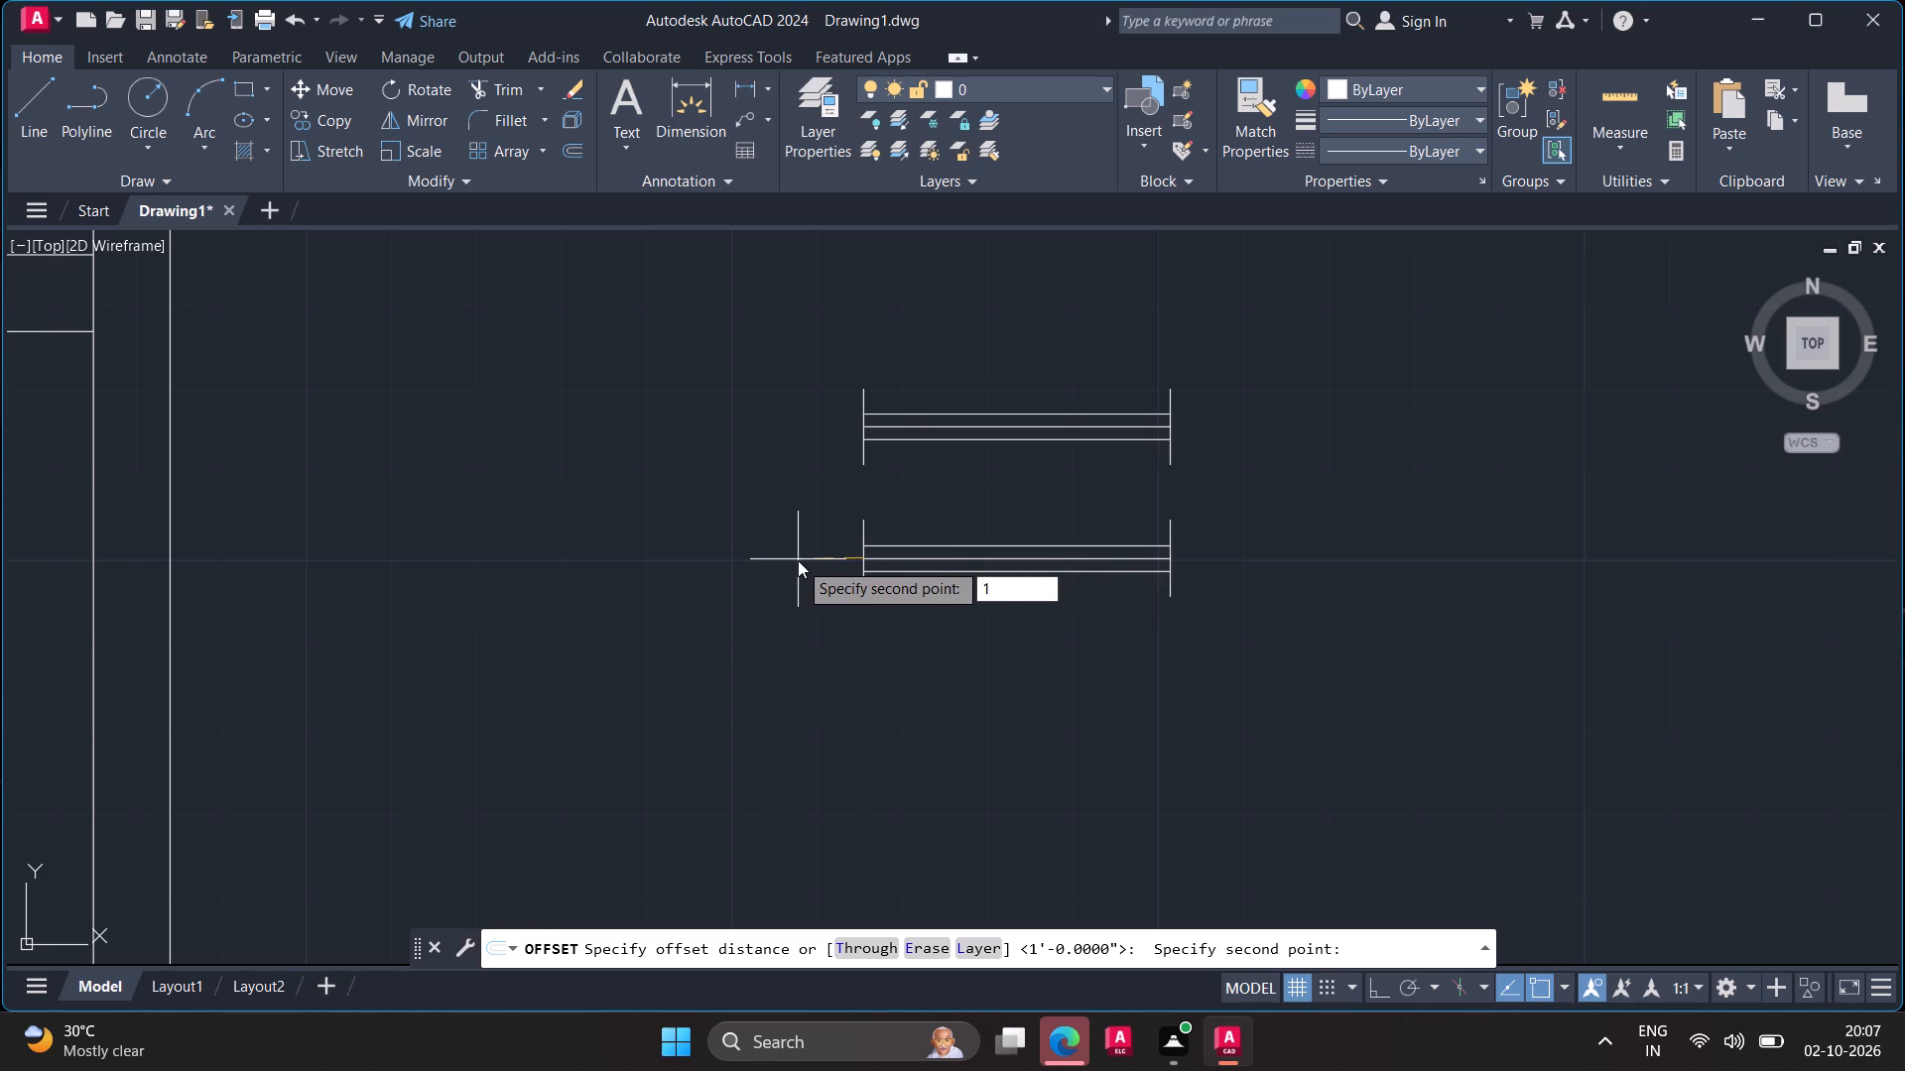
key("apostrophe")
key("Return")
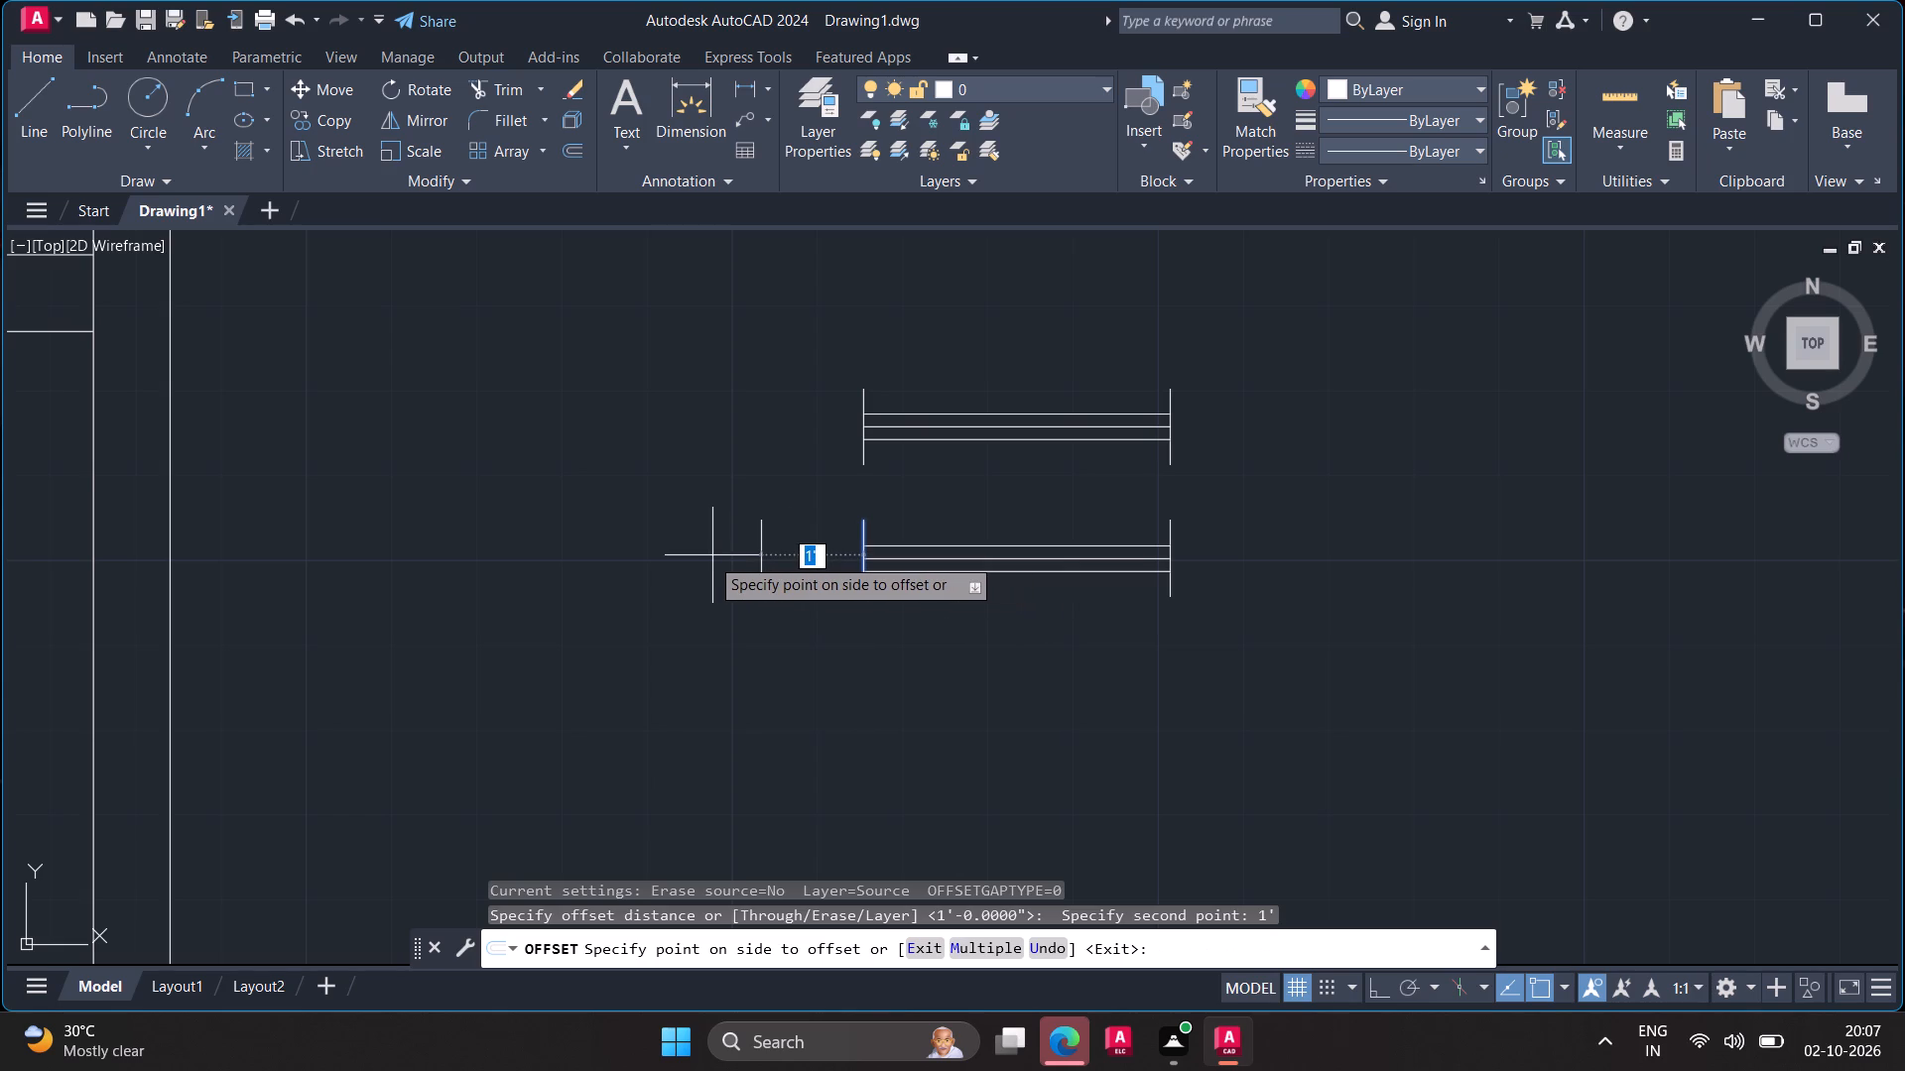
left_click(707, 556)
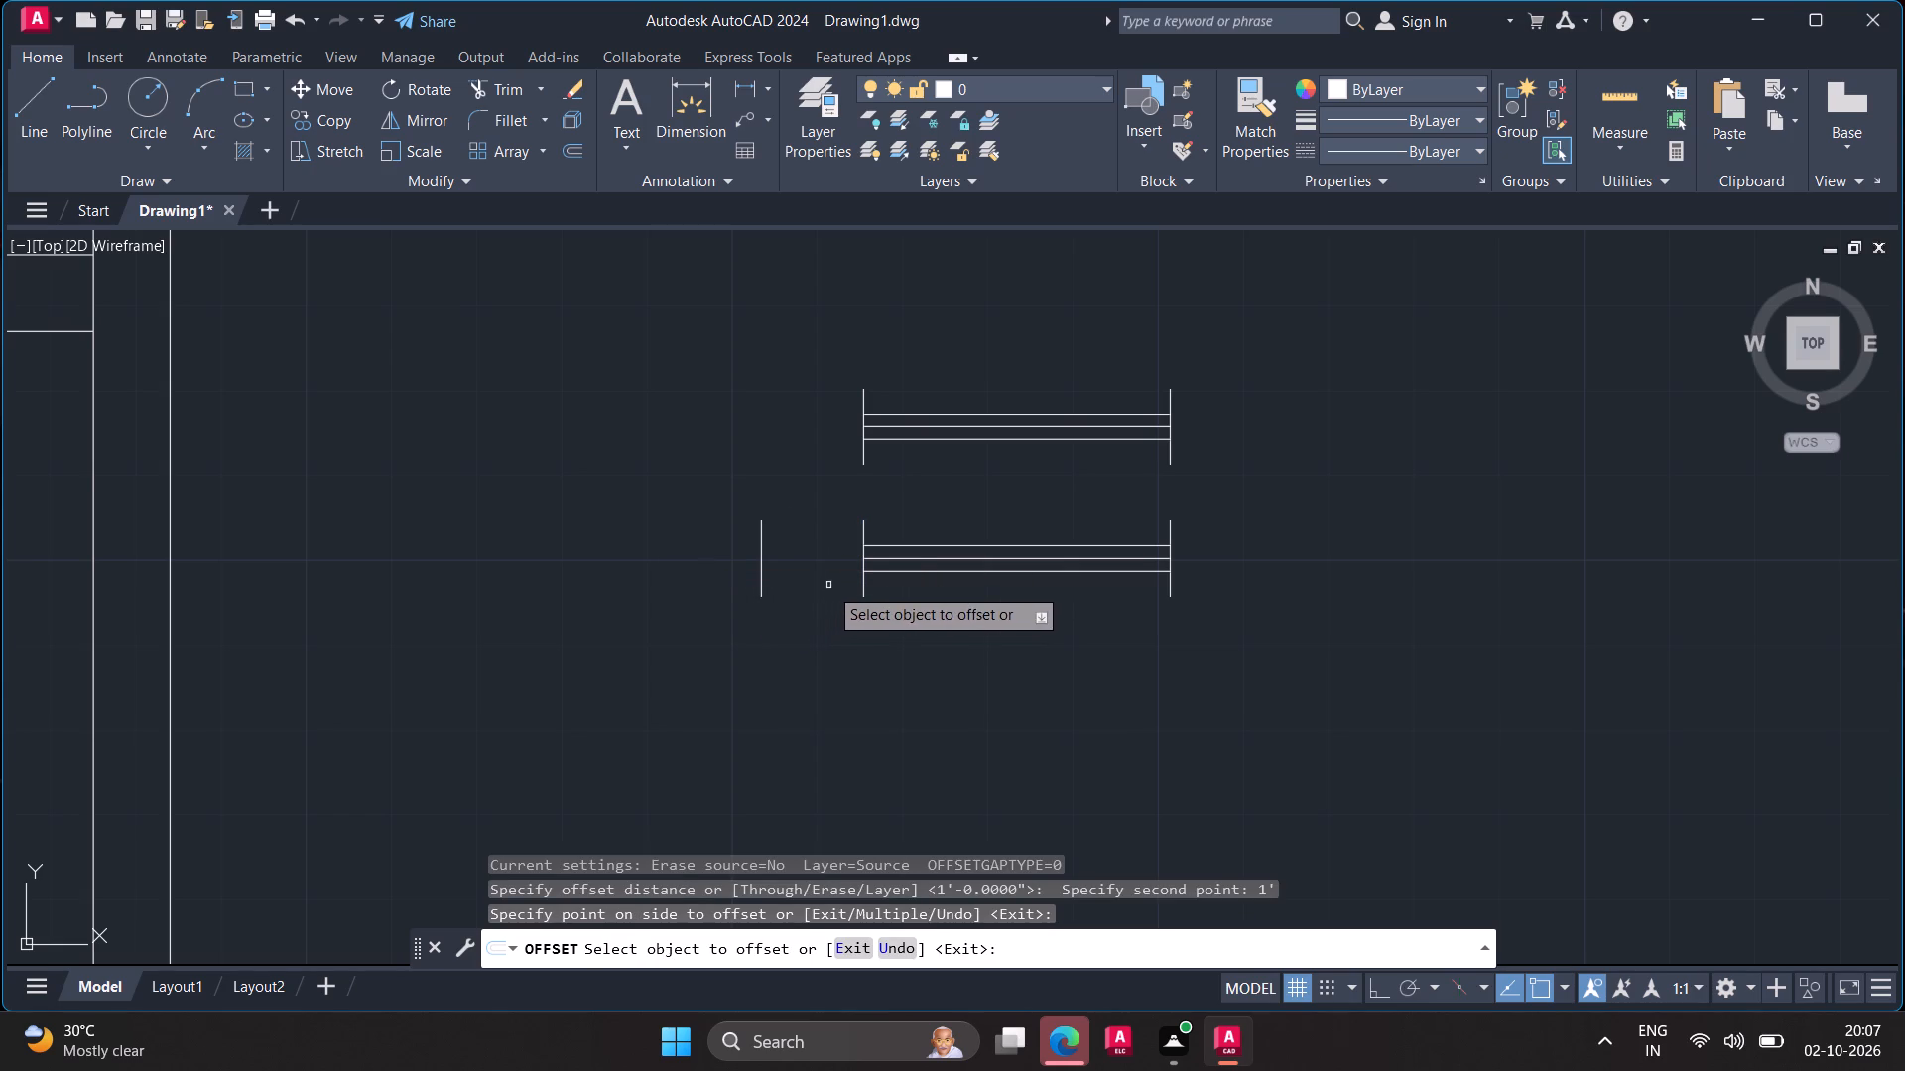
key("Escape")
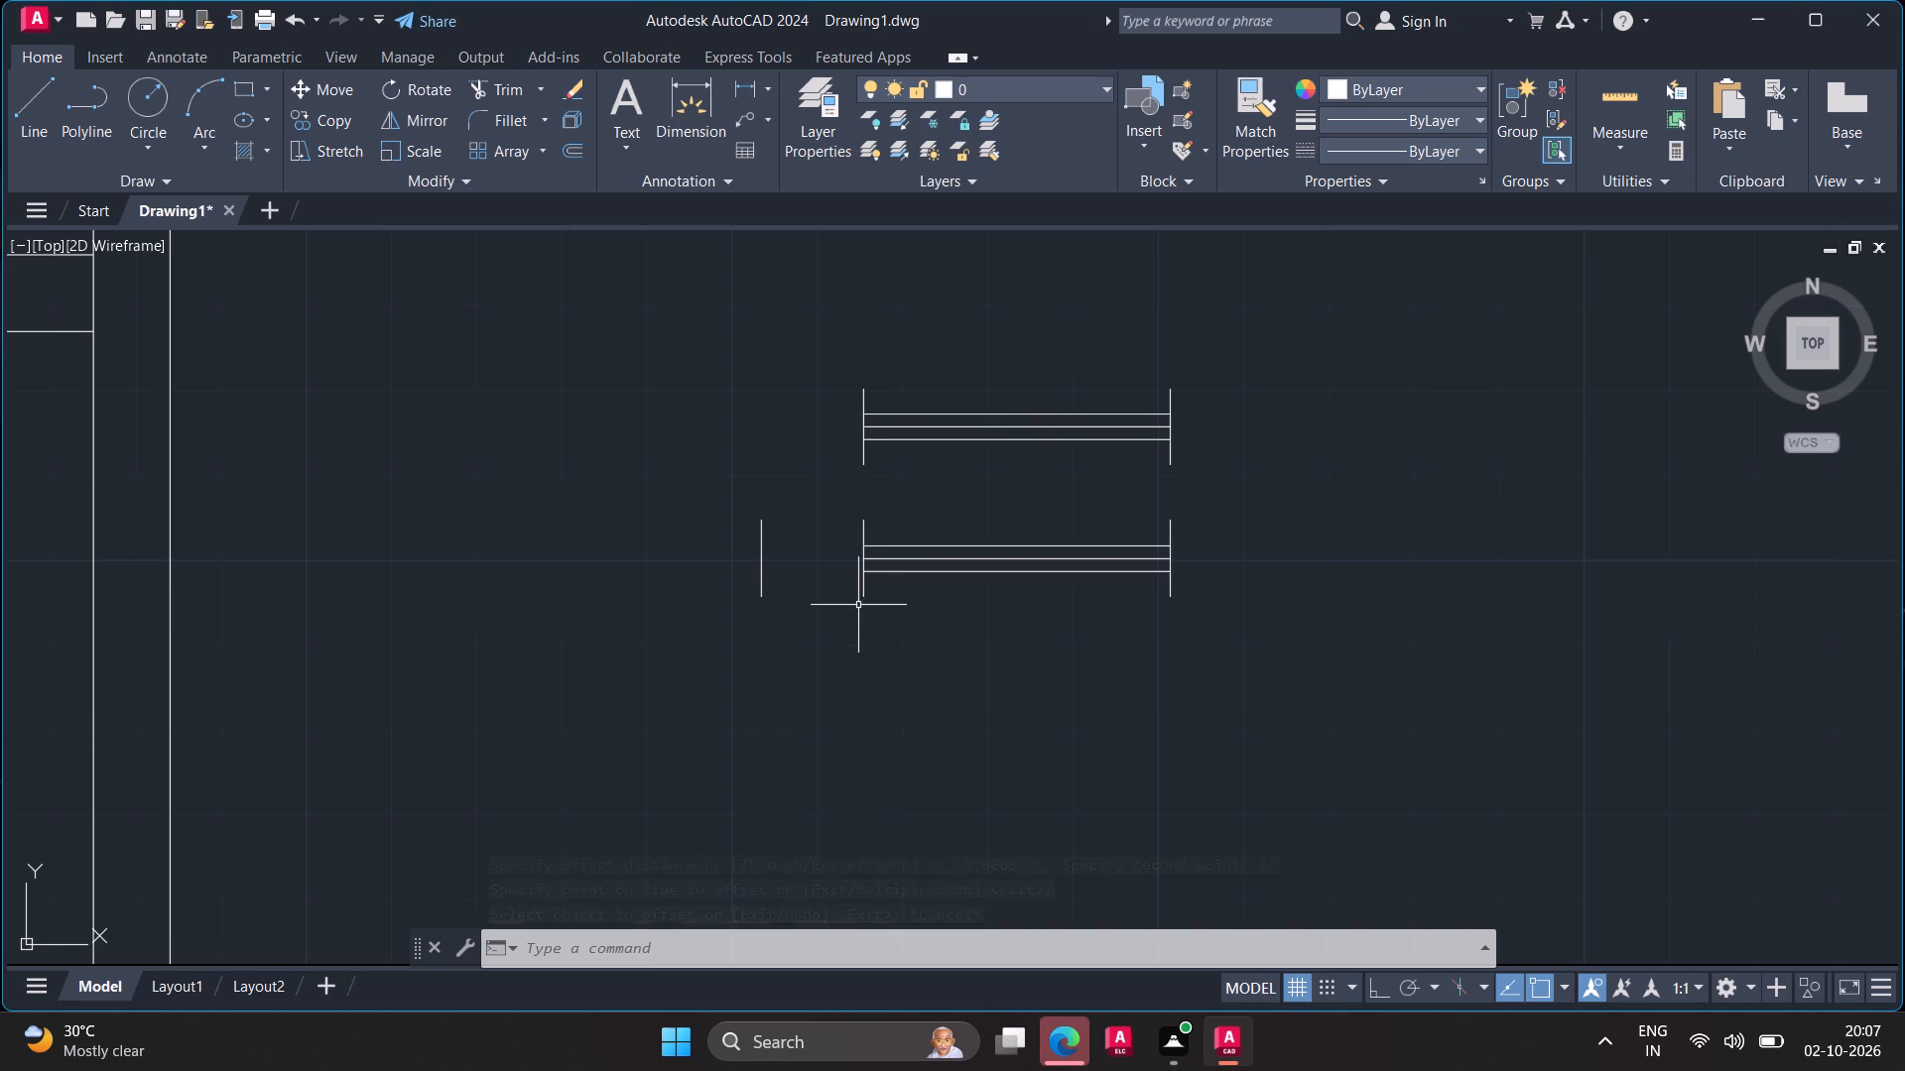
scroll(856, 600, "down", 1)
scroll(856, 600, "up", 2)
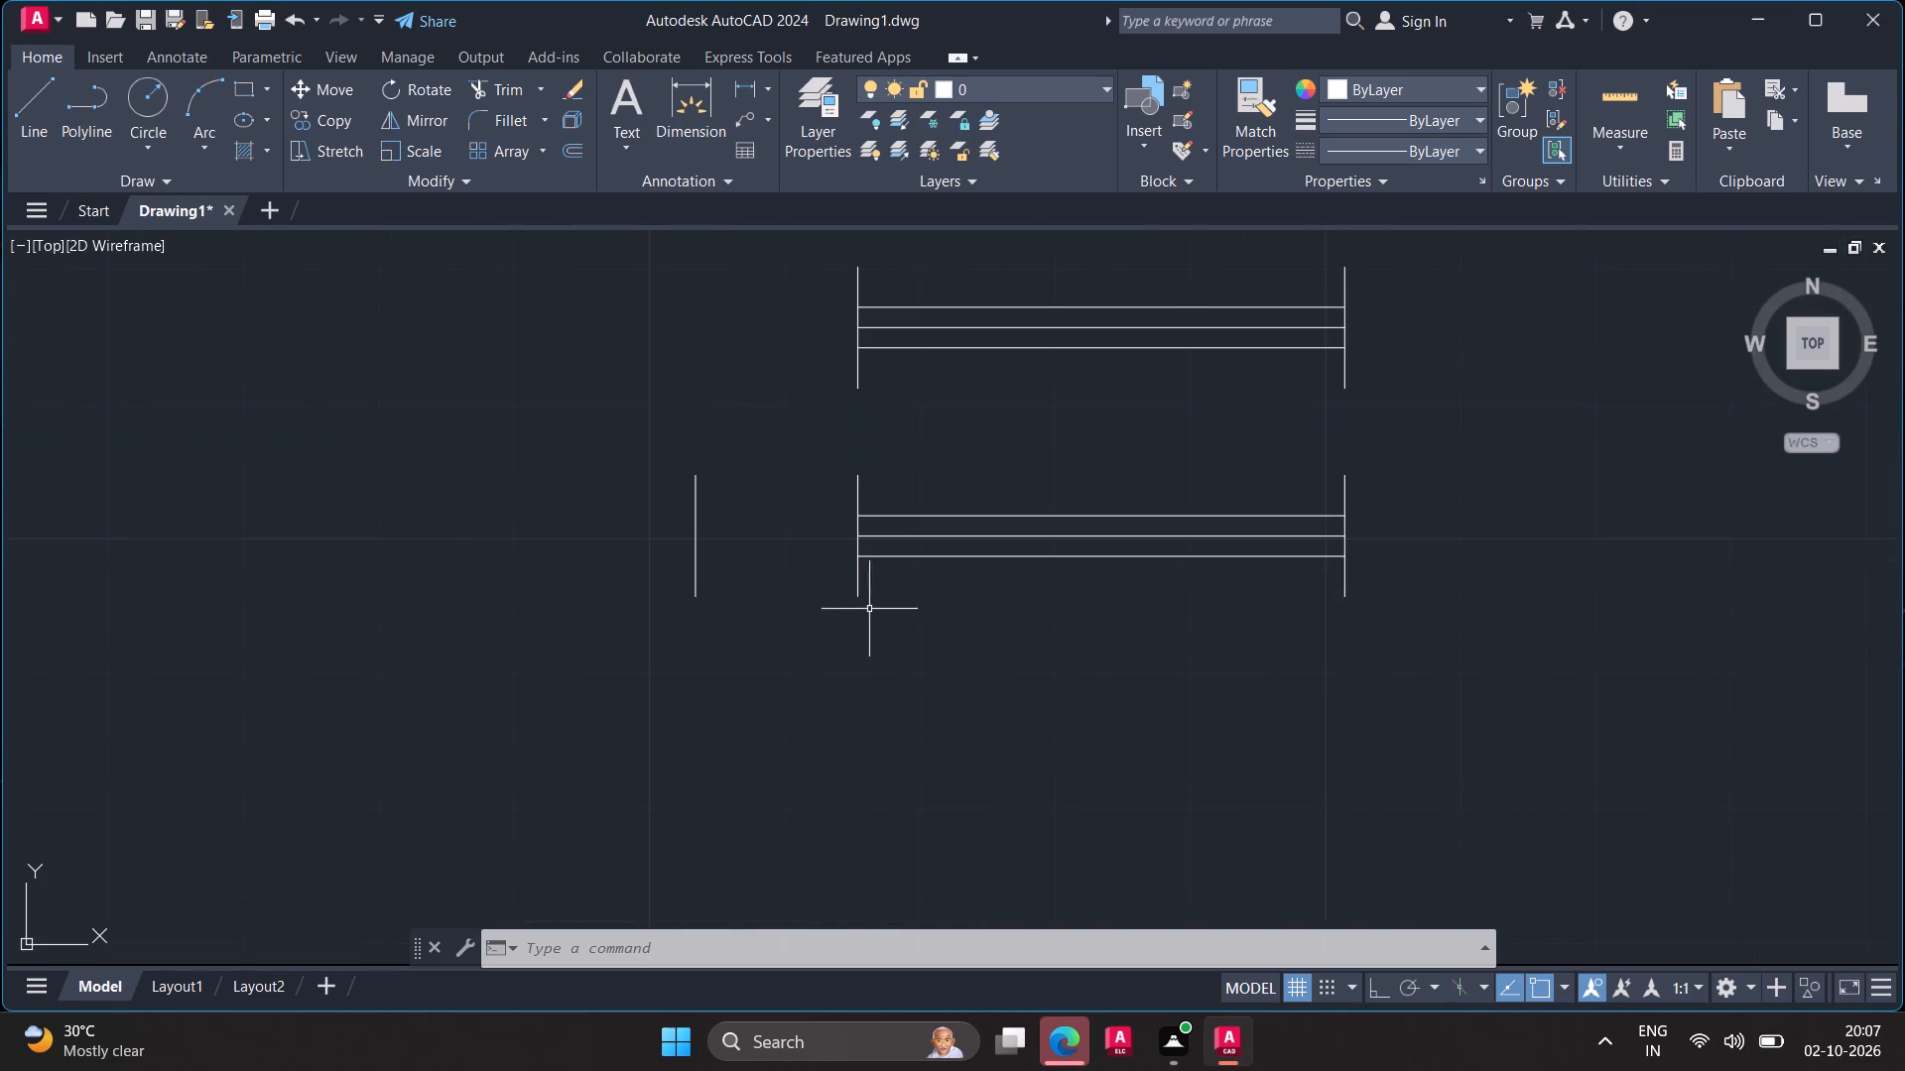
Measure the gap between the offset line and the lower window's original west end line.
left_click(1630, 91)
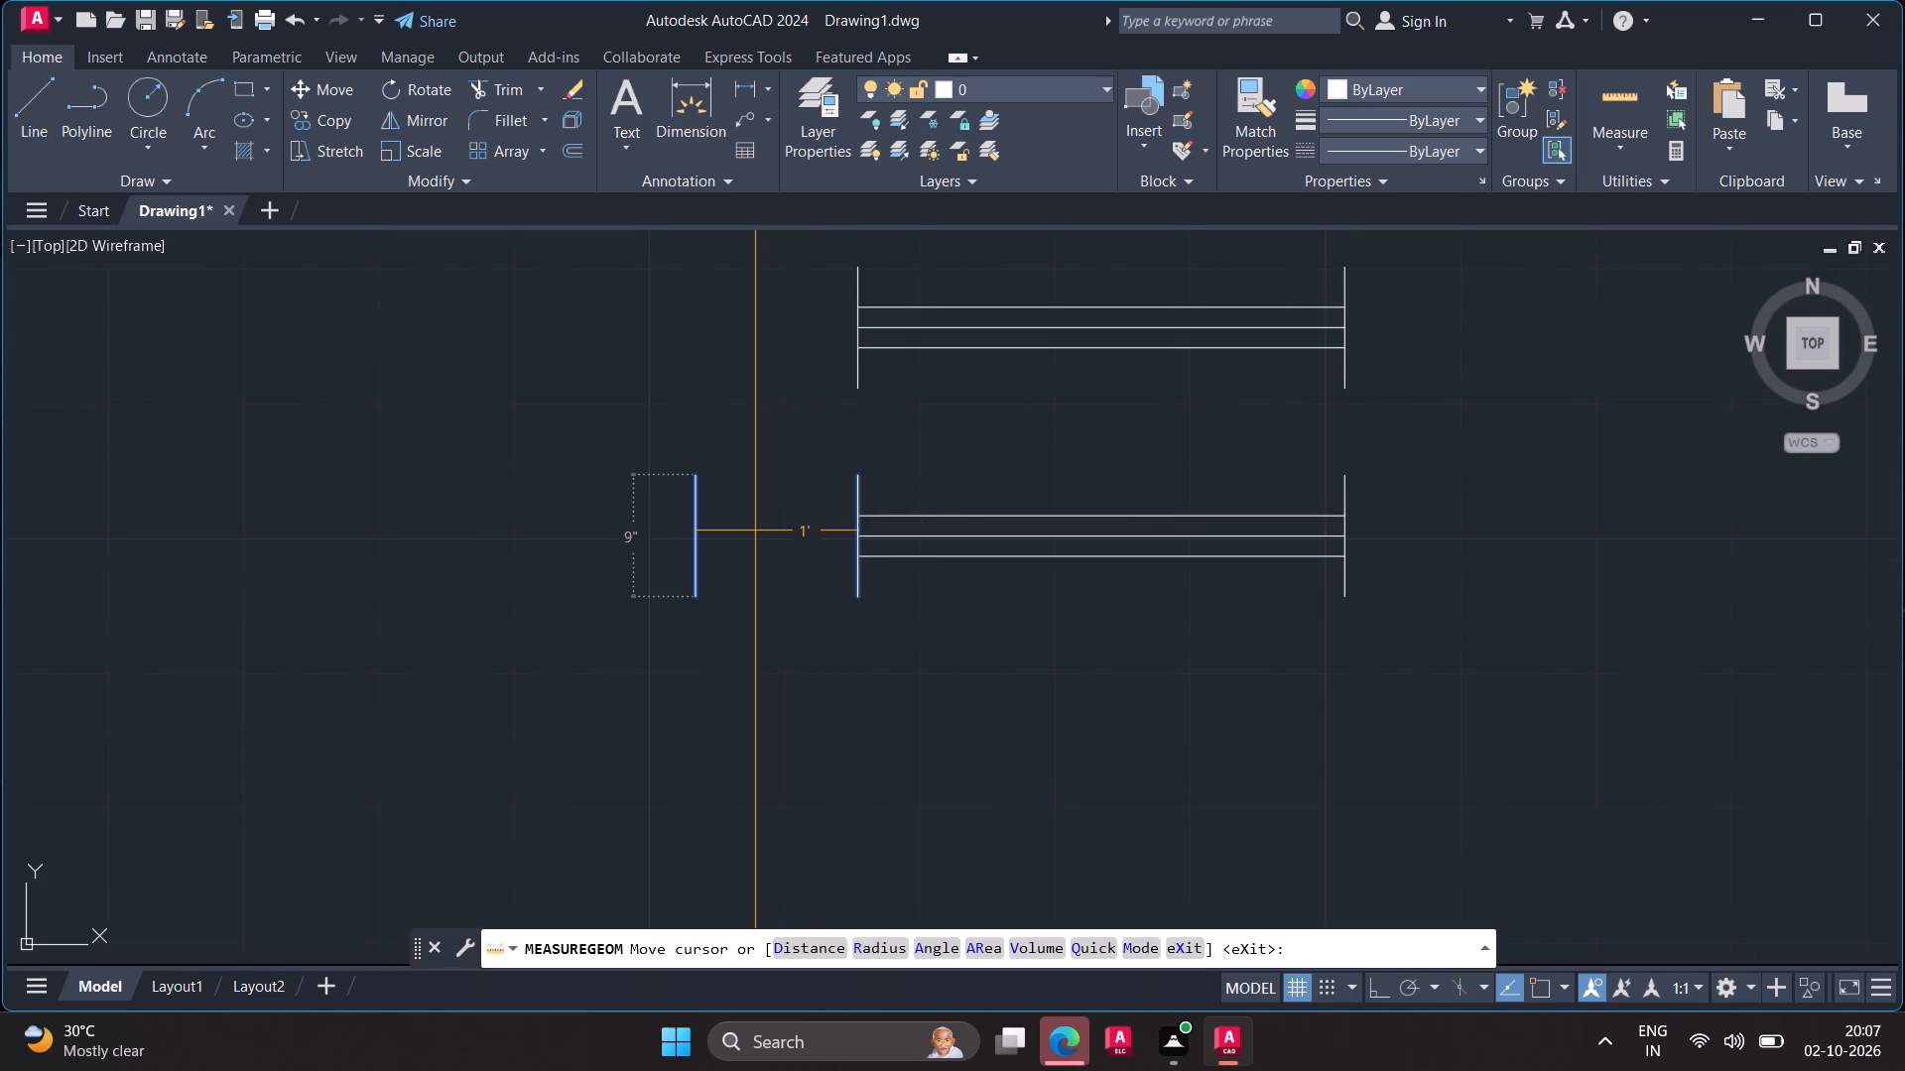
key("Escape")
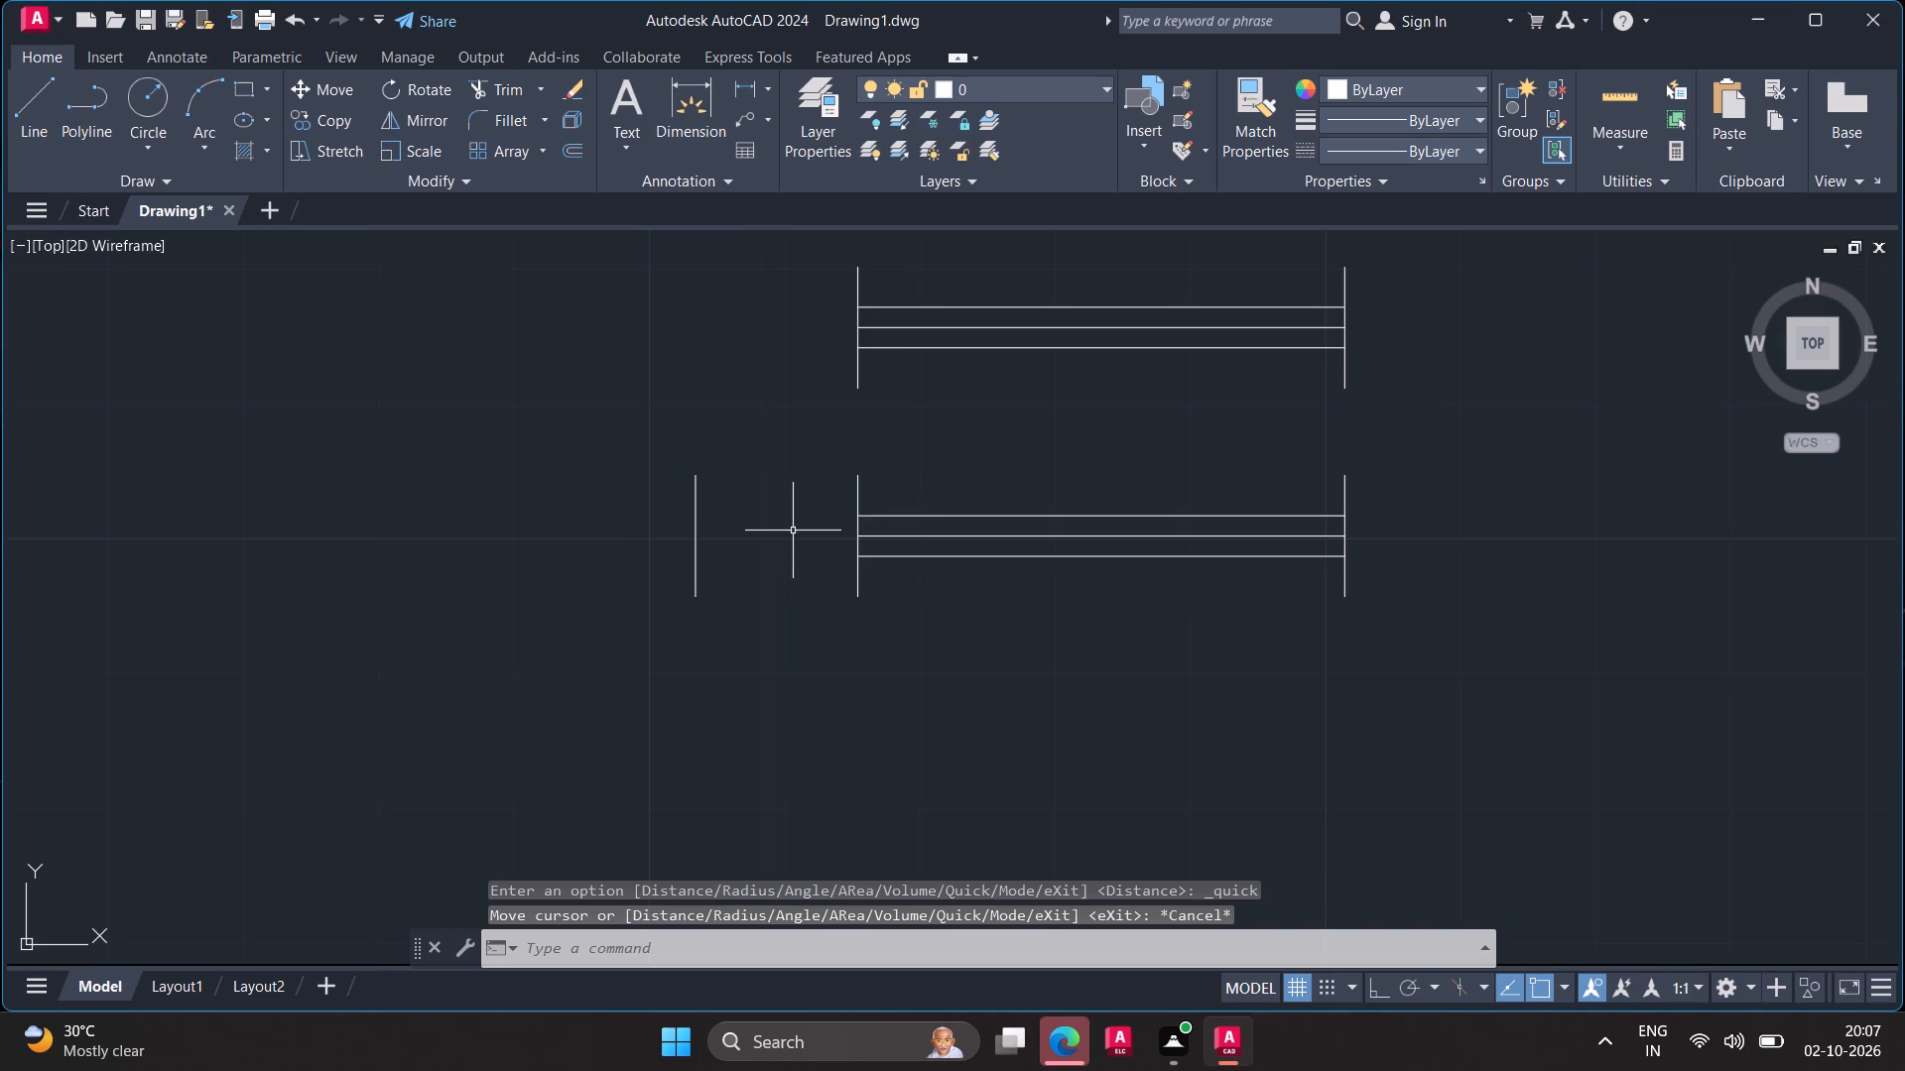
Erase the lower window's original west end line, keeping the offset line farther west.
left_click(856, 494)
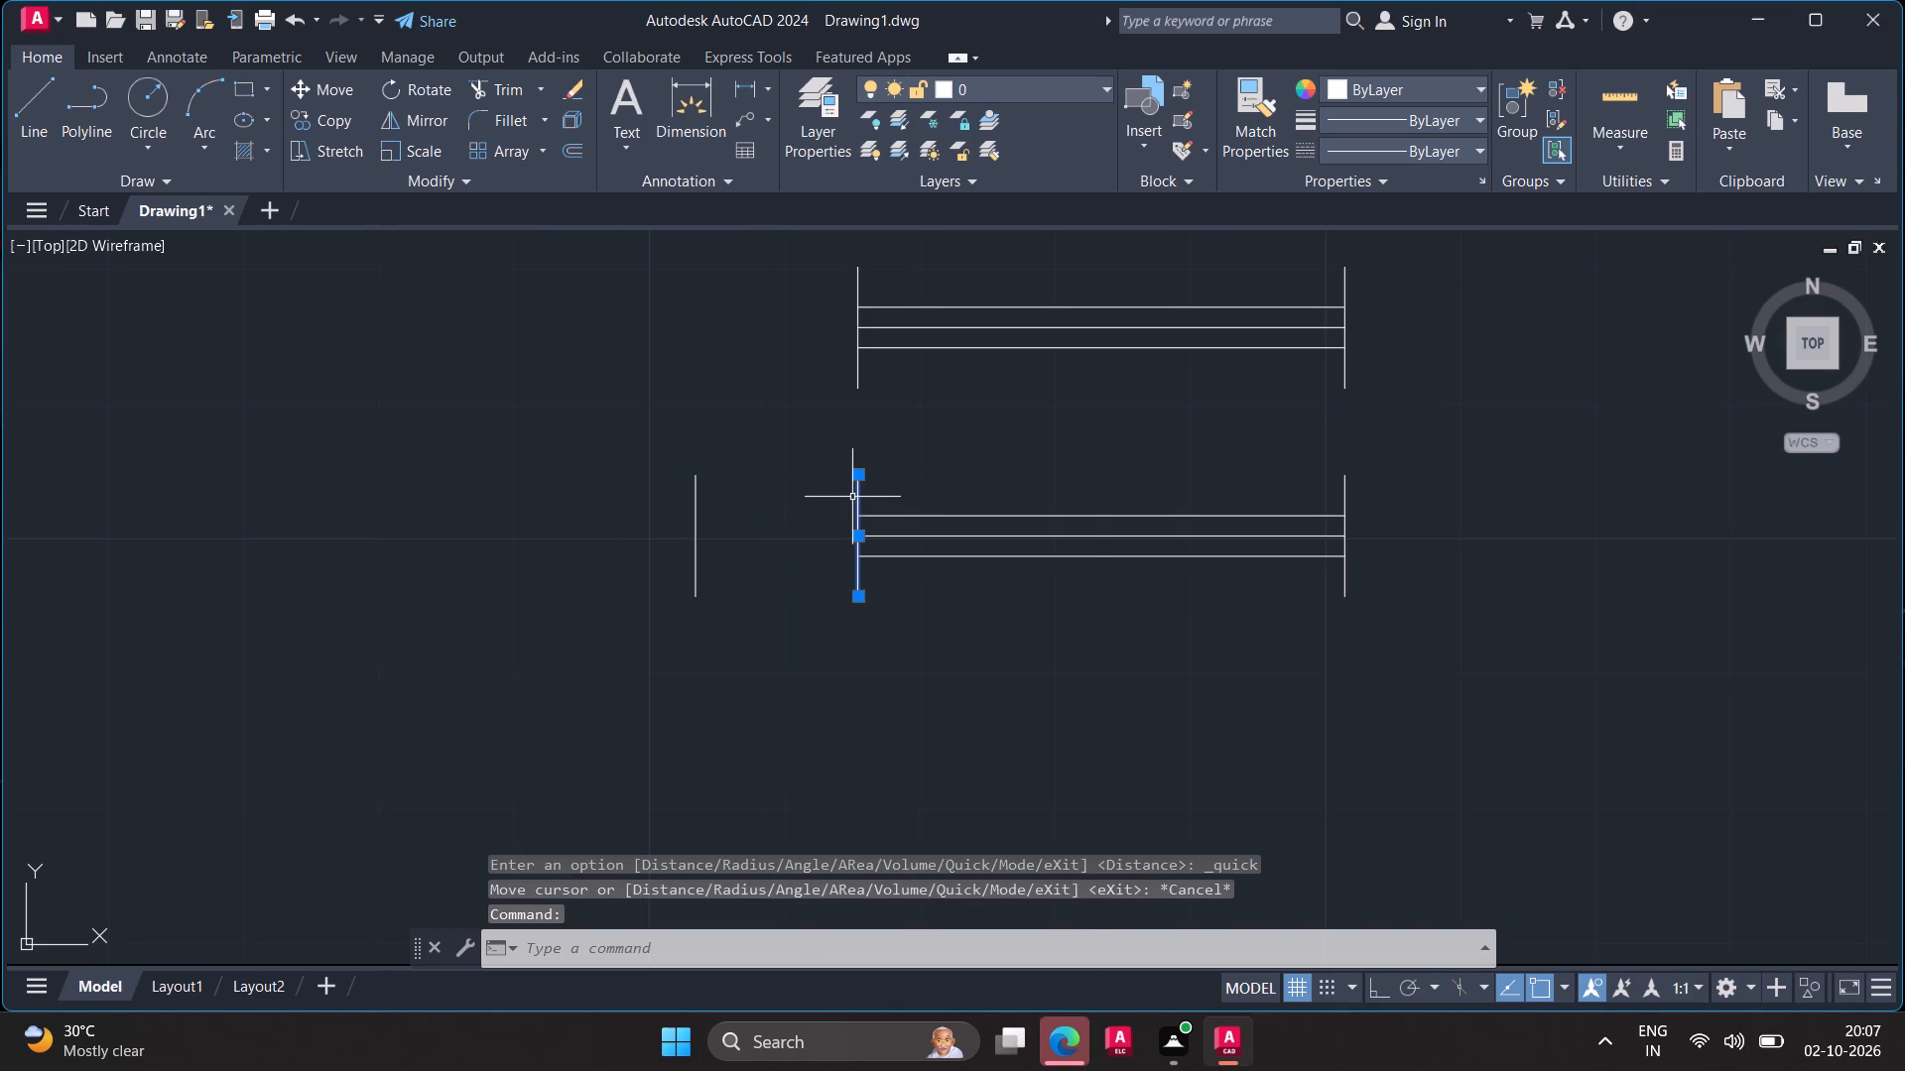
right_click(852, 498)
left_click(887, 562)
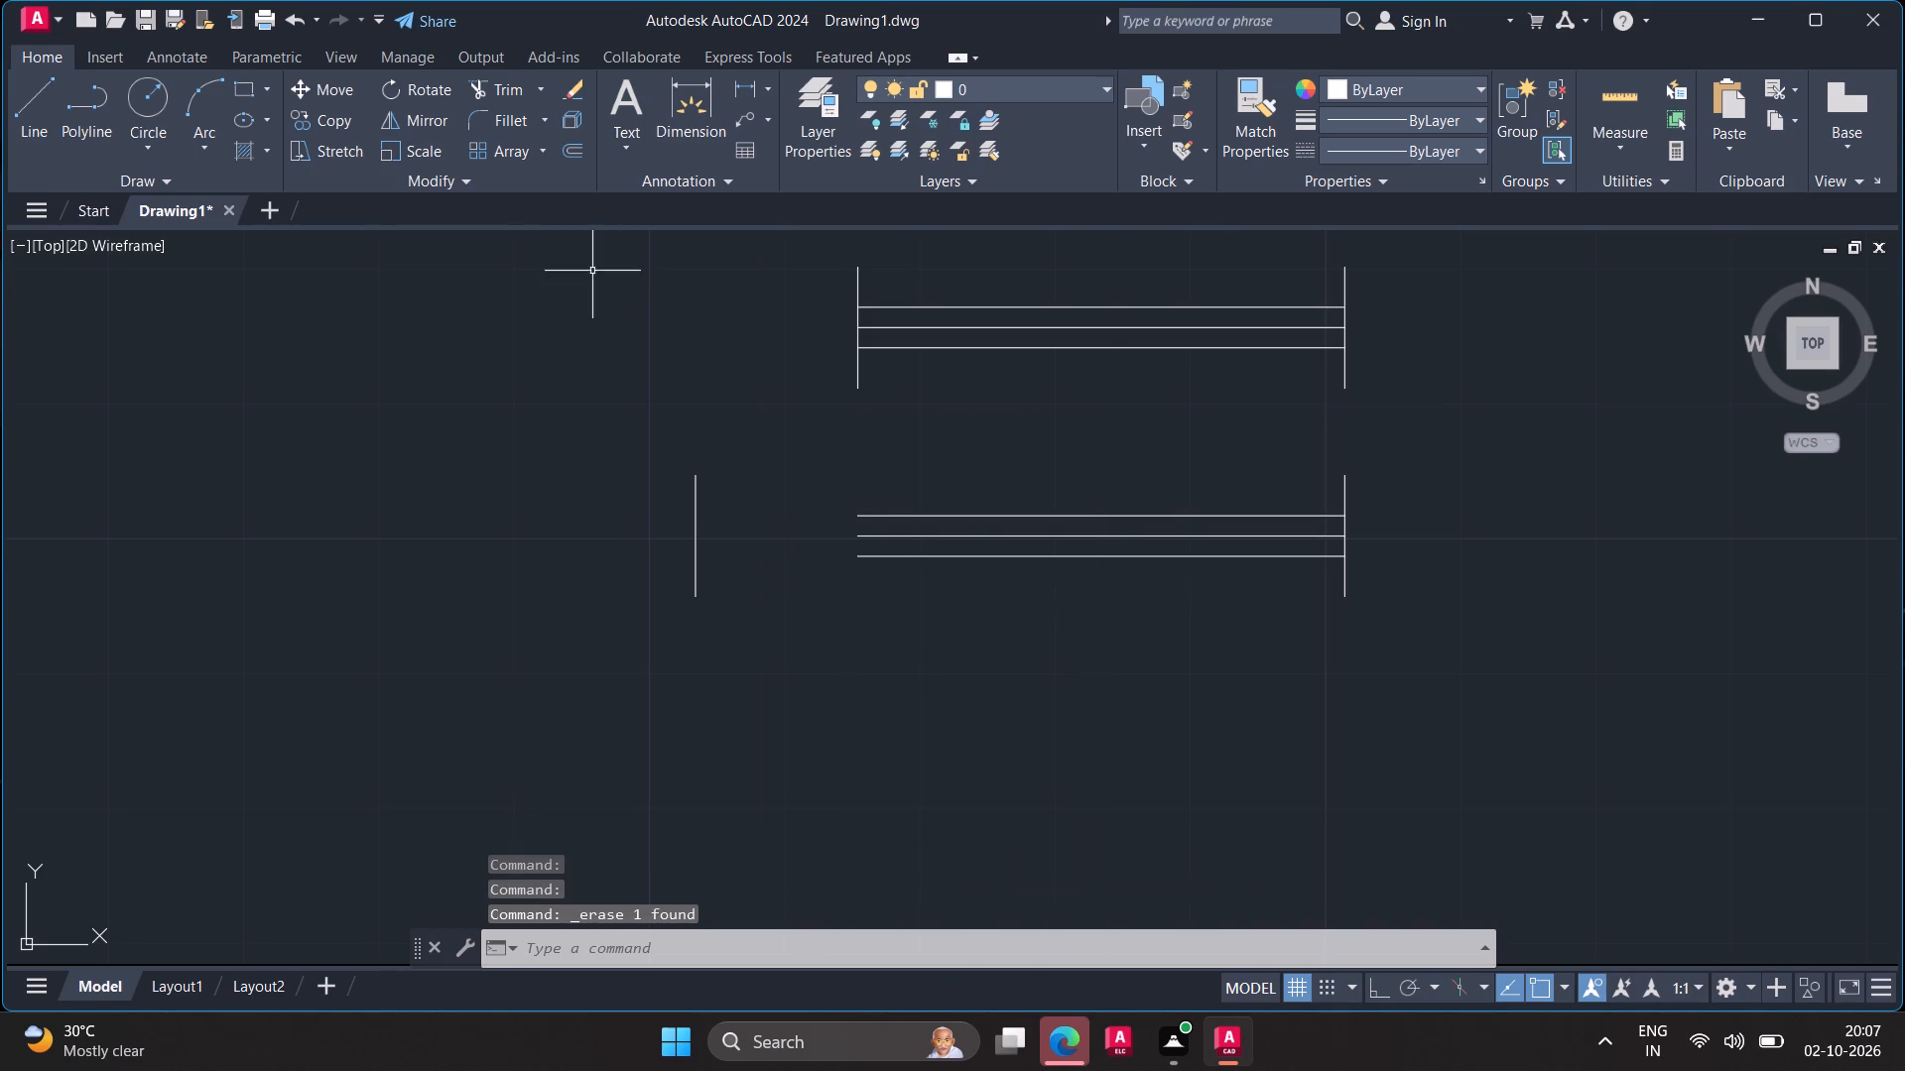
Extend the lower window's three horizontal lines westward to the offset end line.
type("ex")
key("space")
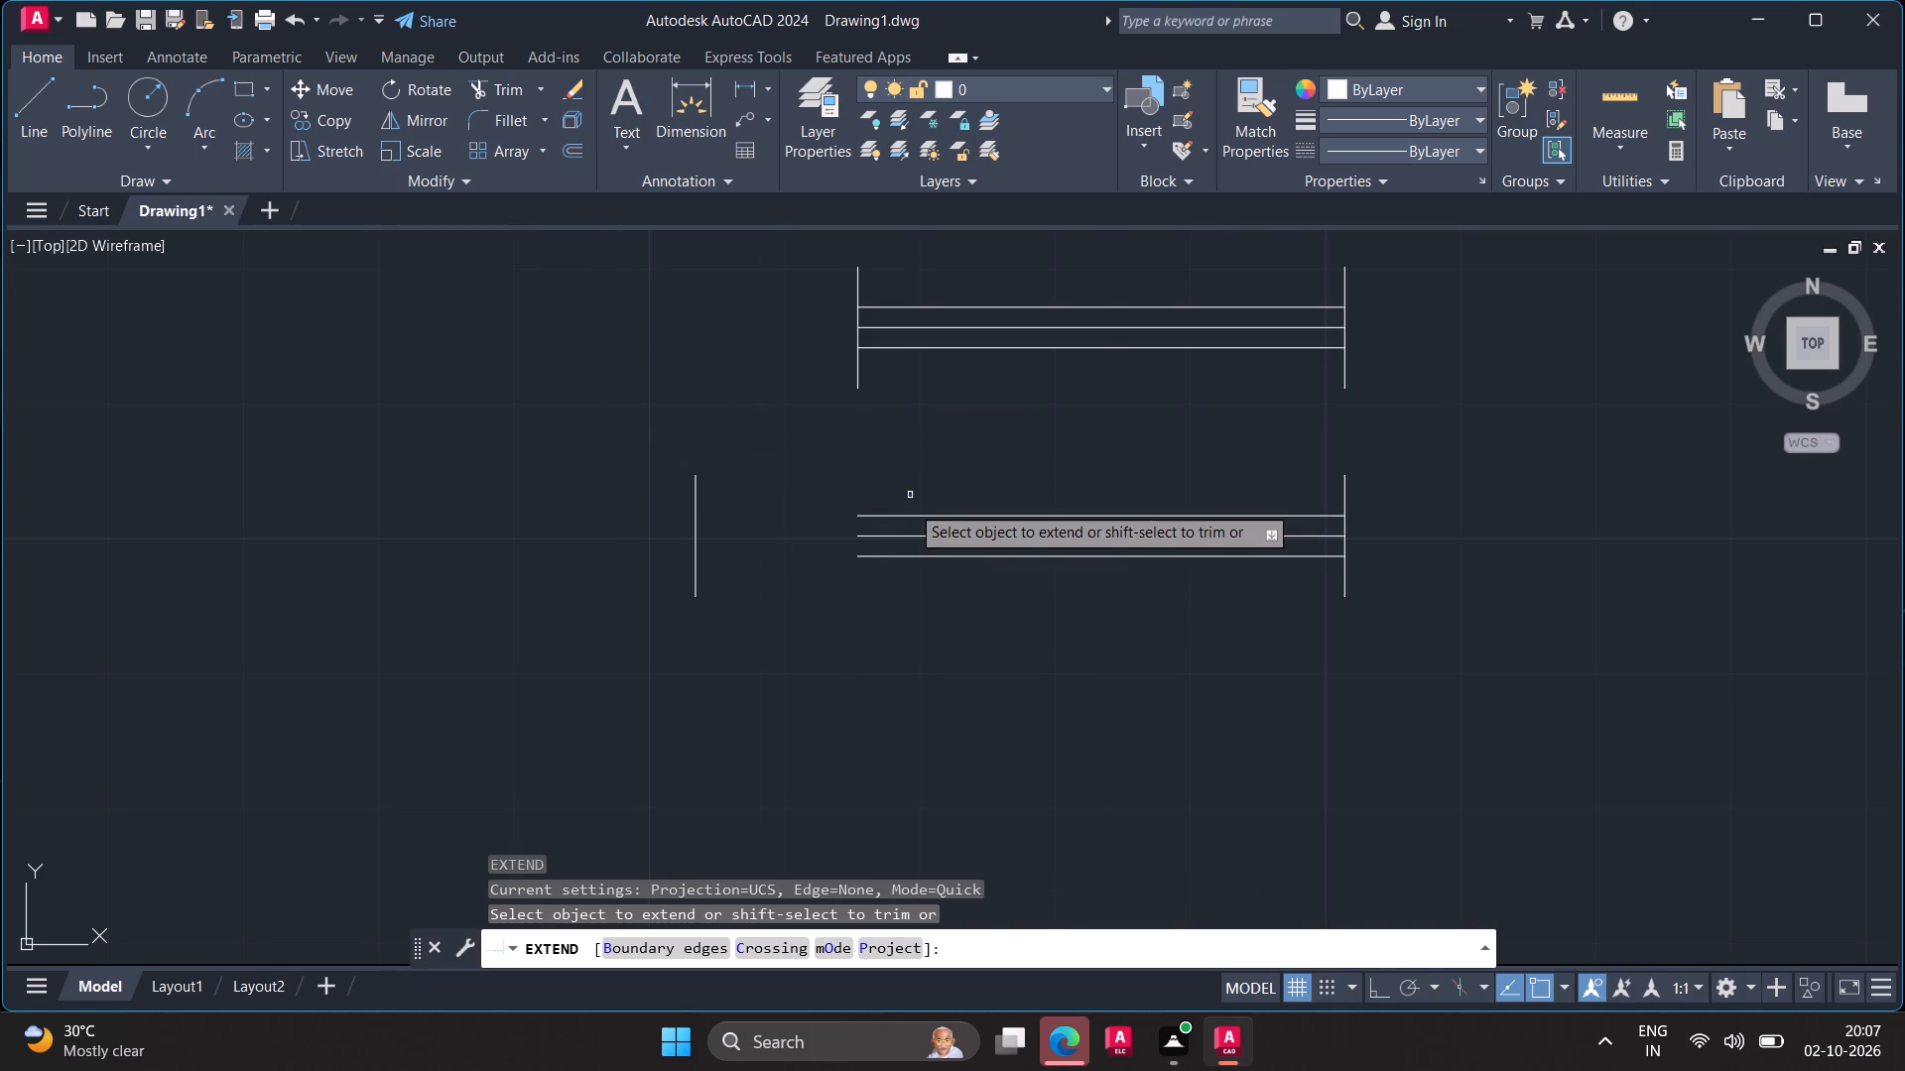
left_click_drag(912, 476, 898, 614)
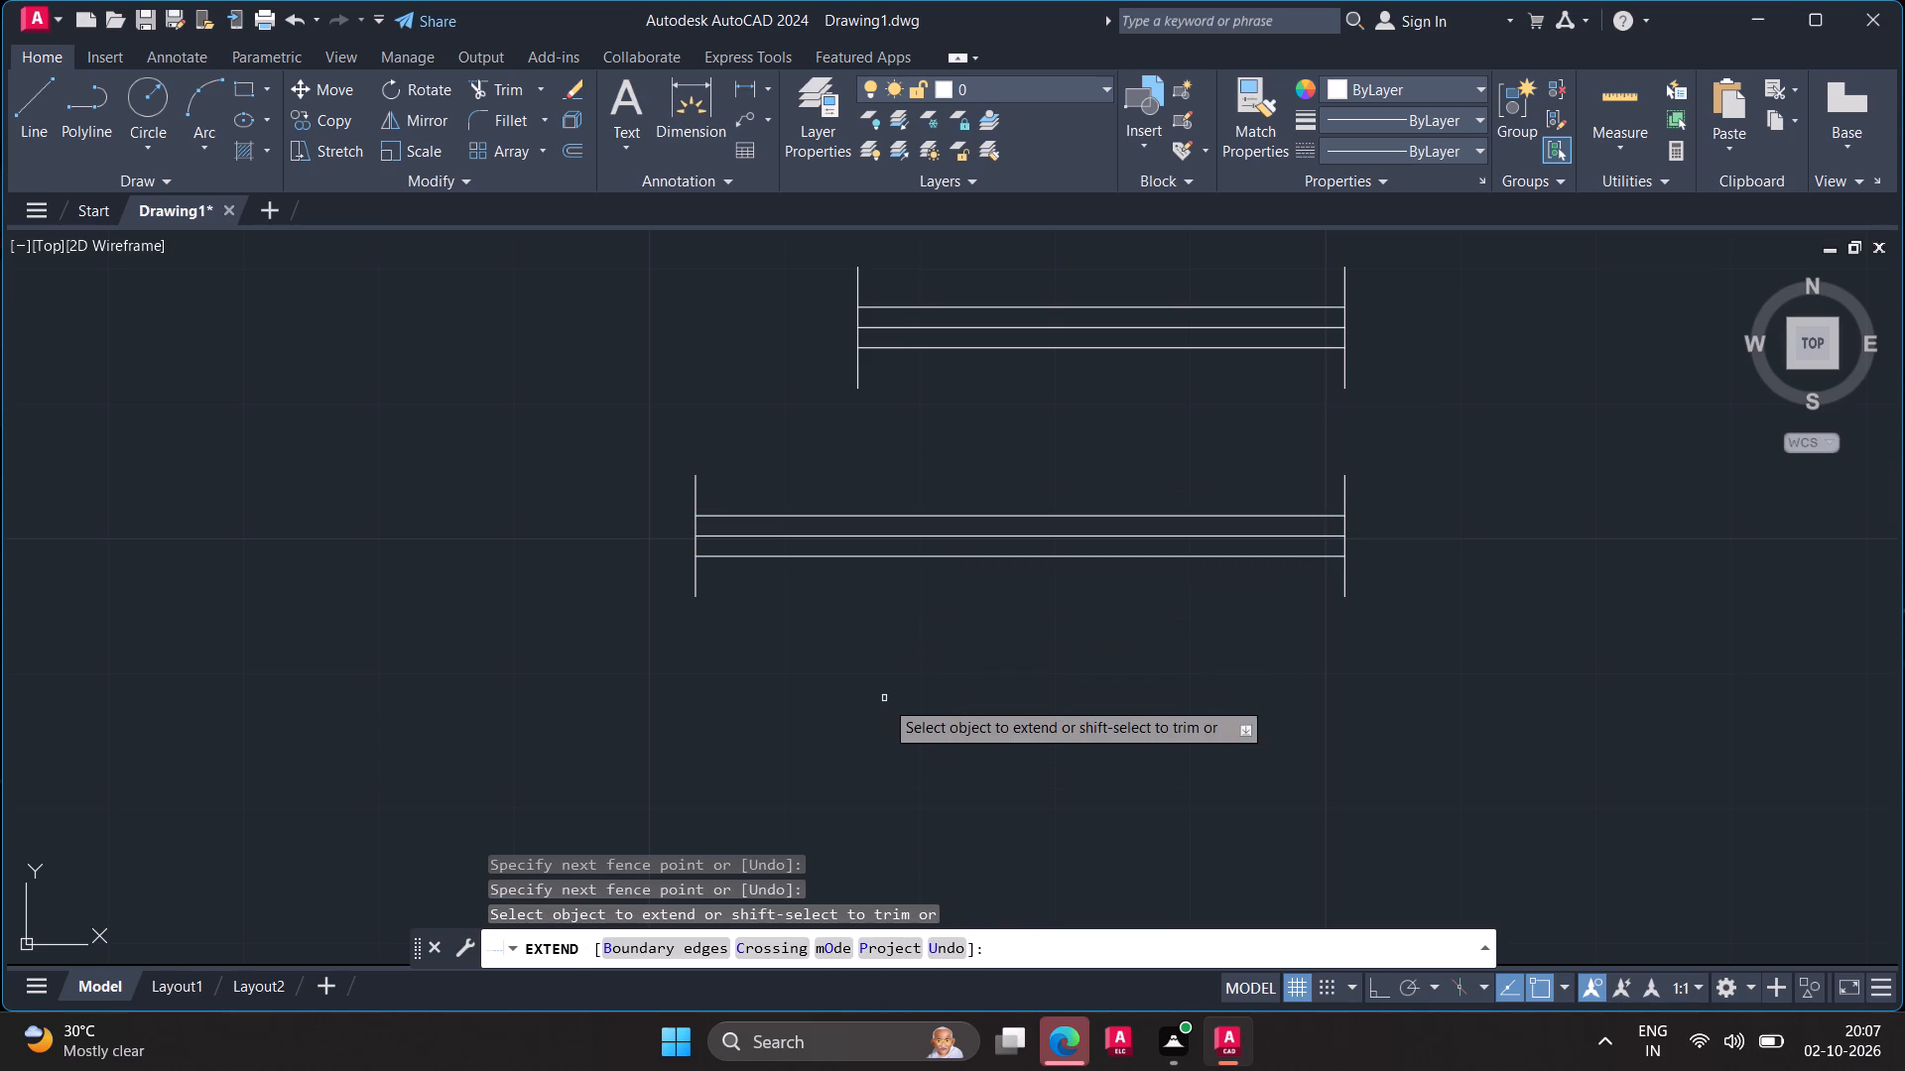
key("Escape")
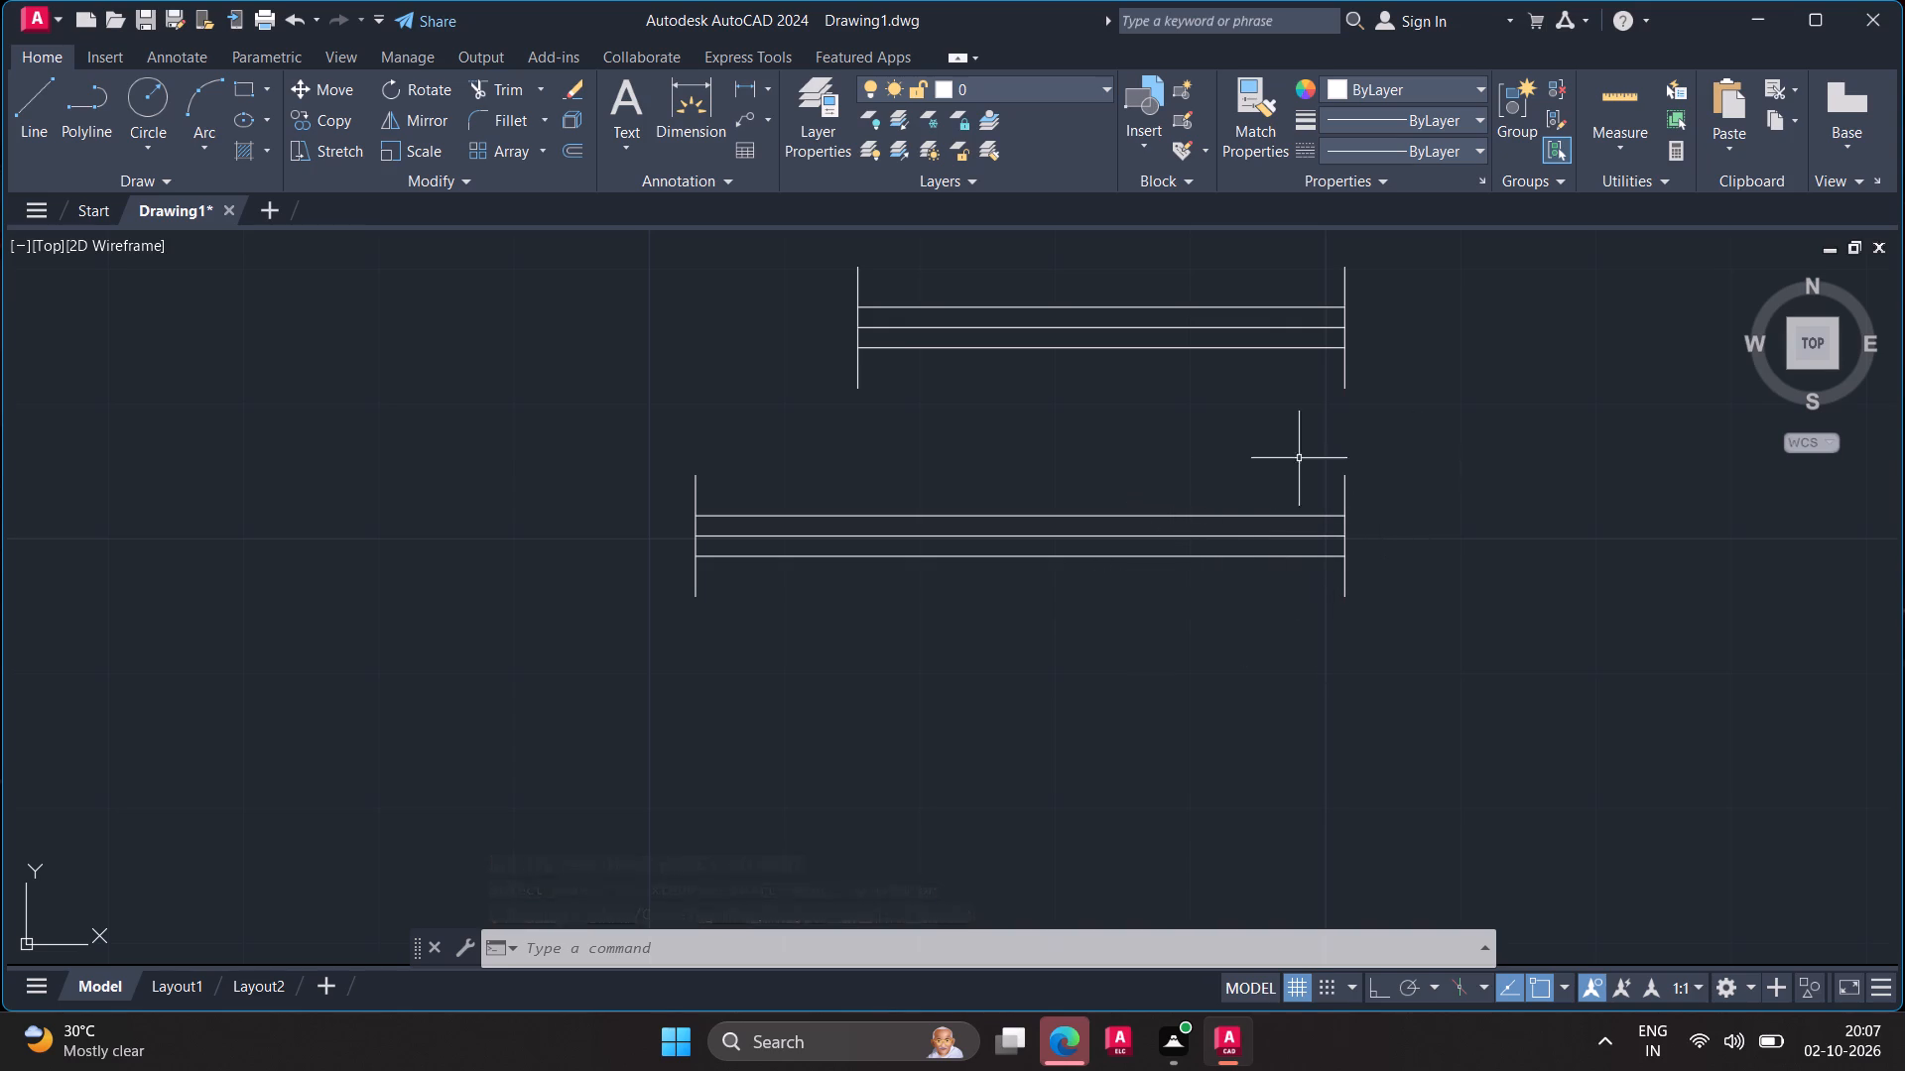
Group the five lines of the widened lower window.
left_click_drag(1083, 465, 1420, 577)
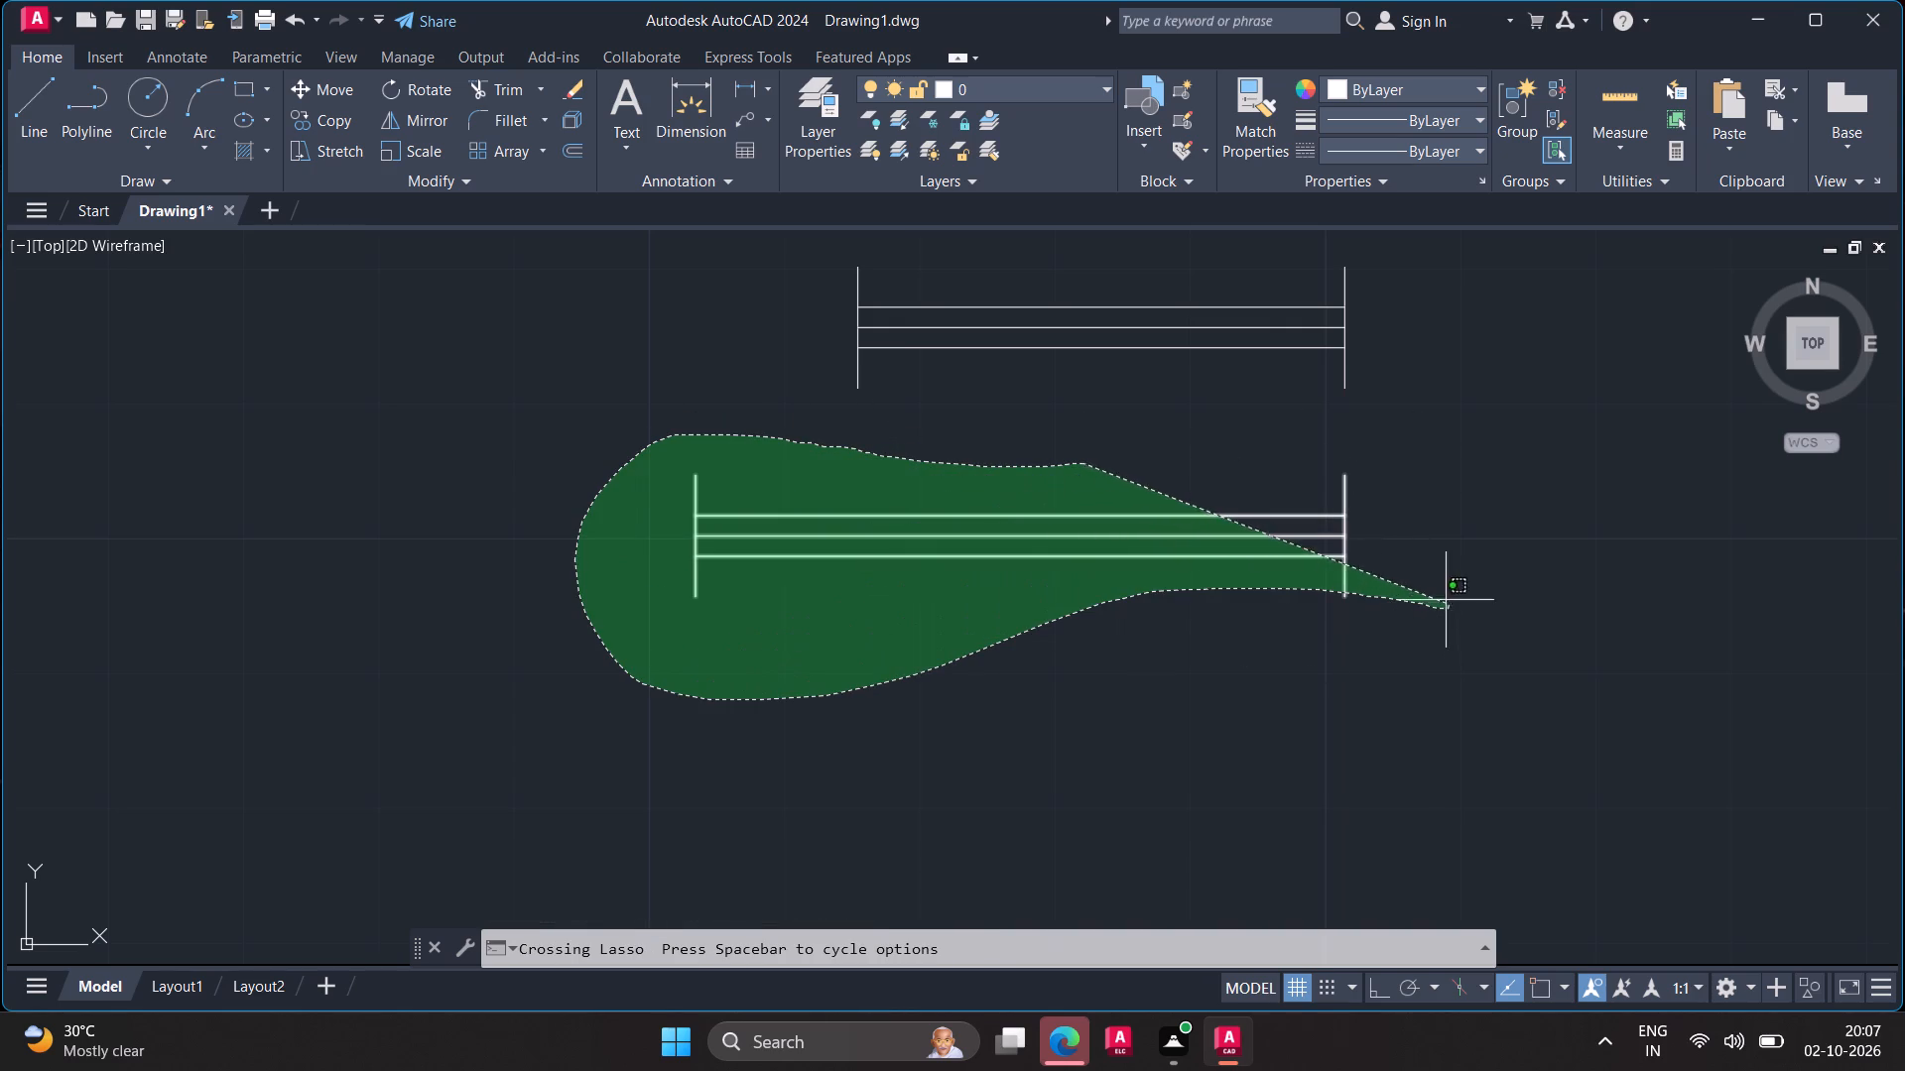
left_click_drag(1420, 577, 1332, 530)
type("g")
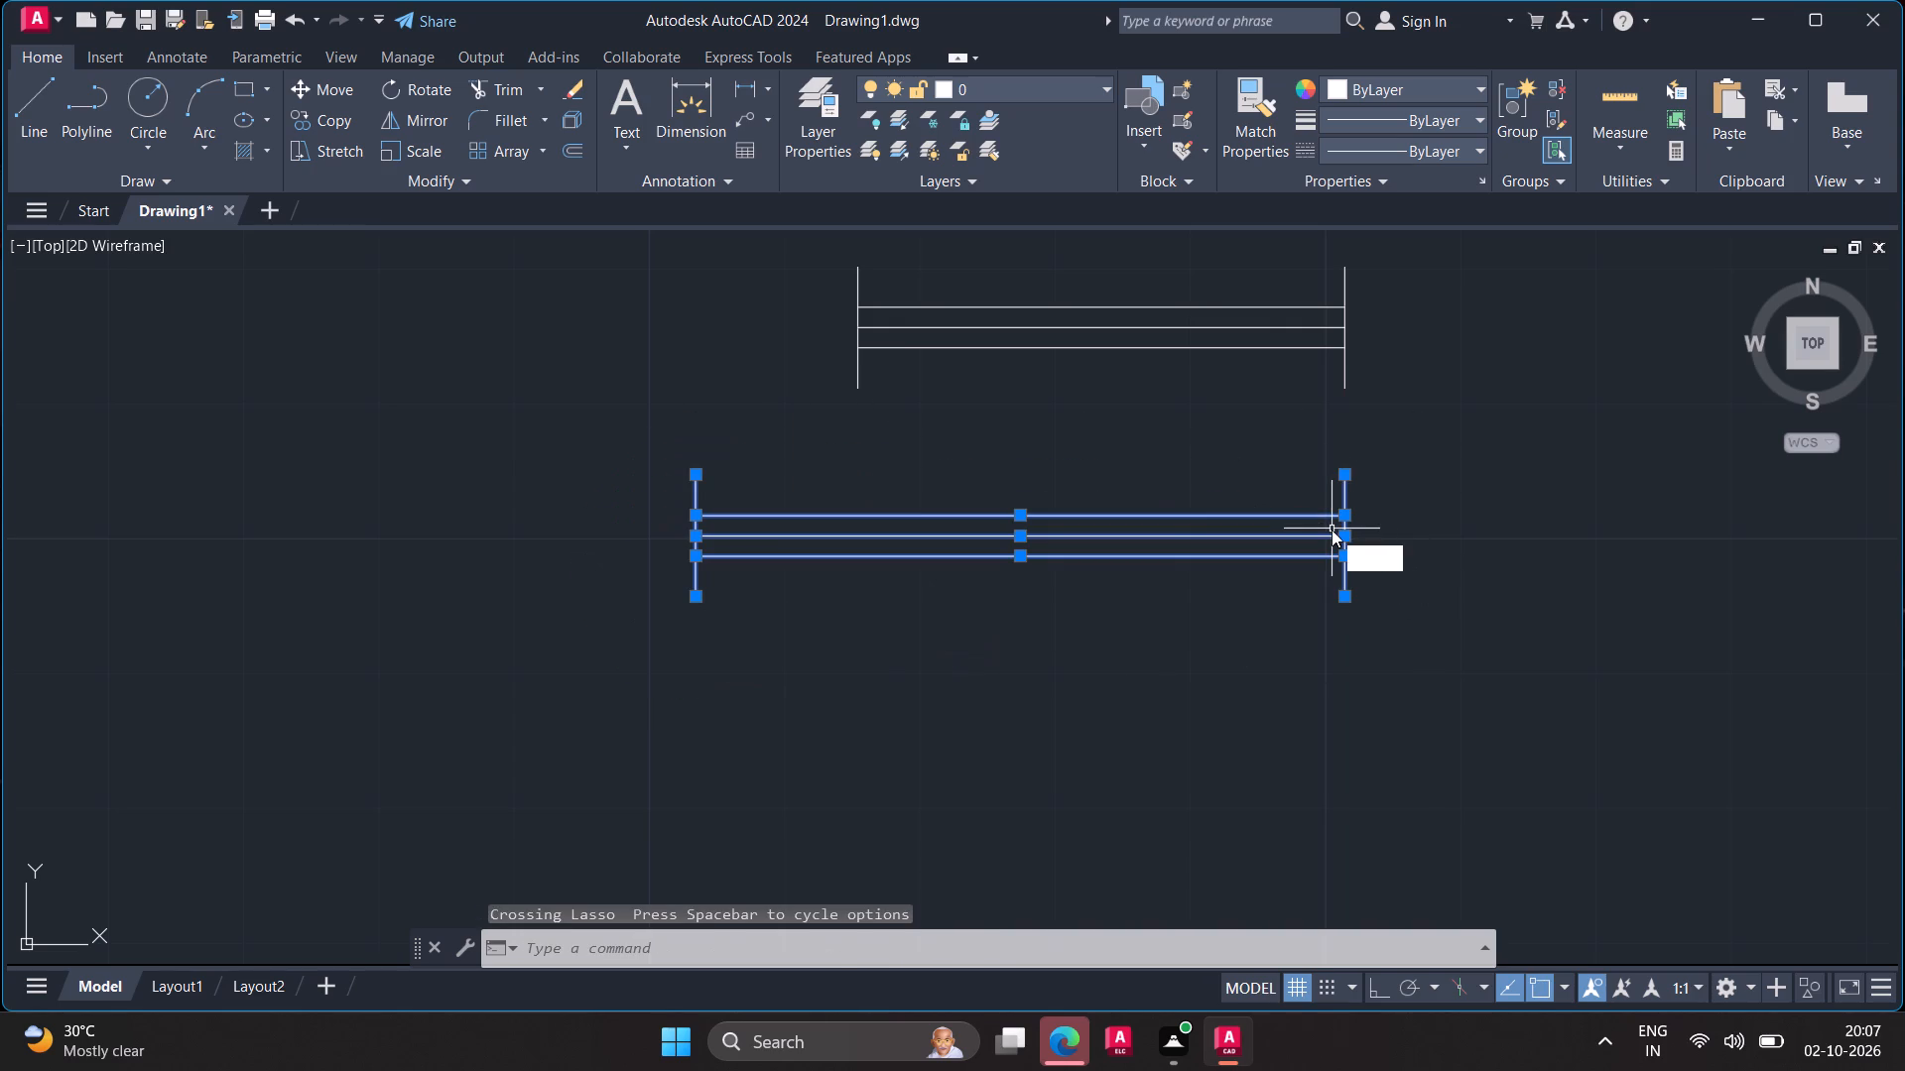
key("space")
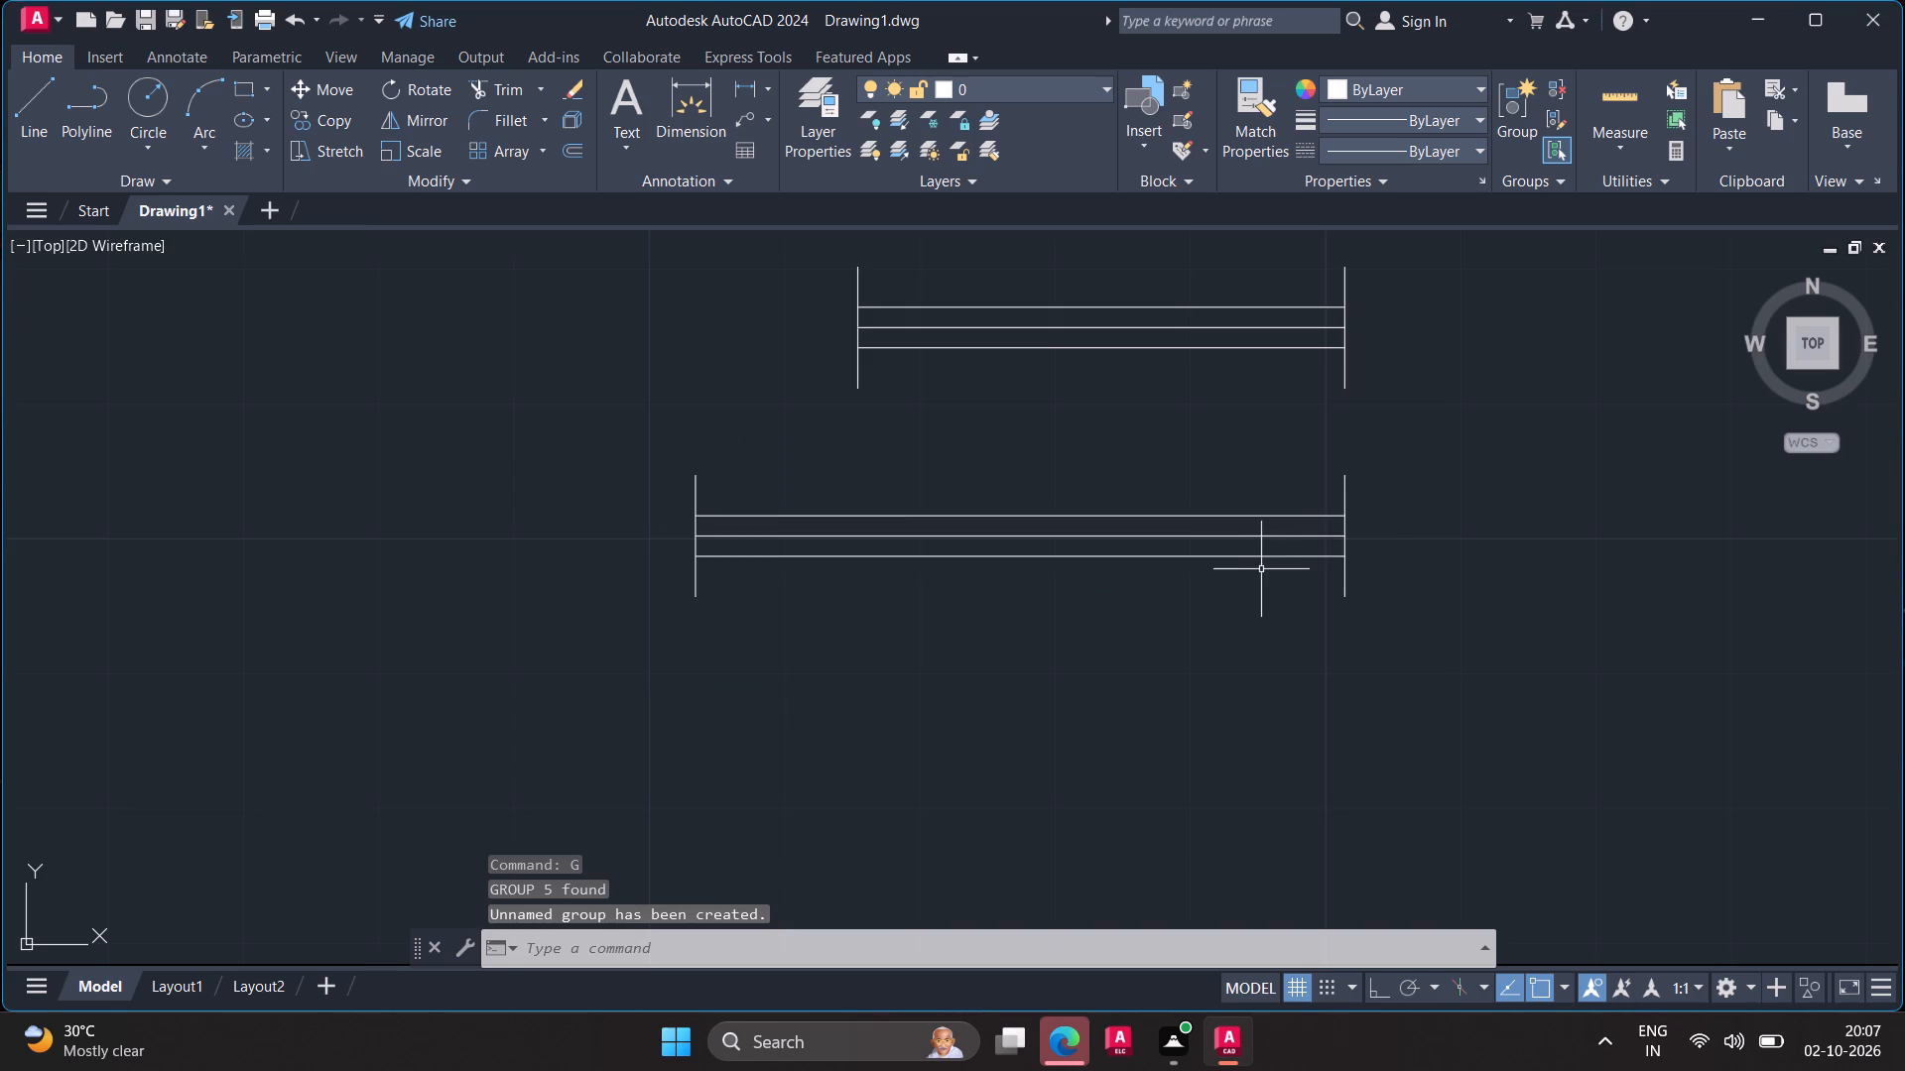
Copy the widened window group straight down, aligned at its east end, as a third window symbol.
left_click(333, 127)
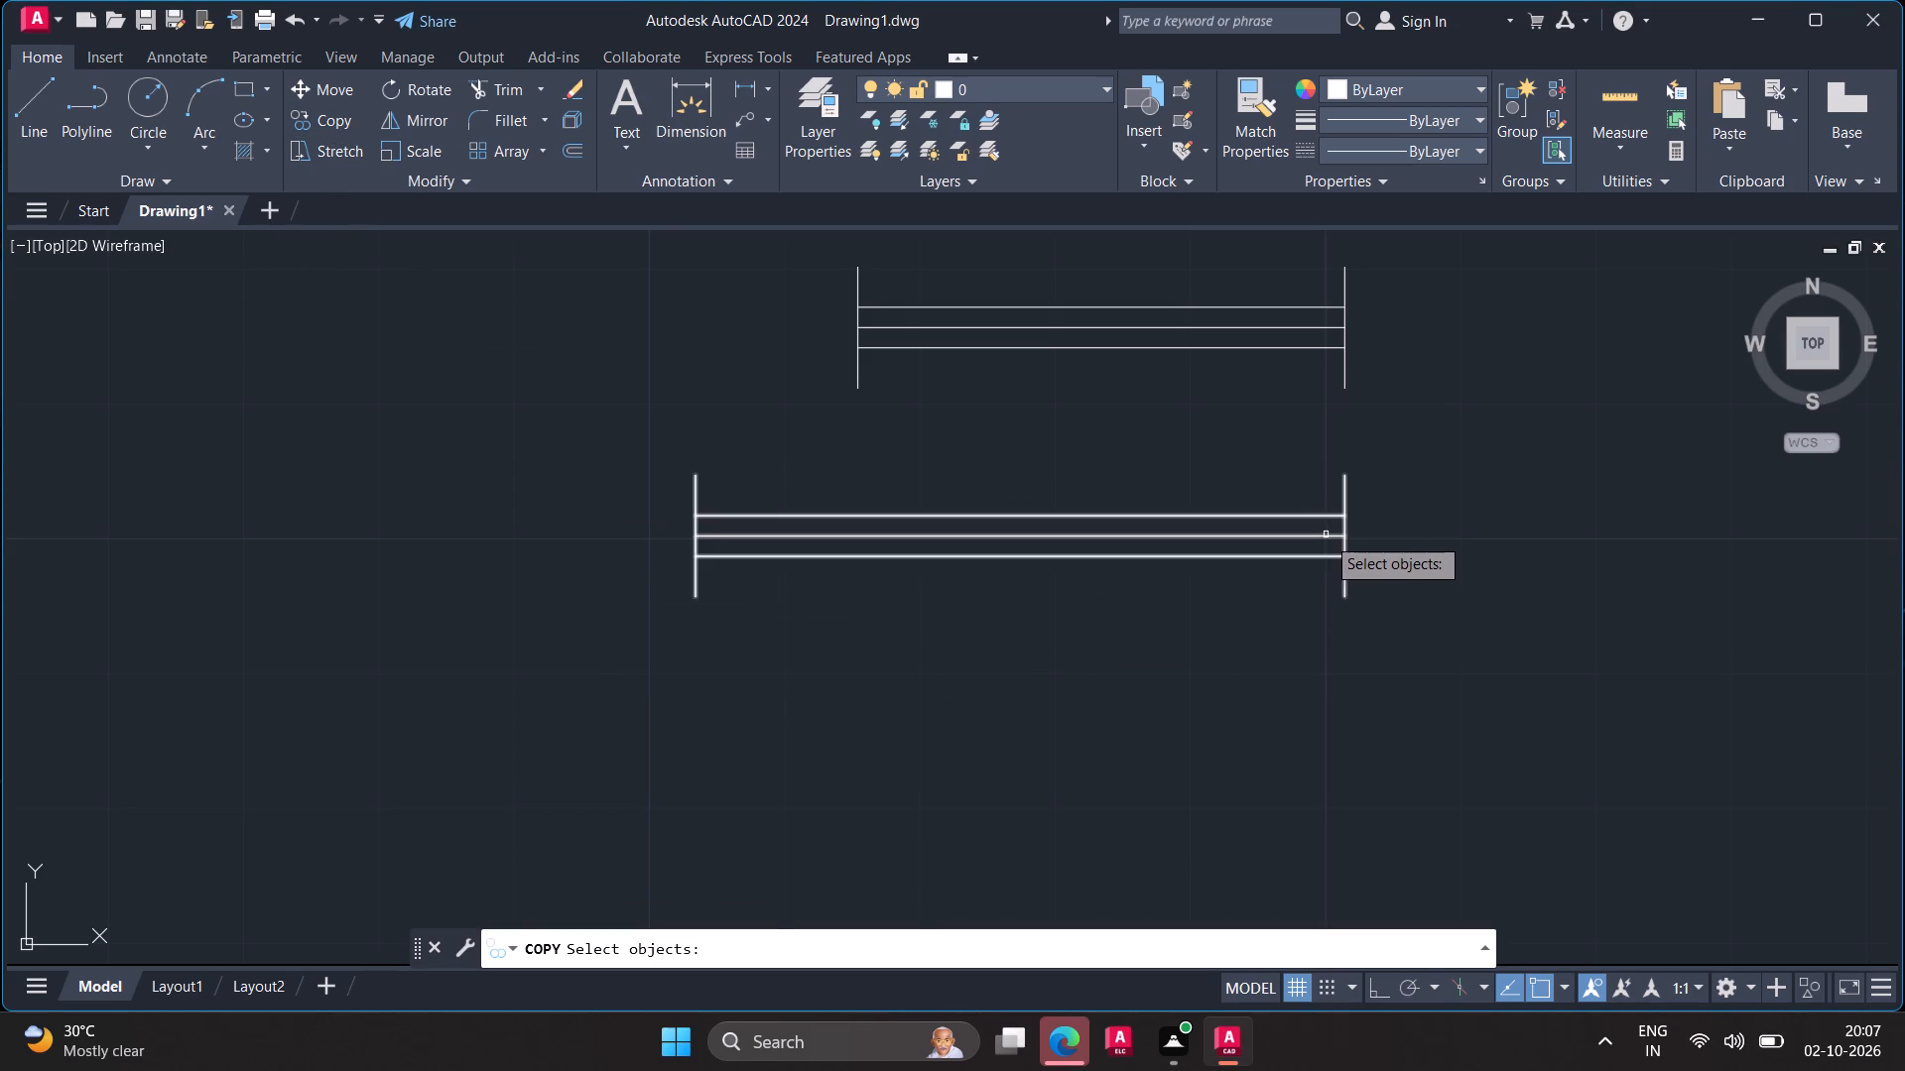
left_click(1326, 535)
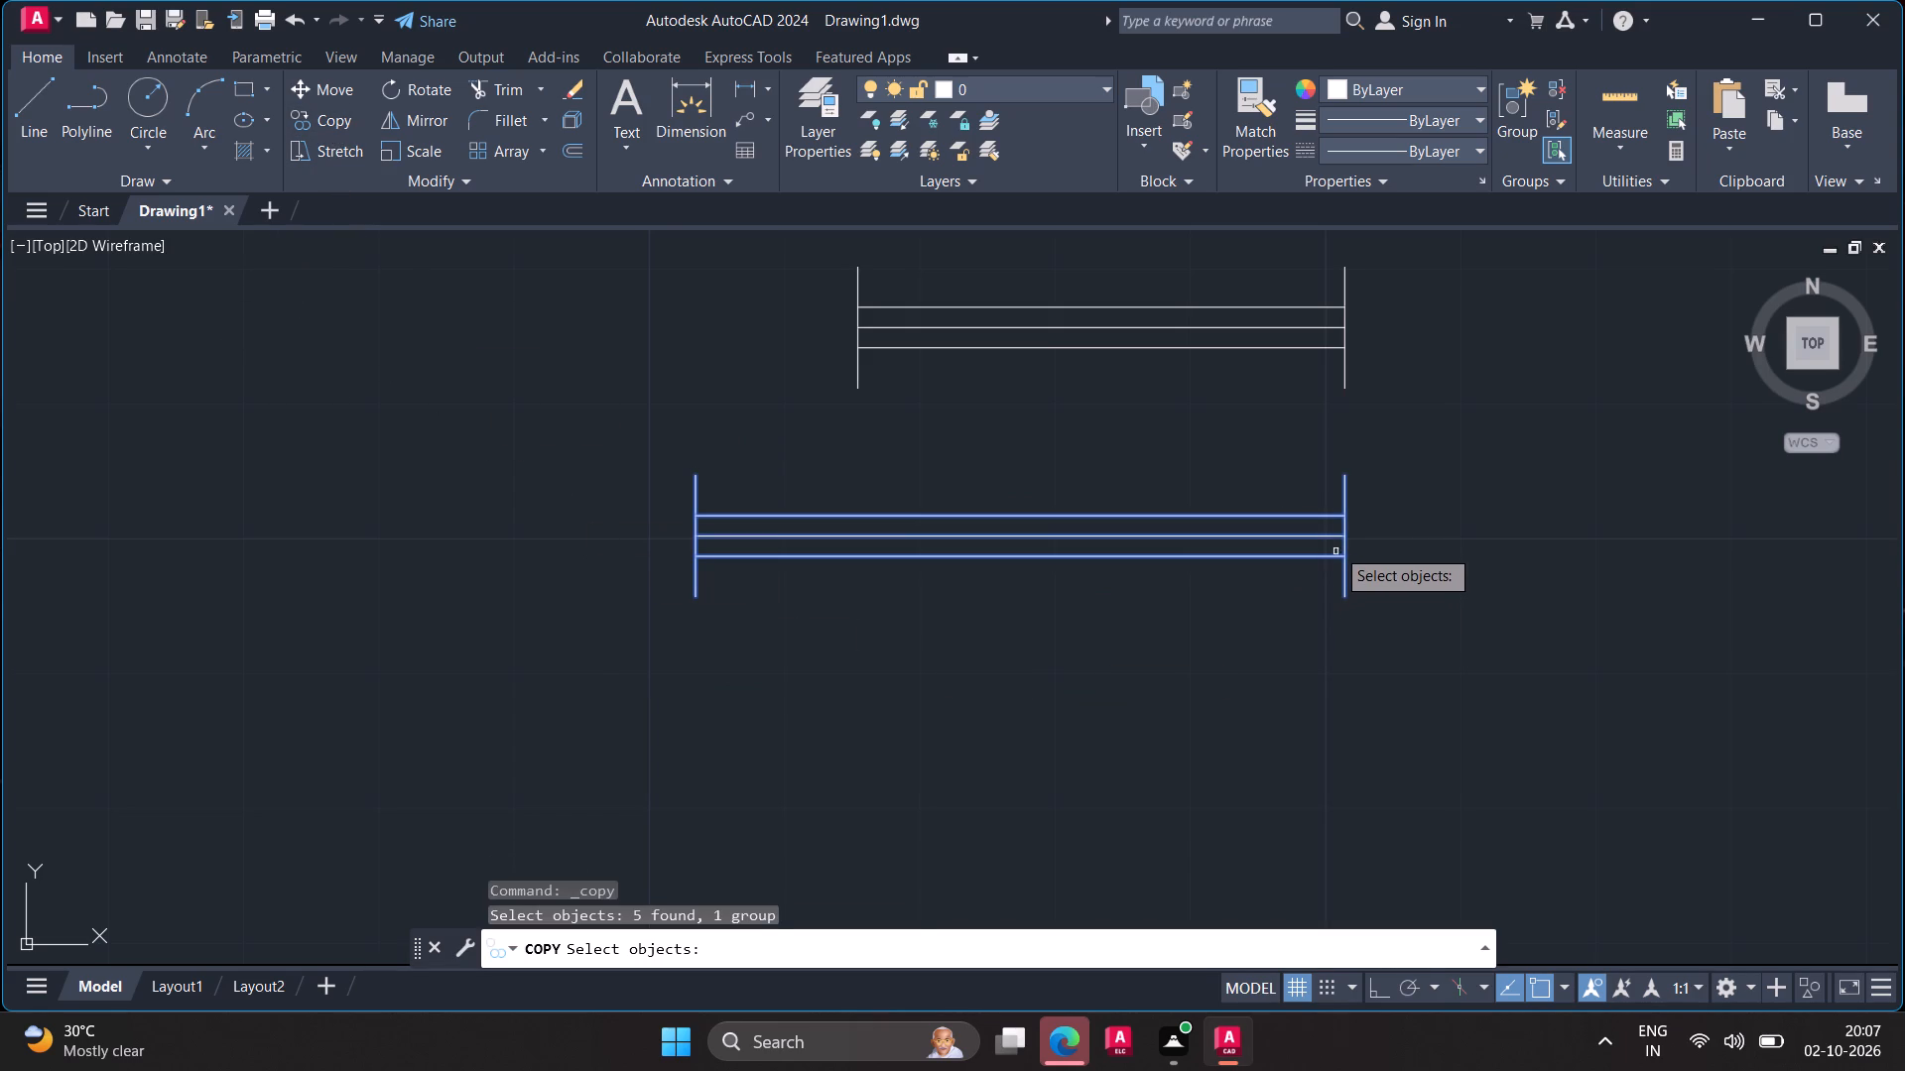
key("space")
left_click(1338, 538)
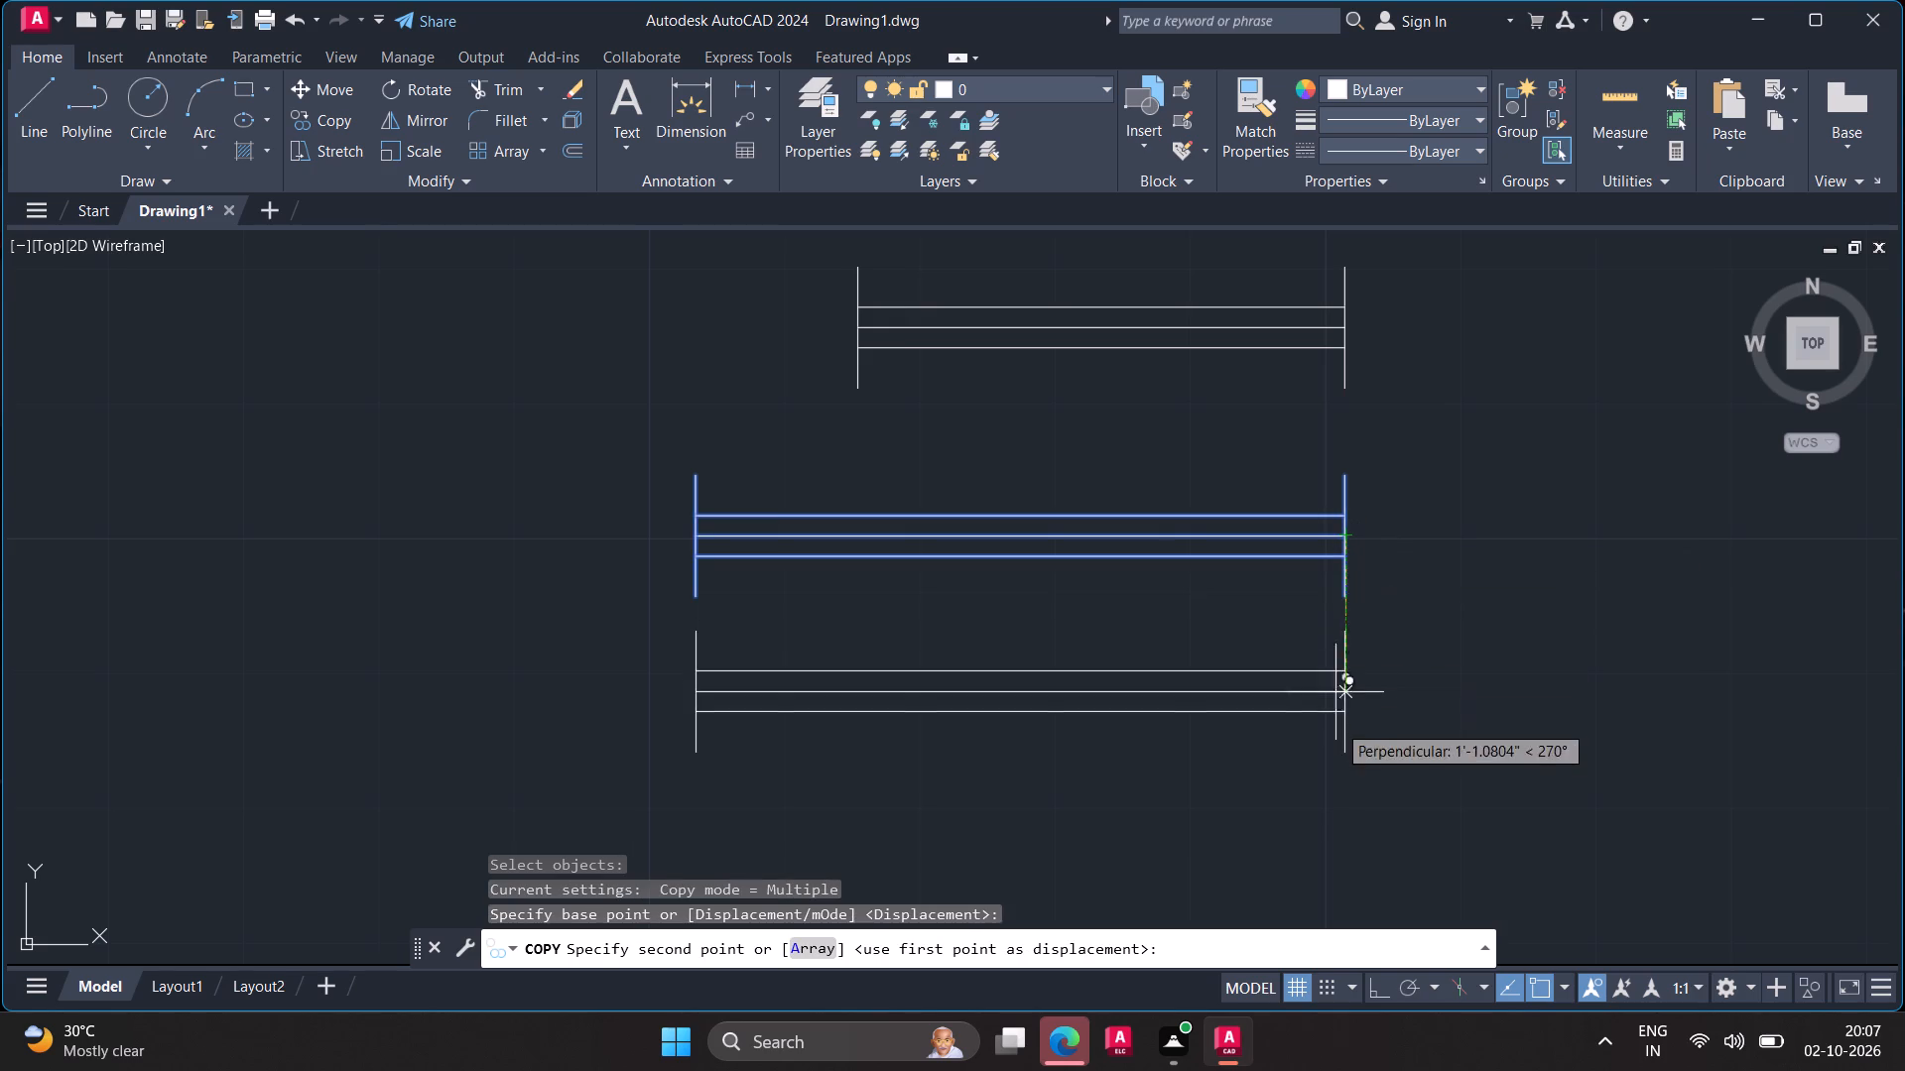
left_click(1340, 733)
key("Escape")
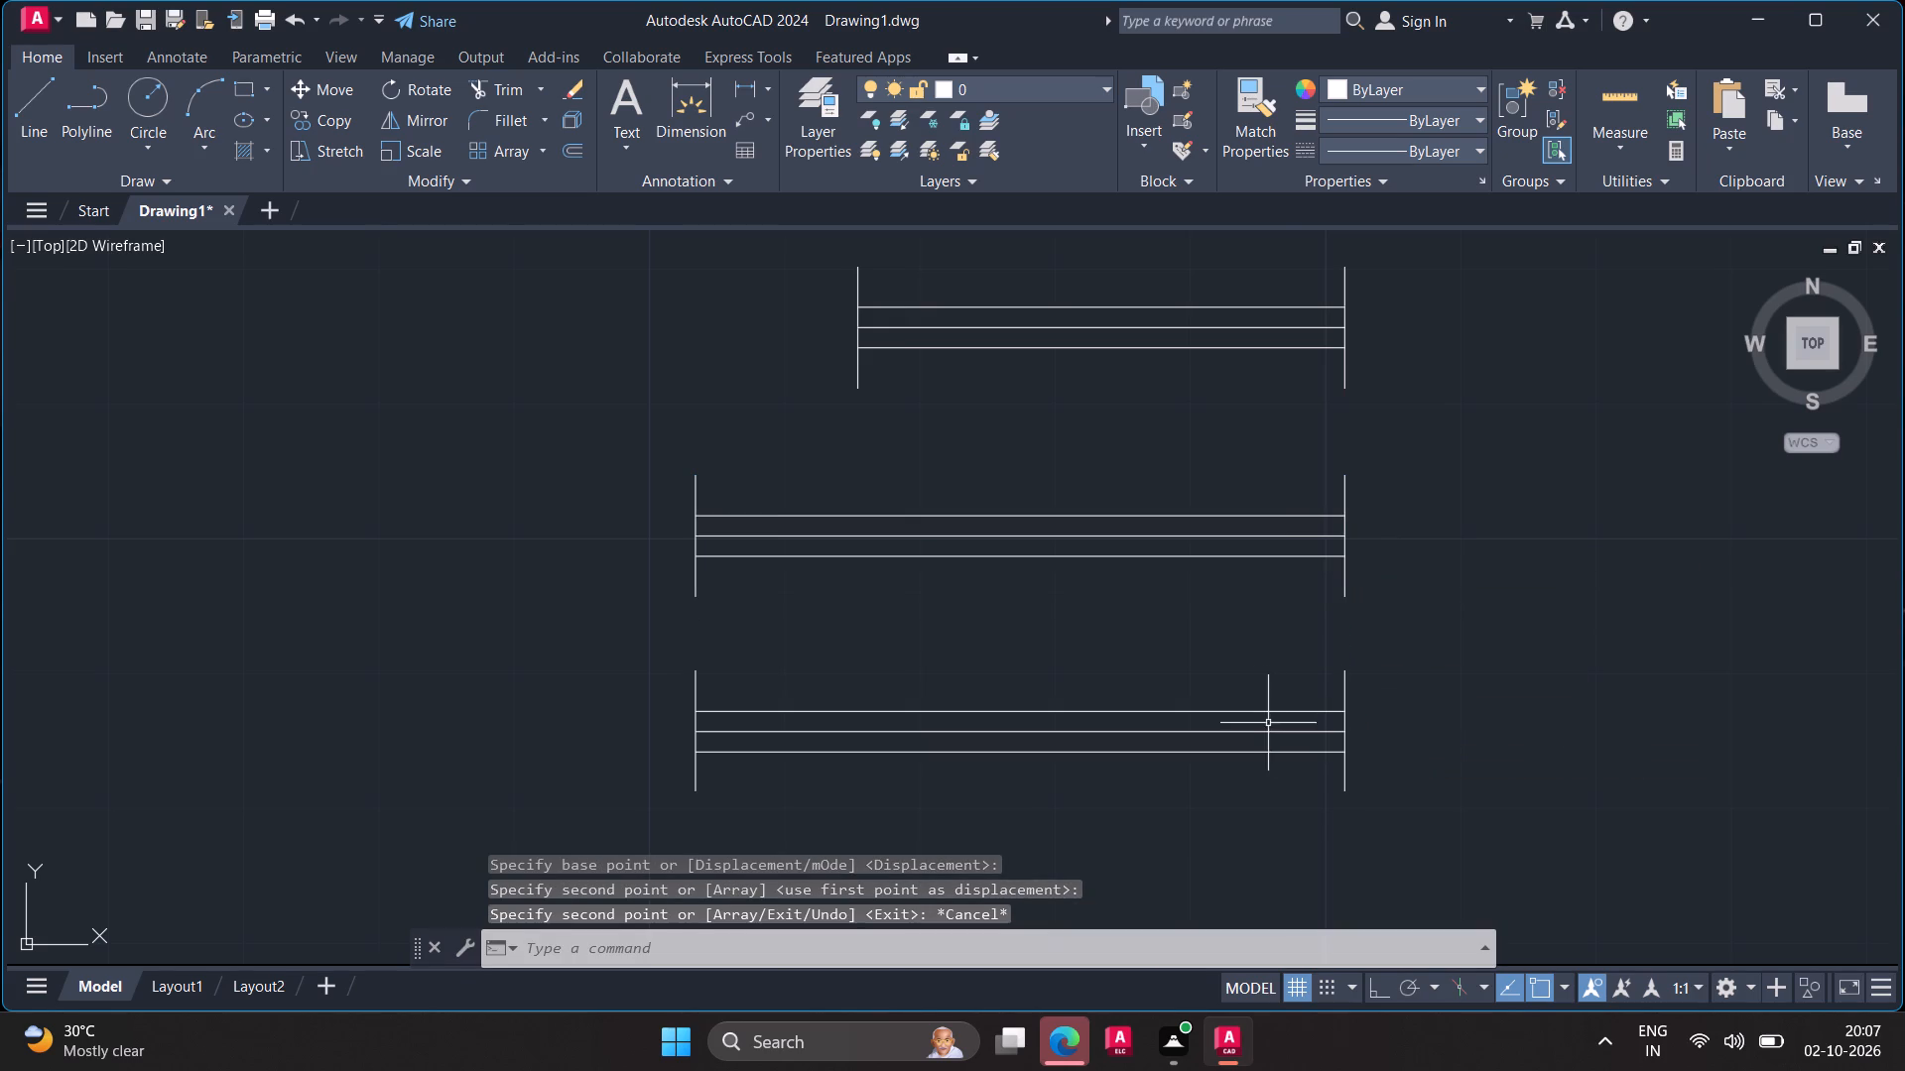
Measure the widths of the top and middle window symbols.
left_click(1629, 104)
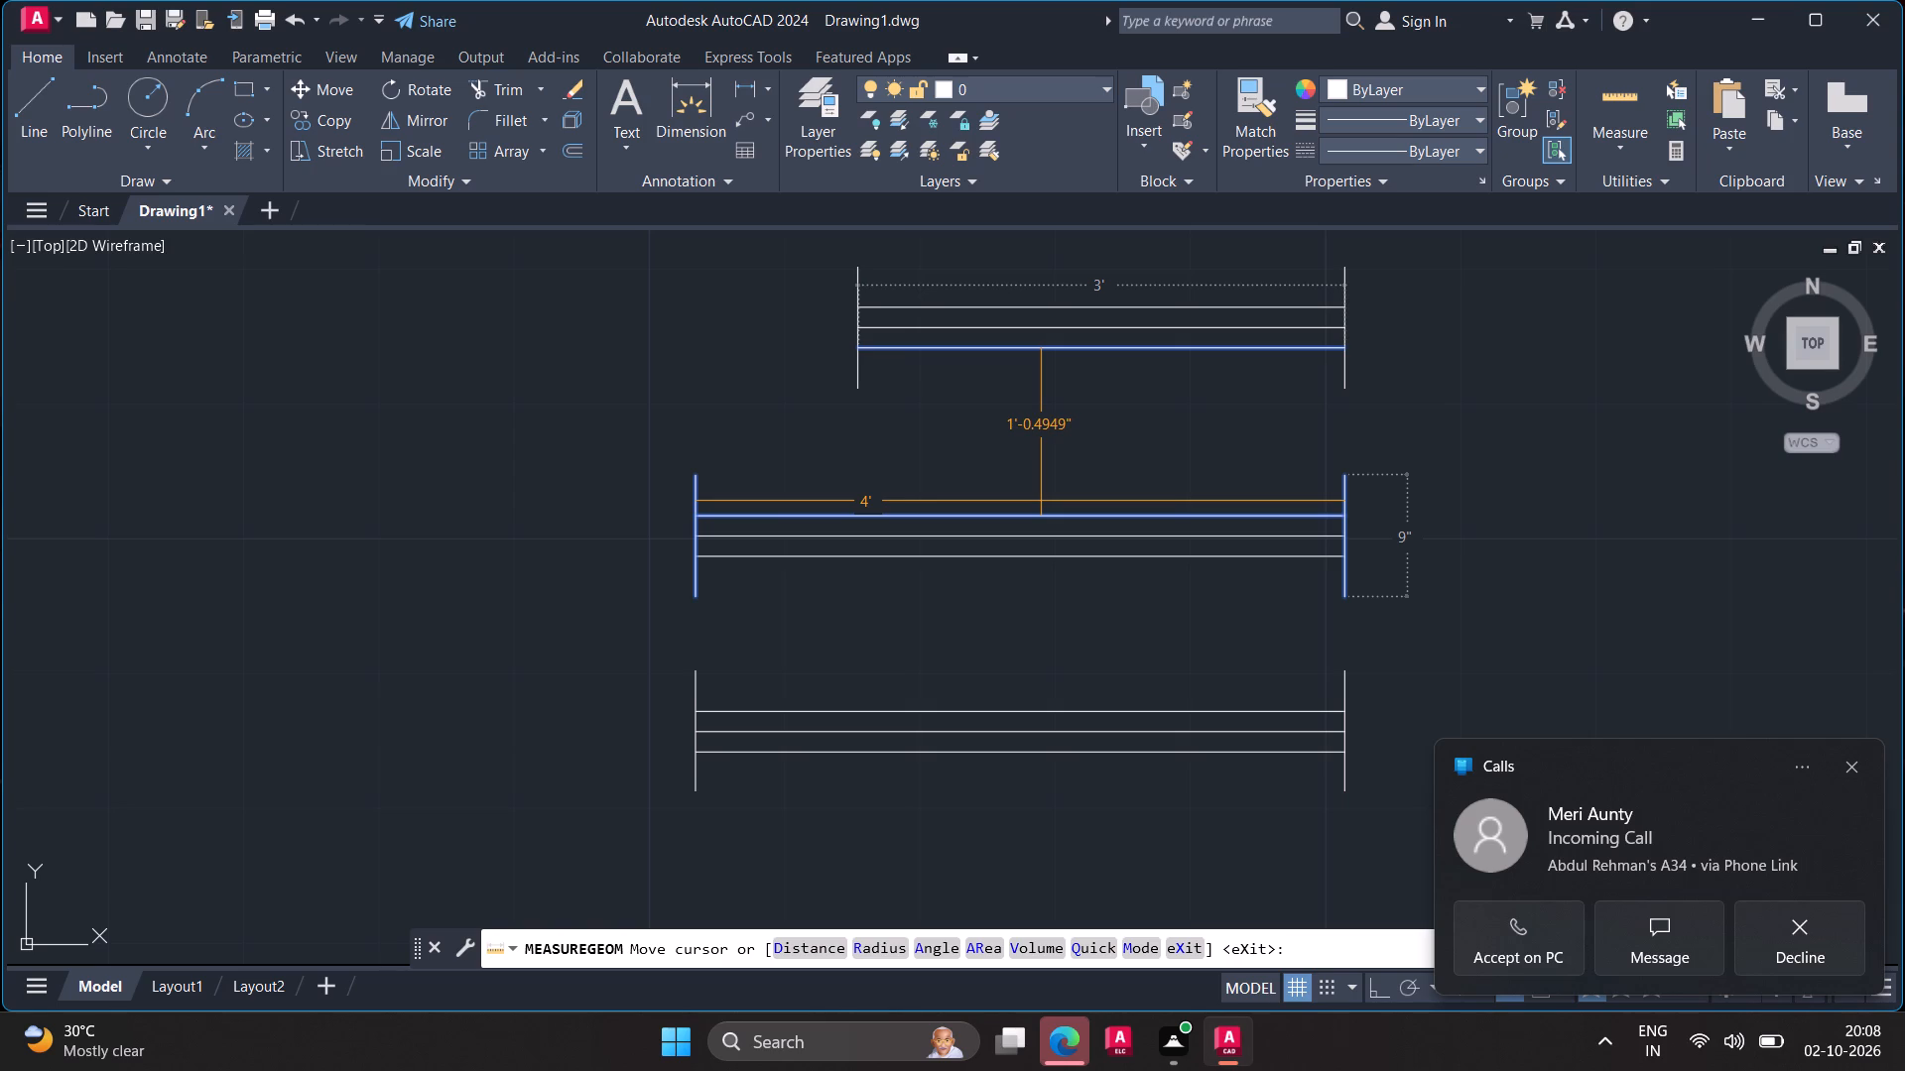
key("Escape")
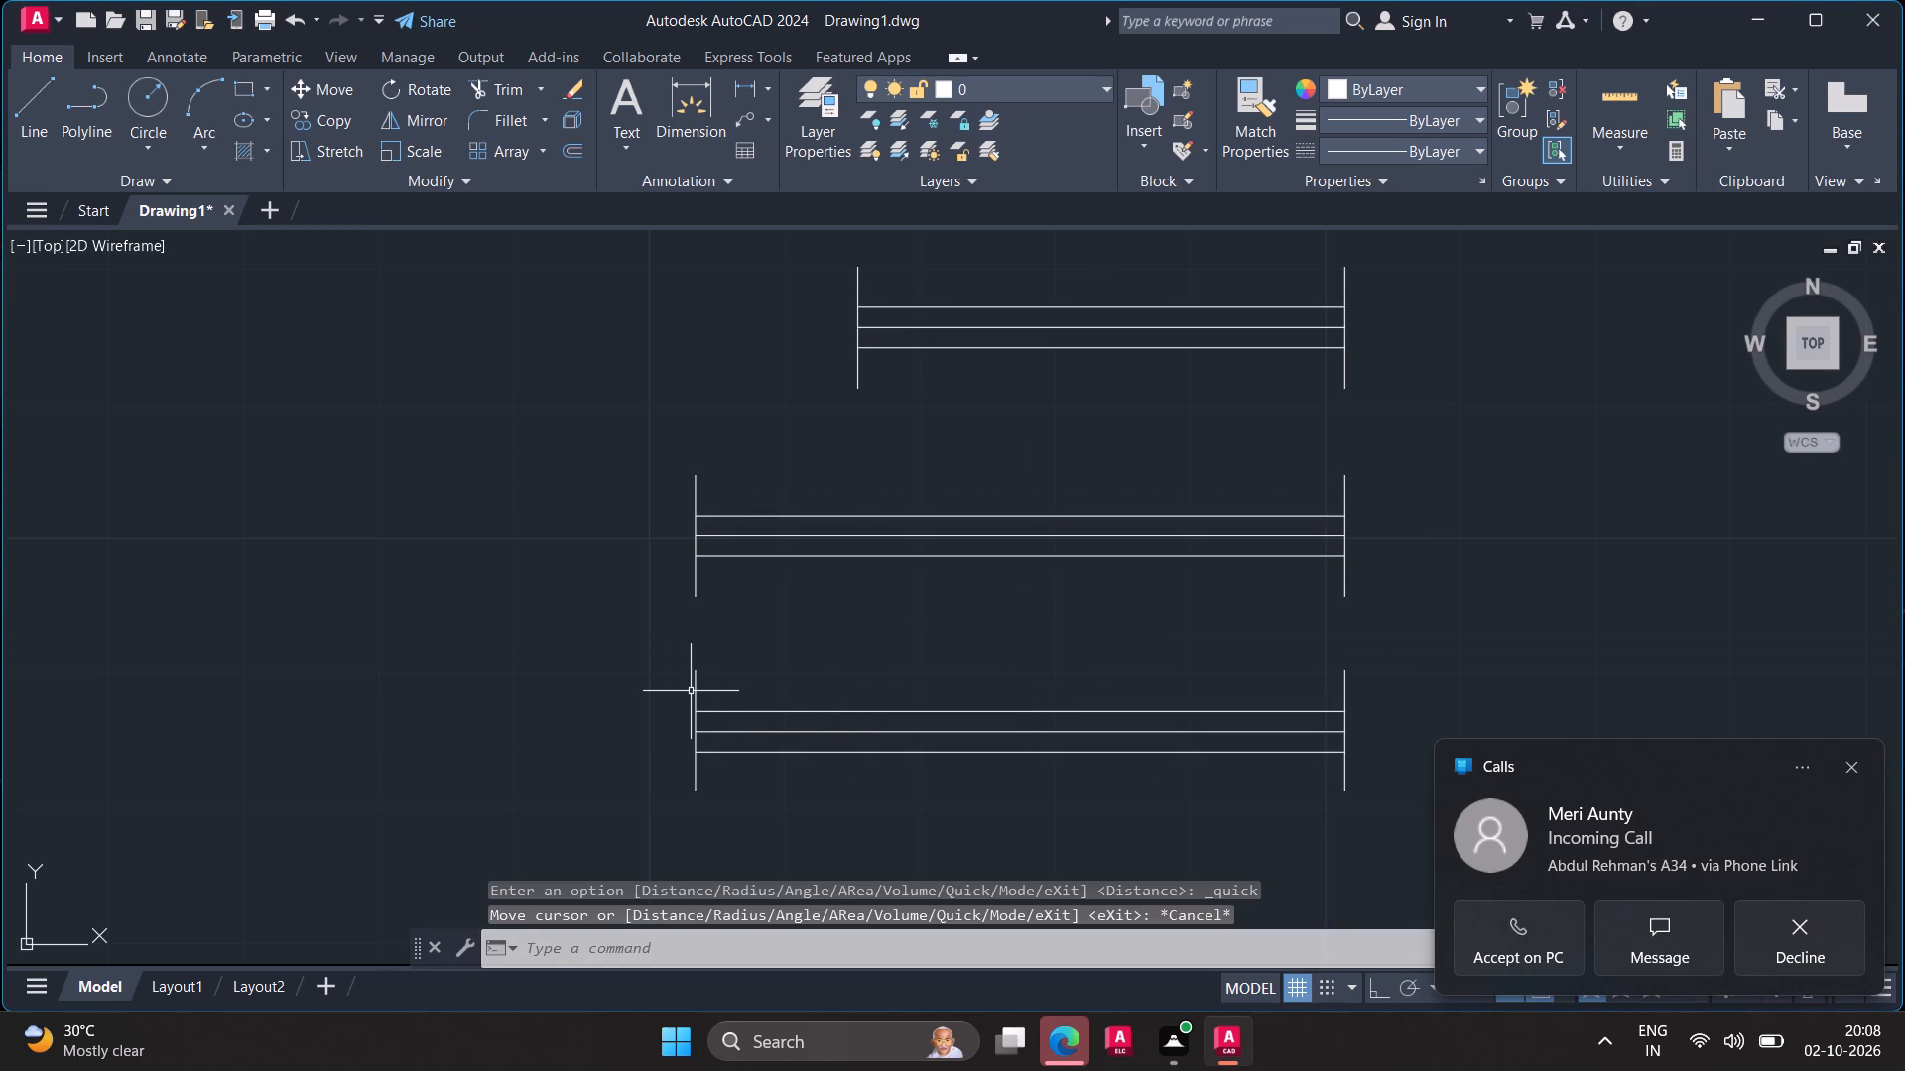
Offset the bottom window's west end line 1' westward, outside the window.
key("o")
key("Return")
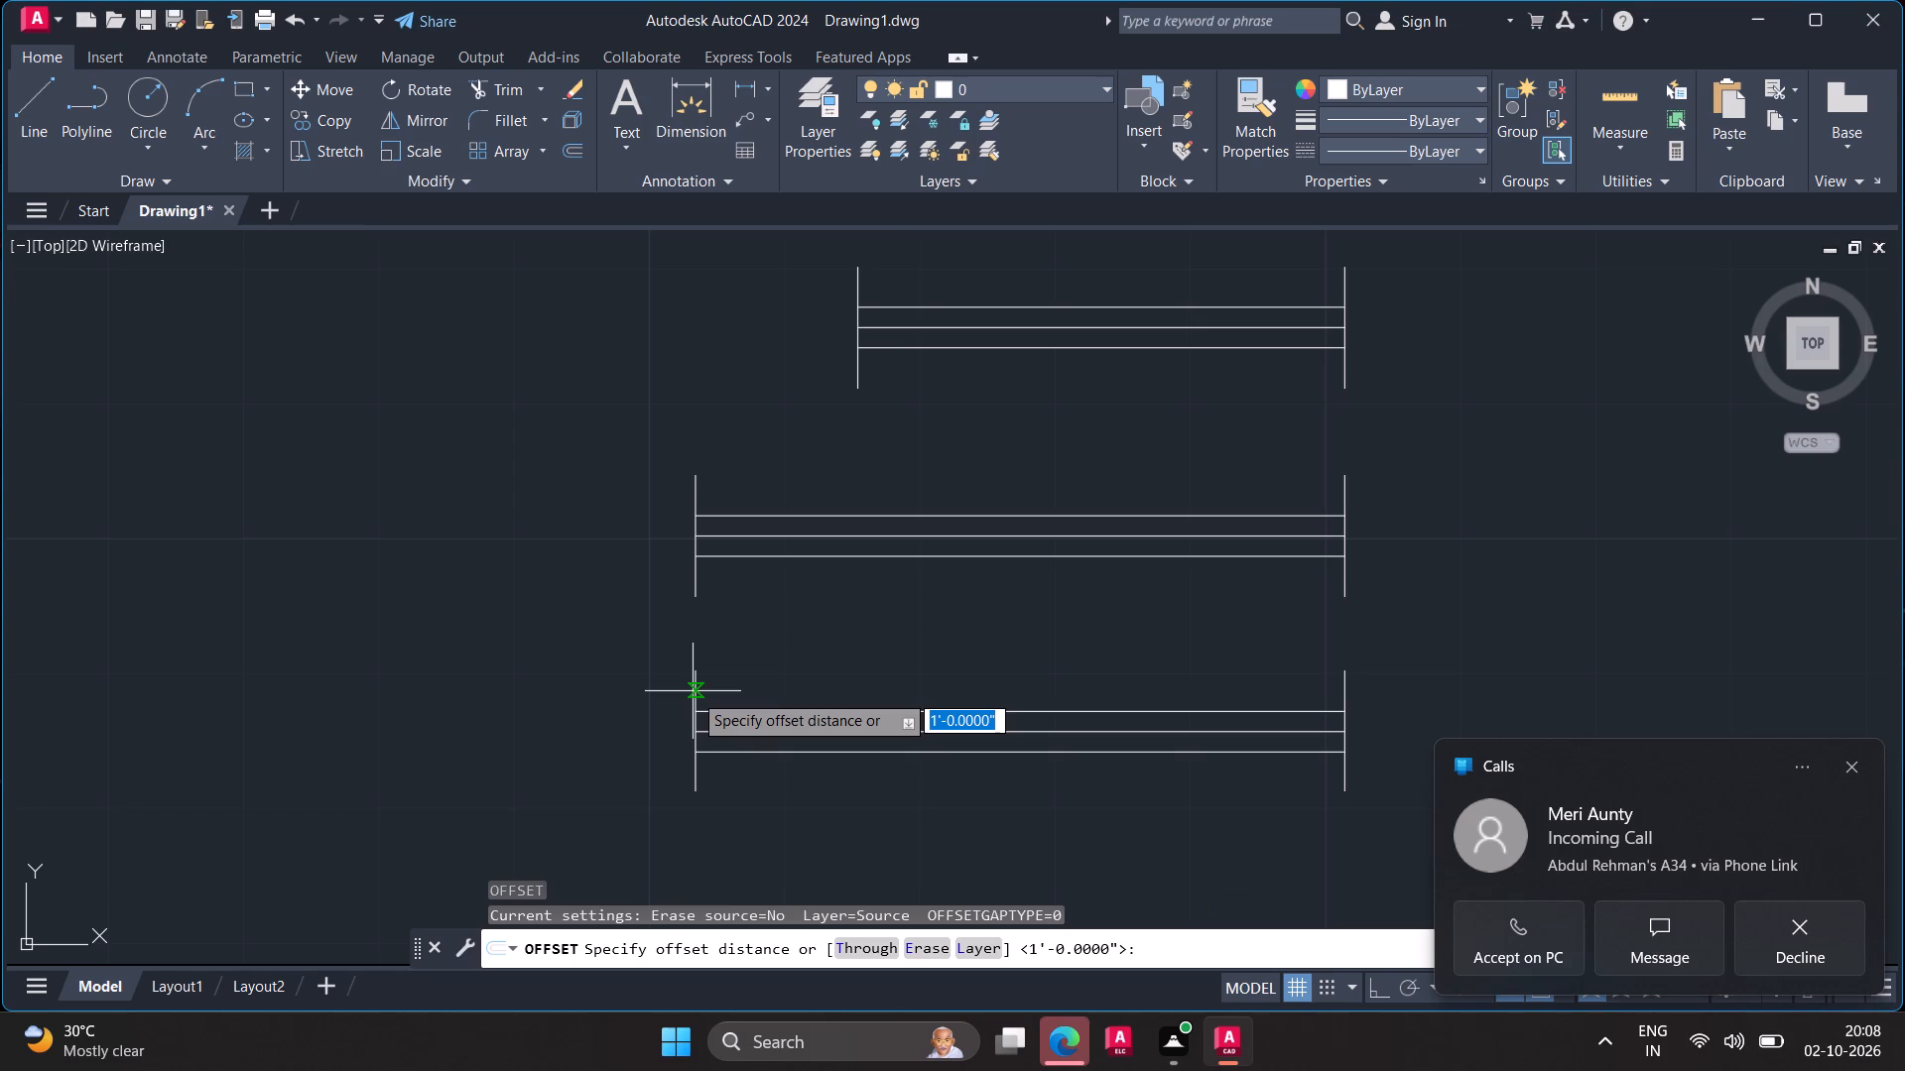
key("1")
key("apostrophe")
key("Return")
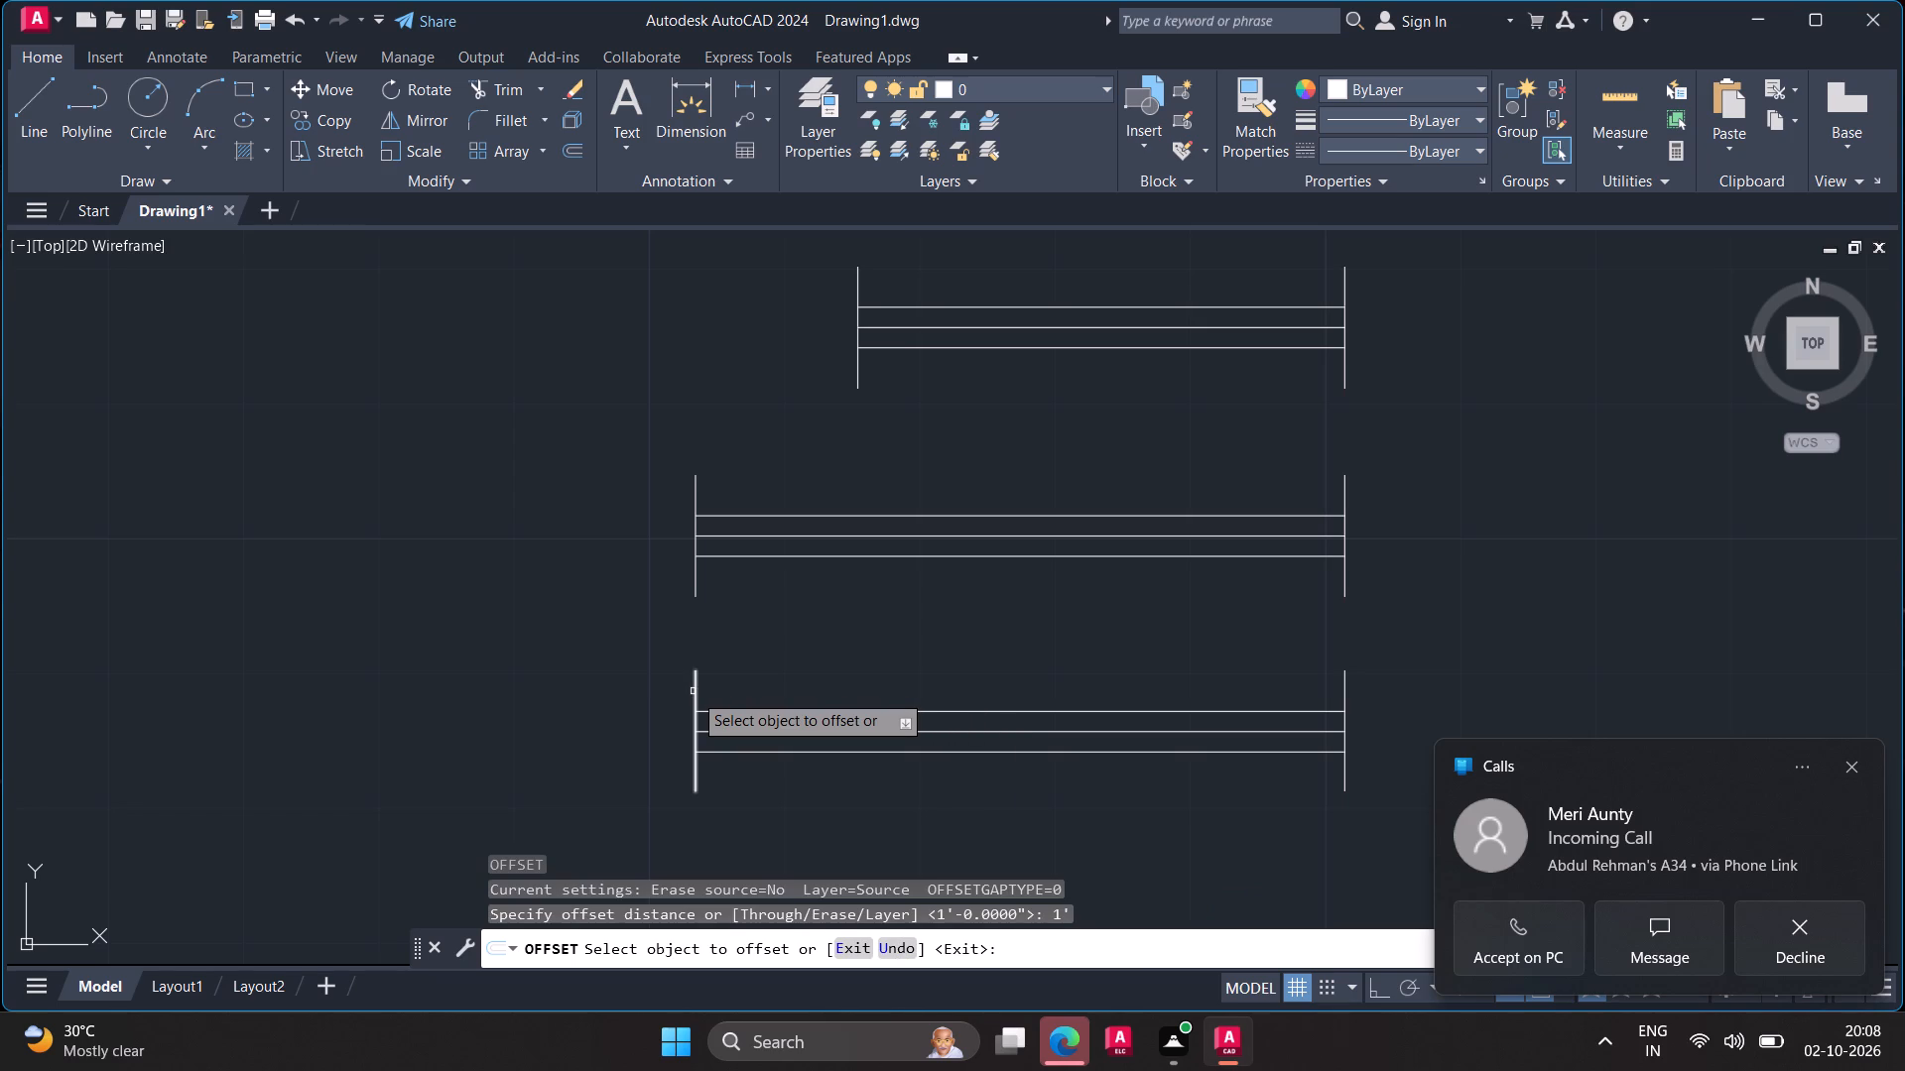
left_click(693, 692)
left_click(648, 691)
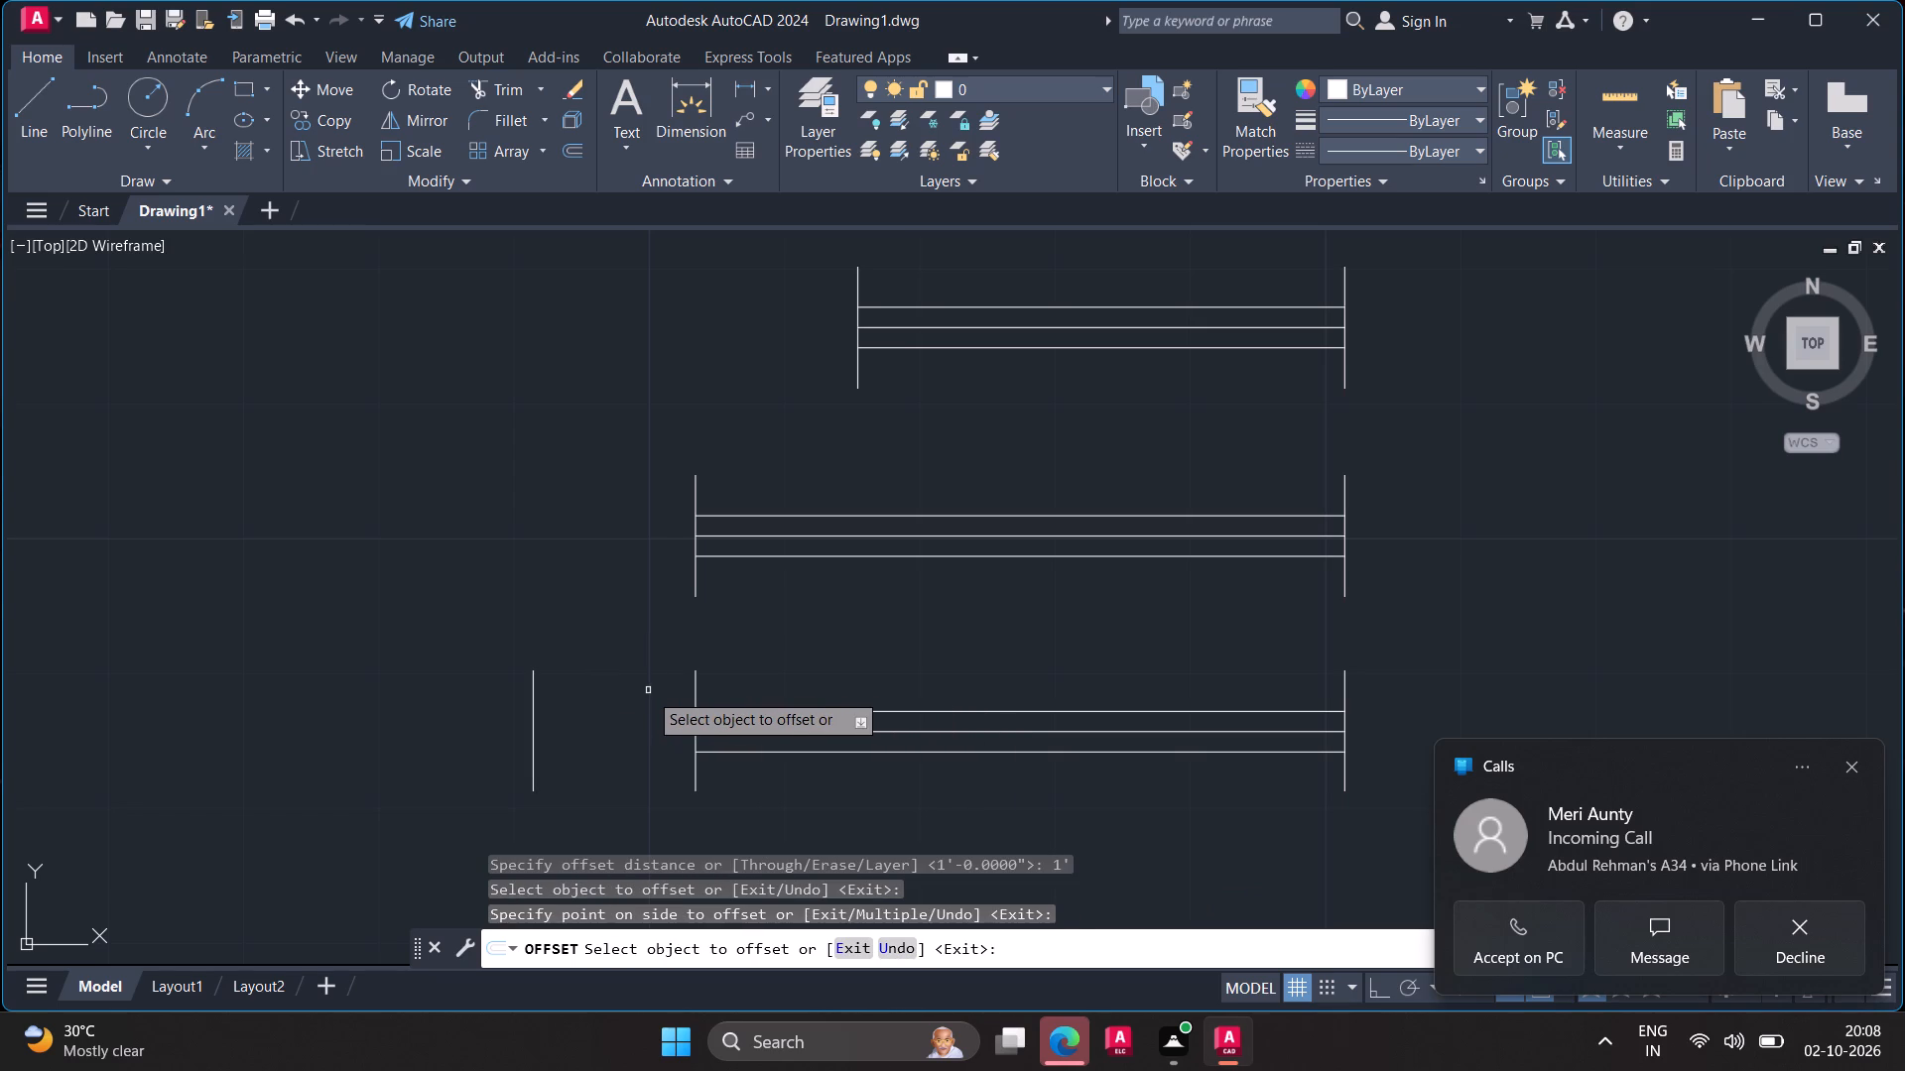
key("Escape")
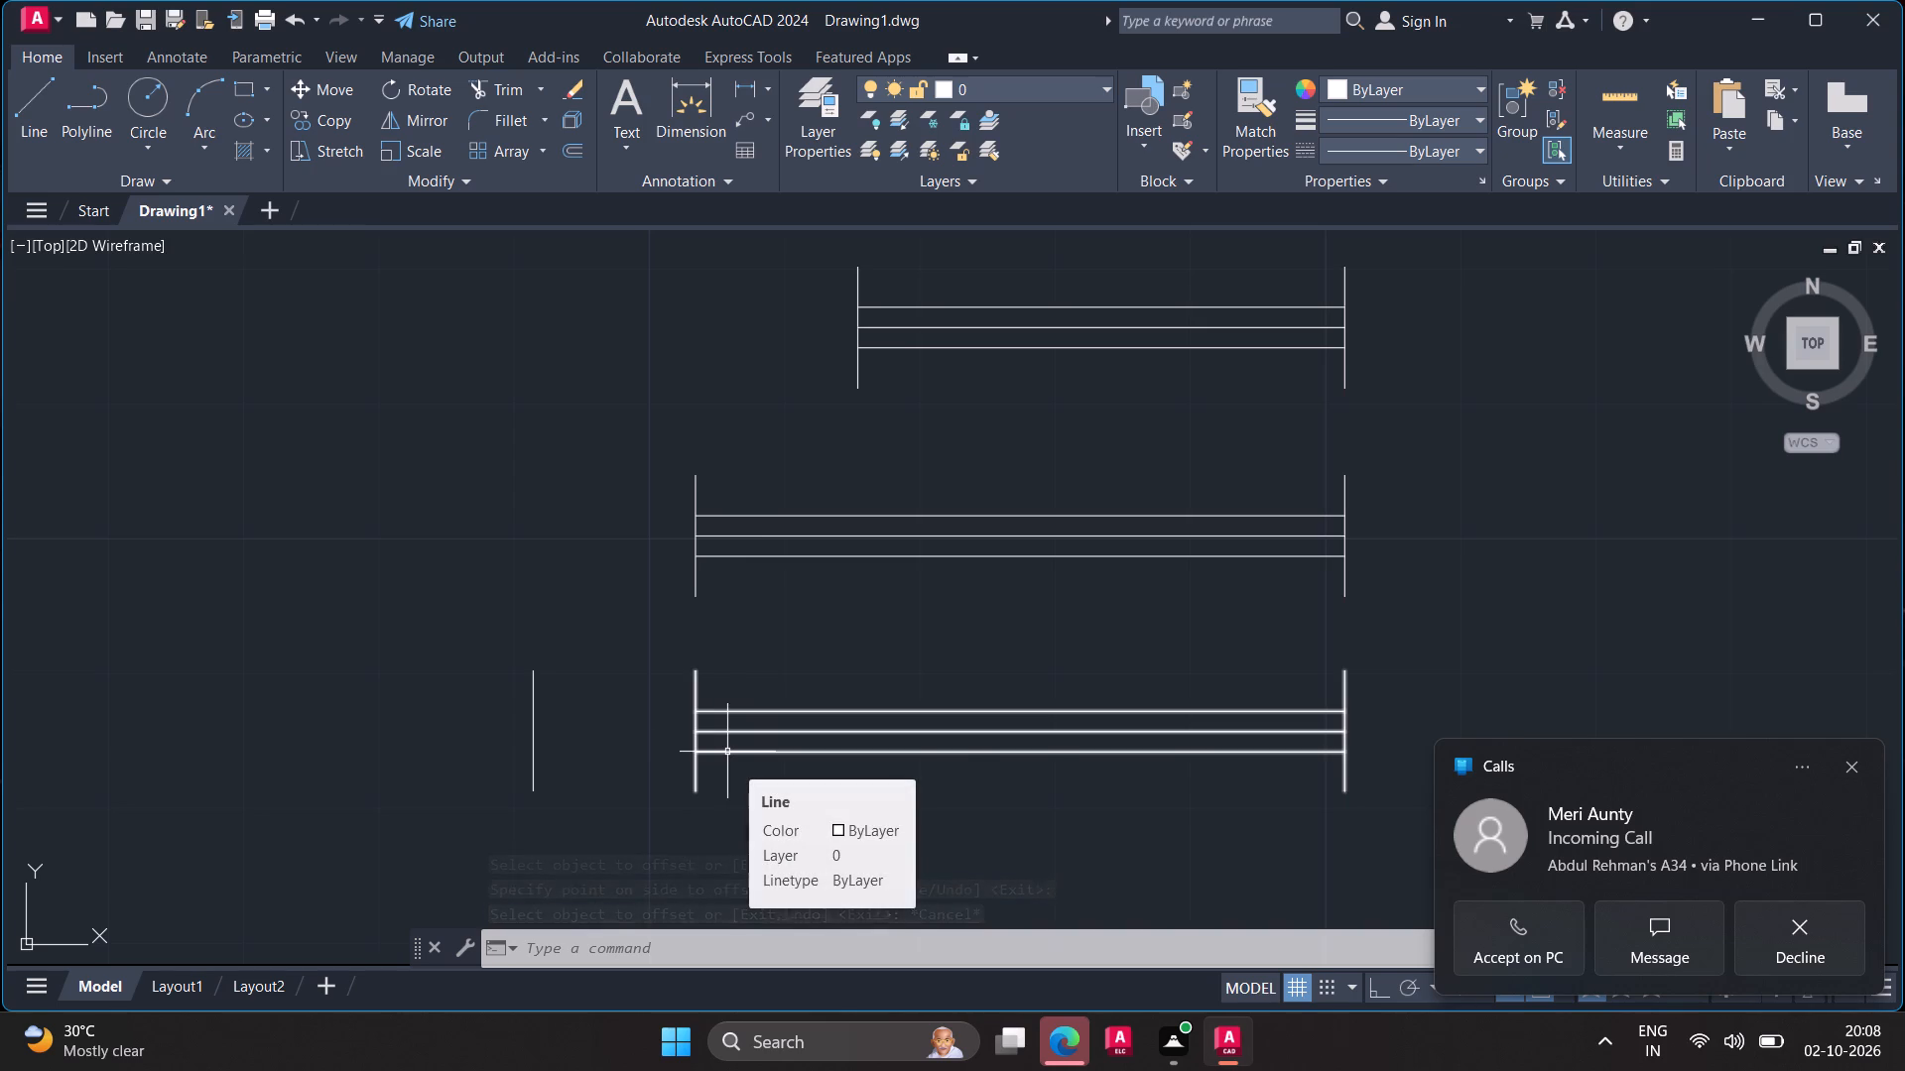
Extend the bottom window's three horizontal lines westward to the offset end line.
type("ex")
key("space")
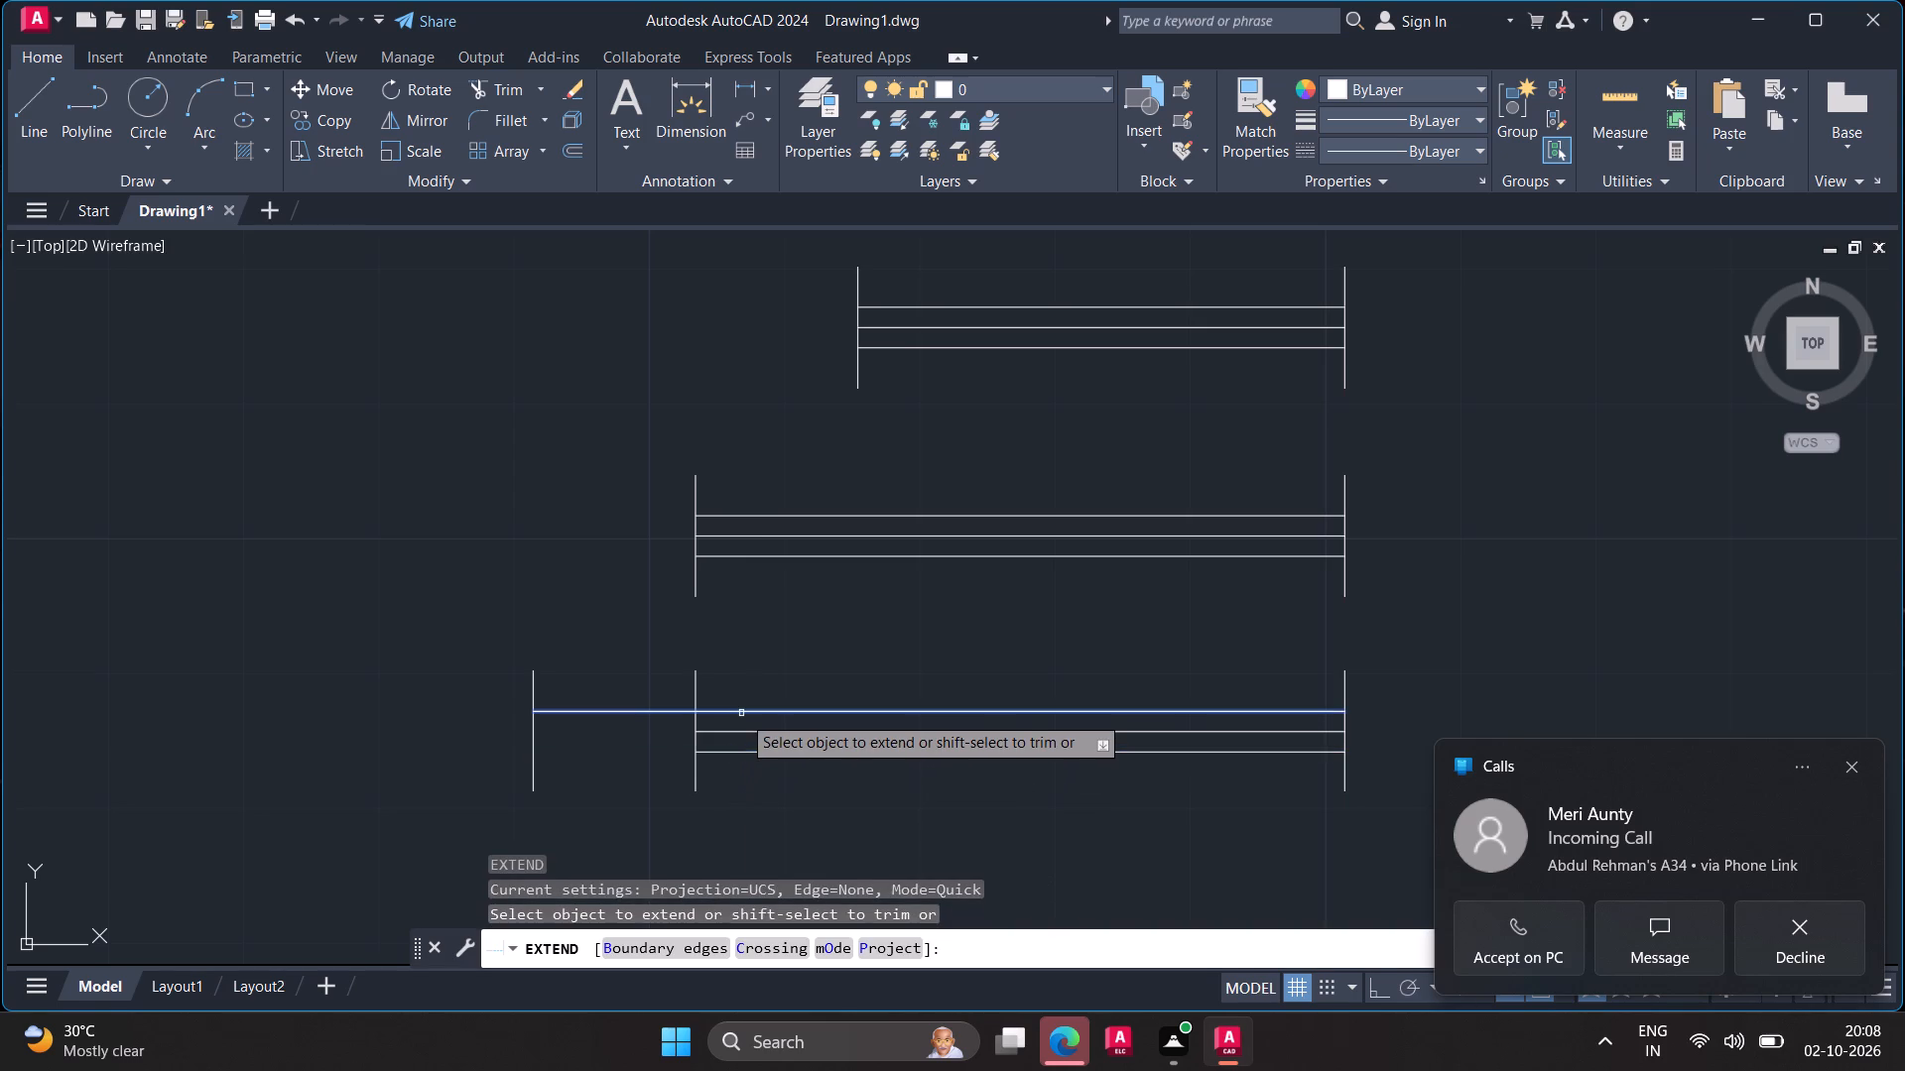
left_click_drag(756, 681, 772, 843)
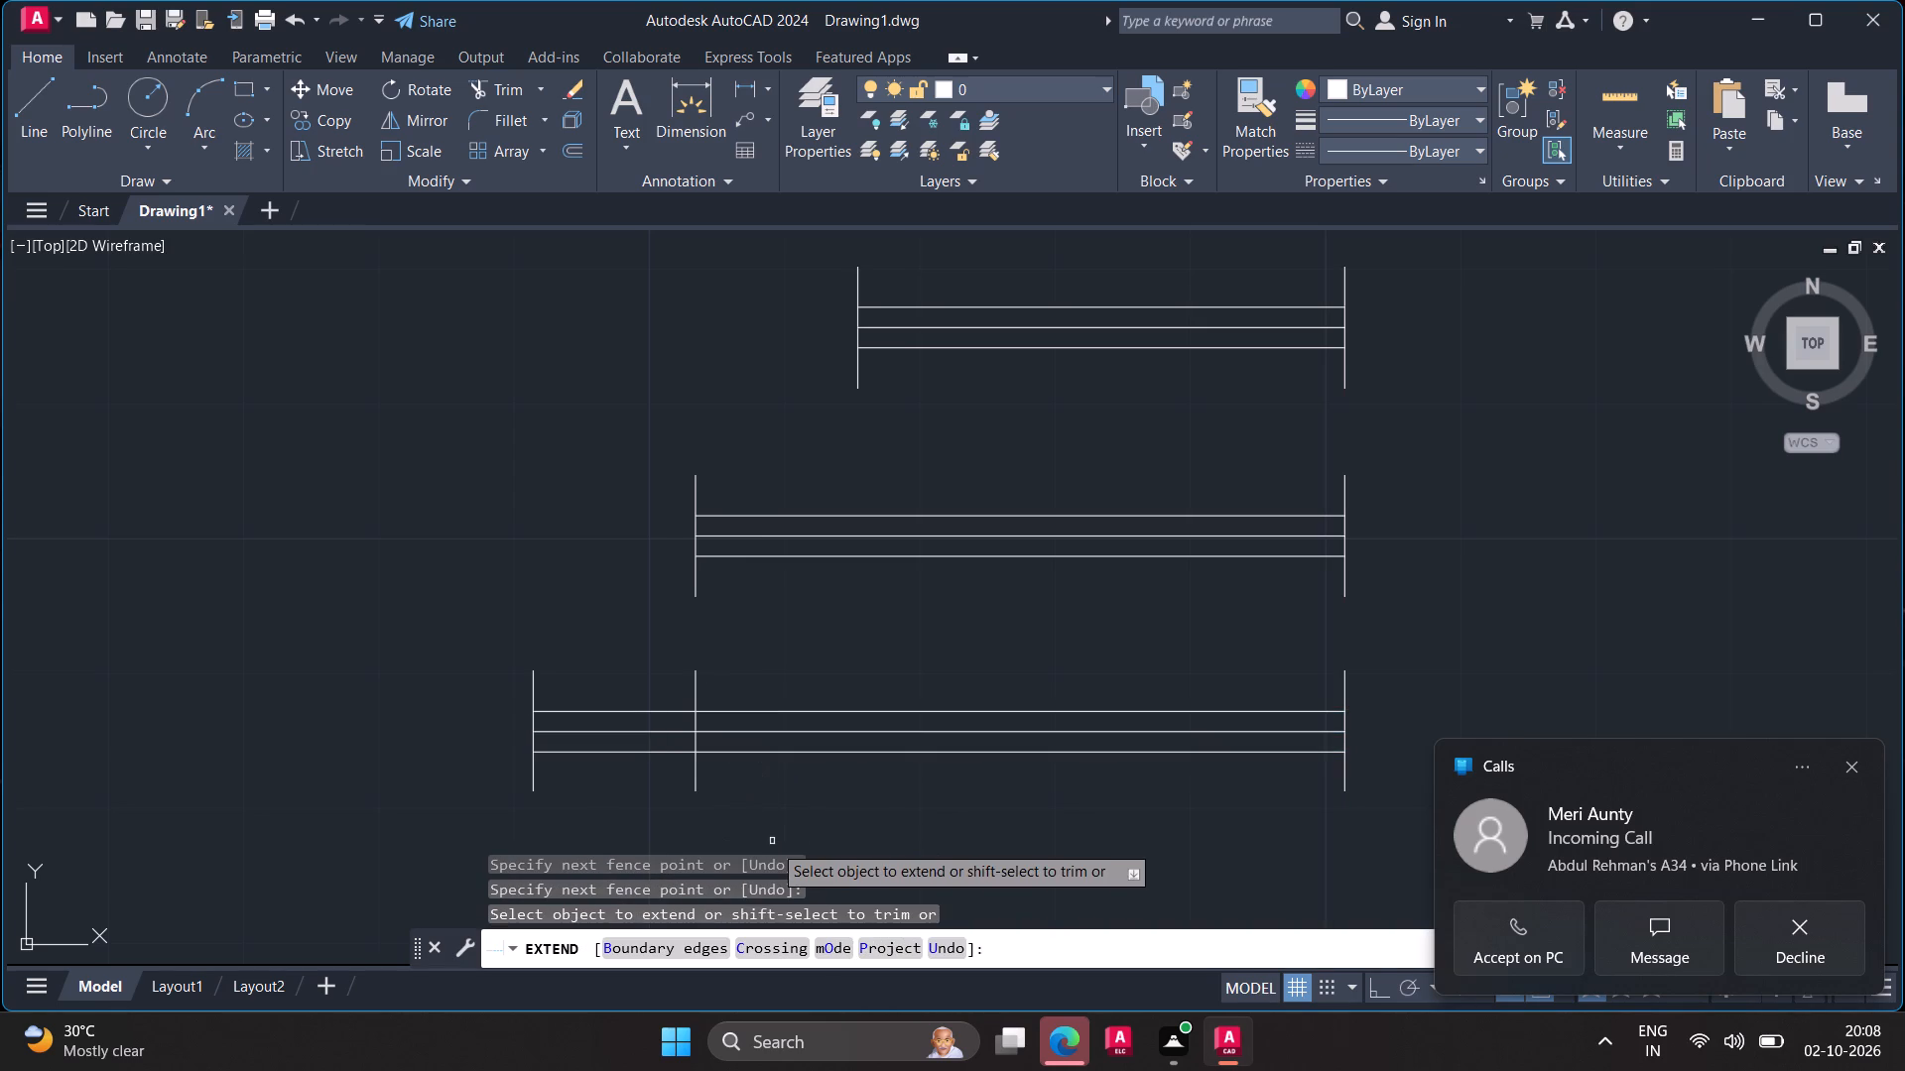
key("Escape")
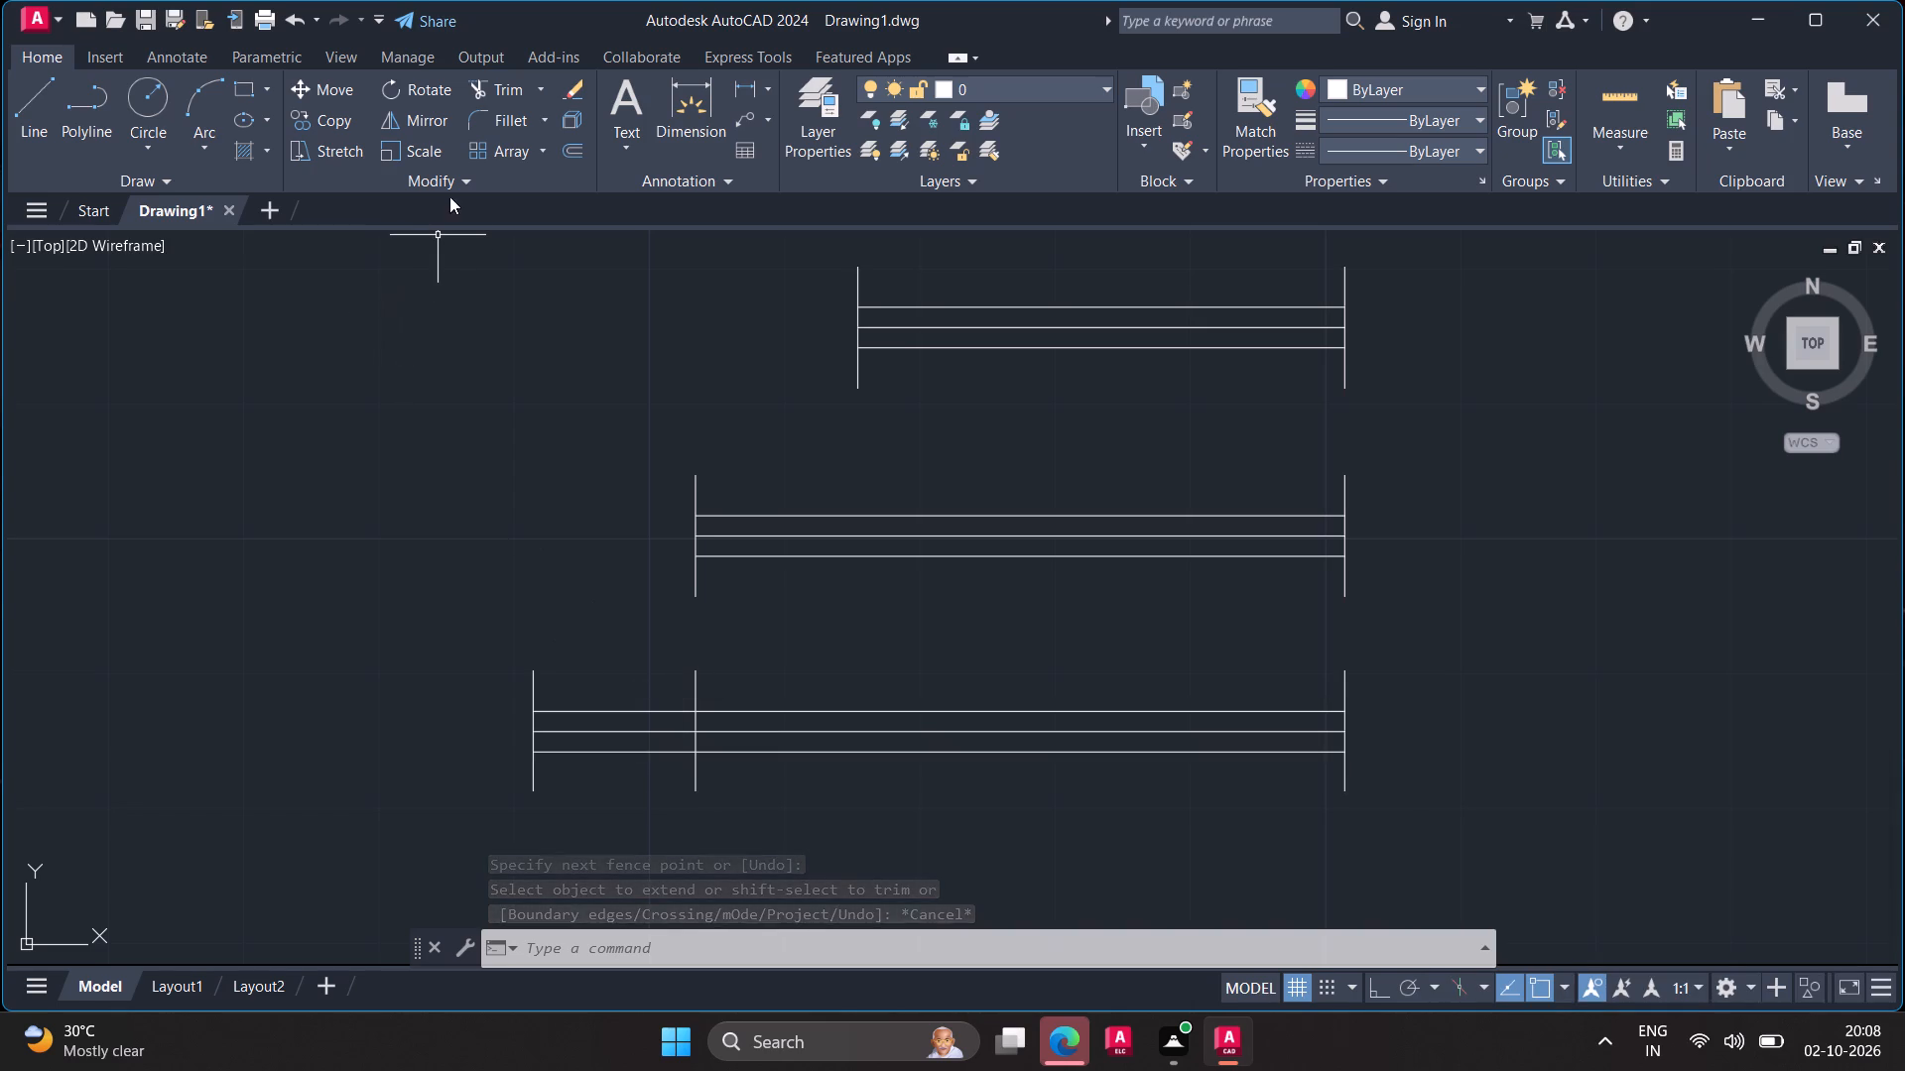
Trim away every segment of the bottom window's former west end line crossing the horizontal lines.
left_click(494, 91)
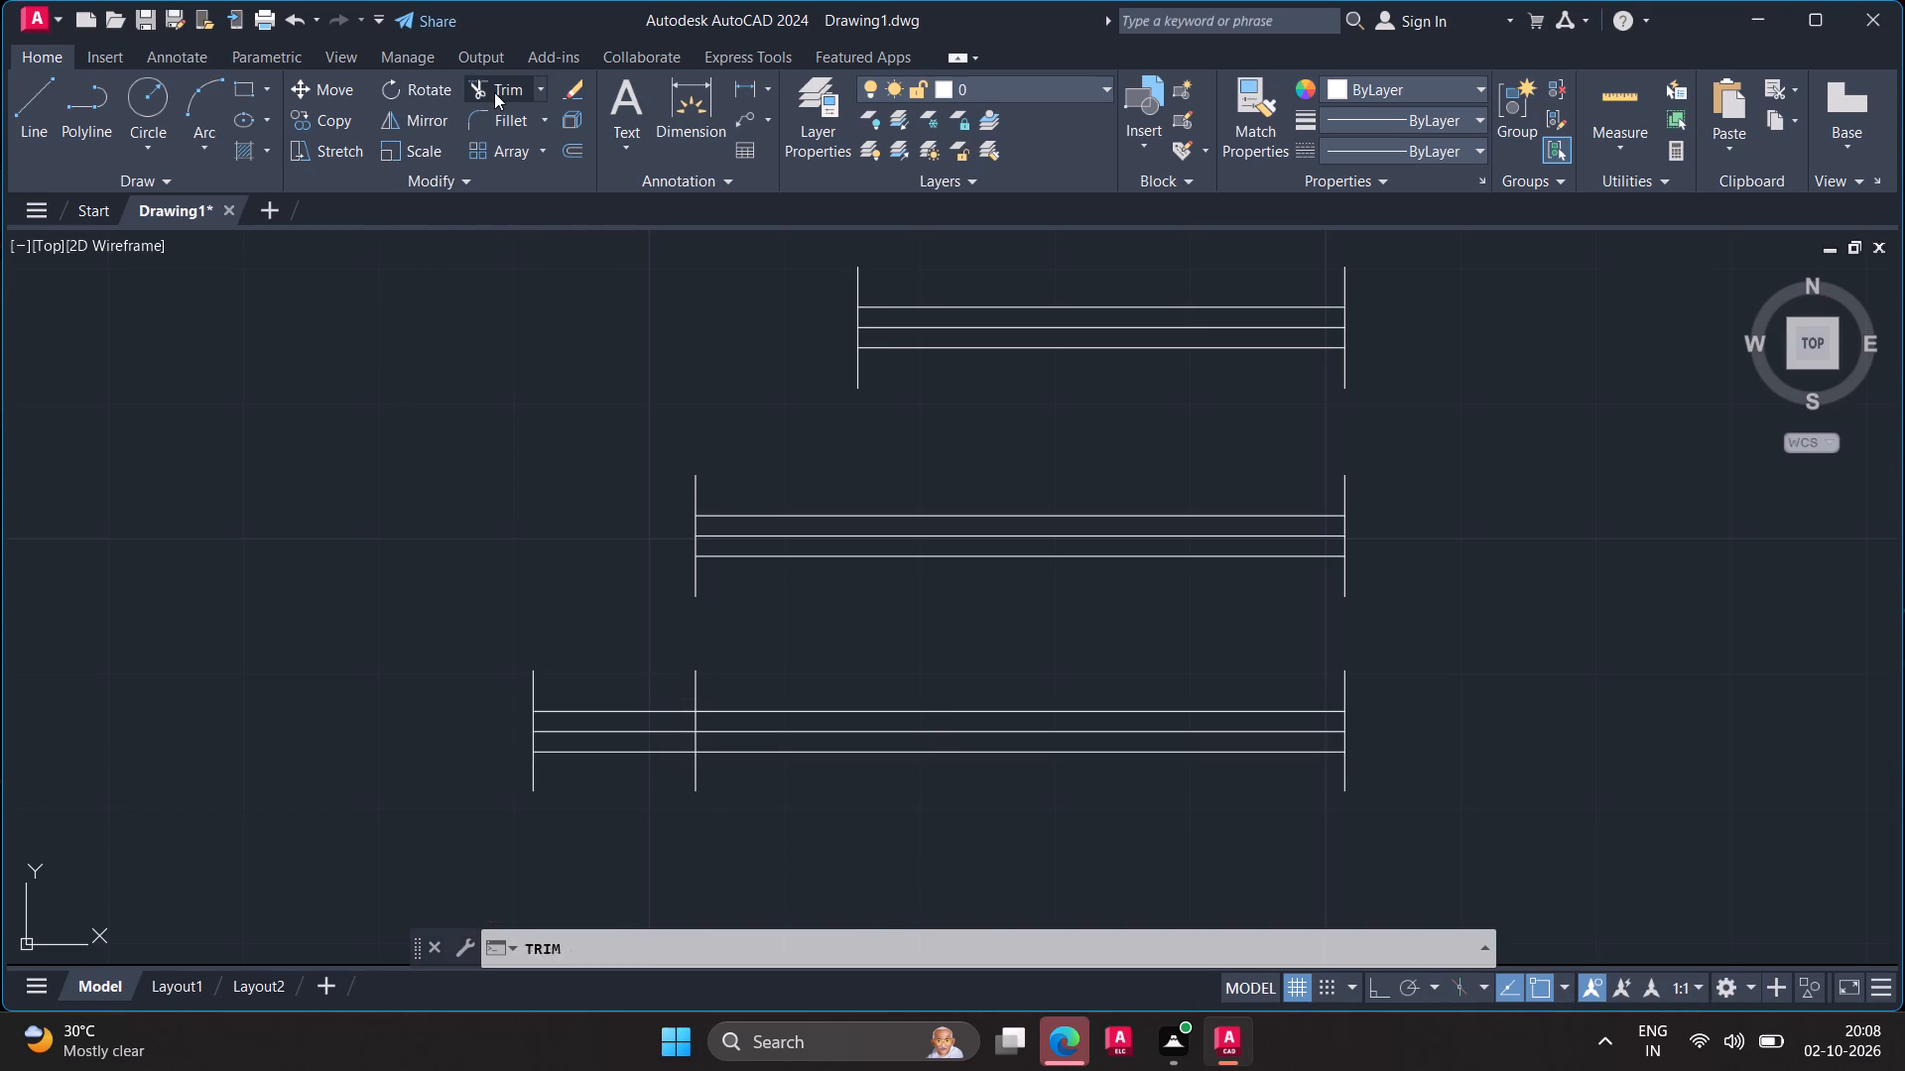
left_click(696, 688)
left_click(698, 726)
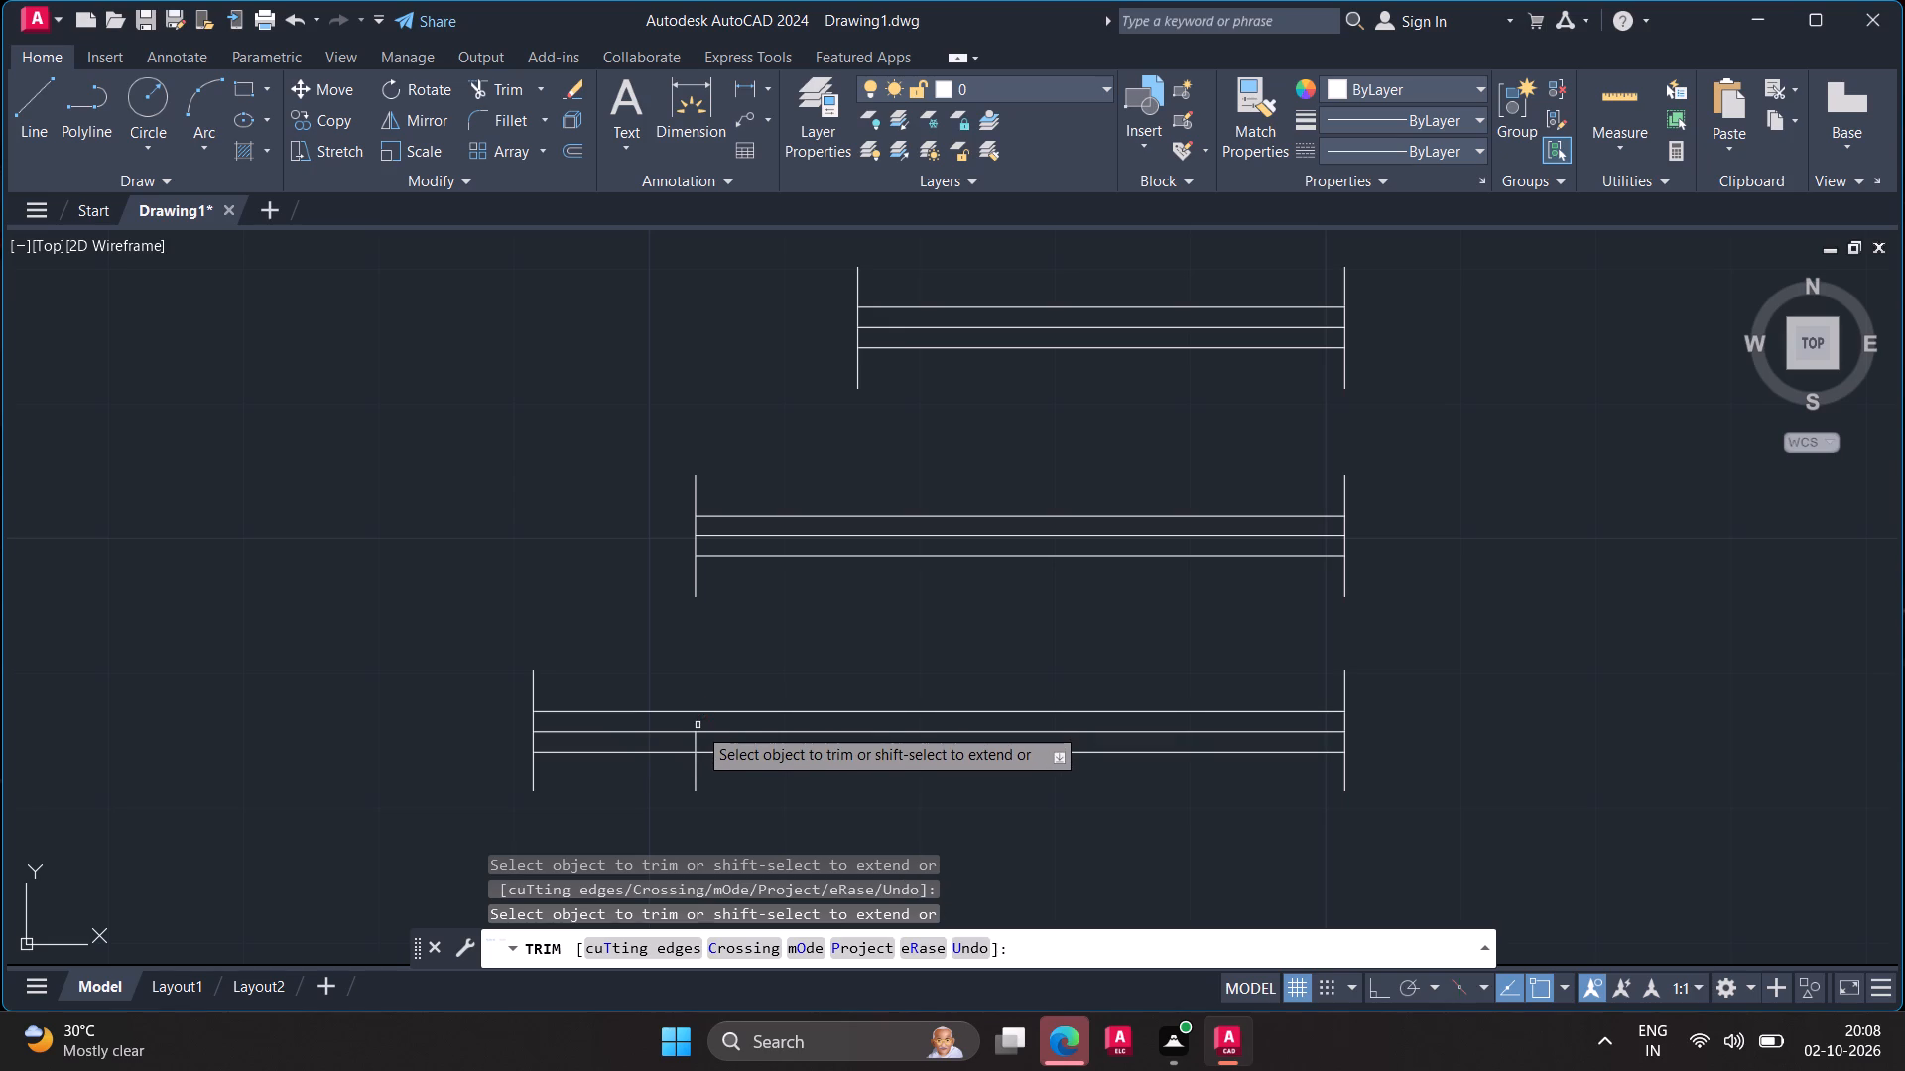
left_click(697, 744)
left_click(693, 779)
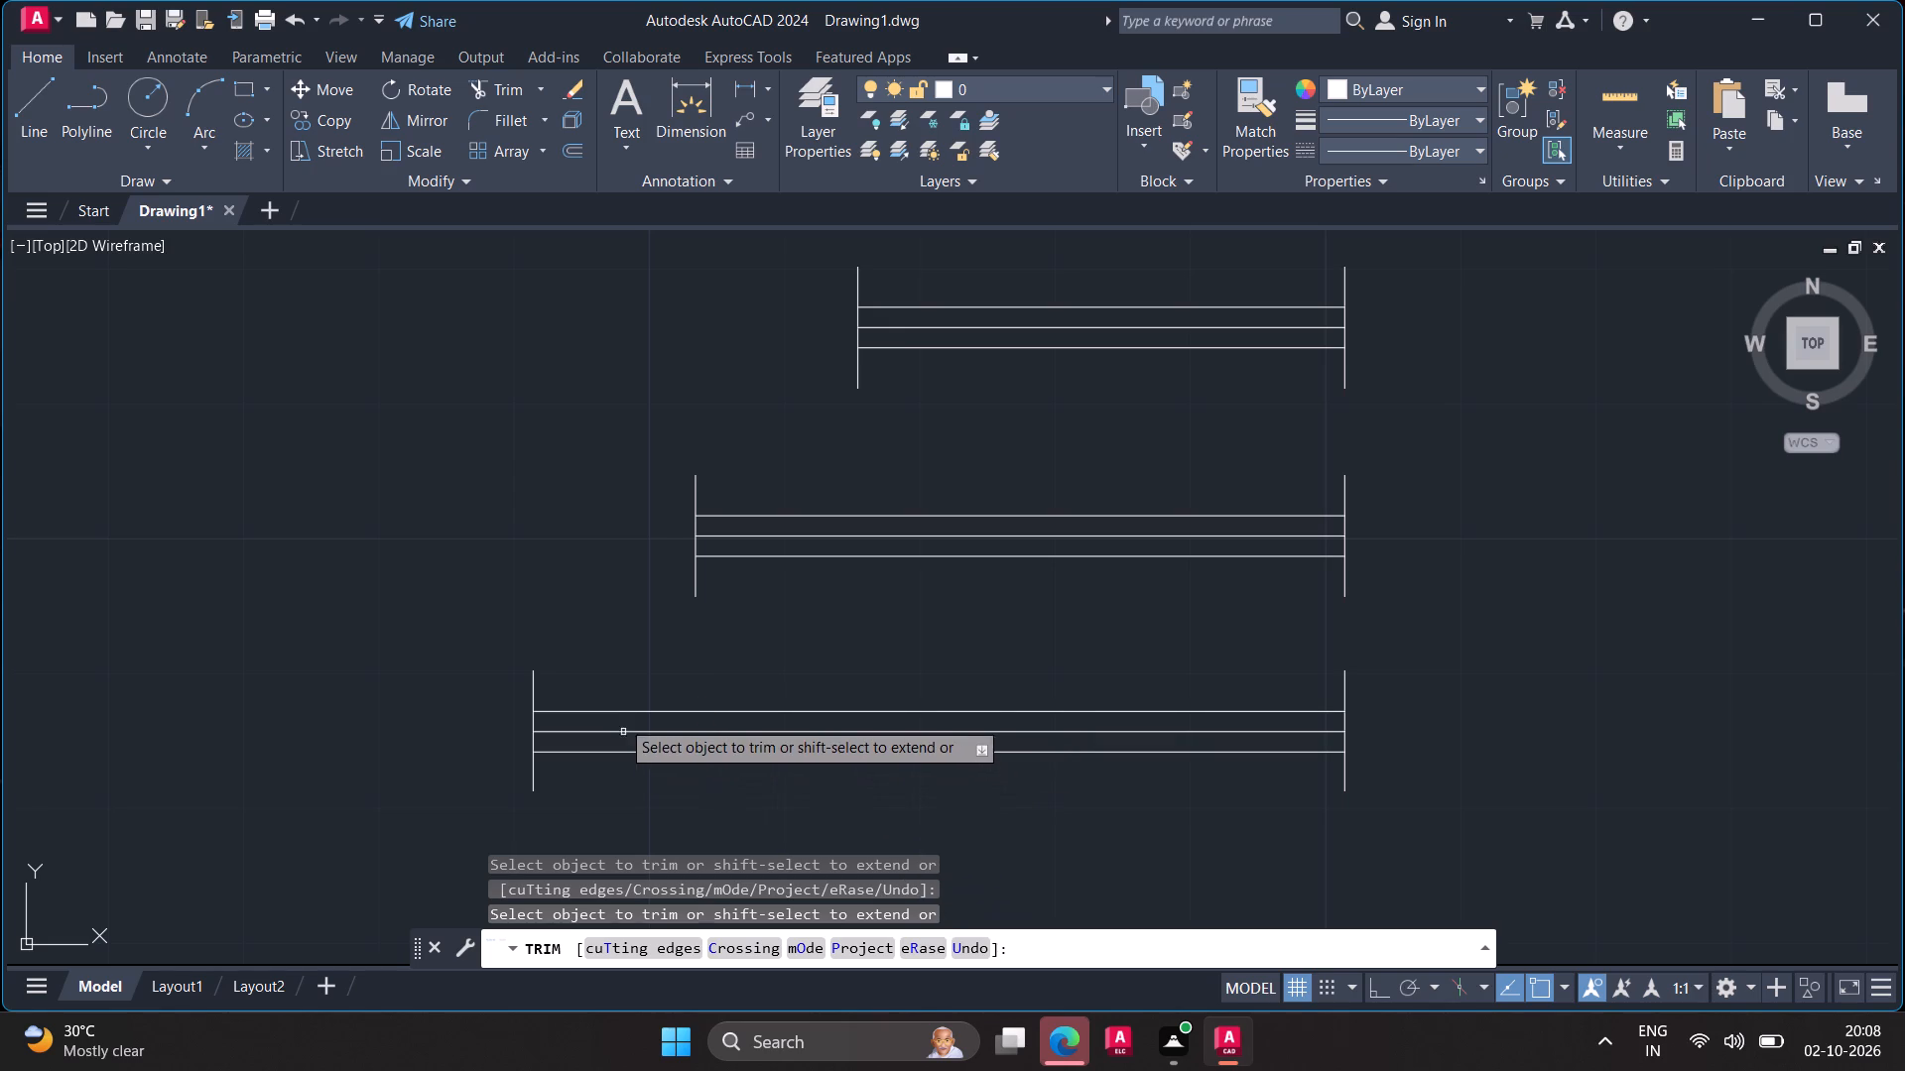
key("Escape")
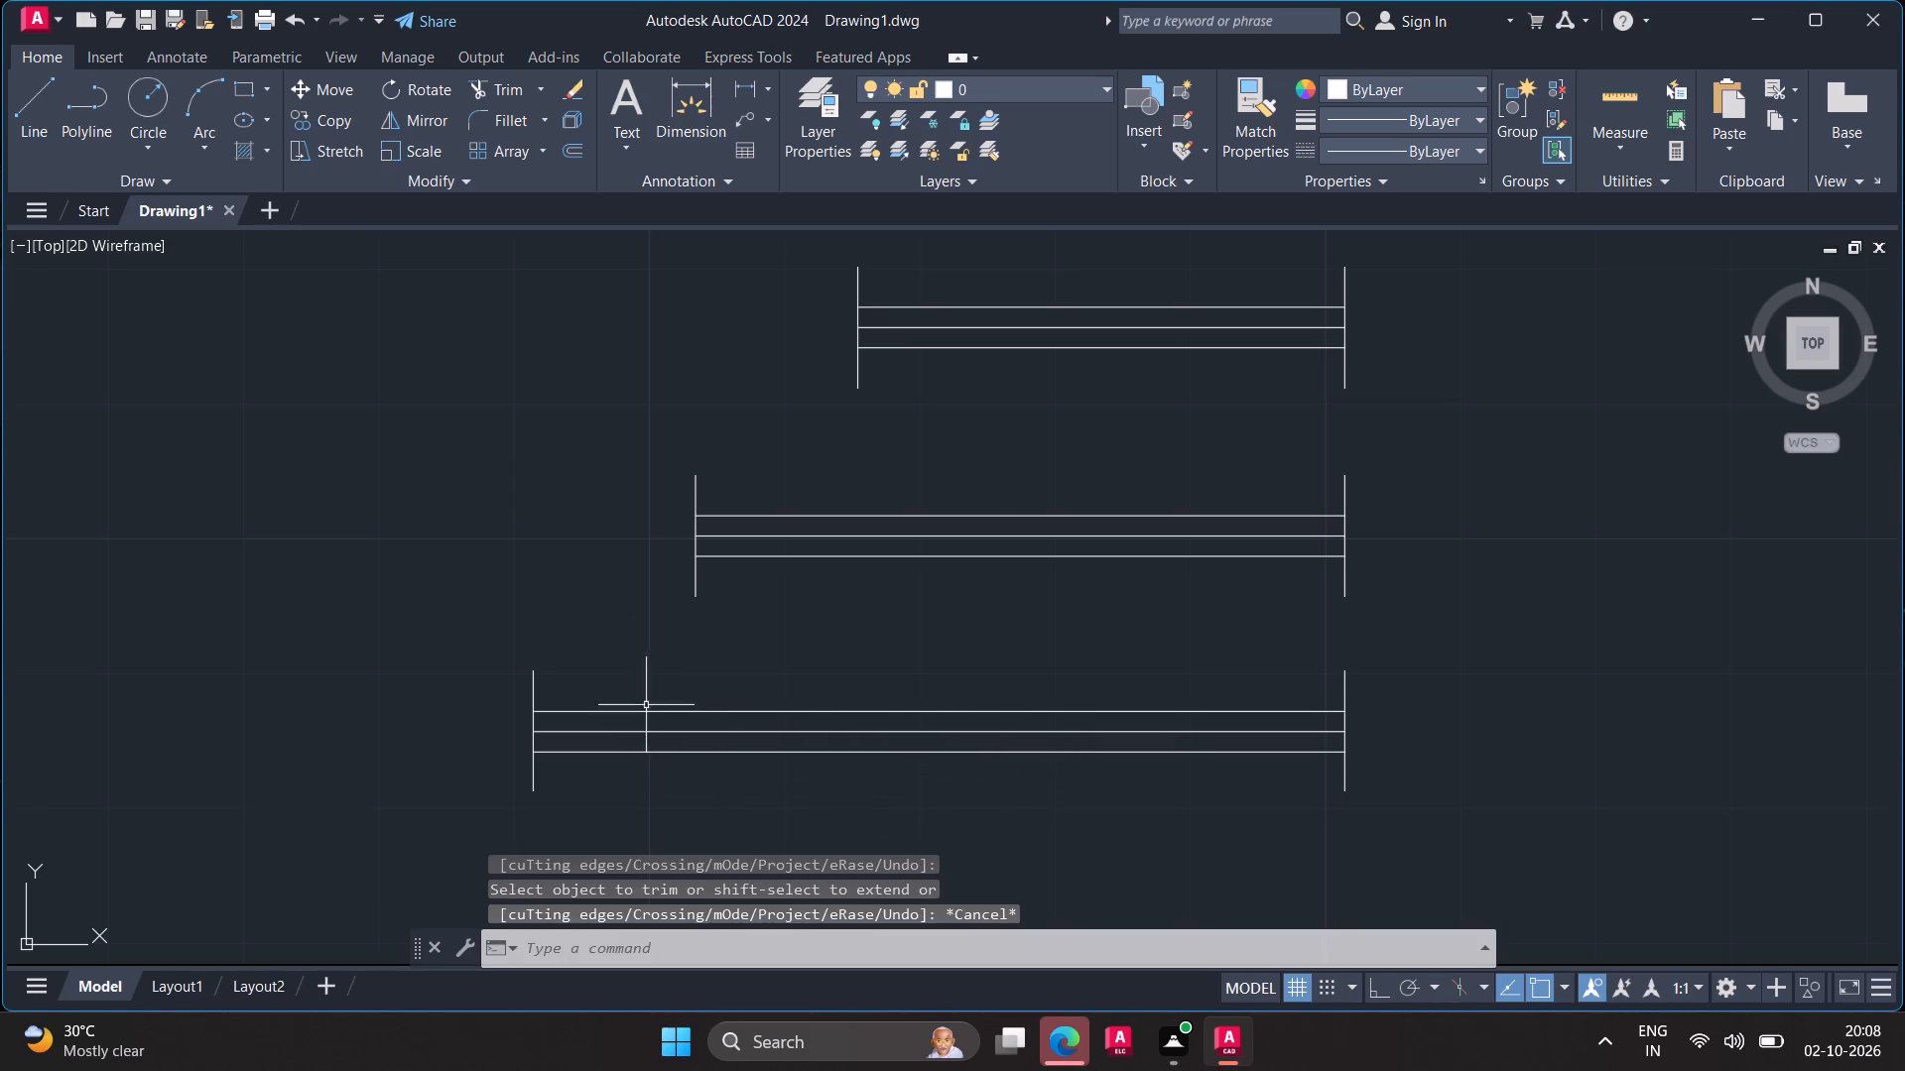
Copy the 3' window group straight up, placing the duplicate directly above the original.
scroll(687, 726, "down", 2)
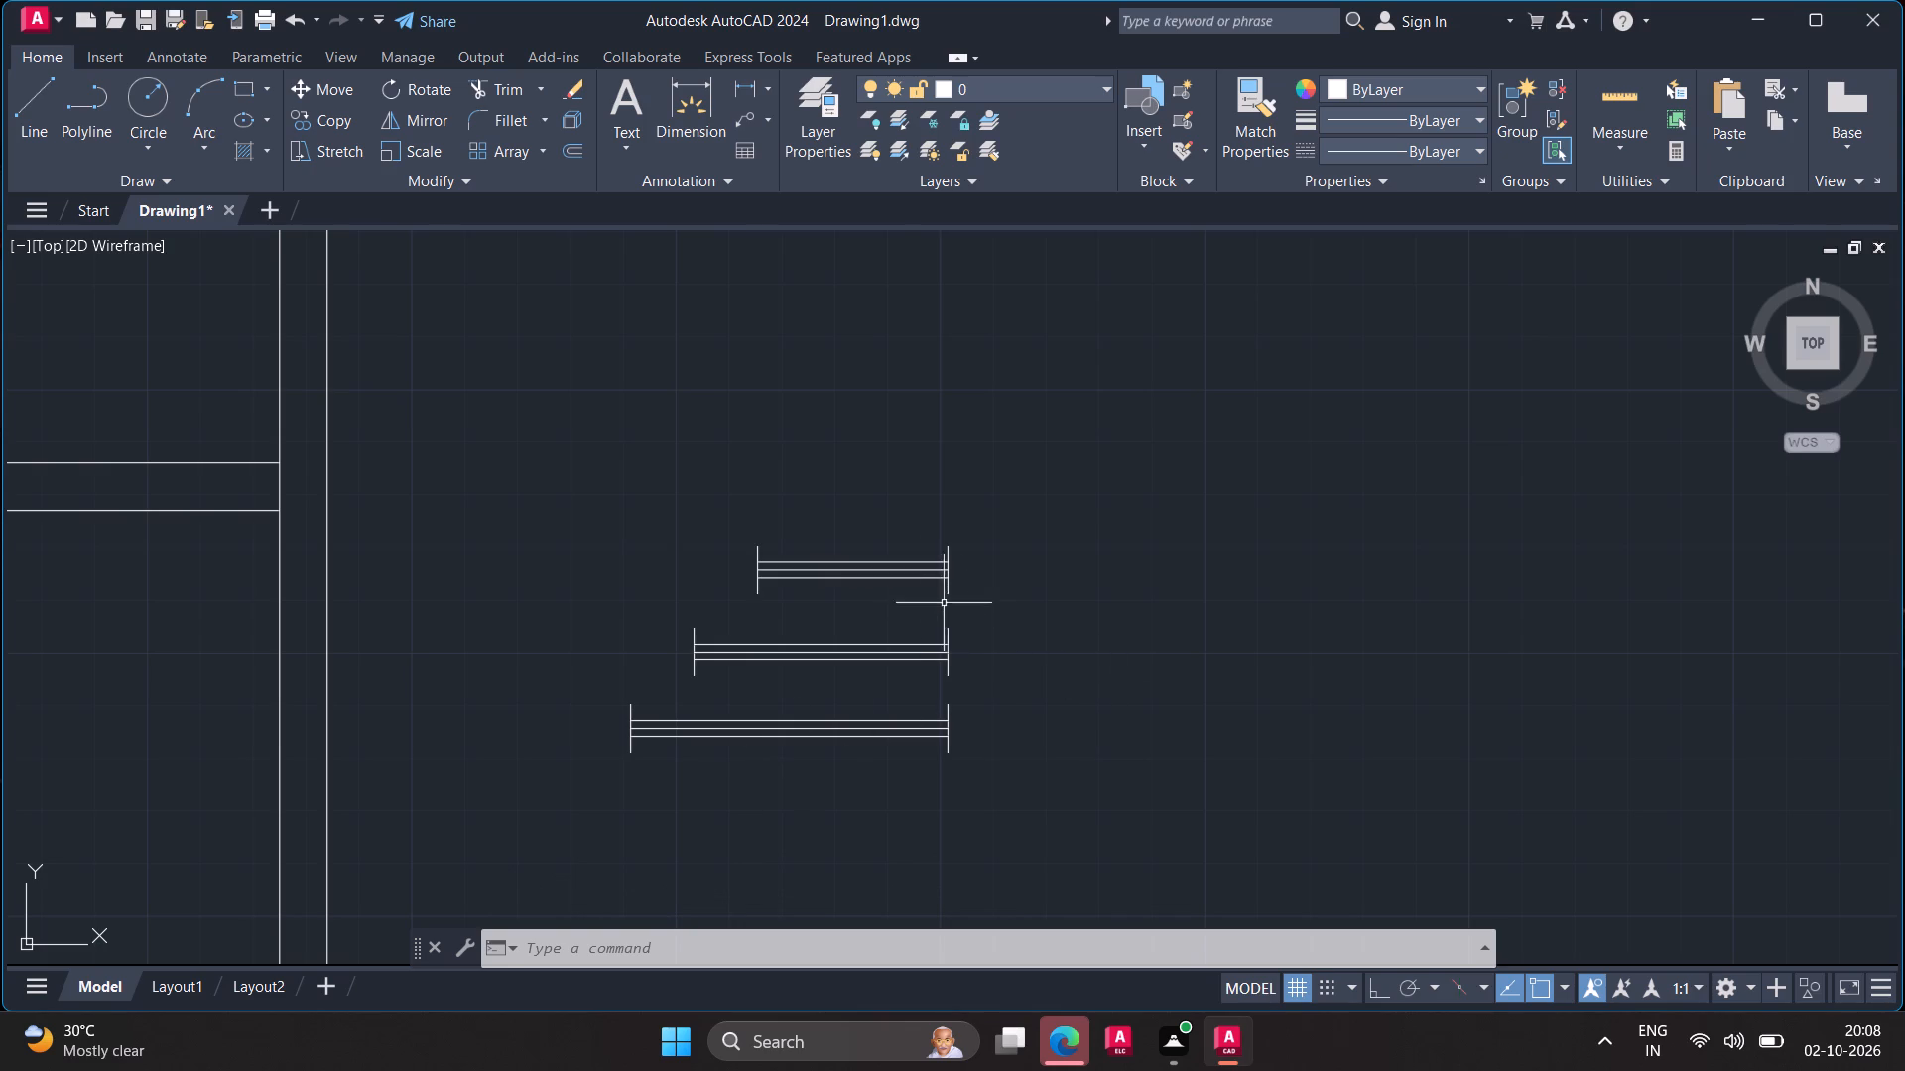
left_click(346, 116)
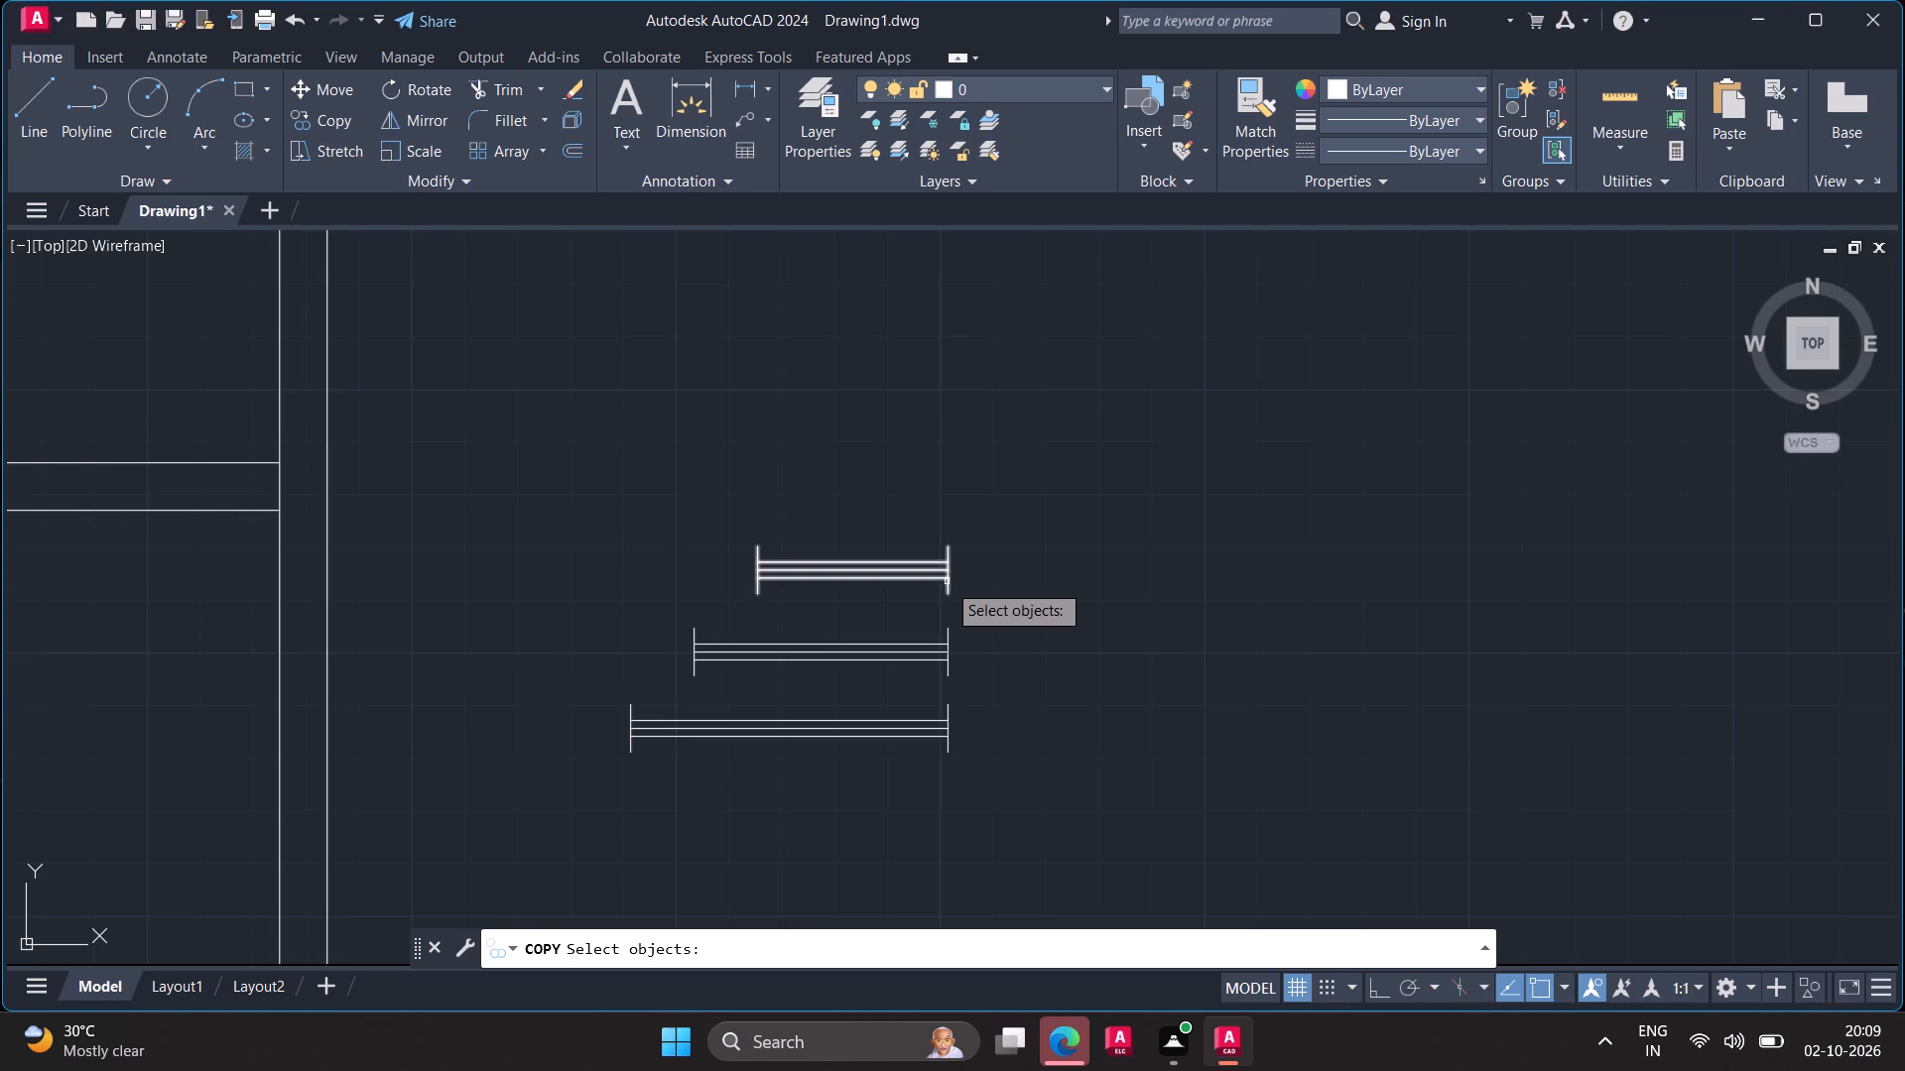
left_click(947, 581)
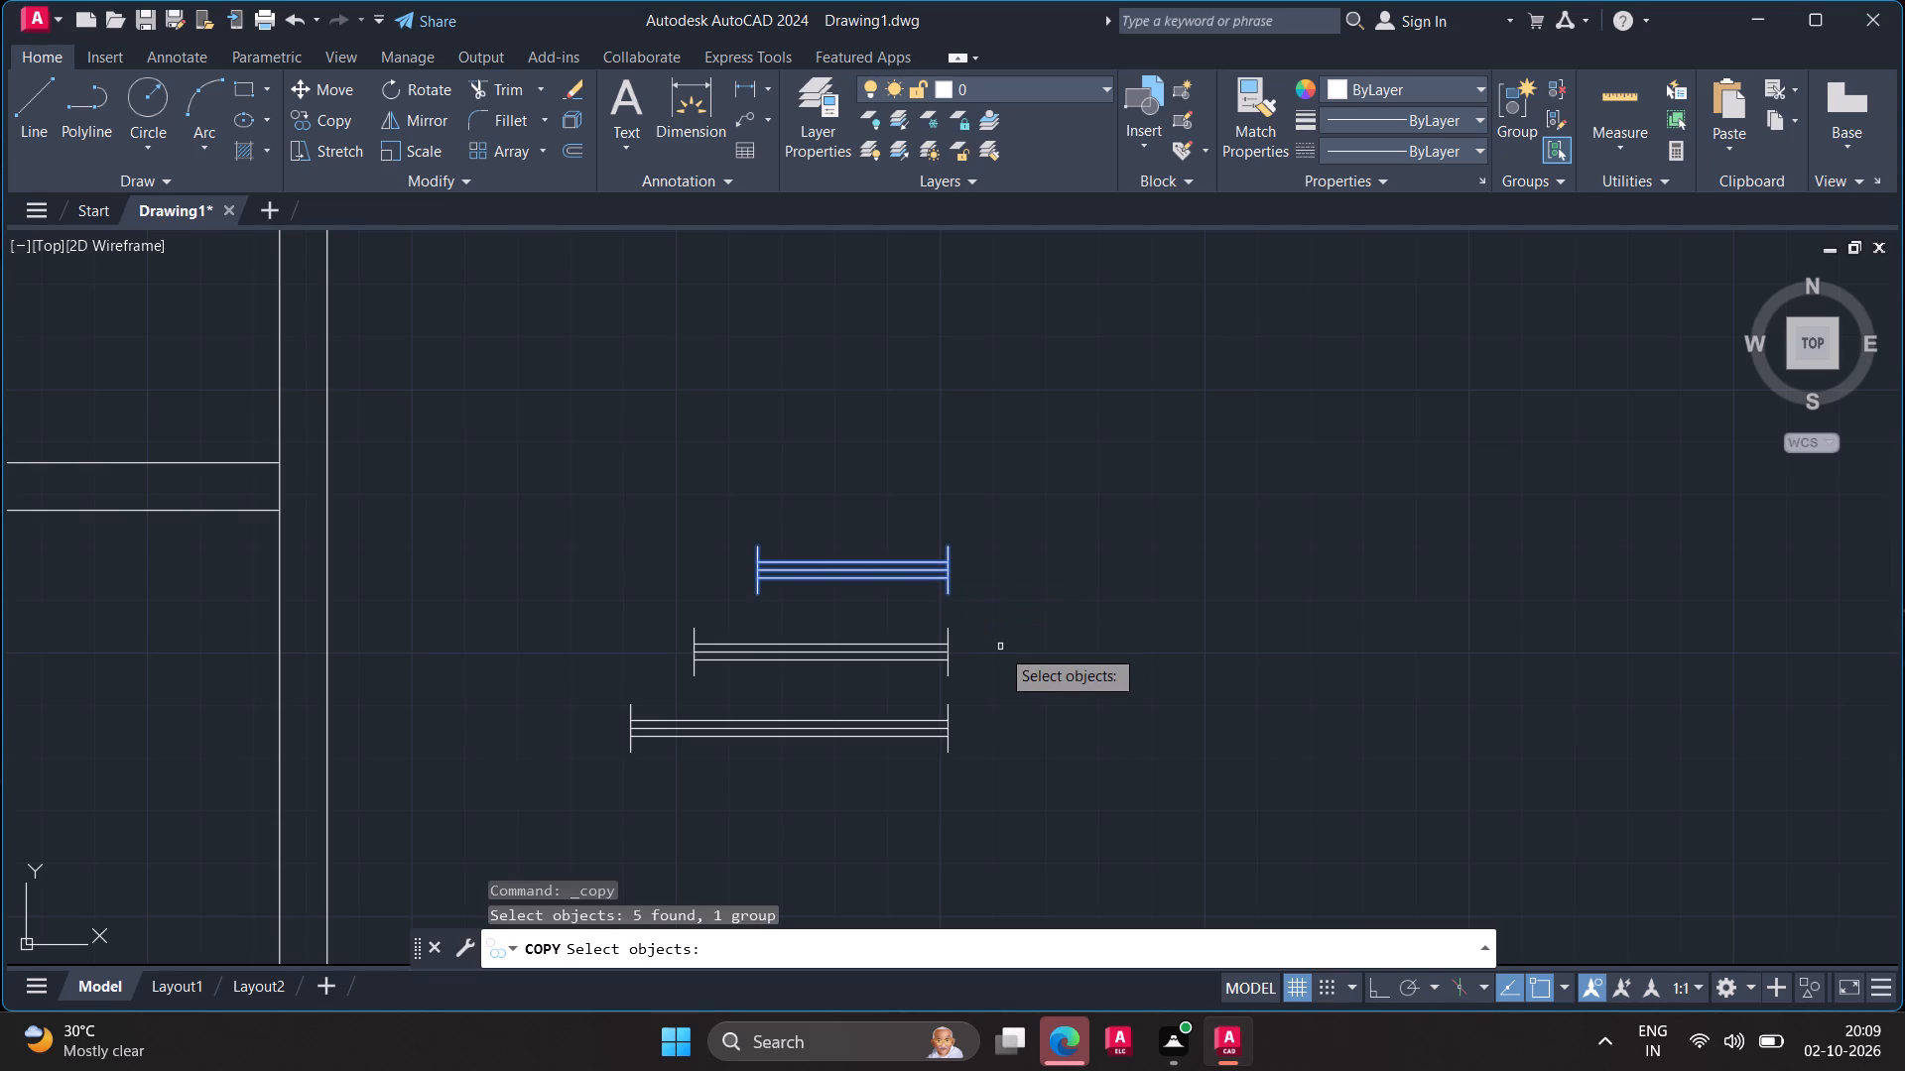
key("space")
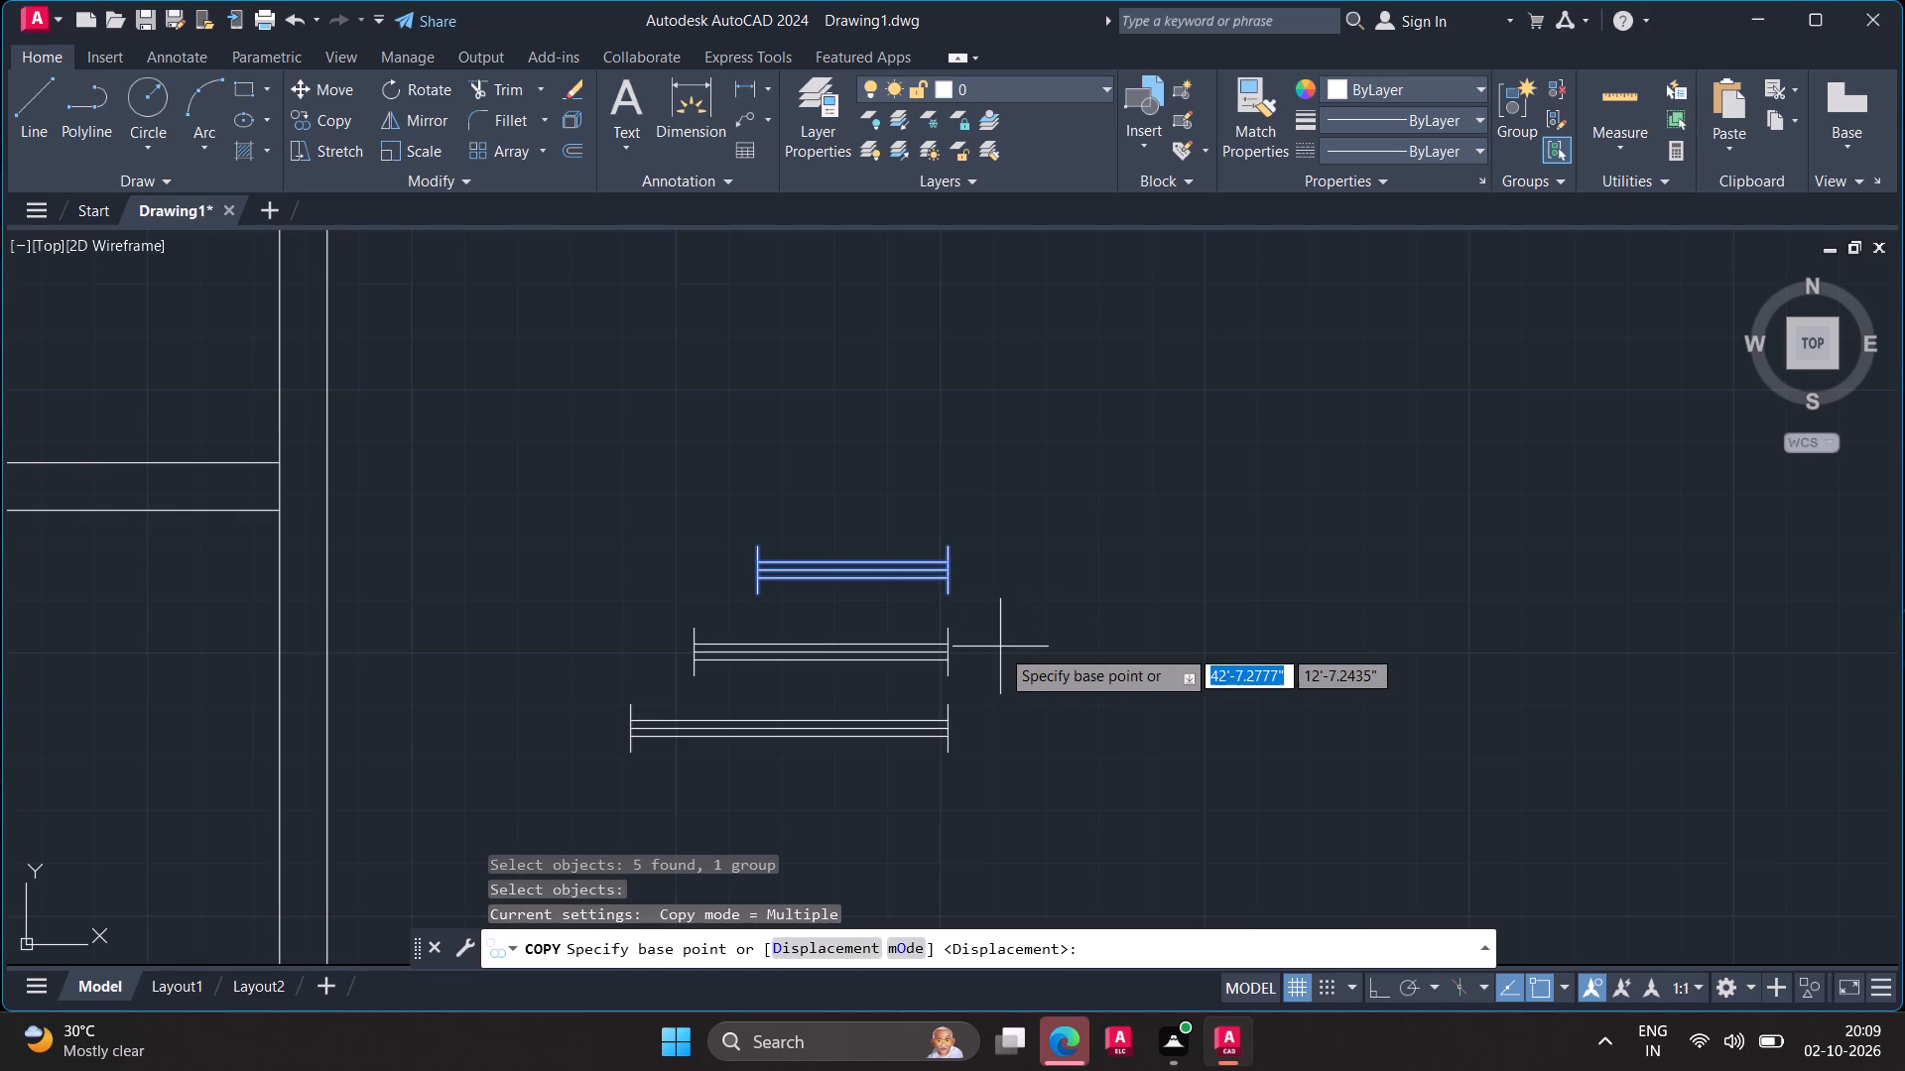
left_click(951, 567)
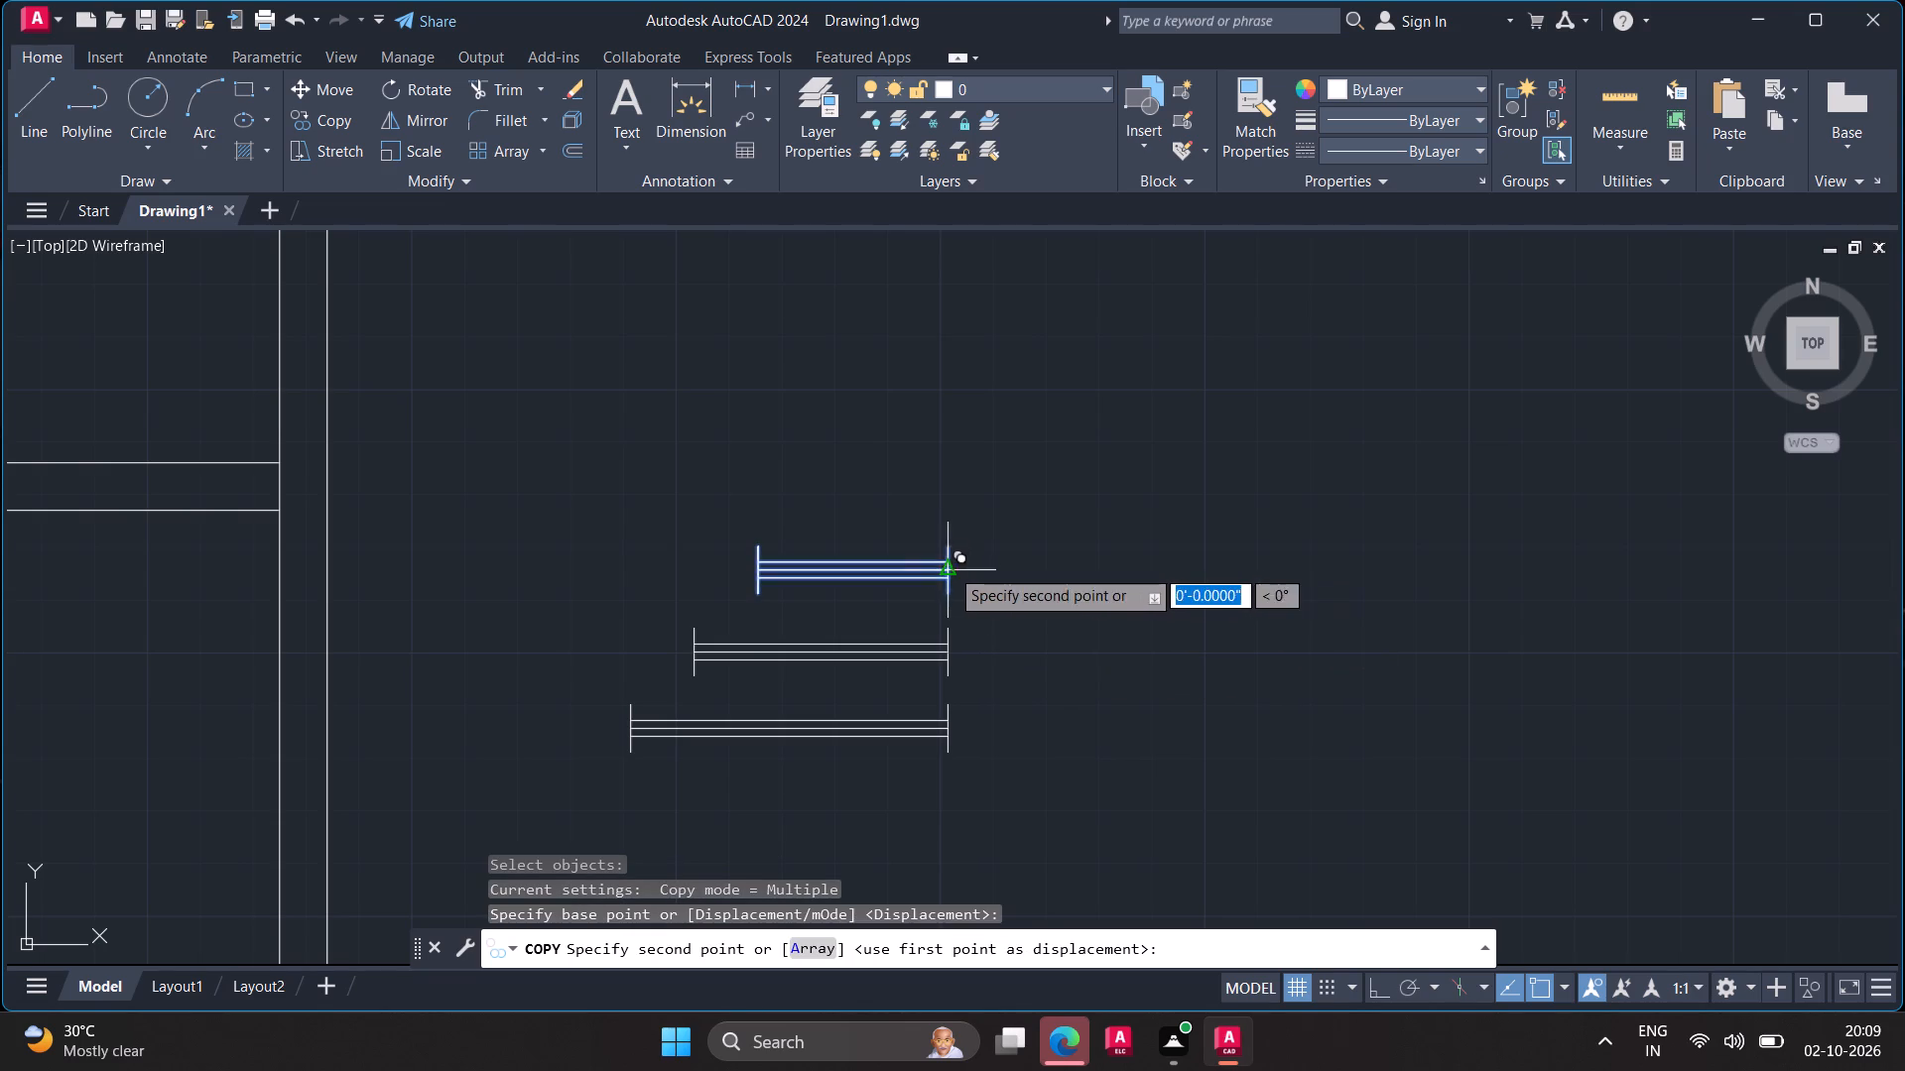
left_click(947, 508)
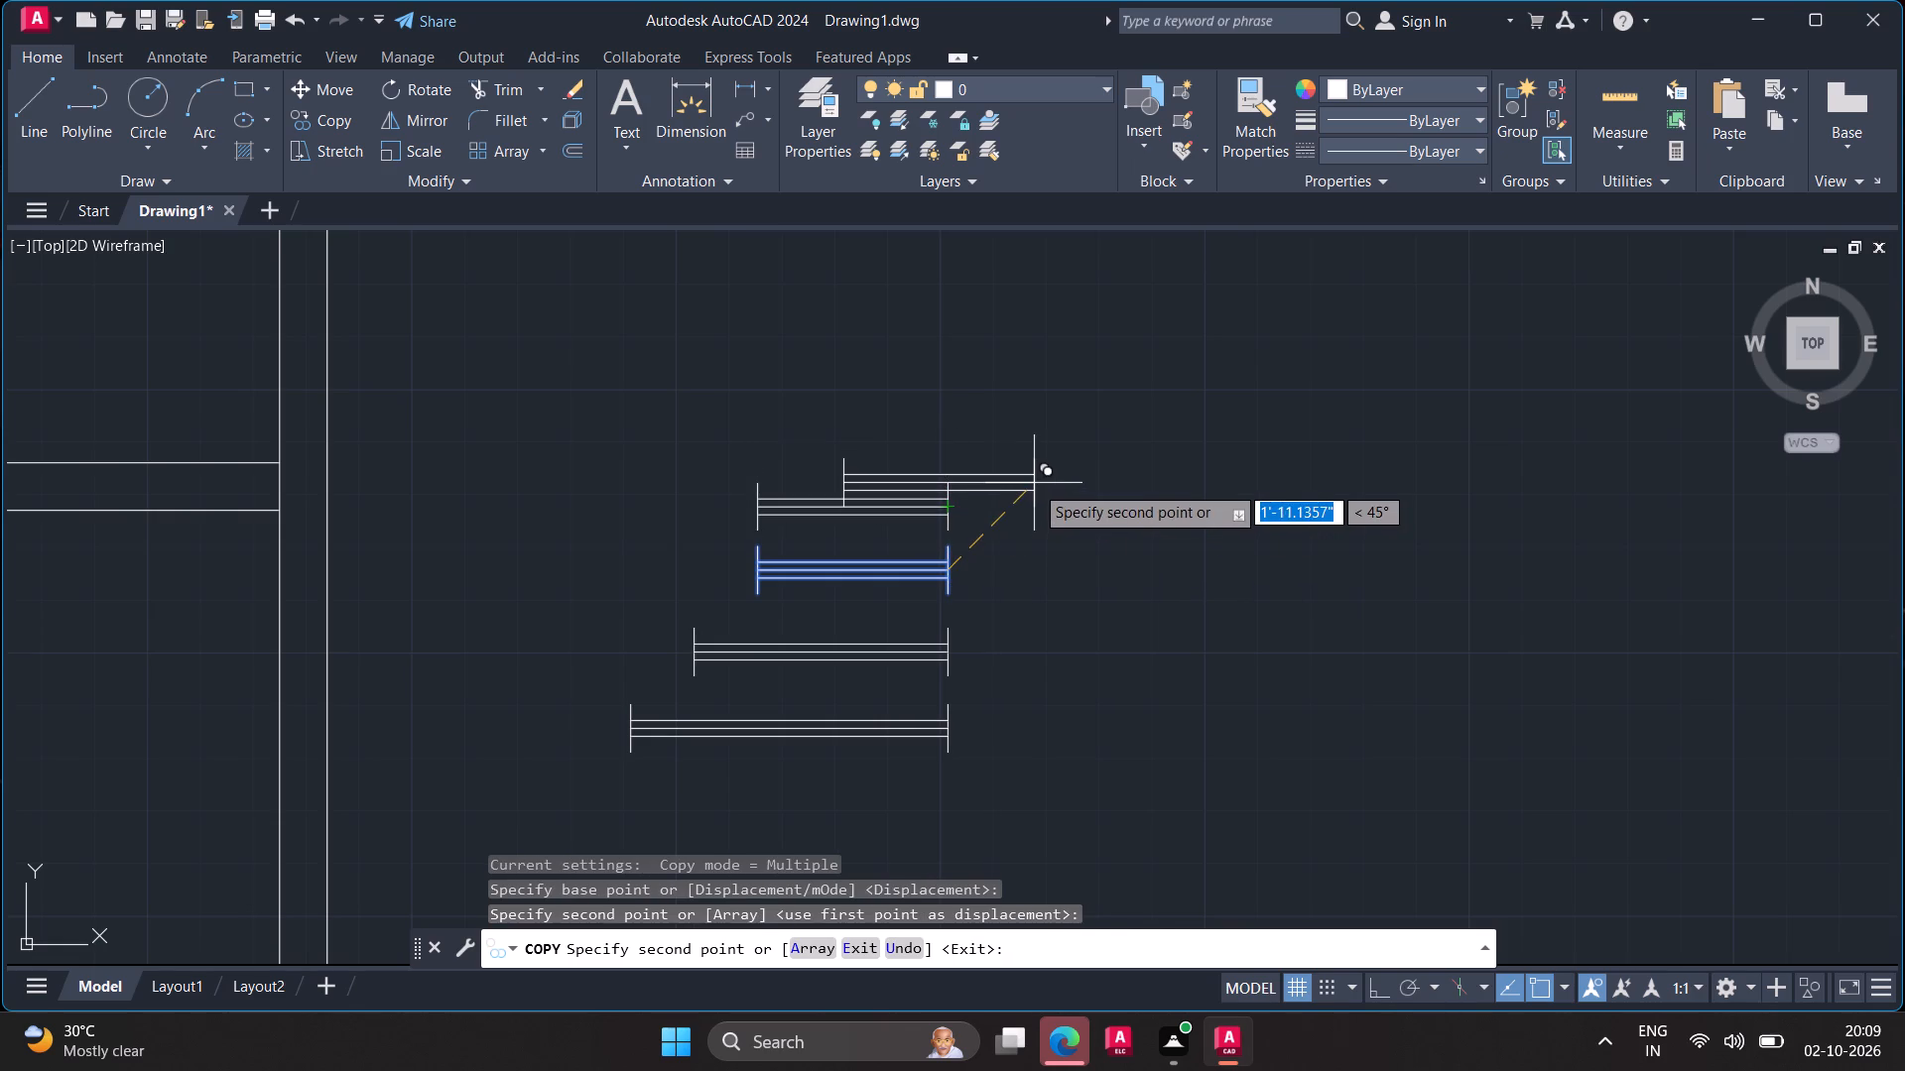
key("Escape")
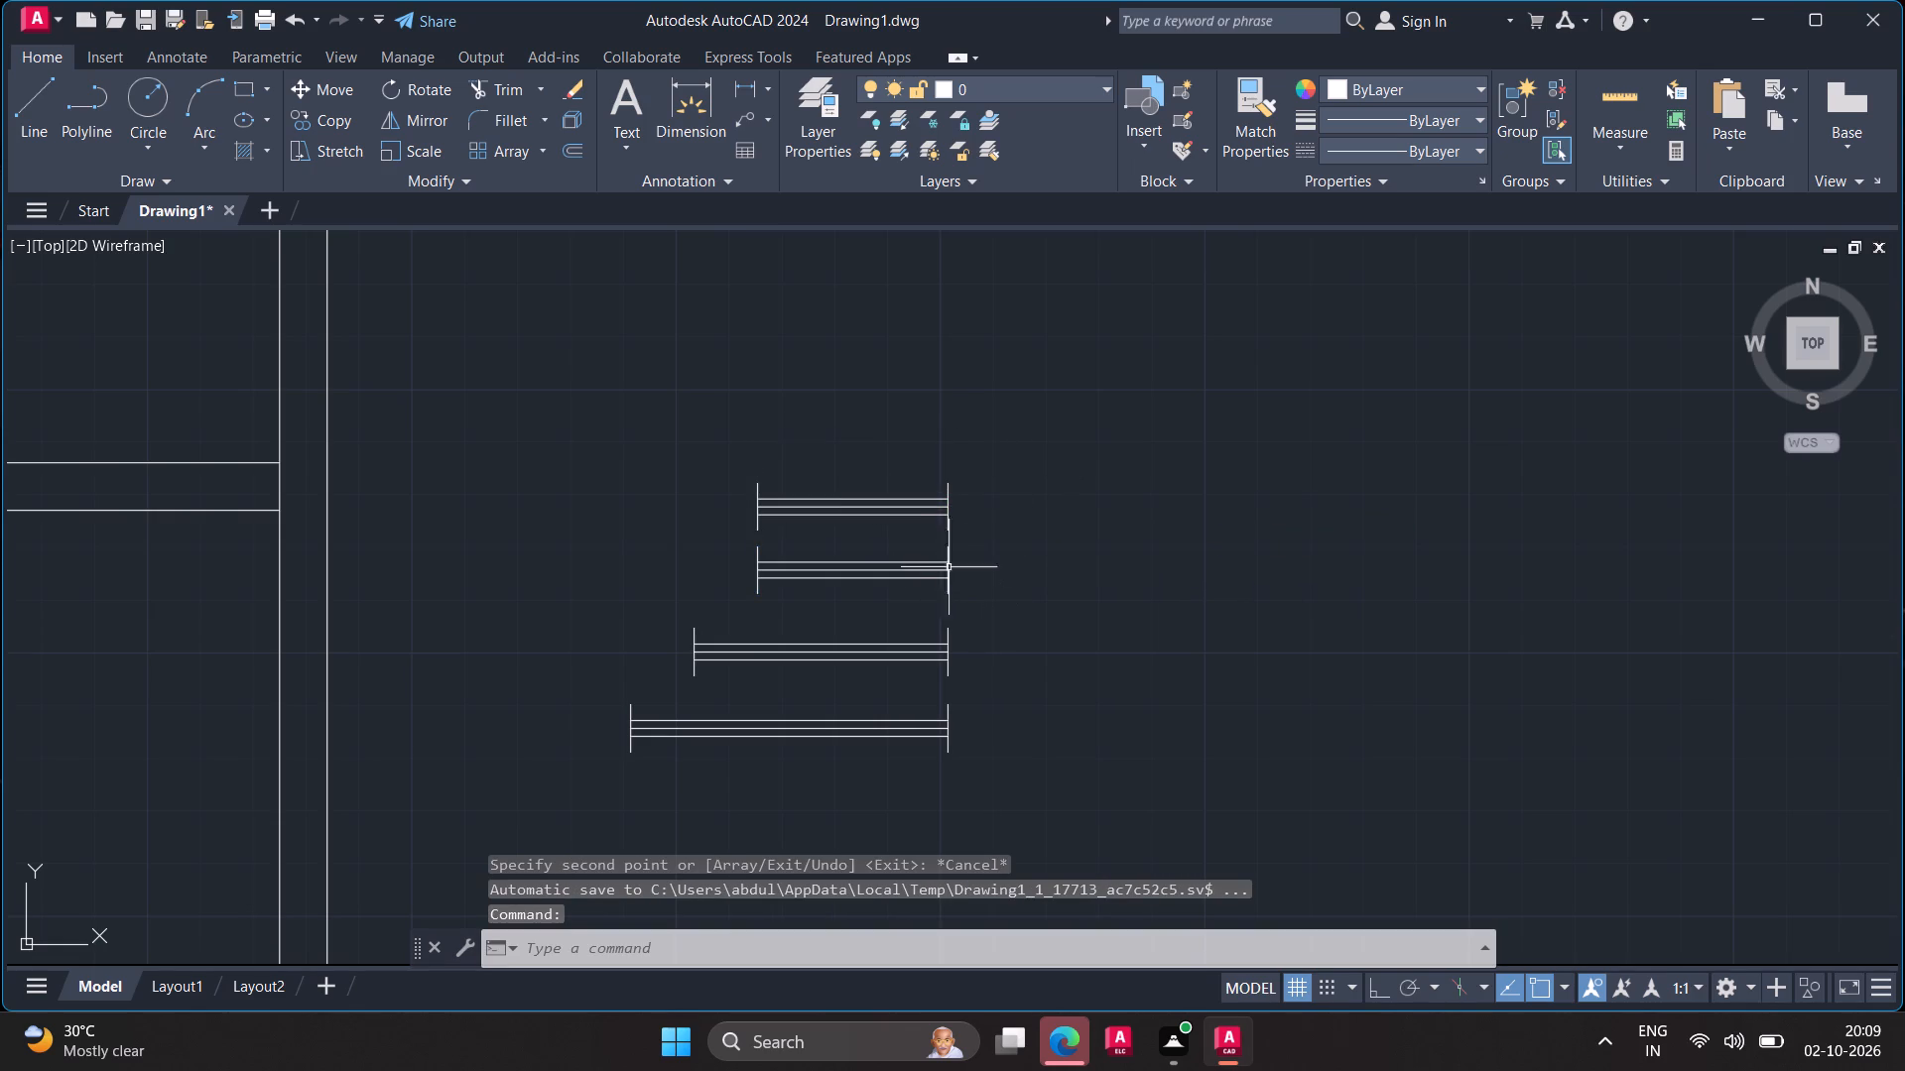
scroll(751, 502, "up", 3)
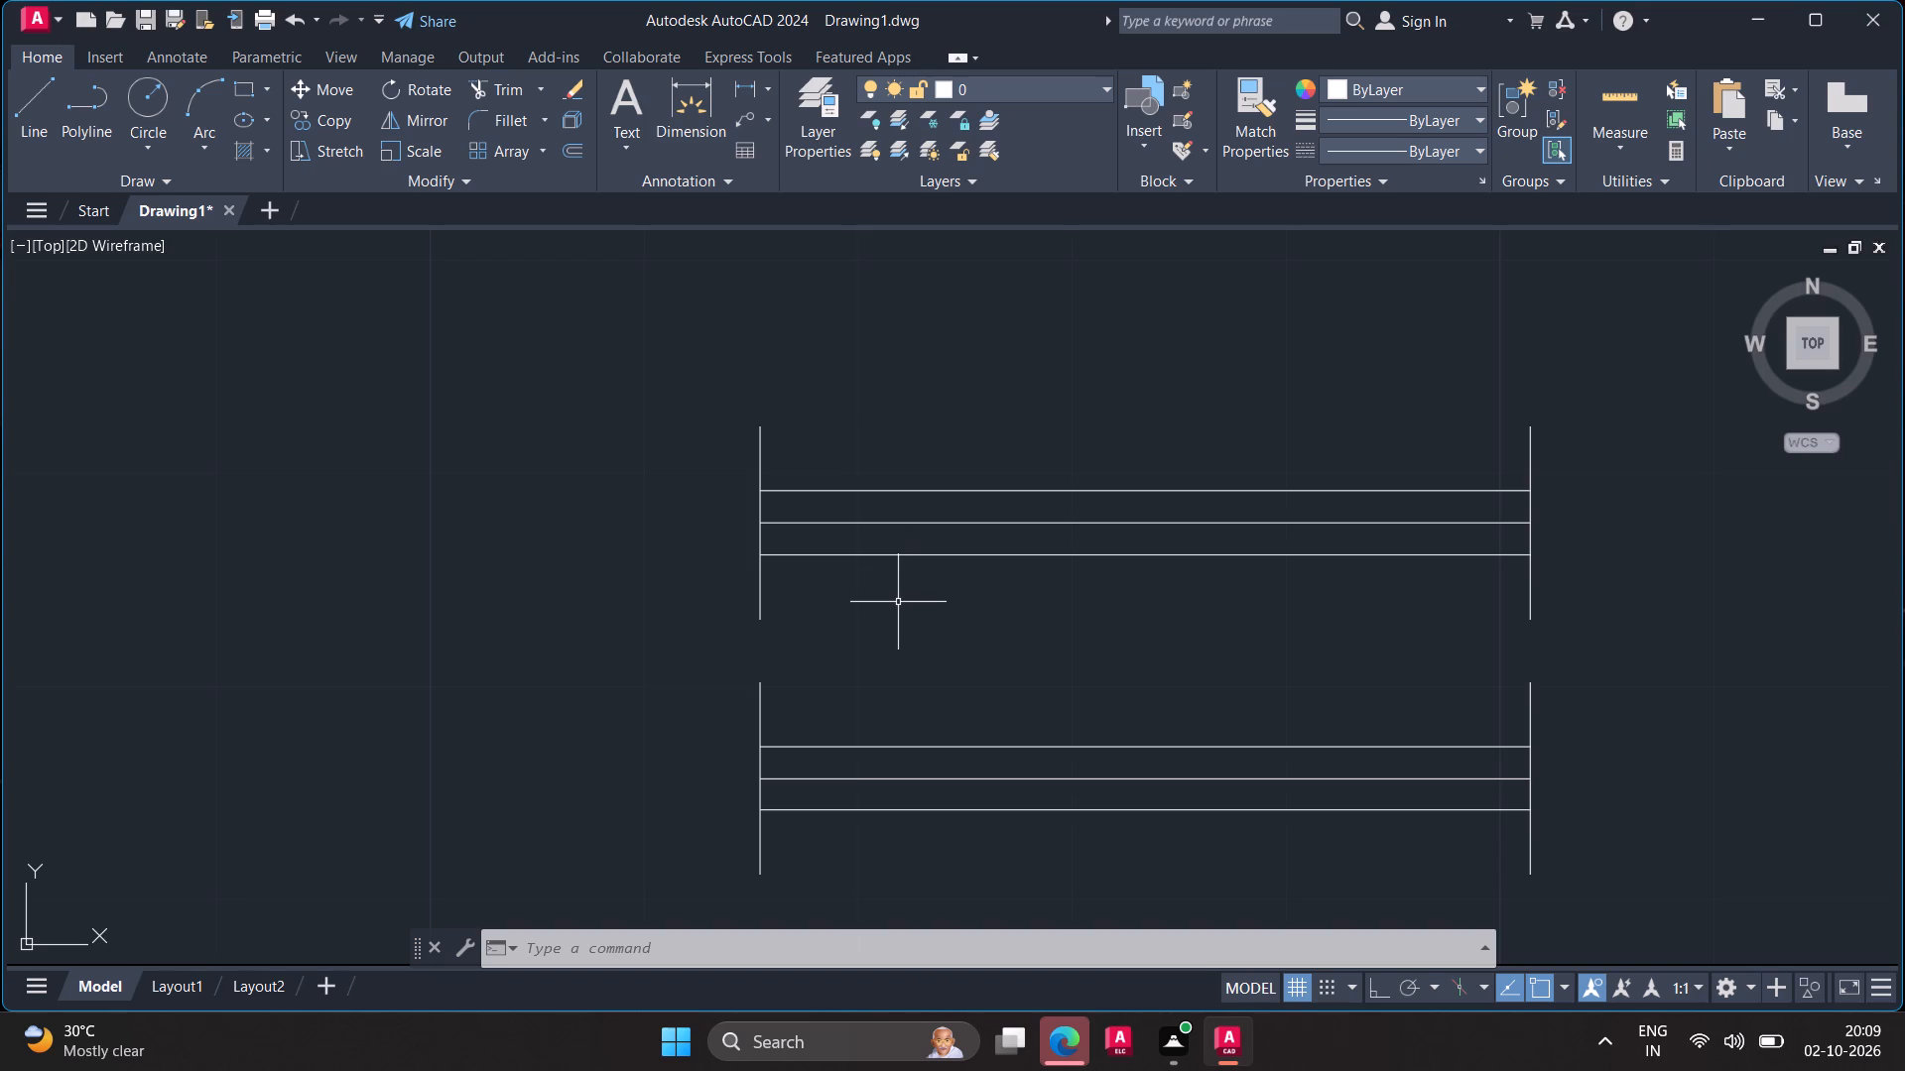
Ungroup the upper copy of the 3' window so its lines can be edited individually.
key("u")
type("ng")
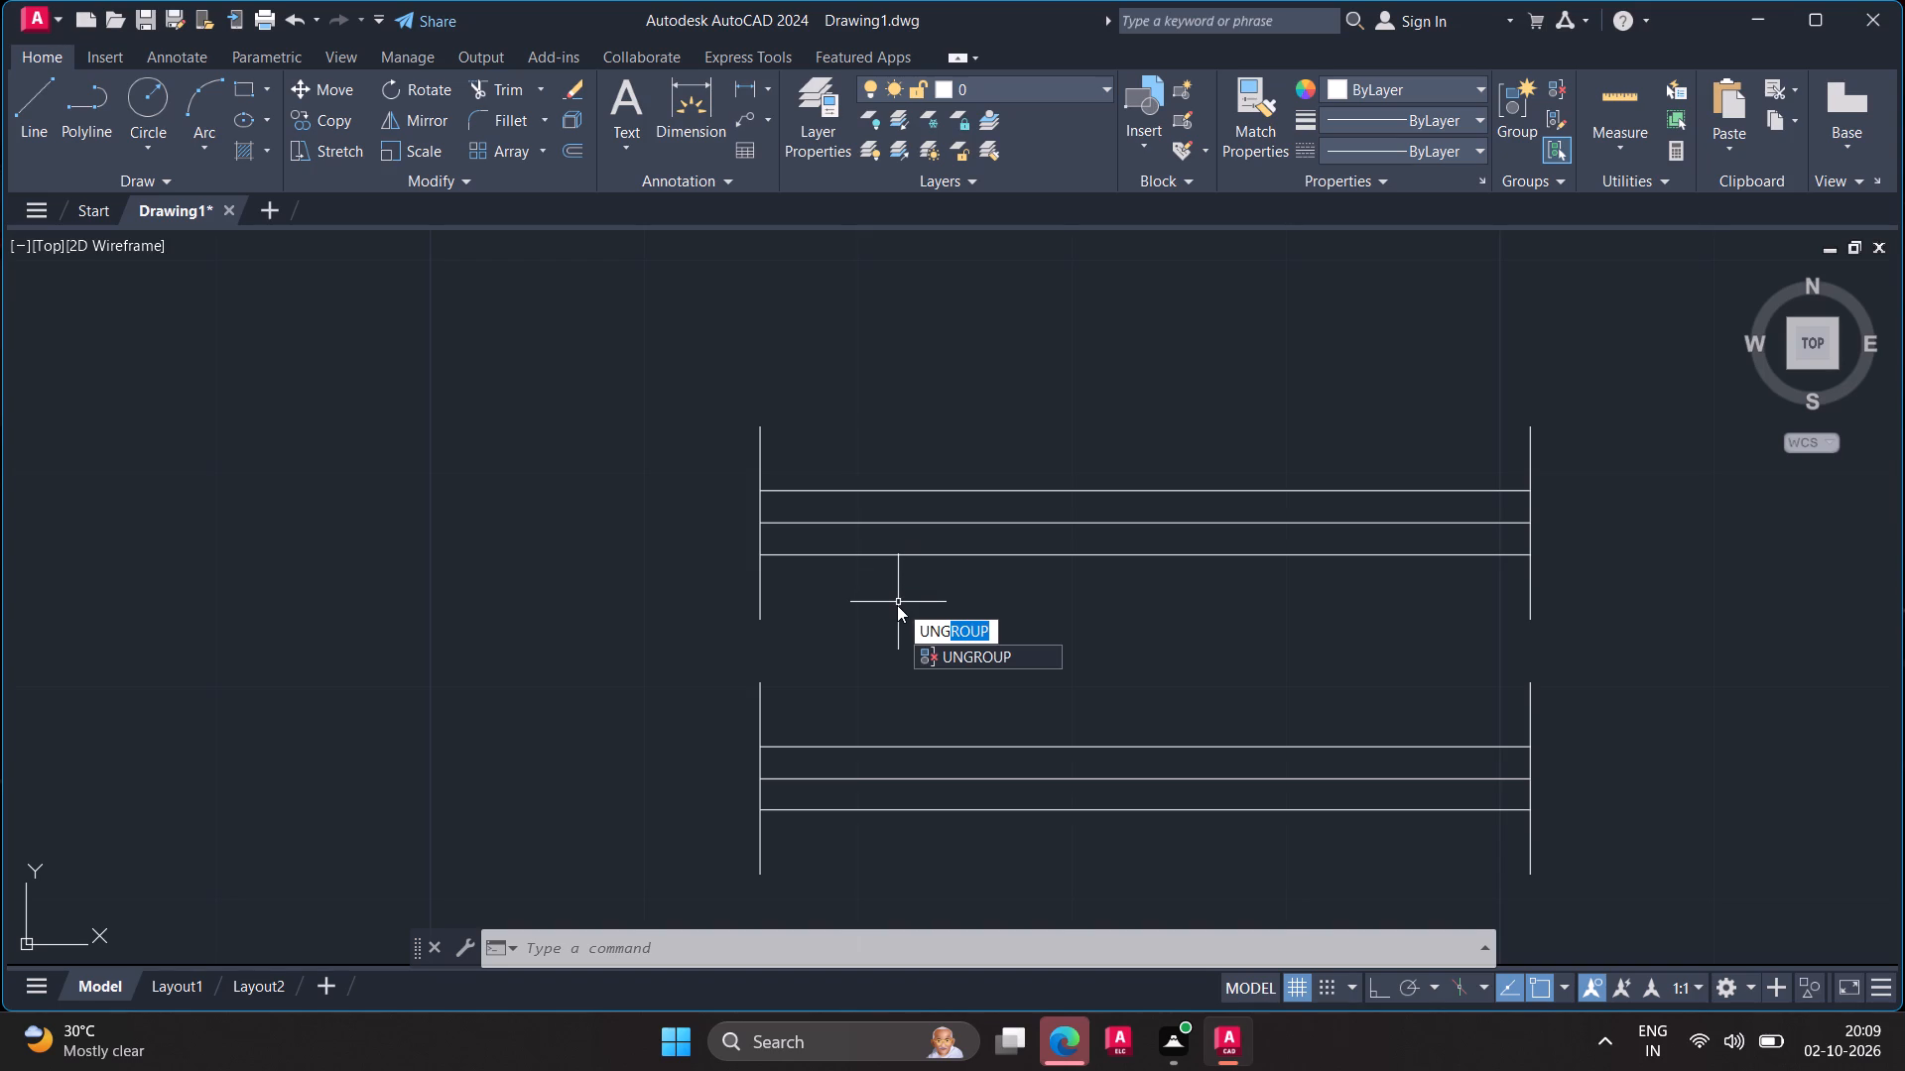
key("Return")
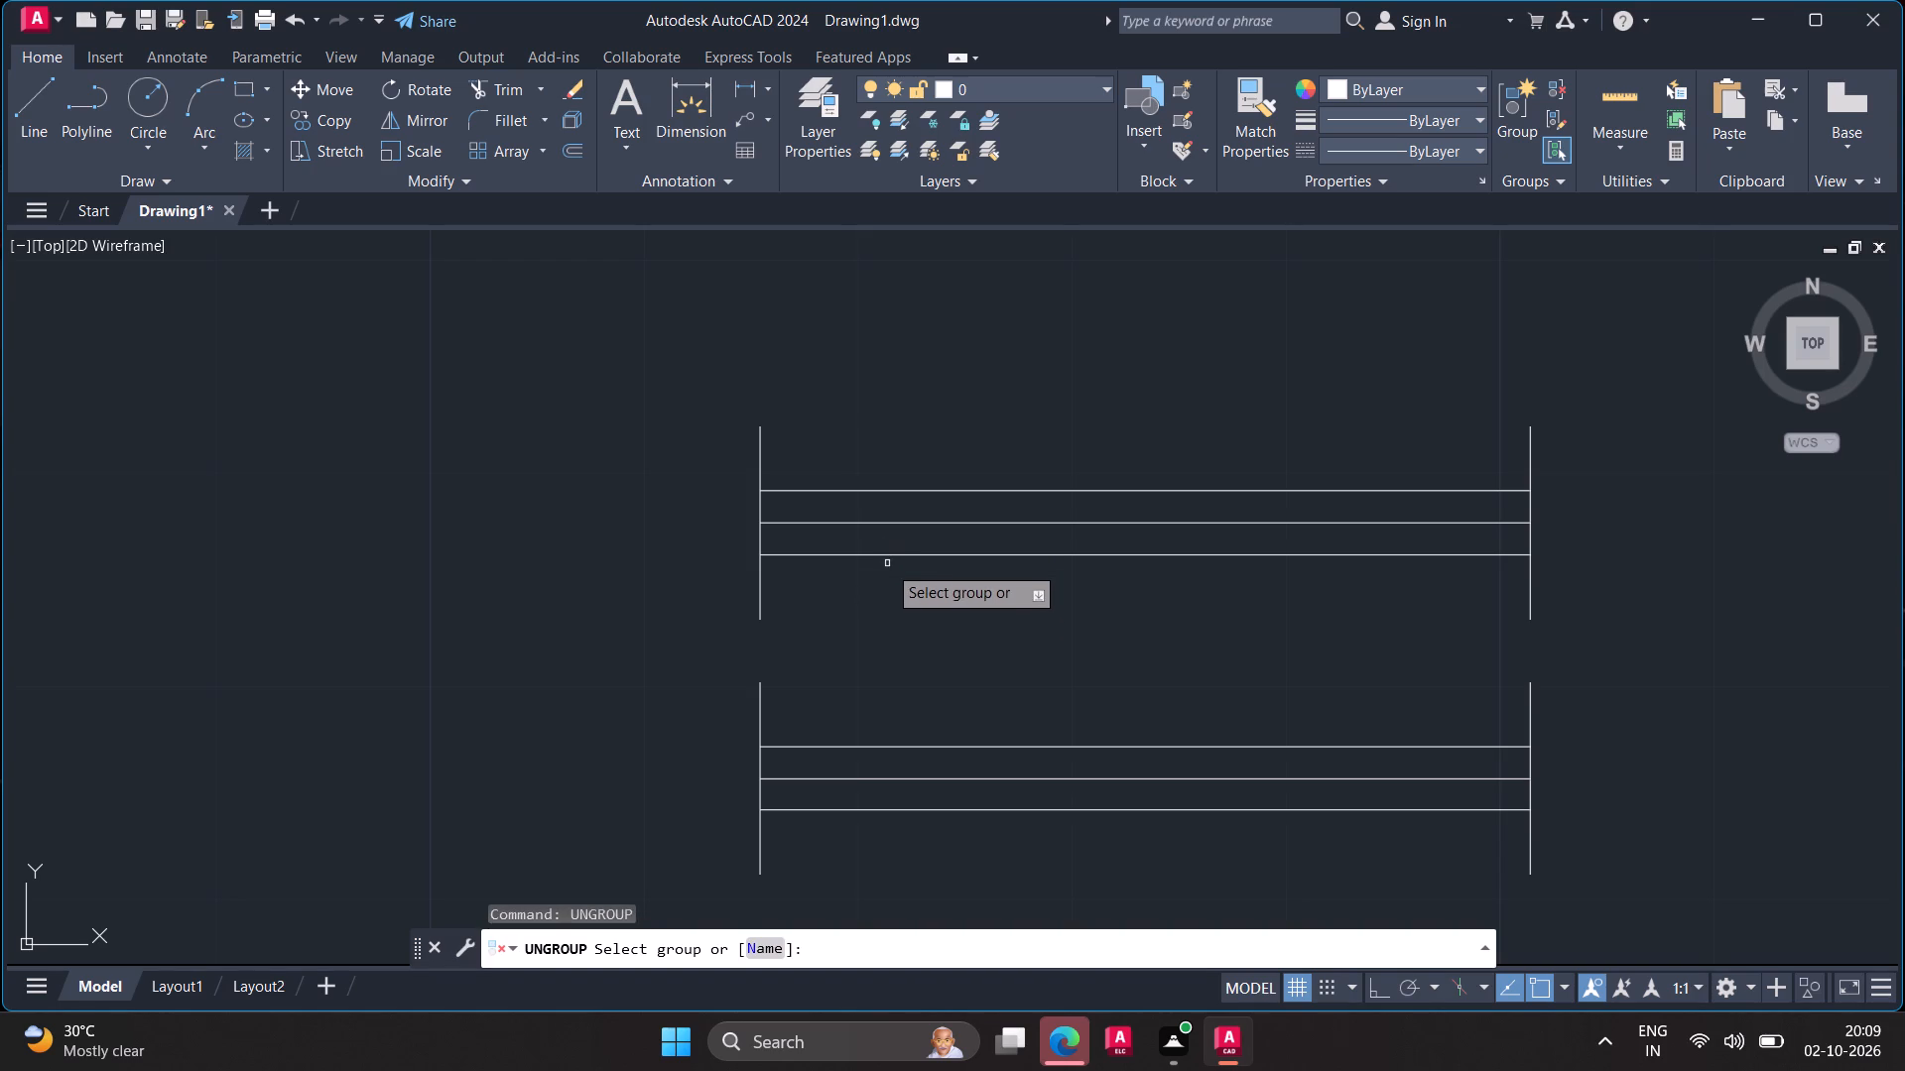
left_click(808, 525)
key("Return")
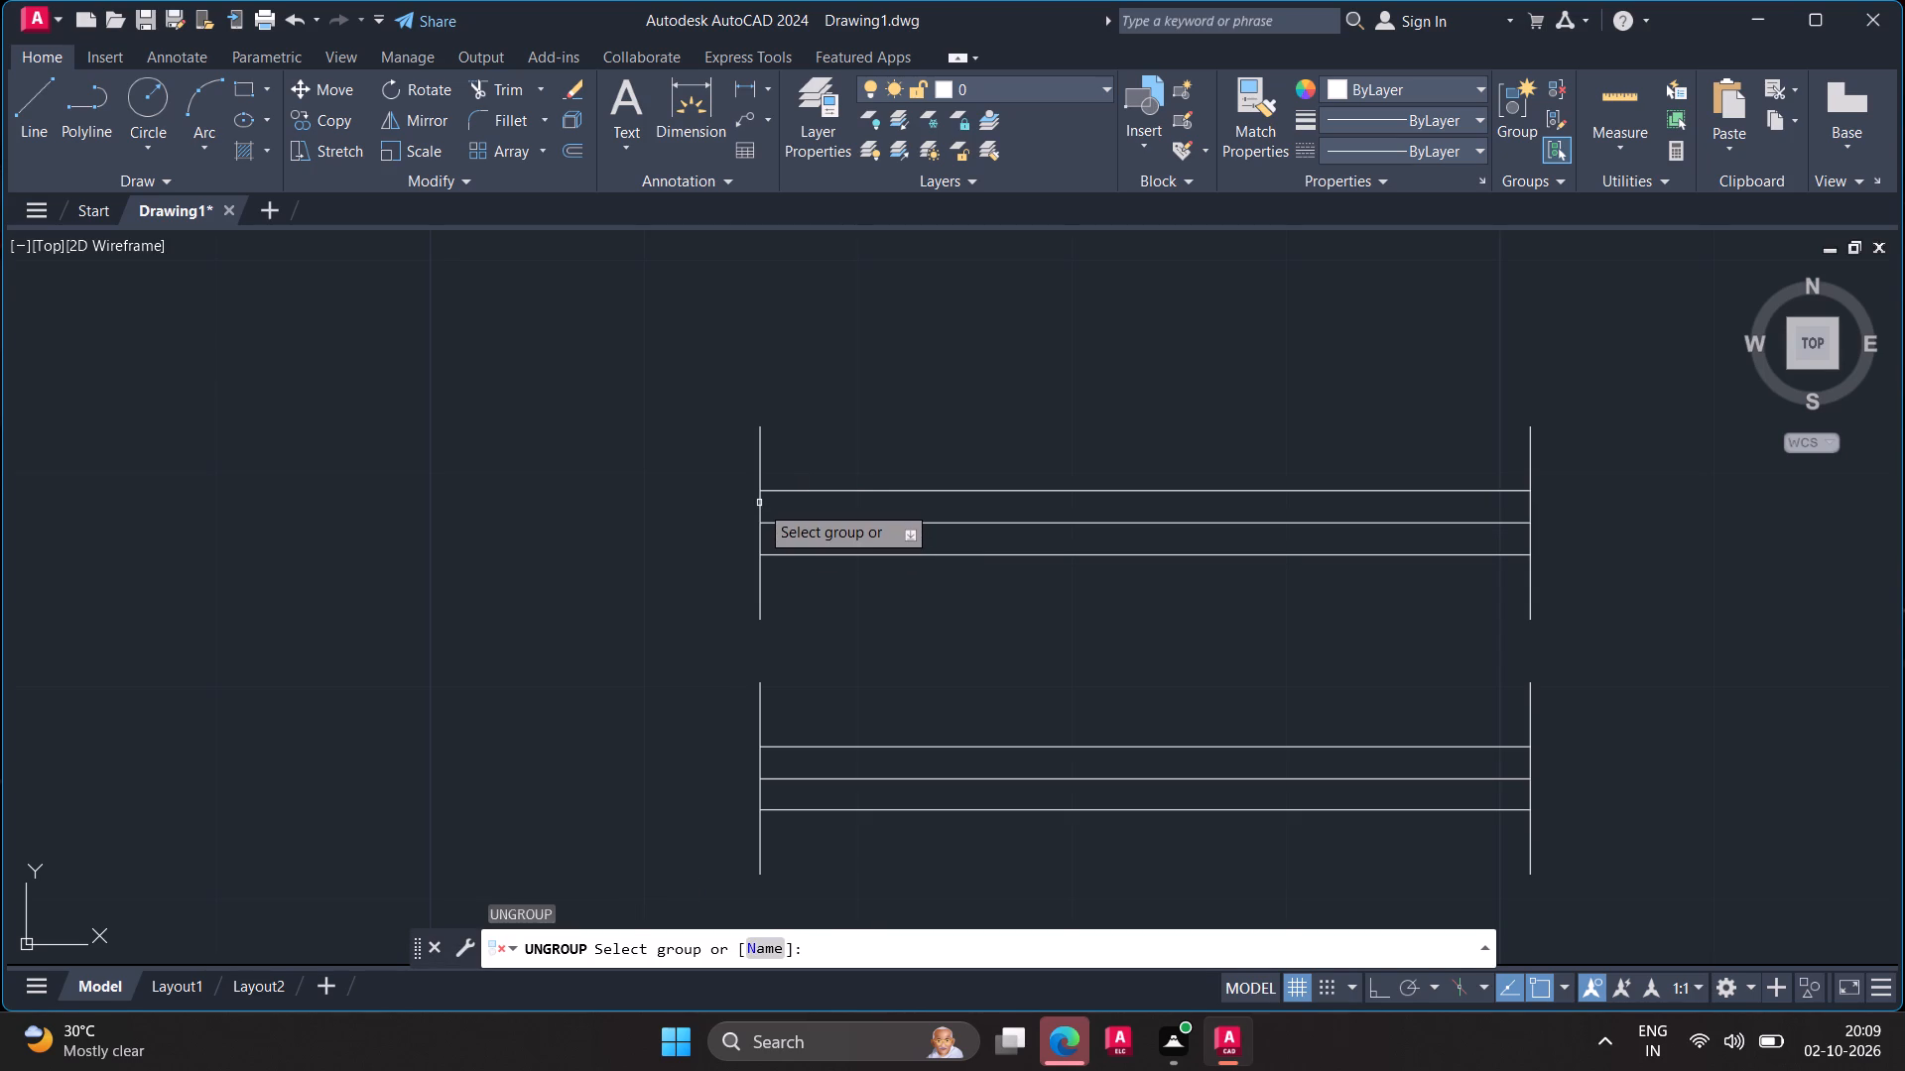
key("Escape")
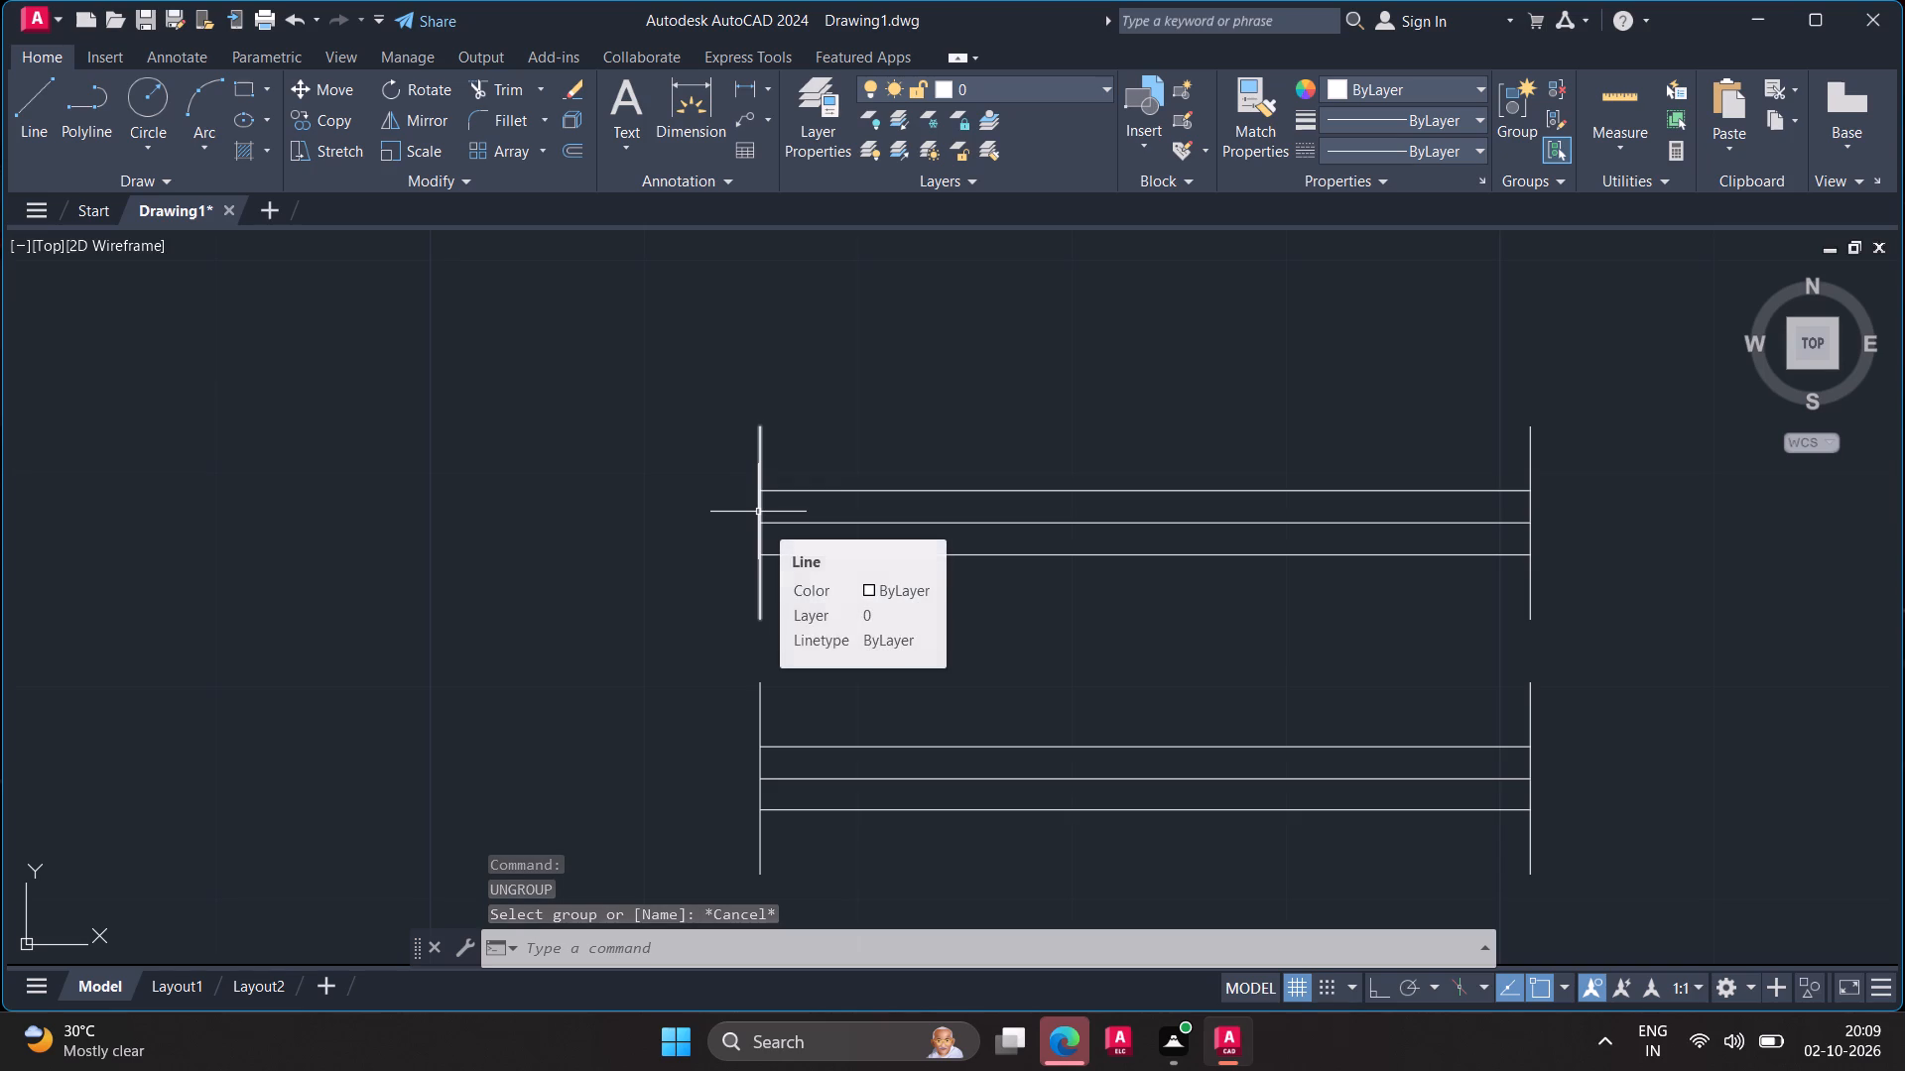
Offset the ungrouped window's west end line 1' eastward, inside the window.
key("o")
key("Return")
type("1'")
key("Return")
left_click(761, 514)
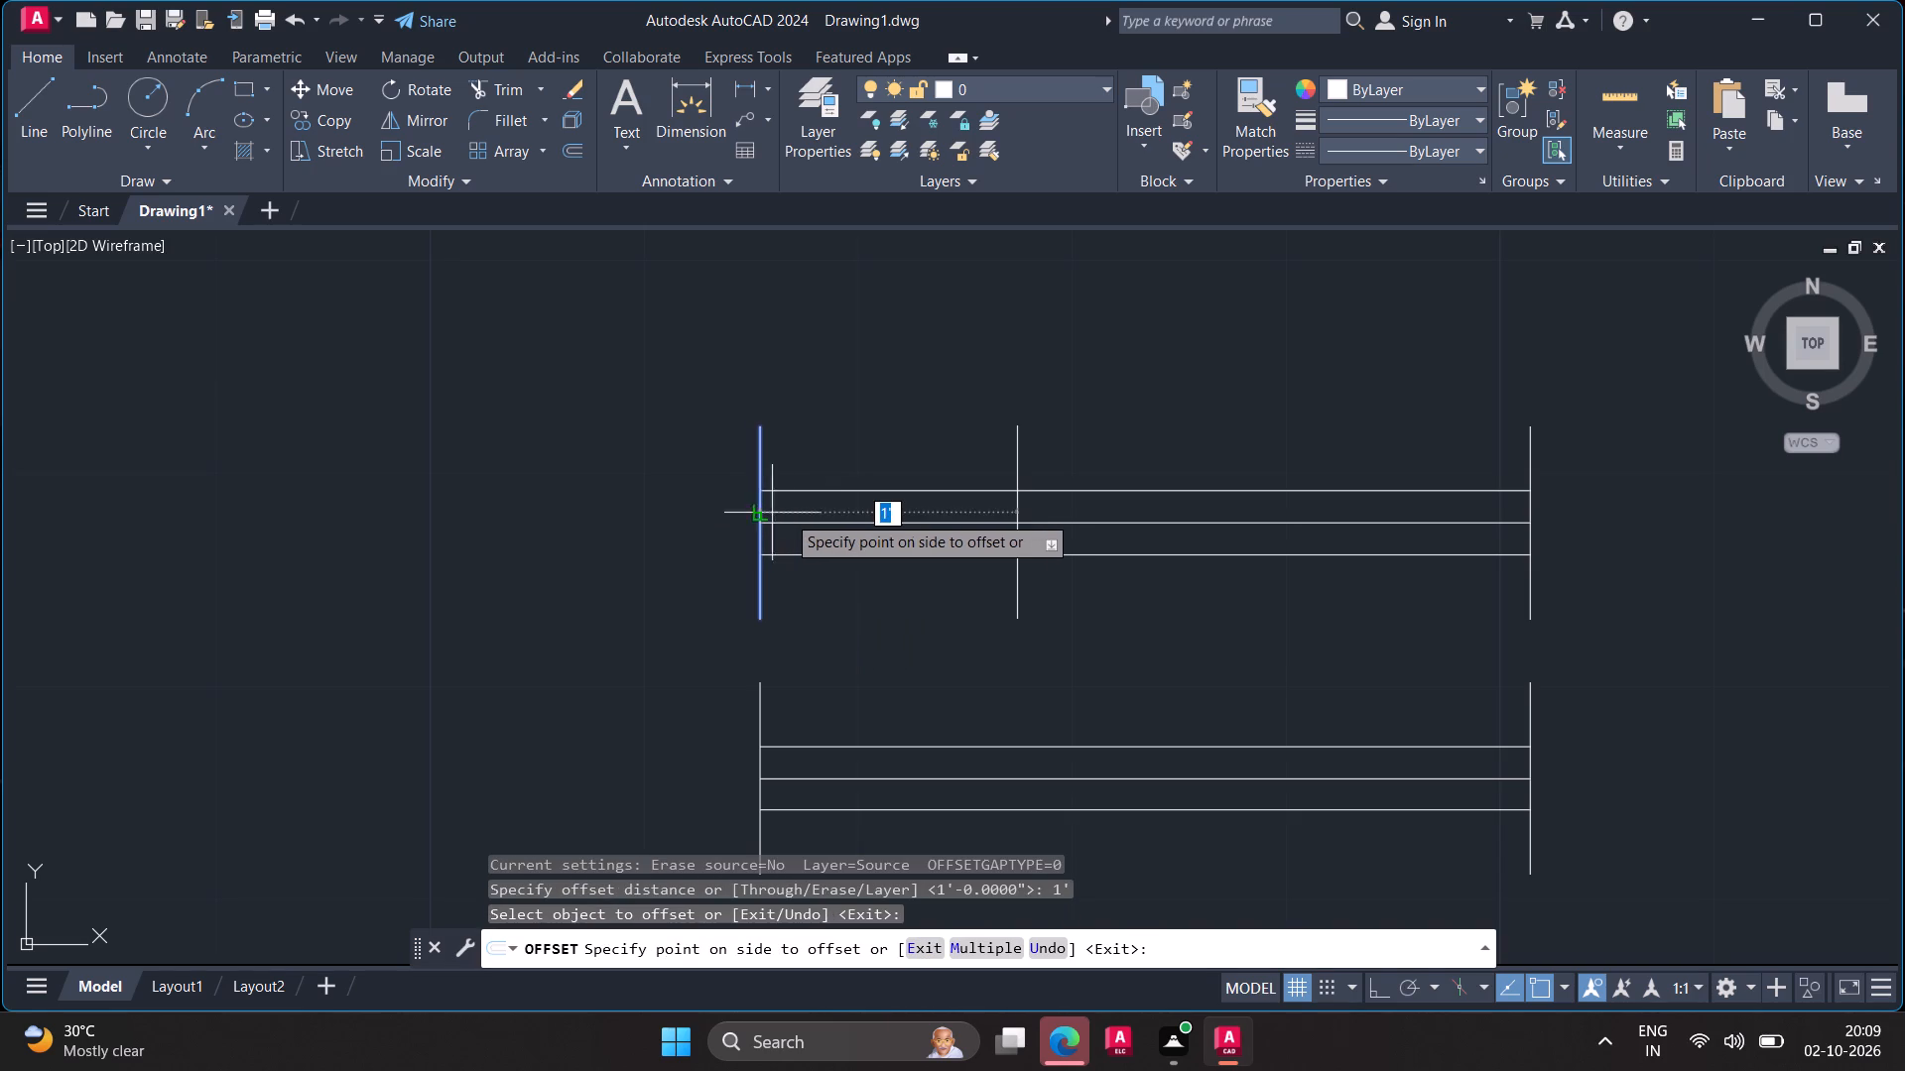
left_click(803, 514)
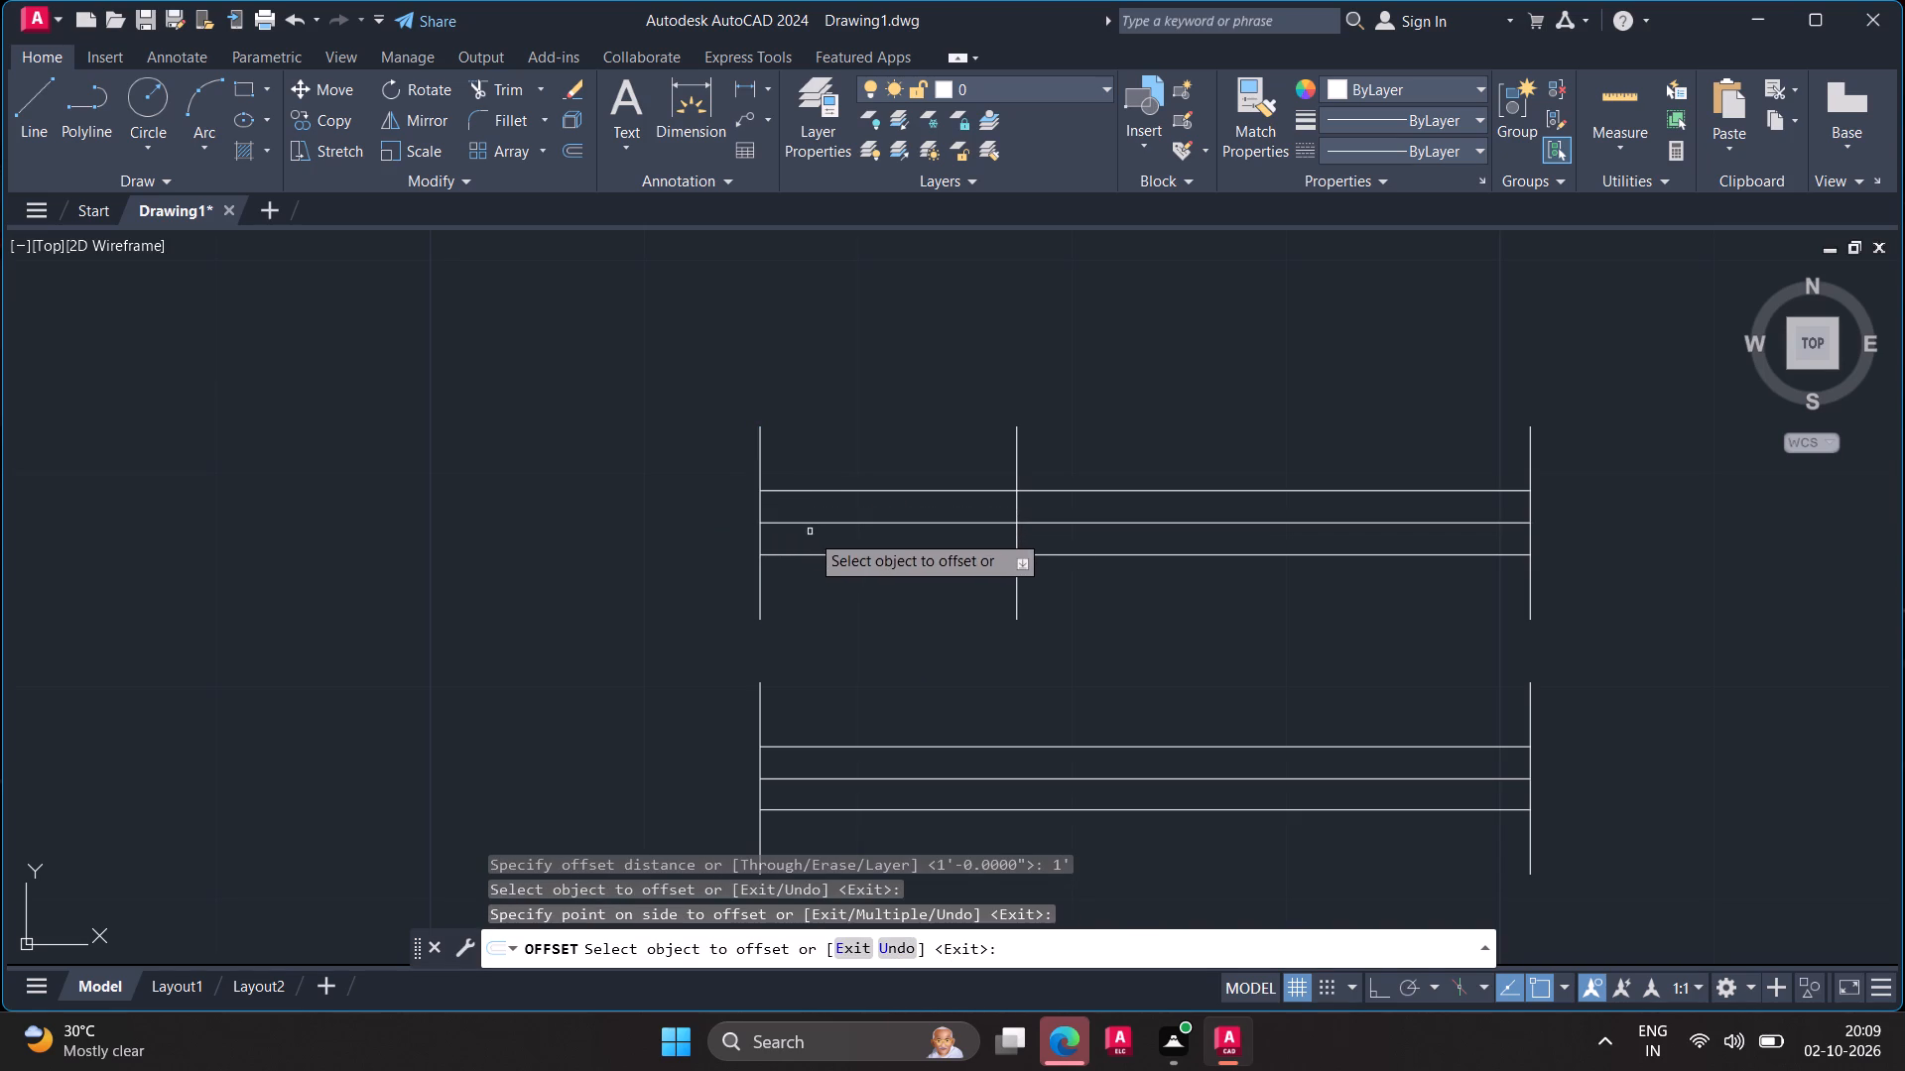
key("Escape")
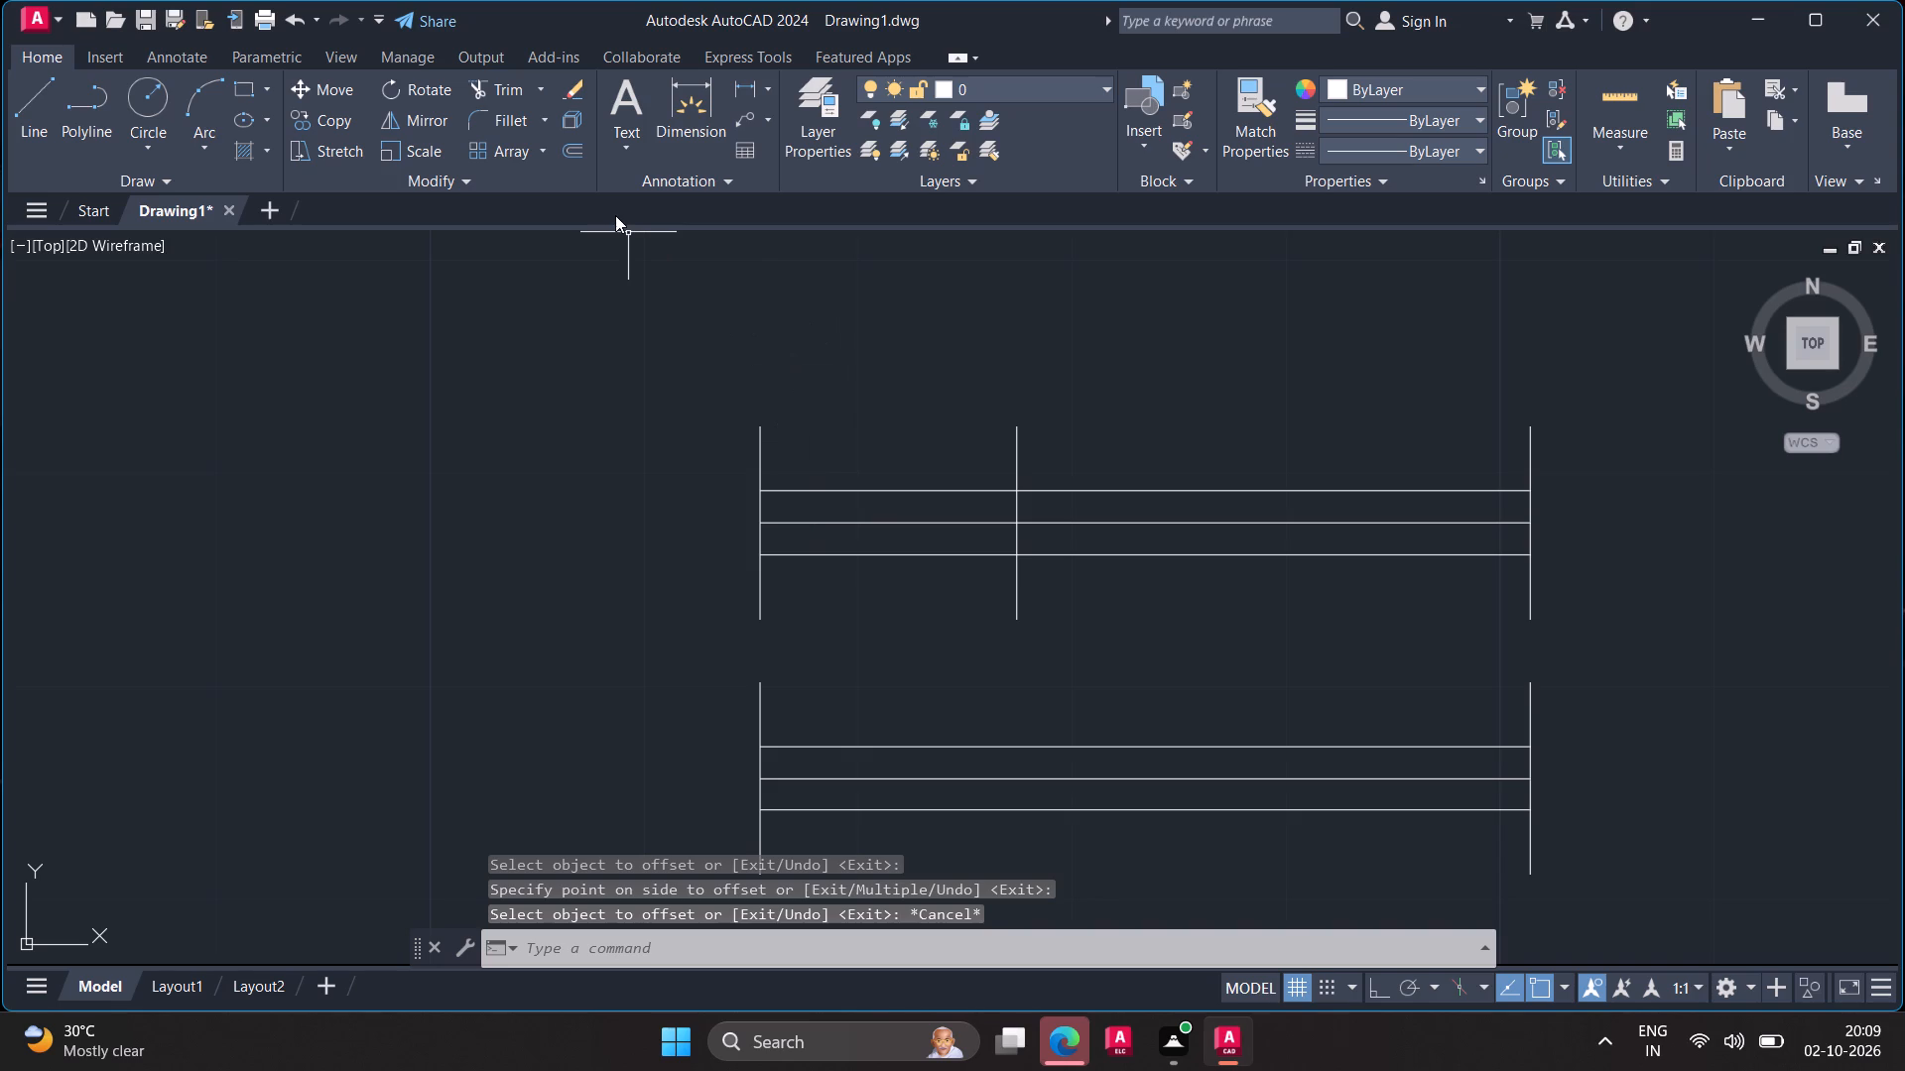
Trim away the ungrouped window's three horizontal lines west of the offset line, together with its former west end line.
left_click(507, 88)
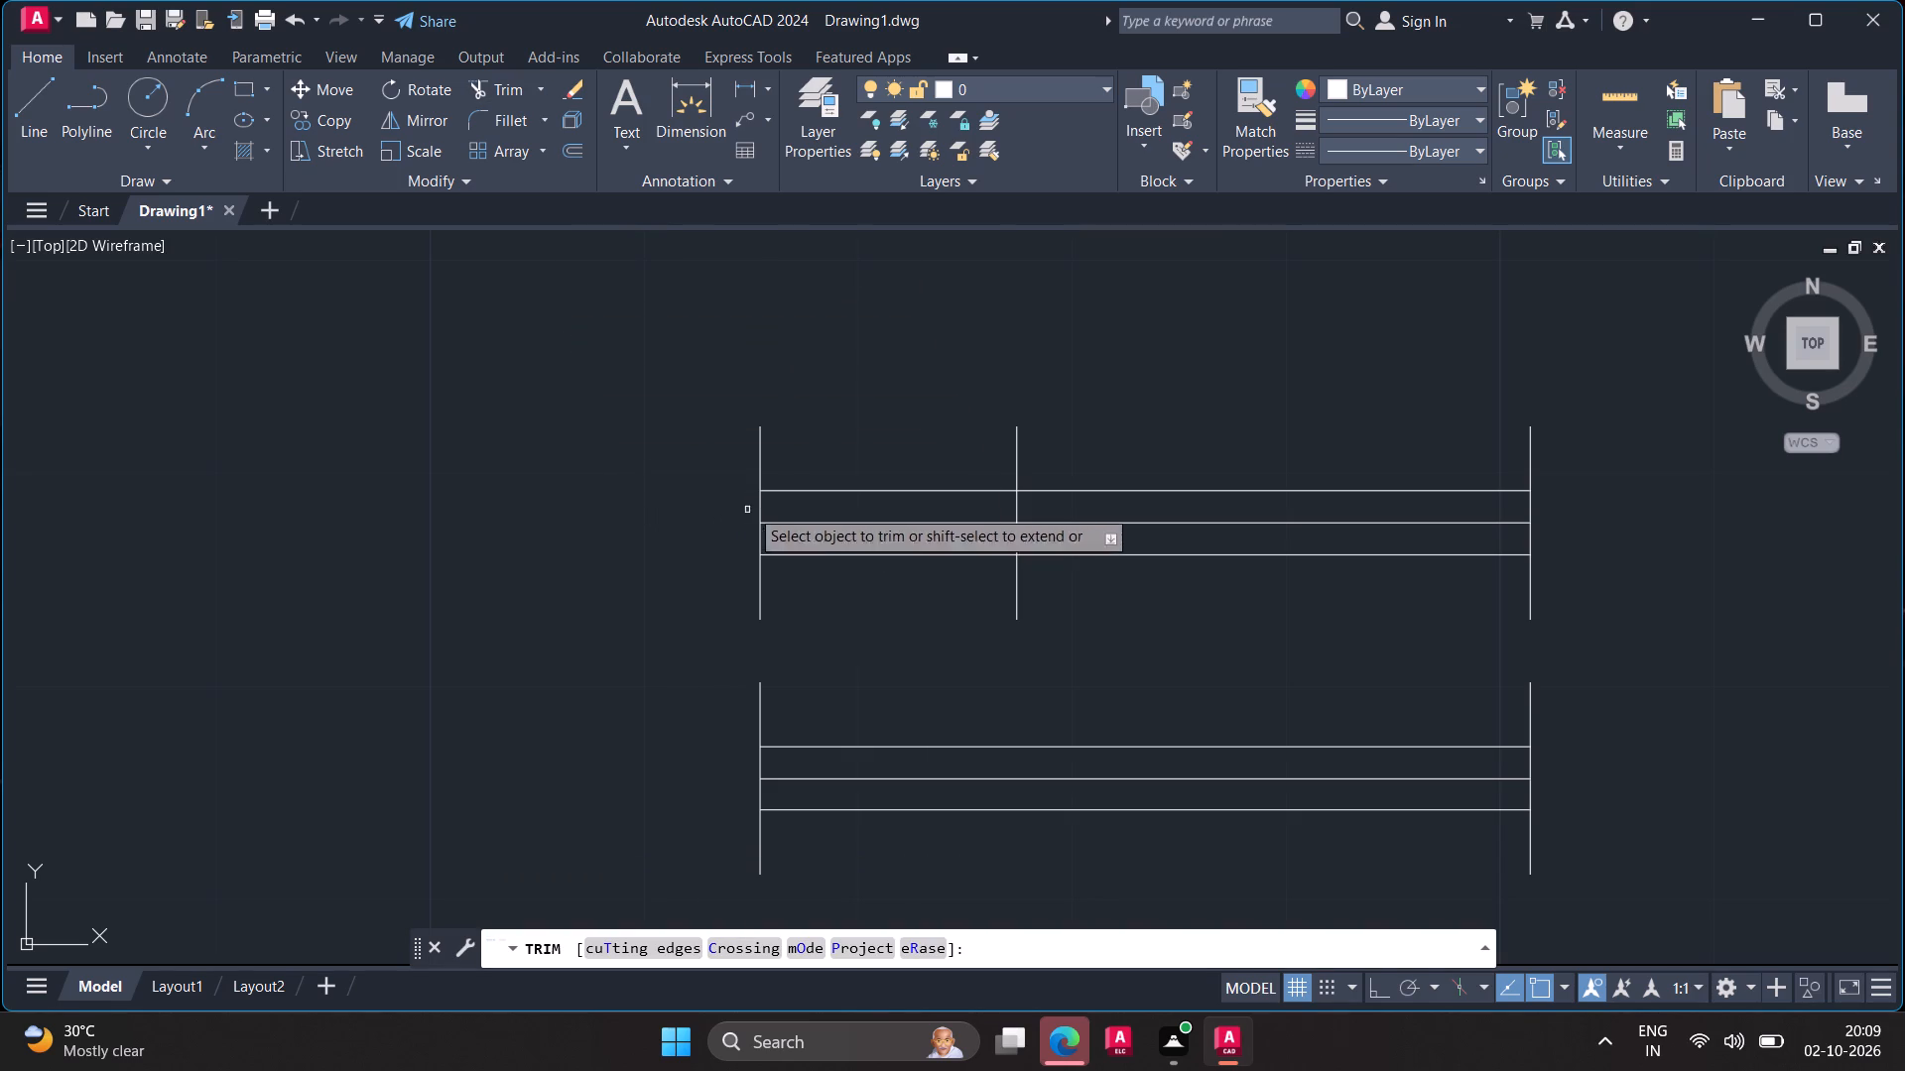
left_click(936, 386)
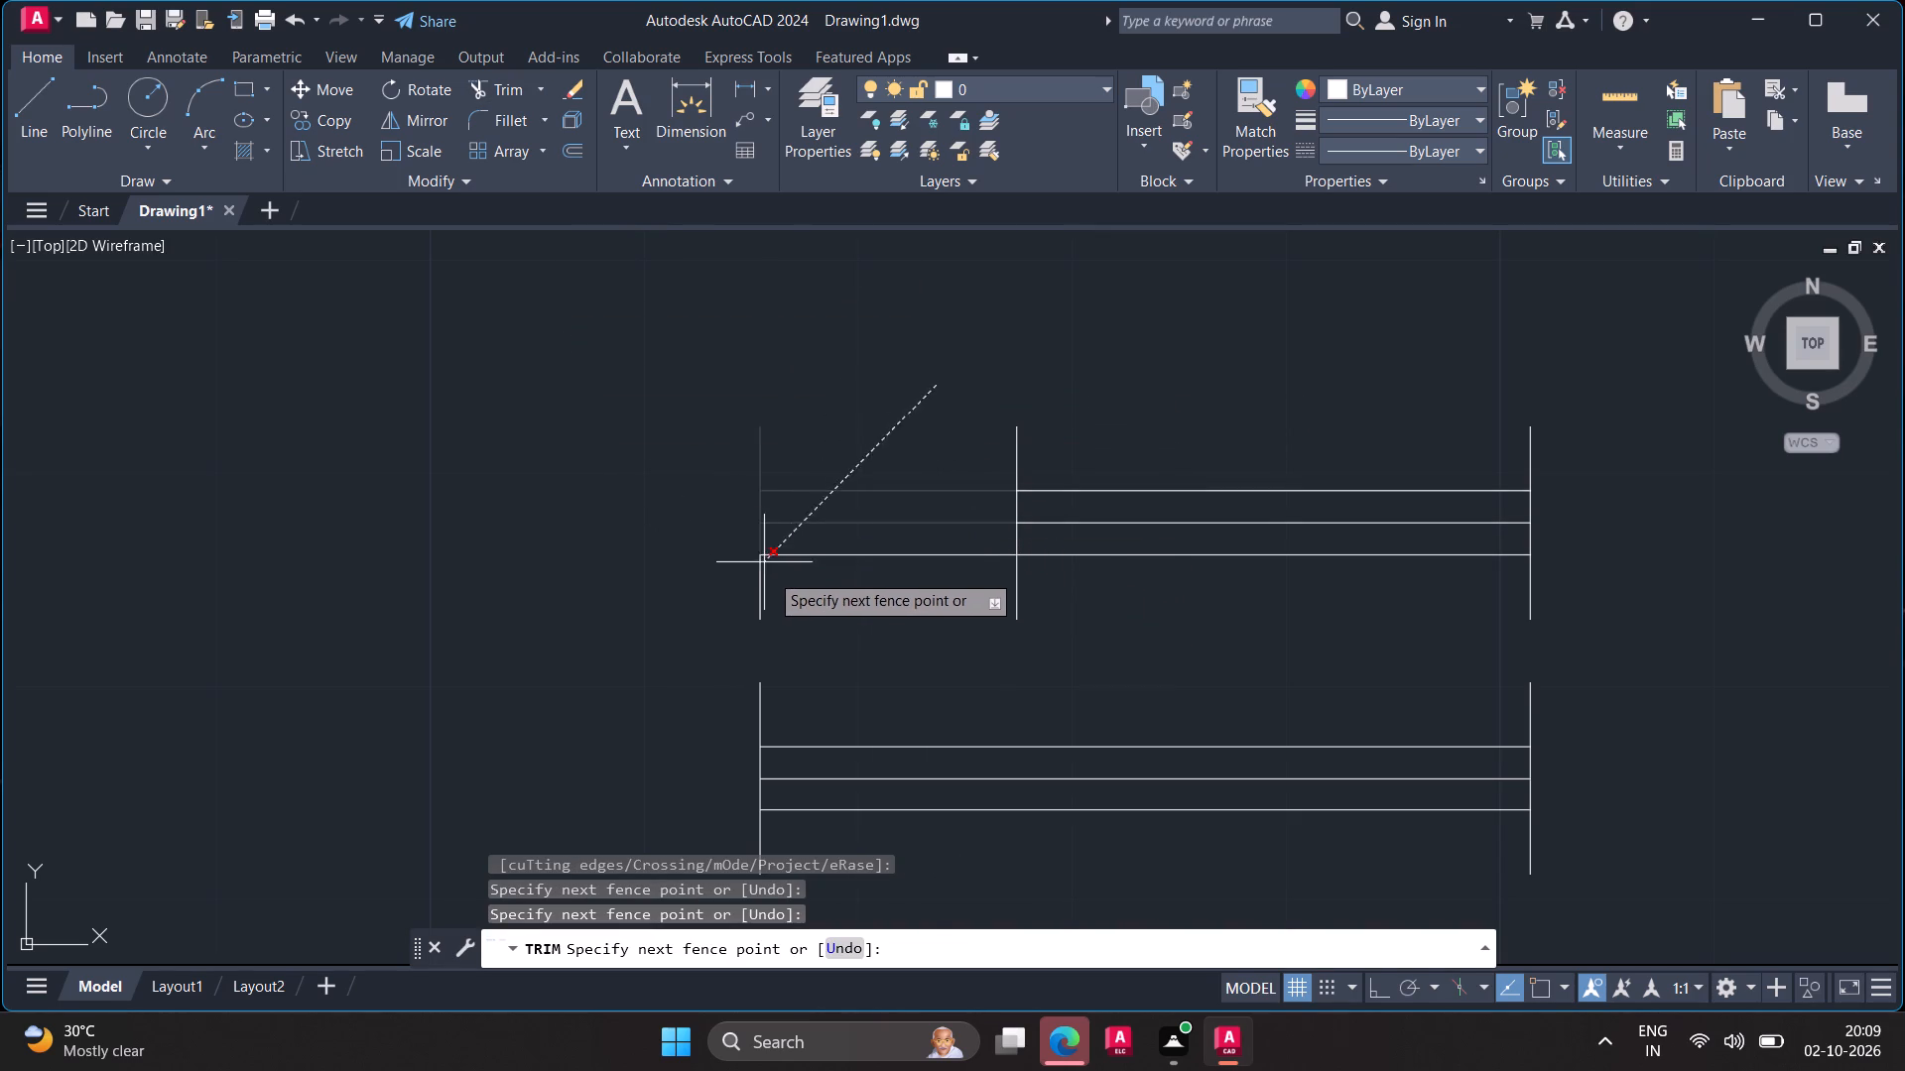
left_click(779, 601)
left_click_drag(770, 592, 761, 585)
left_click(579, 506)
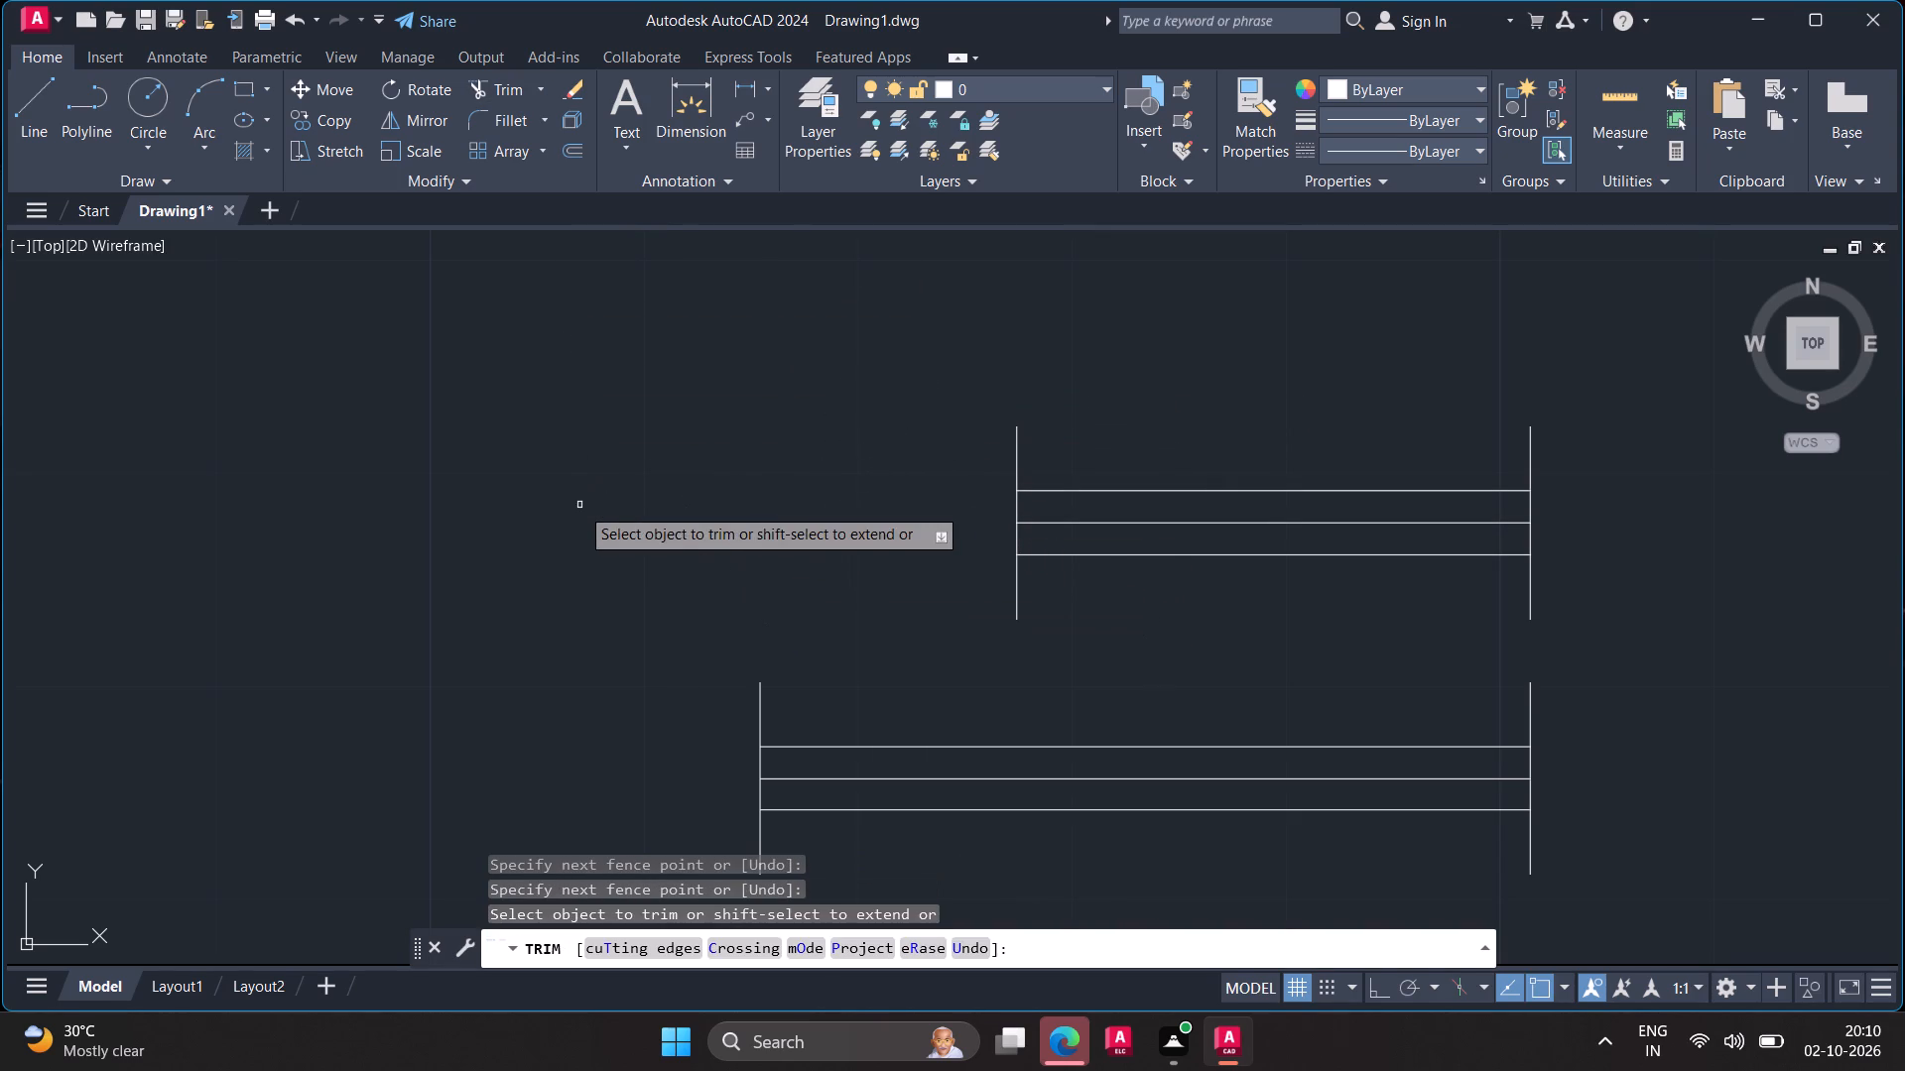
key("Escape")
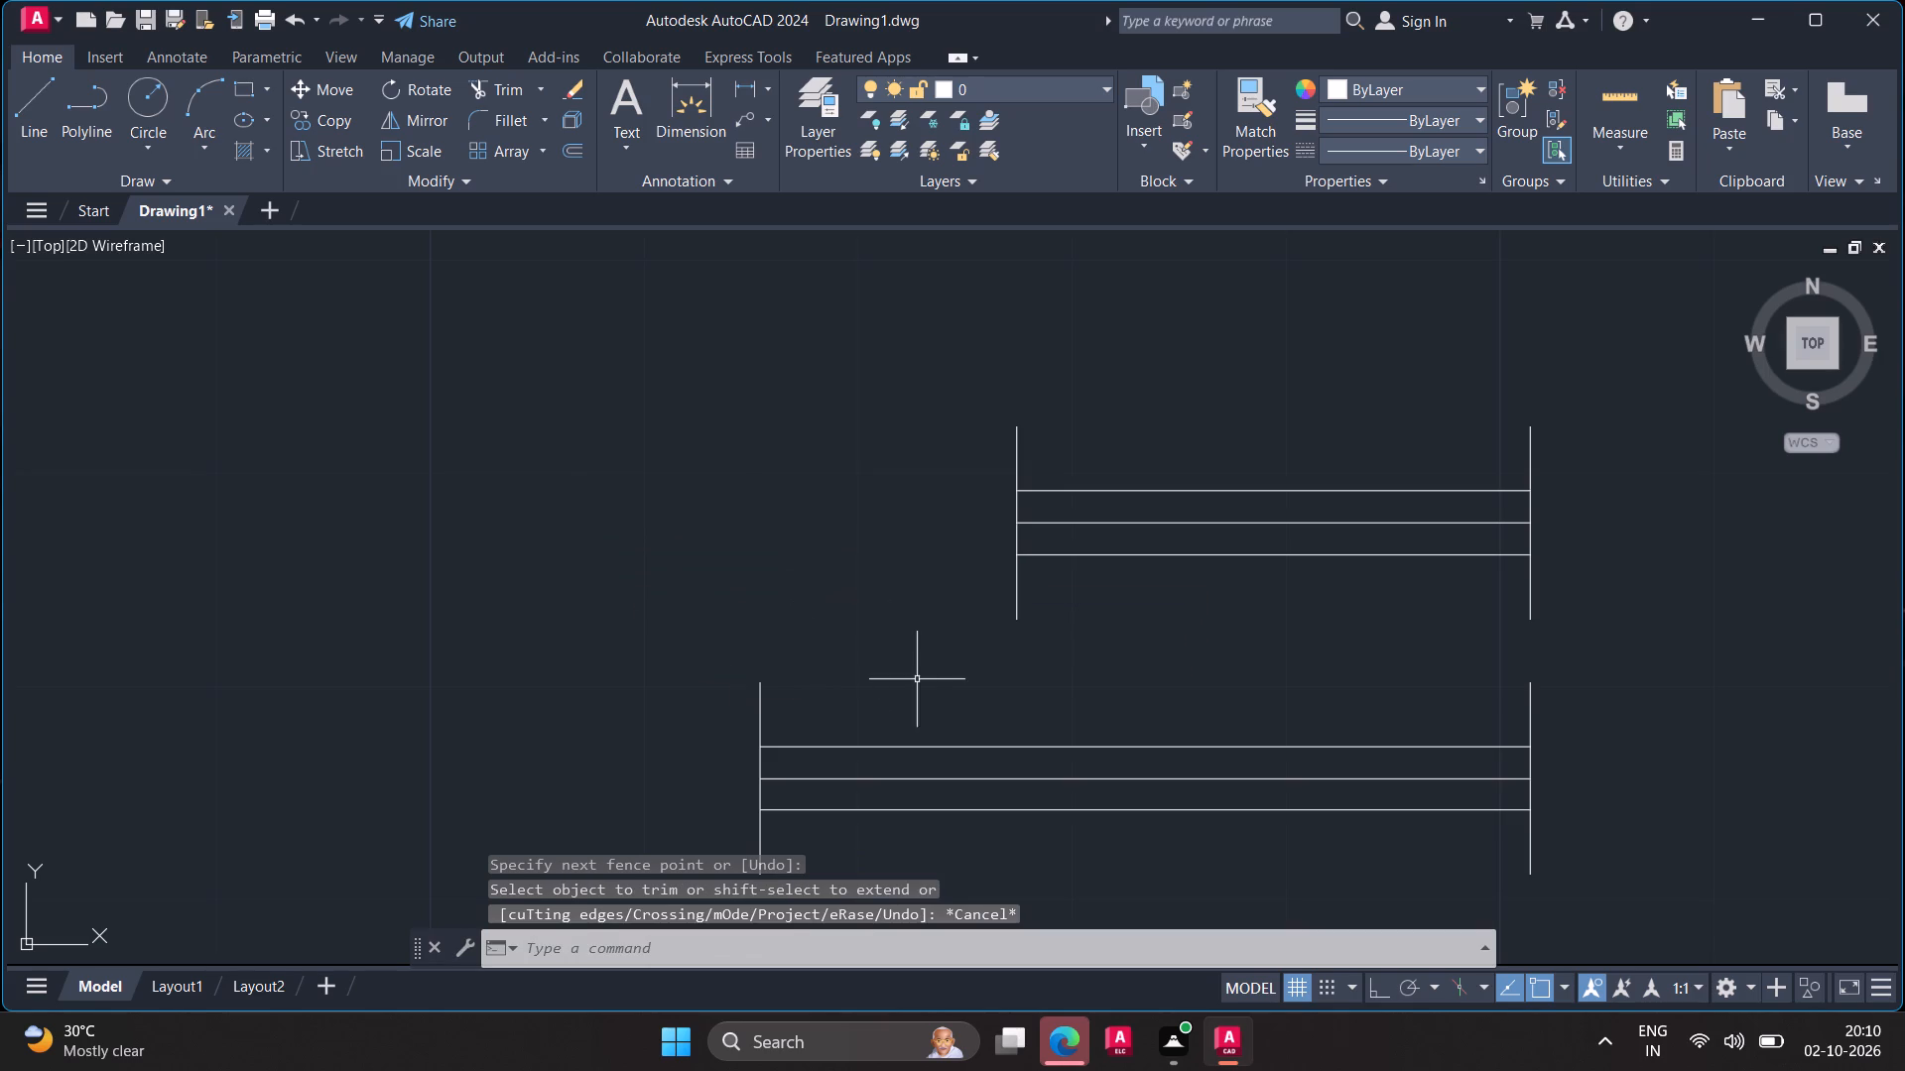
Group the five lines of the shortened 2' window.
left_click_drag(928, 684, 938, 681)
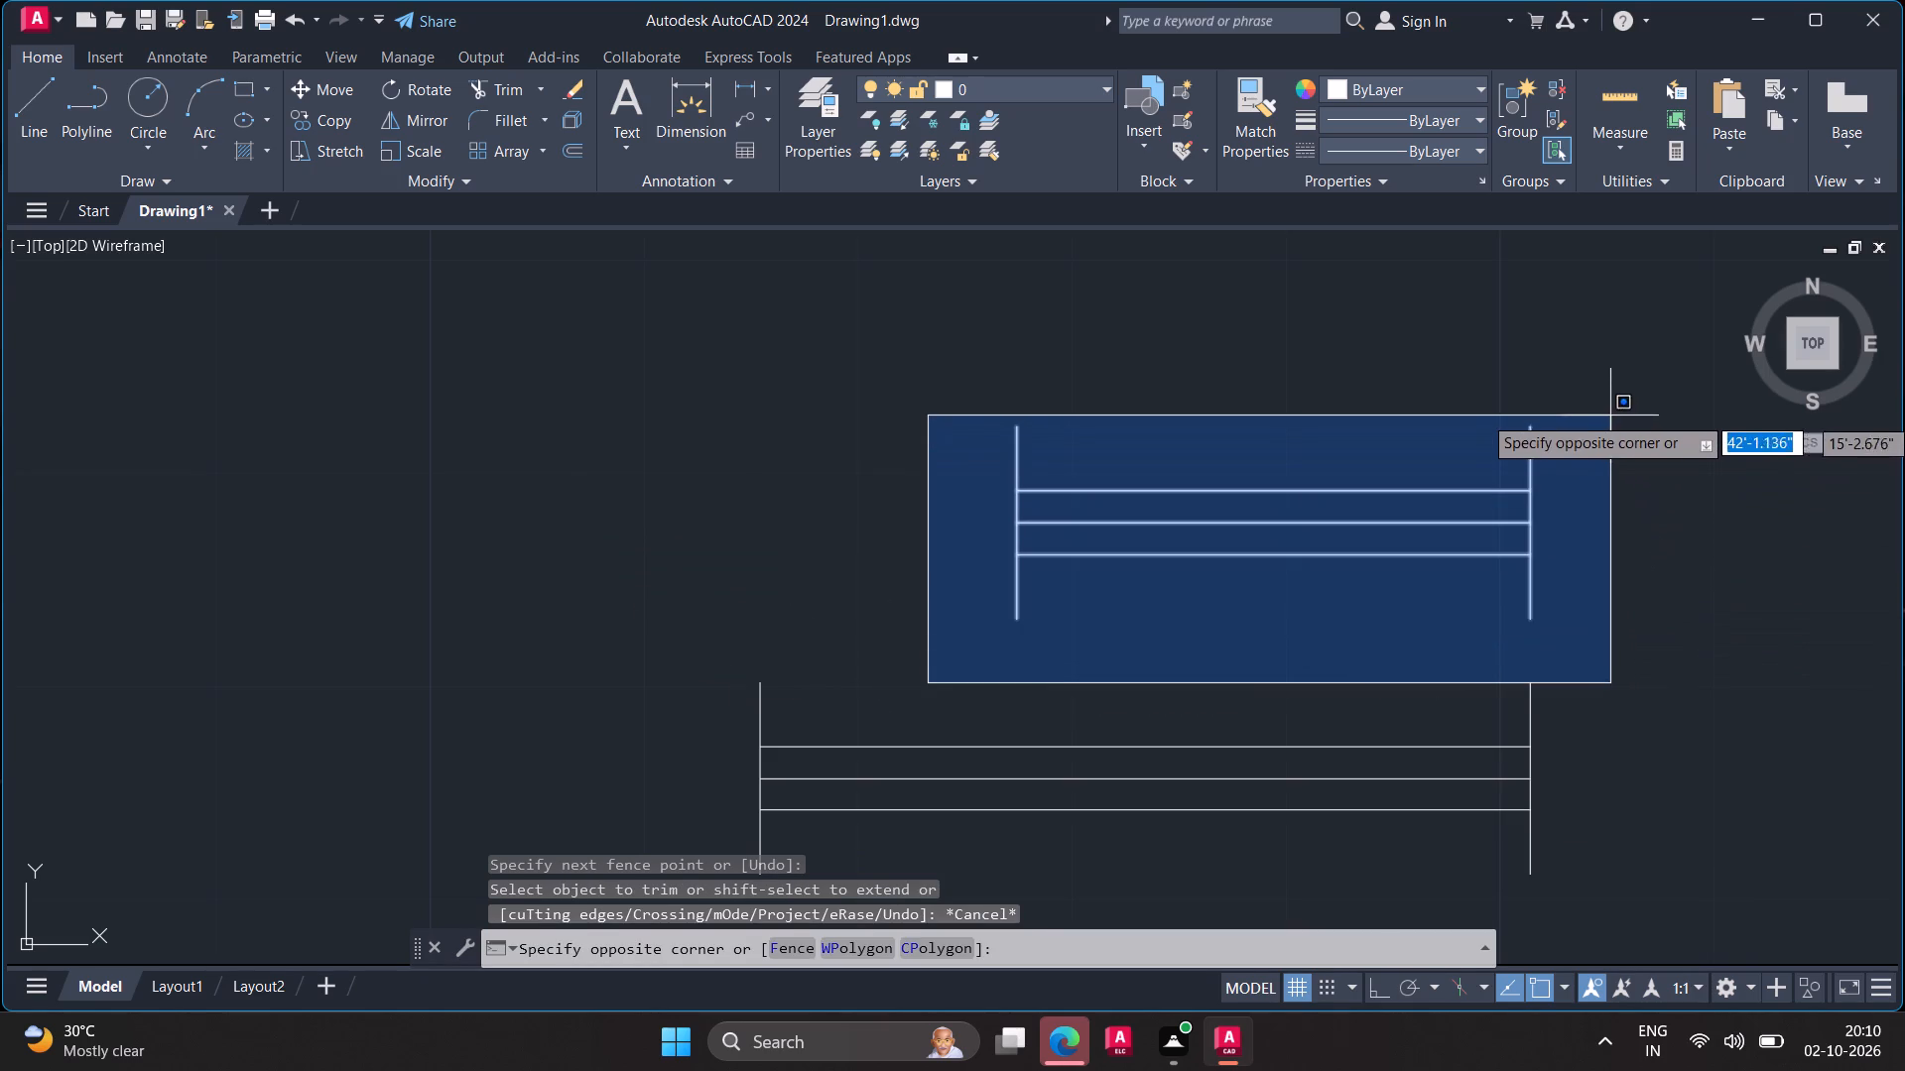
left_click(1595, 387)
key("g")
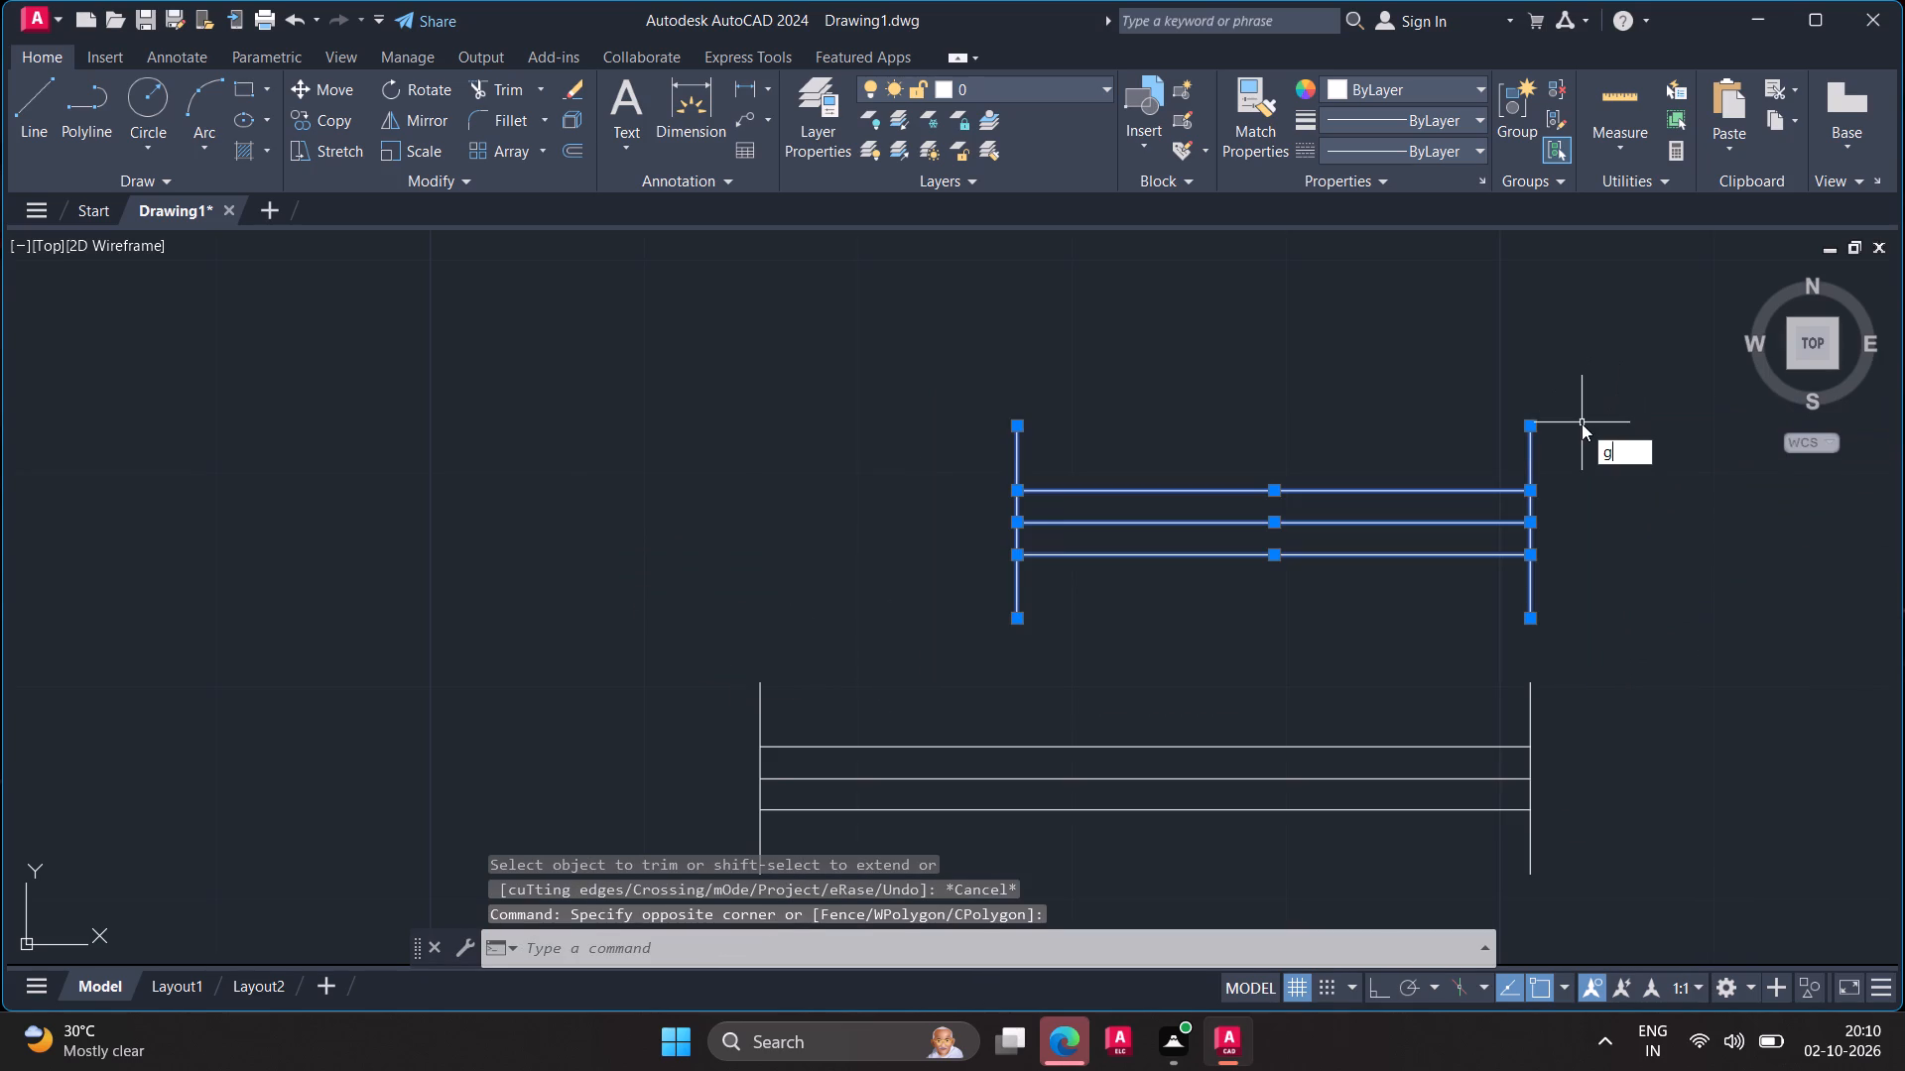
key("Return")
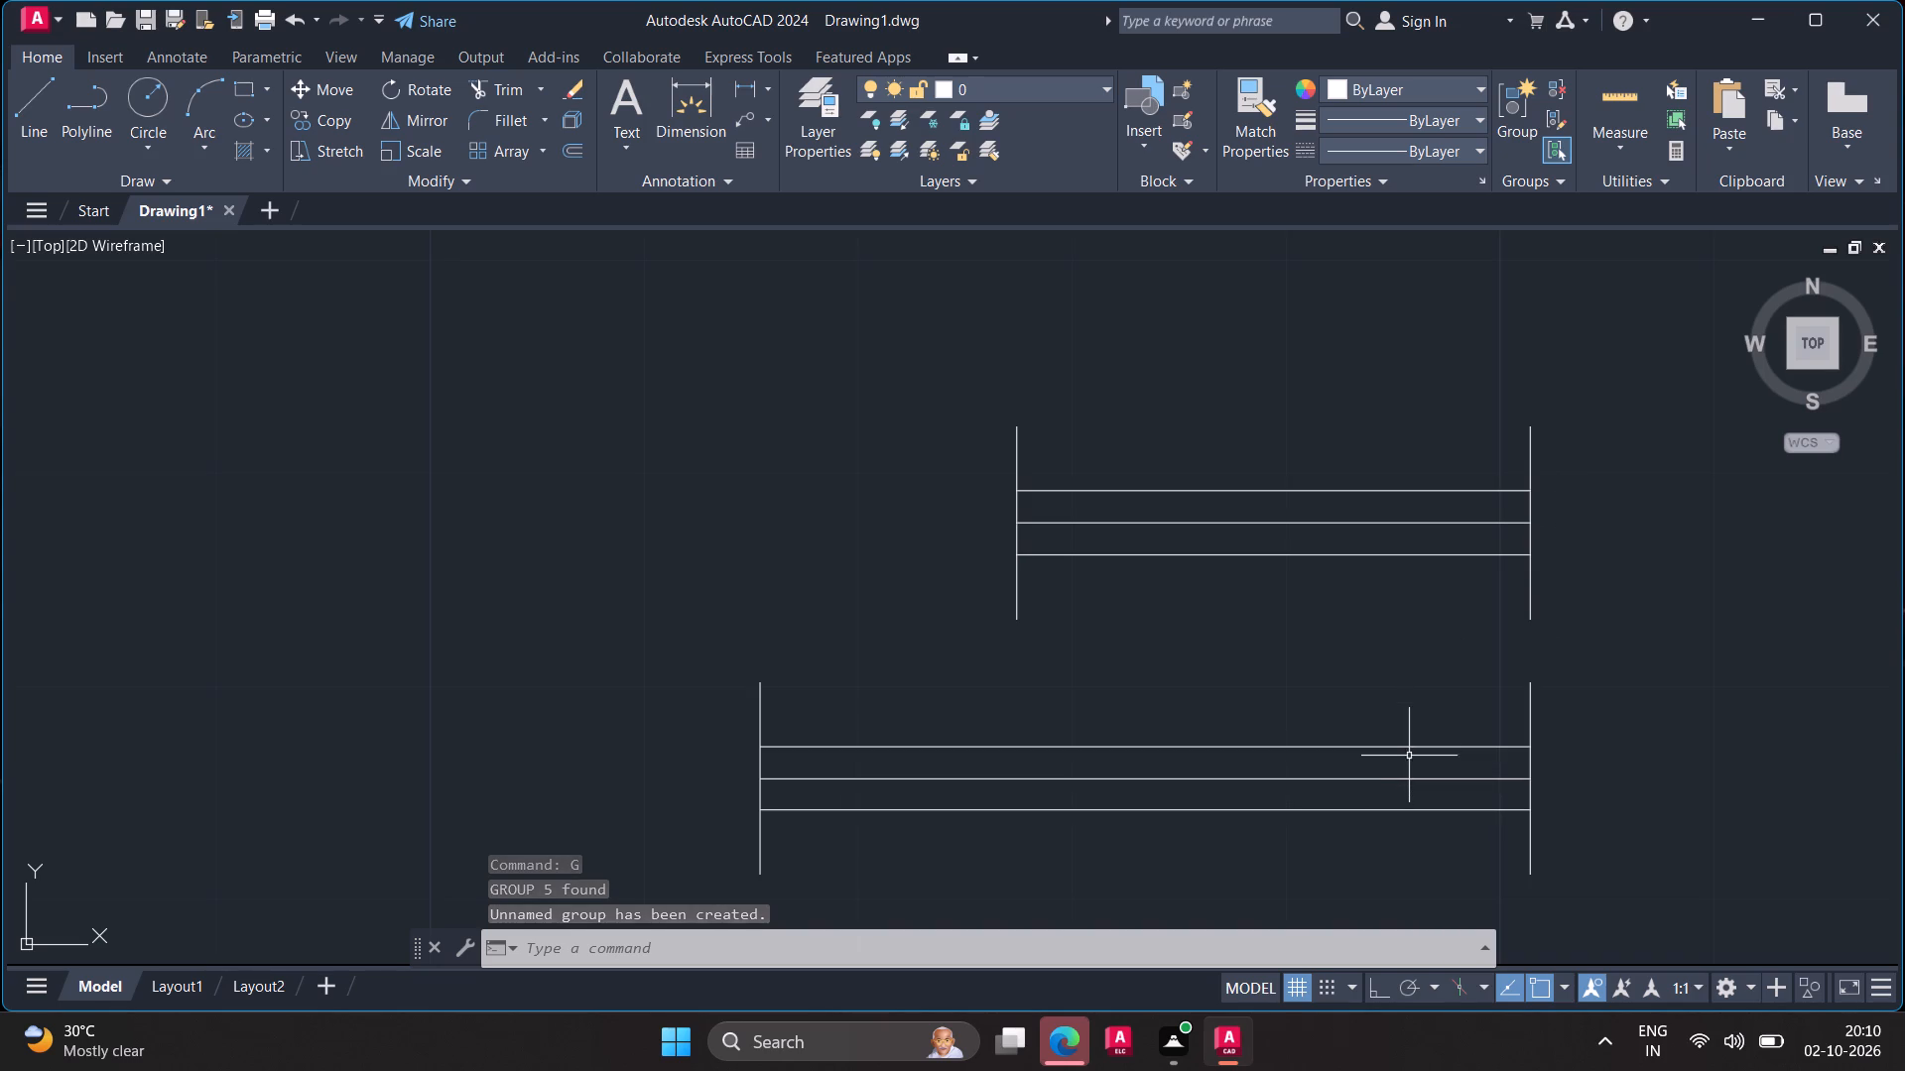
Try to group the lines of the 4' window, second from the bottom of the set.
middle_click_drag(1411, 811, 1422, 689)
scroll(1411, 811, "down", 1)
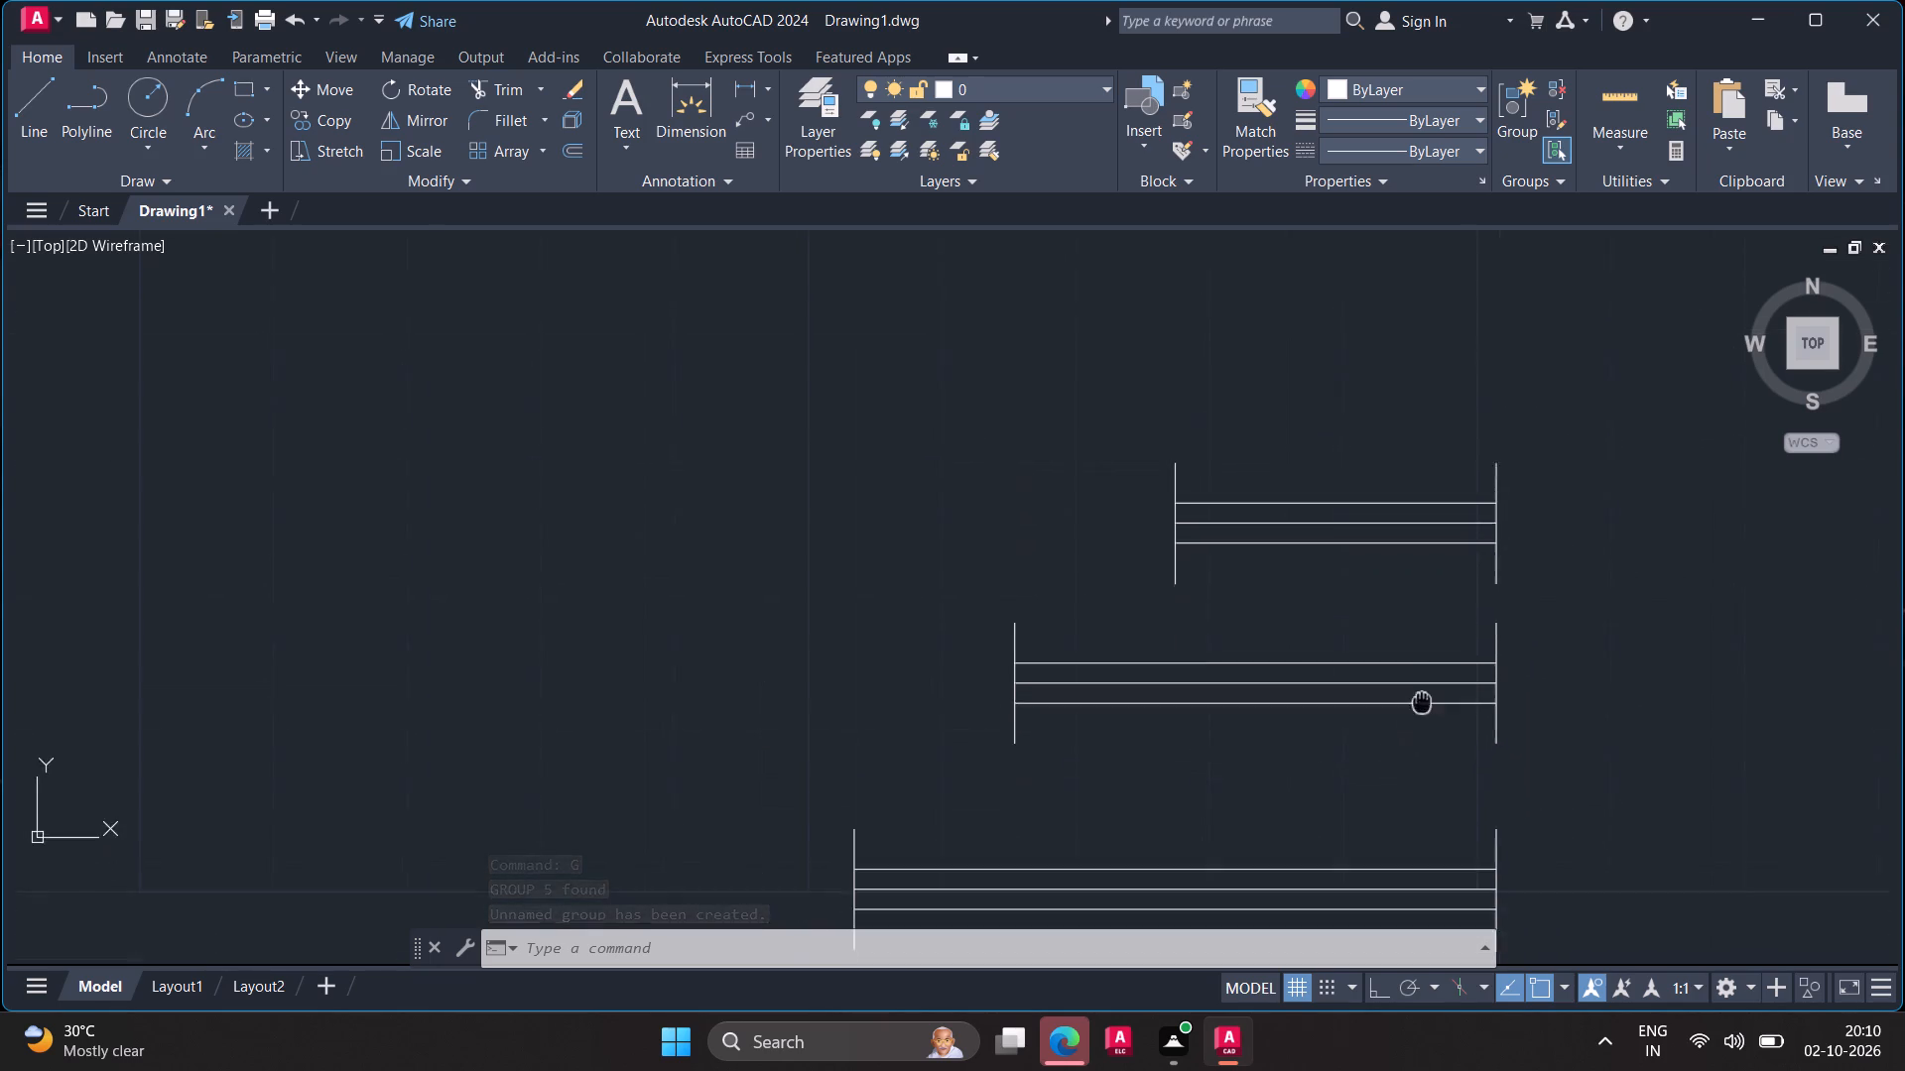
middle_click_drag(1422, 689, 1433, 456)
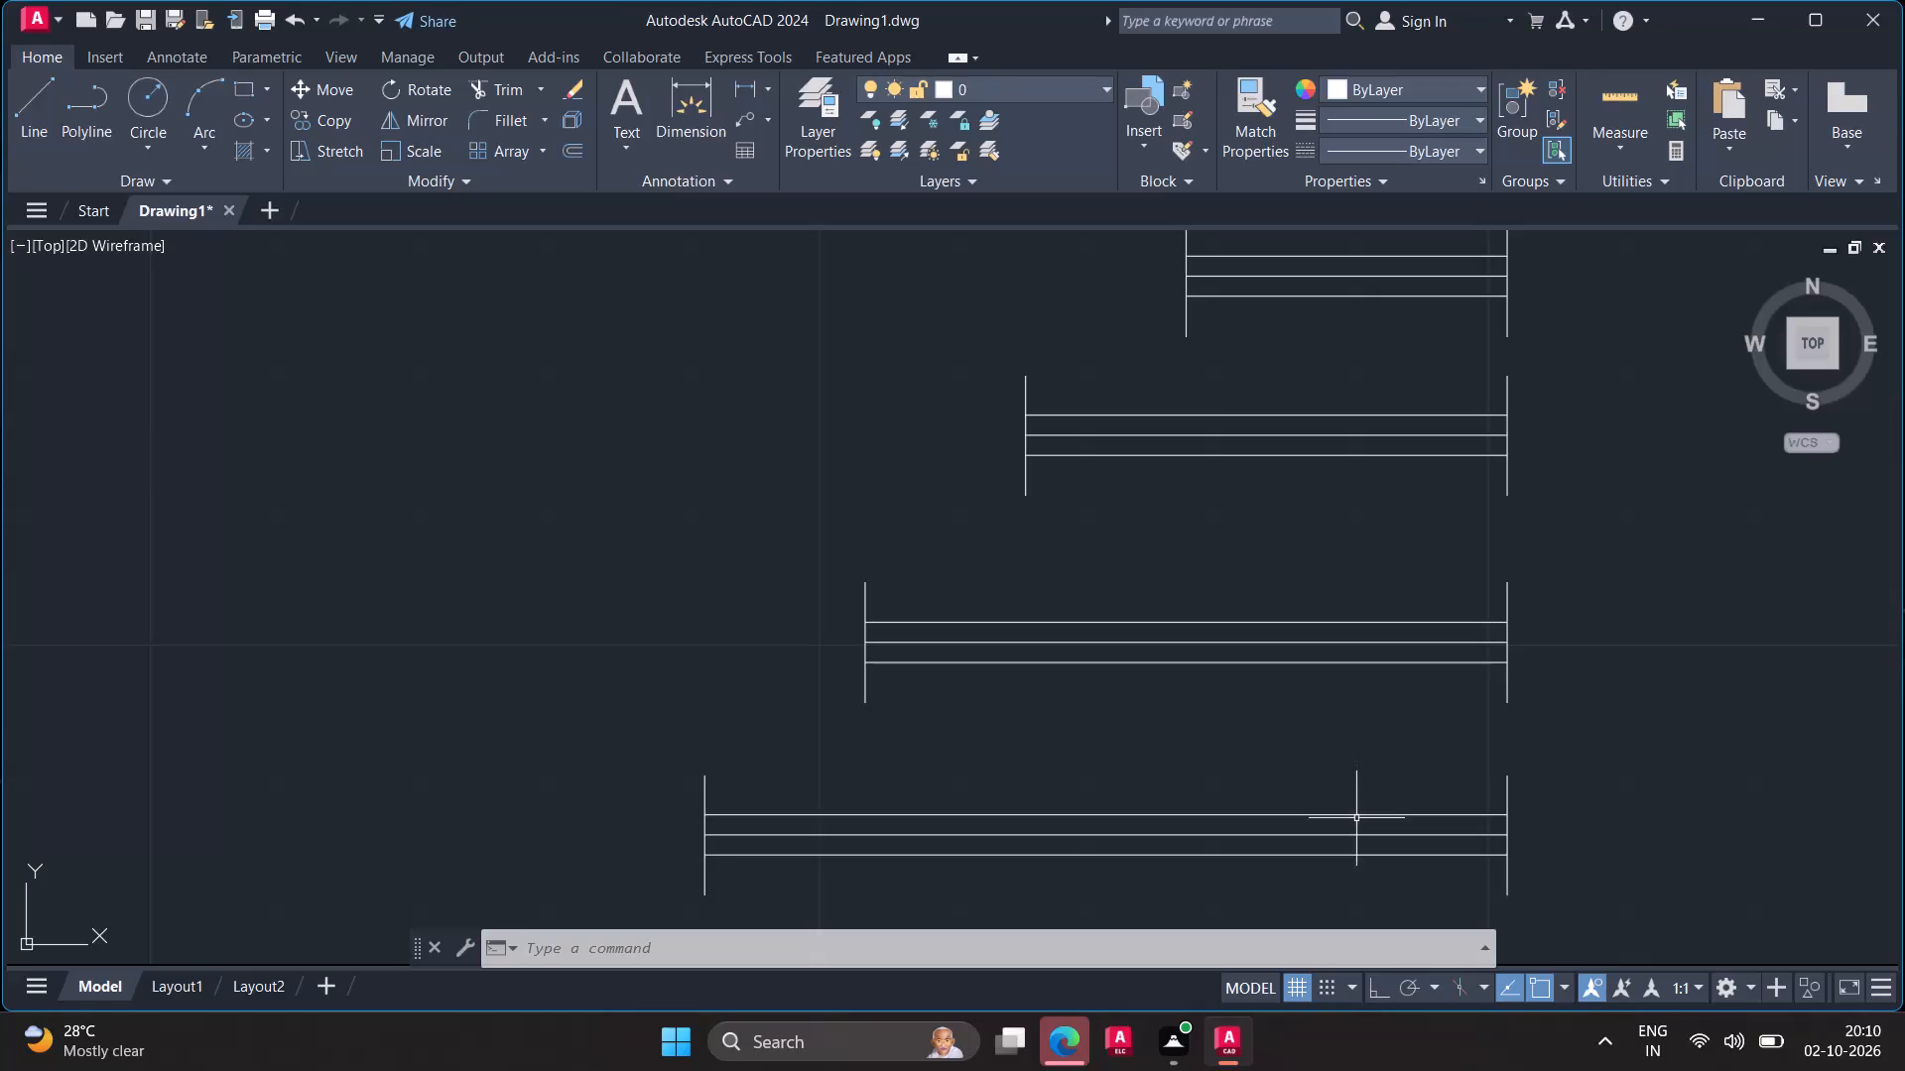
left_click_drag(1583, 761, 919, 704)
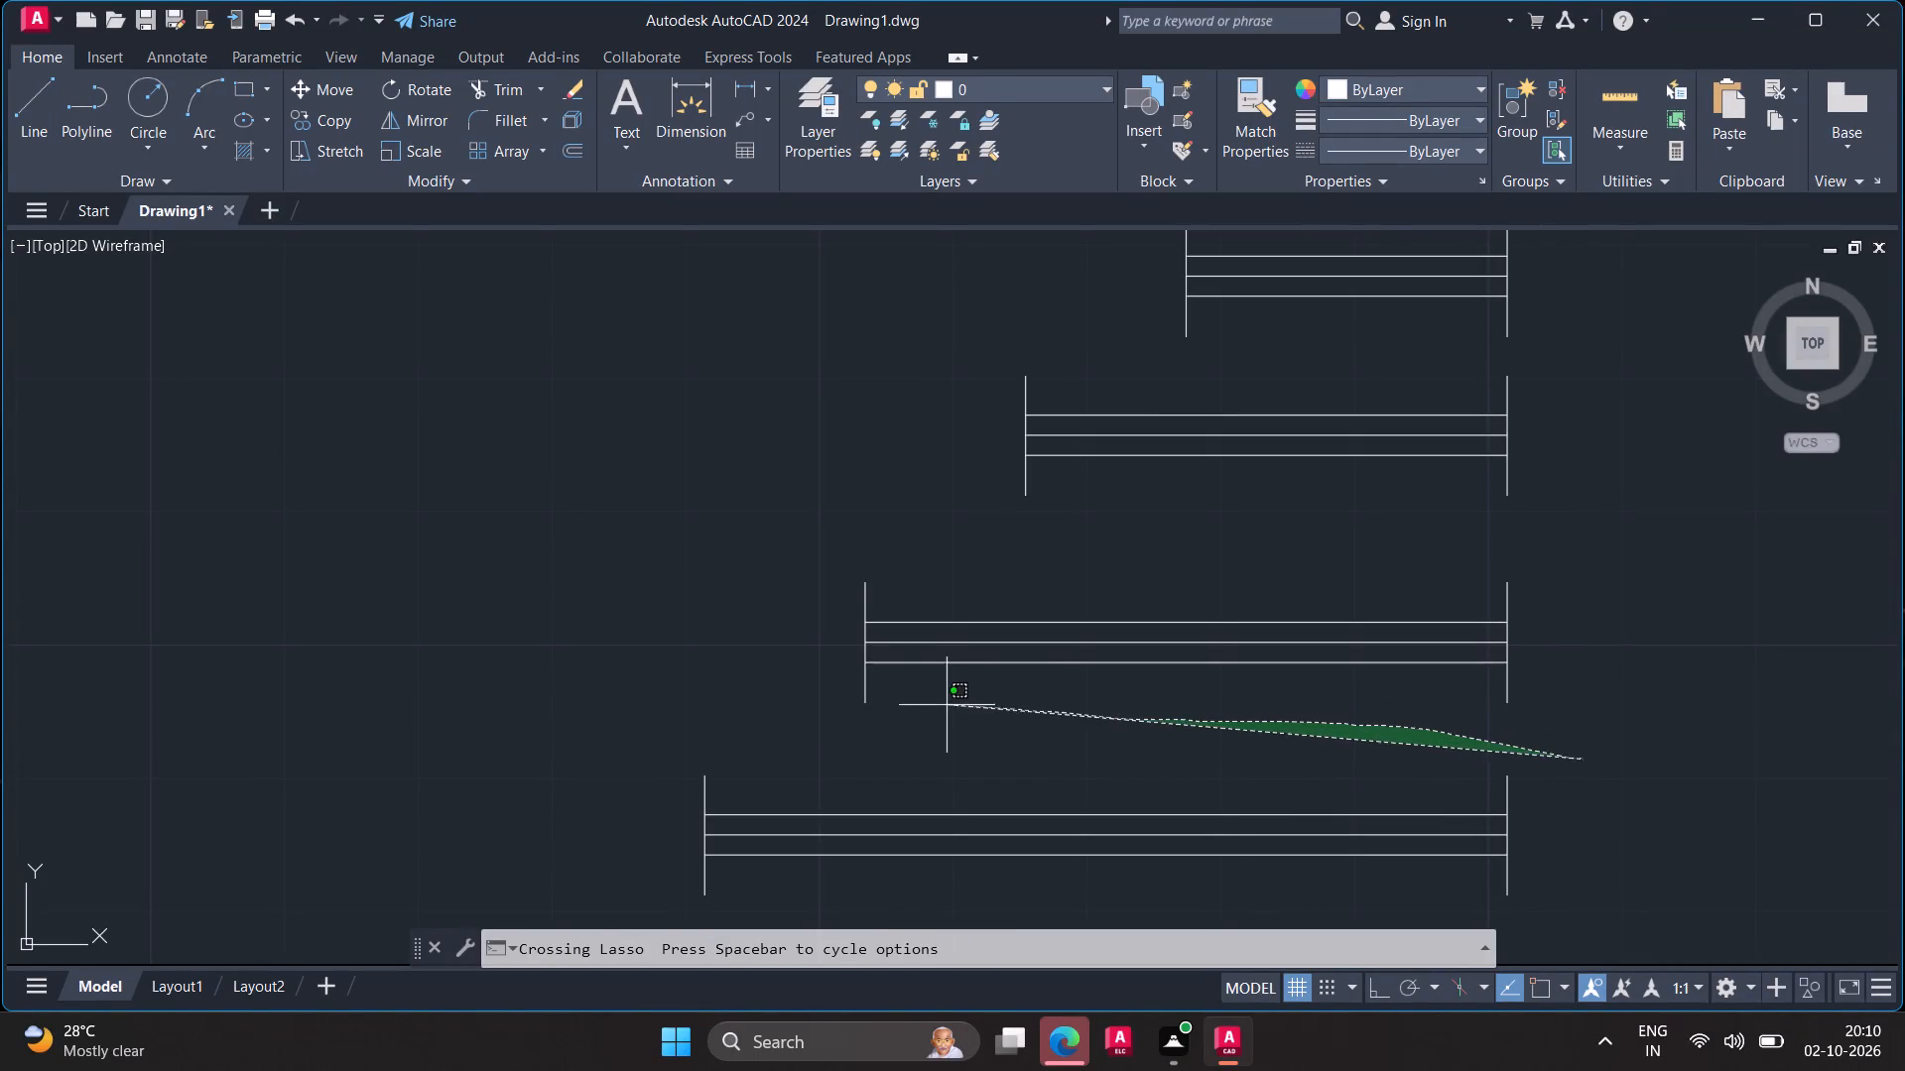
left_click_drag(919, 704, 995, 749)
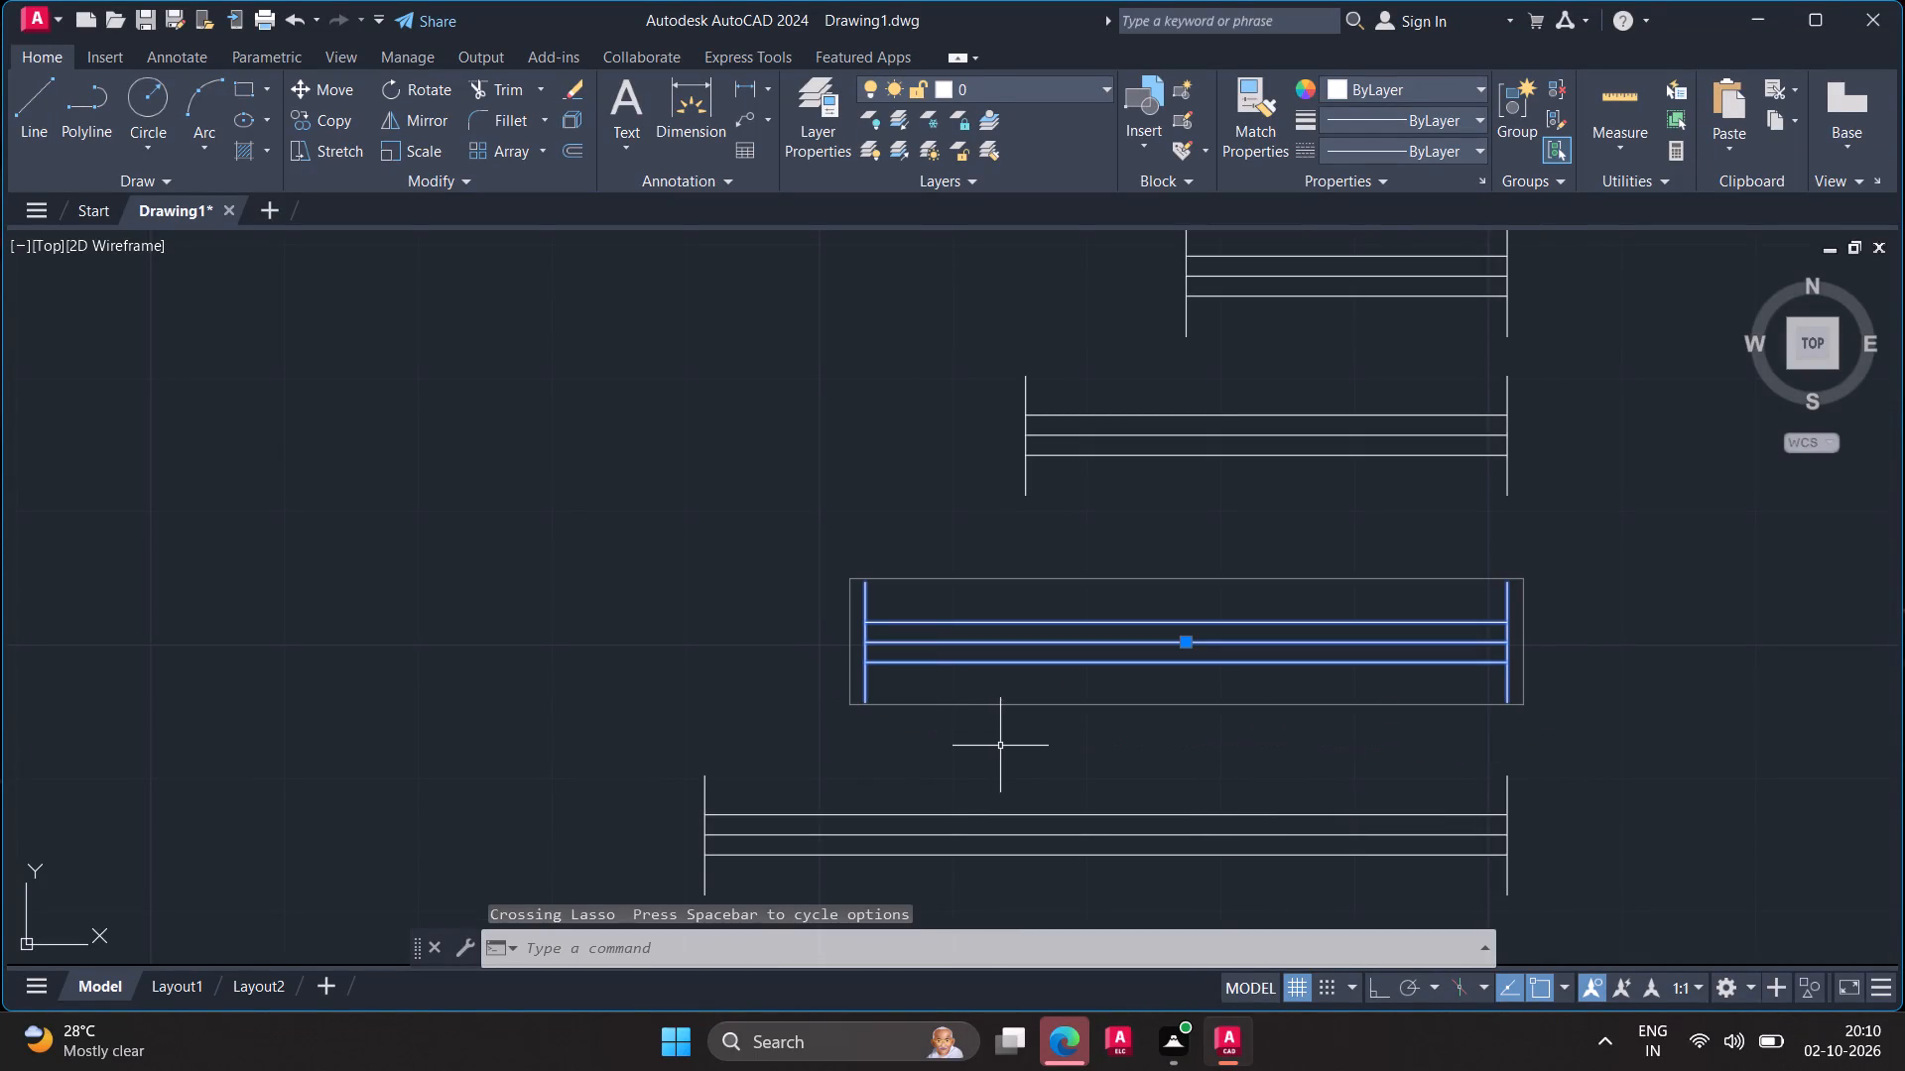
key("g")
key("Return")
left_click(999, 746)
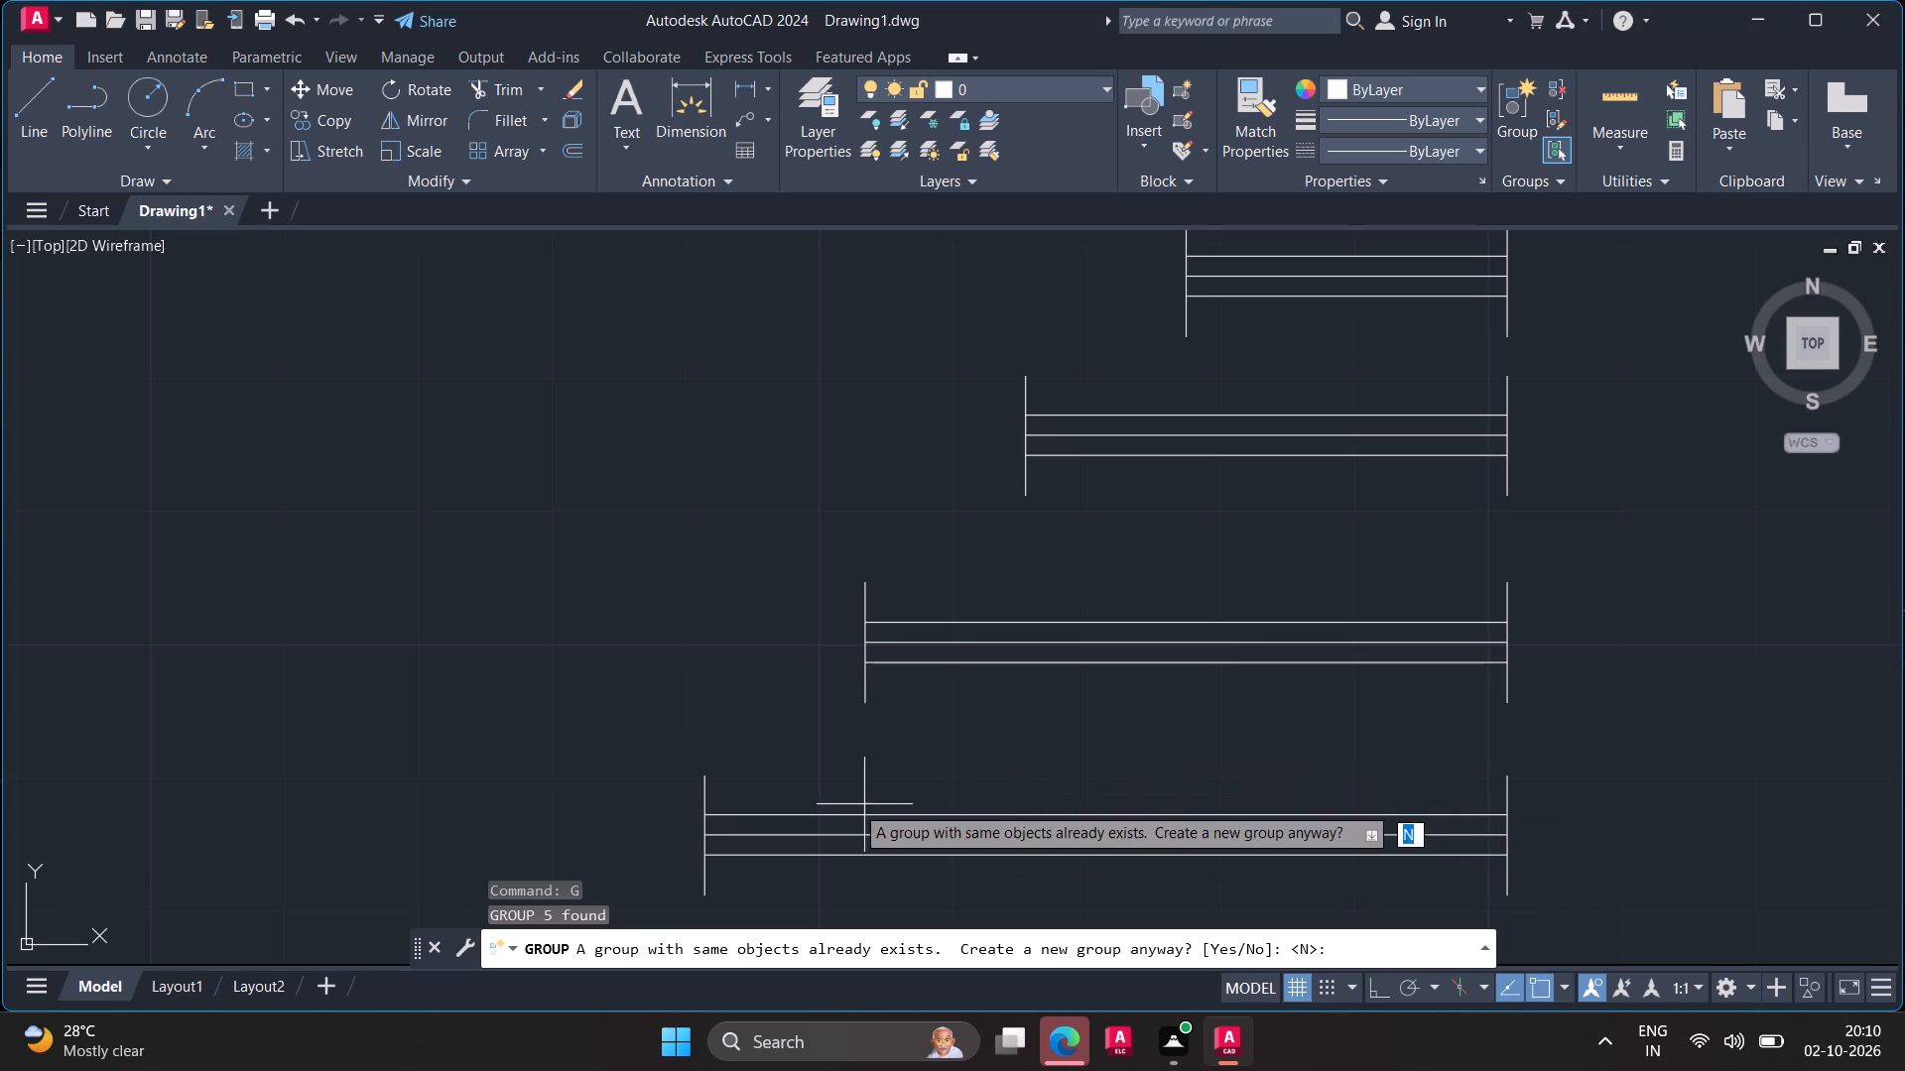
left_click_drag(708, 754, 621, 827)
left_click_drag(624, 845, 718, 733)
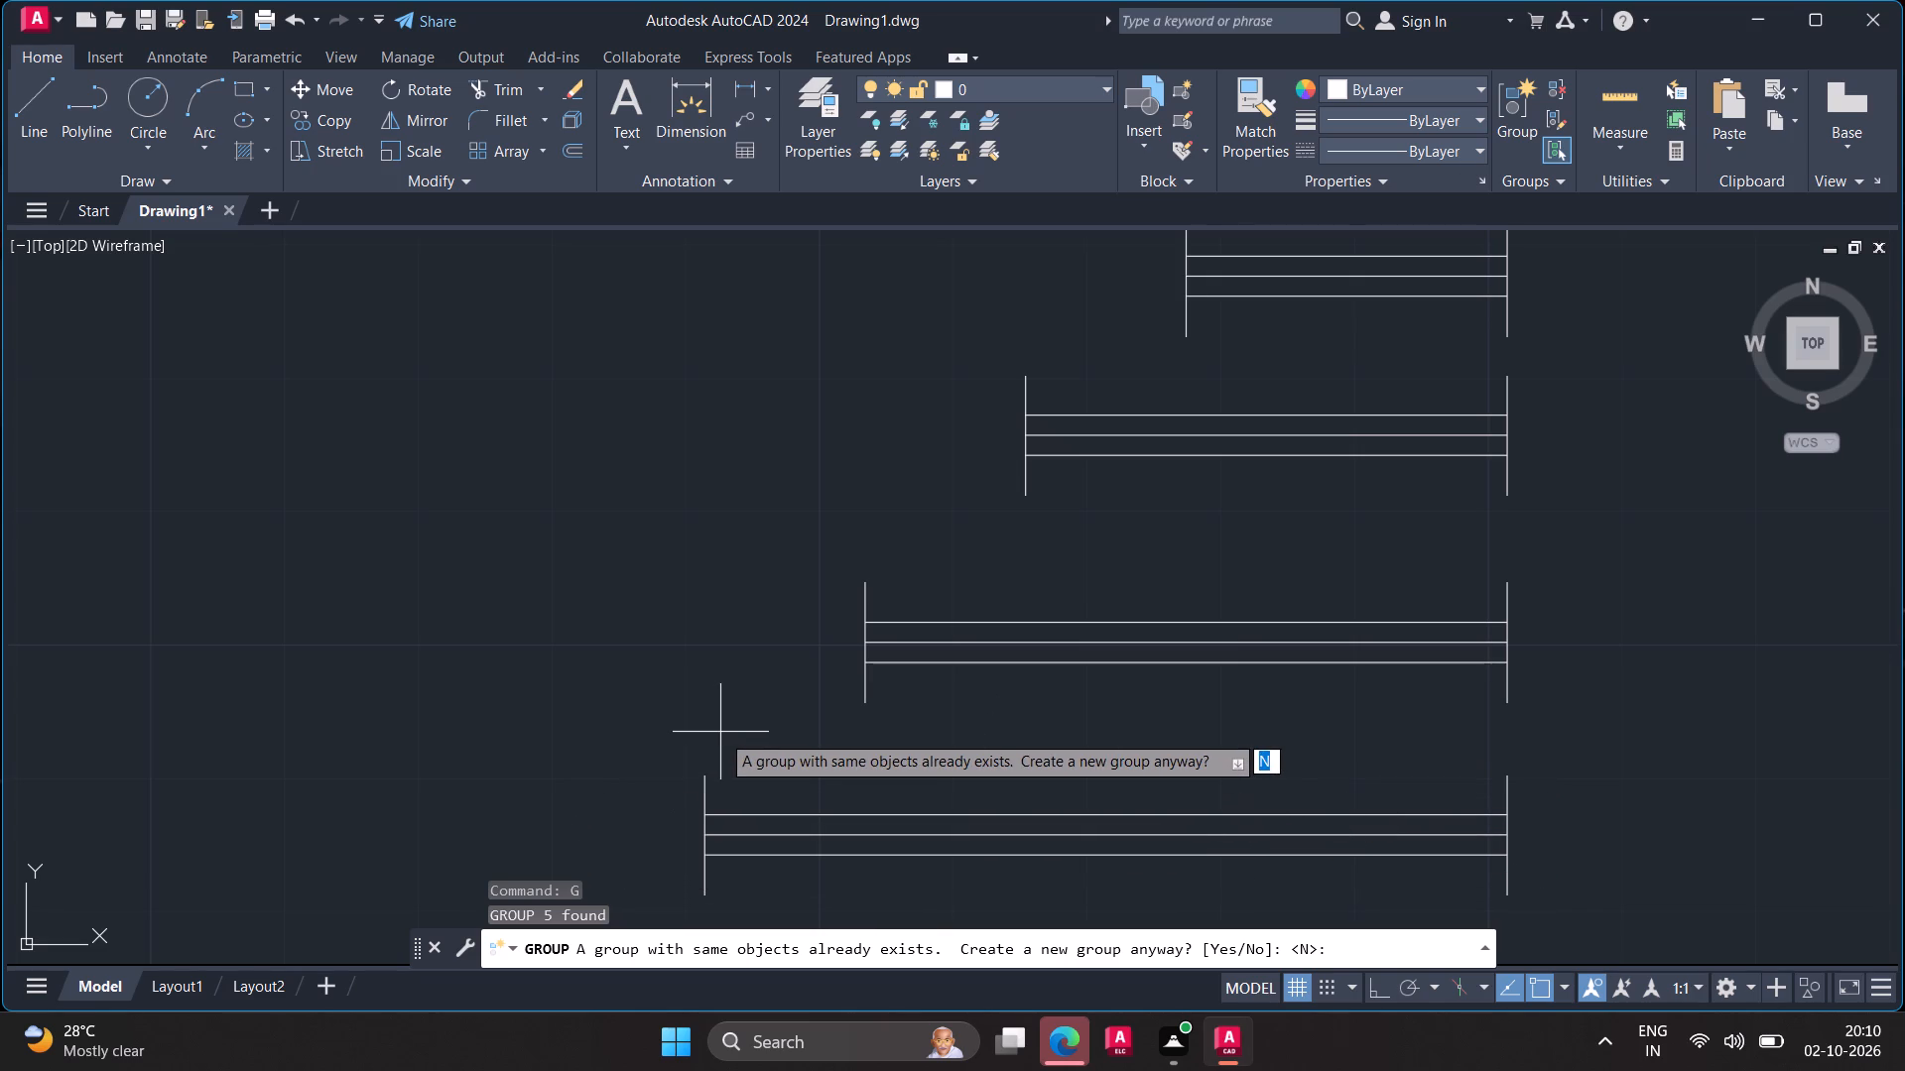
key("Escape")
Group the five lines of the lowest, longest window in the set.
left_click(720, 733)
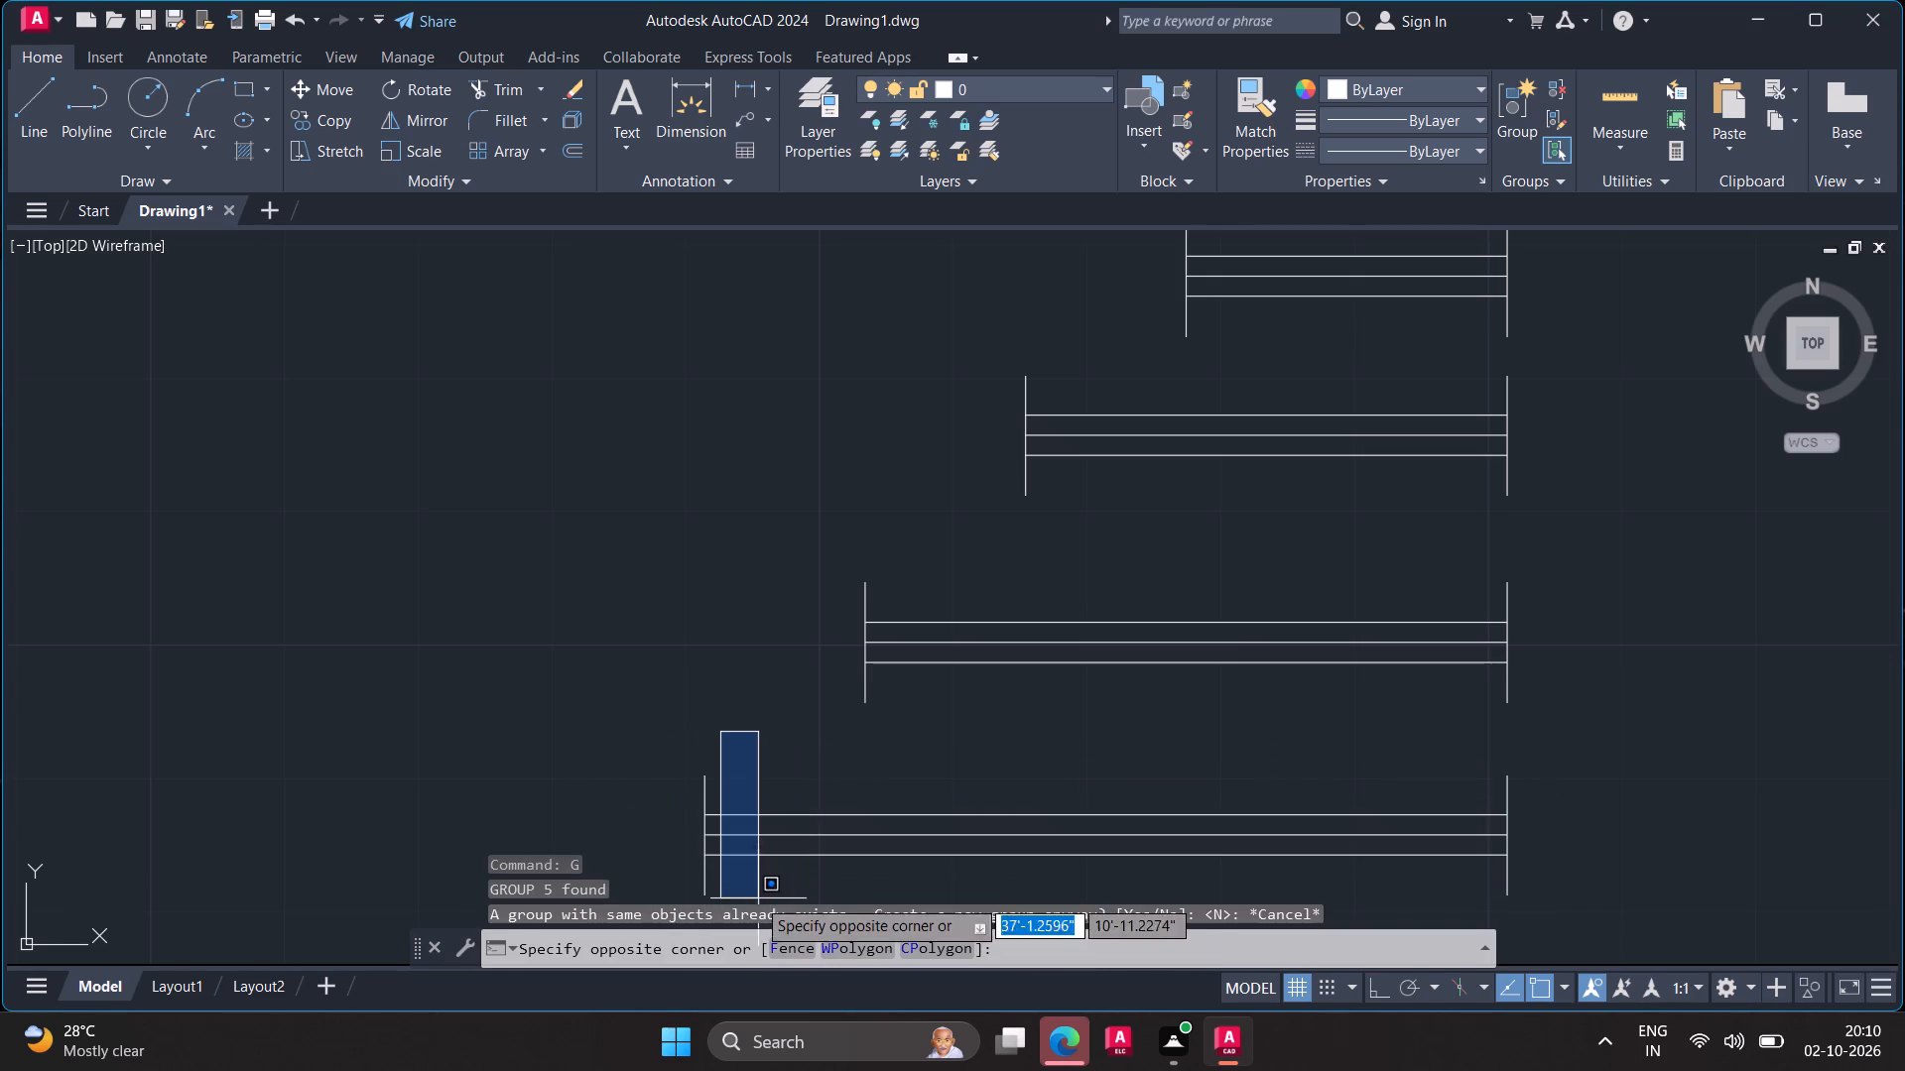
left_click(670, 877)
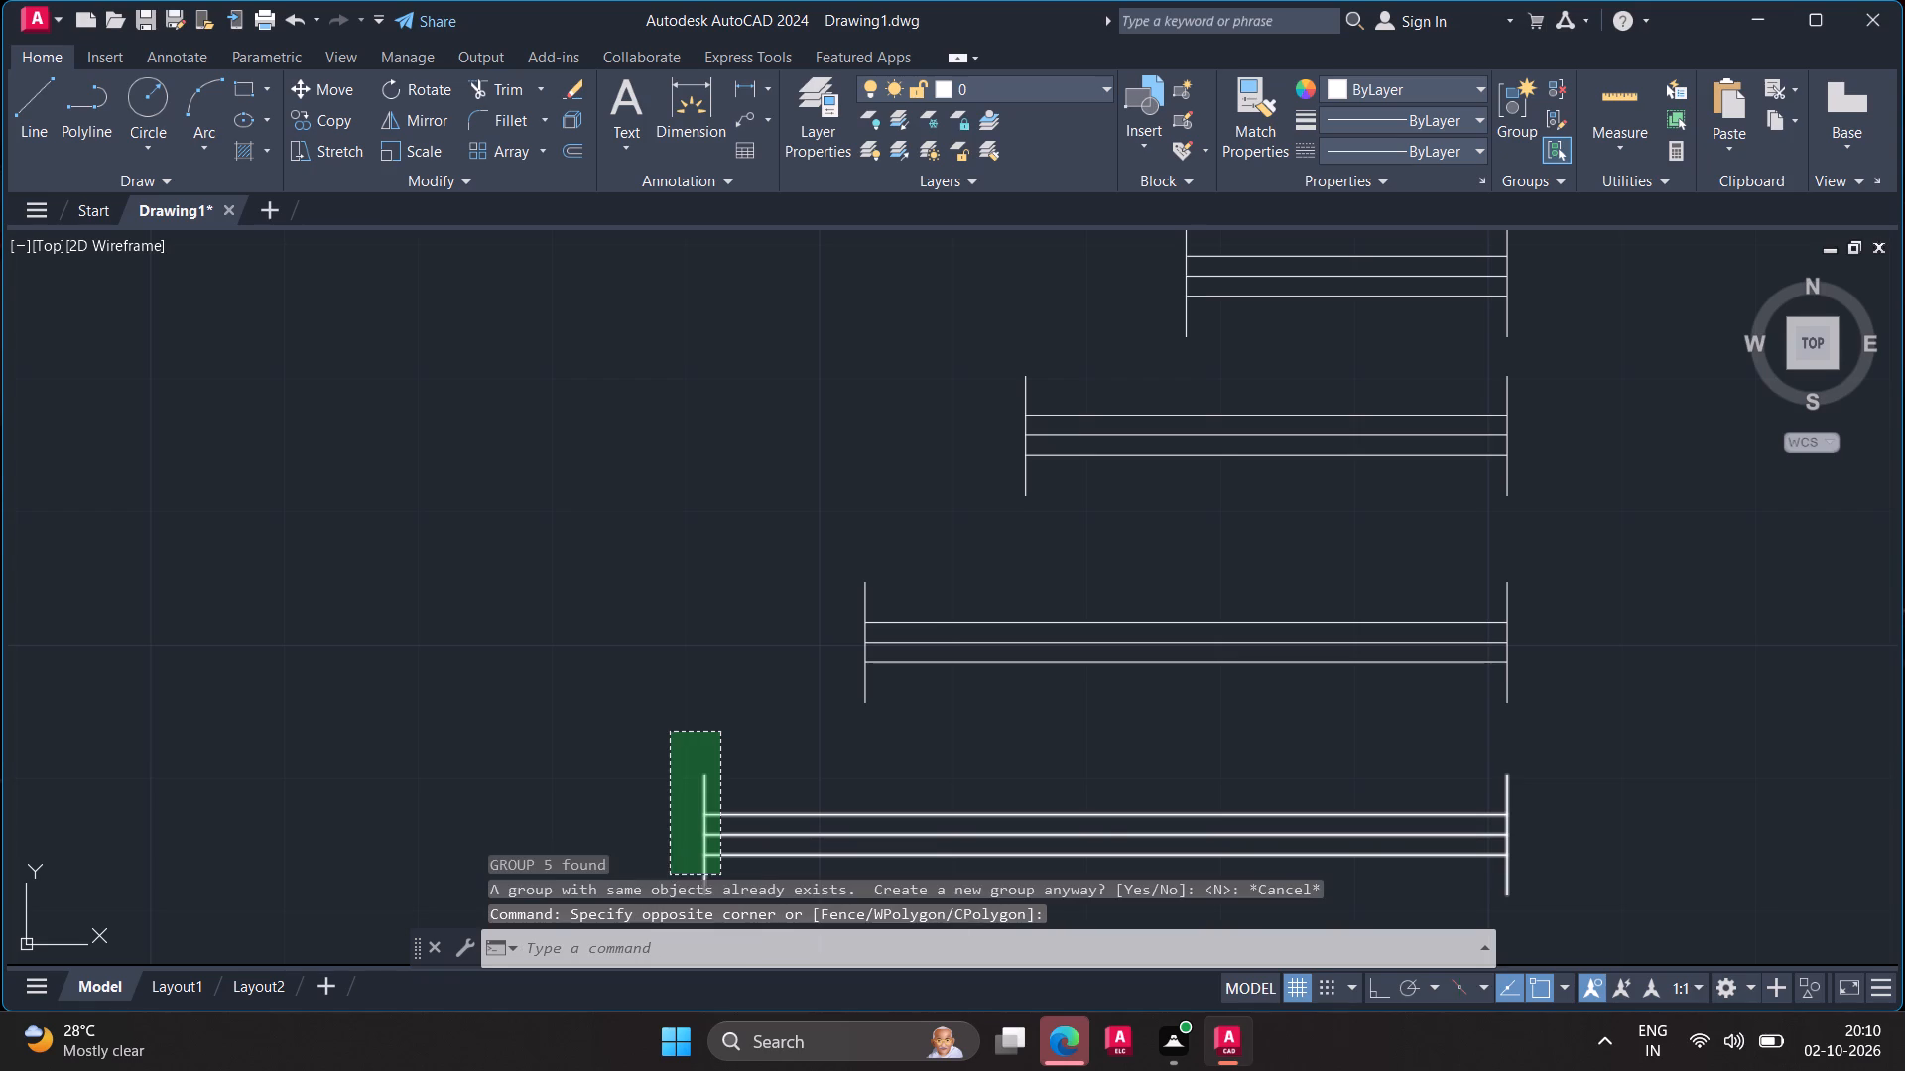
key("g")
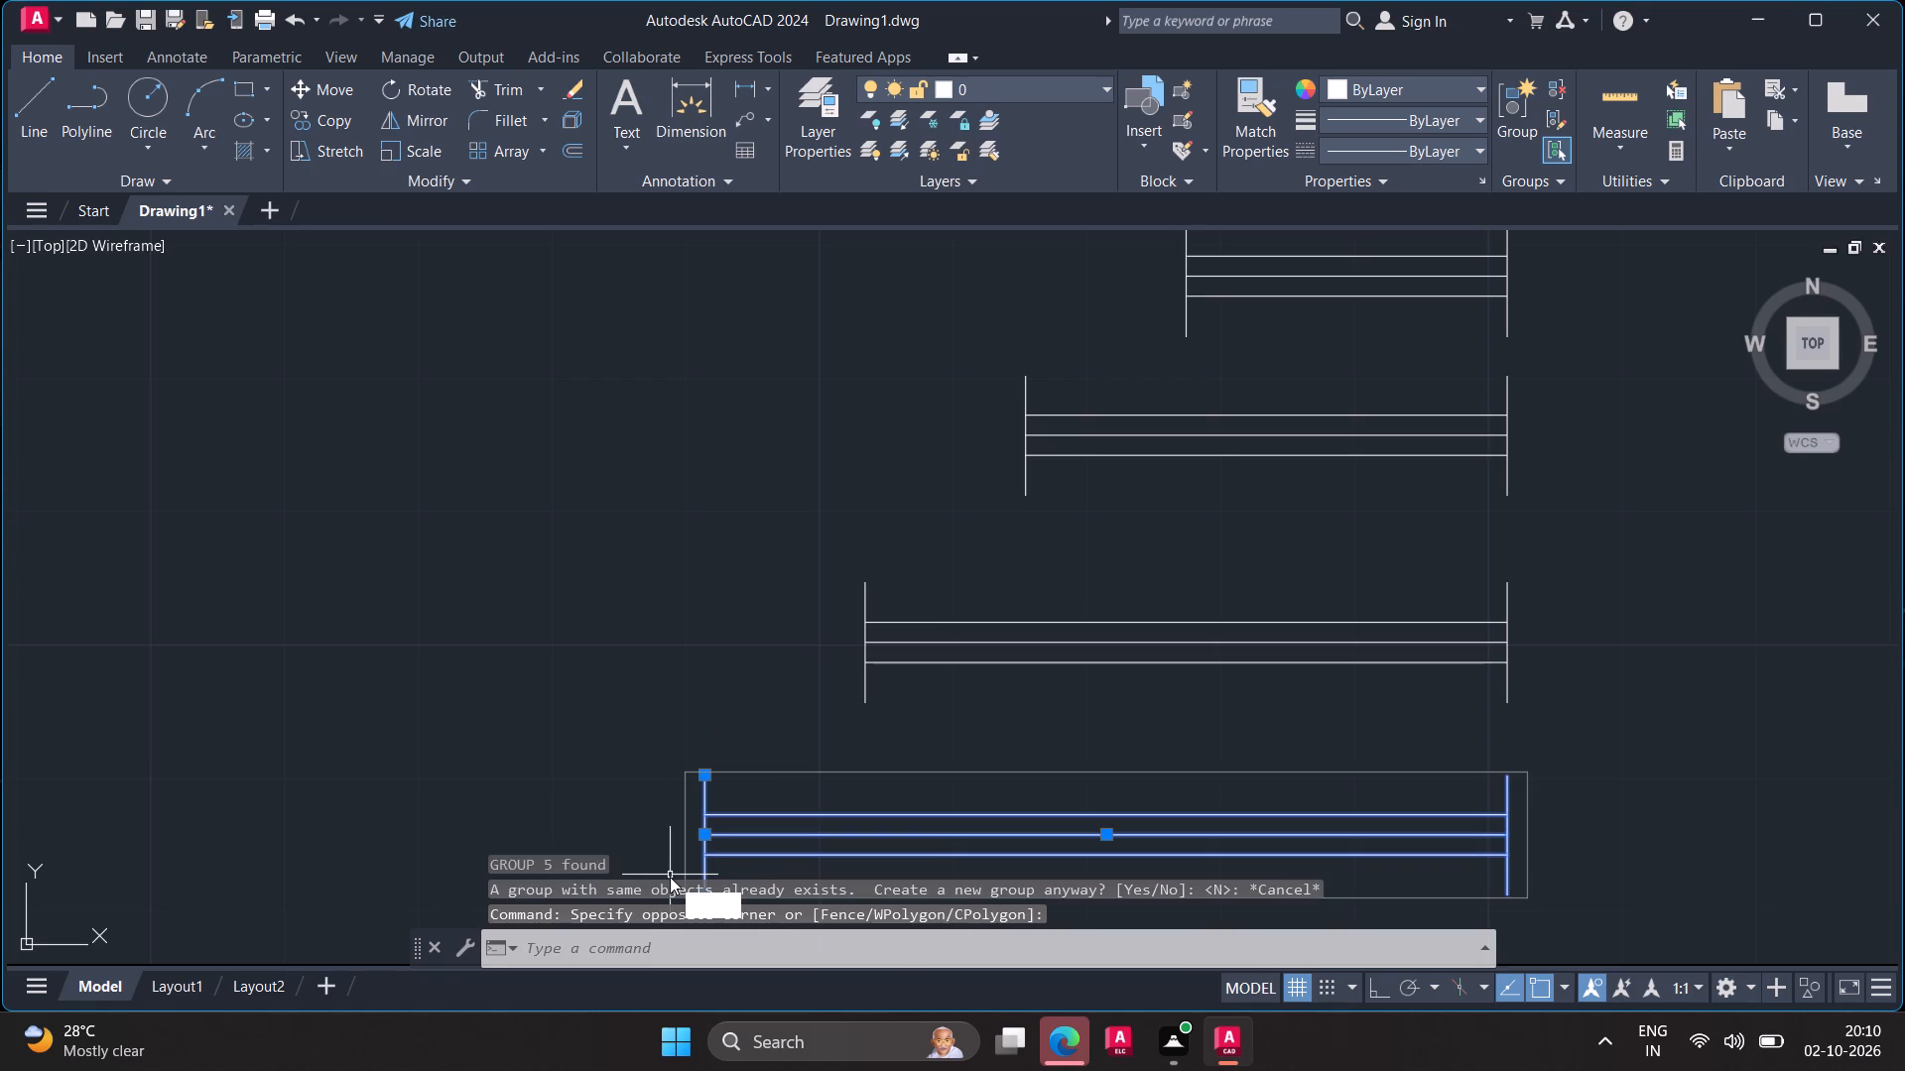
key("Return")
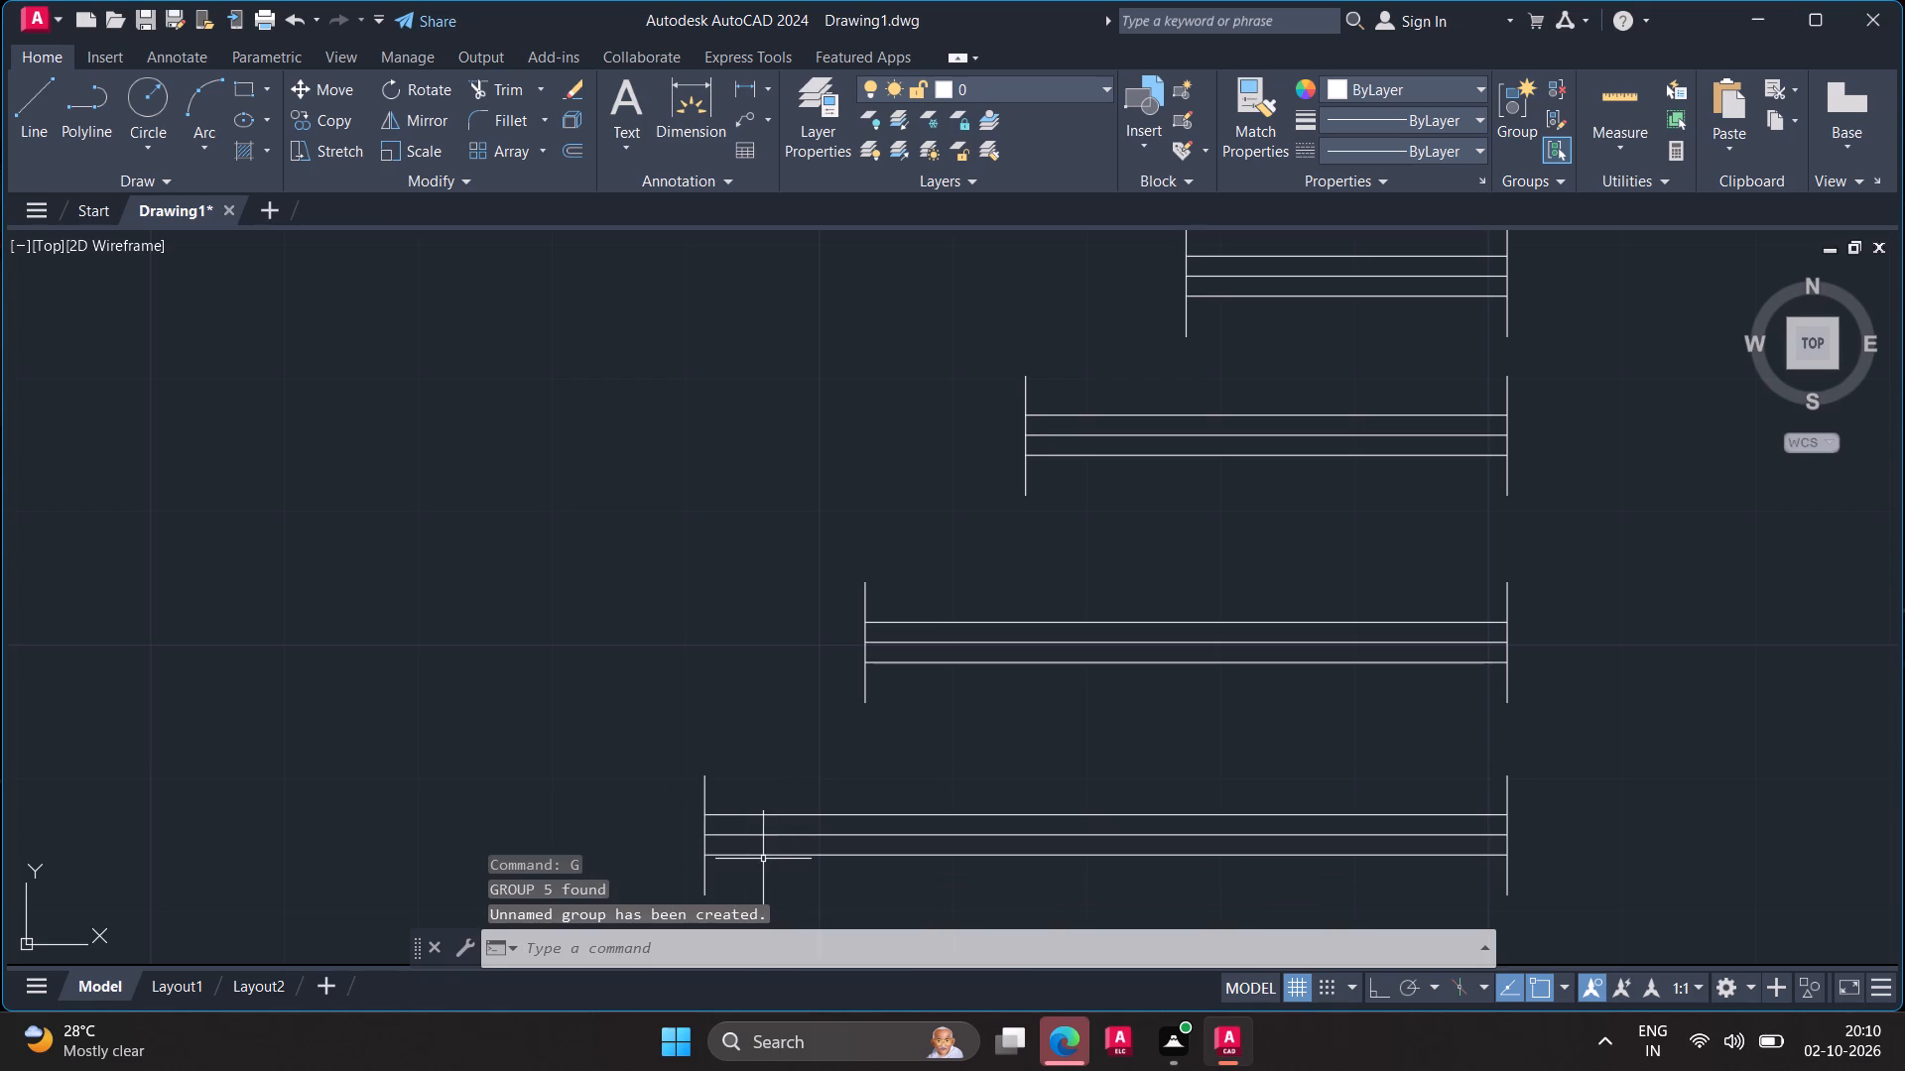
middle_click_drag(765, 862, 912, 781)
scroll(912, 780, "down", 1)
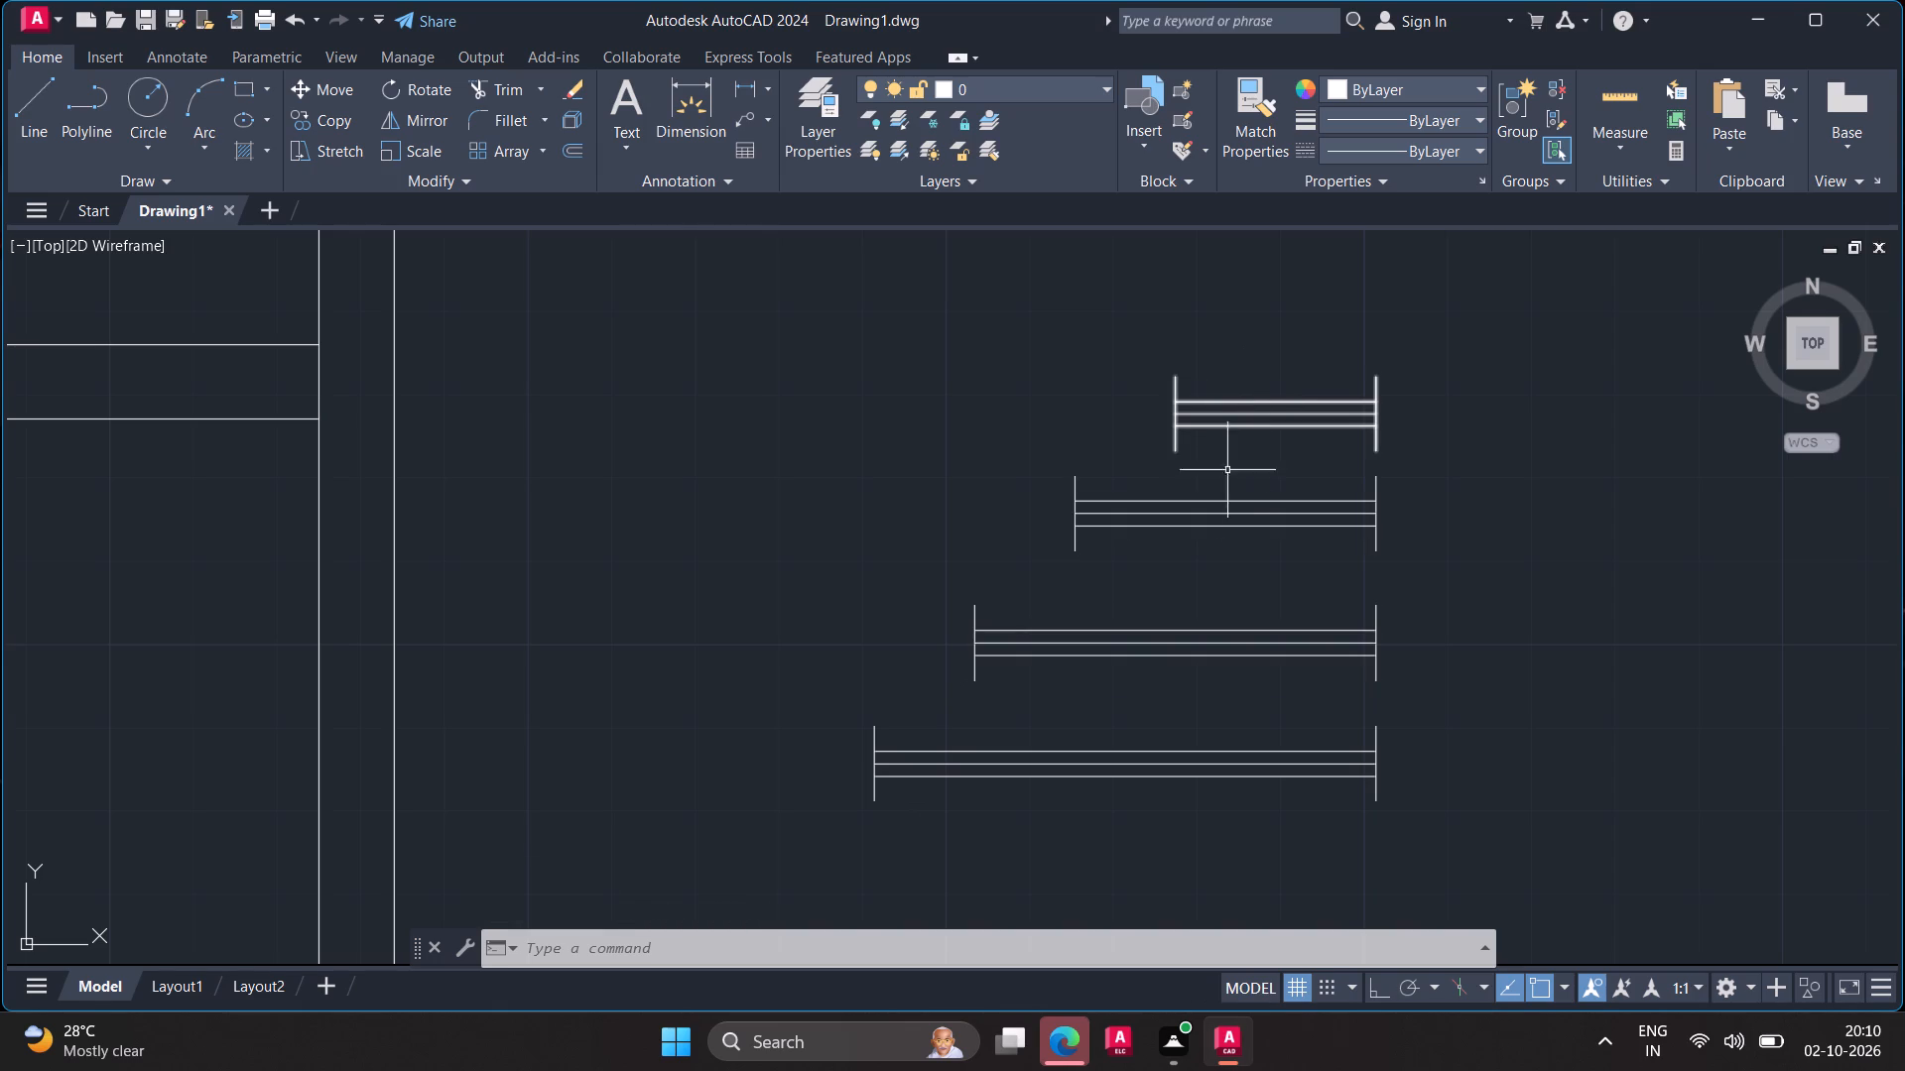
key("Escape")
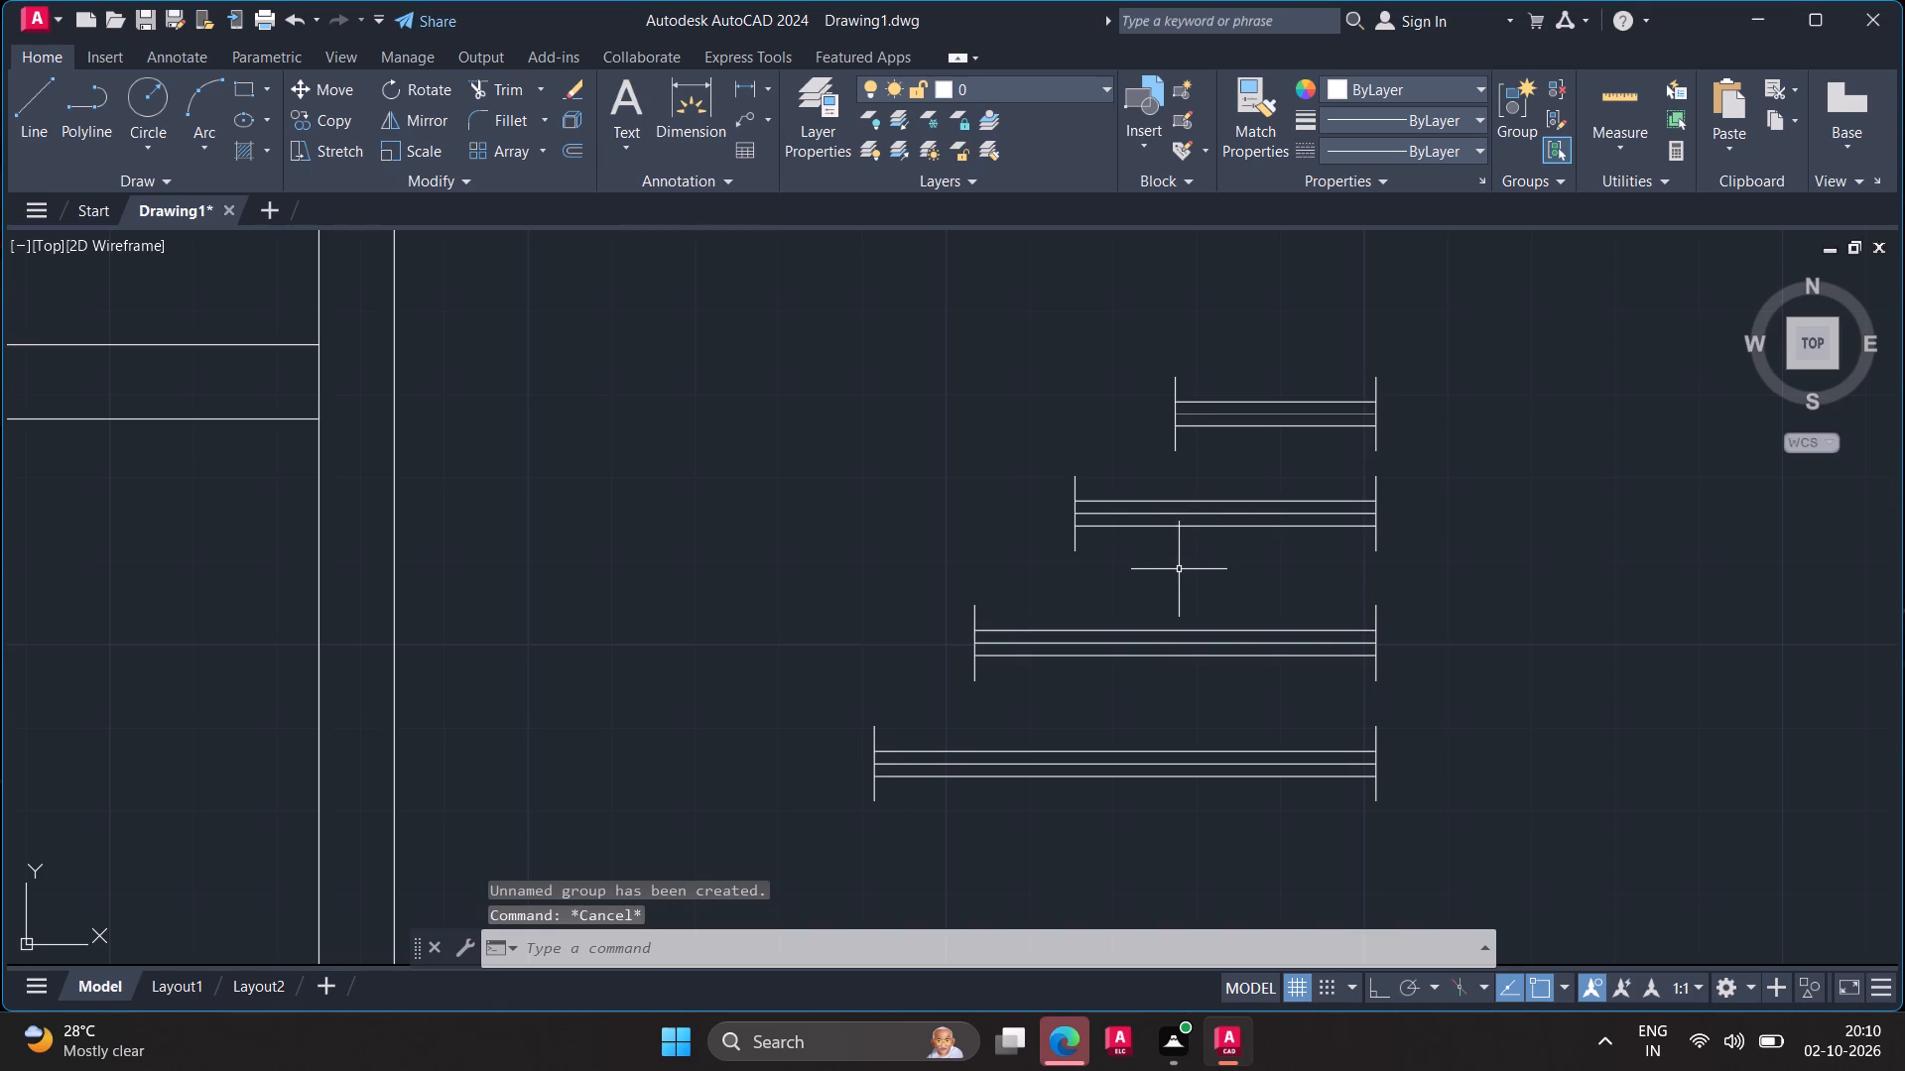
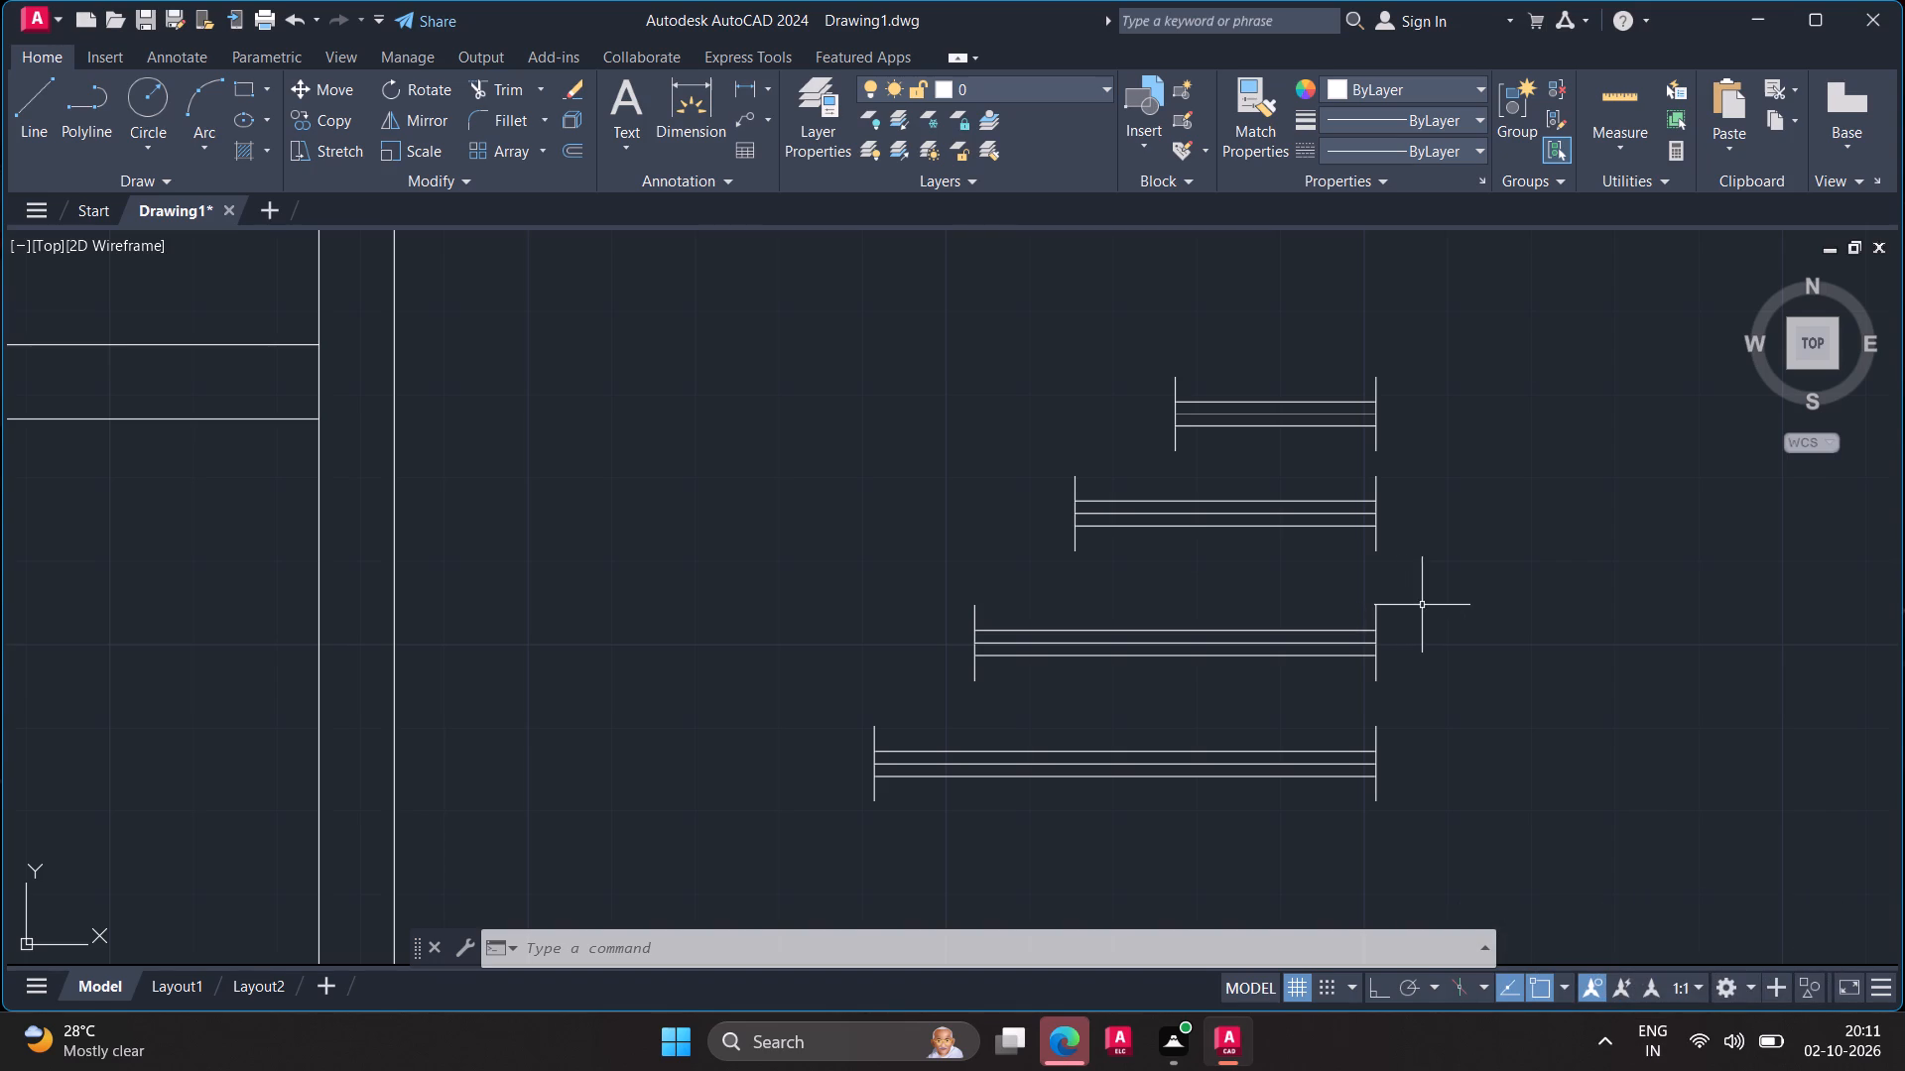
Rotate the lowest, 5' window of the symbol set 270° about its west end so it stands vertical.
scroll(864, 617, "down", 2)
middle_click_drag(845, 616, 919, 571)
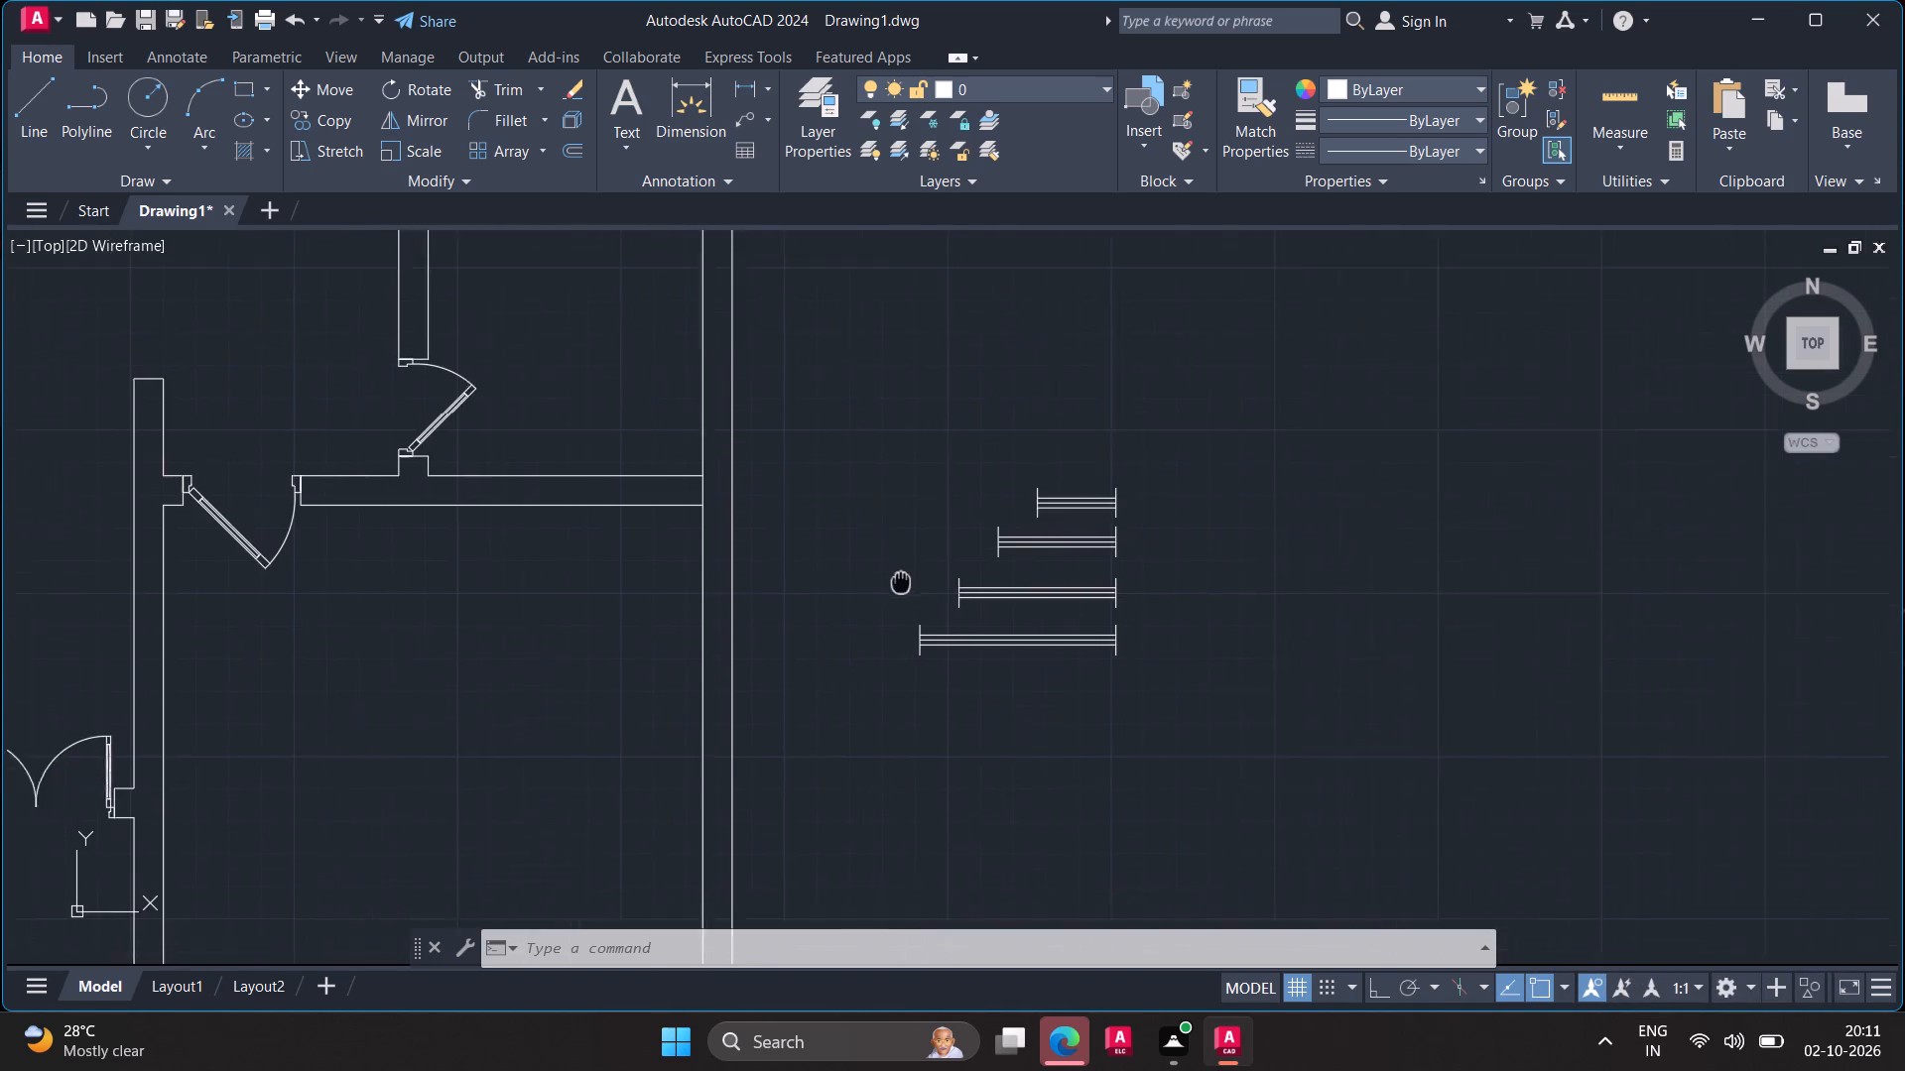
middle_click_drag(919, 571, 1164, 473)
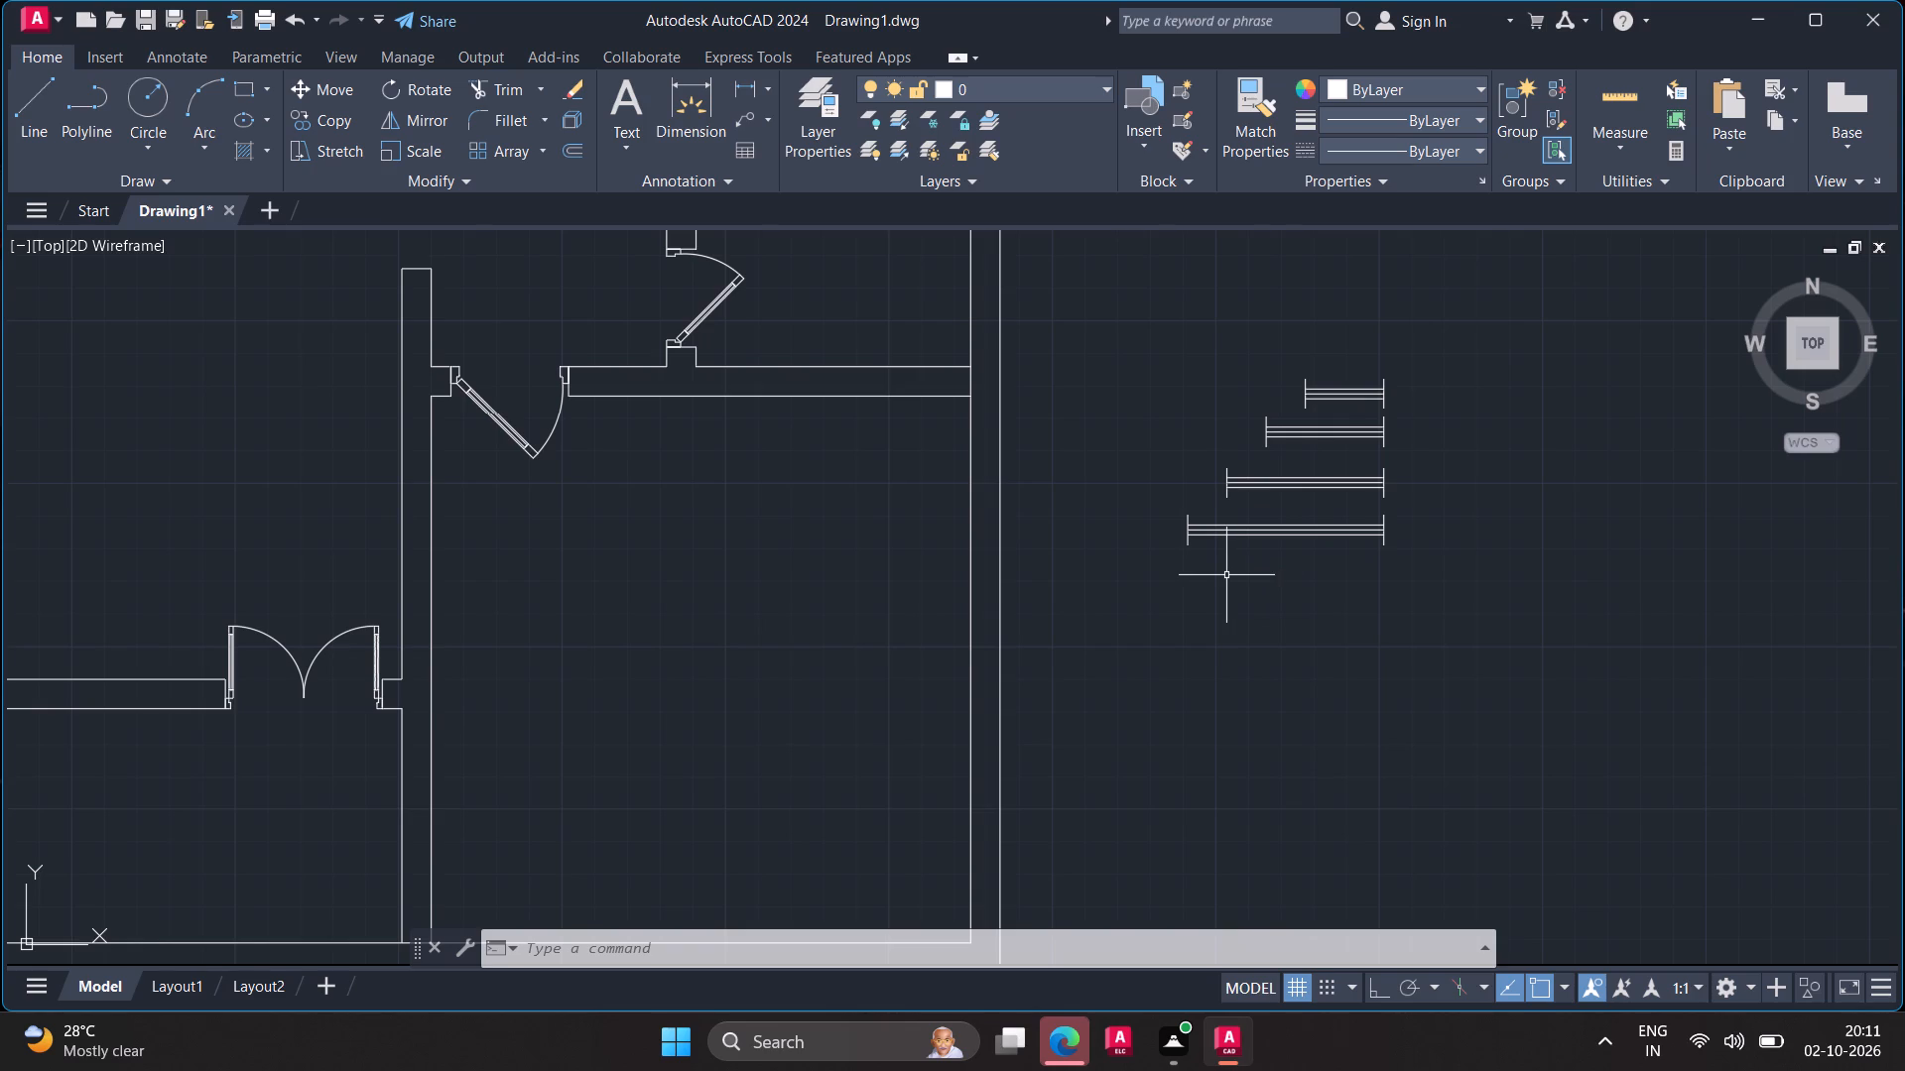
type("ro")
key("Return")
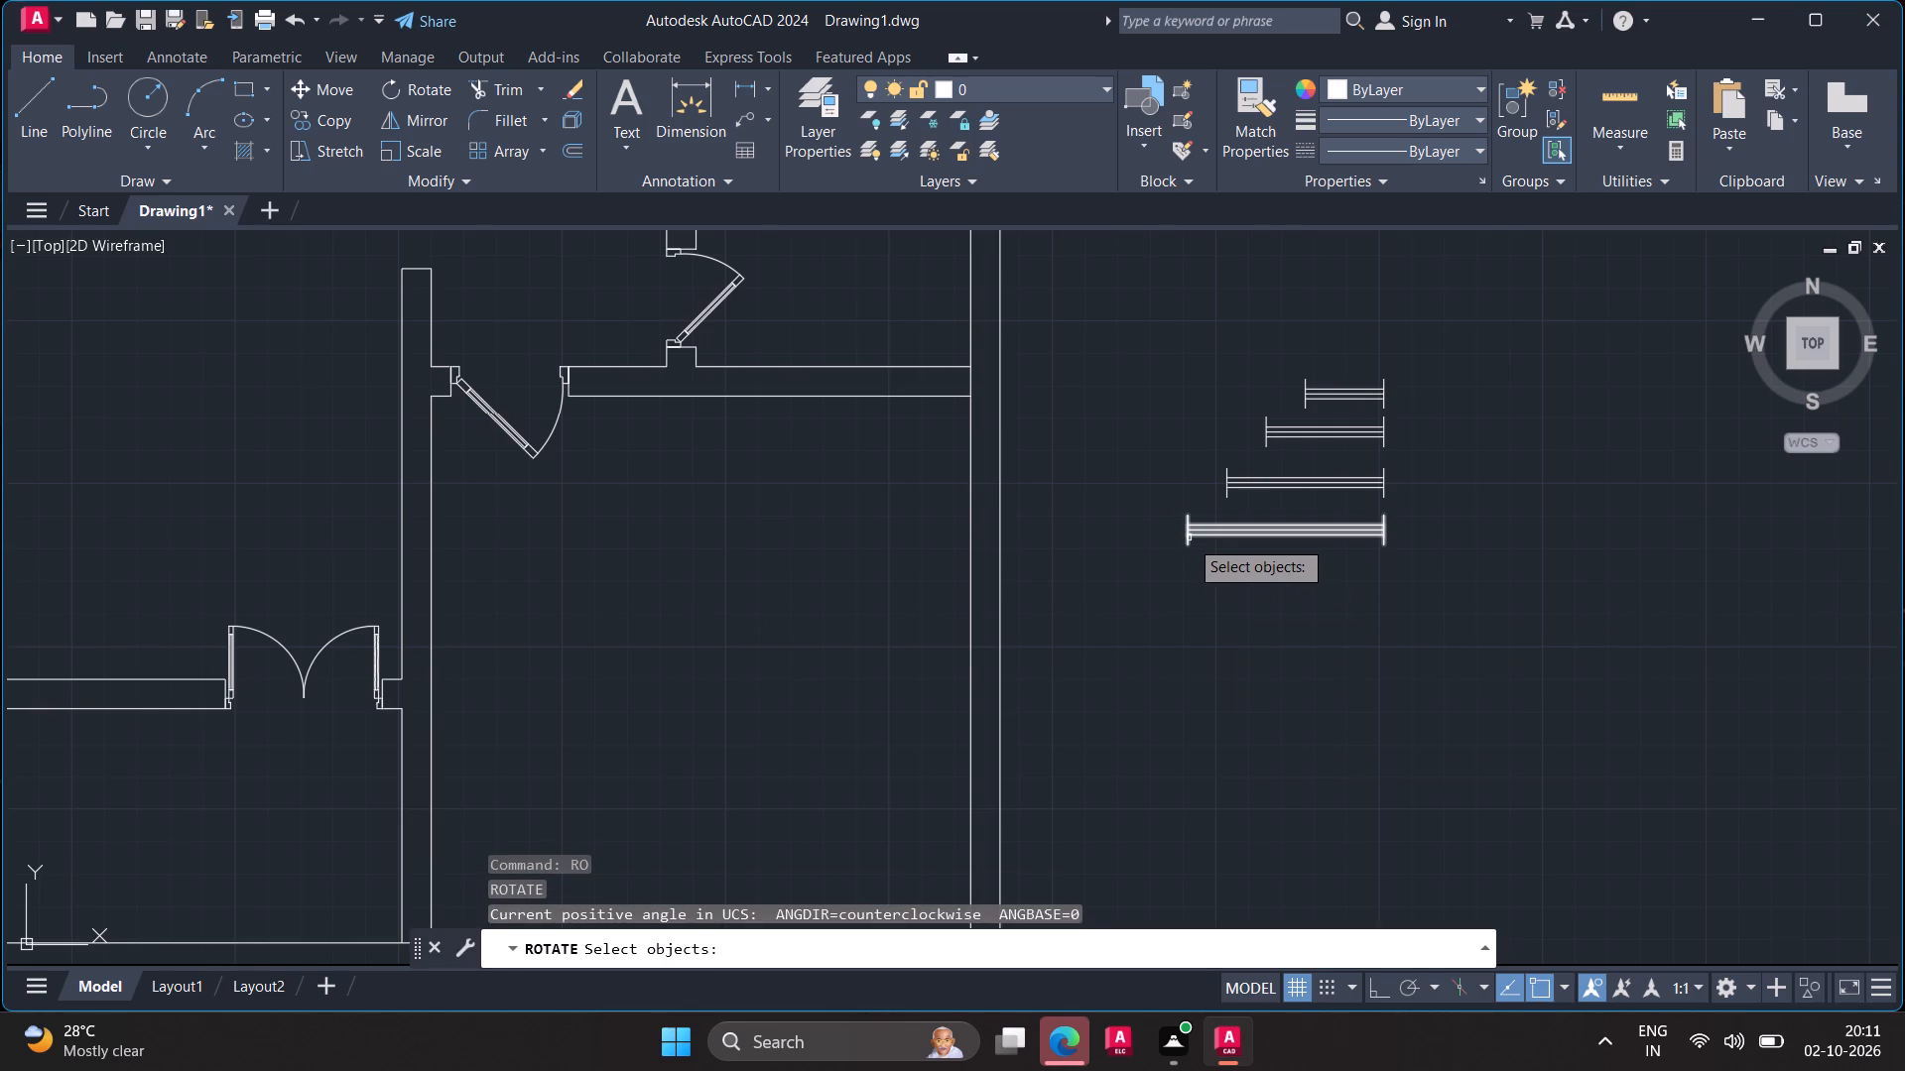
left_click(1189, 538)
key("Return")
left_click(1188, 538)
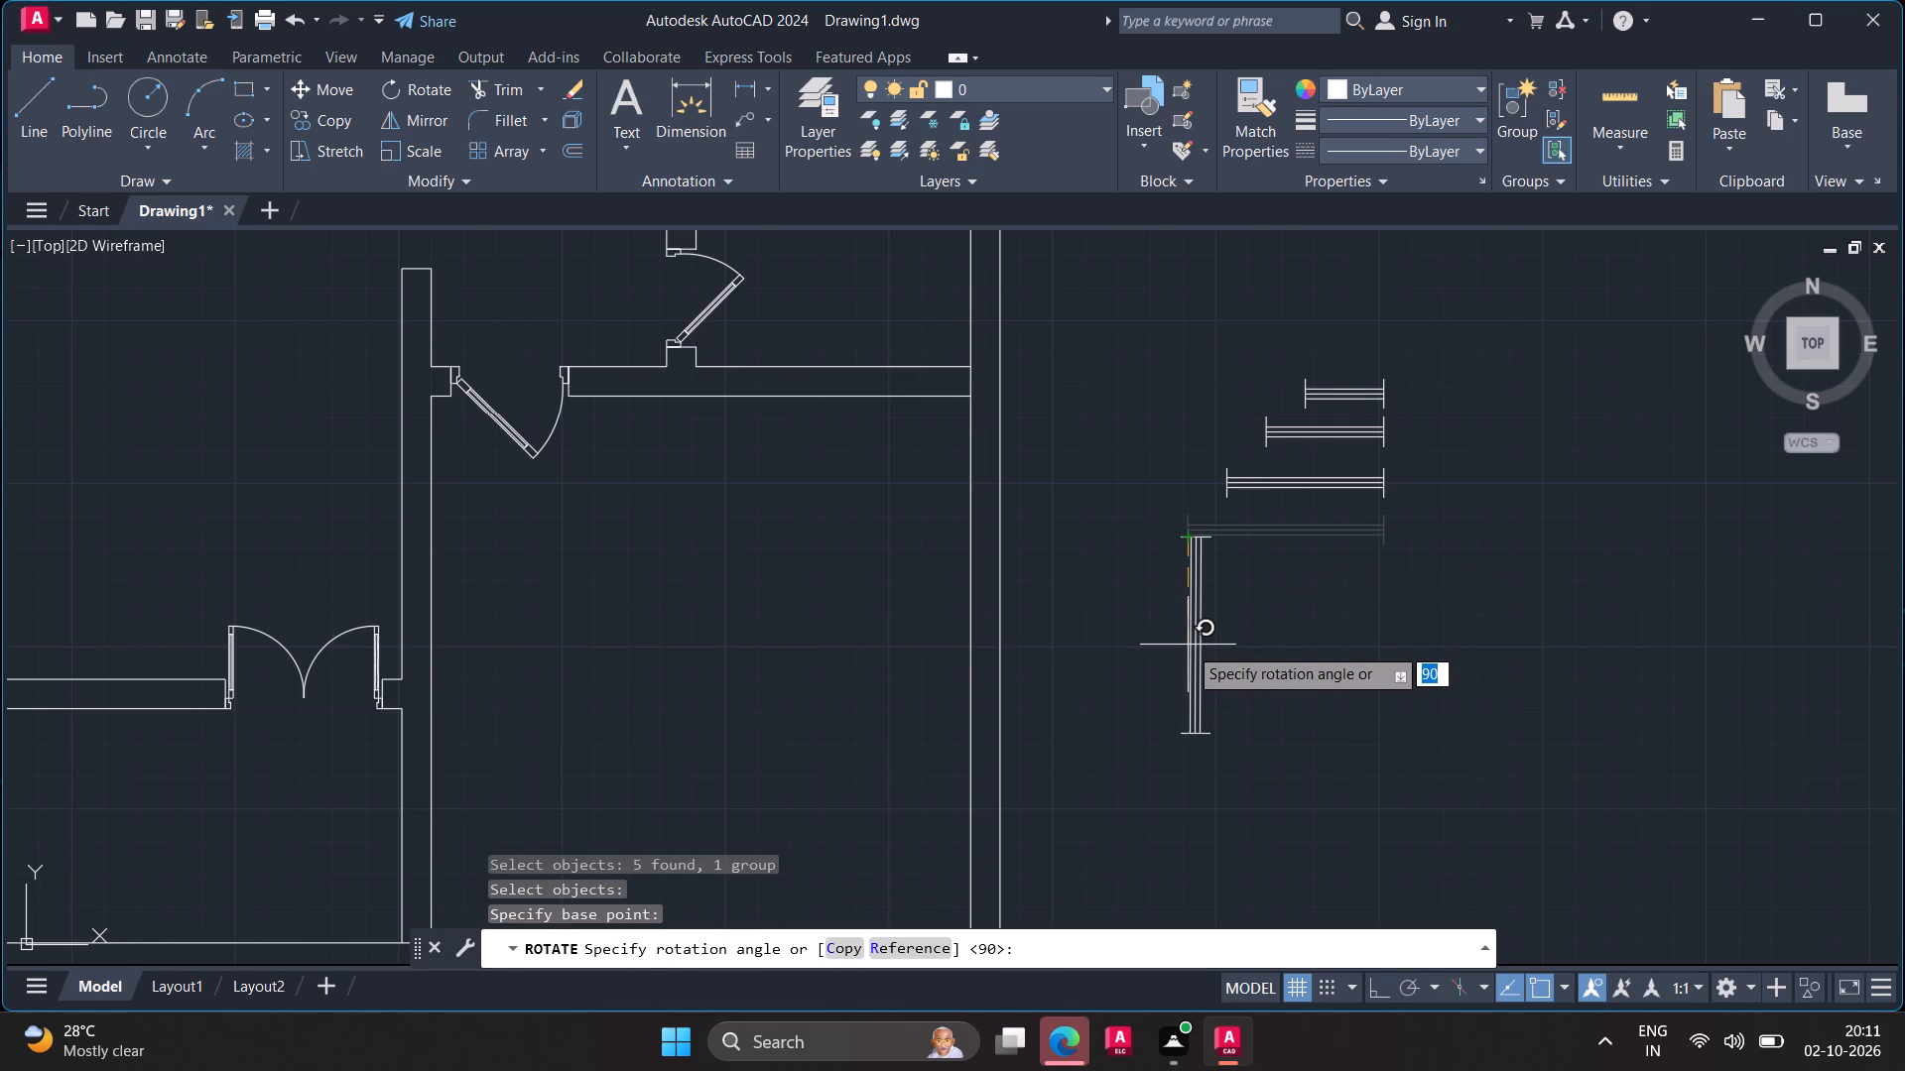
key("F8")
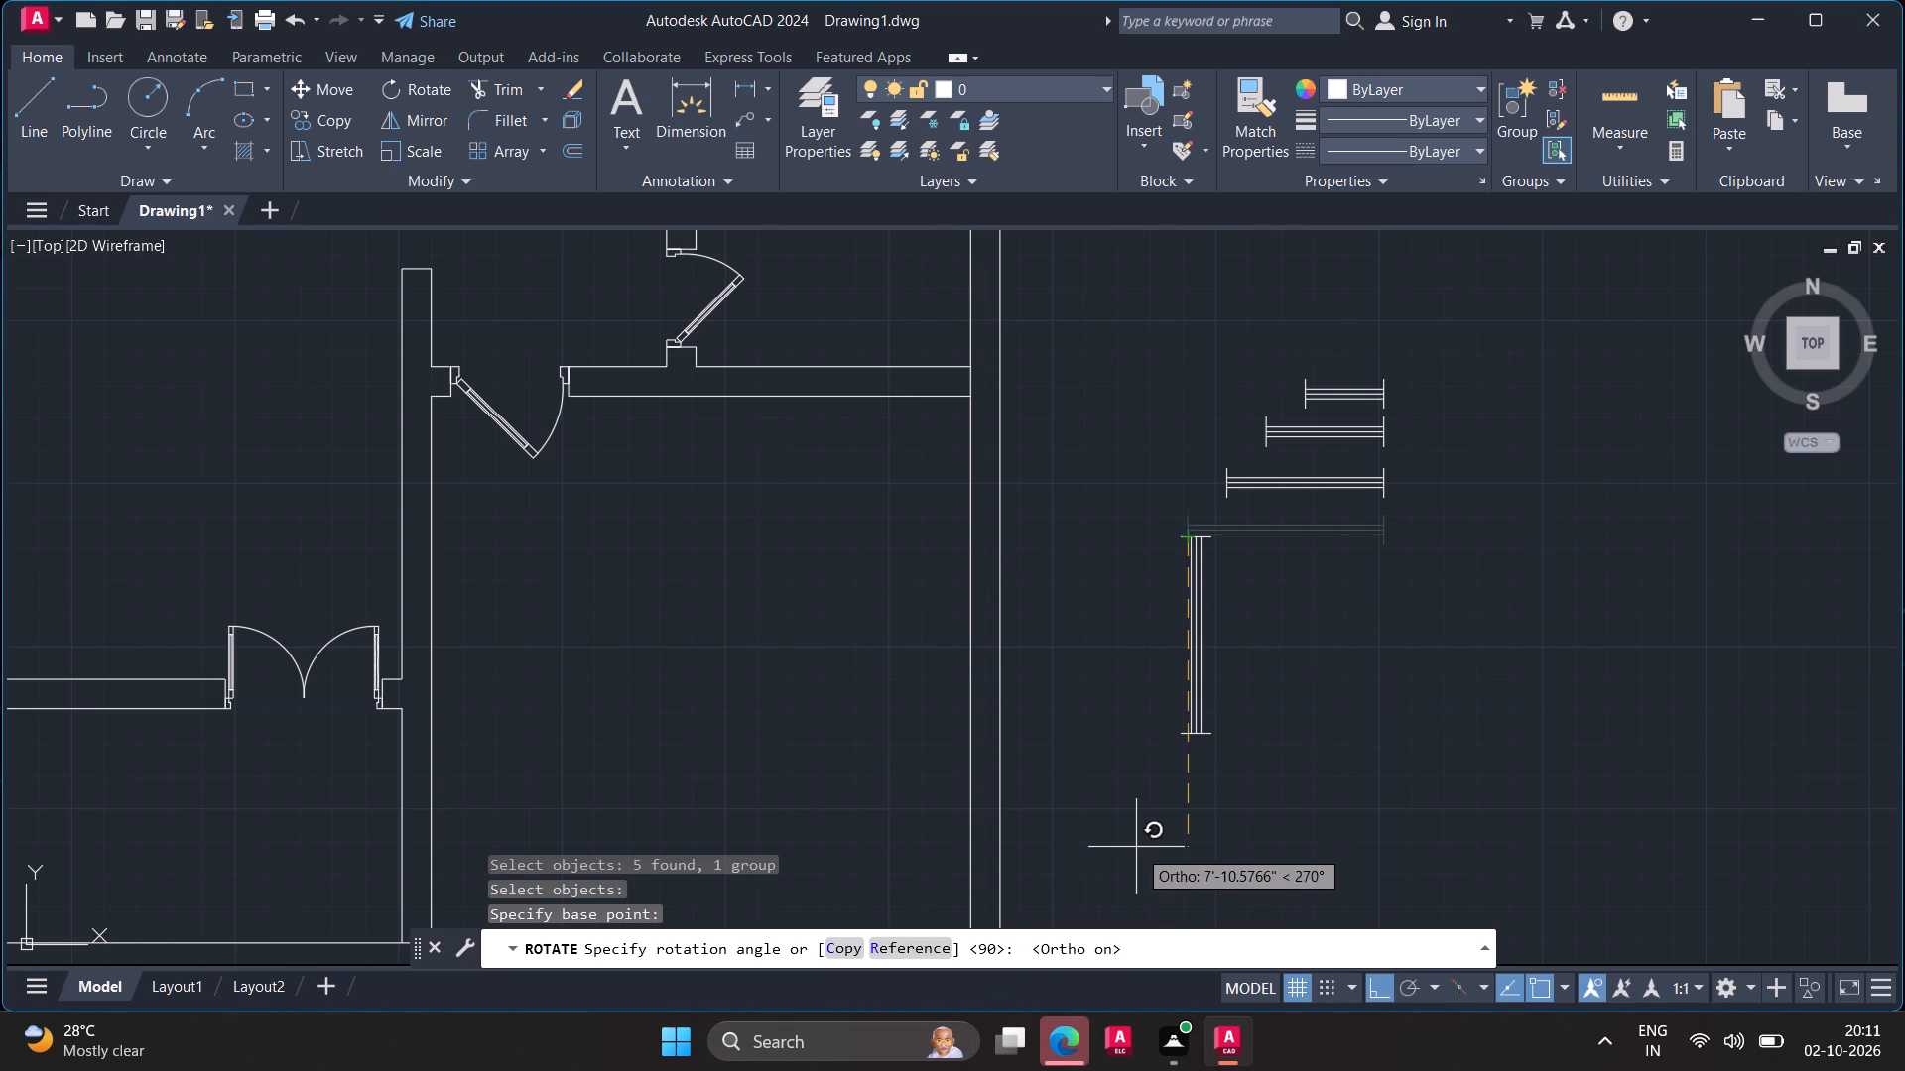
left_click(1138, 848)
key("Escape")
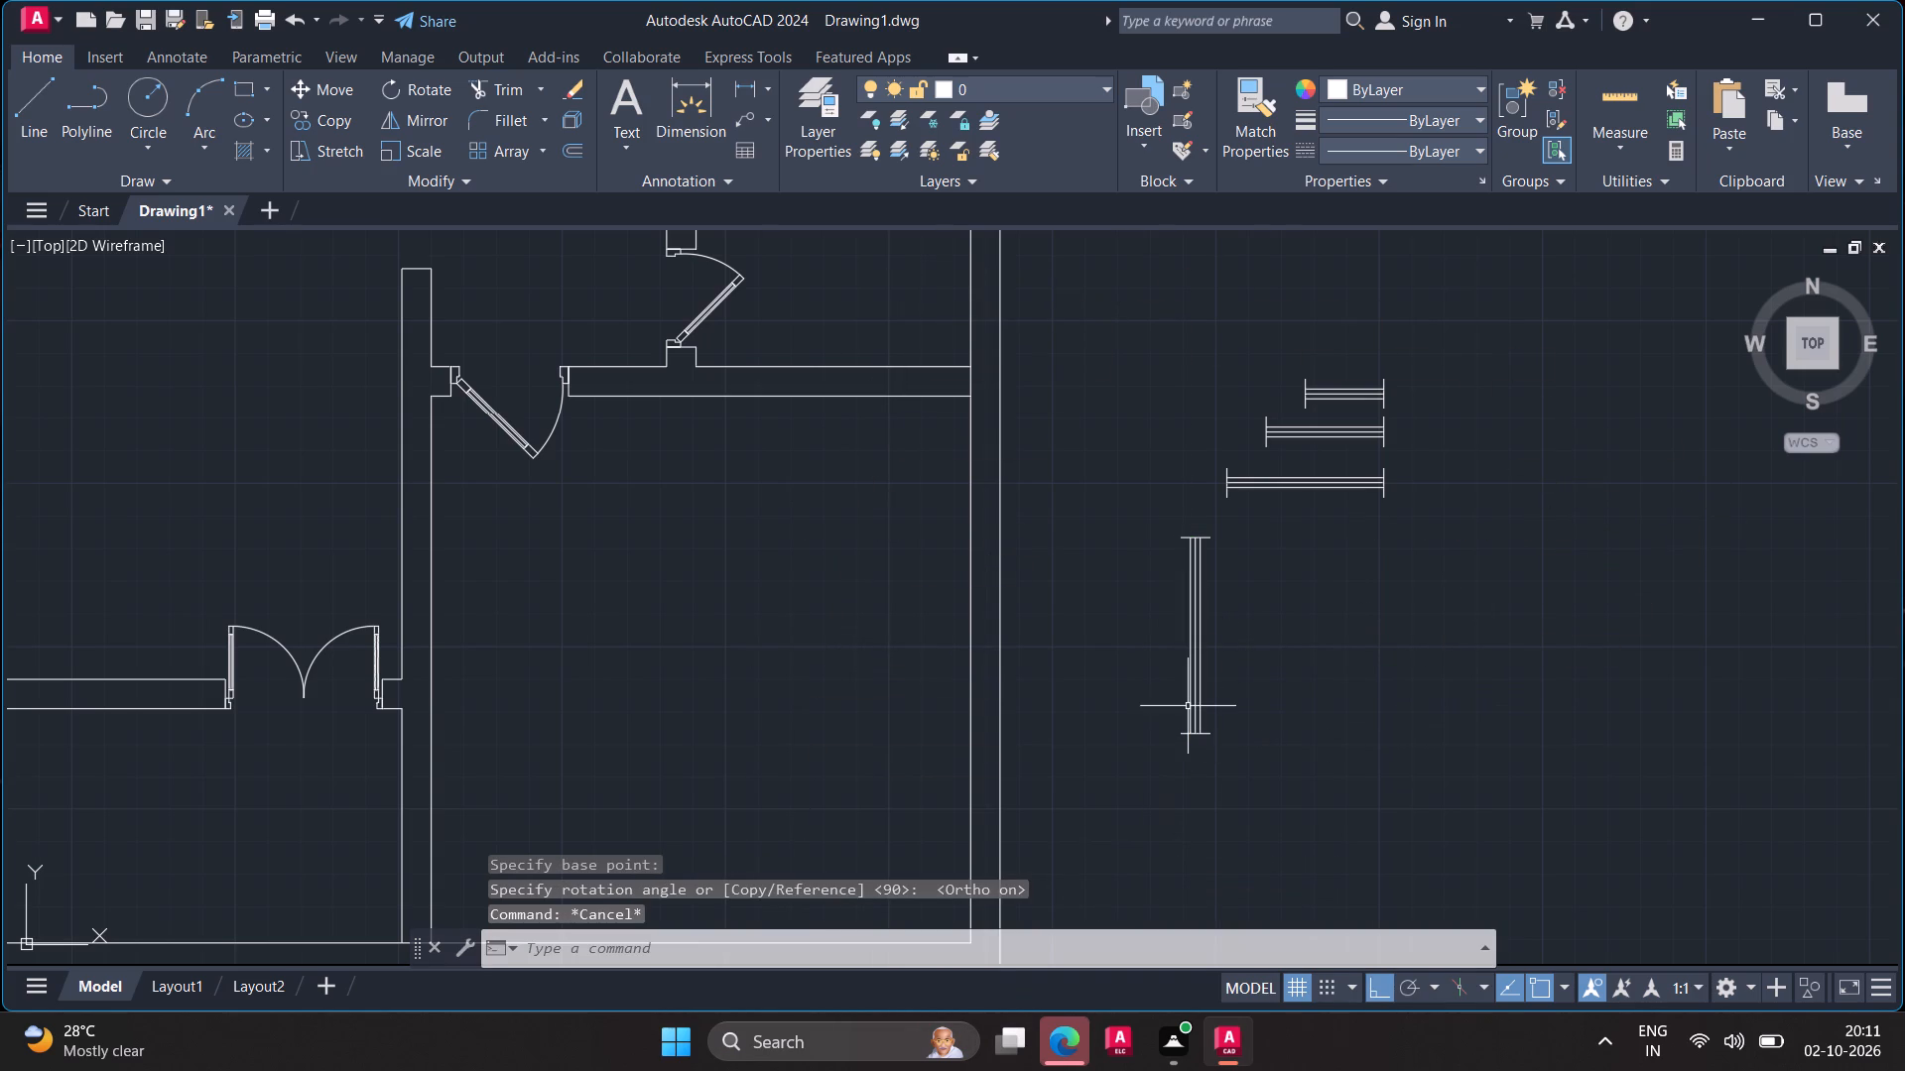
Copy the vertical 5' window from its lower endpoint into the west room just above the double-door wall.
type("co")
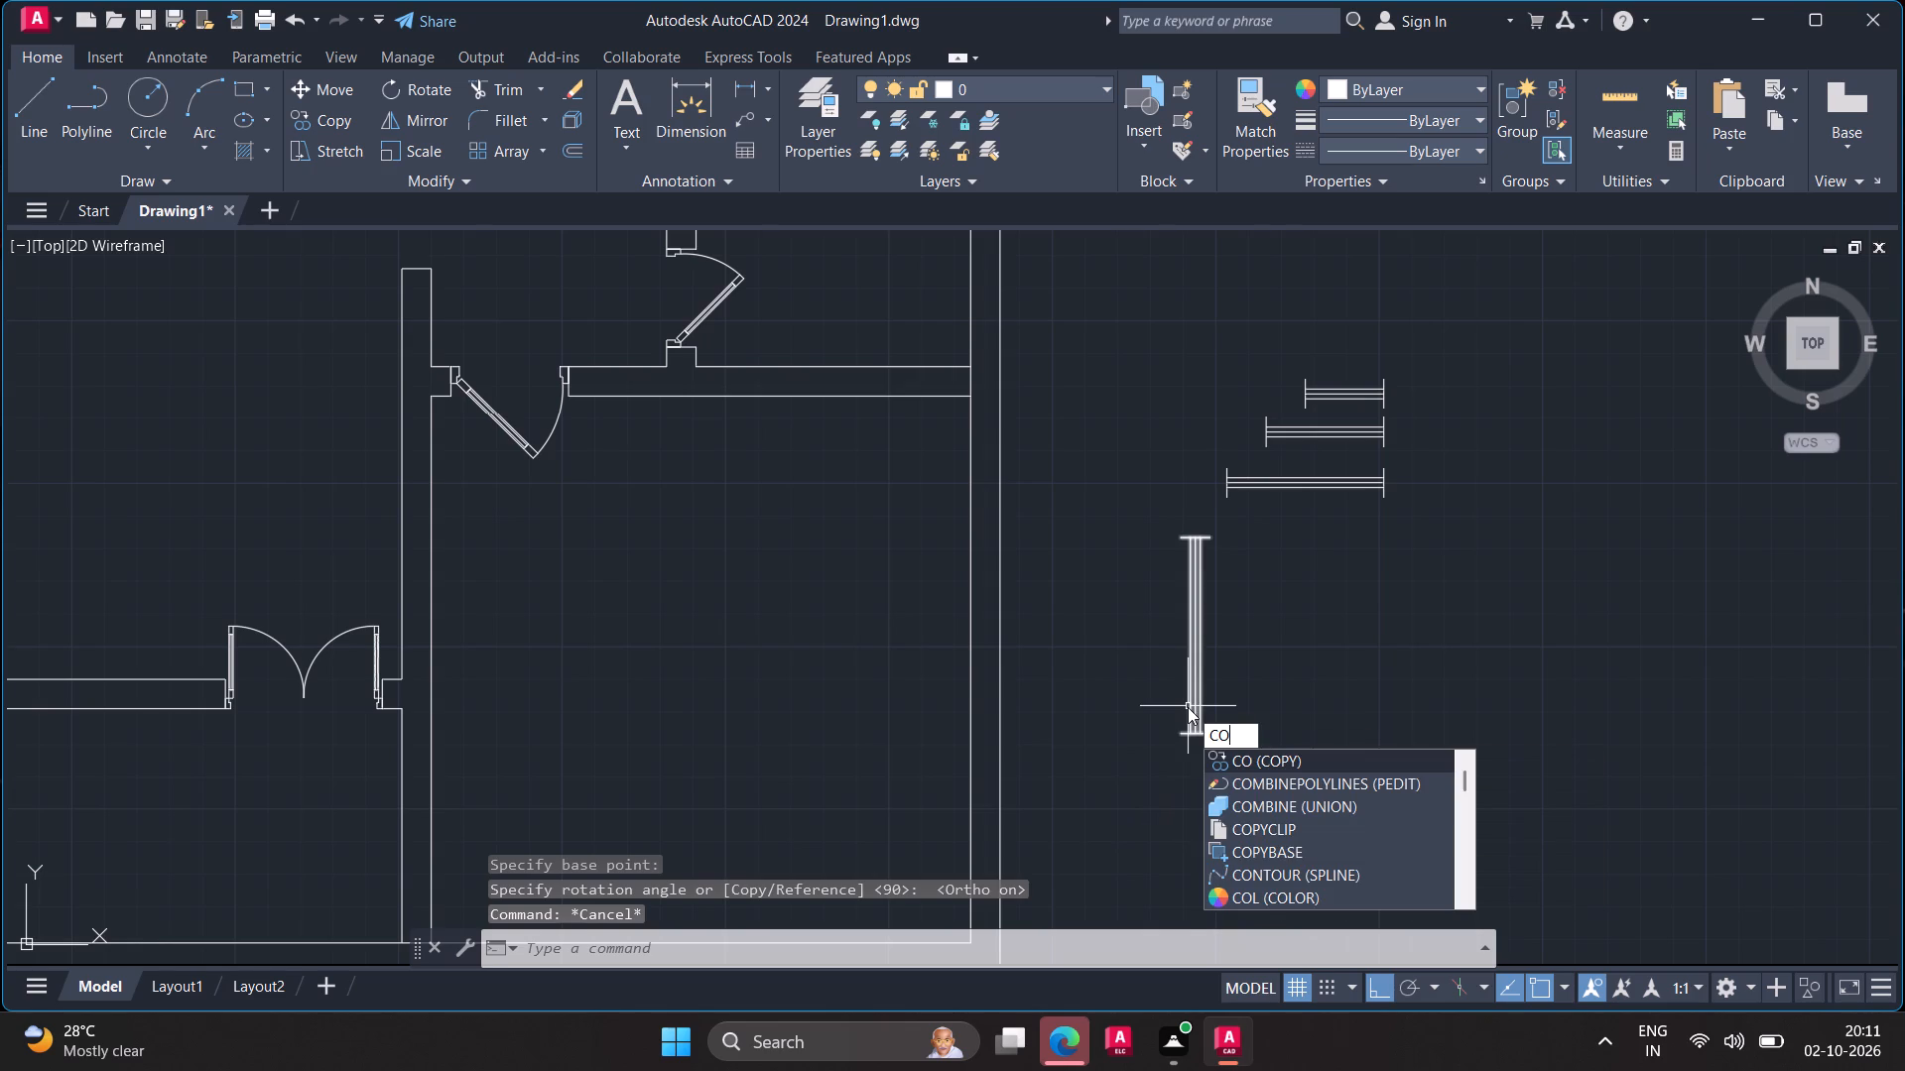
key("Return")
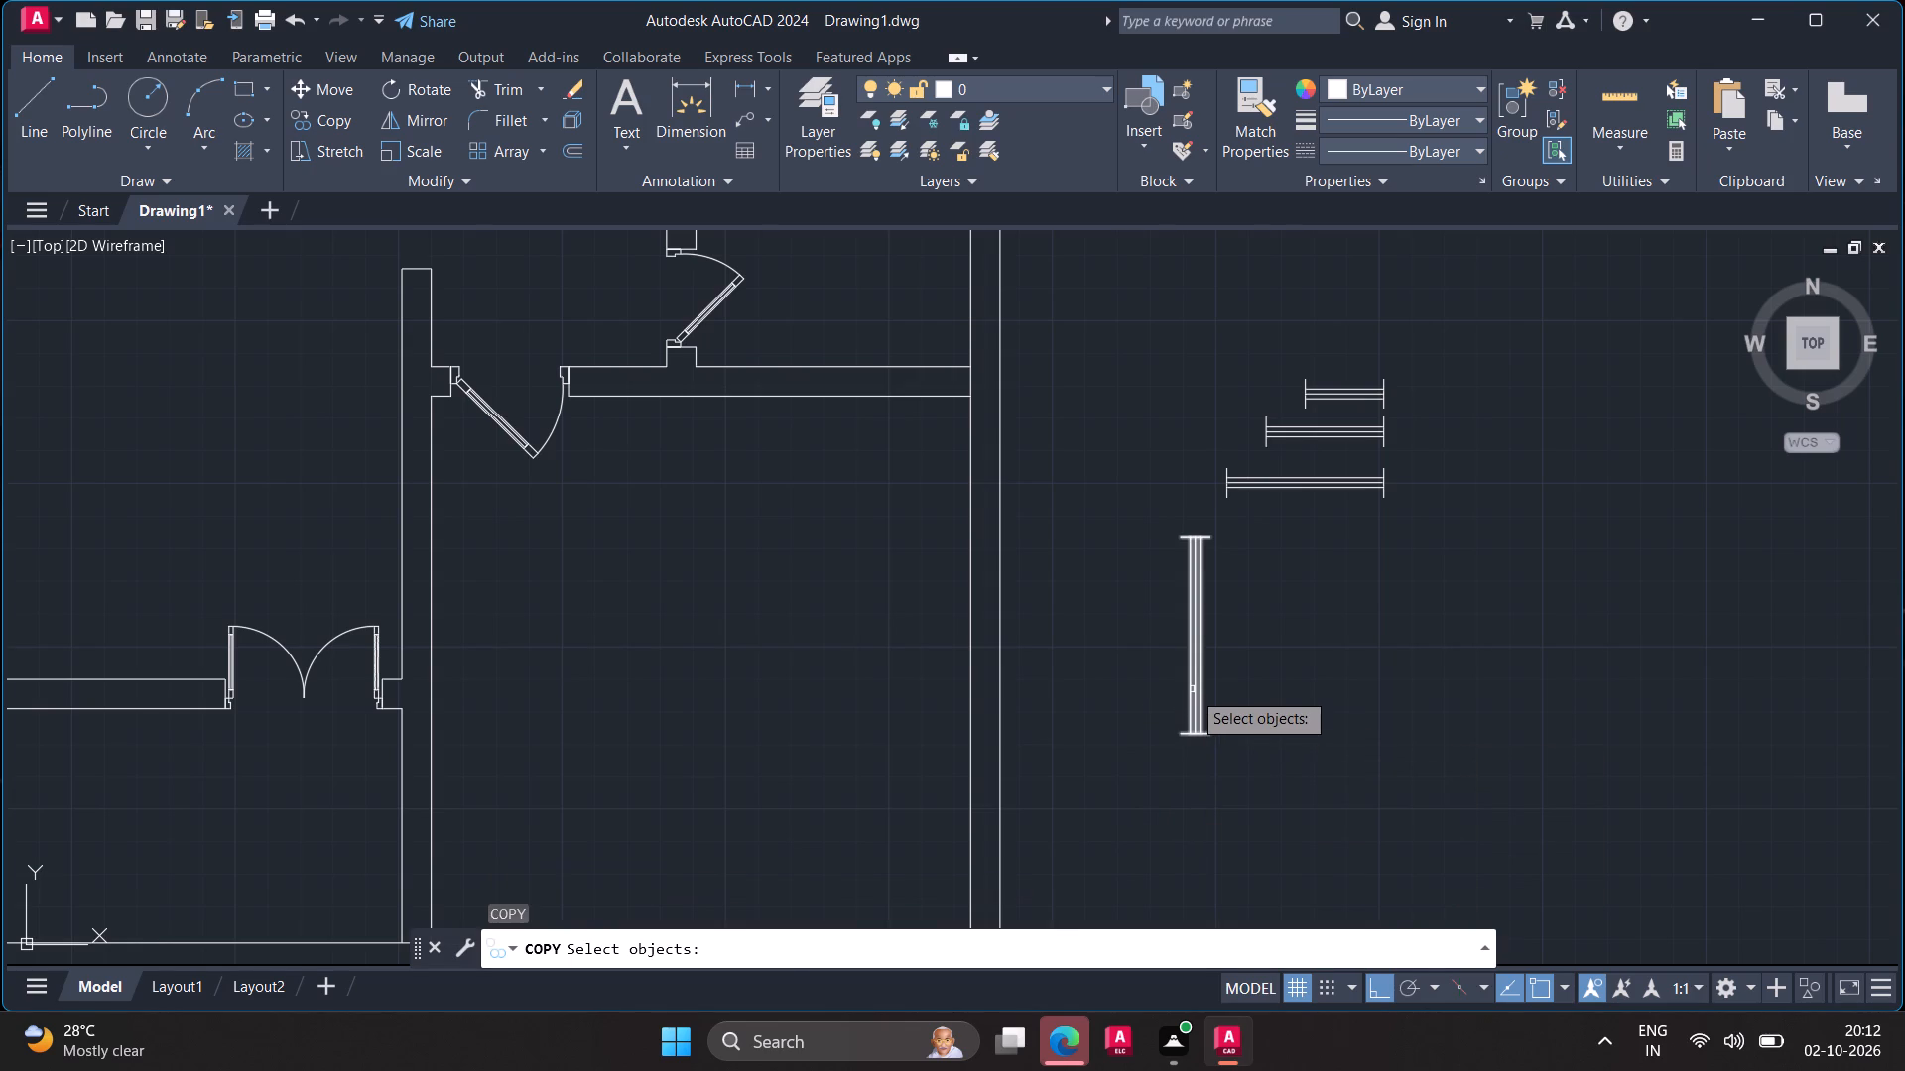
left_click(1192, 690)
key("Return")
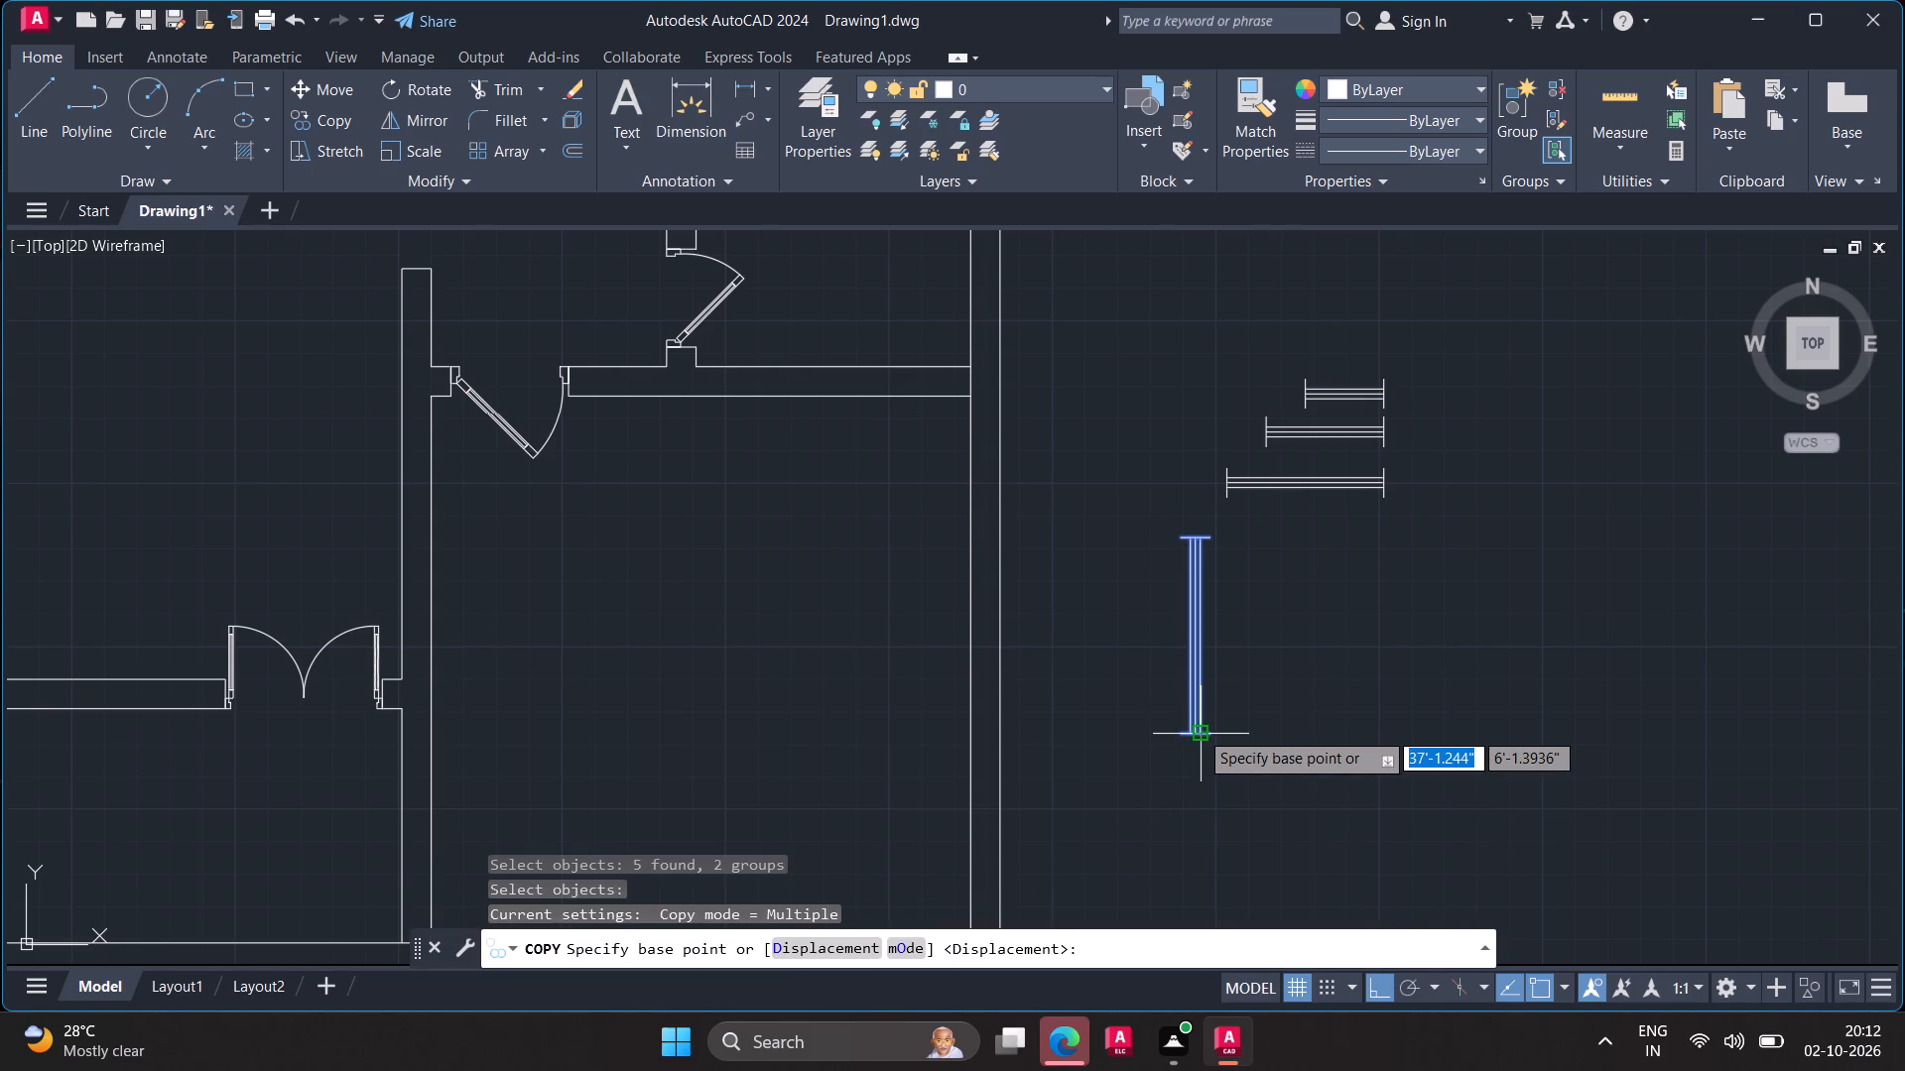
scroll(1186, 763, "up", 4)
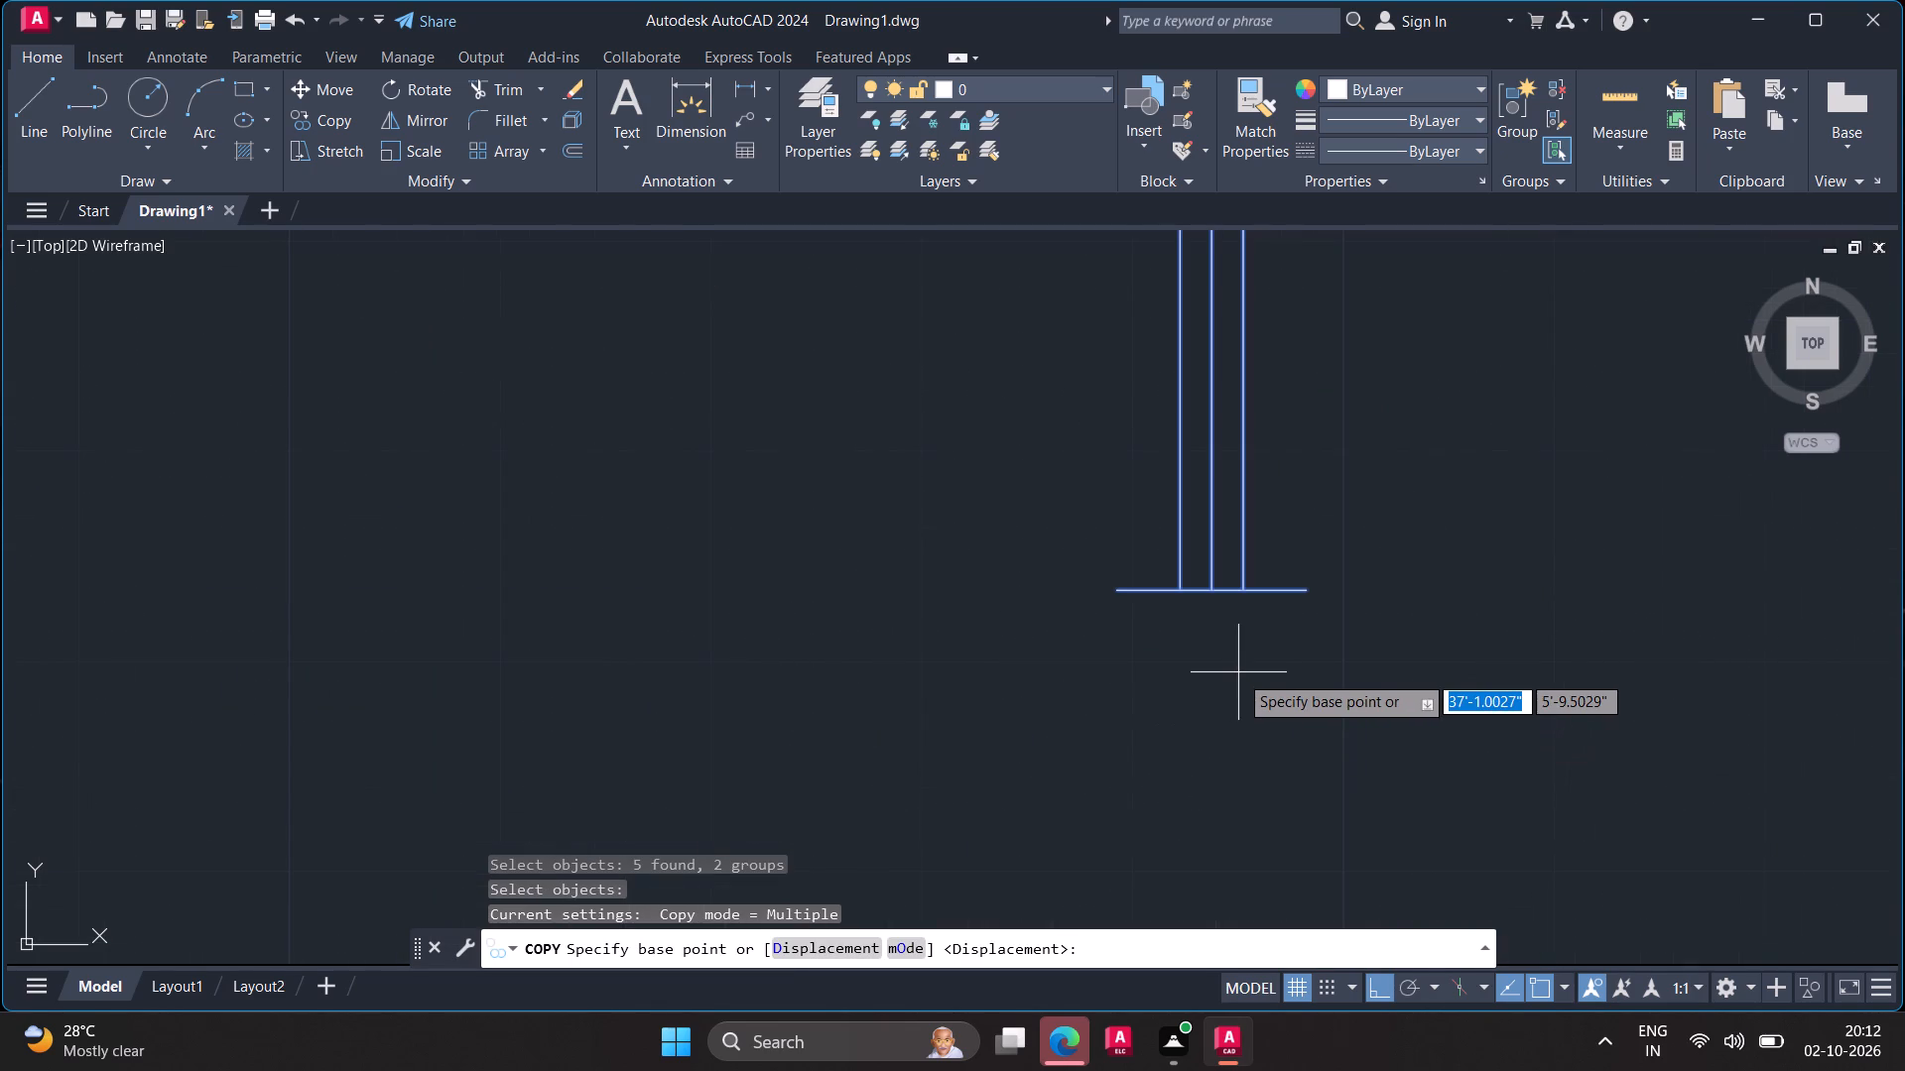
left_click(1305, 591)
scroll(808, 676, "down", 2)
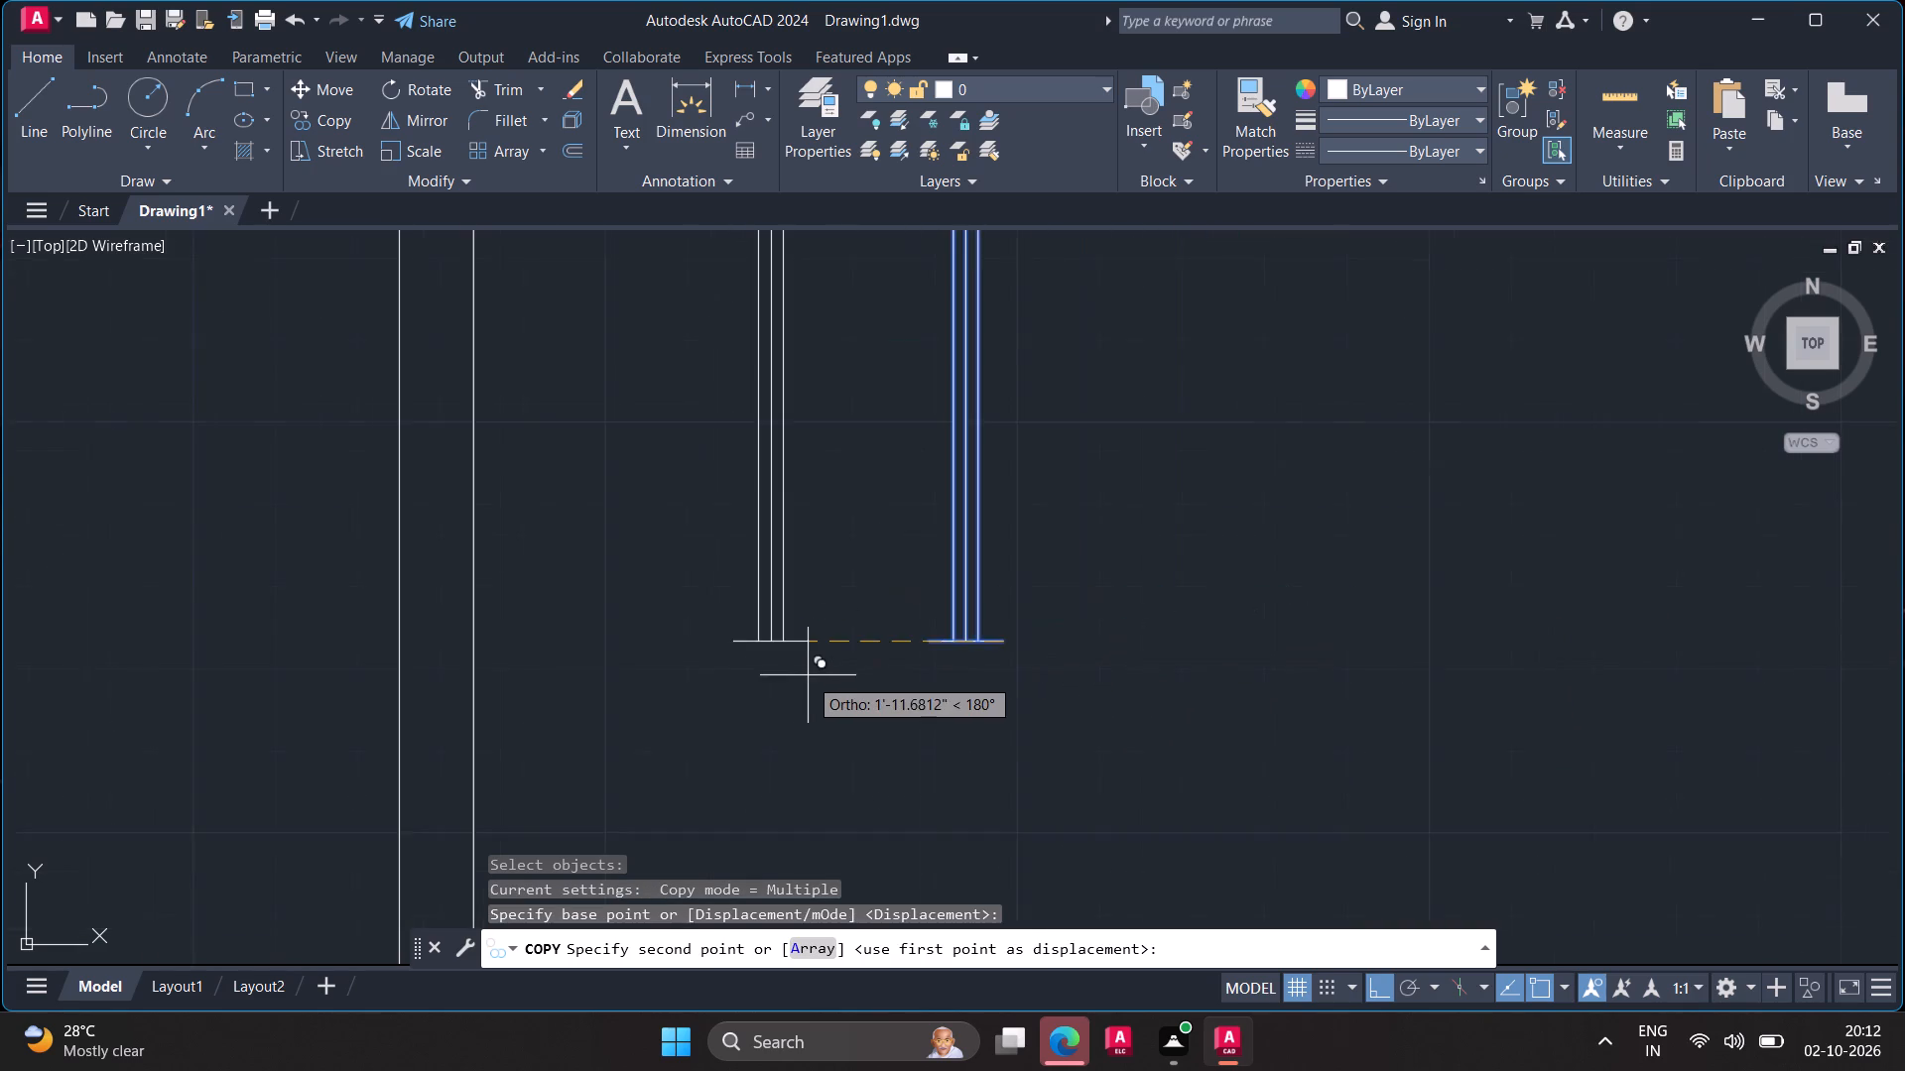
scroll(808, 676, "down", 4)
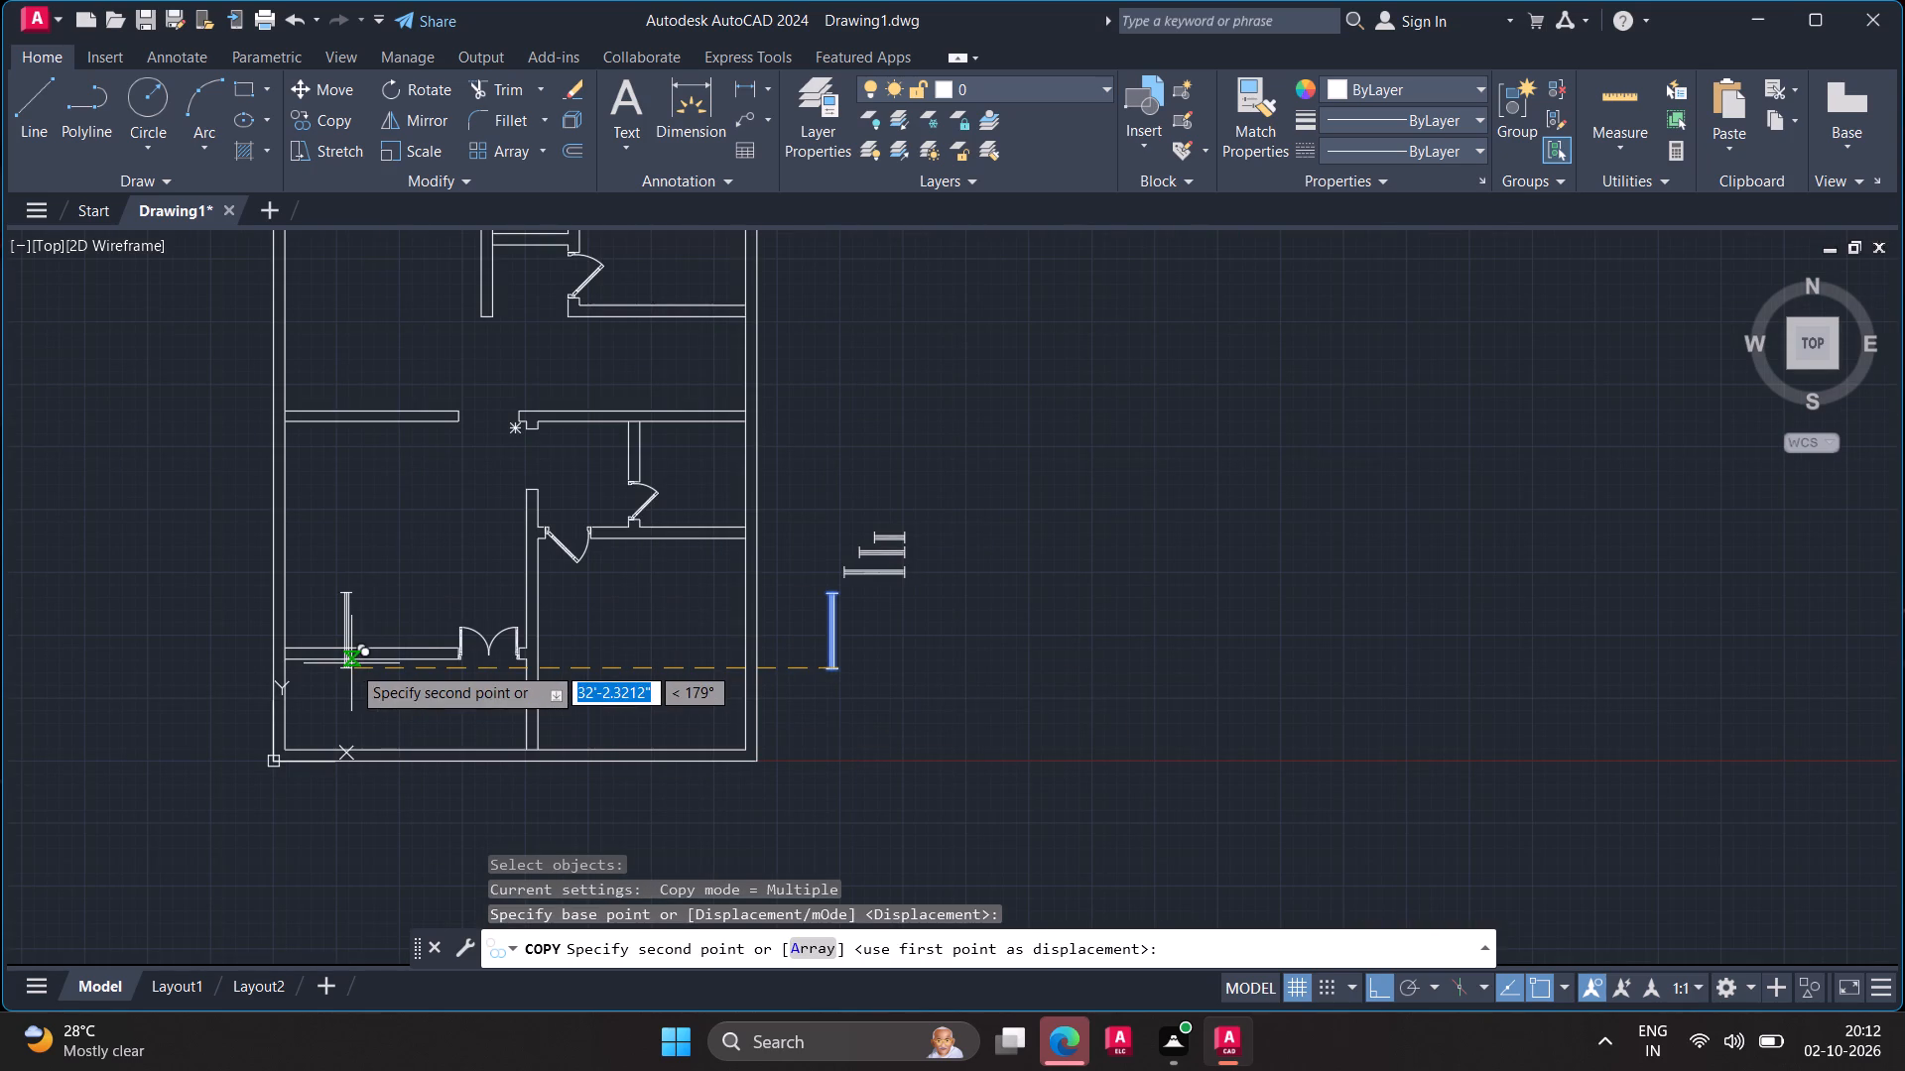
key("F8")
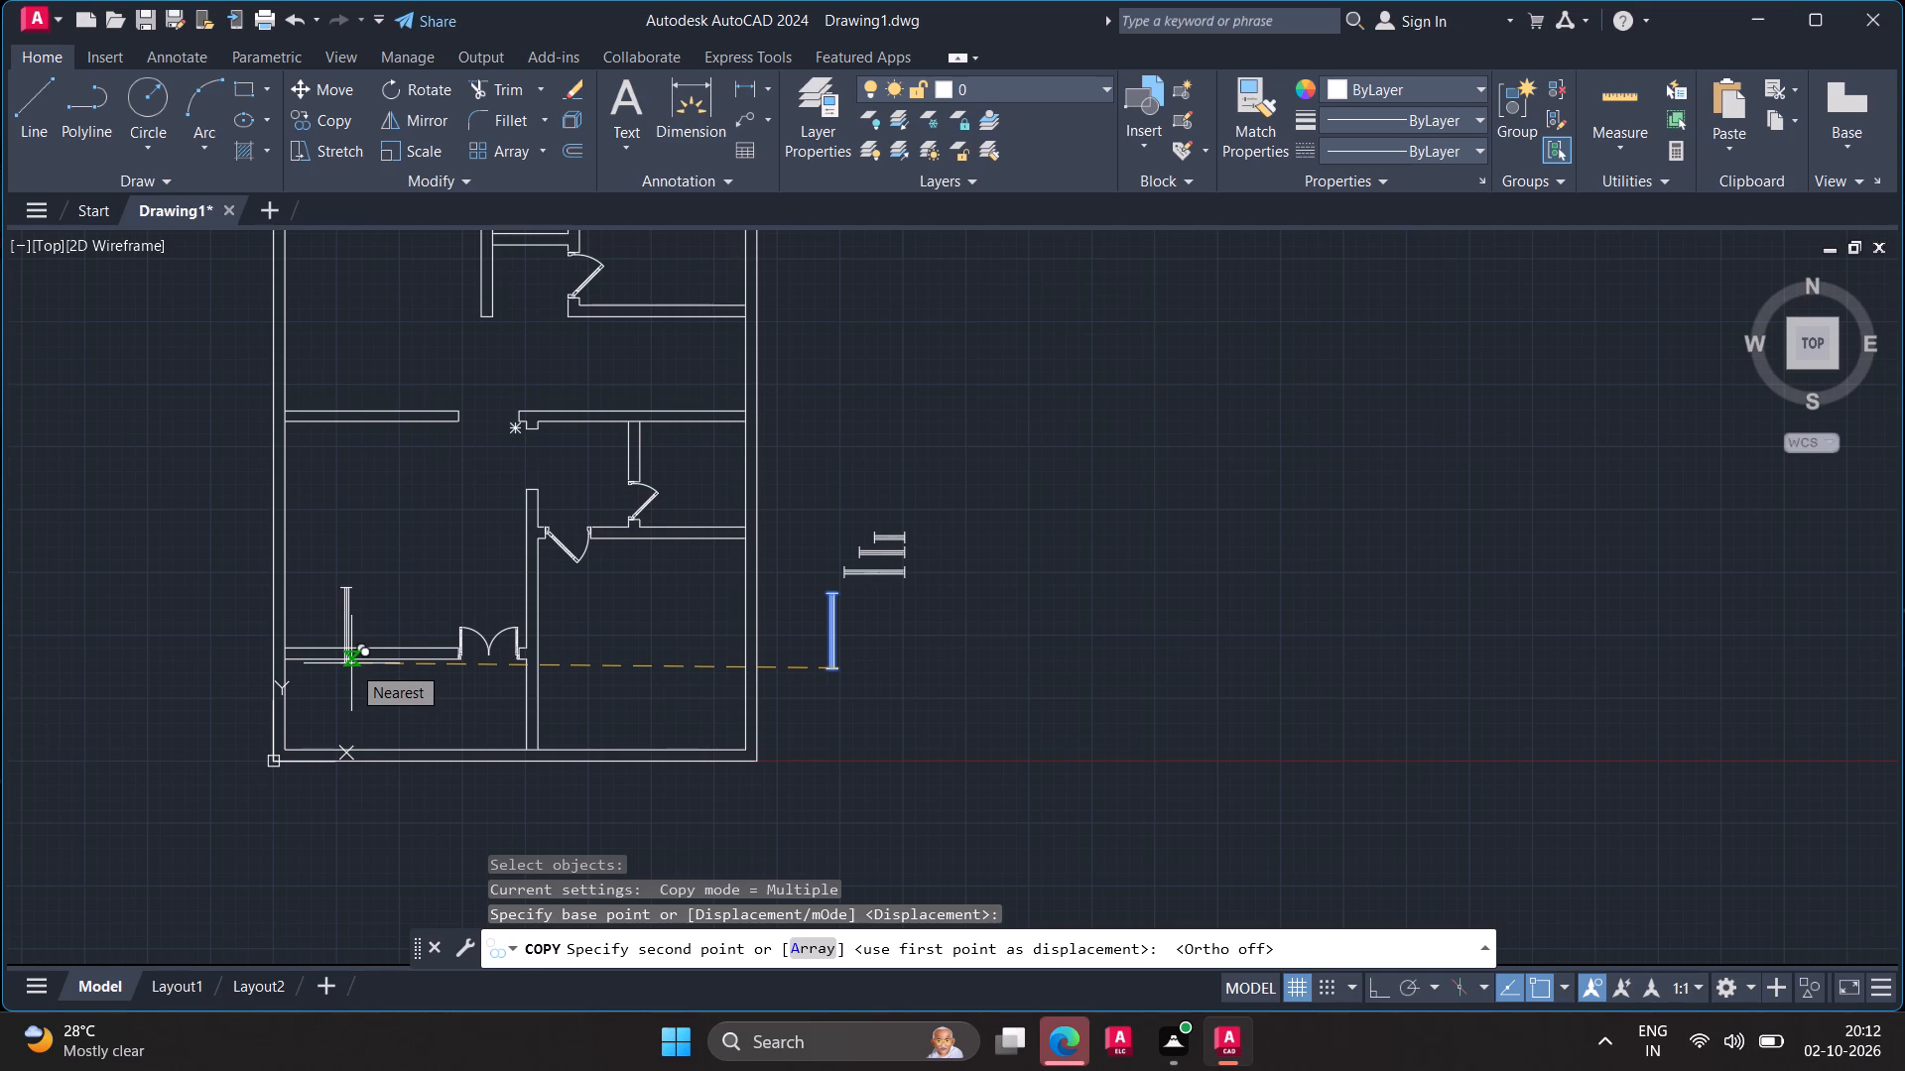
left_click(346, 599)
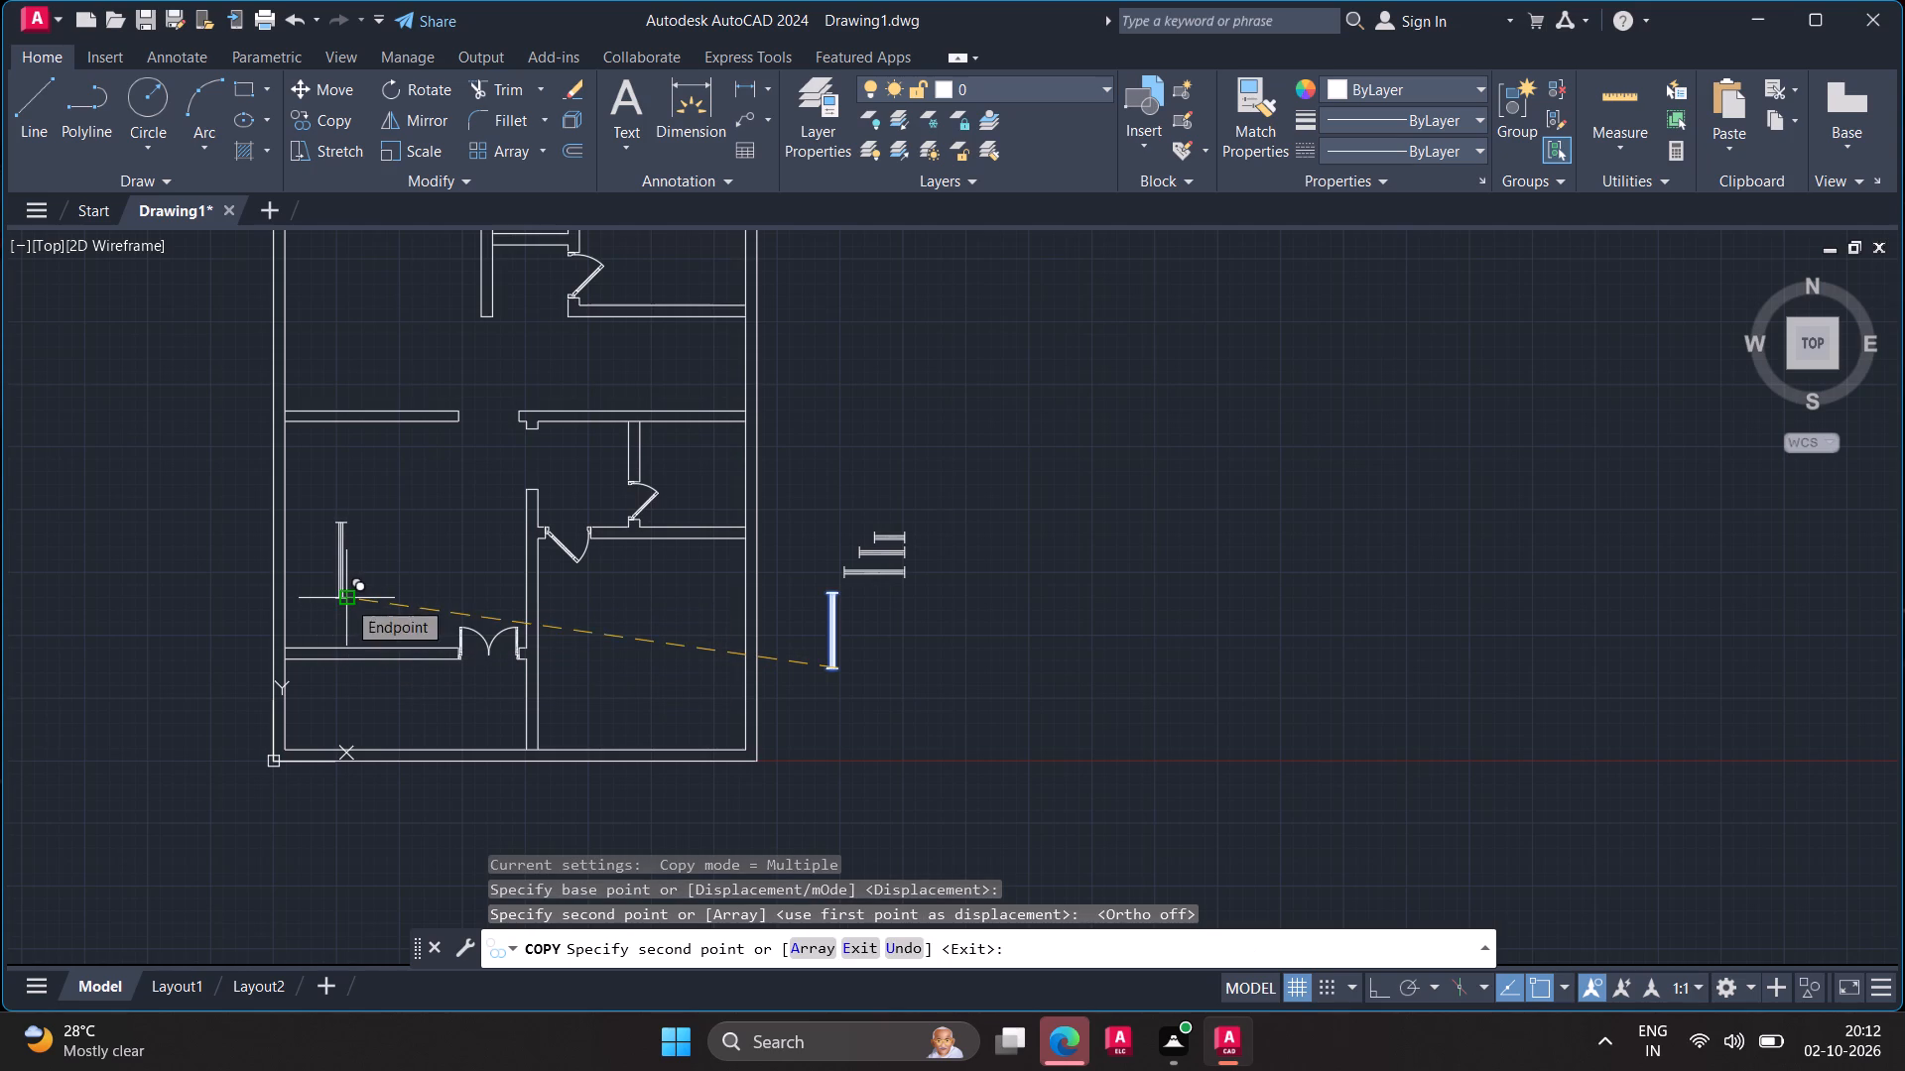
key("Escape")
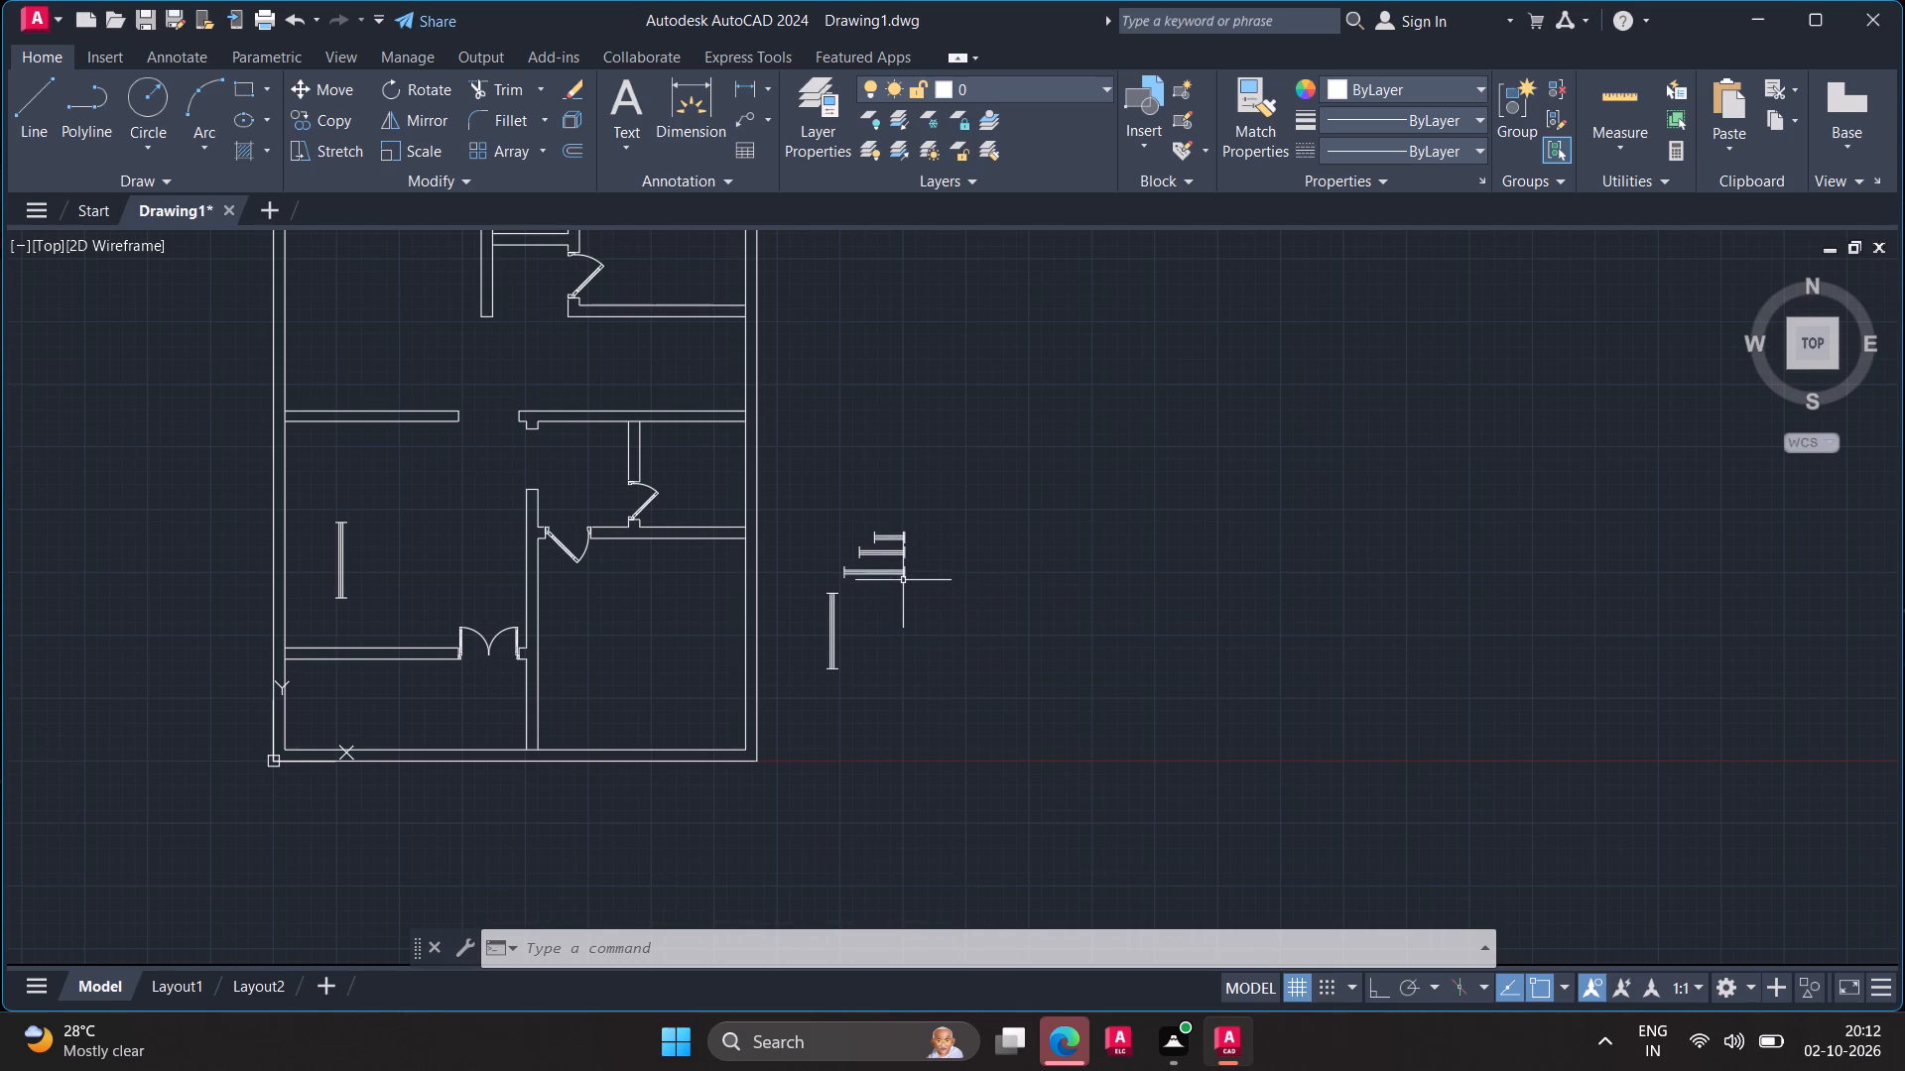
Rotate the 4' window of the symbol set 270° about its east end so it stands vertical.
left_click(903, 578)
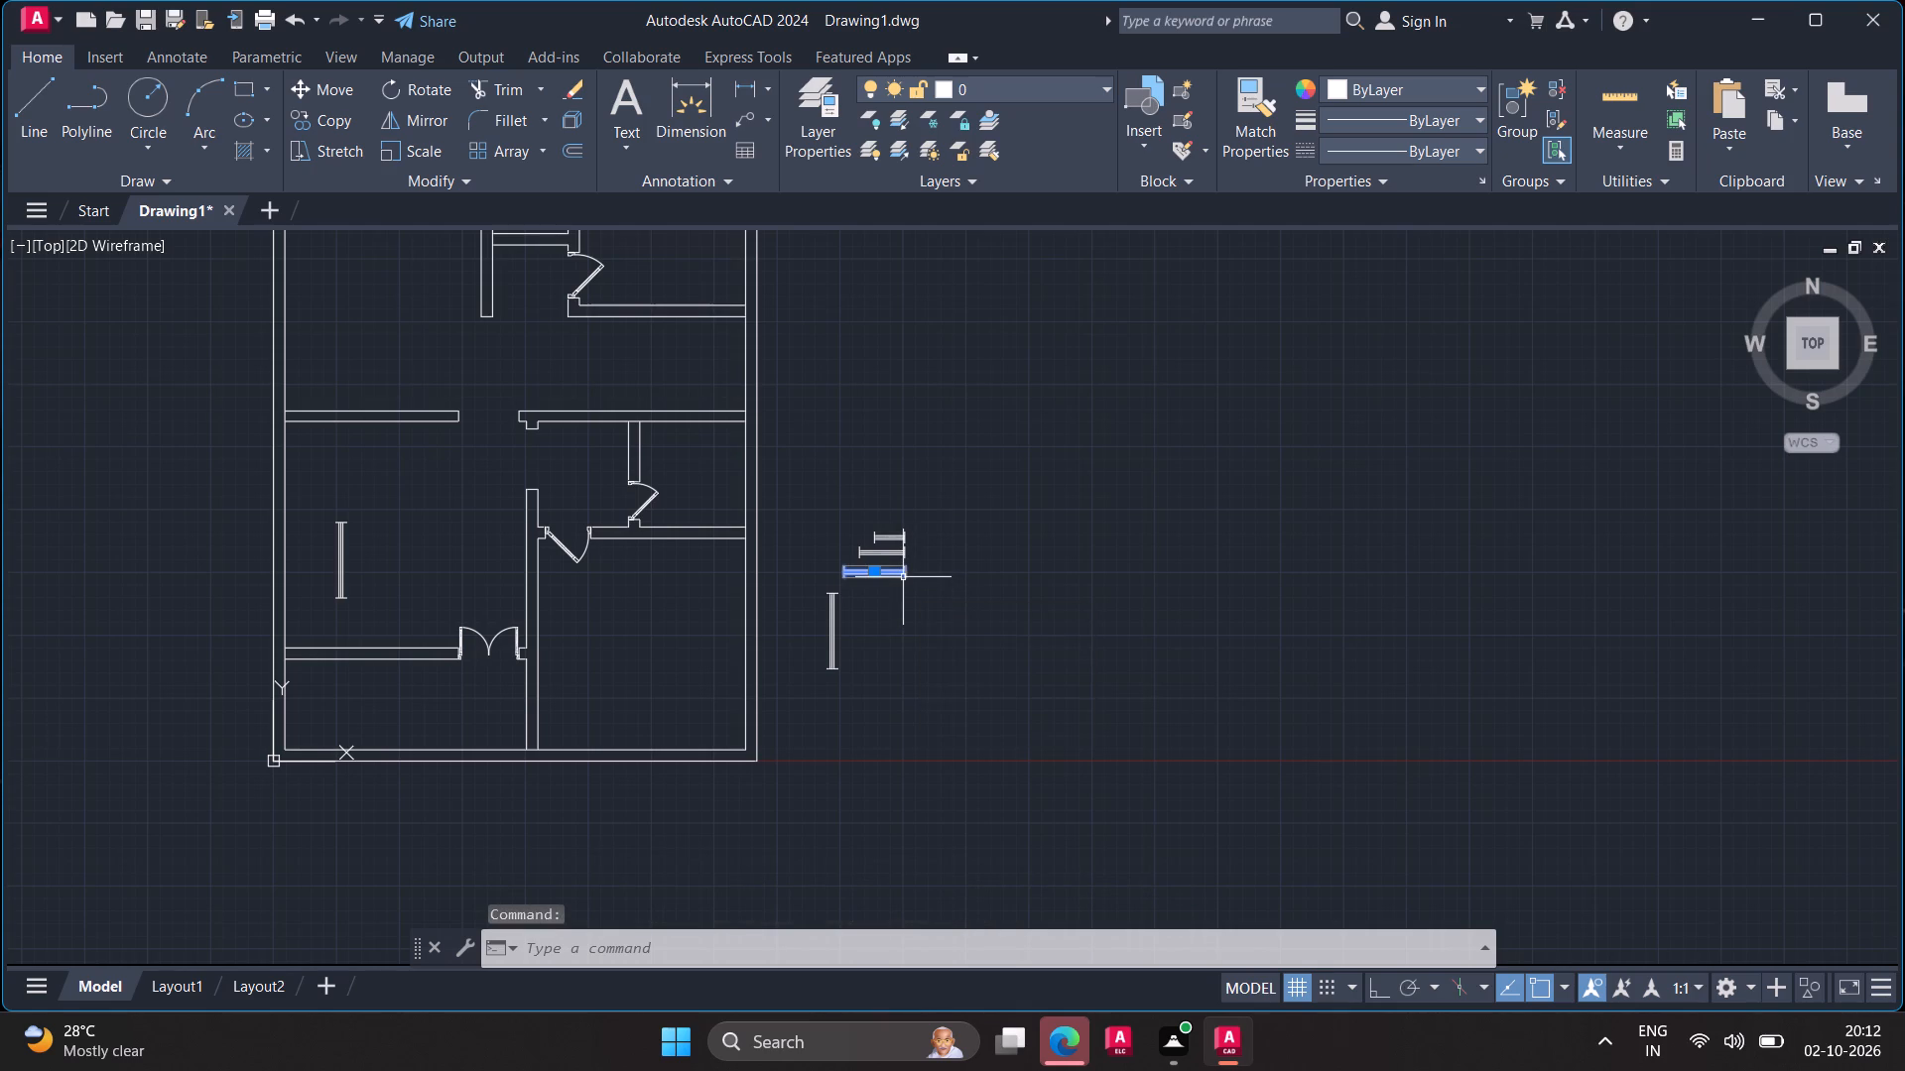
type("ro")
key("Return")
left_click(903, 578)
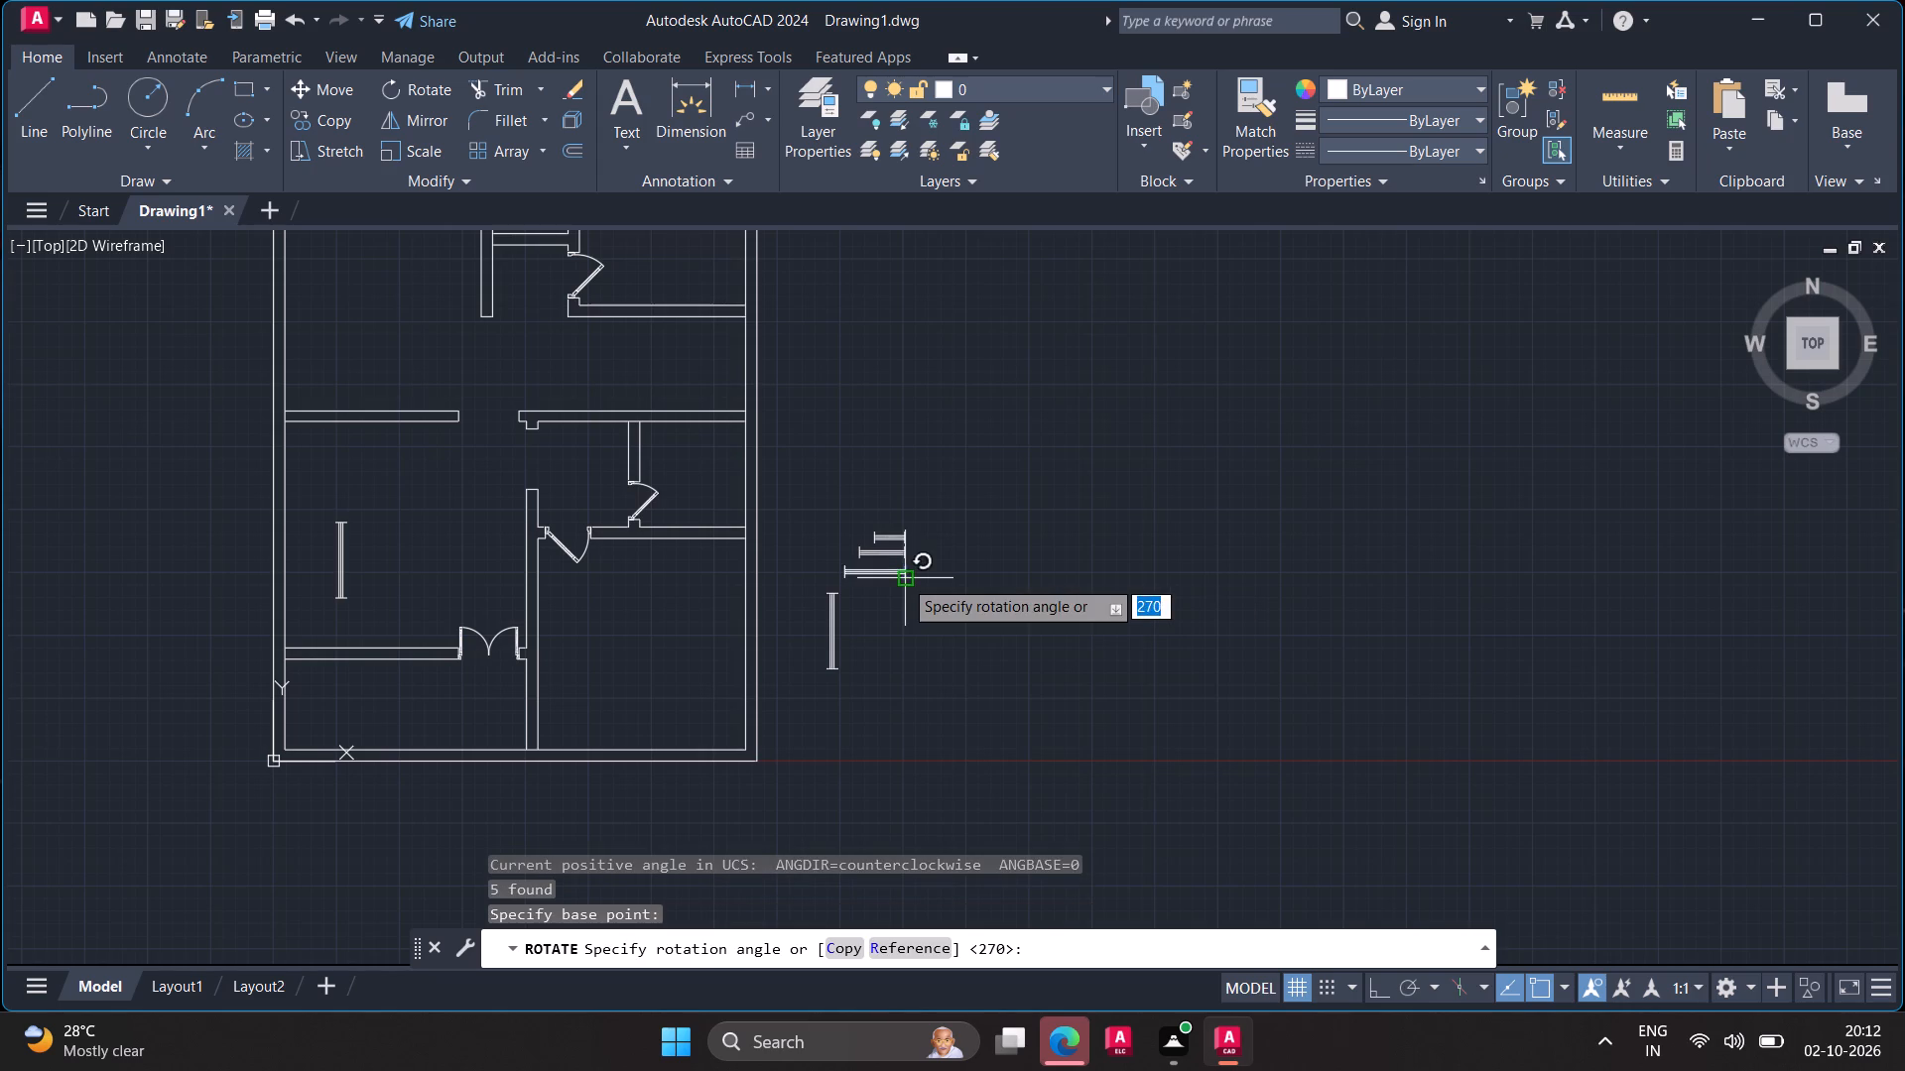
left_click(908, 683)
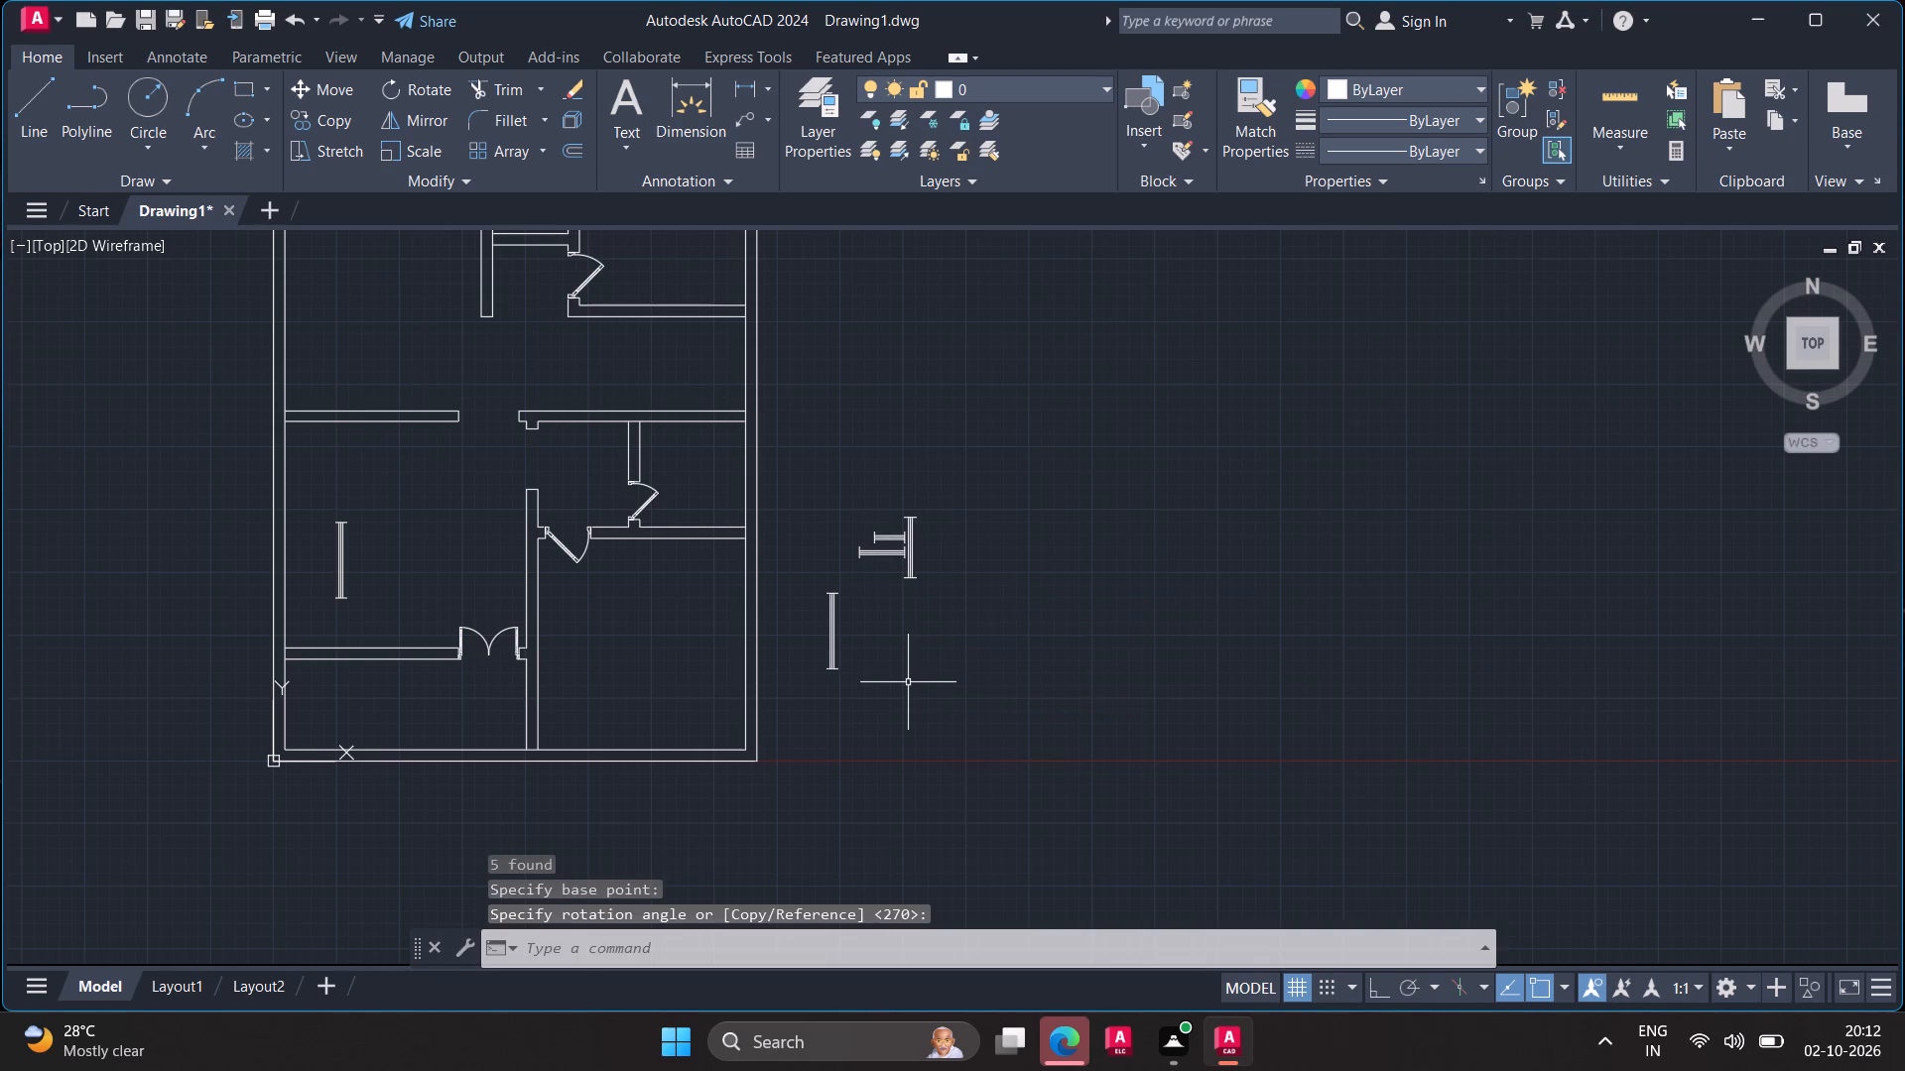
key("Escape")
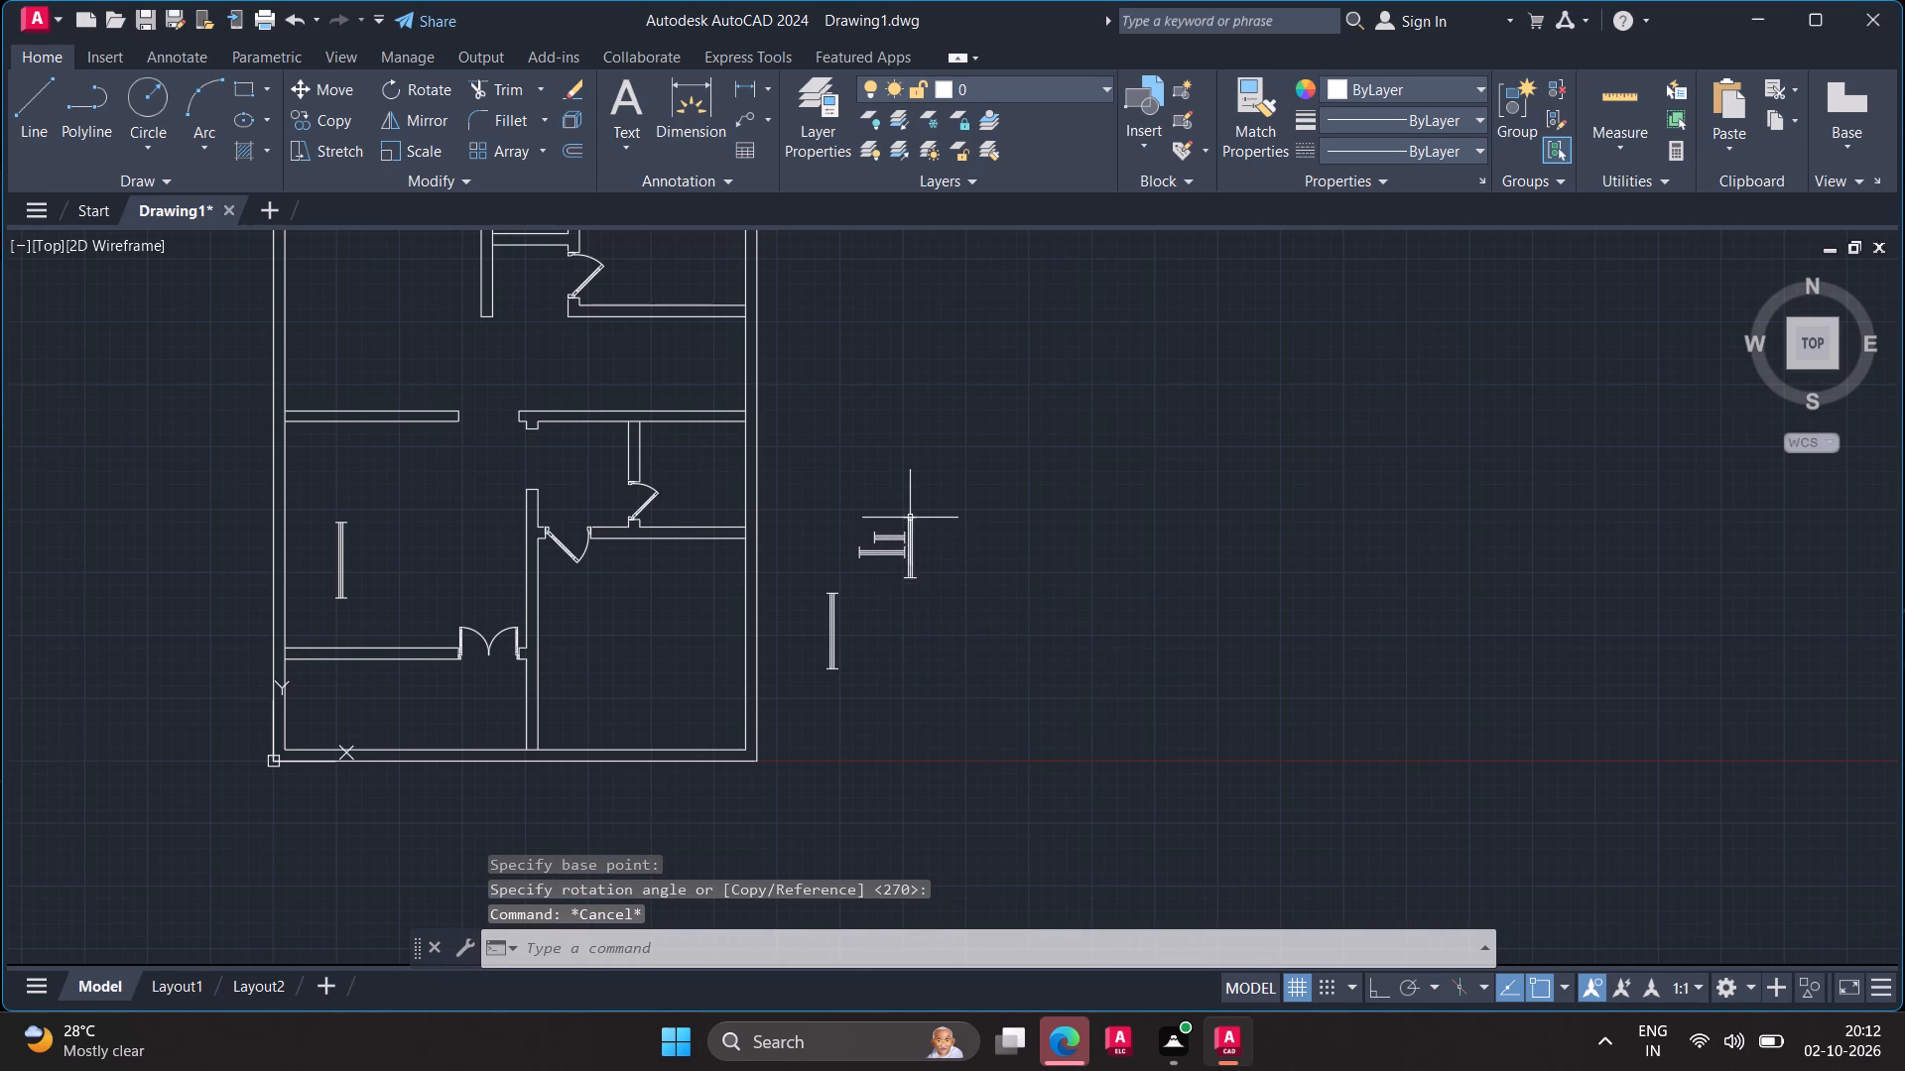
Move the vertical 4' window south, clear of the shorter windows and east of the vertical 5' window.
left_click(910, 519)
left_click(913, 548)
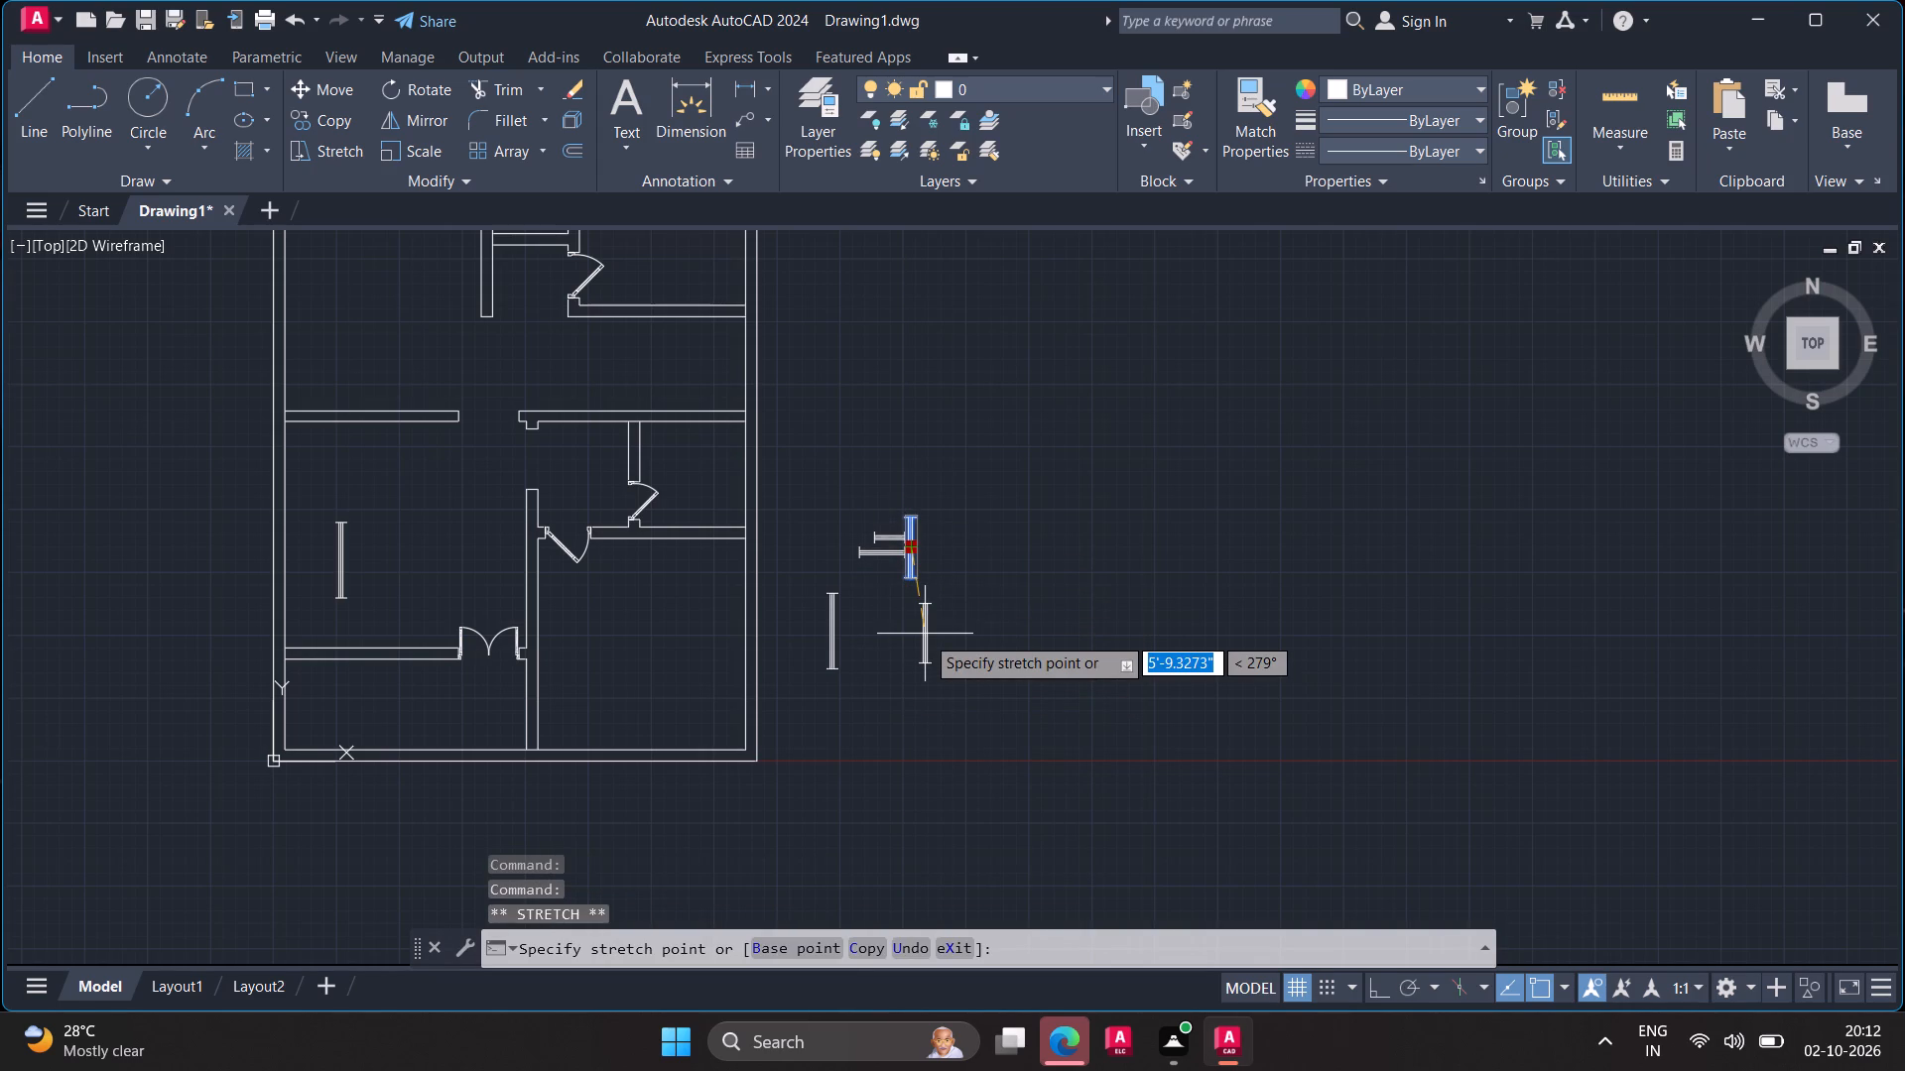
left_click(910, 636)
key("Escape")
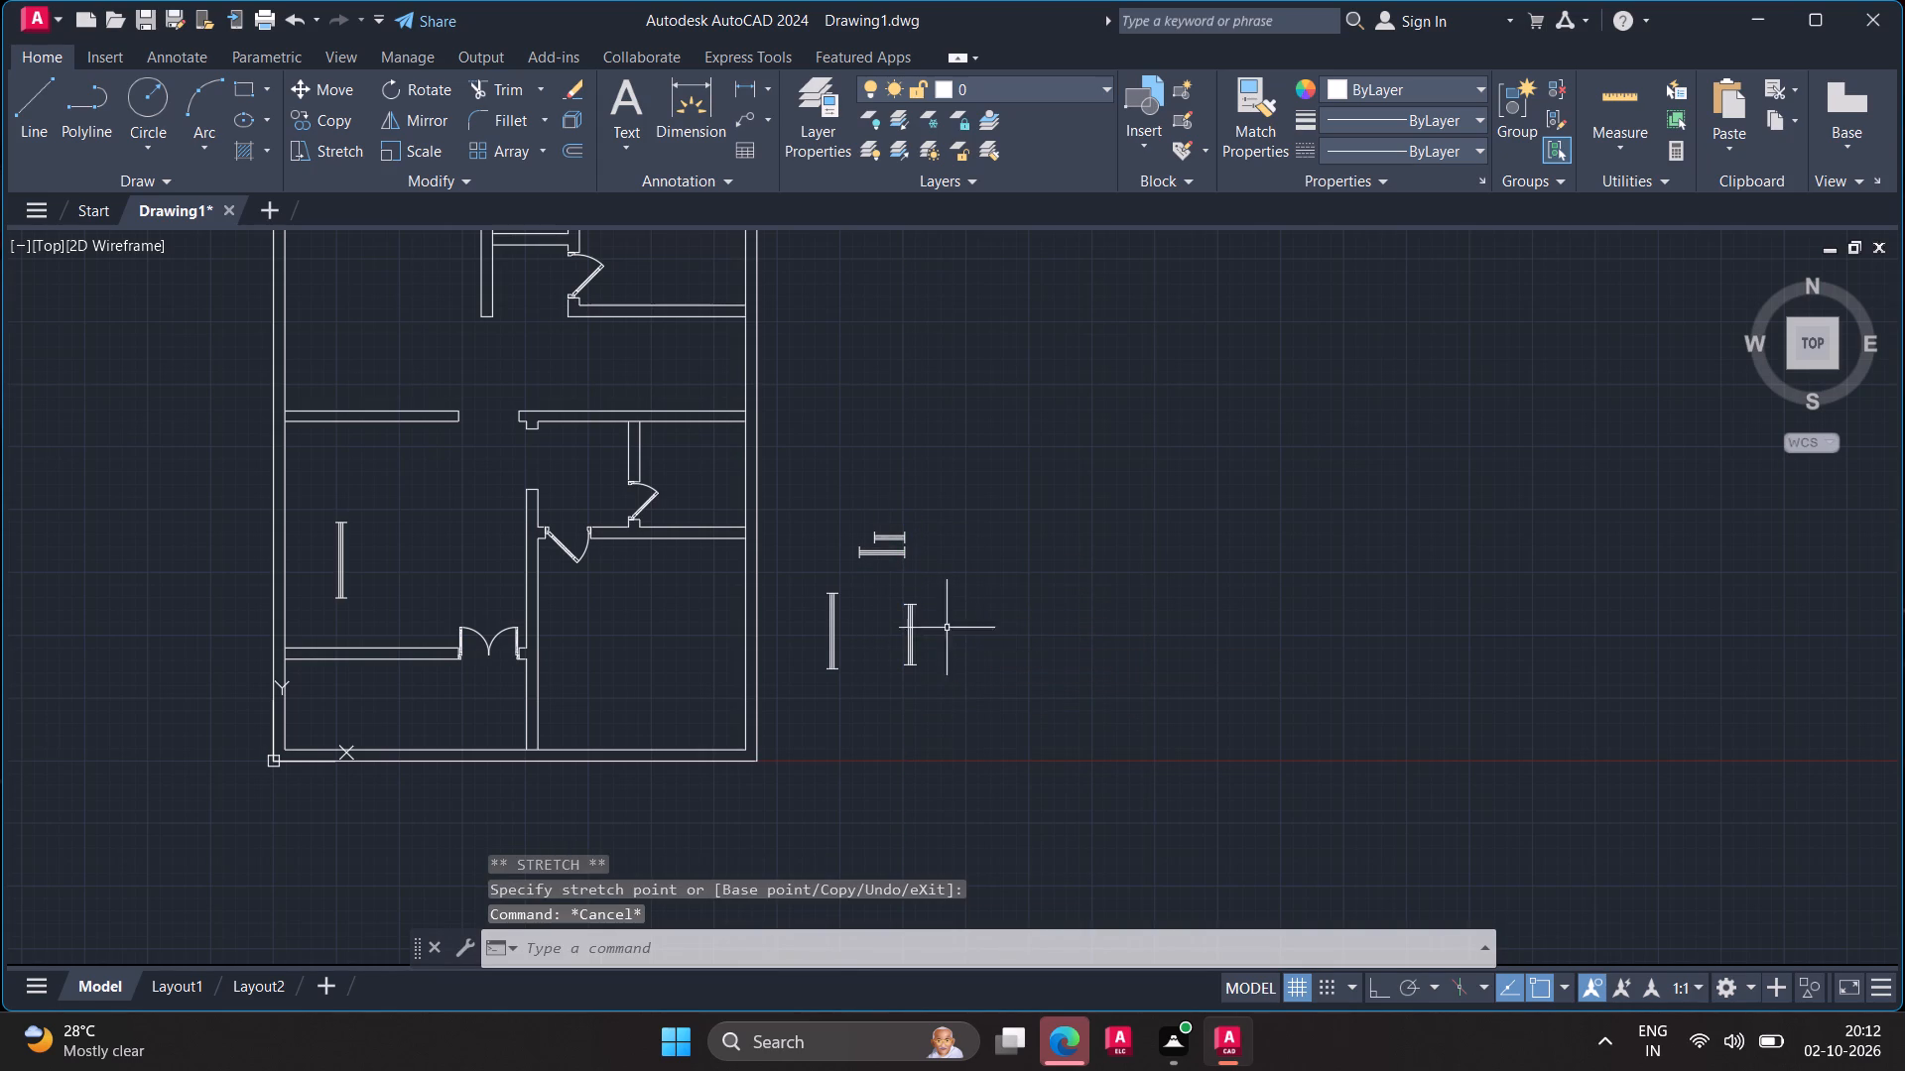
Copy the vertical 4' window twice, one above the other, near the west wall between the upper and middle partitions.
type("co")
key("Return")
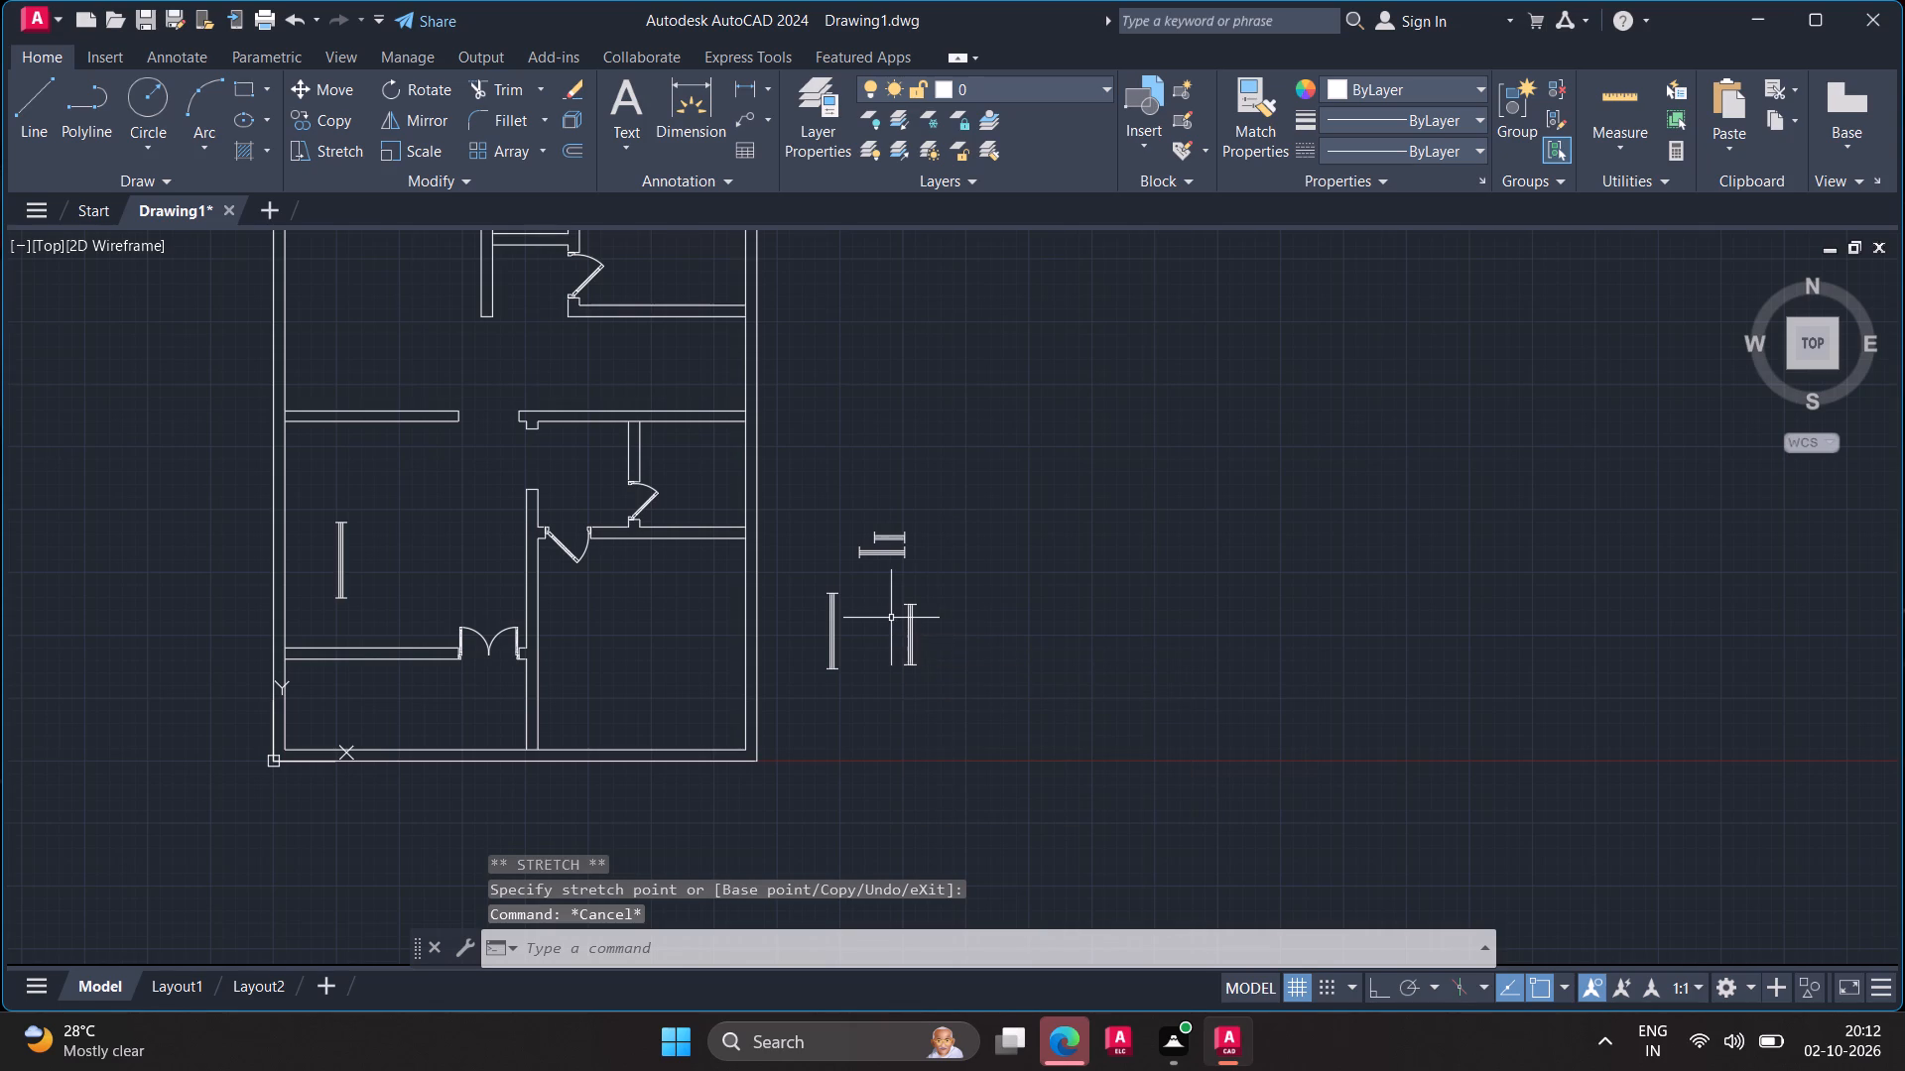
left_click(910, 606)
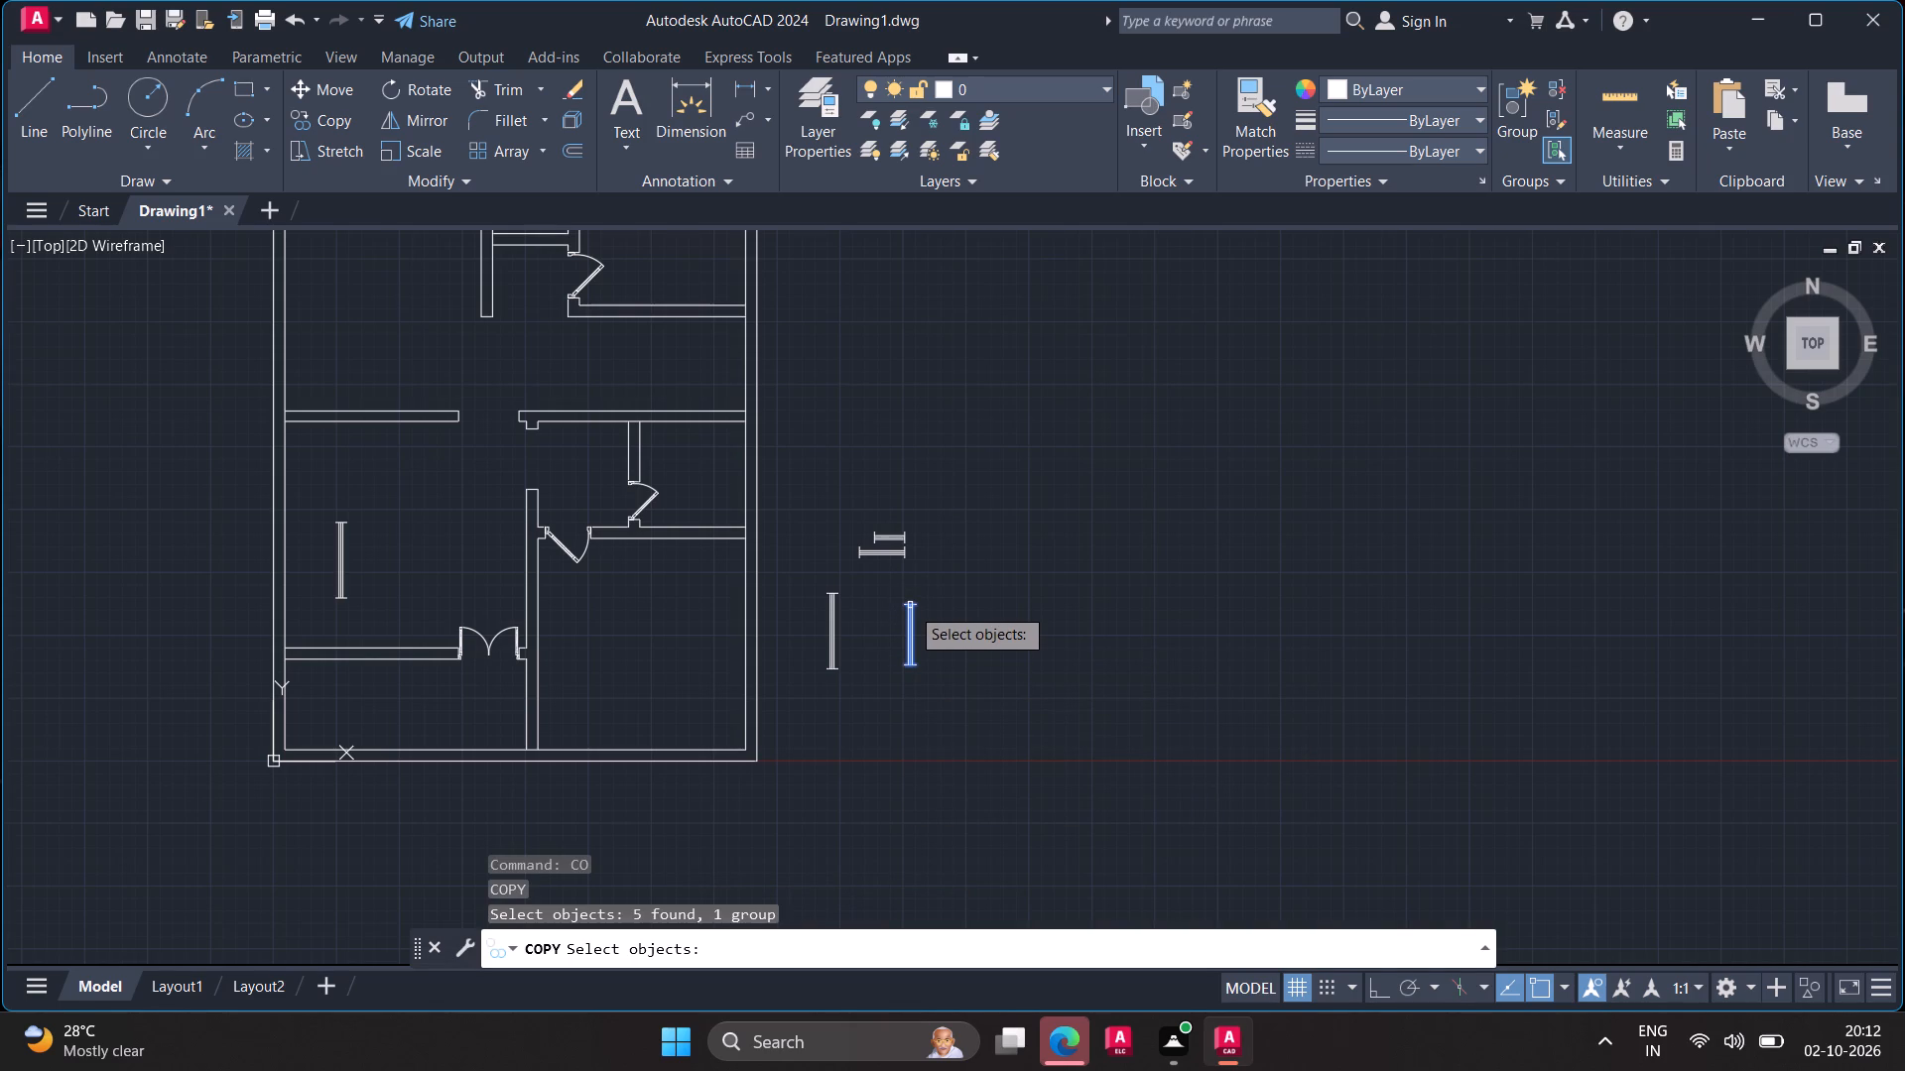
key("Return")
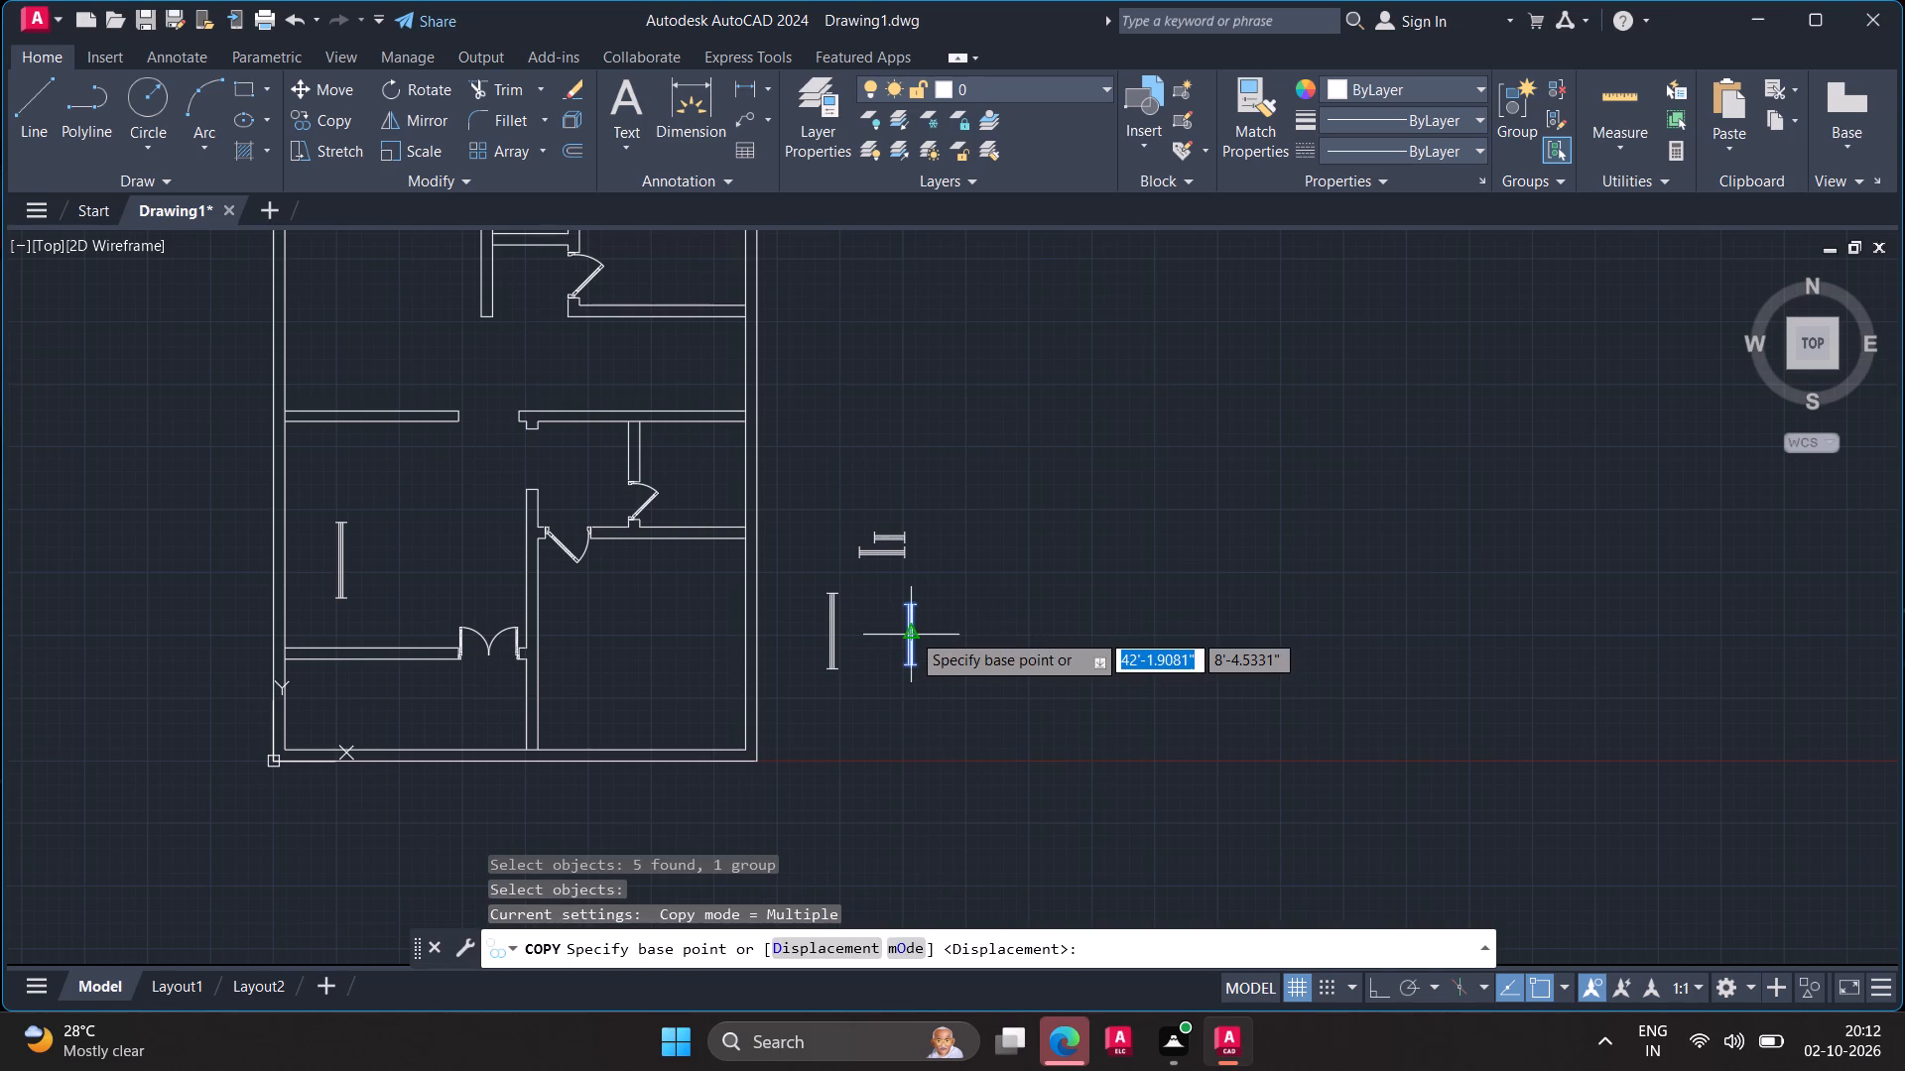
left_click(911, 632)
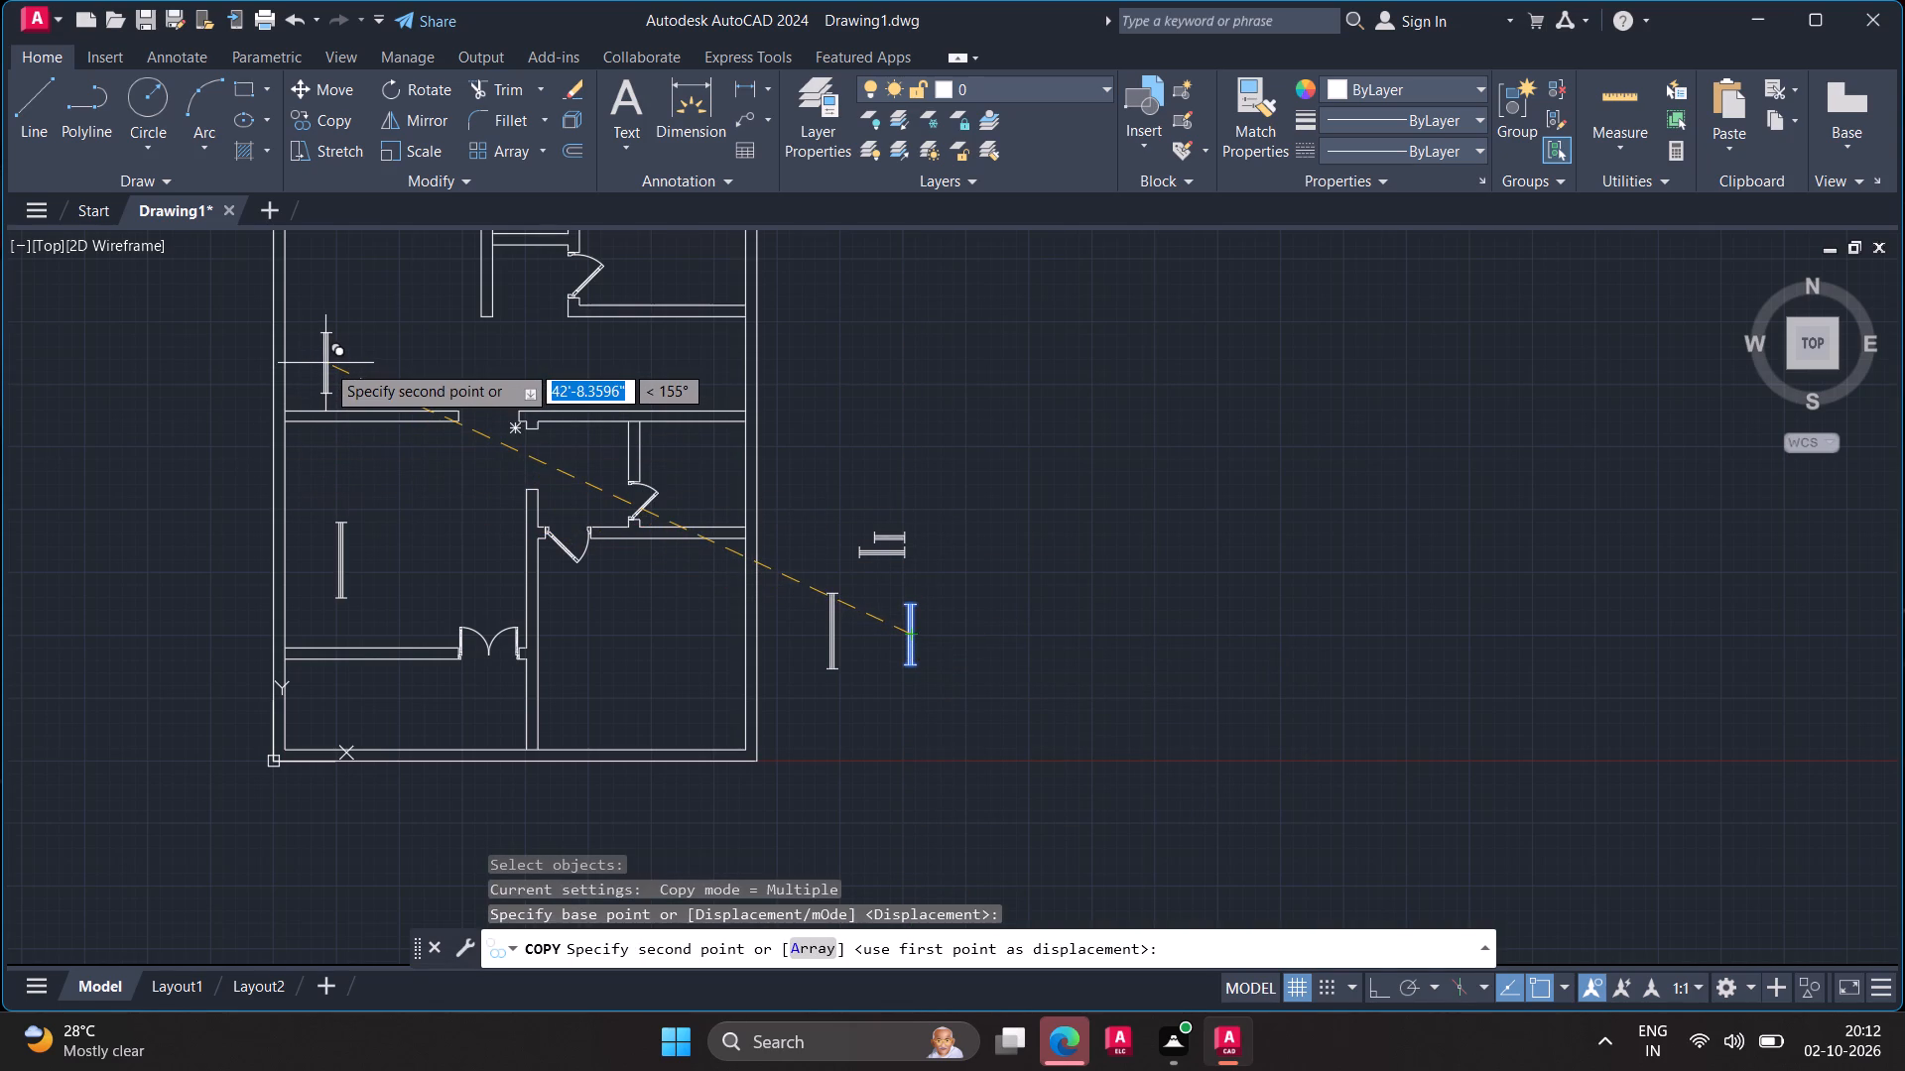
left_click(330, 360)
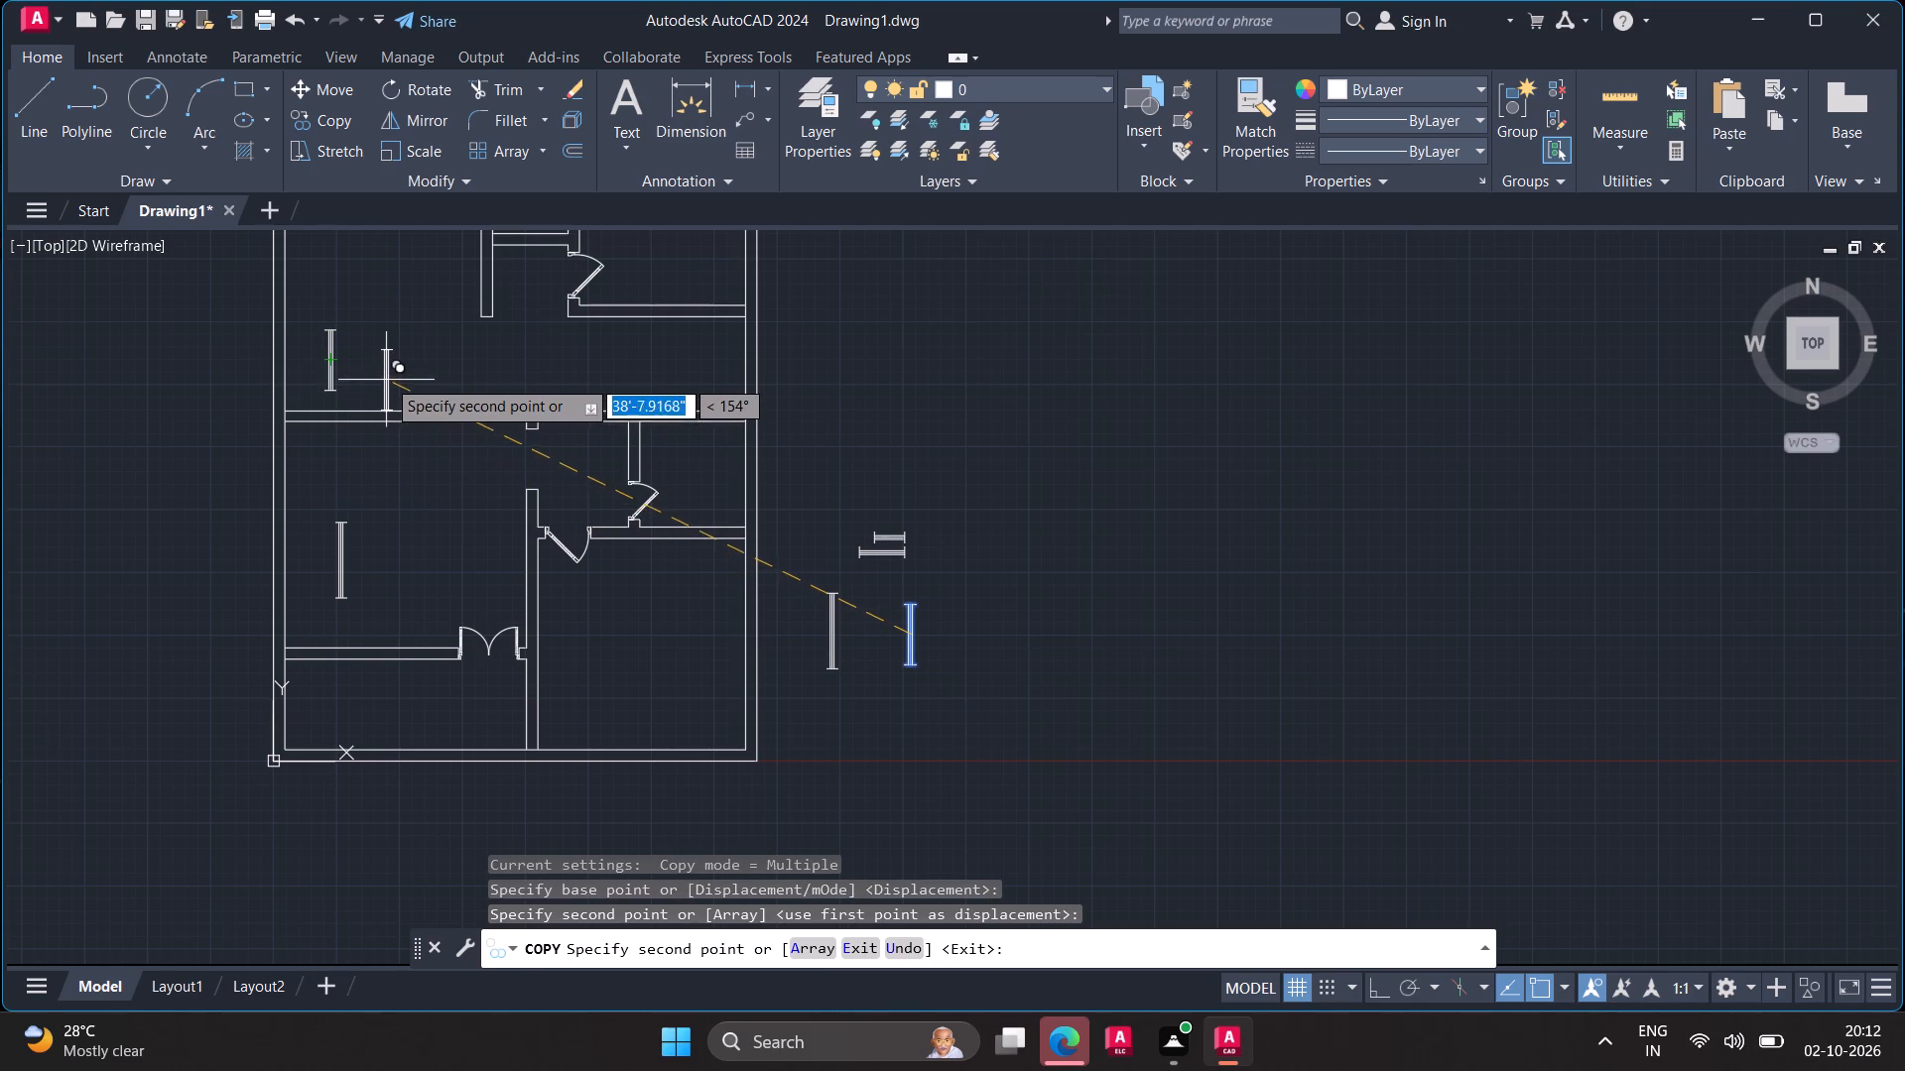
middle_click_drag(390, 349, 418, 477)
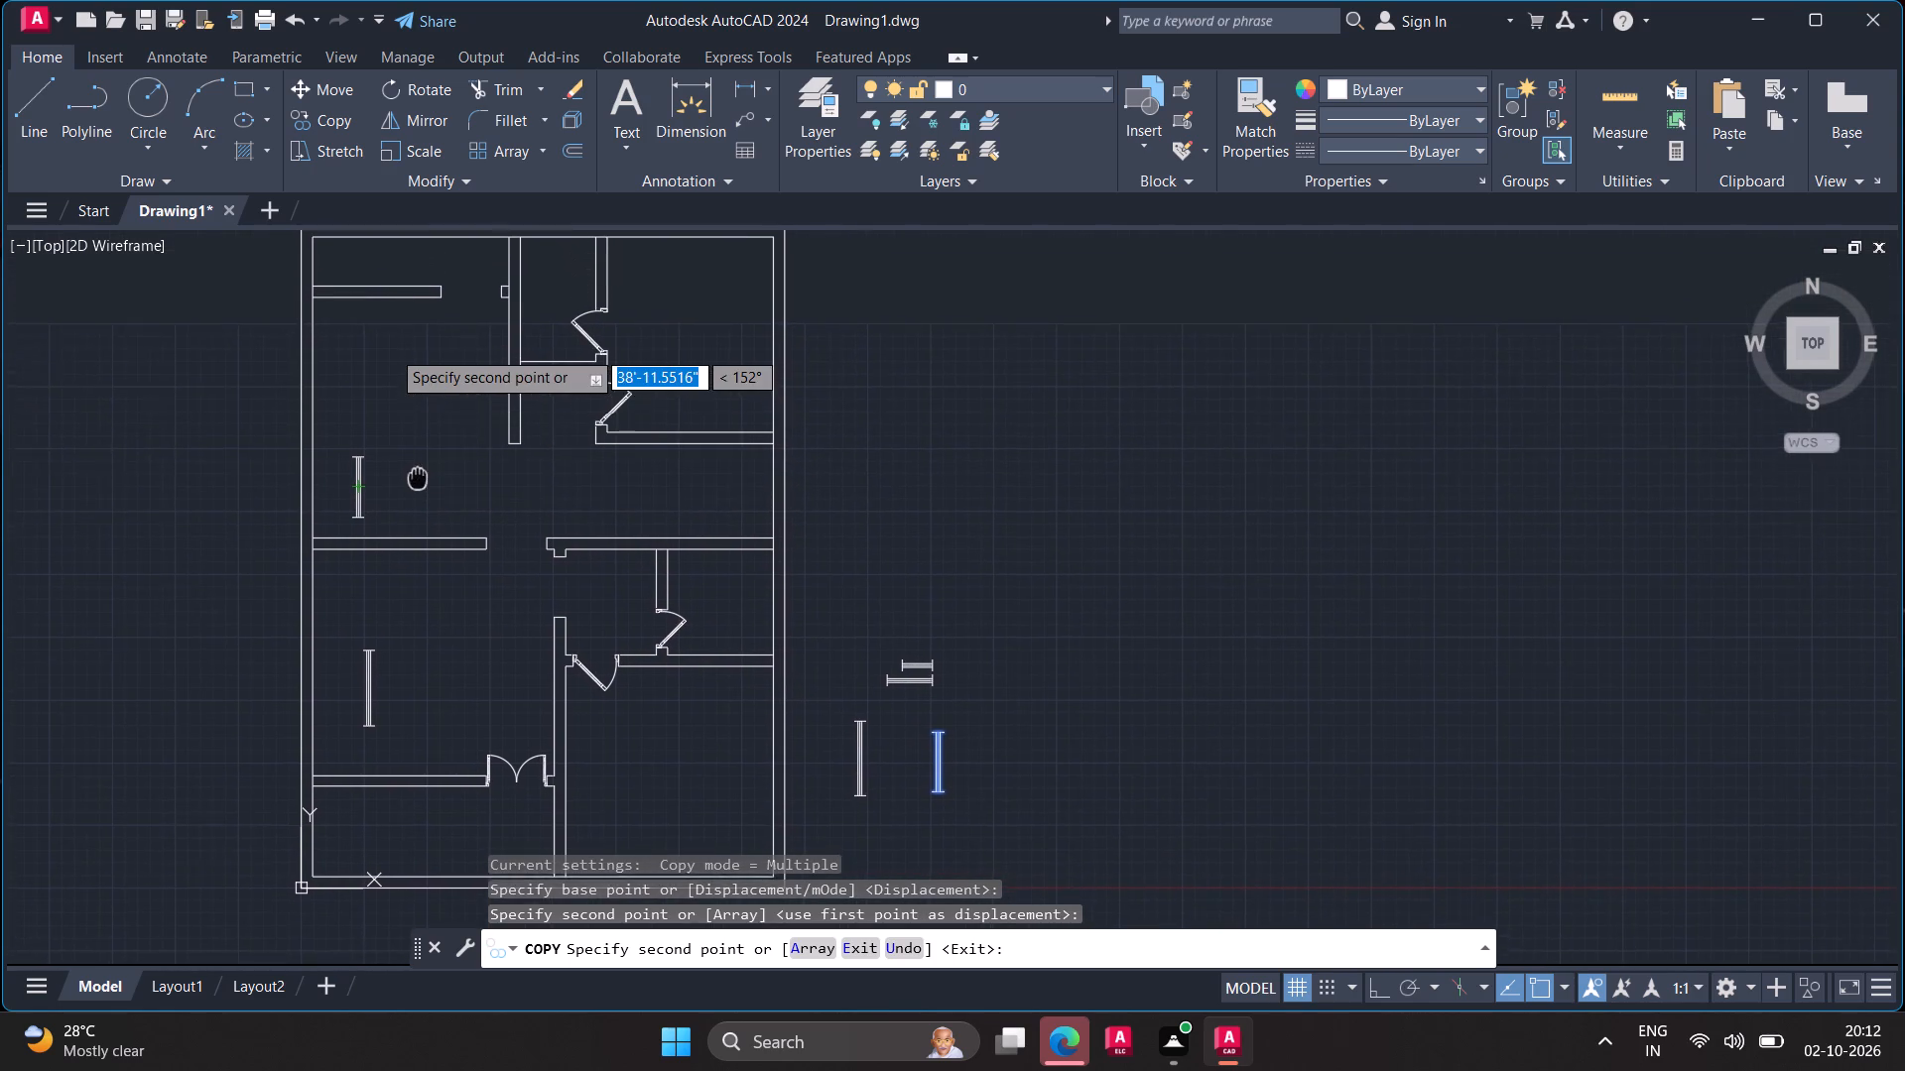
middle_click_drag(418, 477, 418, 489)
middle_click(418, 492)
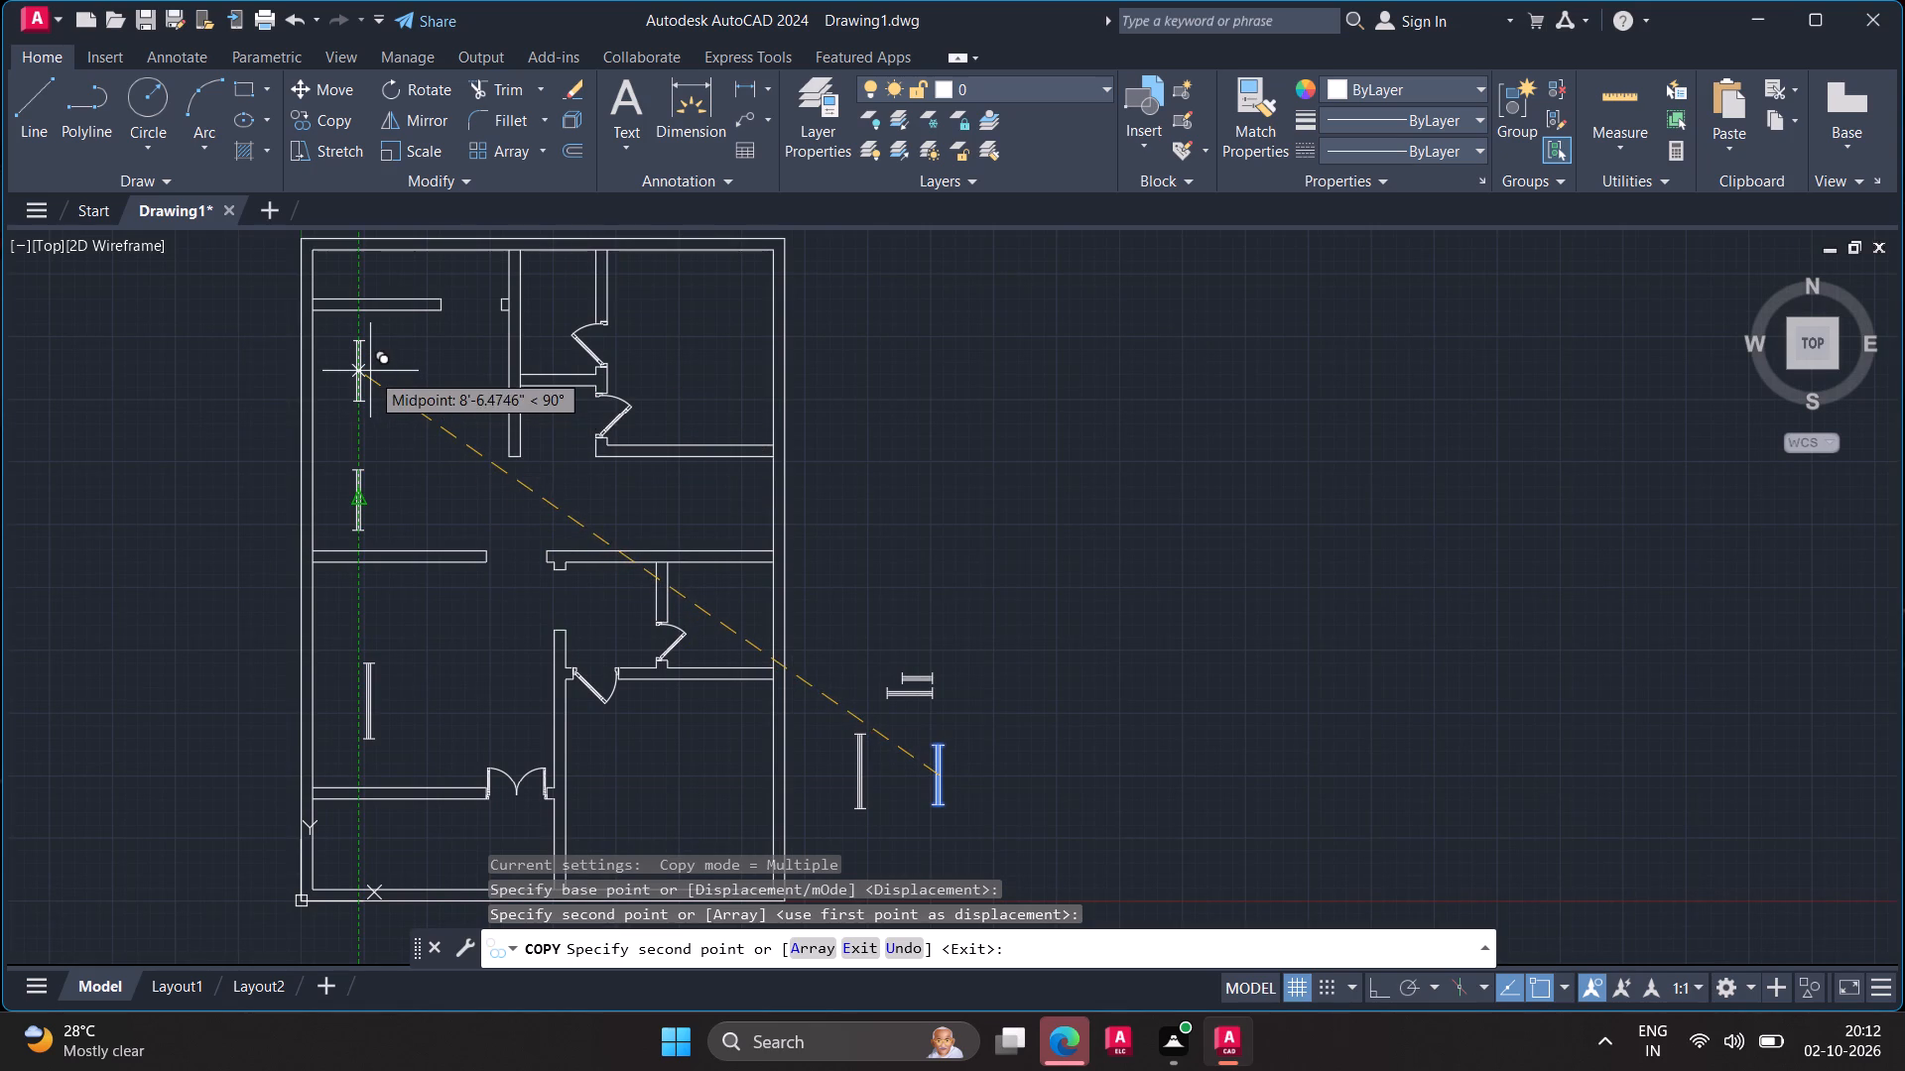
left_click(369, 368)
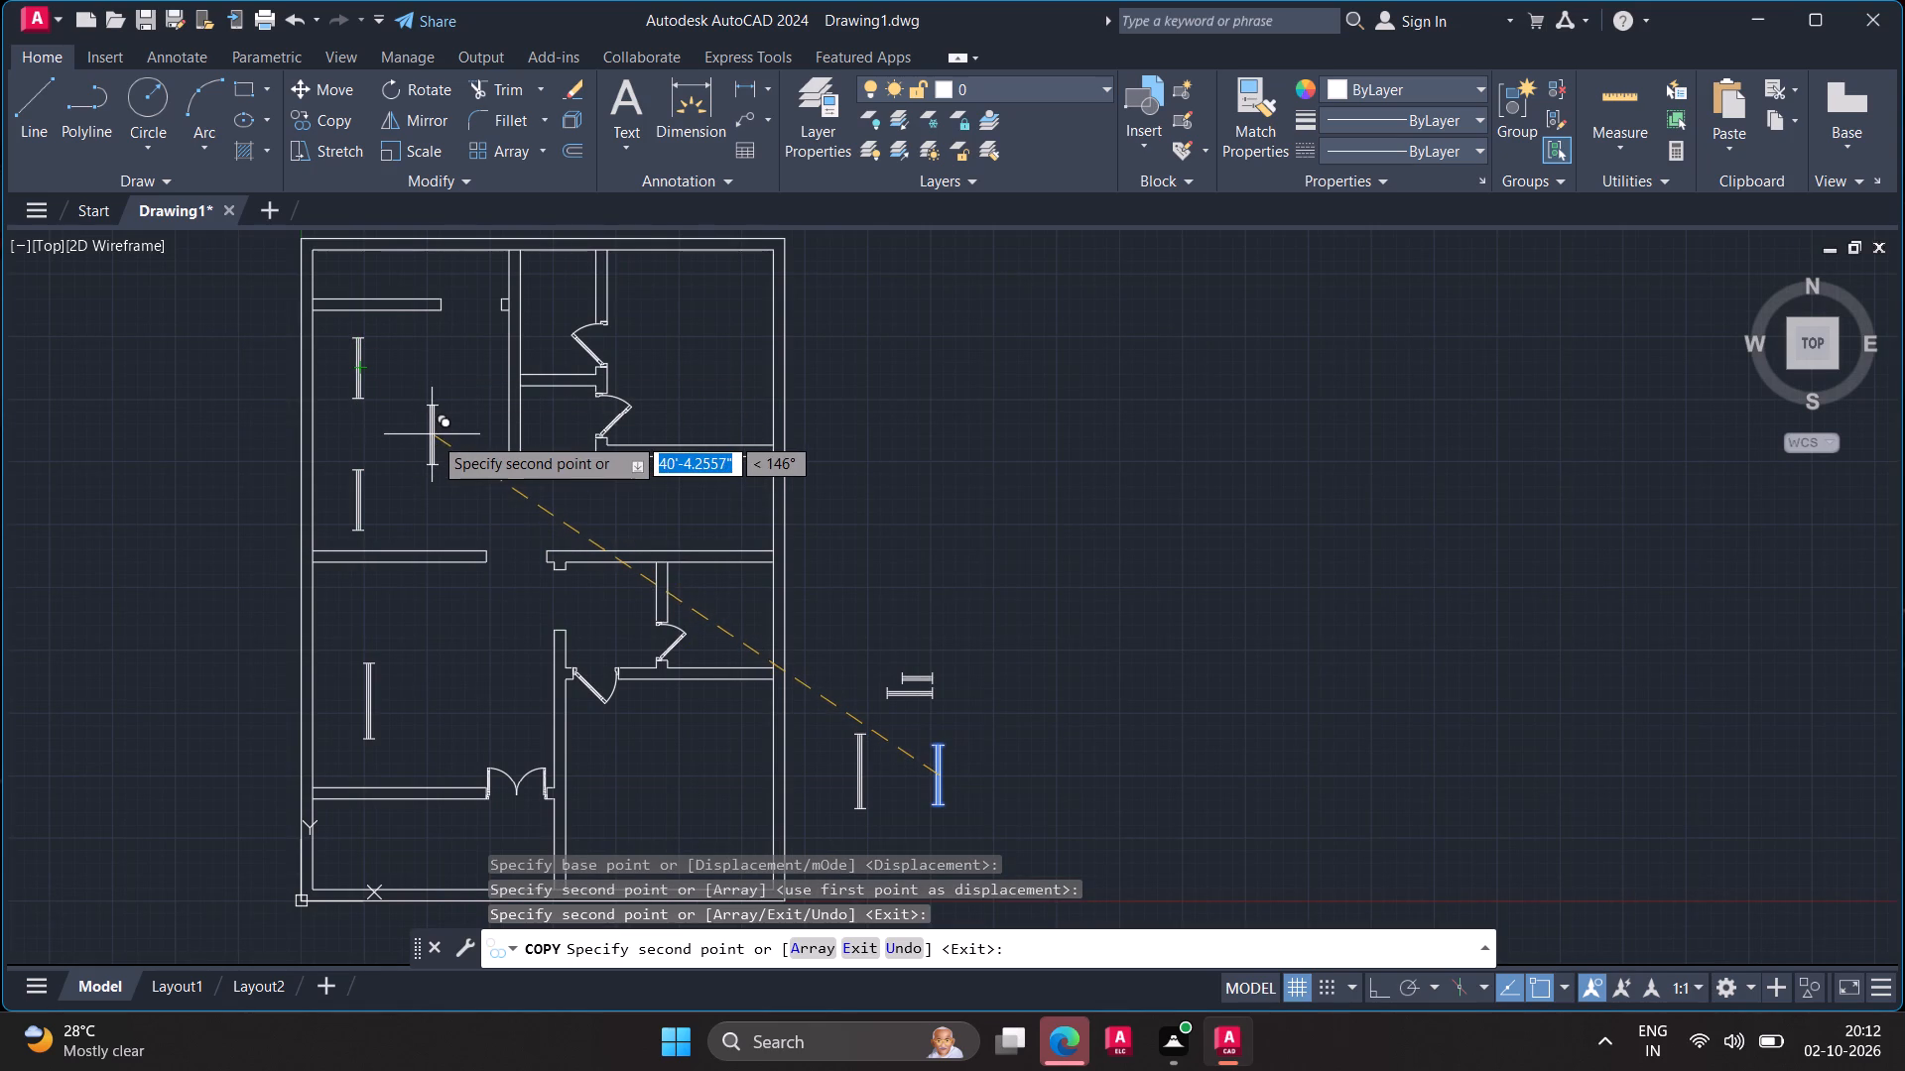
key("Escape")
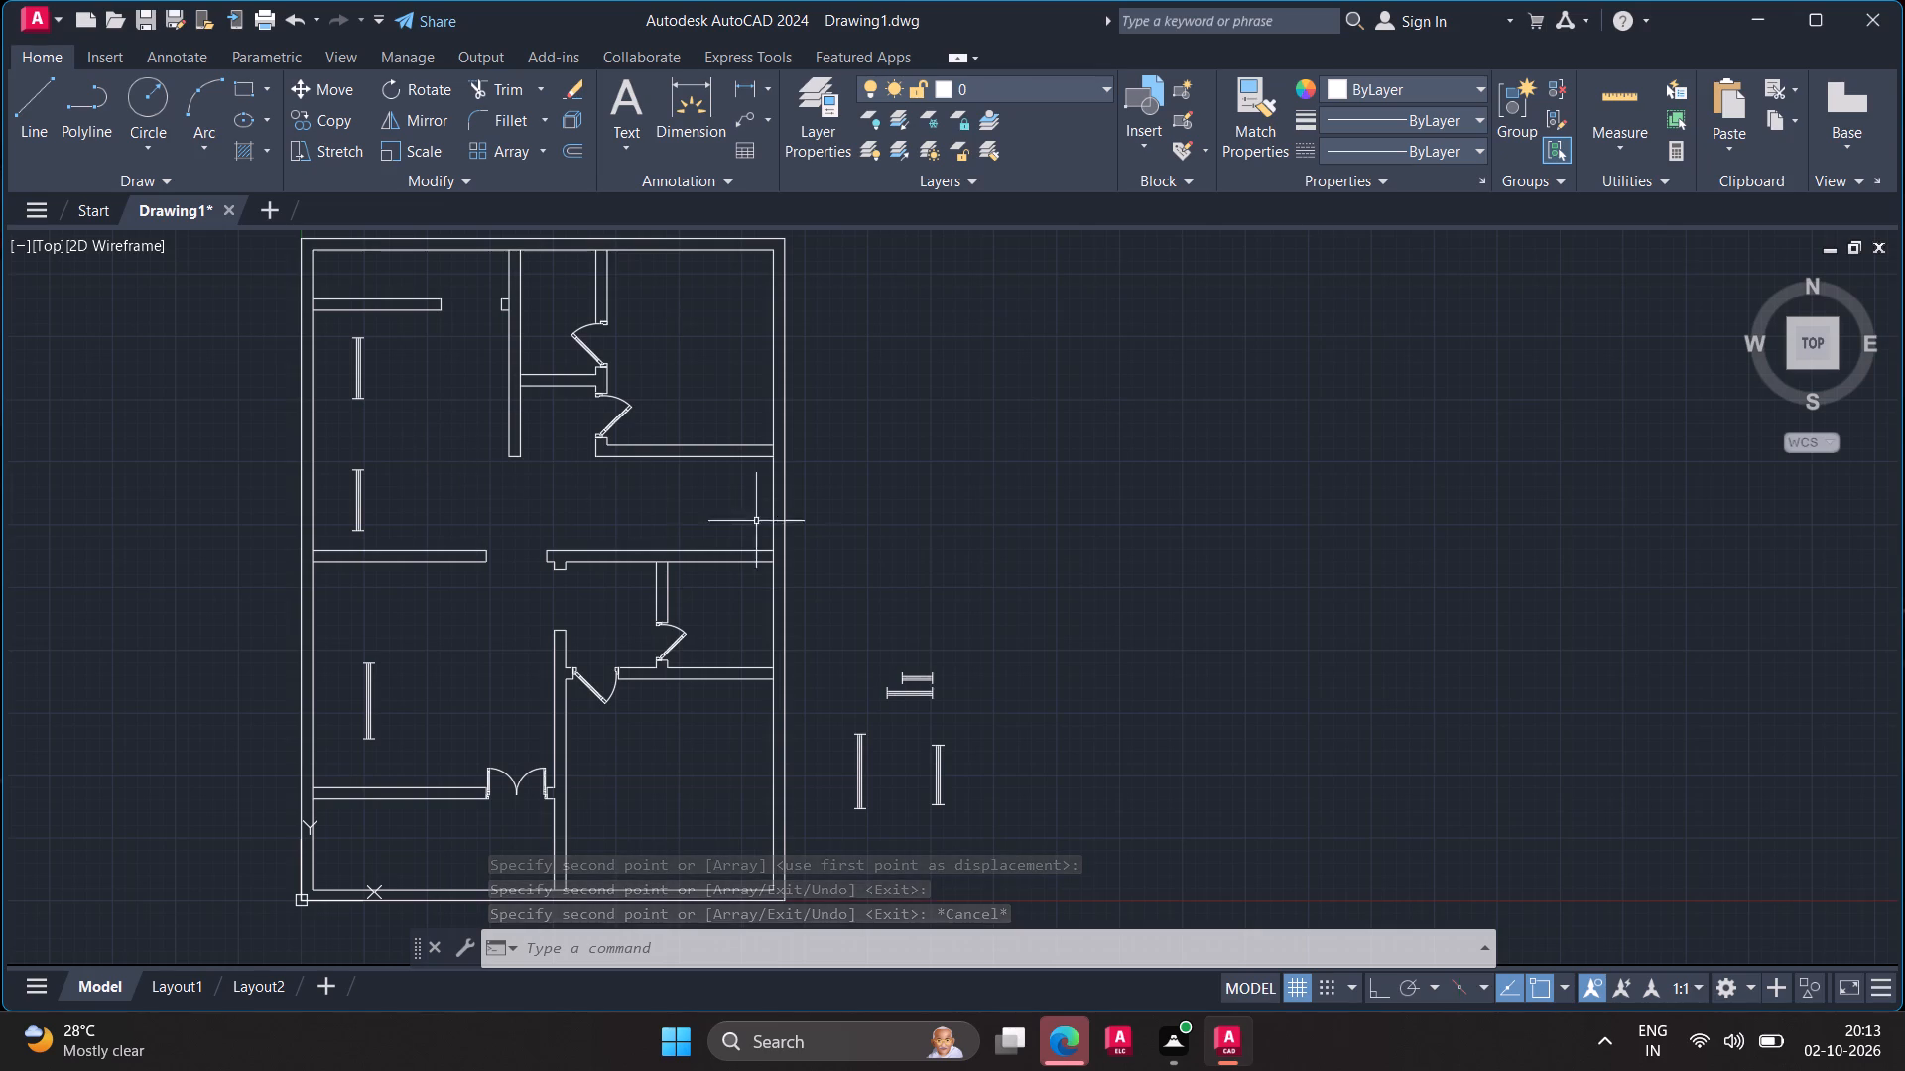
Rotate the 2' window at the top of the symbol set 90° about its east end so it stands vertical.
left_click(931, 678)
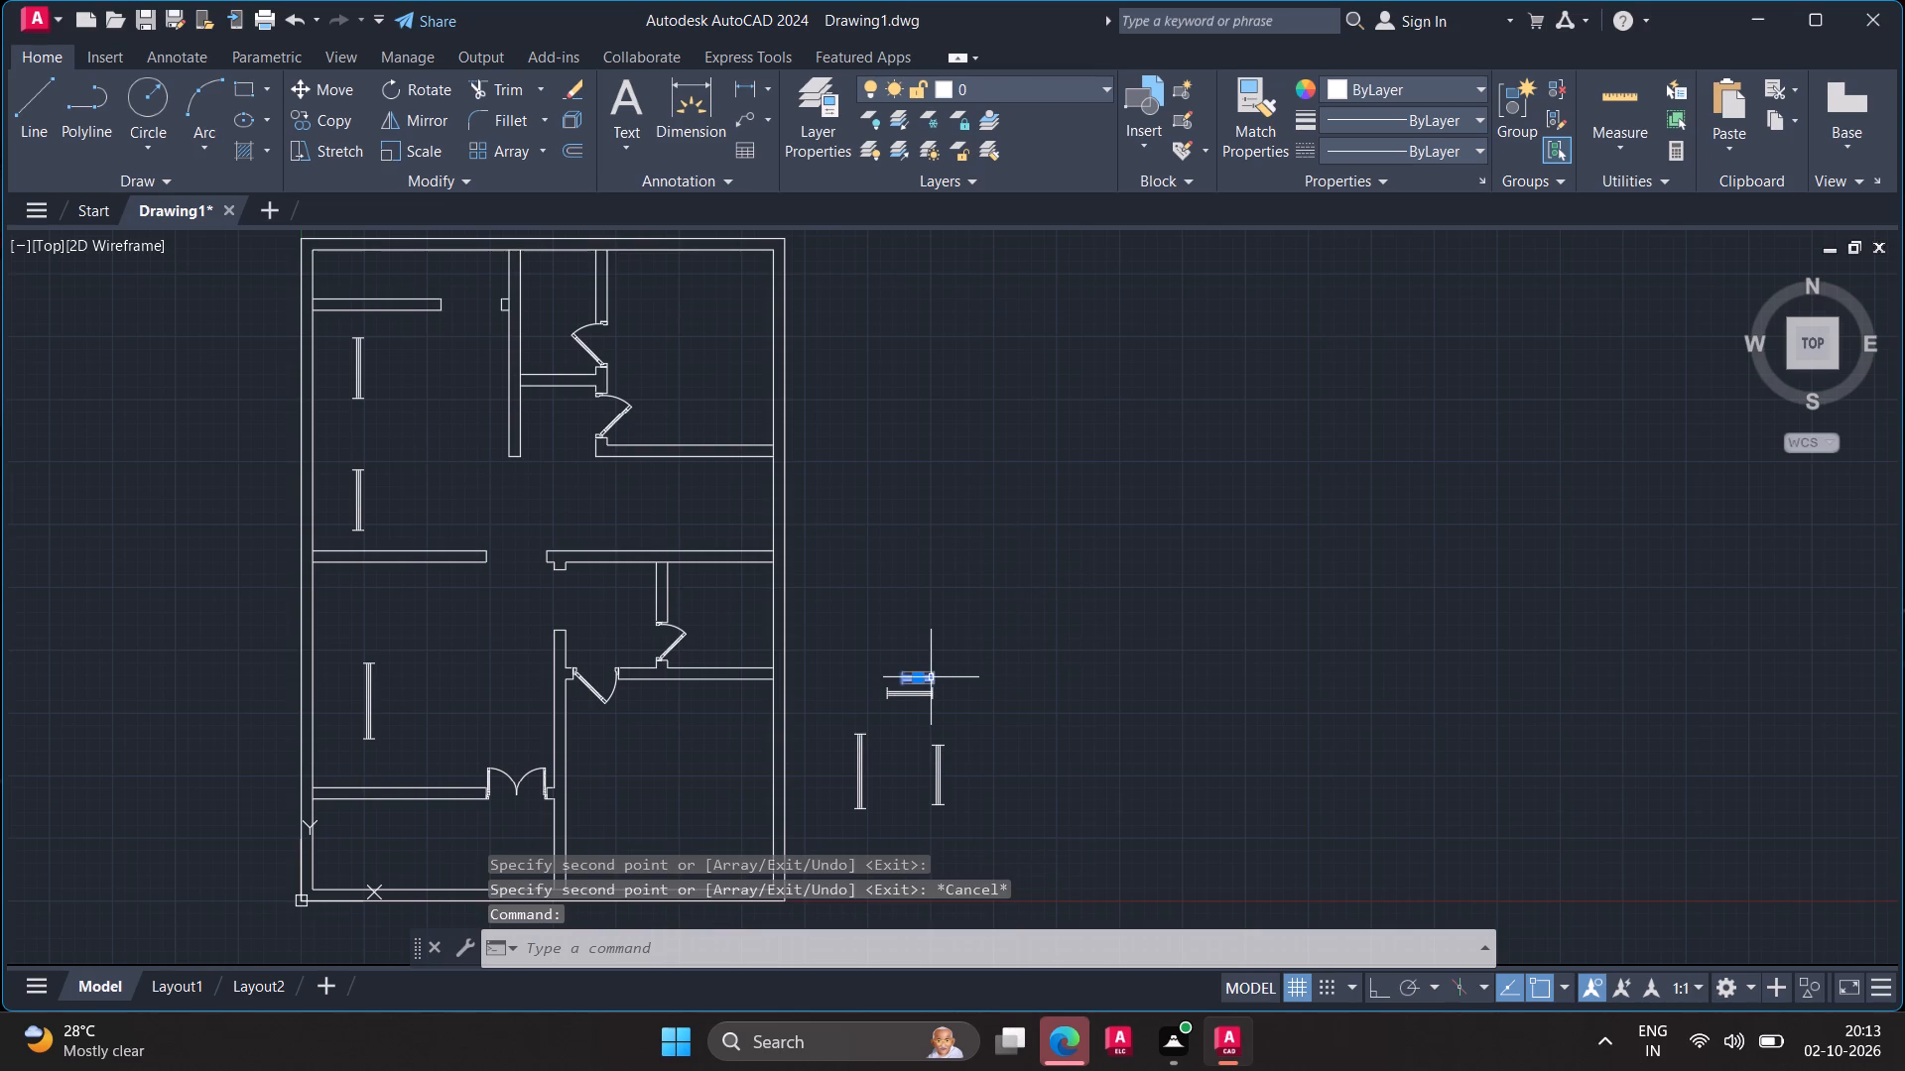
type("ro")
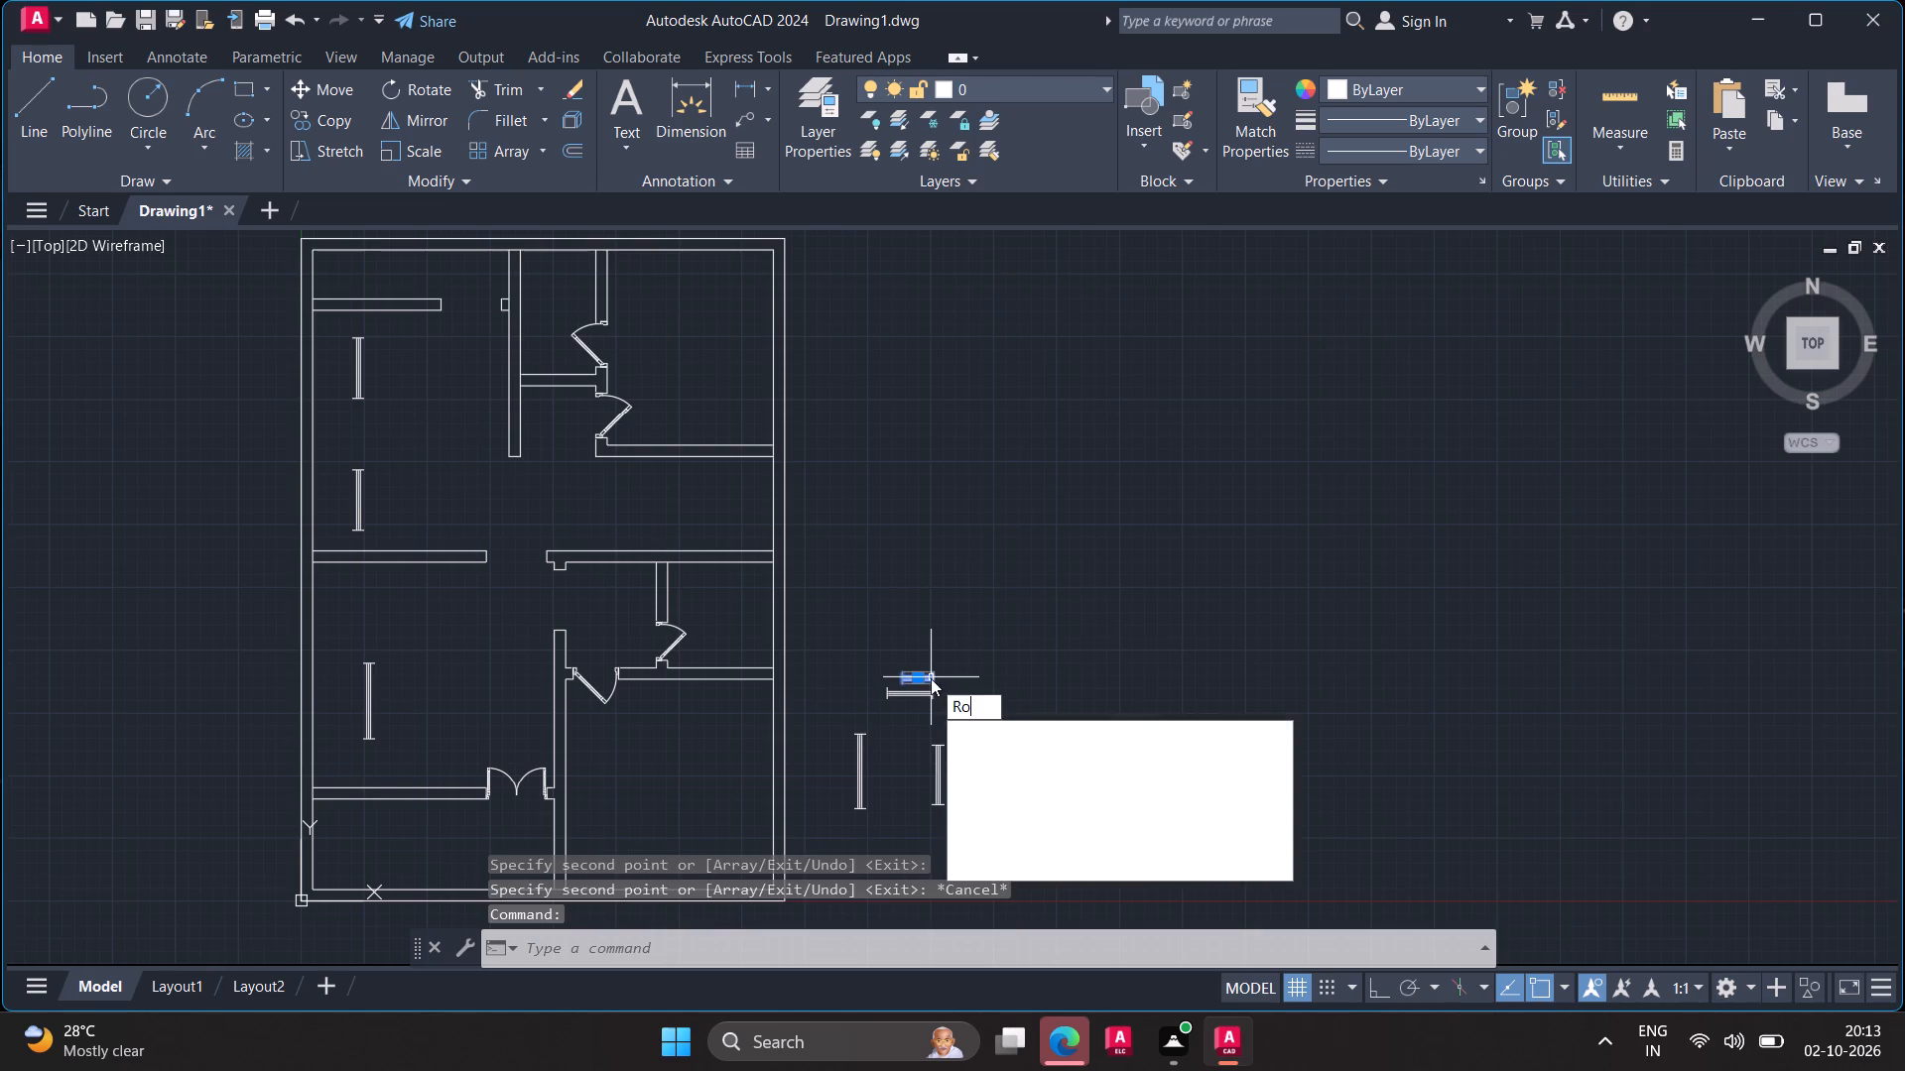
key("Return")
left_click(931, 678)
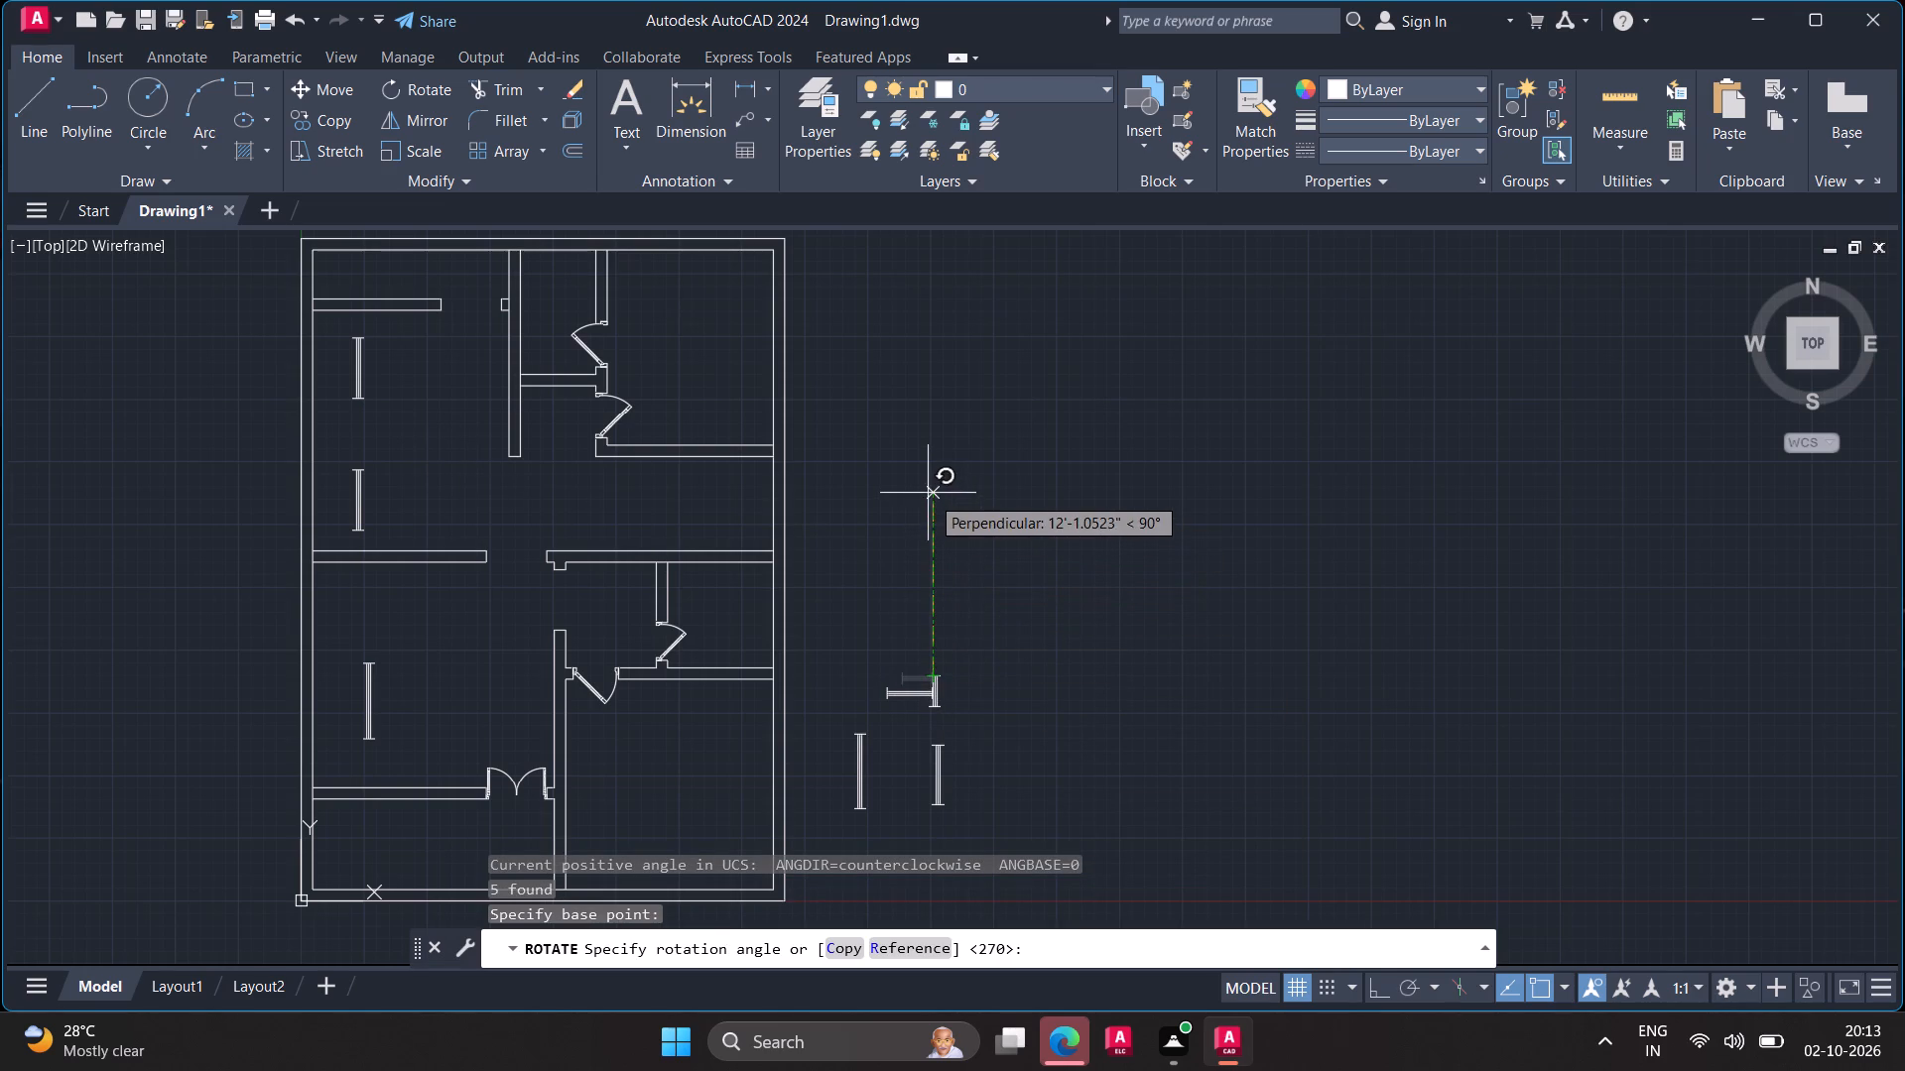
left_click(928, 494)
Move the vertical 2' window southeast, east of the vertical 4' window in the symbol set.
left_click(935, 684)
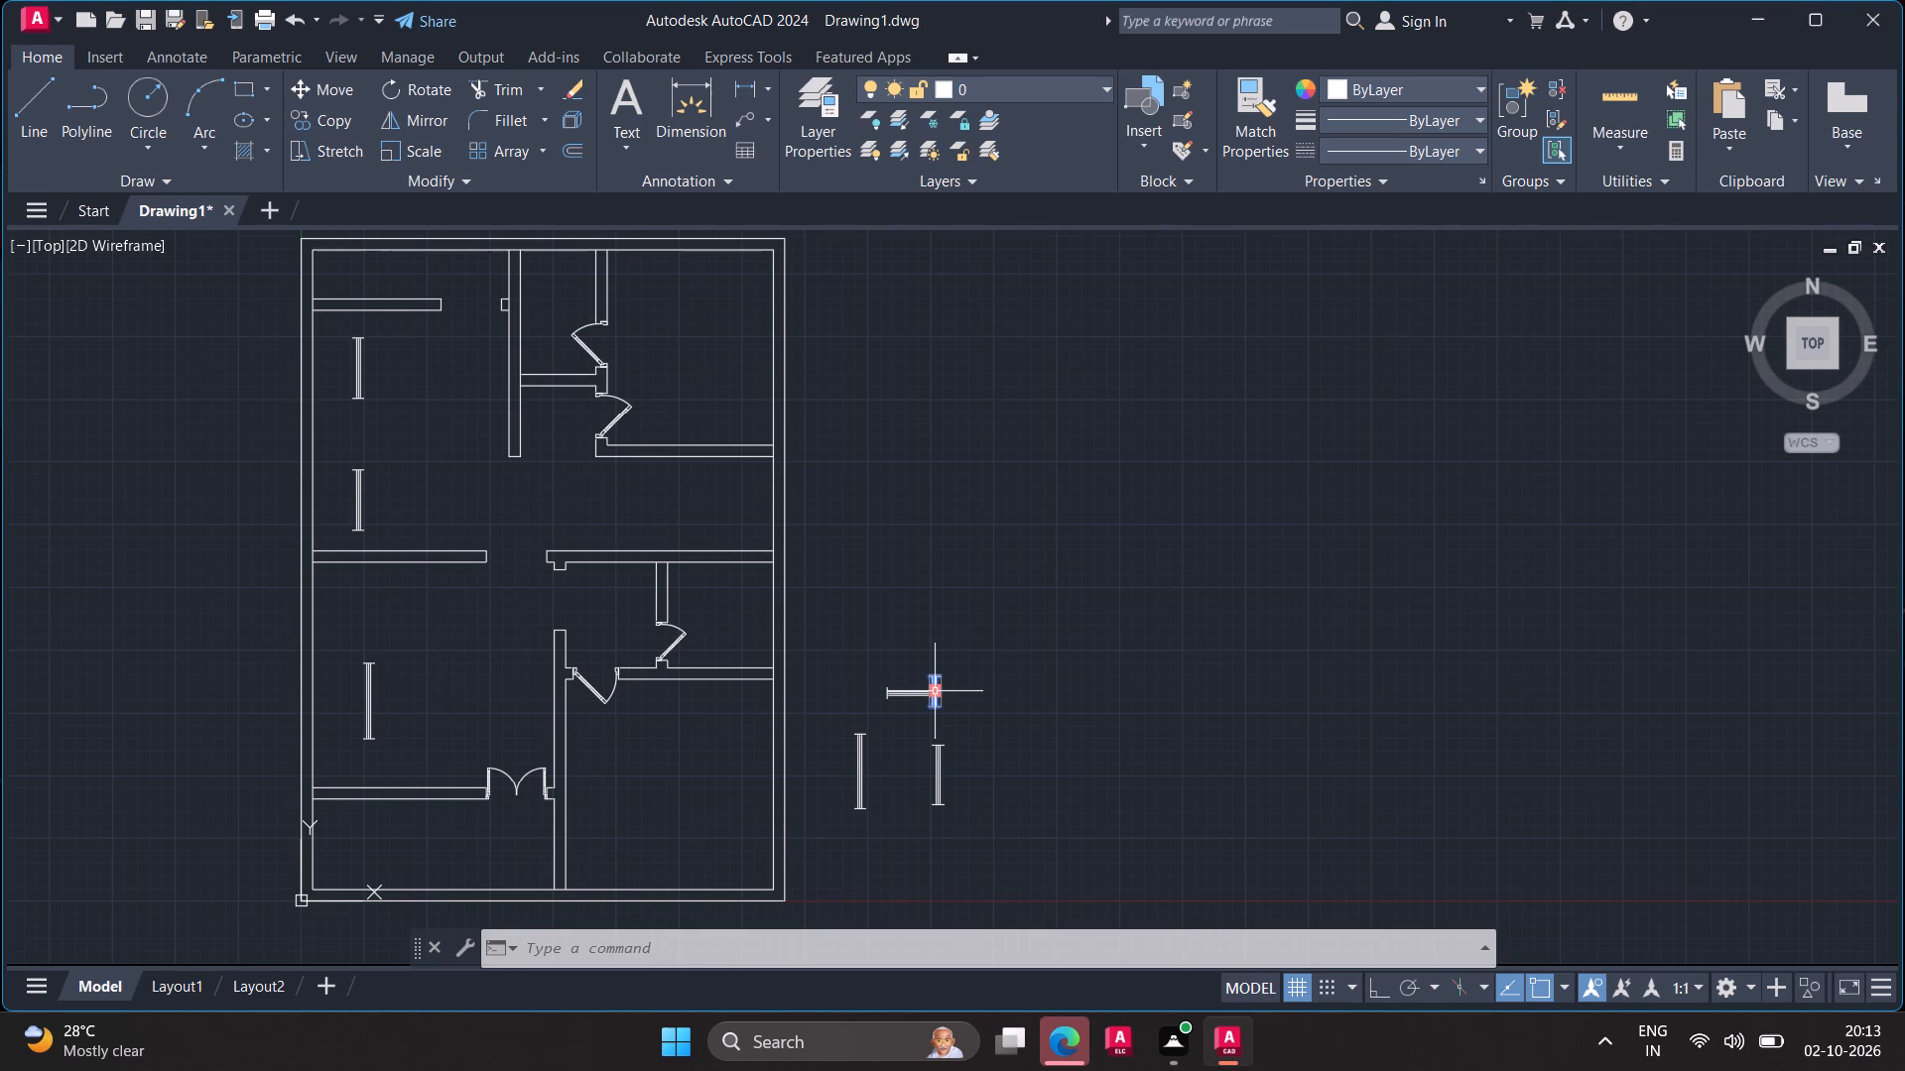
left_click(935, 690)
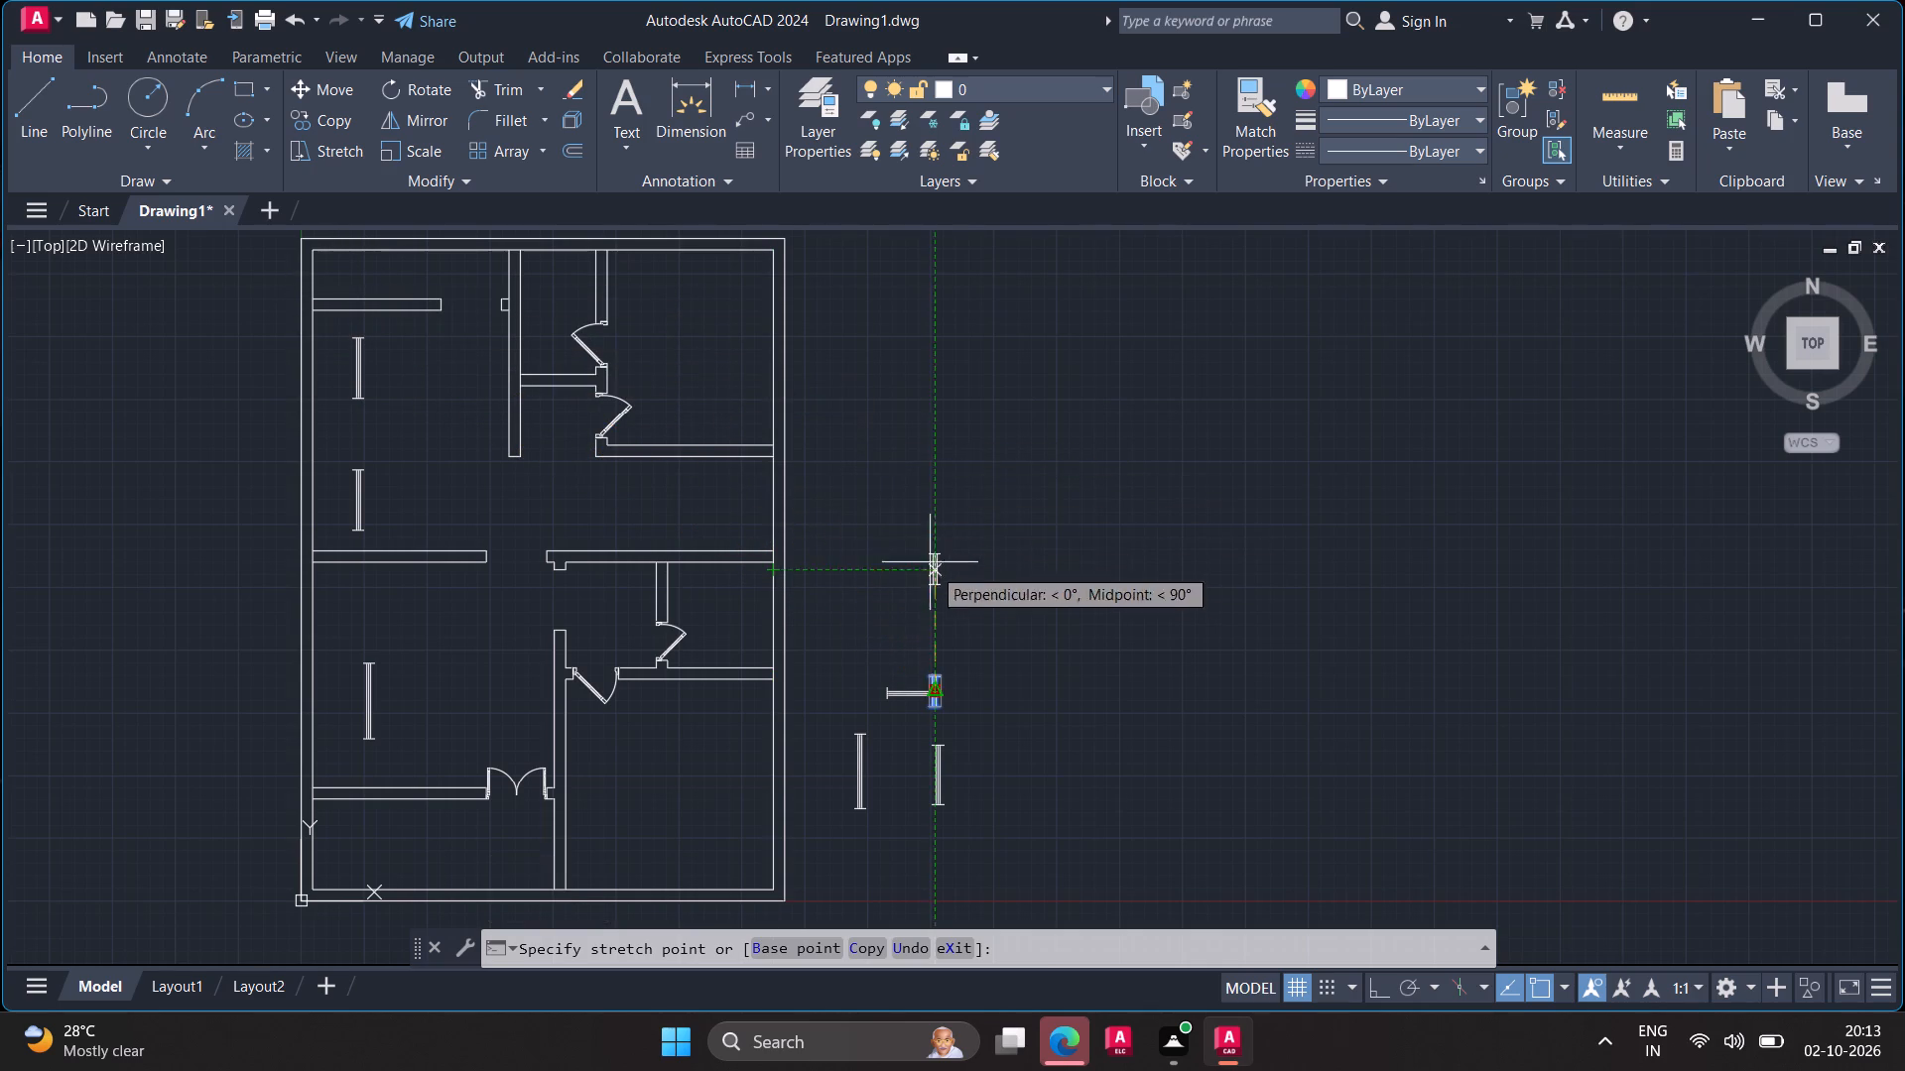
left_click(1008, 771)
key("Escape")
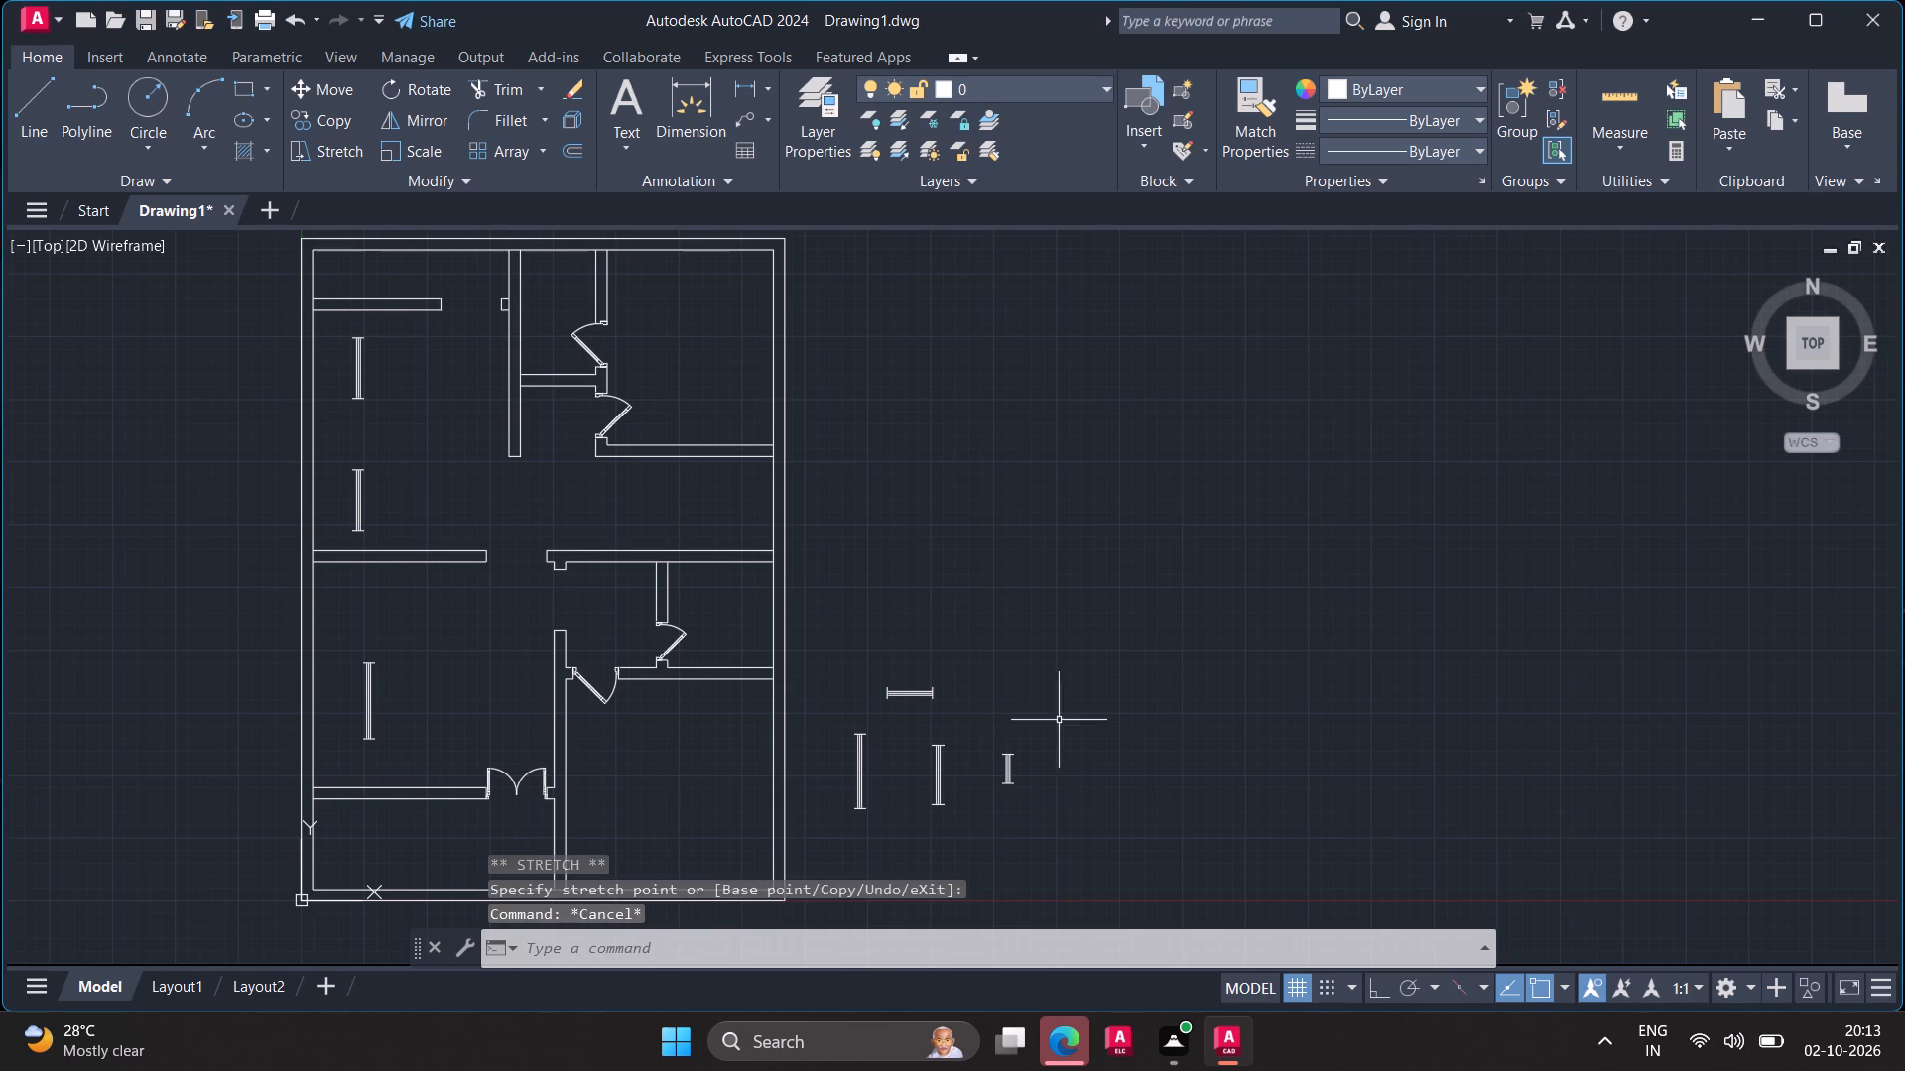
Copy the vertical 2' window three times: into the northwest room, the small north-middle room and the small room by the east wall.
type("co")
key("Return")
left_click(1006, 756)
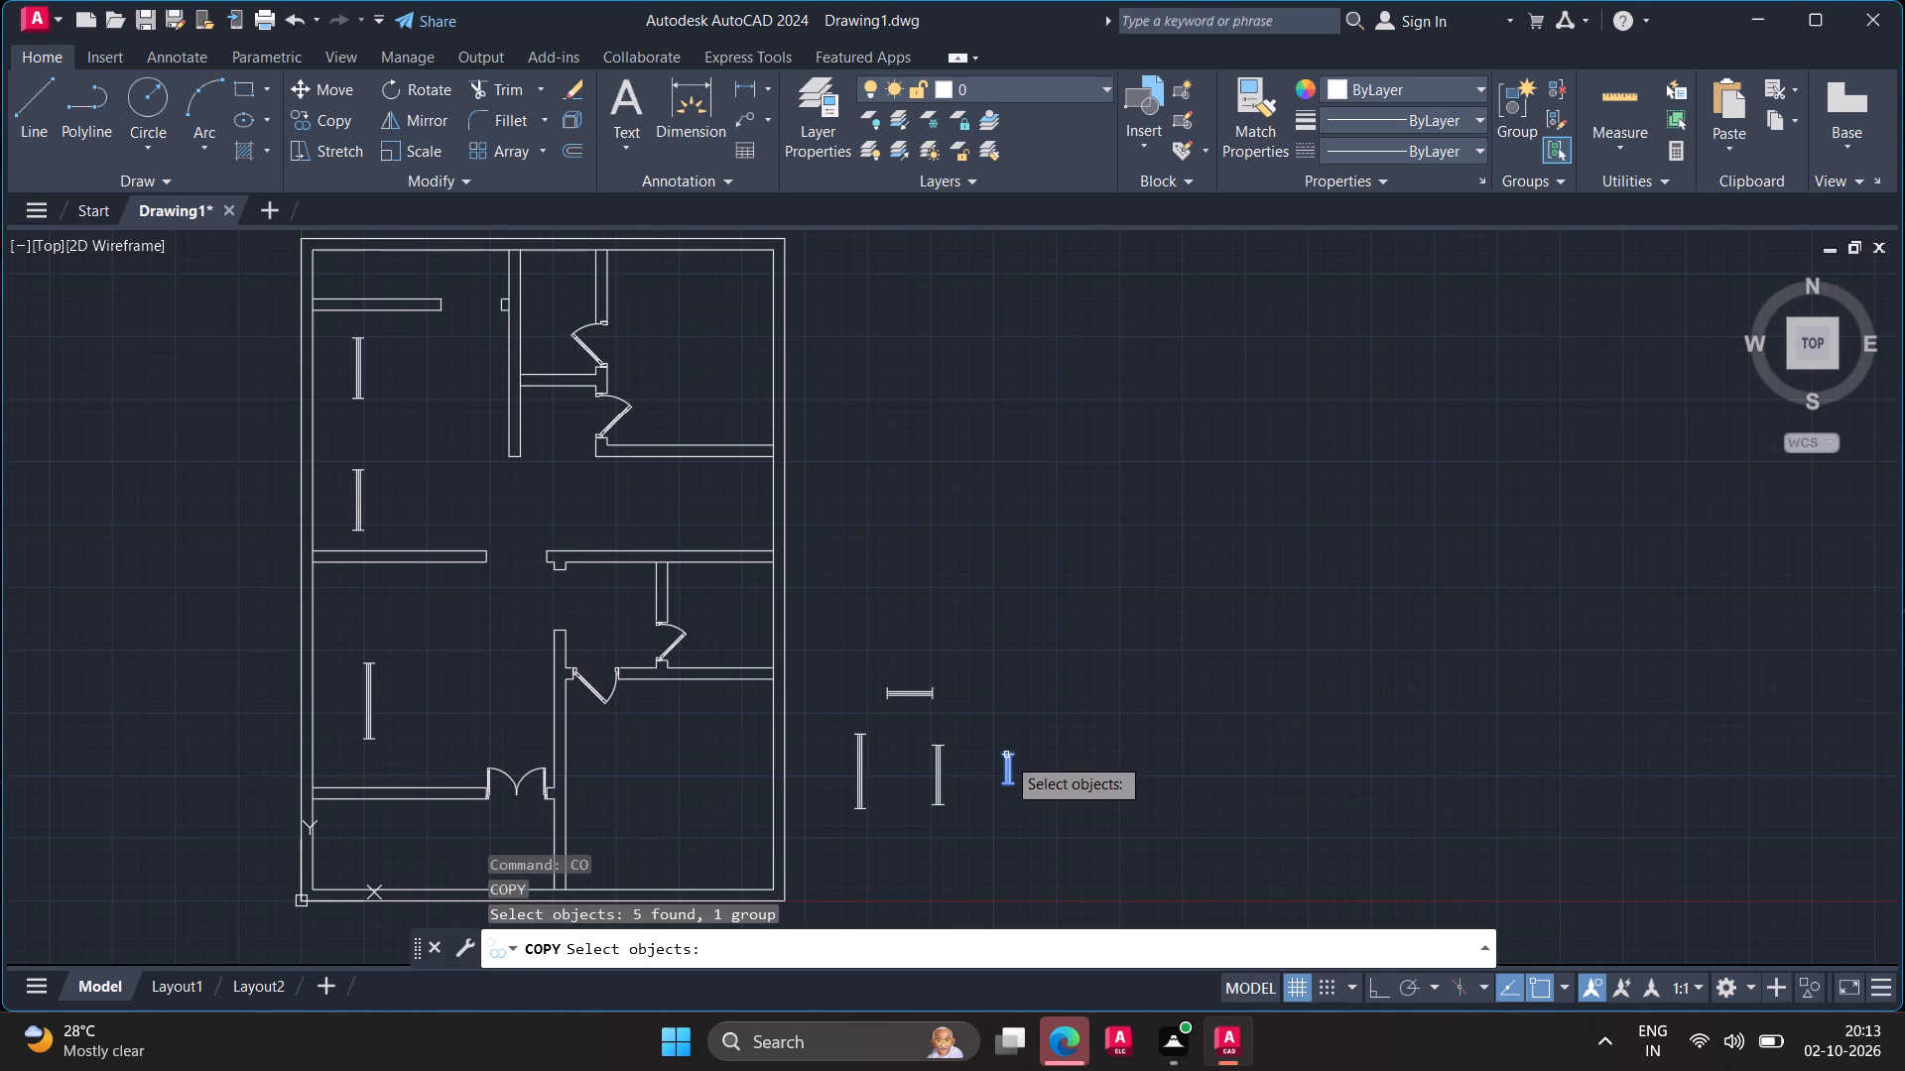
key("space")
left_click(1006, 757)
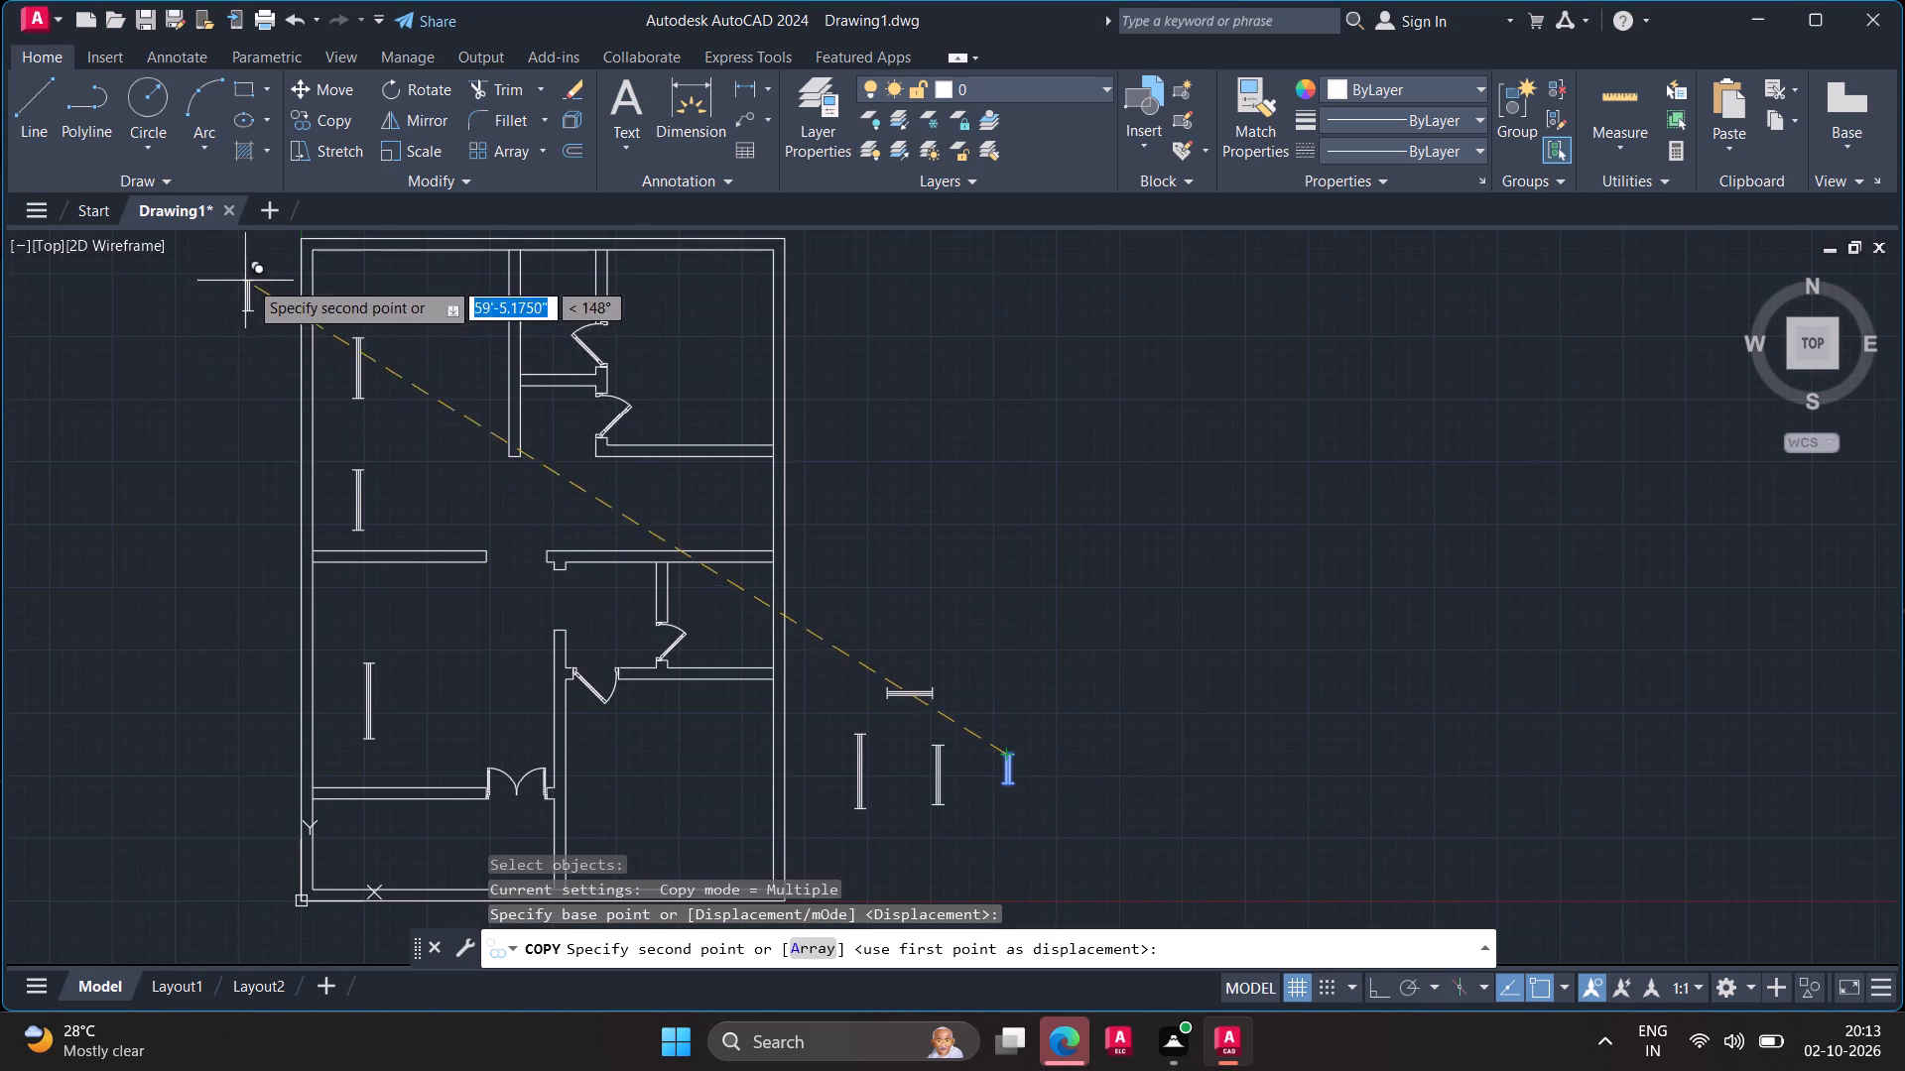
left_click(341, 262)
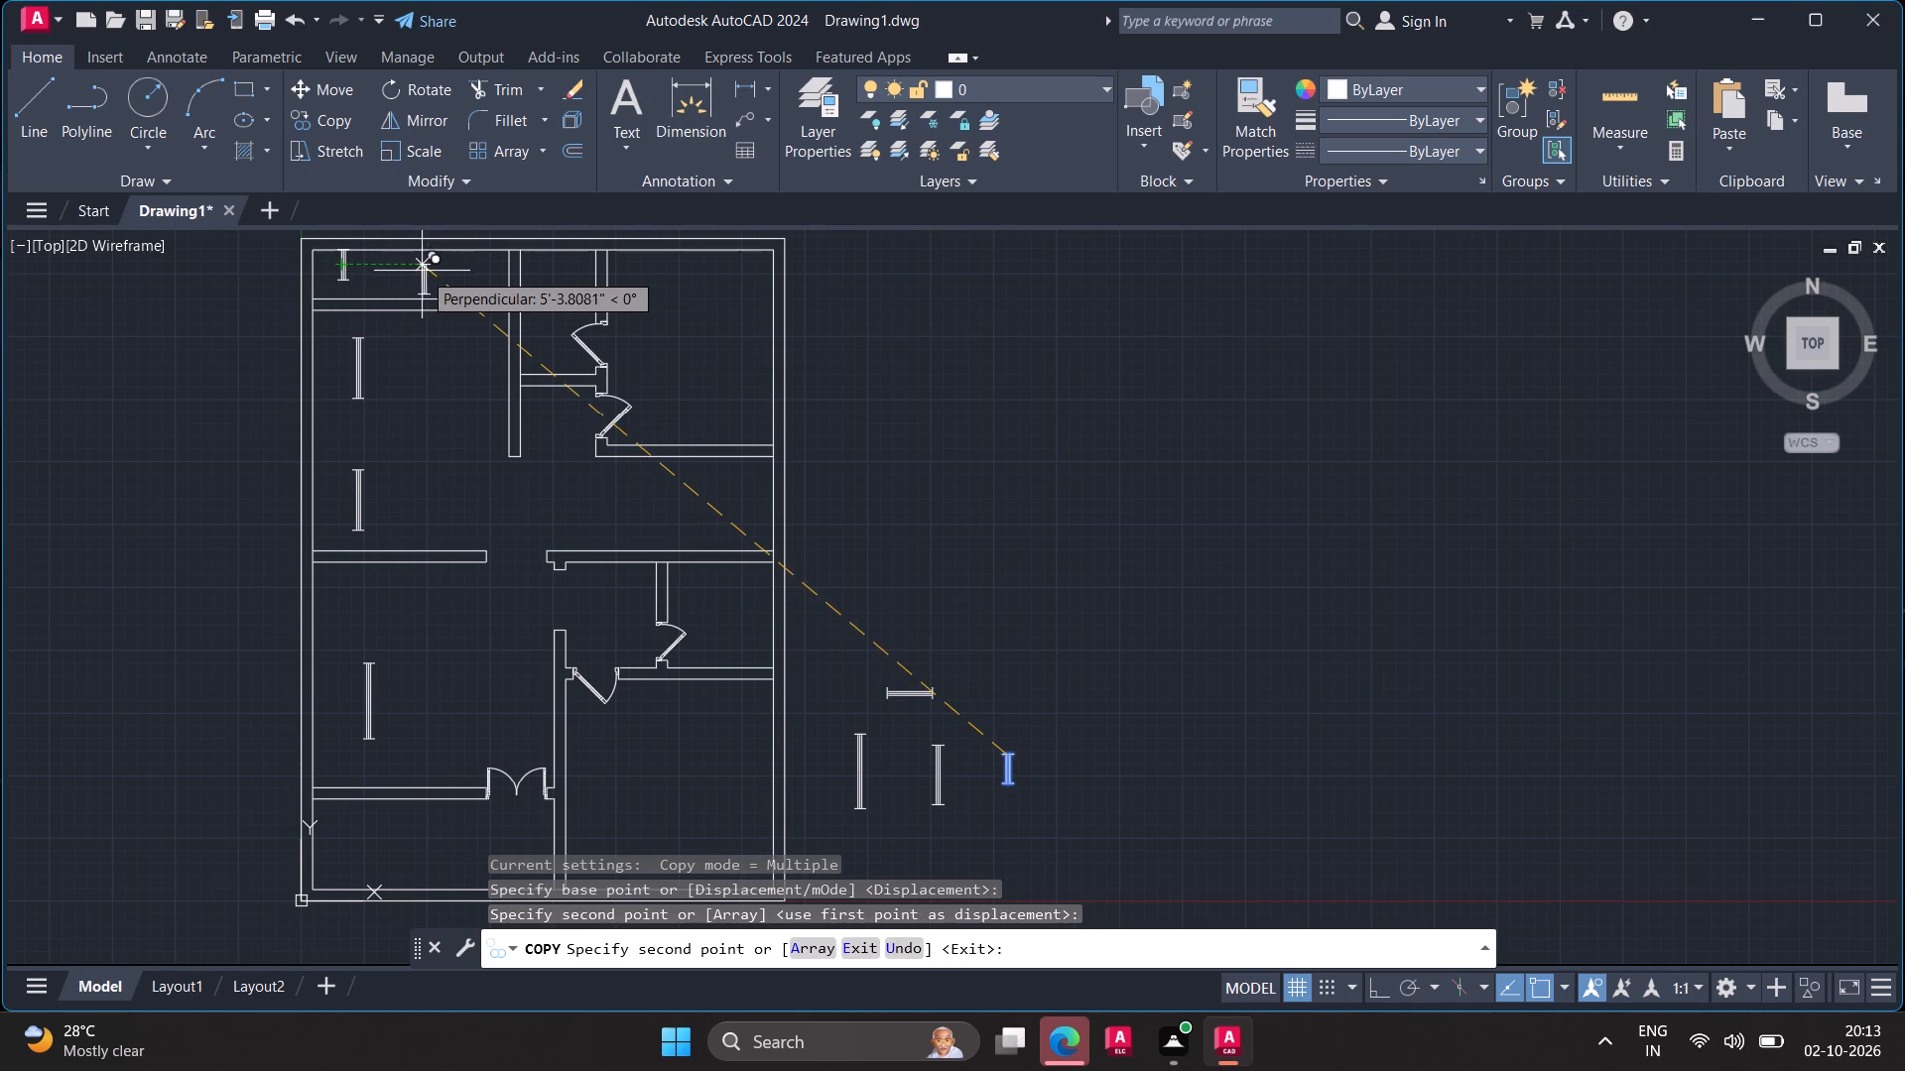
left_click(557, 270)
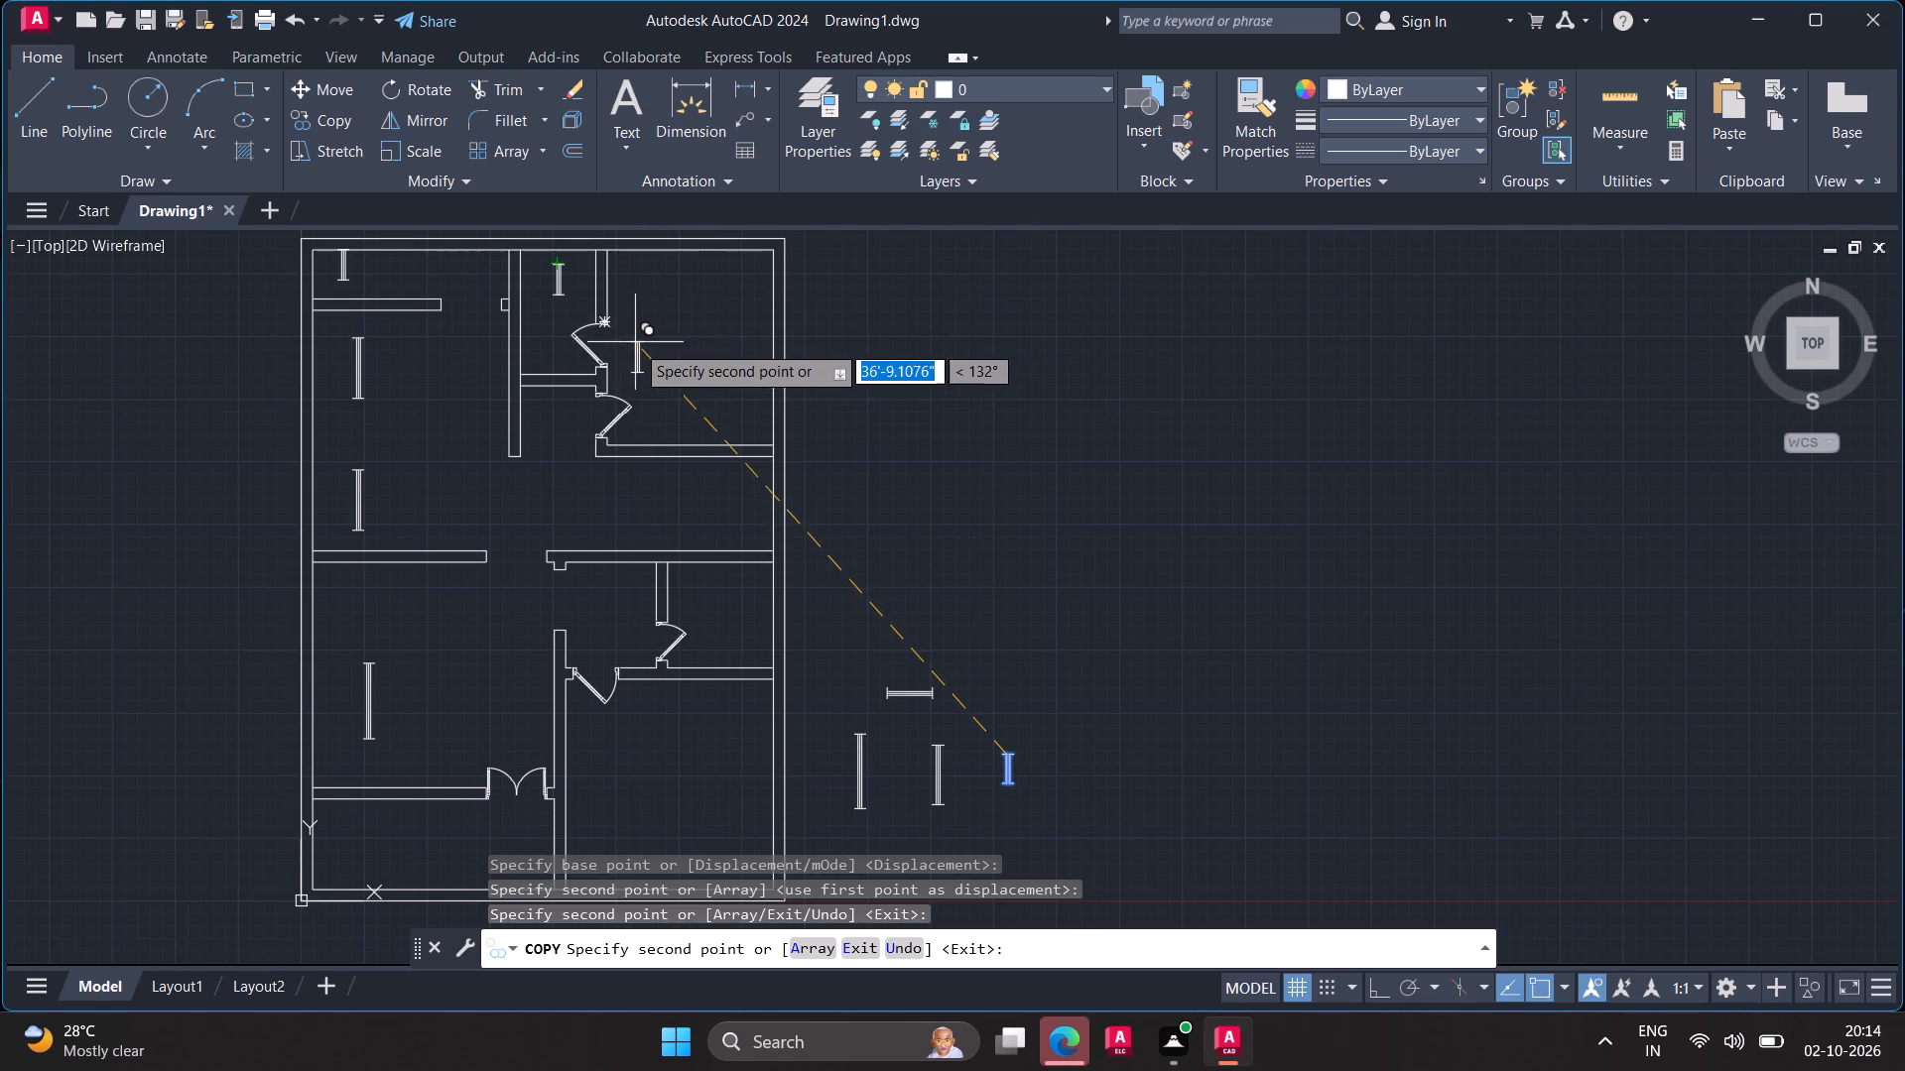
left_click(736, 594)
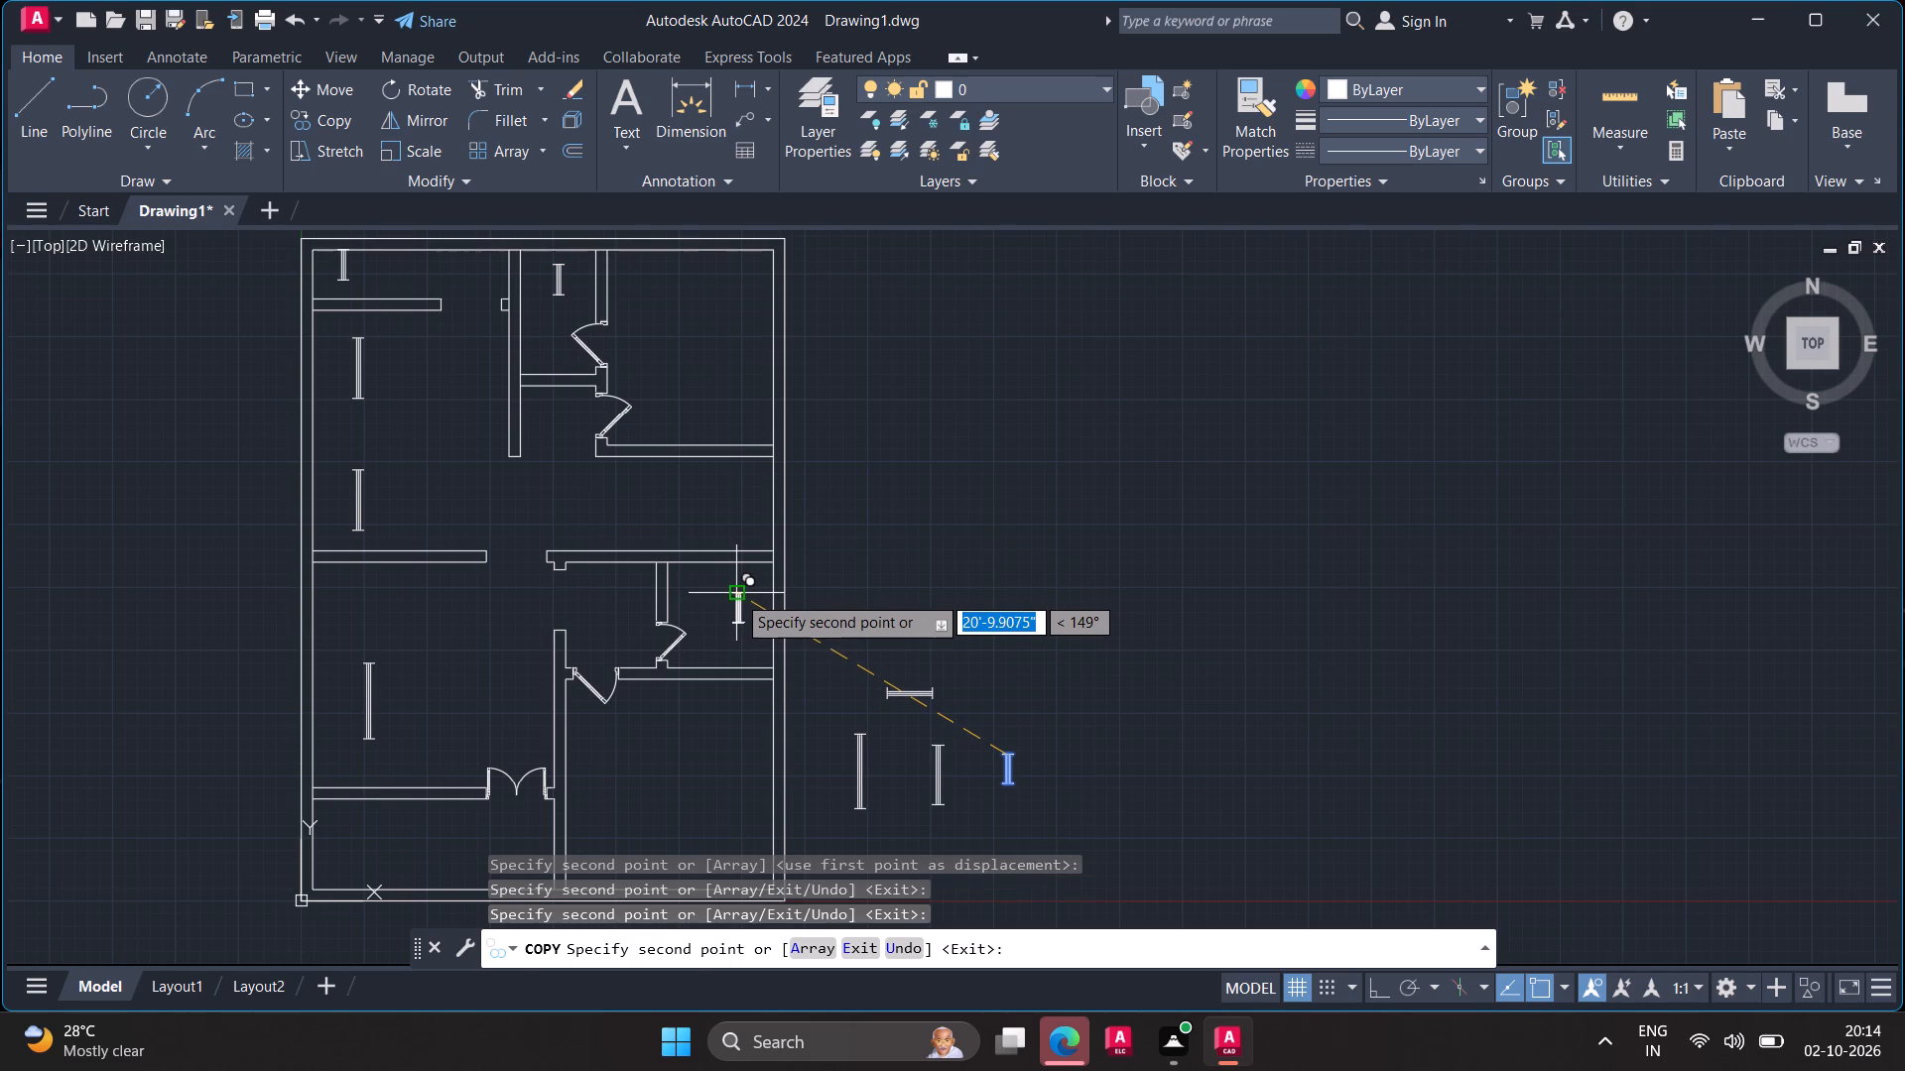
key("Escape")
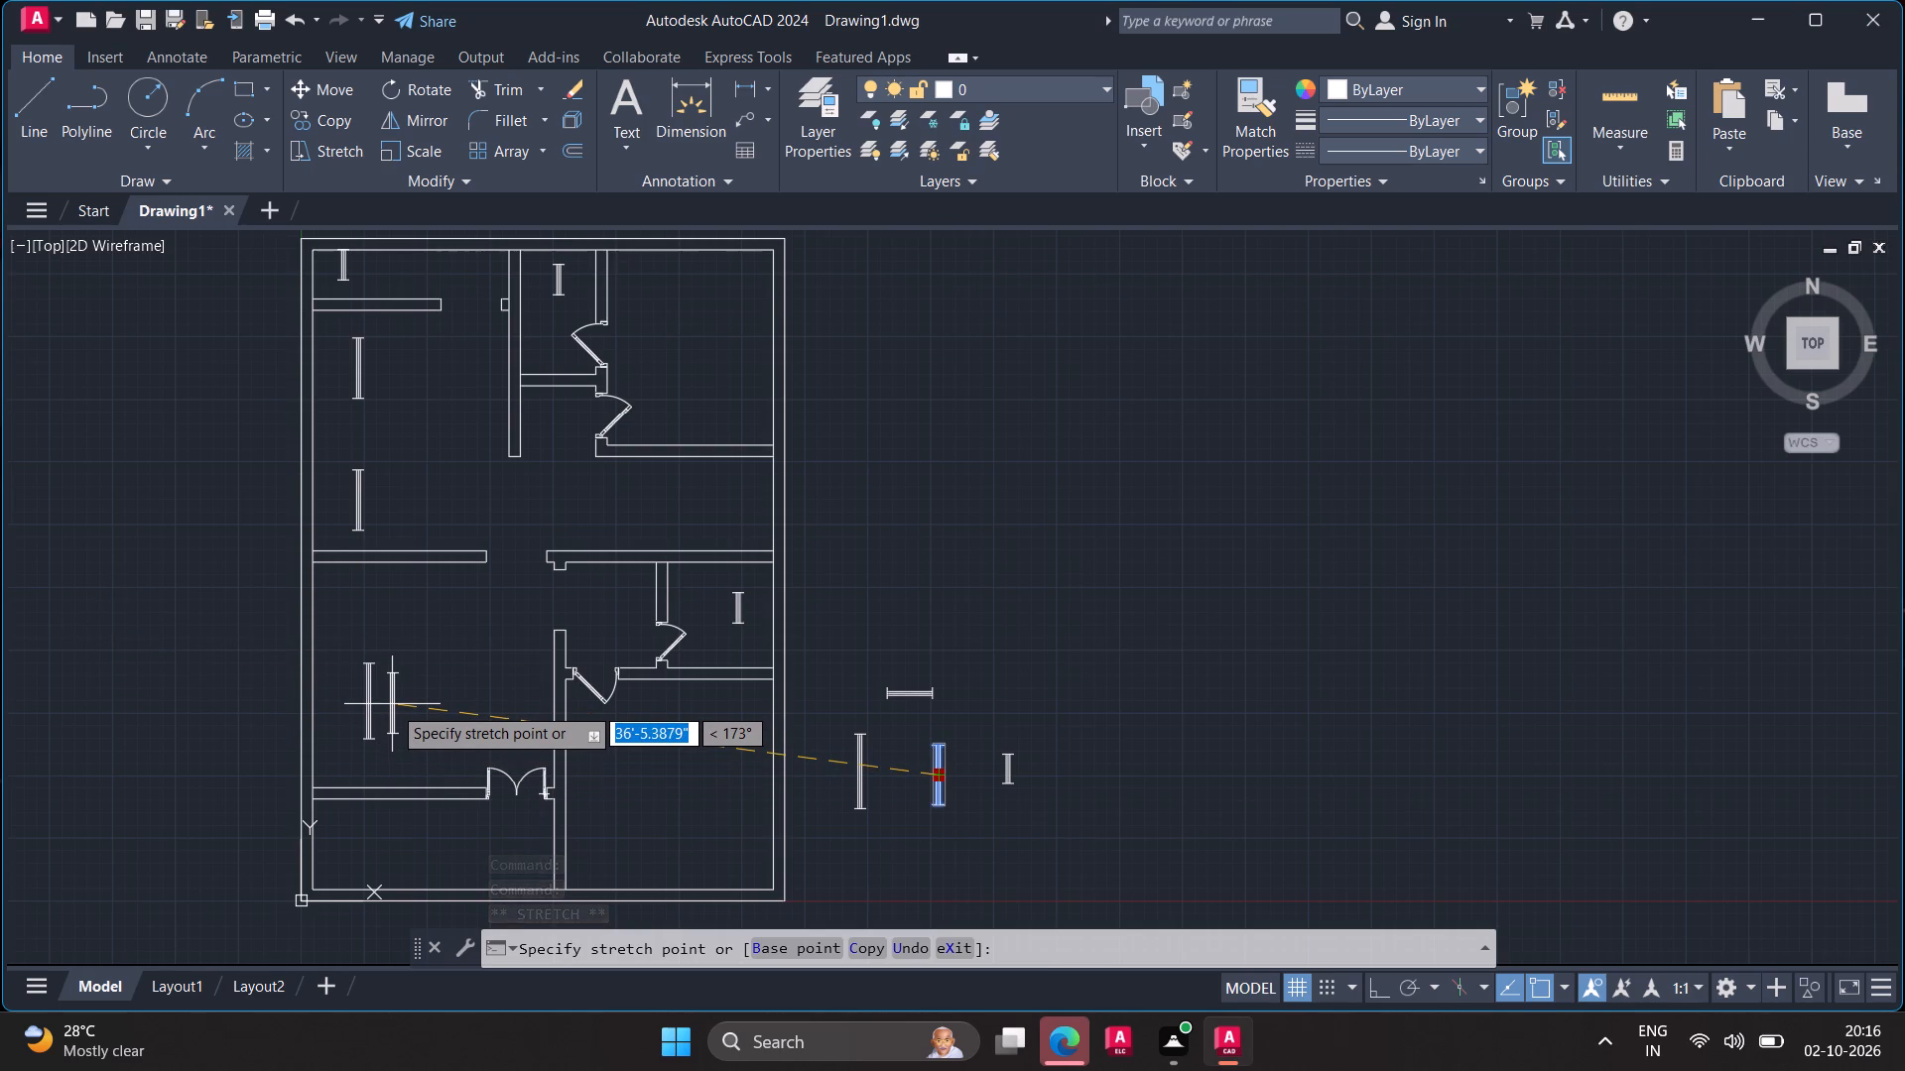
Move the symbol set's vertical 4' window into the lower west room, just east of the 5' window.
left_click(422, 739)
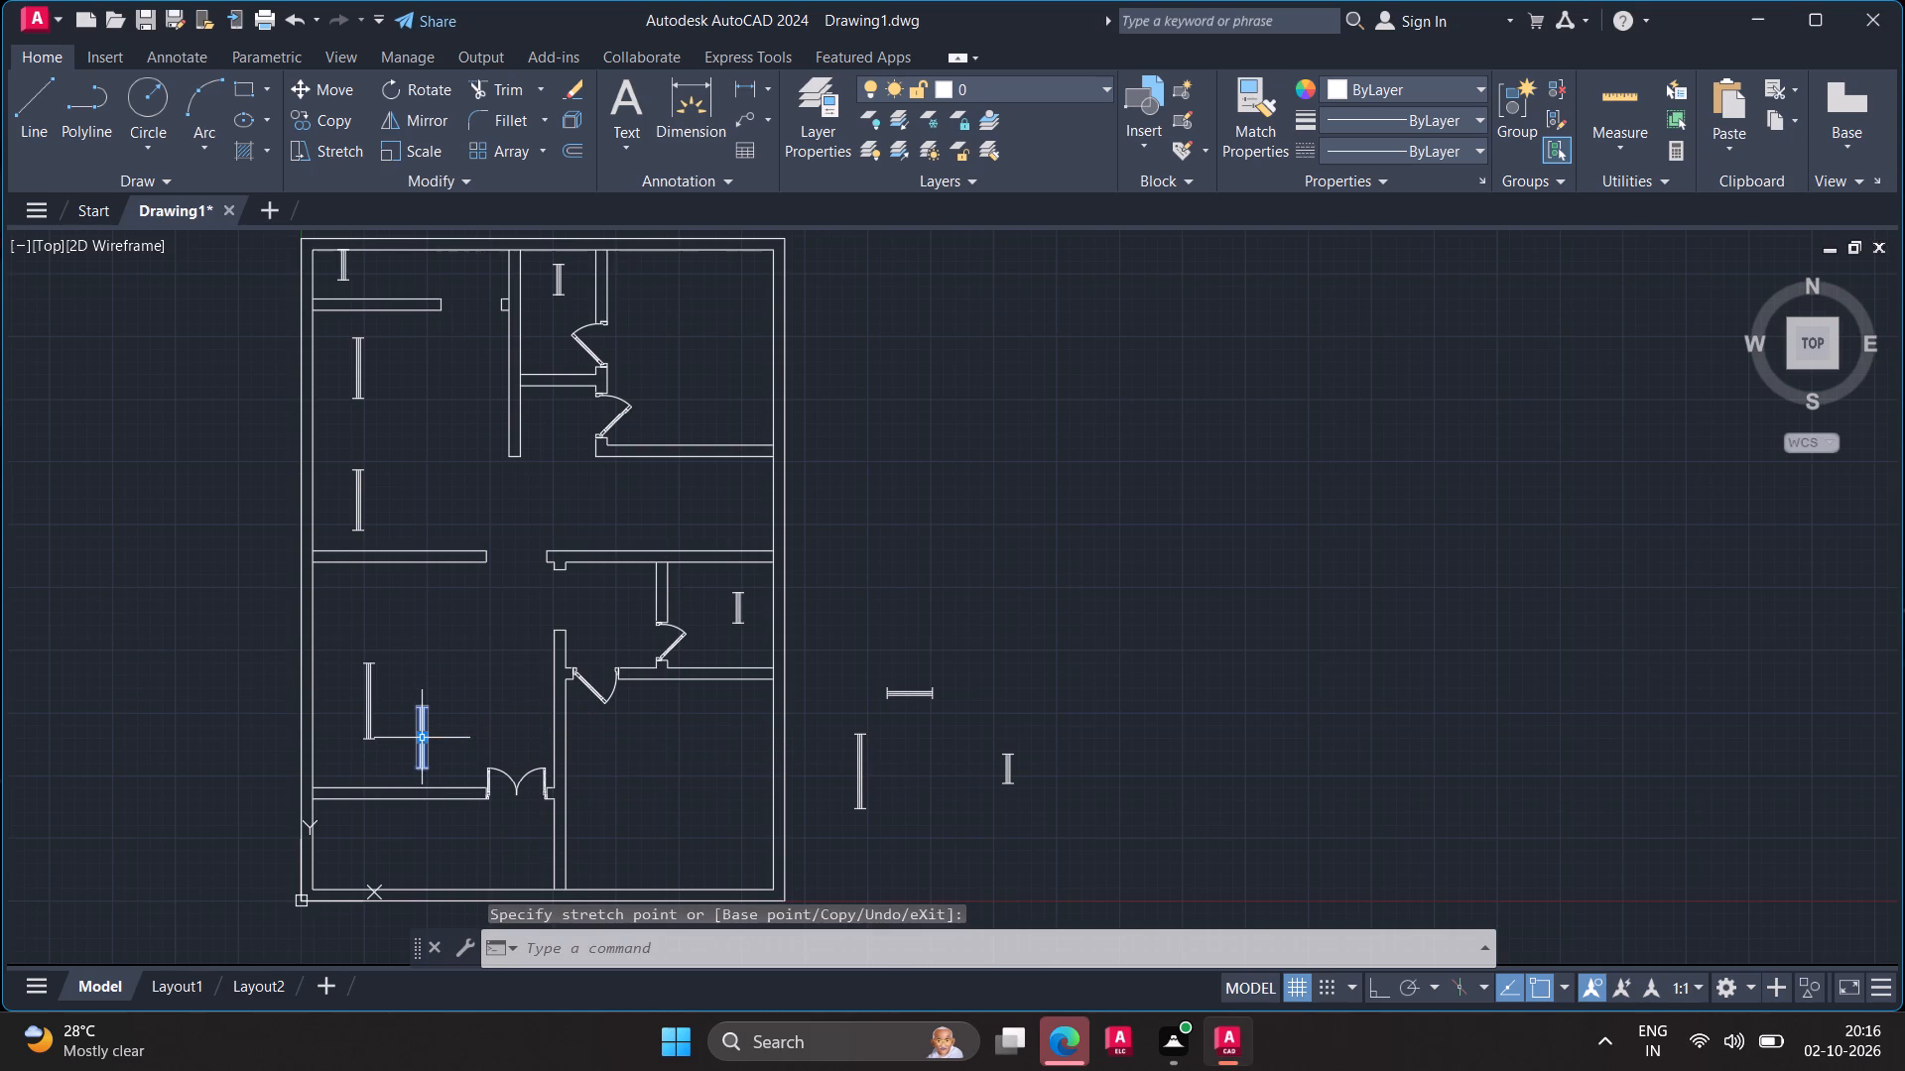
key("Escape")
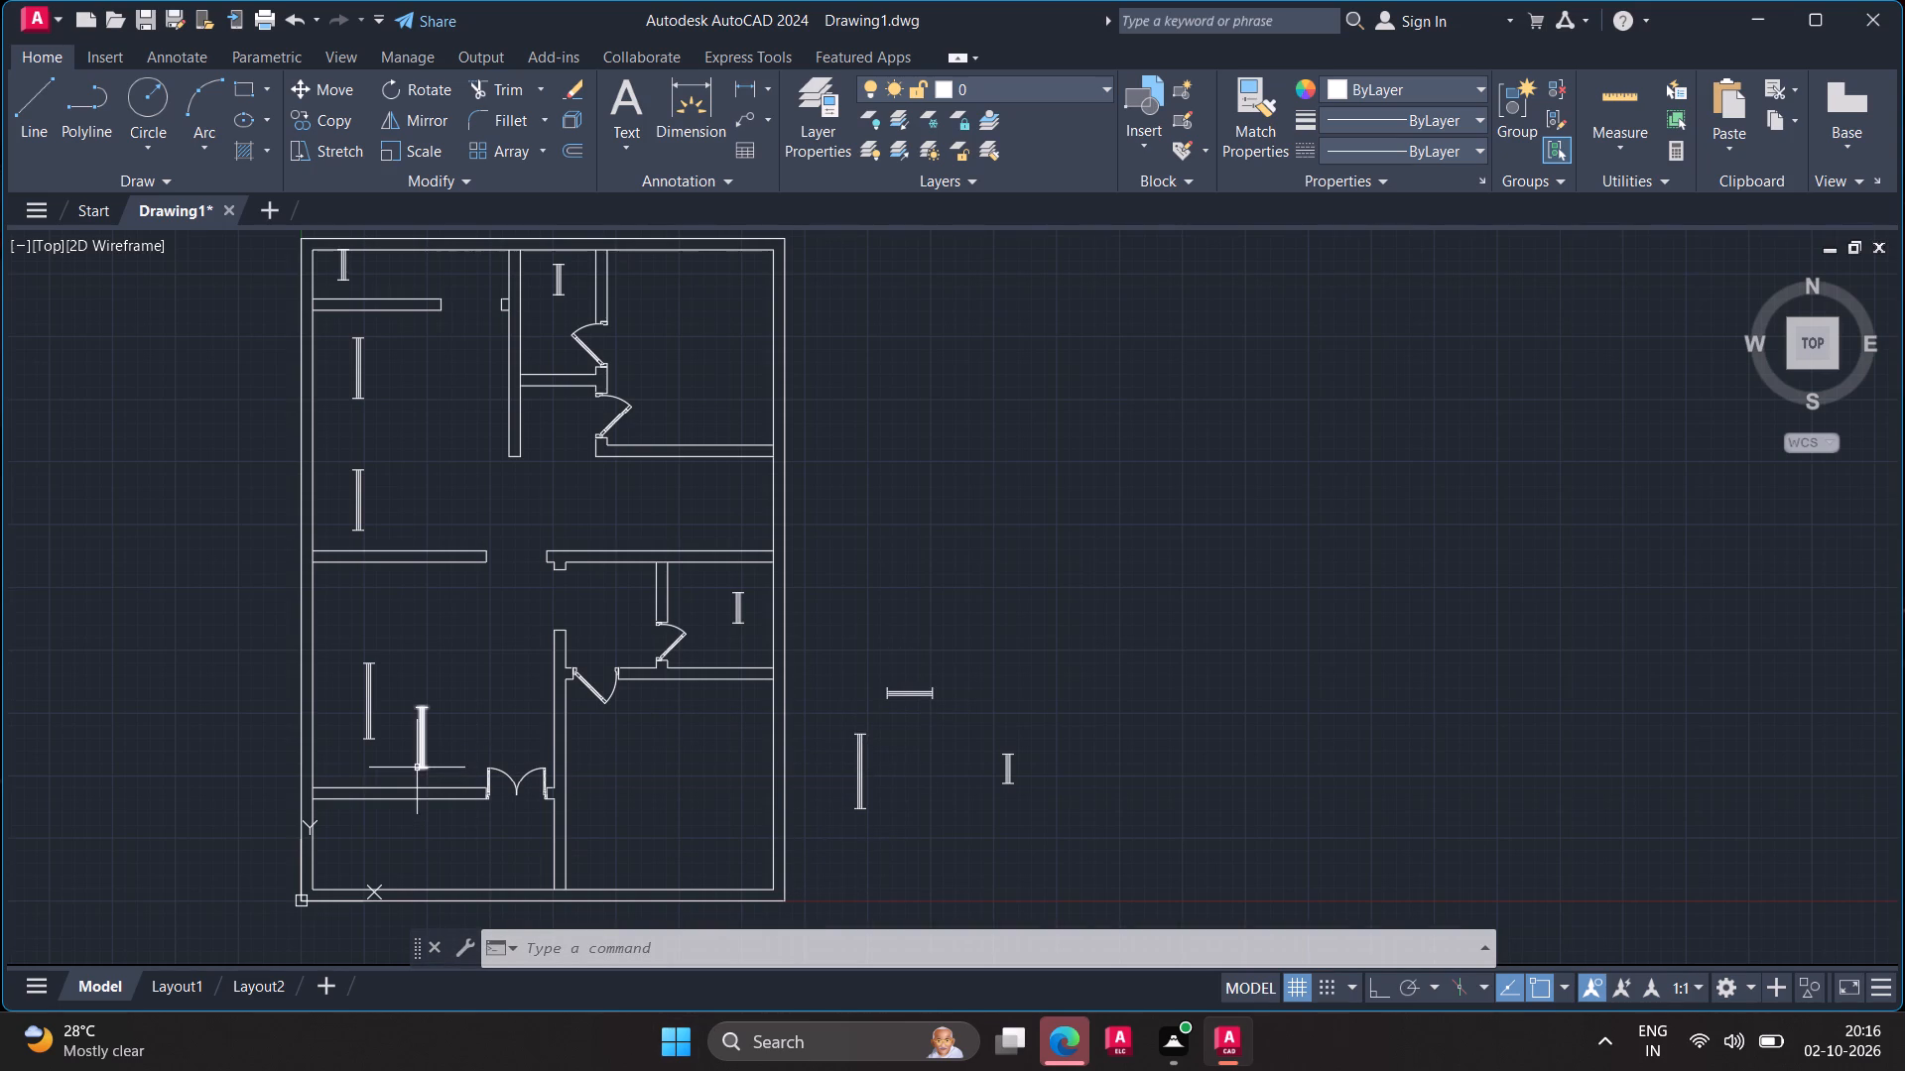
Copy the 4' window from the lower west room into the southeast room, near the east wall.
type("co")
key("Return")
left_click(419, 764)
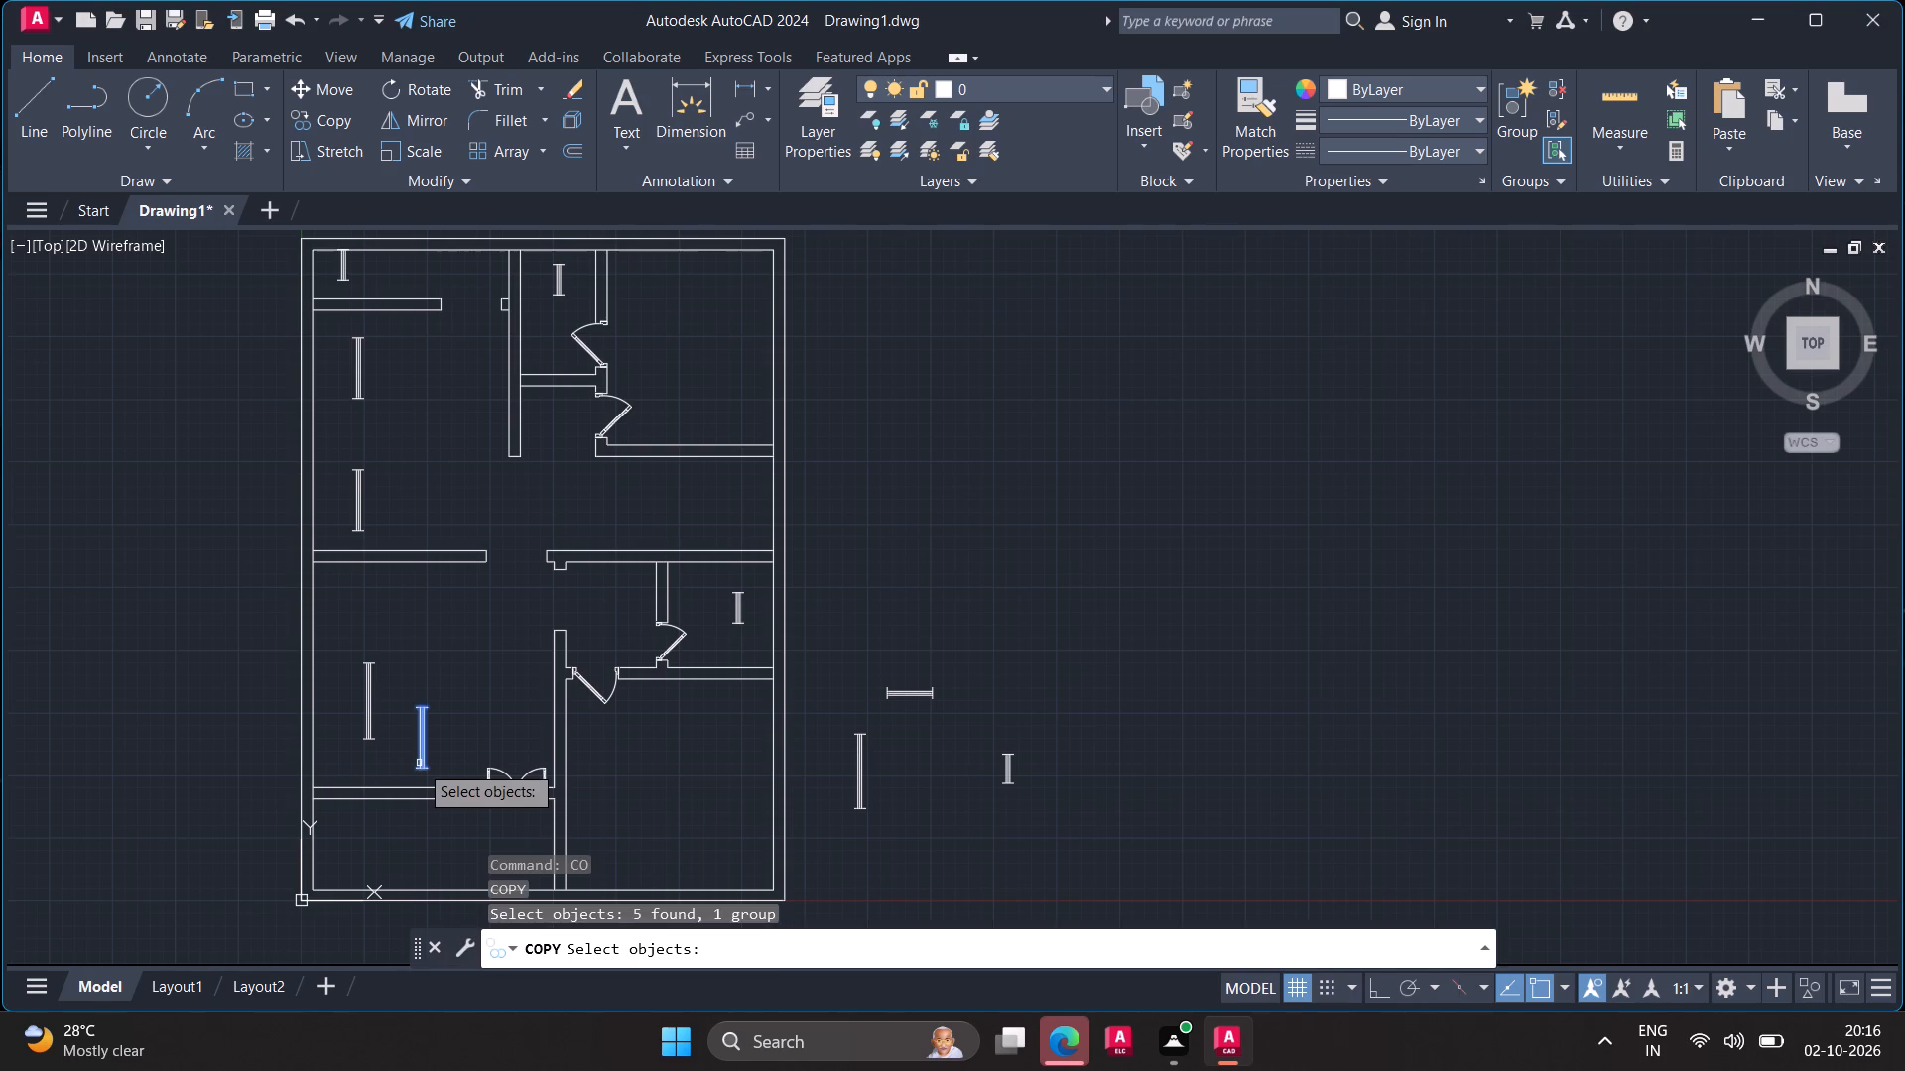
key("space")
left_click(426, 768)
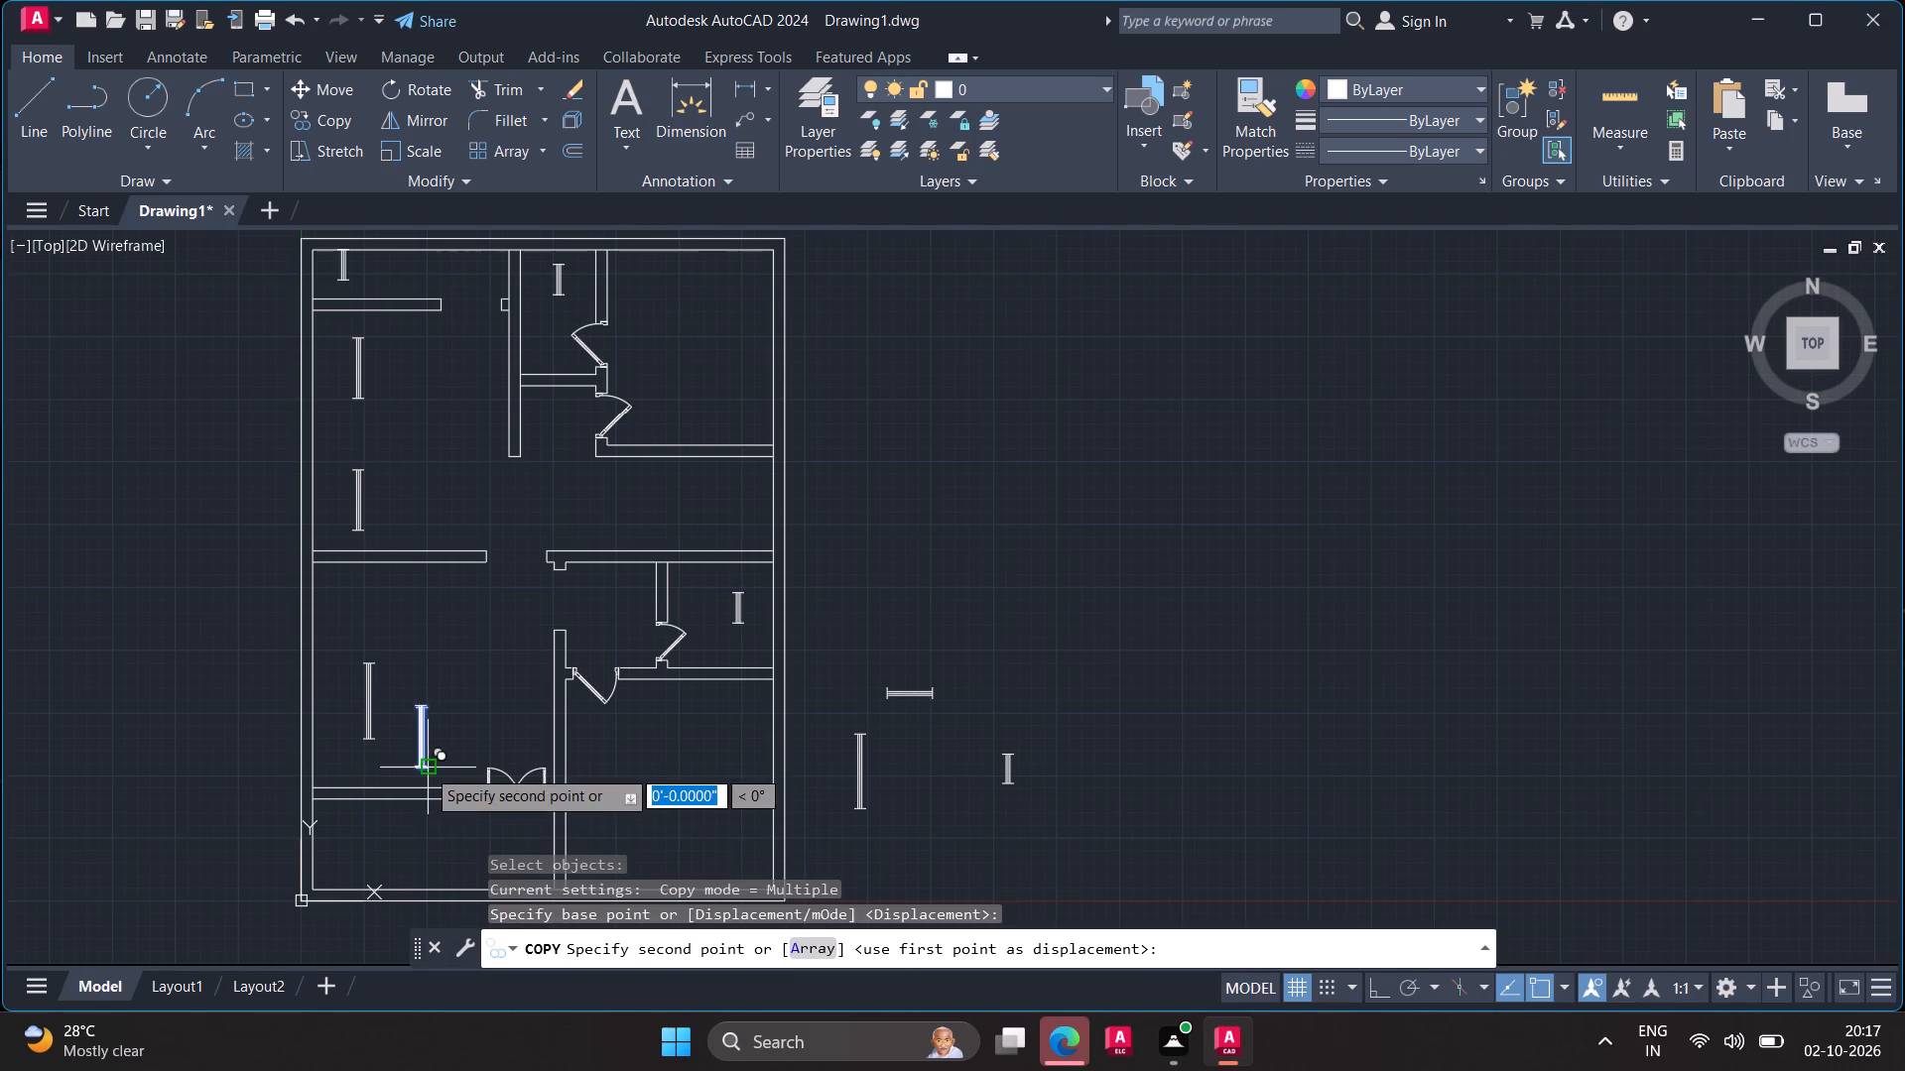
left_click(754, 827)
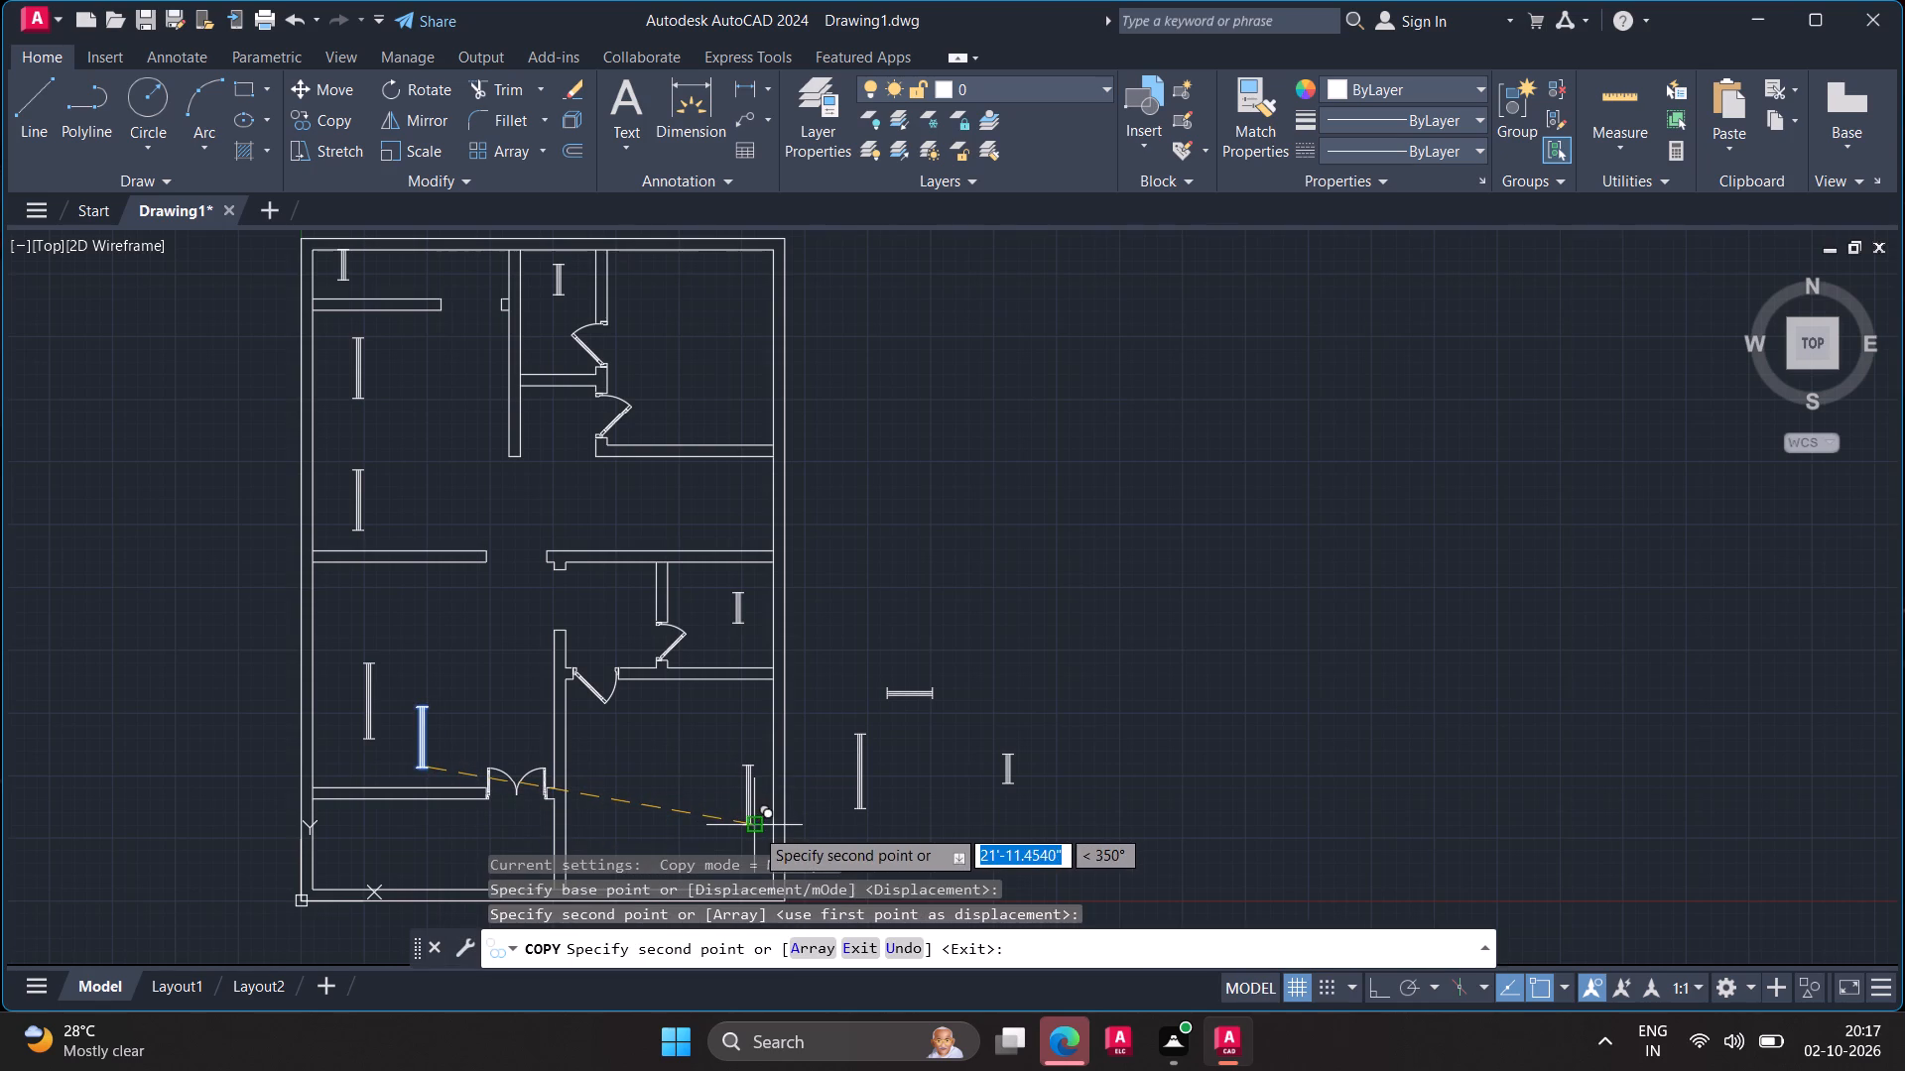
key("Escape")
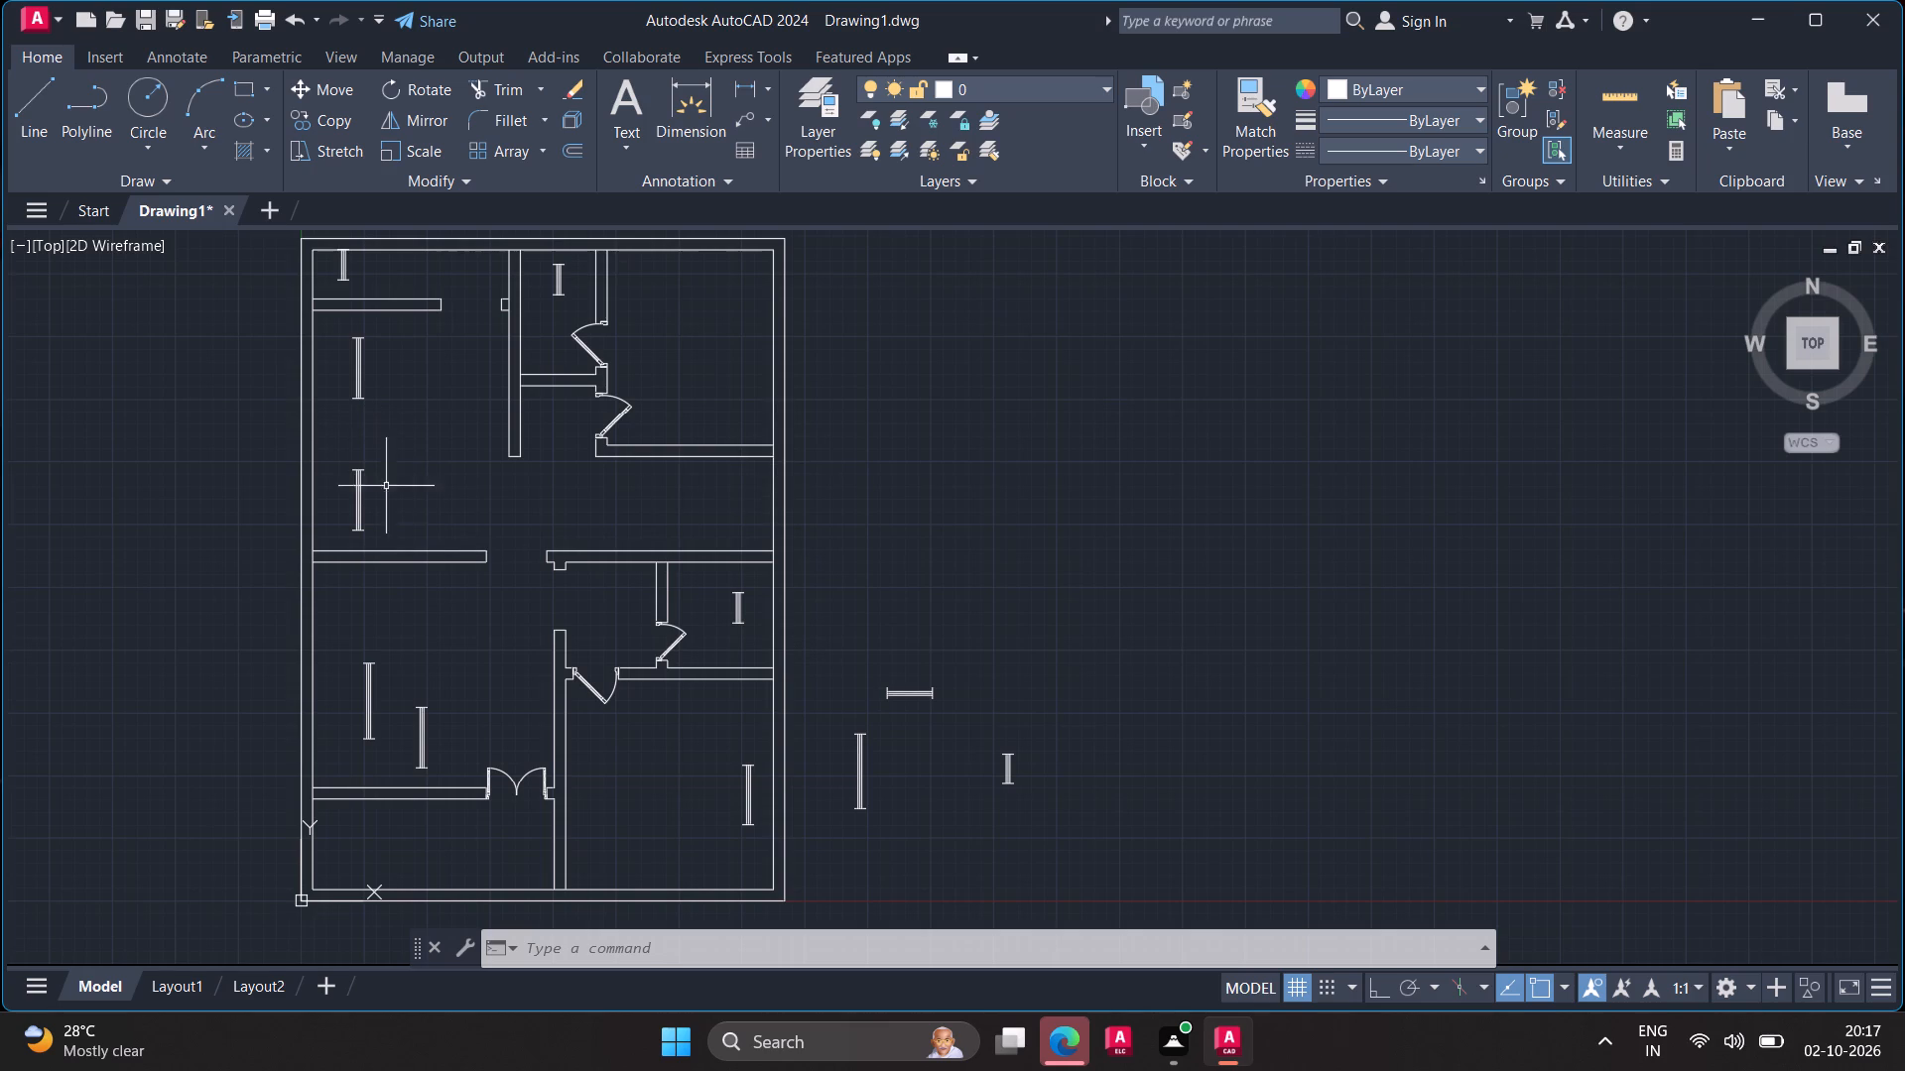
Copy the southeast room's 4' window twice northward along the east wall, into the middle east space and the northeast room.
left_click(751, 829)
left_click(299, 114)
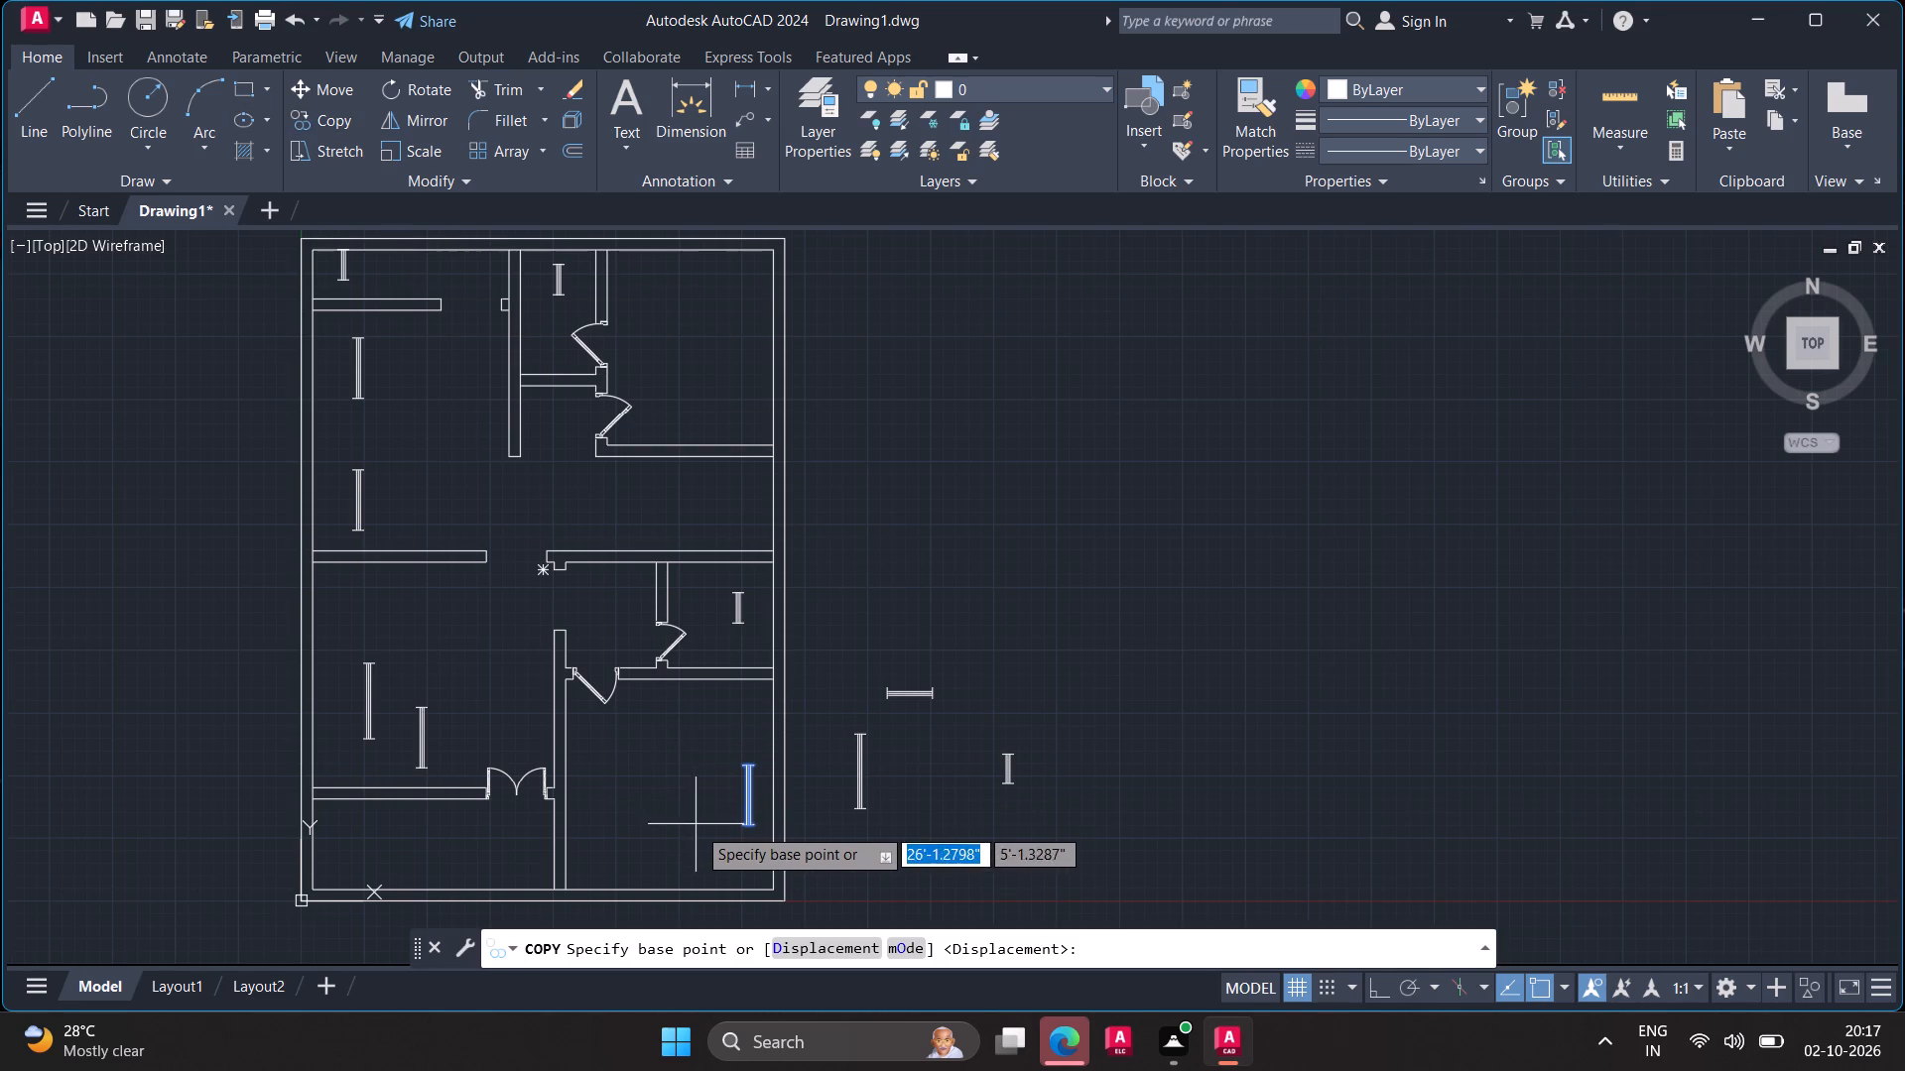
left_click(748, 834)
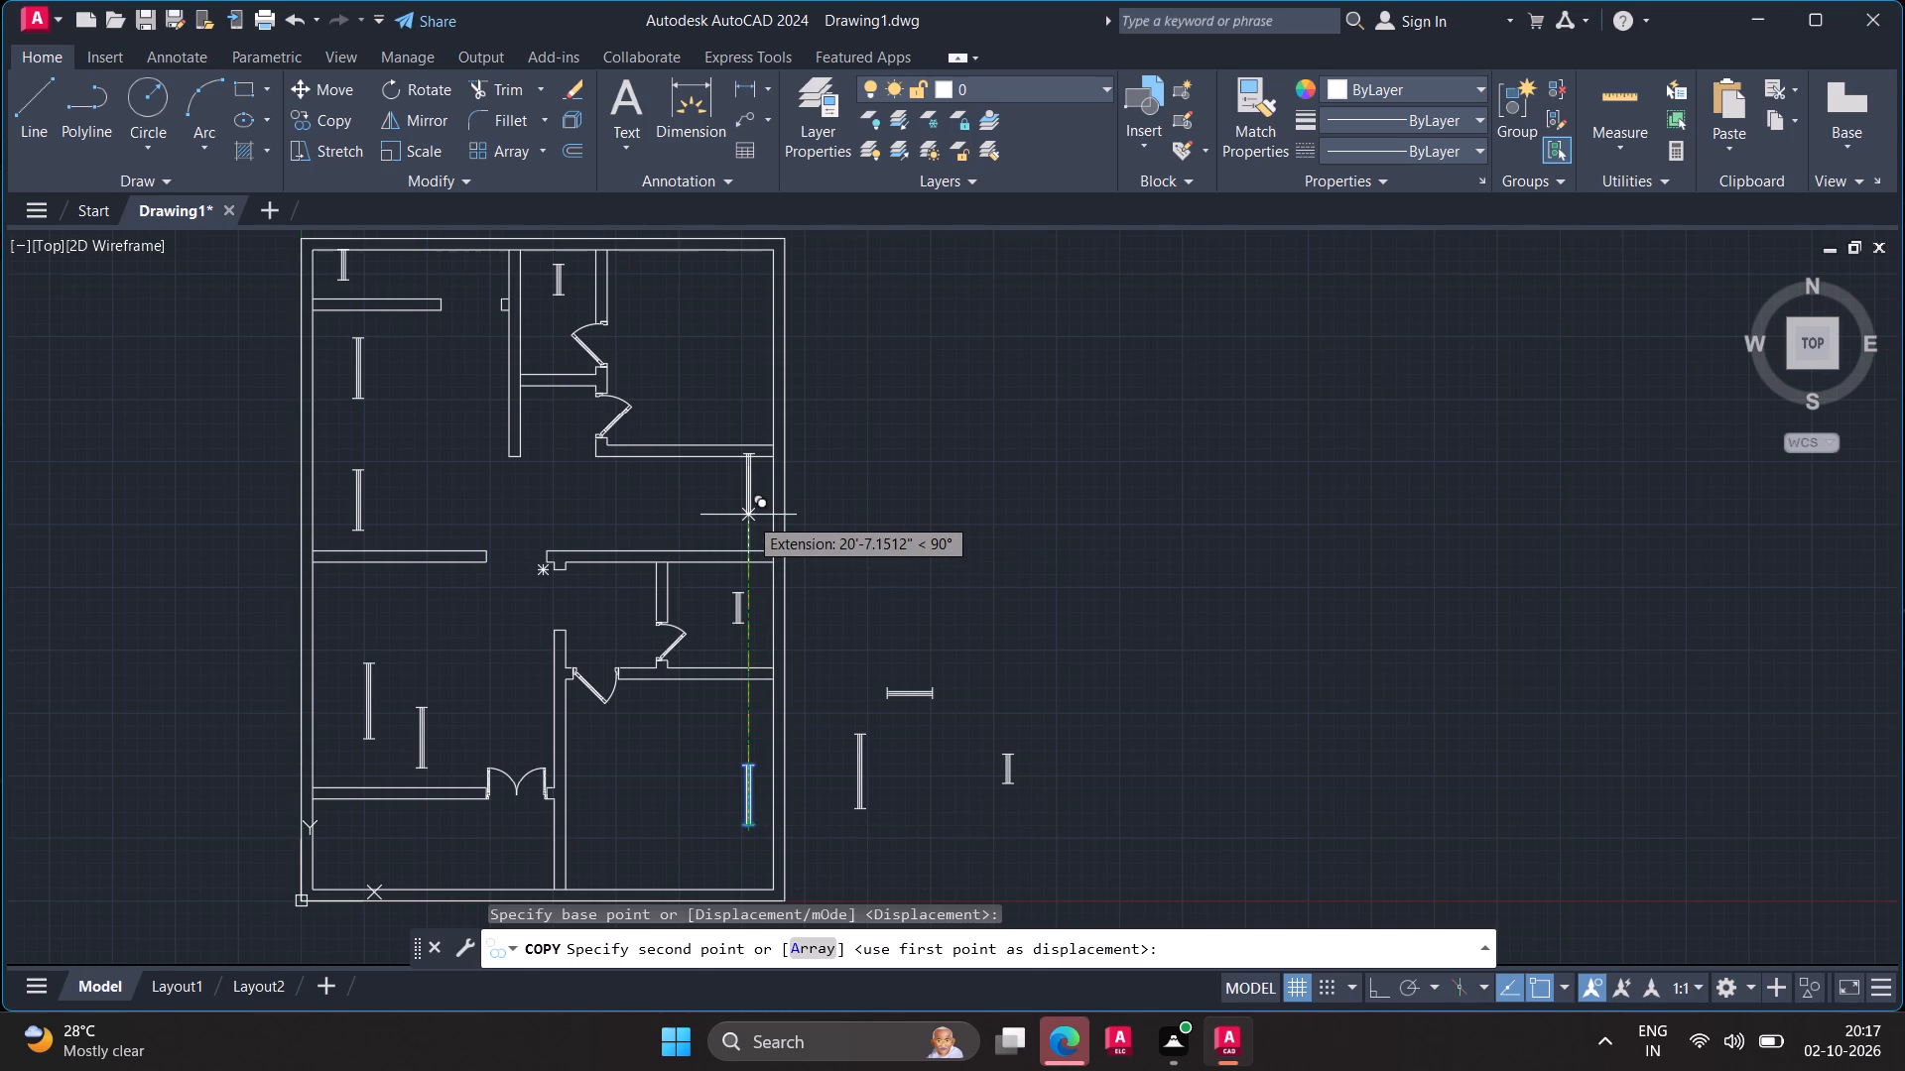
left_click(745, 530)
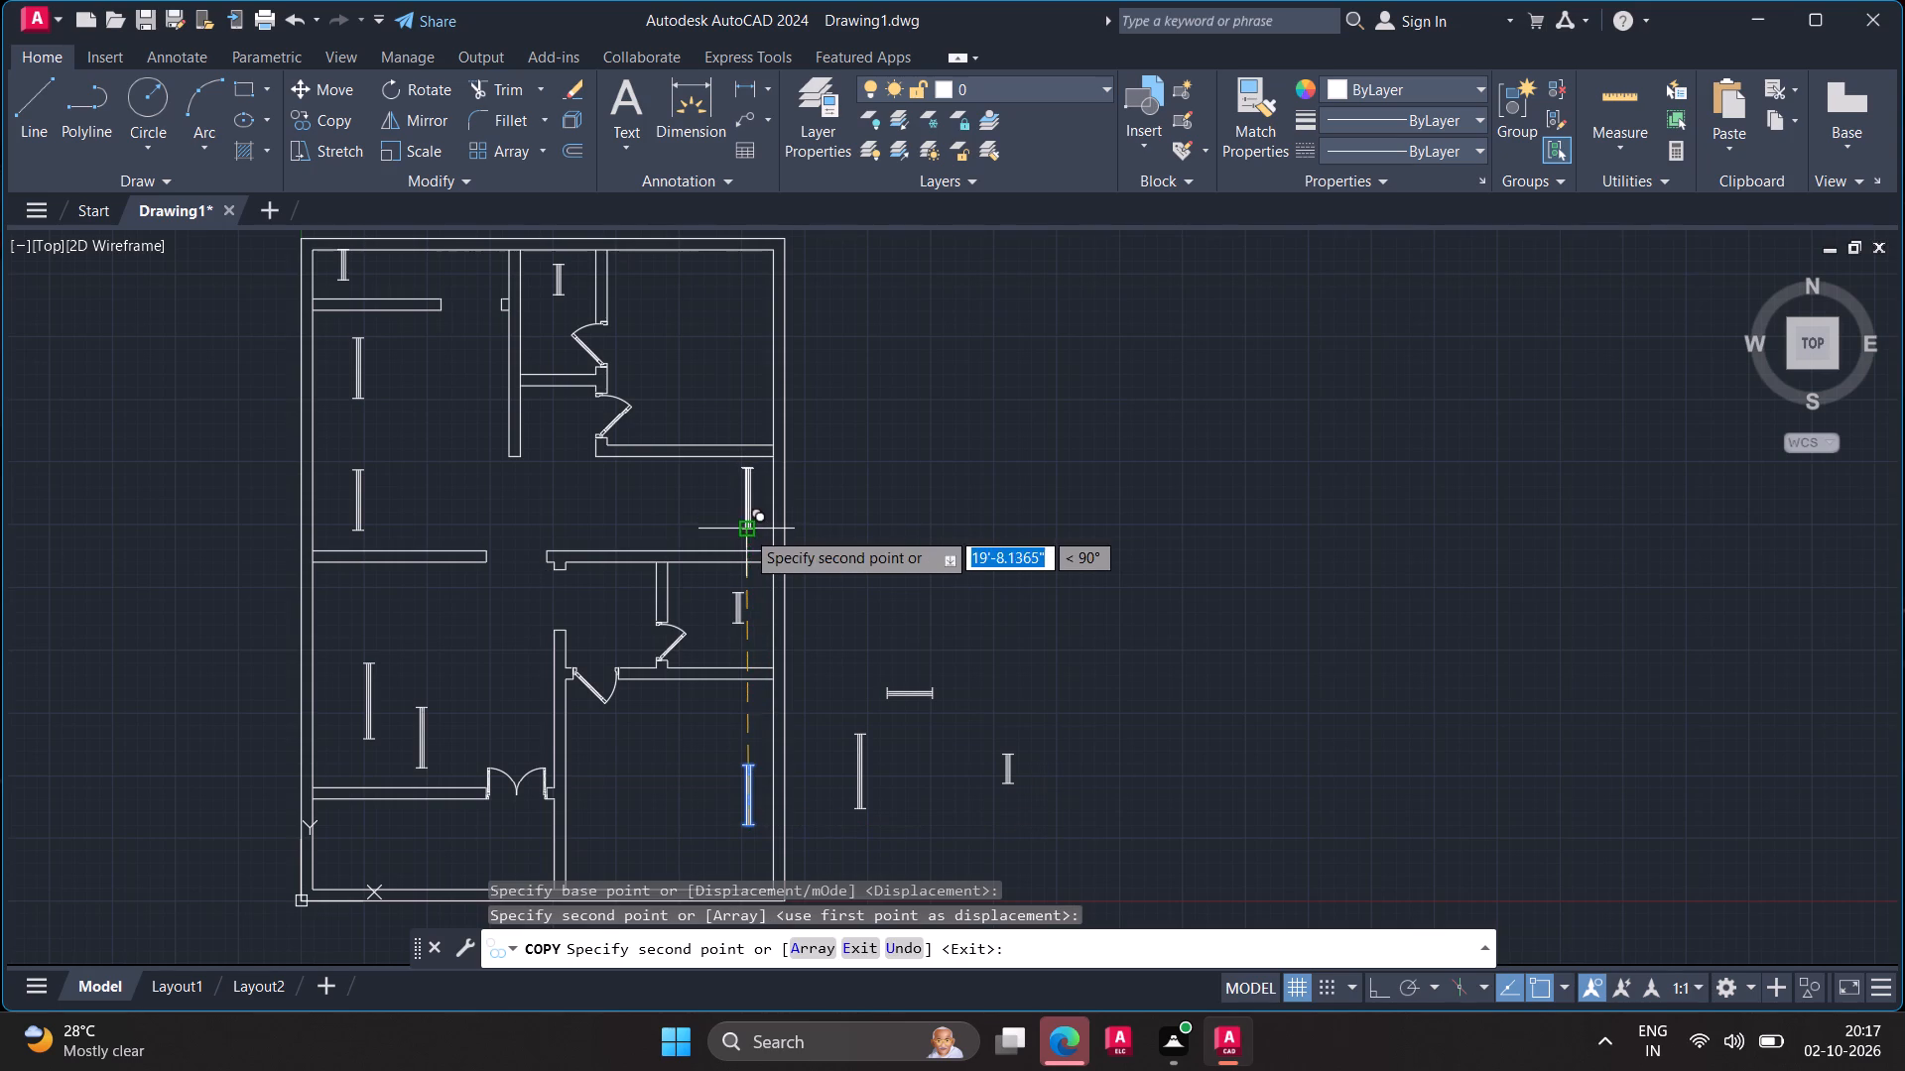
left_click(755, 360)
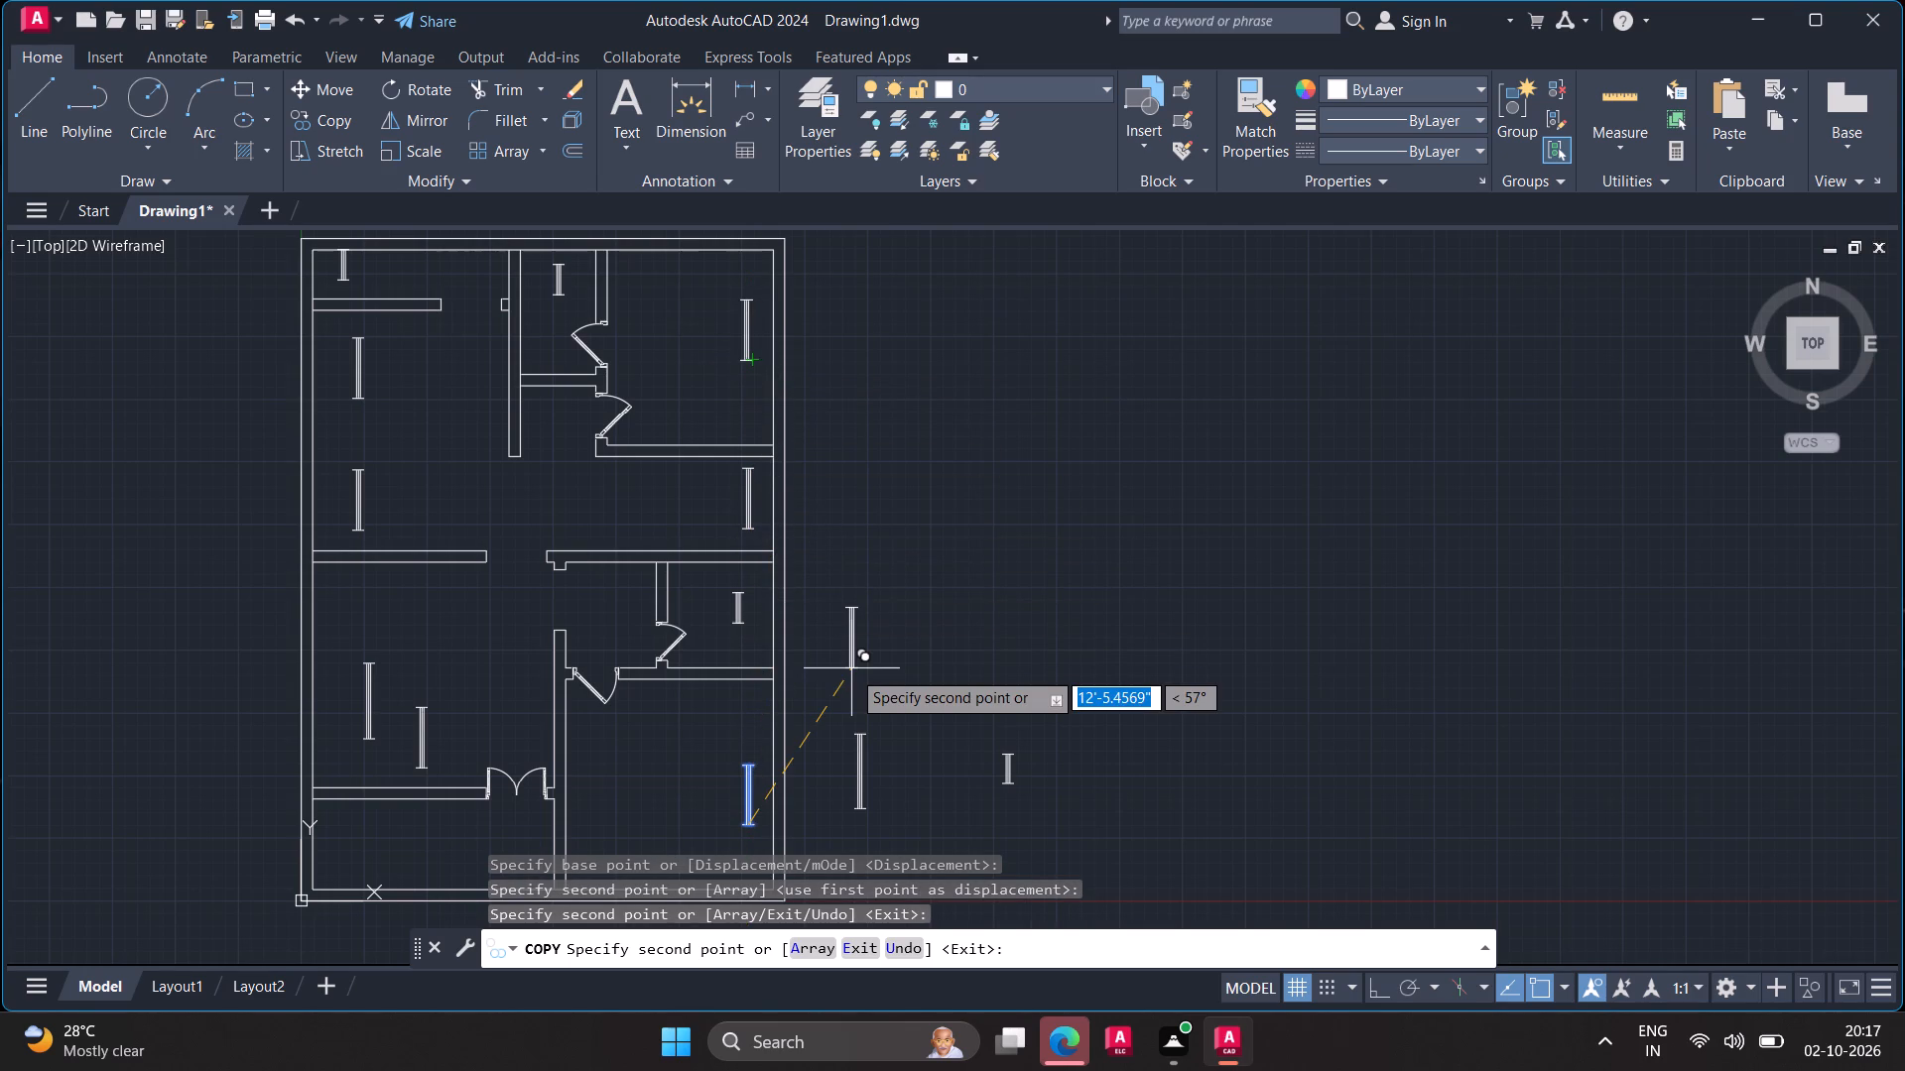
key("Escape")
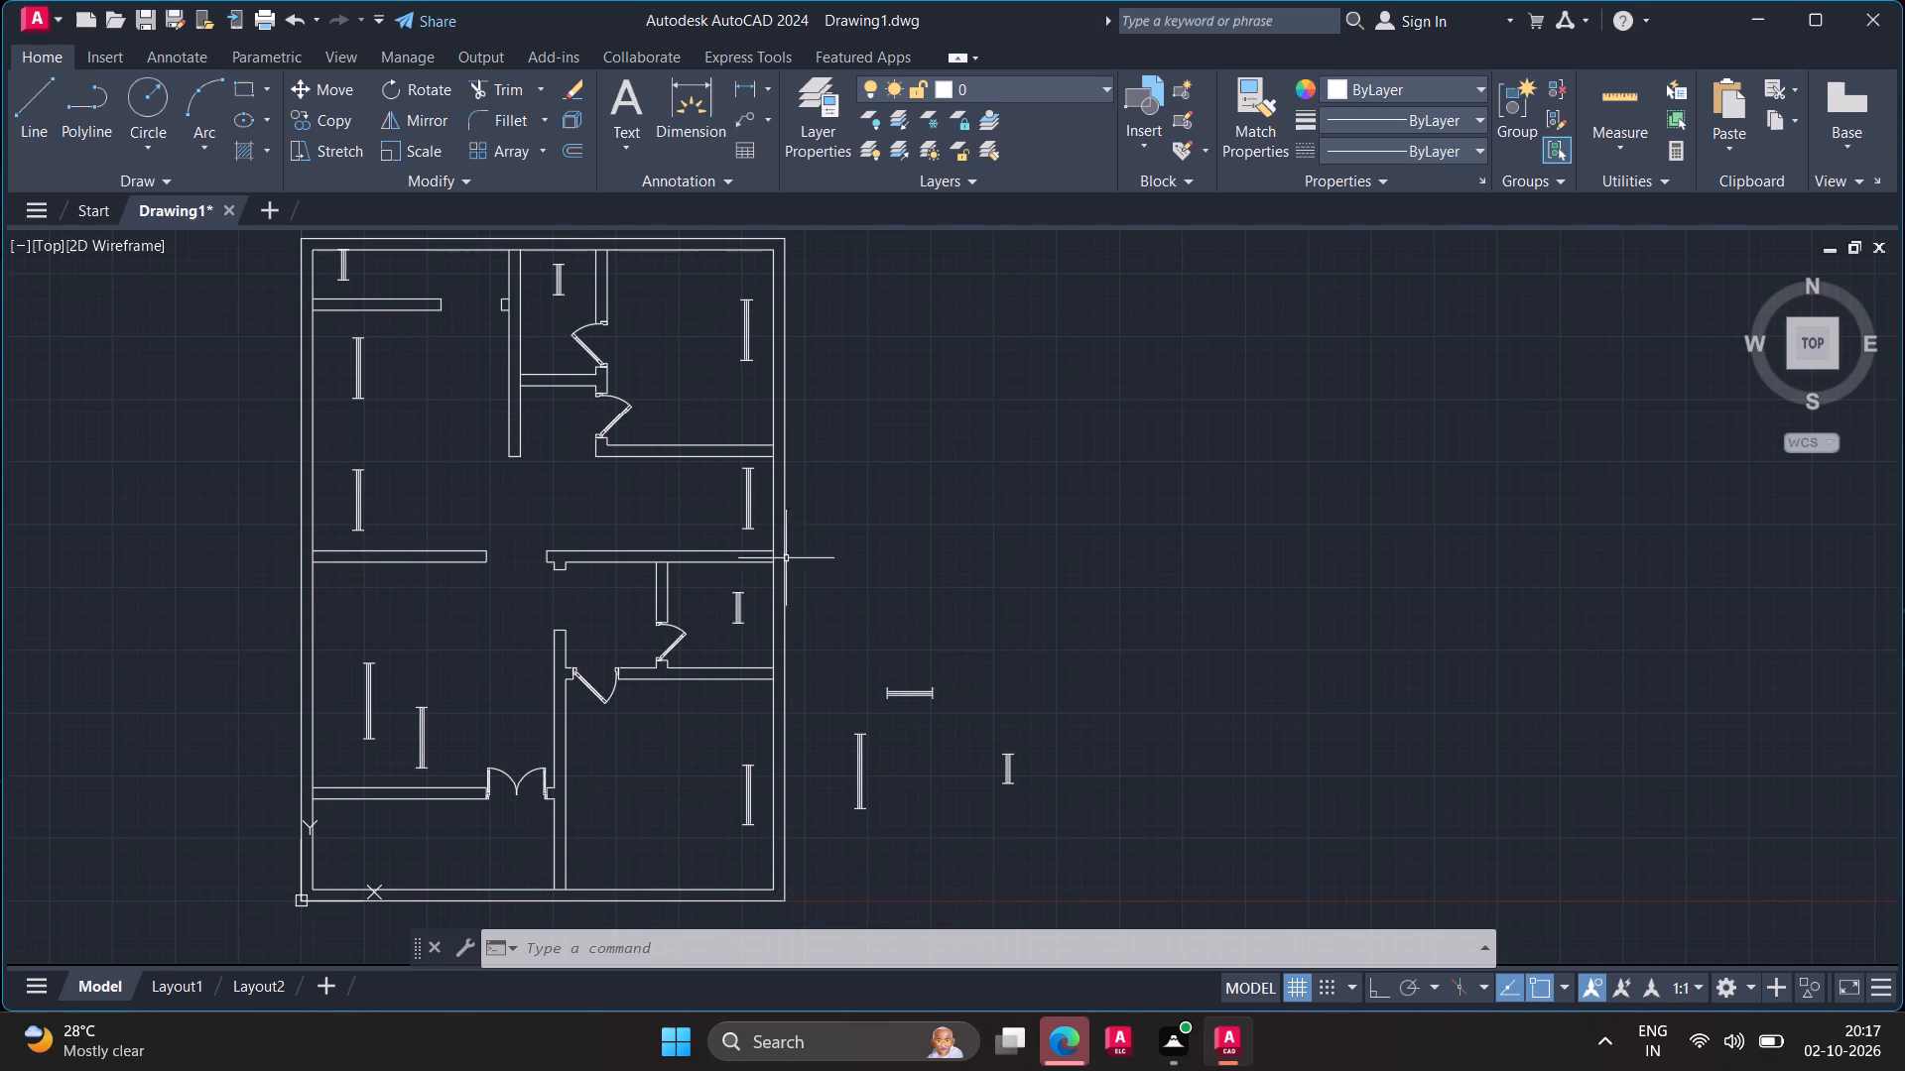
Move the 4' window from the middle east space out of the plan, northeast of the symbol set.
left_click(752, 530)
left_click(747, 505)
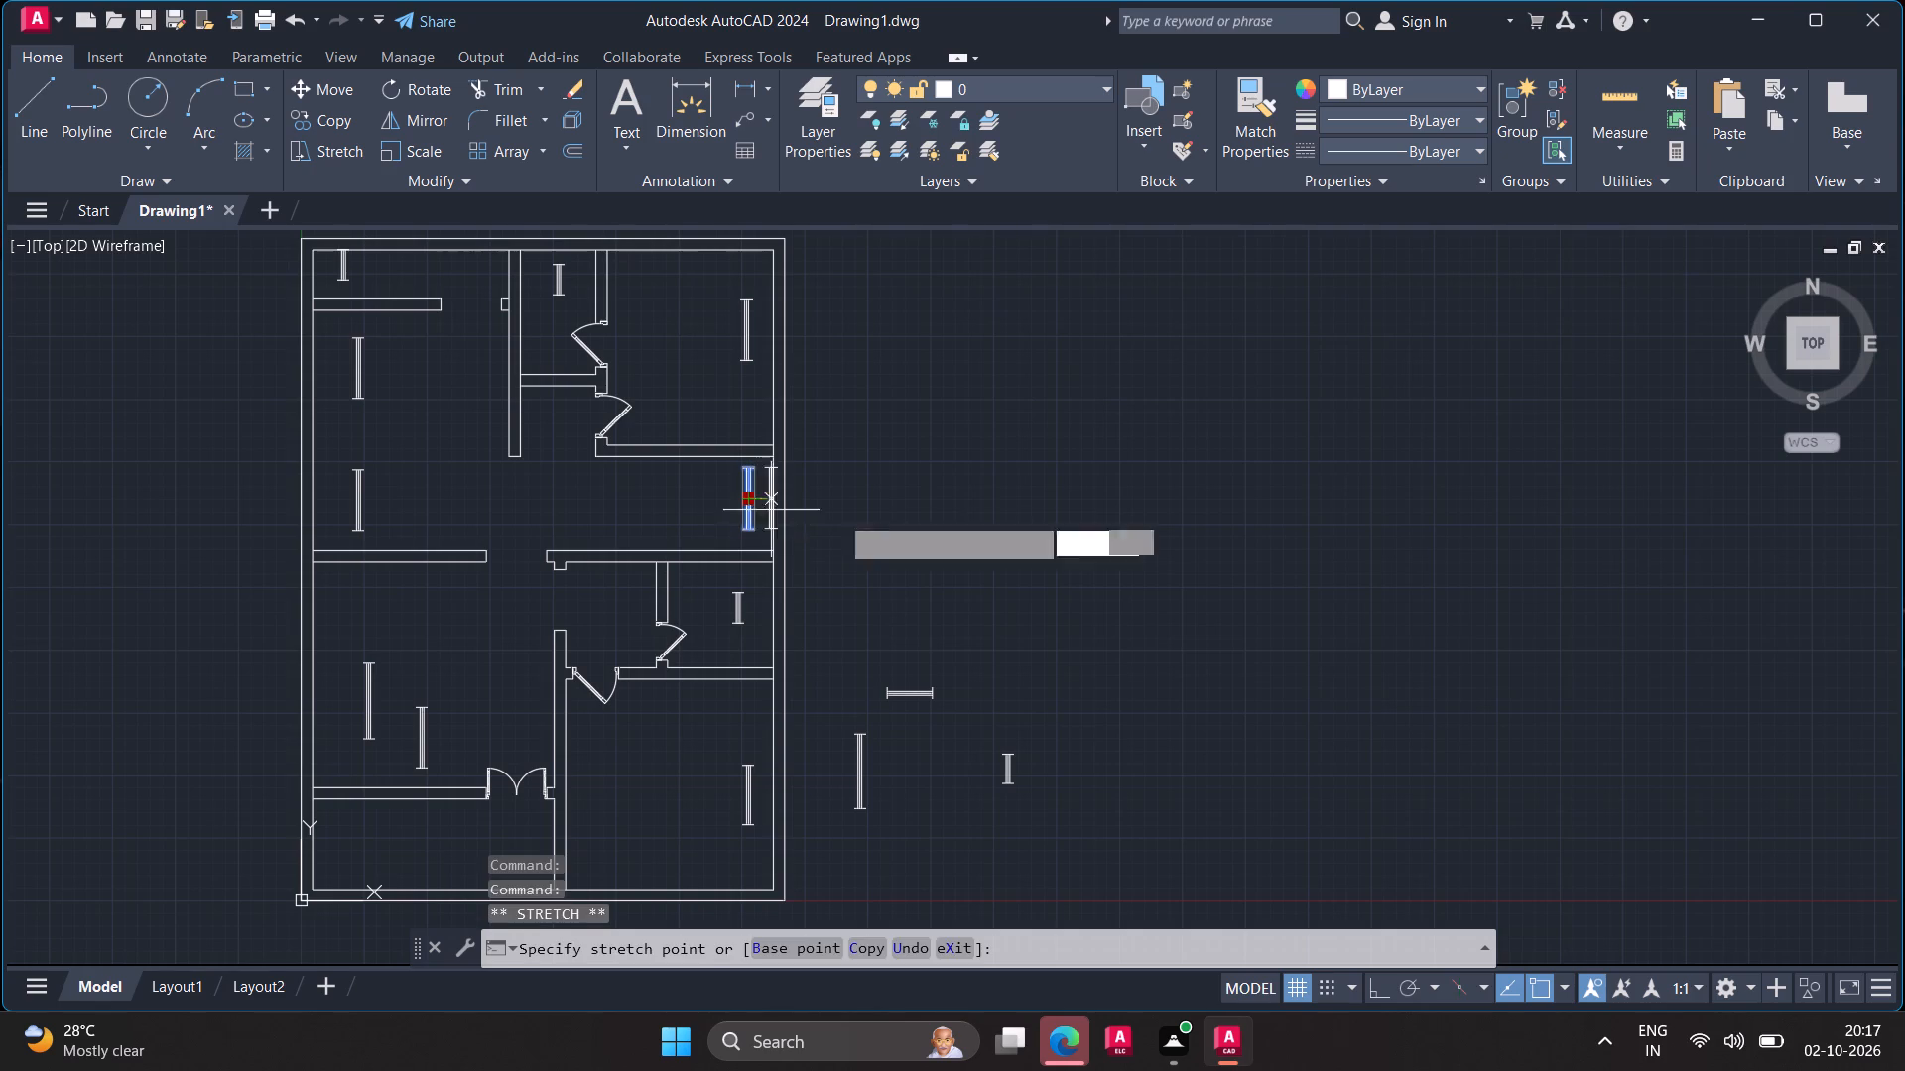
left_click(1036, 518)
Add the horizontal 3' window to the selection and move it into the middle east space near the east wall.
left_click(936, 700)
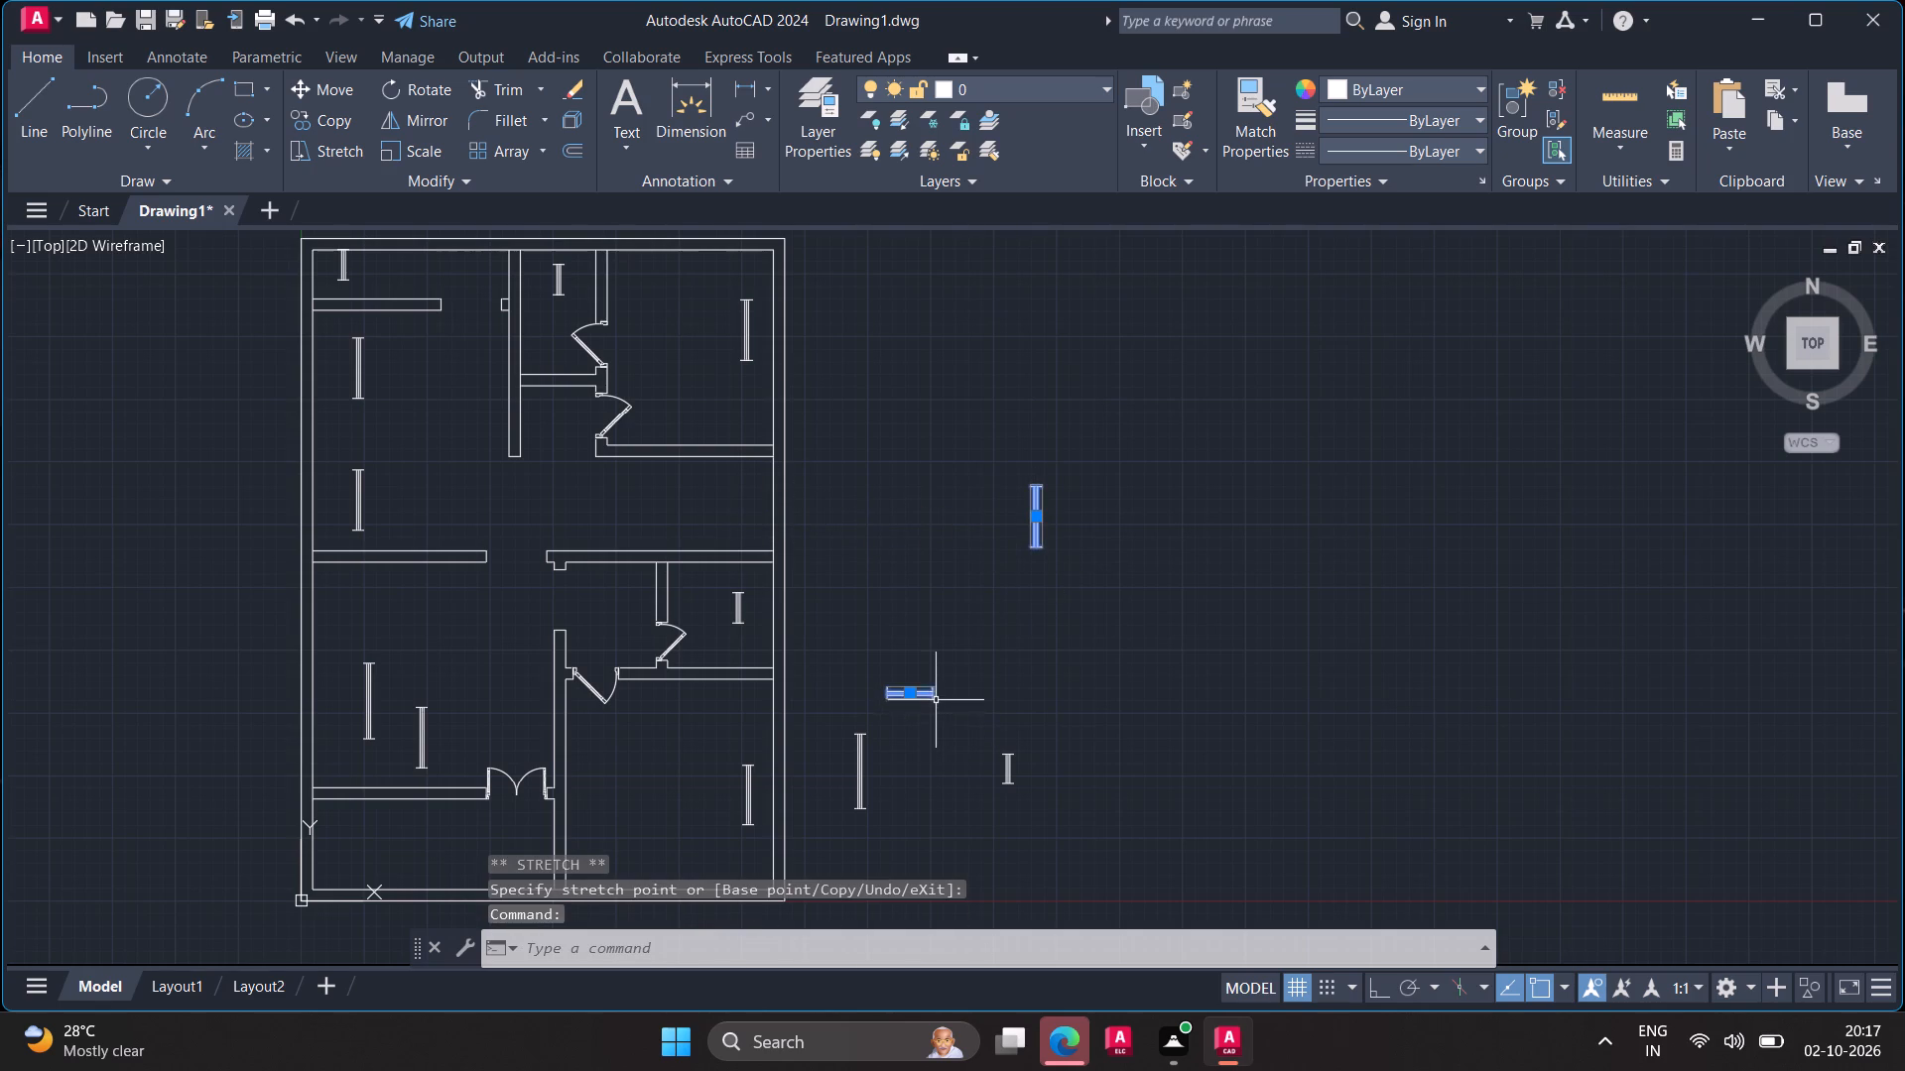
left_click(910, 685)
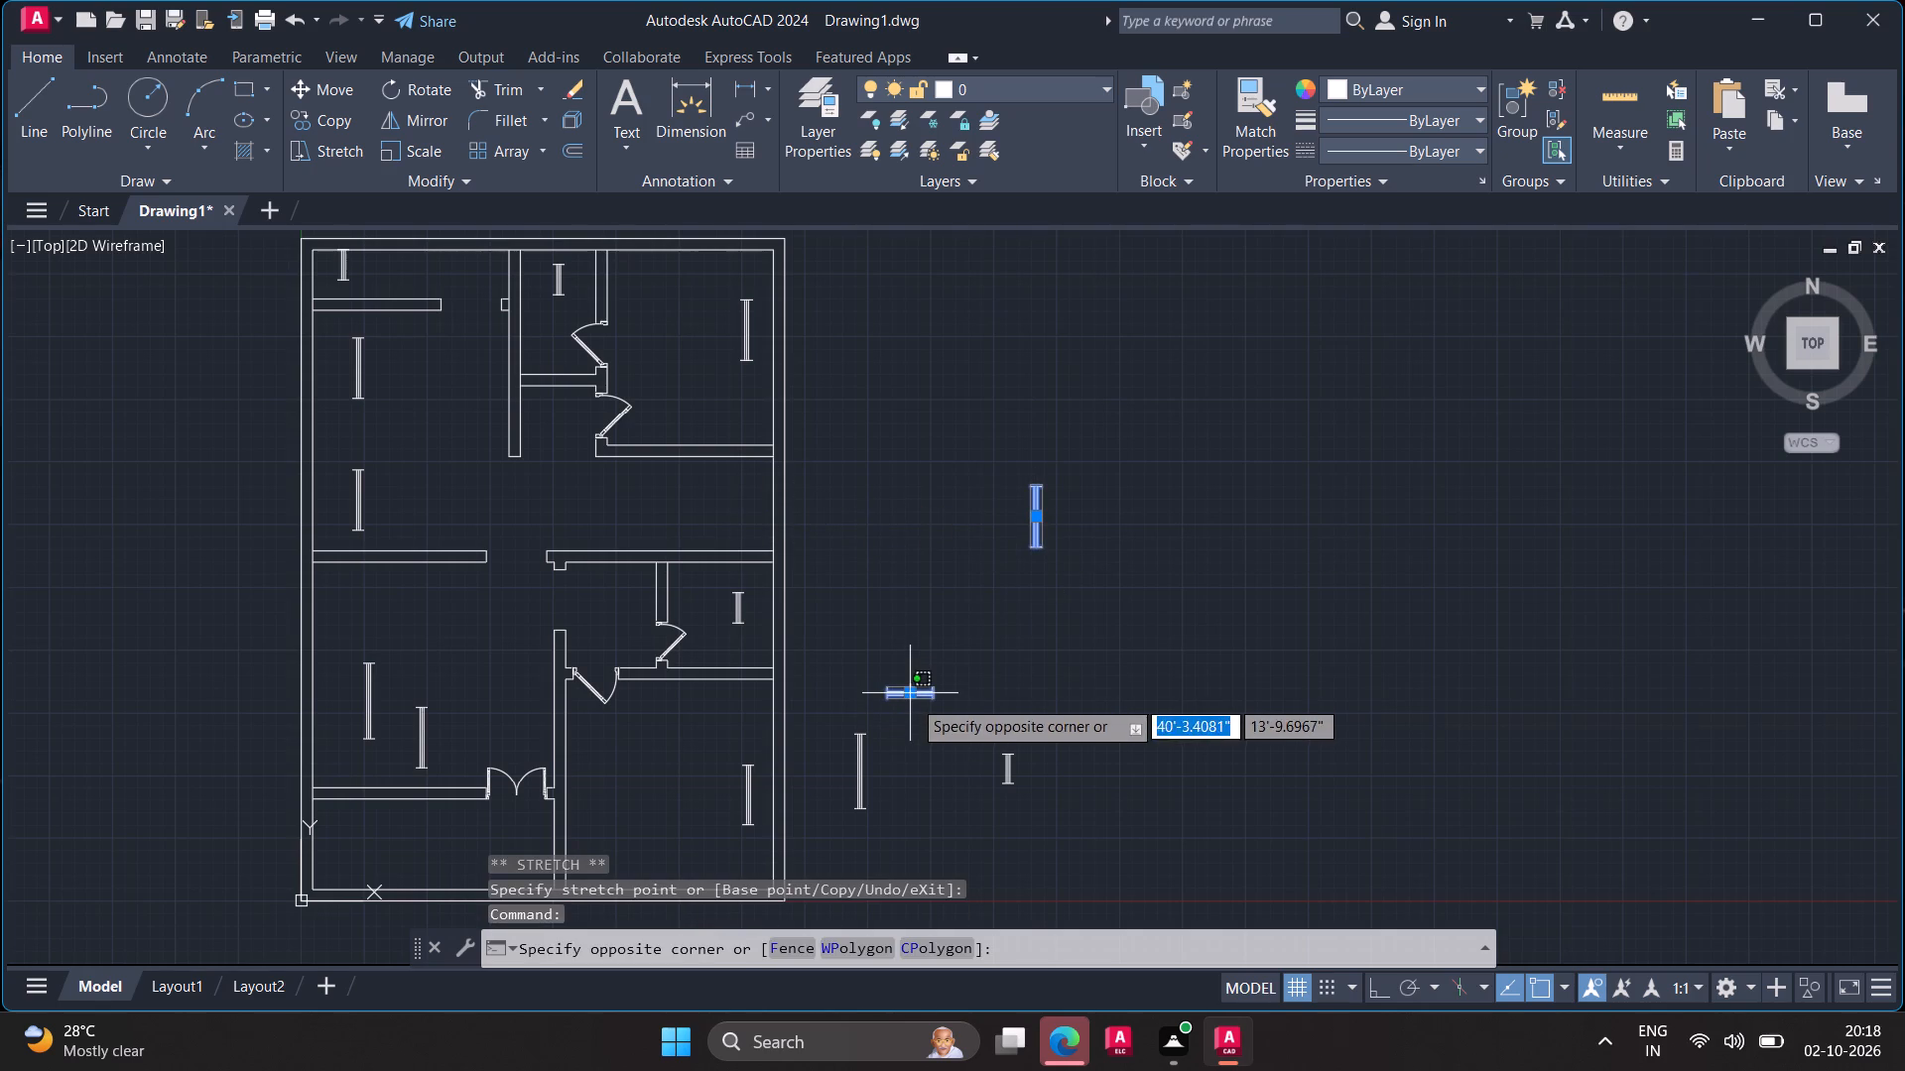
left_click(912, 698)
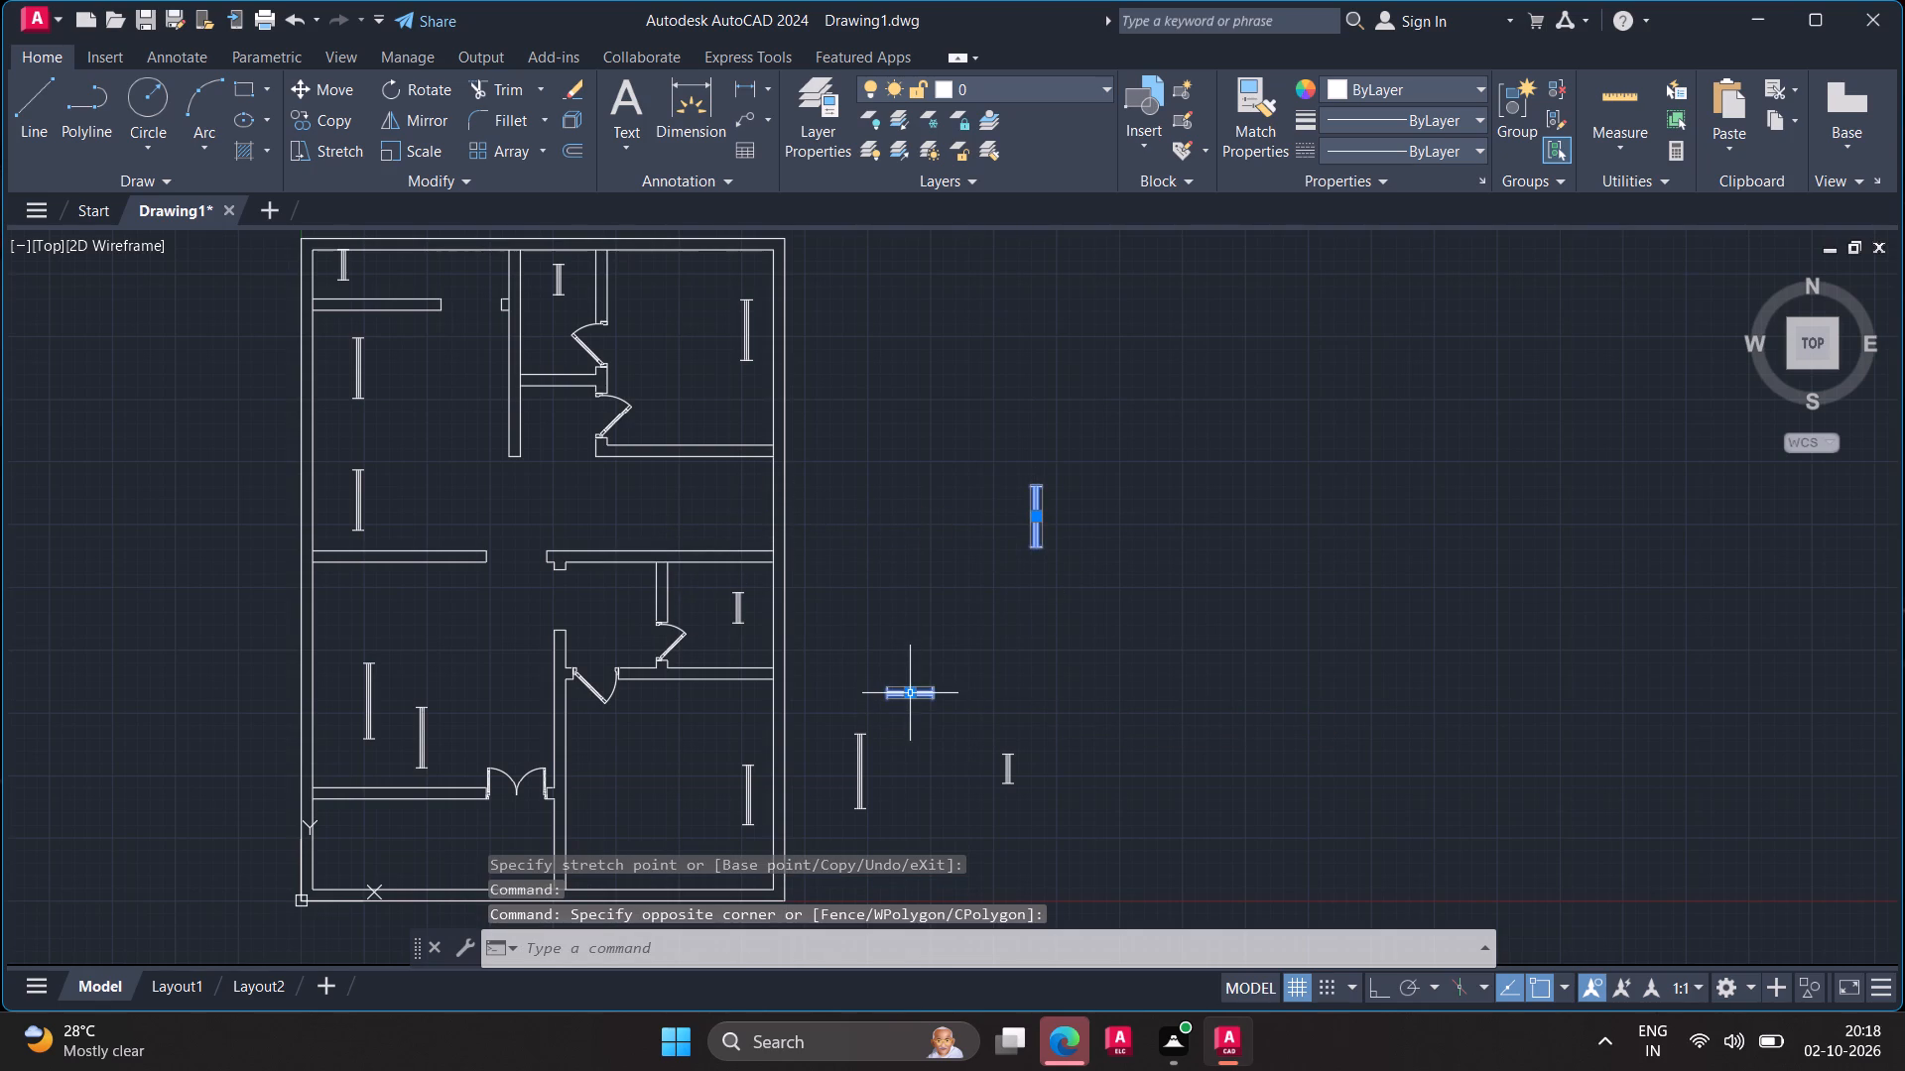
left_click(913, 699)
left_click(729, 513)
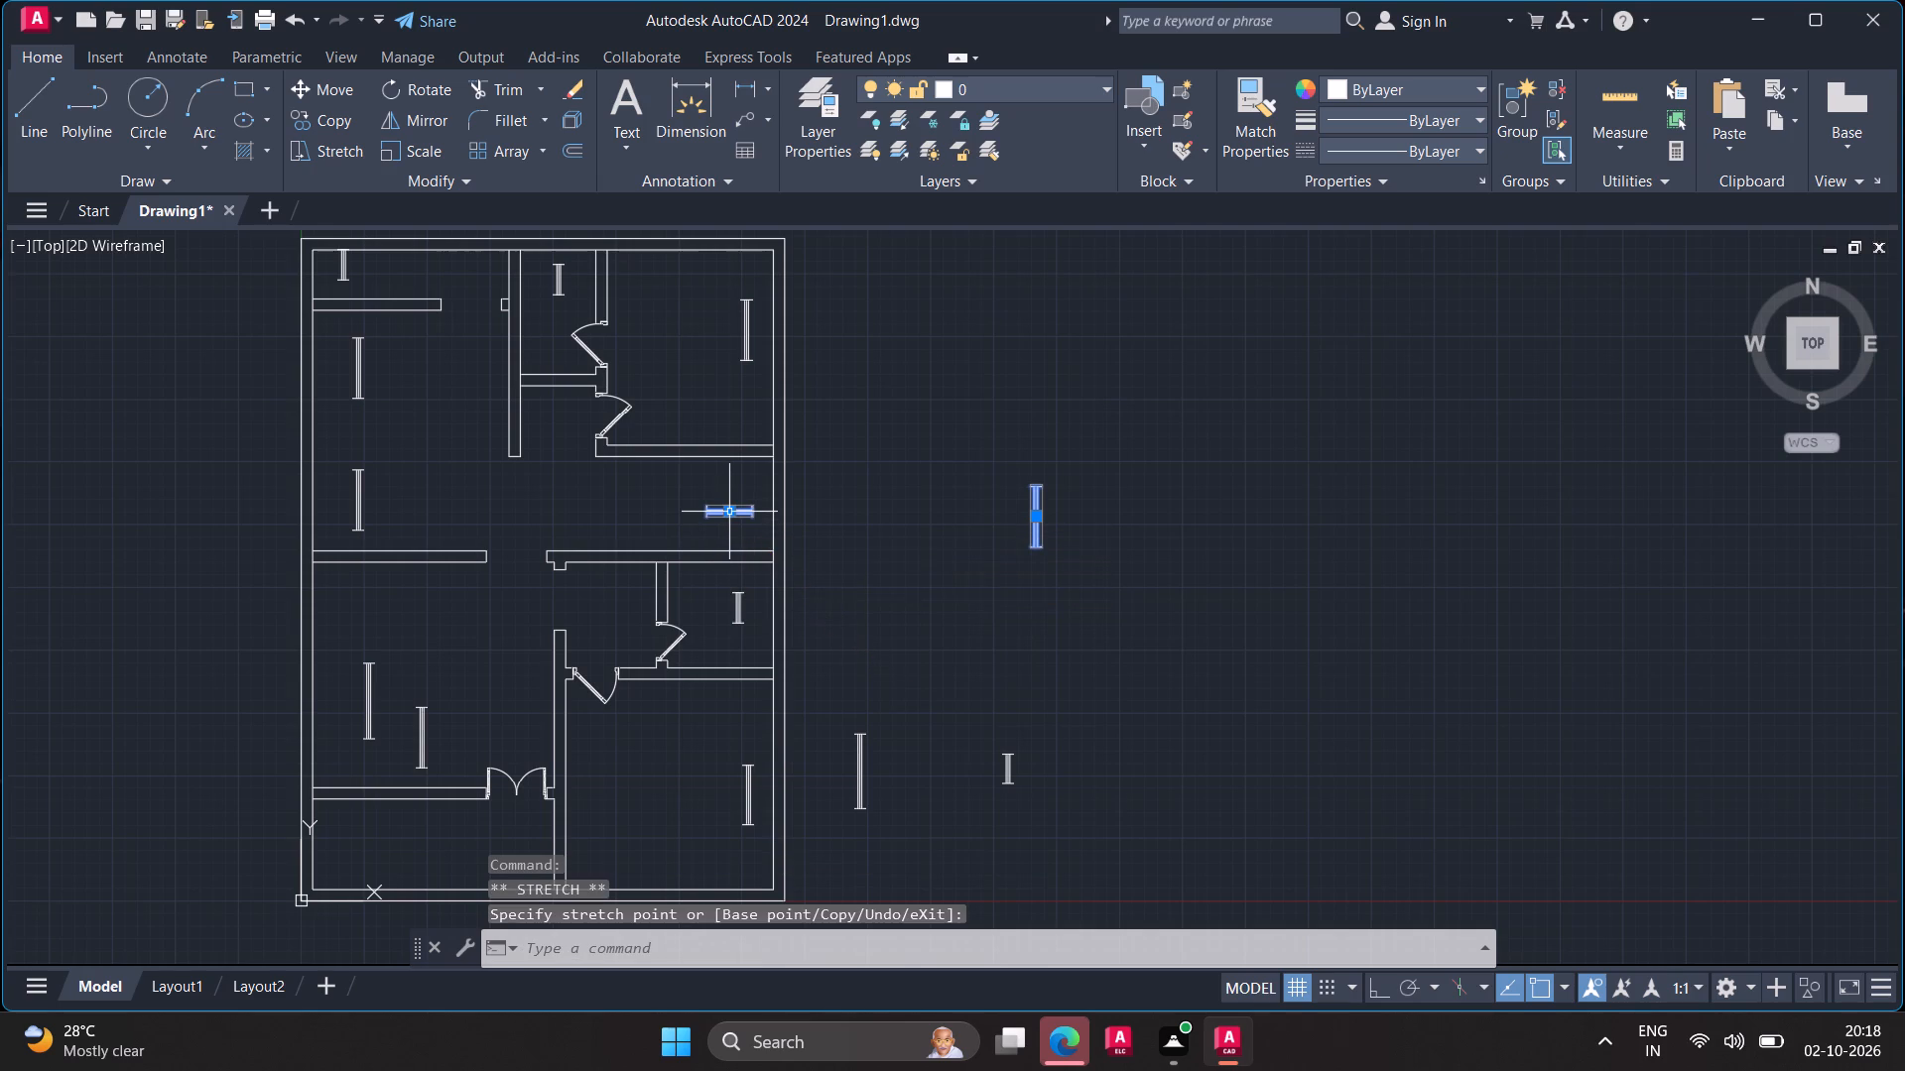
Rotate the selected 3' and 4' windows about the 3' window's midpoint so the 3' window stands vertical.
type("ro")
key("Return")
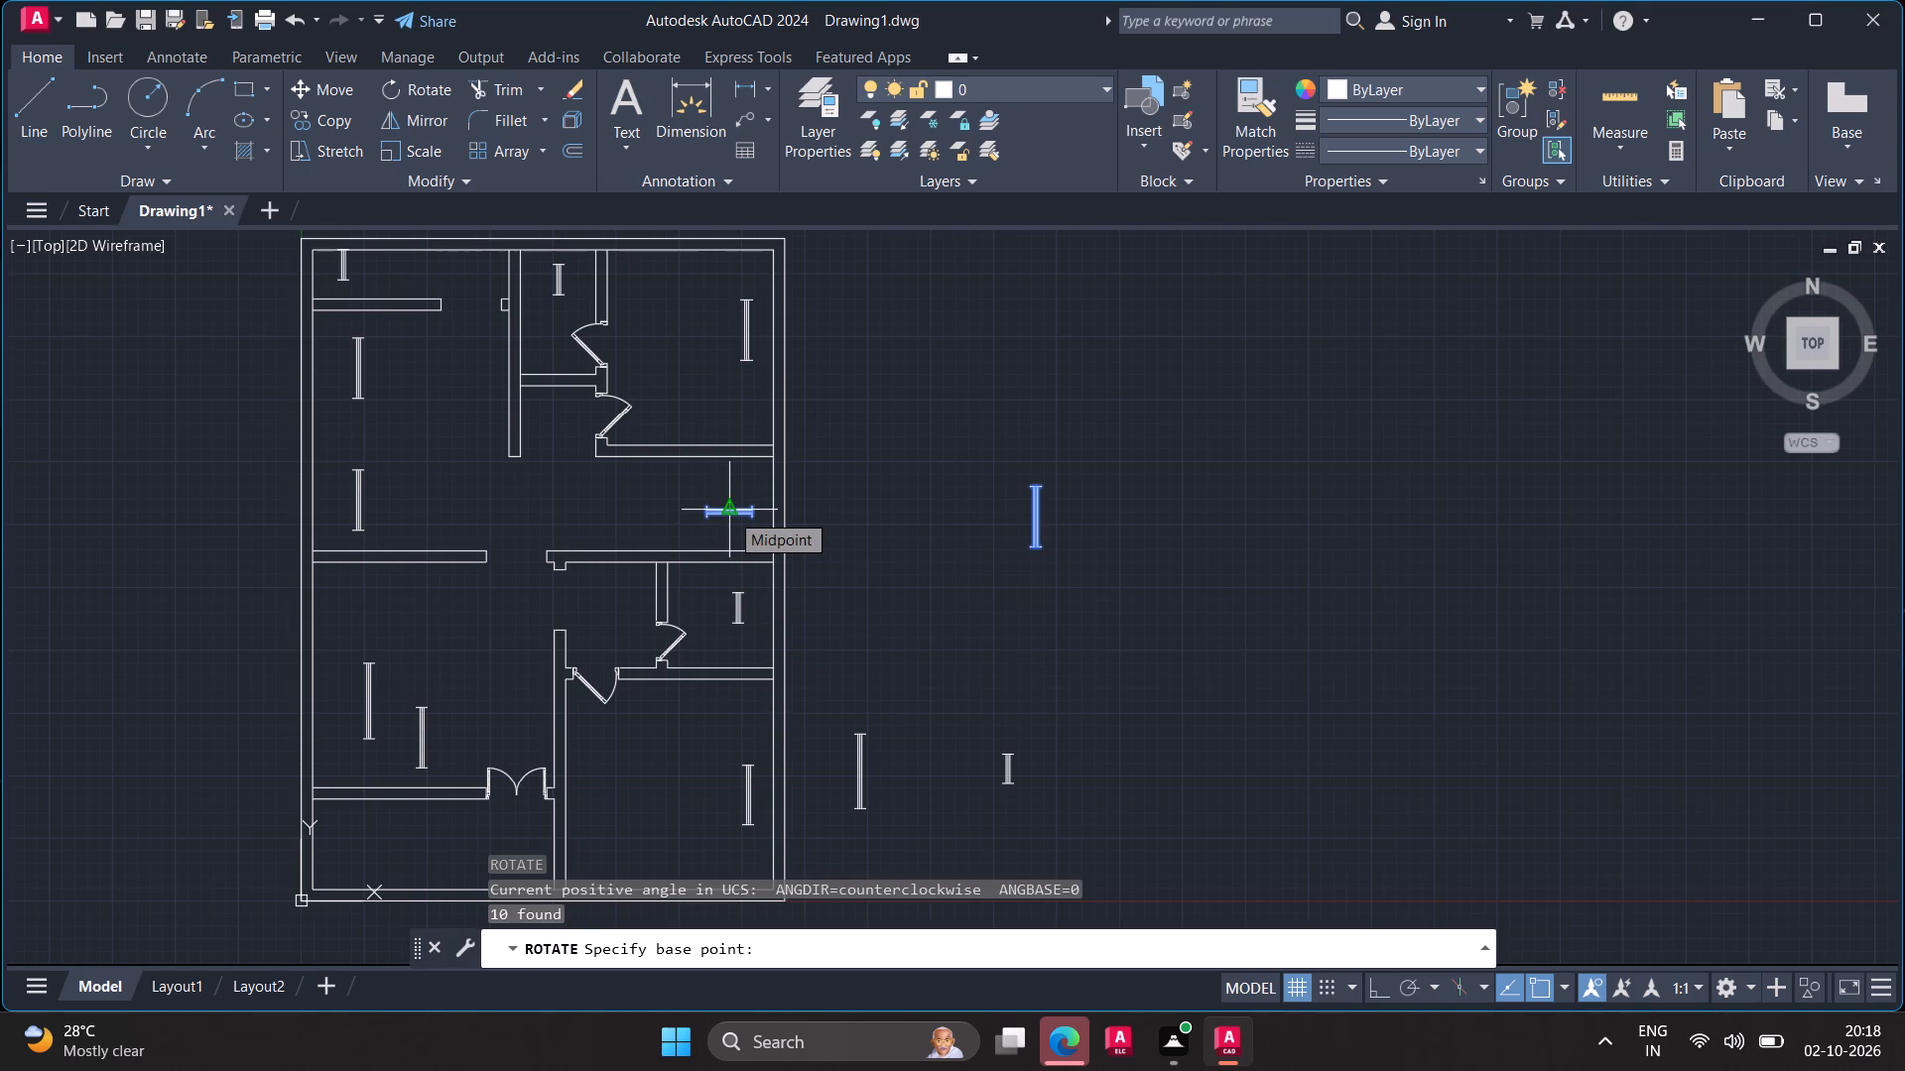
left_click(729, 512)
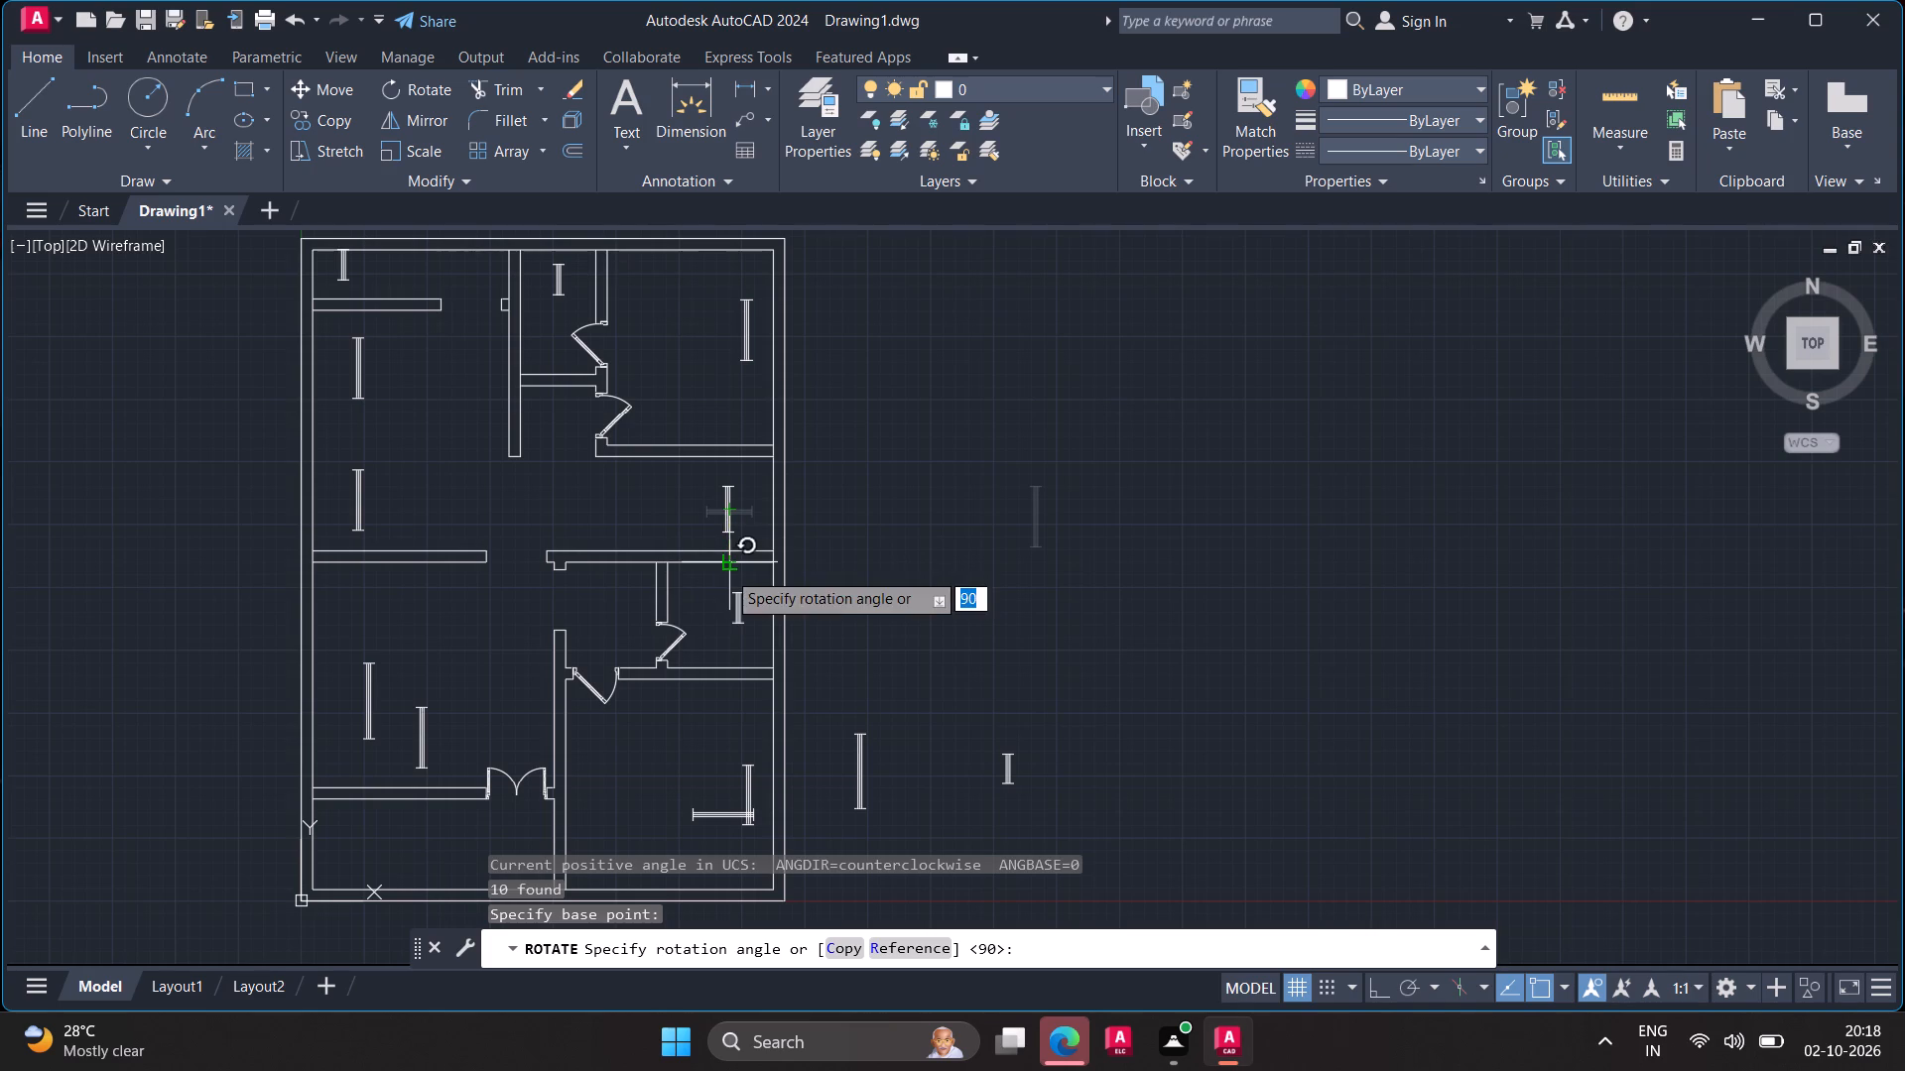
left_click(726, 570)
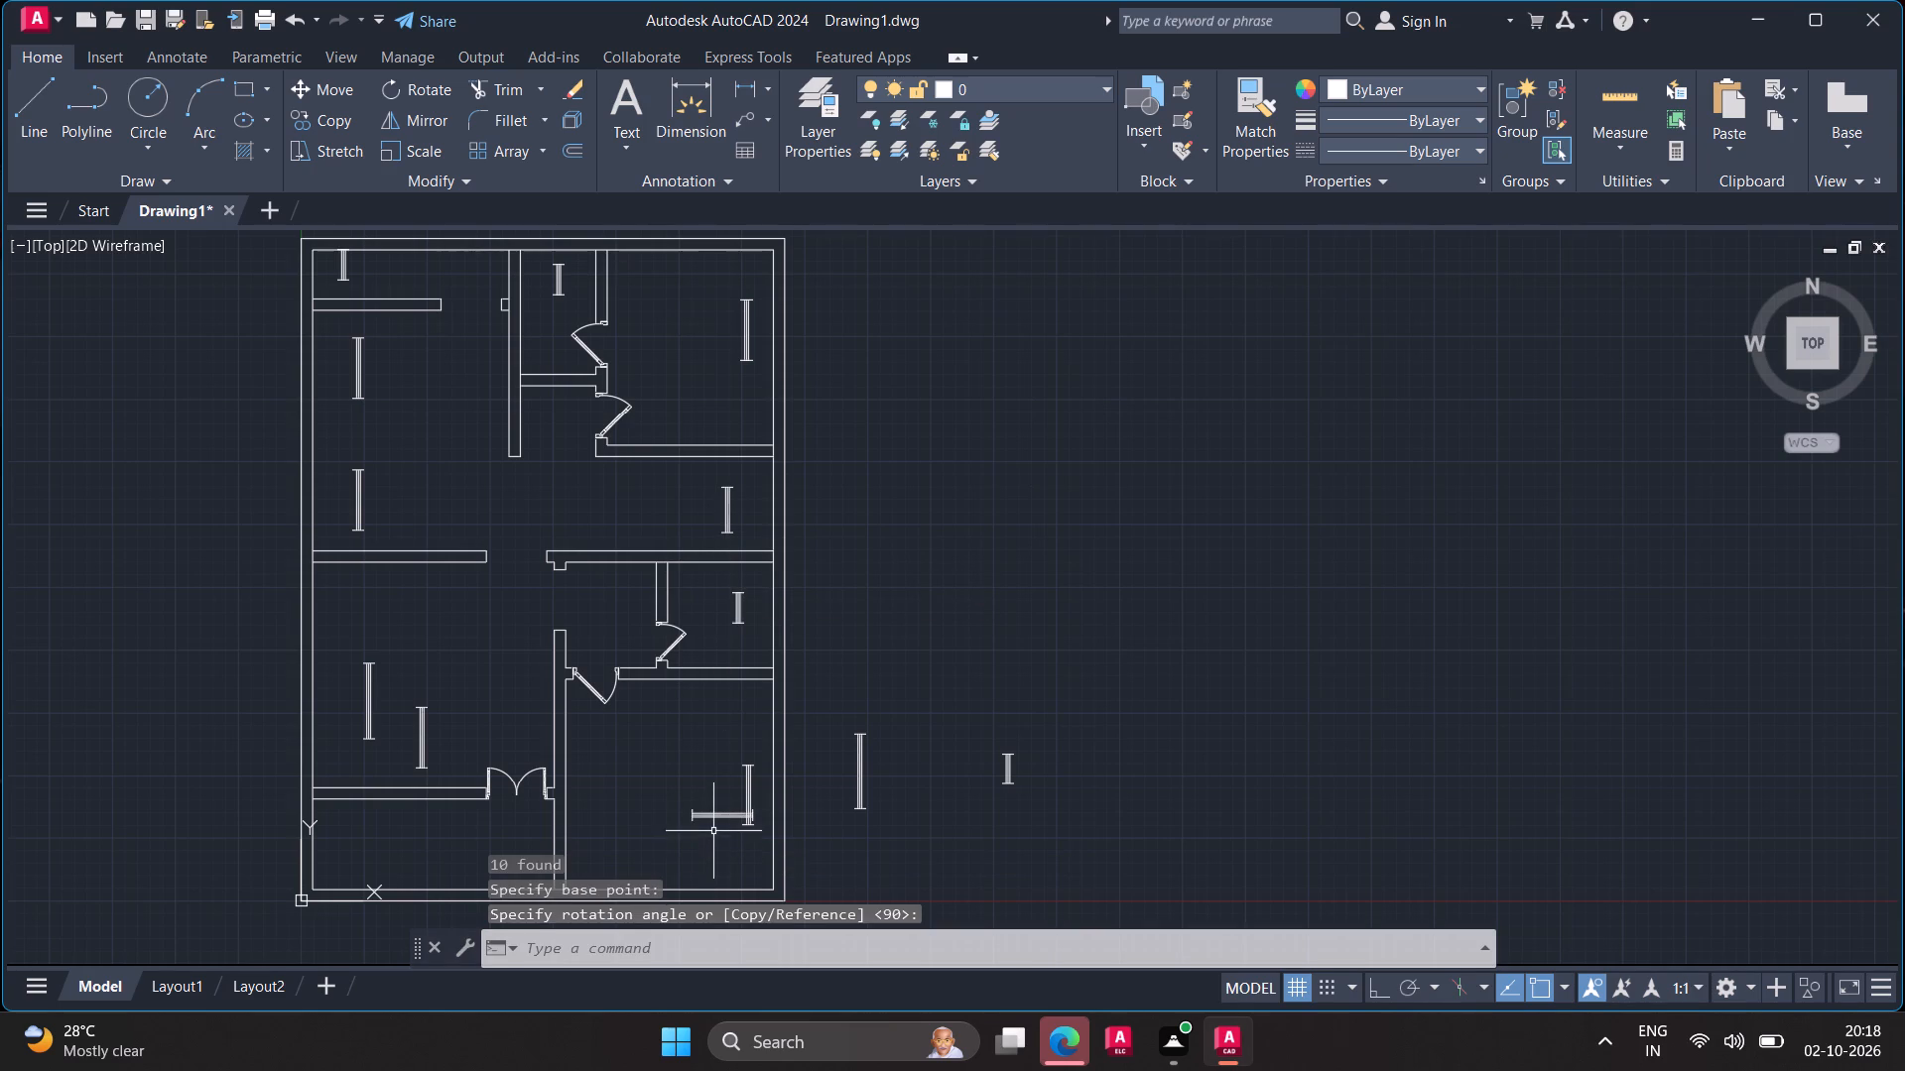
Move the horizontal 4' window from the southeast room back outside the plan, northeast of the symbol set.
left_click(715, 818)
left_click(726, 812)
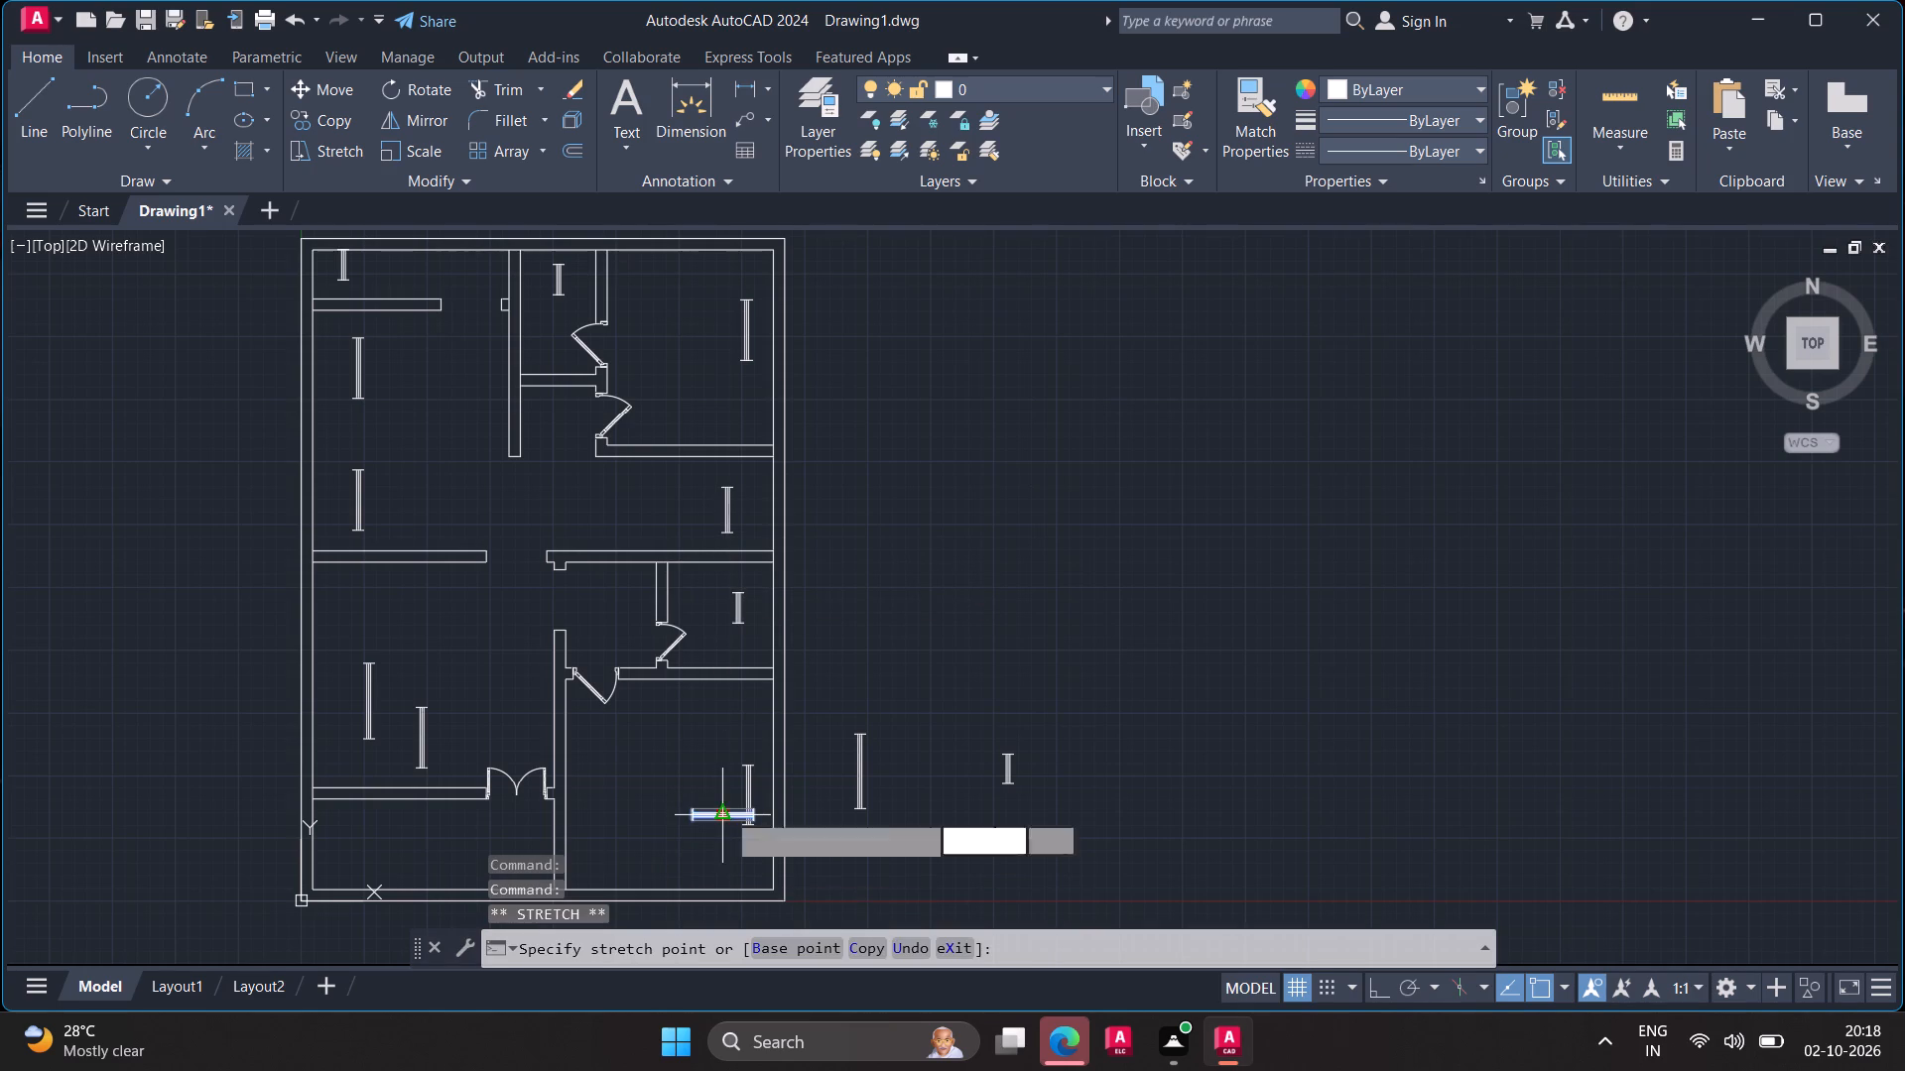
left_click(1079, 604)
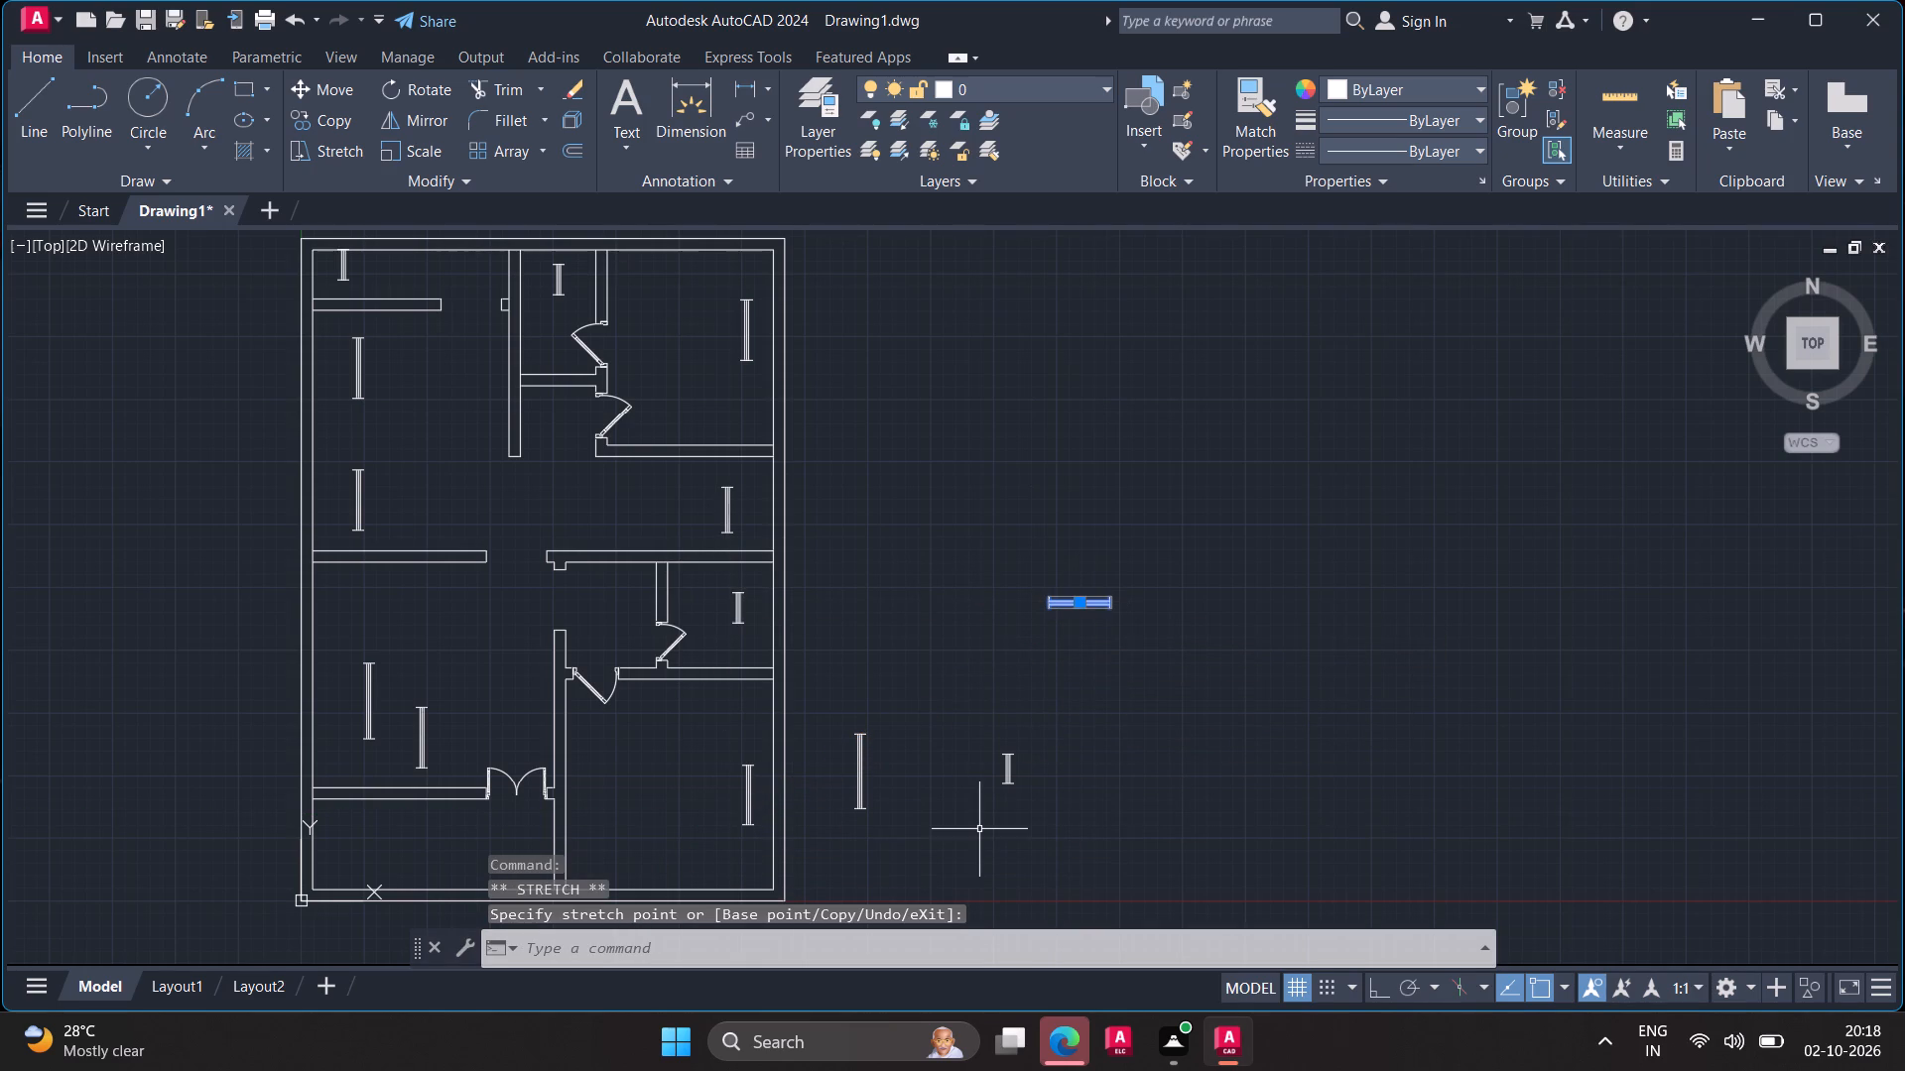
key("Escape")
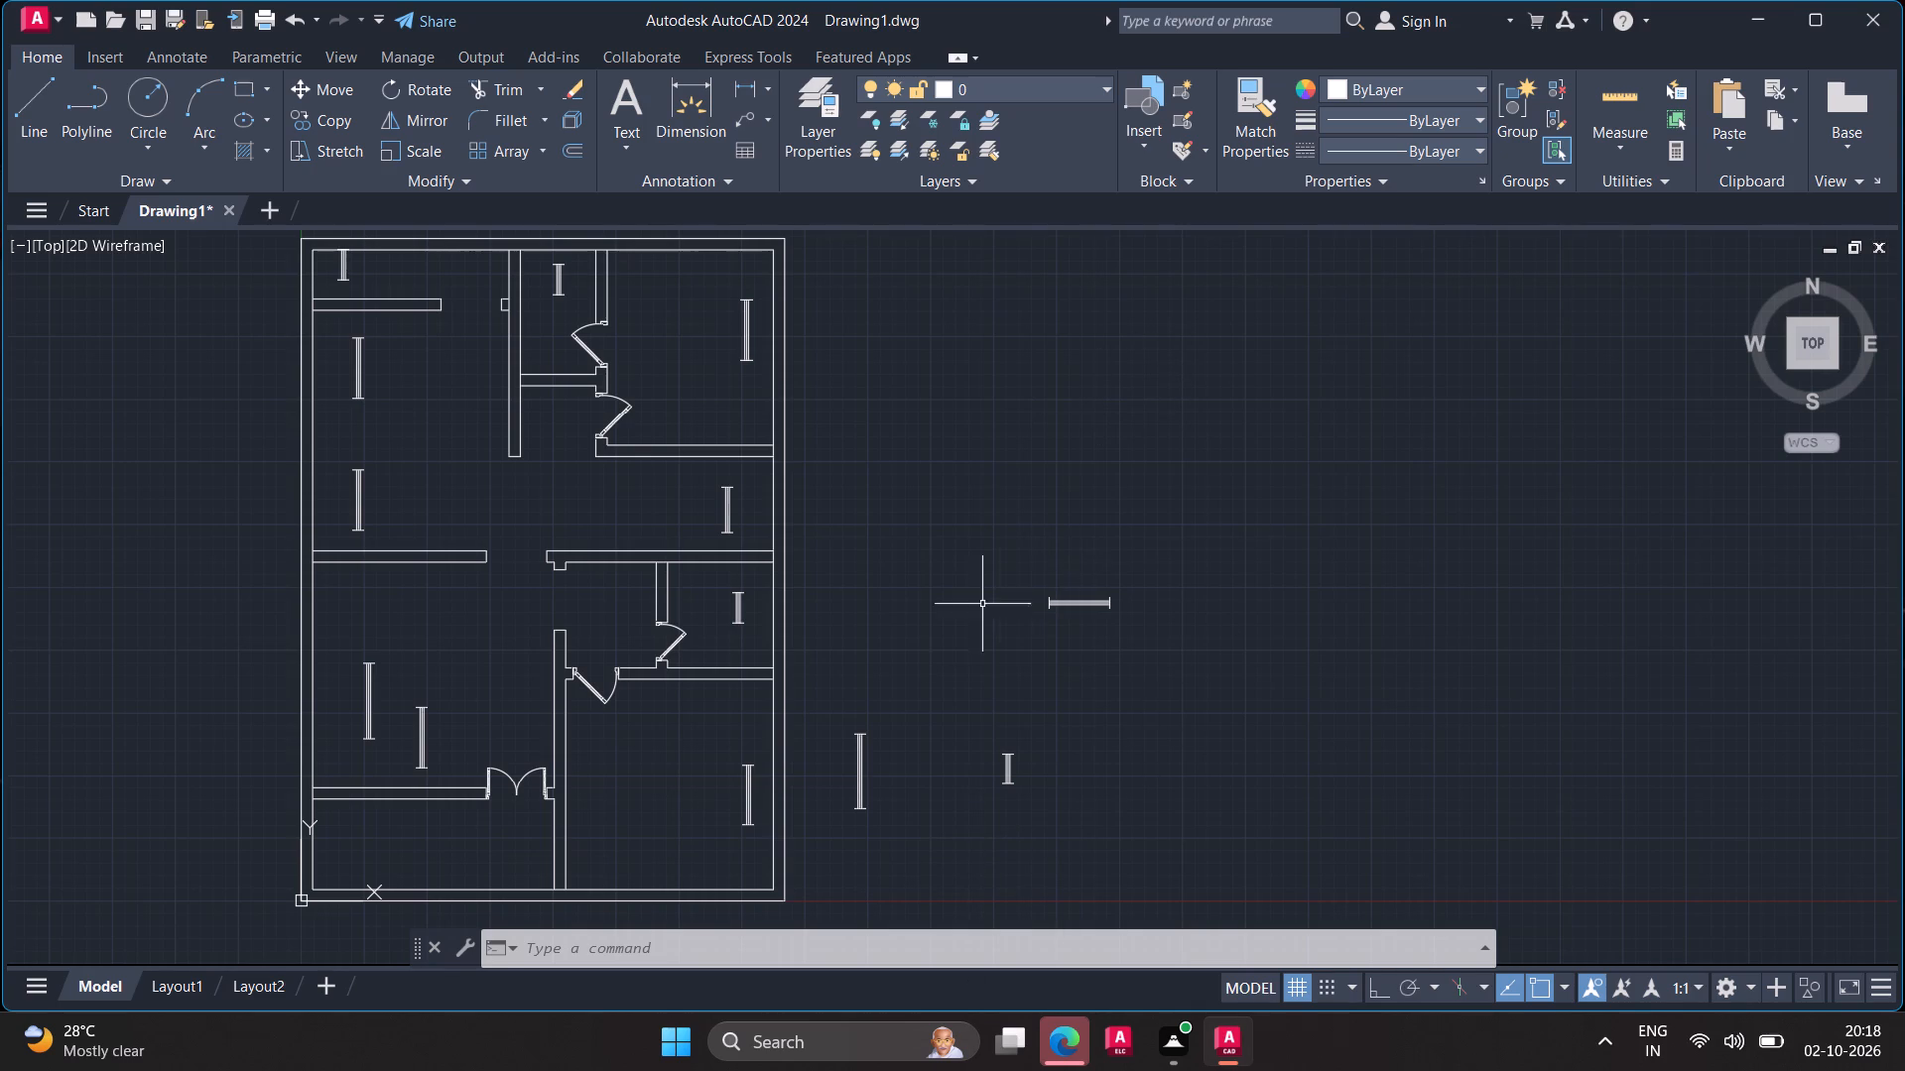
Move the vertical 4' window in the southeast room by its midpoint into the thickness of the east exterior wall.
middle_click_drag(898, 851, 987, 710)
scroll(847, 721, "up", 4)
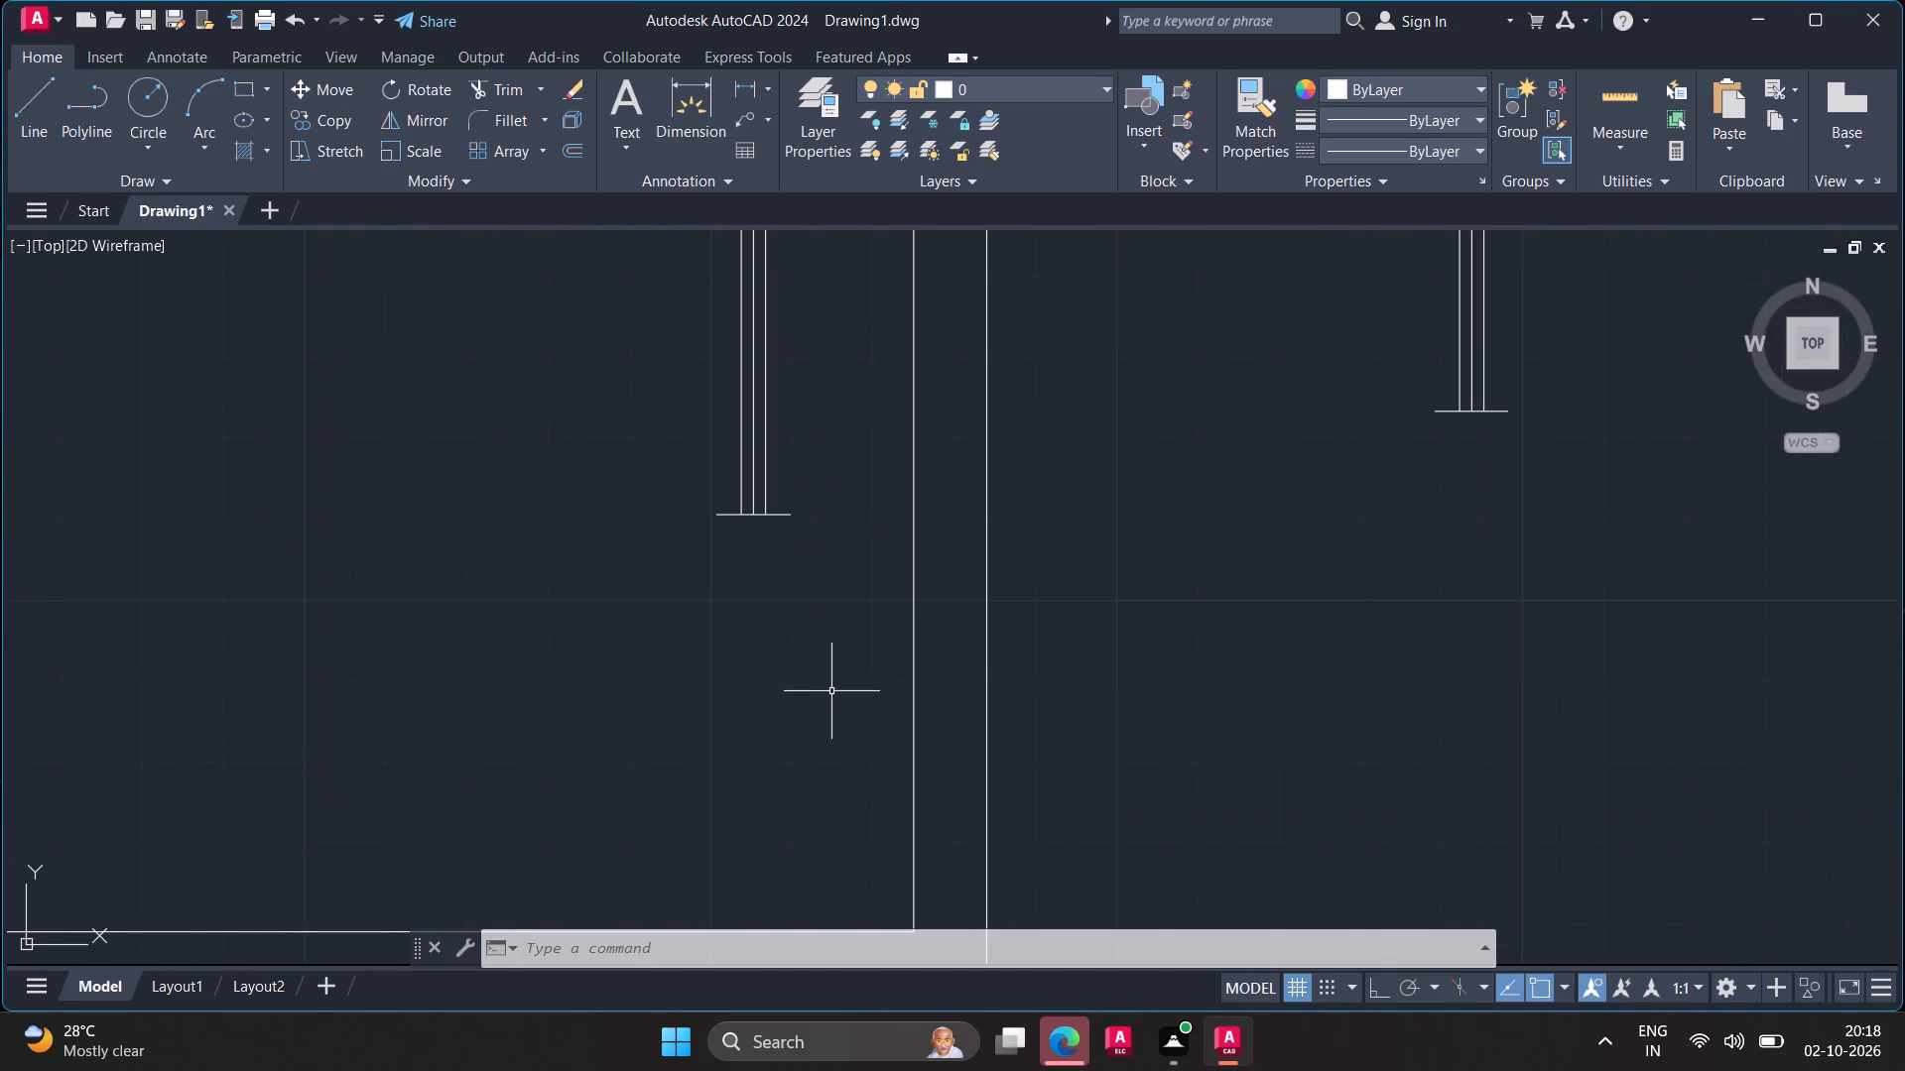
middle_click_drag(814, 750, 660, 985)
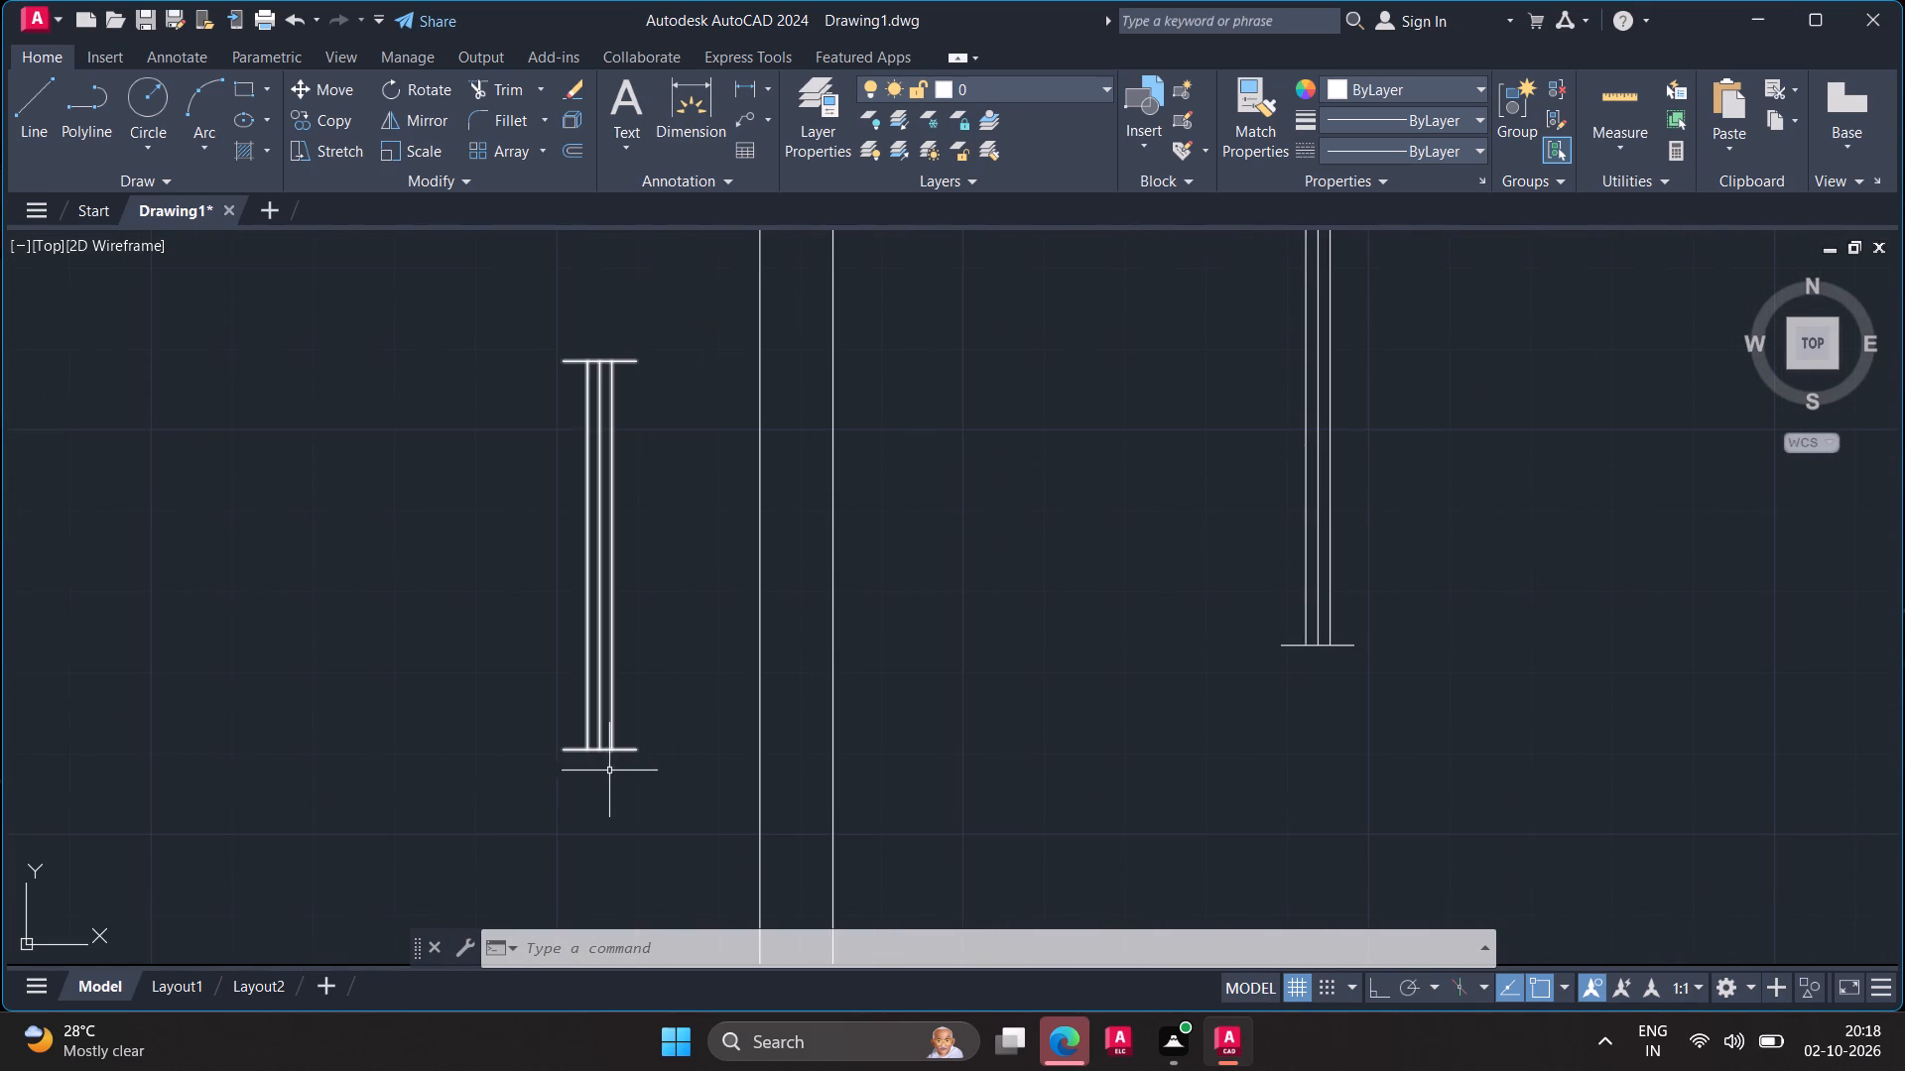
left_click(599, 563)
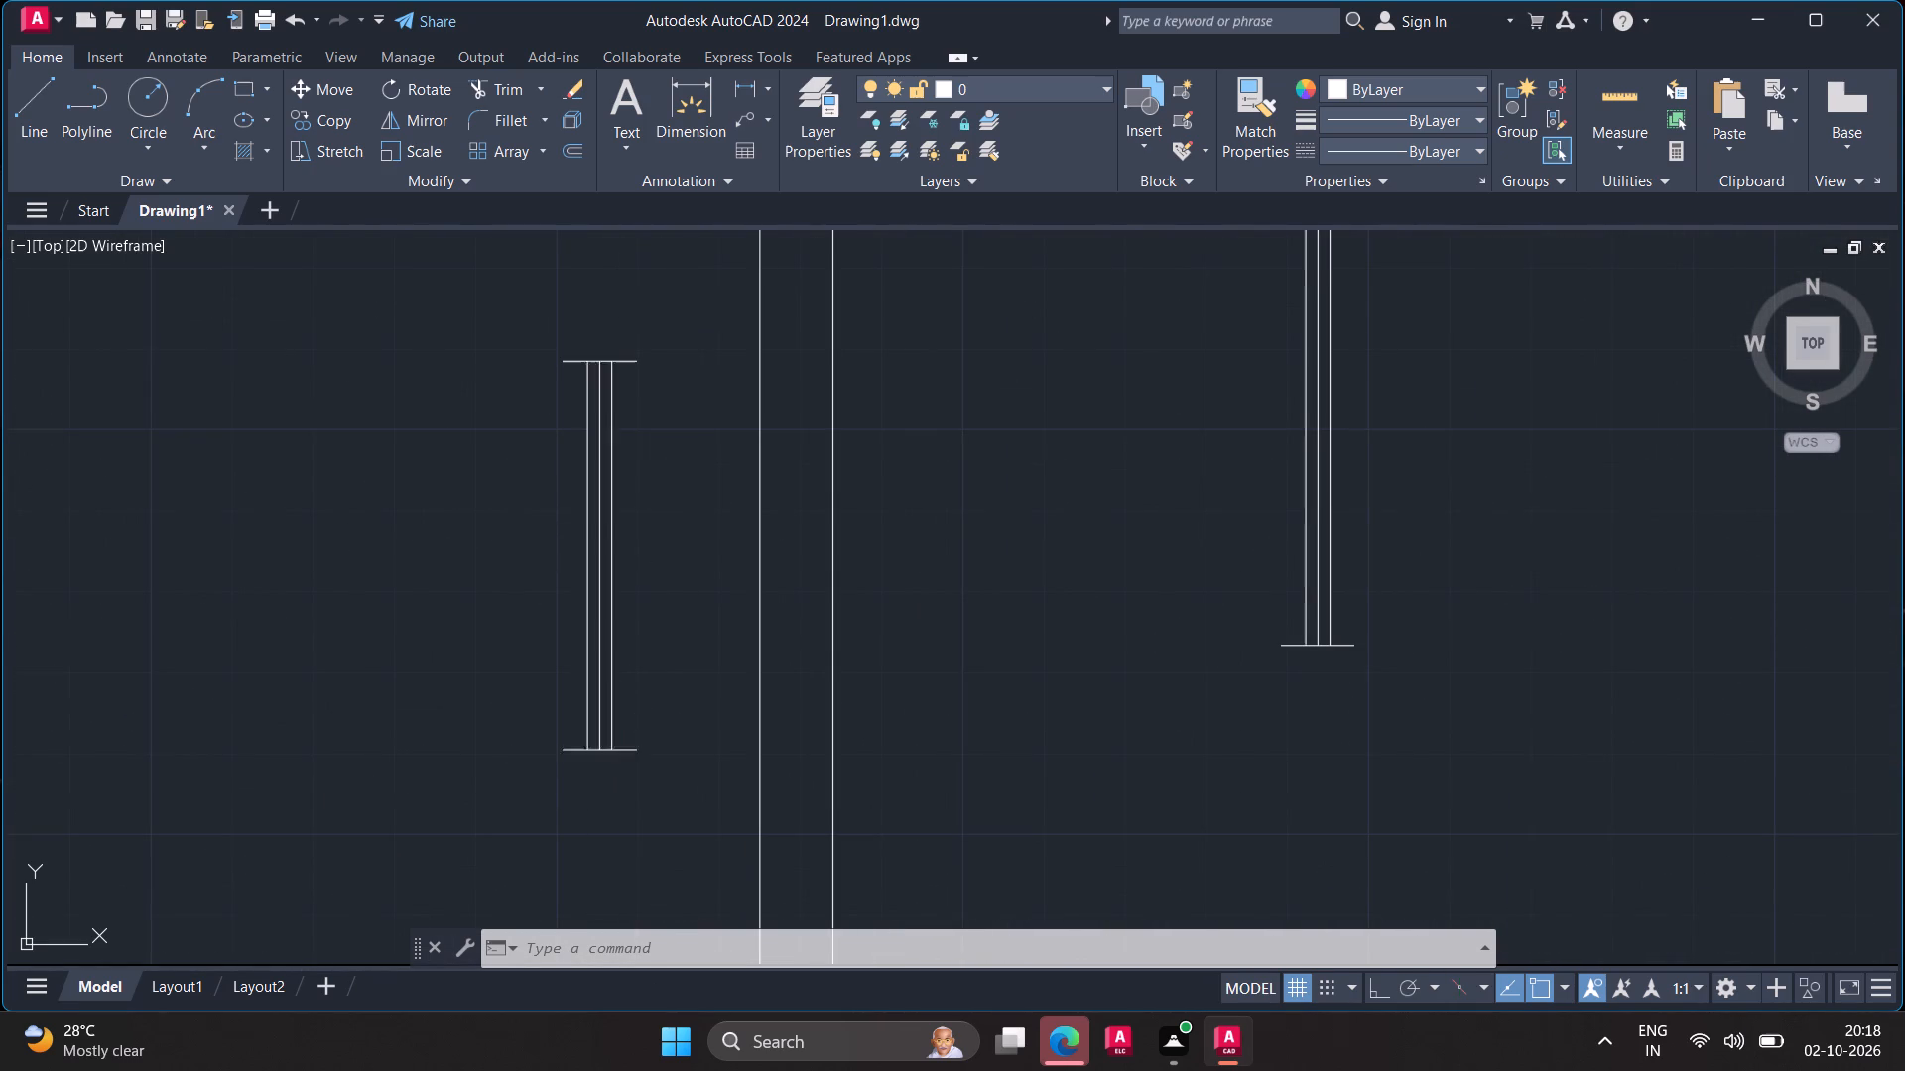
left_click(599, 561)
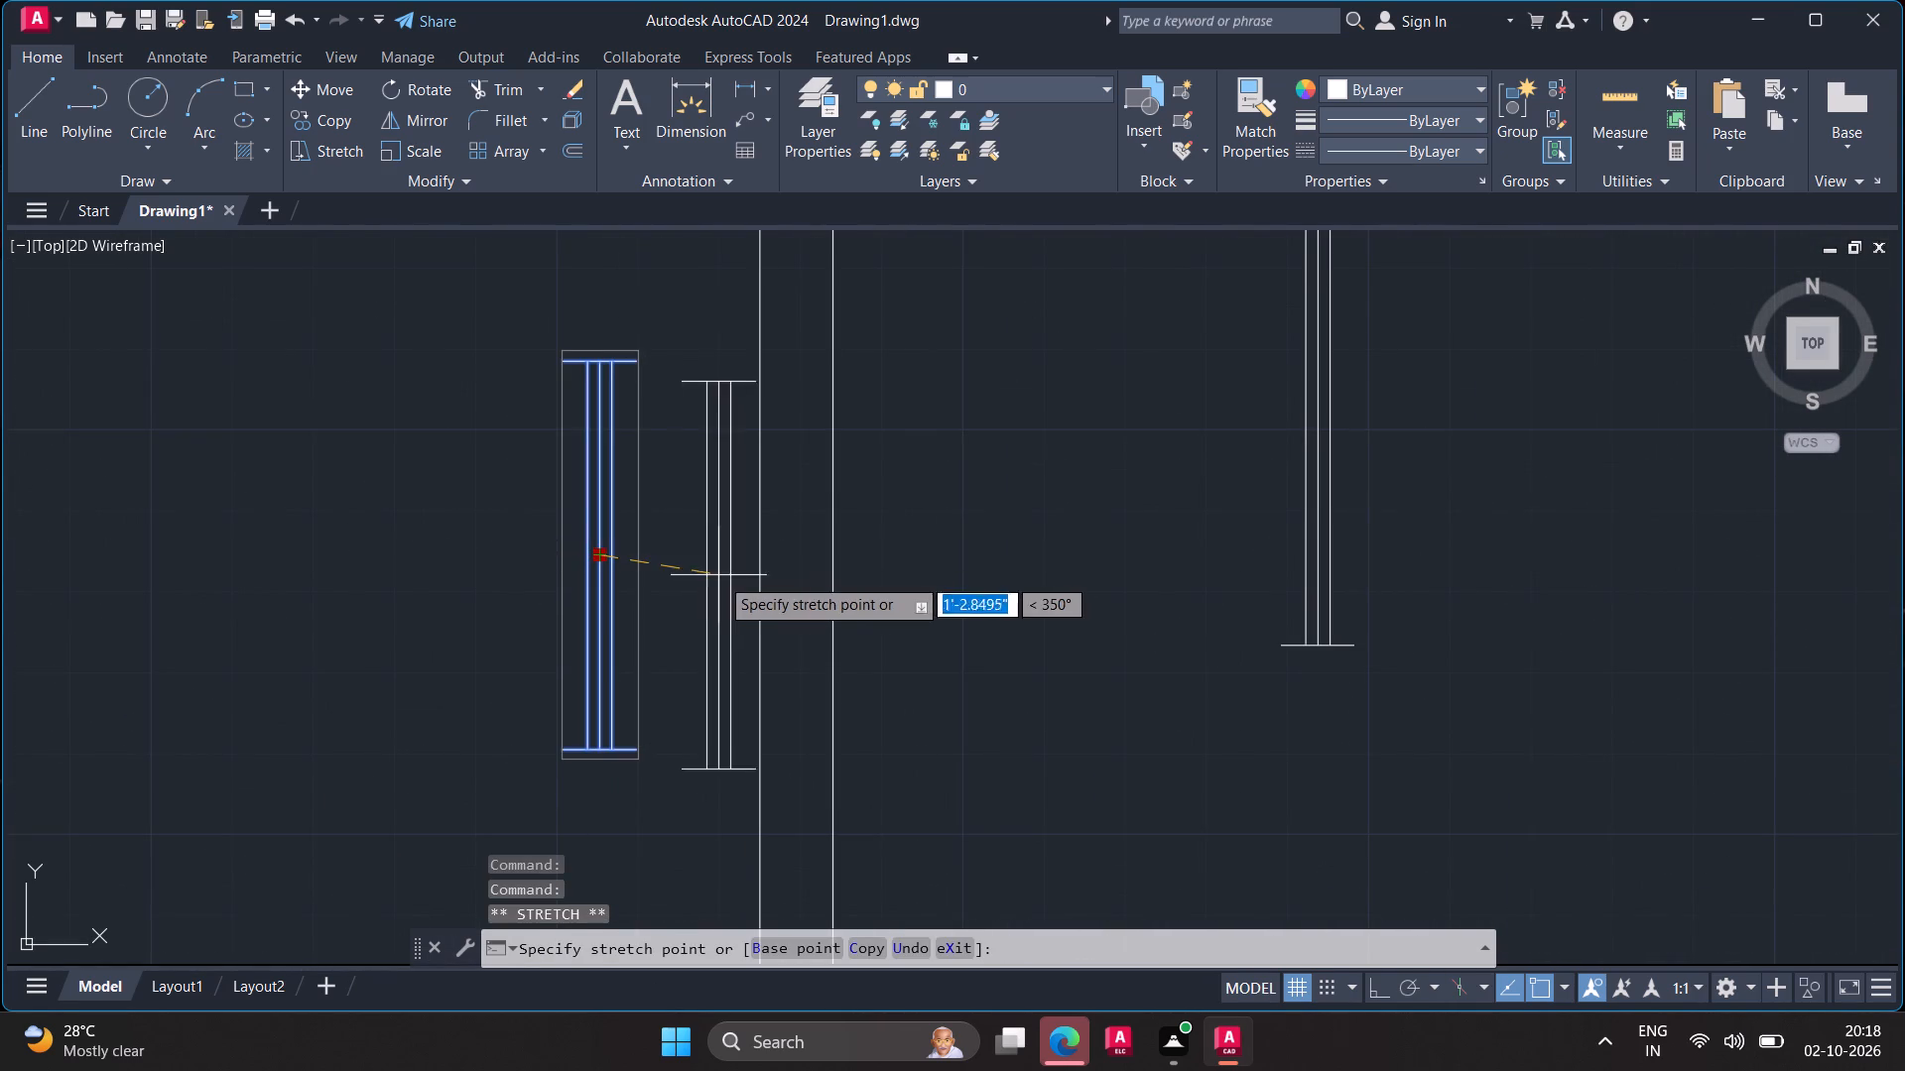
left_click(794, 583)
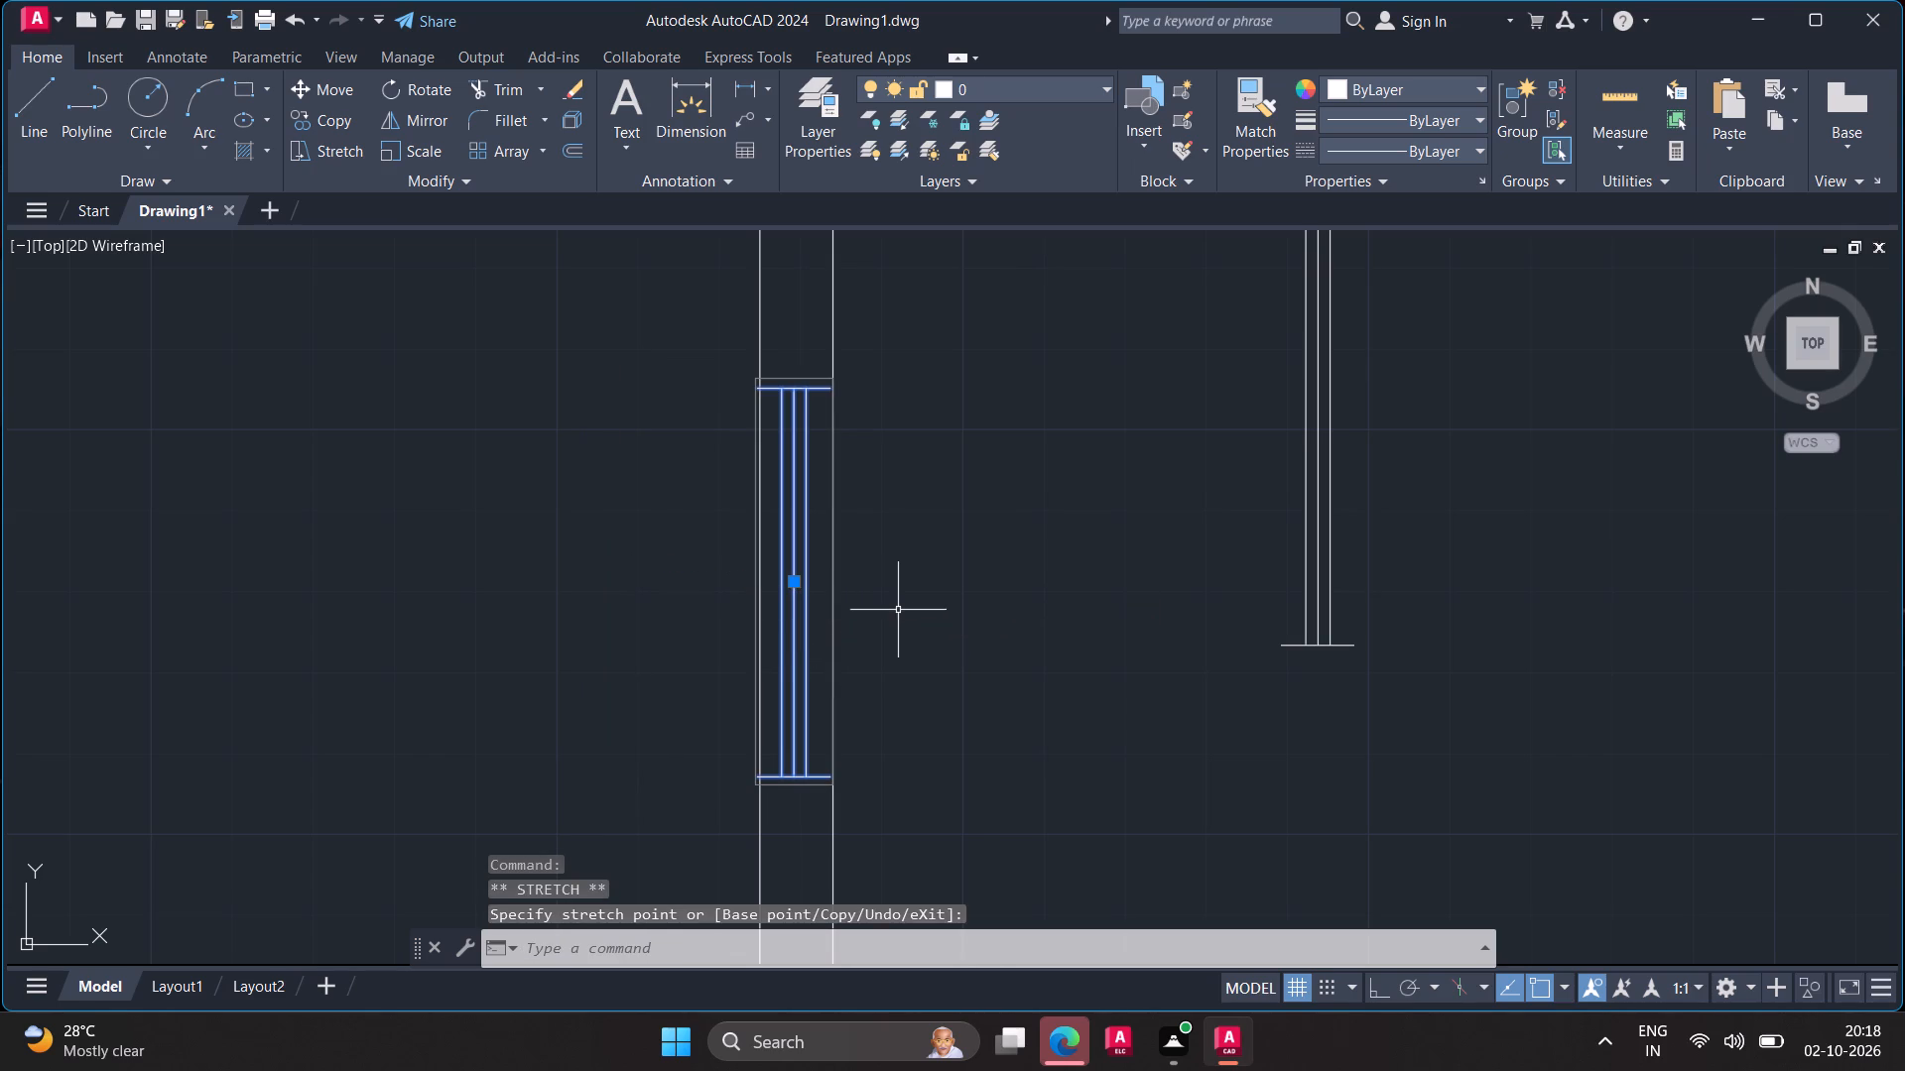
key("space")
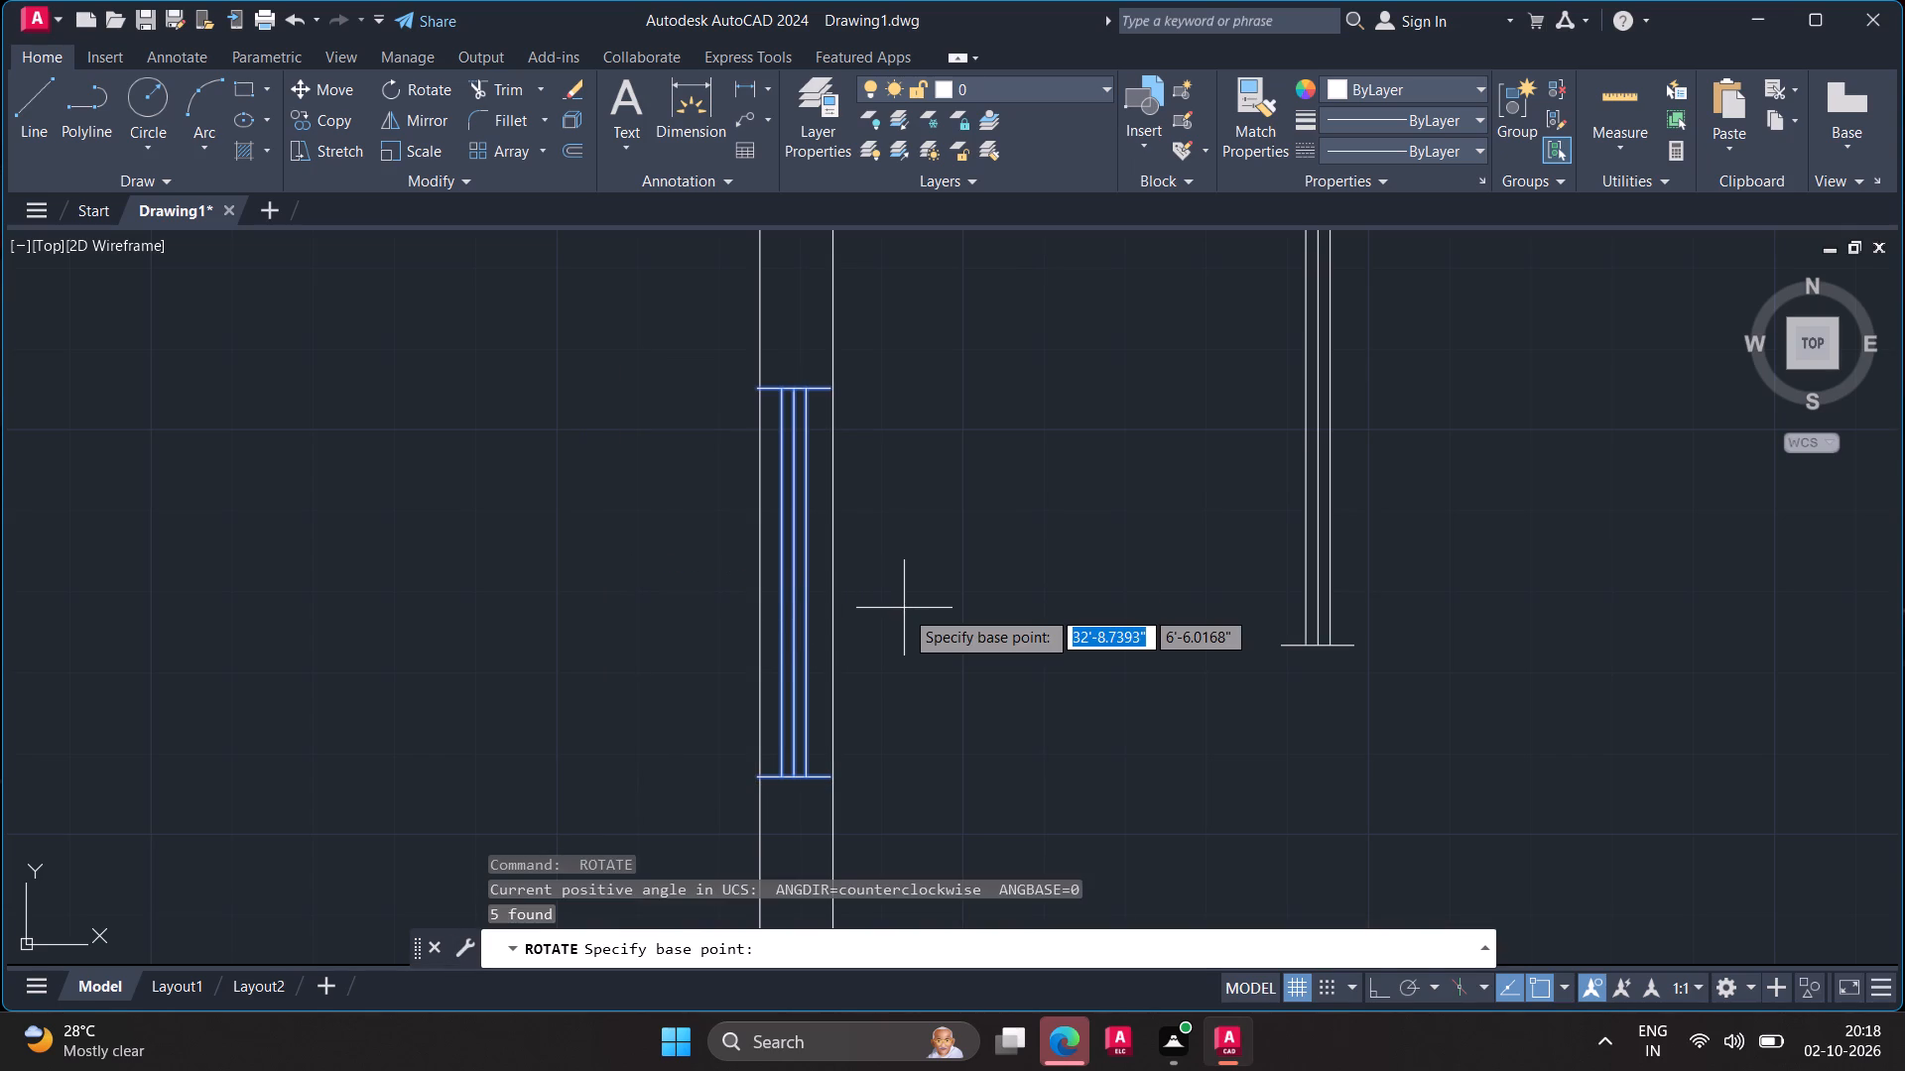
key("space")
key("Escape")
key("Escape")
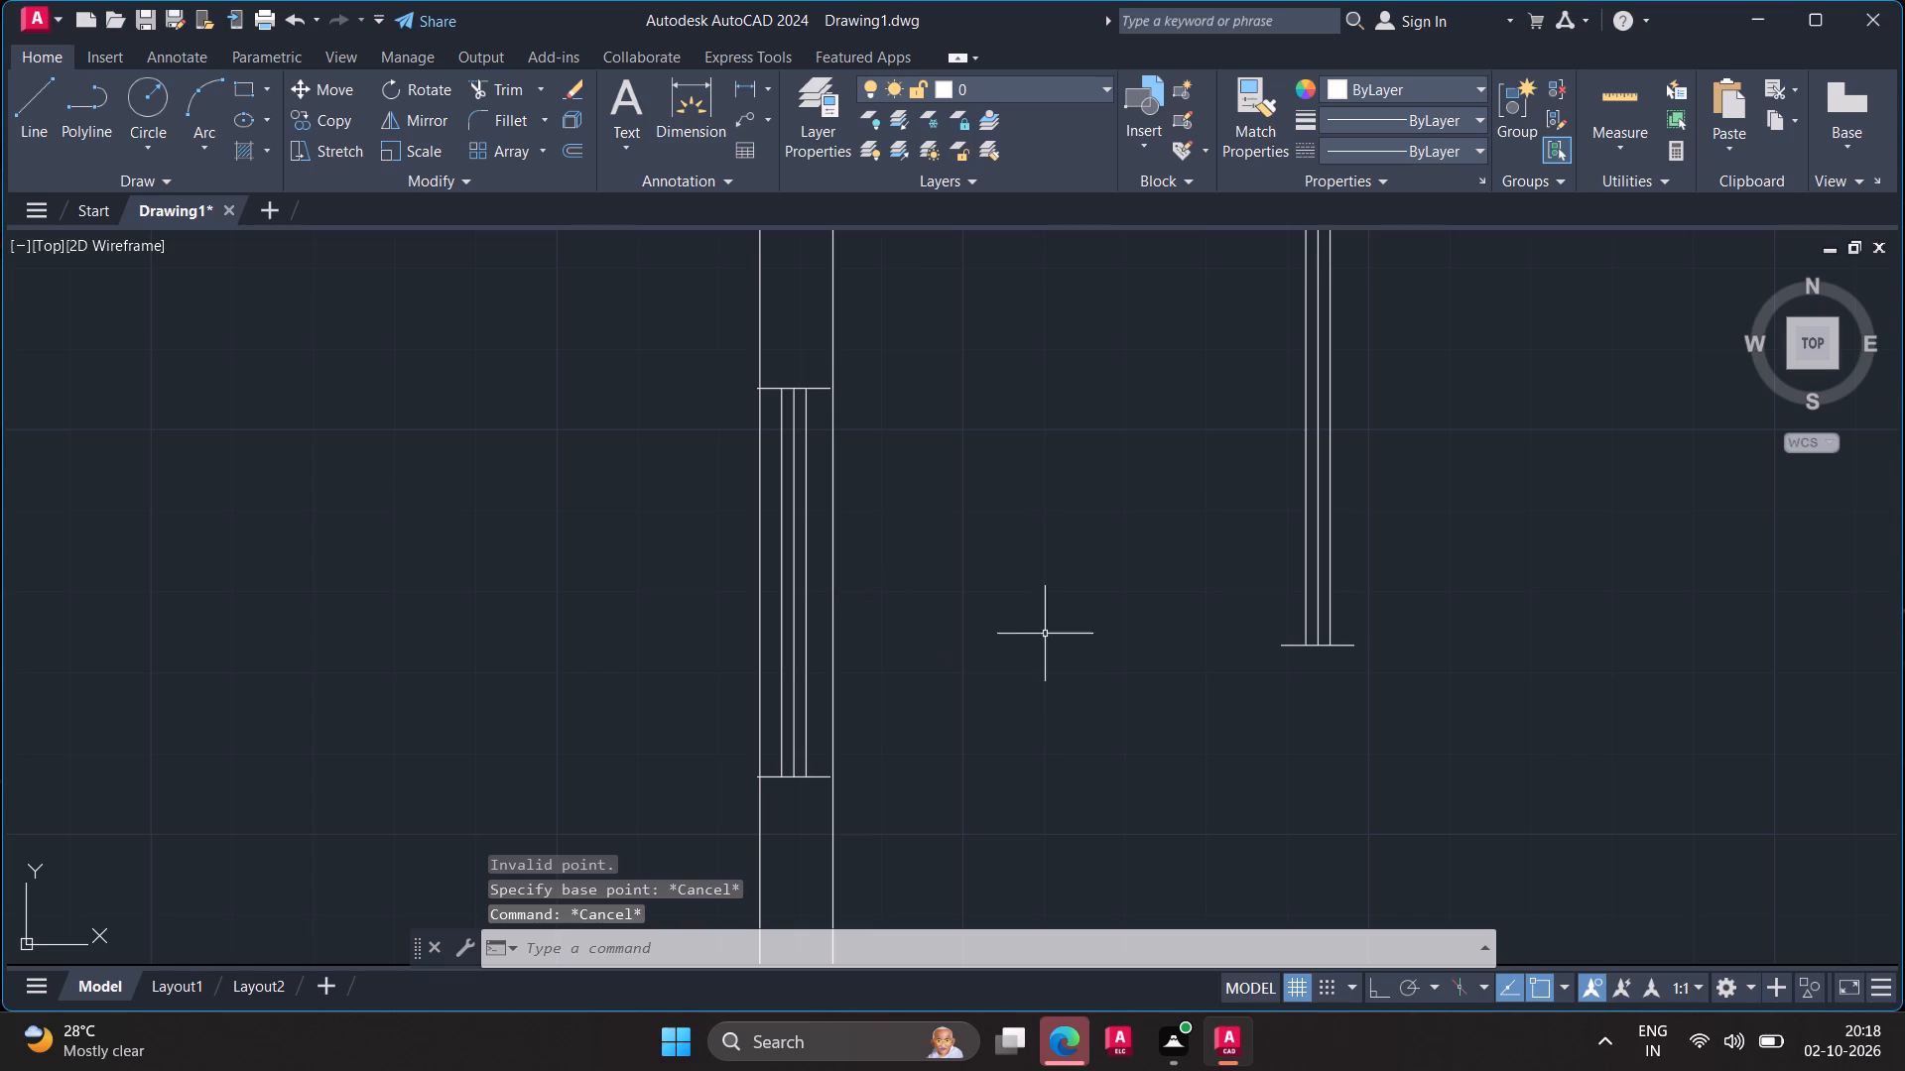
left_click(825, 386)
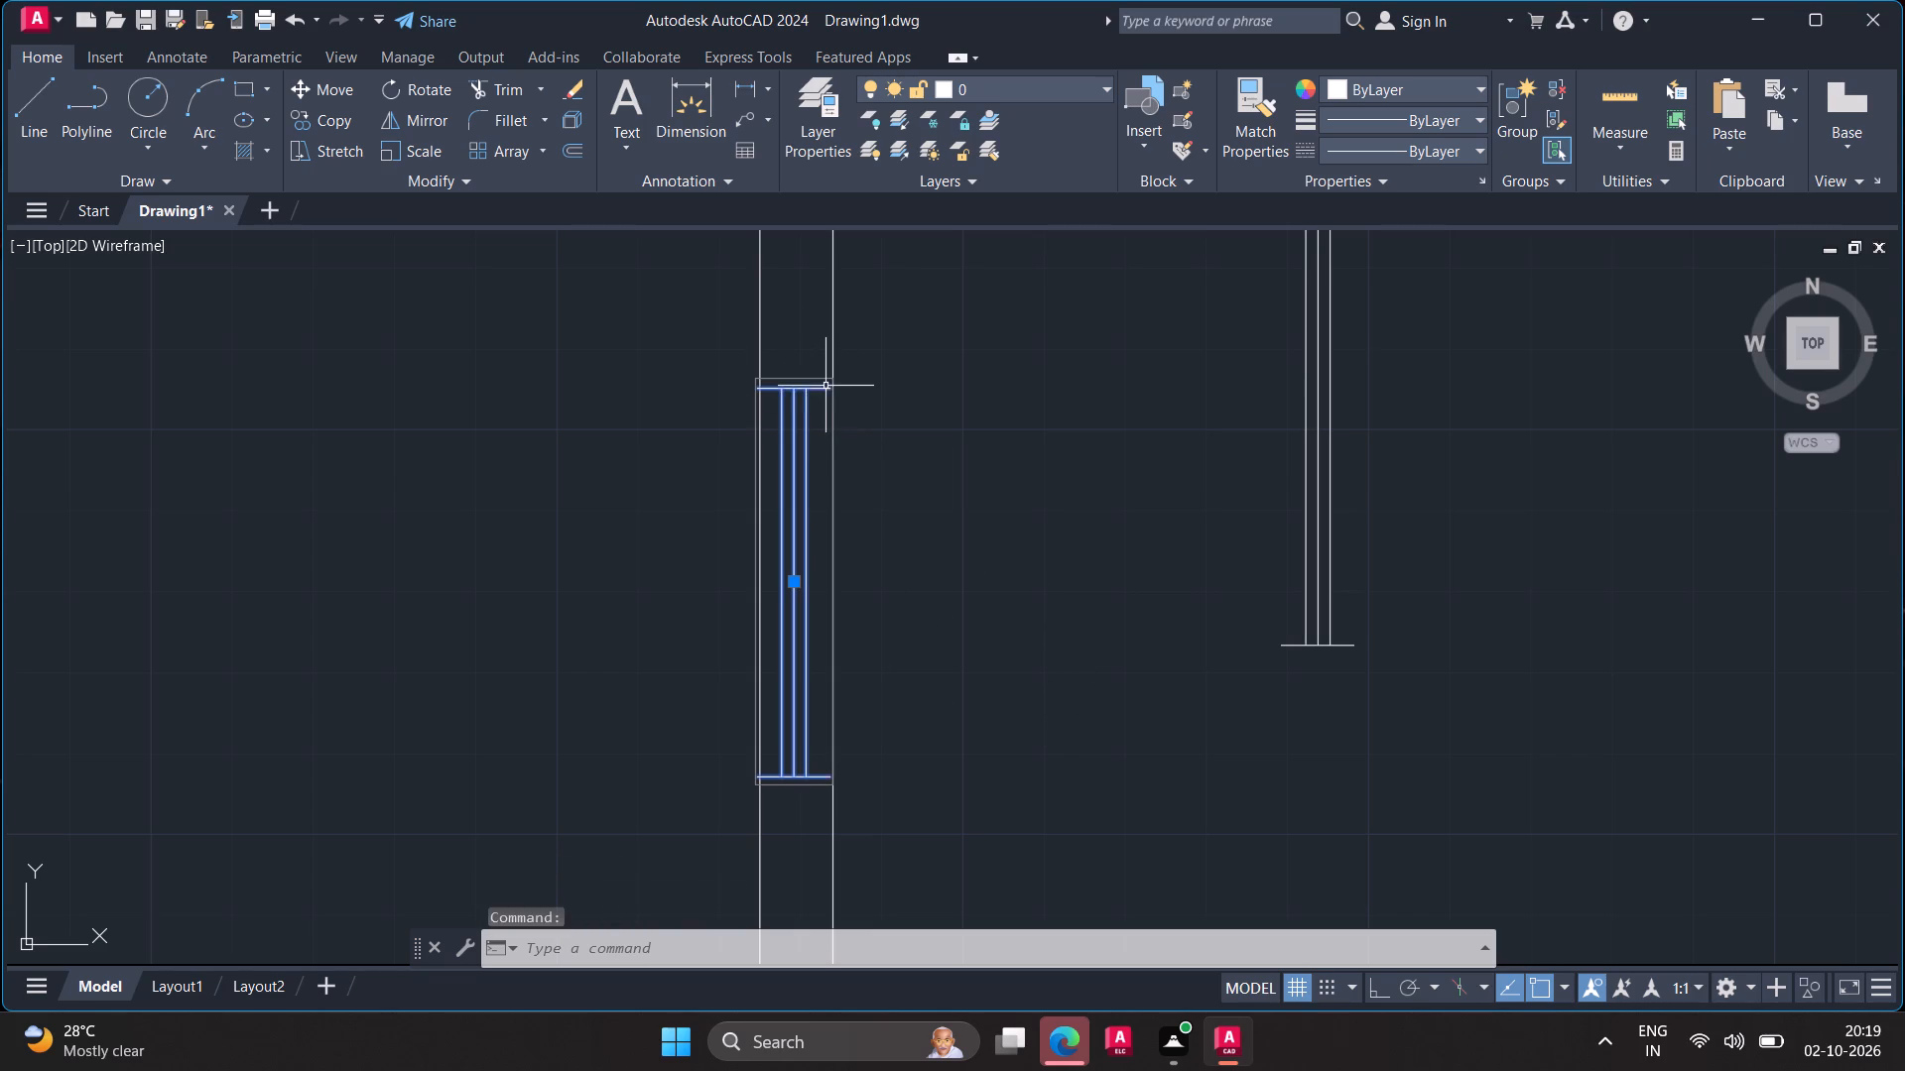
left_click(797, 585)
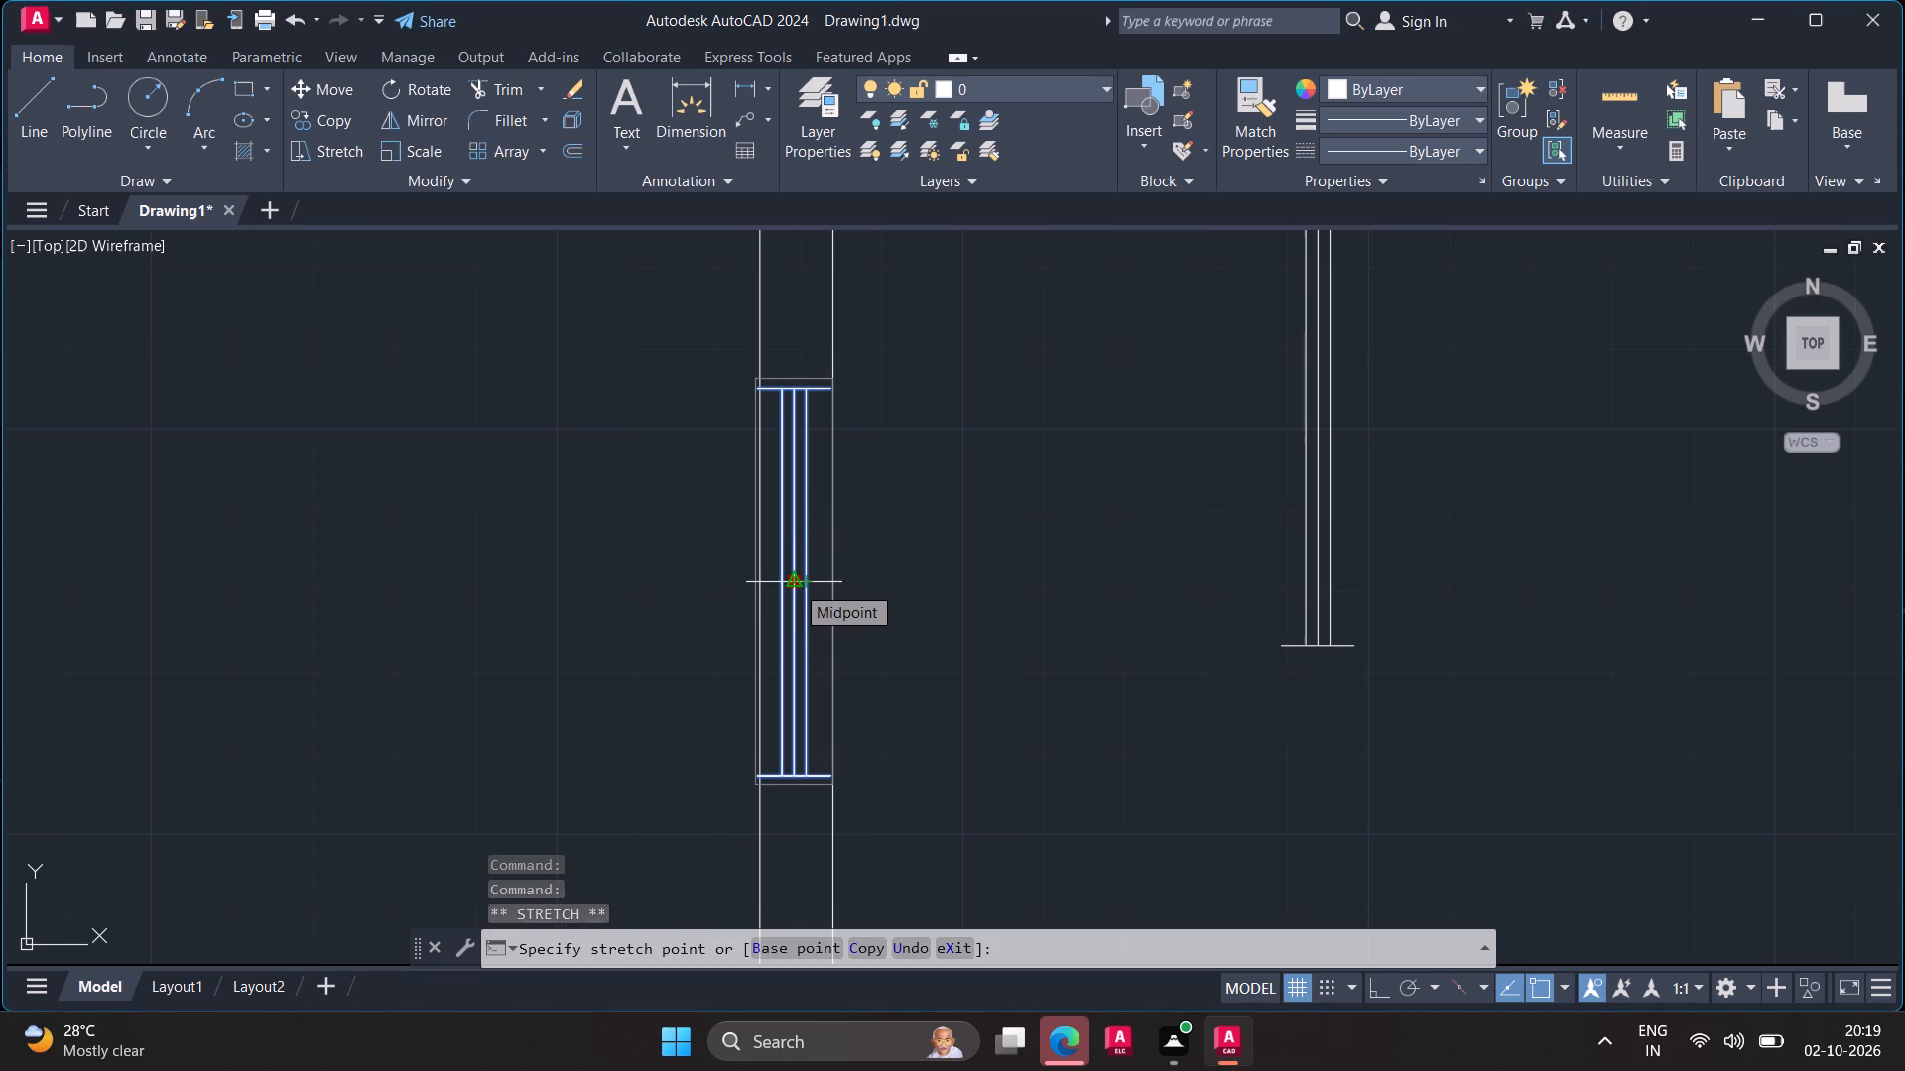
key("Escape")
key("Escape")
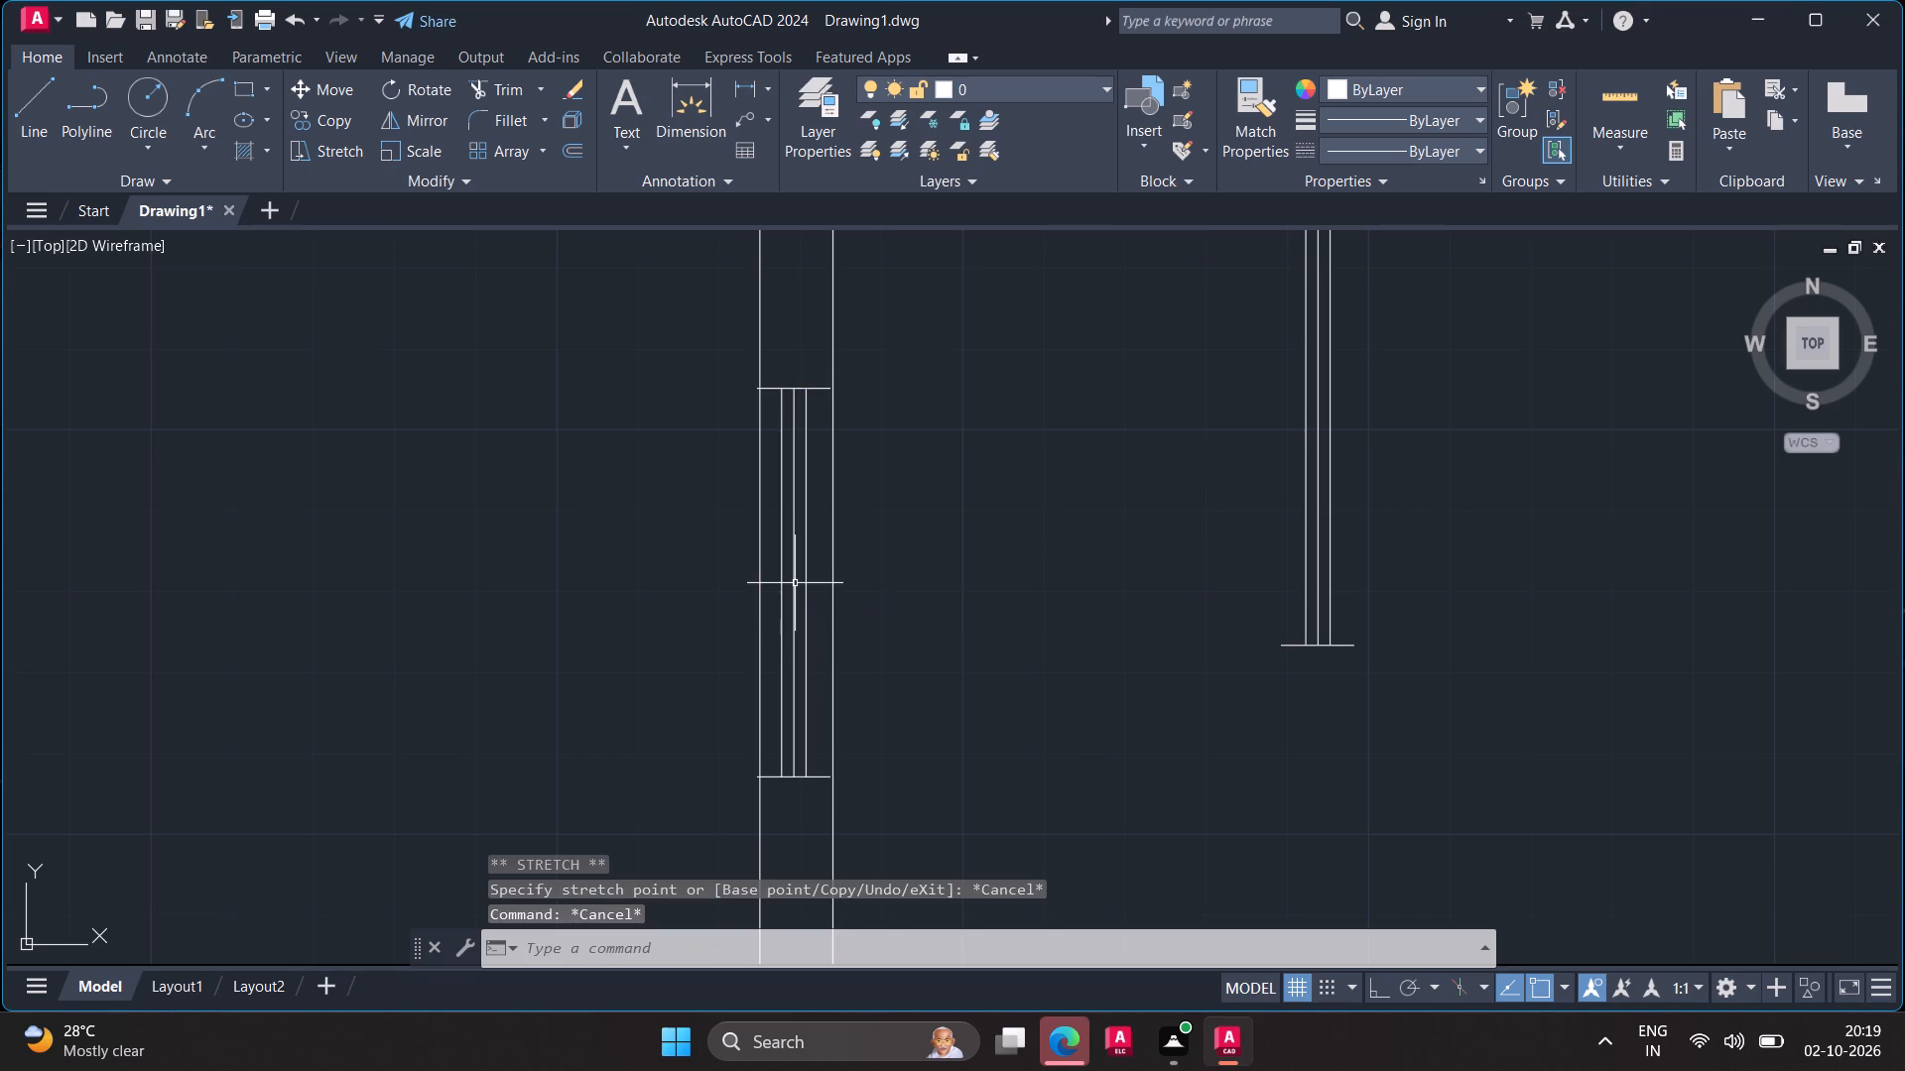
Move the 4' window from its northeast endpoint onto the outer line of the east exterior wall, so it fits the wall thickness.
key("m")
key("Return")
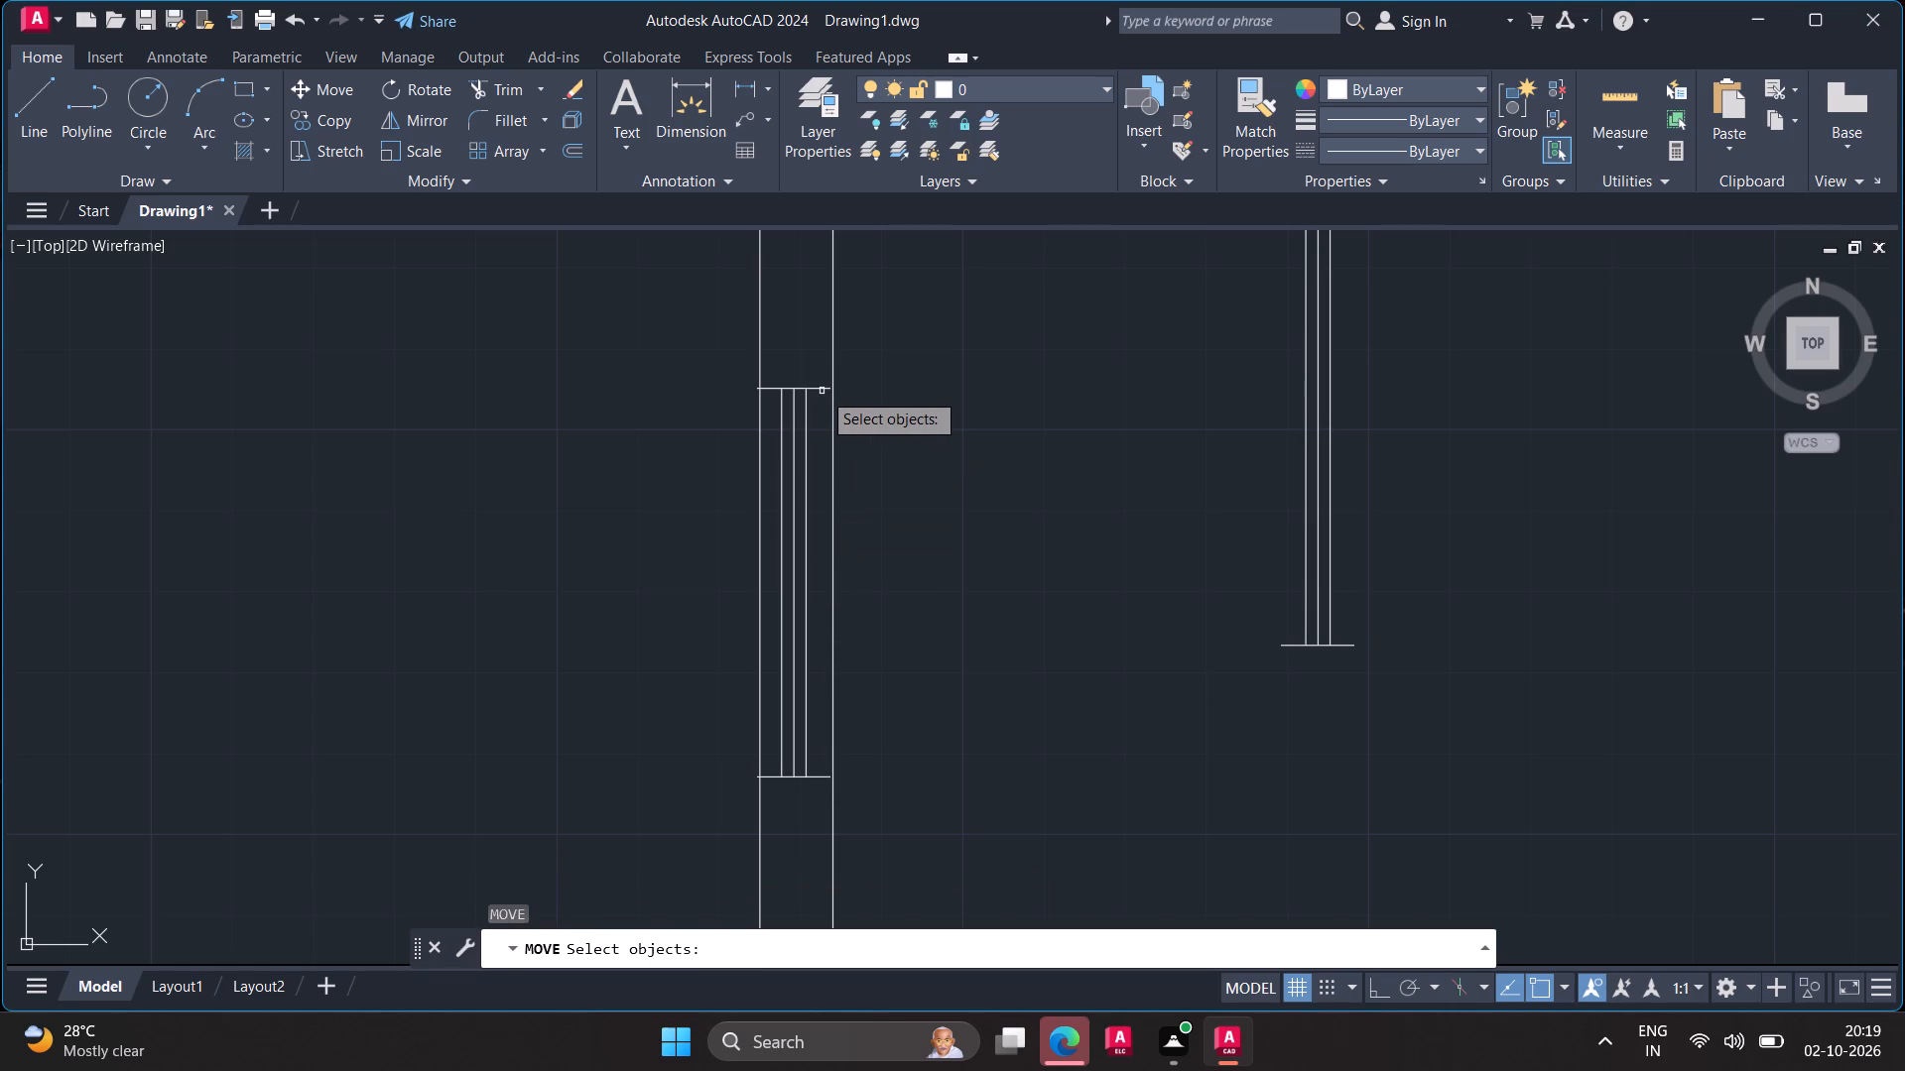
left_click(821, 390)
key("space")
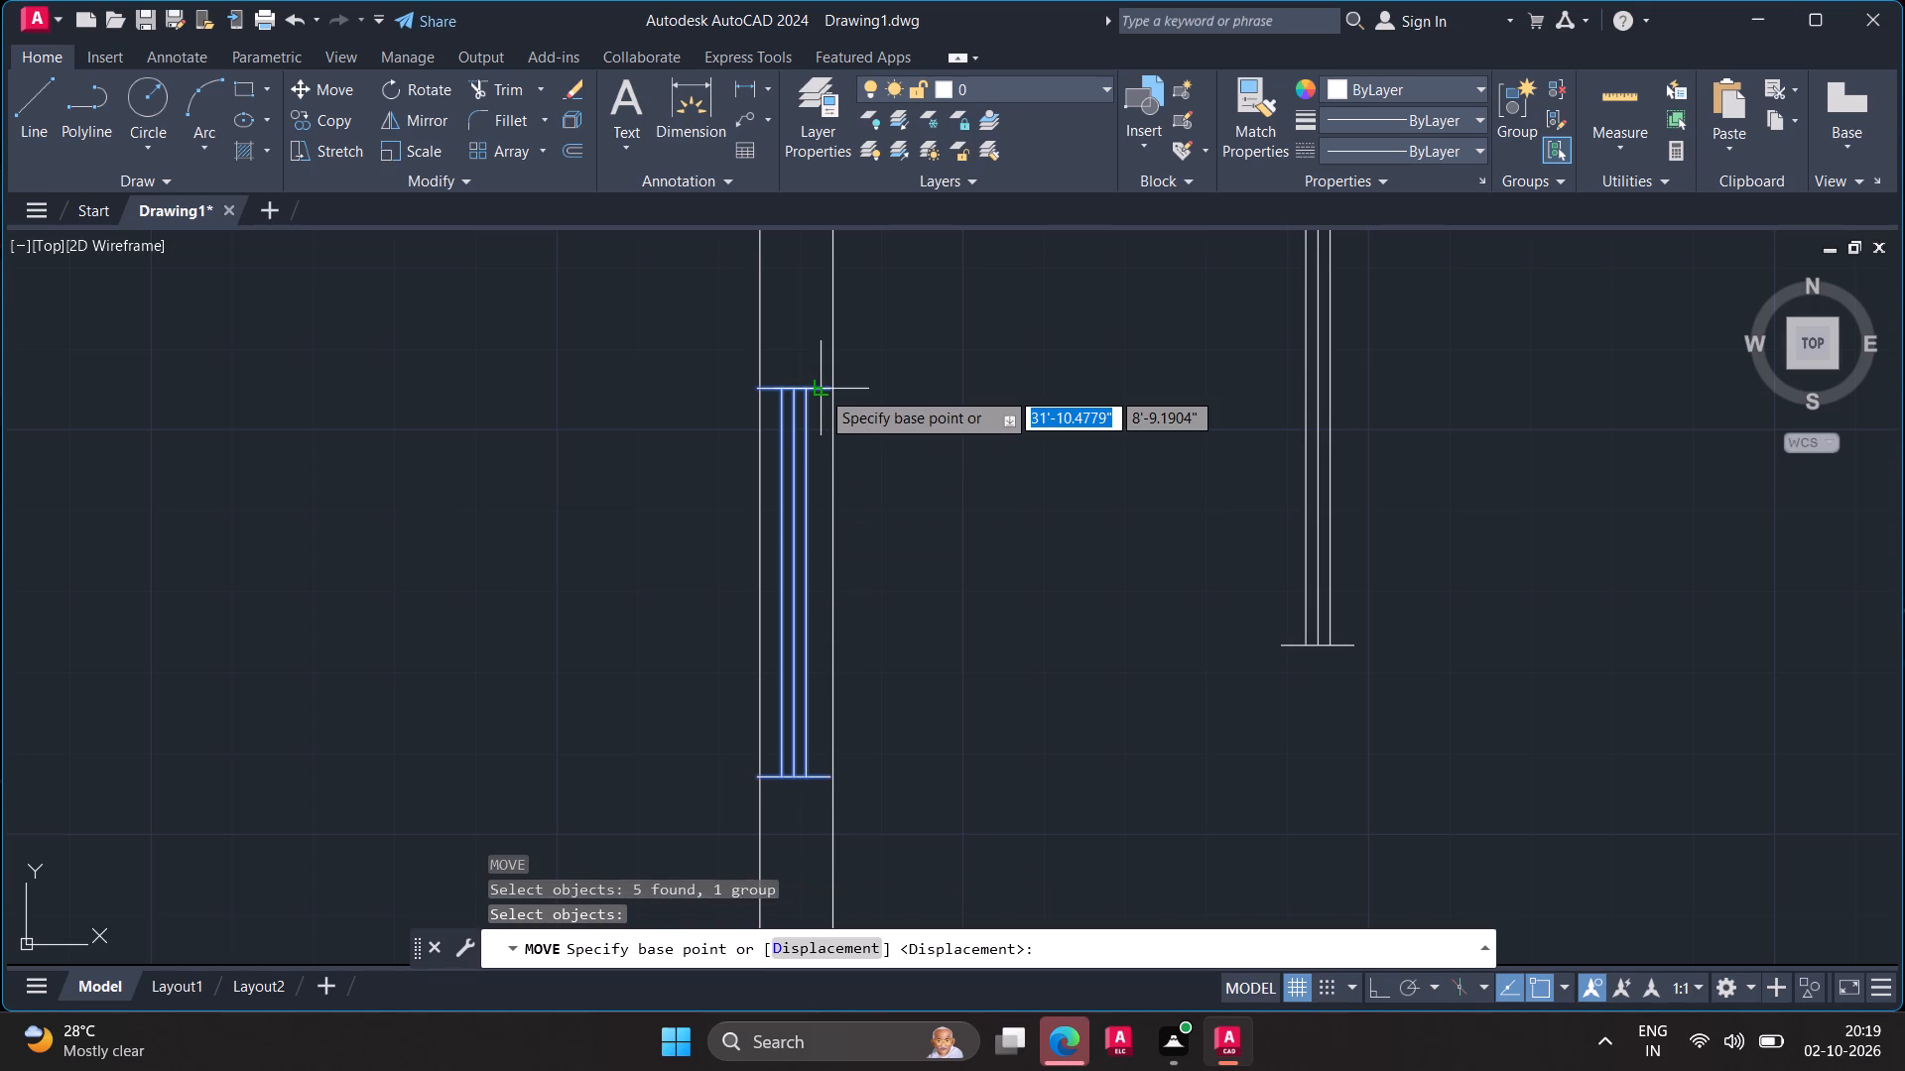
scroll(821, 390, "up", 5)
scroll(824, 476, "up", 3)
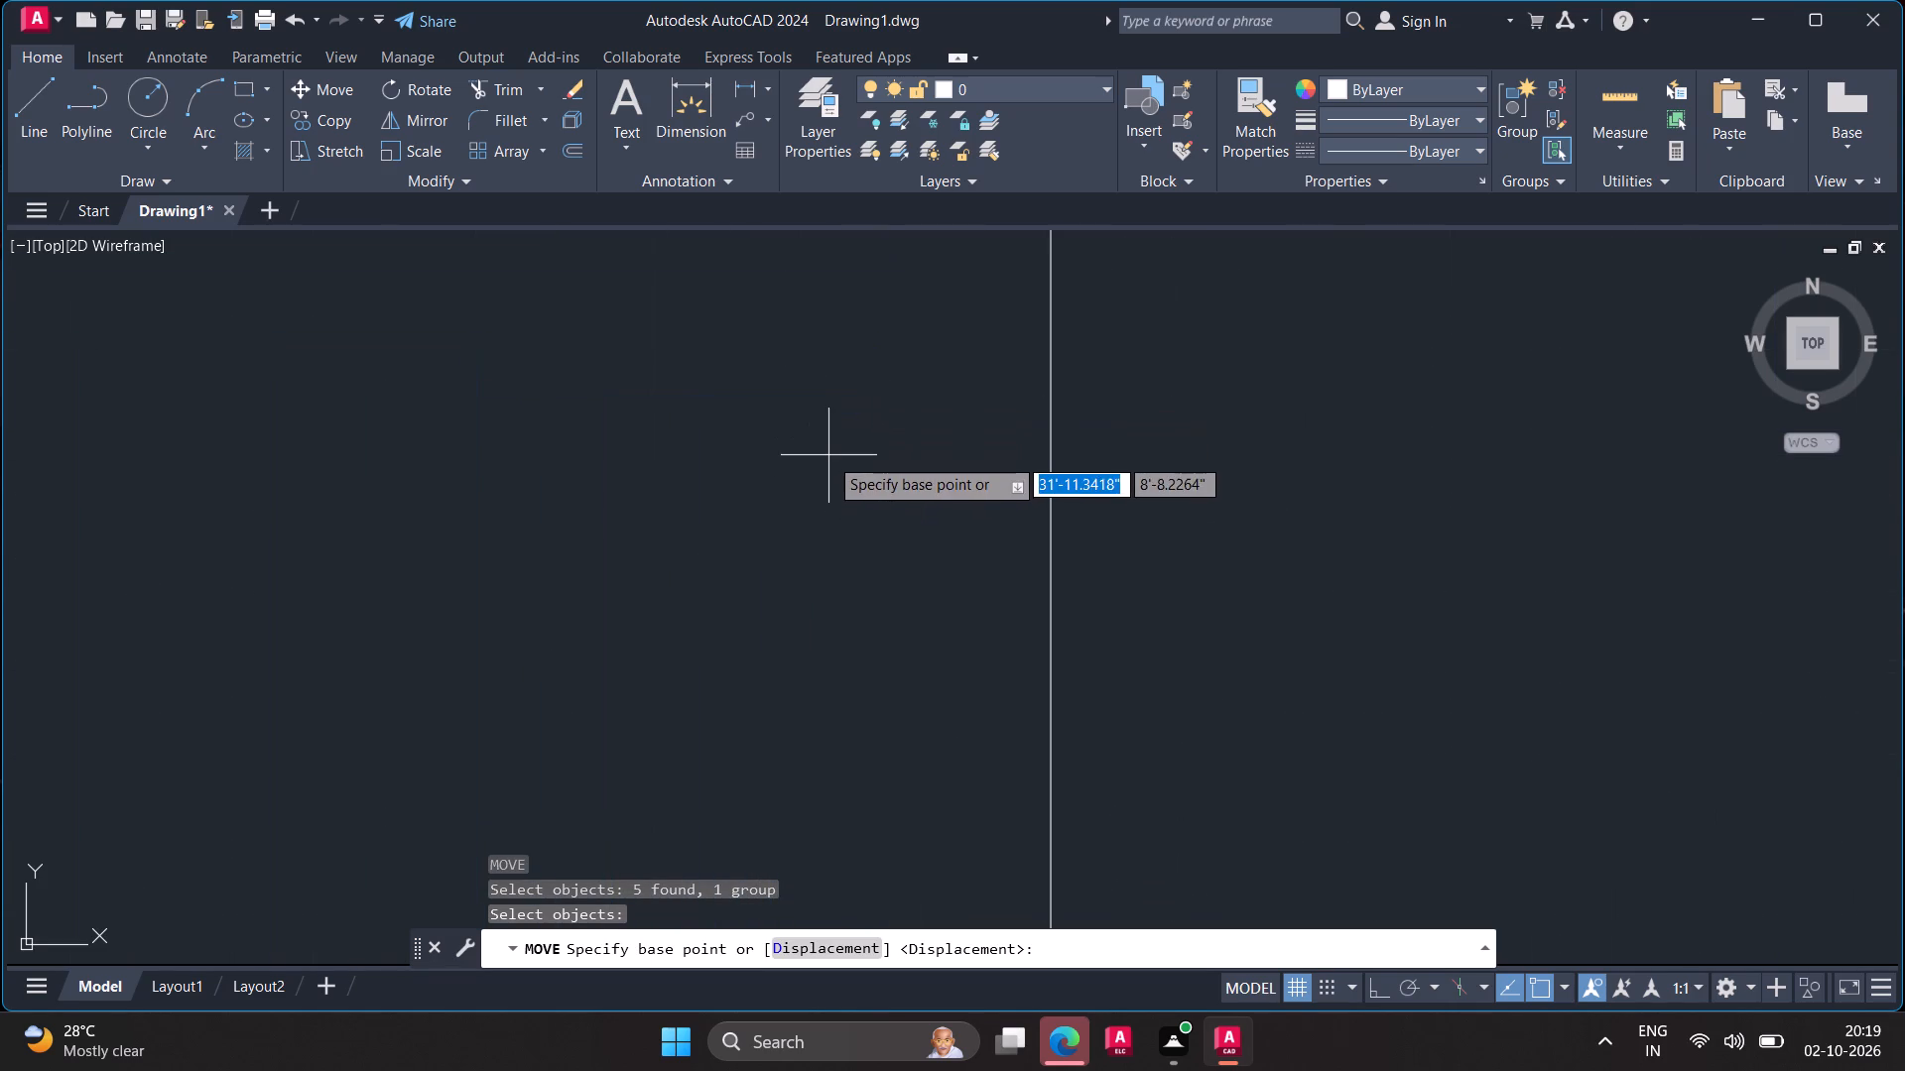
scroll(828, 456, "up", 1)
middle_click_drag(828, 457, 780, 1070)
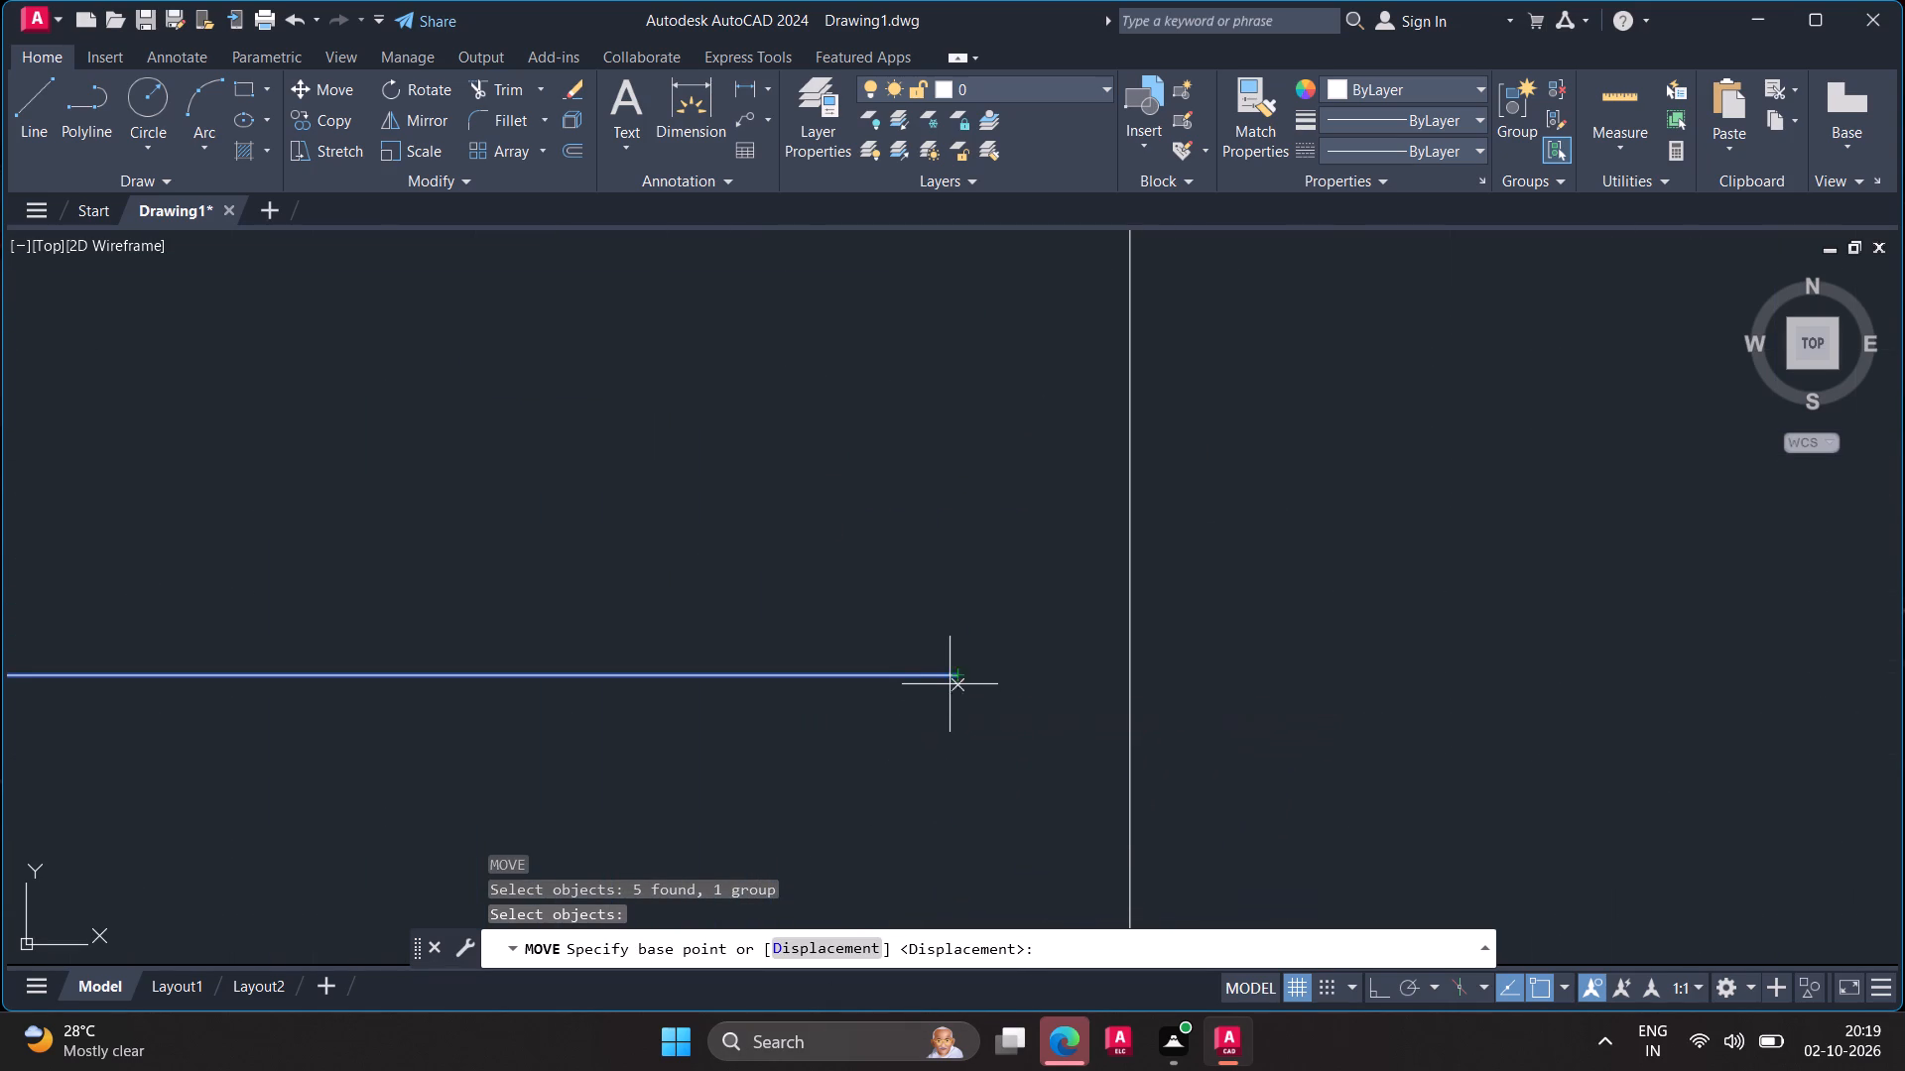
left_click(952, 682)
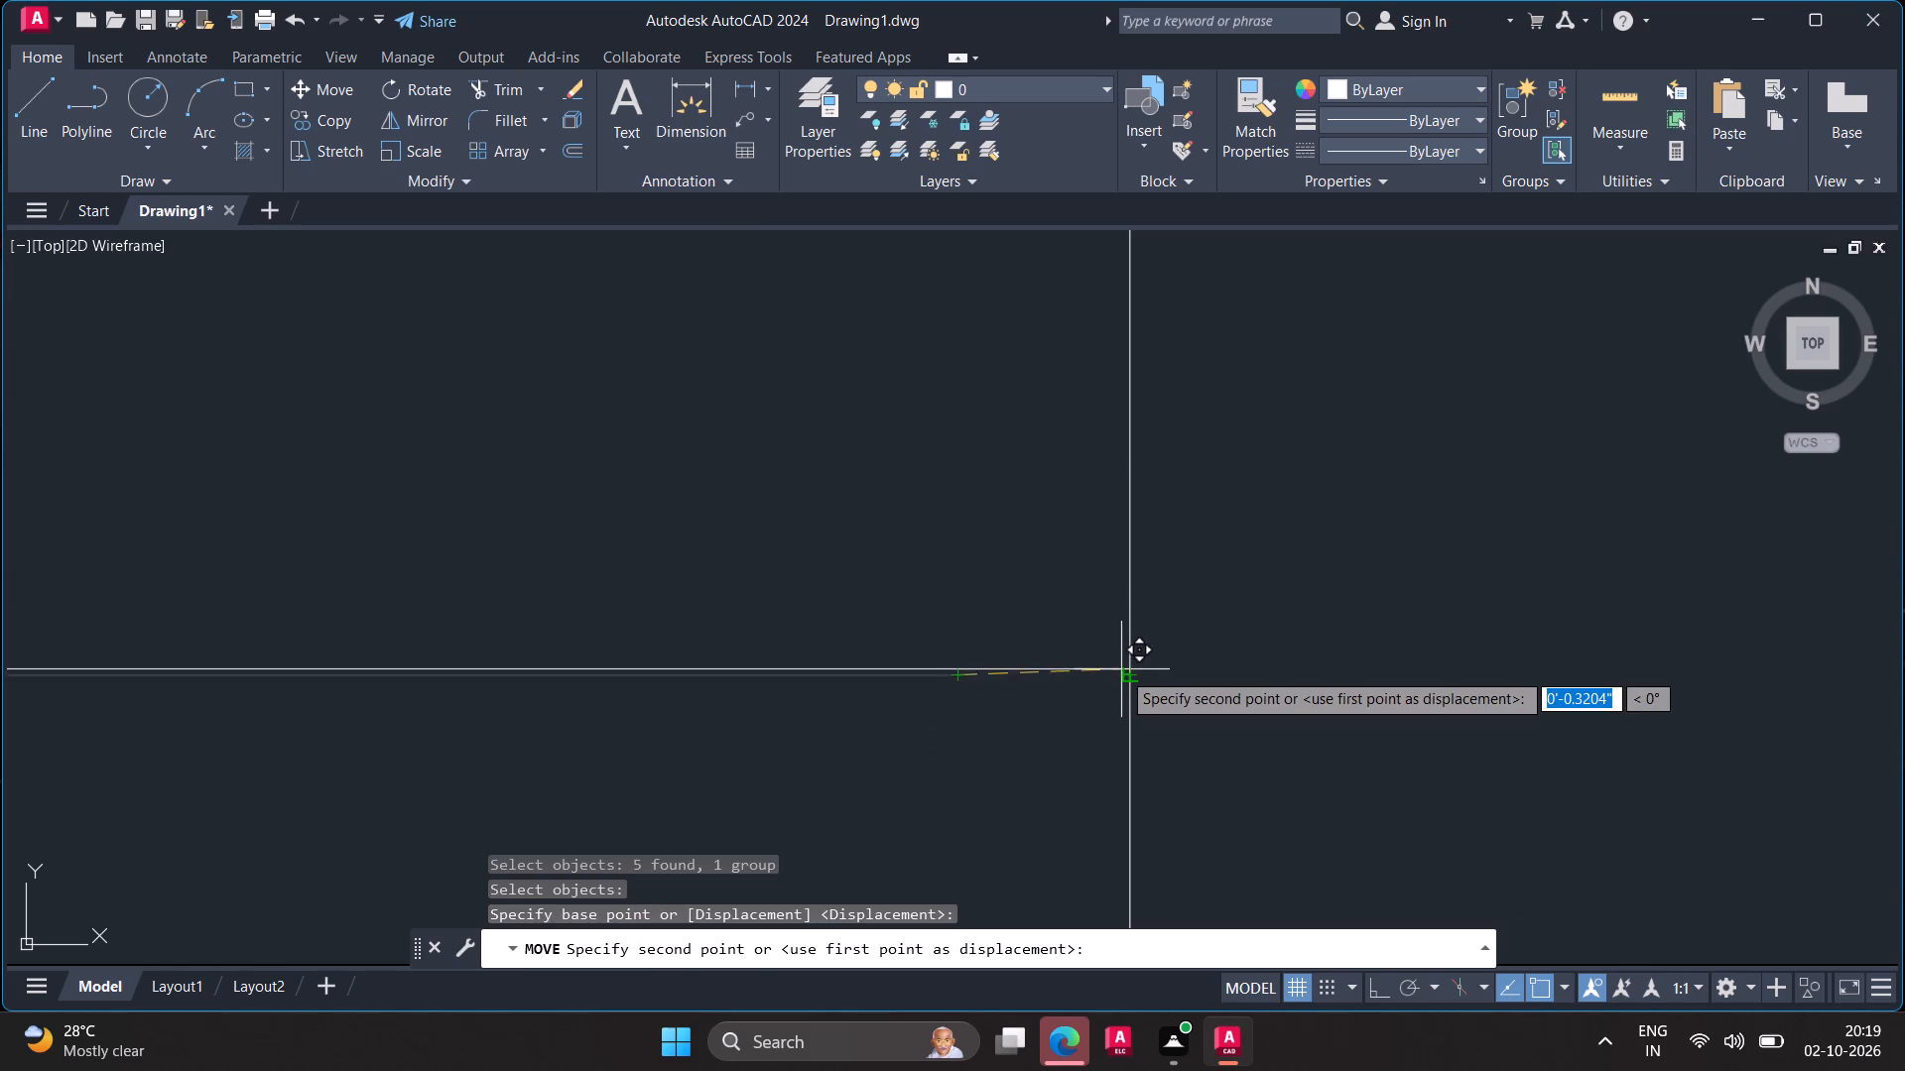
left_click(1123, 677)
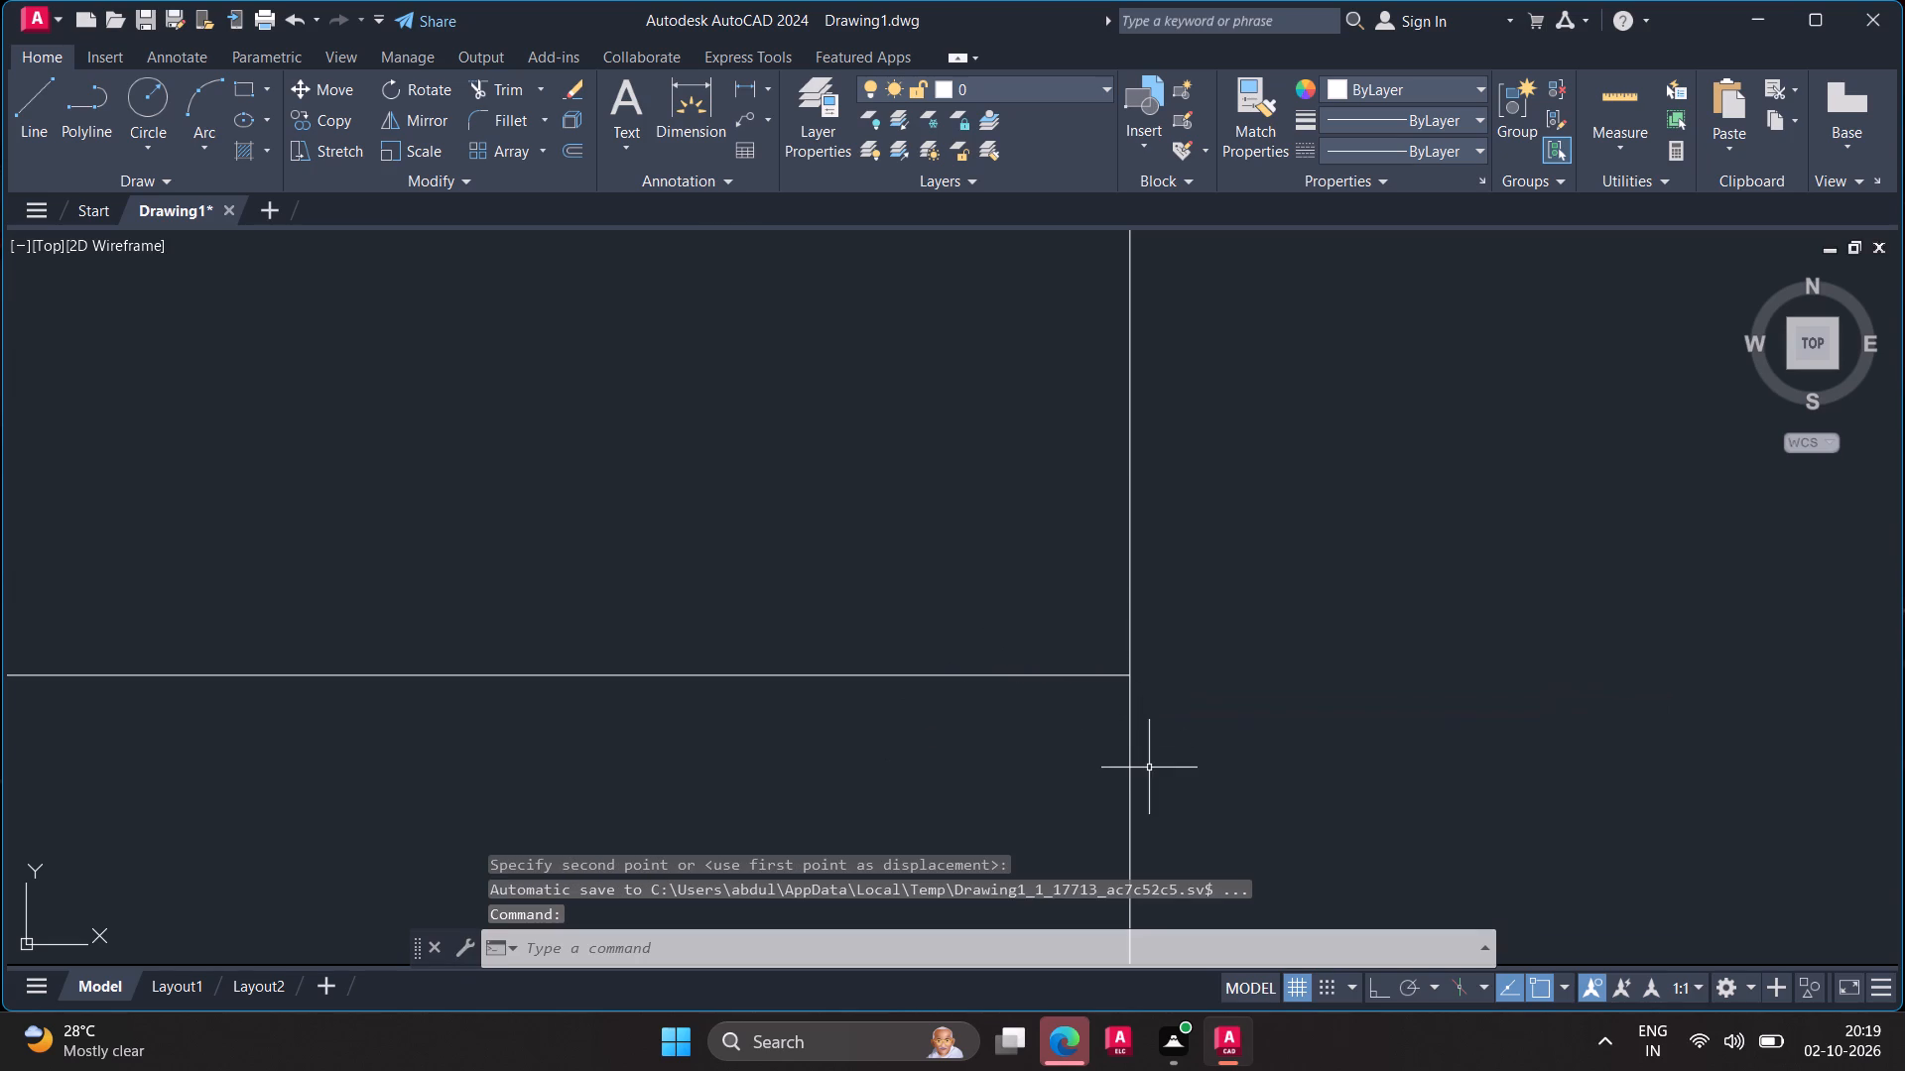
key("Escape")
Move the vertical 2' window in the small room north of the southeast room from its southeast endpoint onto the east exterior wall's outer line.
scroll(1150, 770, "down", 6)
middle_click_drag(1146, 791, 1112, 331)
middle_click_drag(1095, 173, 1084, 71)
scroll(1050, 194, "down", 2)
scroll(1038, 350, "down", 3)
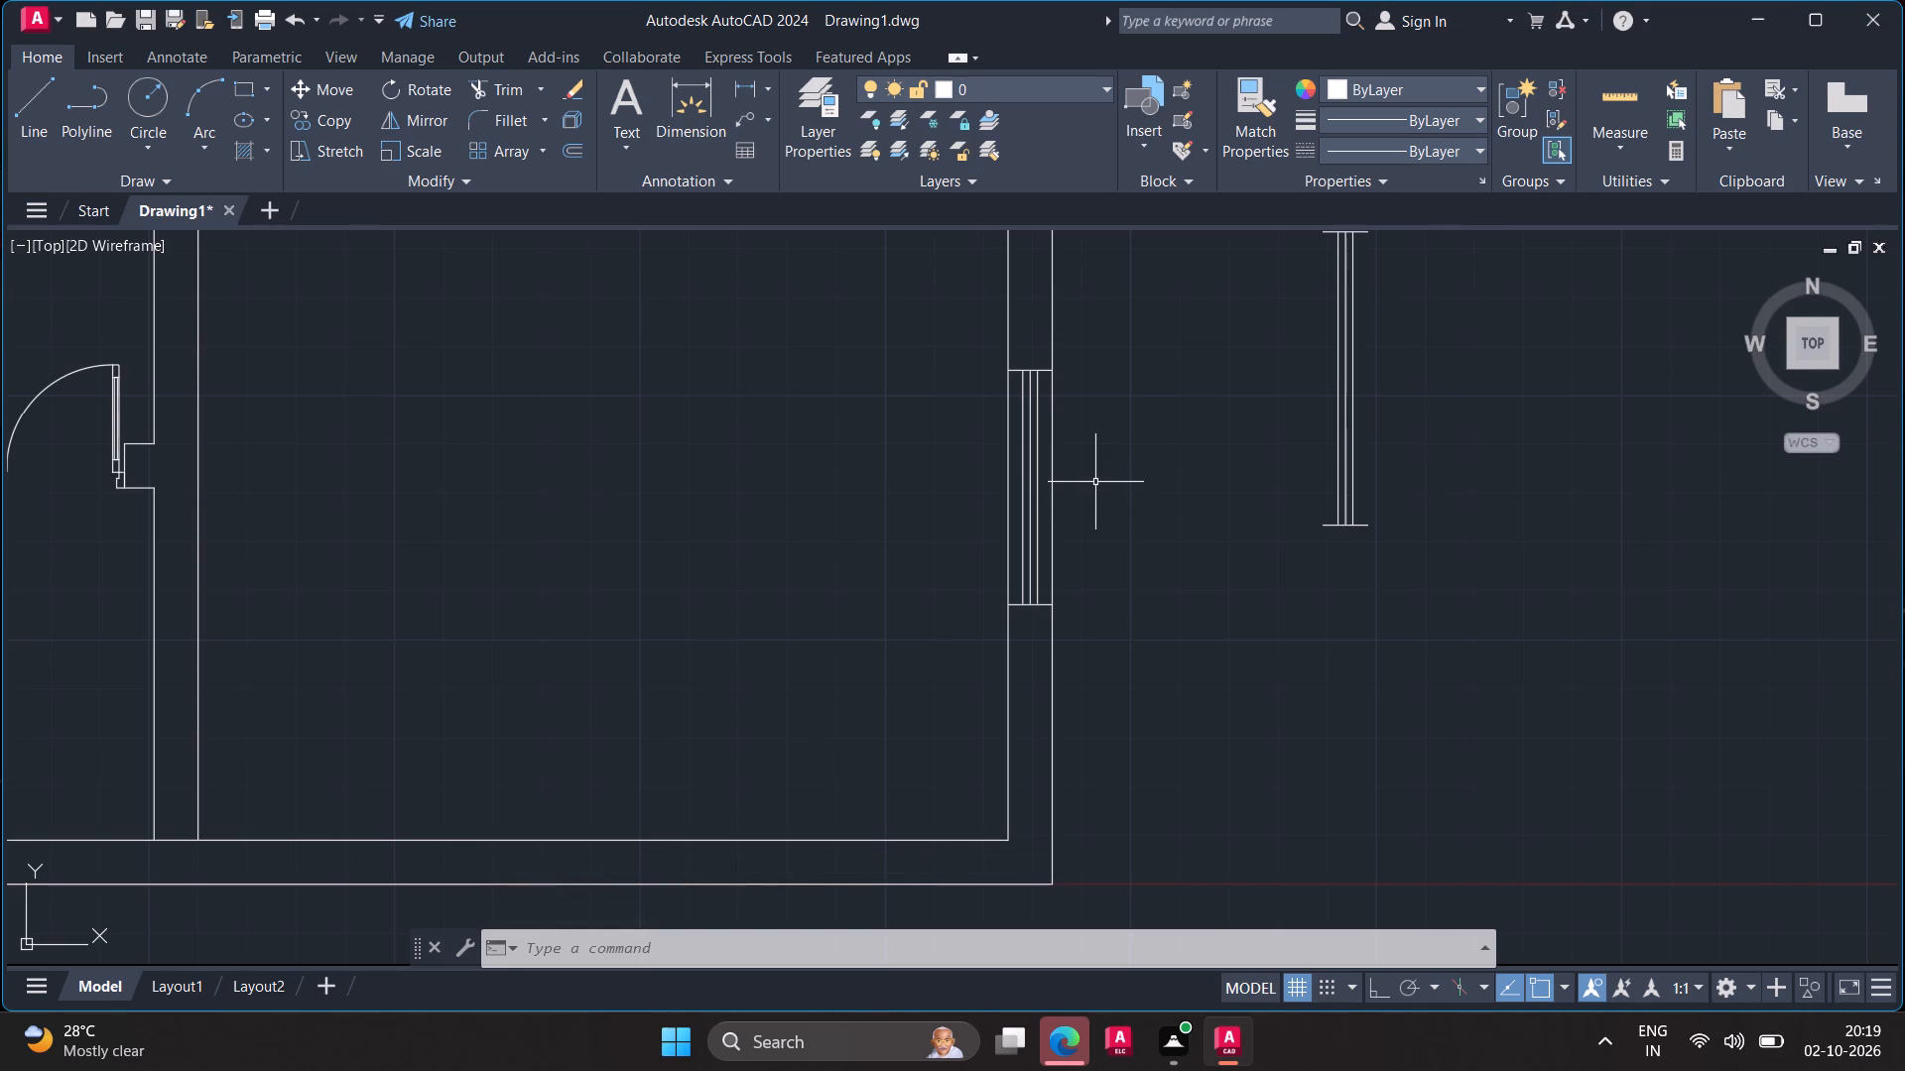
scroll(655, 545, "down", 2)
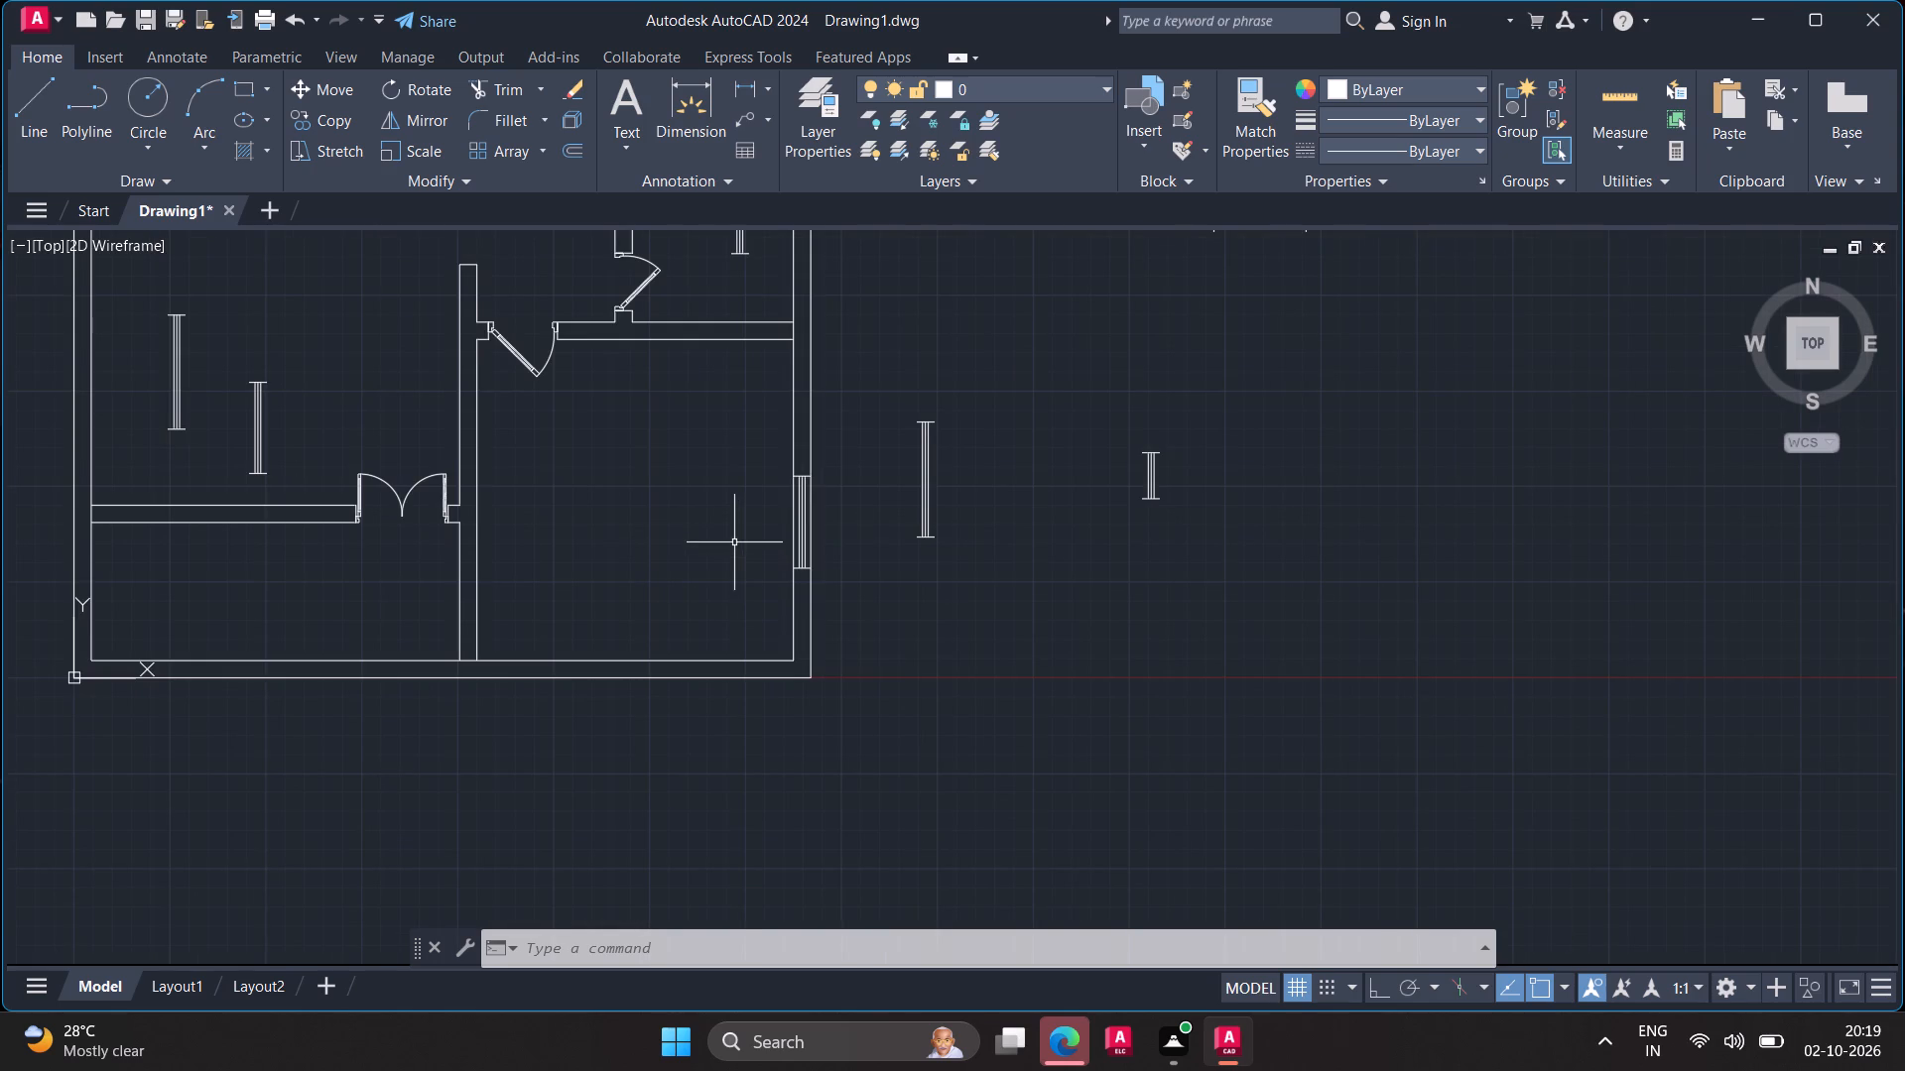
middle_click_drag(752, 598, 742, 917)
scroll(755, 572, "up", 2)
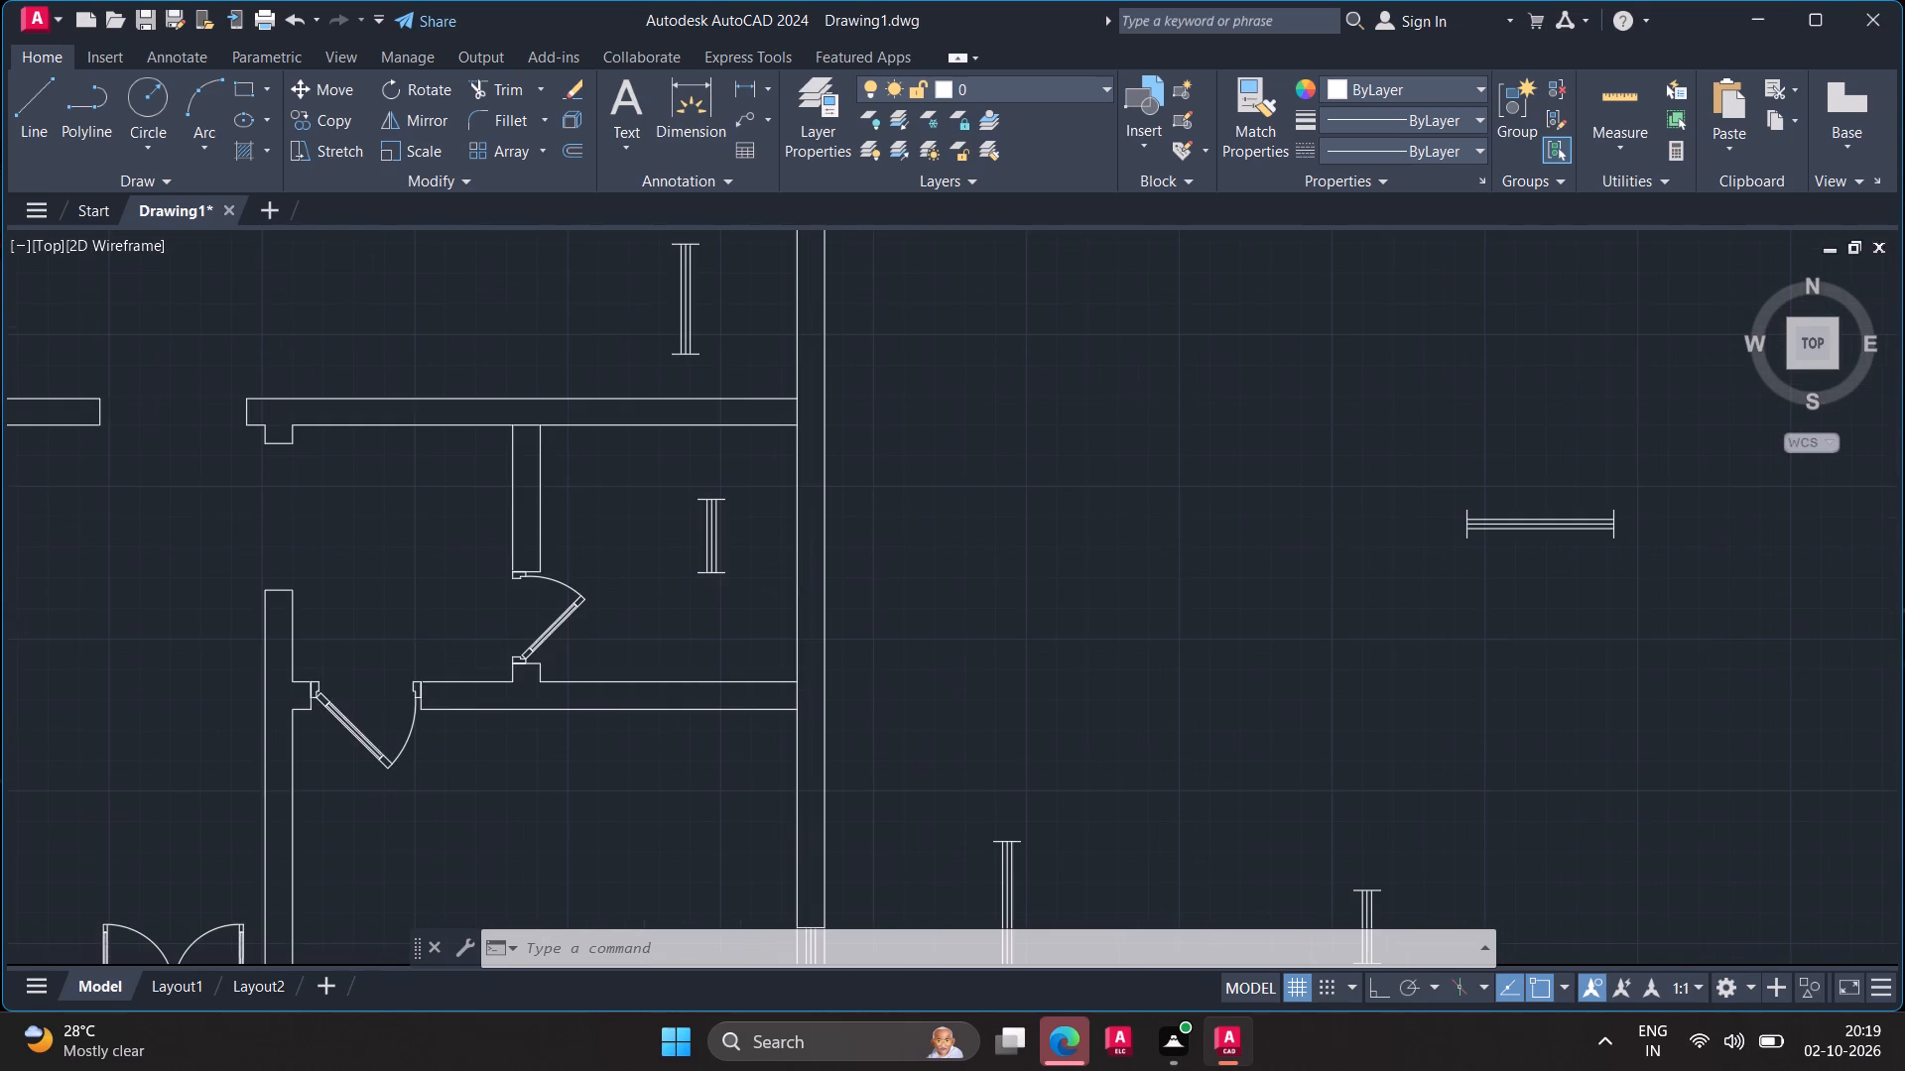
scroll(754, 572, "up", 2)
key("m")
key("Return")
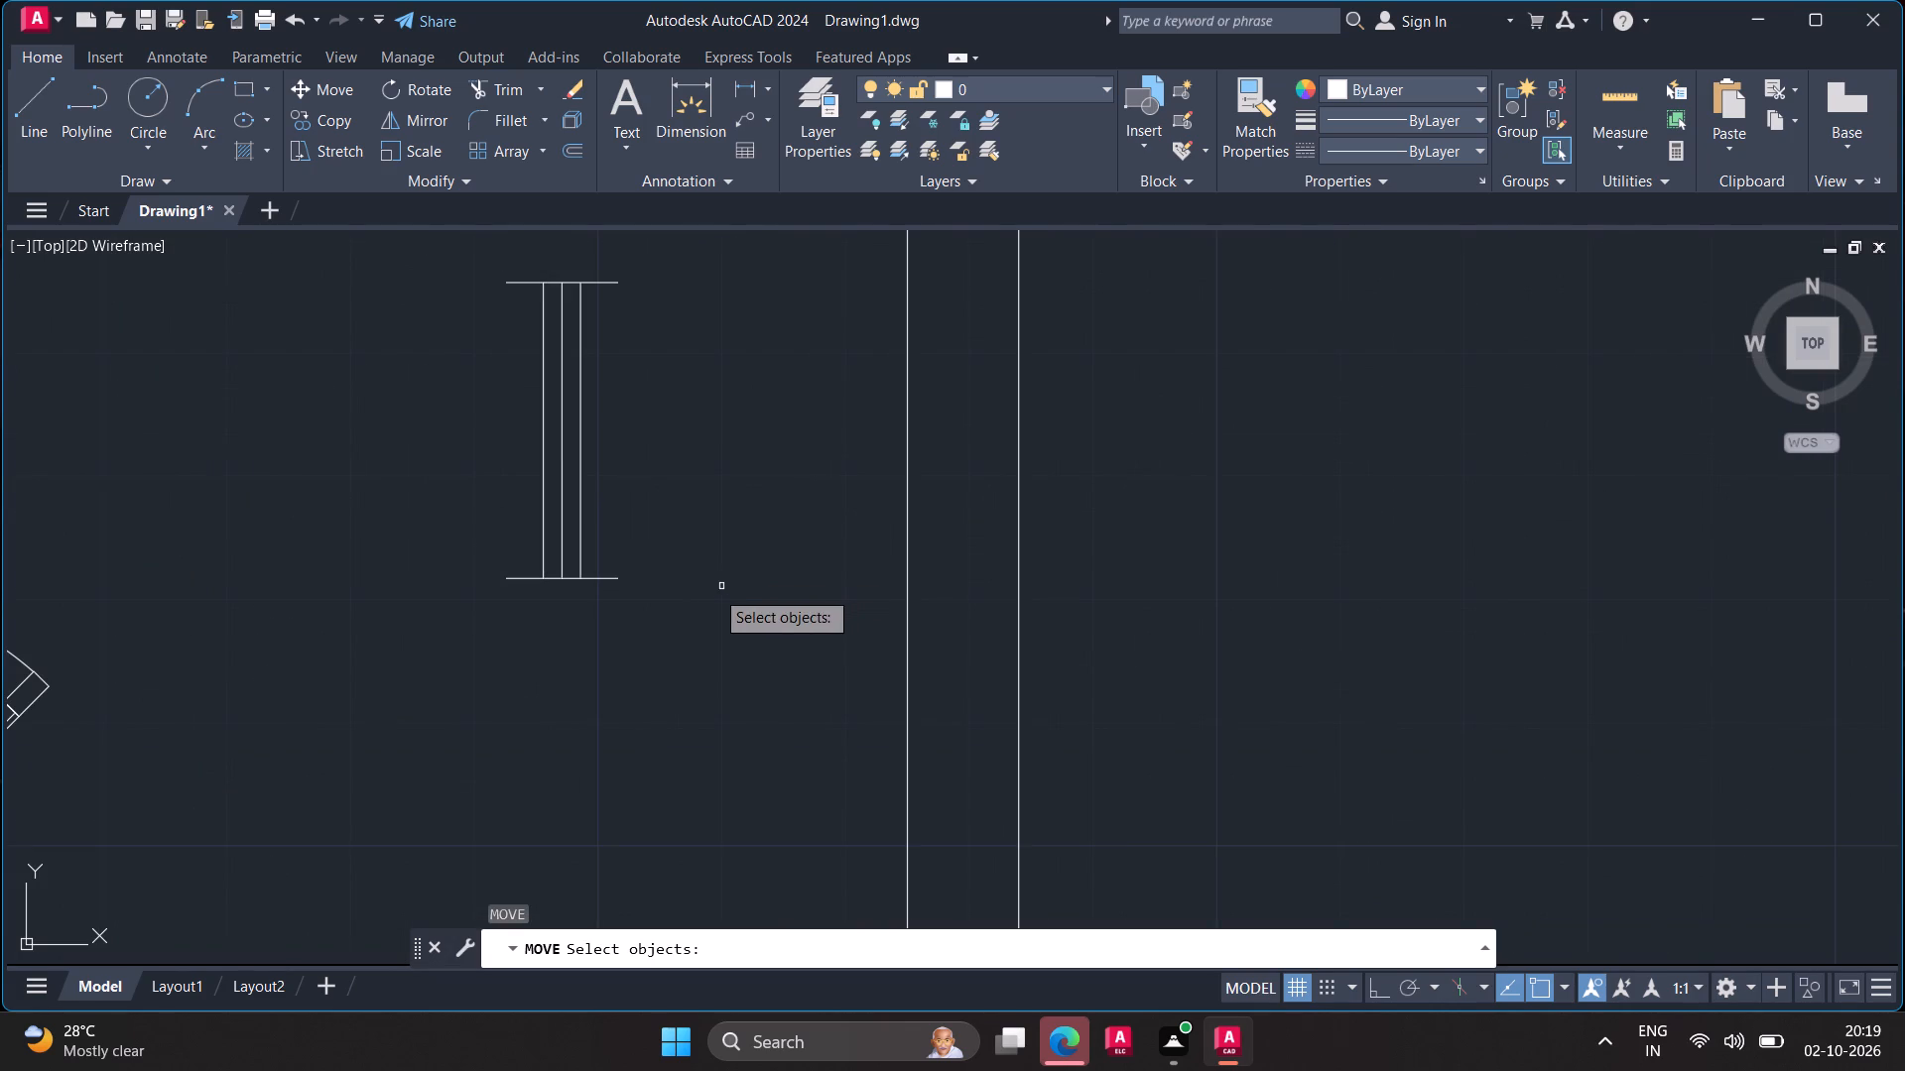
left_click(610, 581)
key("space")
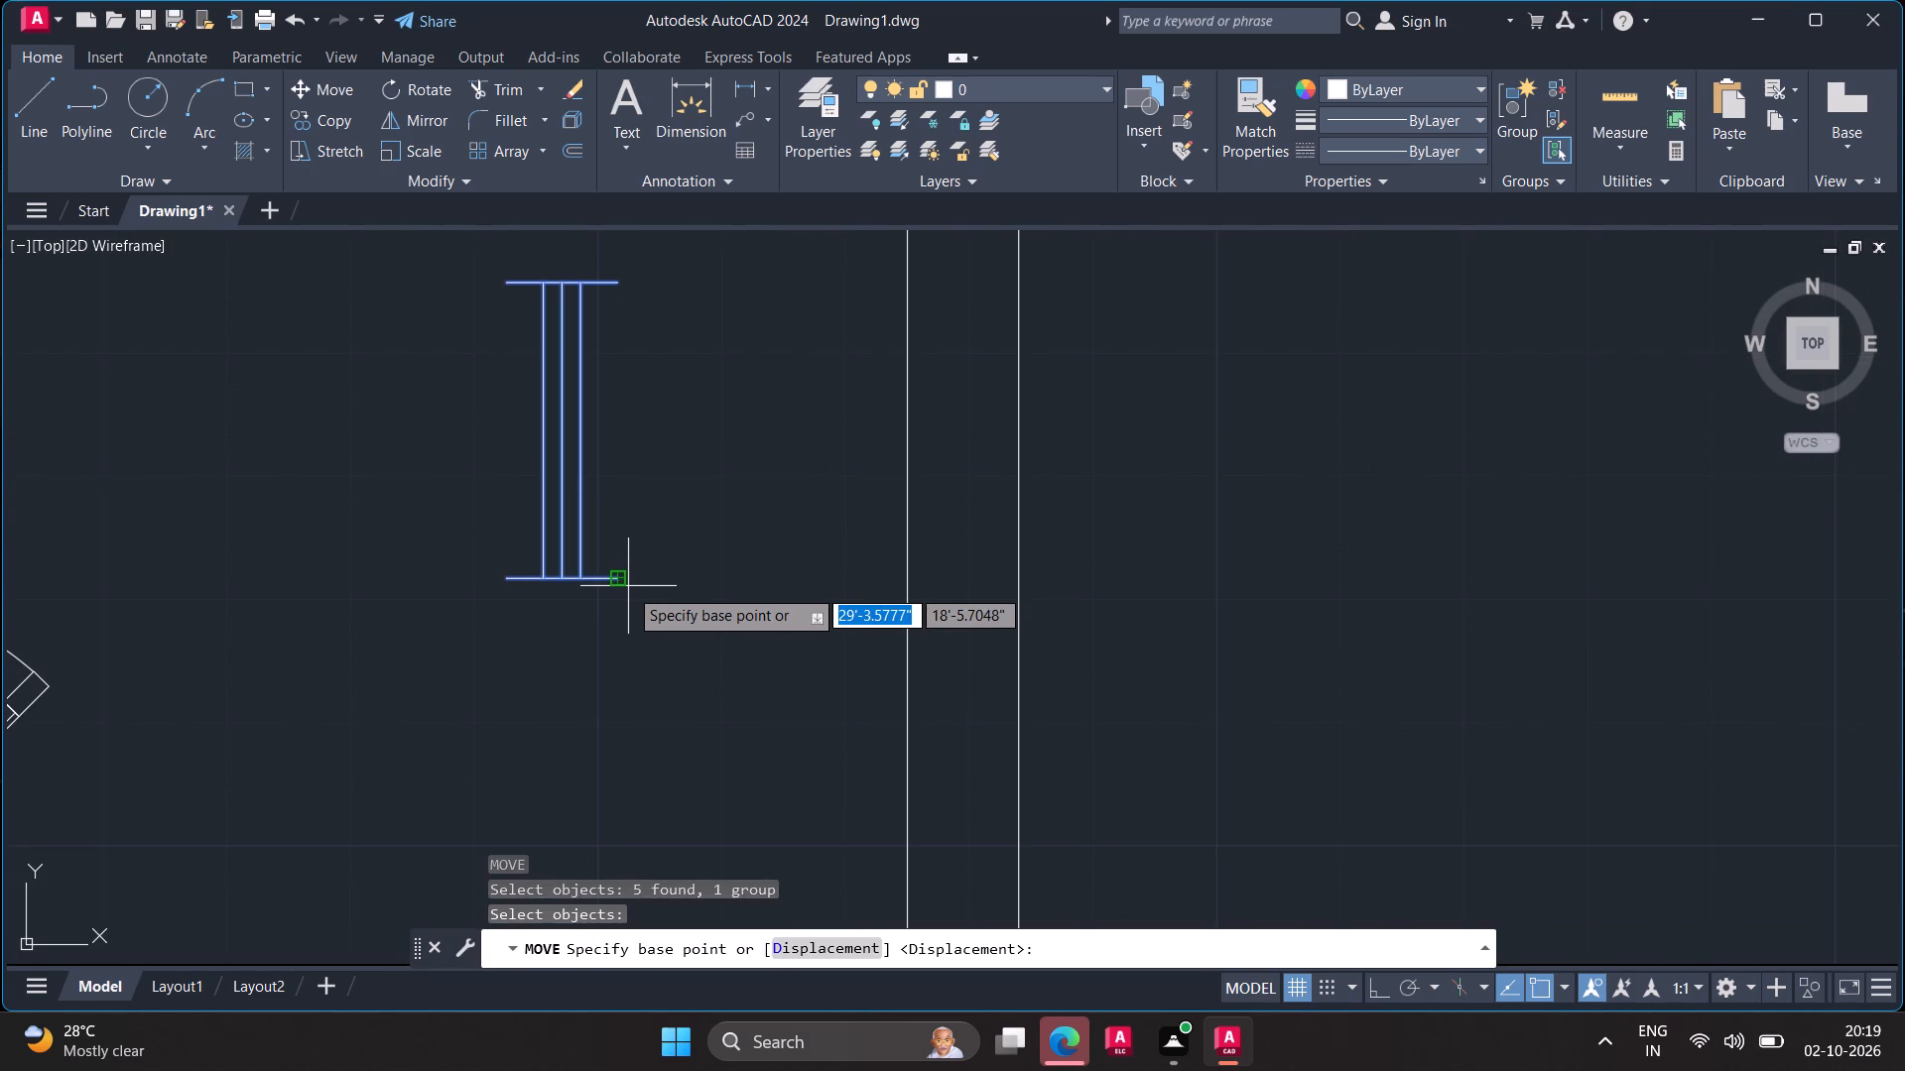
left_click(622, 583)
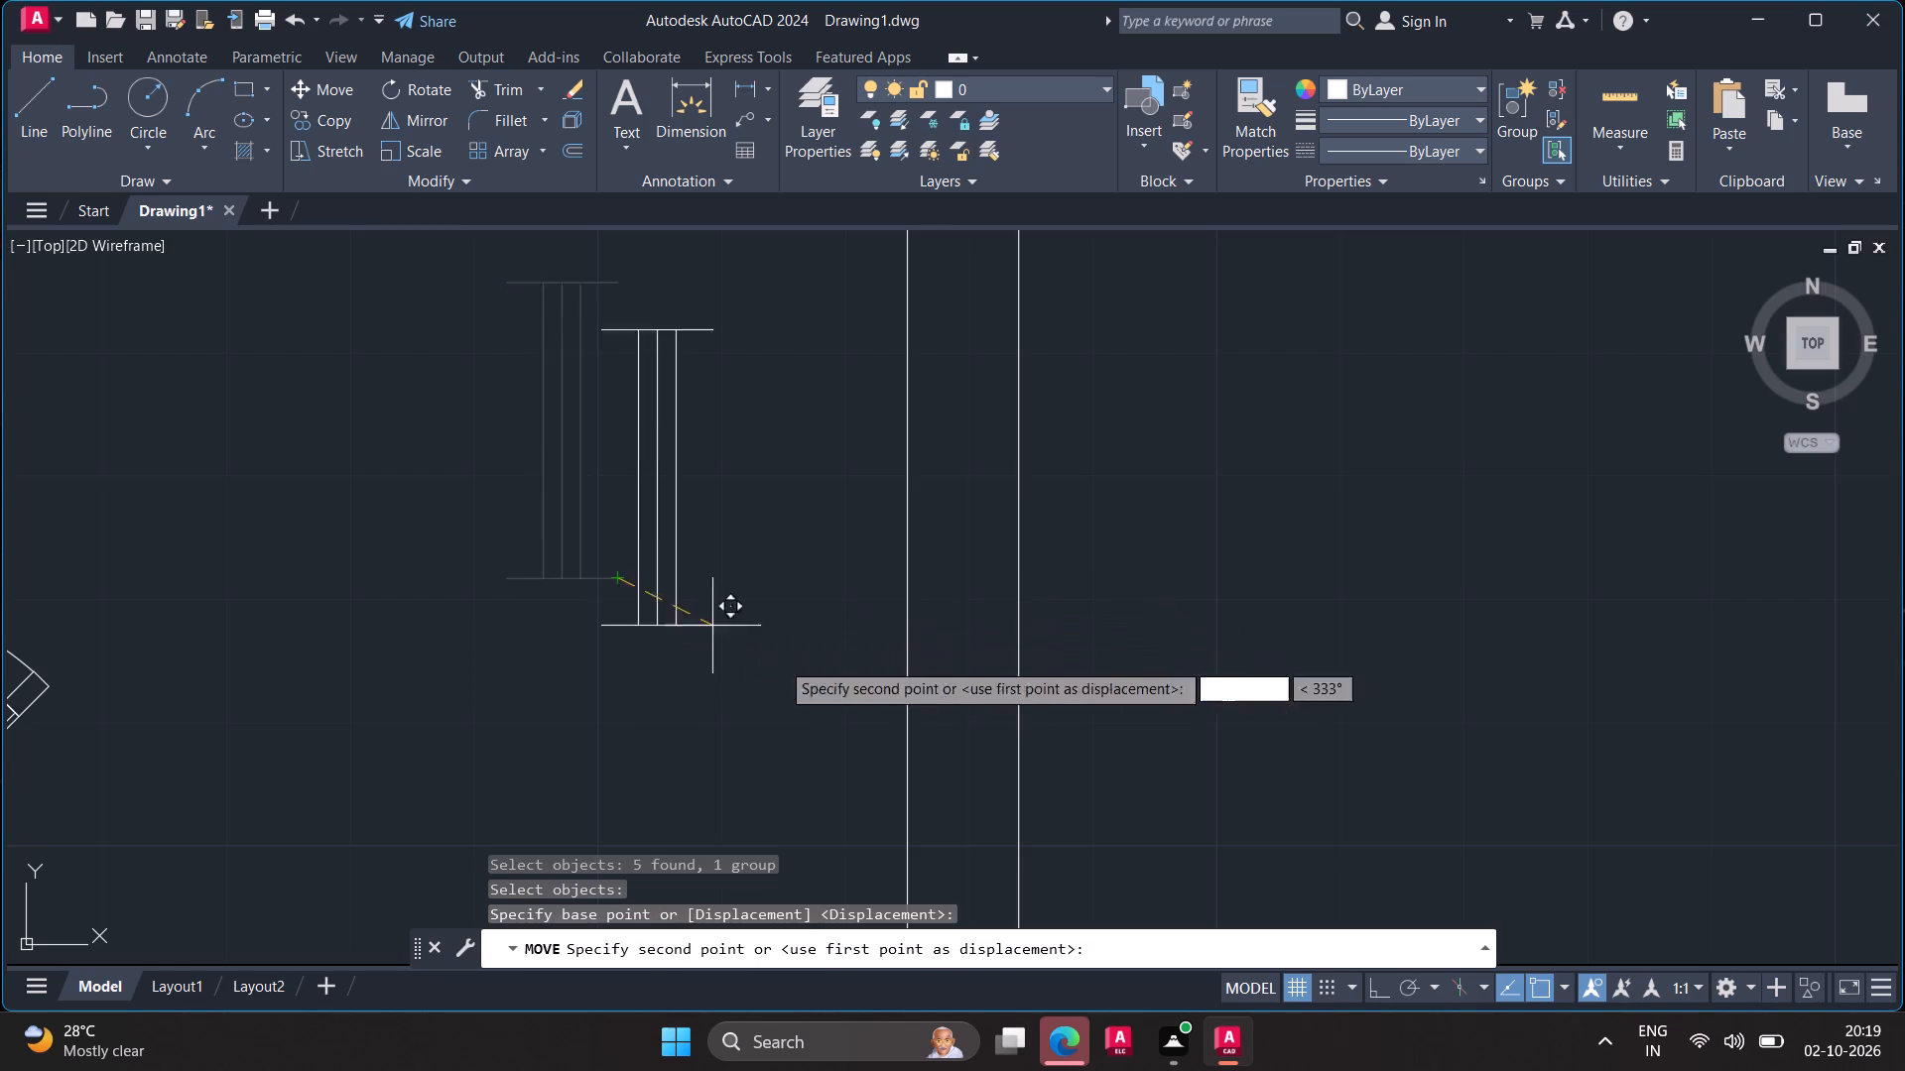
scroll(866, 706, "down", 2)
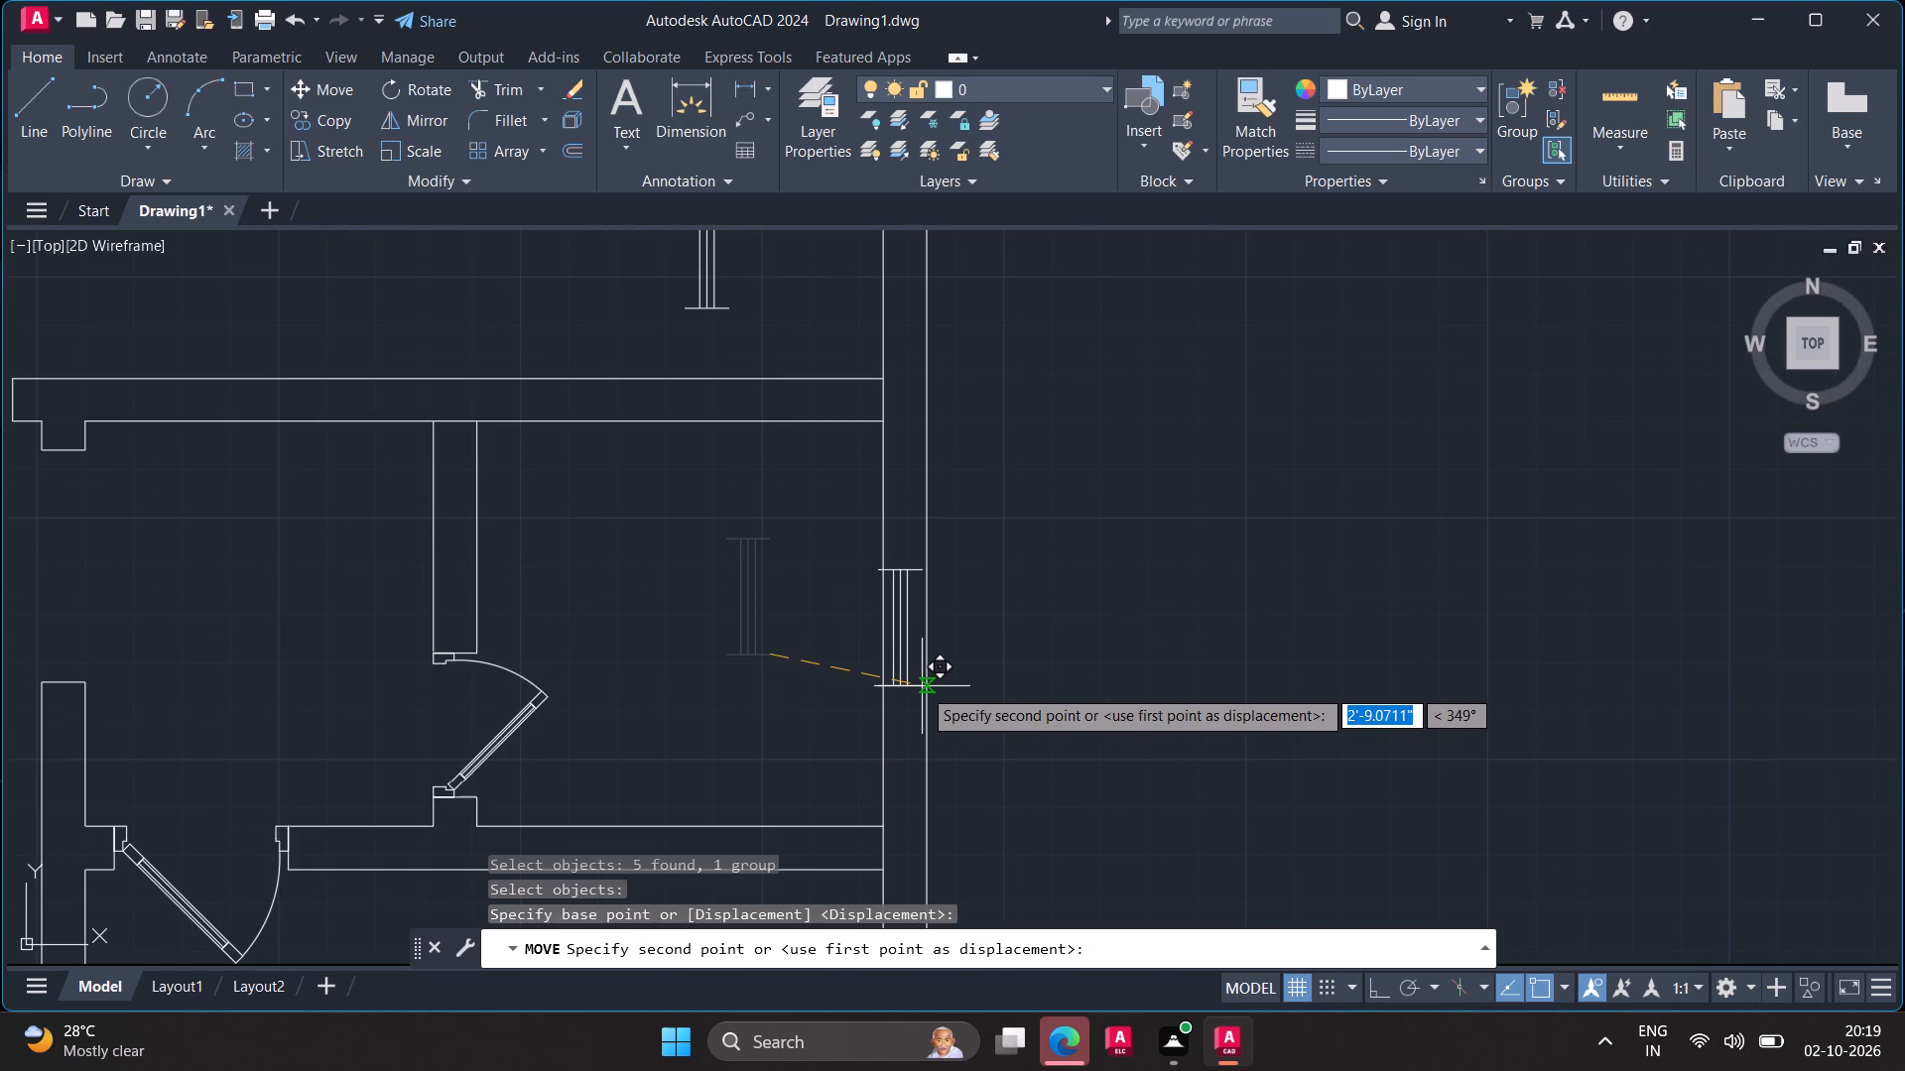
scroll(924, 686, "up", 4)
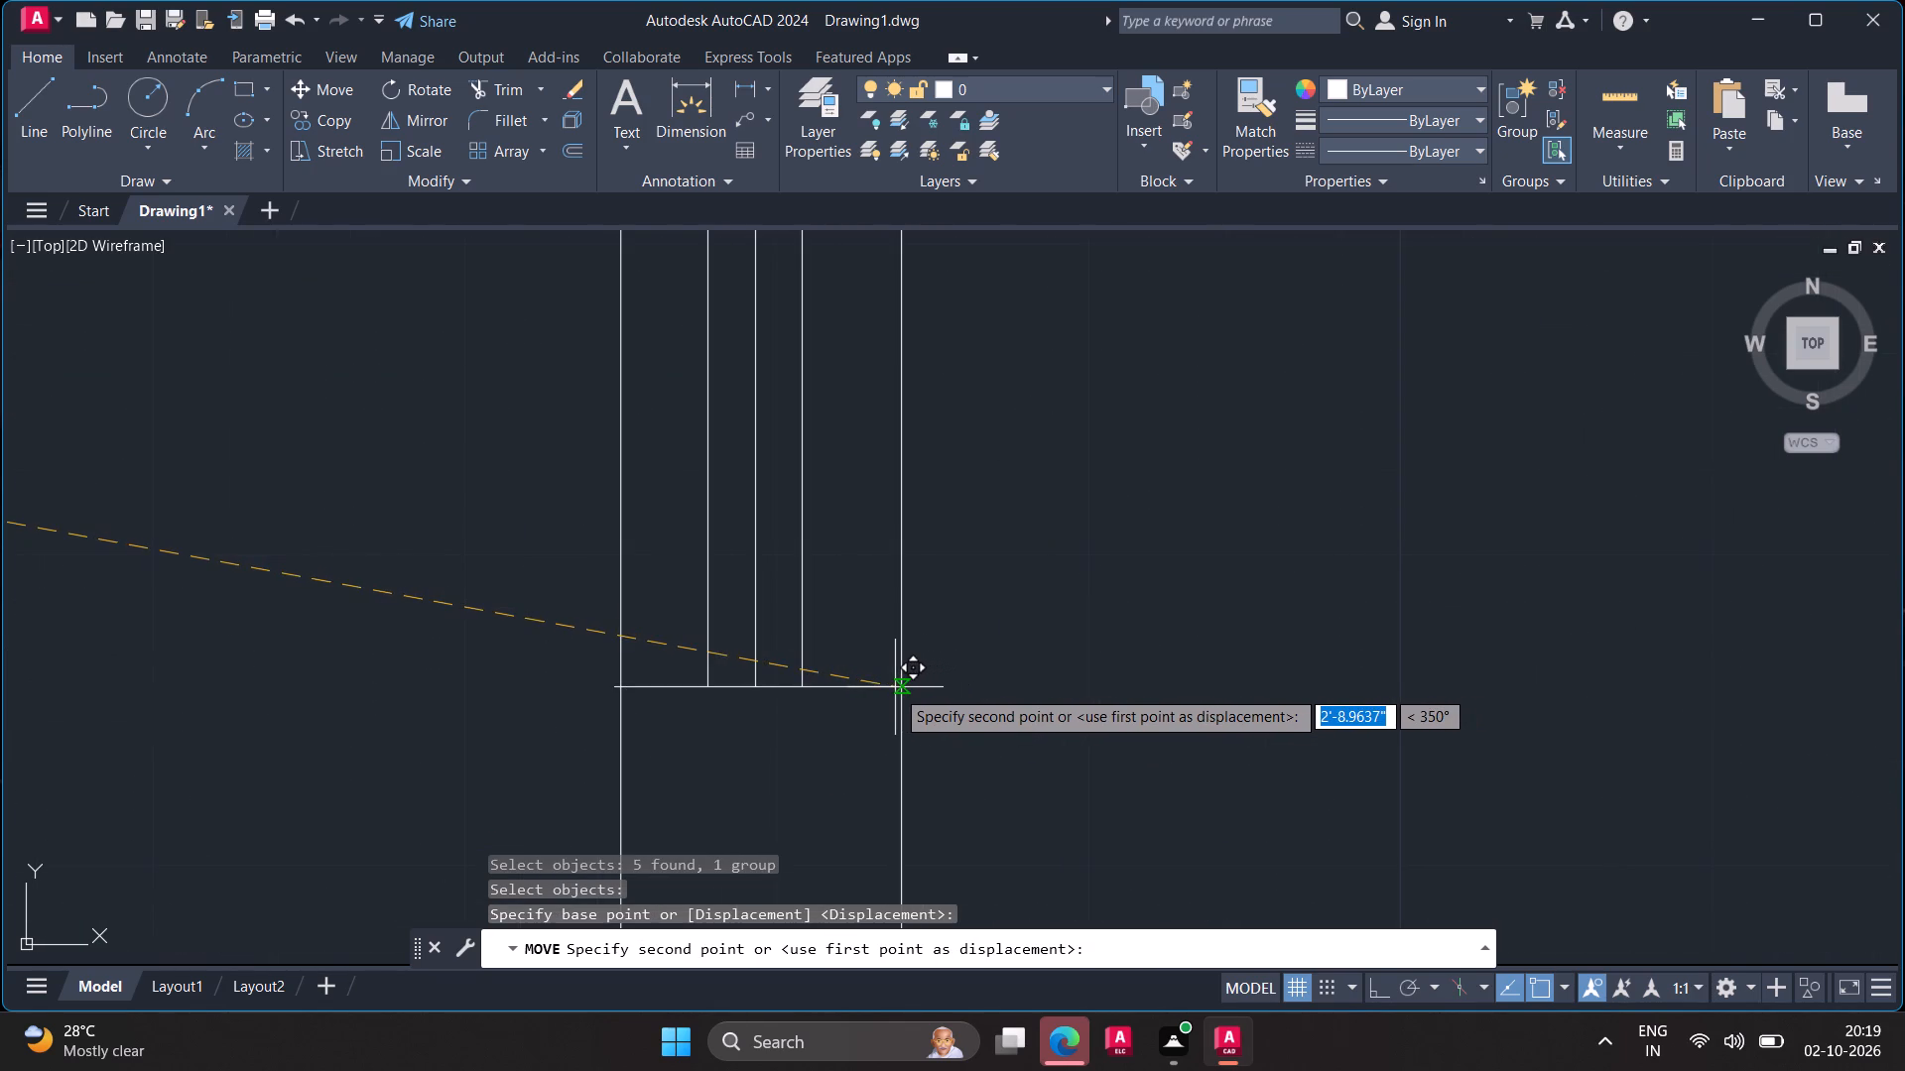
scroll(895, 688, "up", 15)
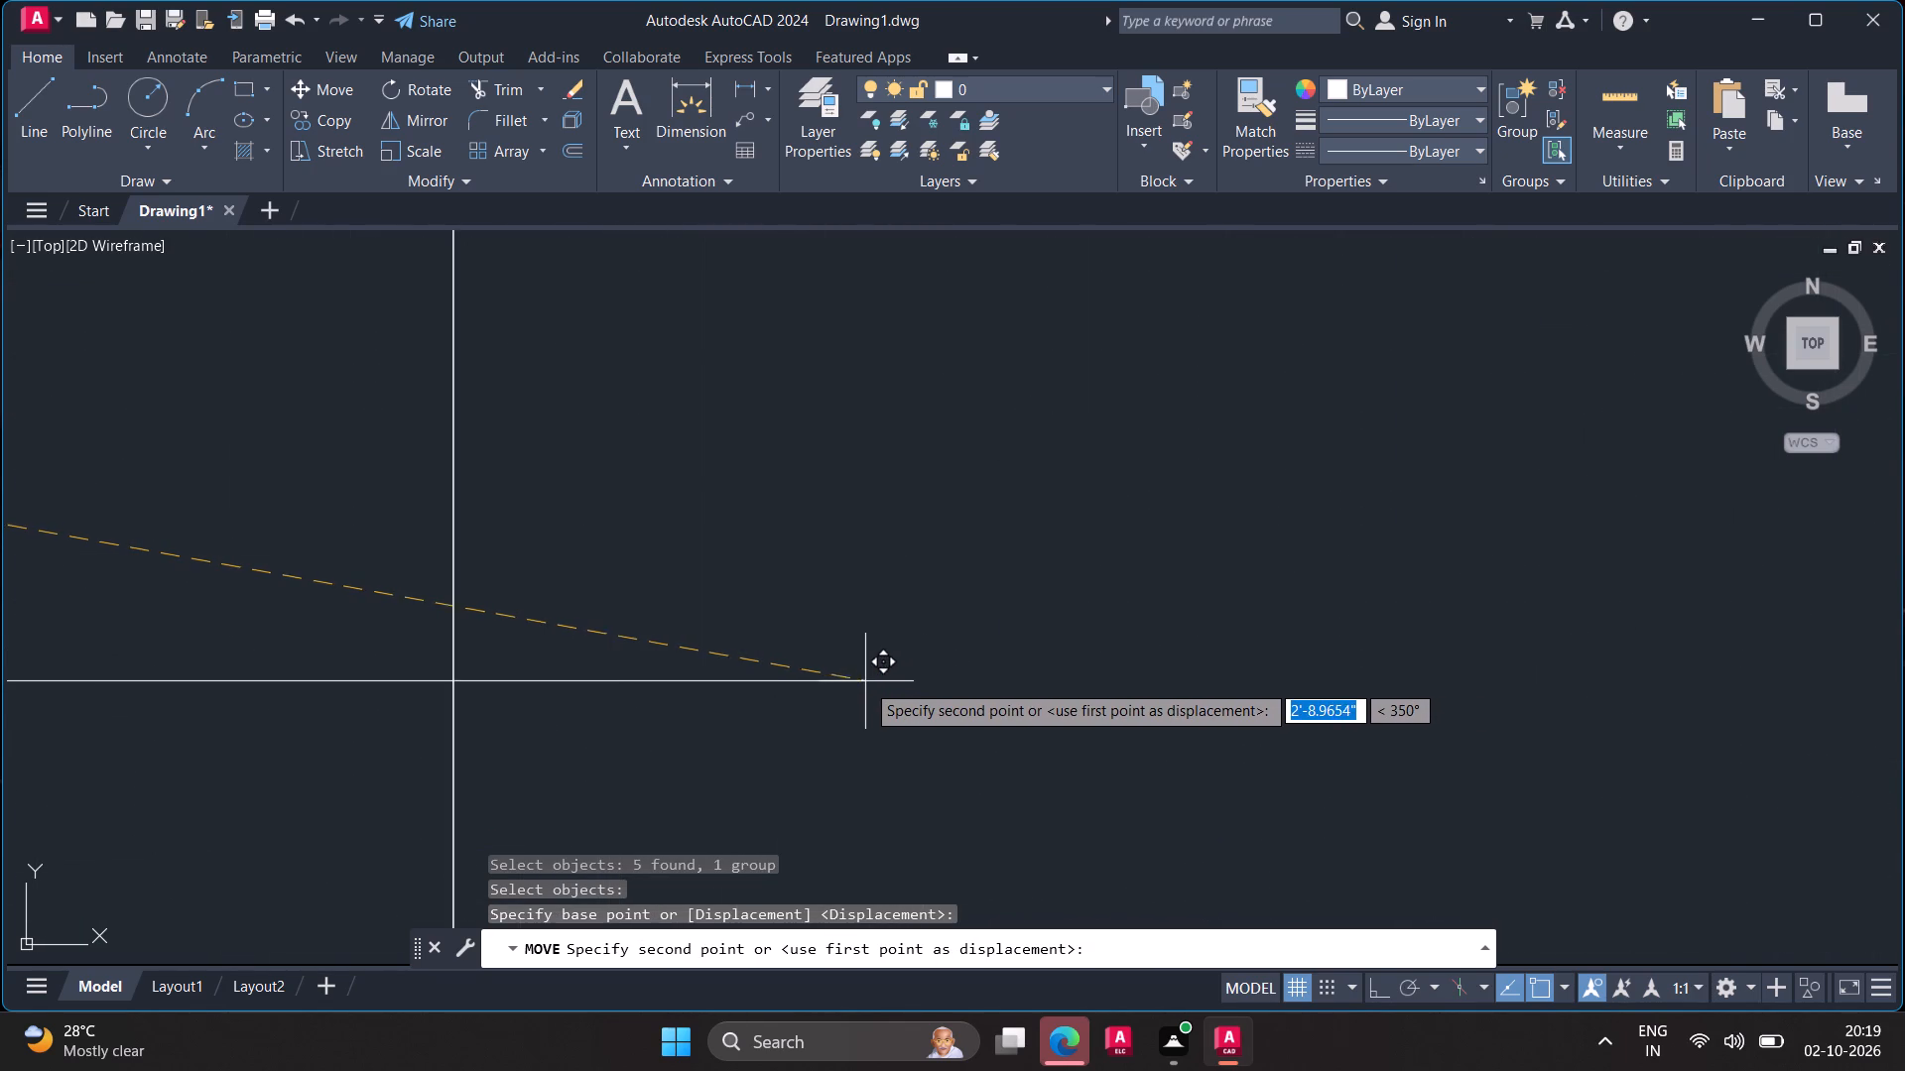
scroll(865, 682, "up", 2)
scroll(856, 681, "down", 4)
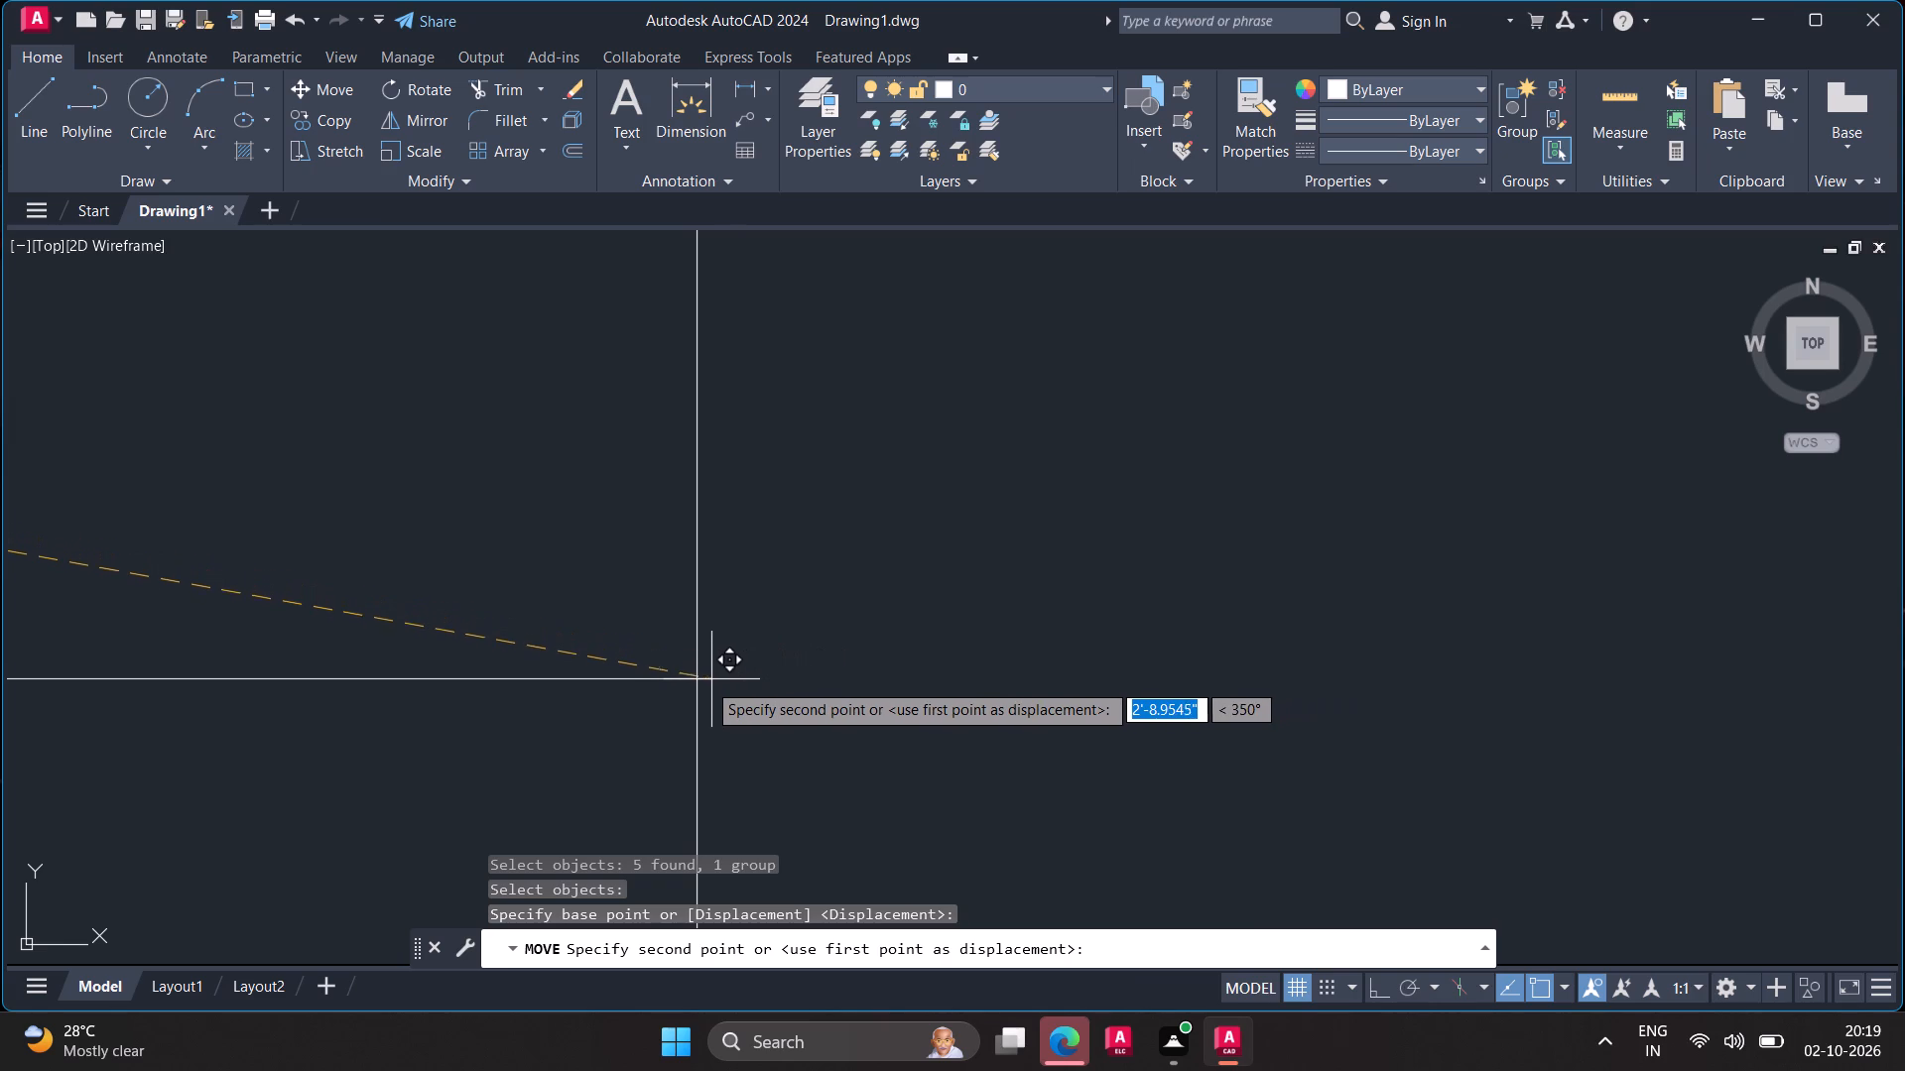
scroll(697, 681, "up", 8)
scroll(600, 675, "up", 3)
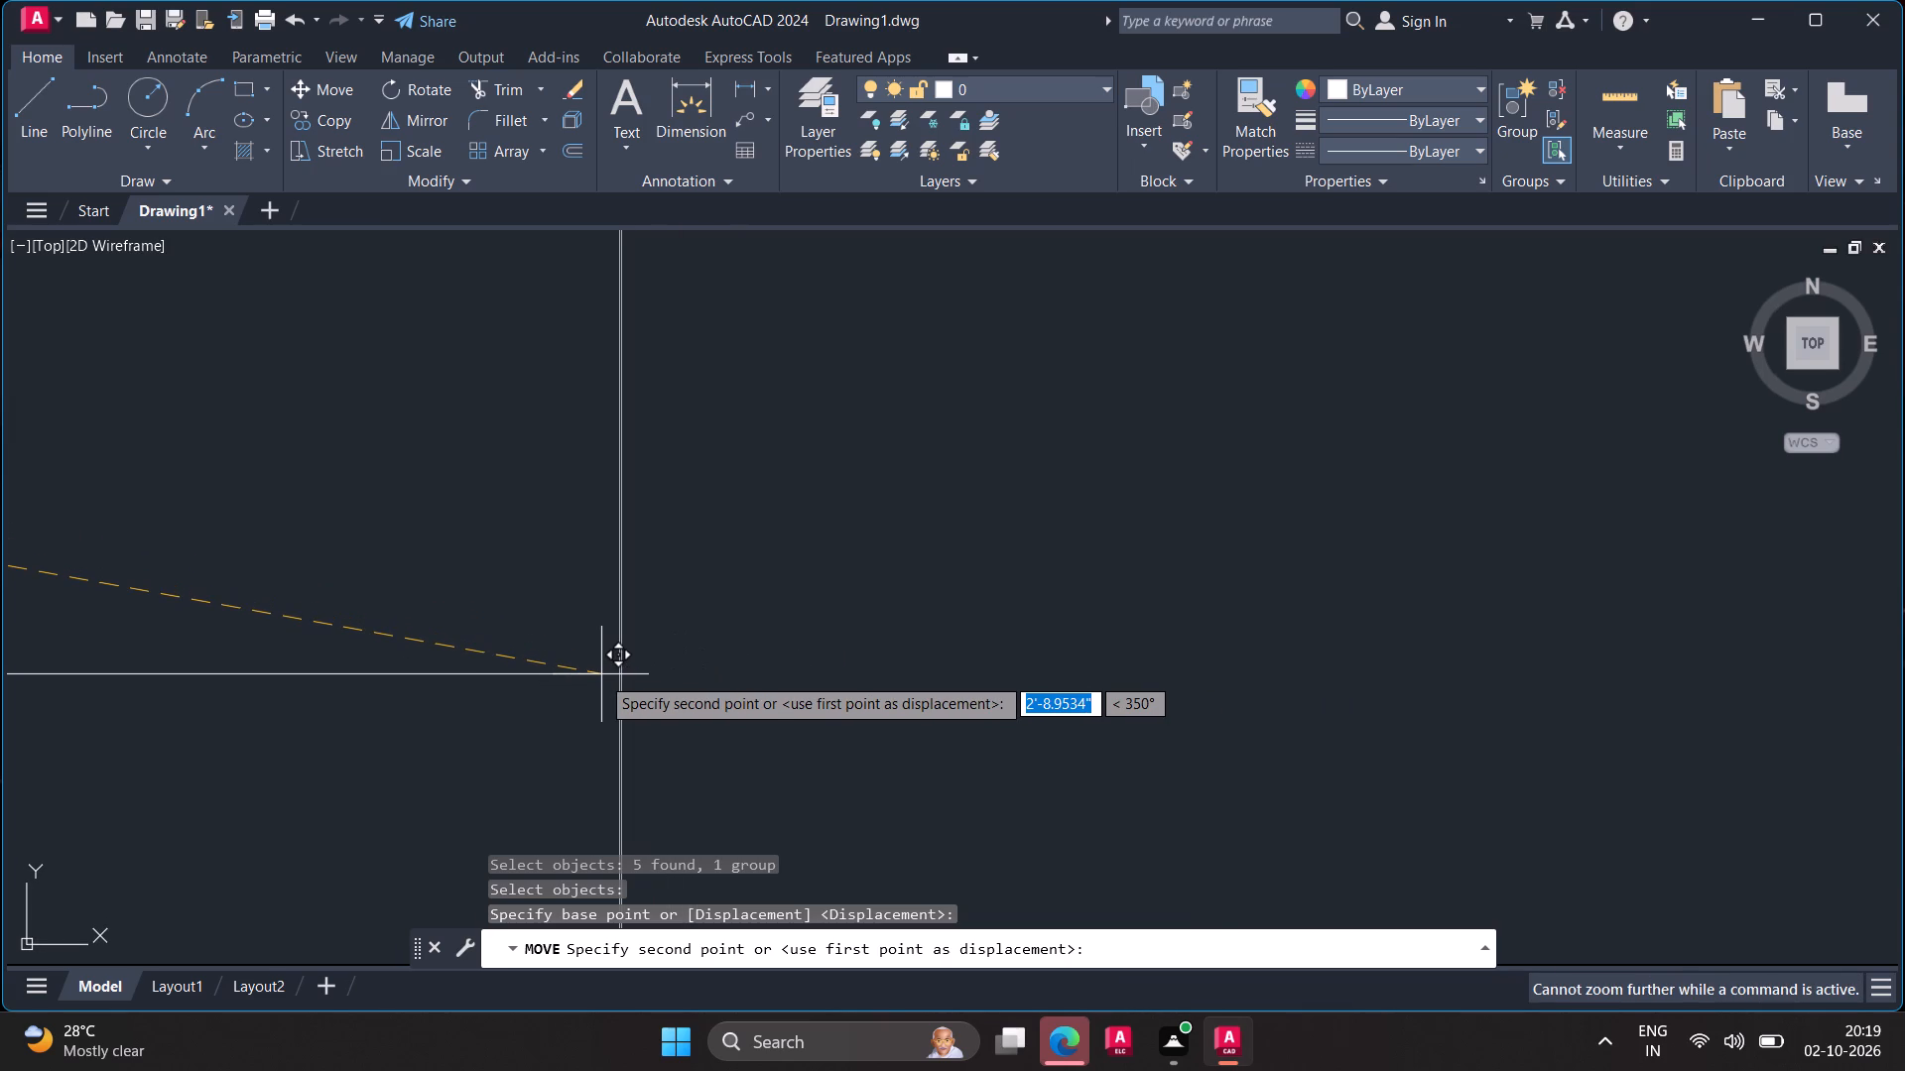
scroll(600, 675, "up", 6)
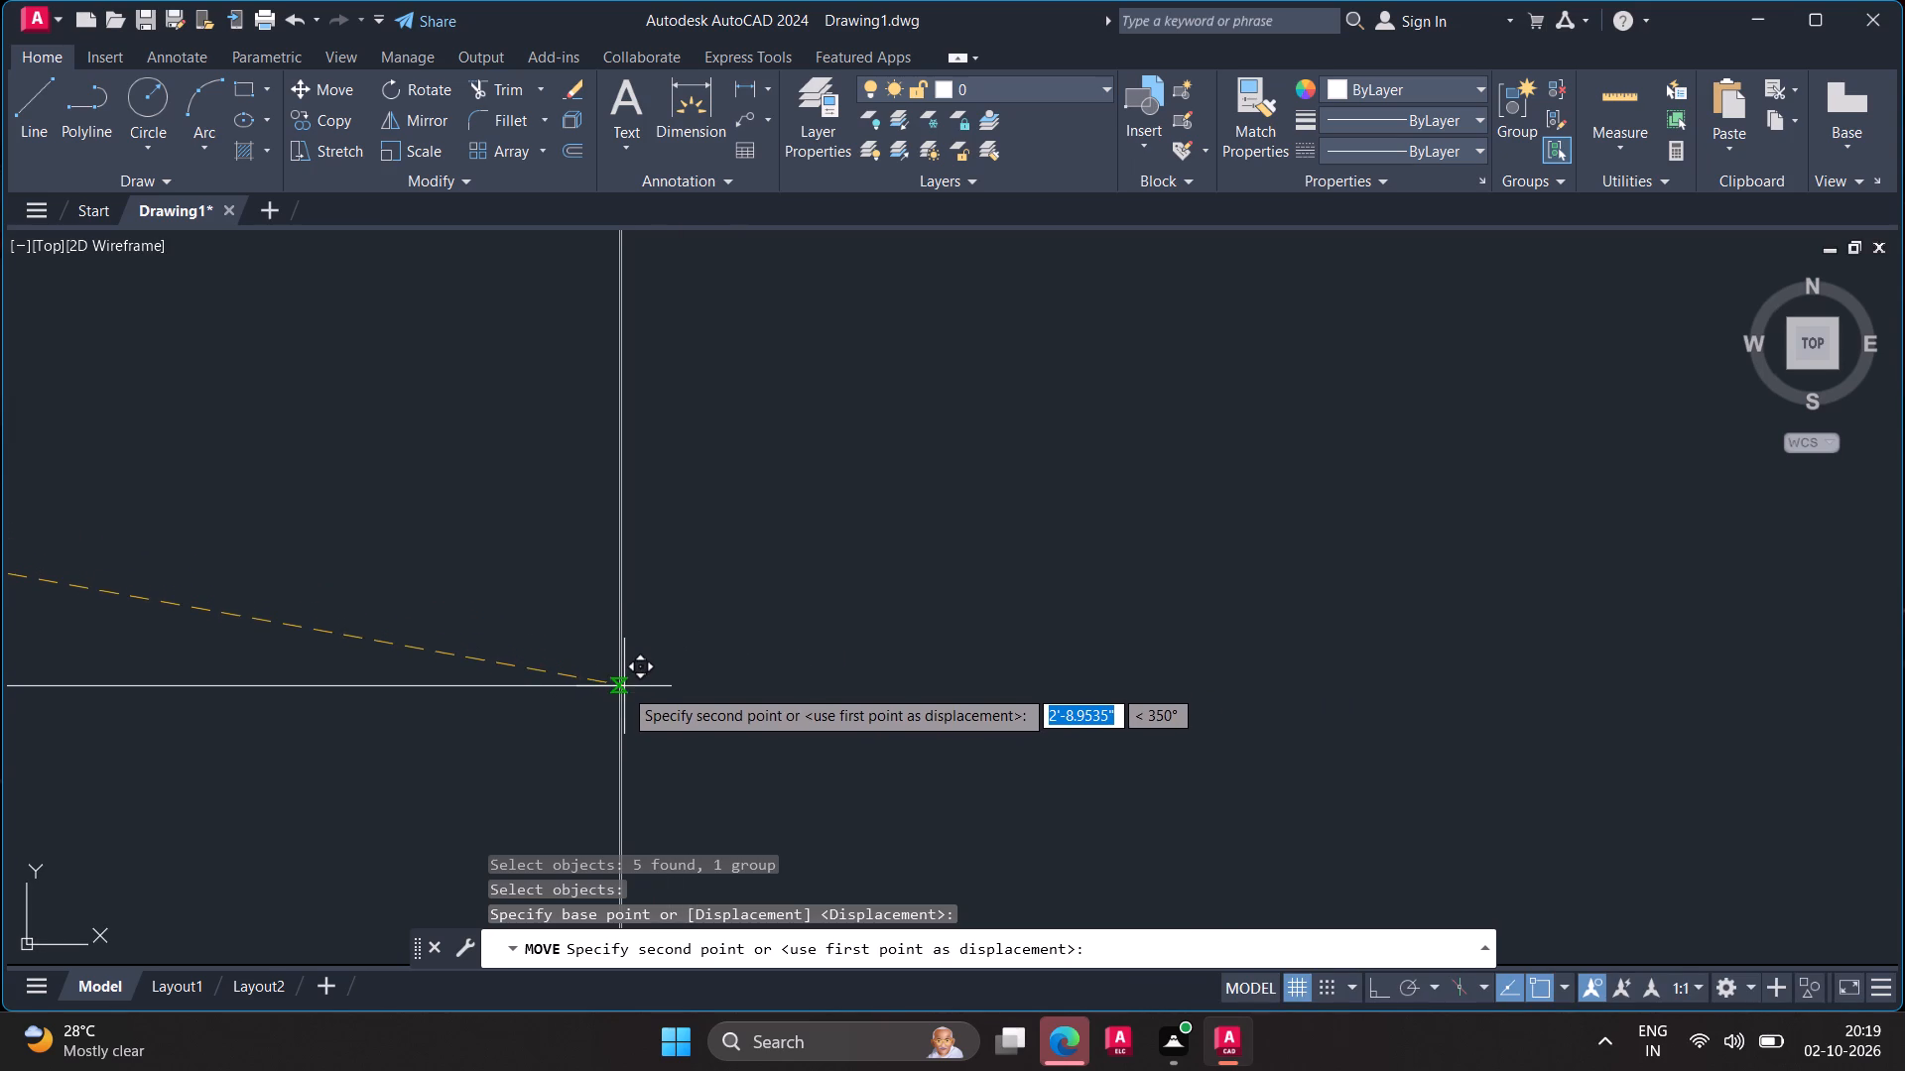
scroll(571, 703, "down", 9)
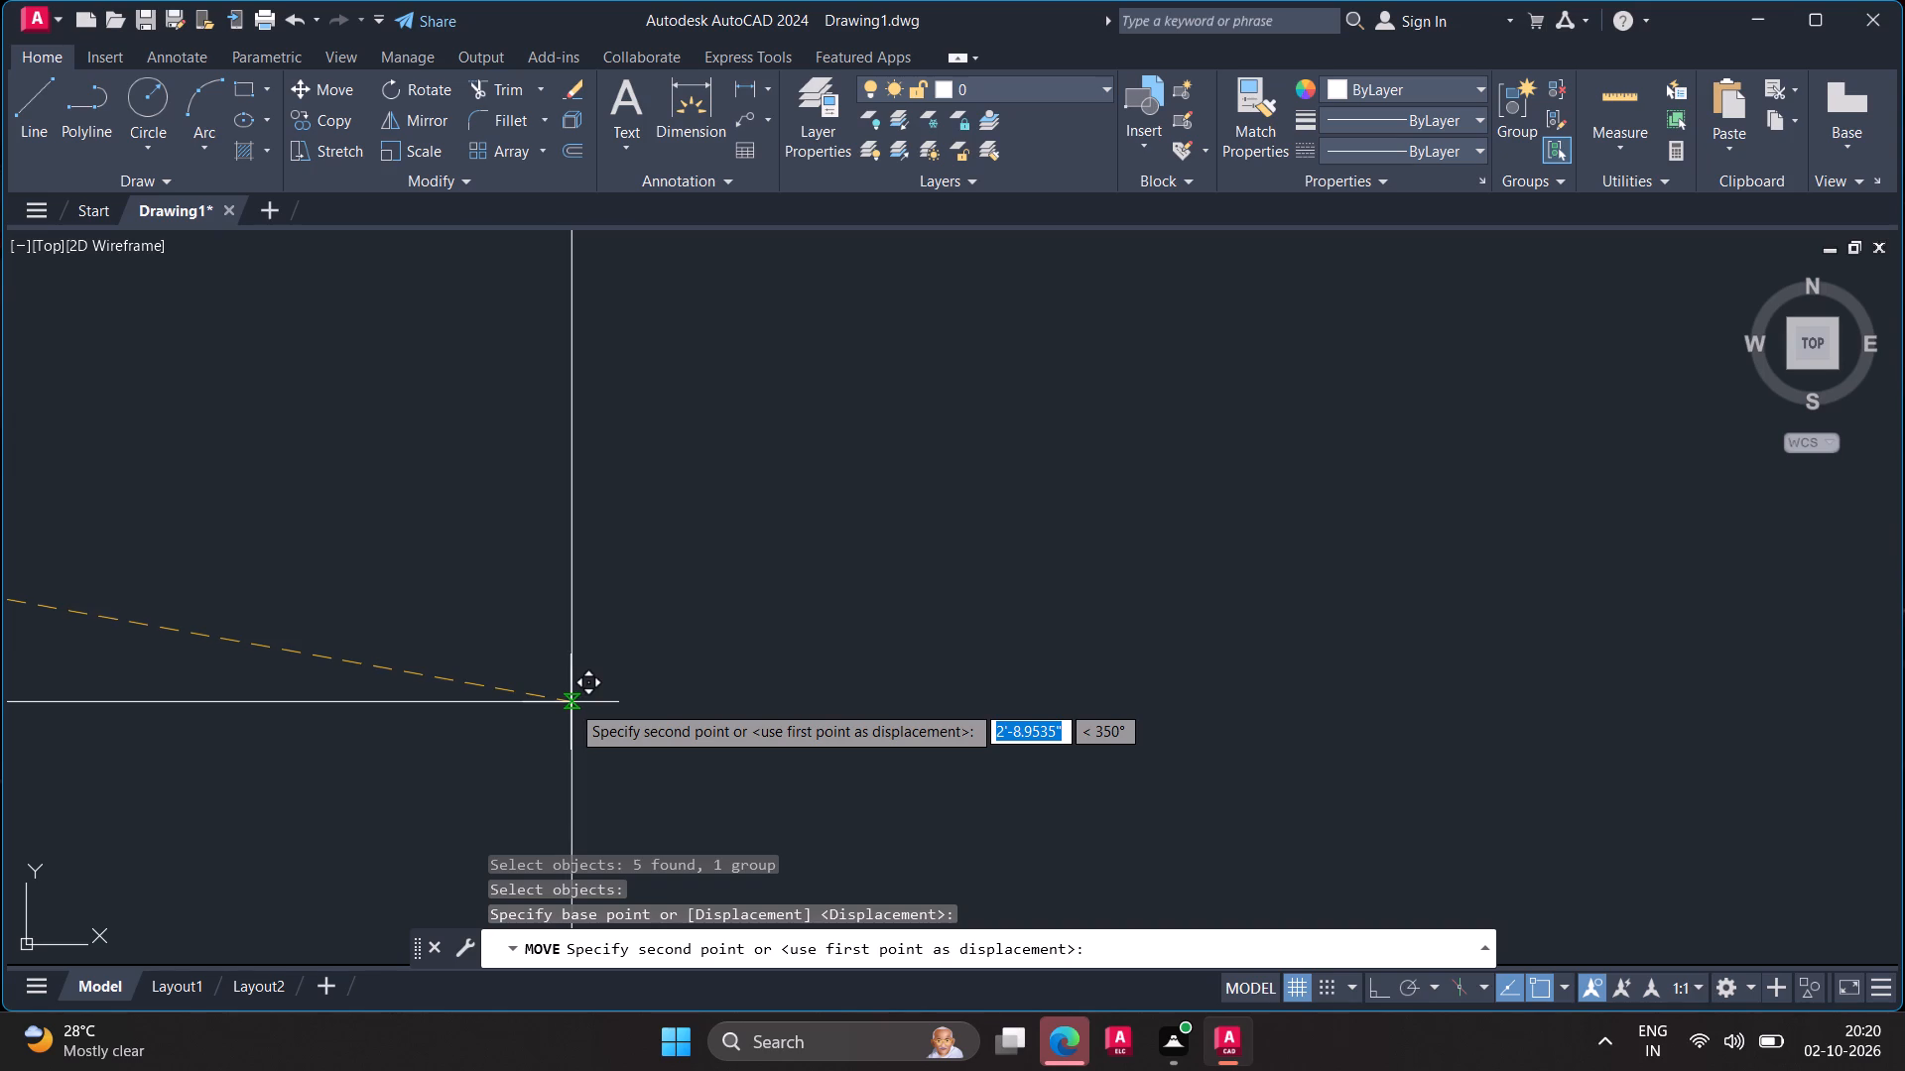
scroll(571, 703, "down", 12)
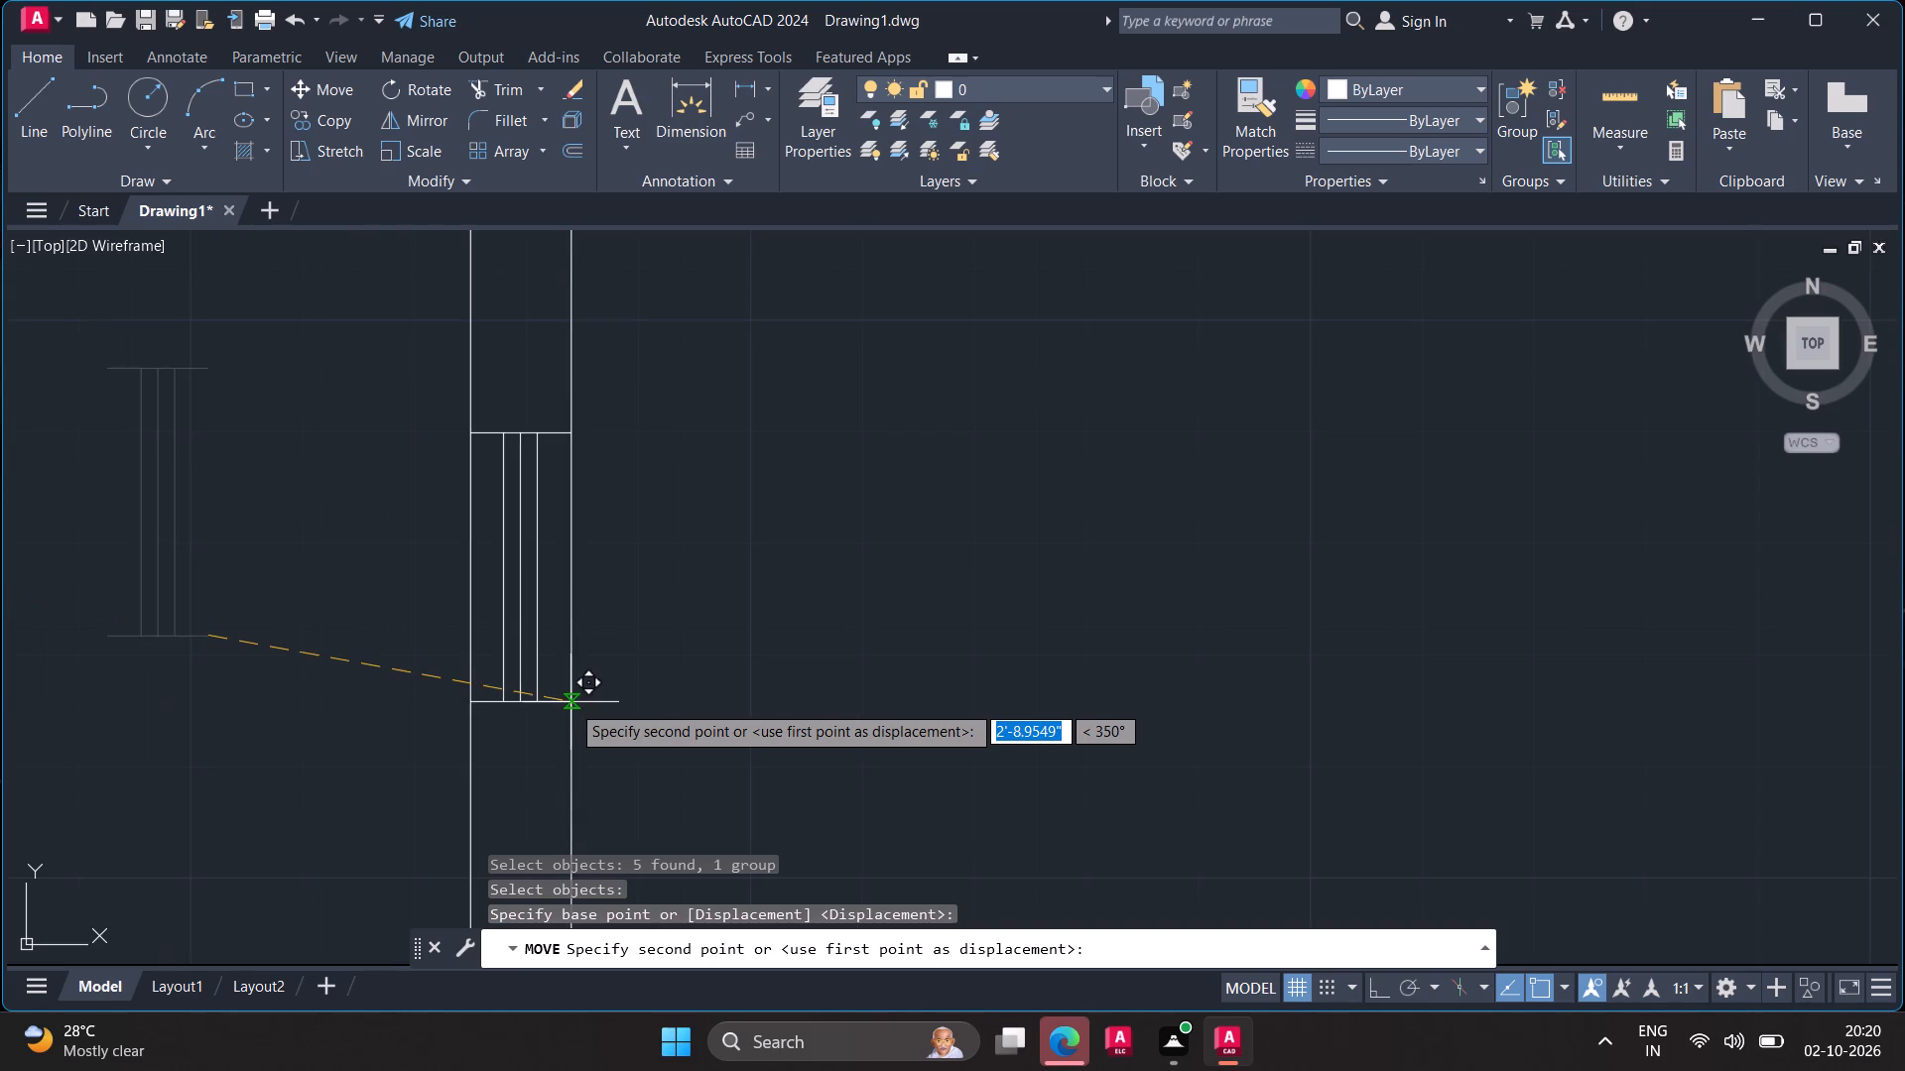
scroll(571, 703, "down", 5)
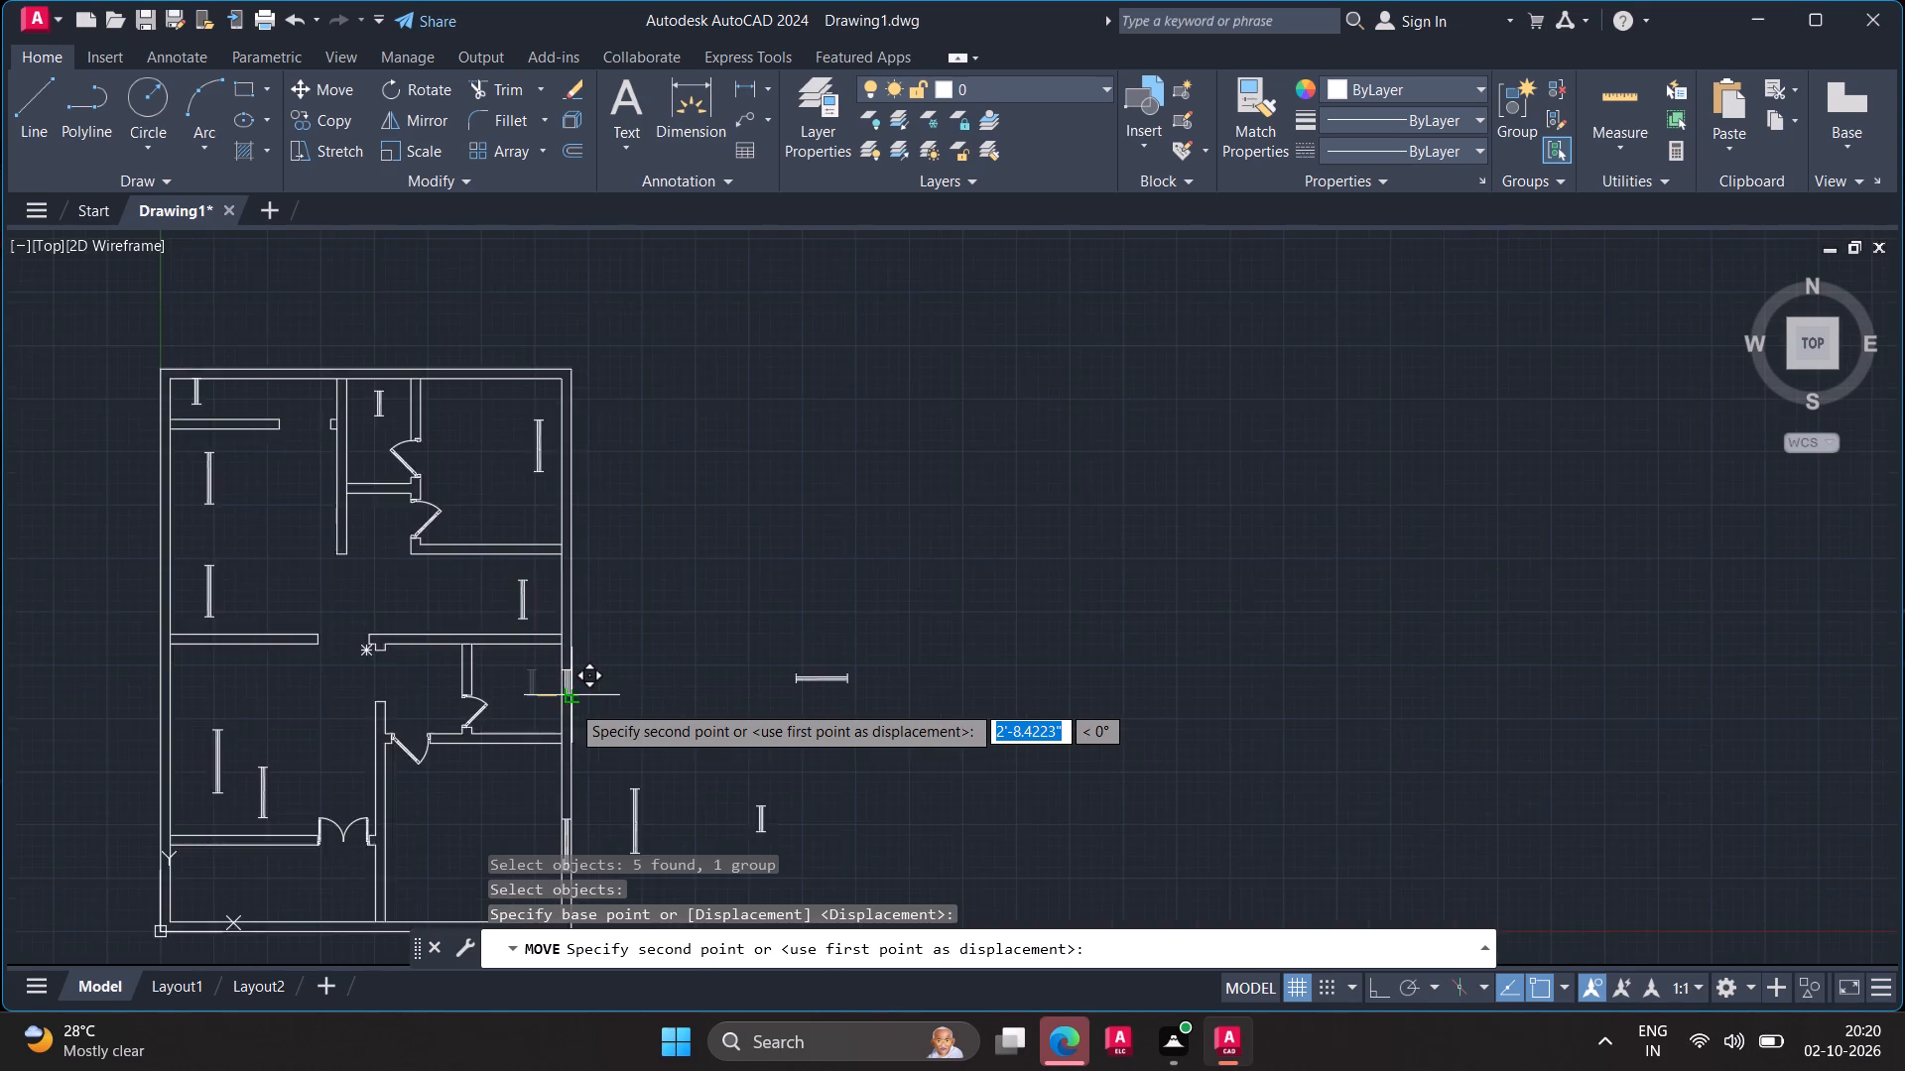
scroll(571, 703, "down", 1)
scroll(571, 703, "up", 6)
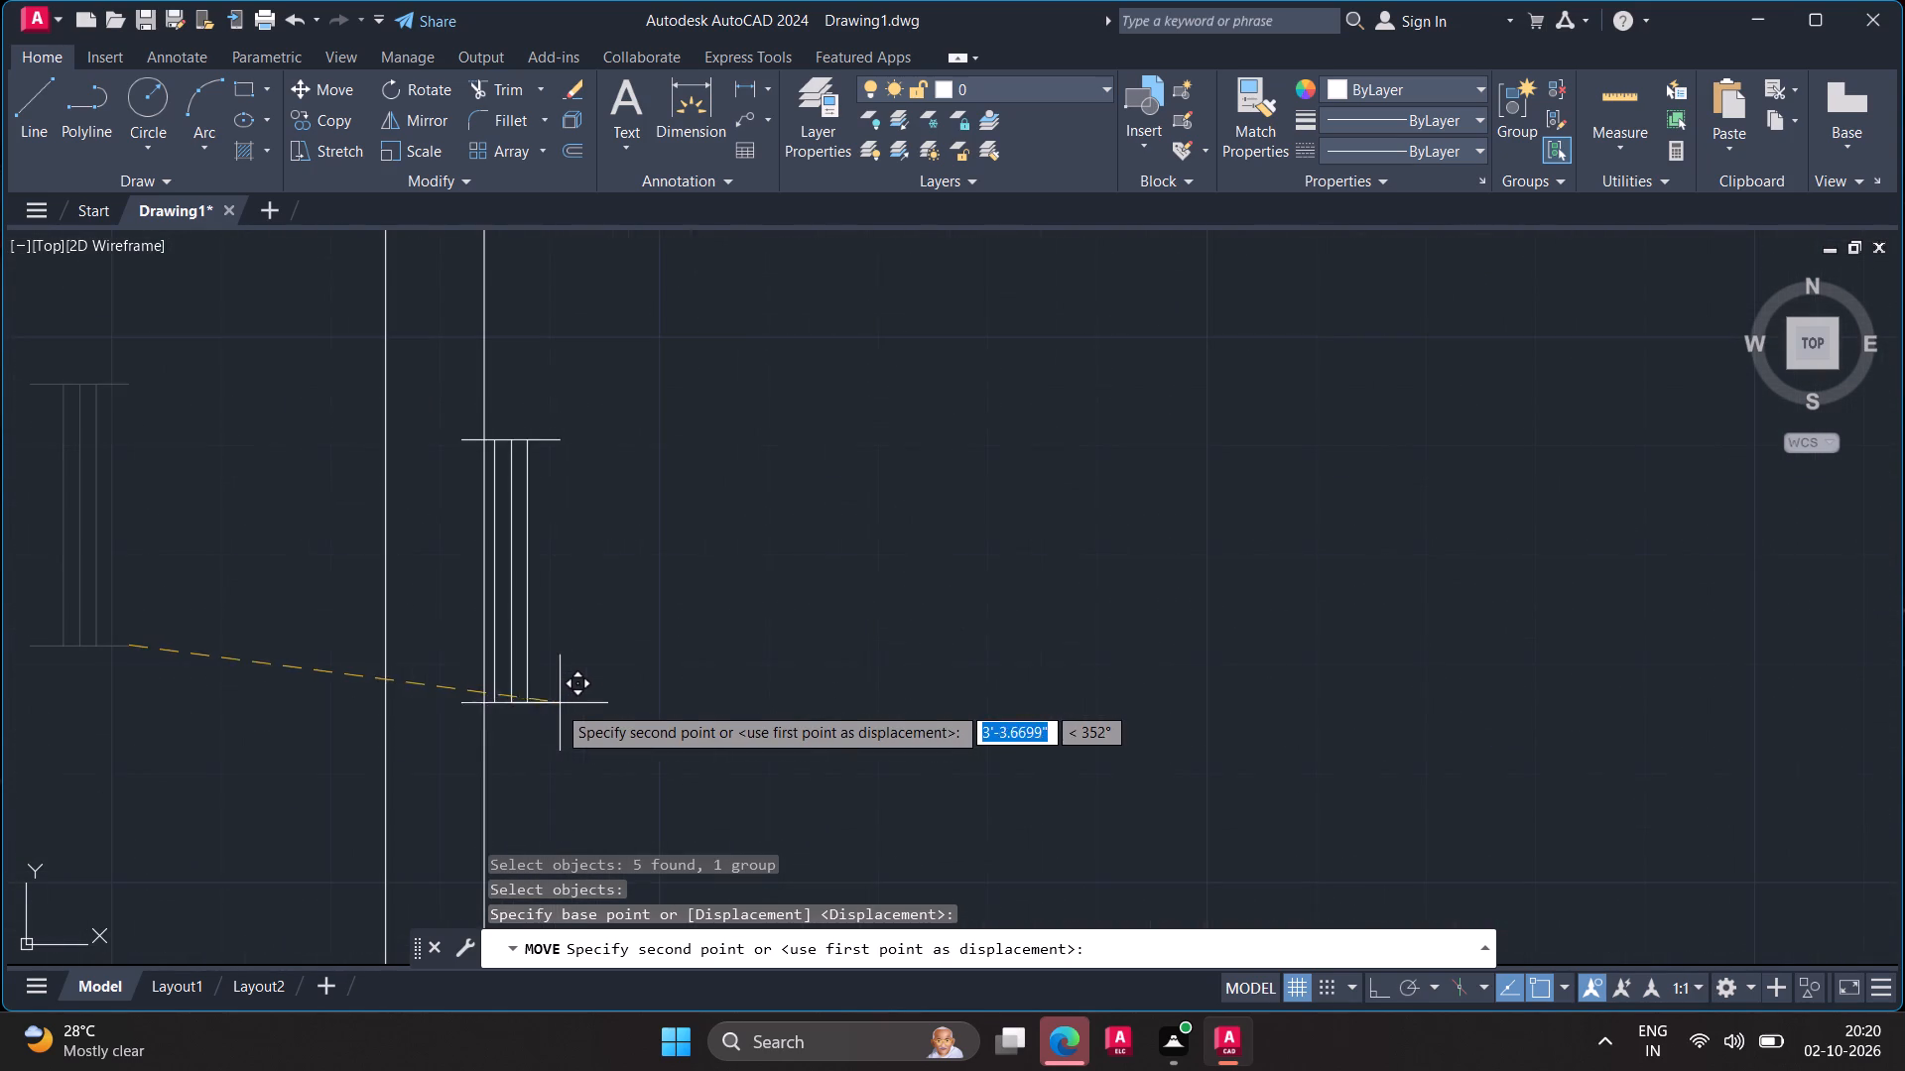
scroll(485, 711, "up", 9)
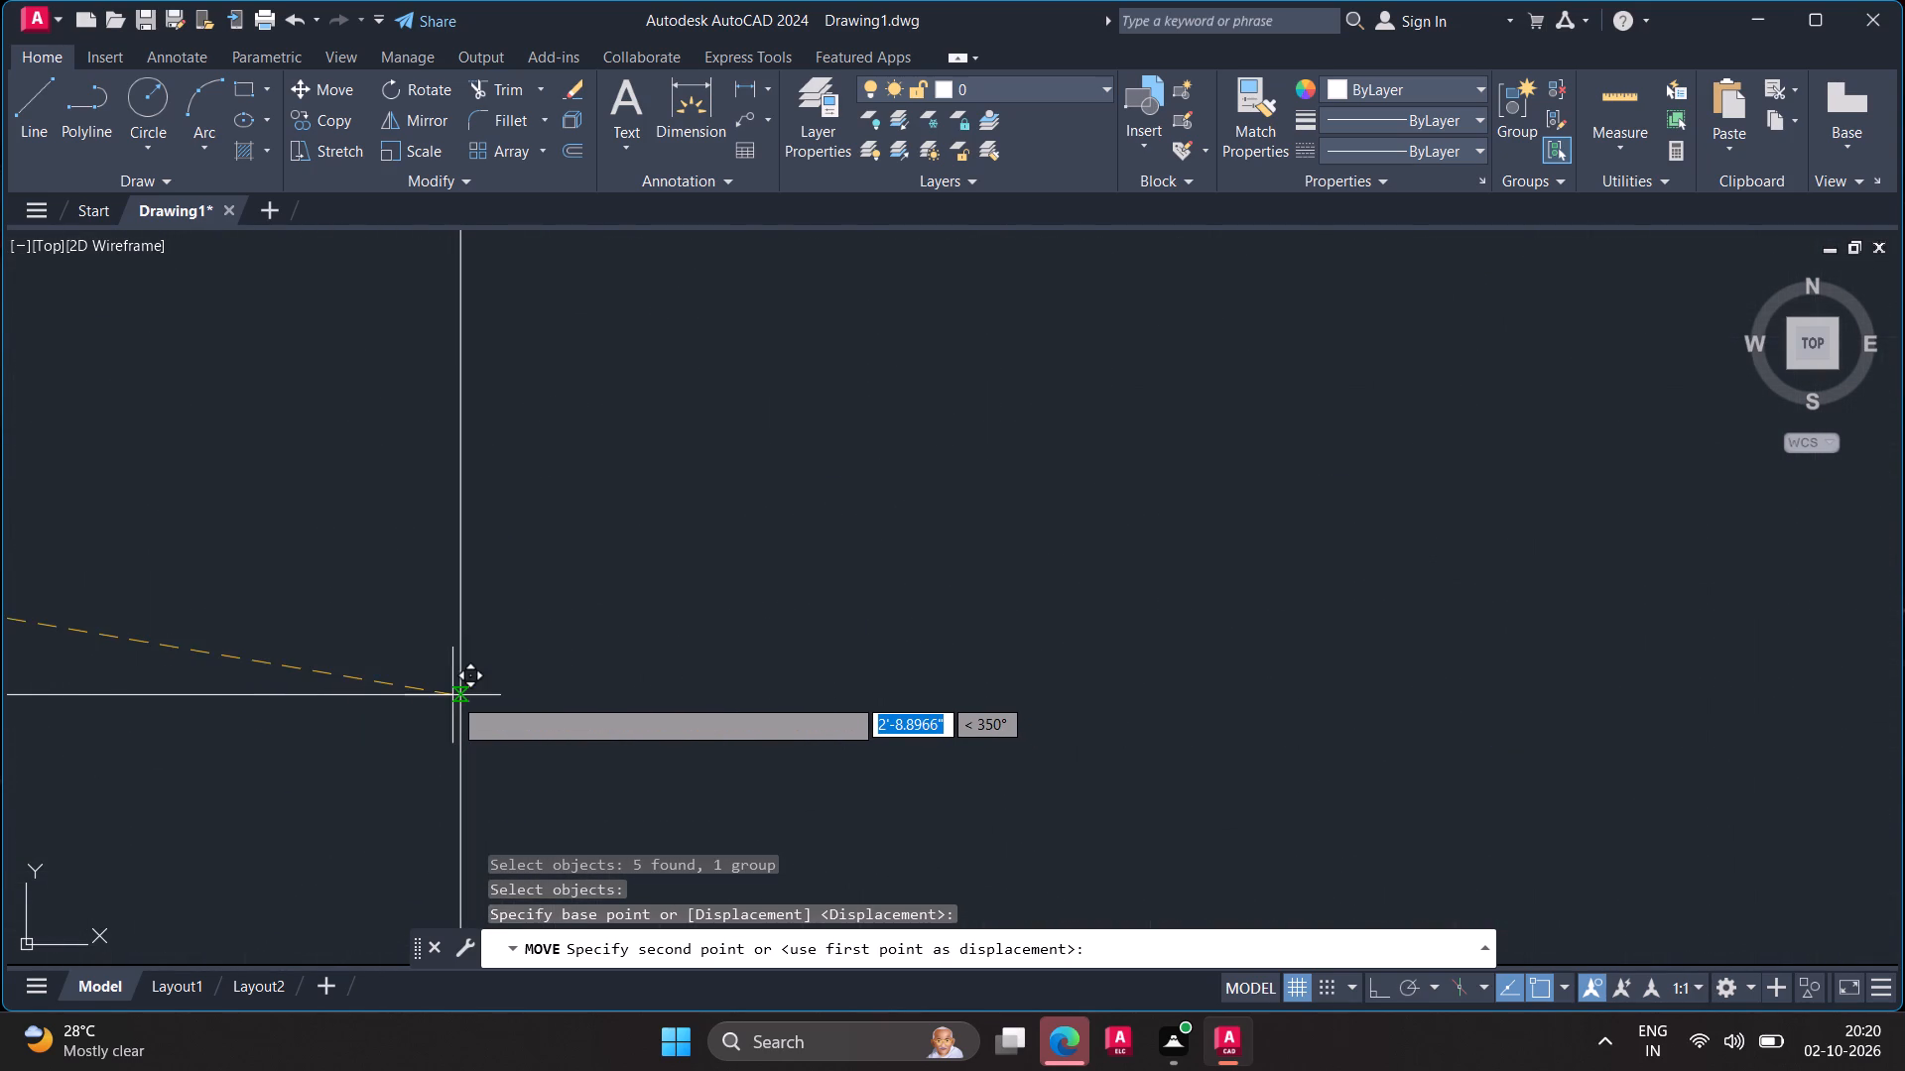
scroll(451, 696, "up", 10)
scroll(787, 707, "up", 1)
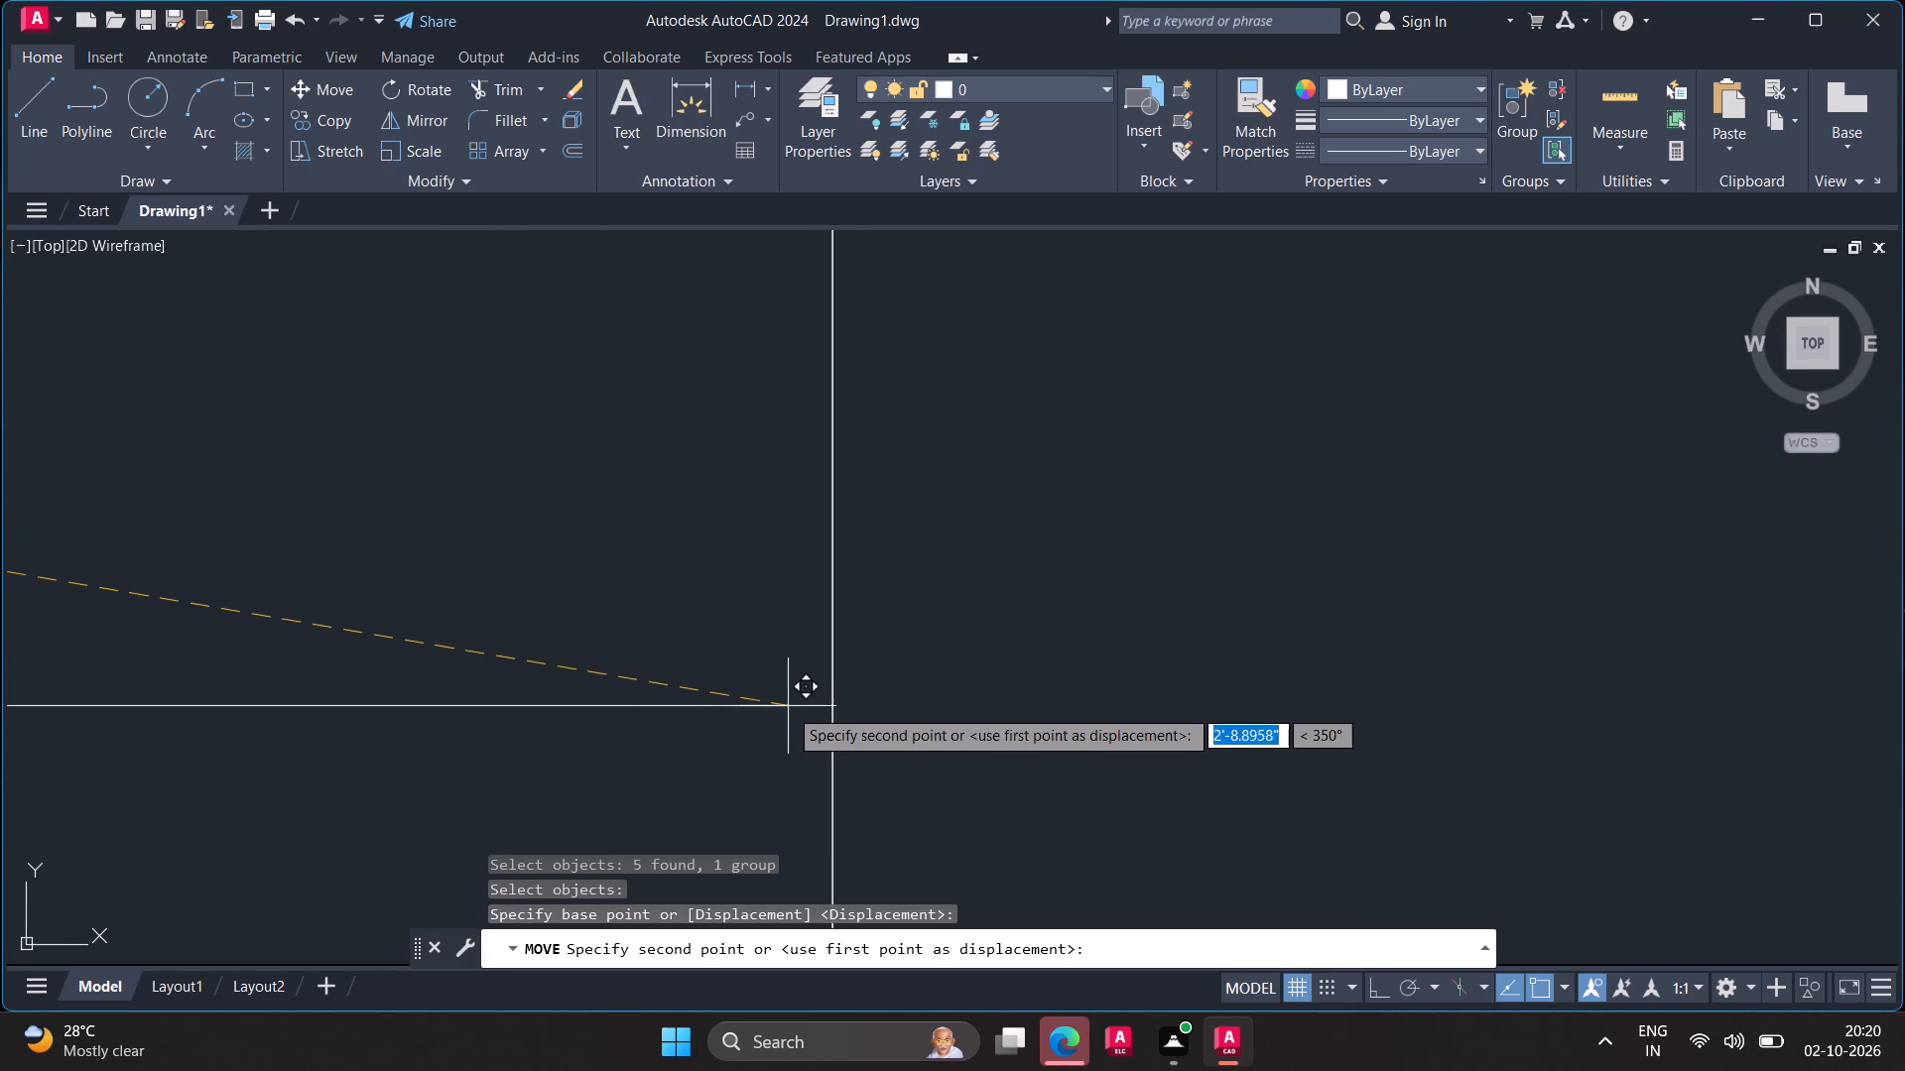
scroll(788, 707, "up", 12)
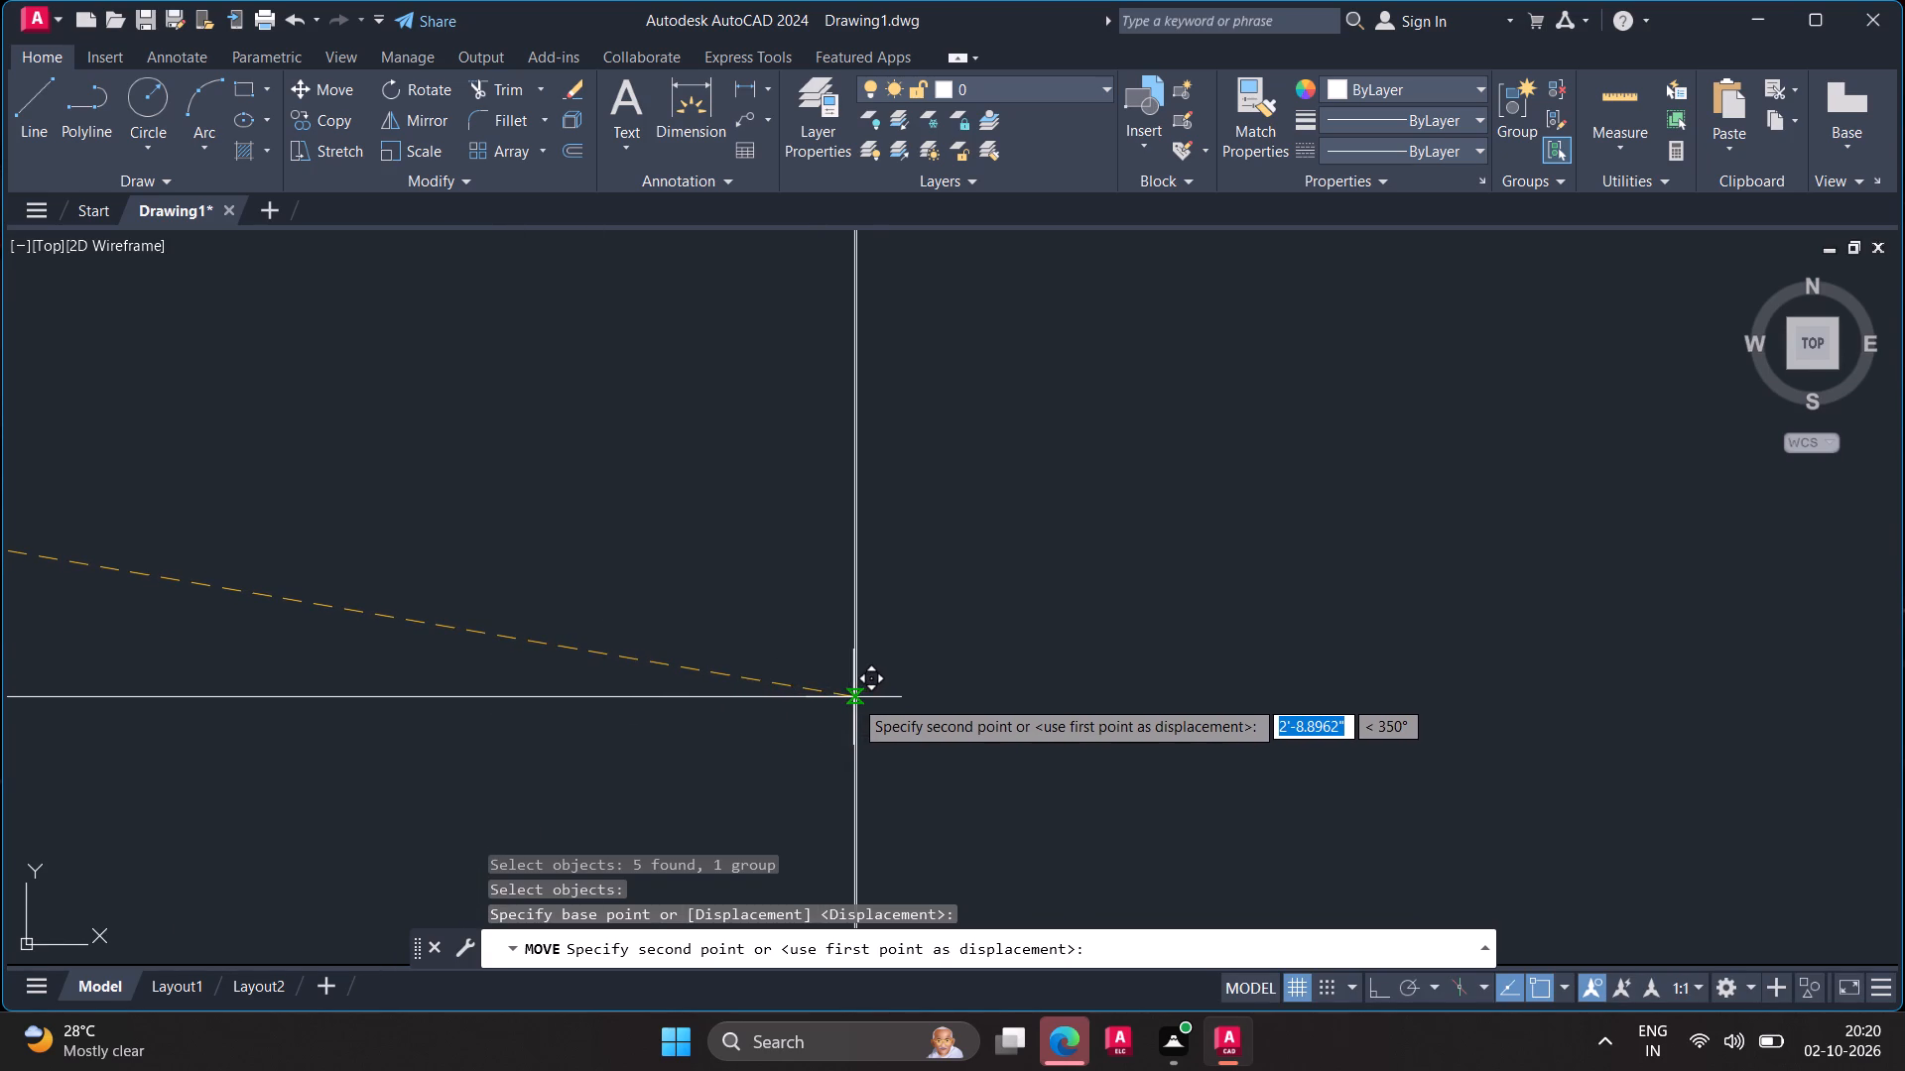
left_click(853, 698)
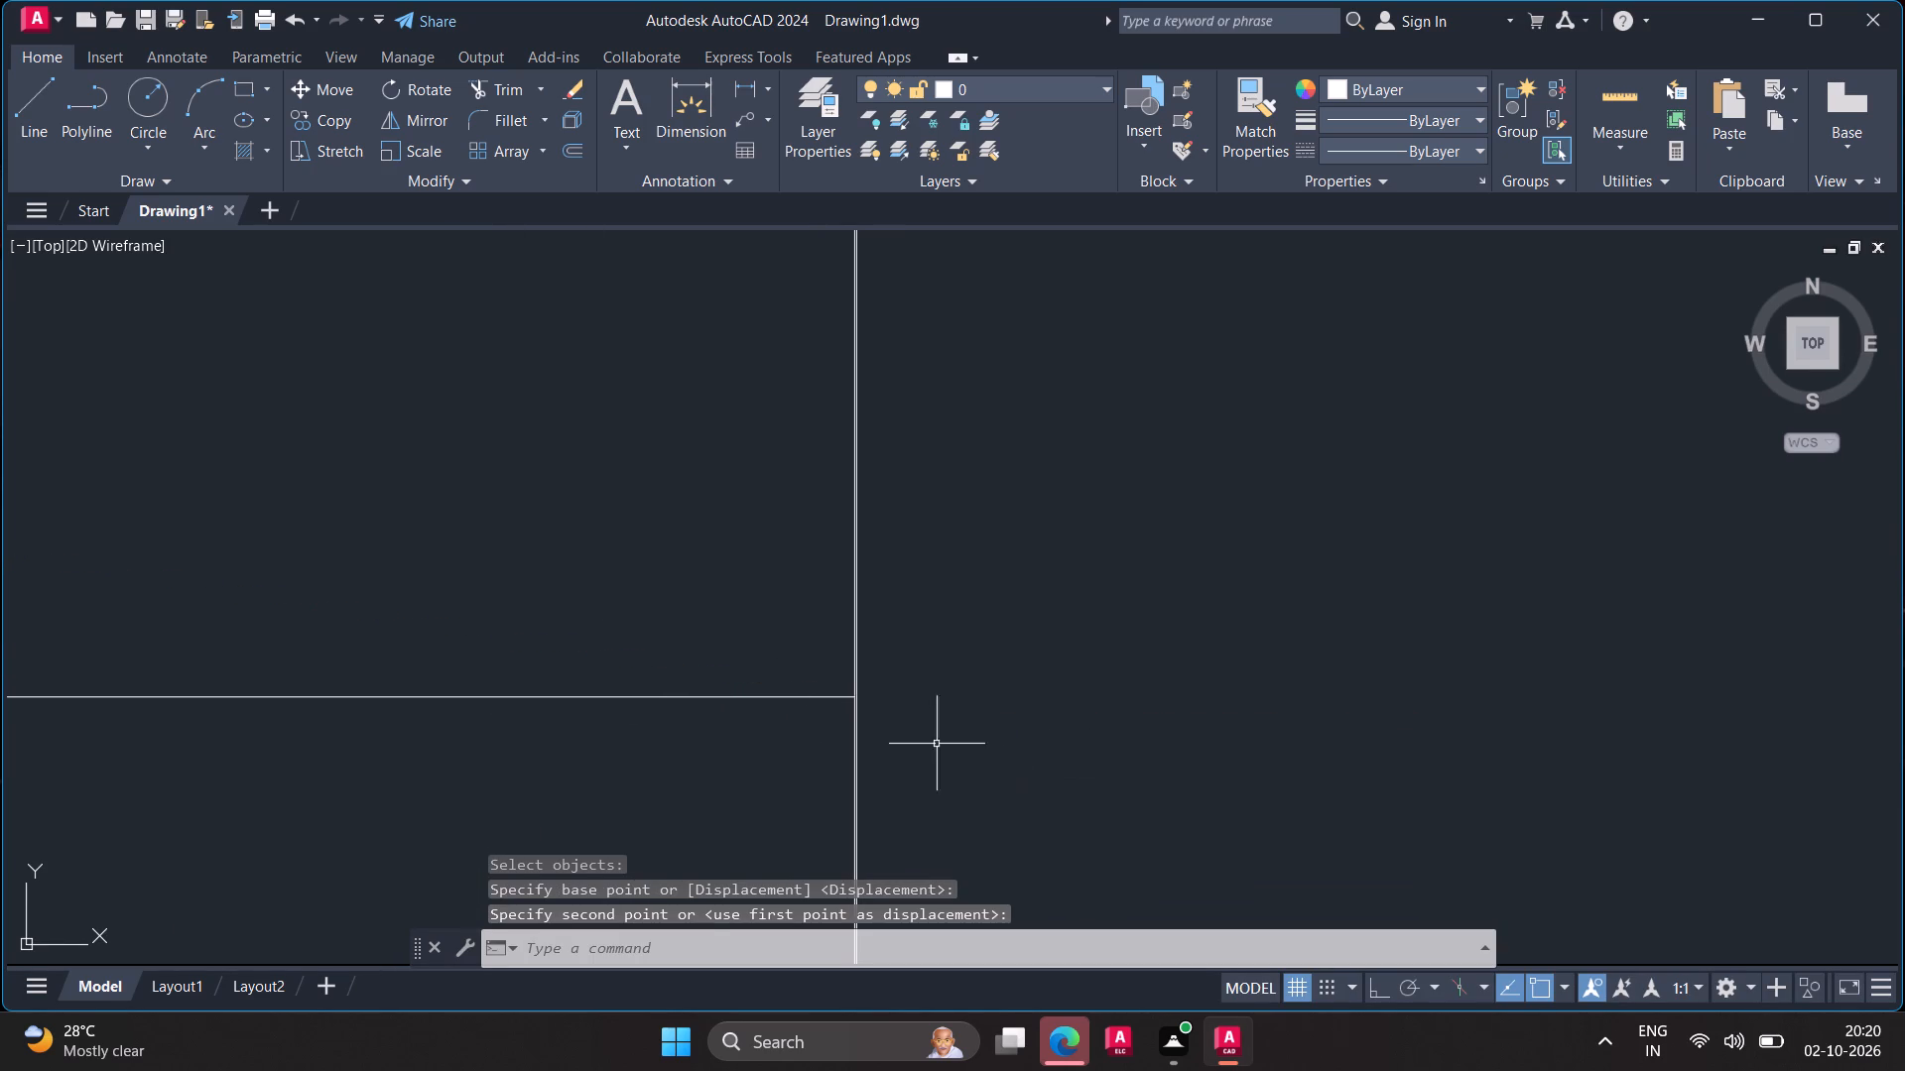
Examine closely how the 2' window's south end line meets the outer line of the east exterior wall.
scroll(912, 729, "up", 5)
middle_click_drag(651, 616, 1315, 688)
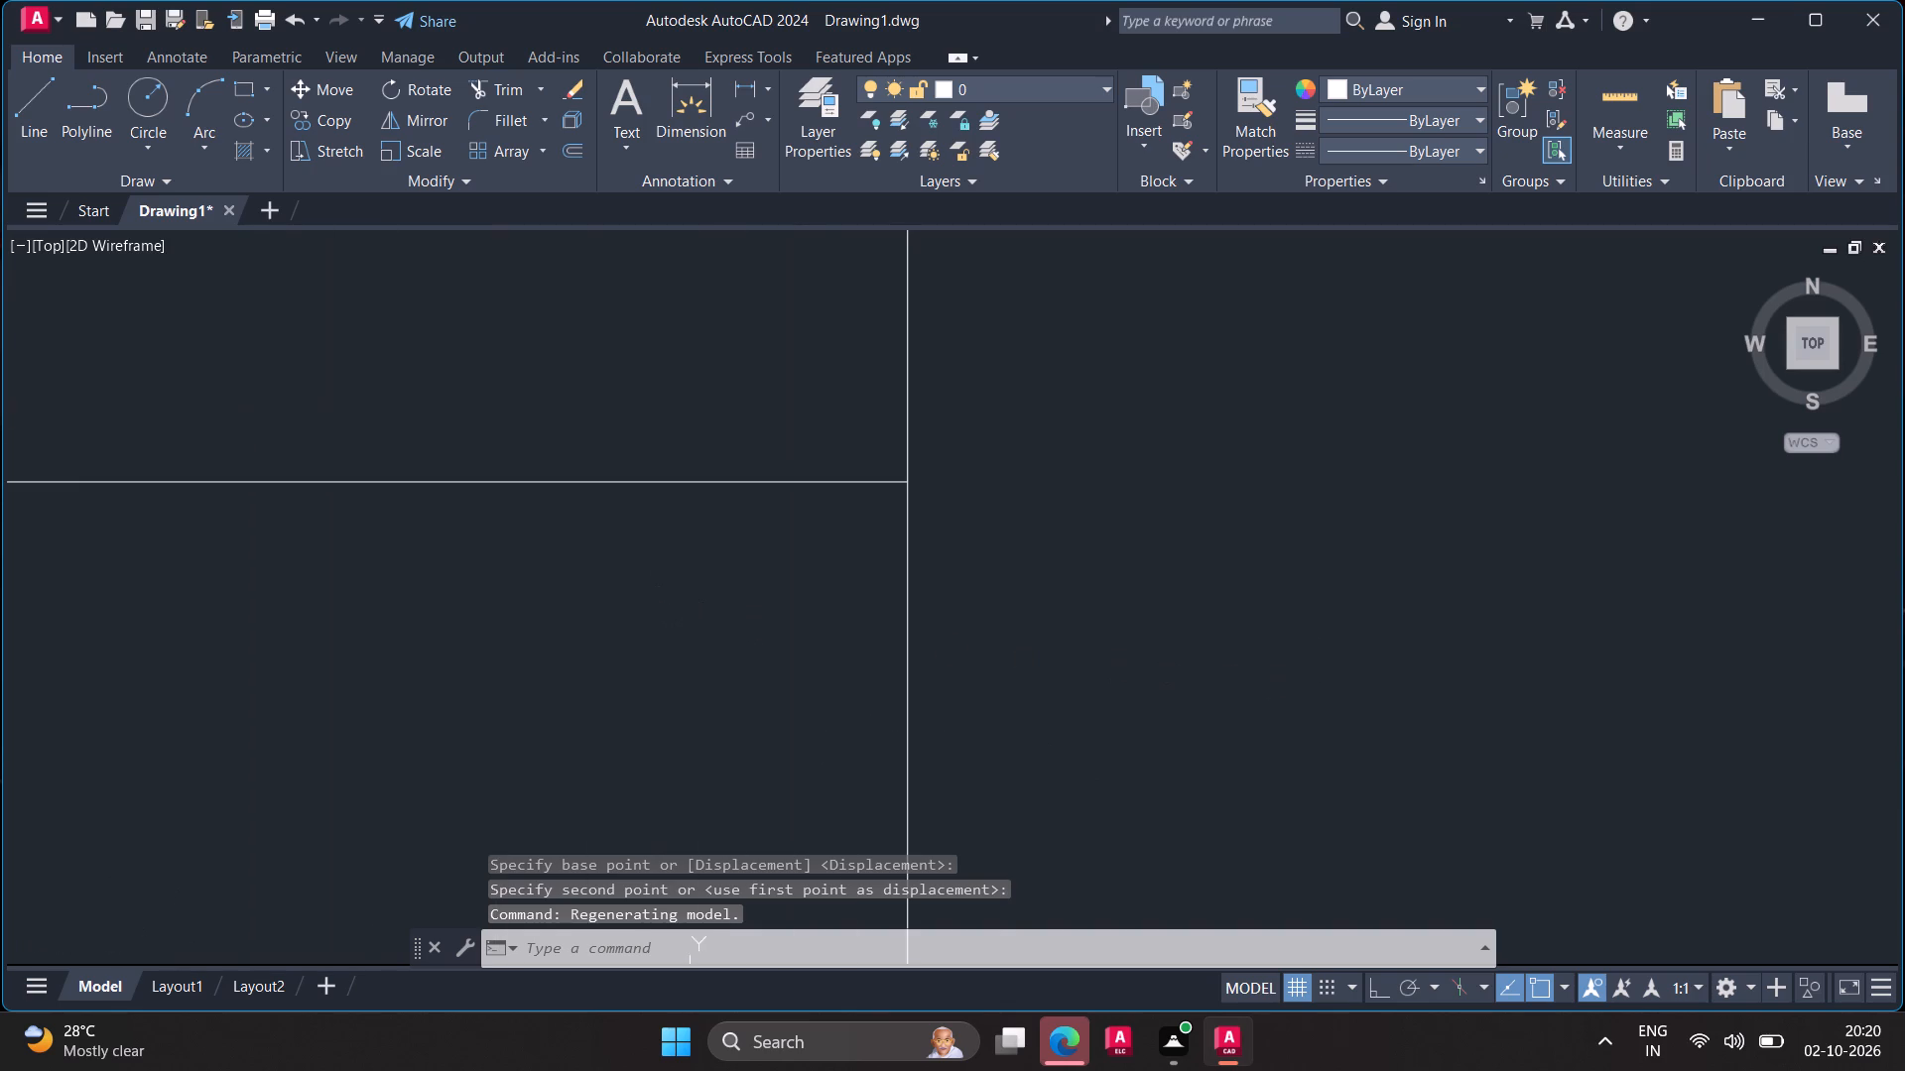
scroll(853, 496, "up", 3)
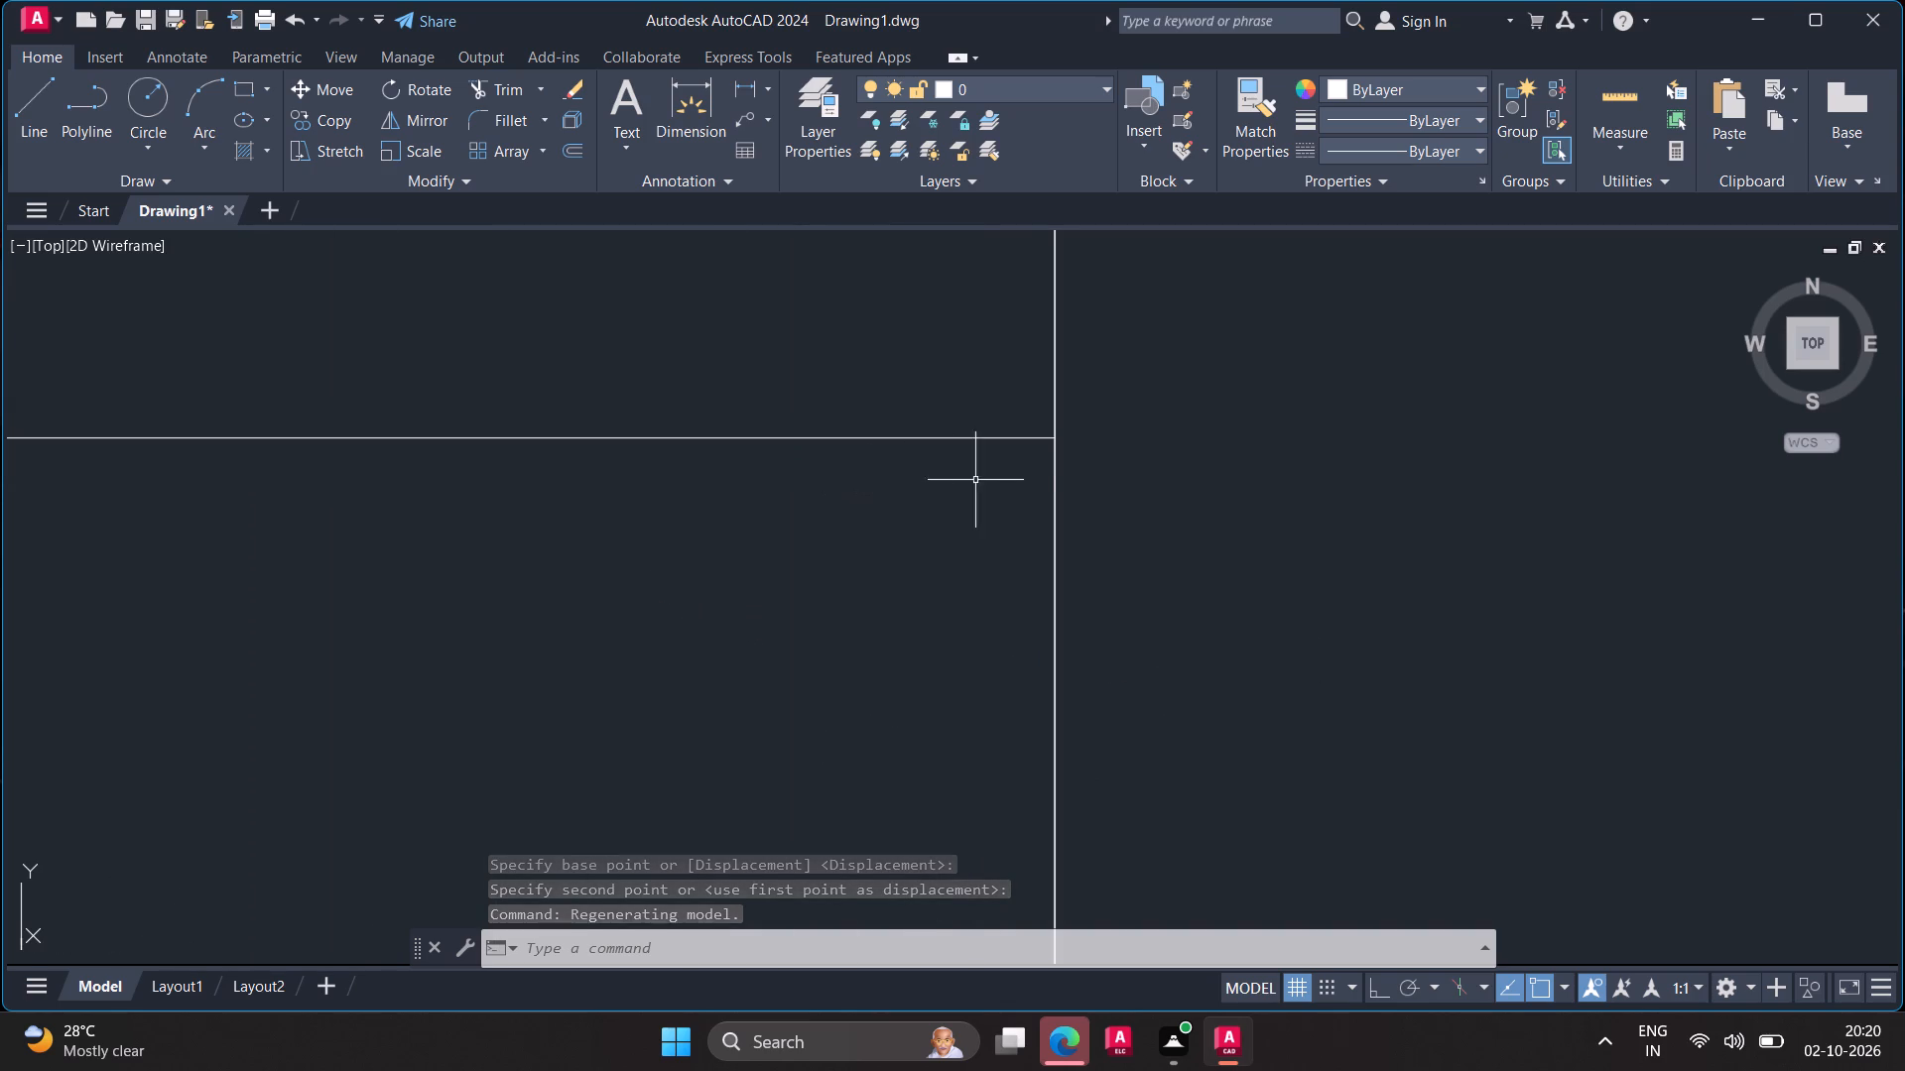
scroll(1046, 471, "up", 4)
middle_click_drag(1065, 439, 1004, 787)
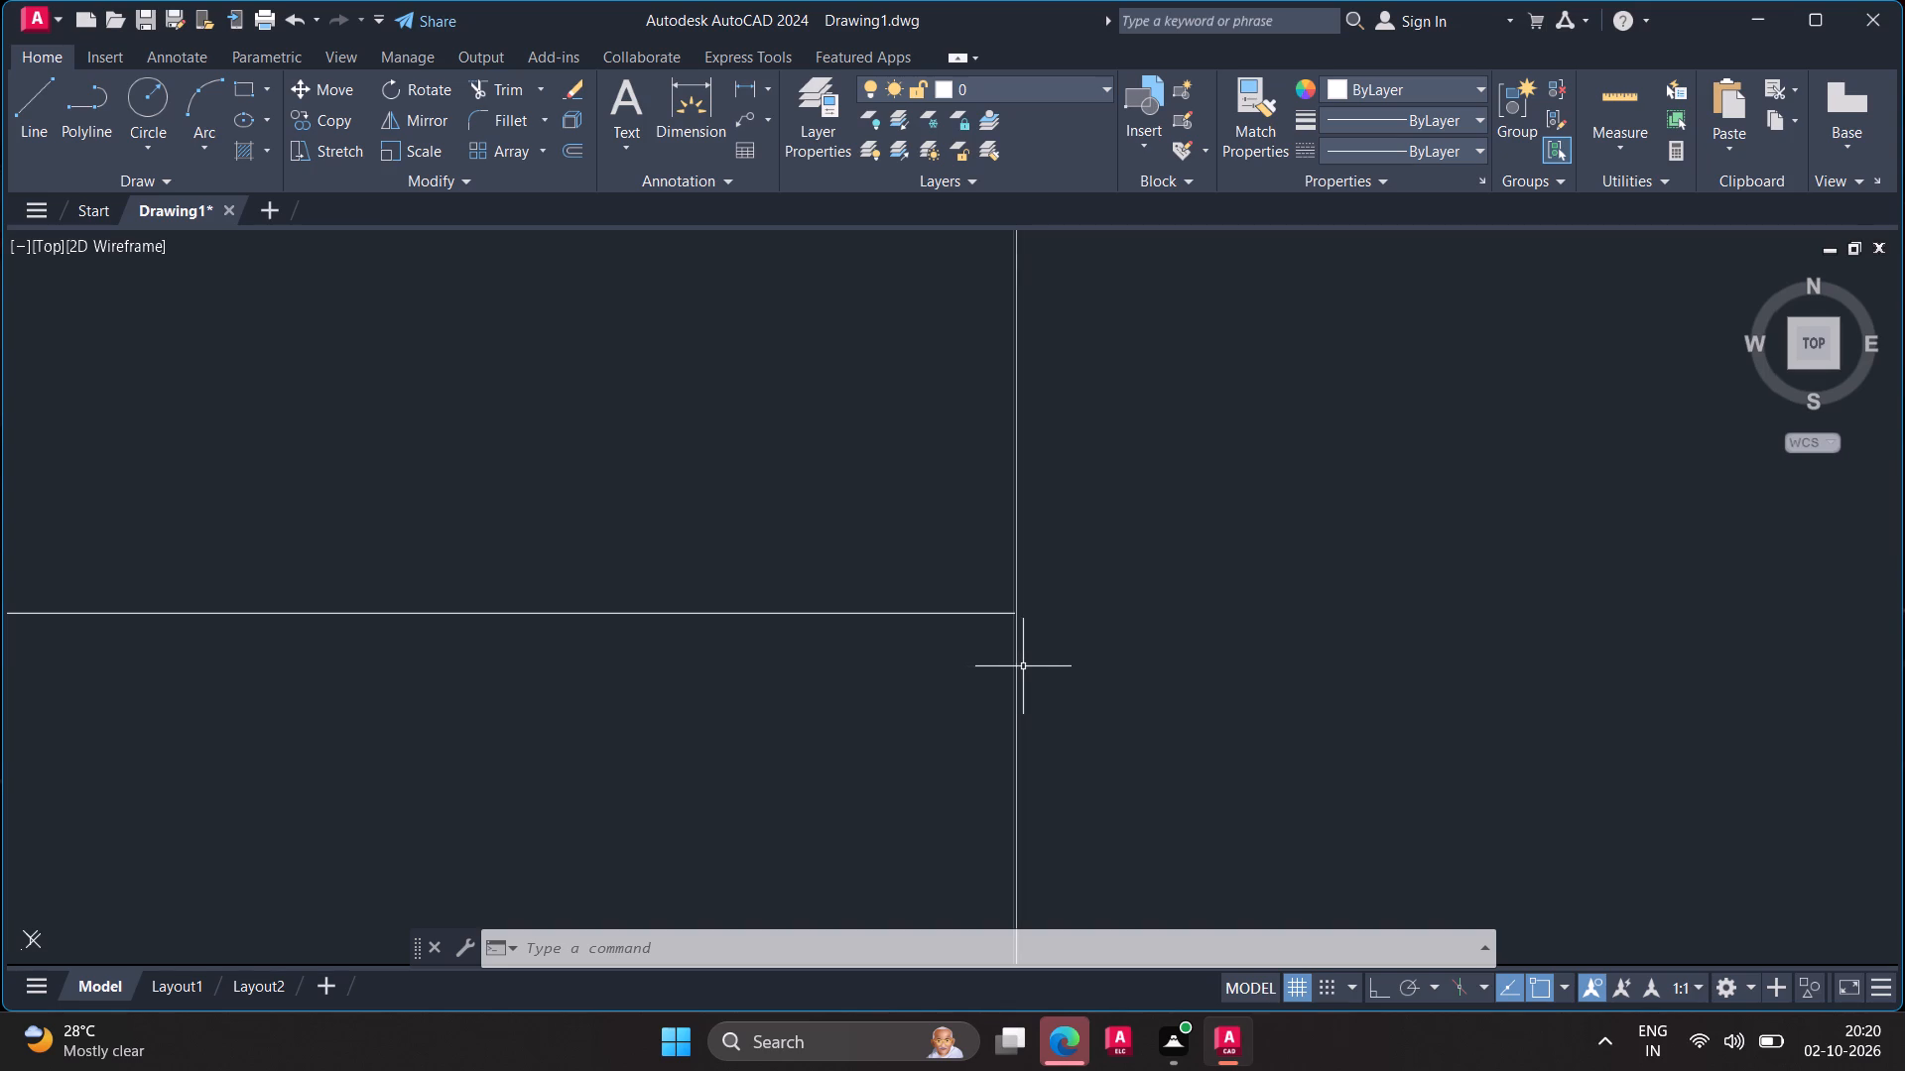
scroll(1009, 669, "up", 7)
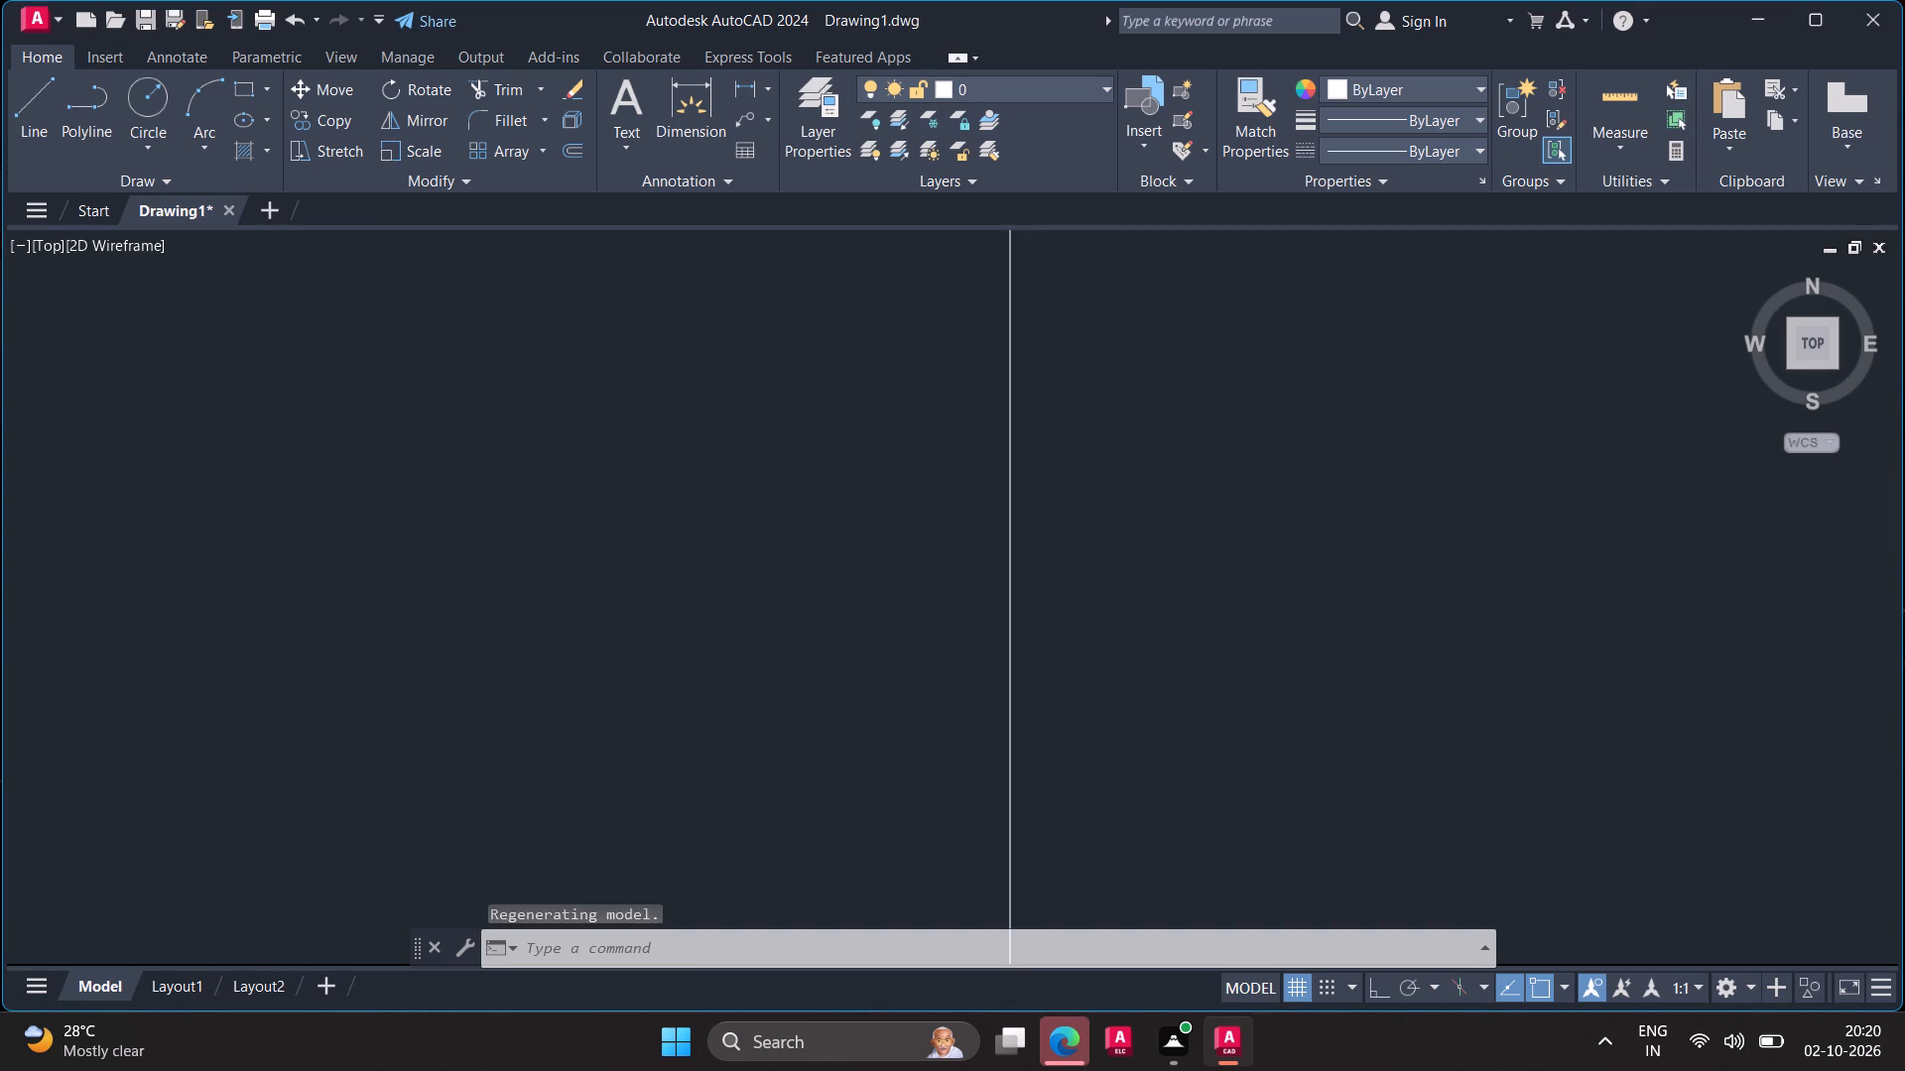
scroll(1018, 639, "up", 2)
scroll(937, 642, "up", 4)
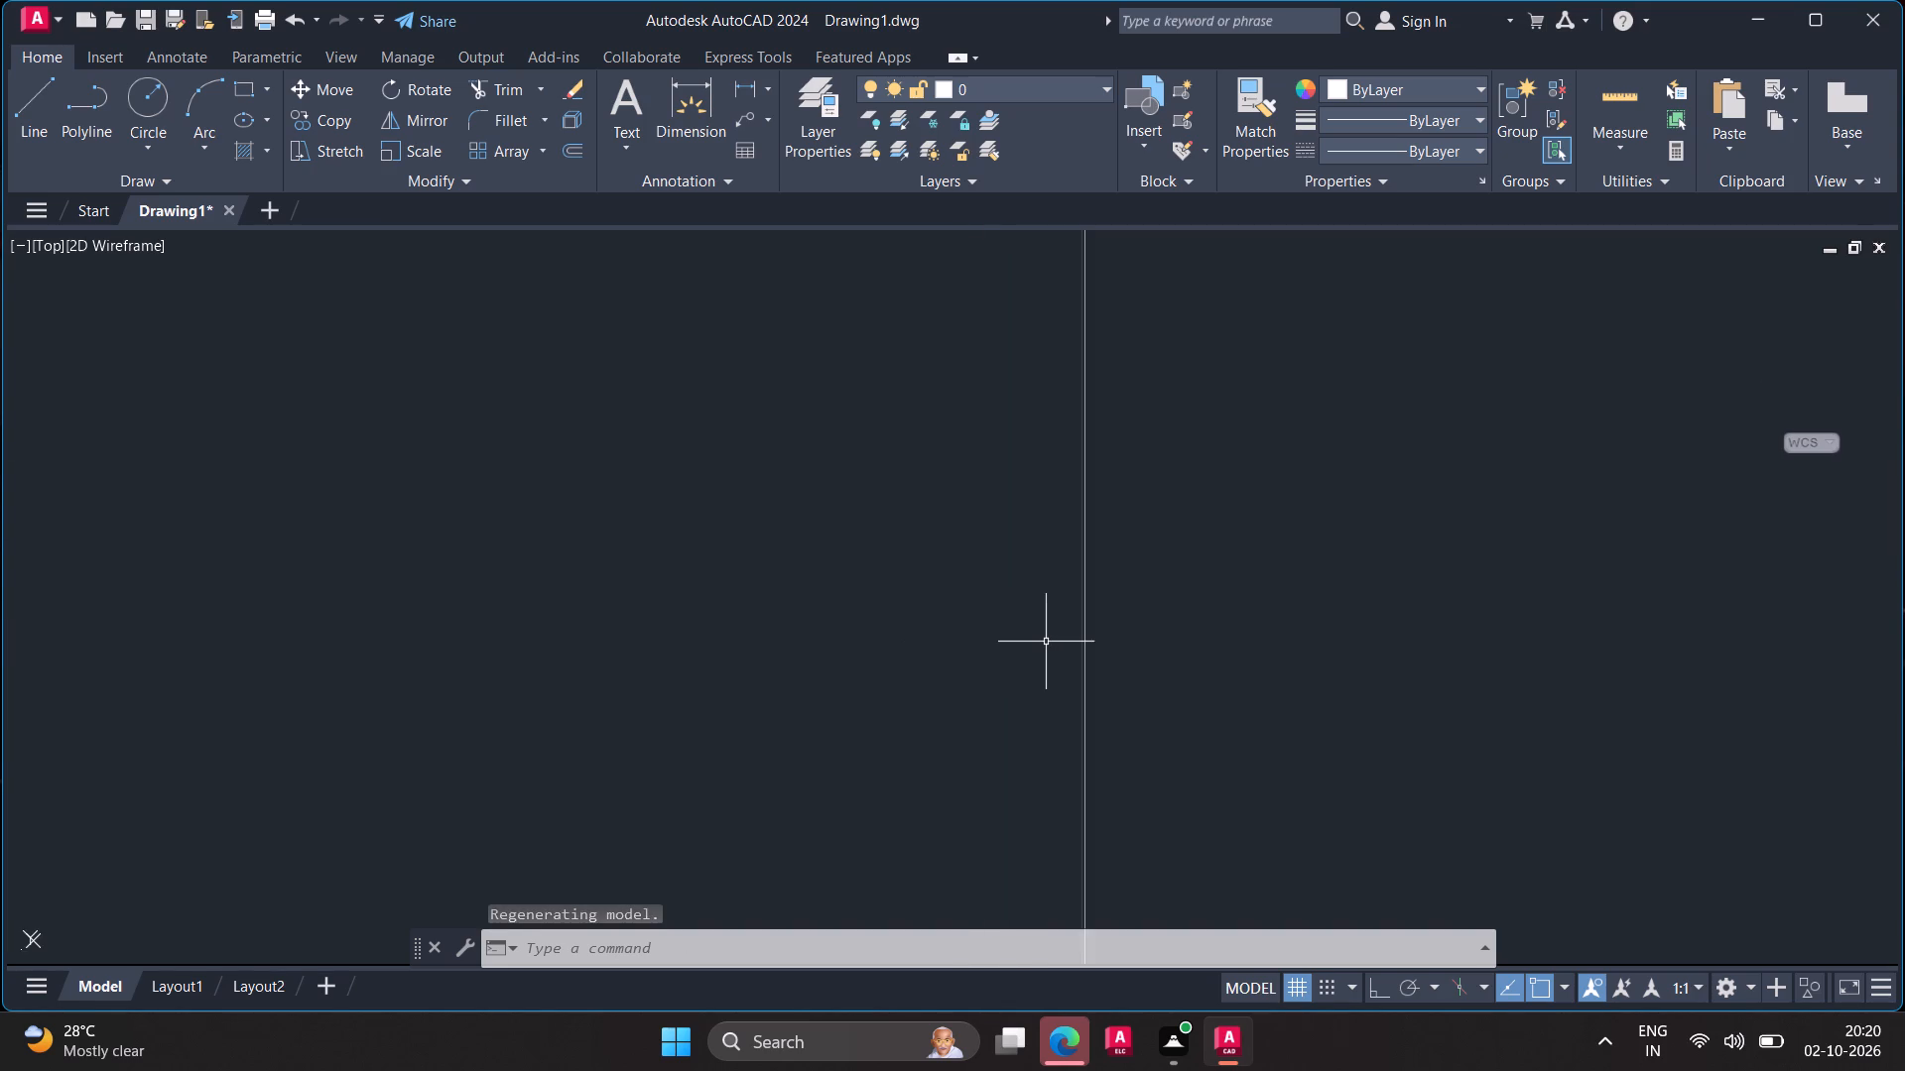
scroll(1050, 642, "up", 4)
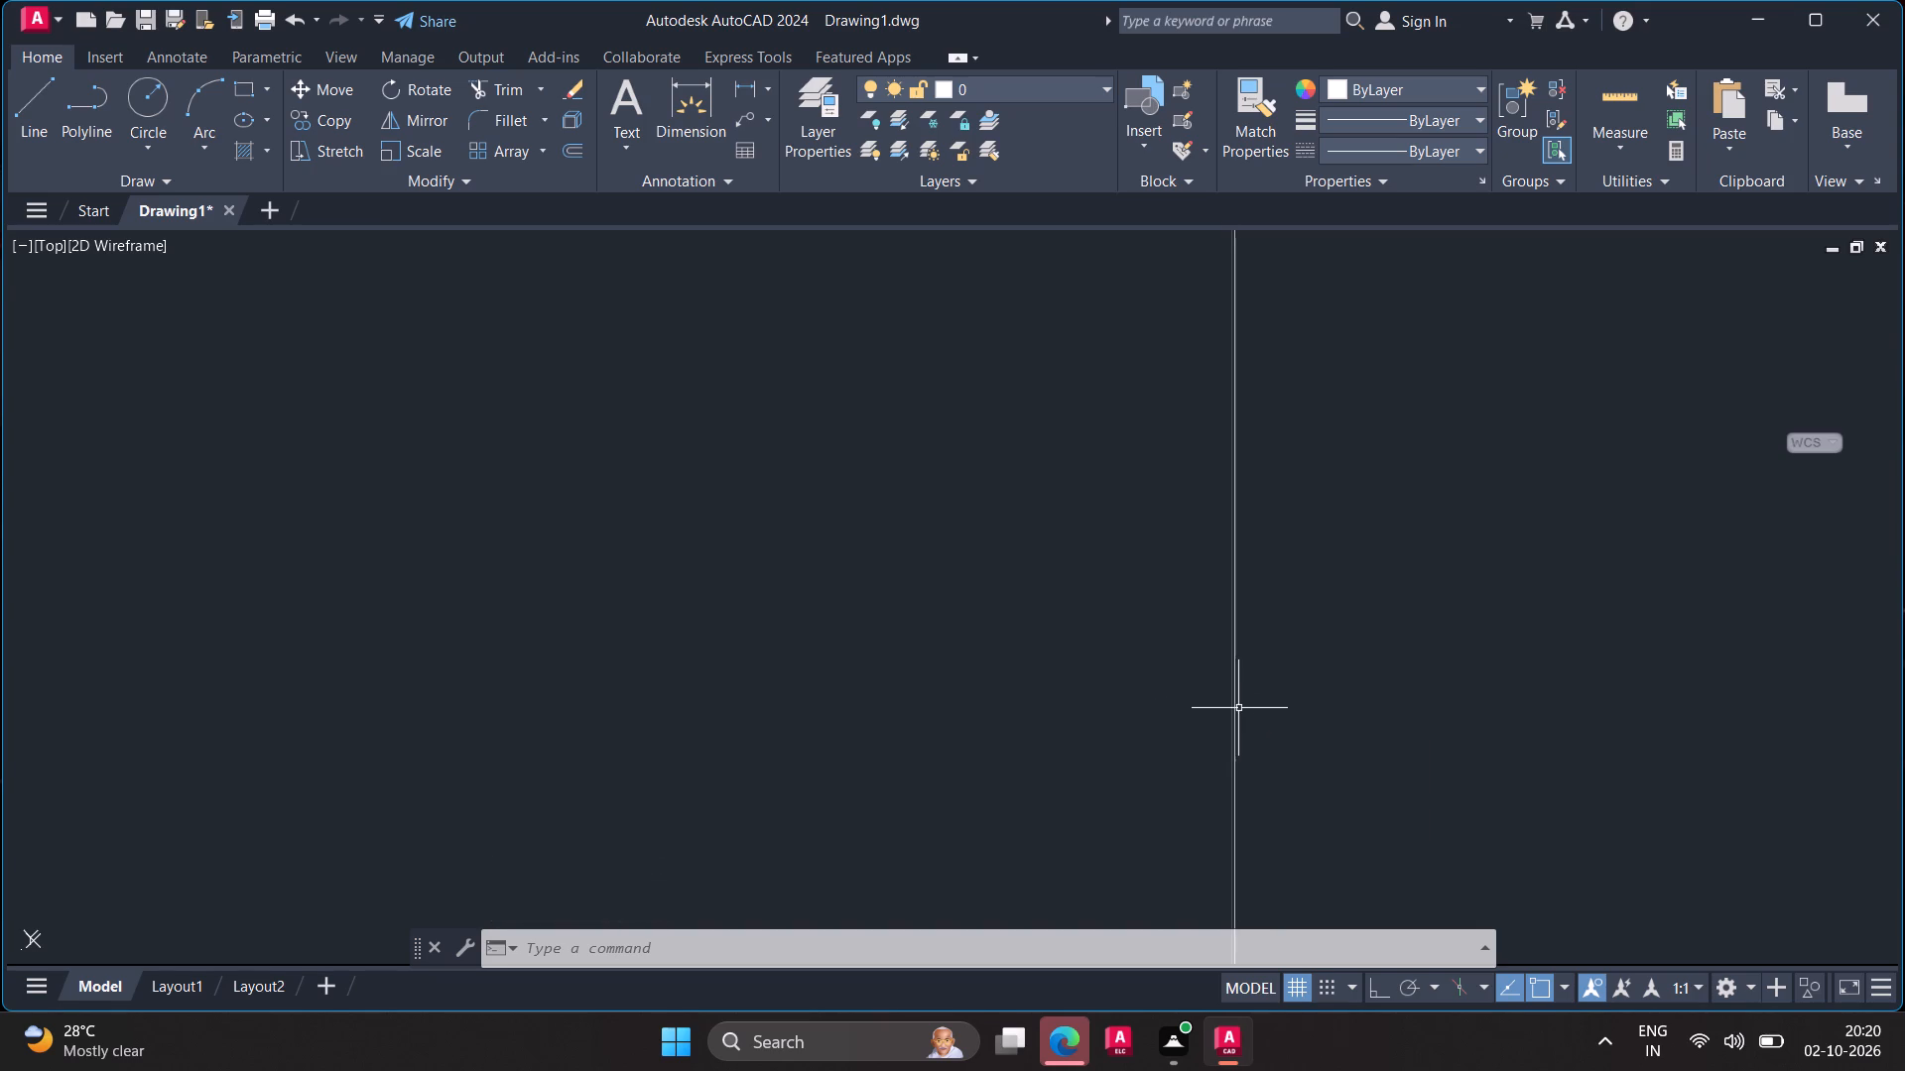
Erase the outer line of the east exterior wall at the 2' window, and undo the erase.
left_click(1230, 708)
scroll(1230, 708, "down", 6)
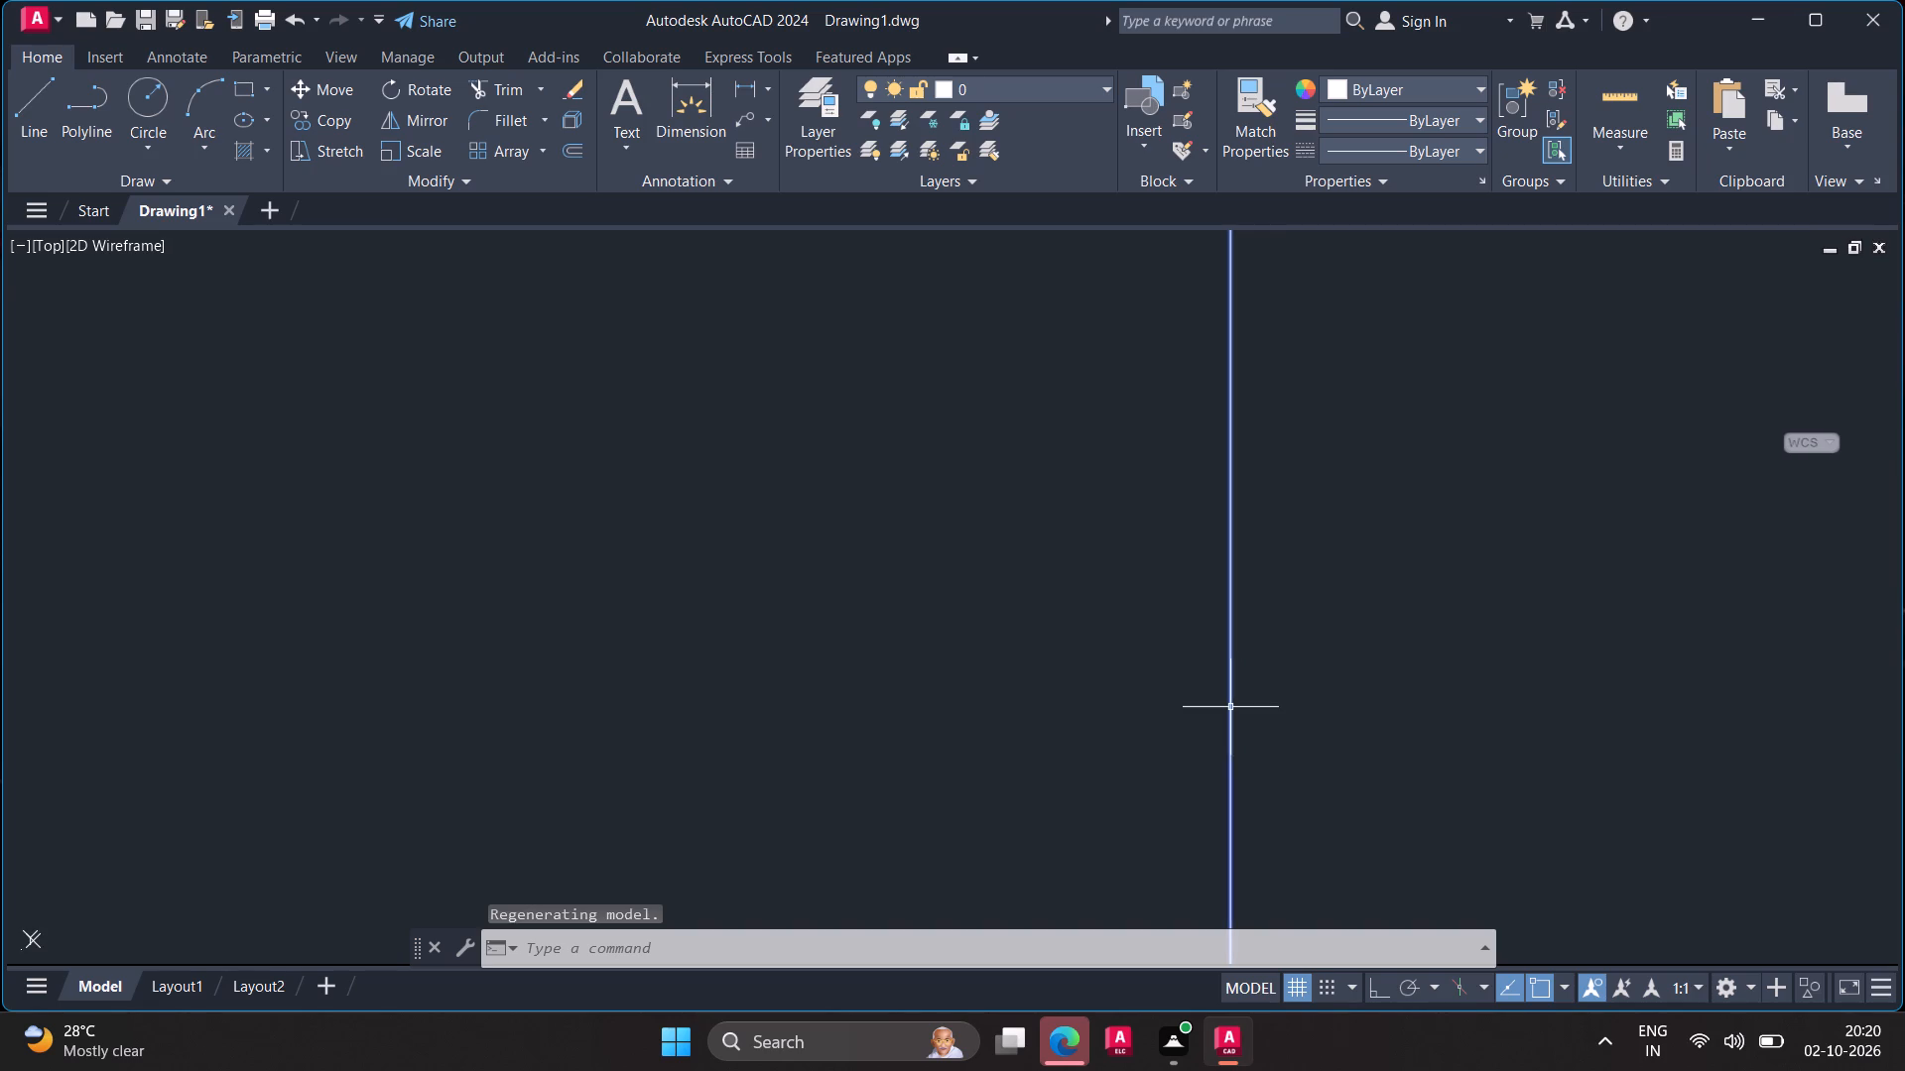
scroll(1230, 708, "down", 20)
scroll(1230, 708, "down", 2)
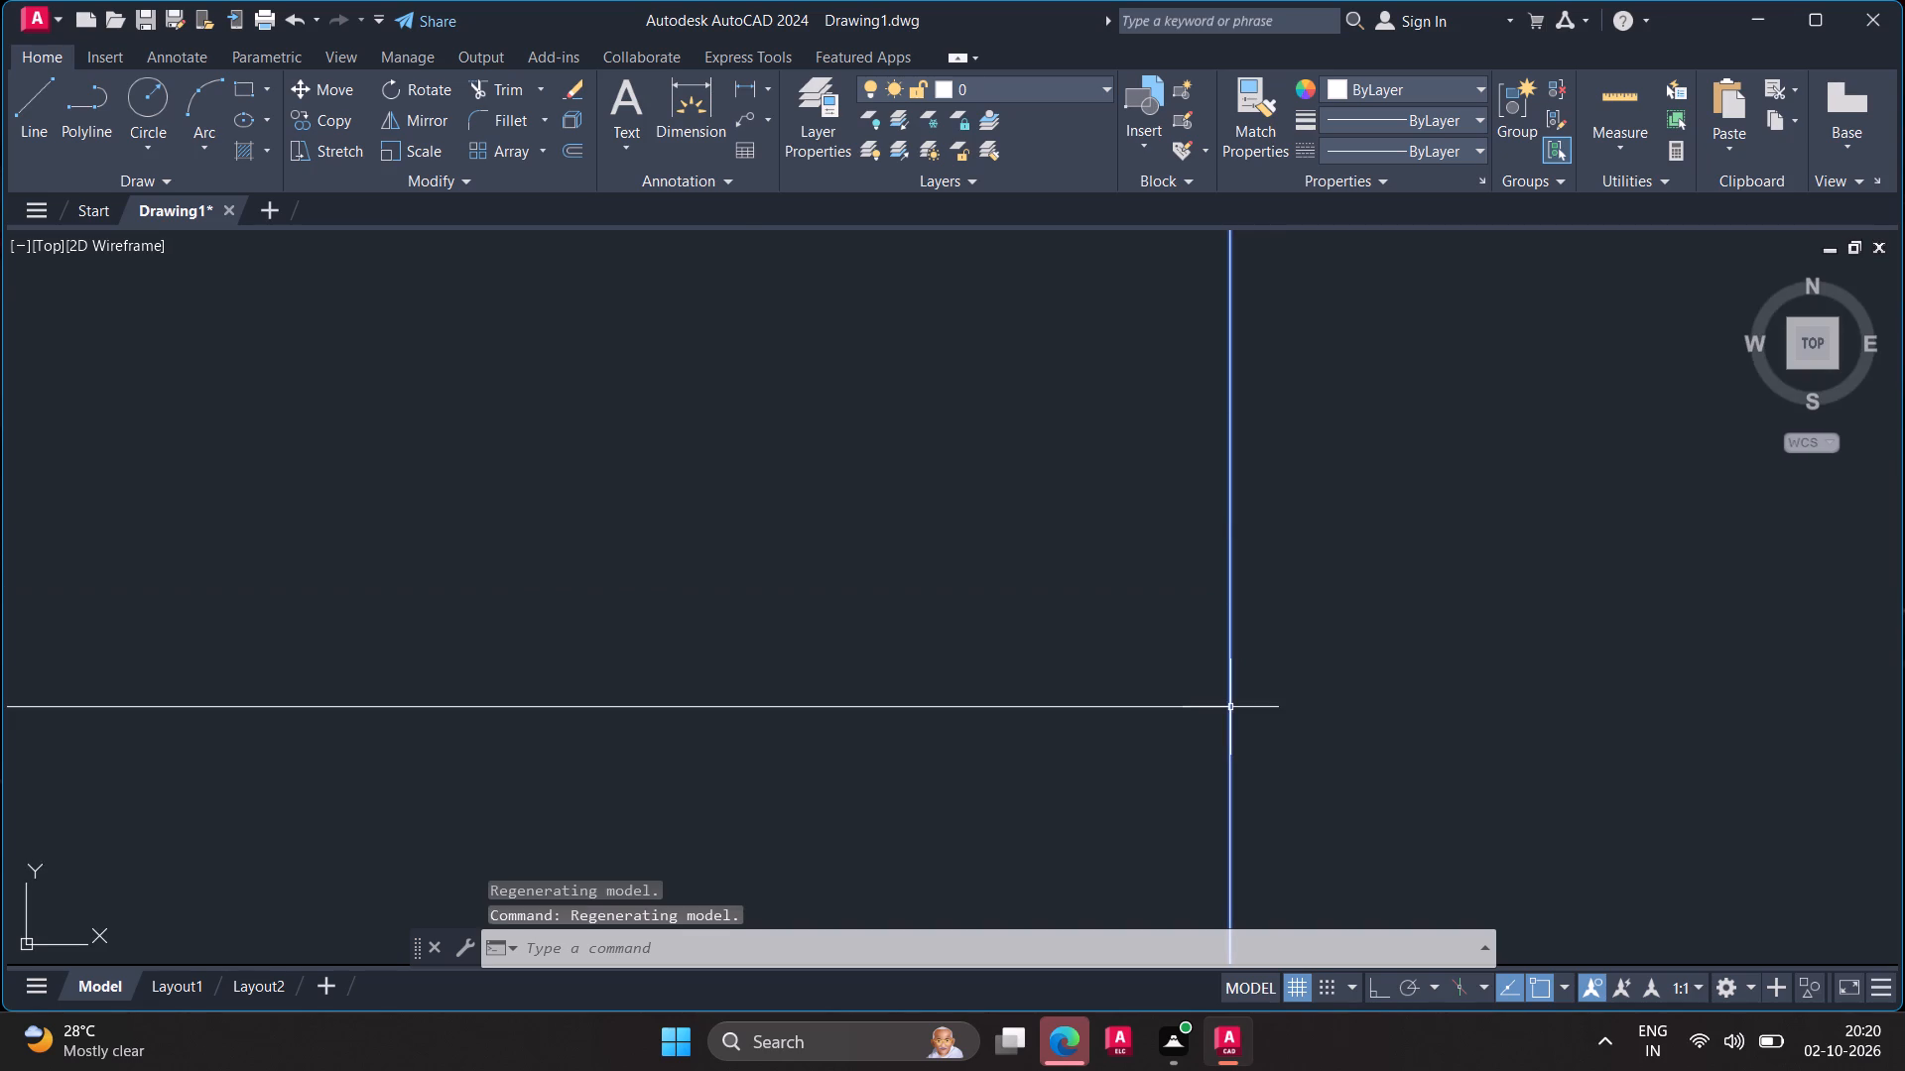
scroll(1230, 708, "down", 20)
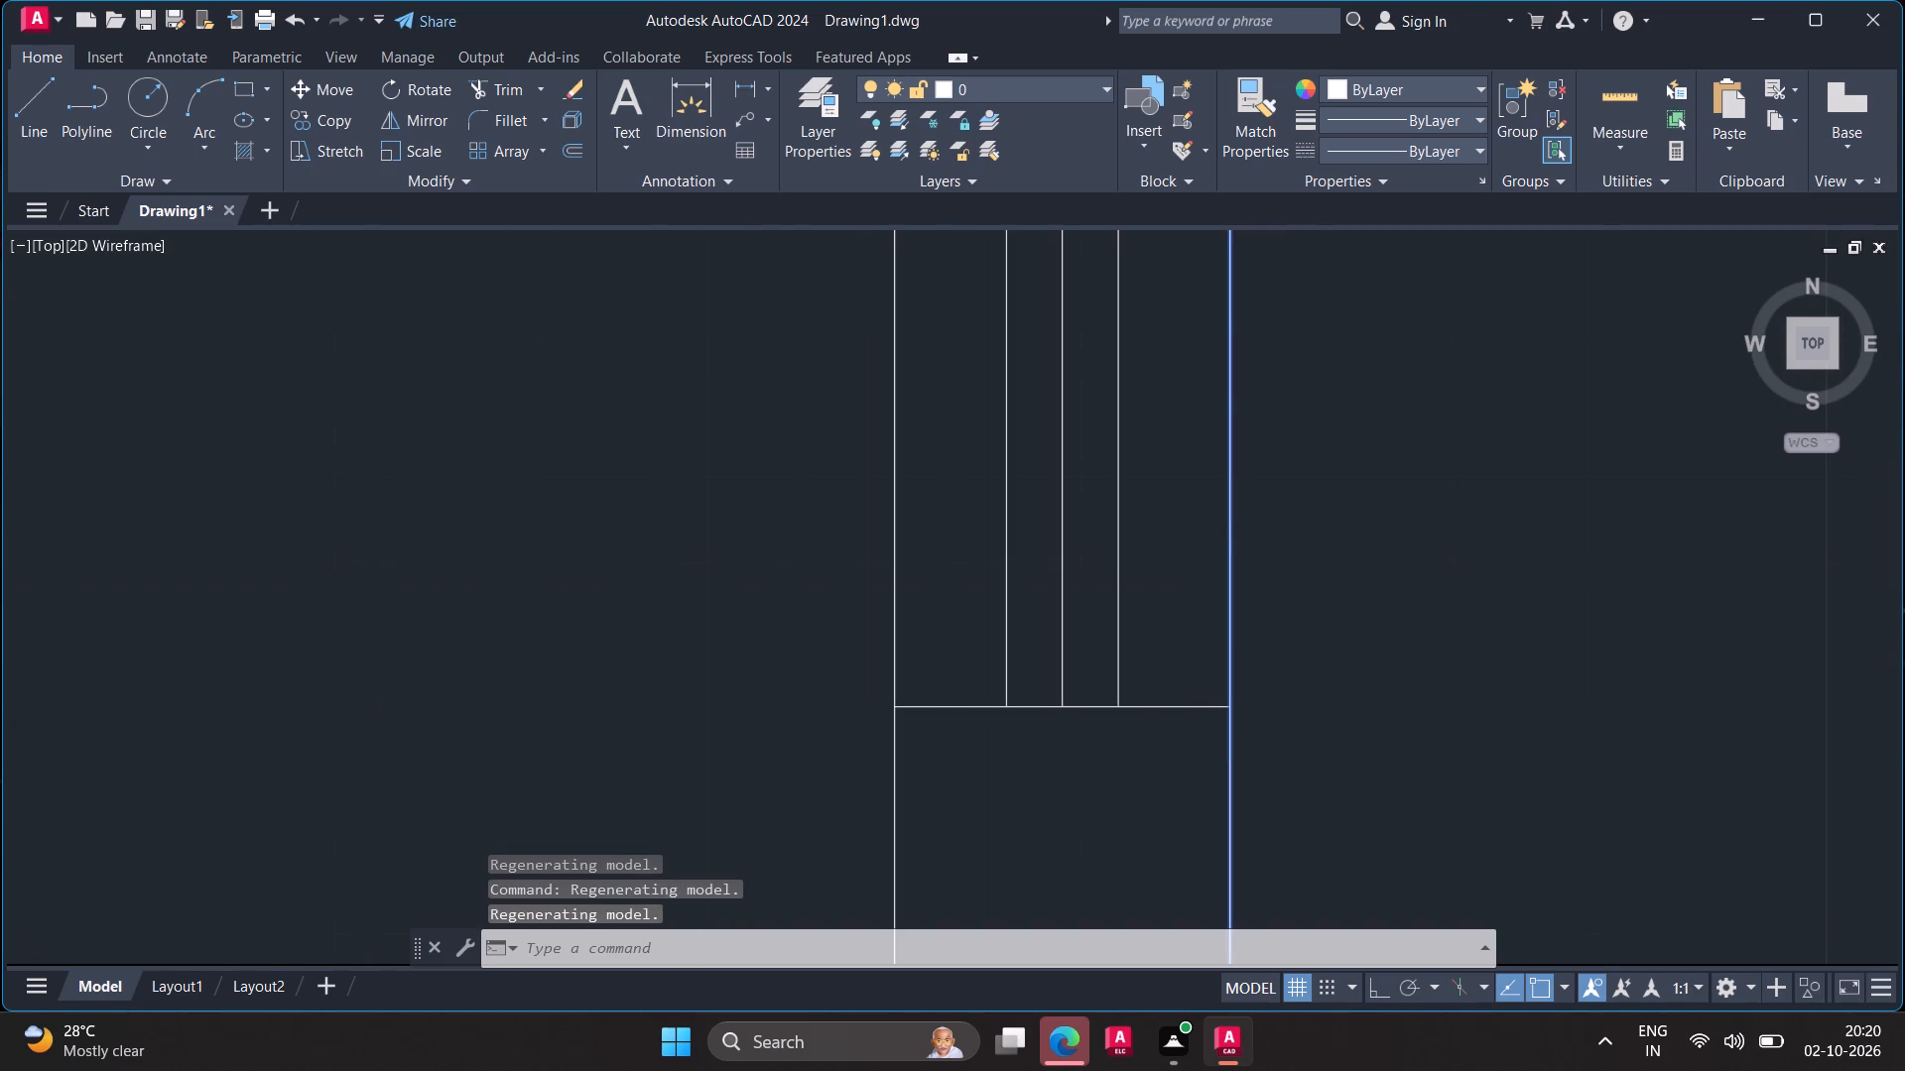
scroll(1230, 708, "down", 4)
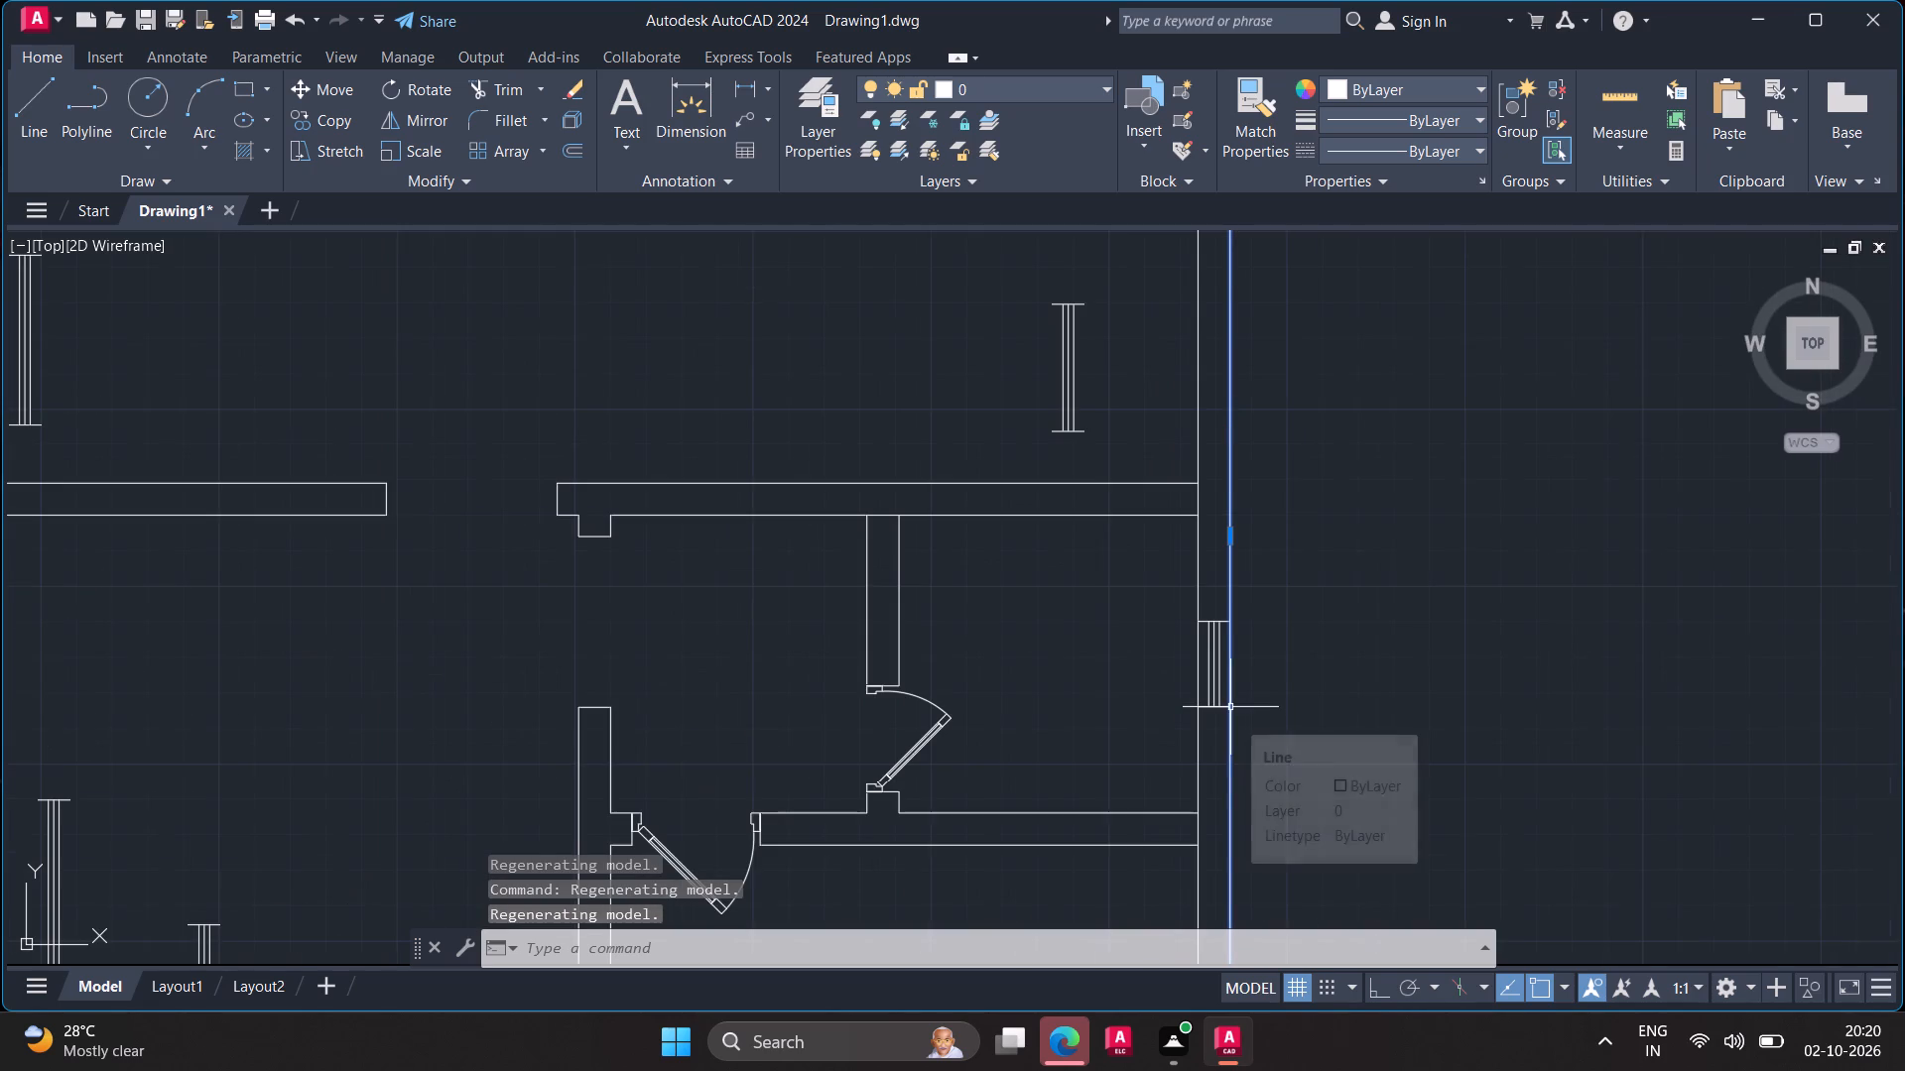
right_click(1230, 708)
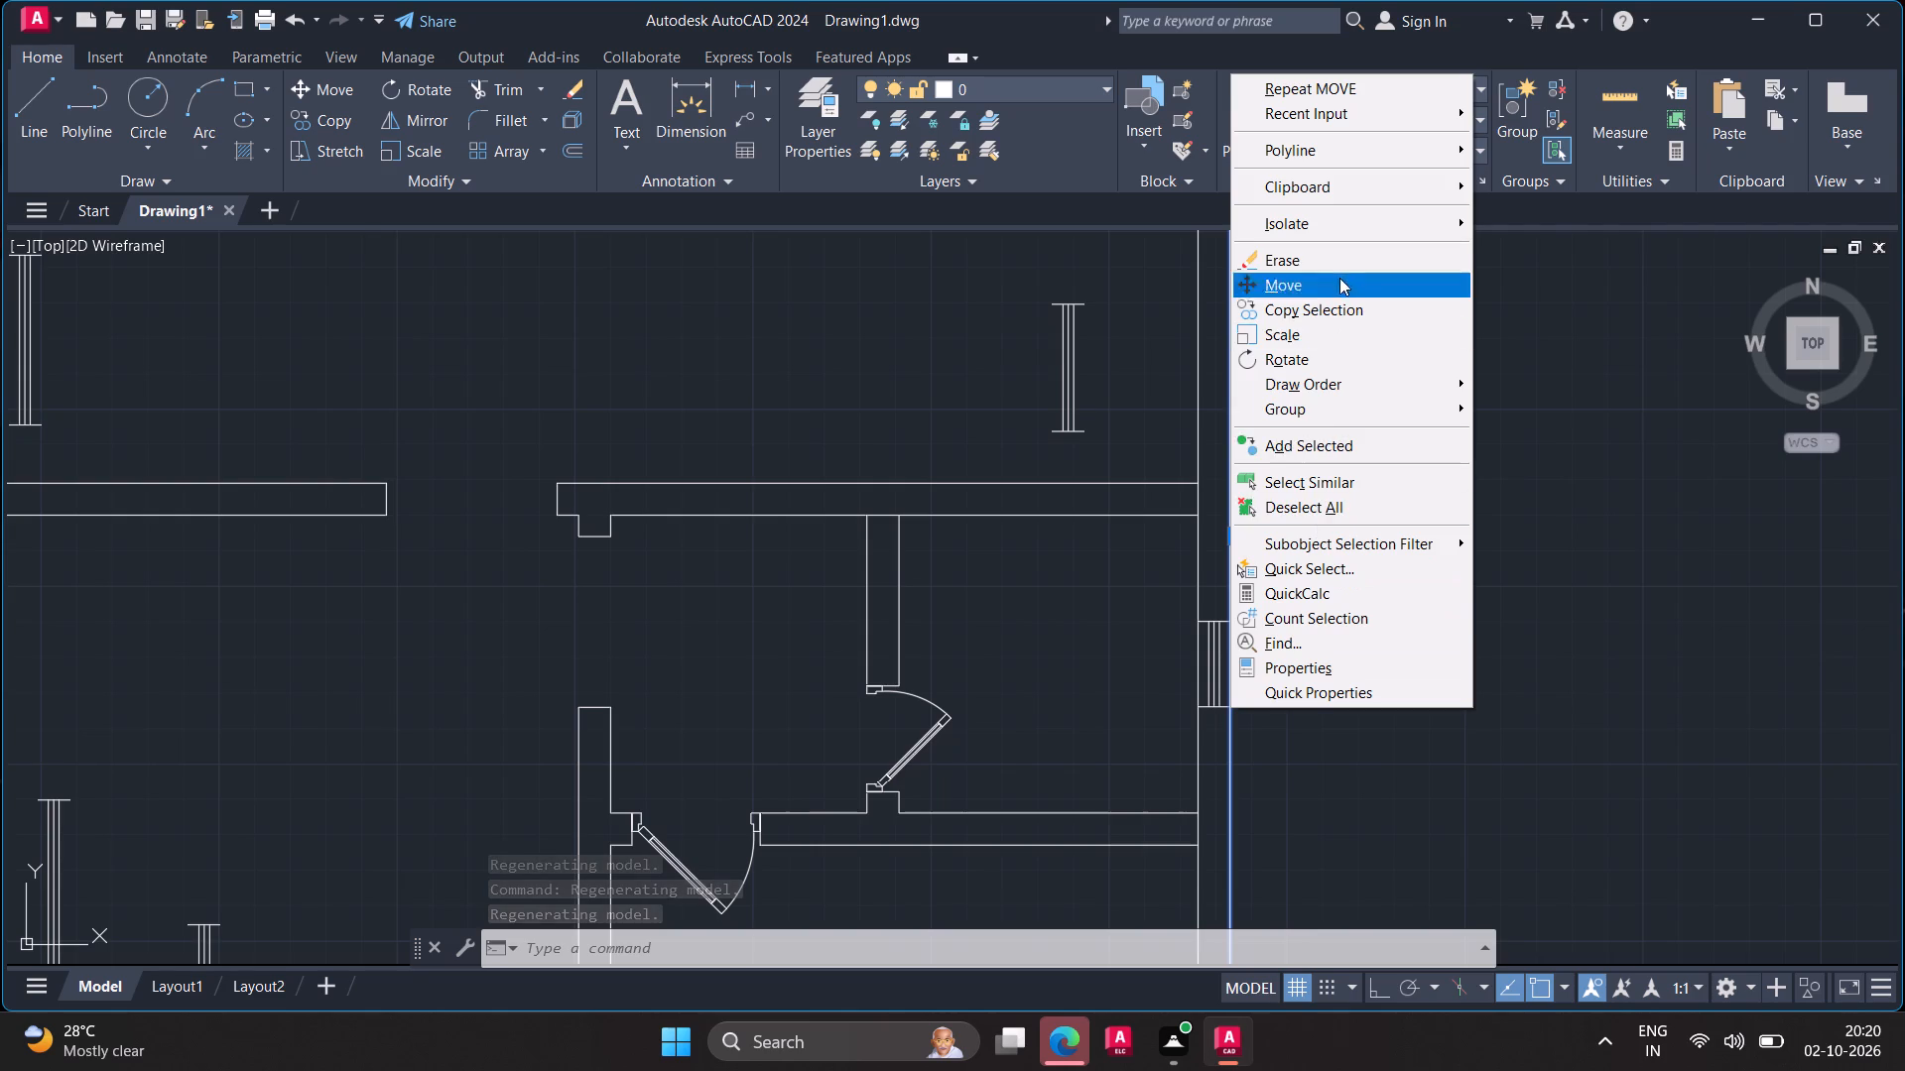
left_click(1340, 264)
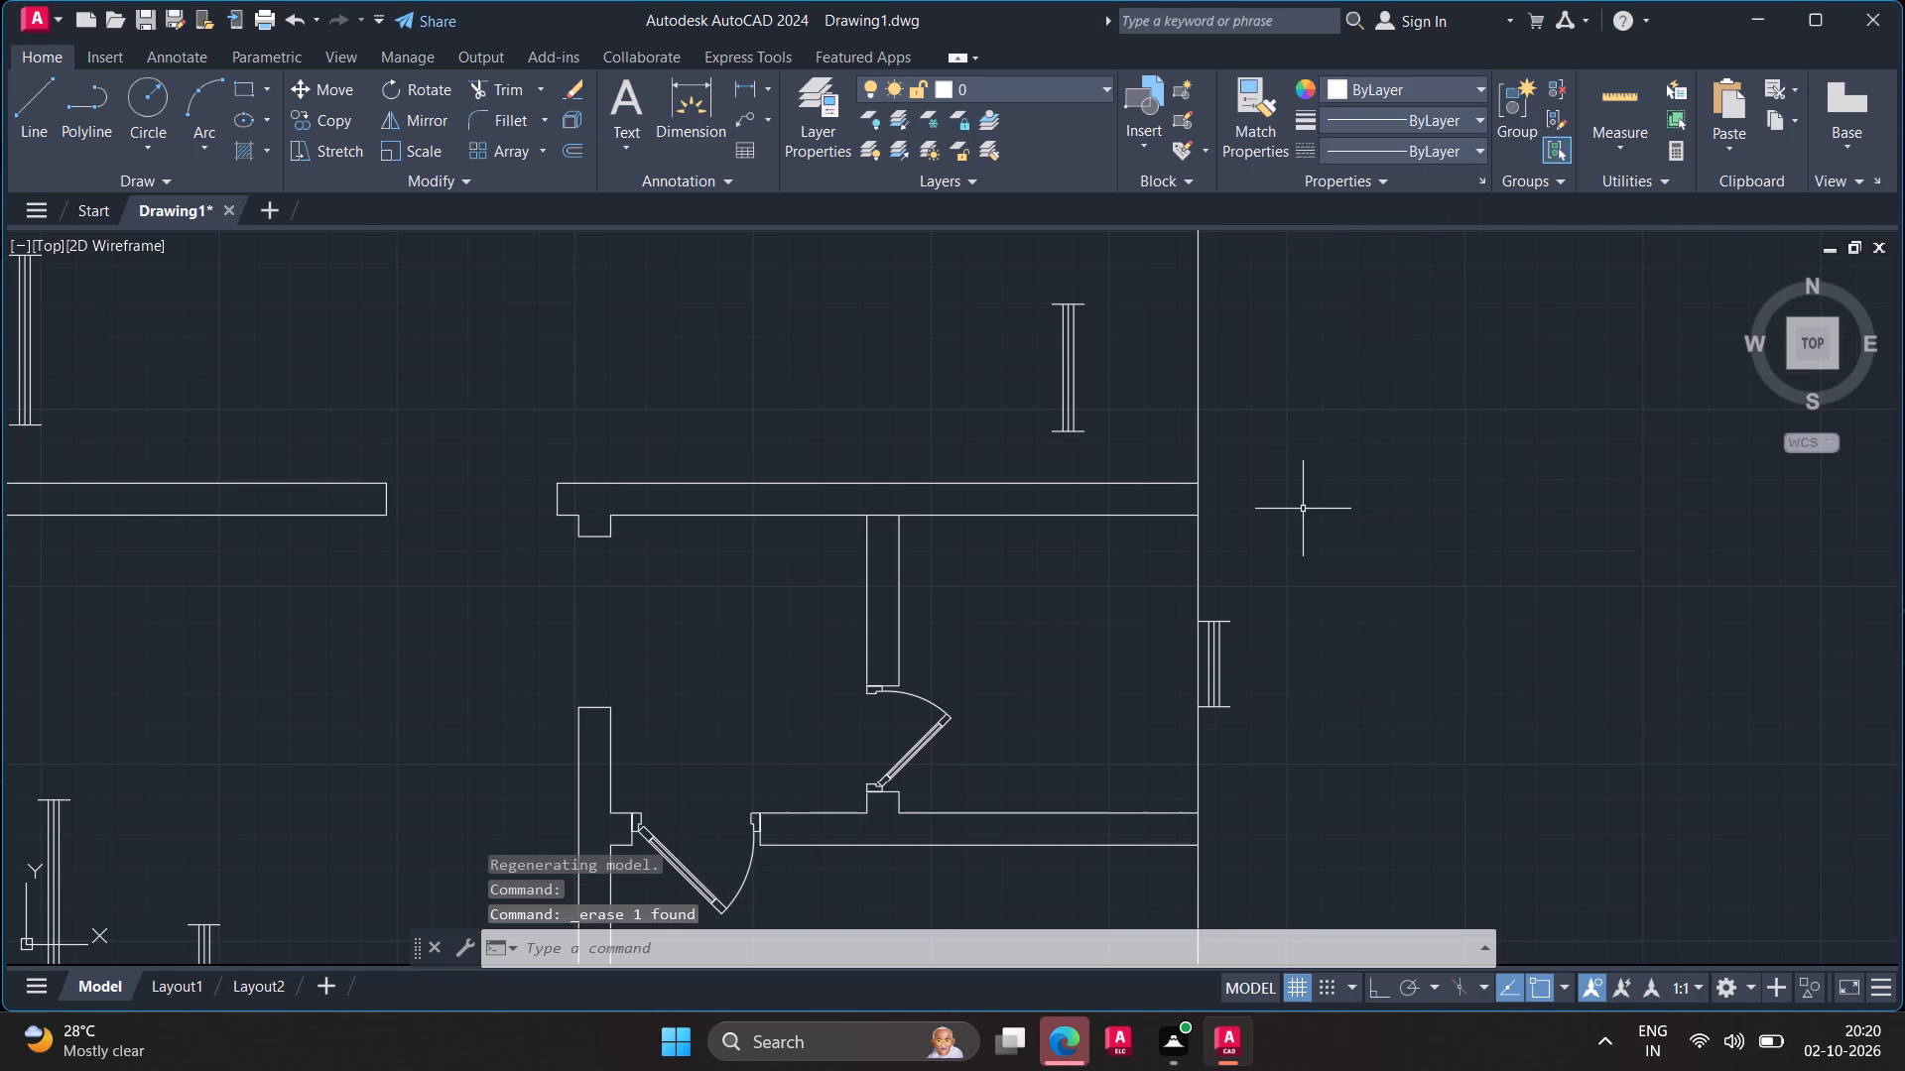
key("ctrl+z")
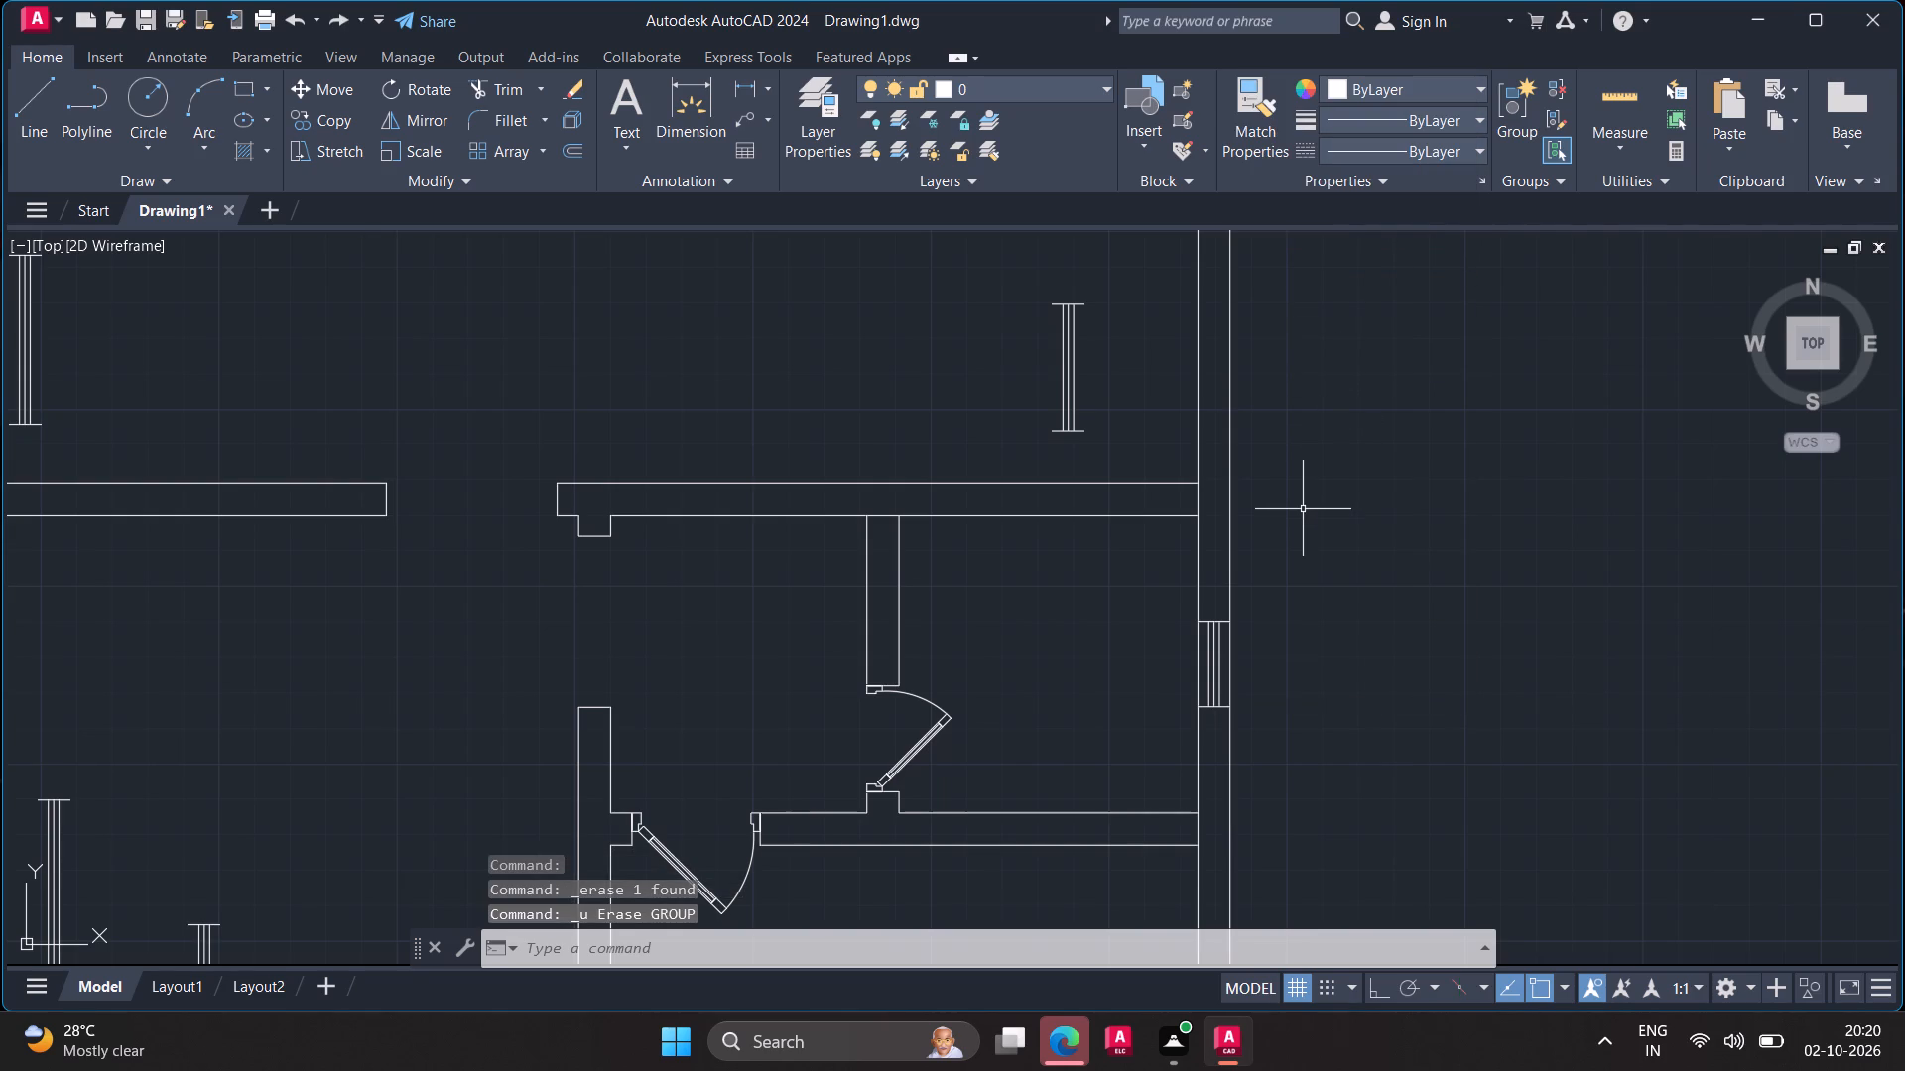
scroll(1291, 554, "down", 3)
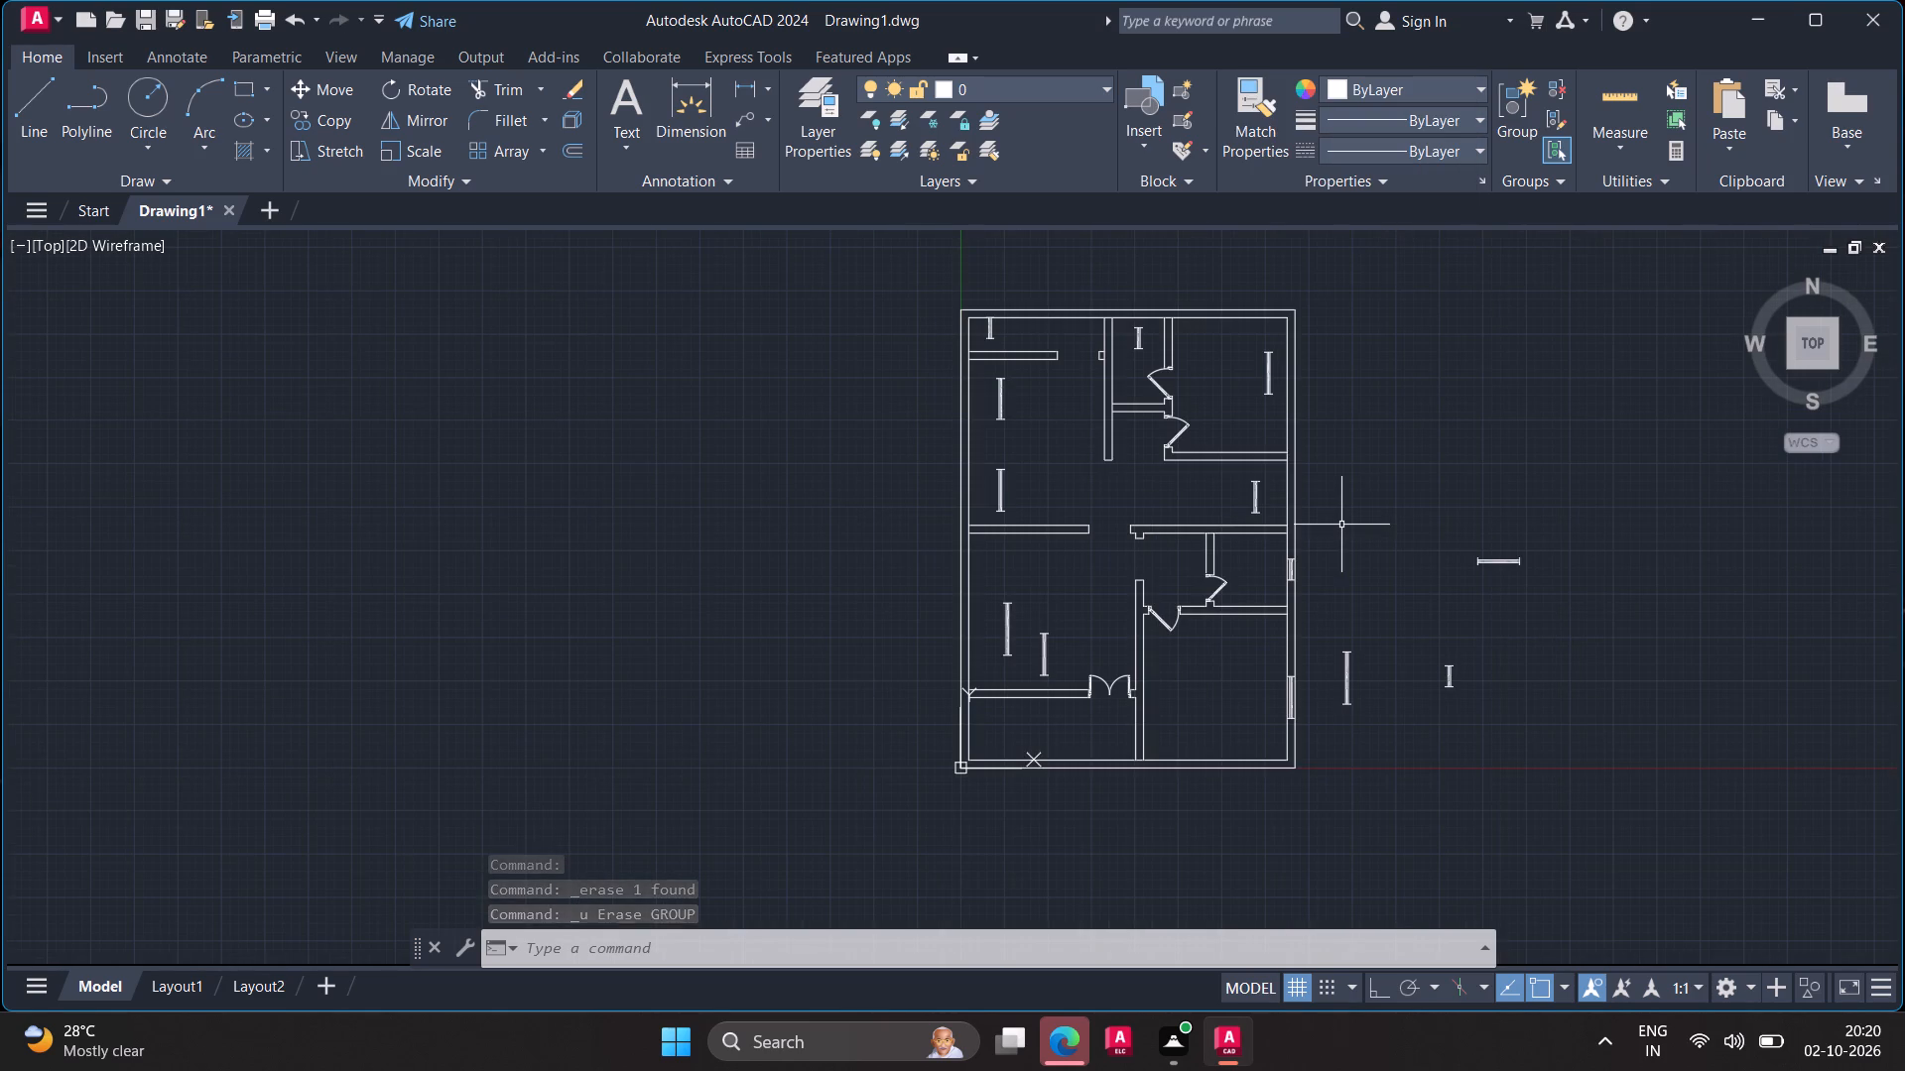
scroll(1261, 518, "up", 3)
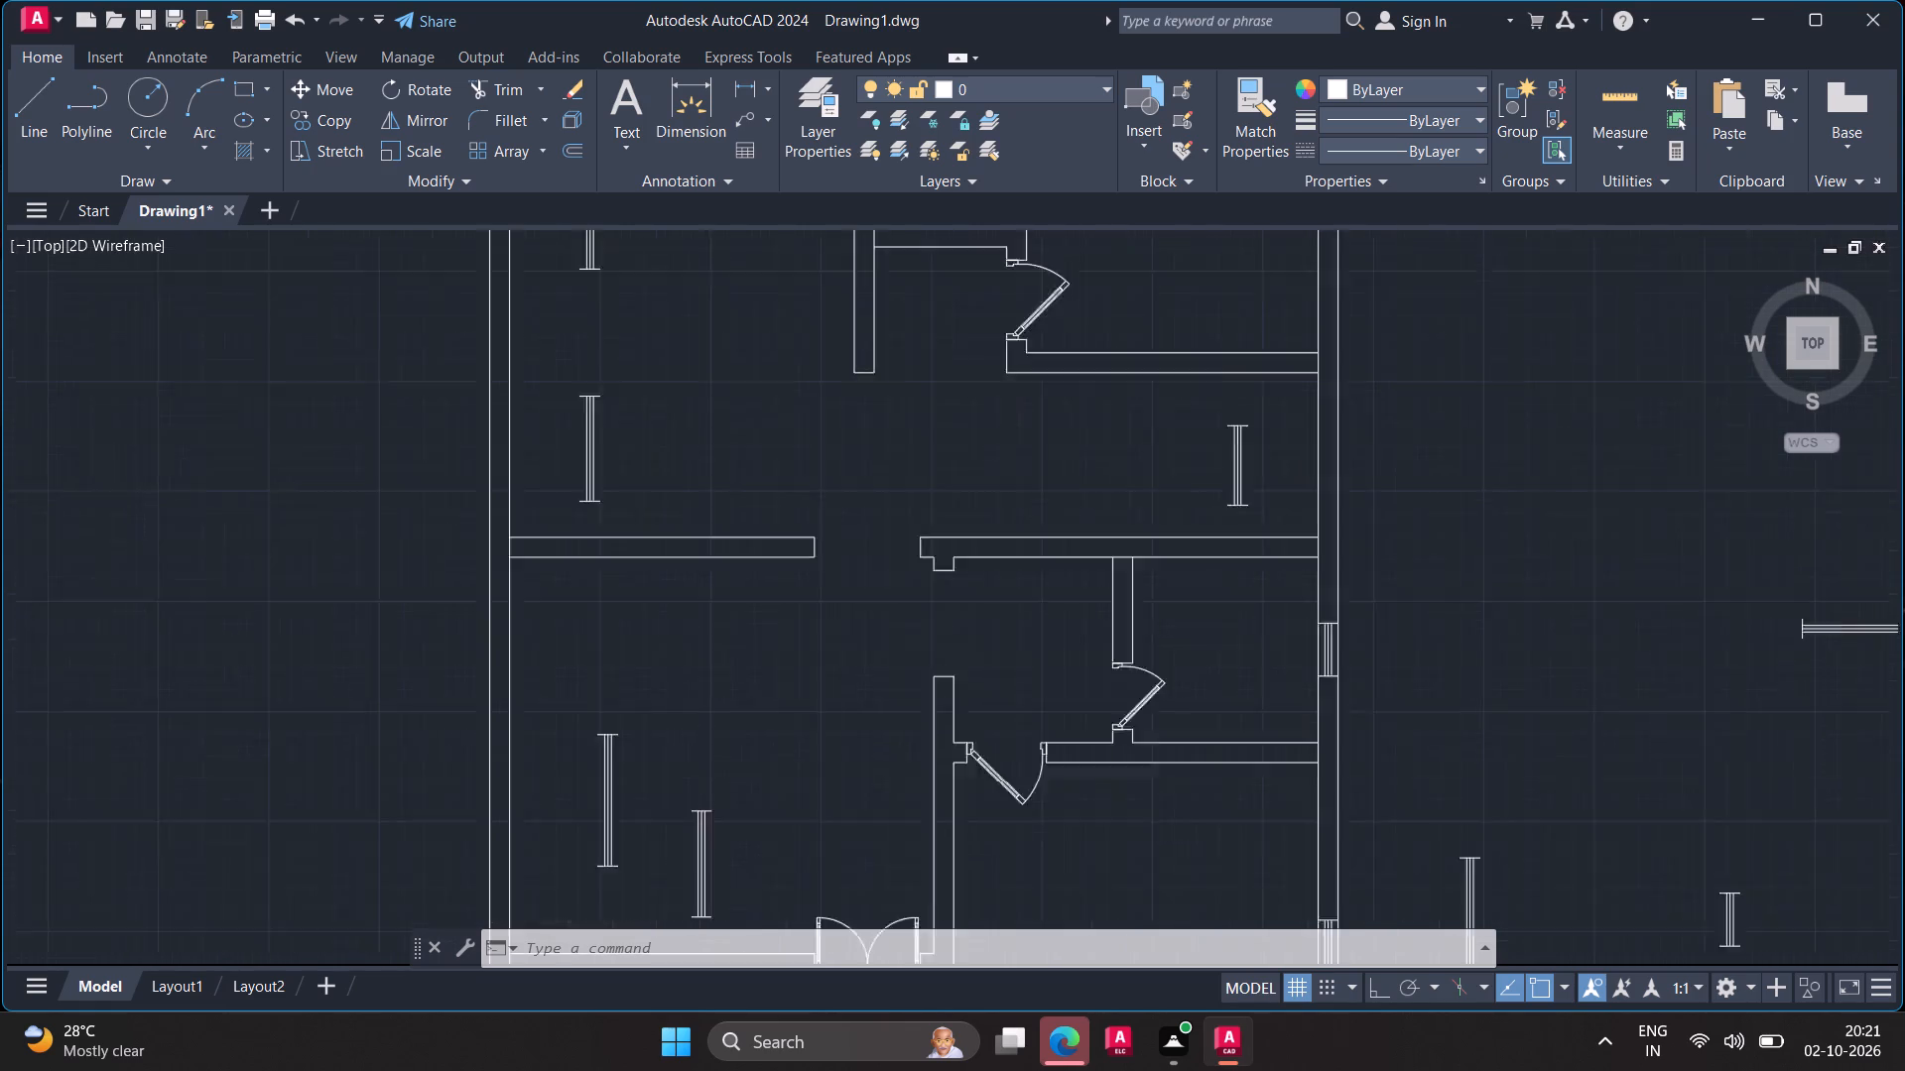
Move the vertical 3' window on the floor plan's east side from its southeast endpoint about 1'-5" northeast, closer to the east exterior wall.
scroll(1260, 518, "up", 2)
left_click(1147, 470)
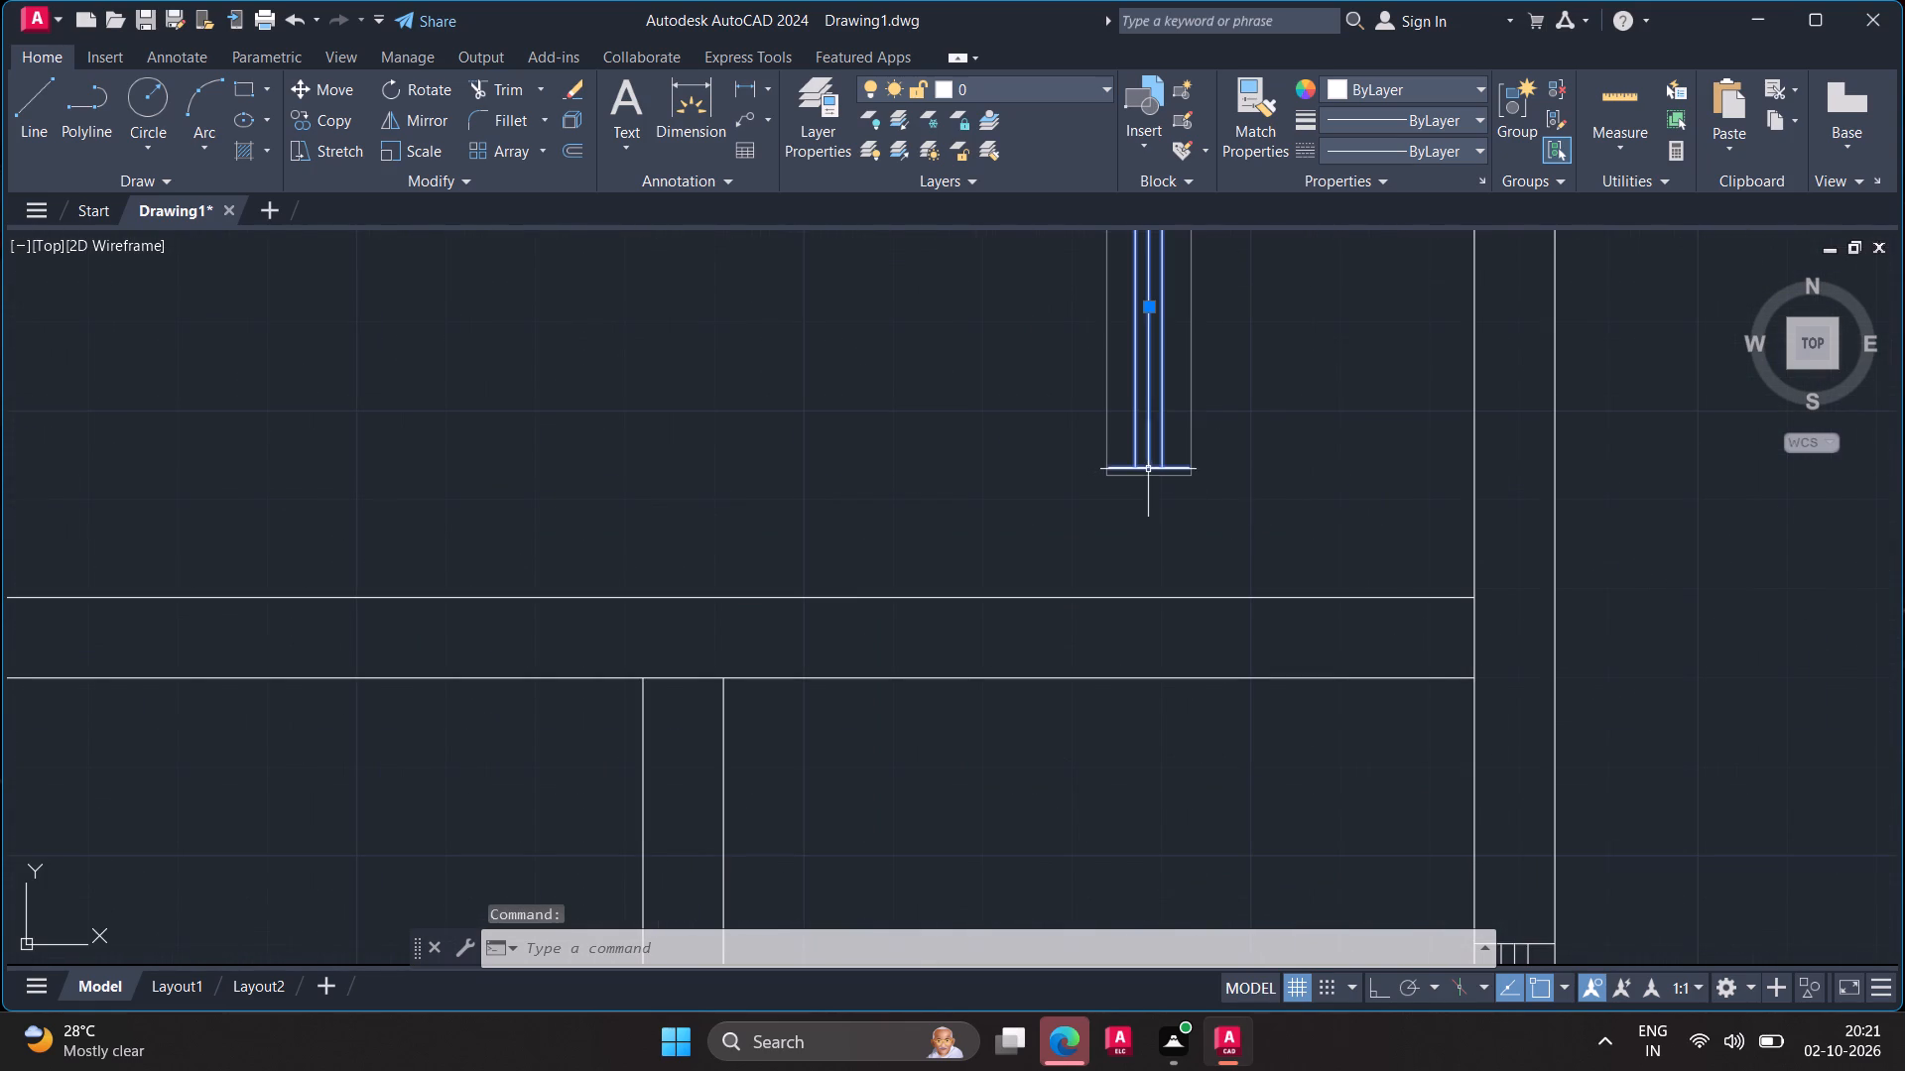
type("m")
key("space")
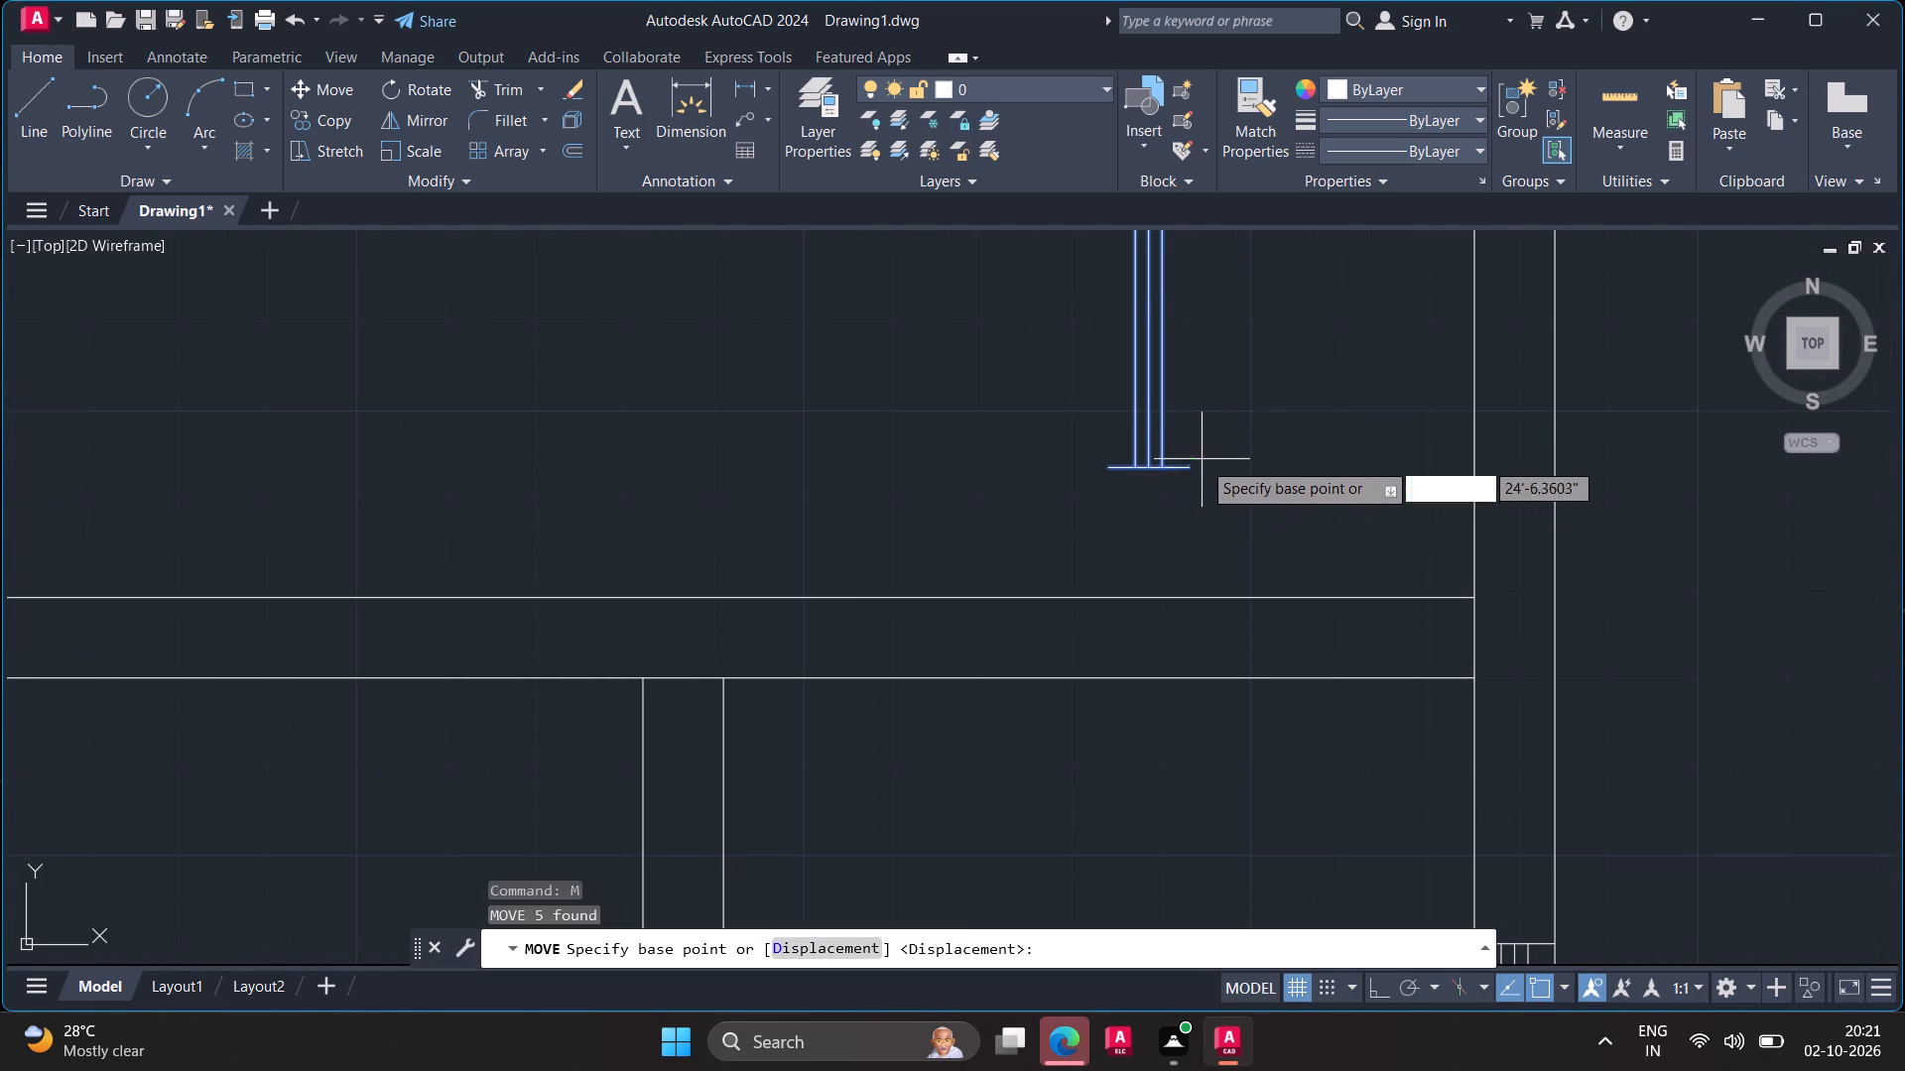
left_click(1194, 465)
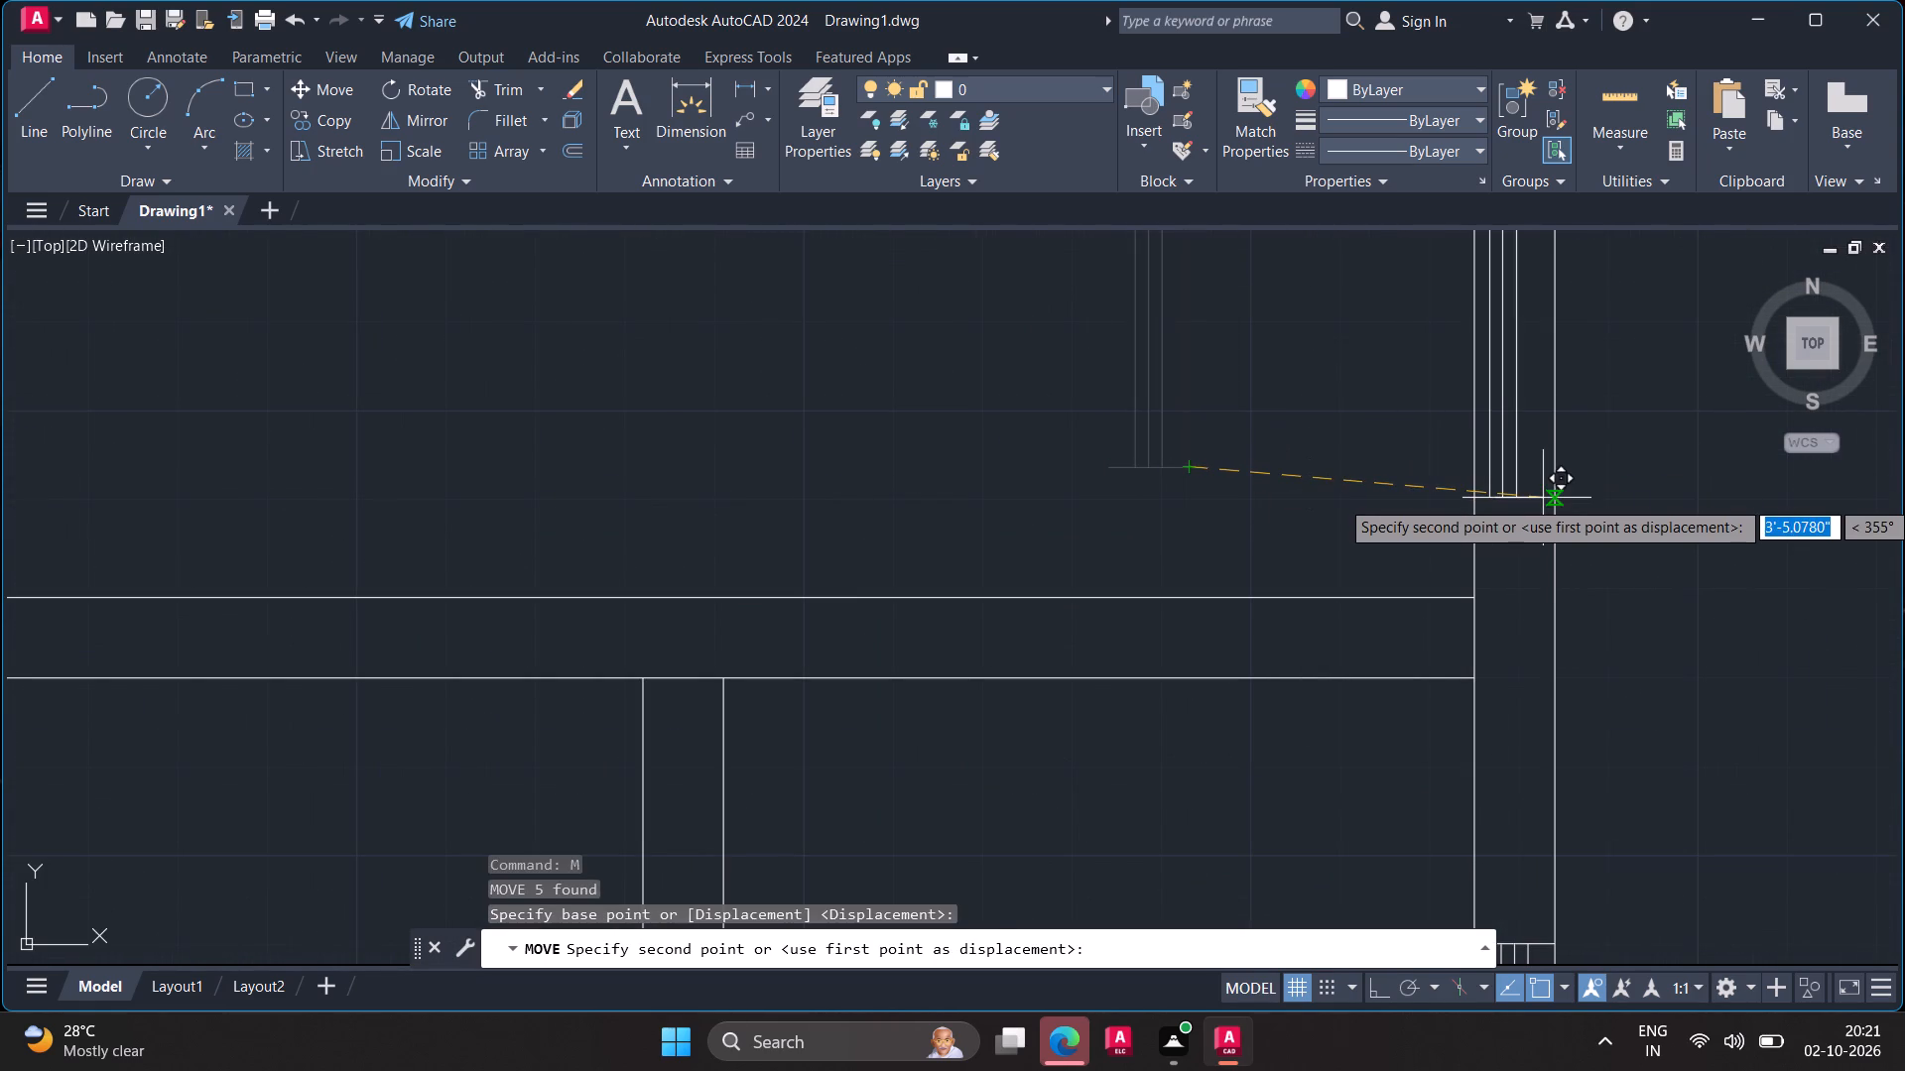
scroll(1546, 498, "down", 3)
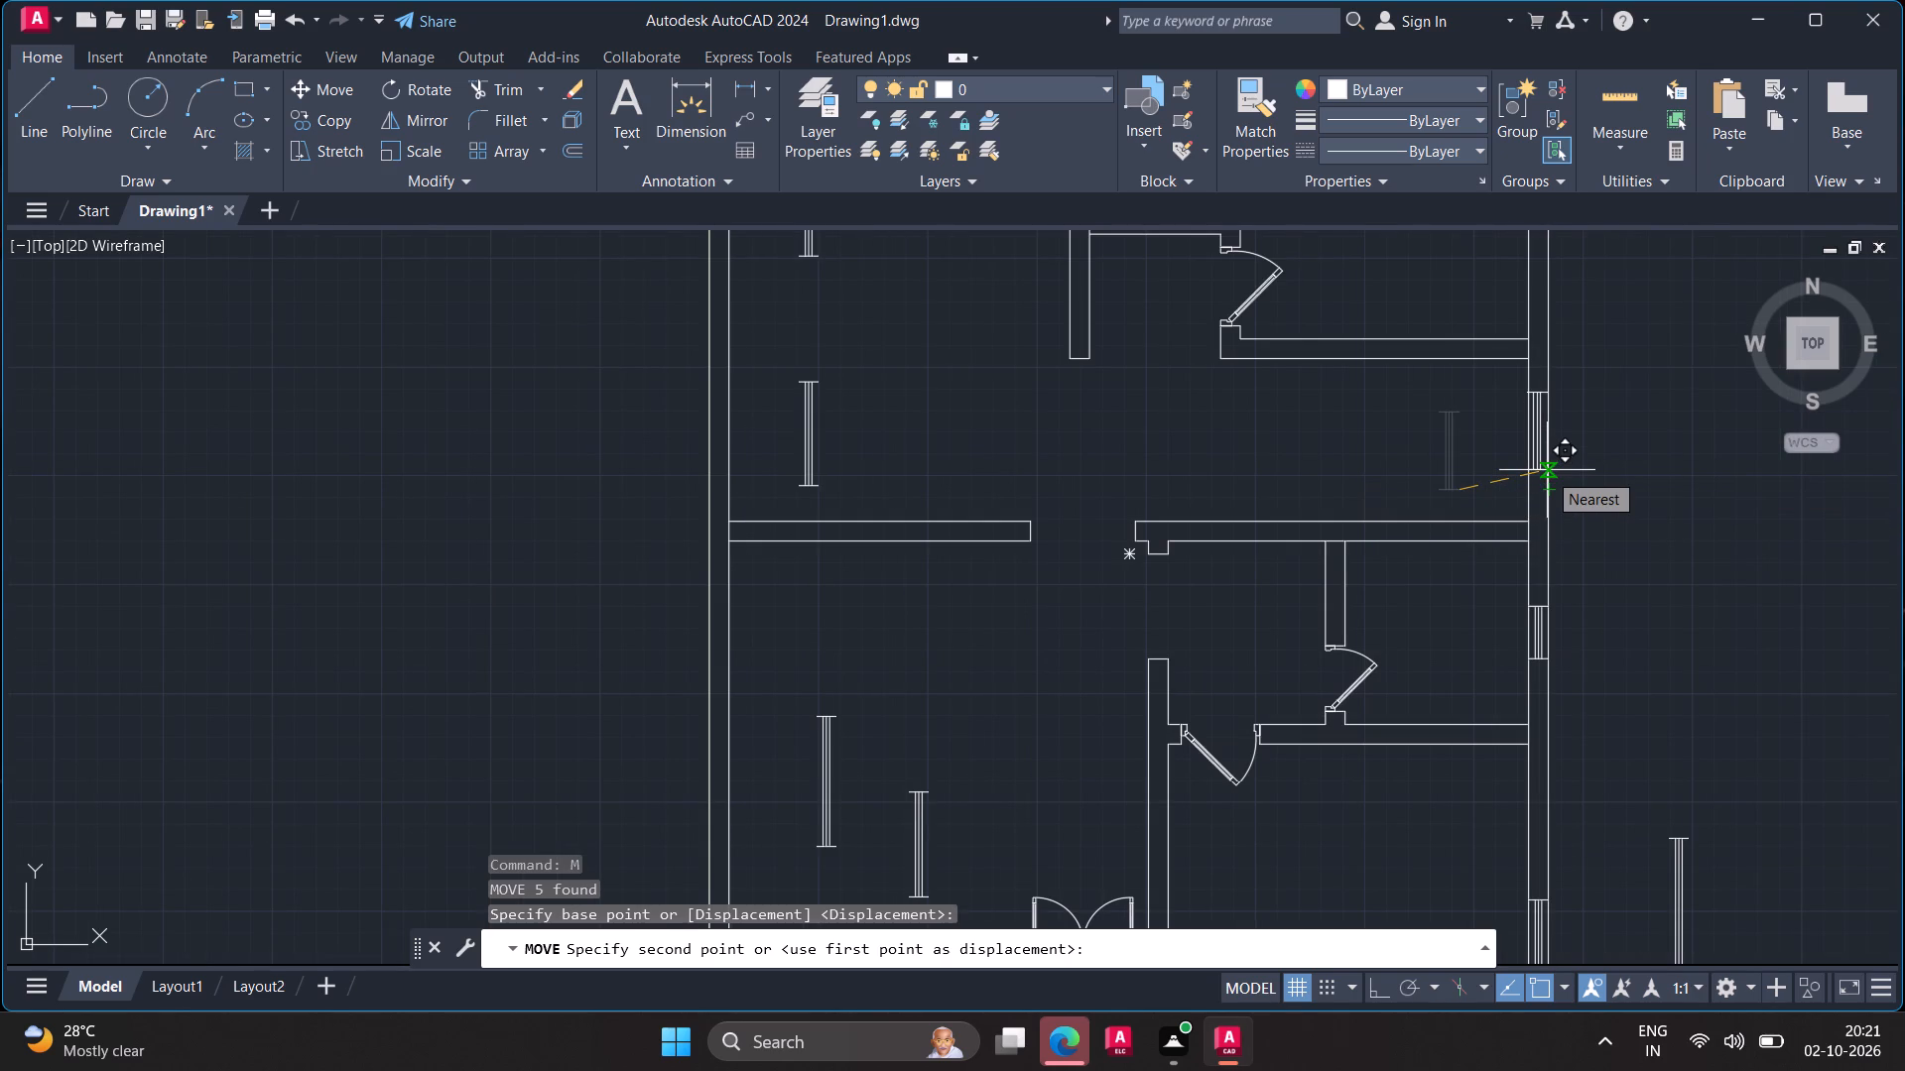
left_click(1487, 465)
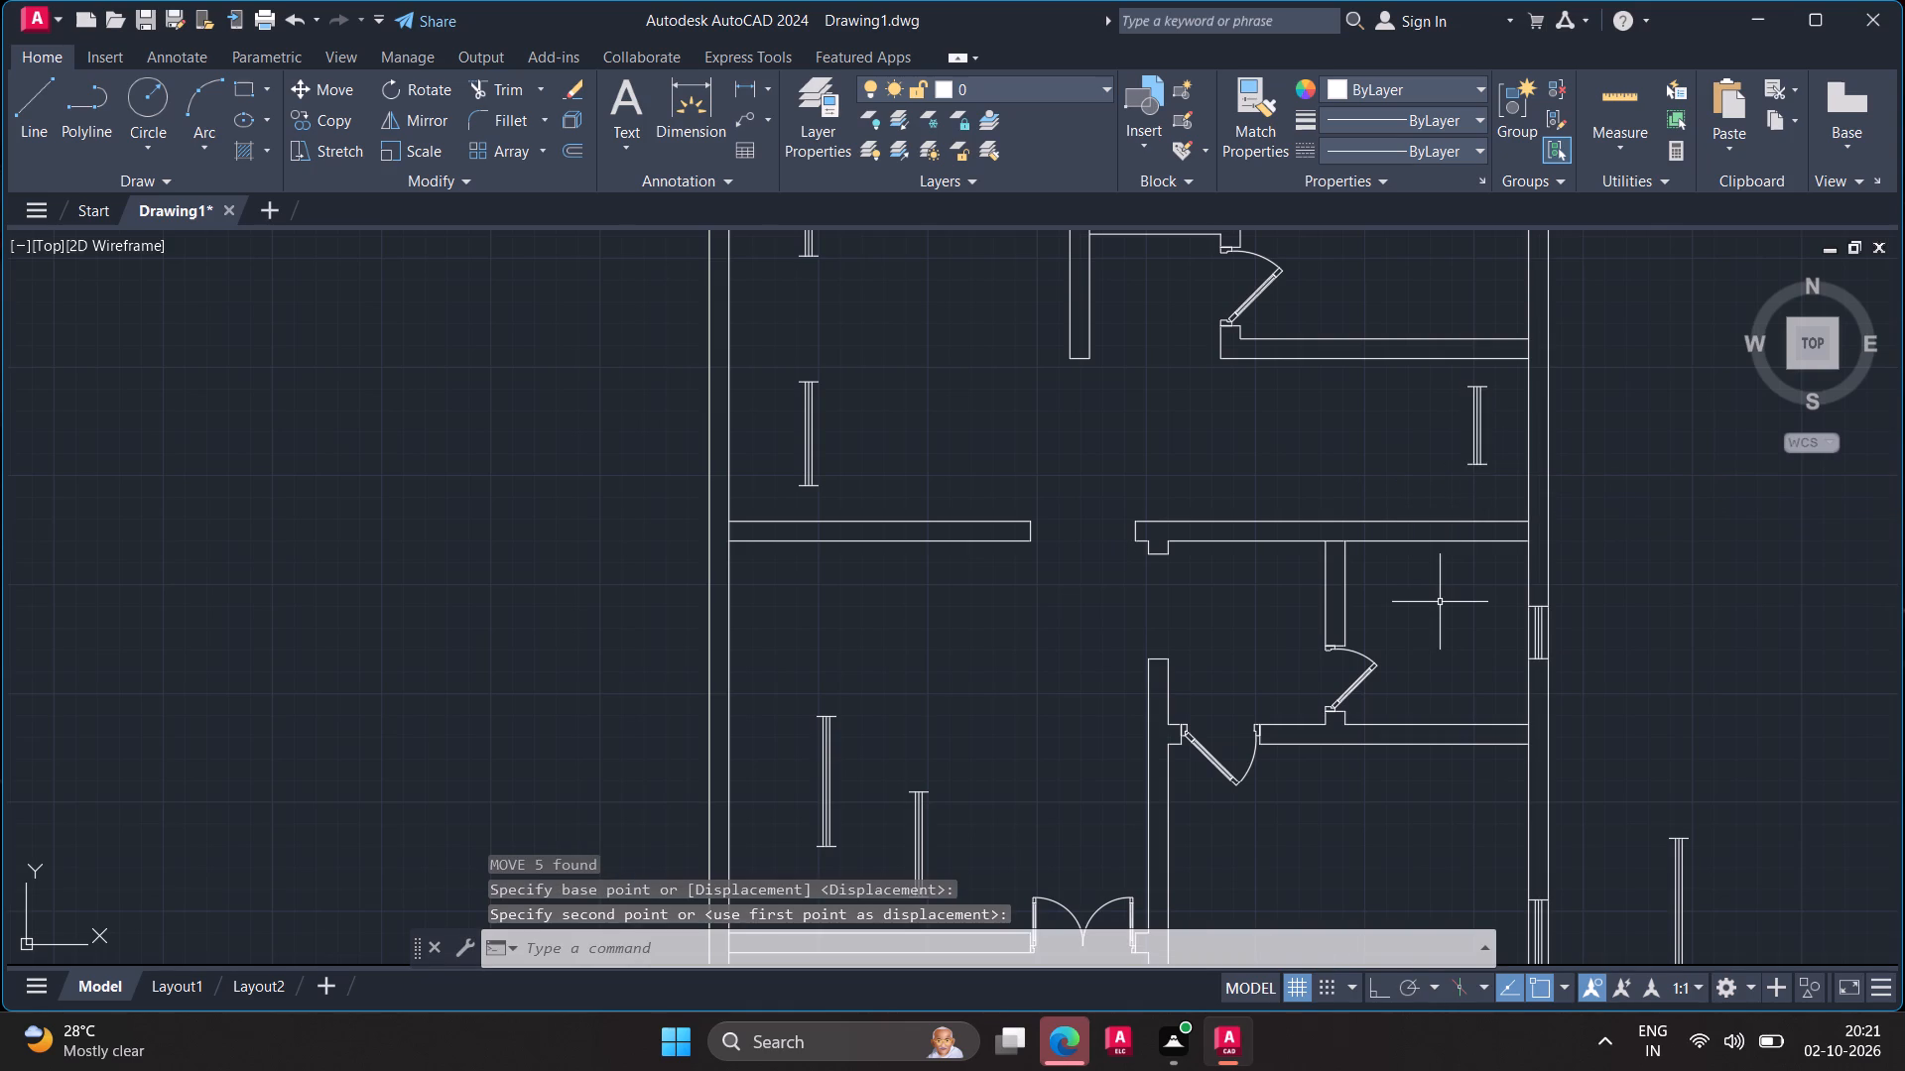
Move the 2' window out of the east exterior wall, back into the small room north of the southeast room.
left_click(1542, 627)
left_click(1538, 641)
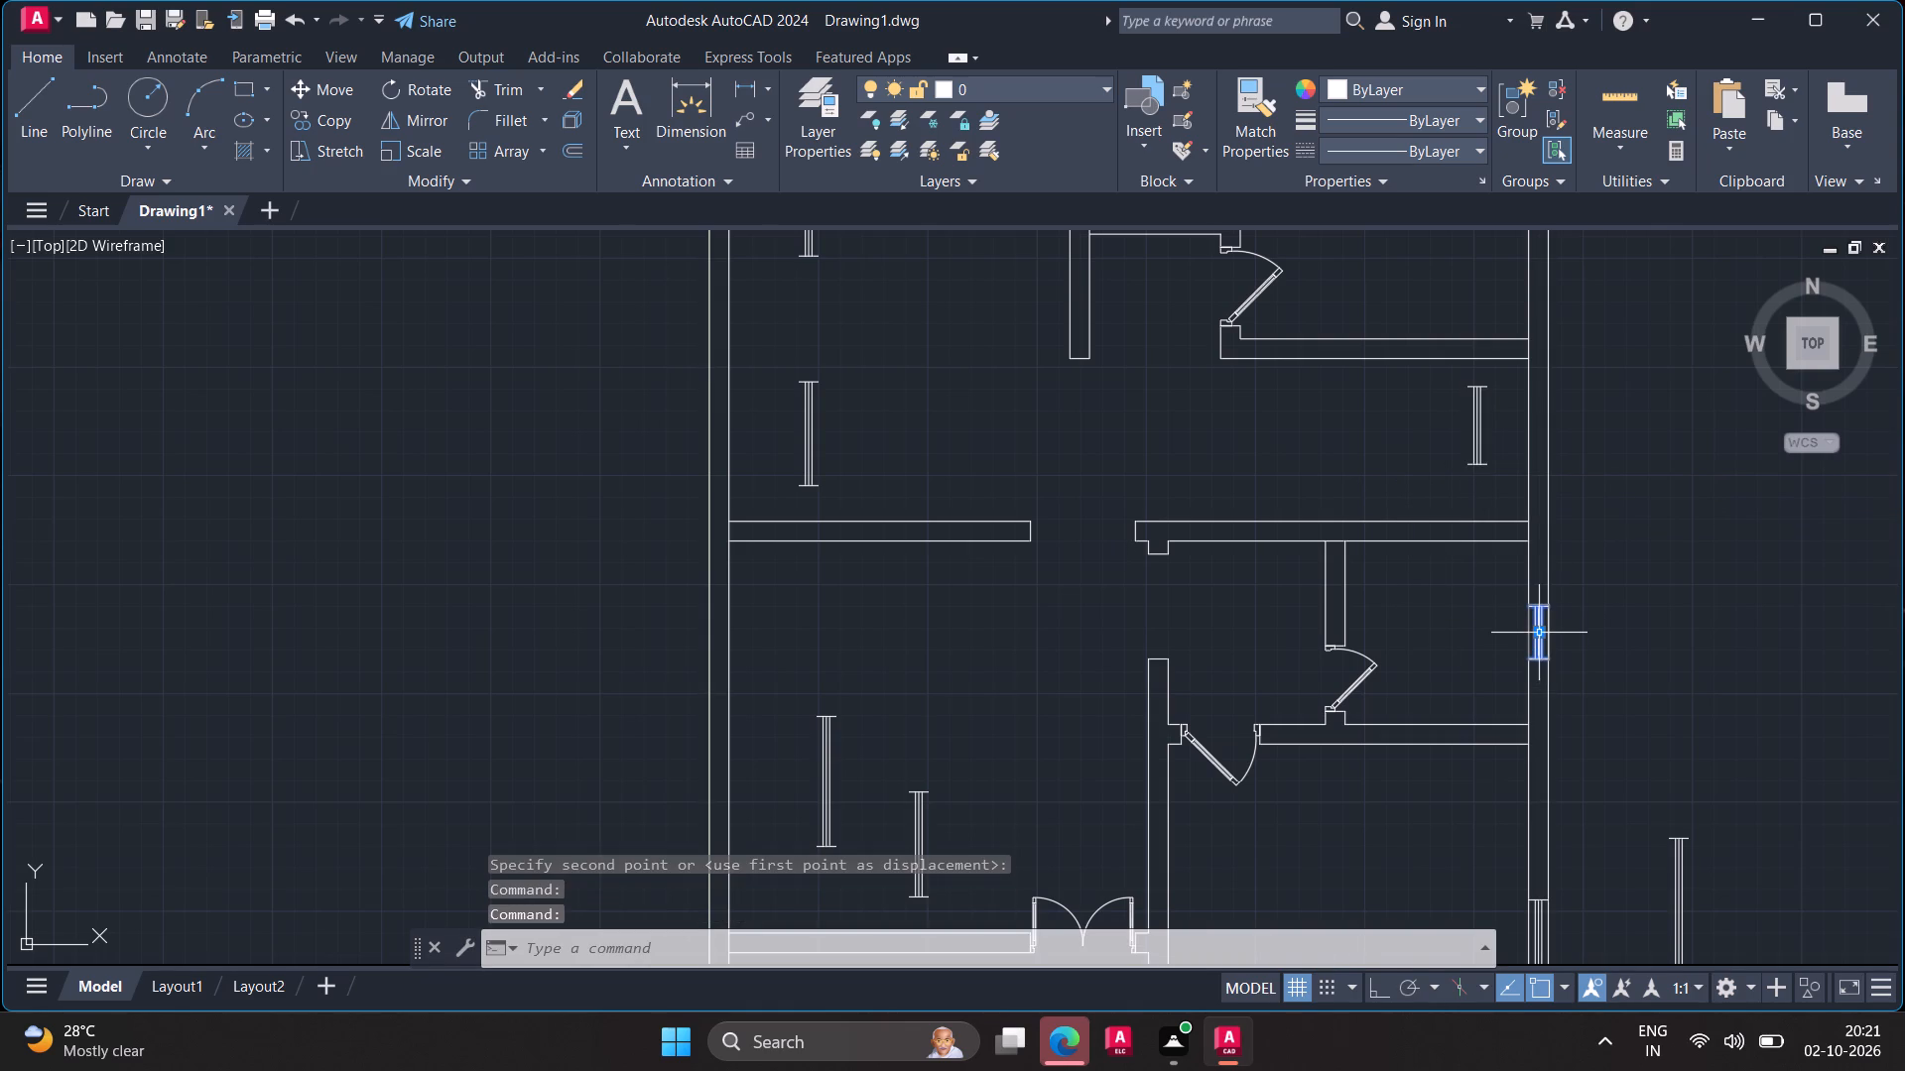
left_click(1540, 628)
left_click(1485, 634)
Move the 4' window out of the east exterior wall, back inside the southeast room.
scroll(1515, 803, "down", 1)
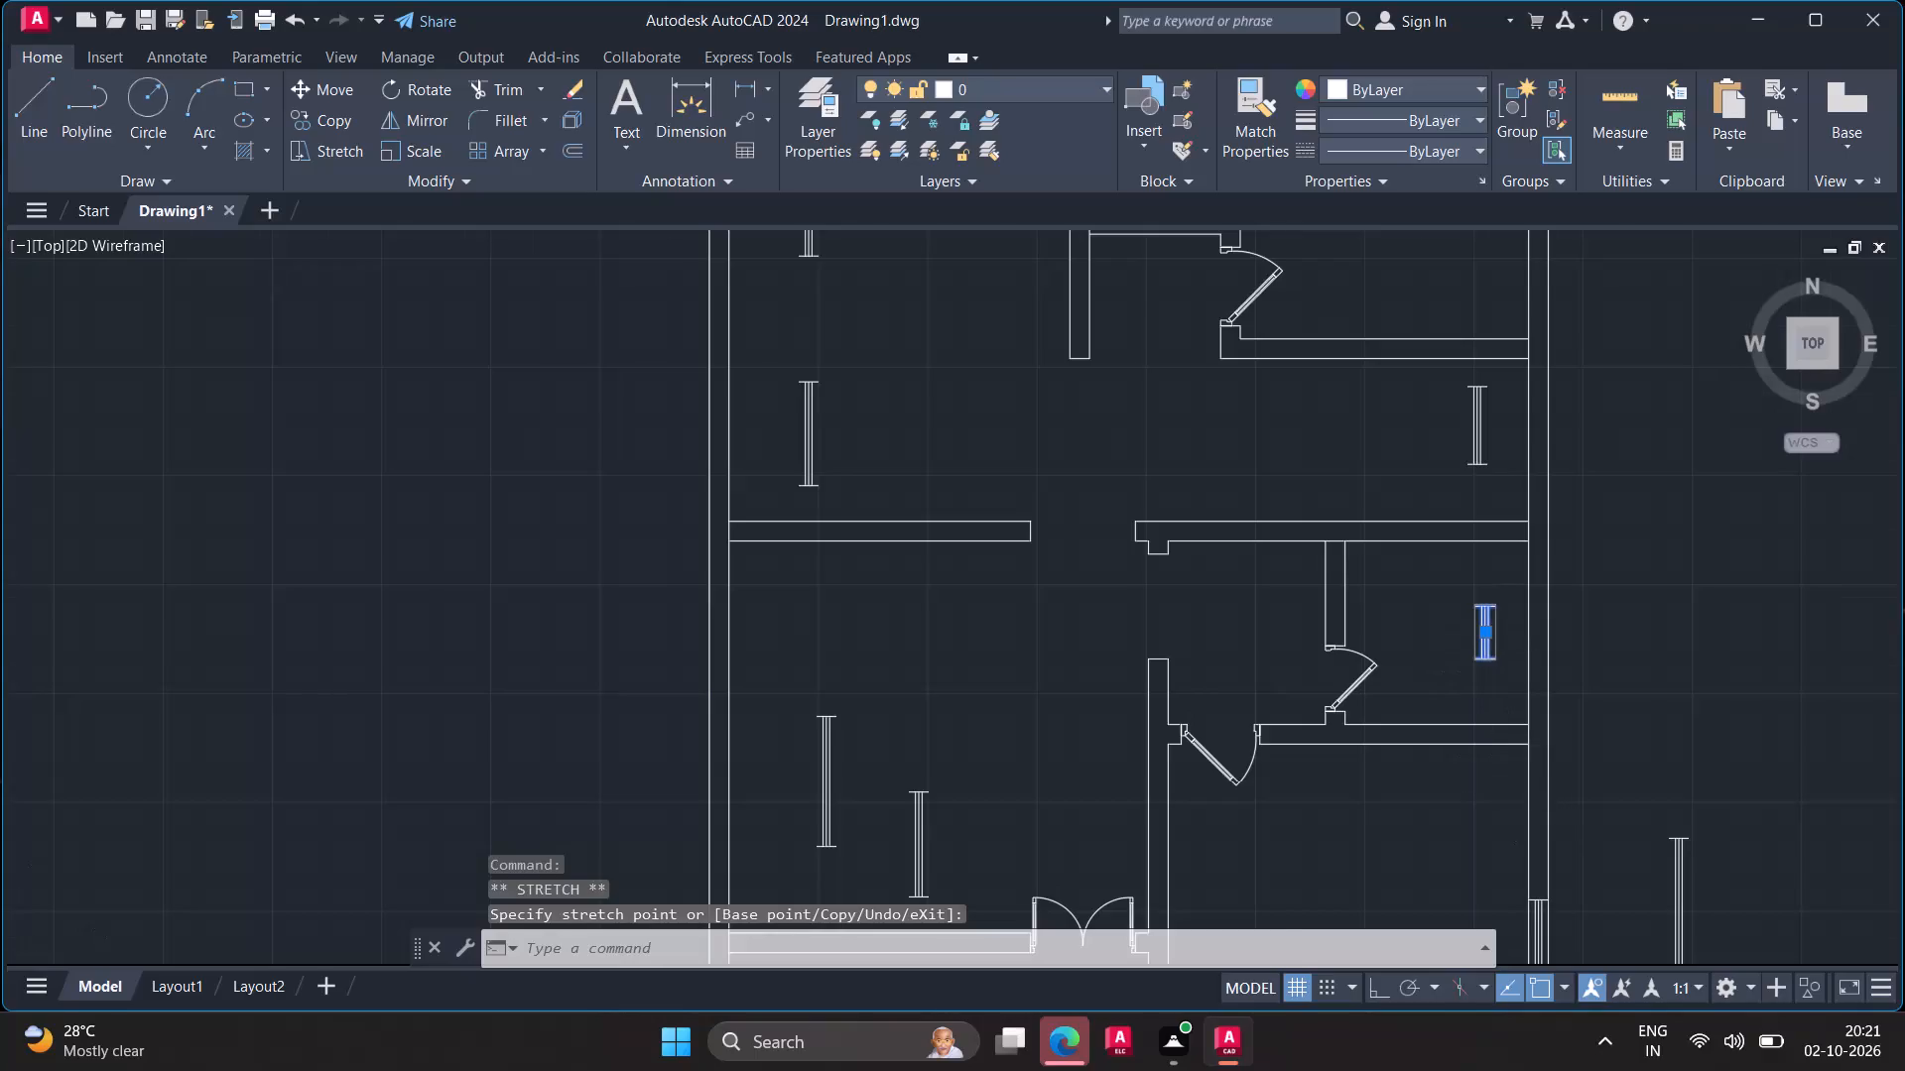
middle_click_drag(1528, 762, 1546, 489)
middle_click_drag(1547, 478, 1549, 466)
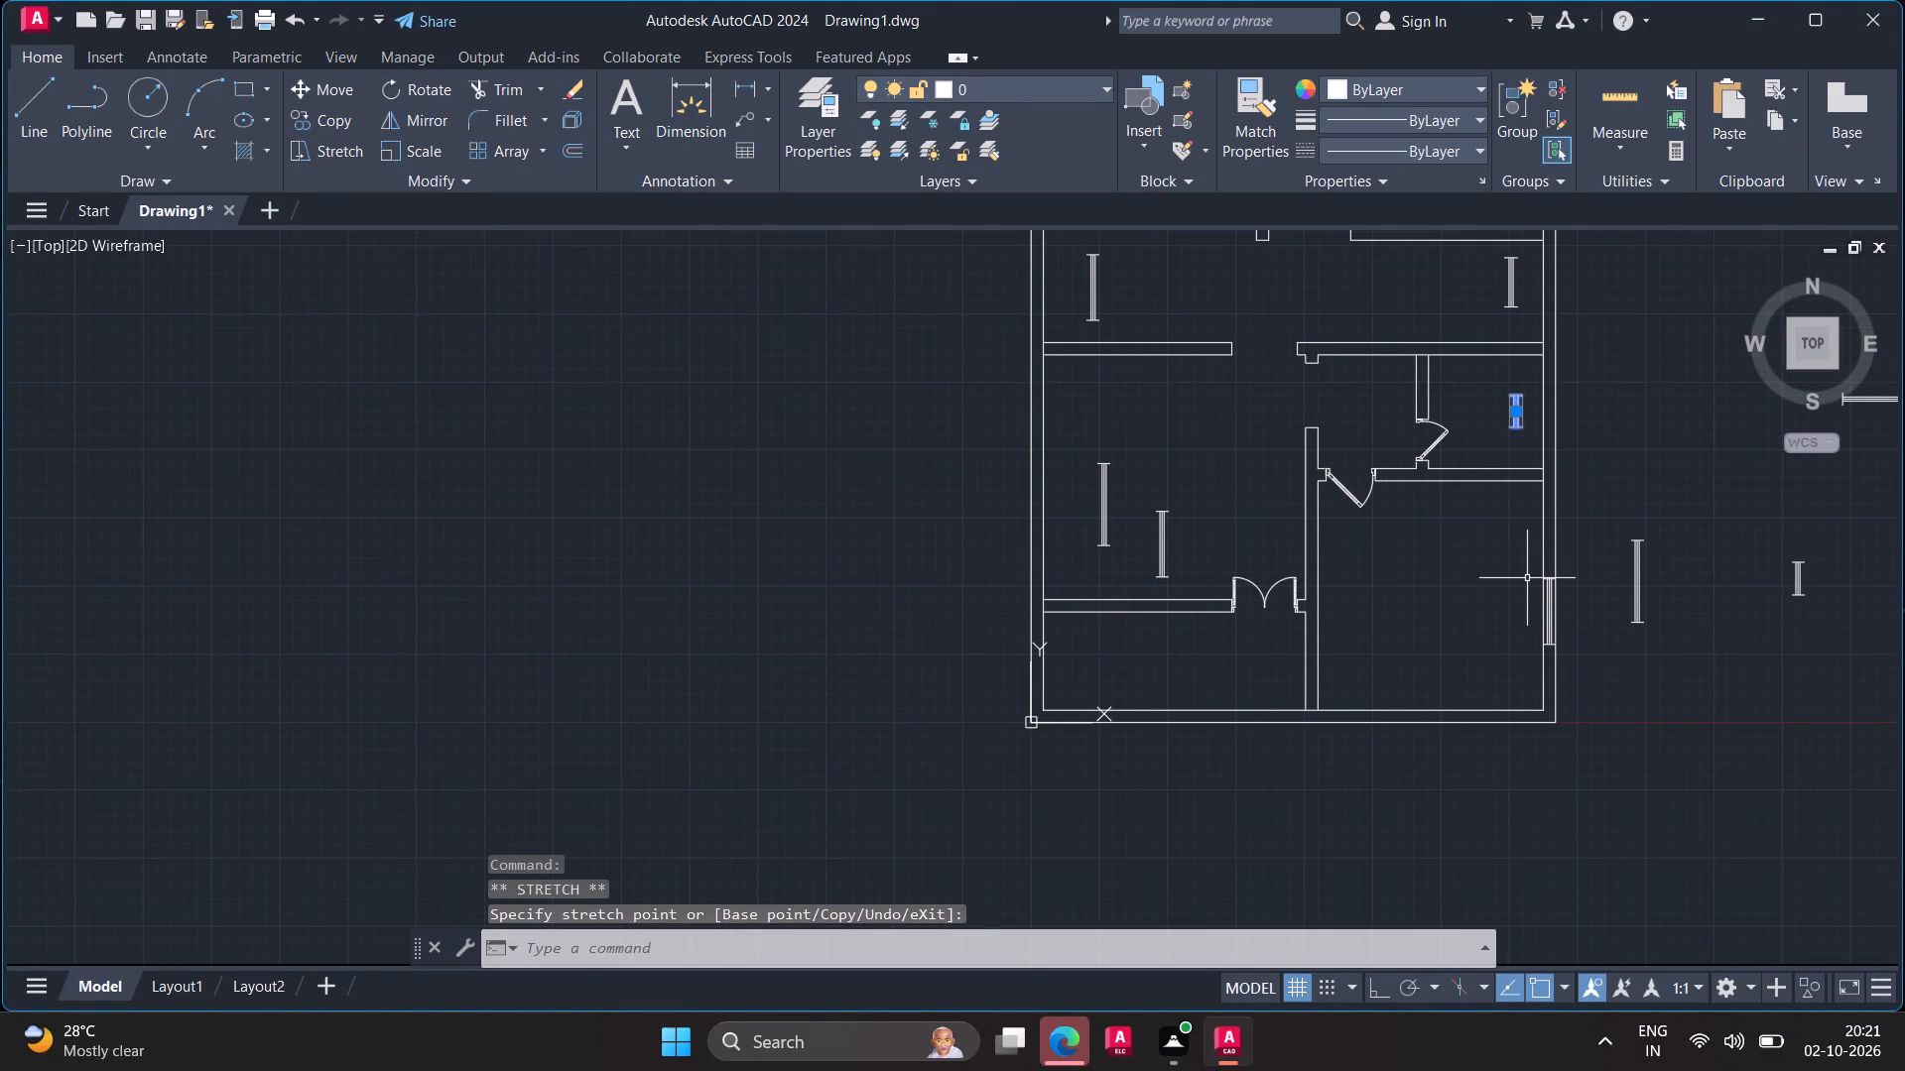
left_click(1551, 603)
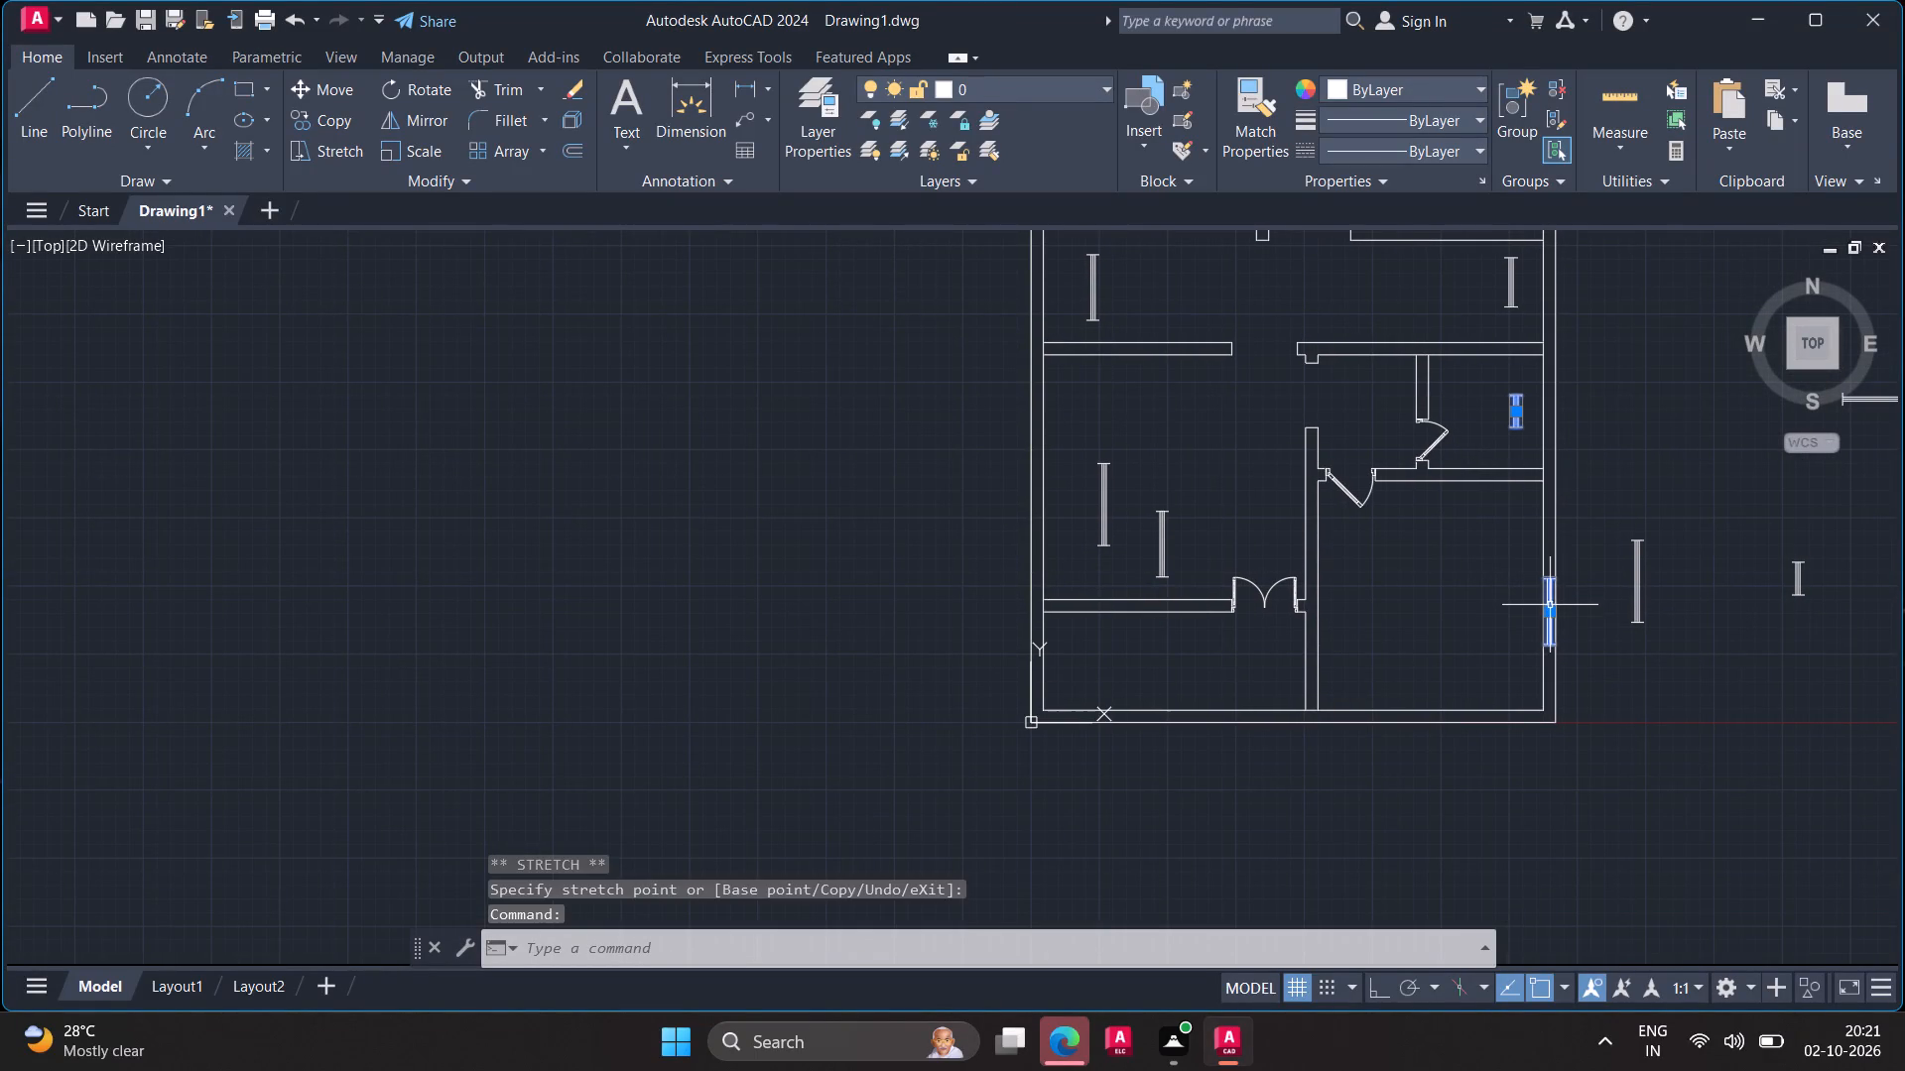
left_click(1550, 610)
left_click(1469, 626)
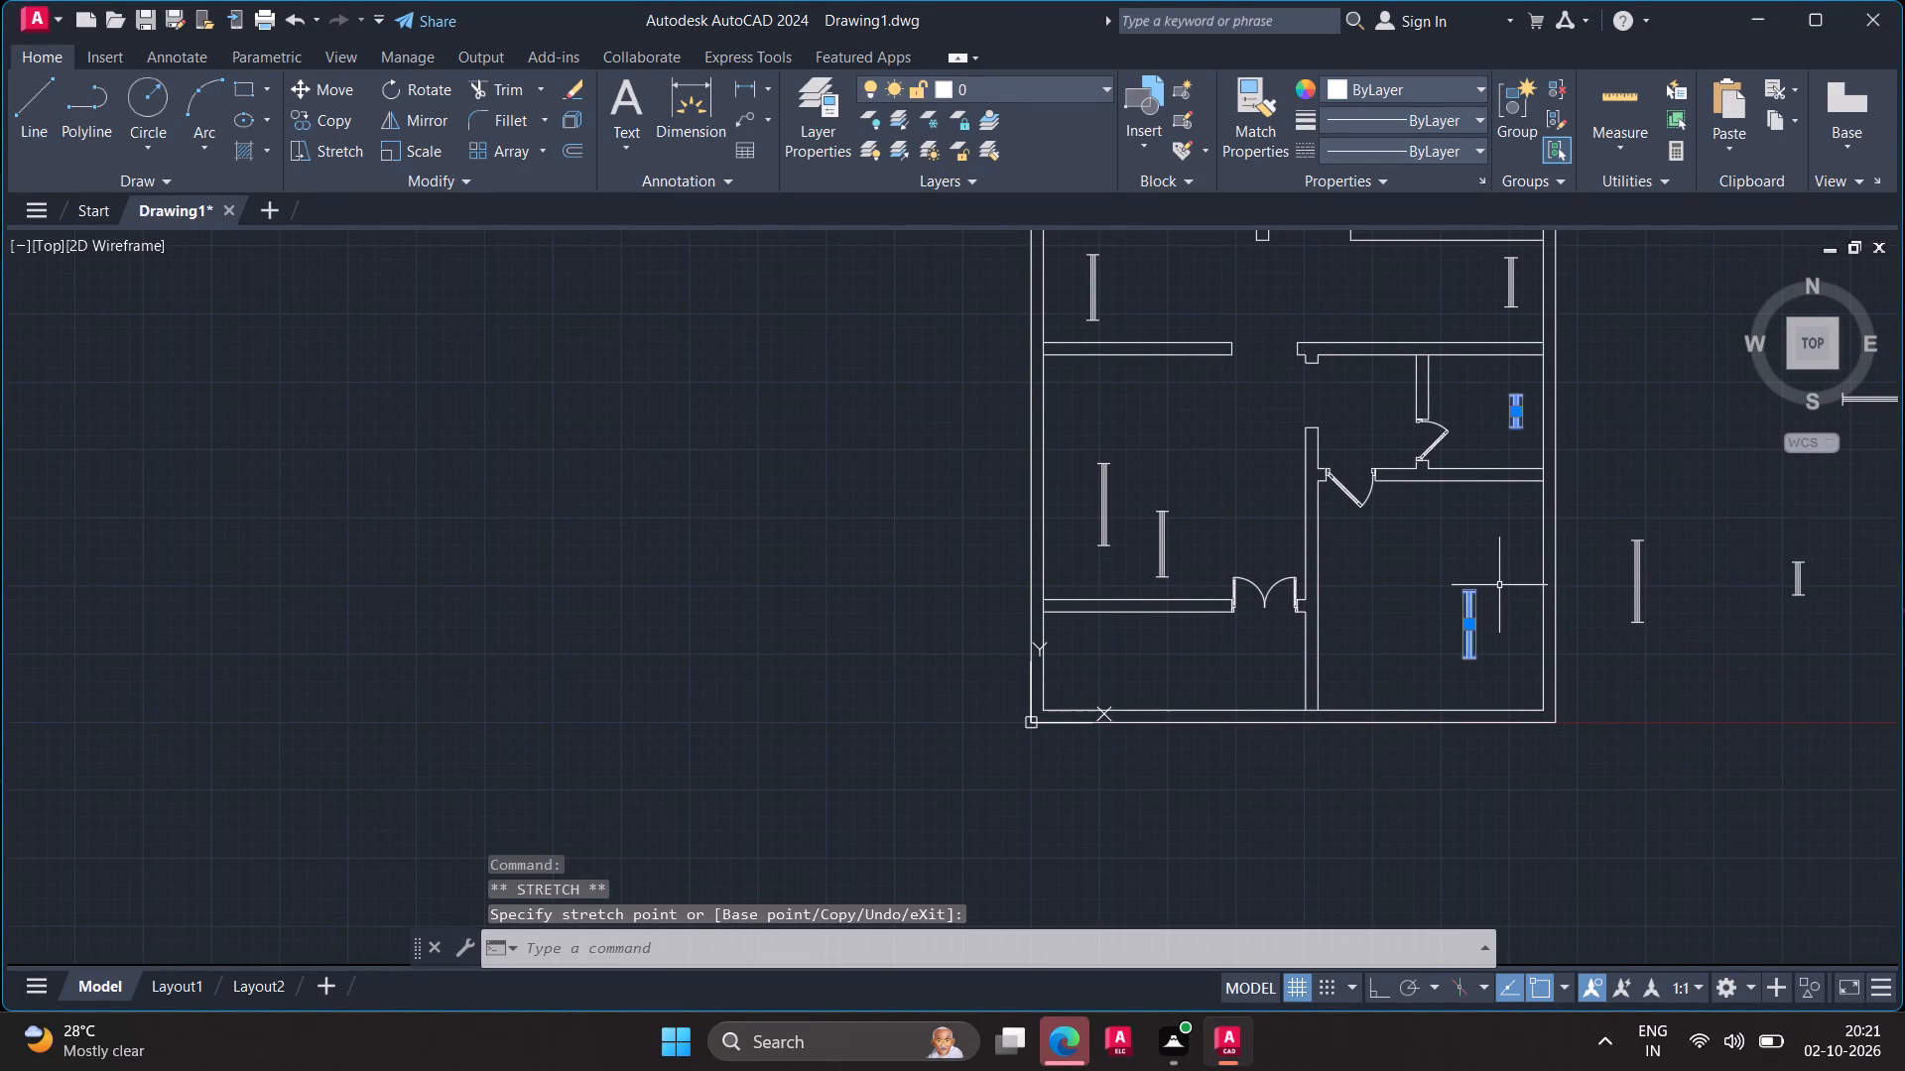
key("Escape")
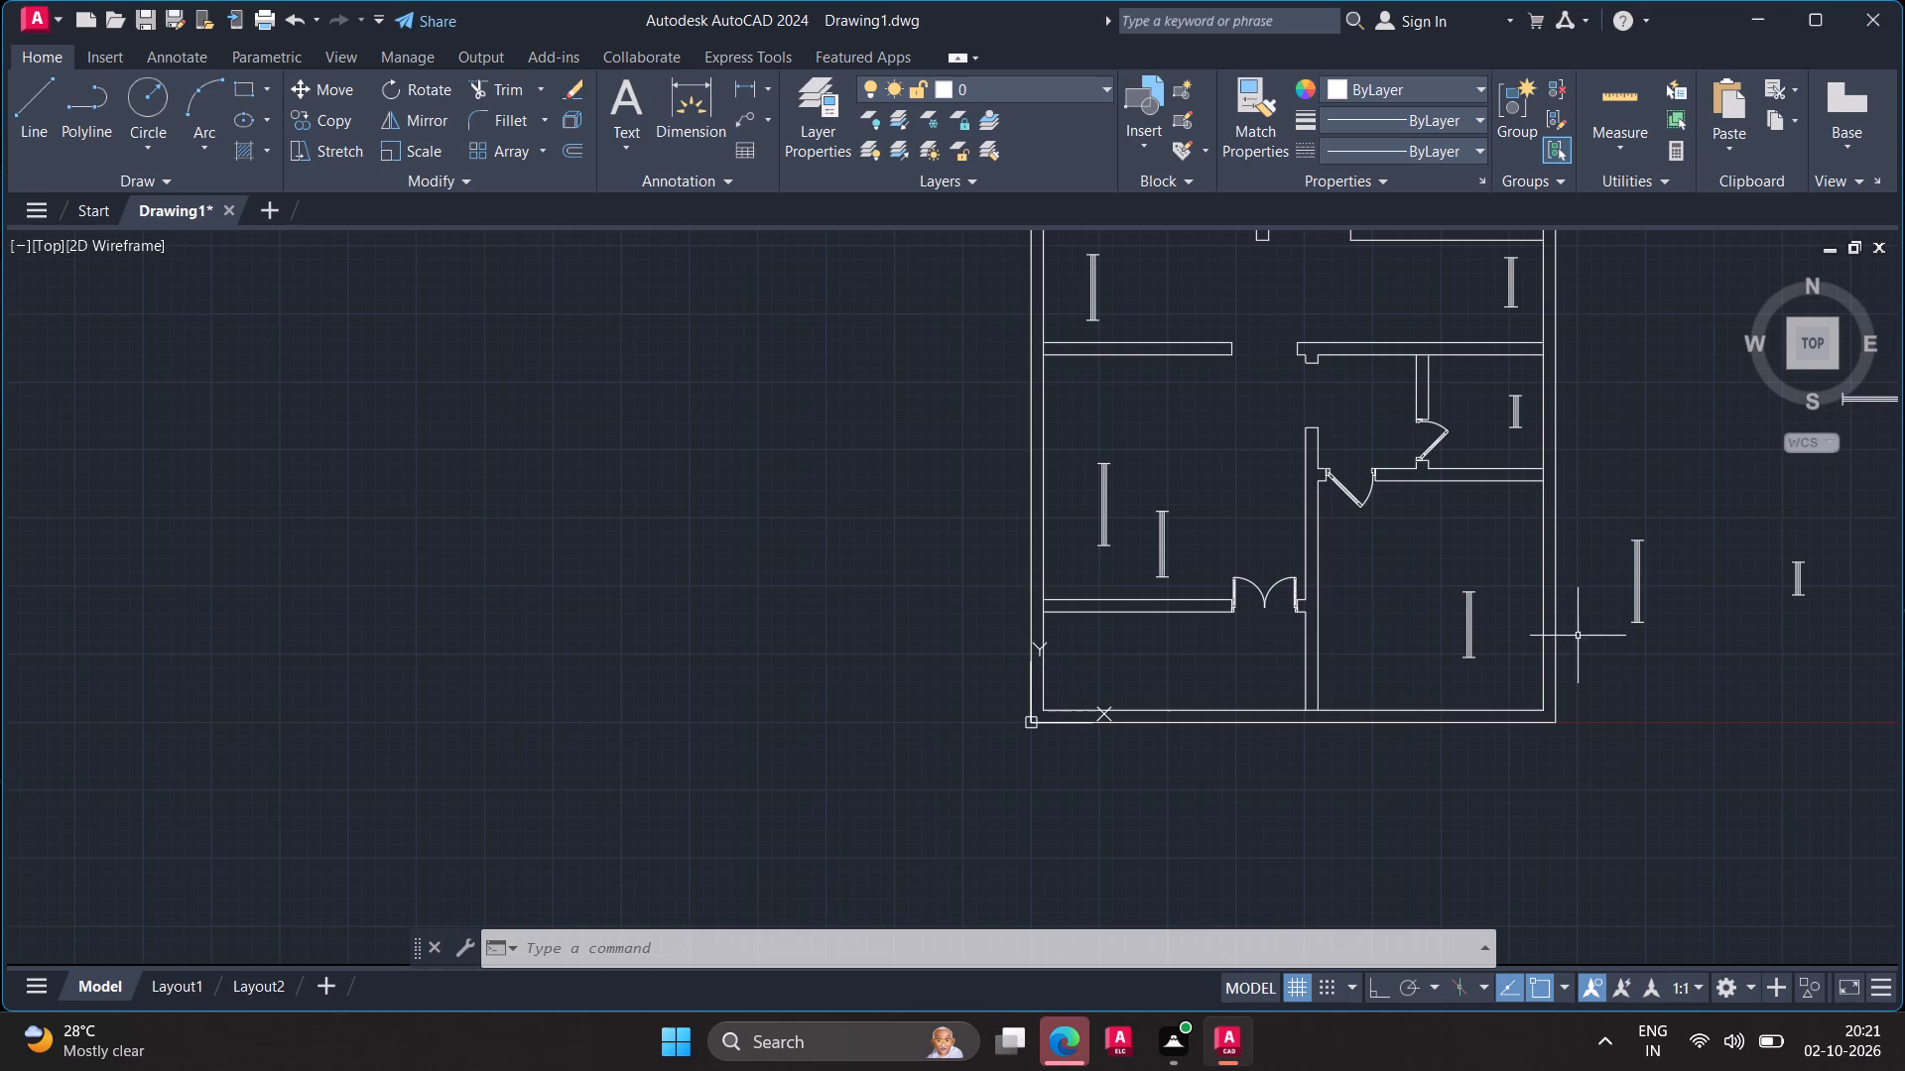
Draw a 9" line across the east exterior wall, starting at the midpoint between the southeast room's two inner east corners.
scroll(1487, 862, "down", 2)
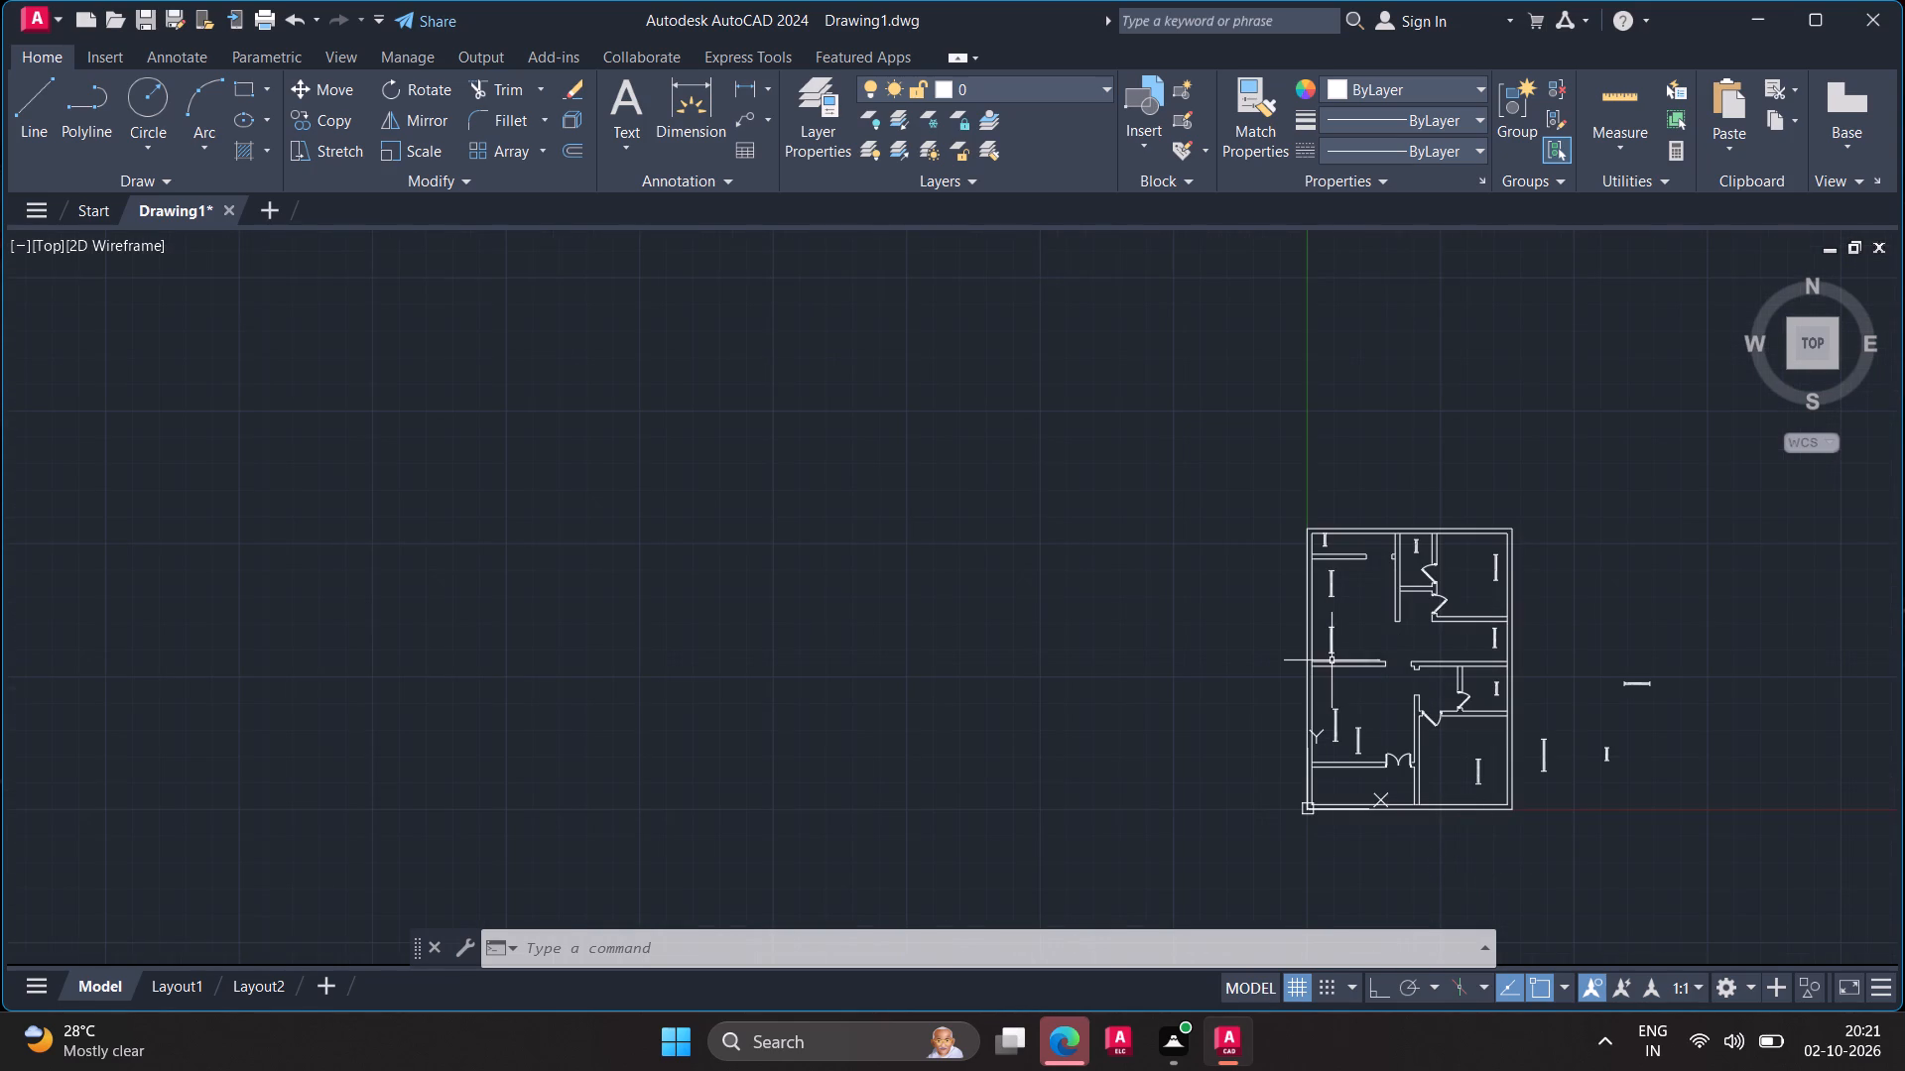
scroll(1330, 661, "up", 2)
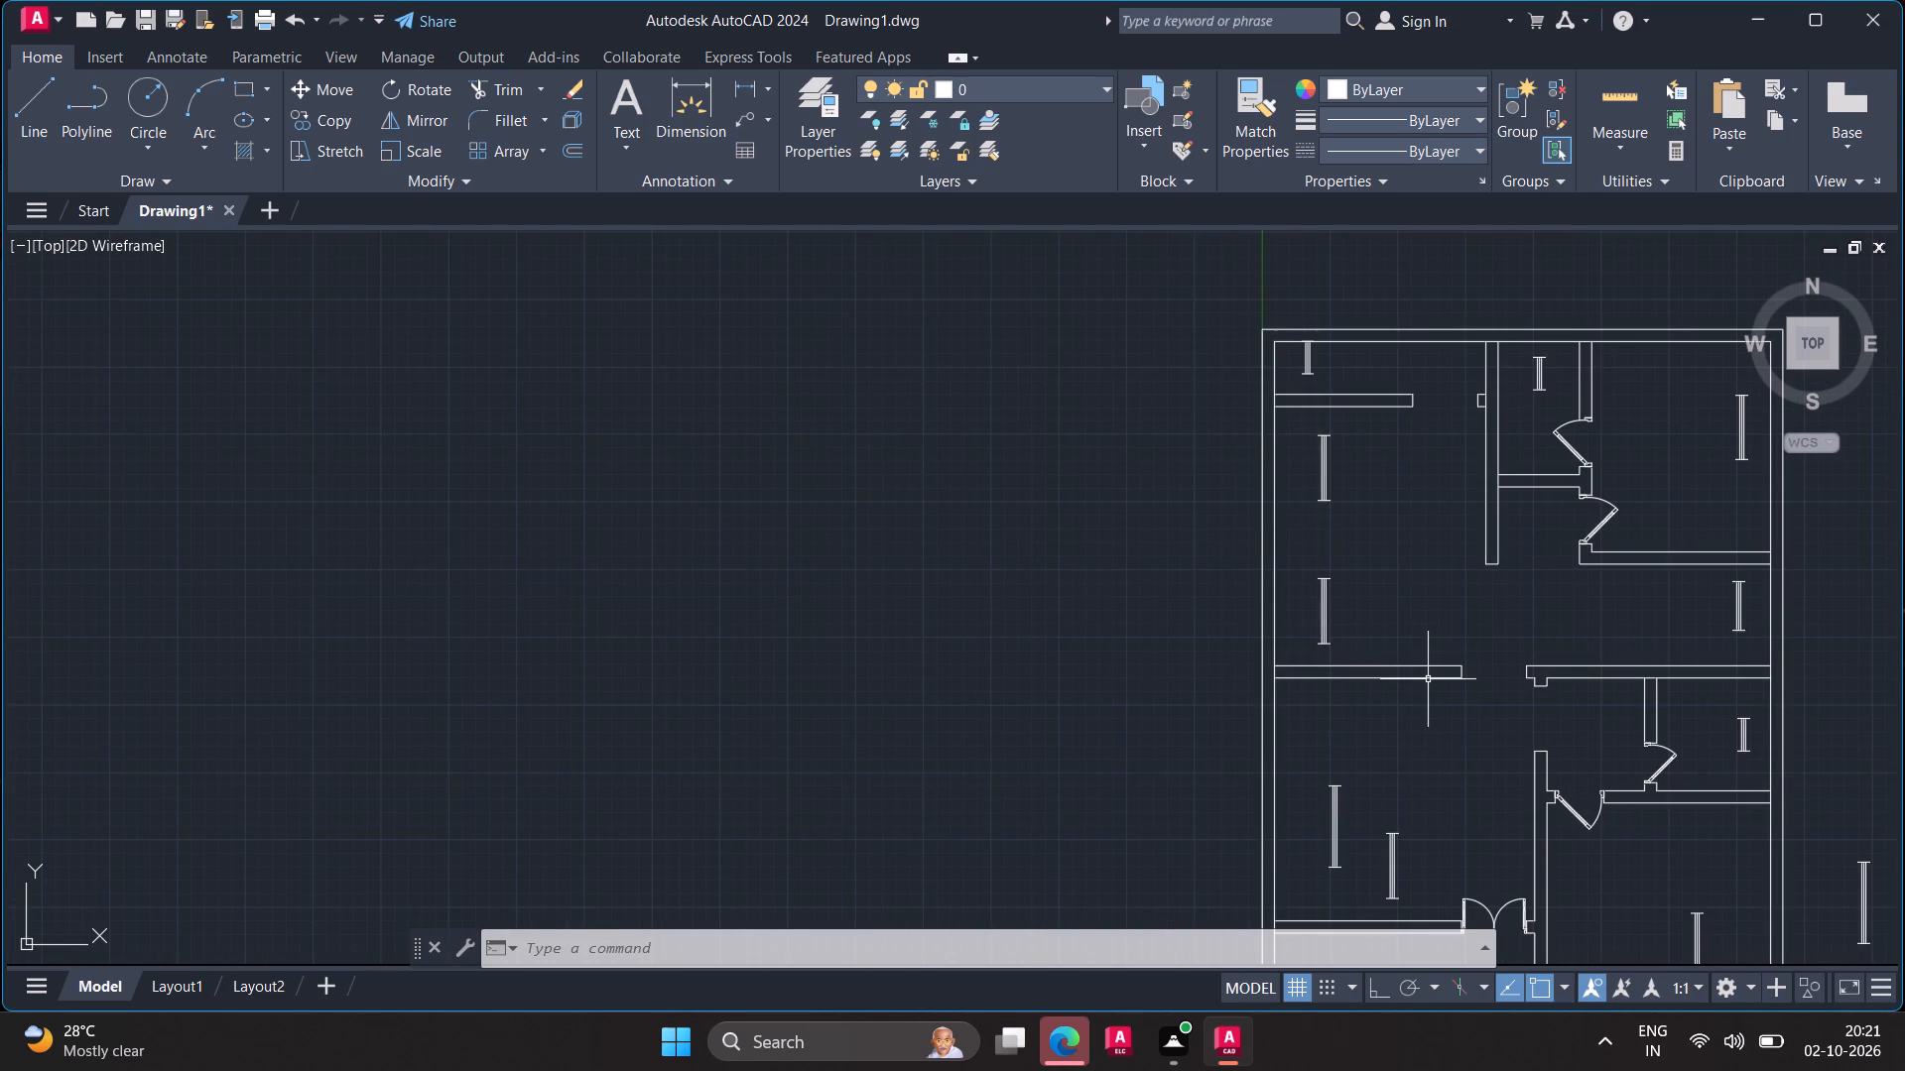
scroll(1429, 680, "up", 1)
scroll(1429, 686, "down", 1)
scroll(1458, 793, "down", 1)
middle_click_drag(1459, 793, 1011, 462)
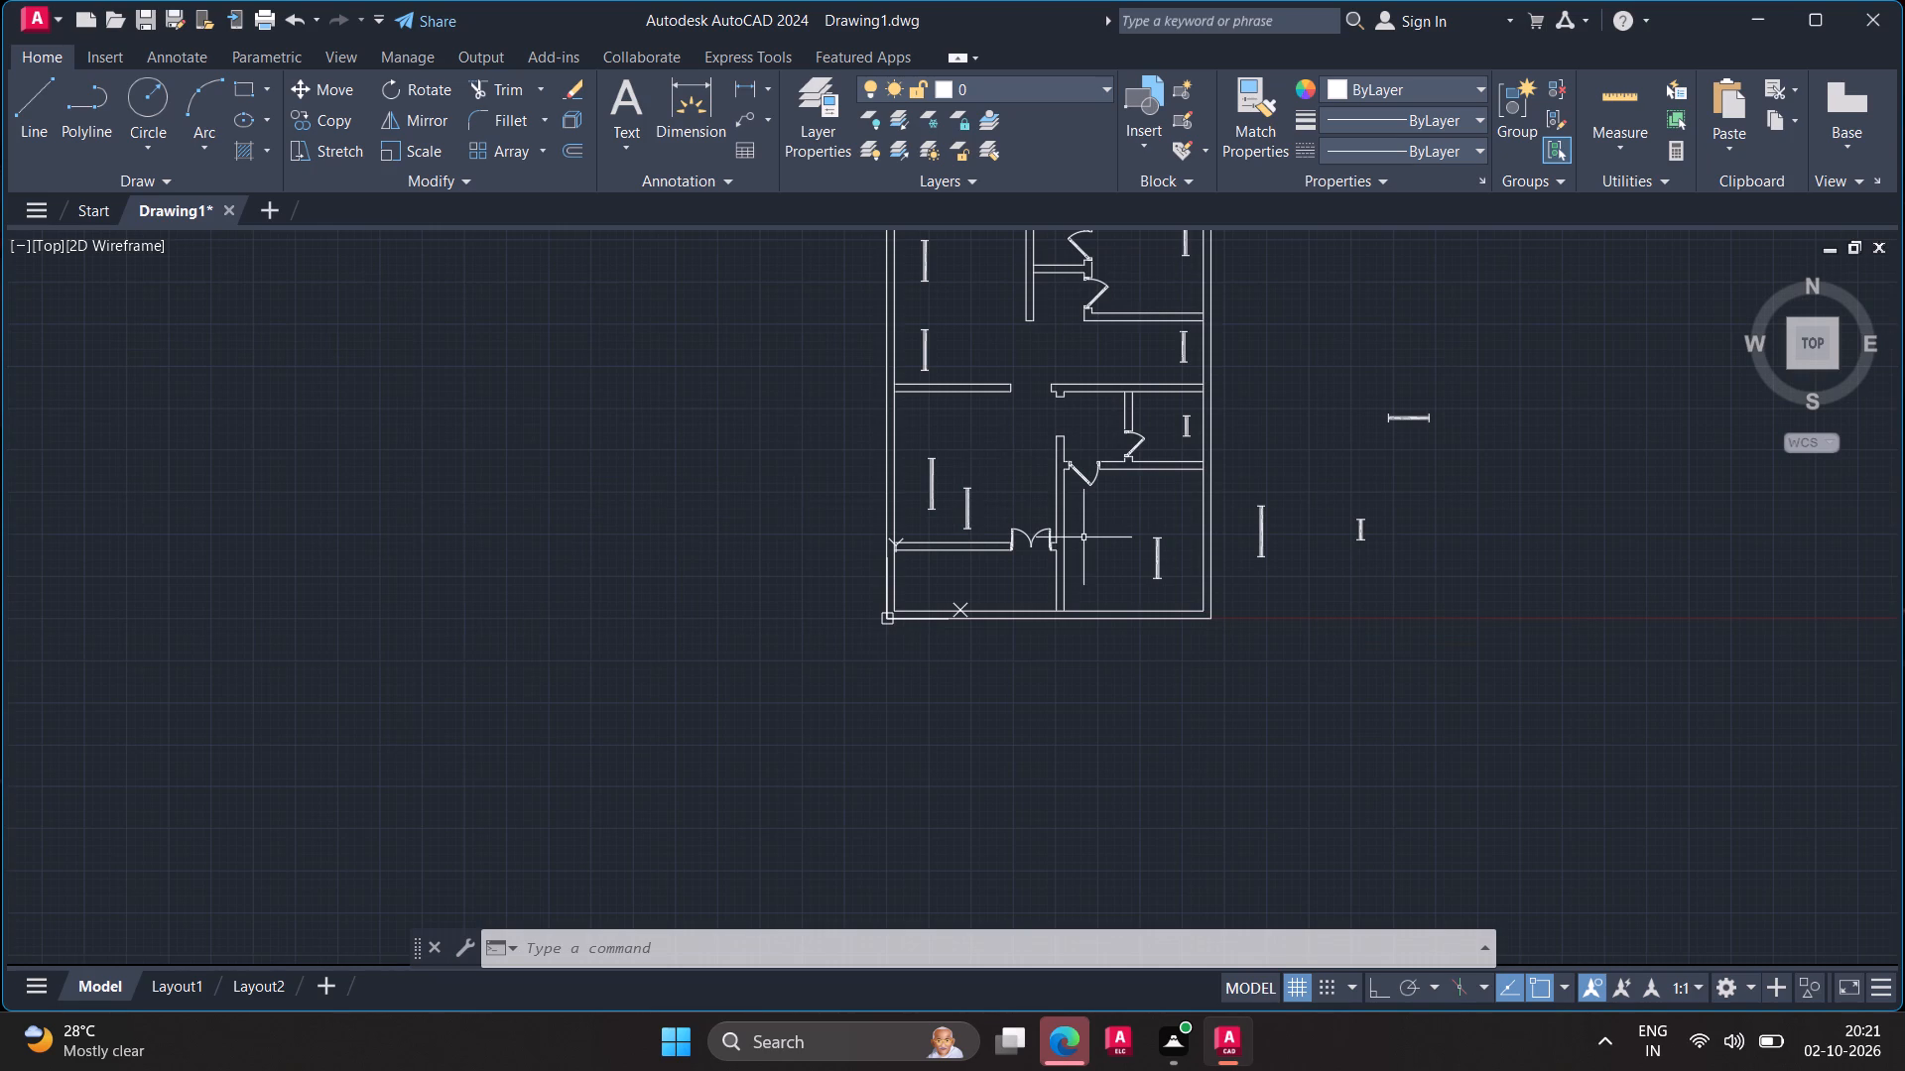
key("l")
key("Return")
type("m2p")
key("Return")
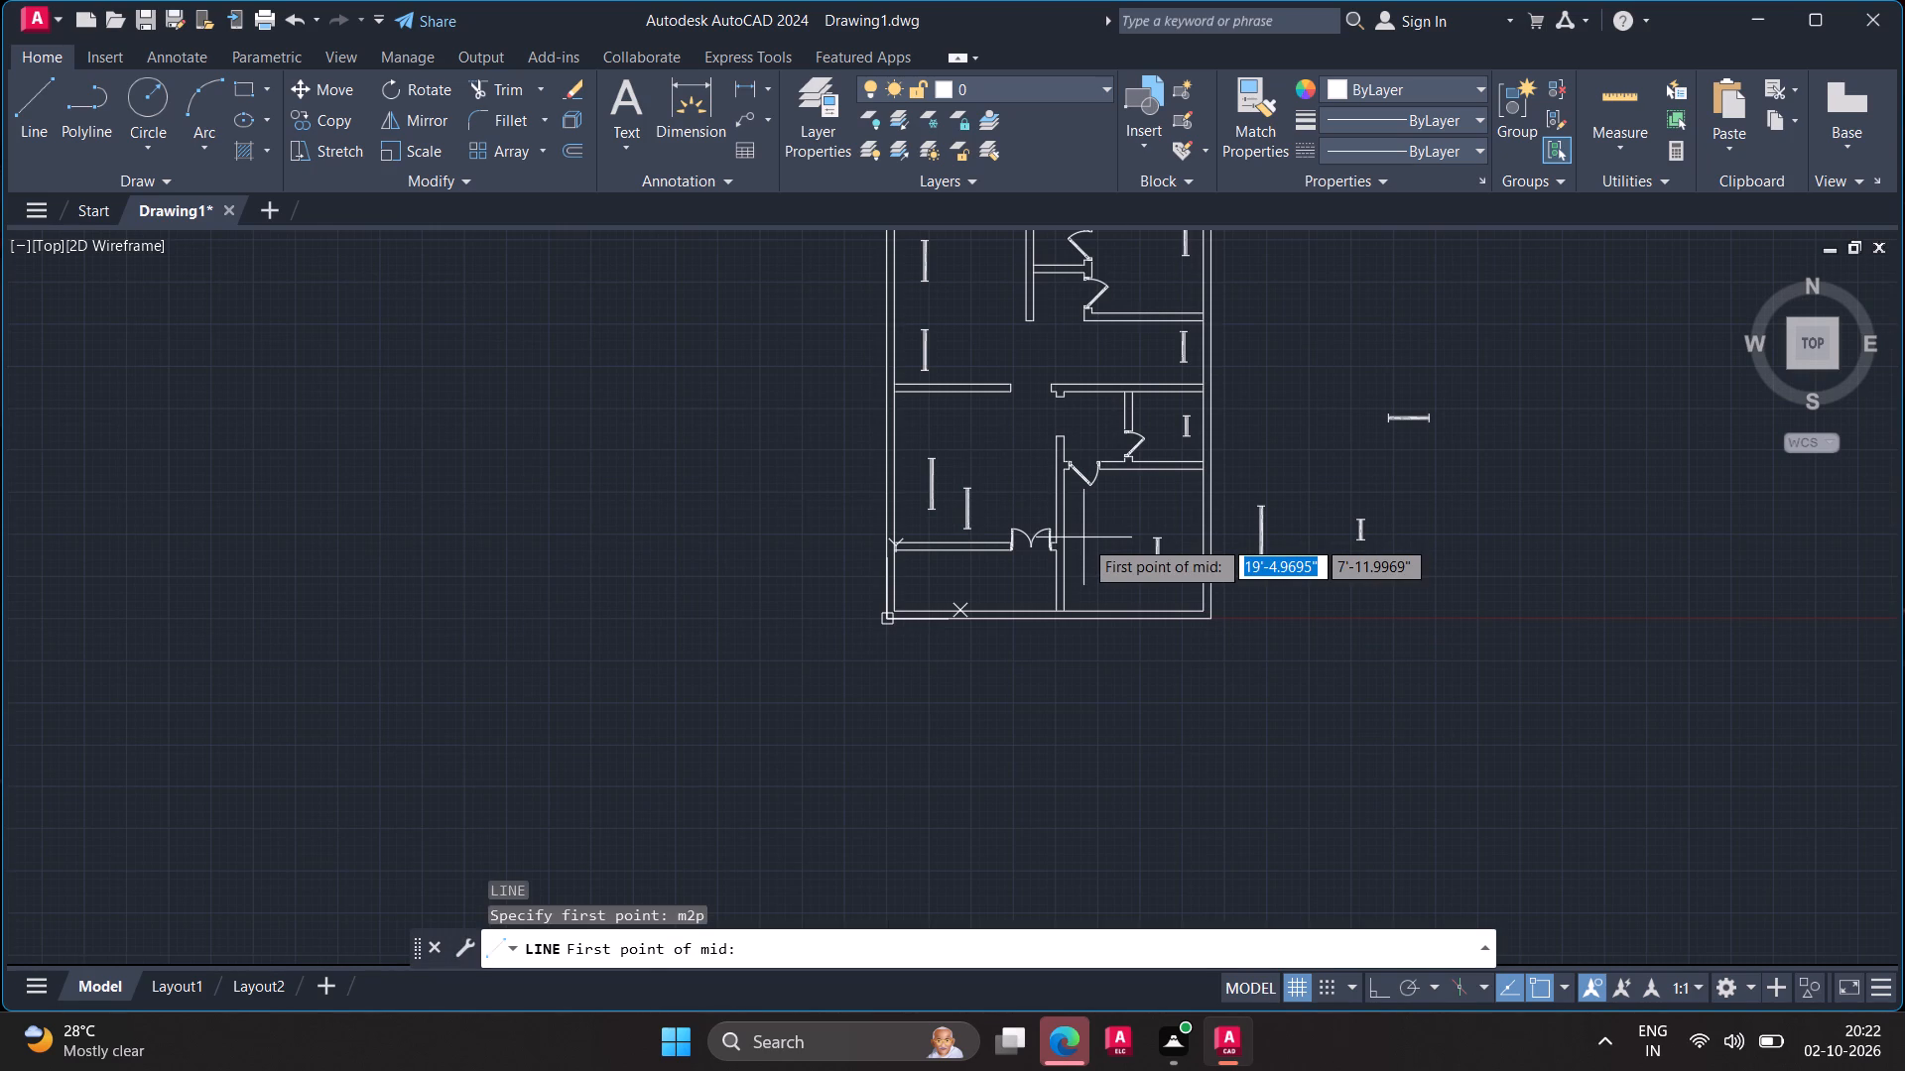
scroll(1238, 802, "up", 1)
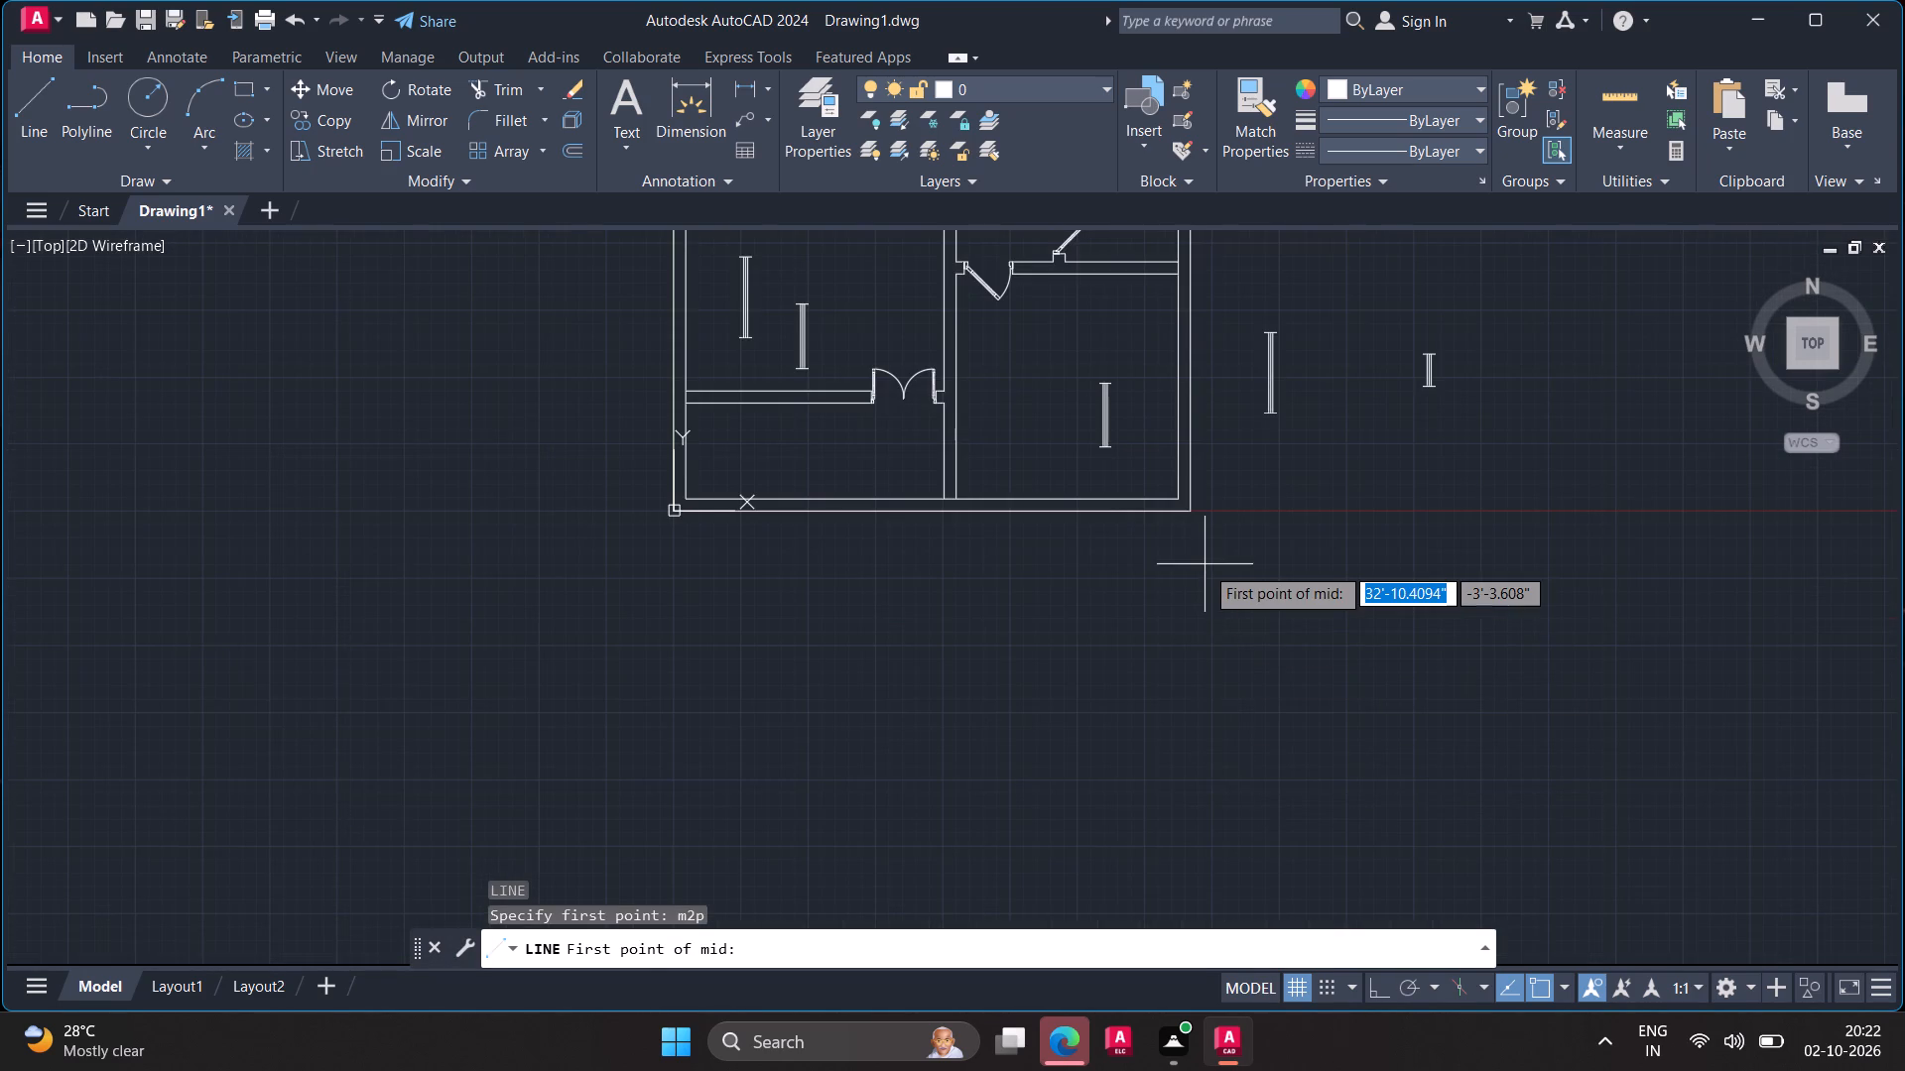
middle_click_drag(1205, 569, 1224, 785)
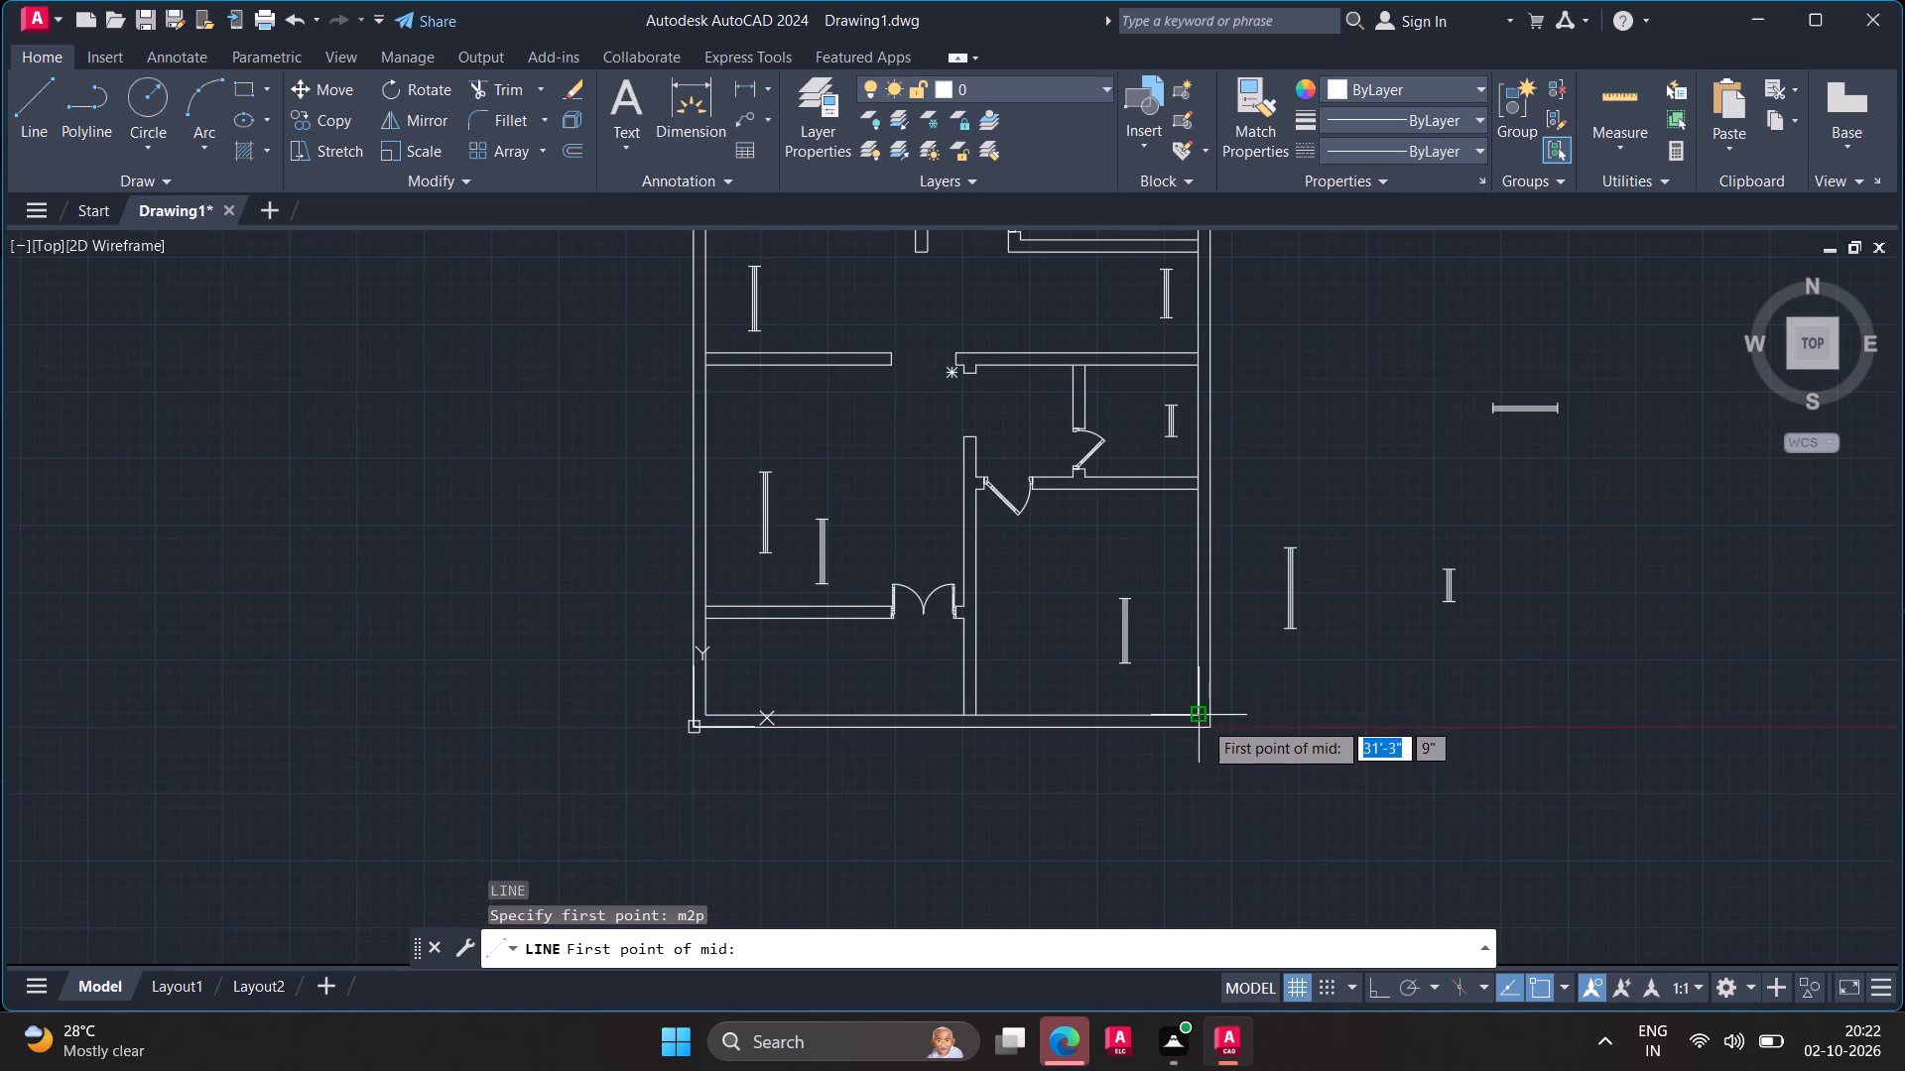
left_click(1200, 715)
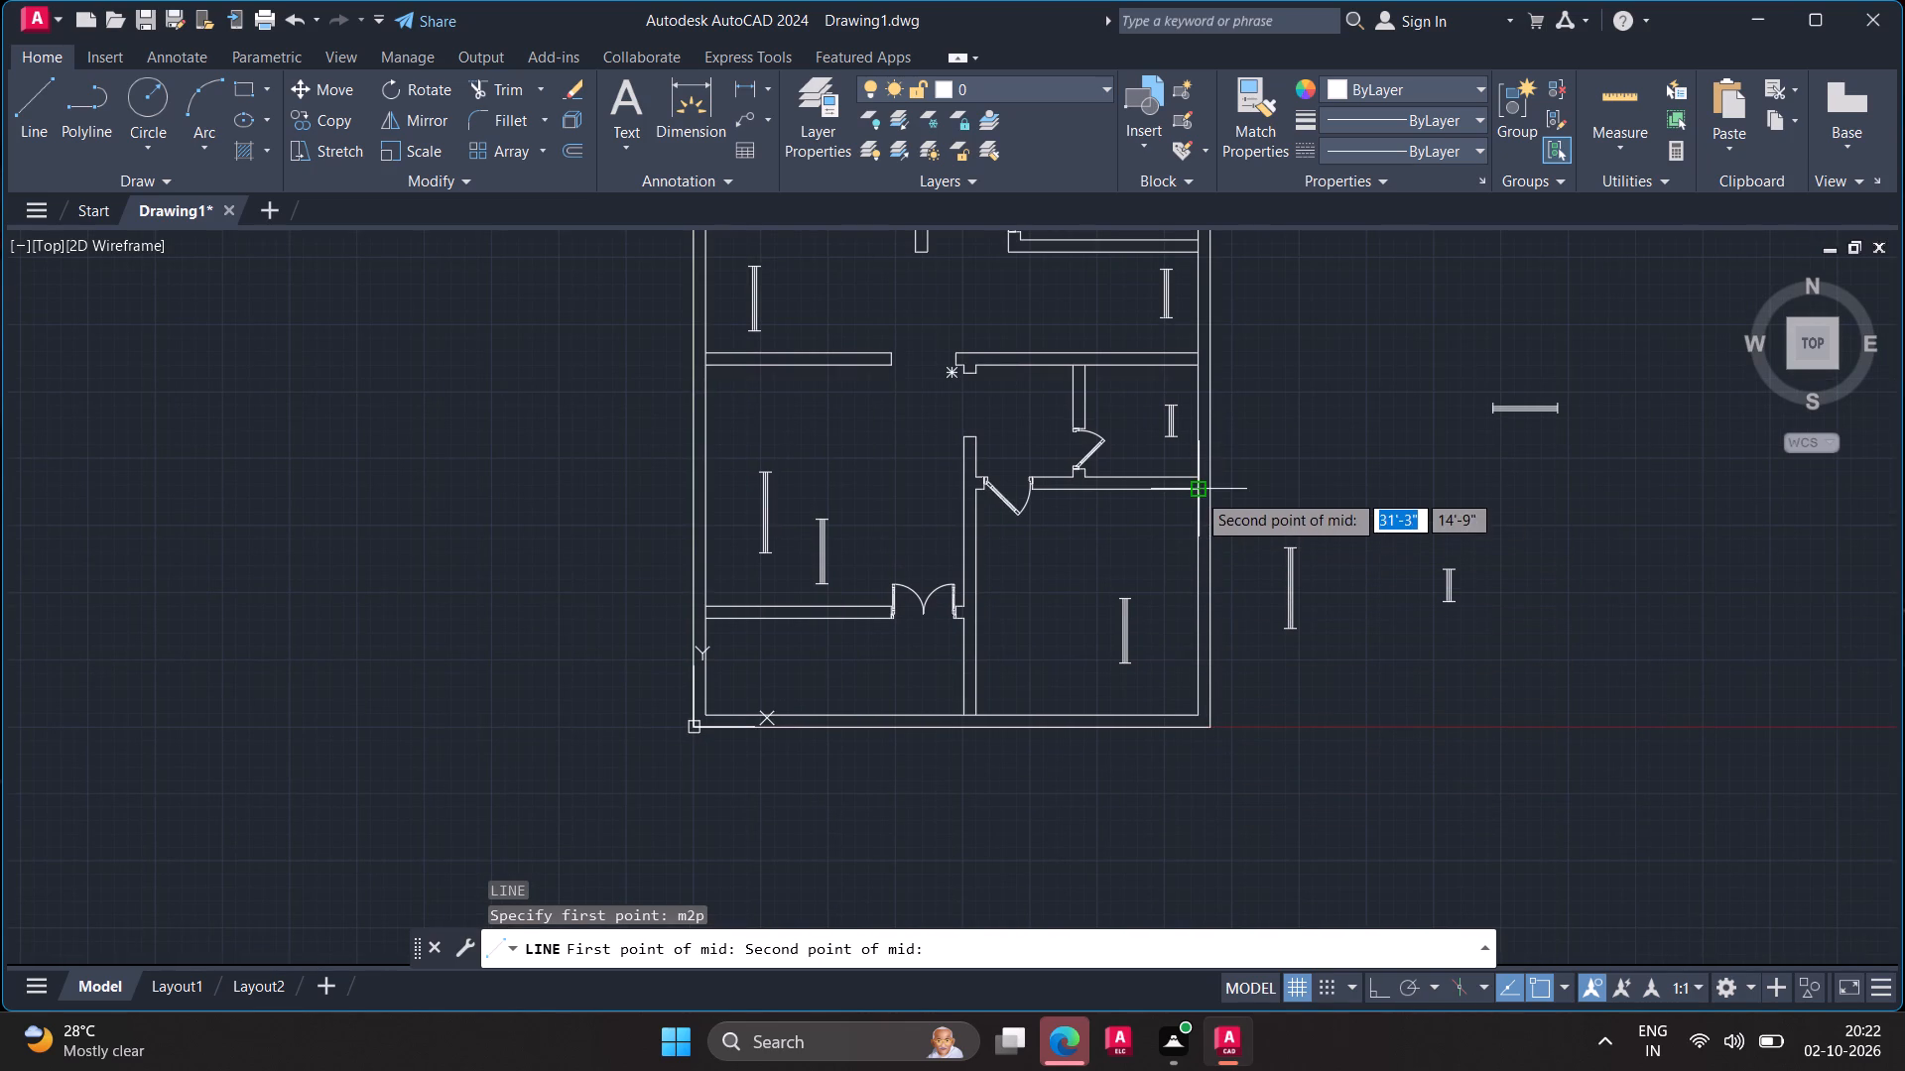
left_click(1197, 492)
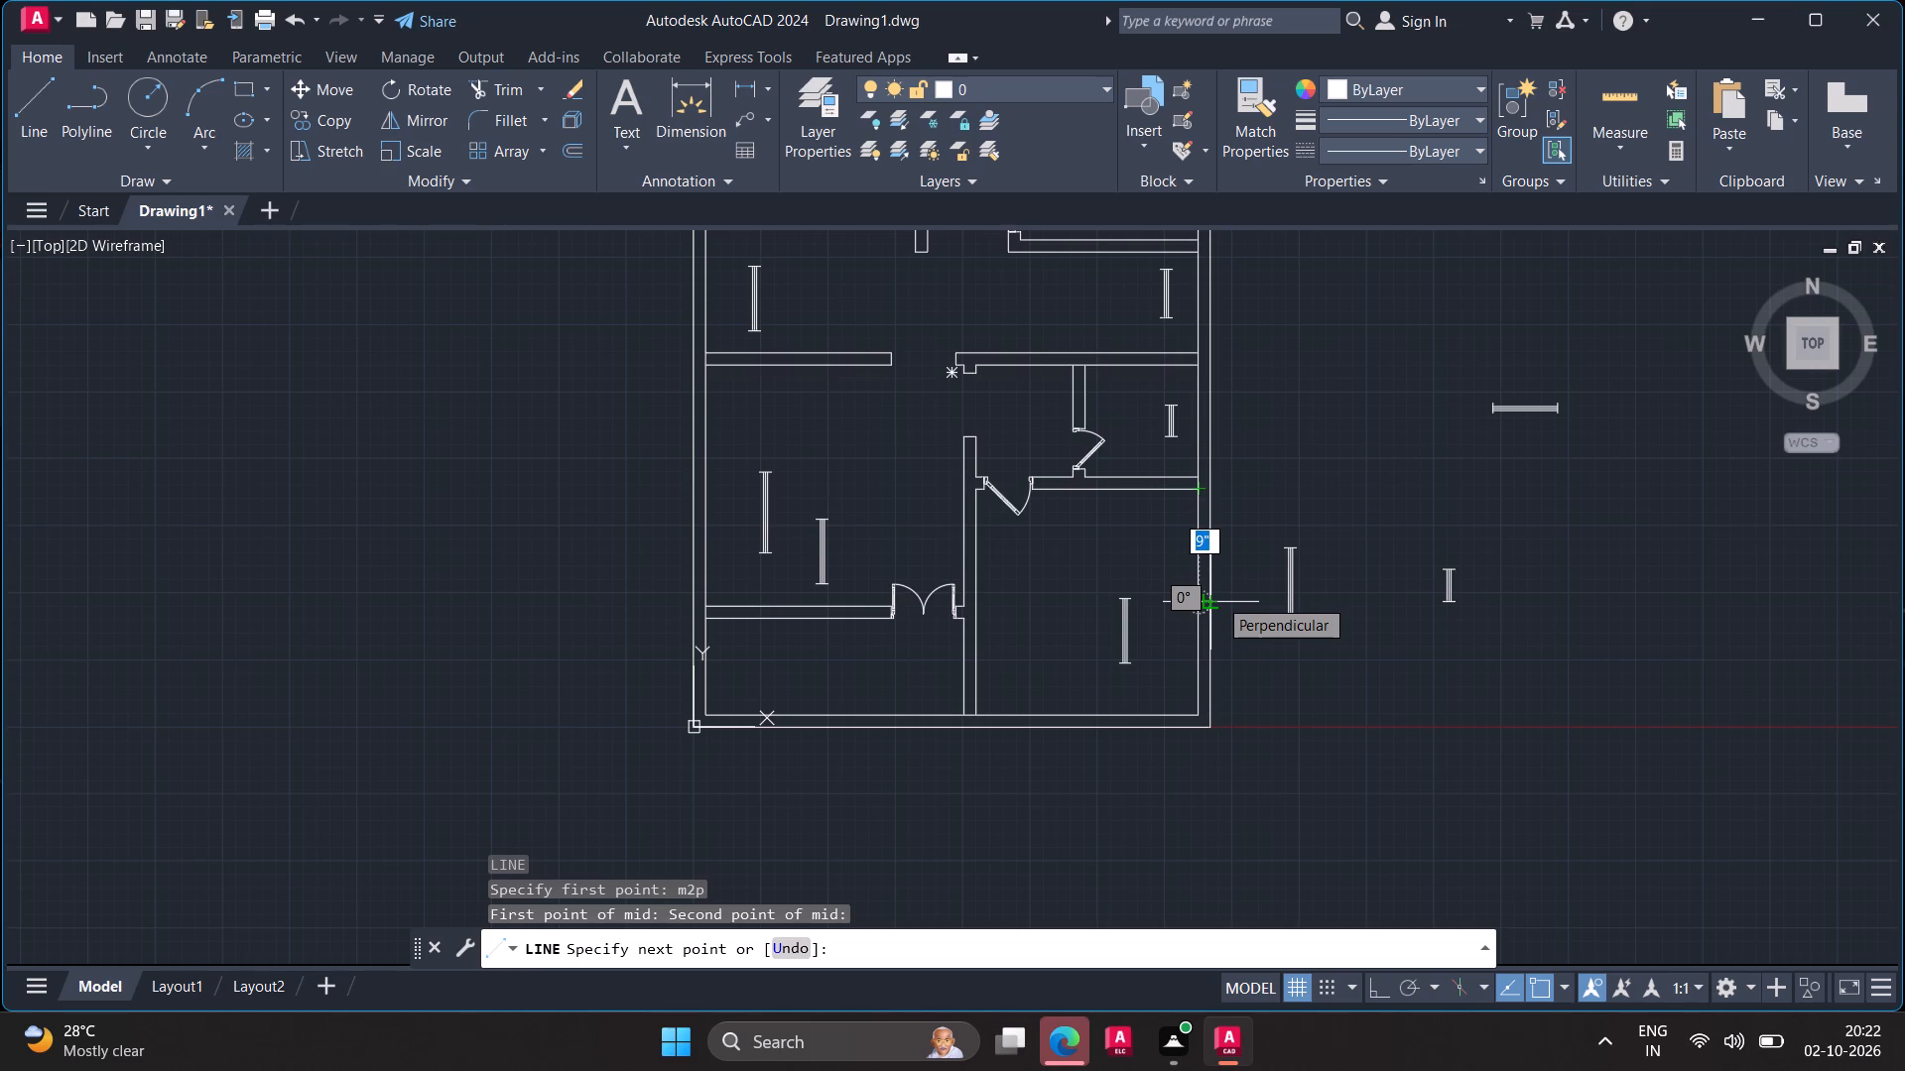
scroll(1217, 597, "up", 4)
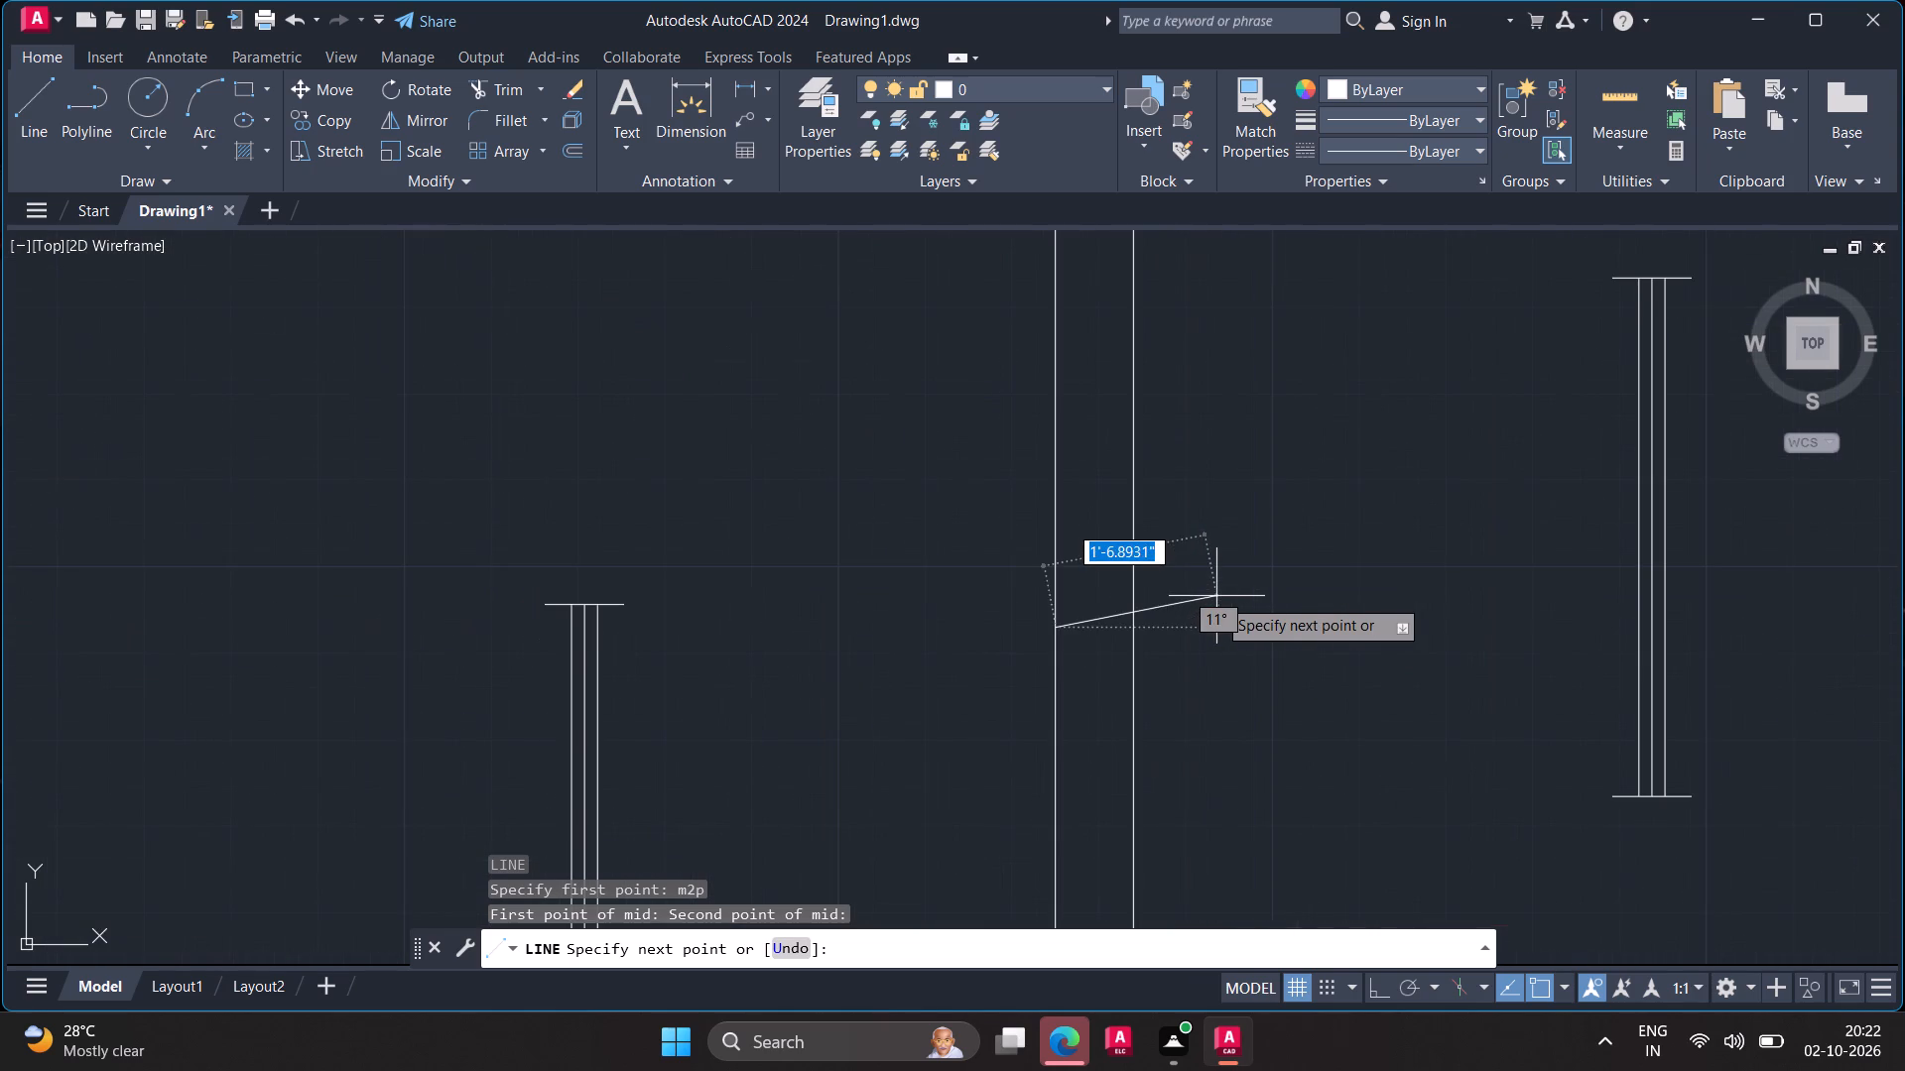
left_click(1128, 630)
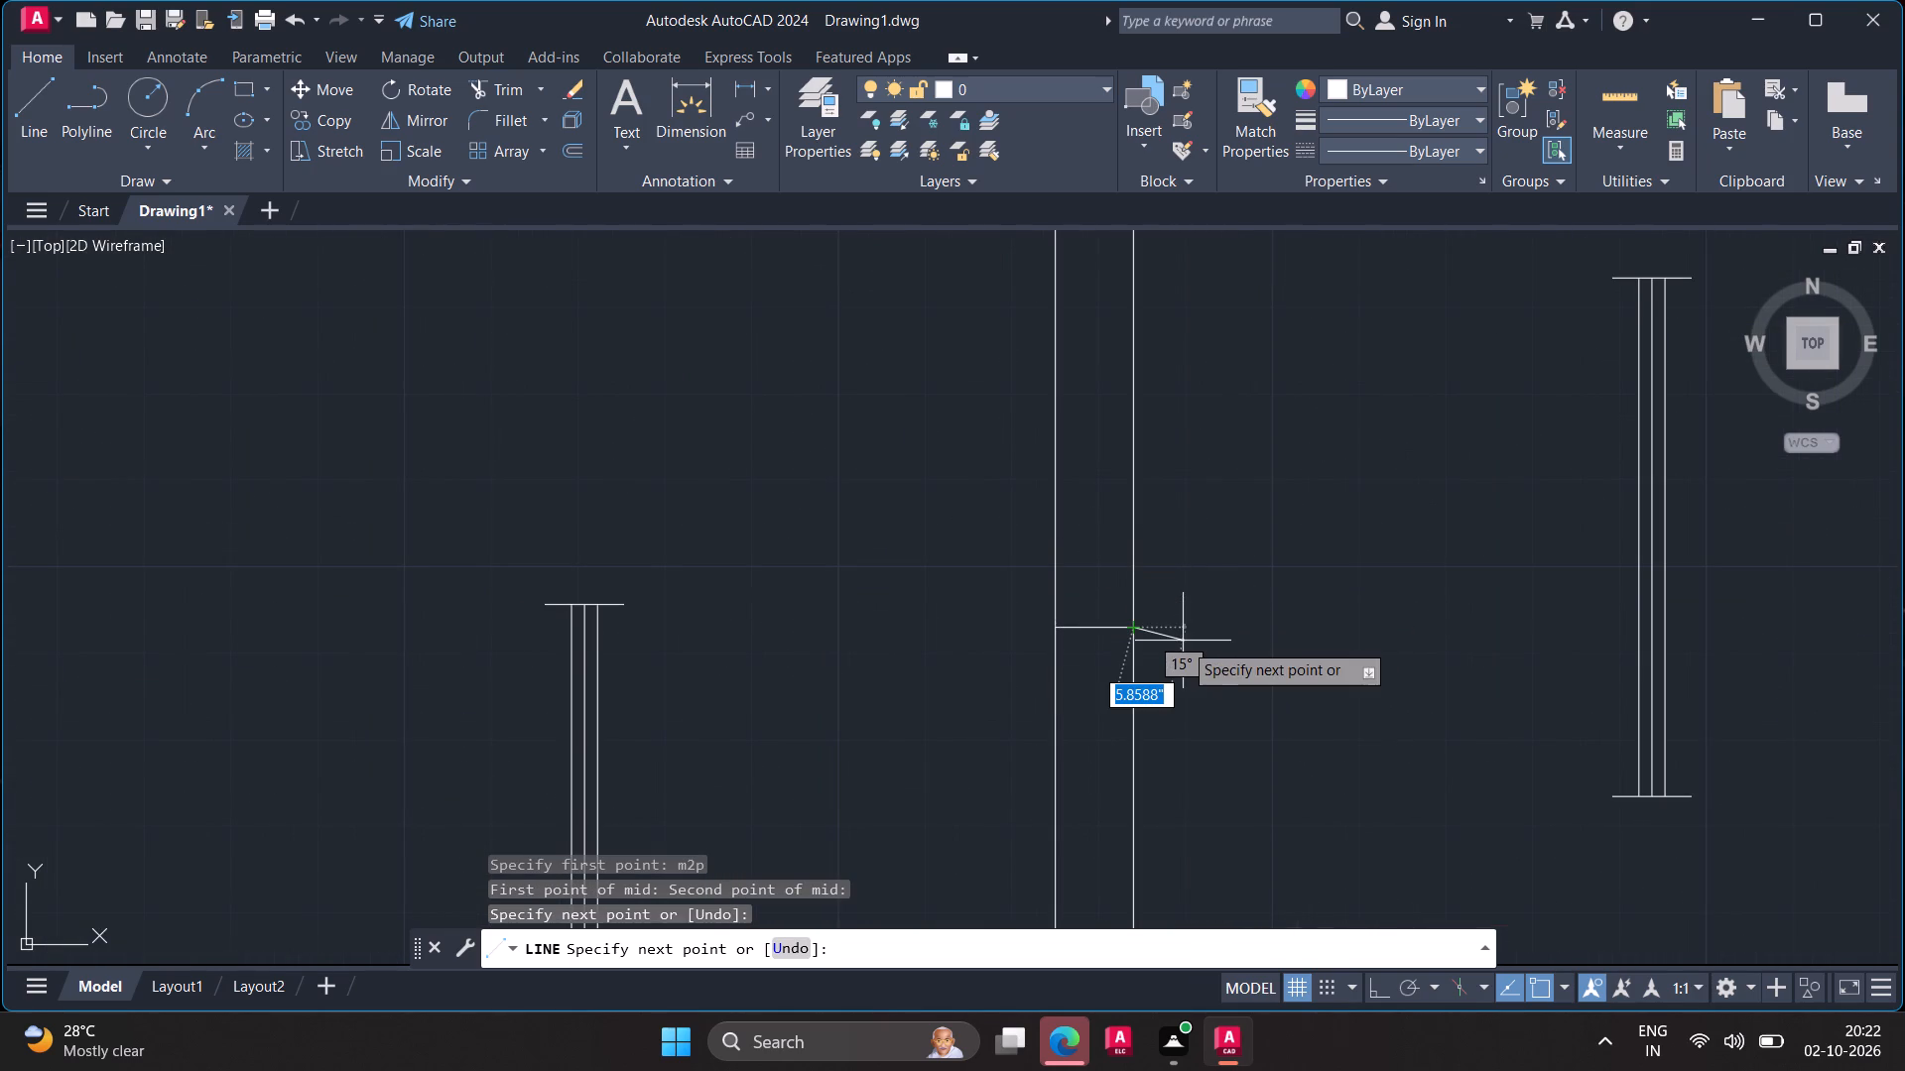
key("Escape")
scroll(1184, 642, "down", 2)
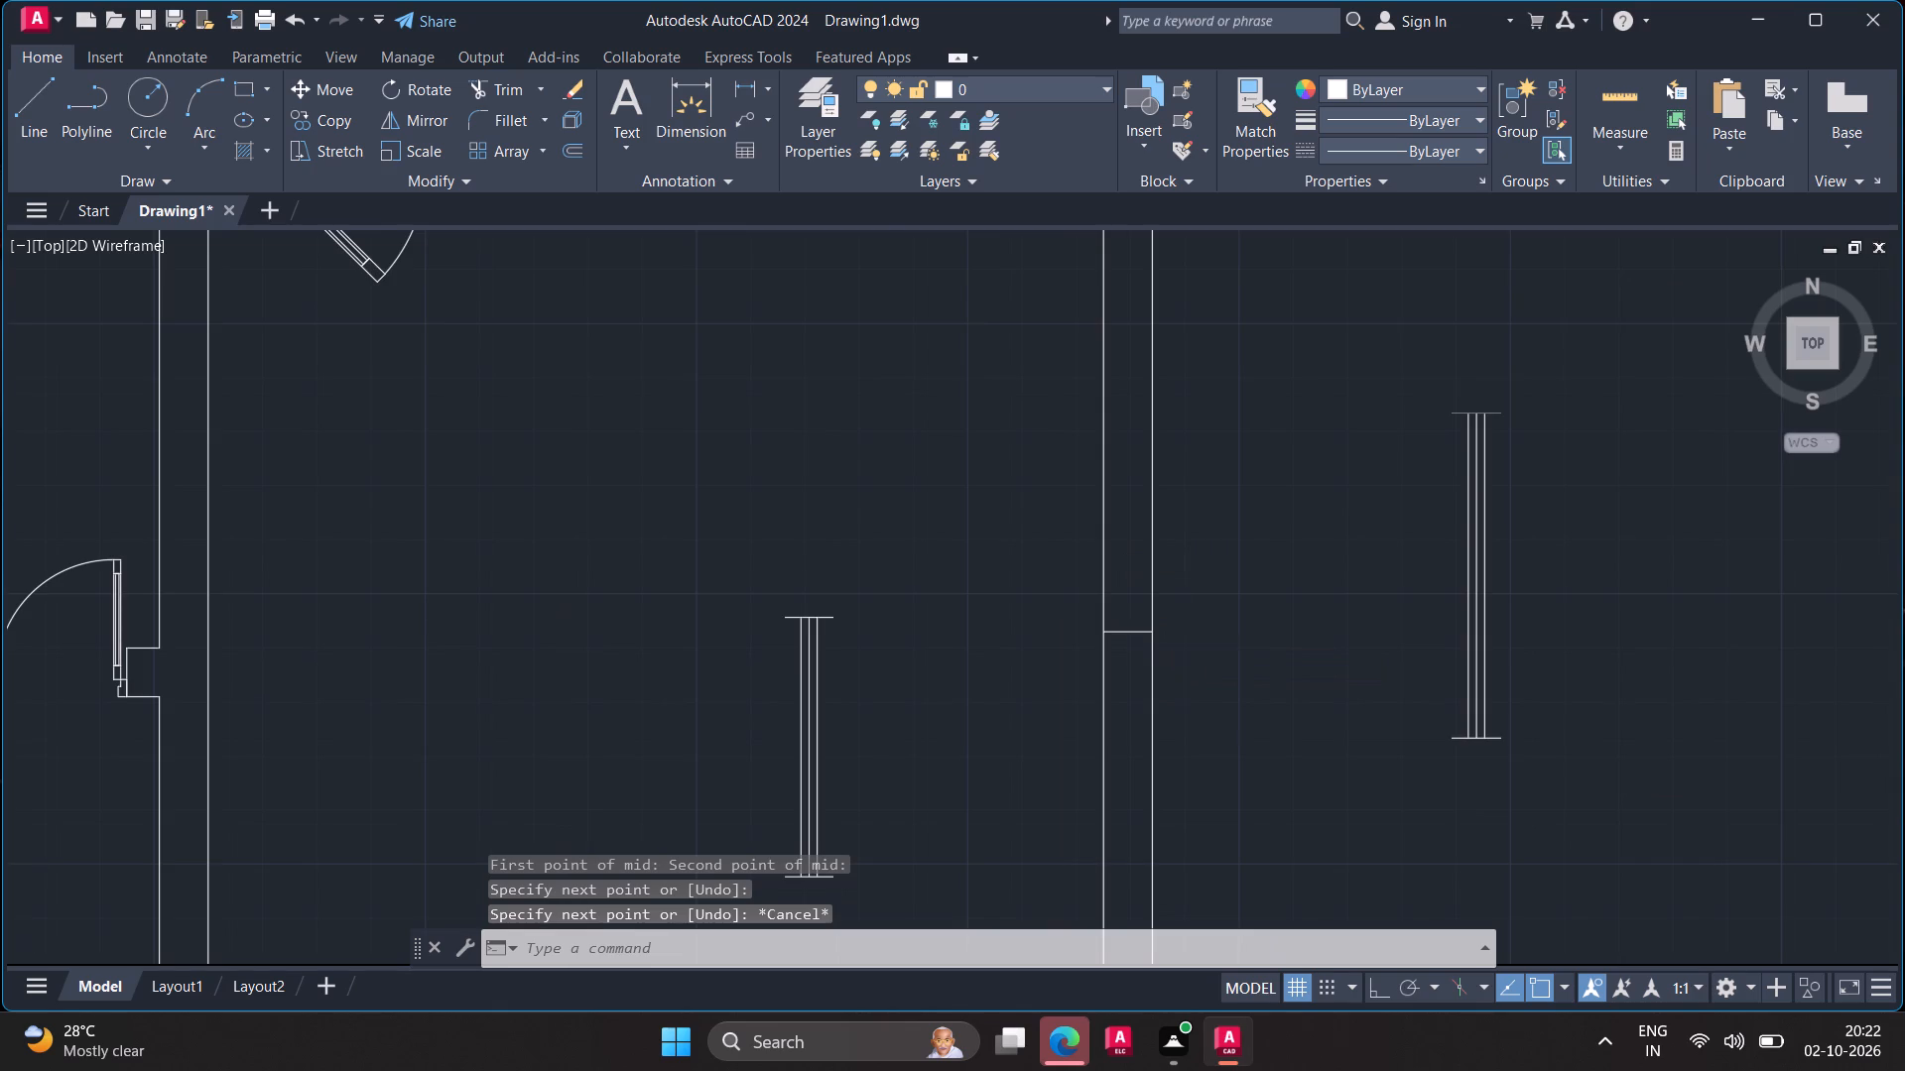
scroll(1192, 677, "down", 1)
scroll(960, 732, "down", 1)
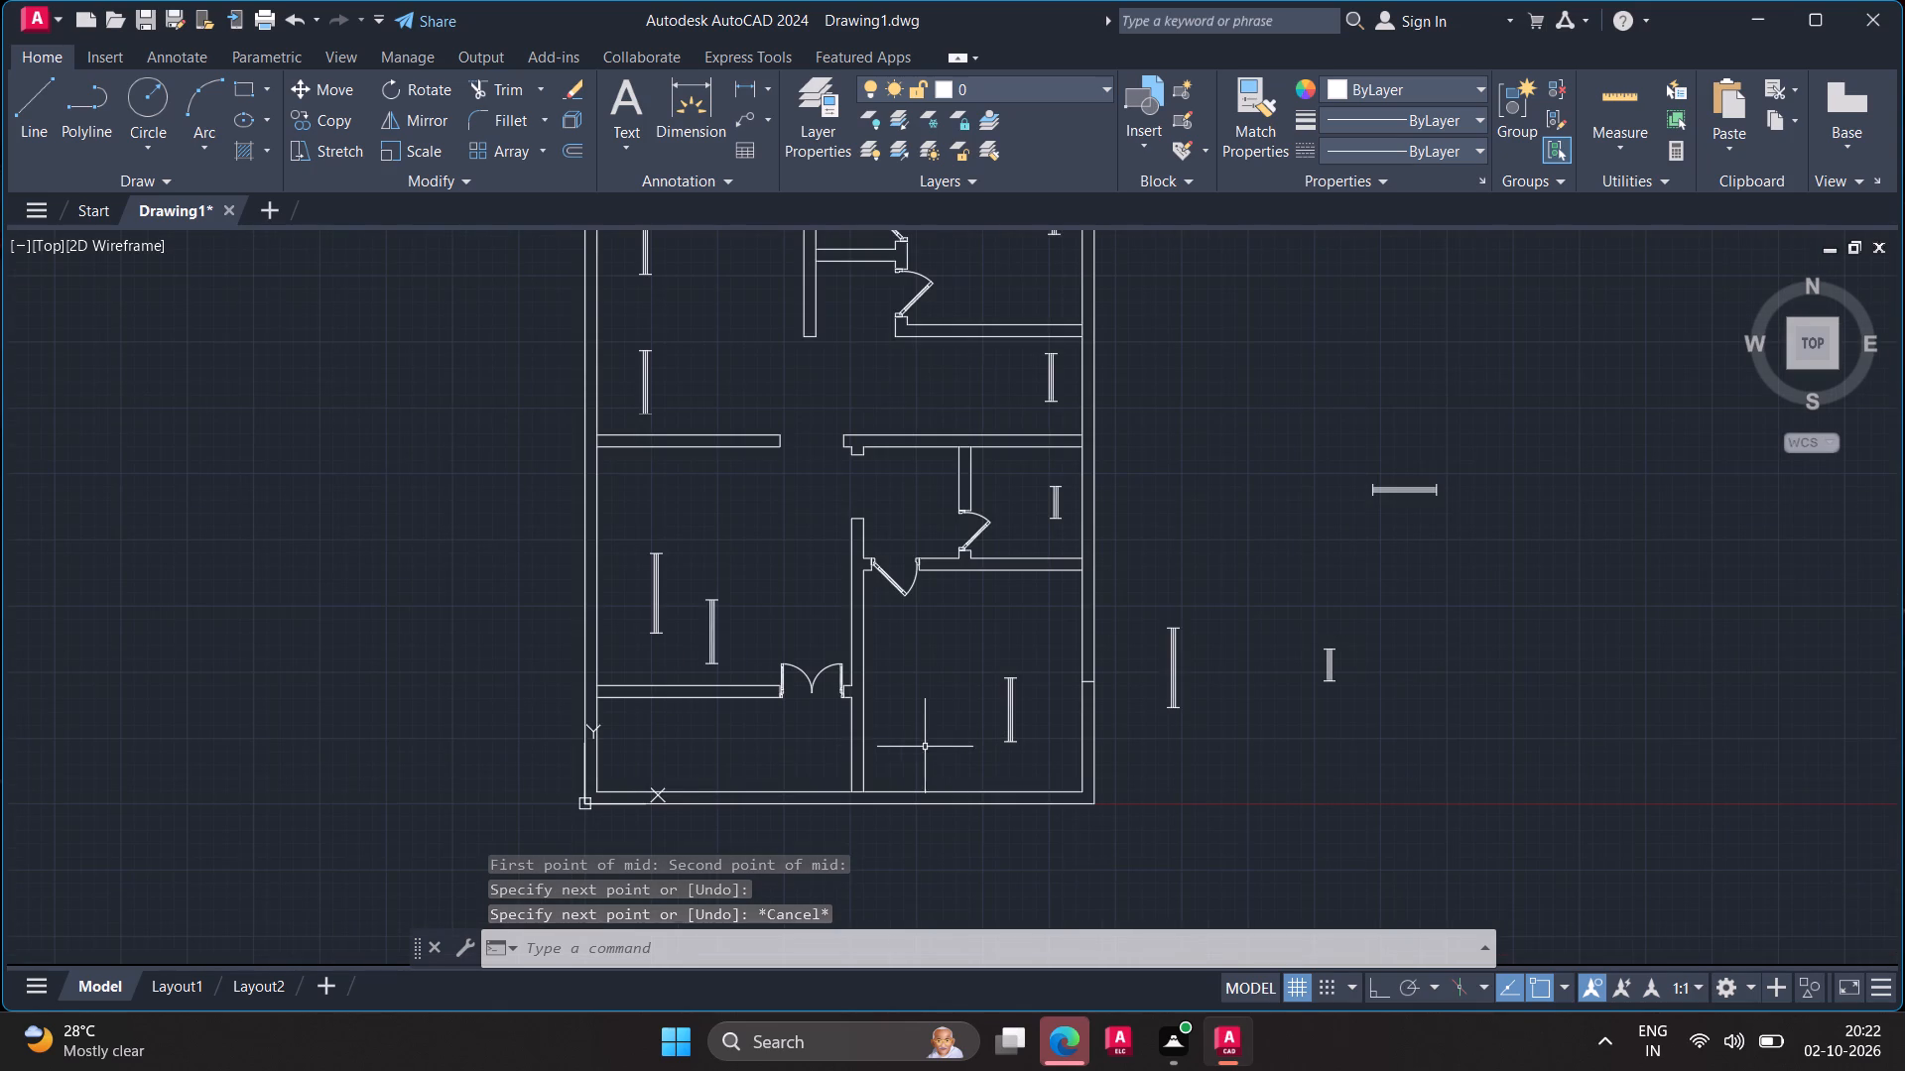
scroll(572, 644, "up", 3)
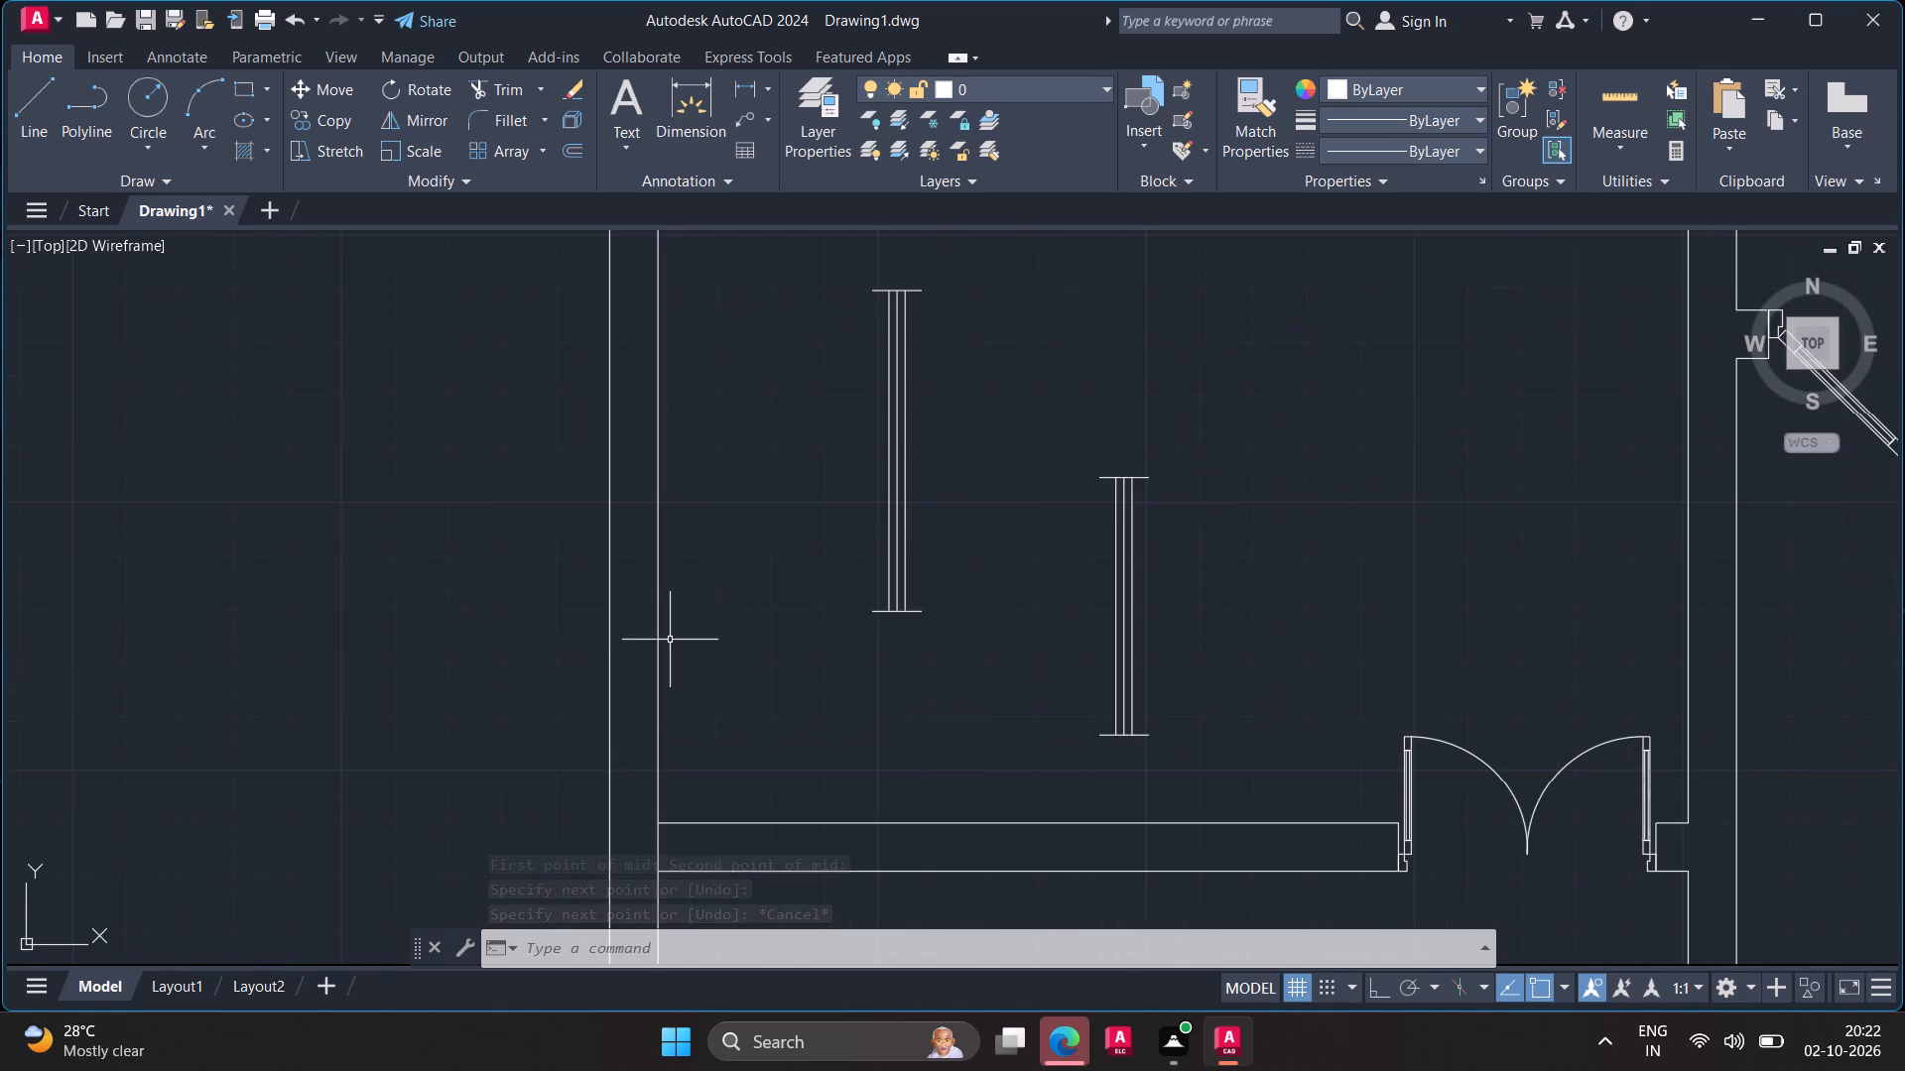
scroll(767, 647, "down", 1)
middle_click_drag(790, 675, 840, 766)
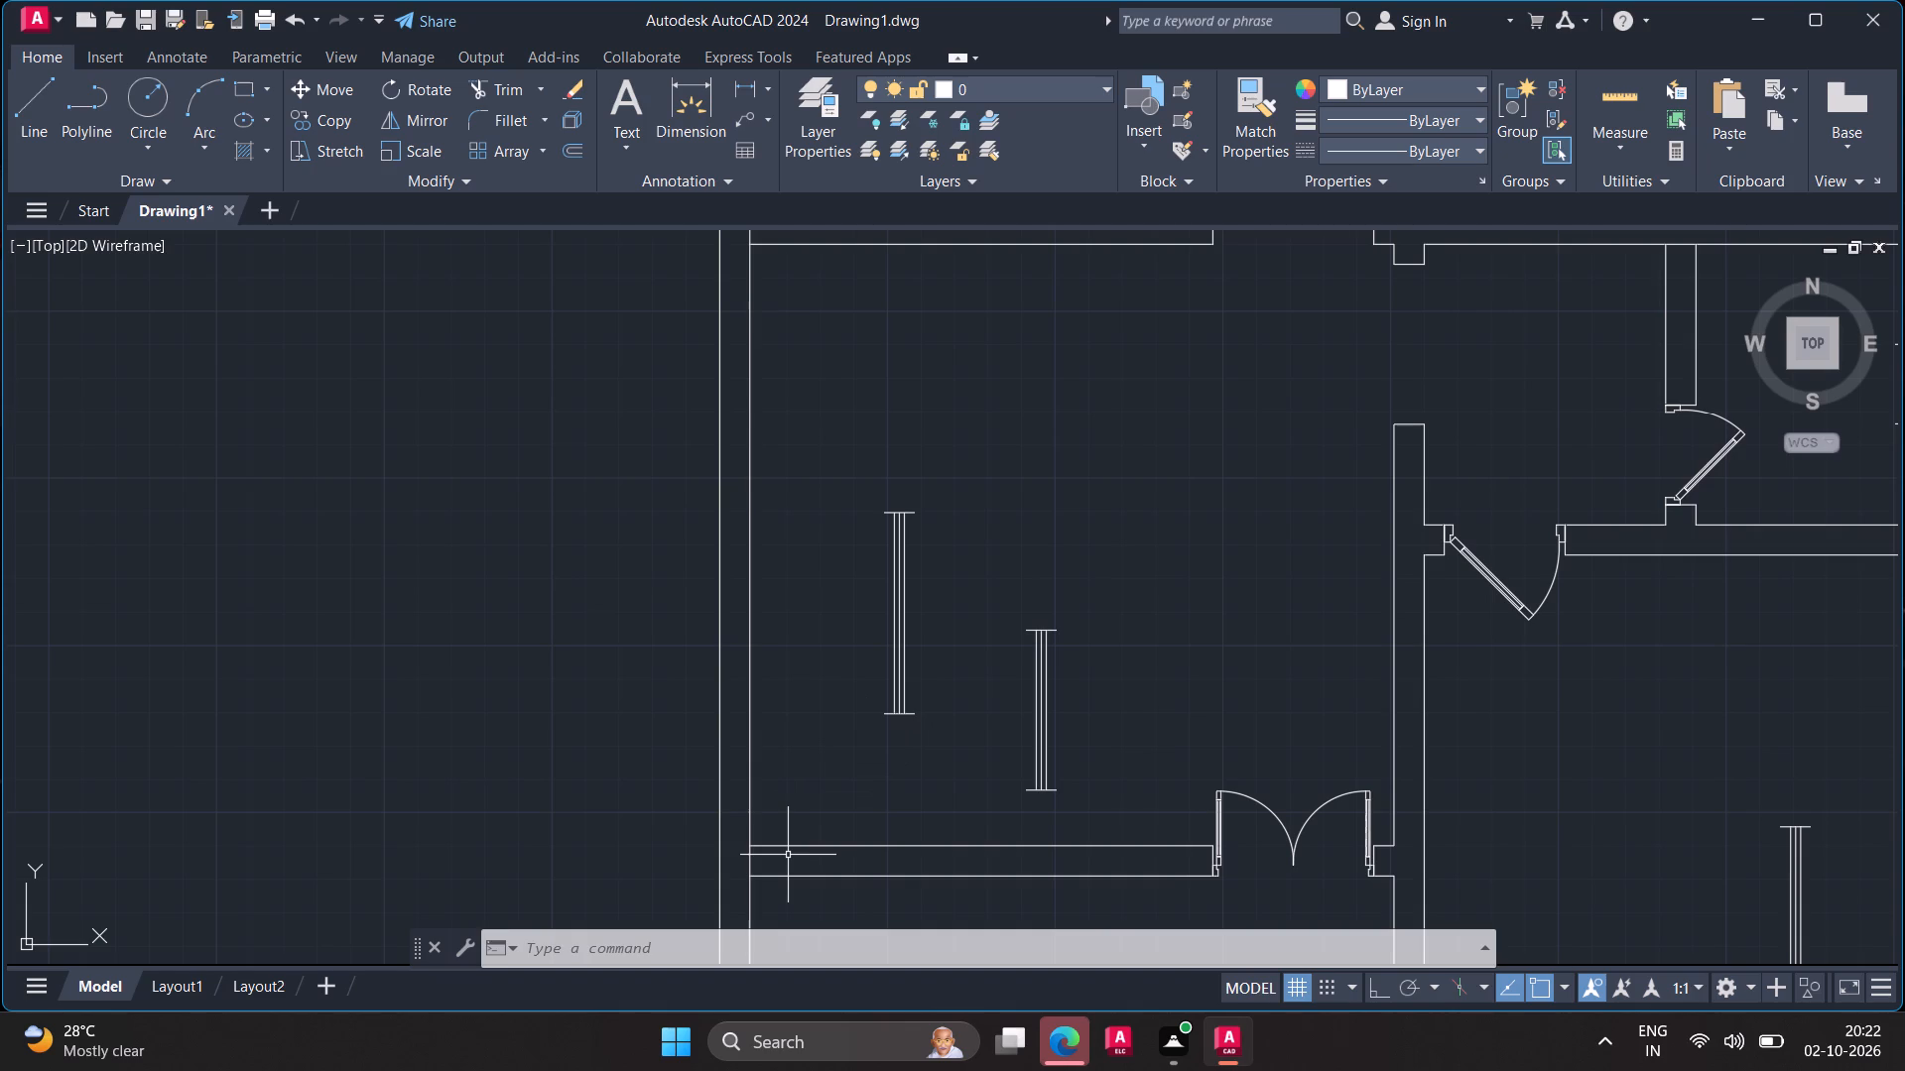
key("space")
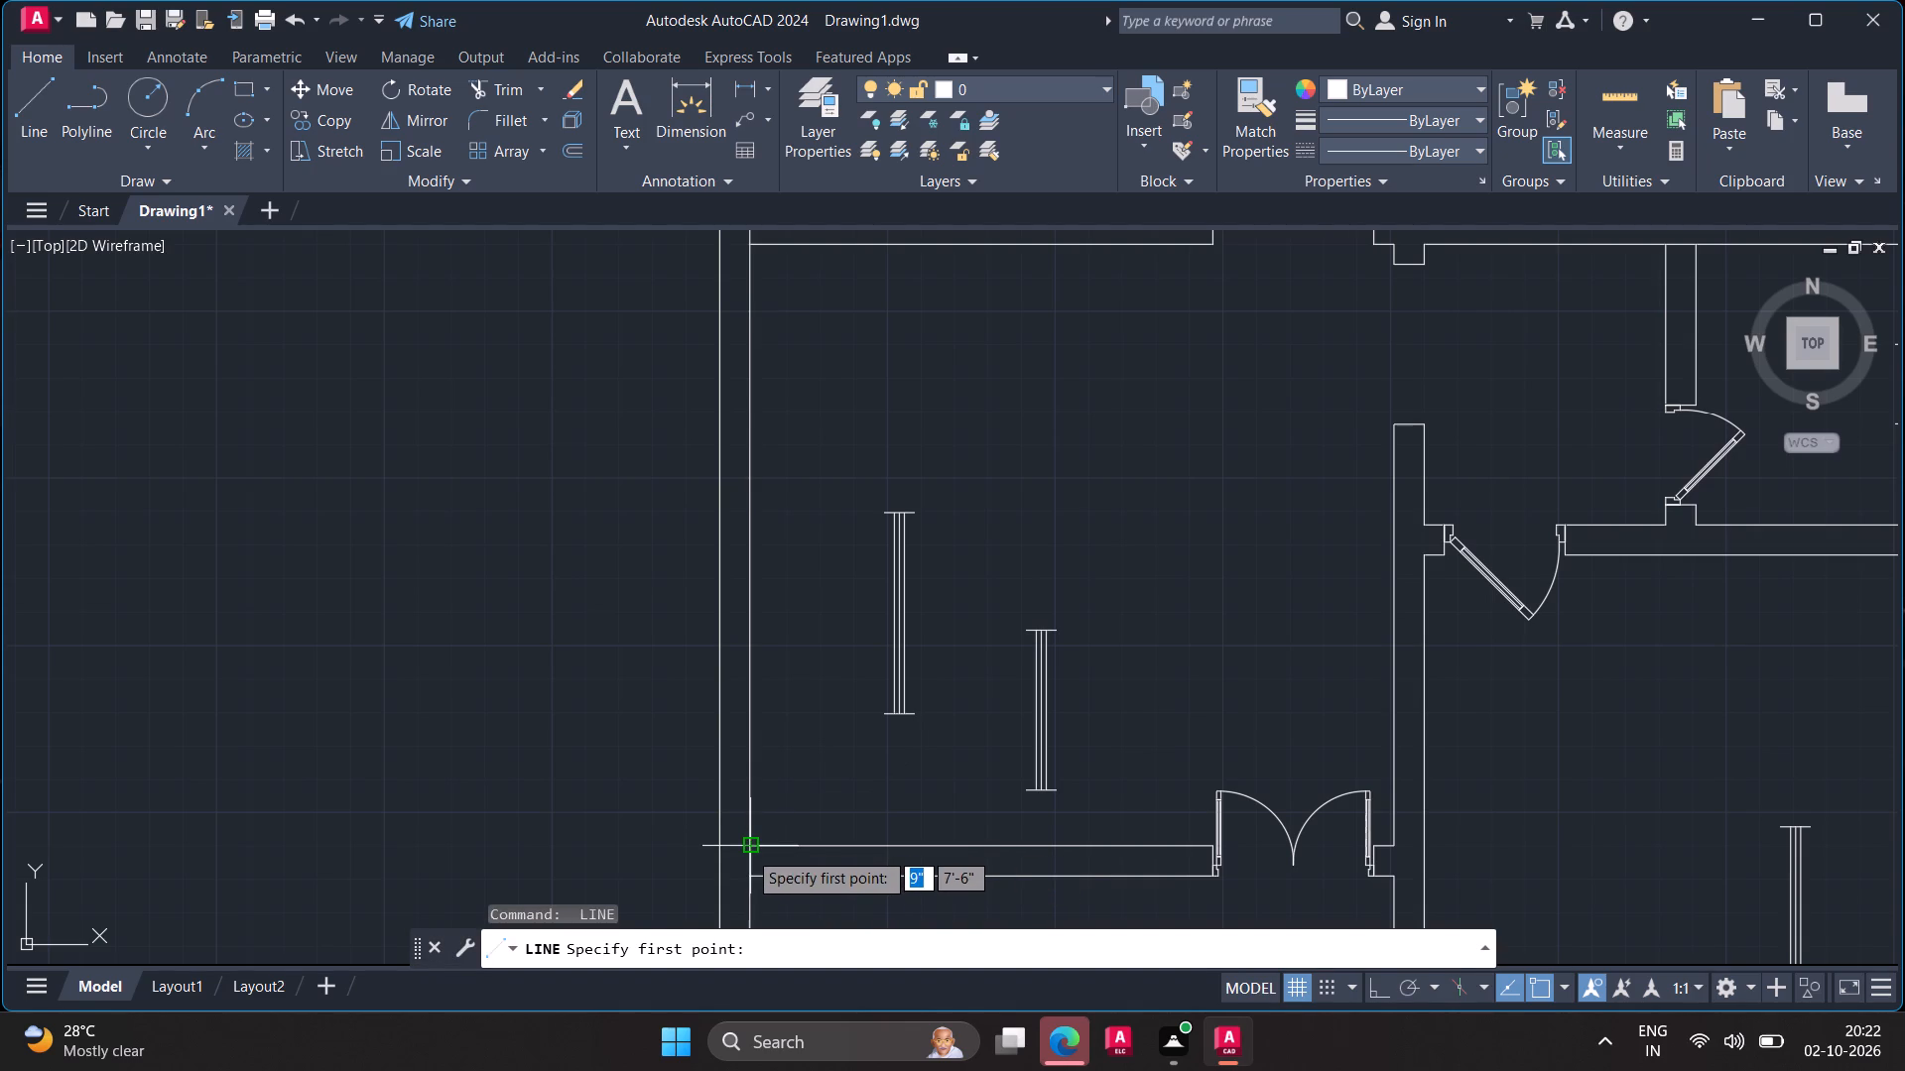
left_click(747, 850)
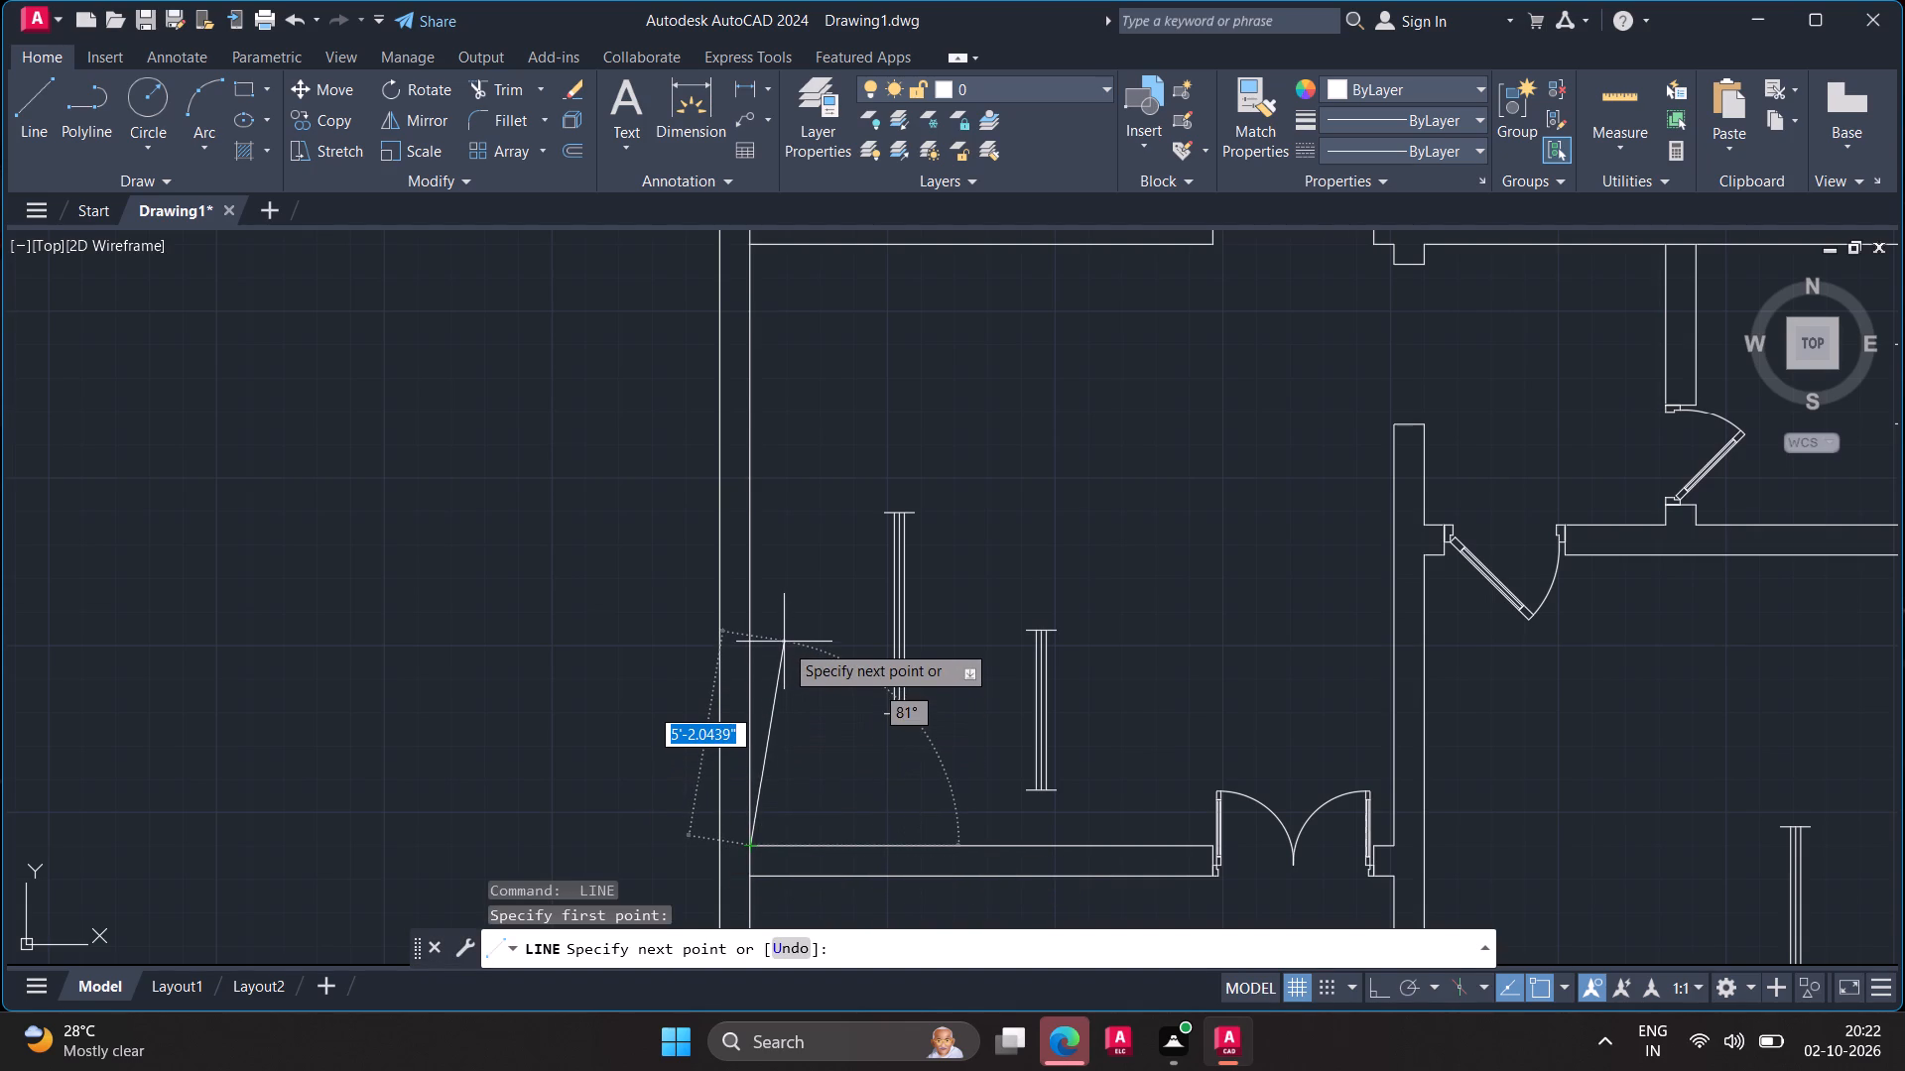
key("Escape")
Draw a line across the west exterior wall from the midpoint between the inner west corners of the room with the 5' window.
key("l")
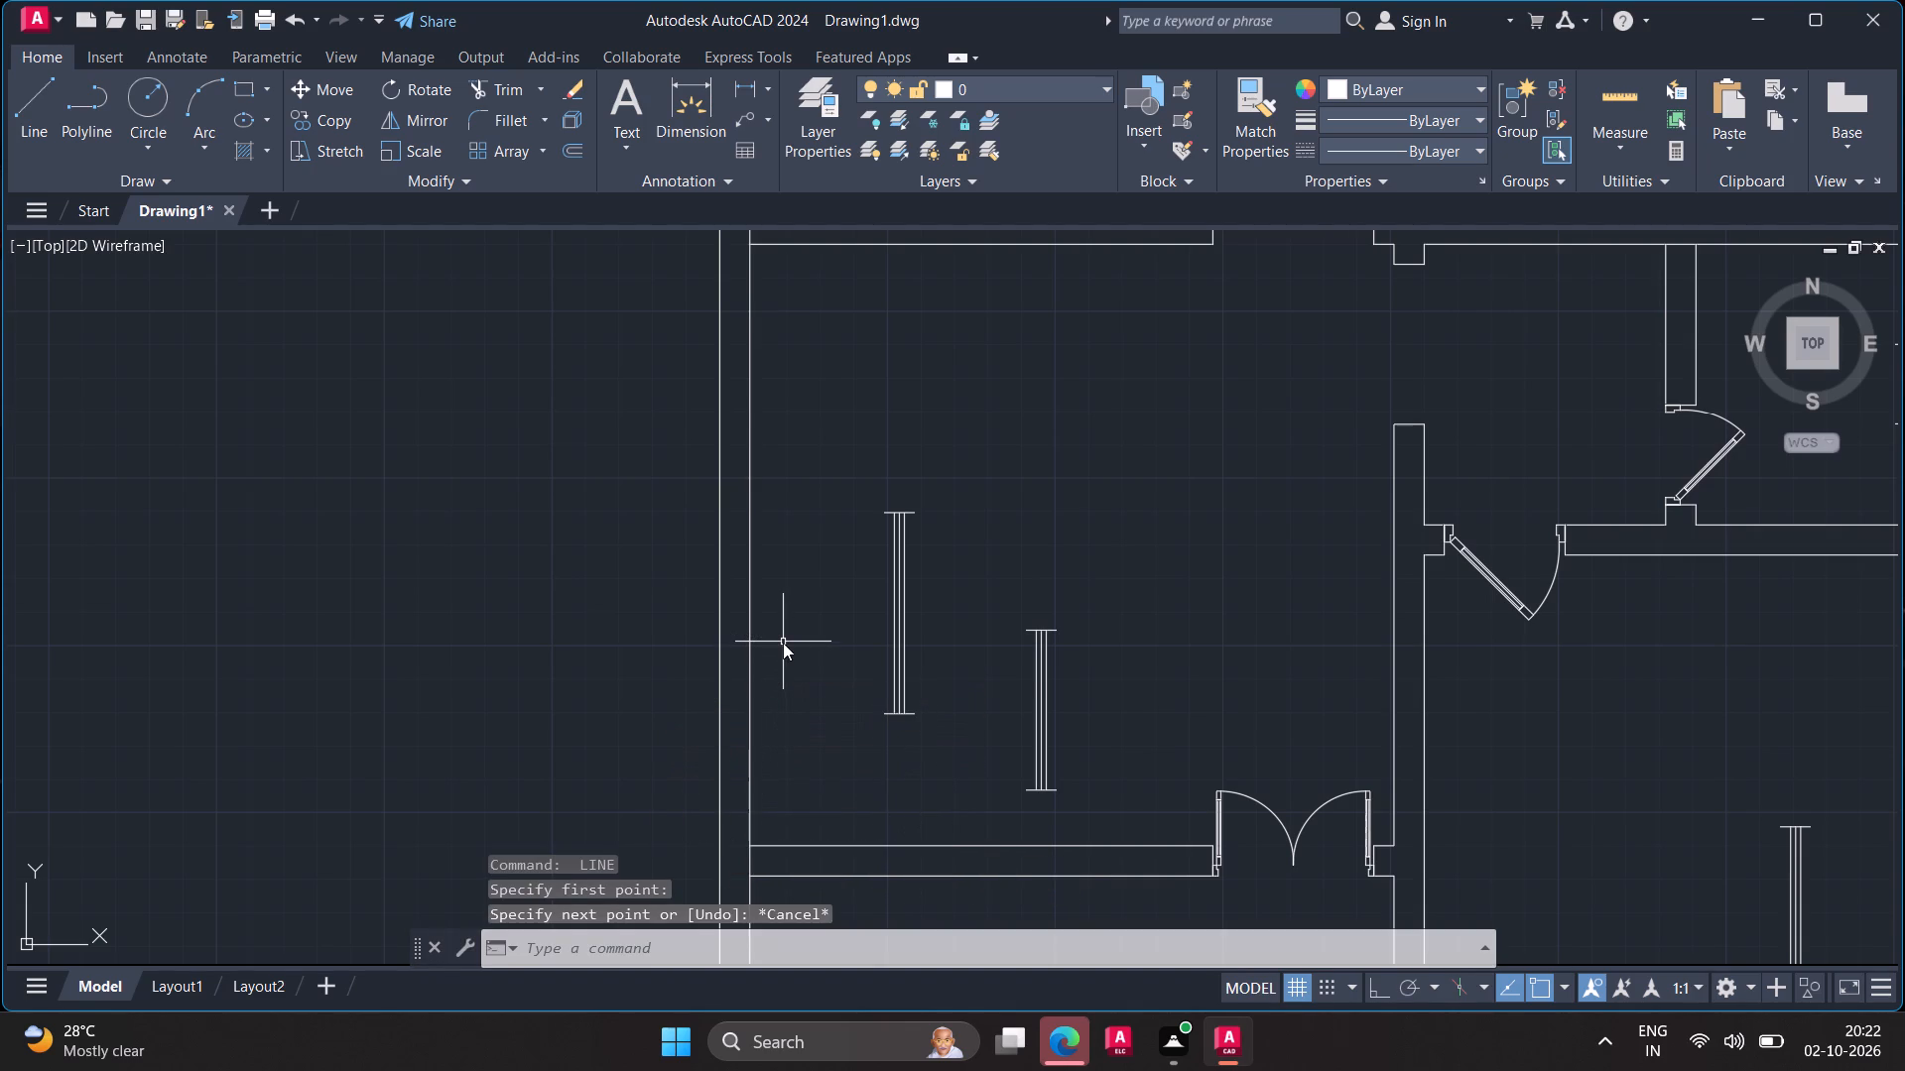
key("Return")
type("m2p")
key("Return")
left_click(757, 842)
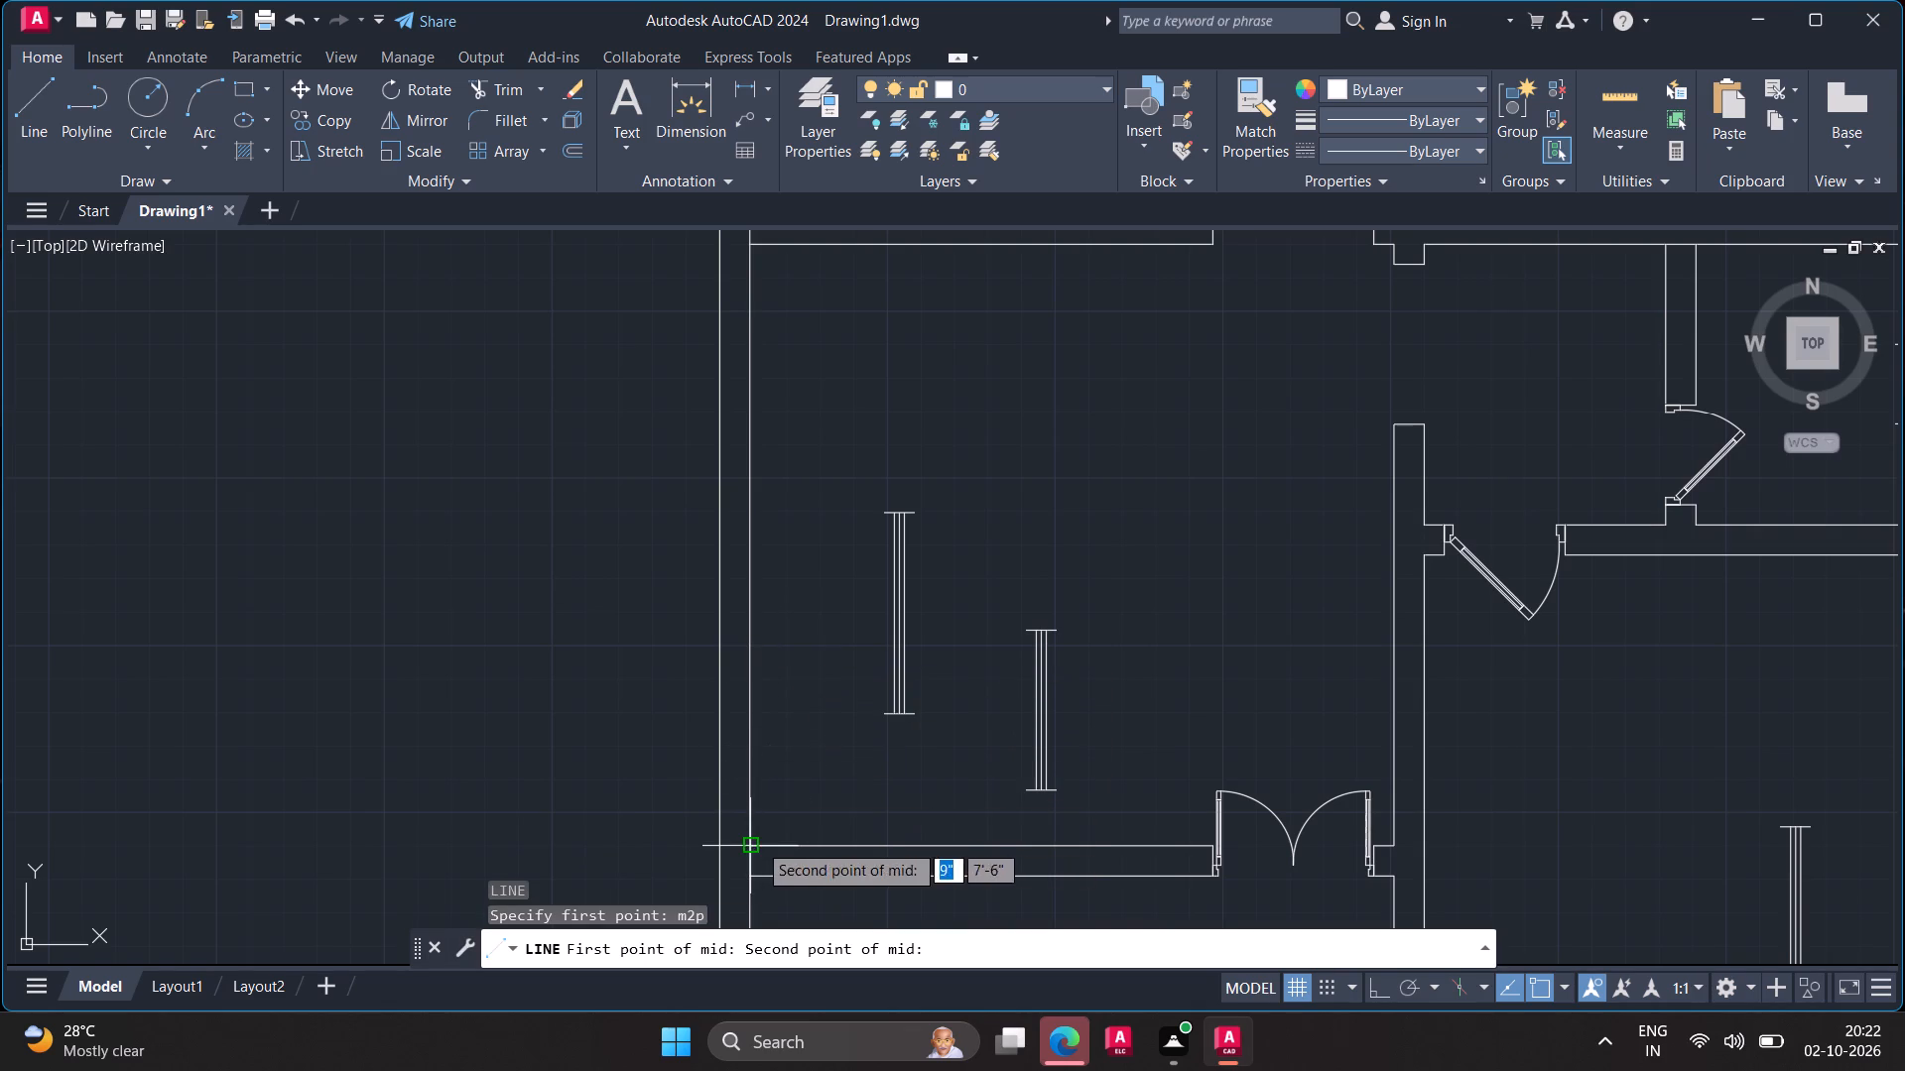
left_click(744, 245)
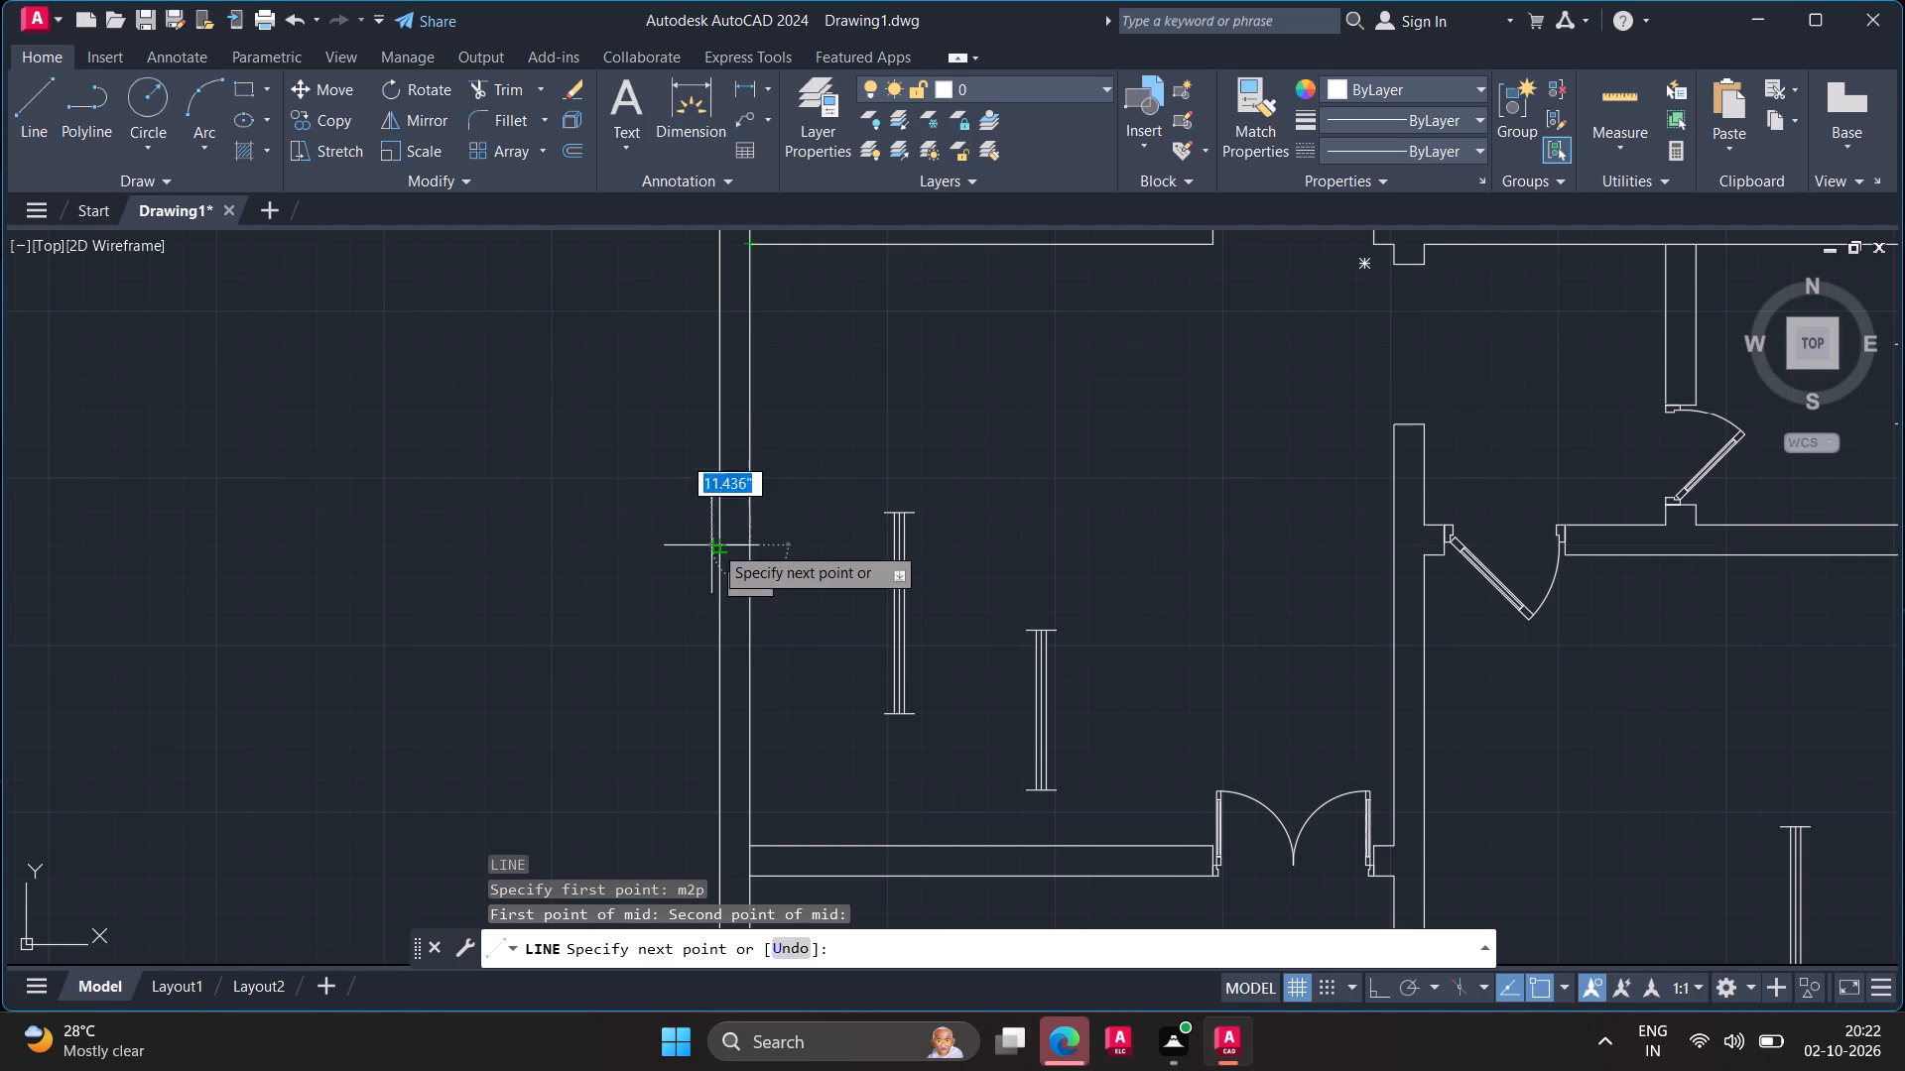
left_click(715, 541)
key("Escape")
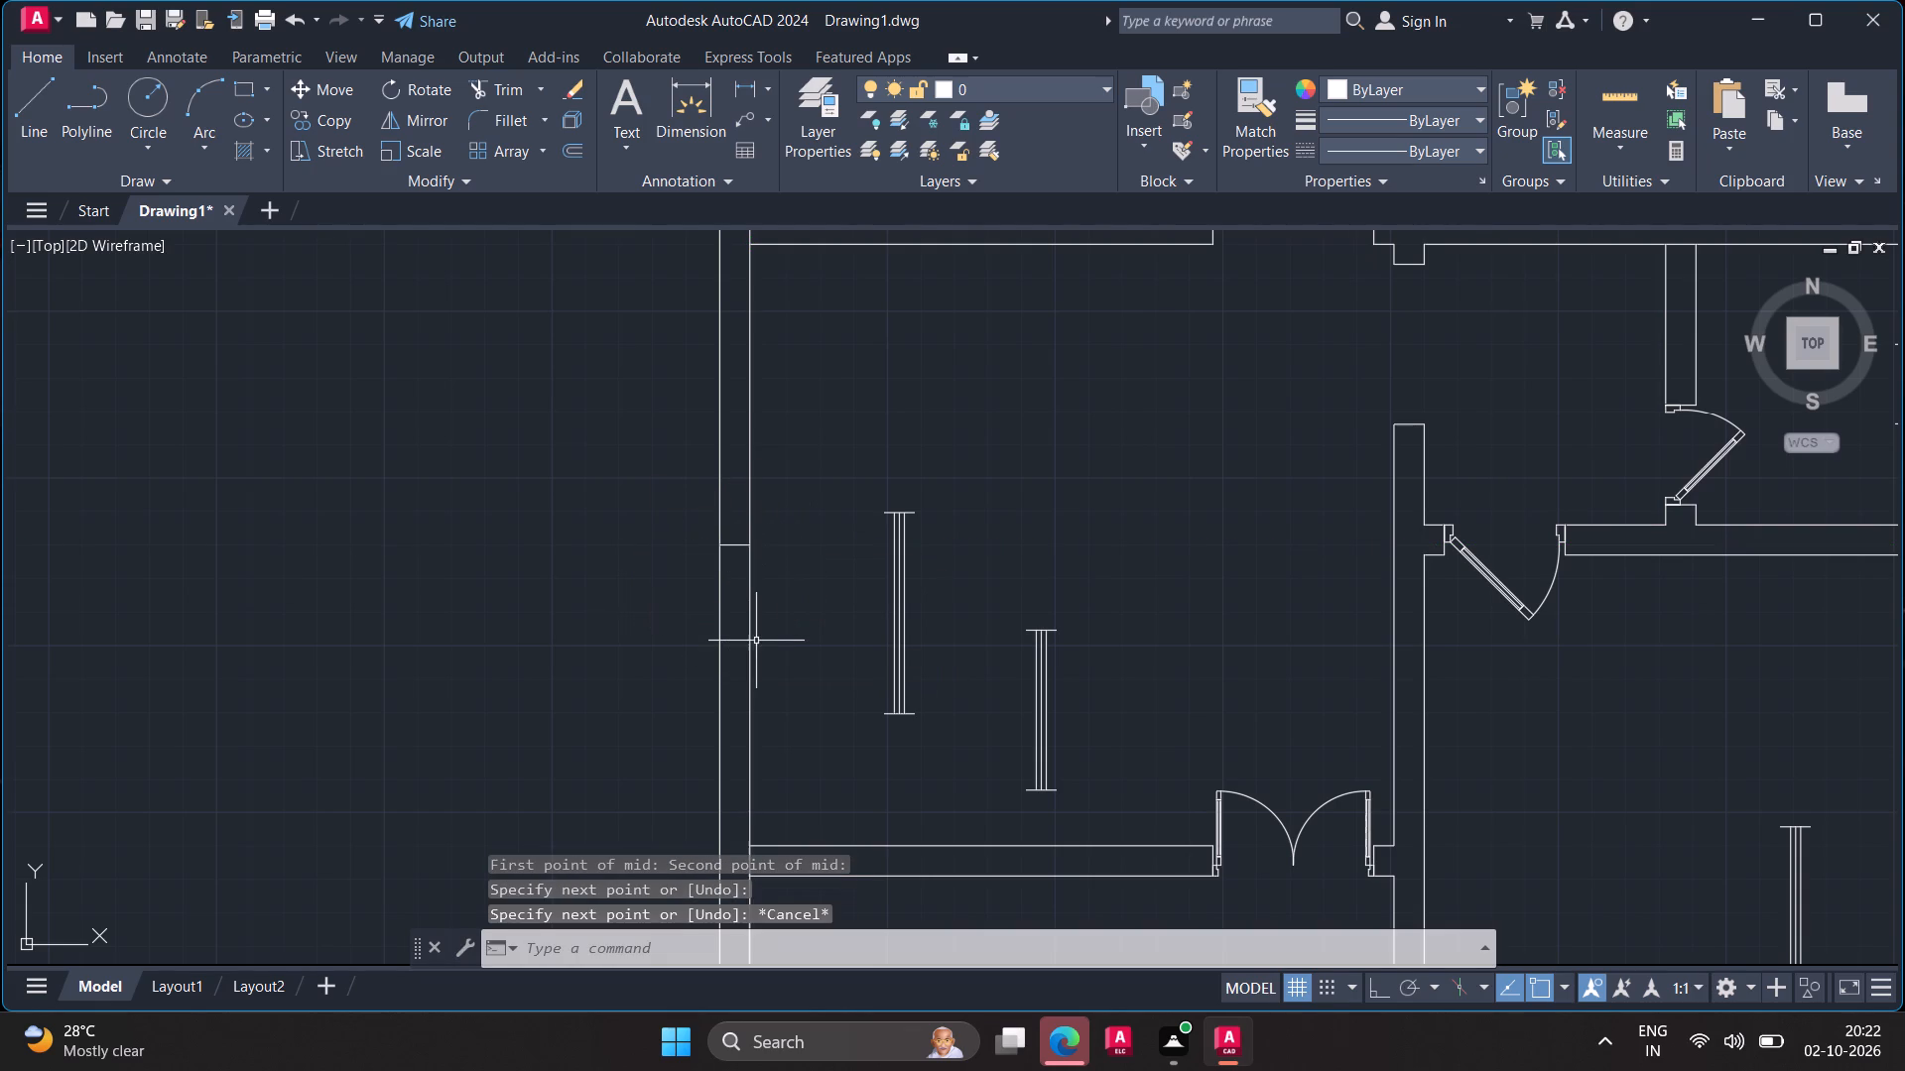
Move the vertical 5' window by its center onto the midpoint of the short line across the west exterior wall.
left_click(902, 615)
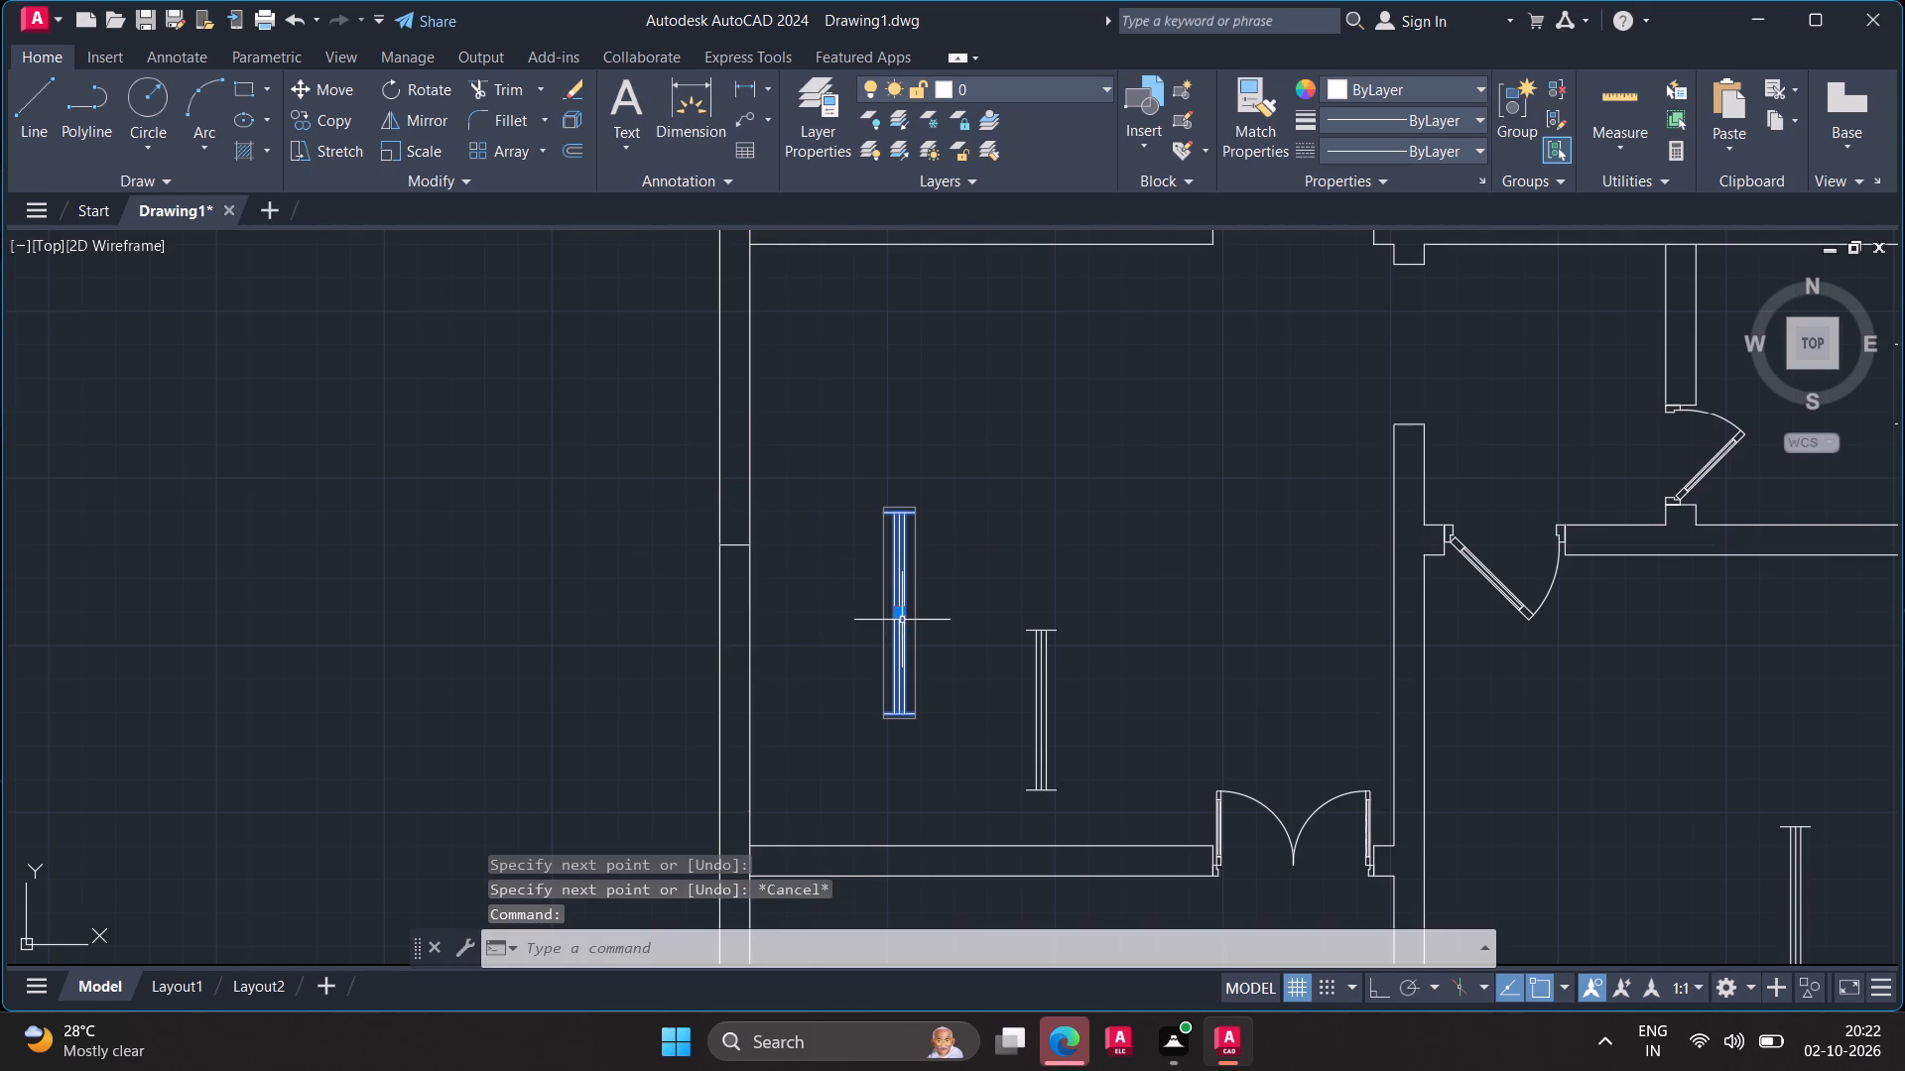
left_click(903, 614)
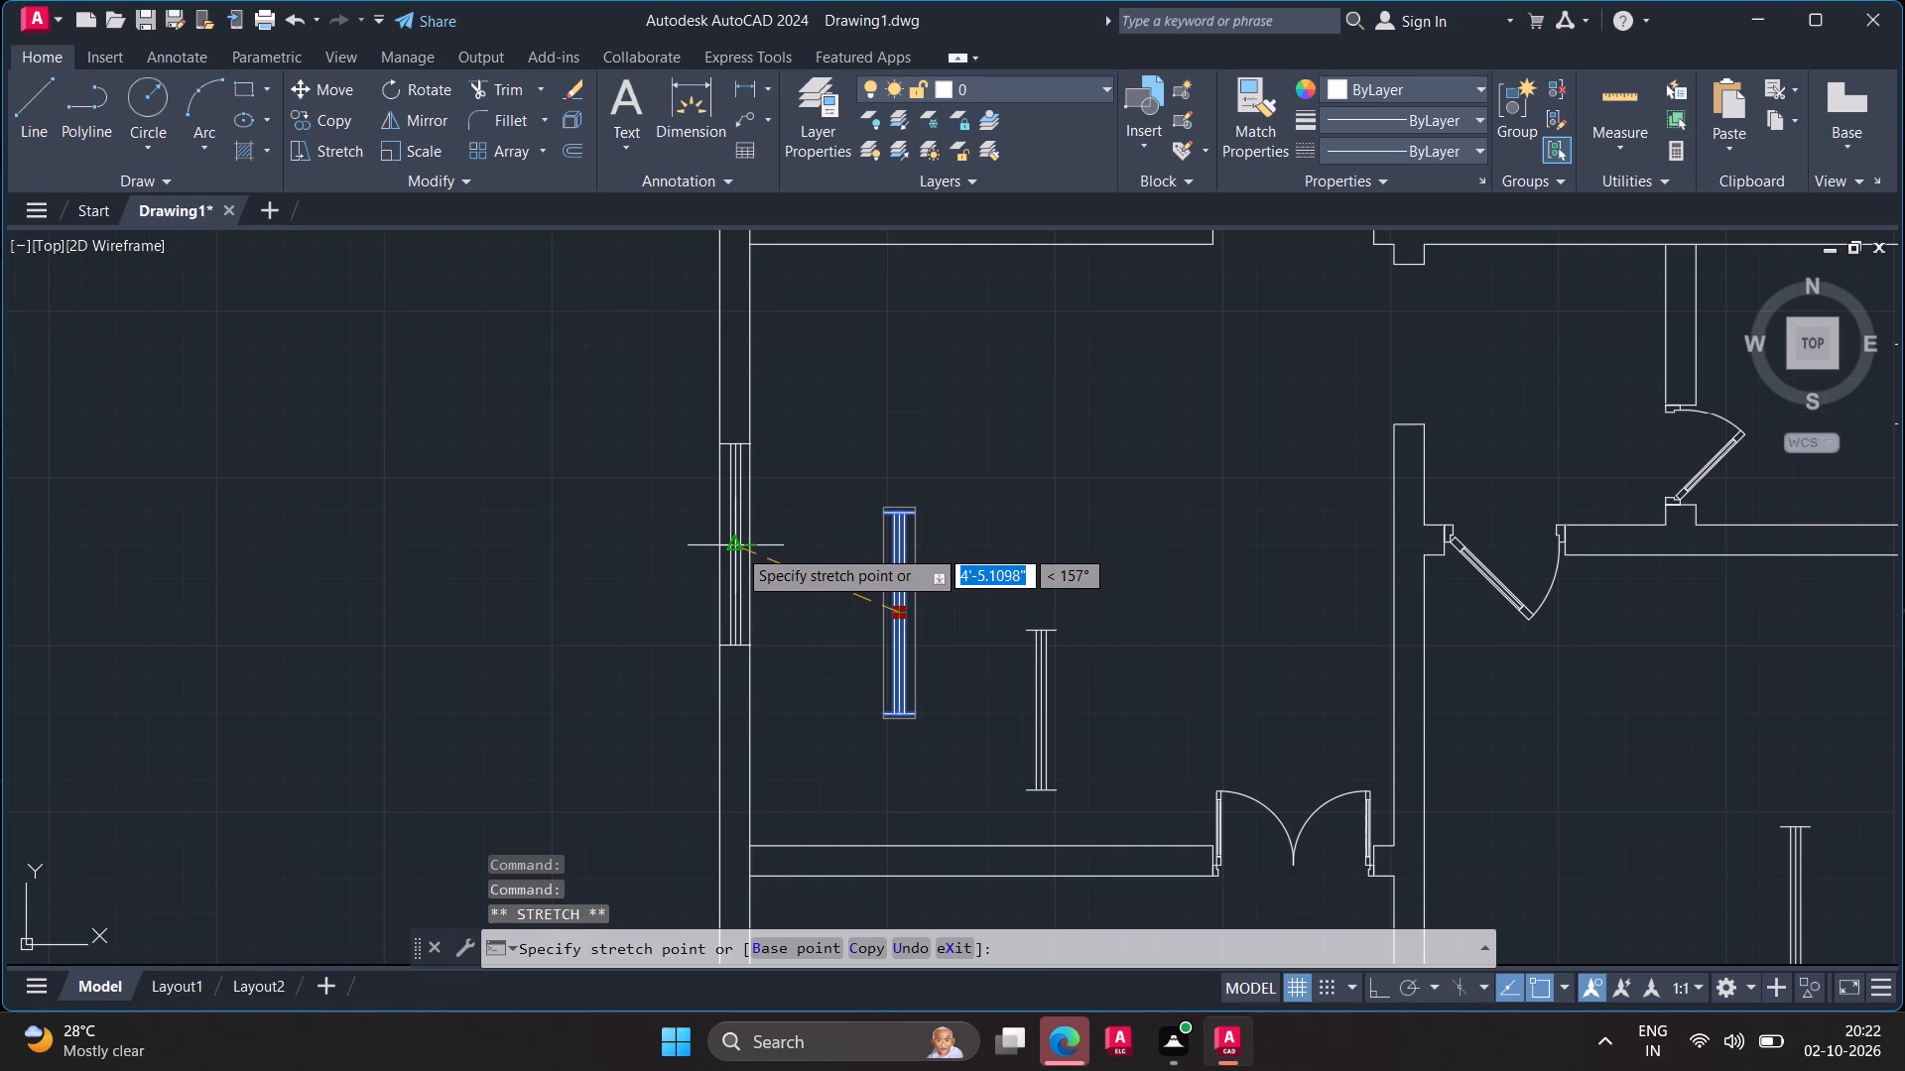
left_click(736, 547)
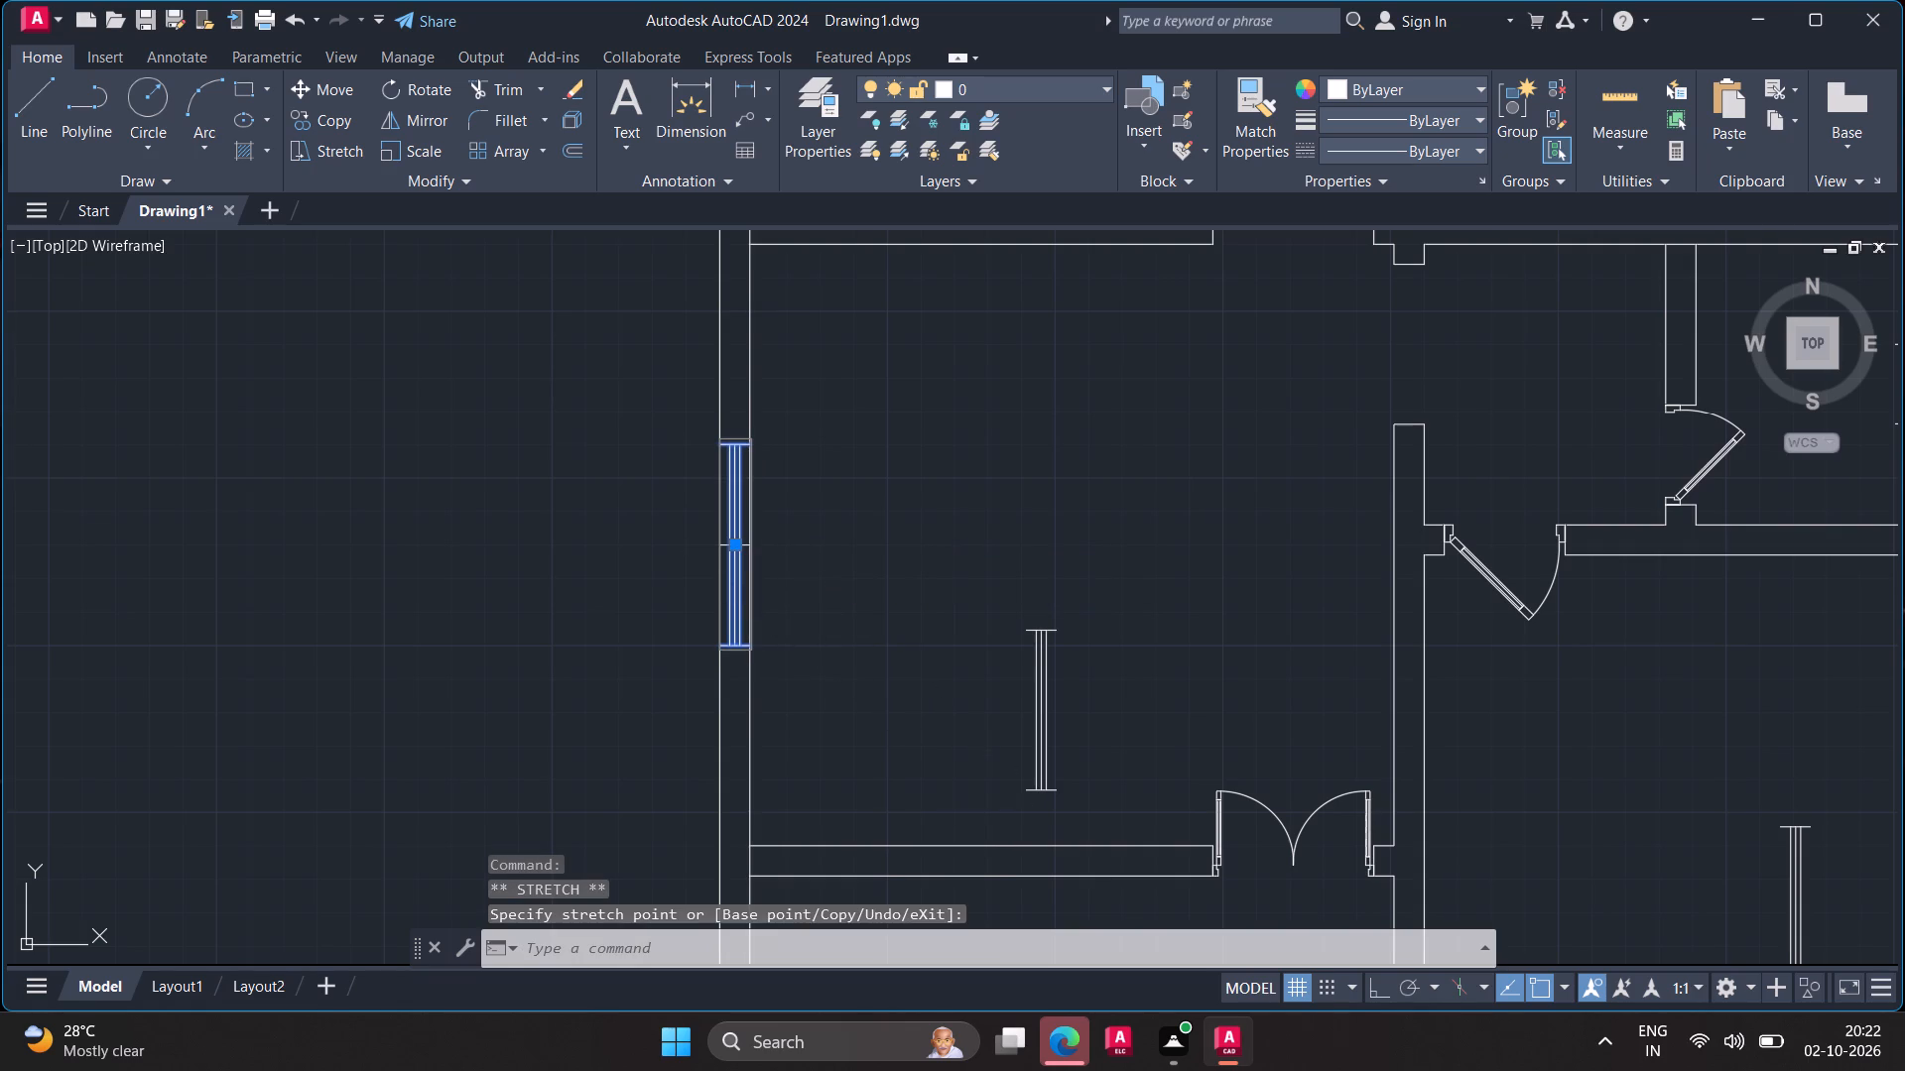
key("Escape")
scroll(788, 593, "up", 3)
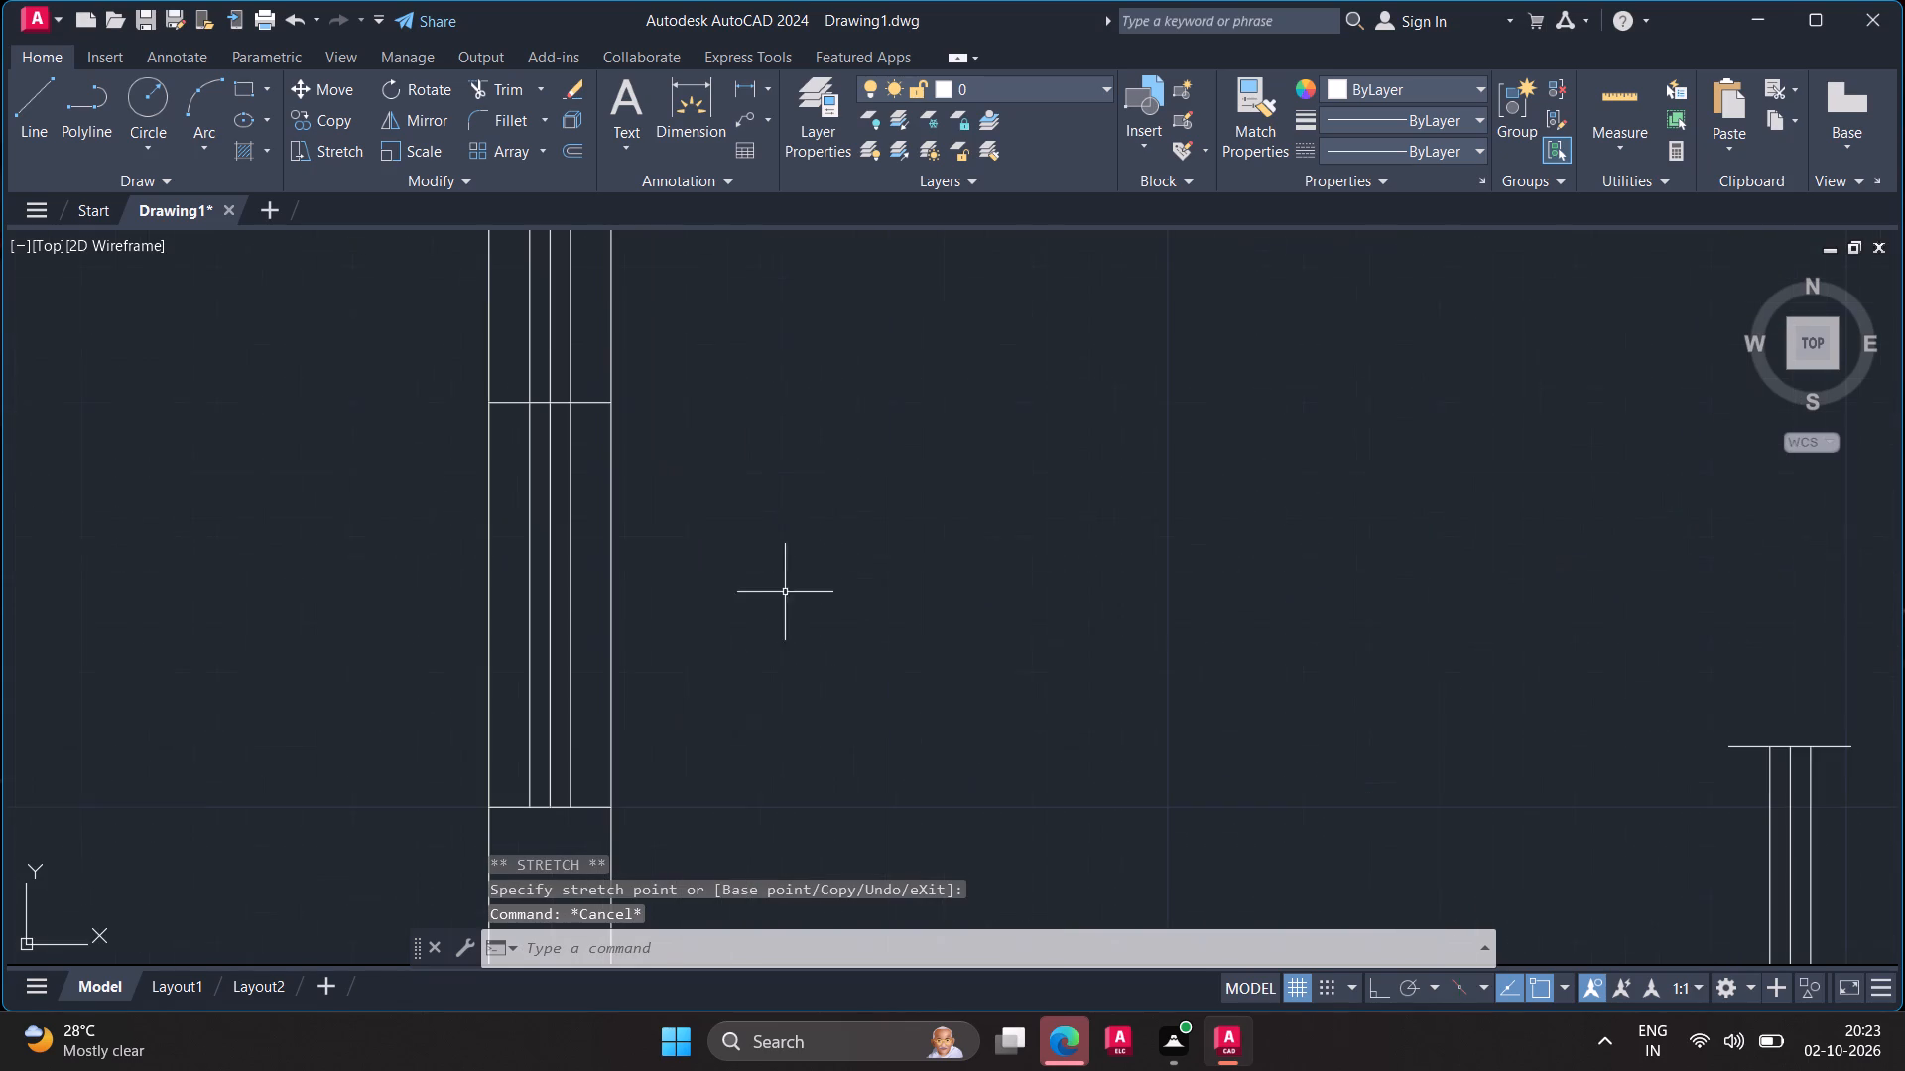
Erase the short guide line crossing the window just placed in the west exterior wall.
left_click(590, 406)
right_click(590, 406)
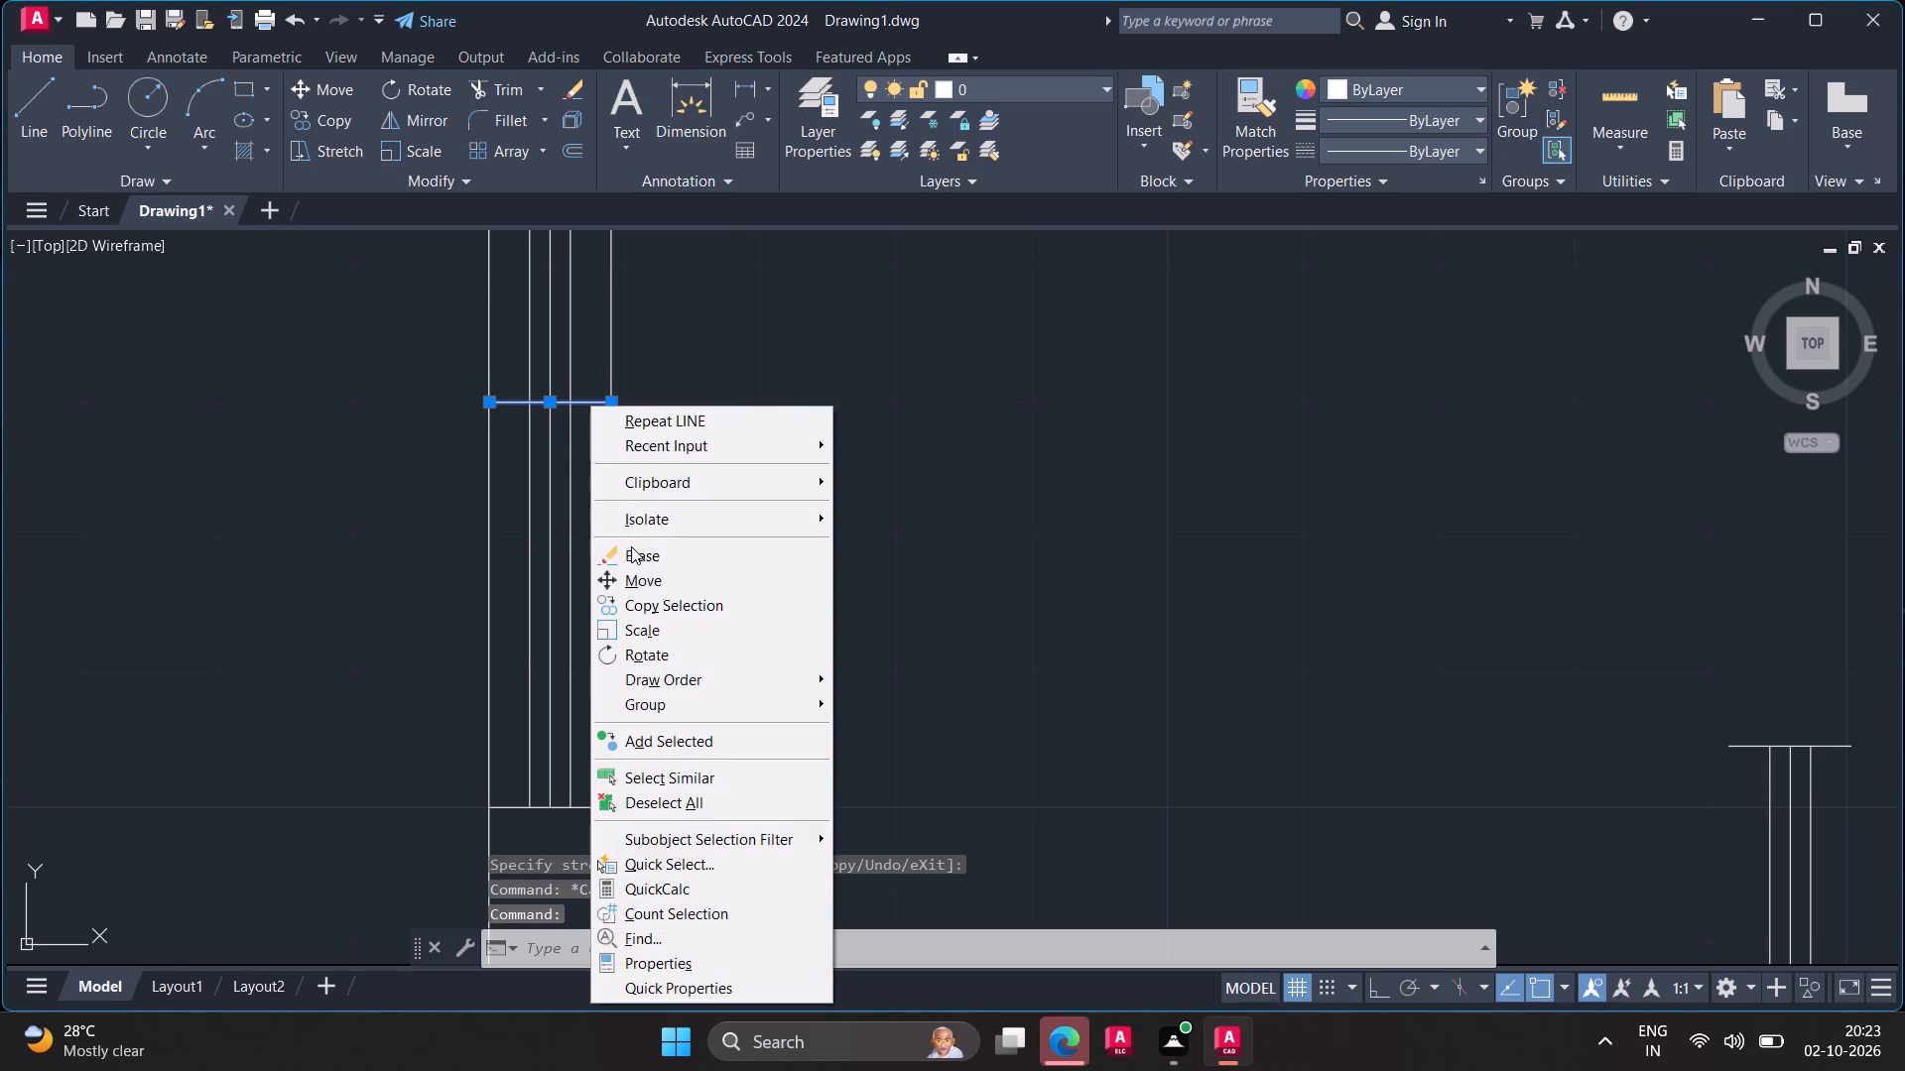
left_click(631, 546)
Rotate the vertical window inside the double-door room 90° counterclockwise about its lower west corner so it lies horizontal.
scroll(769, 556, "down", 3)
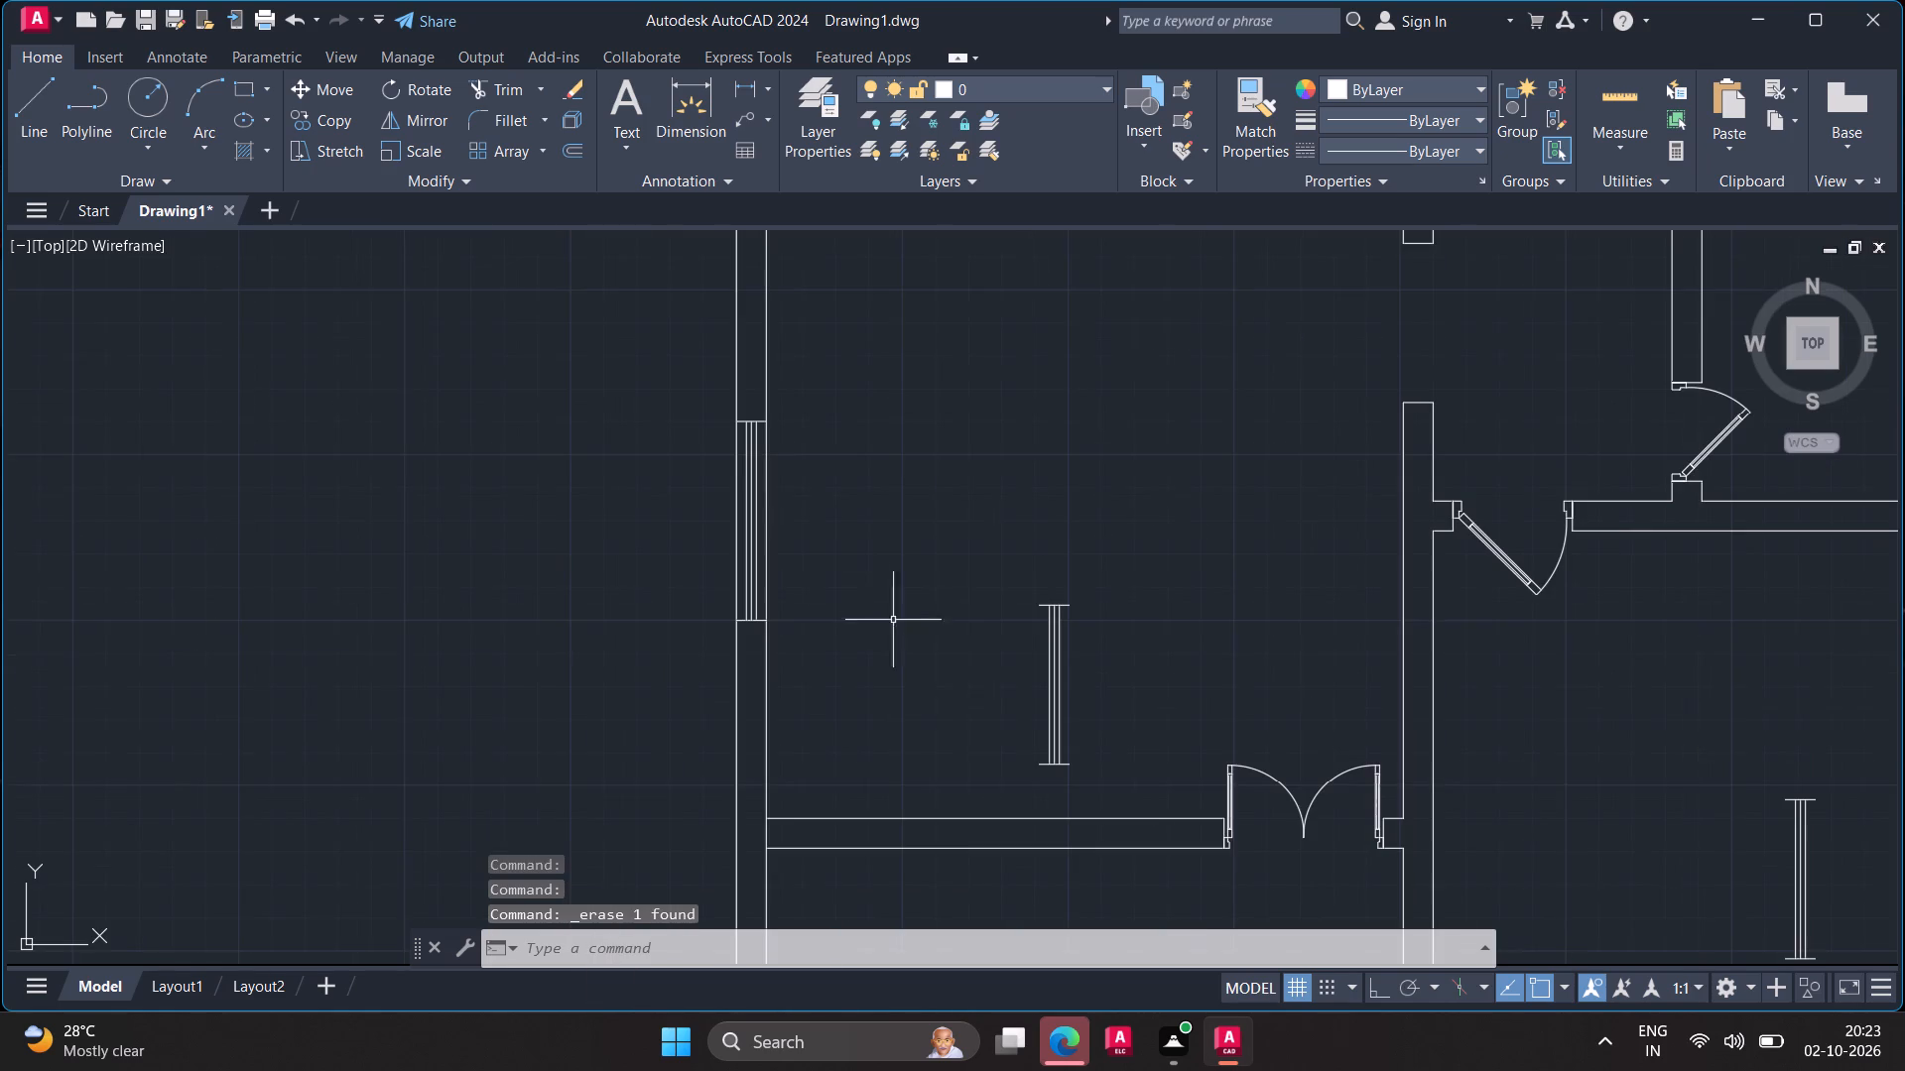
left_click(1056, 649)
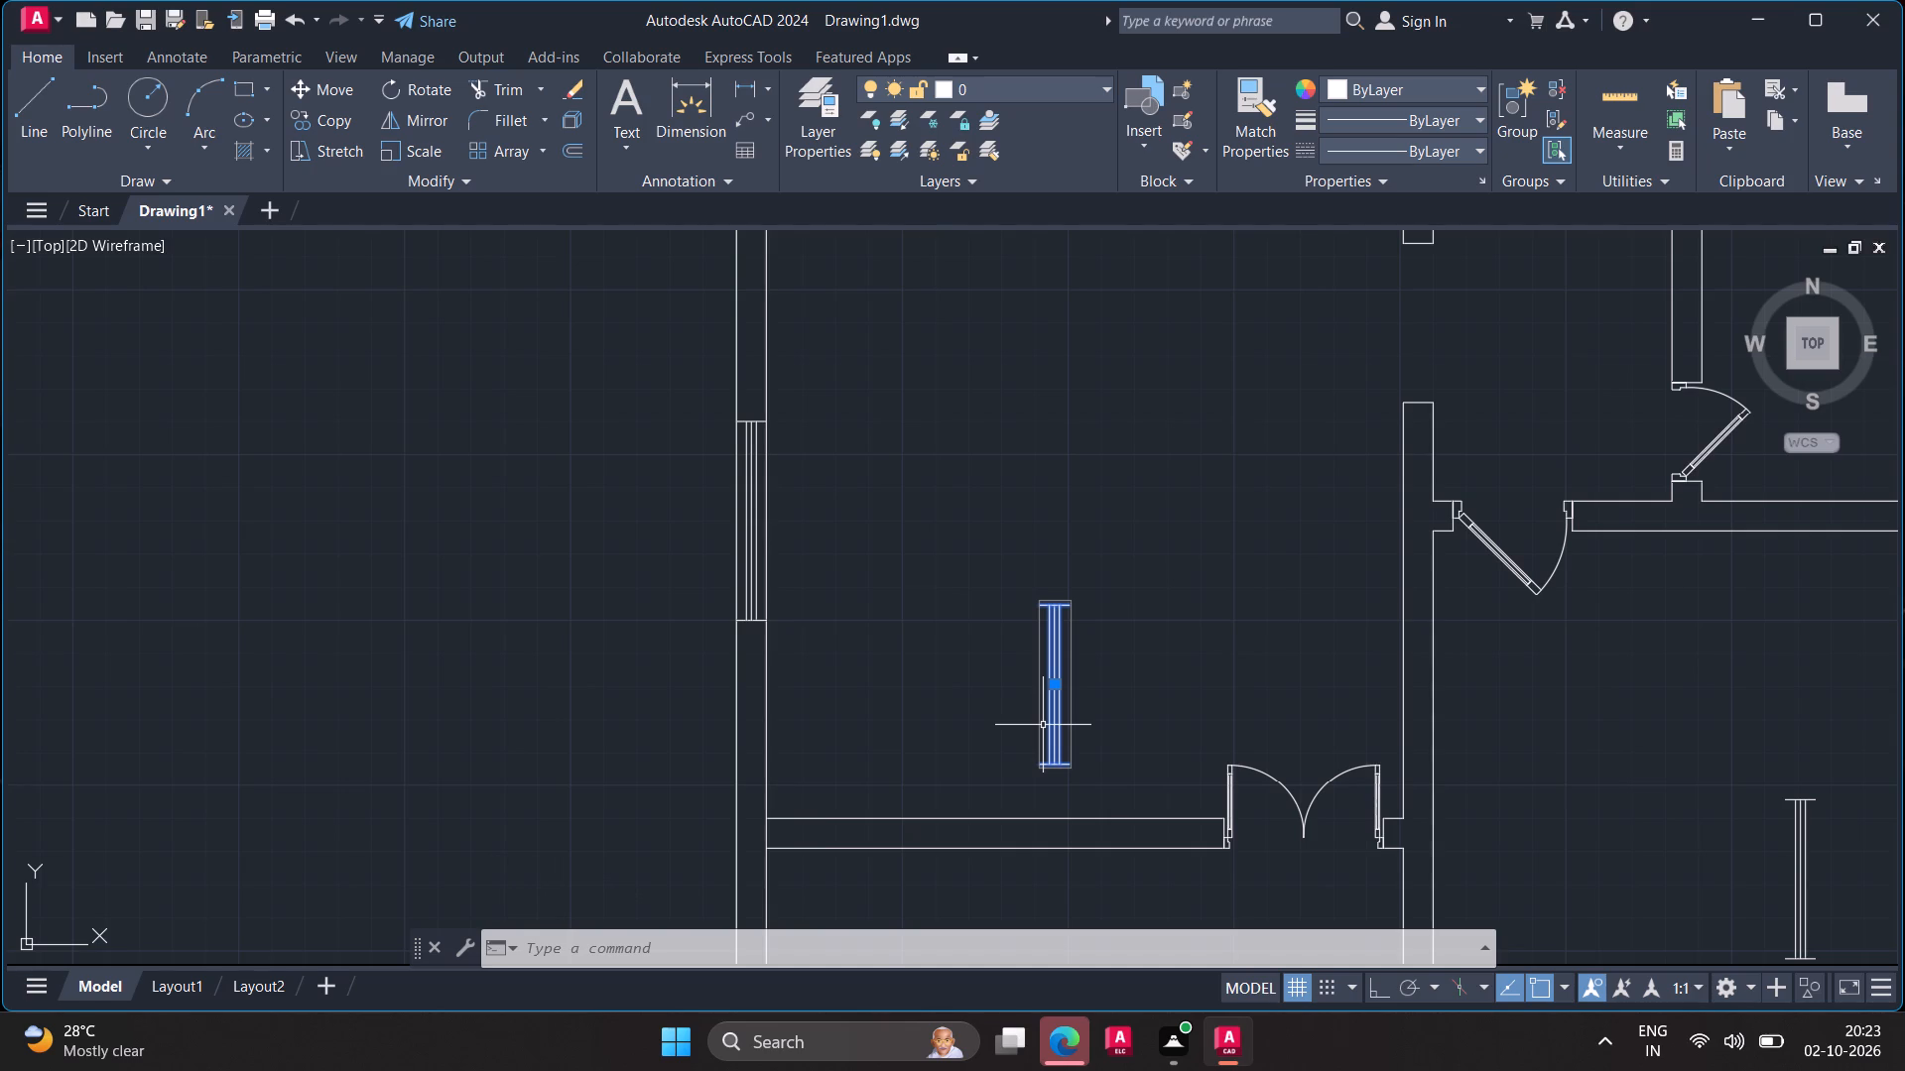
type("ro")
key("Return")
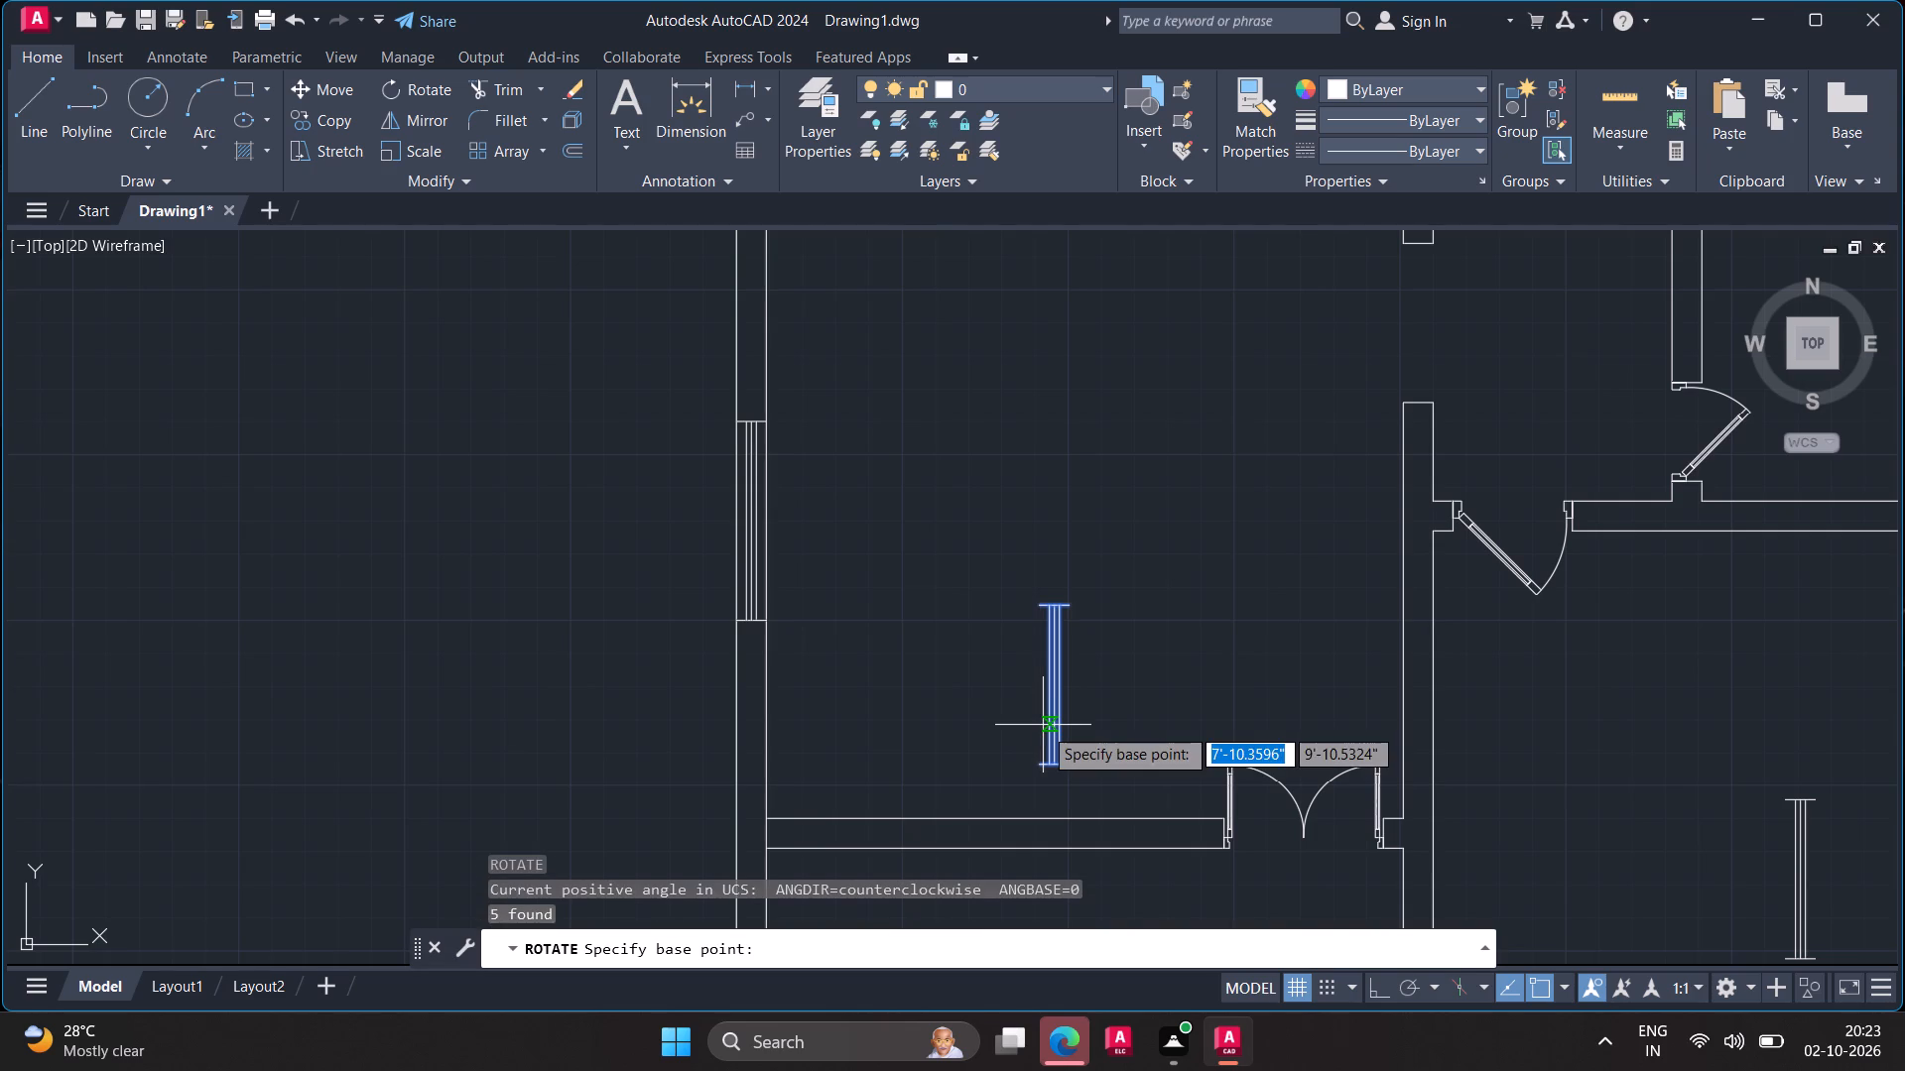
left_click(1043, 772)
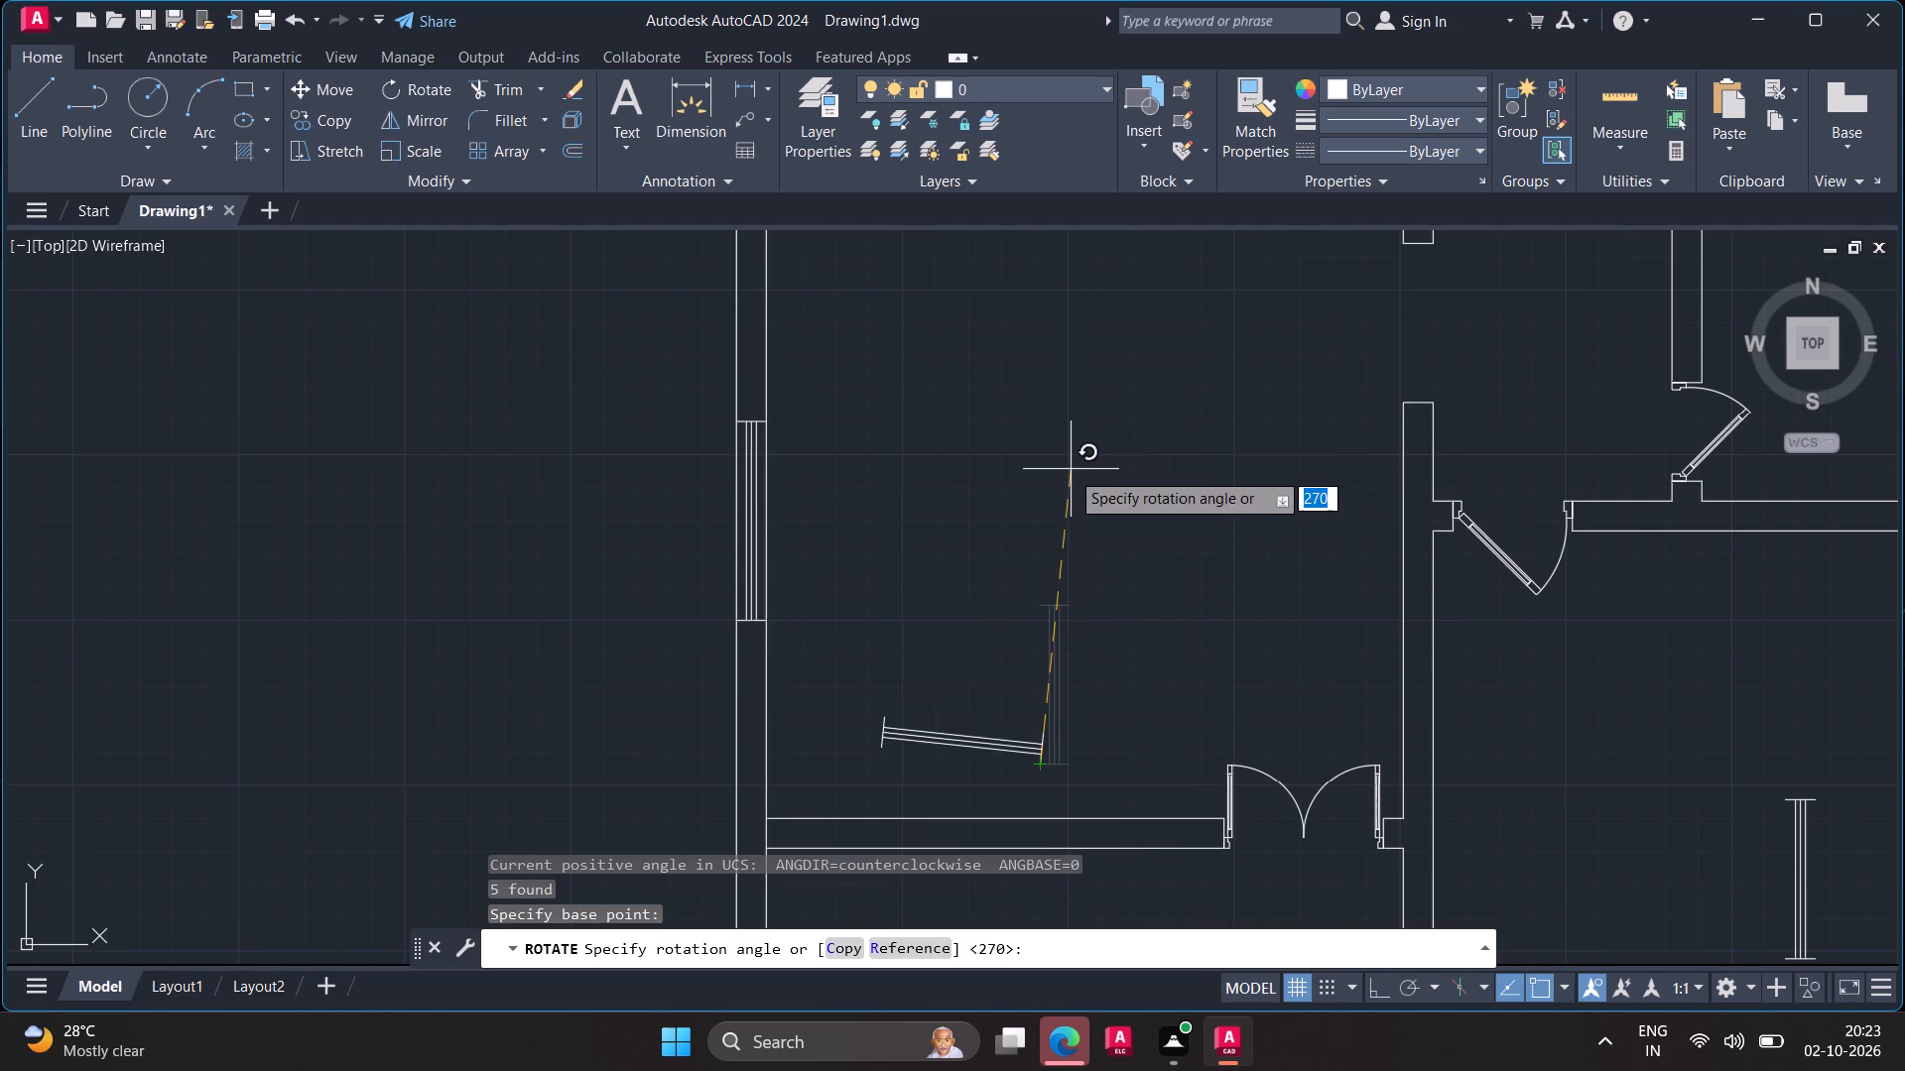
left_click(1040, 461)
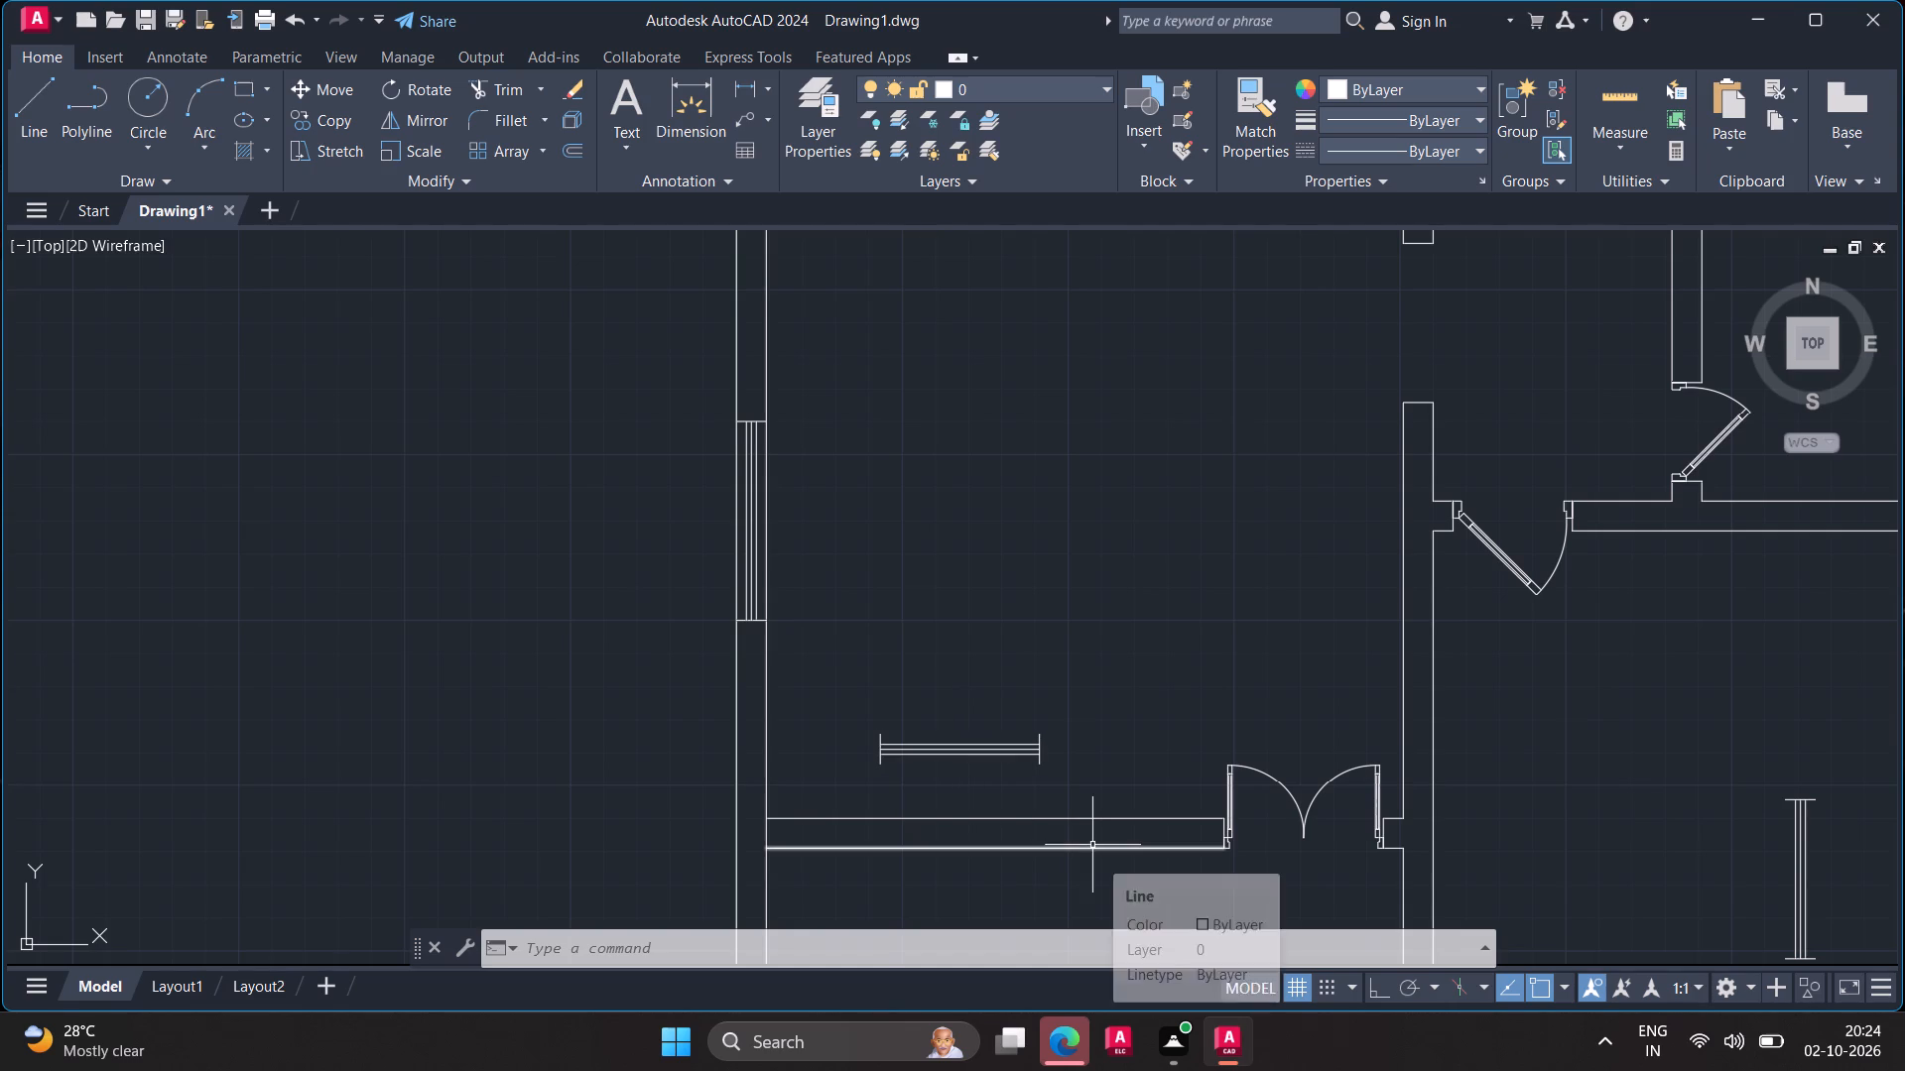
Draw a 9" line across the double-door room's south wall, starting midway between its inner southwest corner and the wall's end at the door.
key("l")
key("Return")
key("m")
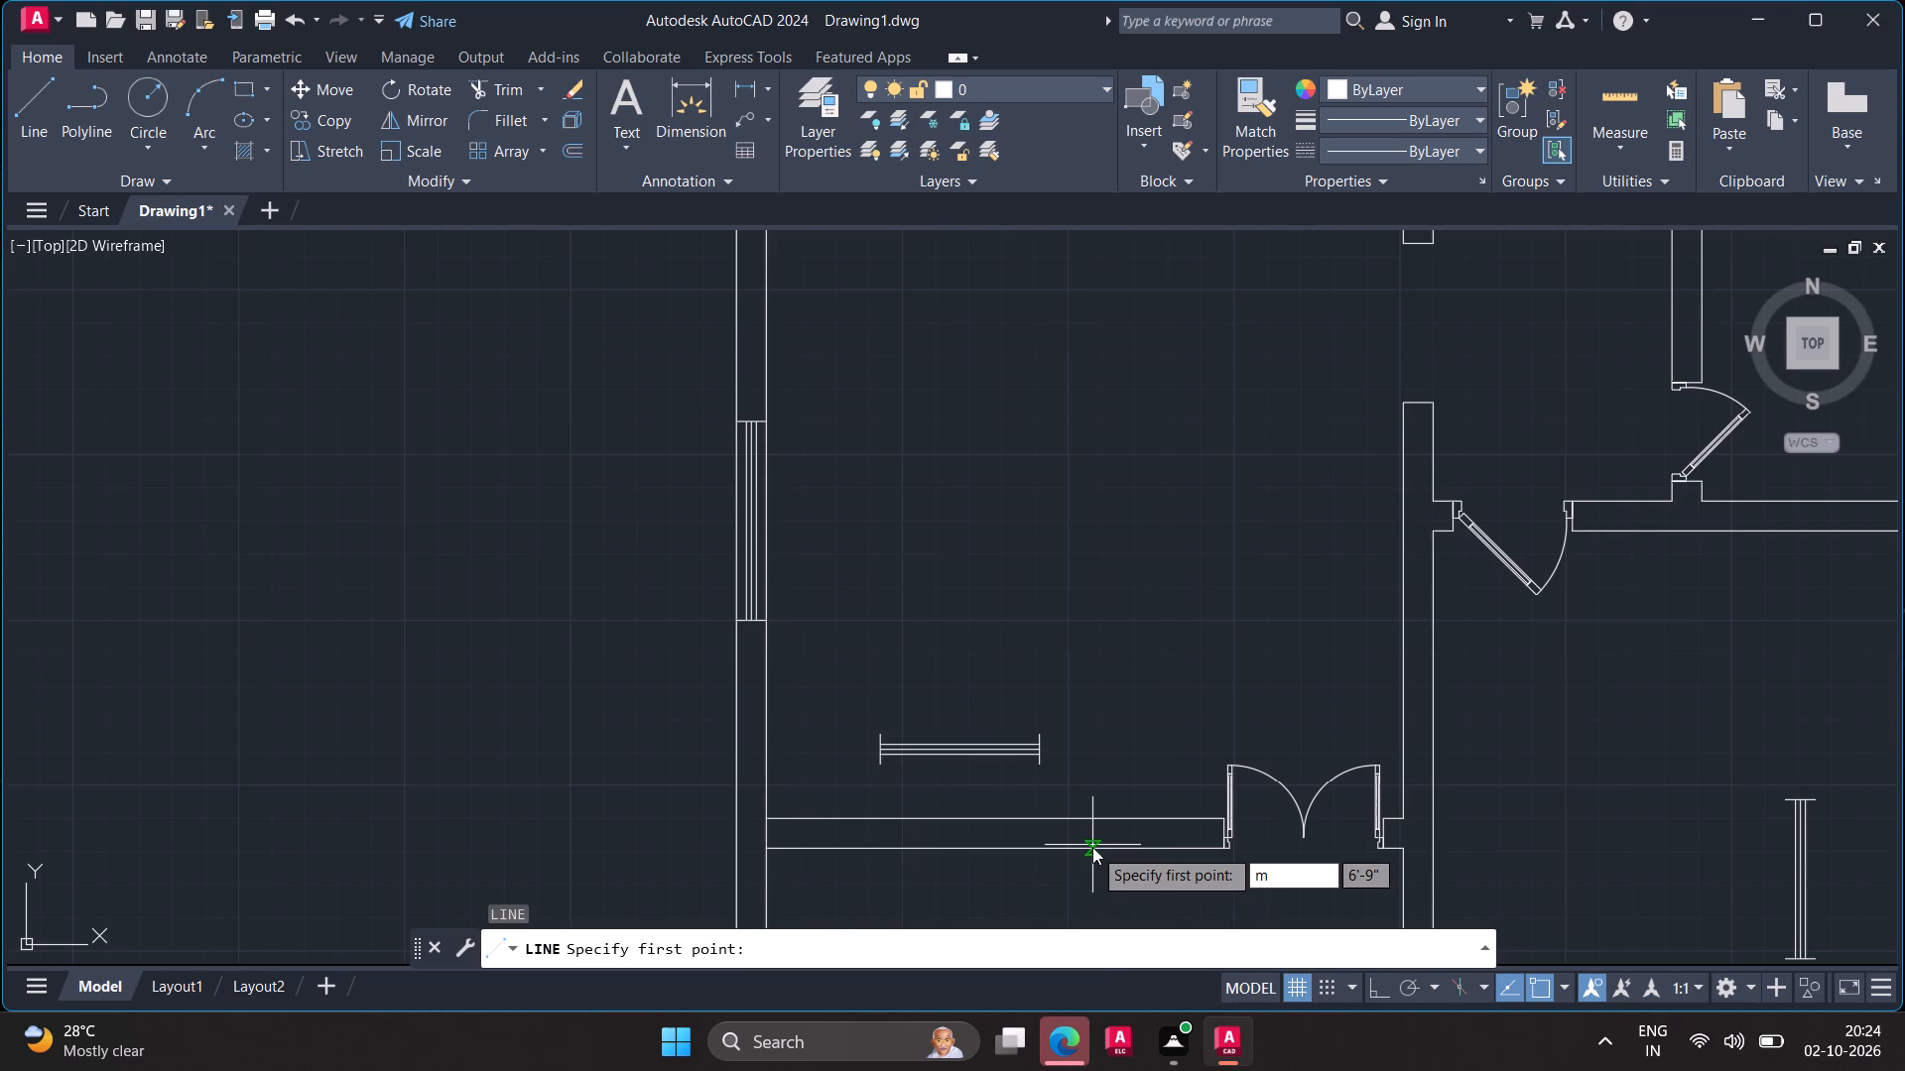
key("2")
key("p")
key("Return")
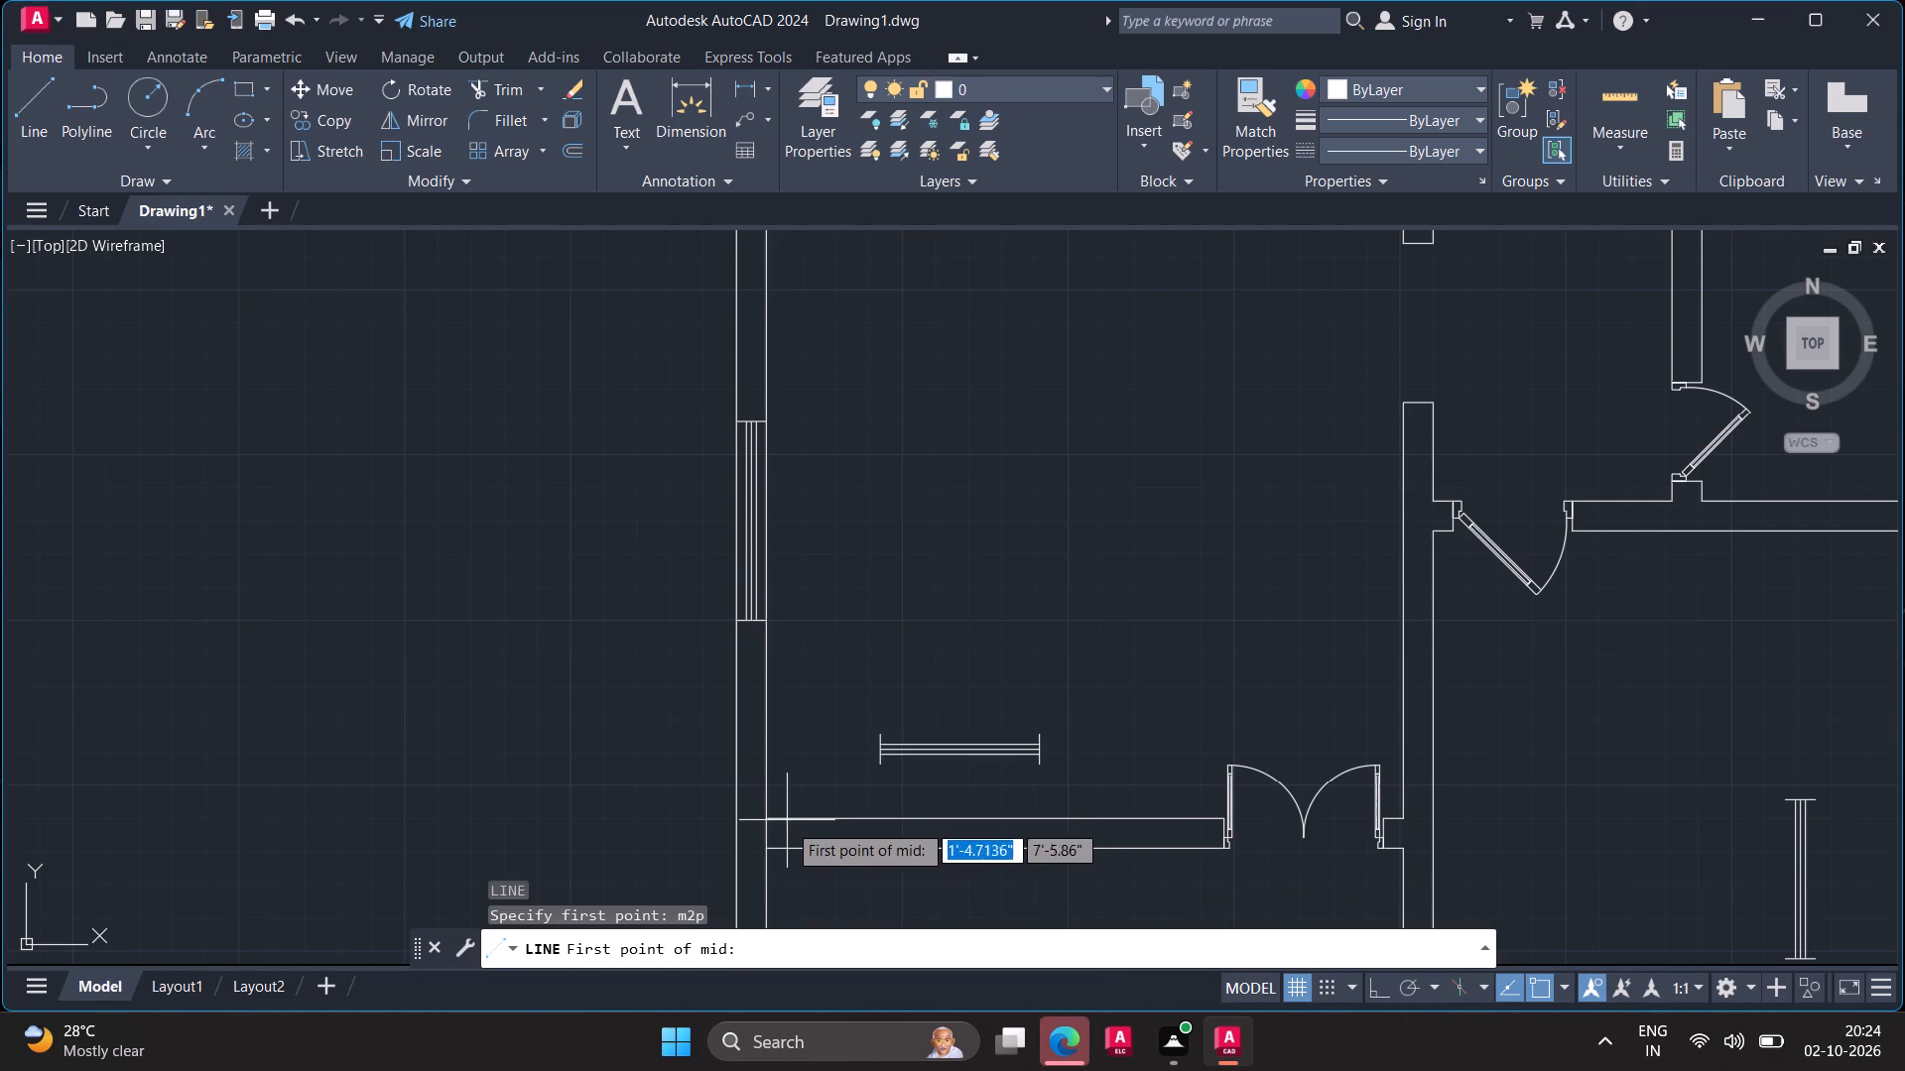
left_click(759, 821)
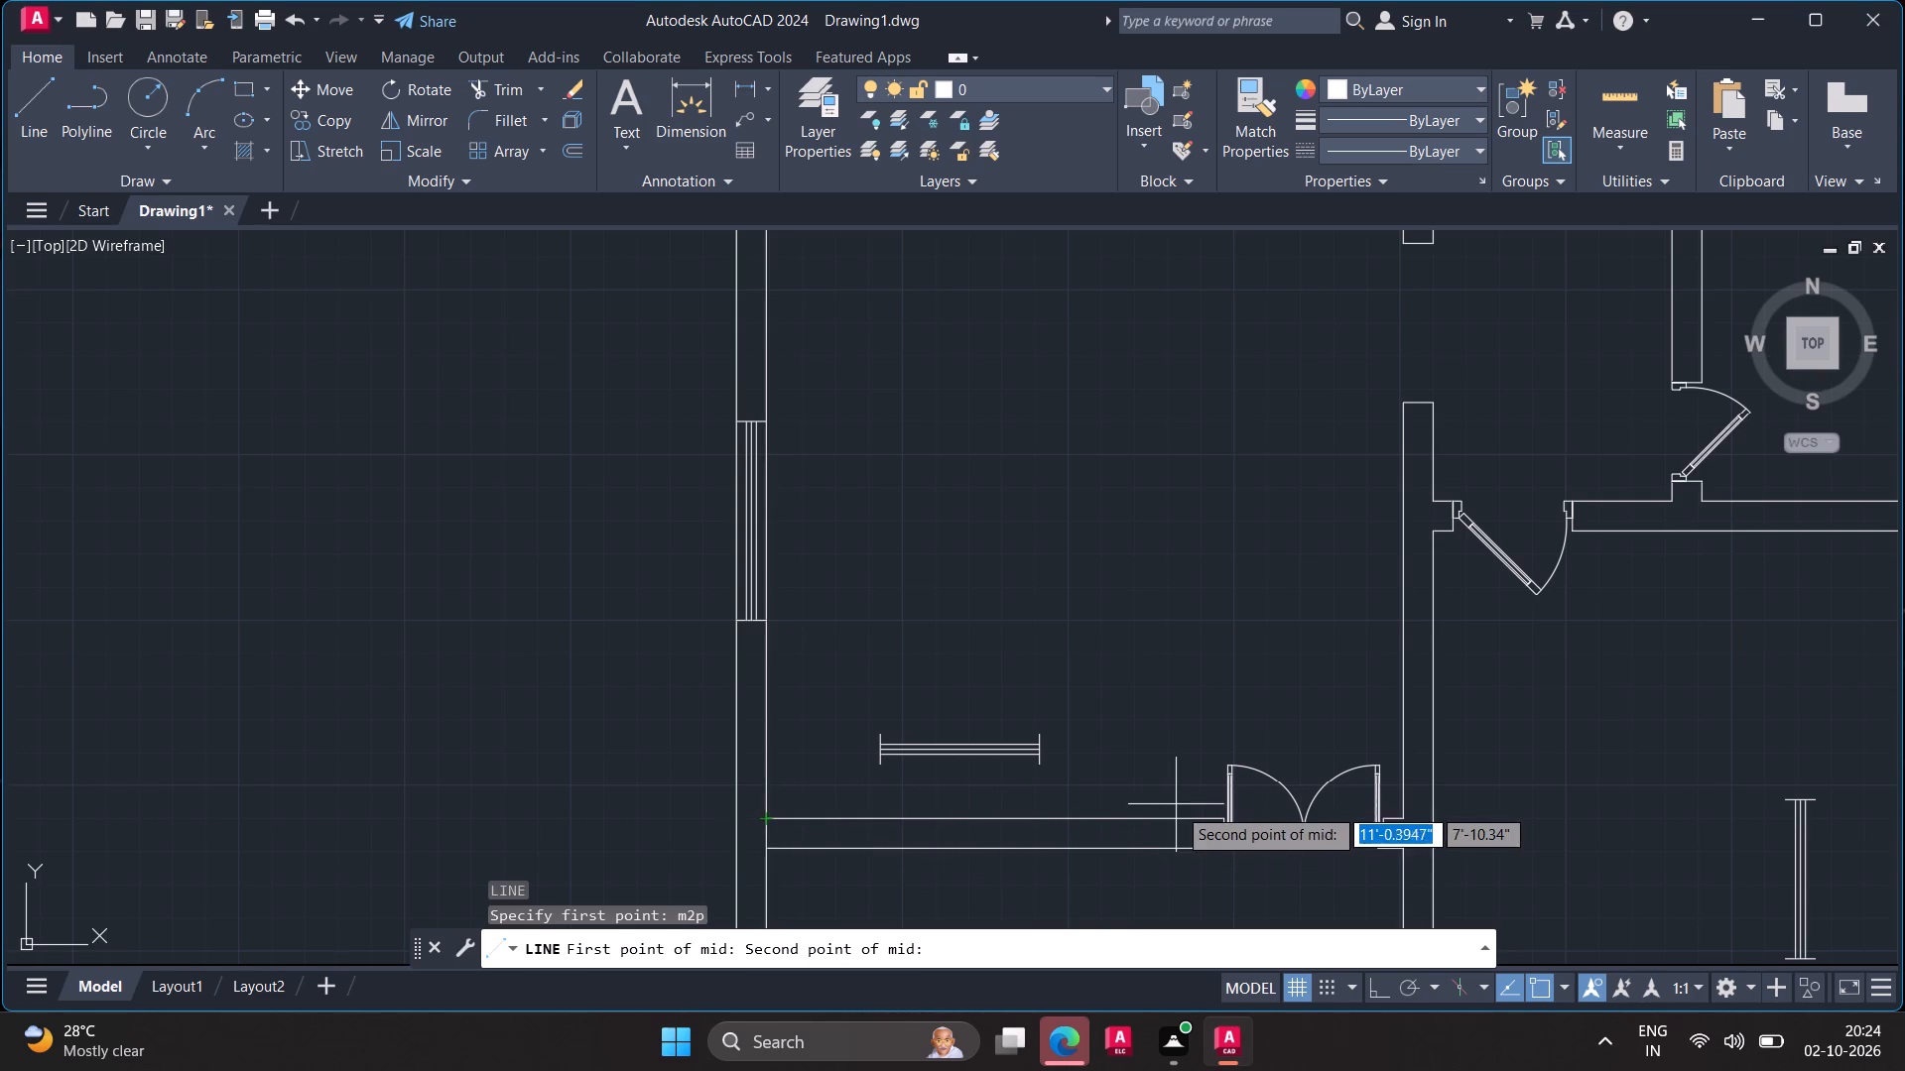
left_click(1223, 821)
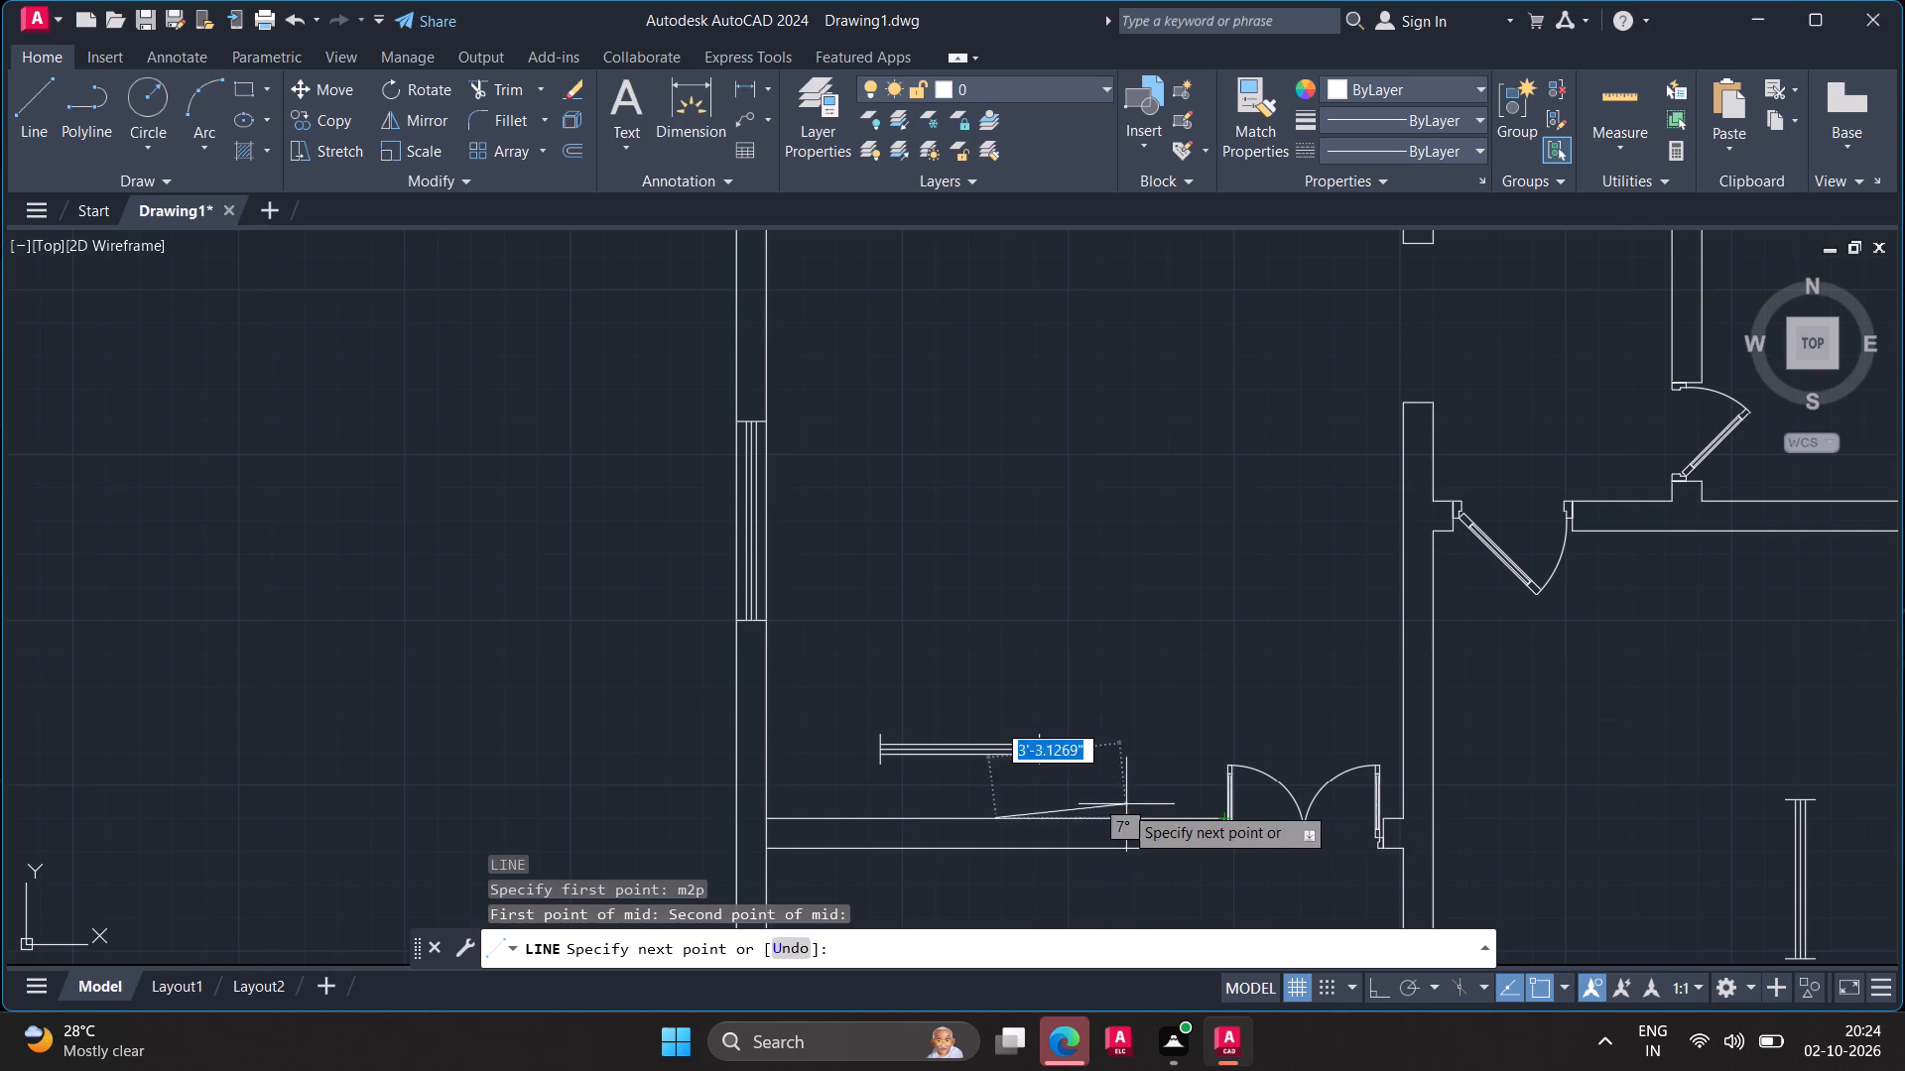
left_click(997, 854)
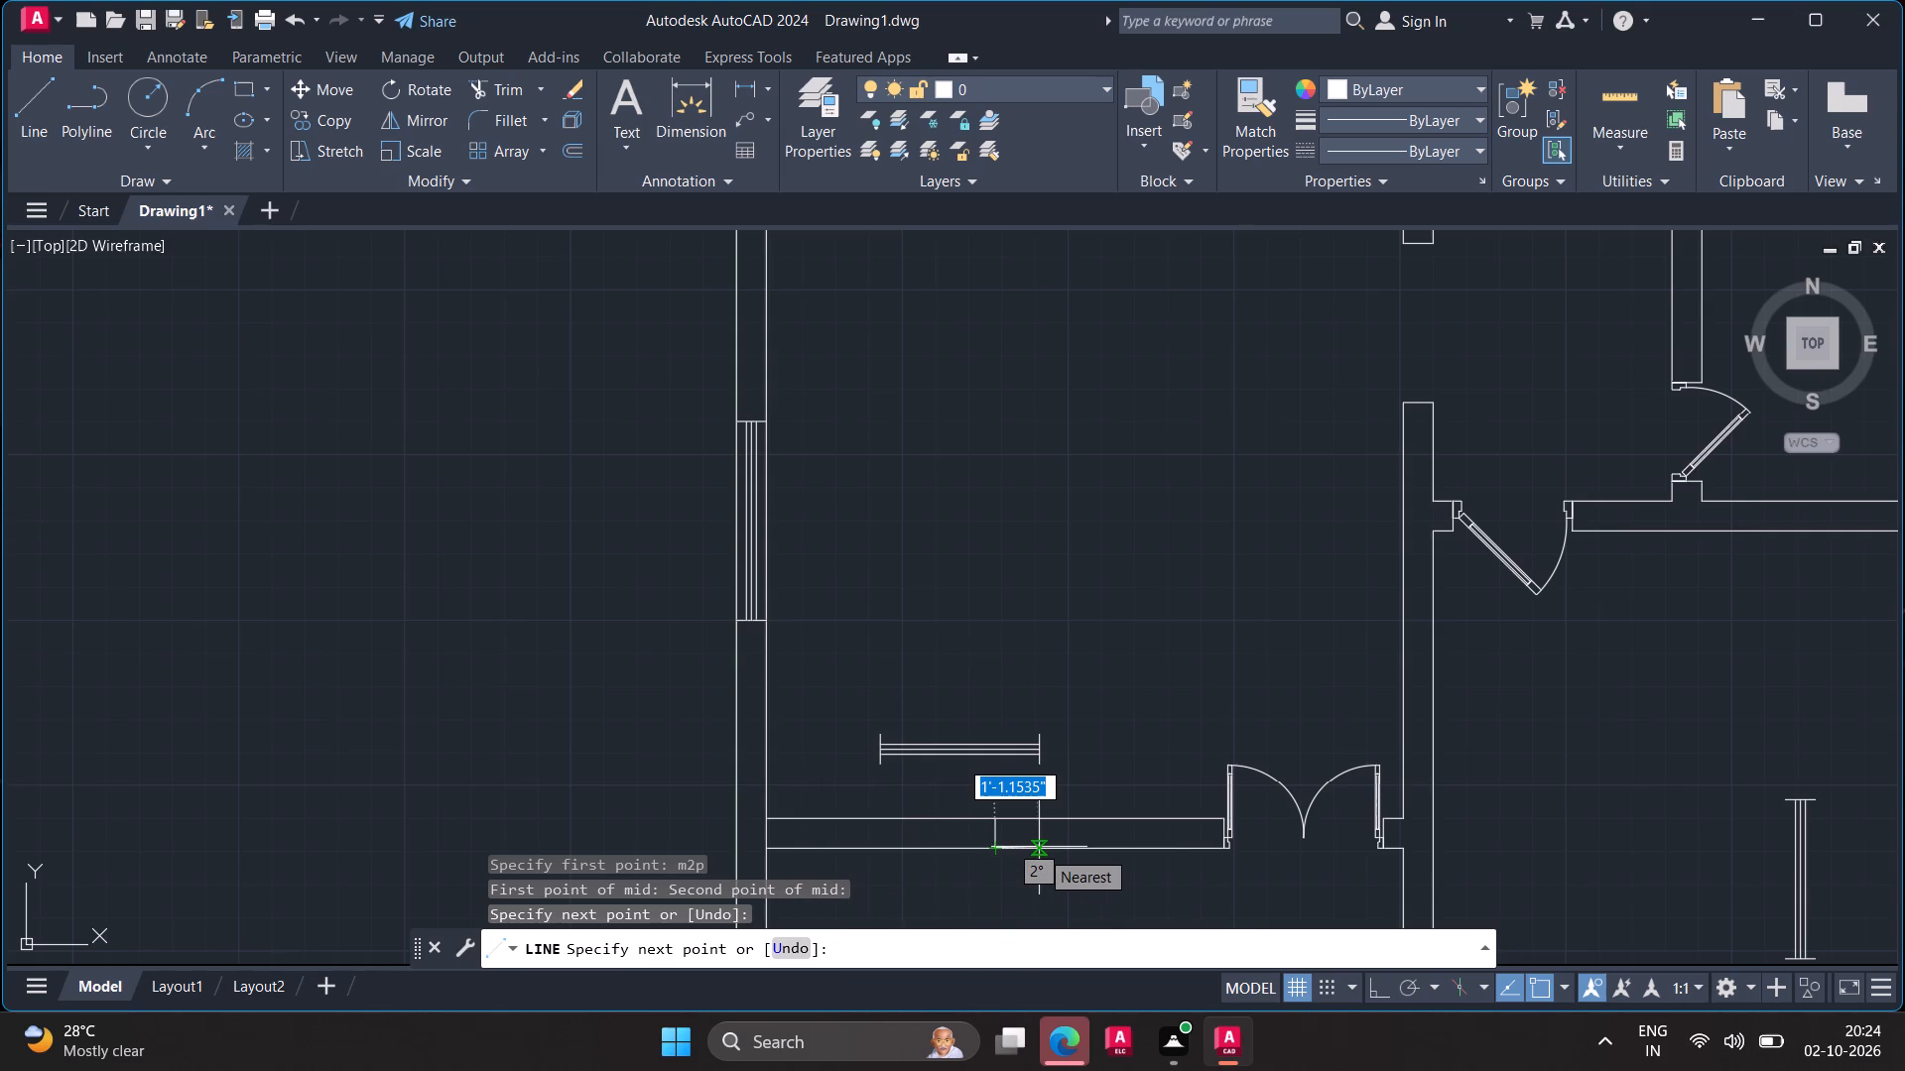
key("Return")
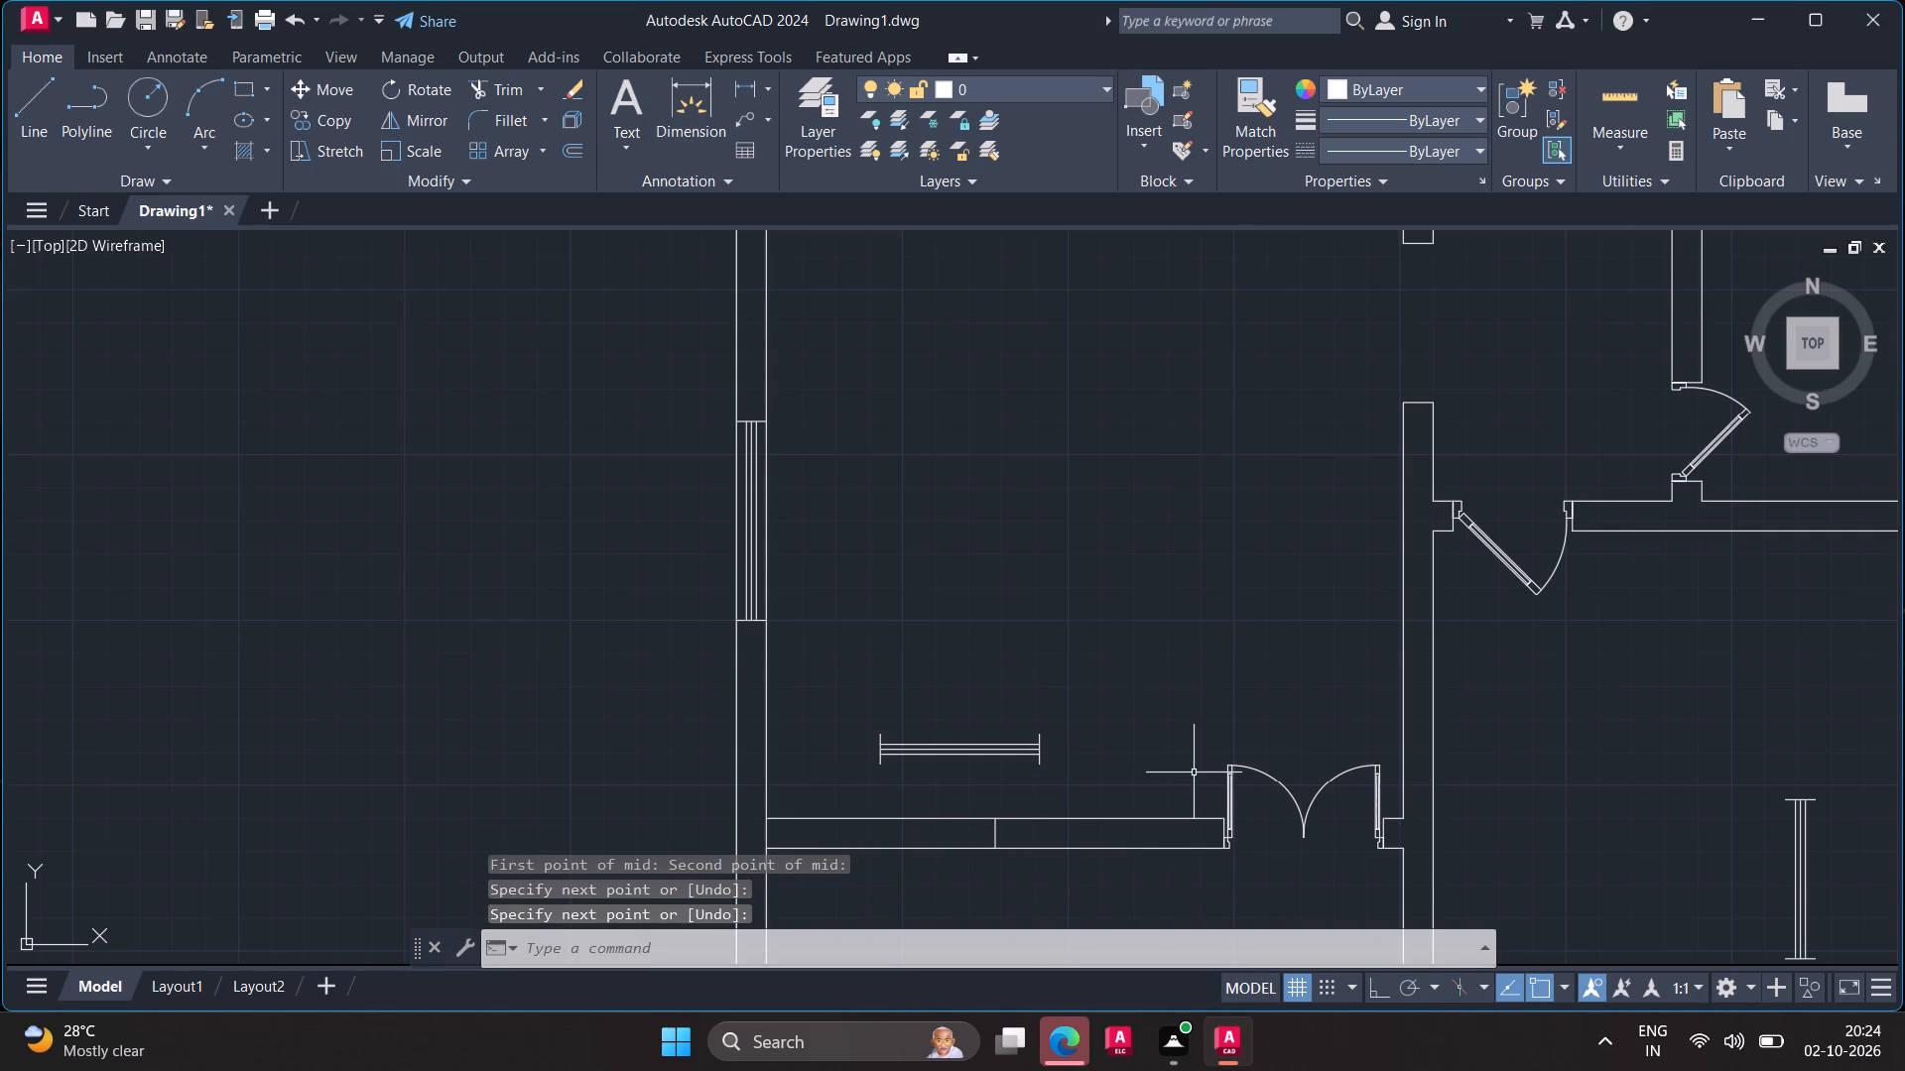
Draw a line across the east exterior wall from the midpoint between the inner east corners of the small room with the 2' window.
scroll(1195, 753, "down", 1)
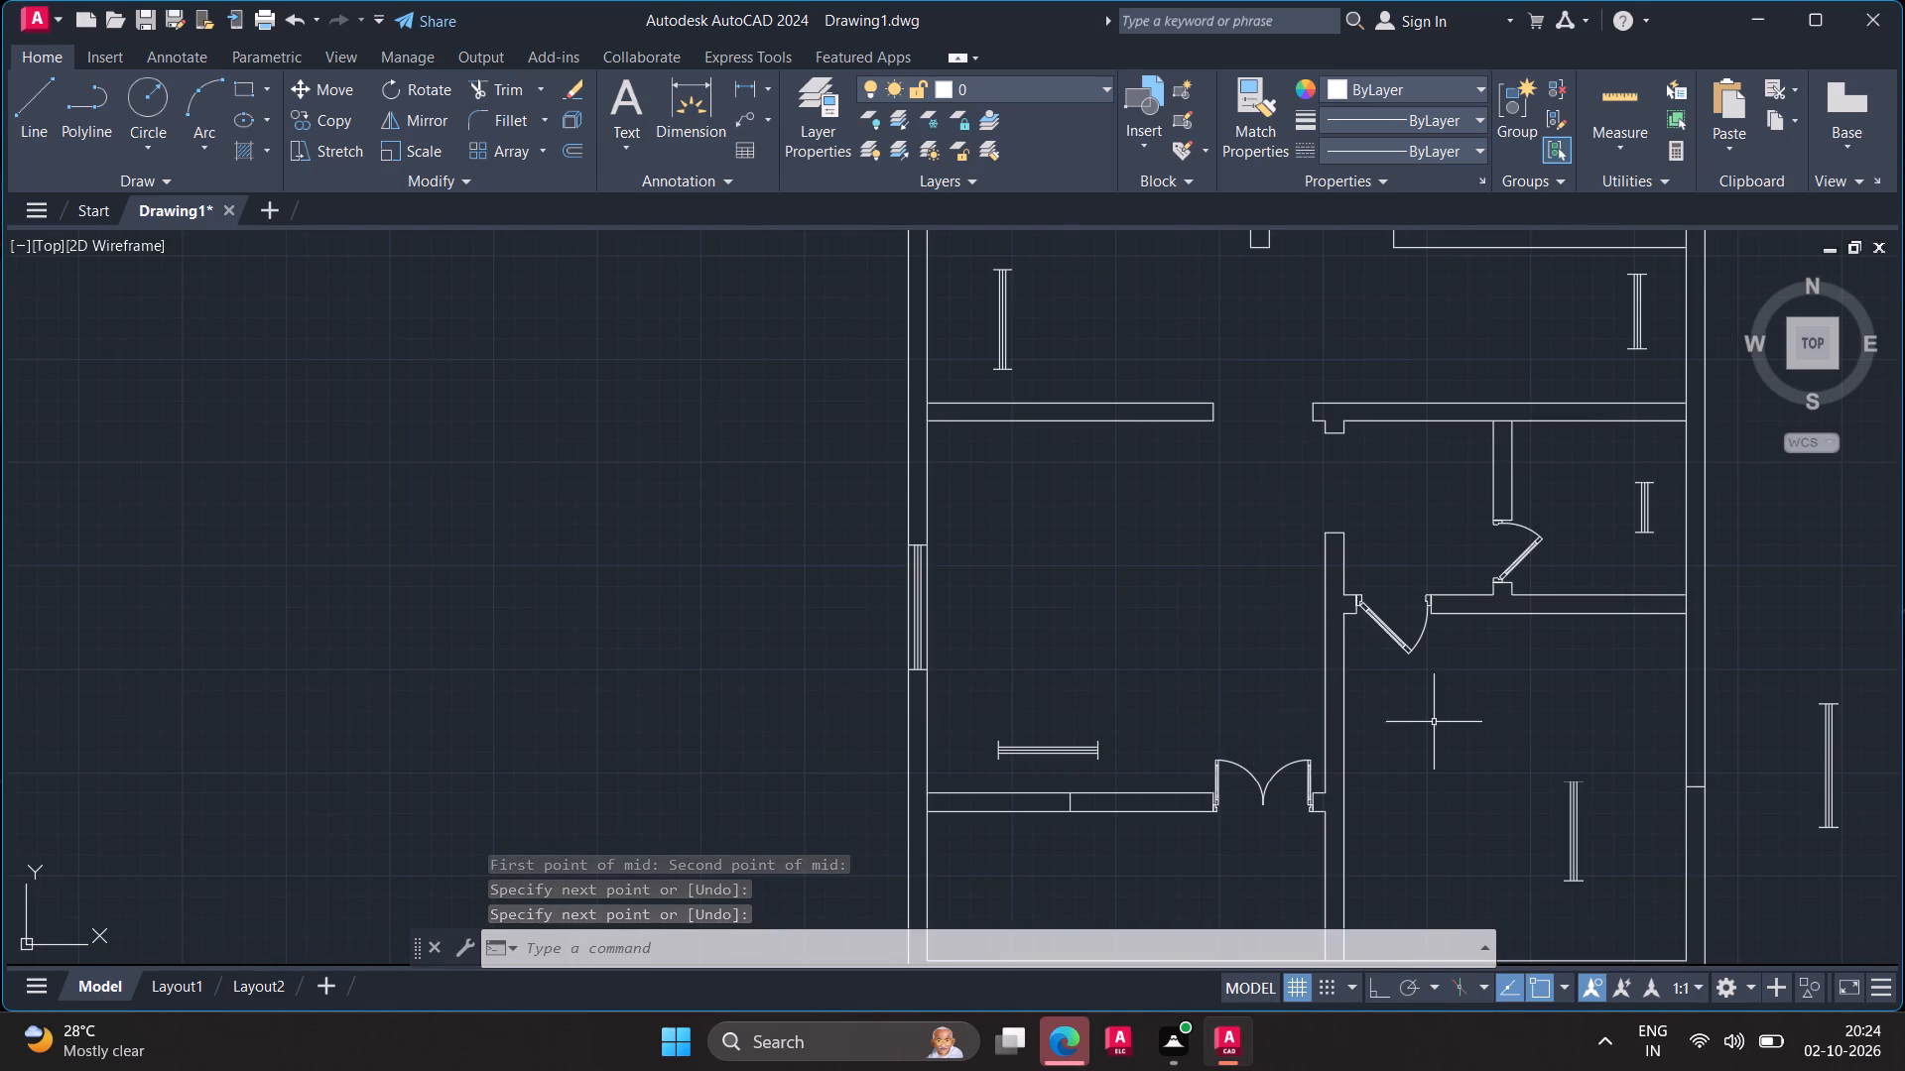
scroll(1663, 523, "up", 3)
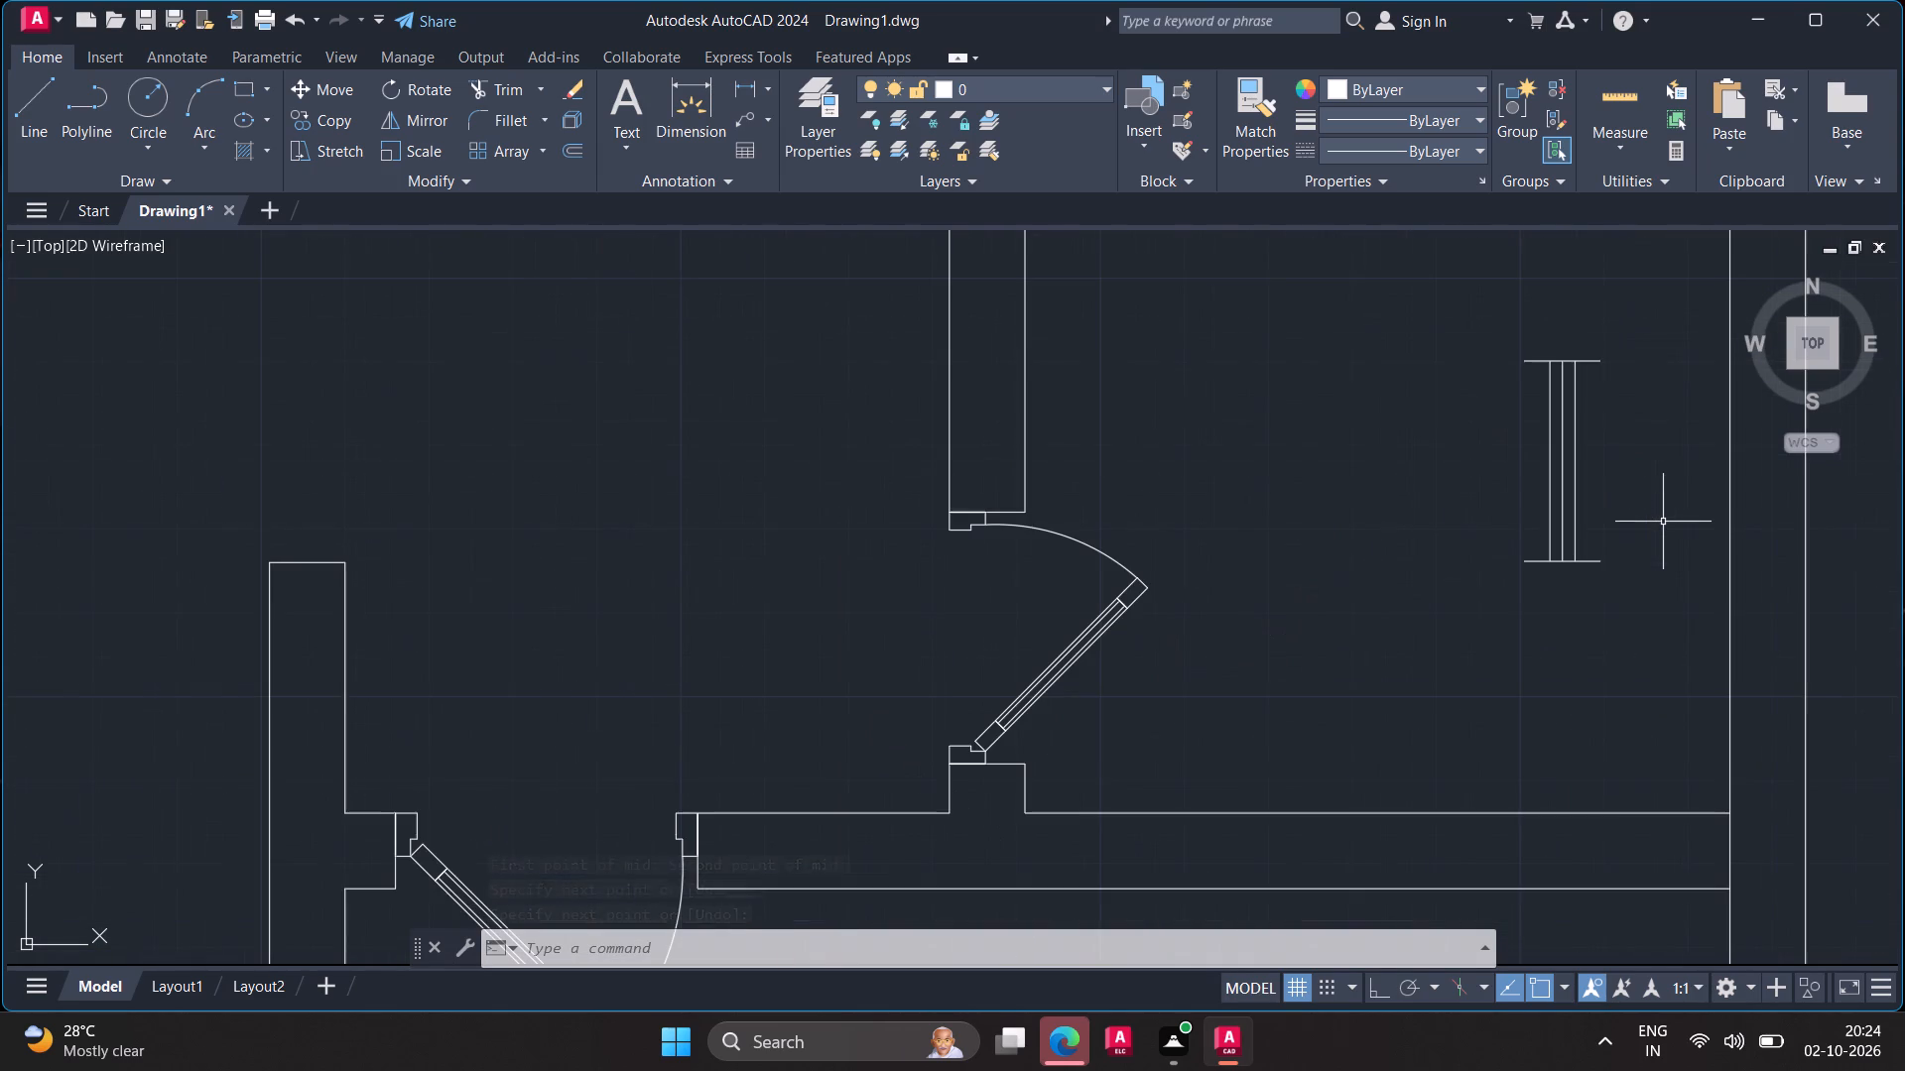
scroll(1663, 524, "down", 5)
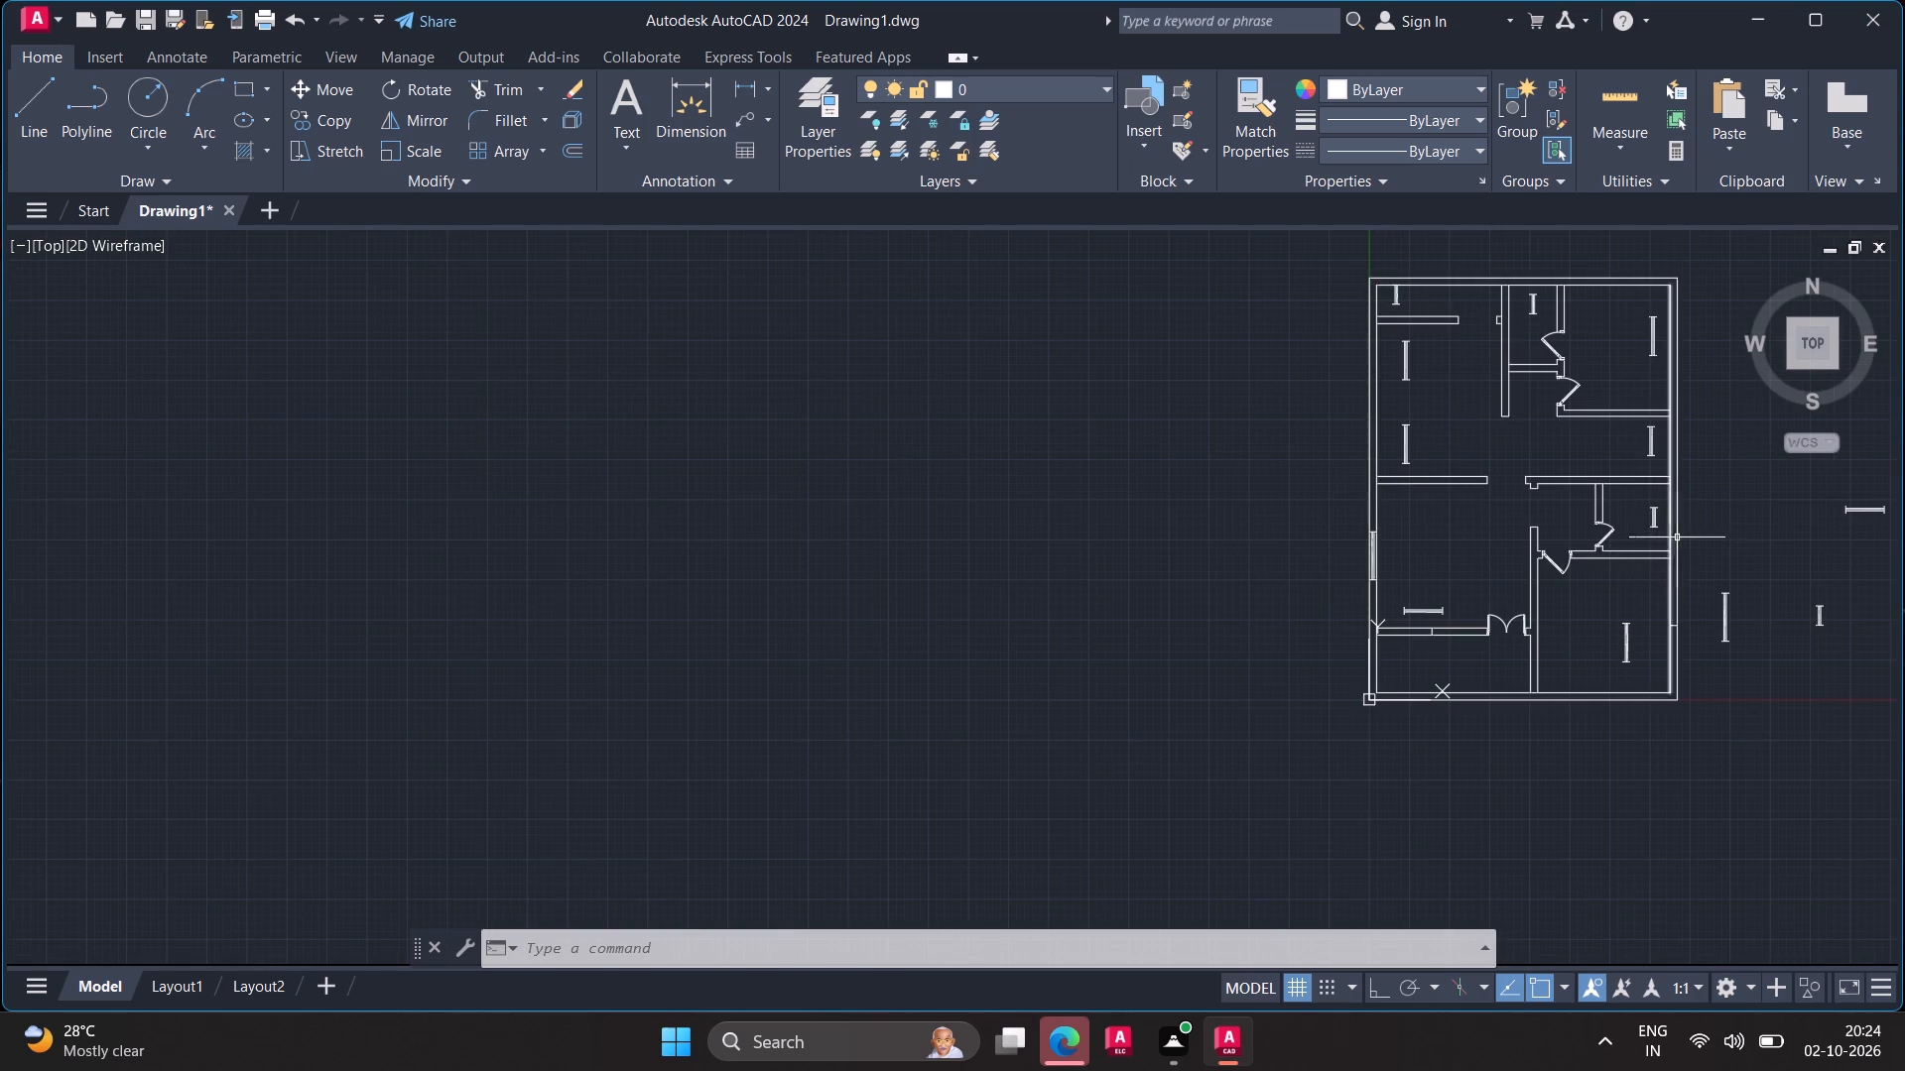
scroll(1691, 535, "up", 4)
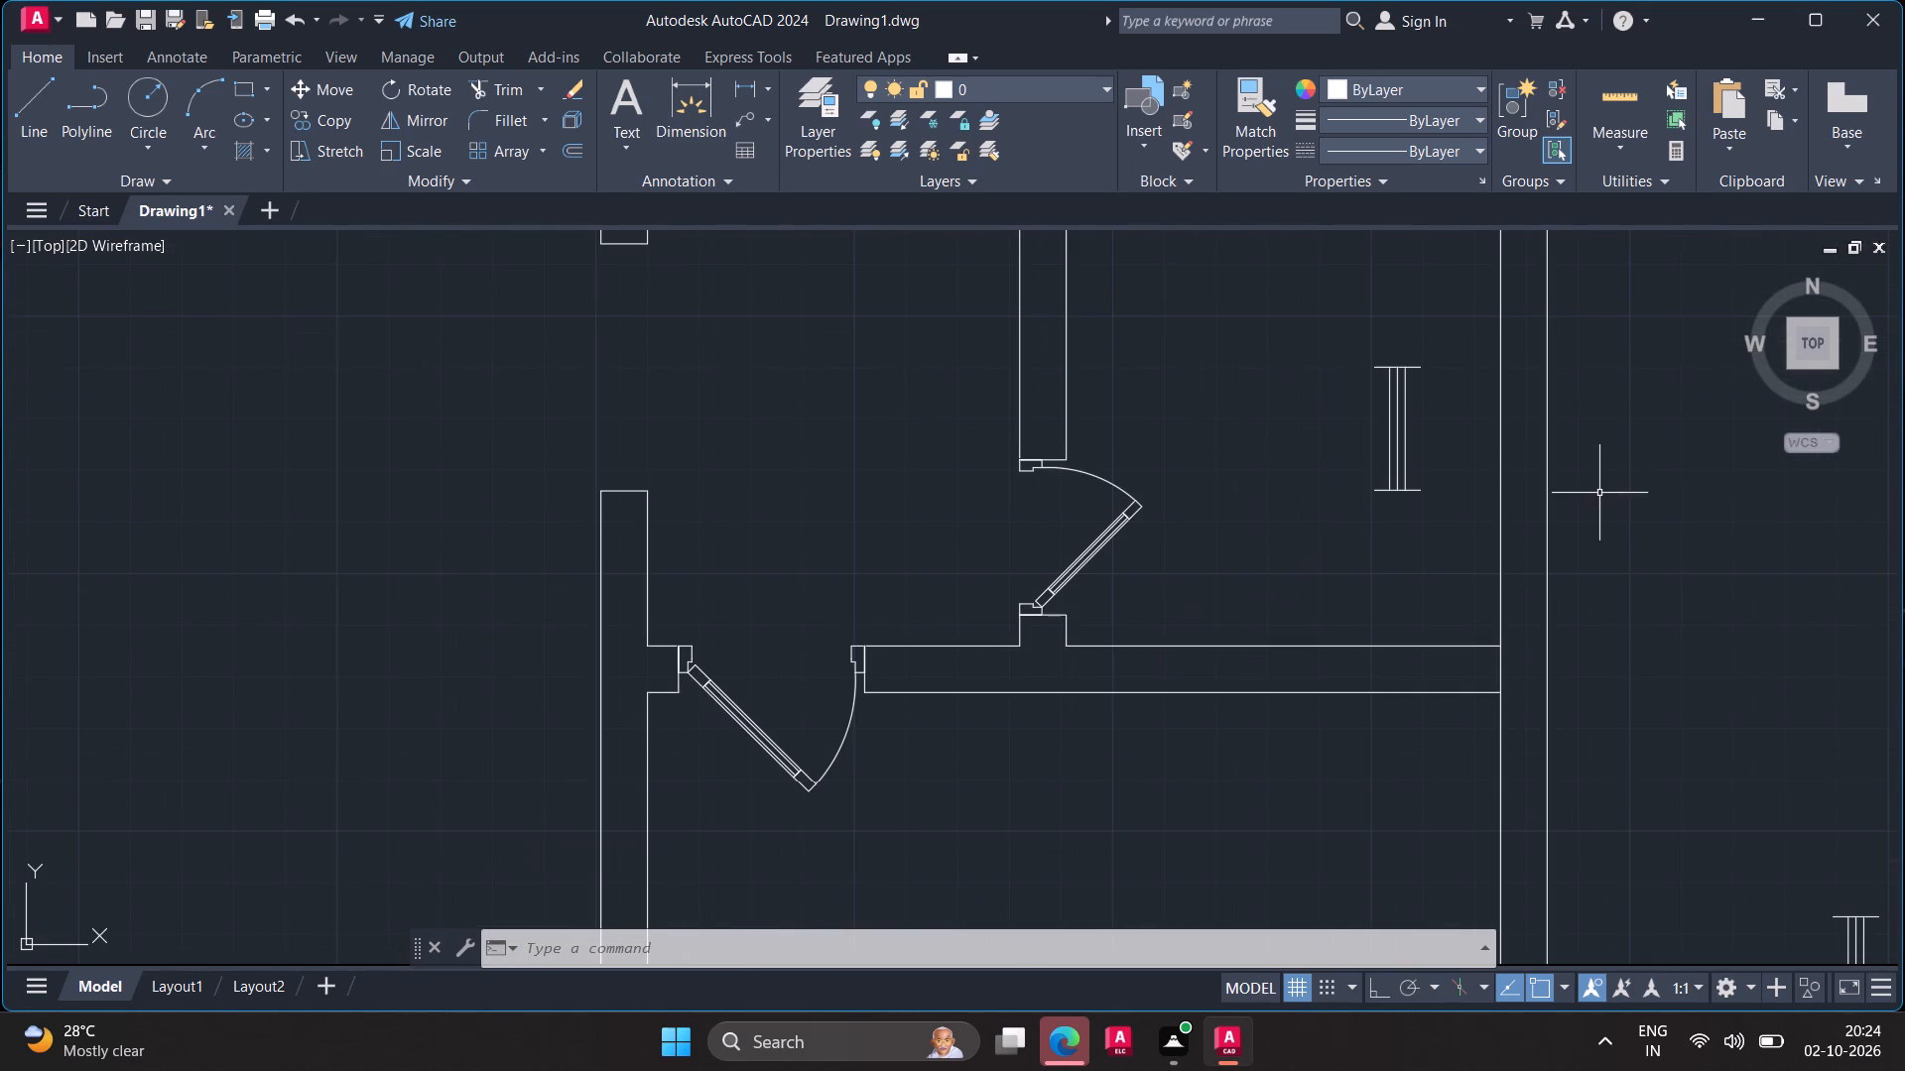
scroll(1626, 465, "down", 1)
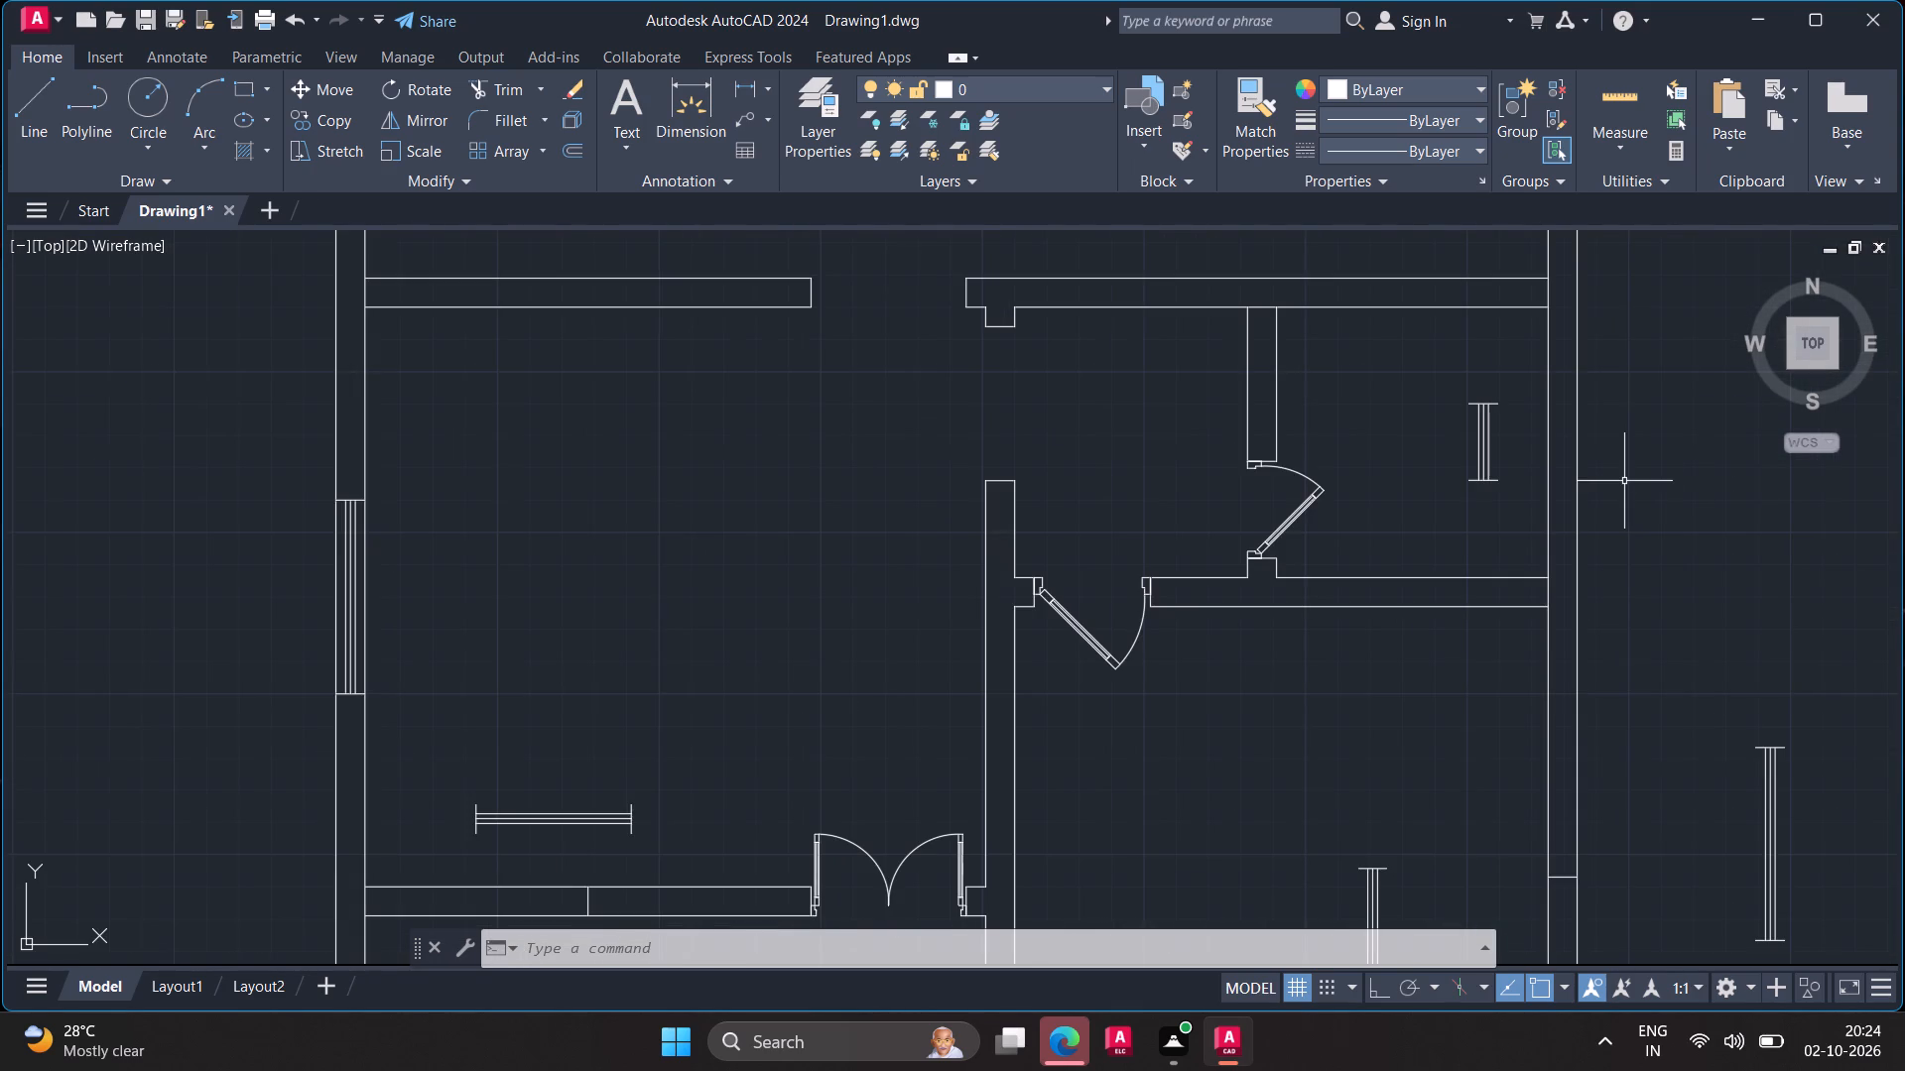
key("l")
key("Return")
type("m2")
key("p")
key("Return")
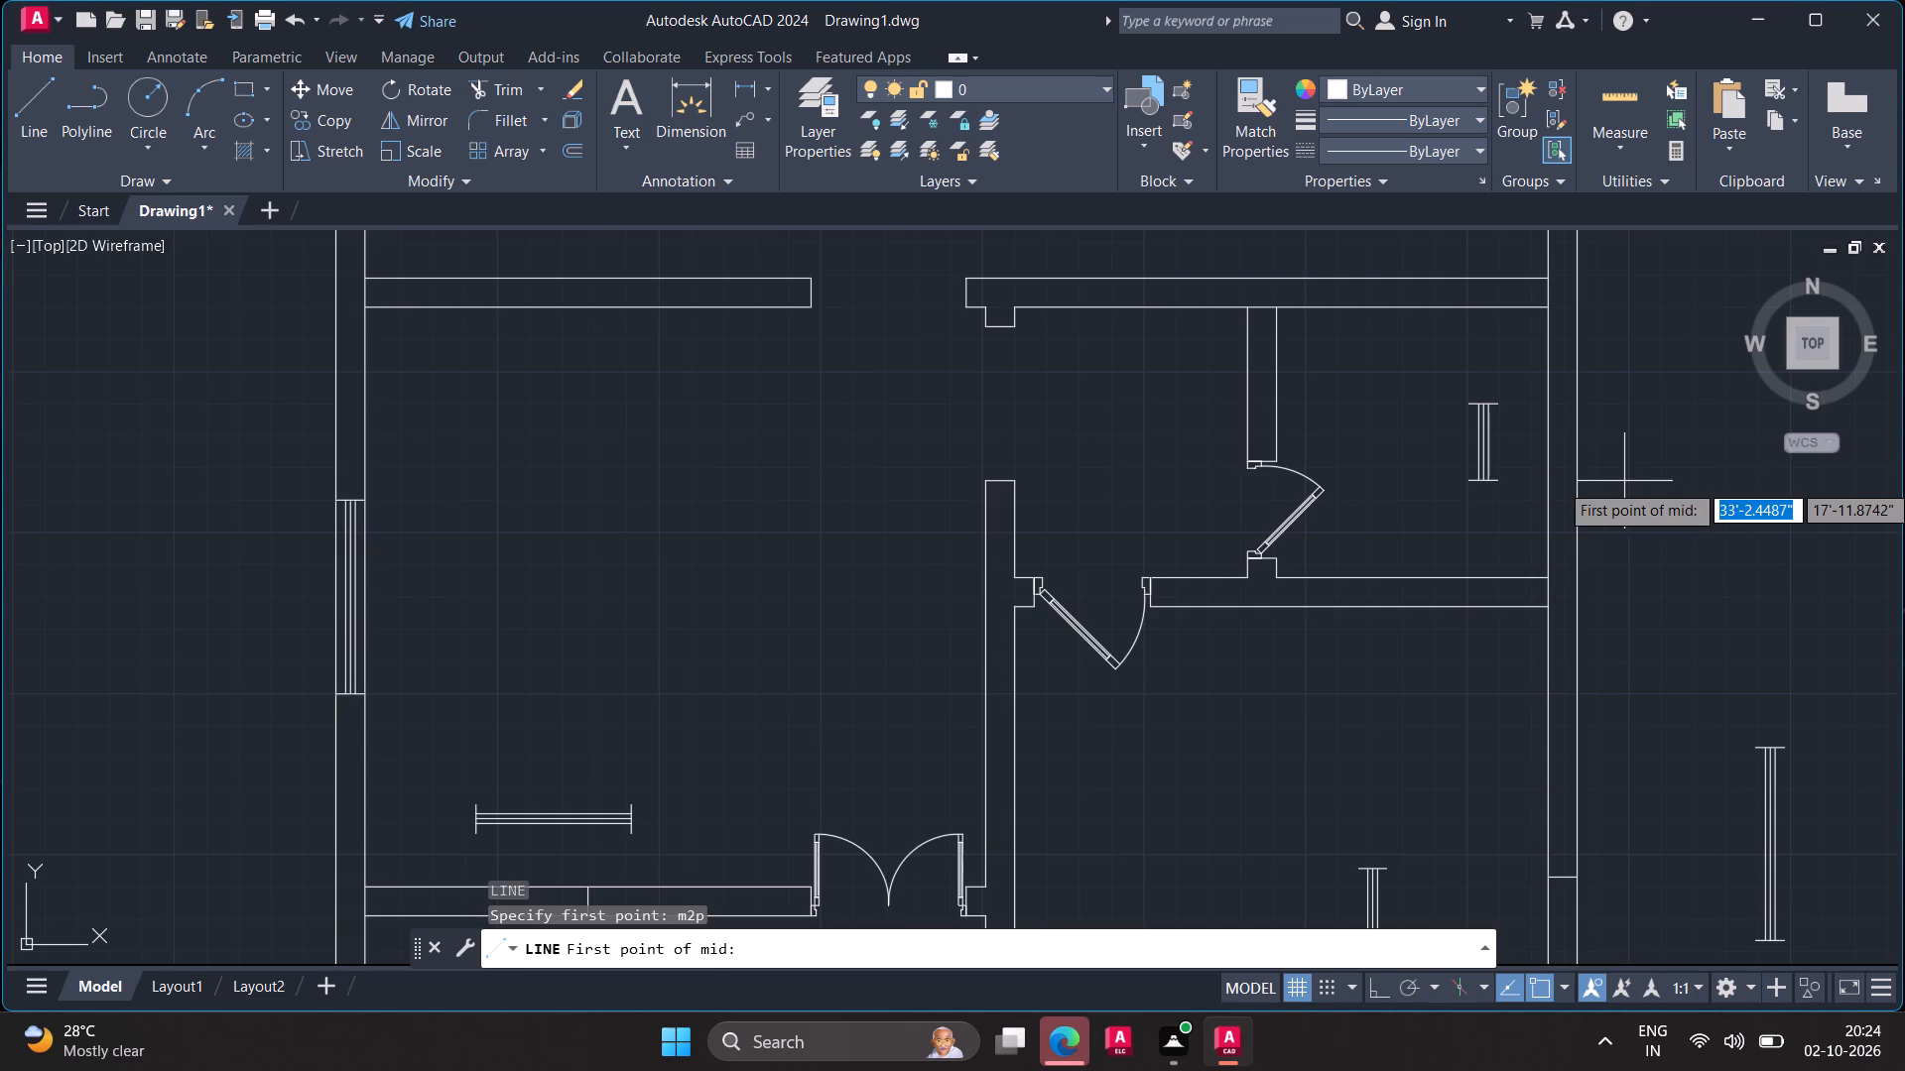
left_click(1551, 578)
left_click(1544, 298)
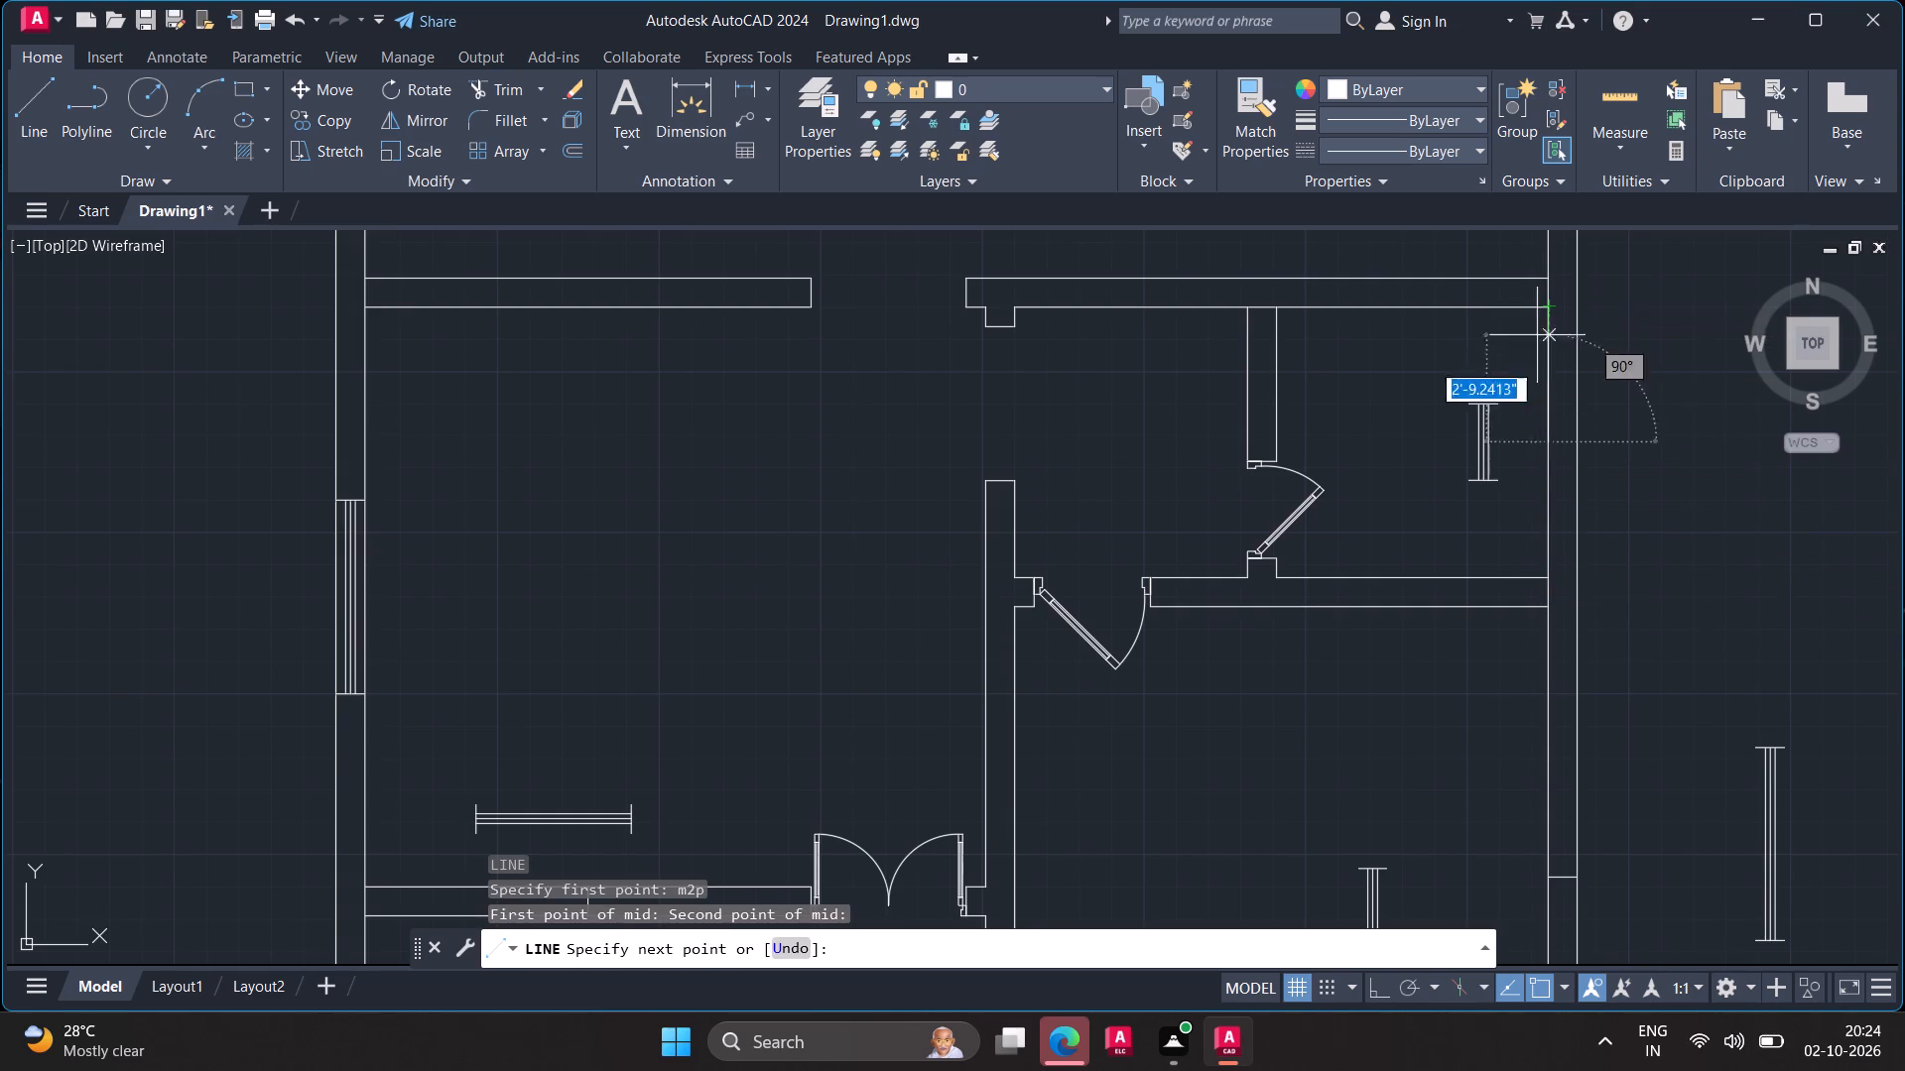
left_click(1582, 443)
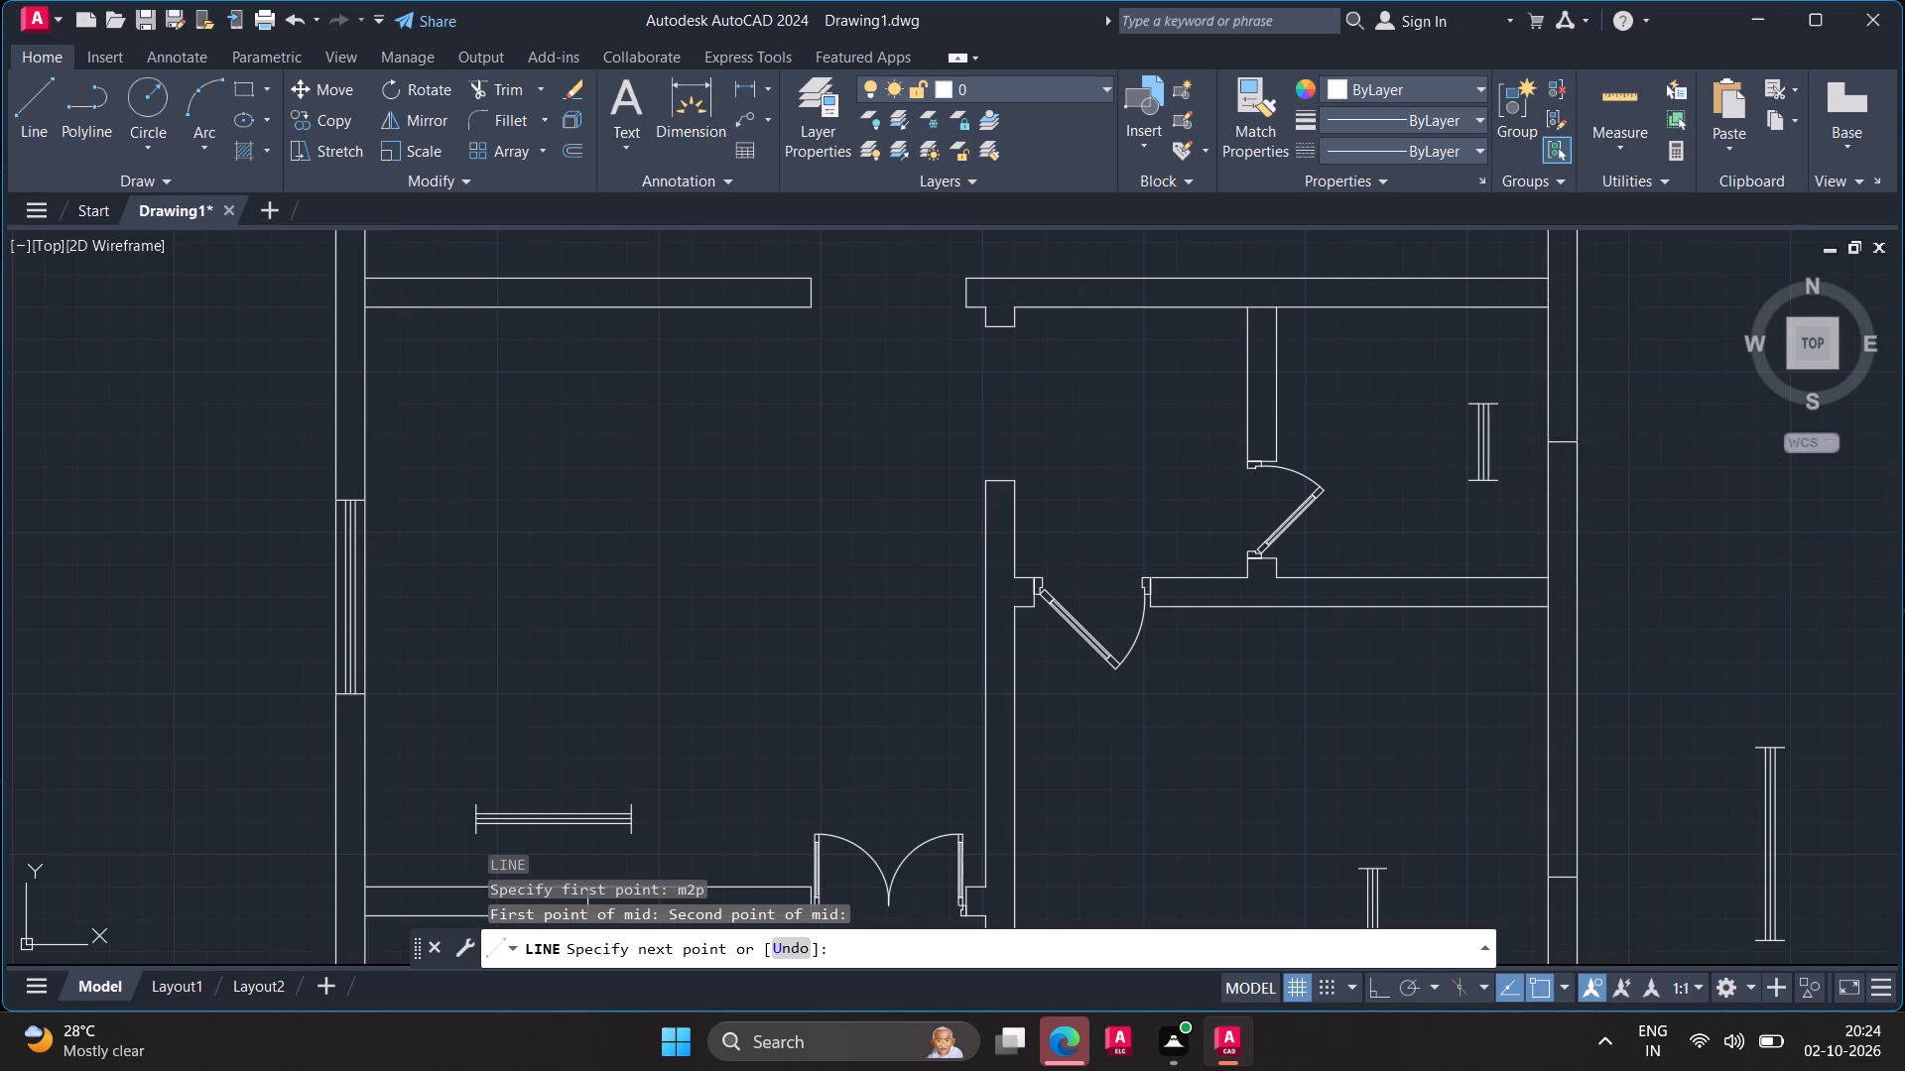
key("Return")
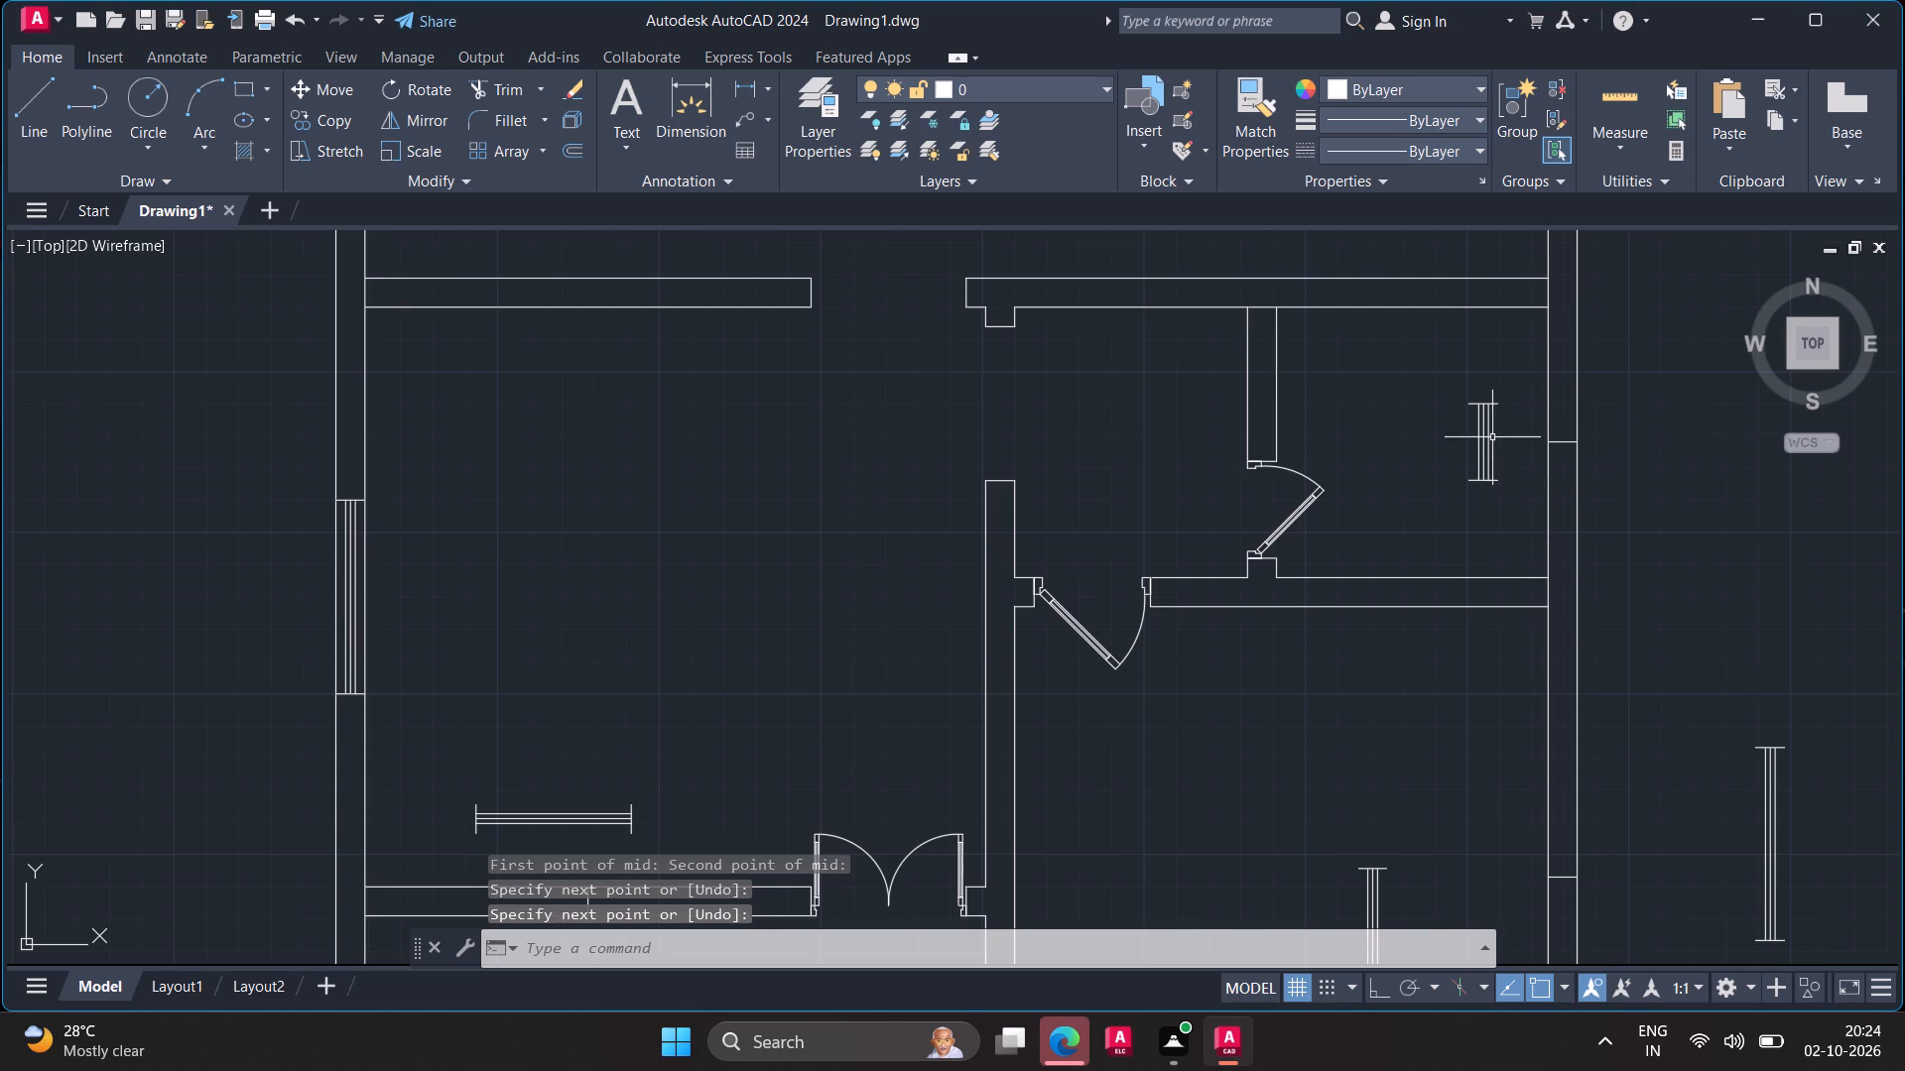
Start a line from a midpoint between two points for the east exterior wall of the space just north of the small room.
scroll(1483, 528, "down", 1)
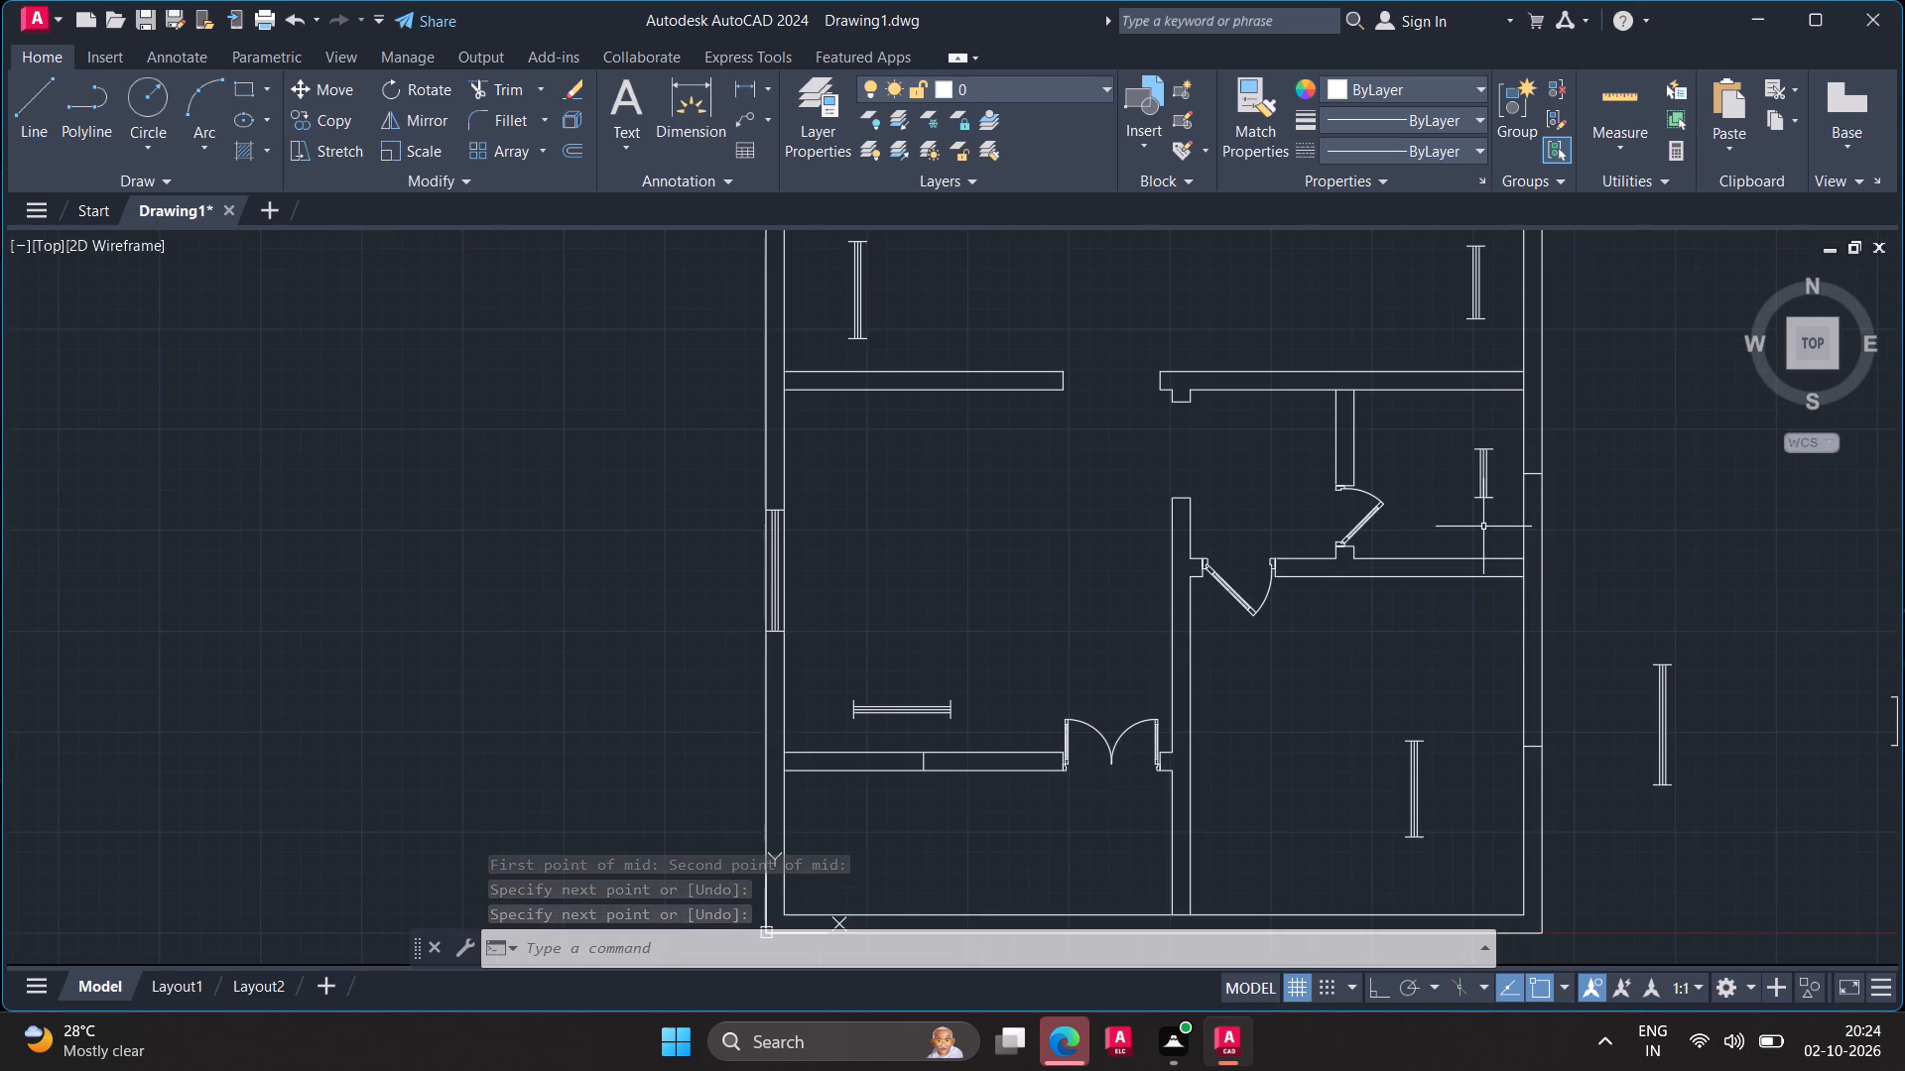
middle_click_drag(1494, 378, 1467, 715)
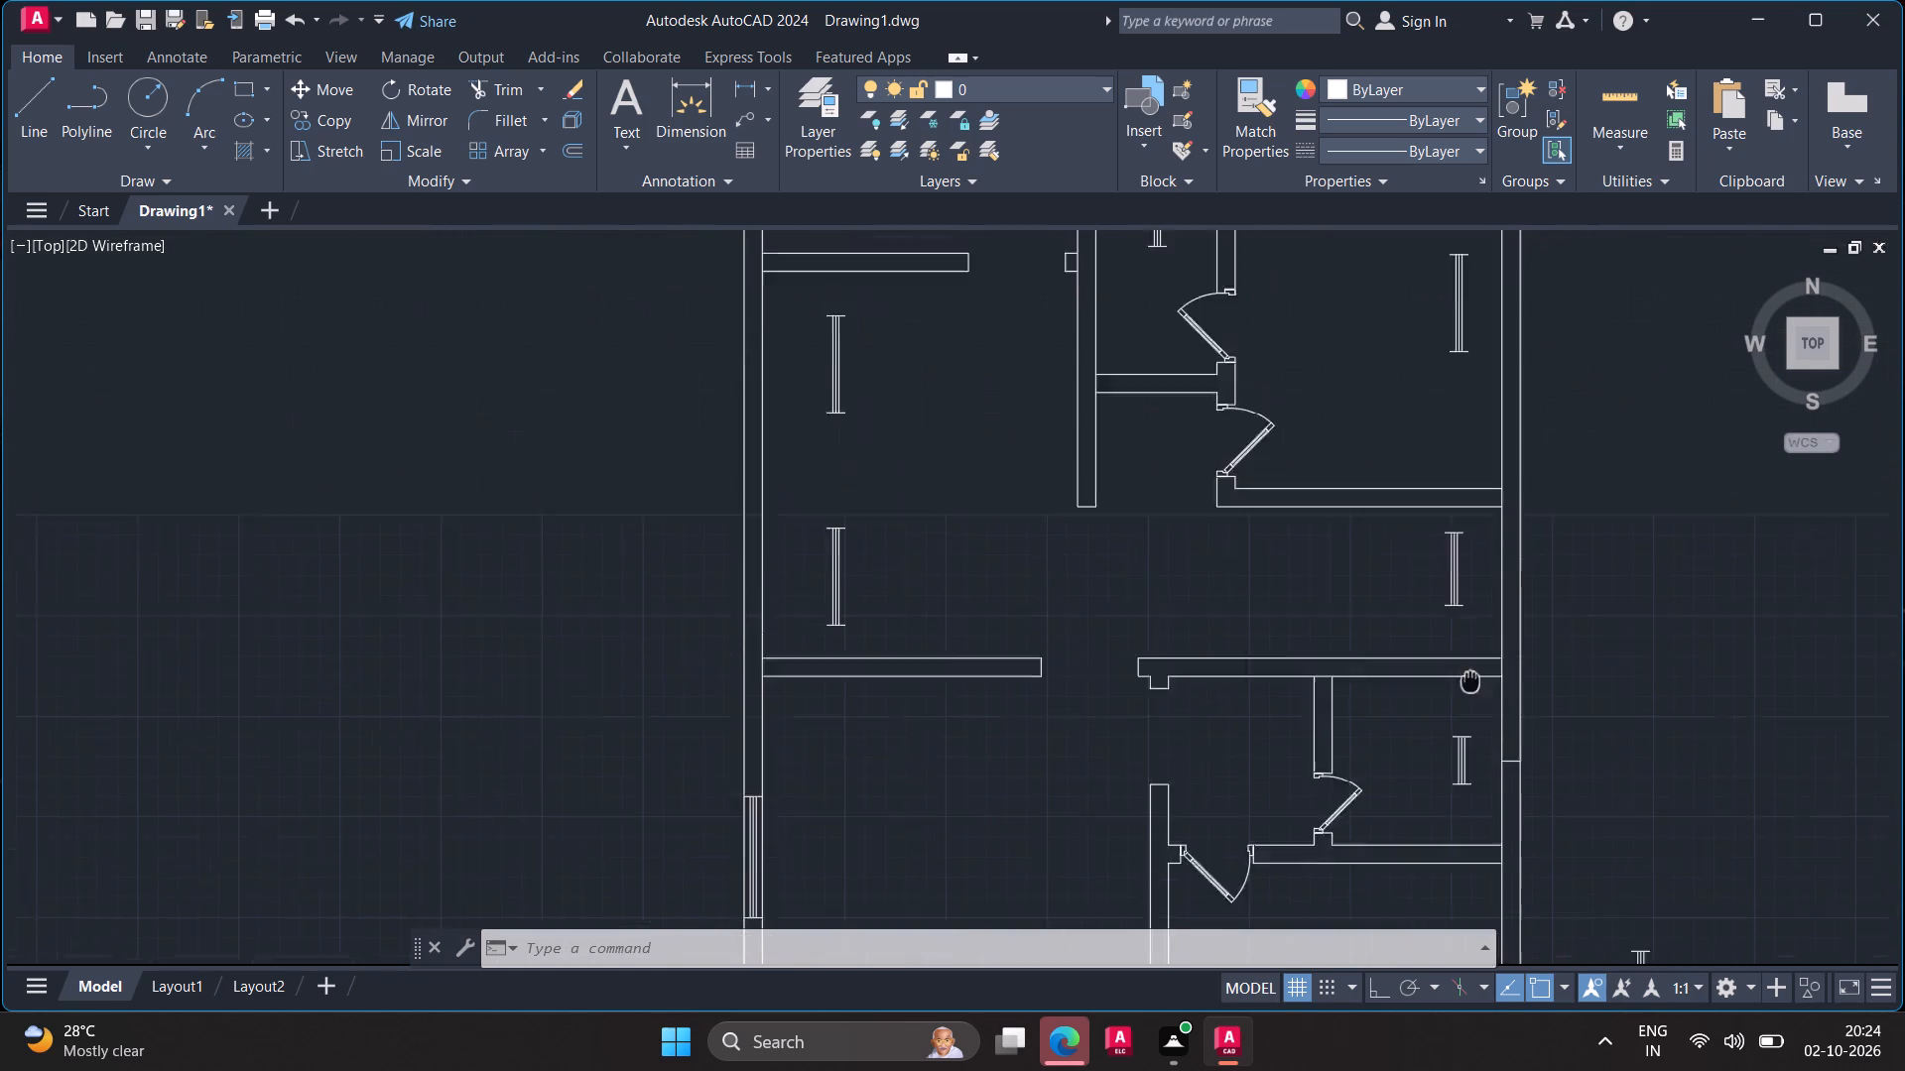
middle_click_drag(1467, 715, 1466, 726)
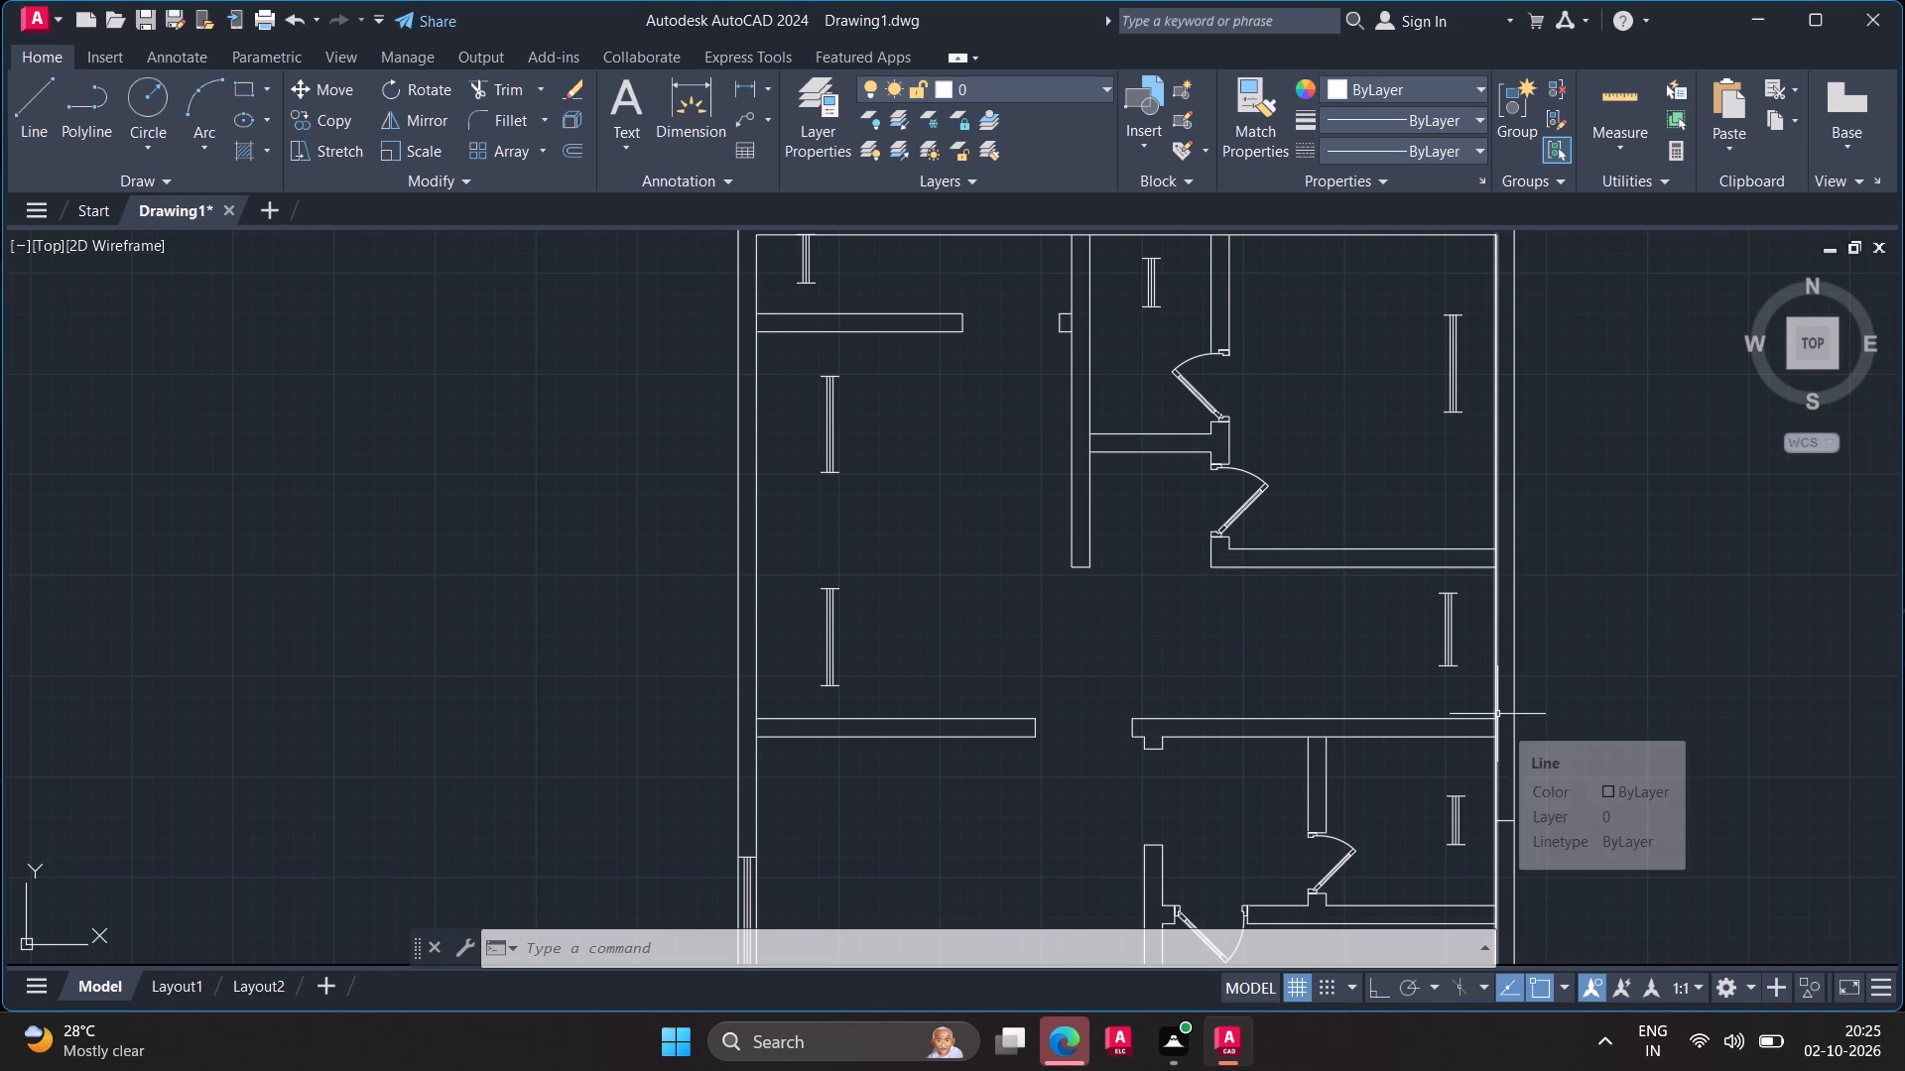
key("l")
key("Return")
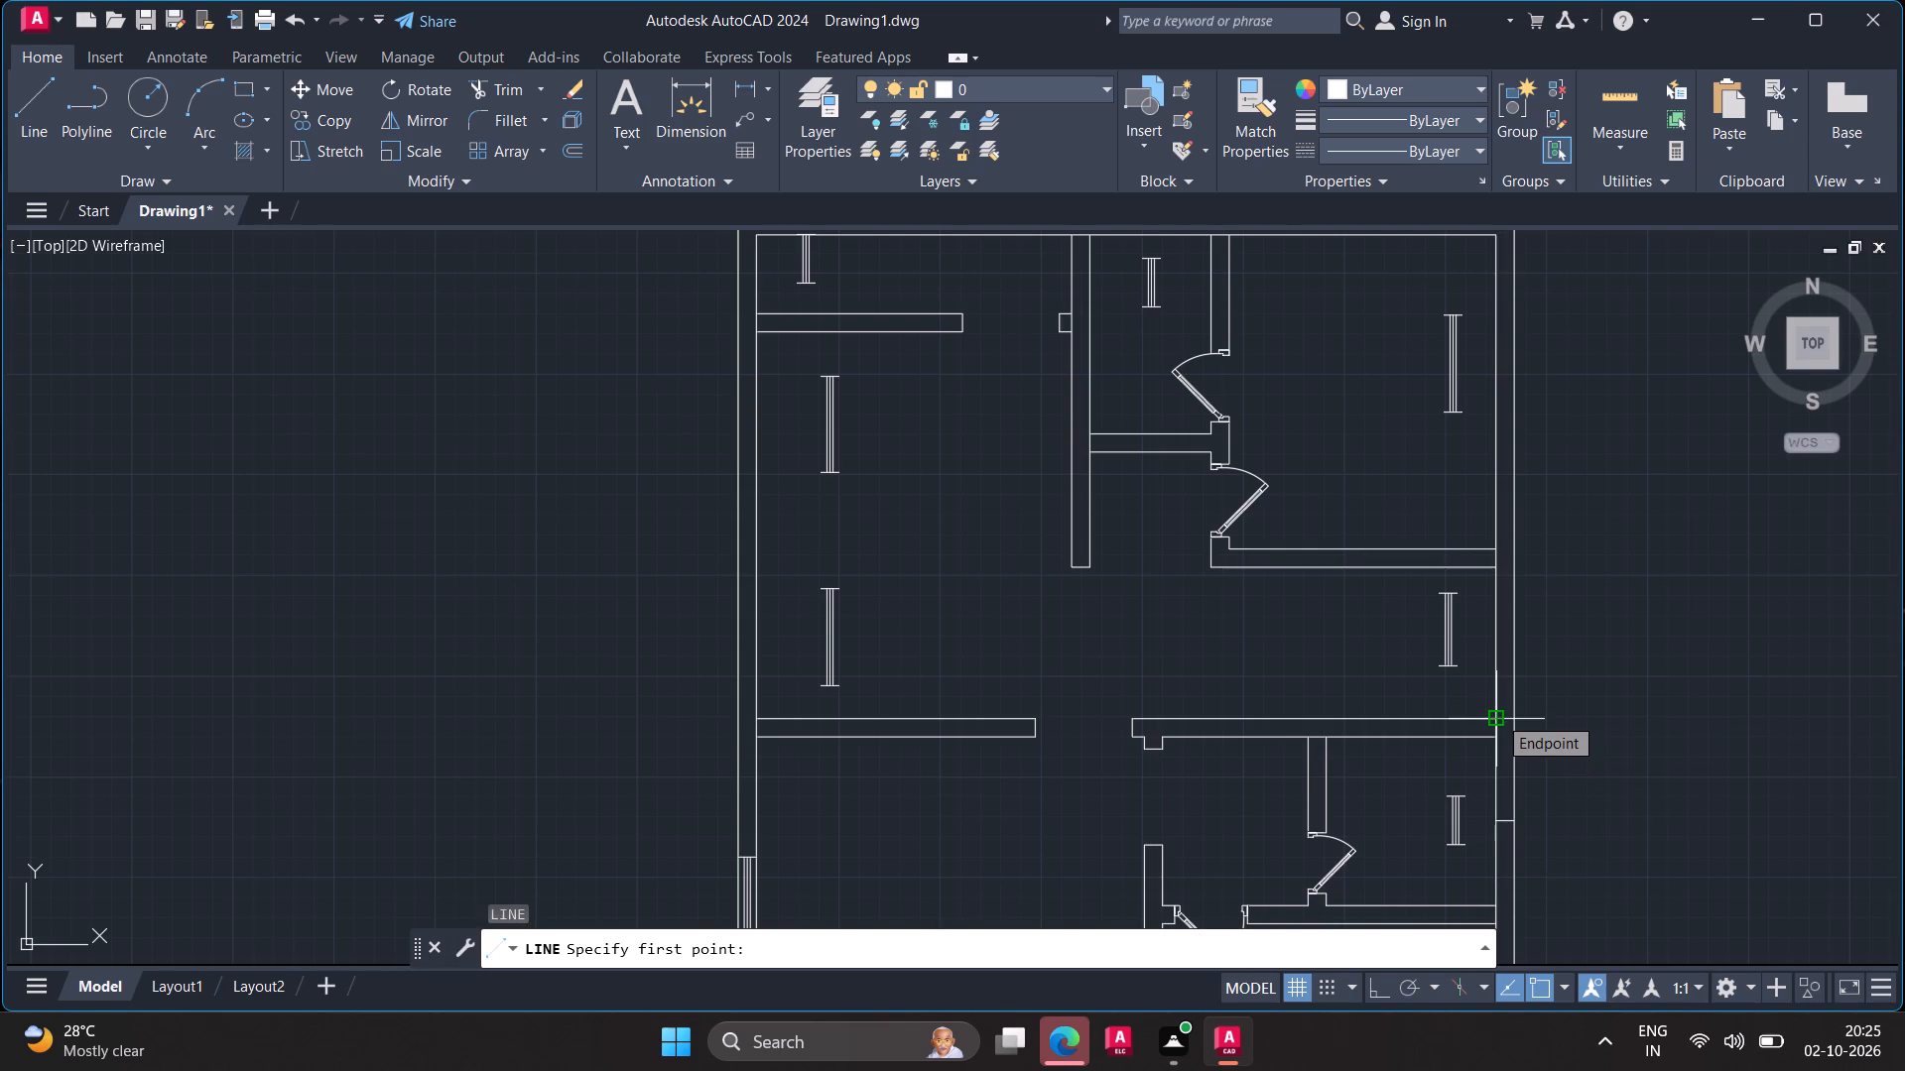
key("m")
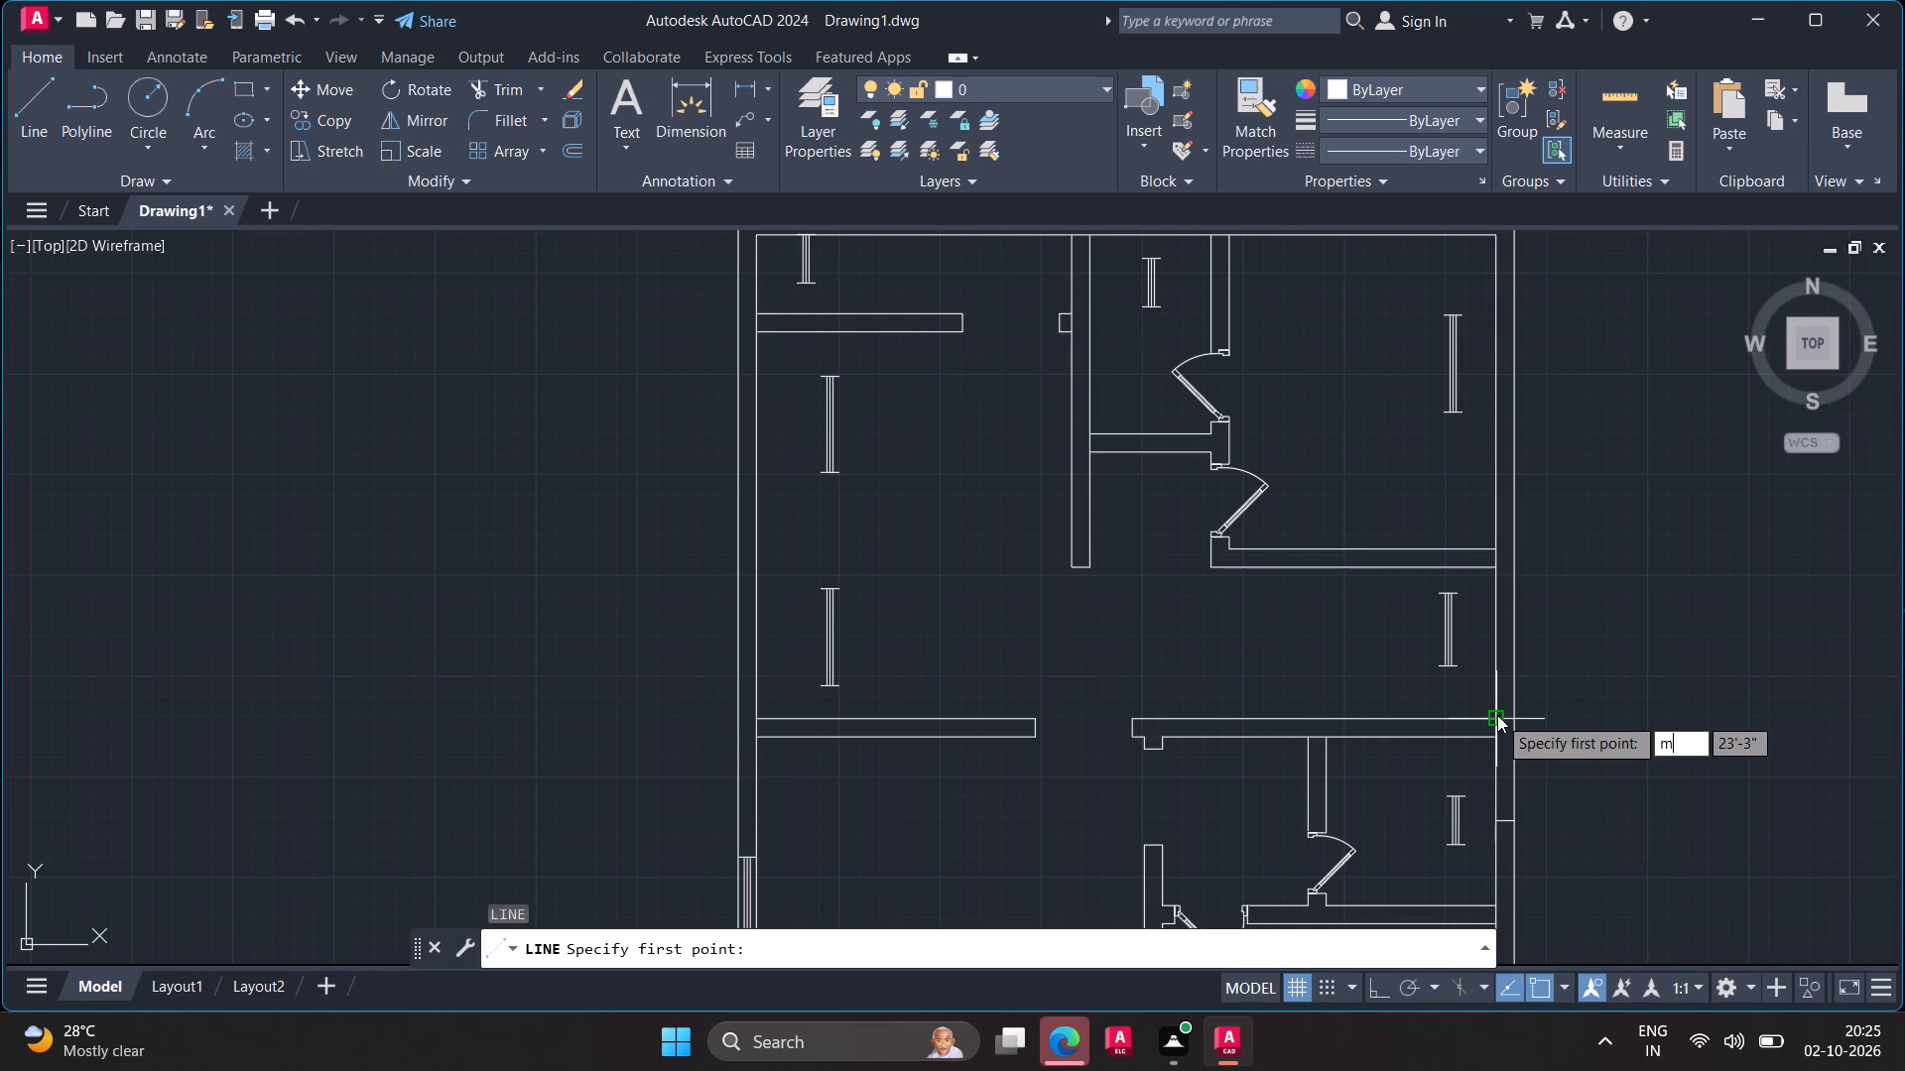
key("2")
key("p")
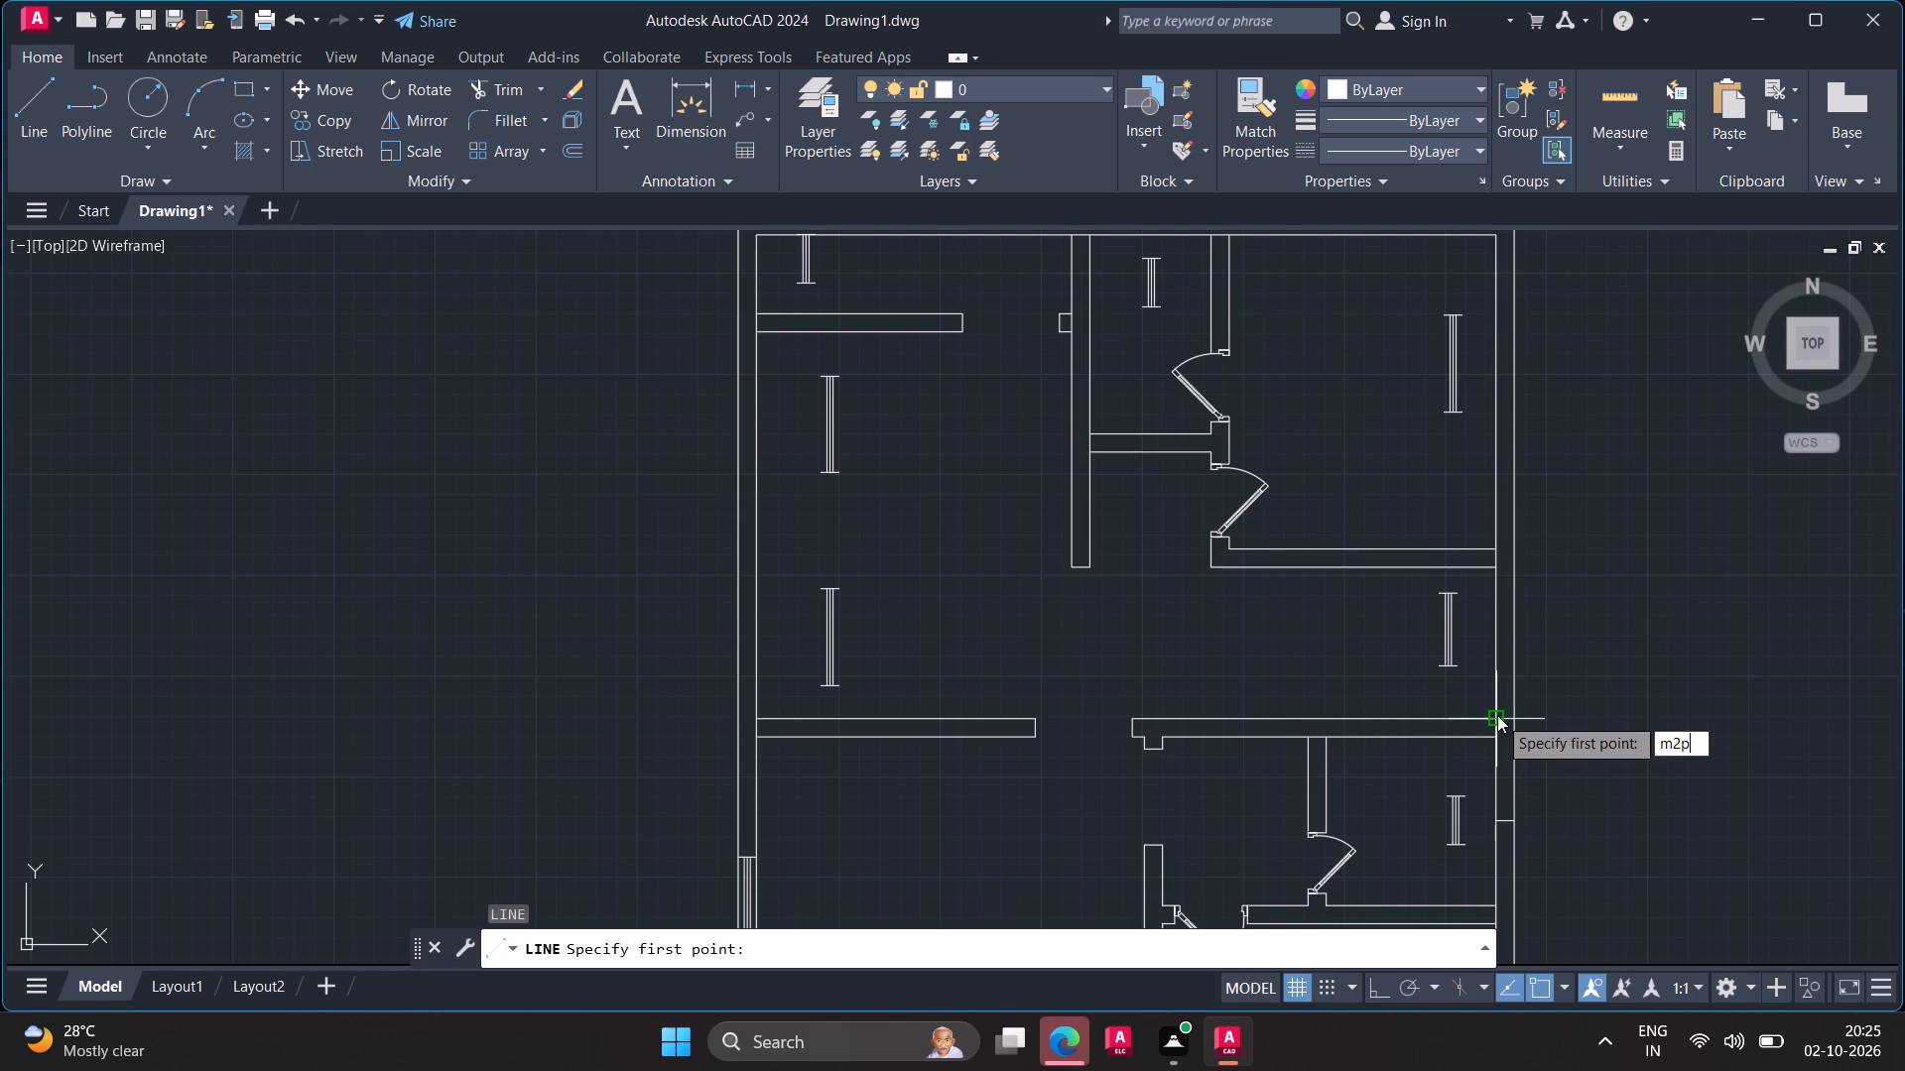
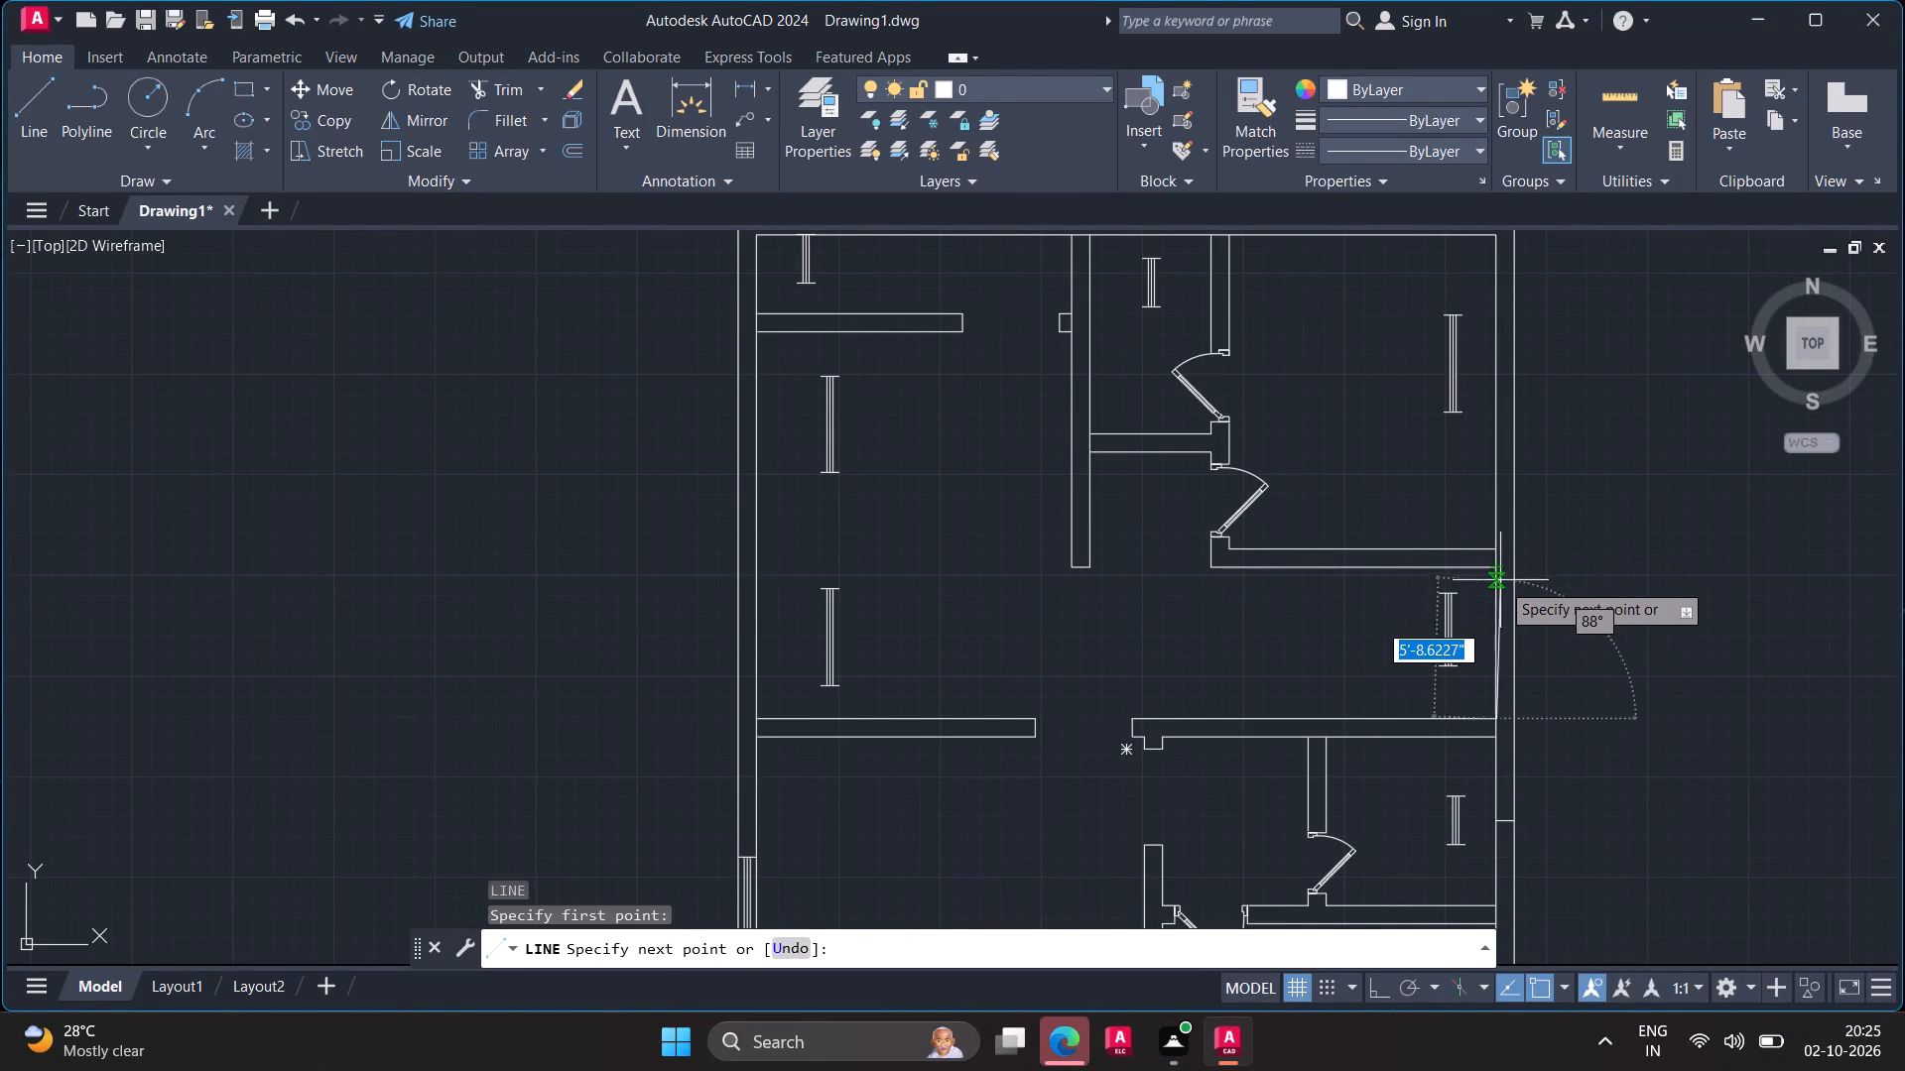
Draw a 9" line across the east exterior wall from the midpoint between the inner east corners of the space north of the small room.
key("Escape")
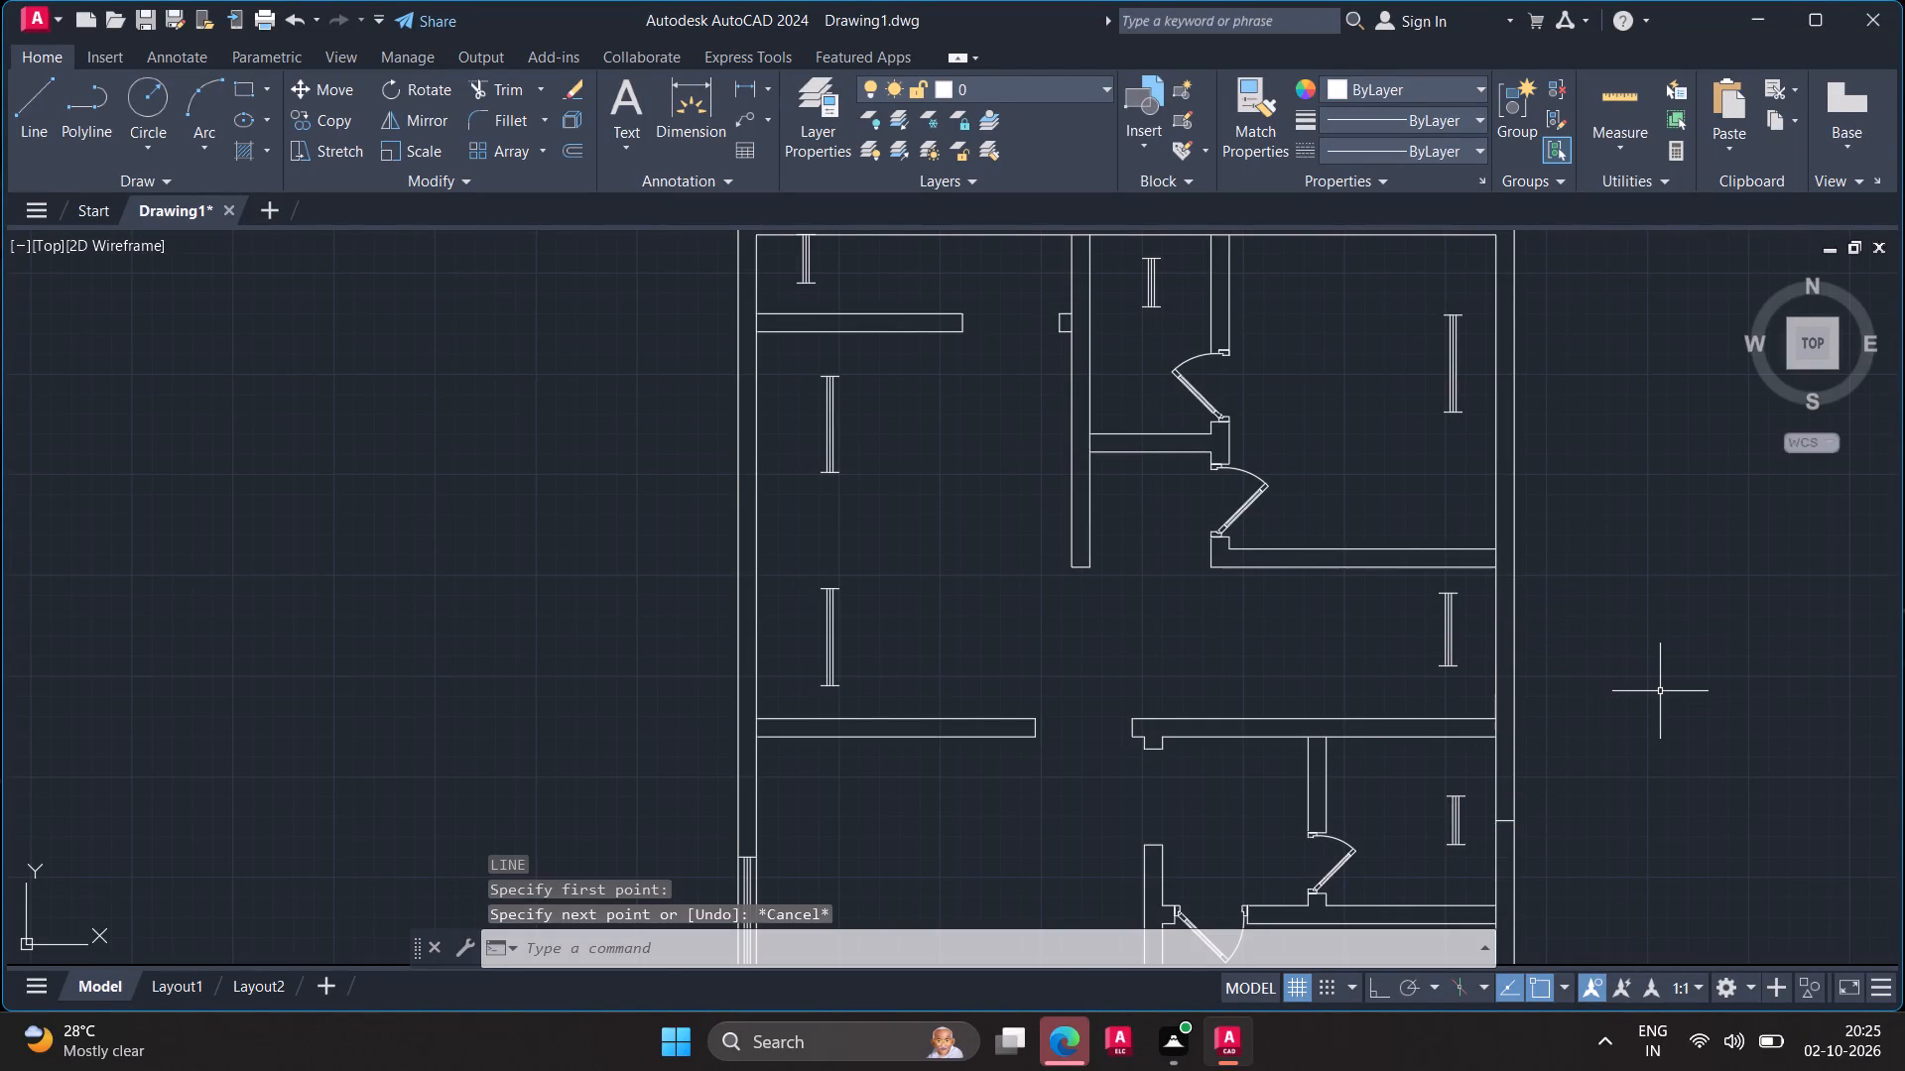
key("l")
key("Return")
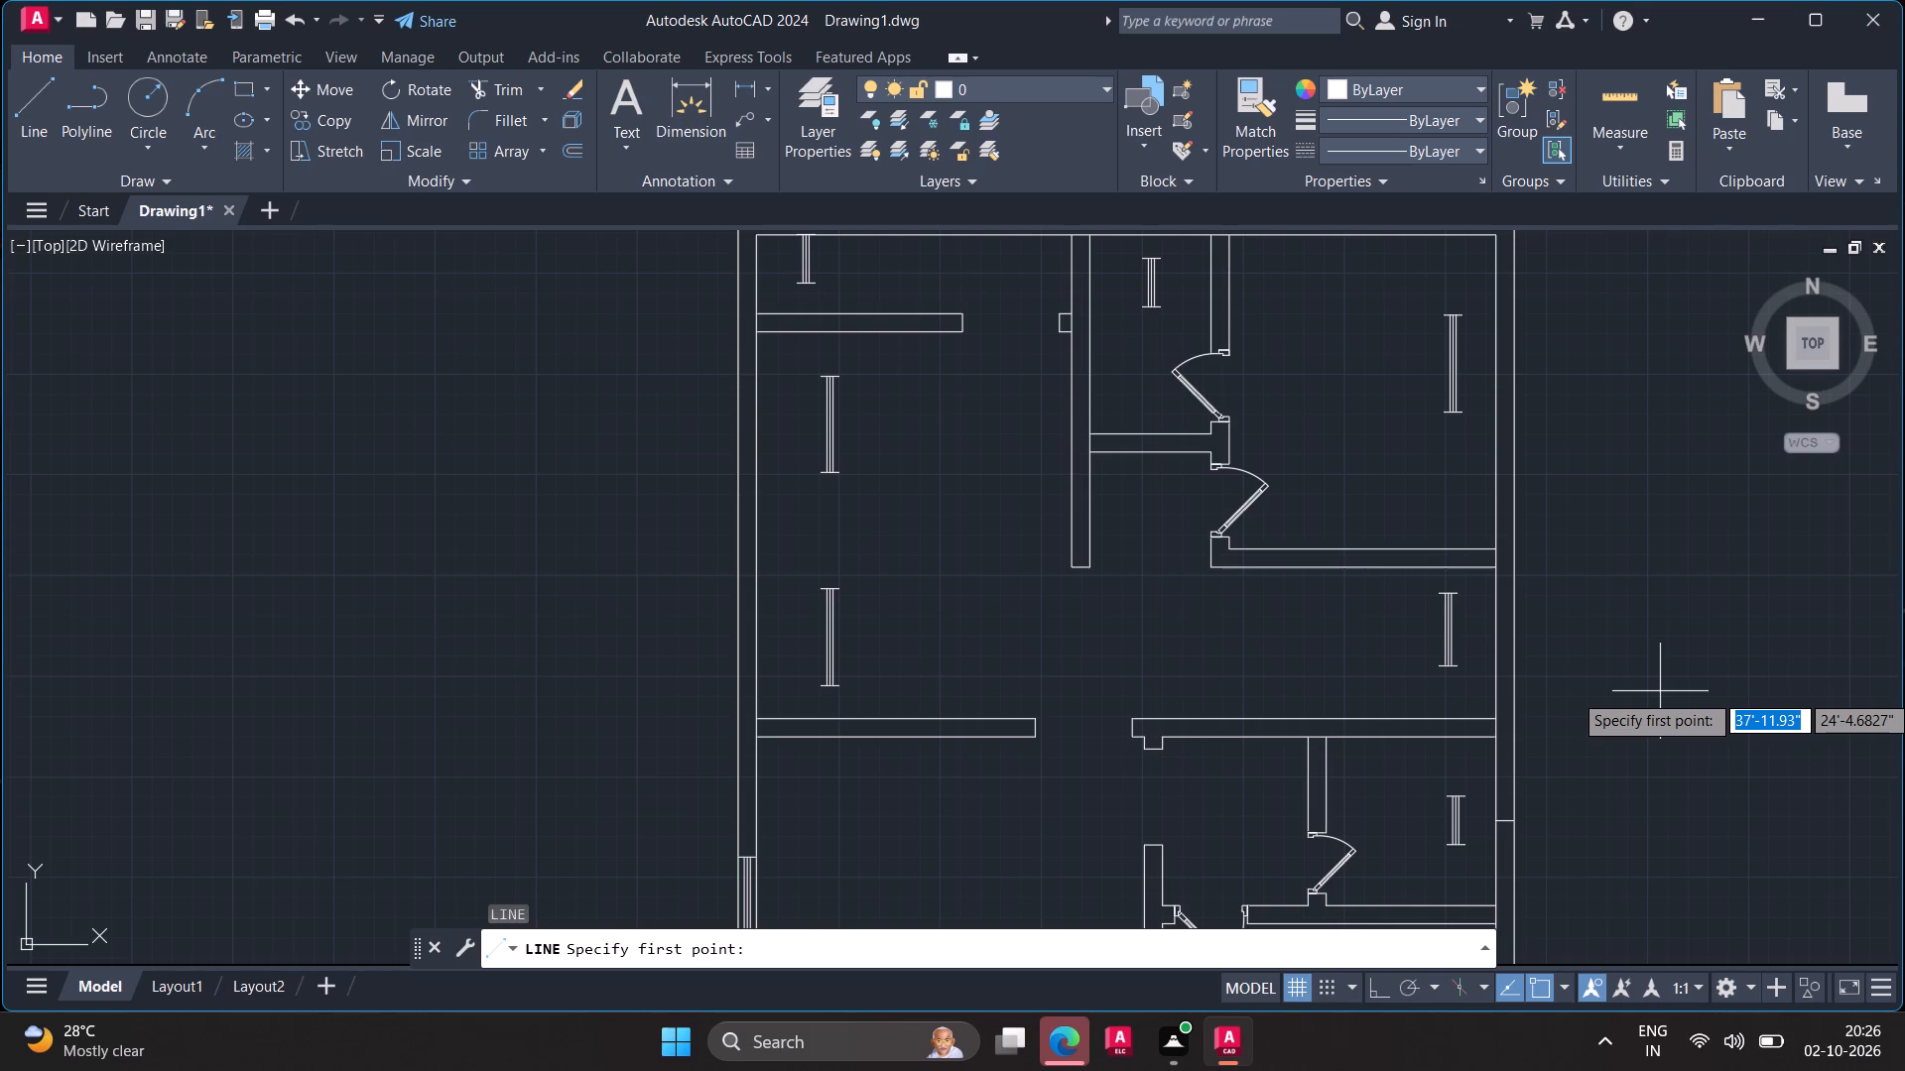
key("m")
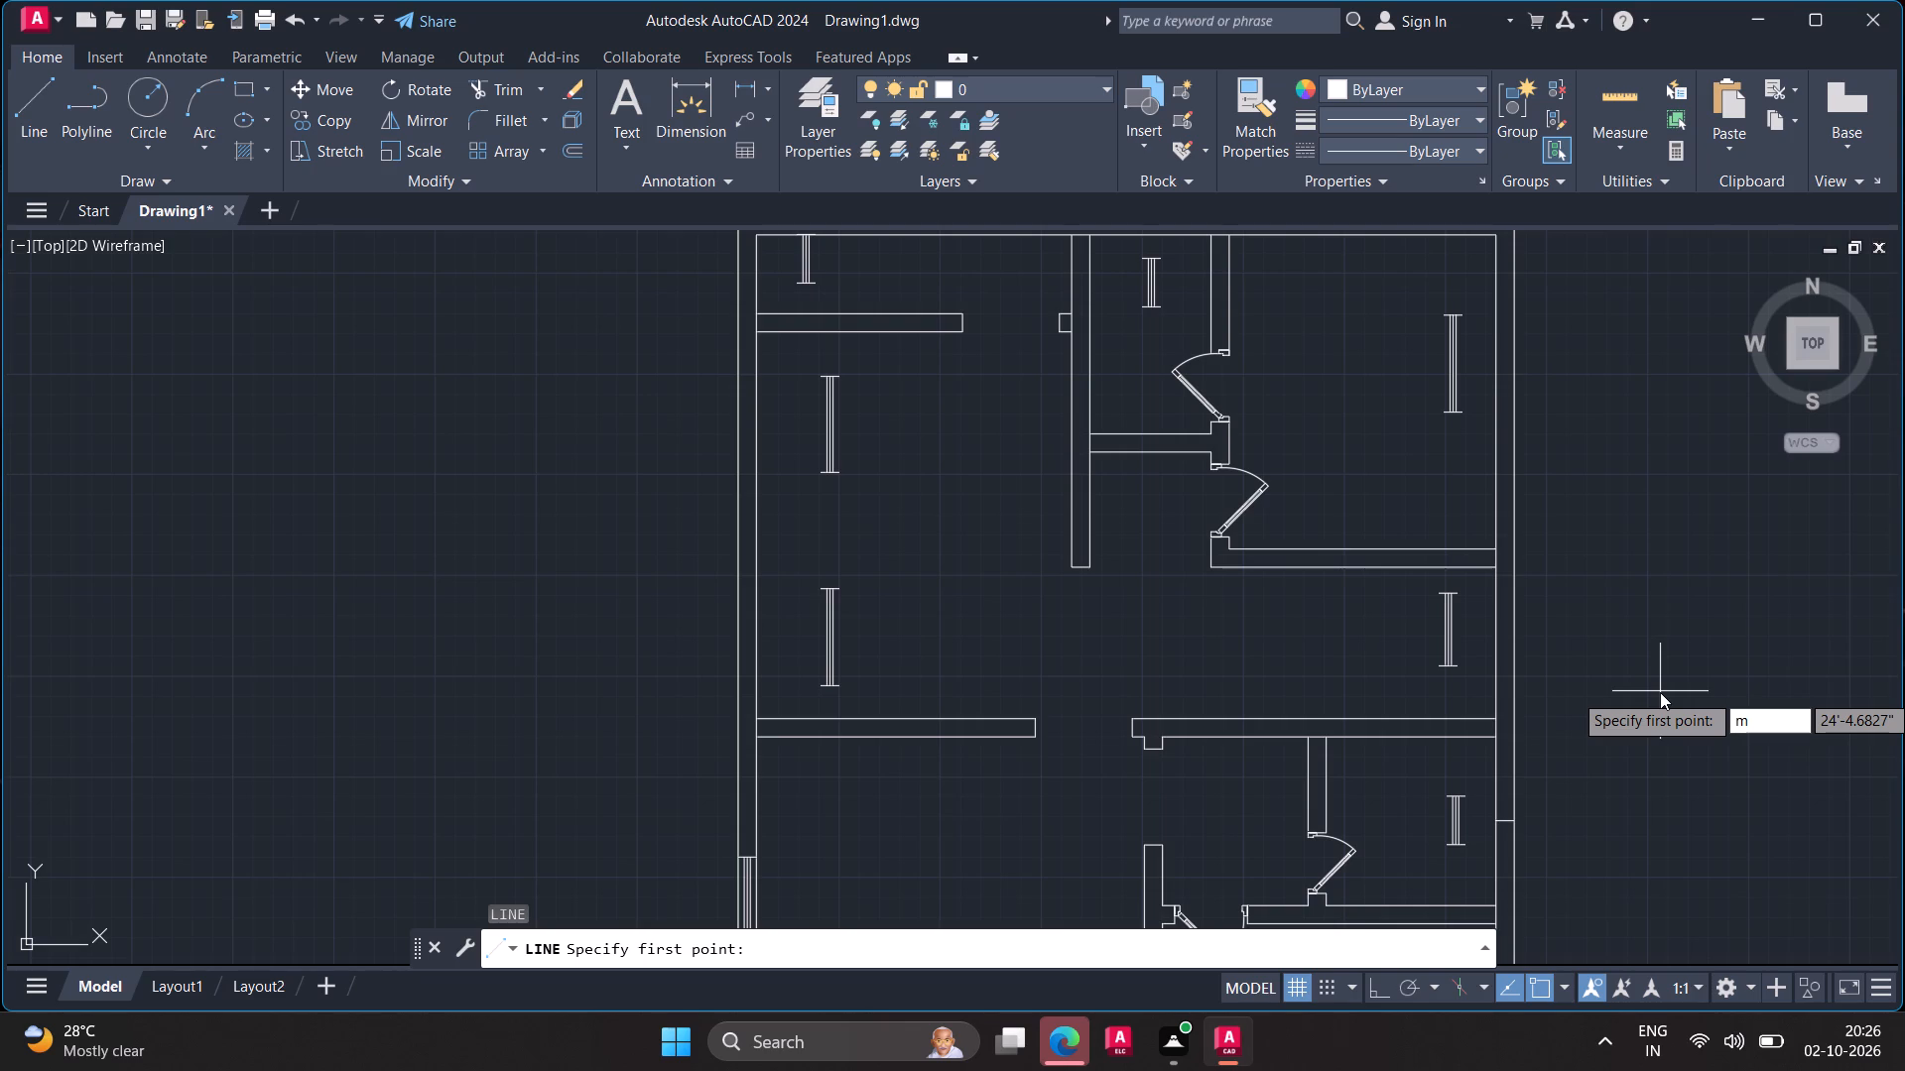
key("2")
key("p")
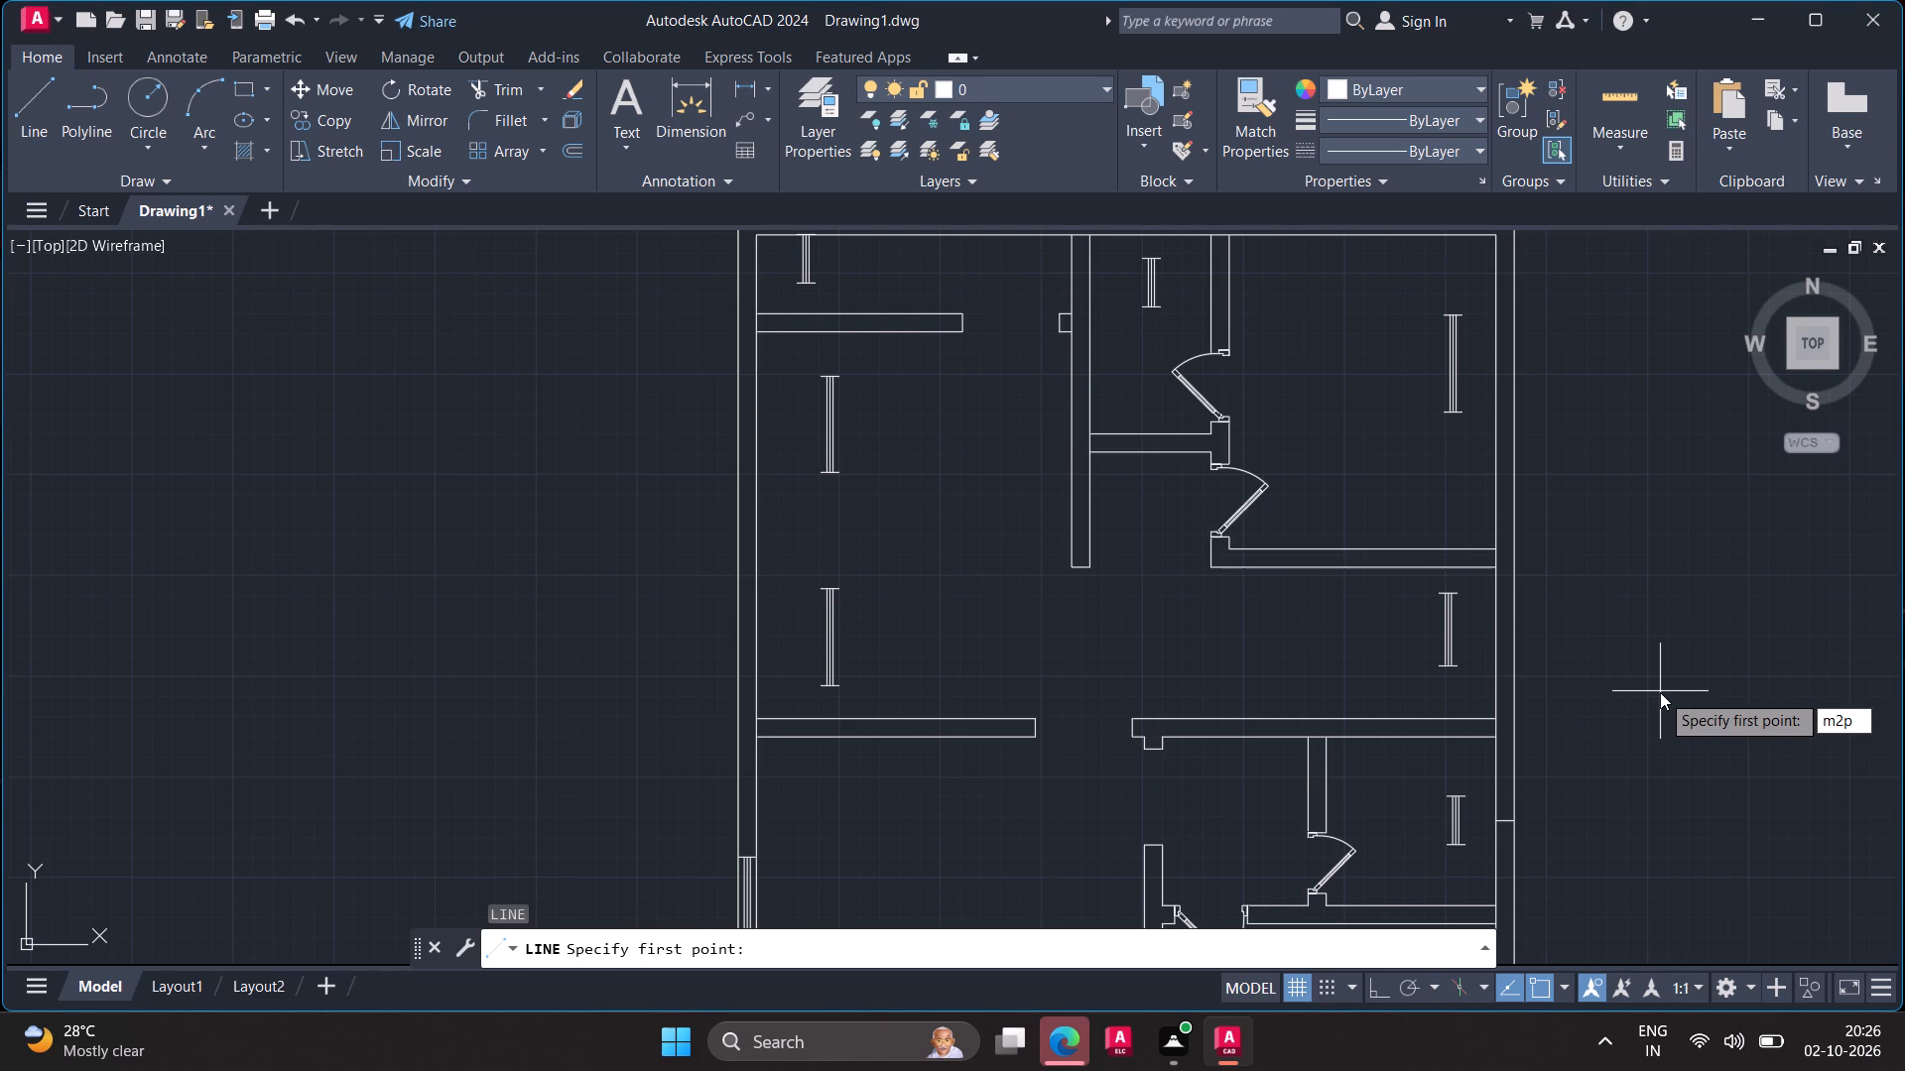
key("Return")
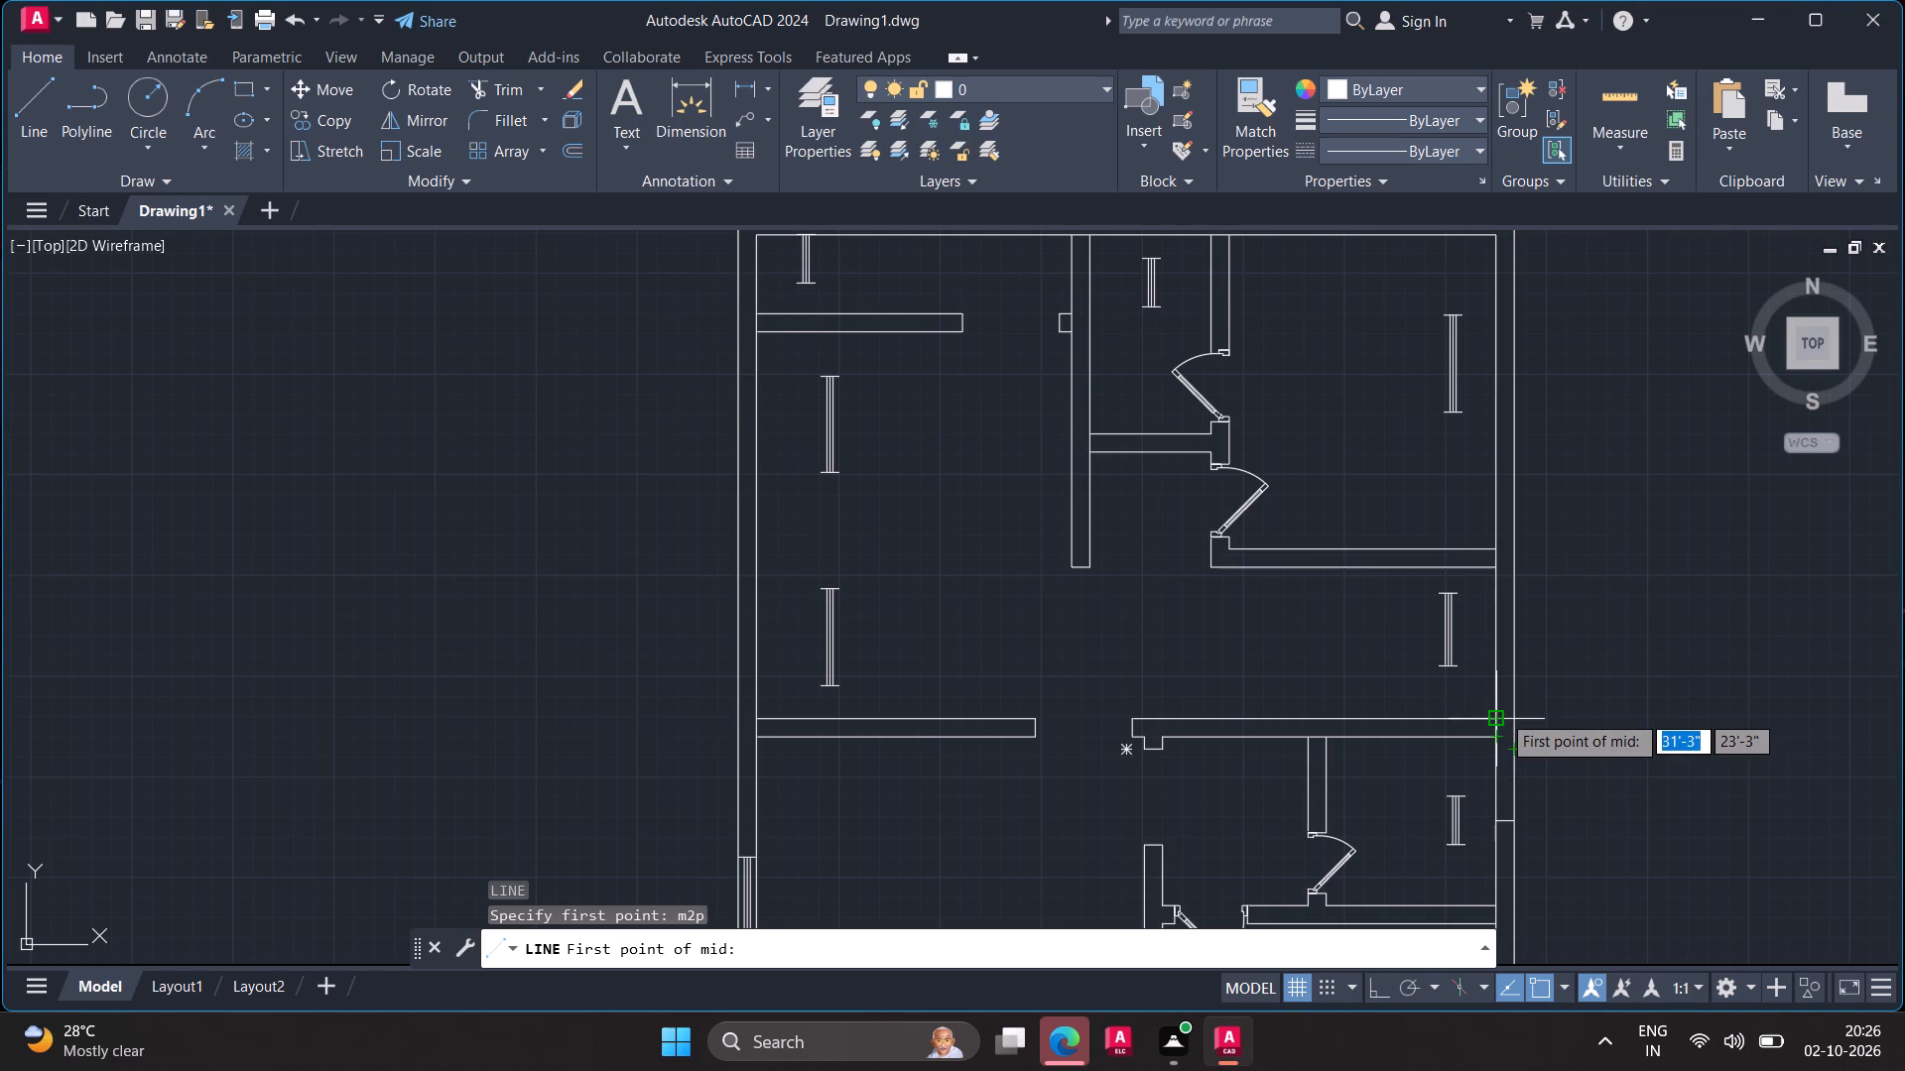
left_click(1501, 713)
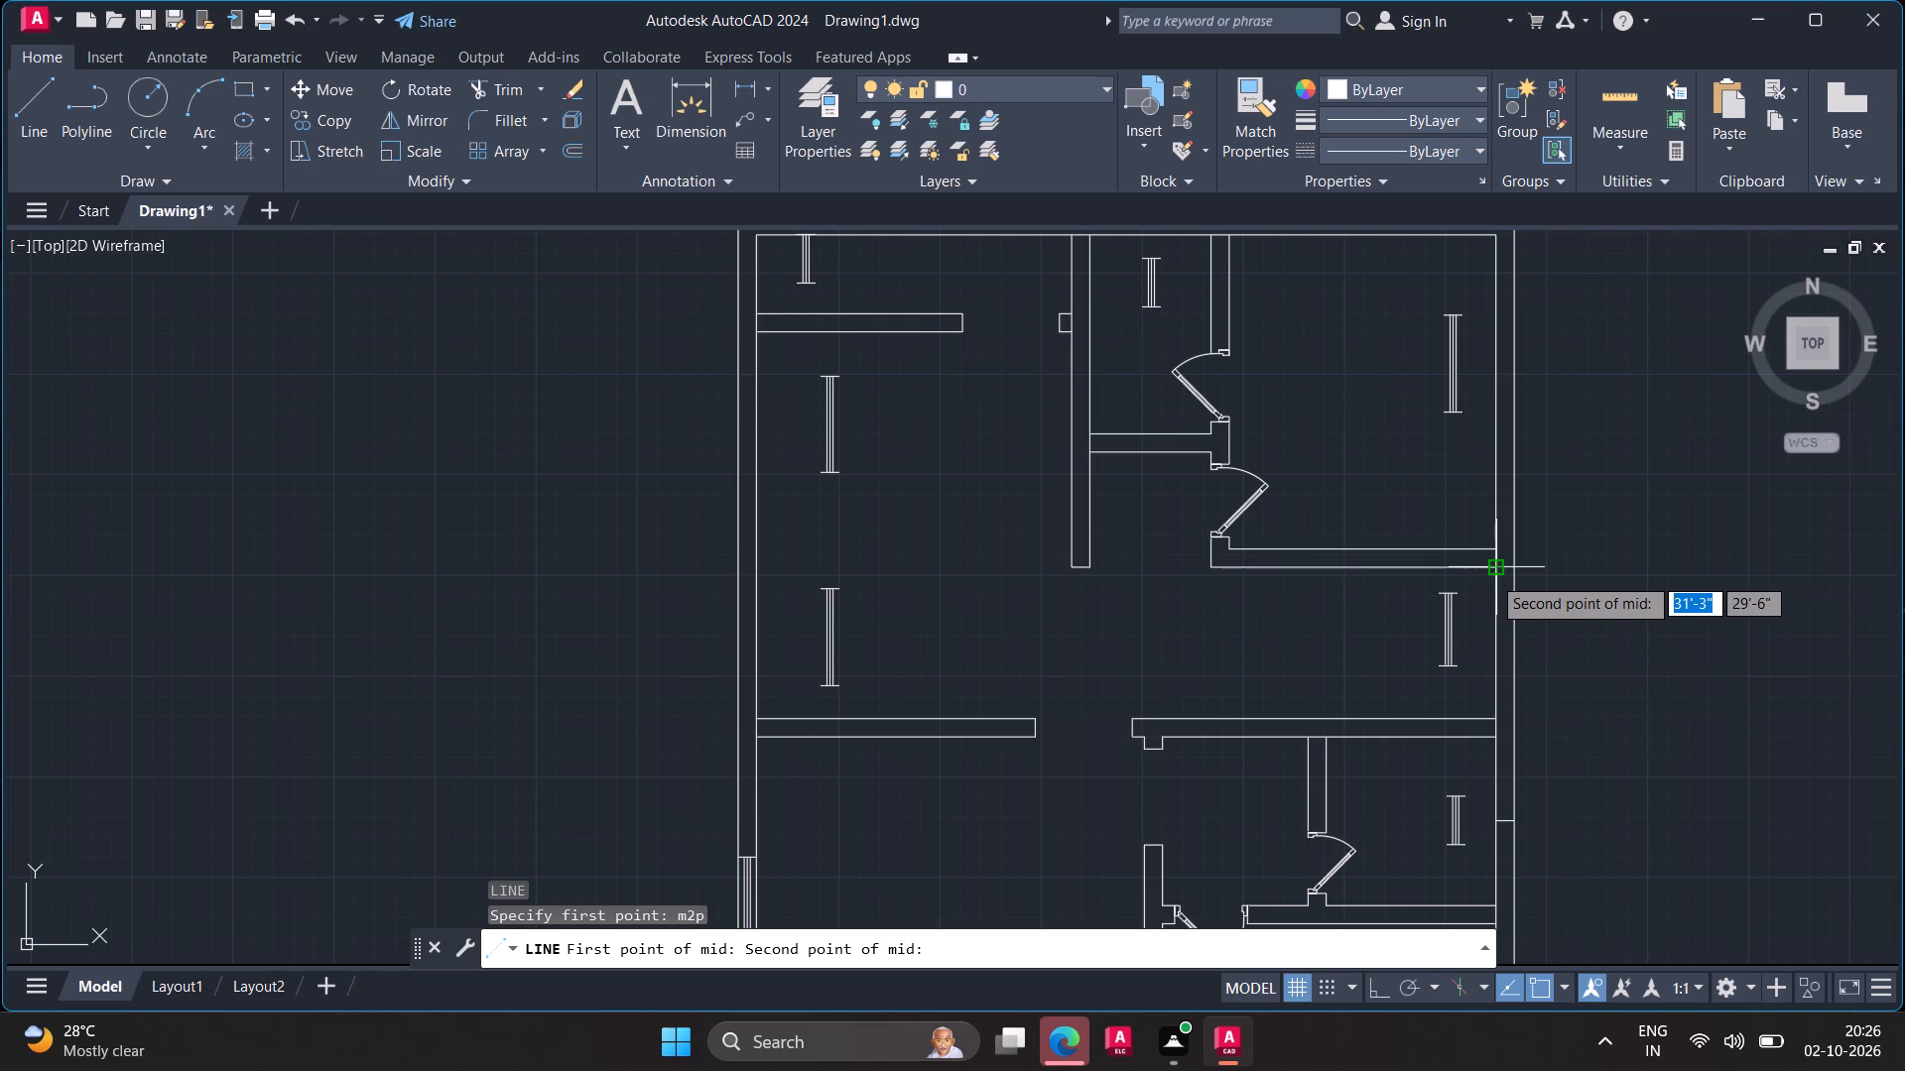
left_click(1487, 574)
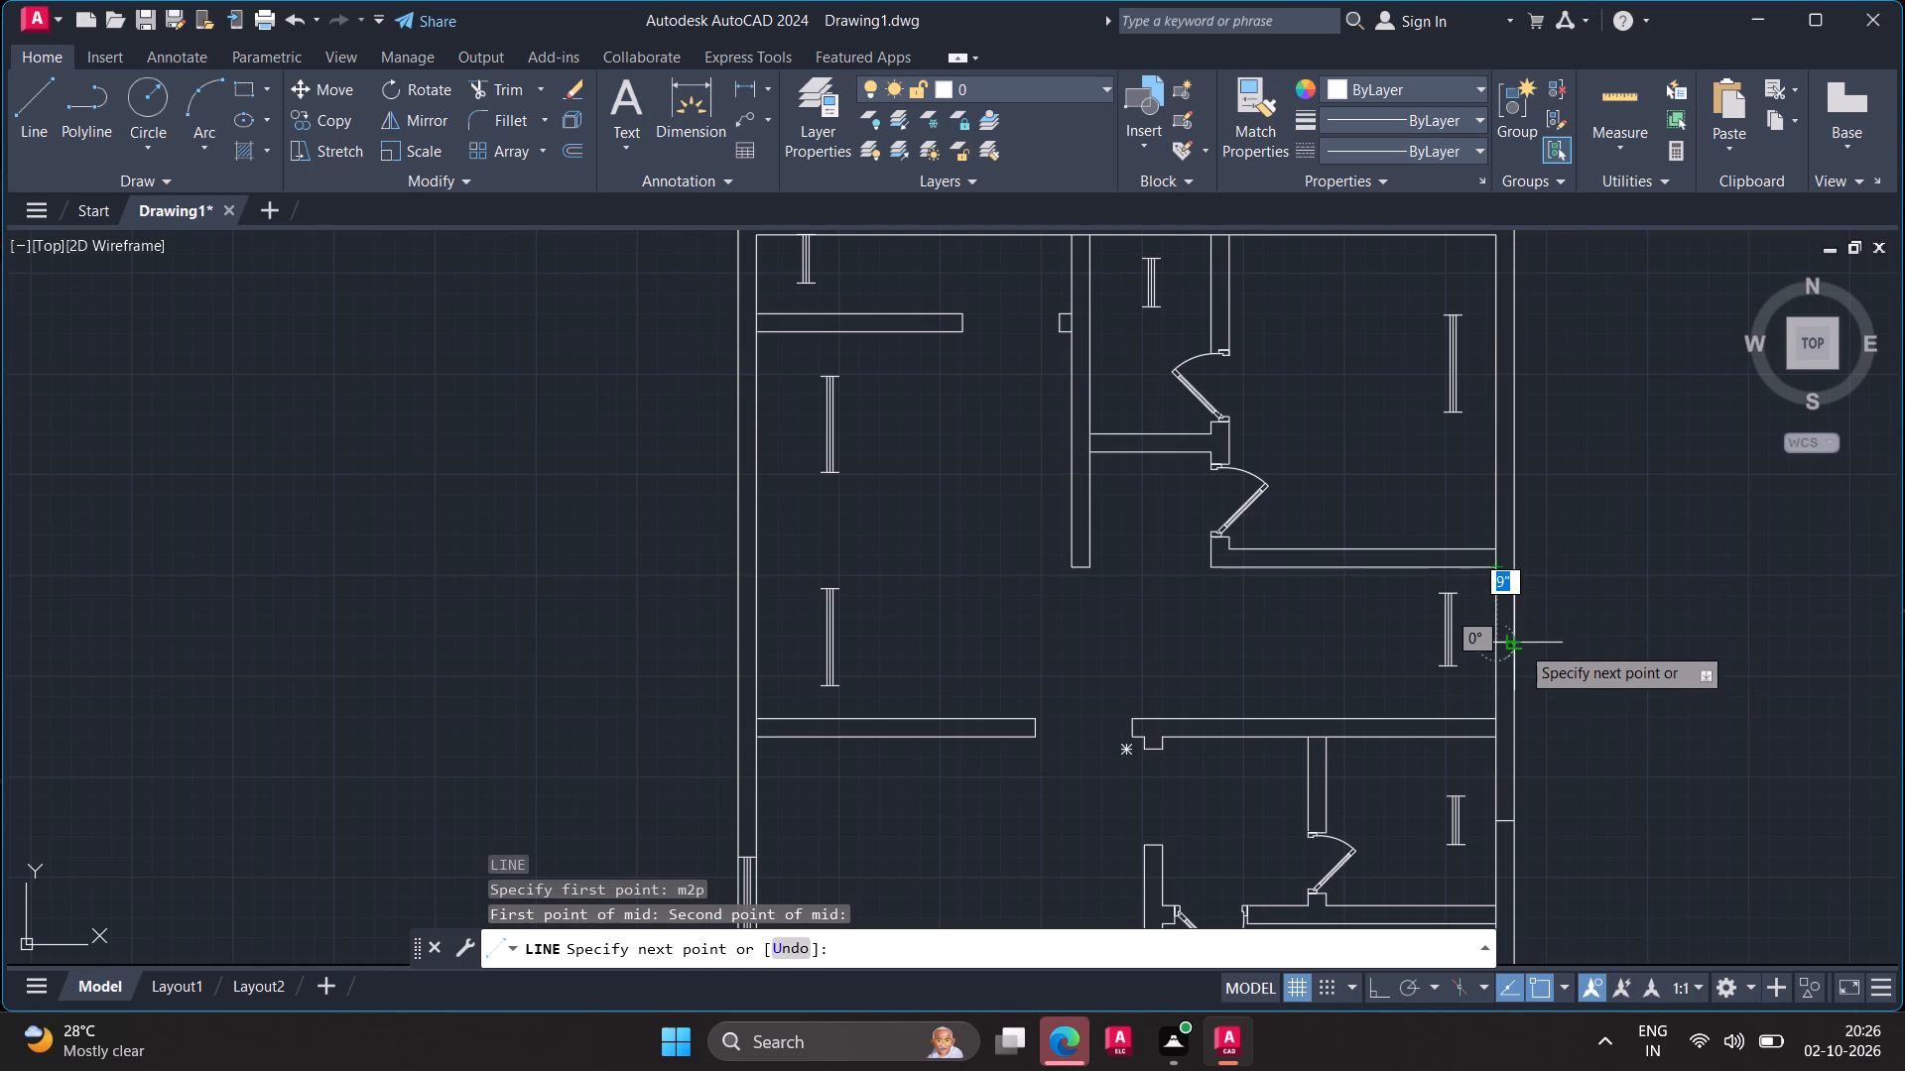
left_click(1520, 645)
key("Escape")
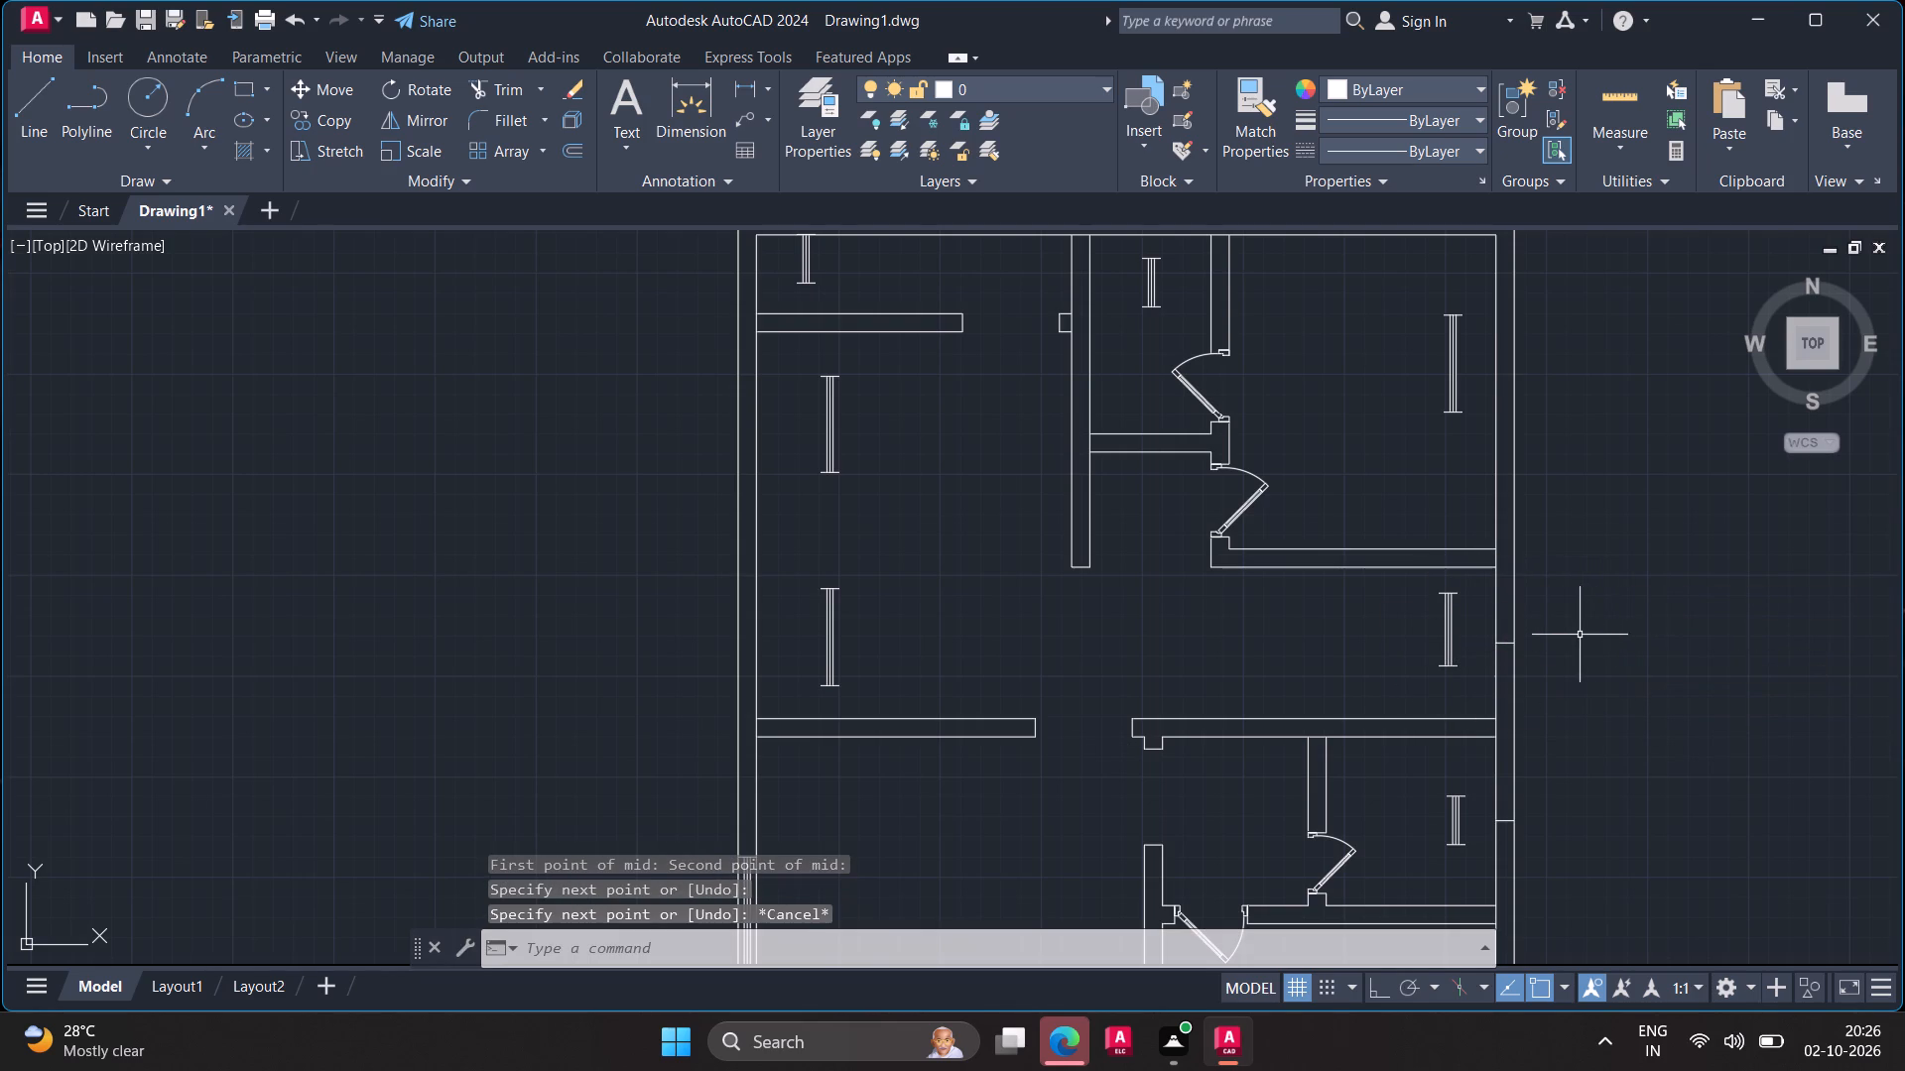
Draw a line across the east exterior wall from the midpoint between the northeast room's two inner east corners.
middle_click_drag(1582, 477, 1455, 644)
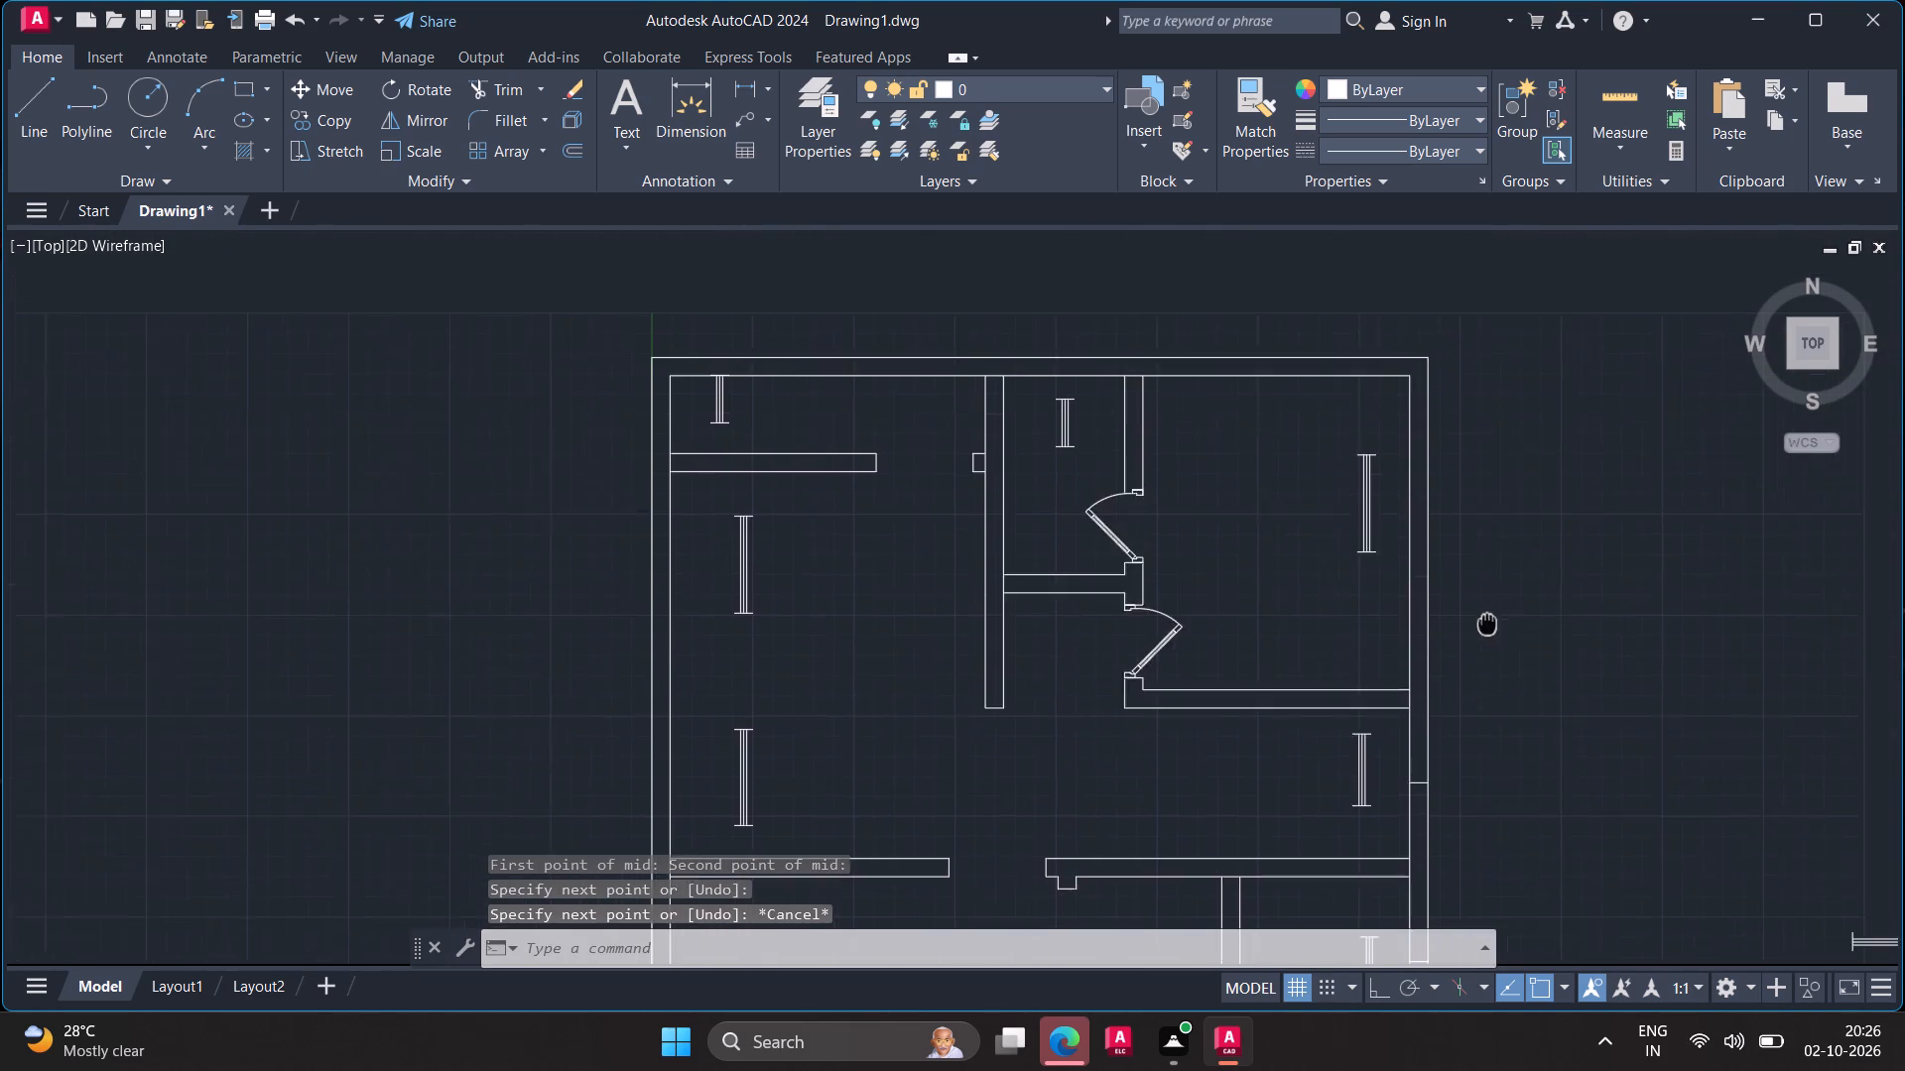
middle_click_drag(1455, 644, 1409, 668)
key("l")
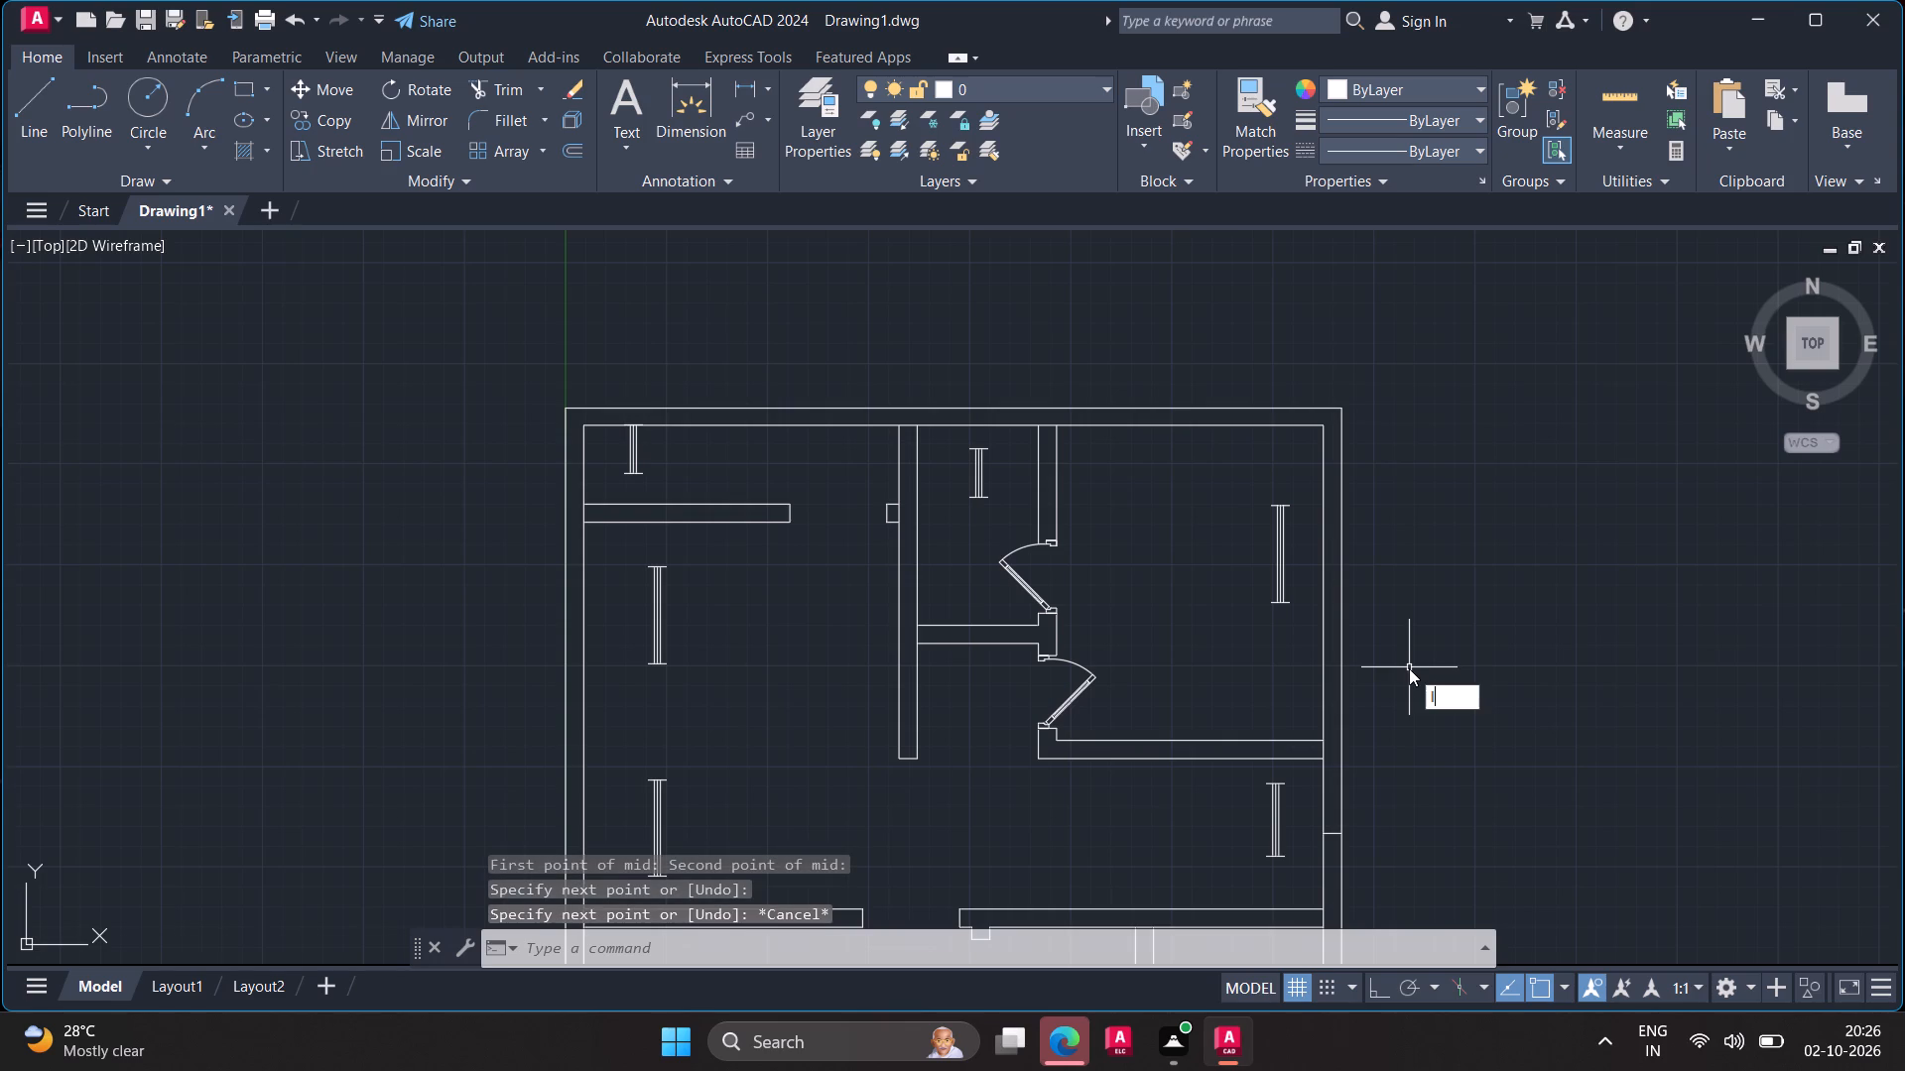
key("Return")
type("m2")
key("p")
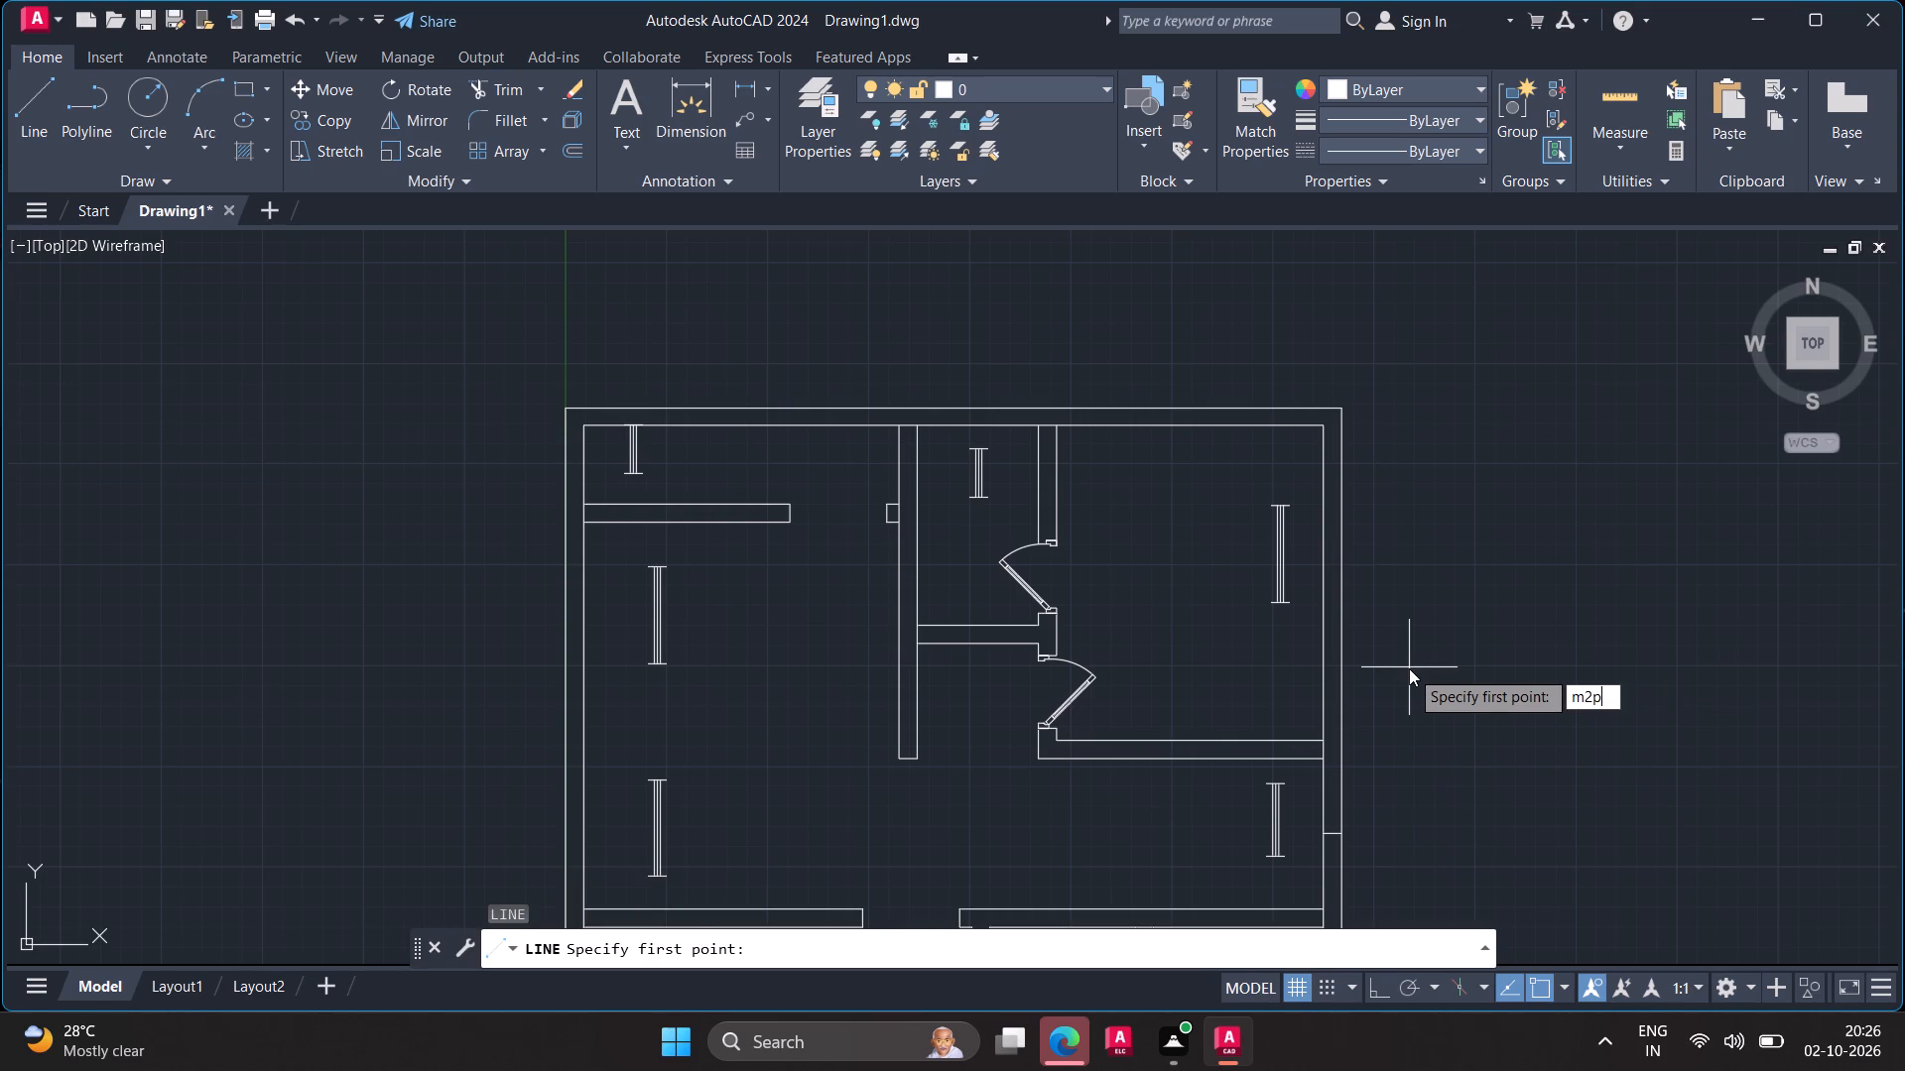
key("Return")
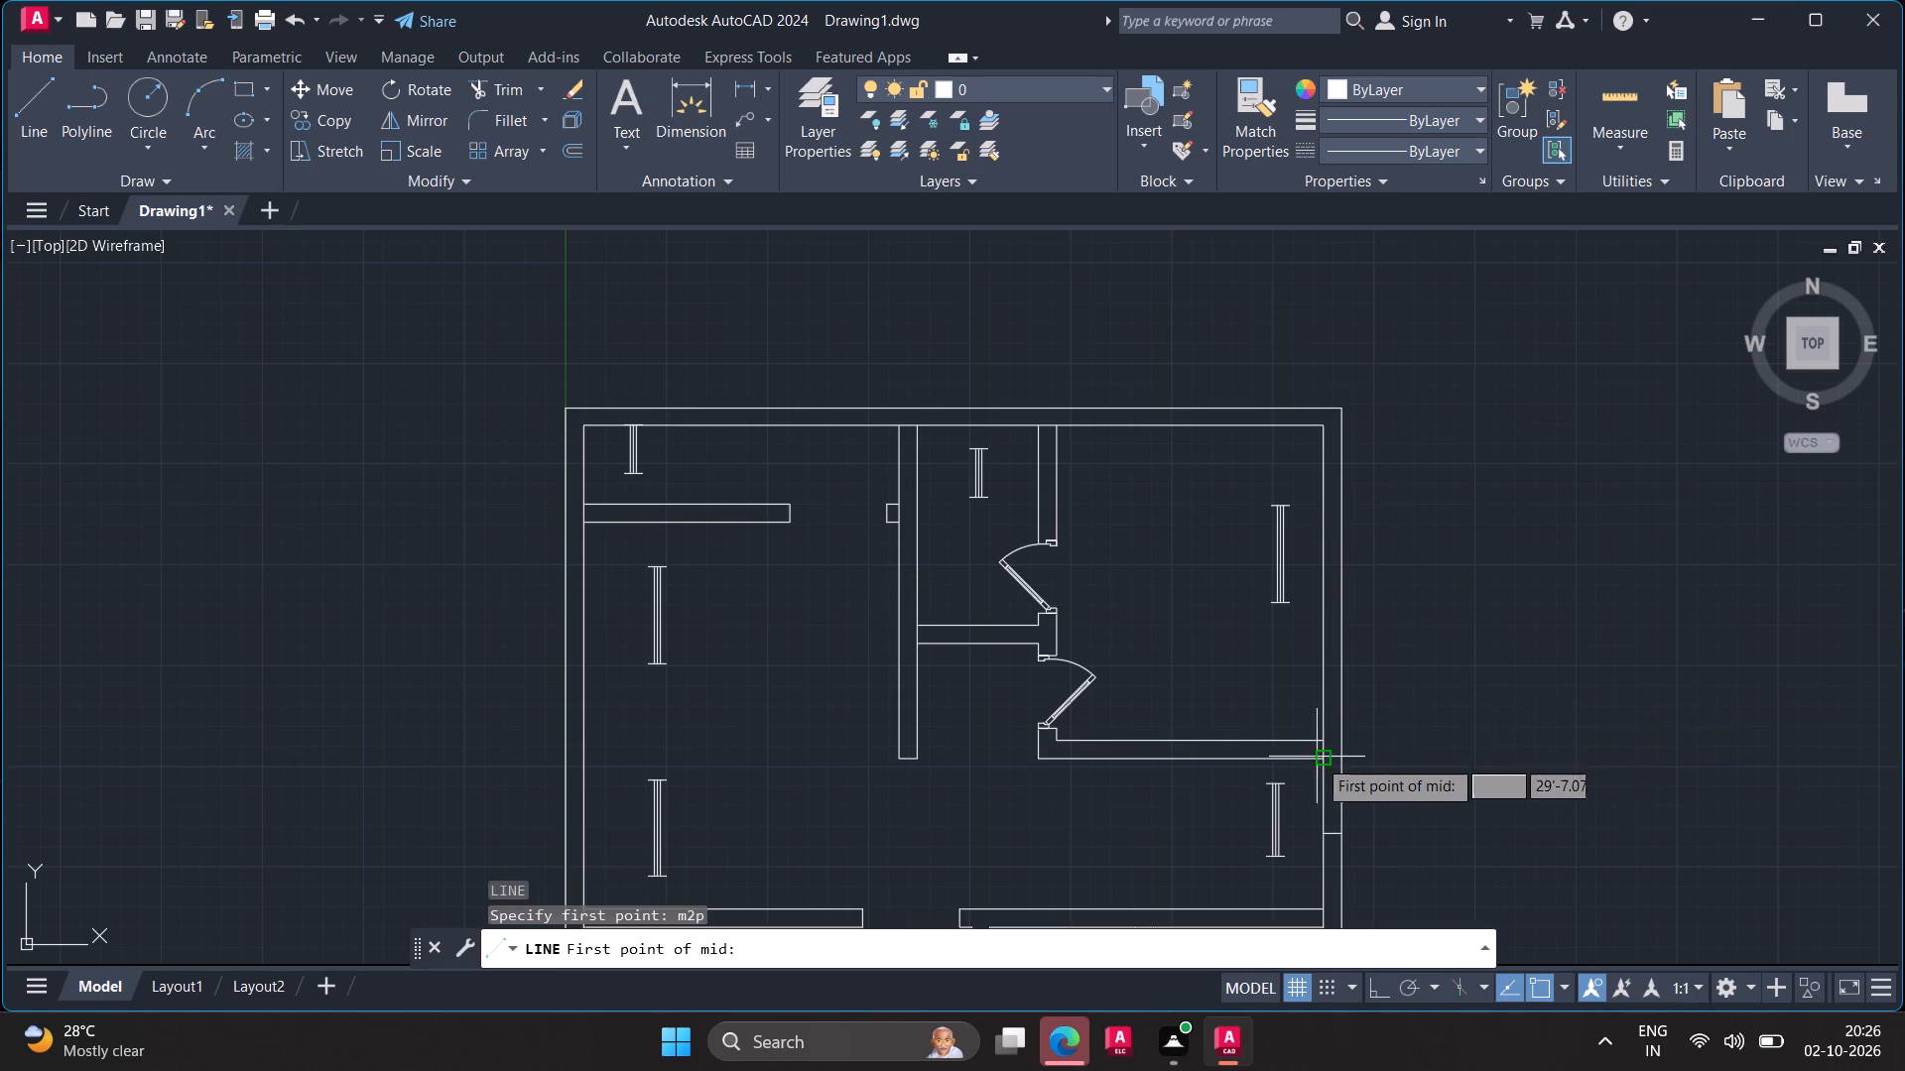
left_click(1319, 741)
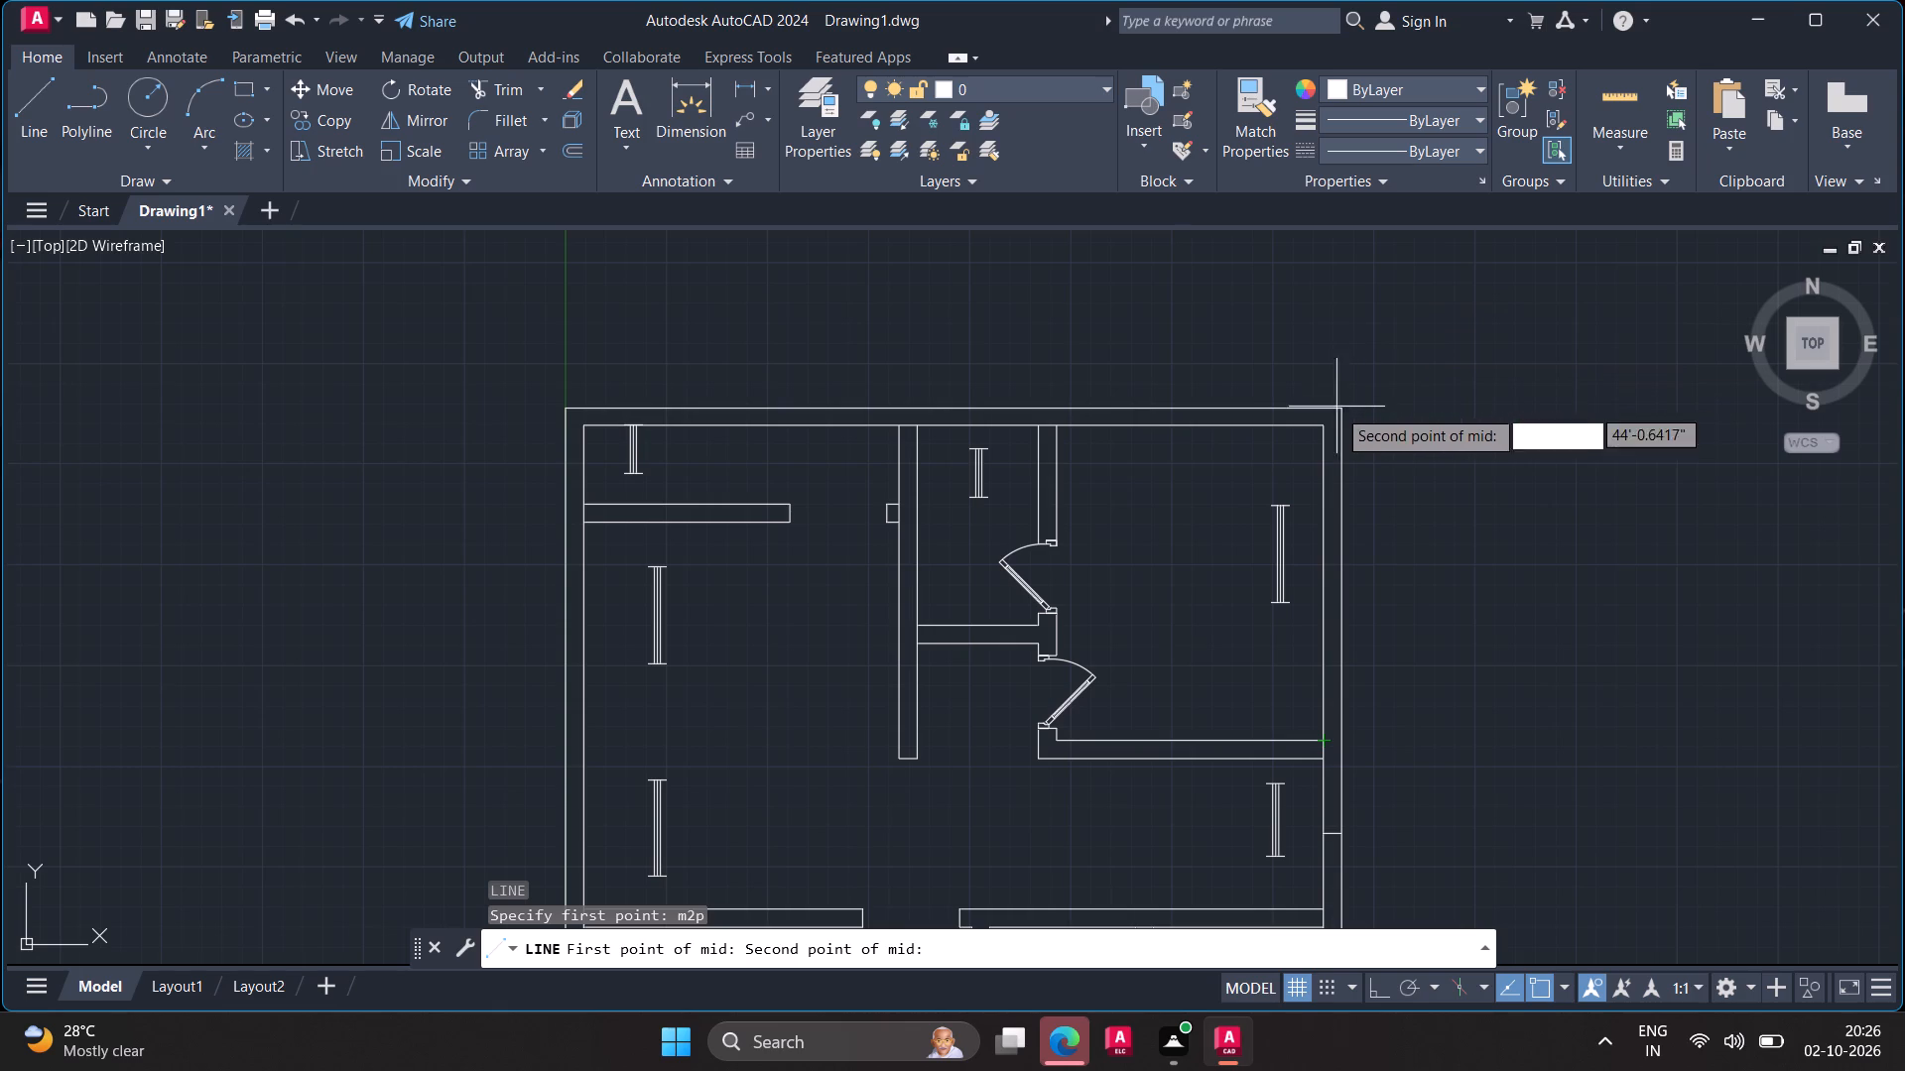
left_click(1317, 430)
left_click(1338, 585)
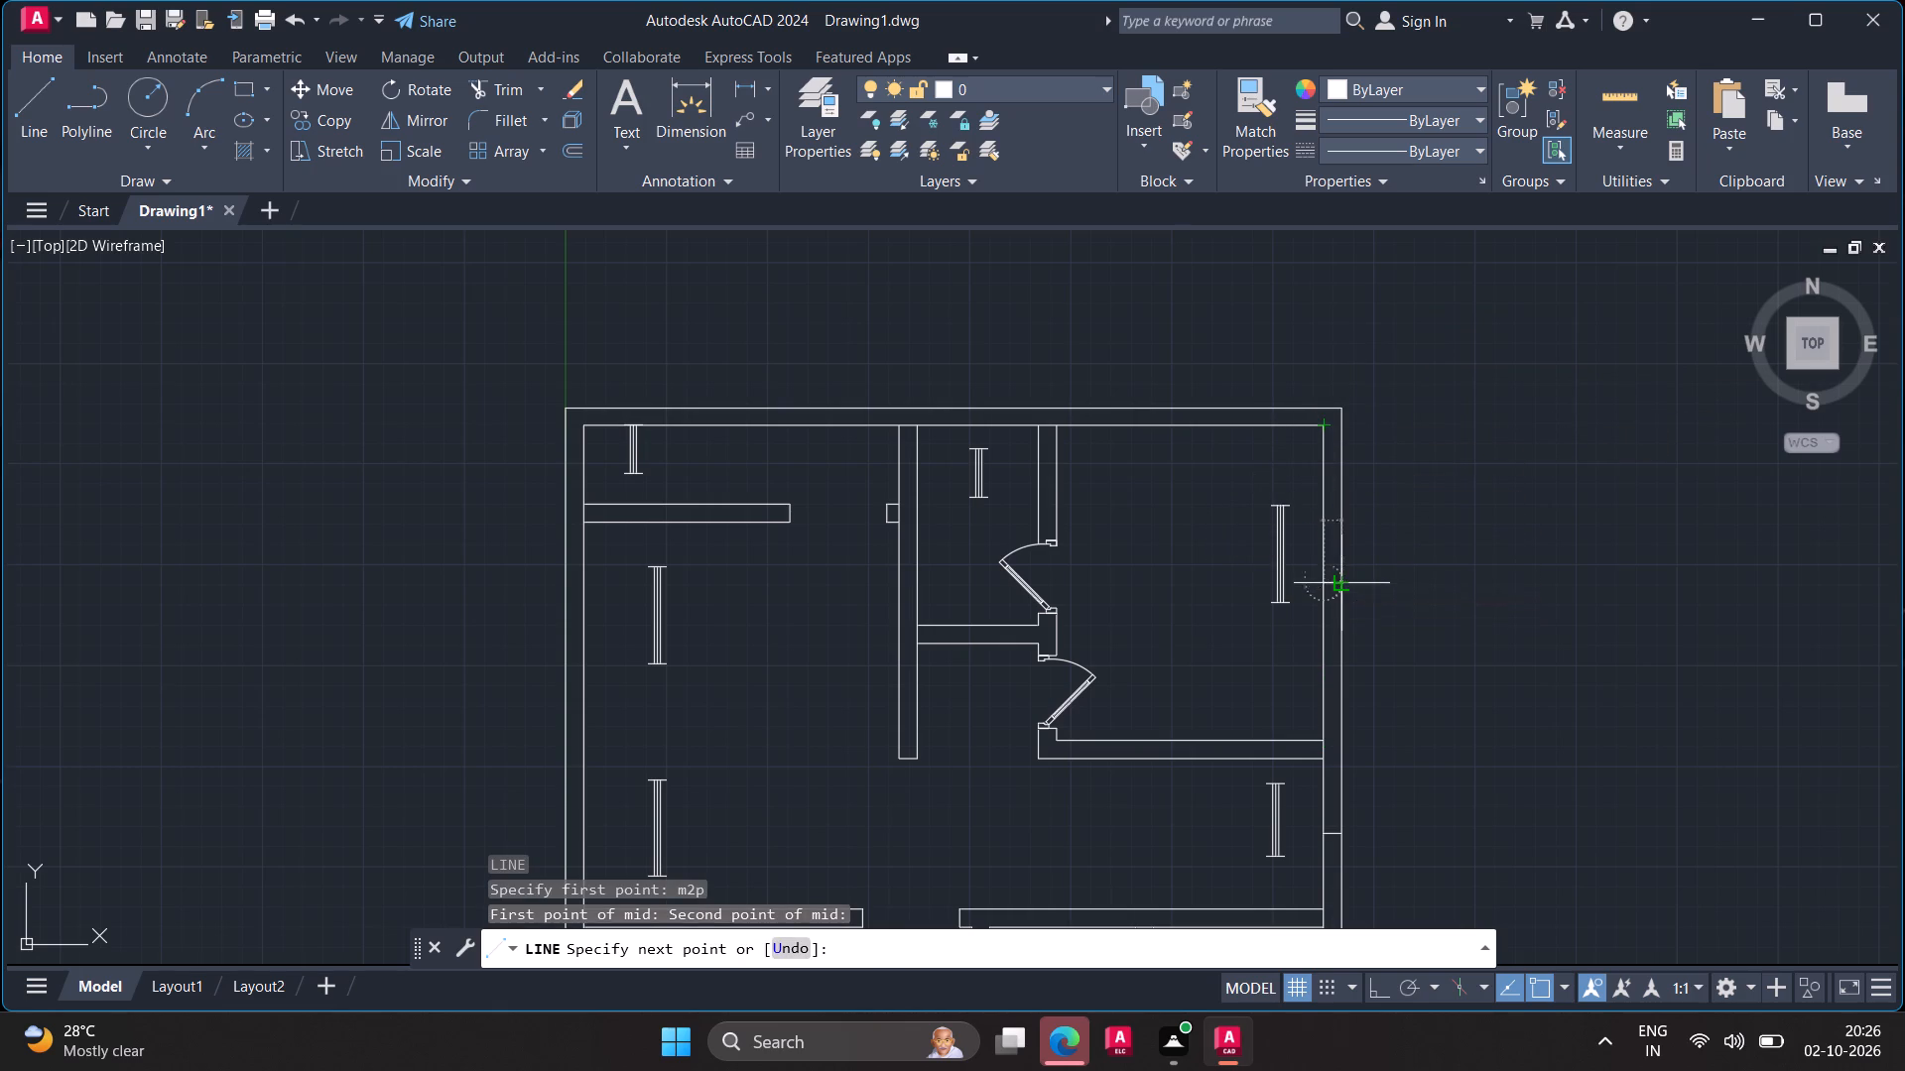
key("Escape")
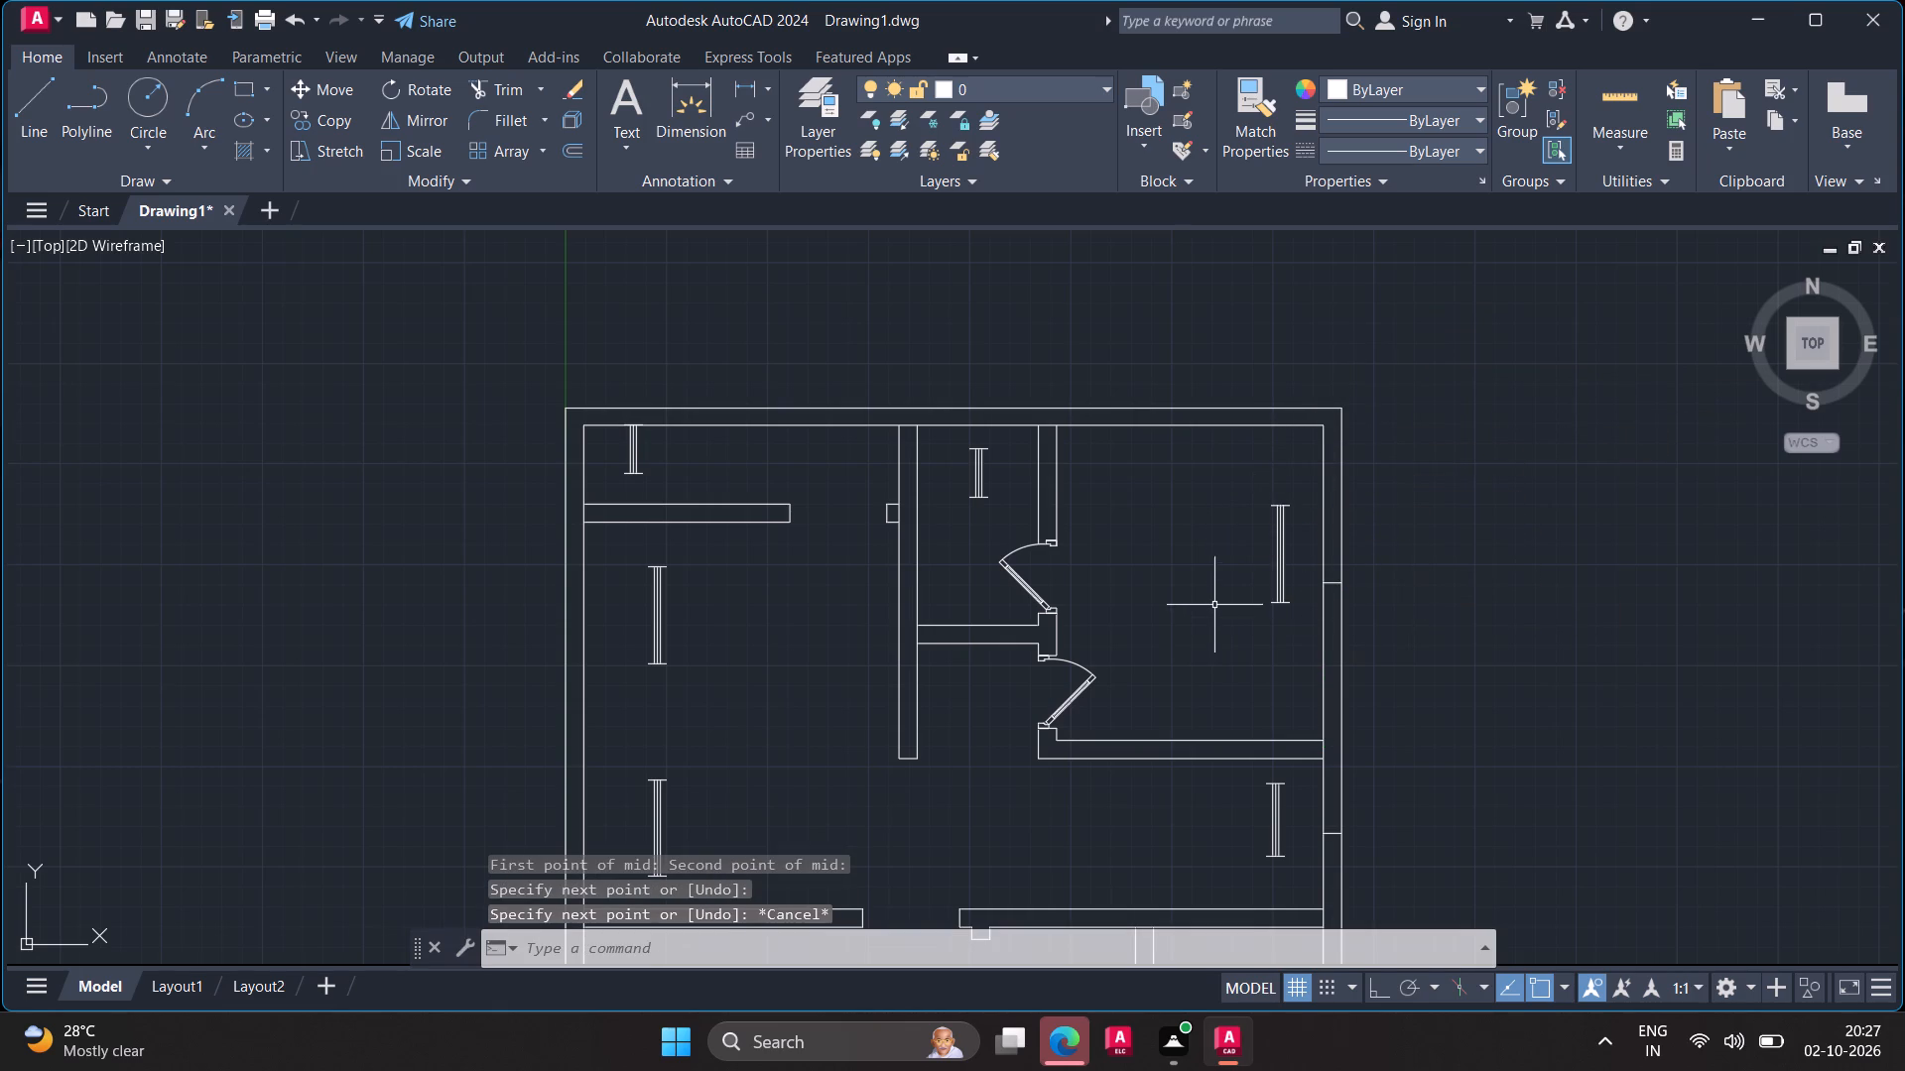
Draw a line across the north exterior wall from the midpoint between the inner north corners of the small room beside the northeast room.
middle_click_drag(1214, 606, 1519, 696)
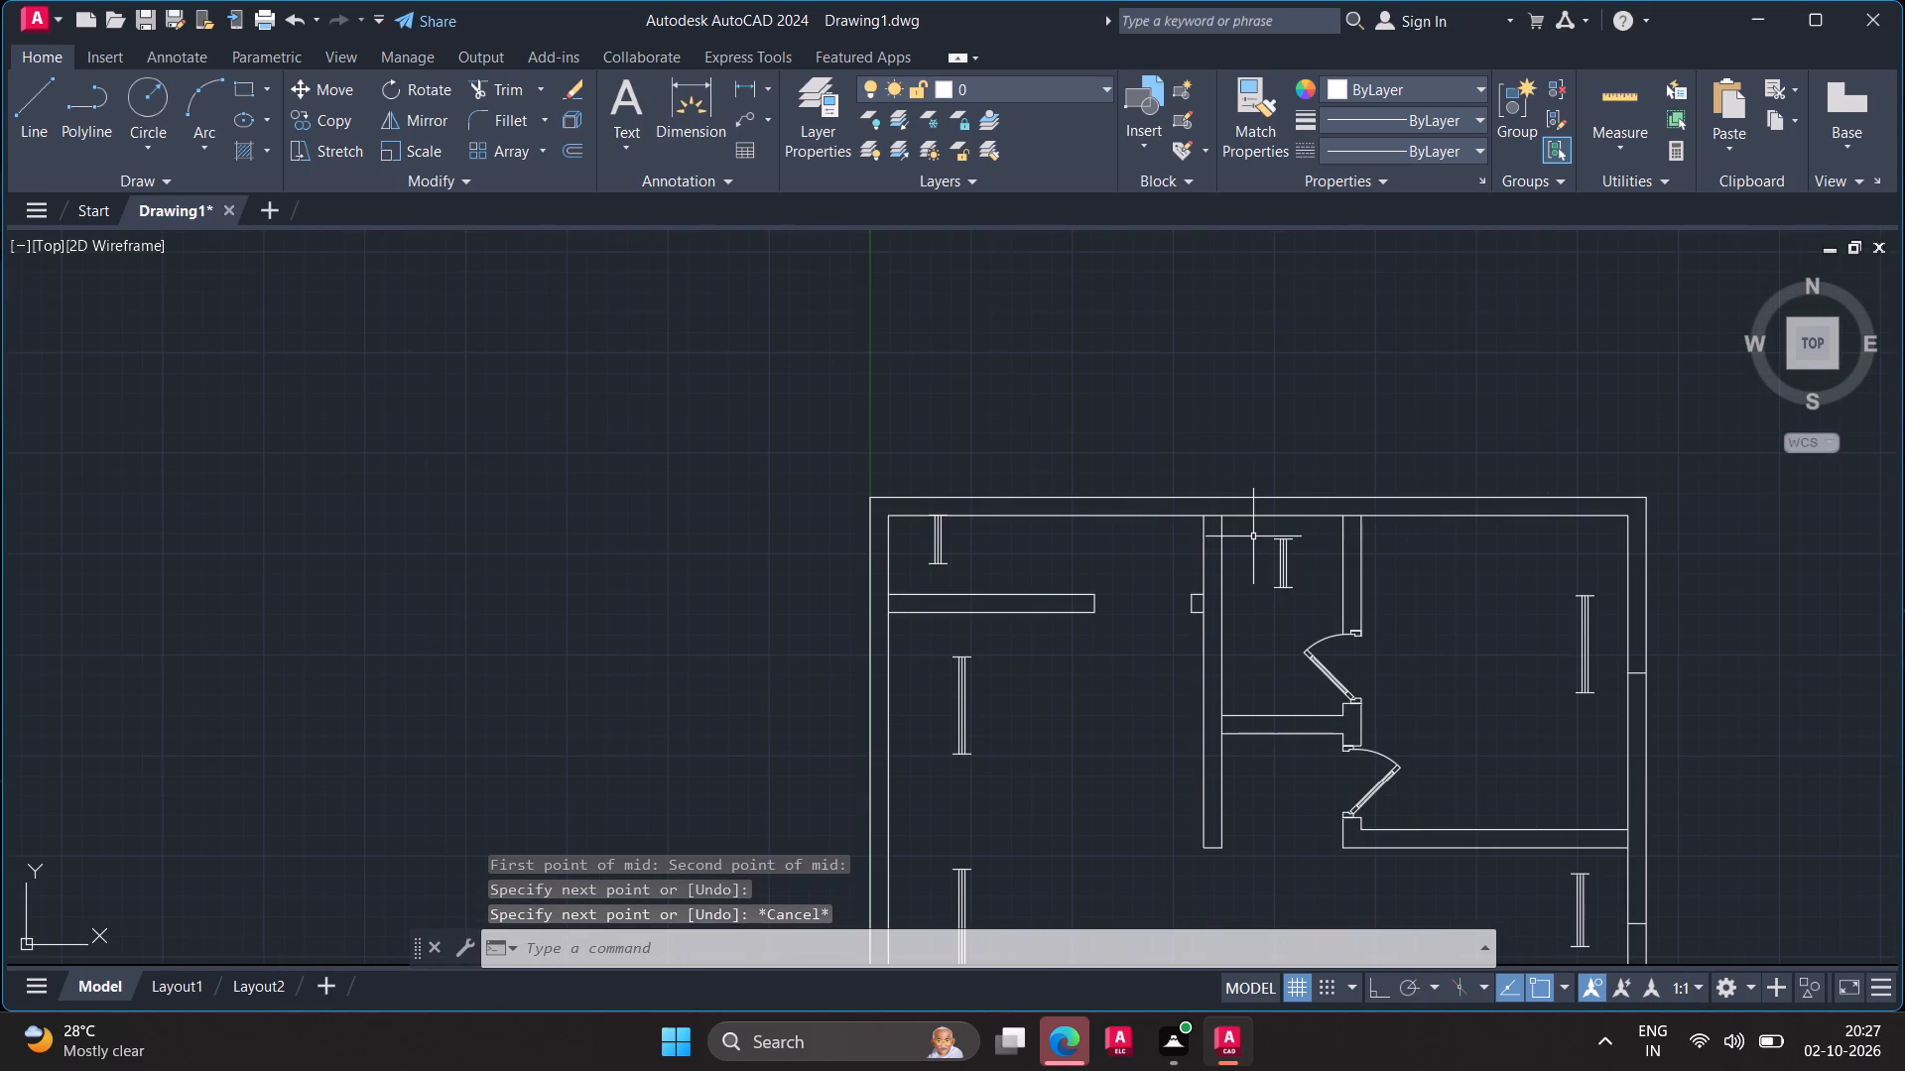
key("l")
key("Return")
type("m2p")
key("Return")
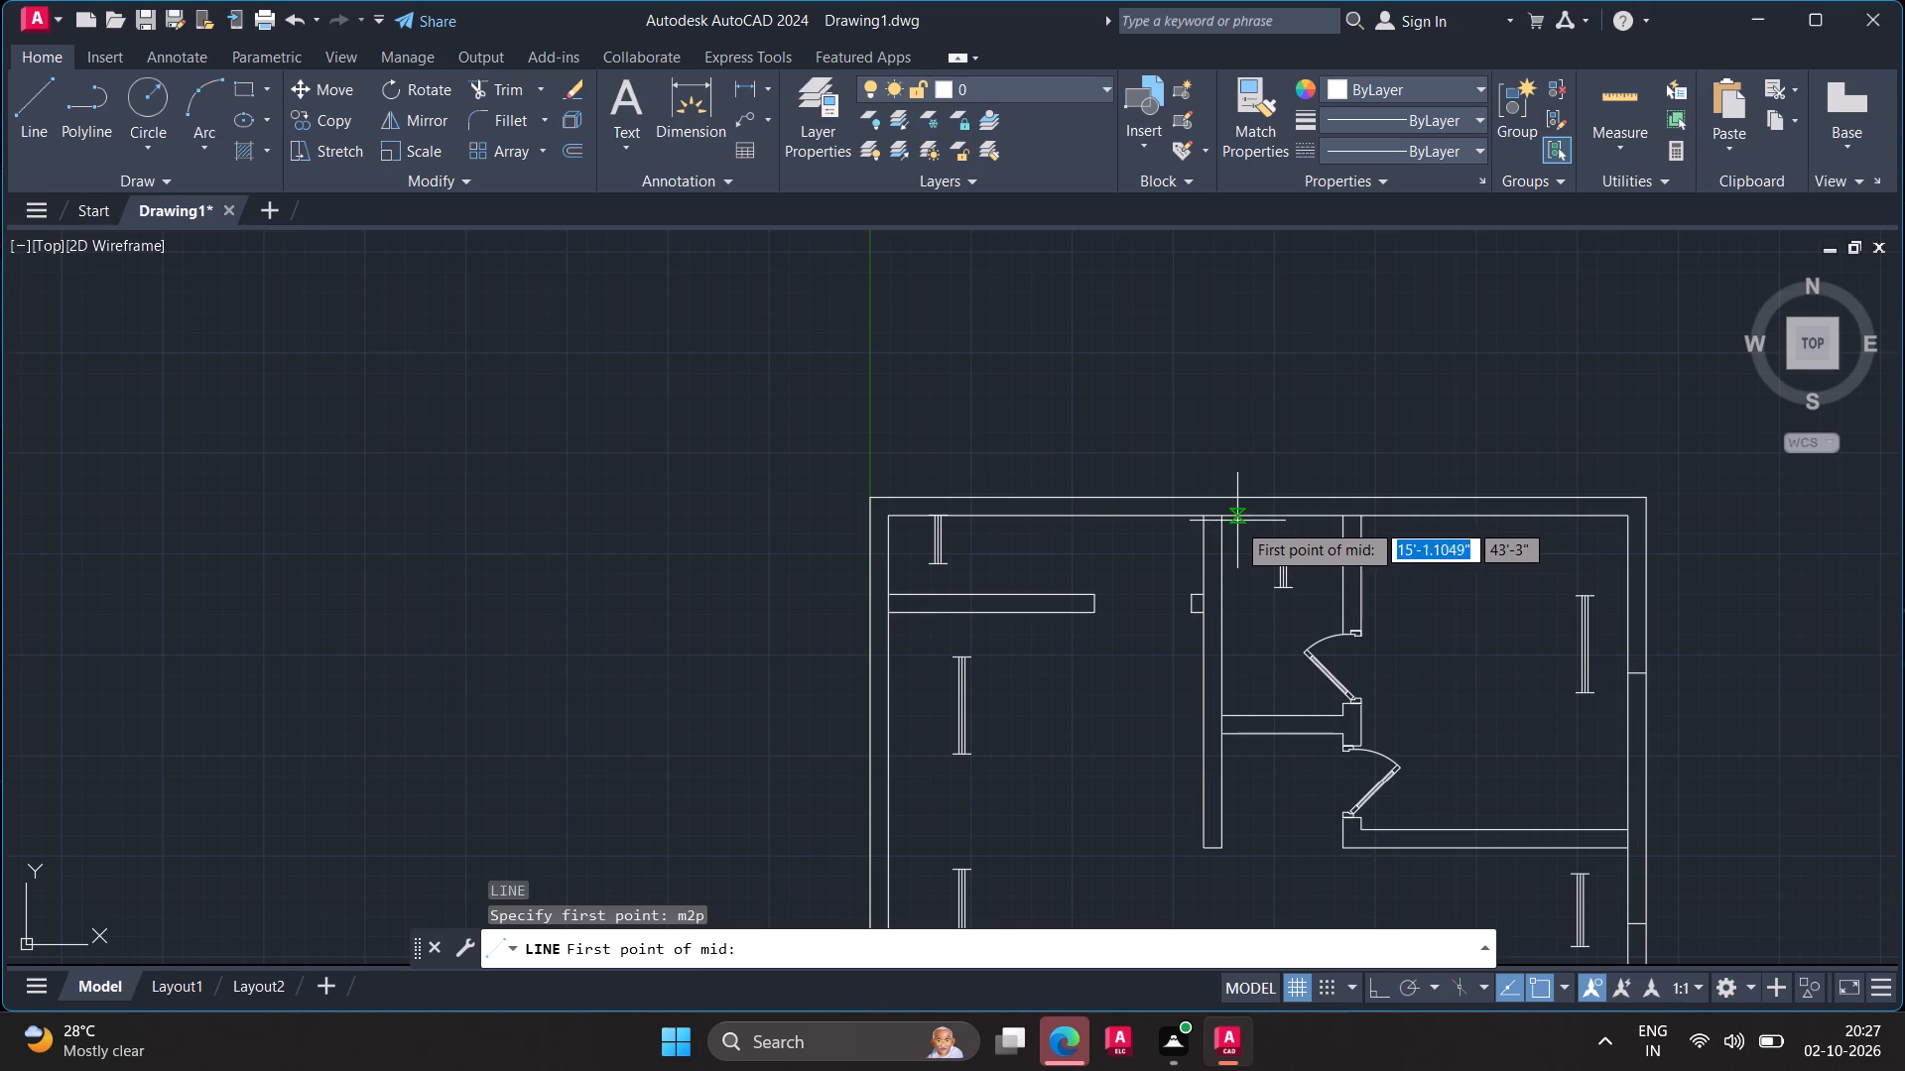
left_click(1225, 519)
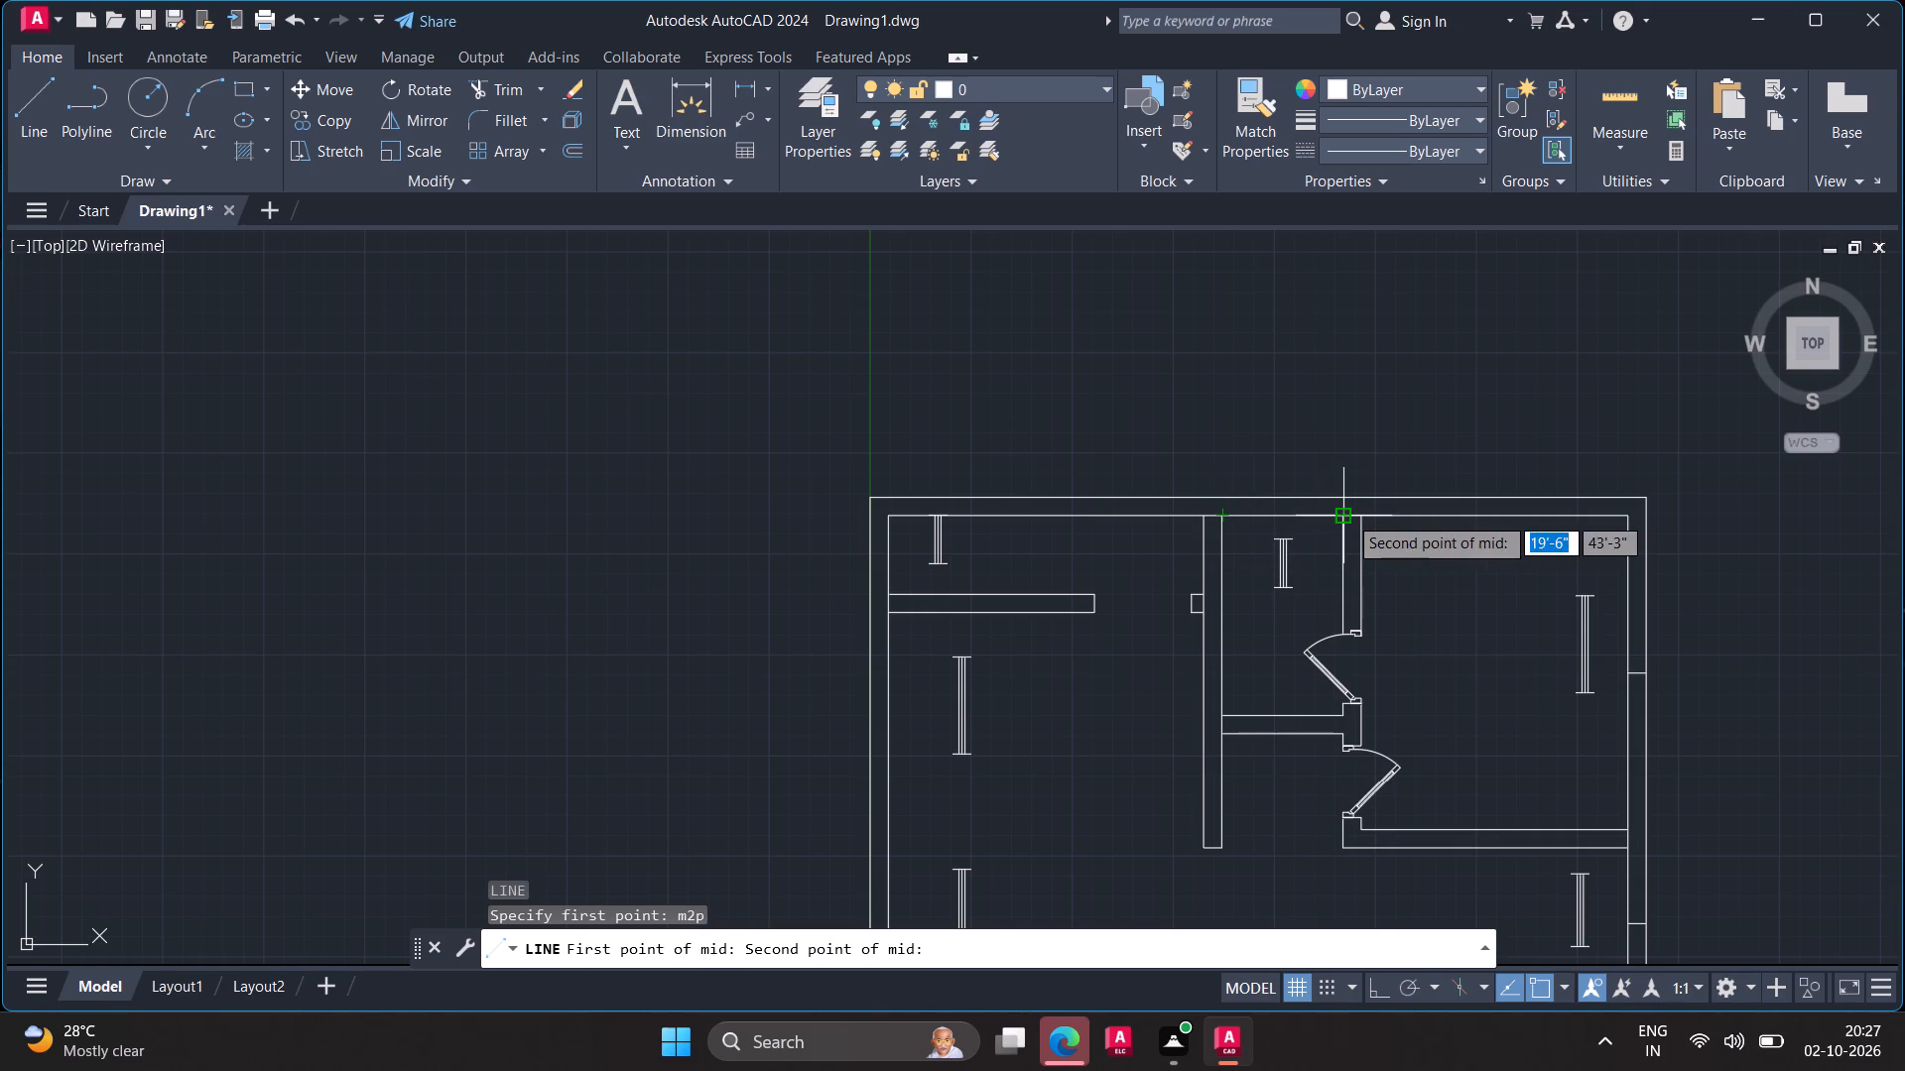
left_click(1347, 515)
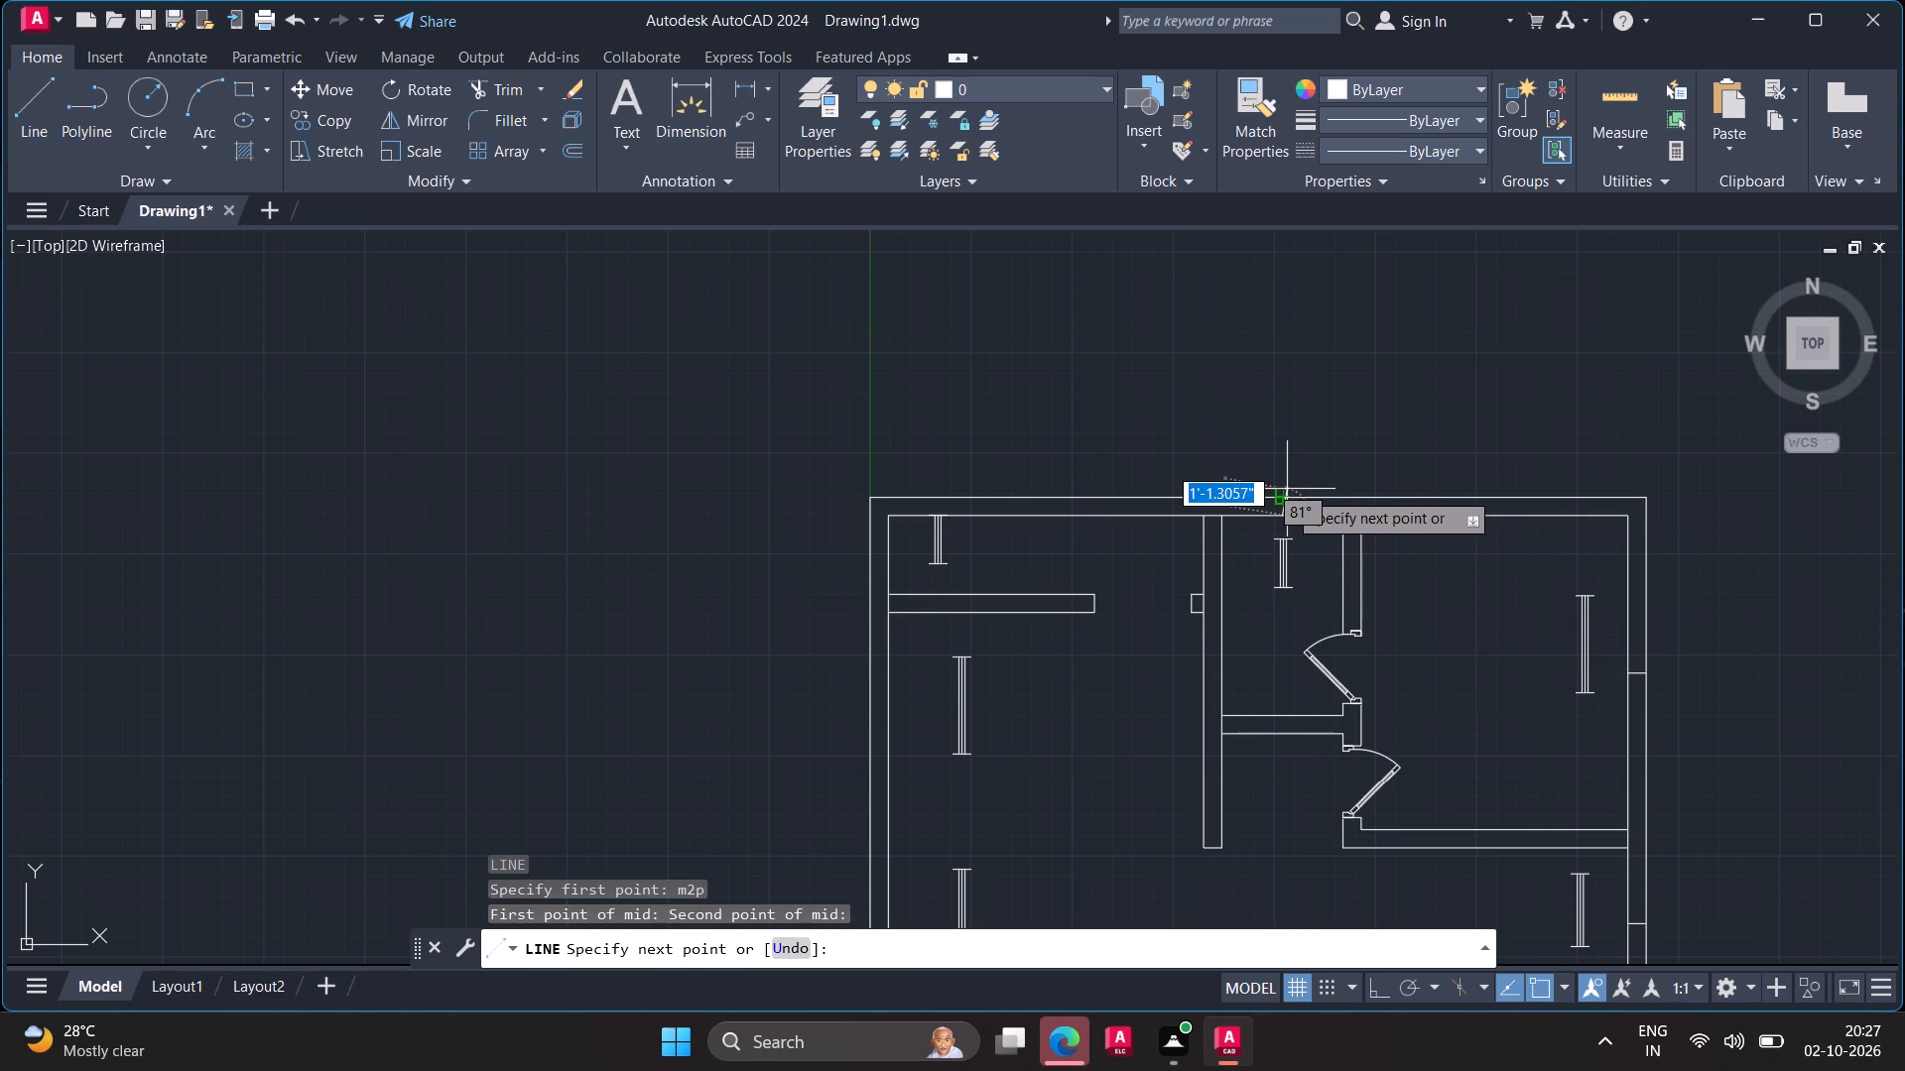
left_click(1285, 501)
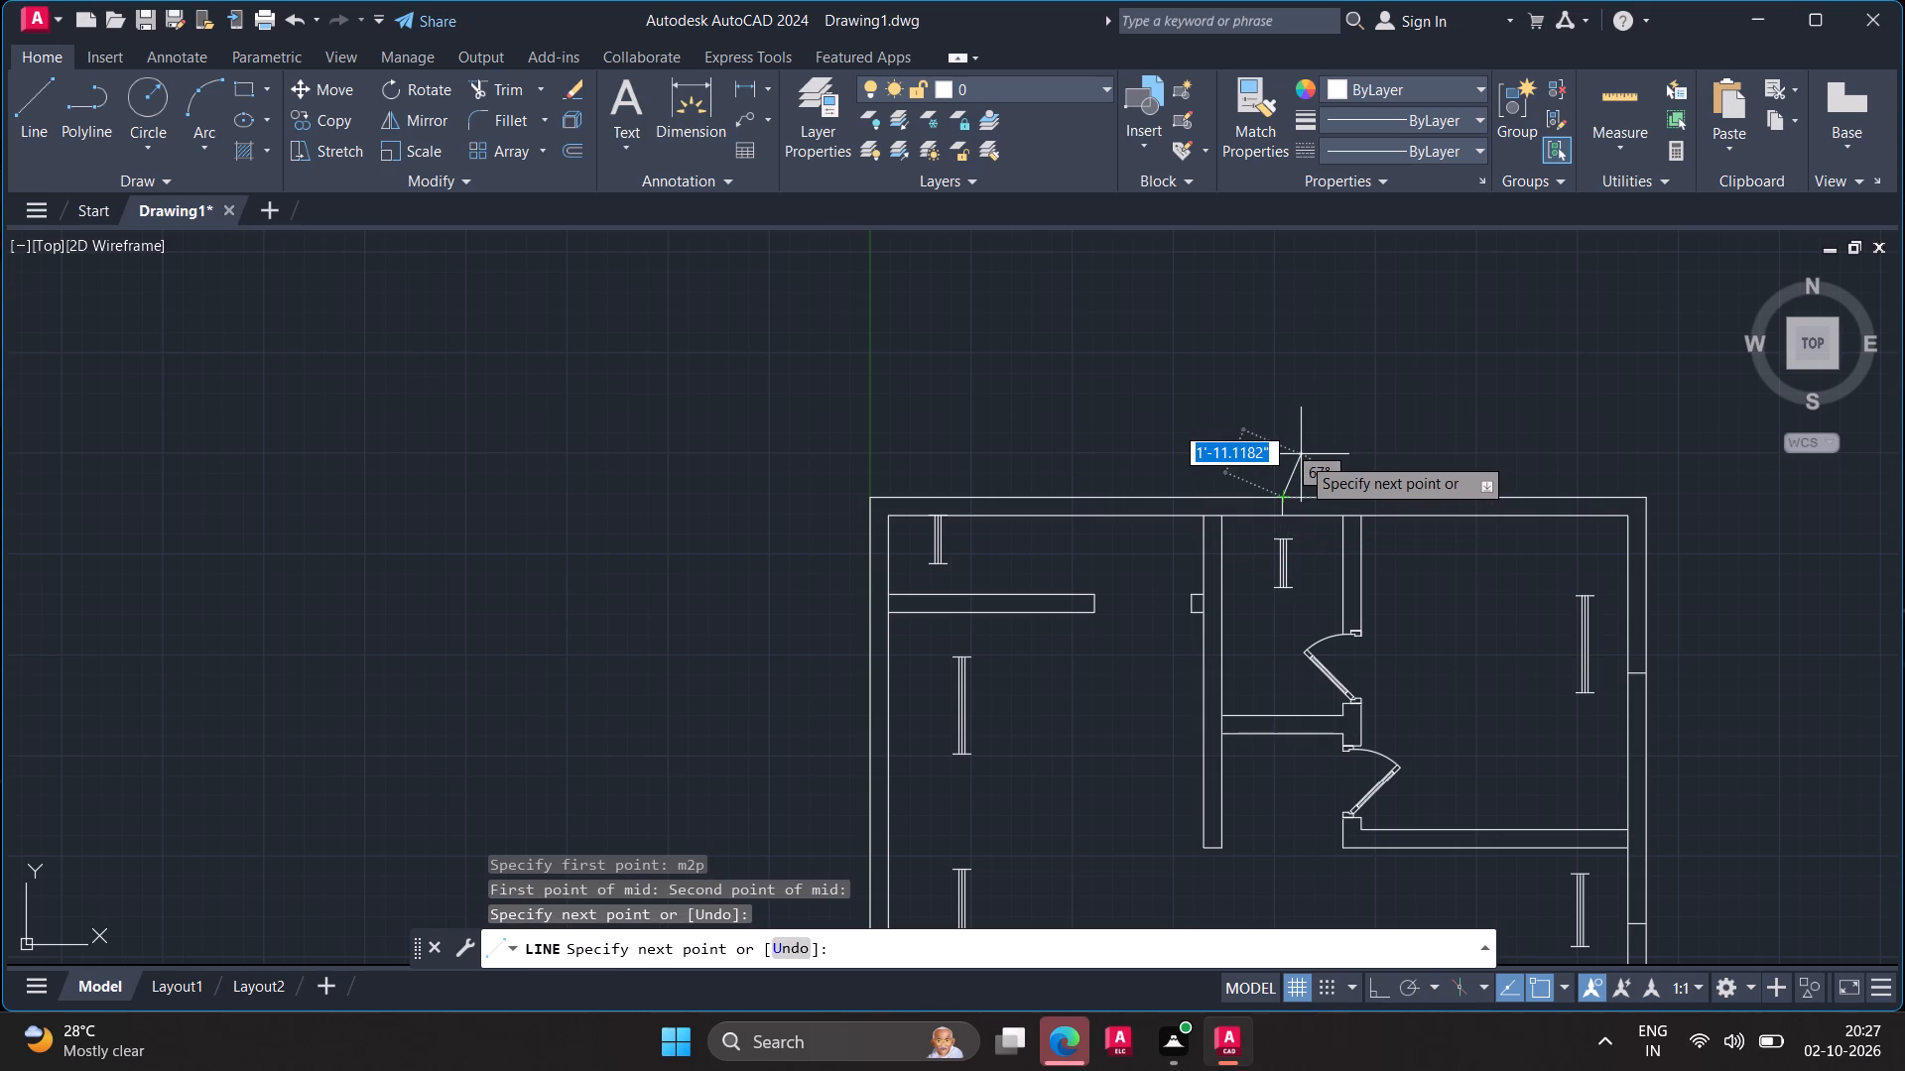
key("Escape")
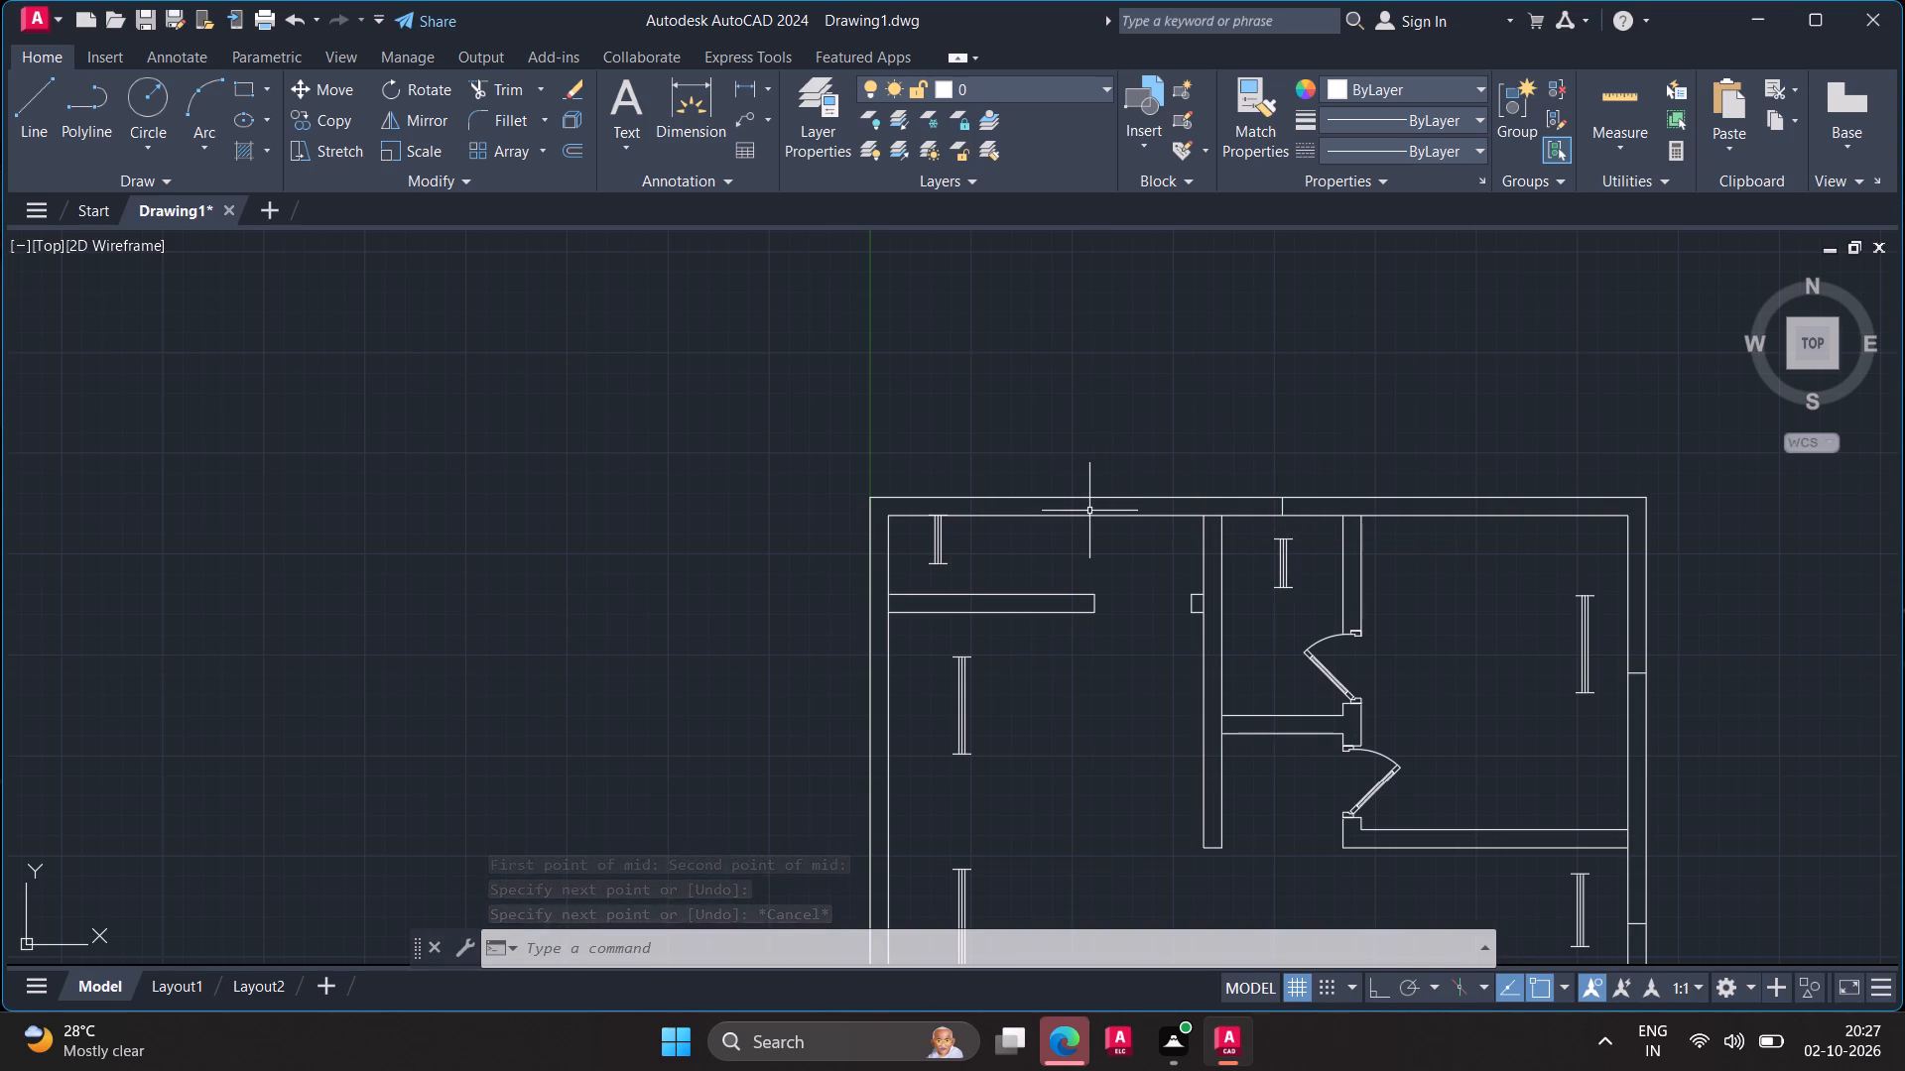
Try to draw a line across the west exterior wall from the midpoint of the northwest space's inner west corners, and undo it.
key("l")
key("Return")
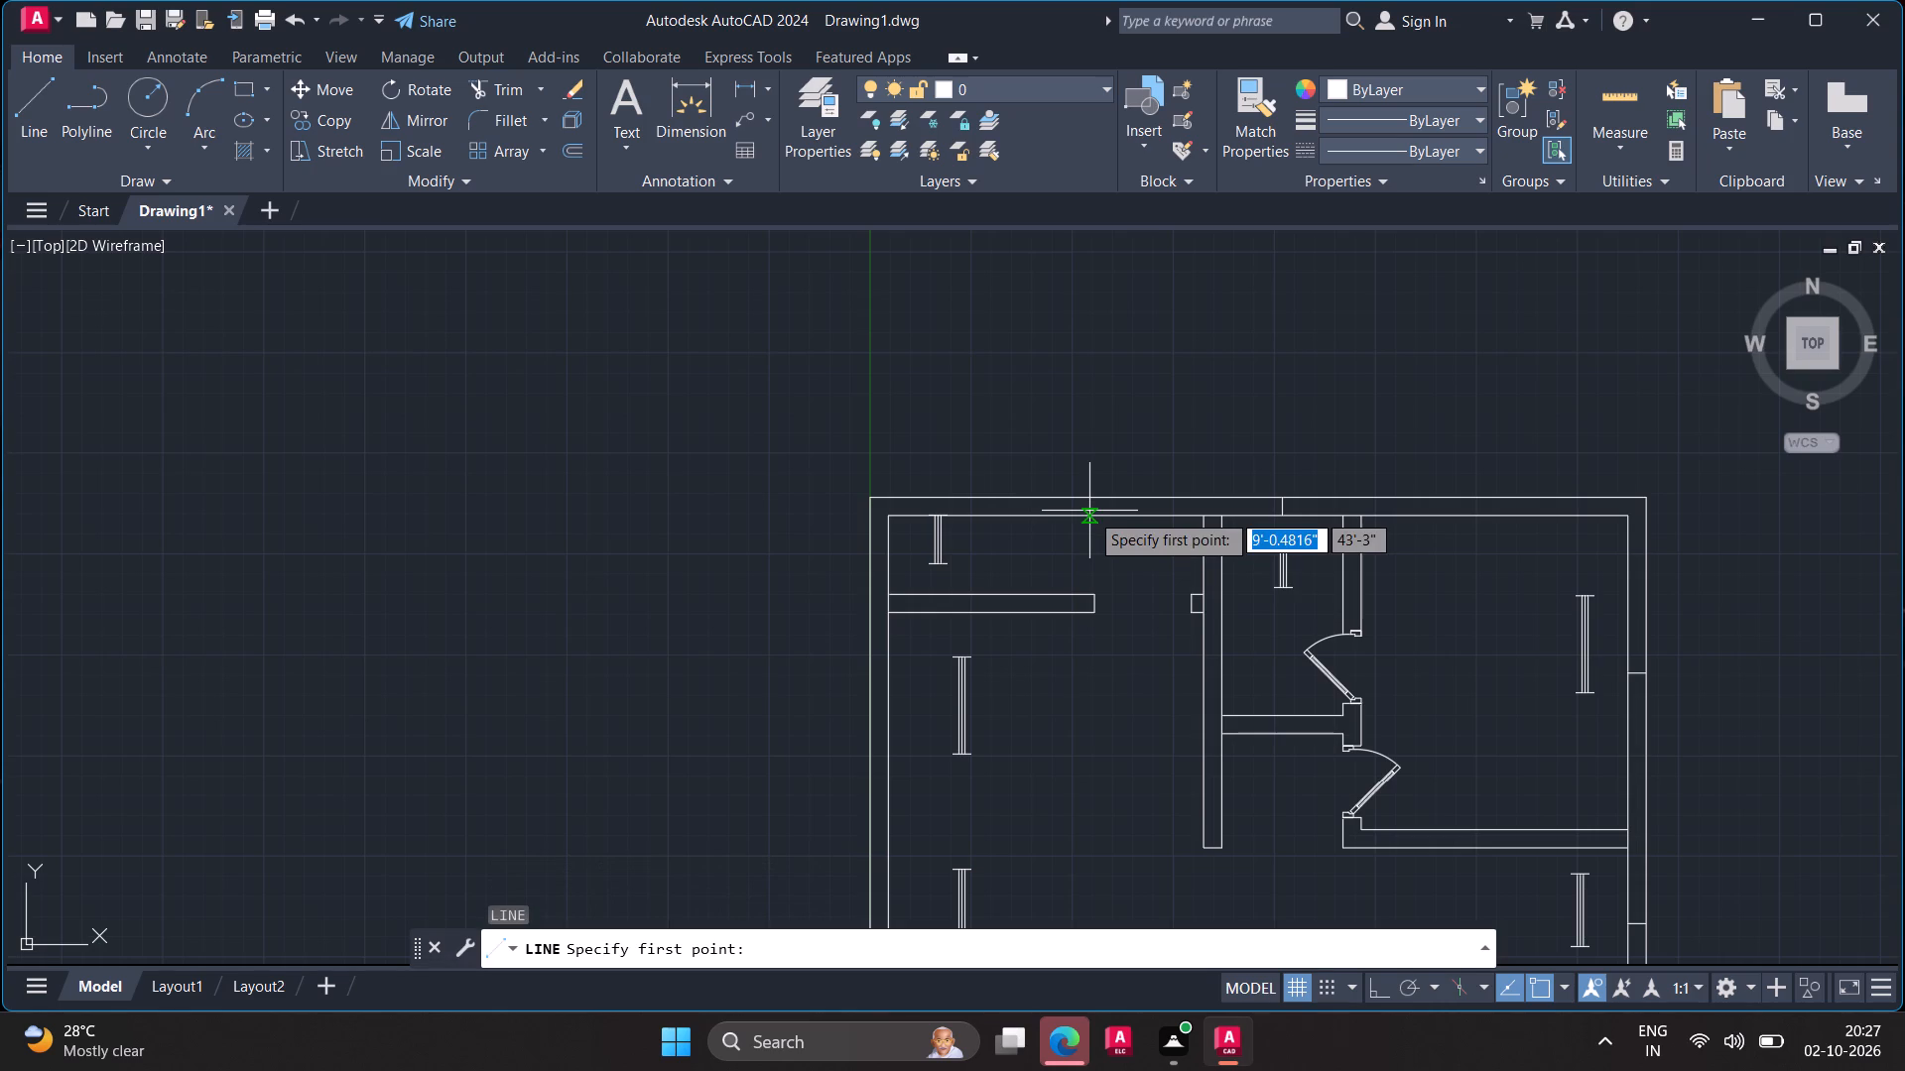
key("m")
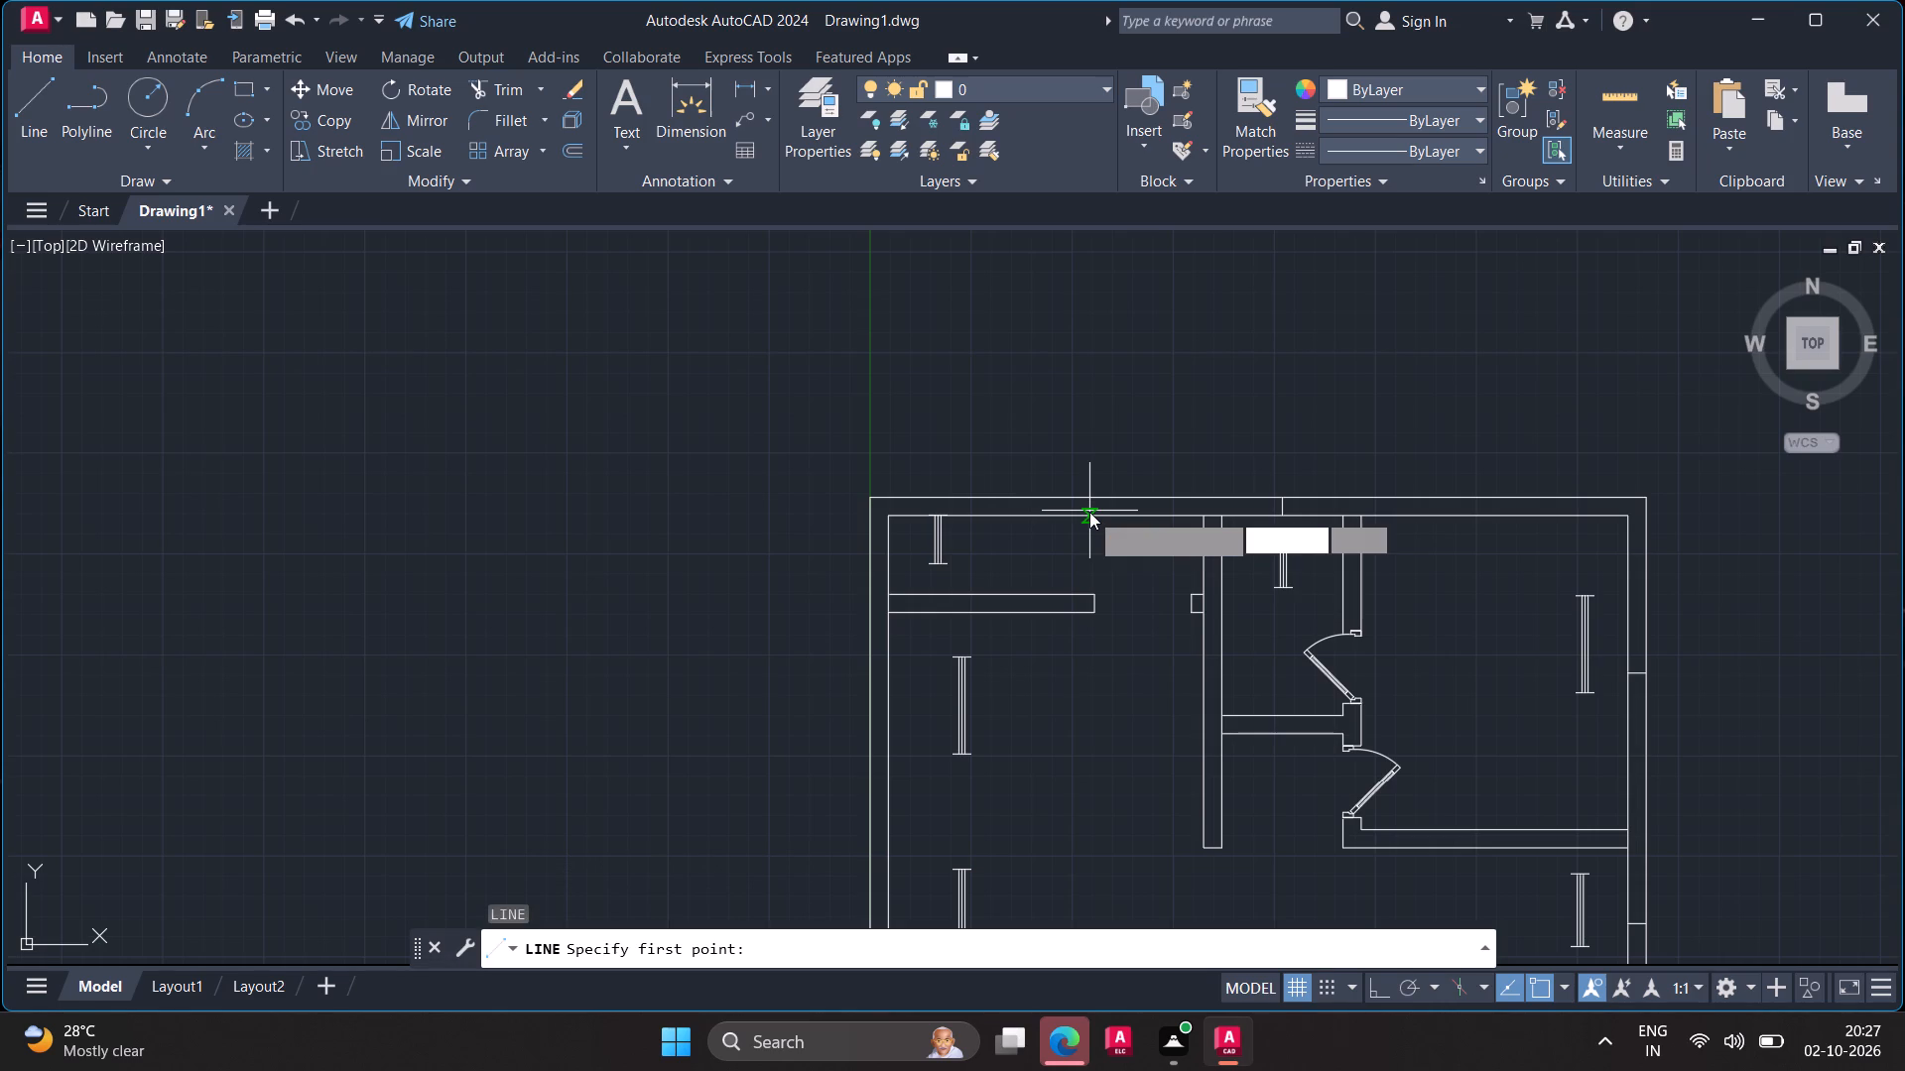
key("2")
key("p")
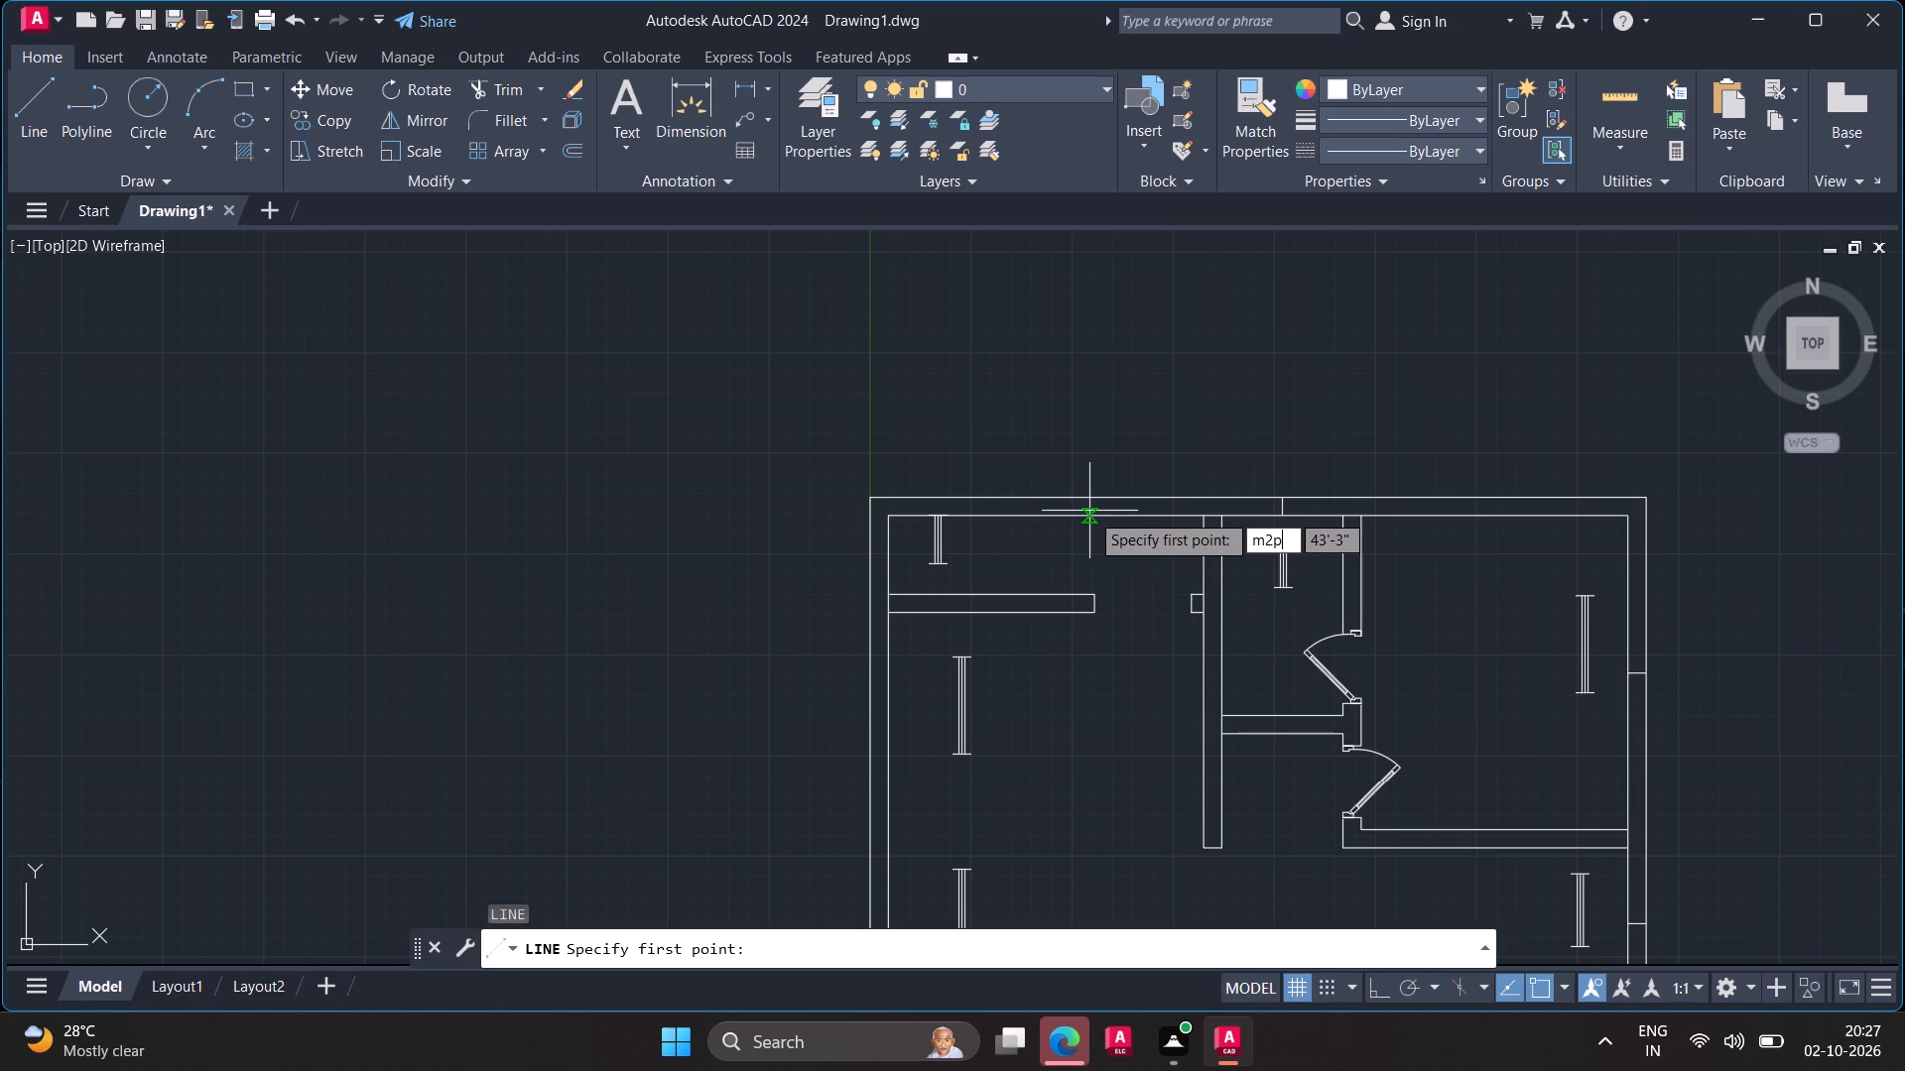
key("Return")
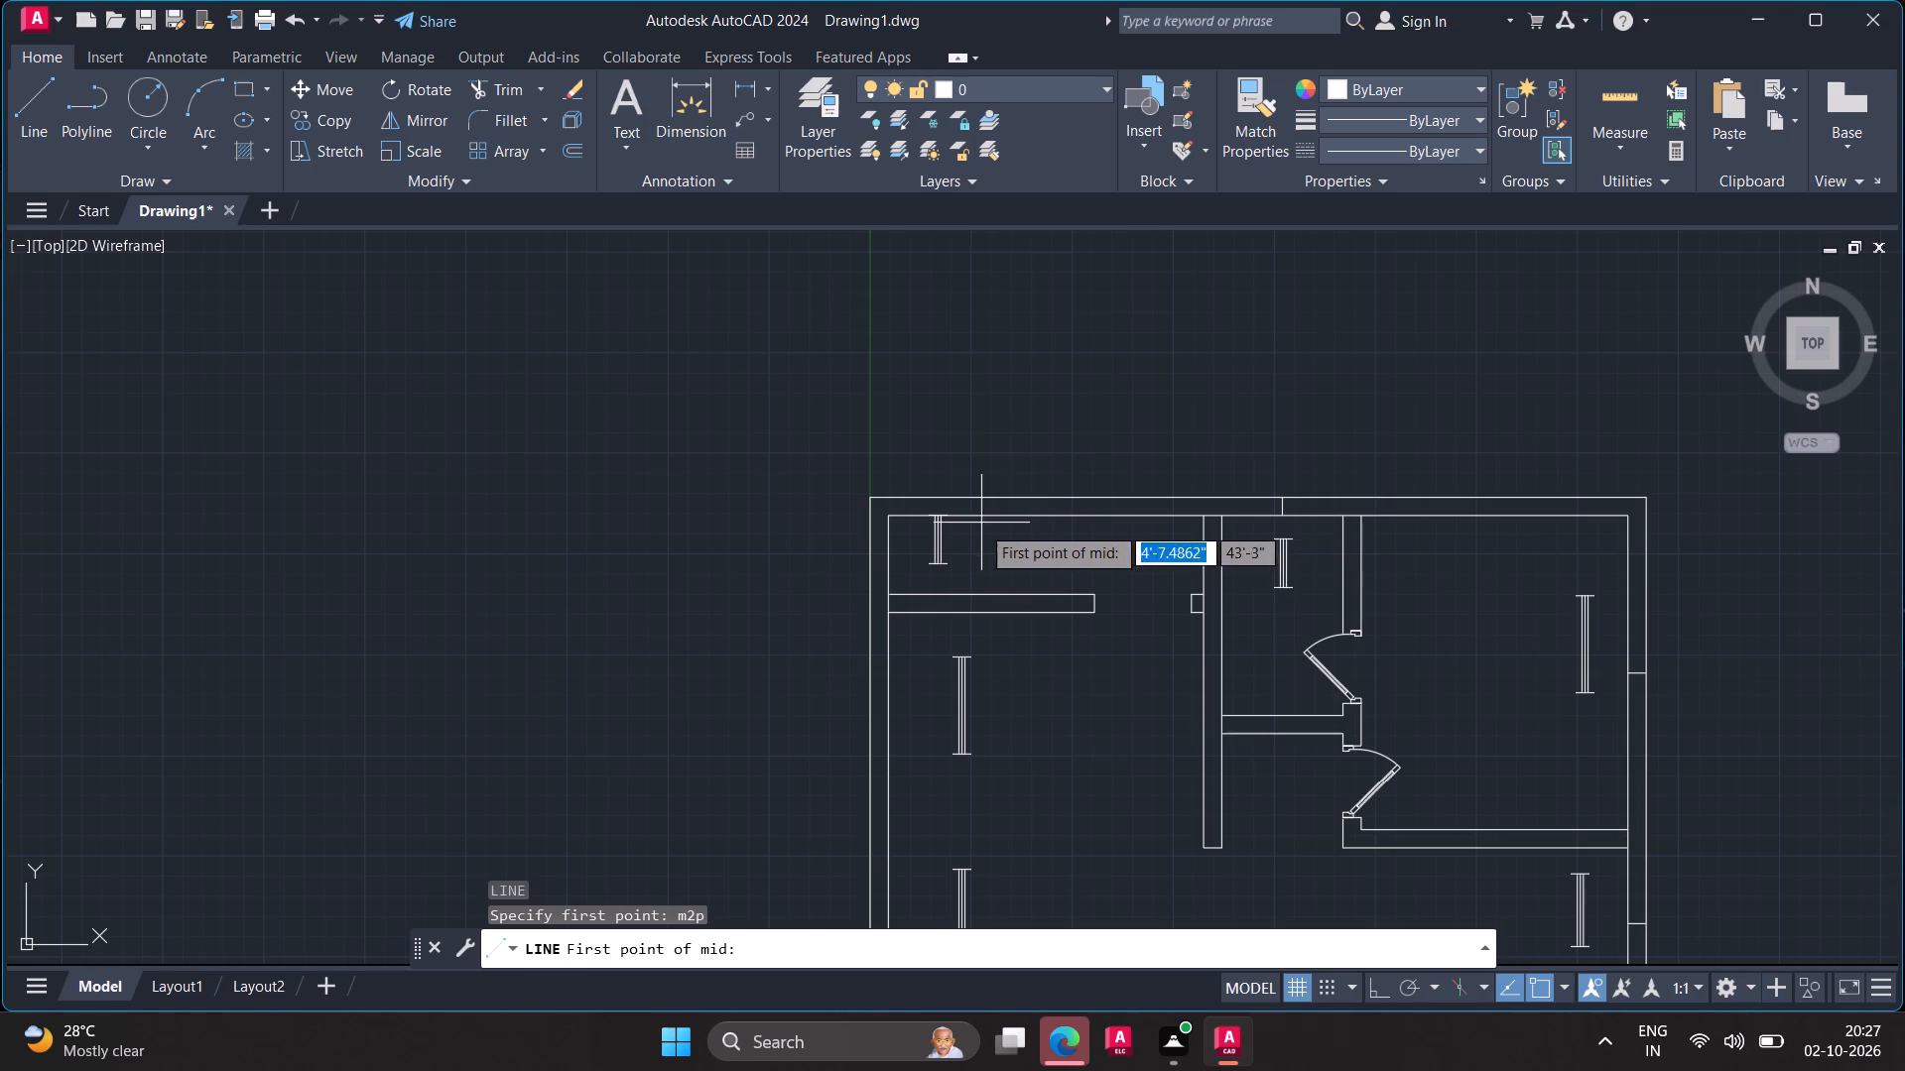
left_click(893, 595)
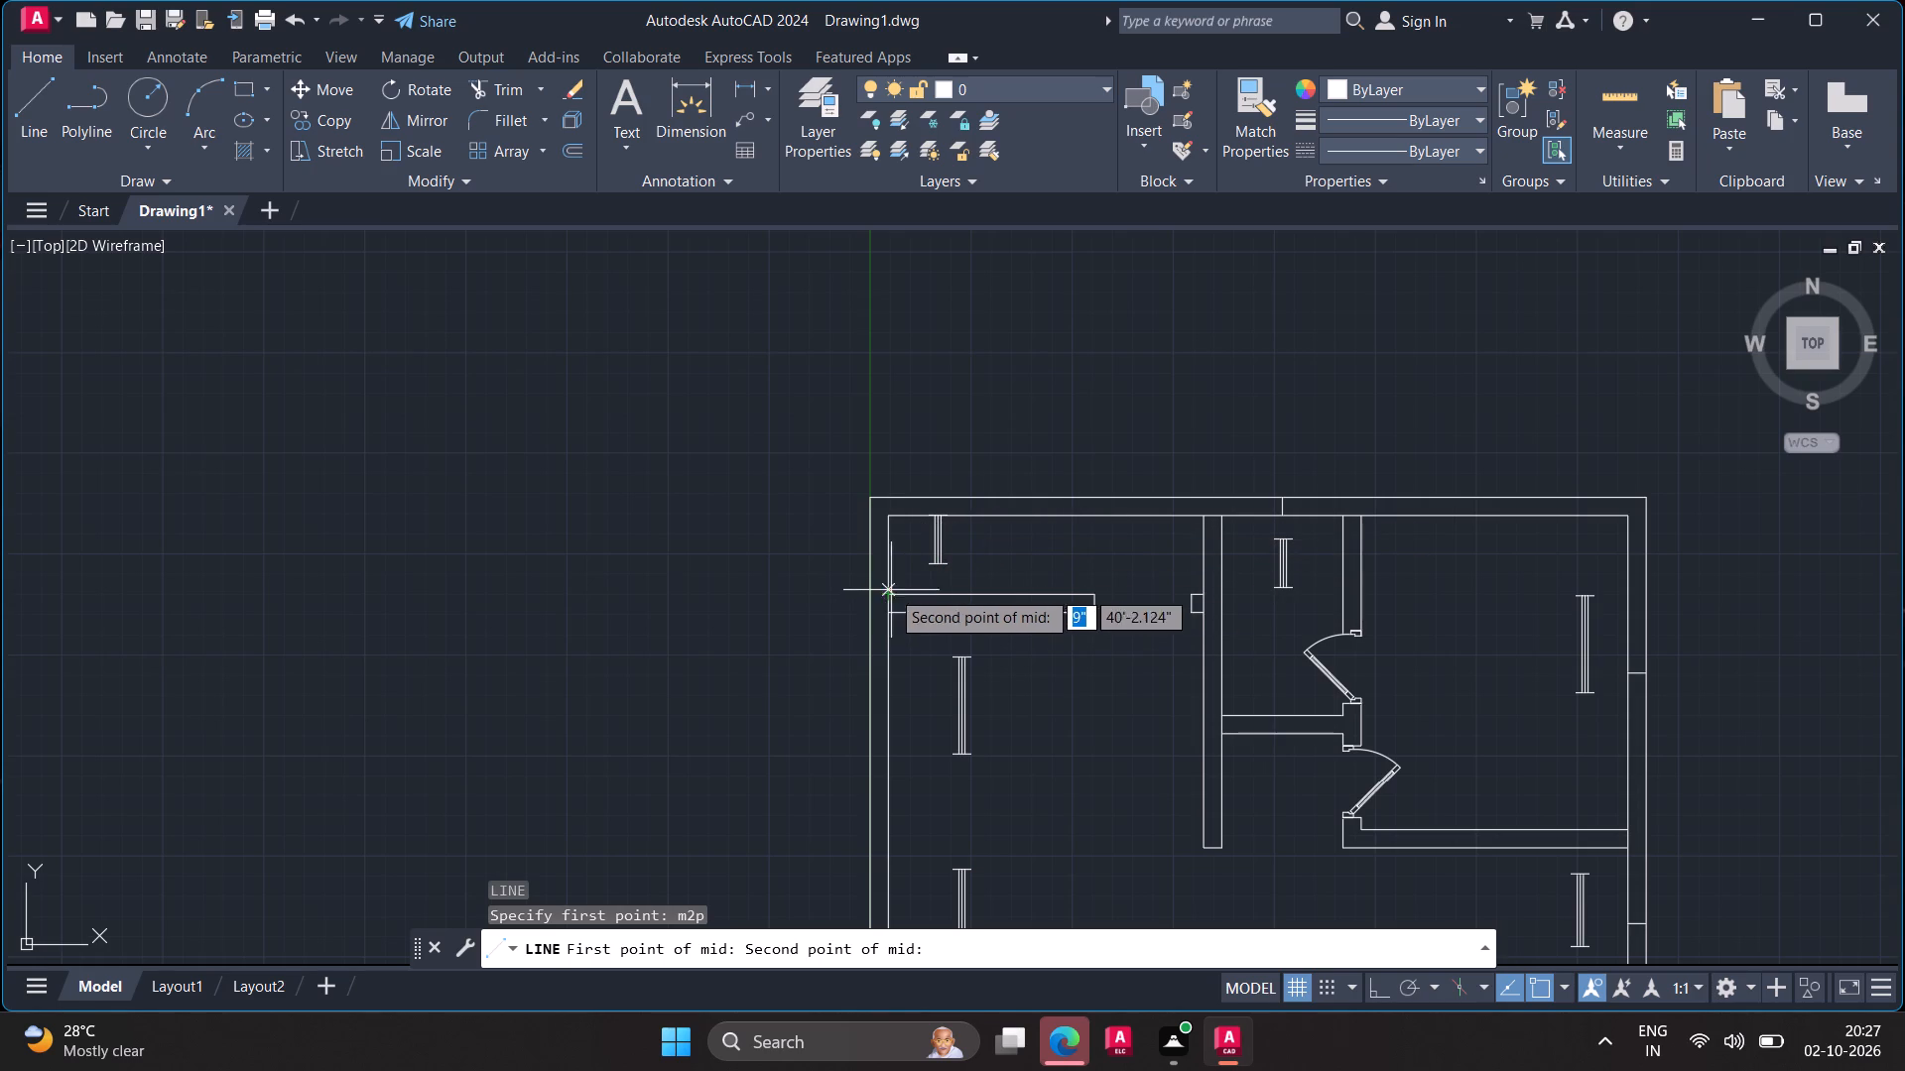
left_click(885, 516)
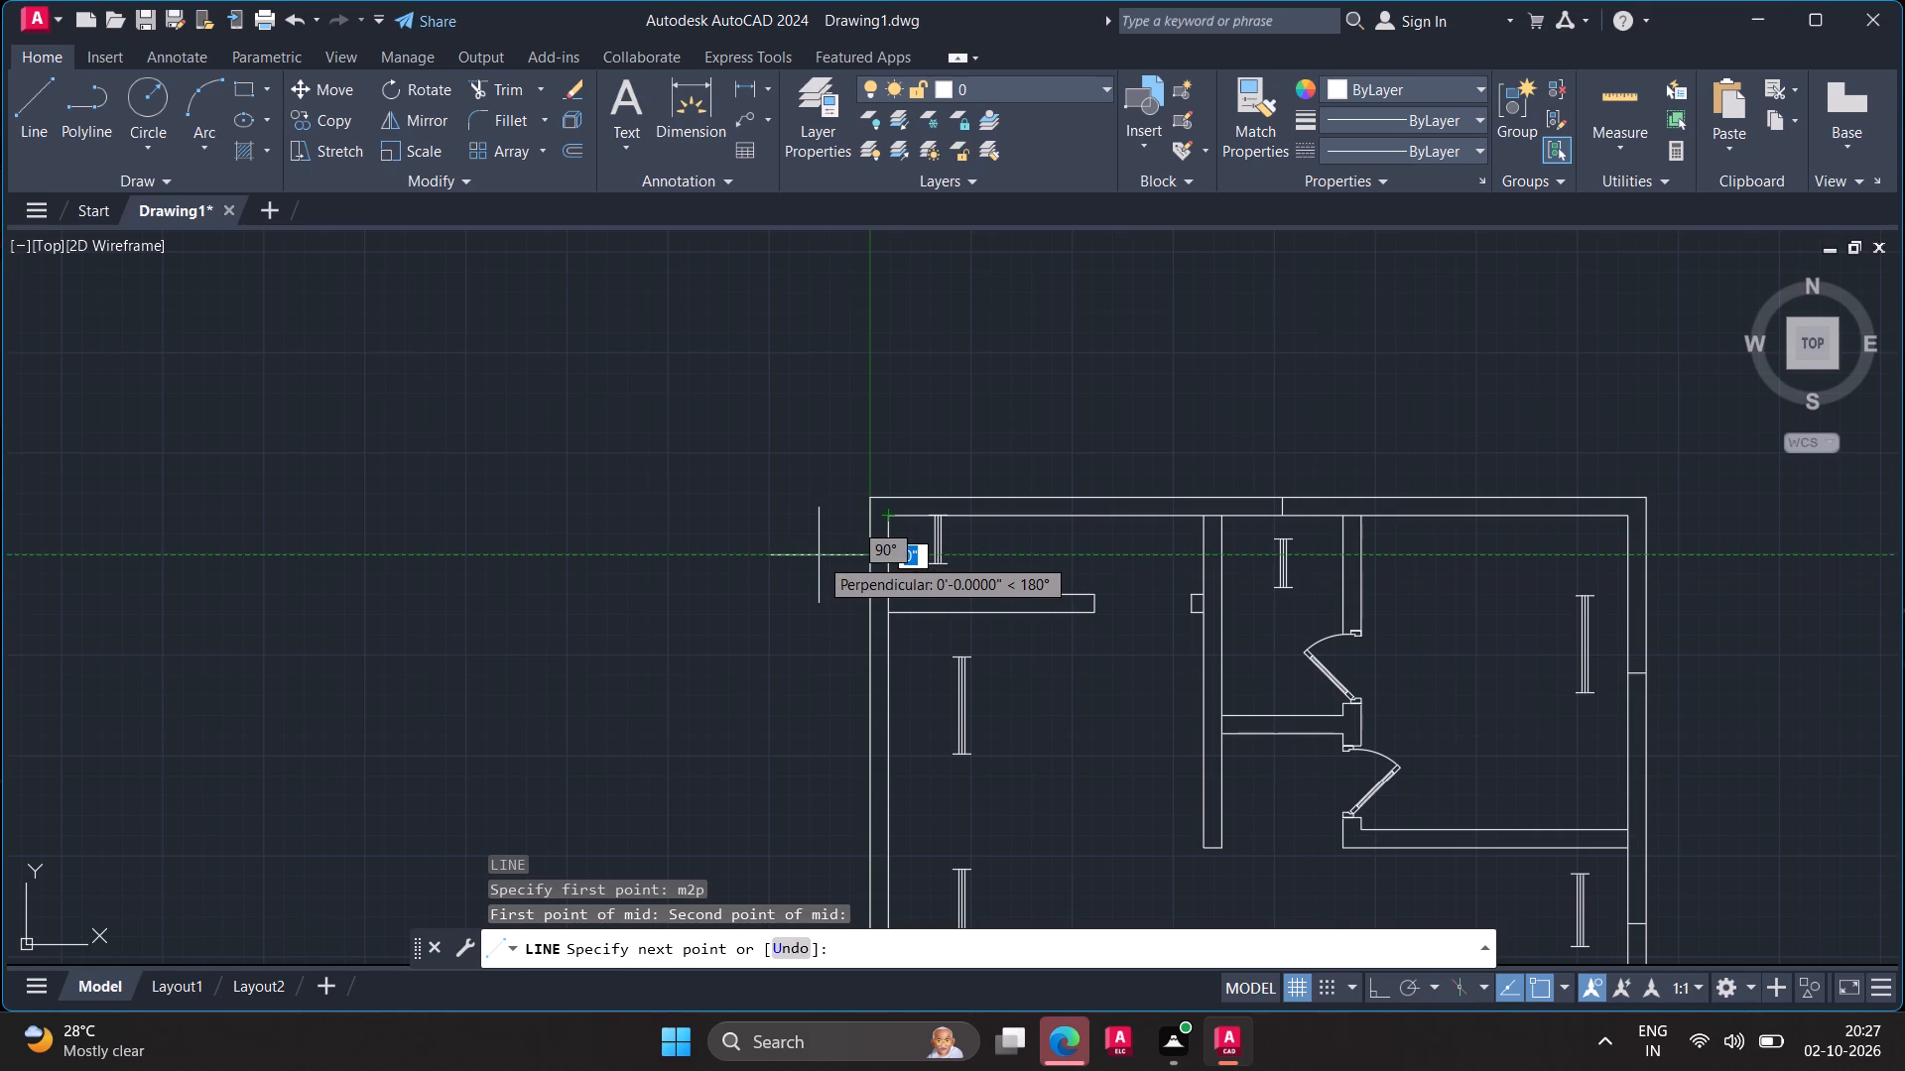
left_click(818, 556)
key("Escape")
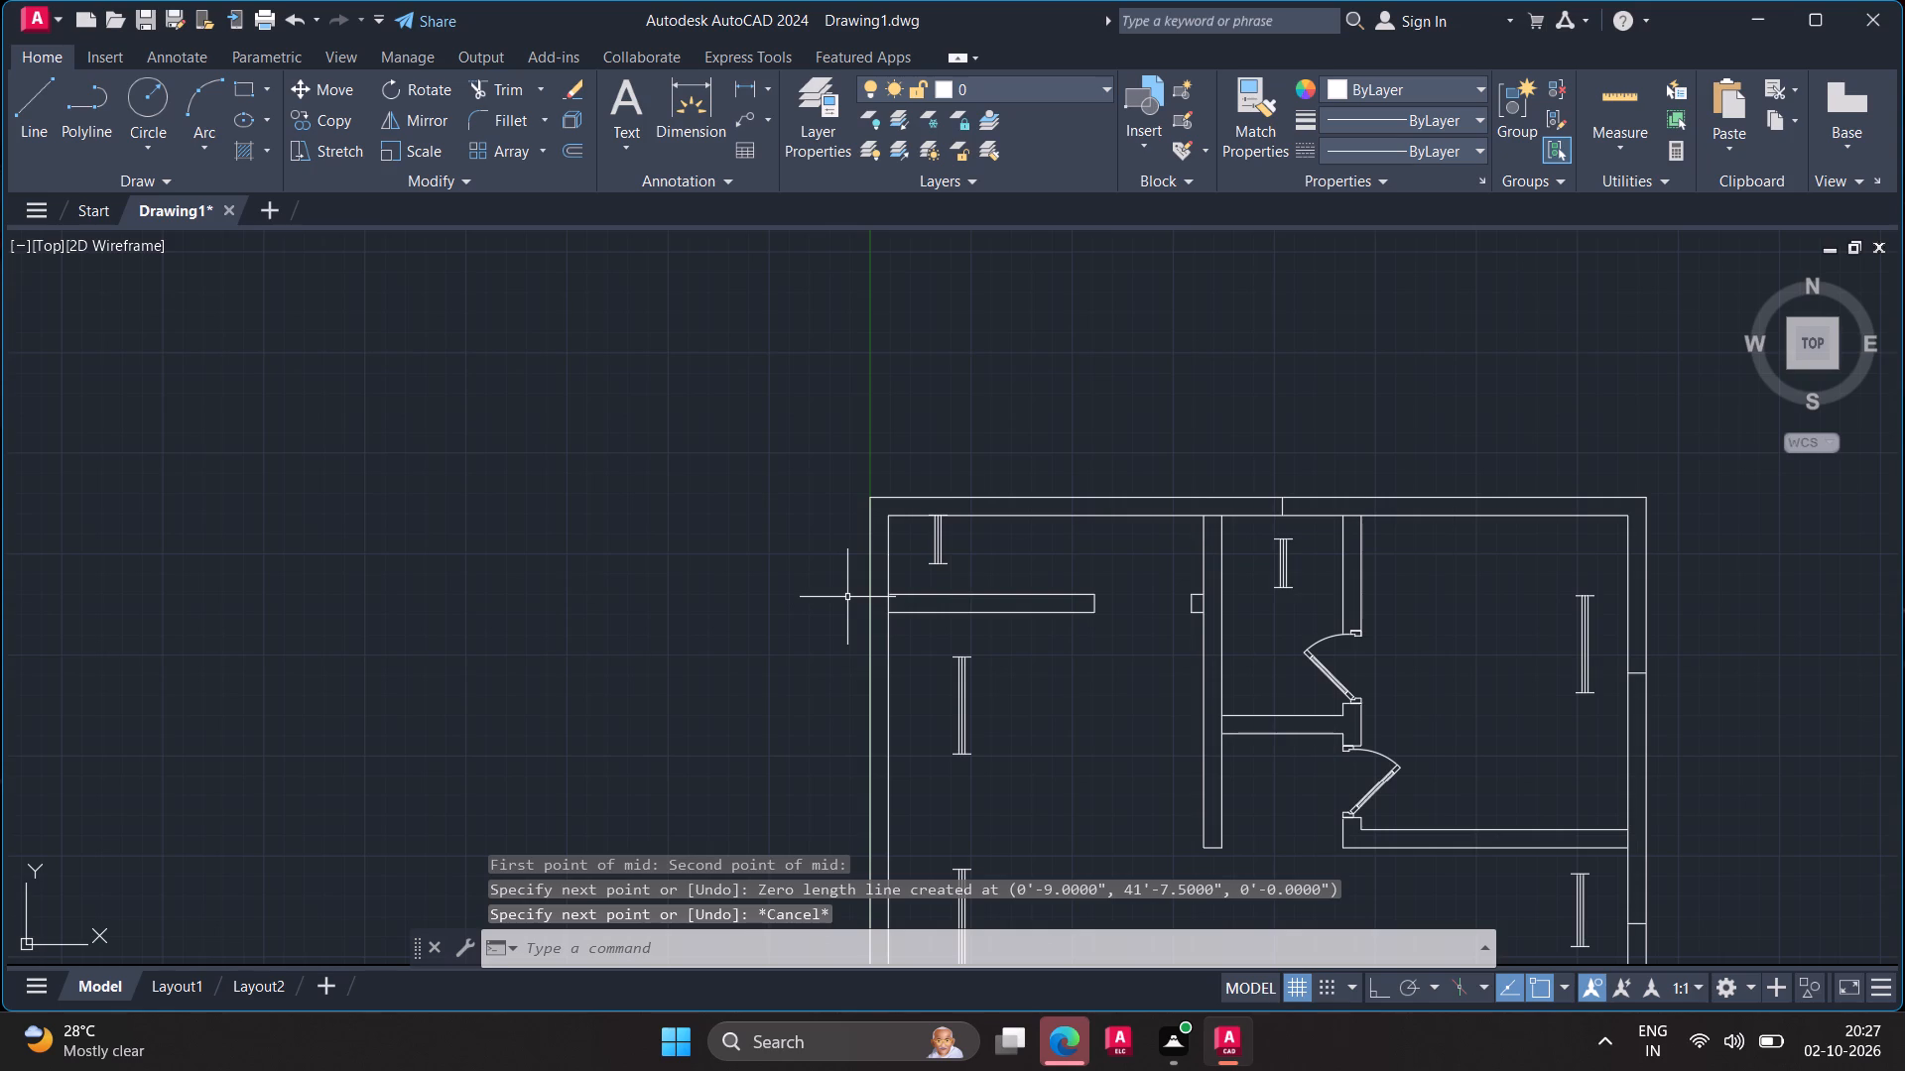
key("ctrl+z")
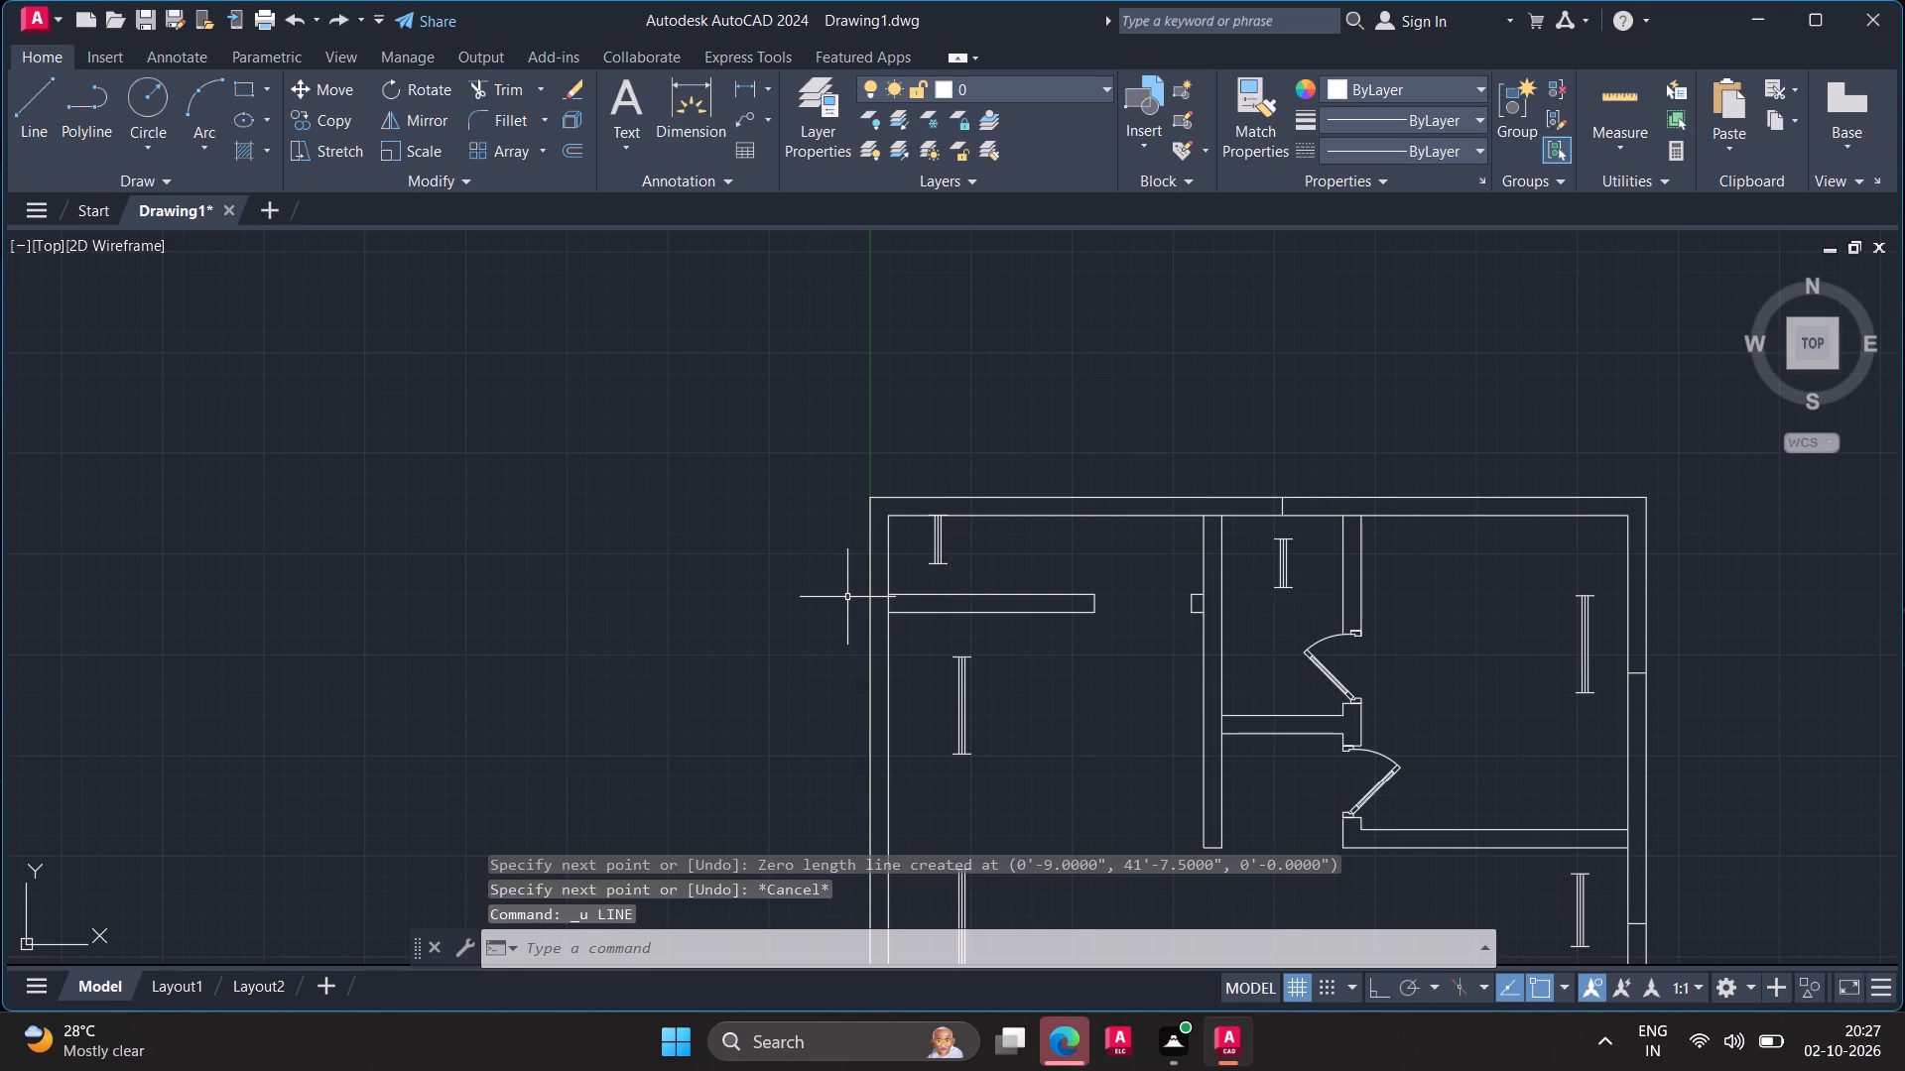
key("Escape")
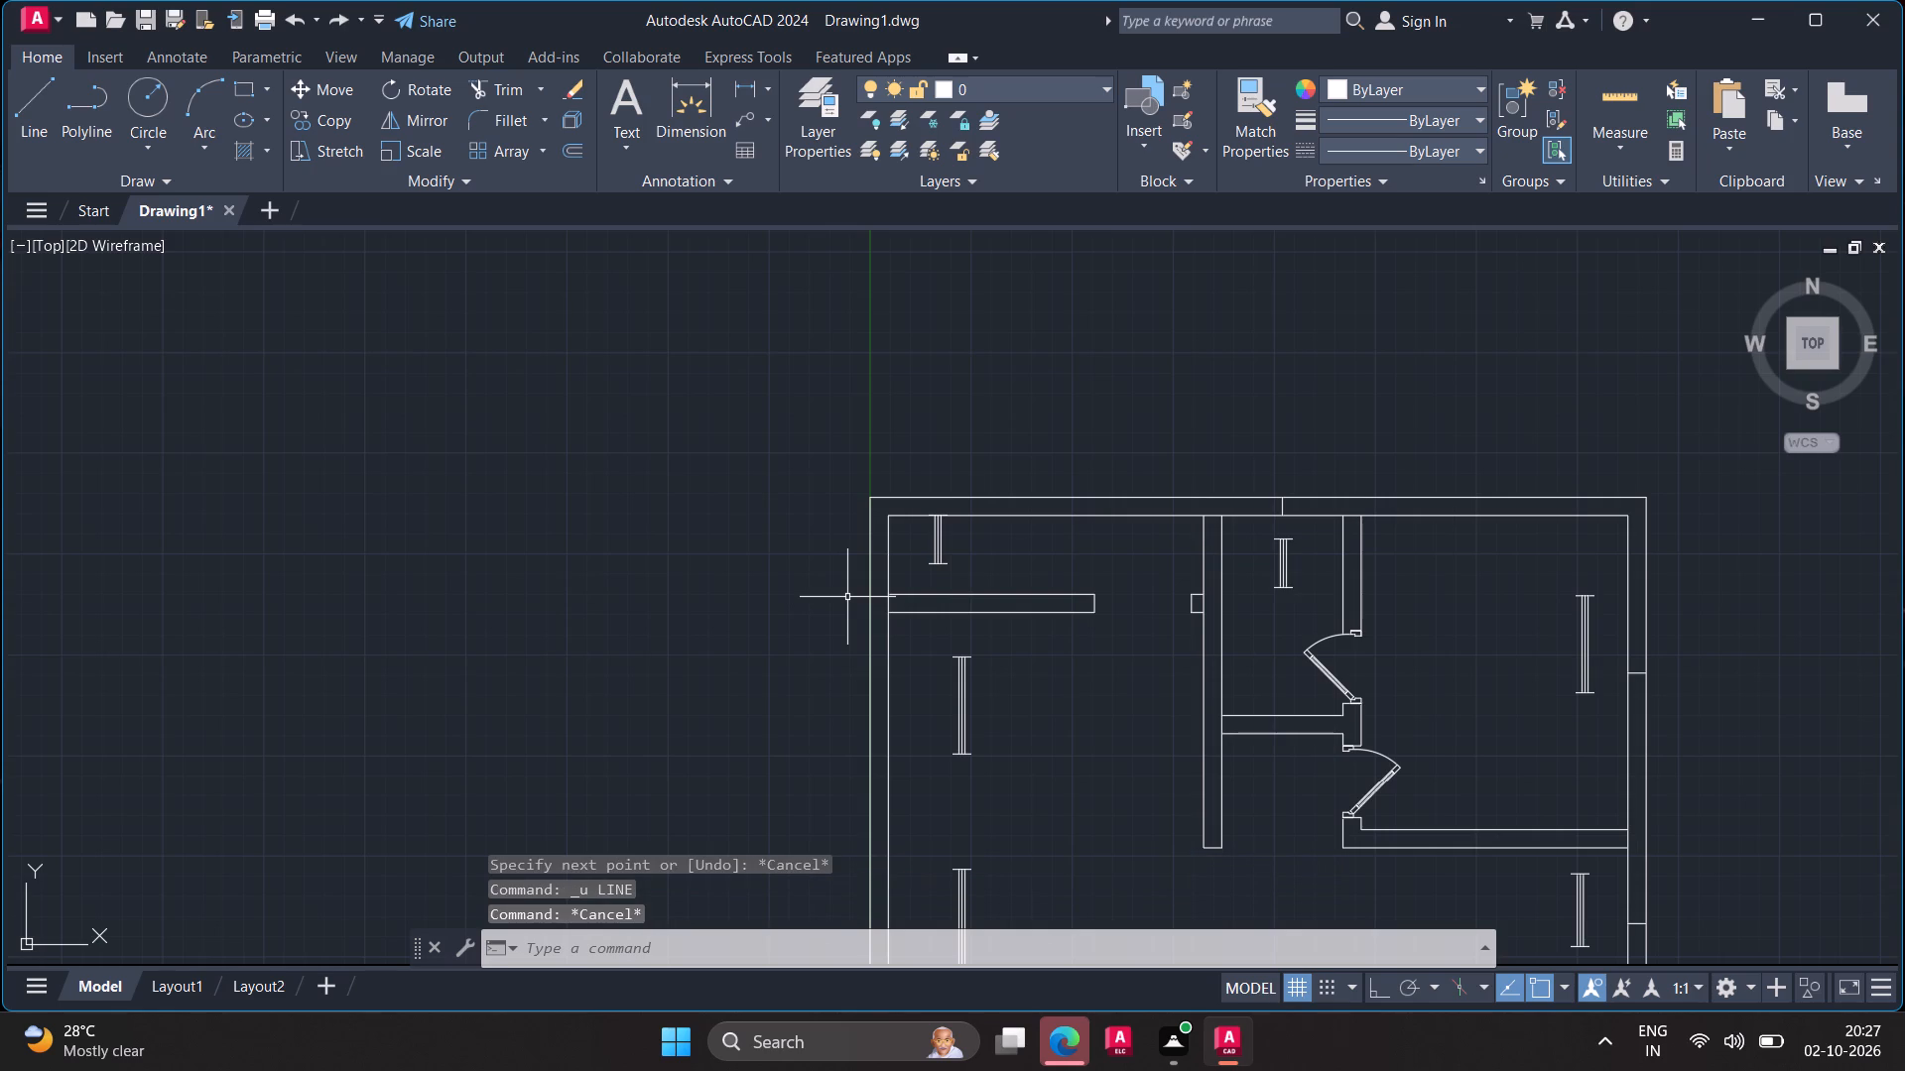
Draw a line across the west exterior wall from the midpoint between the northwest space's two inner west corners.
key("l")
key("Return")
key("m")
type("2p")
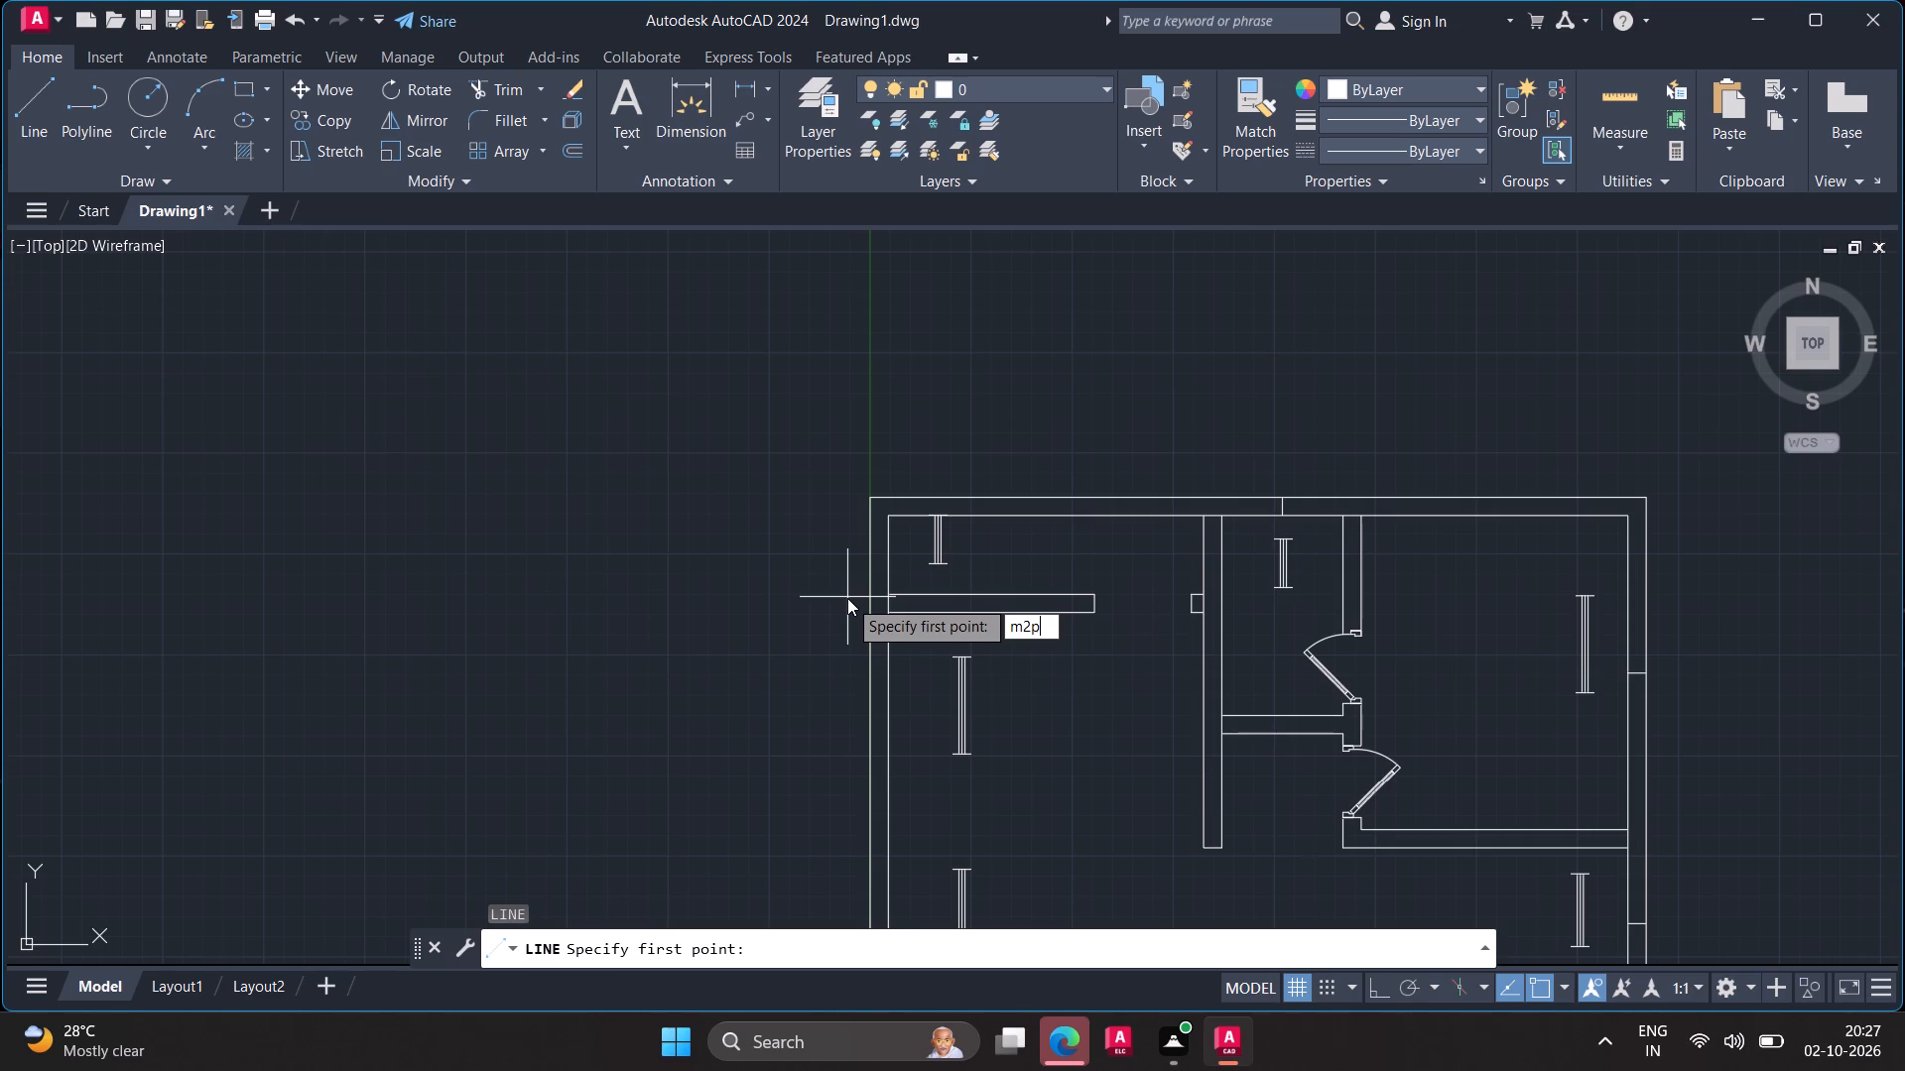
key("Return")
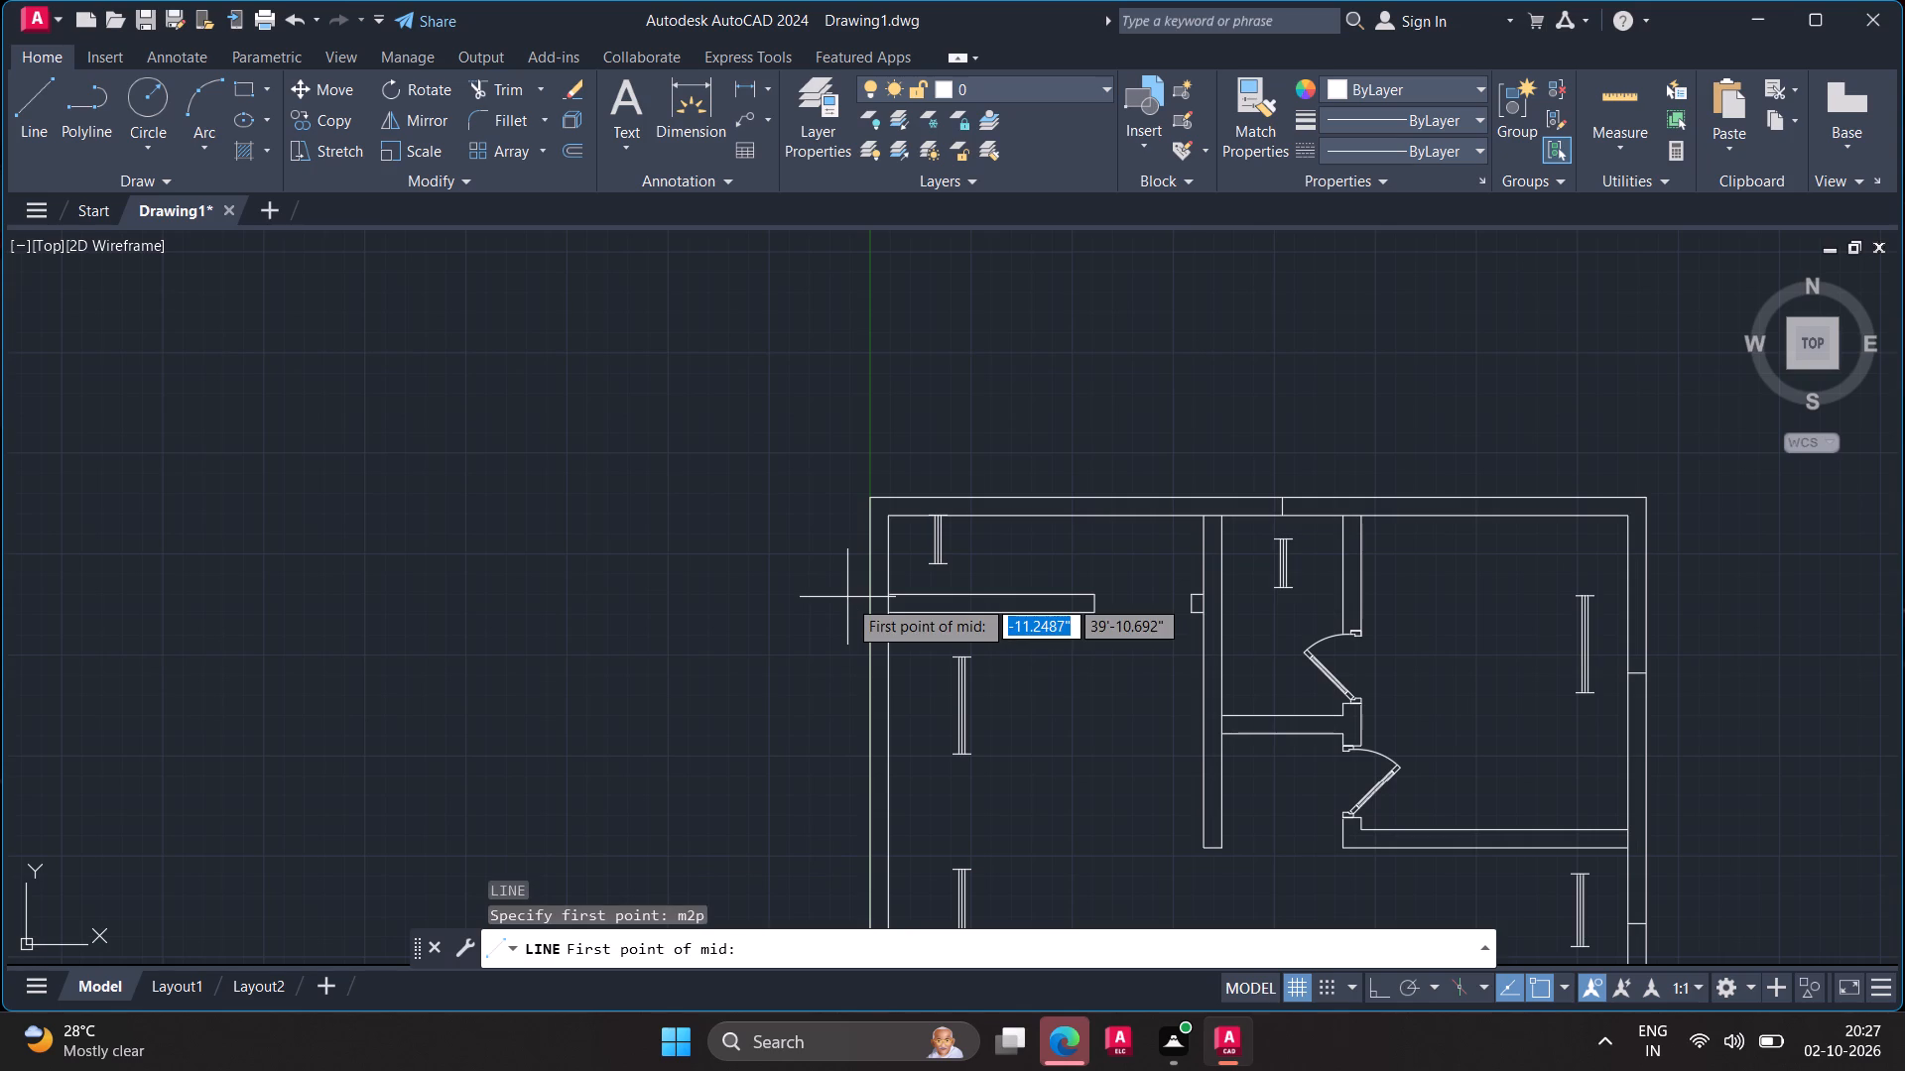
left_click(888, 595)
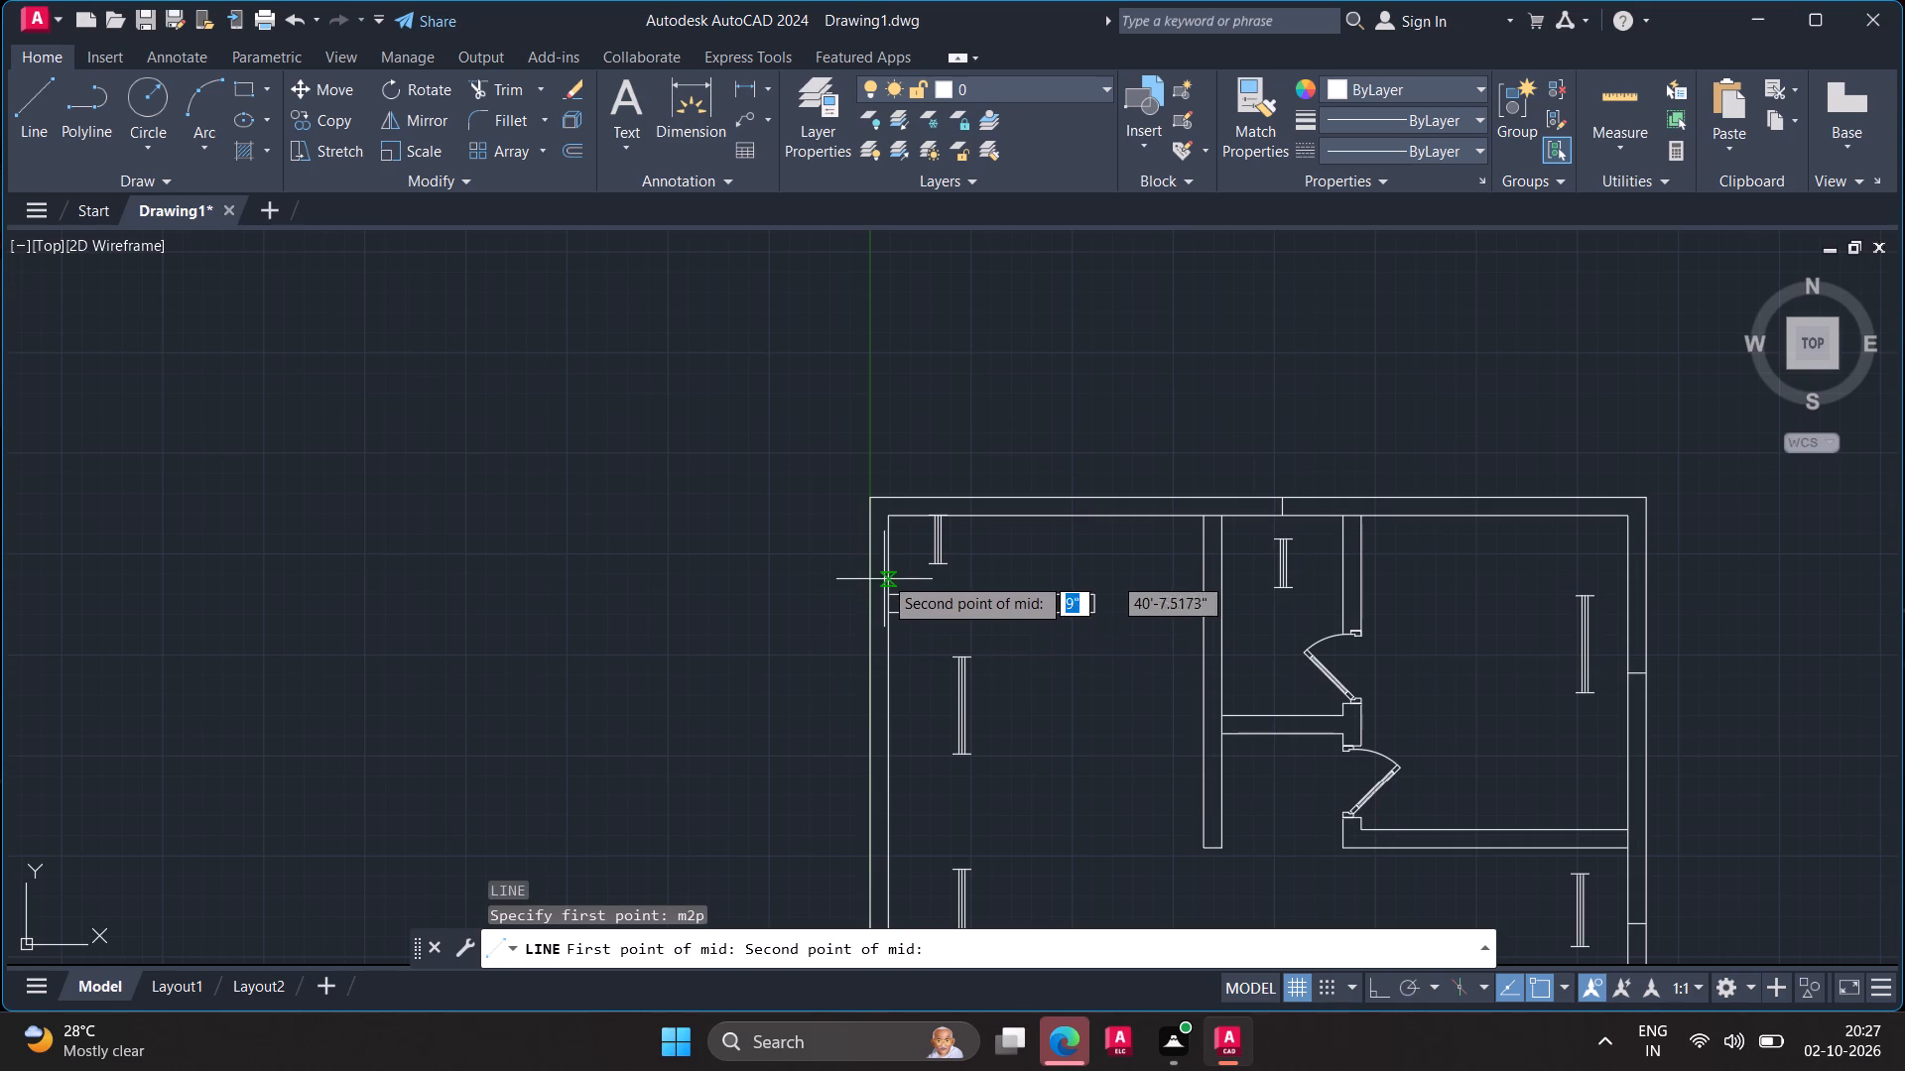
left_click(888, 521)
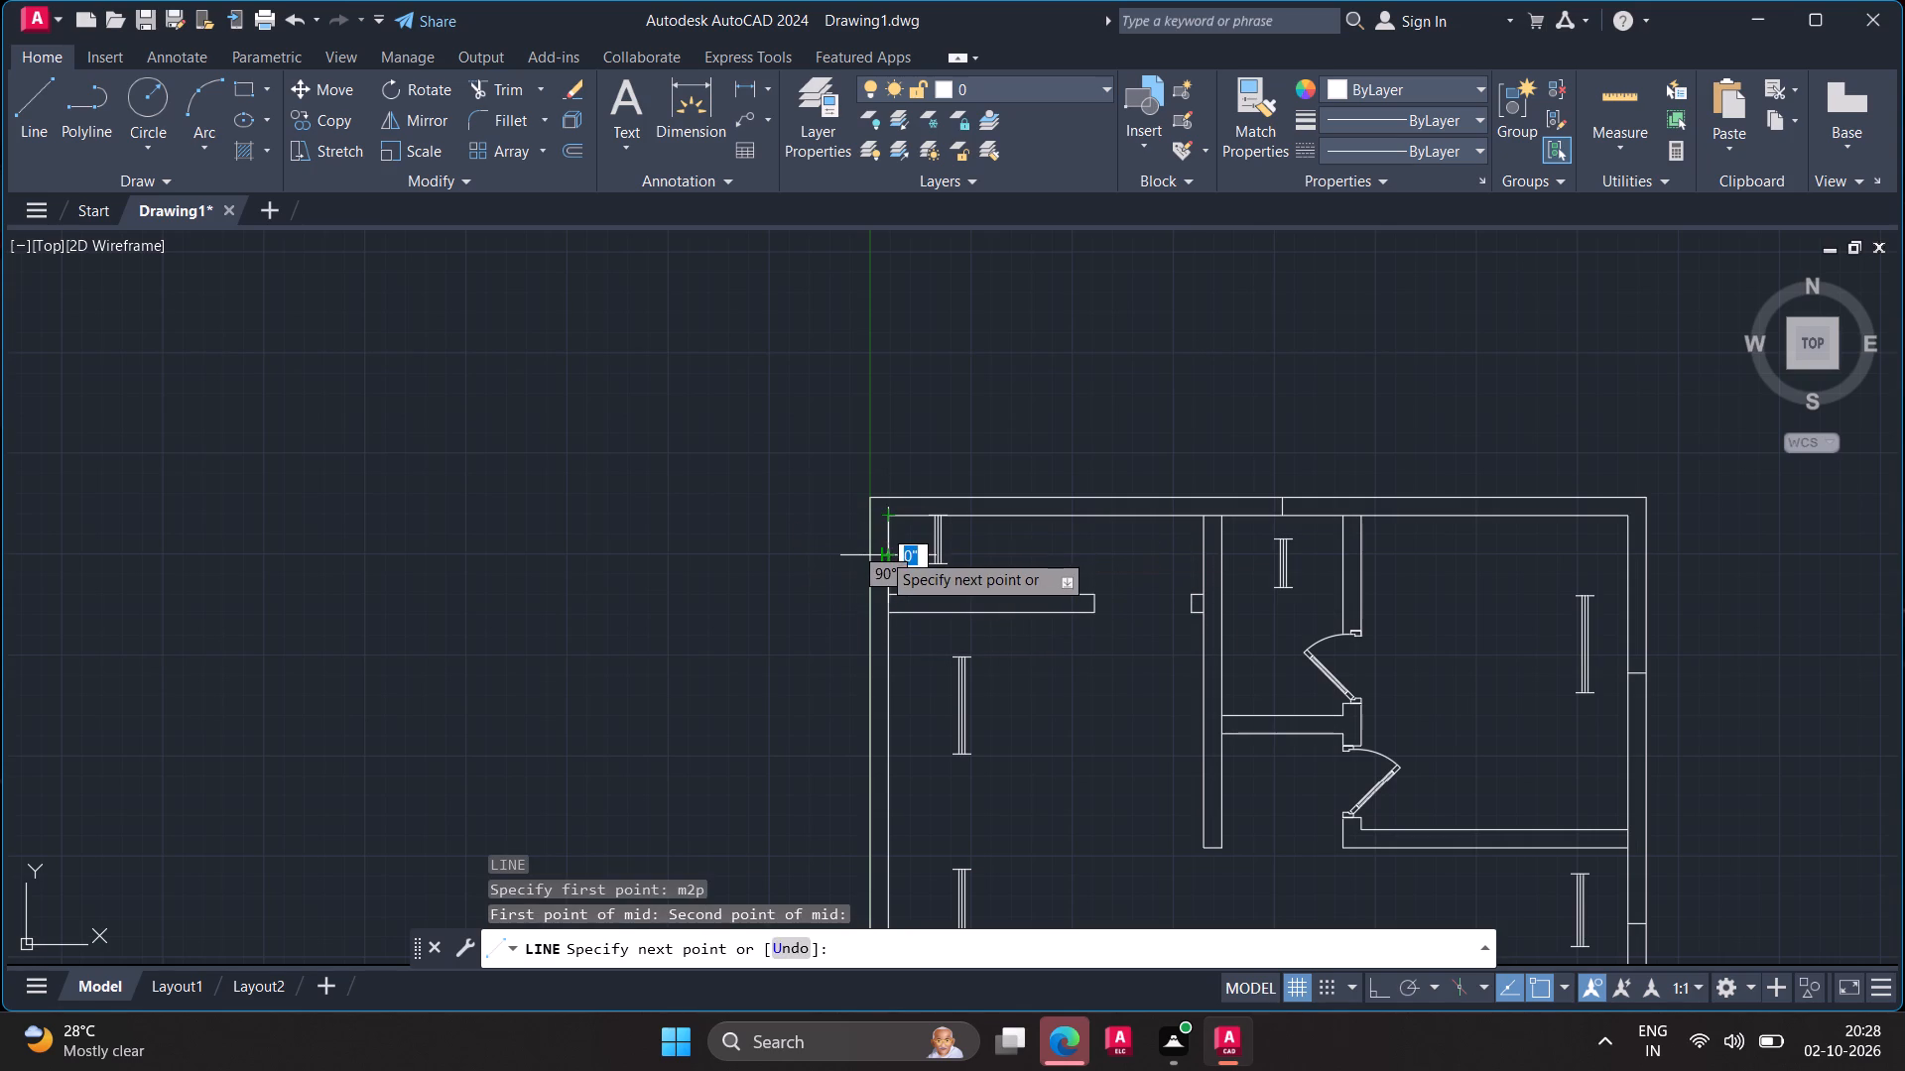
left_click(873, 551)
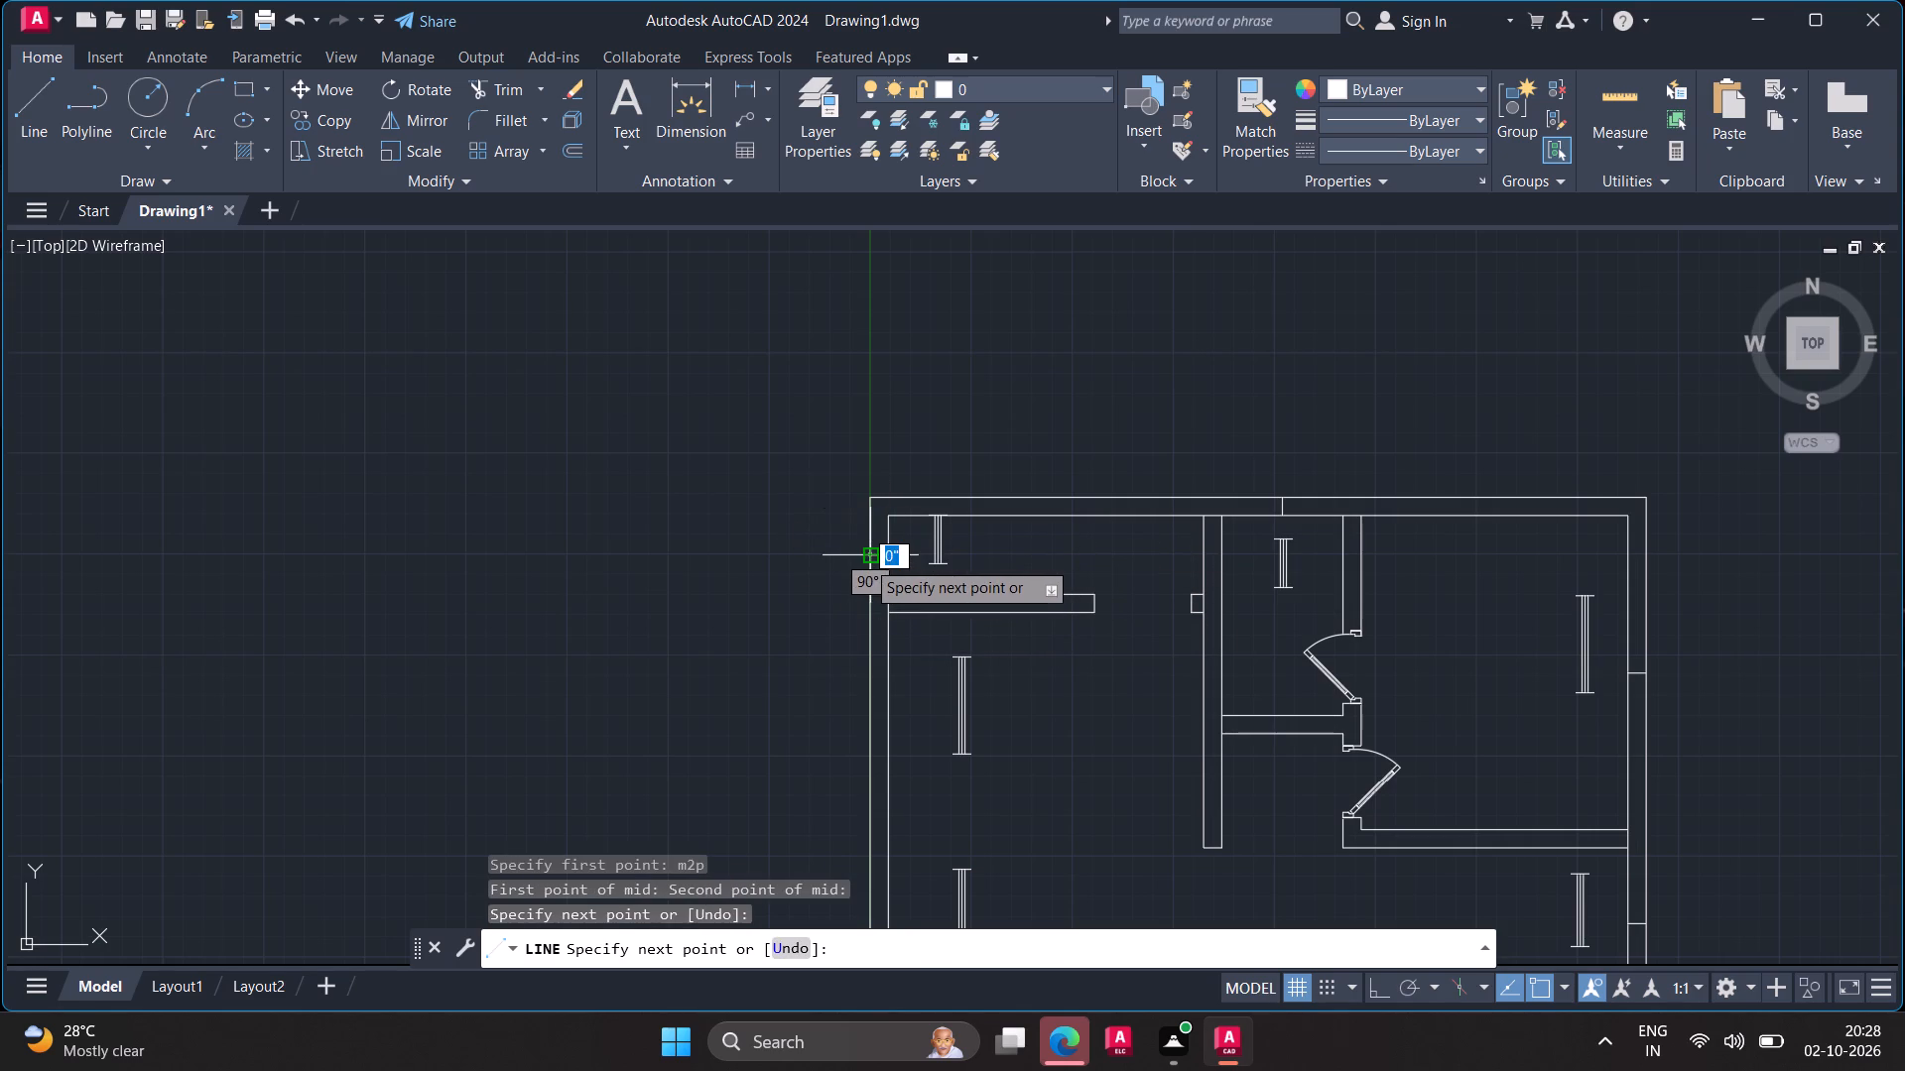
Draw a line across the west exterior wall from the midpoint between the large west room's two inner west corners.
key("Escape")
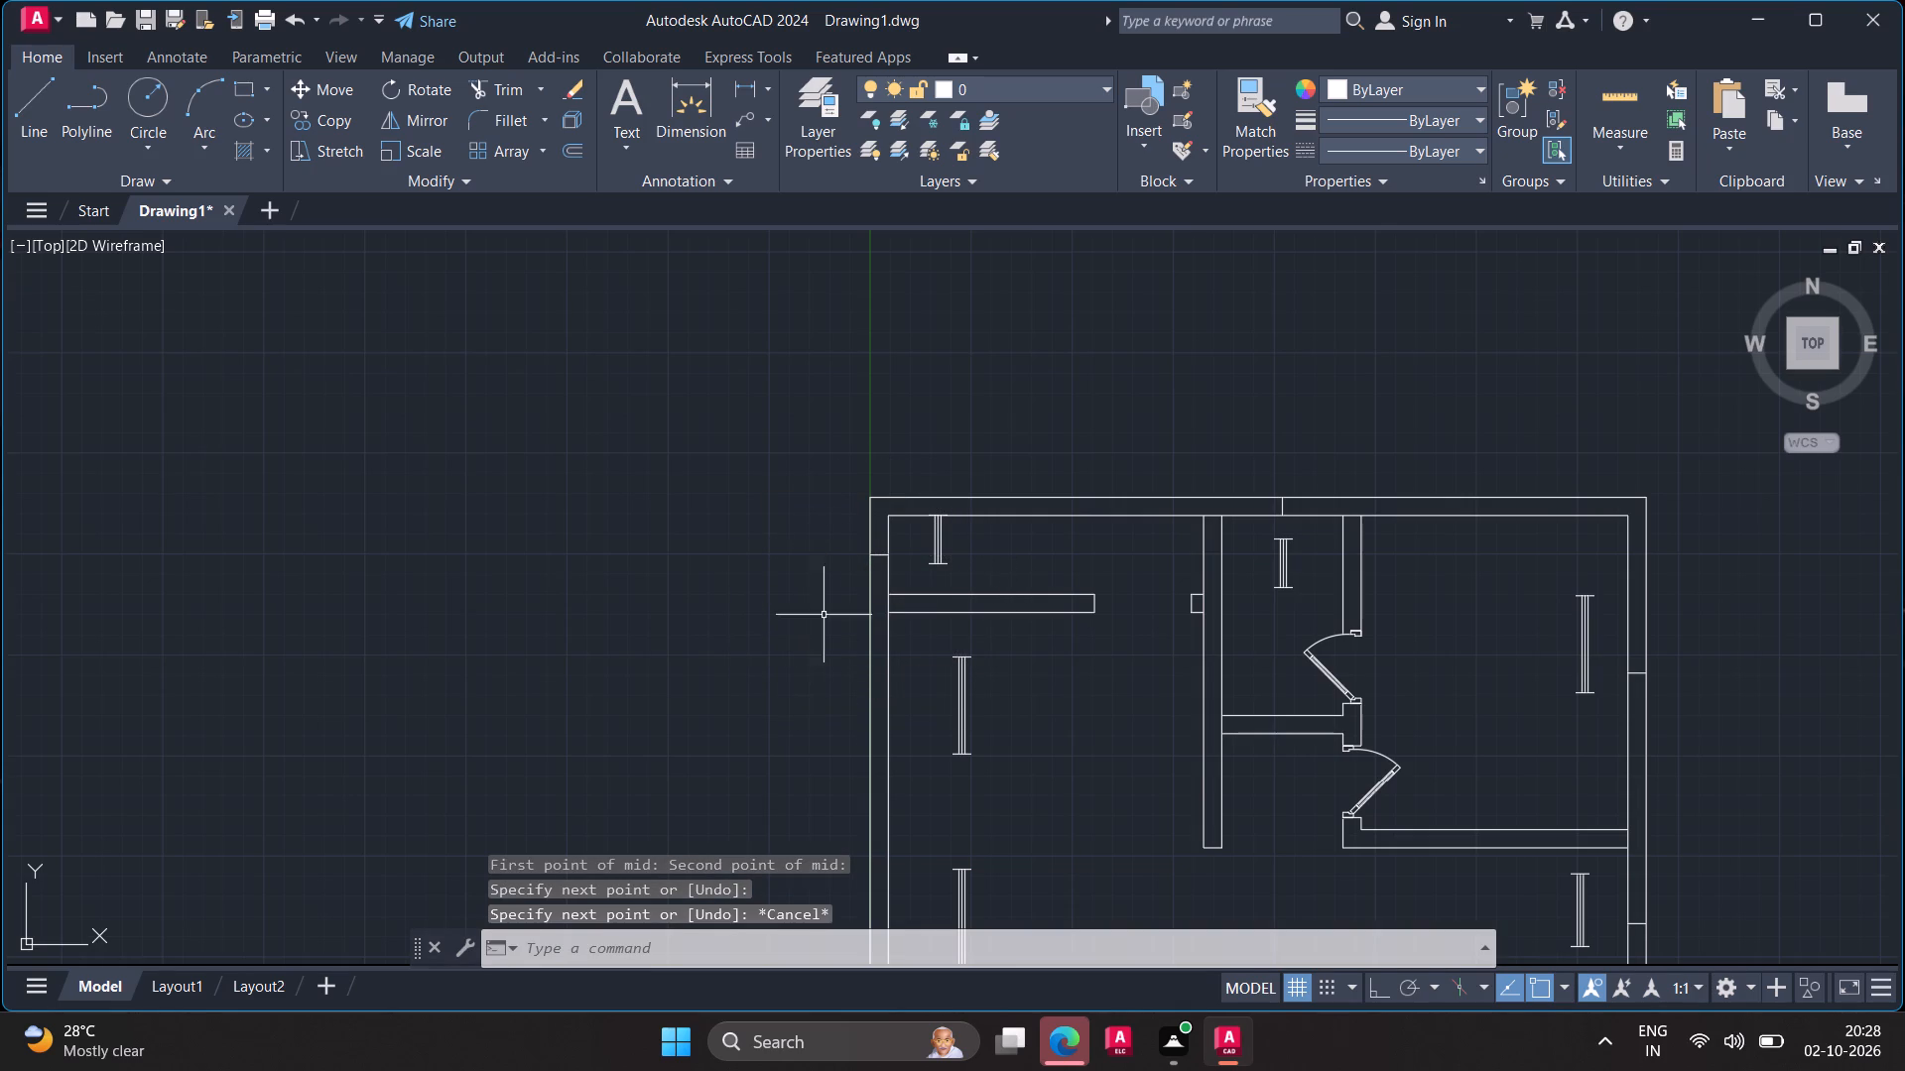
middle_click_drag(903, 663, 966, 475)
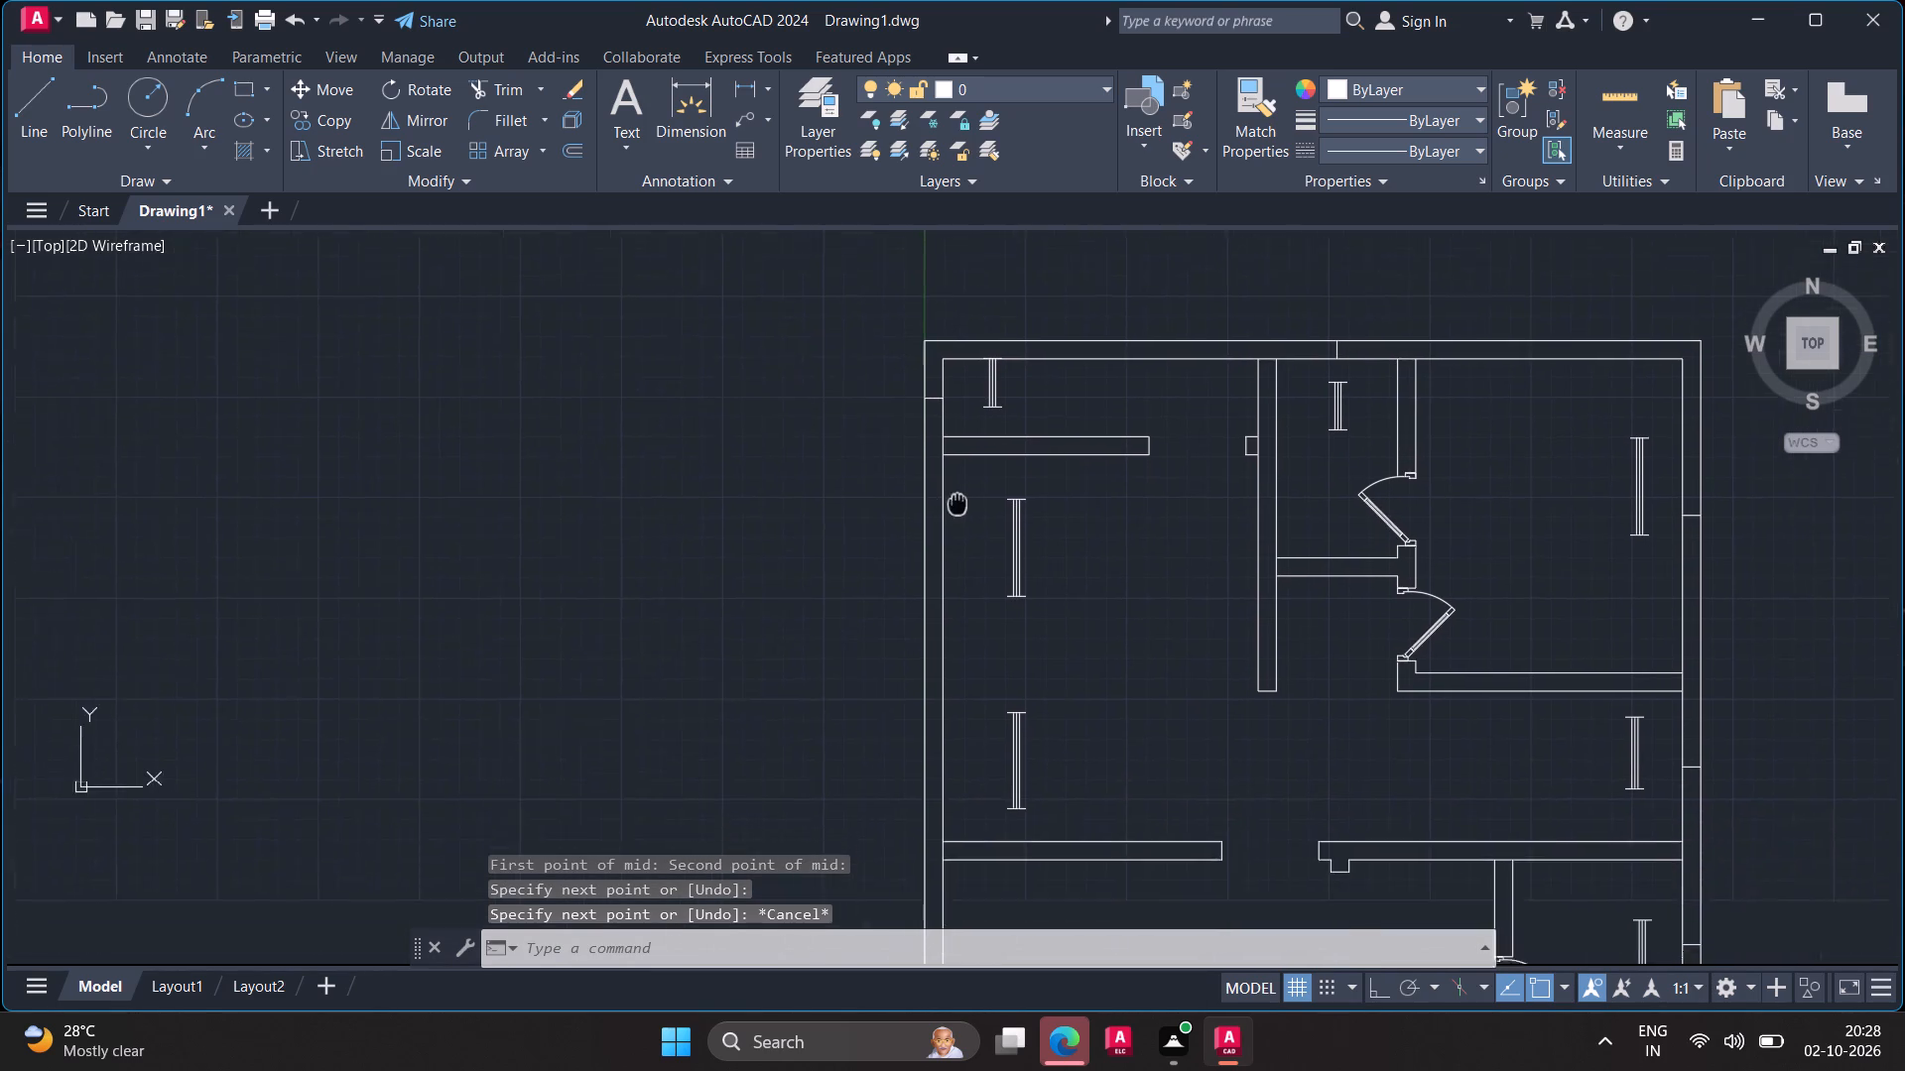
middle_click_drag(966, 475, 977, 433)
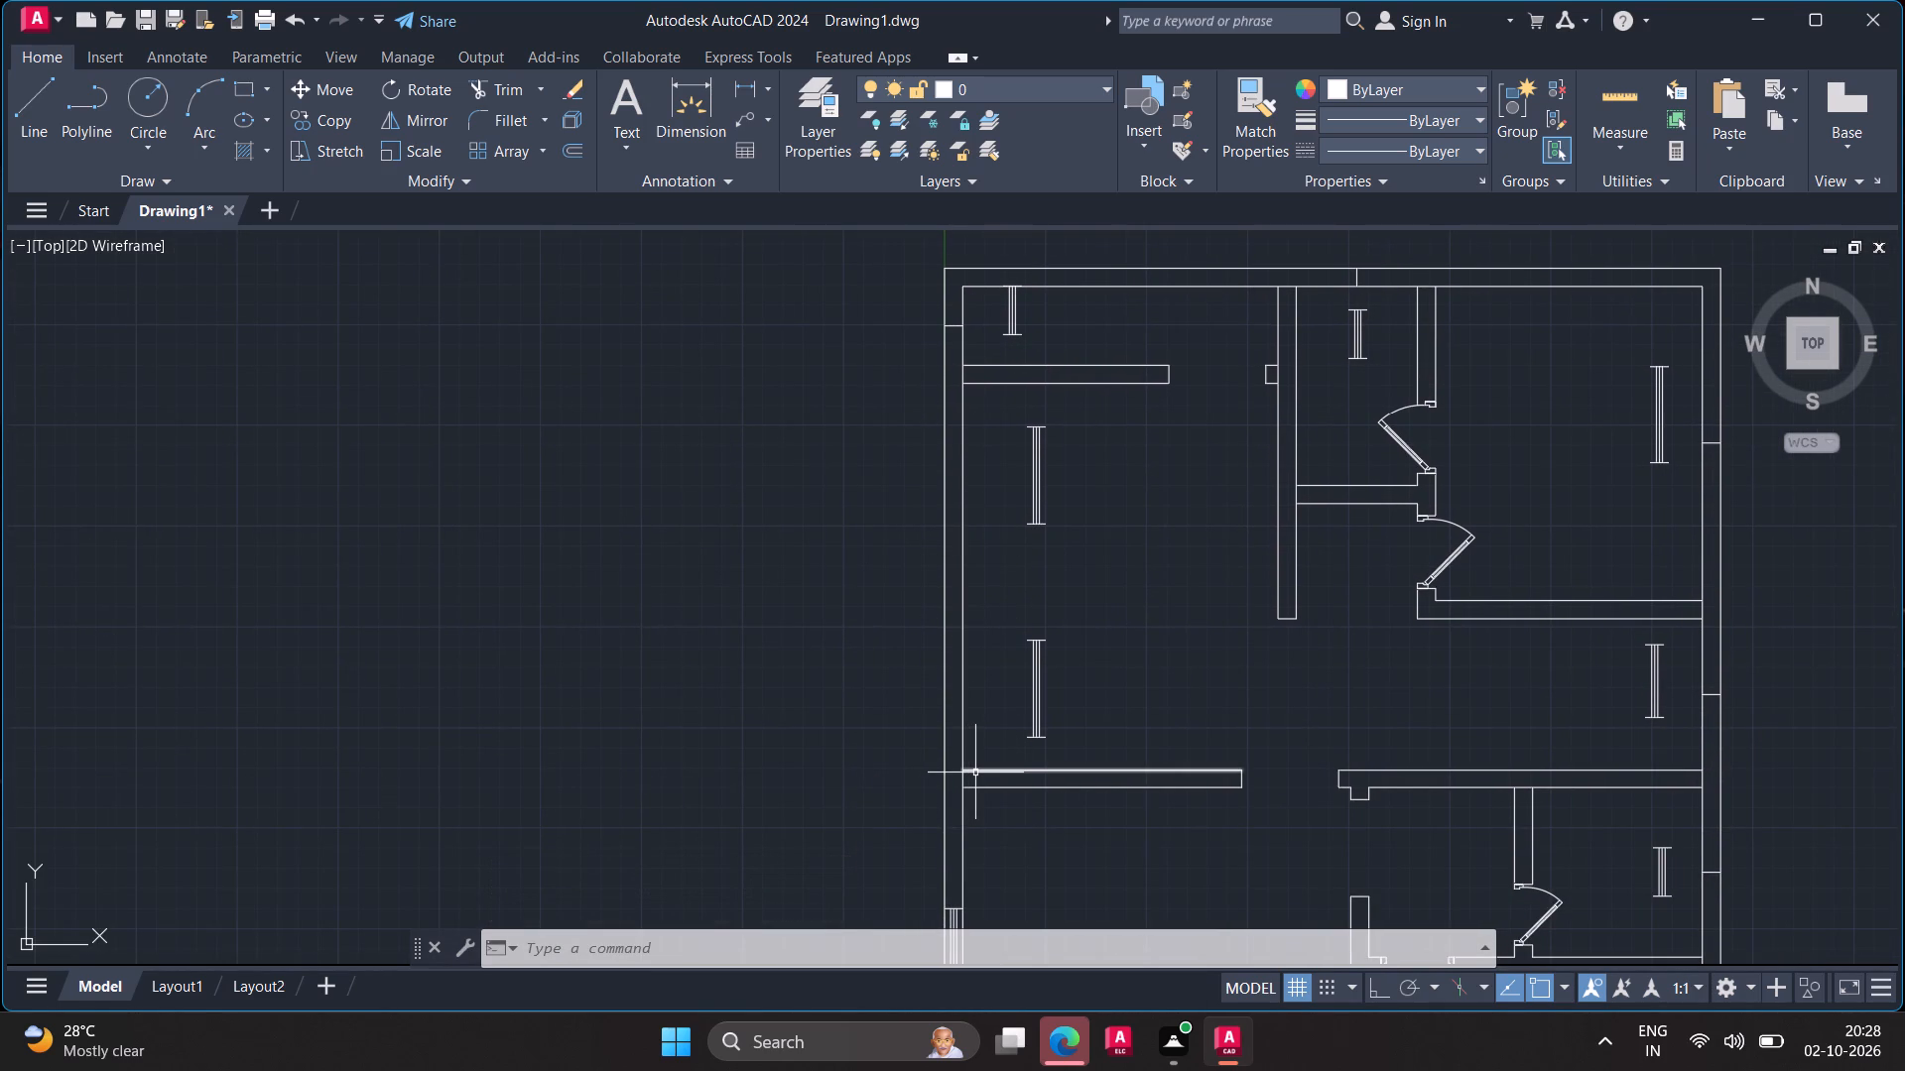
key("l")
key("Return")
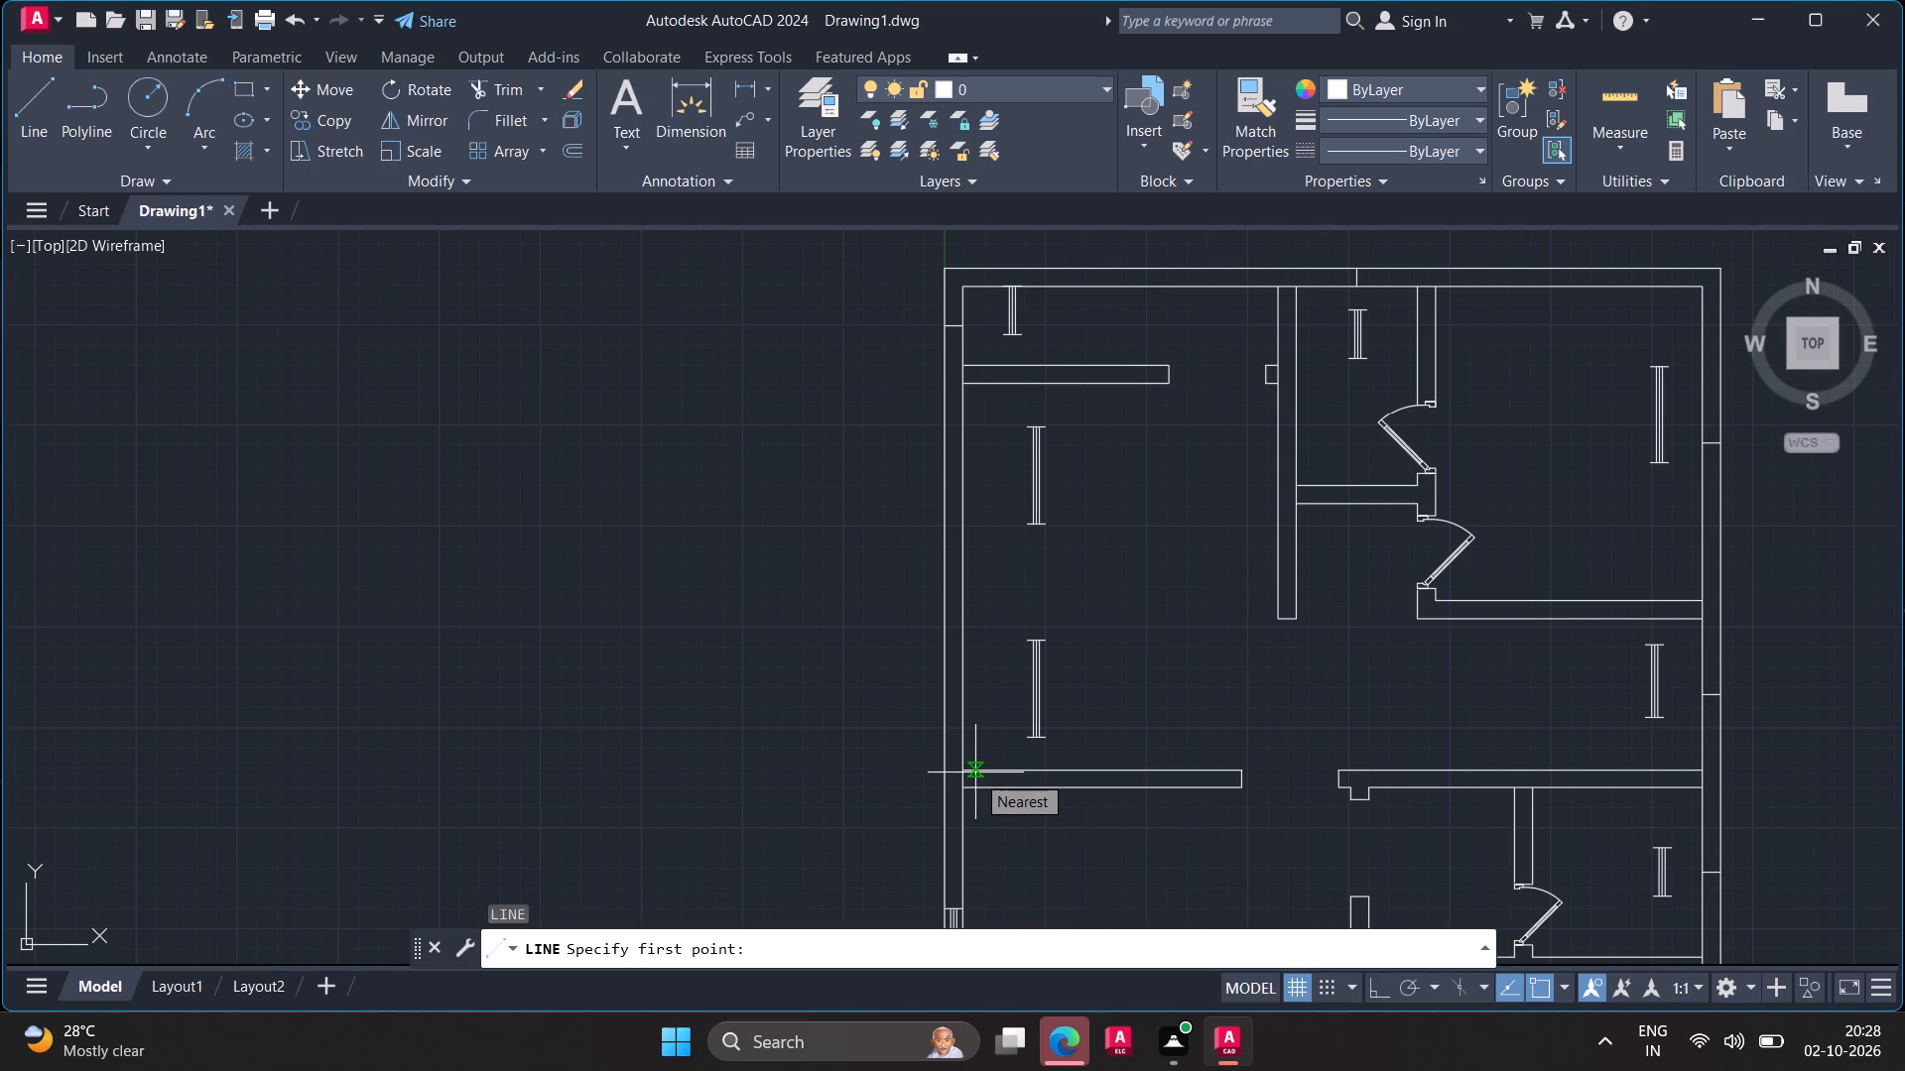
type("m2p")
key("Return")
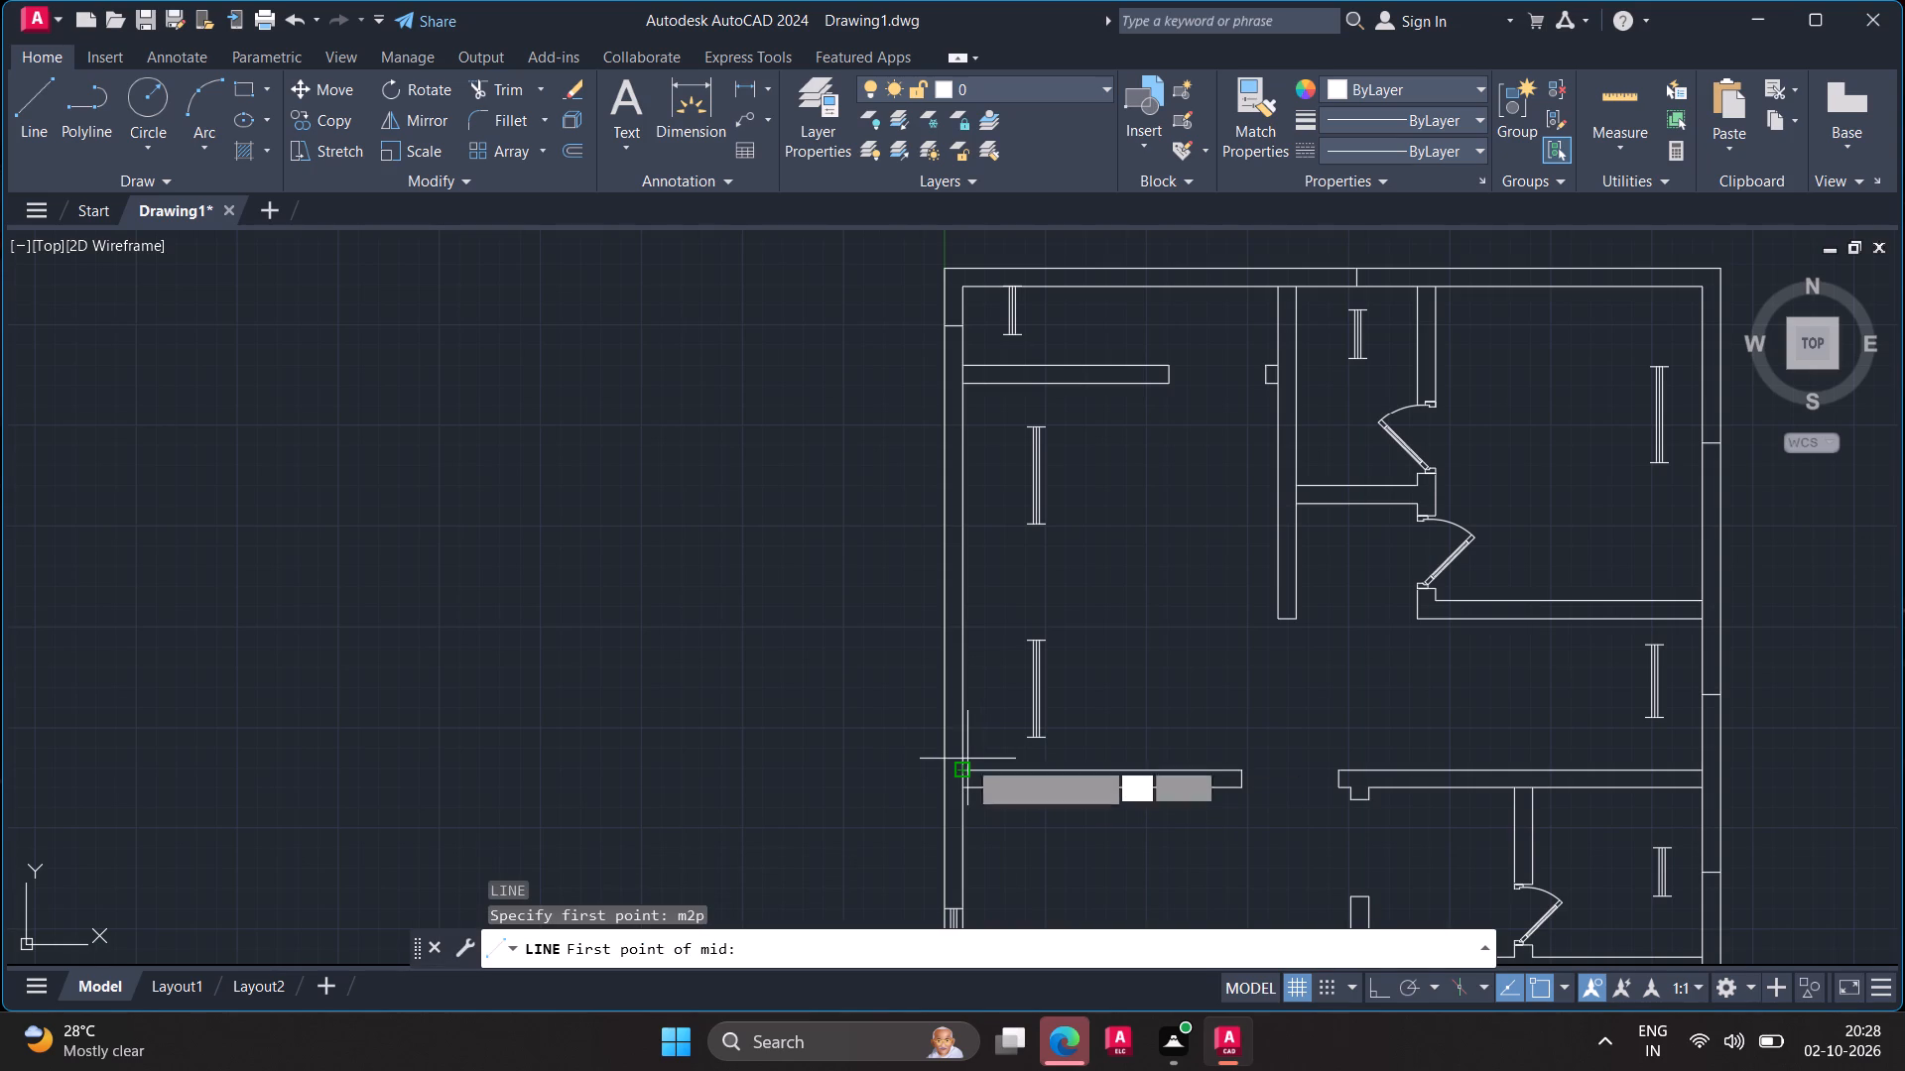
left_click(965, 772)
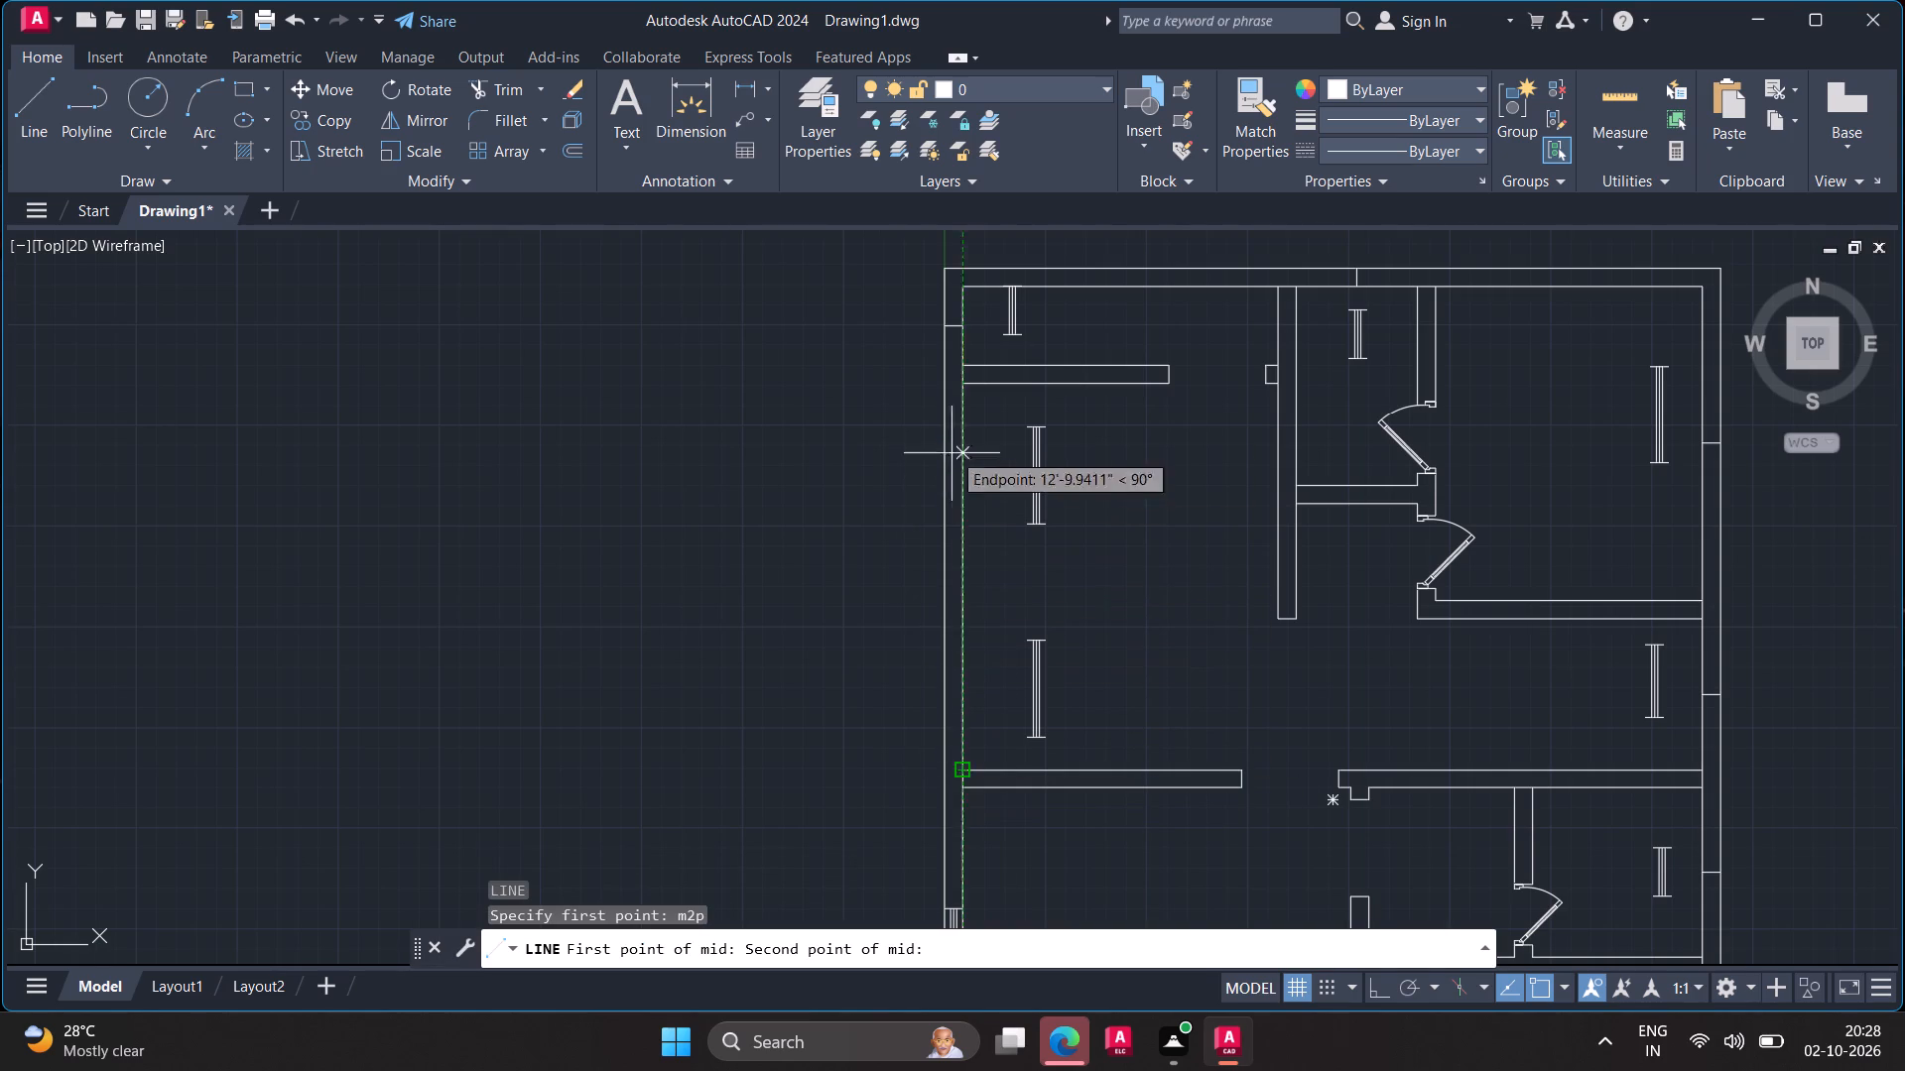
left_click(960, 381)
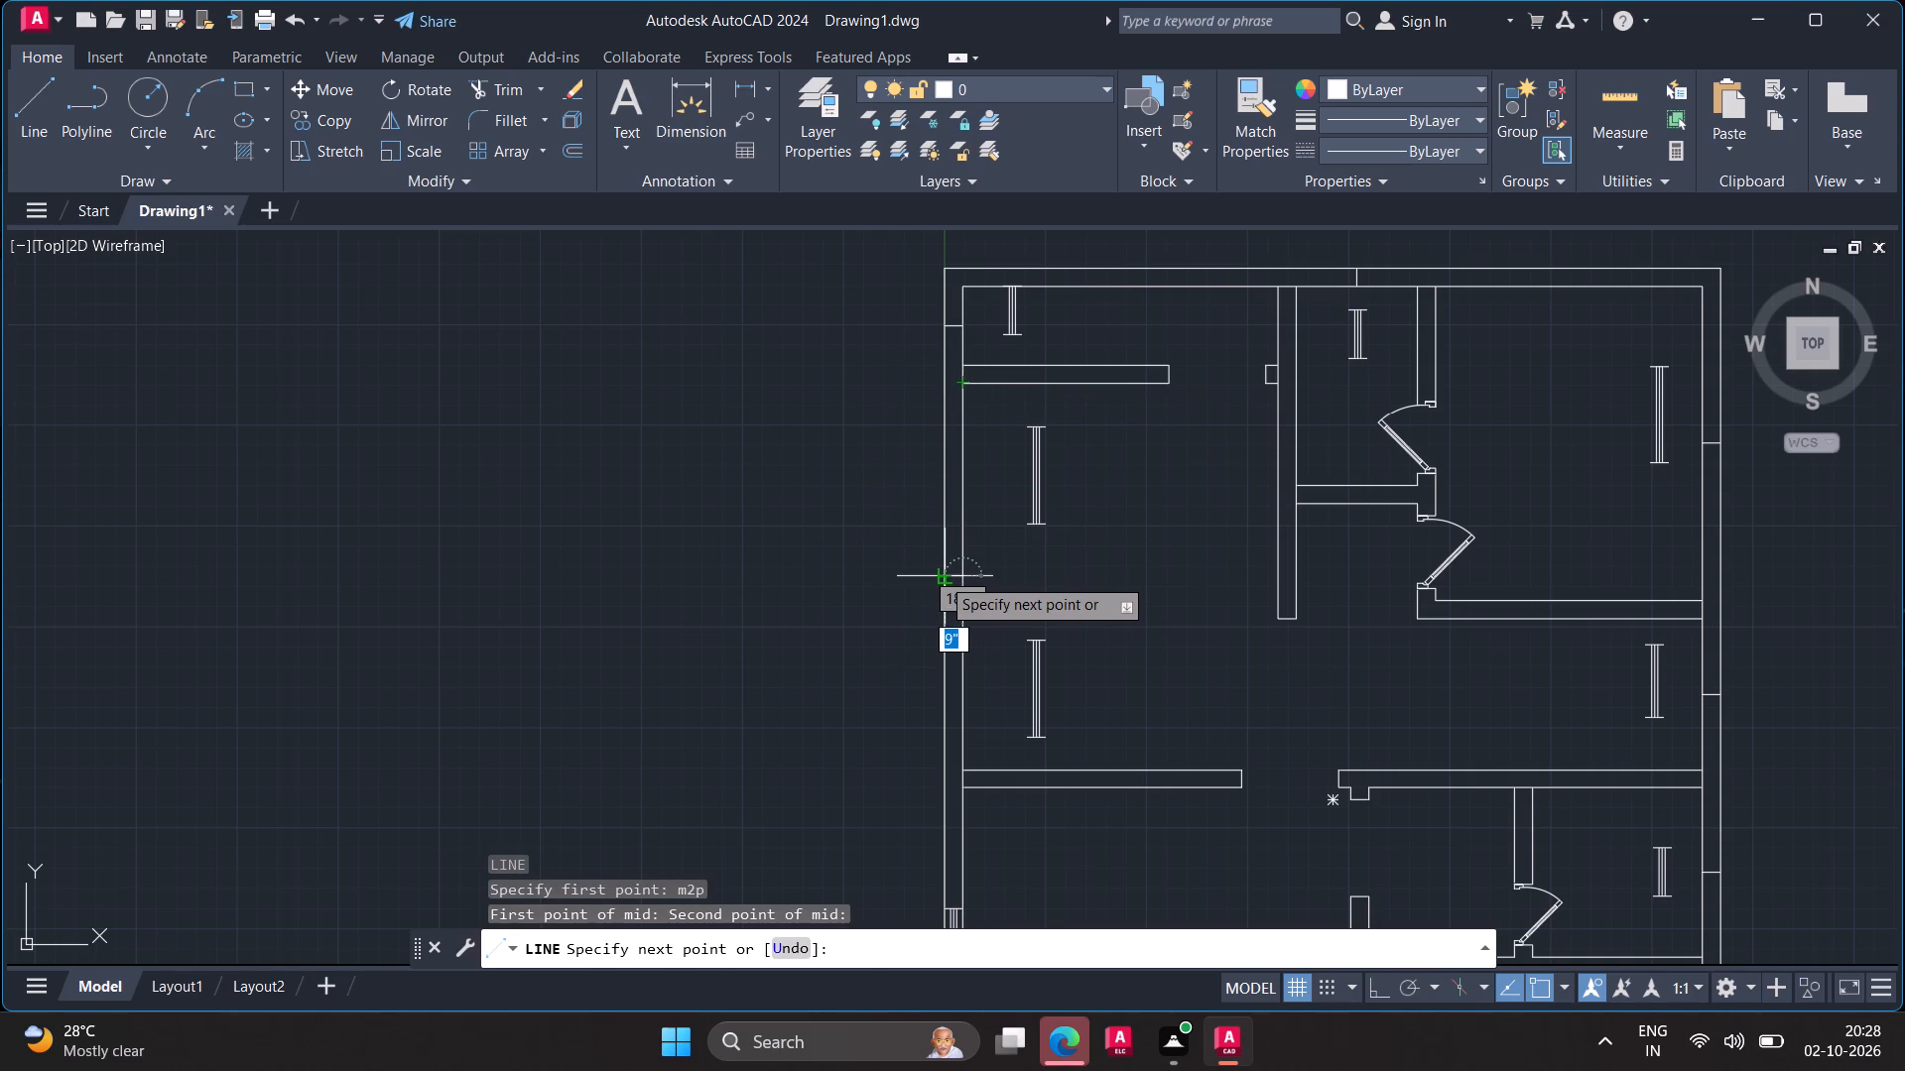
left_click(942, 575)
key("Escape")
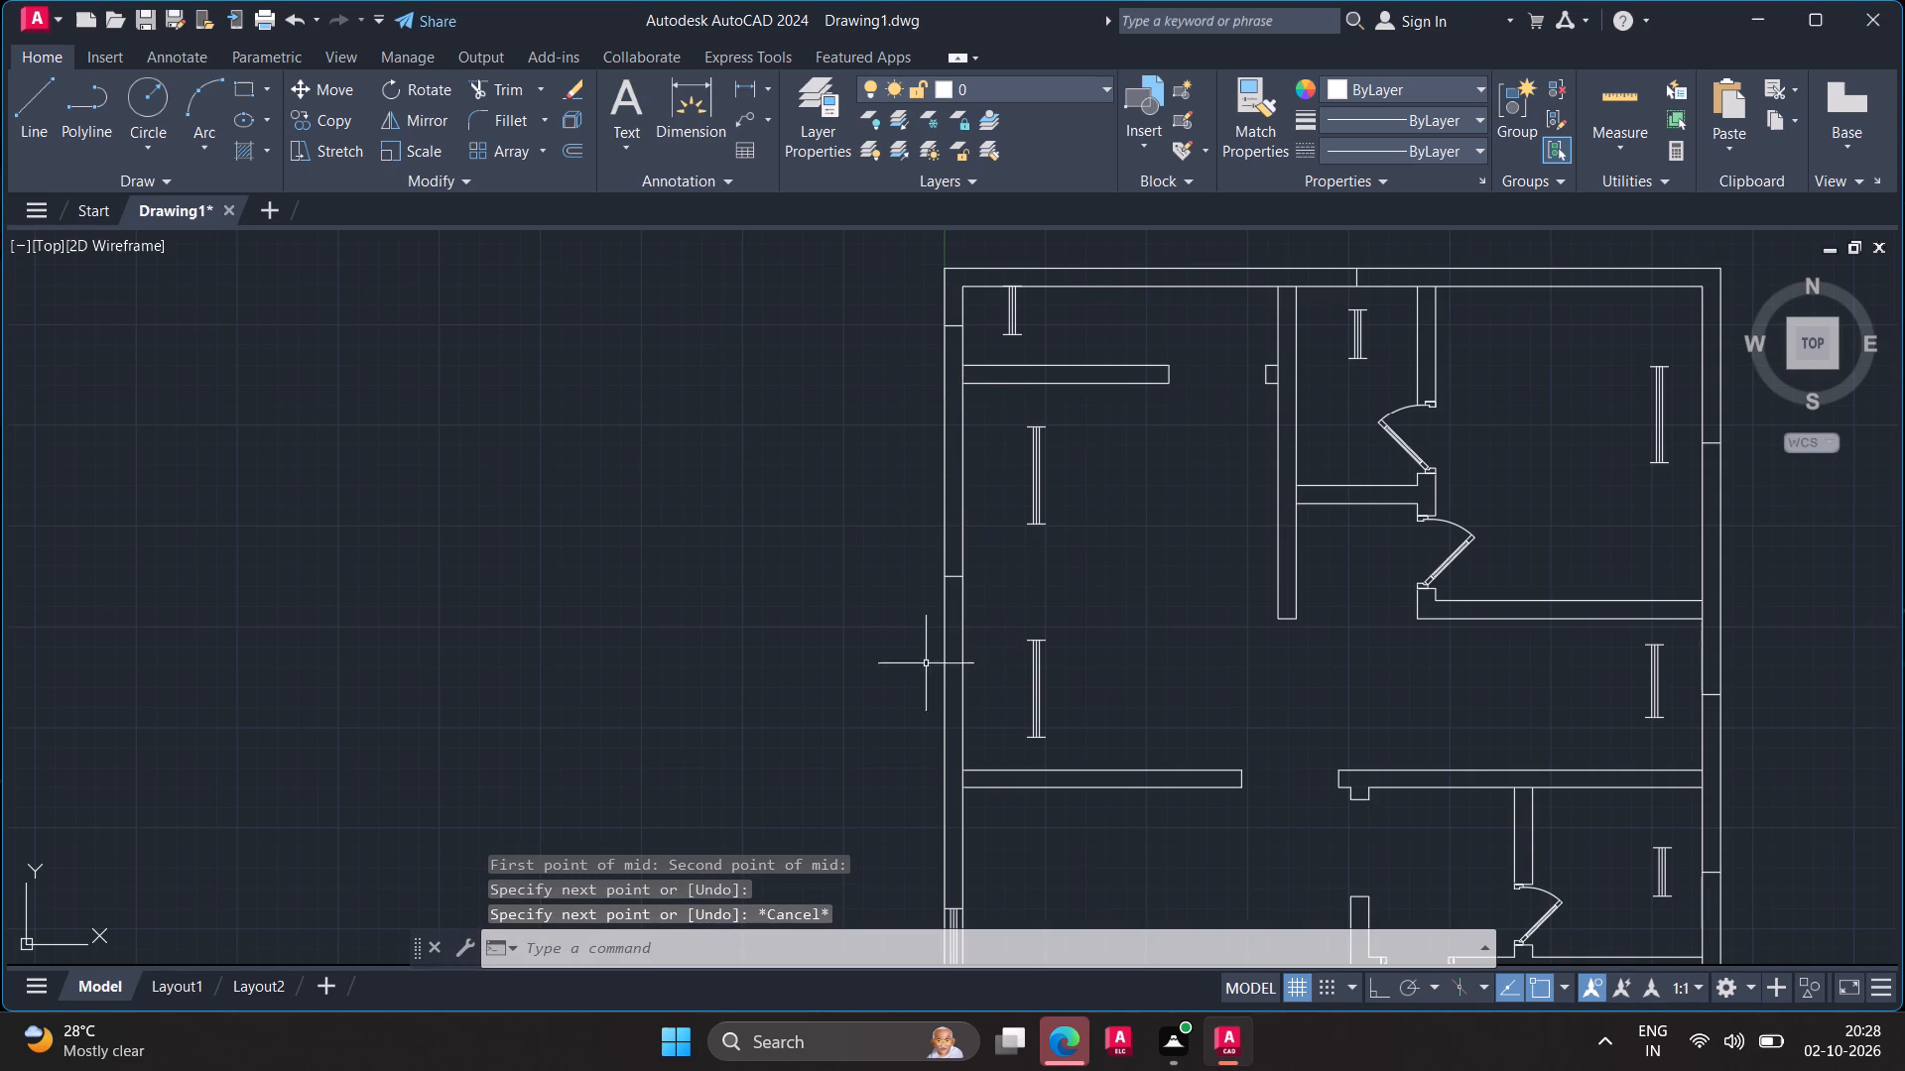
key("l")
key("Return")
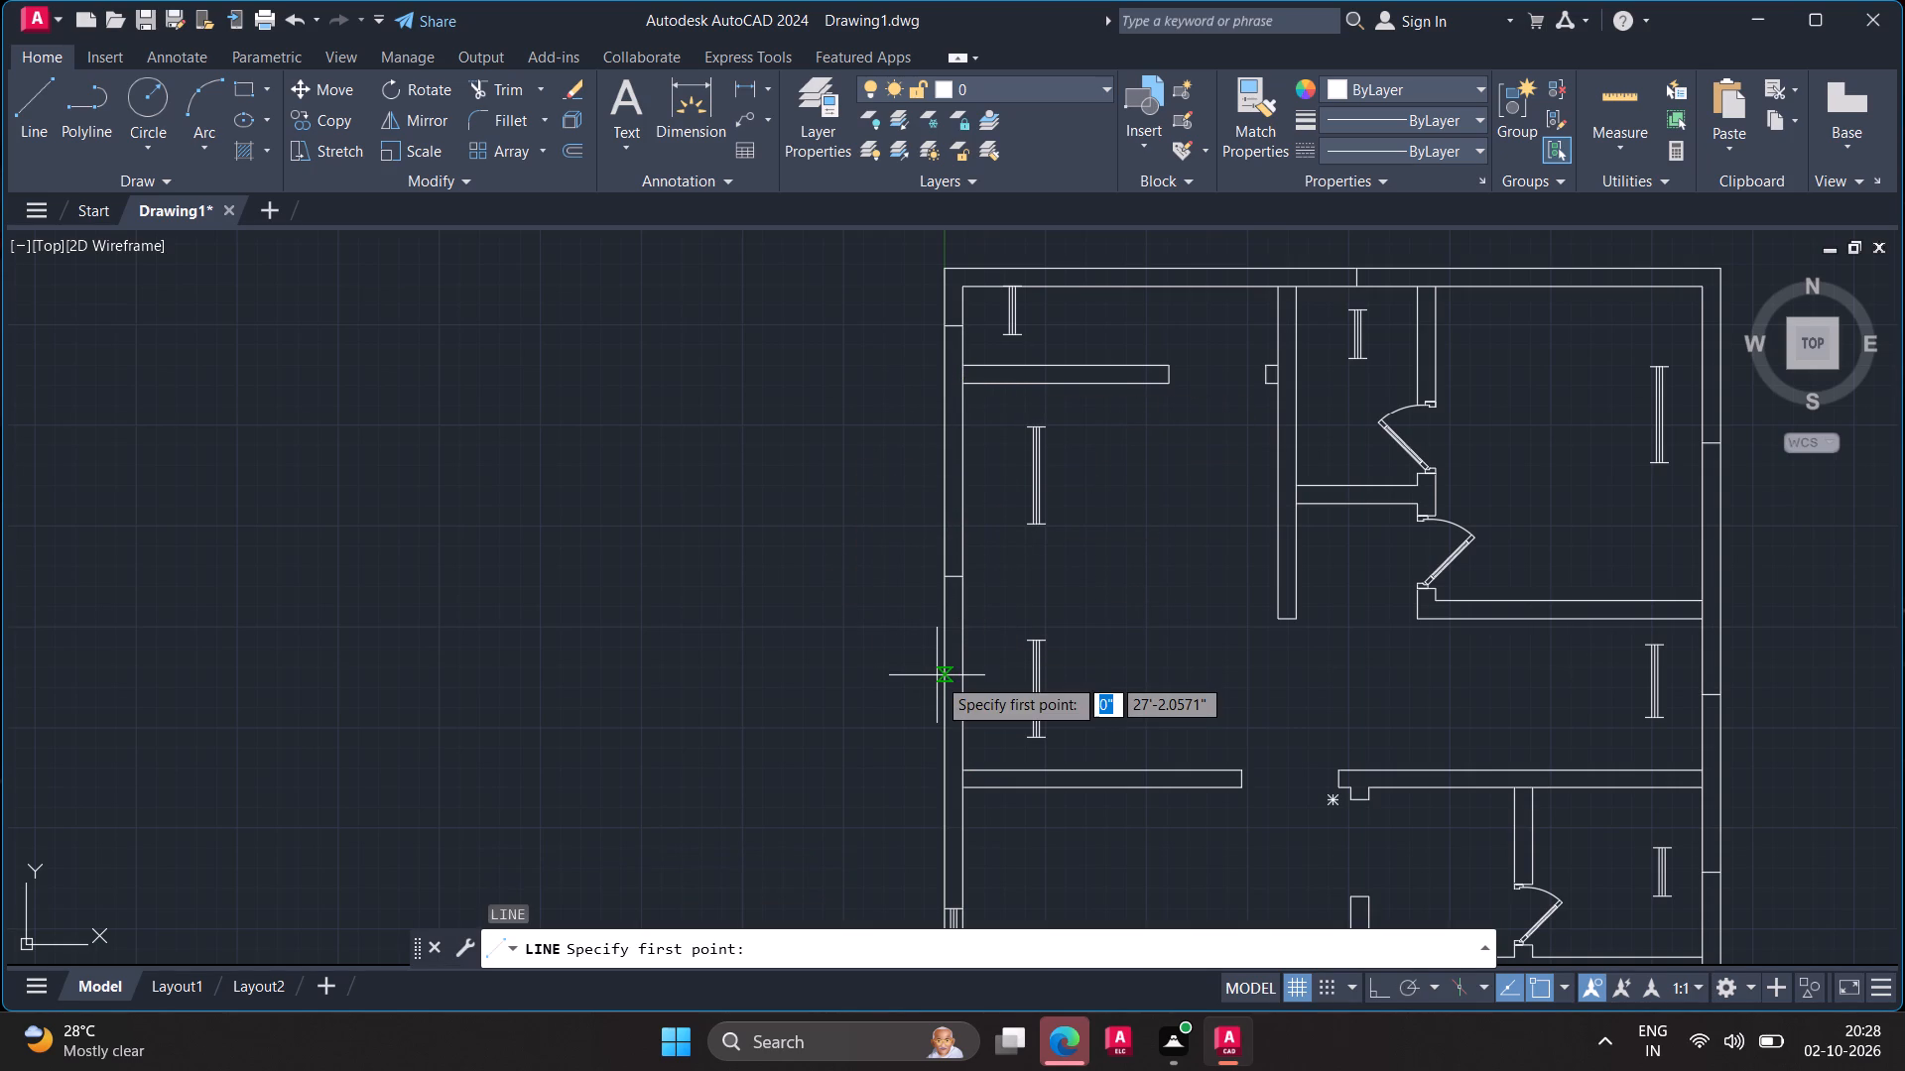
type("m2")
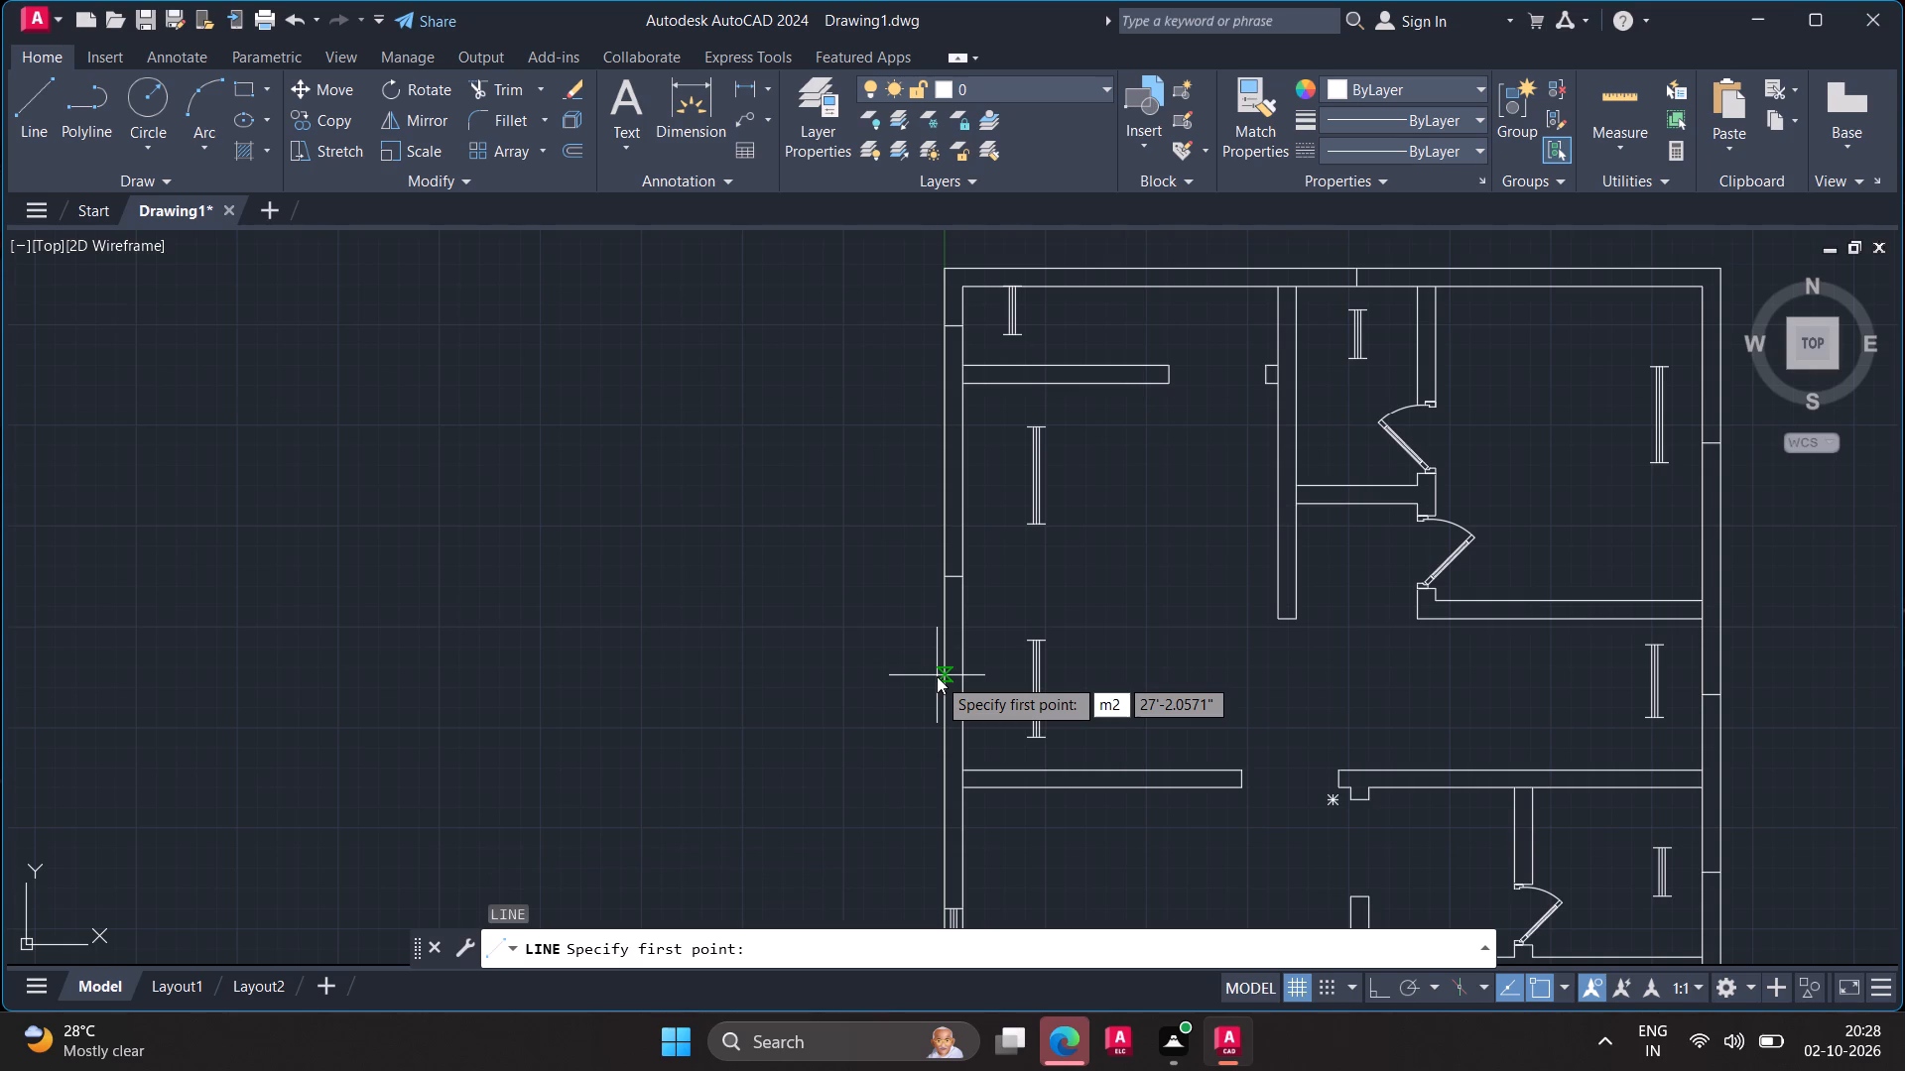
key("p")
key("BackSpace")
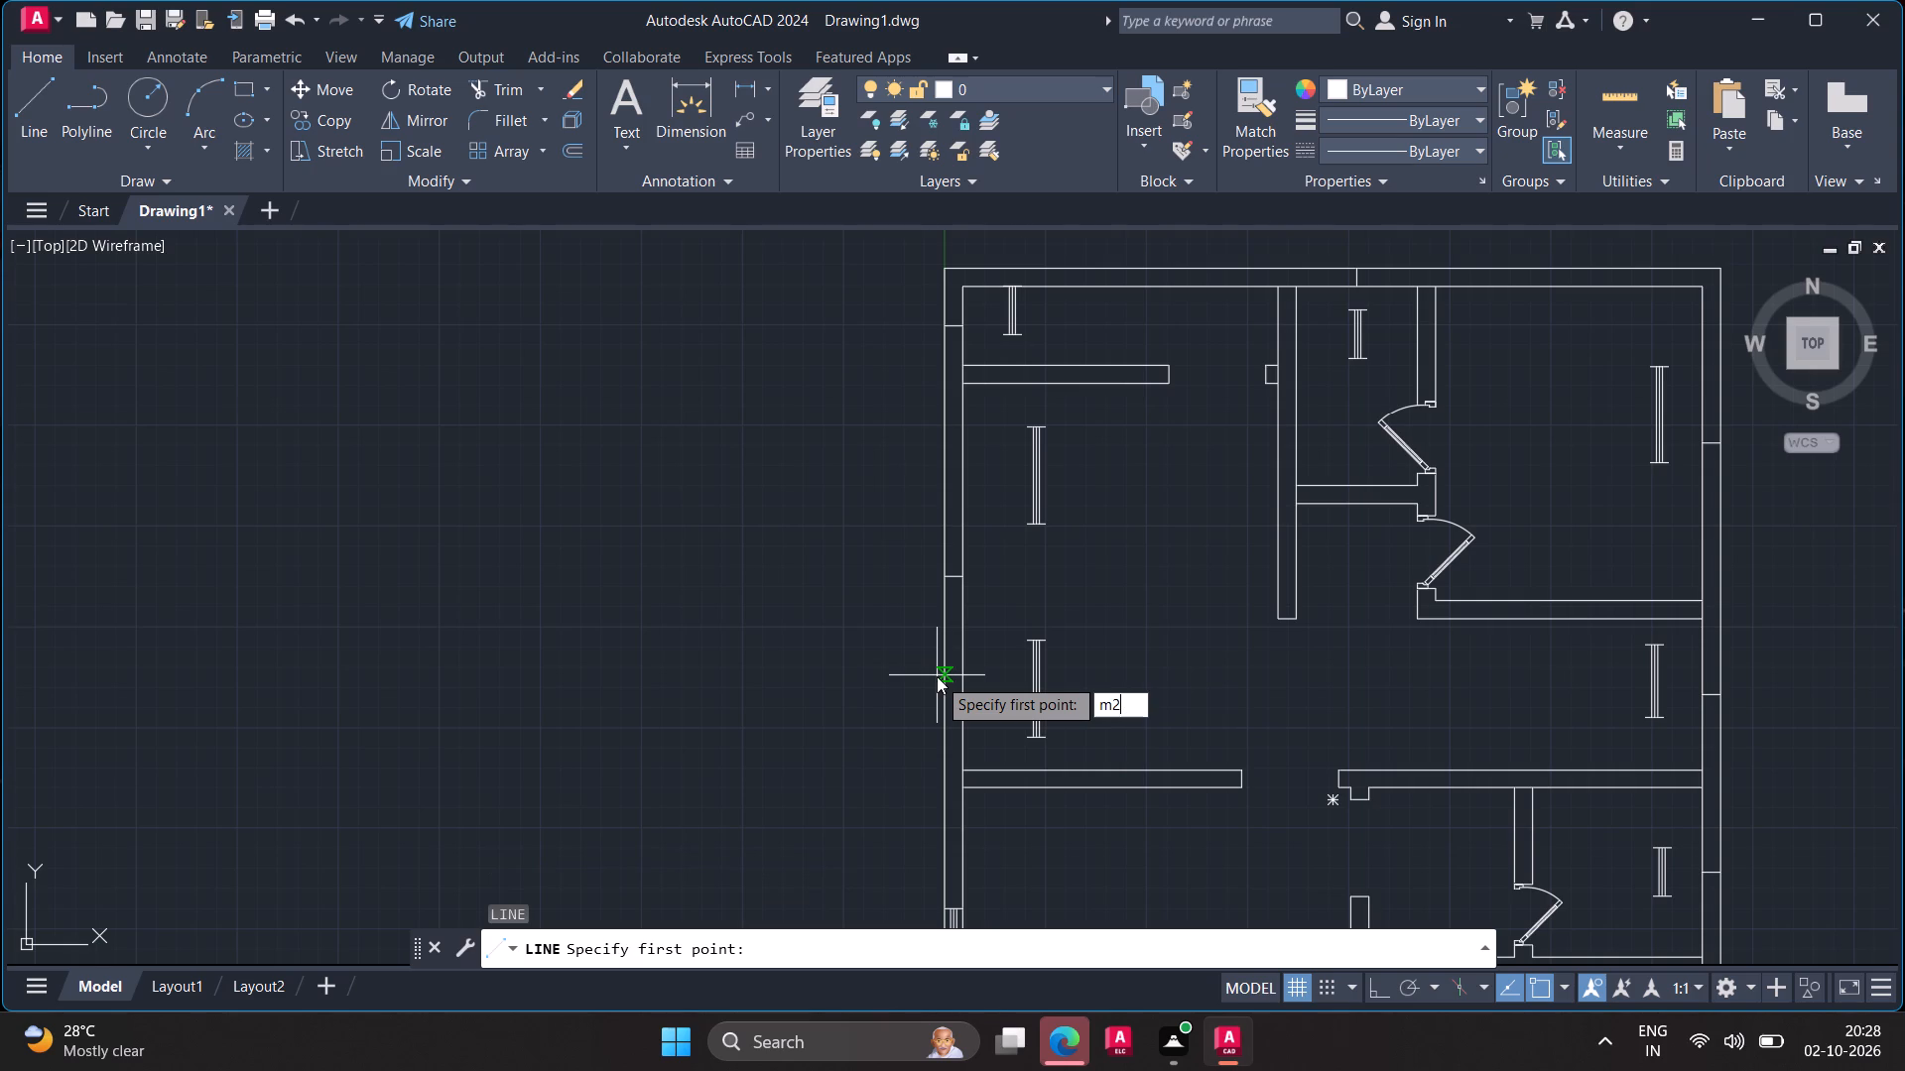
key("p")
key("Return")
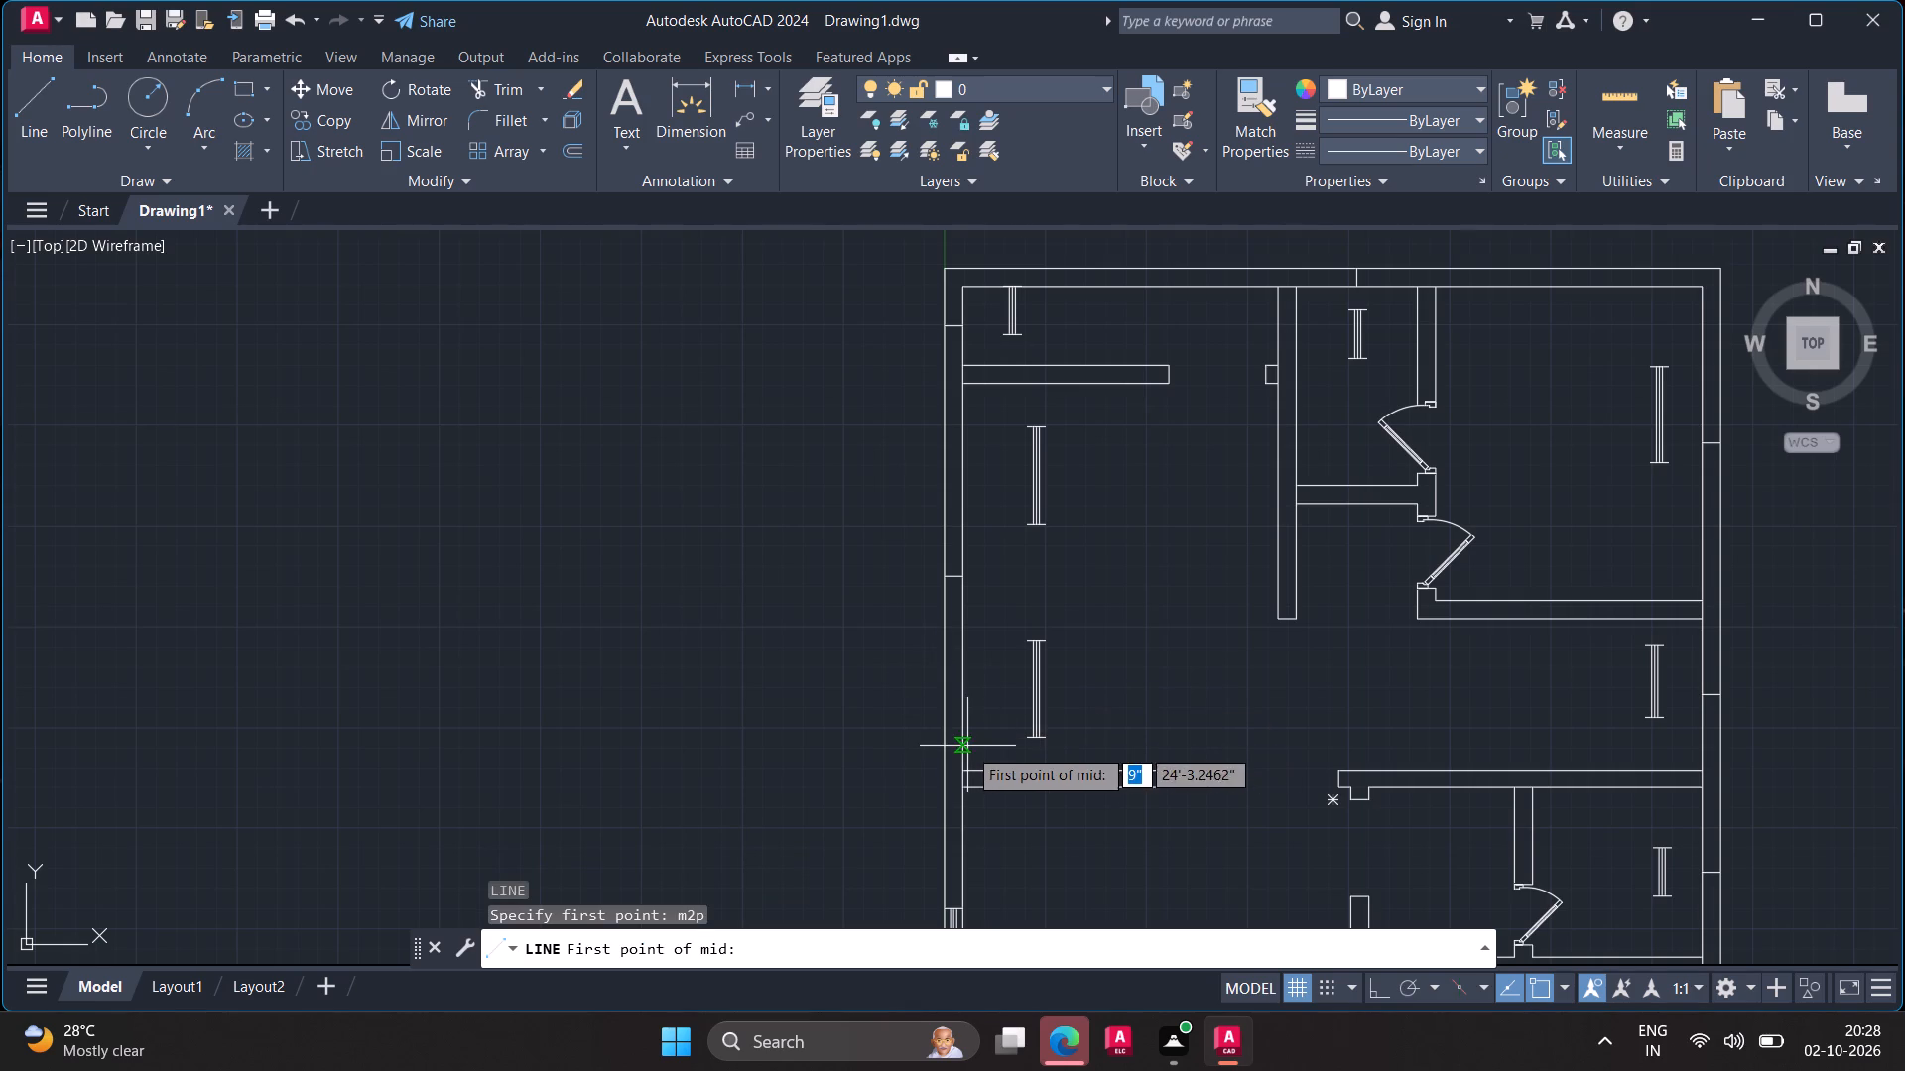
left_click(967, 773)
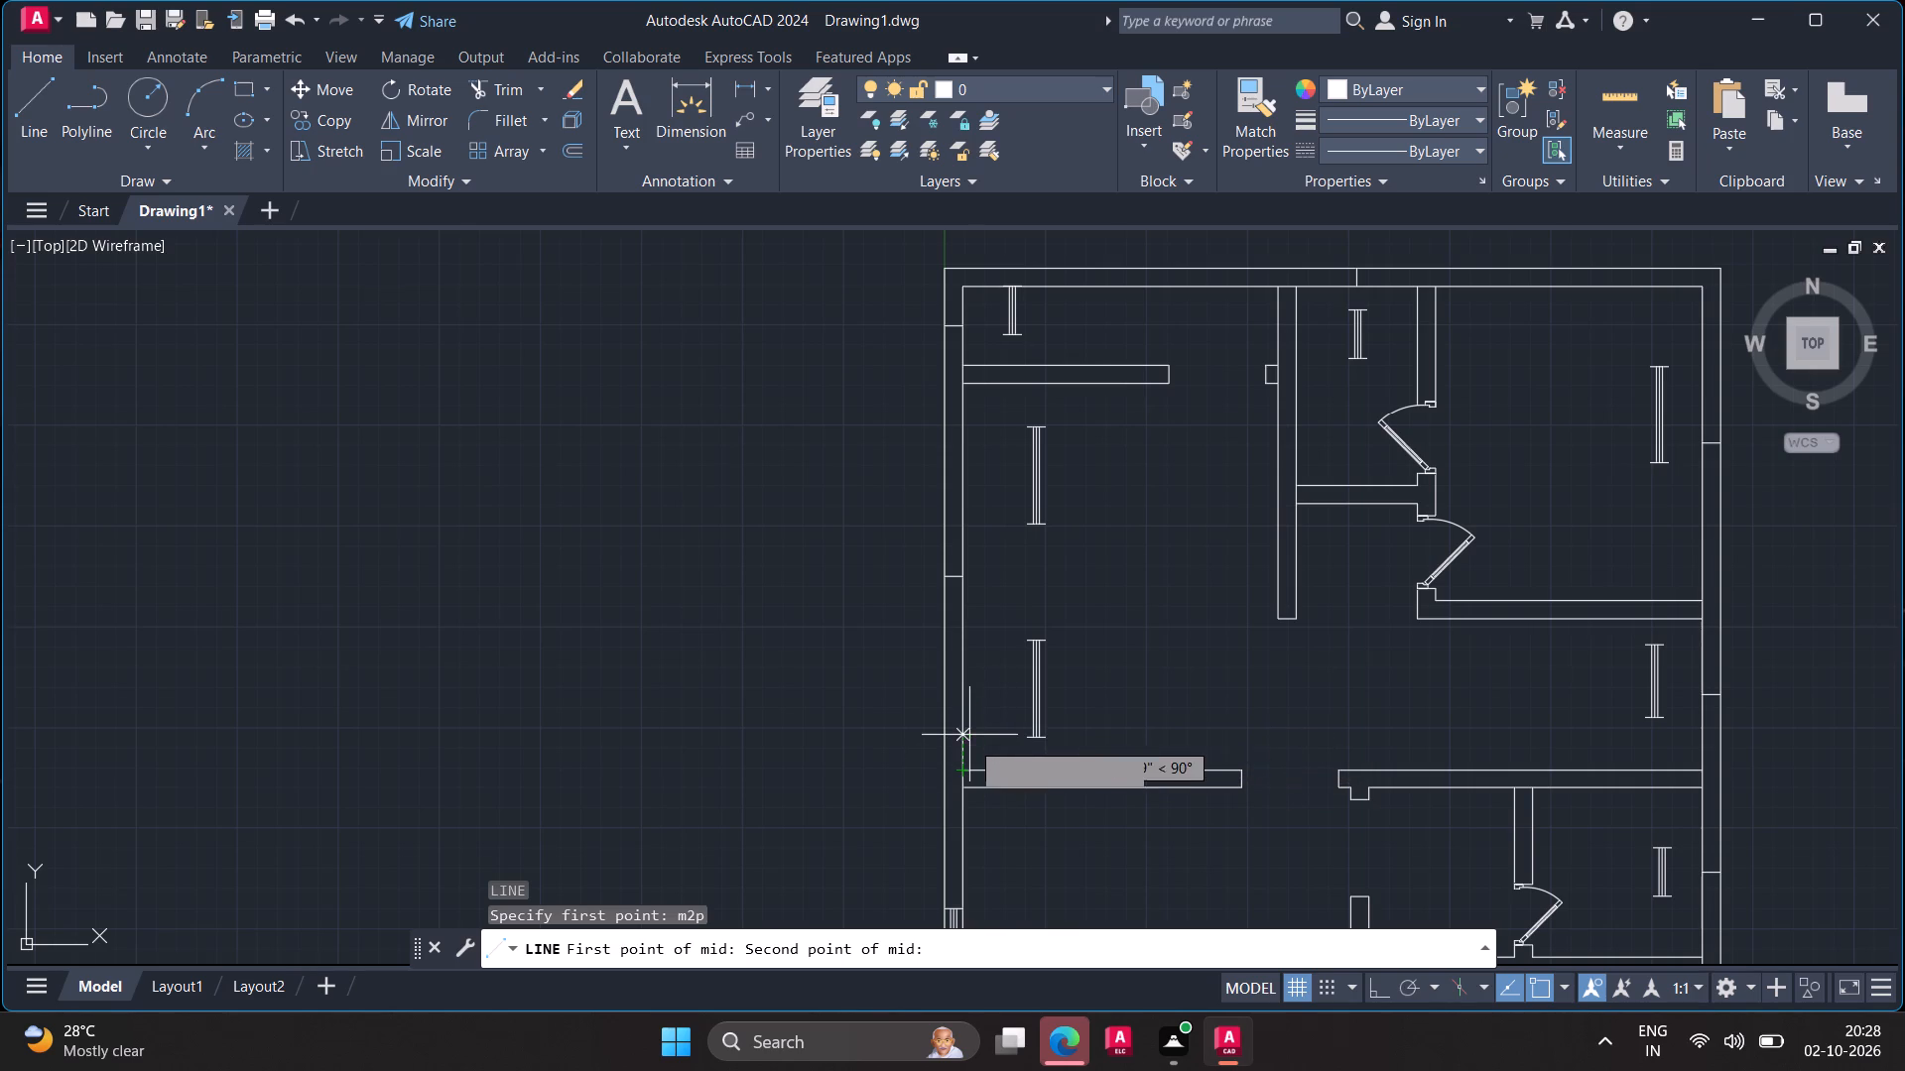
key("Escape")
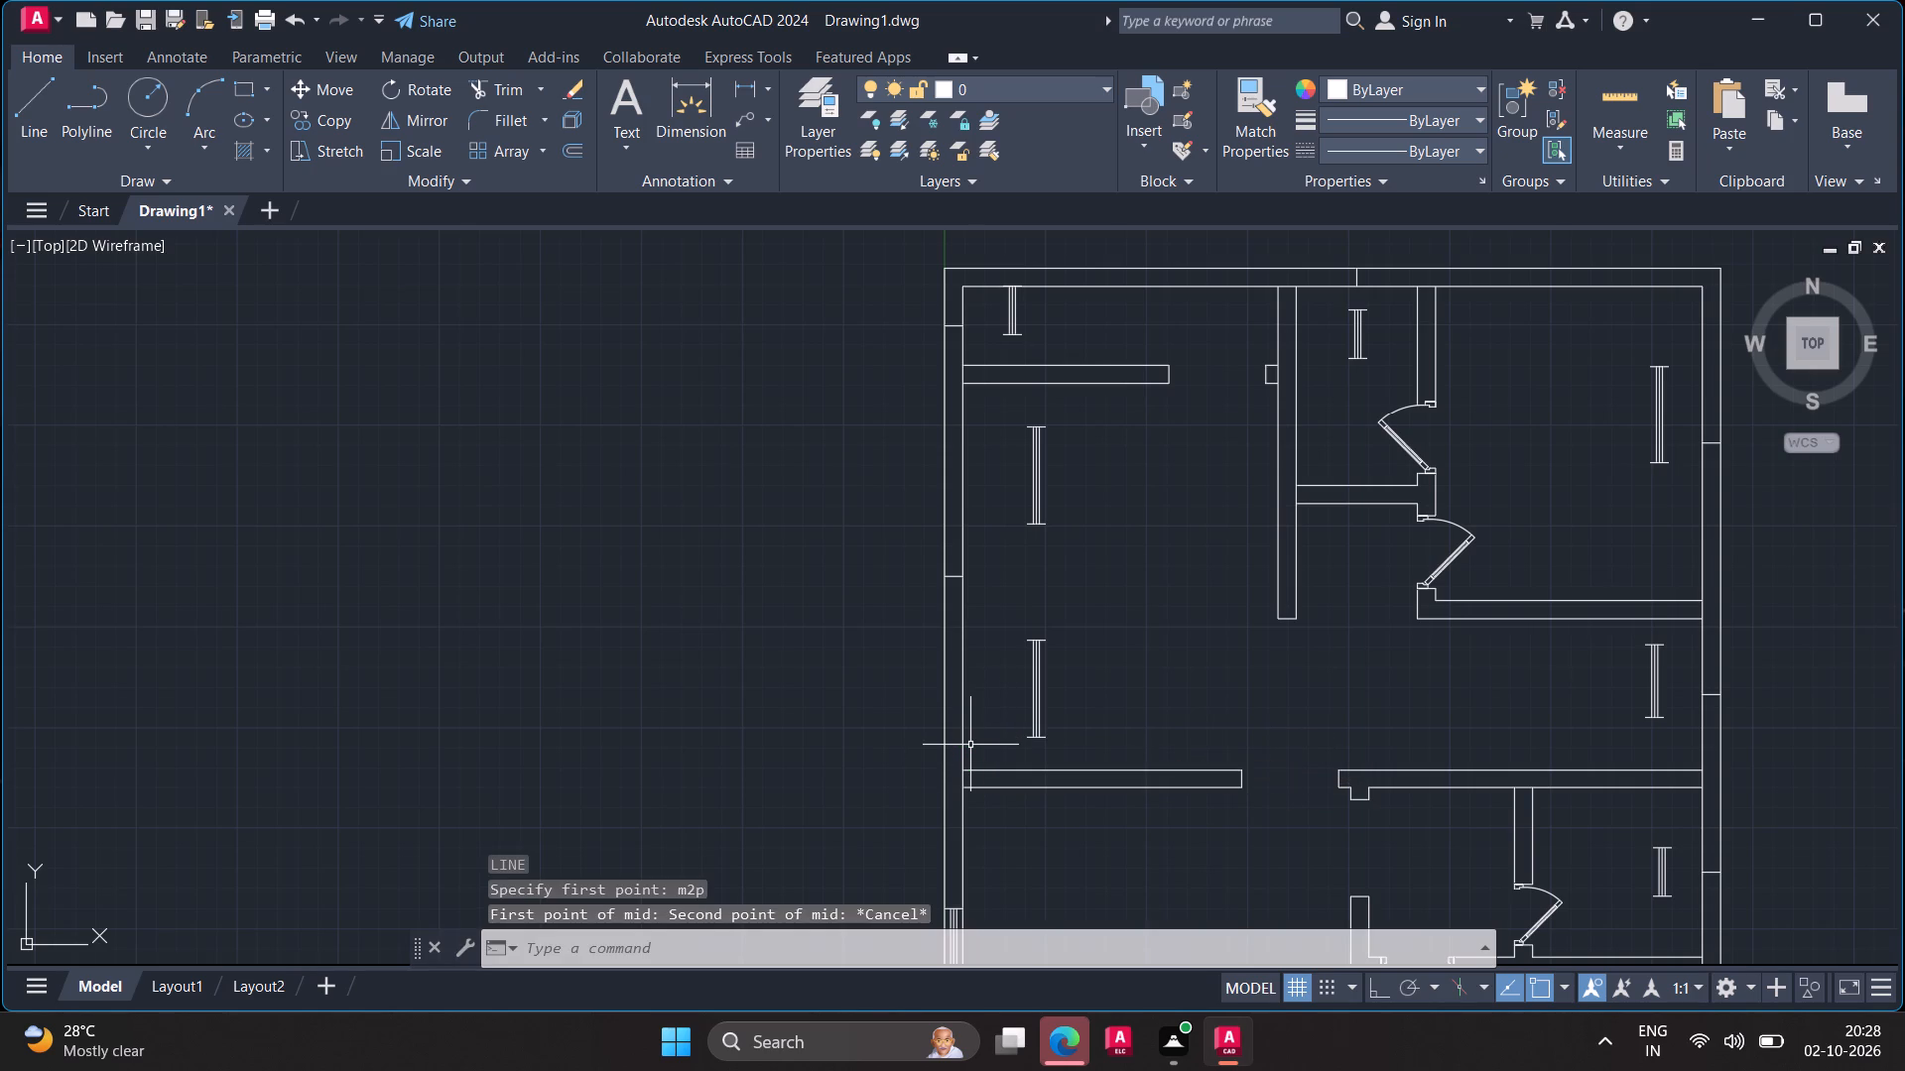
Draw a line across the west exterior wall, midway between the large west room's inner southwest corner and its central guide line.
key("l")
key("Return")
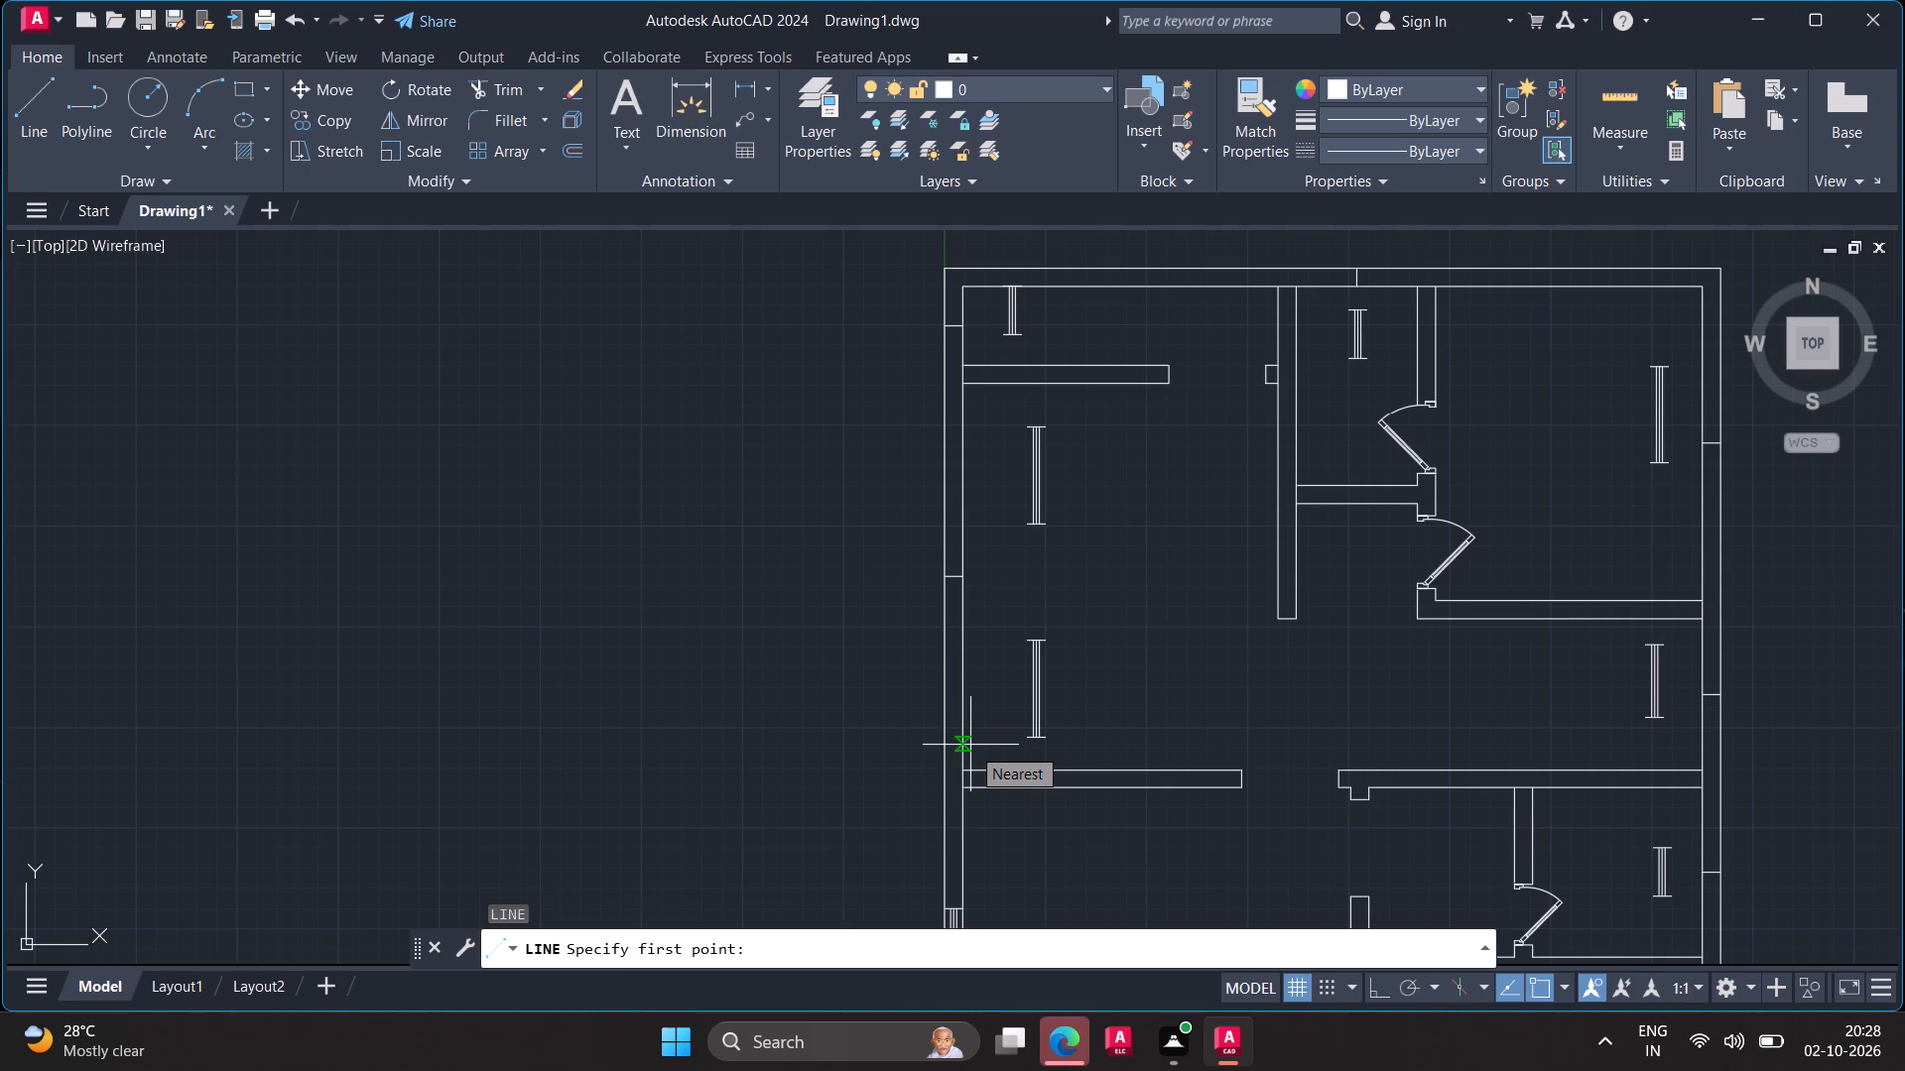
type("m2")
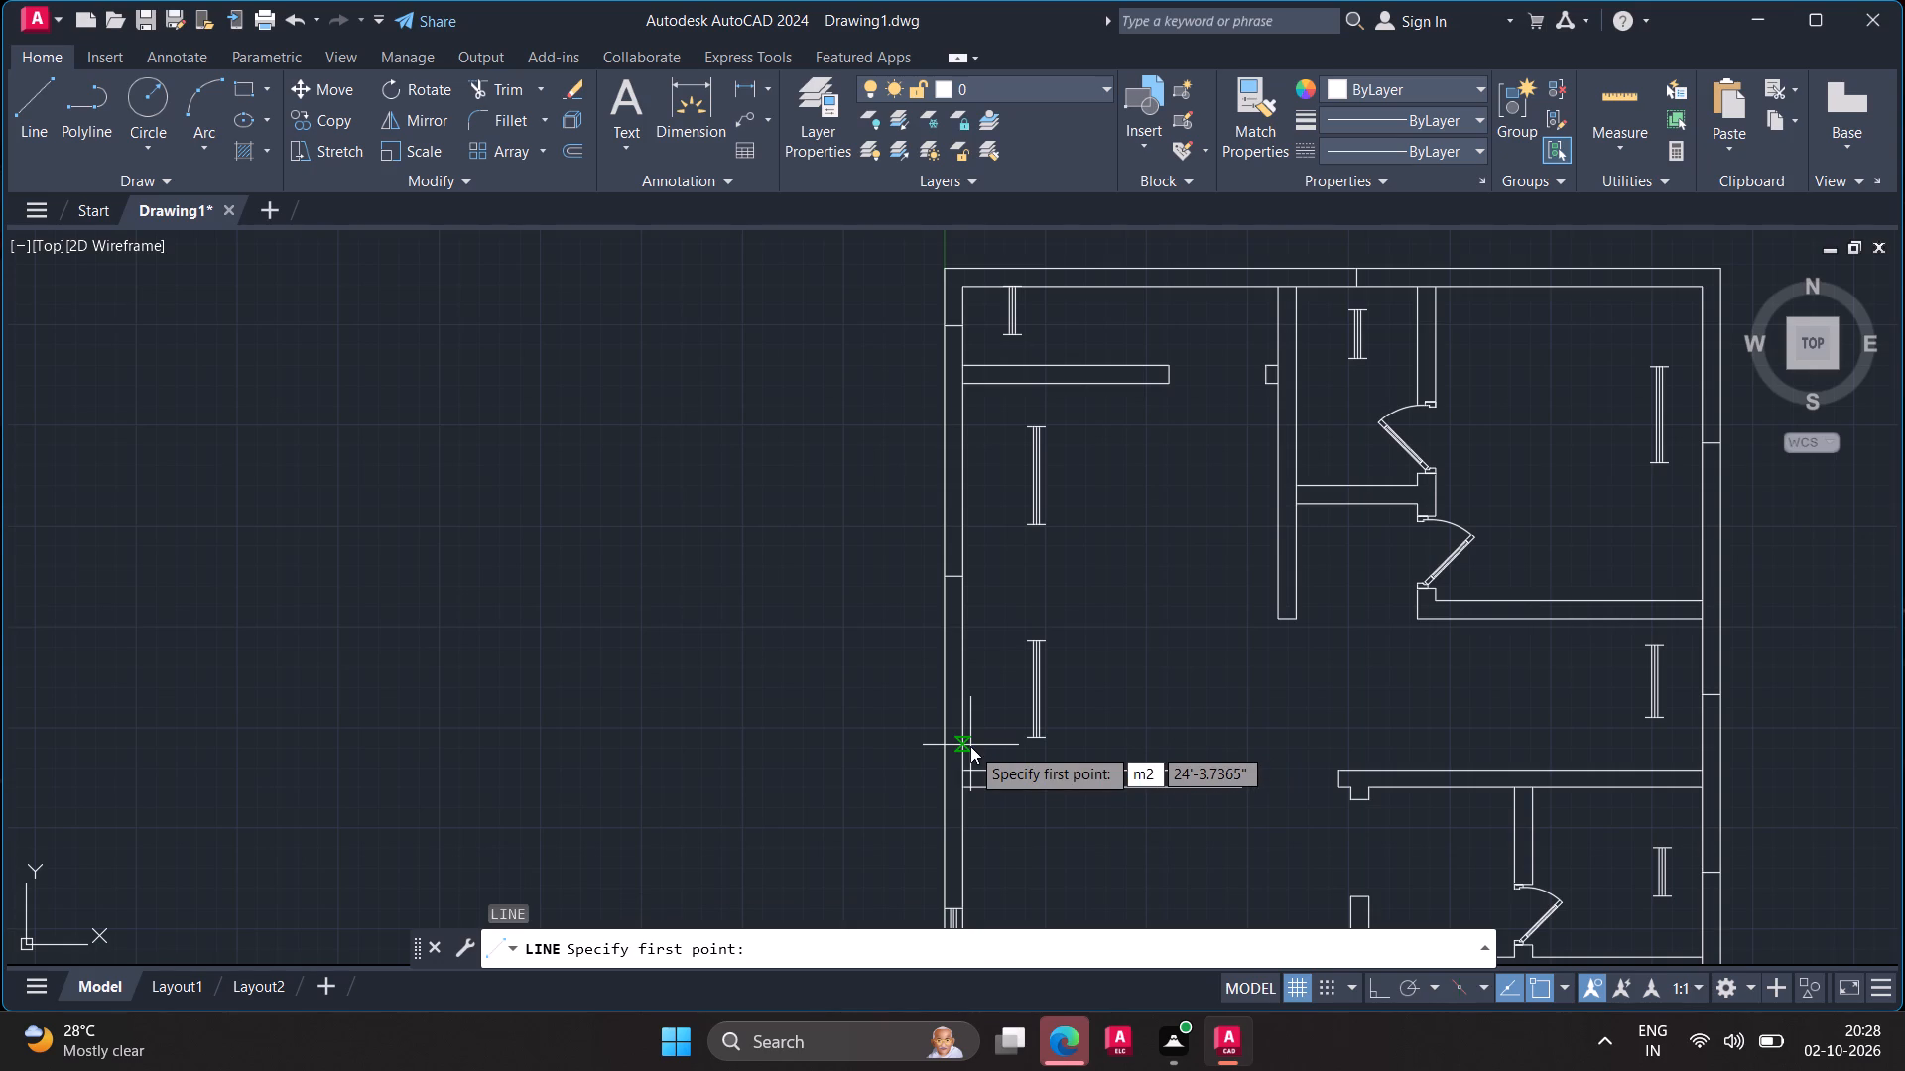
key("p")
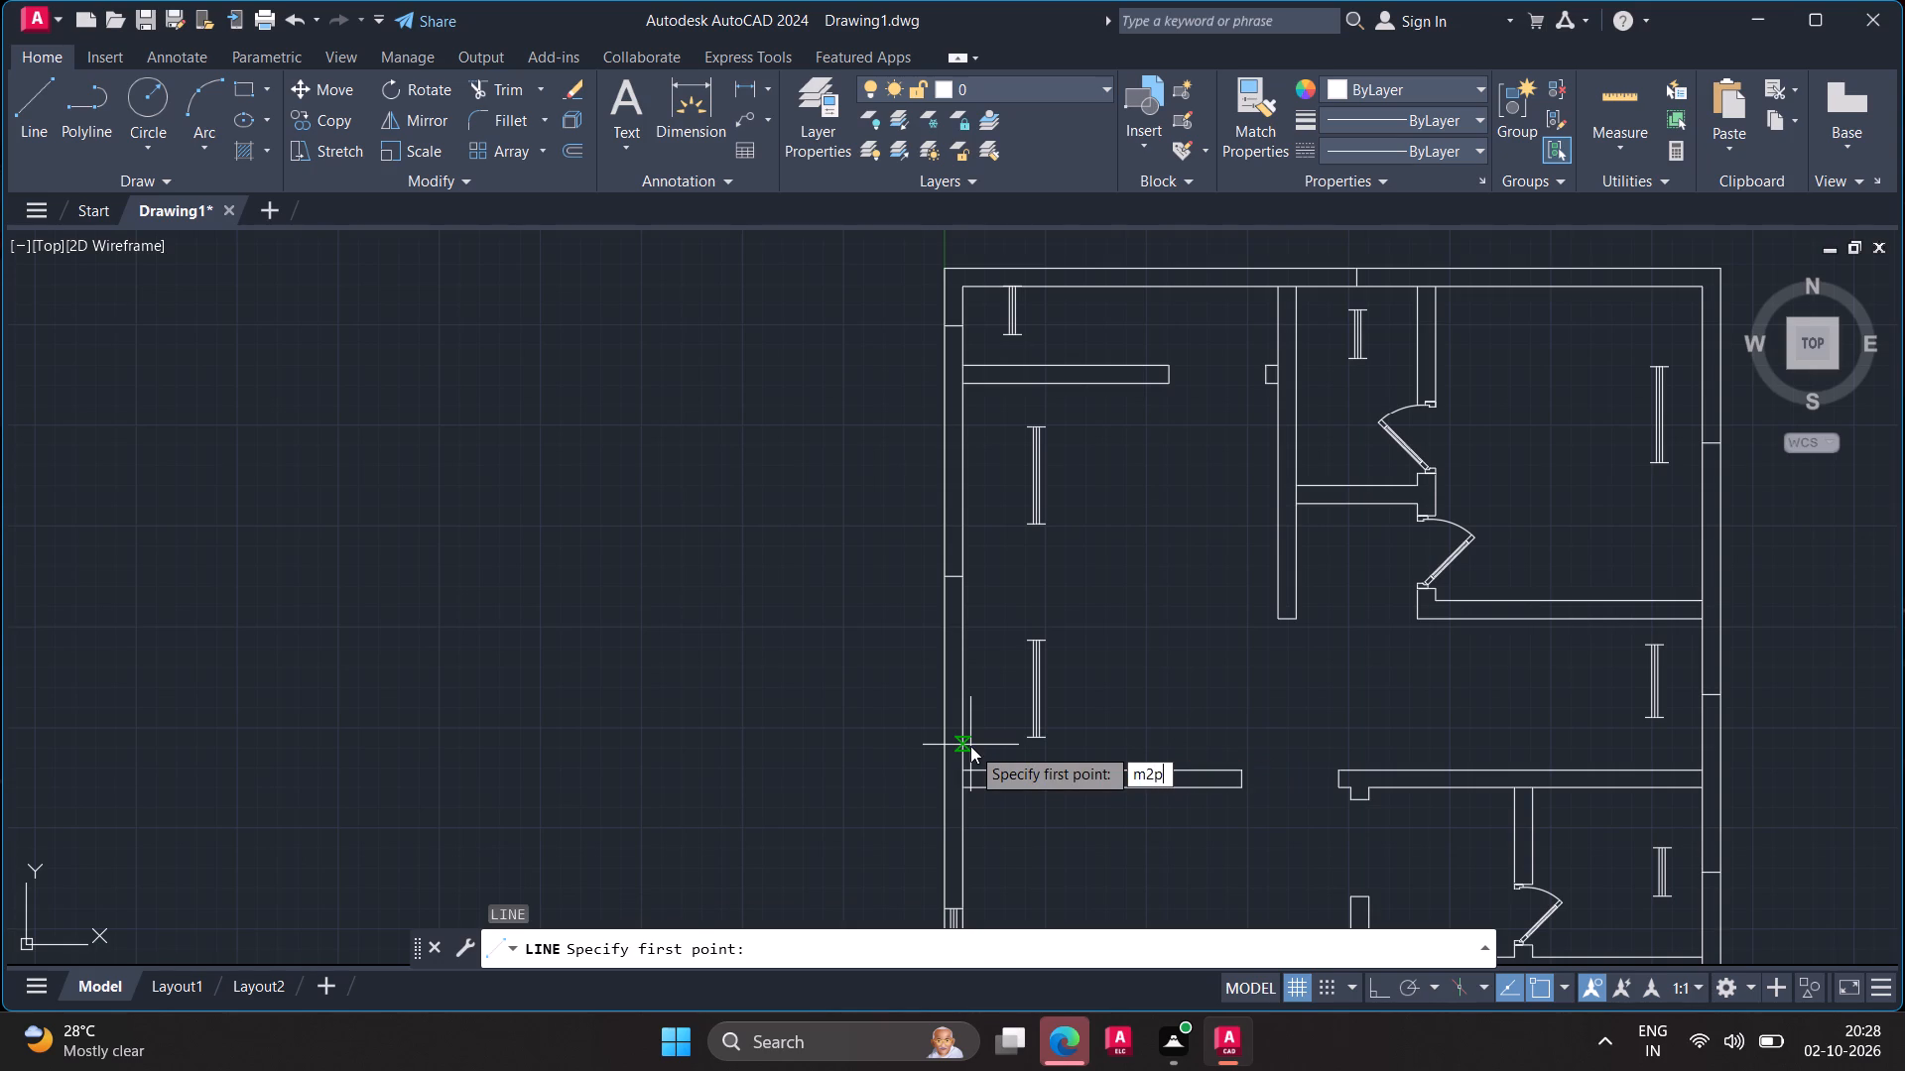
key("Return")
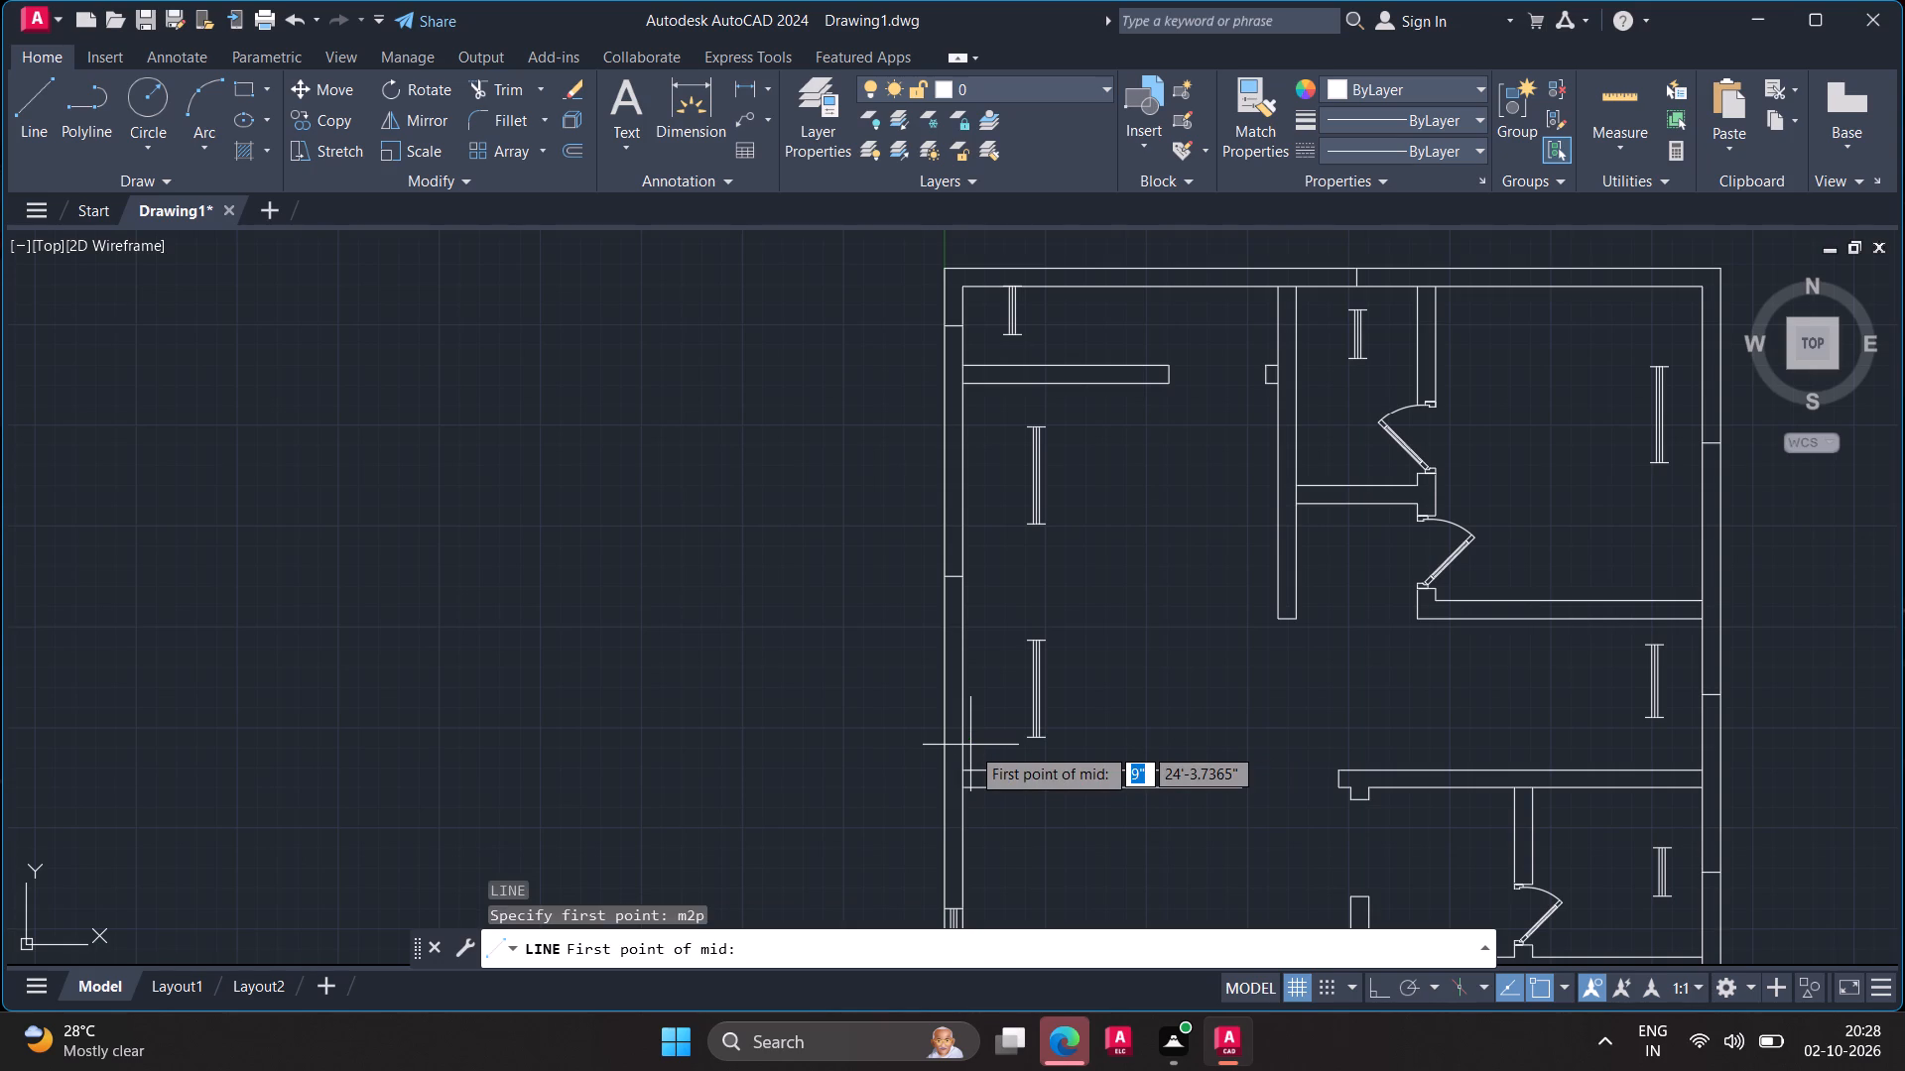
left_click(965, 765)
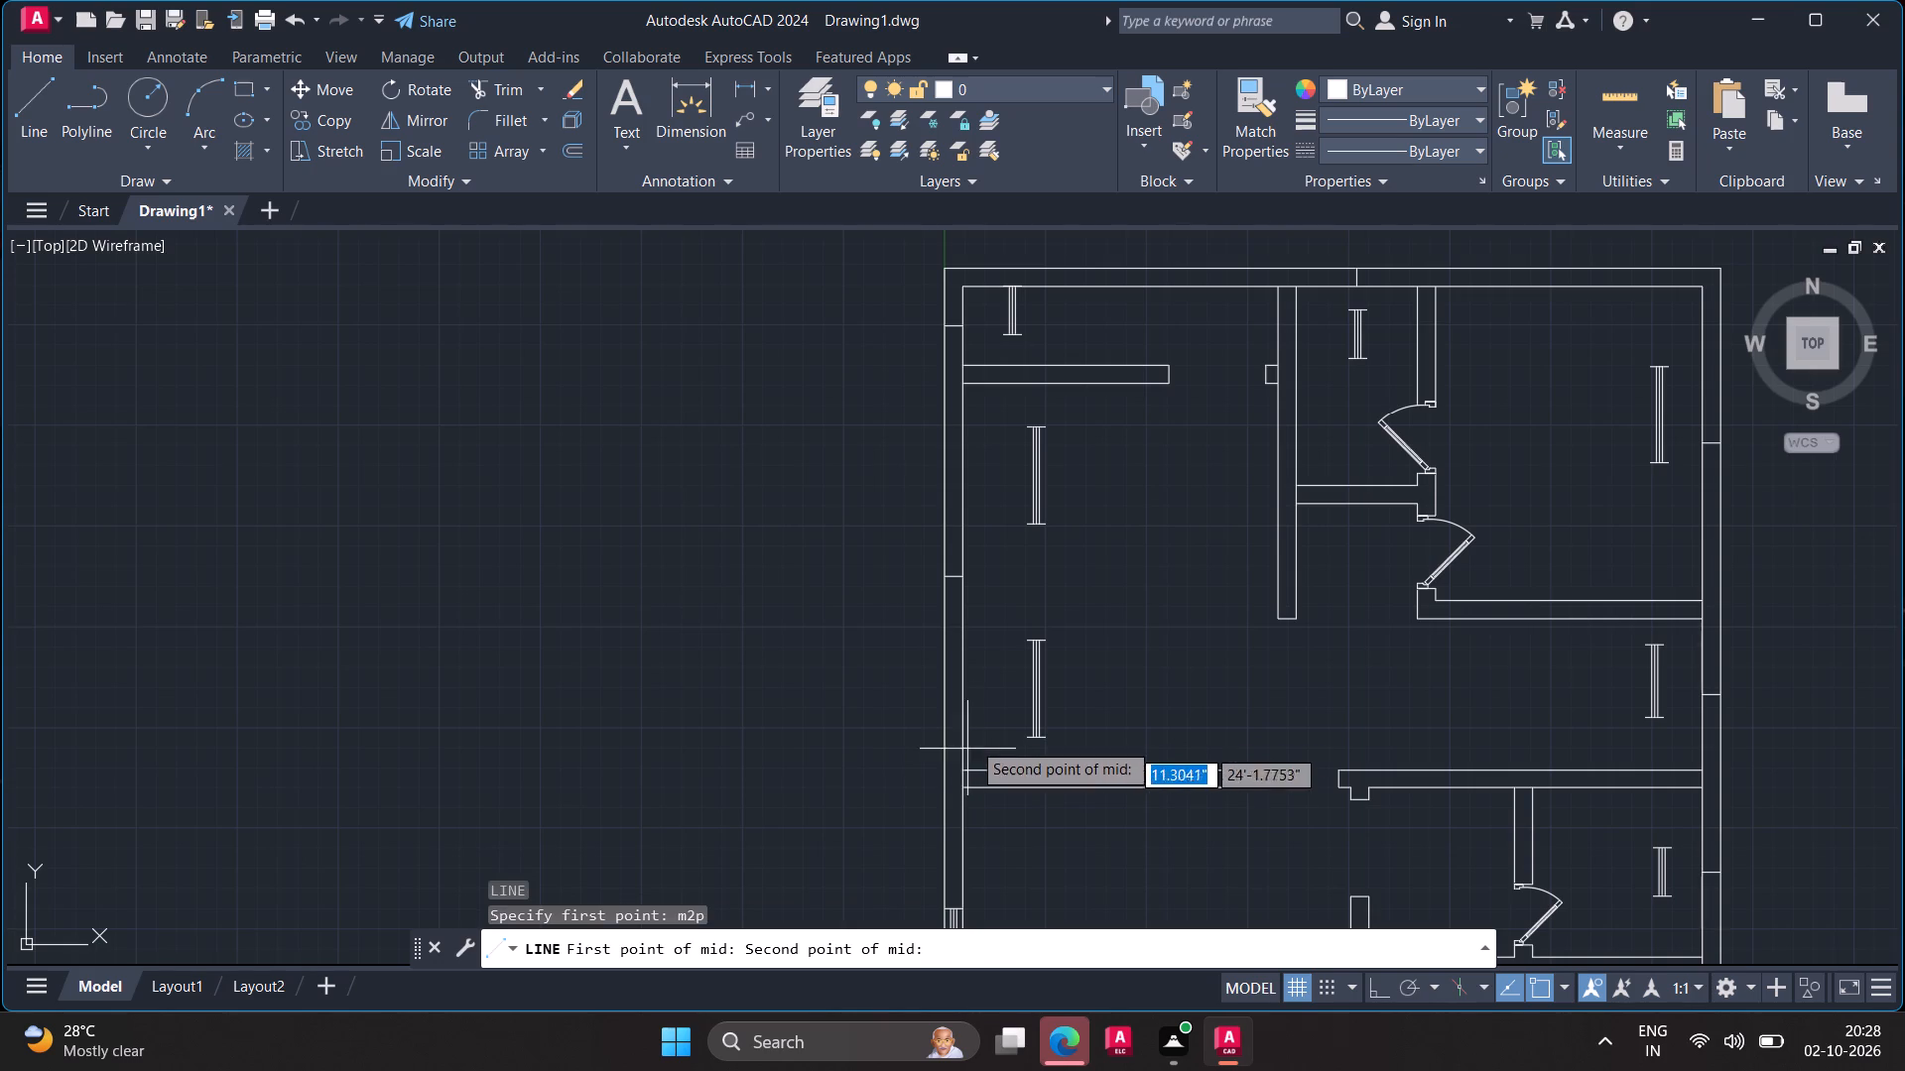
left_click(965, 576)
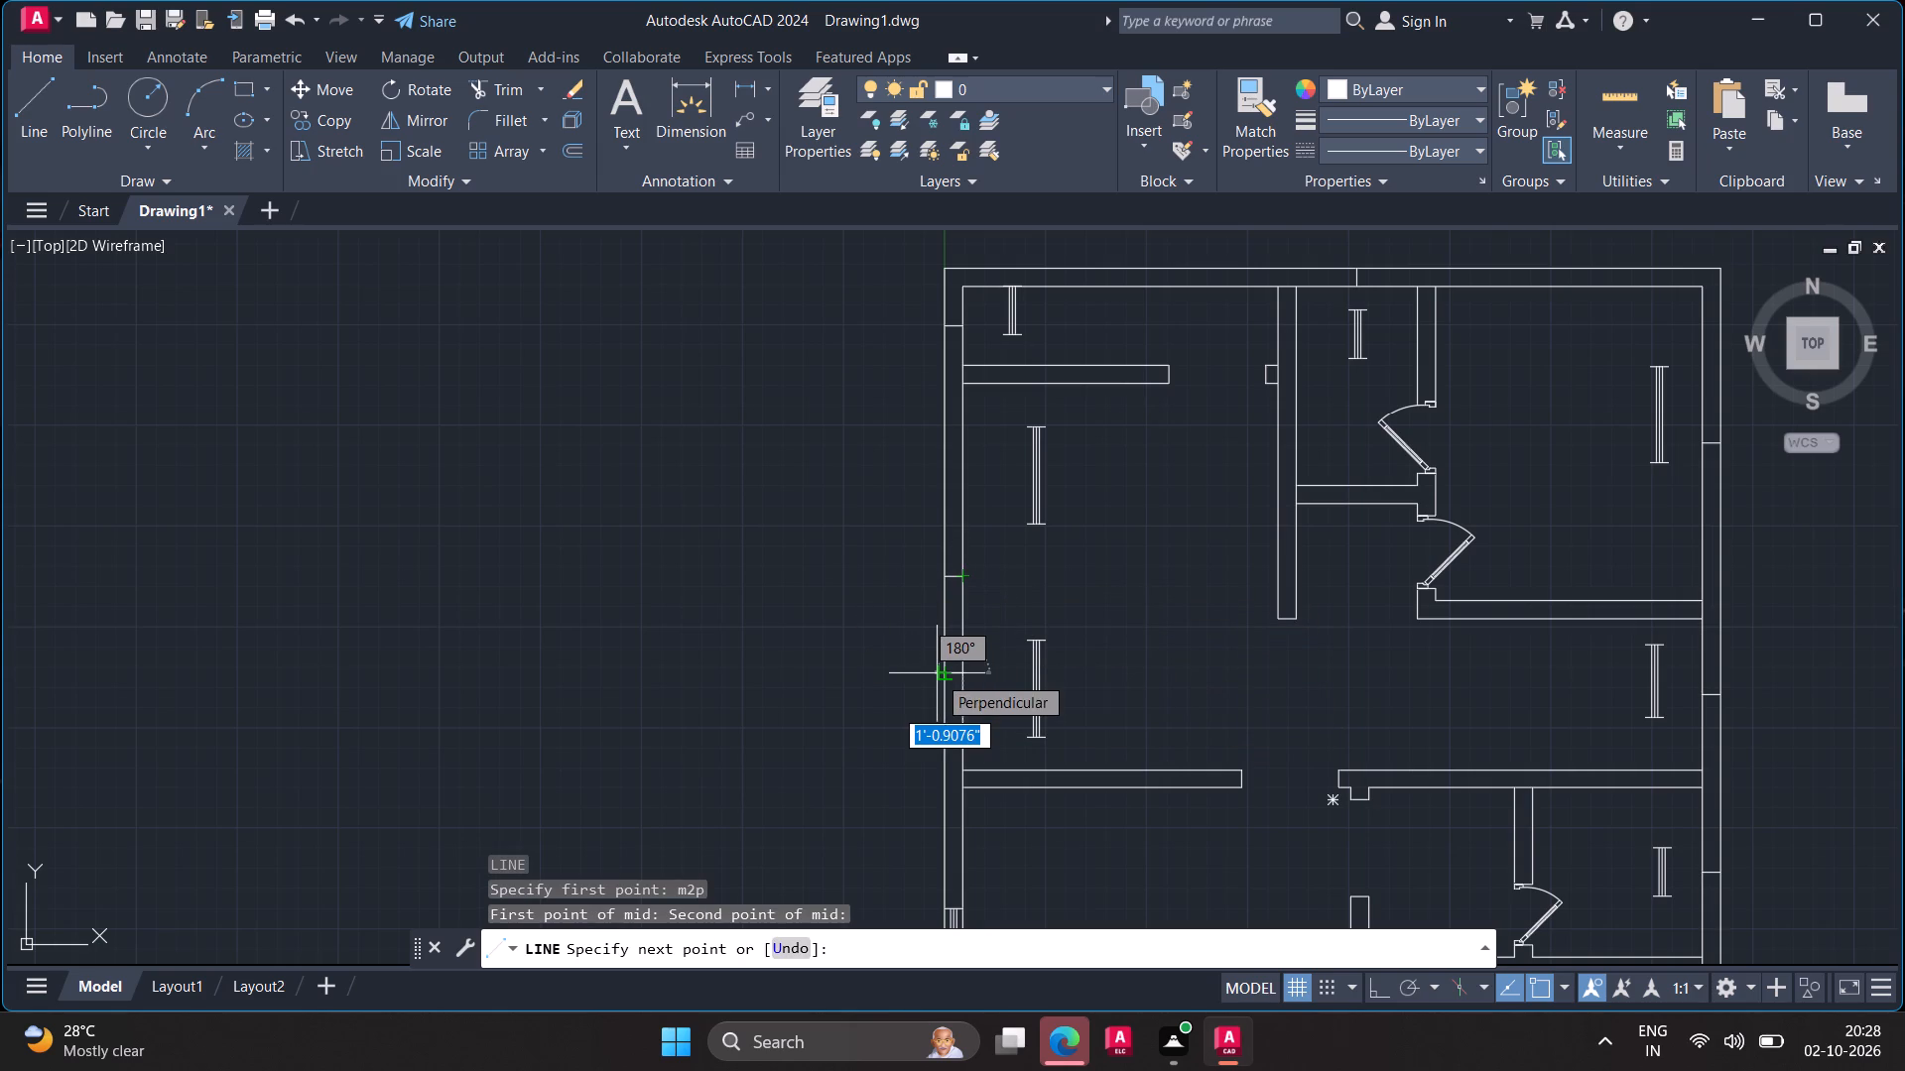
left_click(946, 672)
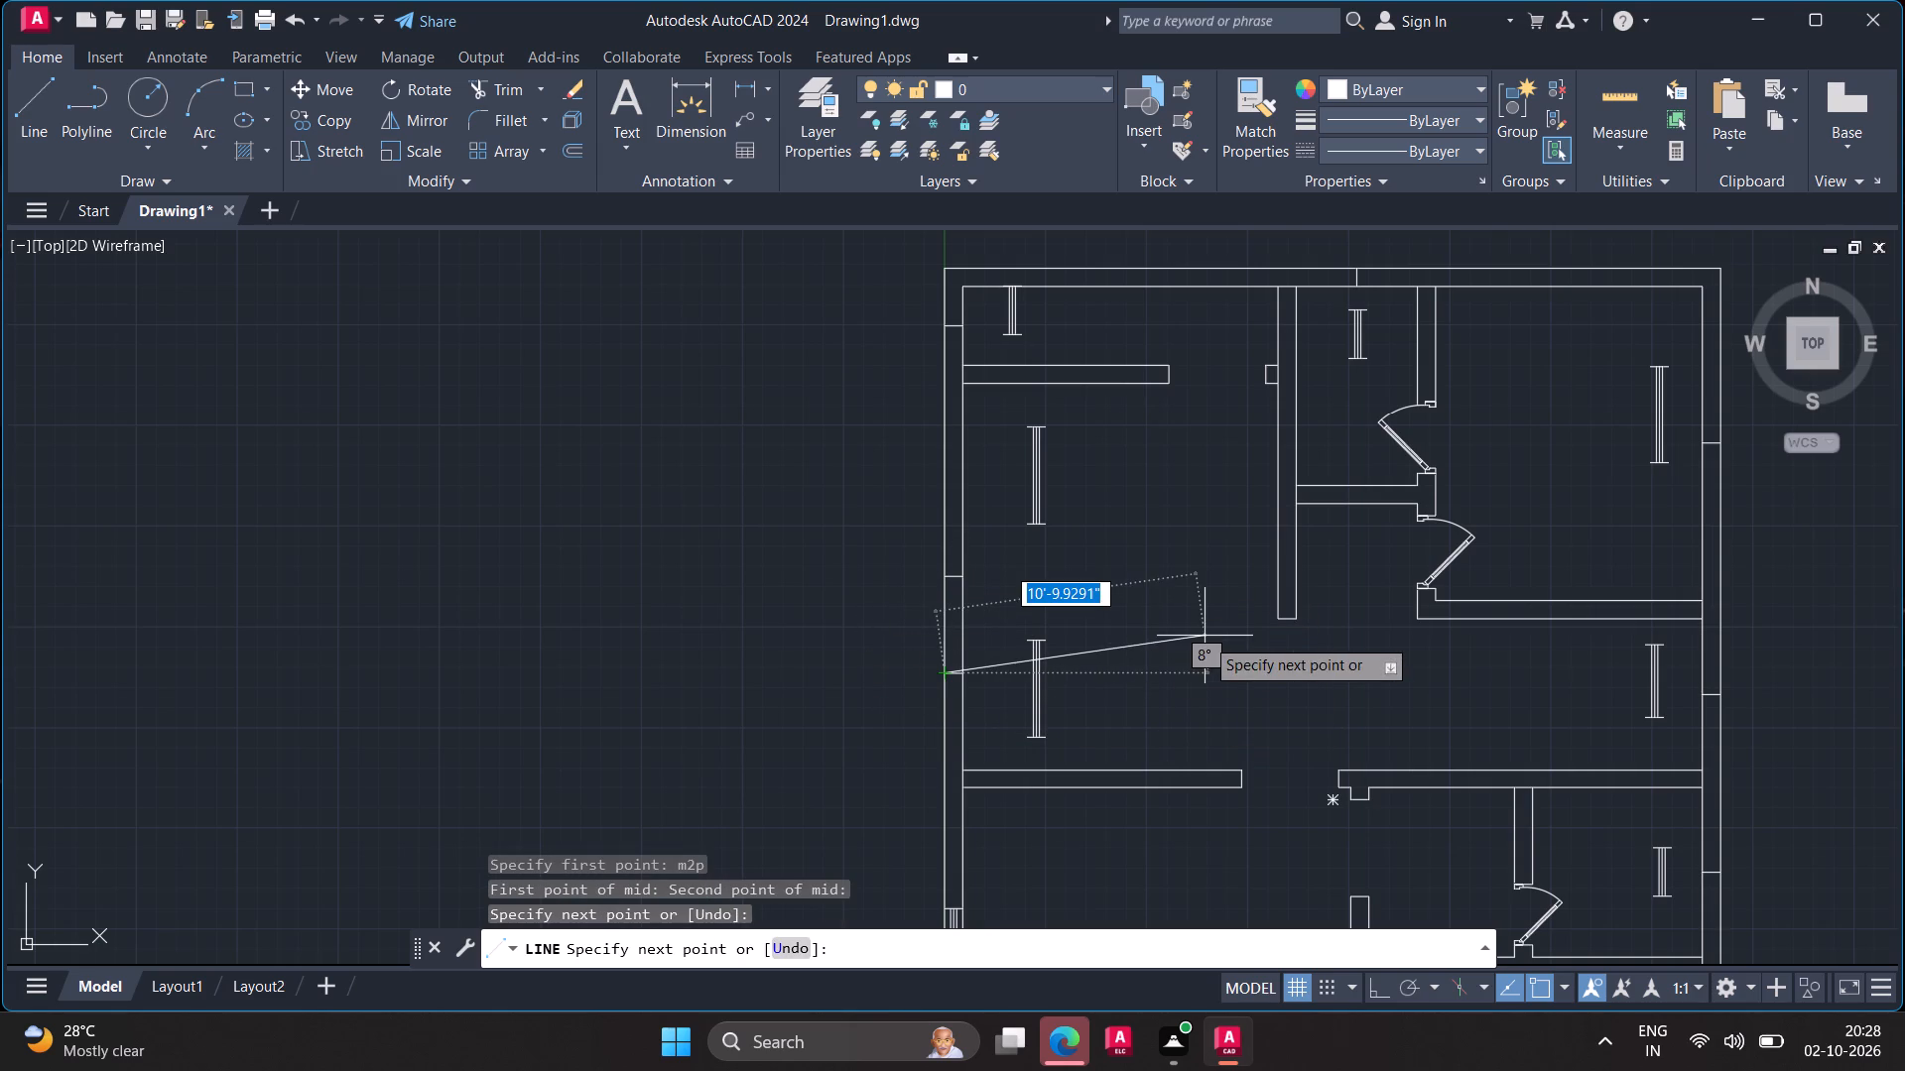
key("Escape")
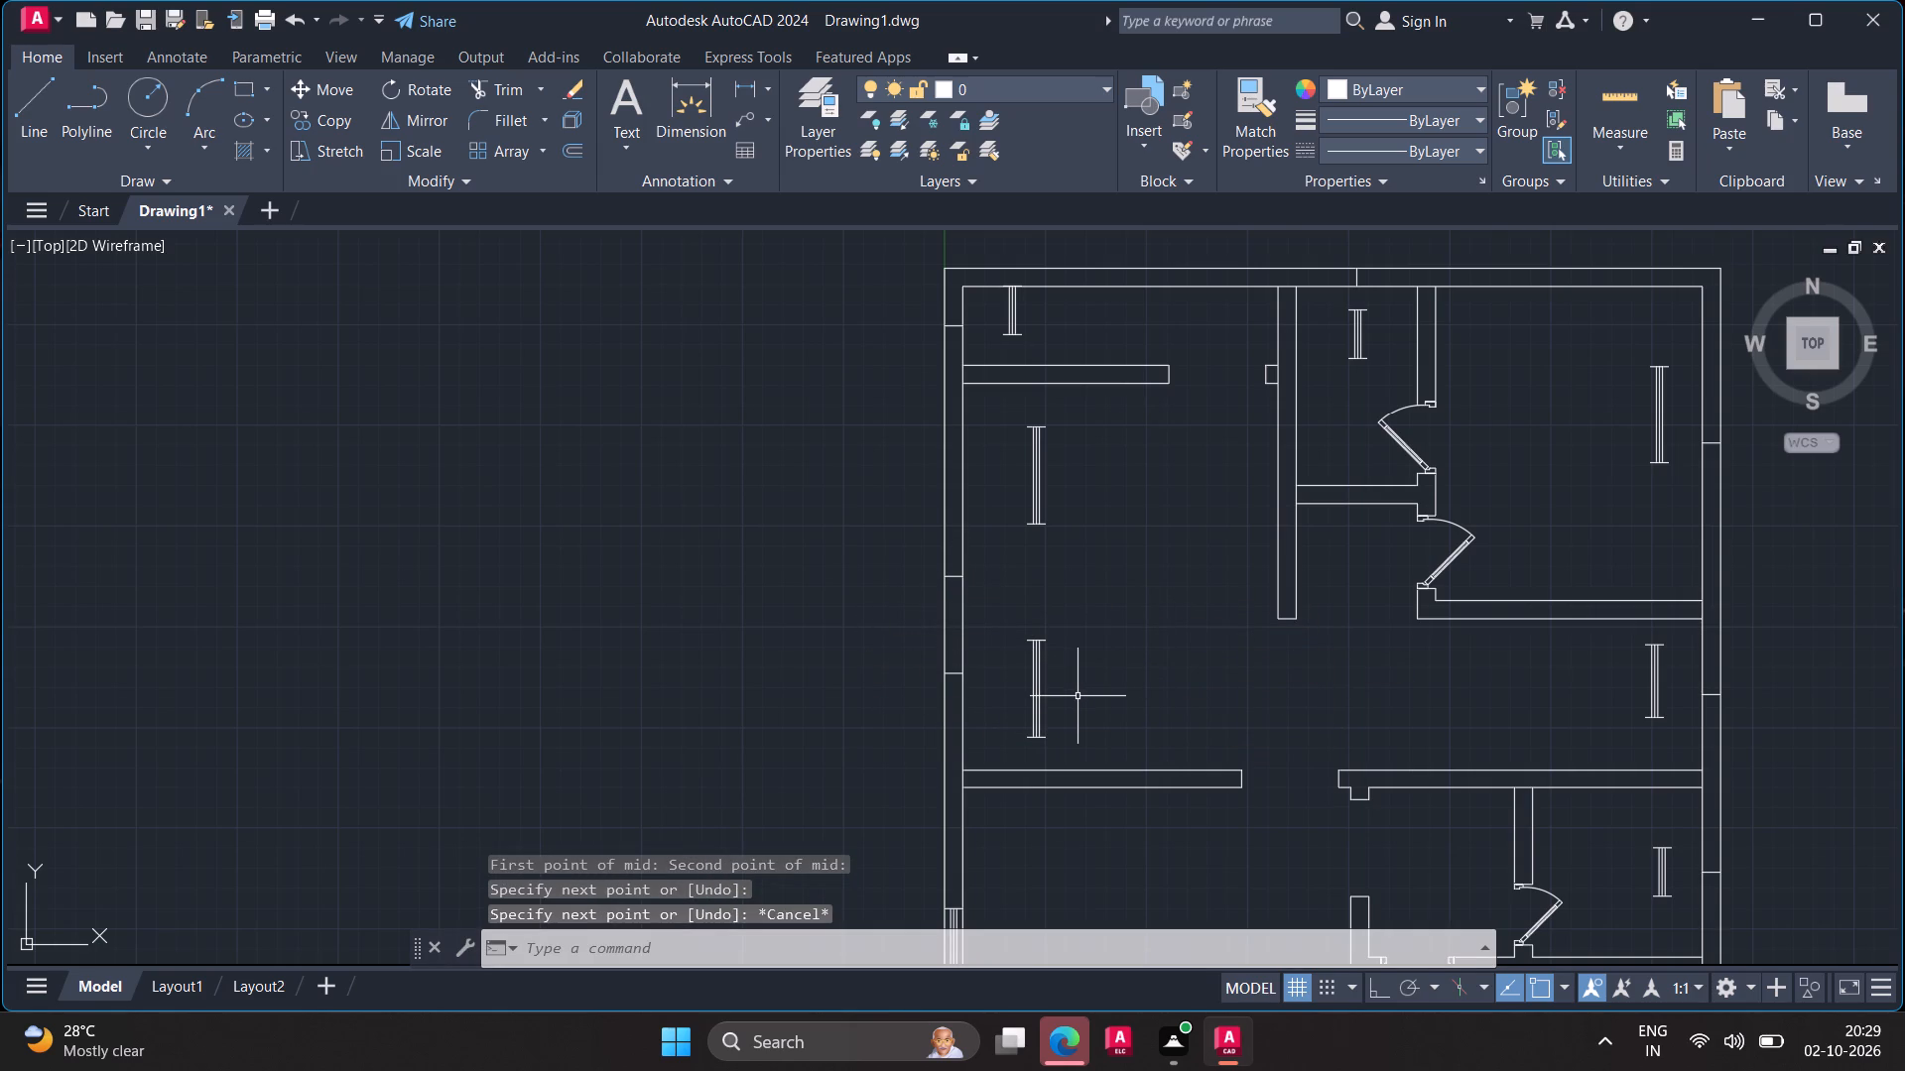
Draw a line across the west exterior wall, midway between the large west room's central guide line and its inner northwest corner.
middle_click_drag(1077, 697, 1164, 603)
middle_click_drag(1182, 498, 1164, 560)
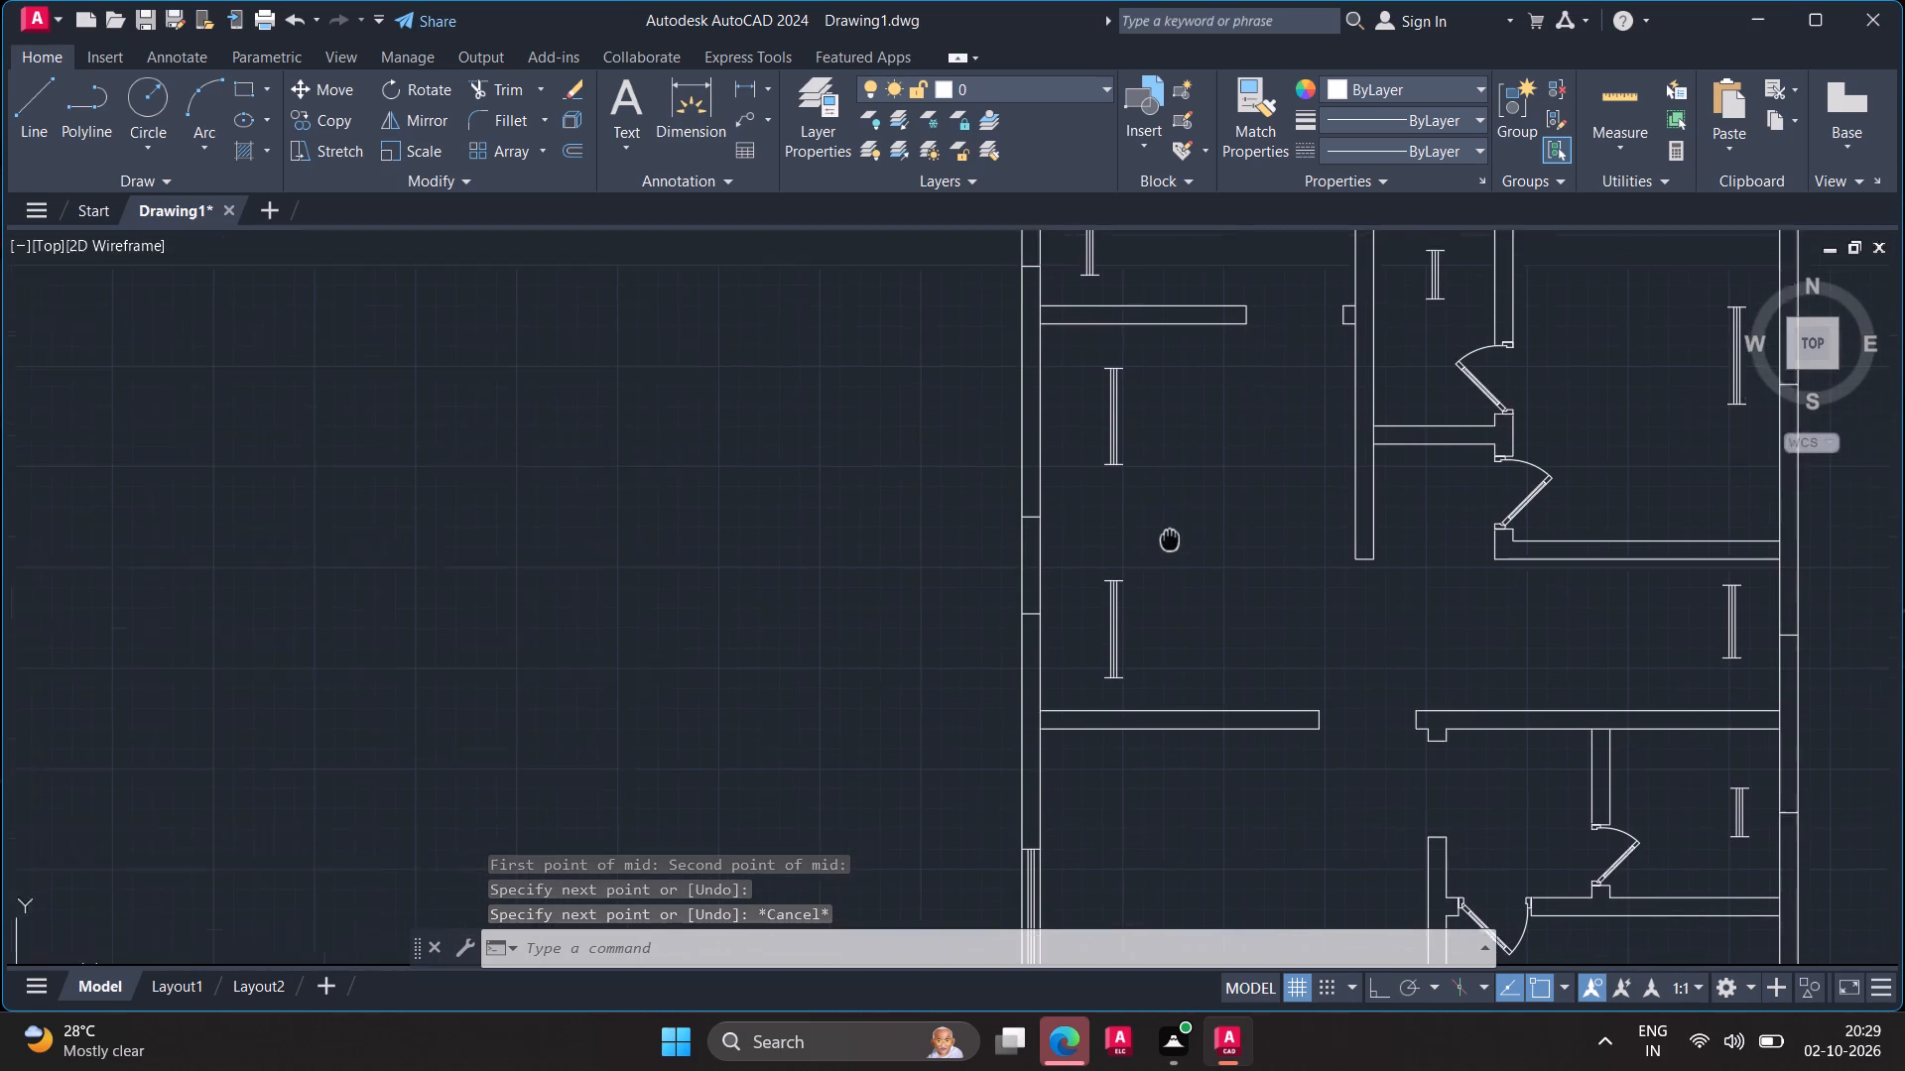
middle_click_drag(1164, 560, 1117, 669)
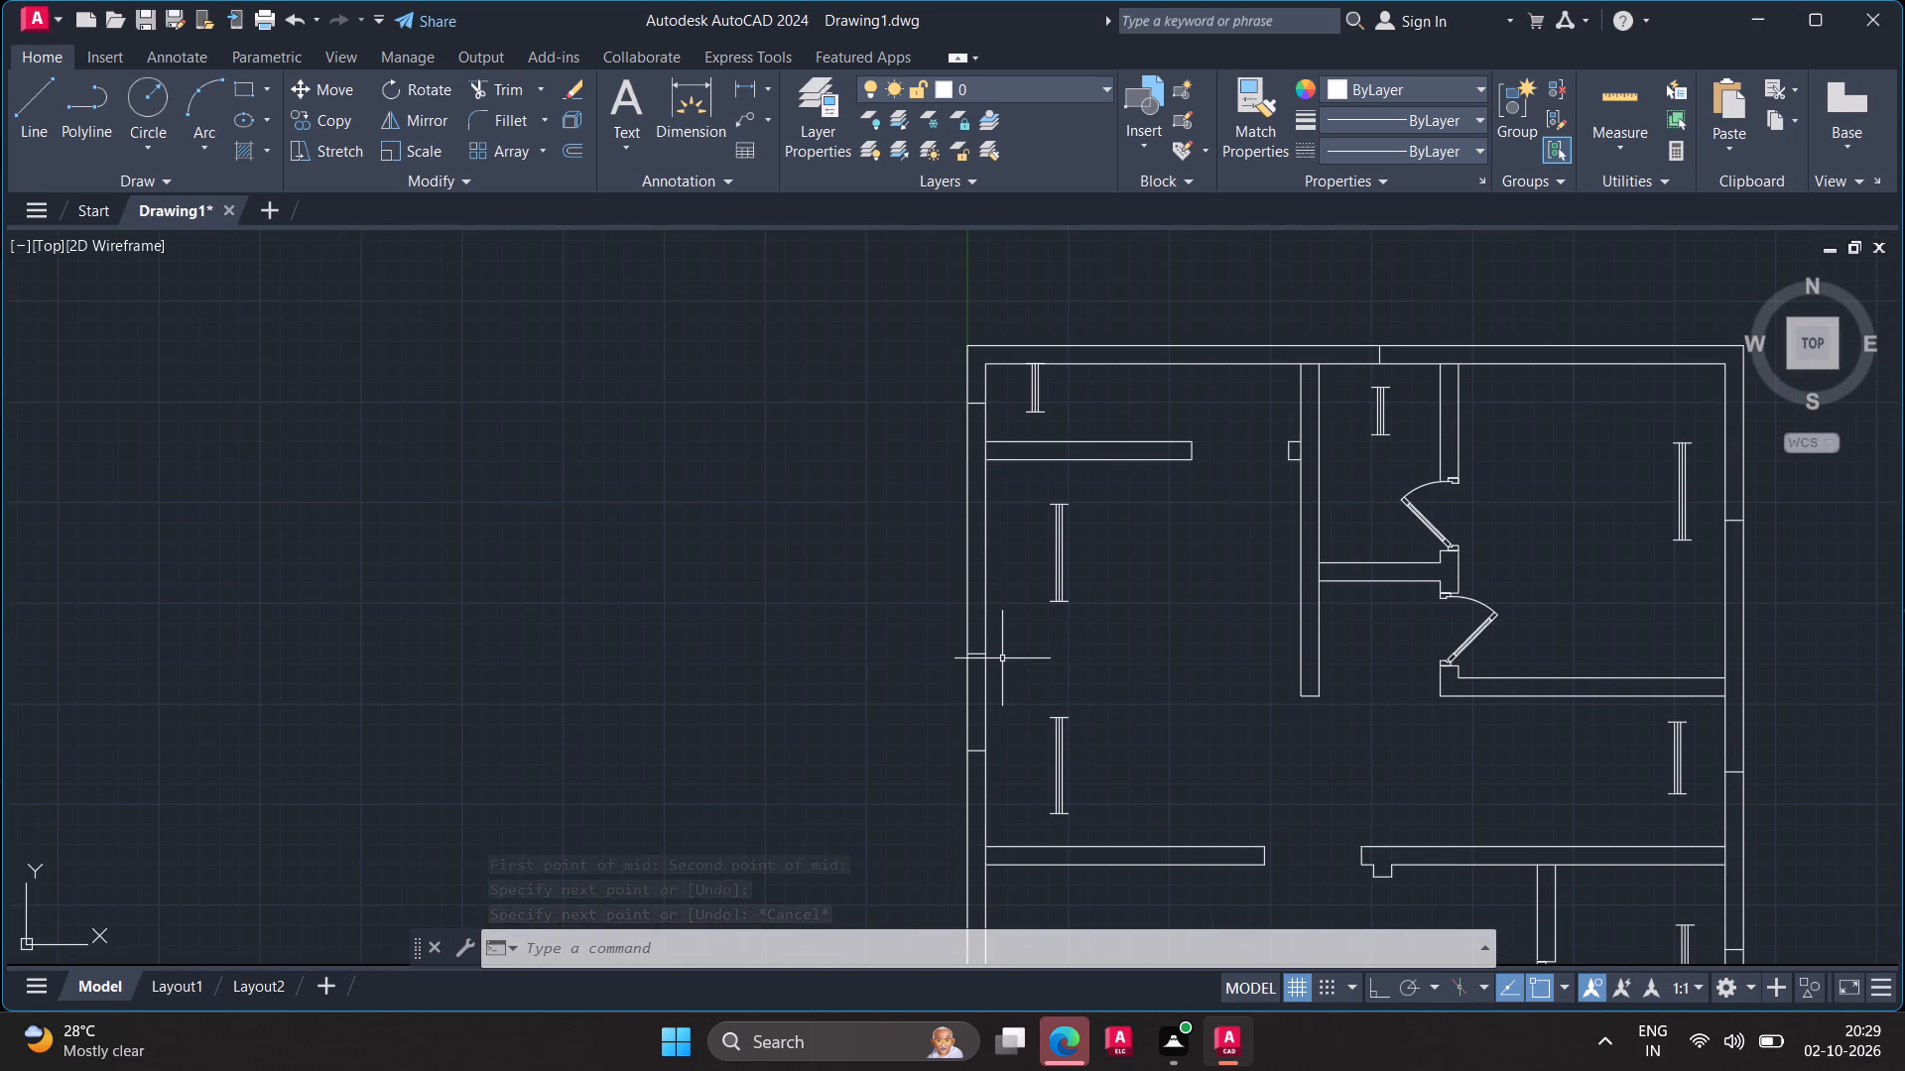
key("l")
key("Return")
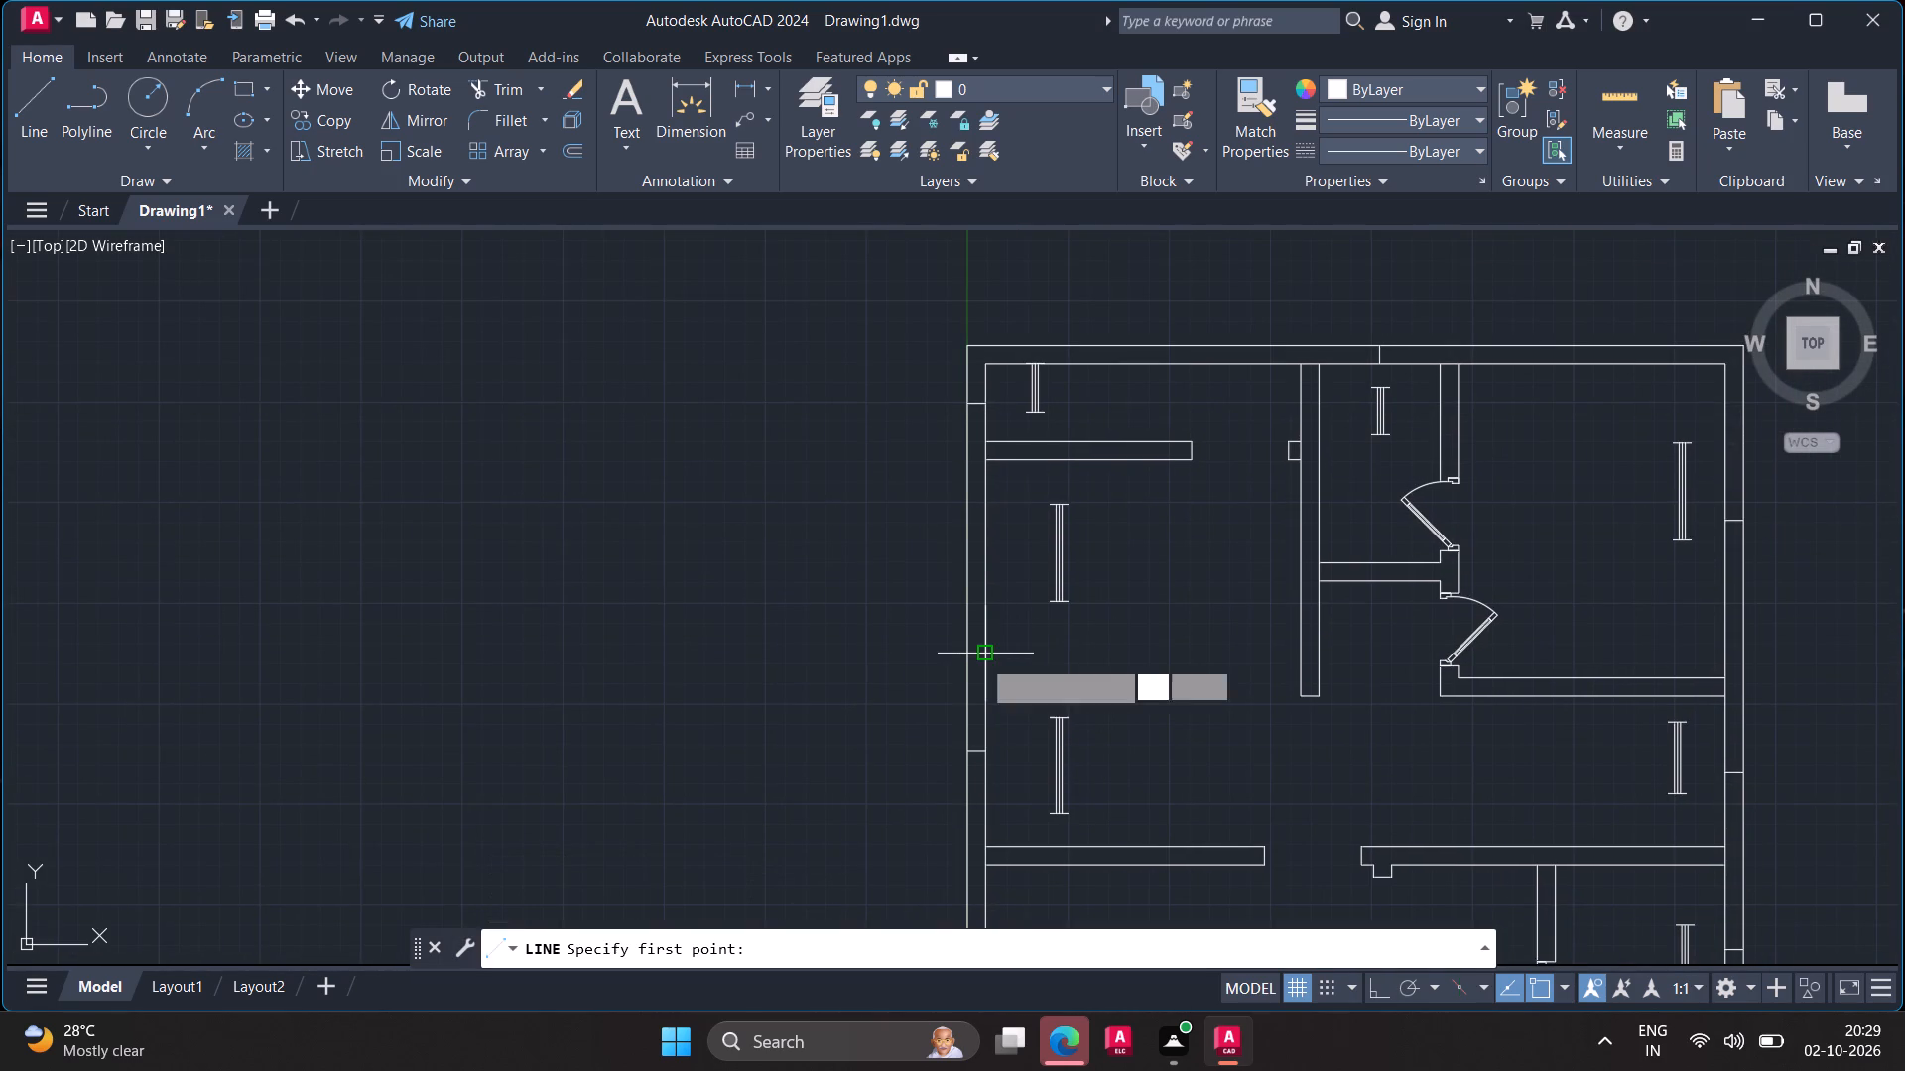
type("m2p")
key("Return")
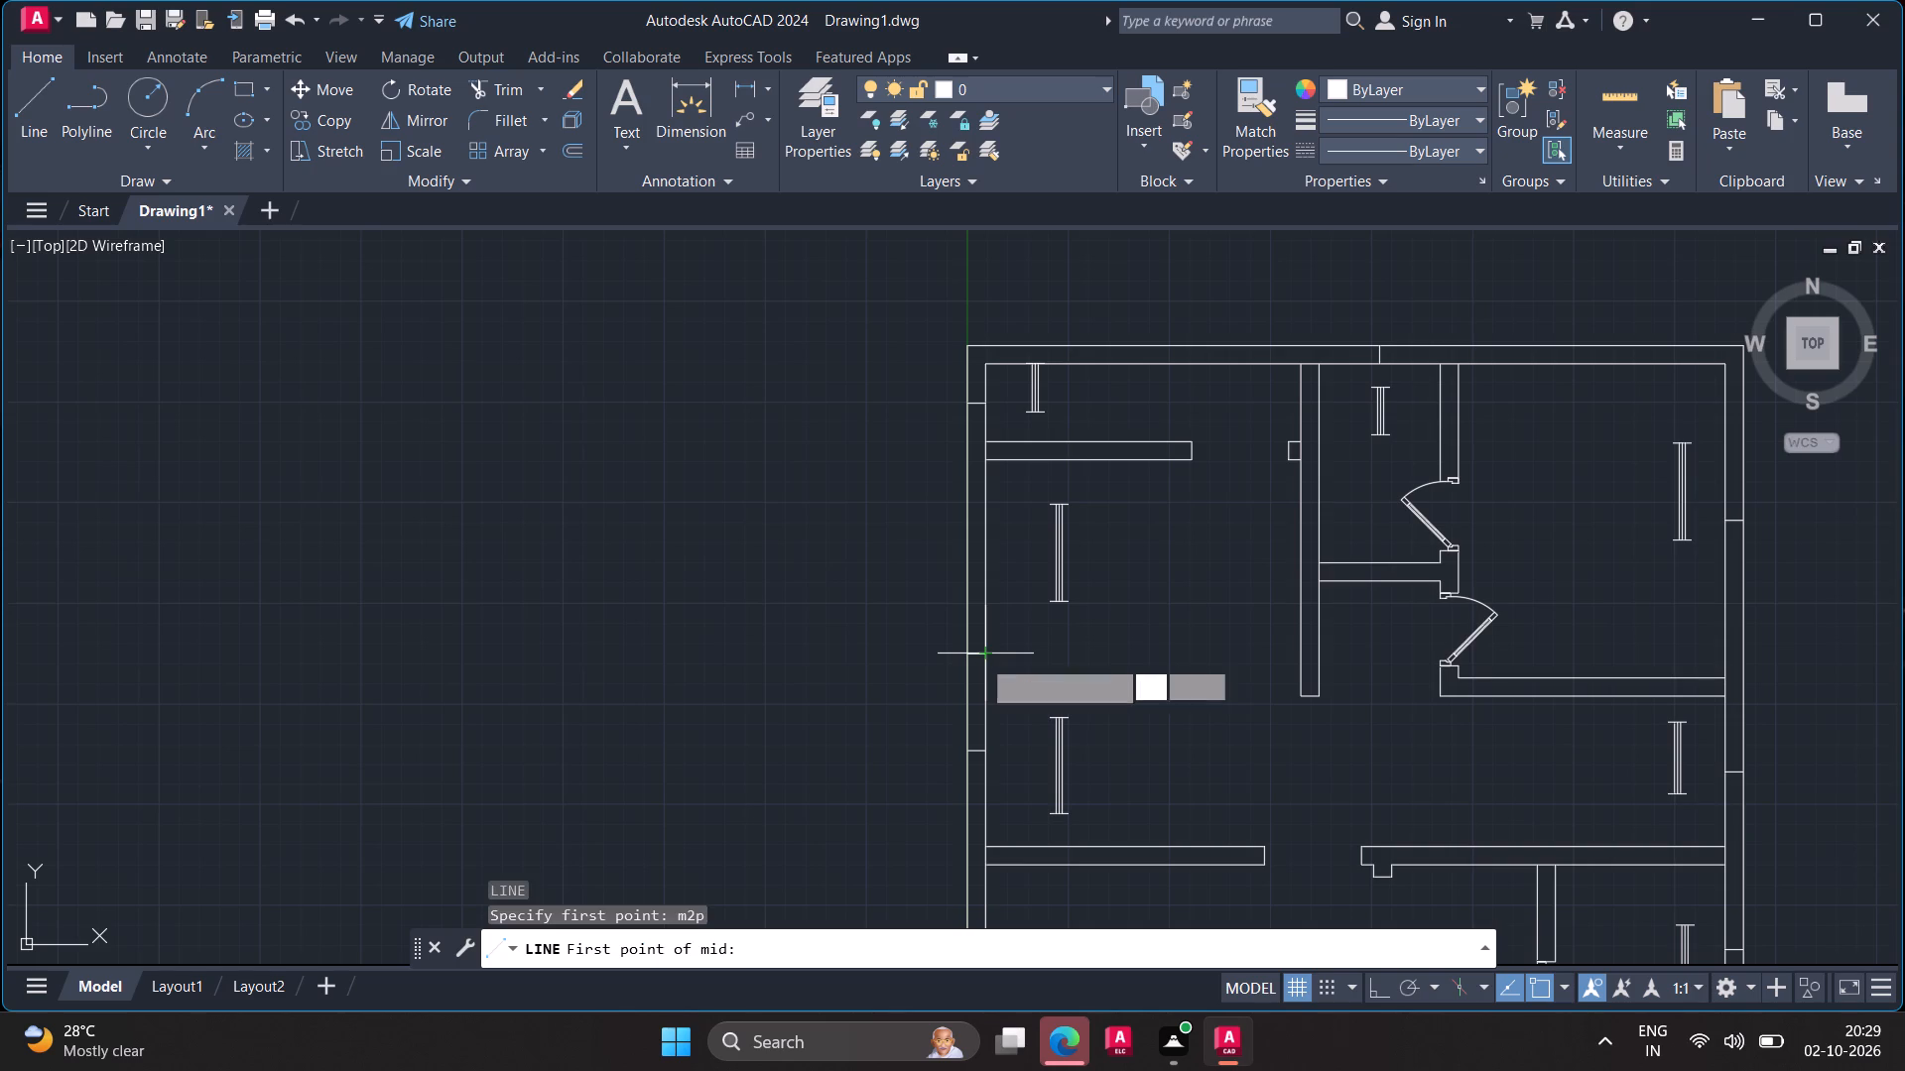
scroll(981, 658, "up", 2)
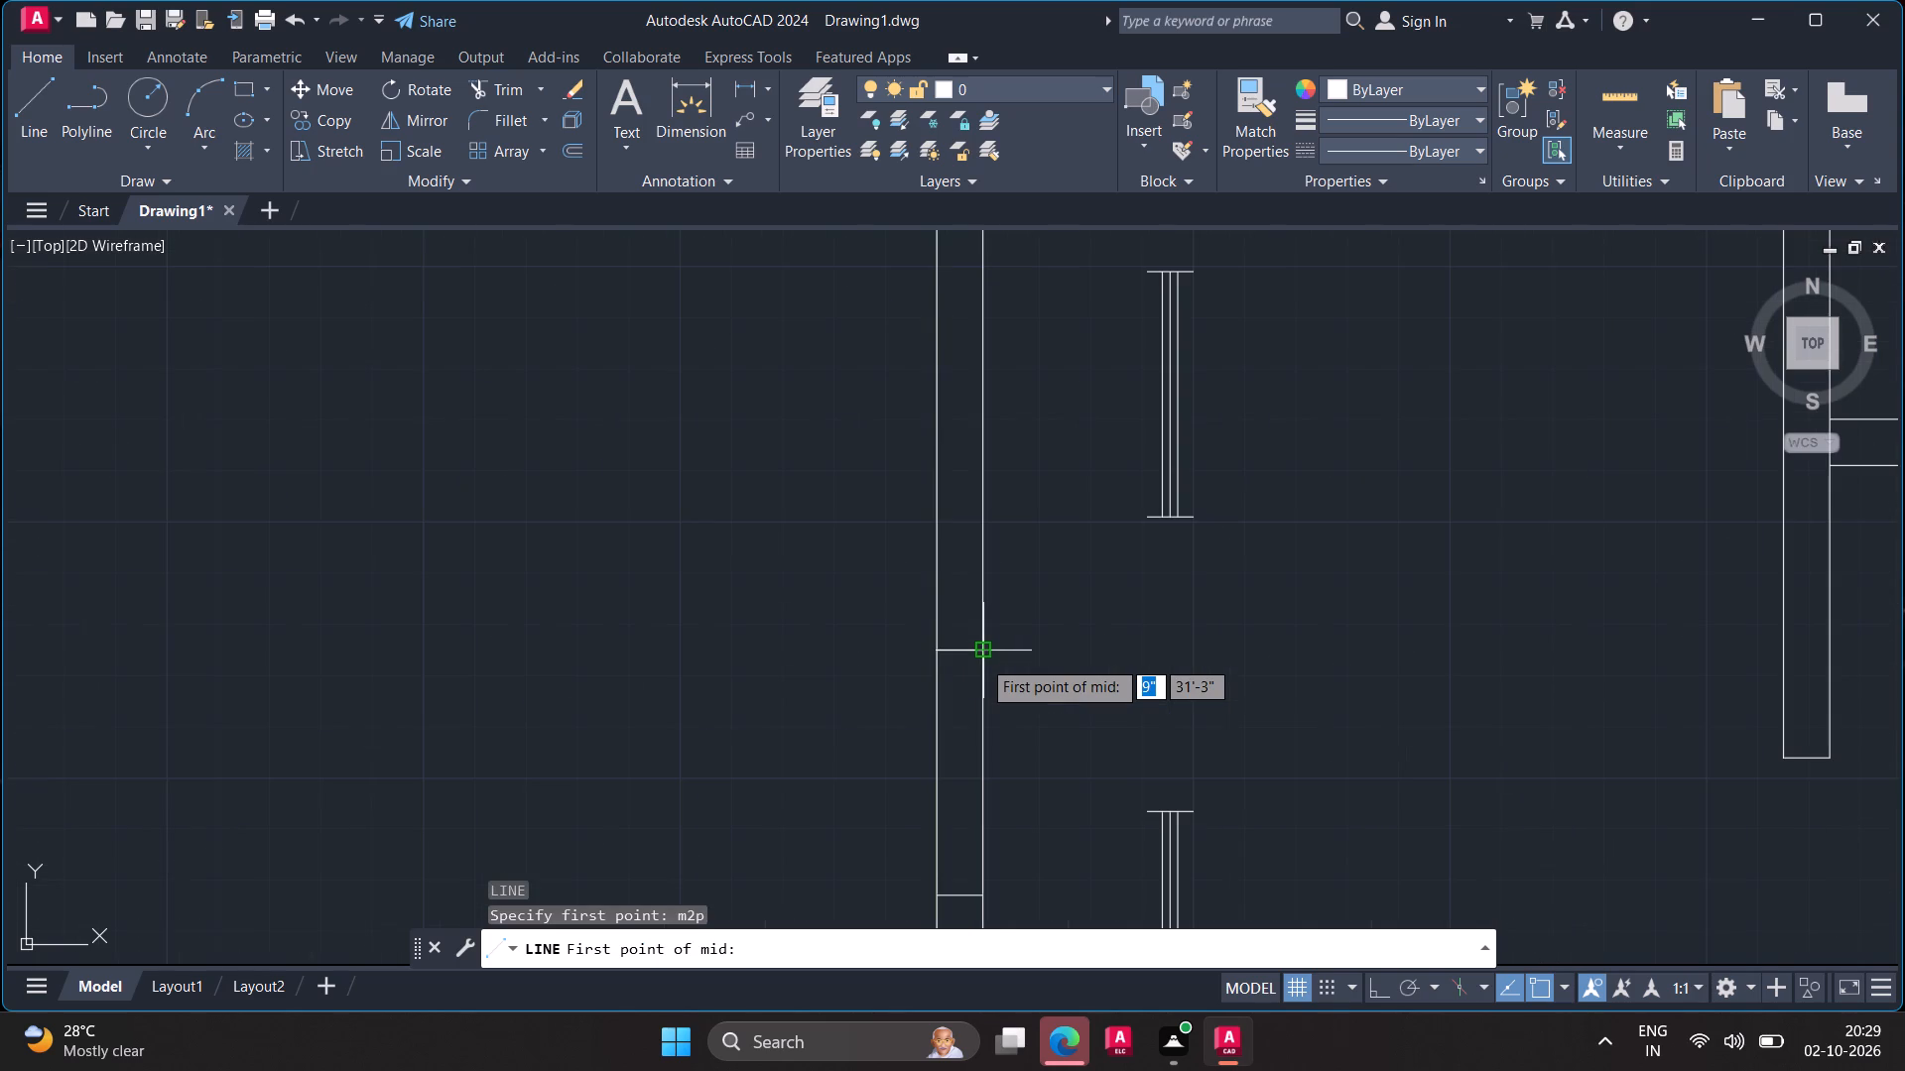
left_click(981, 658)
scroll(987, 623, "down", 2)
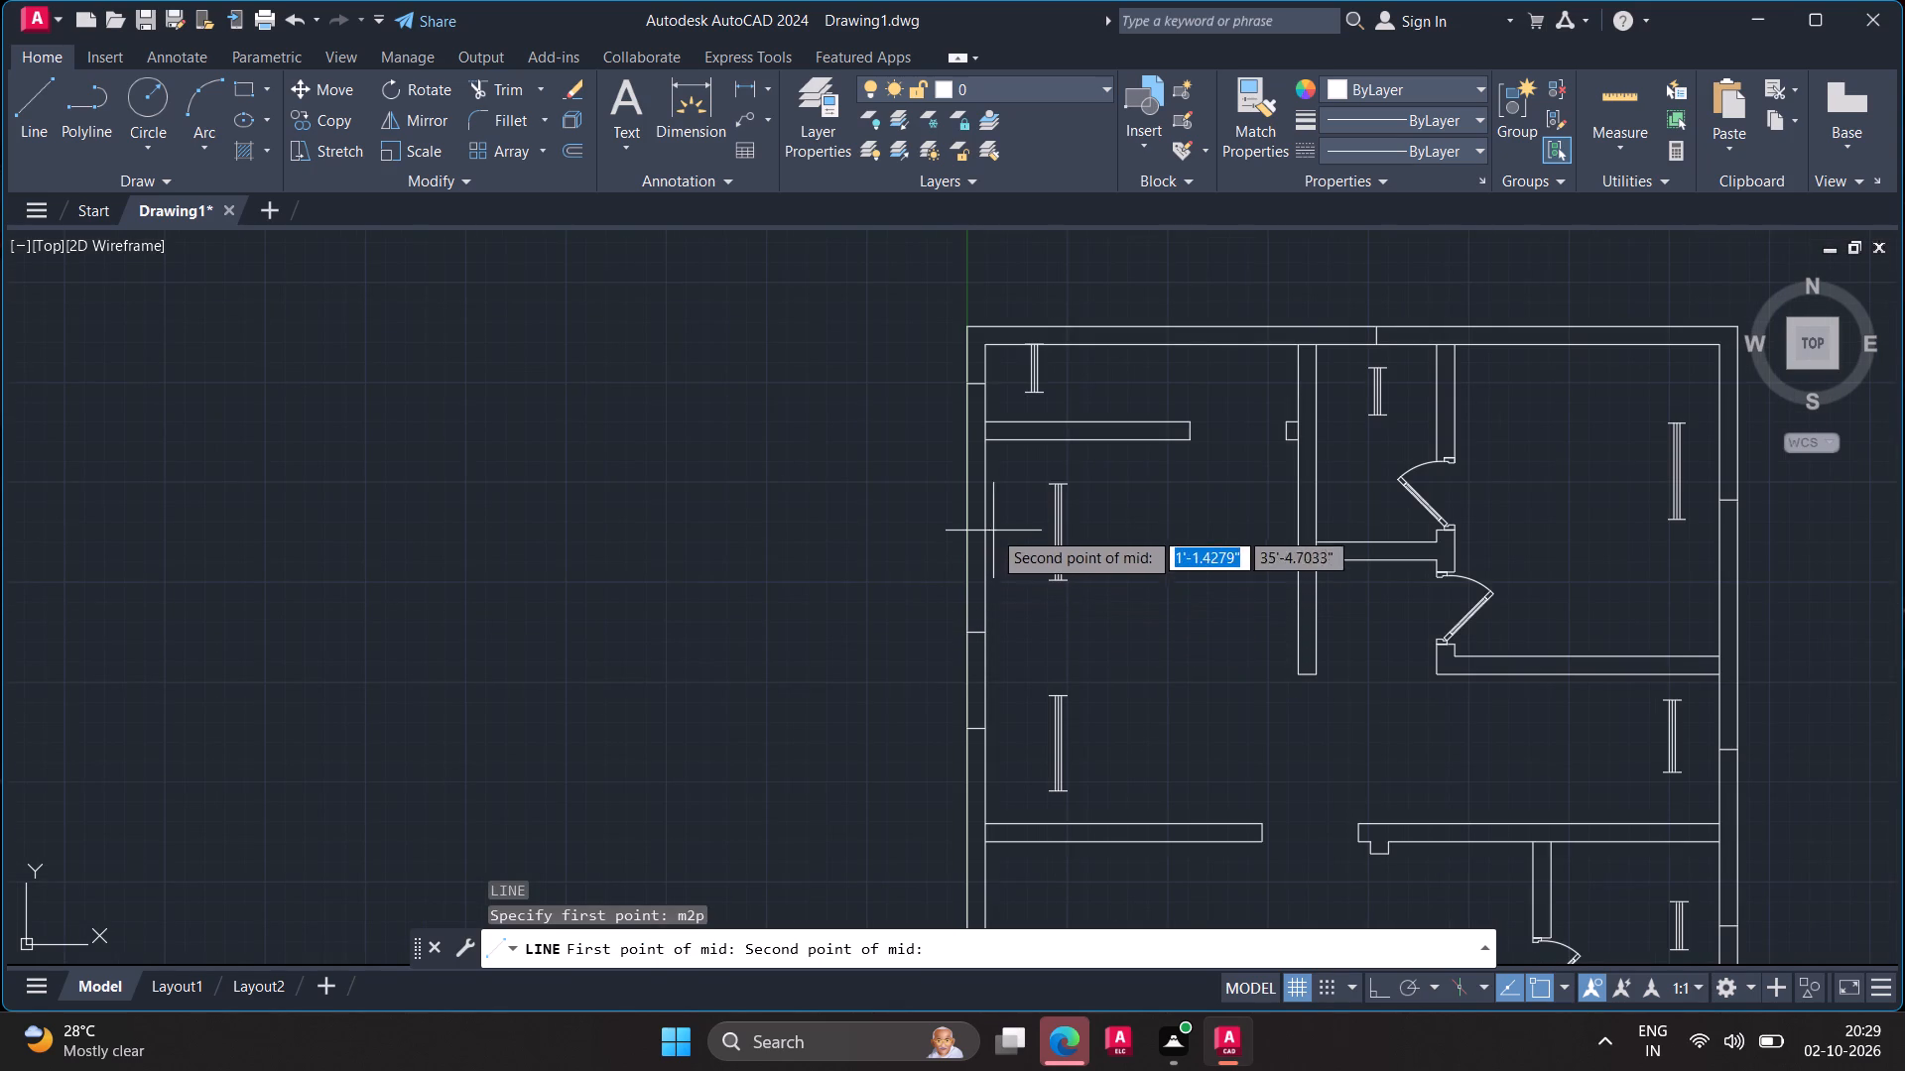
left_click(989, 441)
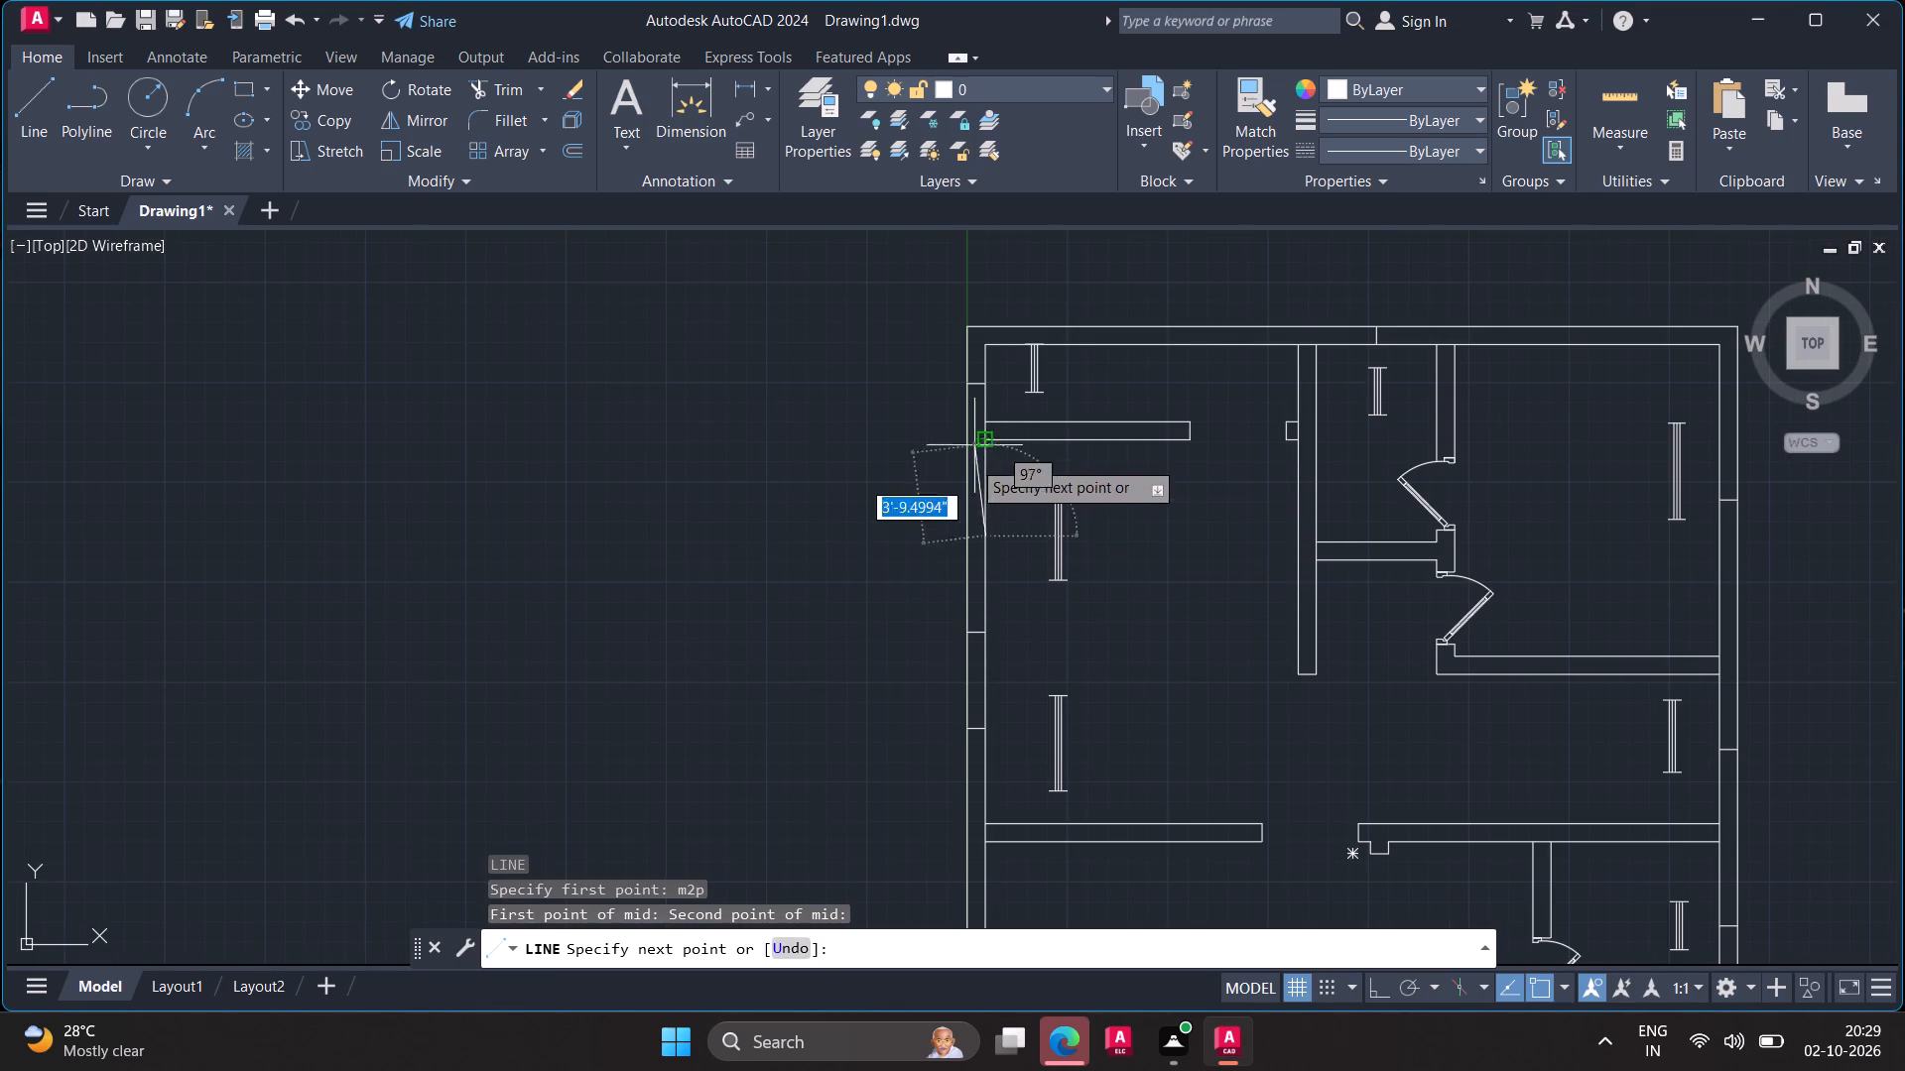
left_click(967, 534)
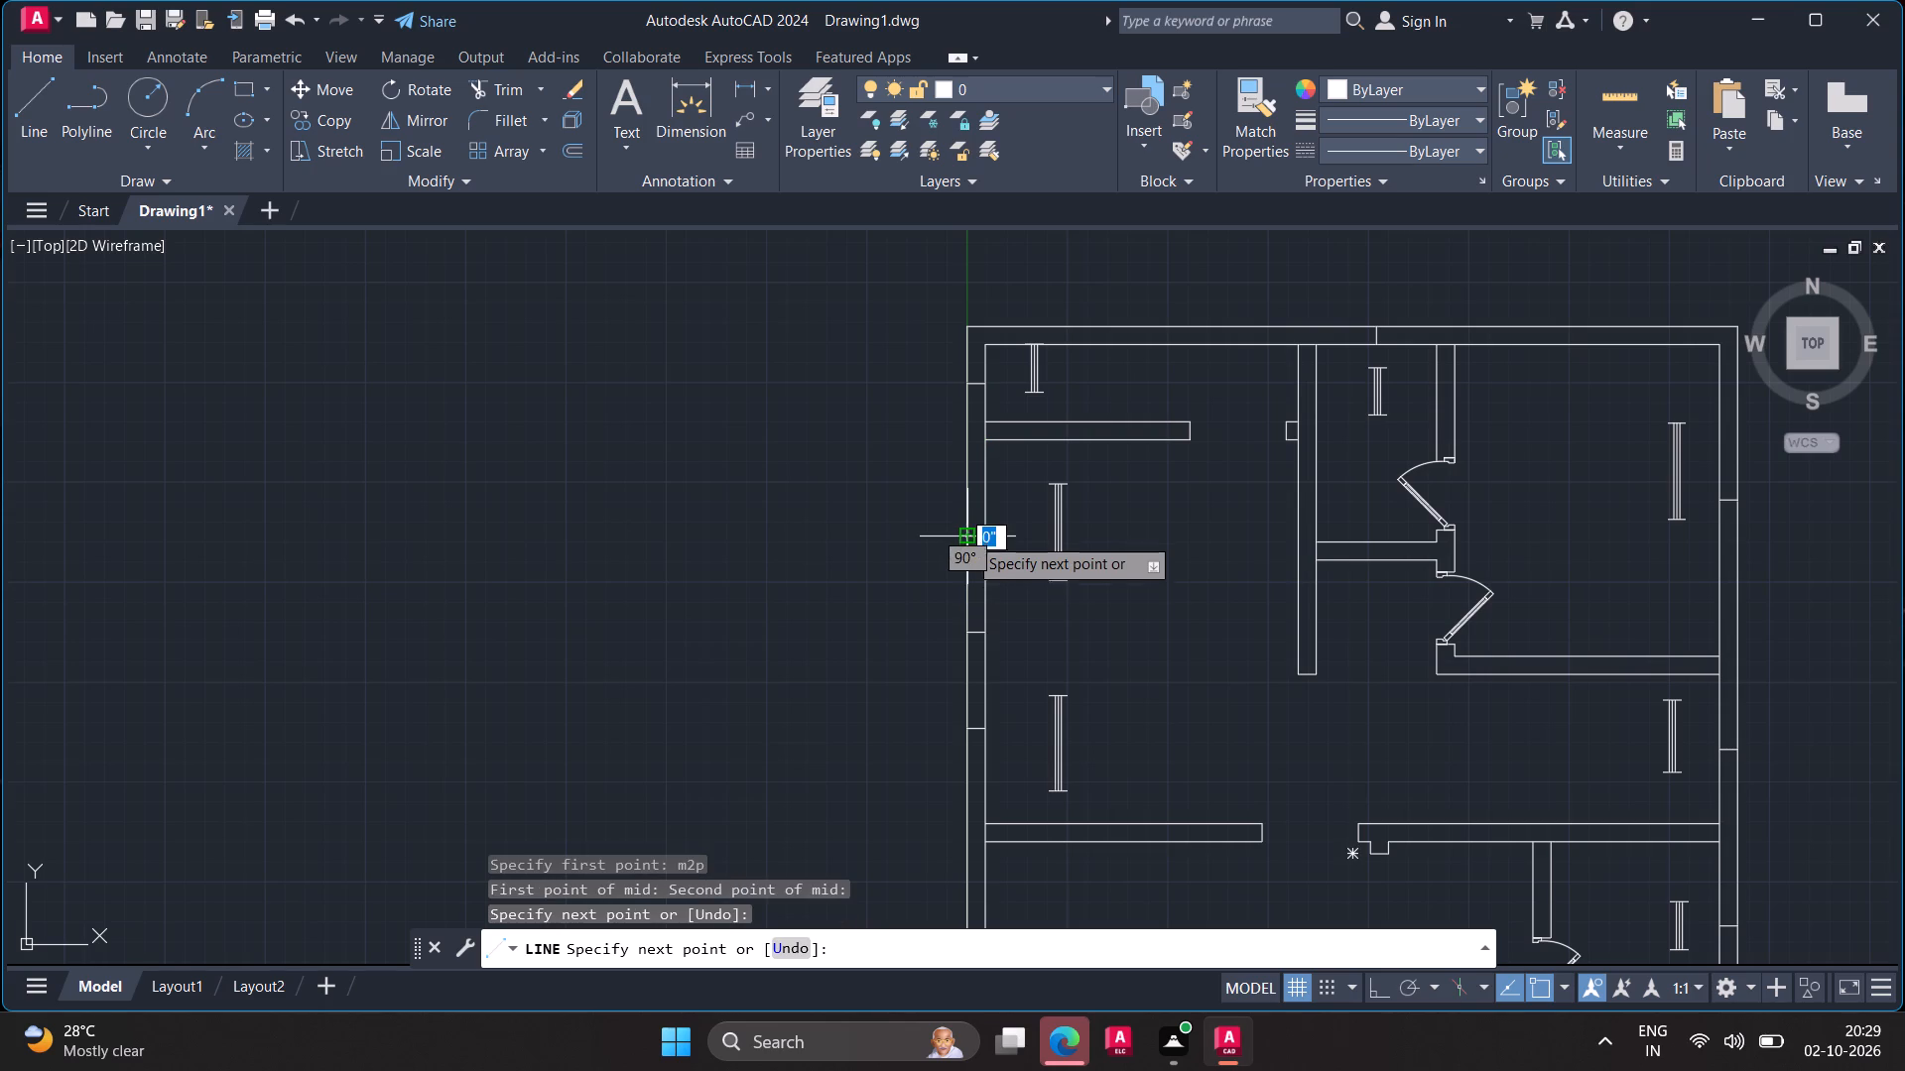
key("Escape")
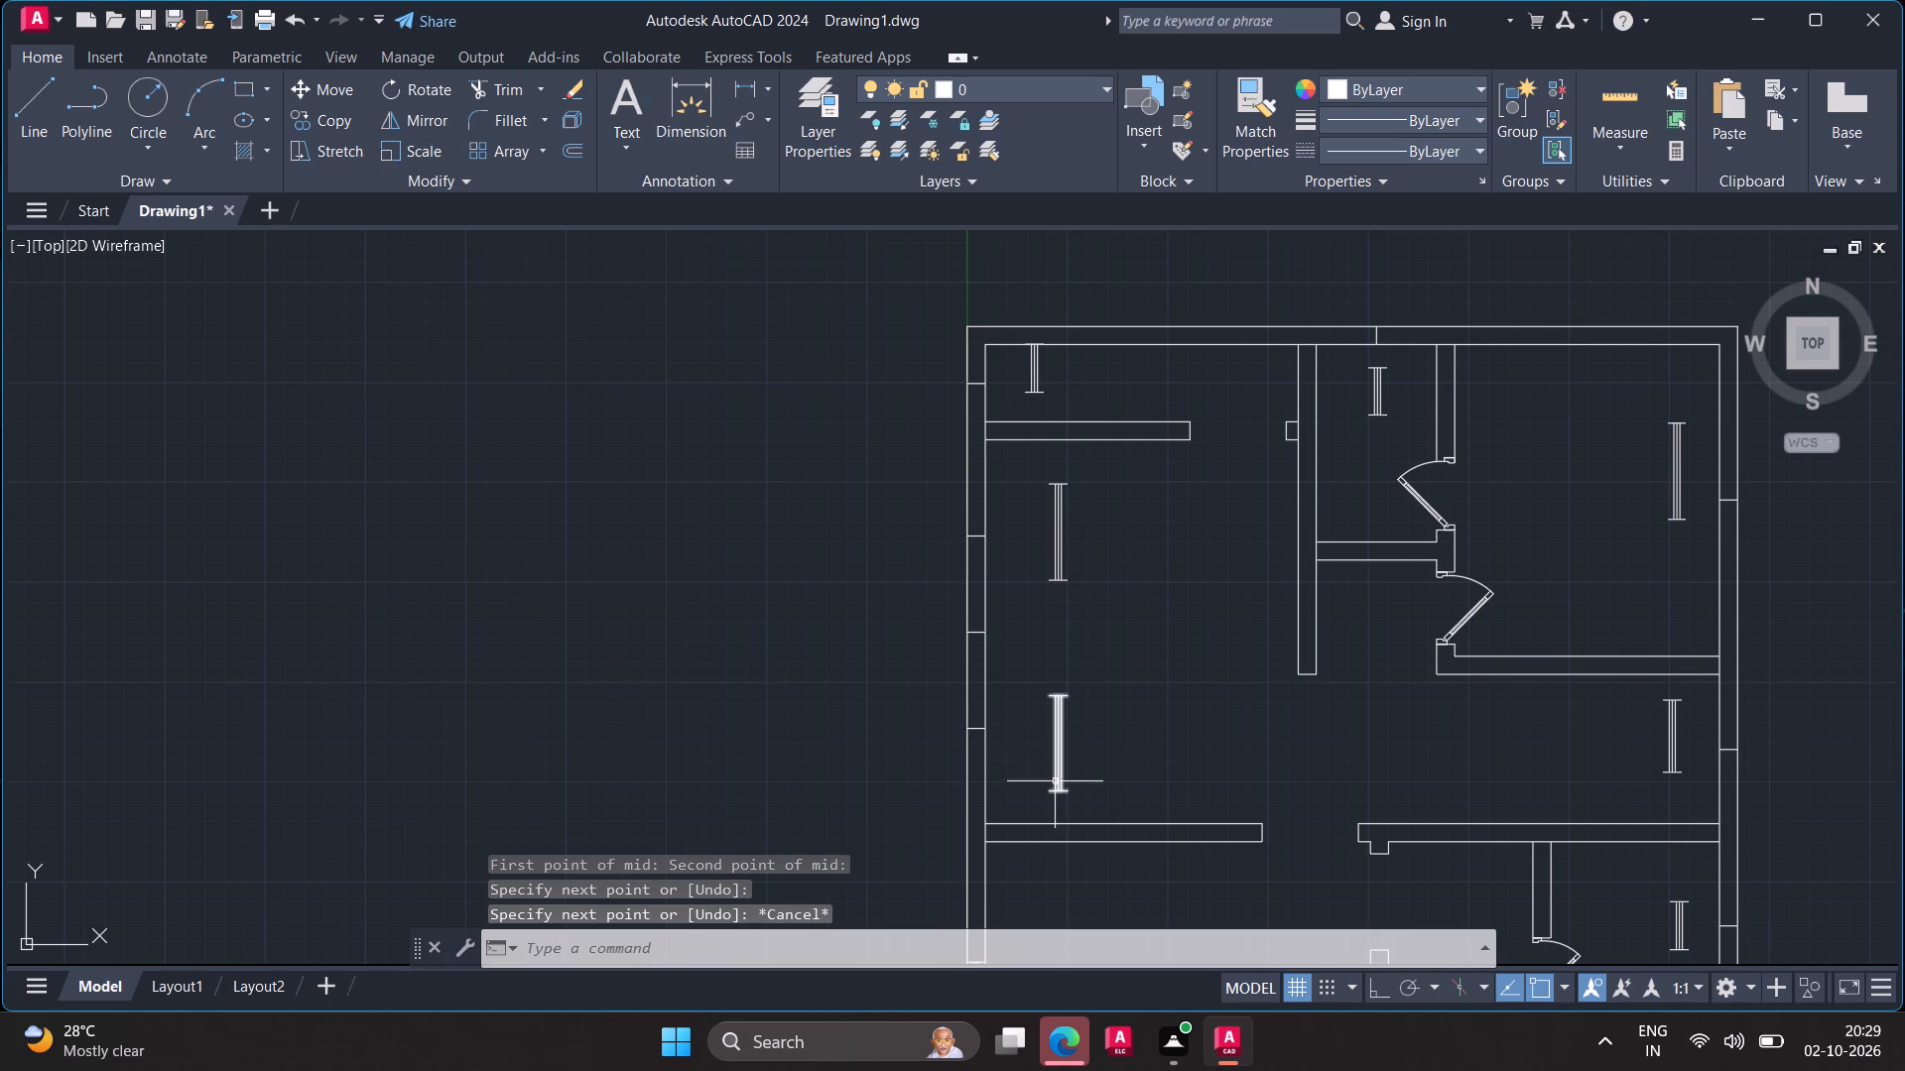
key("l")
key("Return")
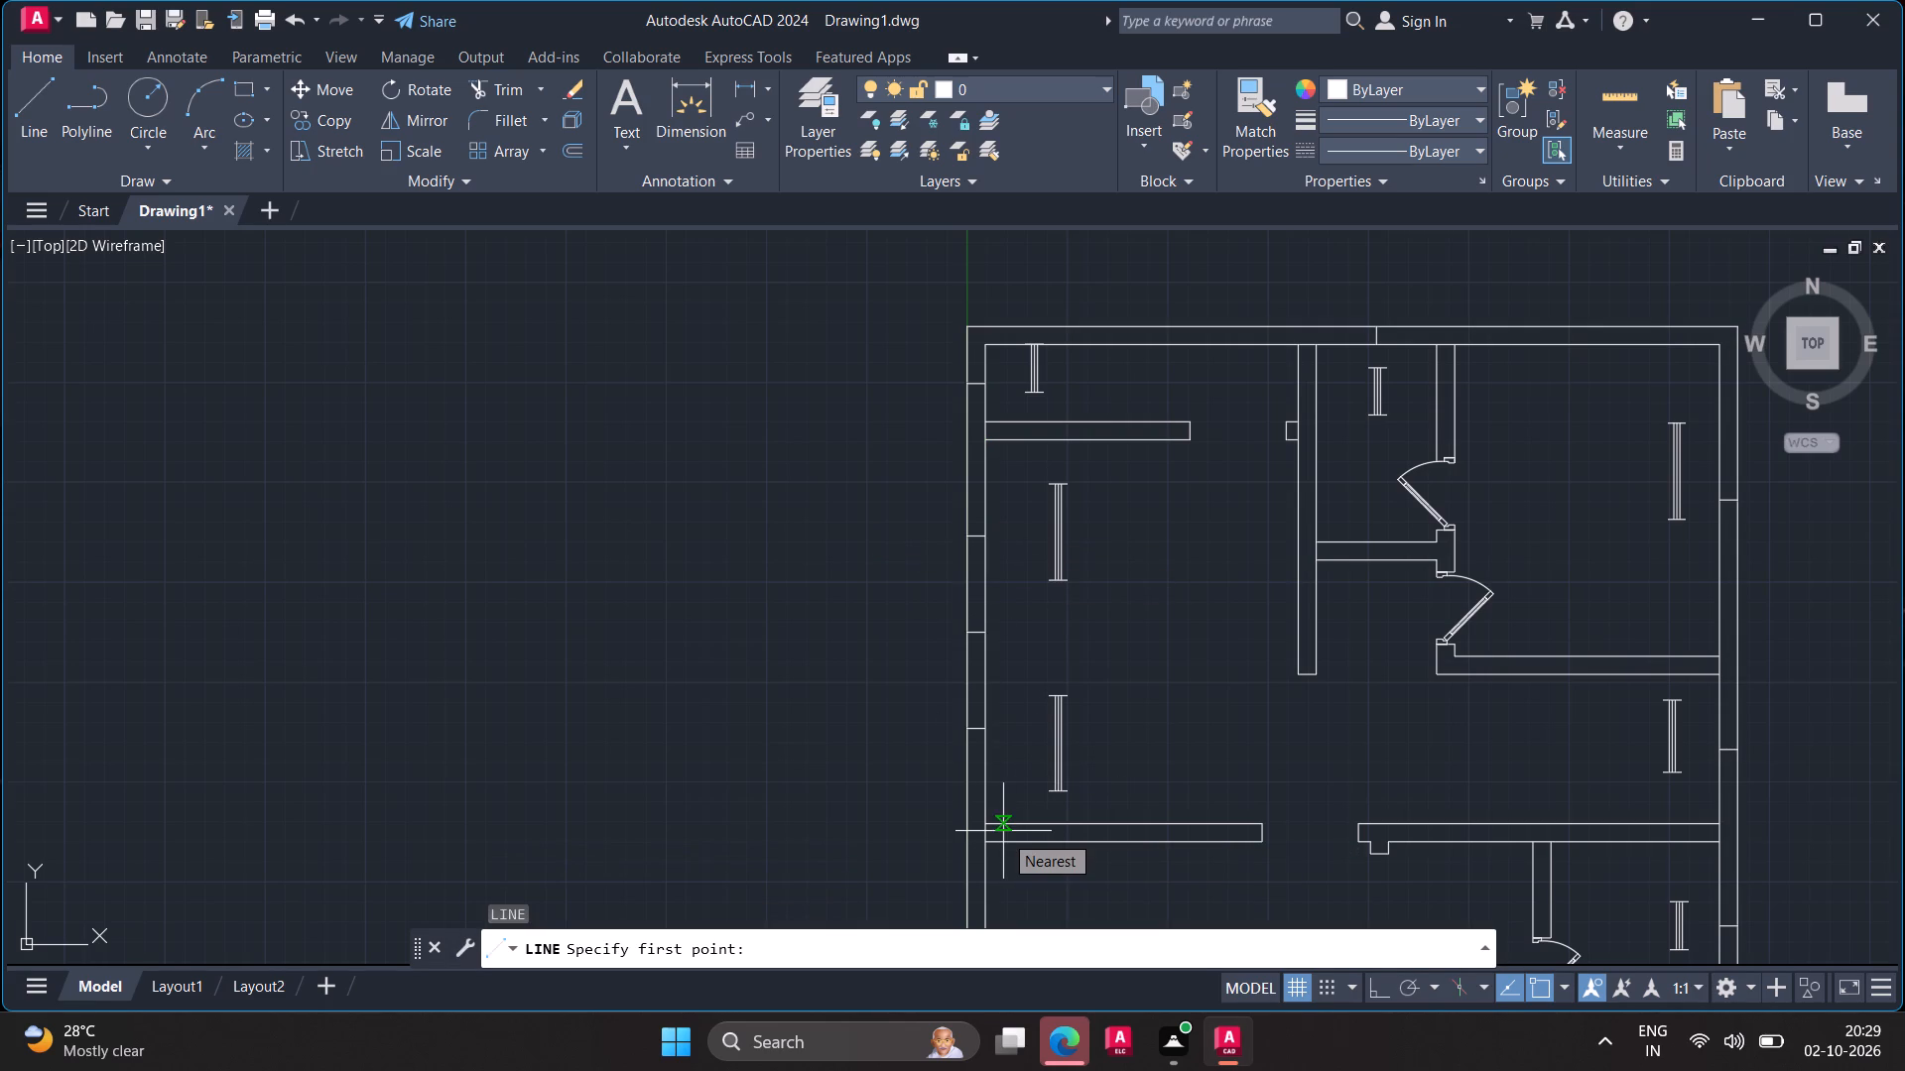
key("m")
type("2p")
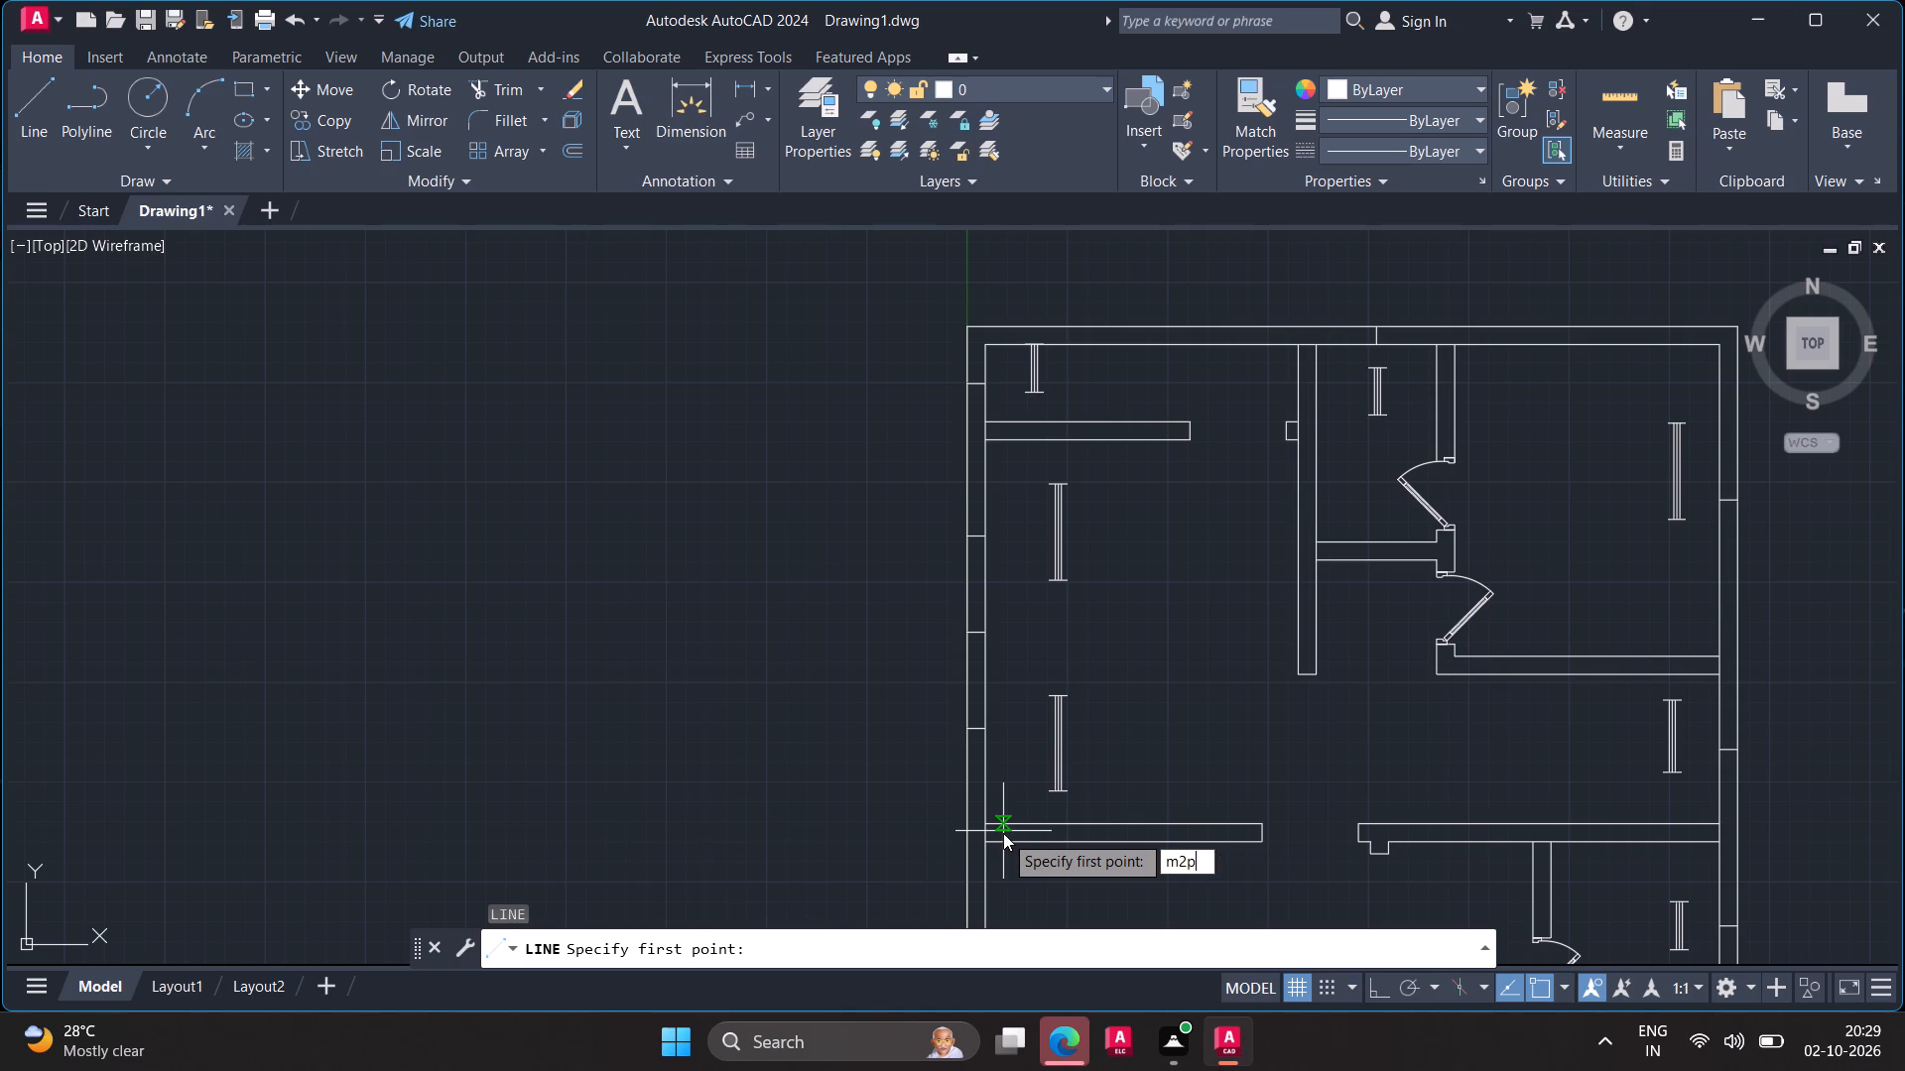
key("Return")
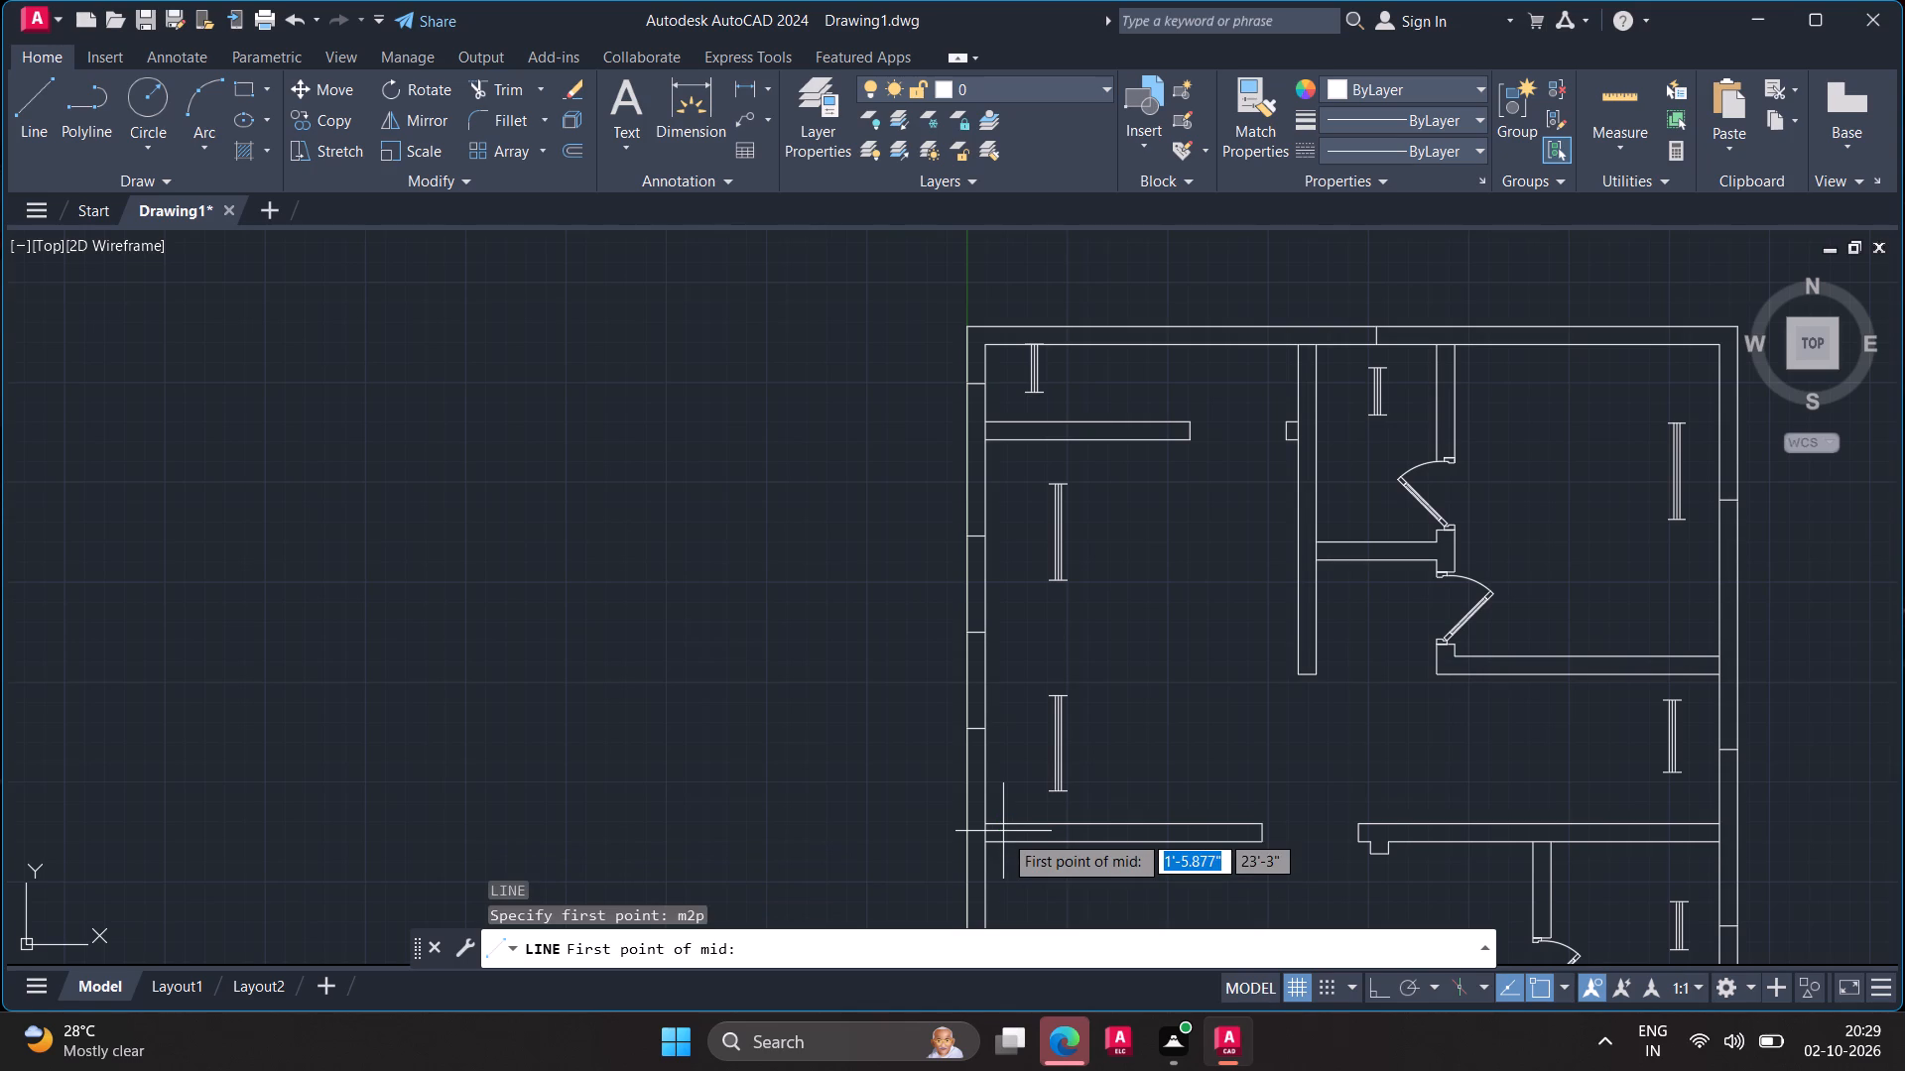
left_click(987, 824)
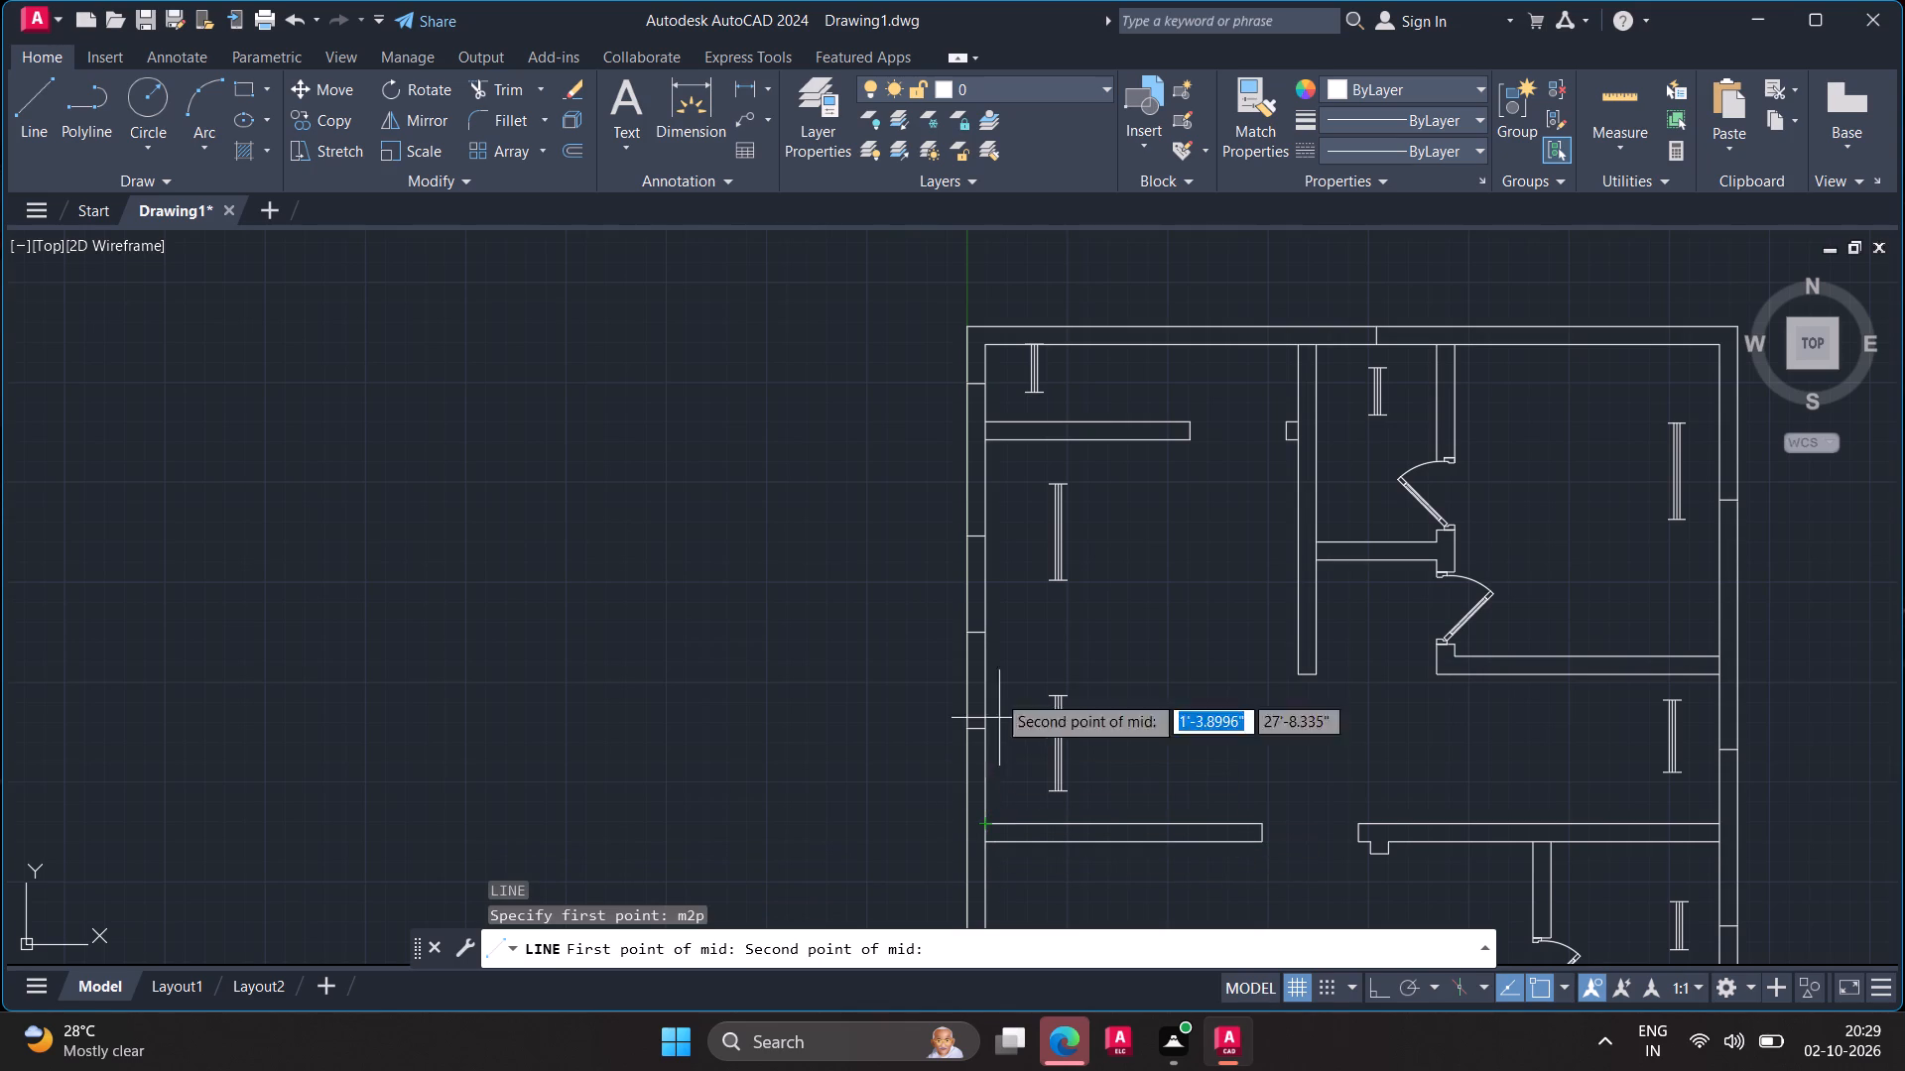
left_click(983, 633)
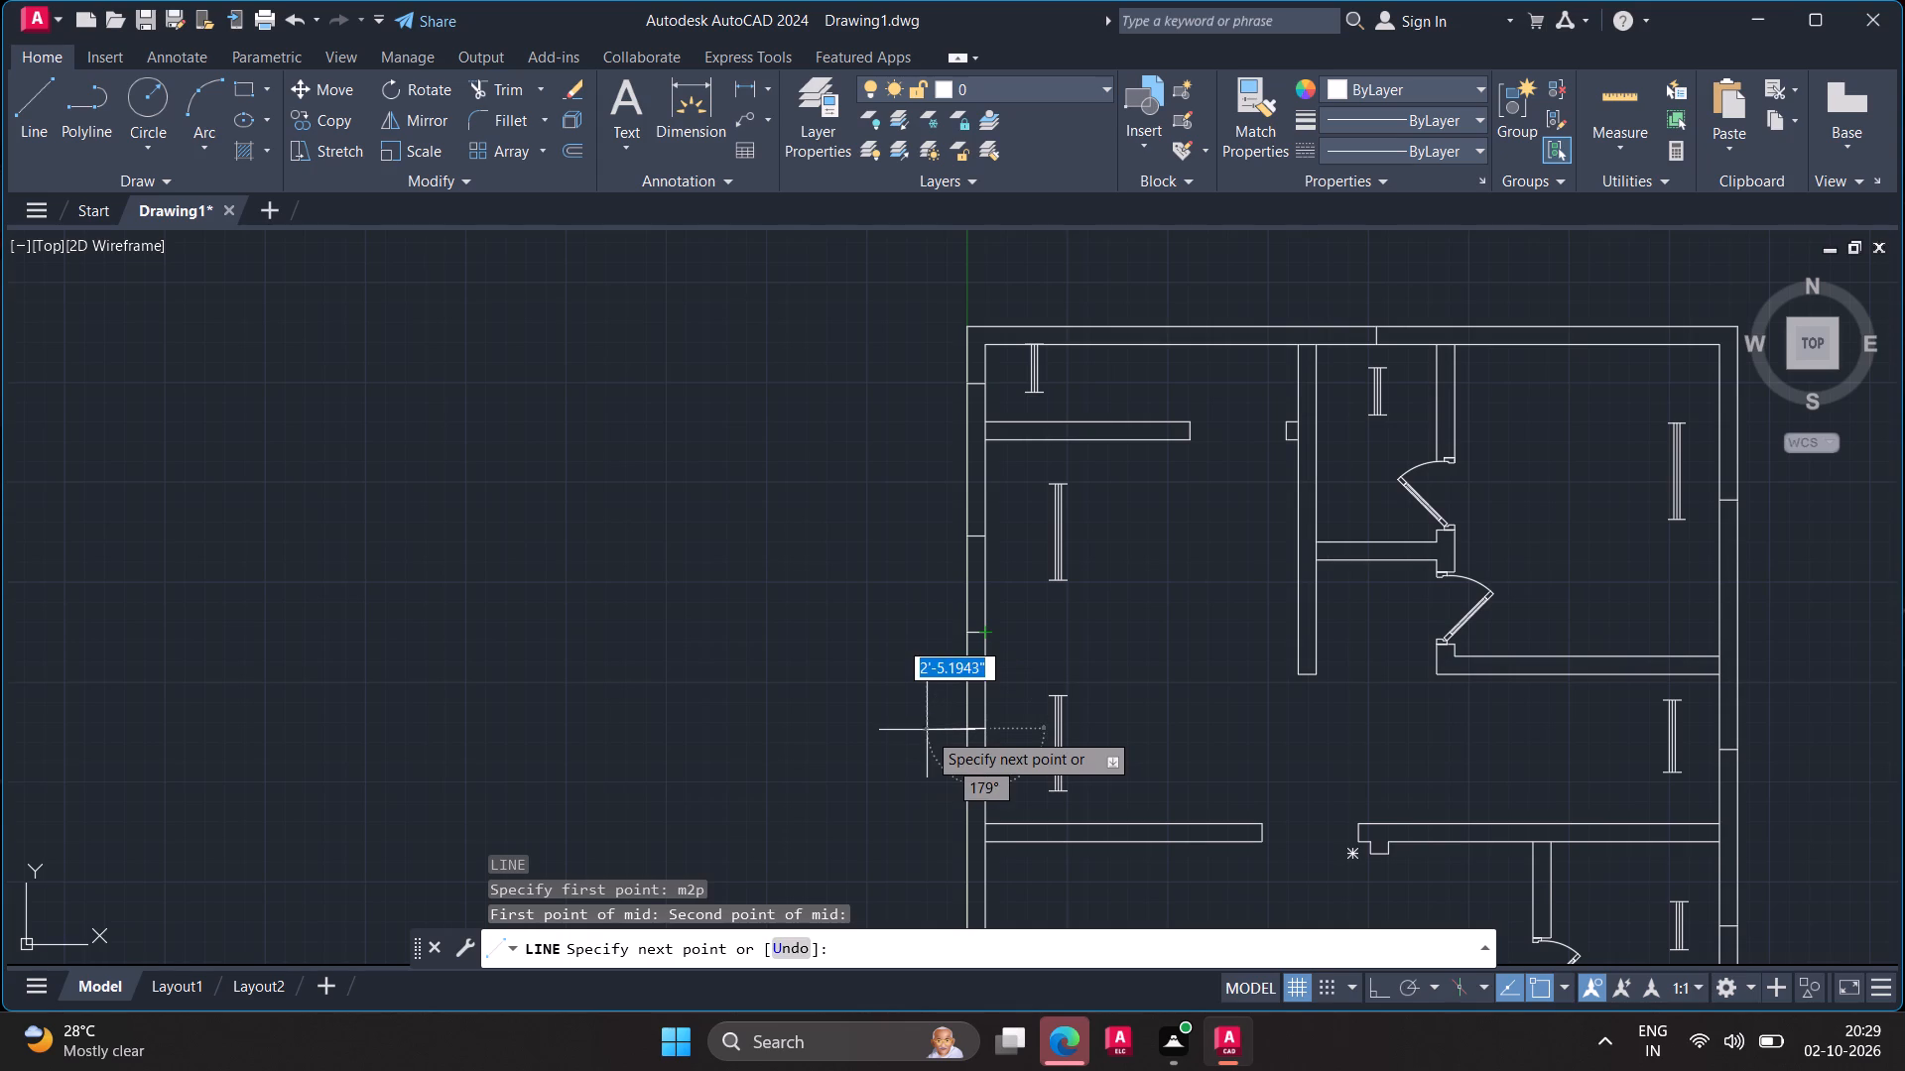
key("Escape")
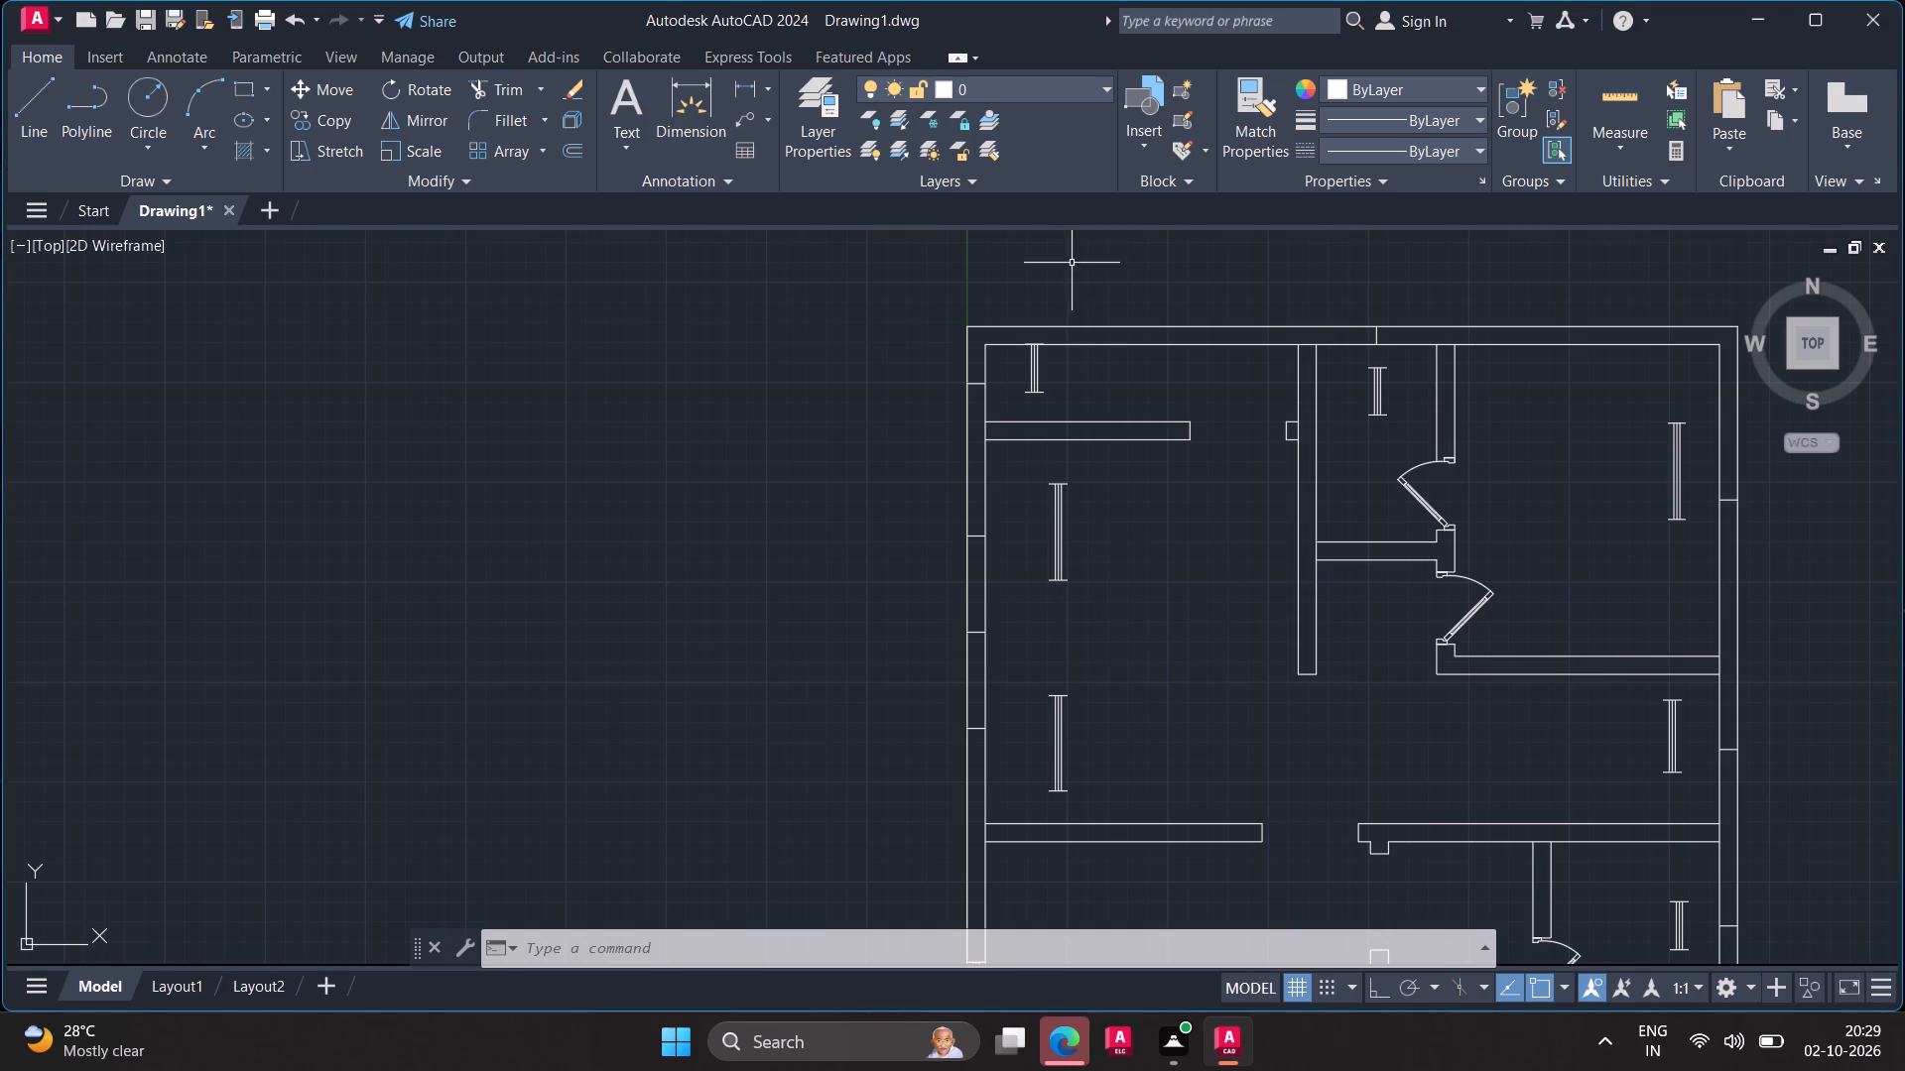
Move the northwest space's window by its midpoint onto the guide line in the west exterior wall.
left_click(1032, 365)
left_click(1032, 365)
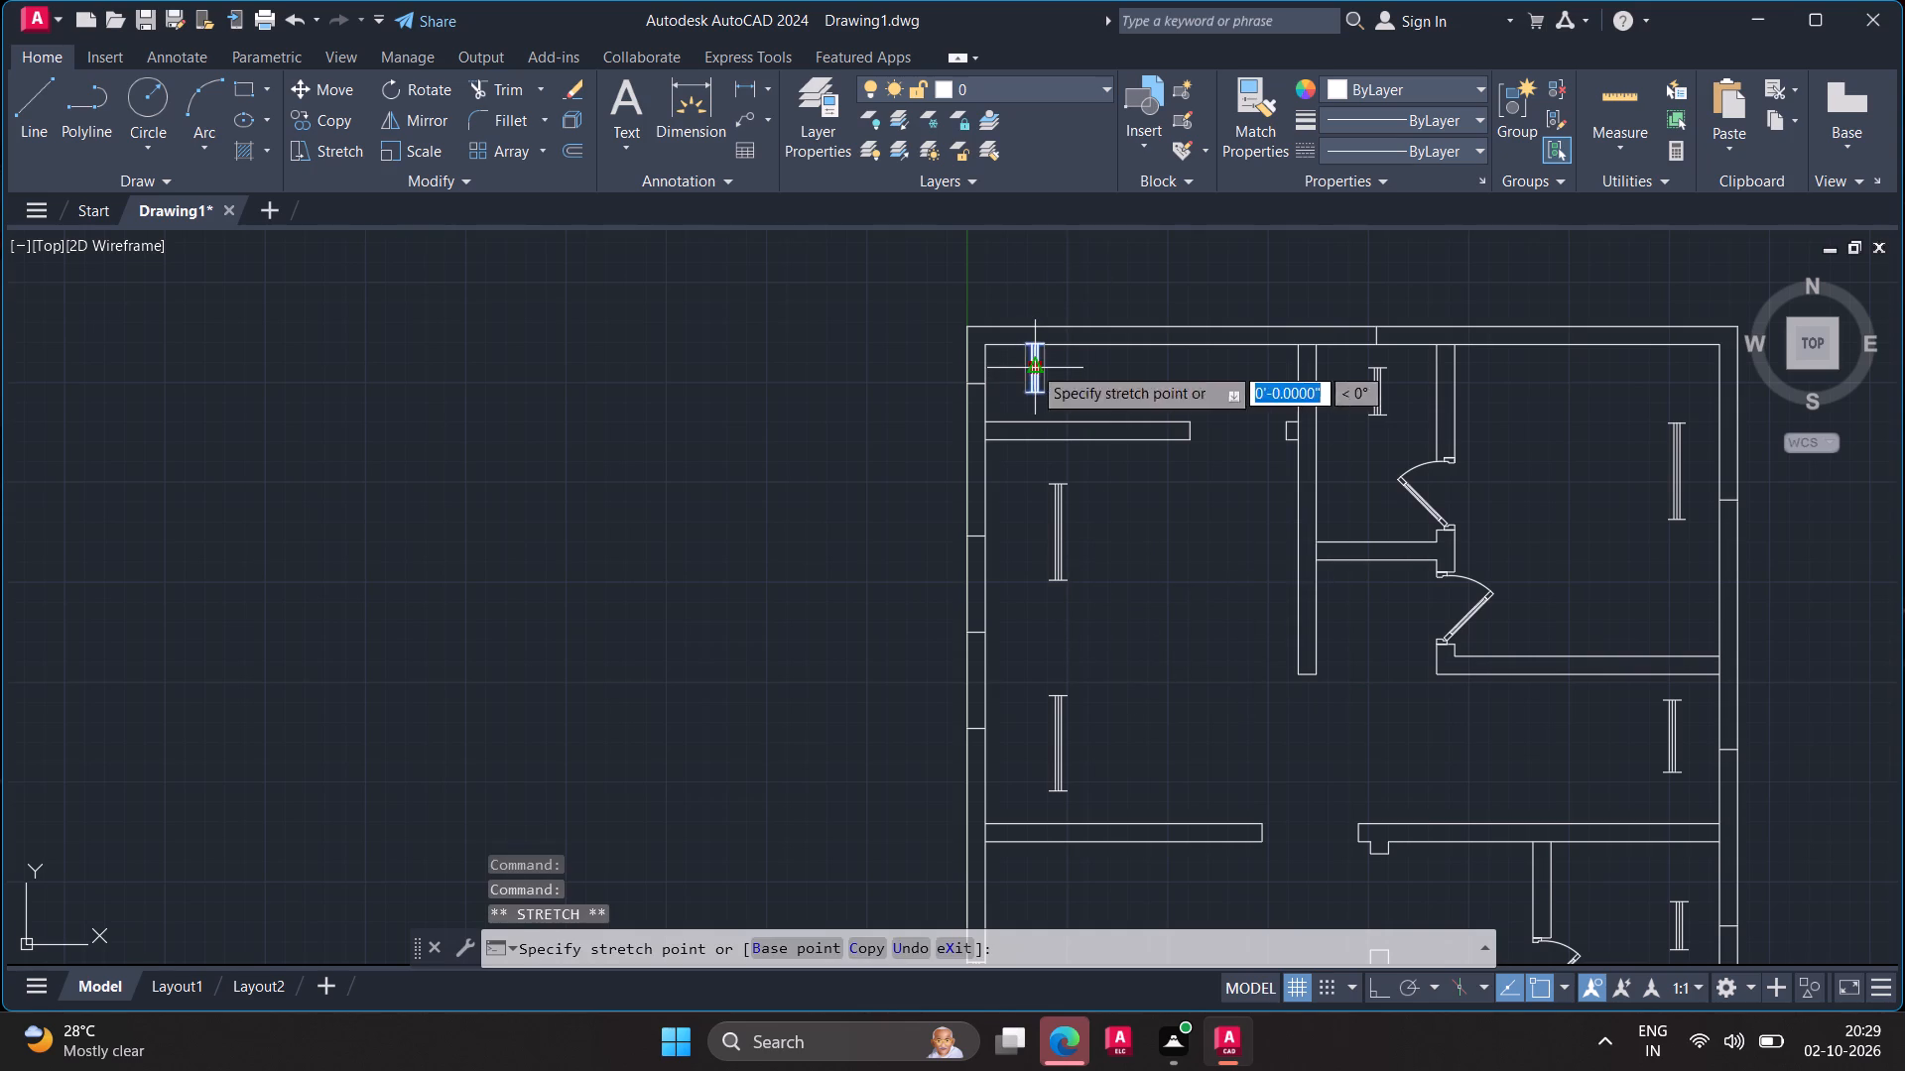
left_click(974, 381)
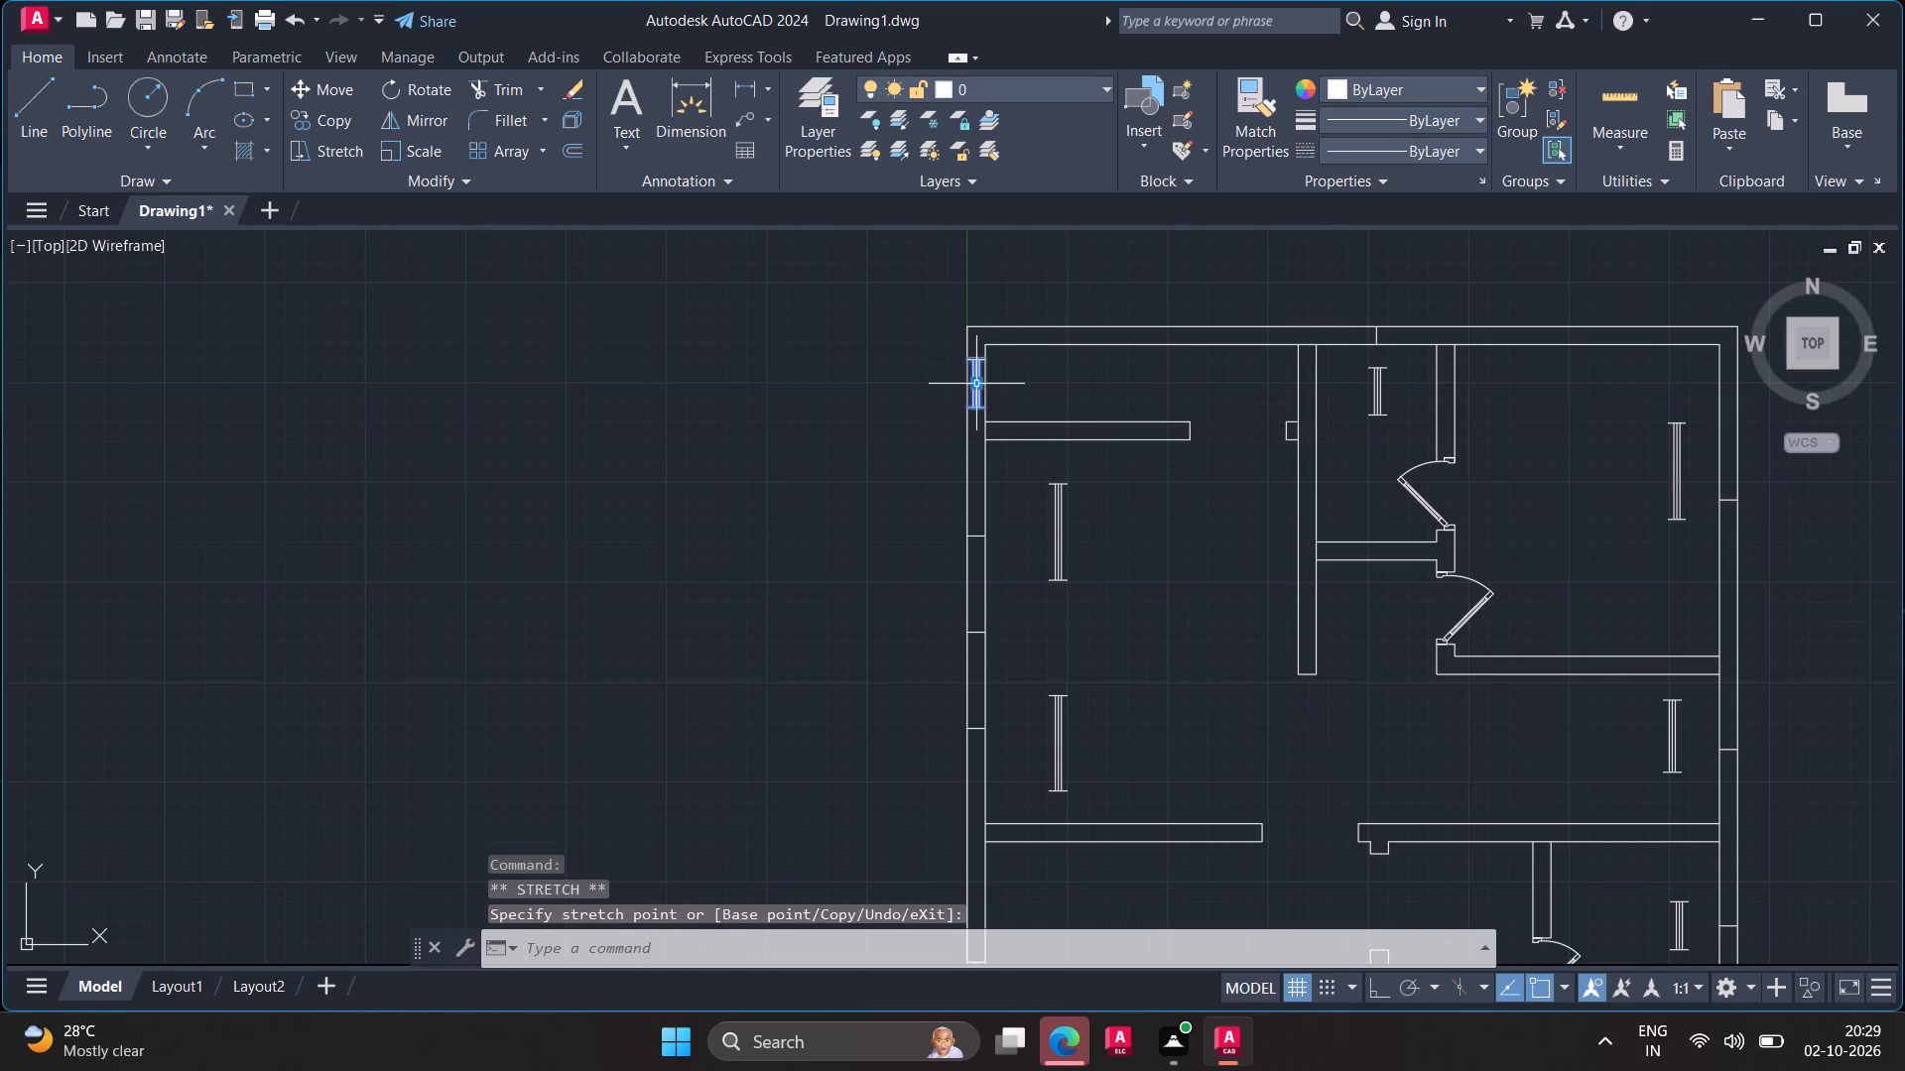
key("Escape")
Move the large west room's northern window by its midpoint onto the northern quarter guide line in the west exterior wall.
scroll(987, 393, "up", 2)
scroll(987, 395, "down", 2)
left_click(1052, 529)
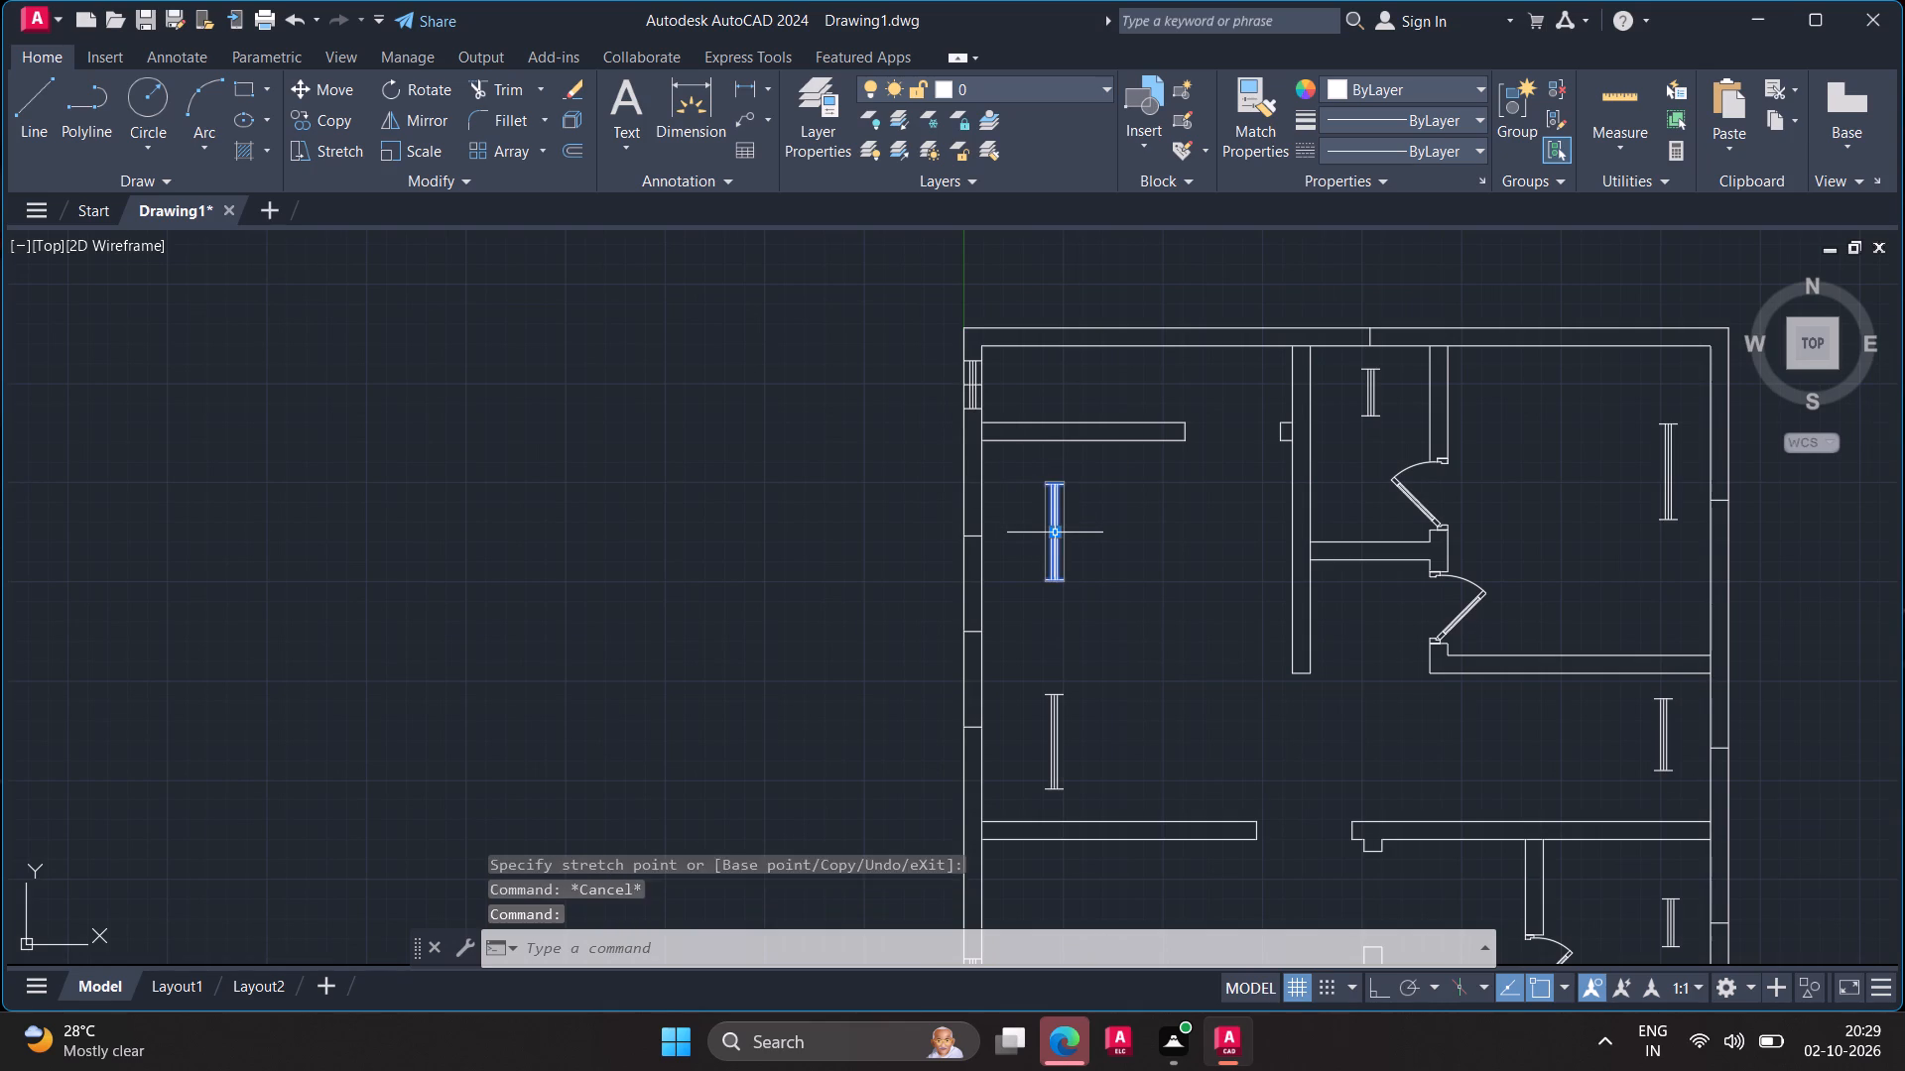
left_click(1054, 529)
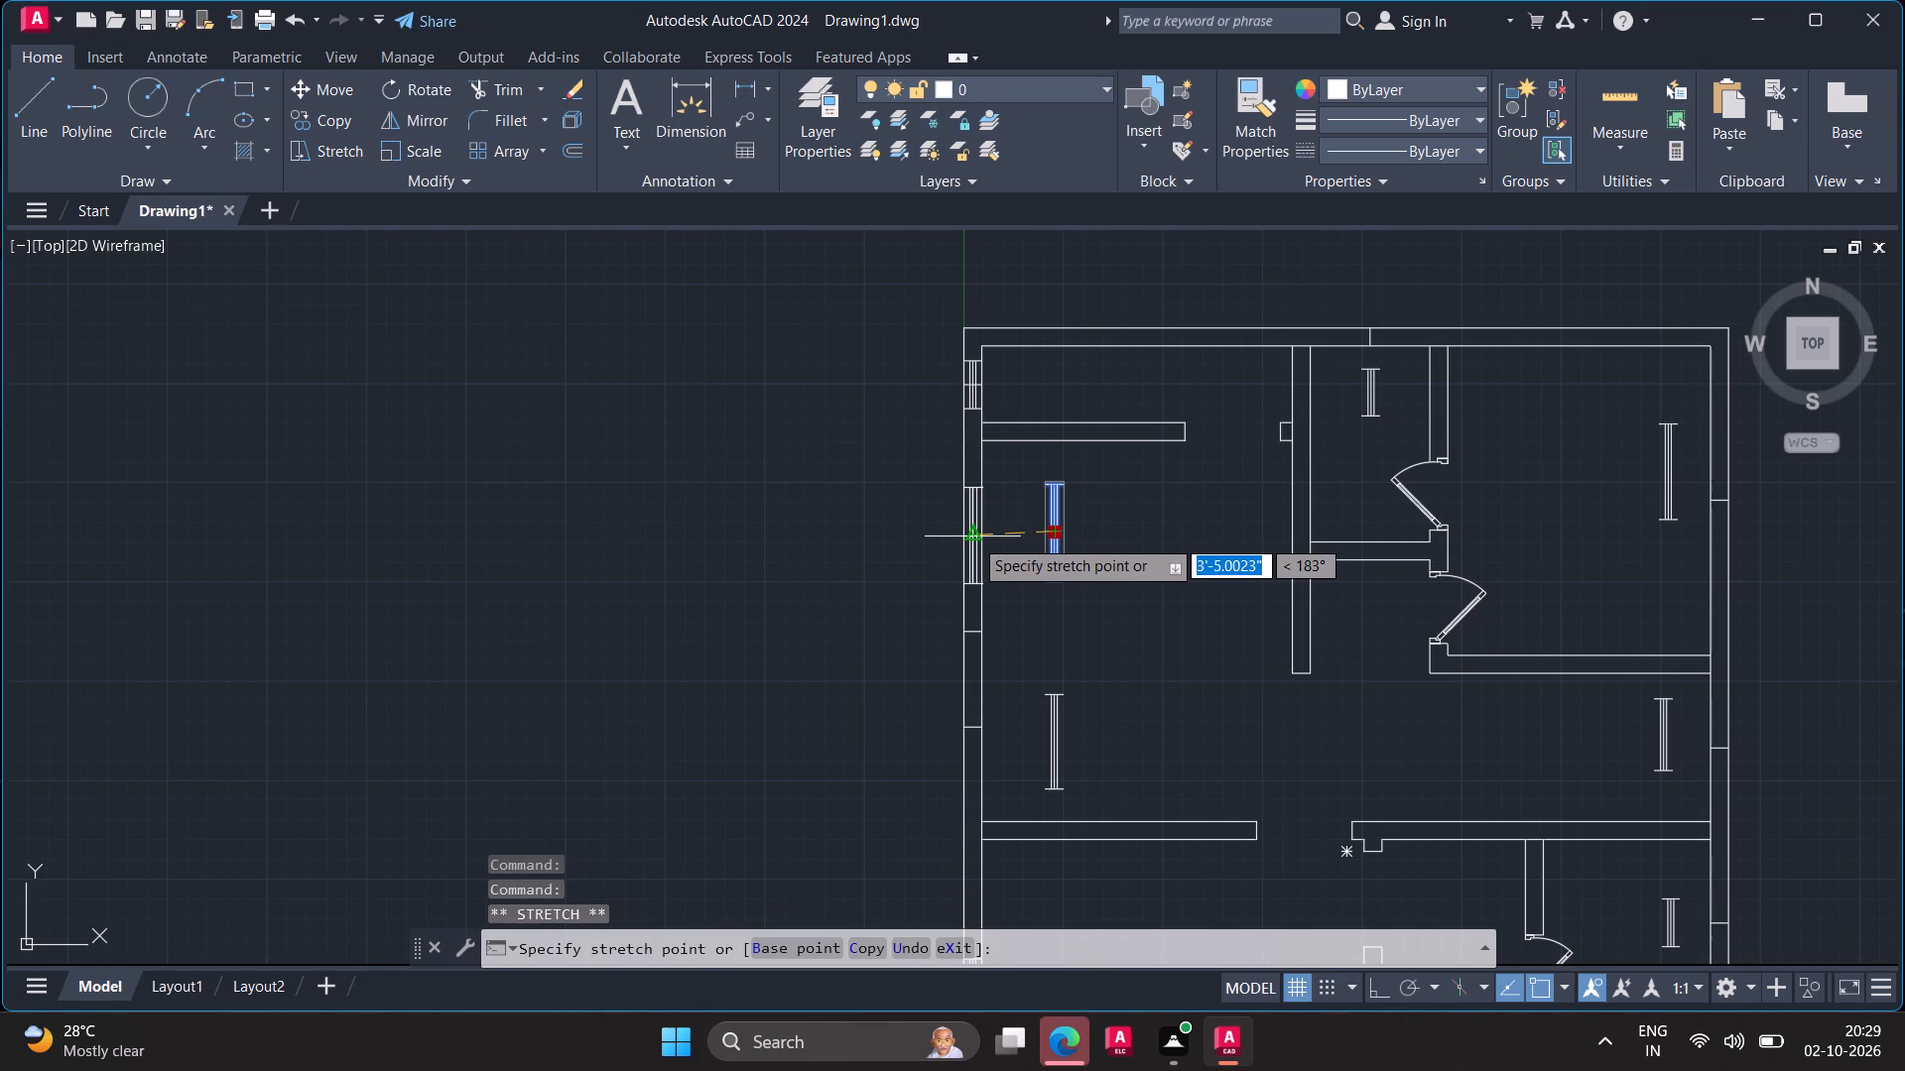
left_click(975, 531)
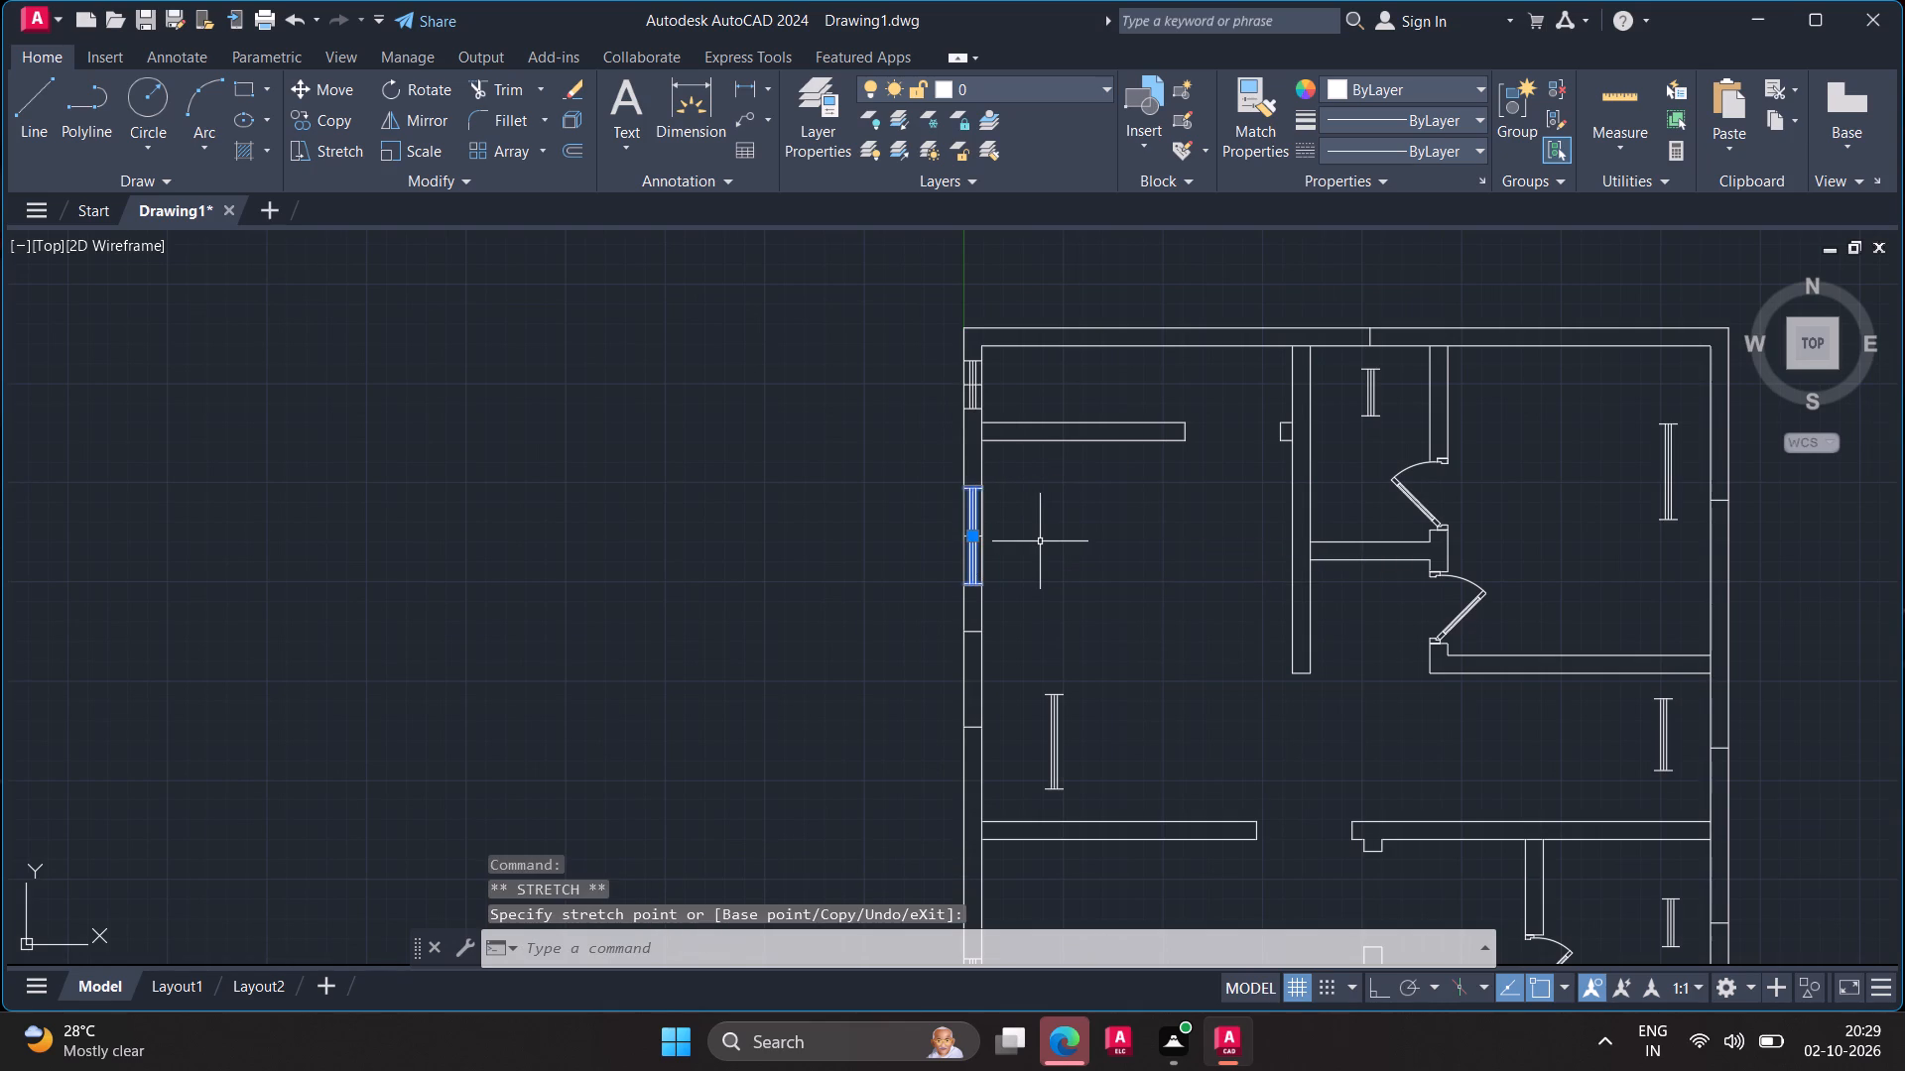
key("Escape")
Move the large west room's southern window by its midpoint onto the southern quarter guide line in the west exterior wall.
left_click(1053, 733)
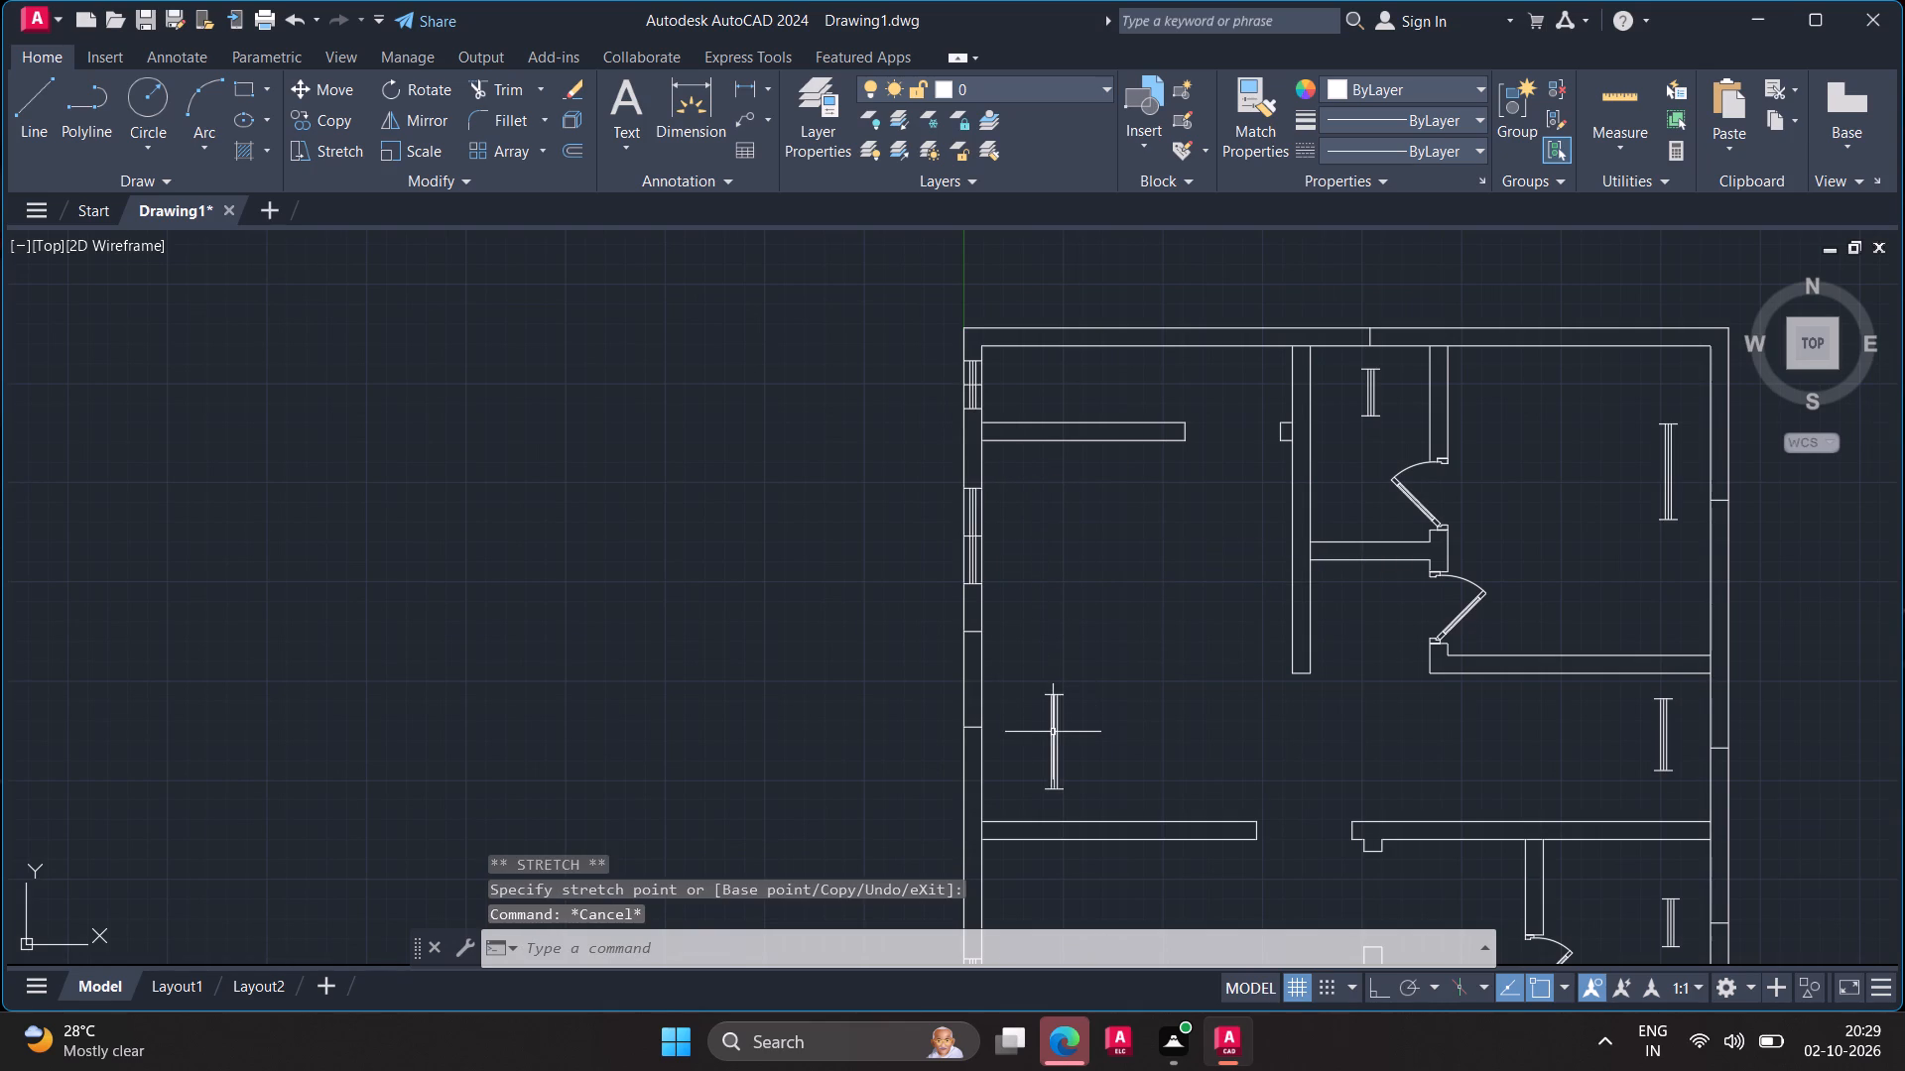
left_click(1055, 744)
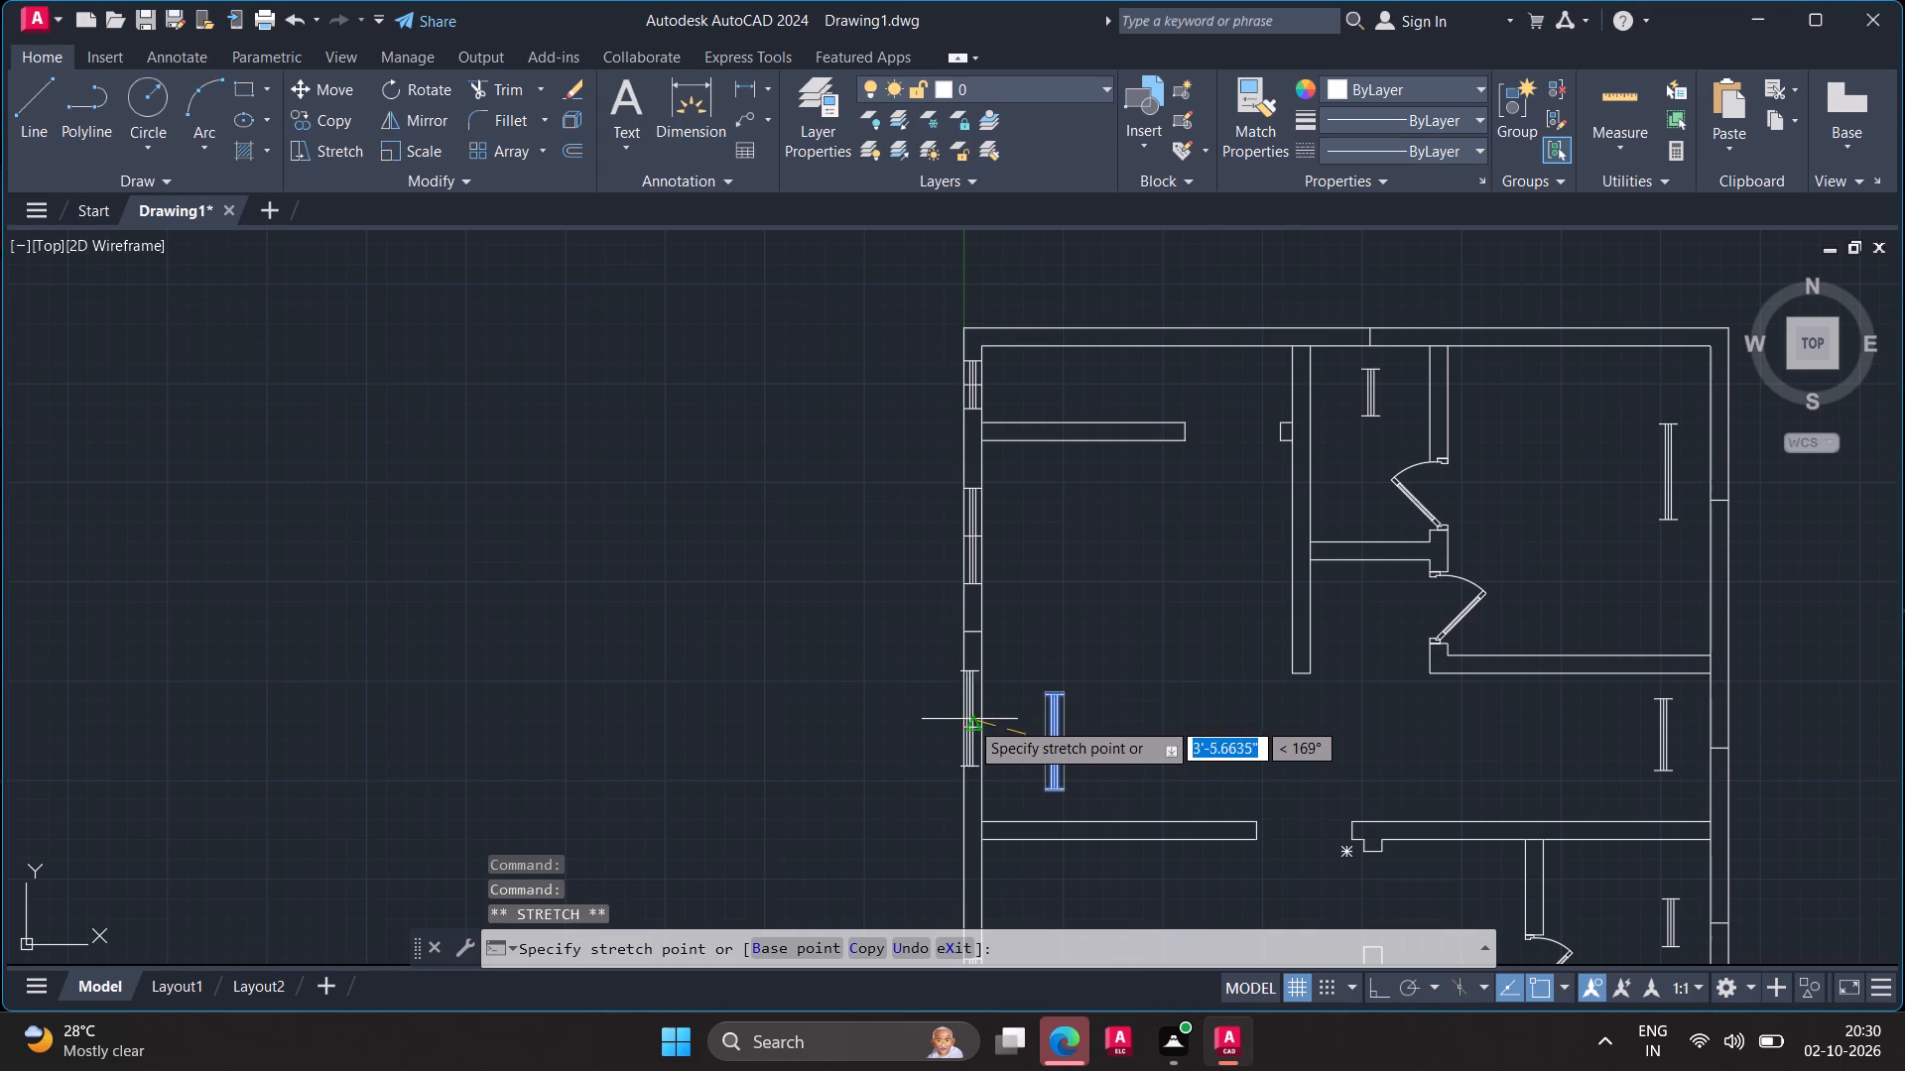
left_click(974, 725)
key("Escape")
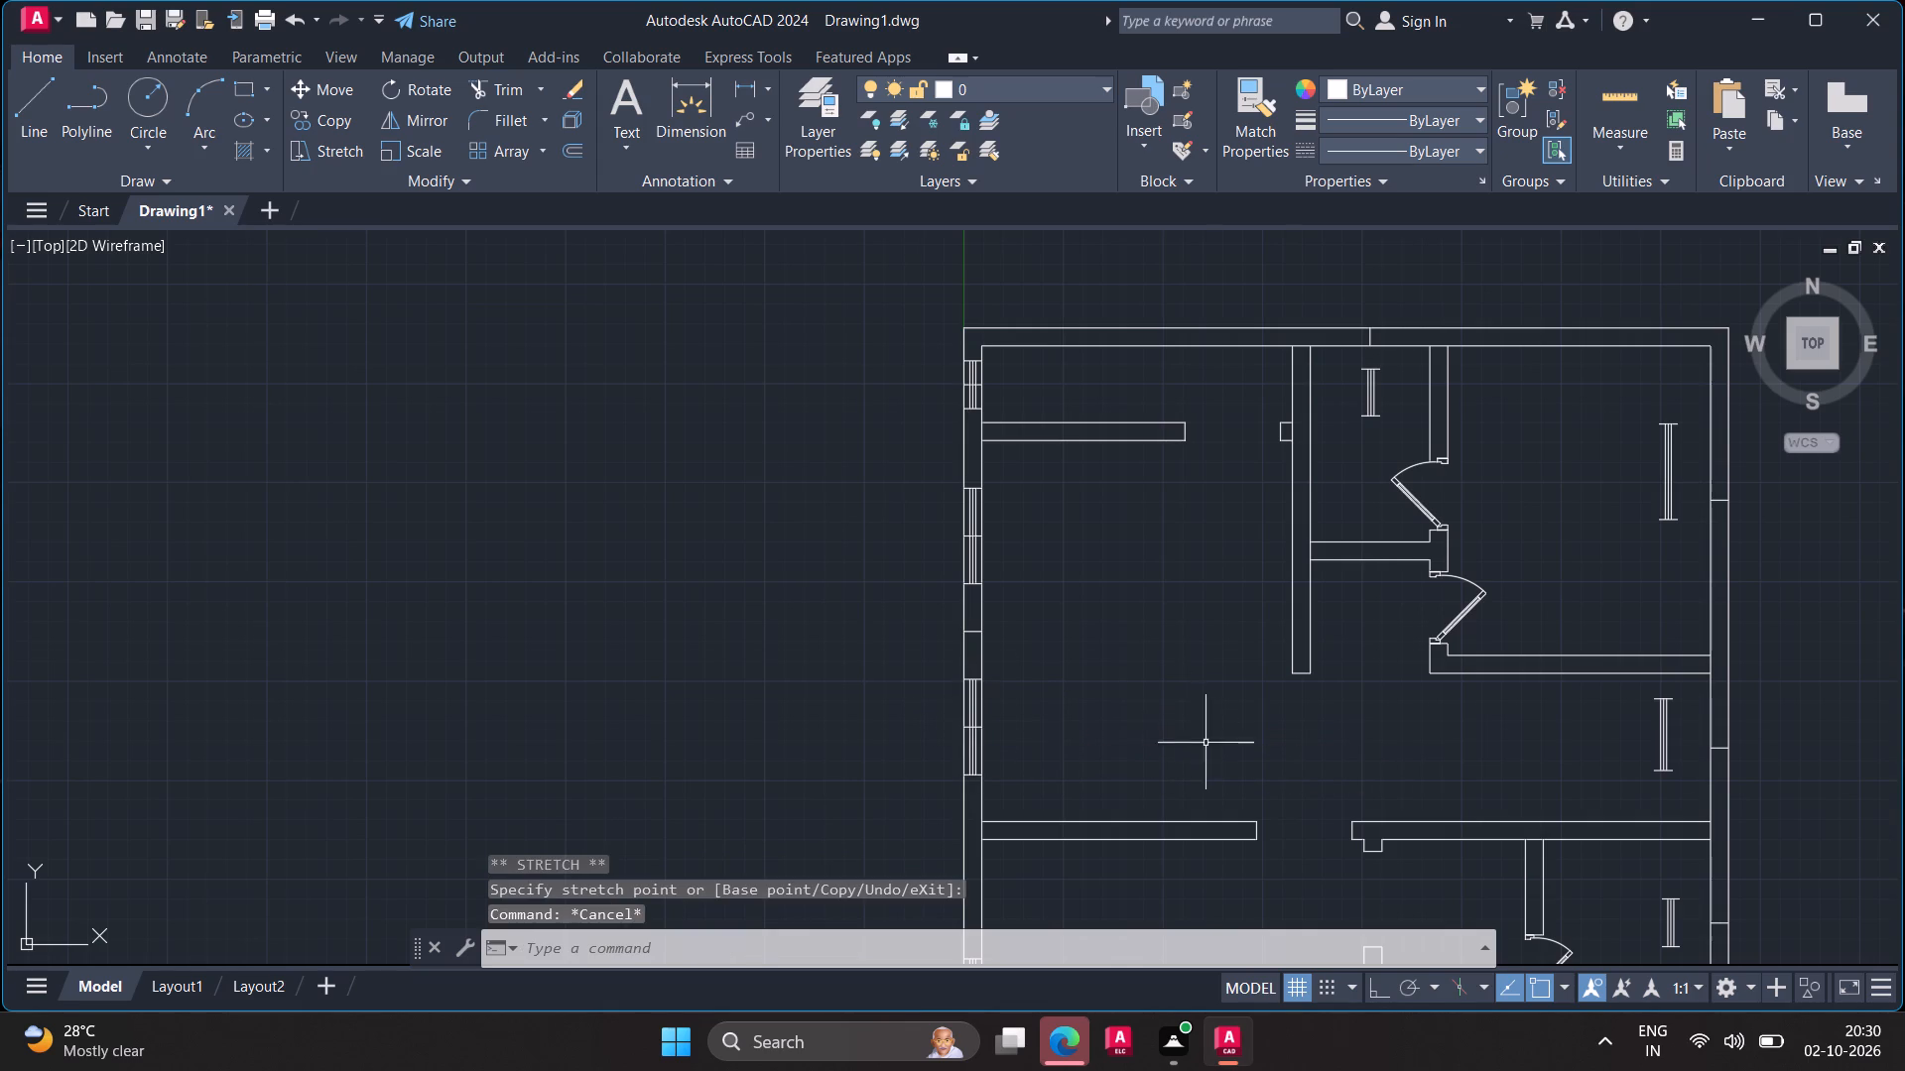
Rotate the small north room's window 90° about its lower end so it runs parallel to the north exterior wall.
middle_click_drag(1228, 759, 837, 709)
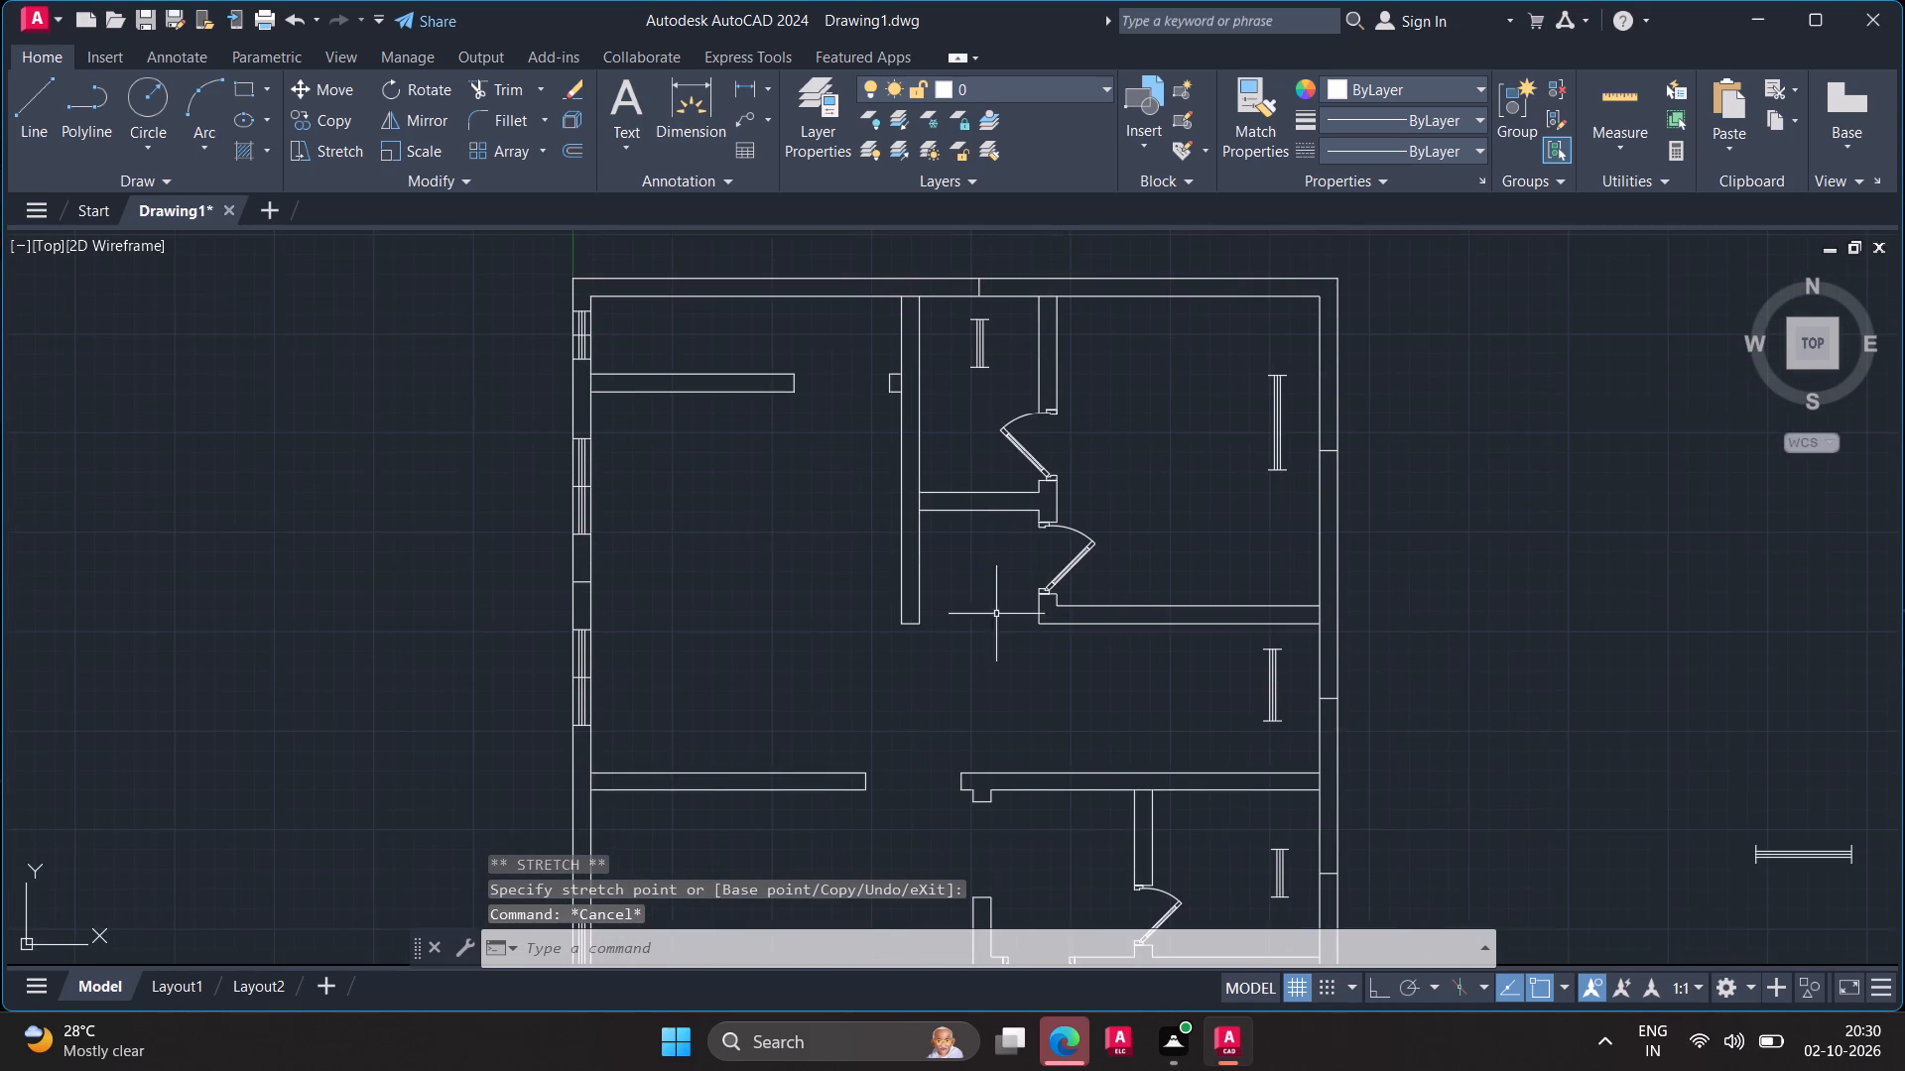
left_click(981, 352)
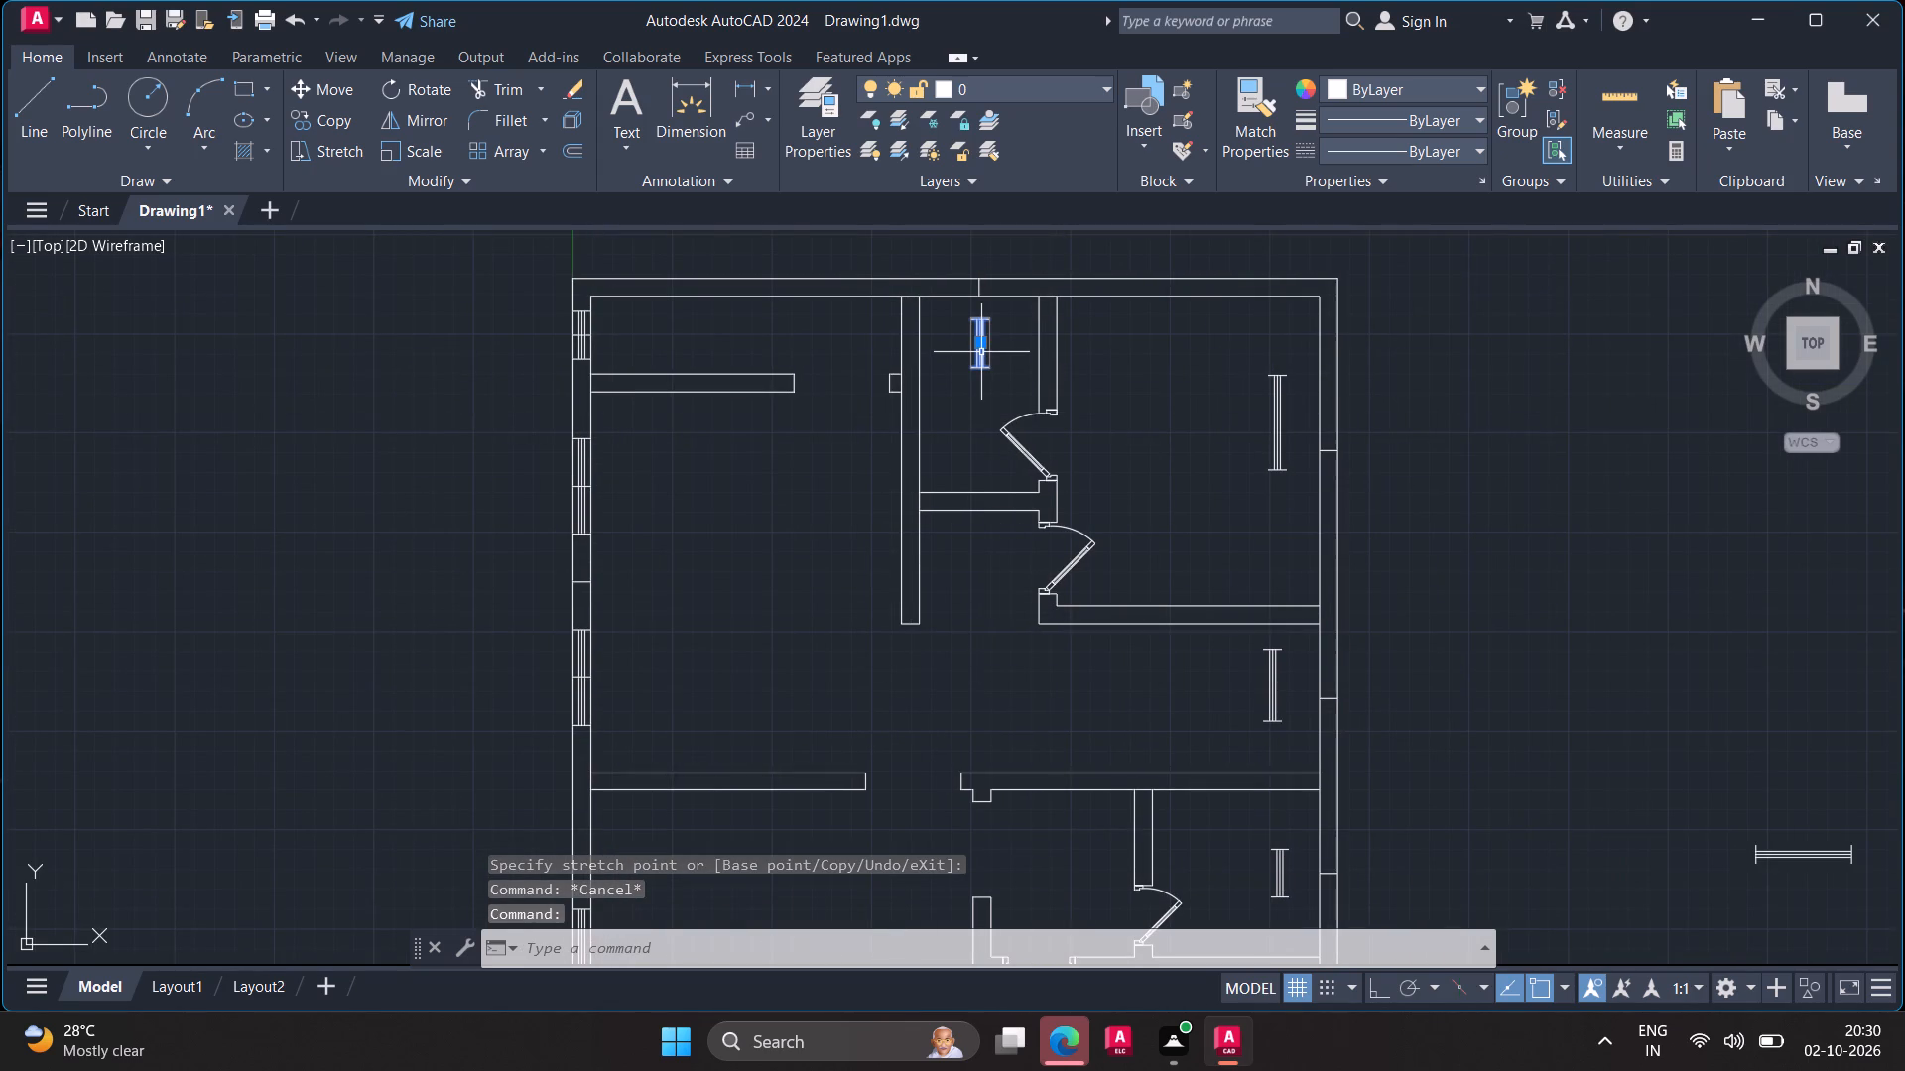
type("ro")
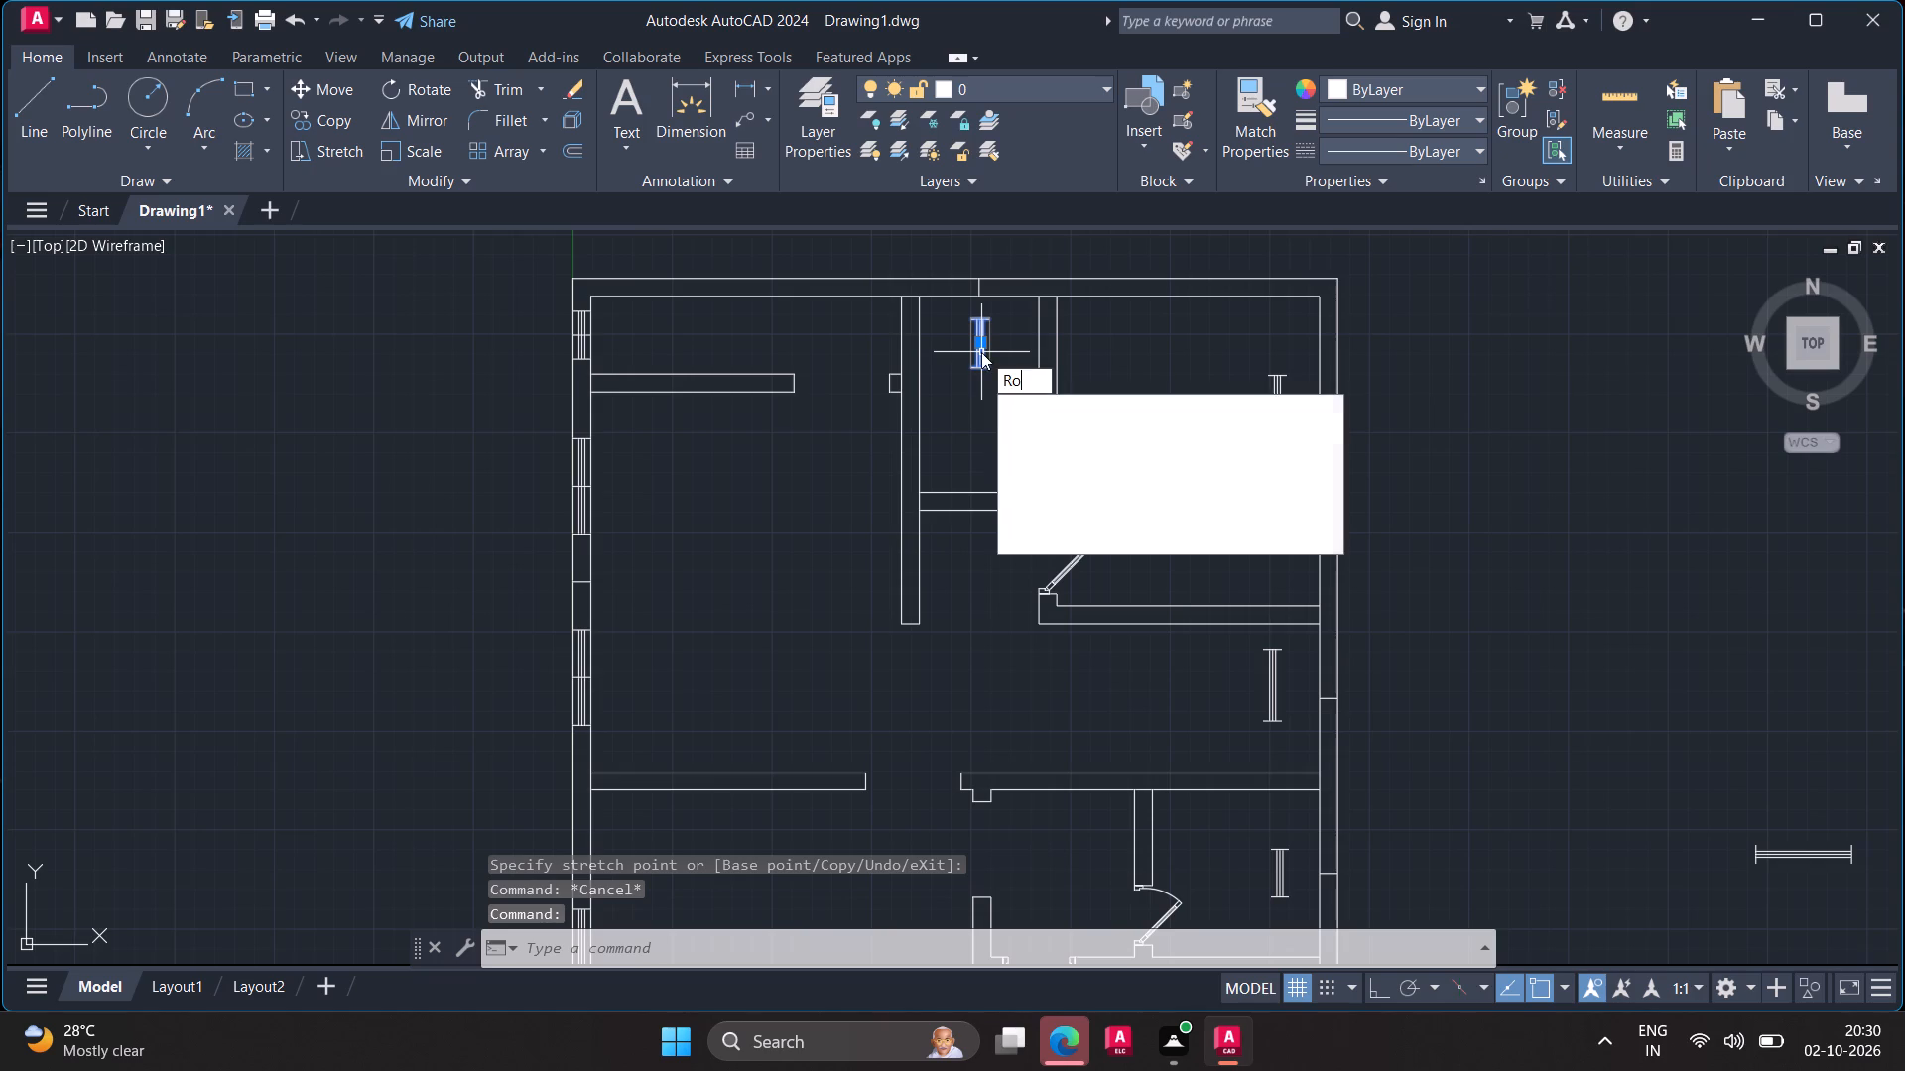
key("Return")
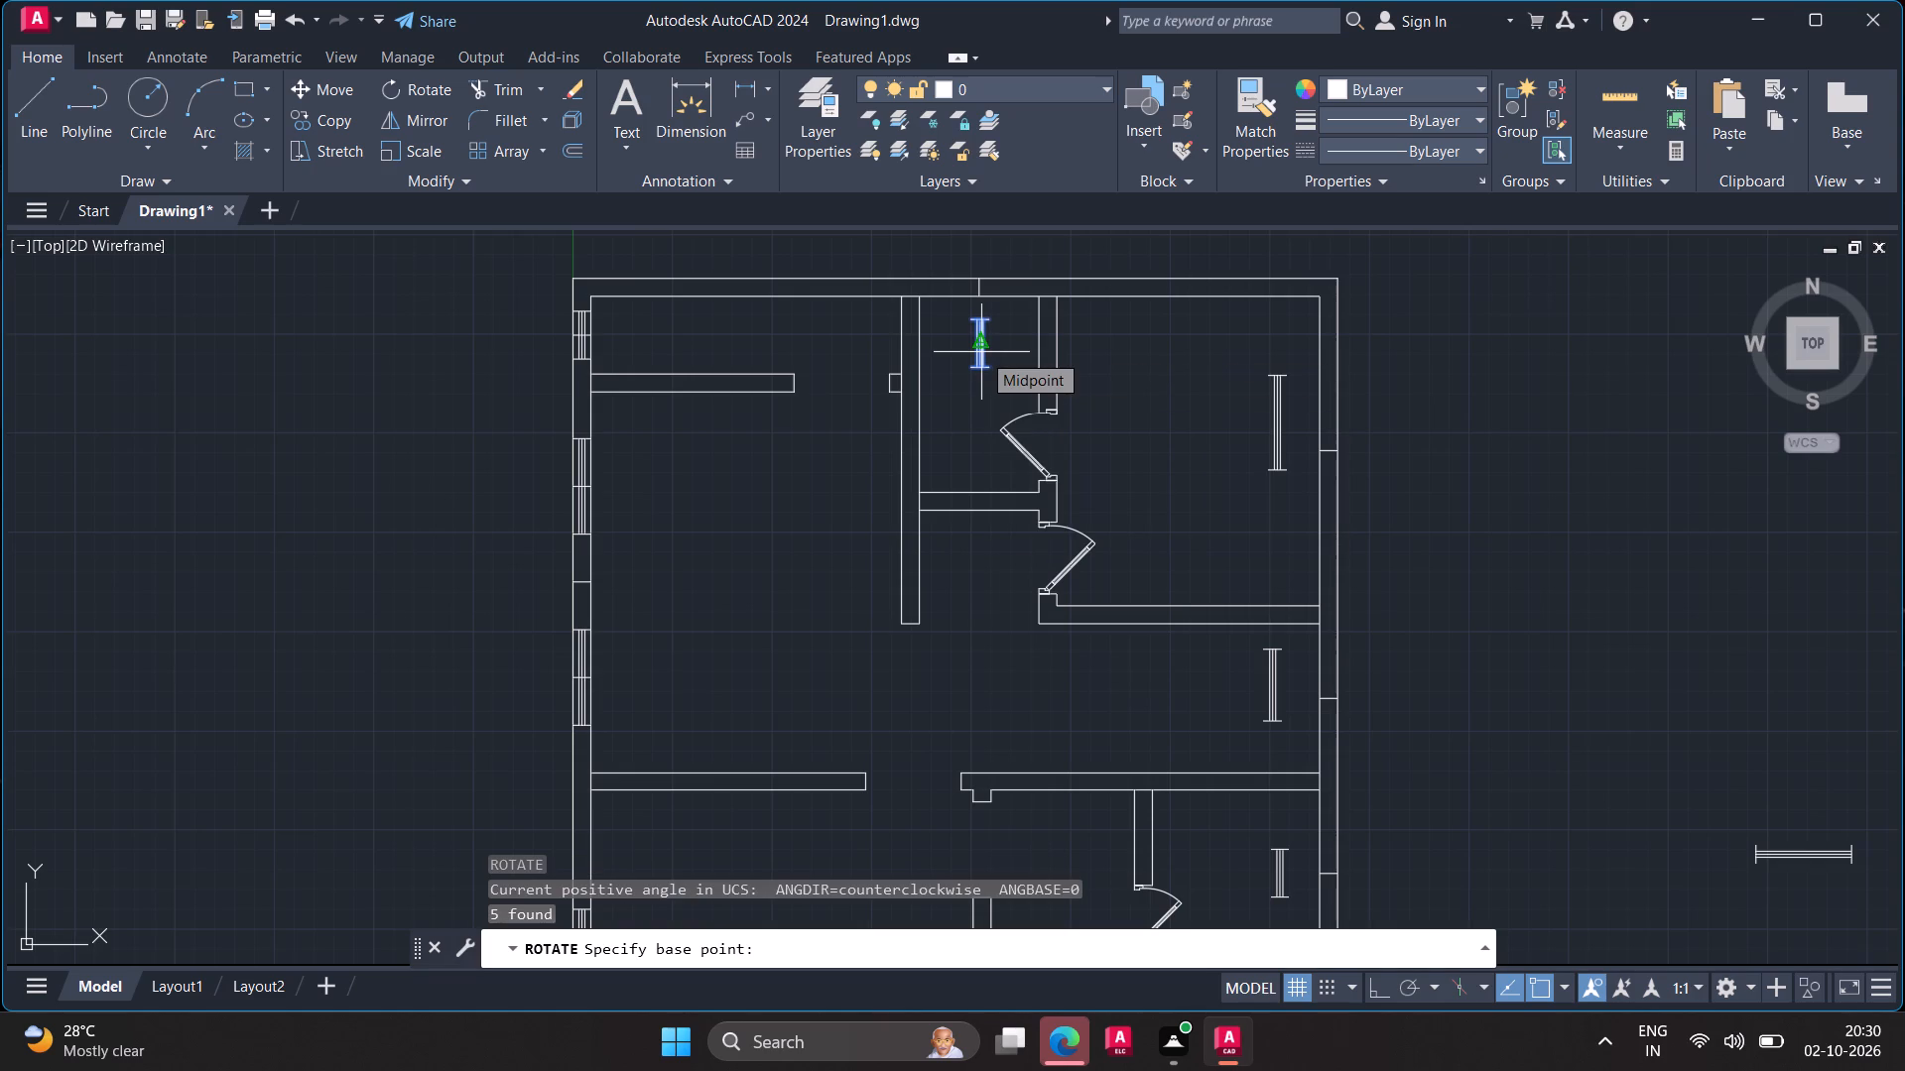
left_click(986, 369)
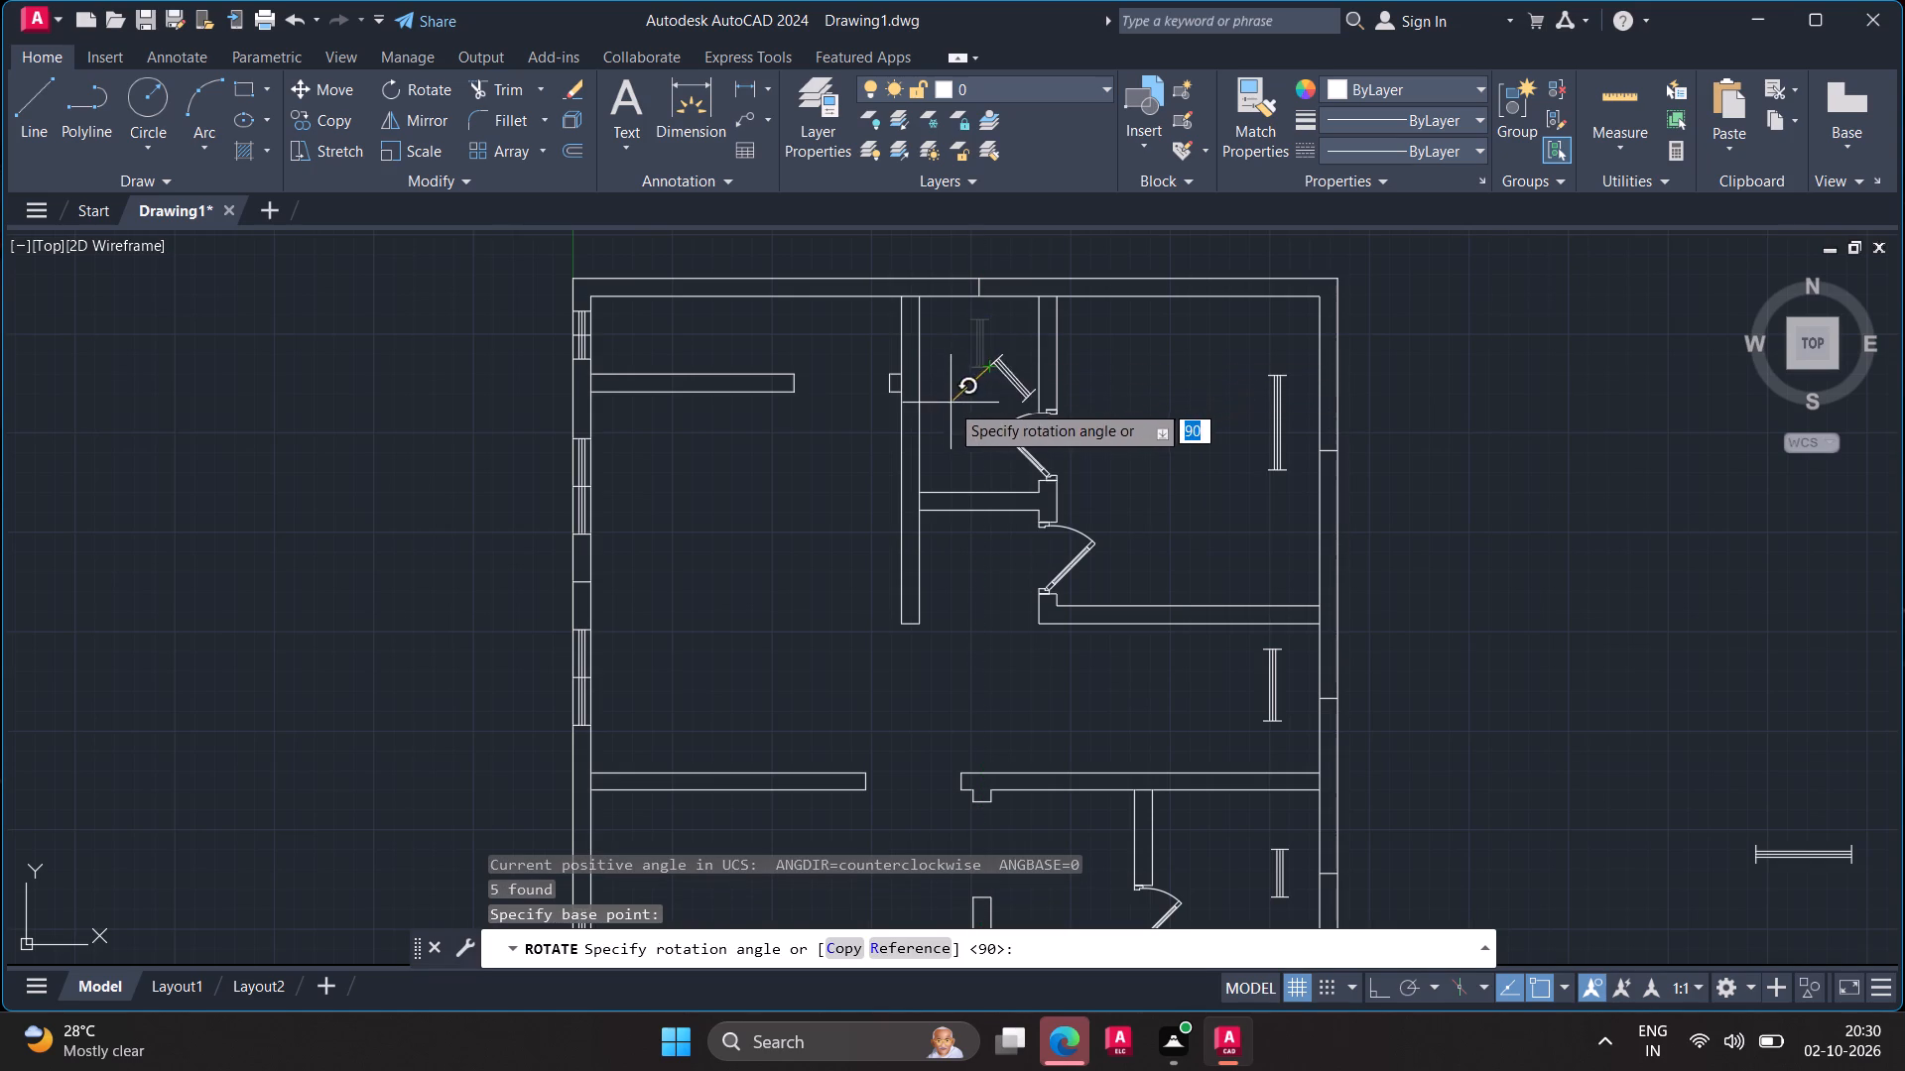
left_click(986, 324)
key("Escape")
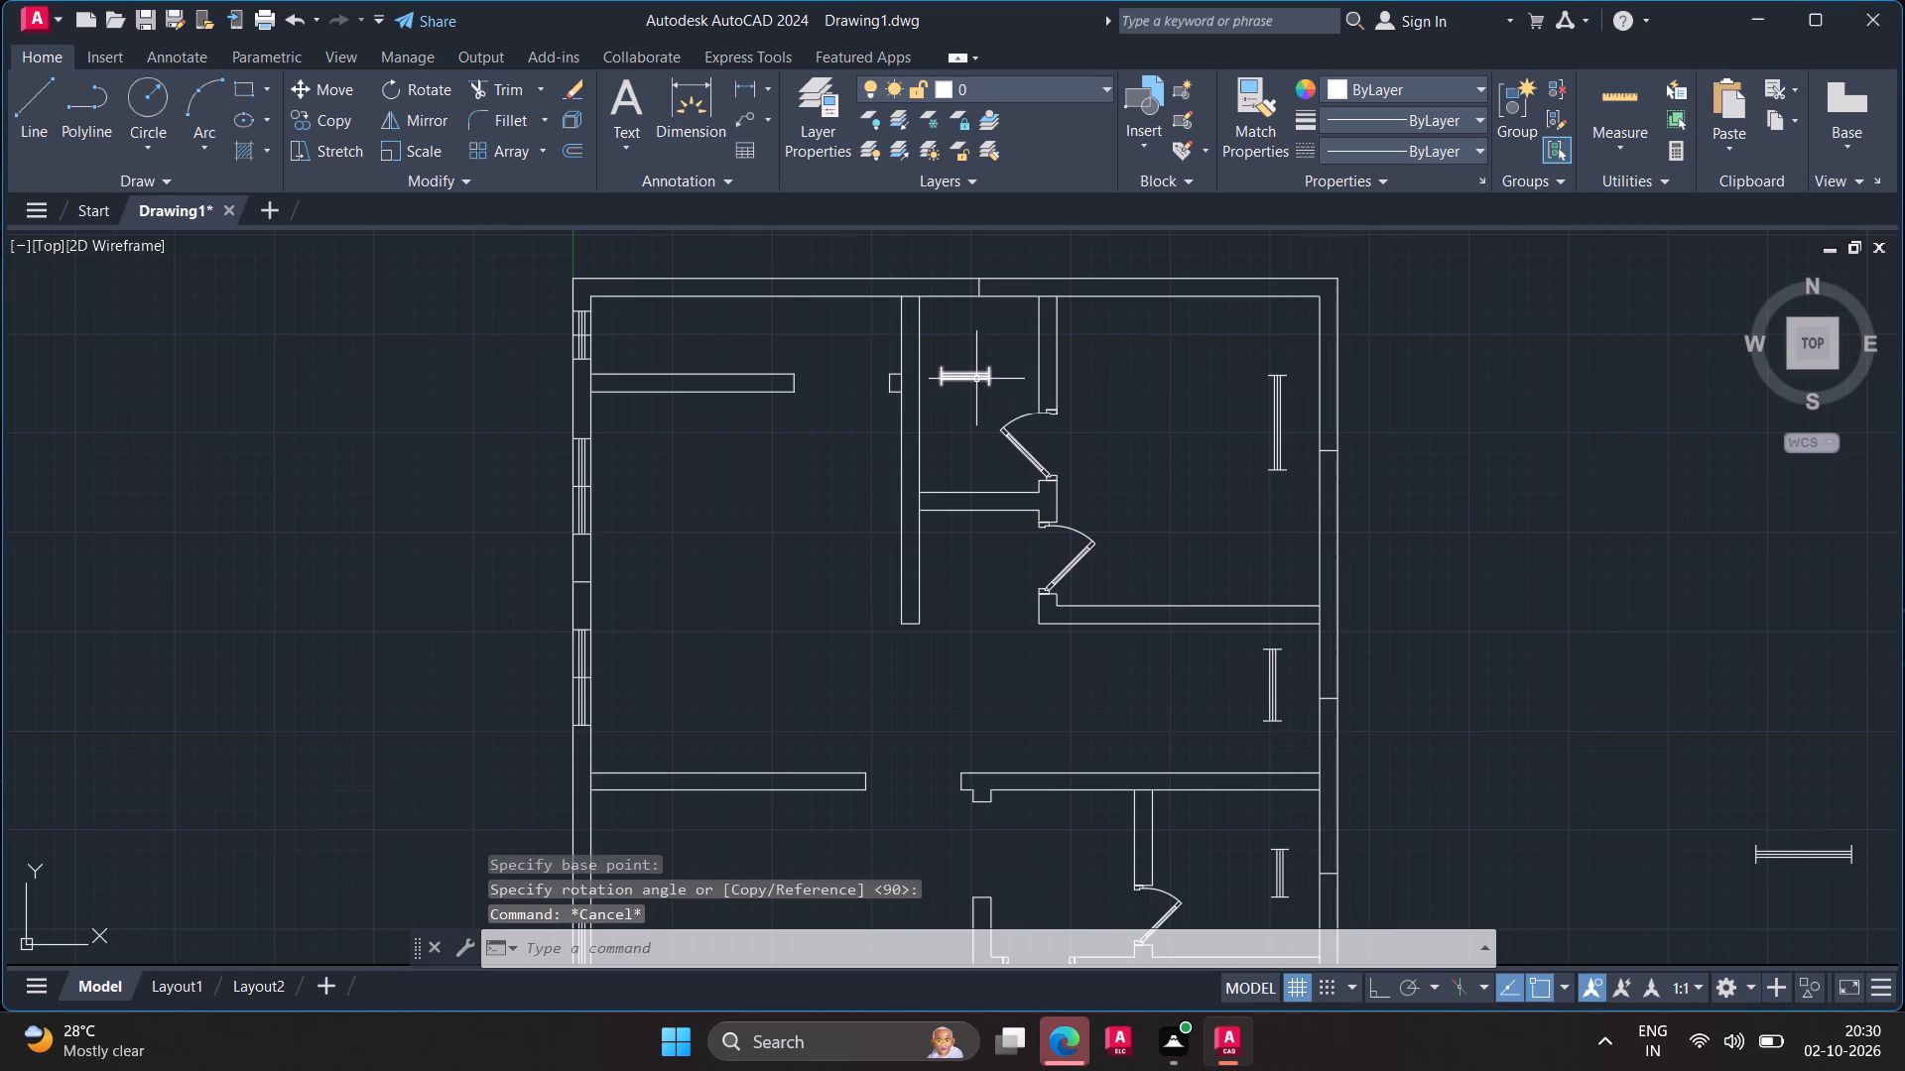
Move the rotated small north room window by its midpoint onto the guide line in the north exterior wall.
left_click(975, 379)
left_click(968, 374)
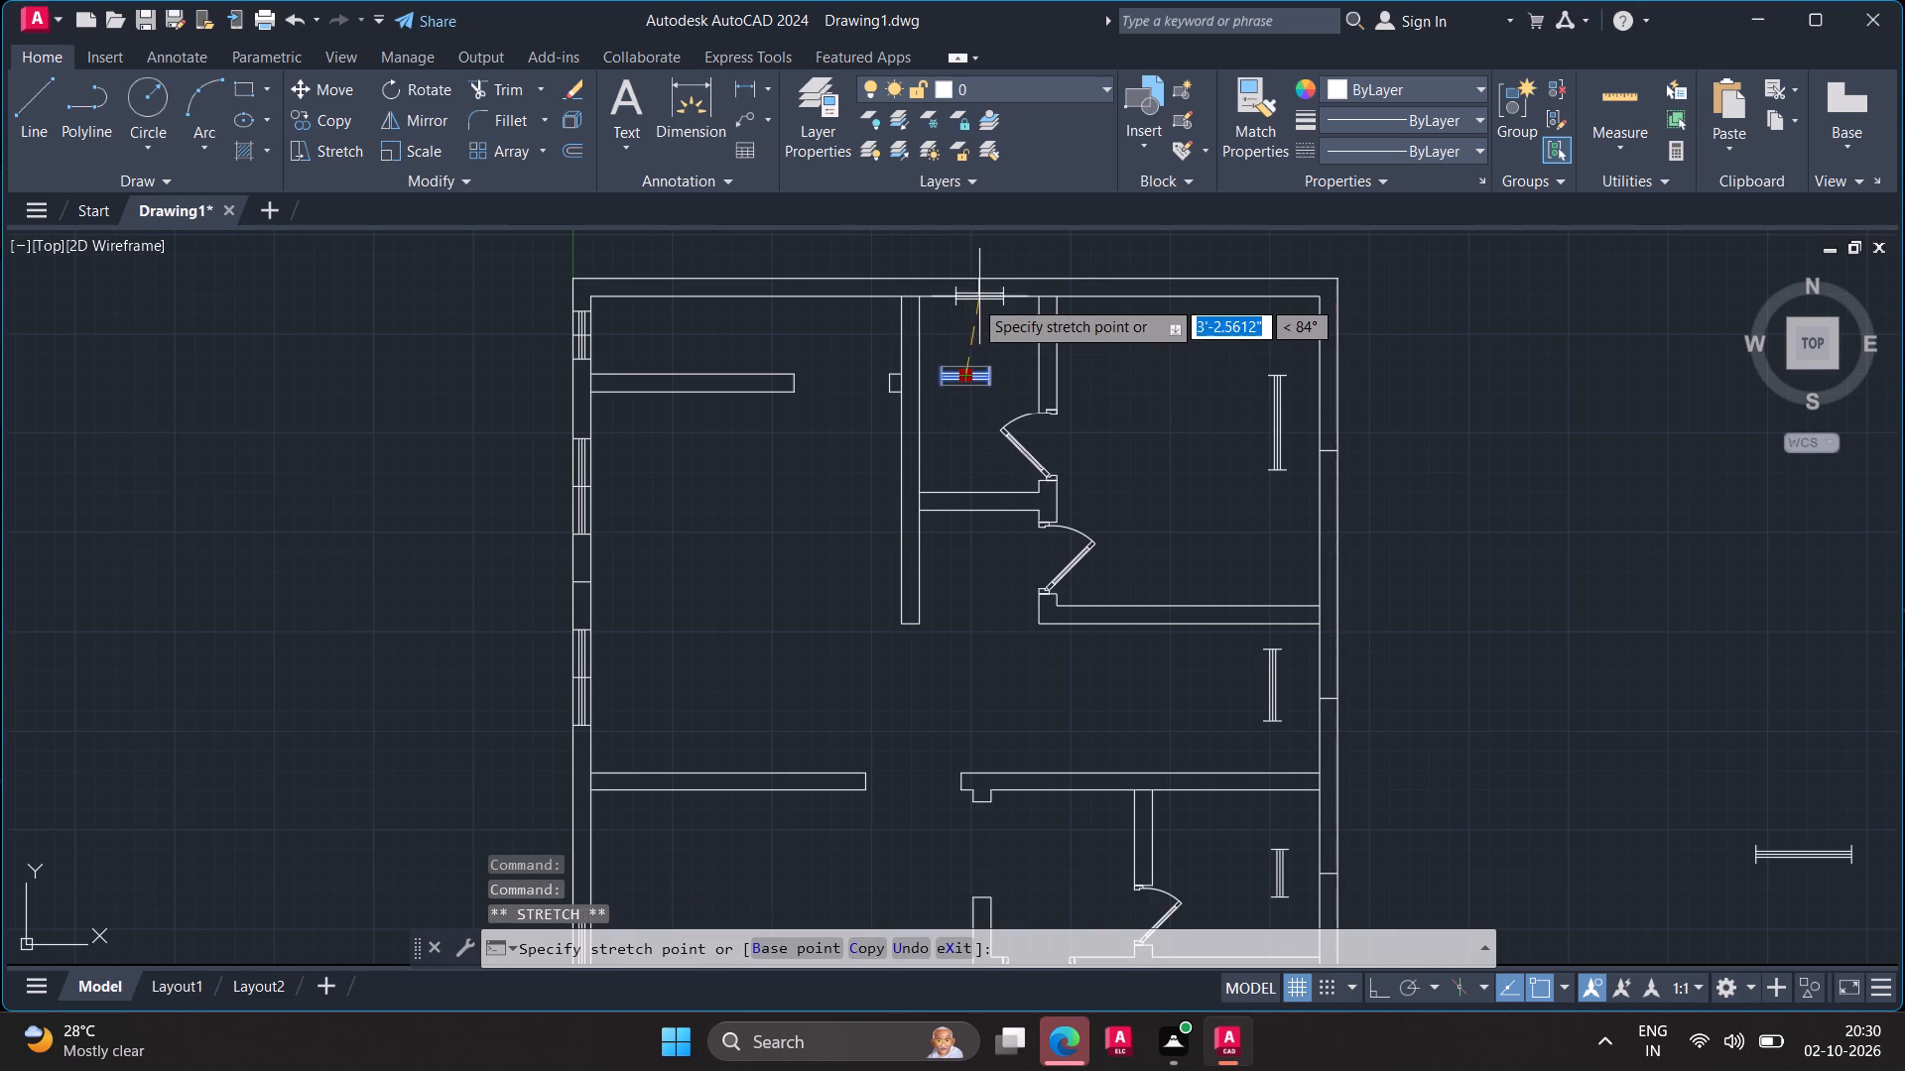
left_click(976, 288)
key("Escape")
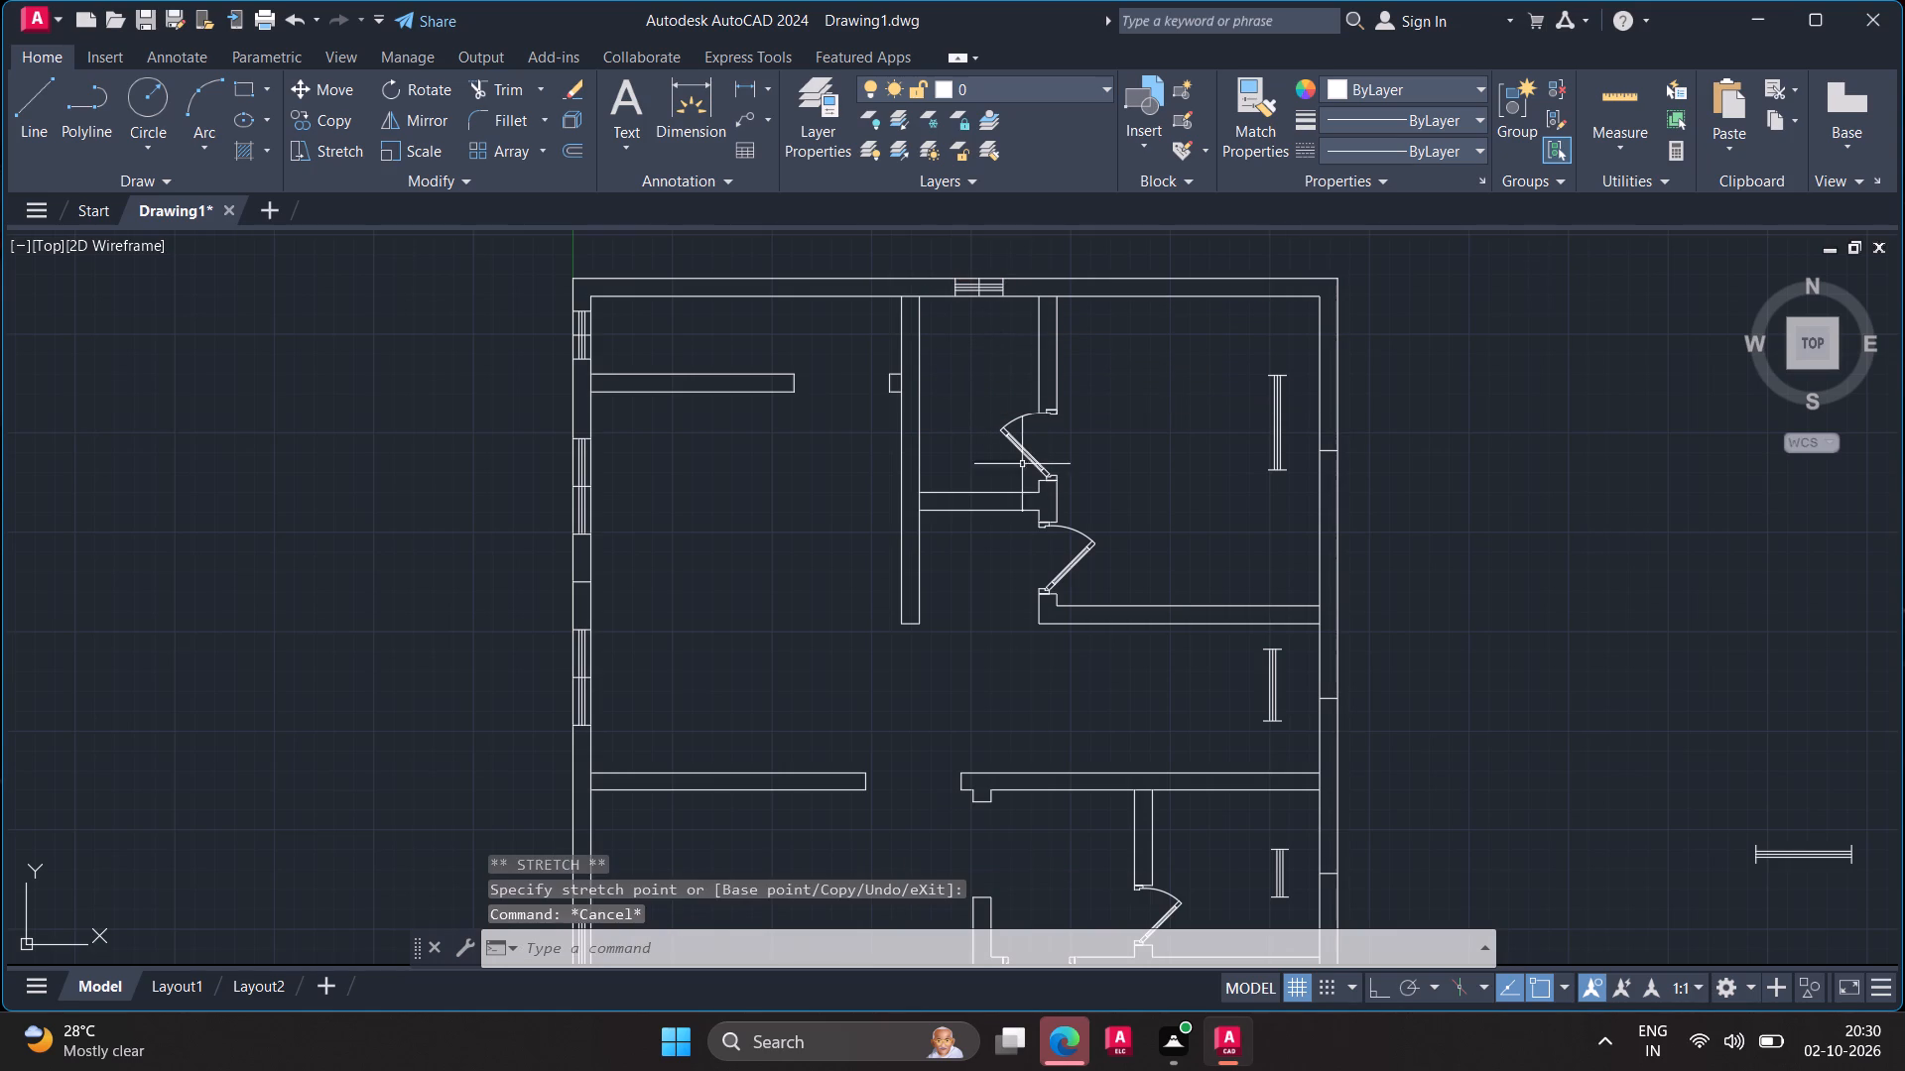
Move the northeast room's window by its midpoint onto the guide line in the east exterior wall.
left_click(1282, 418)
left_click(1280, 420)
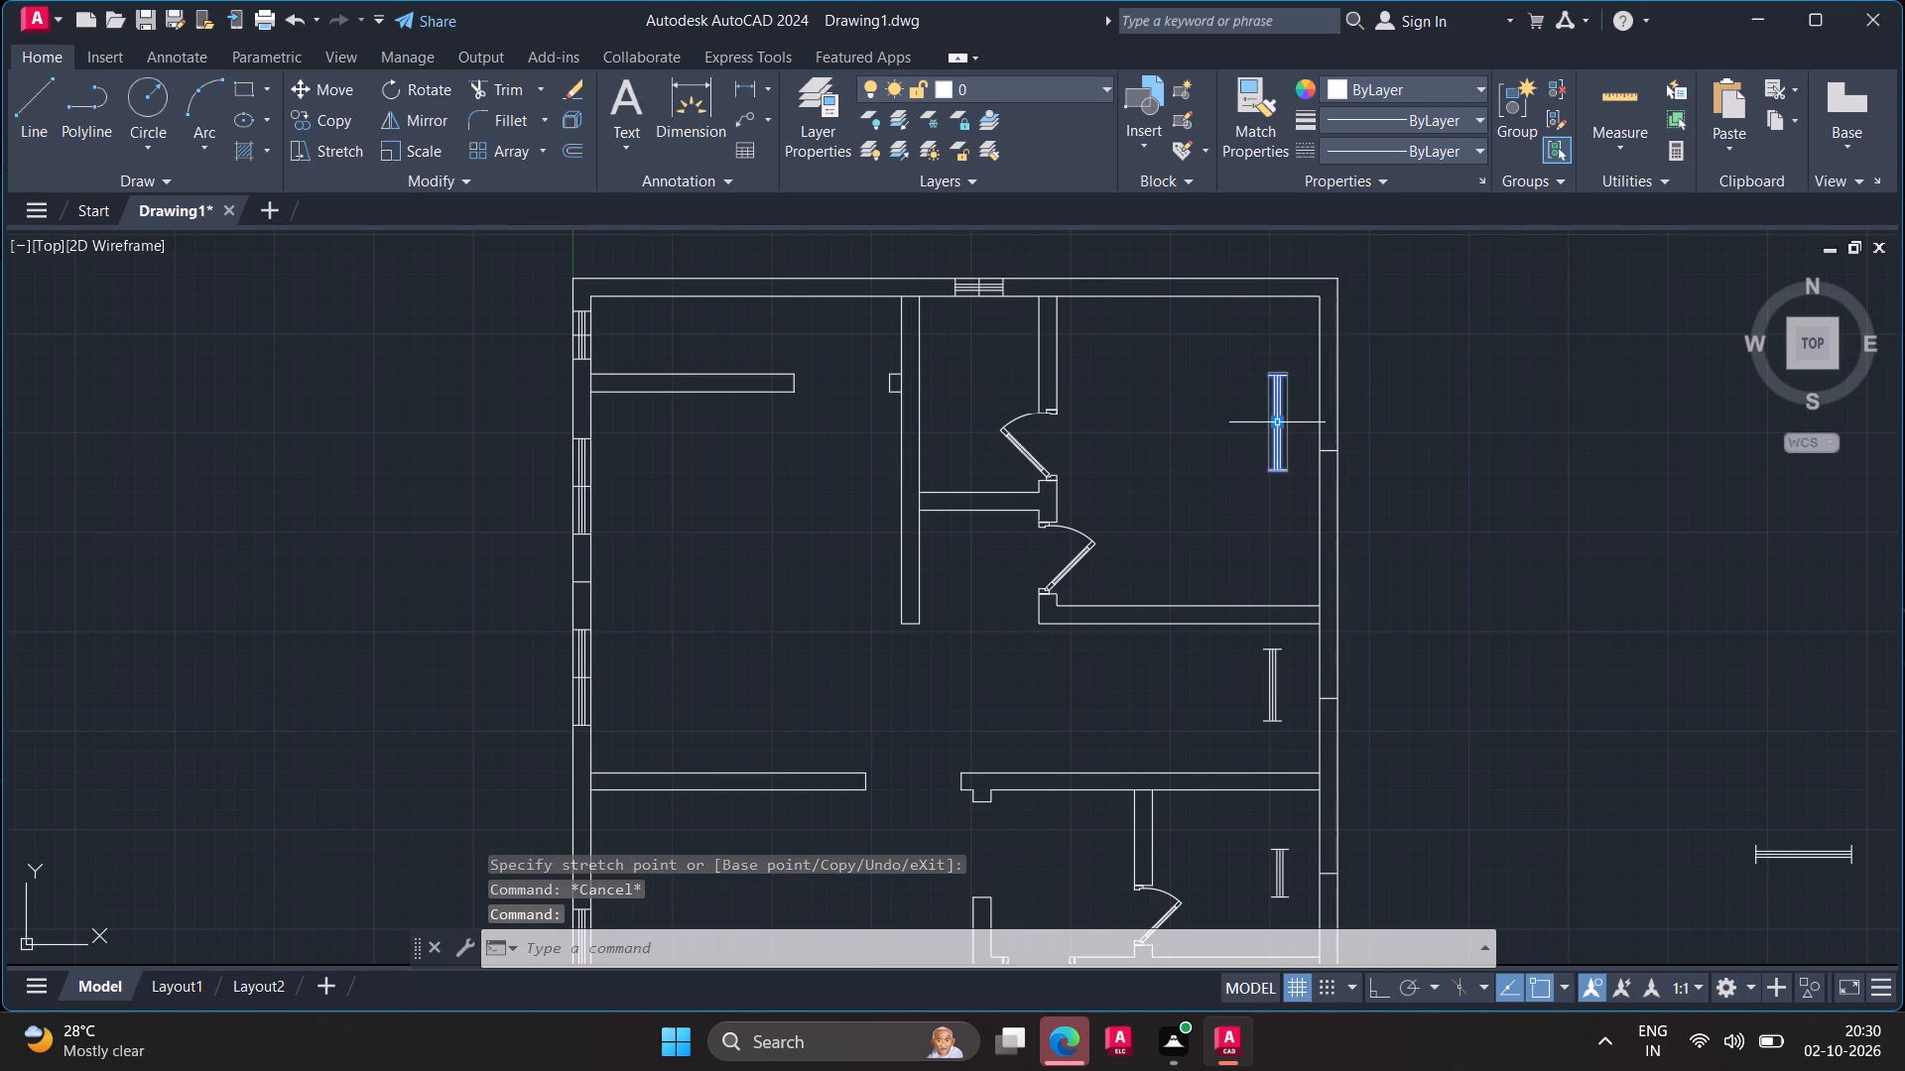
left_click(1329, 444)
Move the window just south of the northeast room by its midpoint onto its guide line in the east exterior wall.
middle_click_drag(1278, 700, 1251, 481)
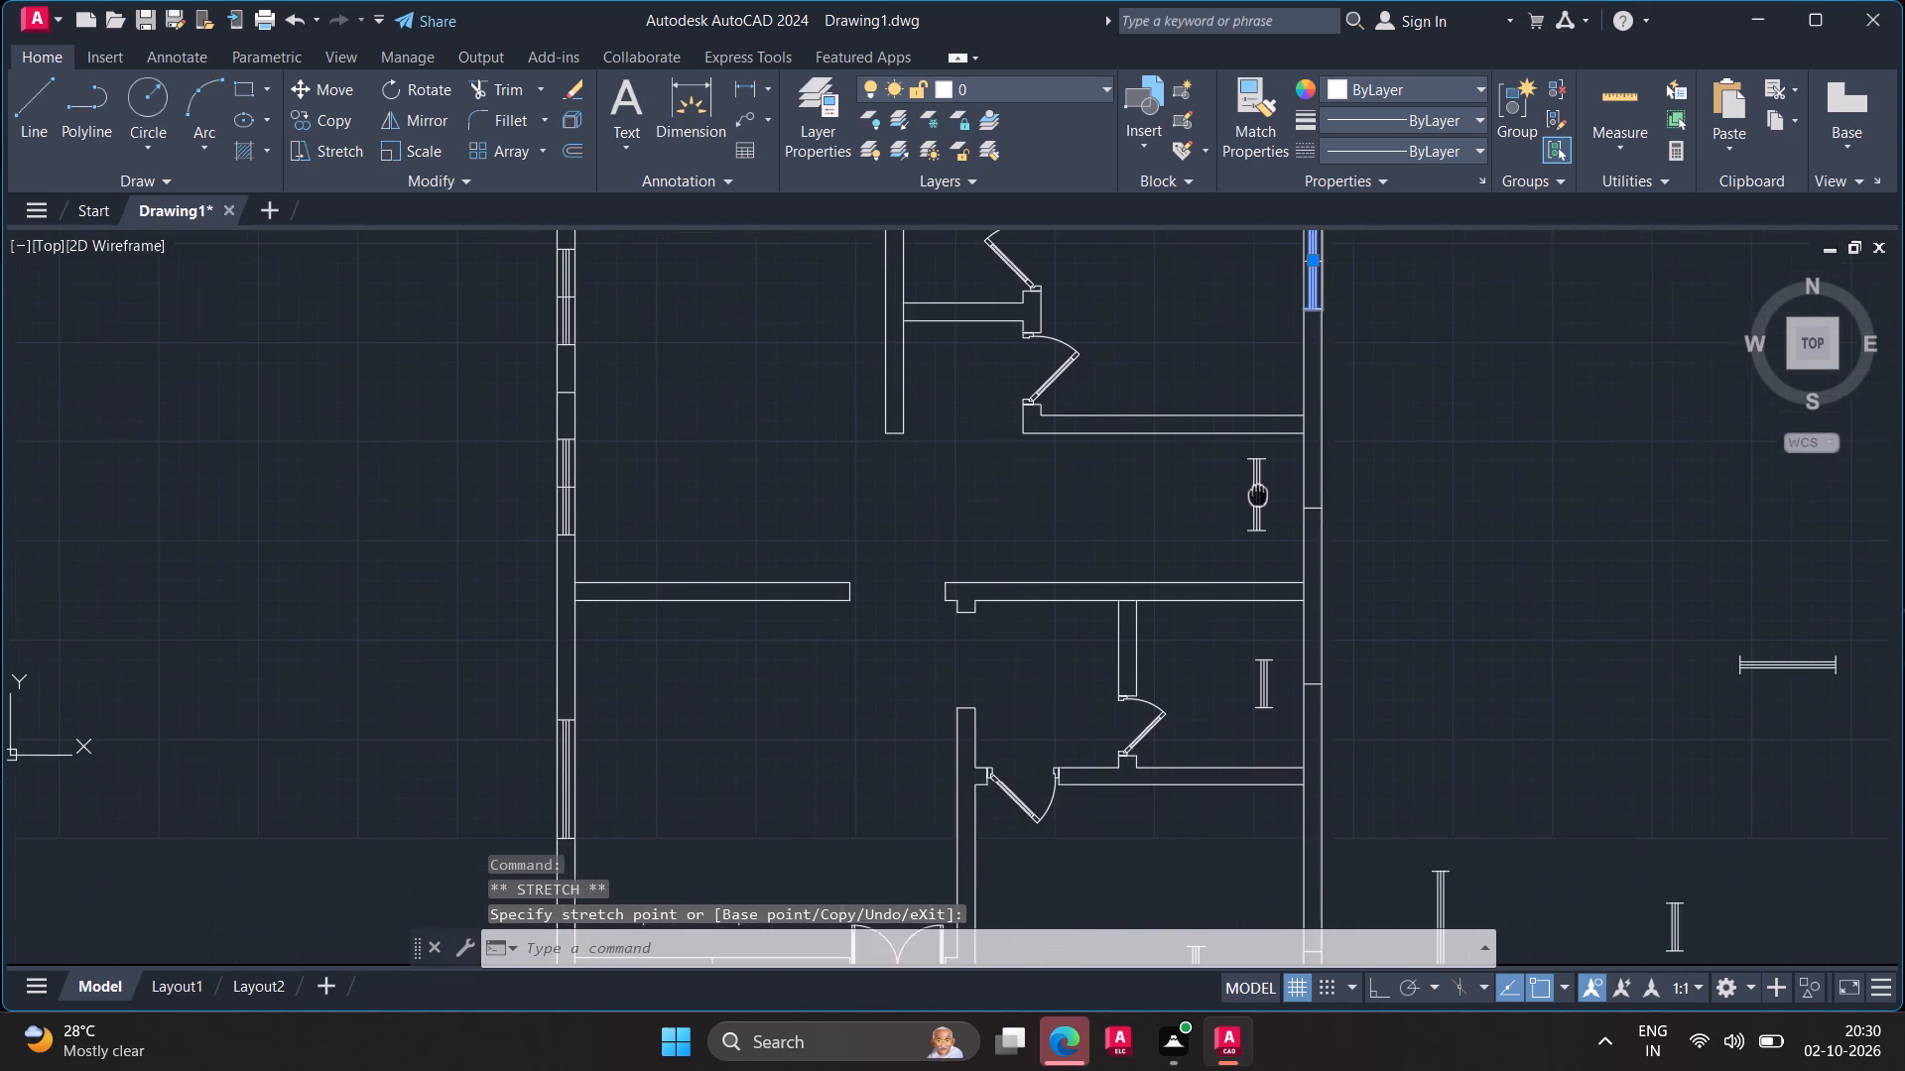
middle_click_drag(1251, 481, 1250, 476)
middle_click_drag(1250, 476, 1230, 443)
left_click(1225, 427)
left_click(1225, 427)
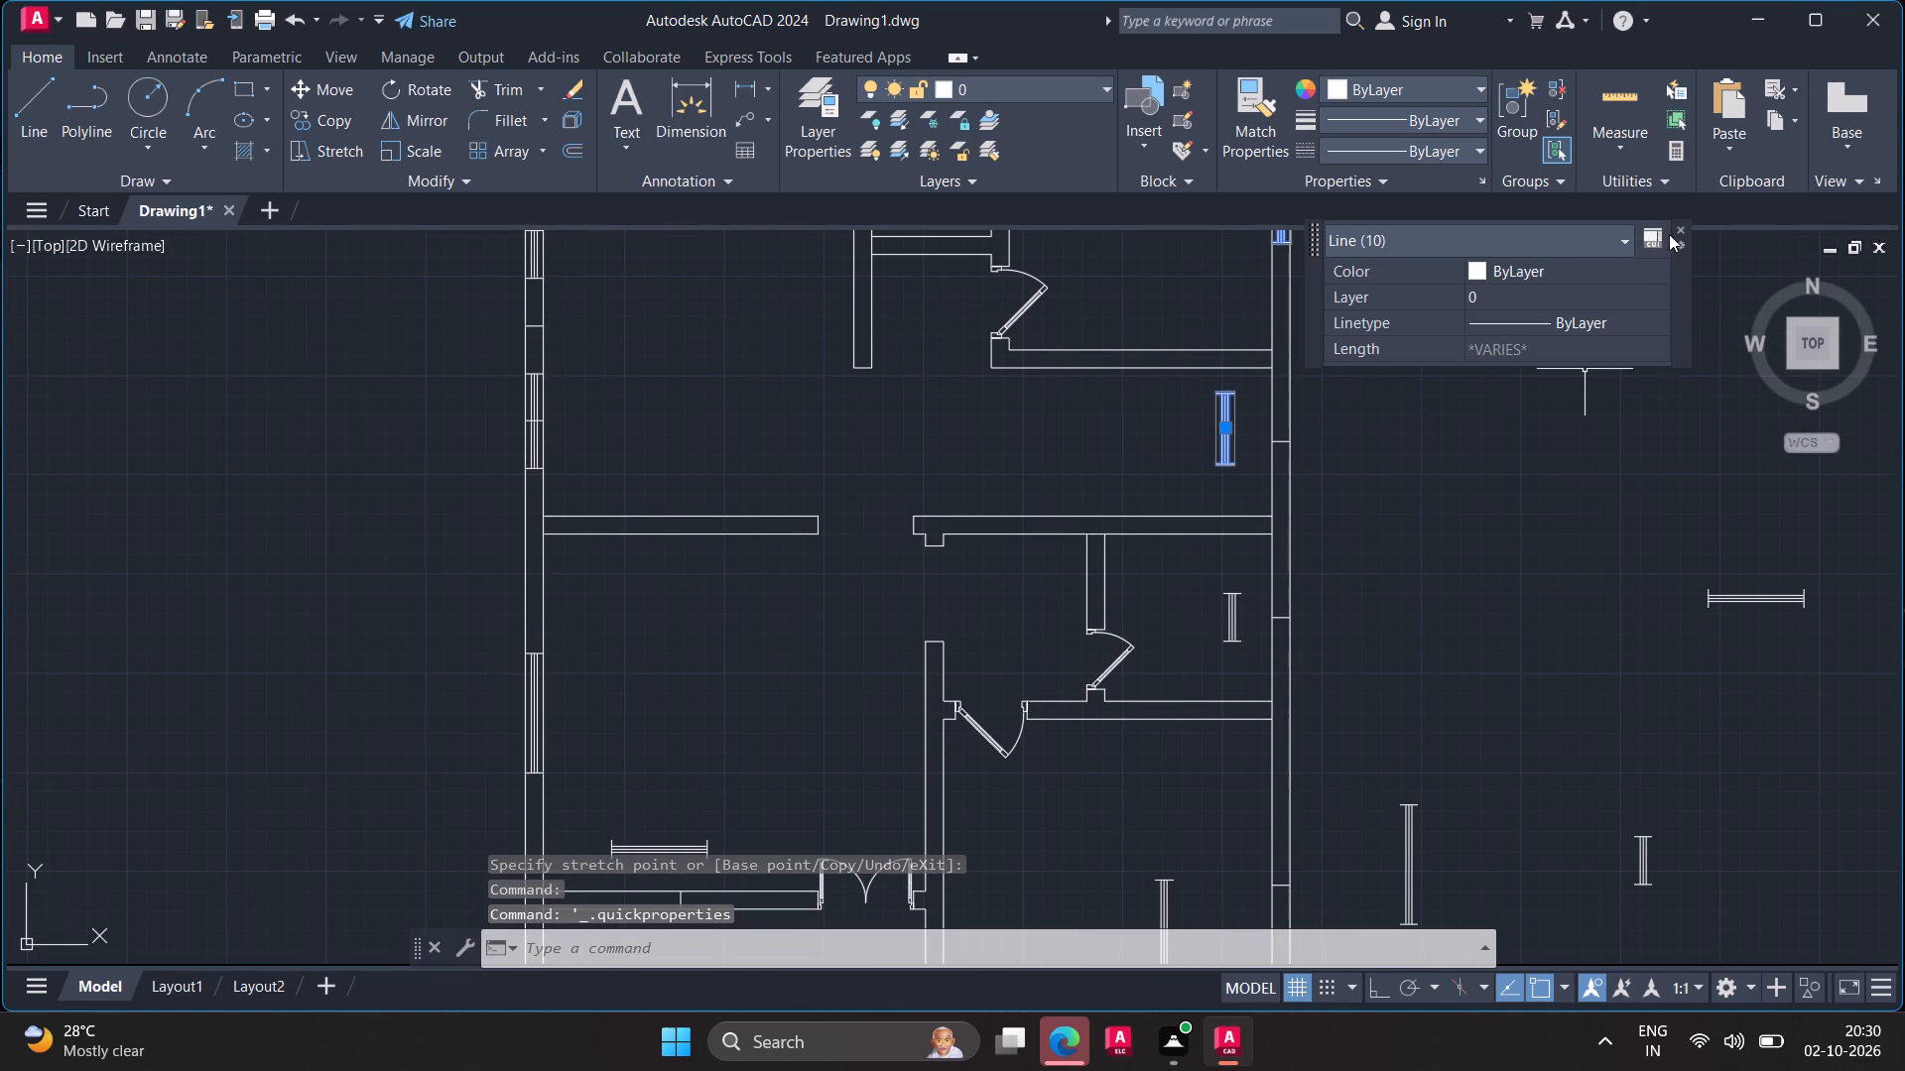
left_click(1677, 227)
key("Escape")
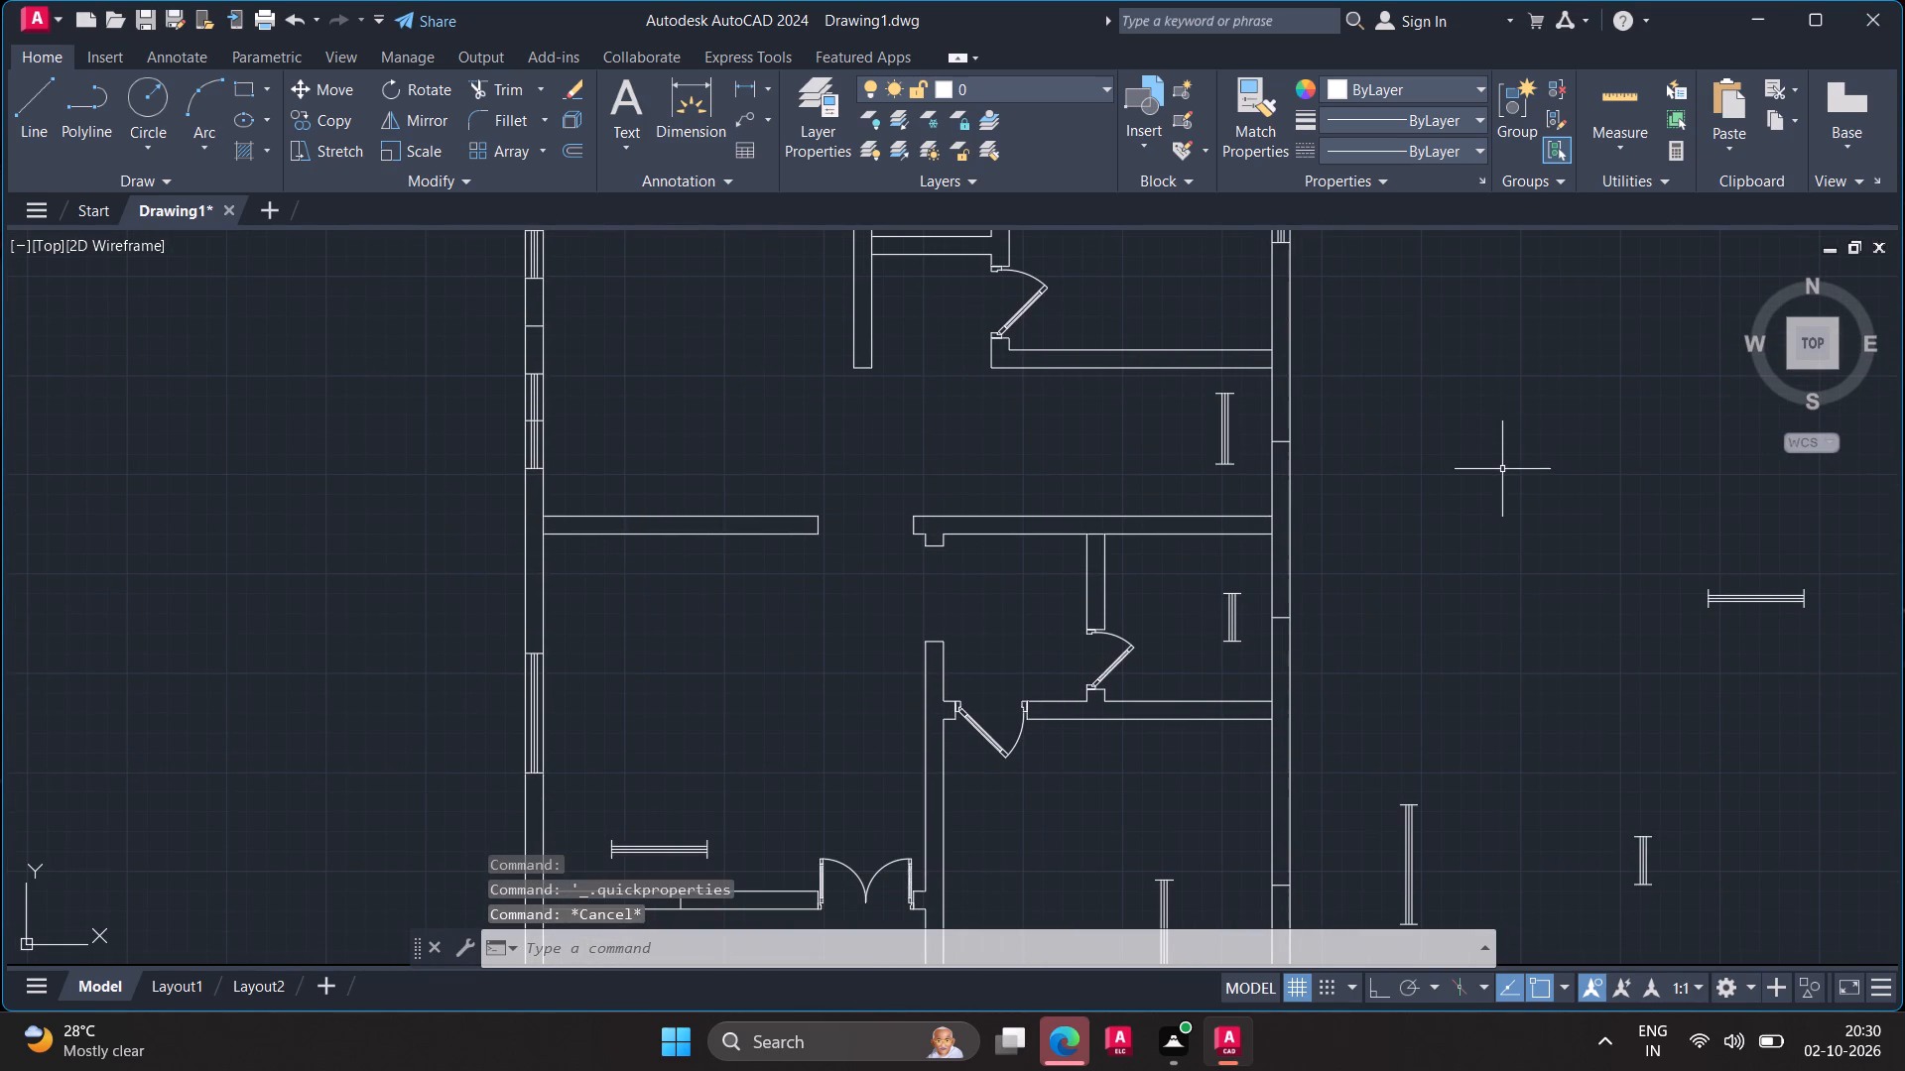
left_click(1222, 428)
left_click(1222, 429)
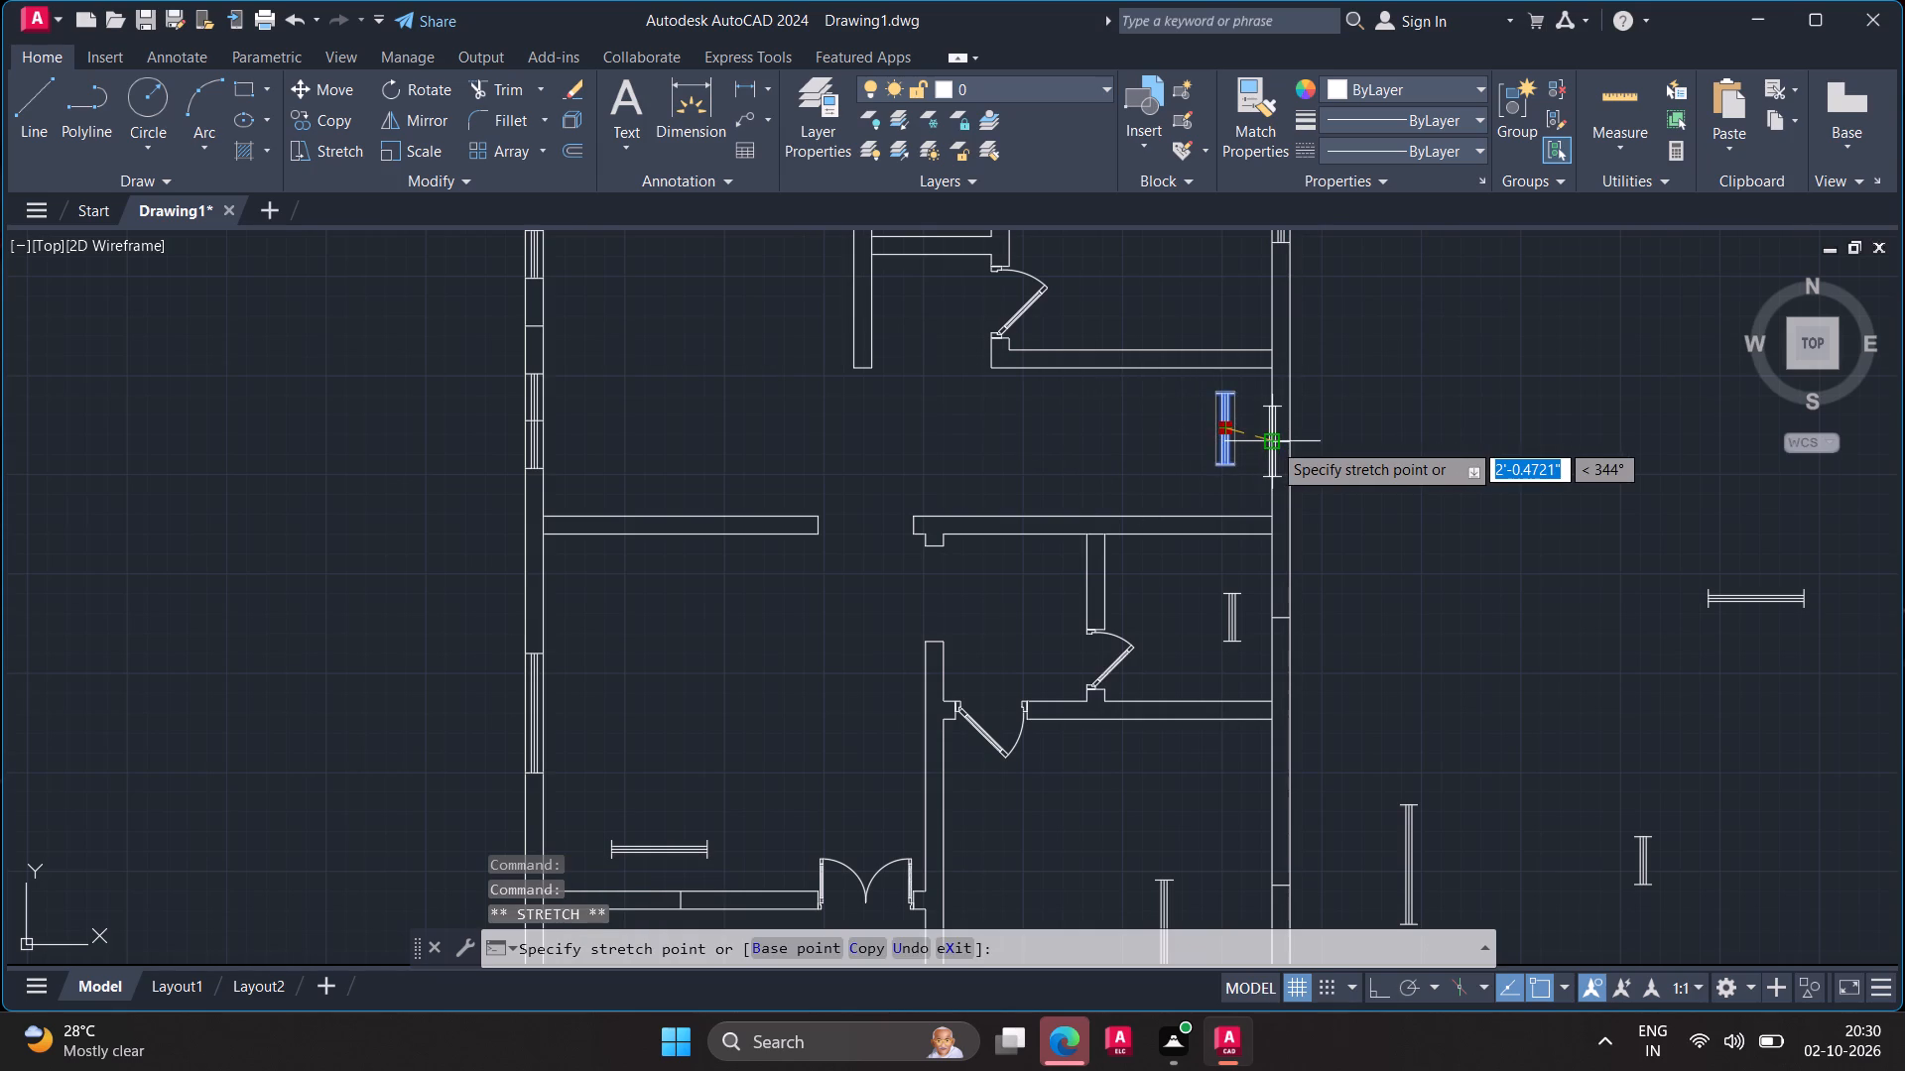
left_click(1285, 440)
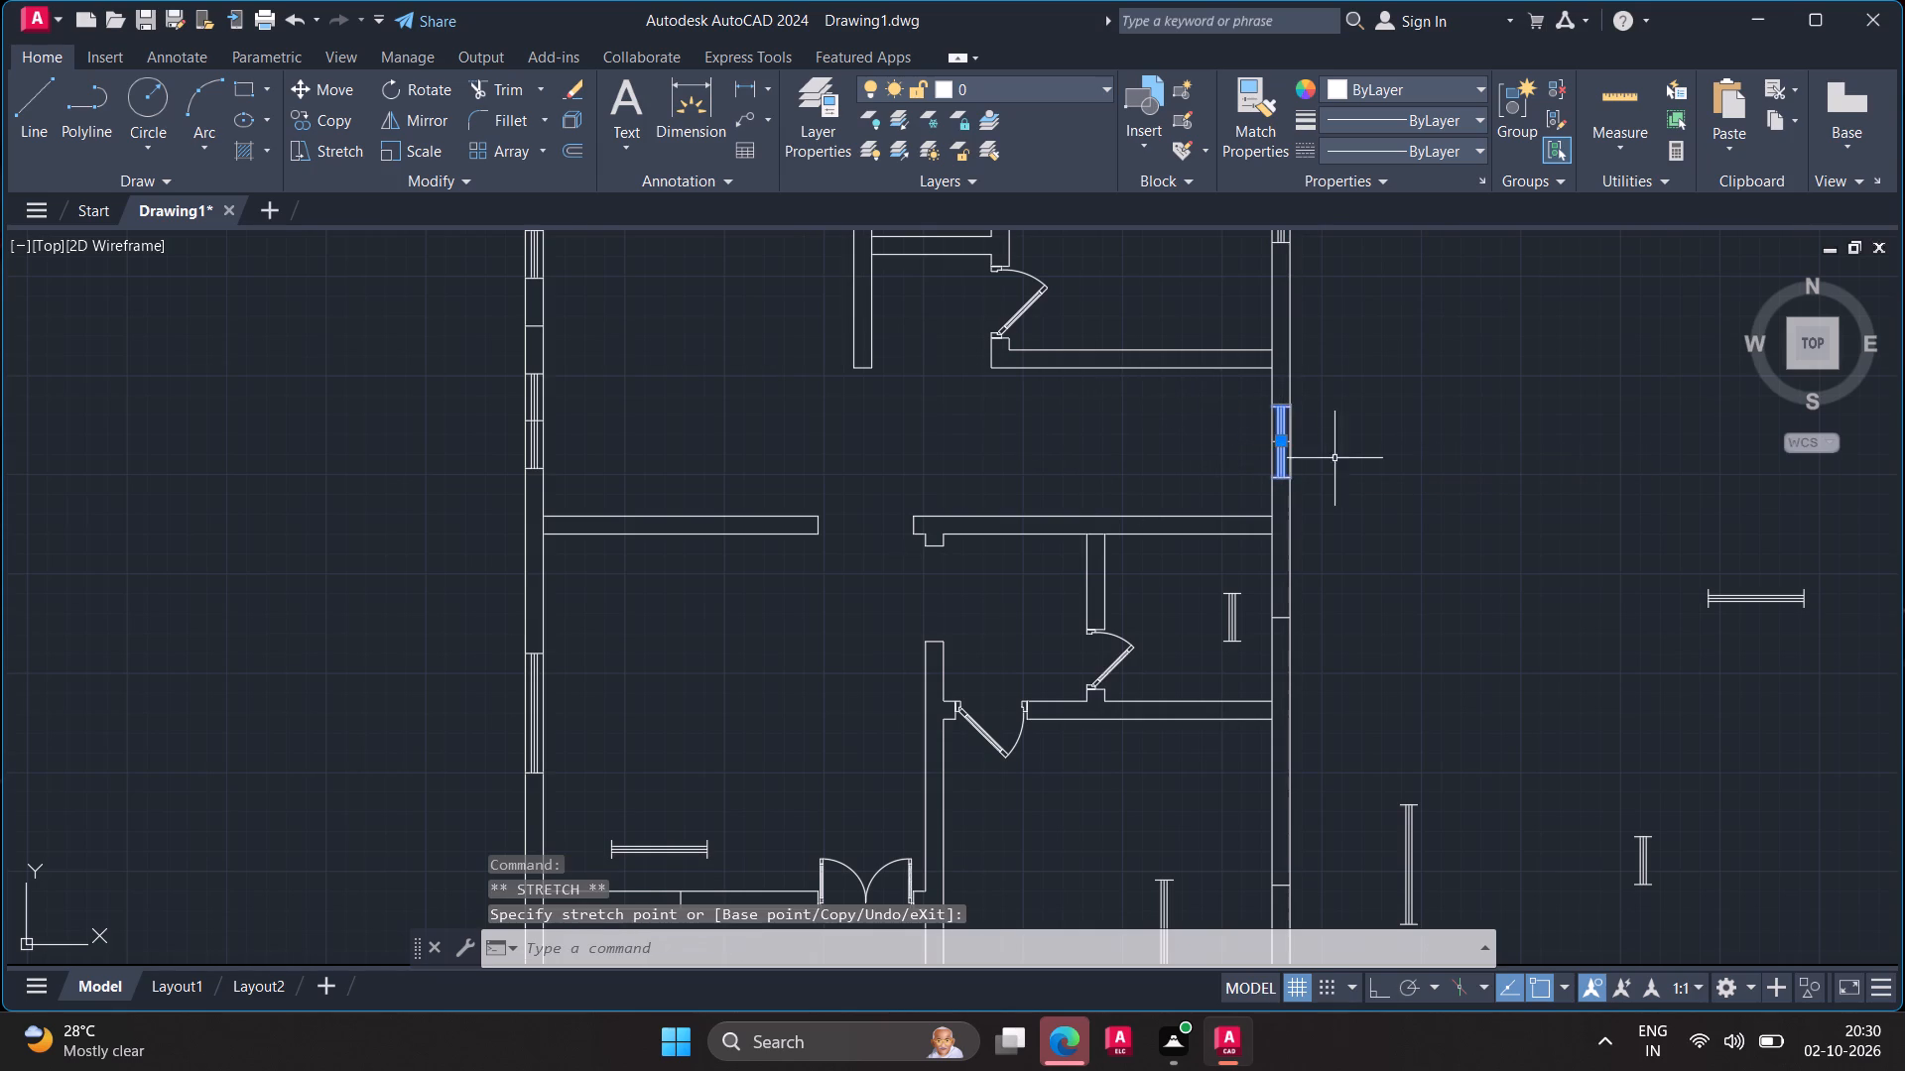
key("Escape")
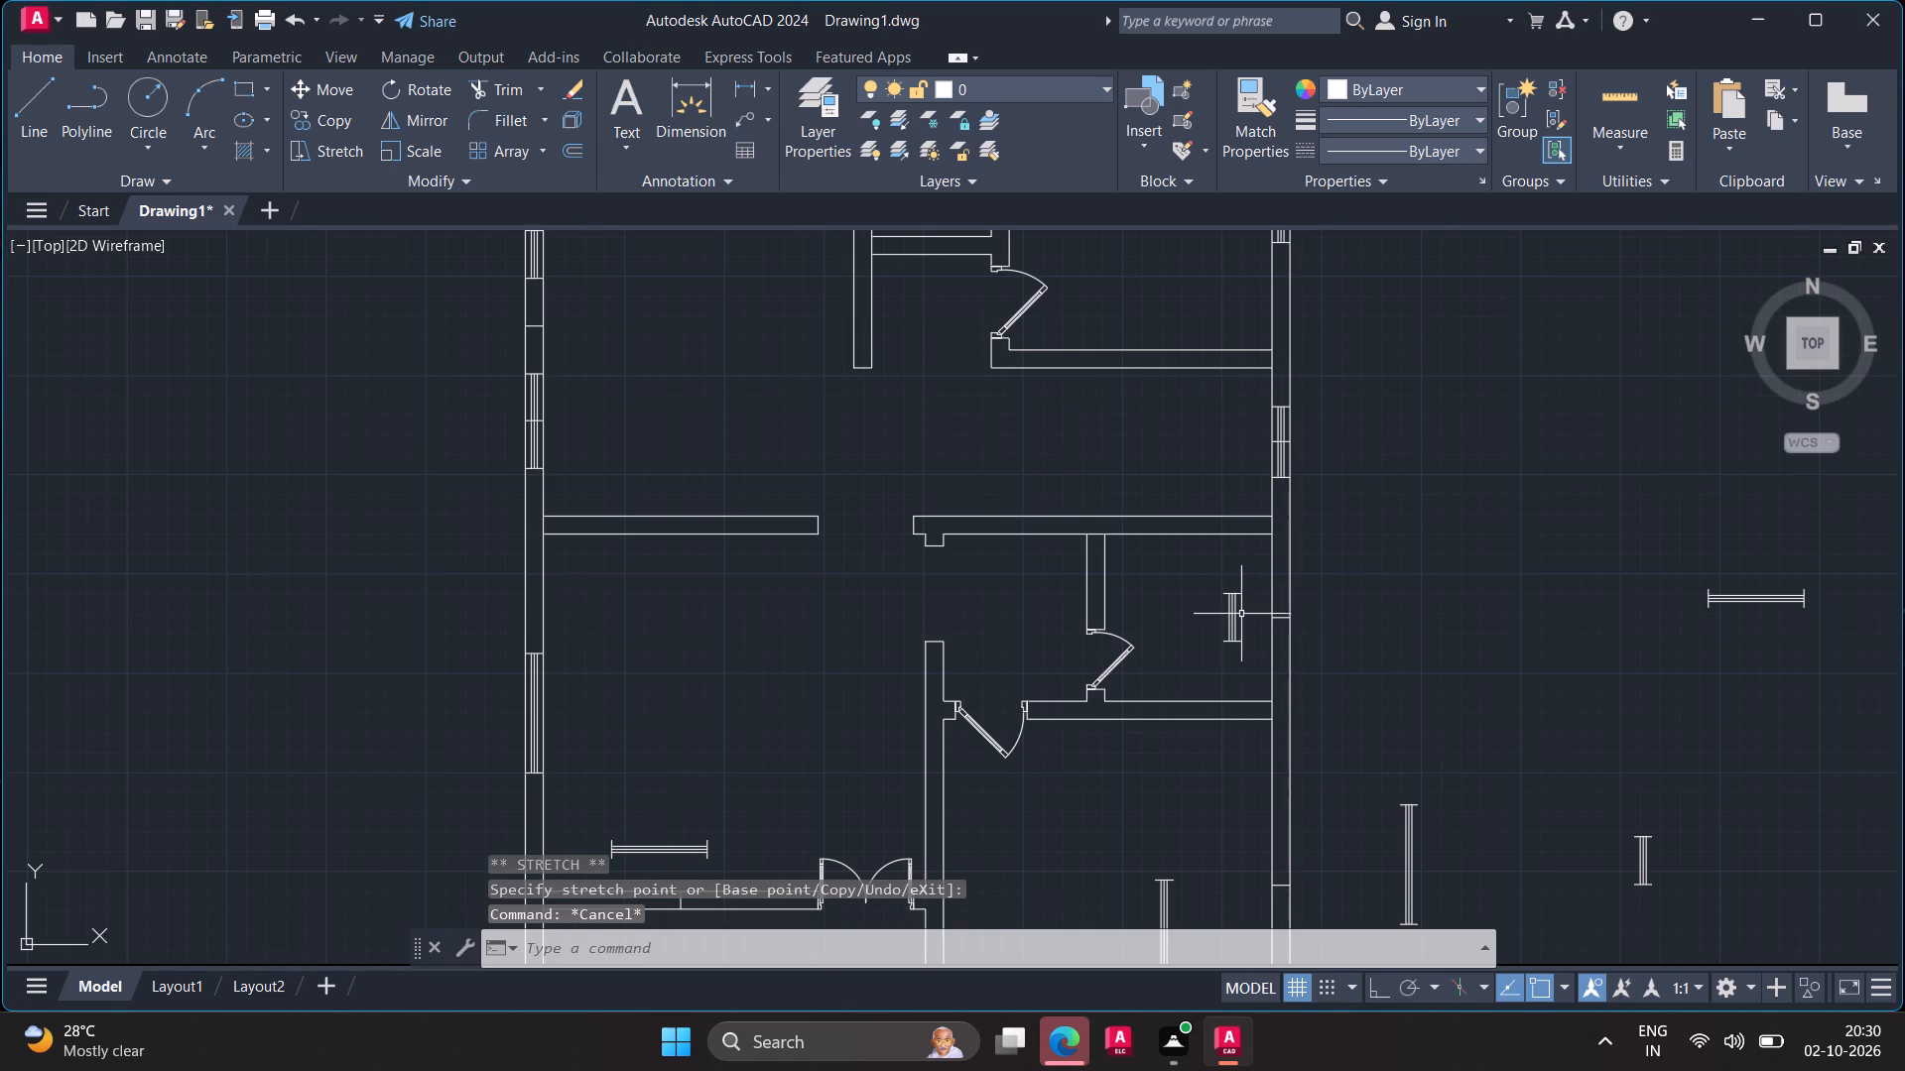
Move the window of the small room north of the southeast room by its midpoint onto its east exterior wall guide line.
left_click(1234, 614)
left_click(1234, 614)
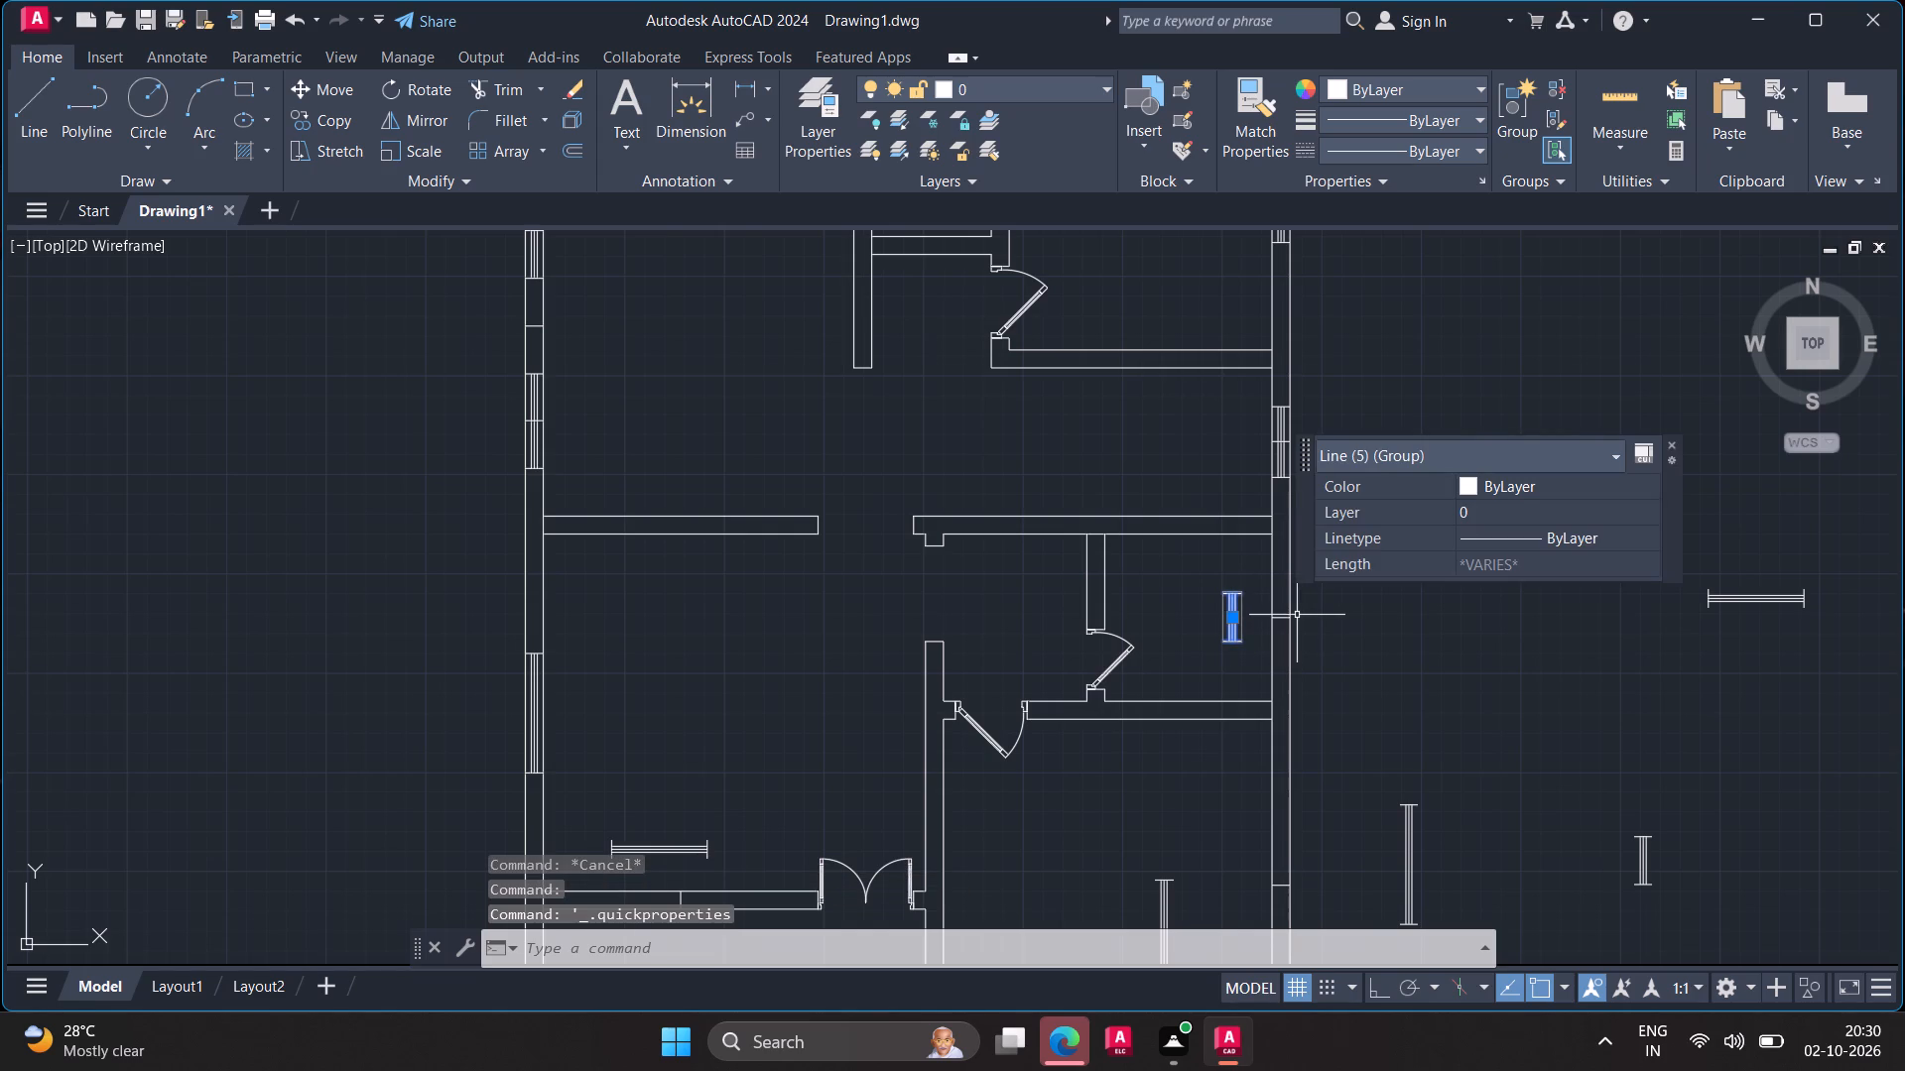
key("Escape")
left_click(1230, 617)
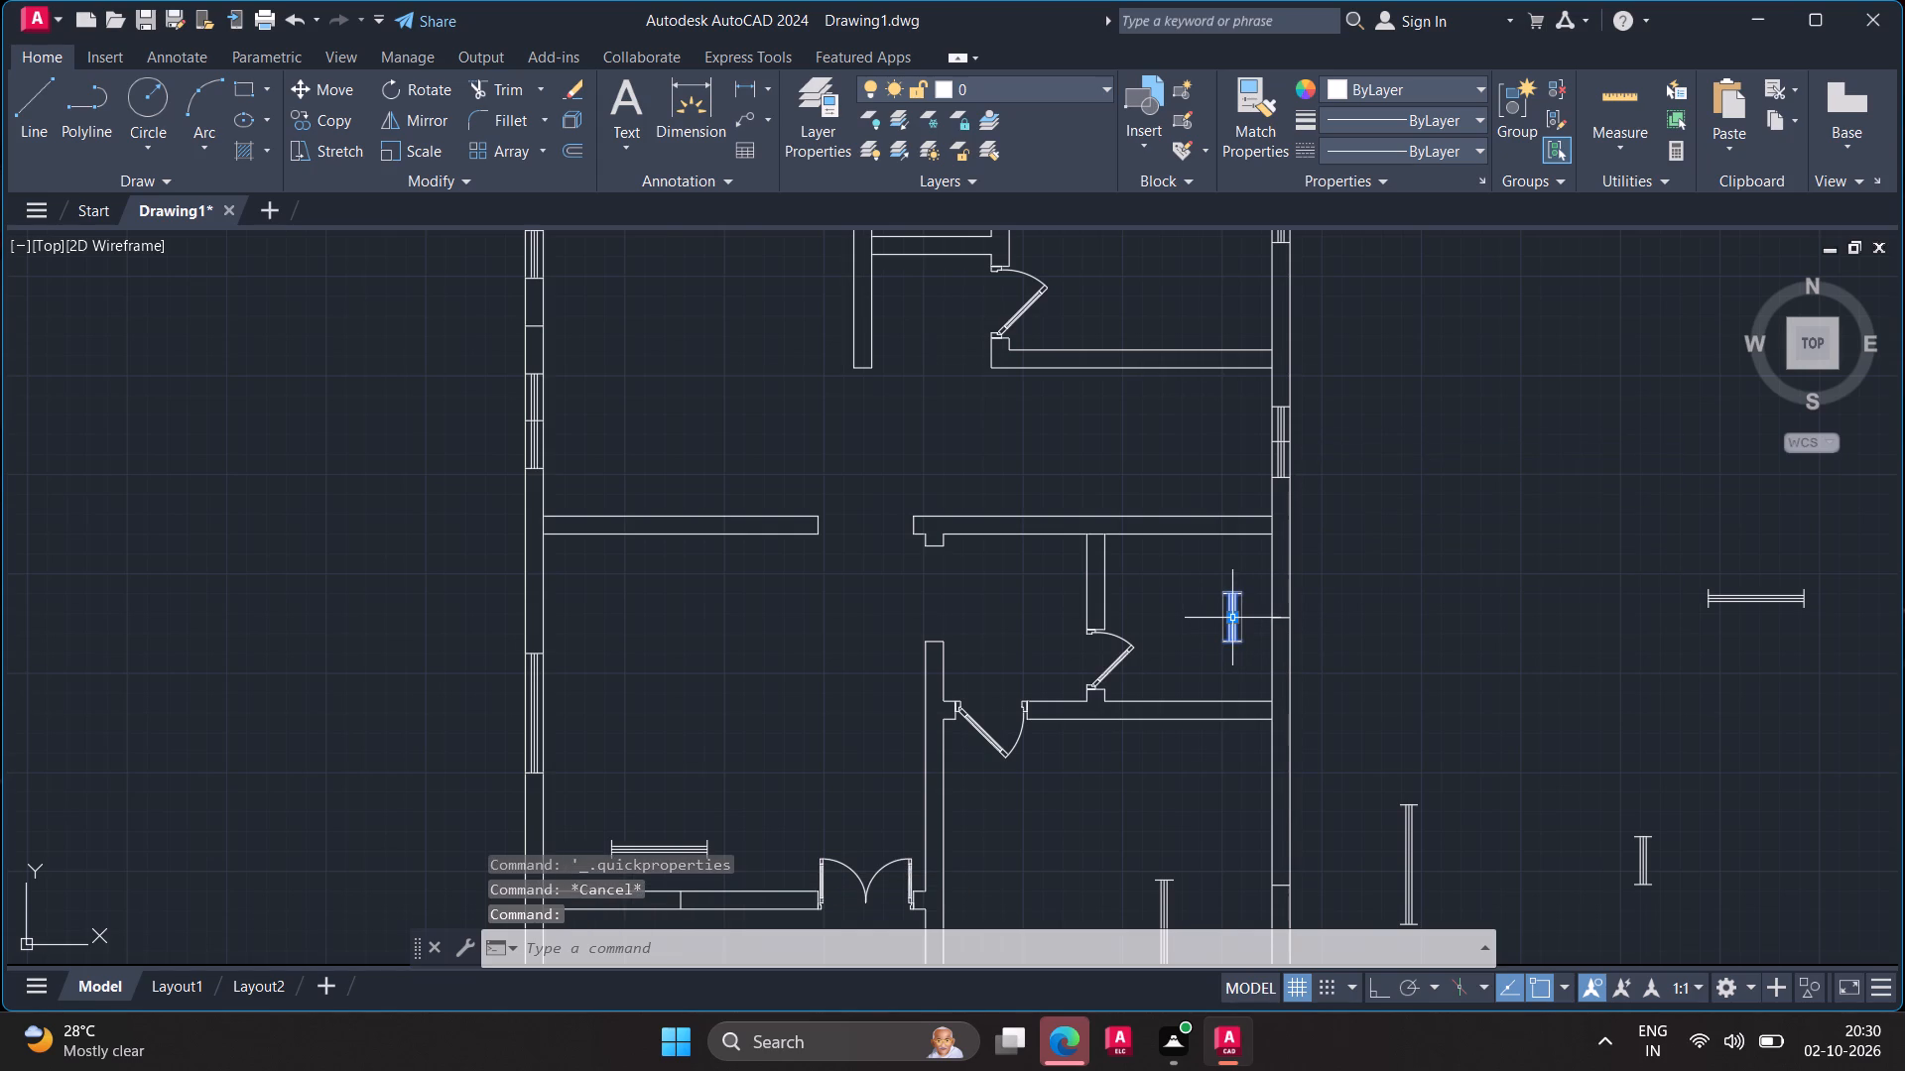
left_click(1230, 618)
left_click(1230, 618)
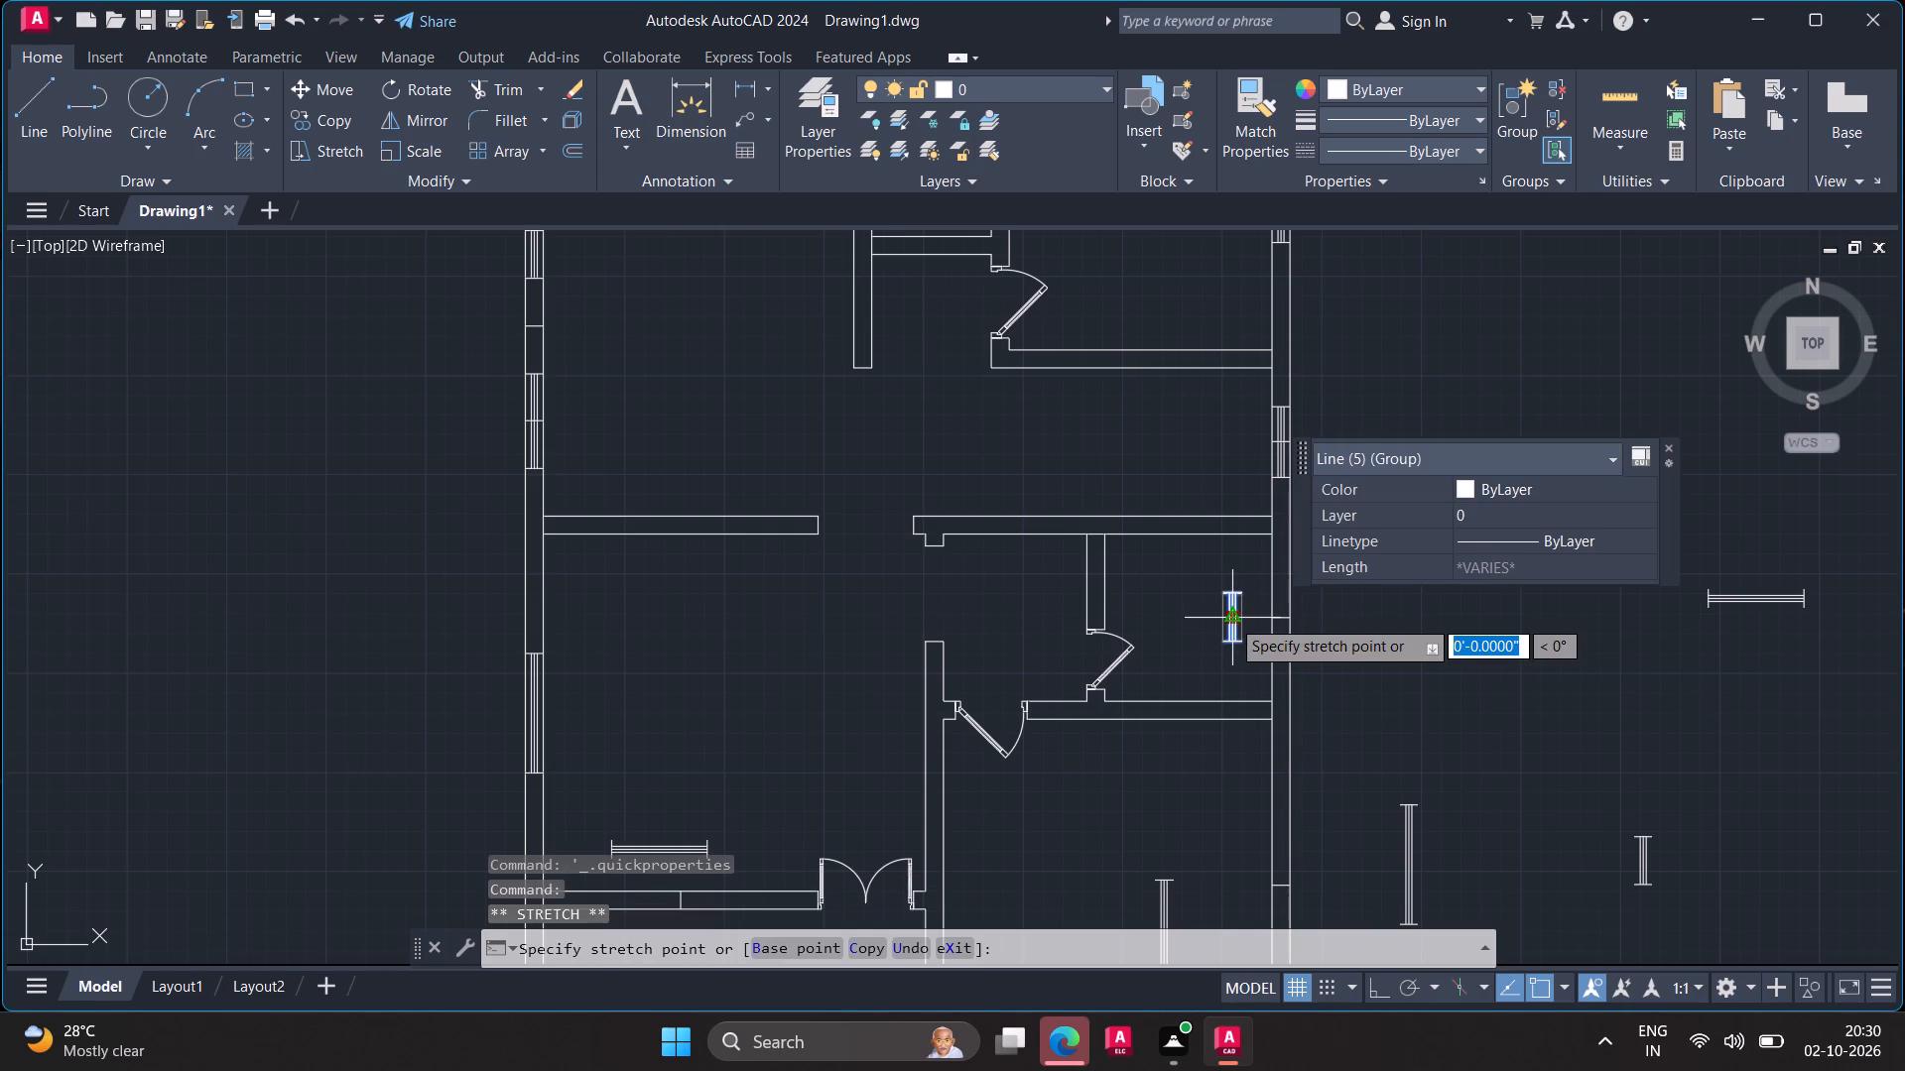
left_click(1283, 621)
key("Escape")
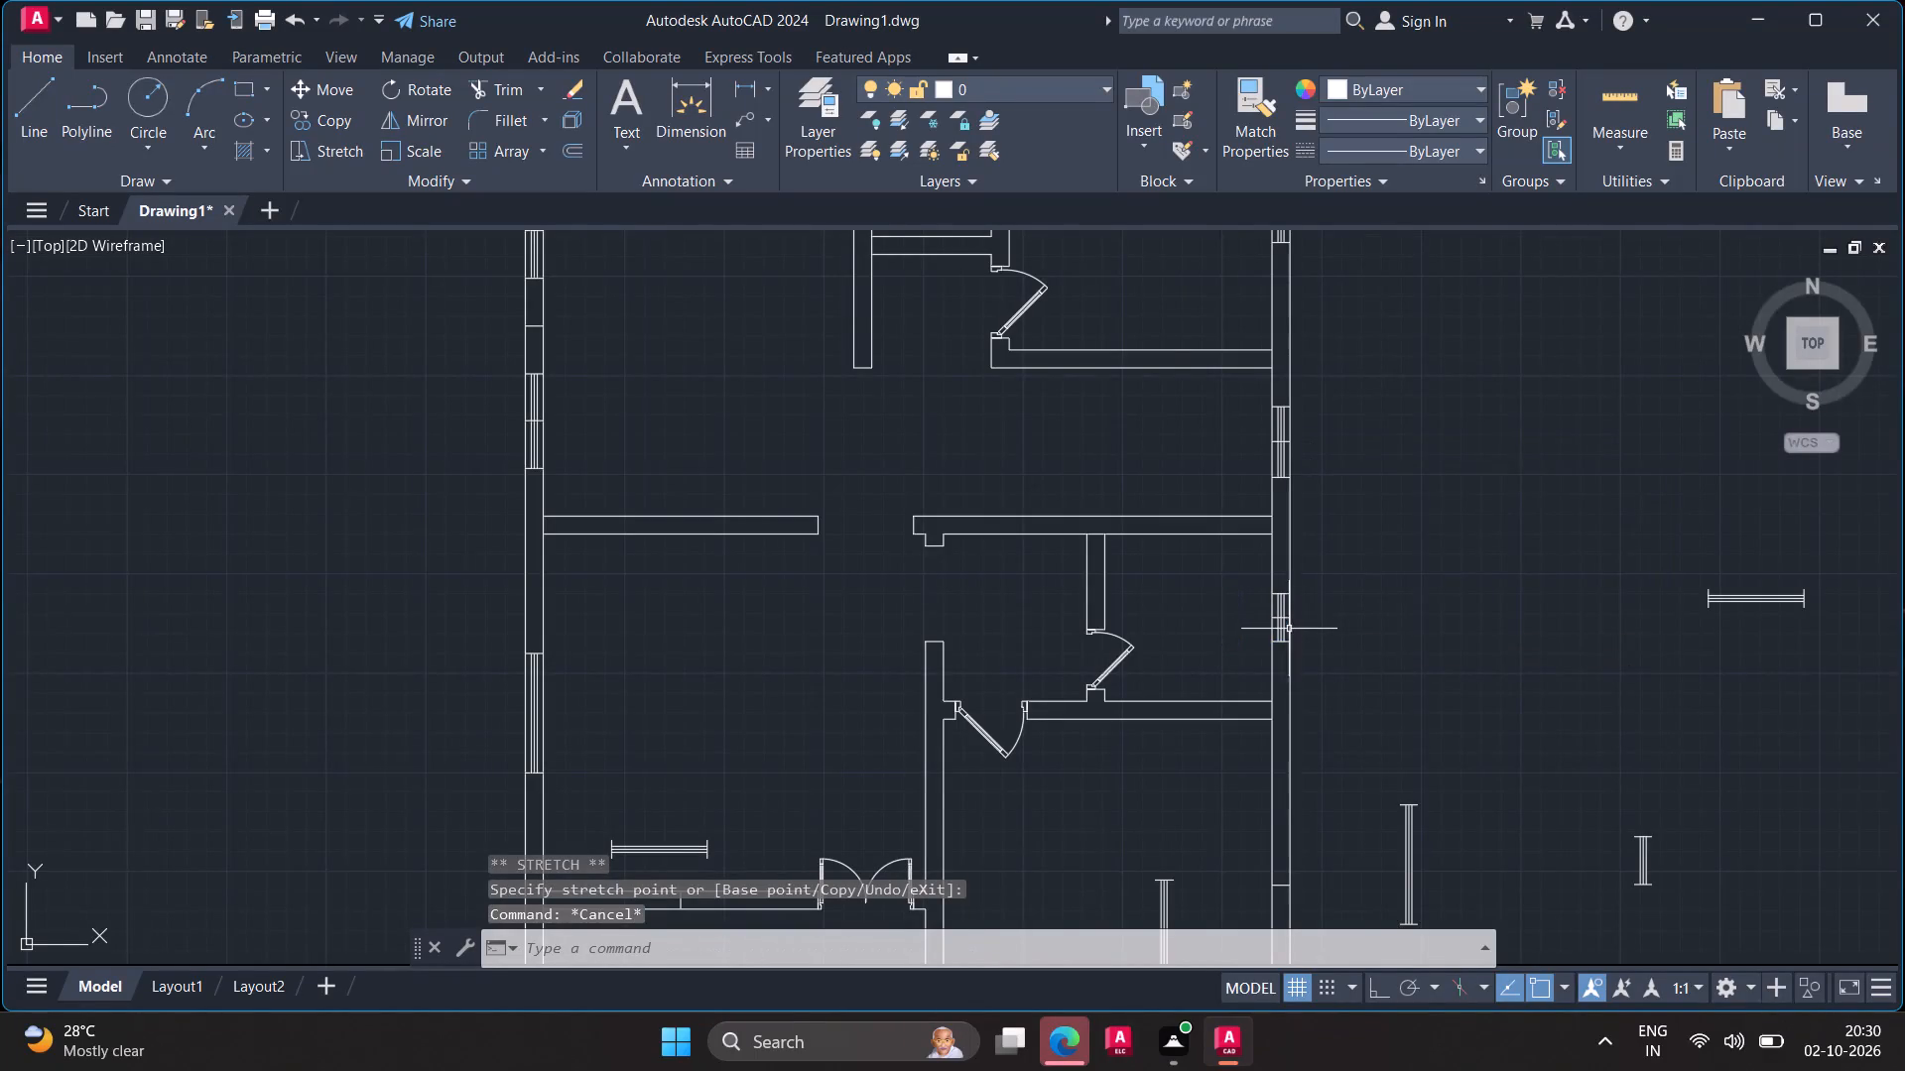
Move the southeast room's window by its midpoint onto the guide line in the east exterior wall.
scroll(1301, 695, "down", 1)
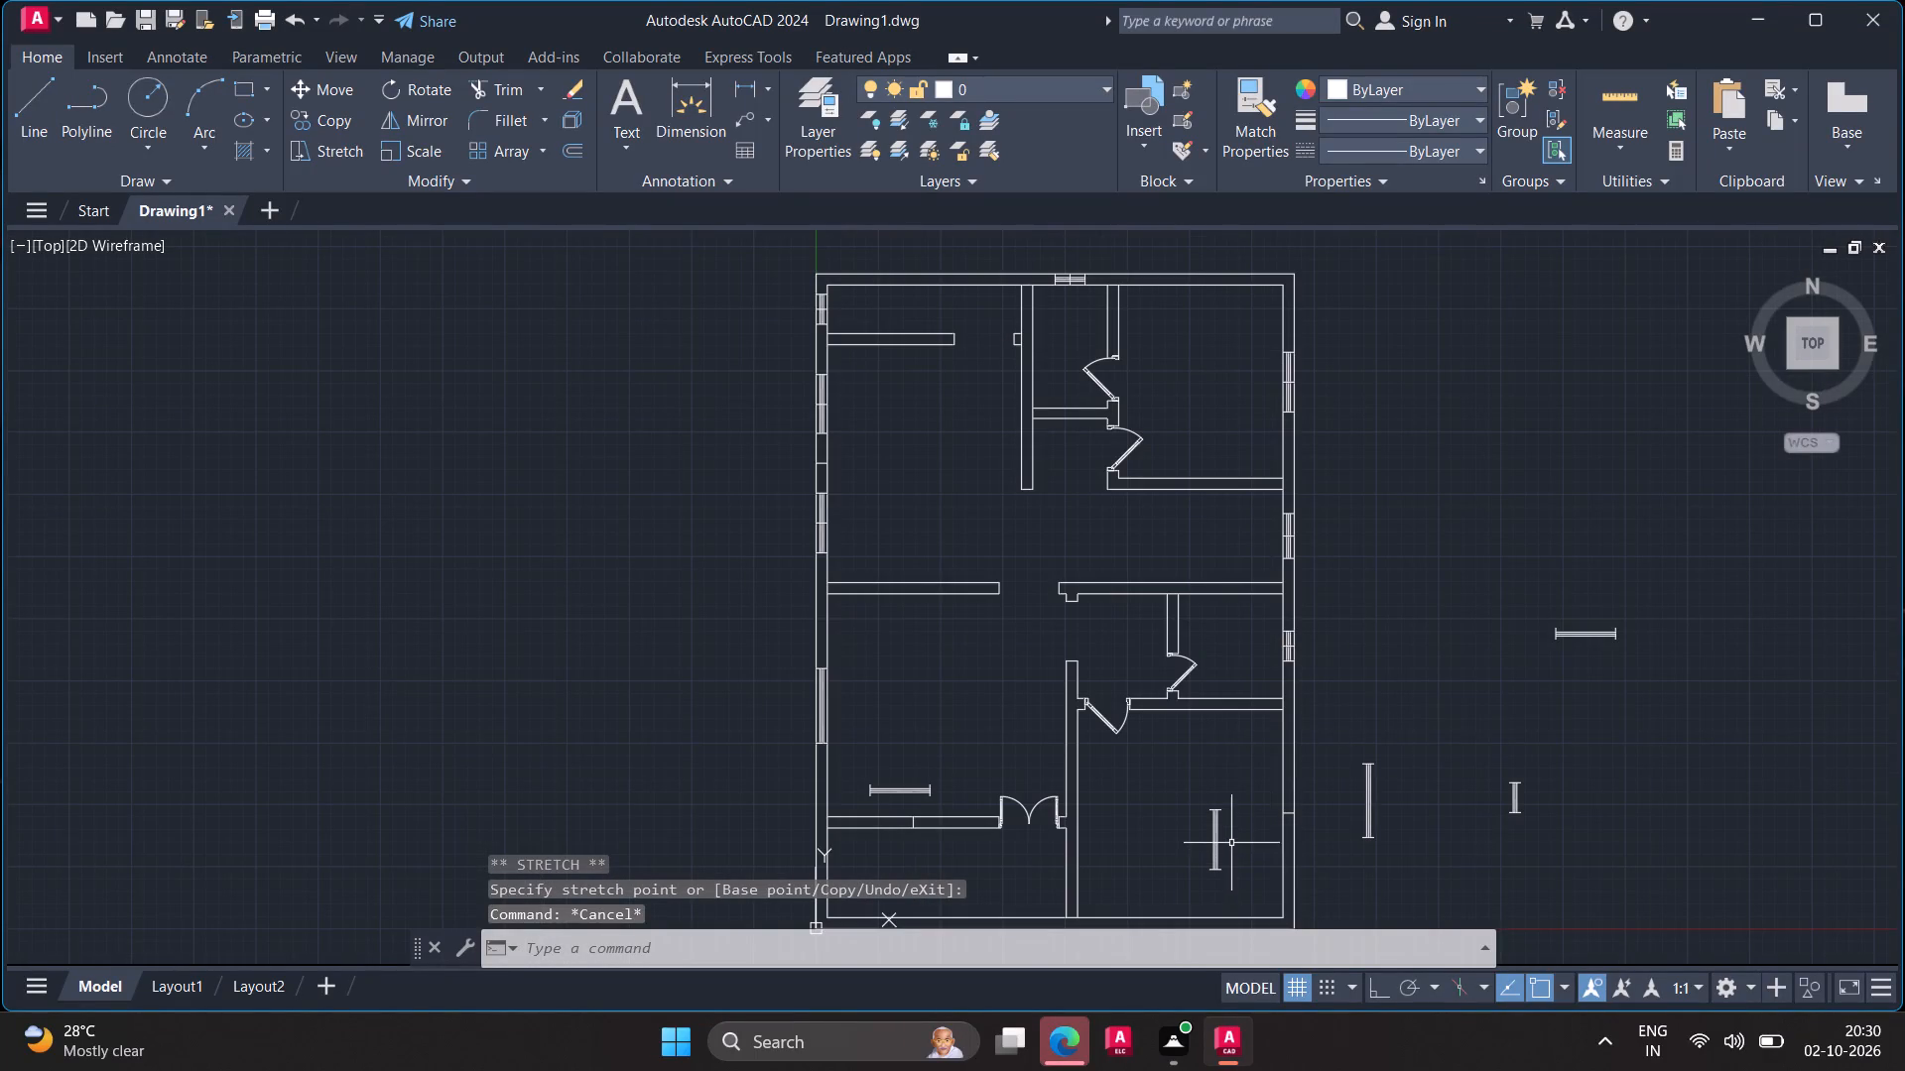
left_click(1218, 835)
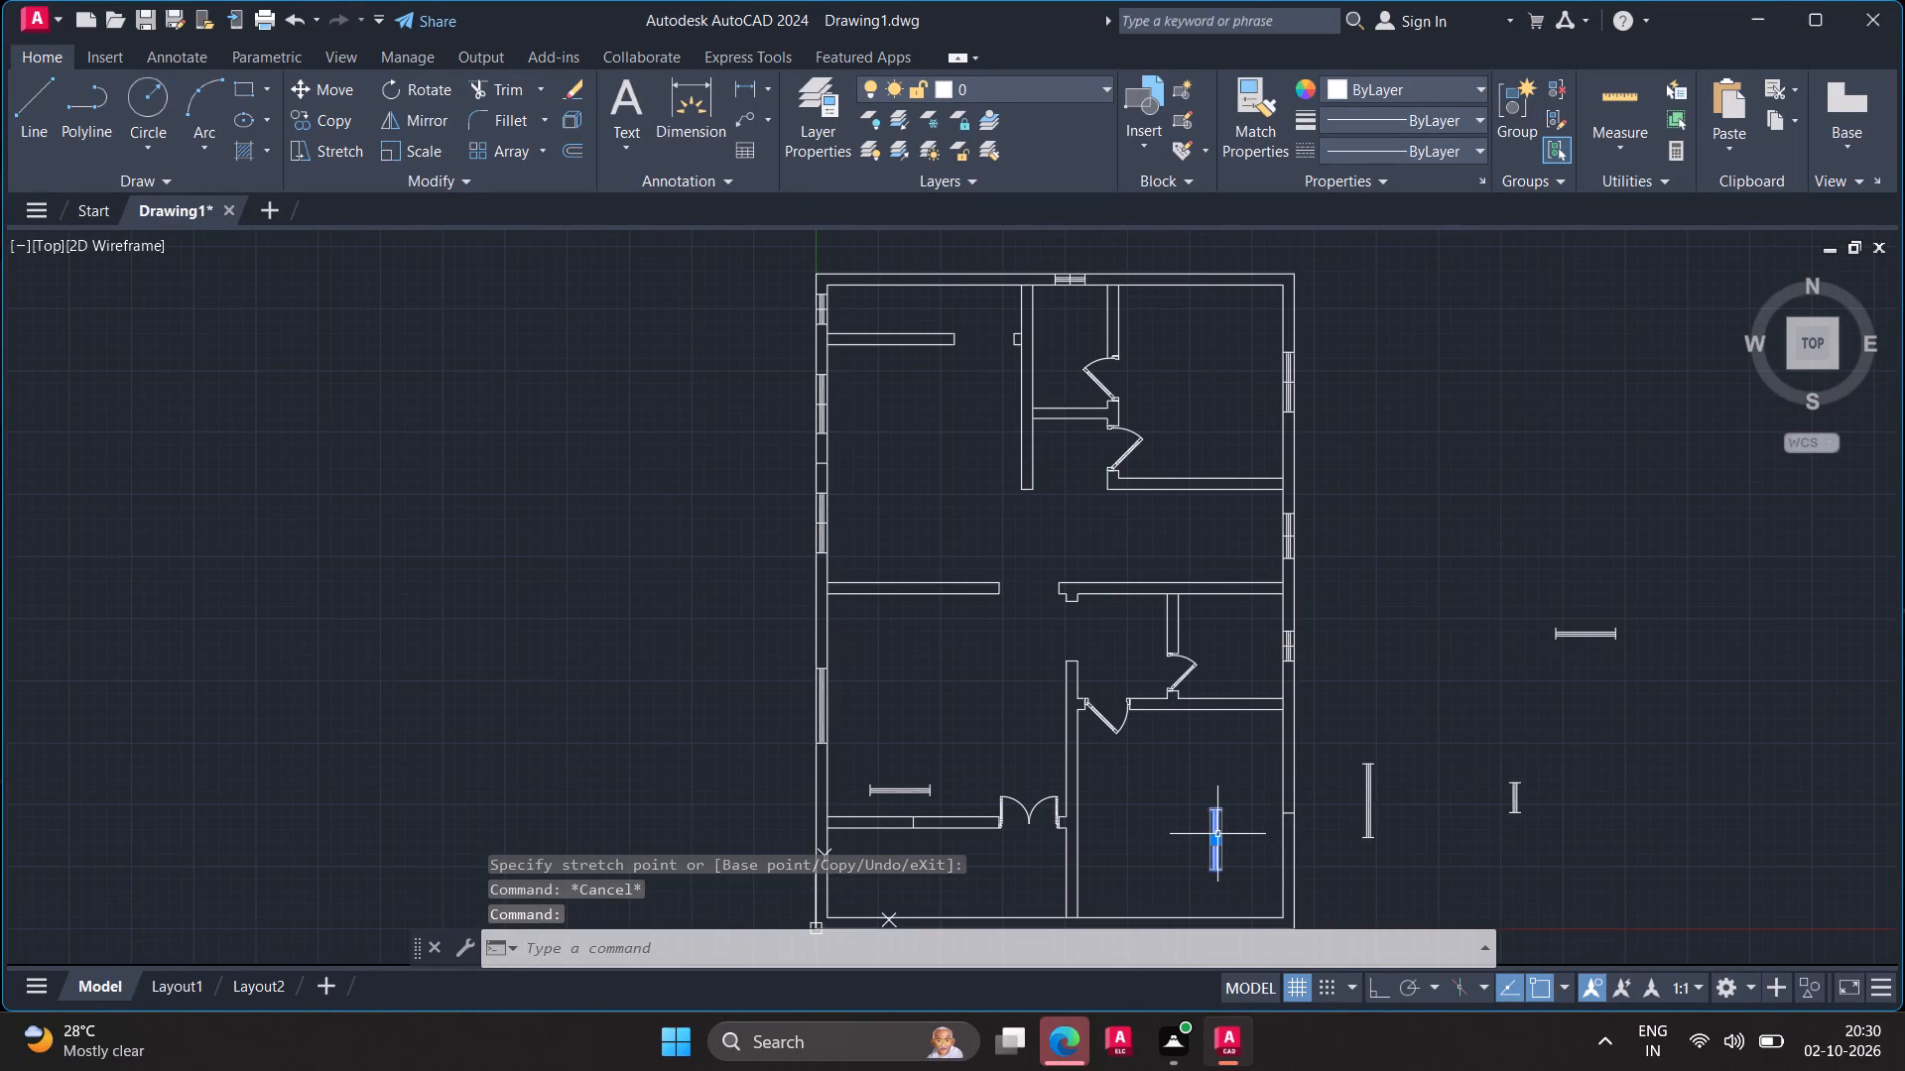
left_click(1217, 838)
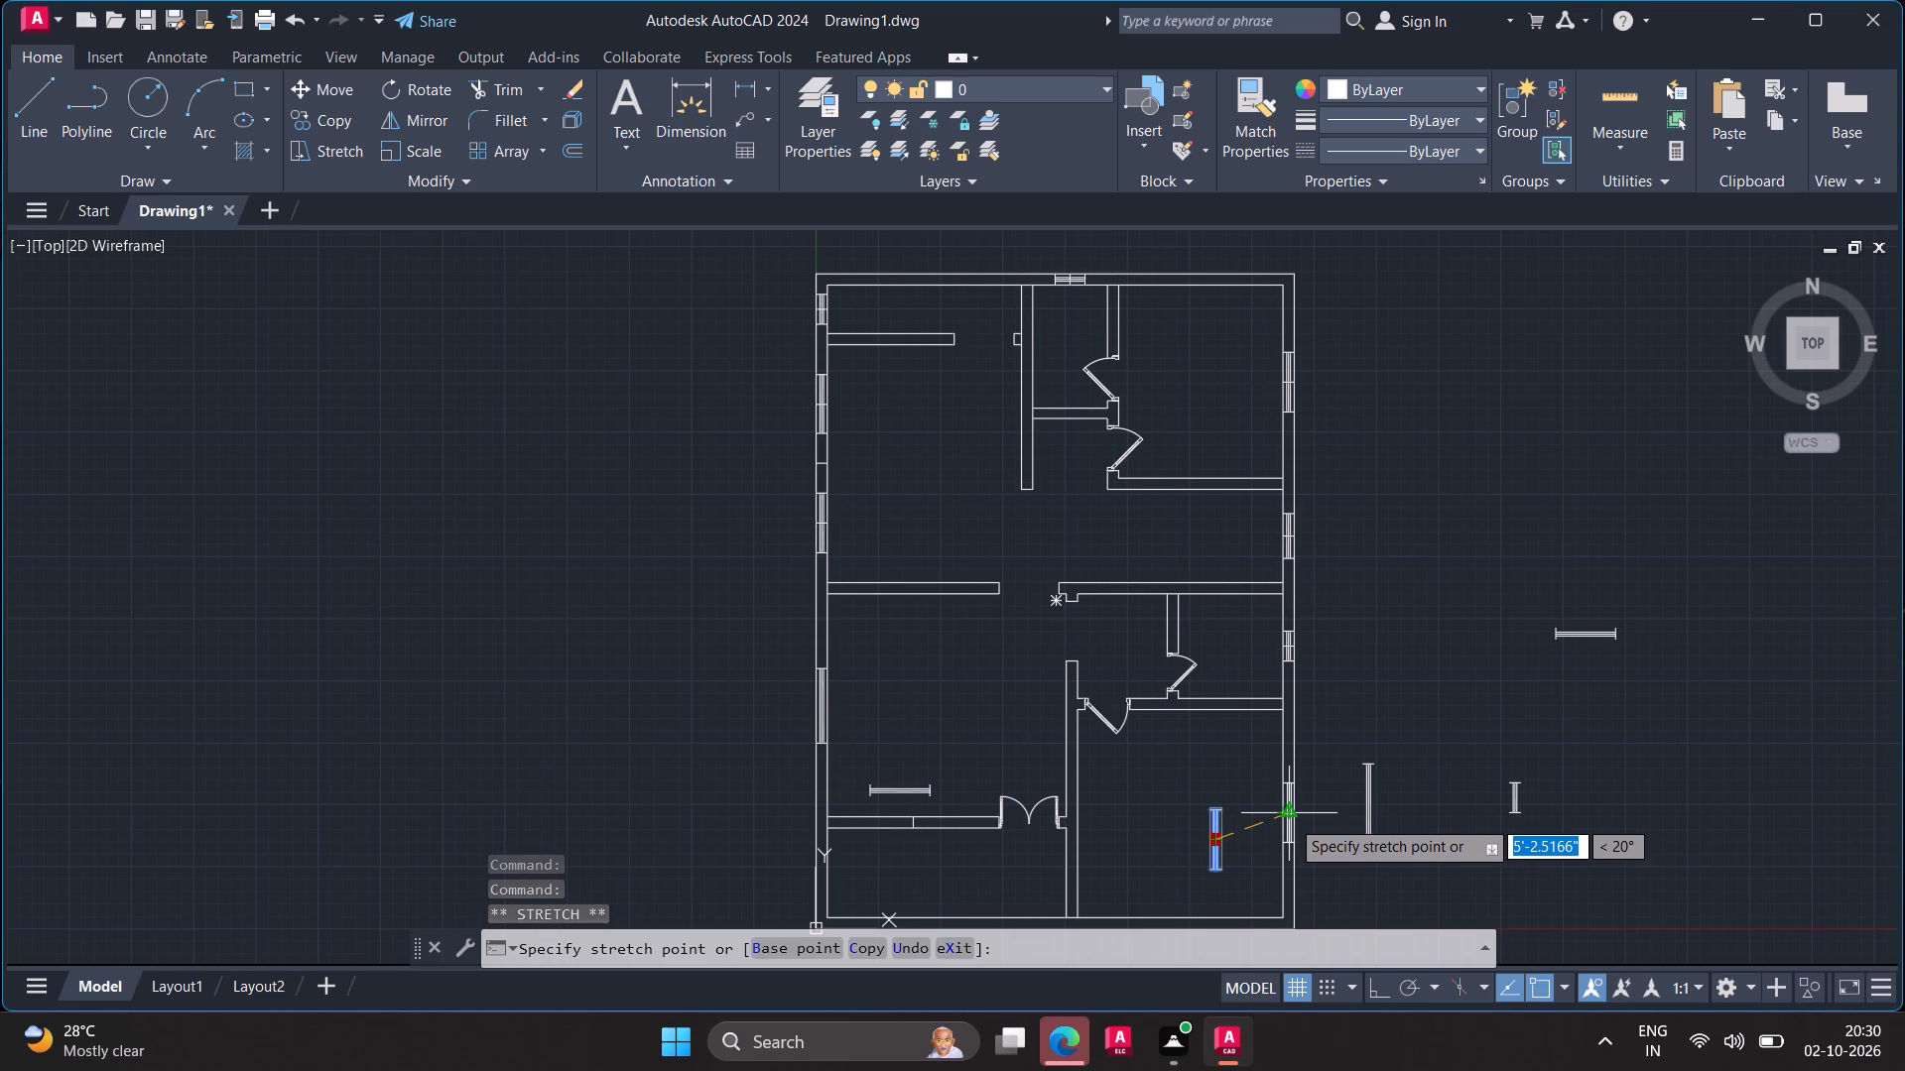
left_click(1289, 818)
key("Escape")
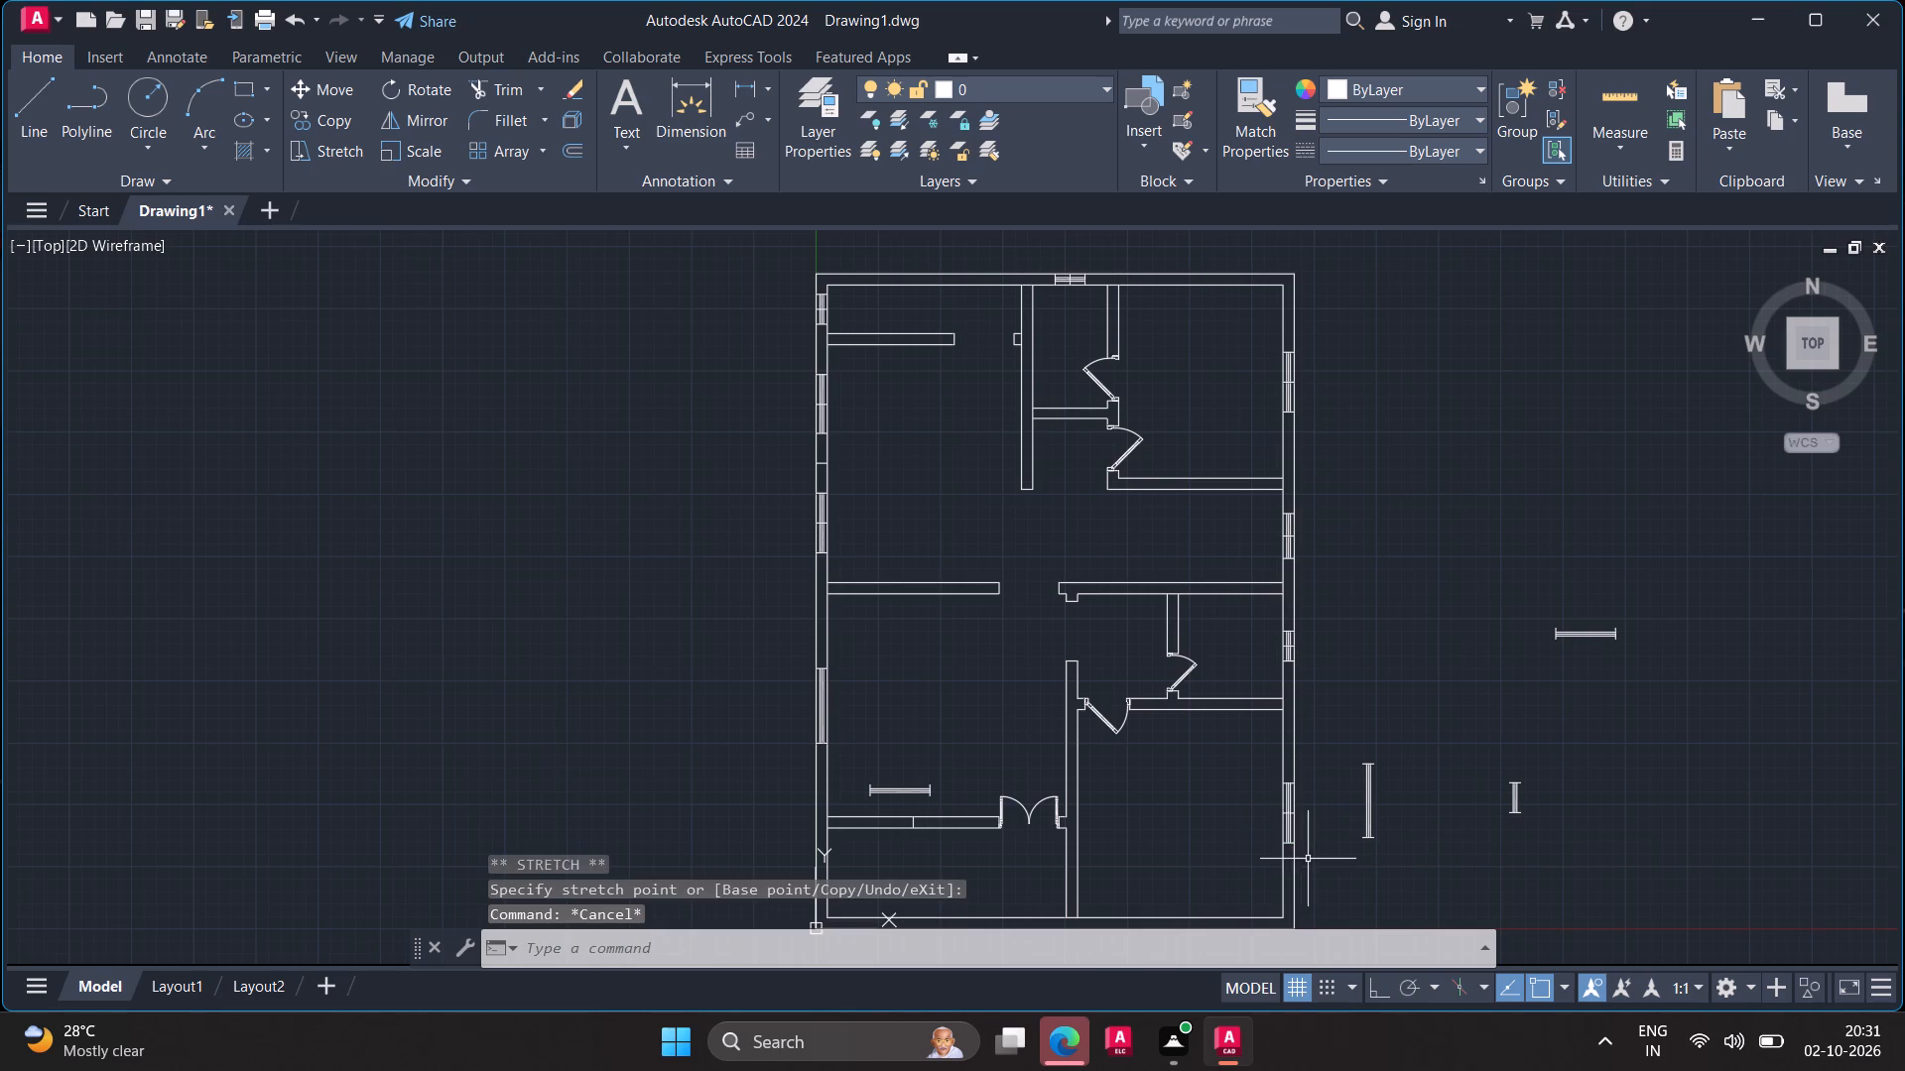
Move the horizontal window by its midpoint onto the guide line in the wall west of the double door.
middle_click_drag(1171, 879, 1320, 693)
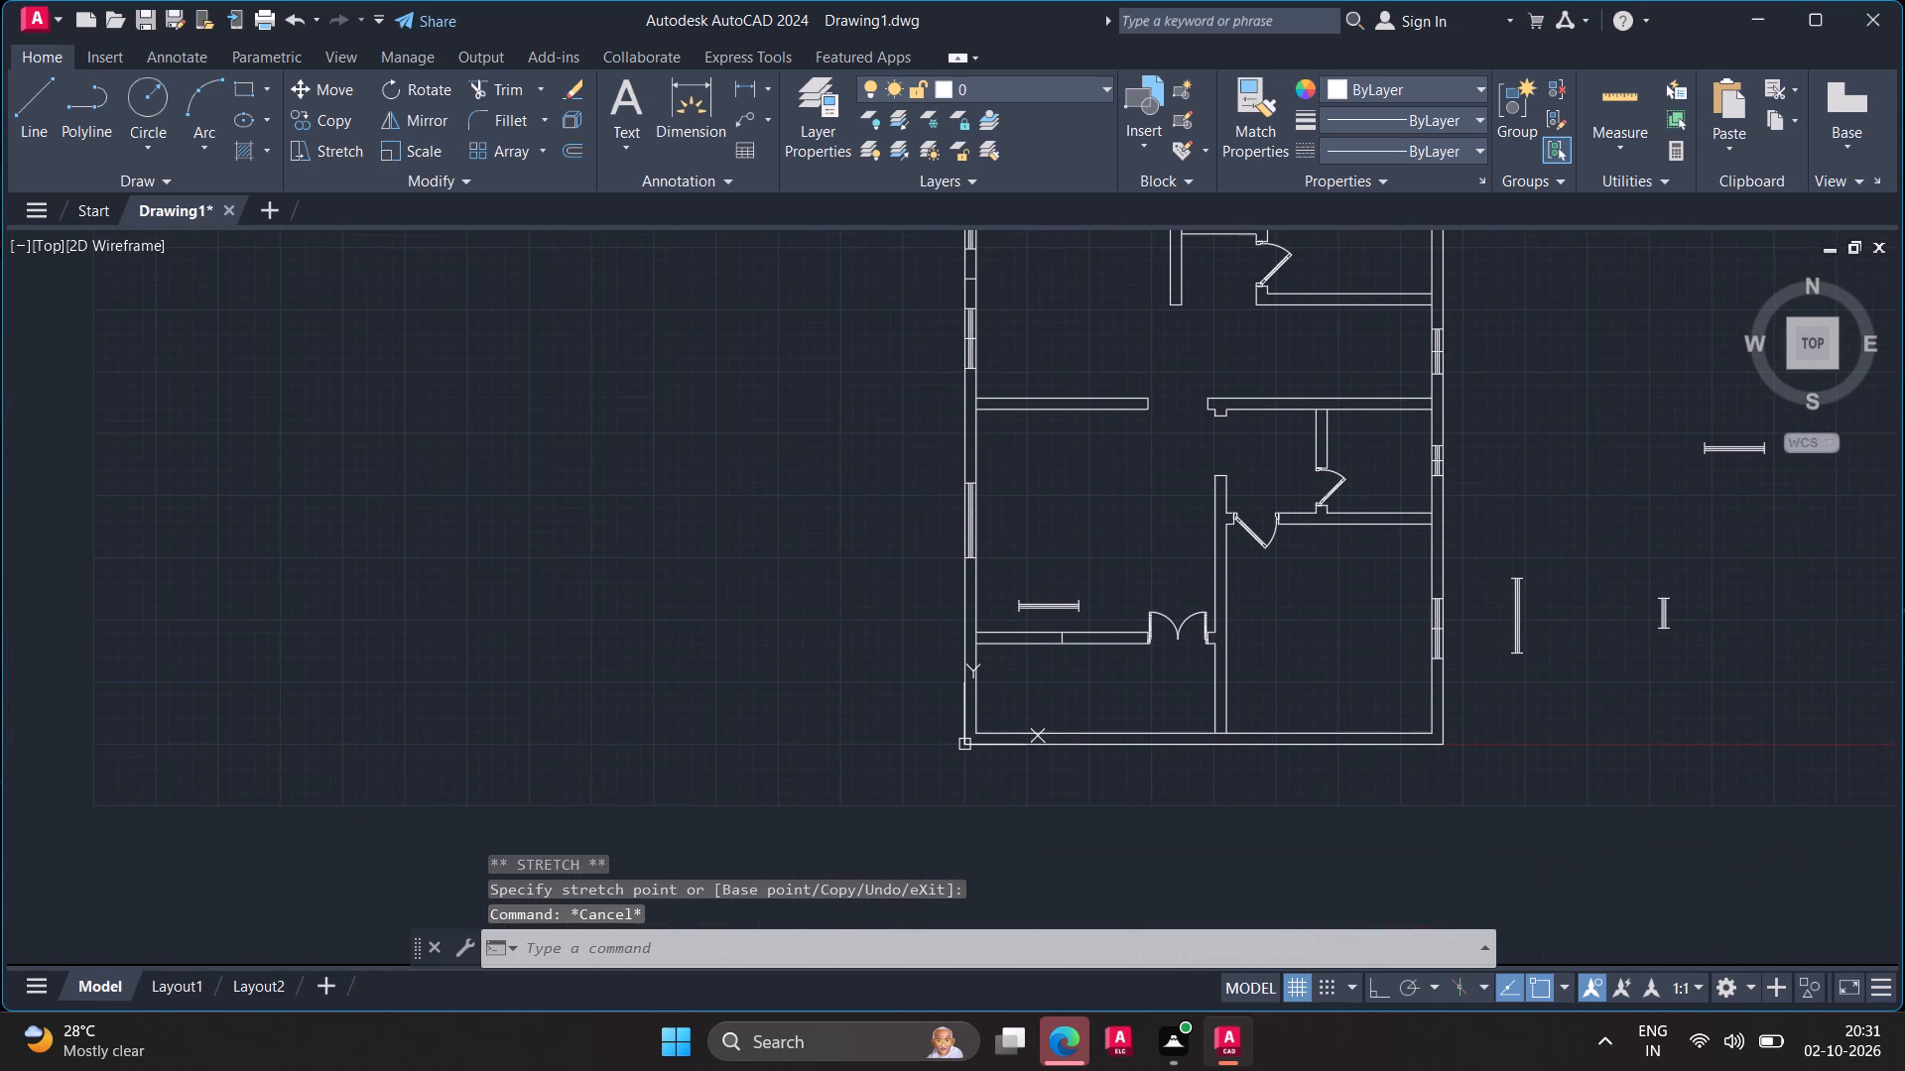
left_click(1049, 605)
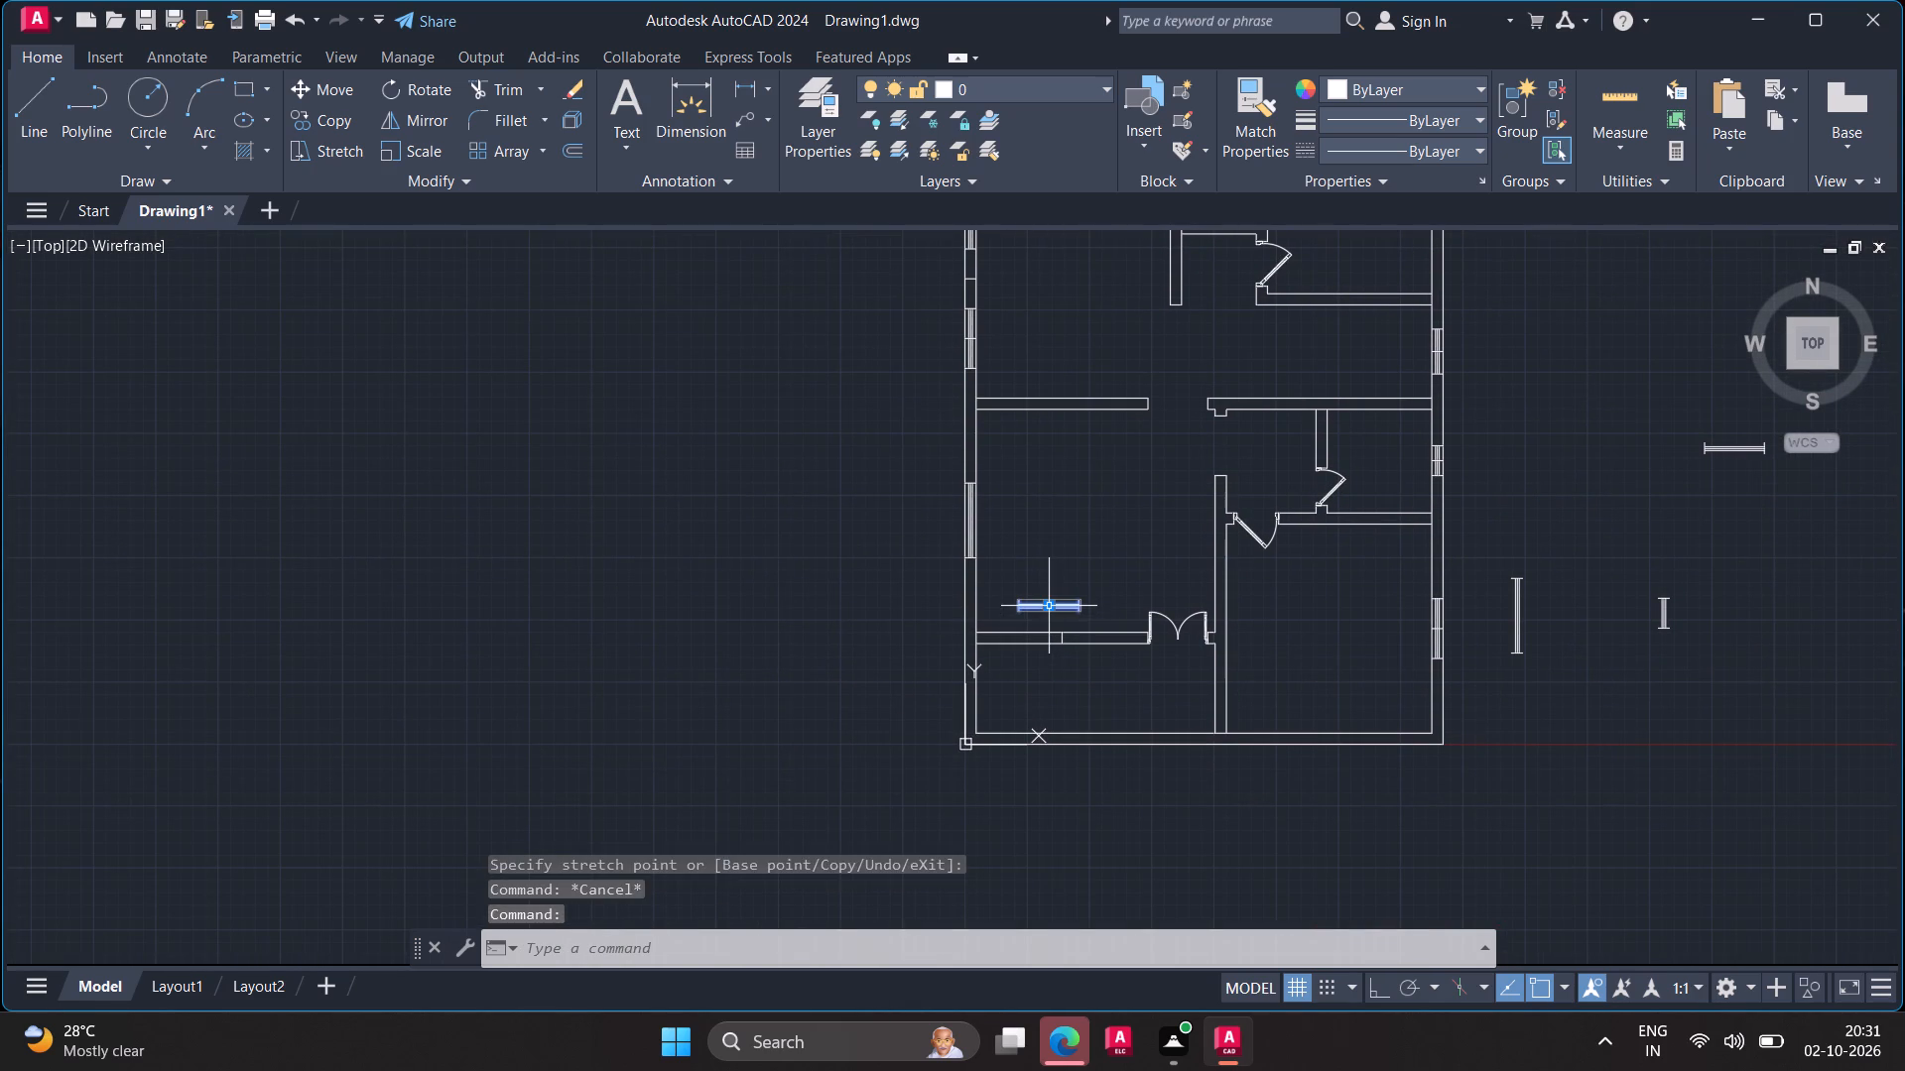
left_click(1049, 606)
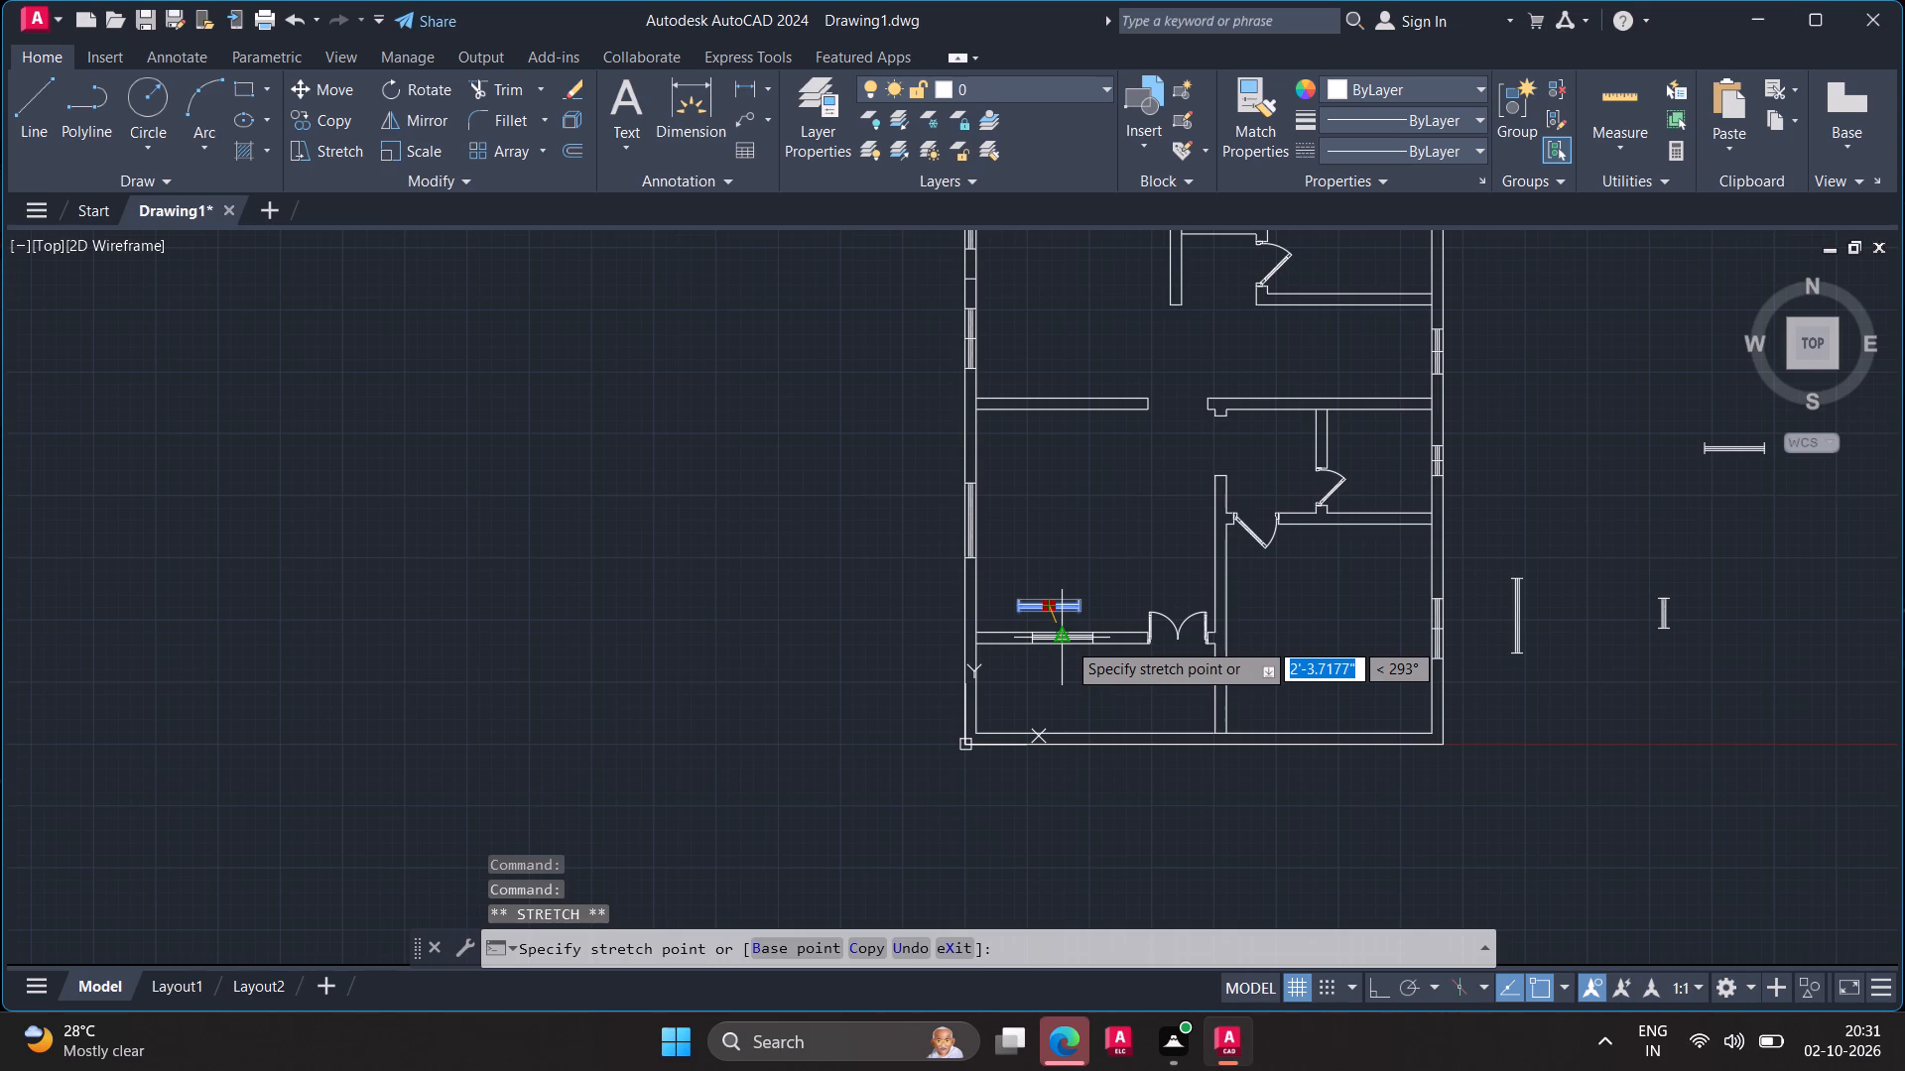
left_click(1067, 641)
key("Escape")
Erase the midpoint guide line inside the window west of the double door.
scroll(1055, 663, "up", 2)
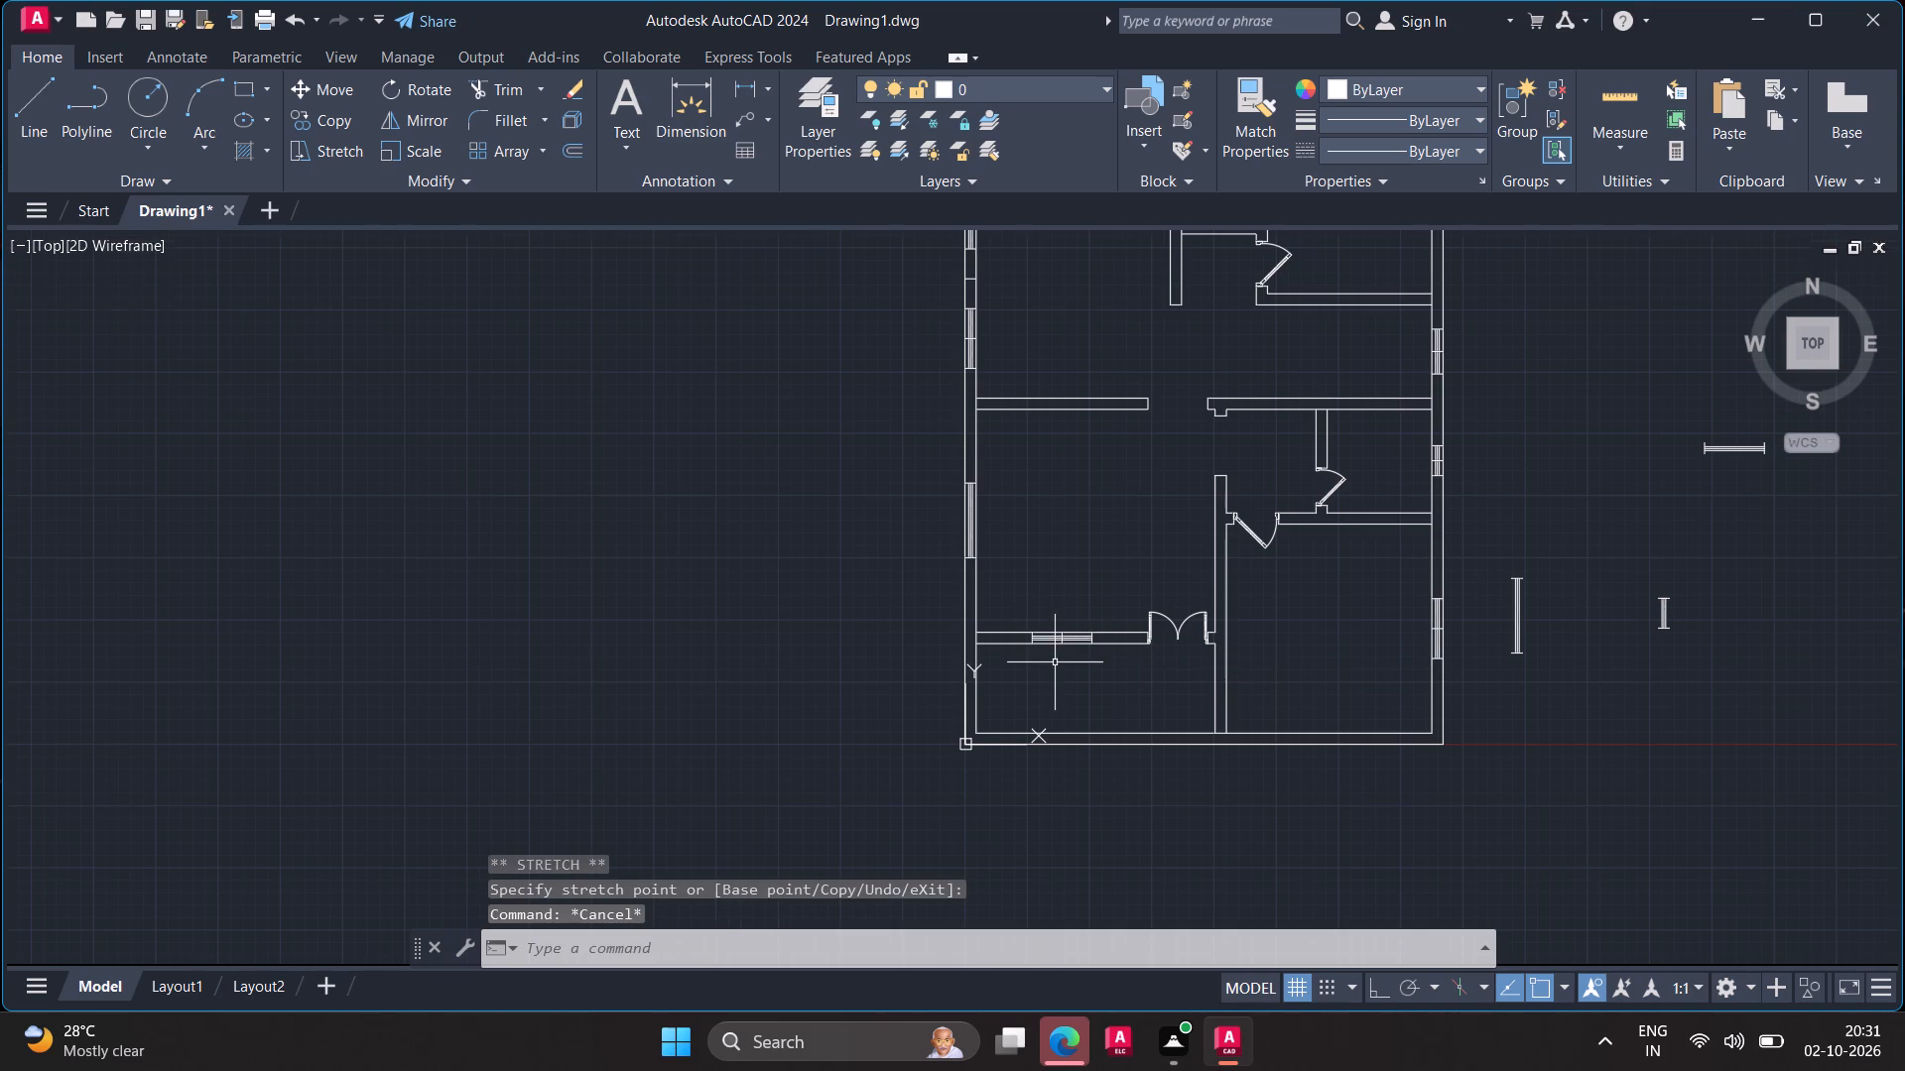
scroll(1055, 663, "up", 2)
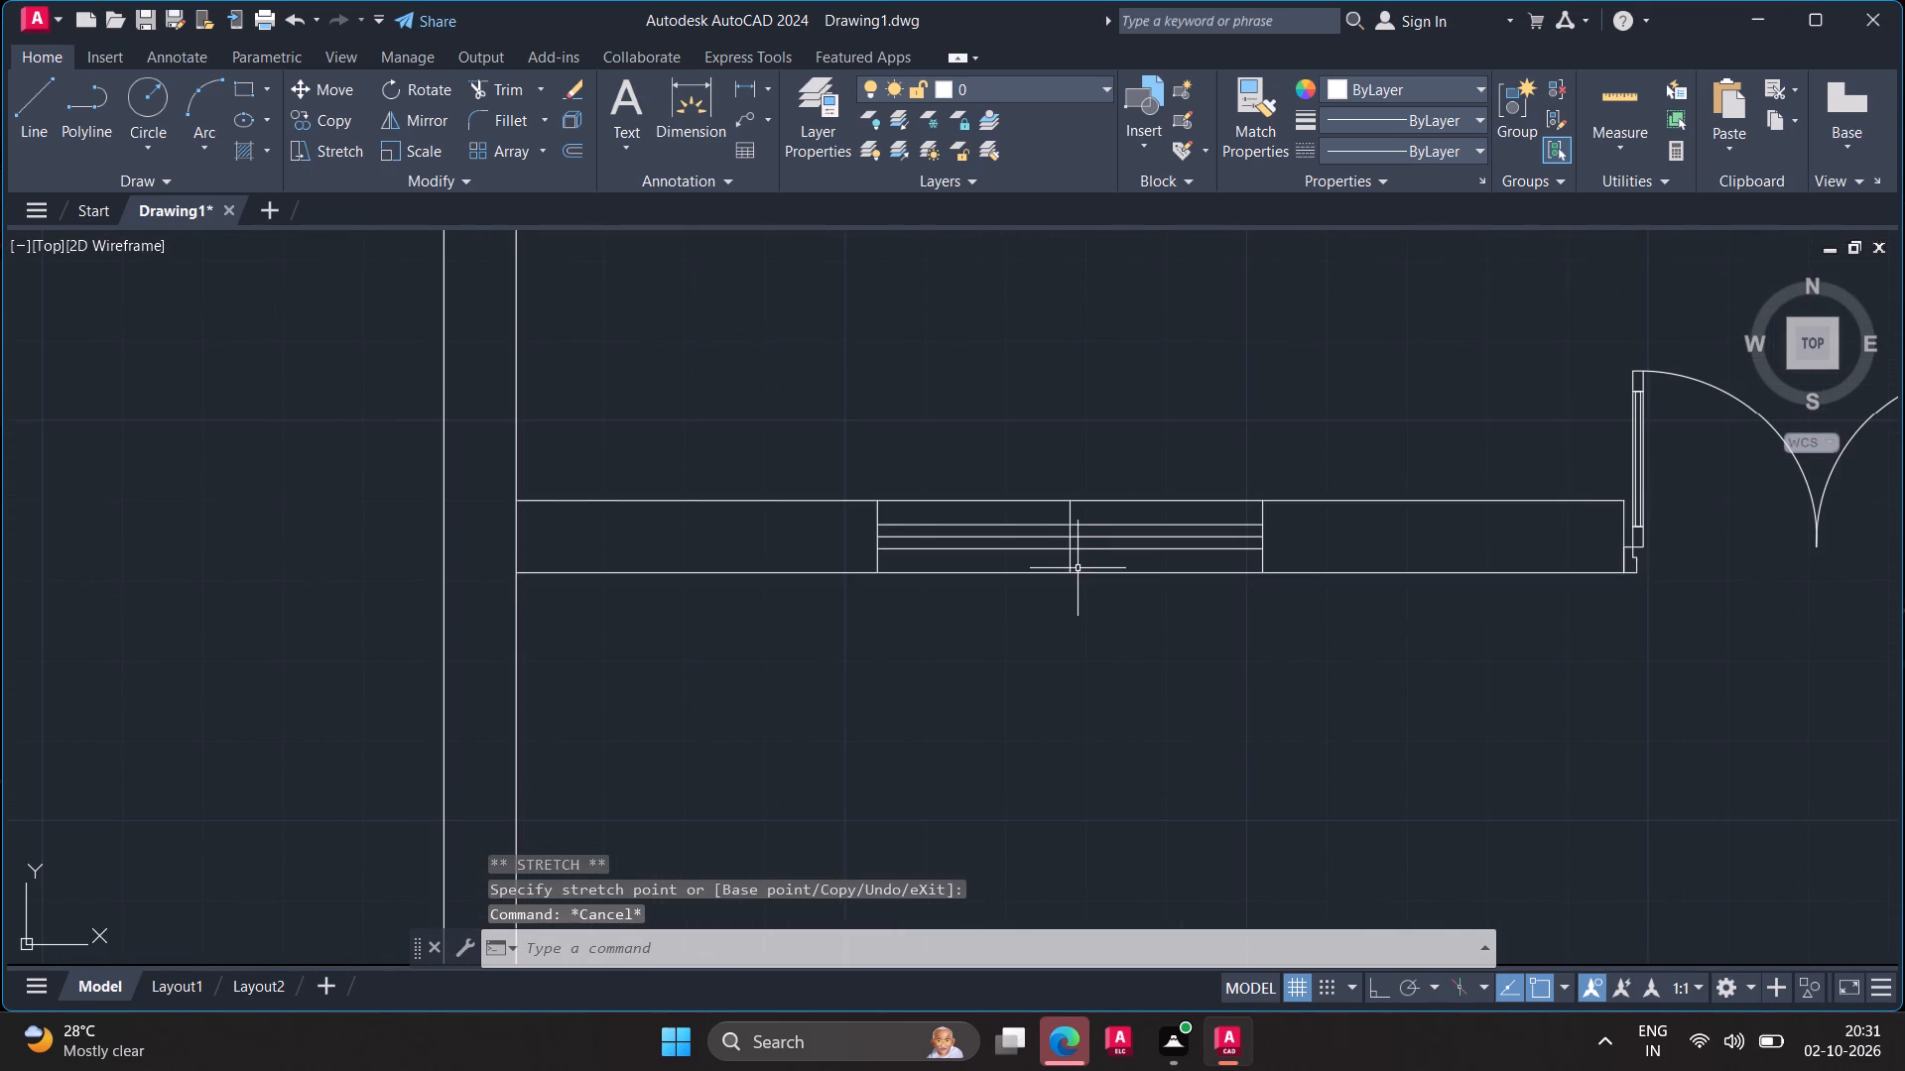
left_click(1071, 562)
right_click(1071, 562)
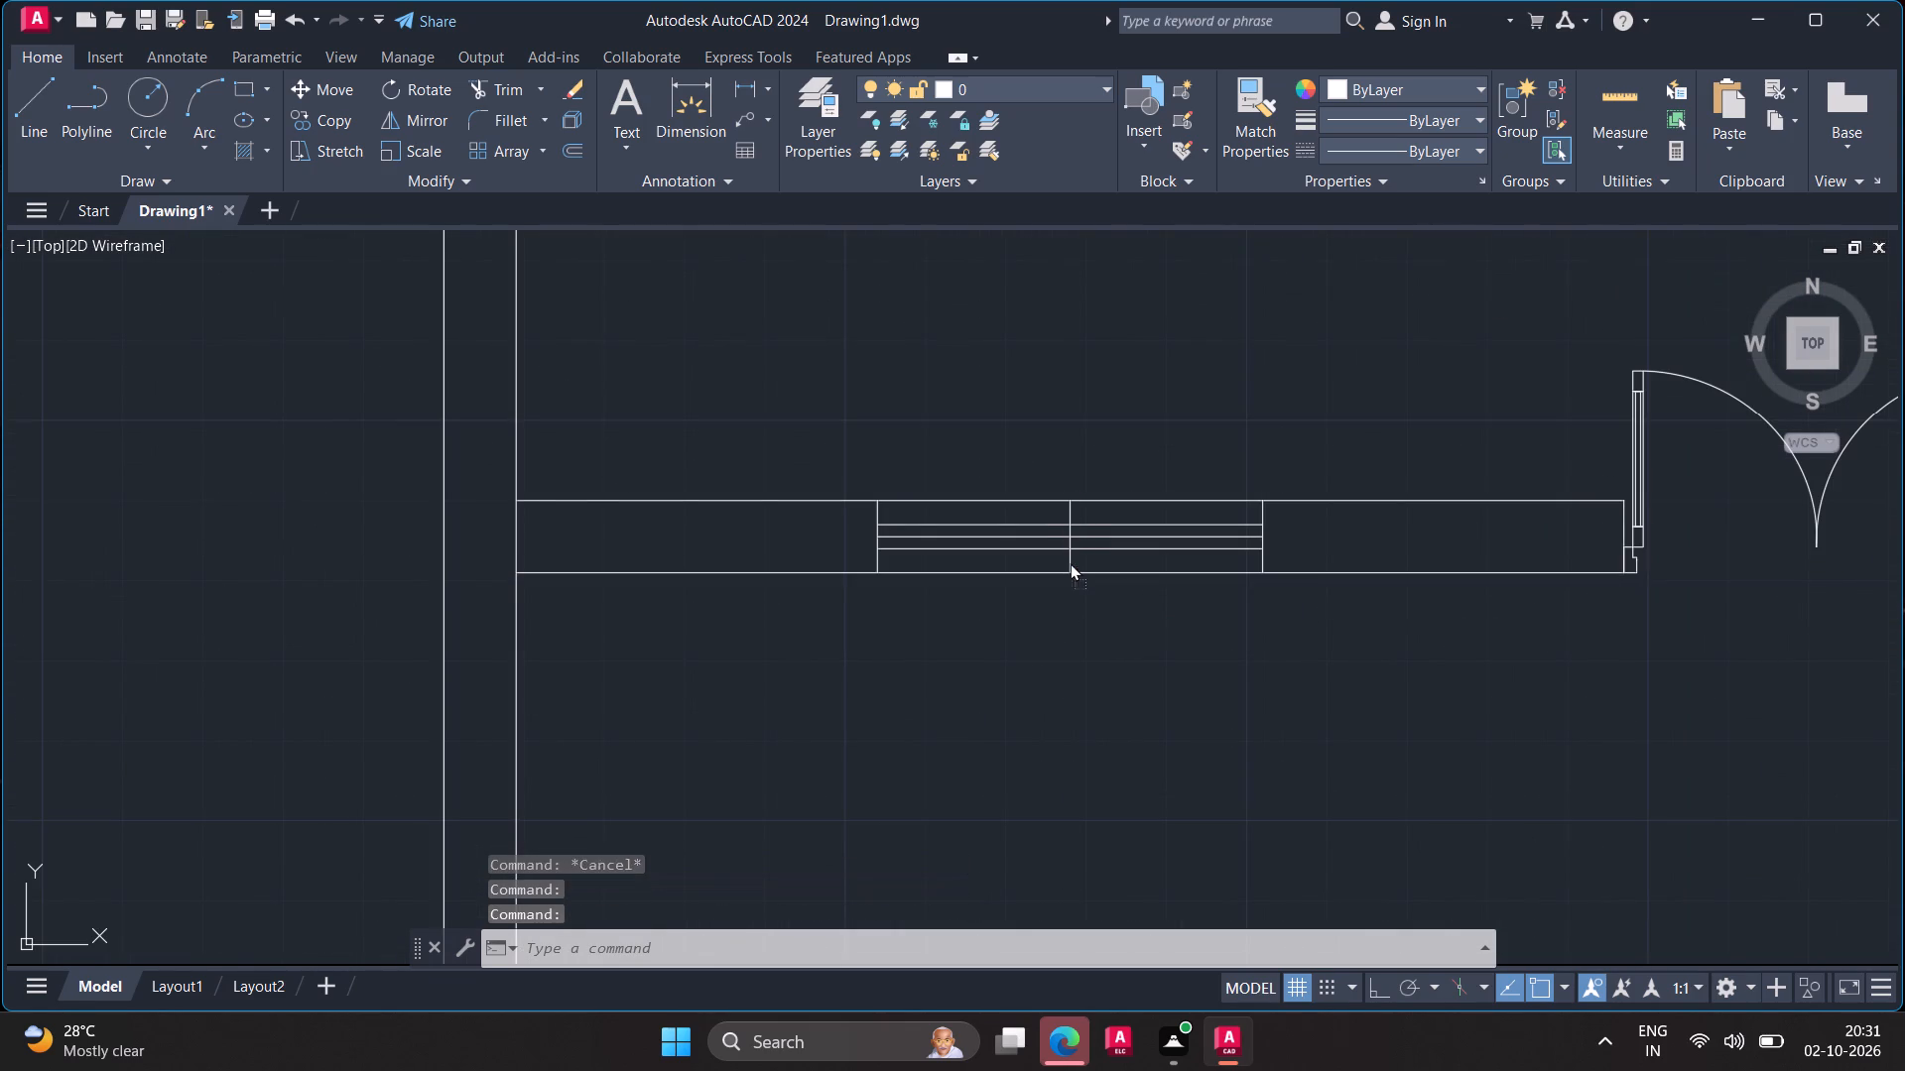
left_click(1070, 562)
right_click(1070, 562)
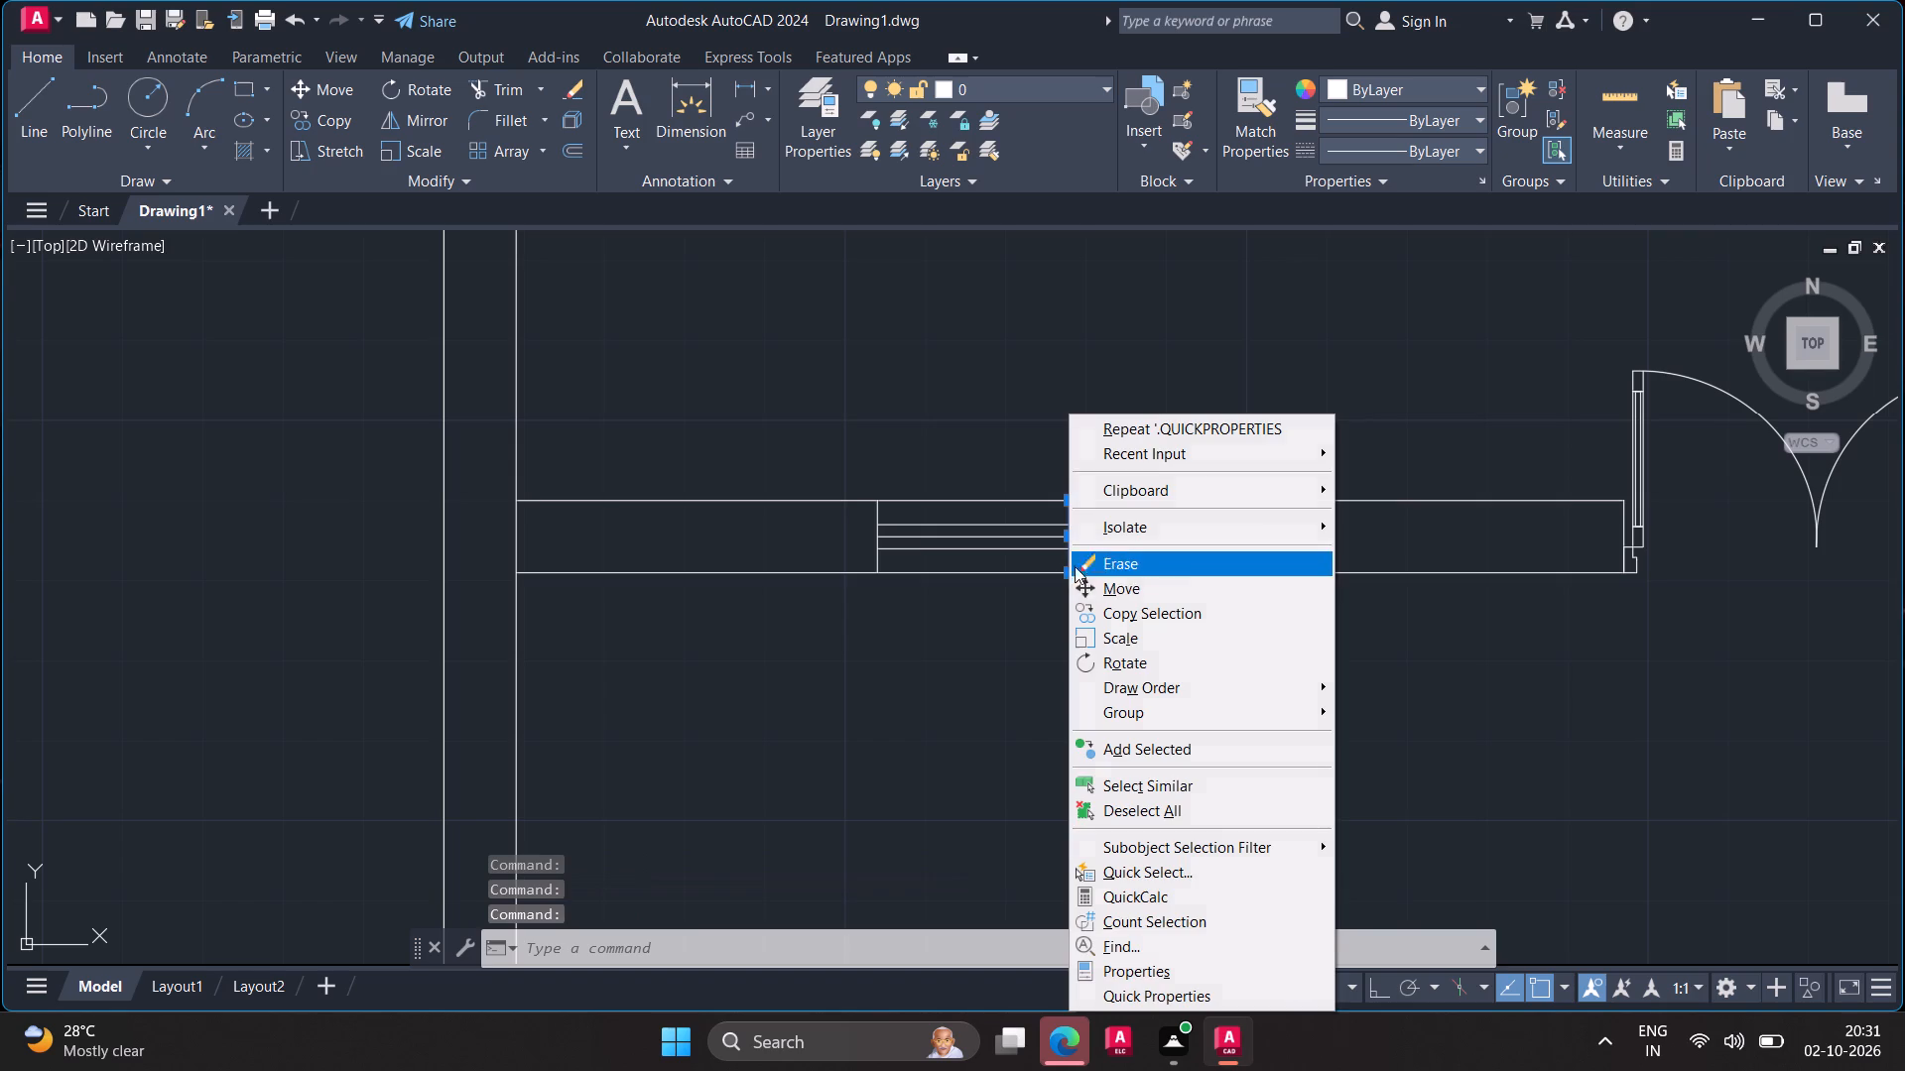
left_click(1093, 562)
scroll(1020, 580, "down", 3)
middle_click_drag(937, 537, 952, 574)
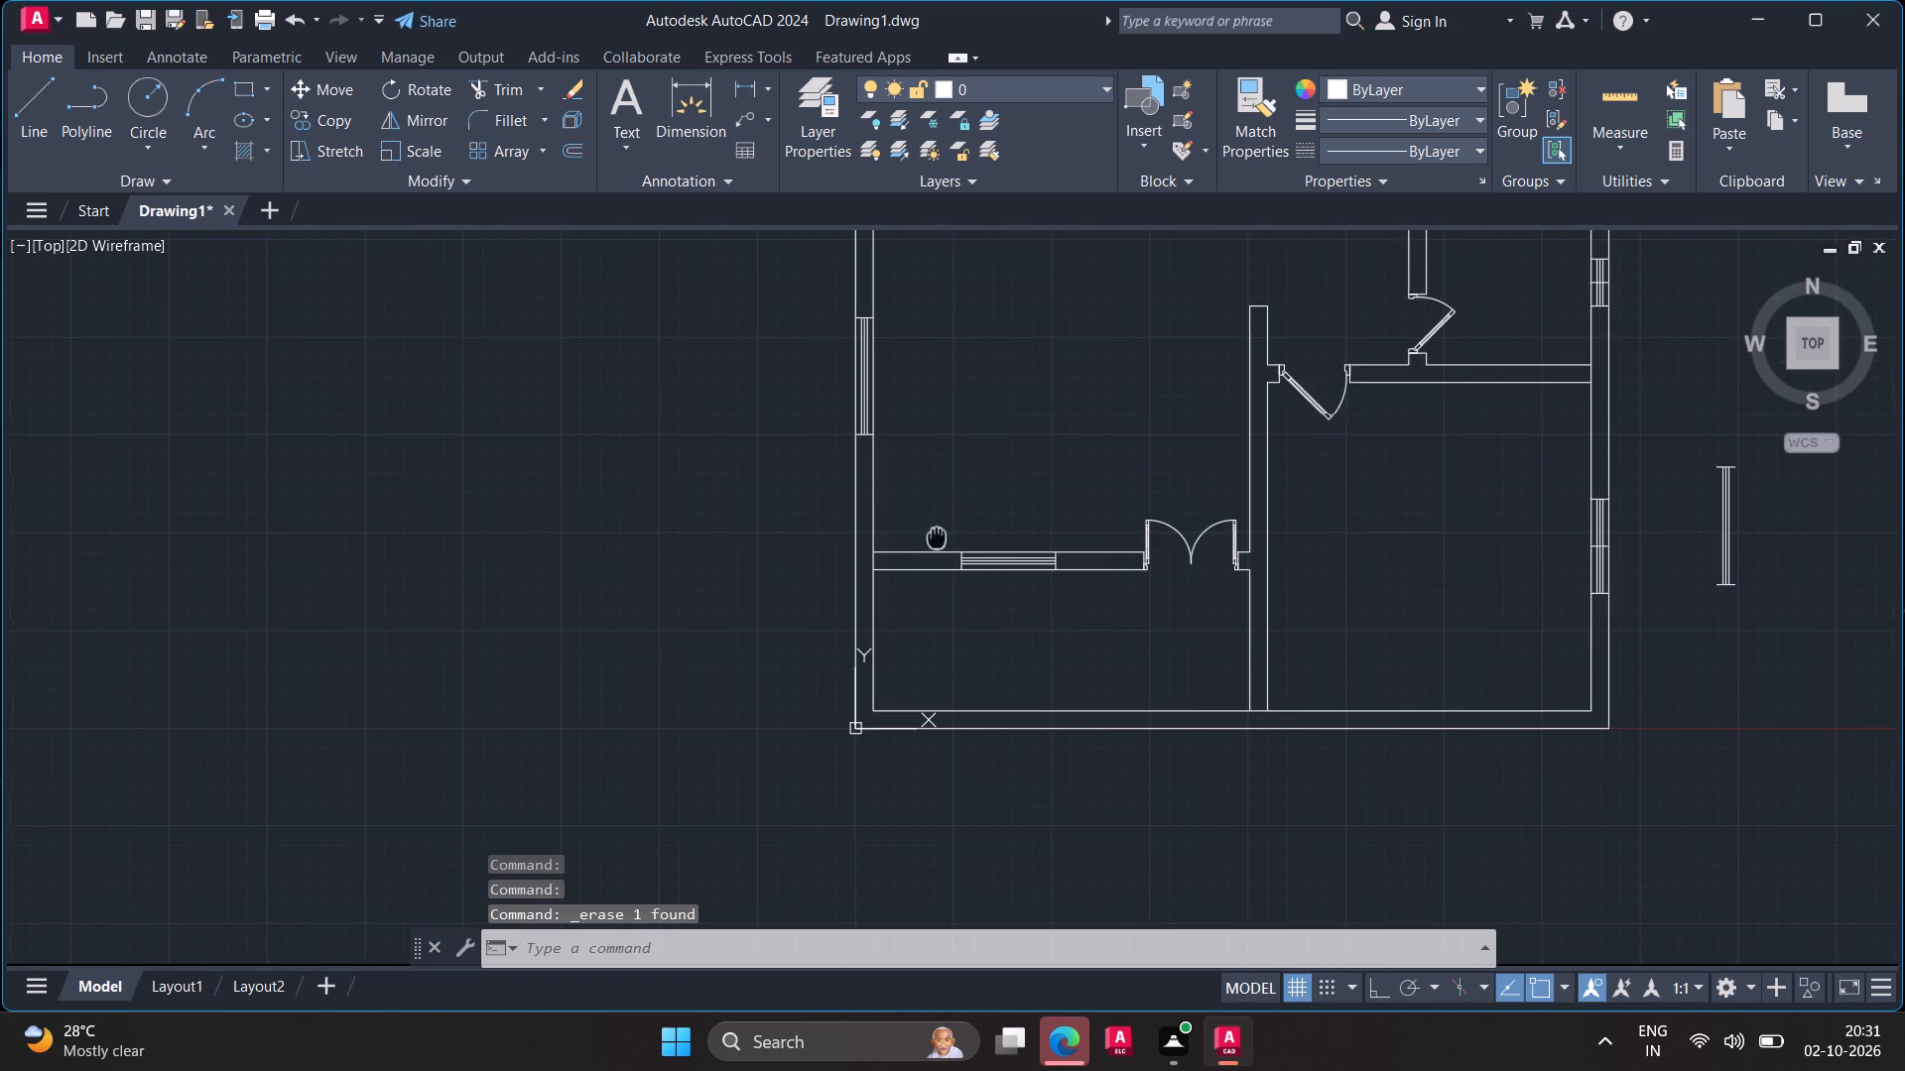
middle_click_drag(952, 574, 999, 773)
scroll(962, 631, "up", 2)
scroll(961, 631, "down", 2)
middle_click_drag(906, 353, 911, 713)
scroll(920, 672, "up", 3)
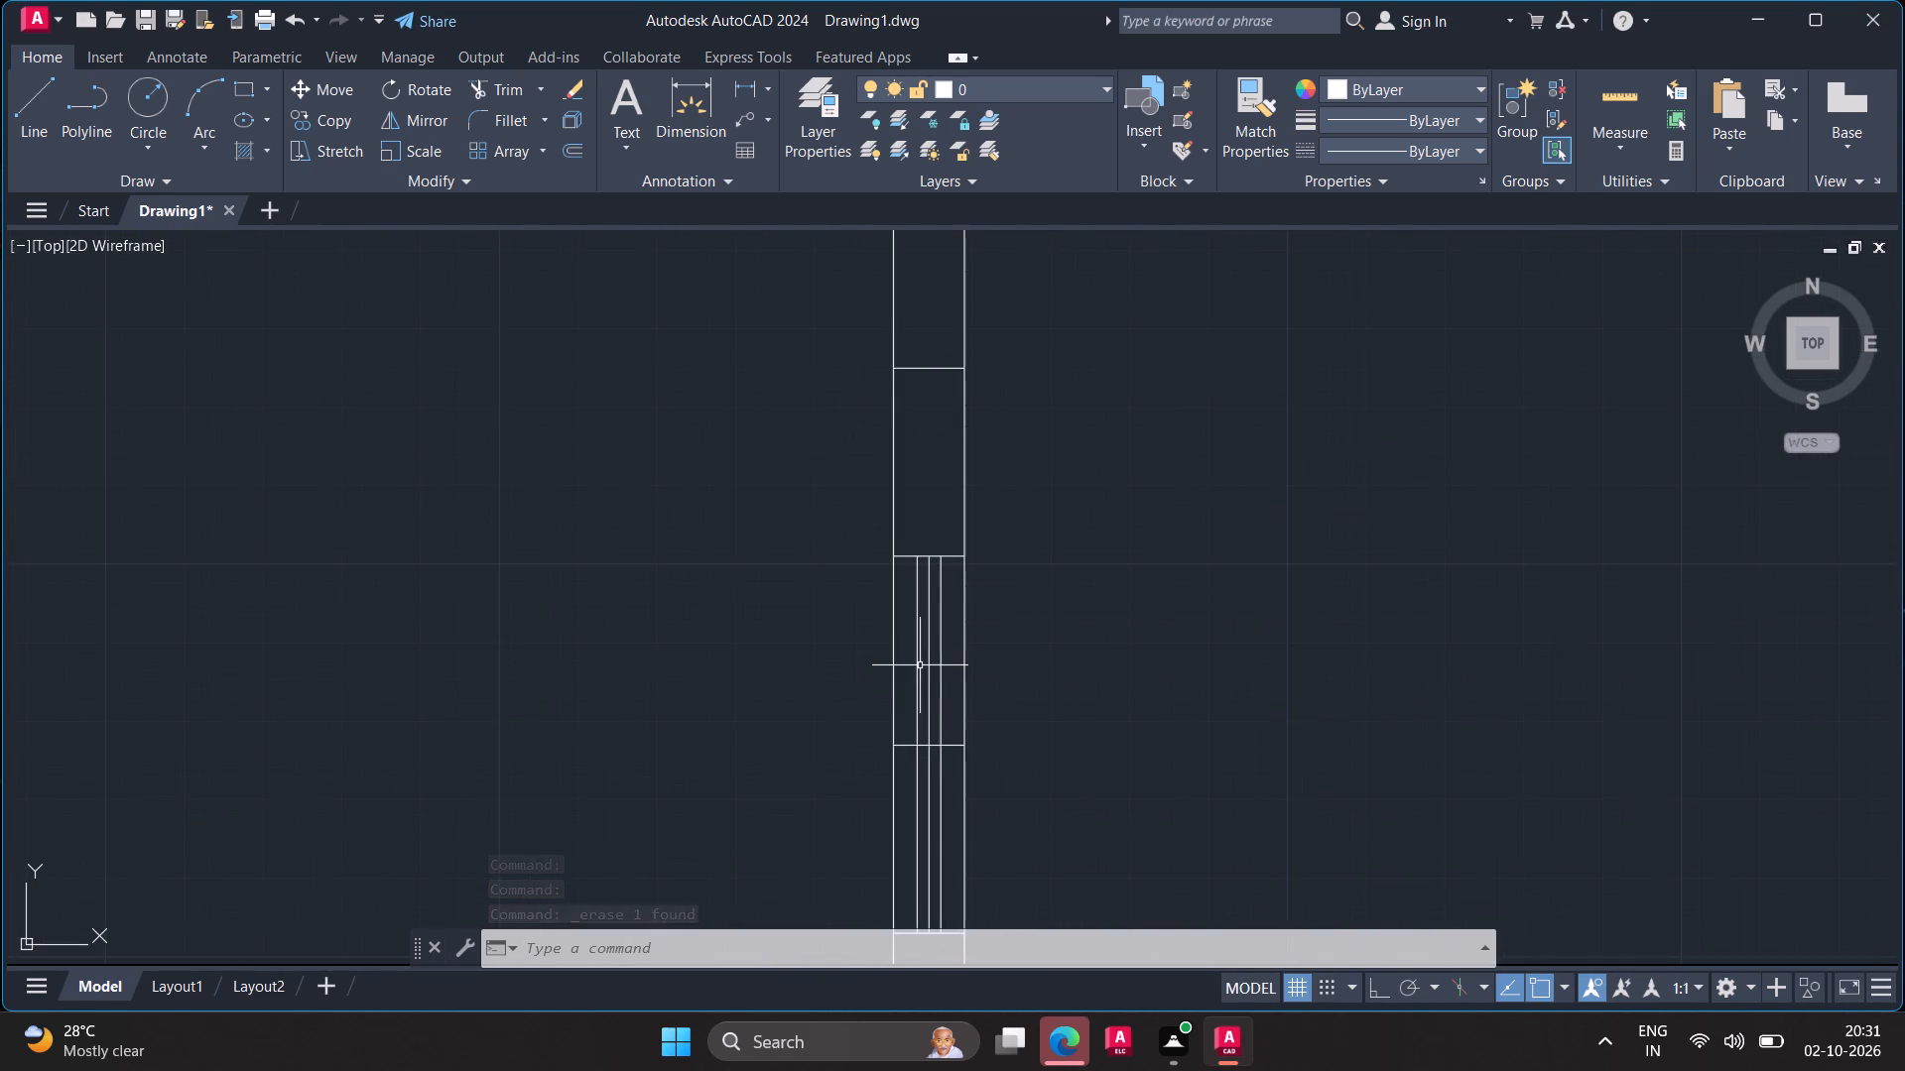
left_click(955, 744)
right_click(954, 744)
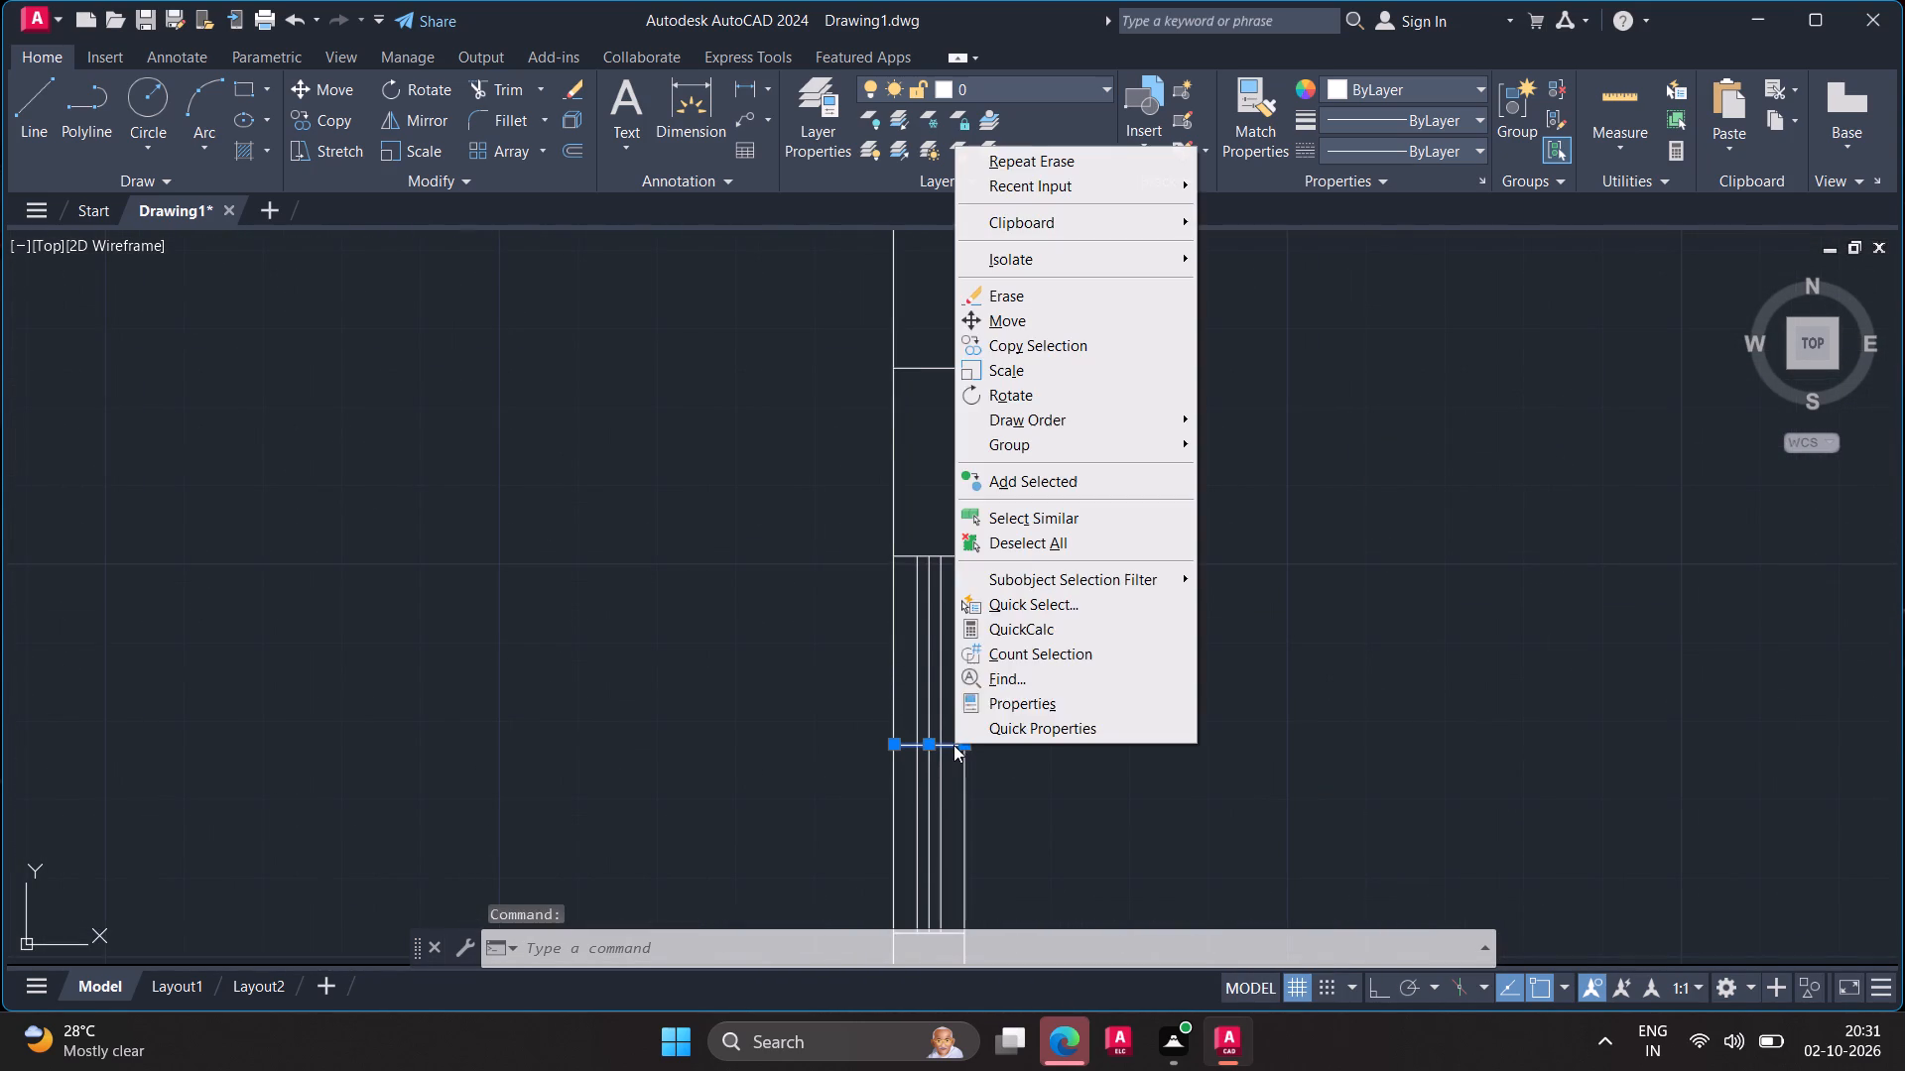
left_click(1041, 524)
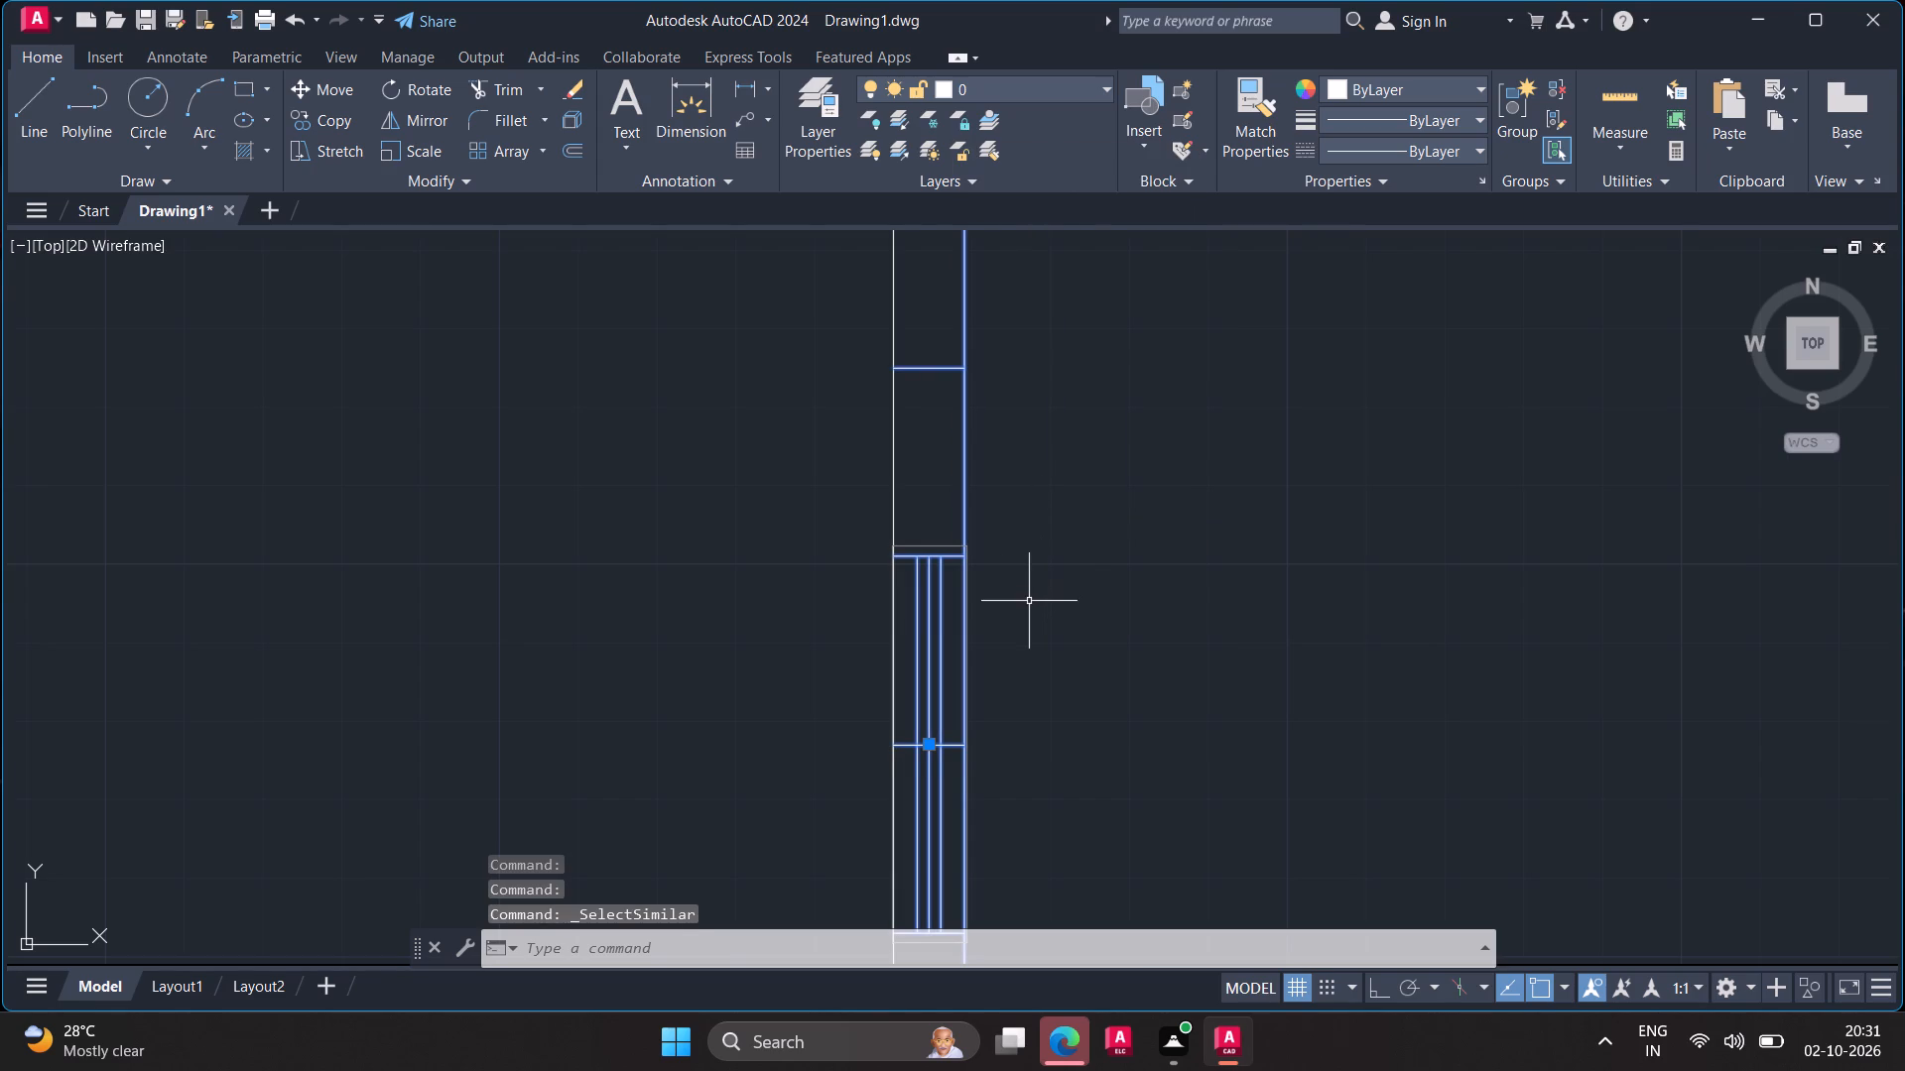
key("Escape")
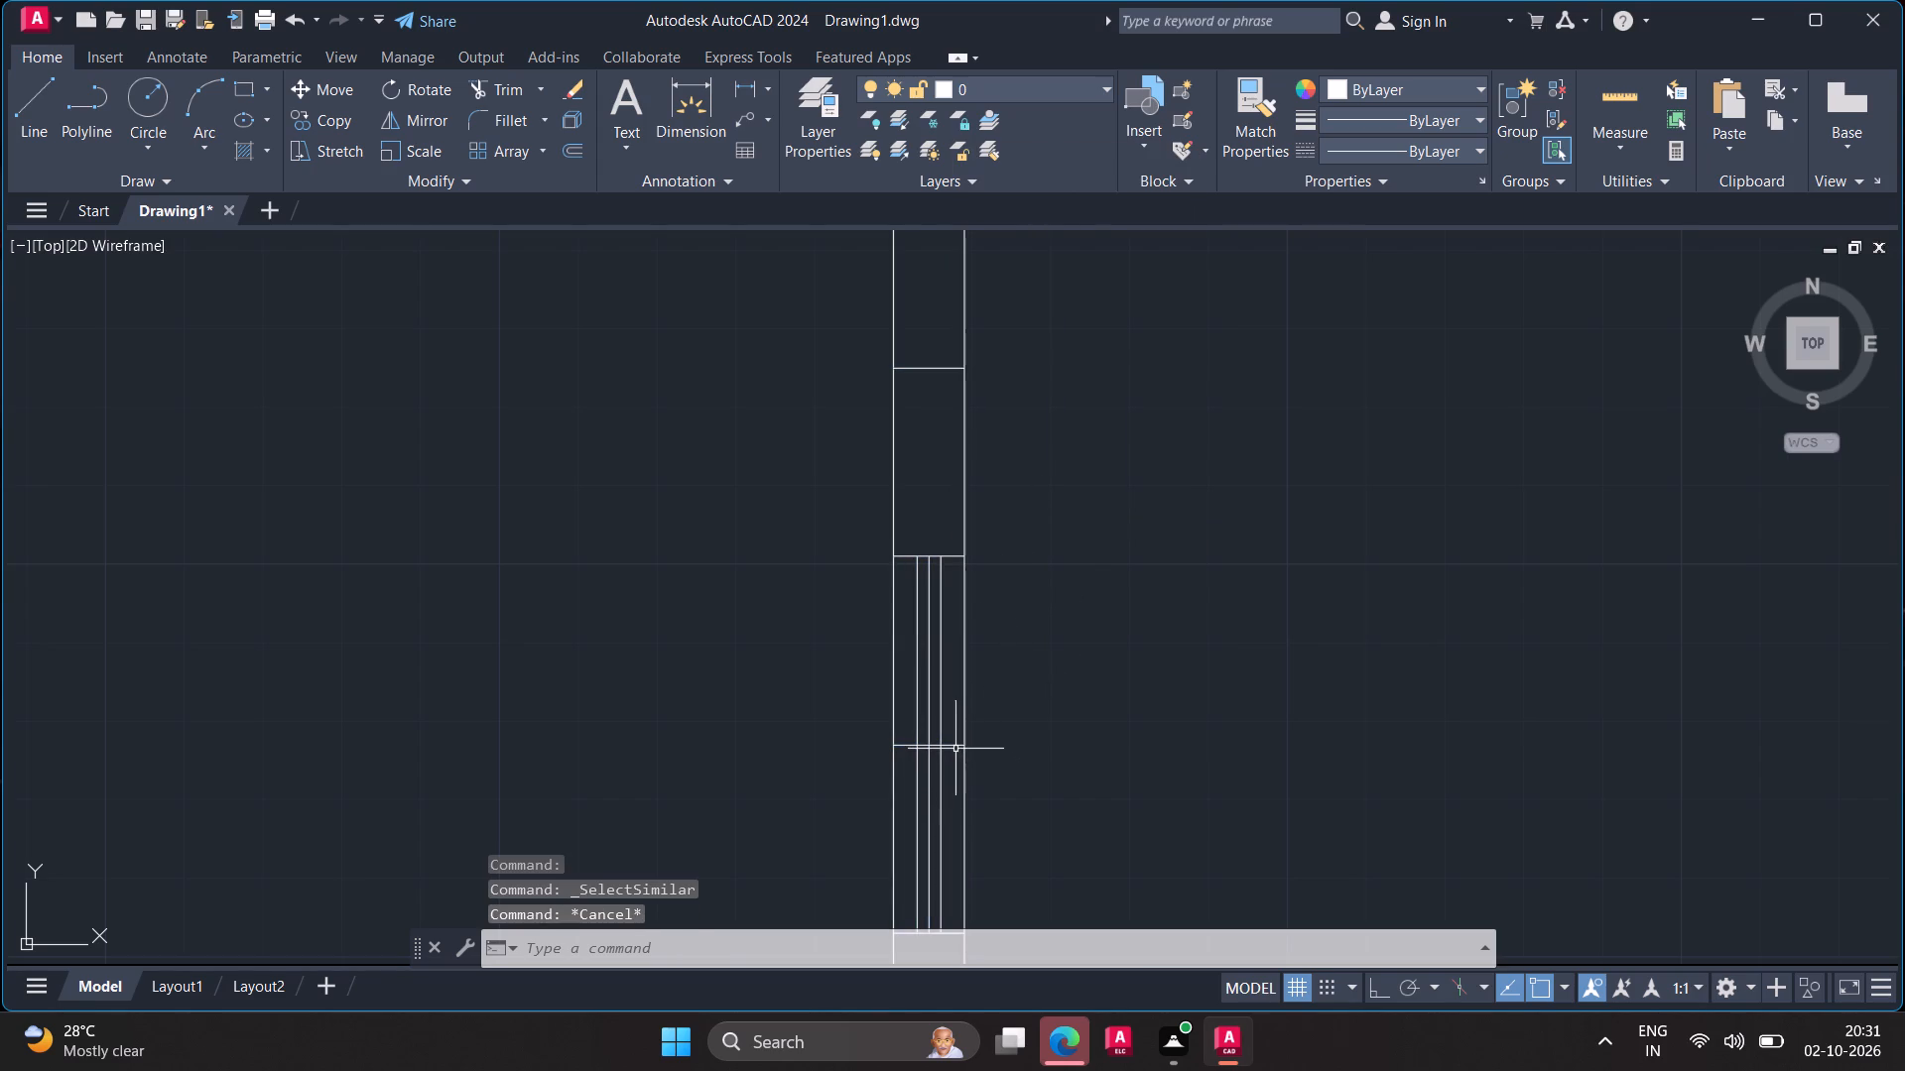
Erase the remaining midpoint guide lines in the west, north and east exterior walls, including the one between two west wall windows.
left_click(954, 746)
scroll(971, 718, "down", 2)
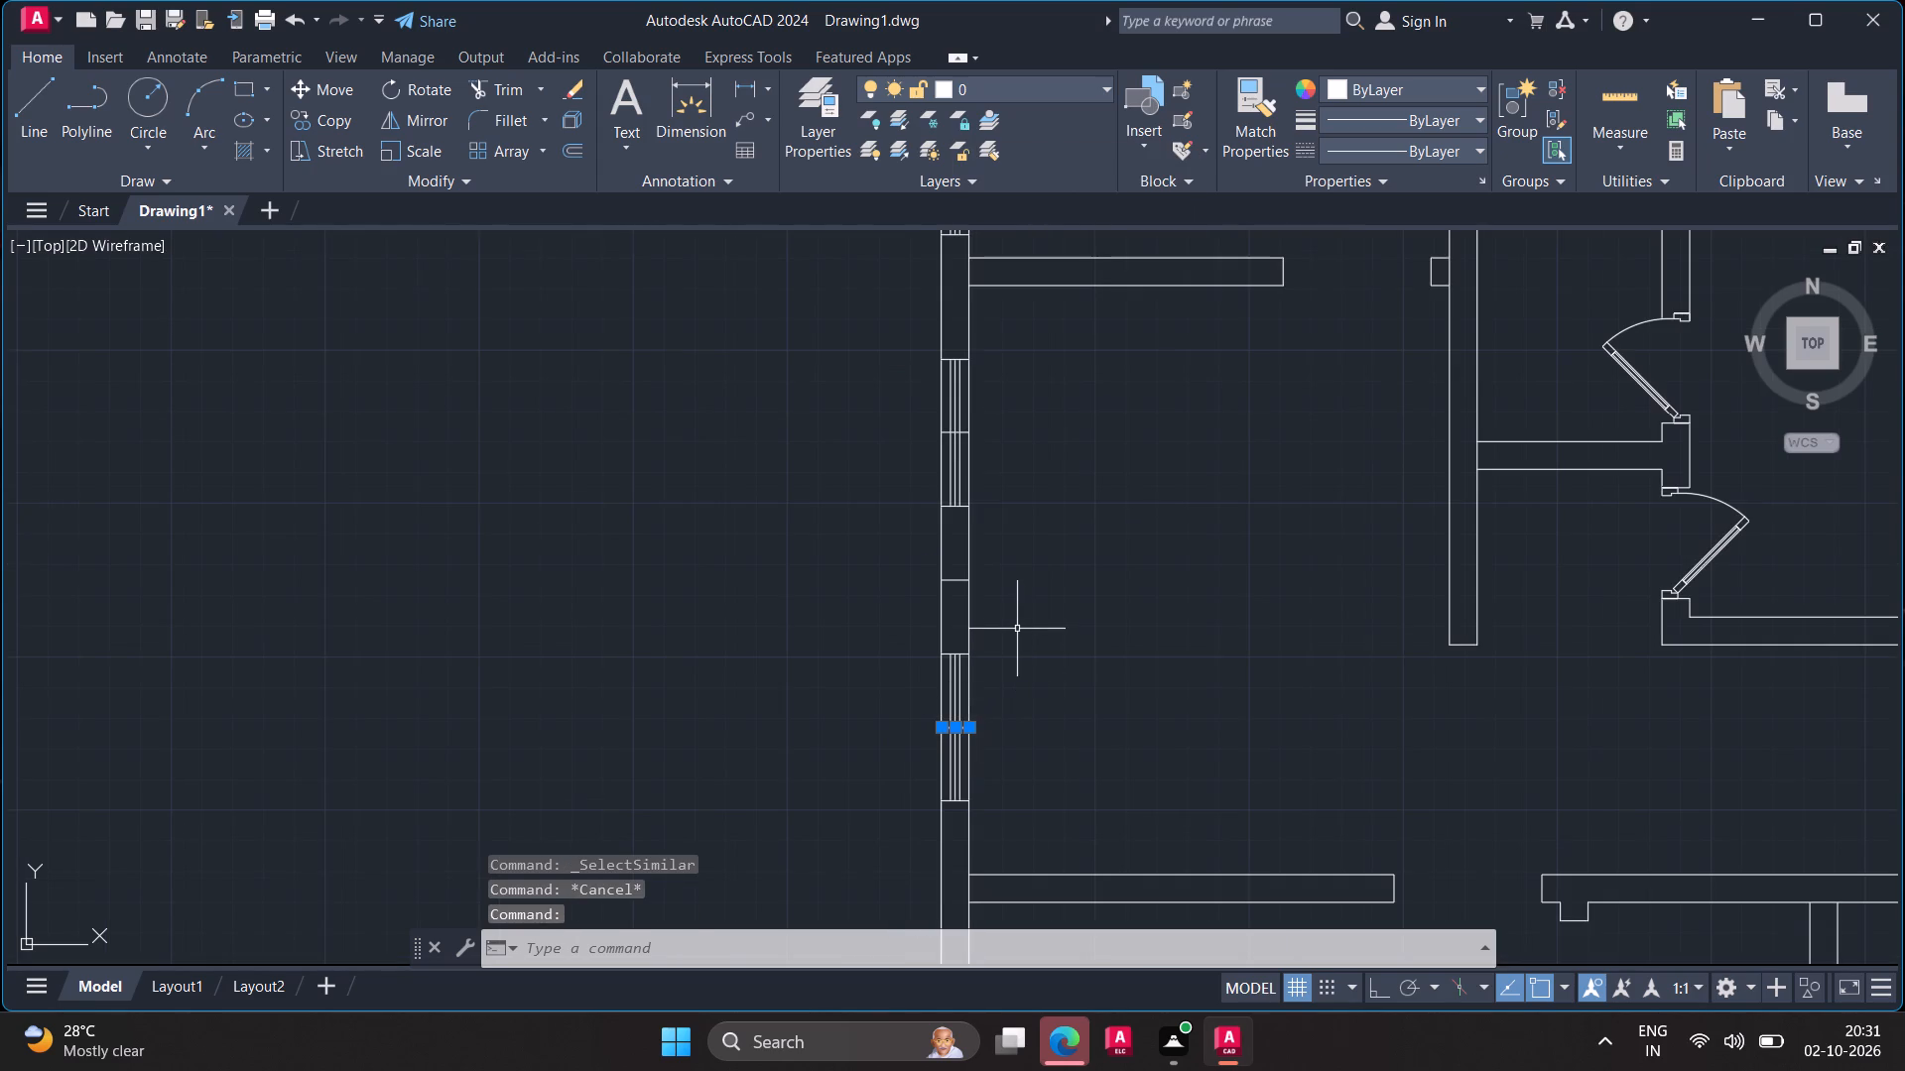
left_click(955, 579)
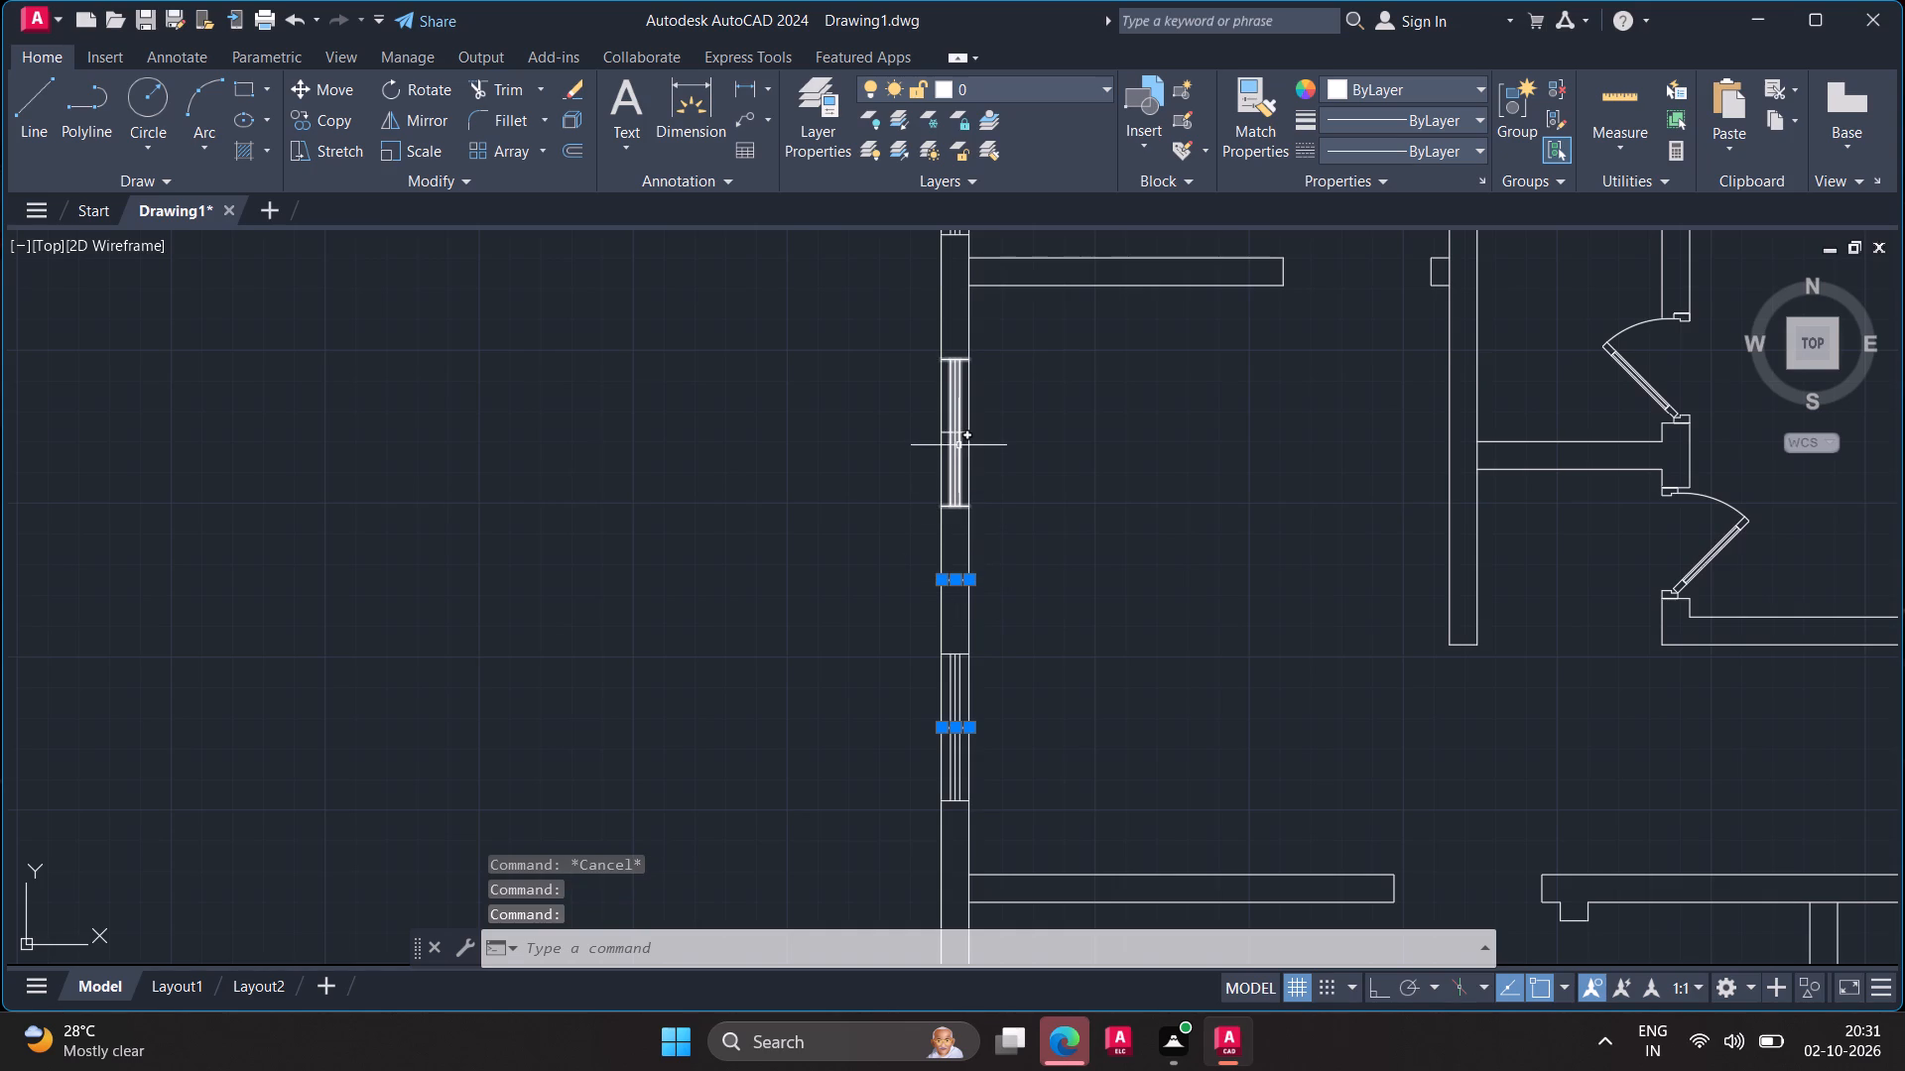
left_click(965, 435)
middle_click_drag(972, 462, 973, 466)
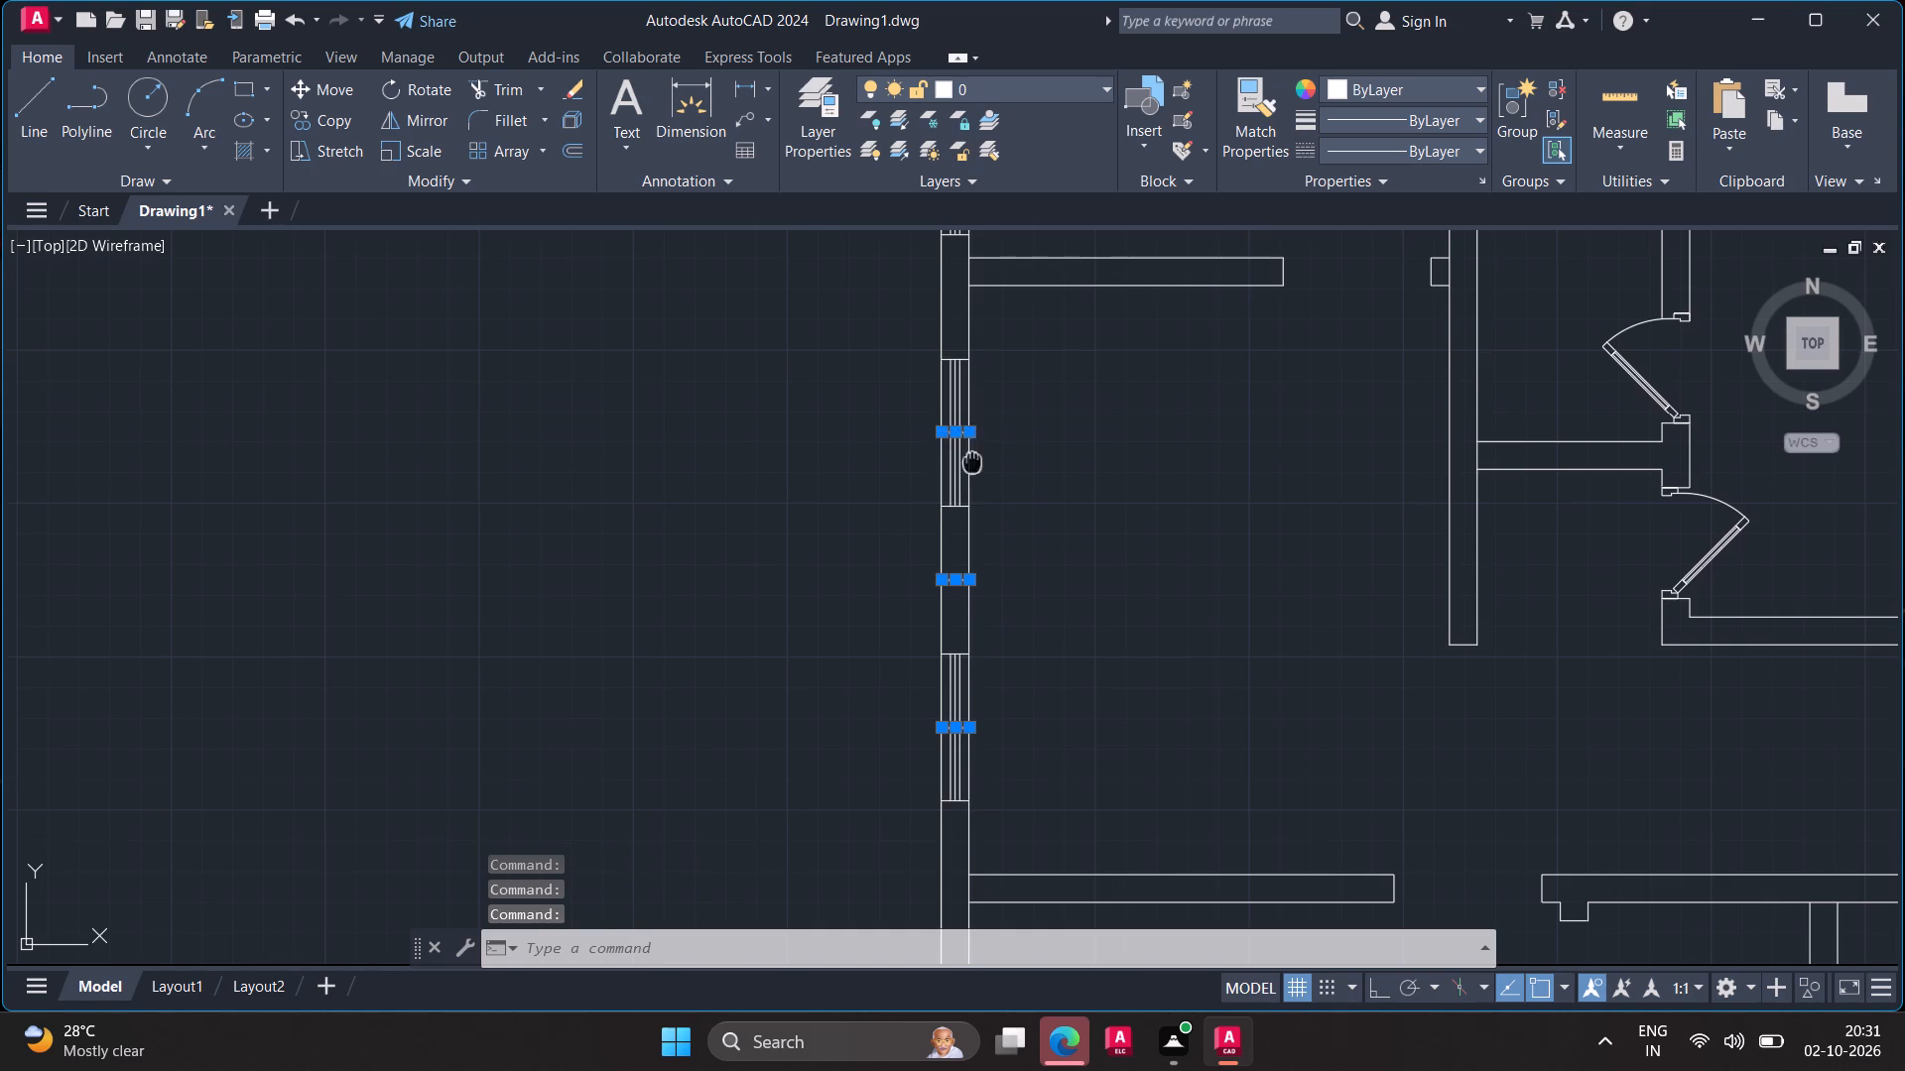
middle_click_drag(973, 466, 994, 717)
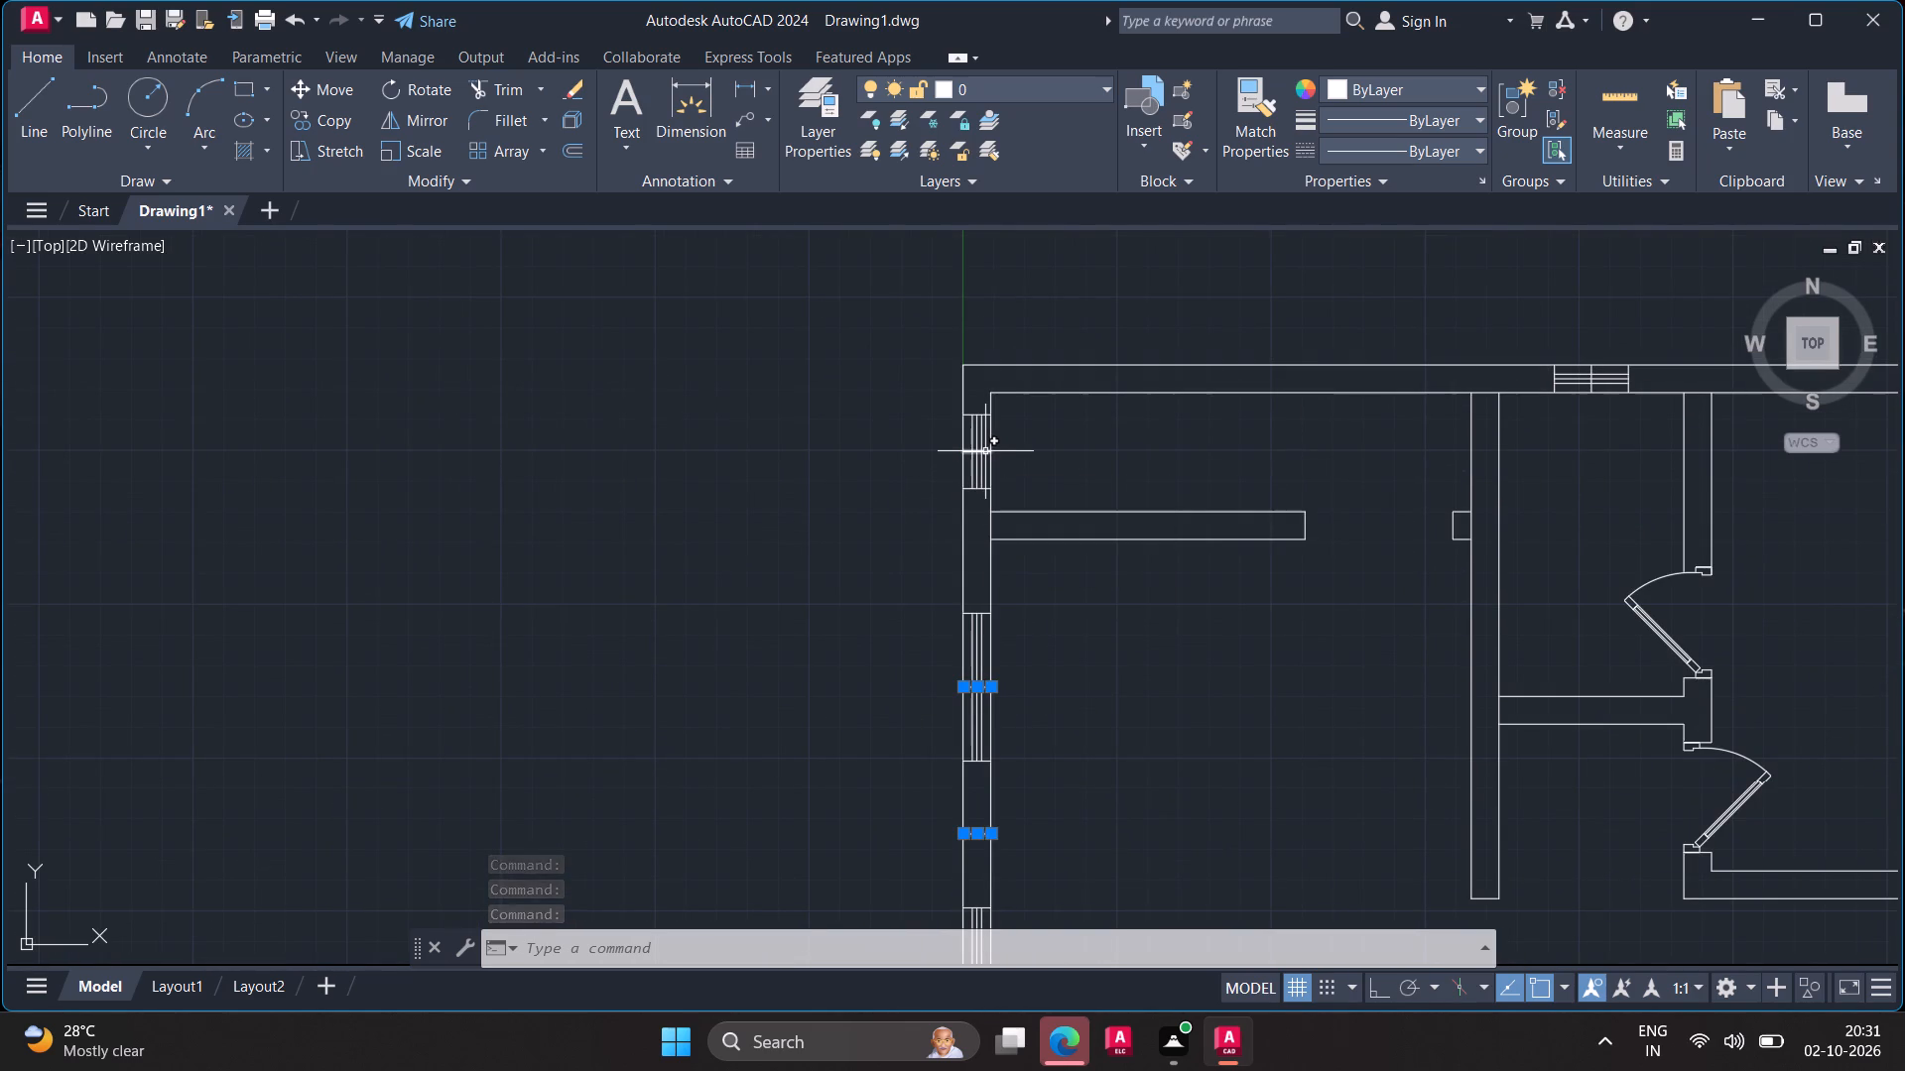
left_click(985, 452)
middle_click_drag(1344, 441, 1038, 551)
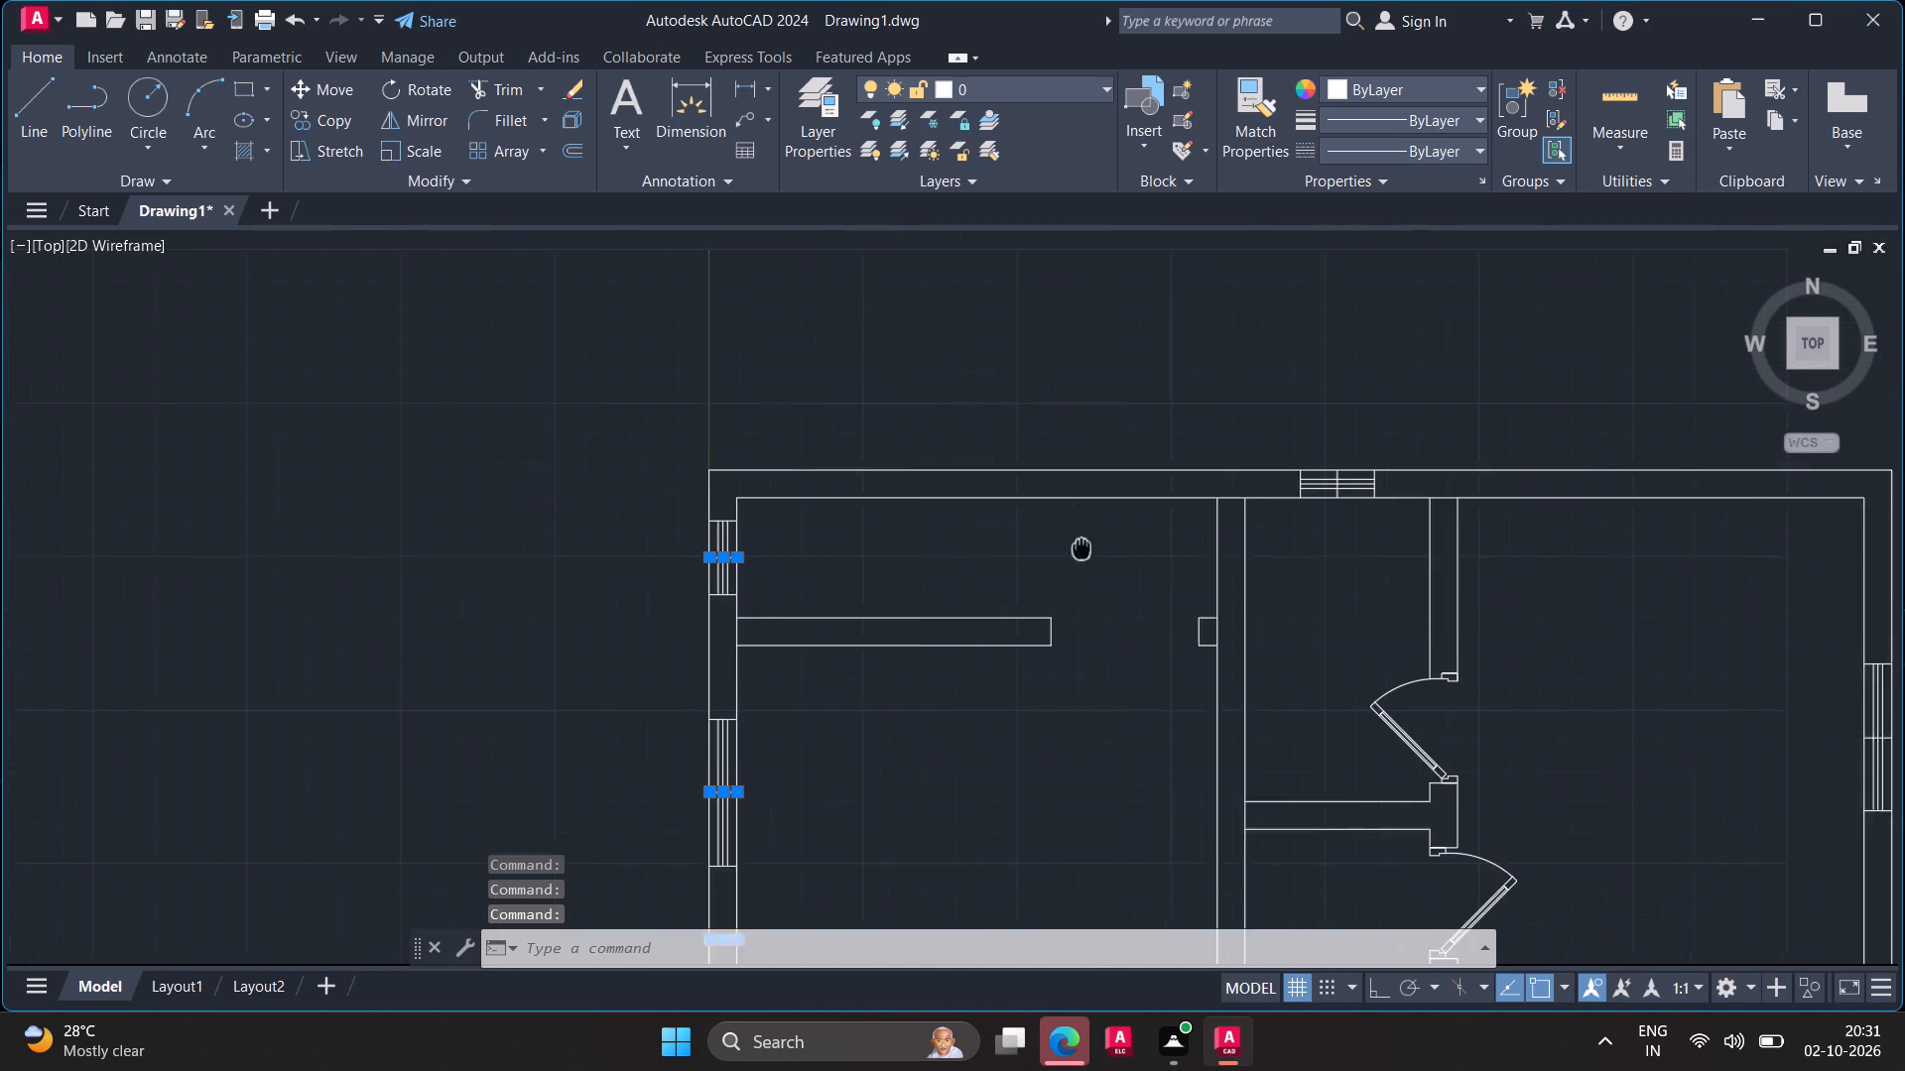
middle_click_drag(1038, 551, 1001, 556)
scroll(1241, 510, "up", 2)
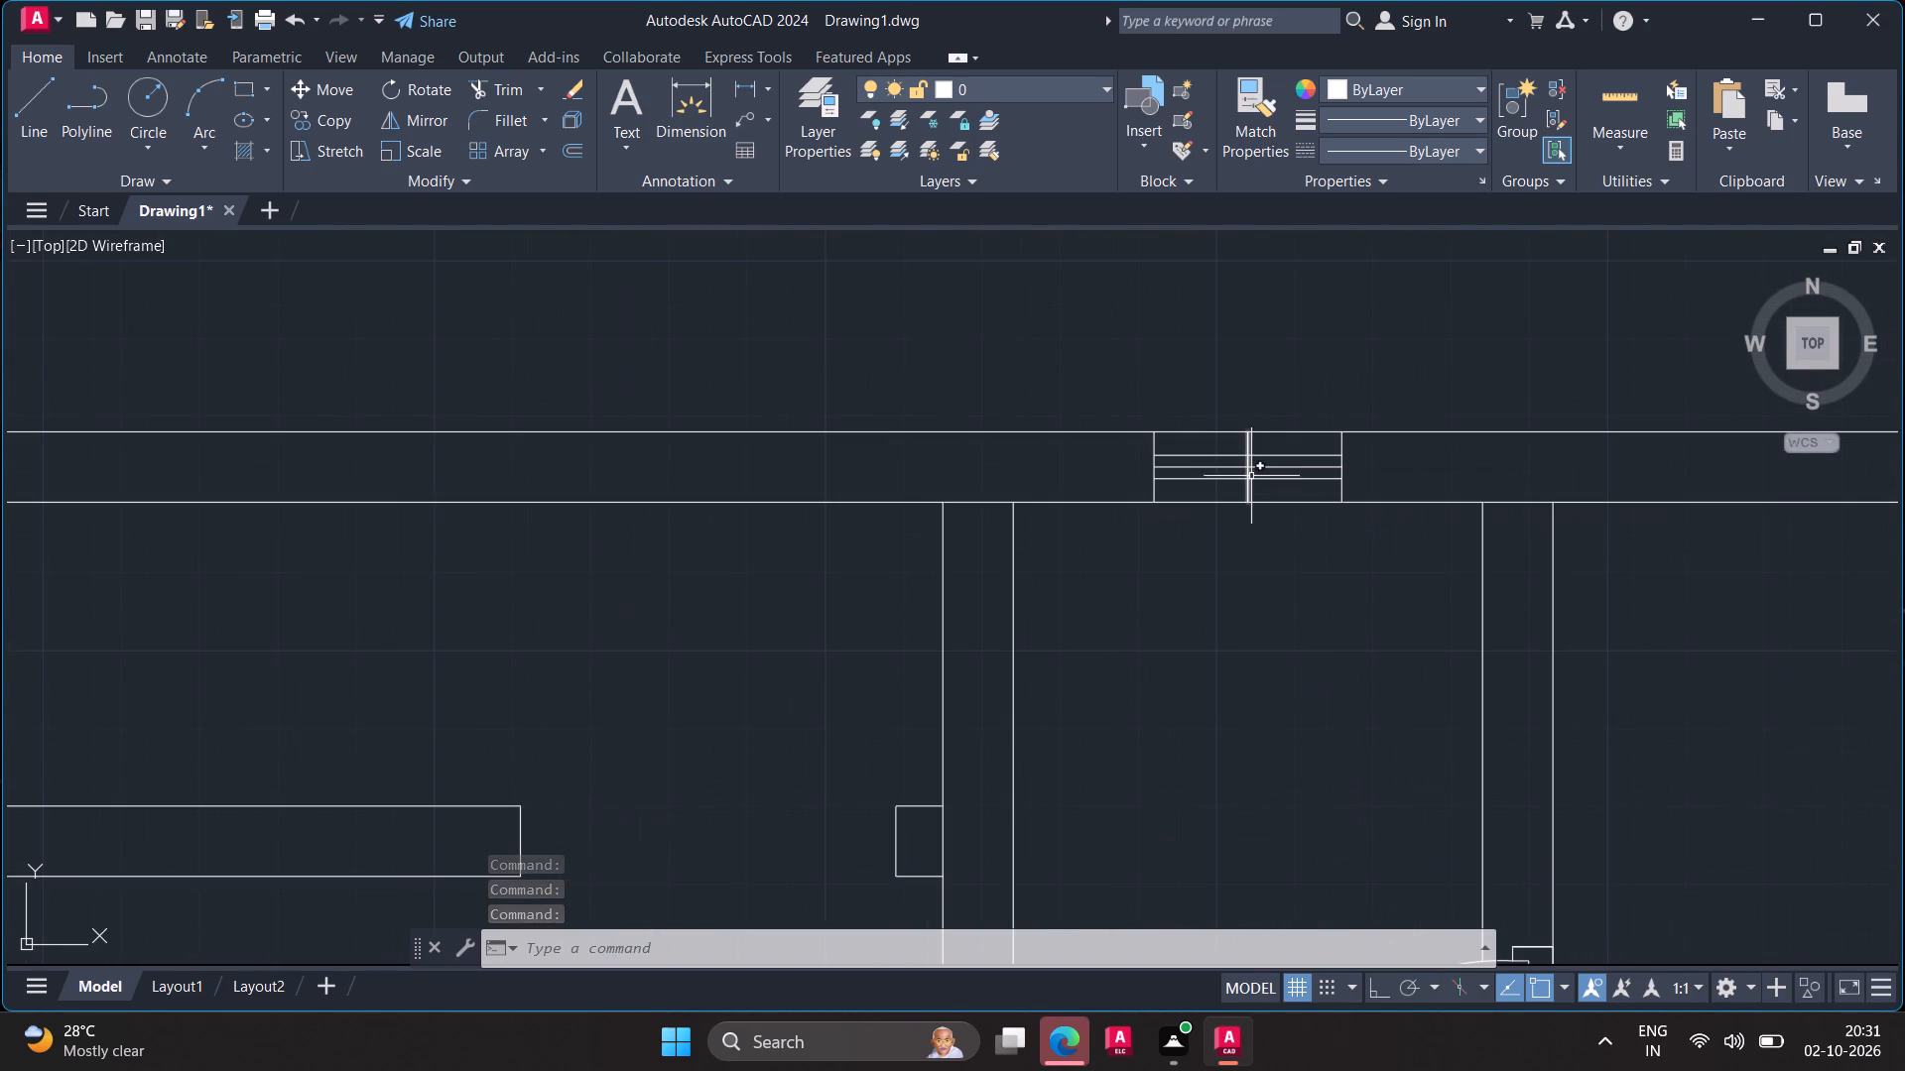
left_click(1249, 488)
scroll(1262, 555, "down", 2)
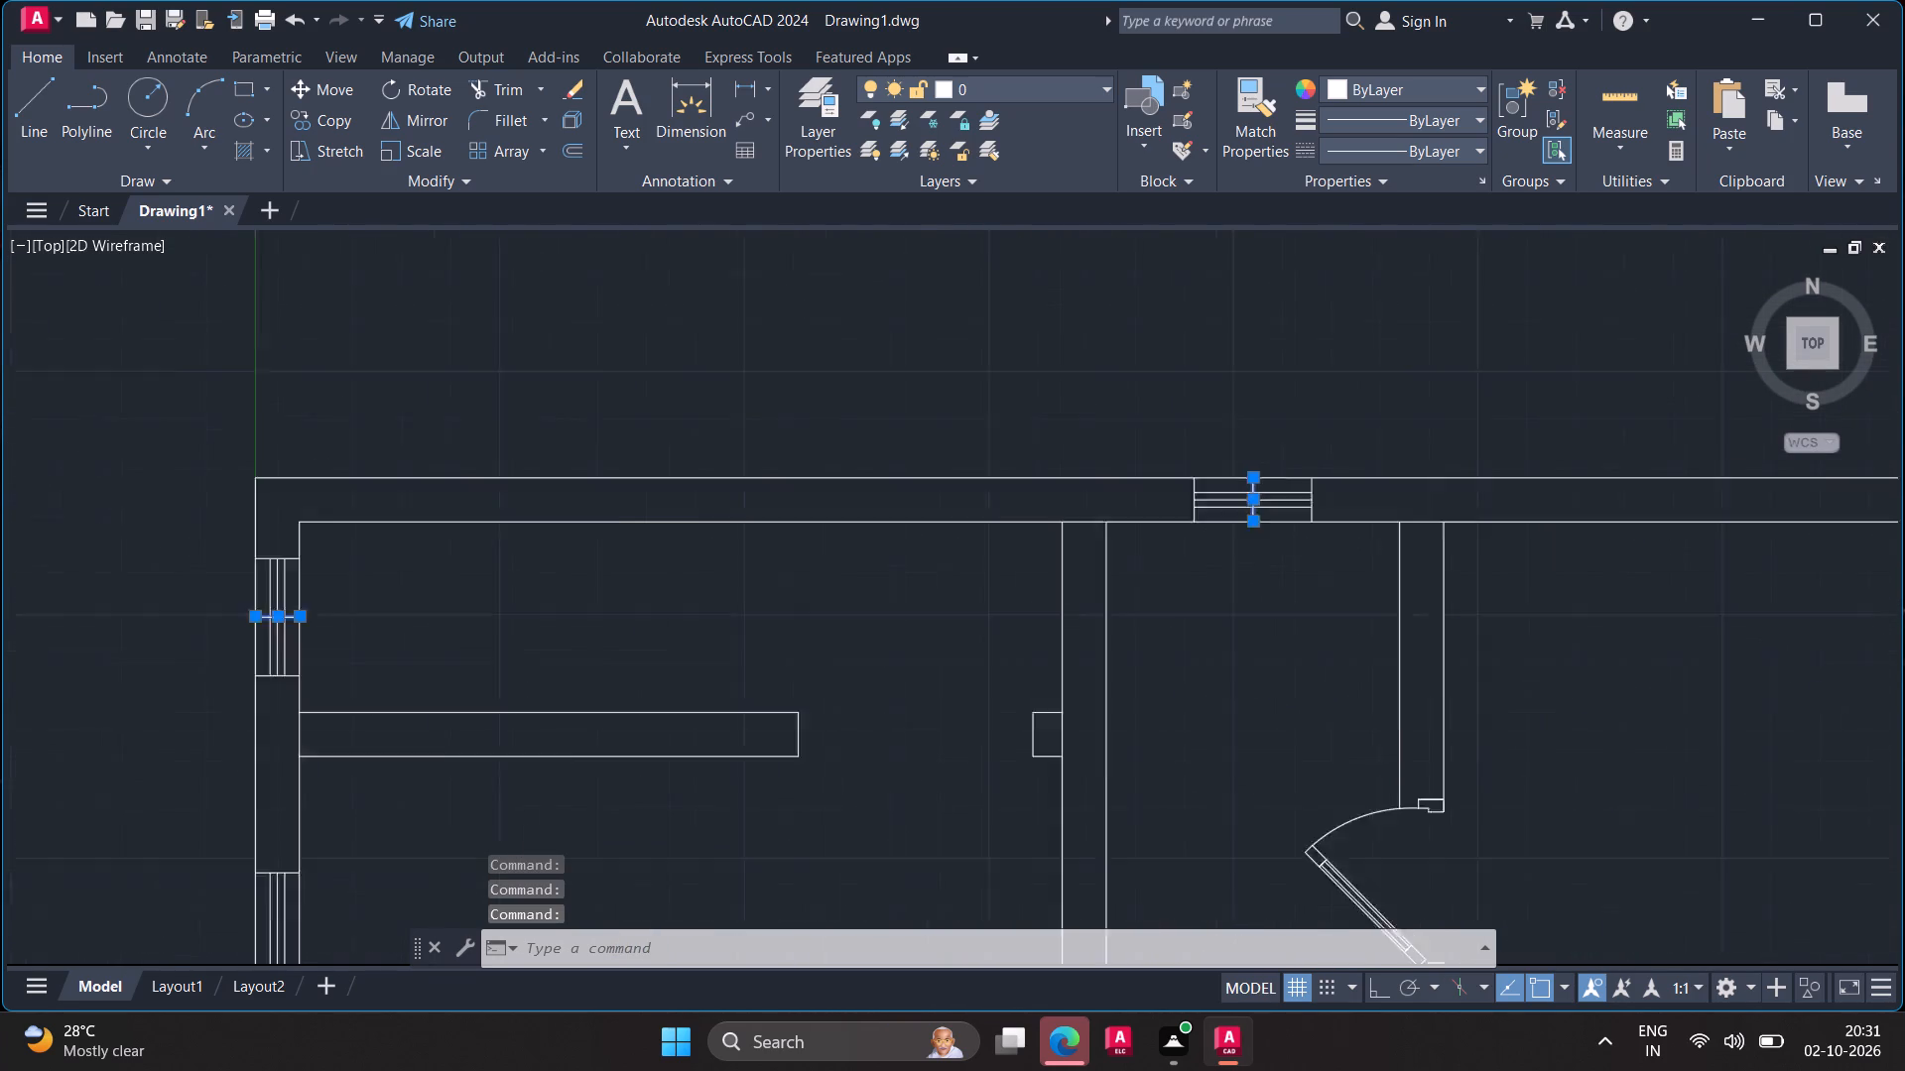
middle_click_drag(1577, 569, 861, 497)
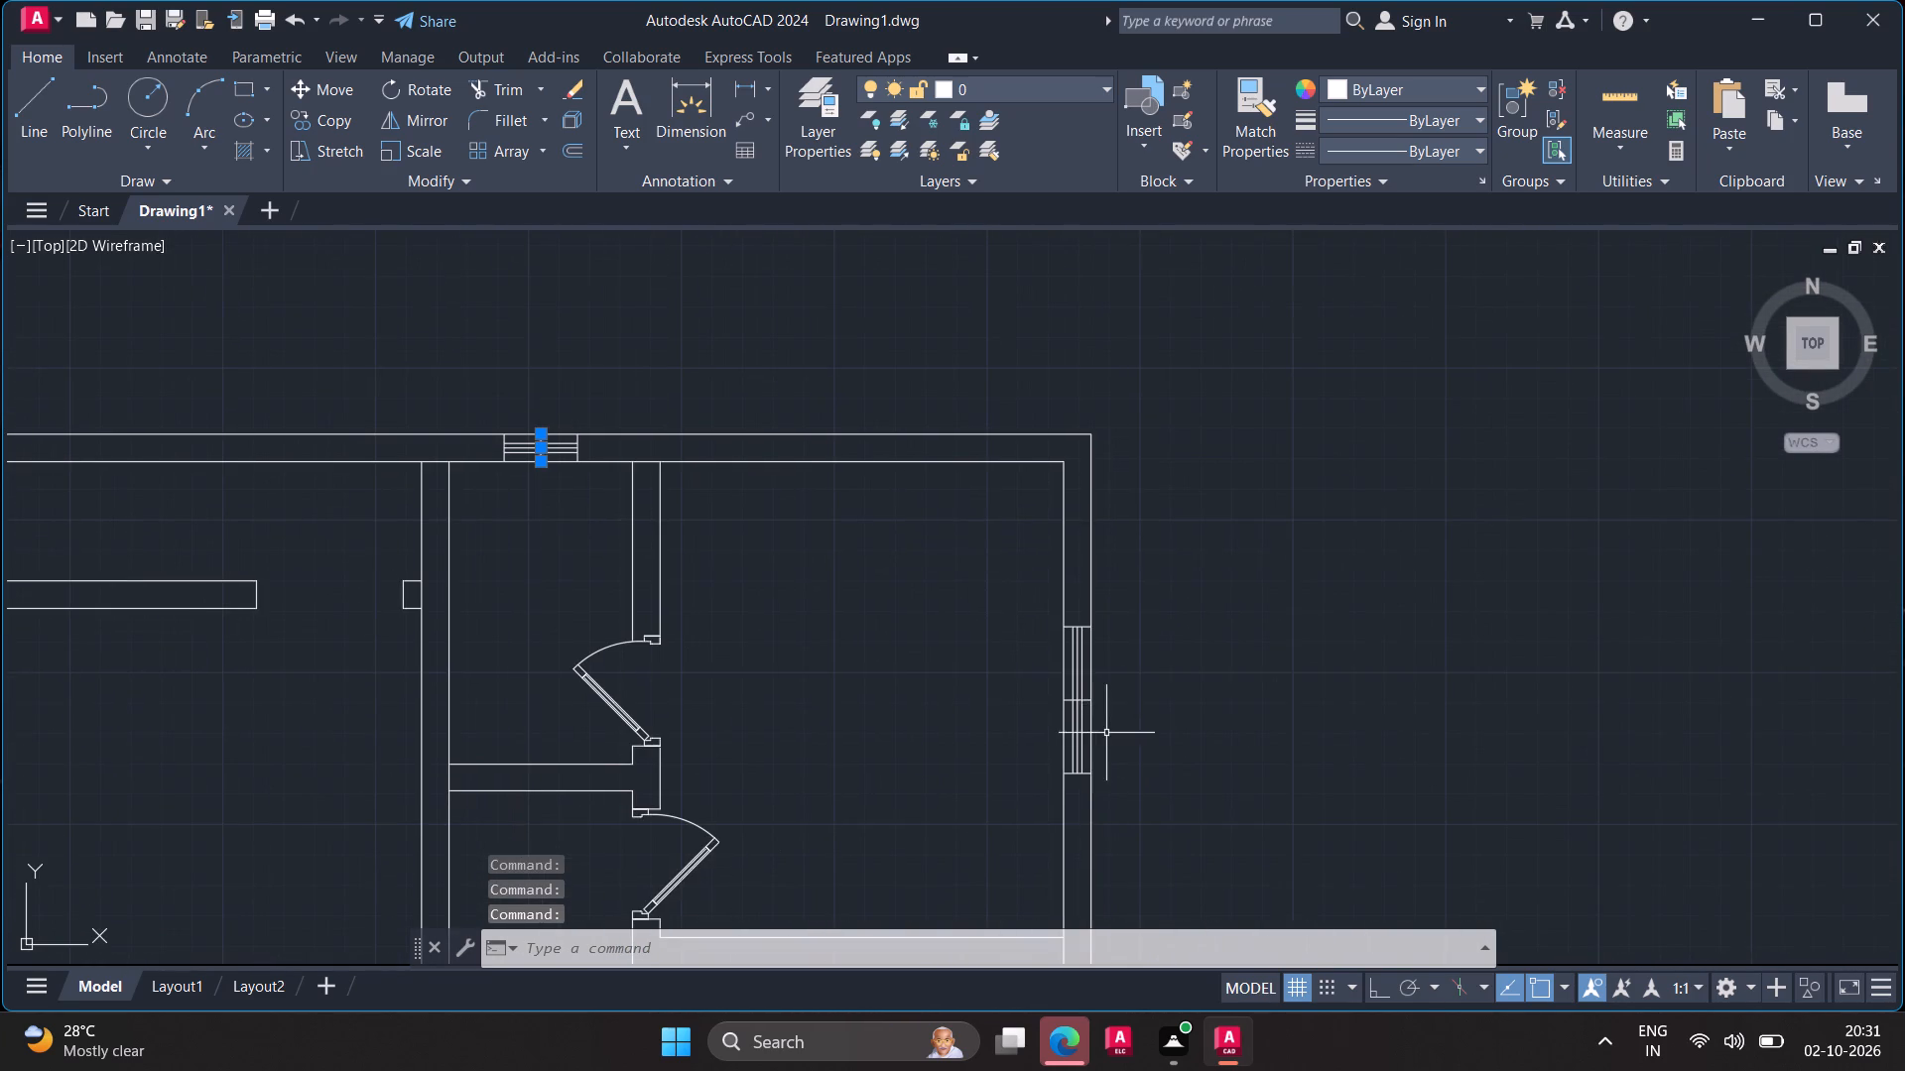
scroll(1098, 731, "up", 3)
left_click(1034, 617)
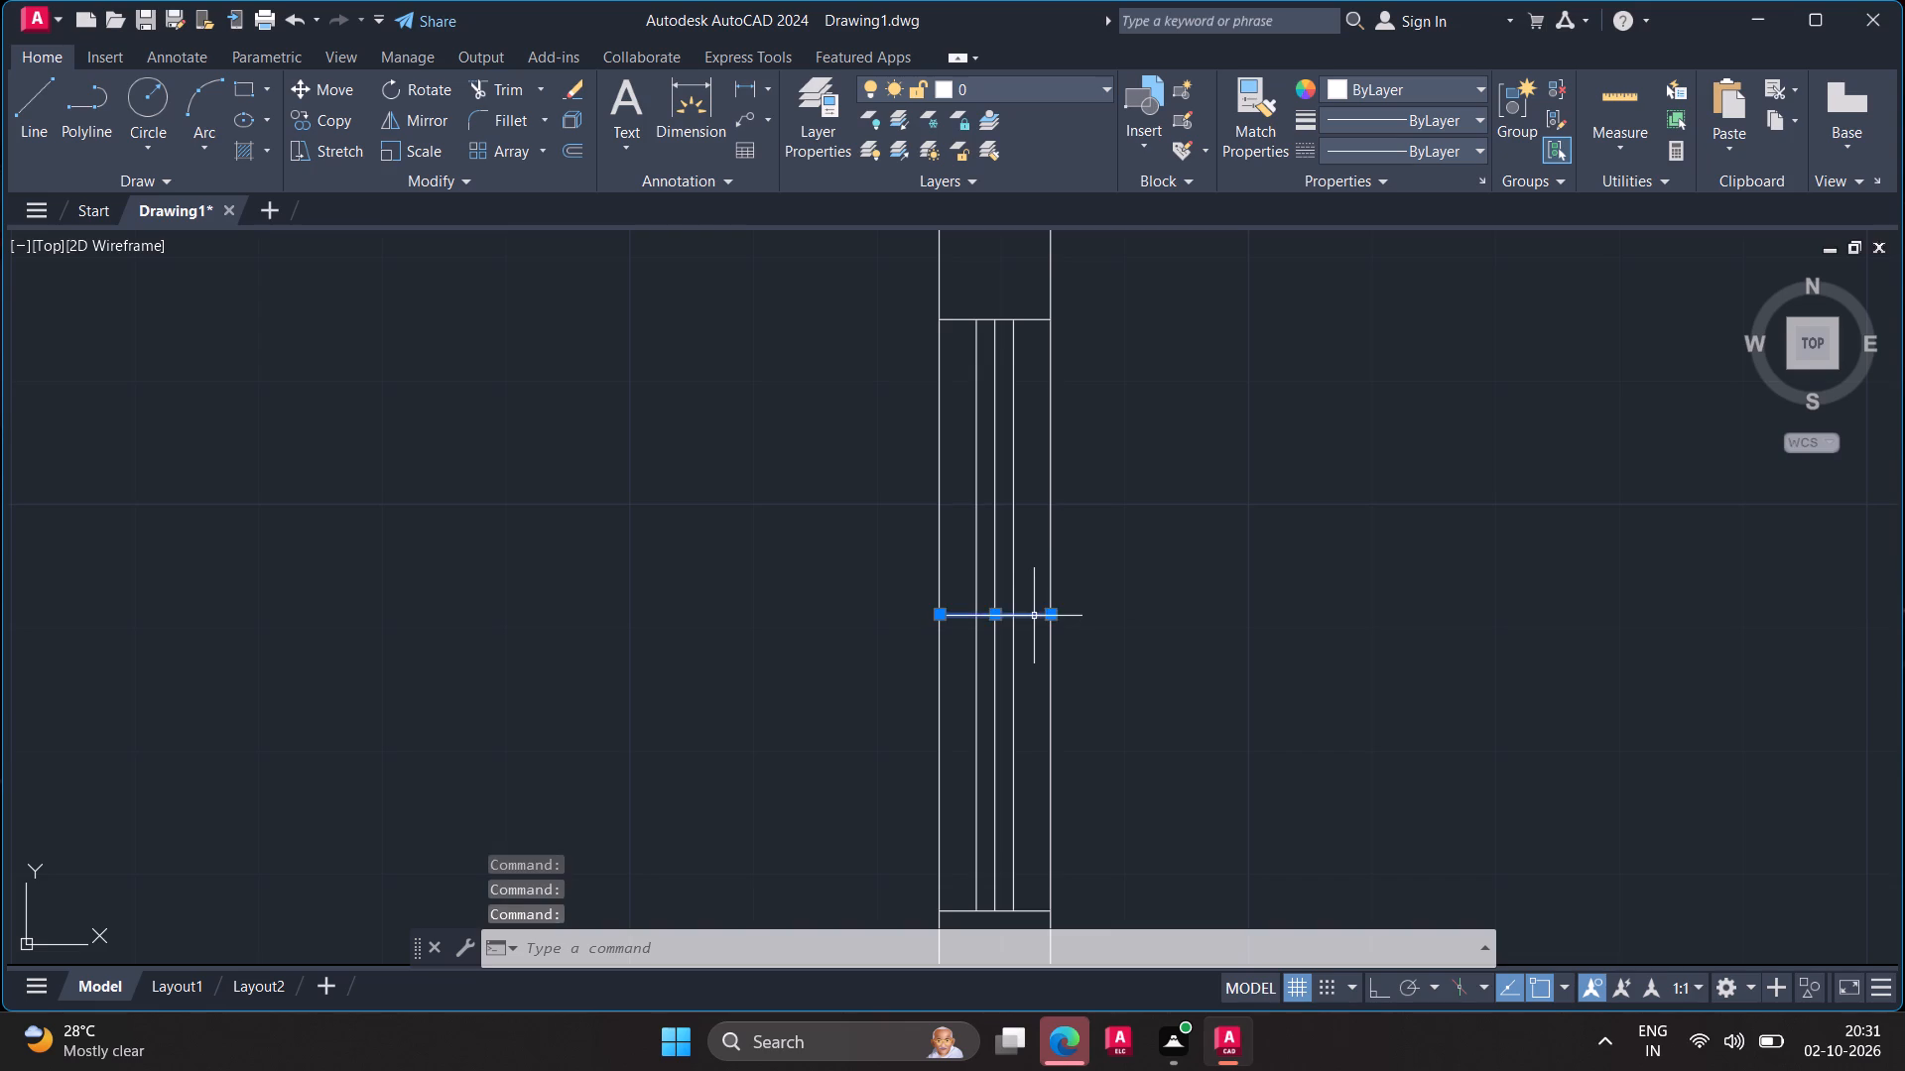
scroll(1029, 714, "down", 4)
middle_click_drag(1076, 793, 1071, 613)
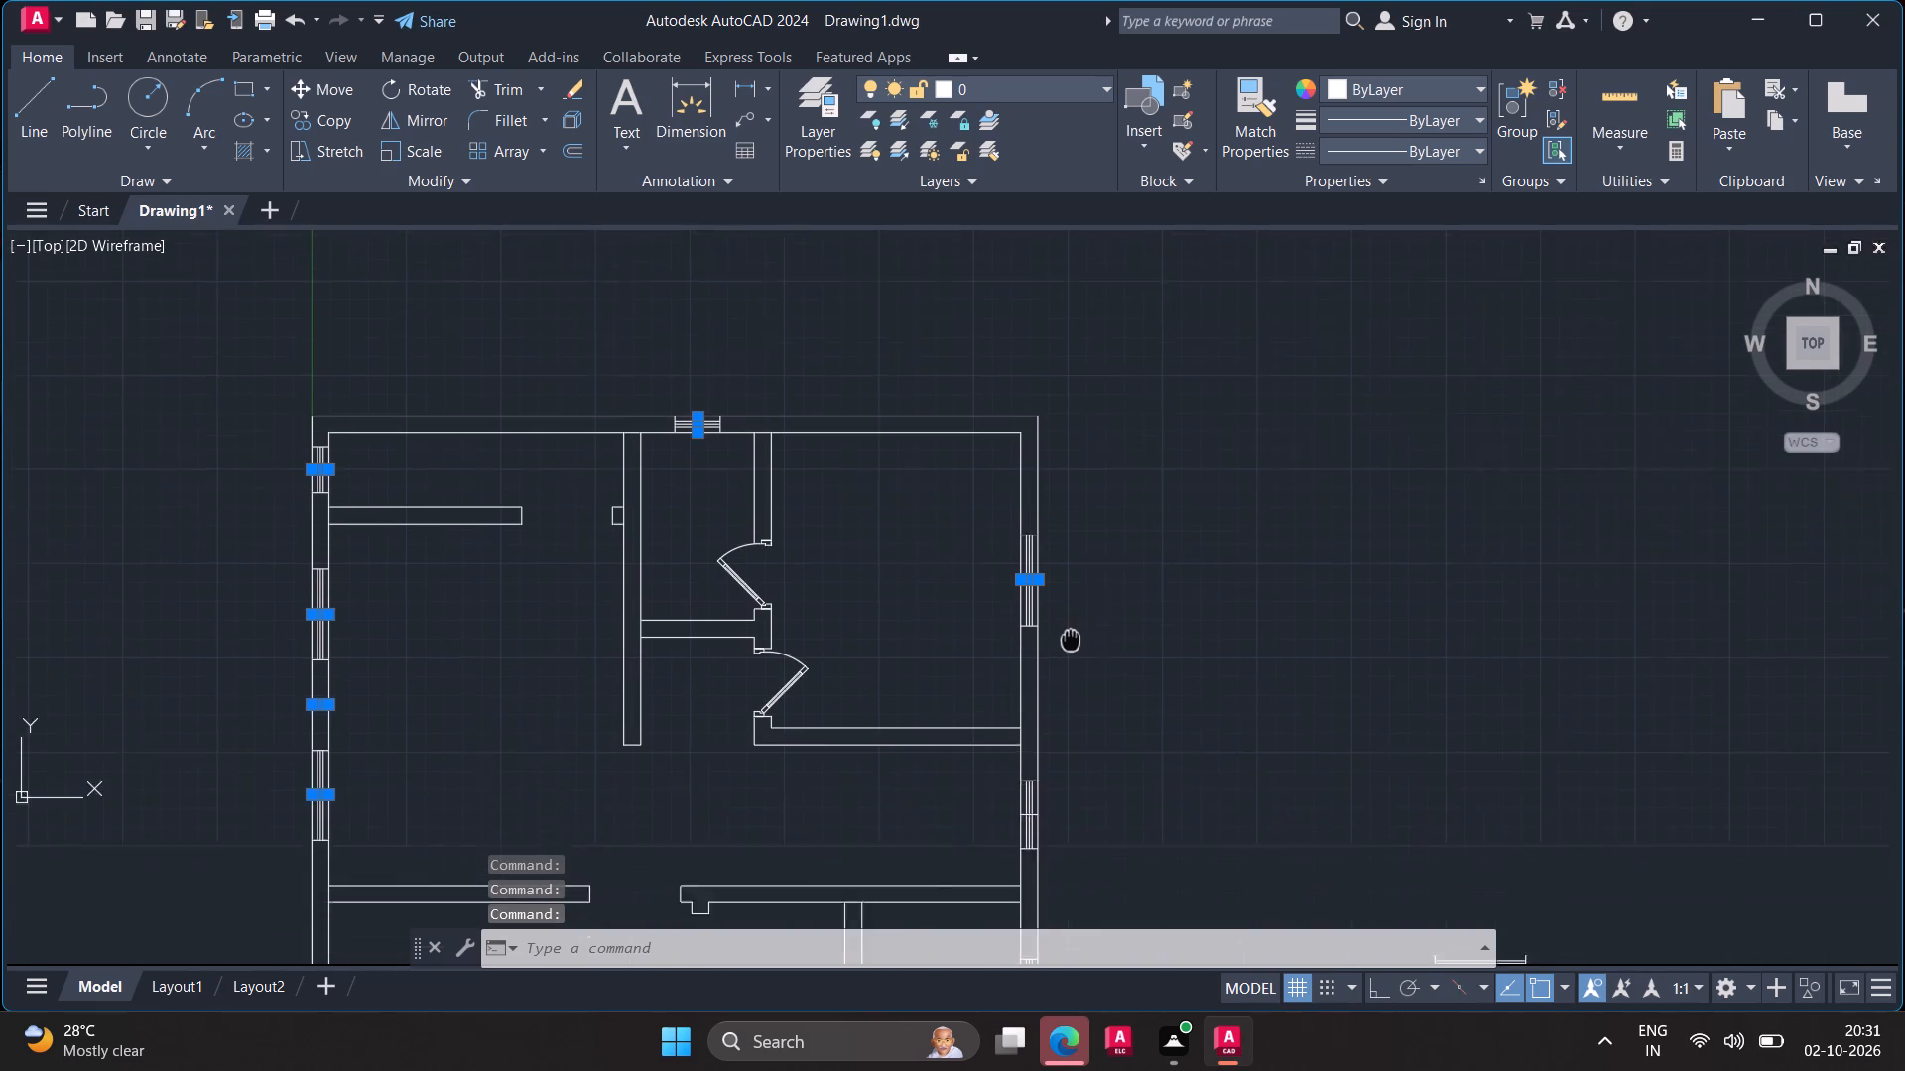
middle_click_drag(1071, 613, 1091, 473)
scroll(1032, 650, "up", 3)
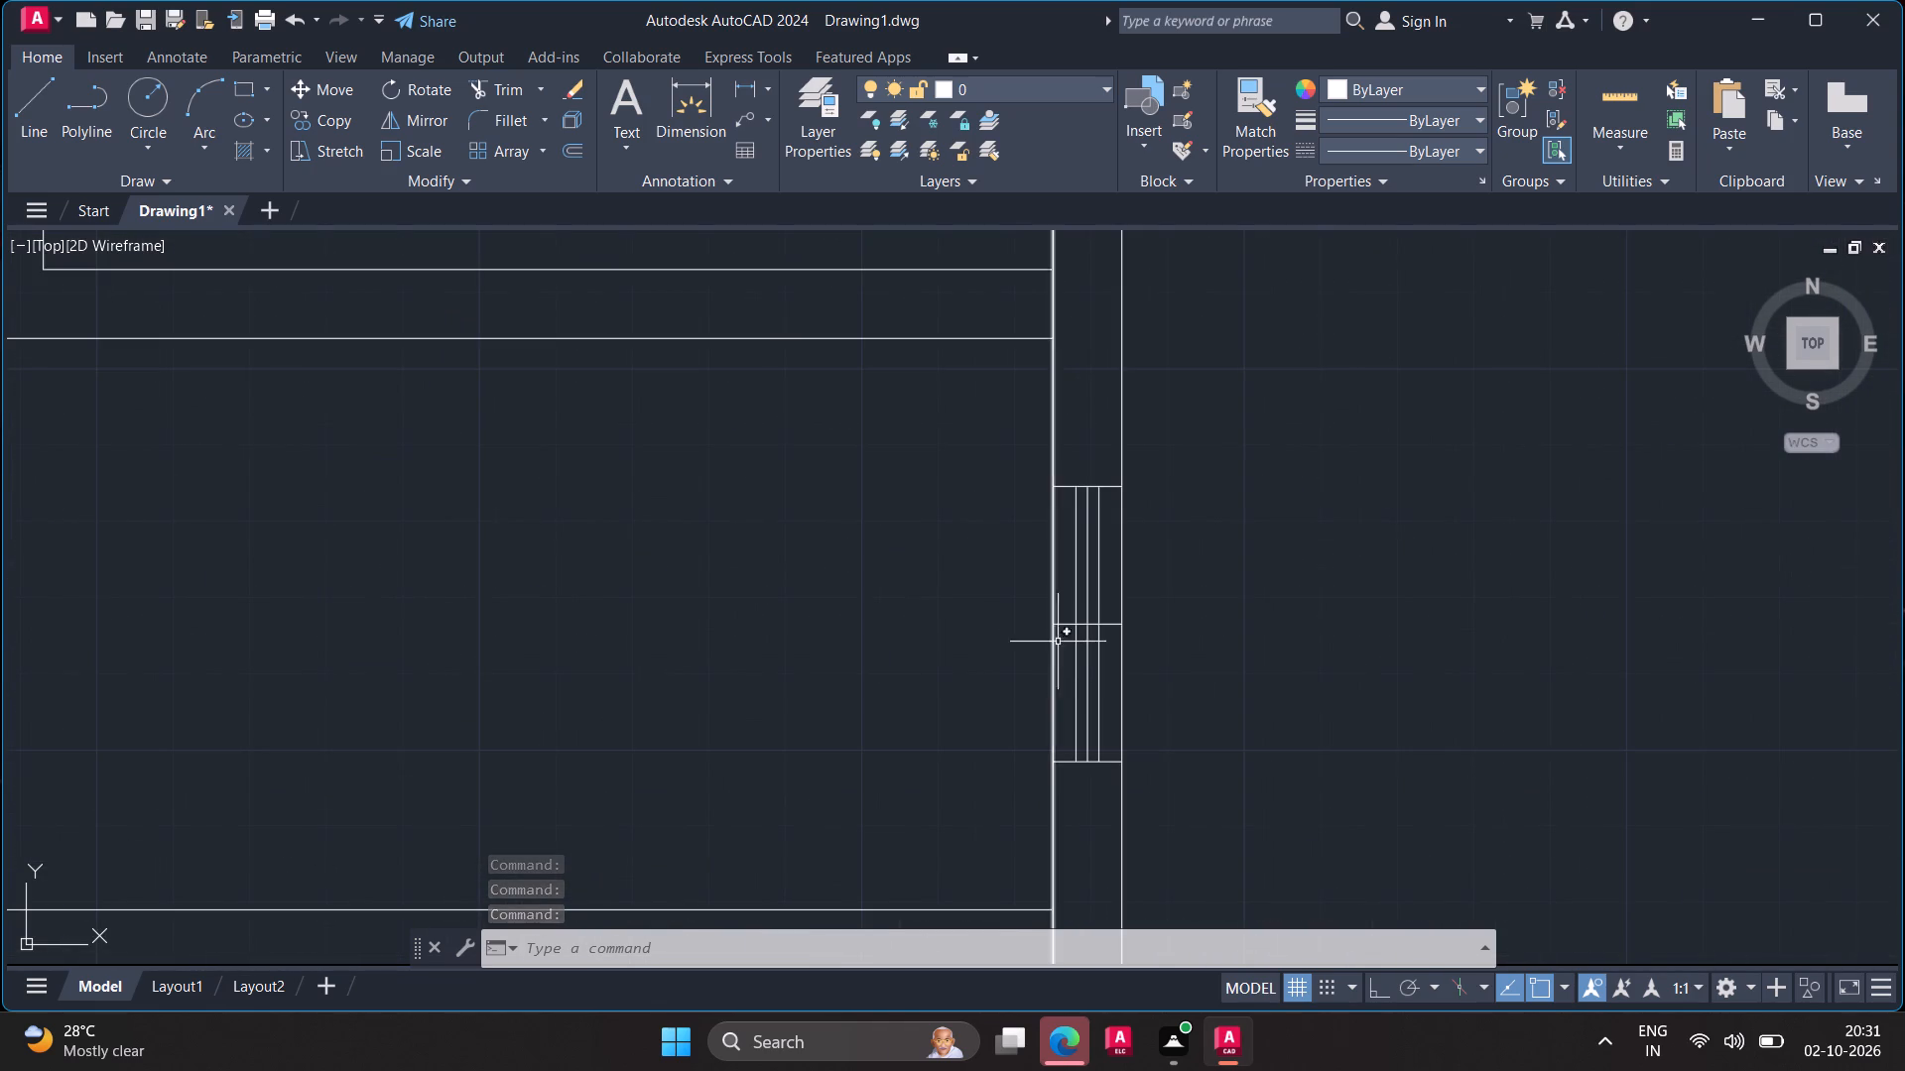
left_click(1069, 627)
scroll(1113, 785, "down", 2)
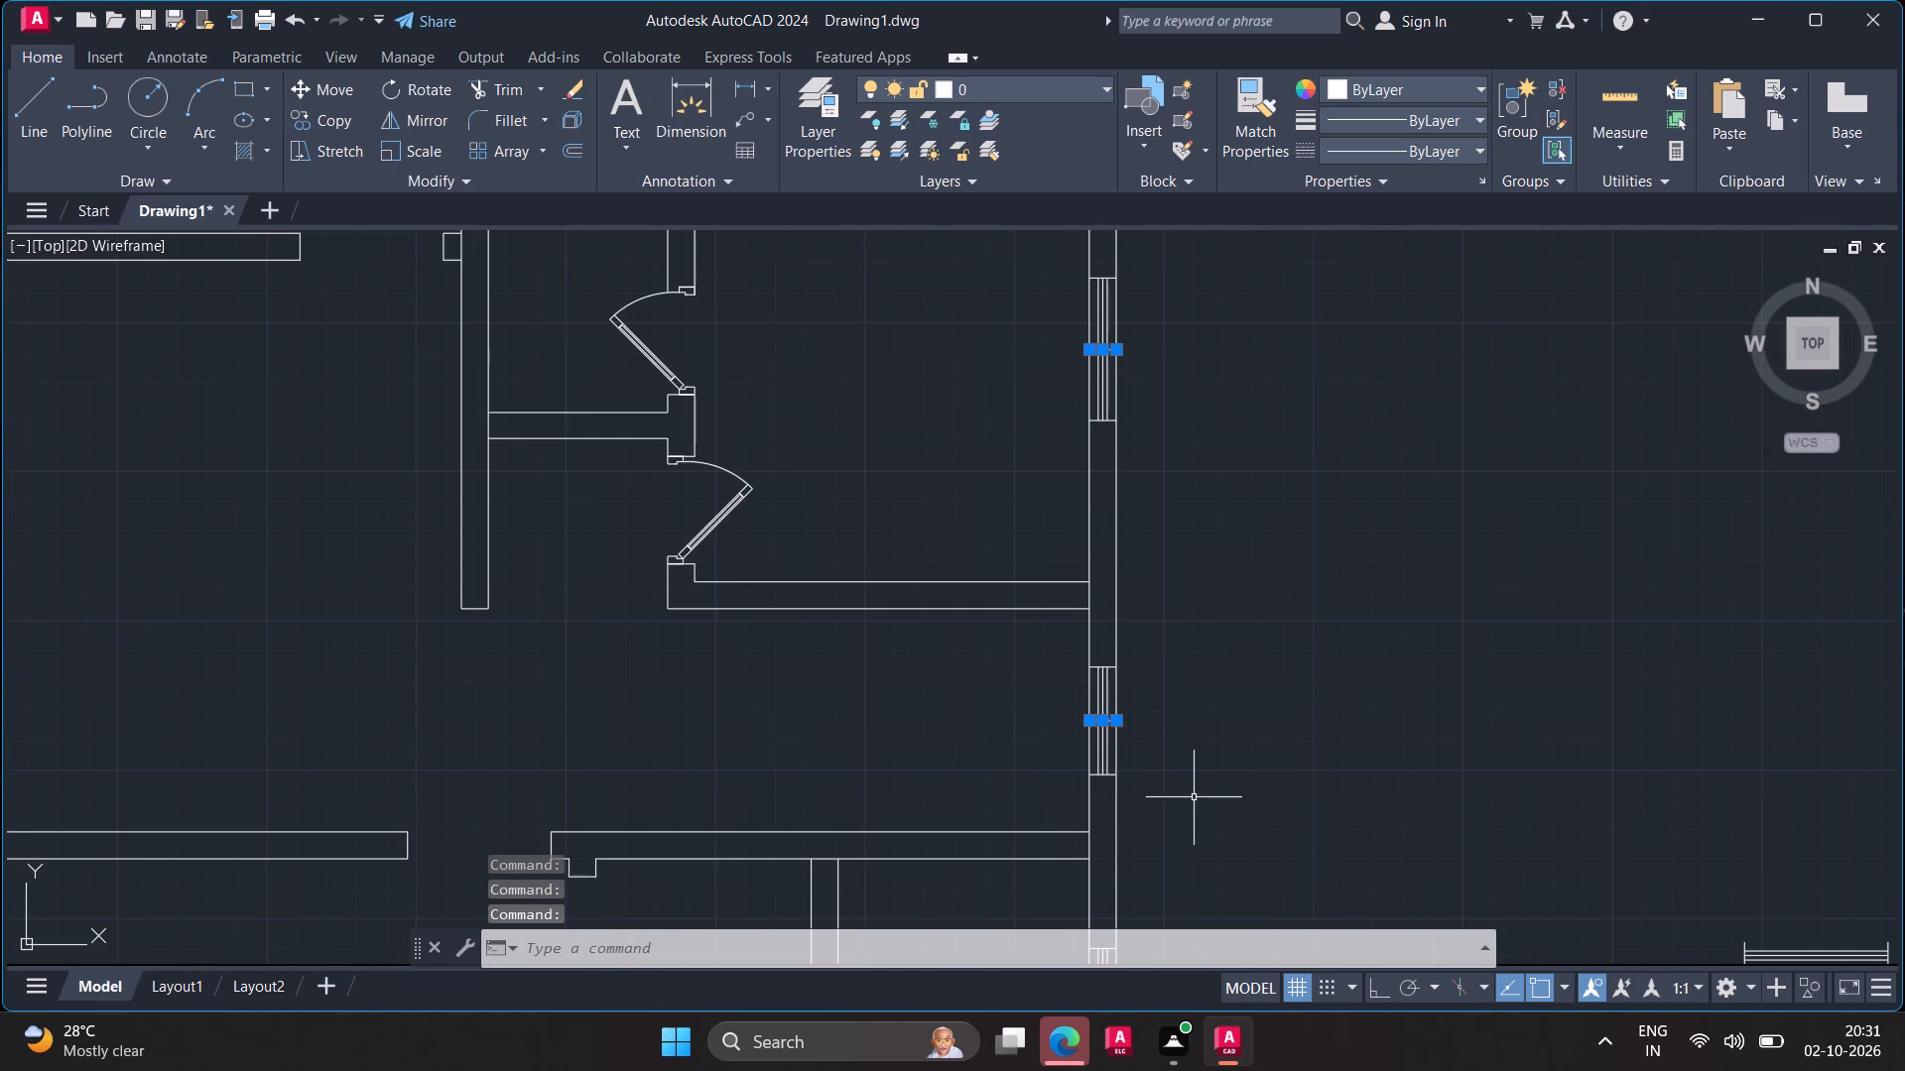
middle_click_drag(1197, 801, 1226, 444)
scroll(1110, 625, "up", 3)
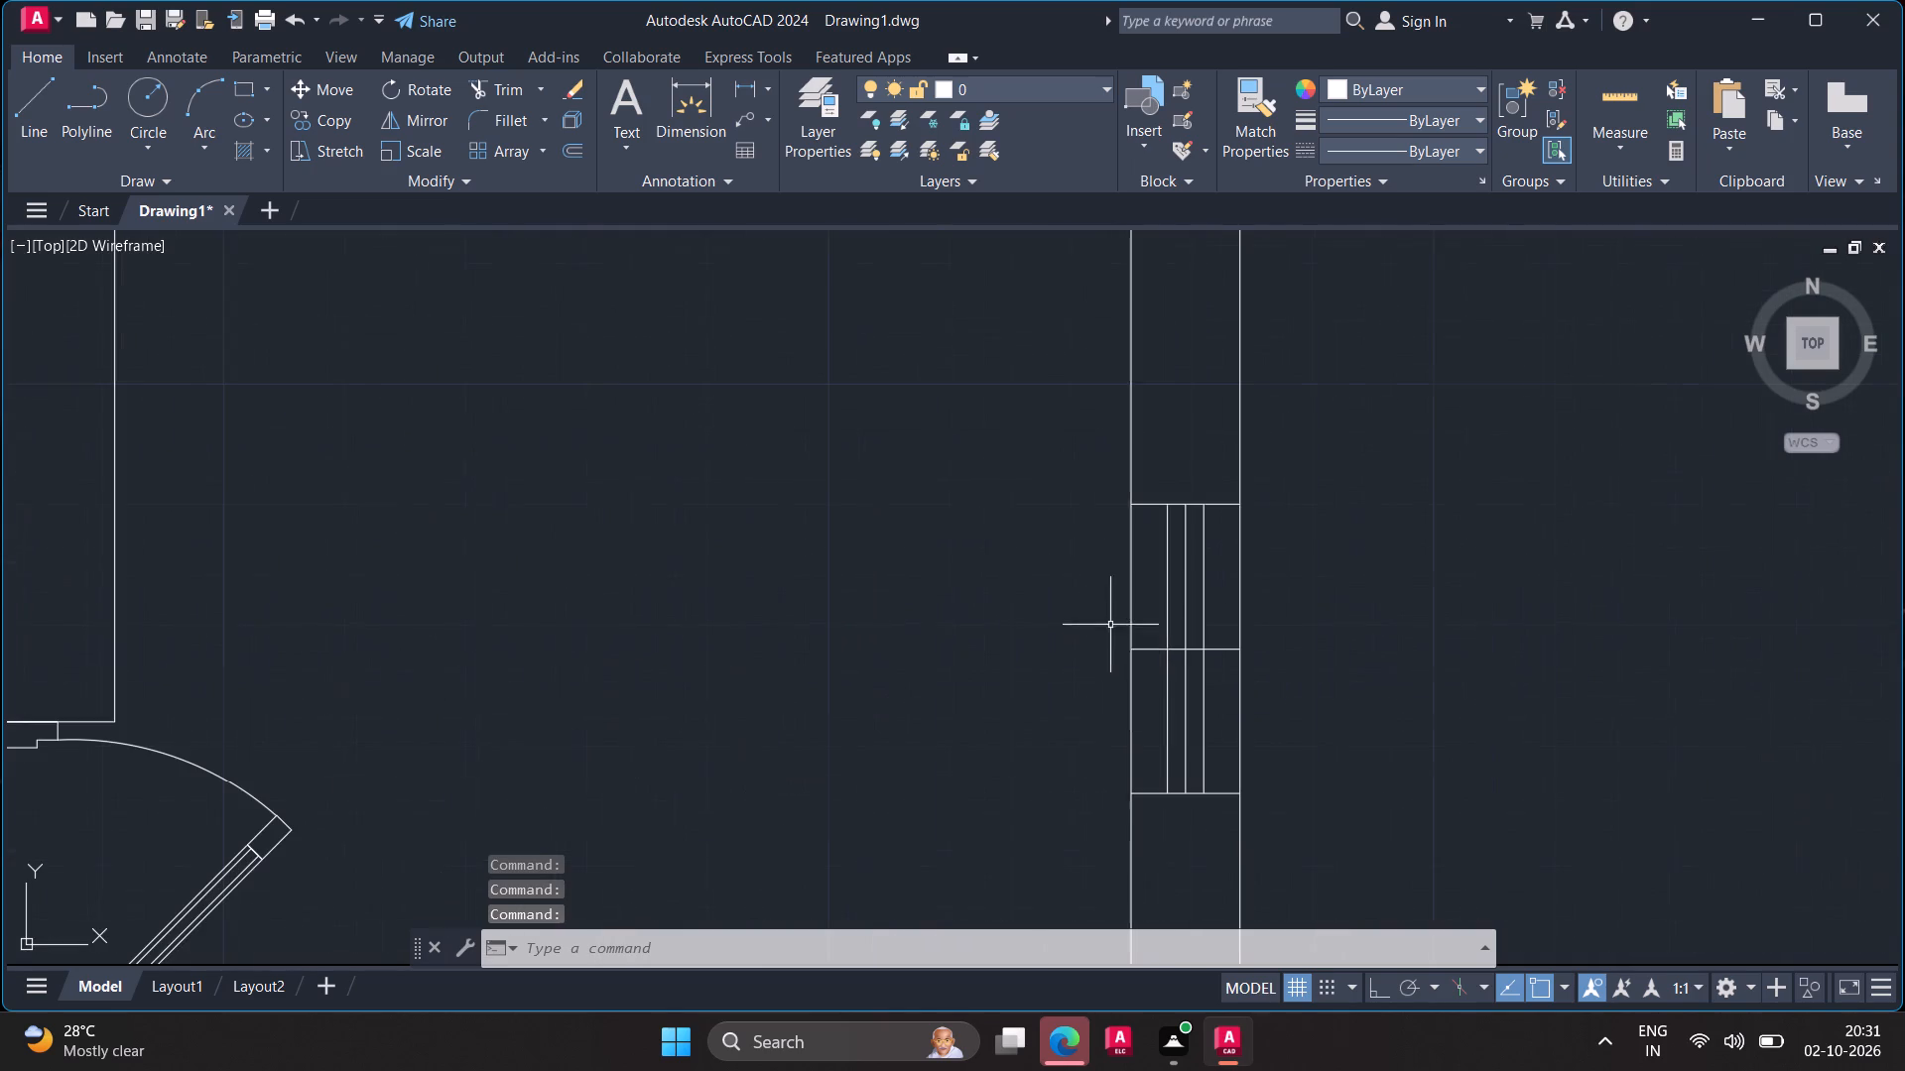
left_click(1145, 650)
scroll(1234, 754, "down", 3)
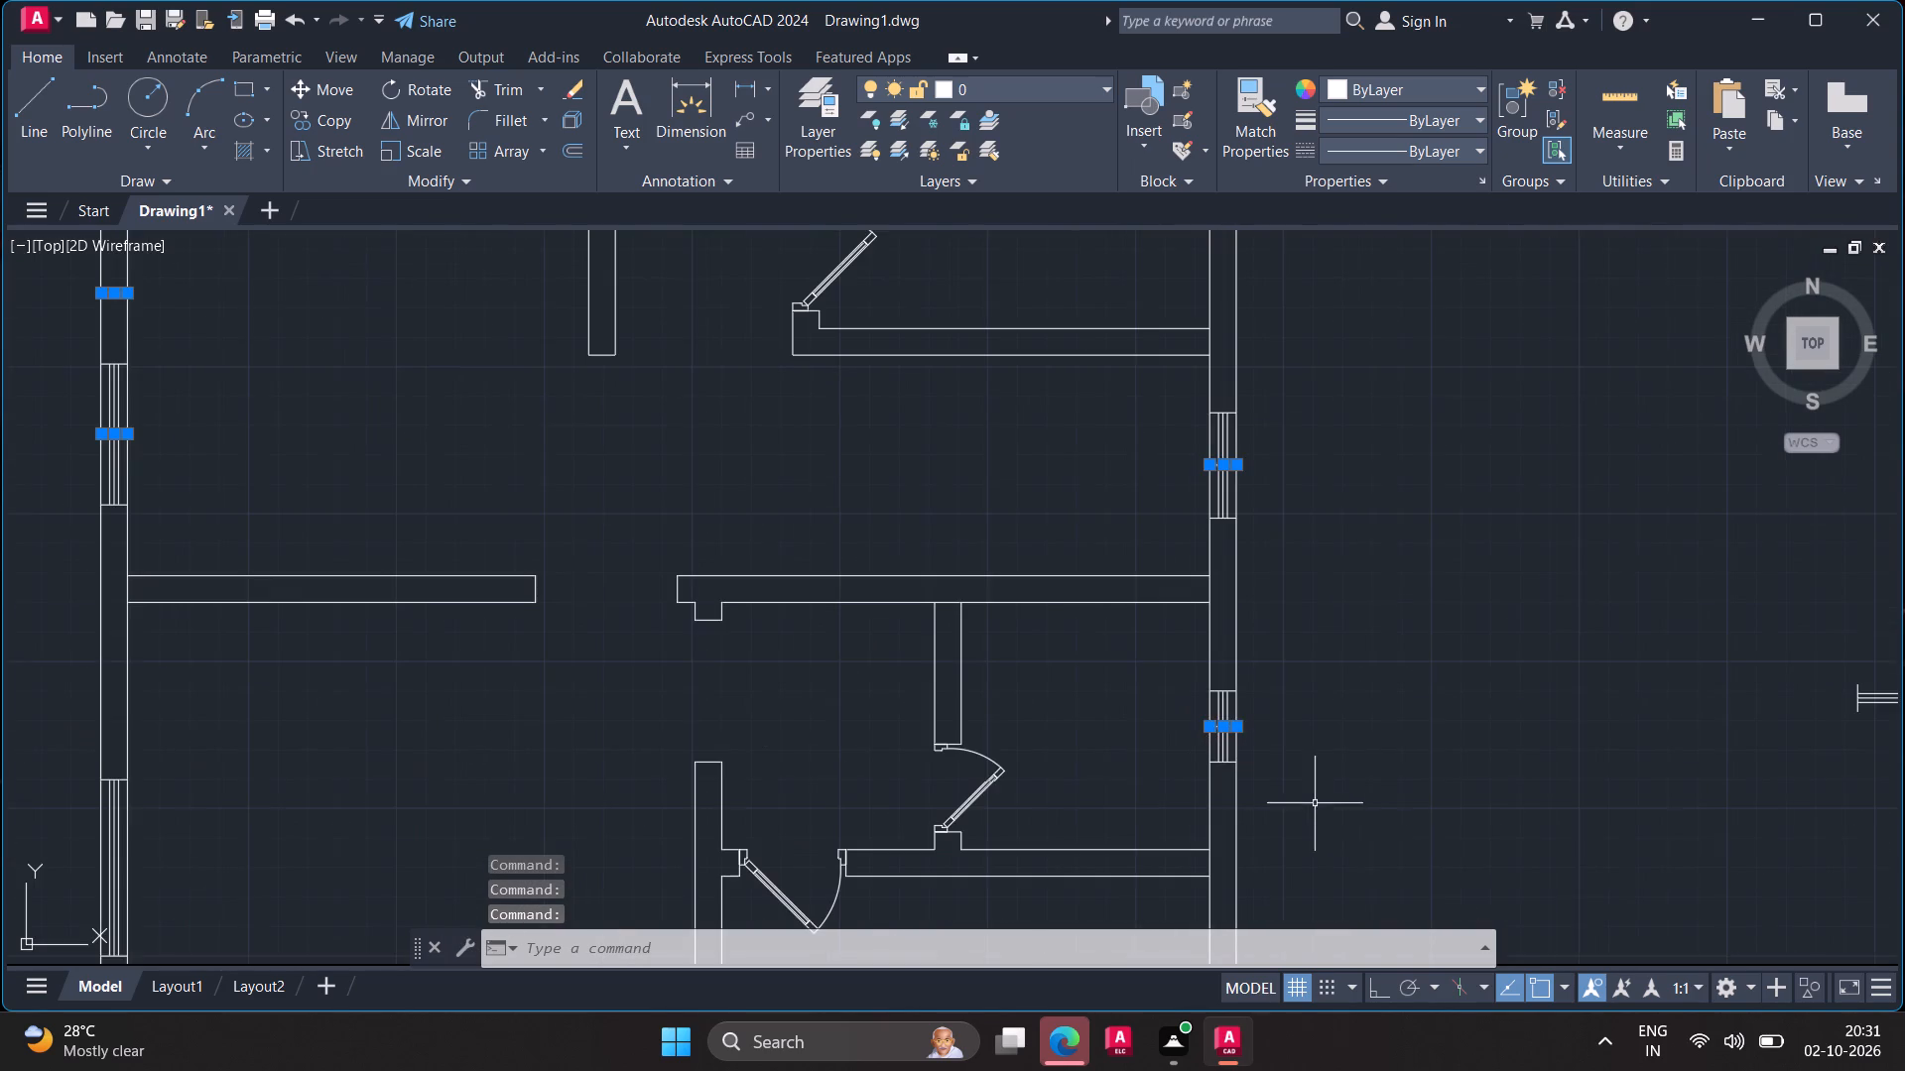
middle_click_drag(1383, 859, 1233, 426)
scroll(1073, 734, "up", 2)
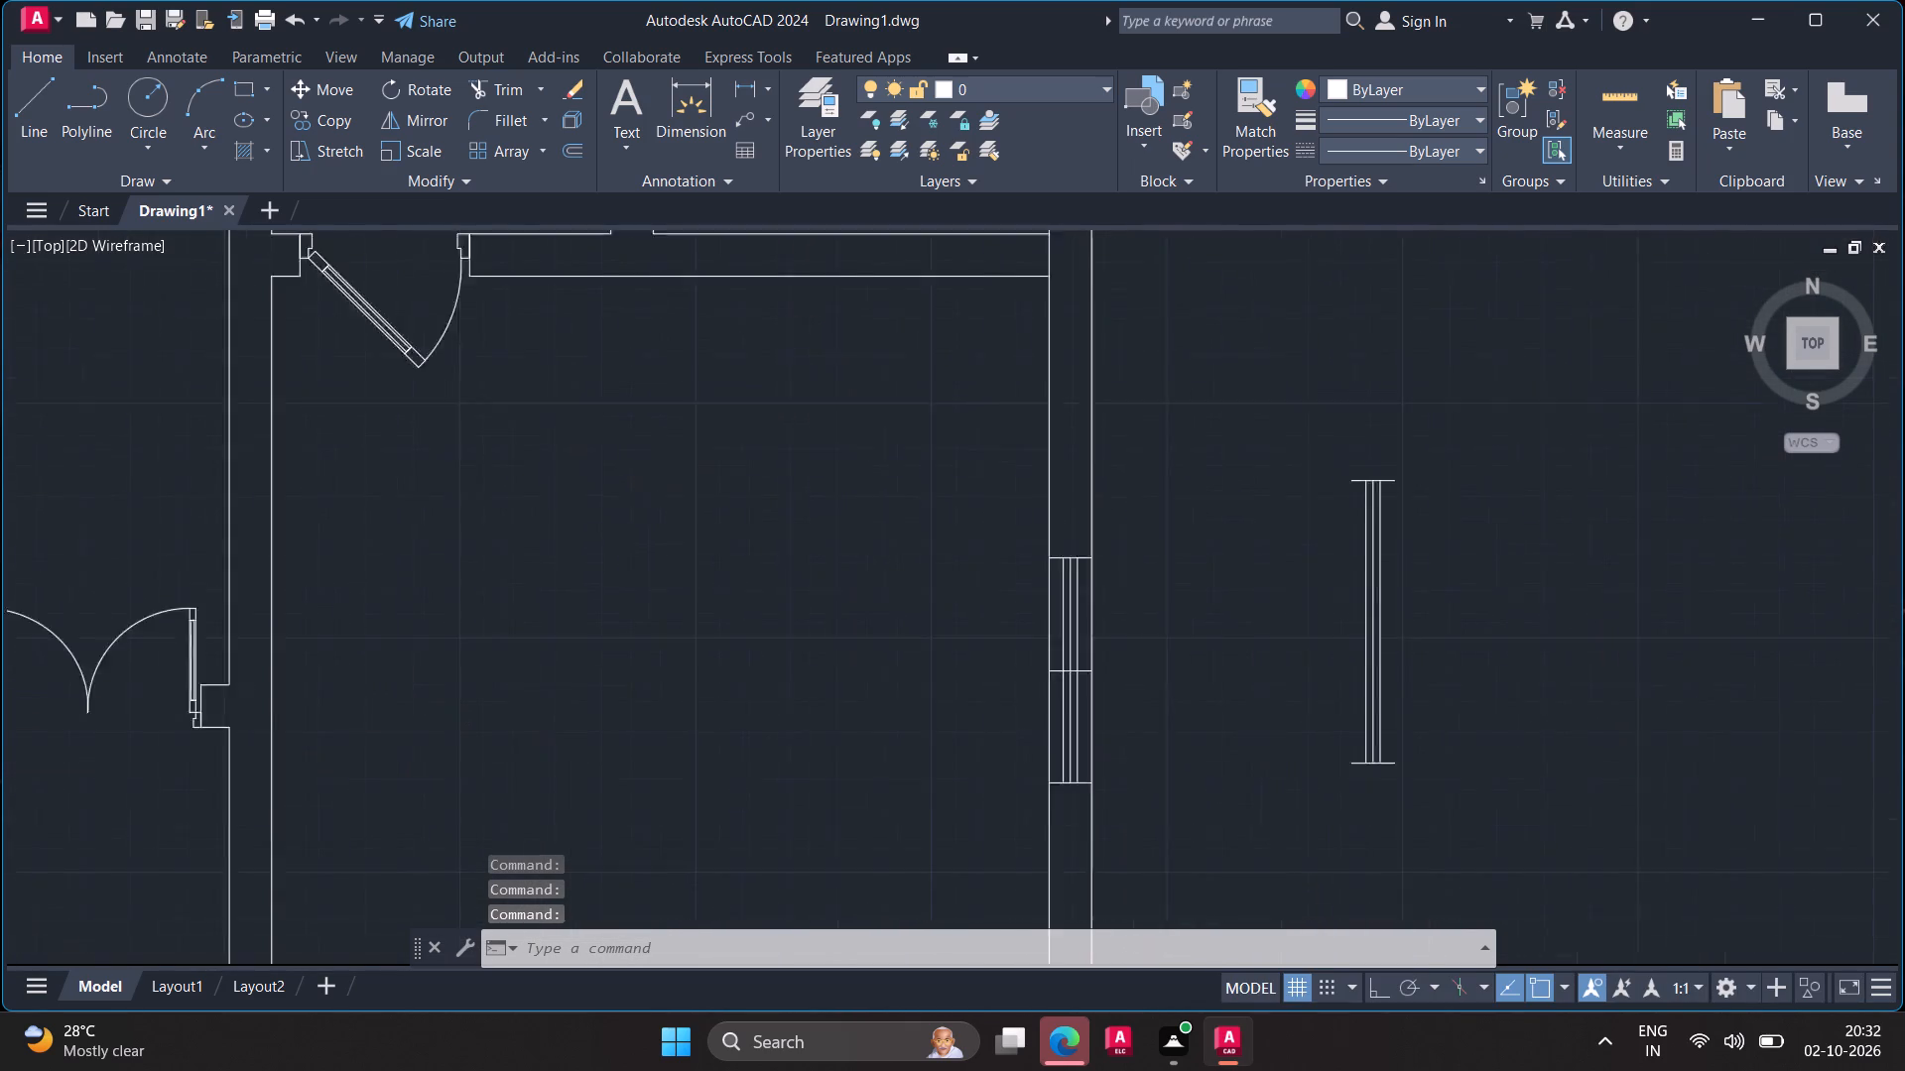
left_click(1044, 634)
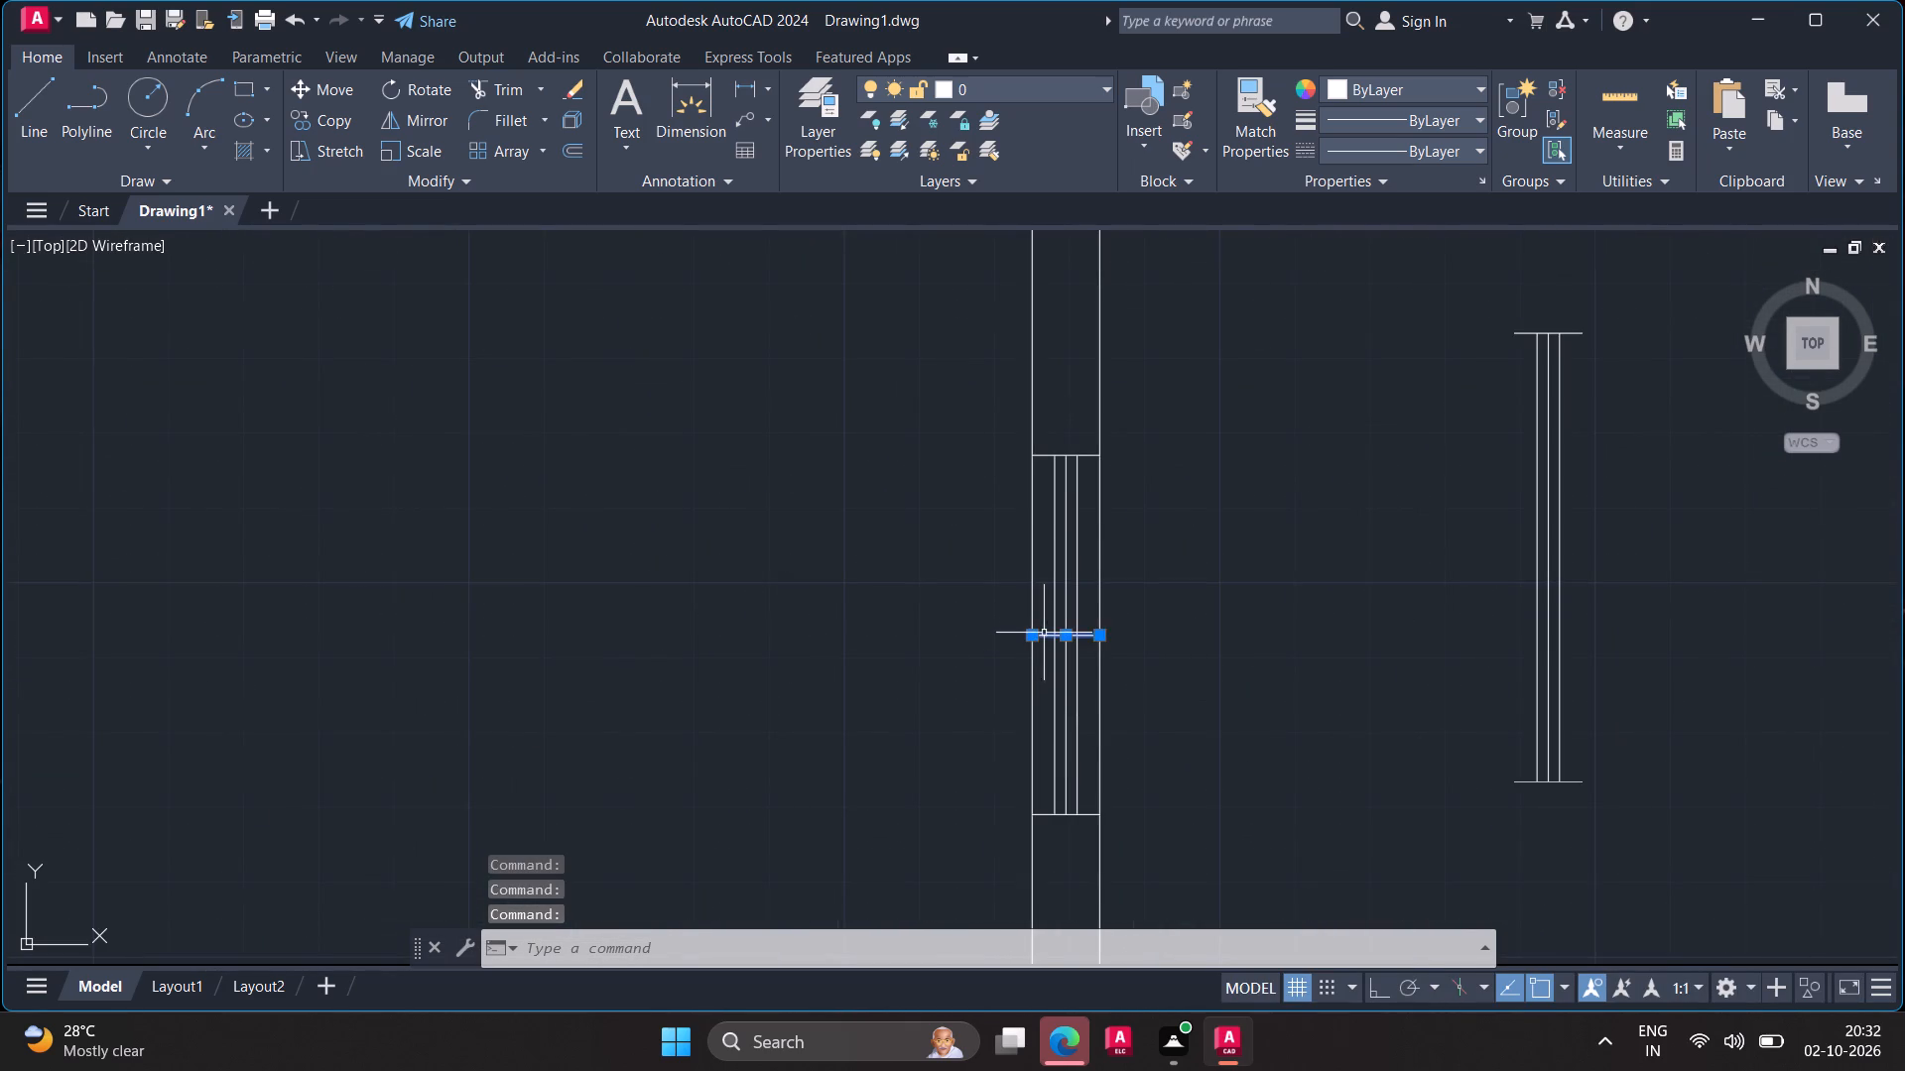
scroll(1044, 634, "down", 3)
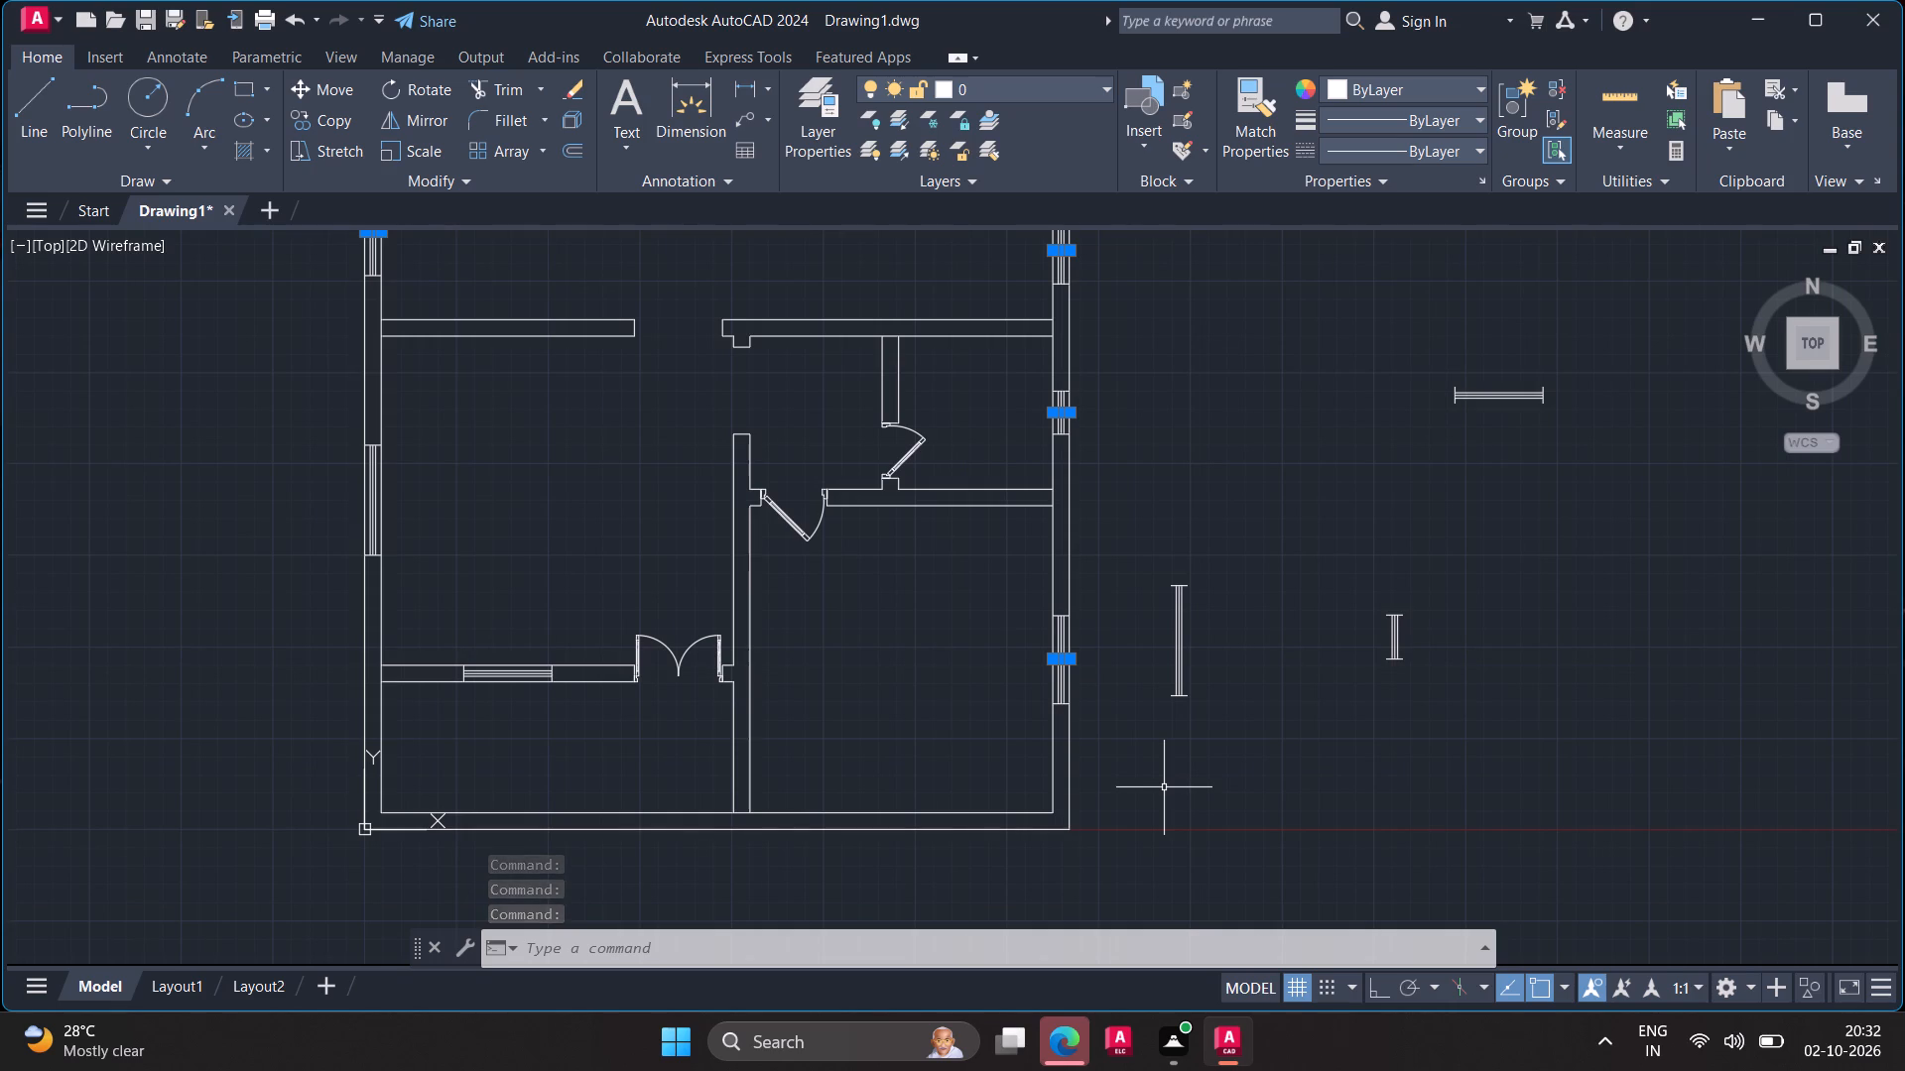
key("Delete")
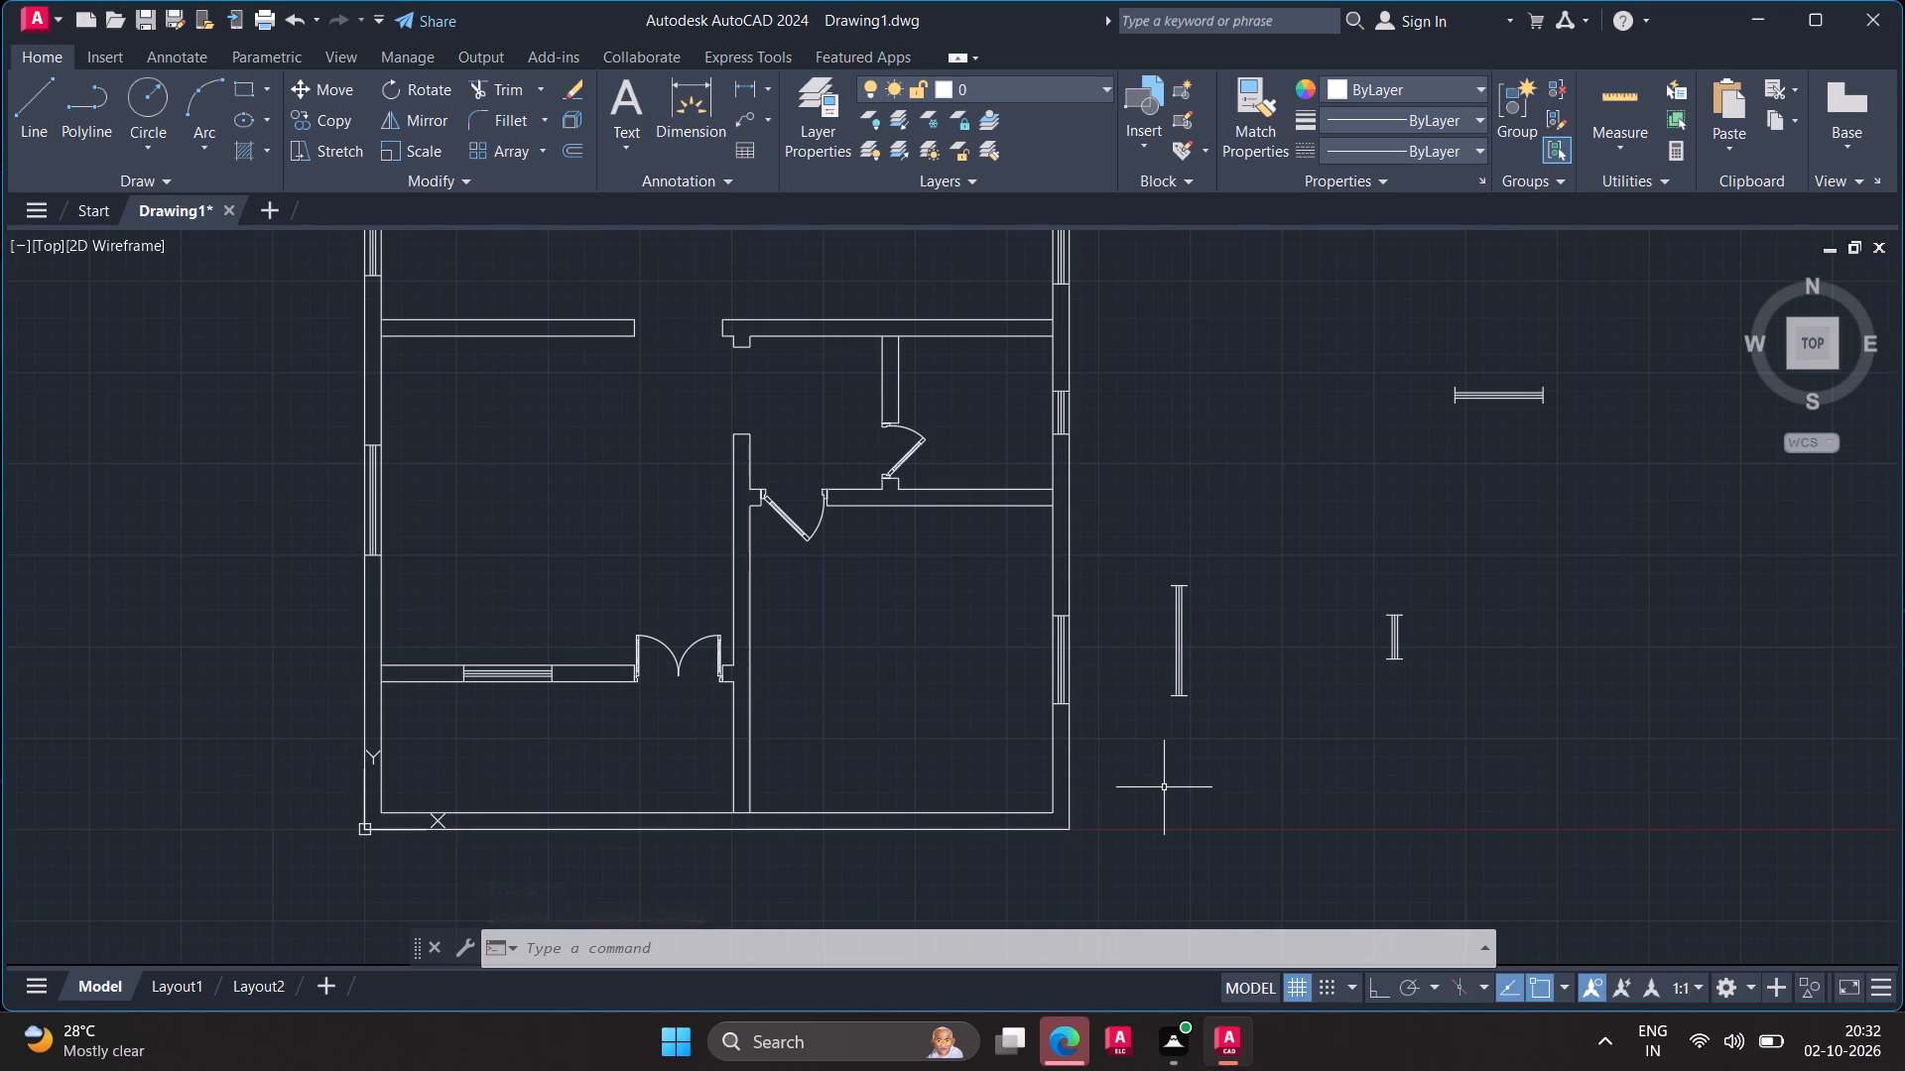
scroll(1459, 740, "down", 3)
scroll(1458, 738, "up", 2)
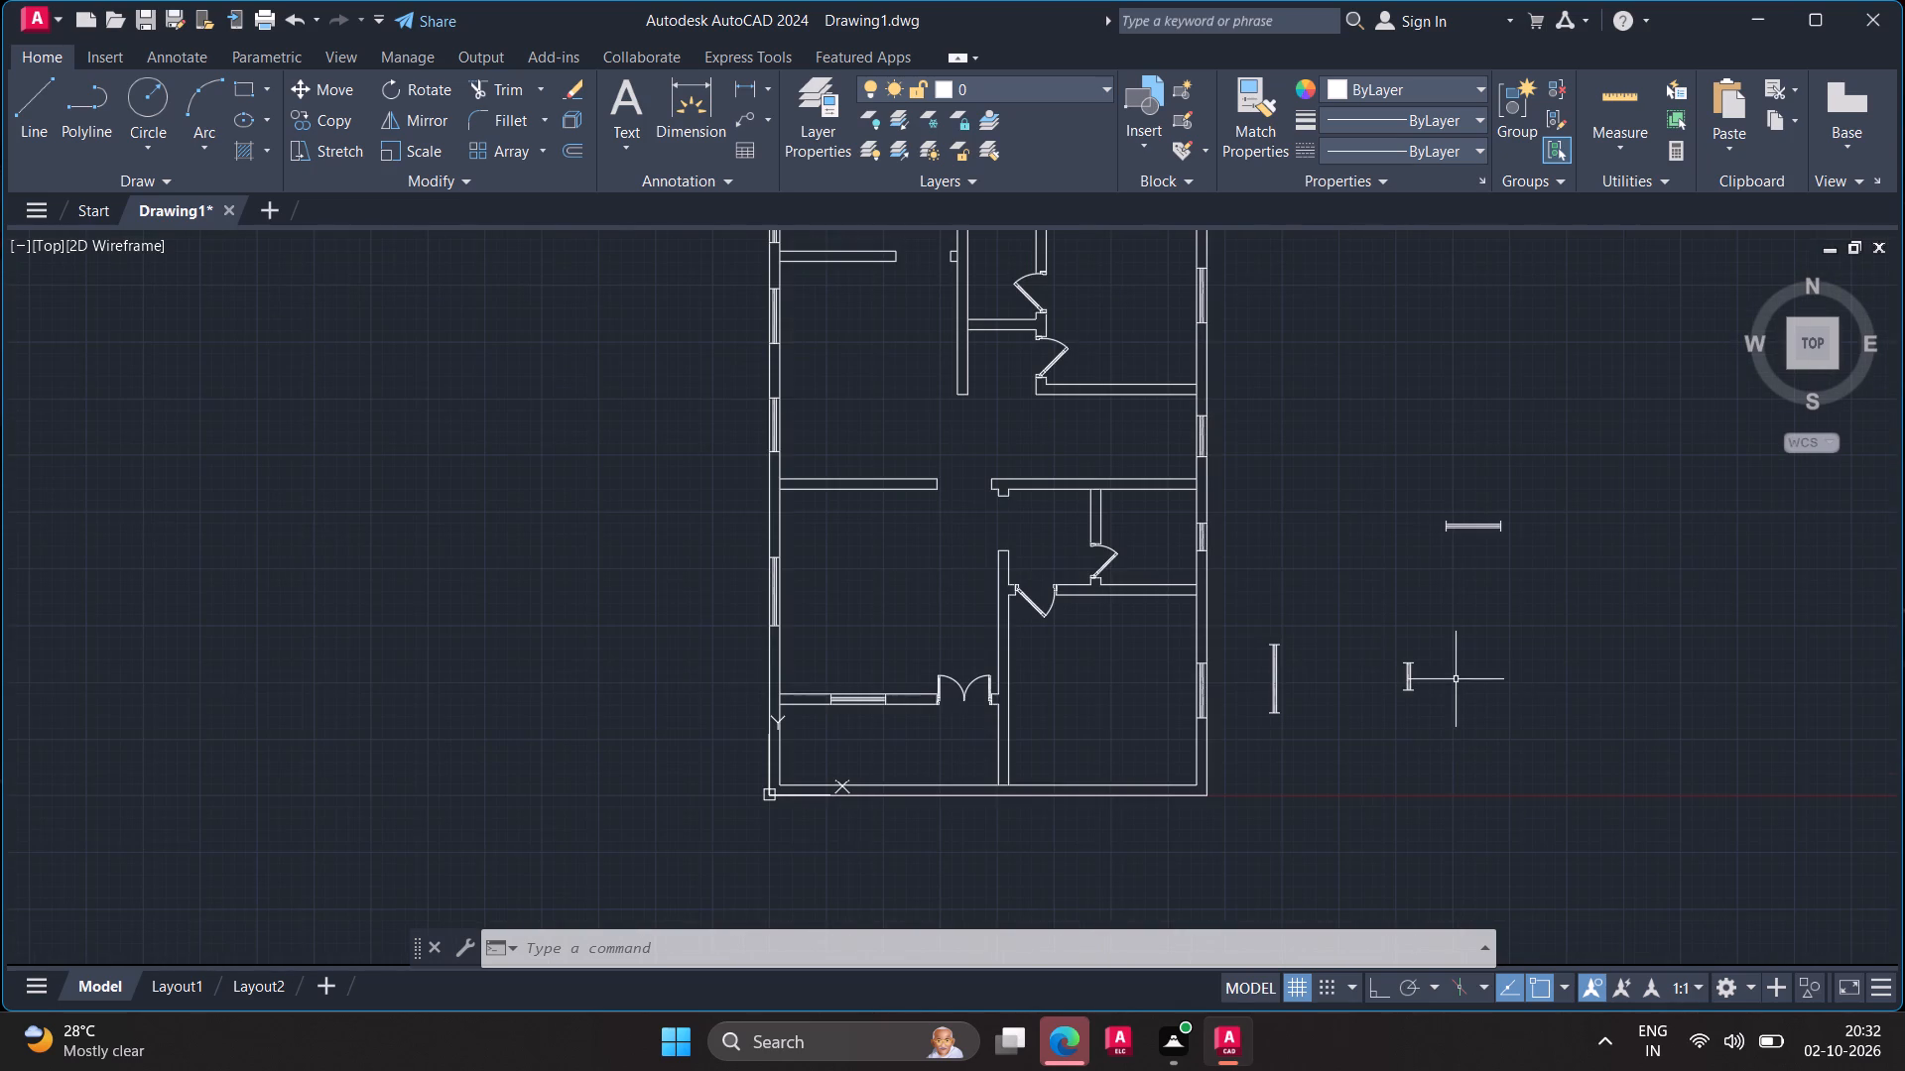
Erase the three leftover spare windows lying outside the floor plan, east of the building.
middle_click_drag(1458, 812, 1373, 960)
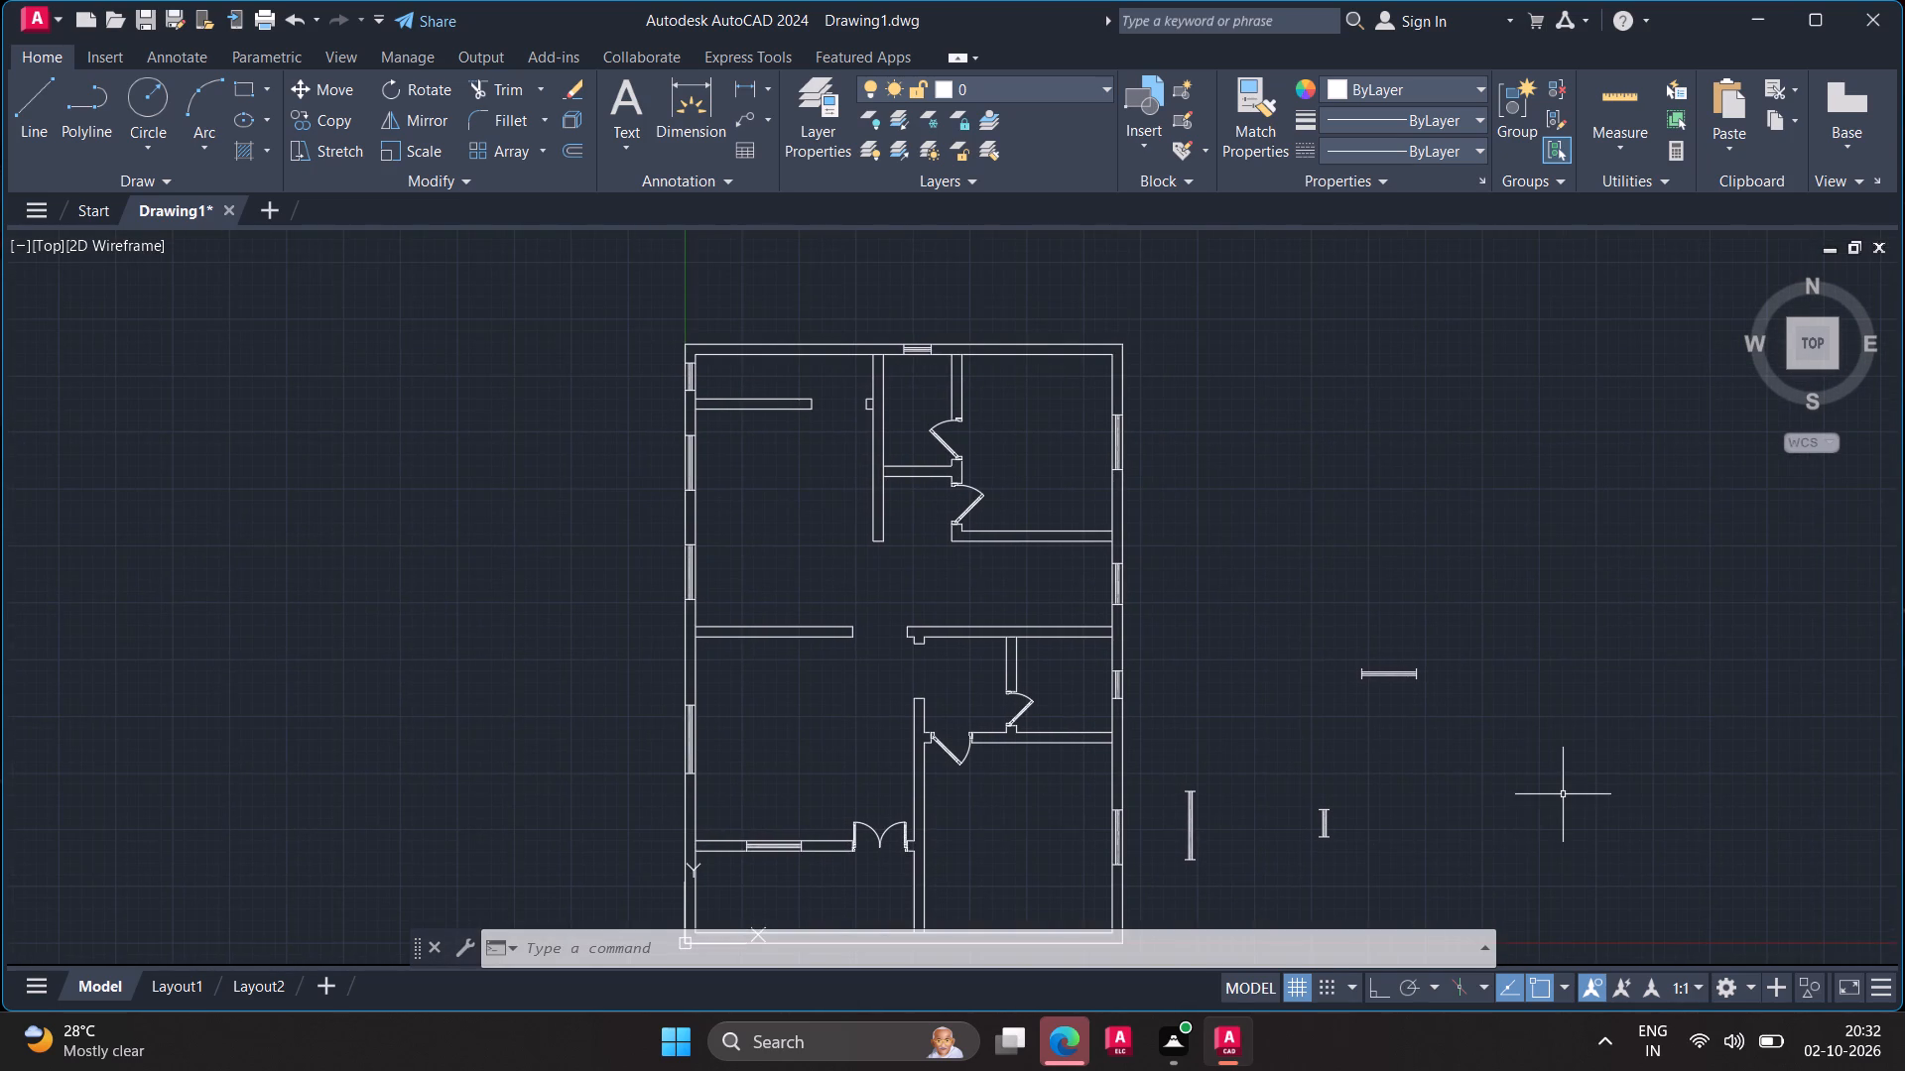
scroll(1564, 799, "down", 1)
middle_click_drag(1557, 711, 1320, 513)
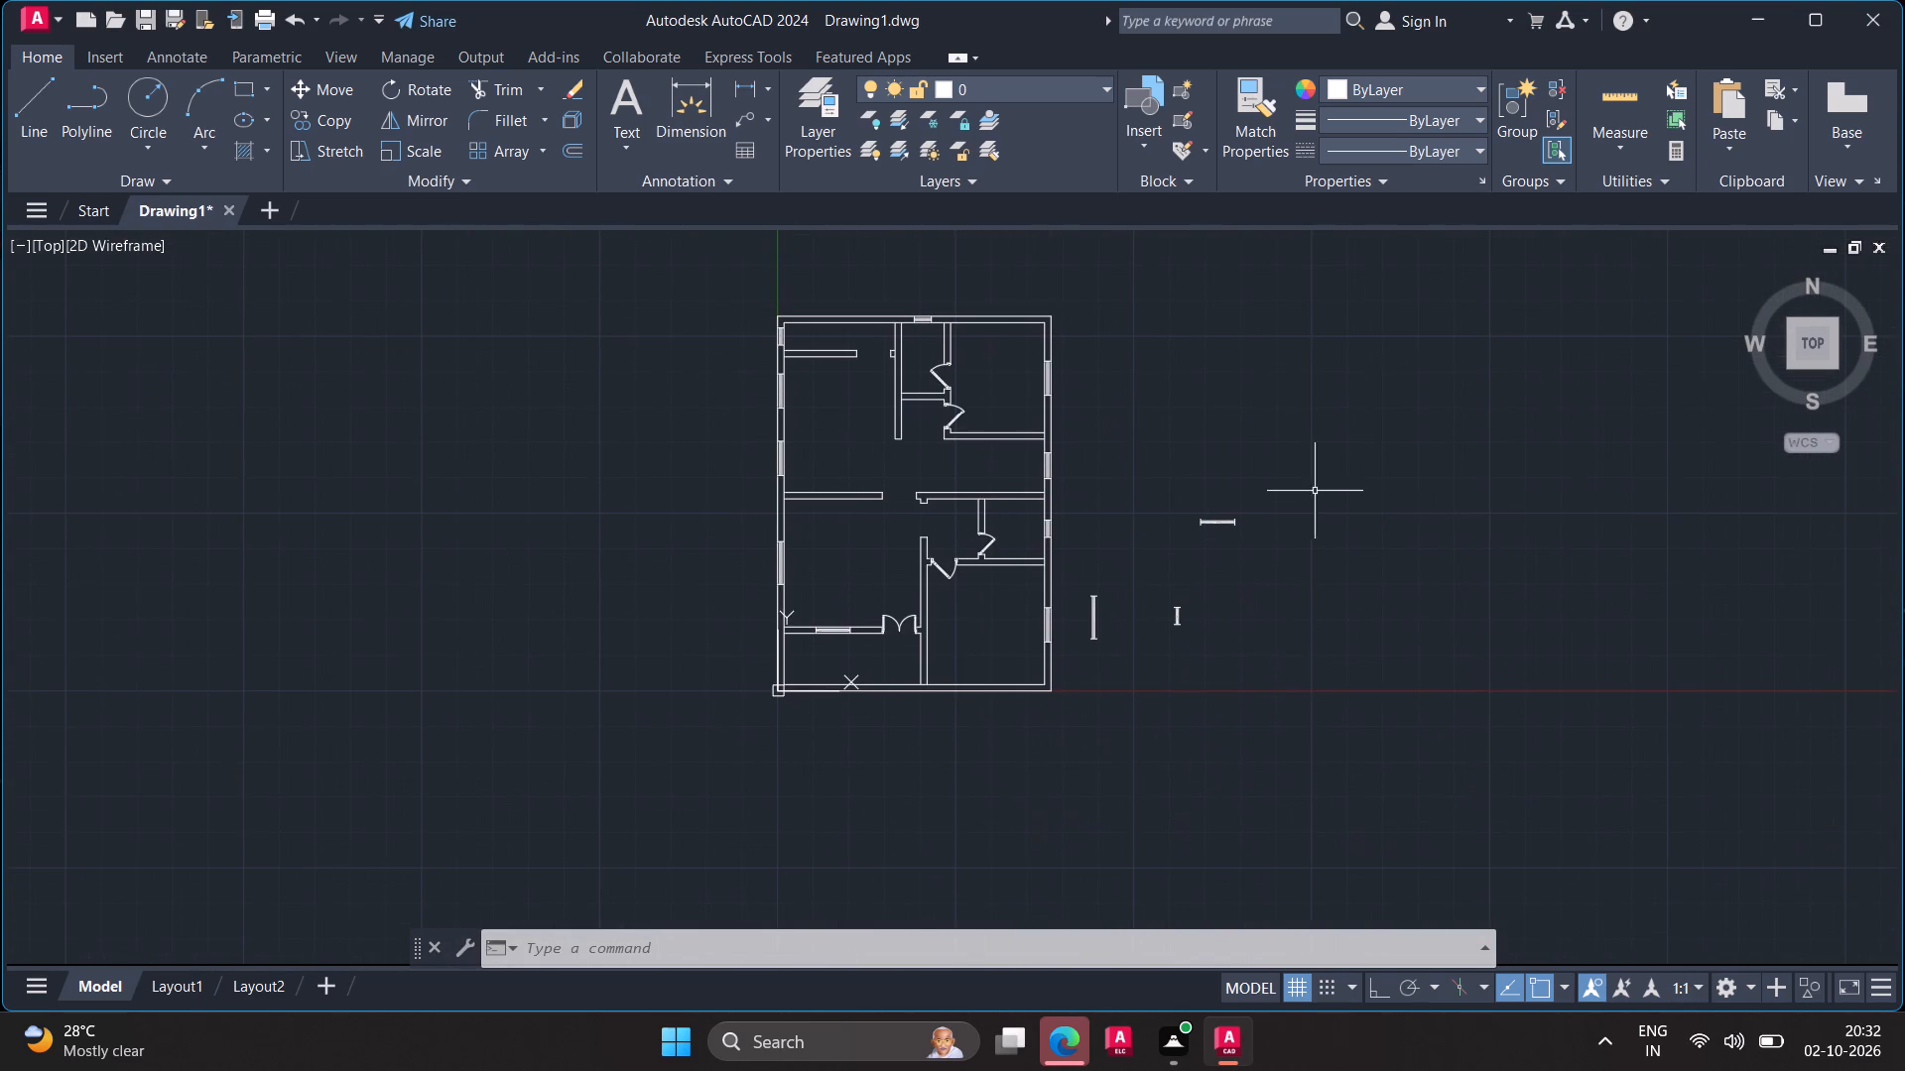
left_click_drag(1301, 463, 1565, 570)
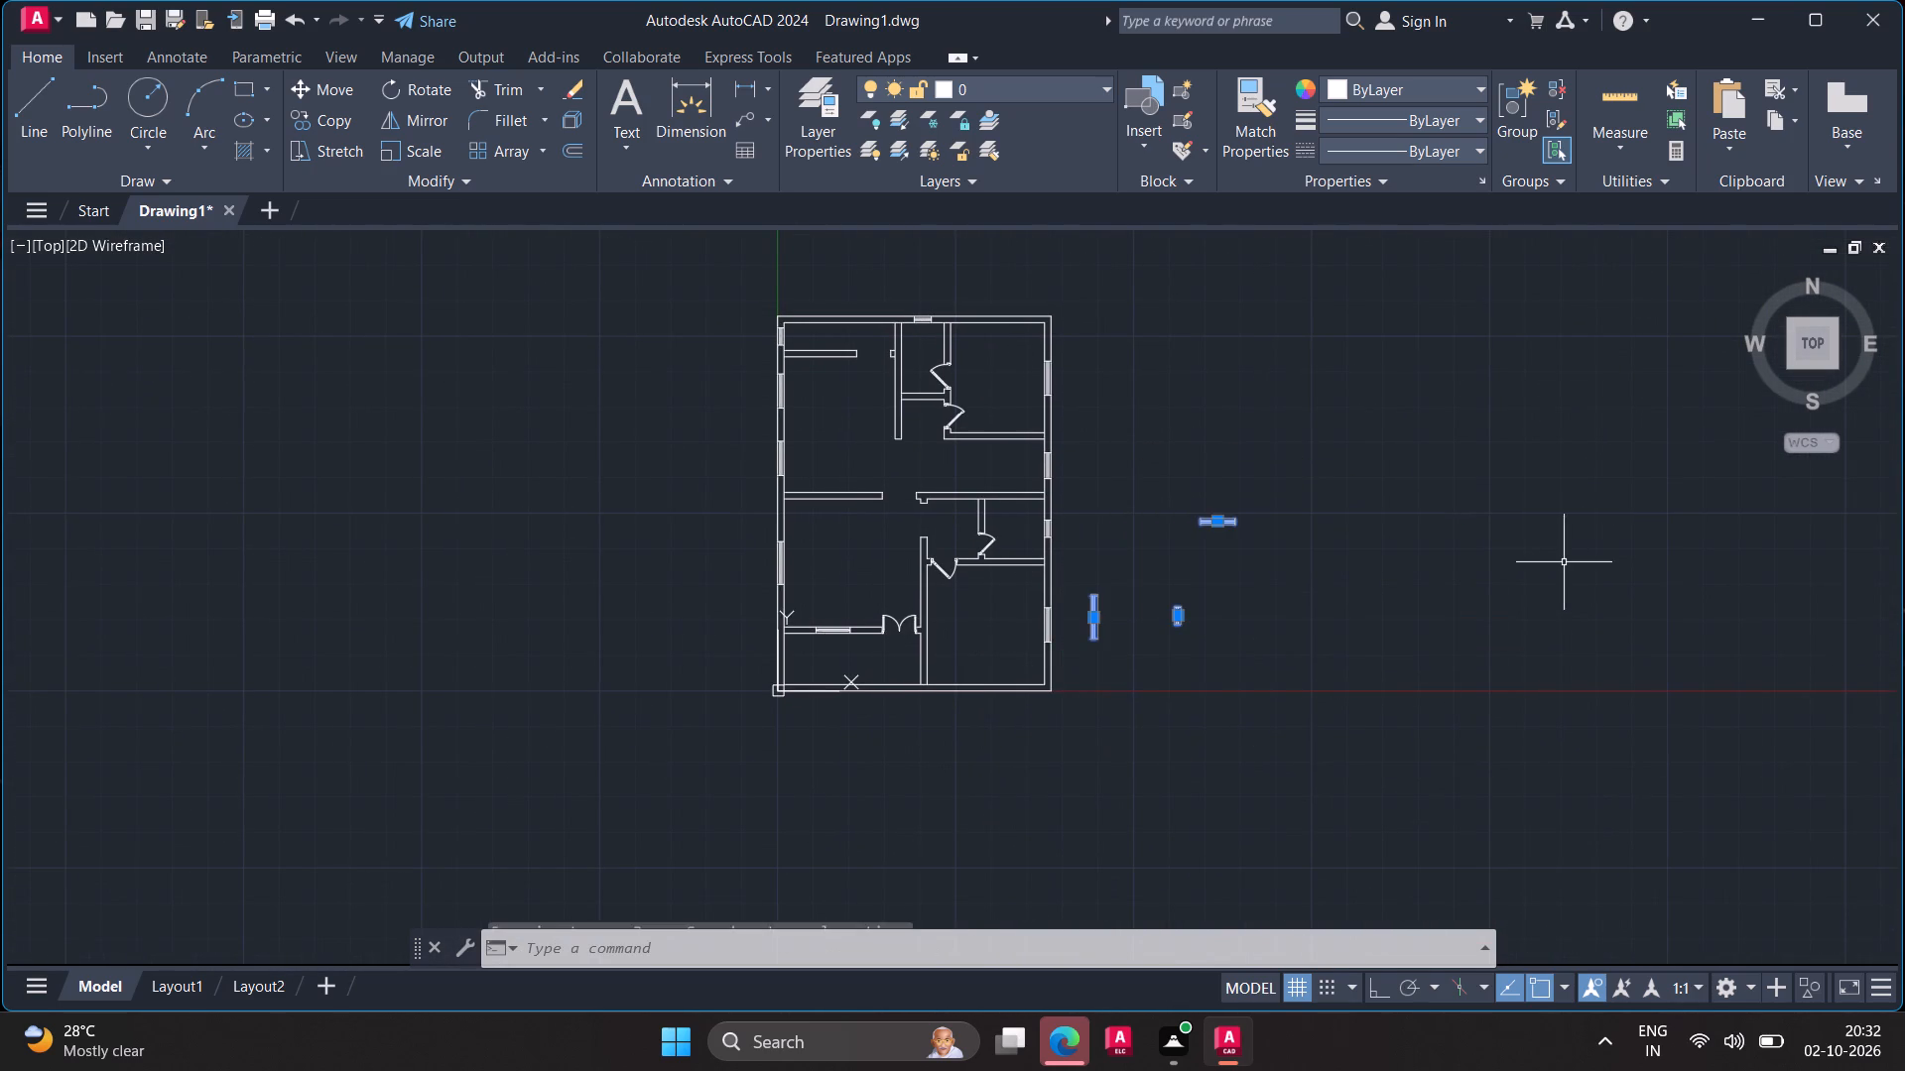
right_click(1455, 562)
left_click(1576, 155)
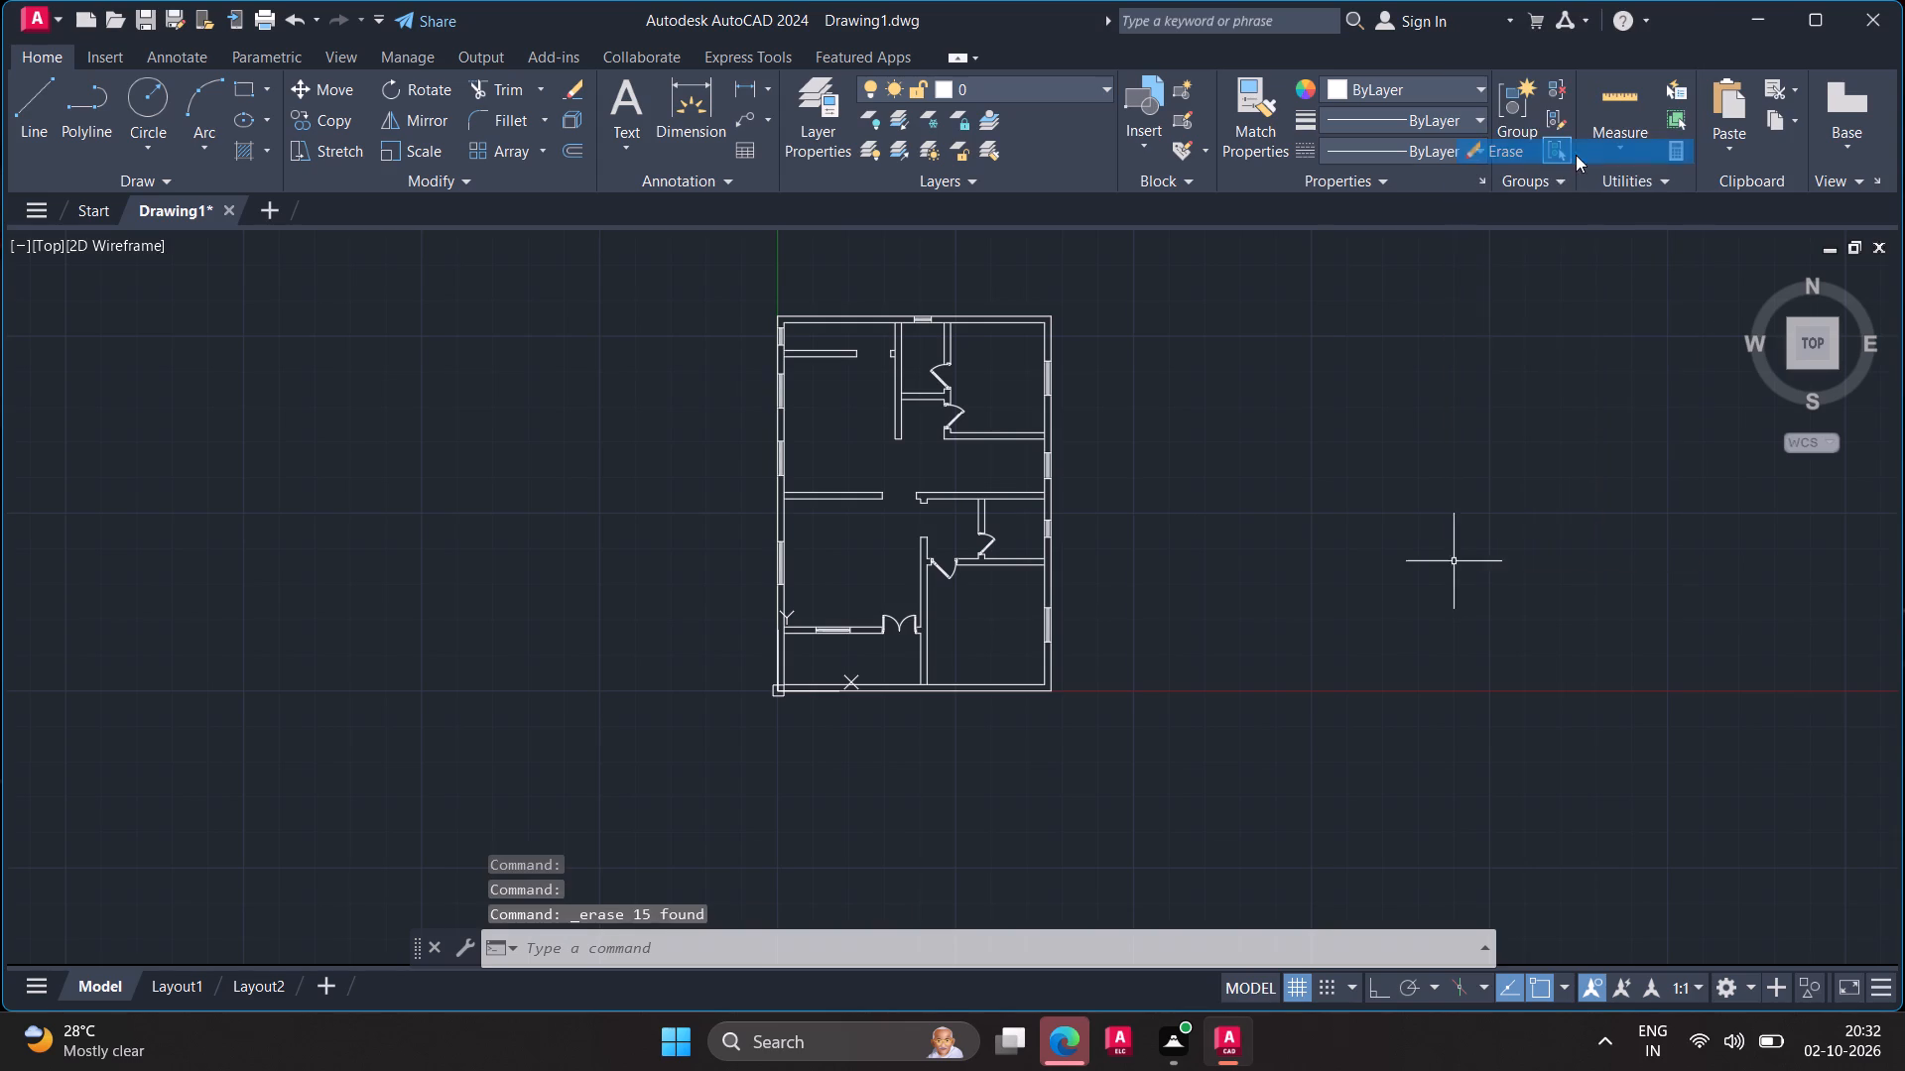
With Ortho on, draw a vertical 6'-3" stair line between the facing walls of the east stair bay, just below the door.
key("z")
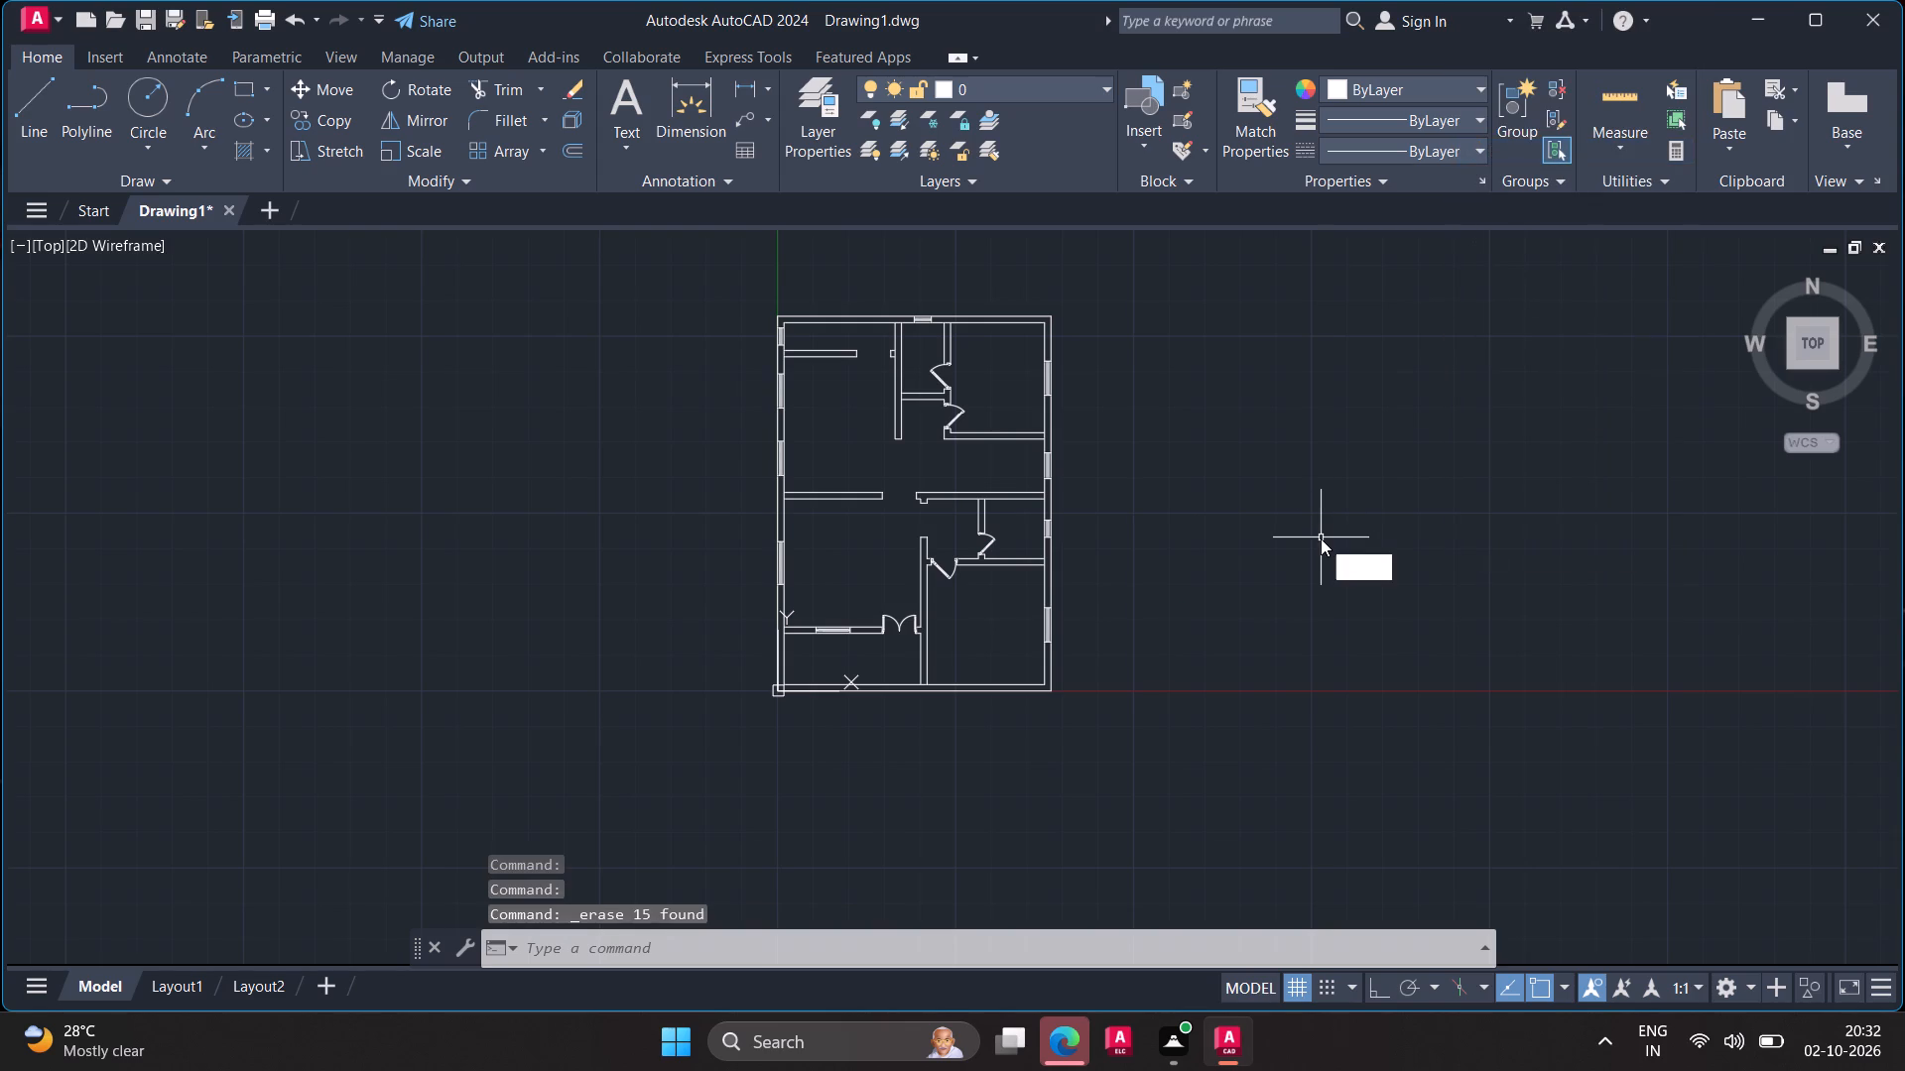
key("Return")
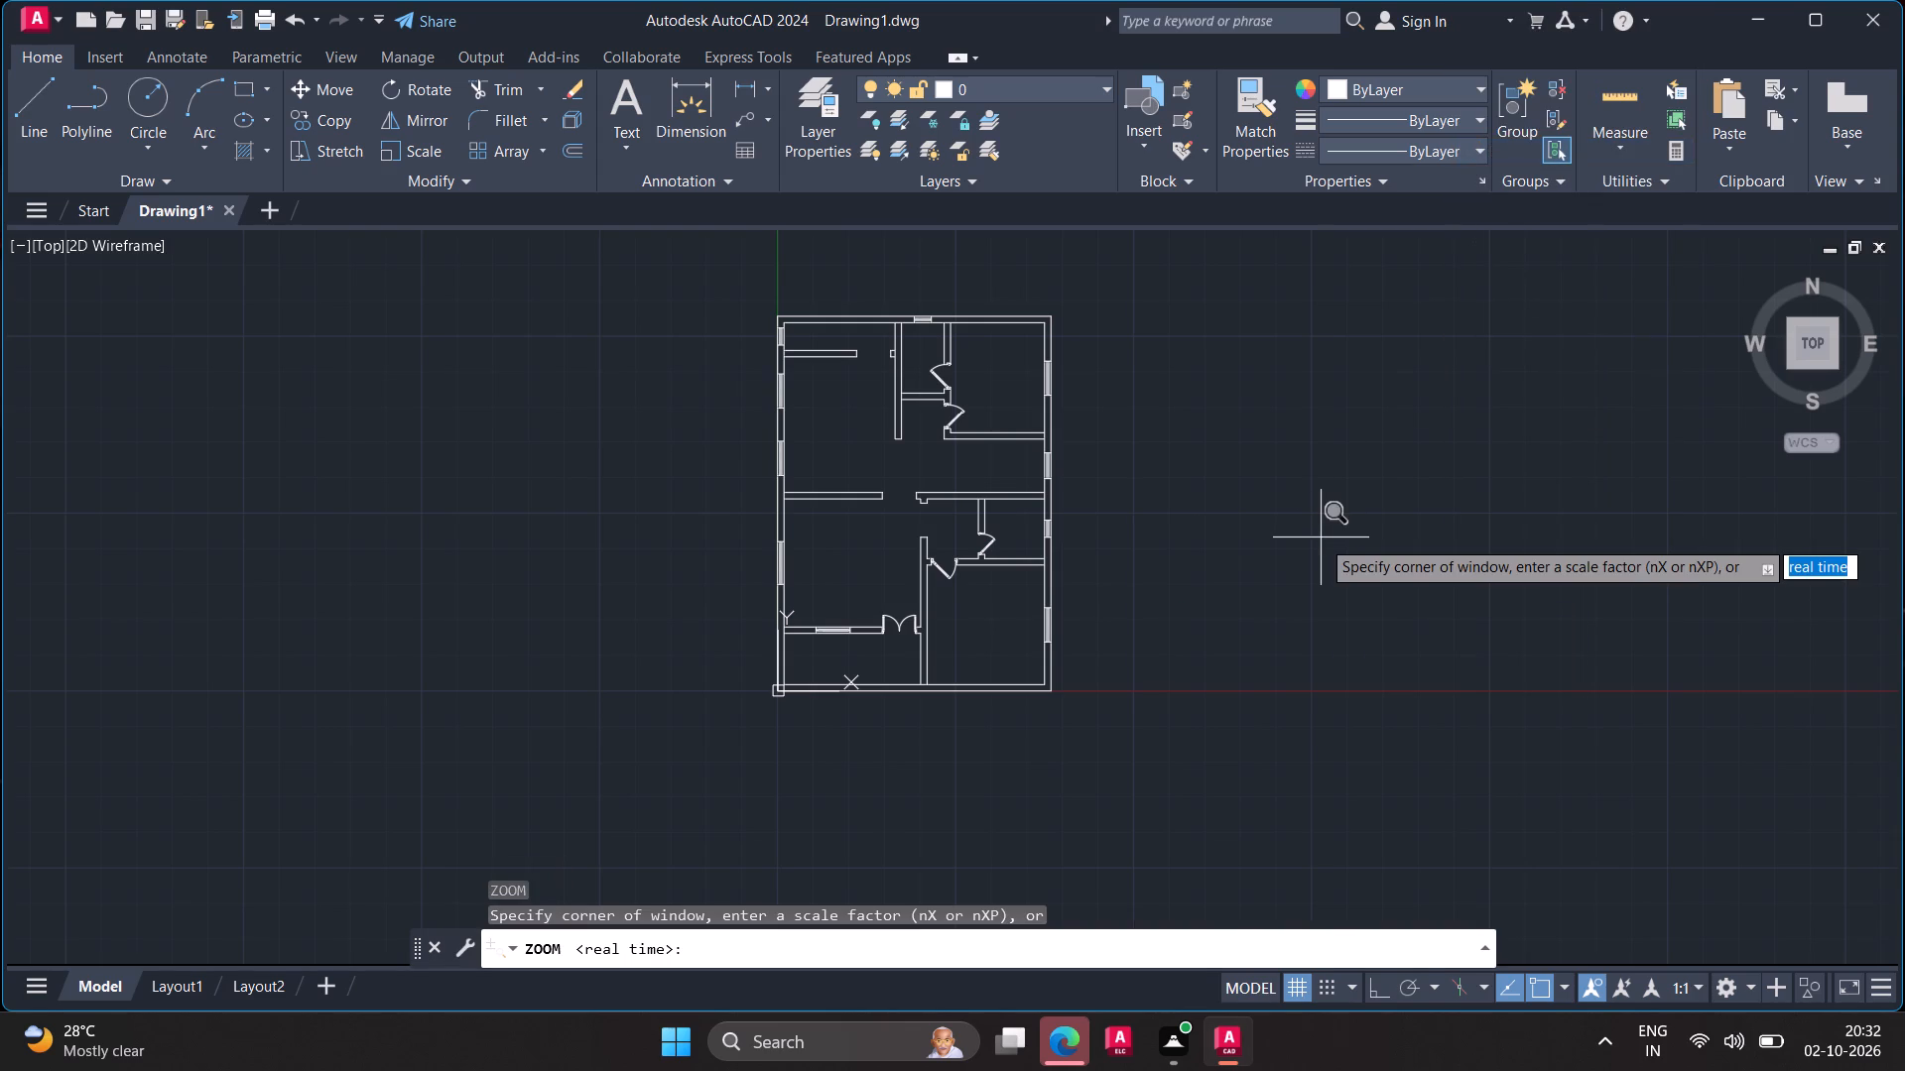
key("a")
key("Return")
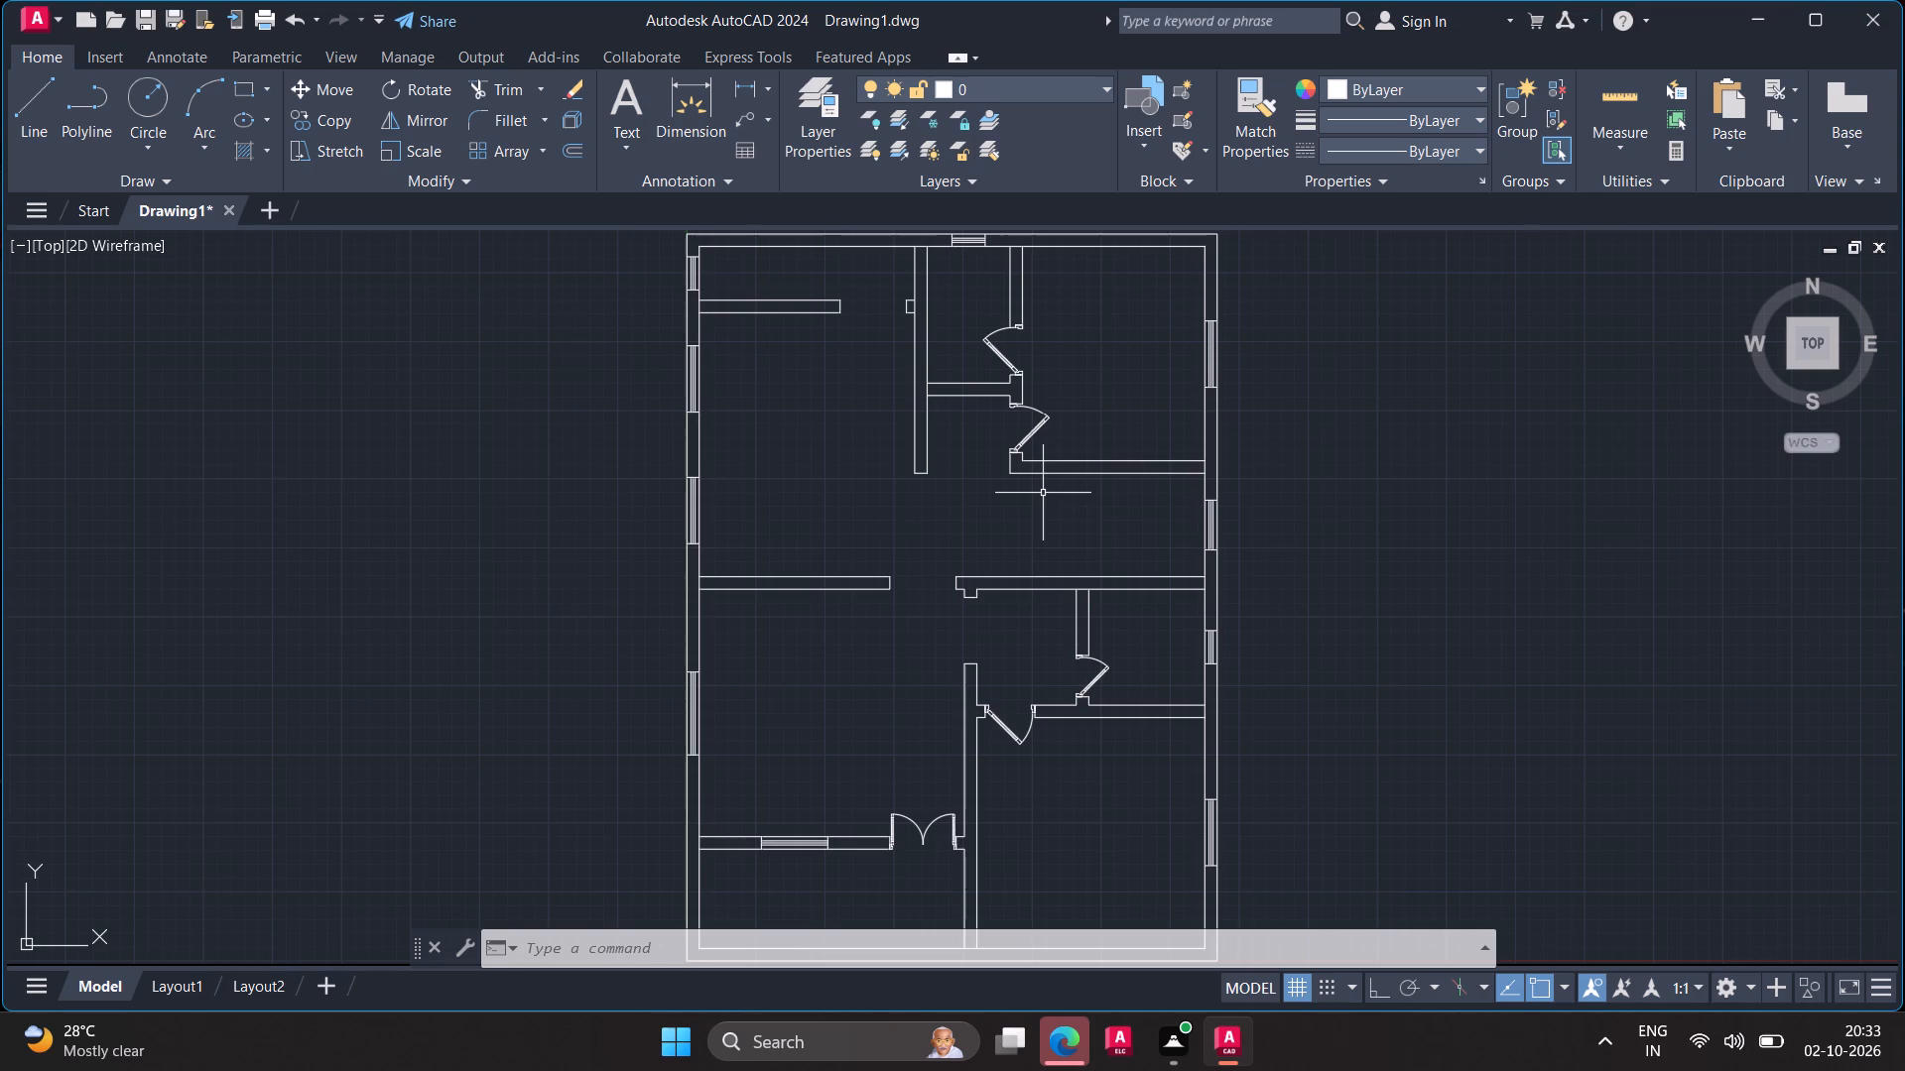
key("l")
key("Return")
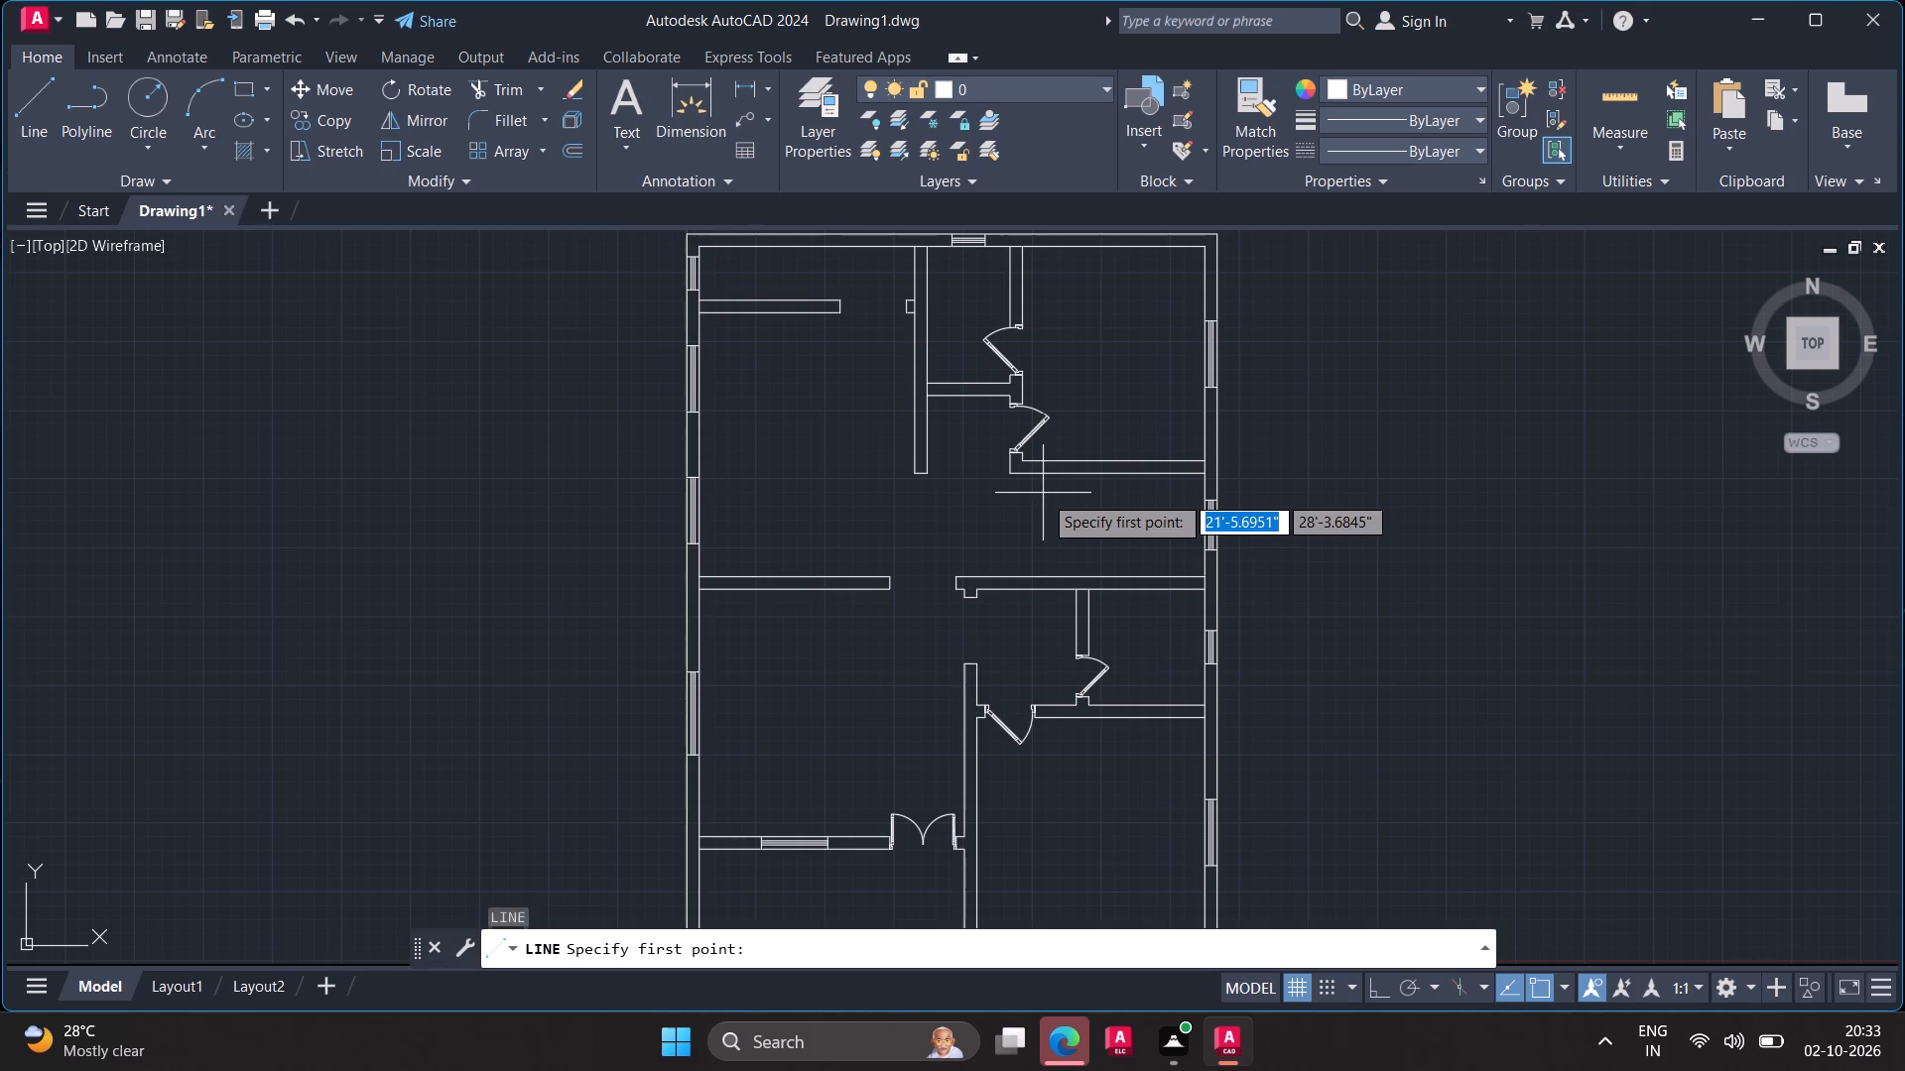
scroll(1043, 494, "up", 2)
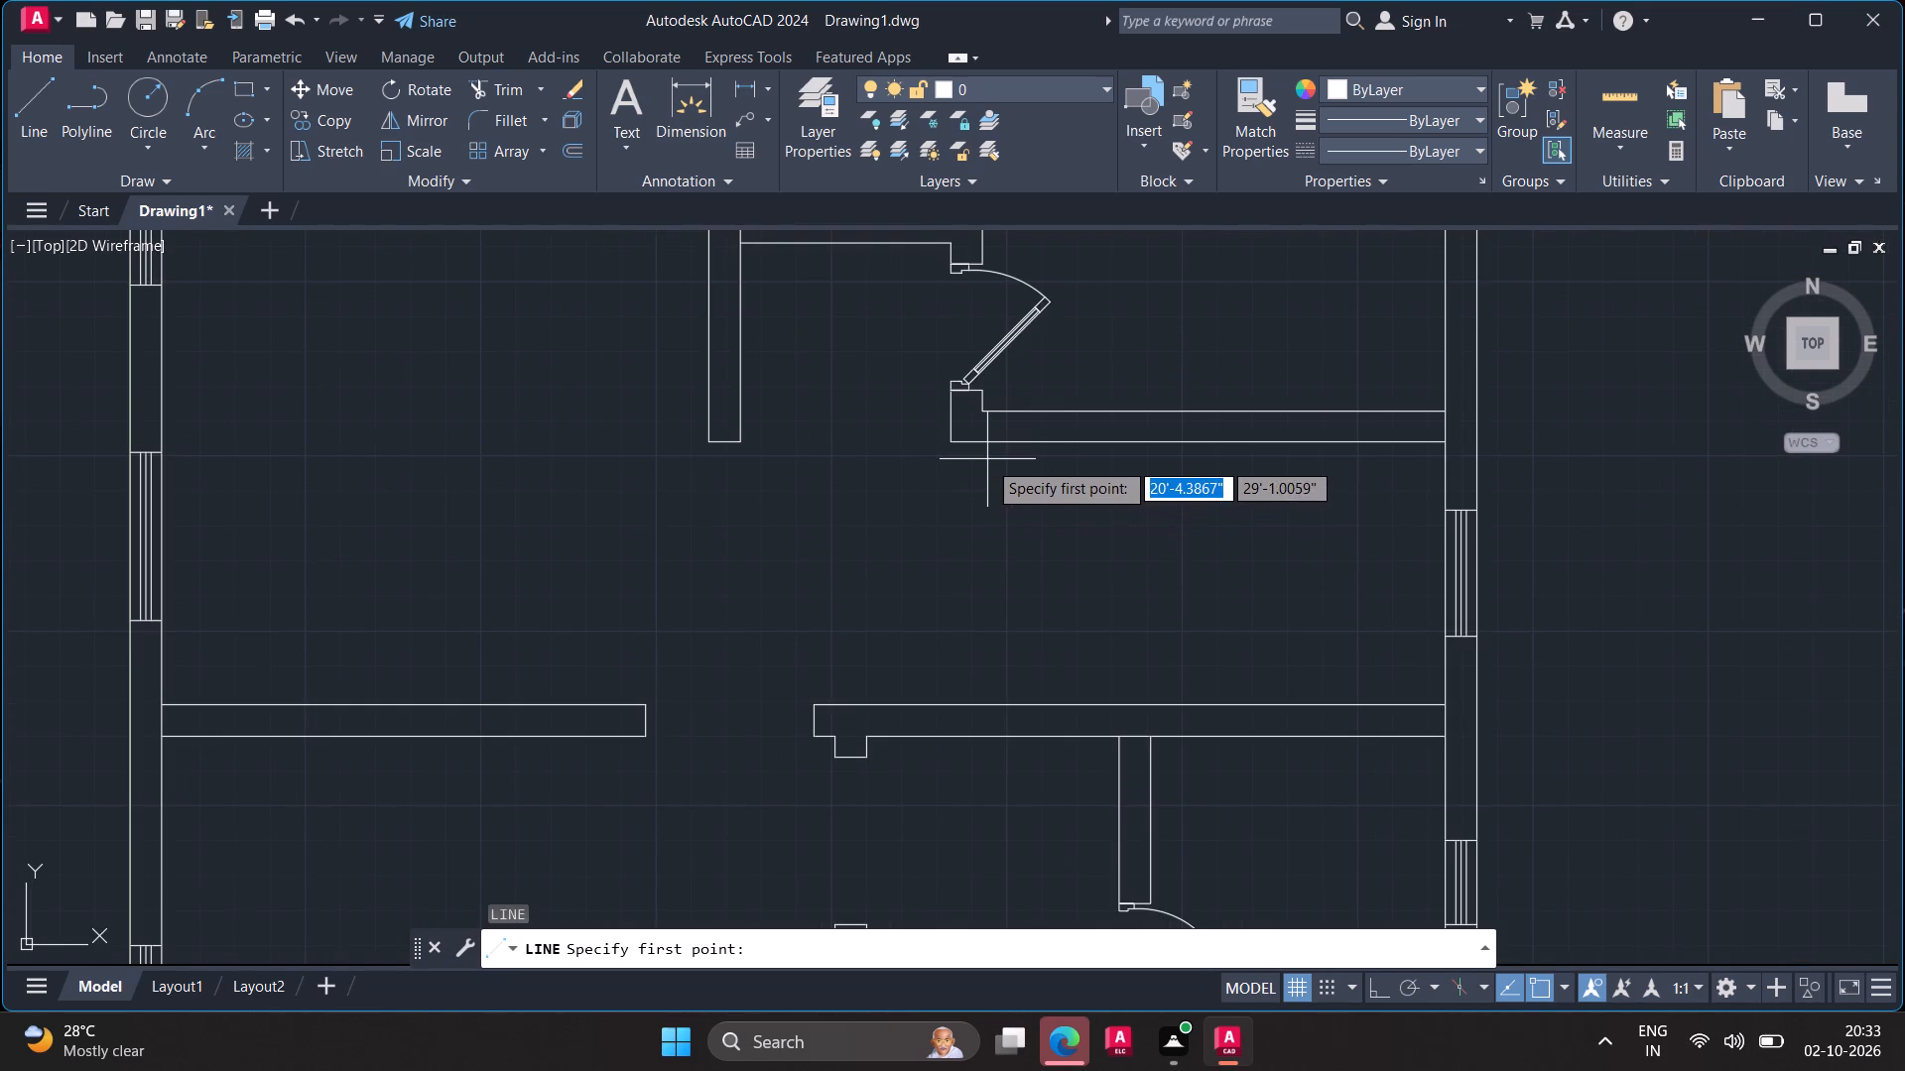
left_click(990, 443)
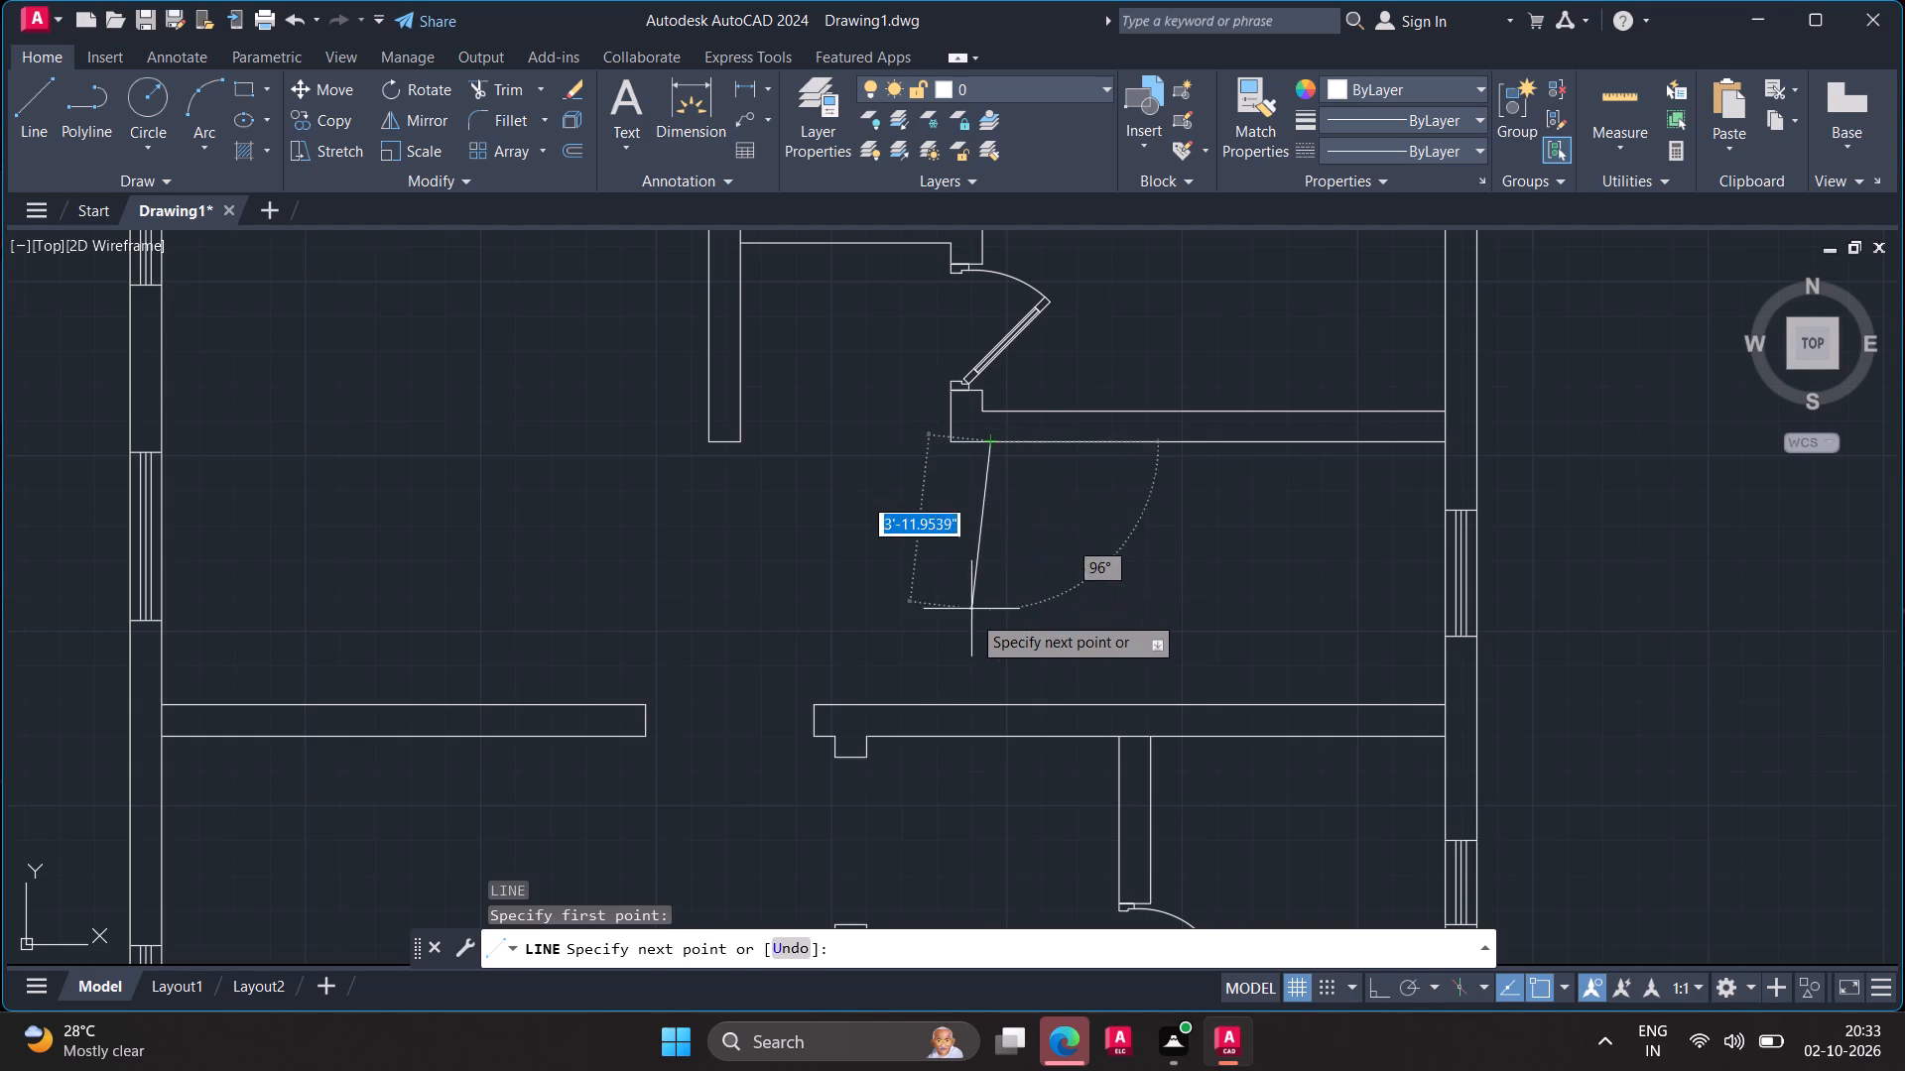
key("F8")
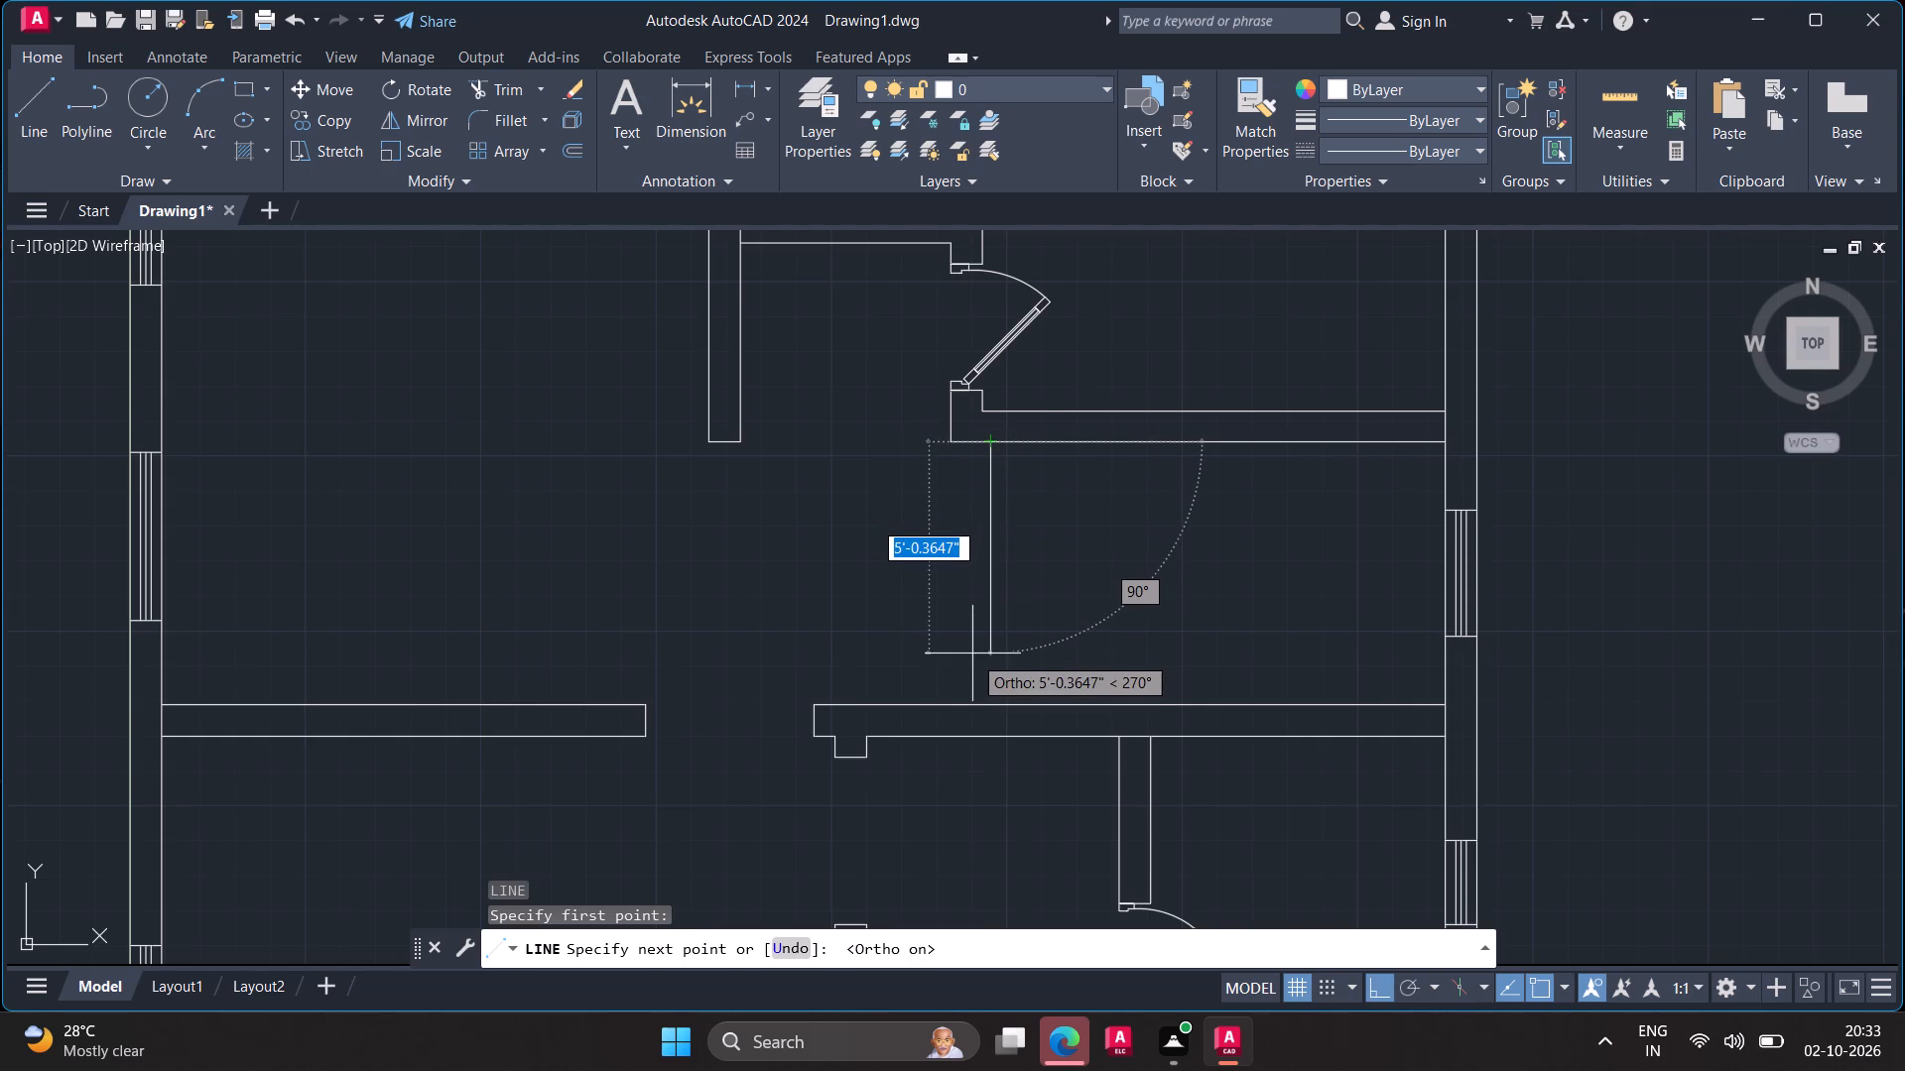
left_click(989, 707)
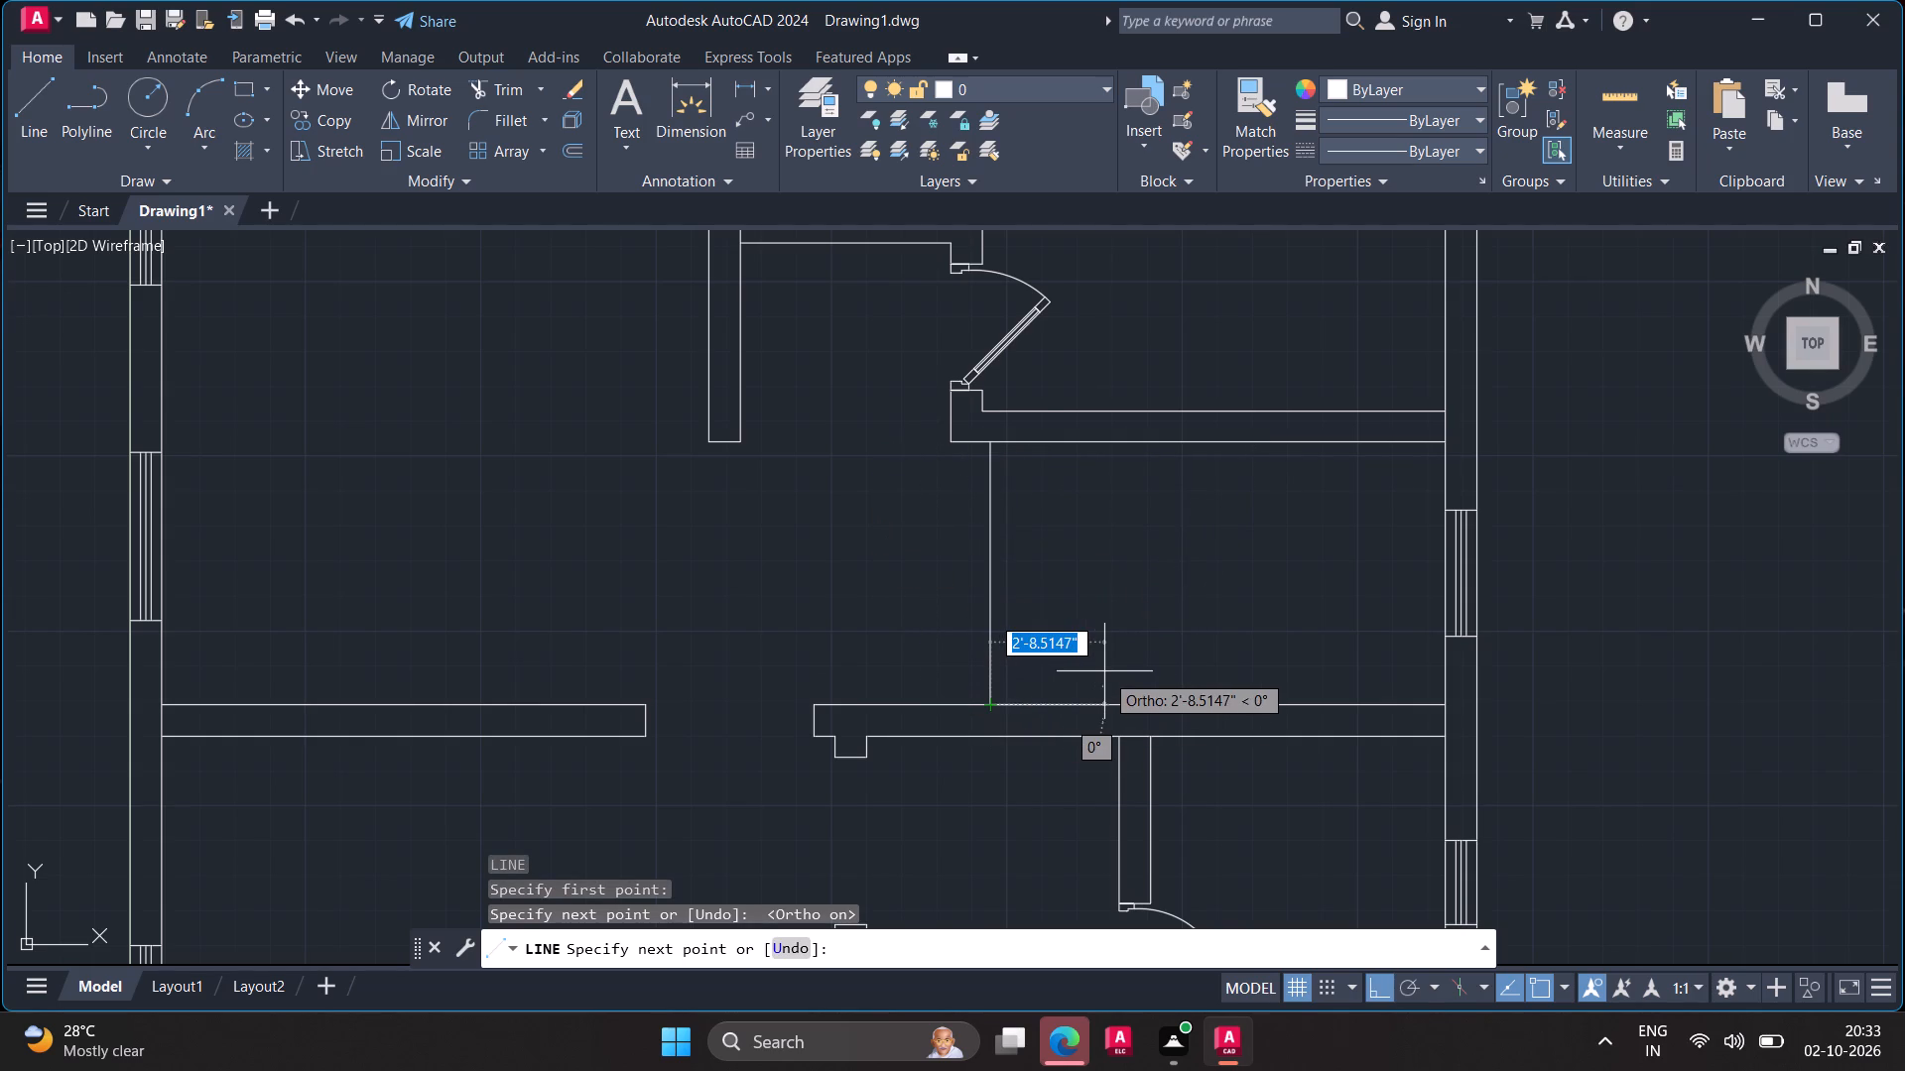
key("Escape")
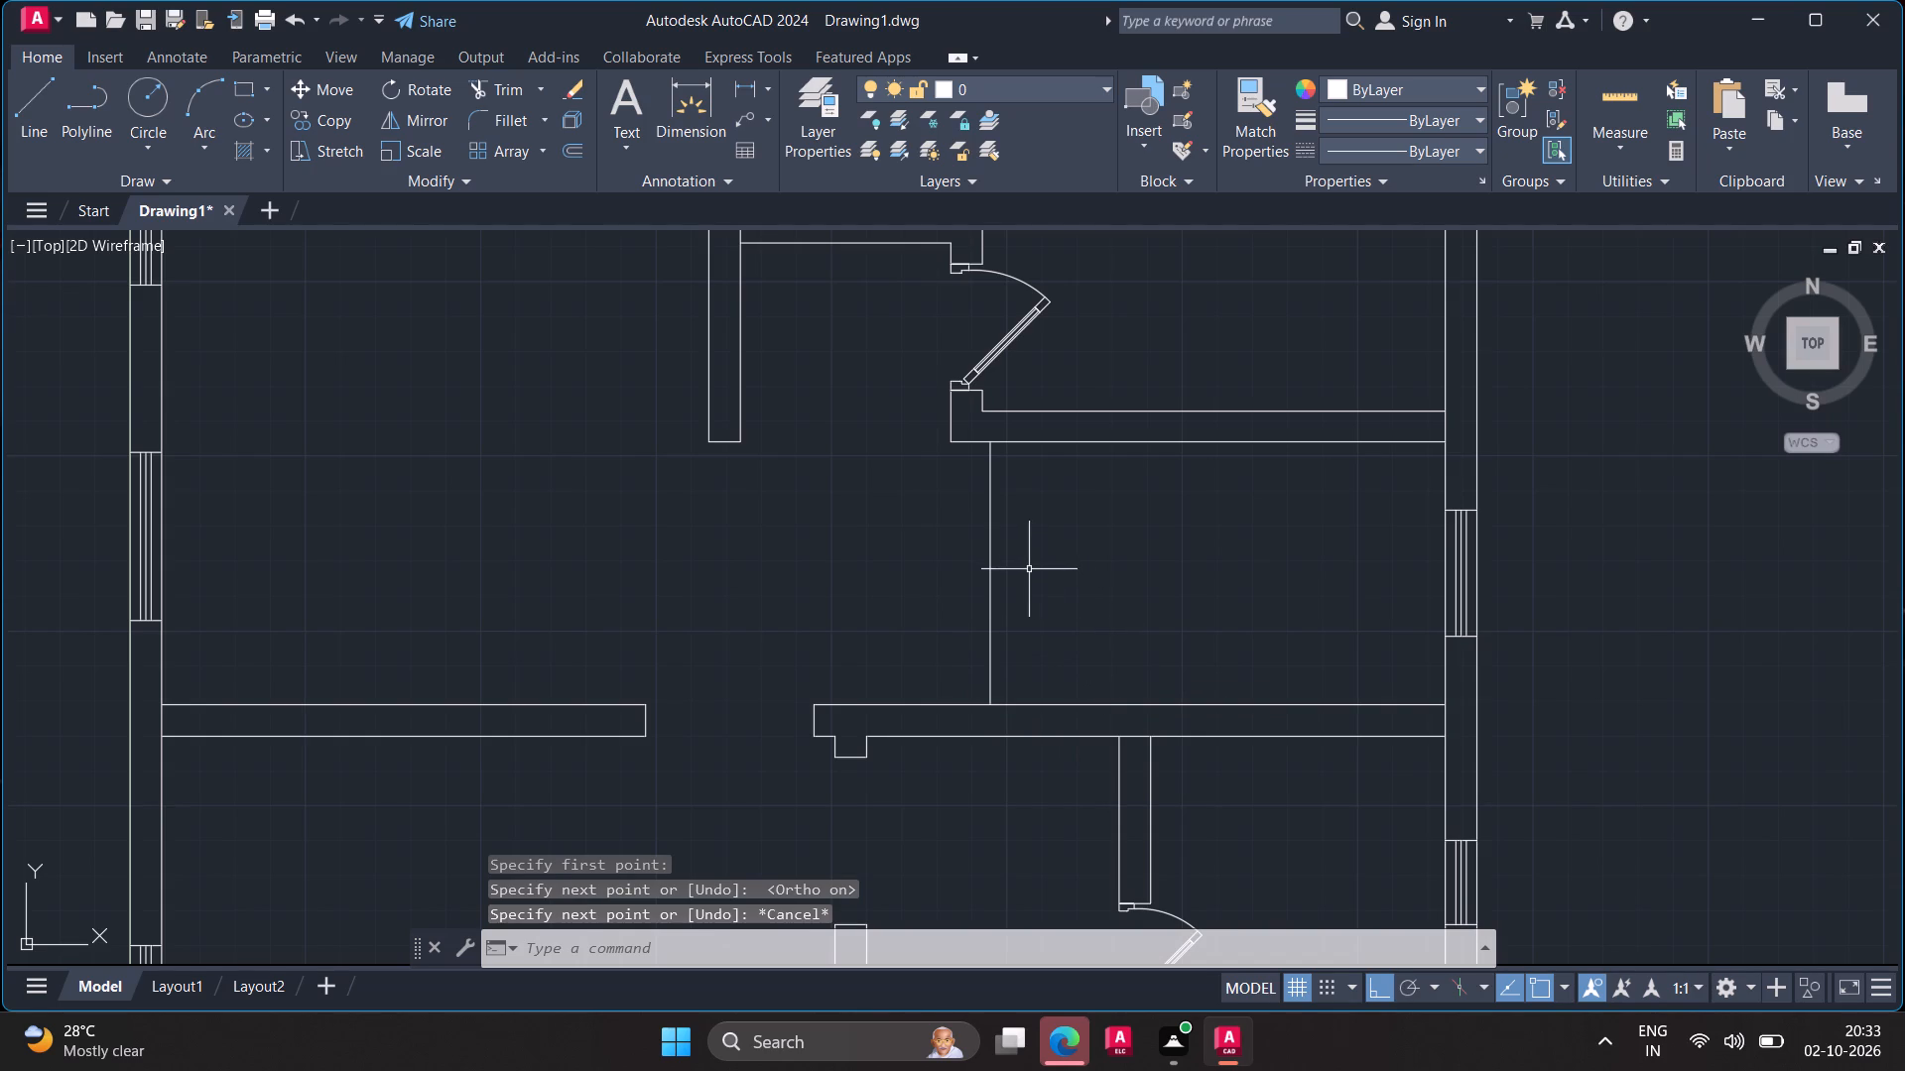
Copy the stair line from its midpoint as a 15-item array fitted up to the inner face of the east exterior wall.
left_click(992, 565)
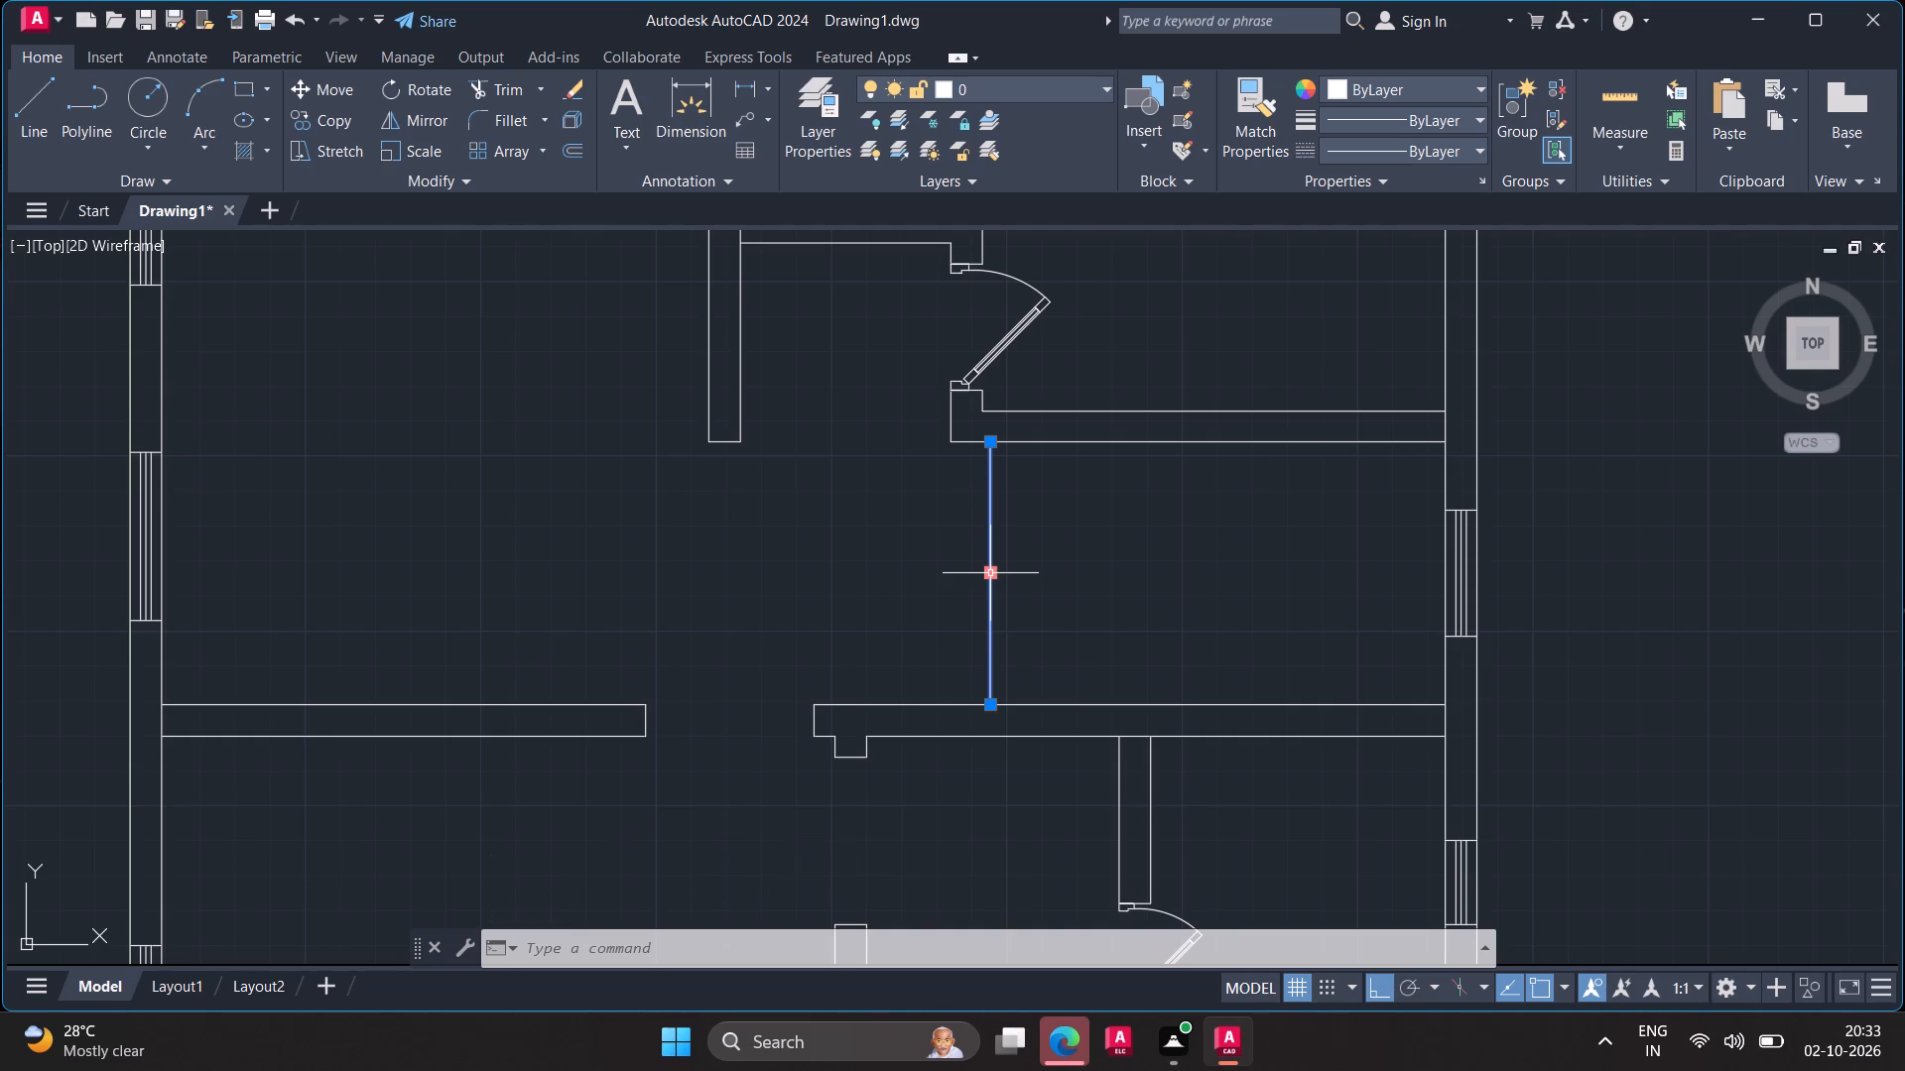
type("co")
key("Return")
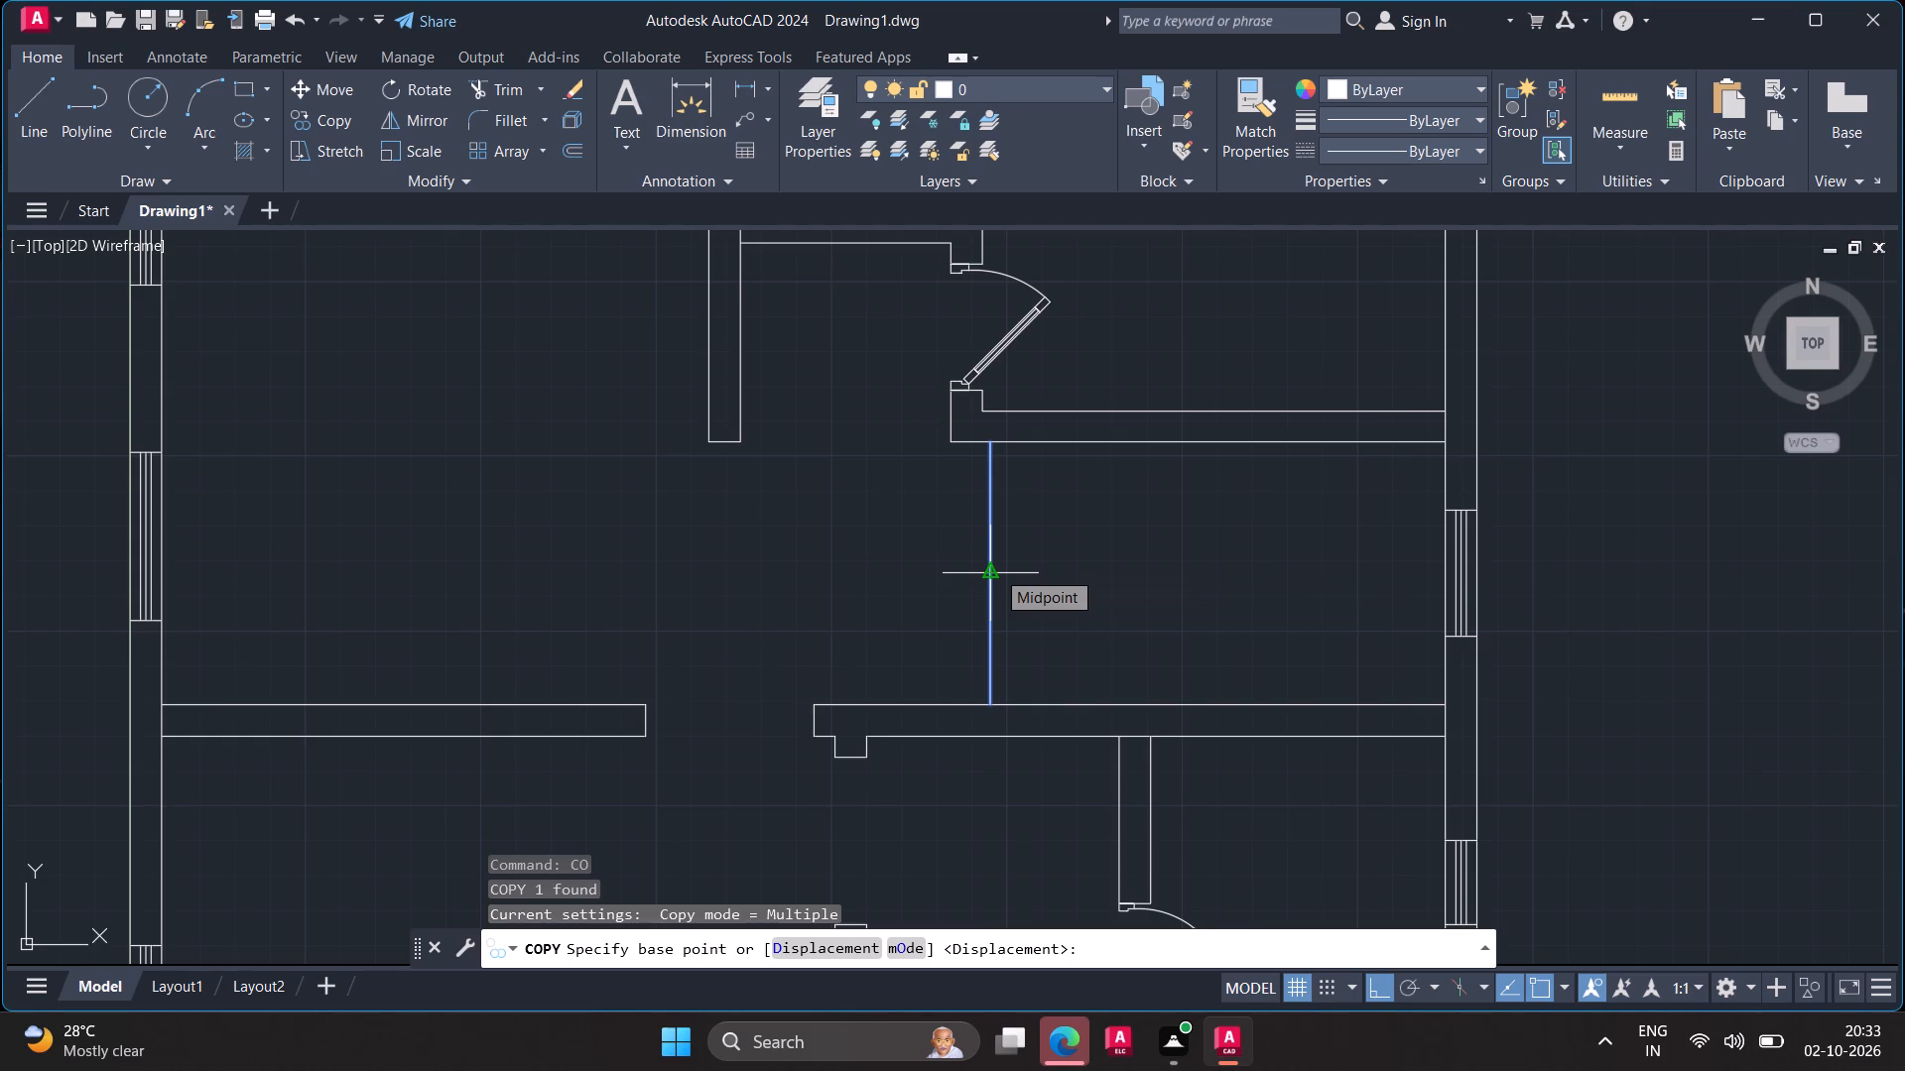
left_click(995, 569)
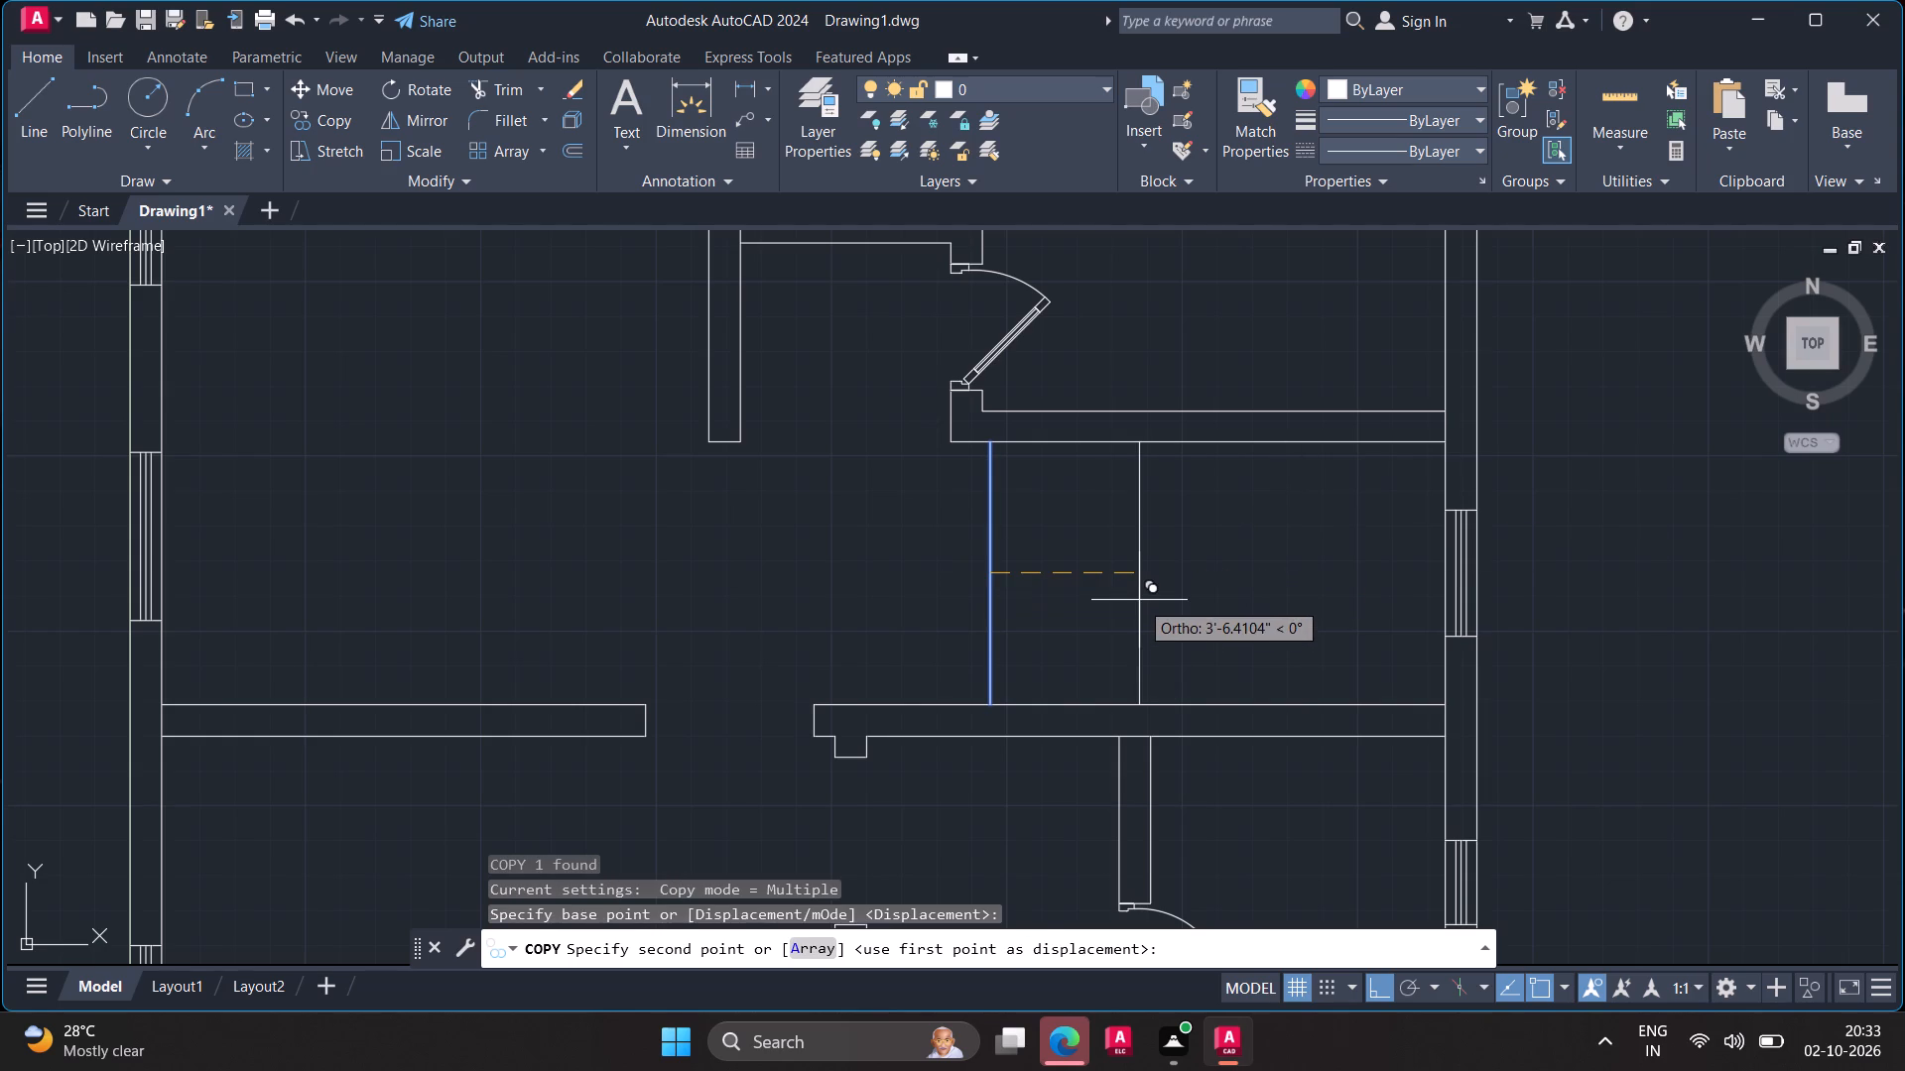
key("a")
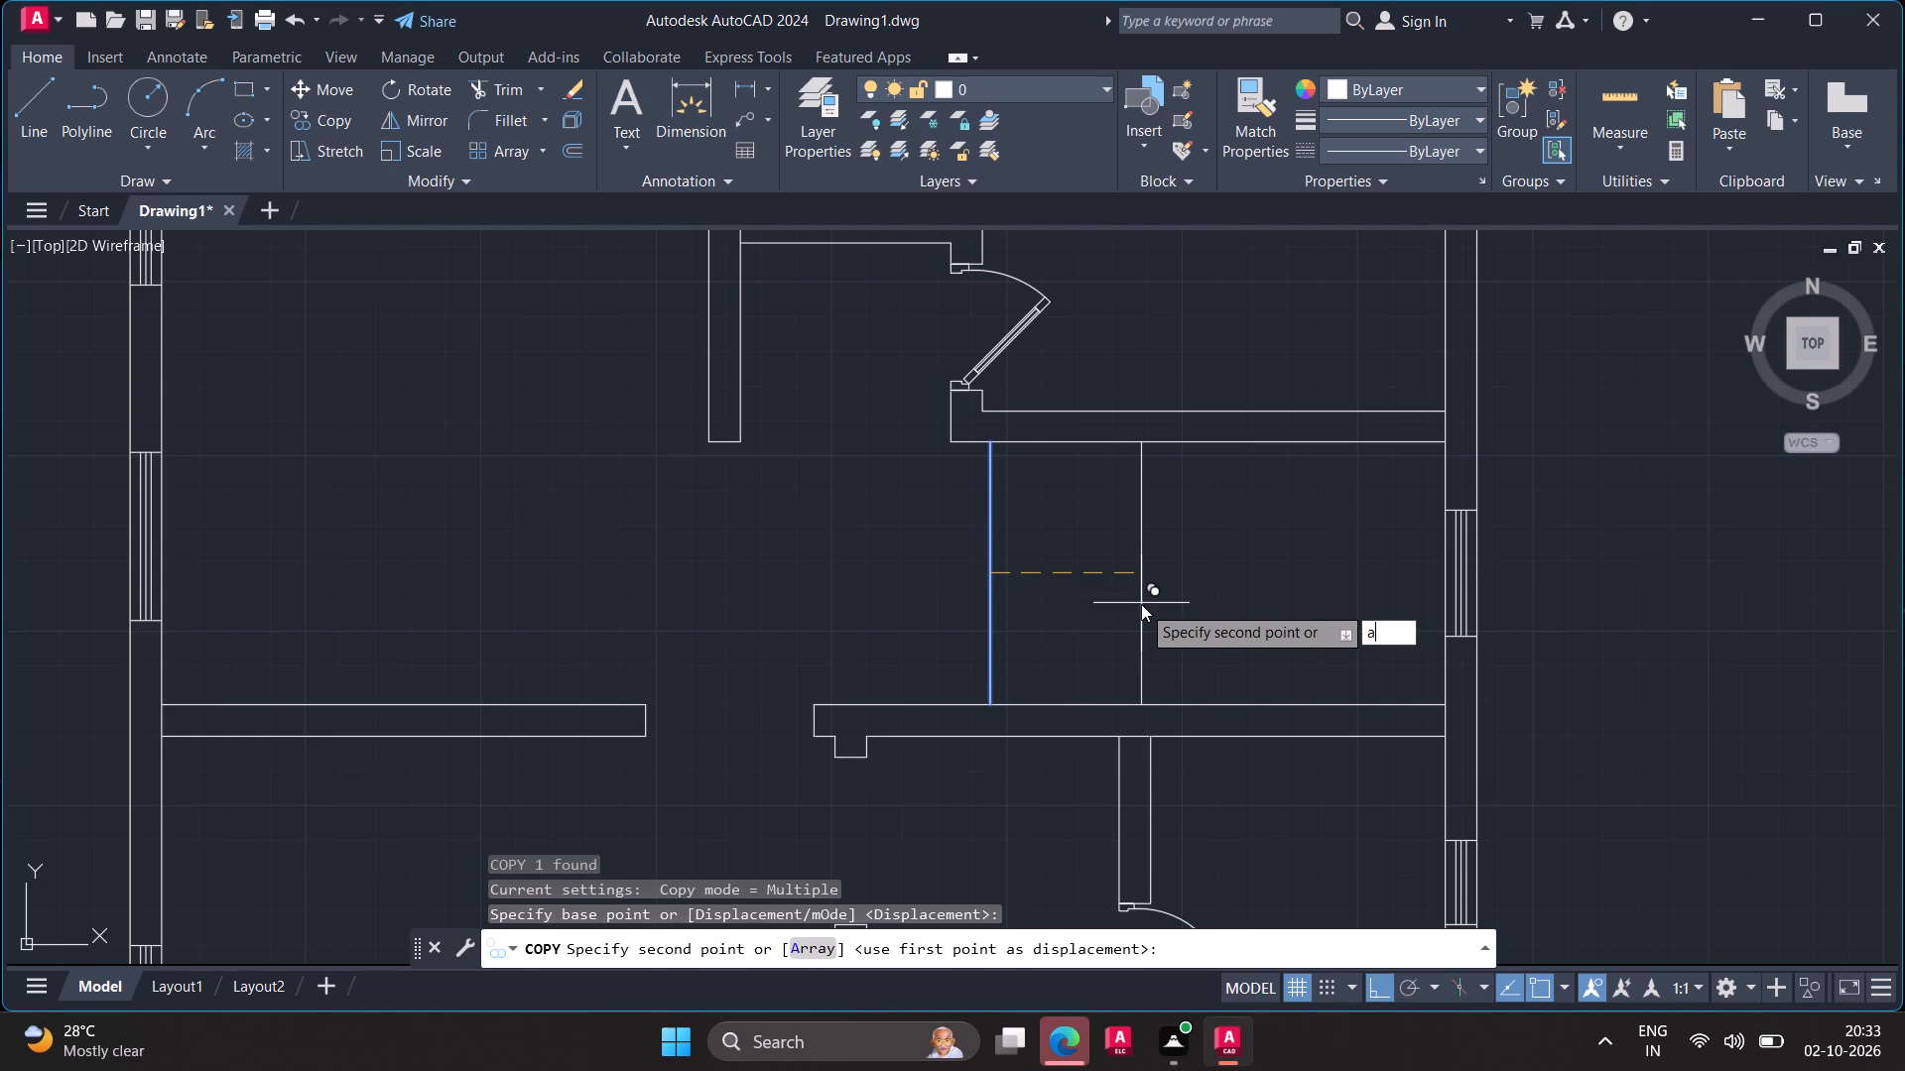
key("Return")
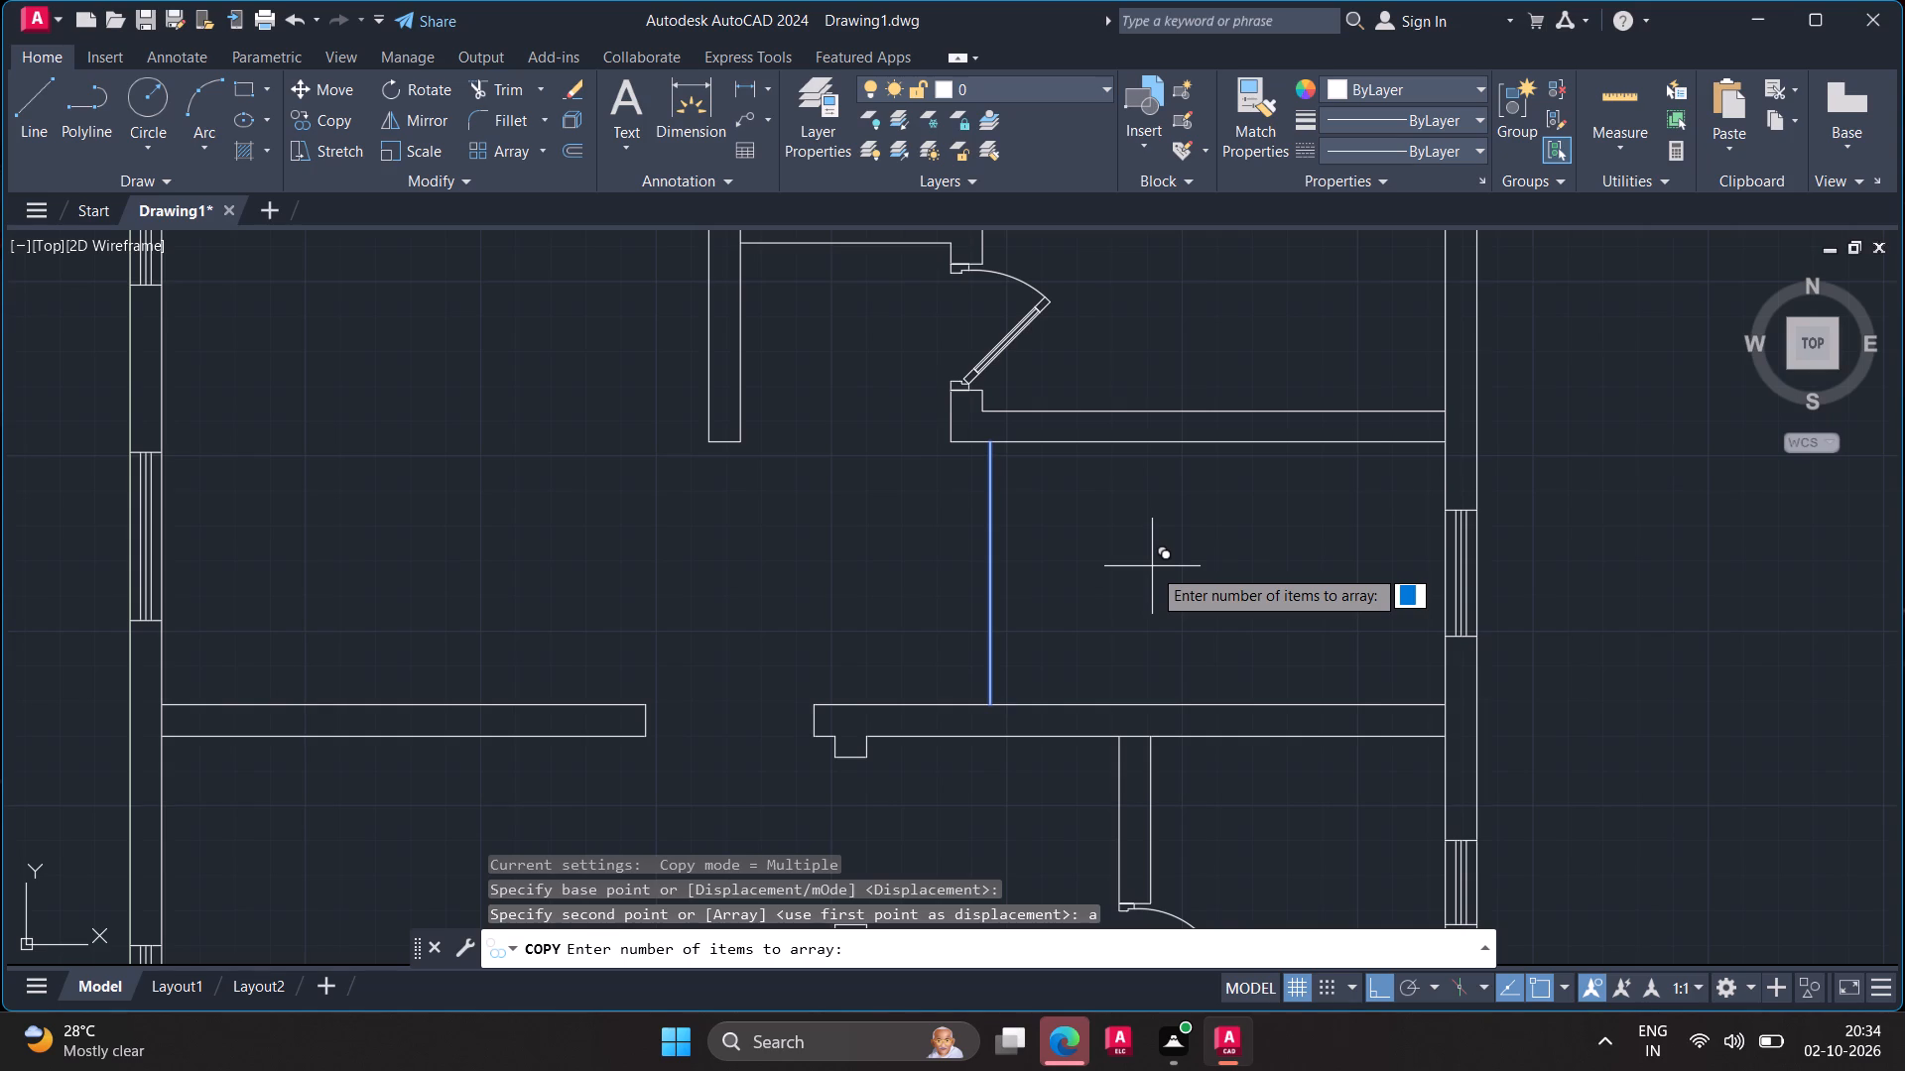
key("1")
key("5")
key("Return")
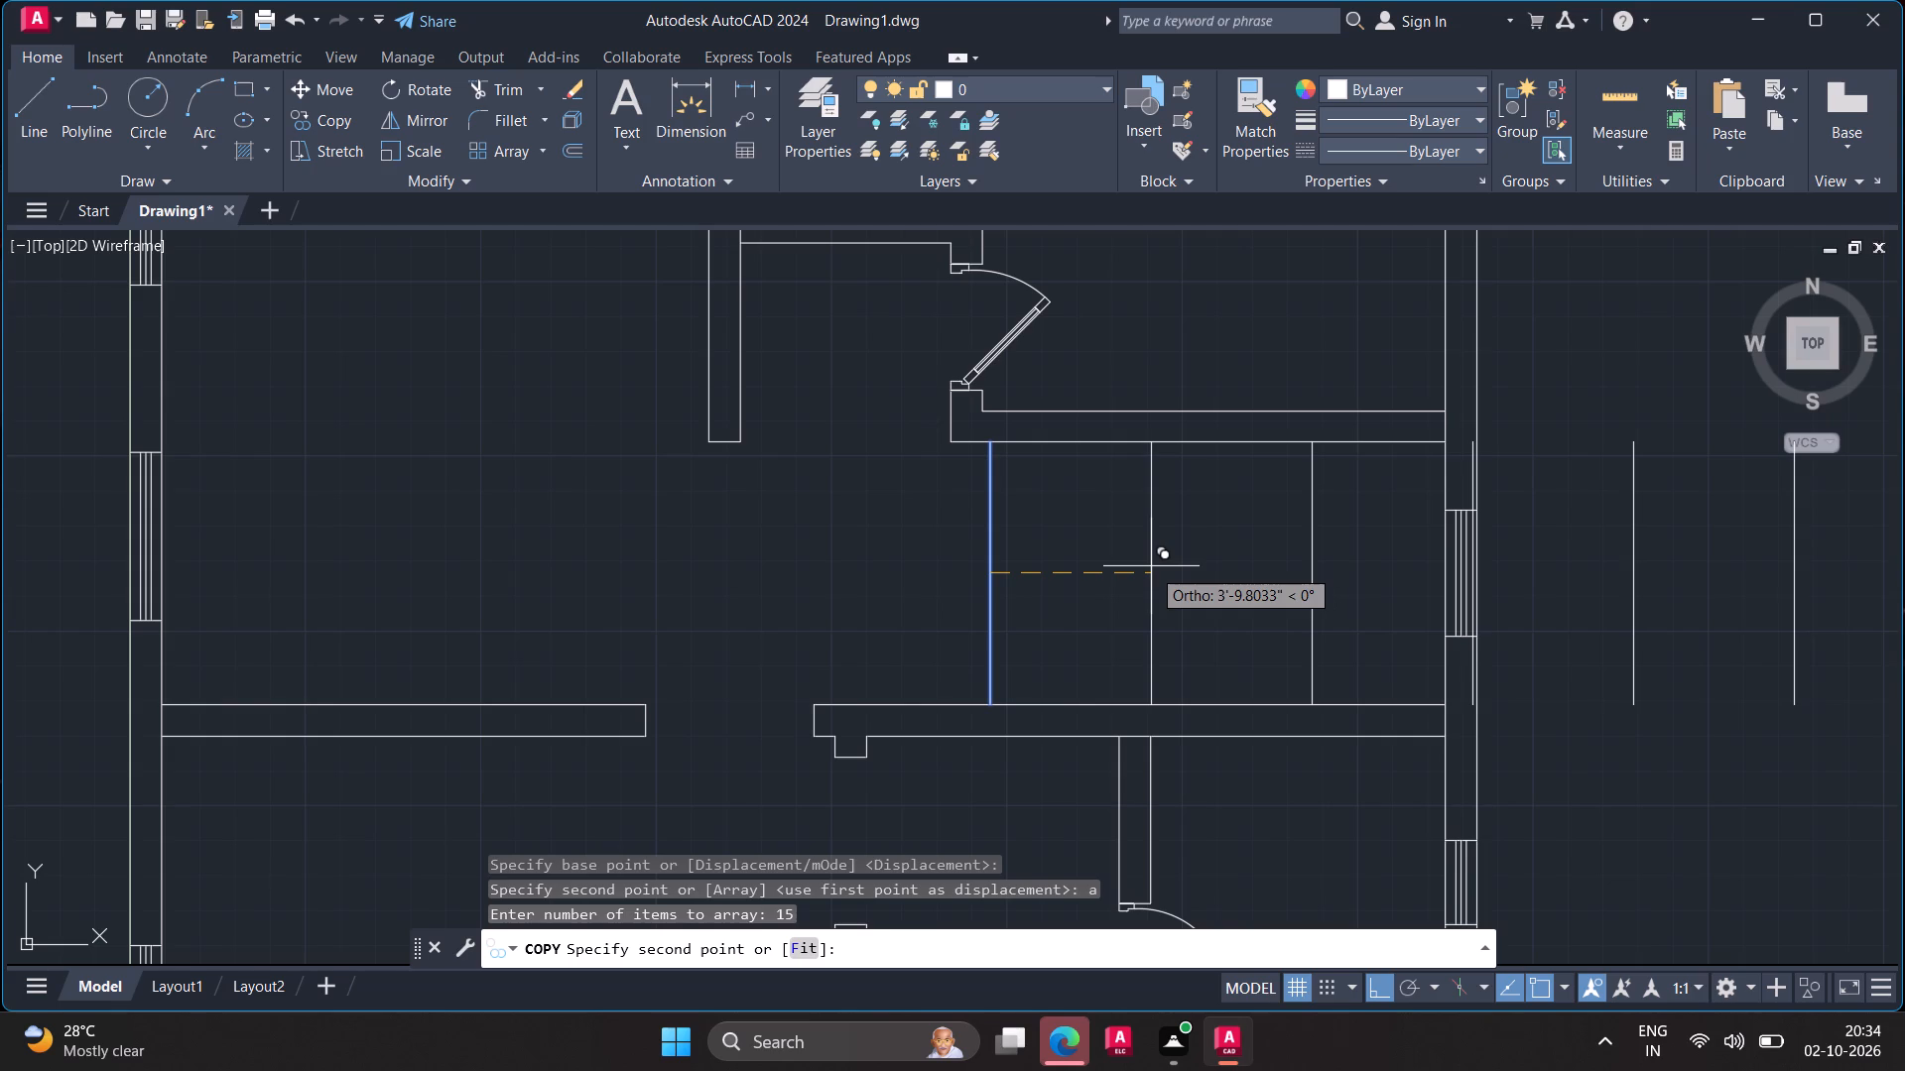
key("f")
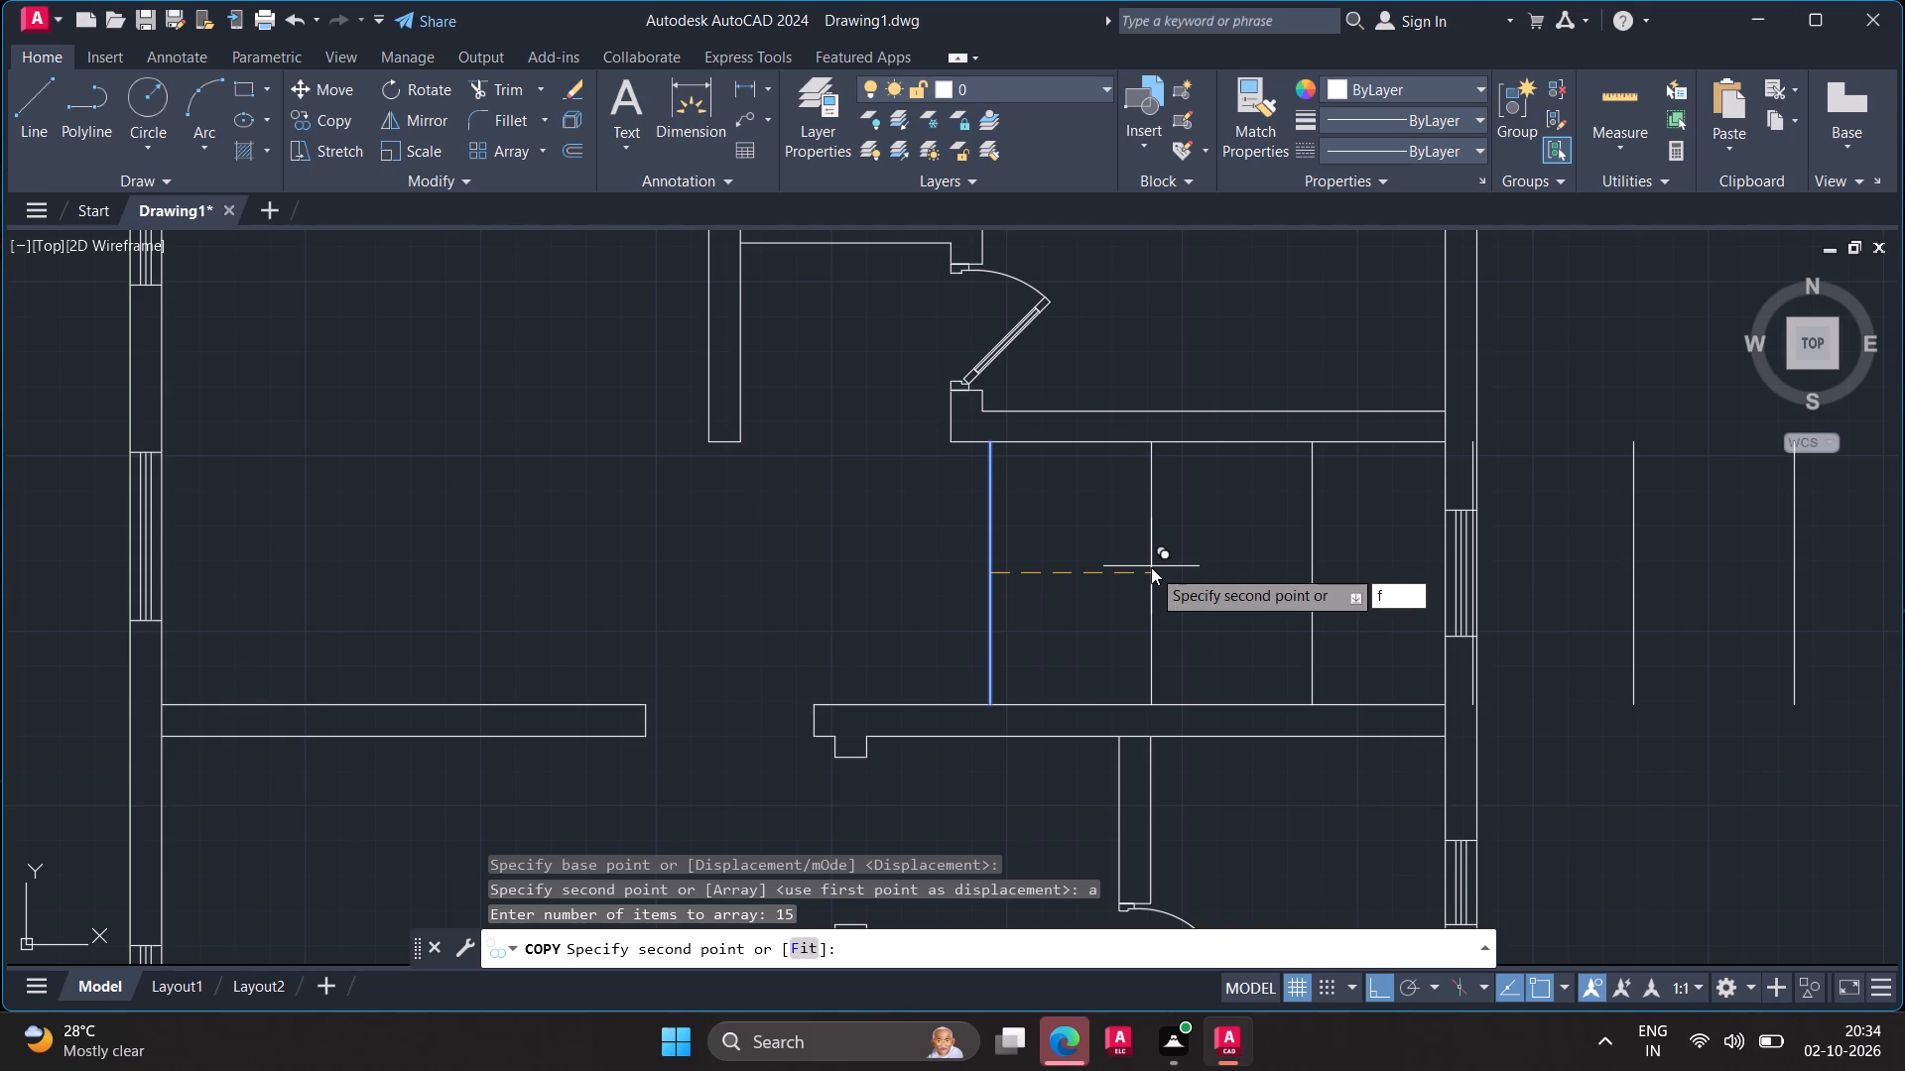
key("Return")
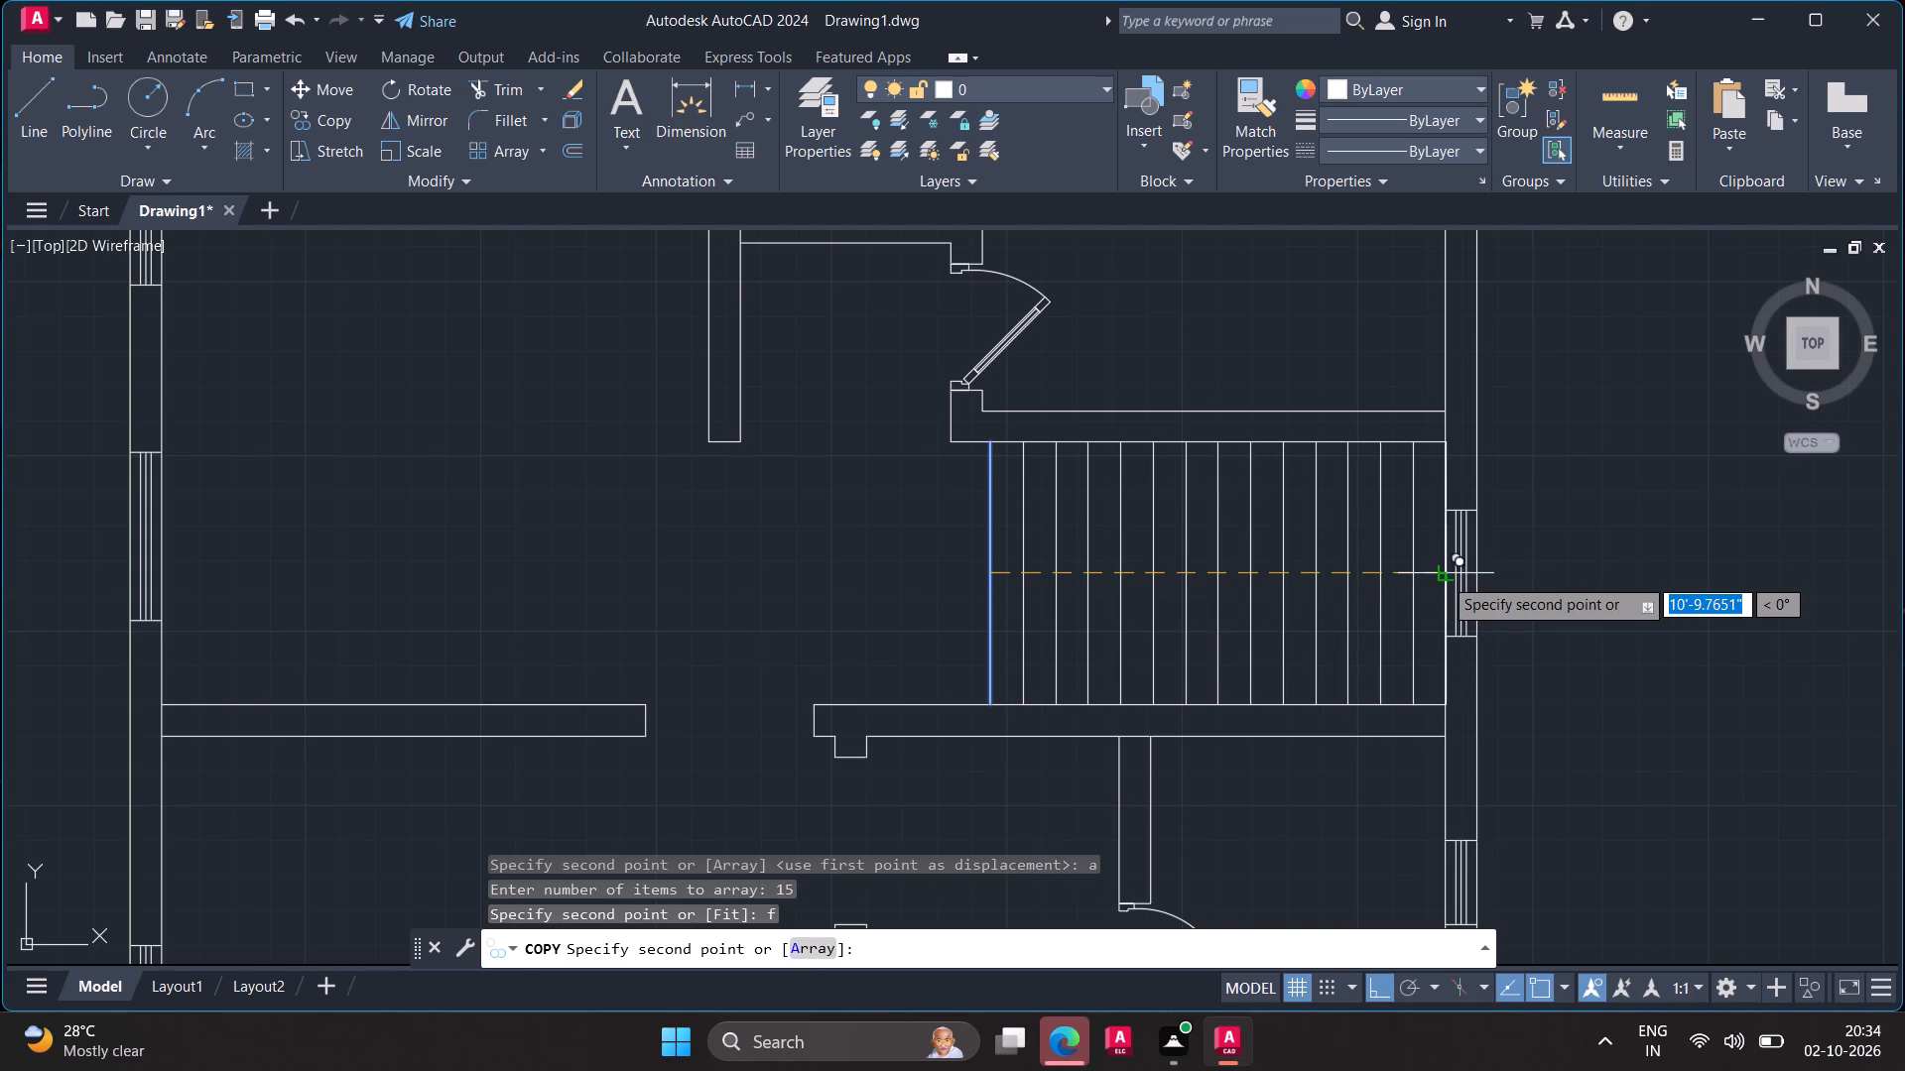
scroll(1439, 574, "up", 4)
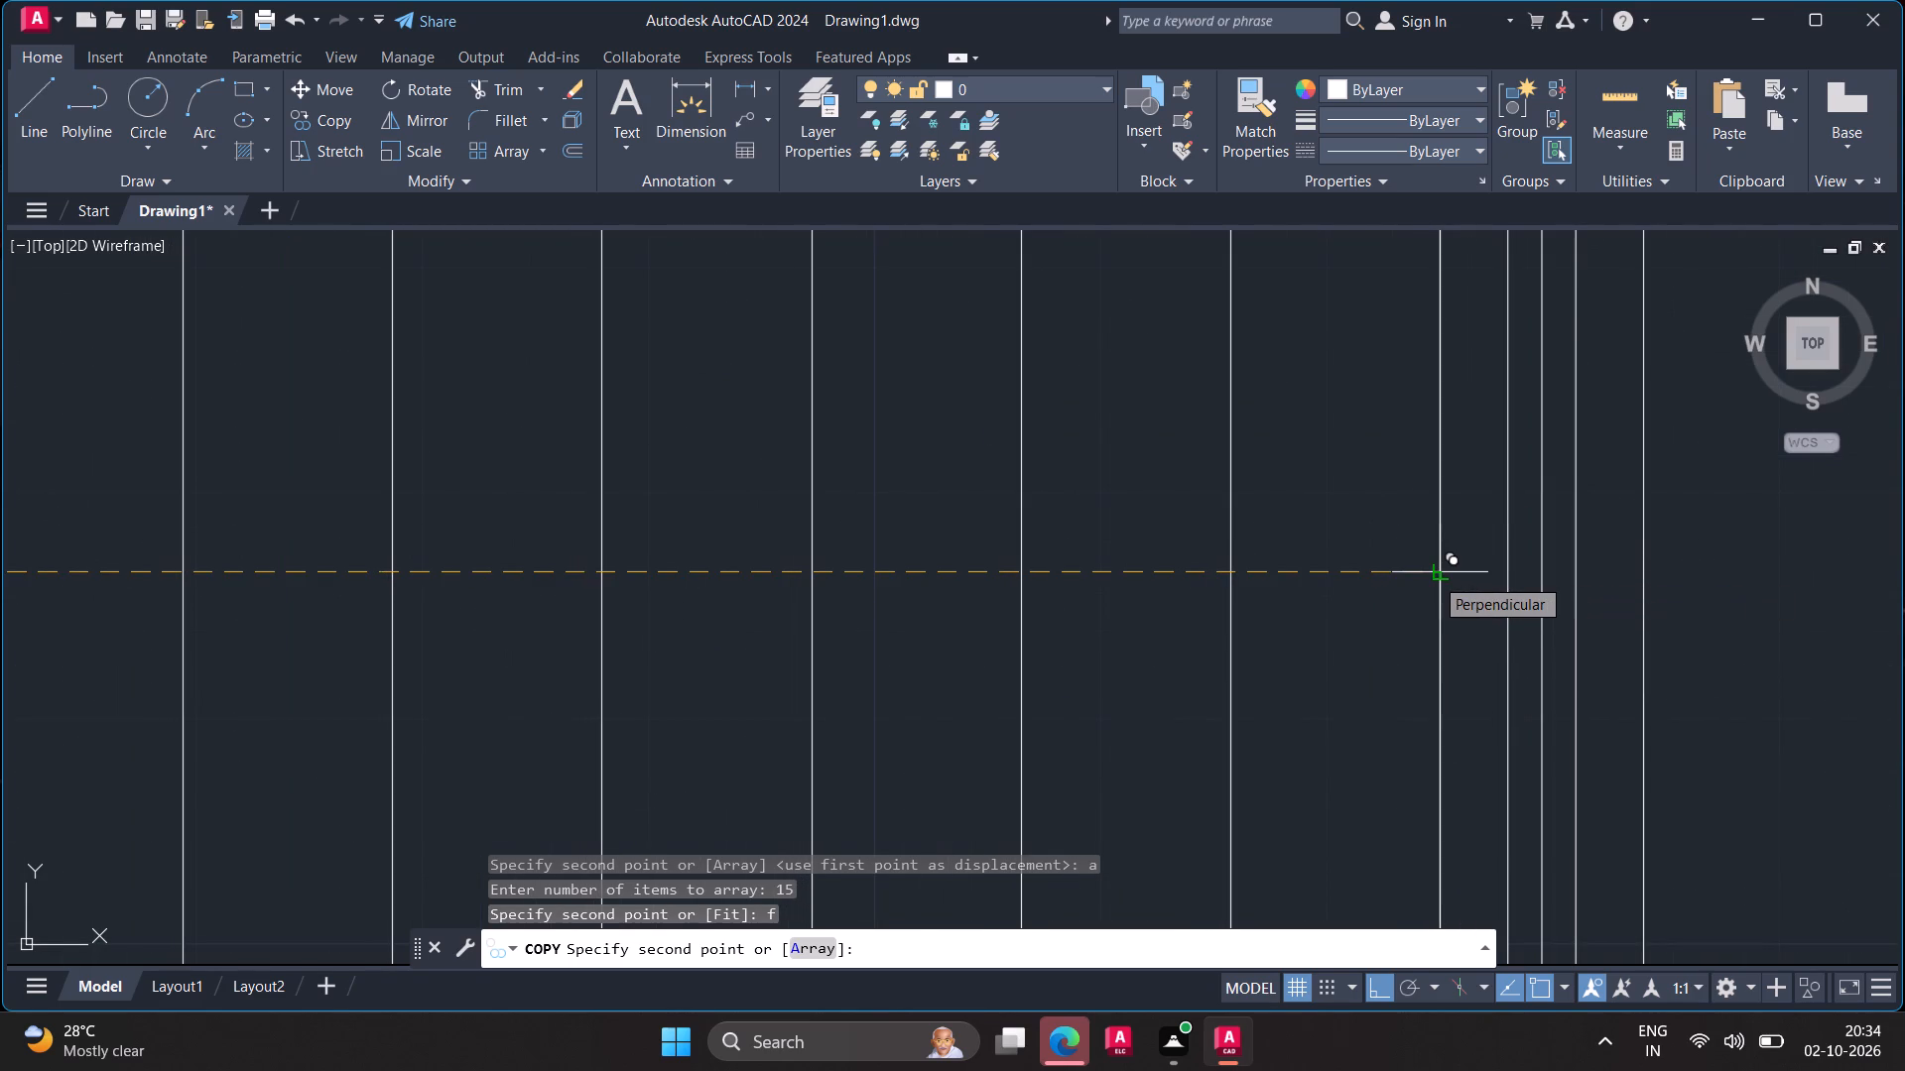
left_click(1434, 576)
scroll(1434, 576, "up", 4)
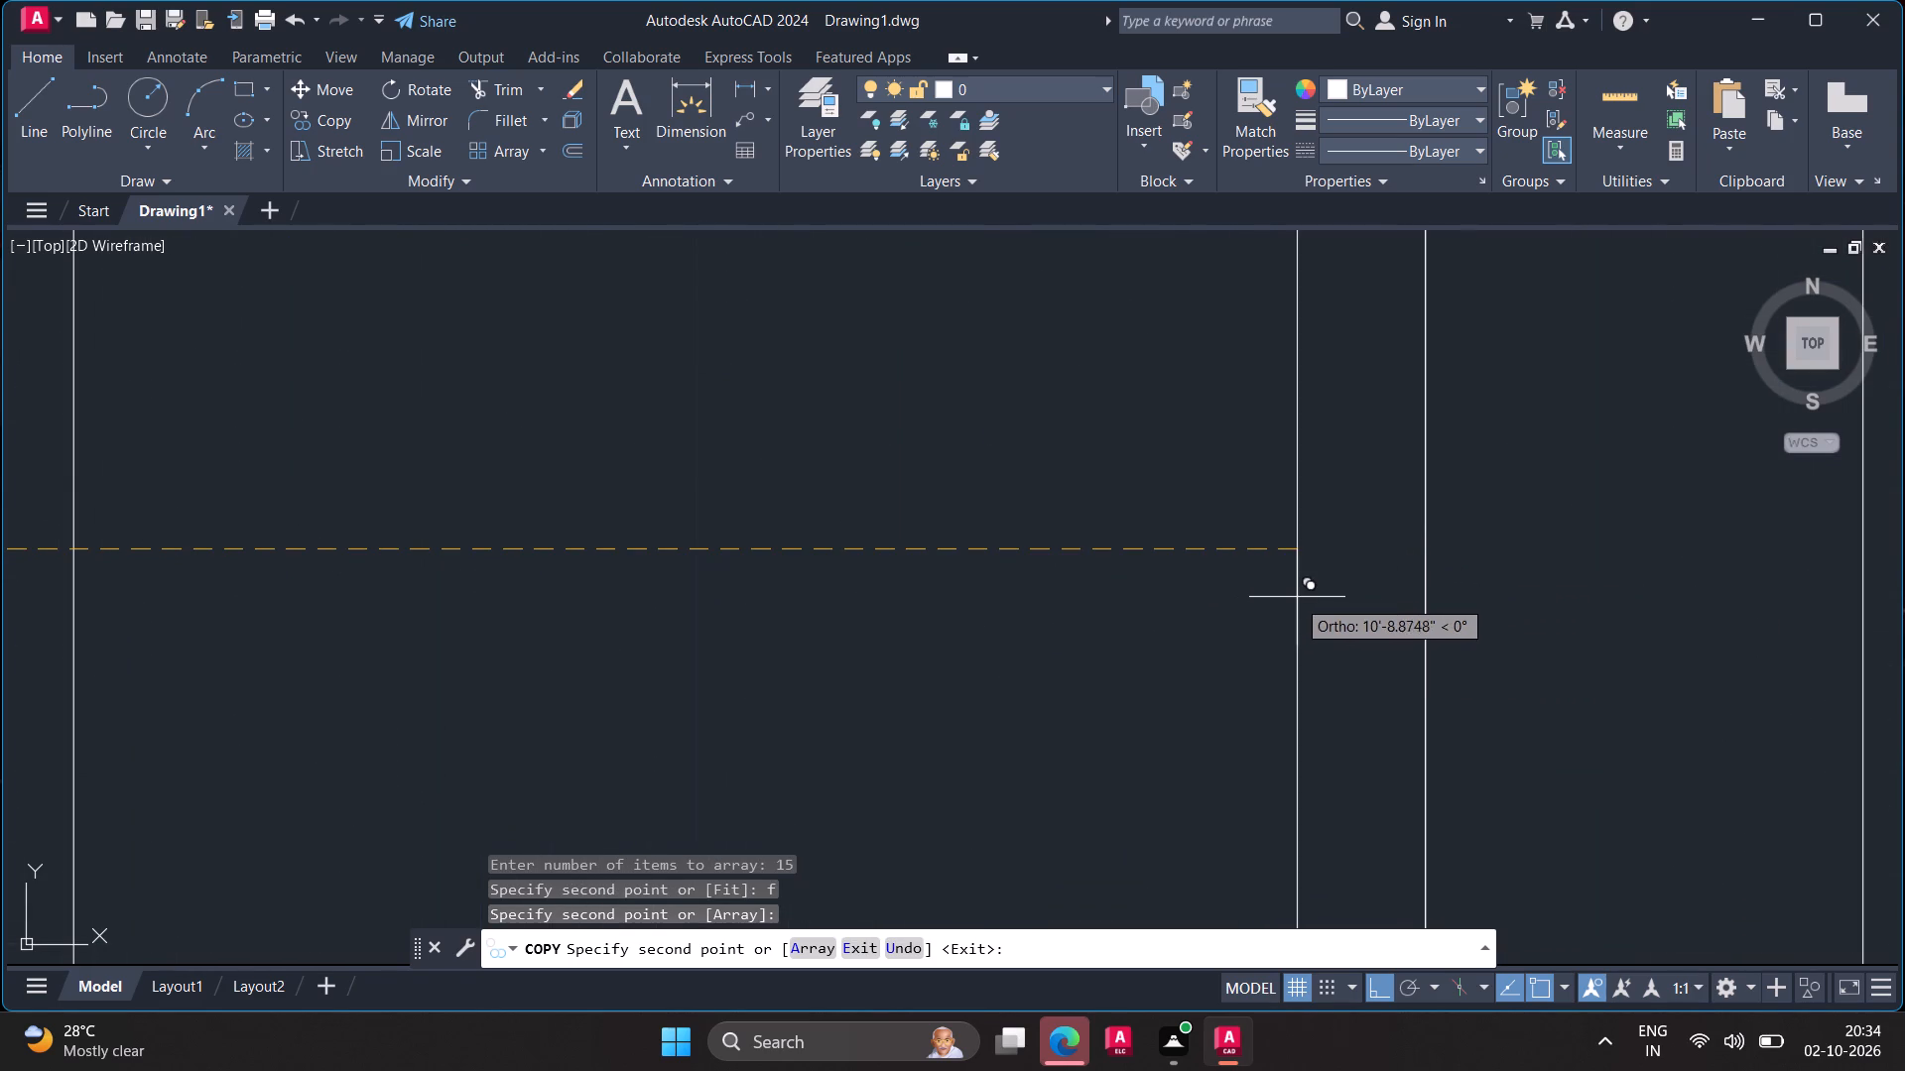
key("Escape")
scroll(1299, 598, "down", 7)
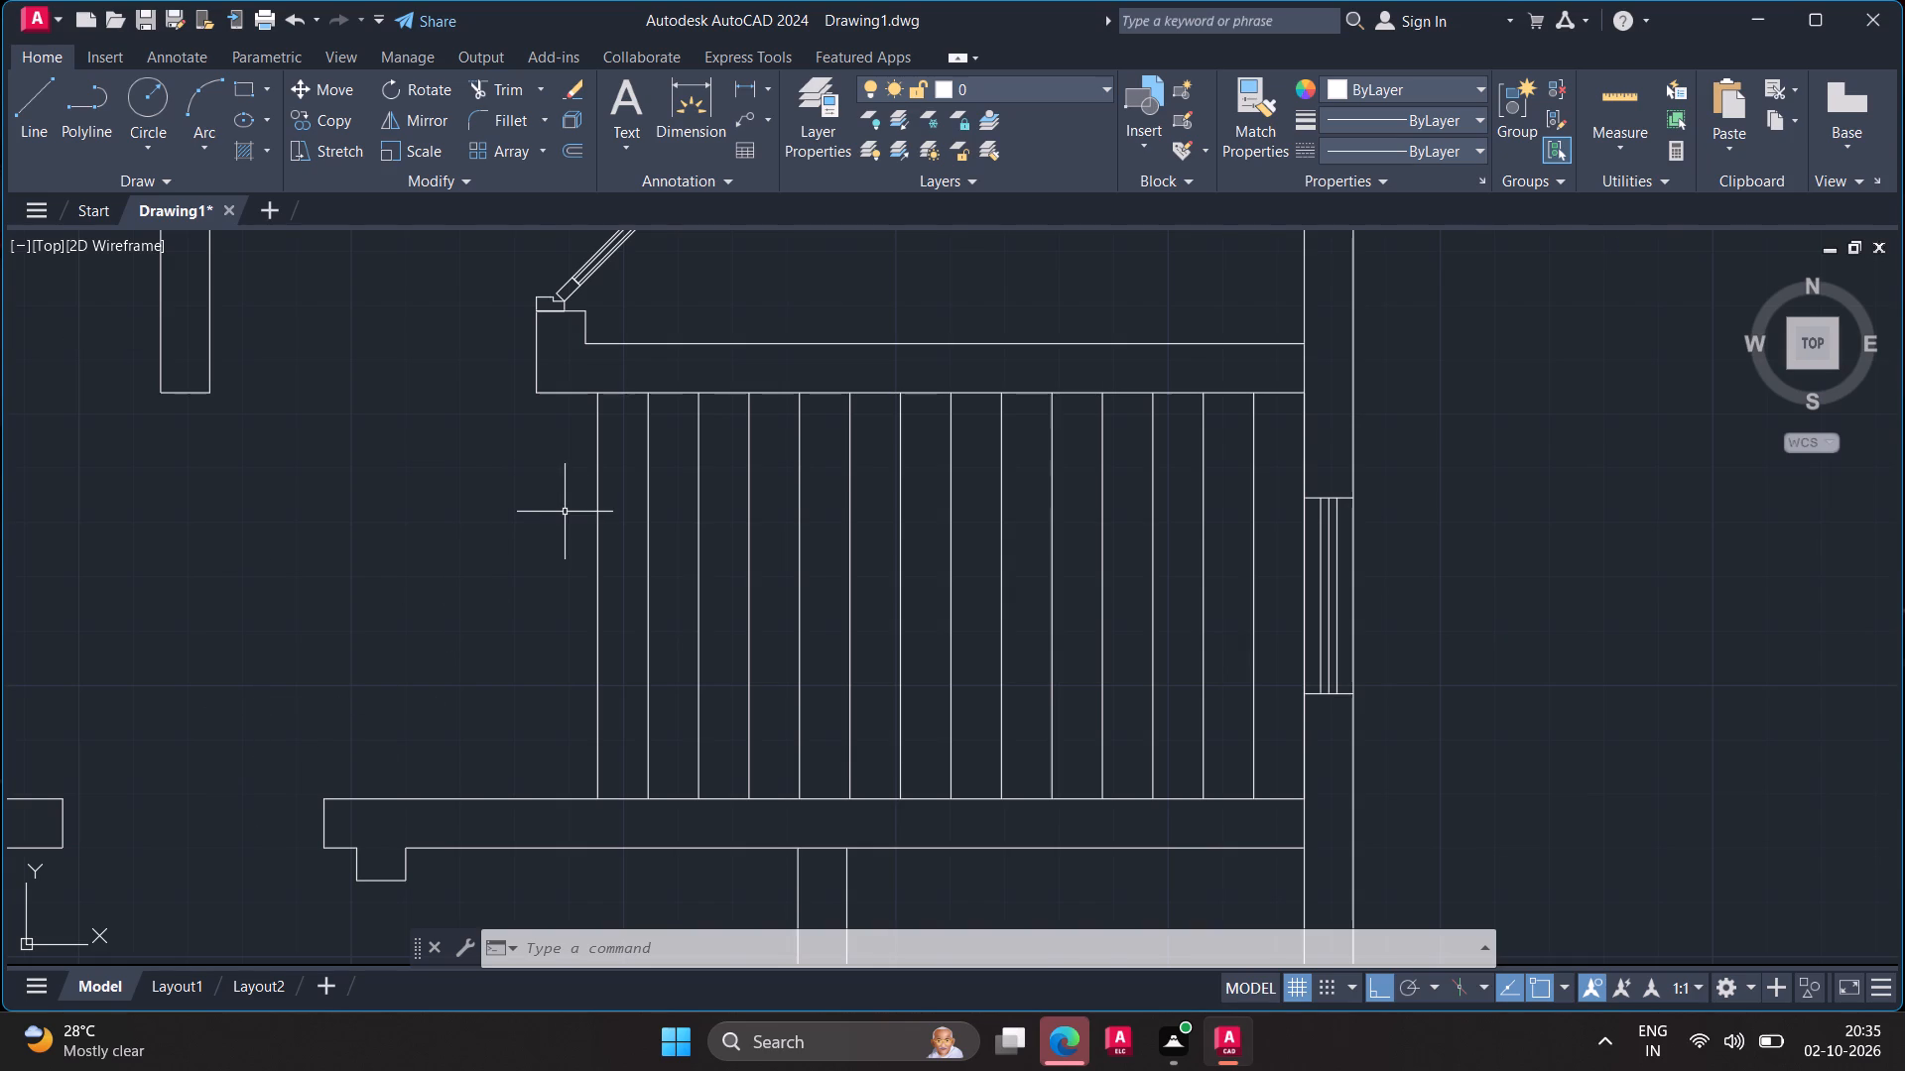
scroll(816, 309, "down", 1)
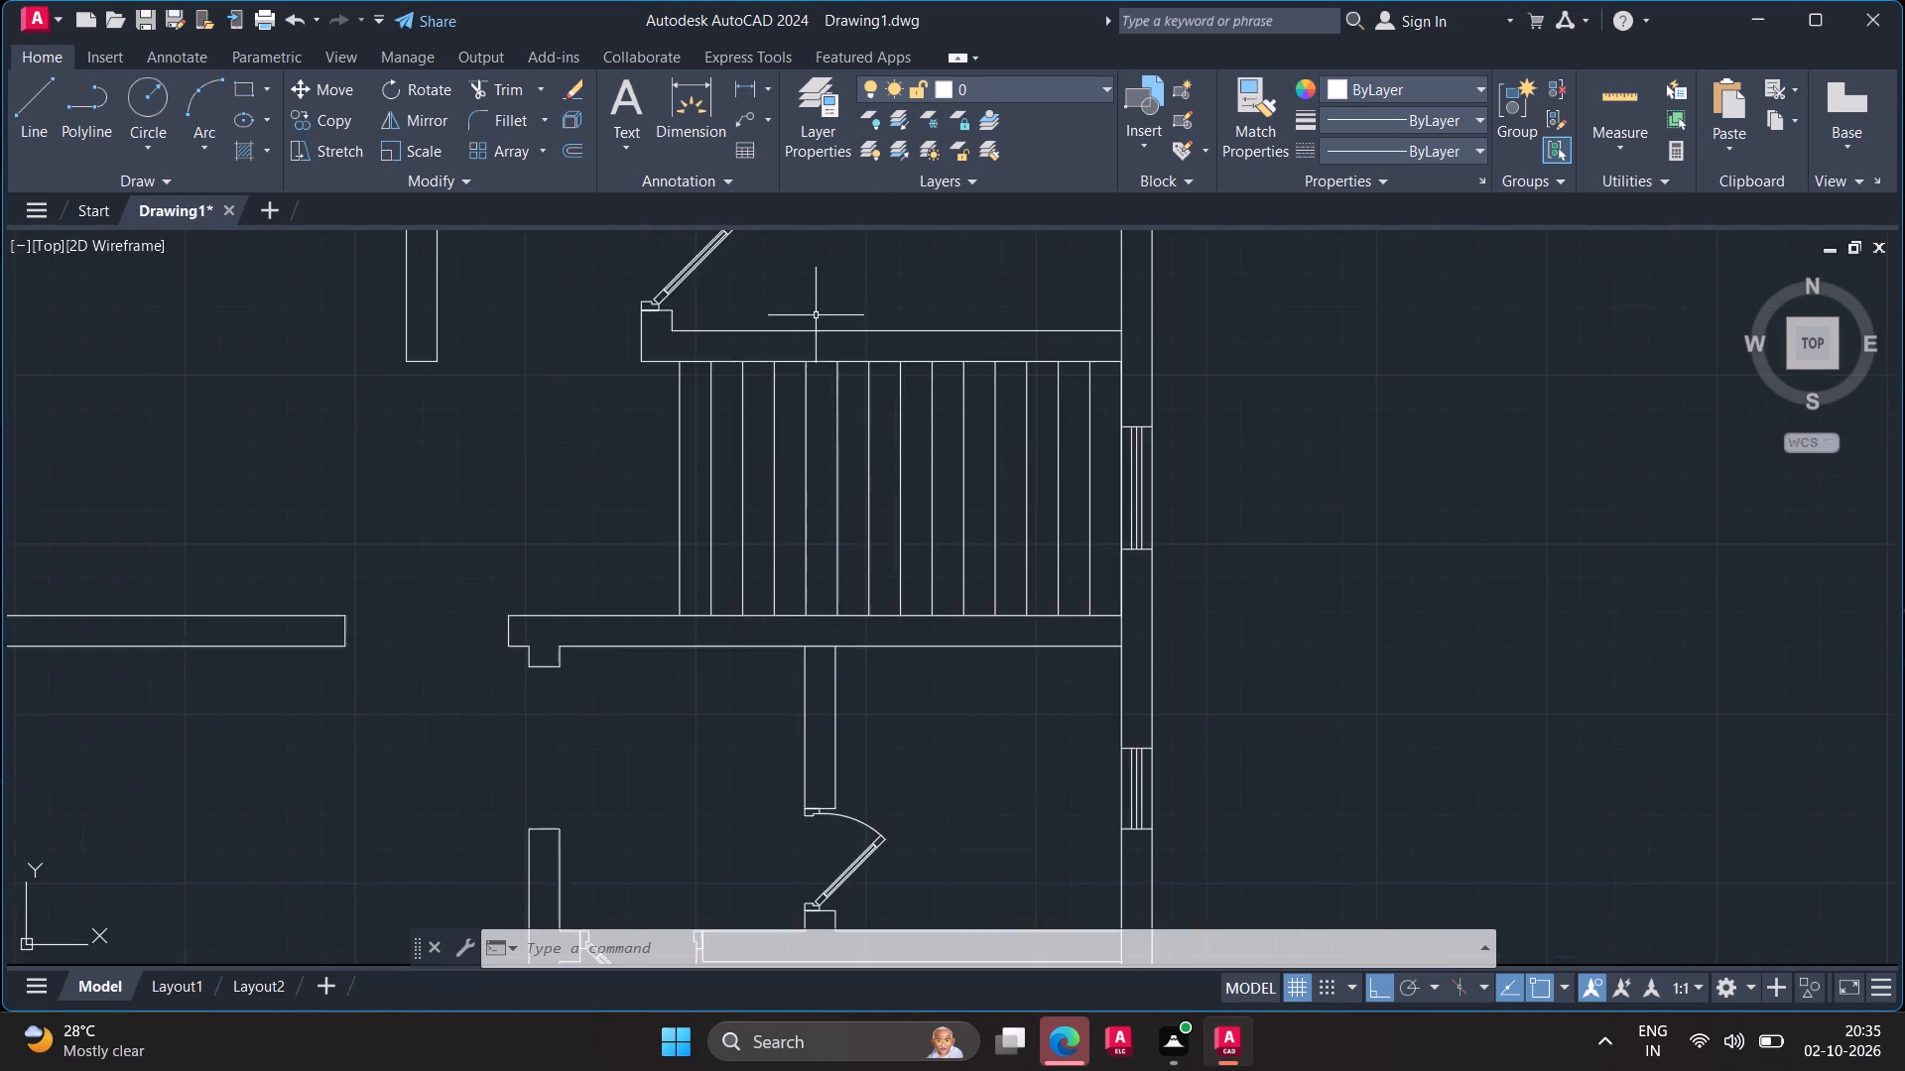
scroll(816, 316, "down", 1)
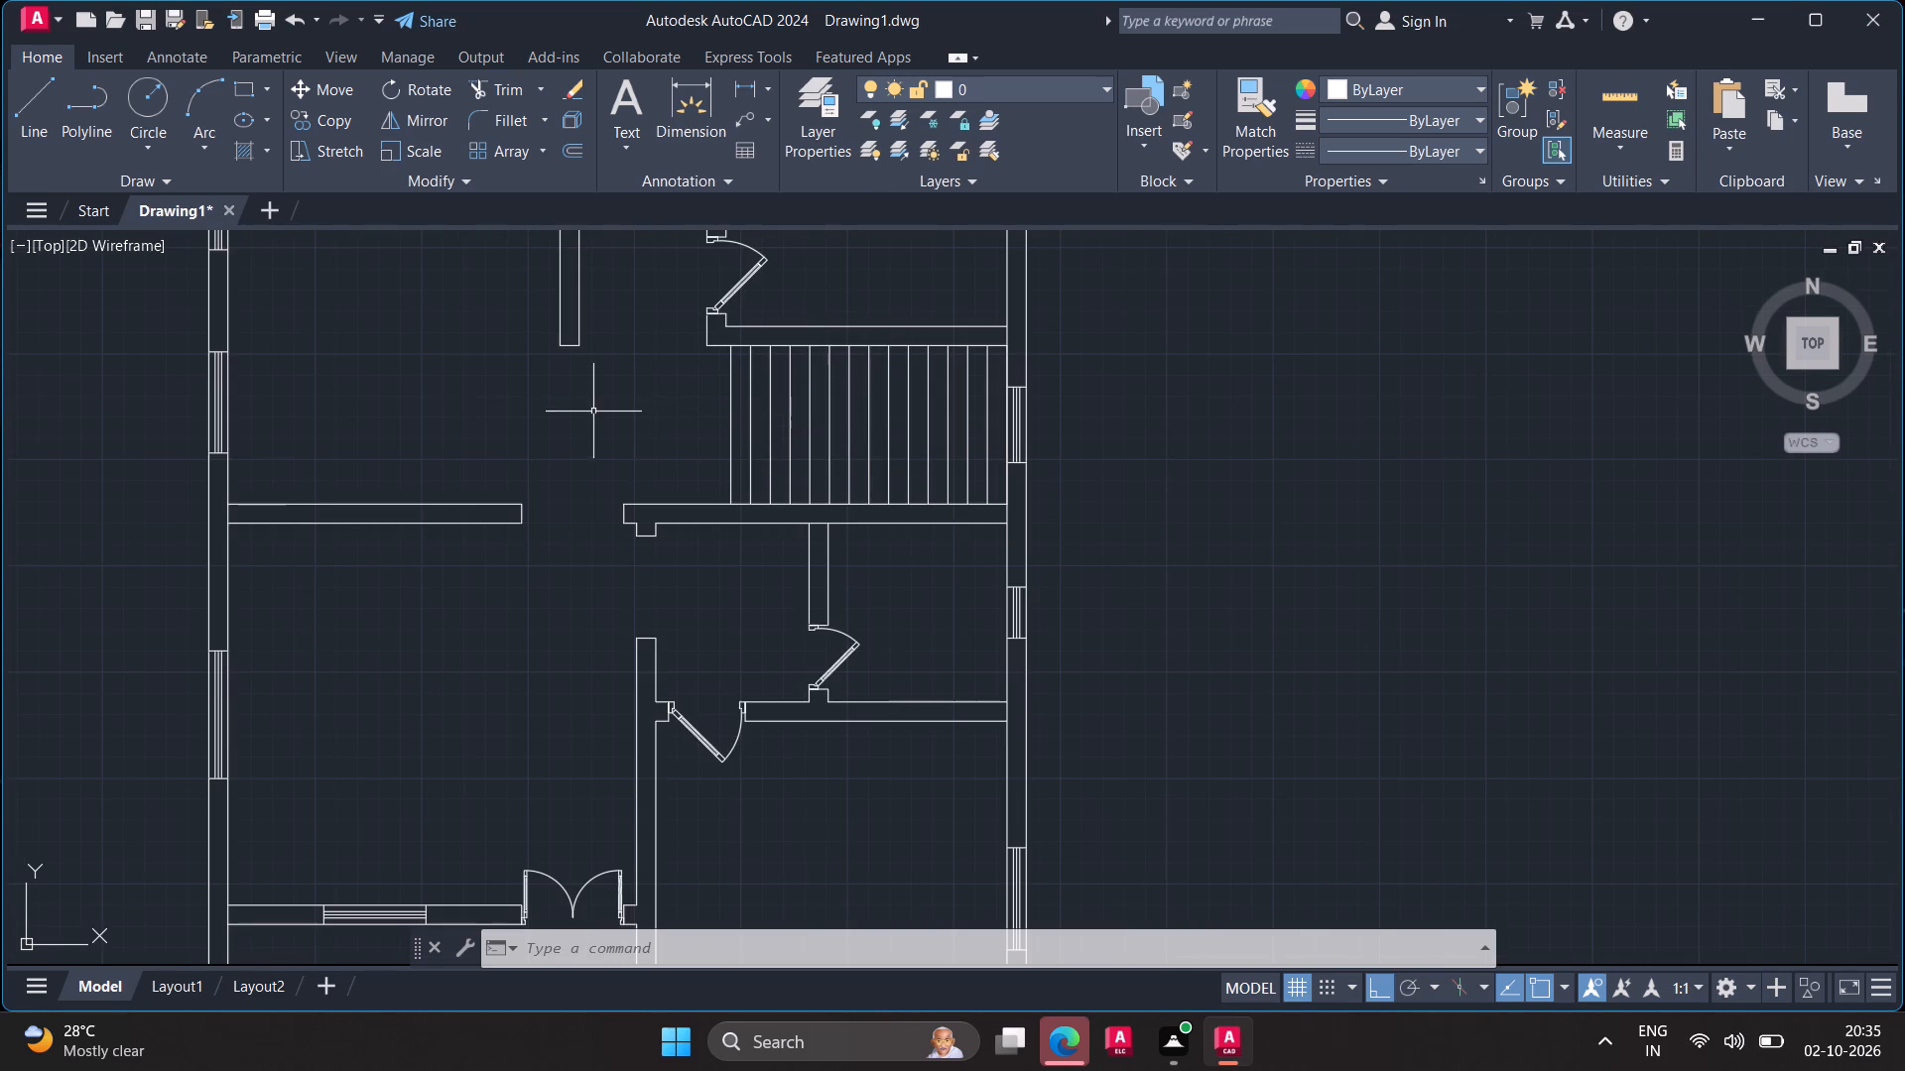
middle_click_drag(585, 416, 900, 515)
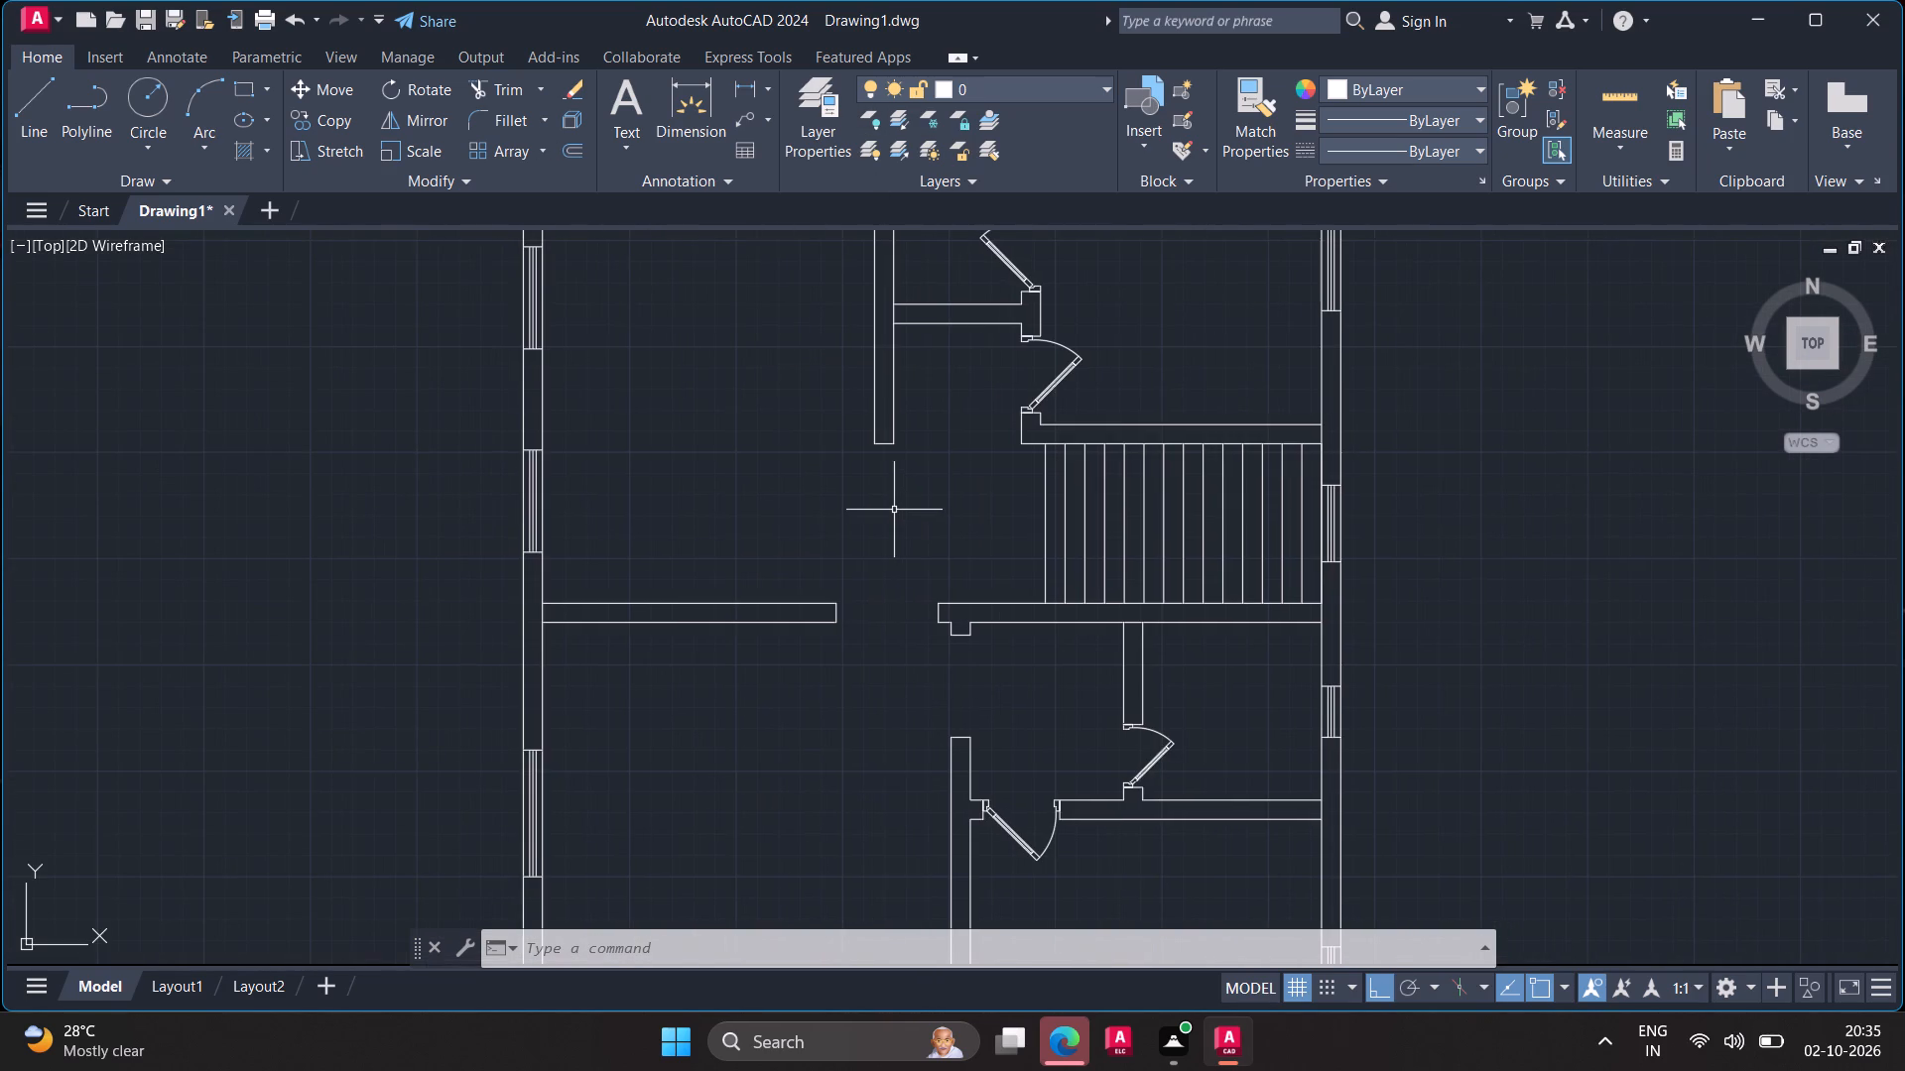
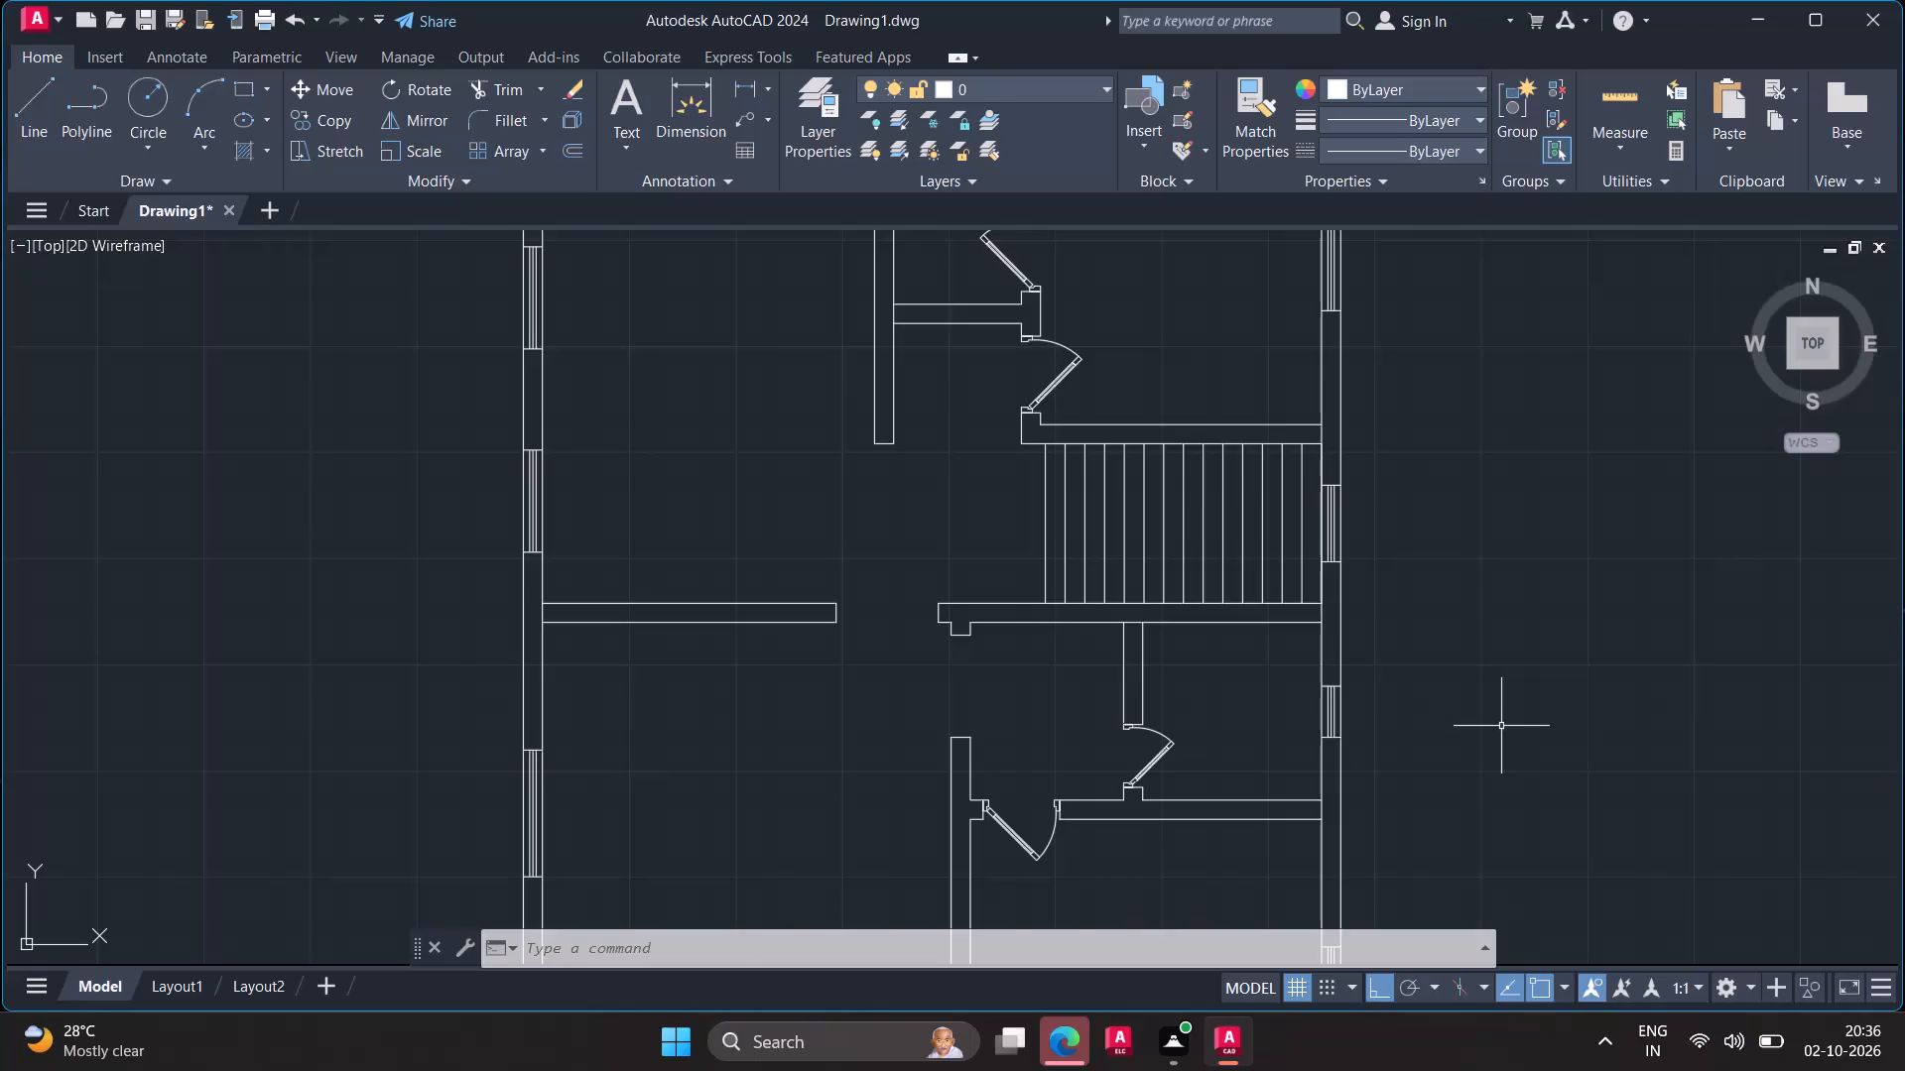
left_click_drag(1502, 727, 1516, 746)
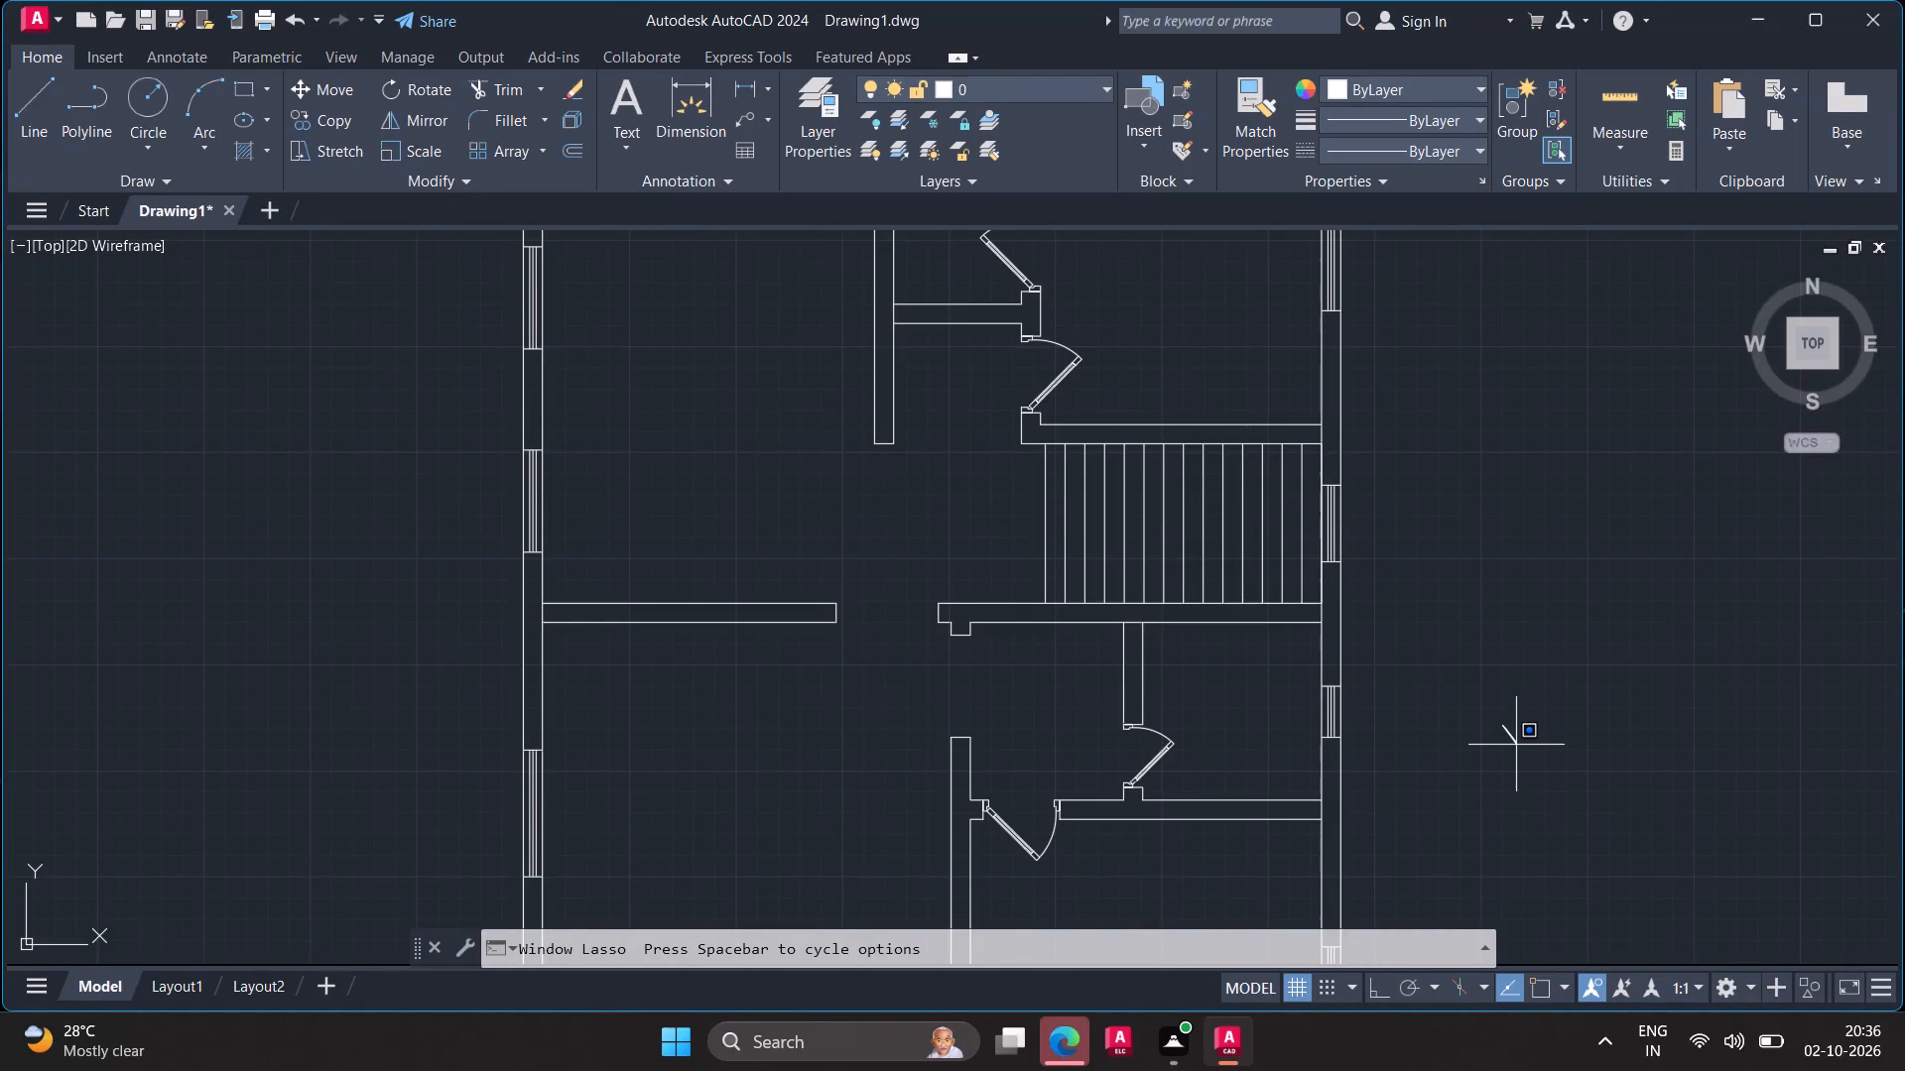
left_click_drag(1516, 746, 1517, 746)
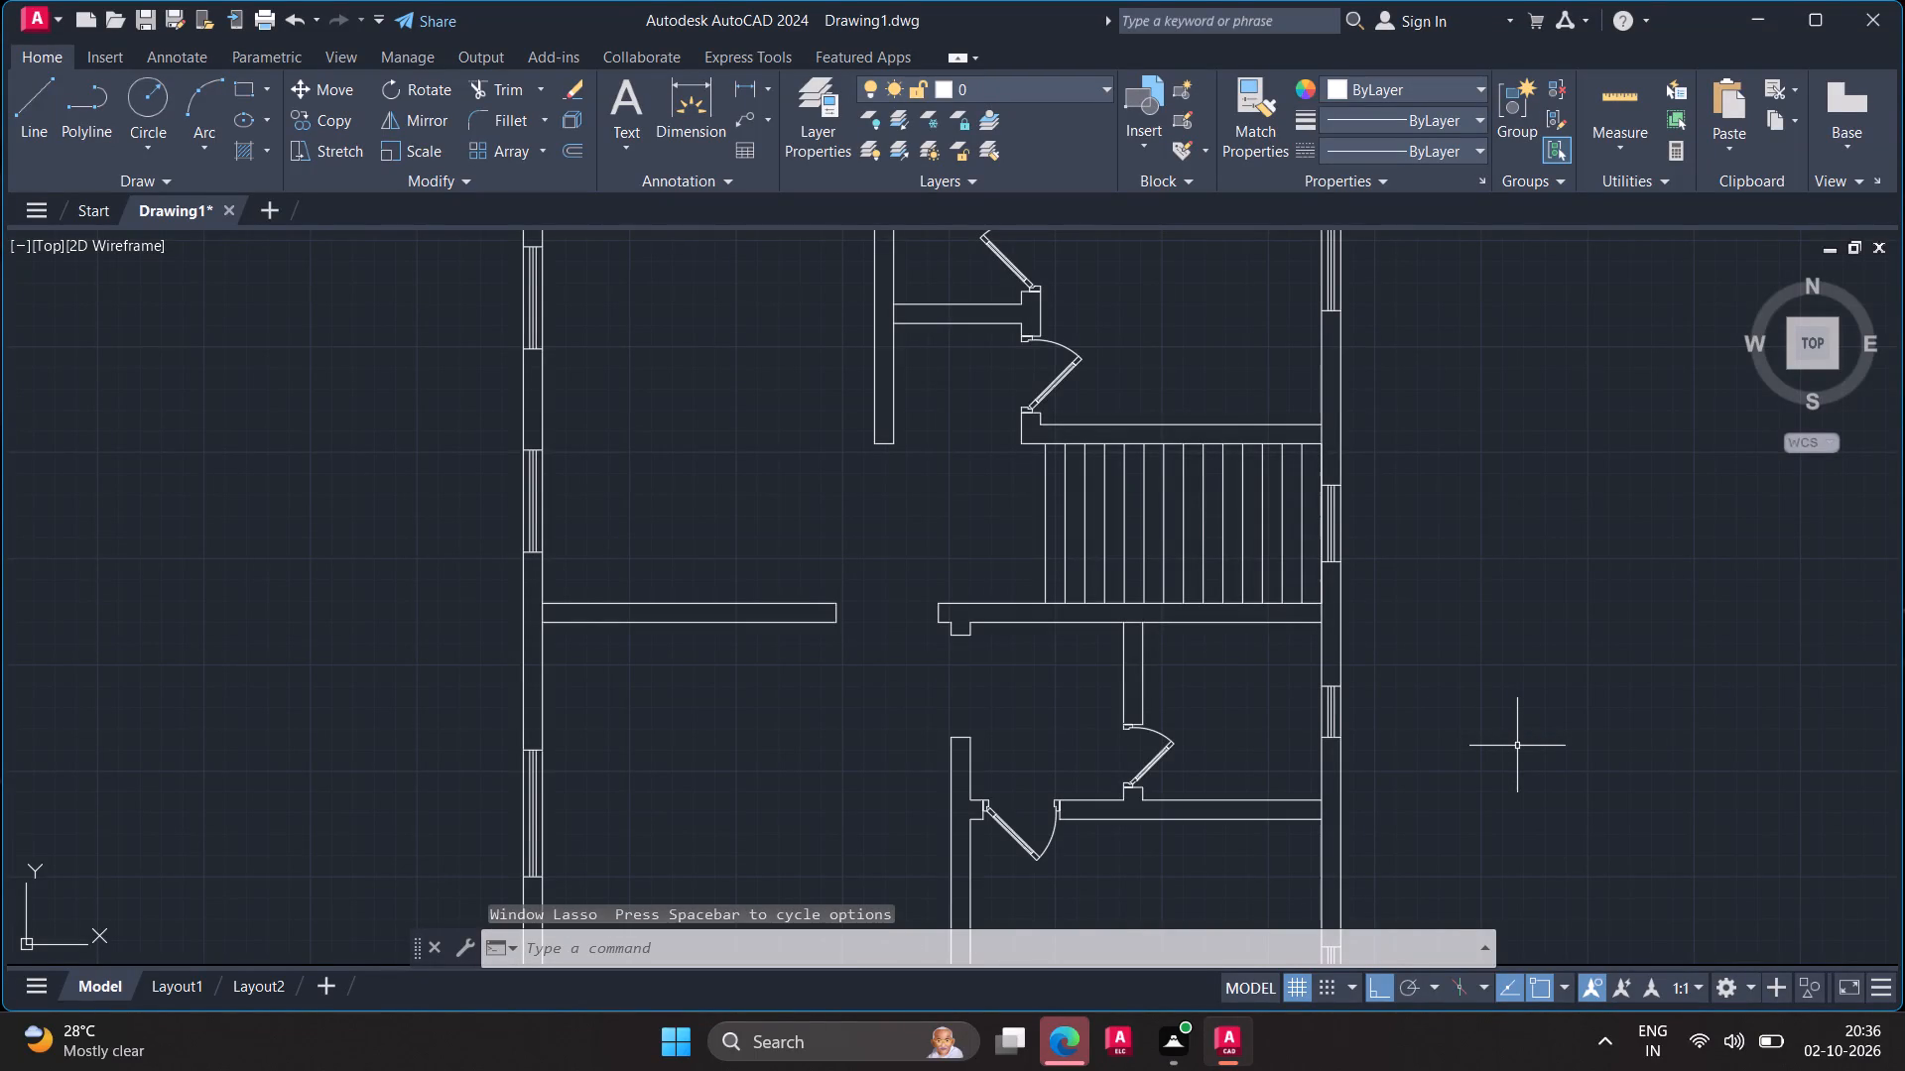
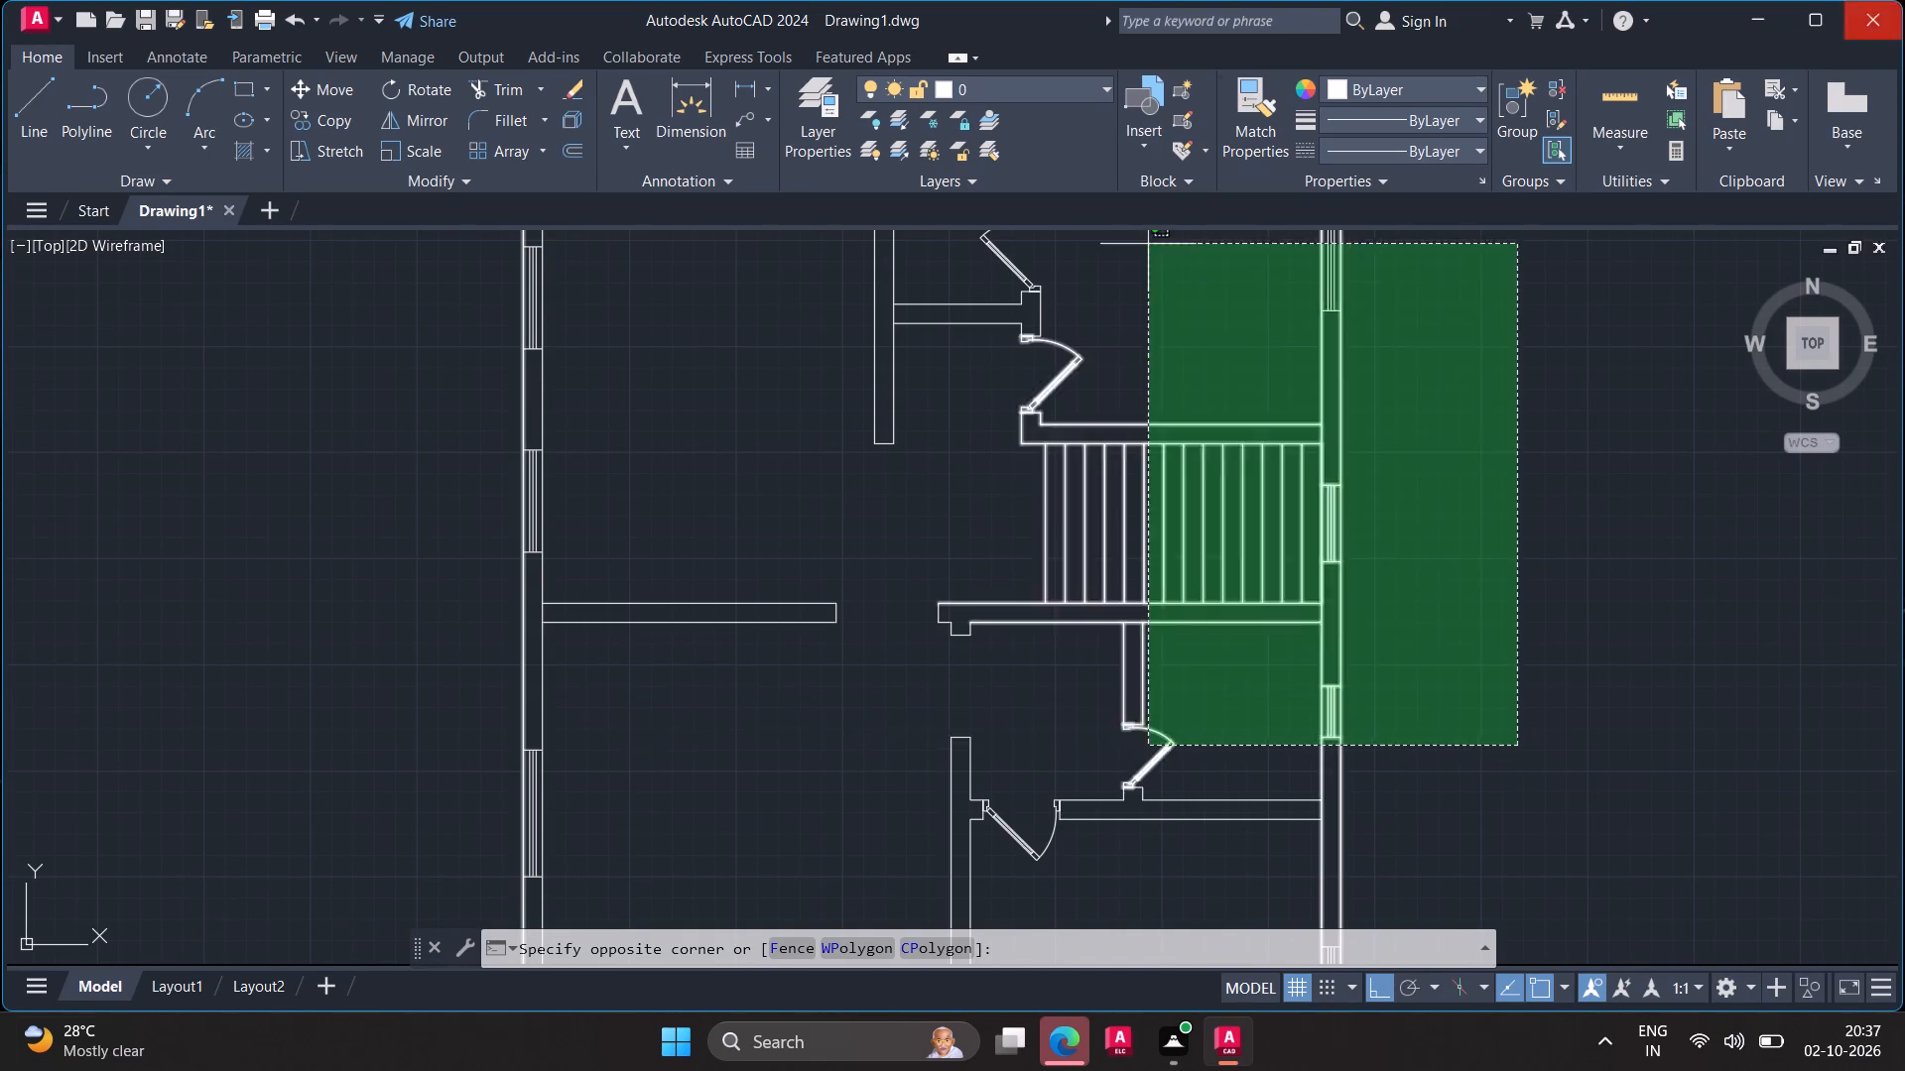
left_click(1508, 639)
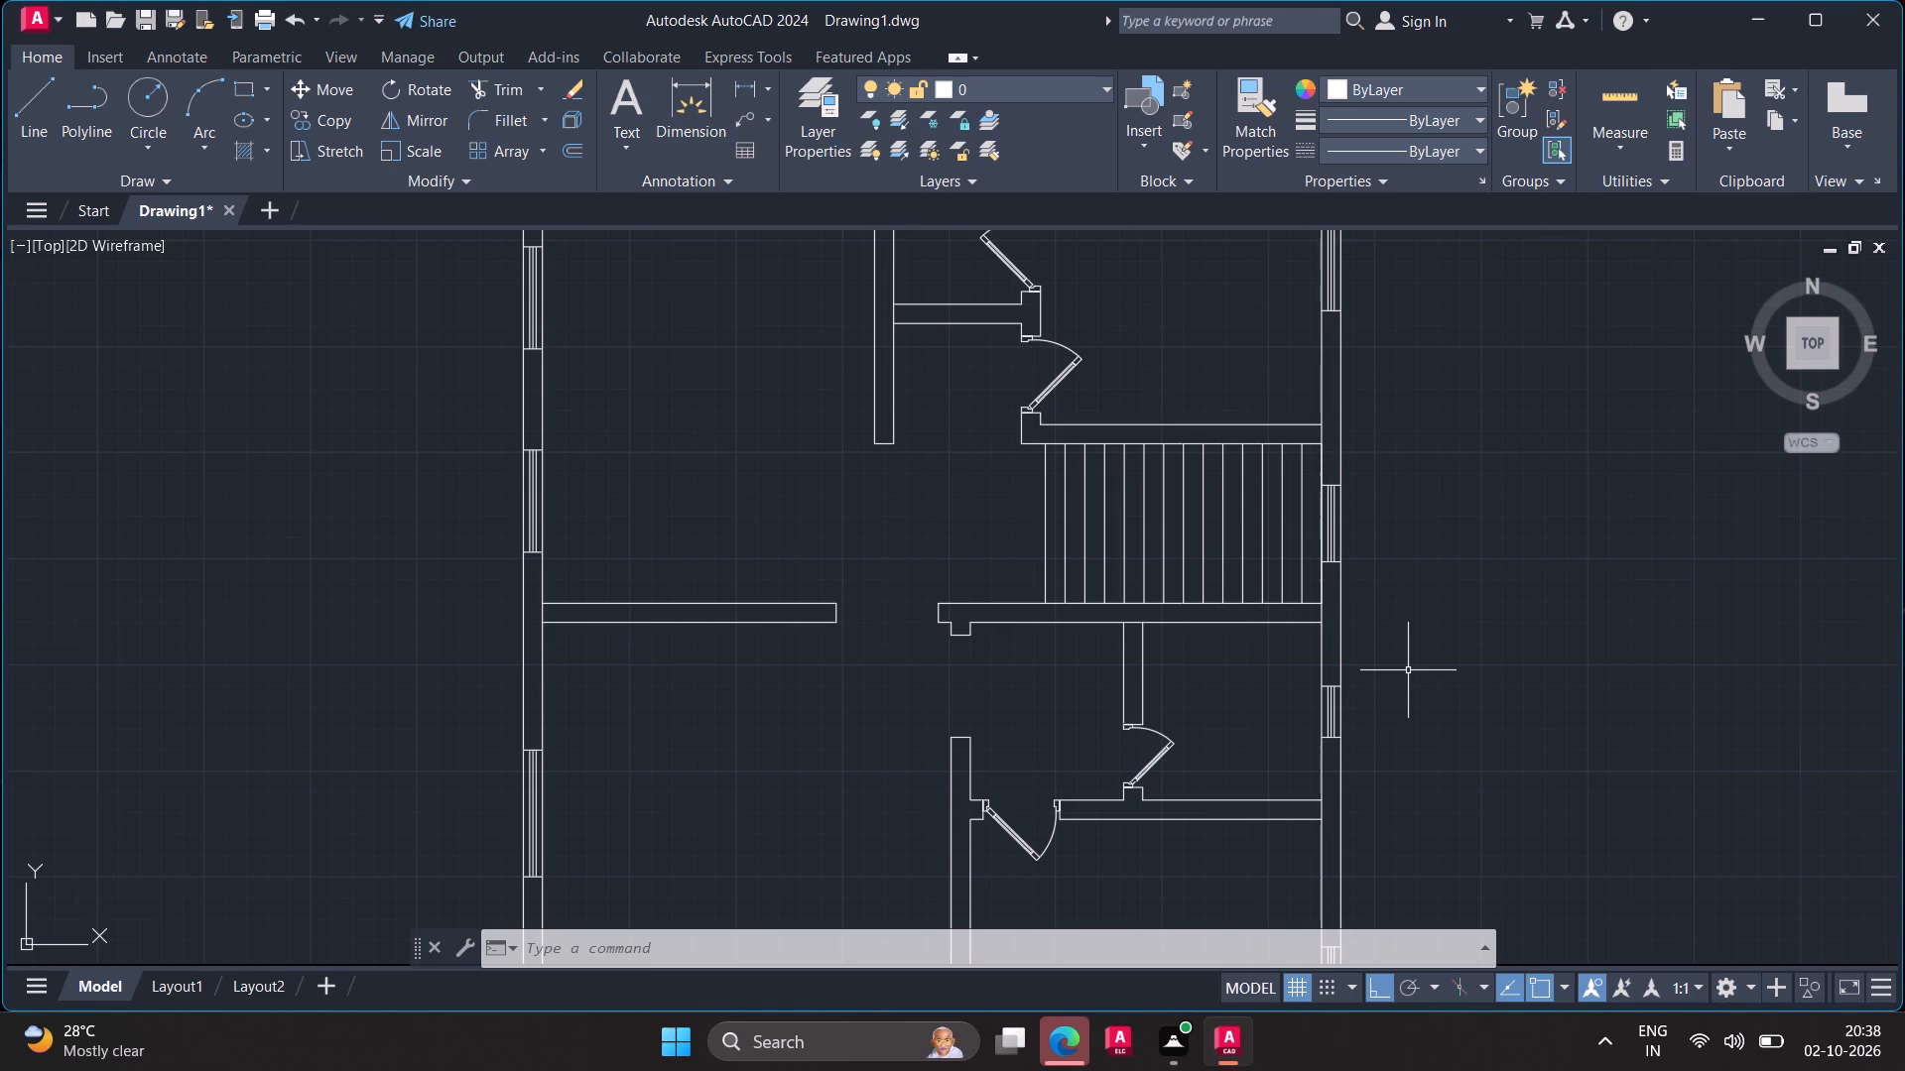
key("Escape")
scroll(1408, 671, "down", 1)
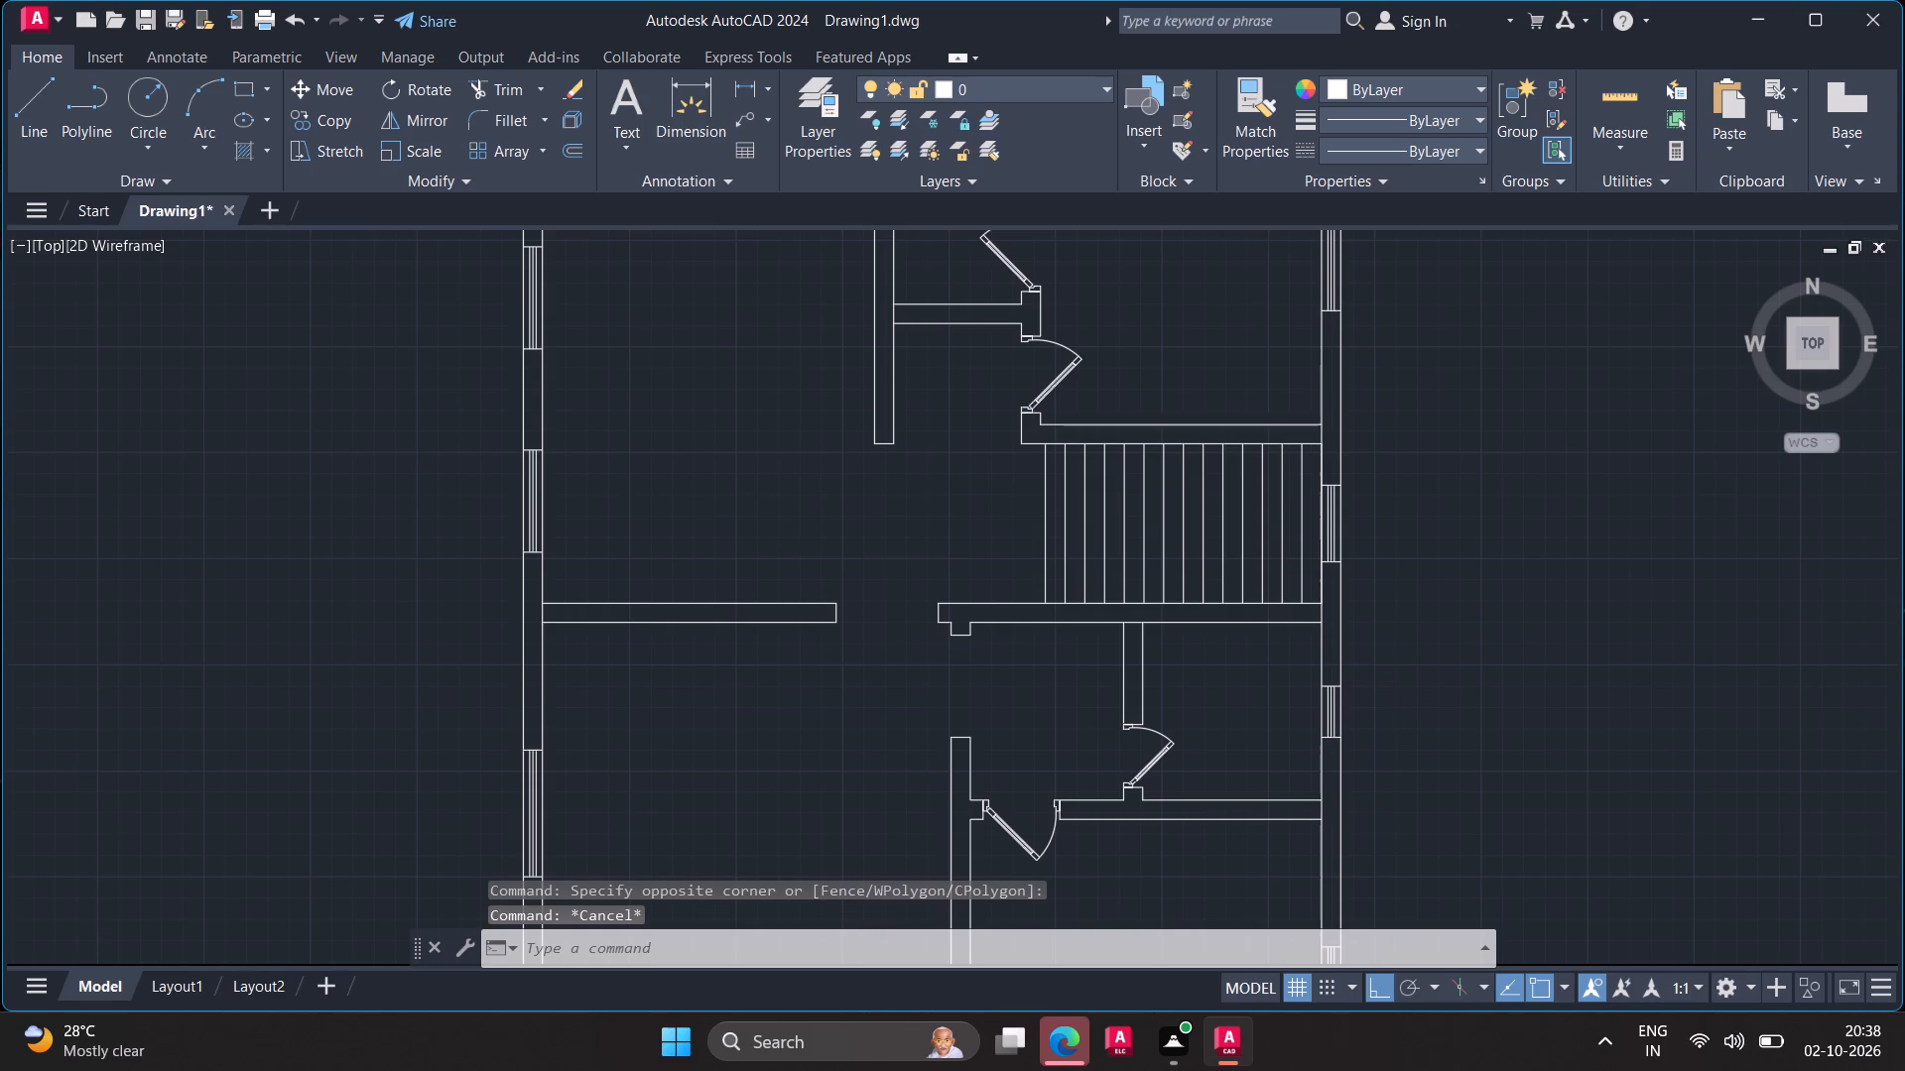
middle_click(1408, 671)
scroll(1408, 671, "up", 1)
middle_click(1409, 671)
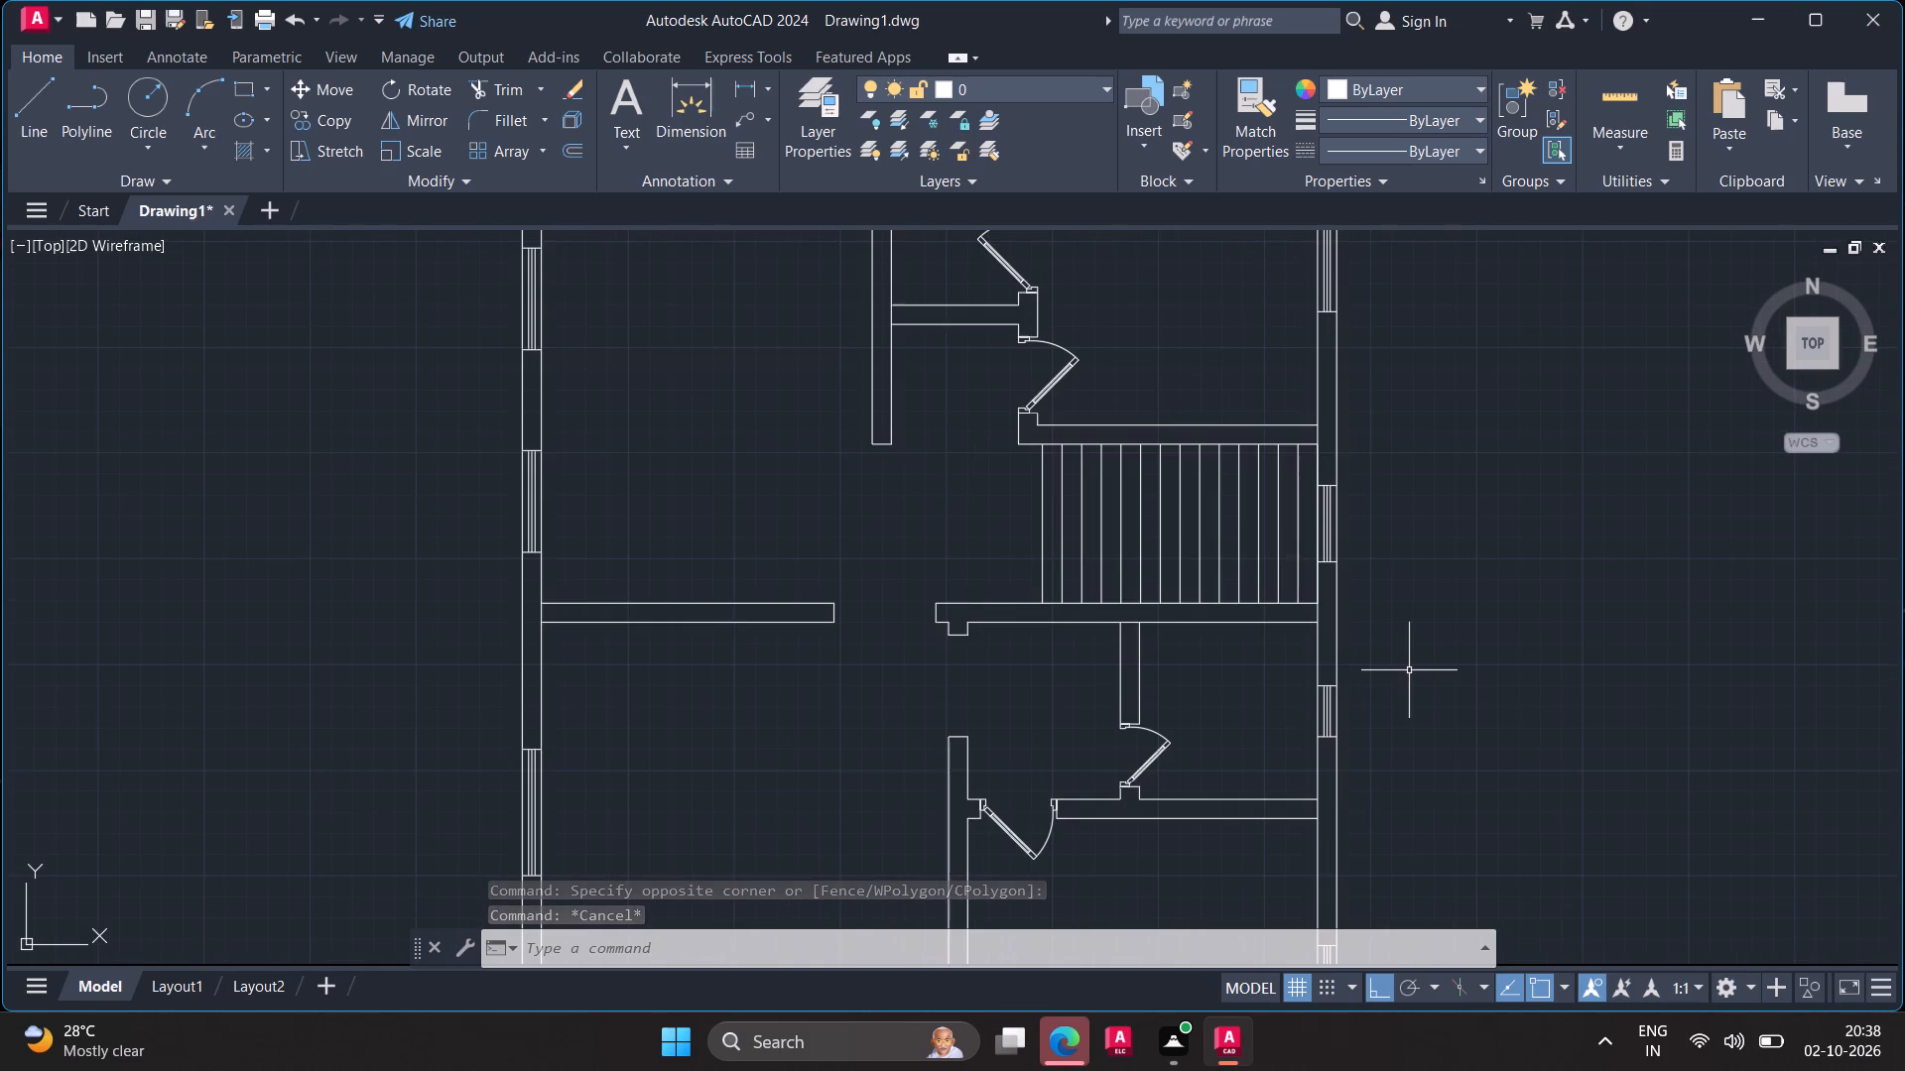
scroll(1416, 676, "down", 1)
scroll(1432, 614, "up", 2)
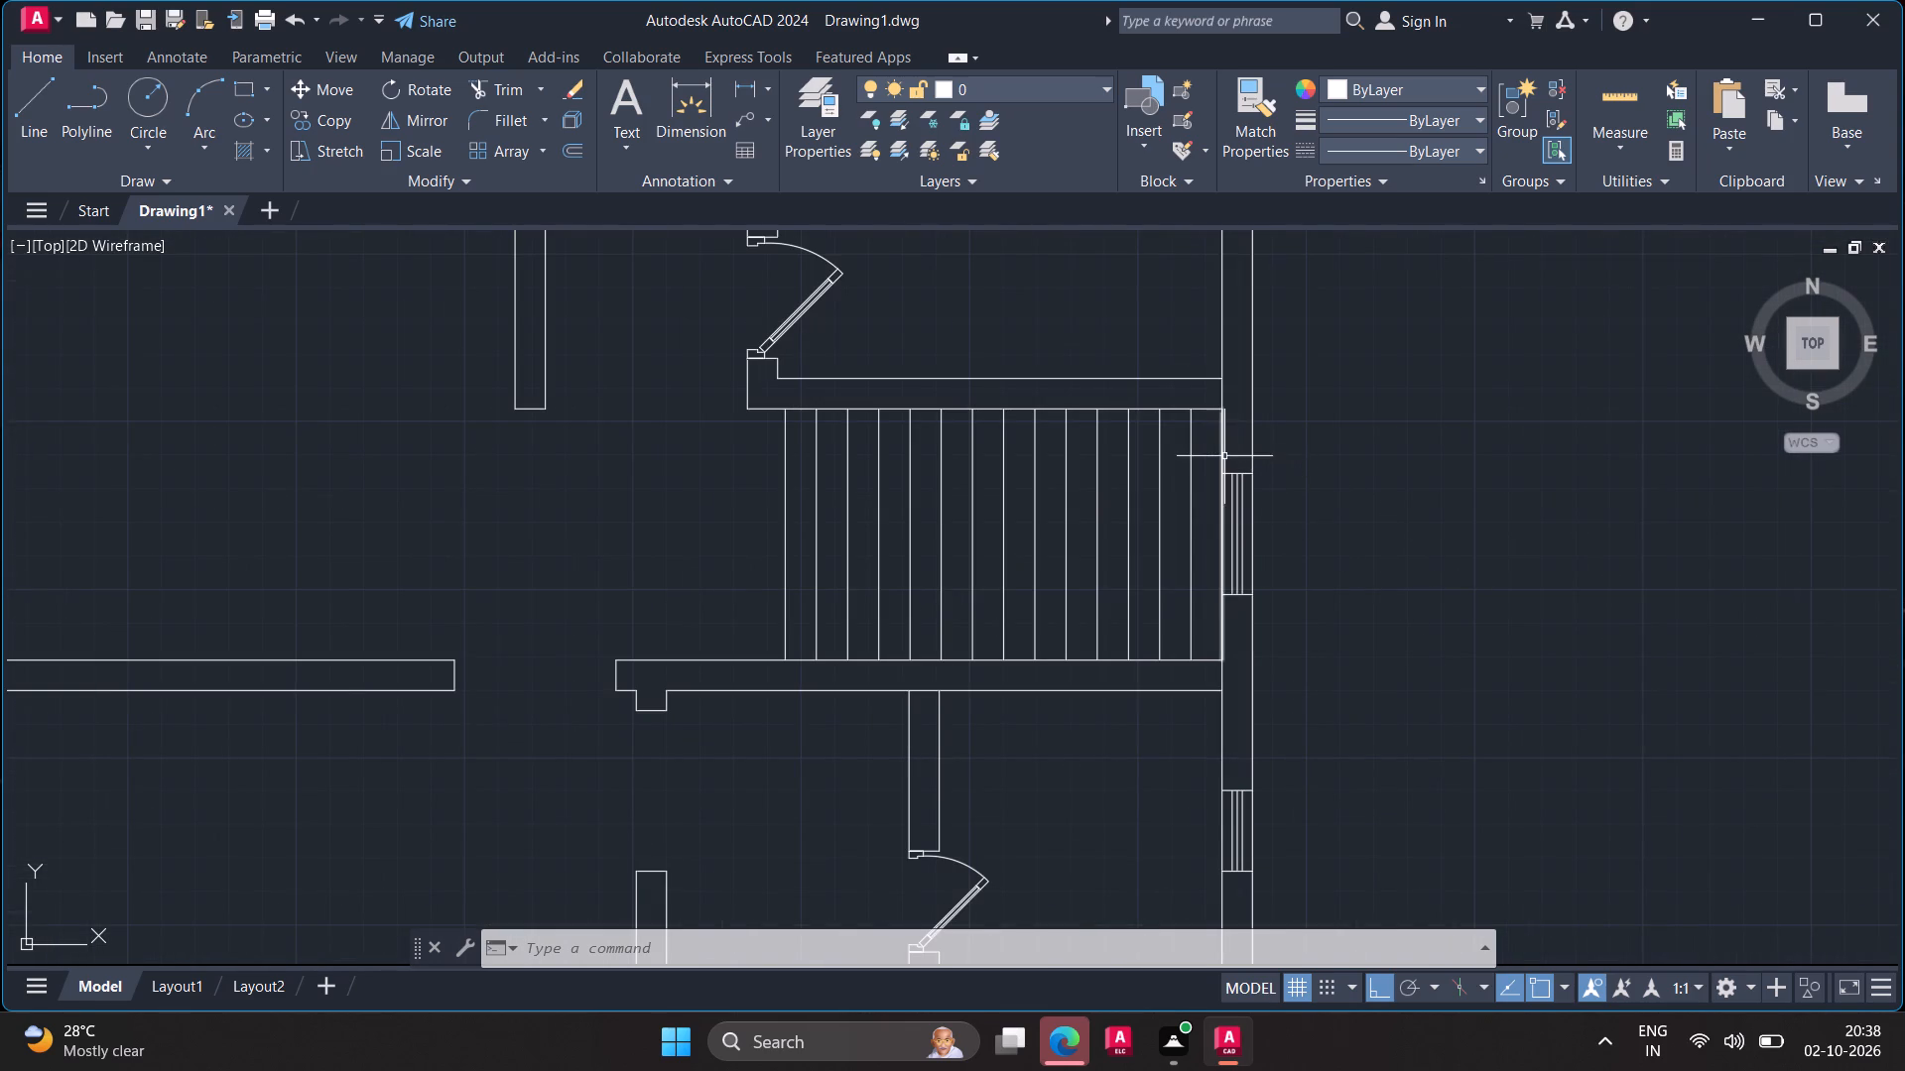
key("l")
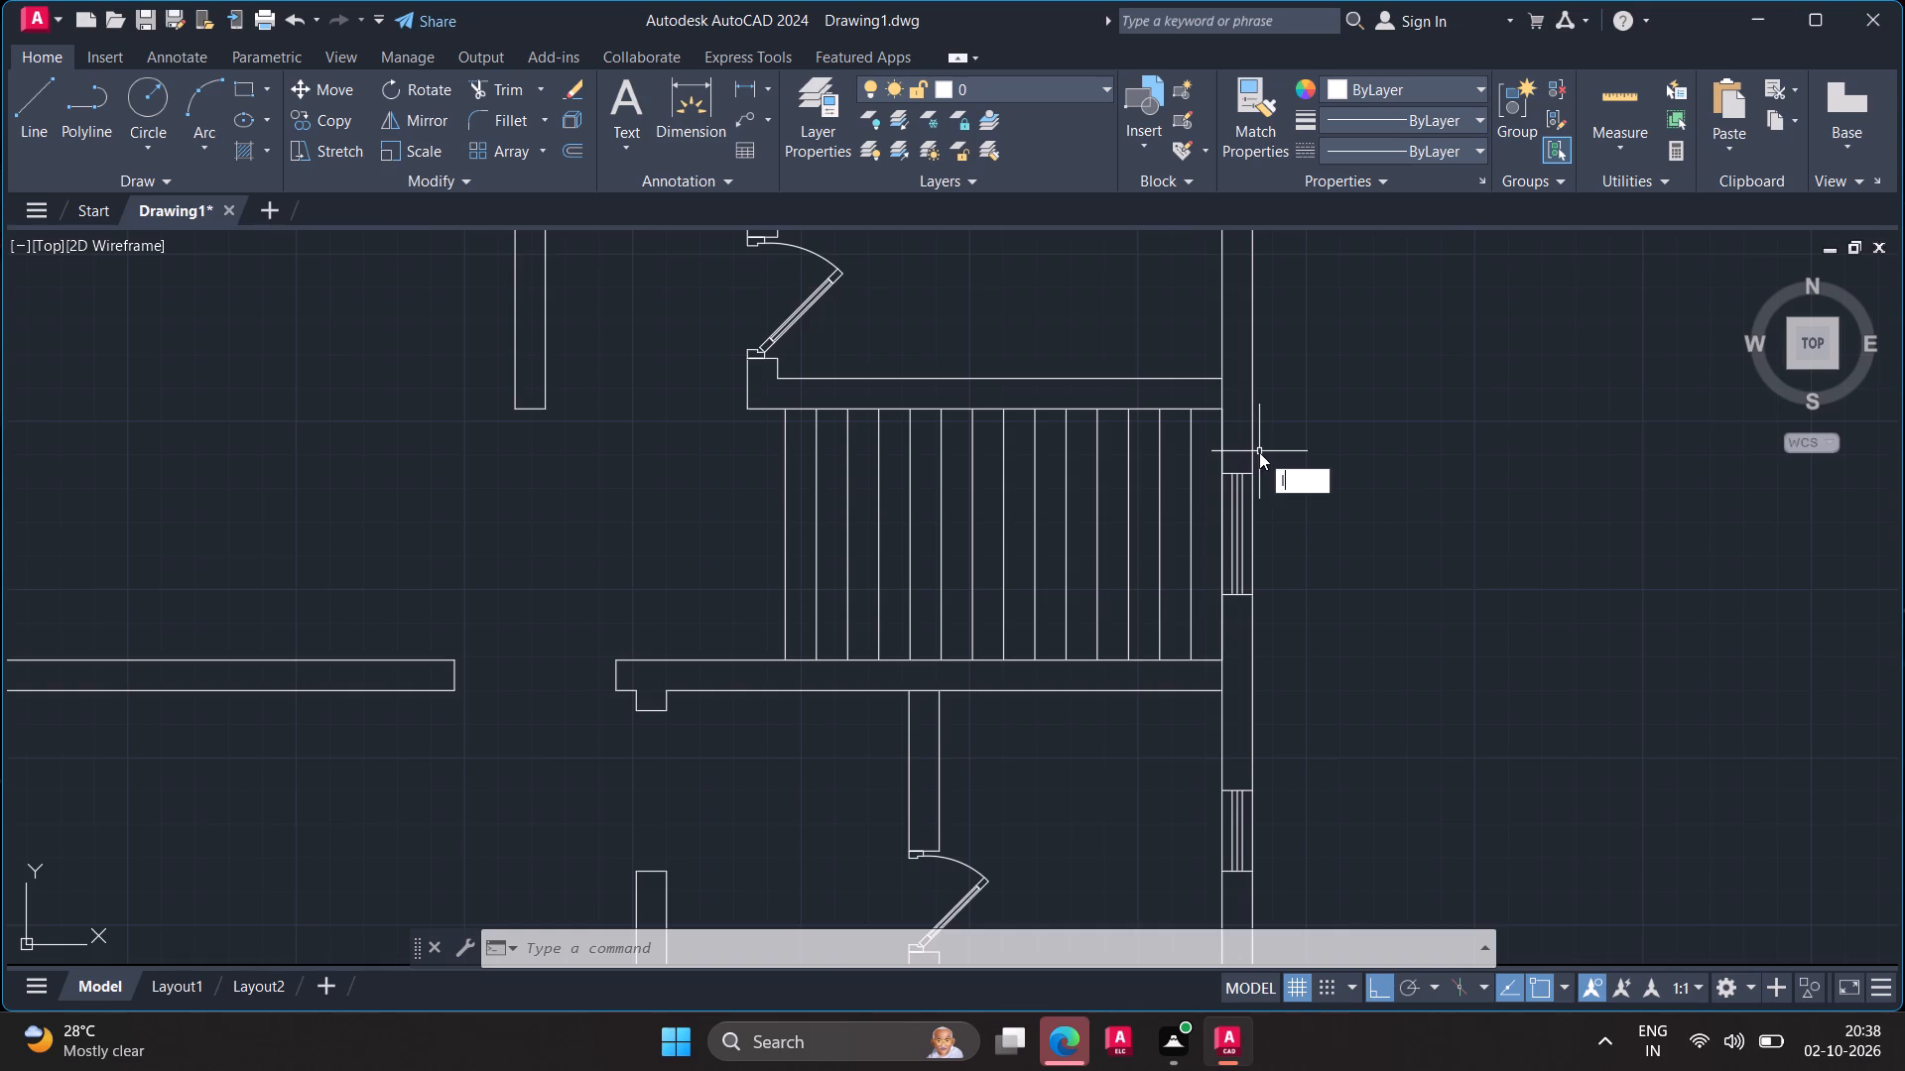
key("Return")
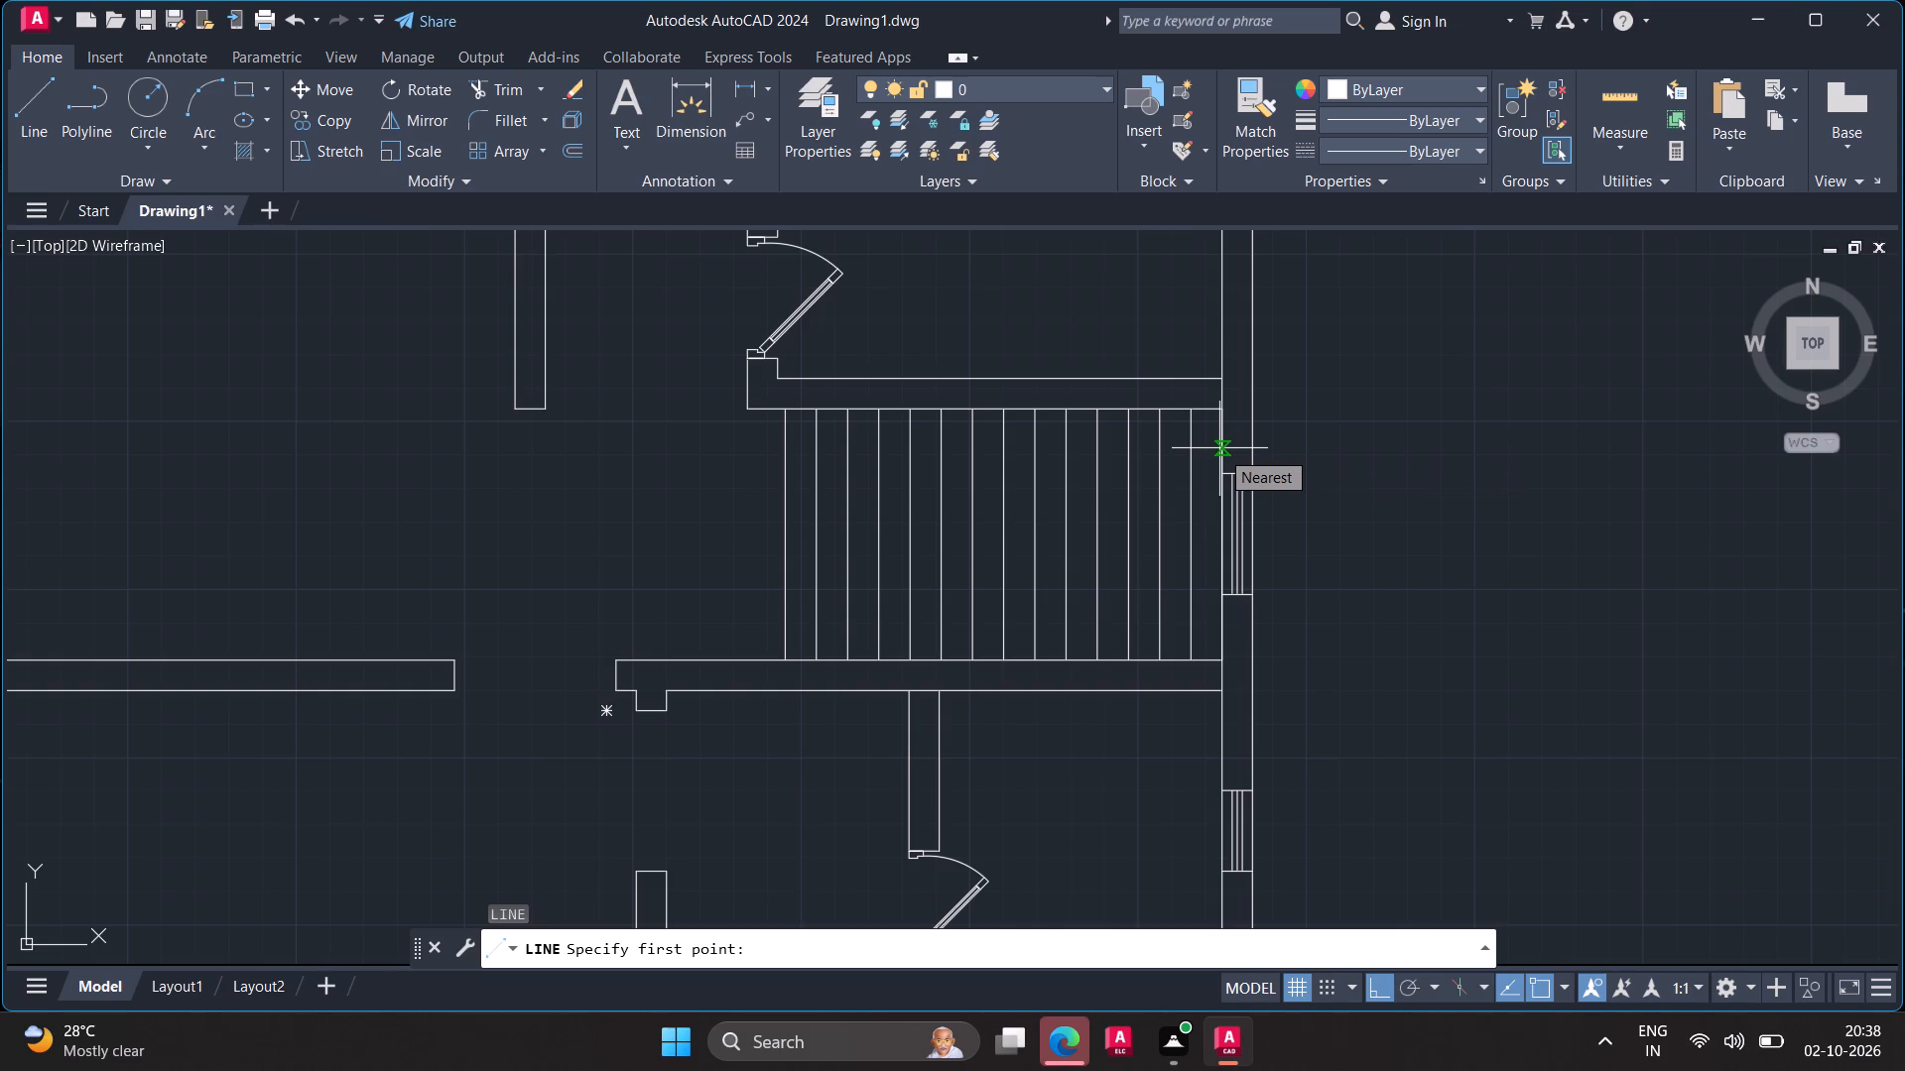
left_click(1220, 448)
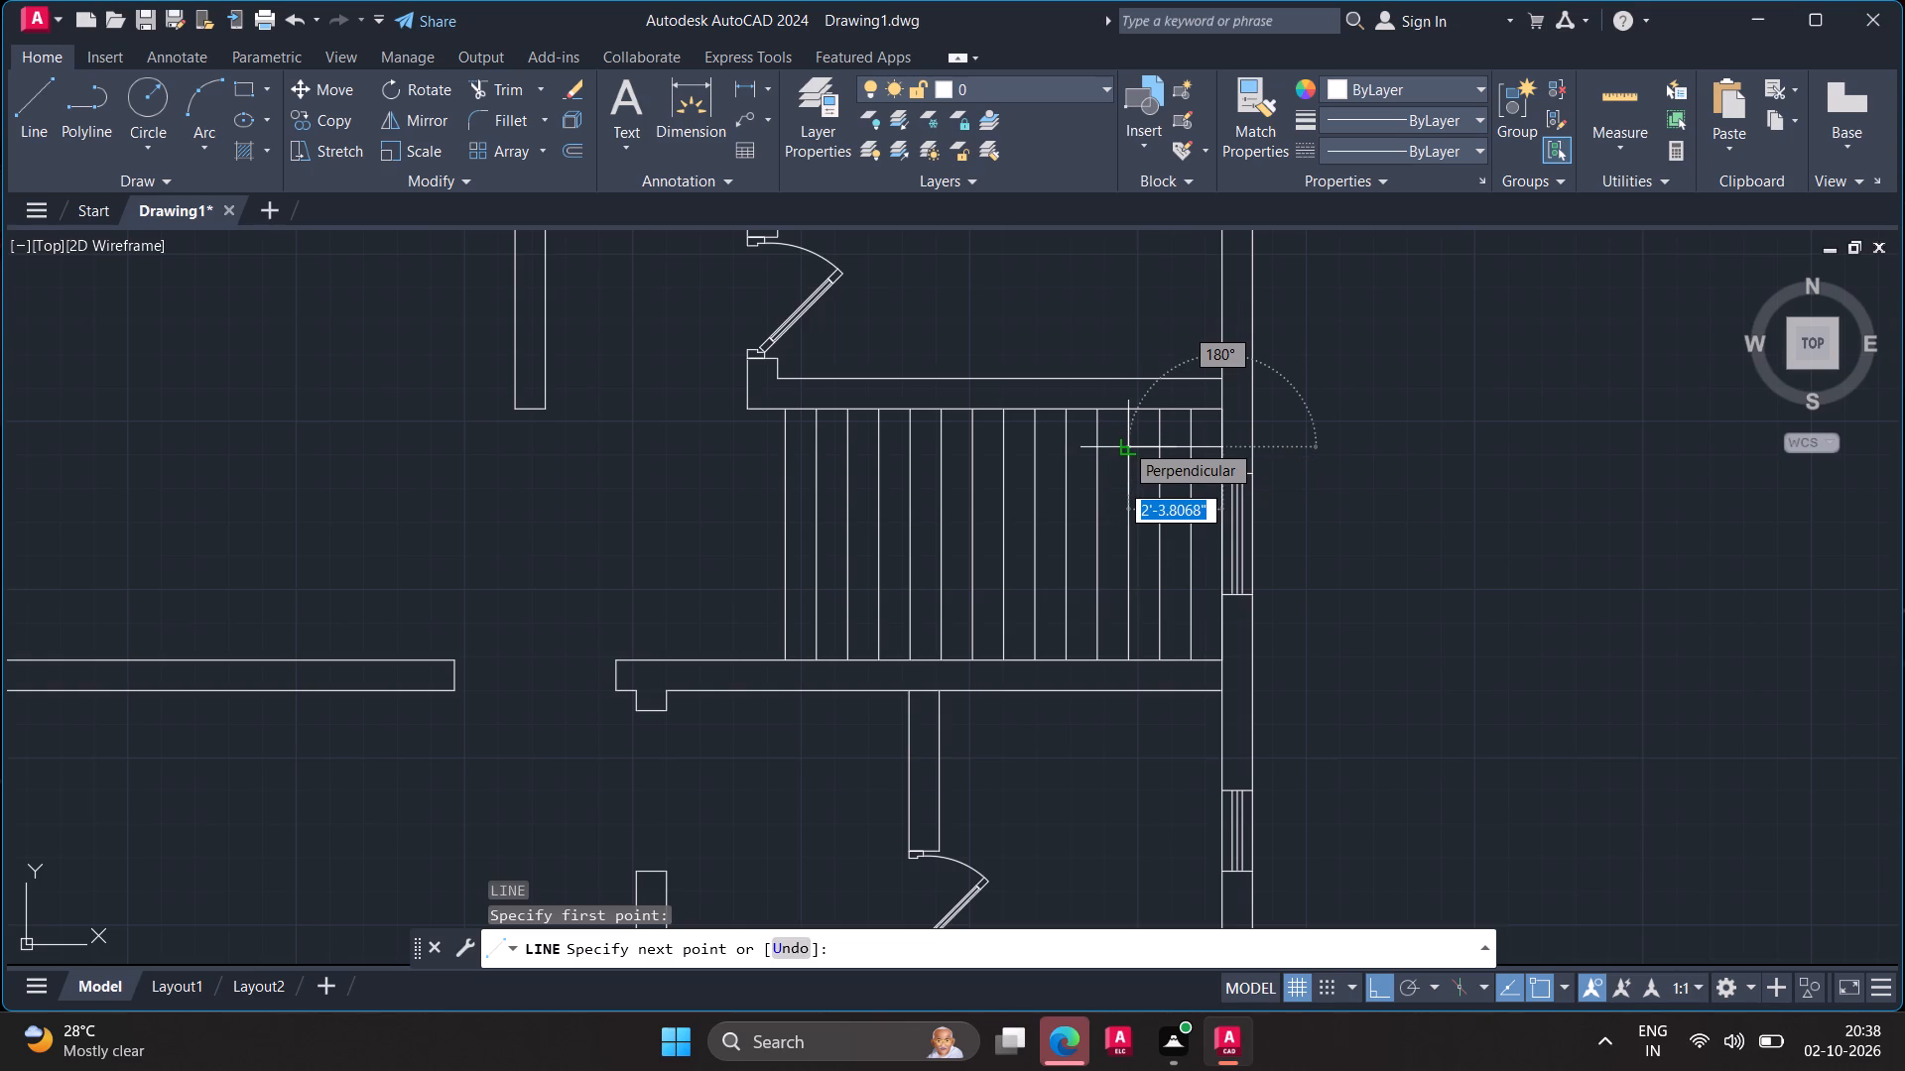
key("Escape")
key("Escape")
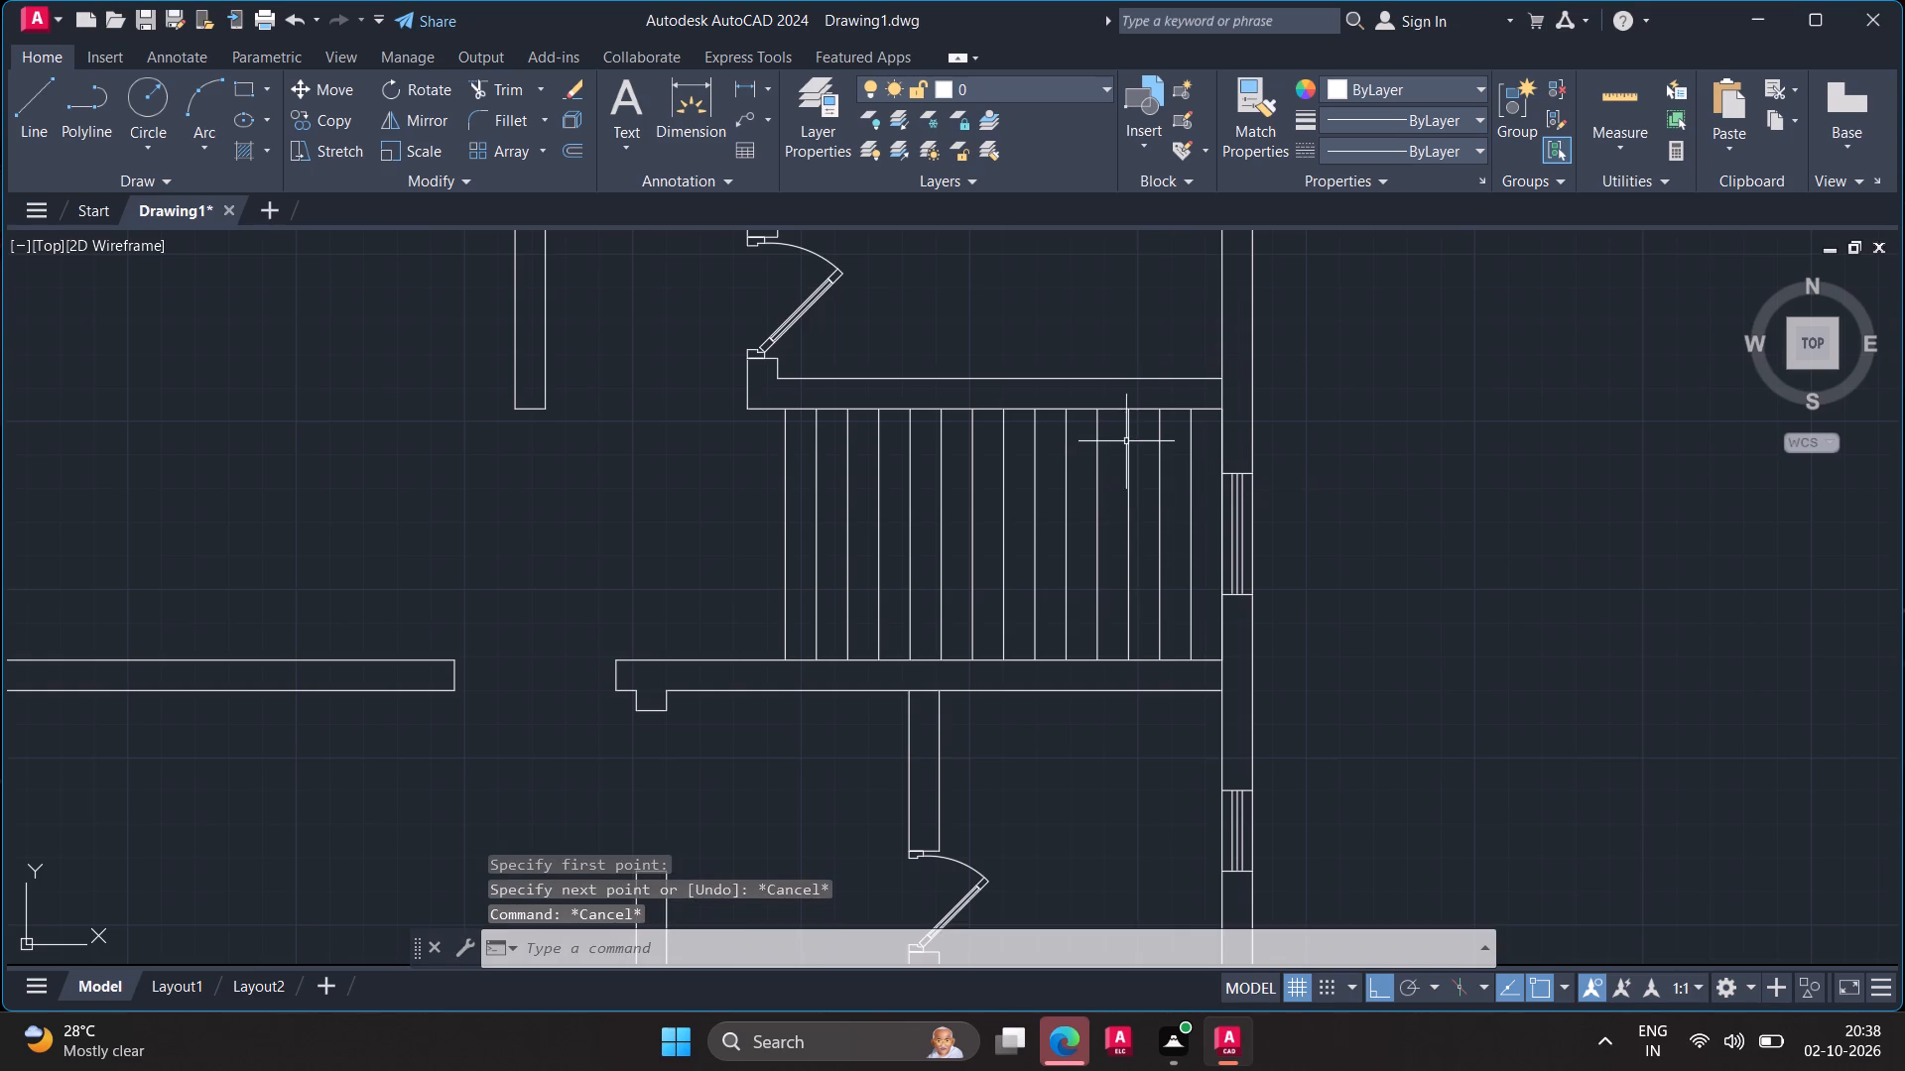
Erase the three stair tread lines nearest the outer wall with the window.
left_click(1192, 442)
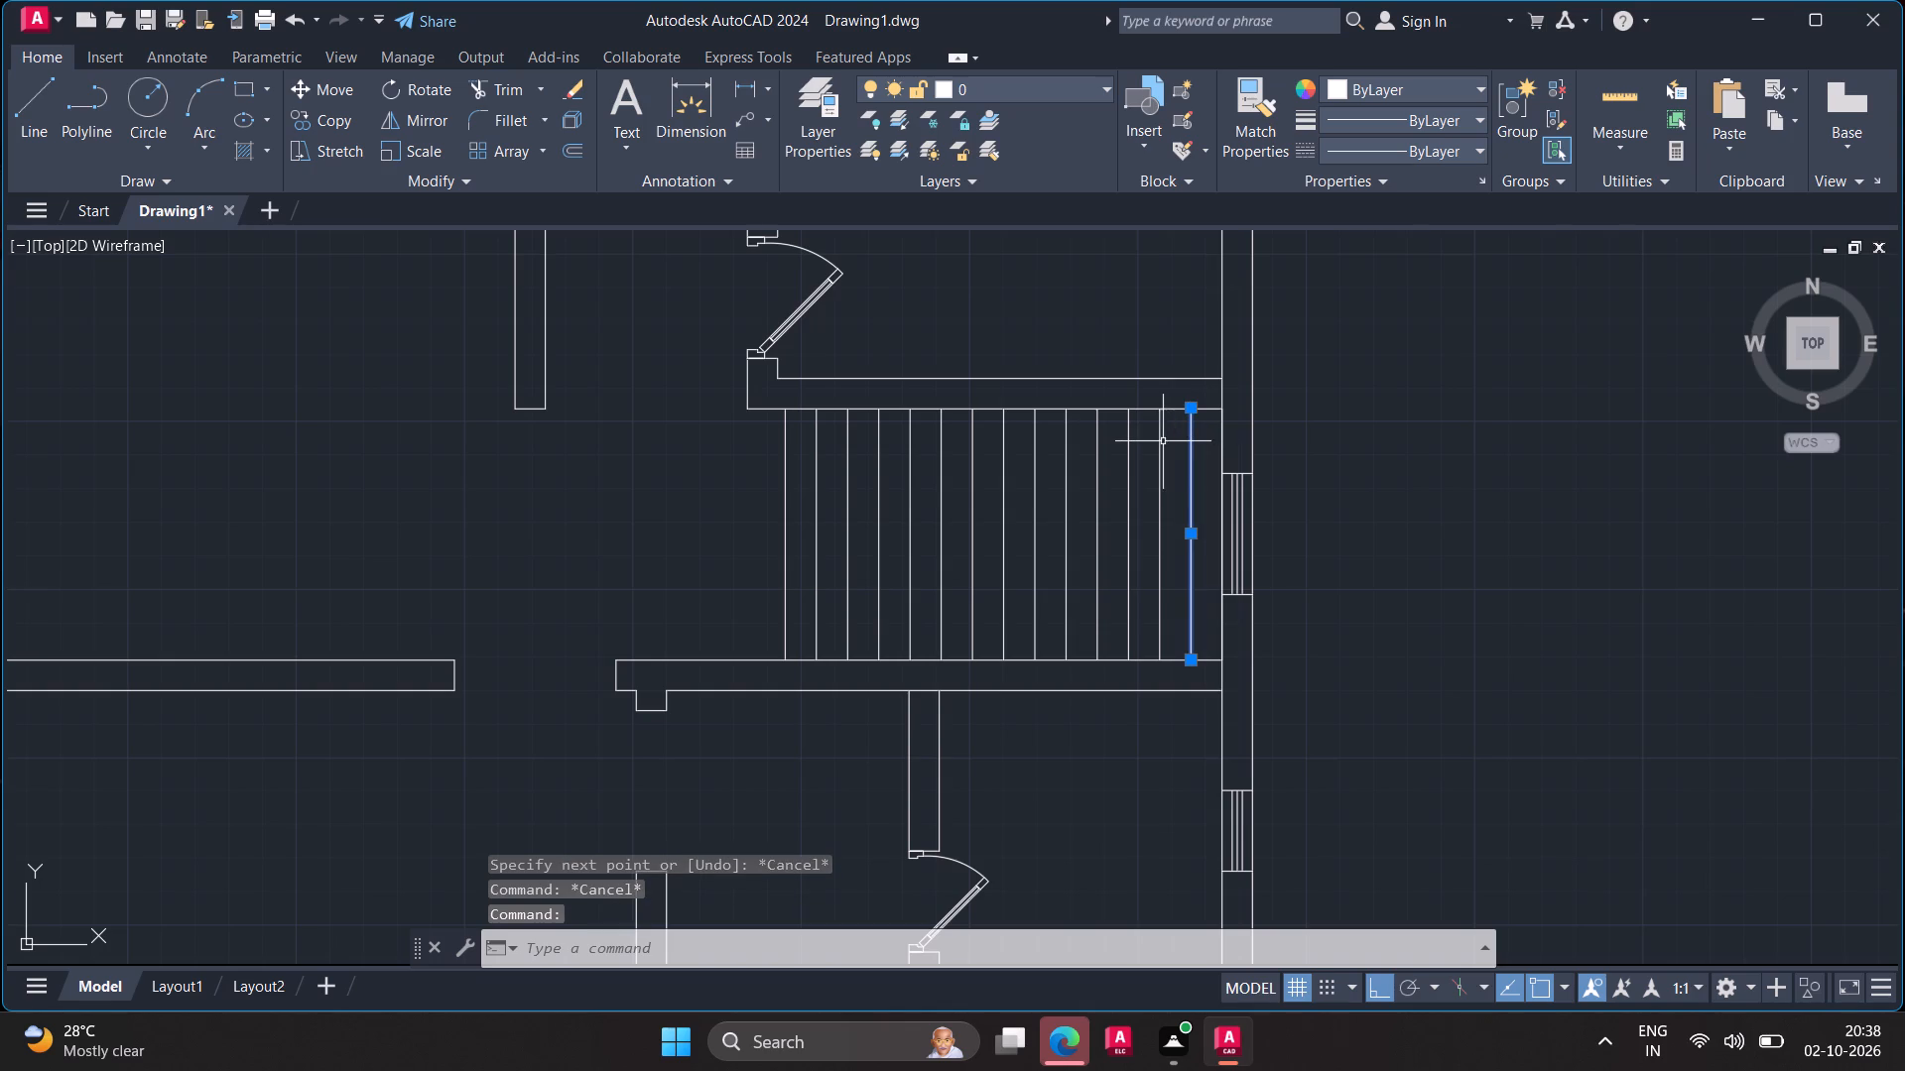
left_click(1162, 442)
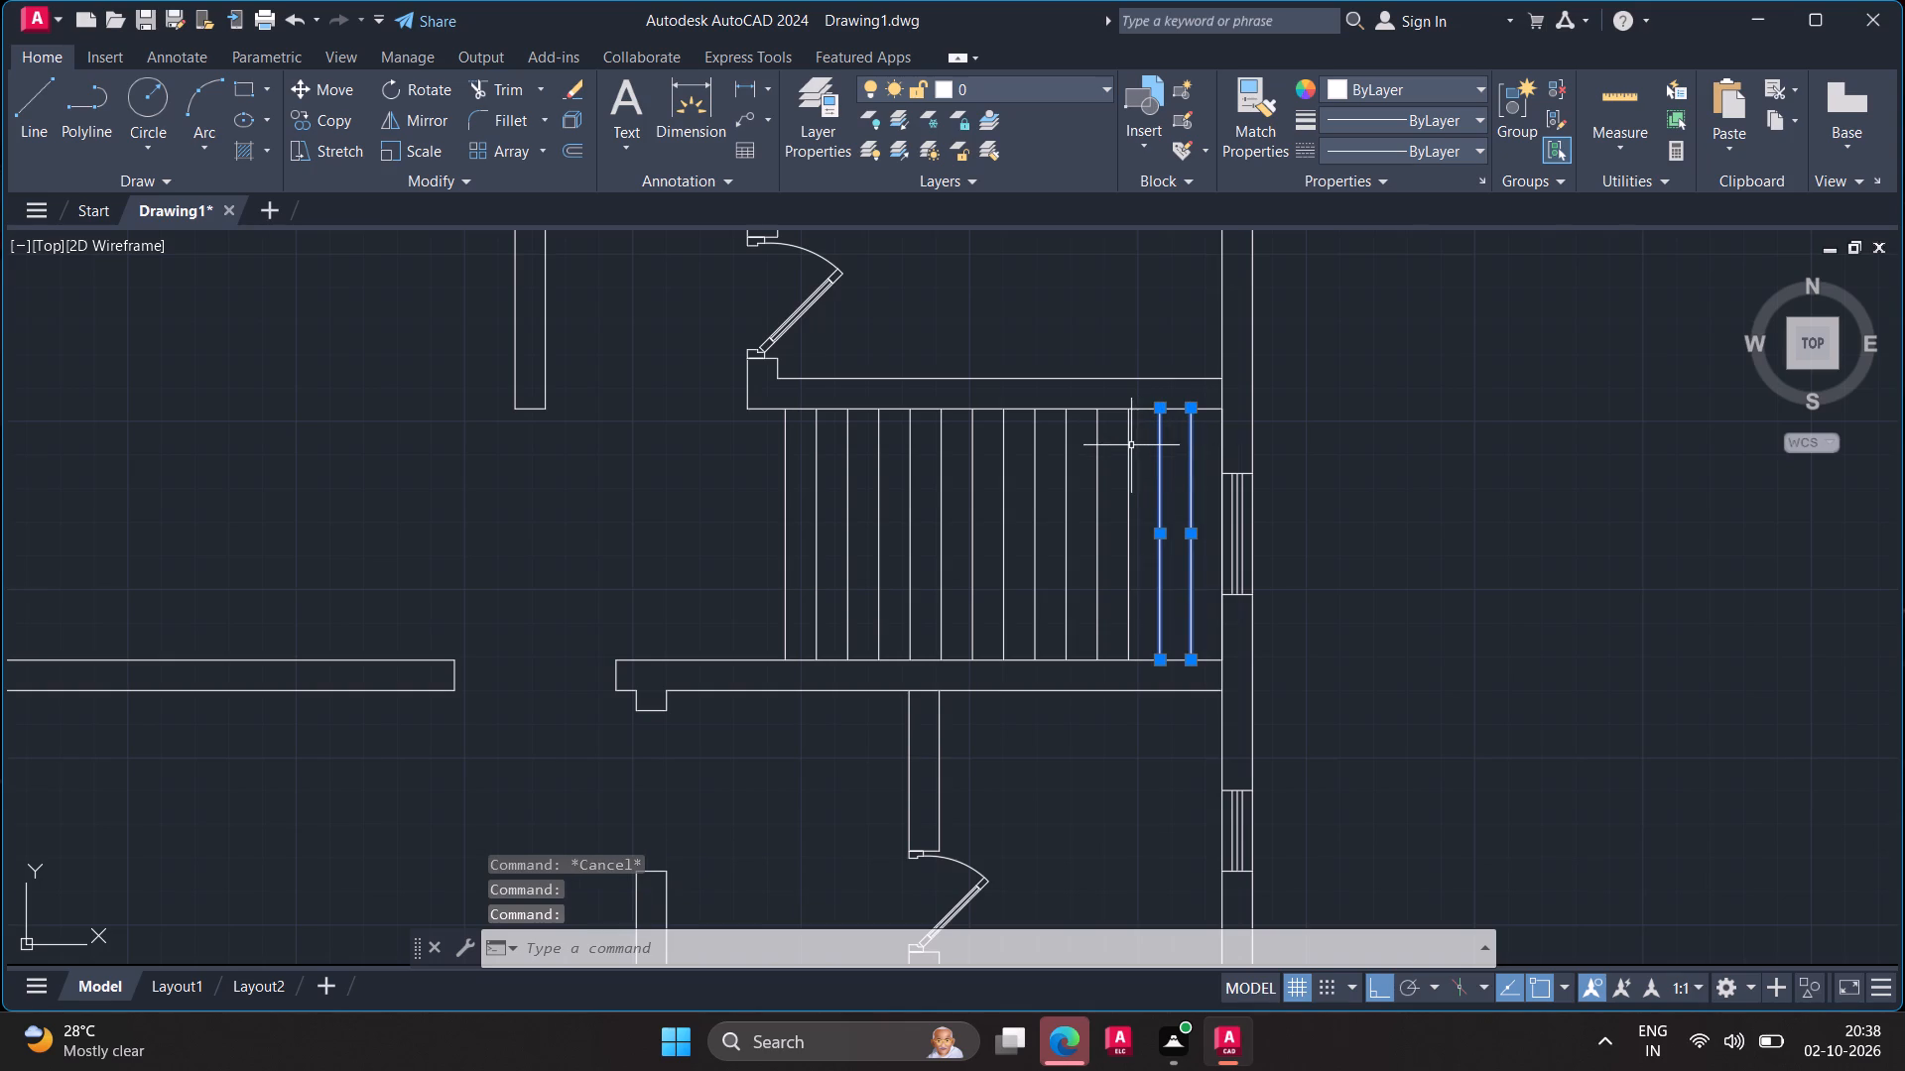
left_click(1130, 446)
right_click(1130, 446)
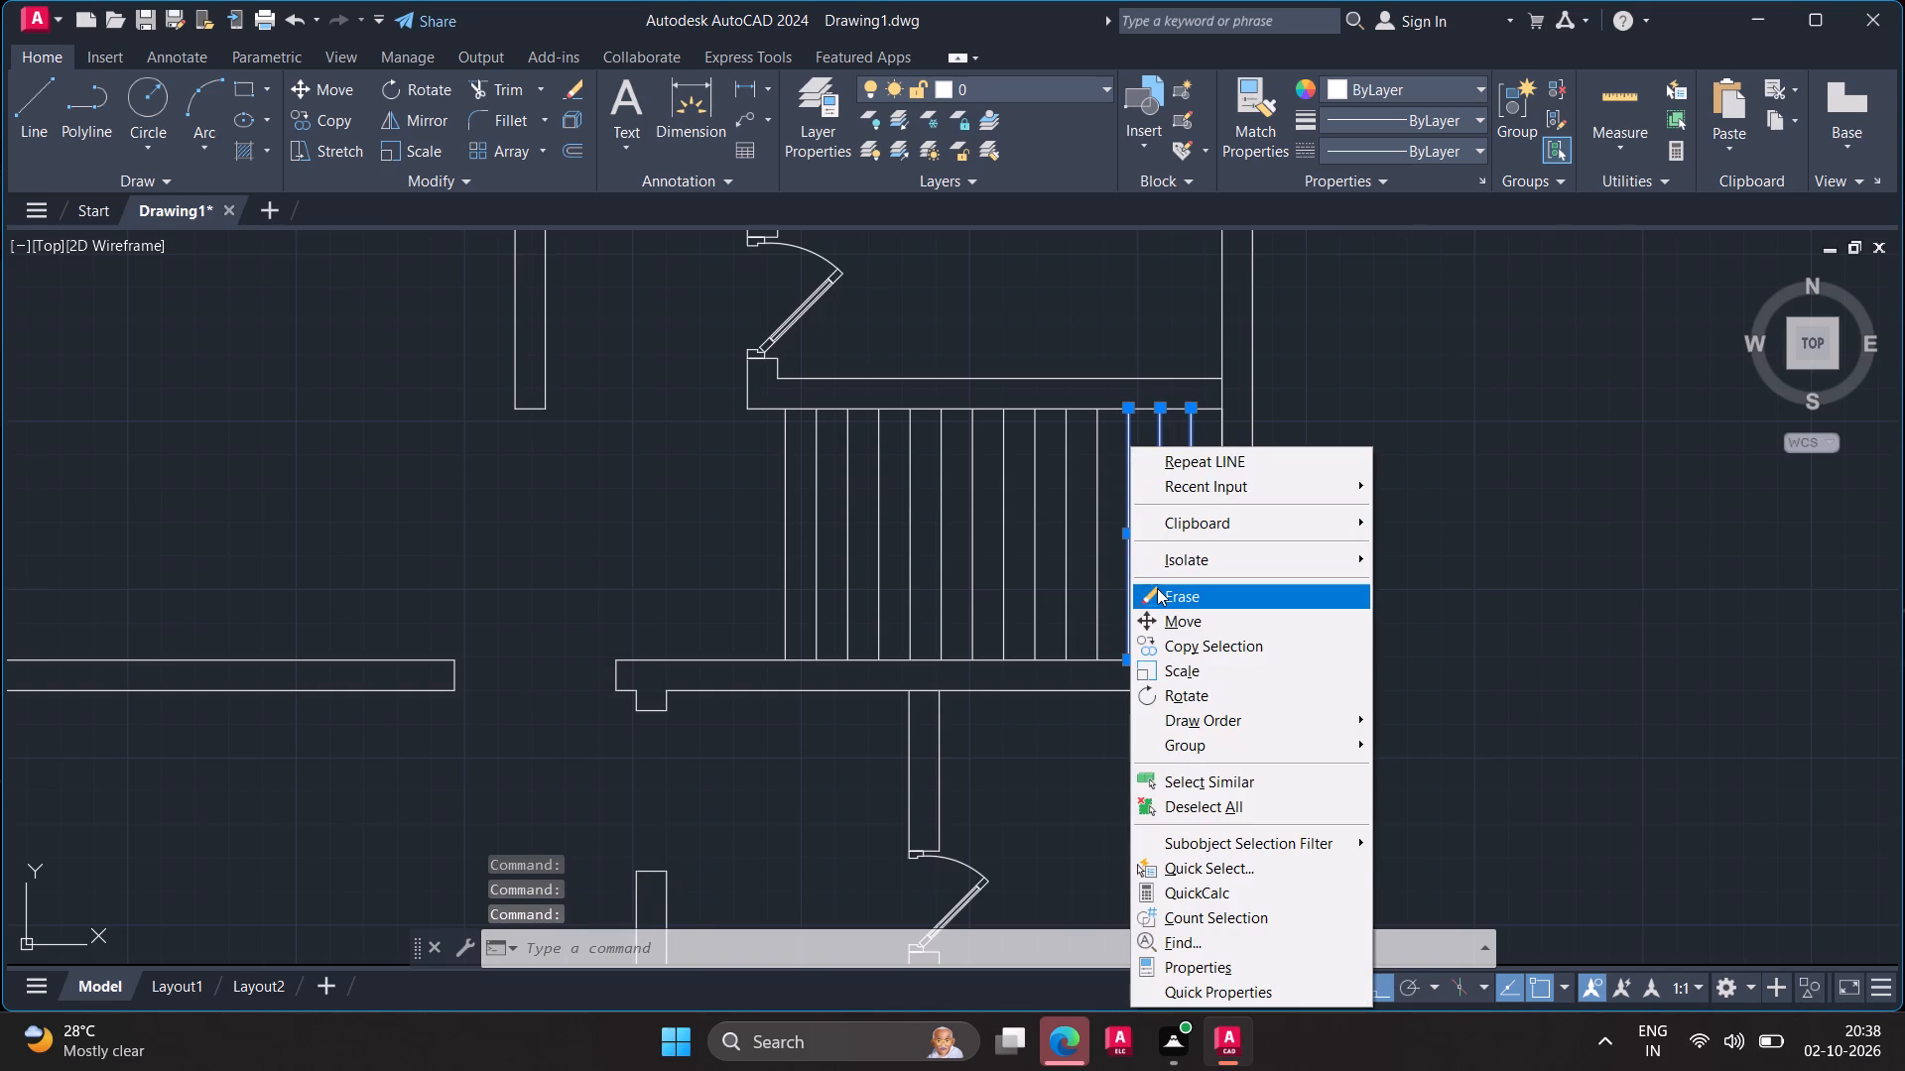
left_click(1157, 588)
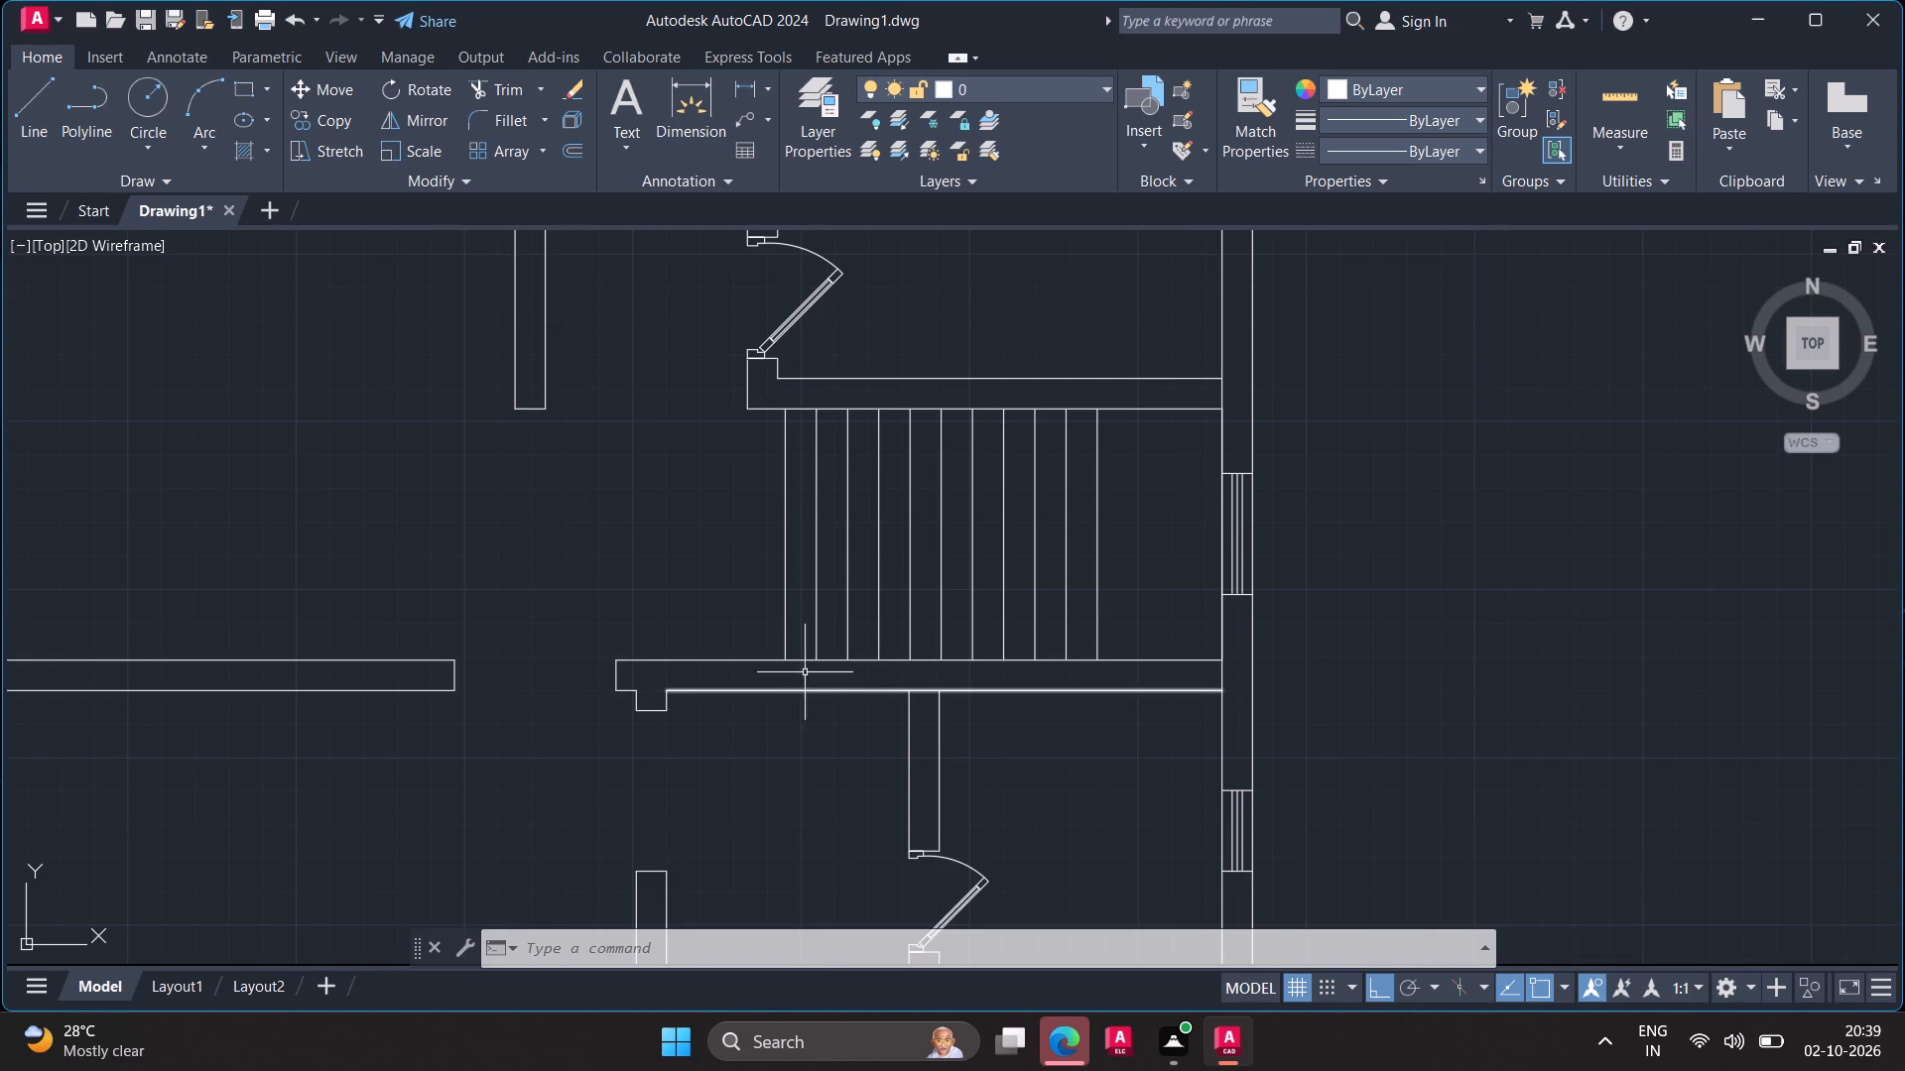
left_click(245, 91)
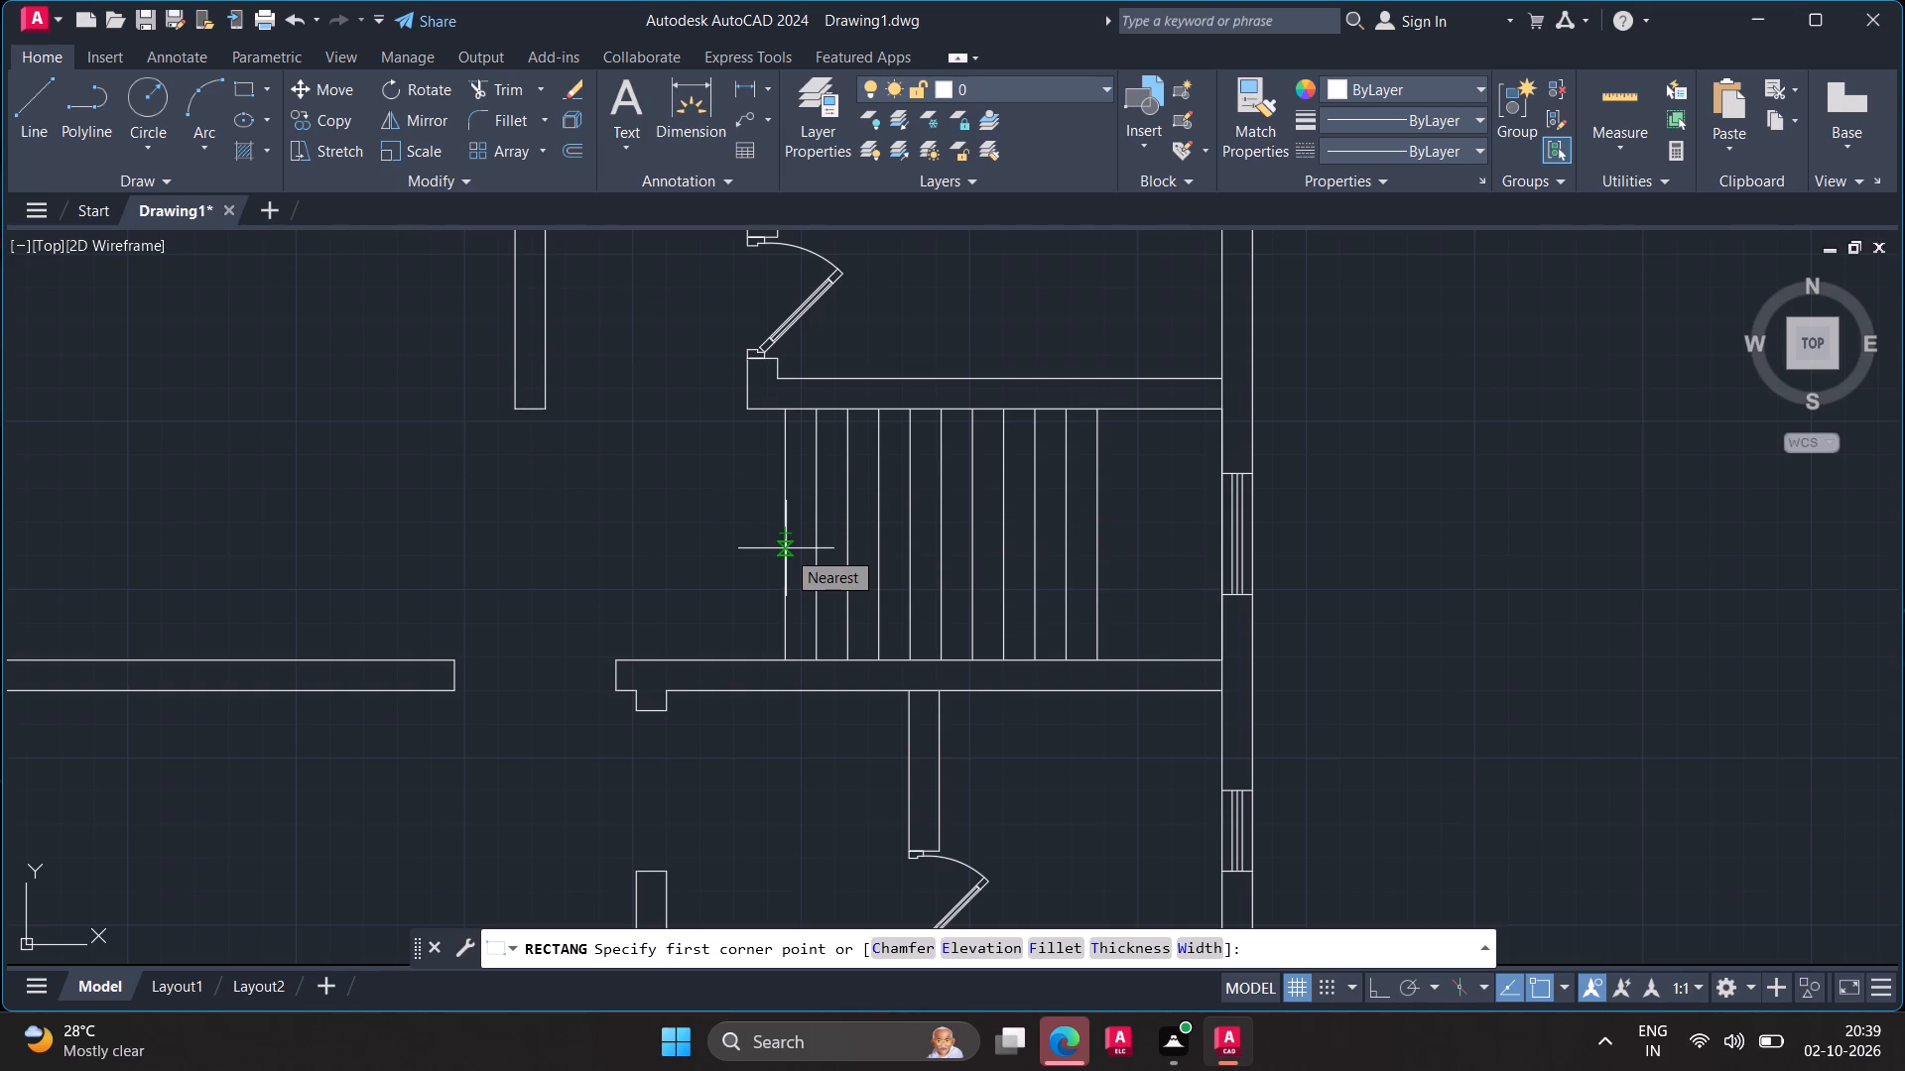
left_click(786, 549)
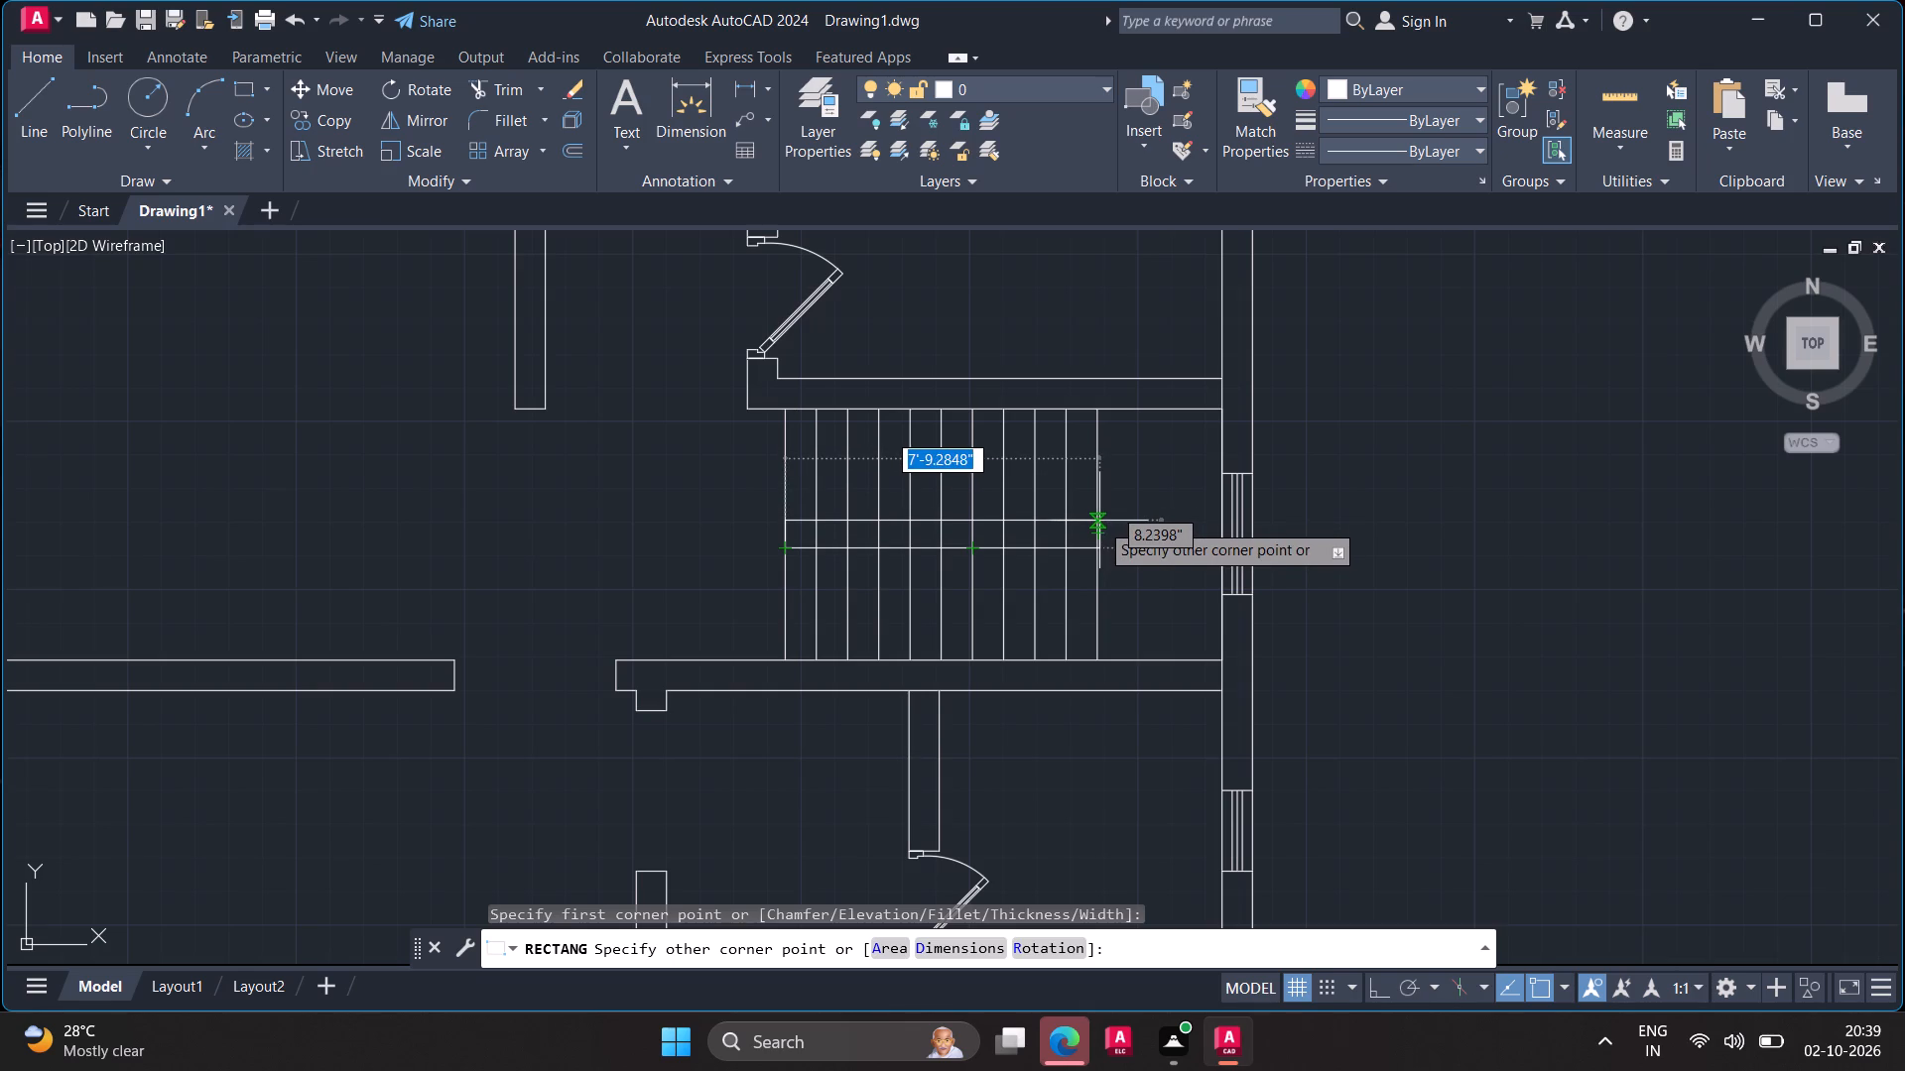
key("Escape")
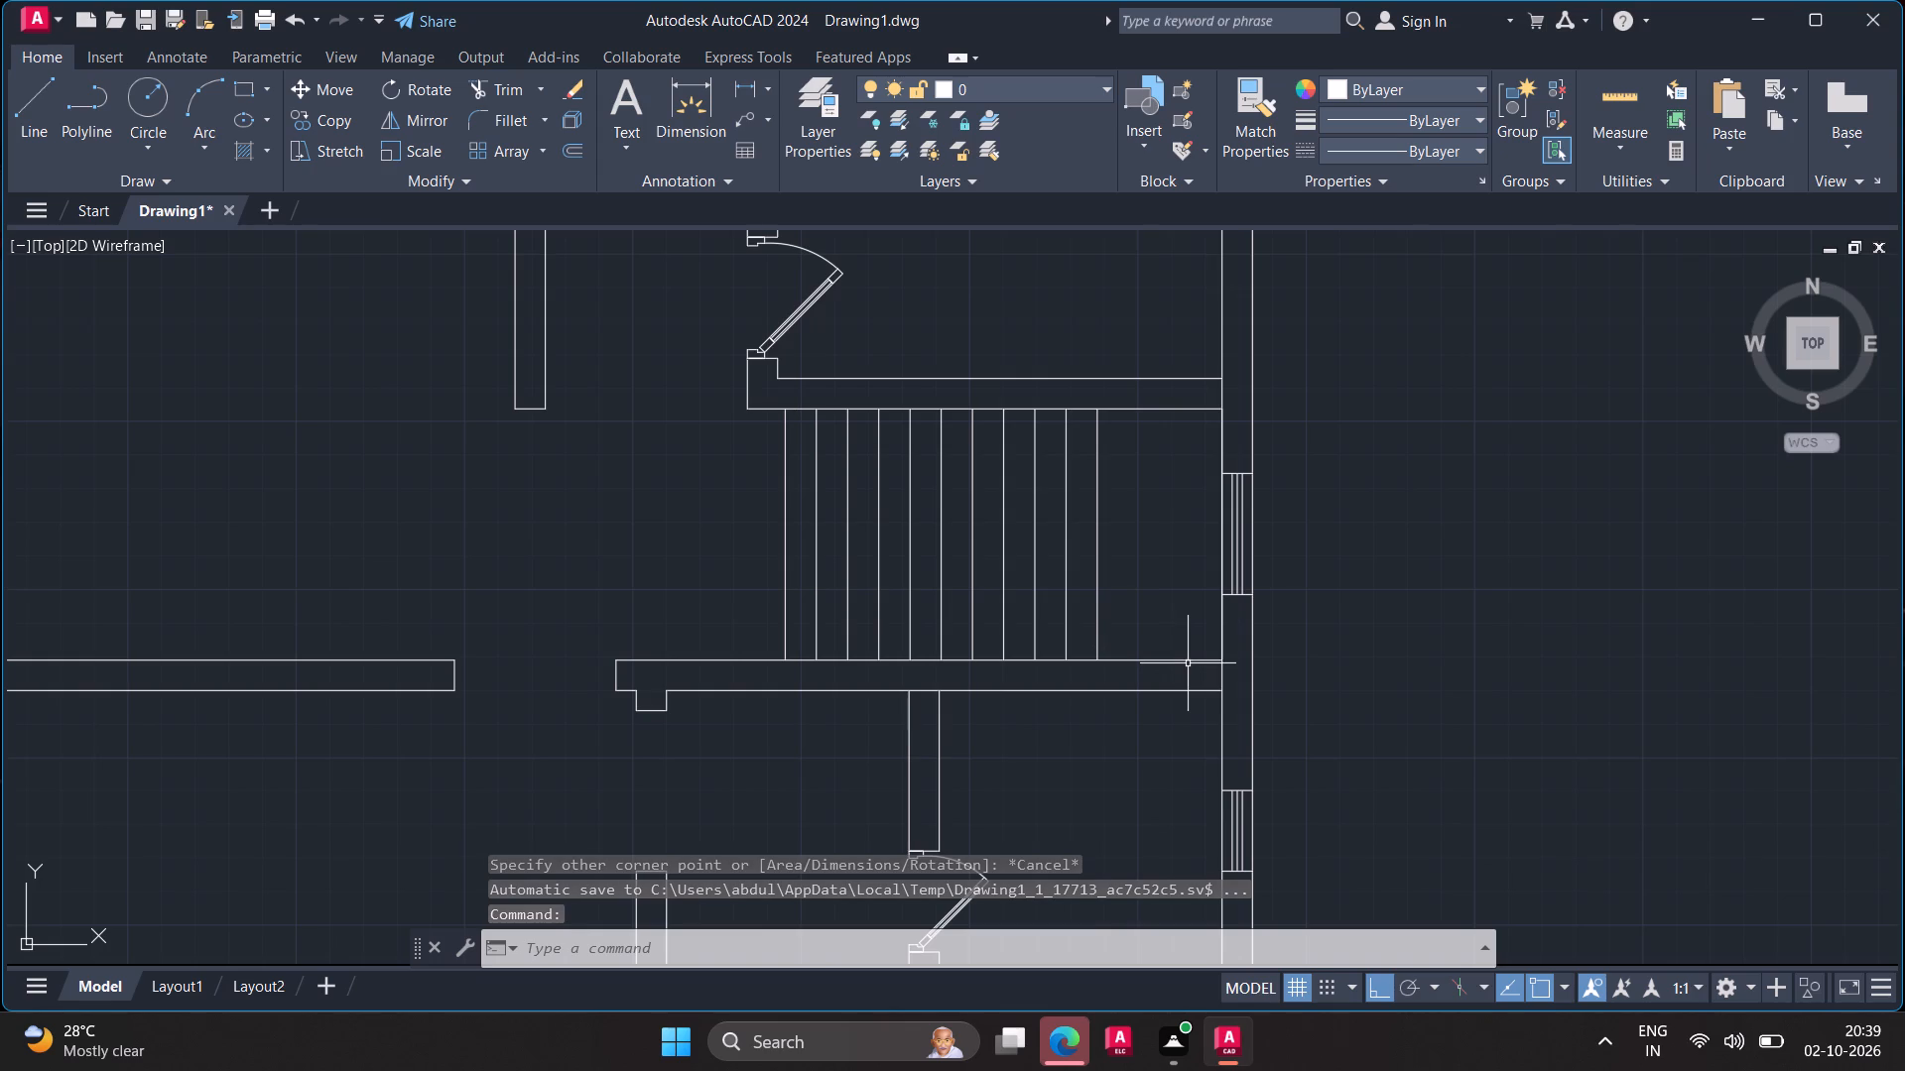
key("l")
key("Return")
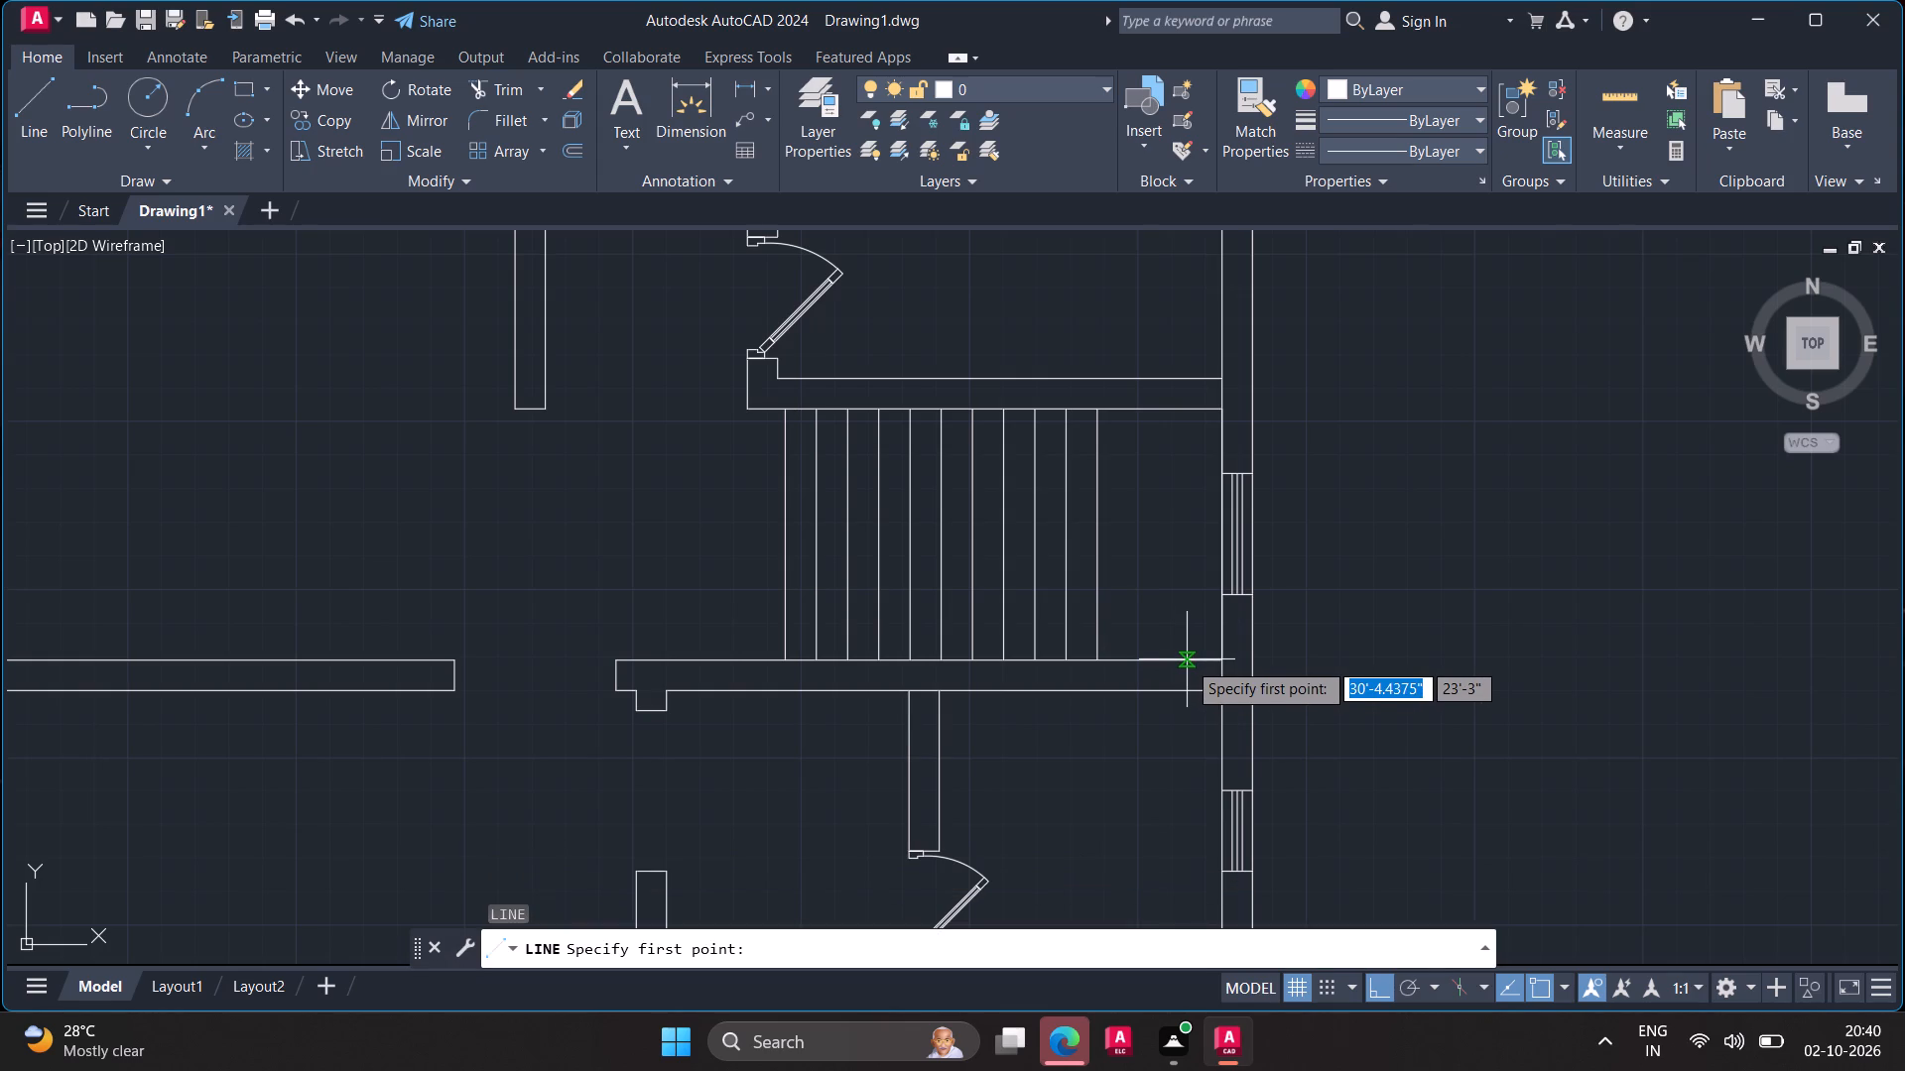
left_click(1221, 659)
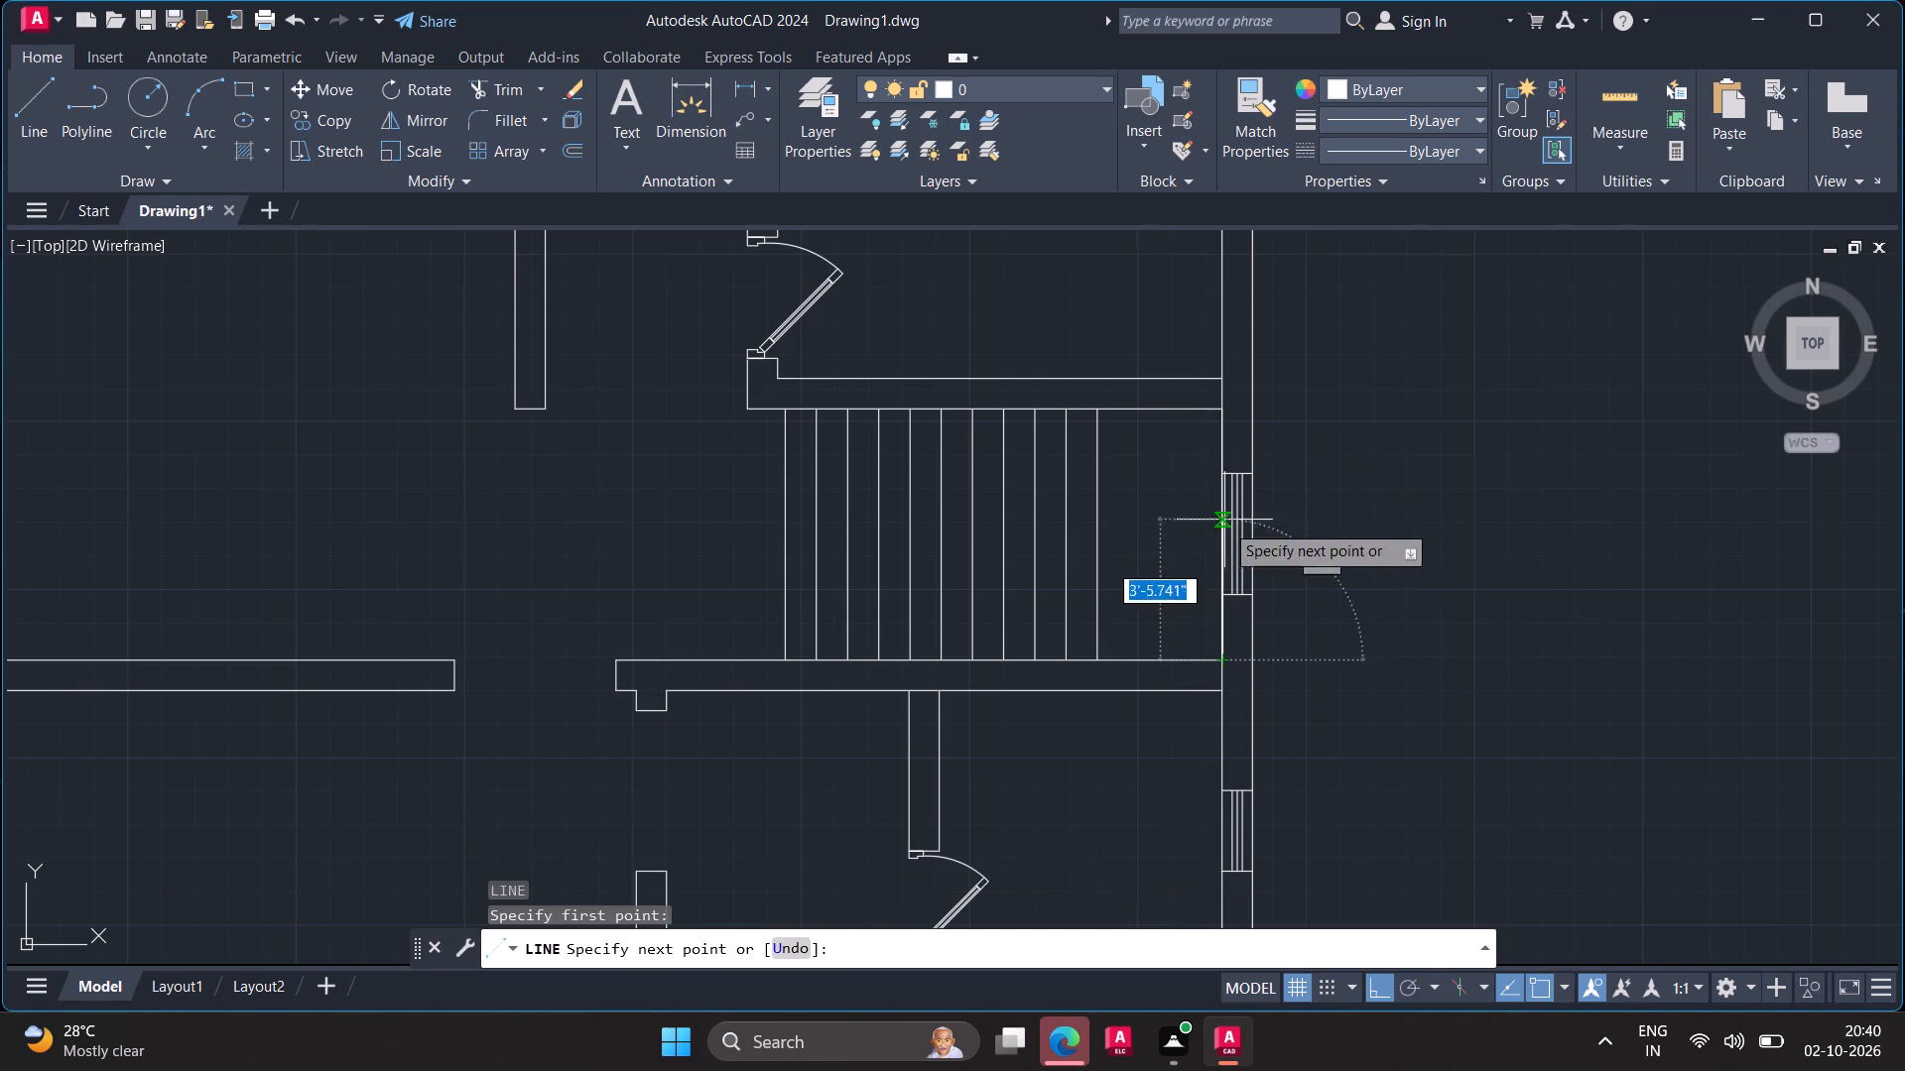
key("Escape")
Draw a horizontal line about 13'-3" long across the treads, starting midway between the stairwell's two corners at the outer wall.
key("l")
key("Return")
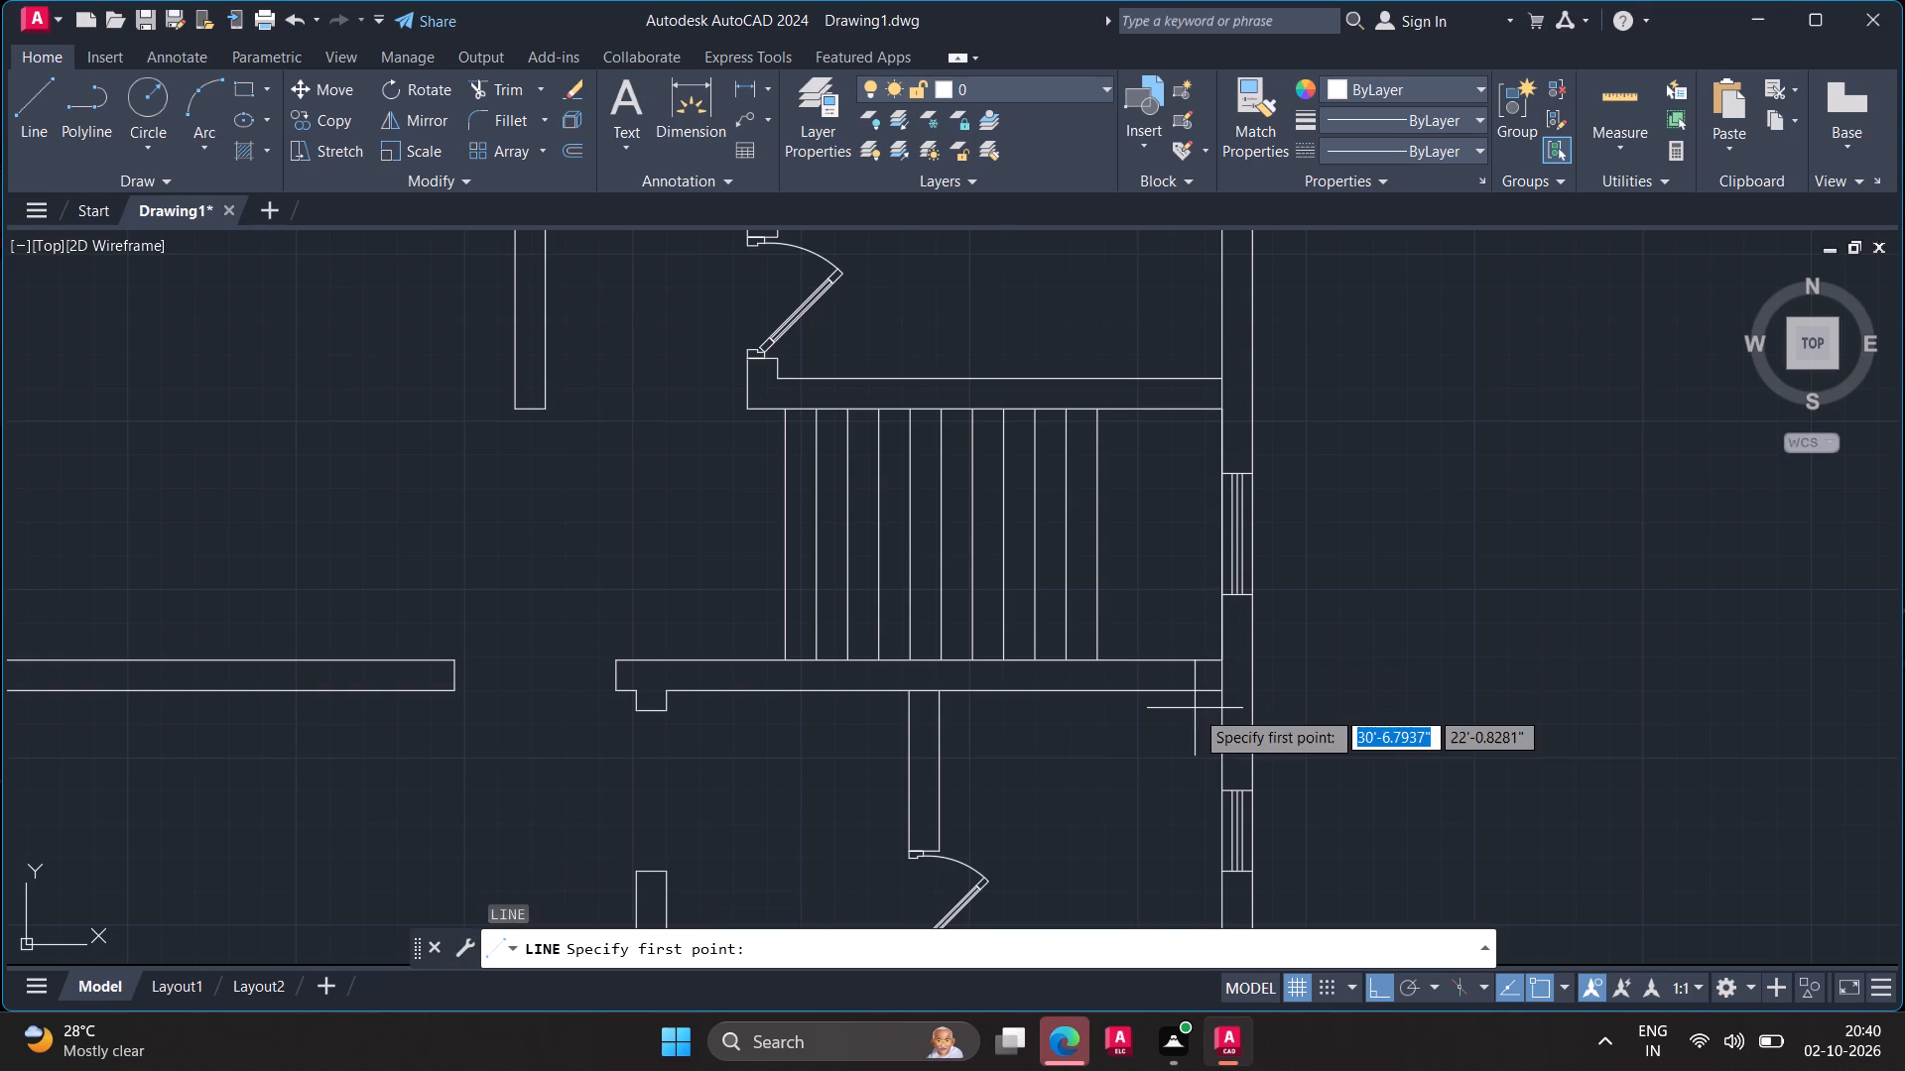
type("m2p")
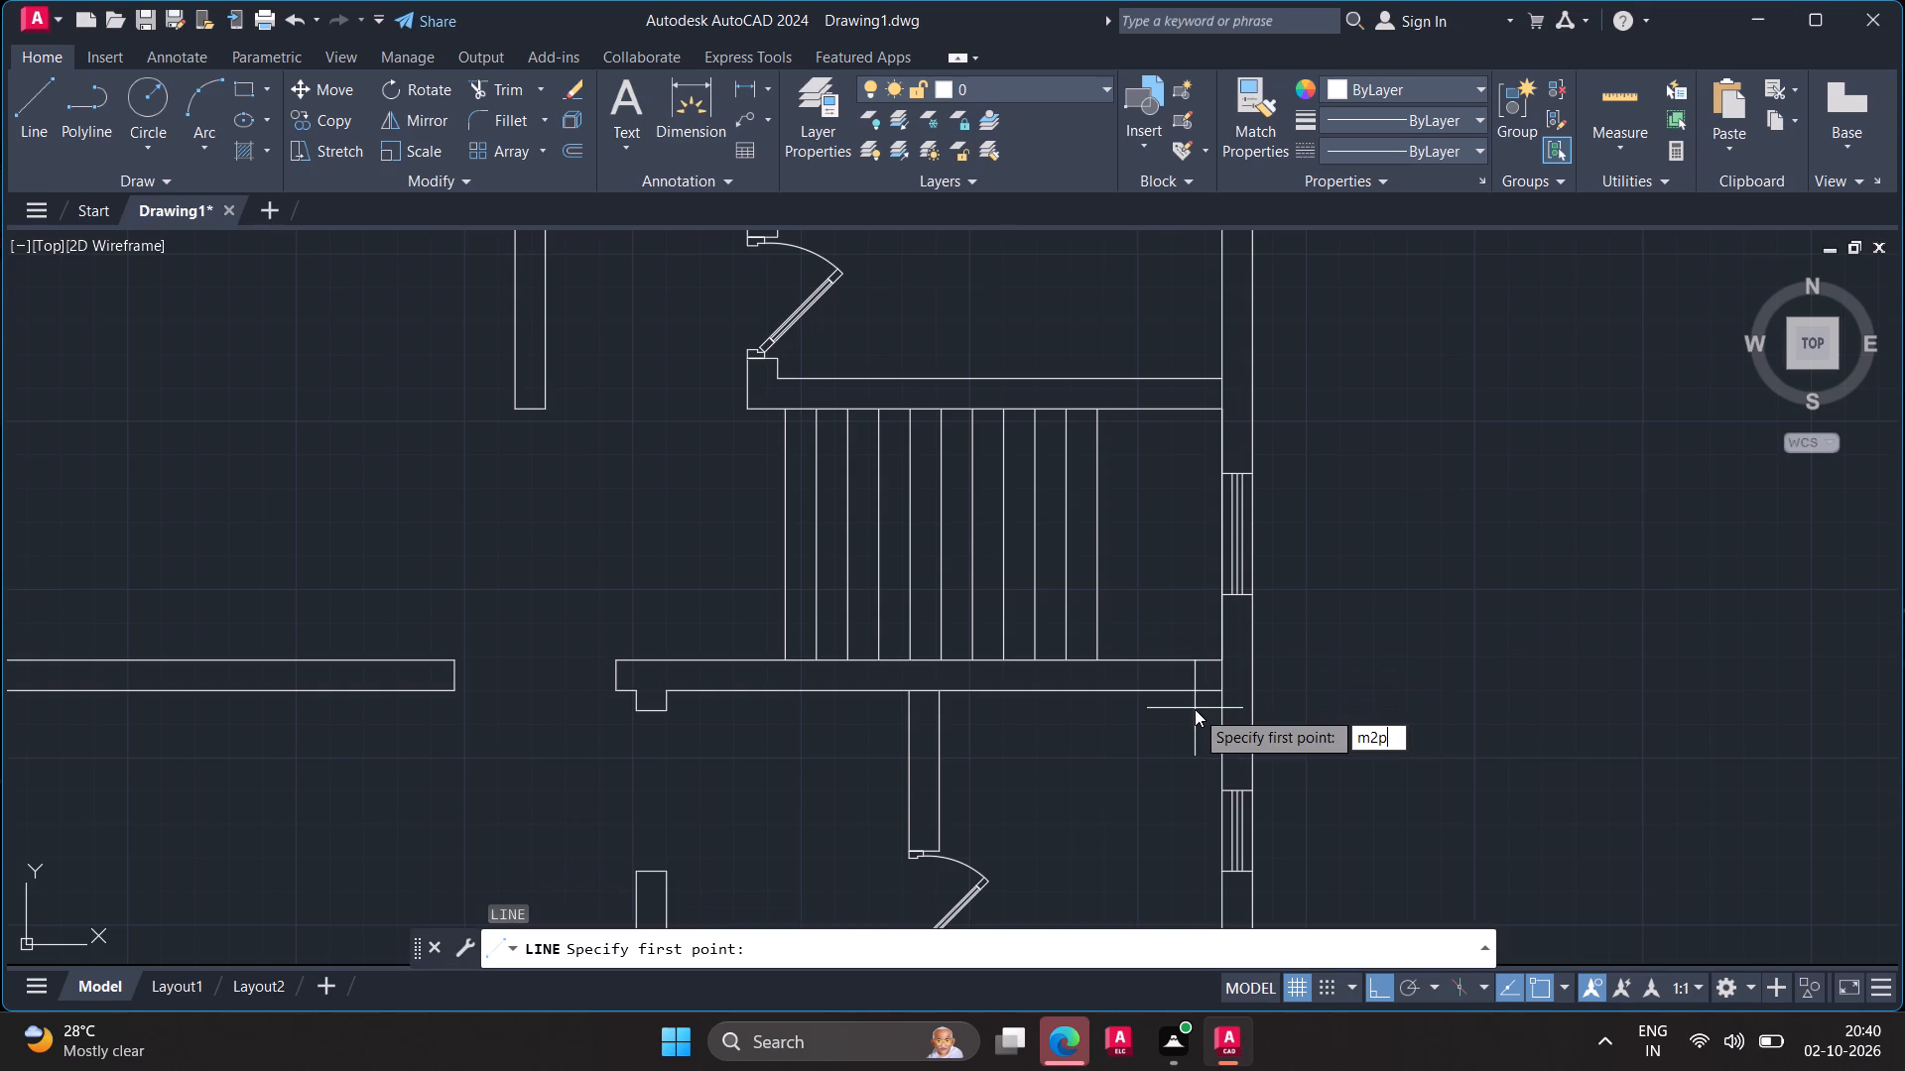
key("Return")
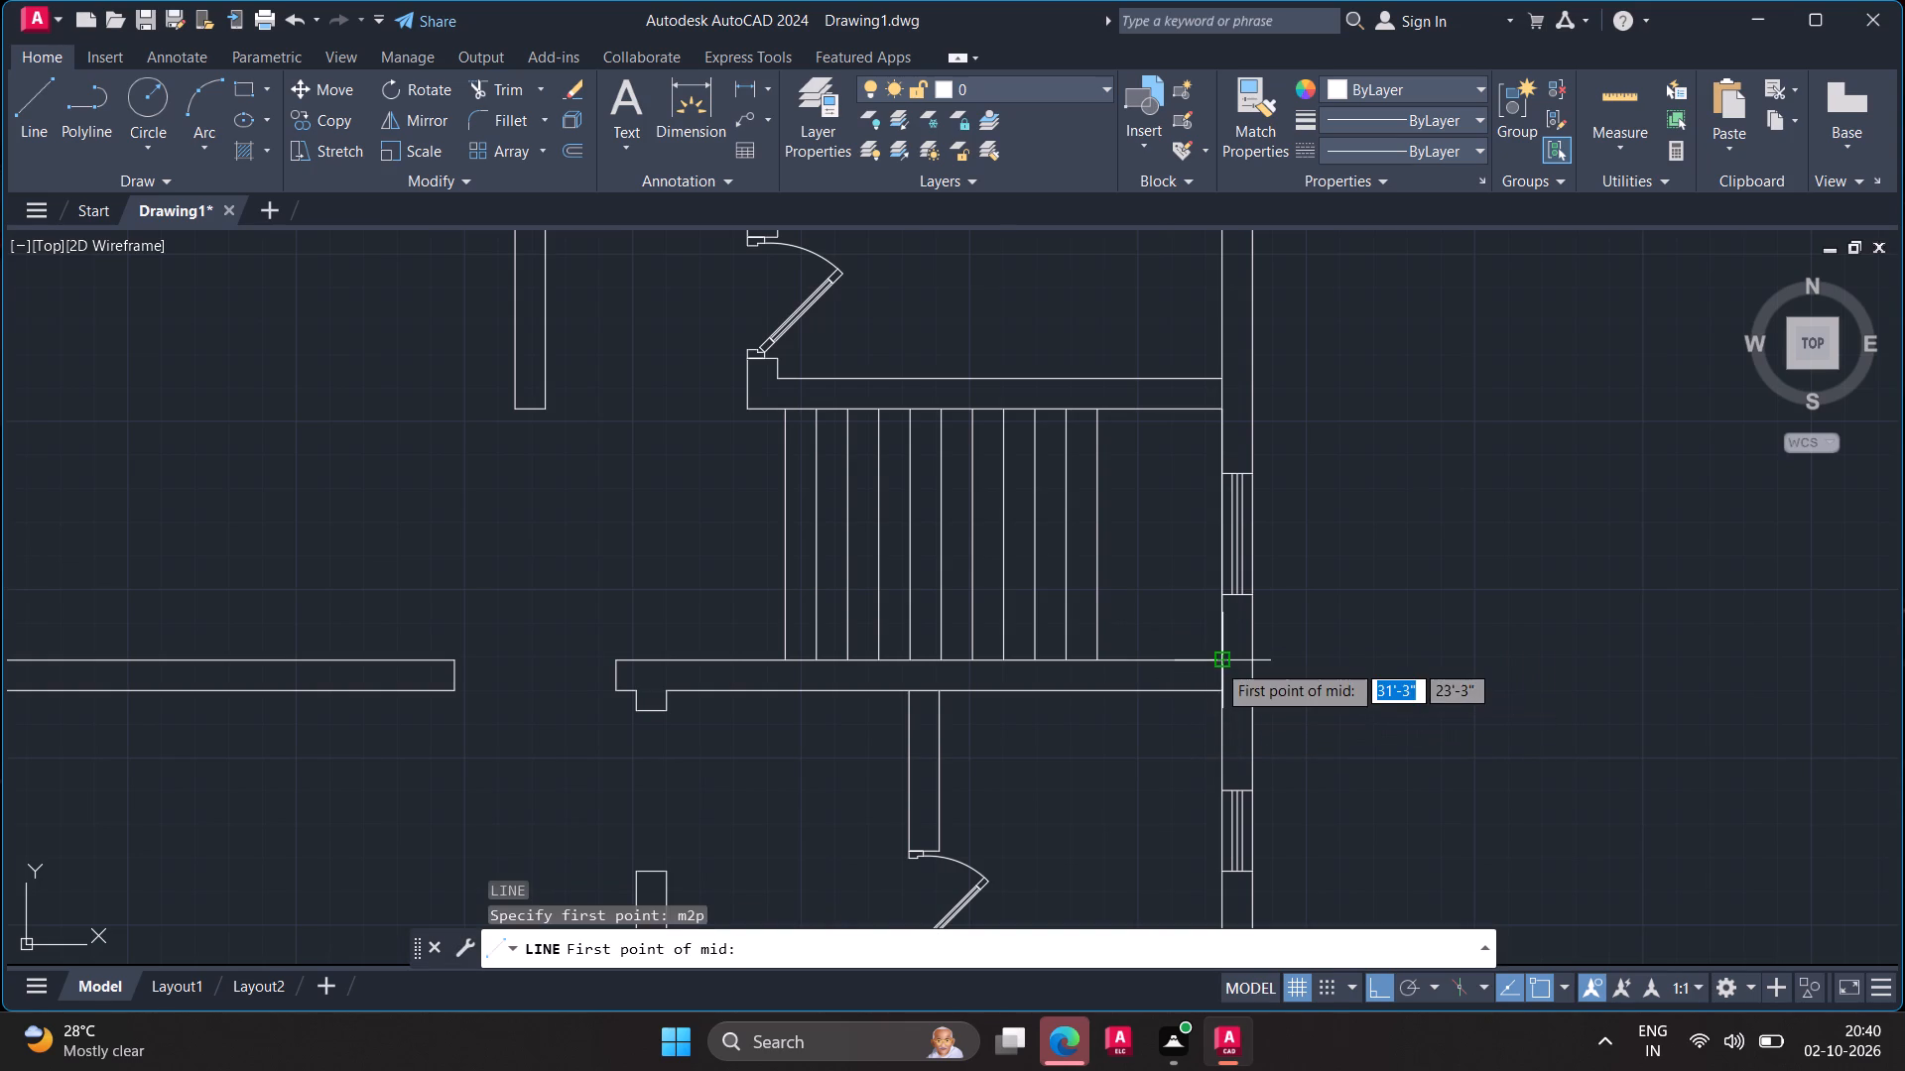
left_click(1216, 662)
left_click(1218, 413)
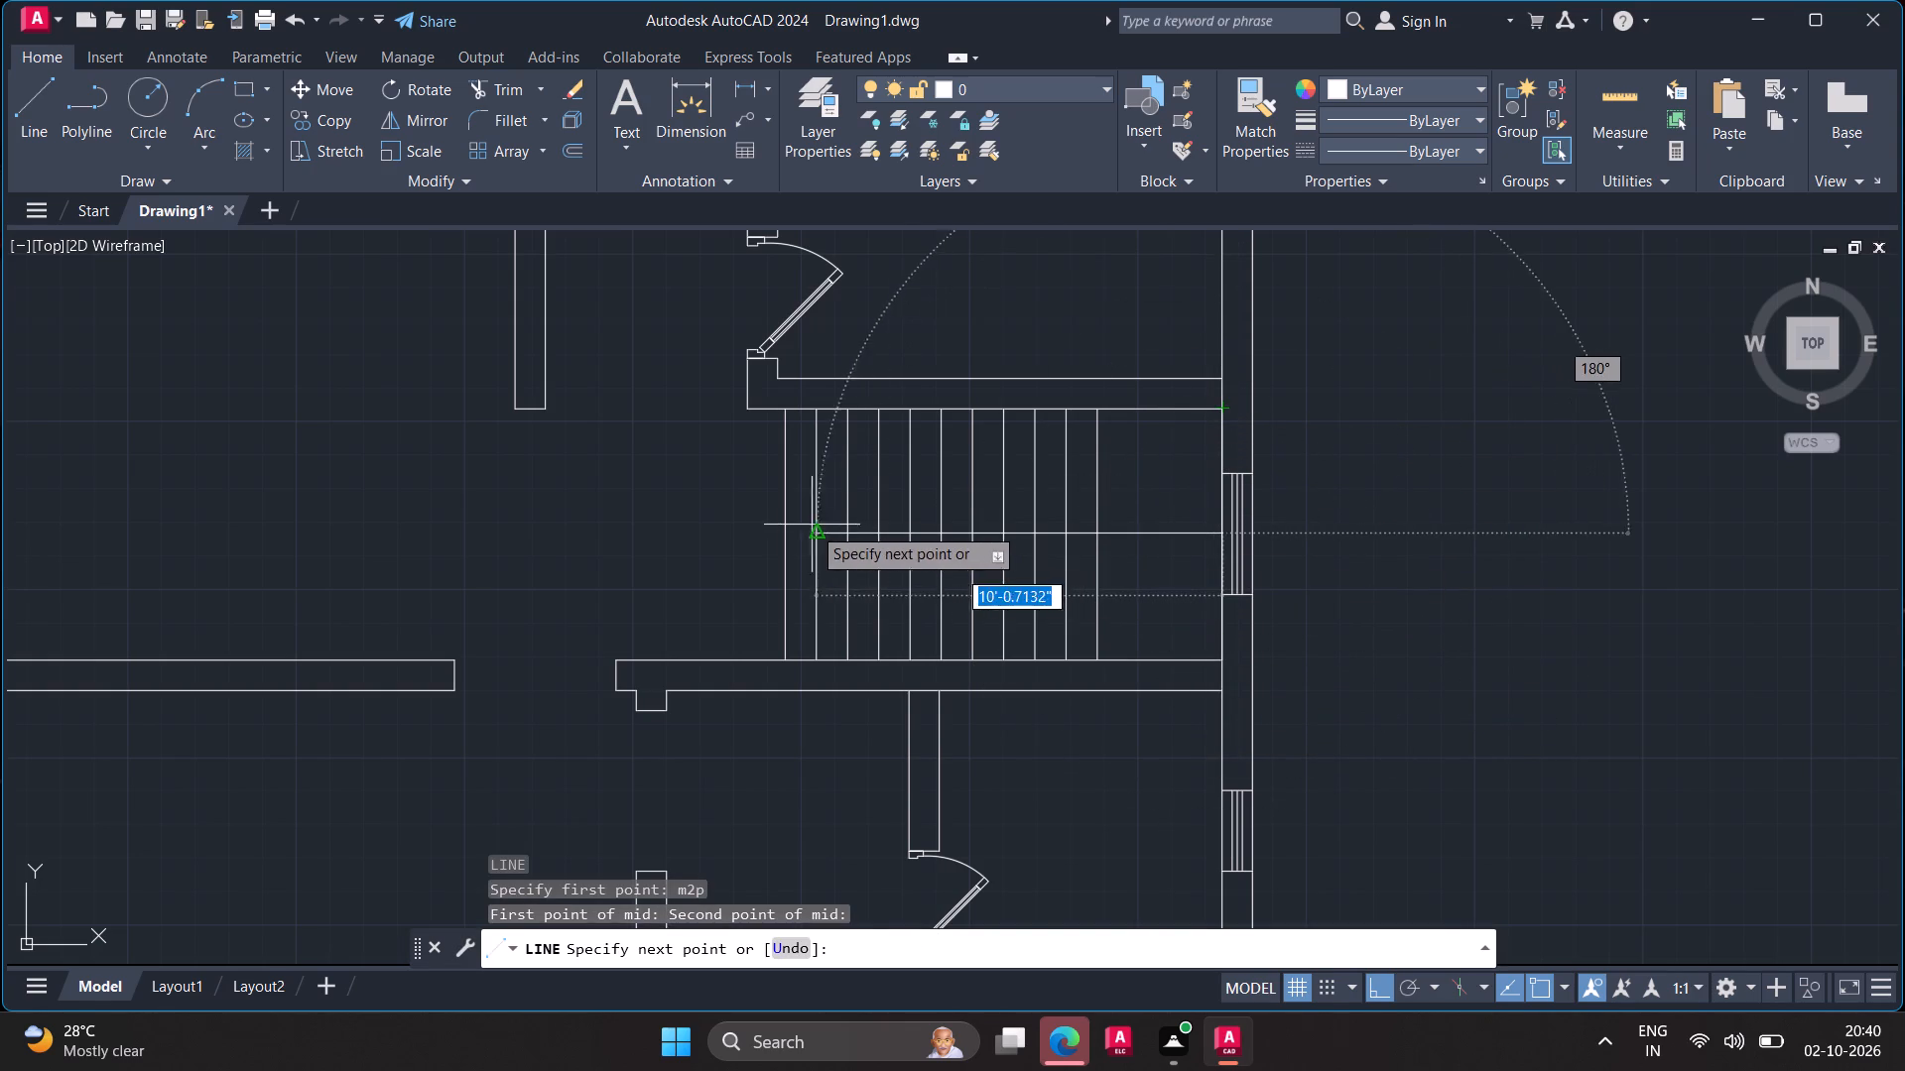
left_click(687, 537)
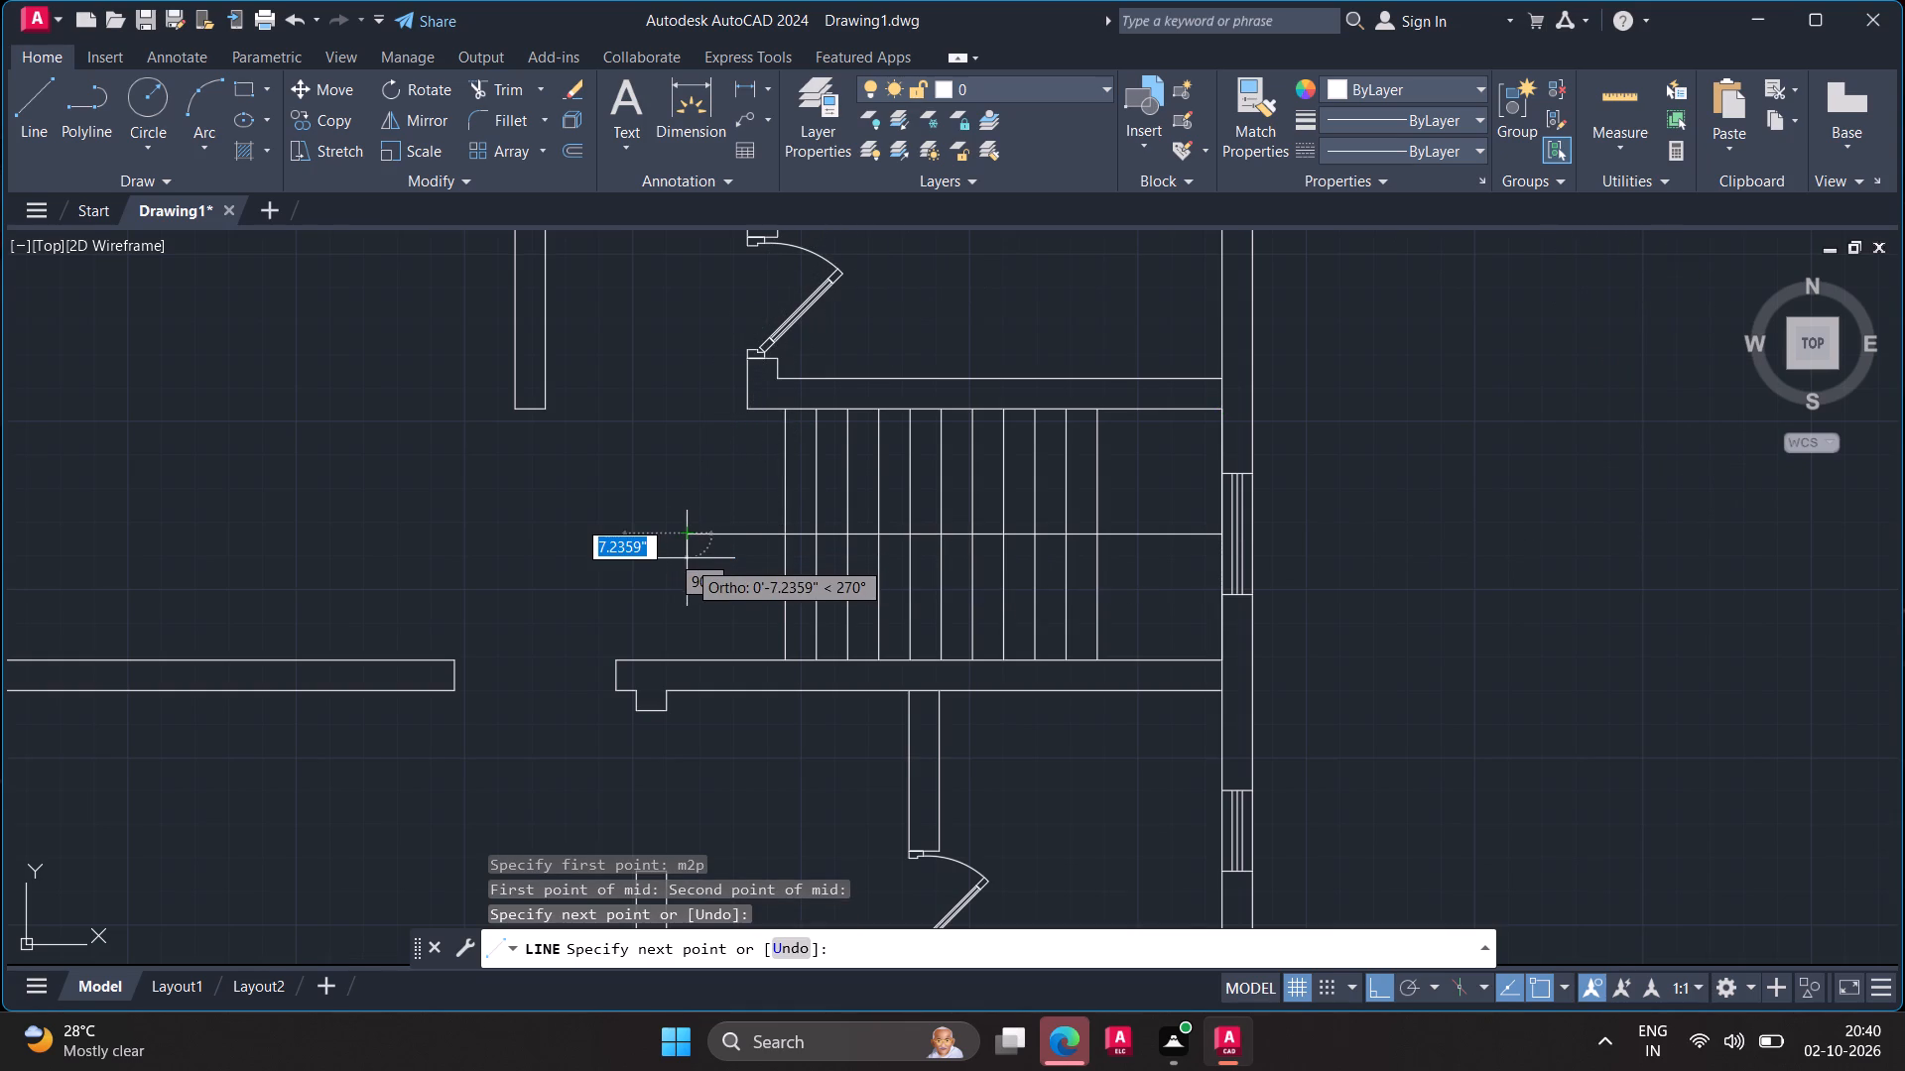
key("Escape")
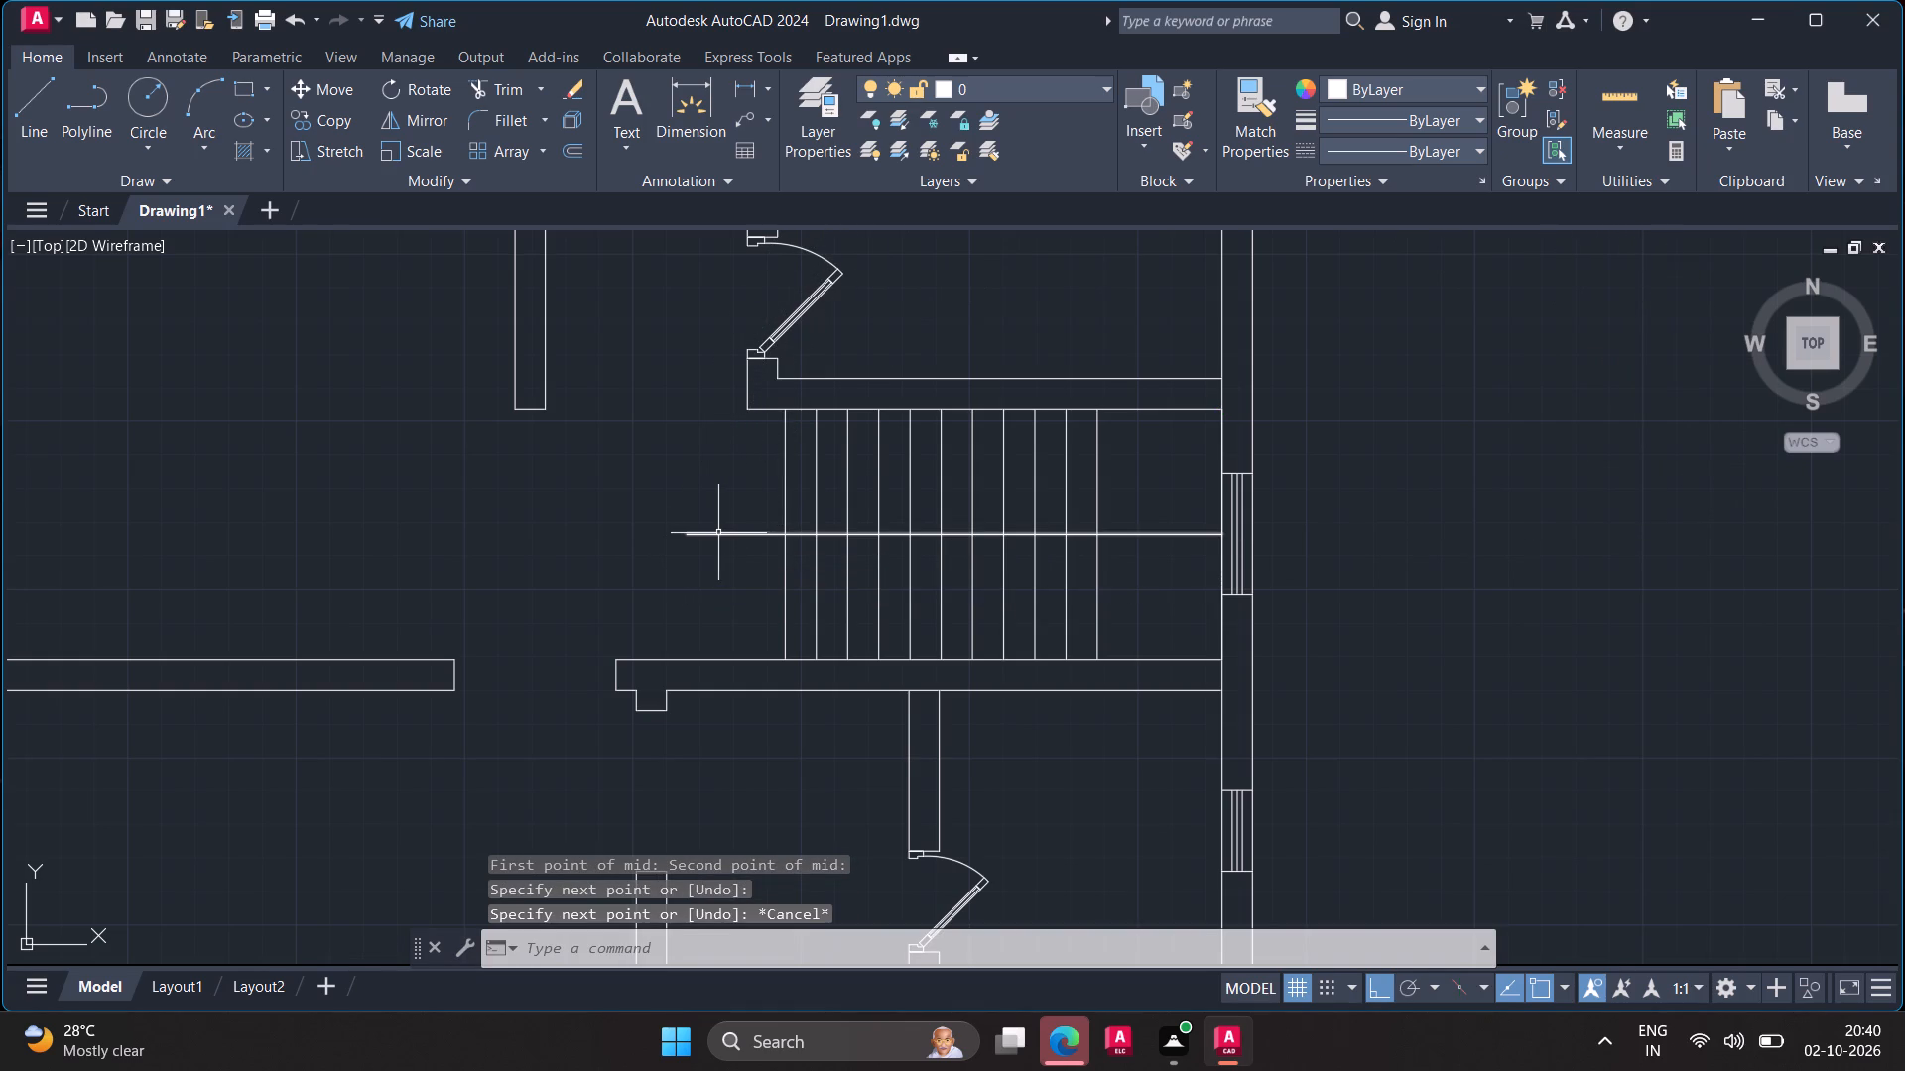
Offset the horizontal stair centre line 5" upward.
key("o")
key("Return")
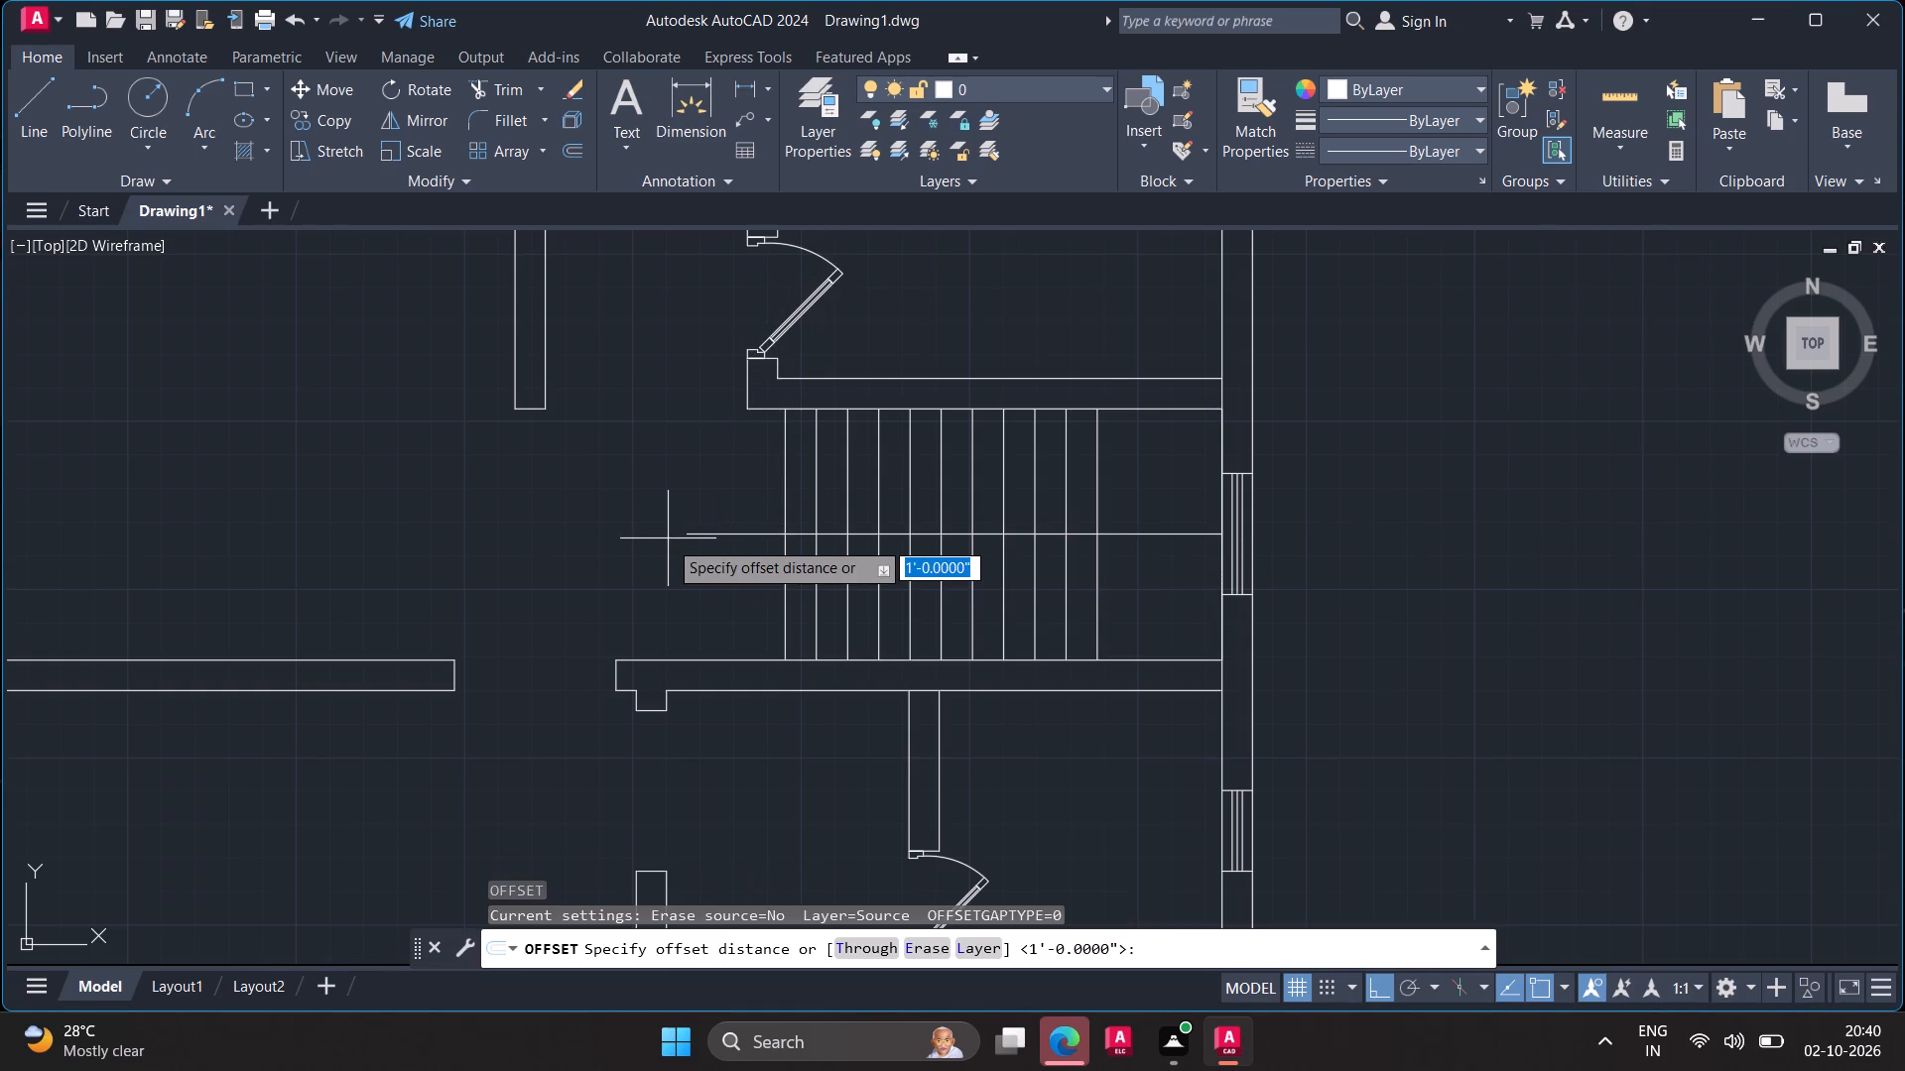
left_click(683, 536)
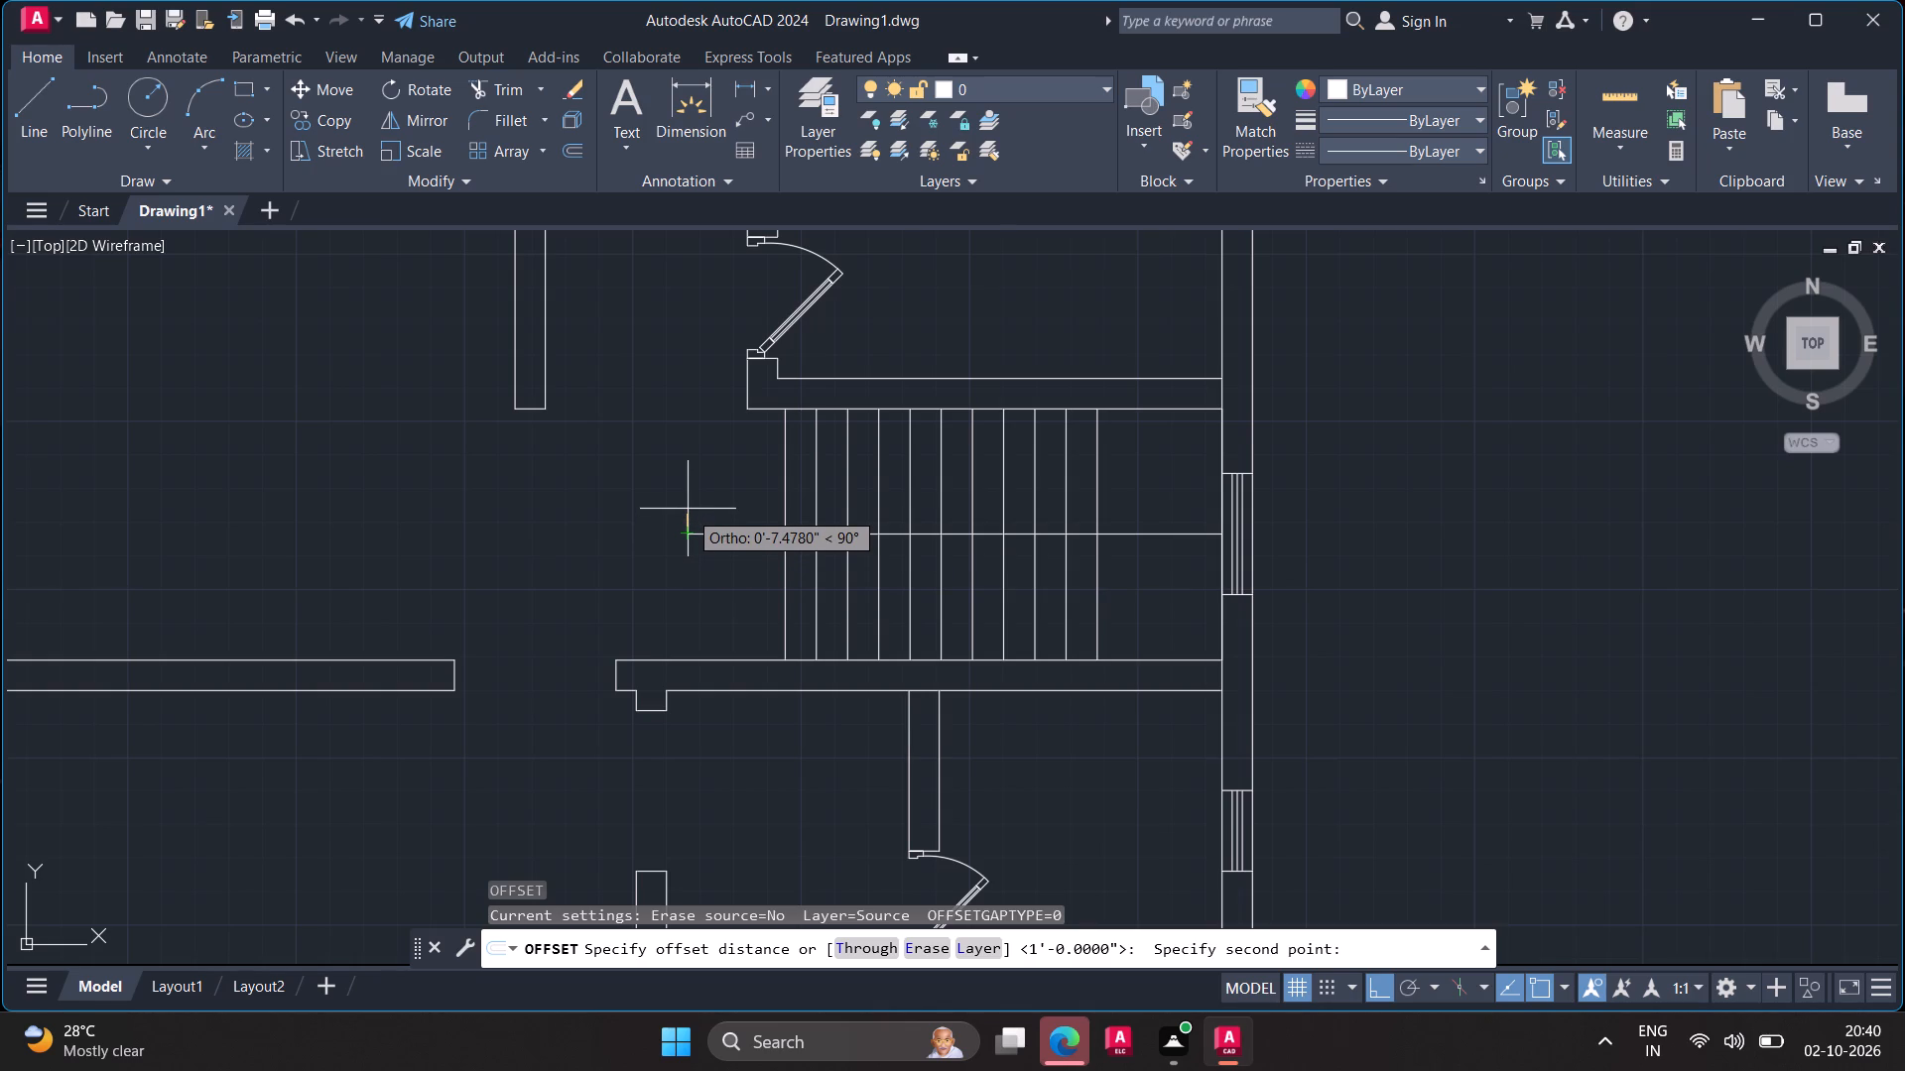
key("1")
key("apostrophe")
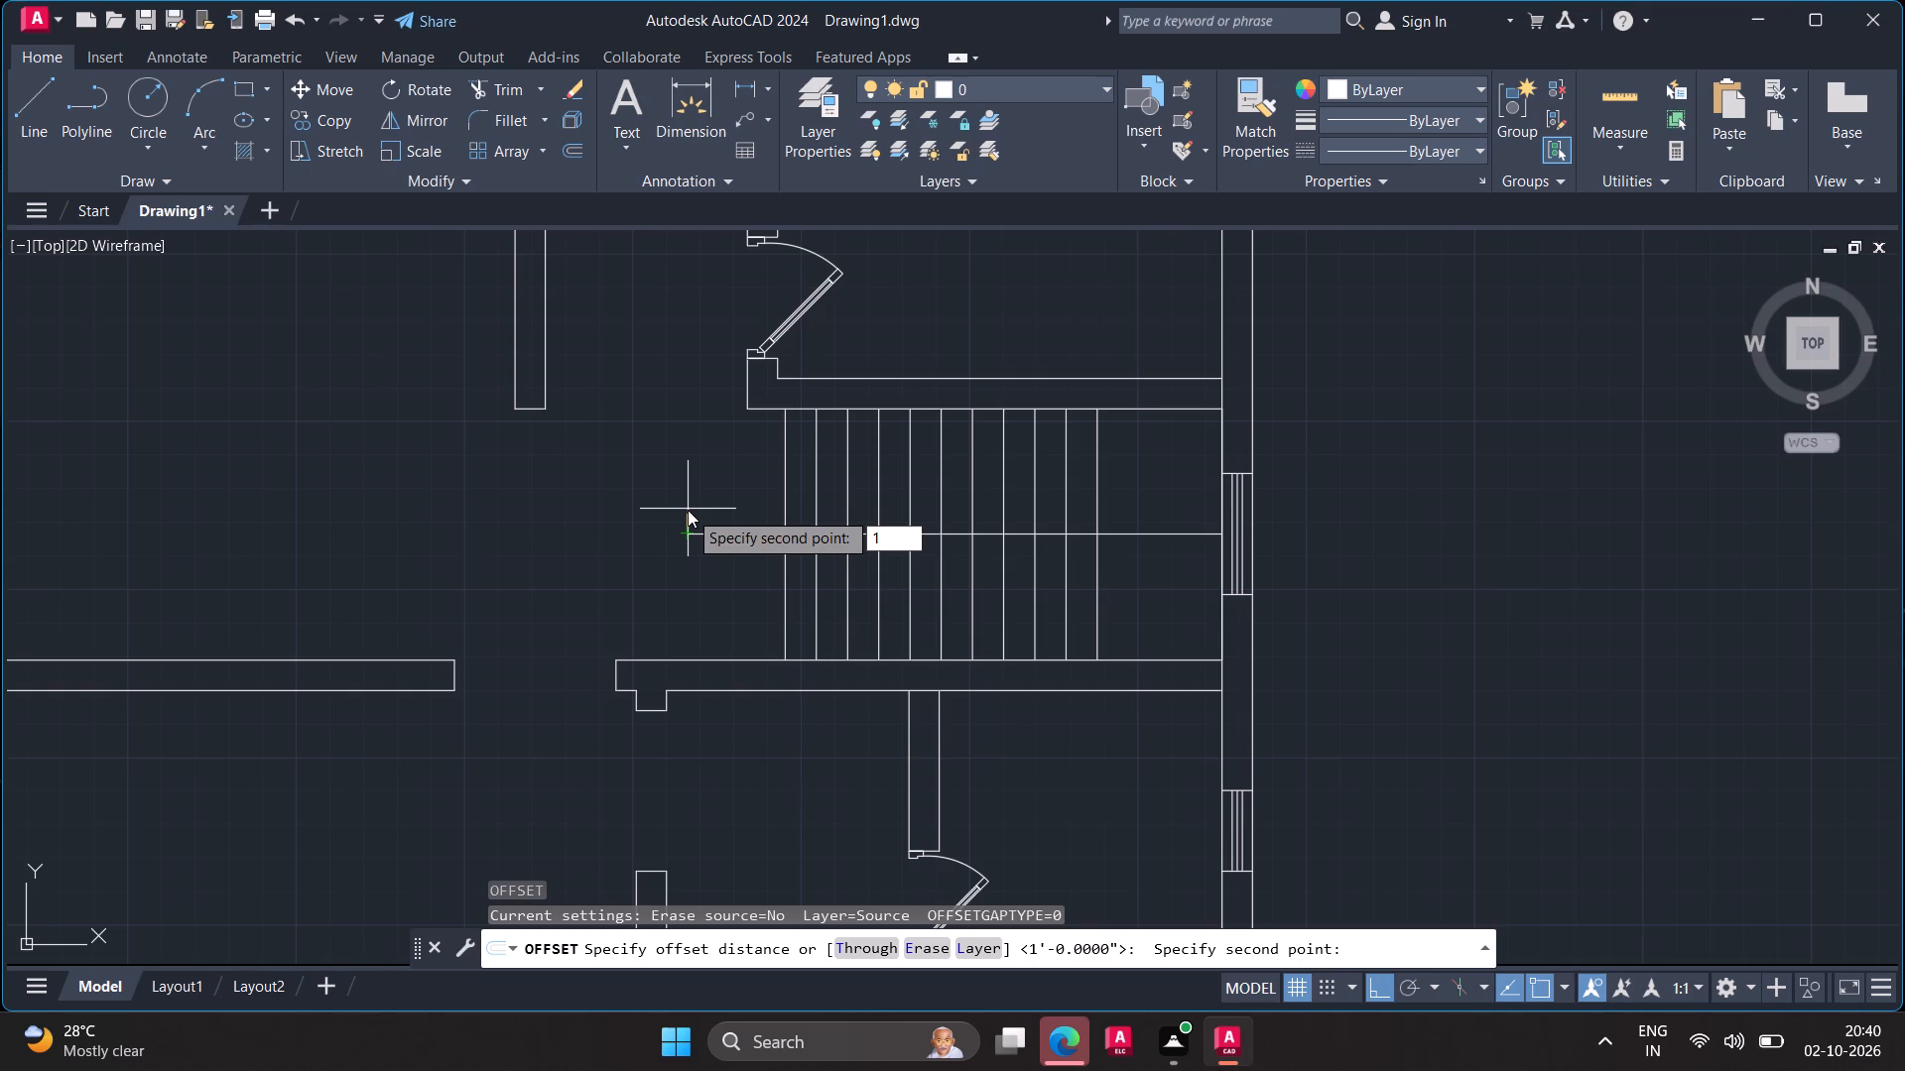
key("Return")
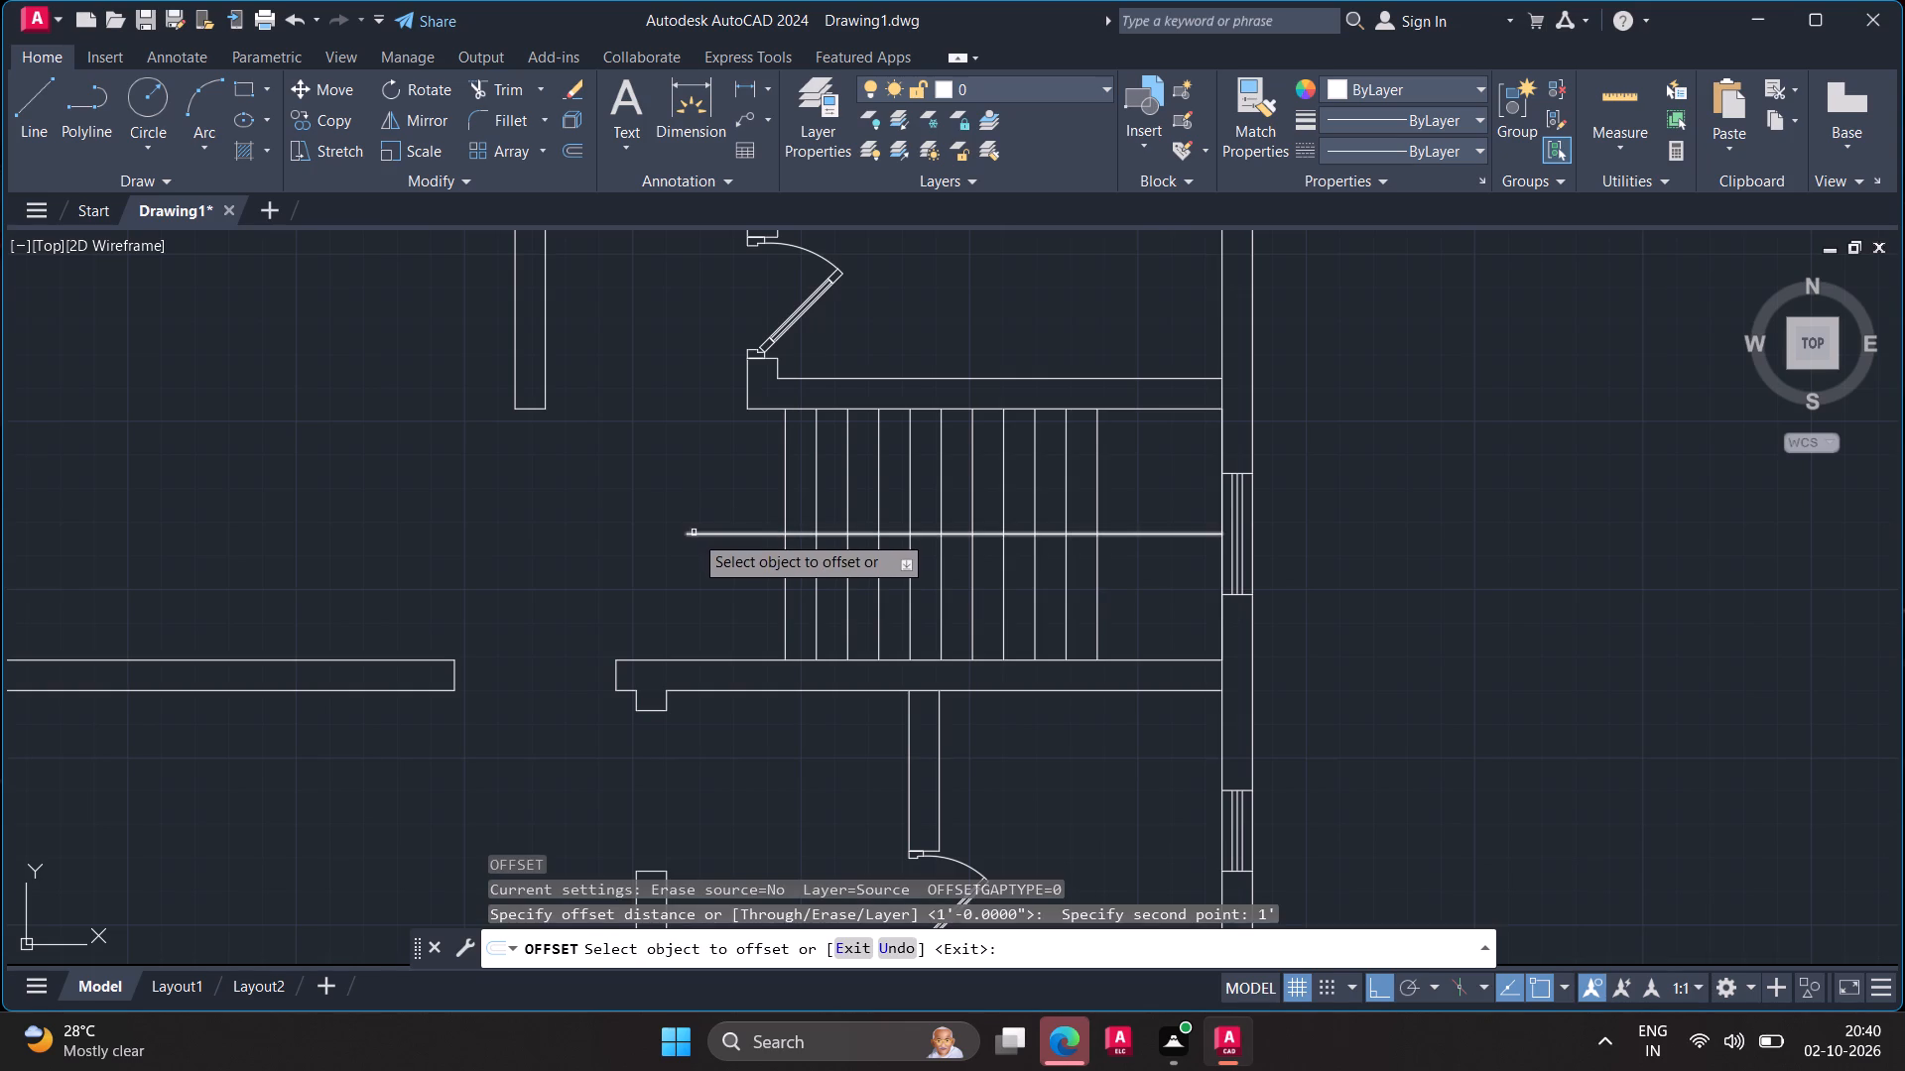
left_click(694, 534)
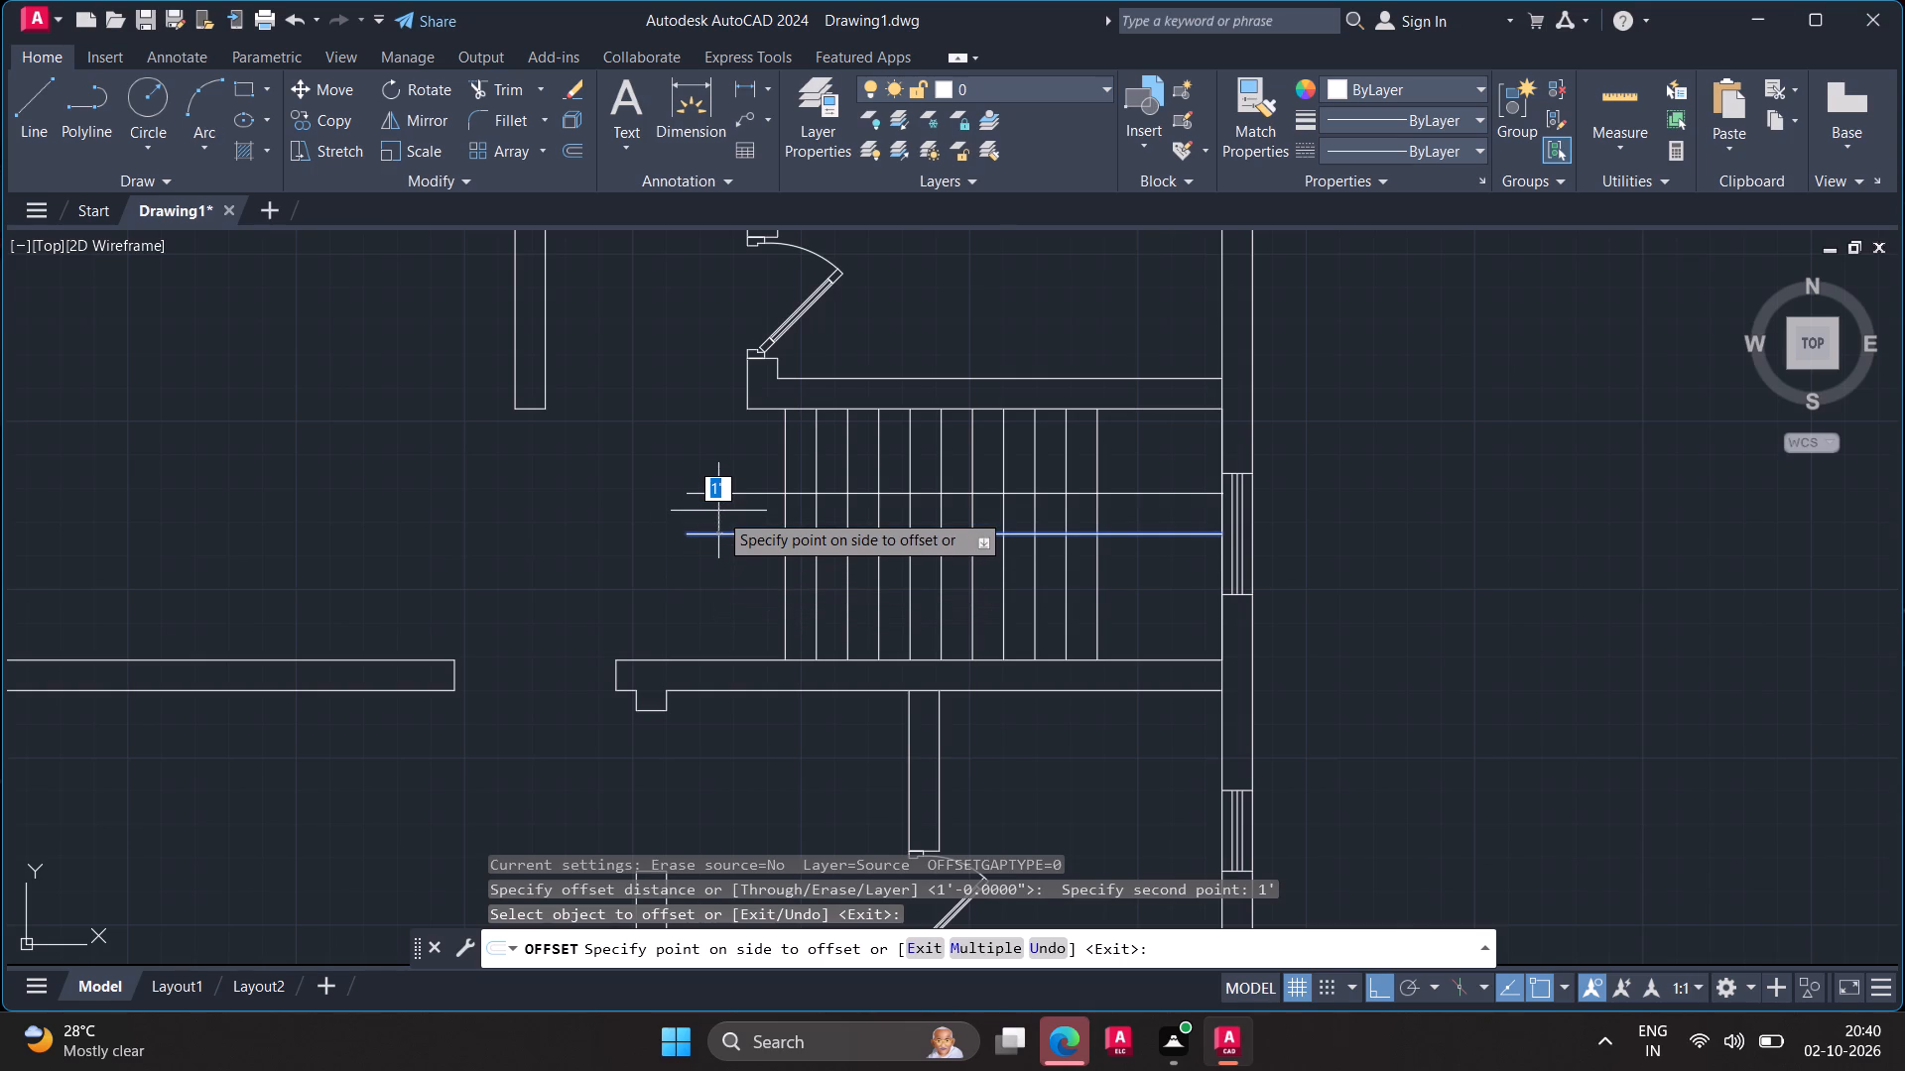
key("5")
key("shift+quotedbl")
key("Return")
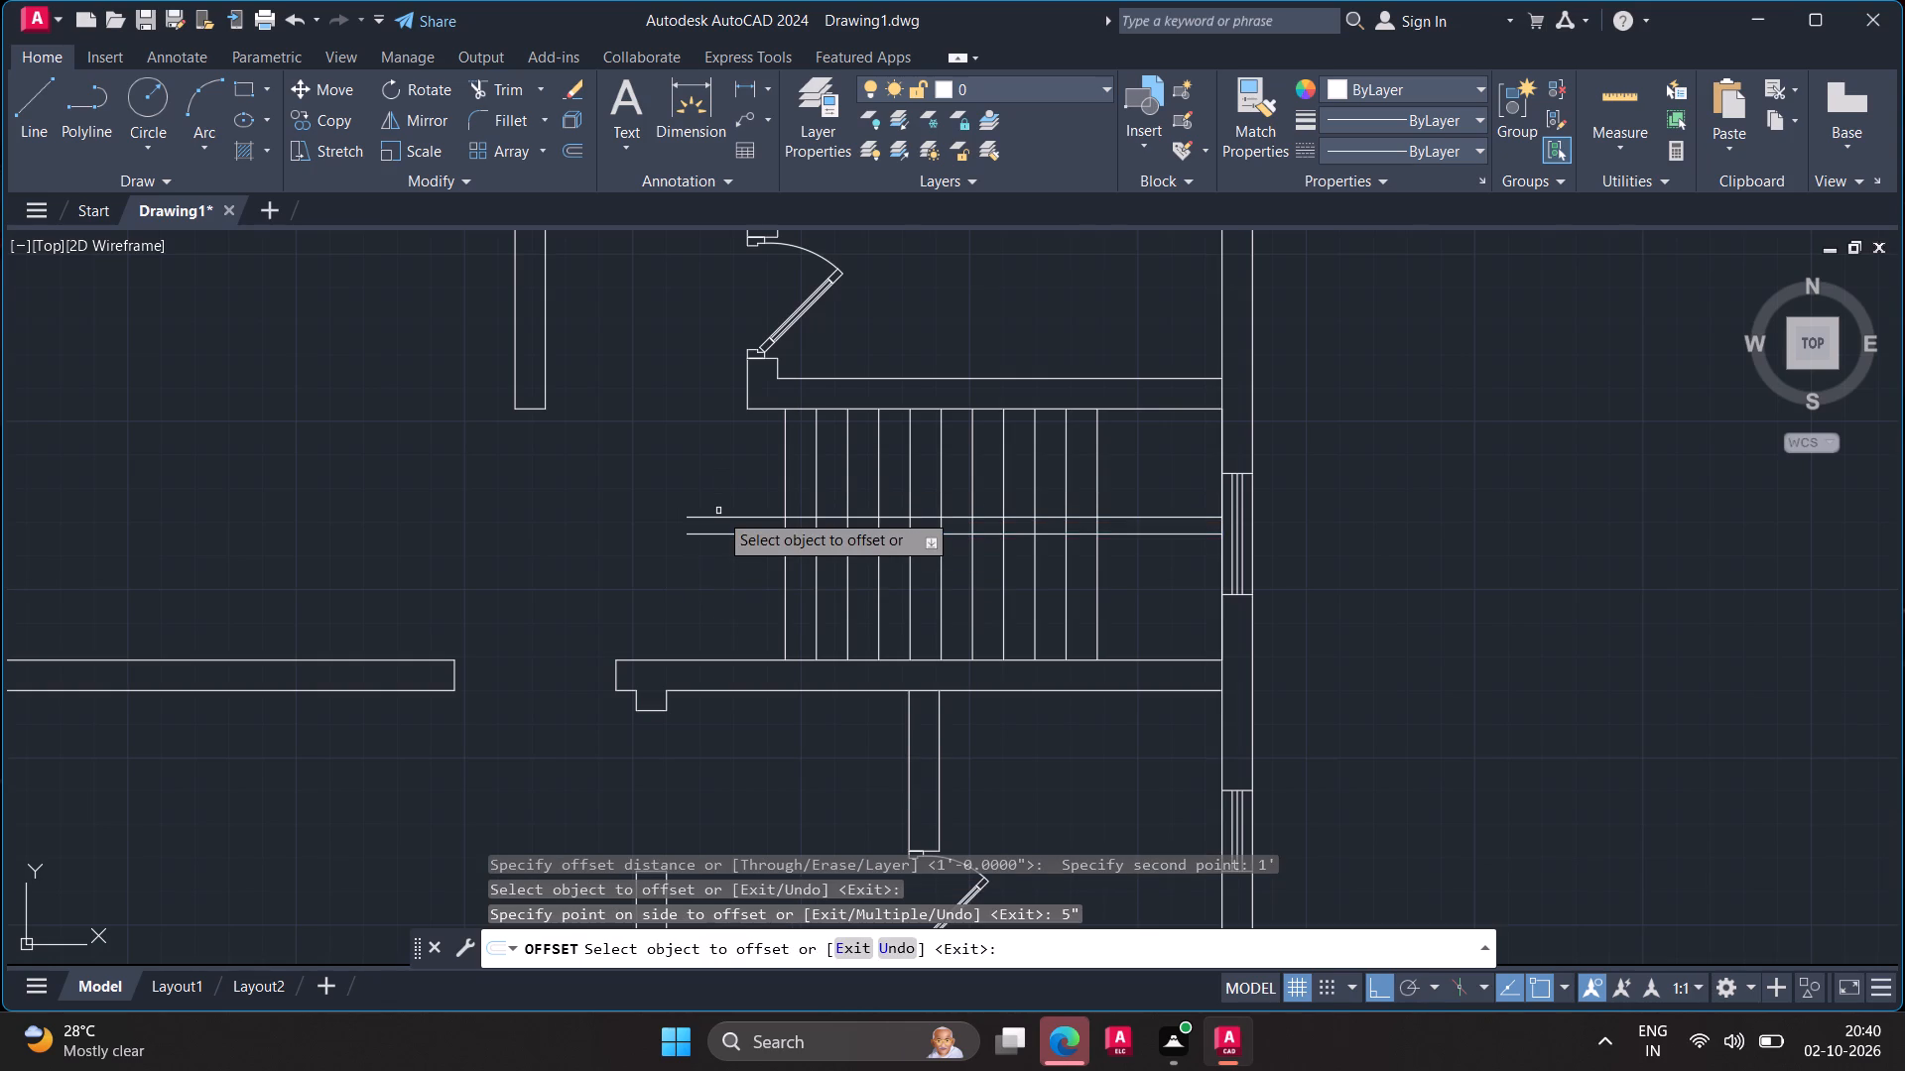
left_click(718, 507)
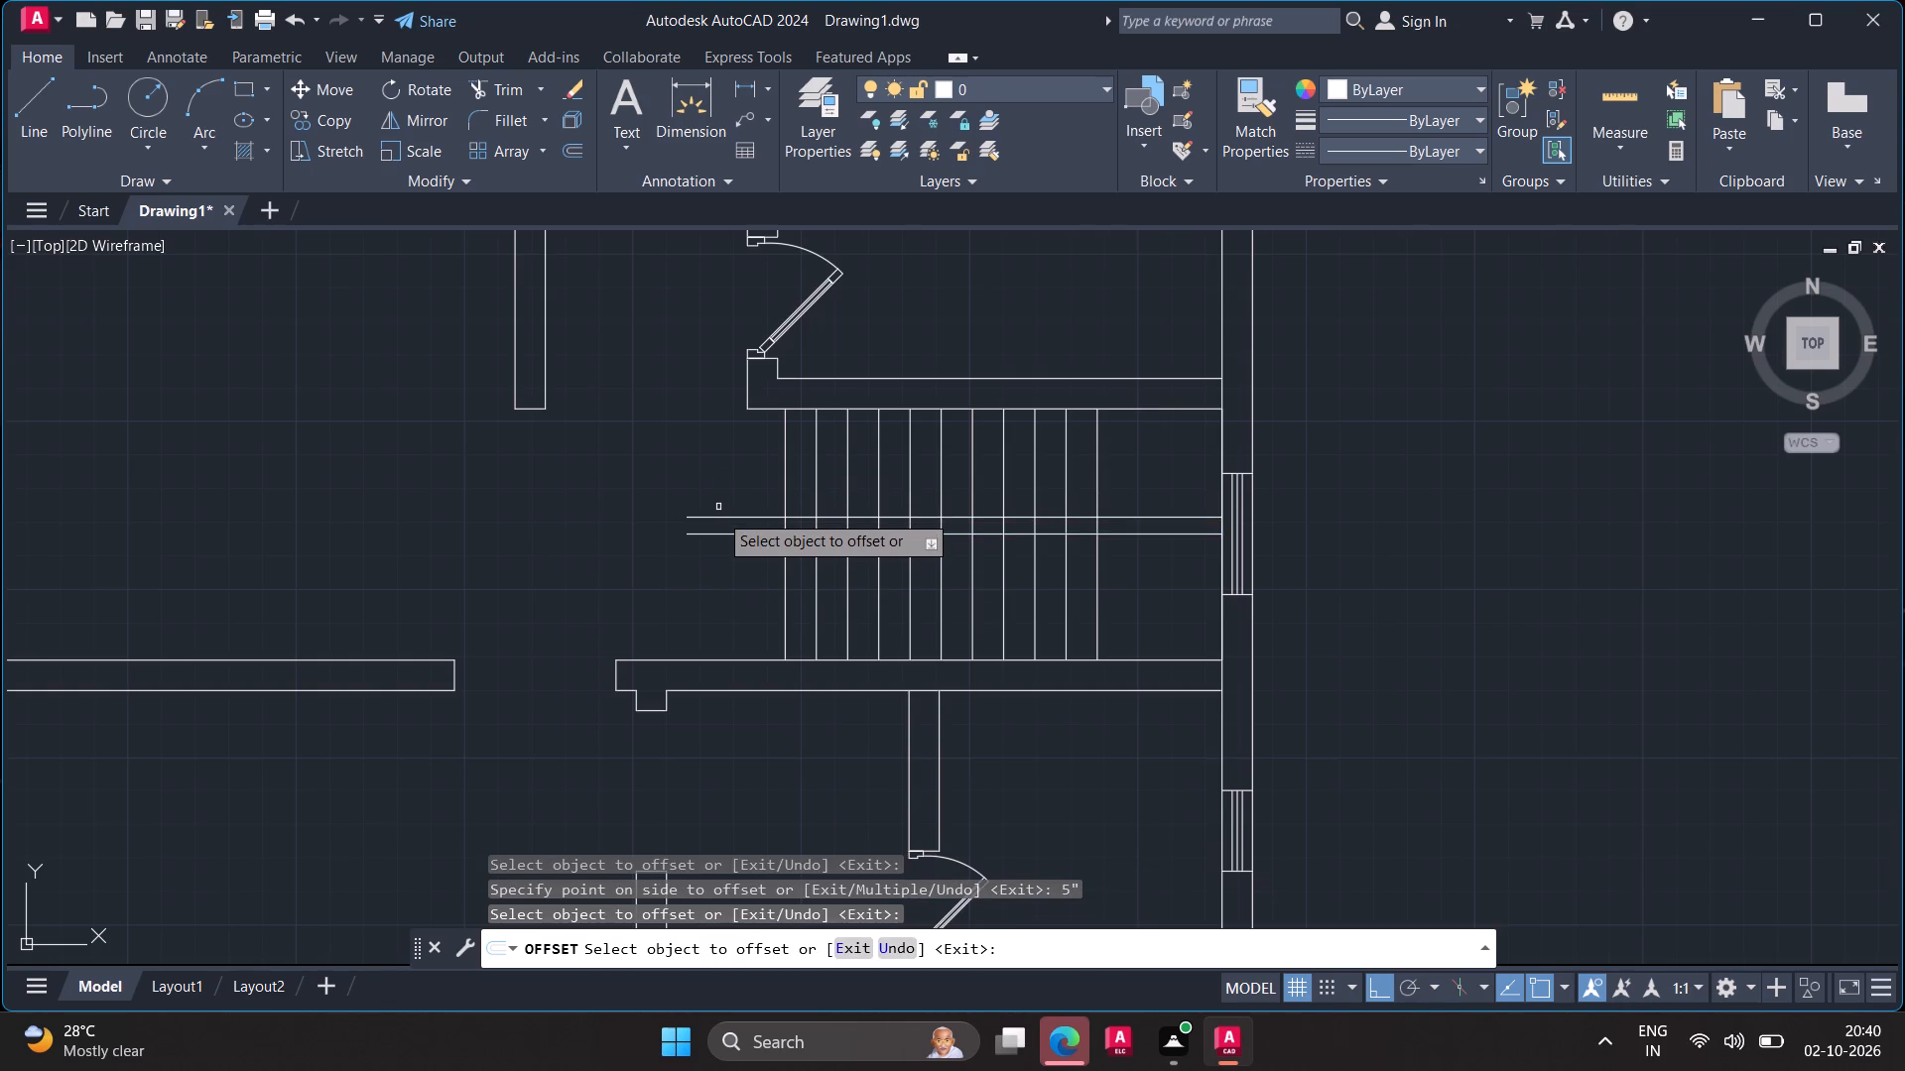
Offset the same stair centre line 5" downward.
left_click(722, 534)
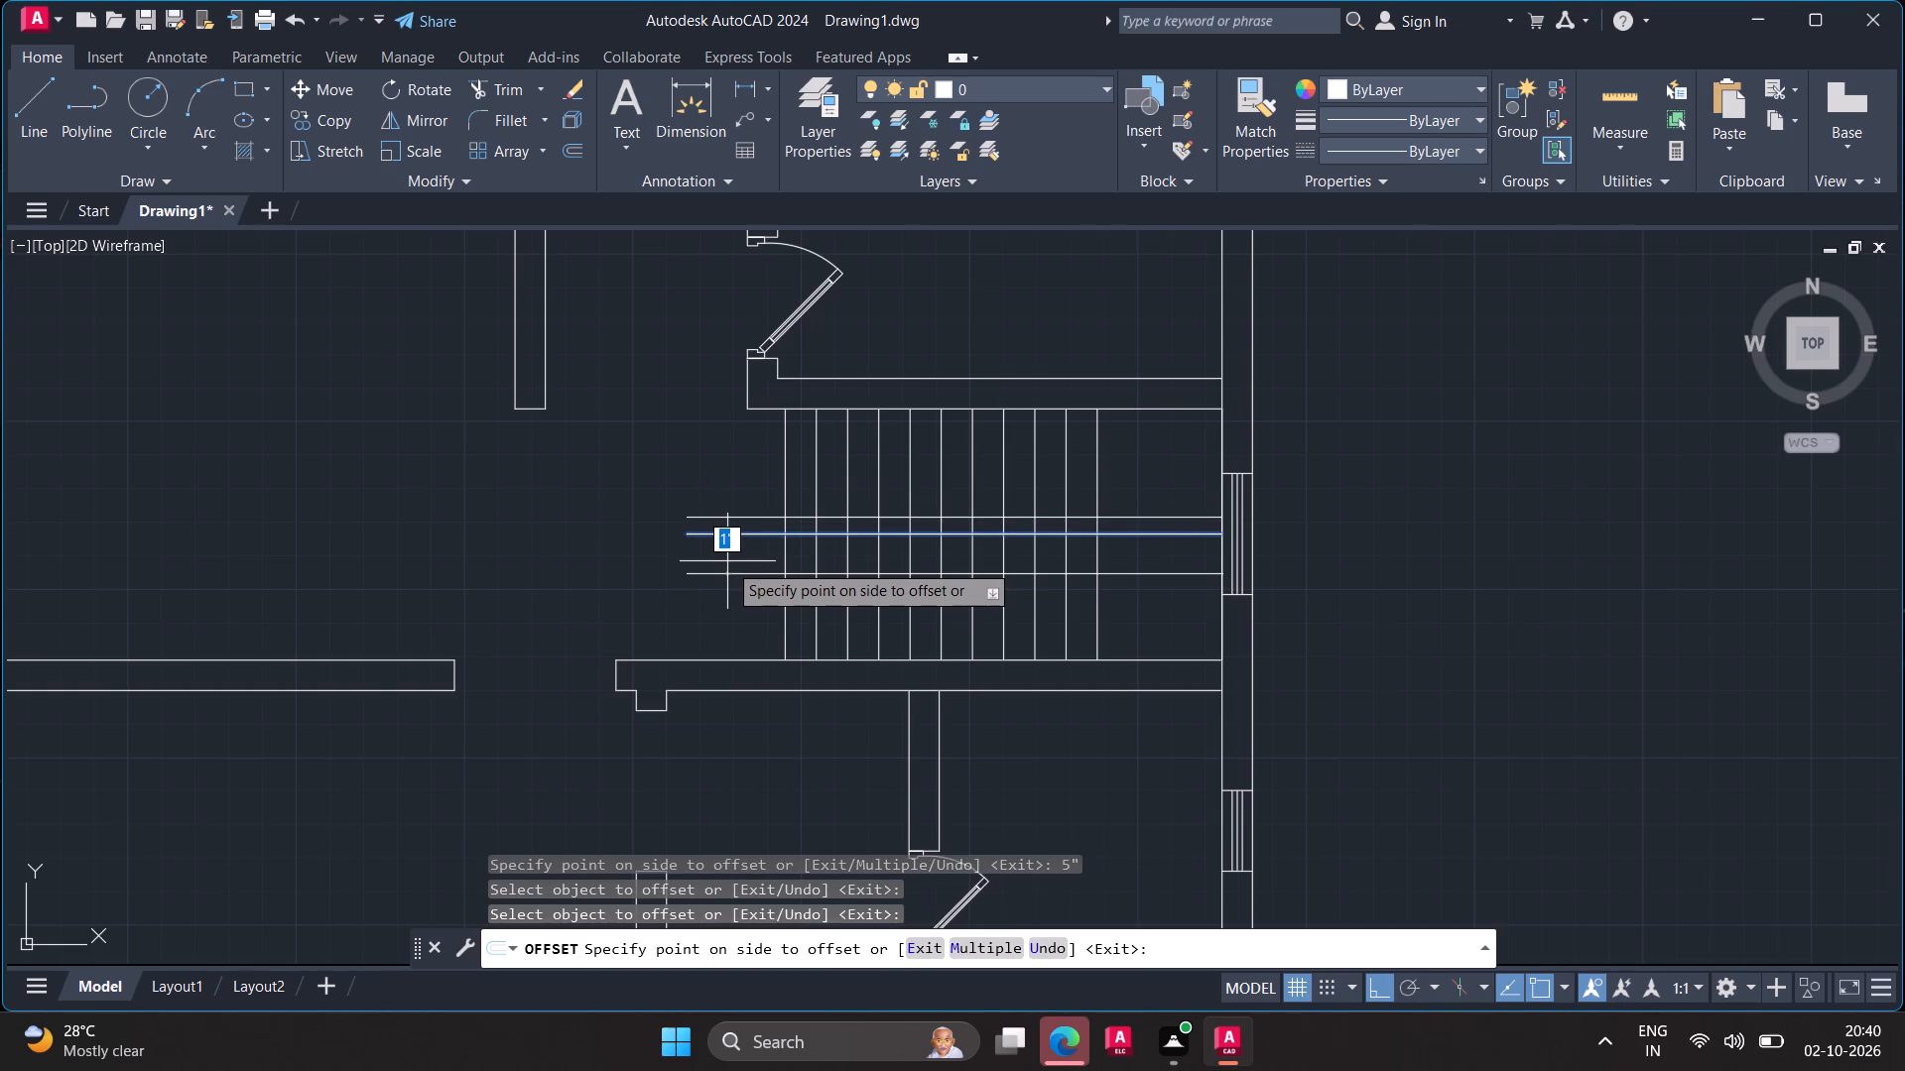
key("5")
key("shift+quotedbl")
key("Return")
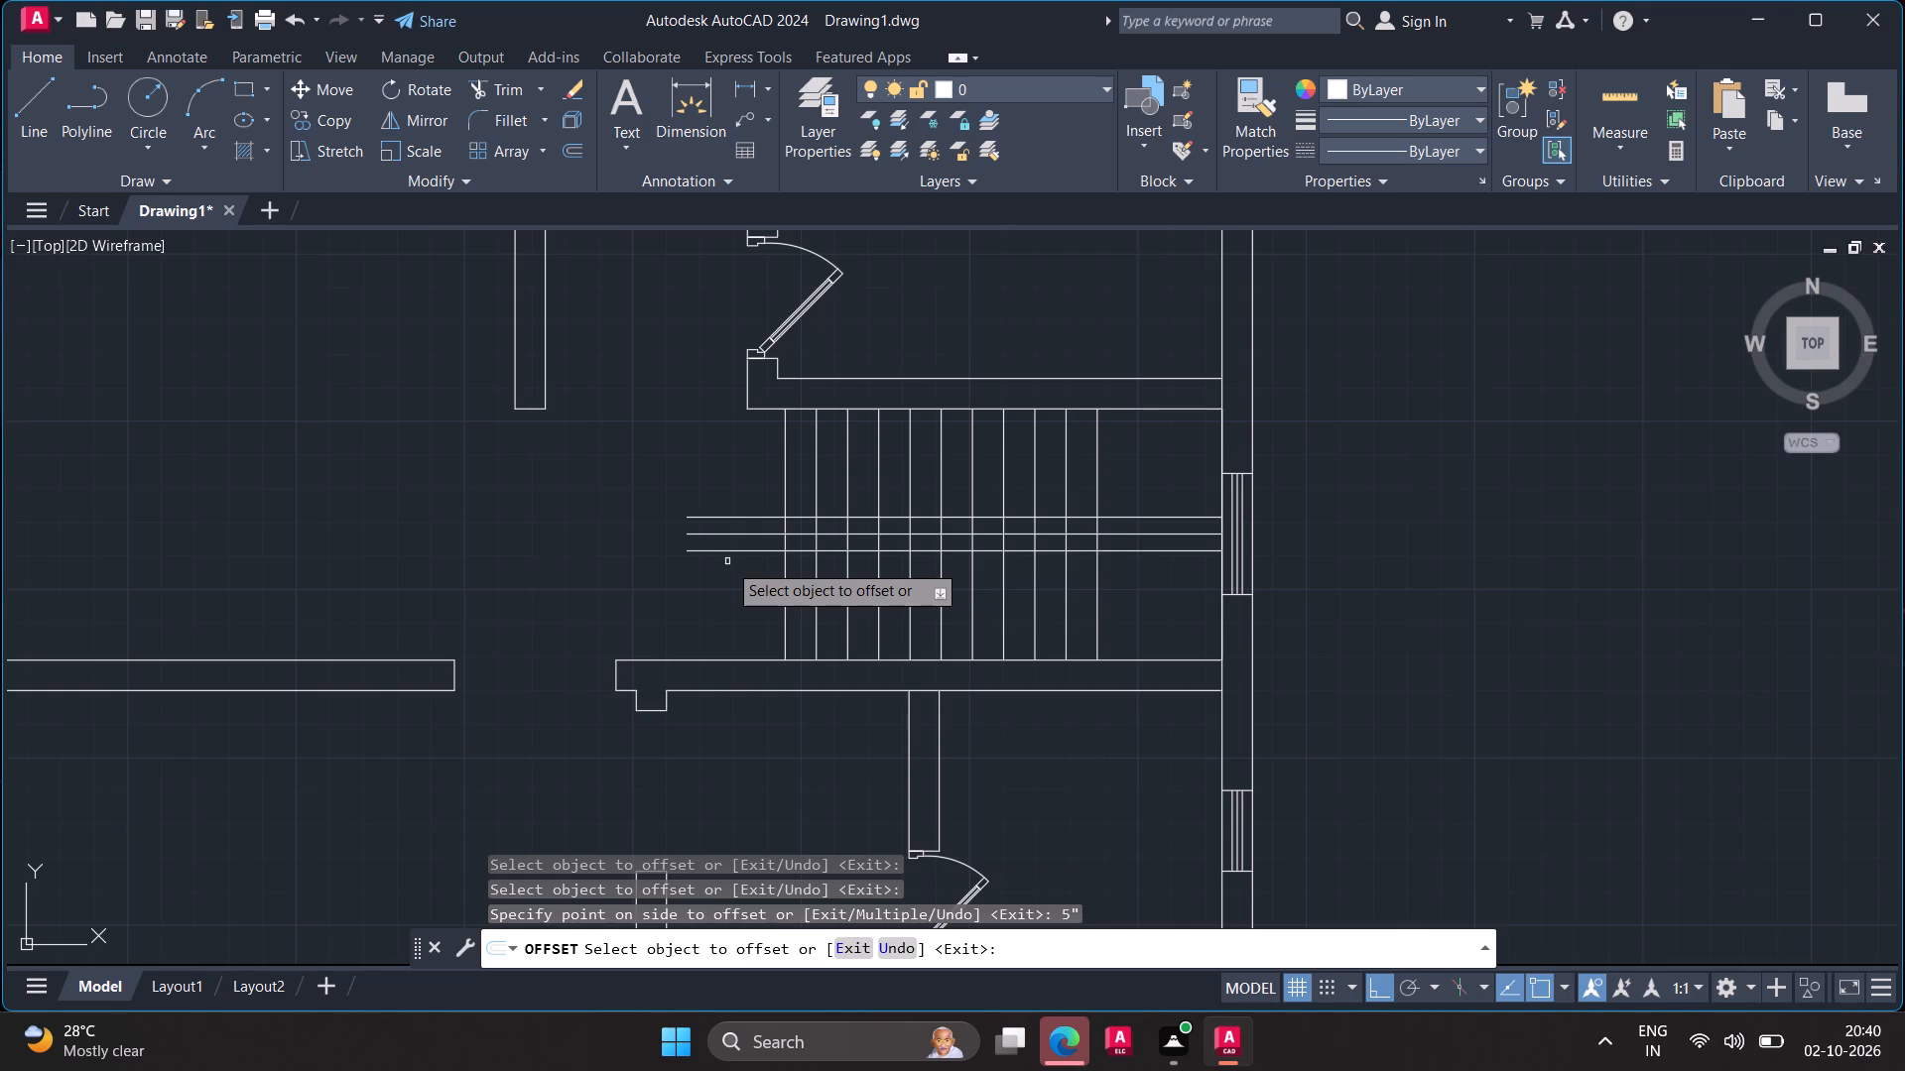
left_click(727, 568)
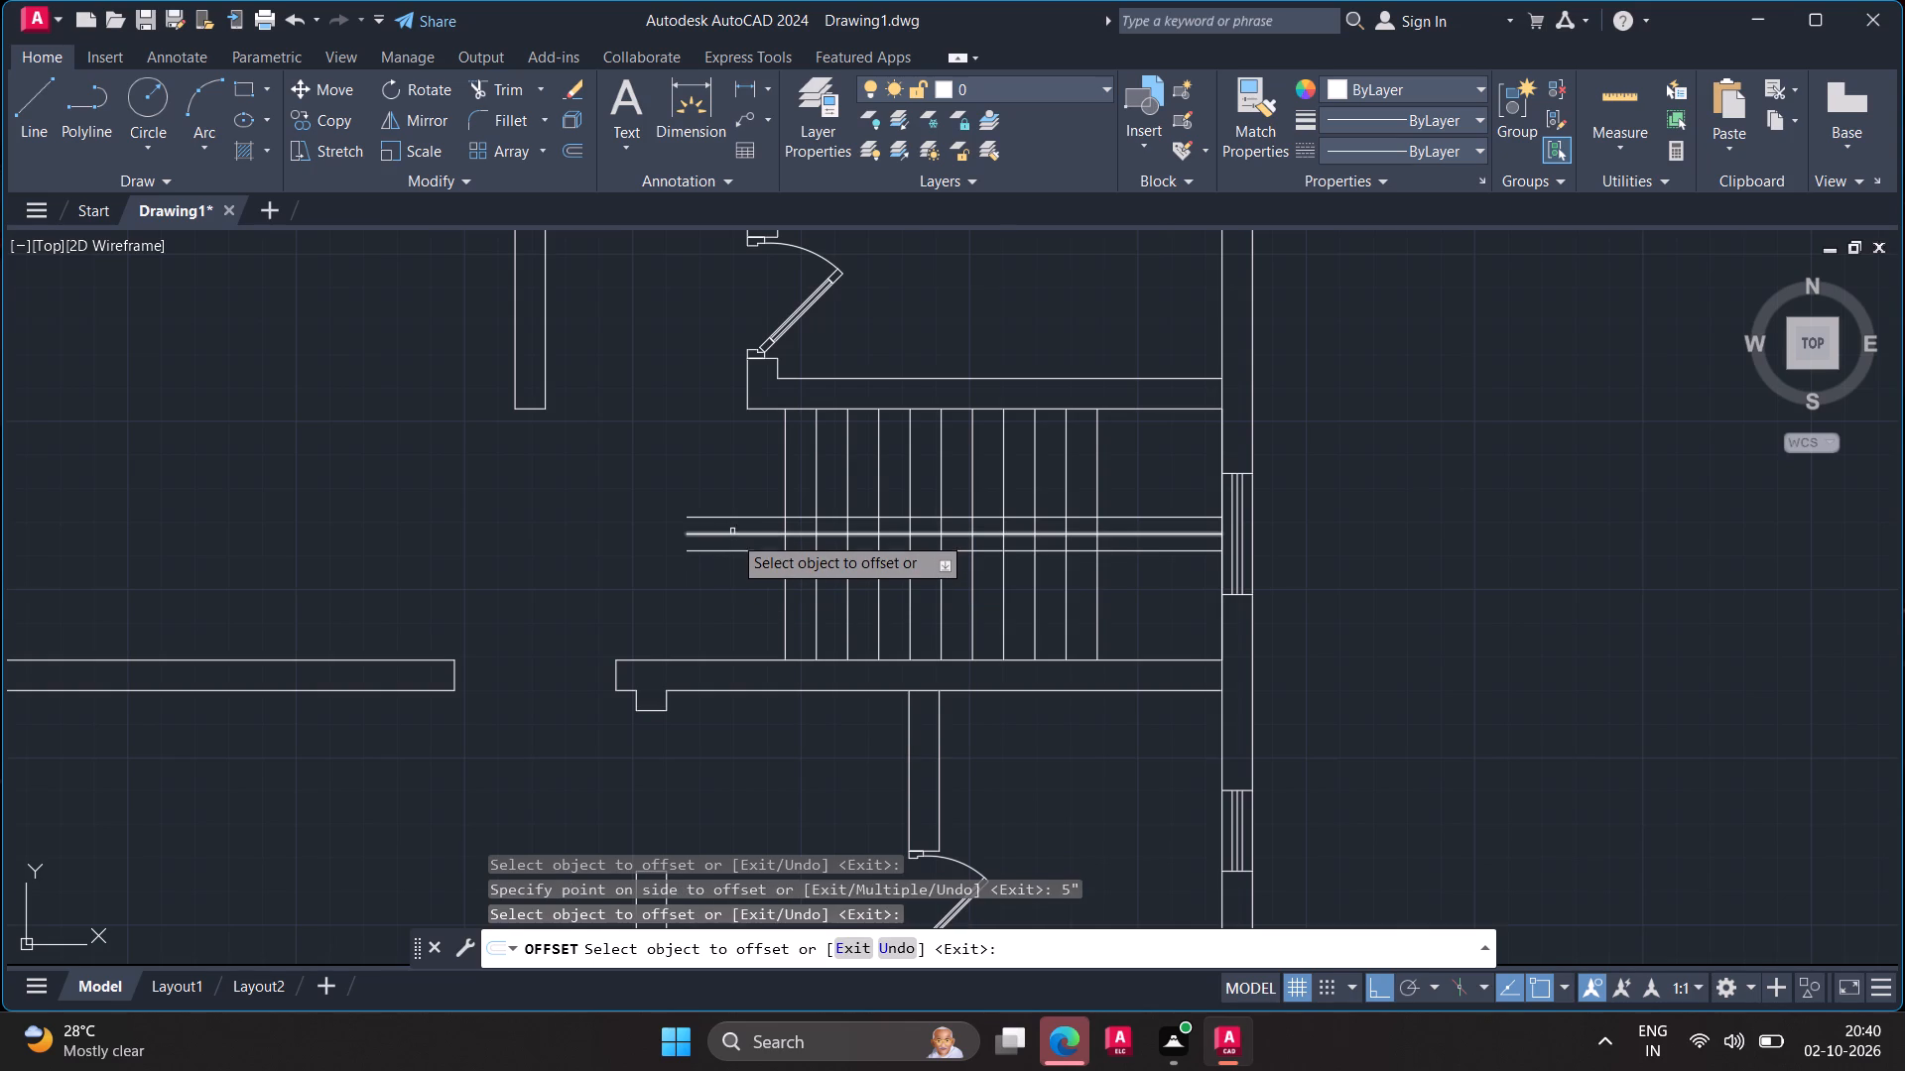
Erase the original horizontal stair centre line, keeping the two offset lines on either side of it.
key("Escape")
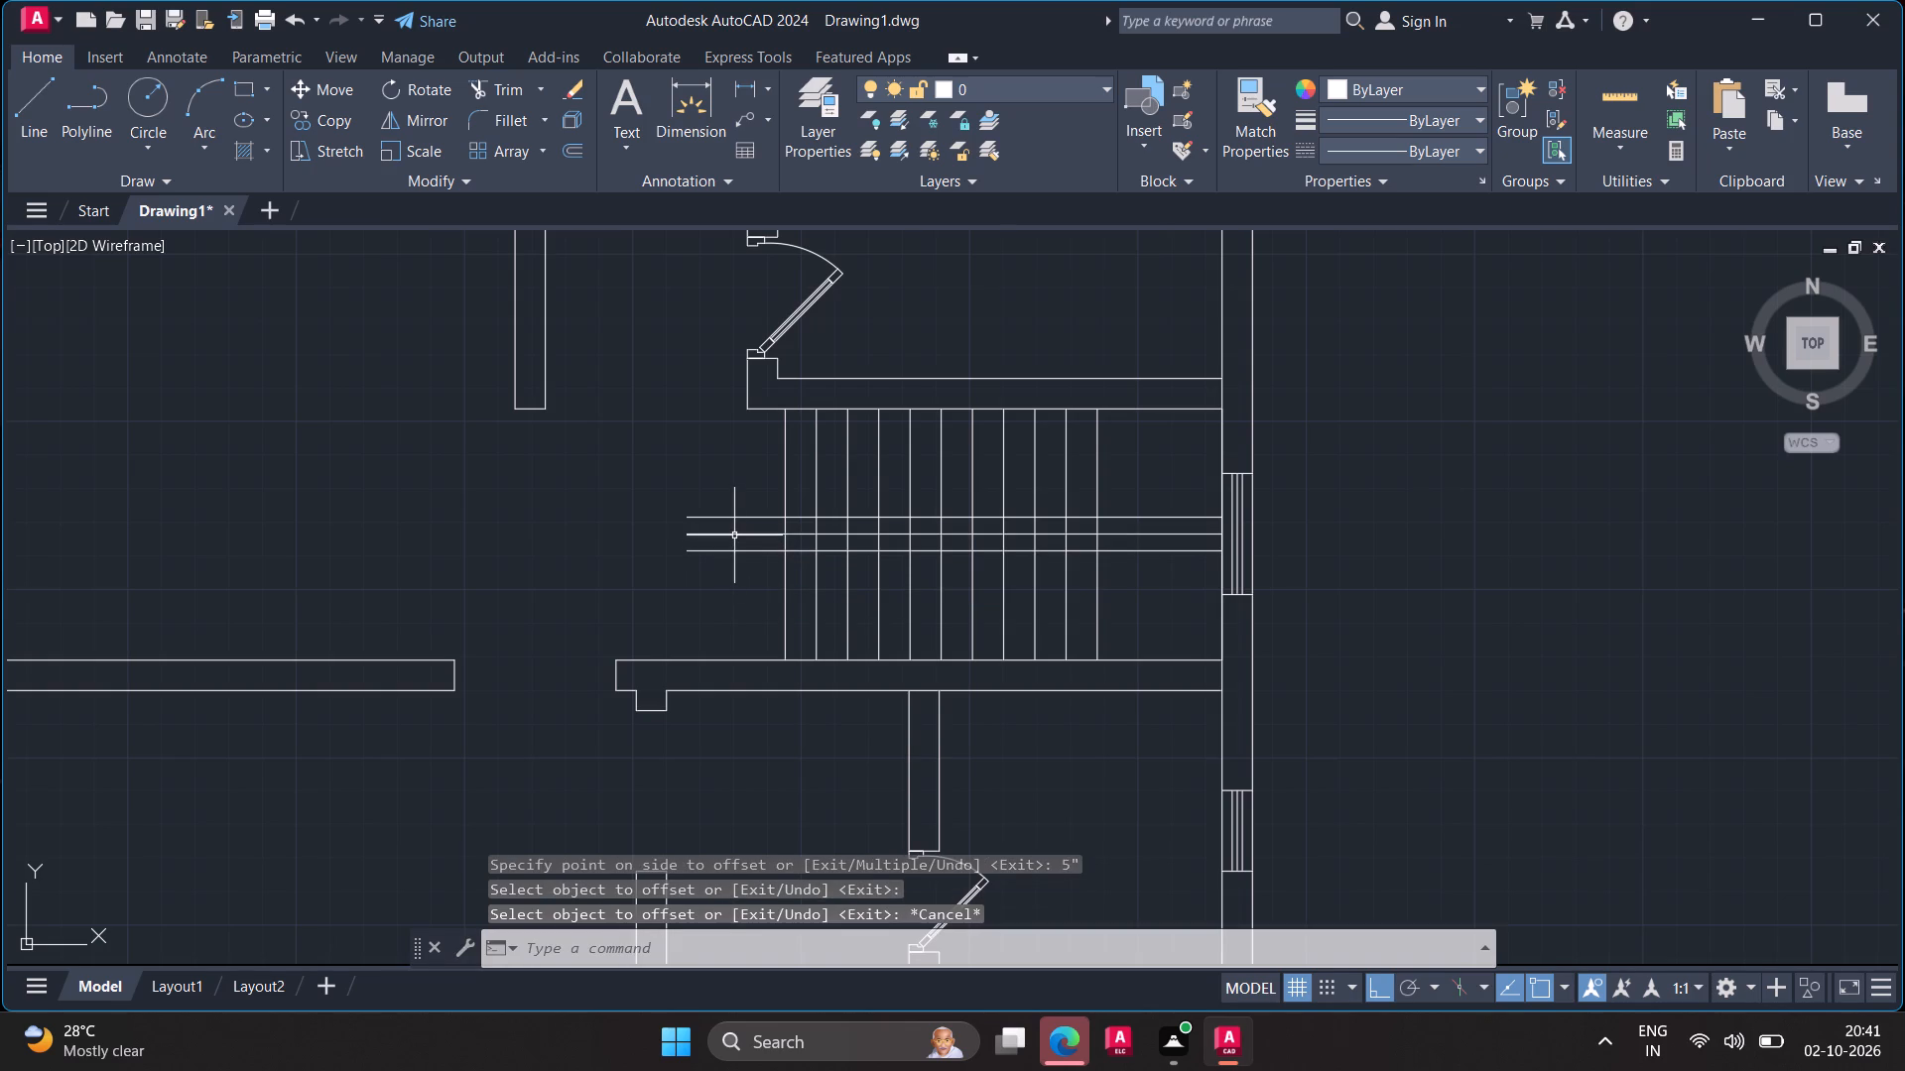
left_click(734, 536)
right_click(734, 536)
left_click(791, 559)
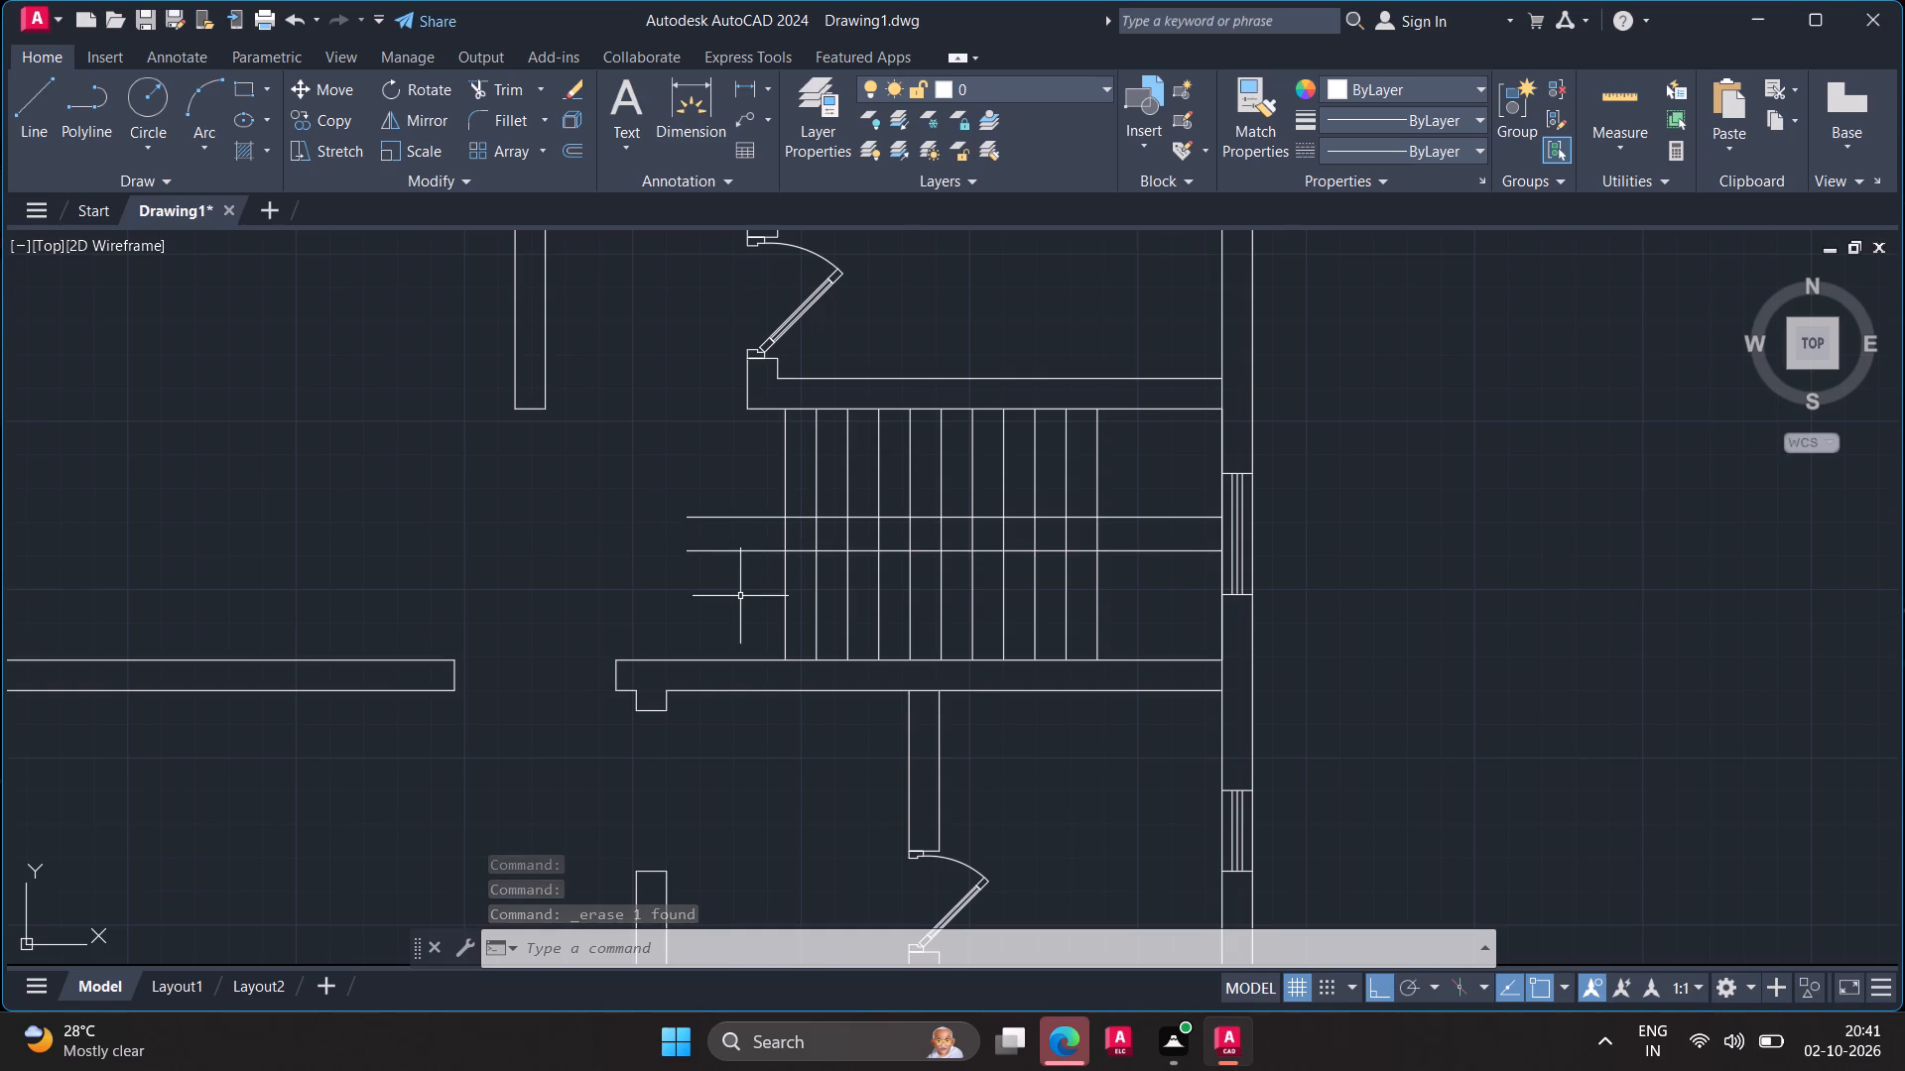
Trim the lower divider line's overhang beyond the outermost tread and that tread's segment below the divider.
type("tr")
key("Return")
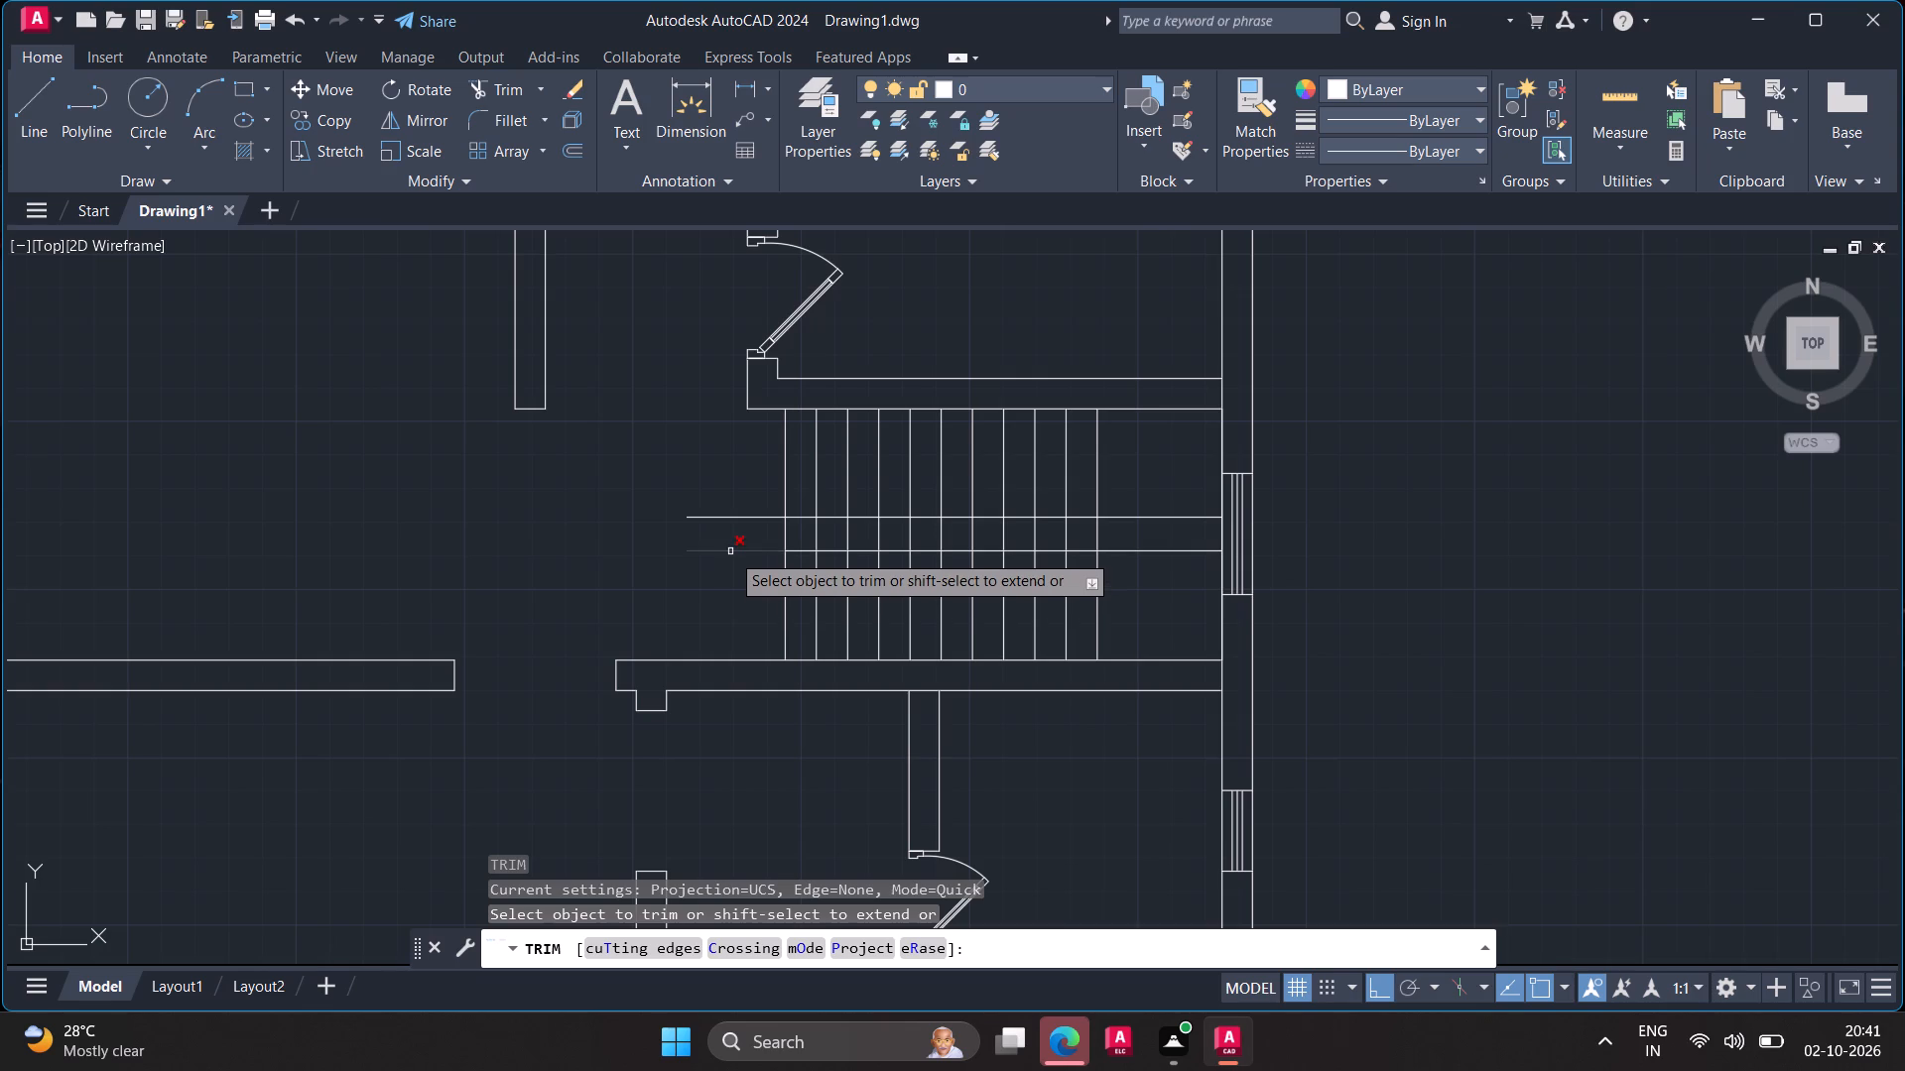
left_click(730, 552)
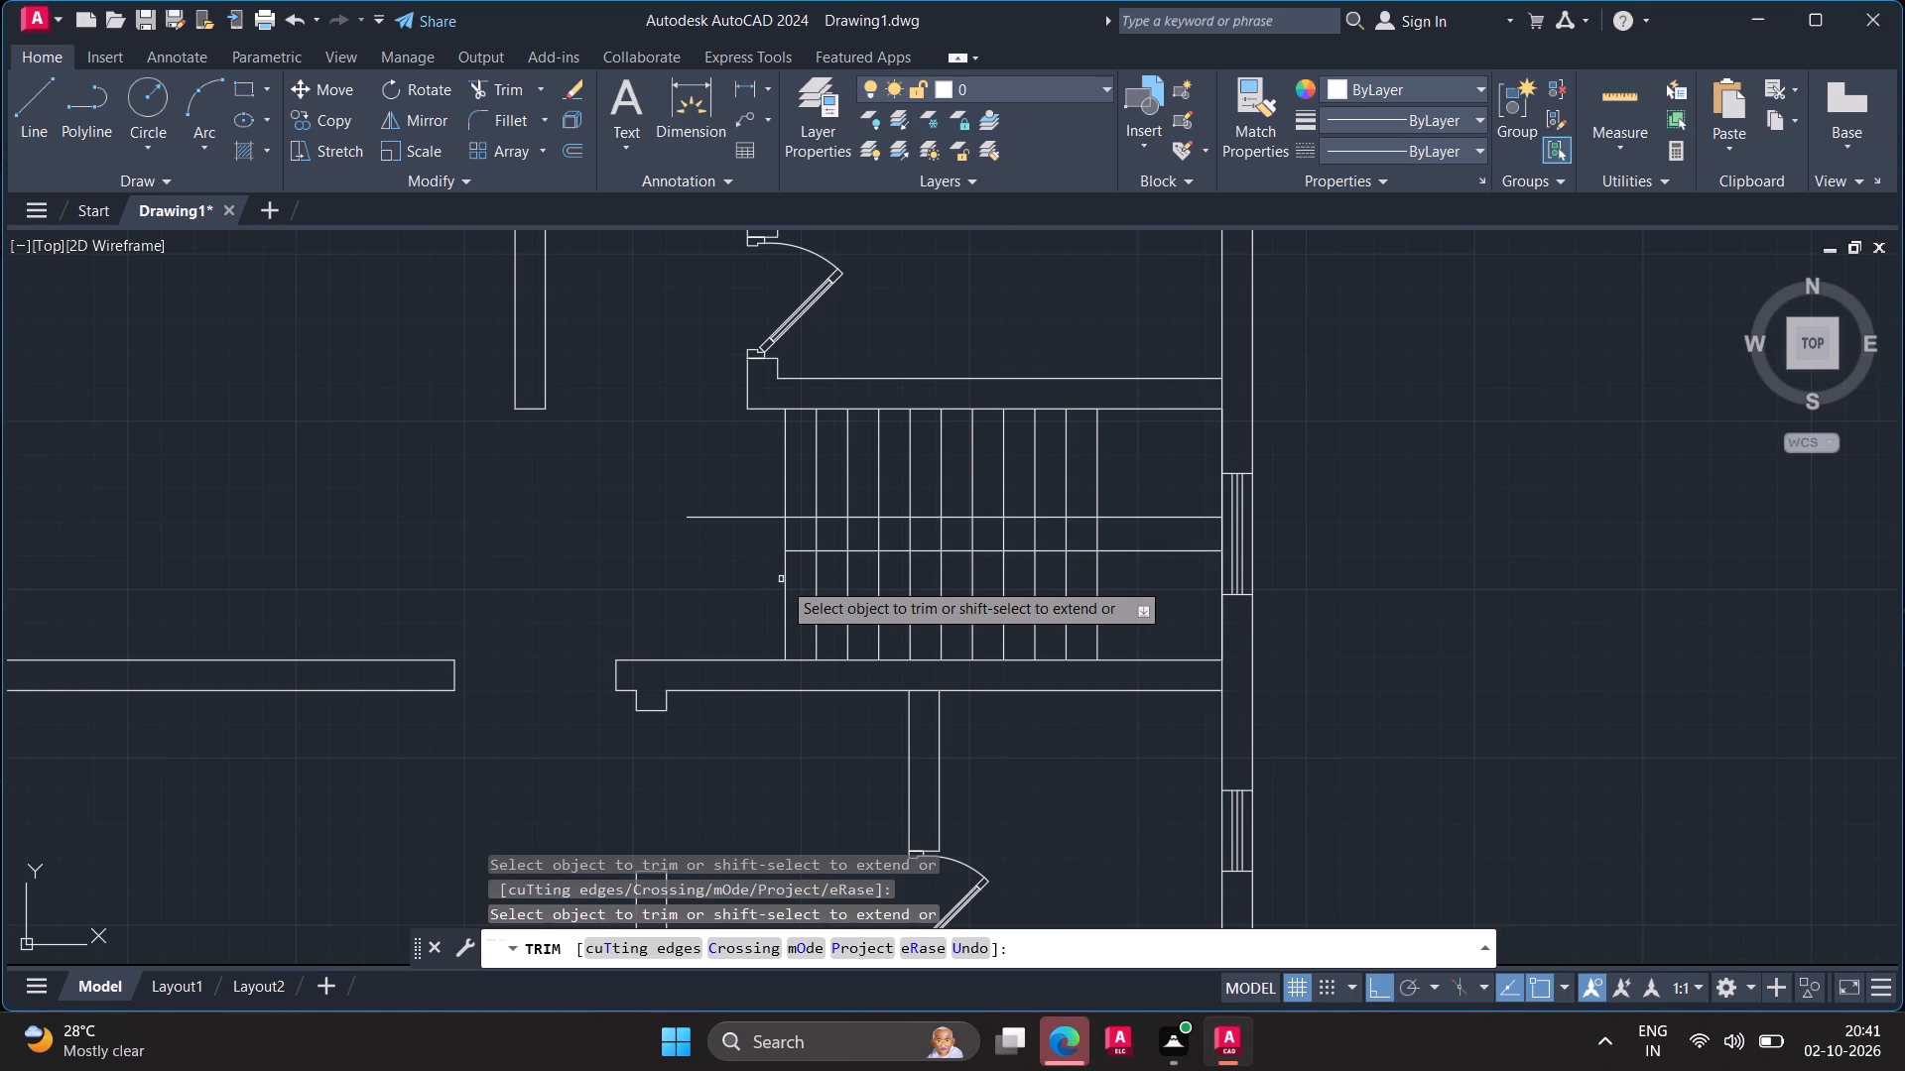
left_click(782, 580)
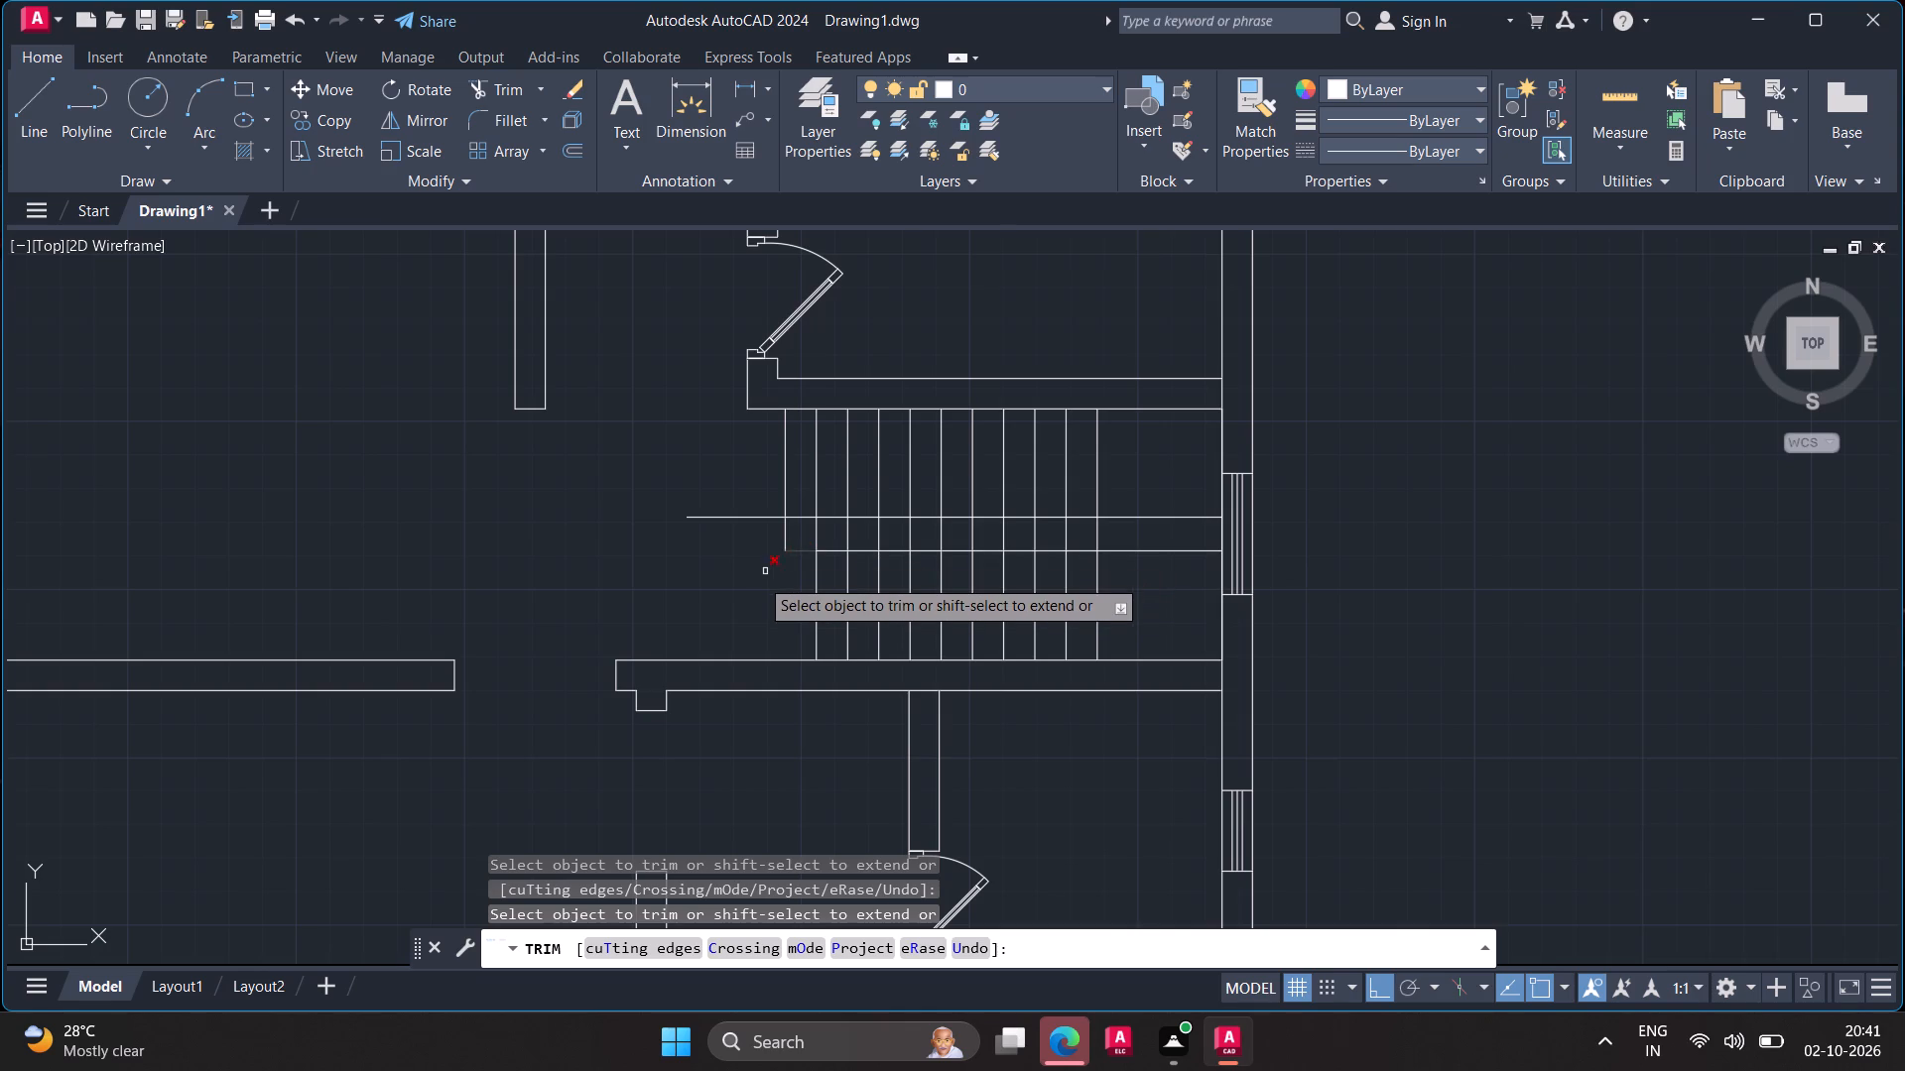
Trim all tread line segments between the two horizontal divider lines using a fence across the stair.
left_click(779, 531)
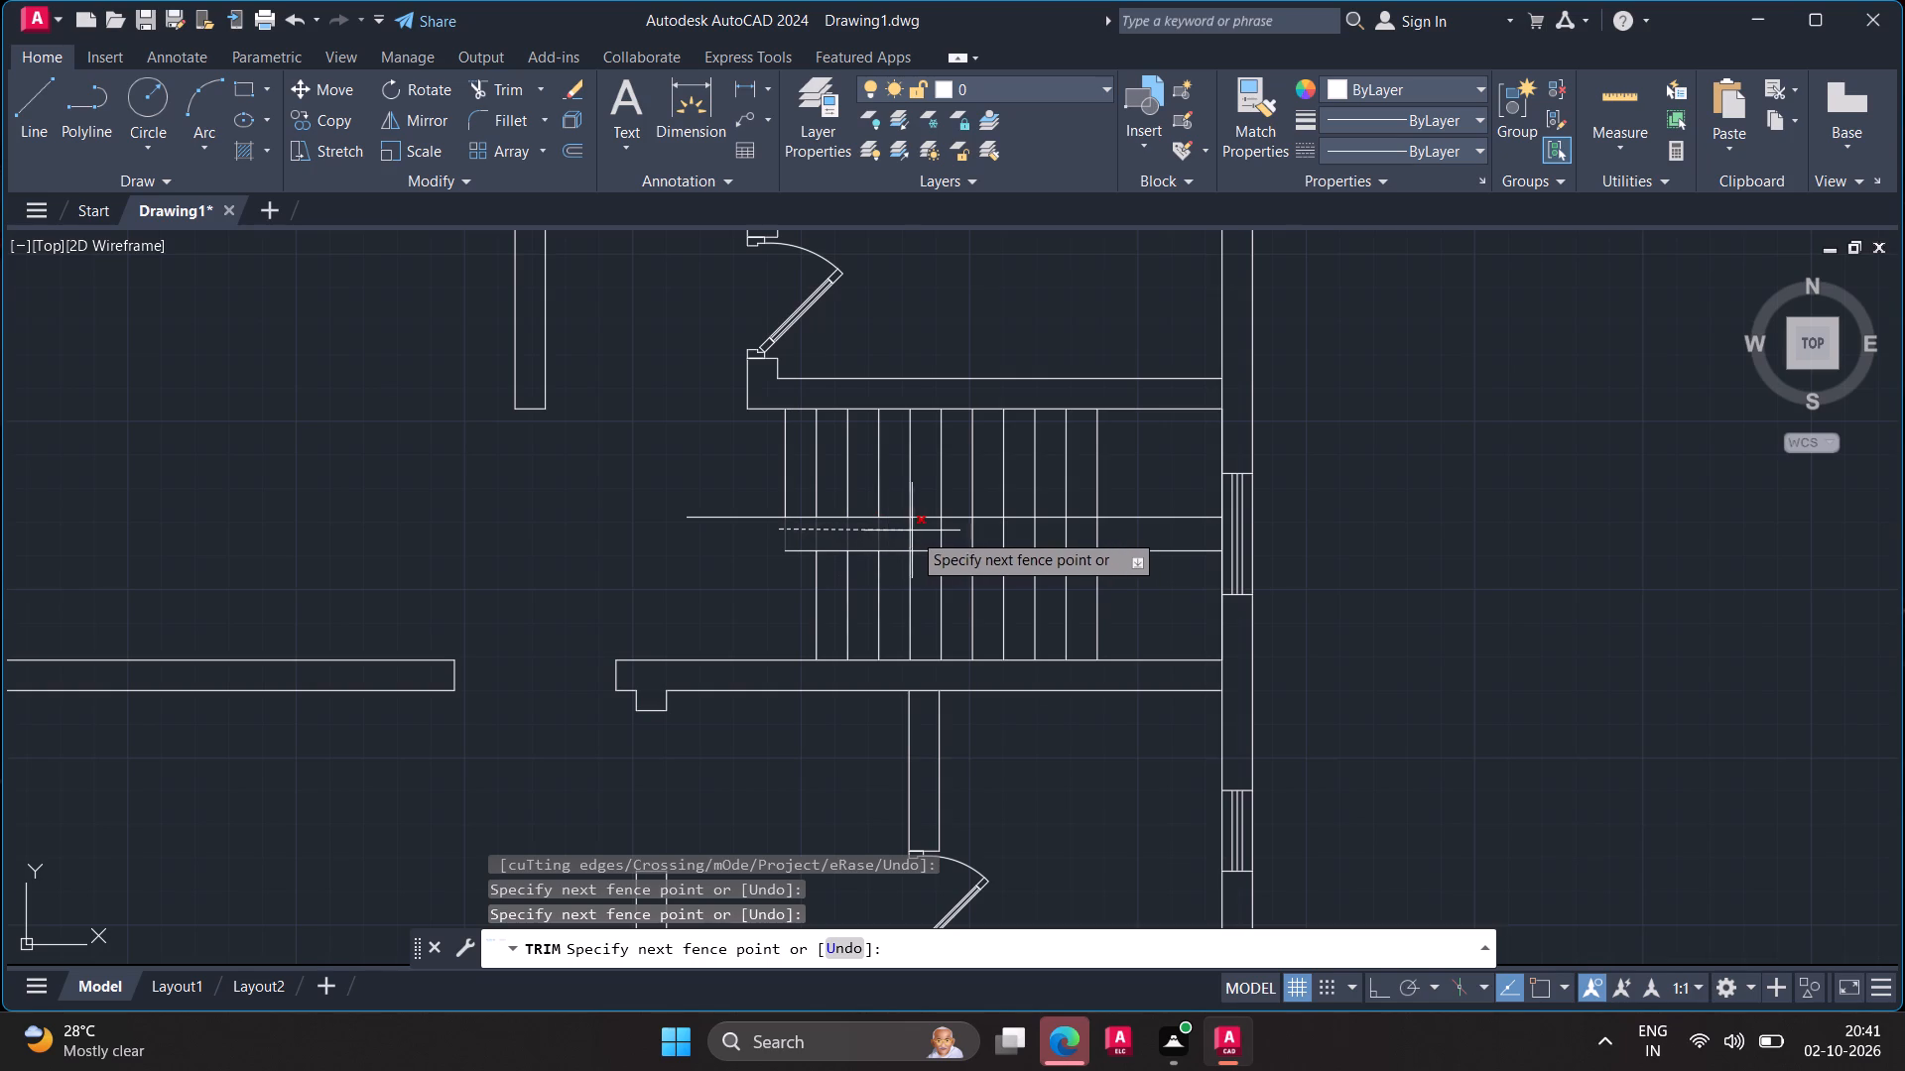
left_click(1122, 533)
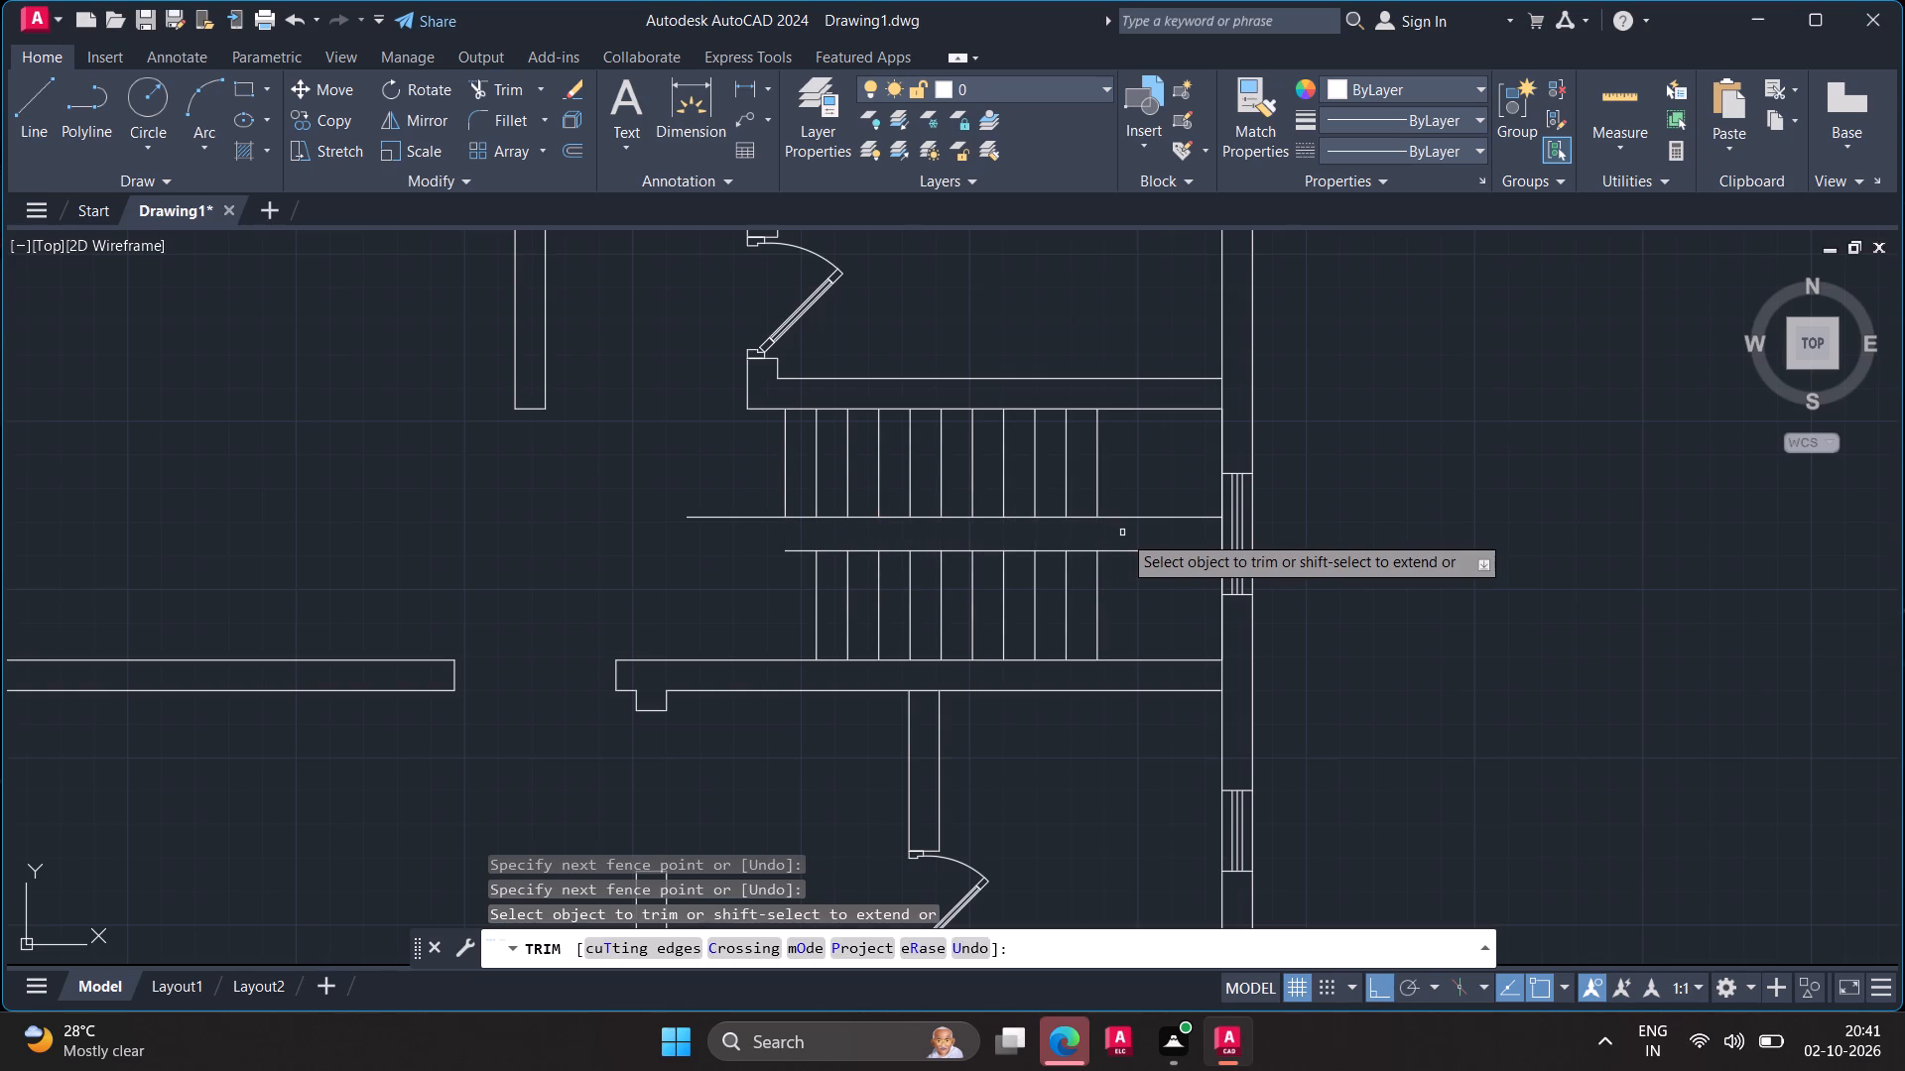
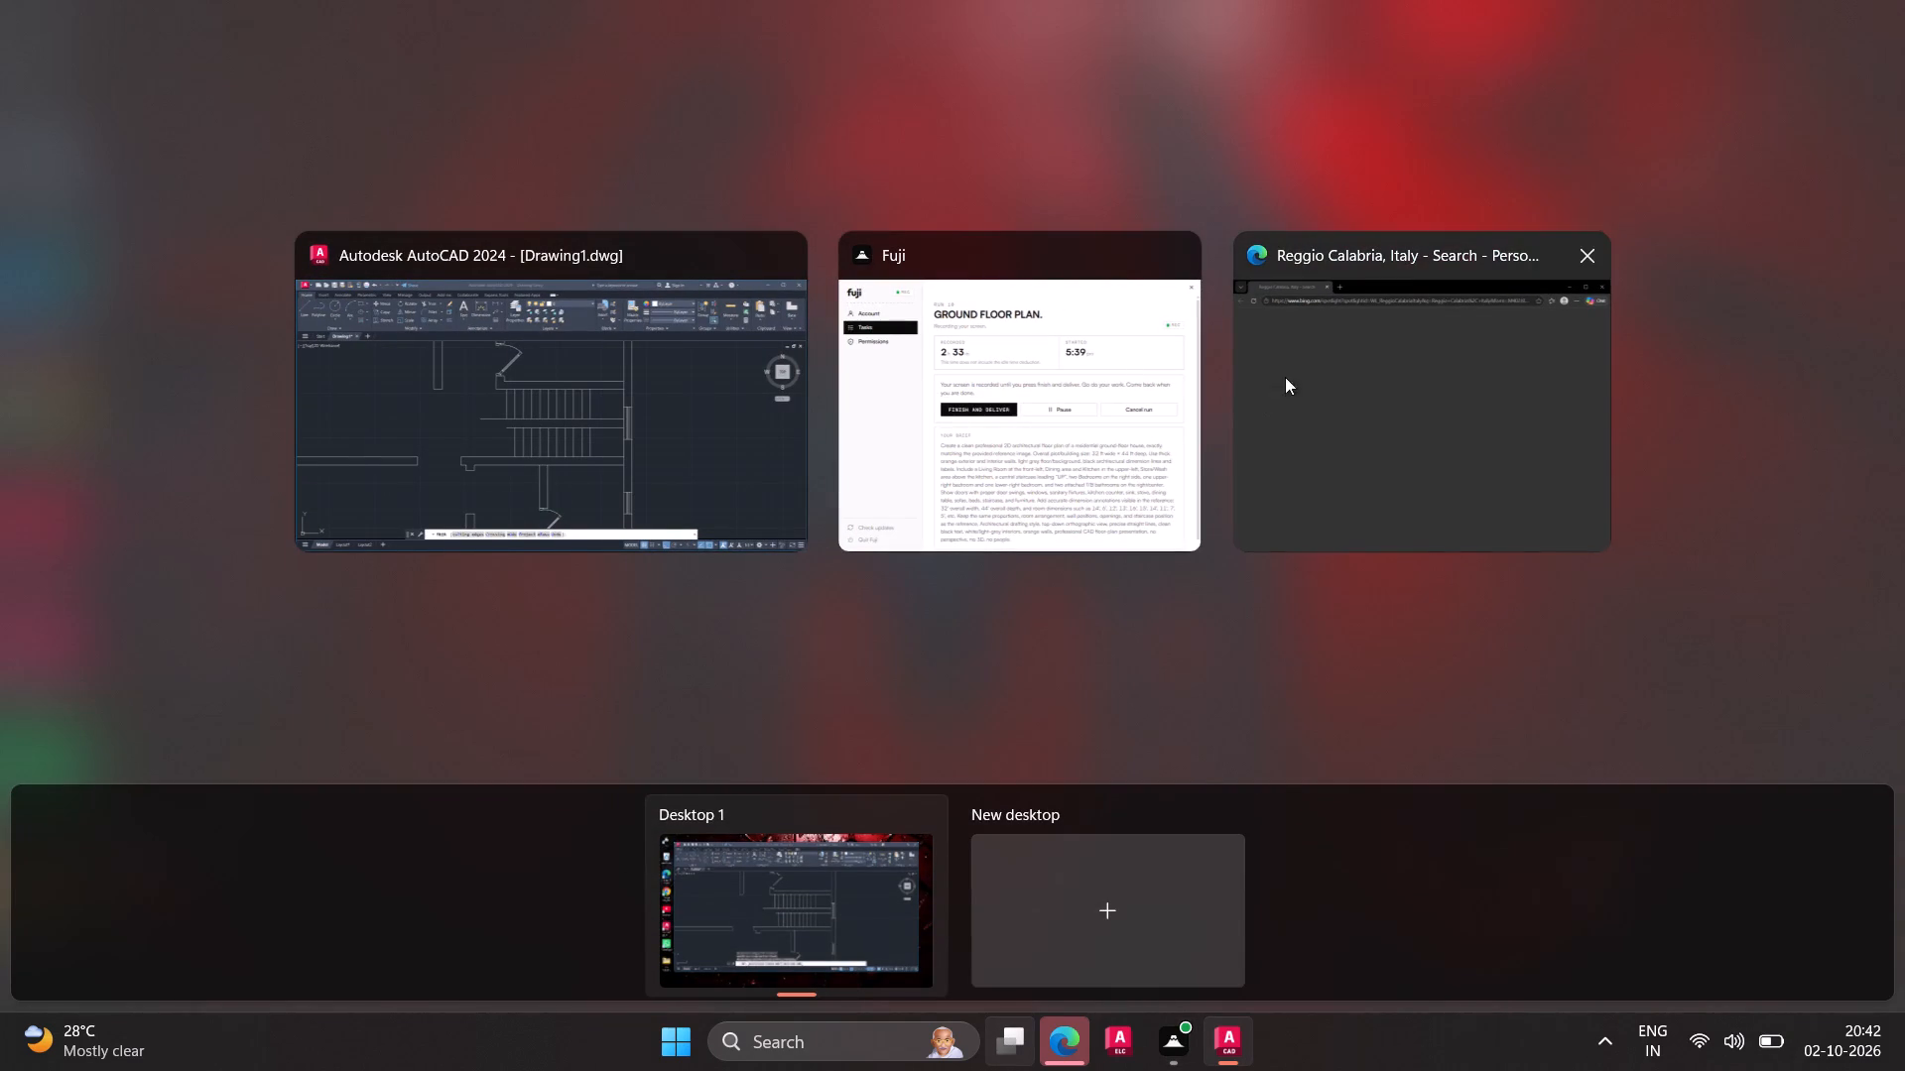
Close the Edge browser window and switch back to the AutoCAD drawing.
left_click(1597, 253)
left_click(798, 417)
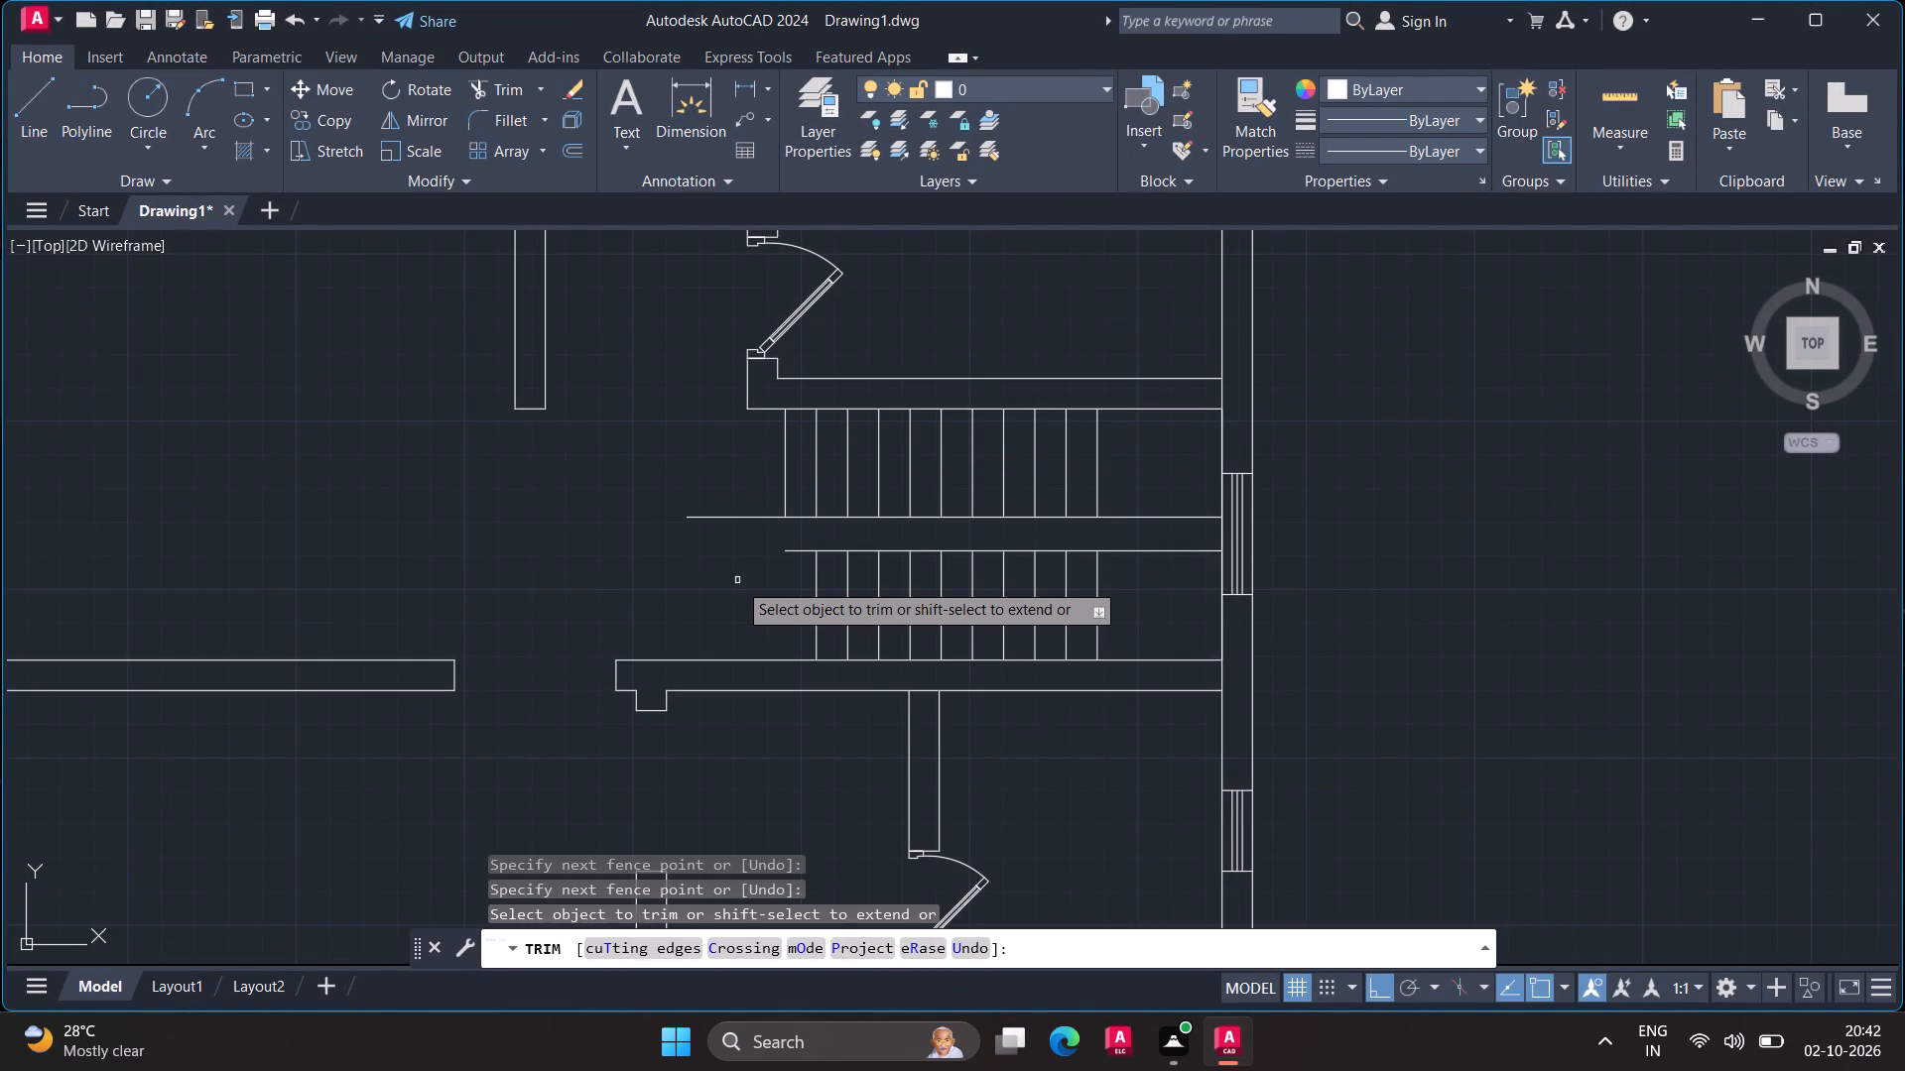
Trim both divider lines' overhangs beyond the outermost treads and their segments crossing the landing.
left_click(795, 548)
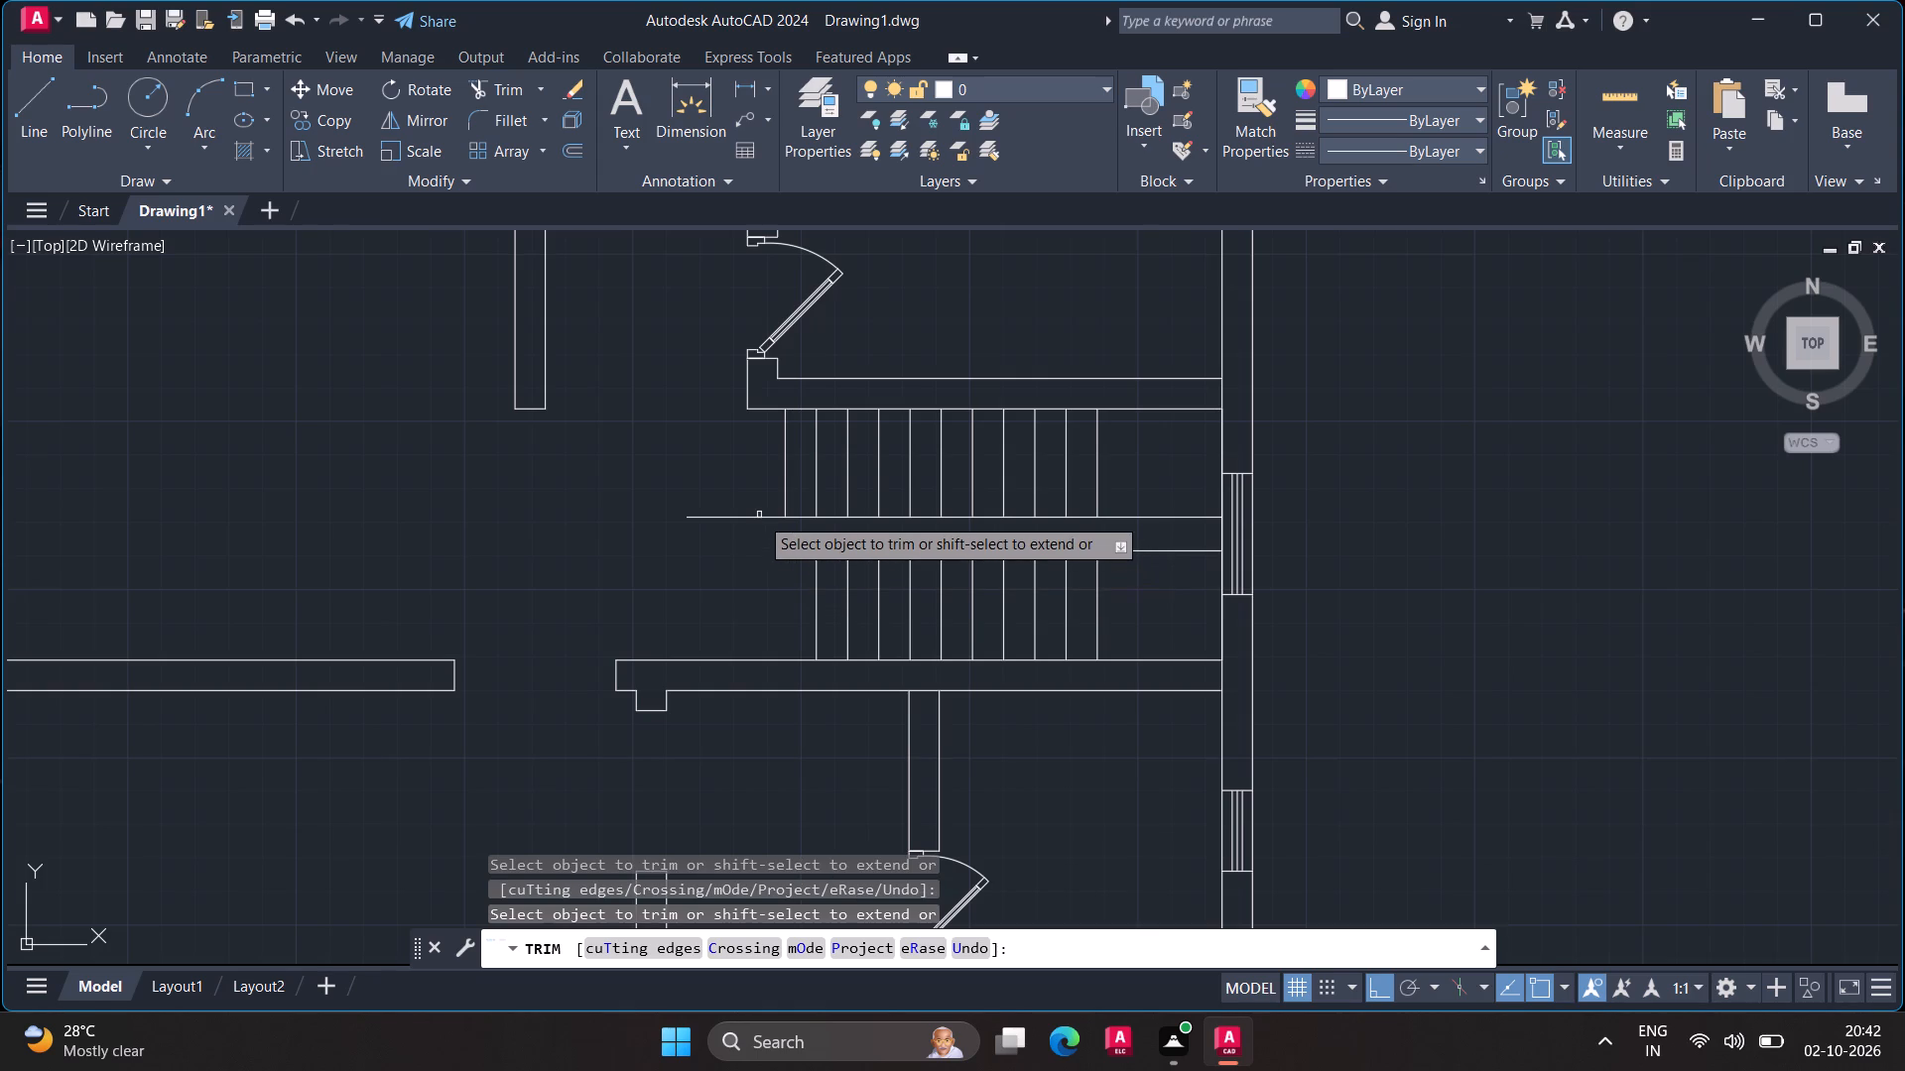
left_click(758, 516)
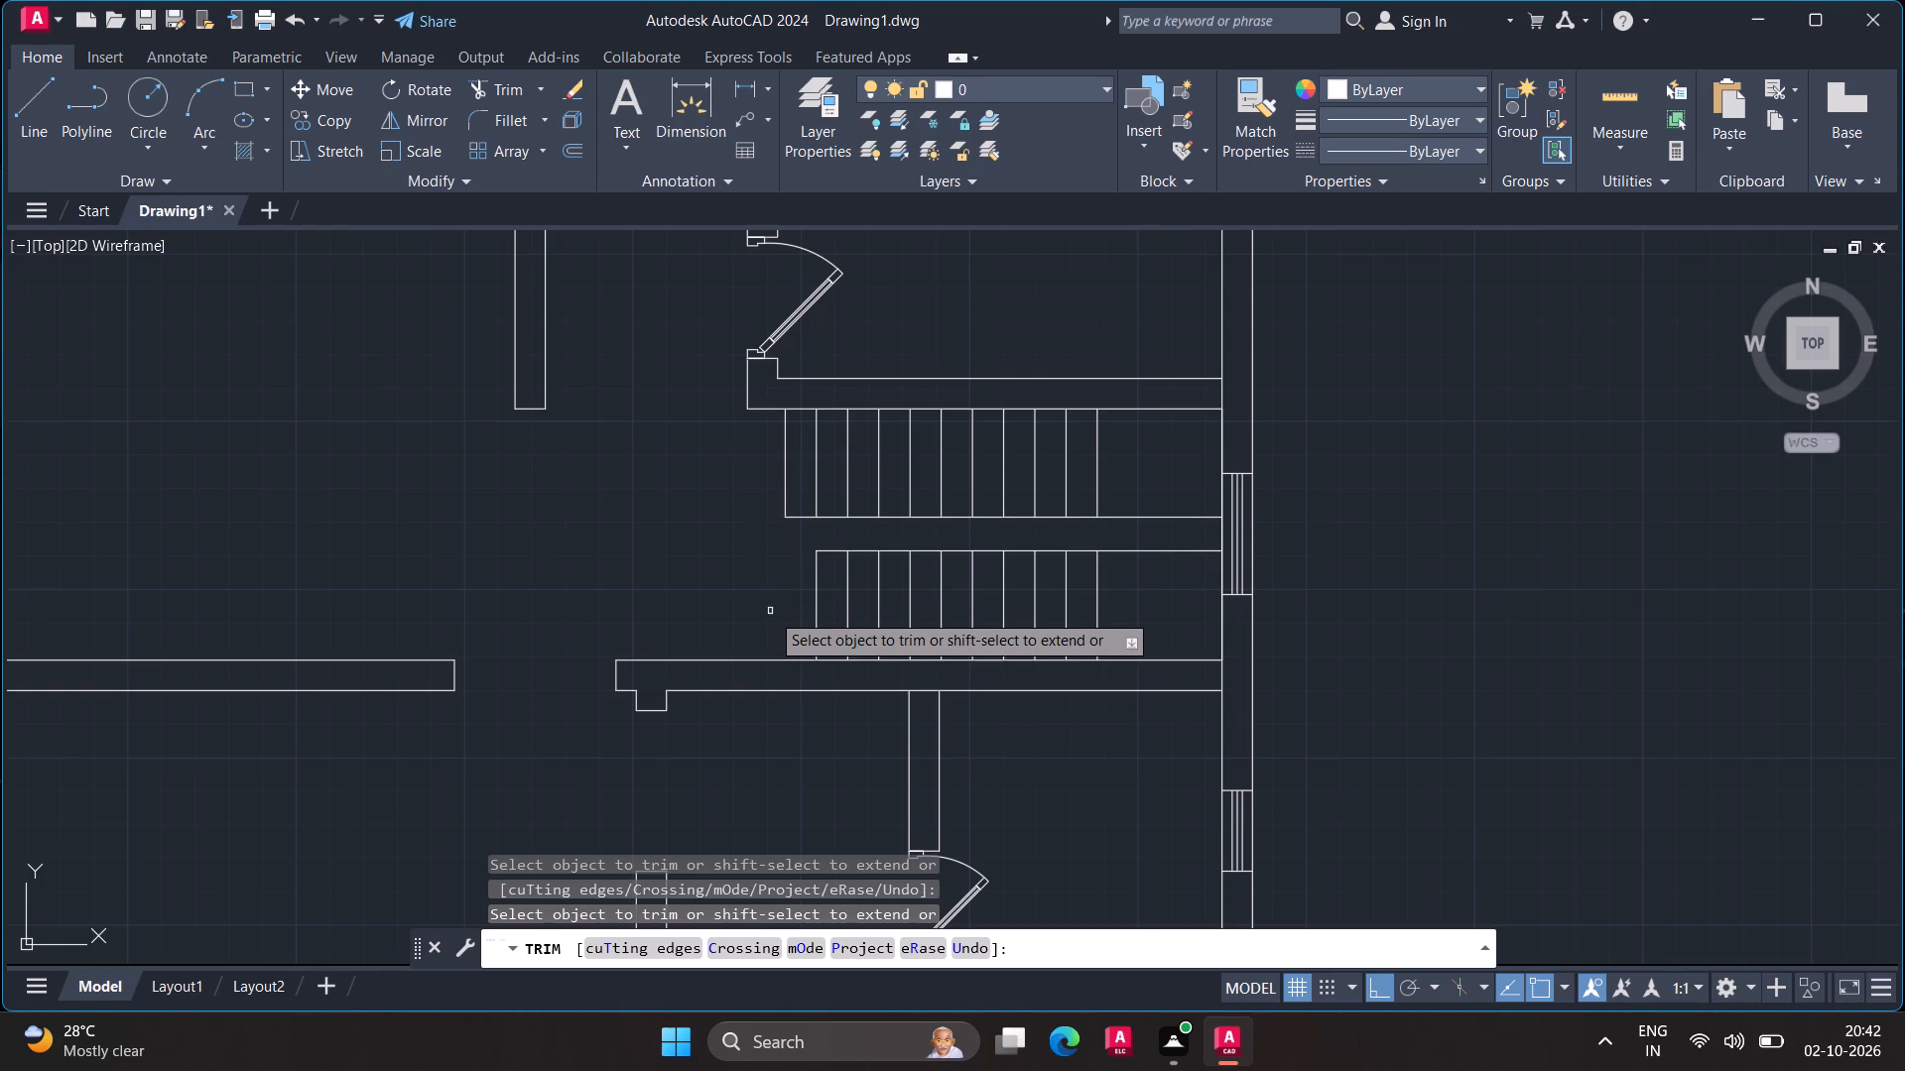
left_click(1159, 552)
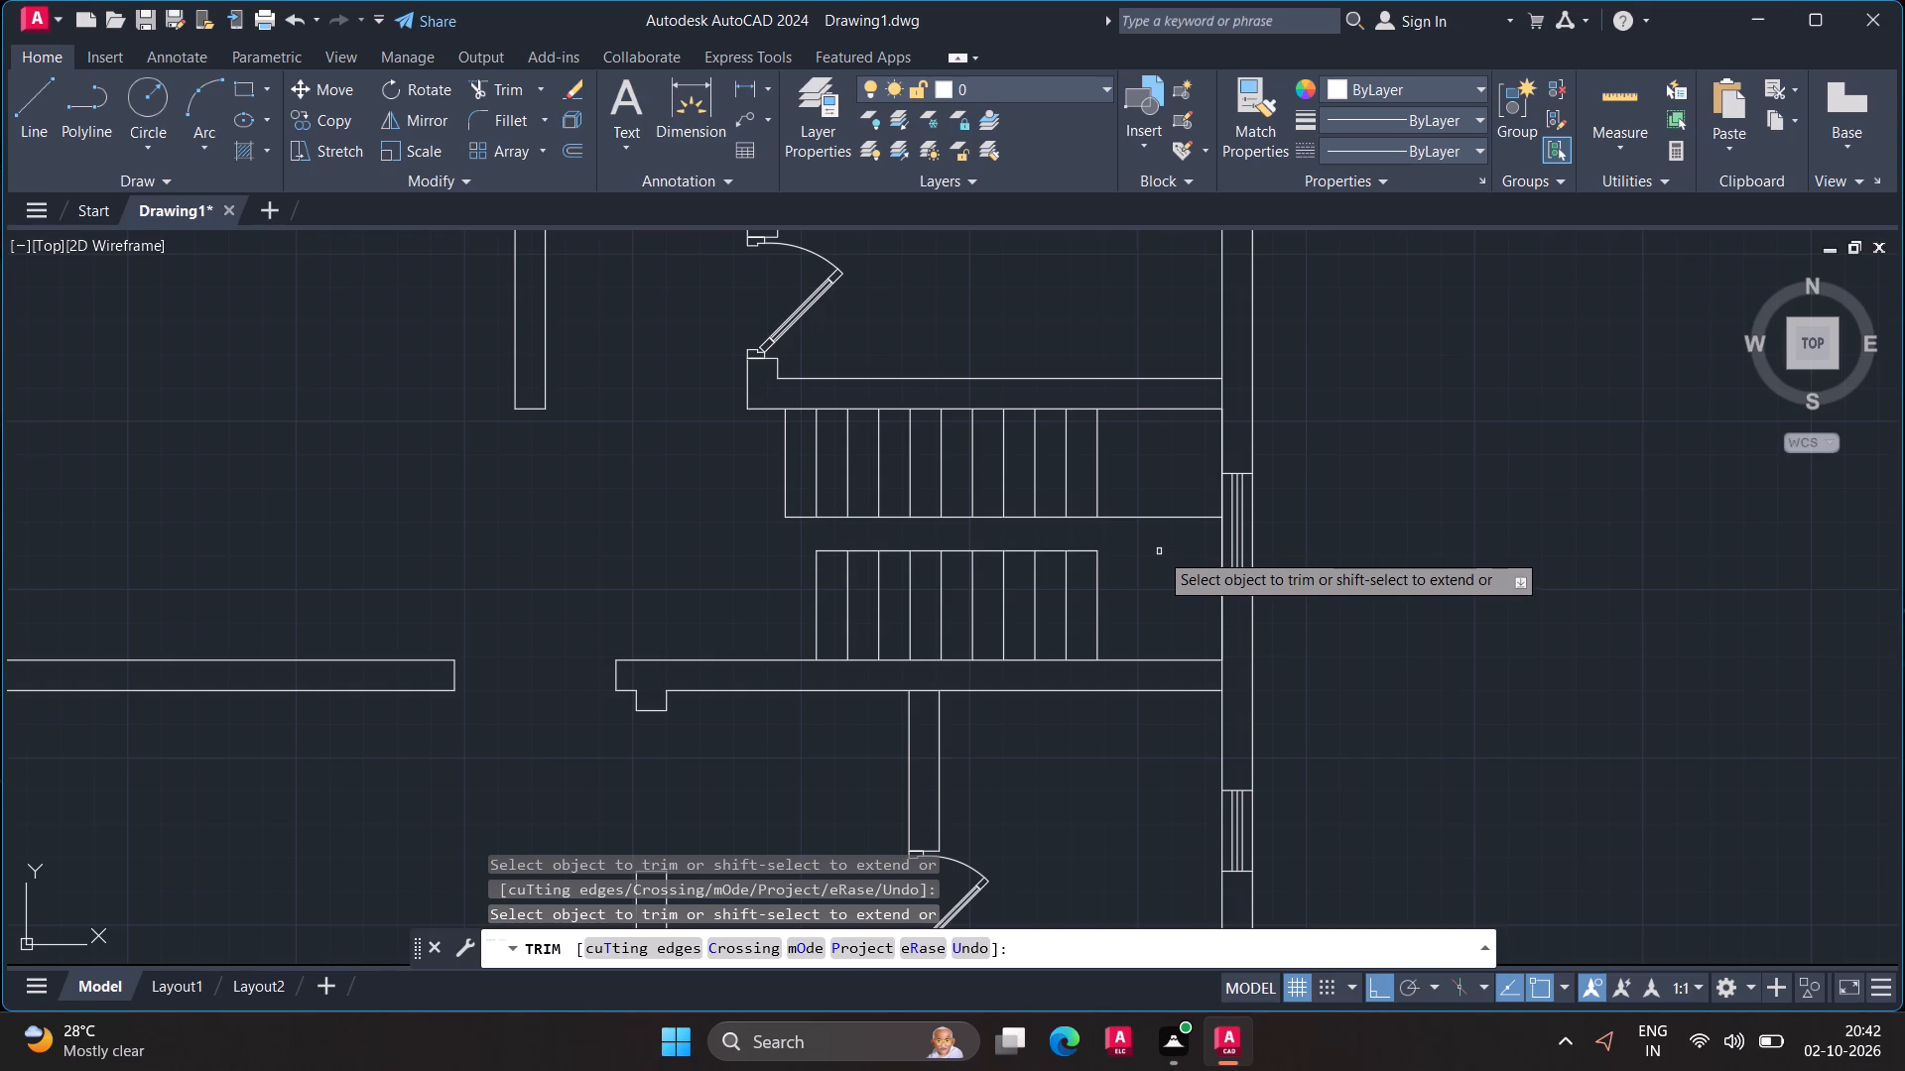
left_click(1155, 519)
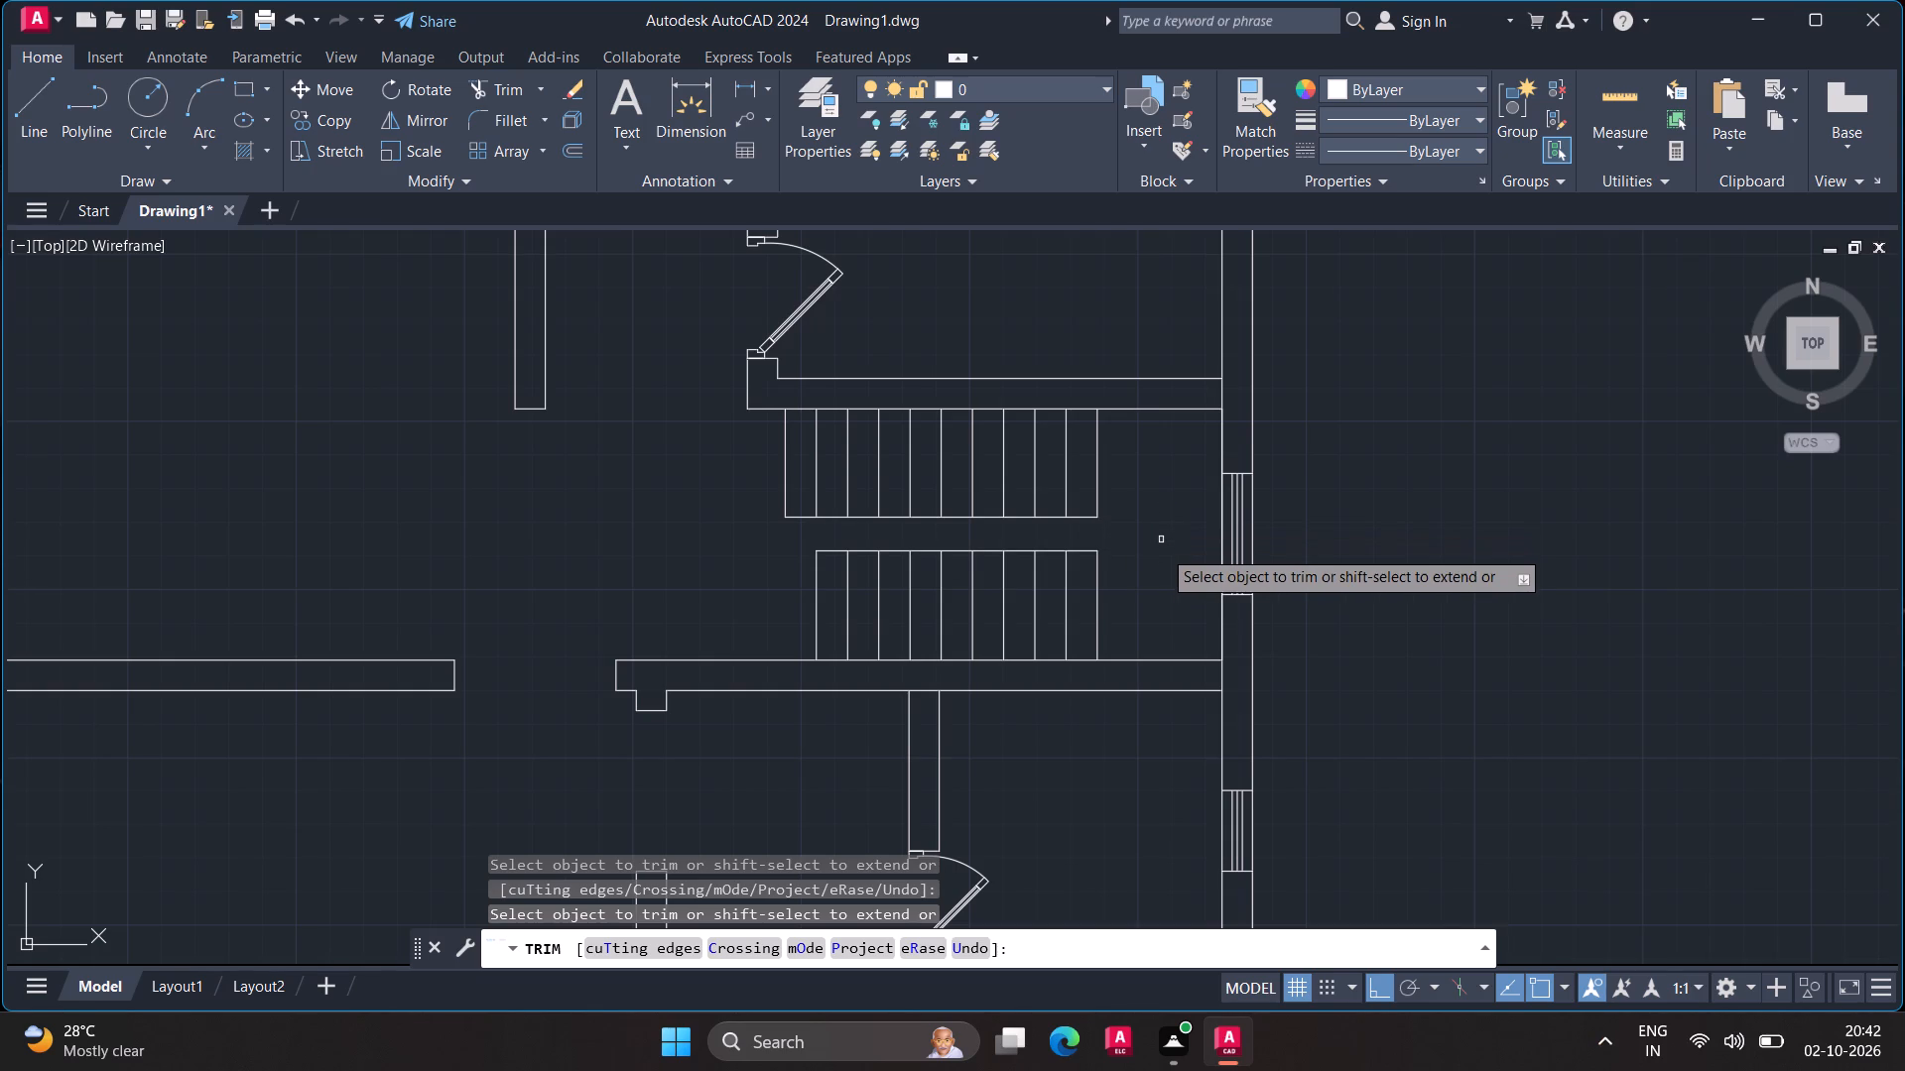
key("Escape")
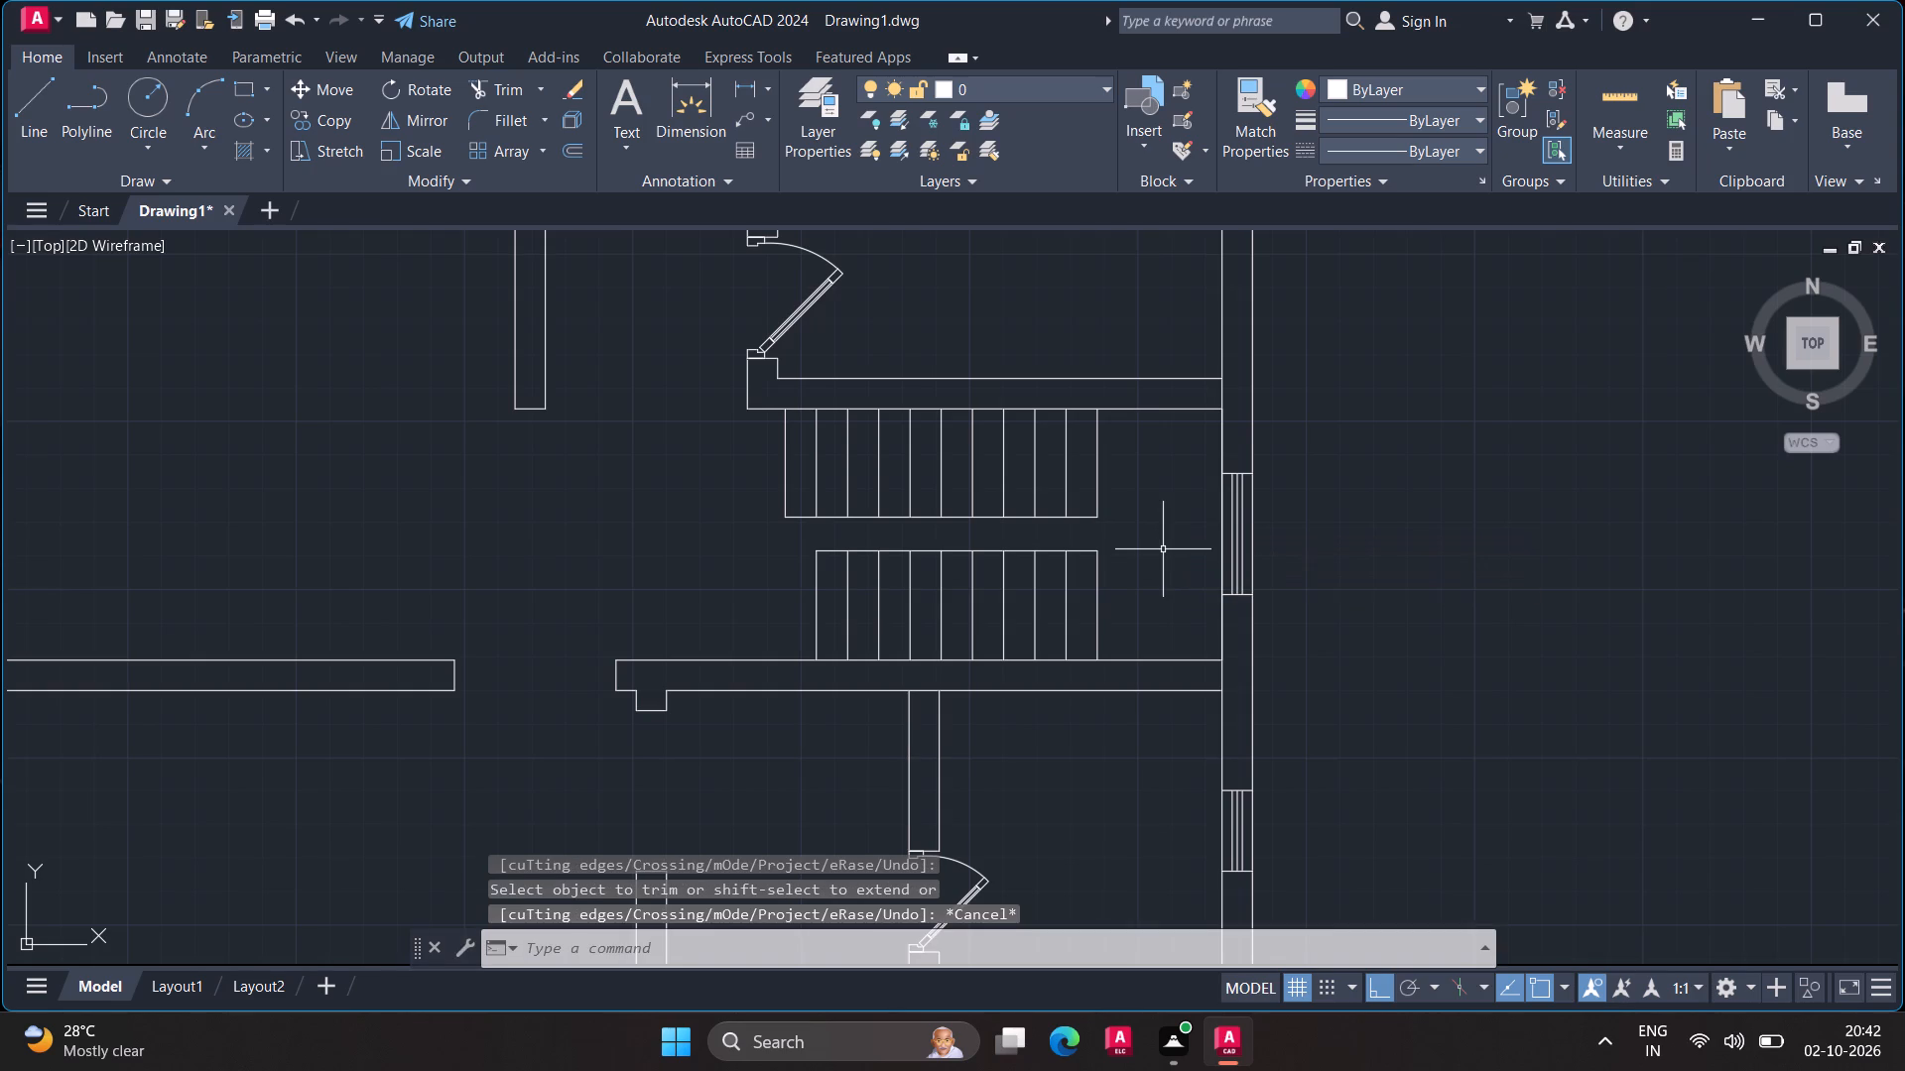
Extend the lower flight's landing-side tread line up across the gap to close the end of the divider.
type("ex")
key("Return")
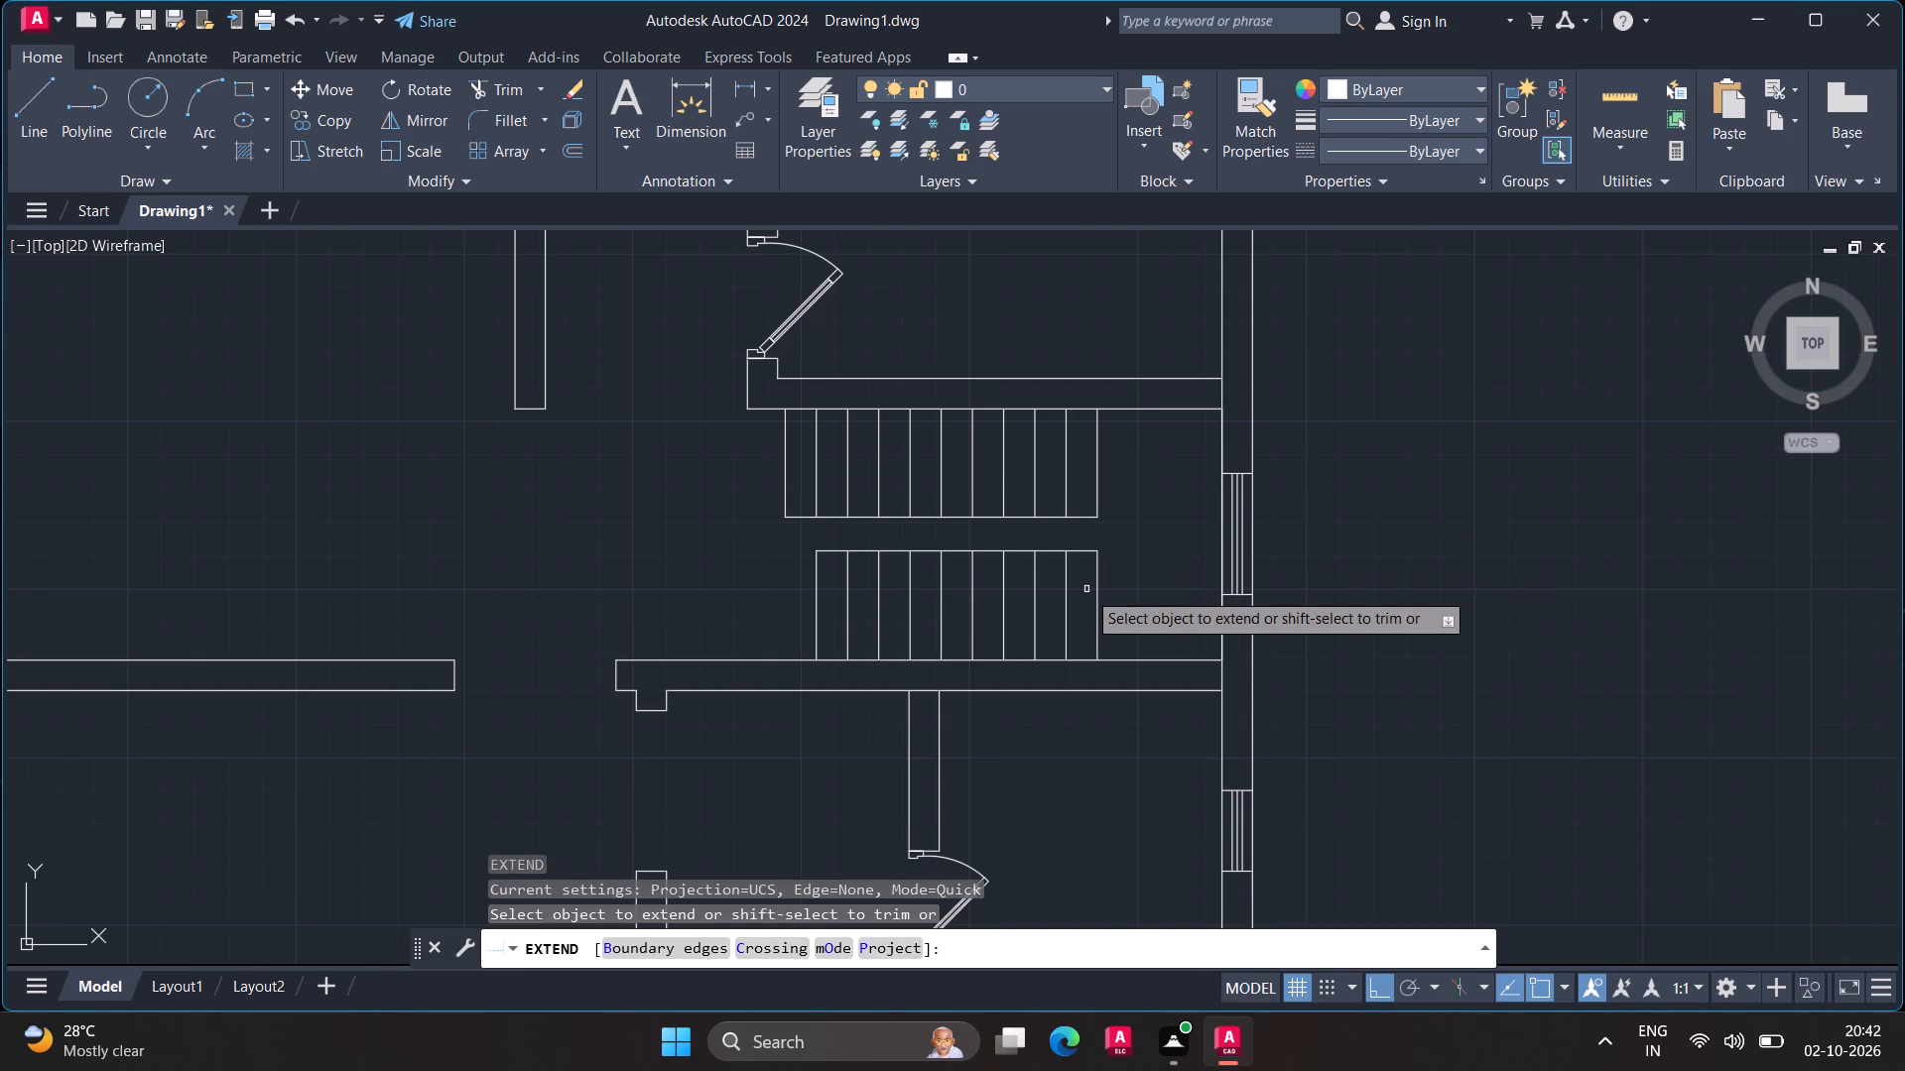
left_click(1096, 574)
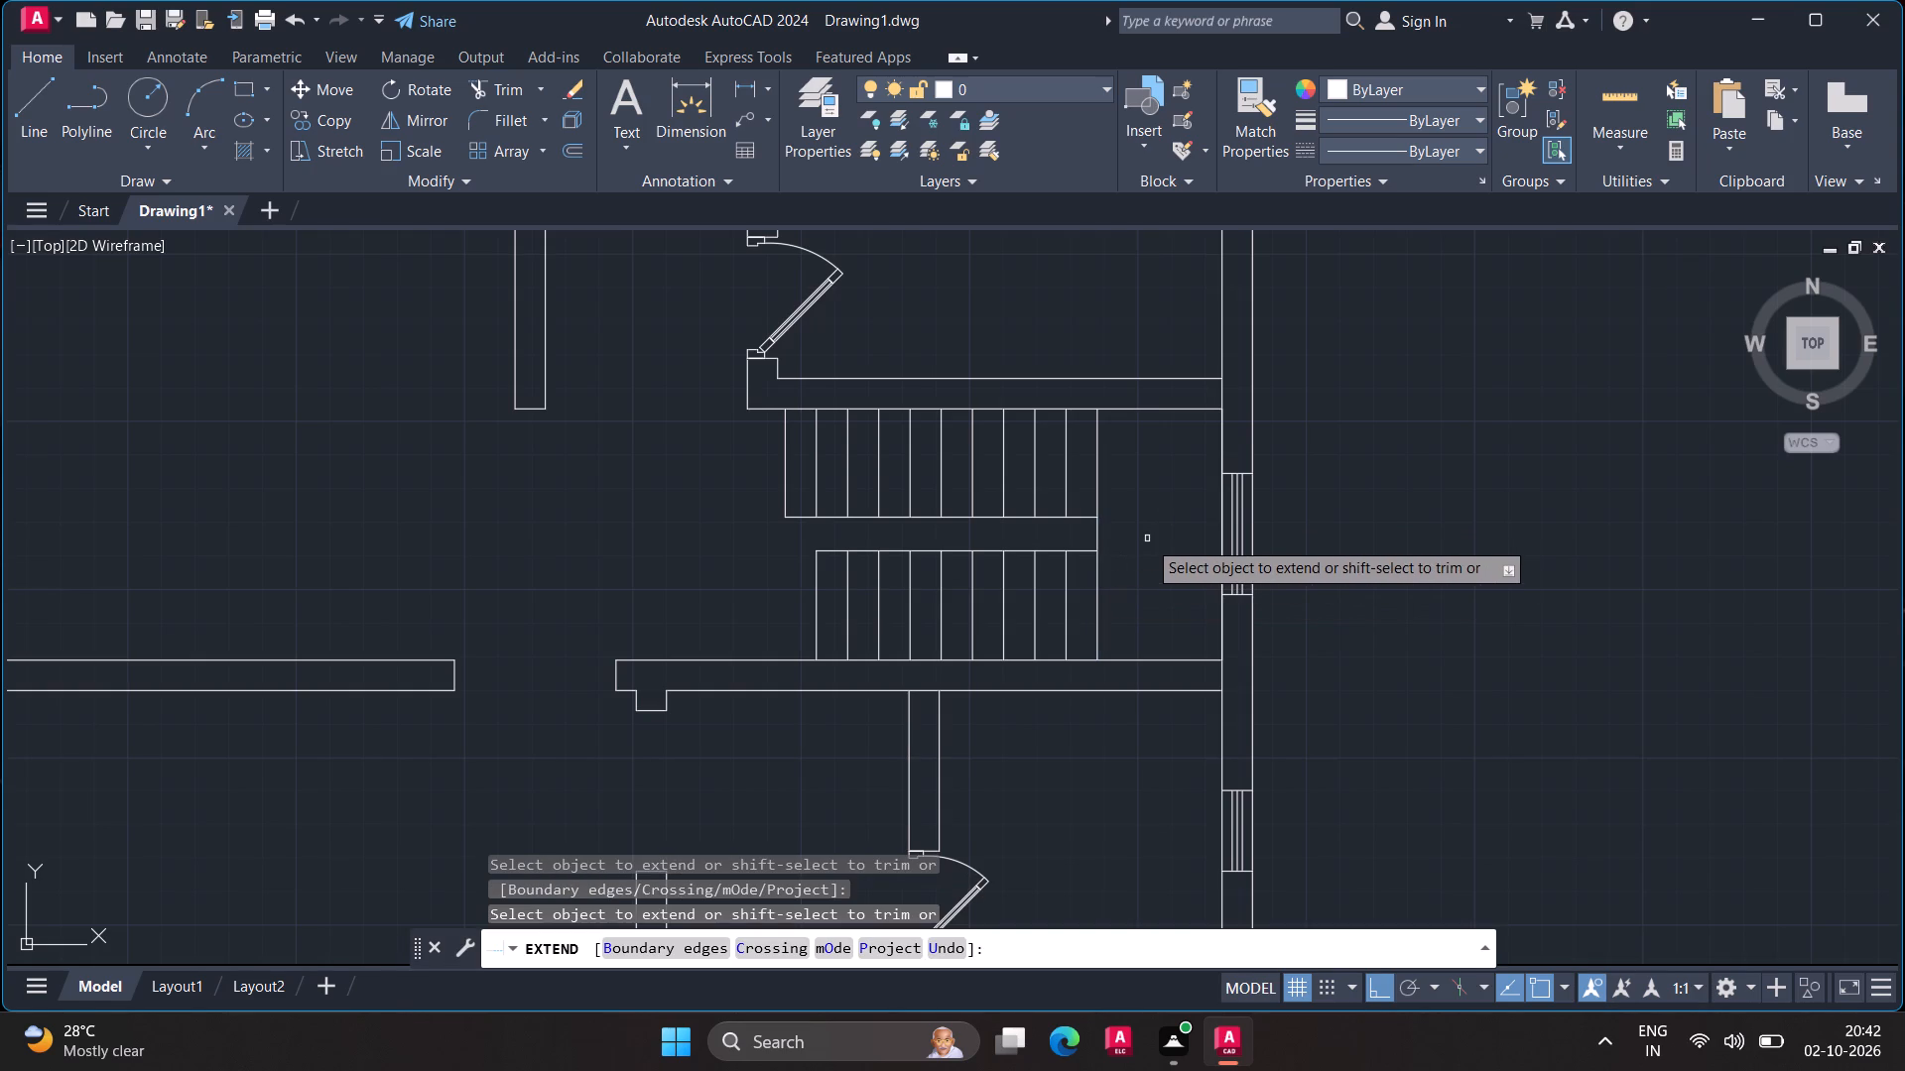
key("Escape")
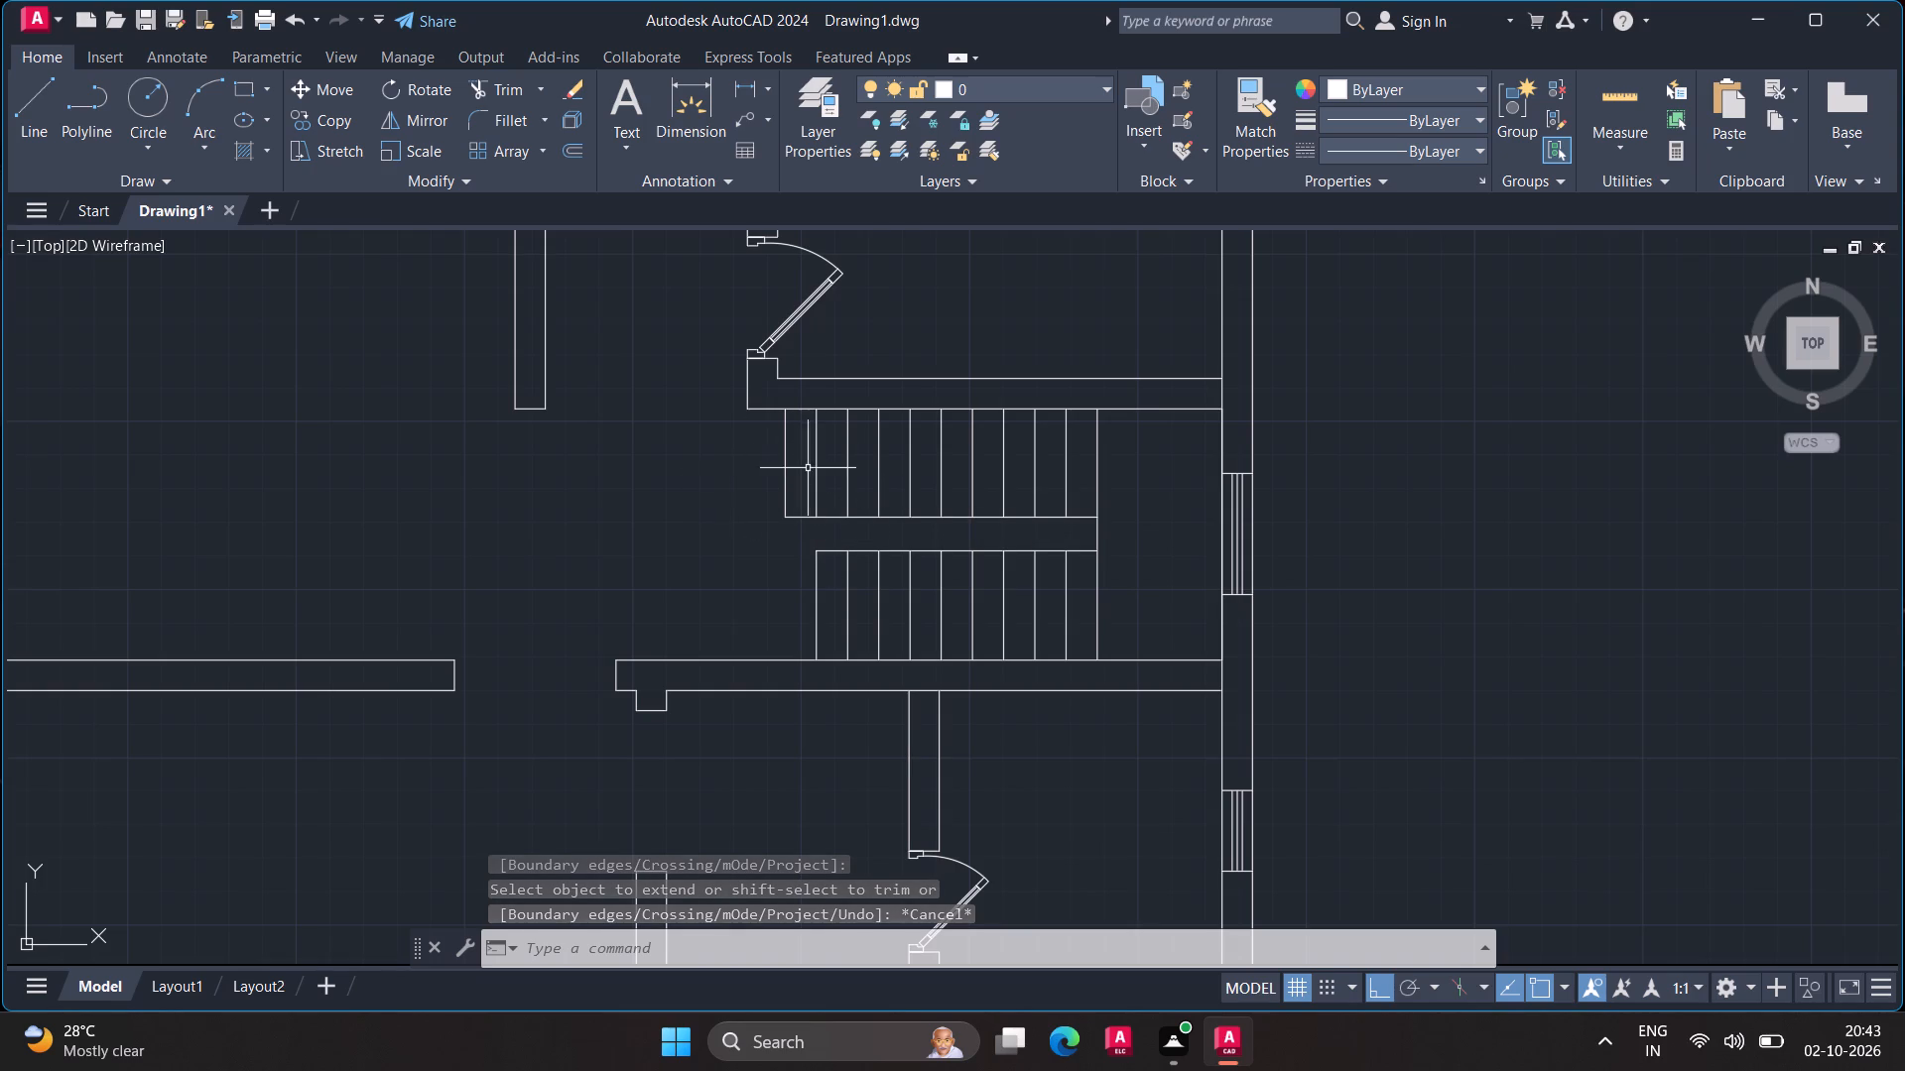
Load the ACAD_ISO02W100 ISO dash linetype into the drawing.
left_click(1428, 154)
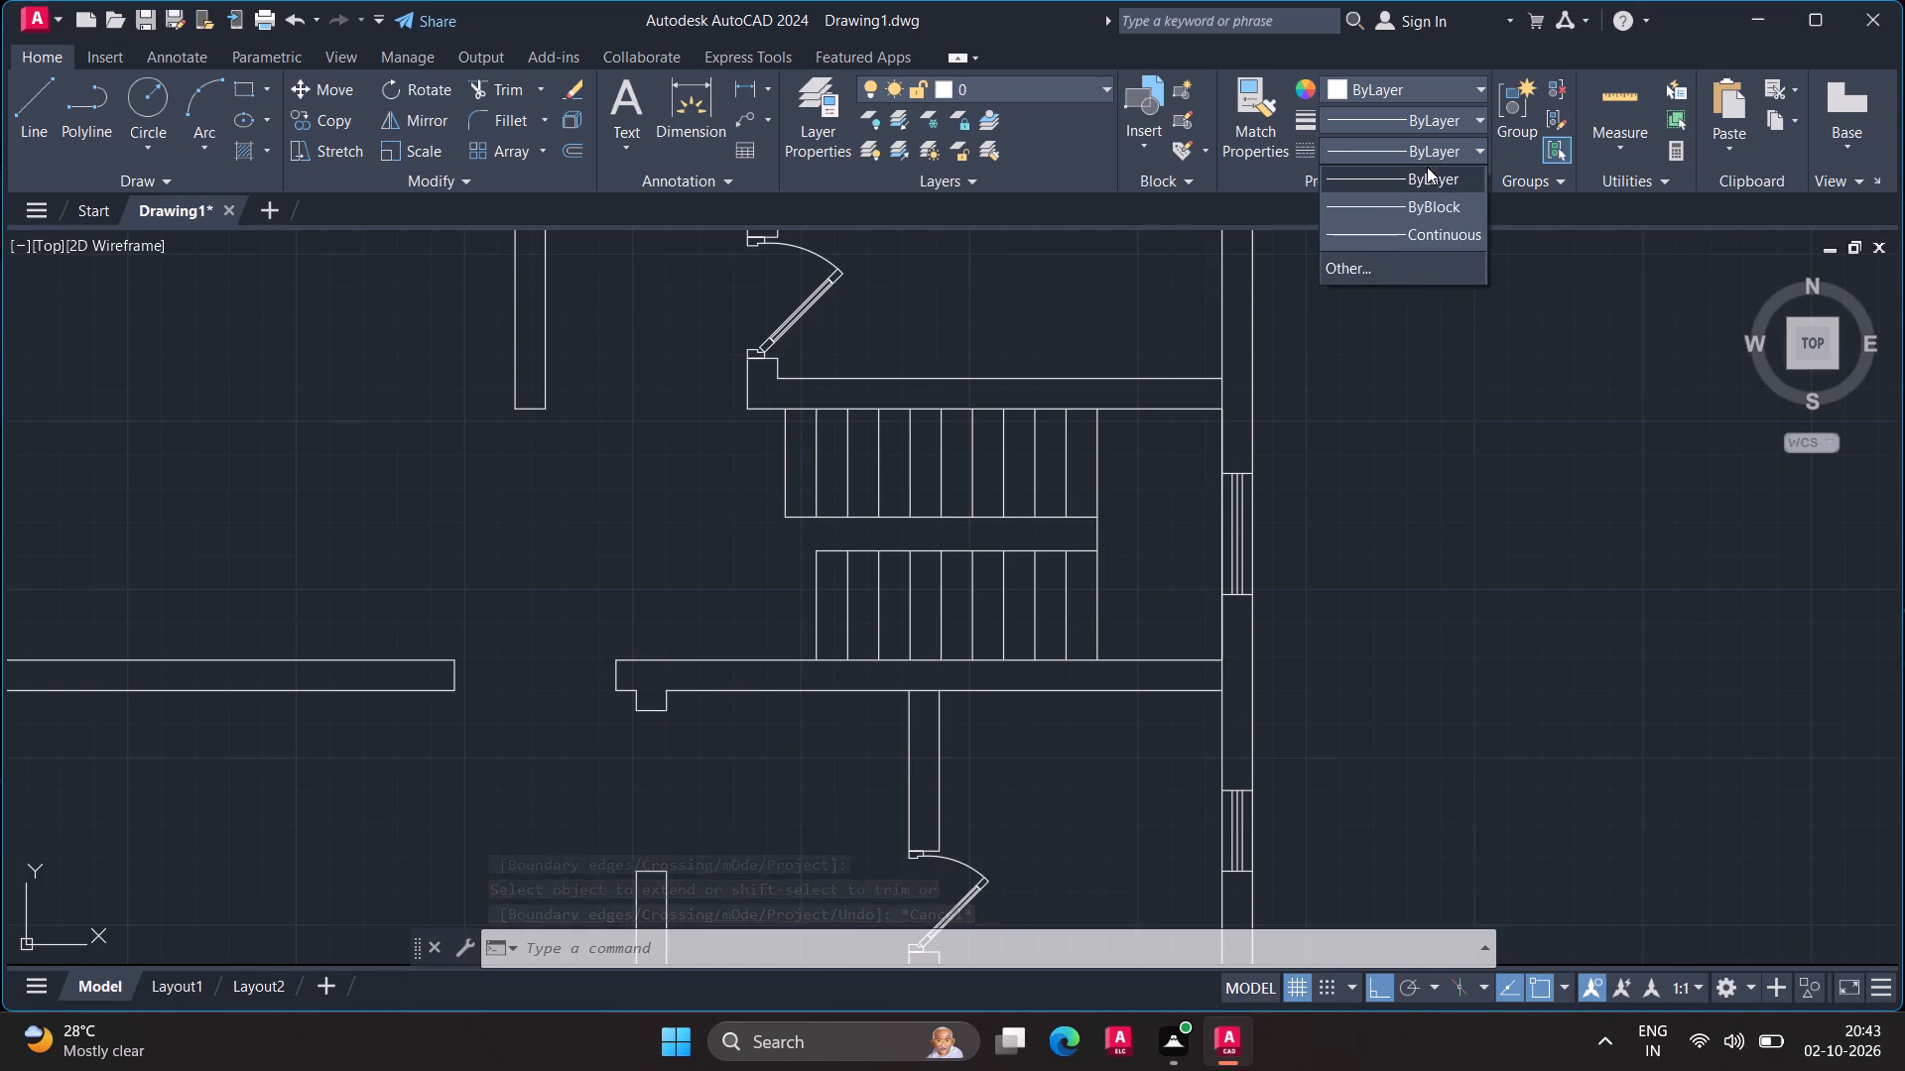
left_click(1421, 258)
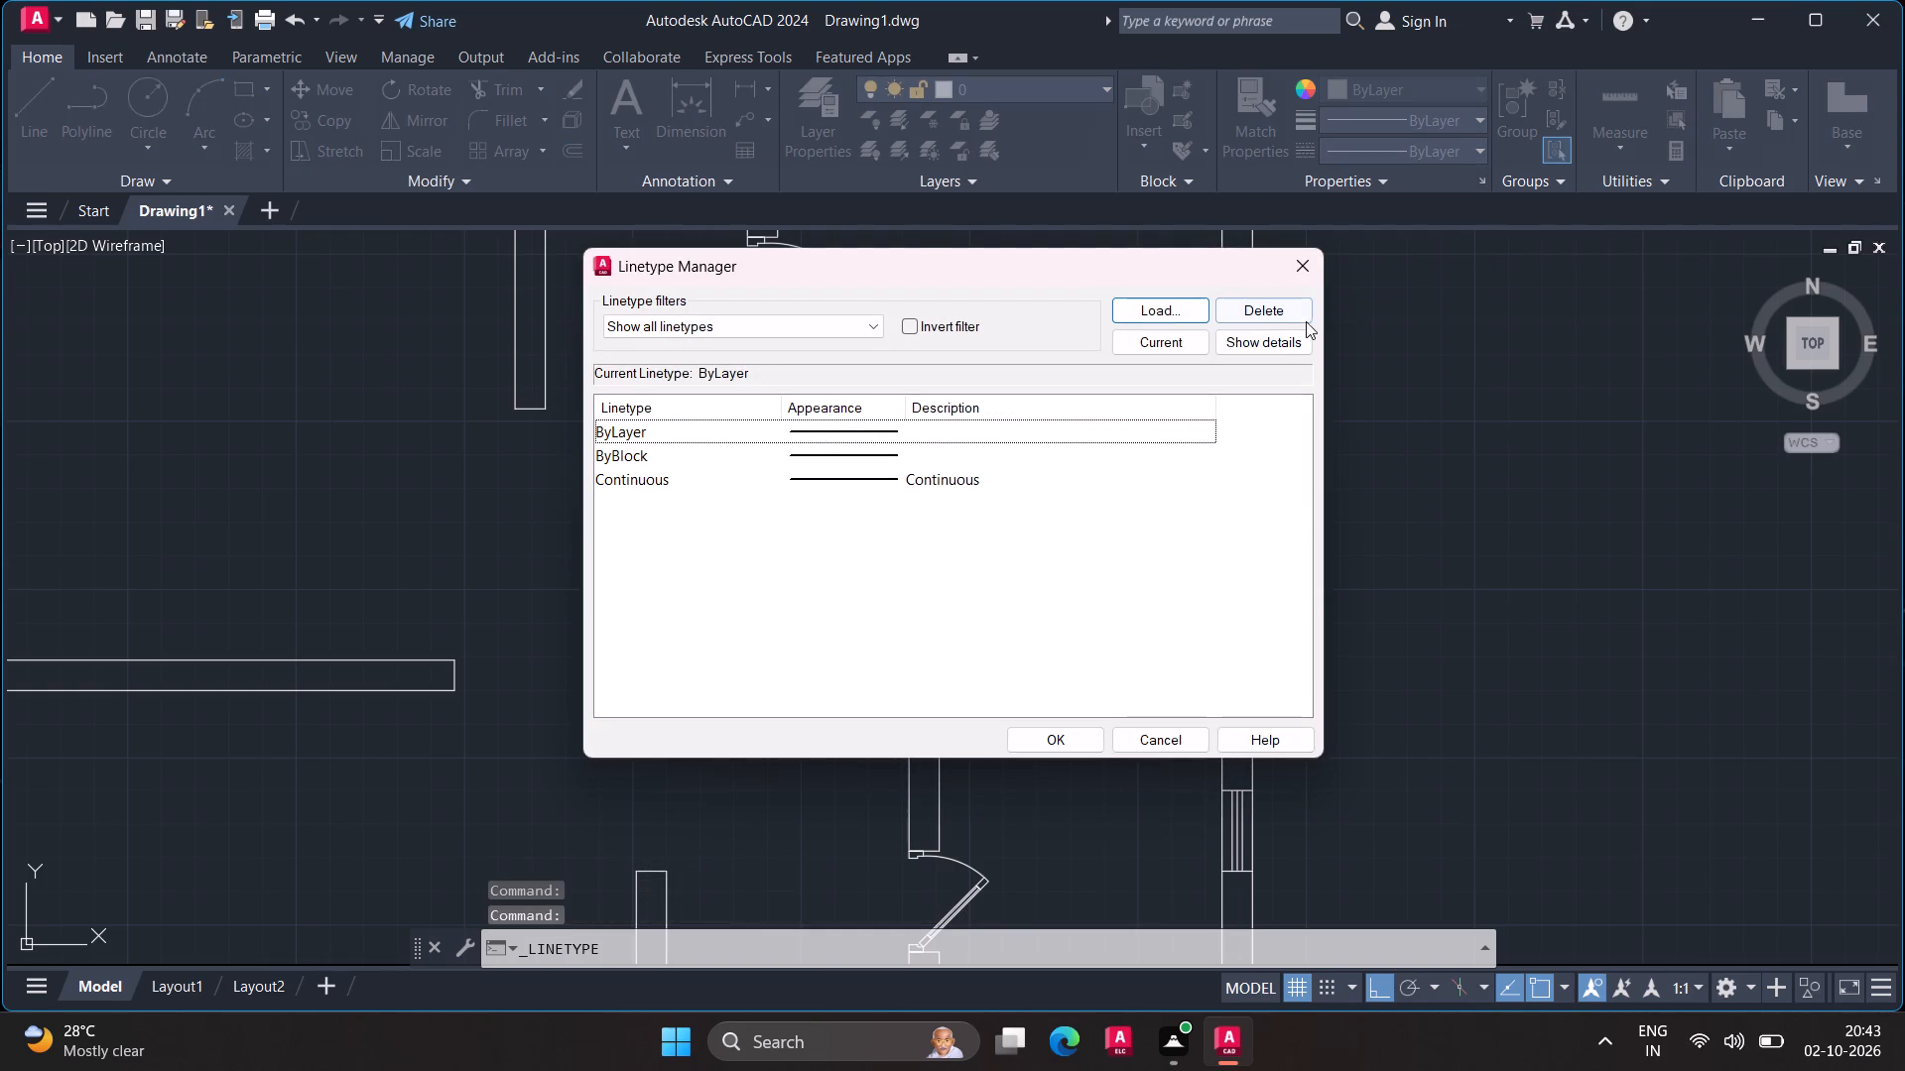
left_click(1168, 311)
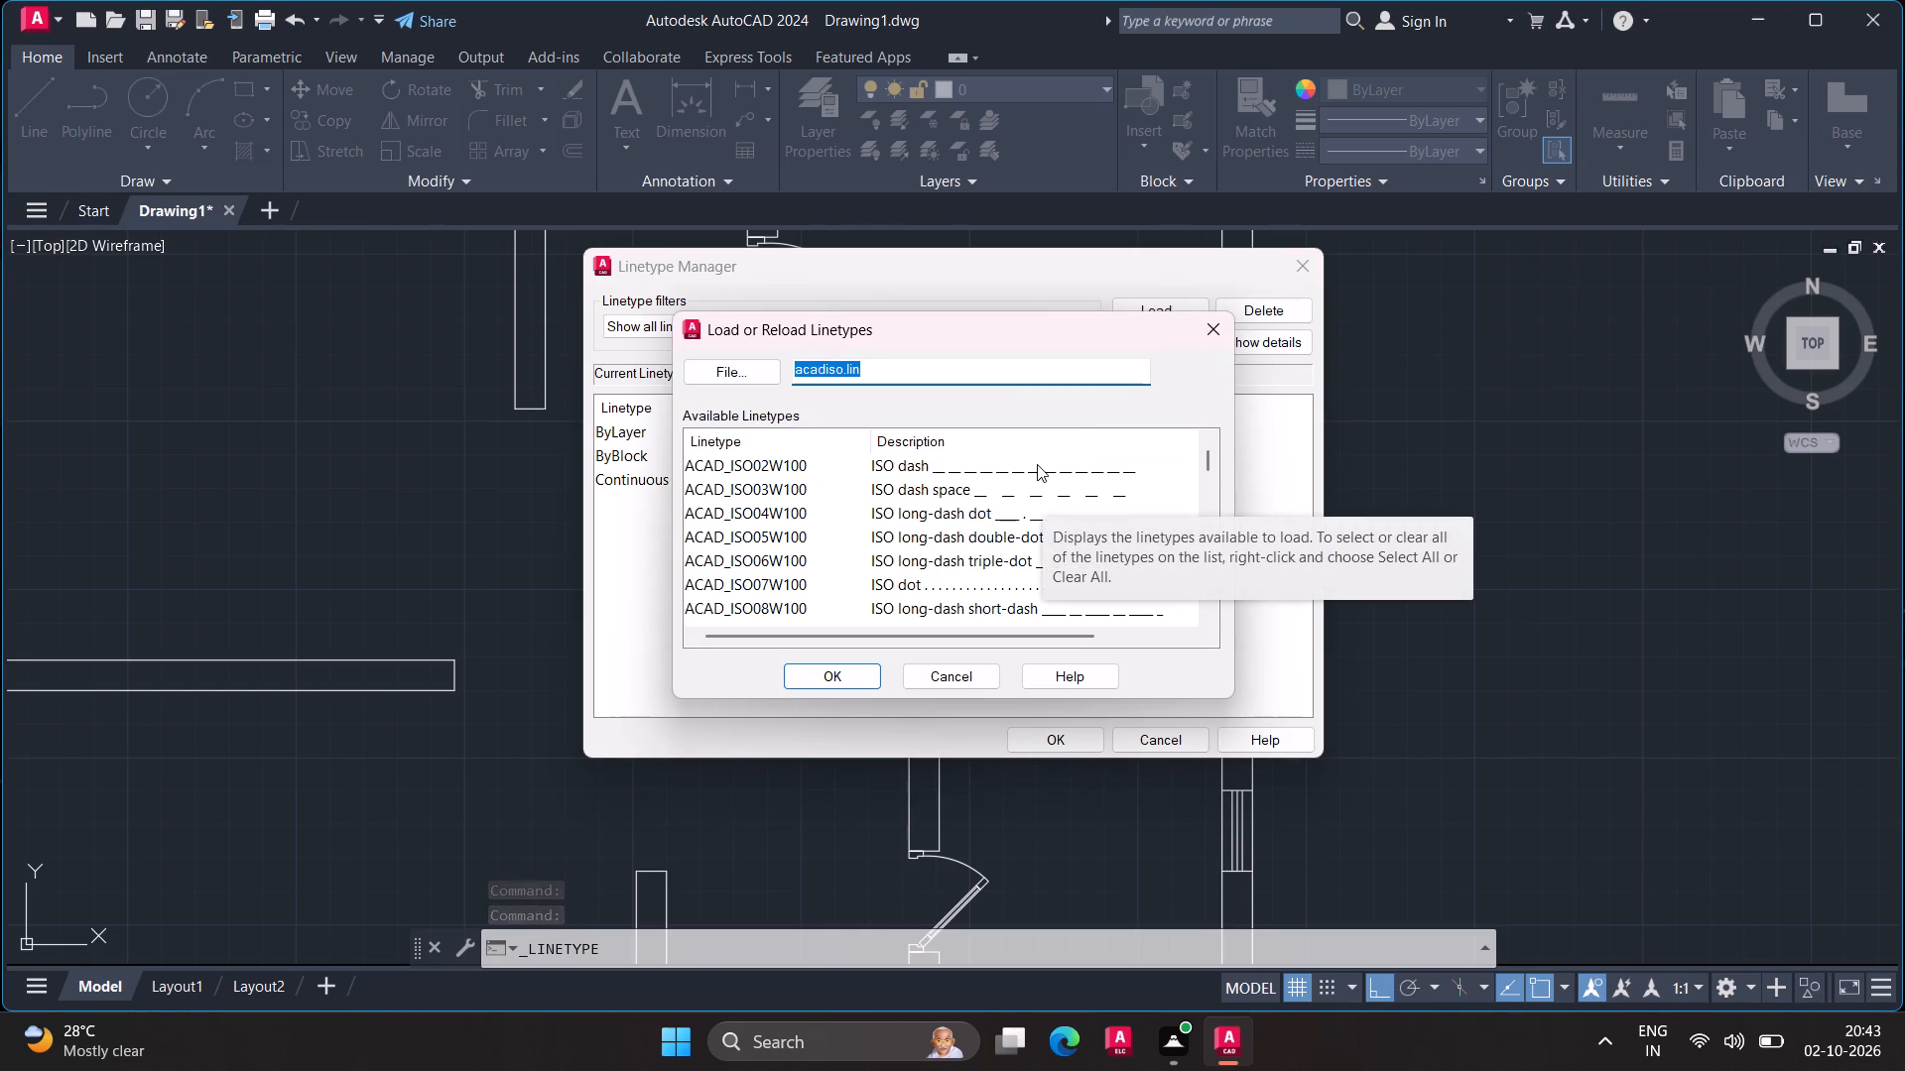
left_click(959, 468)
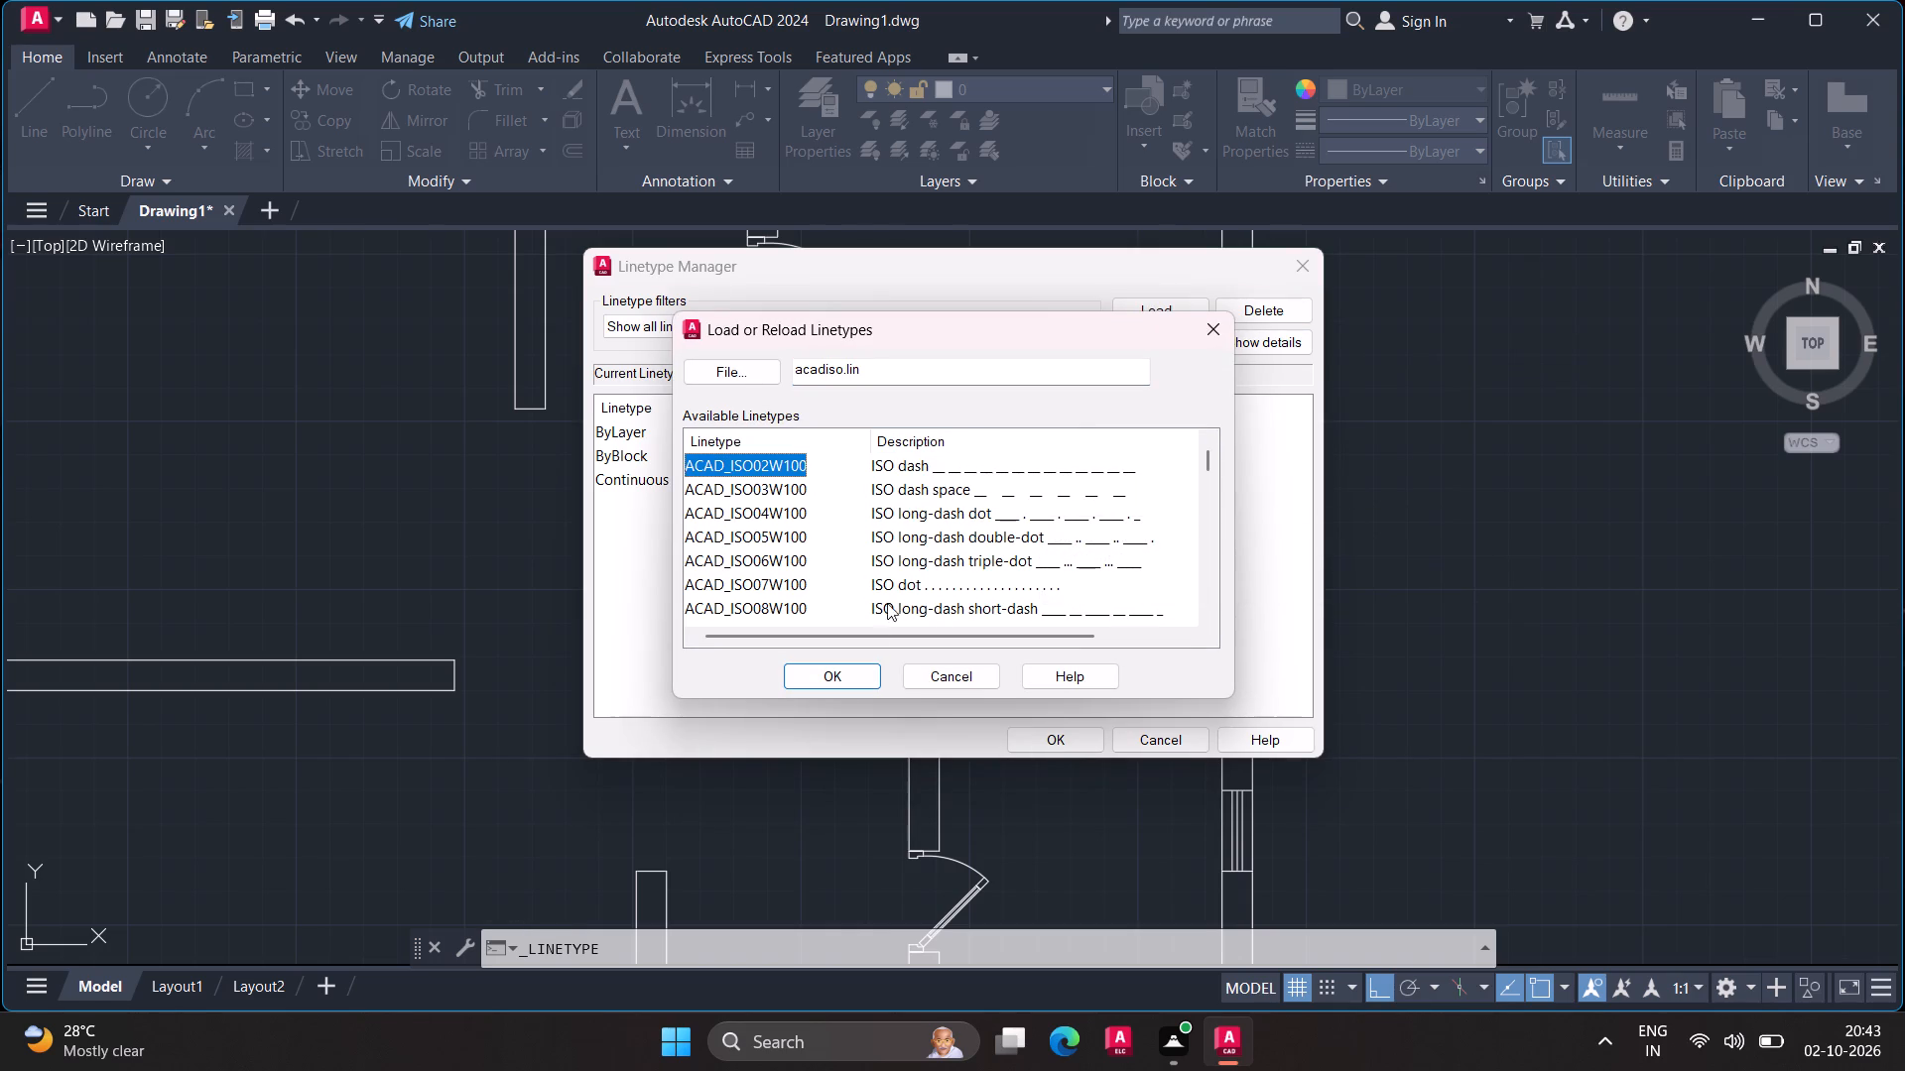
left_click(859, 671)
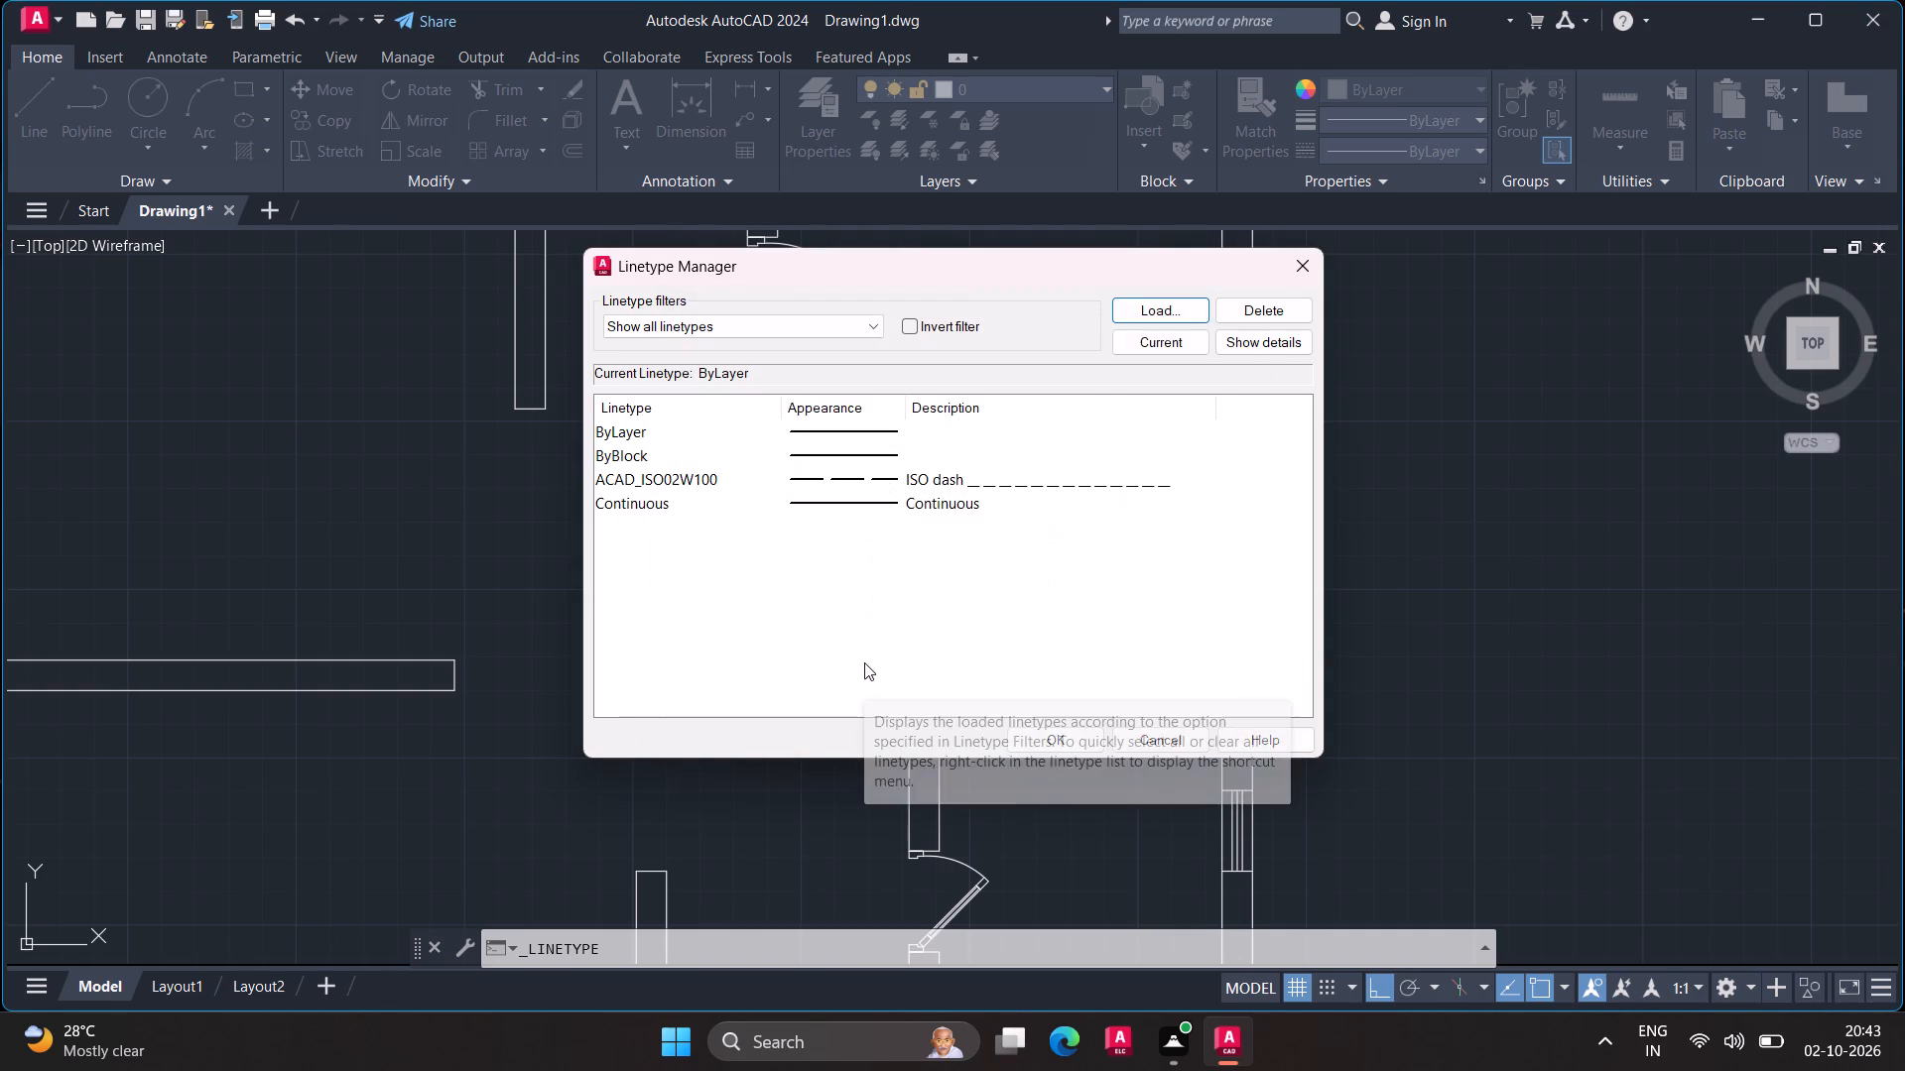
left_click(1293, 262)
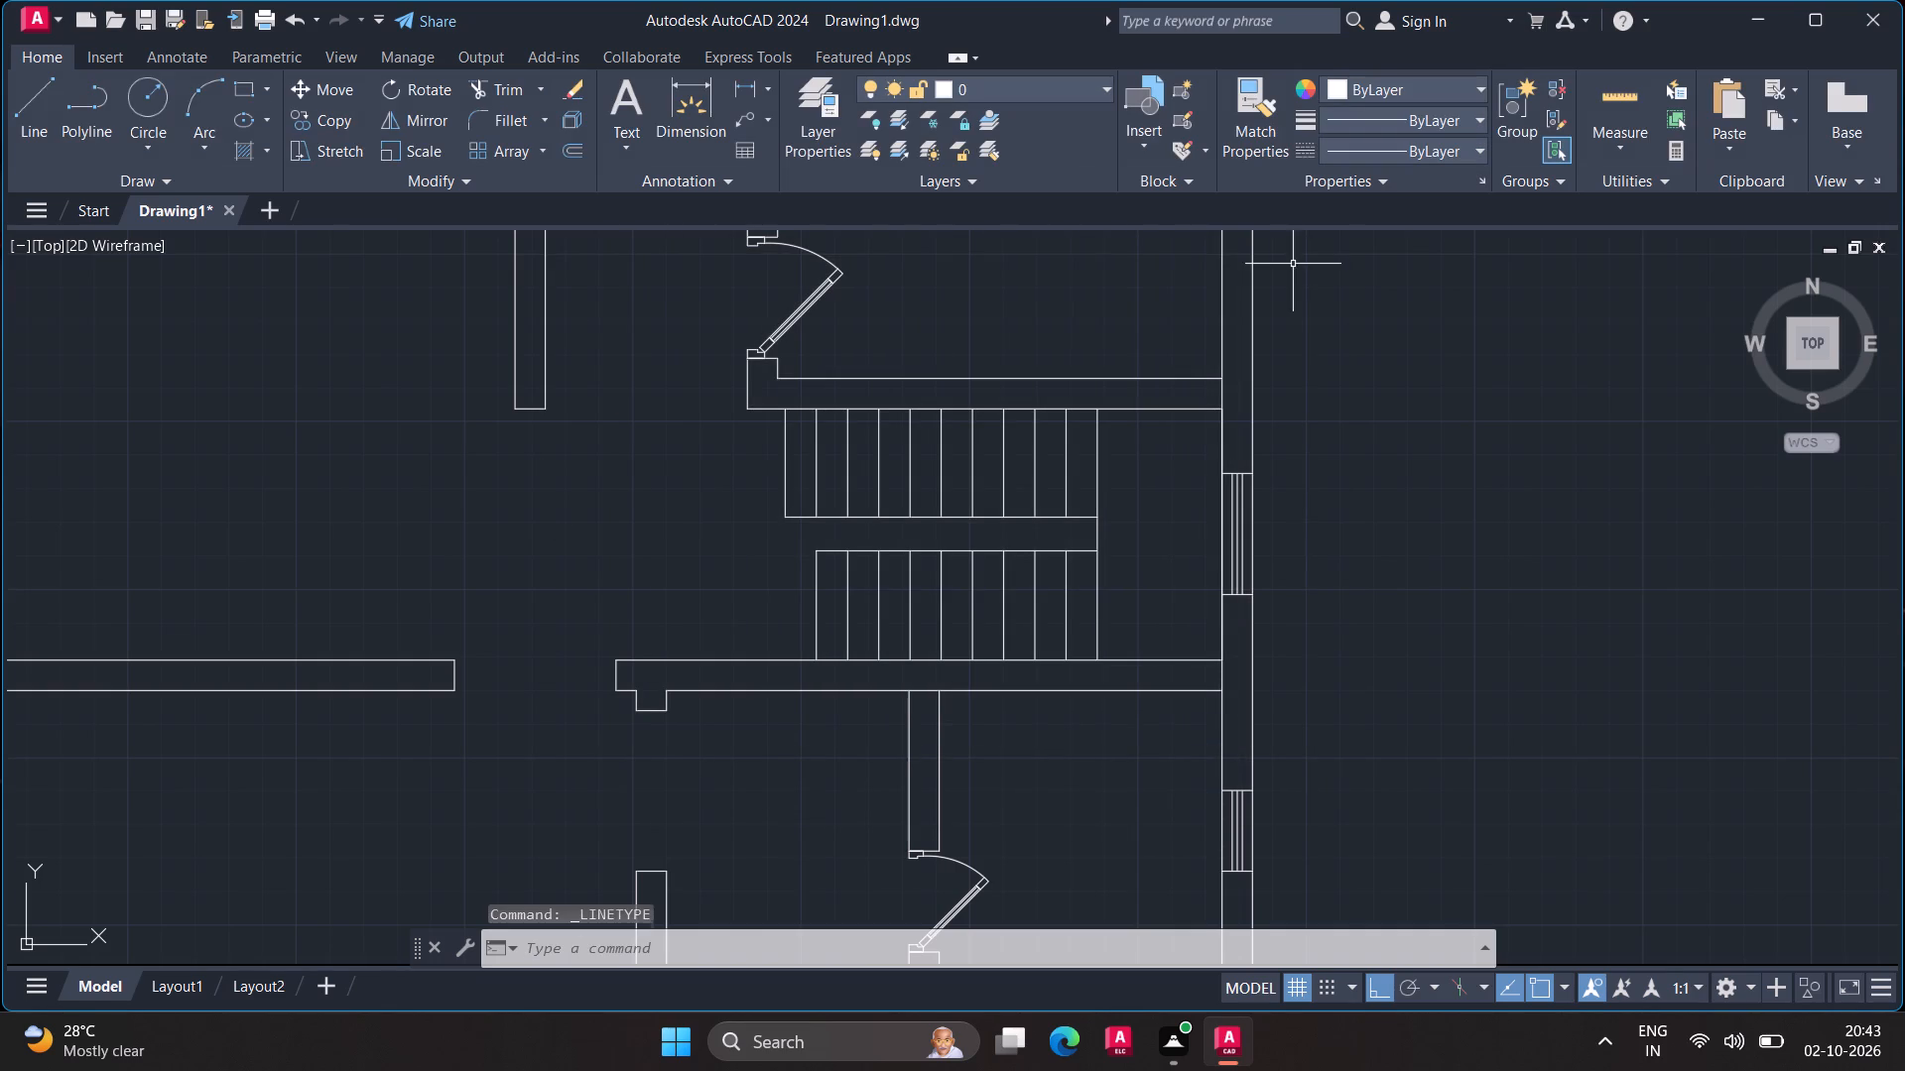
Open the object properties with nothing selected and set the current linetype to ACAD_ISO02W100.
key("ctrl+1")
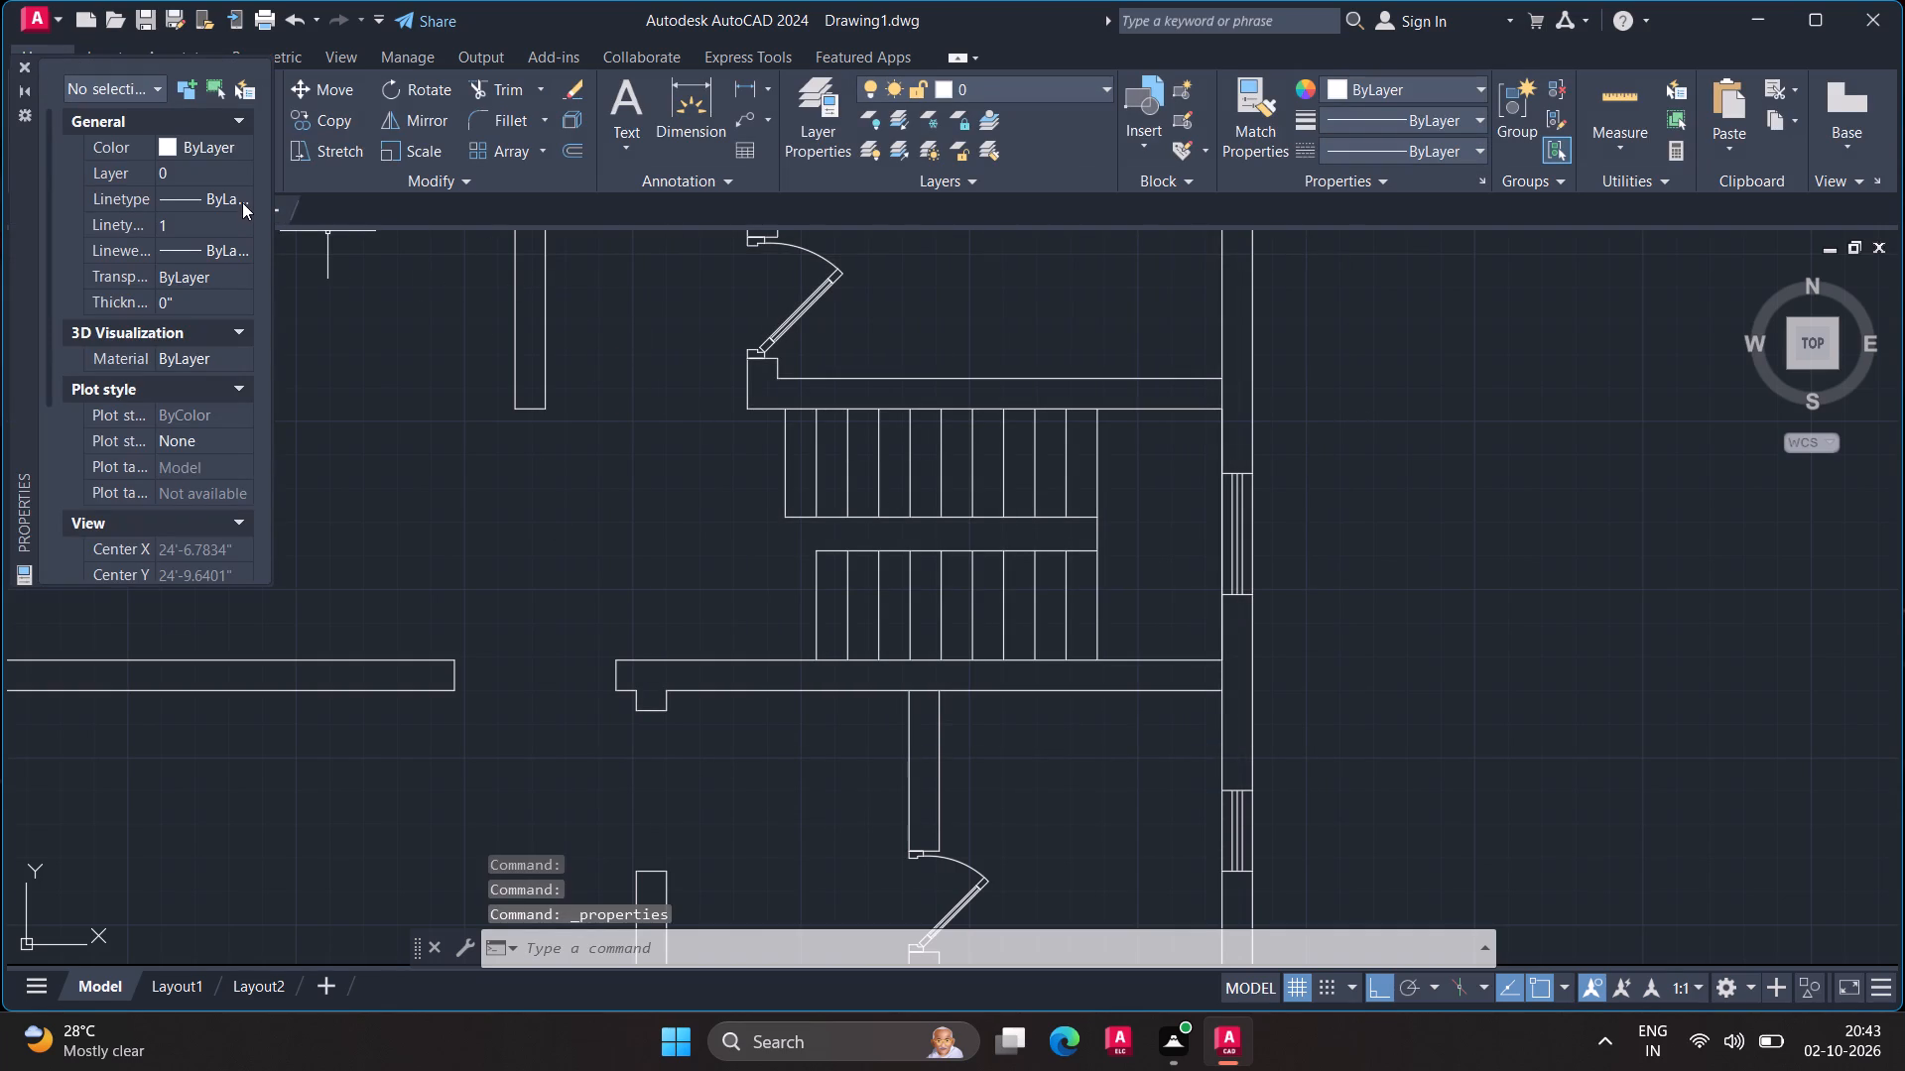
left_click(240, 201)
left_click(245, 197)
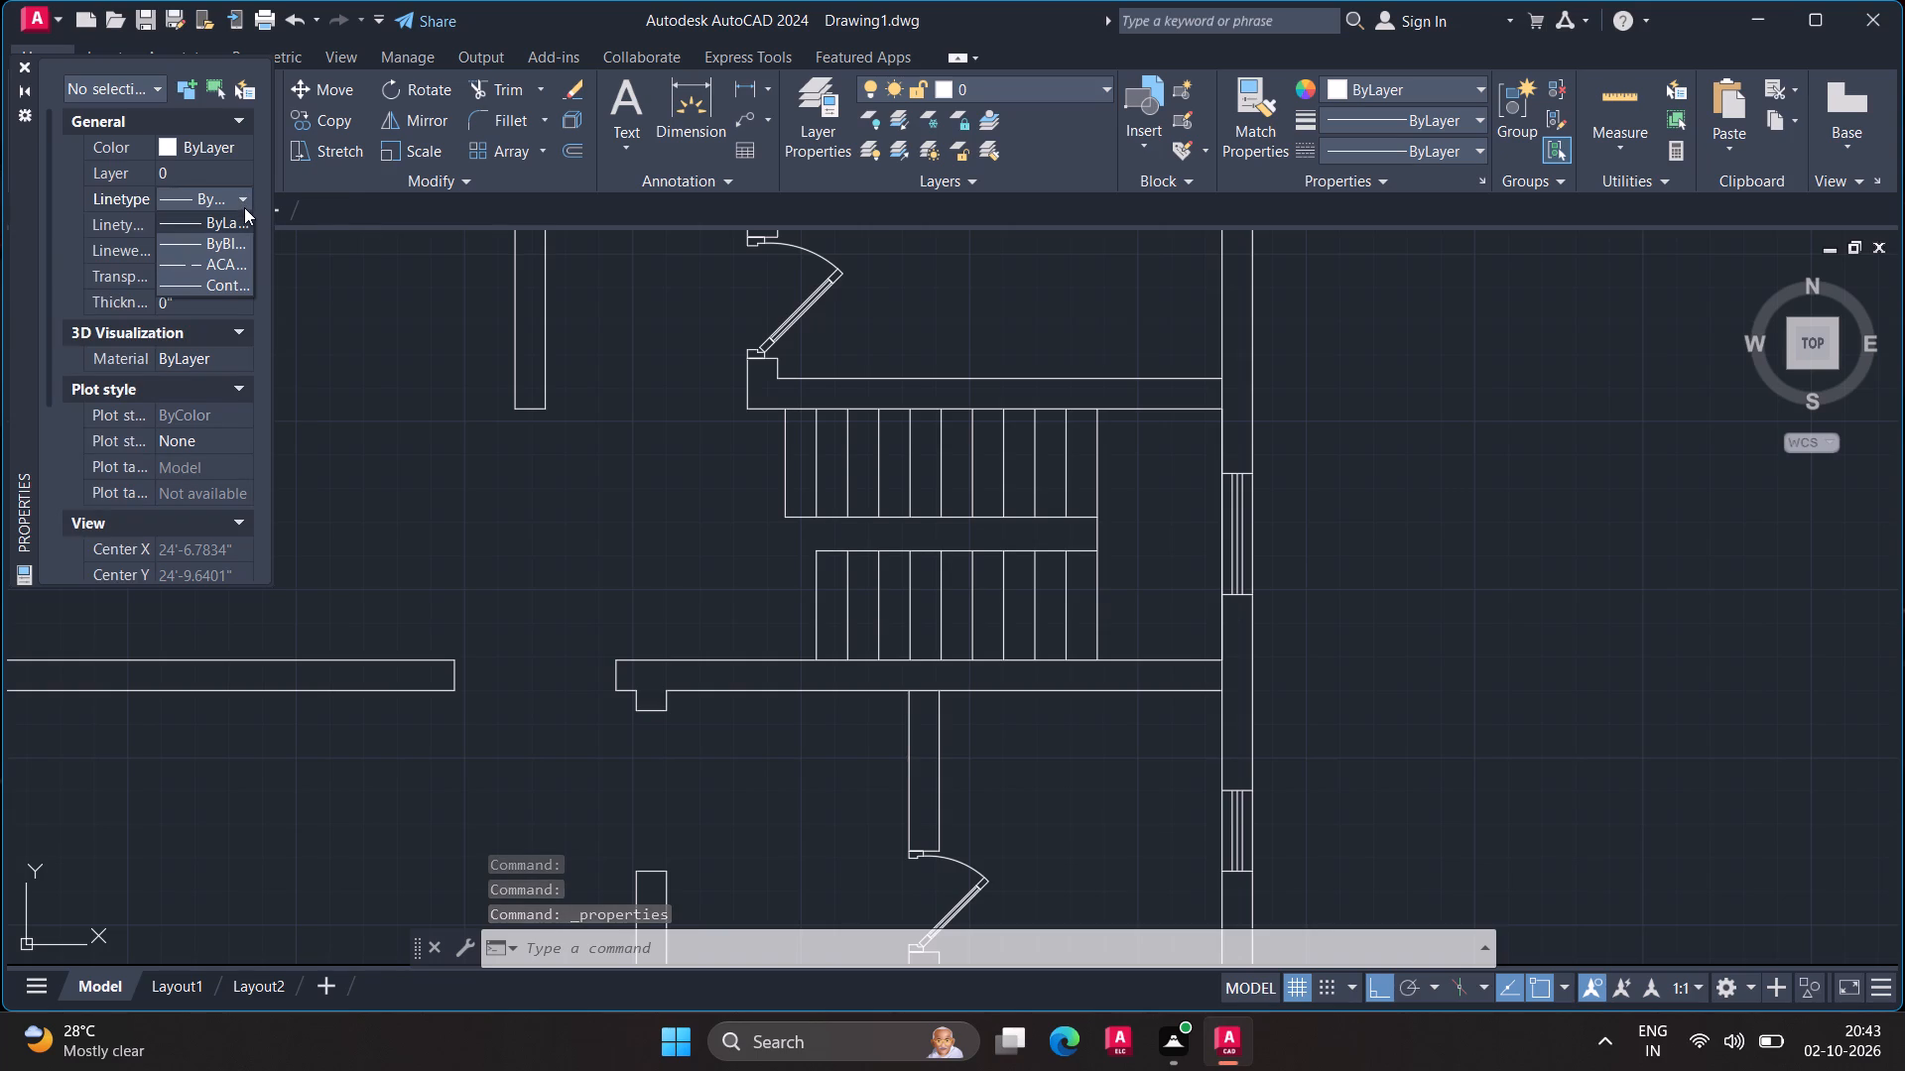
left_click(224, 257)
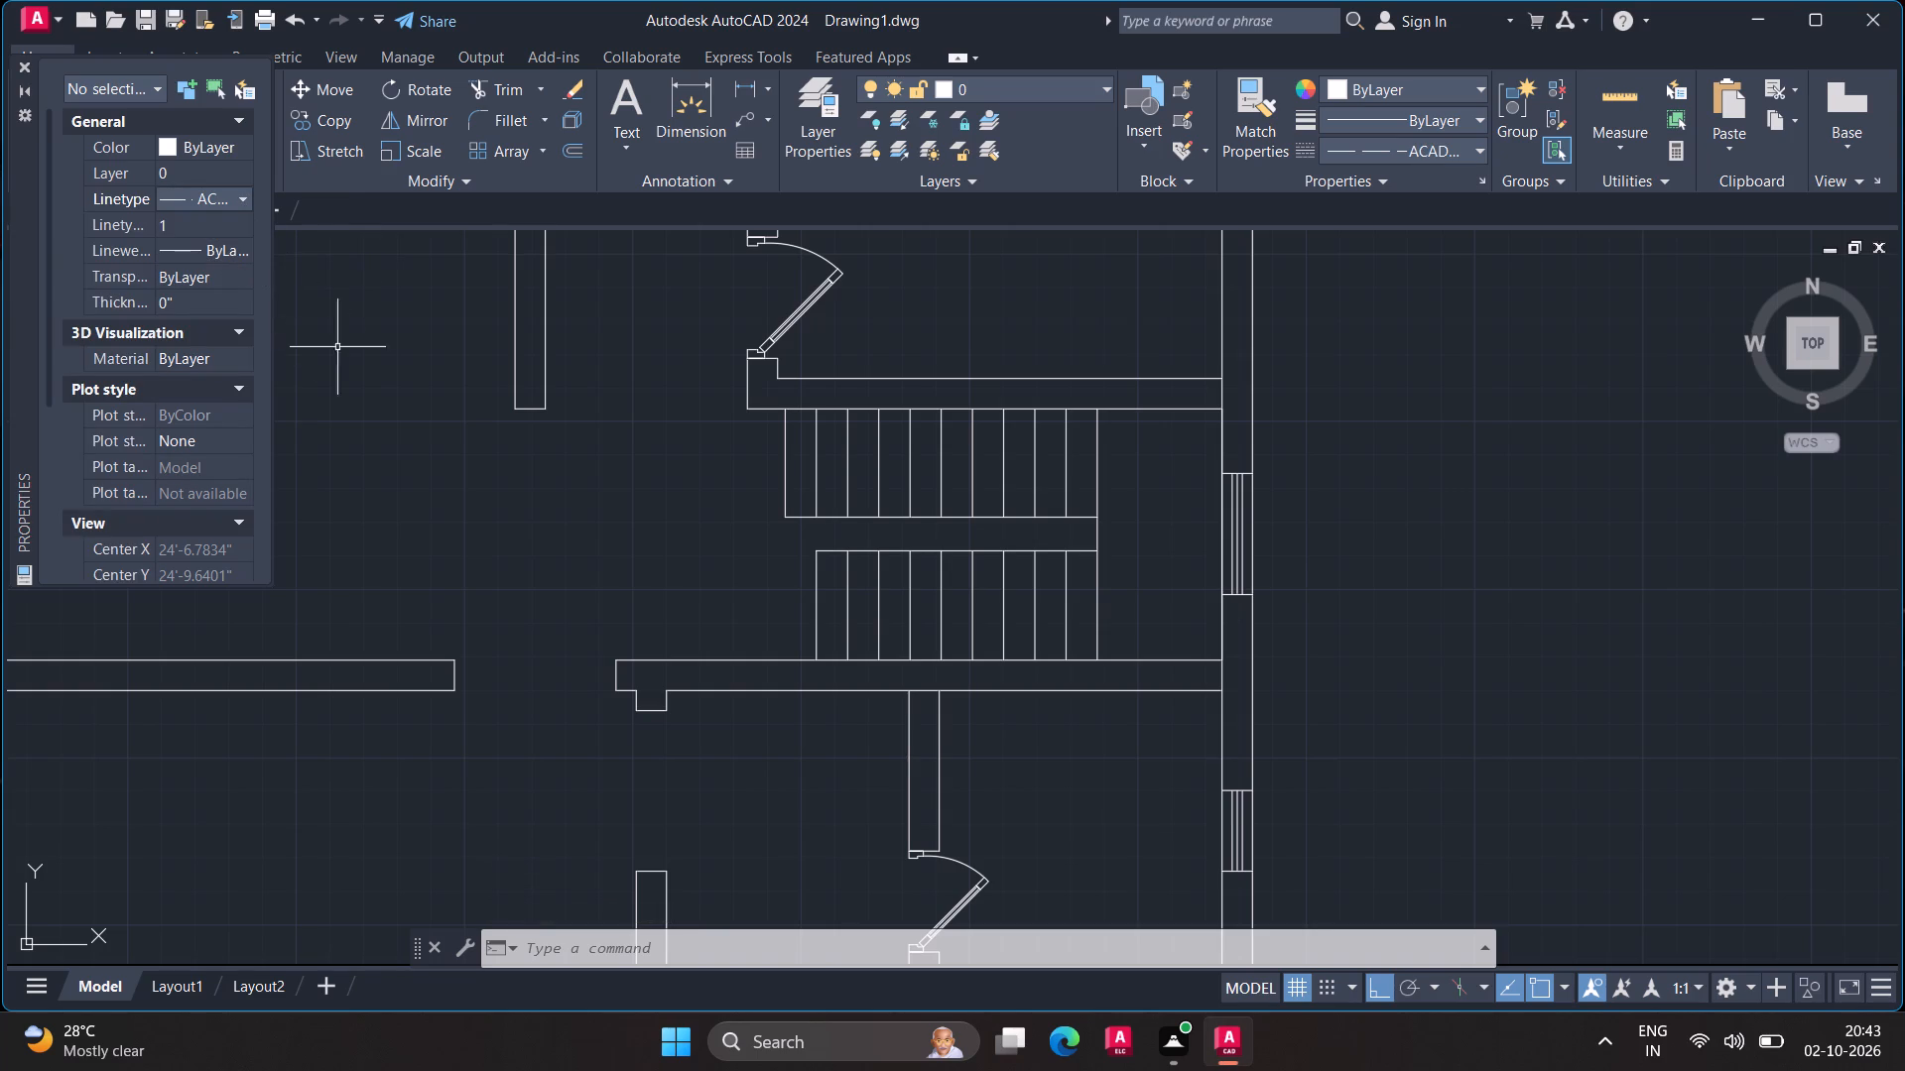
Change the linetype of the upper flight's outermost tread line, farthest from the landing, to ACAD_ISO02W100.
left_click(786, 437)
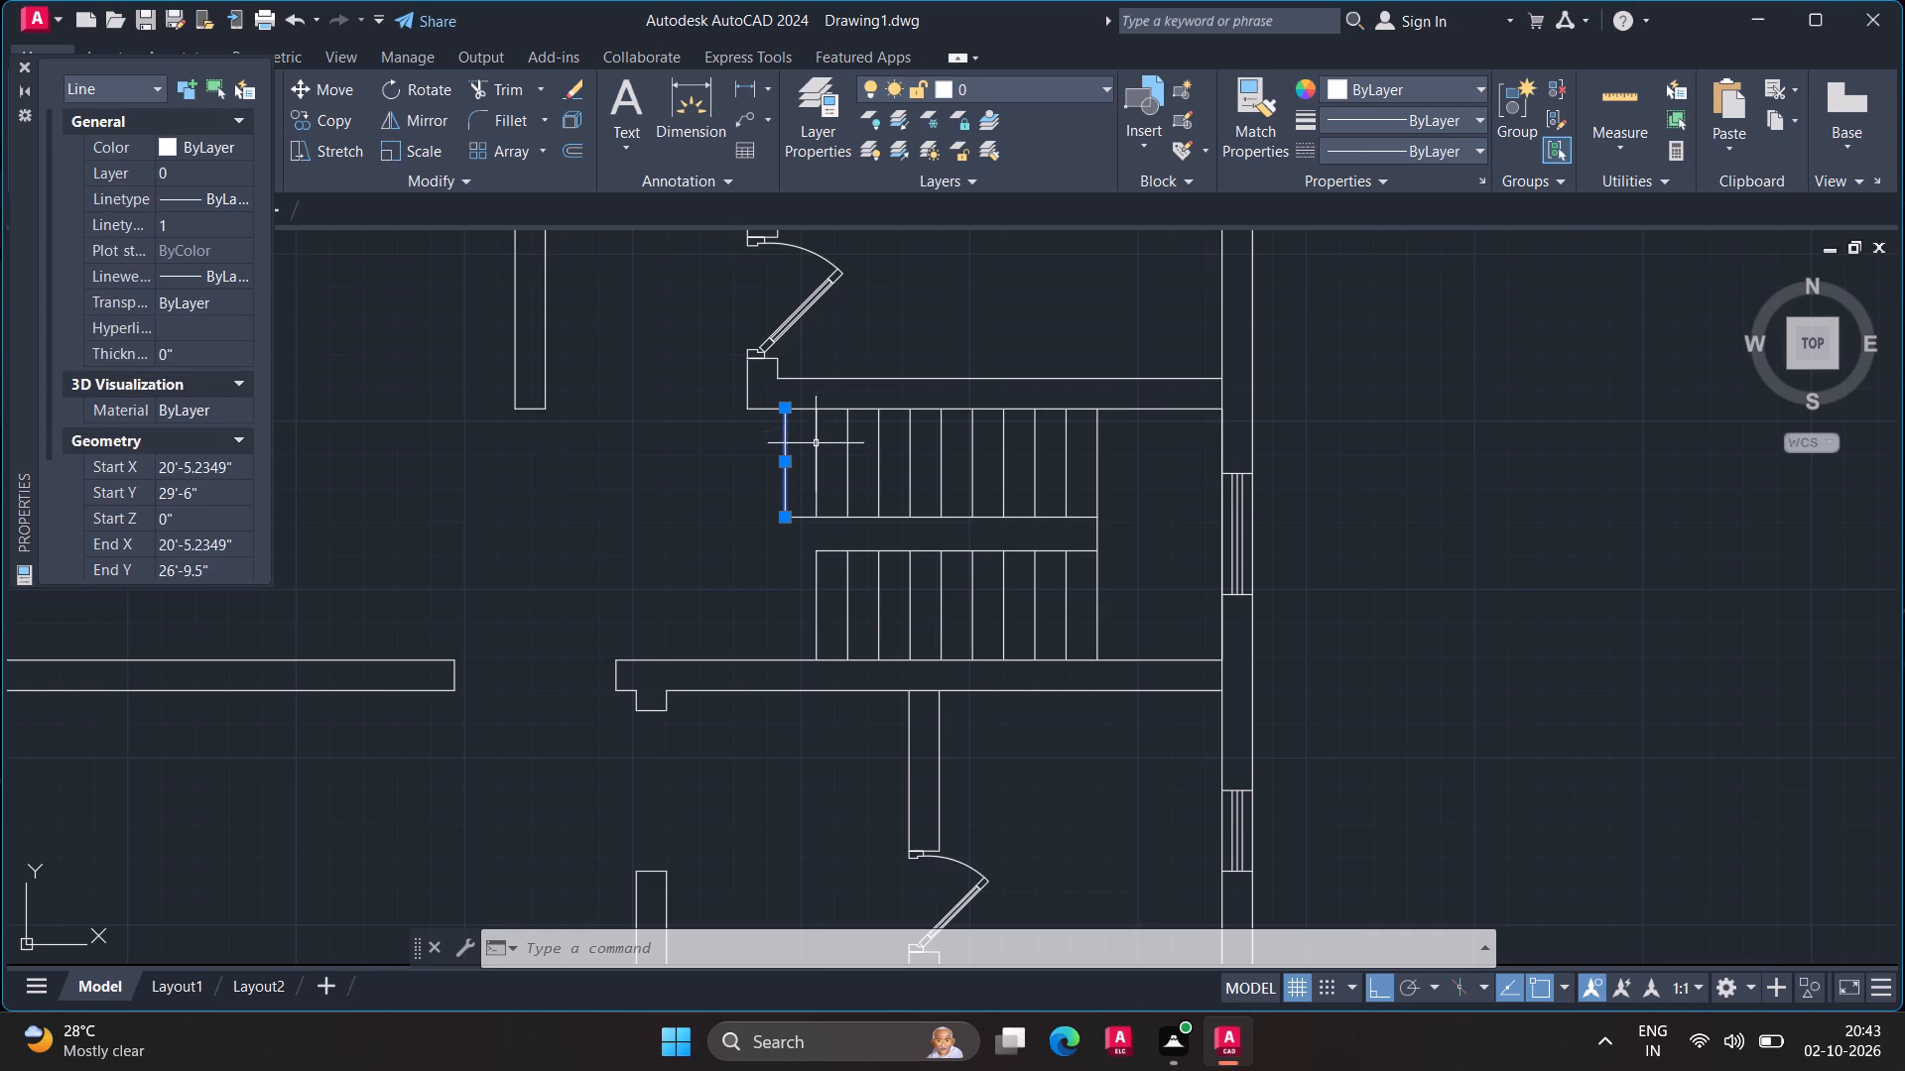
left_click(217, 191)
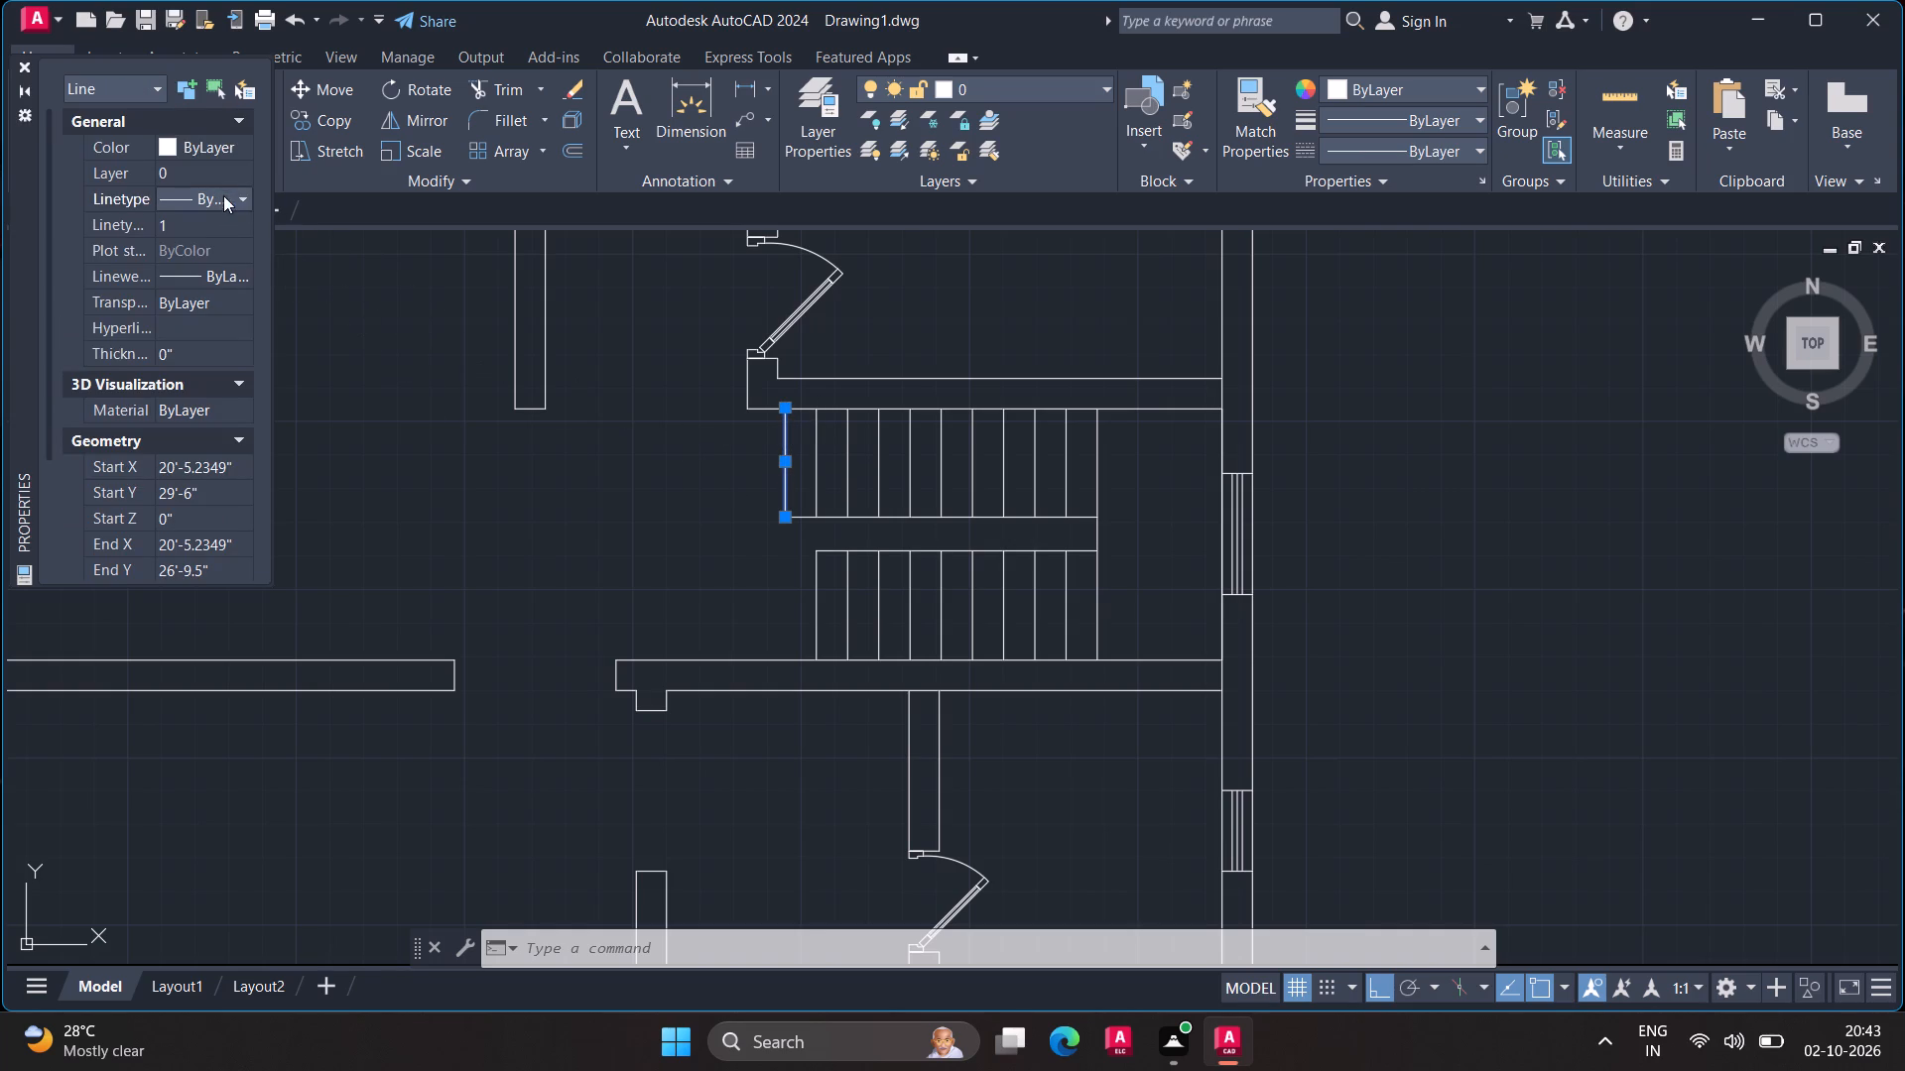
left_click(242, 196)
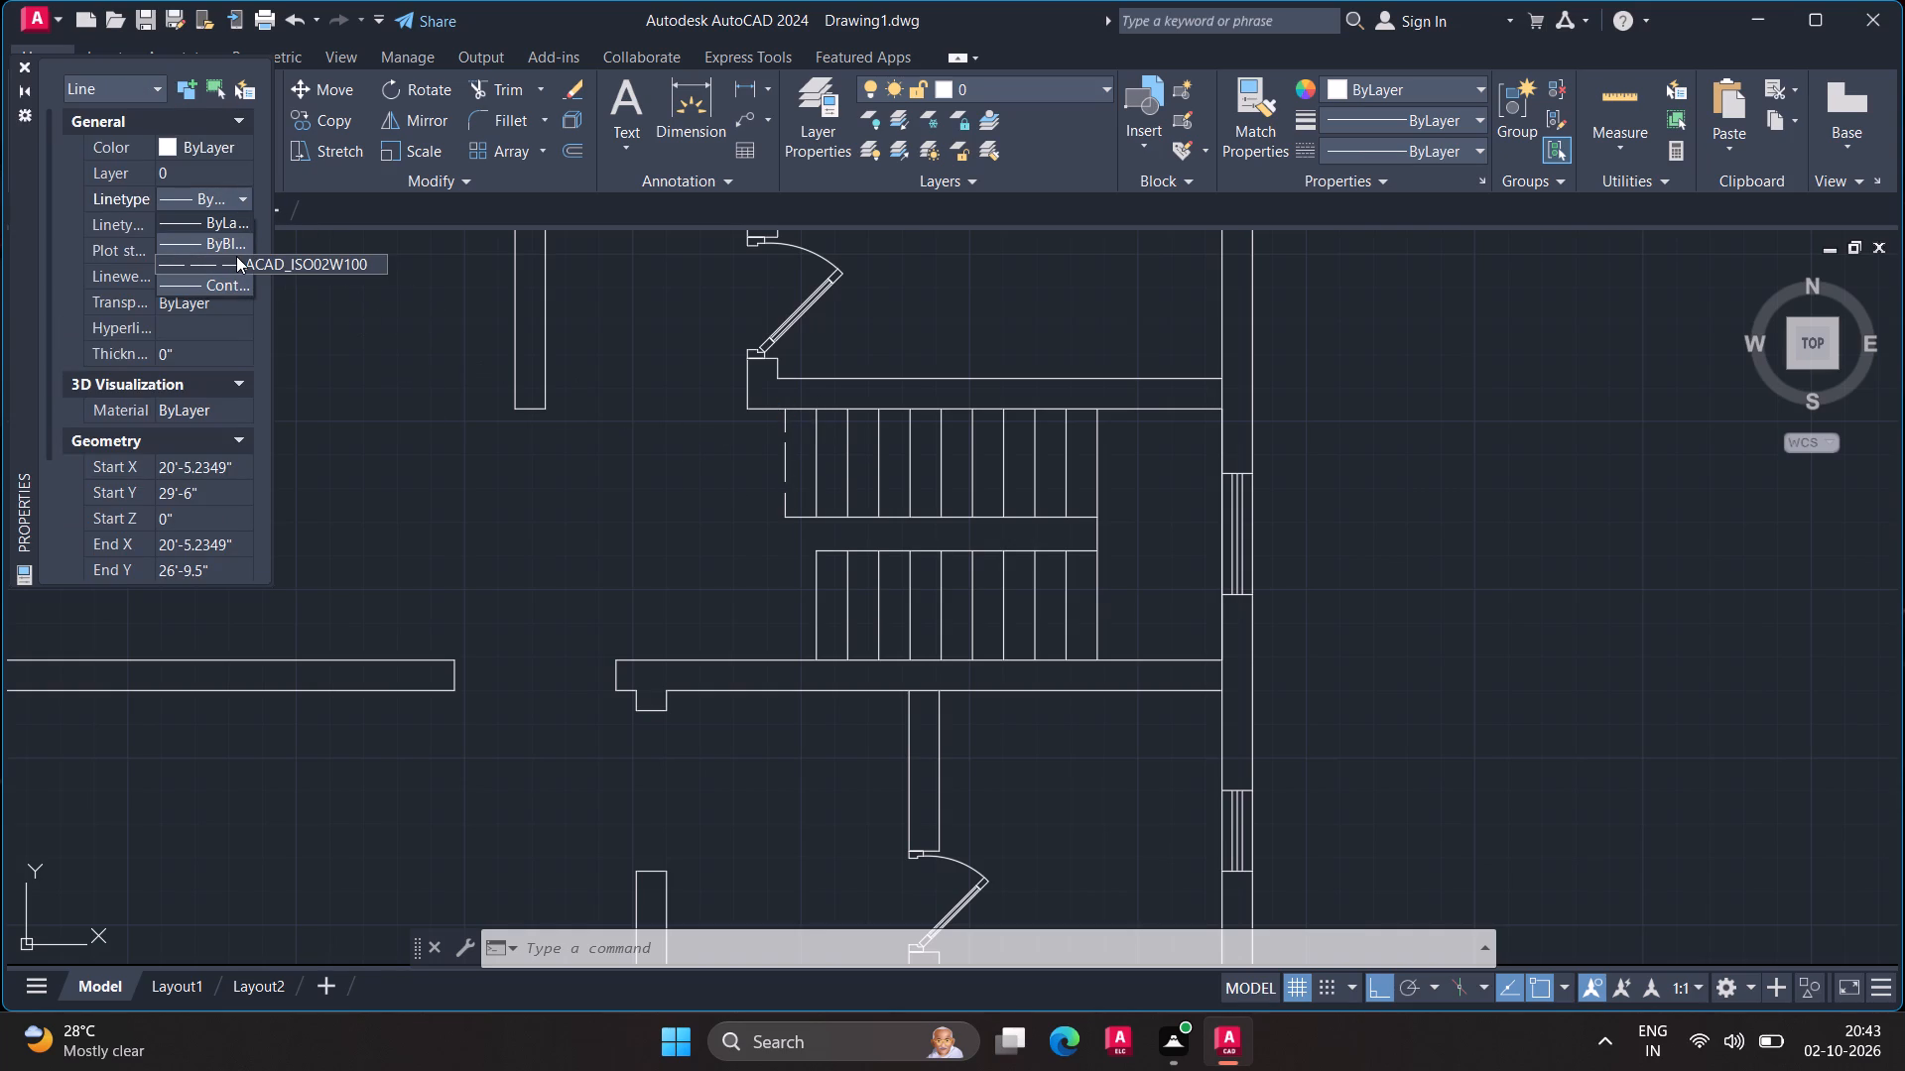
left_click(236, 256)
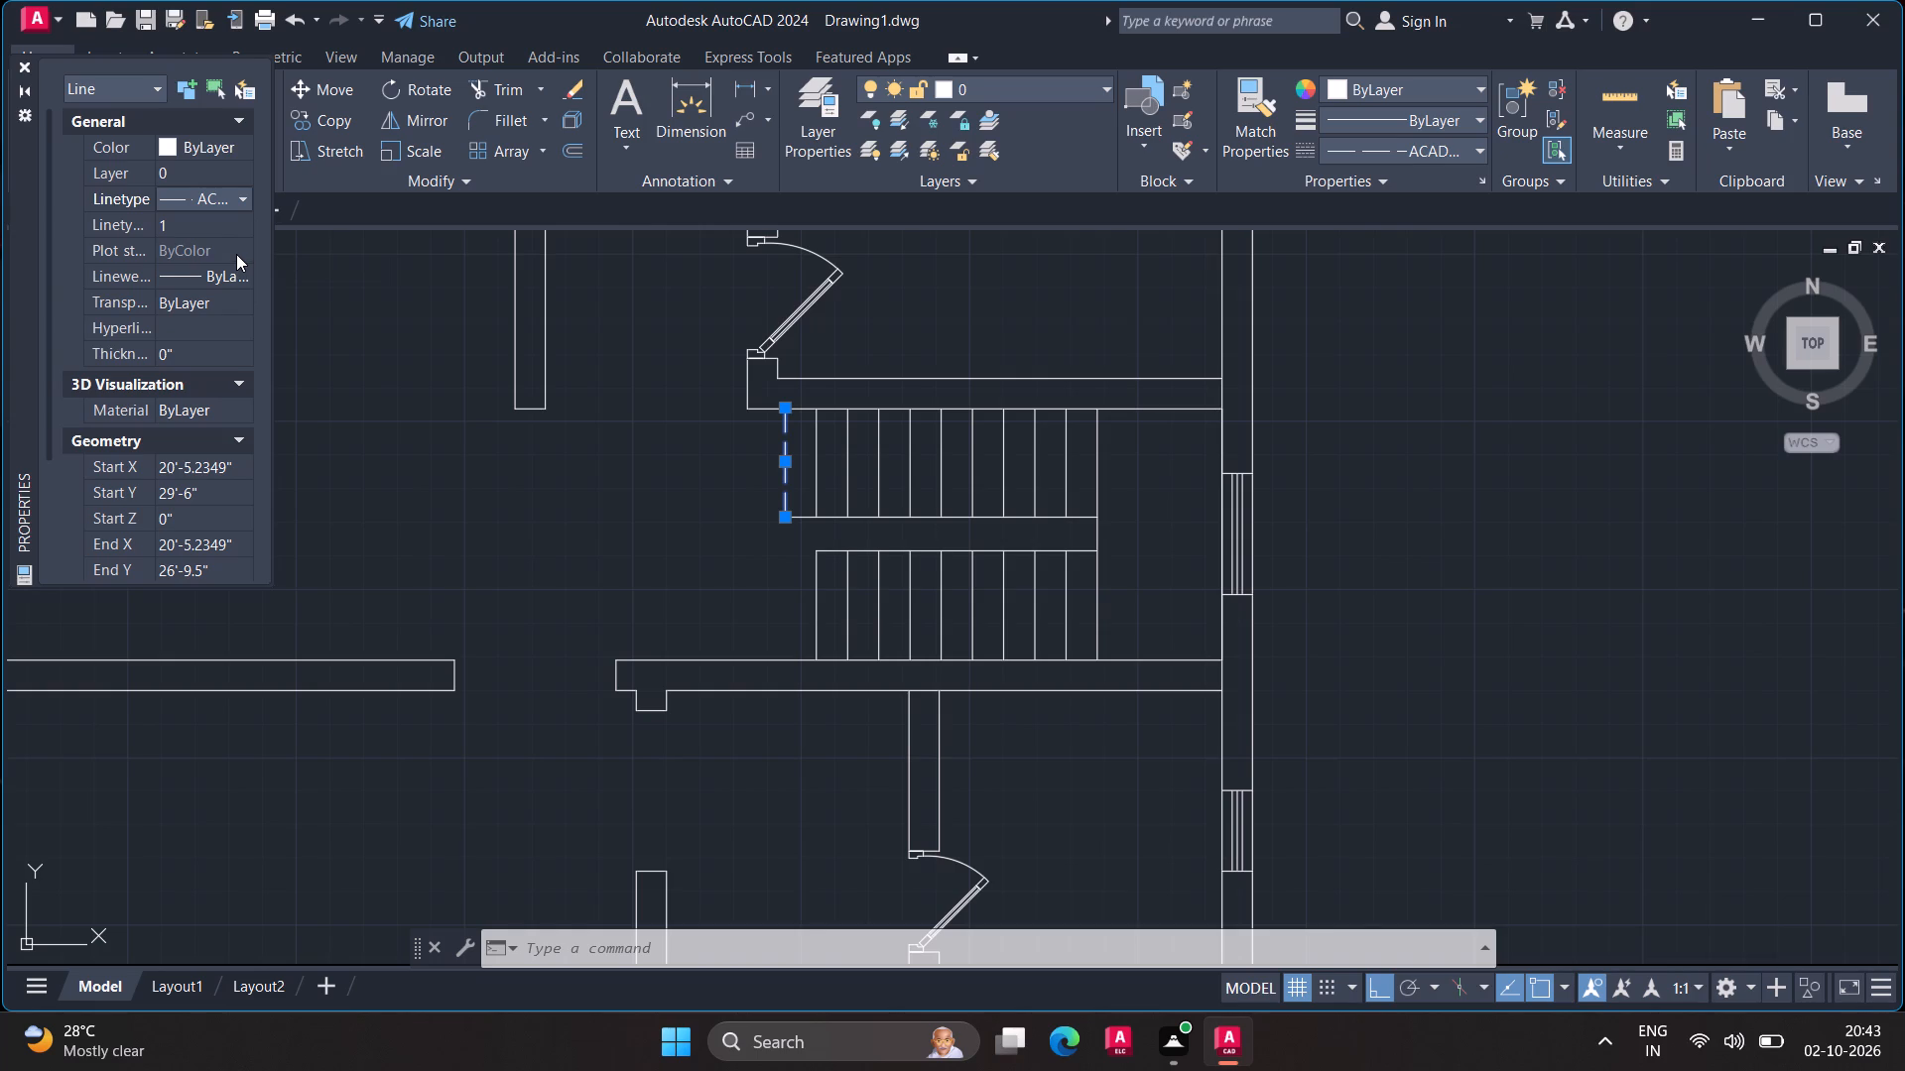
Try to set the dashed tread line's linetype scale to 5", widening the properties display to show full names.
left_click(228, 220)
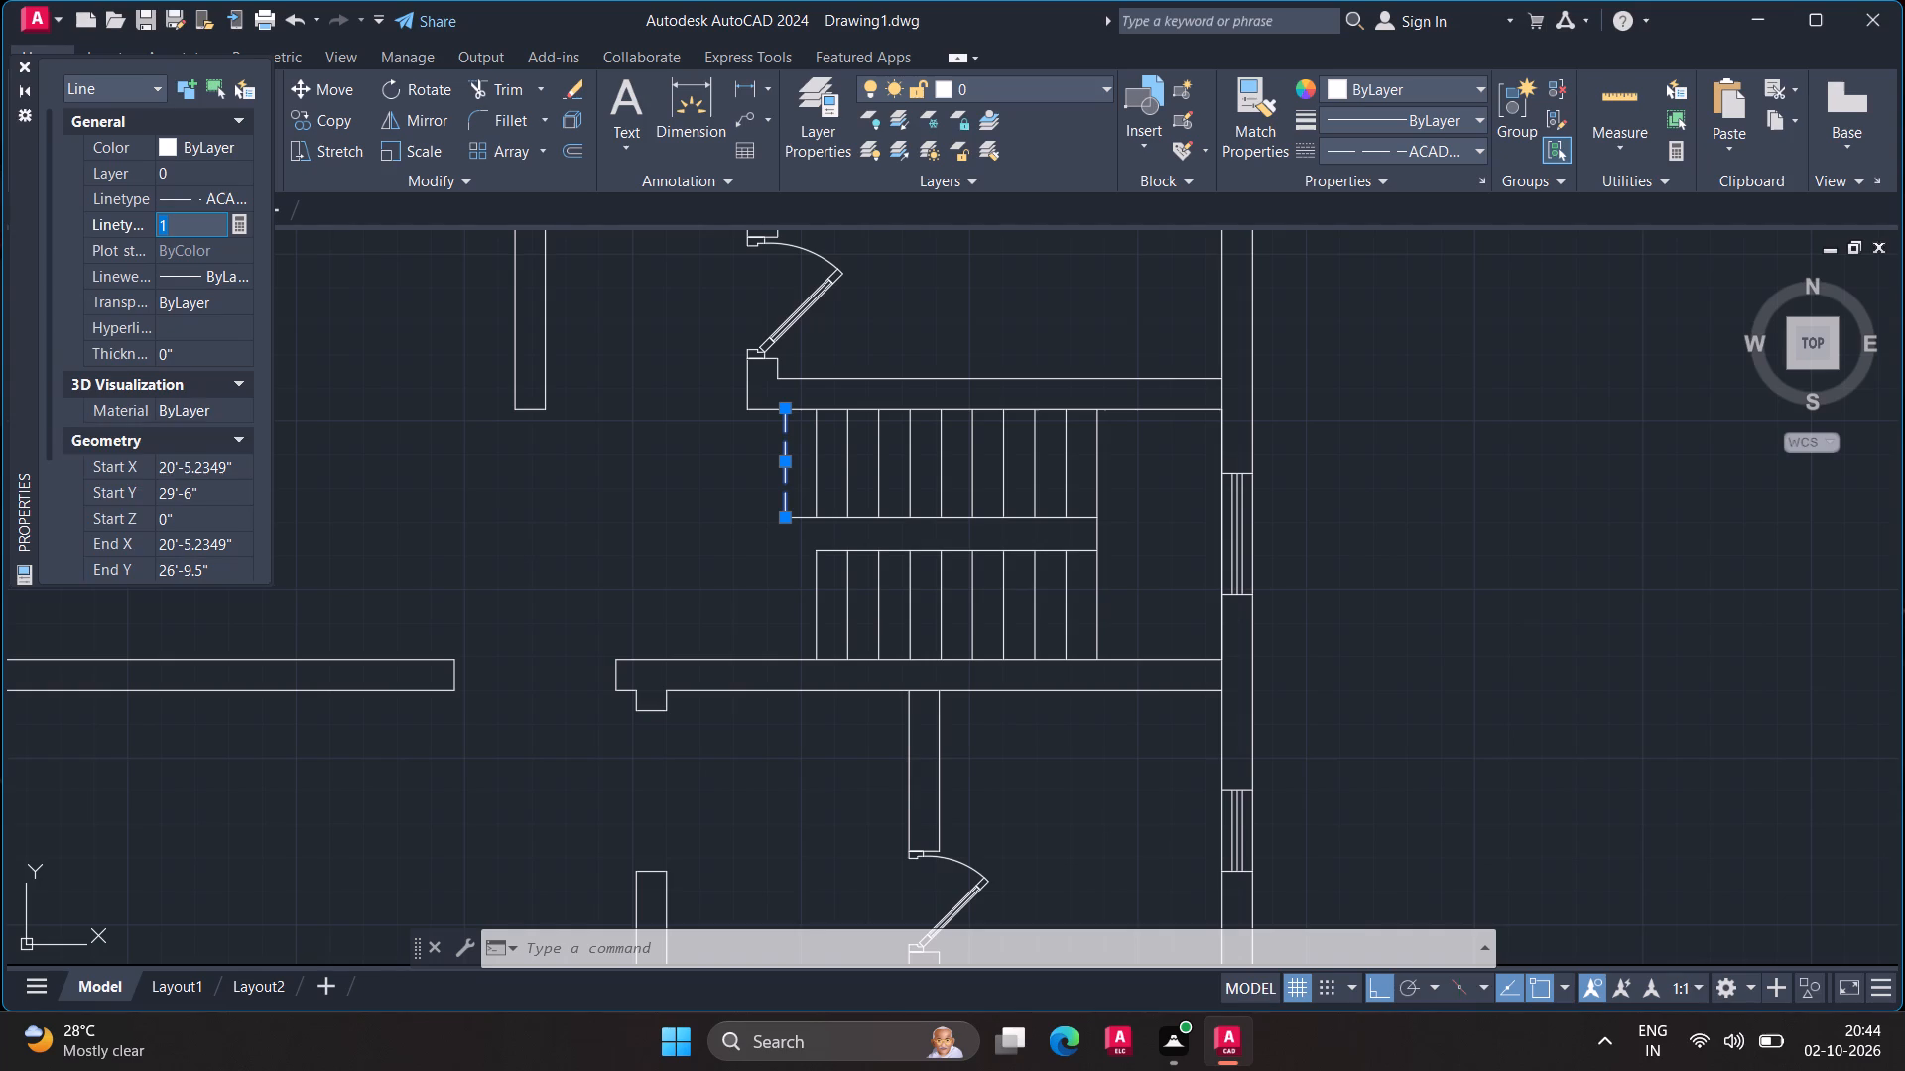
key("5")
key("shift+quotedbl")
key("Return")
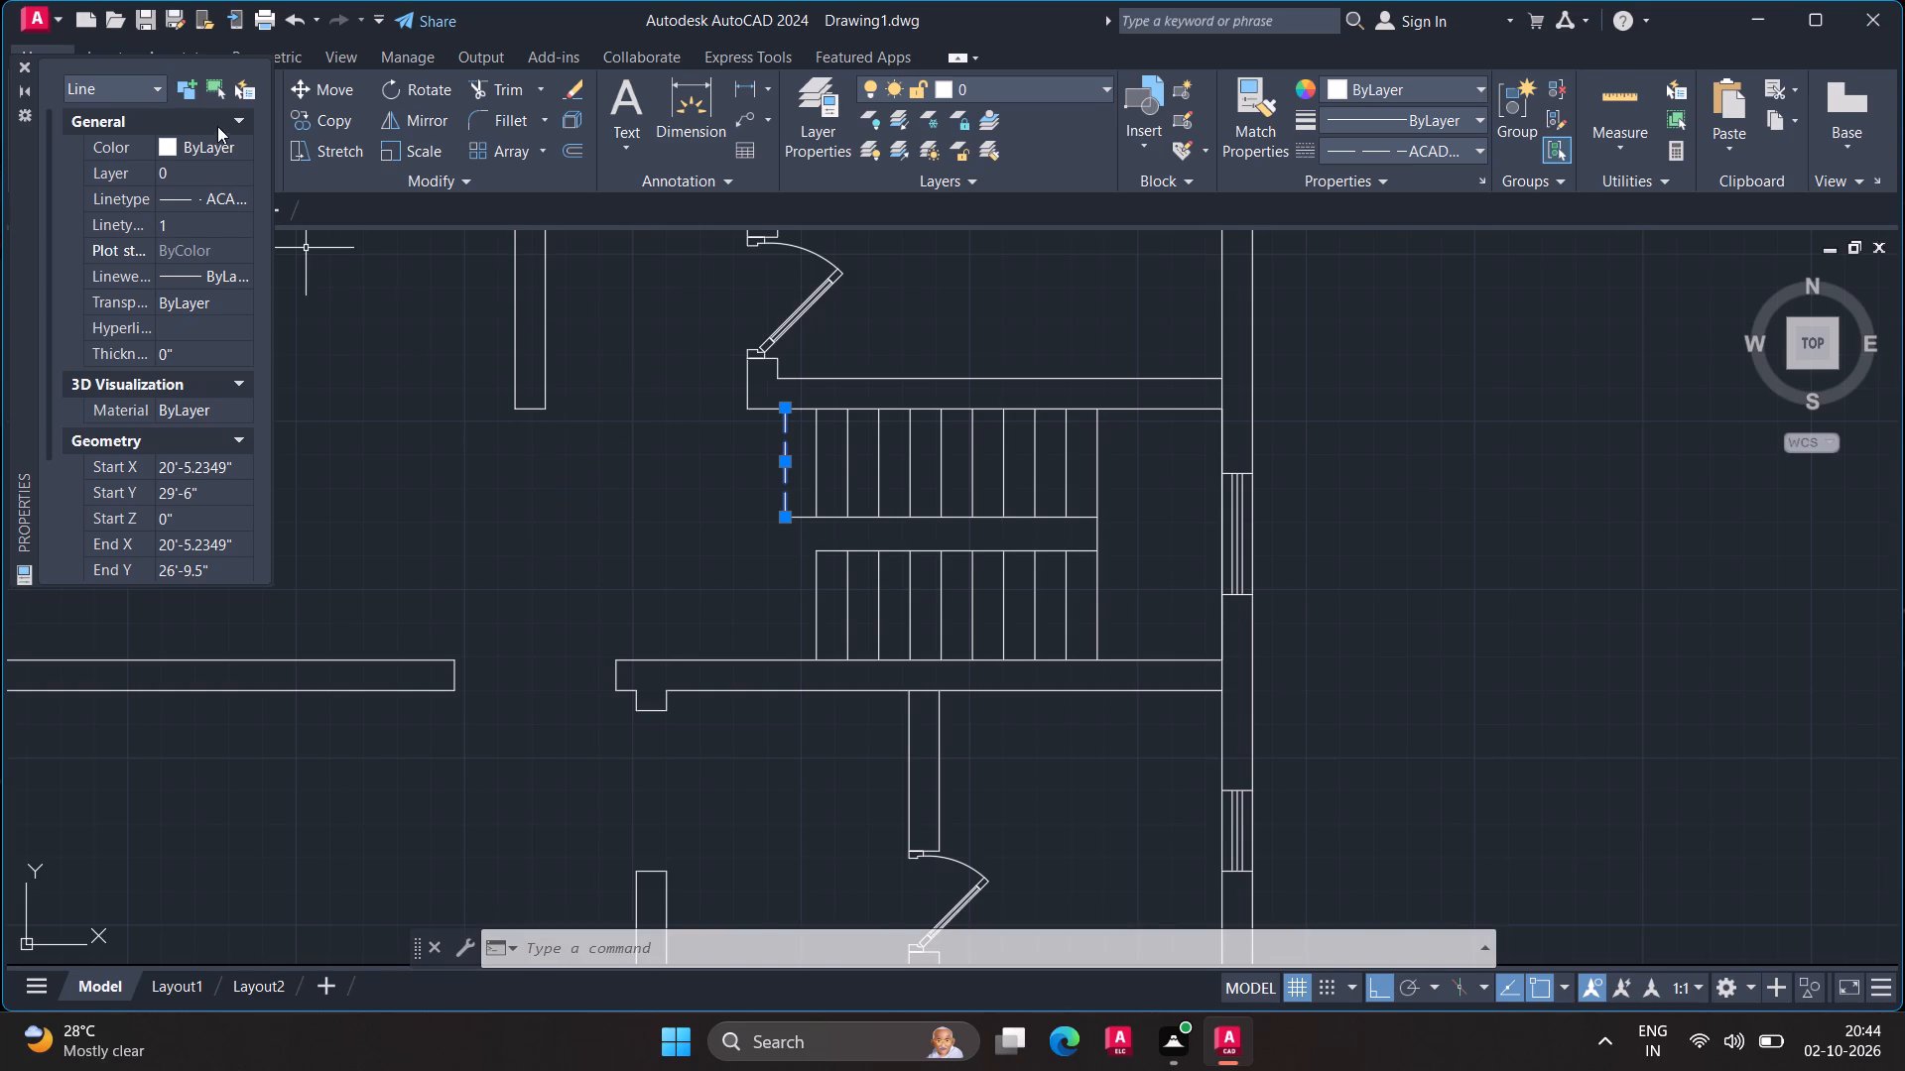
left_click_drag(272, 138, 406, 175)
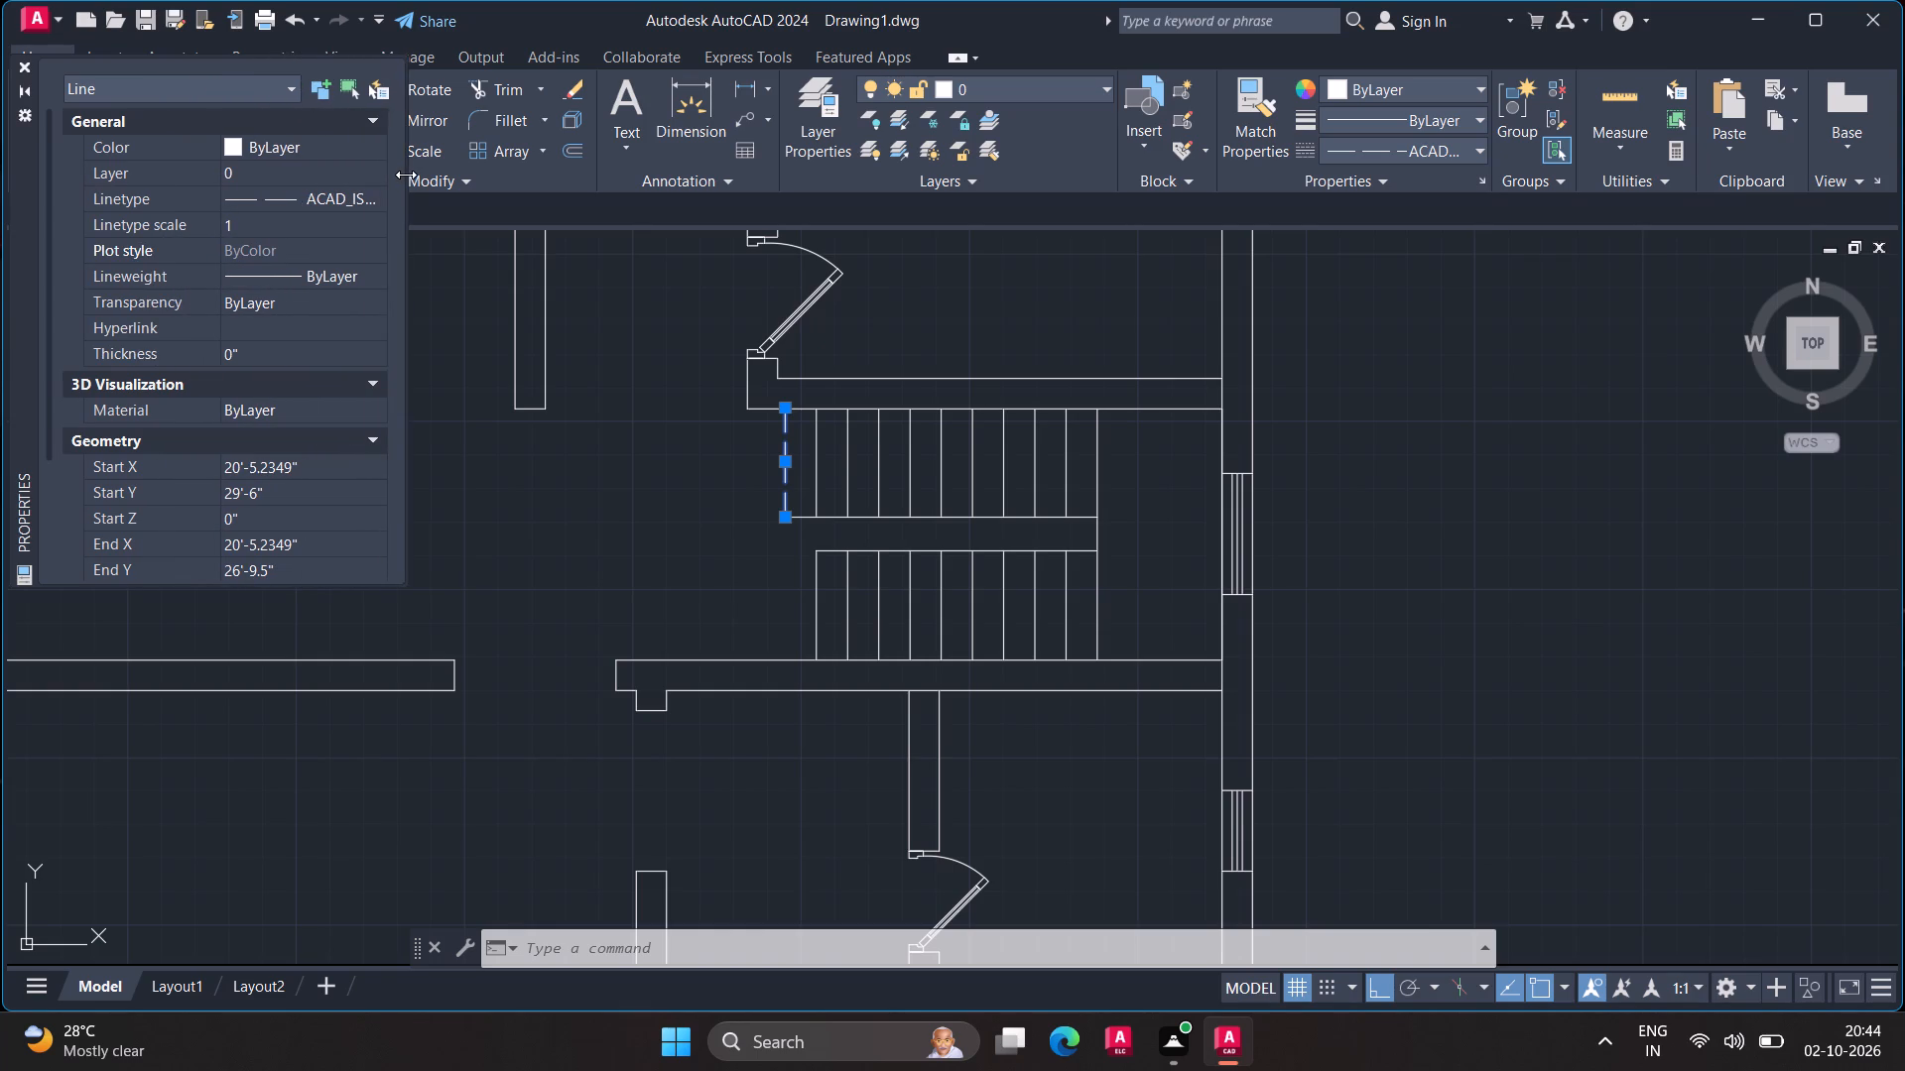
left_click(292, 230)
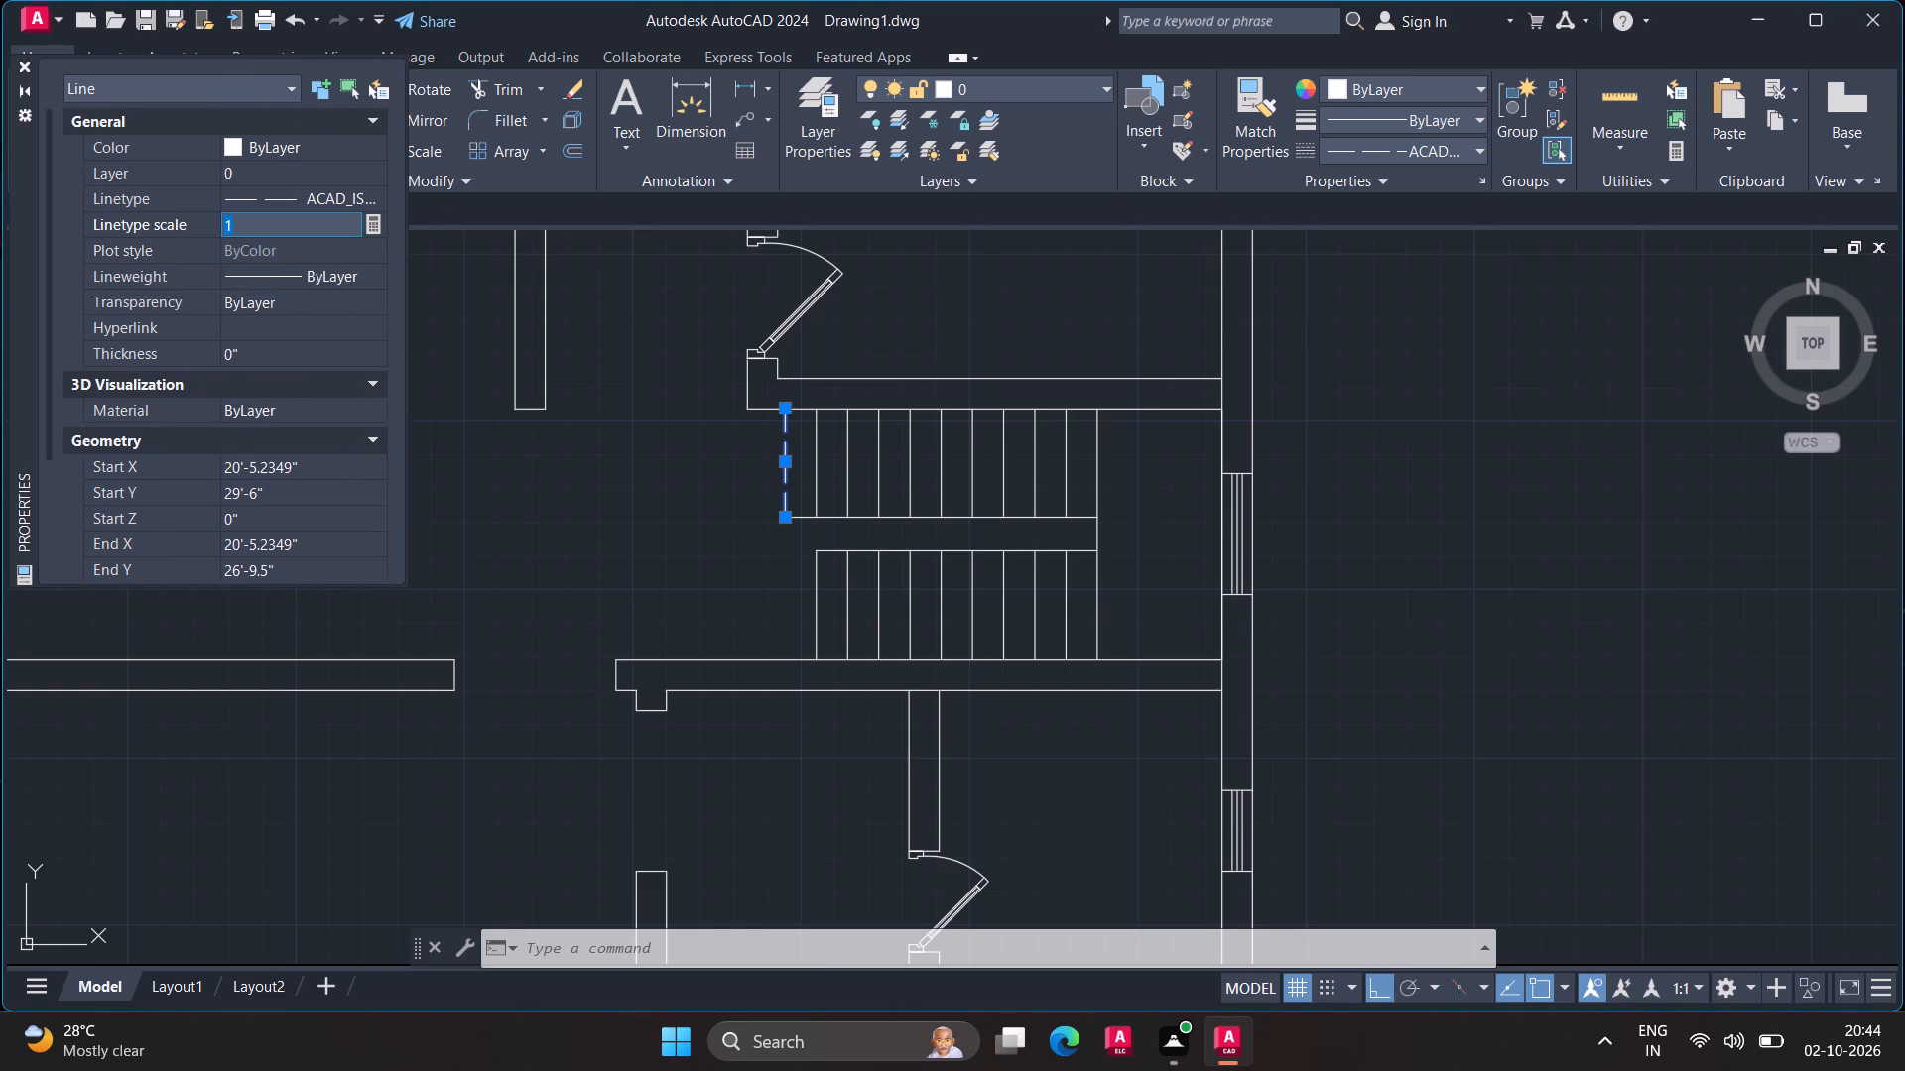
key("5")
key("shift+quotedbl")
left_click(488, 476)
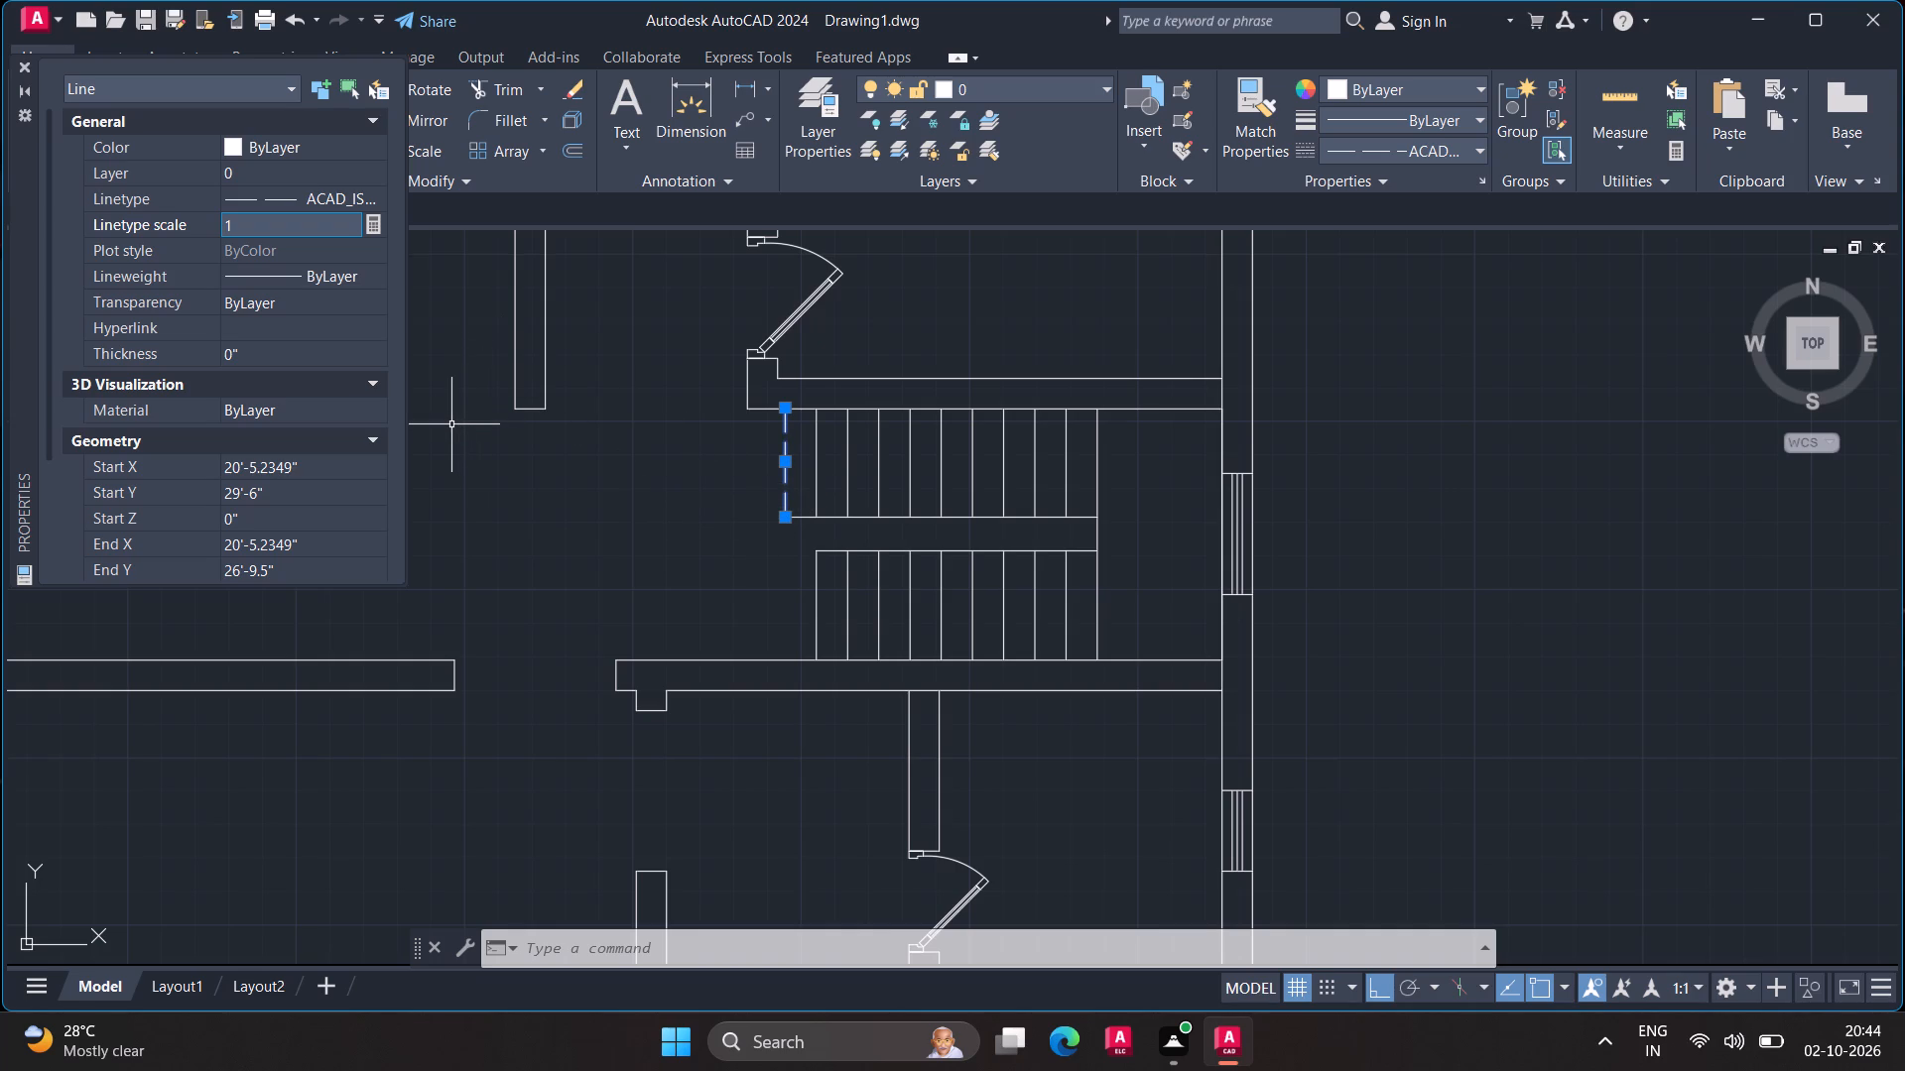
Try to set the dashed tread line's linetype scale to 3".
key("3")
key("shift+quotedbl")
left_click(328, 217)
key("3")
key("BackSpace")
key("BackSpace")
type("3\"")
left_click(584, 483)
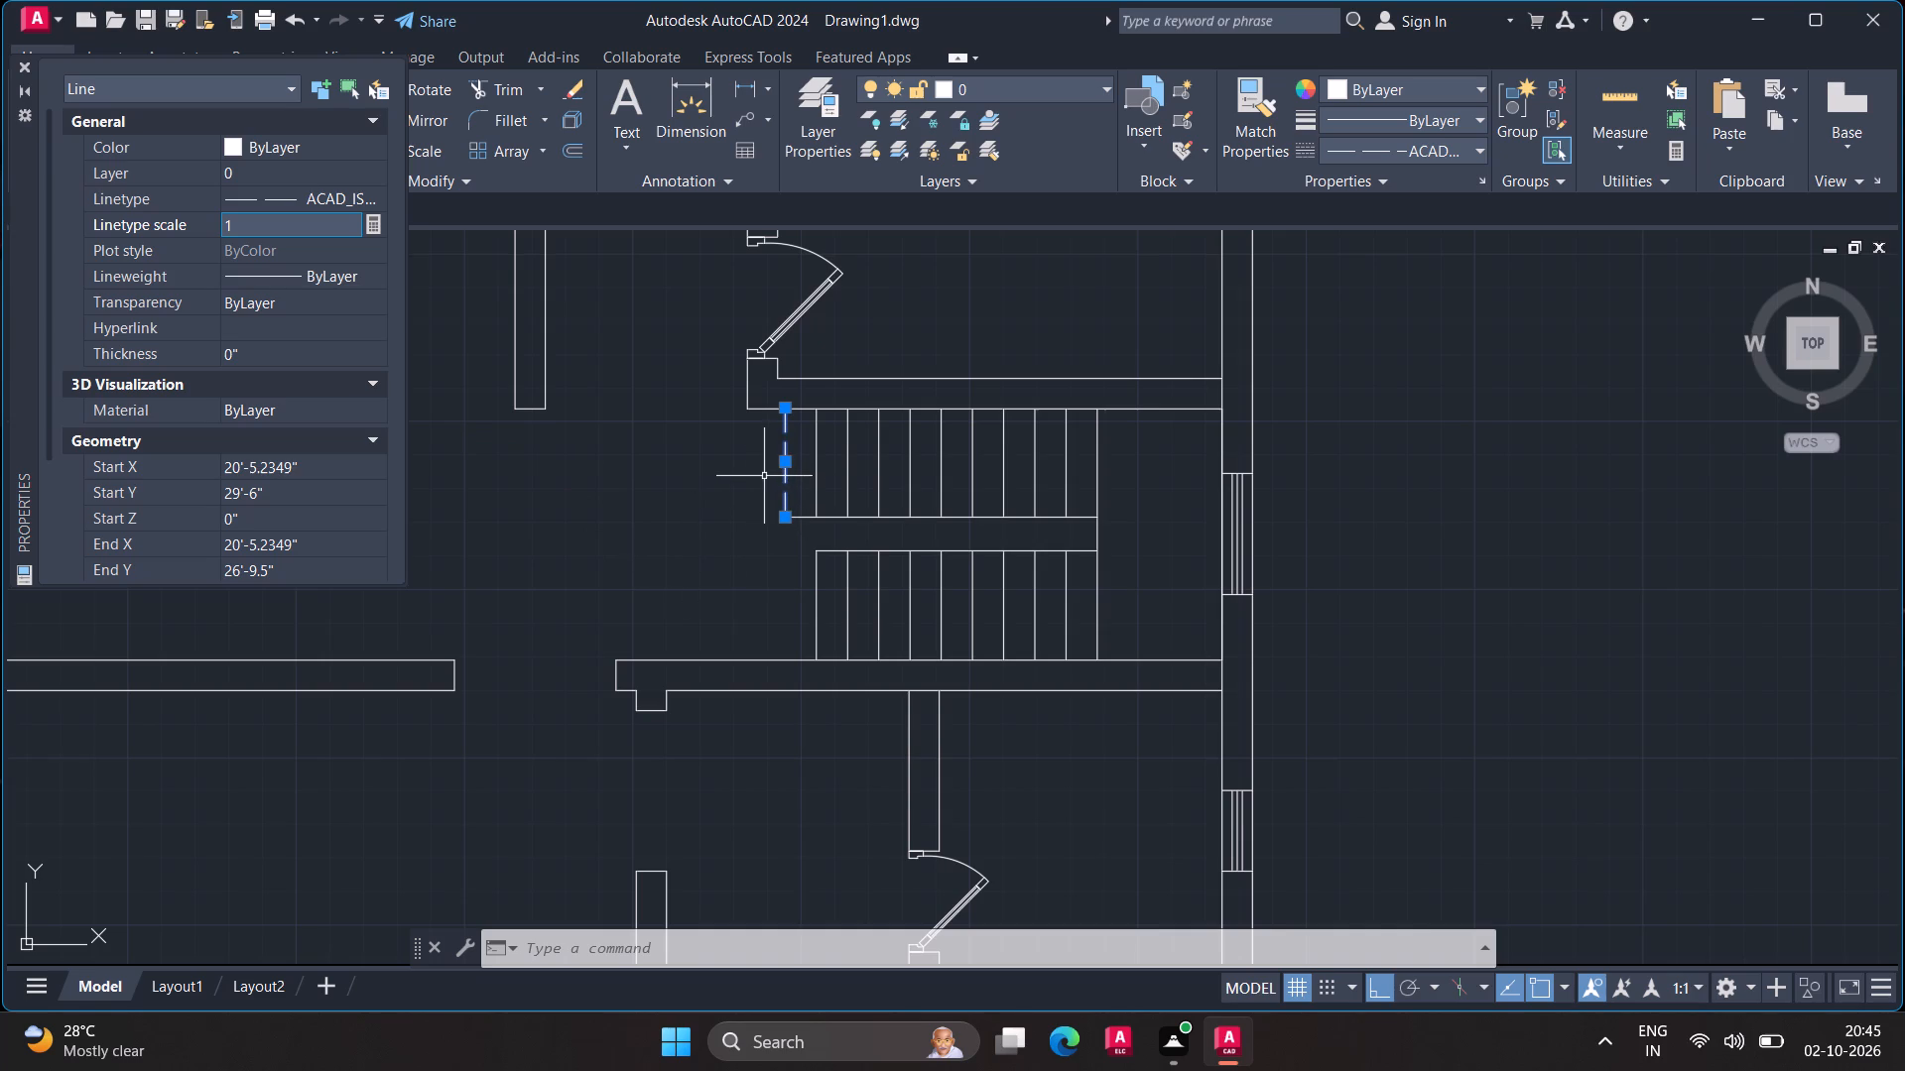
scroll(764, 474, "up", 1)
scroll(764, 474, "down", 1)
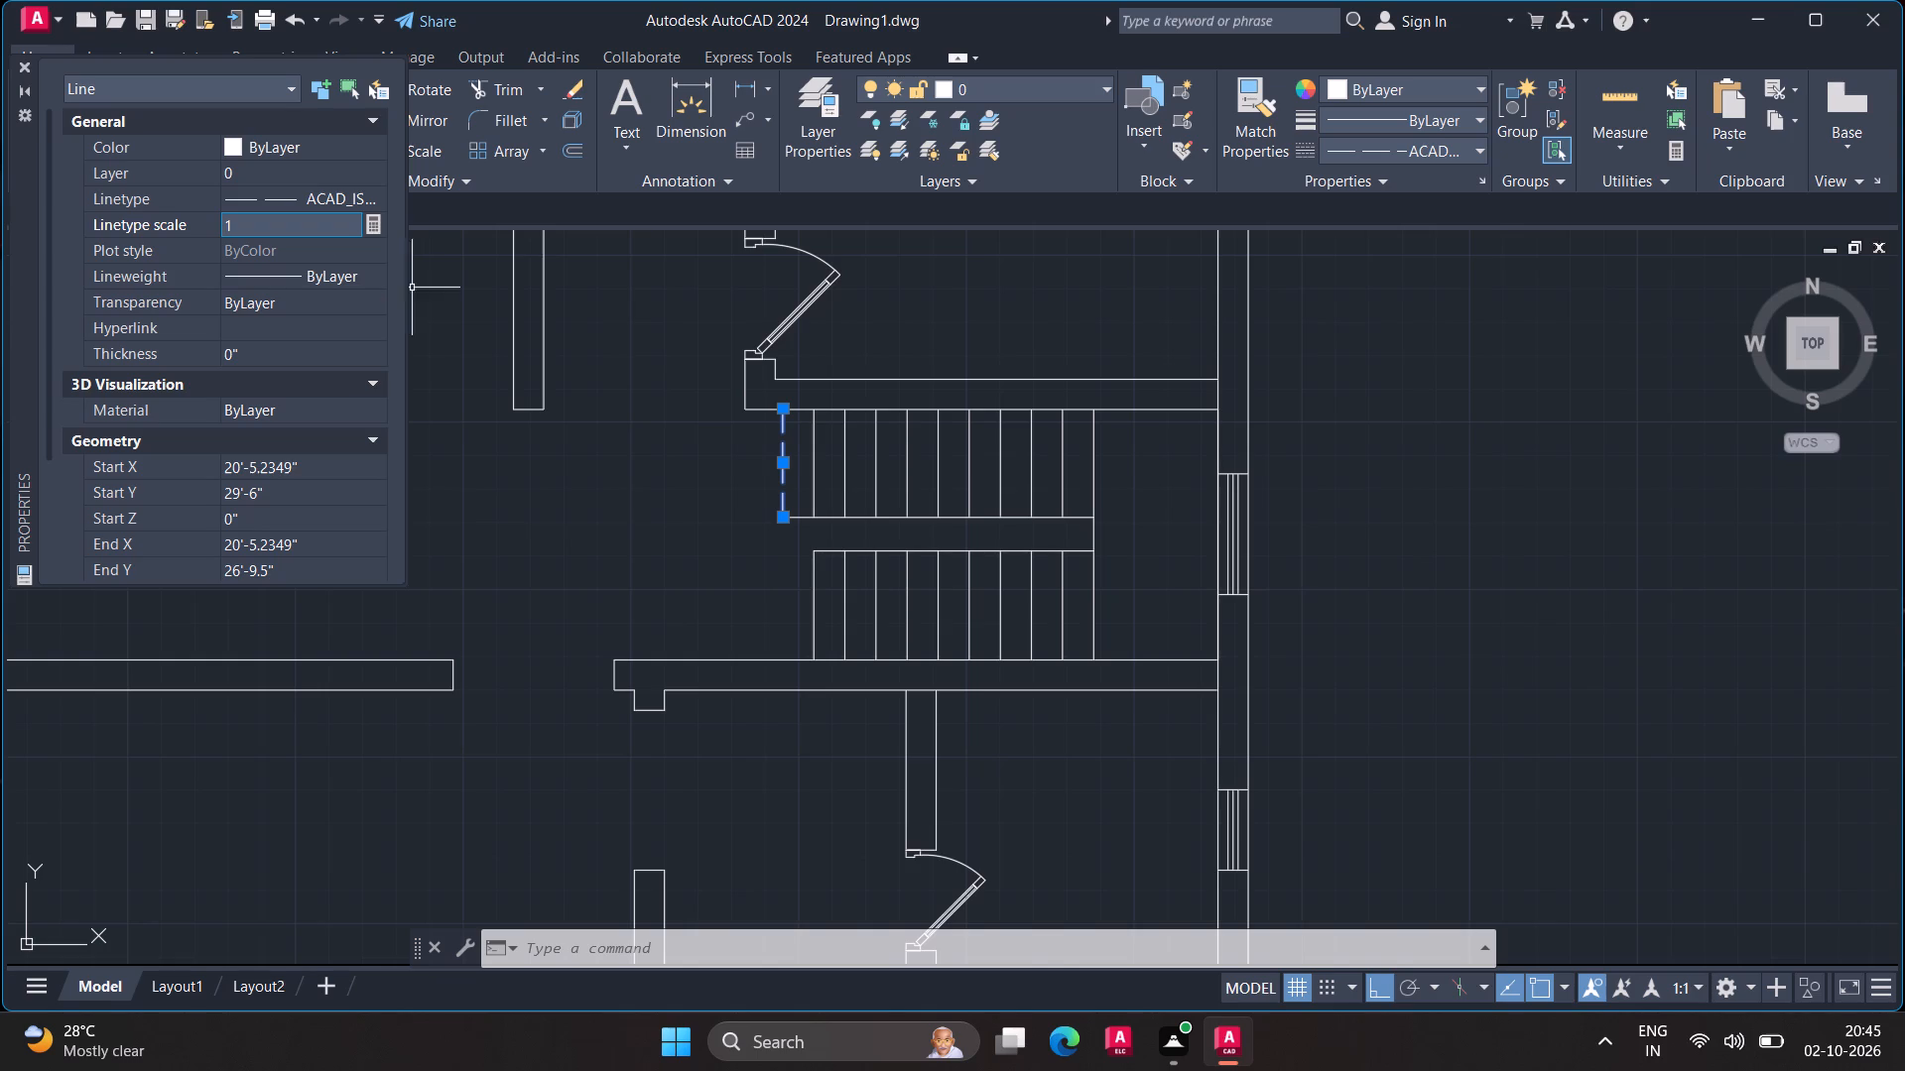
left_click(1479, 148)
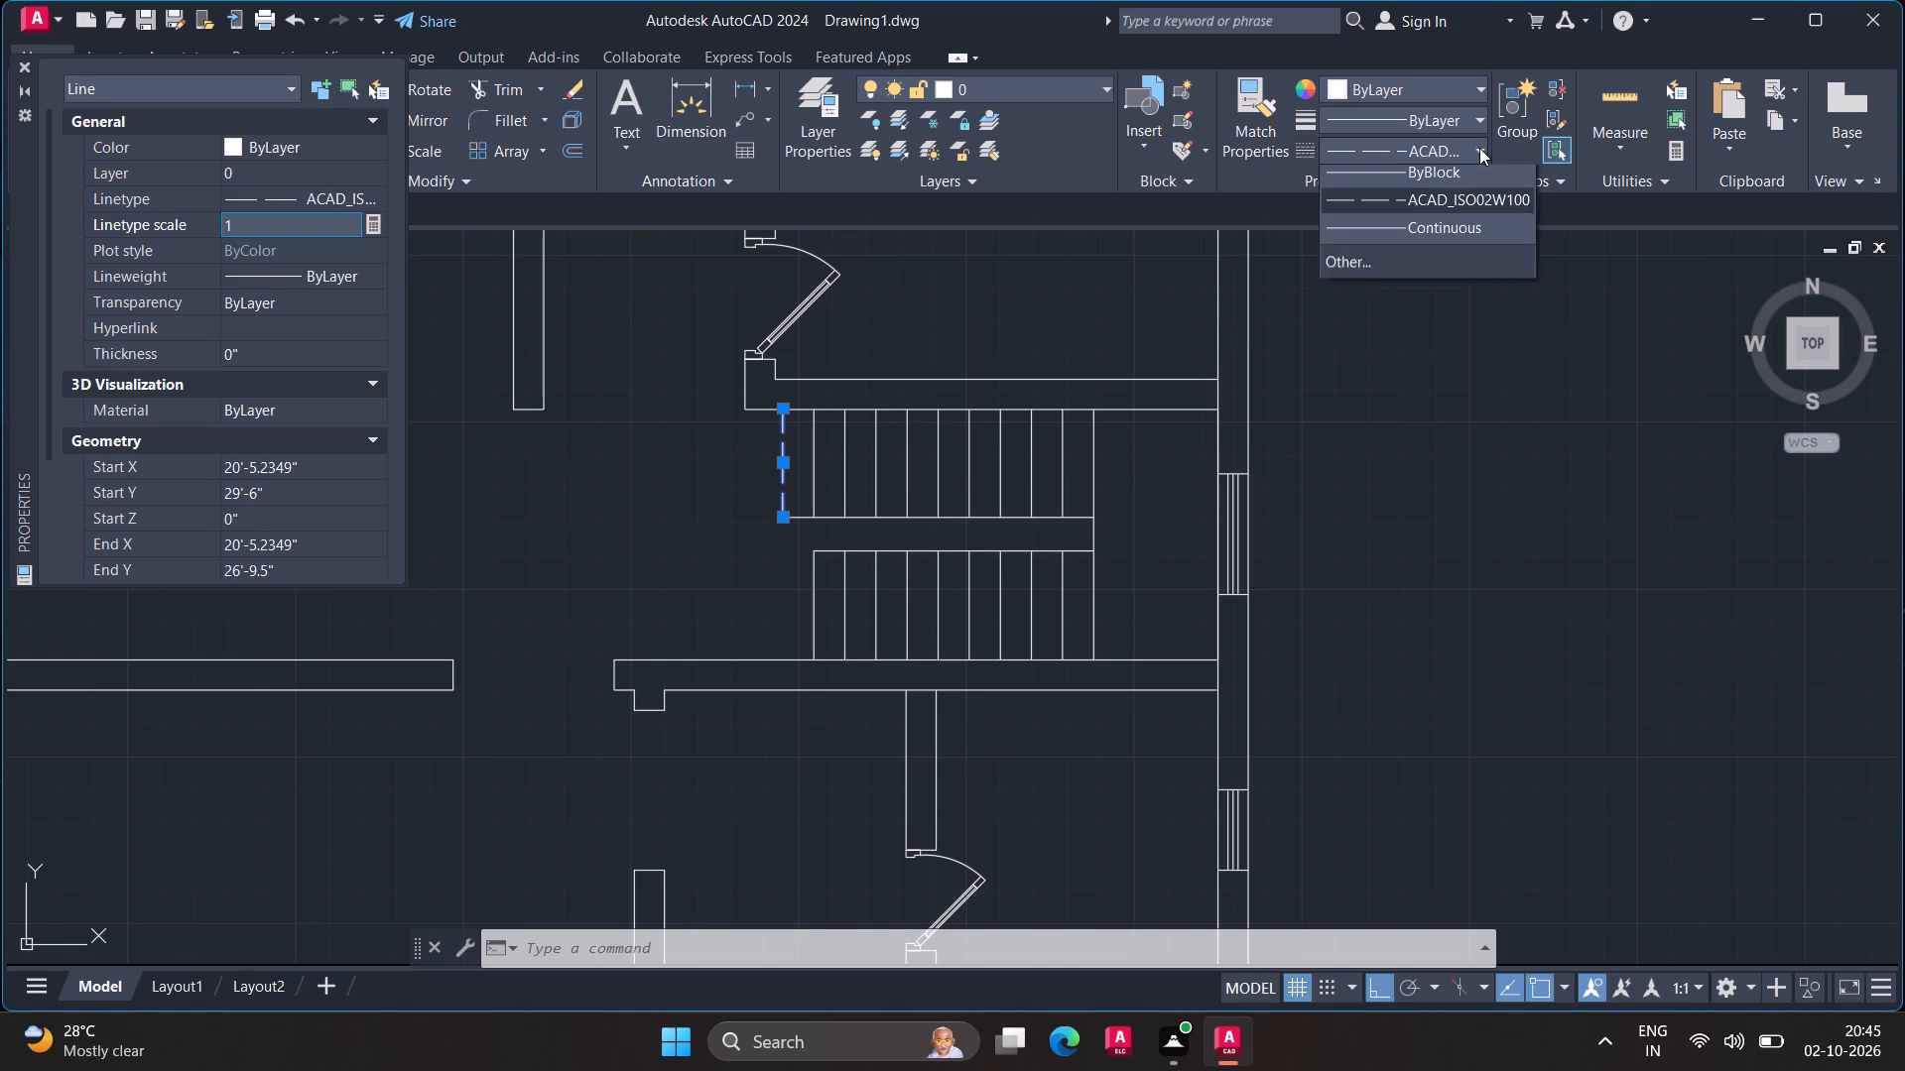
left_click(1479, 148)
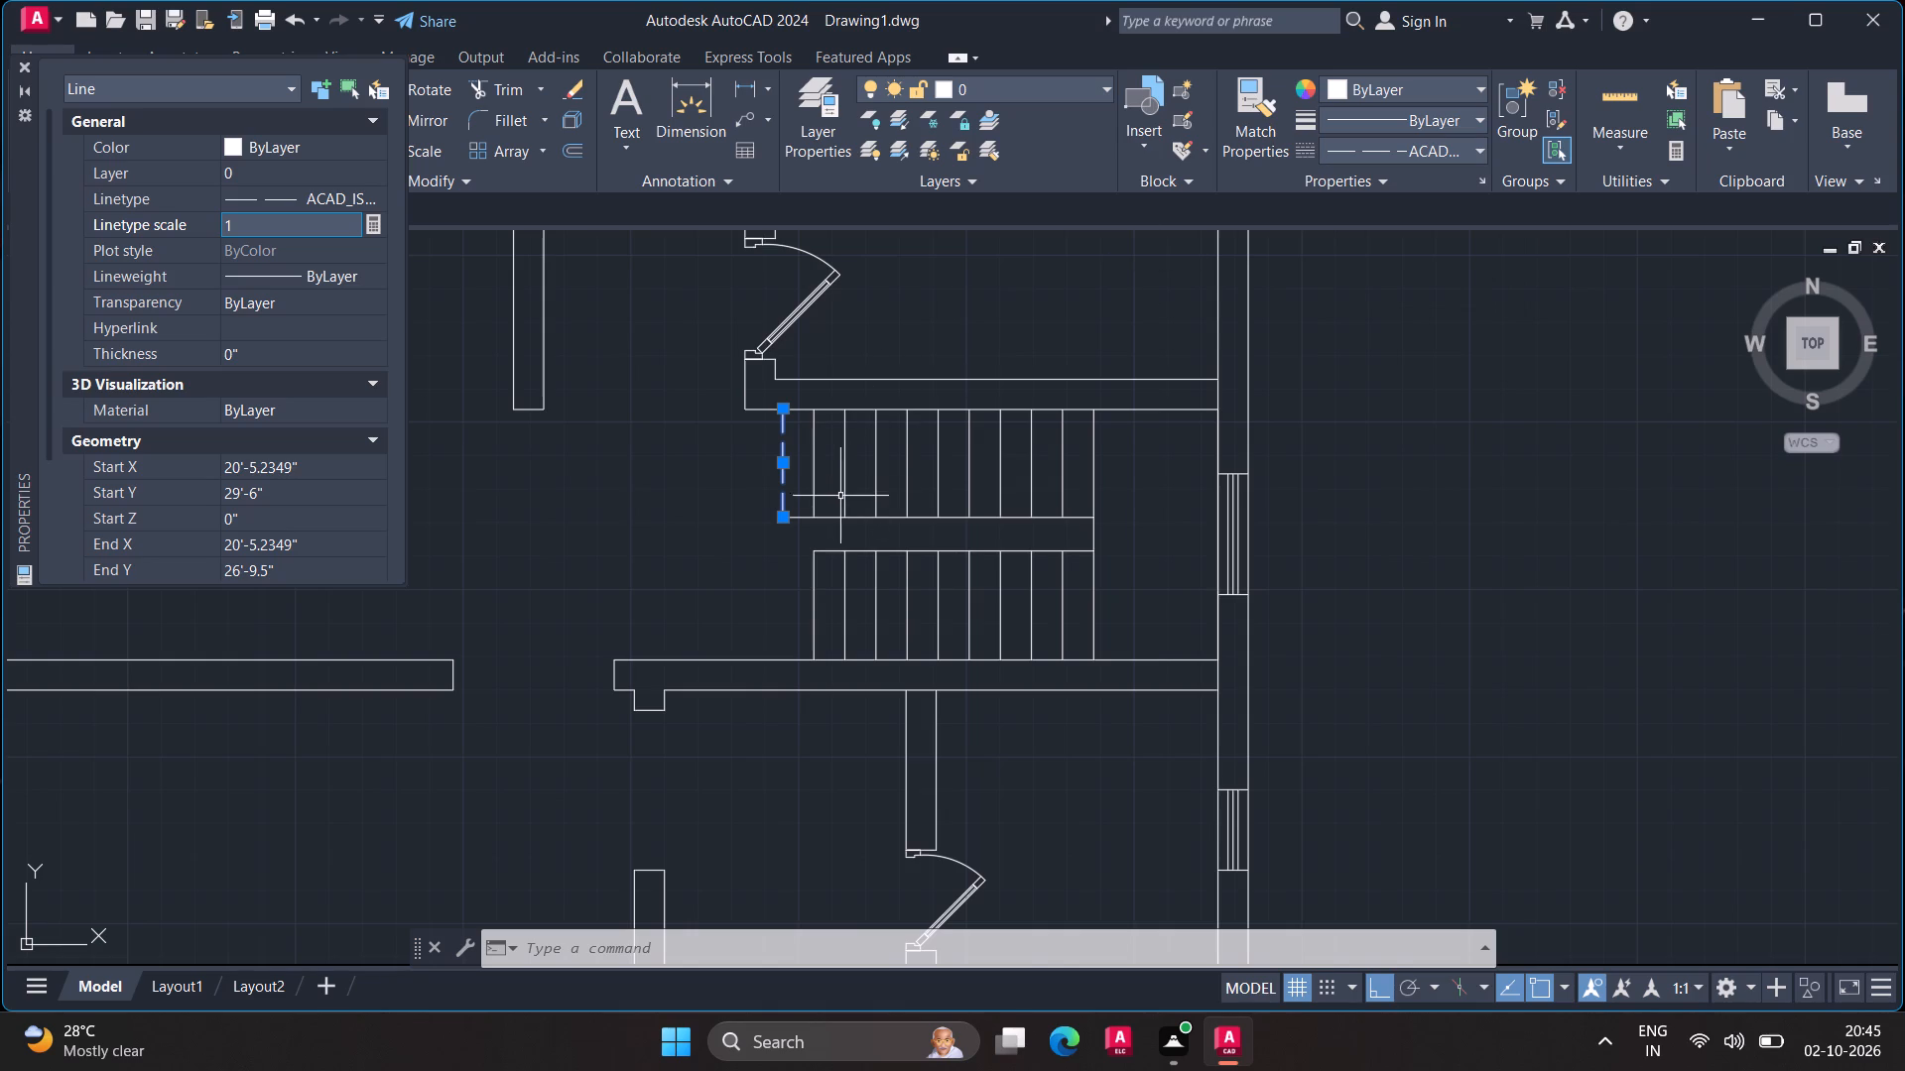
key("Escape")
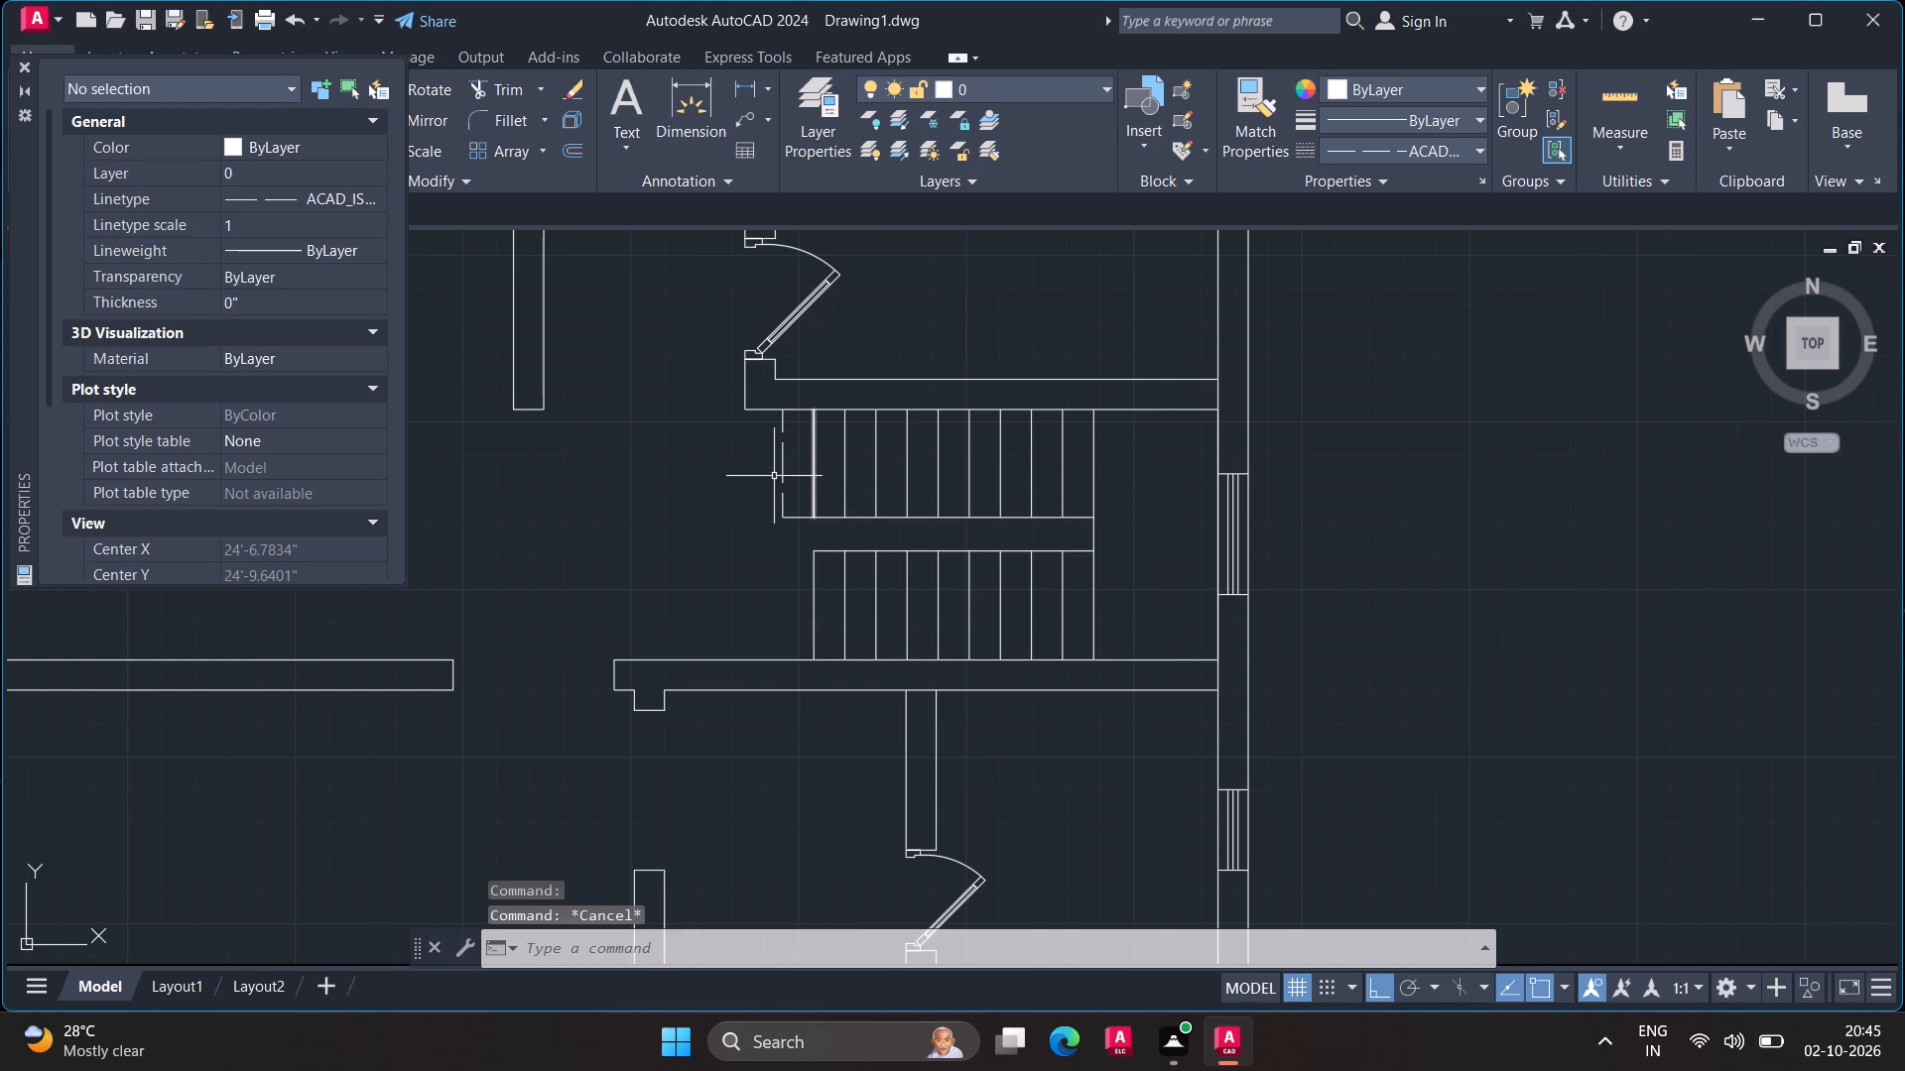
Set the linetype scale of the upper flight's dashed outermost tread line to 0.25 and close the object properties.
left_click(785, 479)
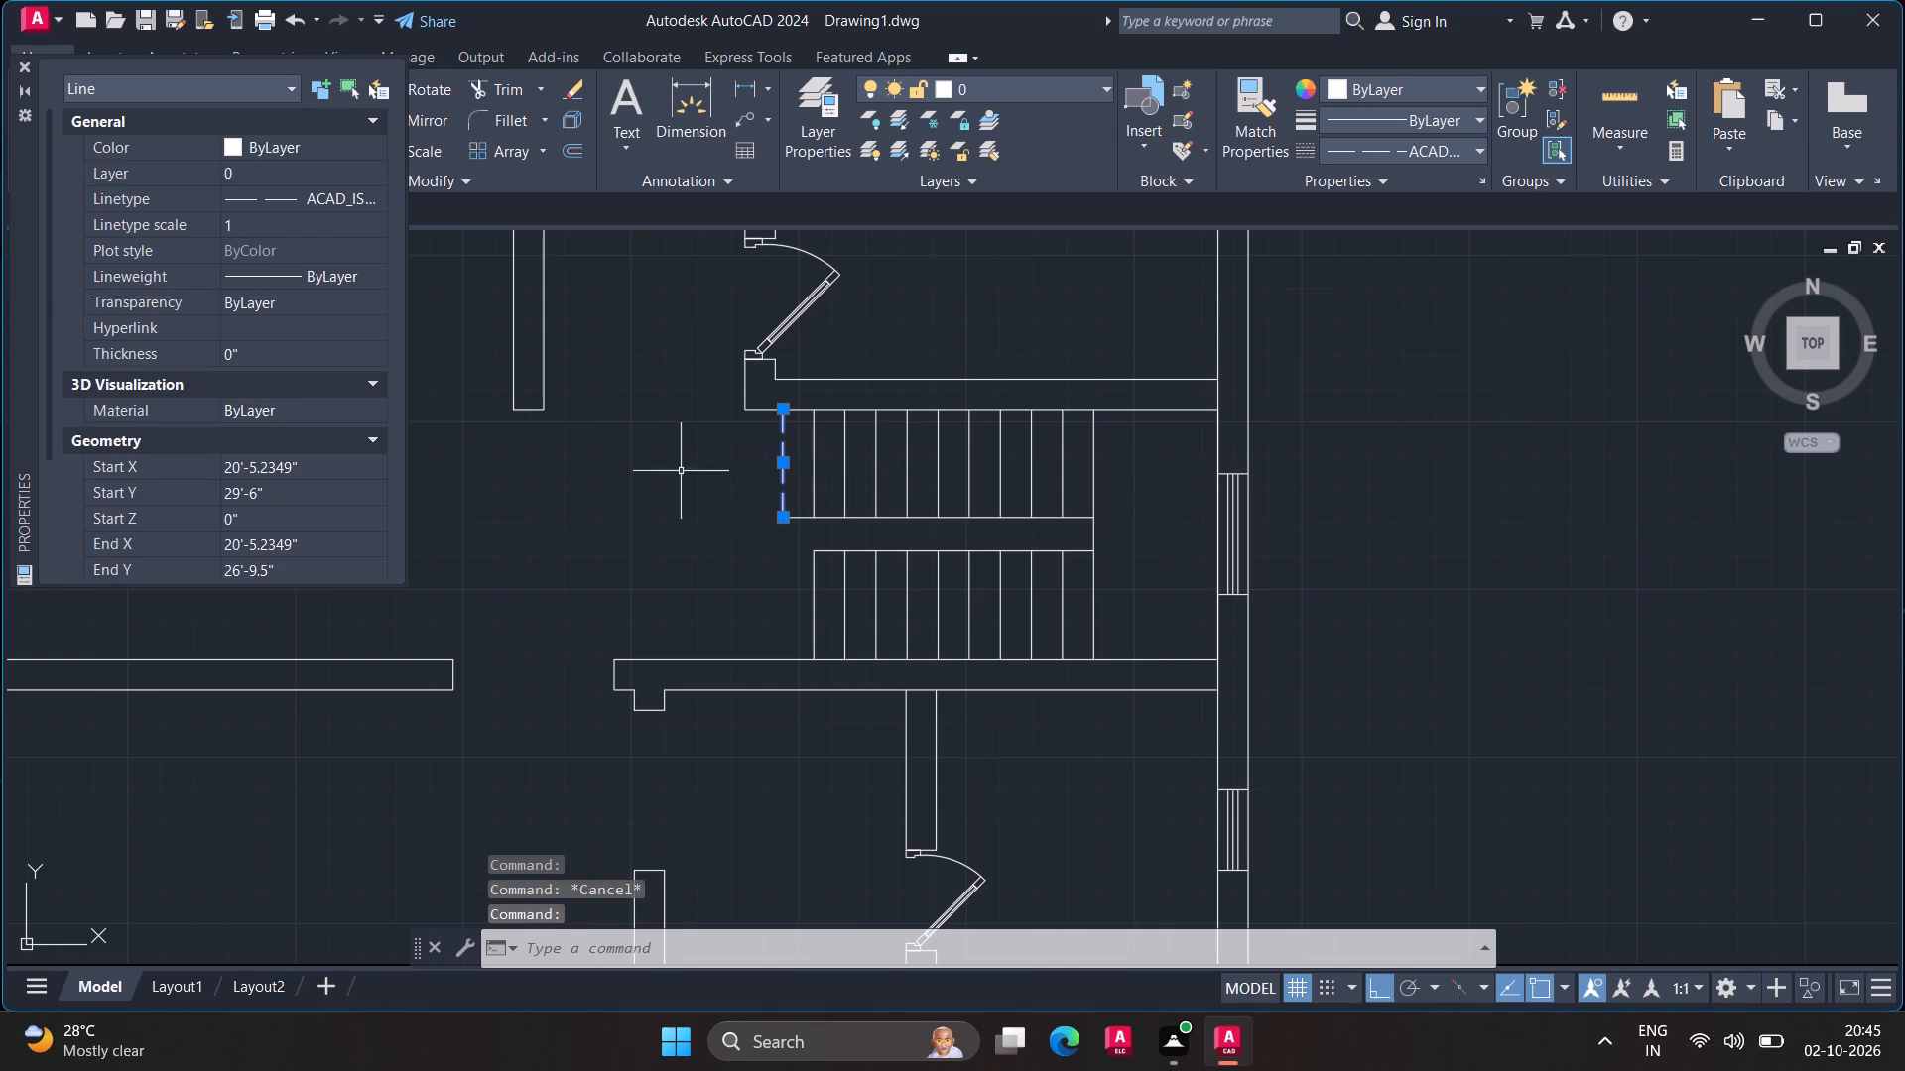
left_click(311, 222)
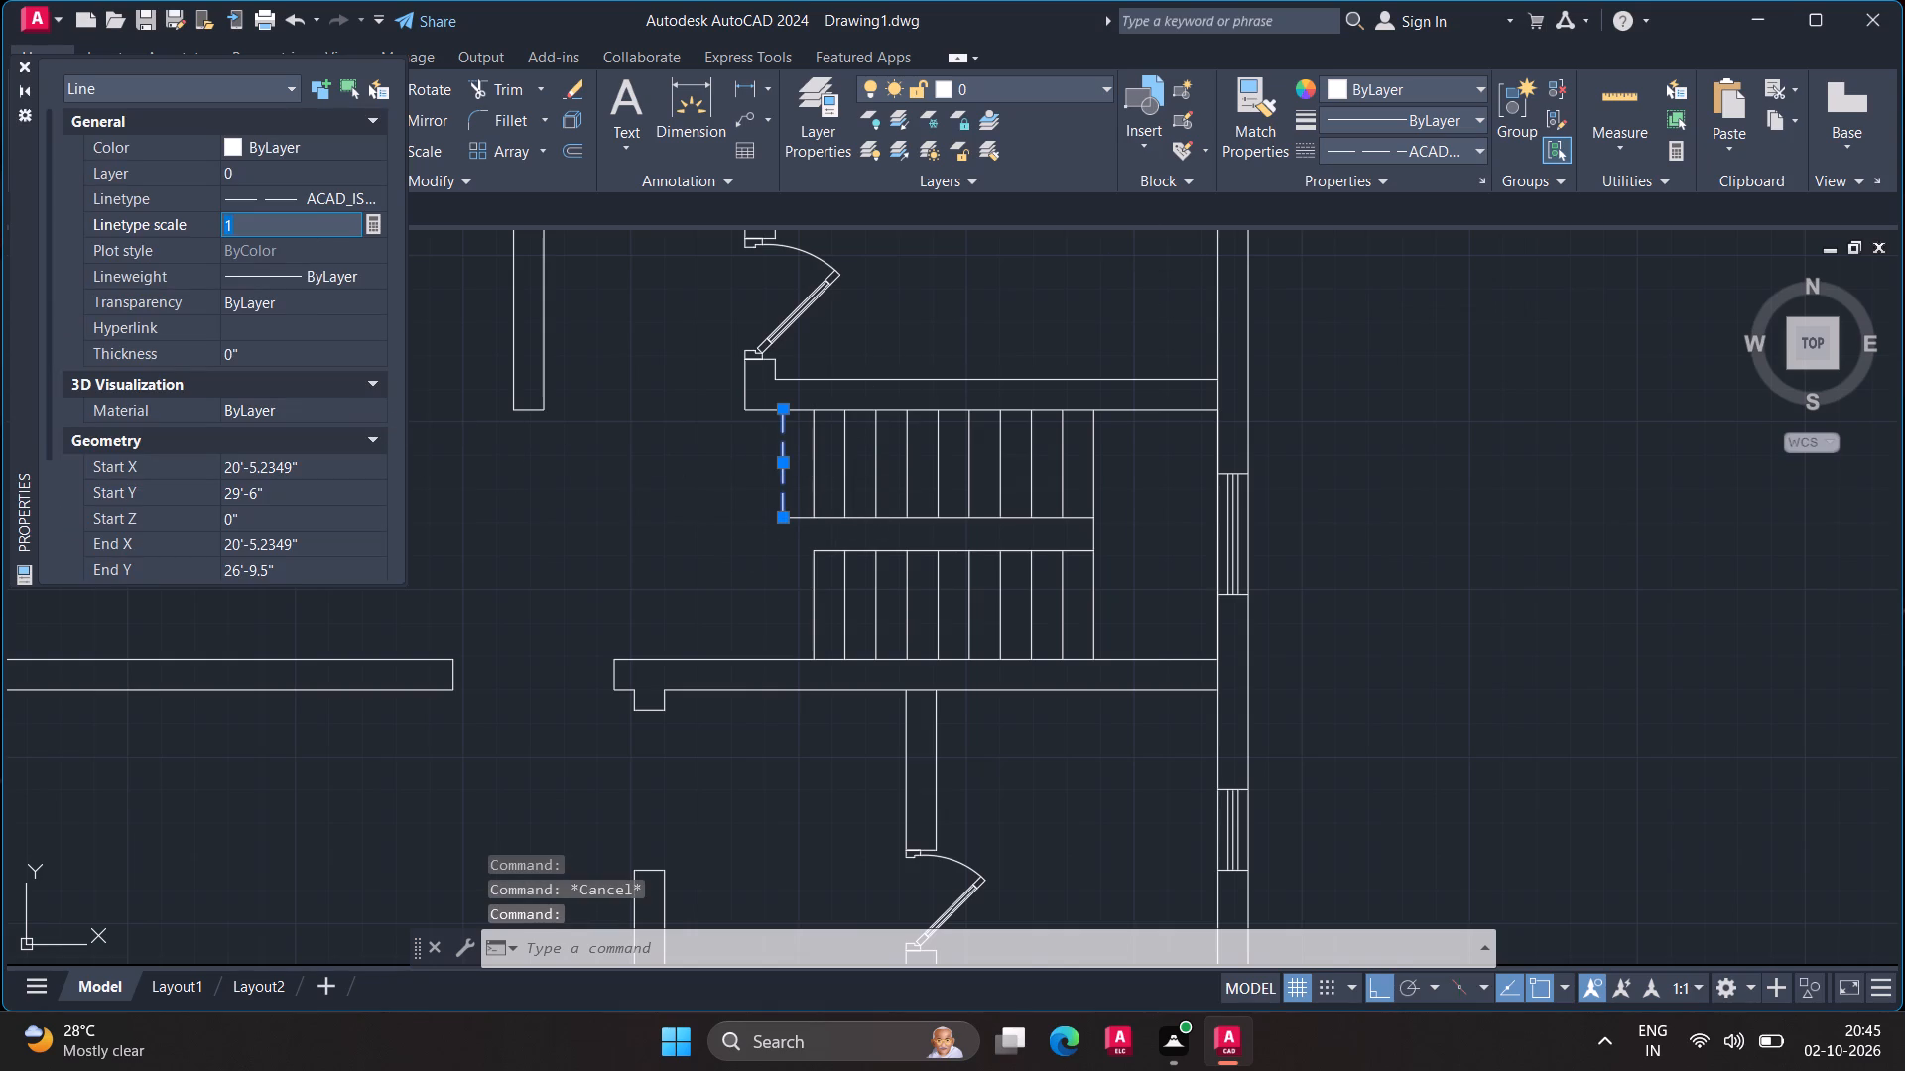
key("BackSpace")
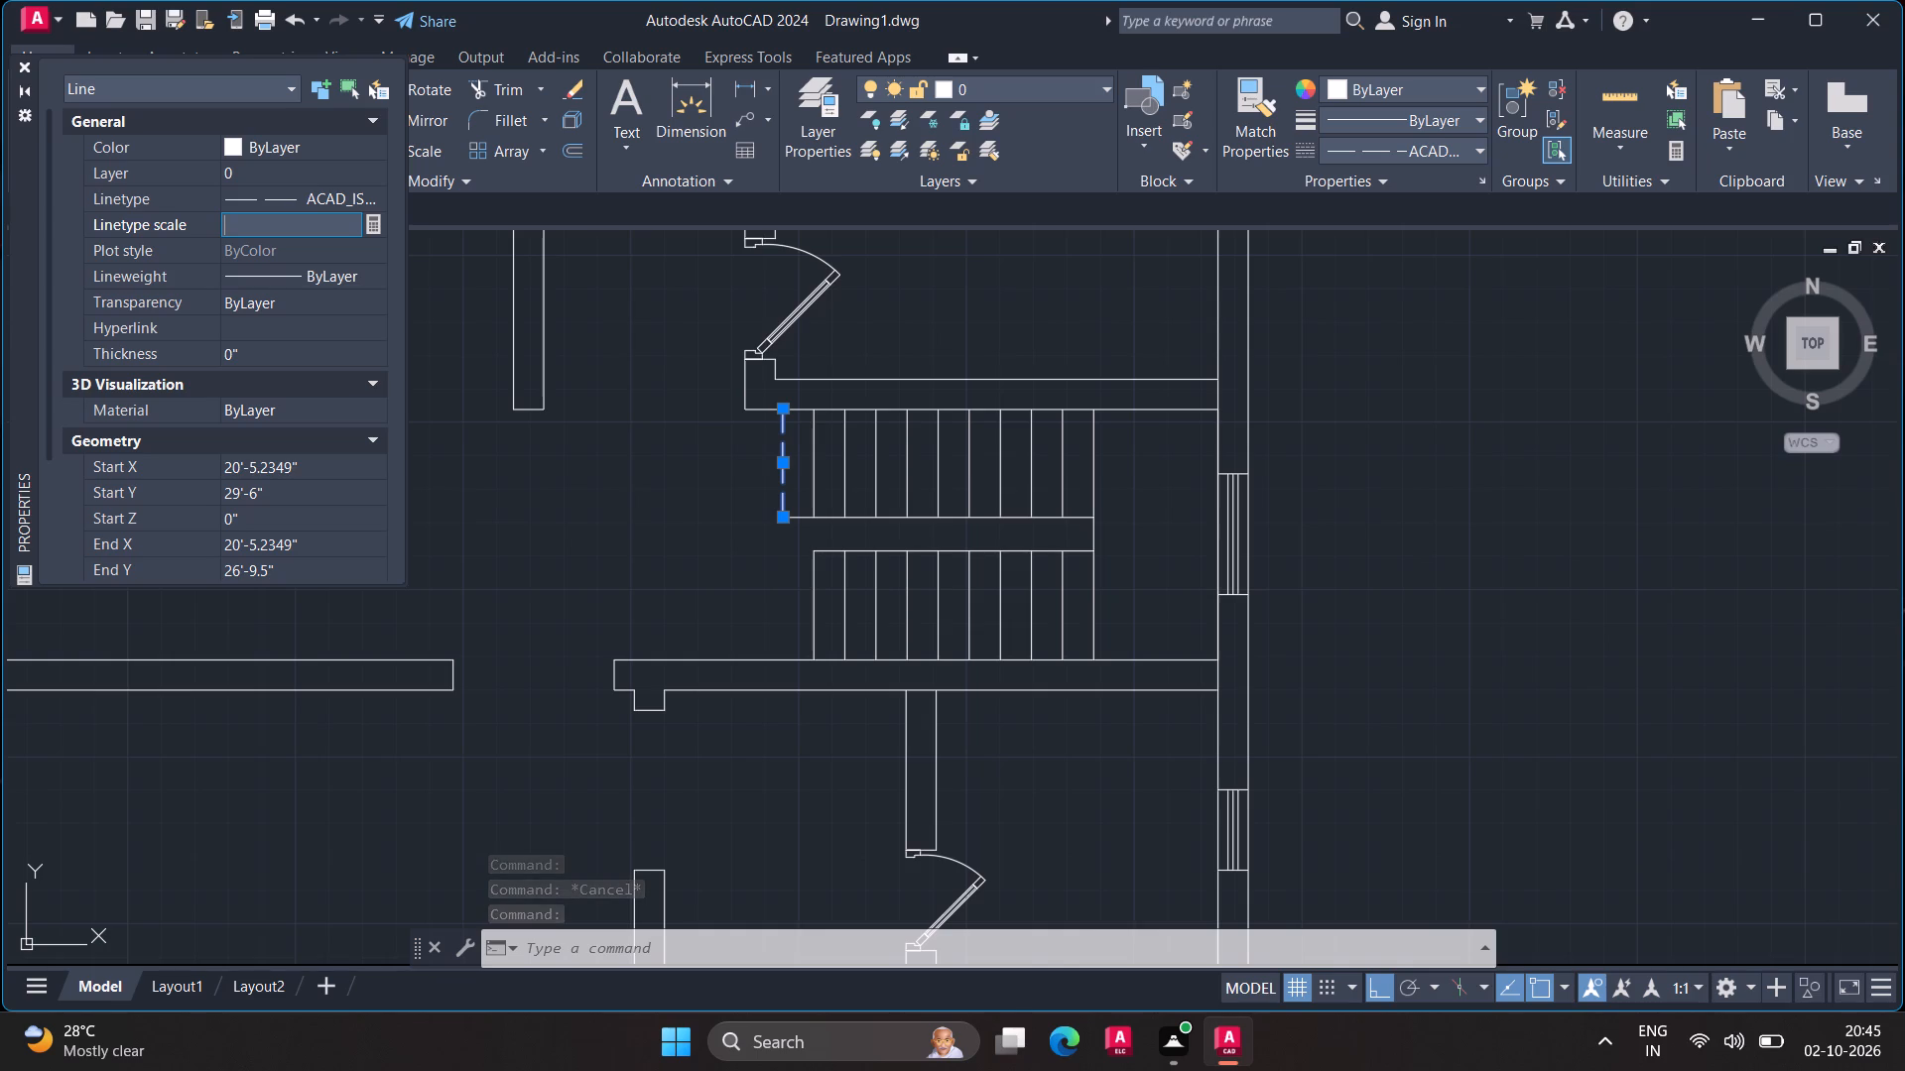
type(".25")
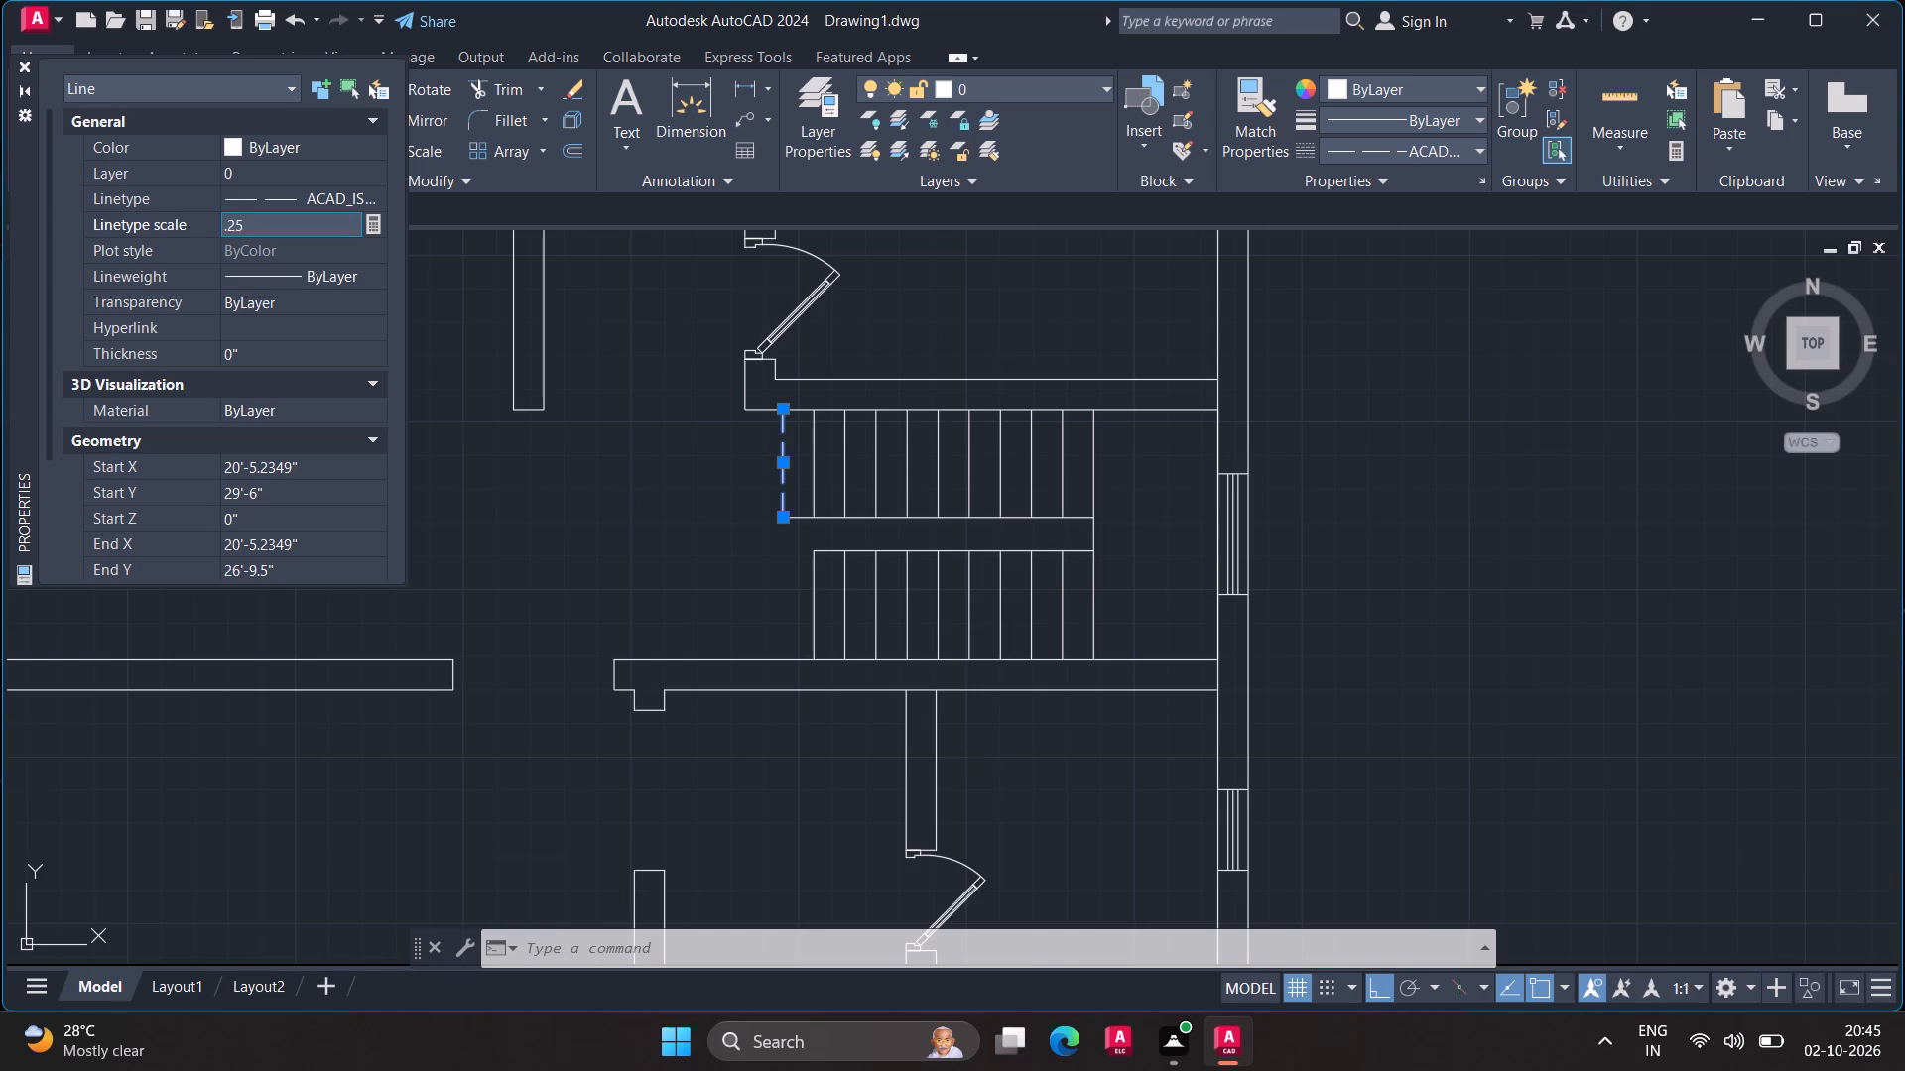
key("Return")
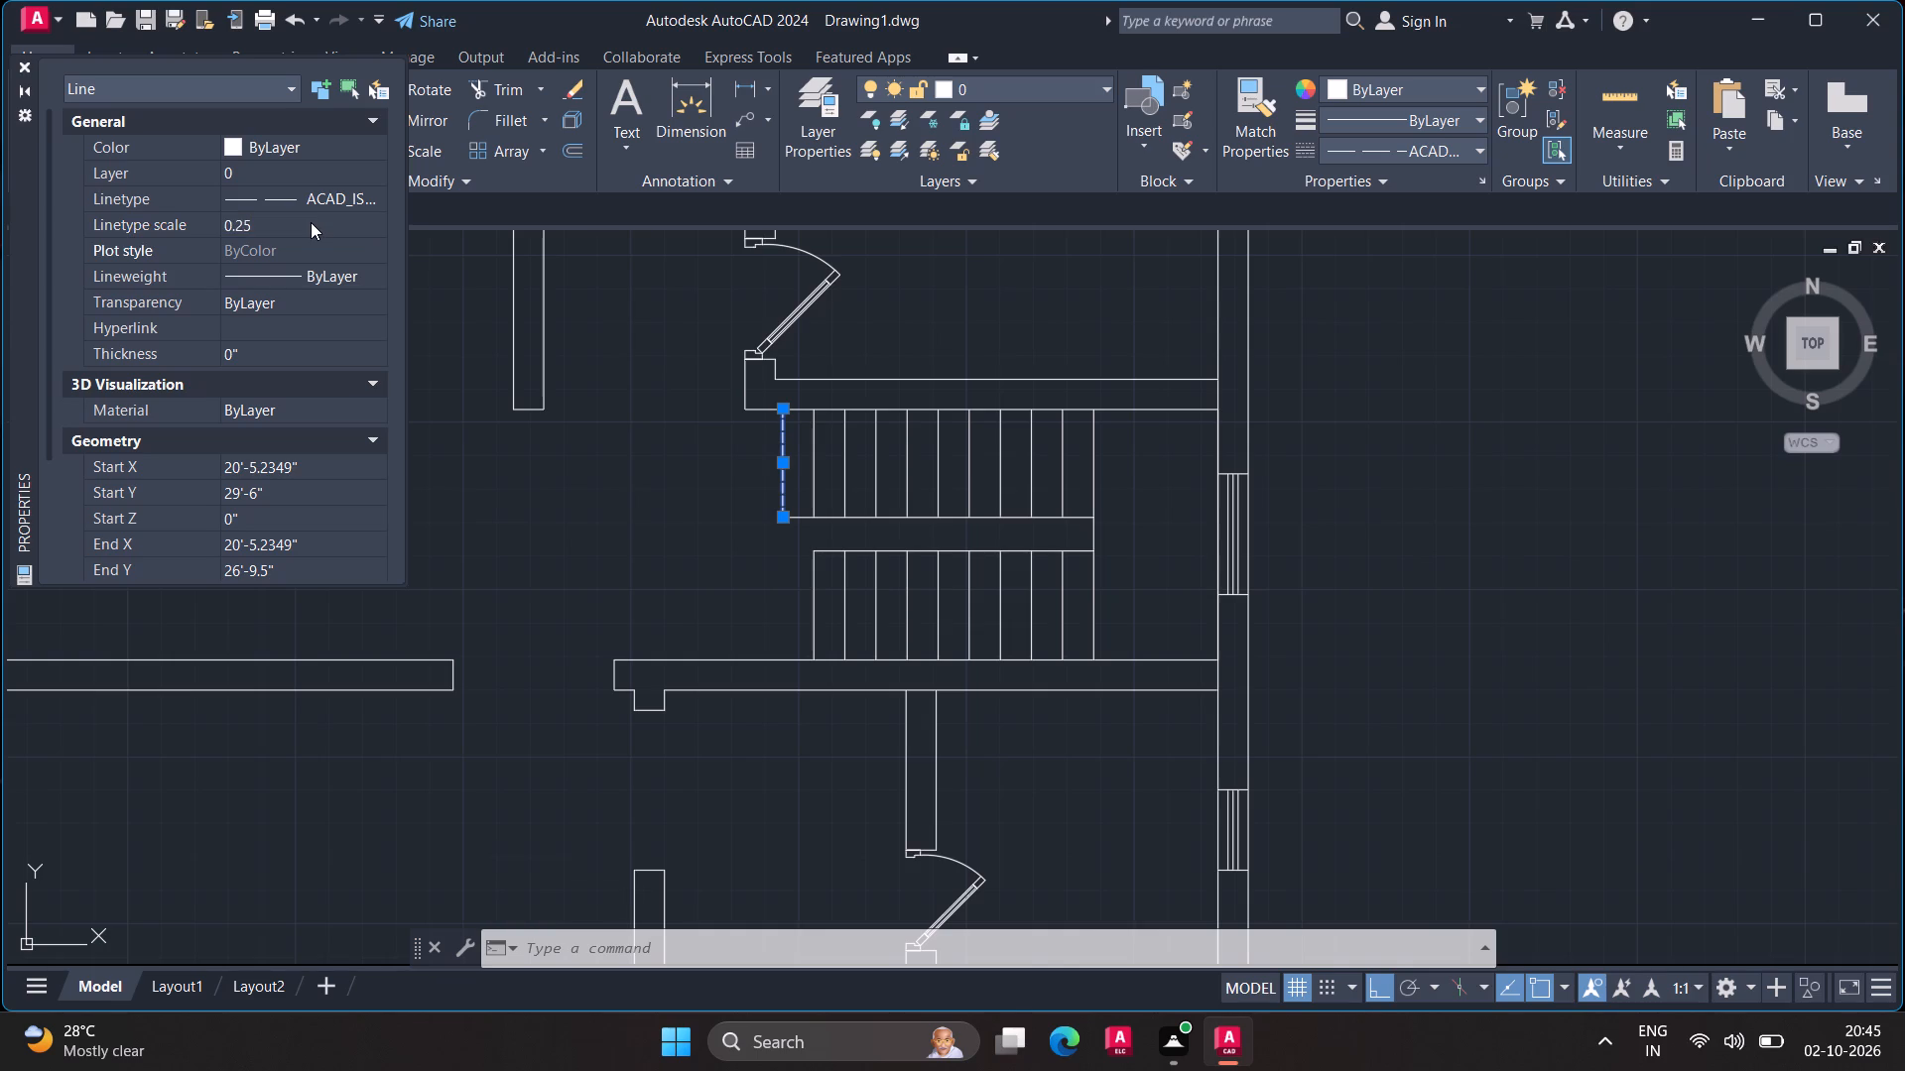
key("Escape")
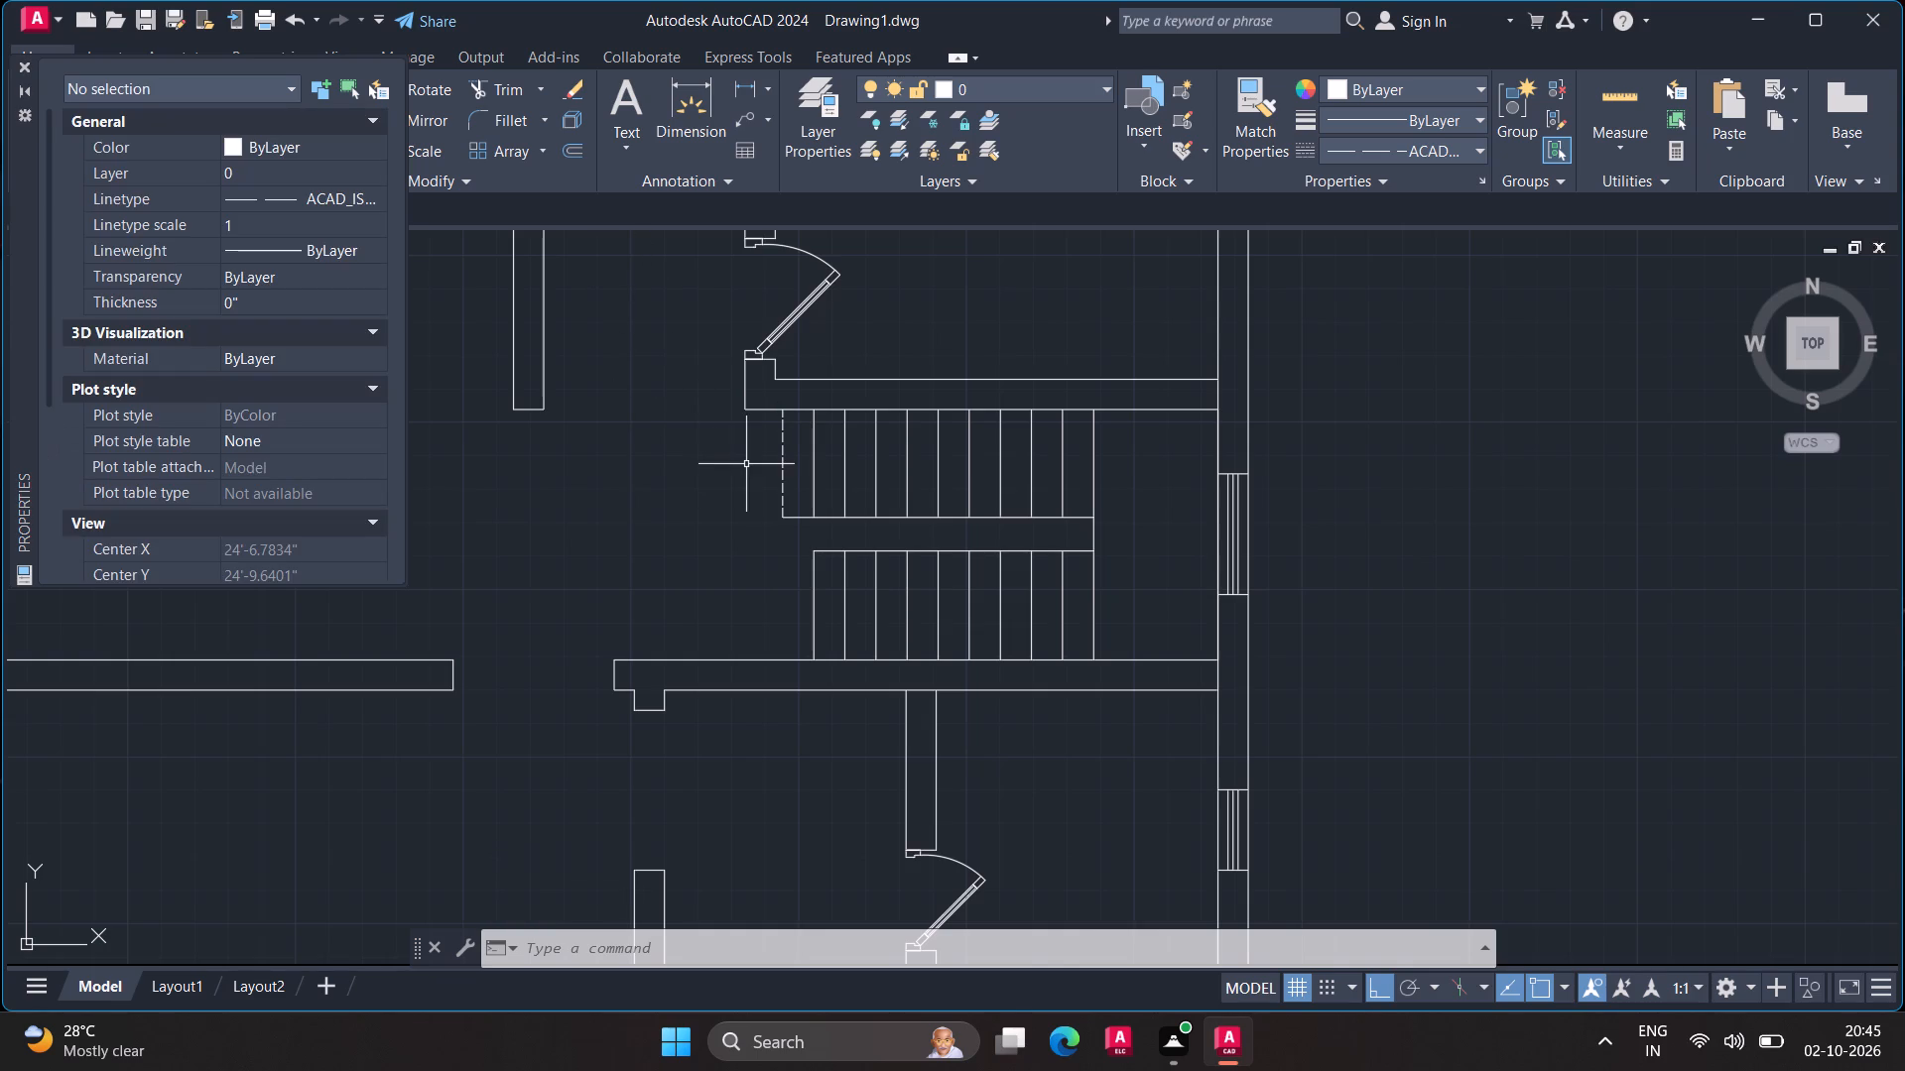
scroll(747, 465, "up", 4, "ctrl")
scroll(747, 465, "down", 4, "ctrl")
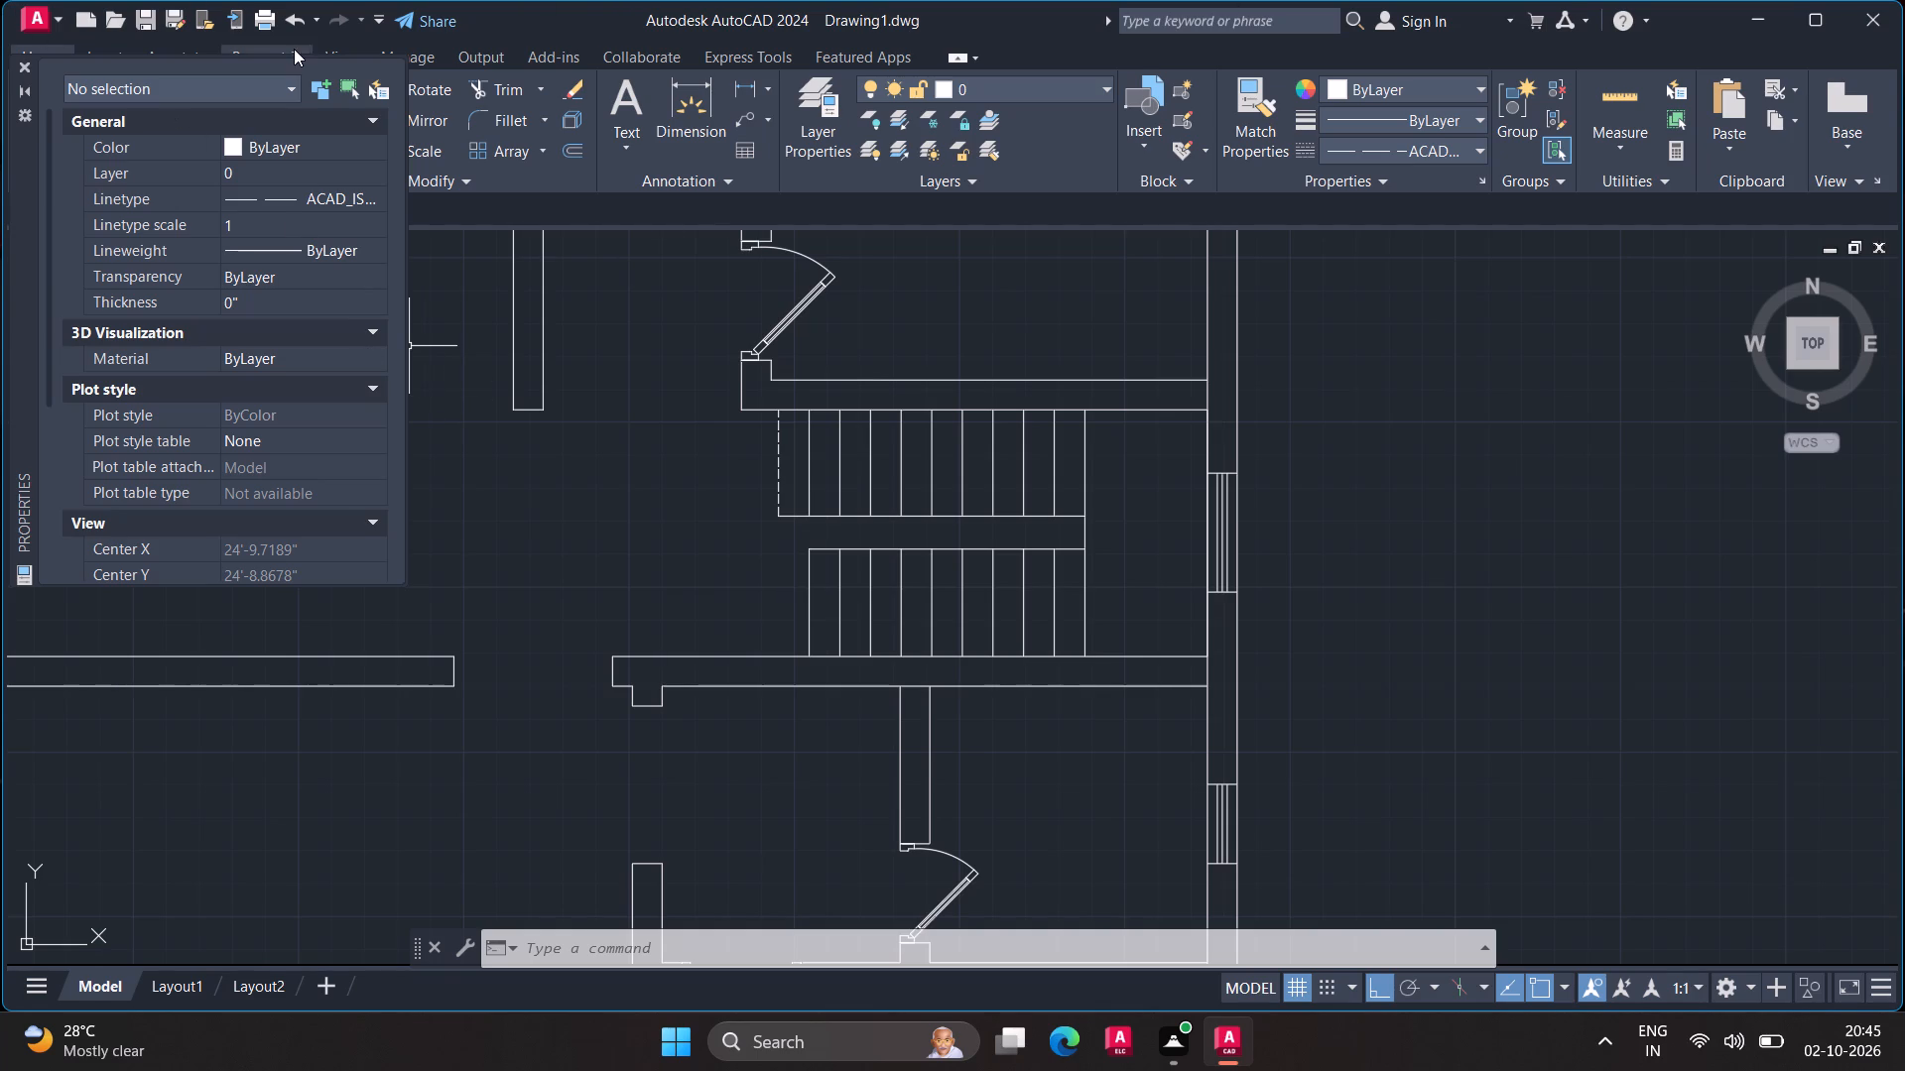
left_click(25, 59)
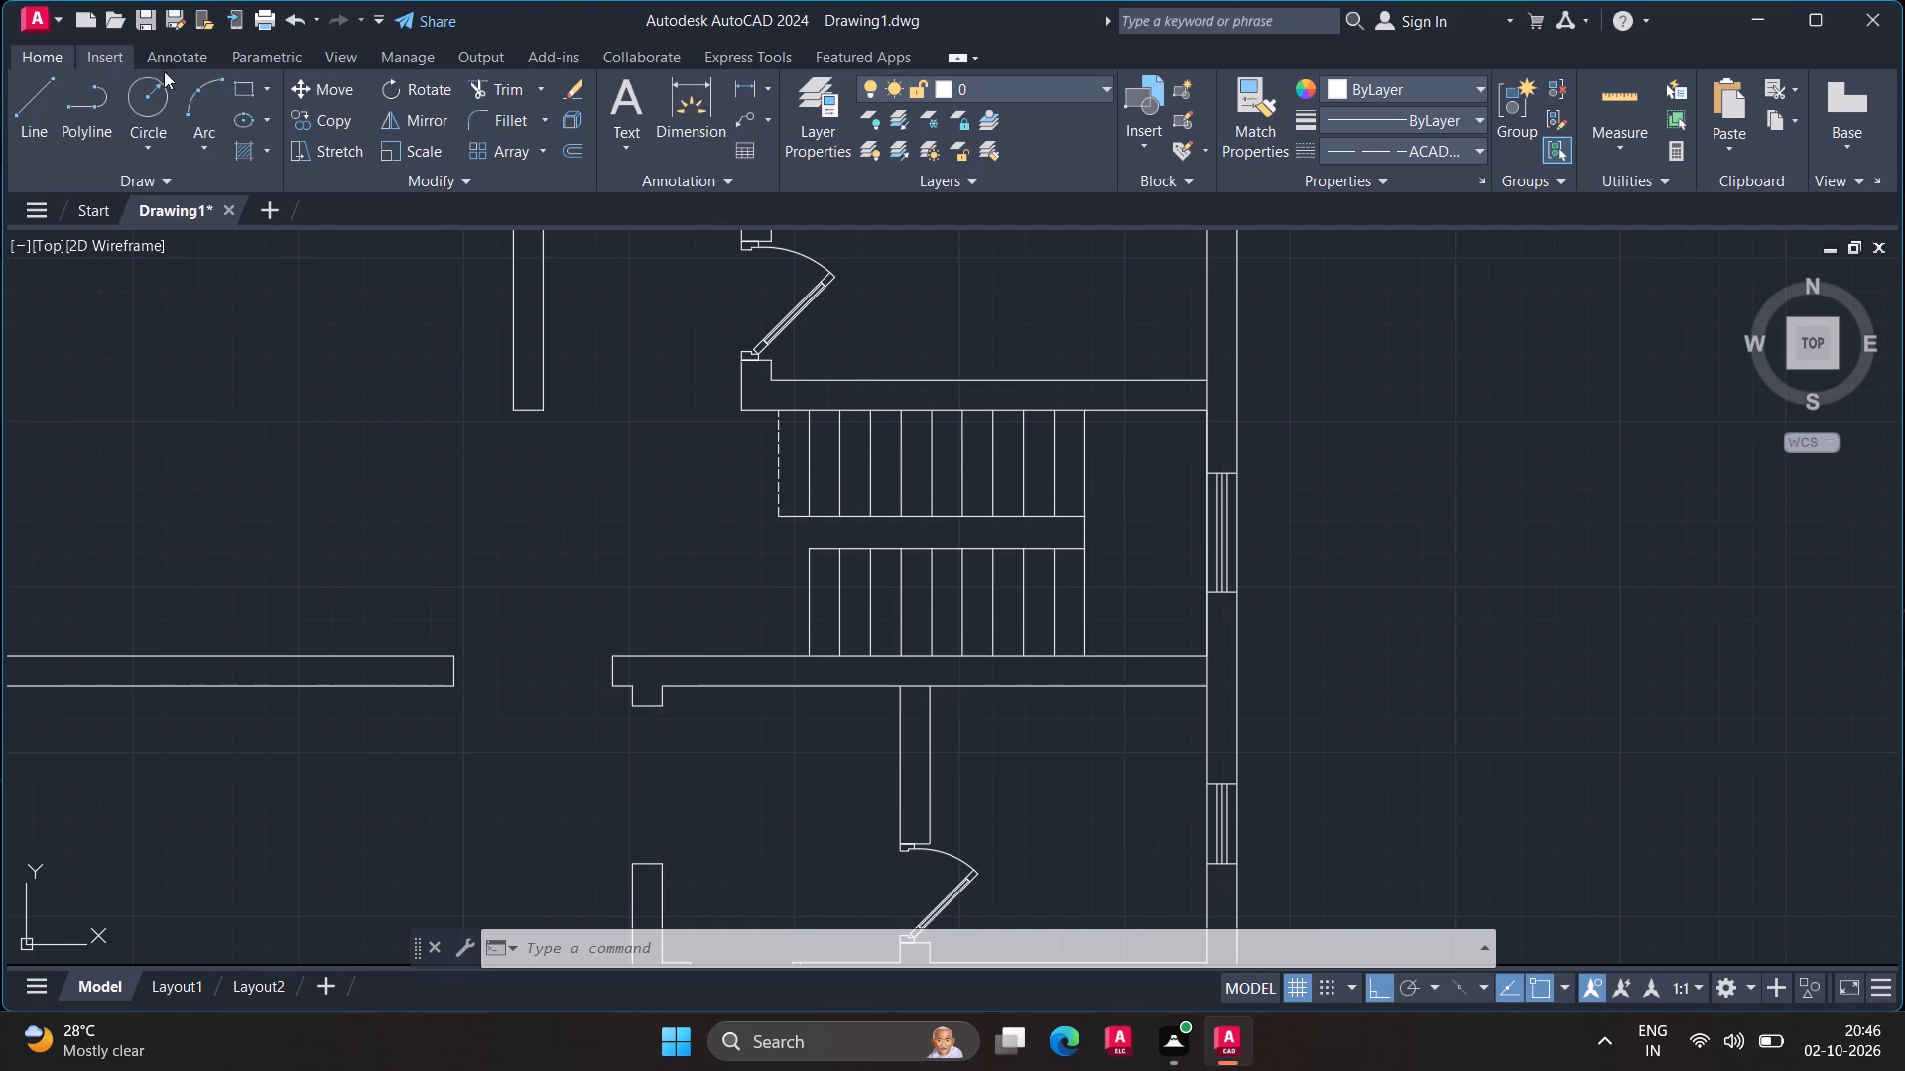
Match the dashed outermost tread line's properties onto the three adjacent upper-flight tread lines.
left_click(1221, 106)
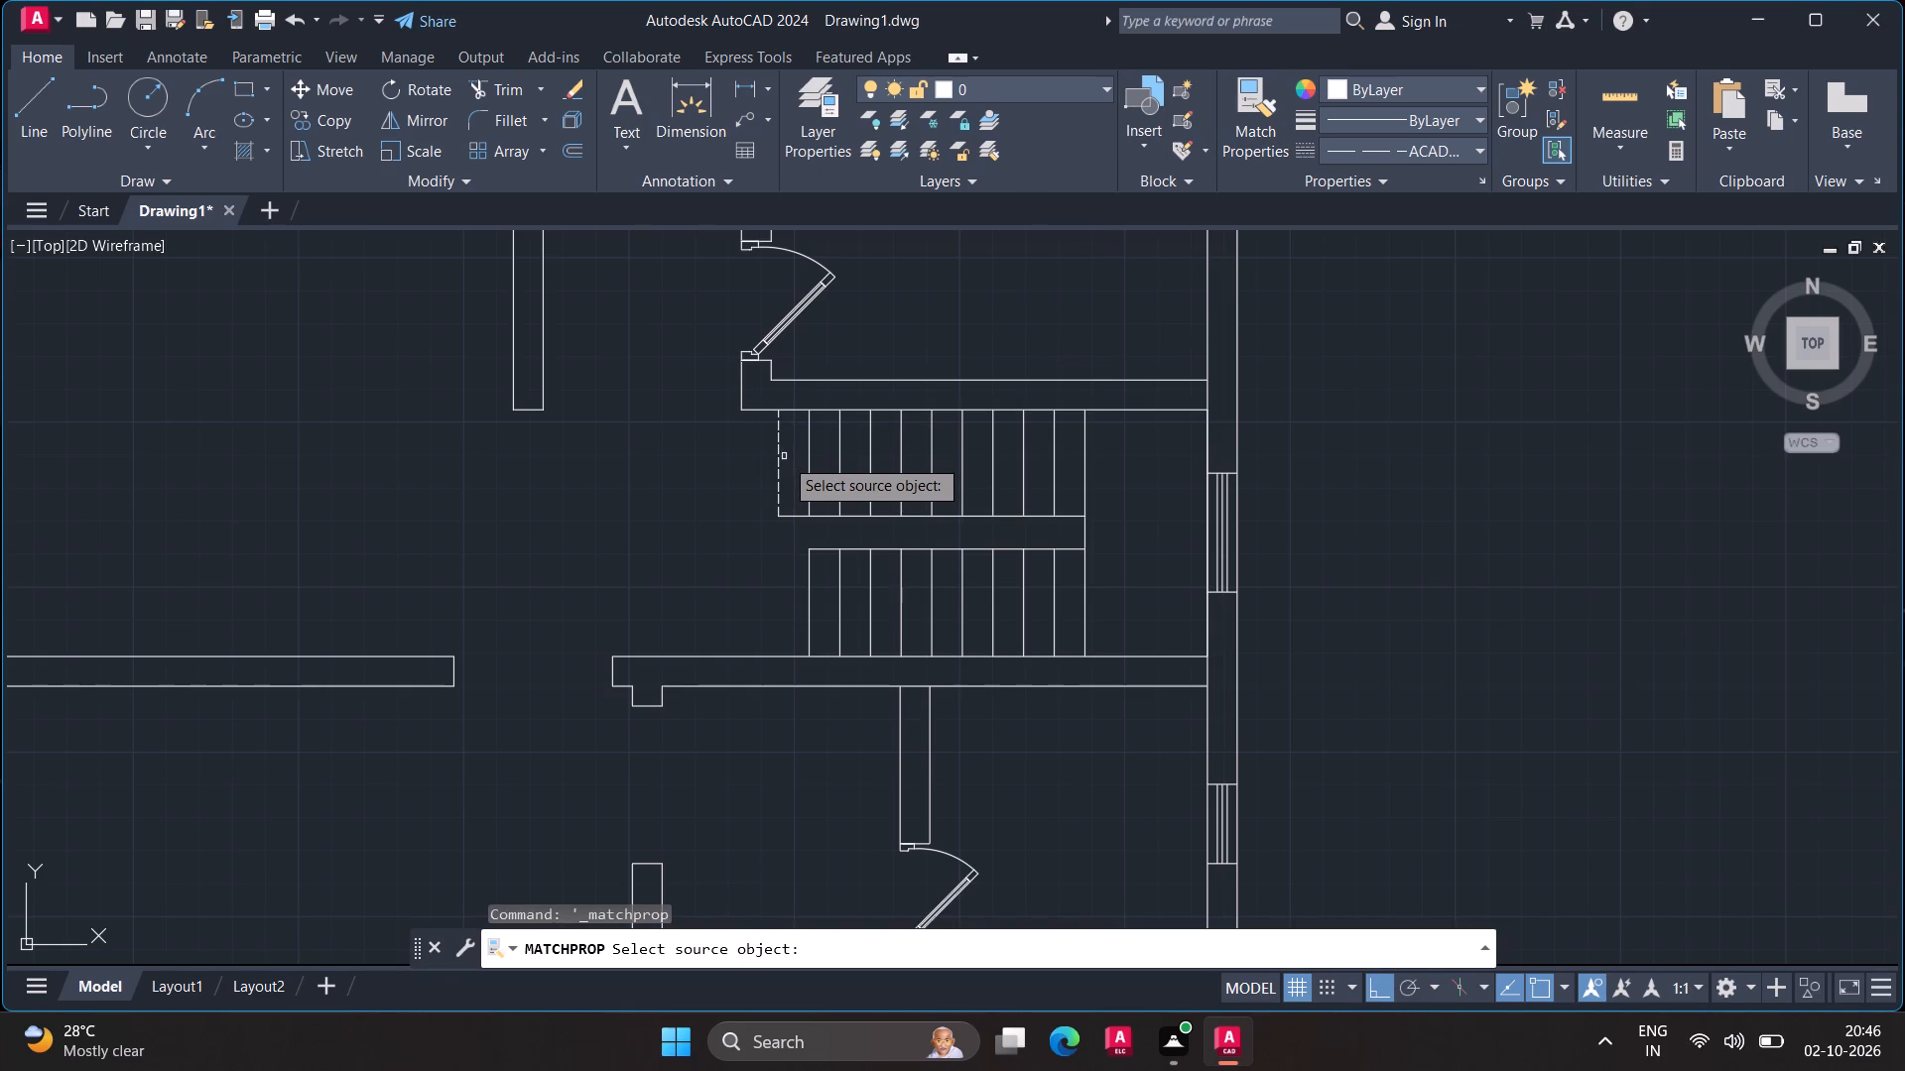
left_click(776, 451)
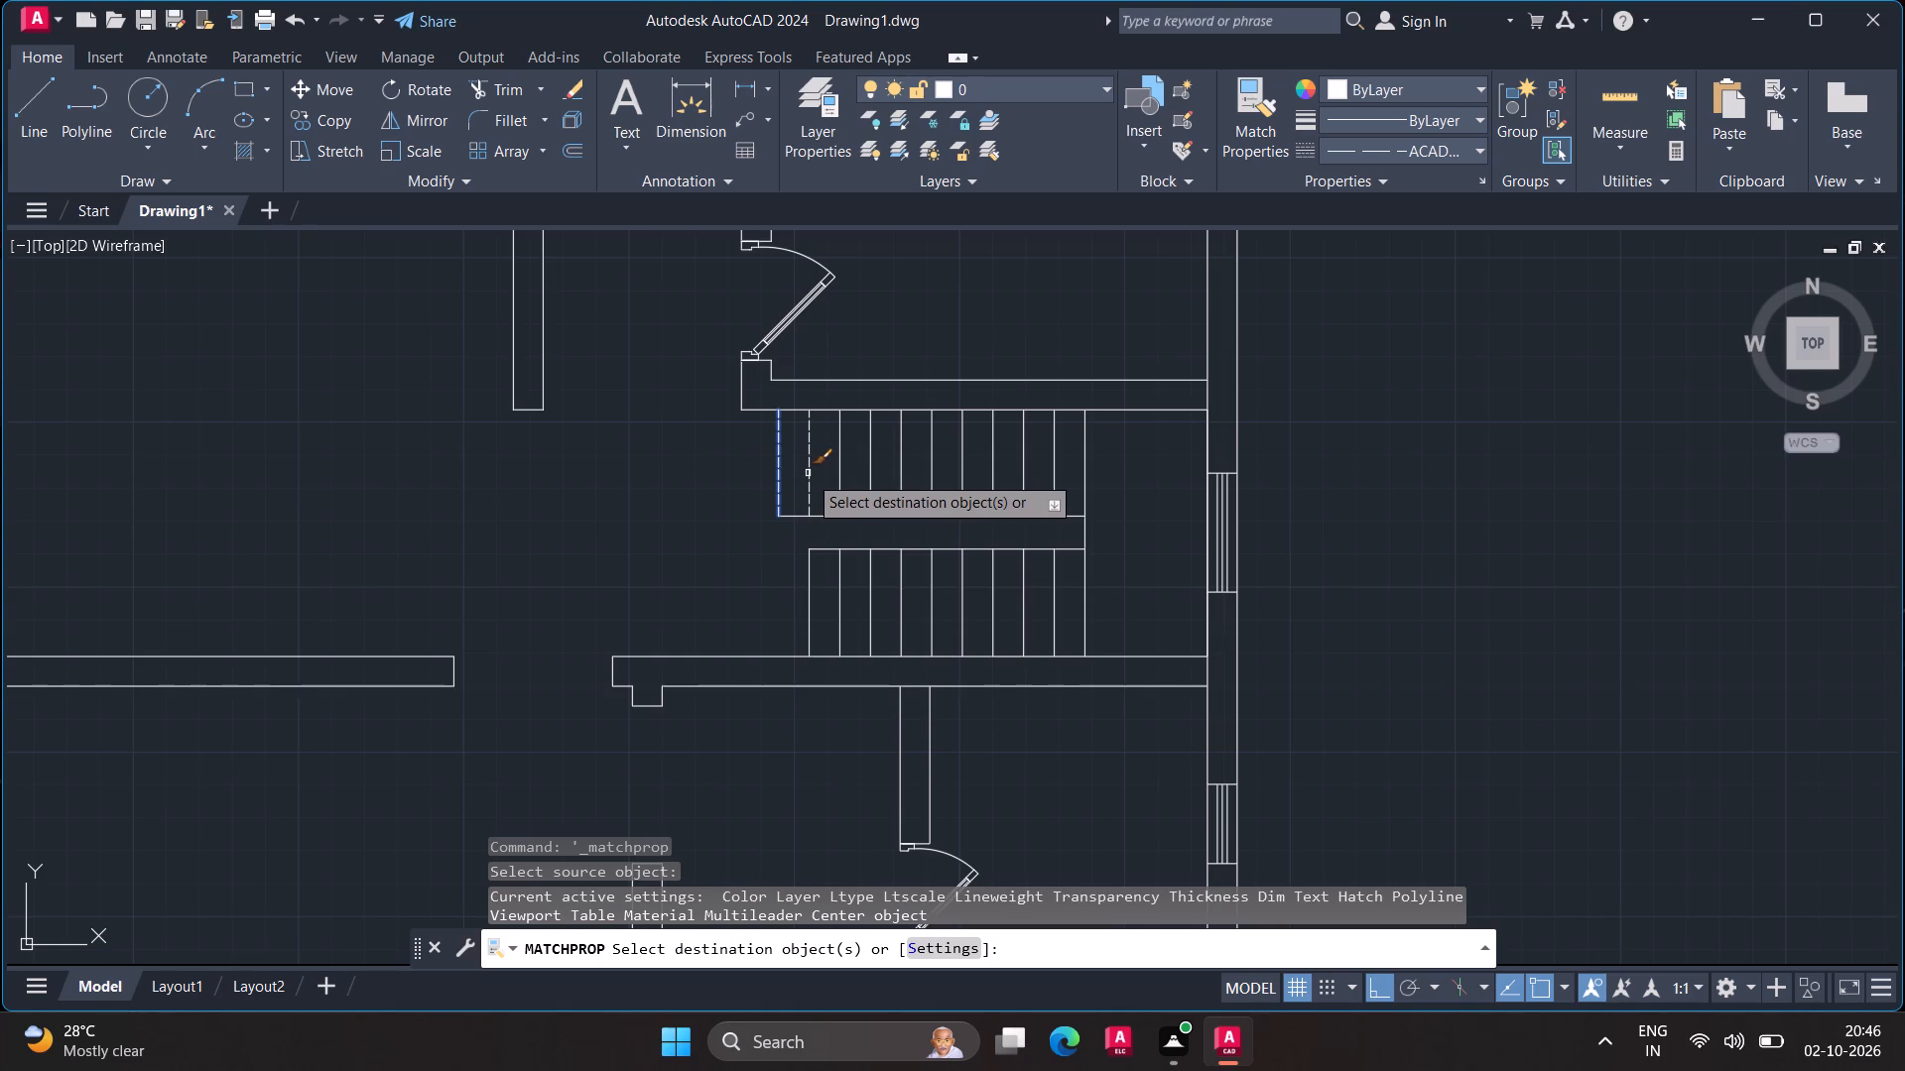
left_click(808, 474)
left_click(840, 475)
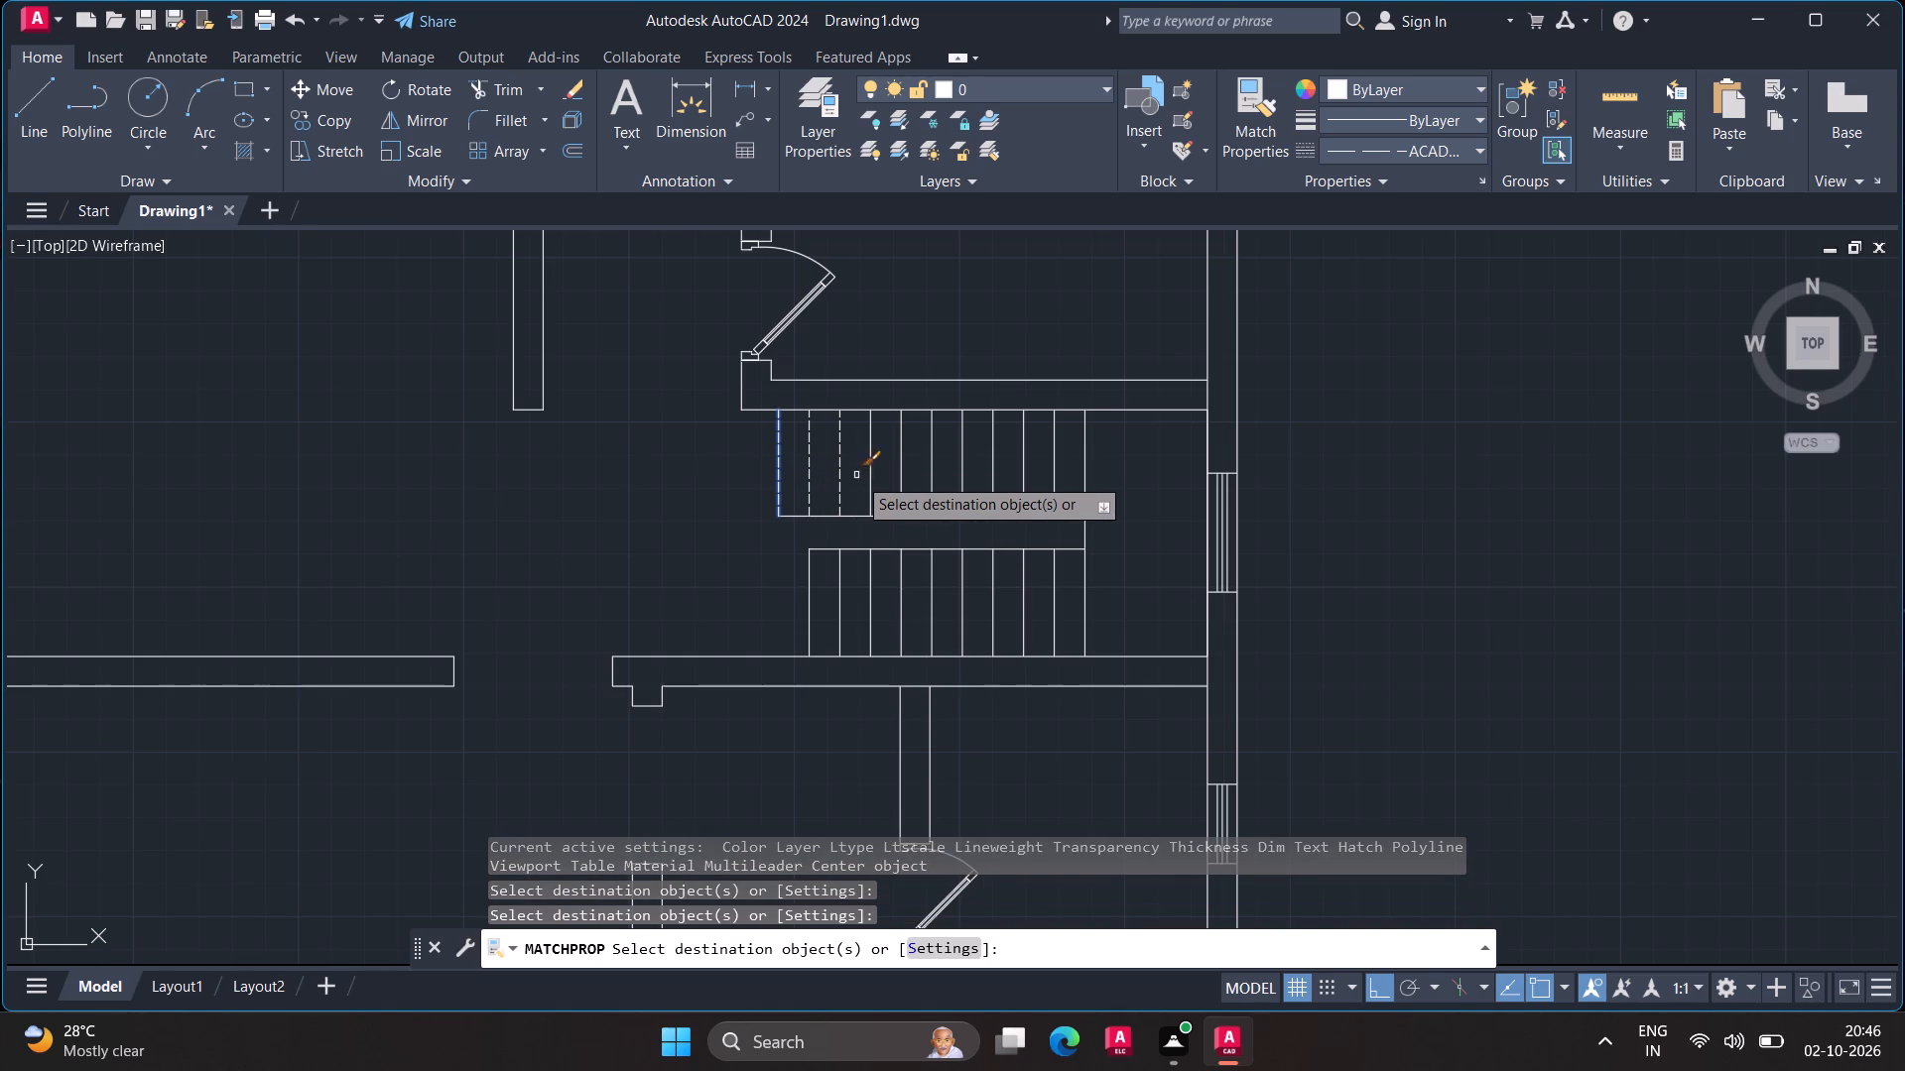
left_click(872, 476)
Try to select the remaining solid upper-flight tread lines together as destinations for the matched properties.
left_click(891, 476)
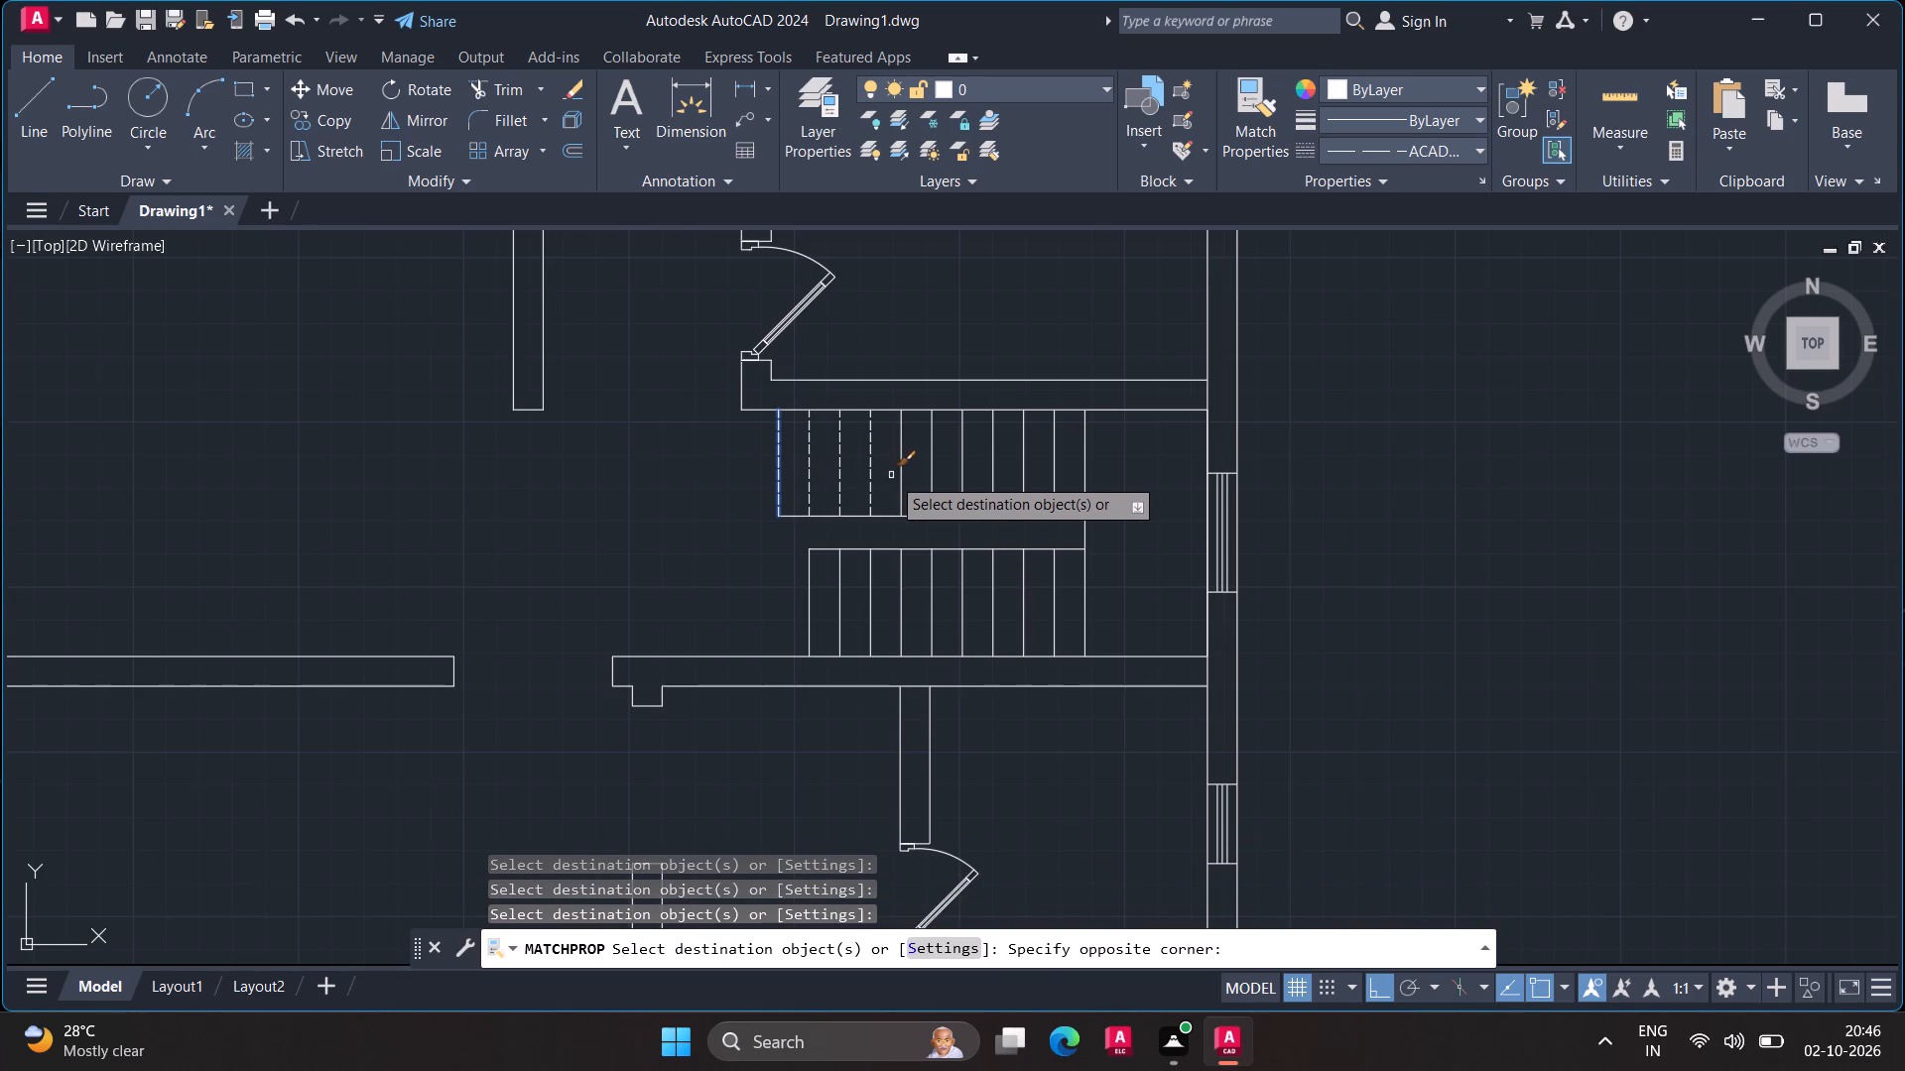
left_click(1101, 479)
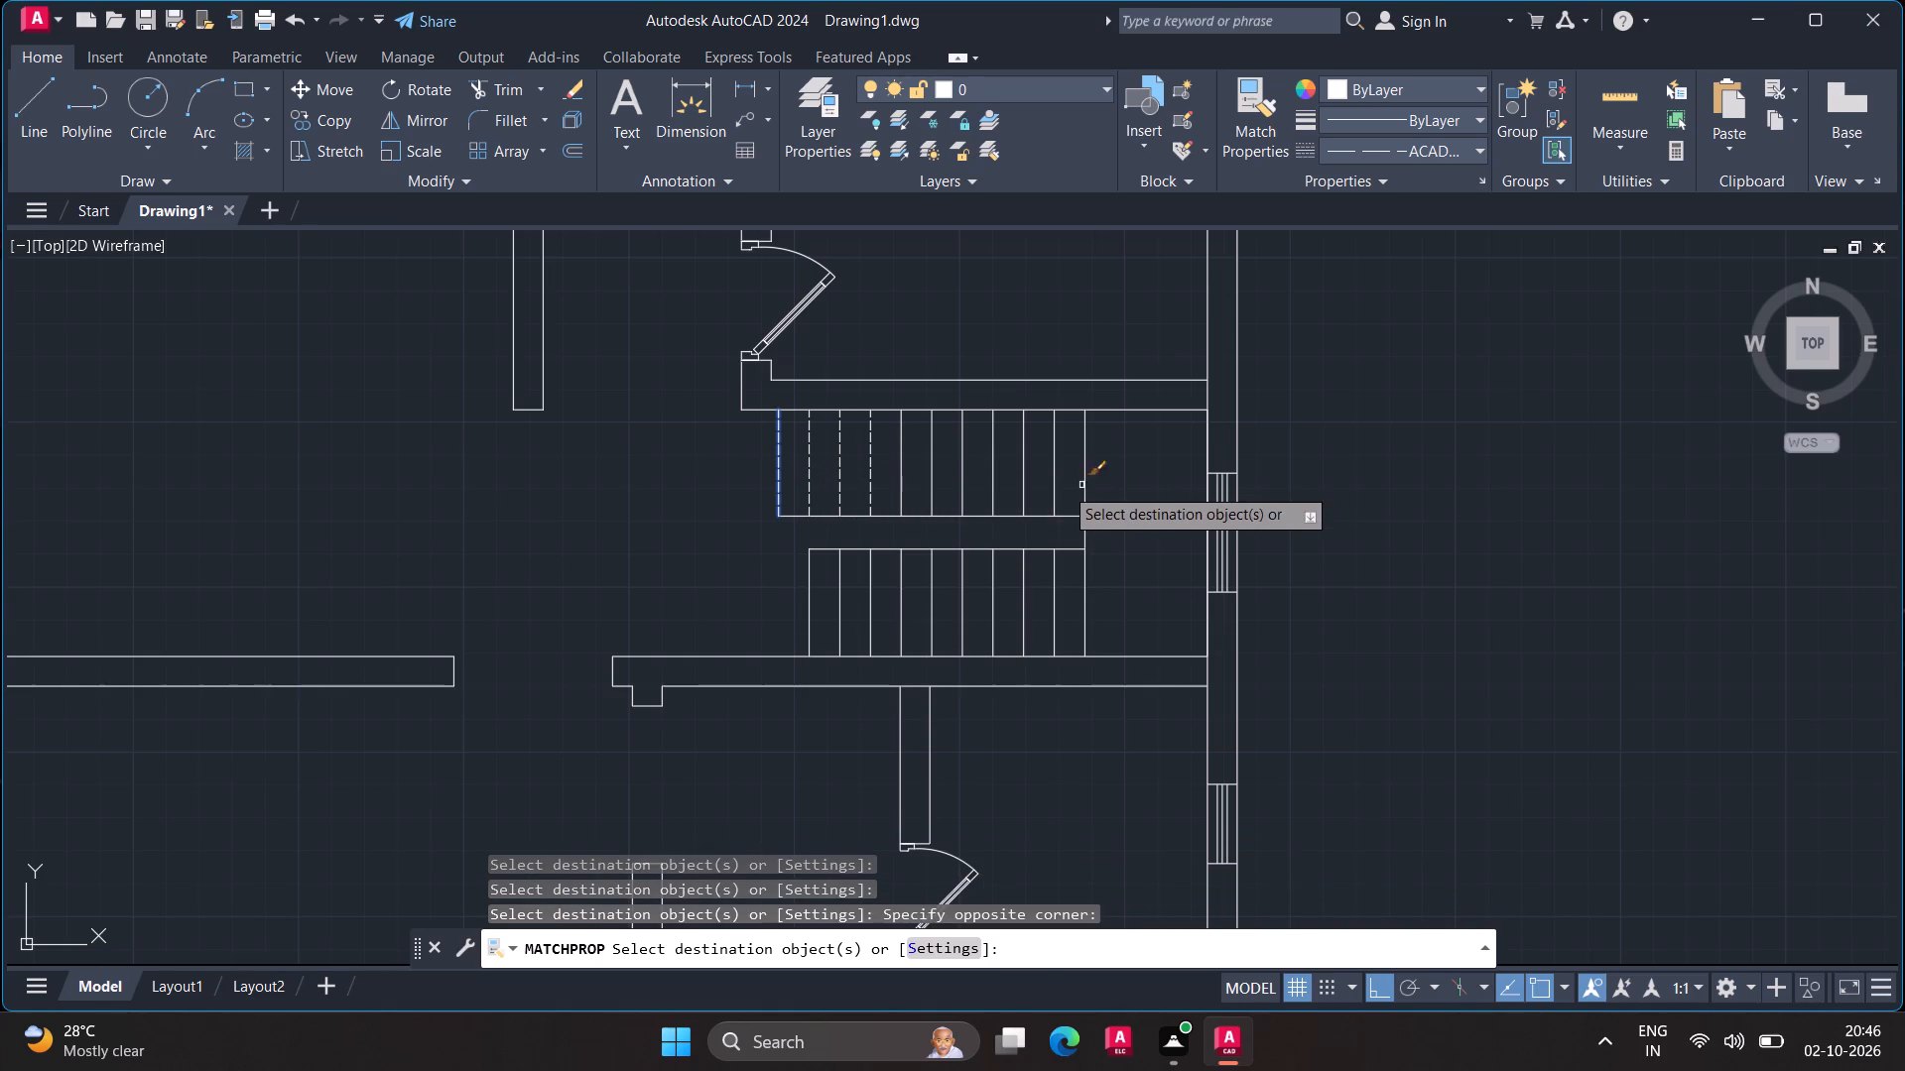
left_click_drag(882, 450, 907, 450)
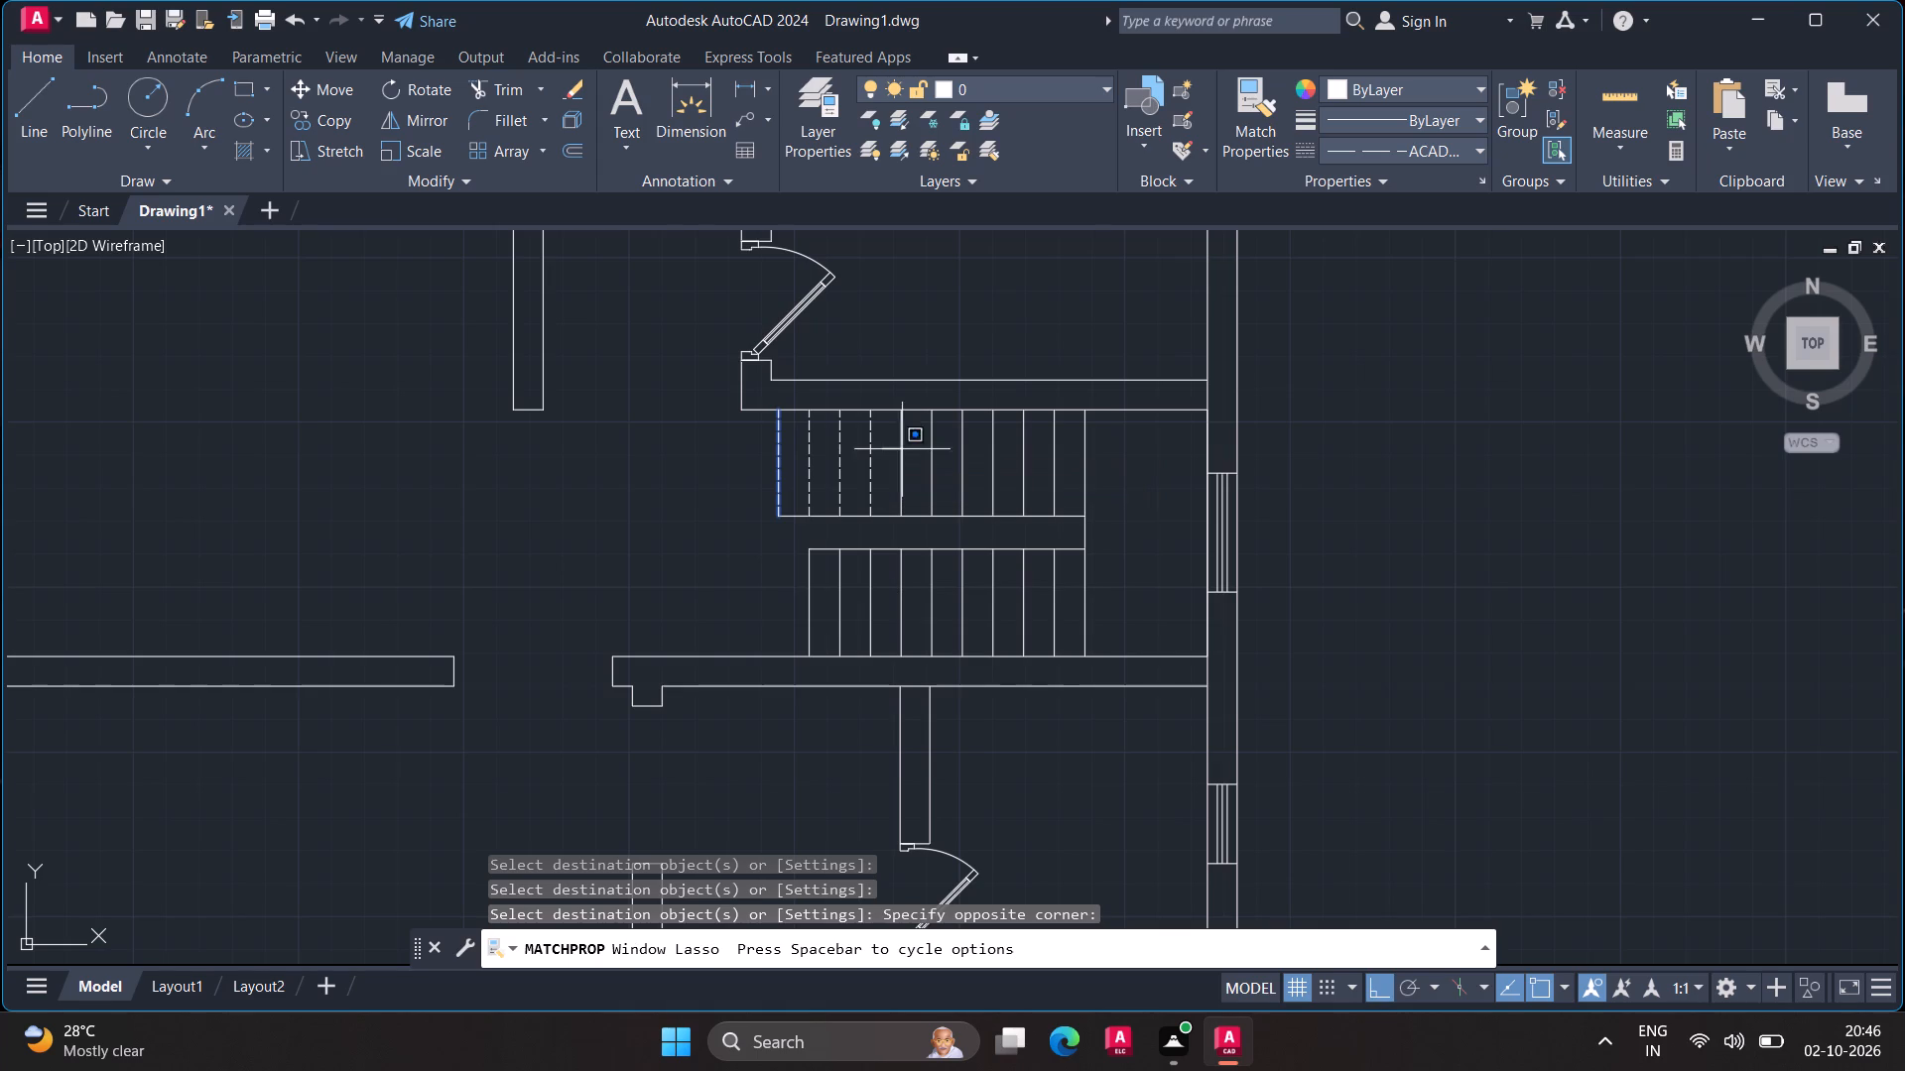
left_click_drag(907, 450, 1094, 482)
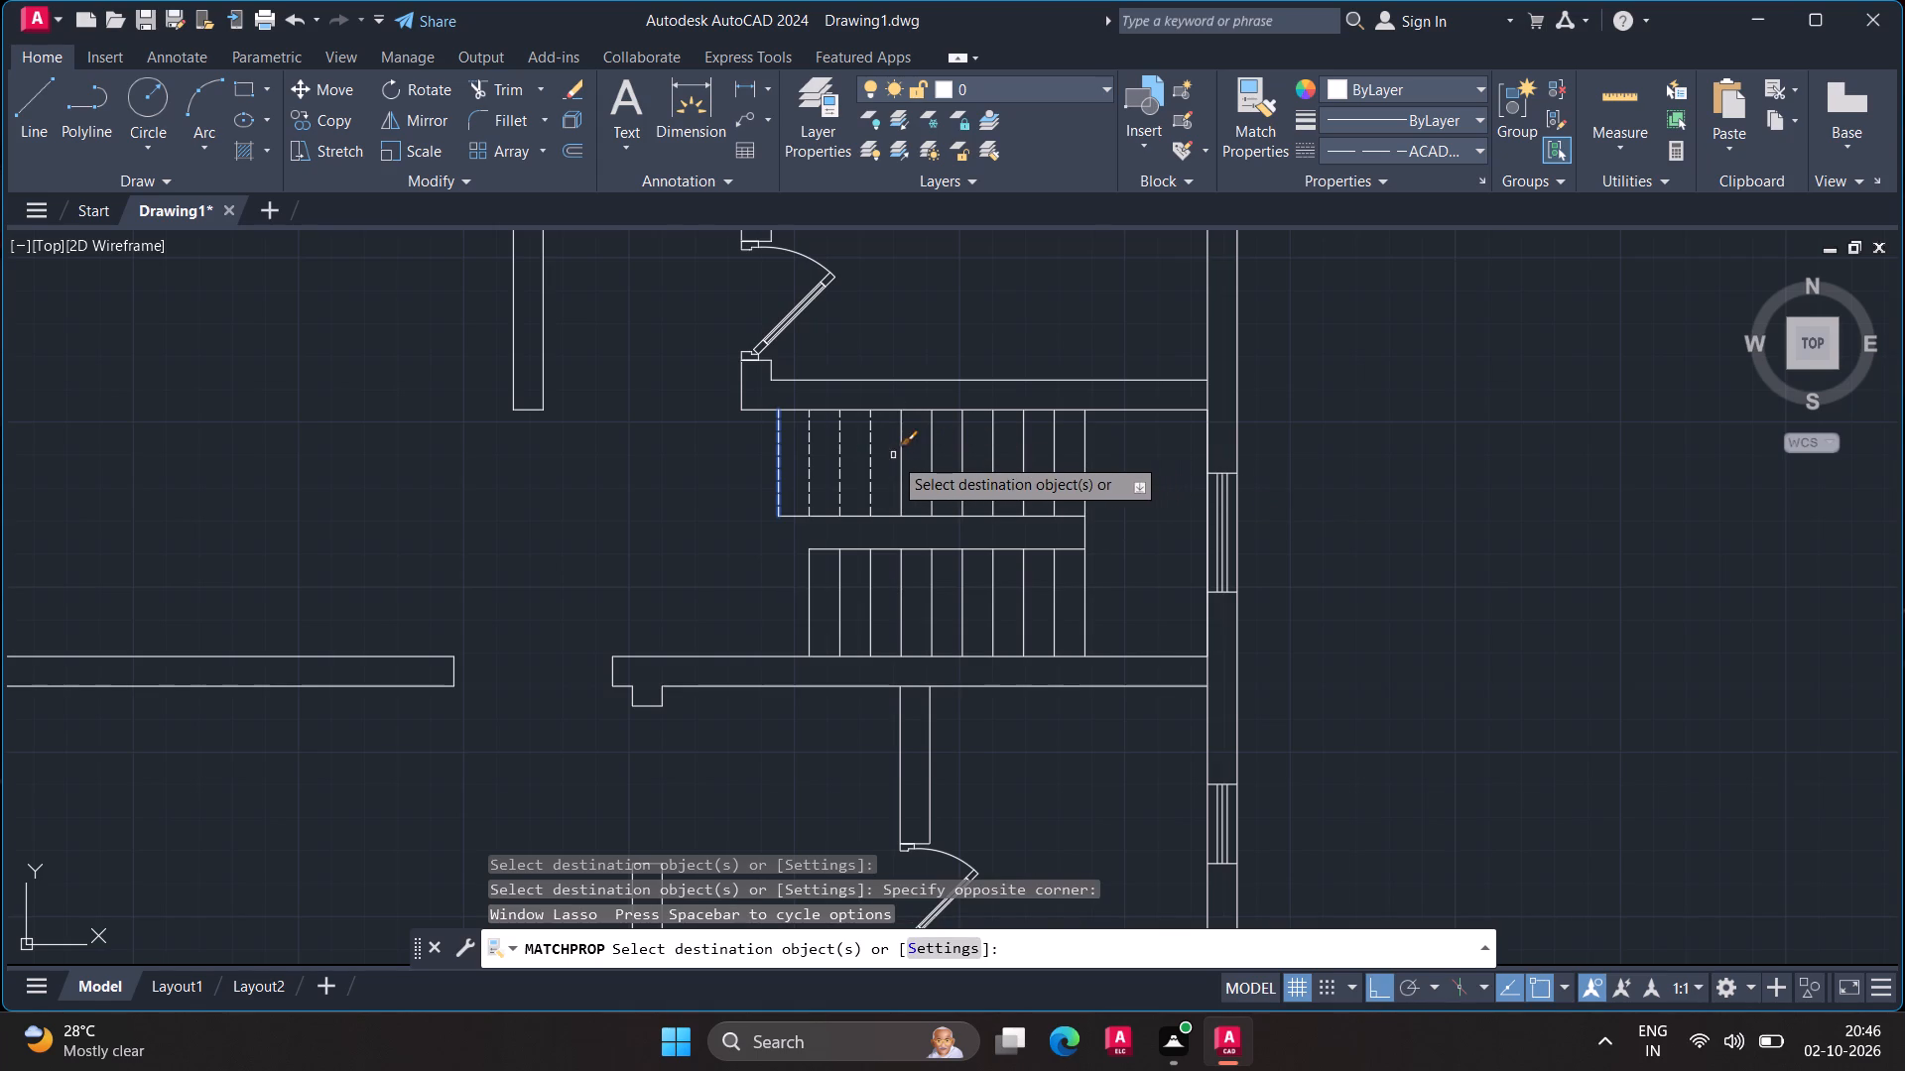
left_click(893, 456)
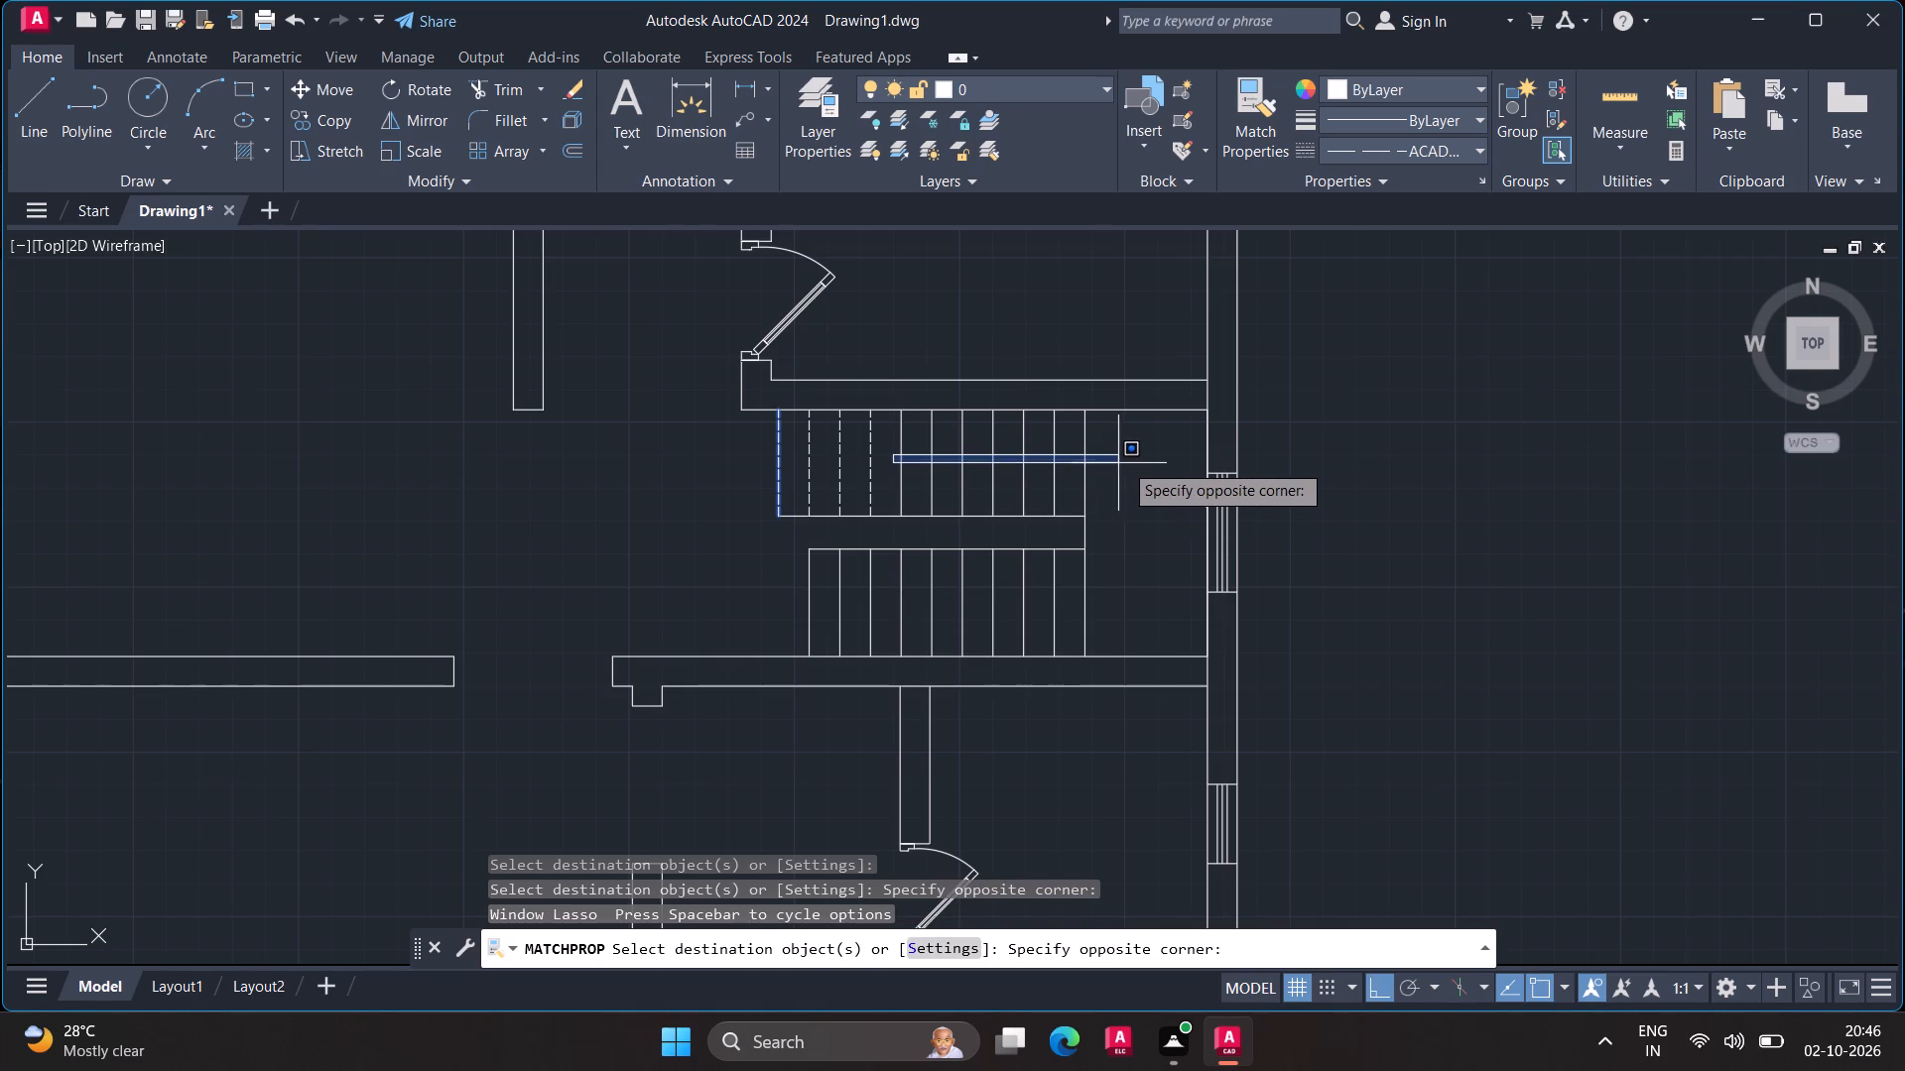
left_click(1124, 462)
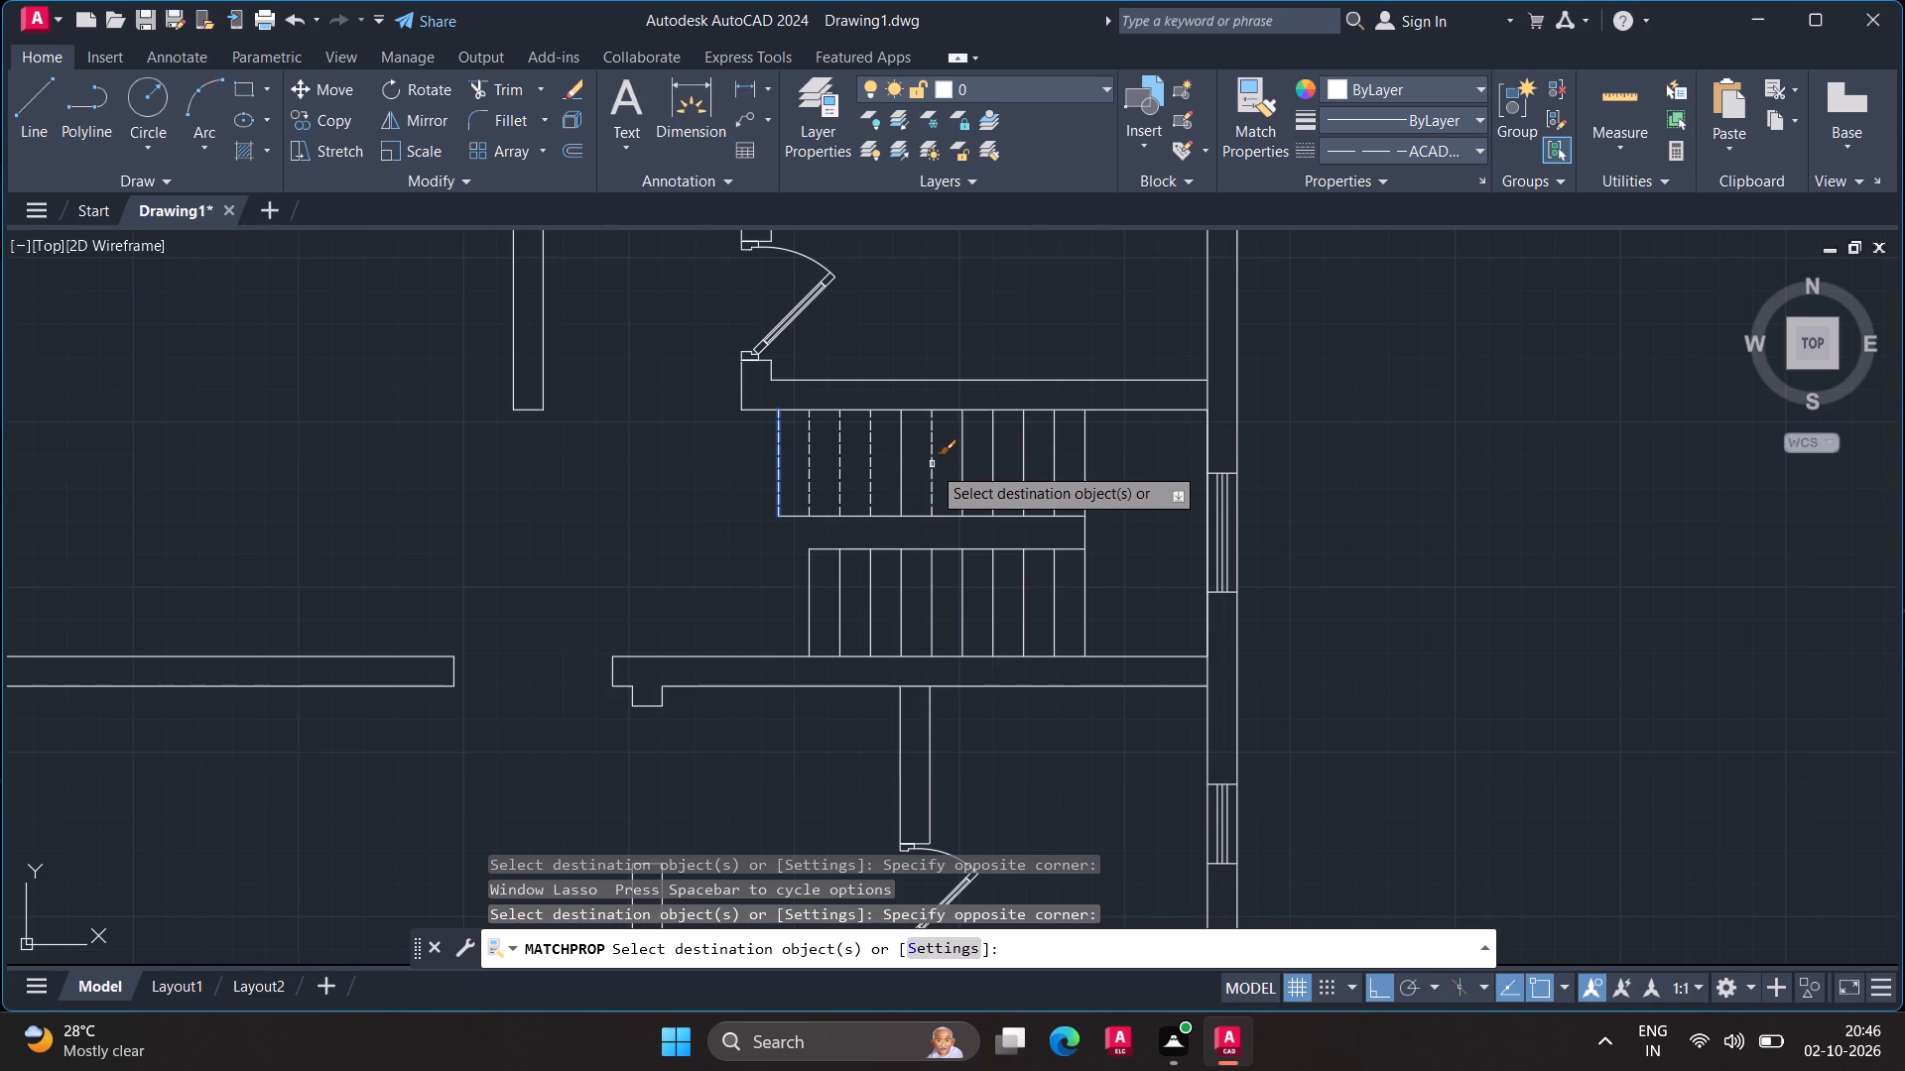
Apply the matched dashed properties to the five upper-flight tread lines nearest the landing and to the landing edge line.
left_click(932, 465)
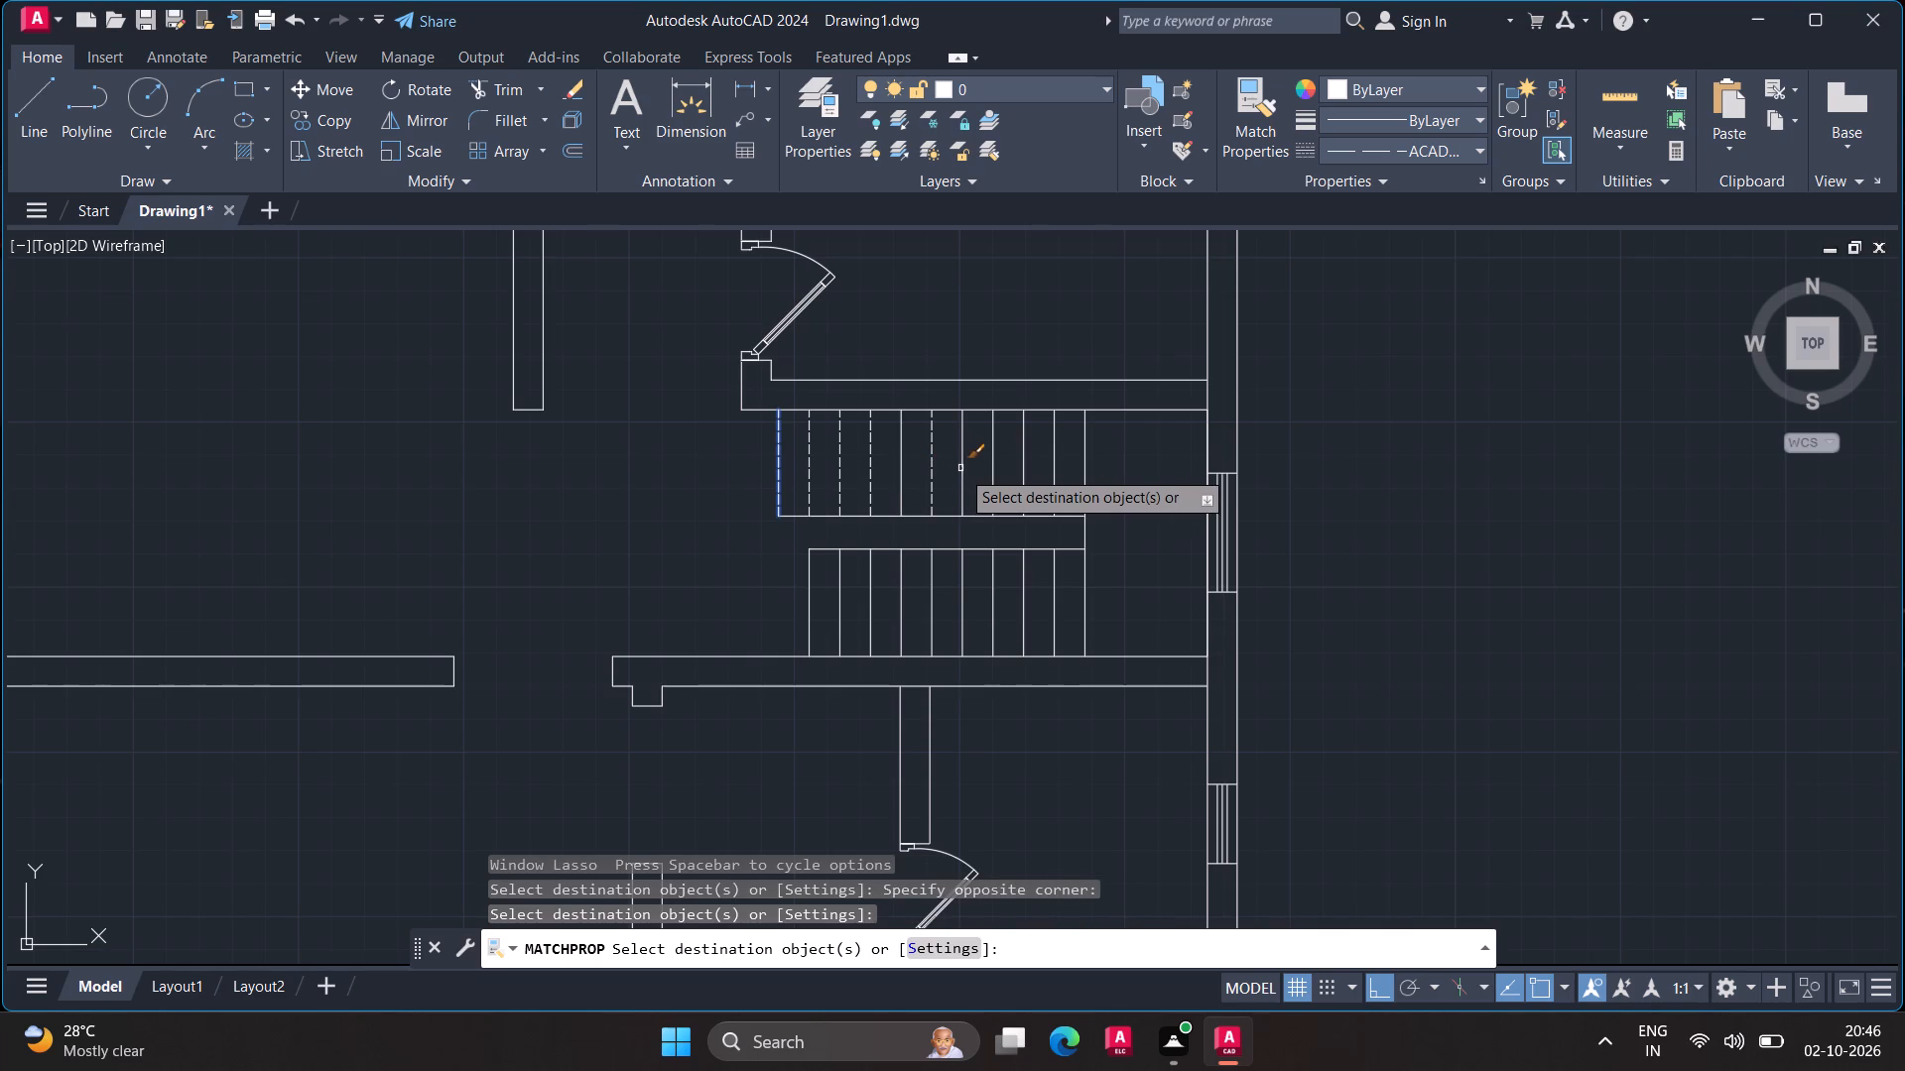
left_click(963, 470)
left_click(991, 469)
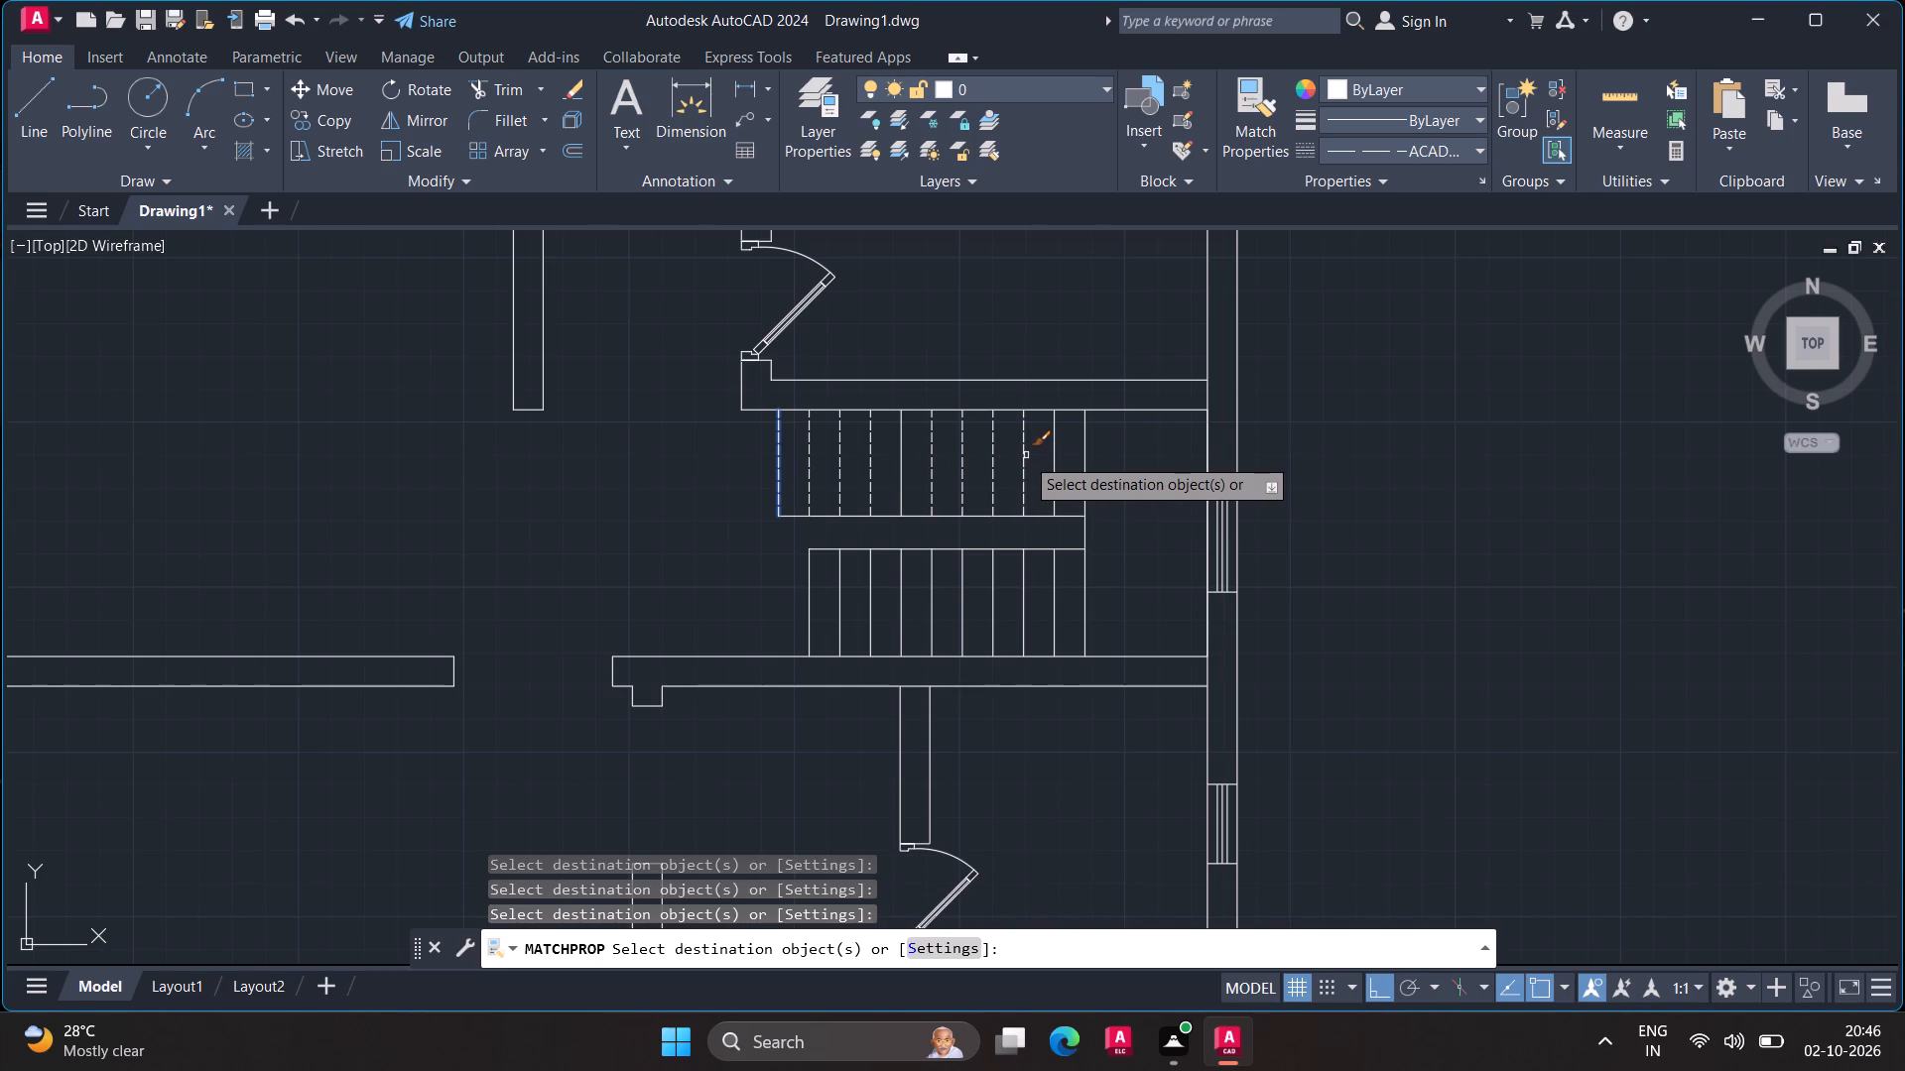
left_click(1025, 456)
left_click(1055, 454)
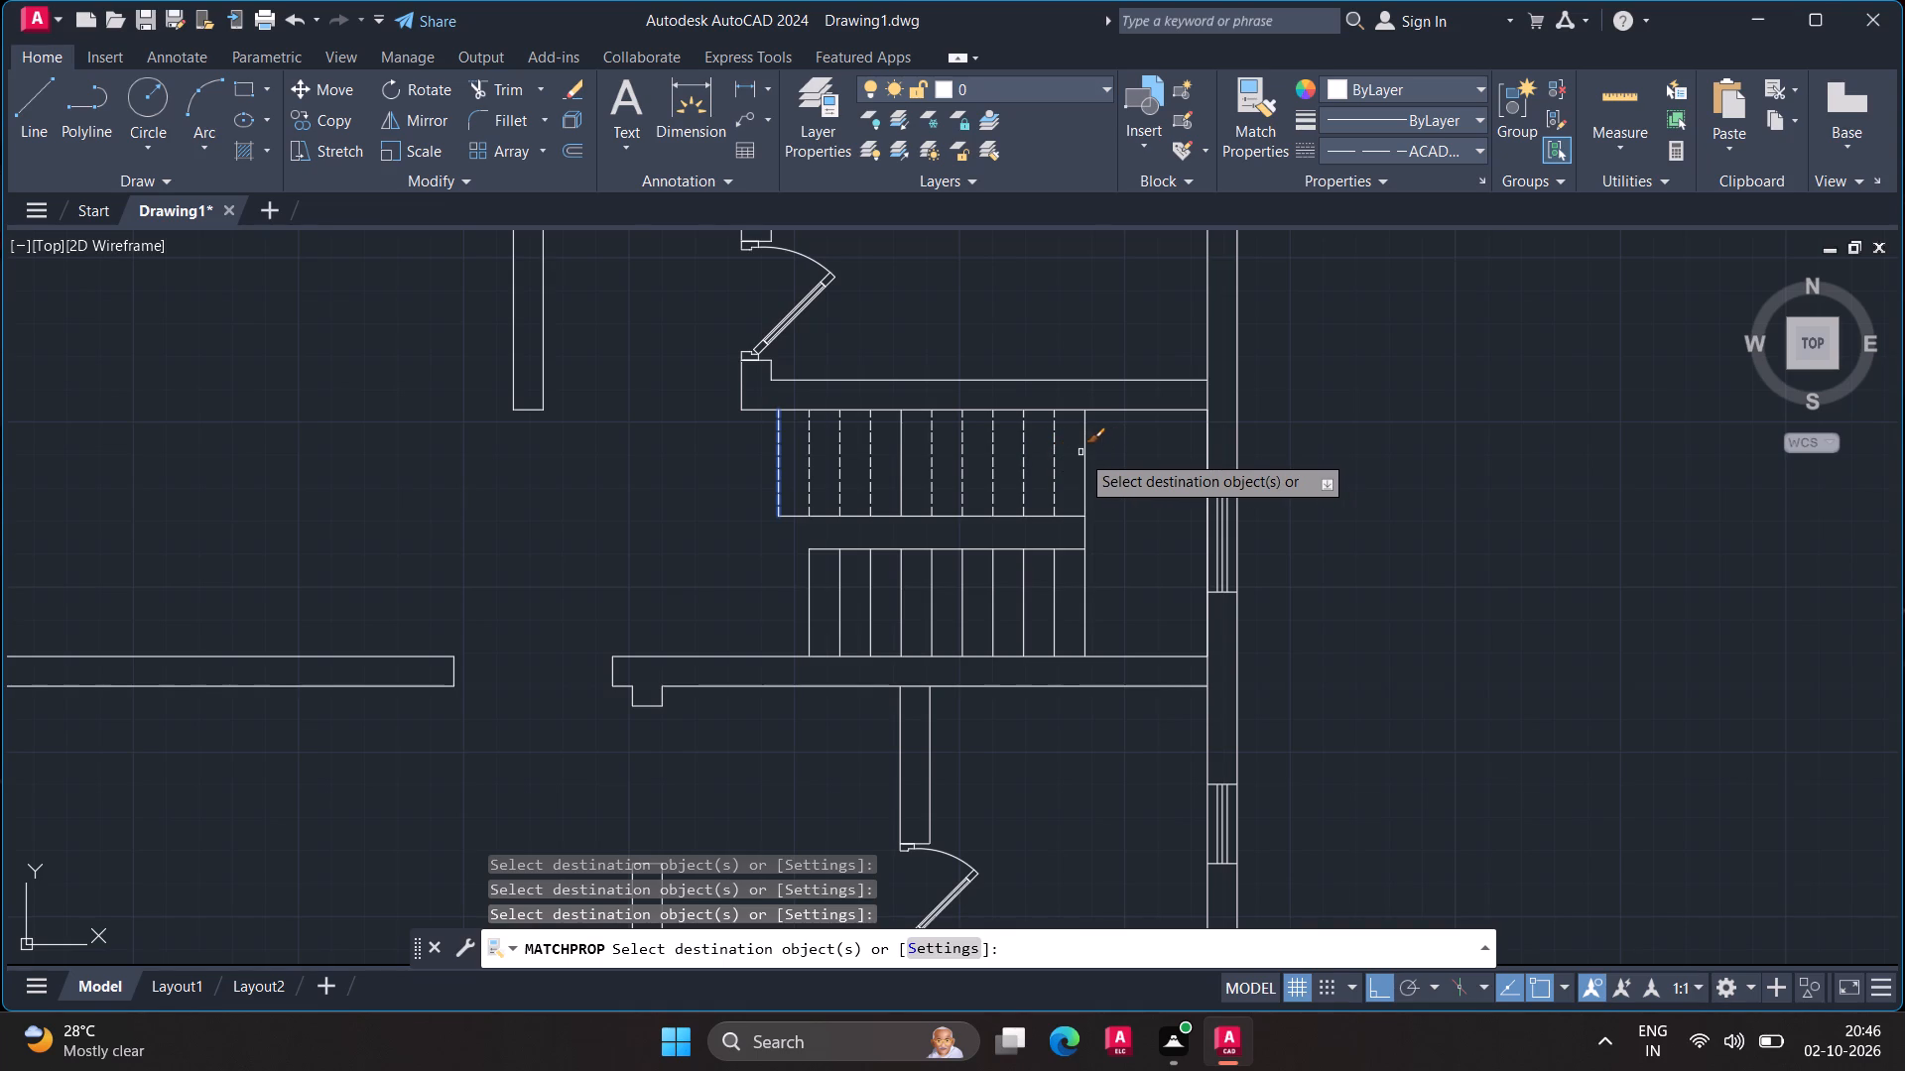
left_click(1084, 456)
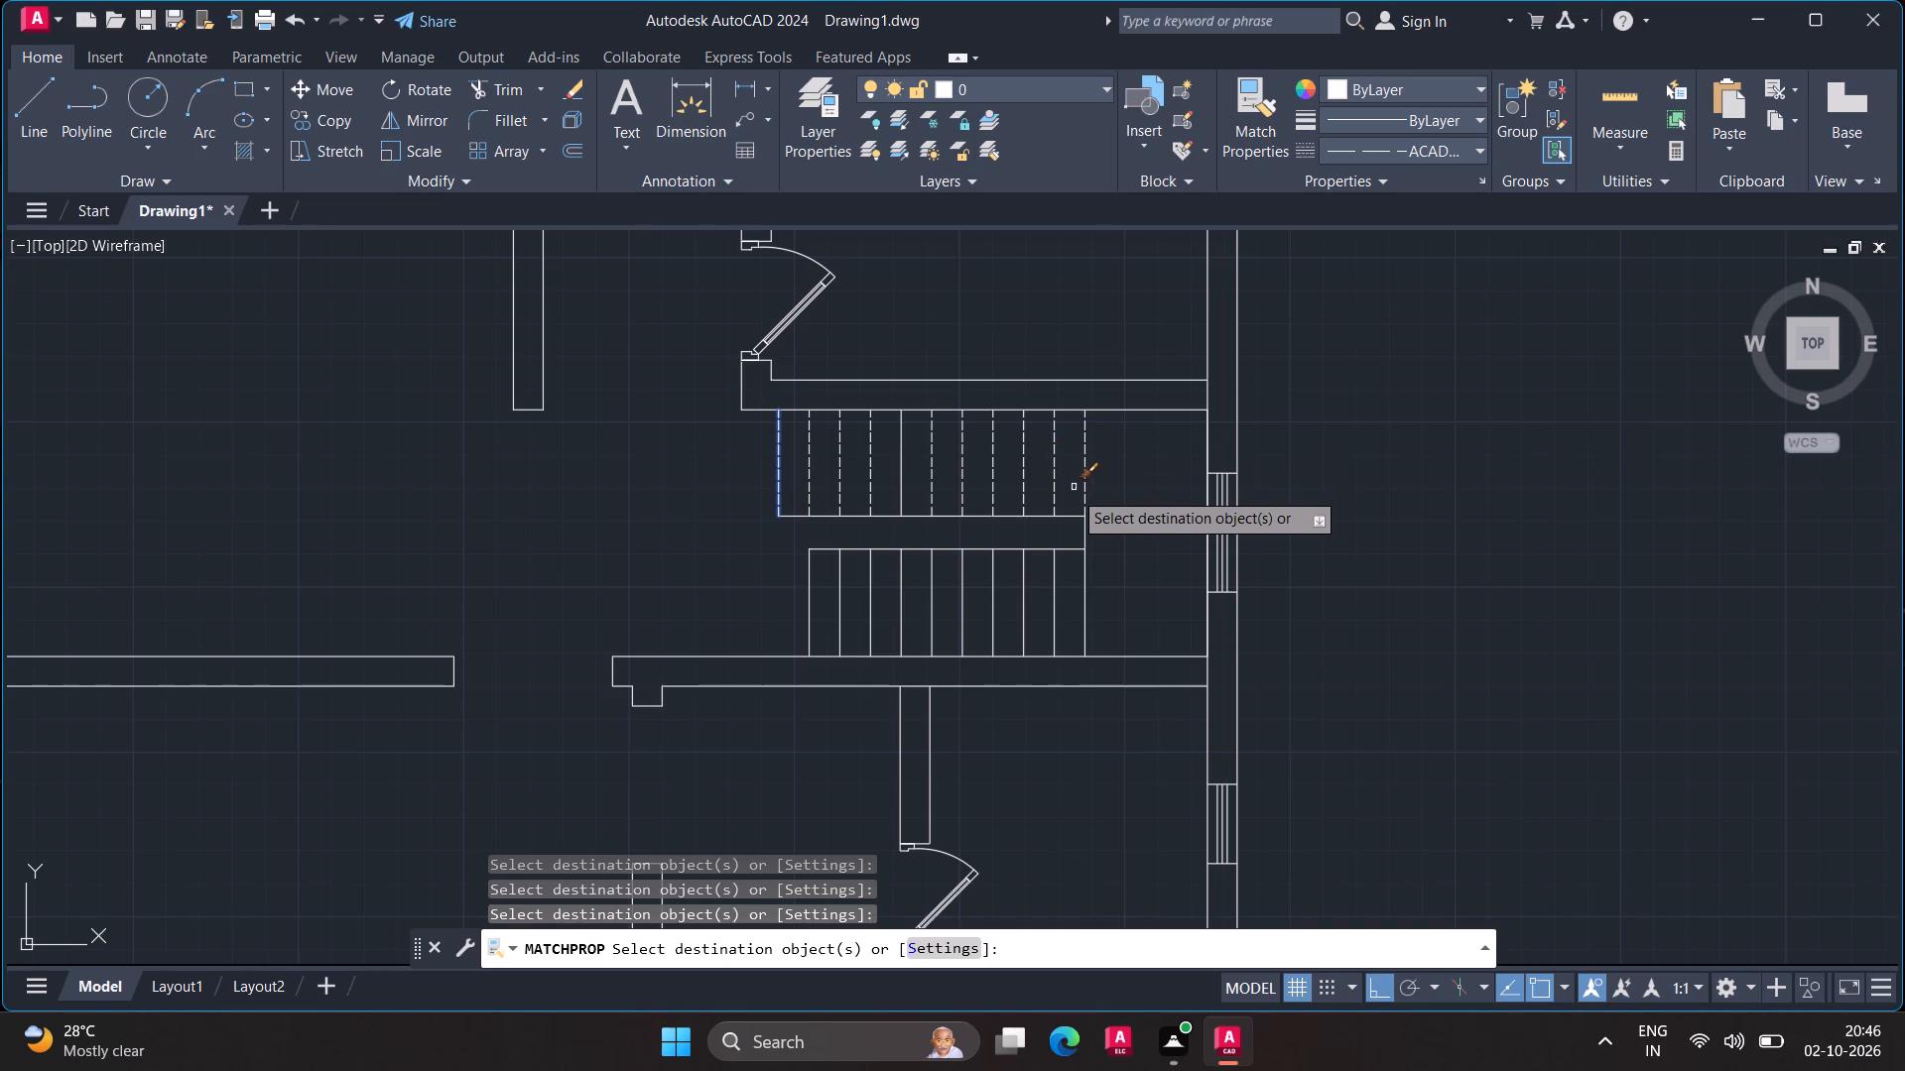
Apply the matched dashed properties to the nine solid tread lines of the lower flight and finish matching.
left_click(1081, 565)
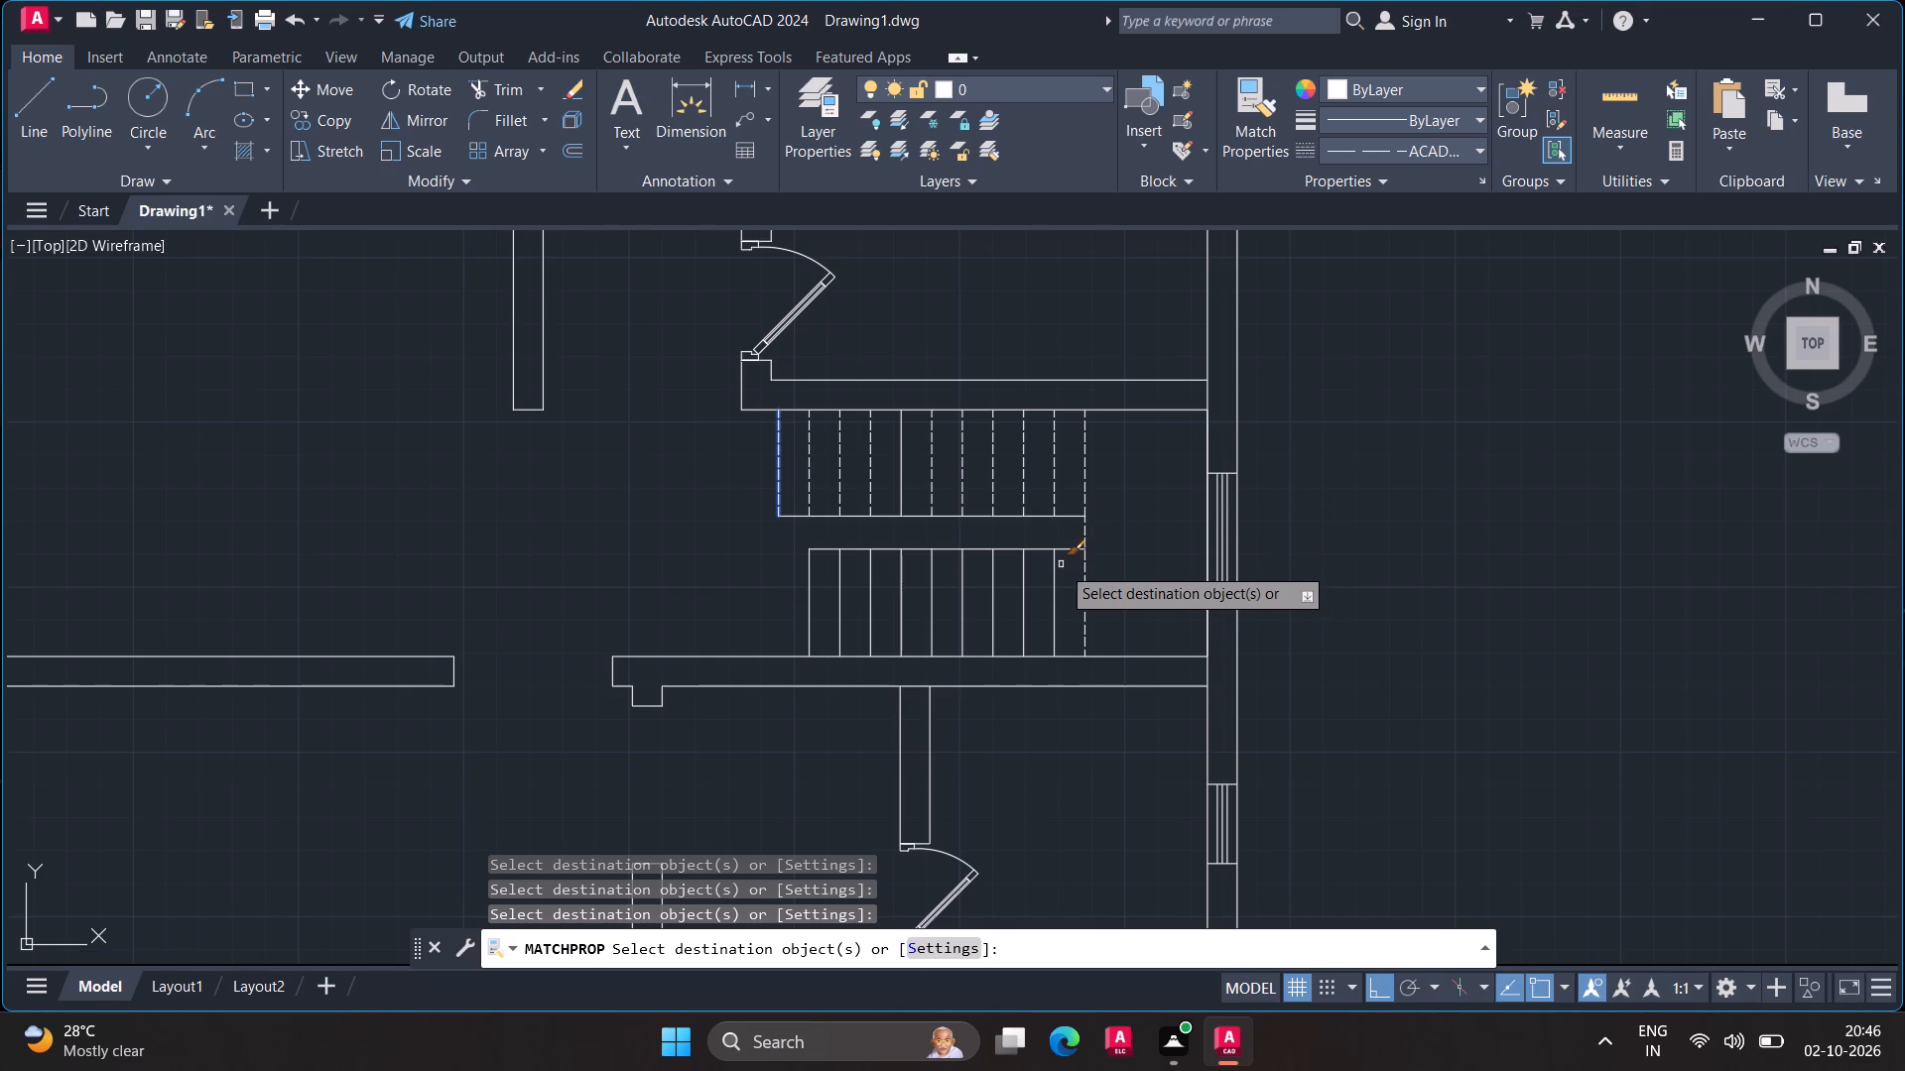
left_click(1057, 563)
left_click(1026, 572)
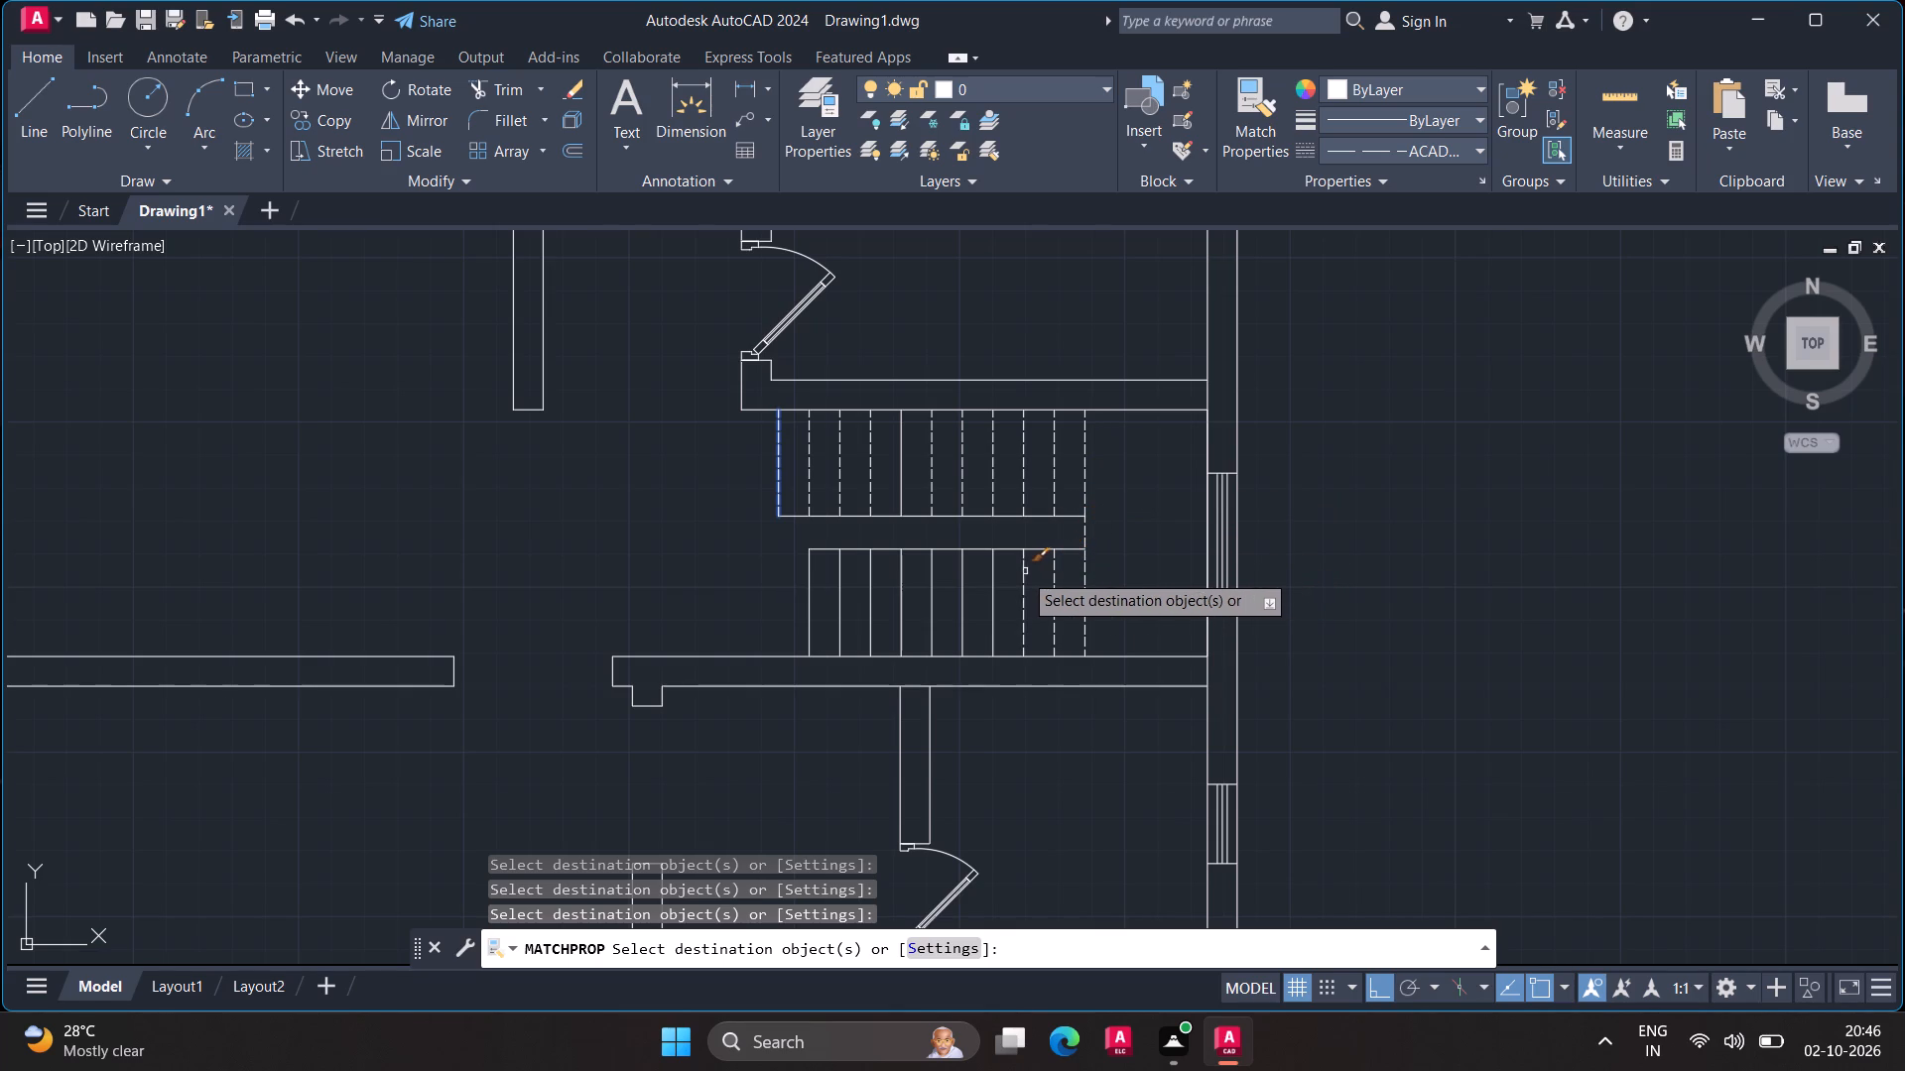
left_click(994, 579)
left_click(961, 581)
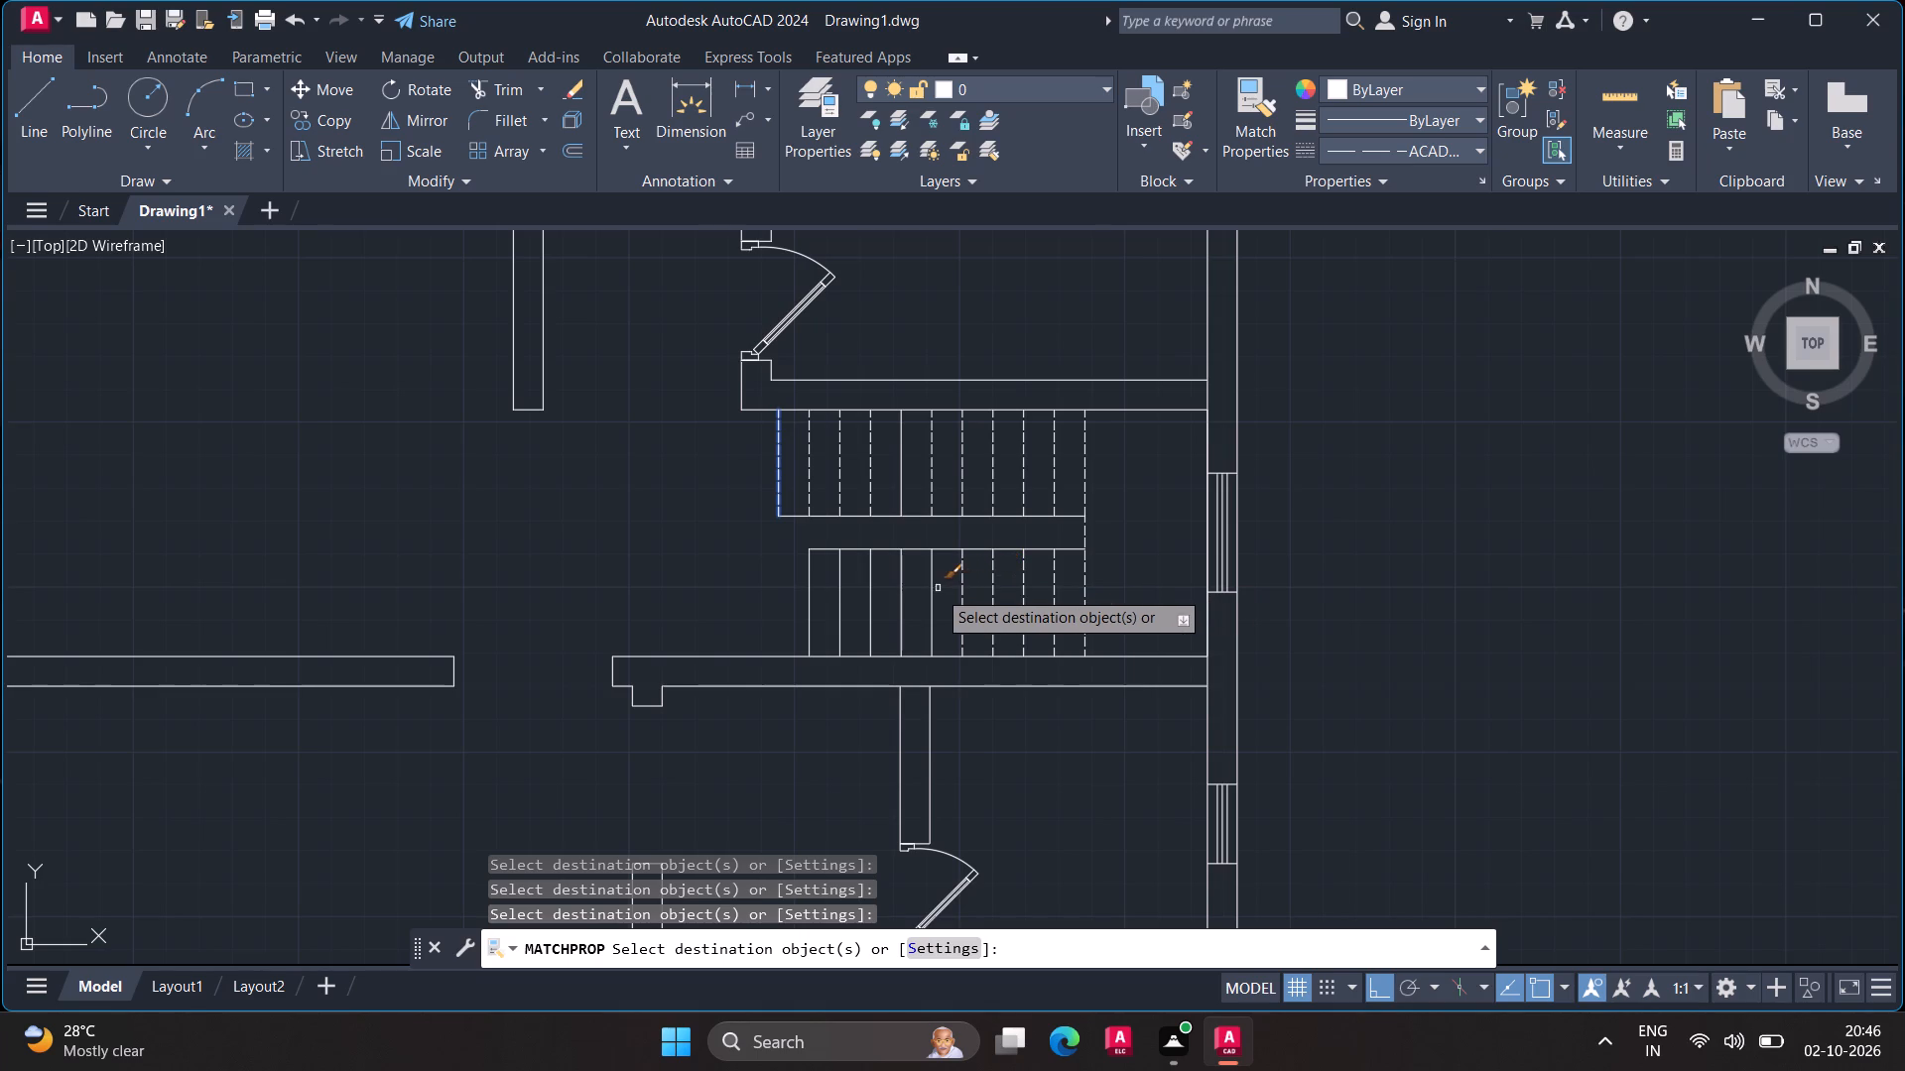
left_click(937, 589)
left_click(920, 609)
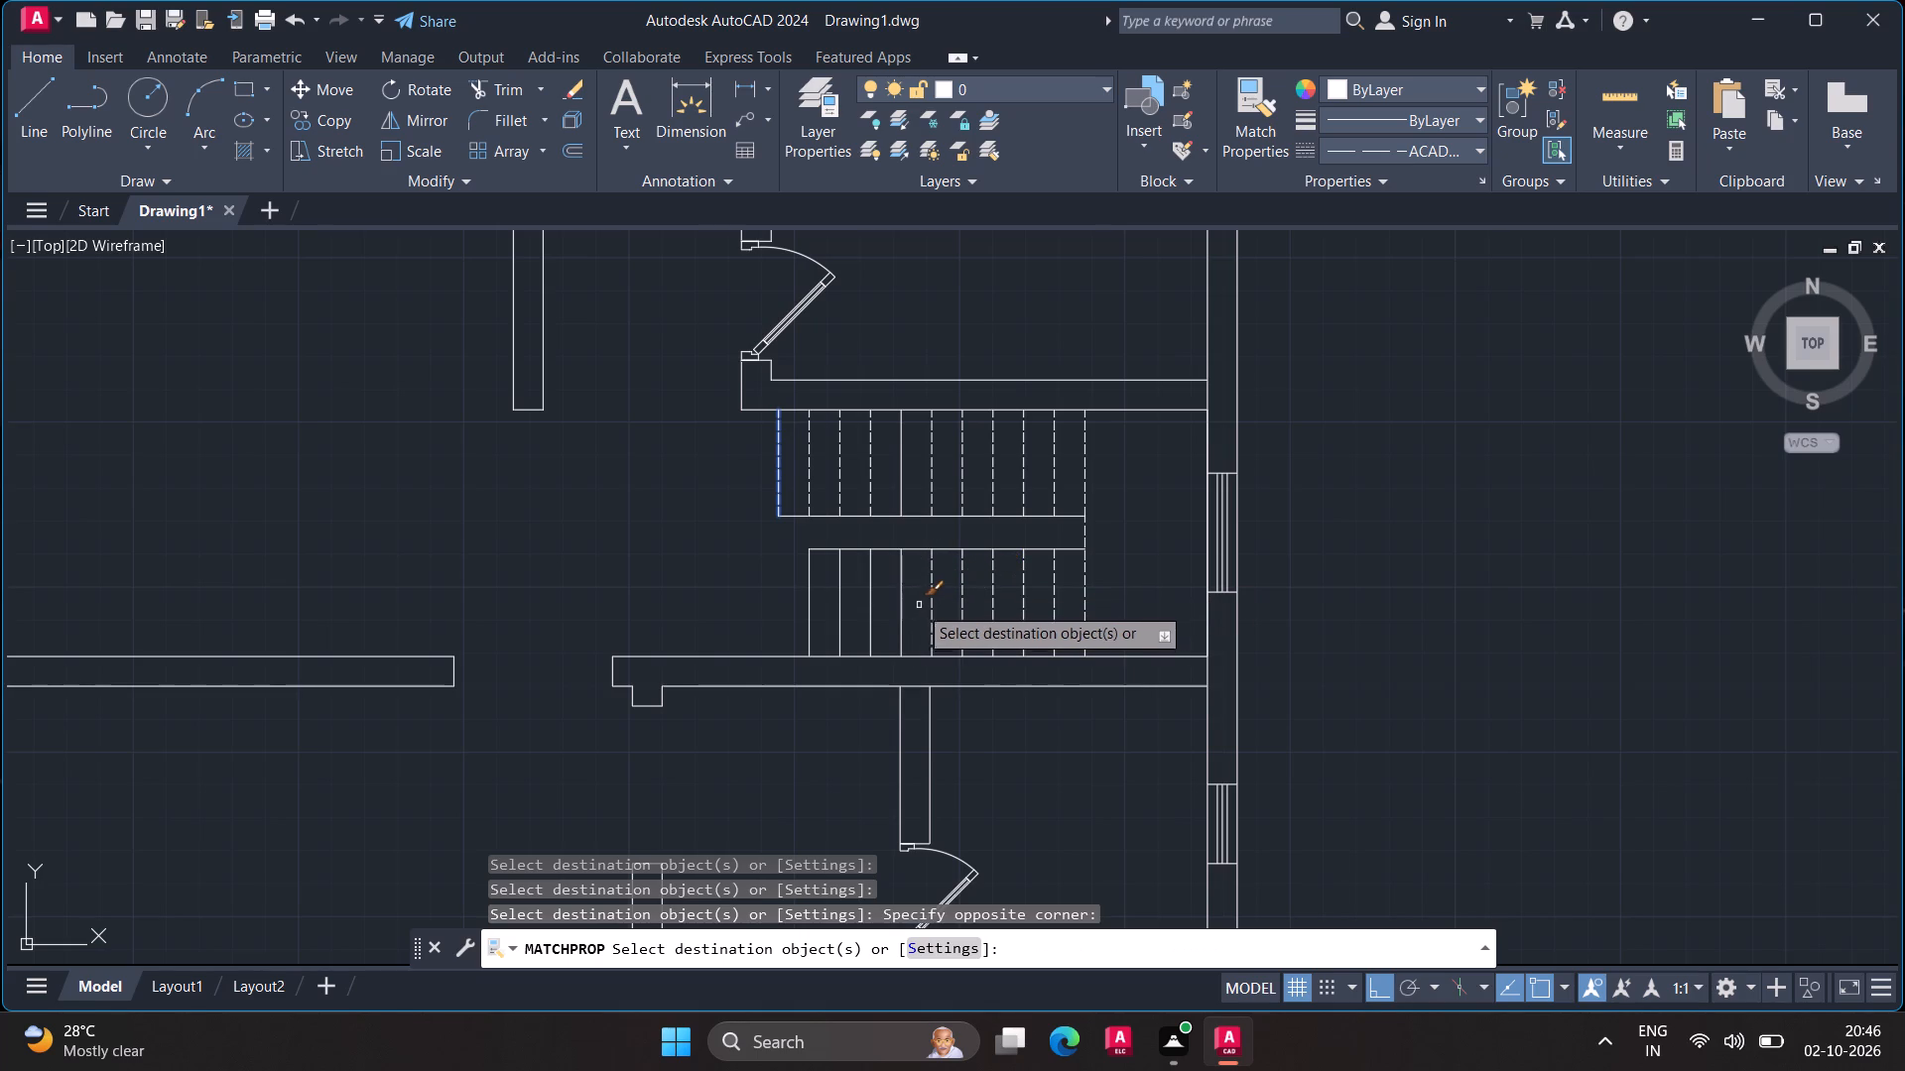
left_click(900, 588)
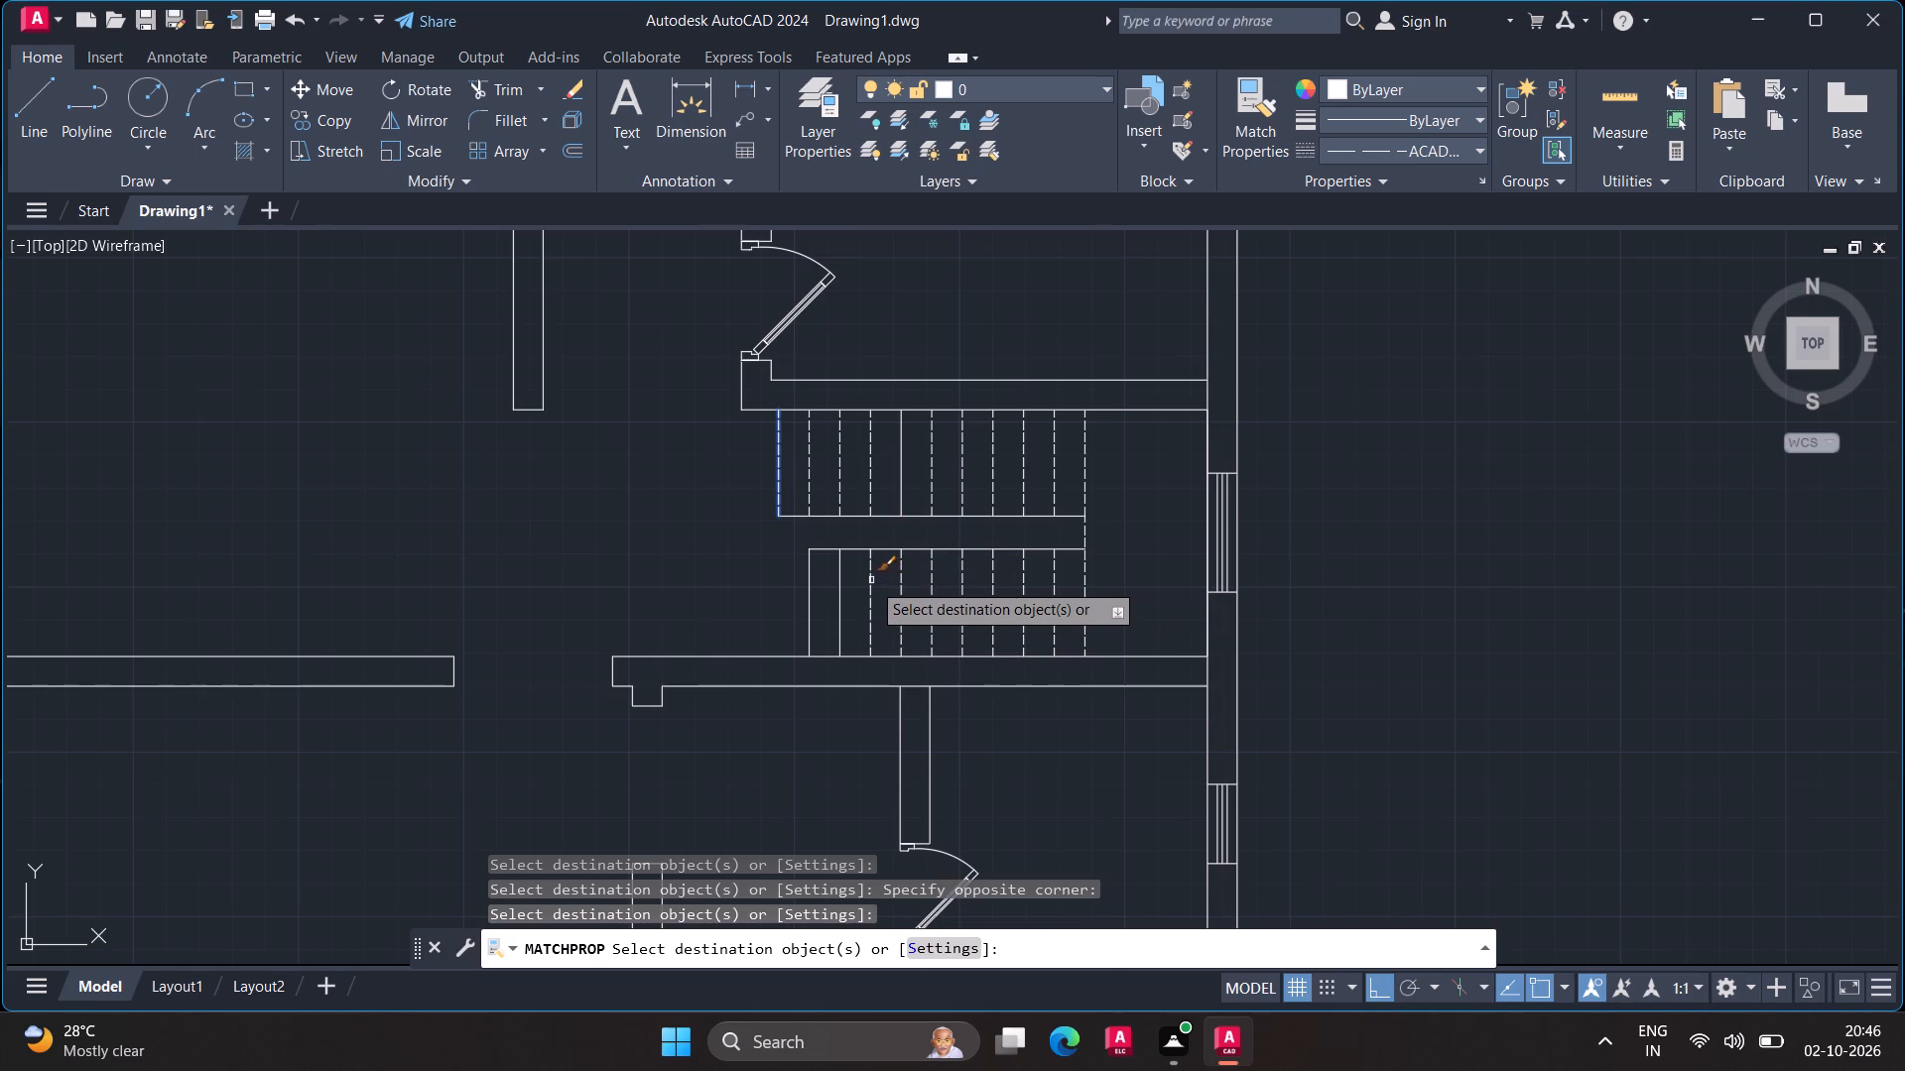
left_click(871, 581)
left_click(837, 570)
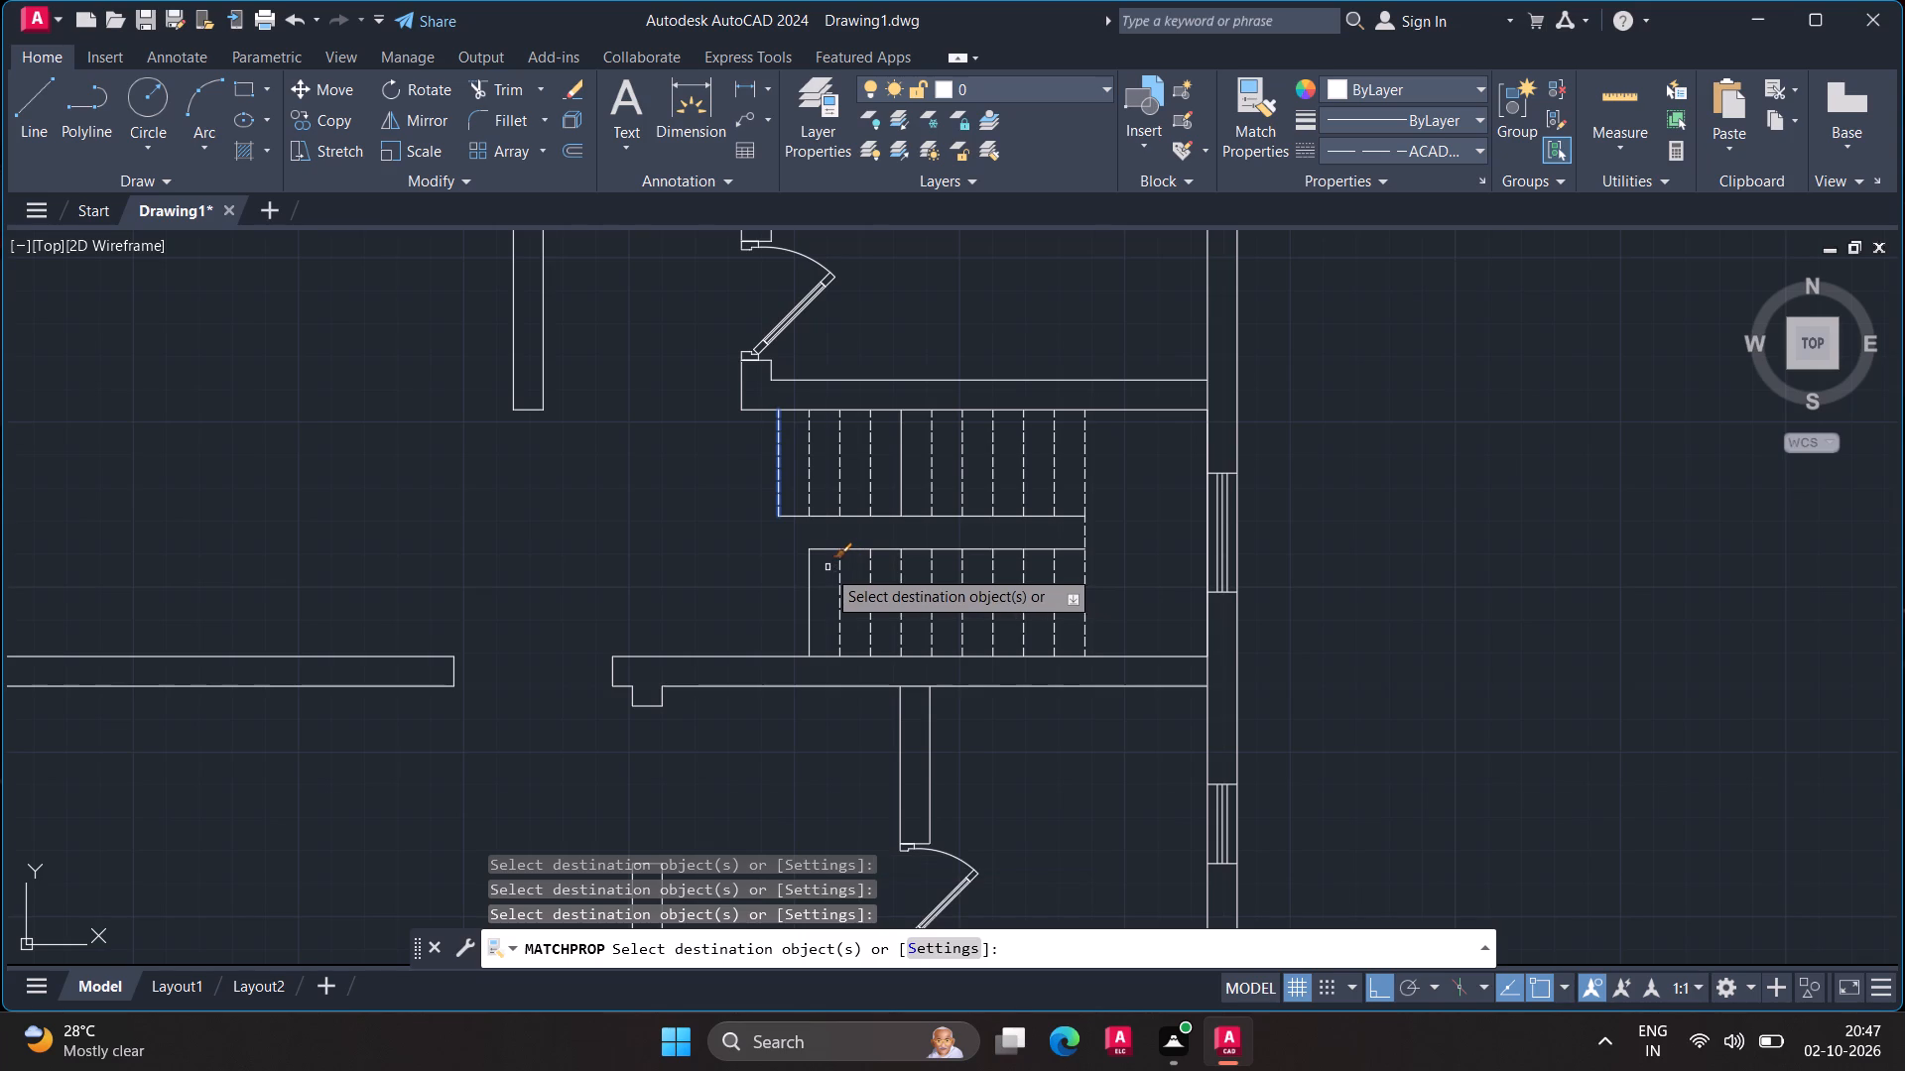
left_click(809, 572)
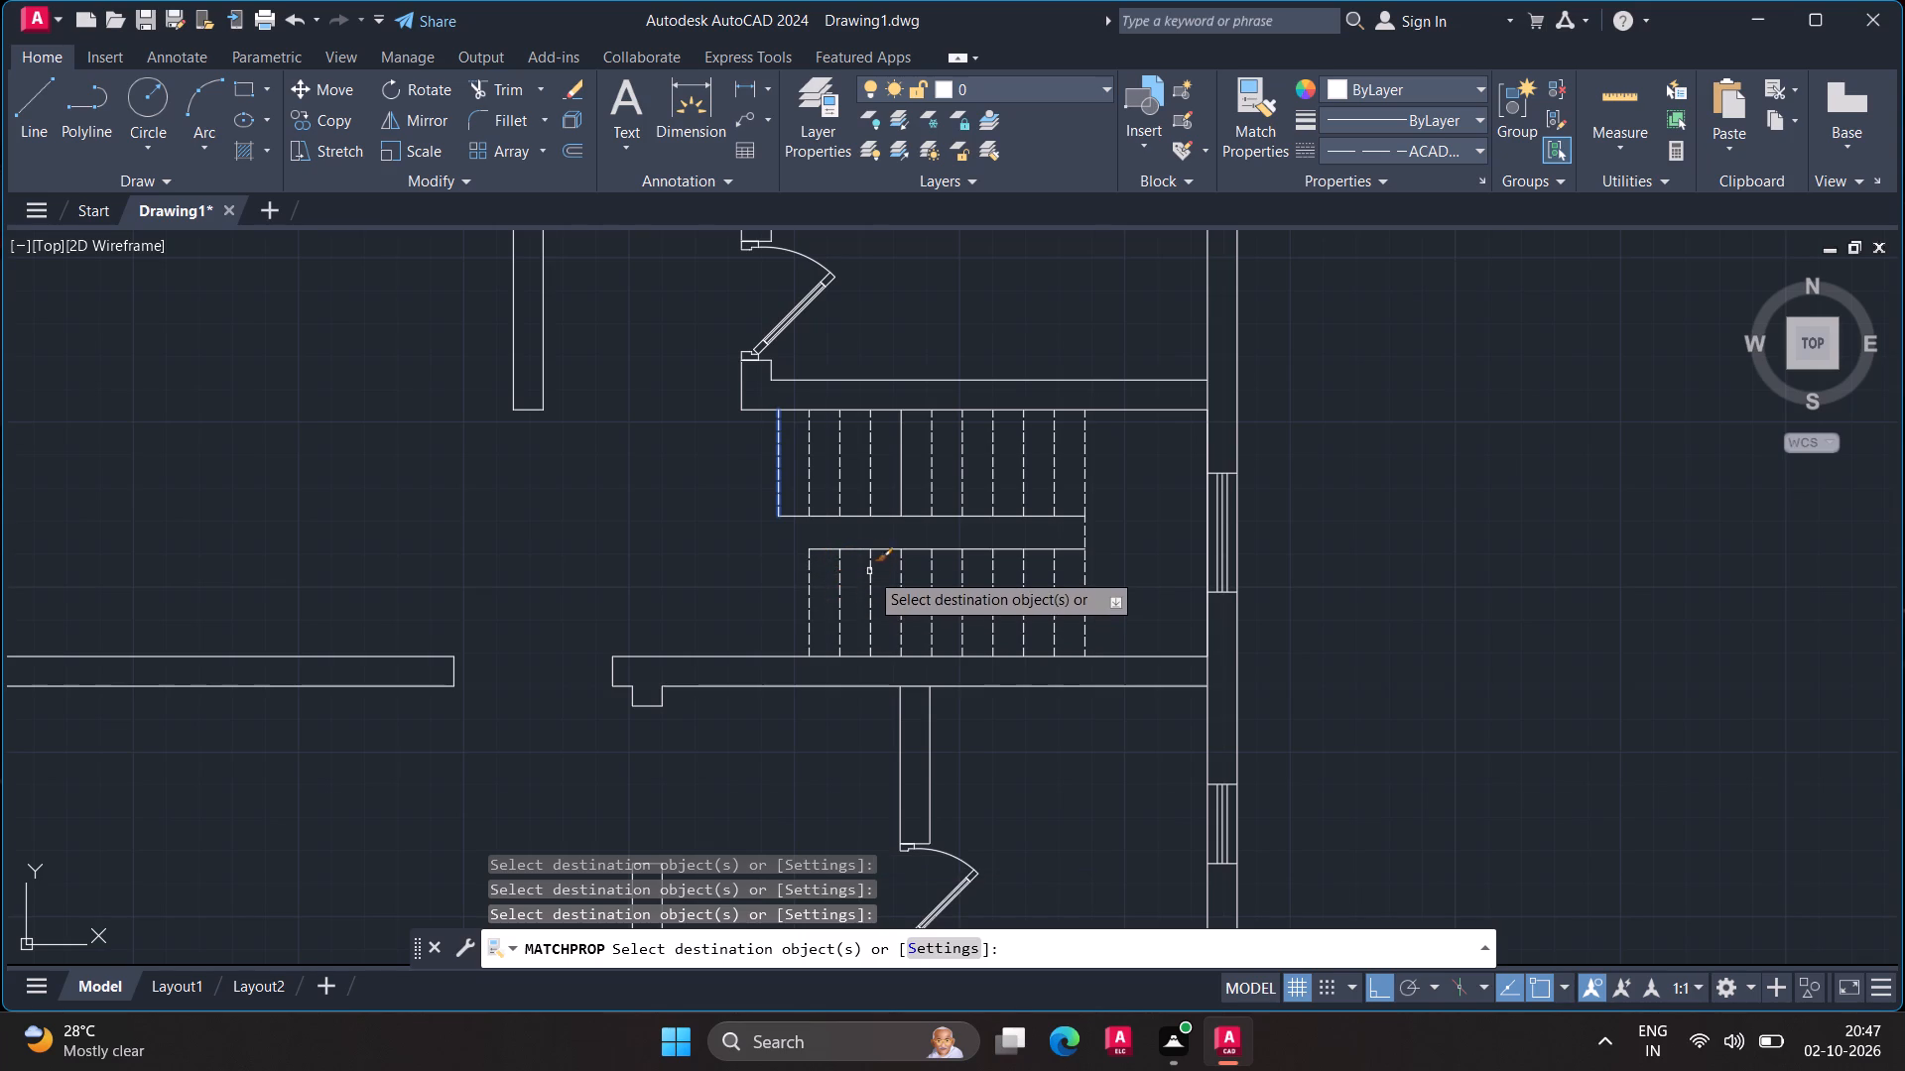
left_click(719, 535)
left_click(669, 554)
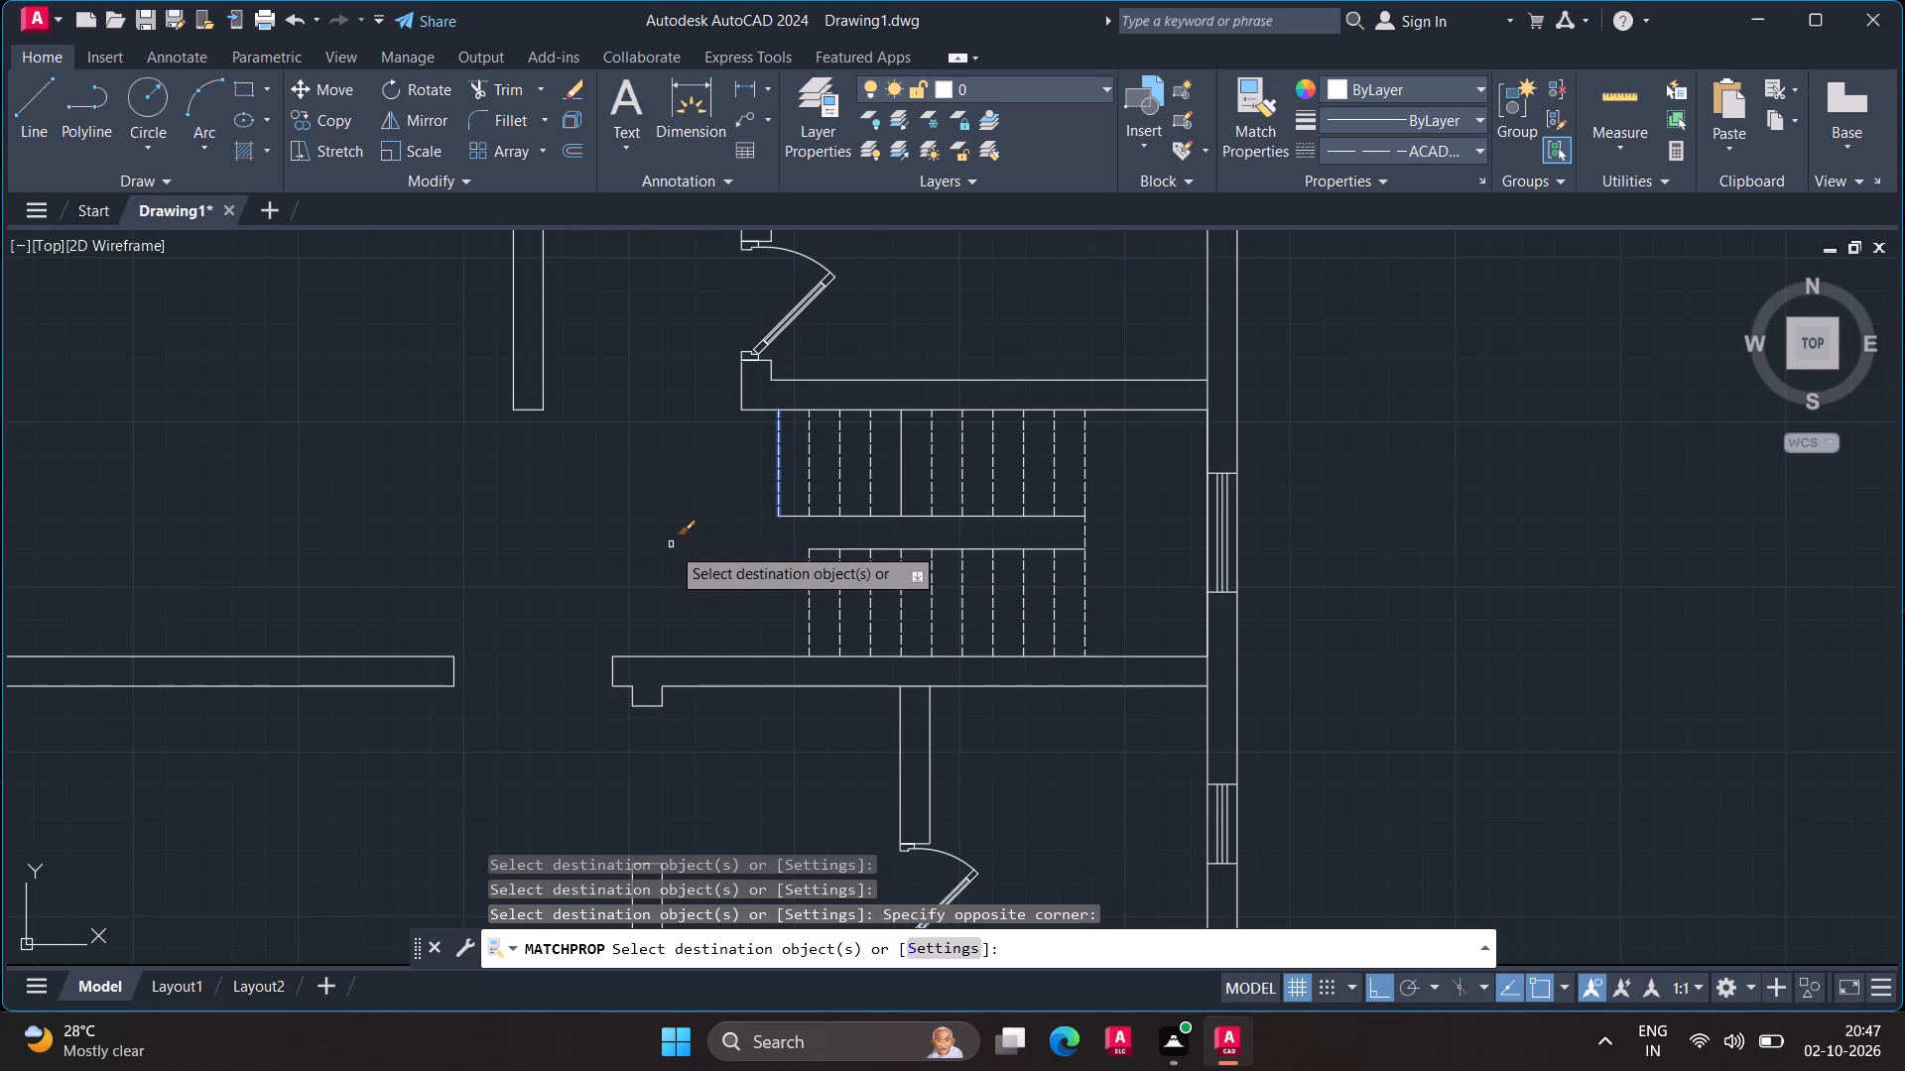
key("Escape")
Draw two parallel vertical lines about 4' long across the wall opening just south of the staircase, joining both wall faces.
scroll(679, 539, "down", 1)
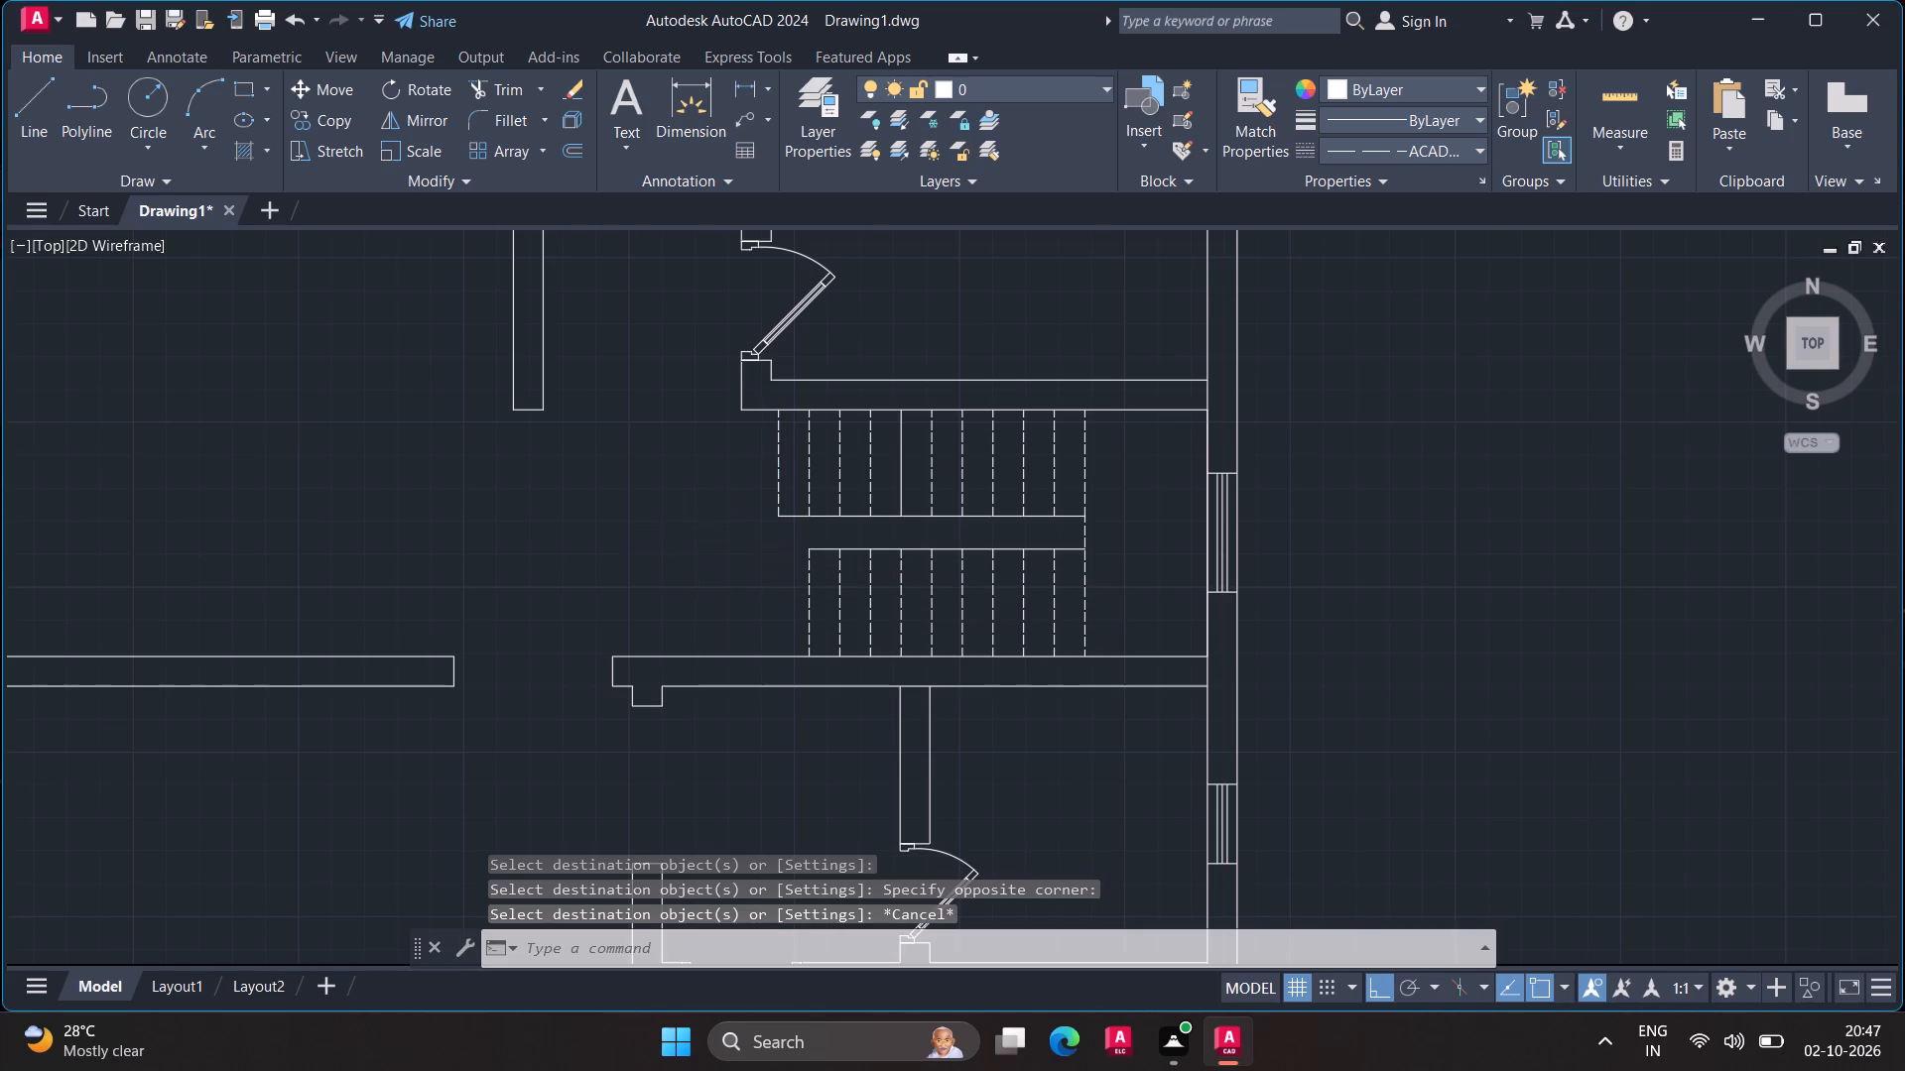
scroll(679, 539, "up", 1)
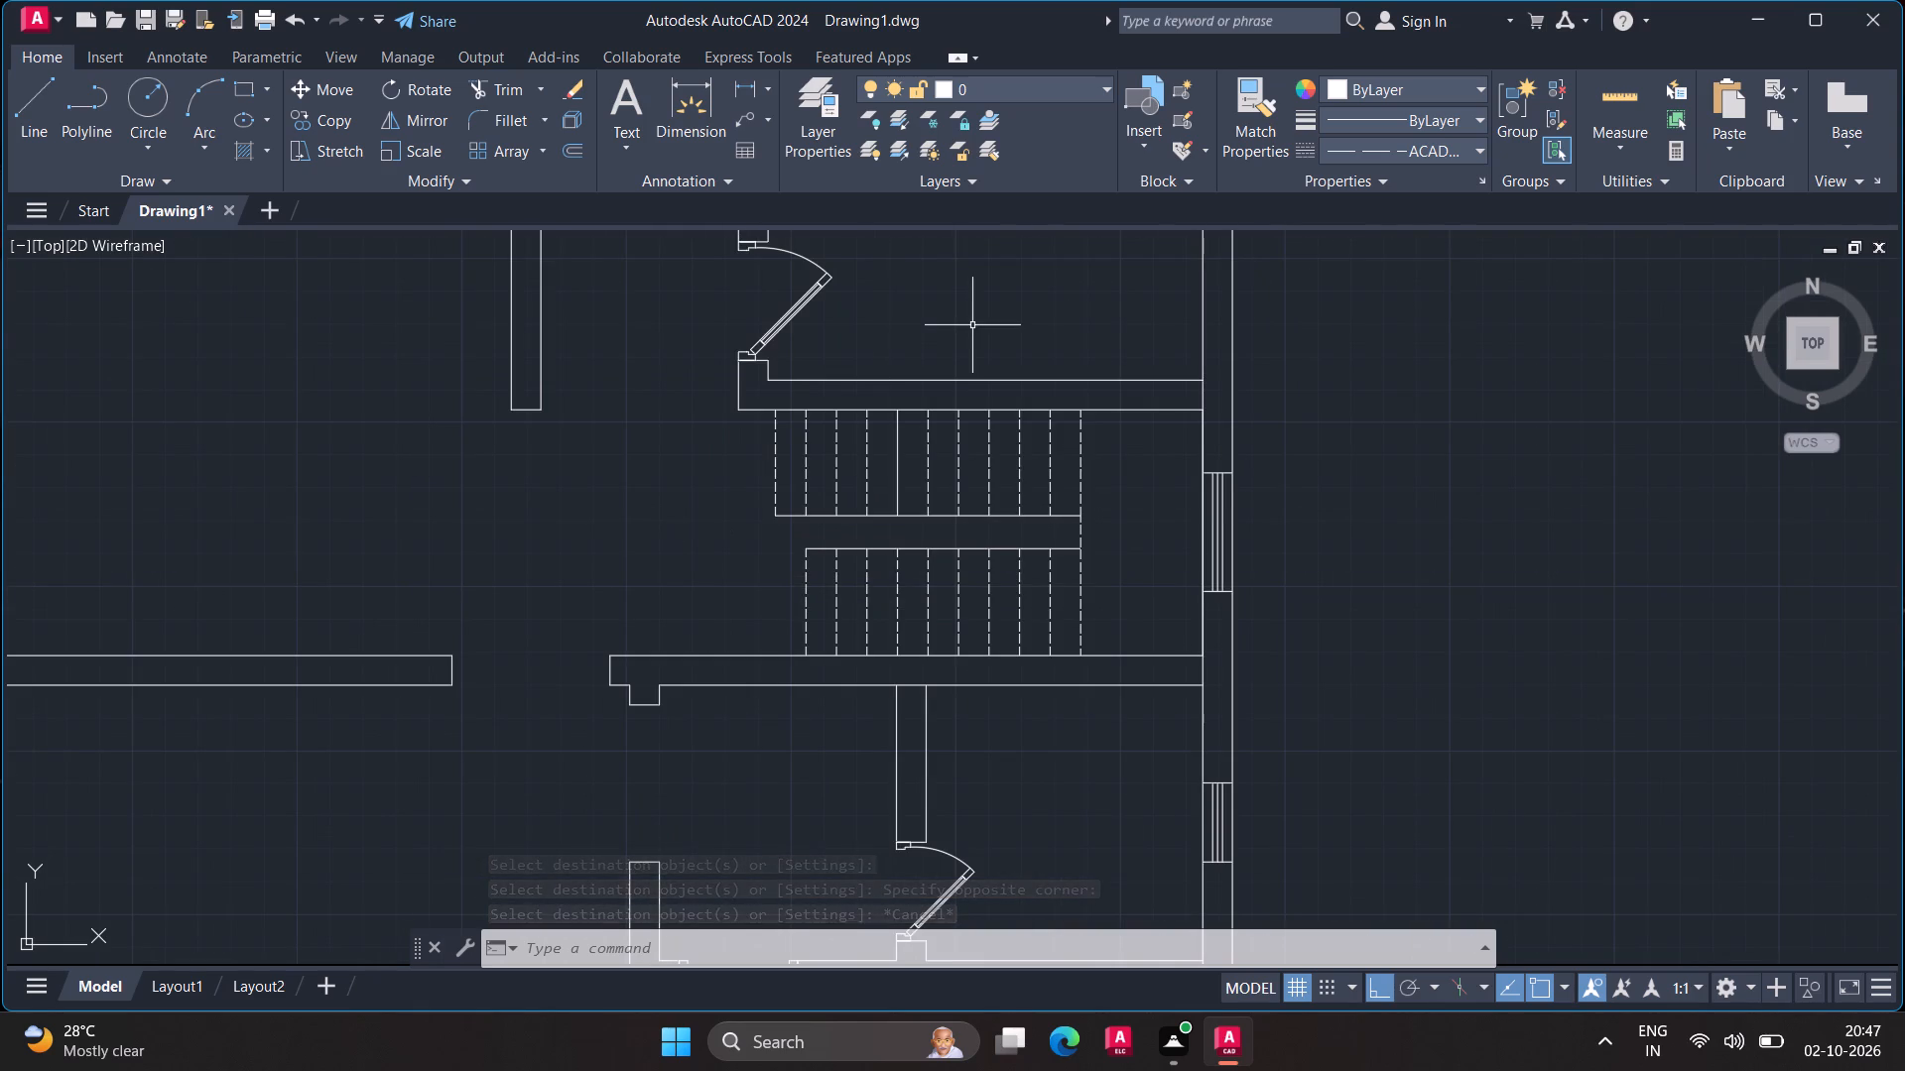
scroll(477, 596, "down", 1)
middle_click_drag(479, 595, 585, 528)
key("l")
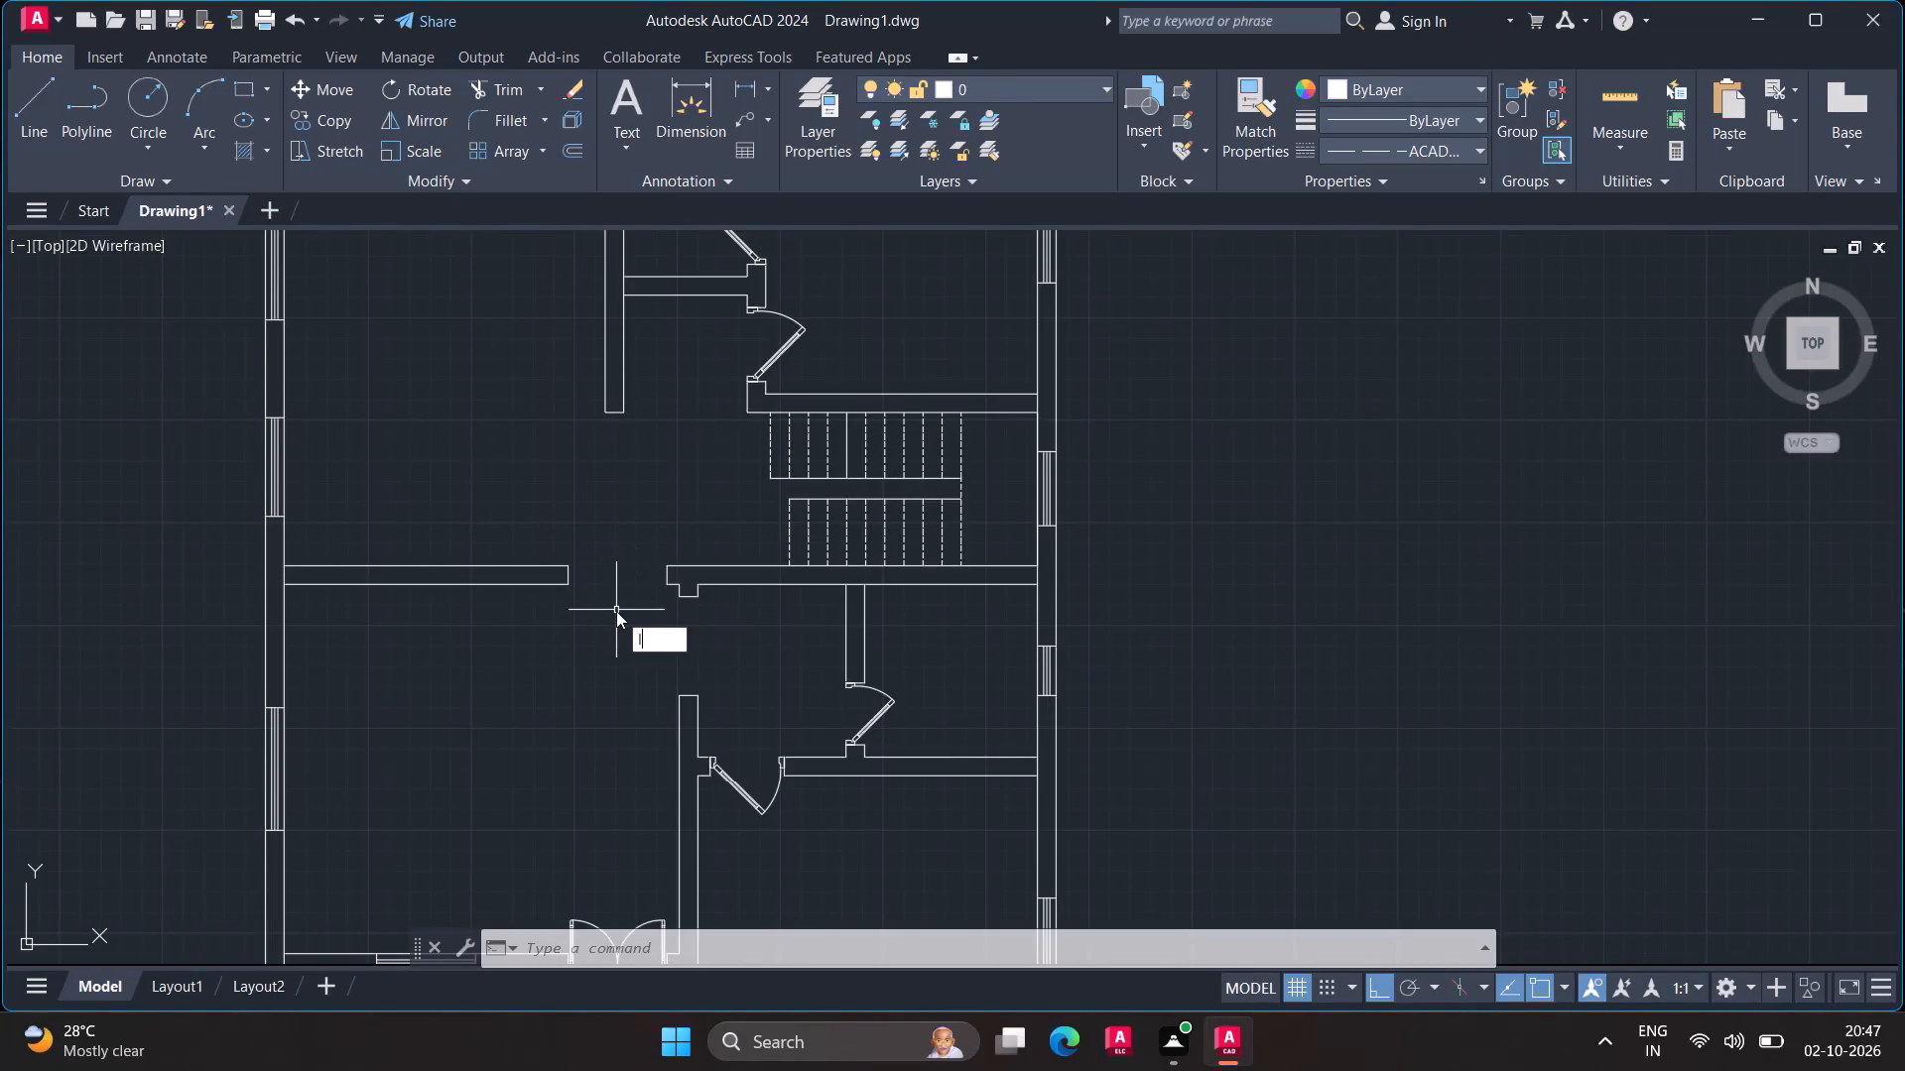
key("Return")
scroll(660, 615, "up", 3)
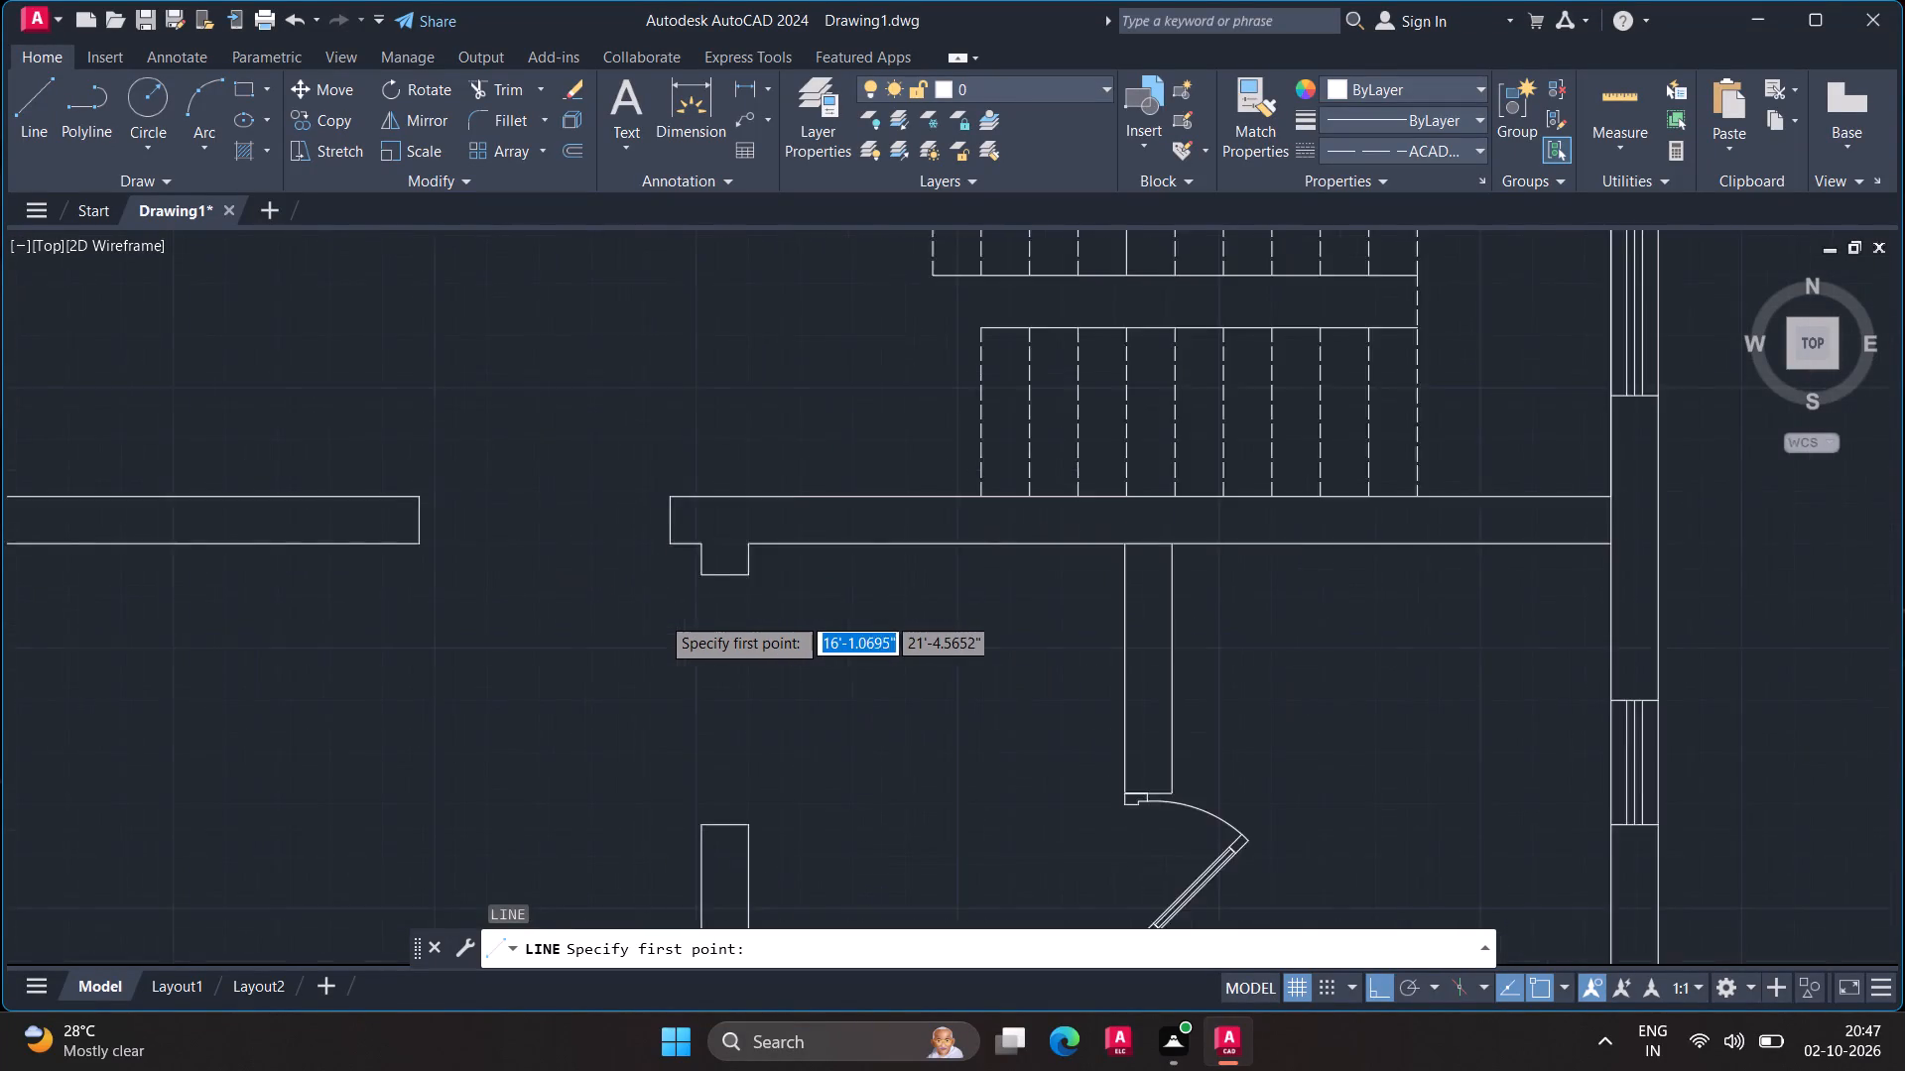
left_click(801, 557)
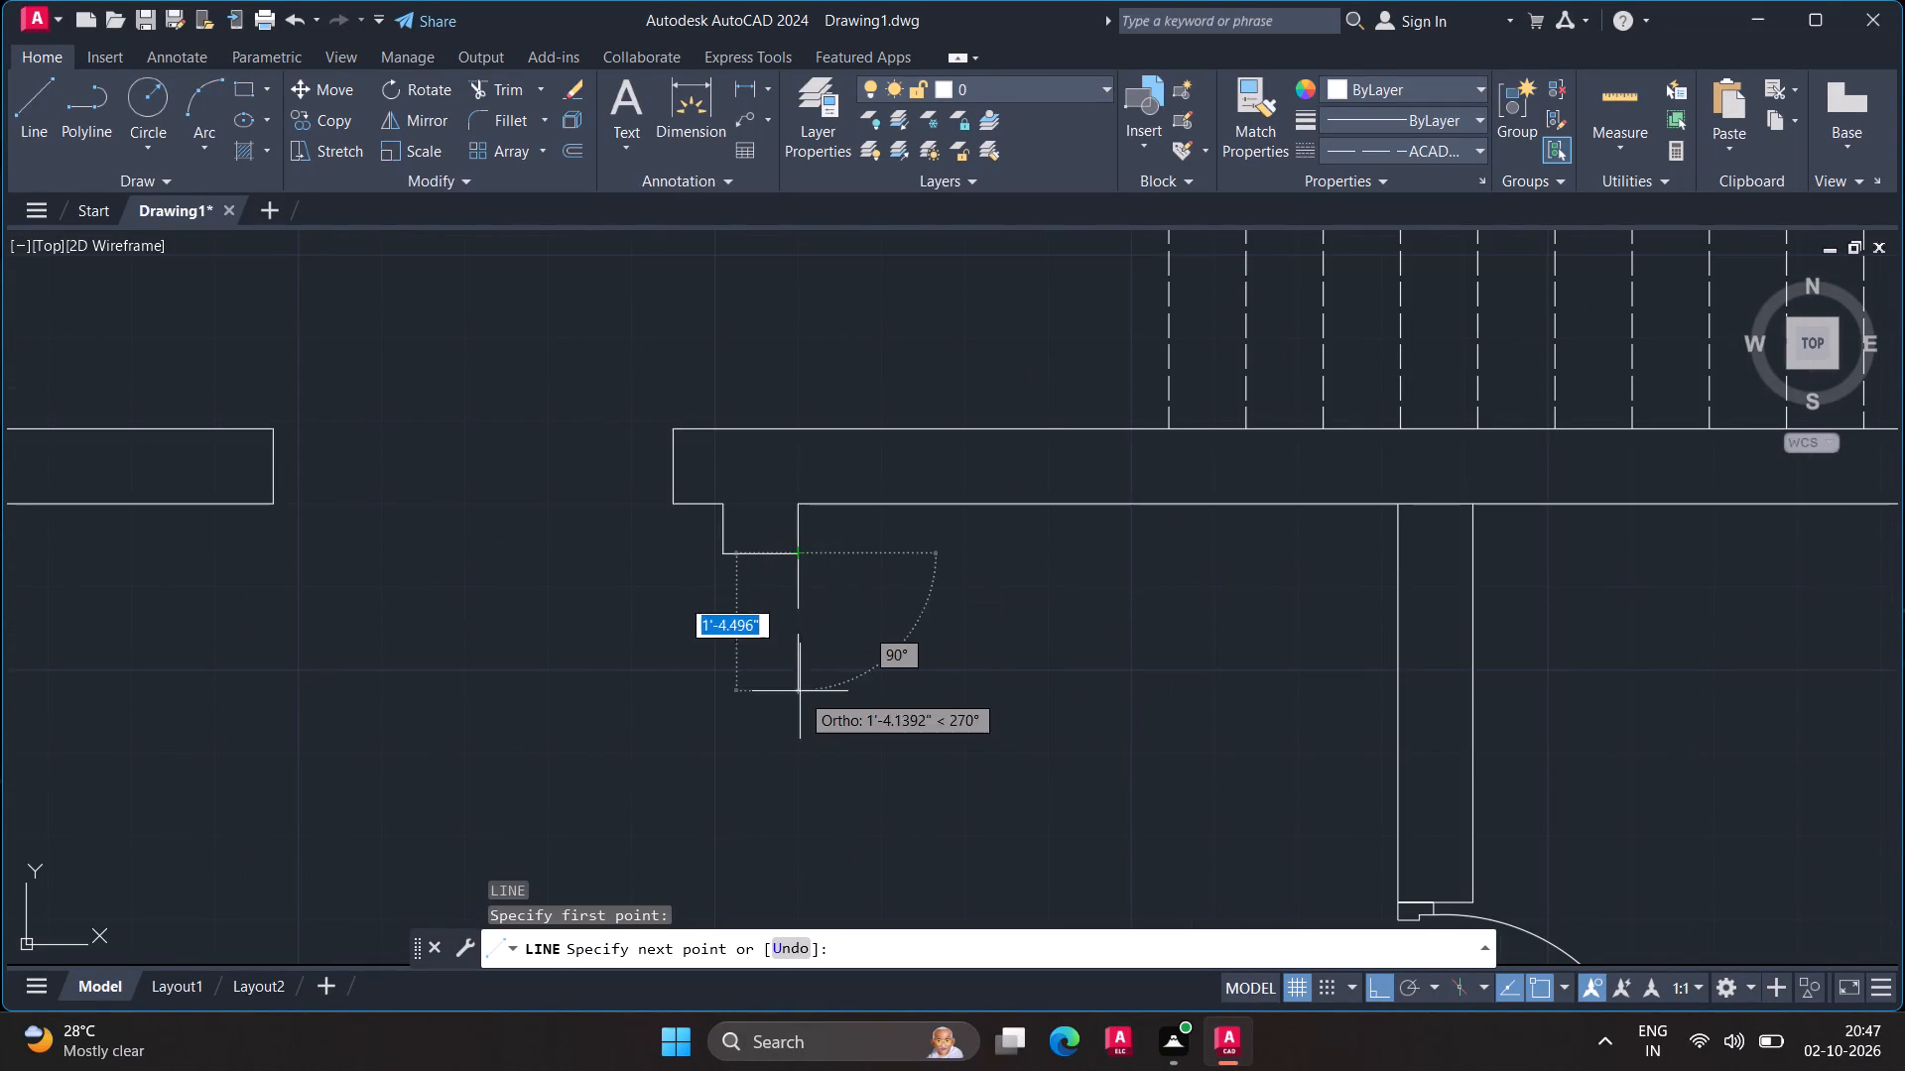
scroll(805, 730, "down", 2)
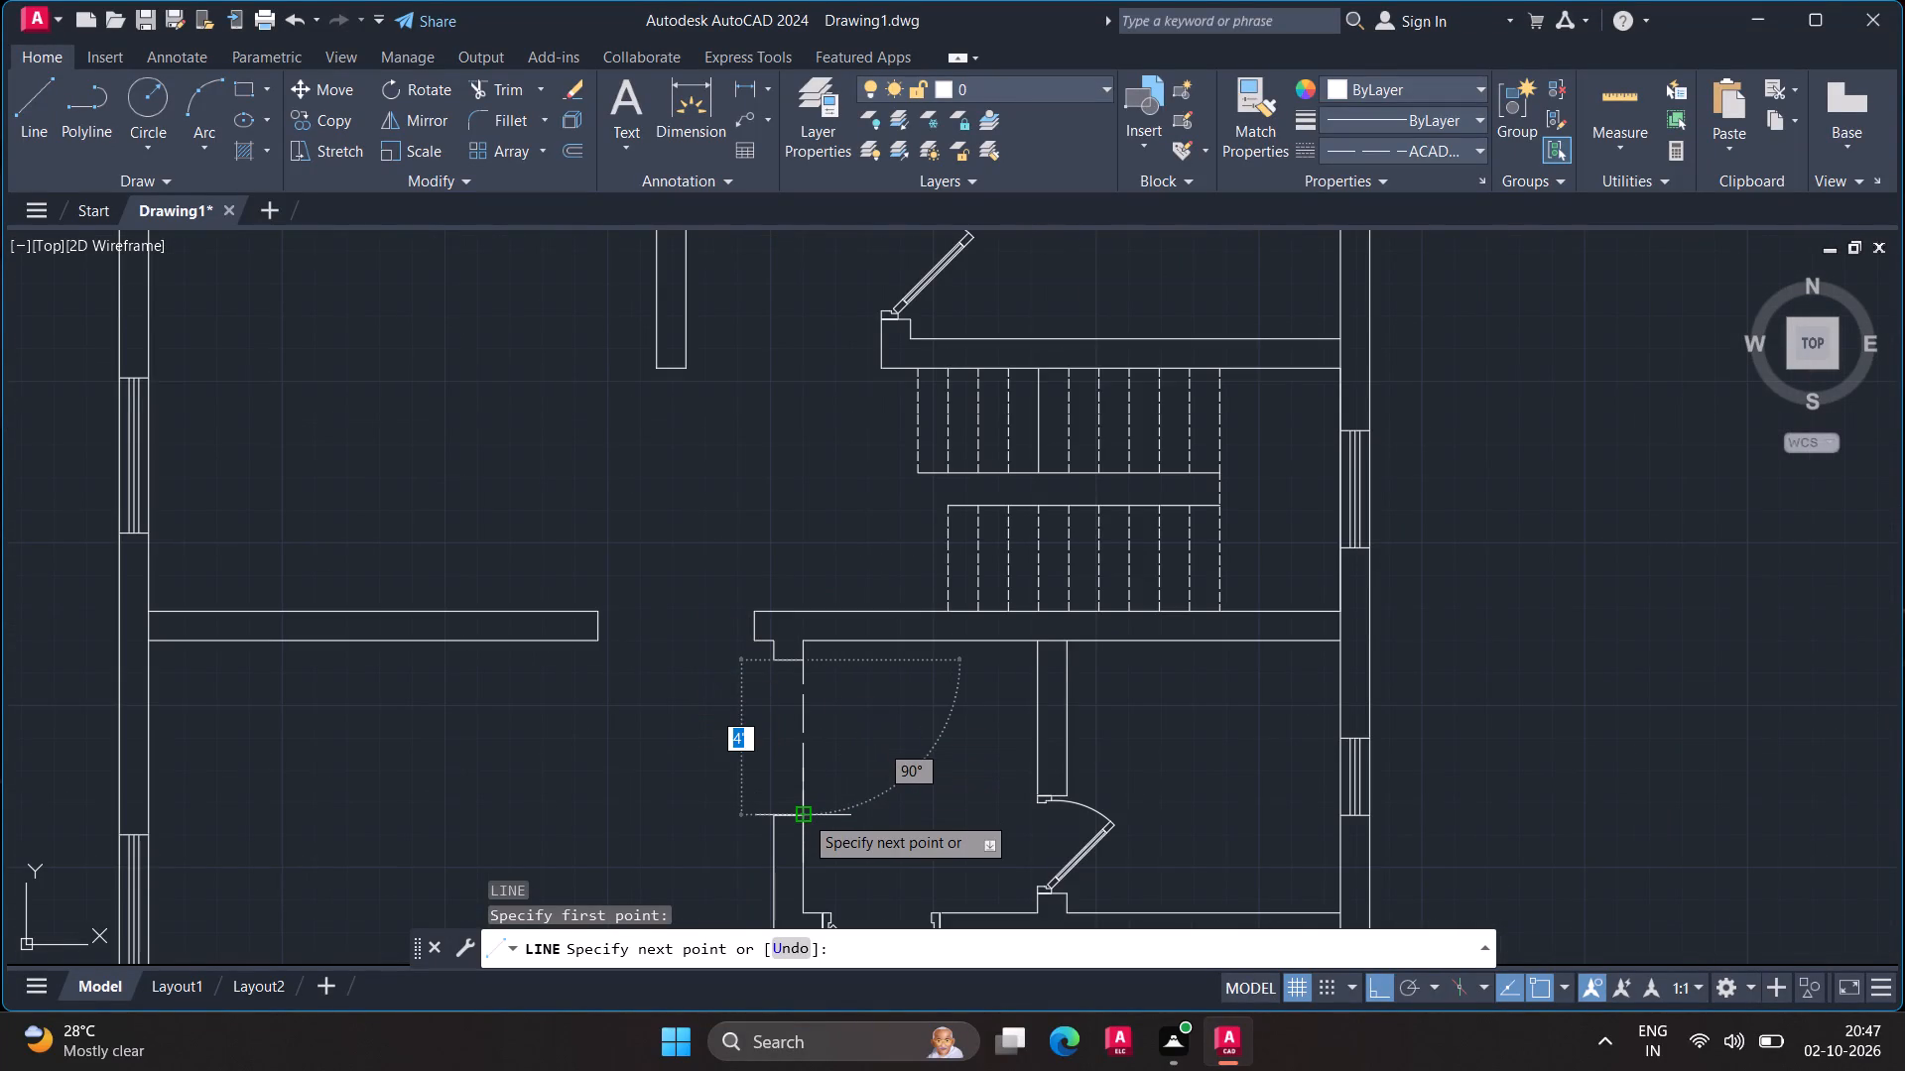
left_click(804, 814)
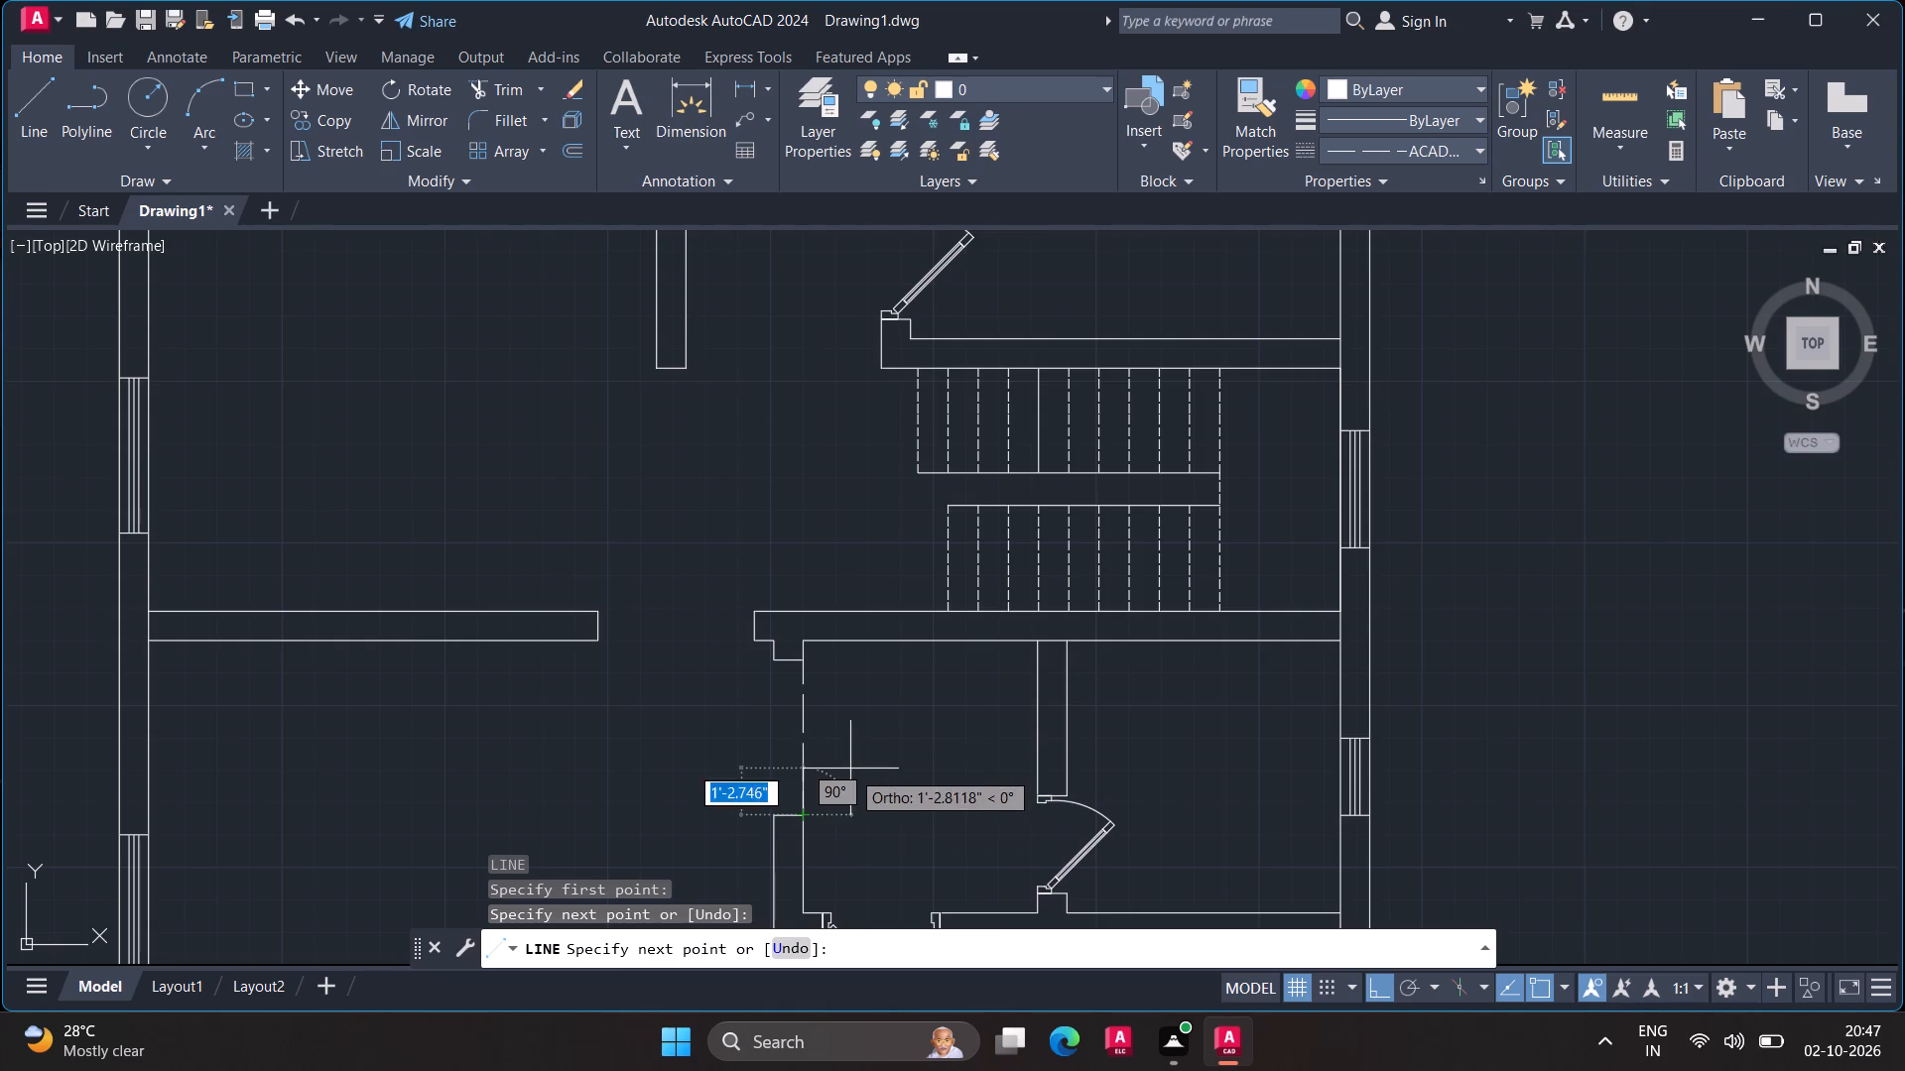
key("Escape")
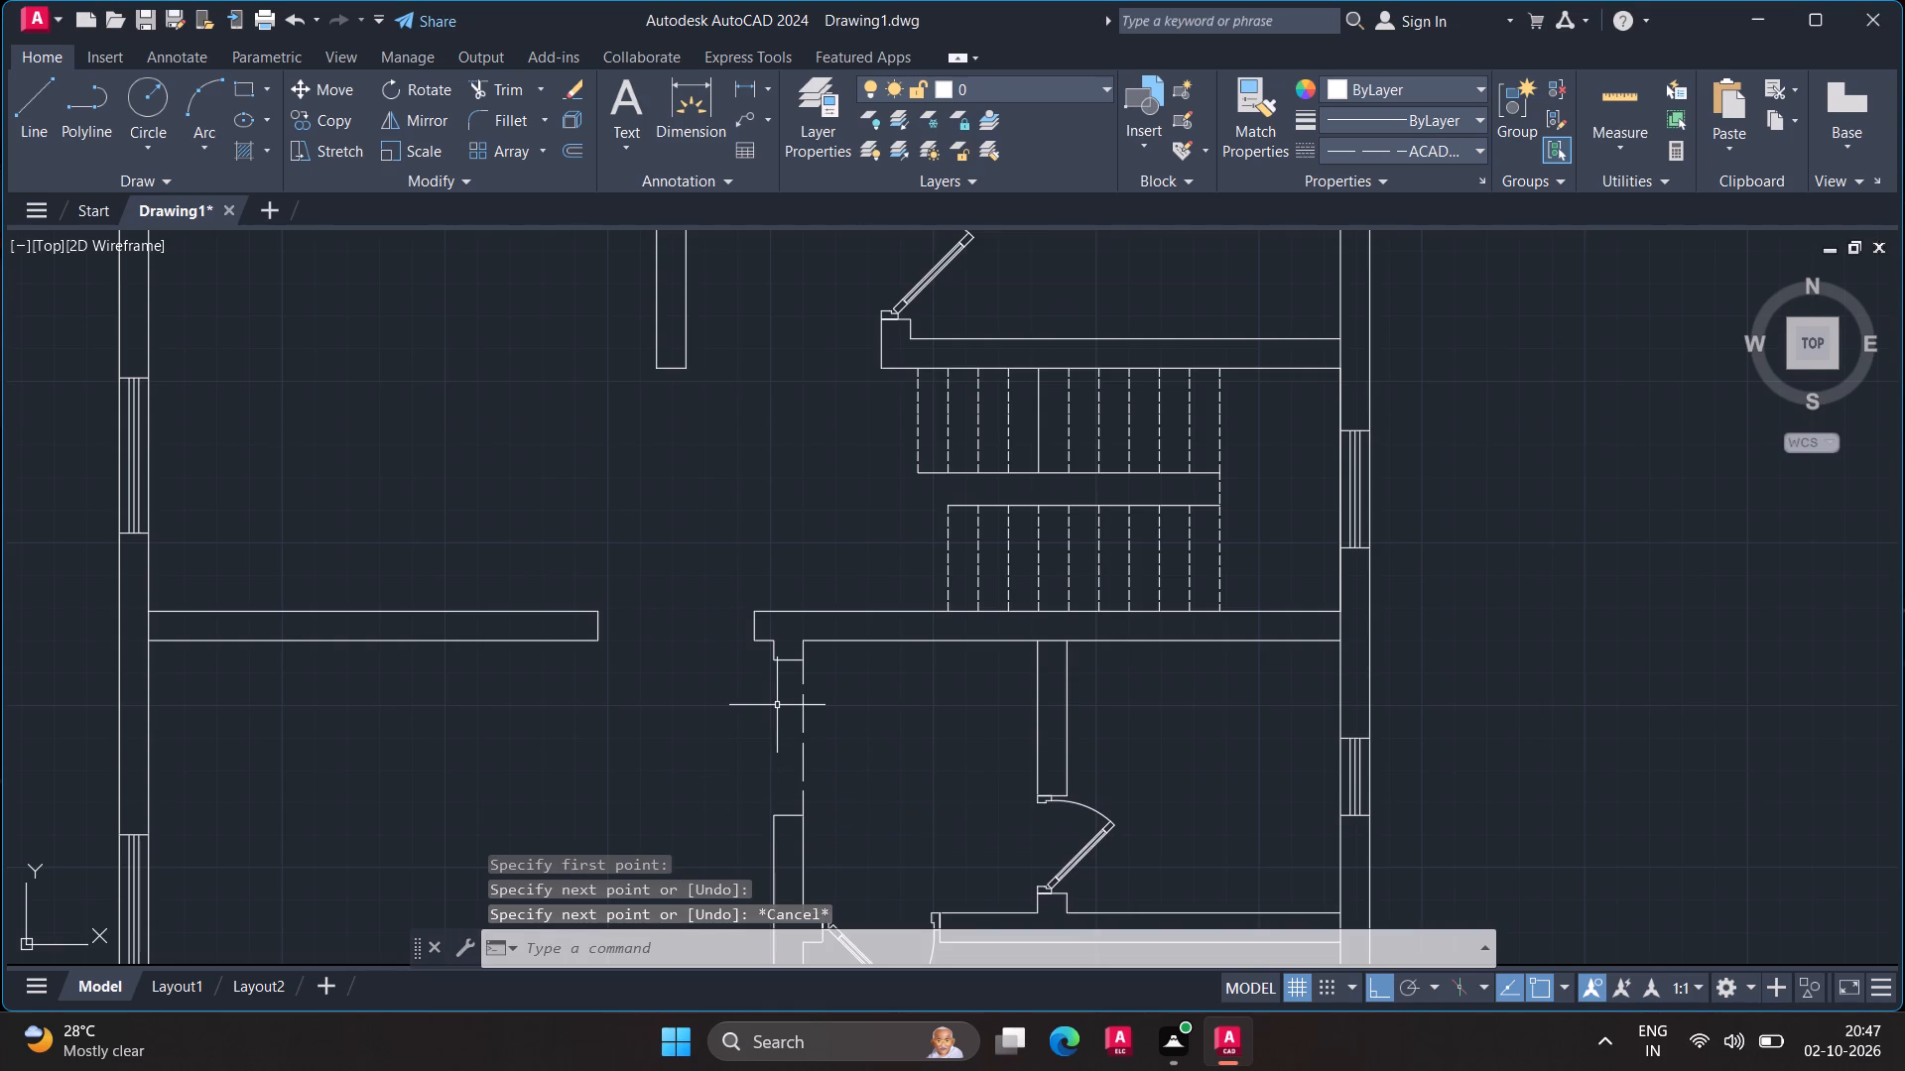
key("space")
left_click(774, 663)
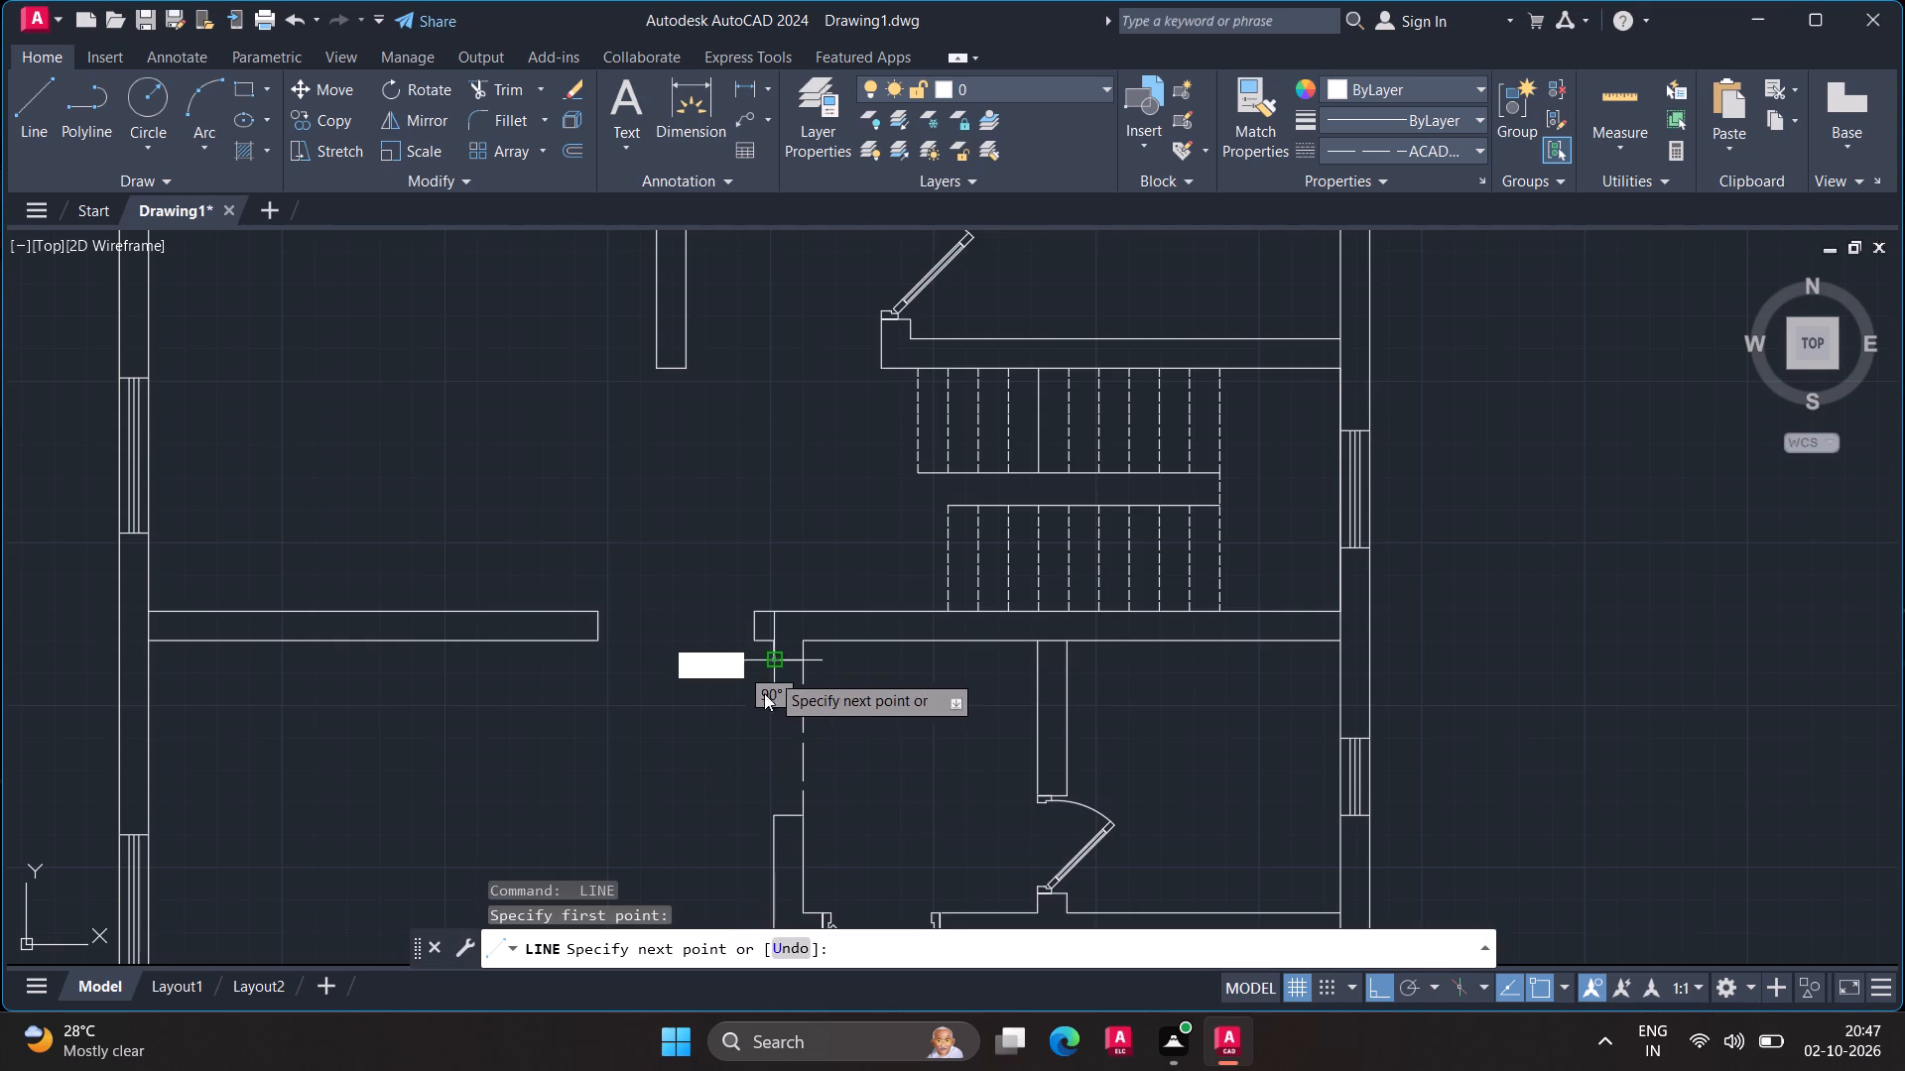
left_click(771, 818)
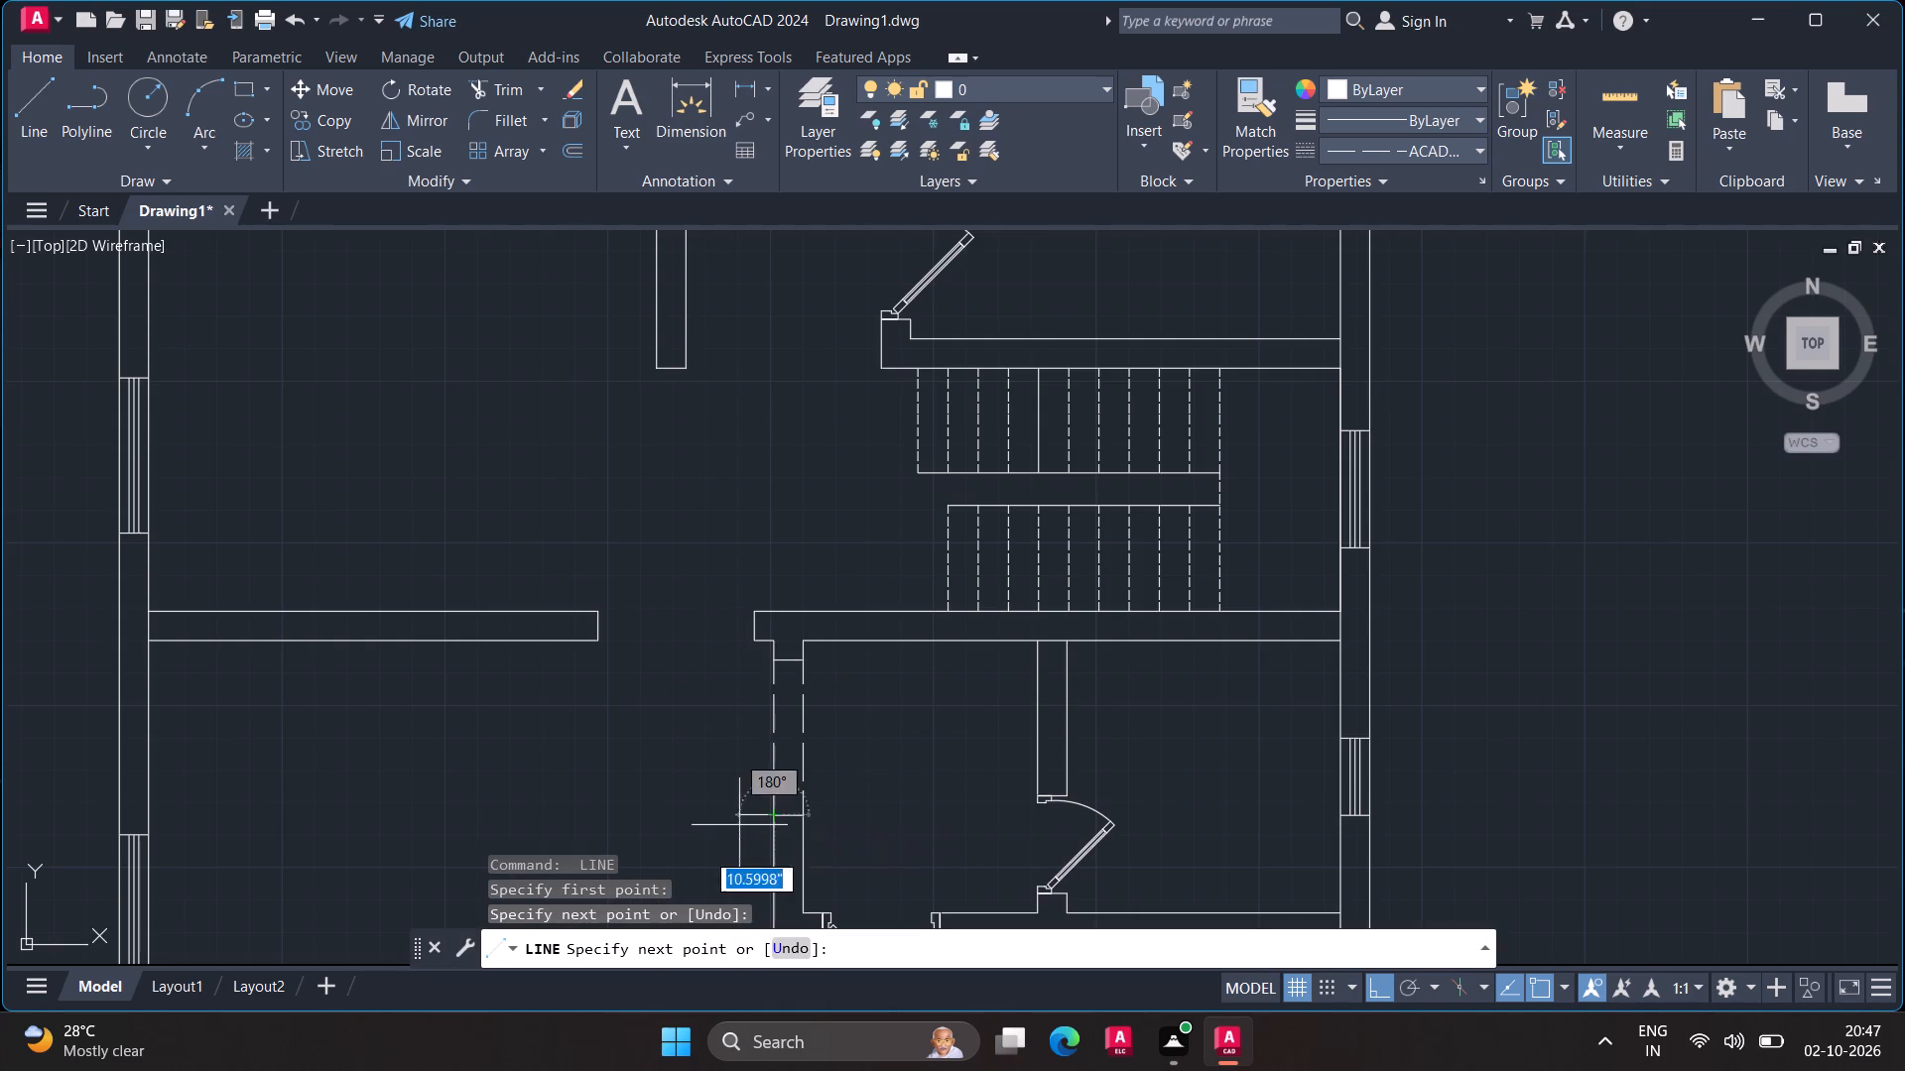
key("Escape")
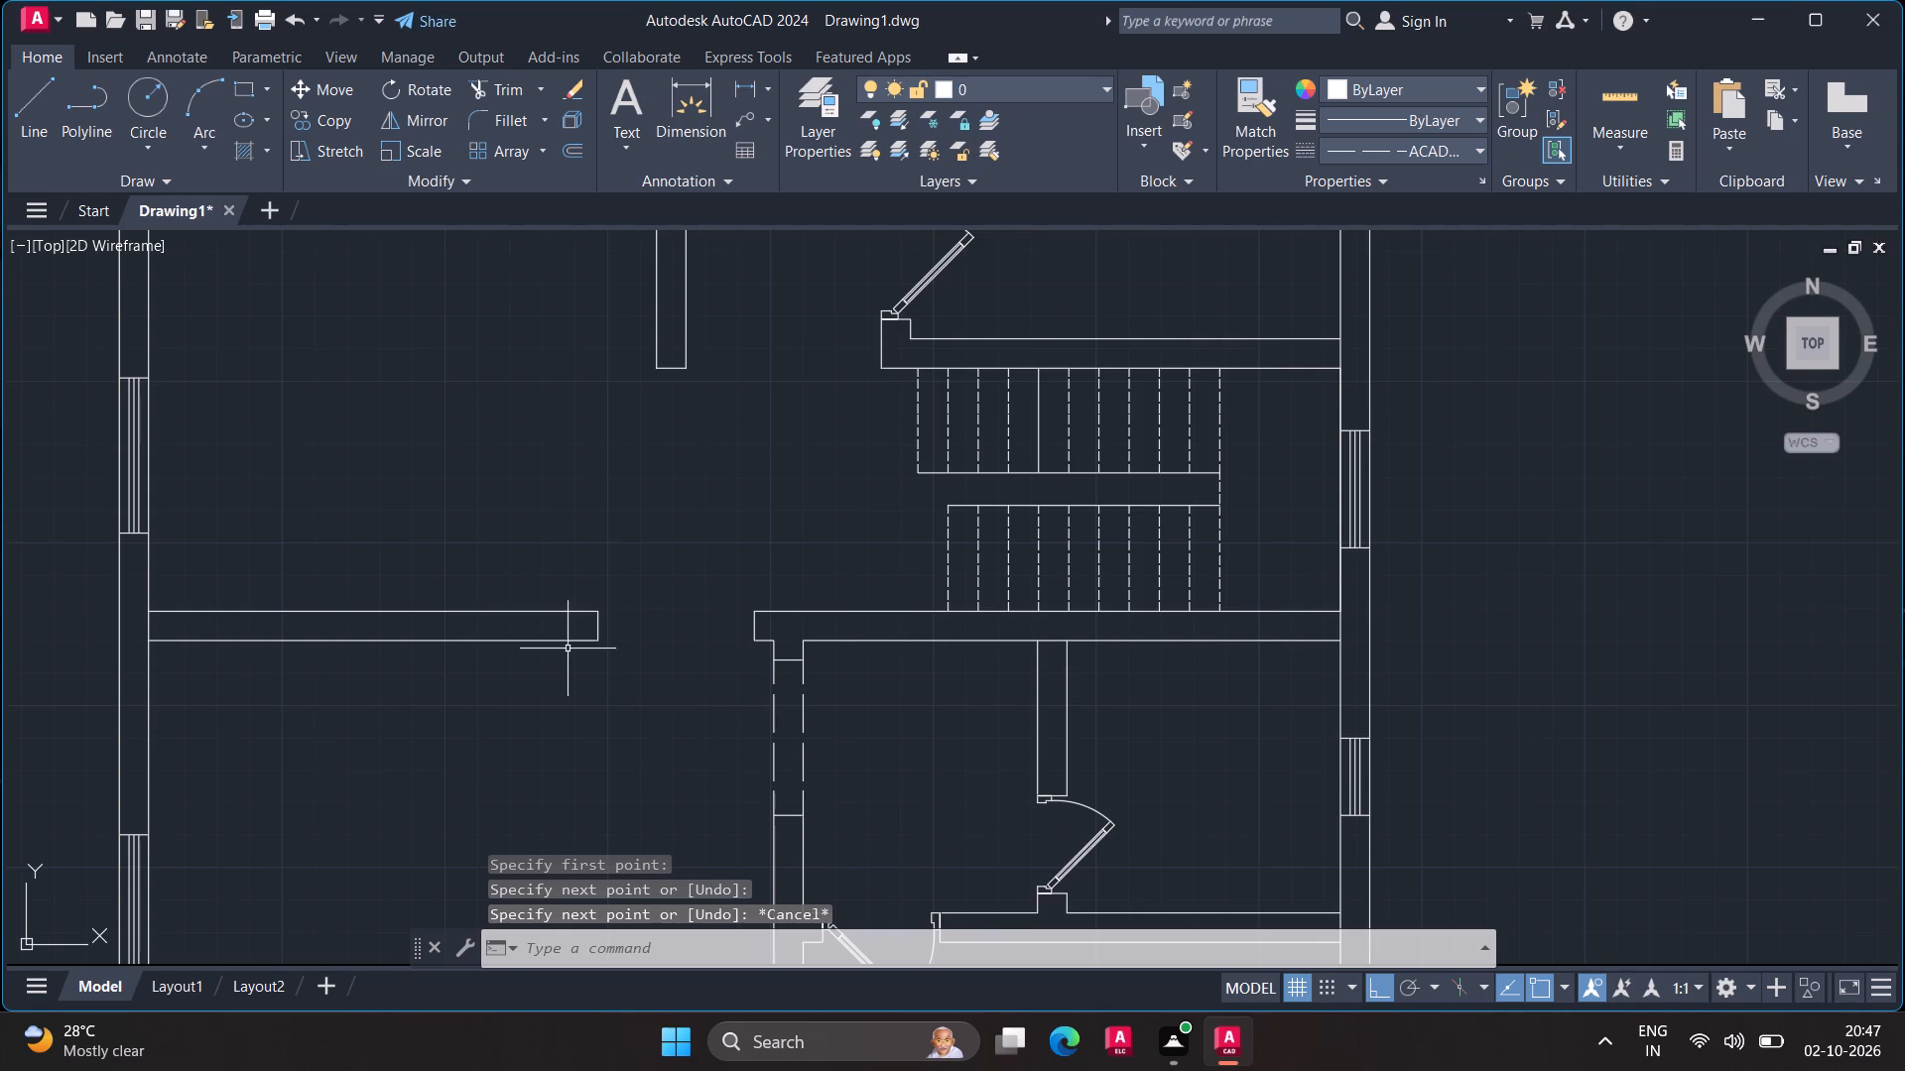
Draw two horizontal lines across the opening in the long horizontal wall west of the staircase, joining both wall faces.
key("space")
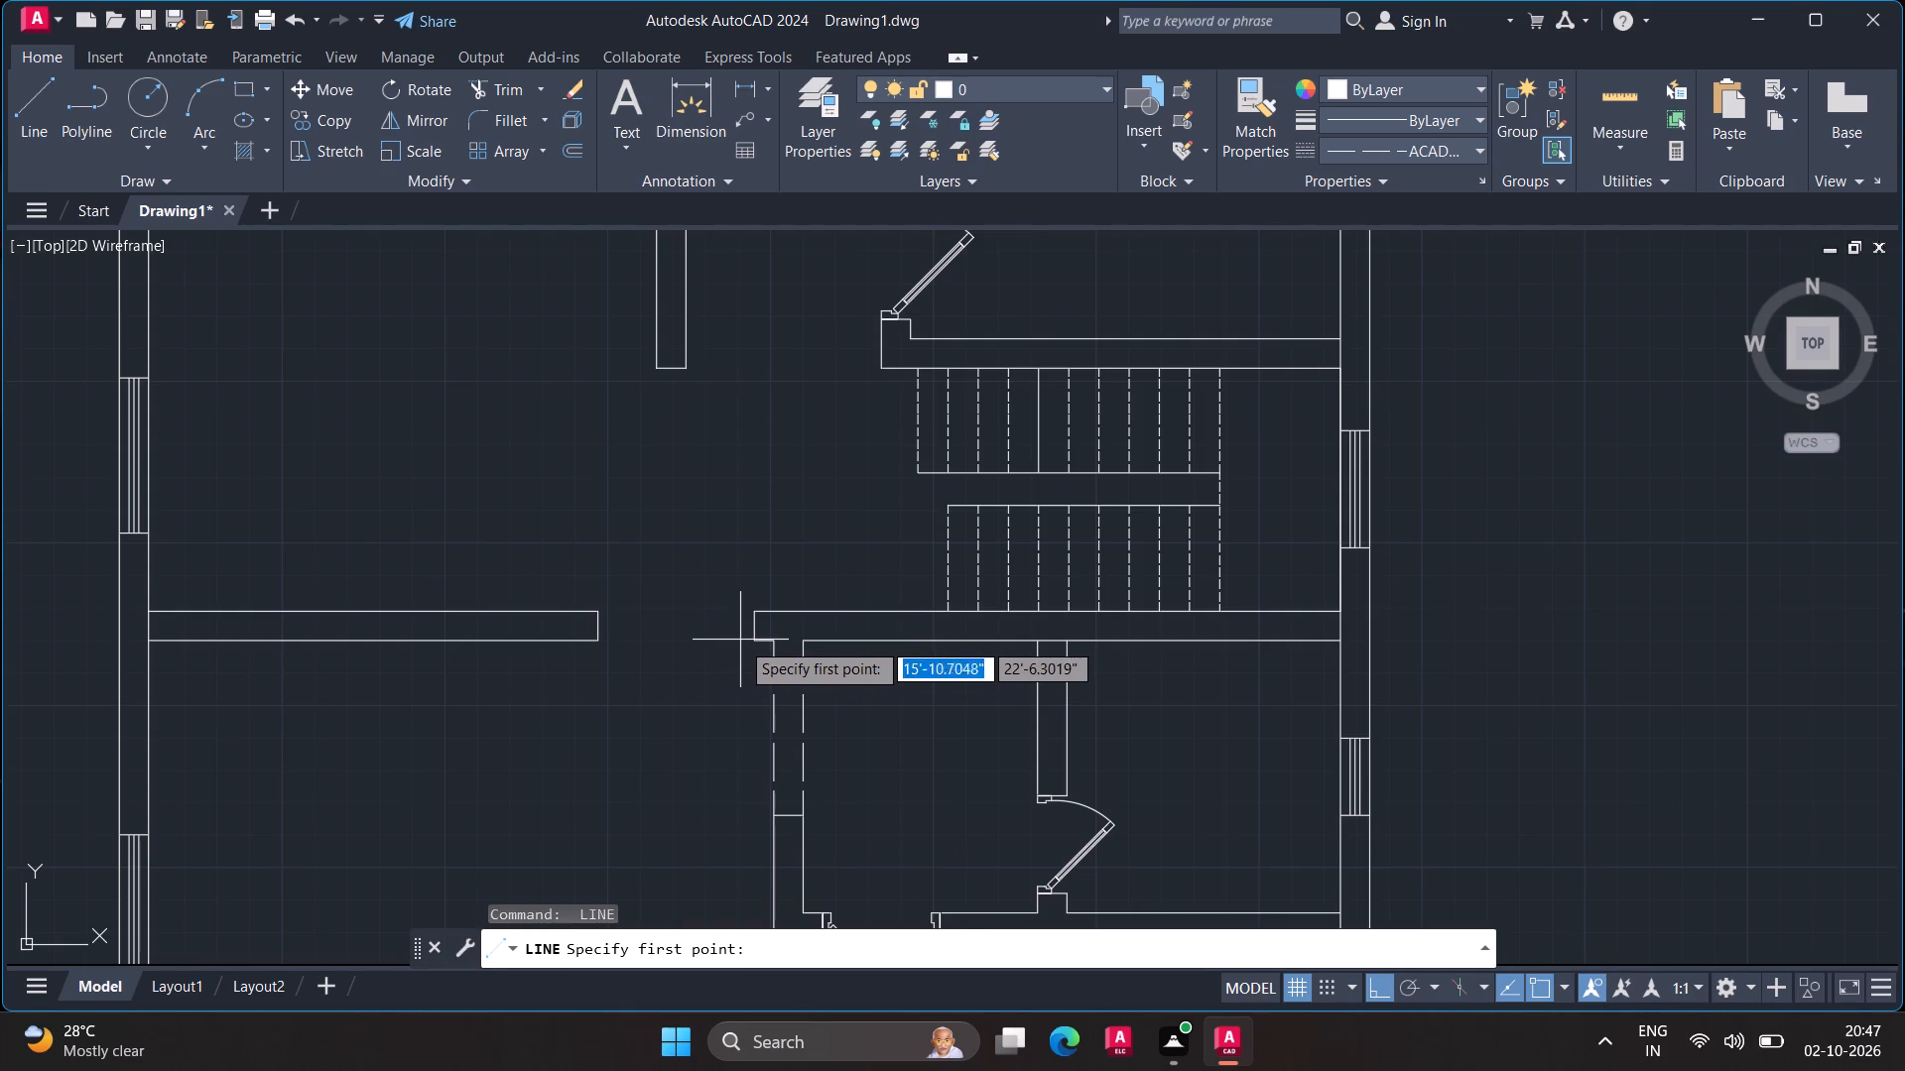
left_click(750, 640)
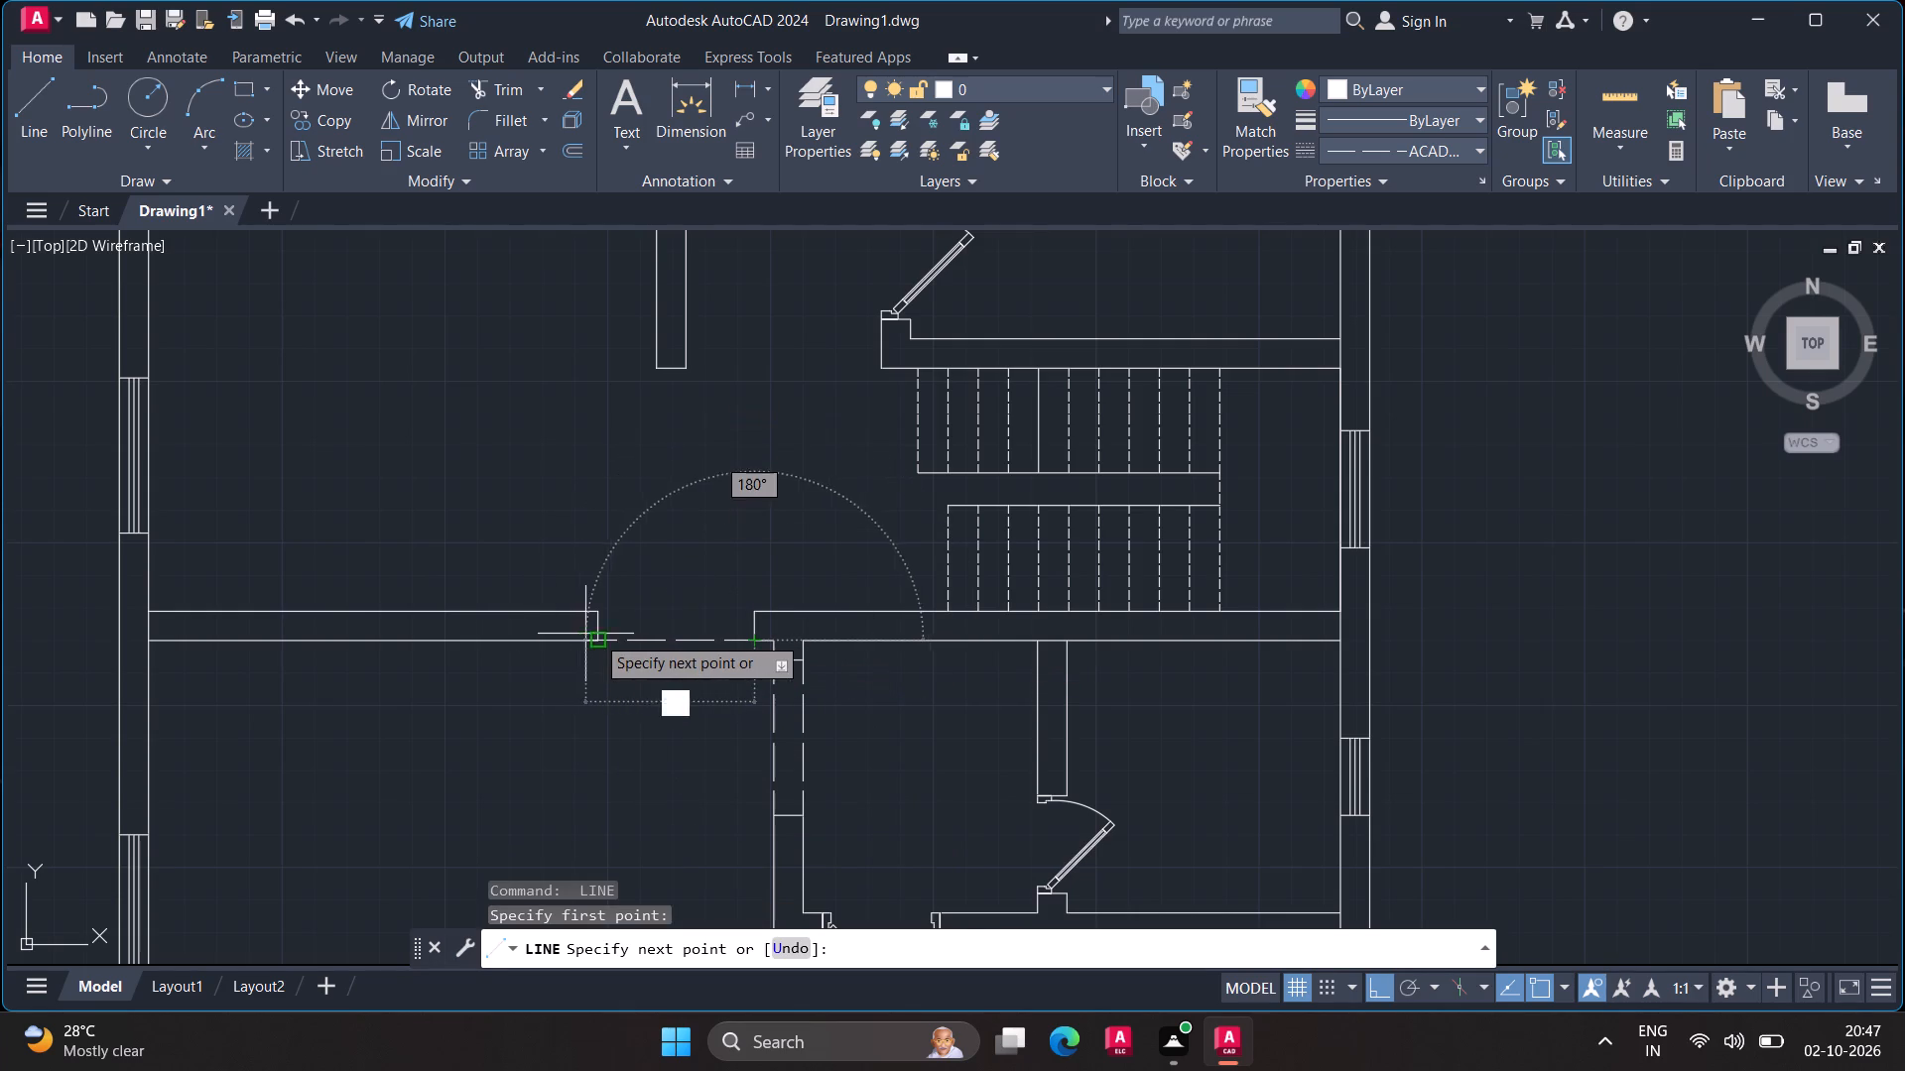
left_click(599, 637)
key("space")
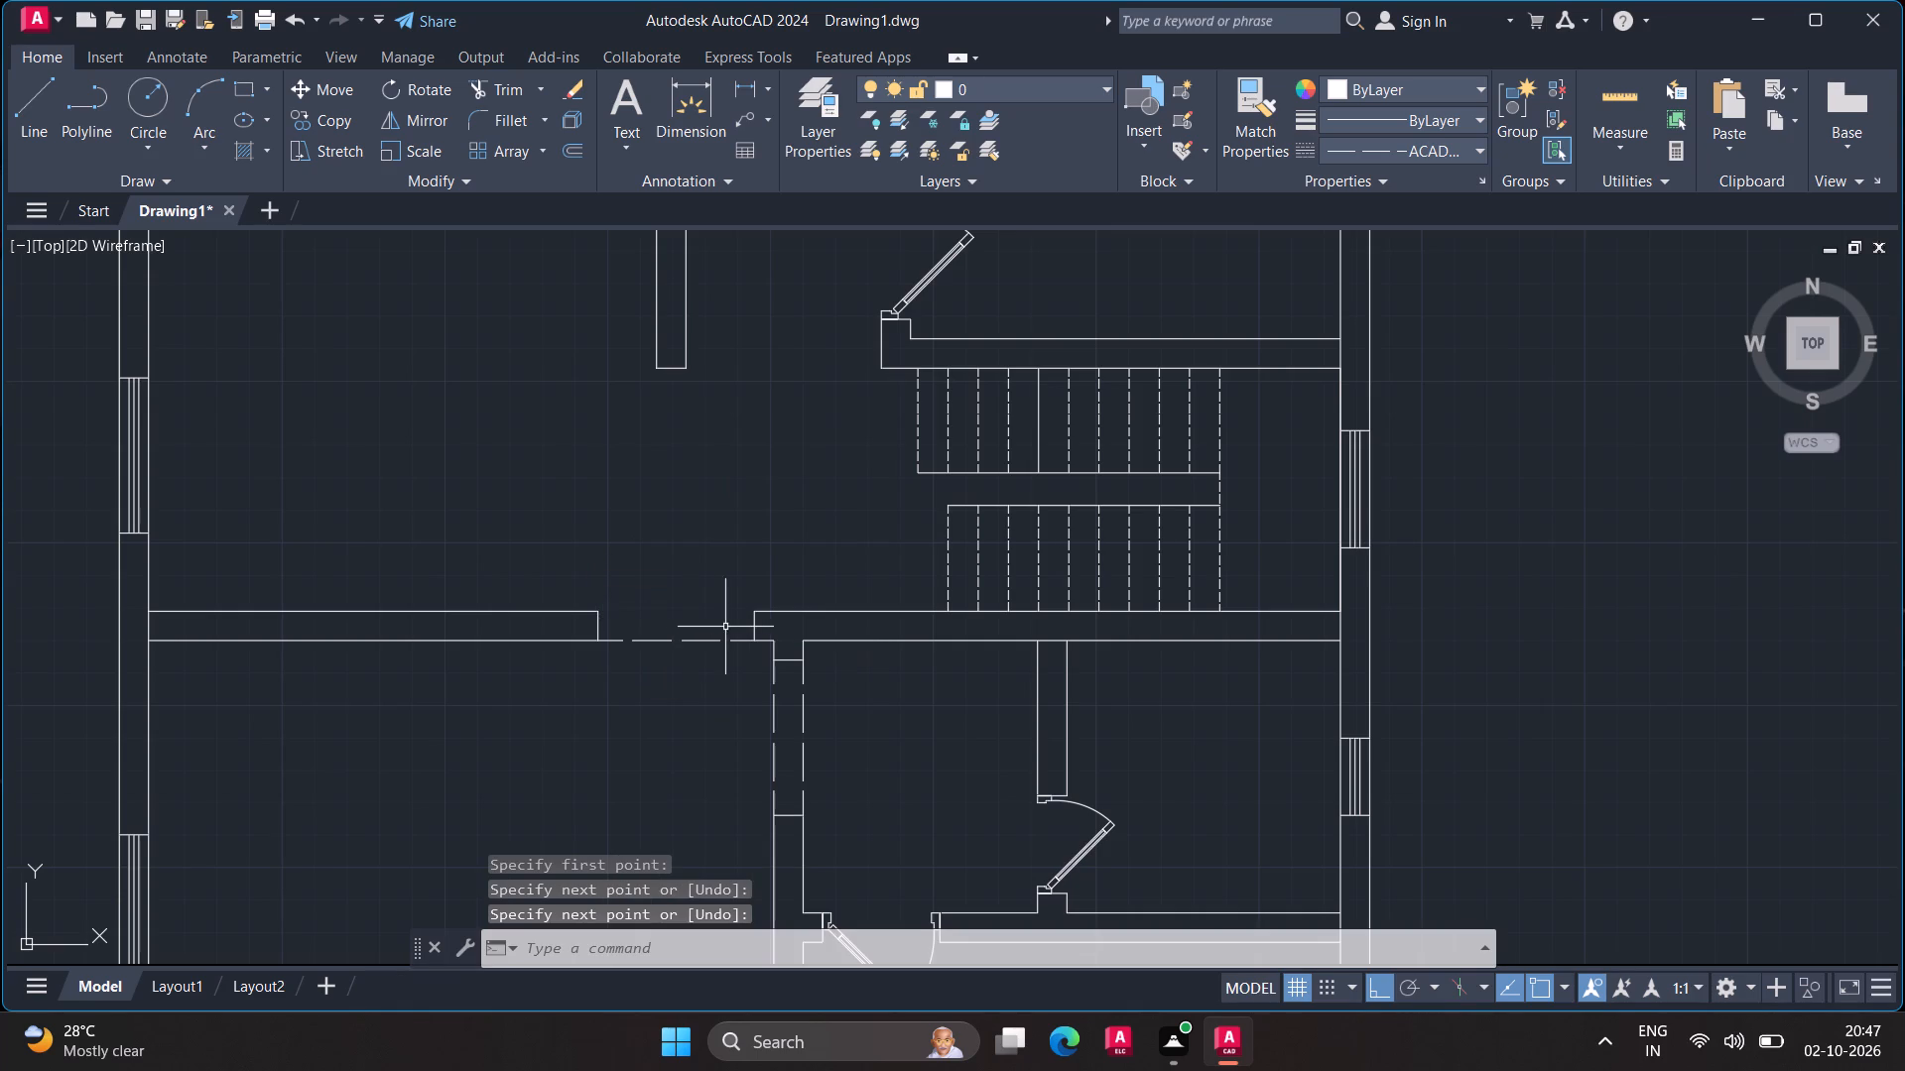
key("space")
left_click(747, 618)
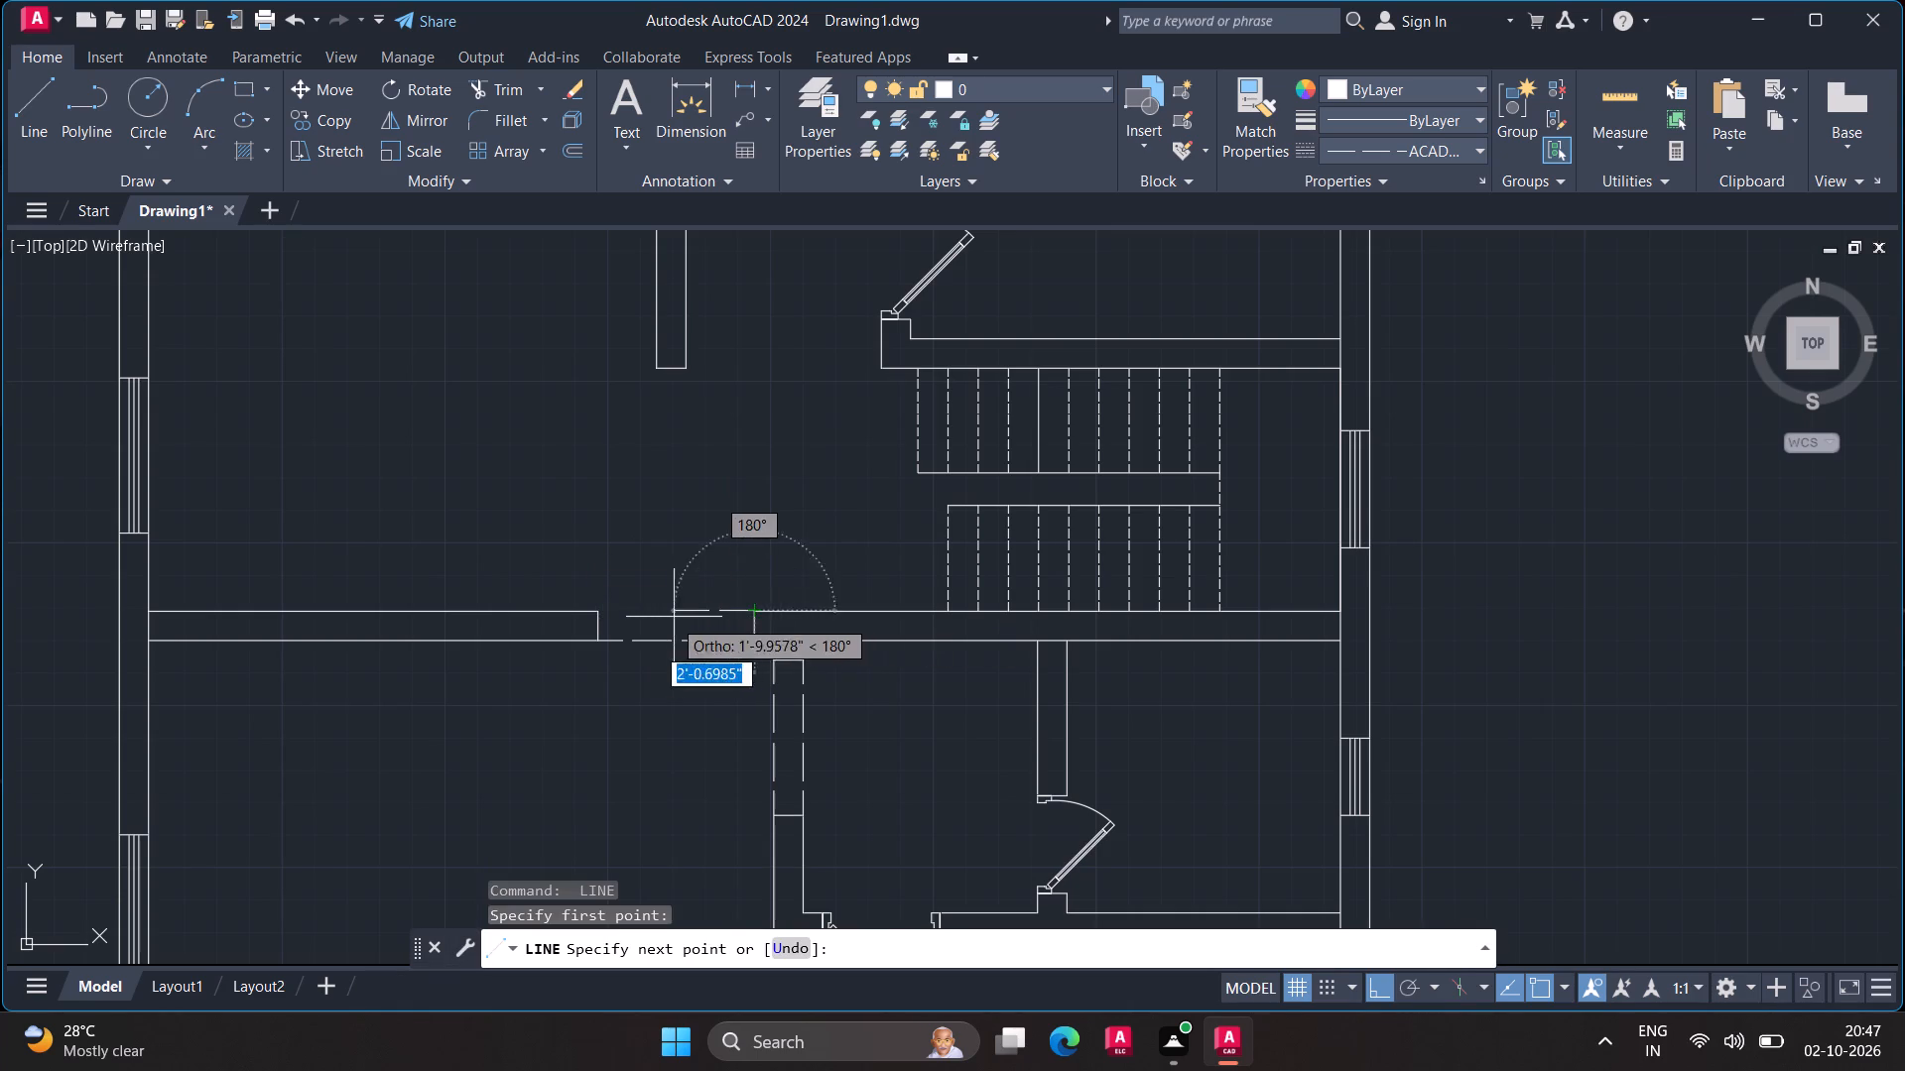
left_click(592, 615)
key("space")
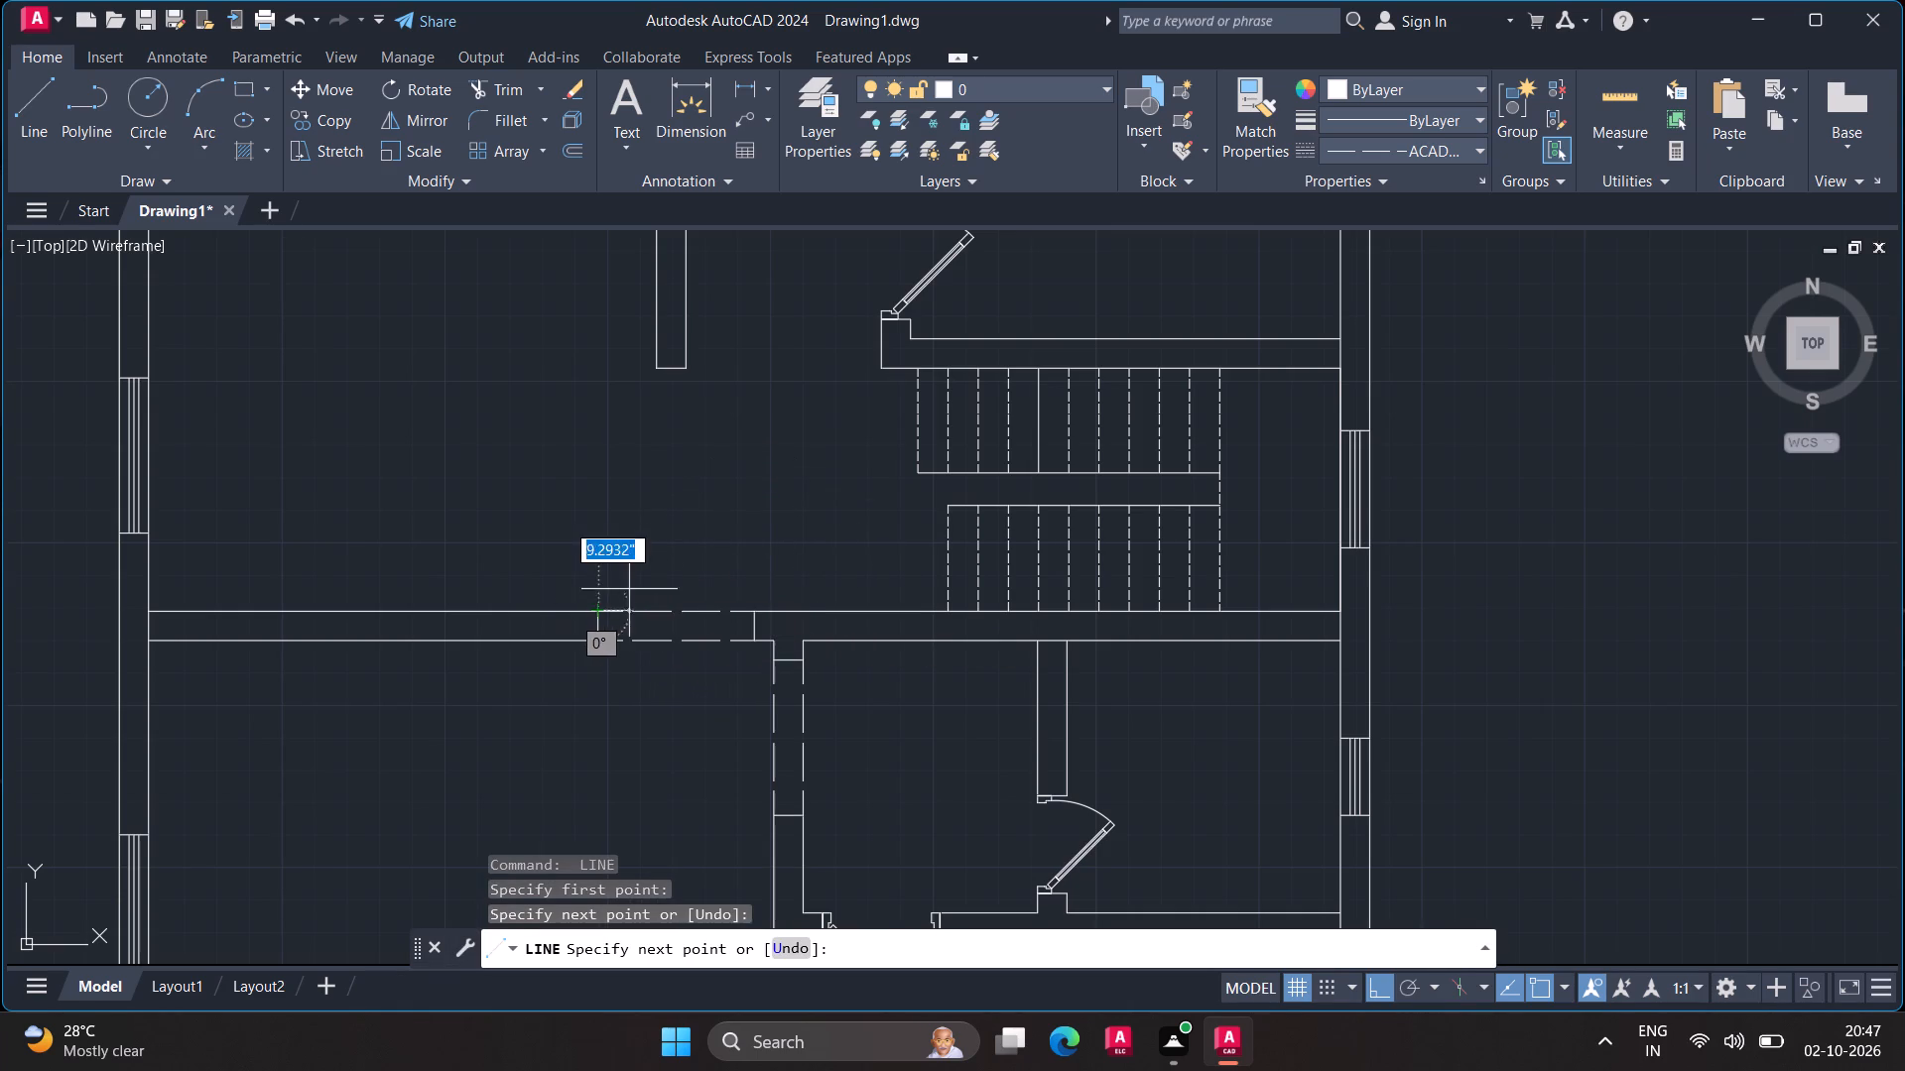
Draw two horizontal lines across the opening in the short partition wall of the plan's northwest room, joining both wall faces.
scroll(799, 562, "down", 1)
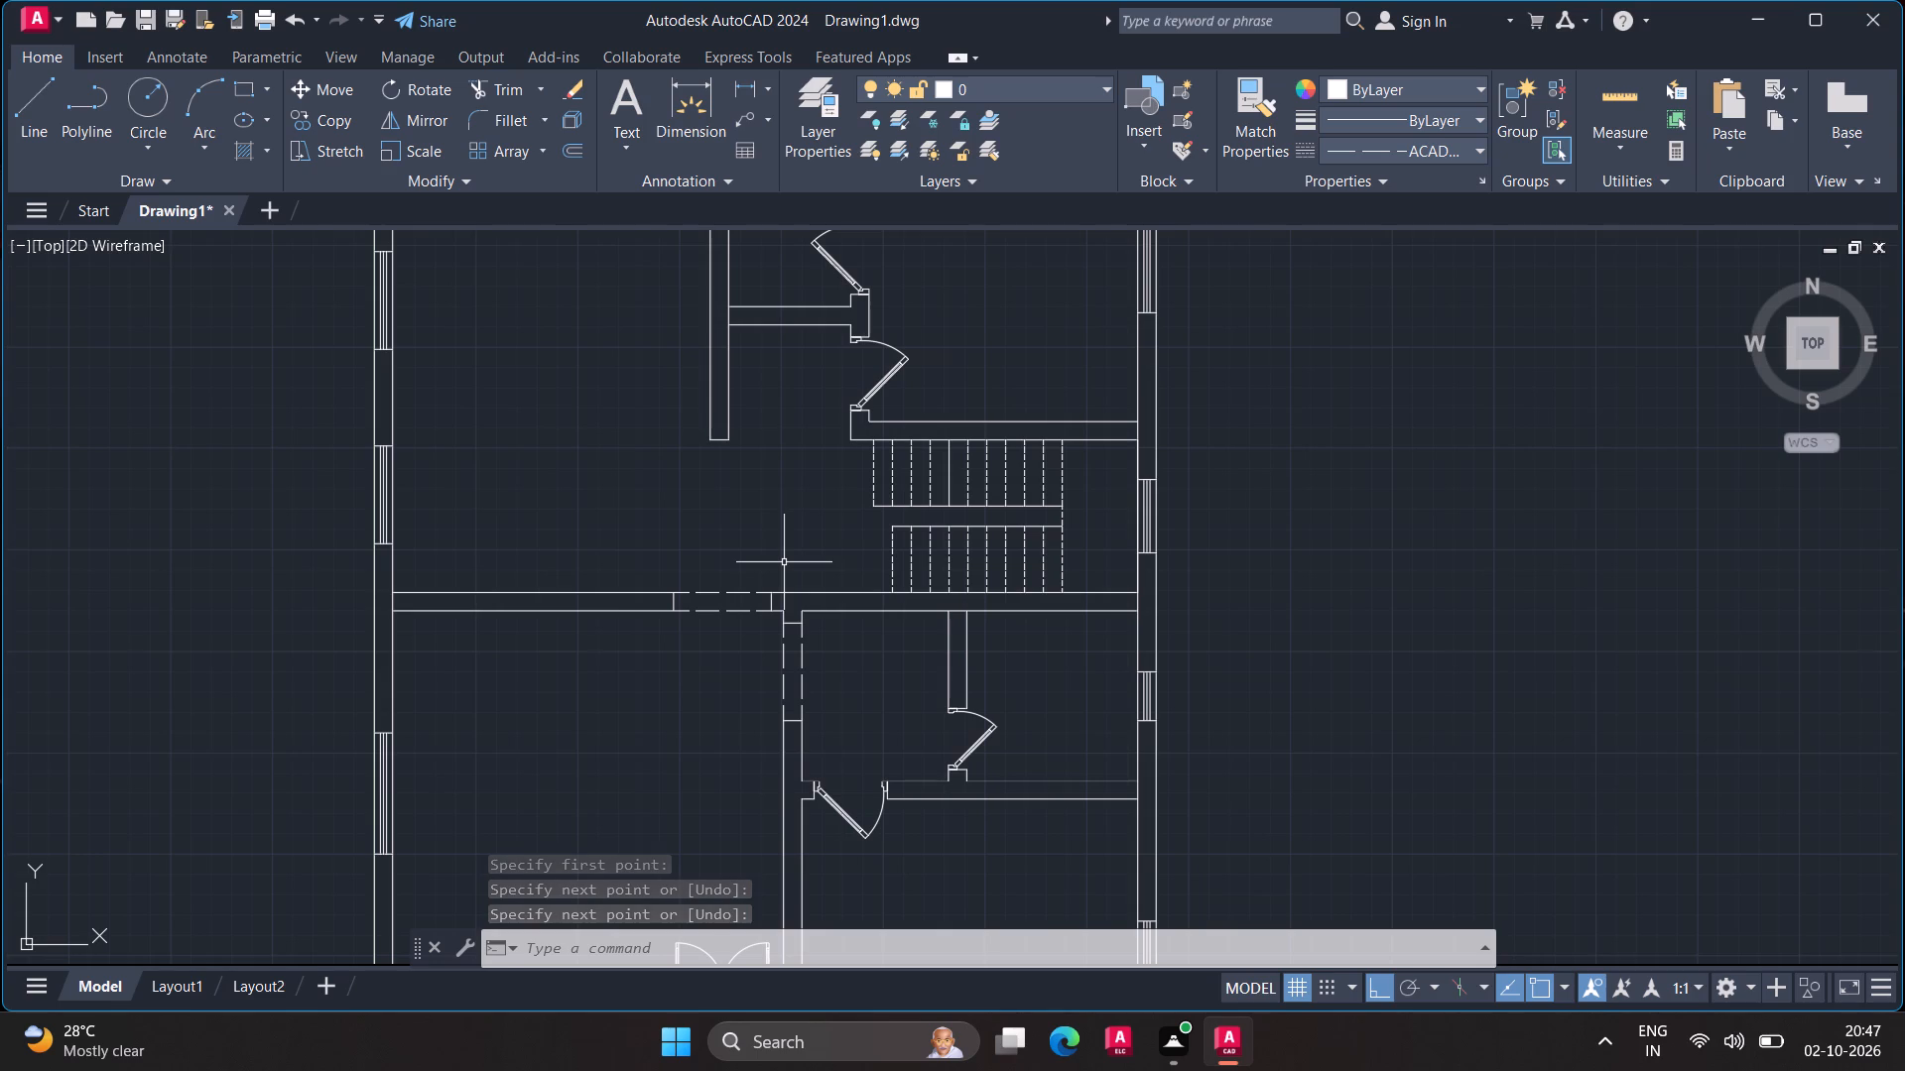
scroll(784, 563, "down", 1)
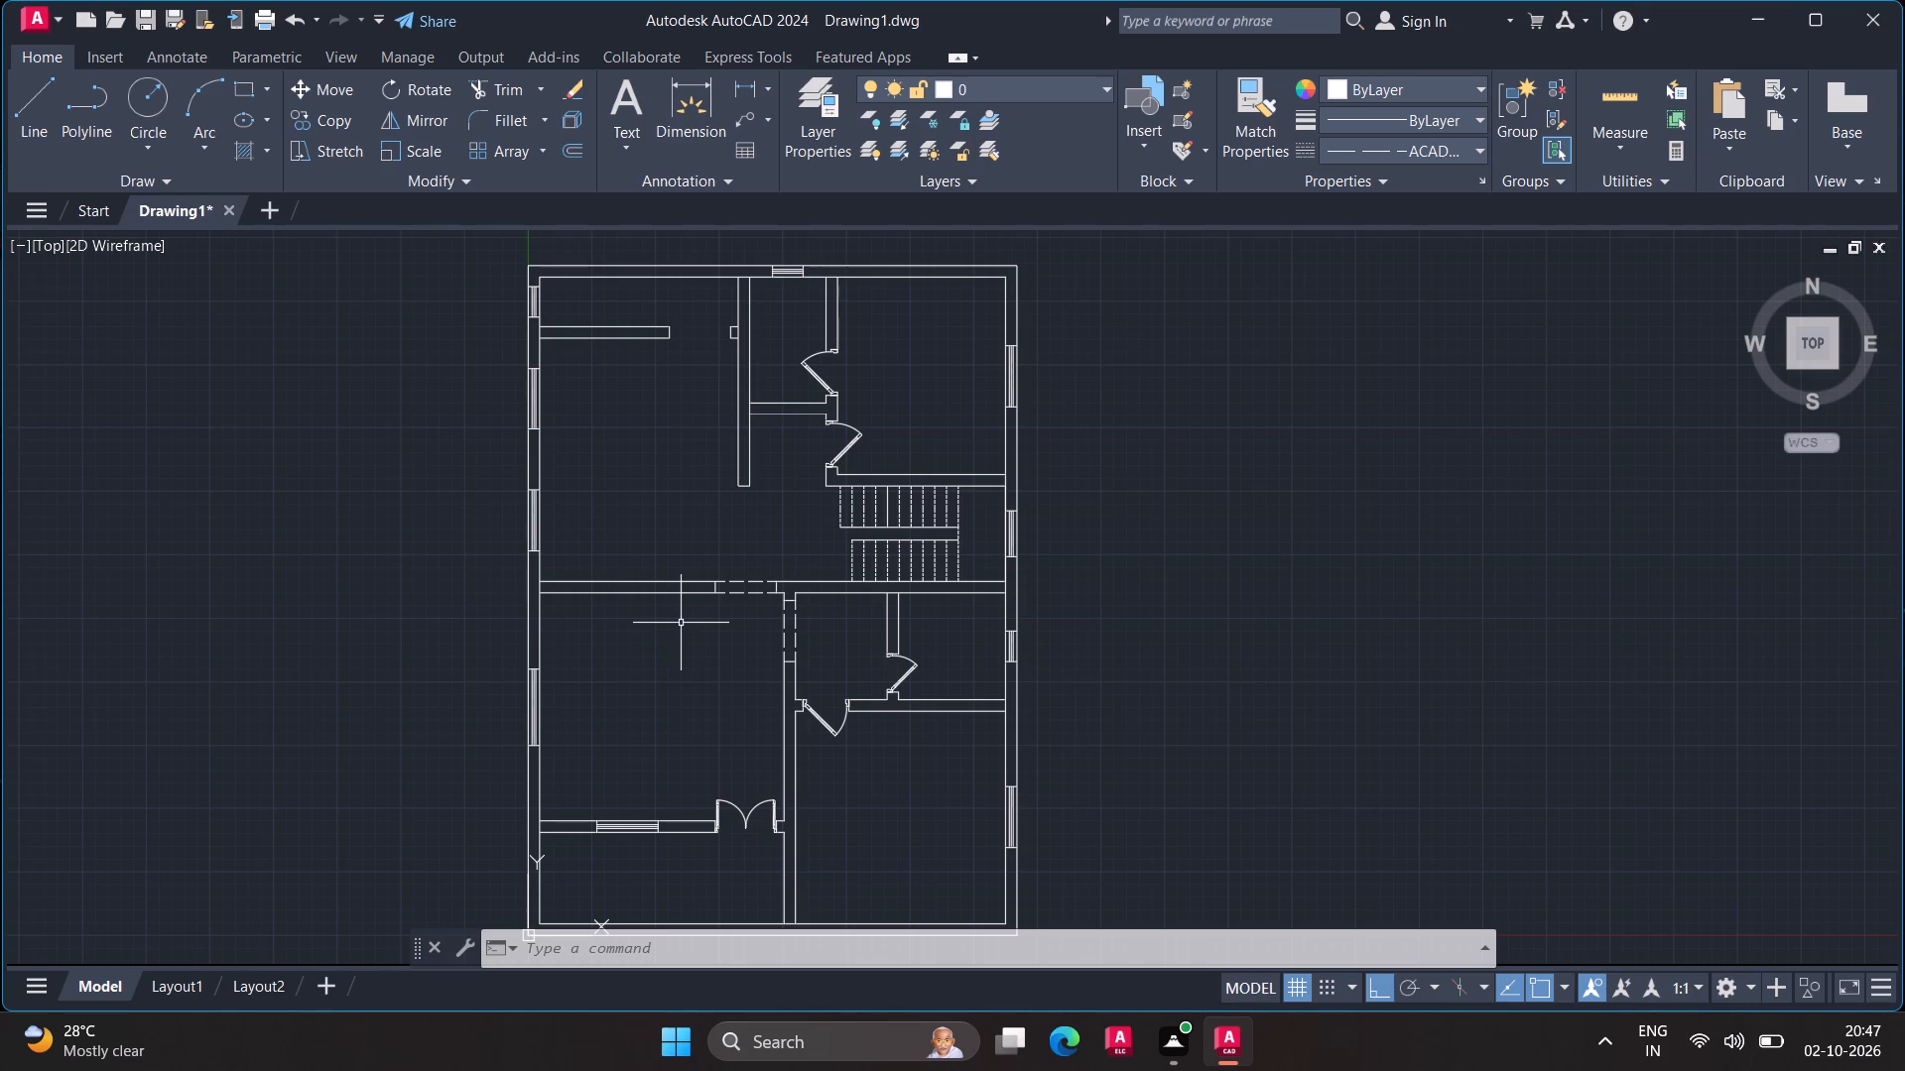
scroll(662, 344, "up", 3)
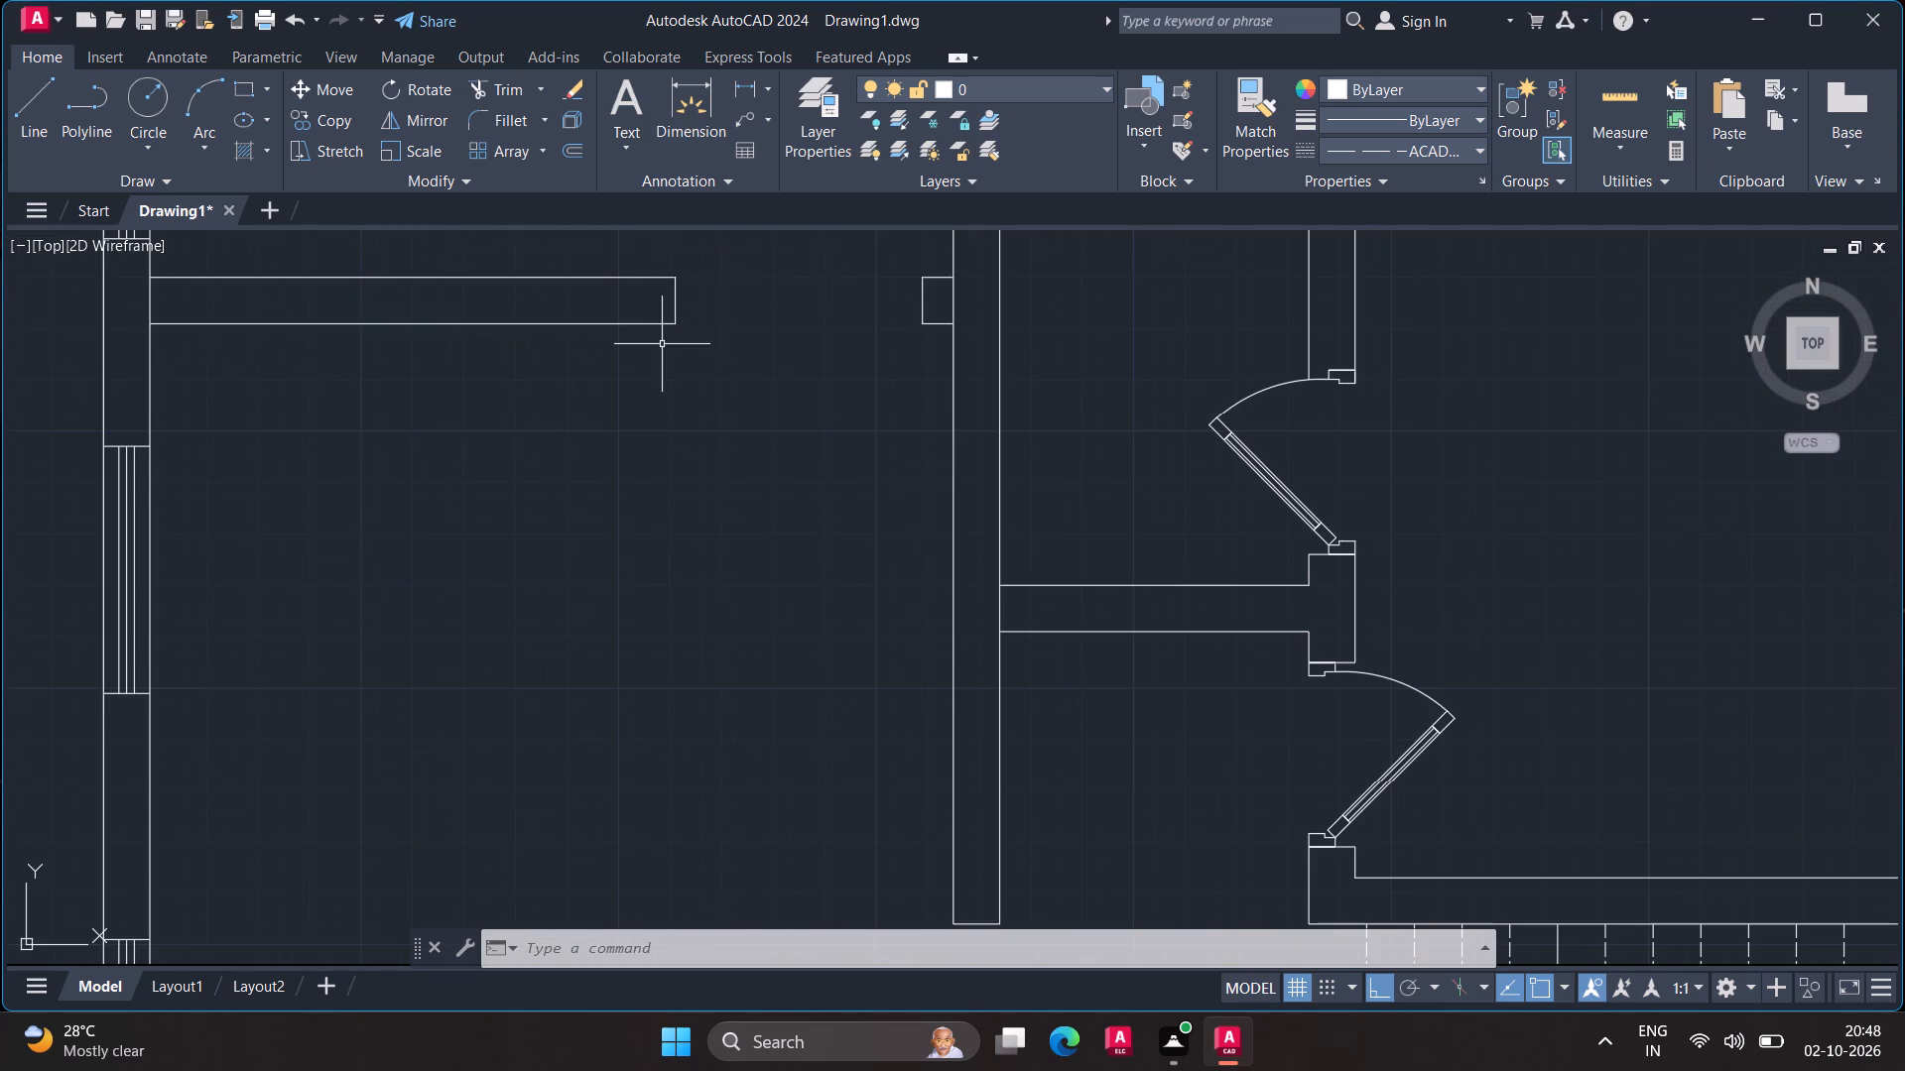
key("space")
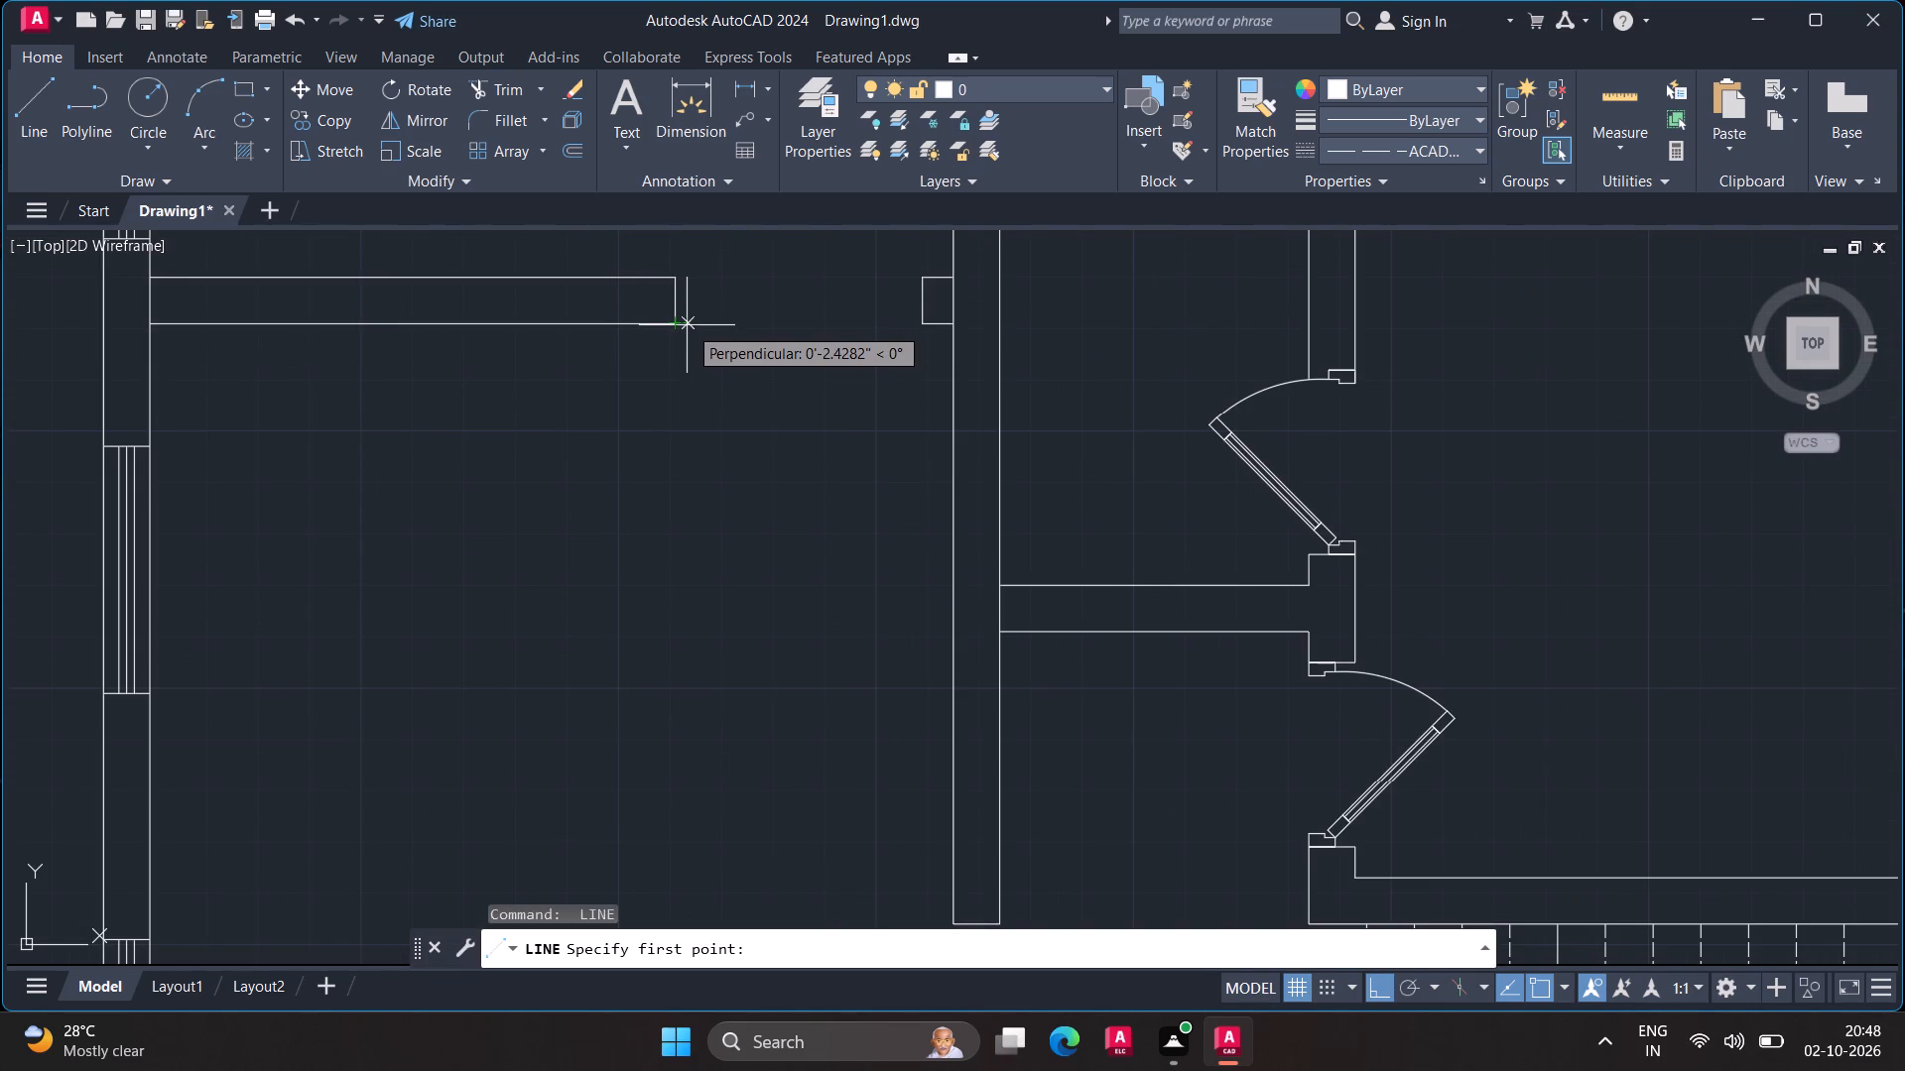
left_click(680, 325)
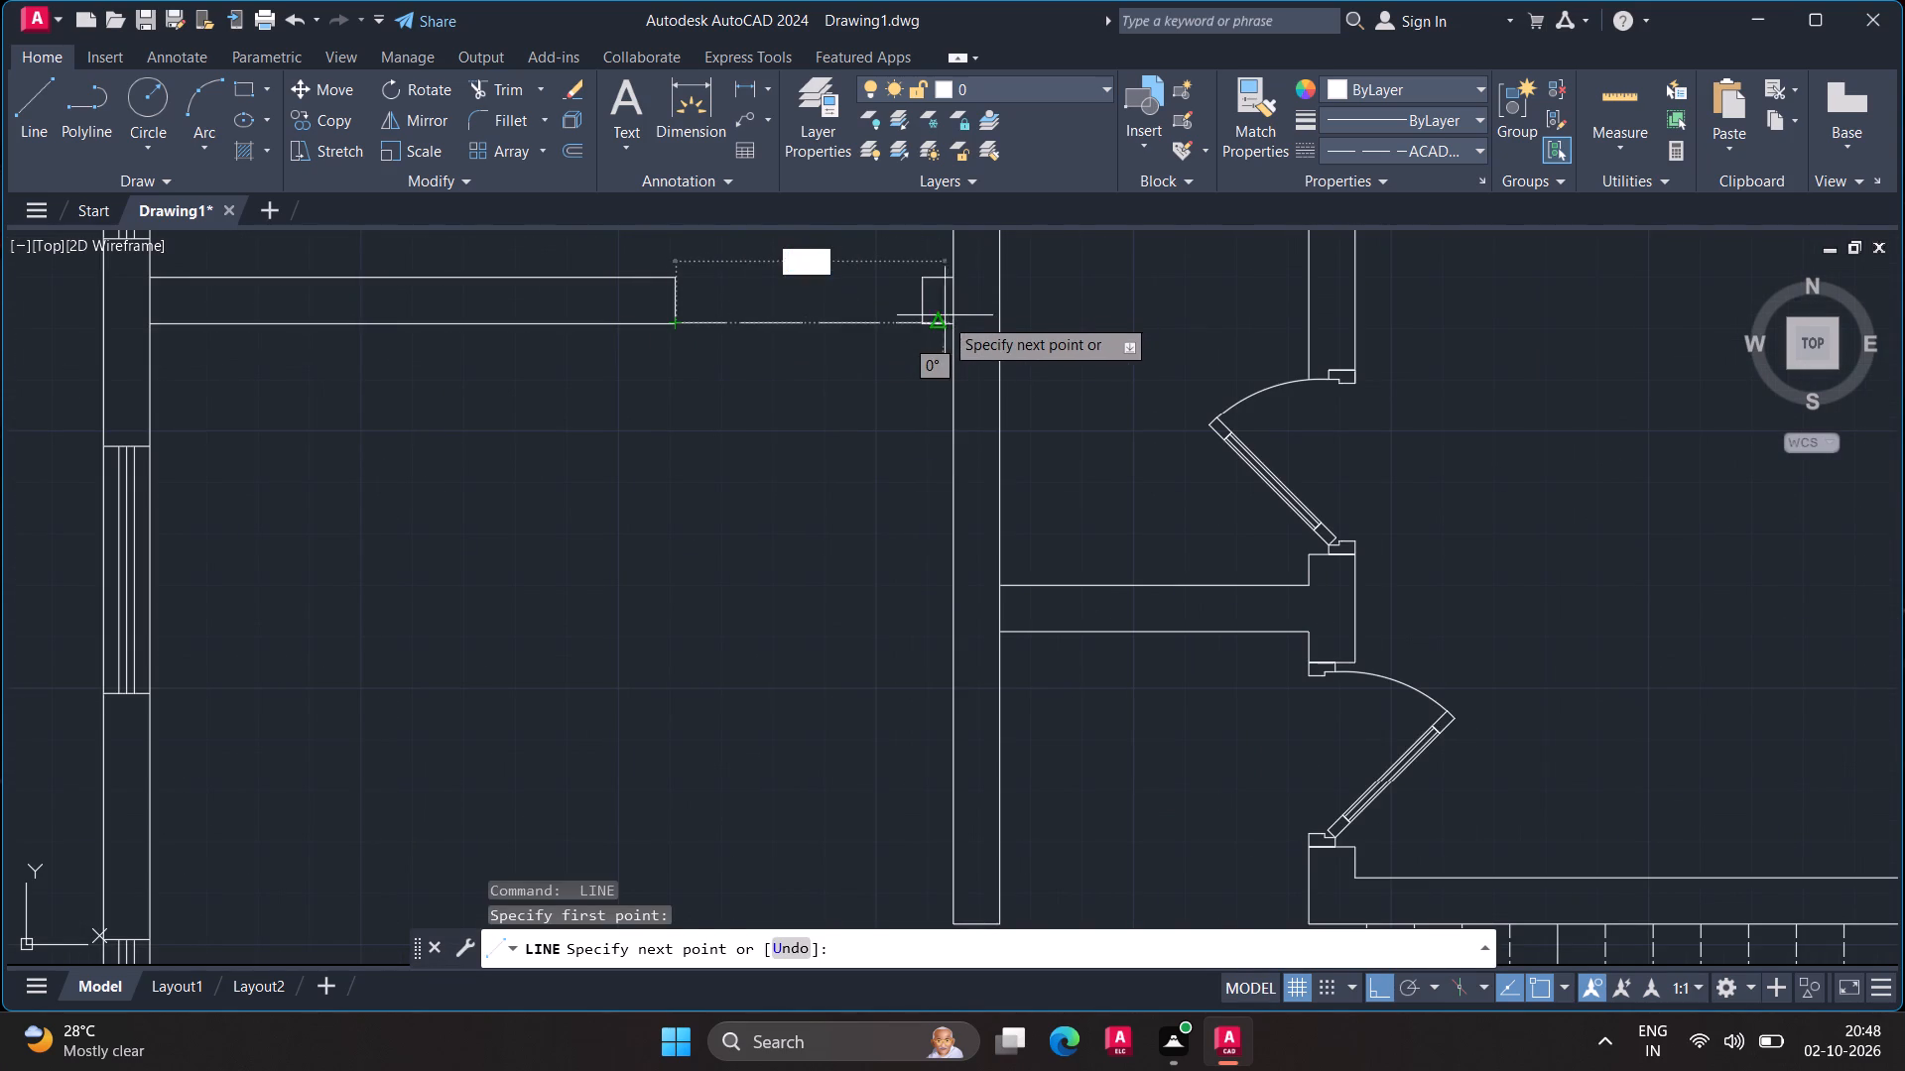
left_click(918, 324)
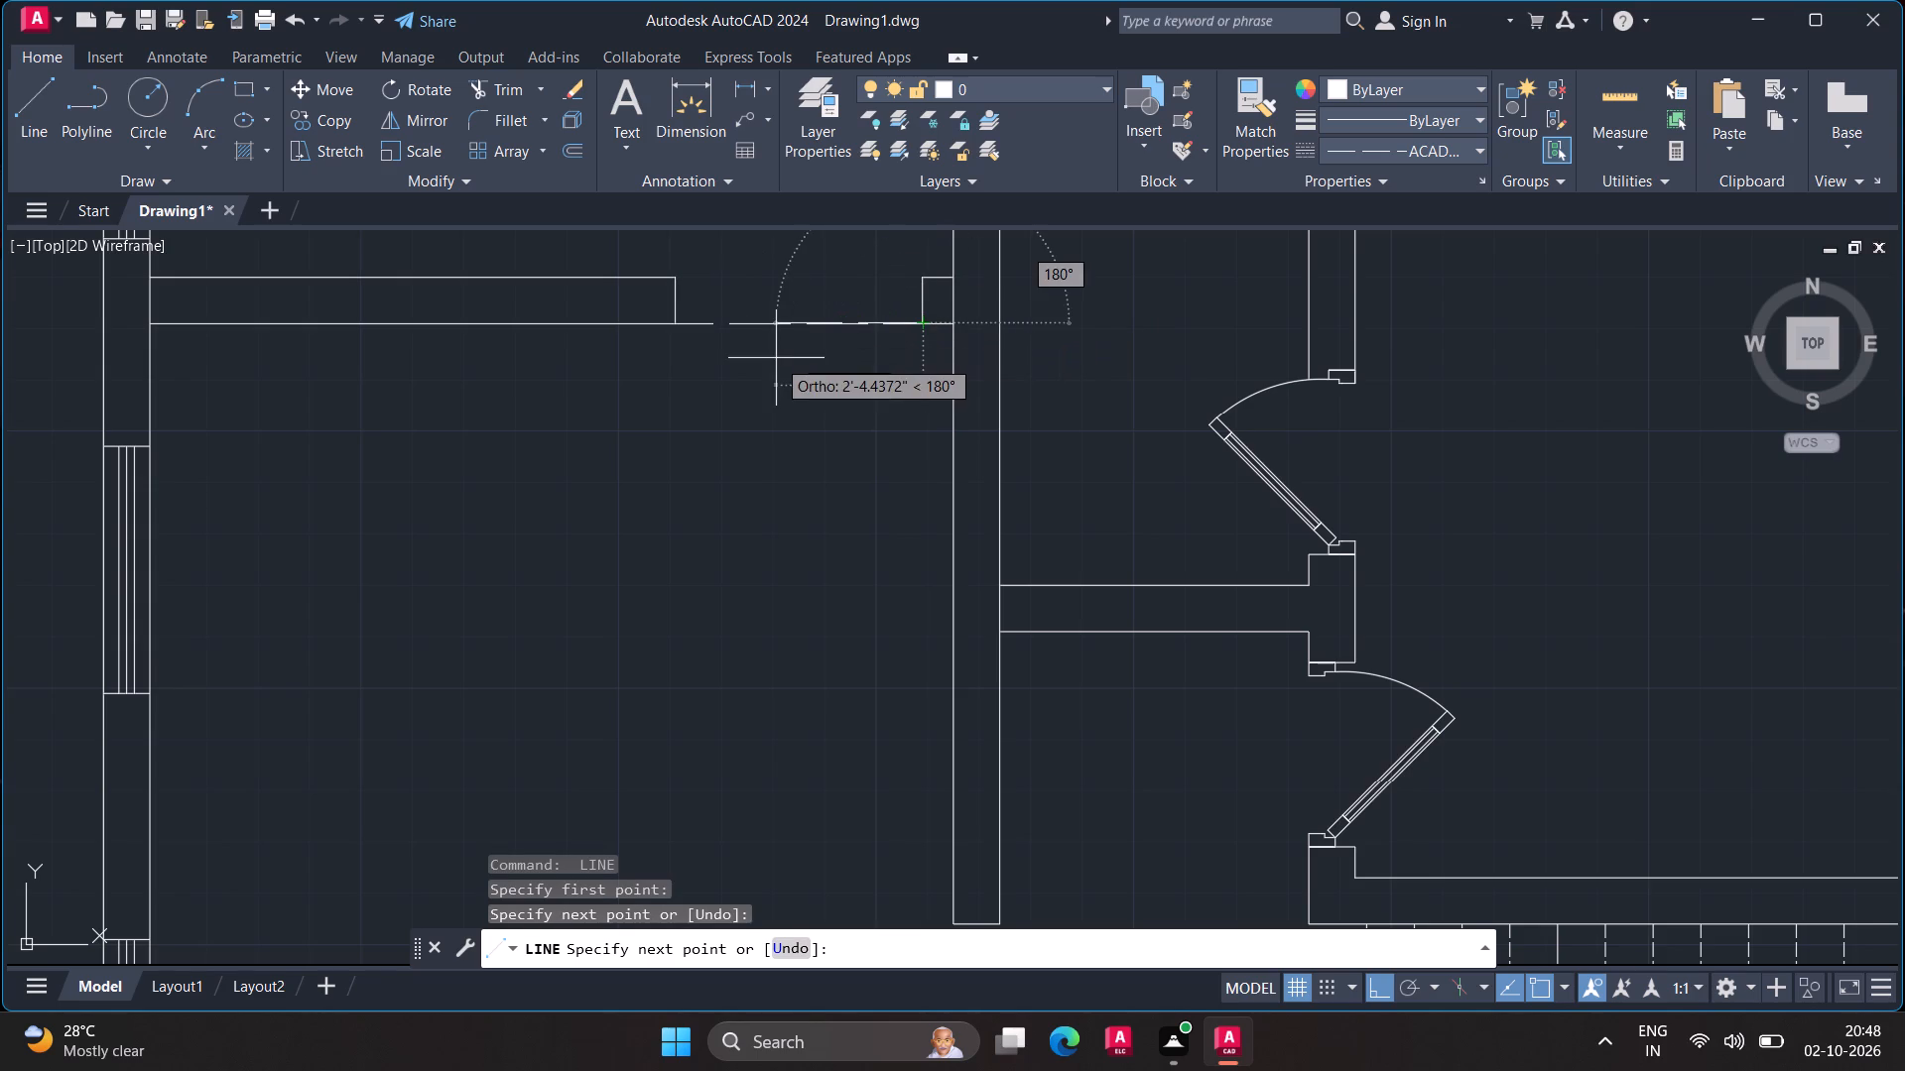
key("space")
key("space")
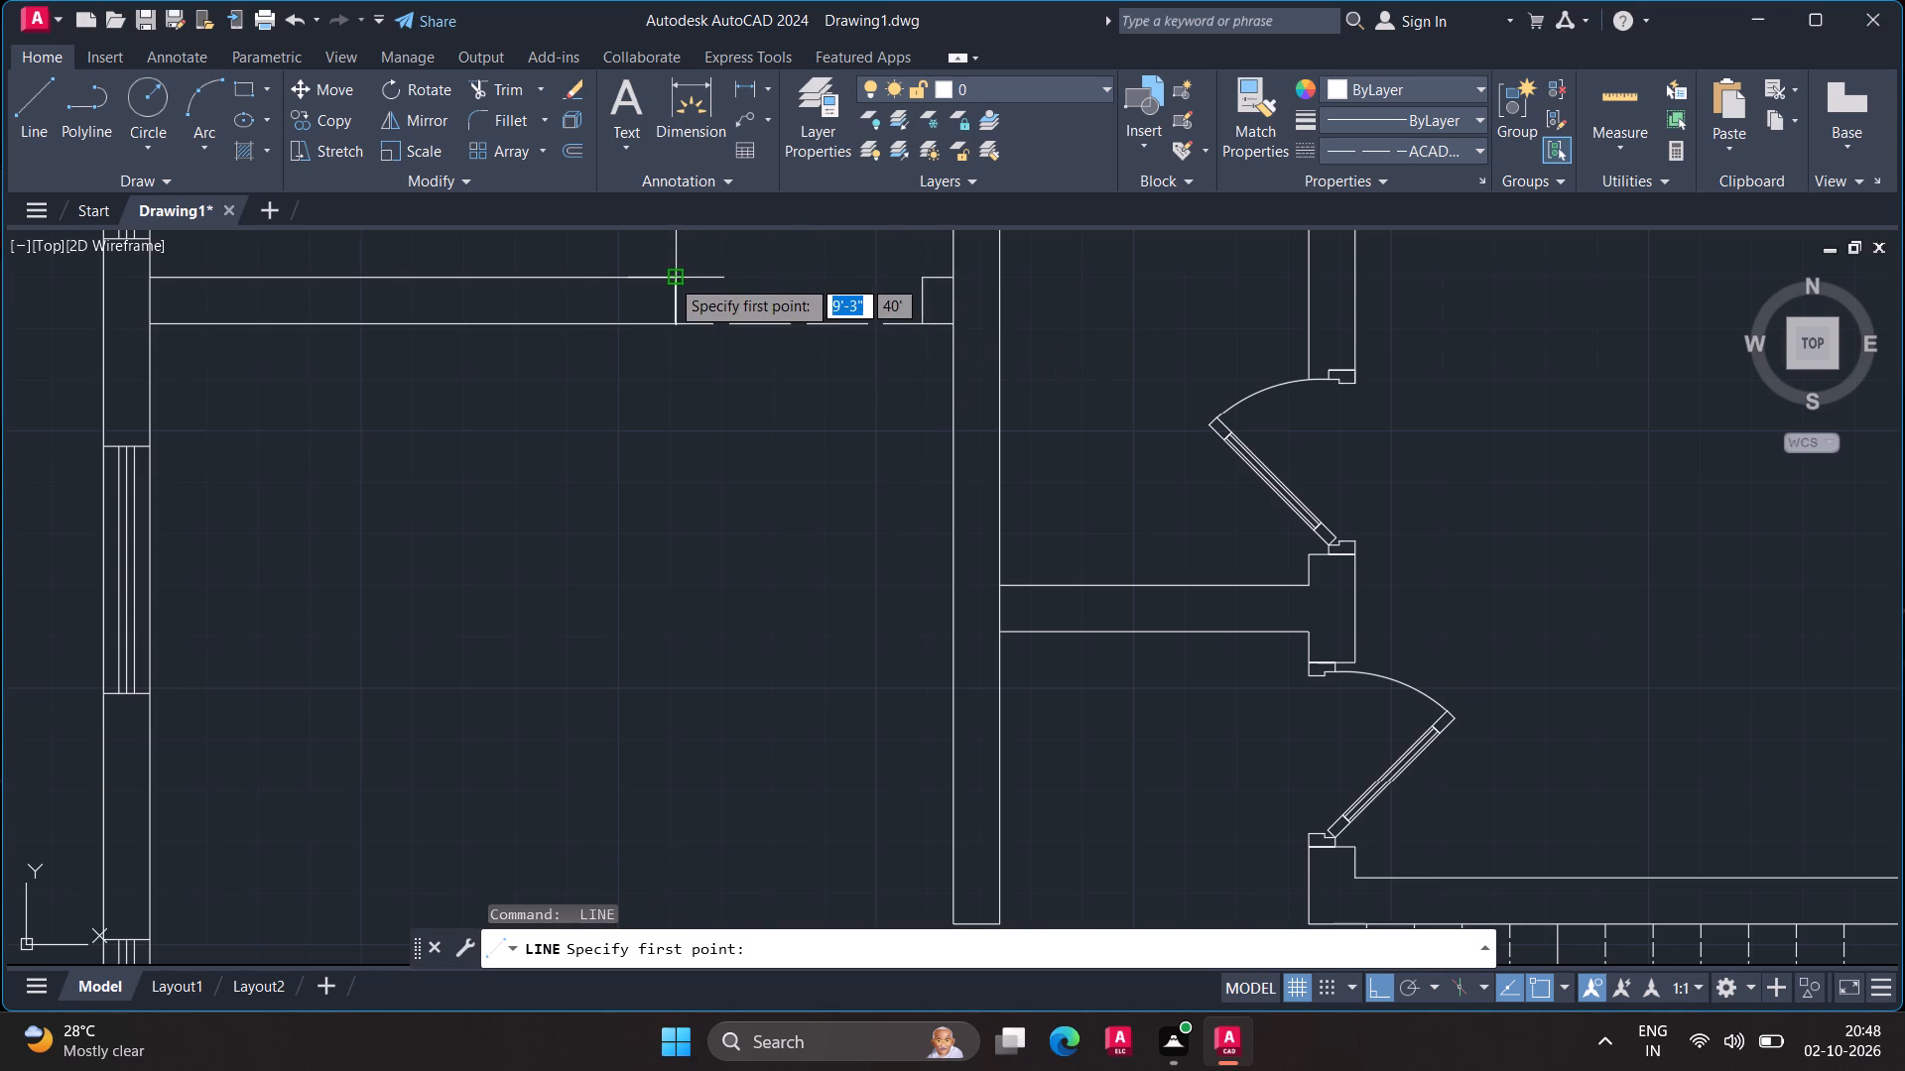
left_click(669, 278)
left_click(918, 276)
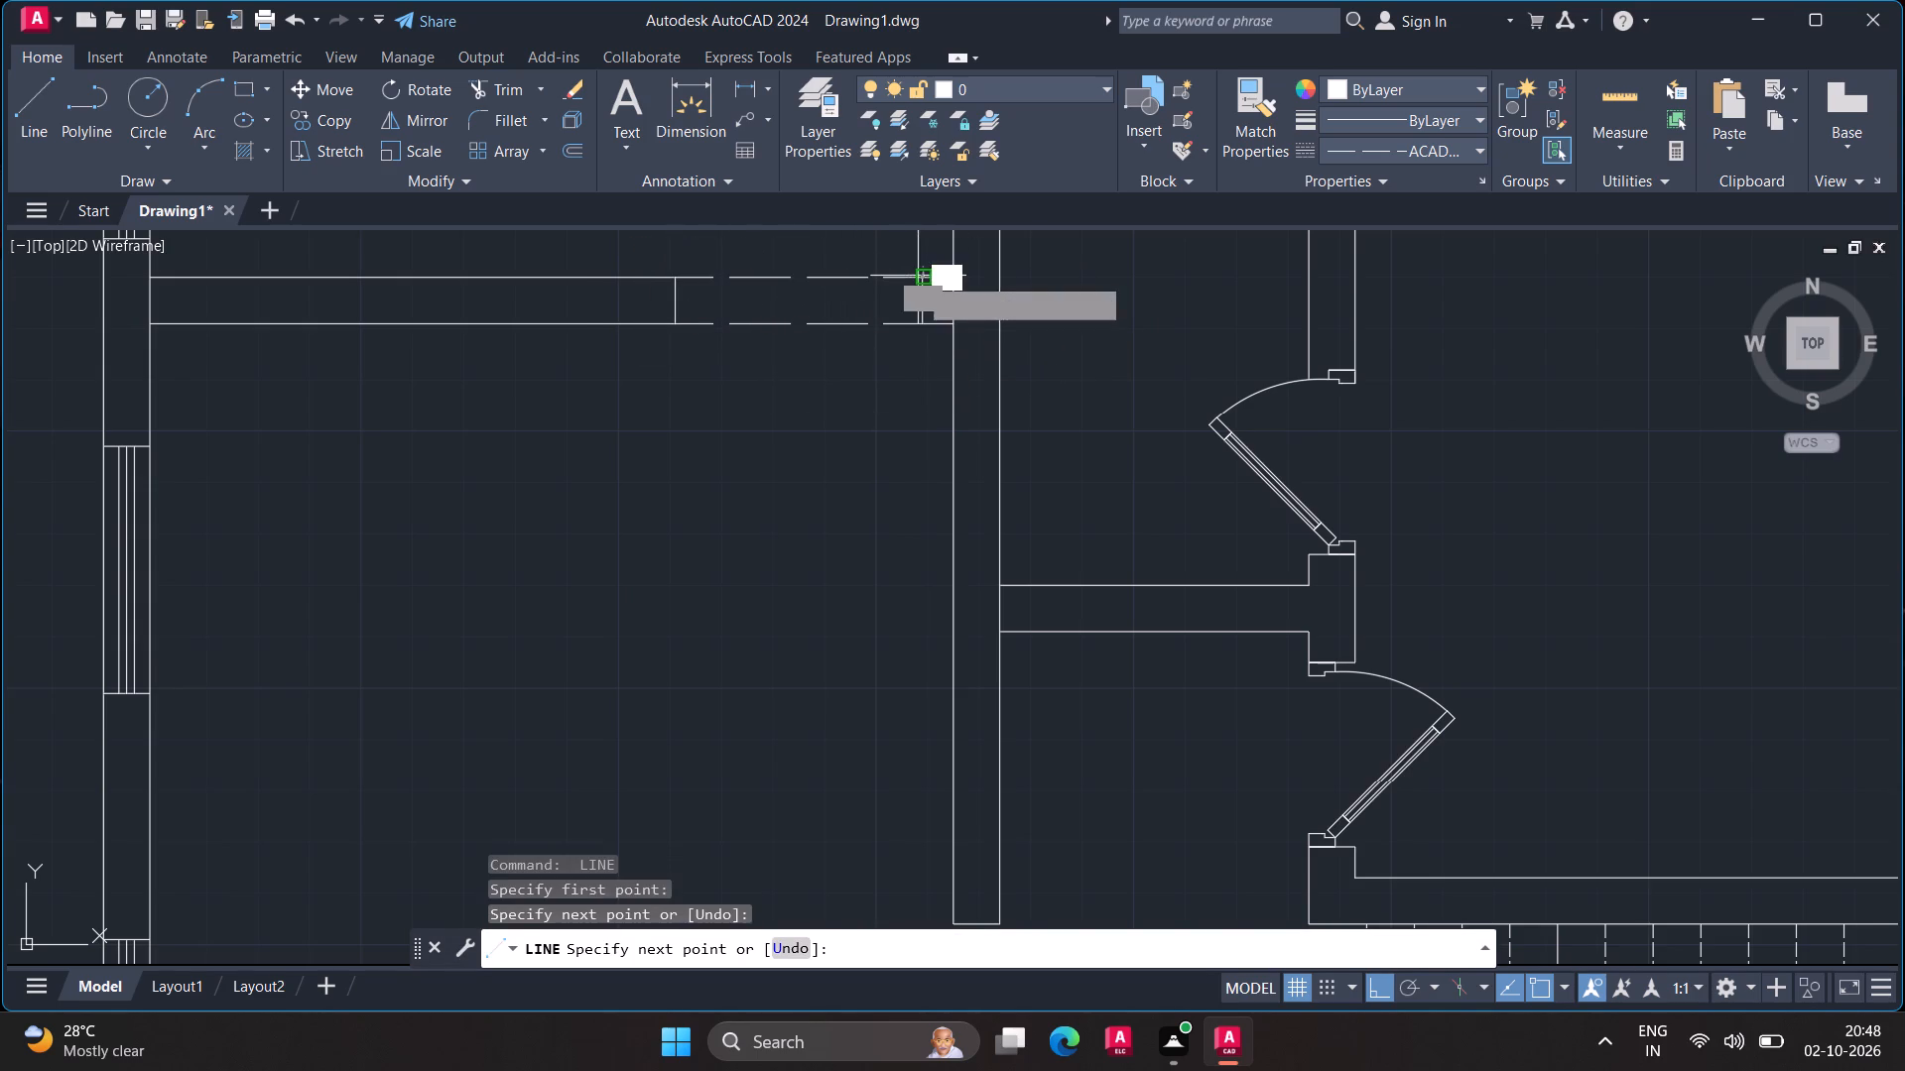
key("space")
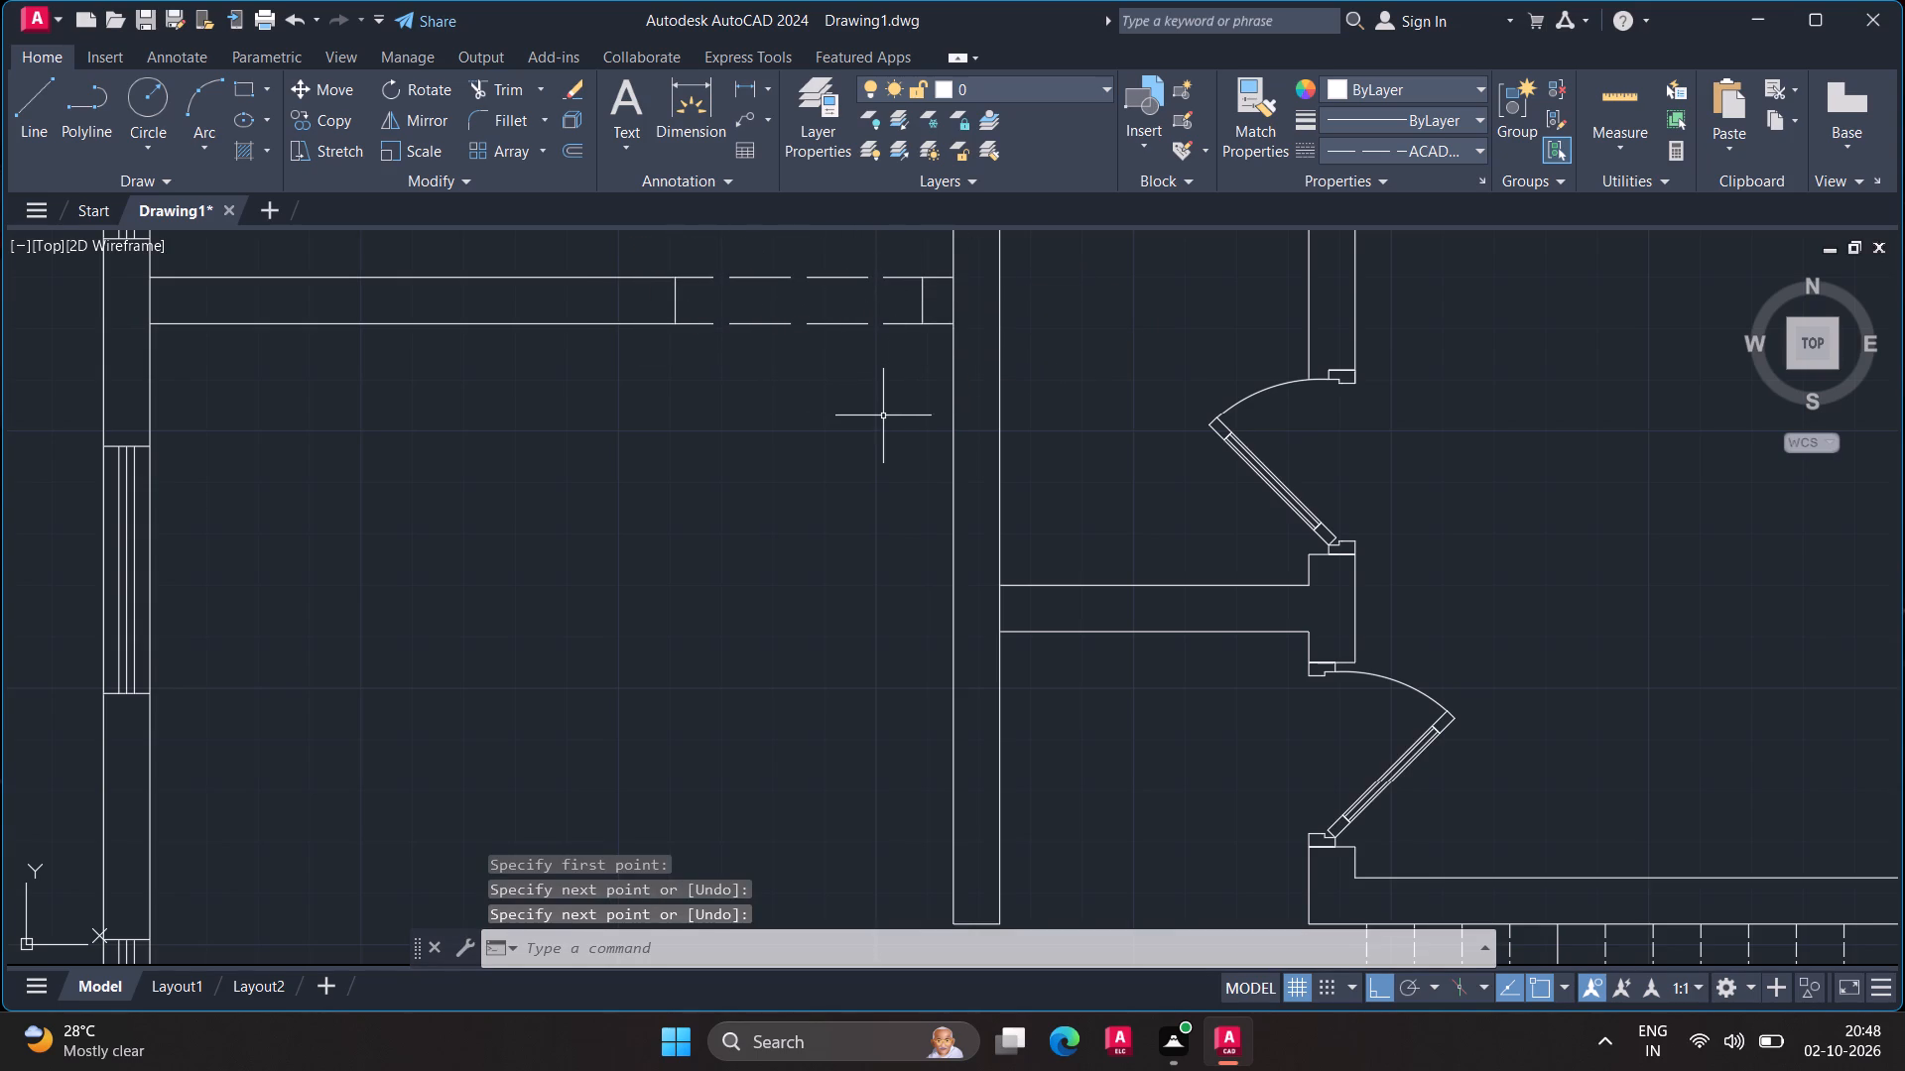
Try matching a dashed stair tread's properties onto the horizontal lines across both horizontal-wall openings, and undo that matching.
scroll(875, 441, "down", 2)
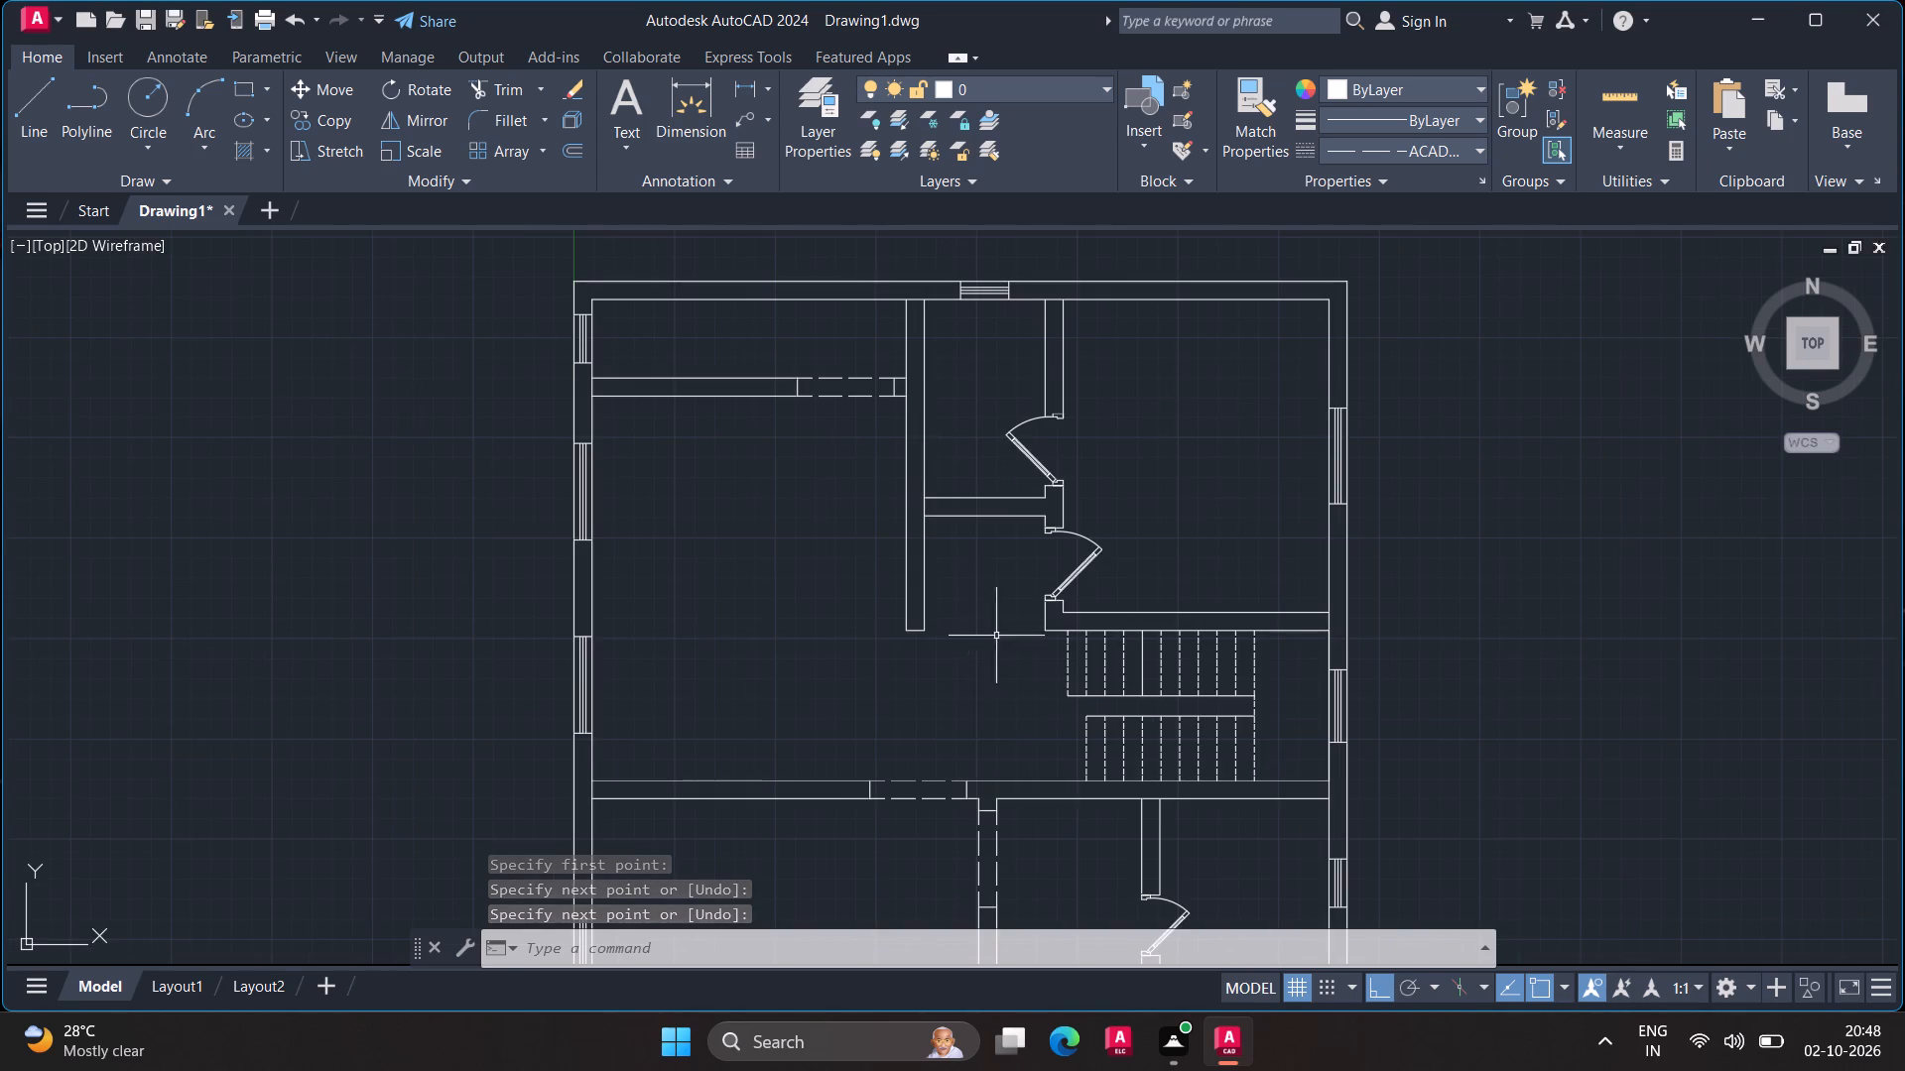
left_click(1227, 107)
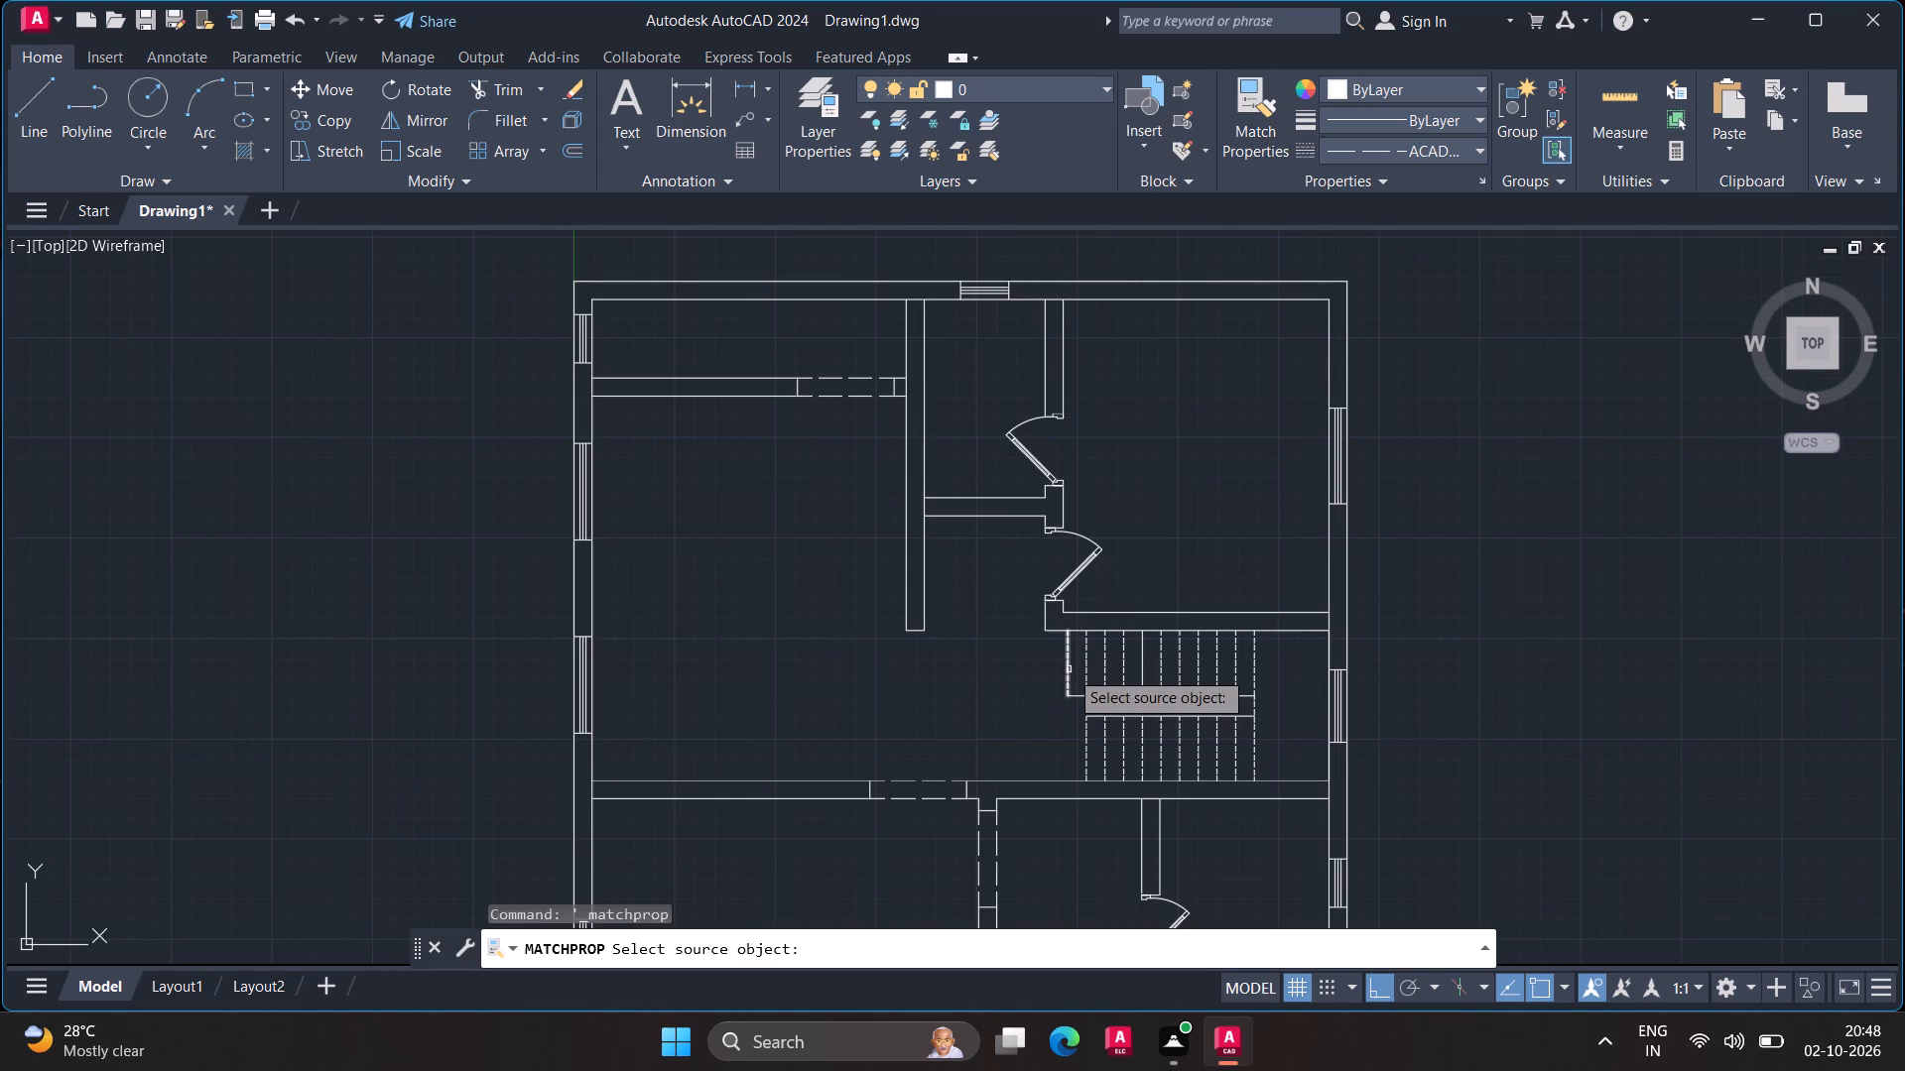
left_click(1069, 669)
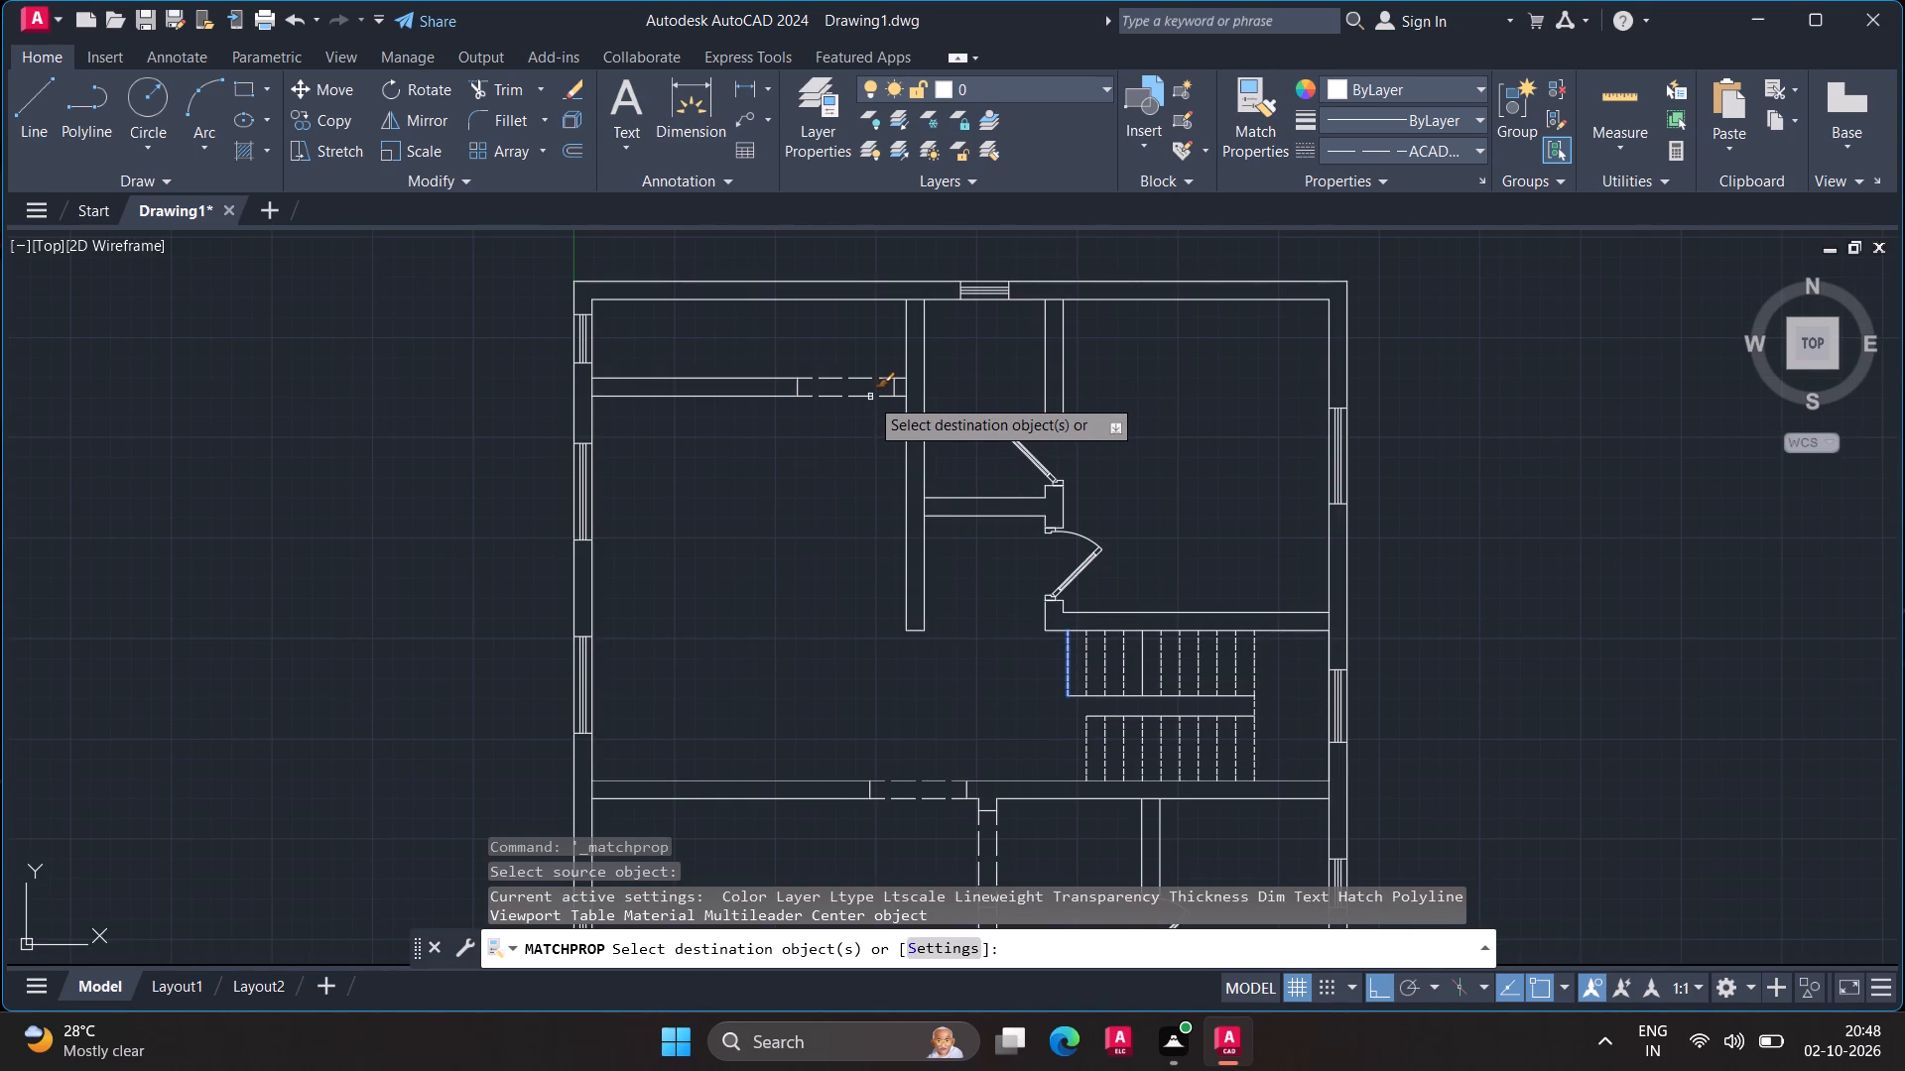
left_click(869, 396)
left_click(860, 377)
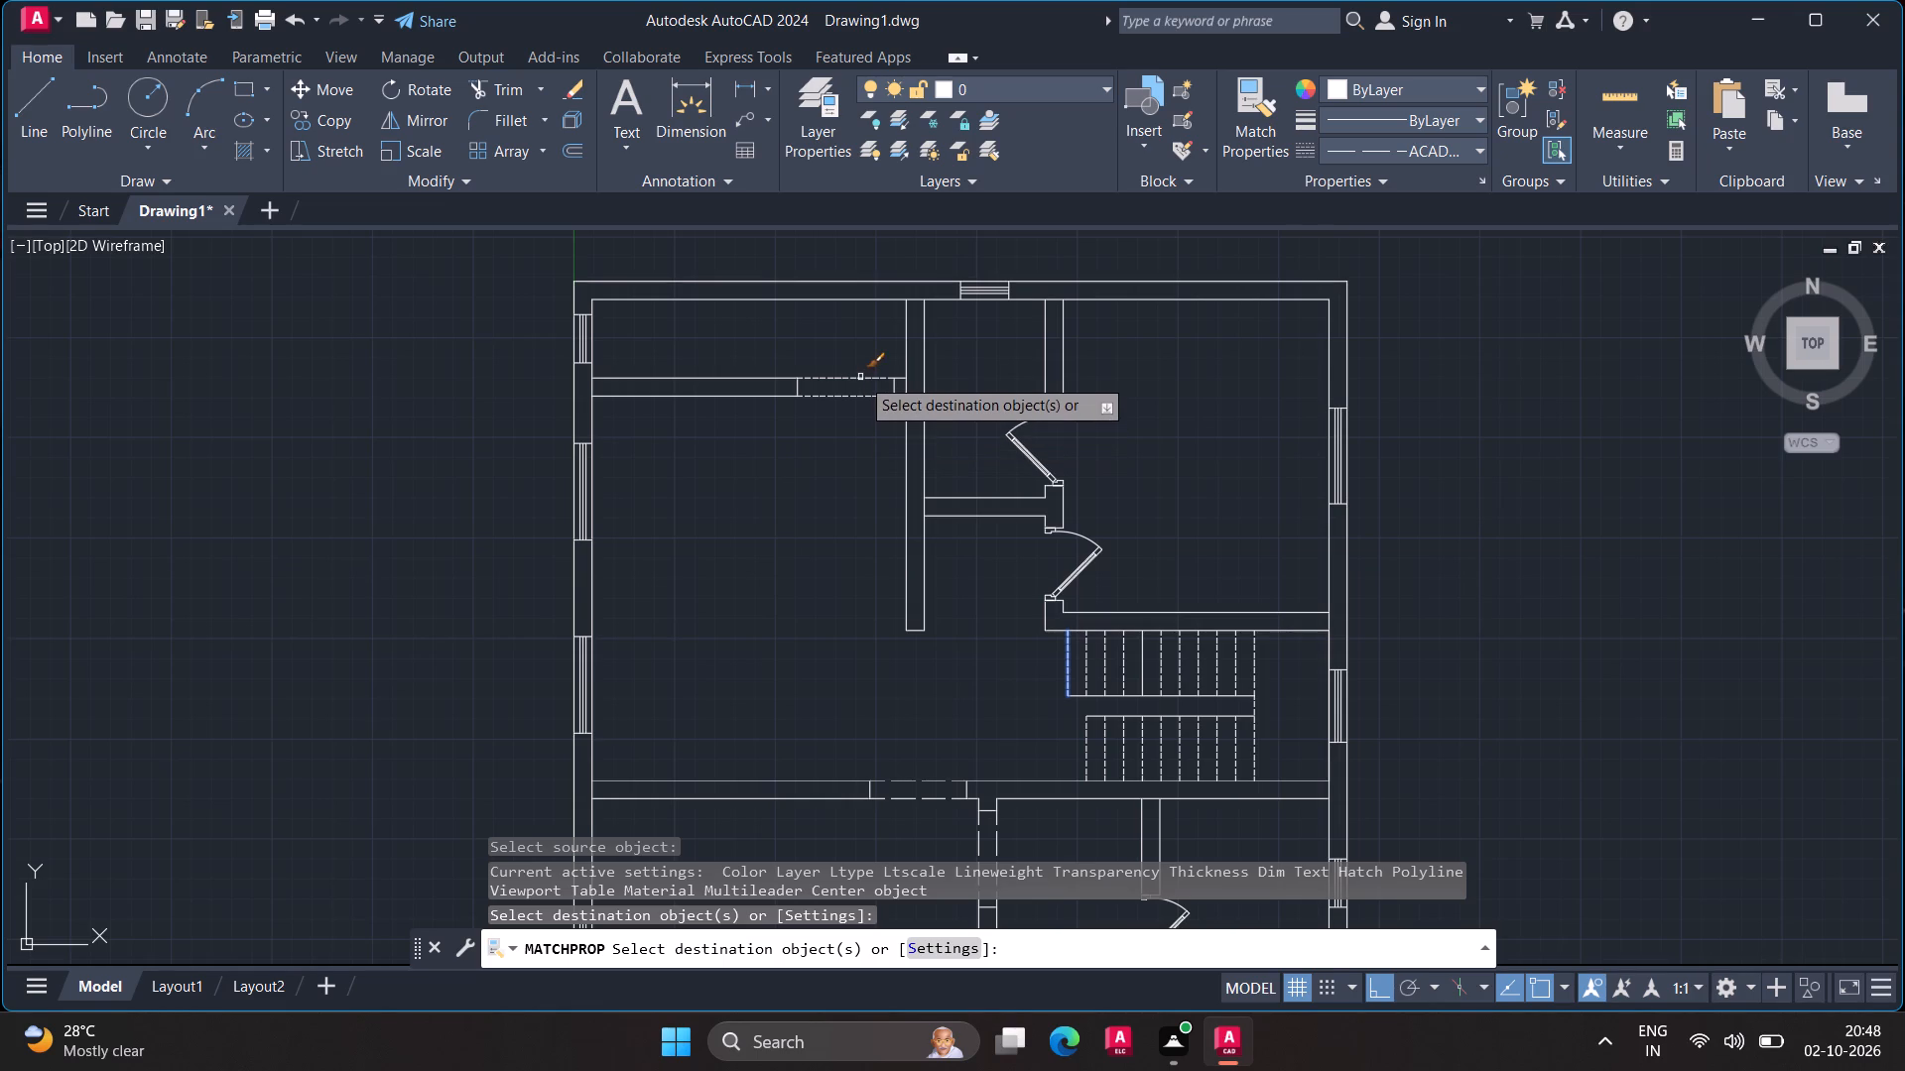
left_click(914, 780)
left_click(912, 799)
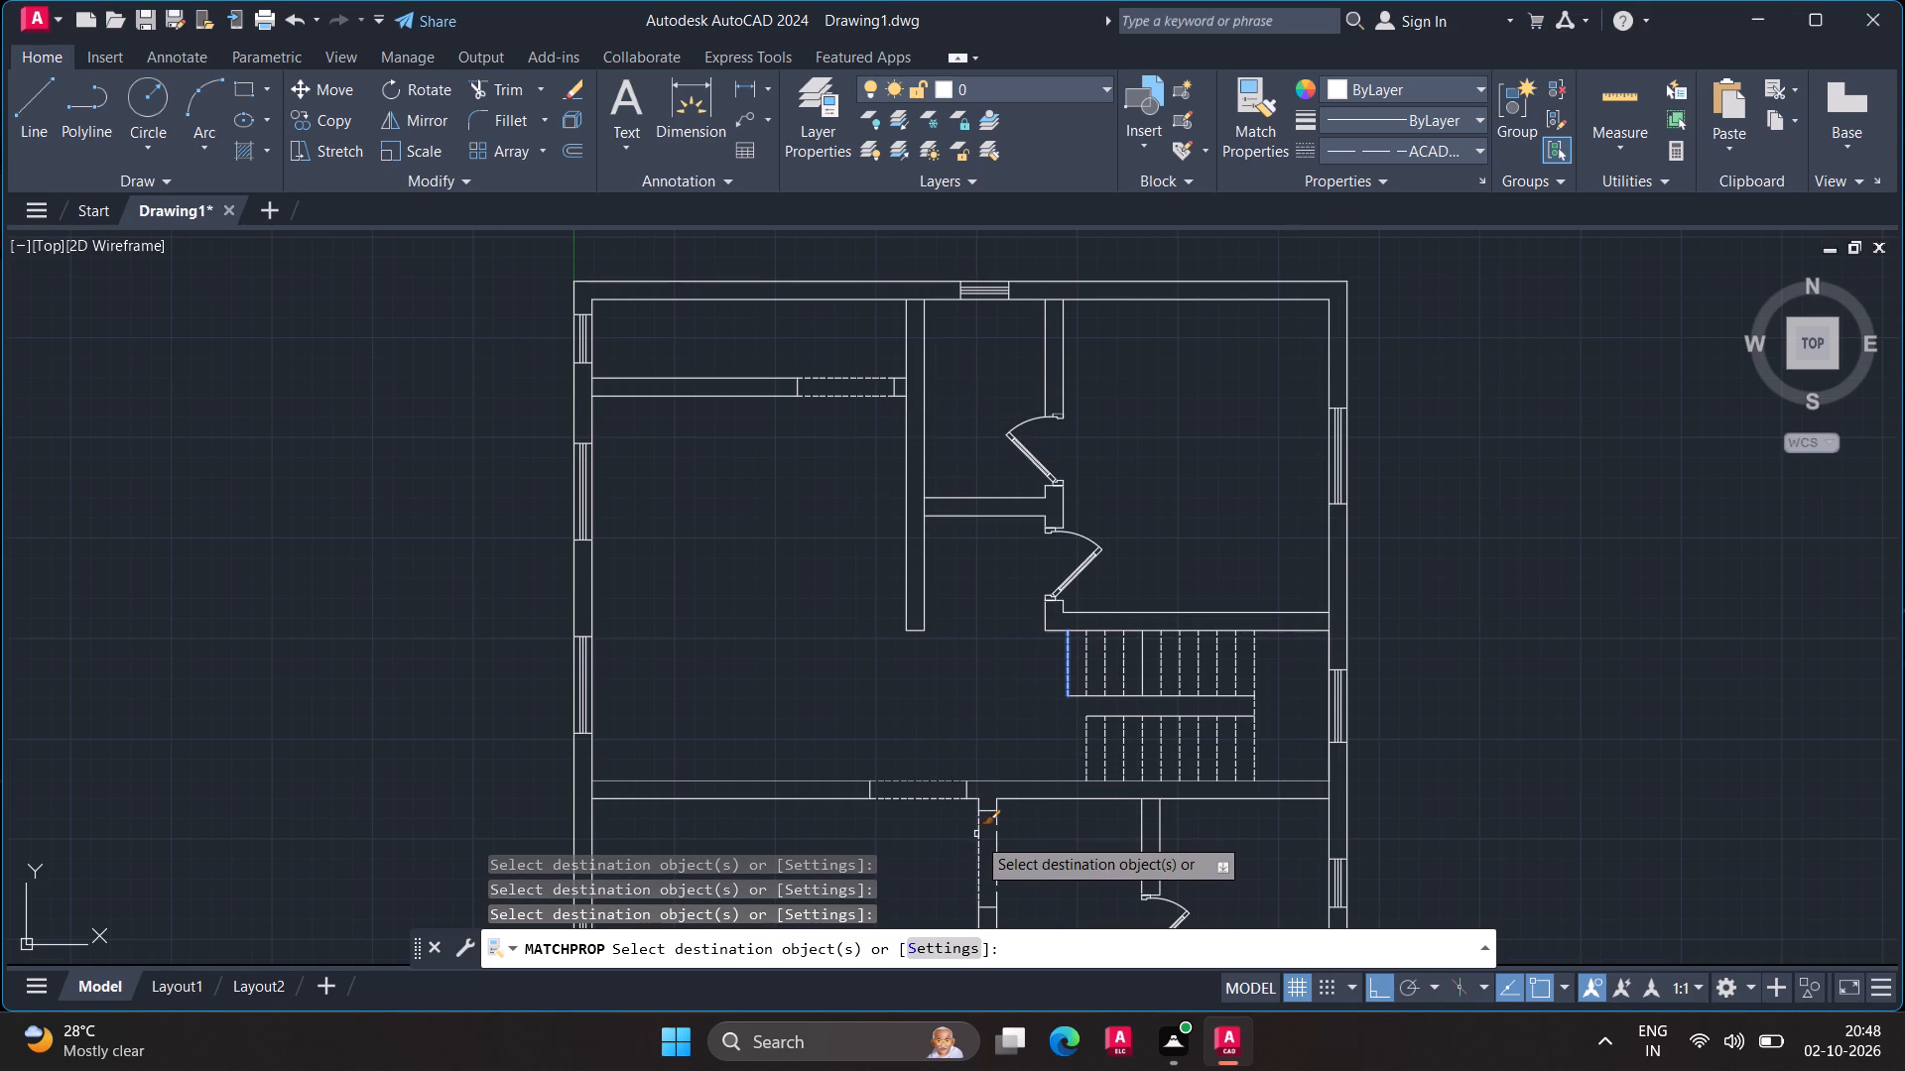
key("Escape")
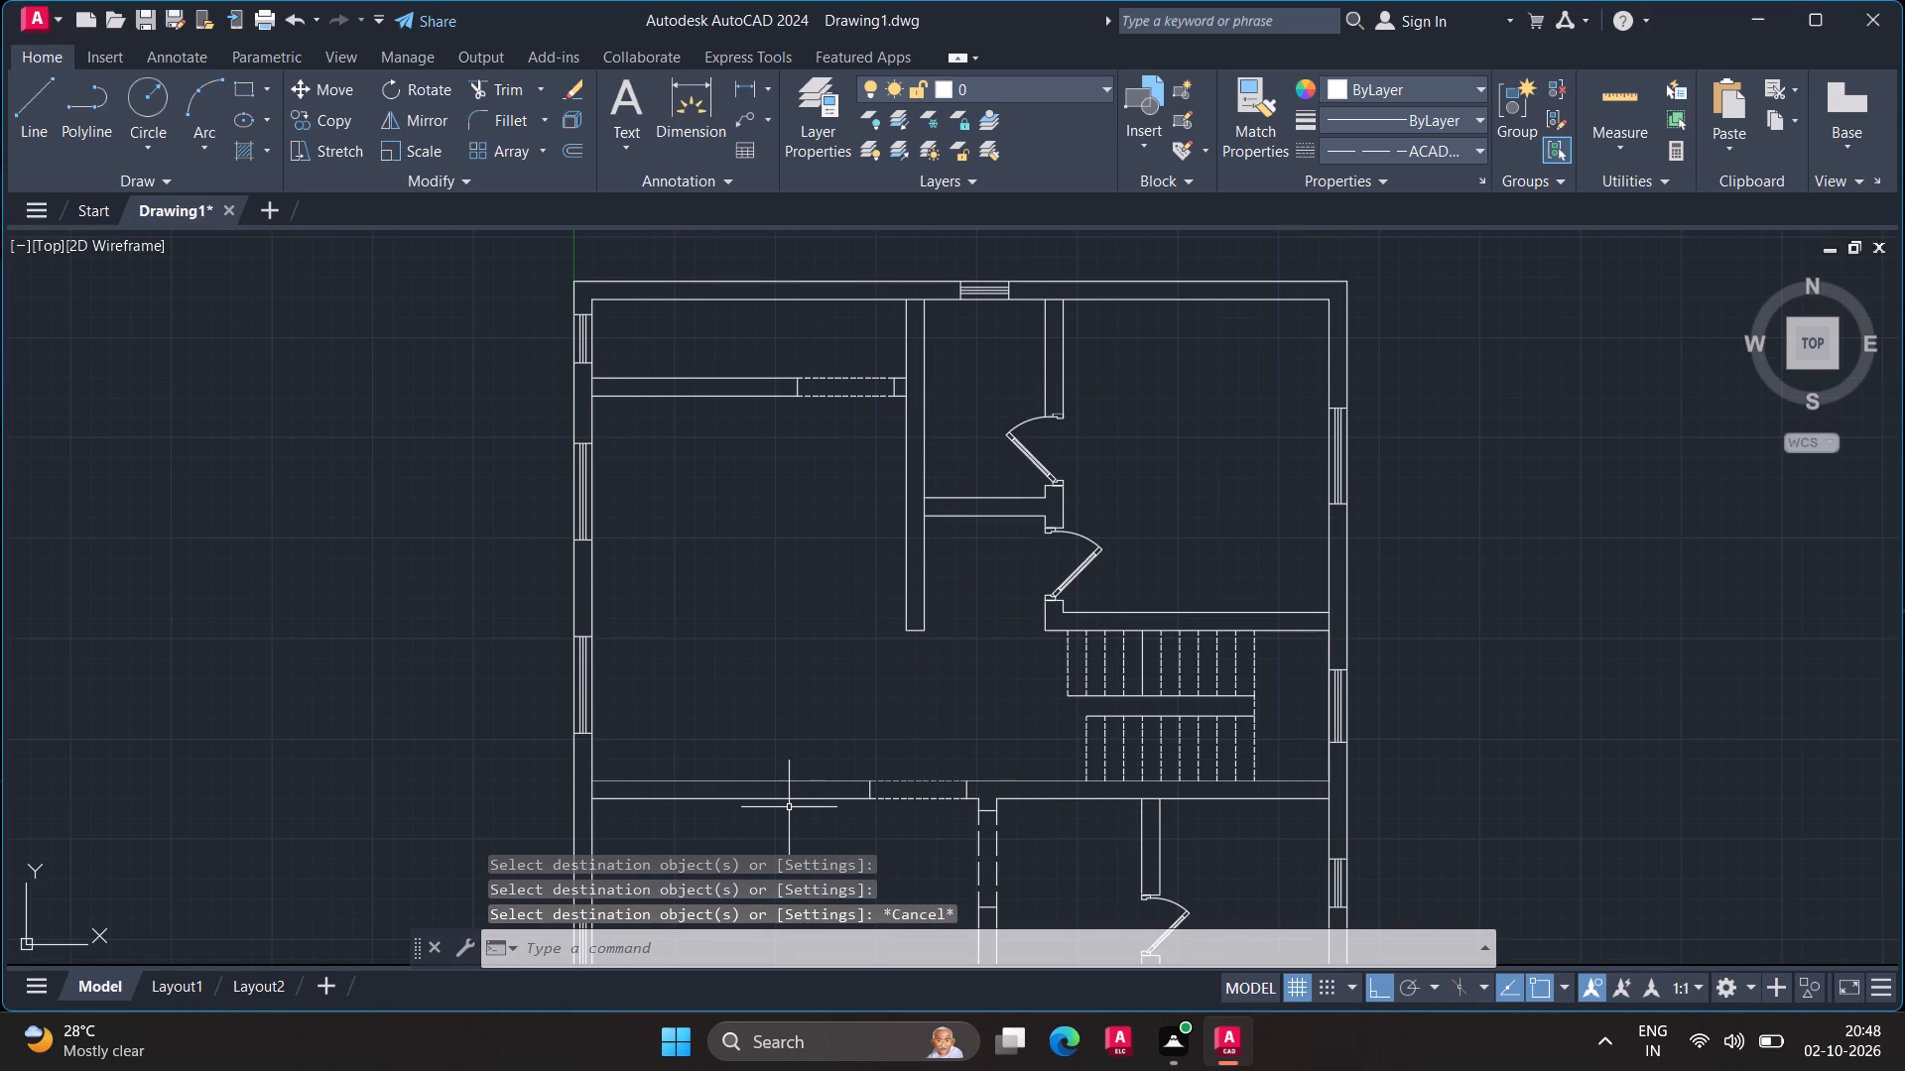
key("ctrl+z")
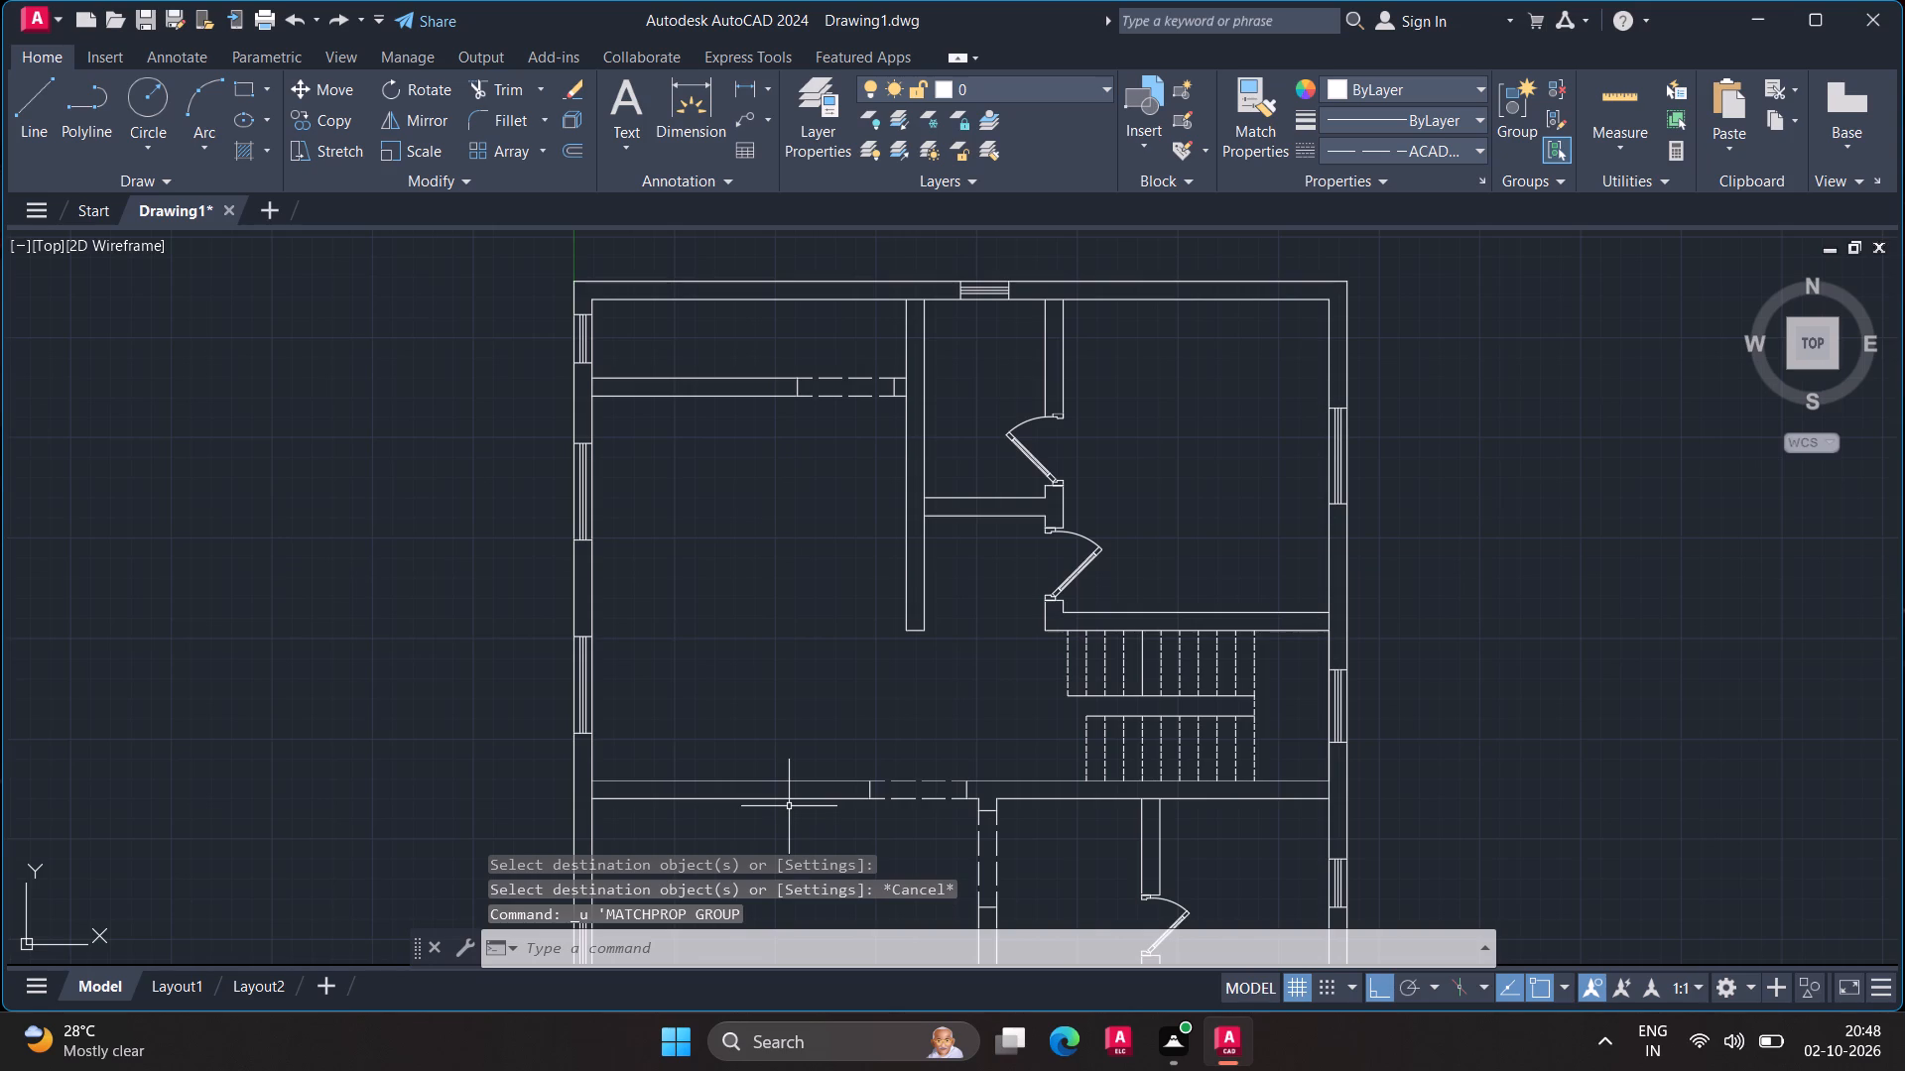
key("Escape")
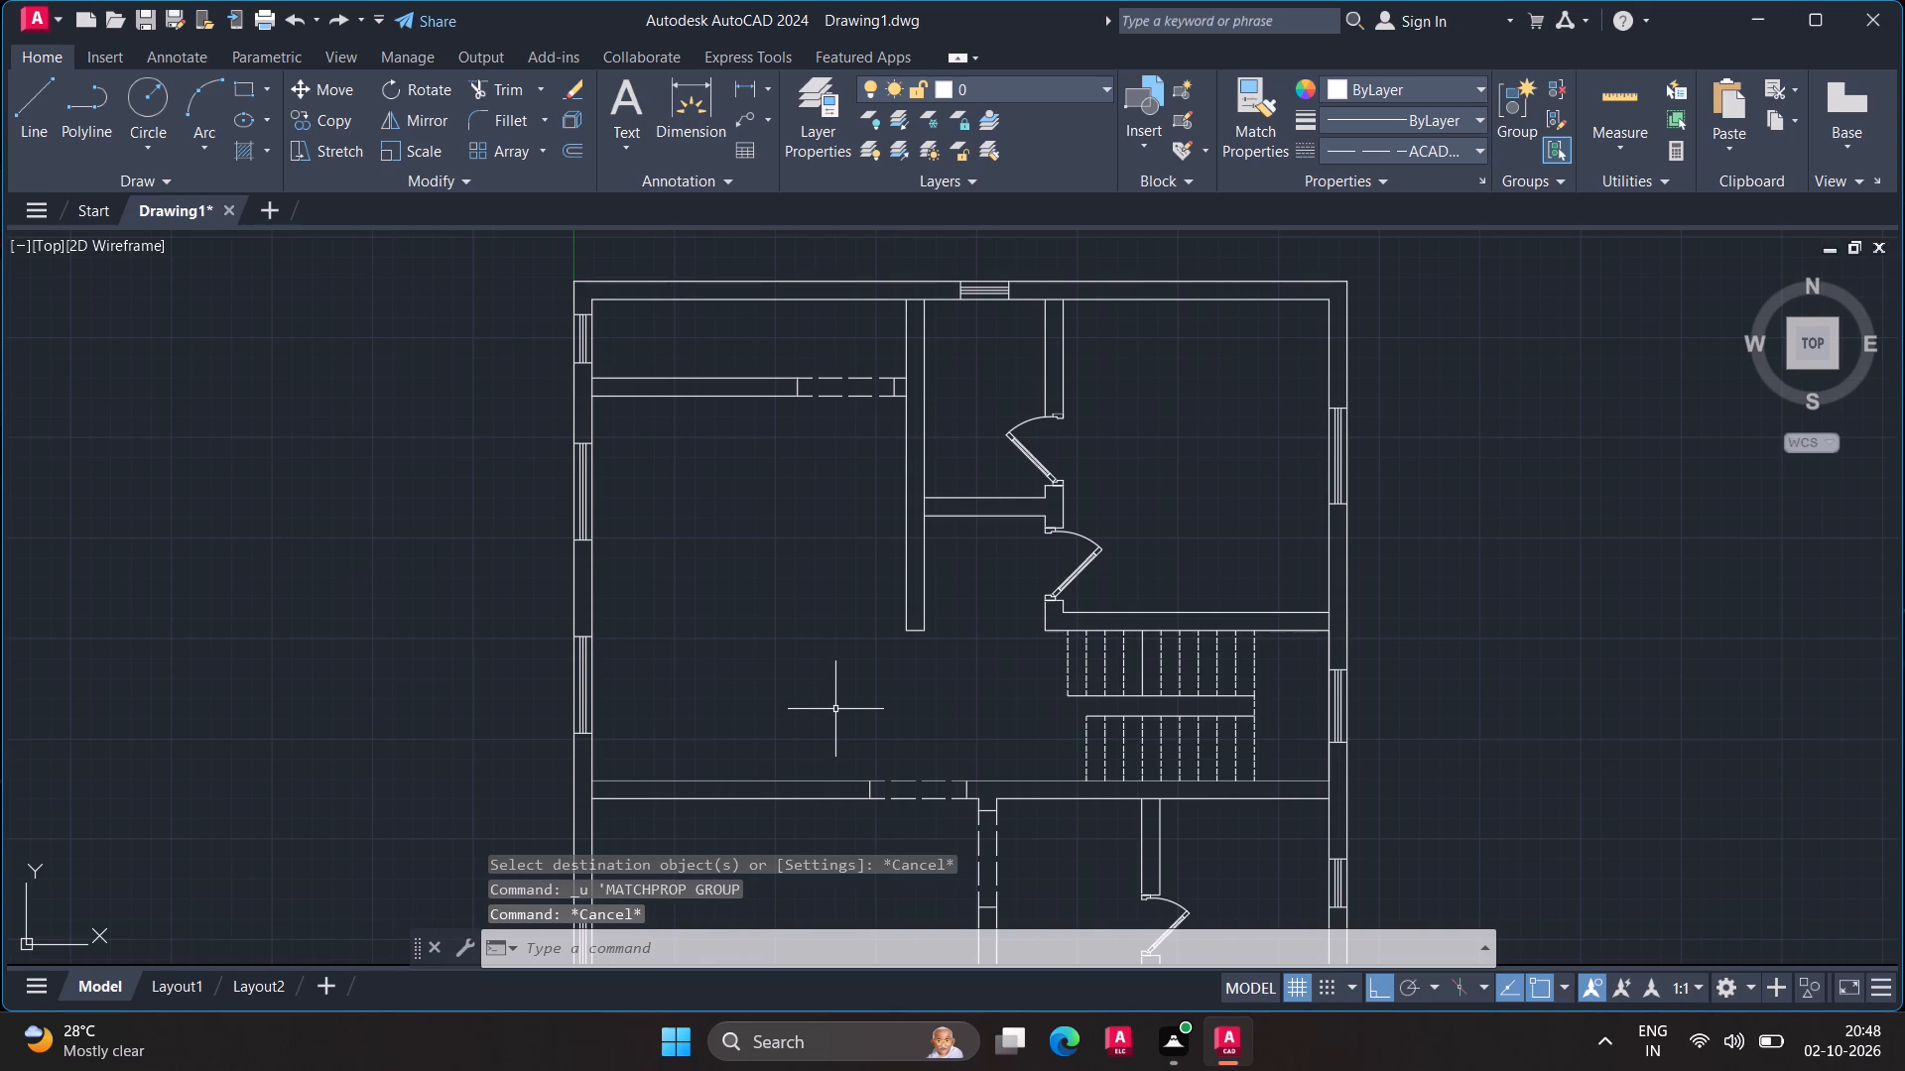
Open DesignCenter and display the blocks of 01-01-cad-blocks-net-beds.dwg from the Downloads folder.
scroll(835, 710, "down", 1)
scroll(835, 710, "up", 2)
scroll(835, 710, "down", 1)
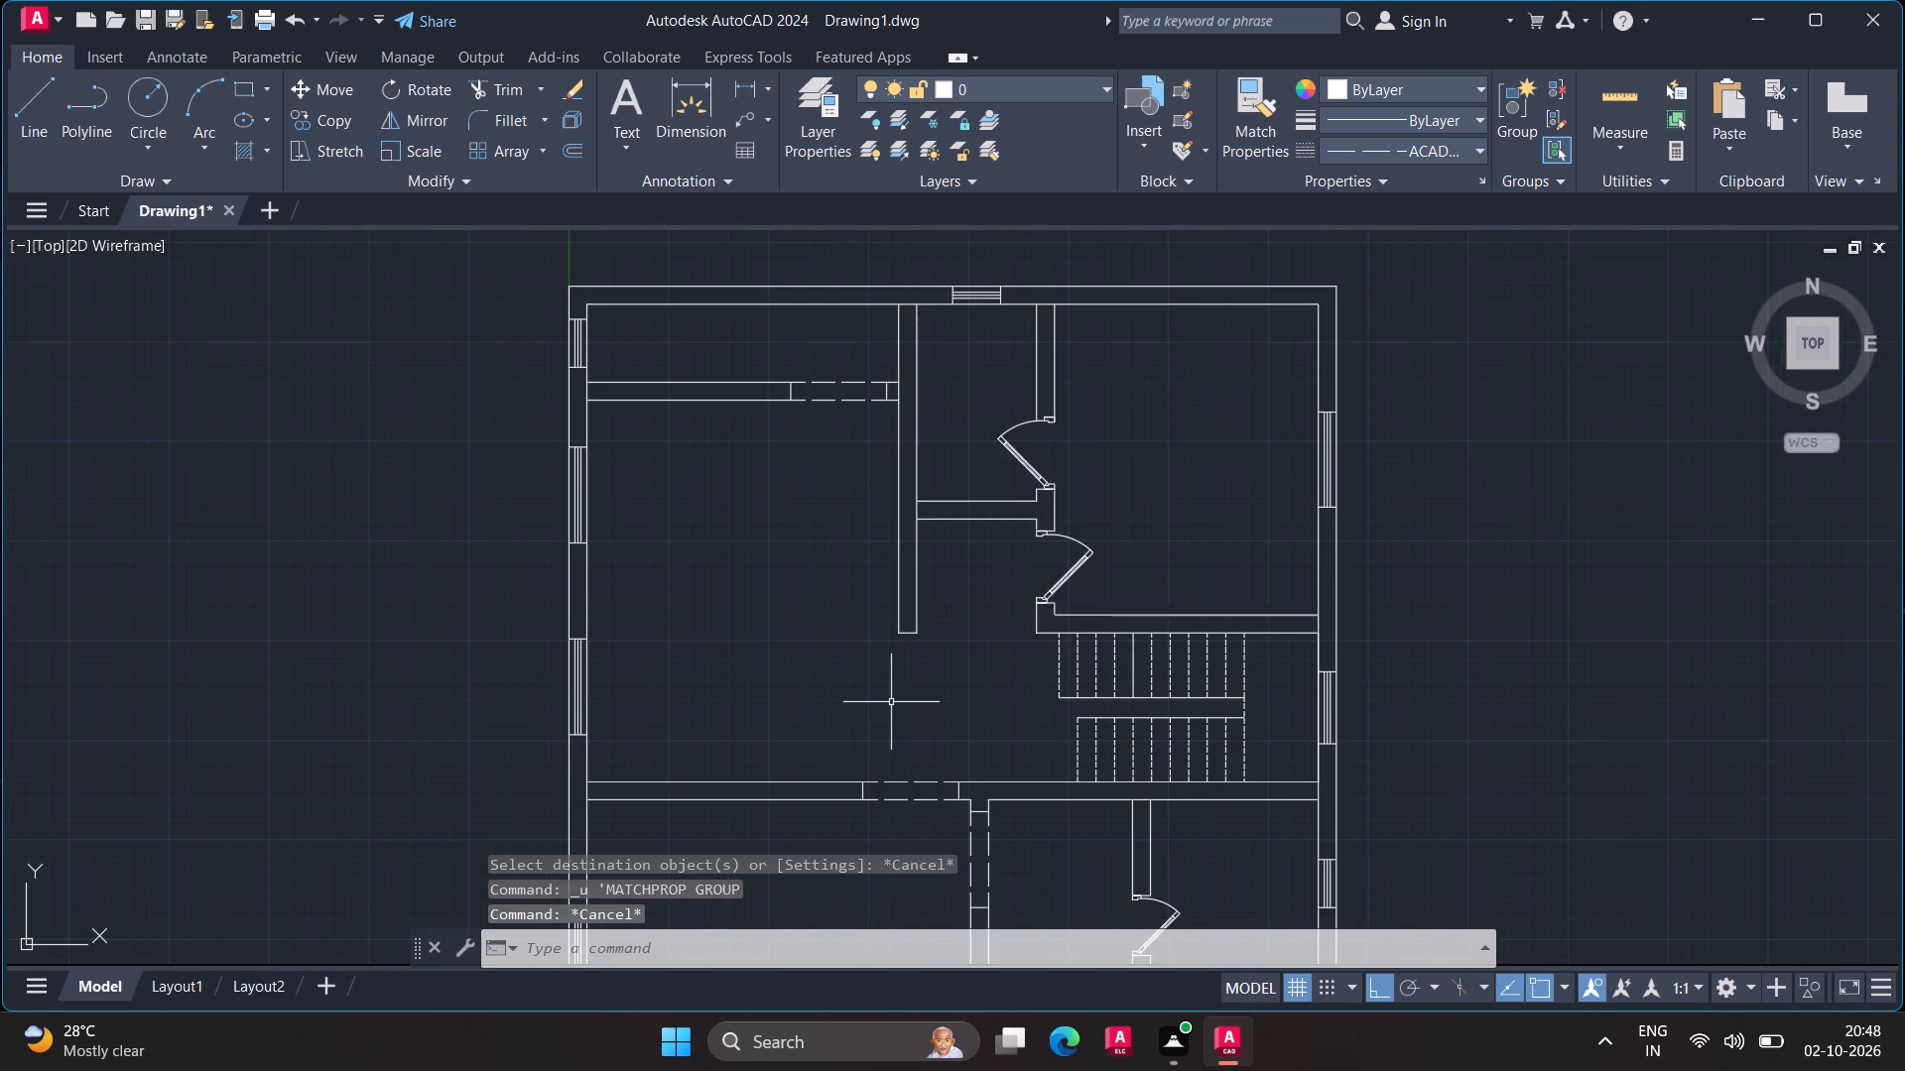
middle_click_drag(891, 702, 838, 683)
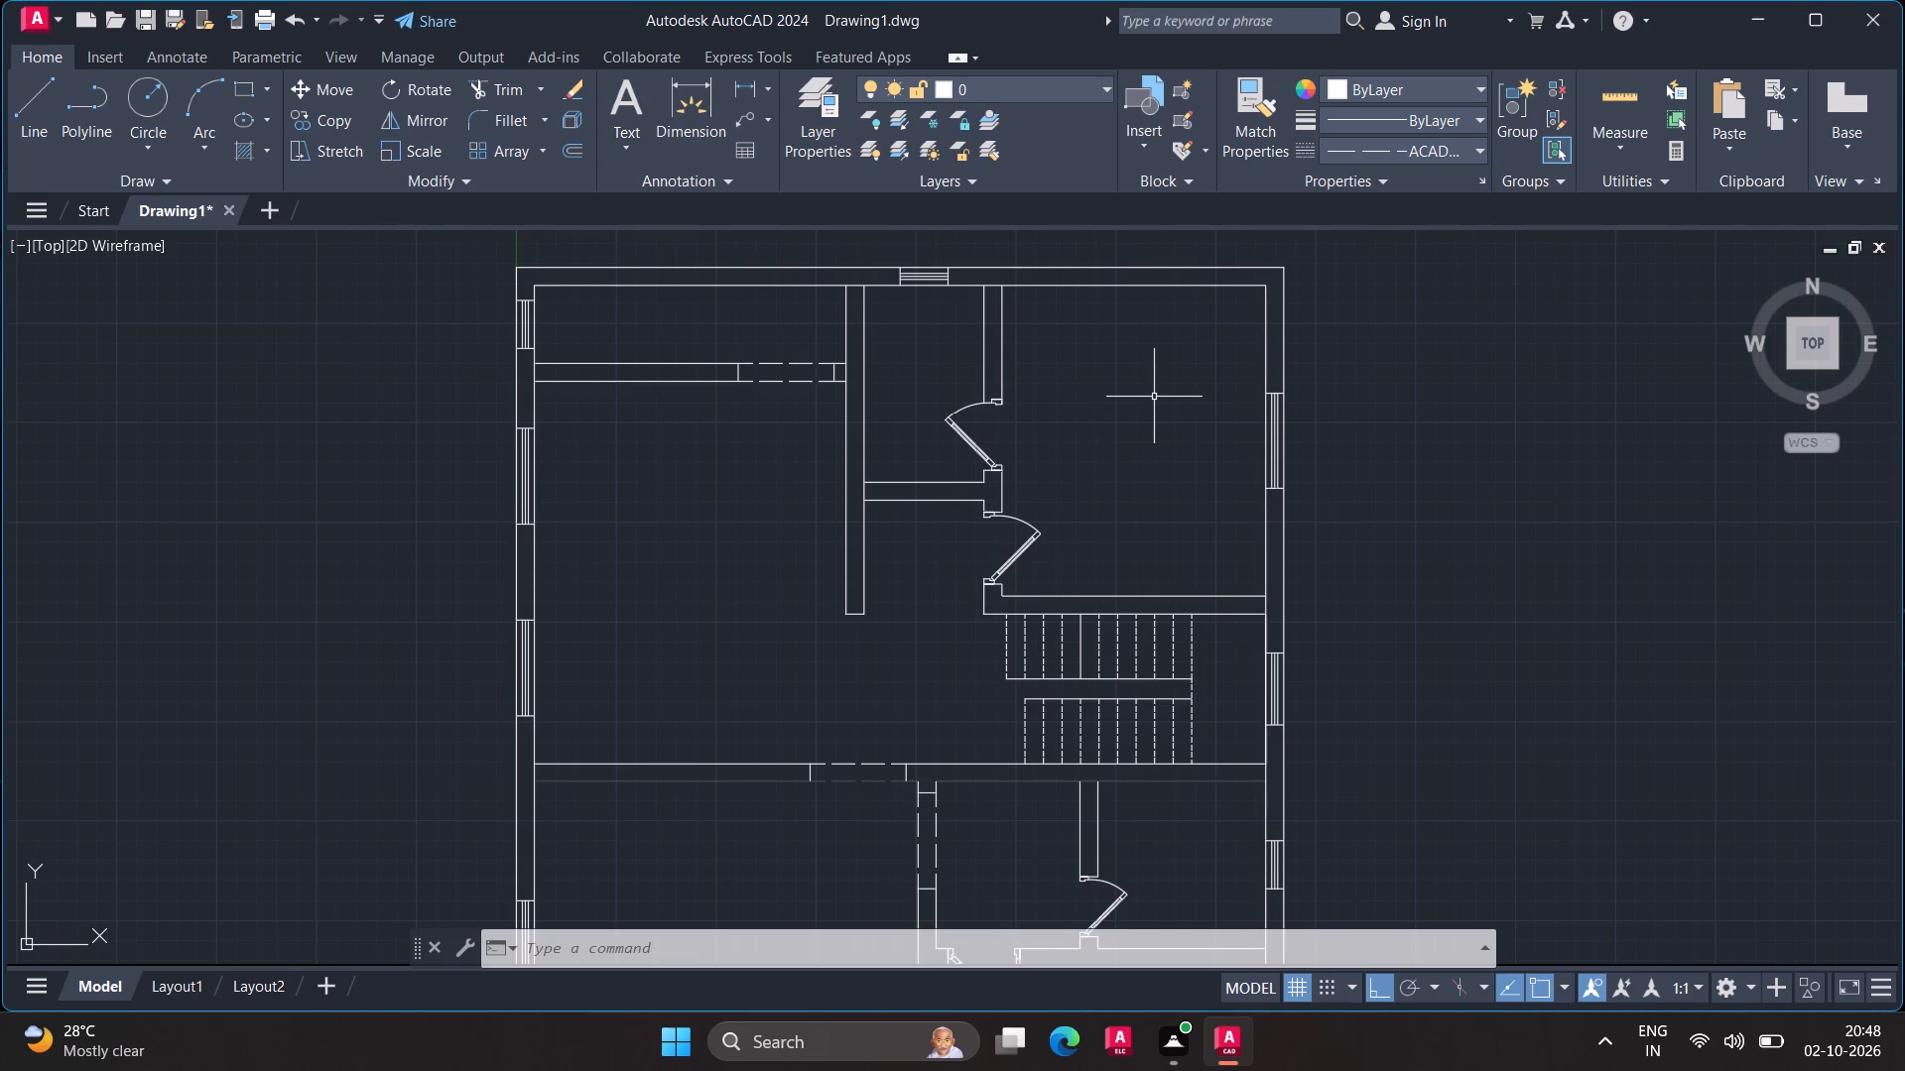
scroll(1155, 407, "down", 1)
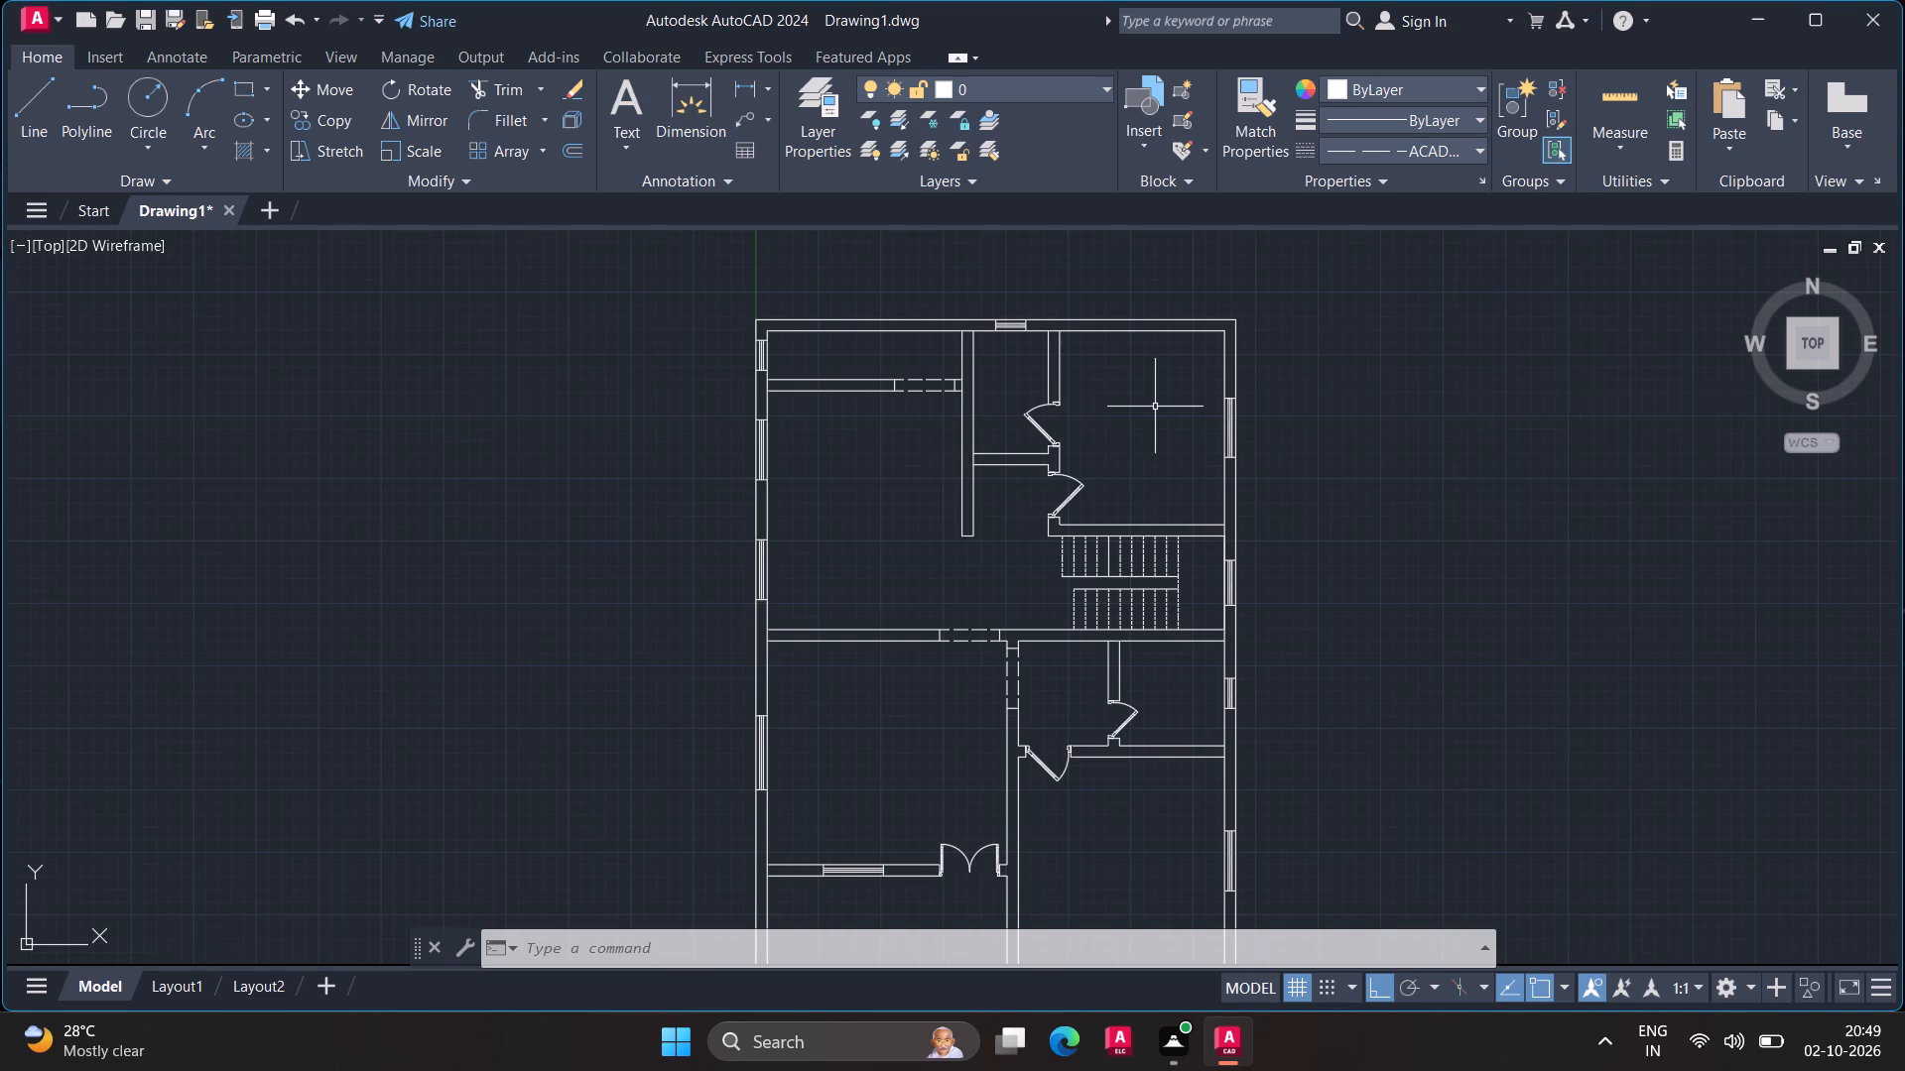
key("ctrl+2")
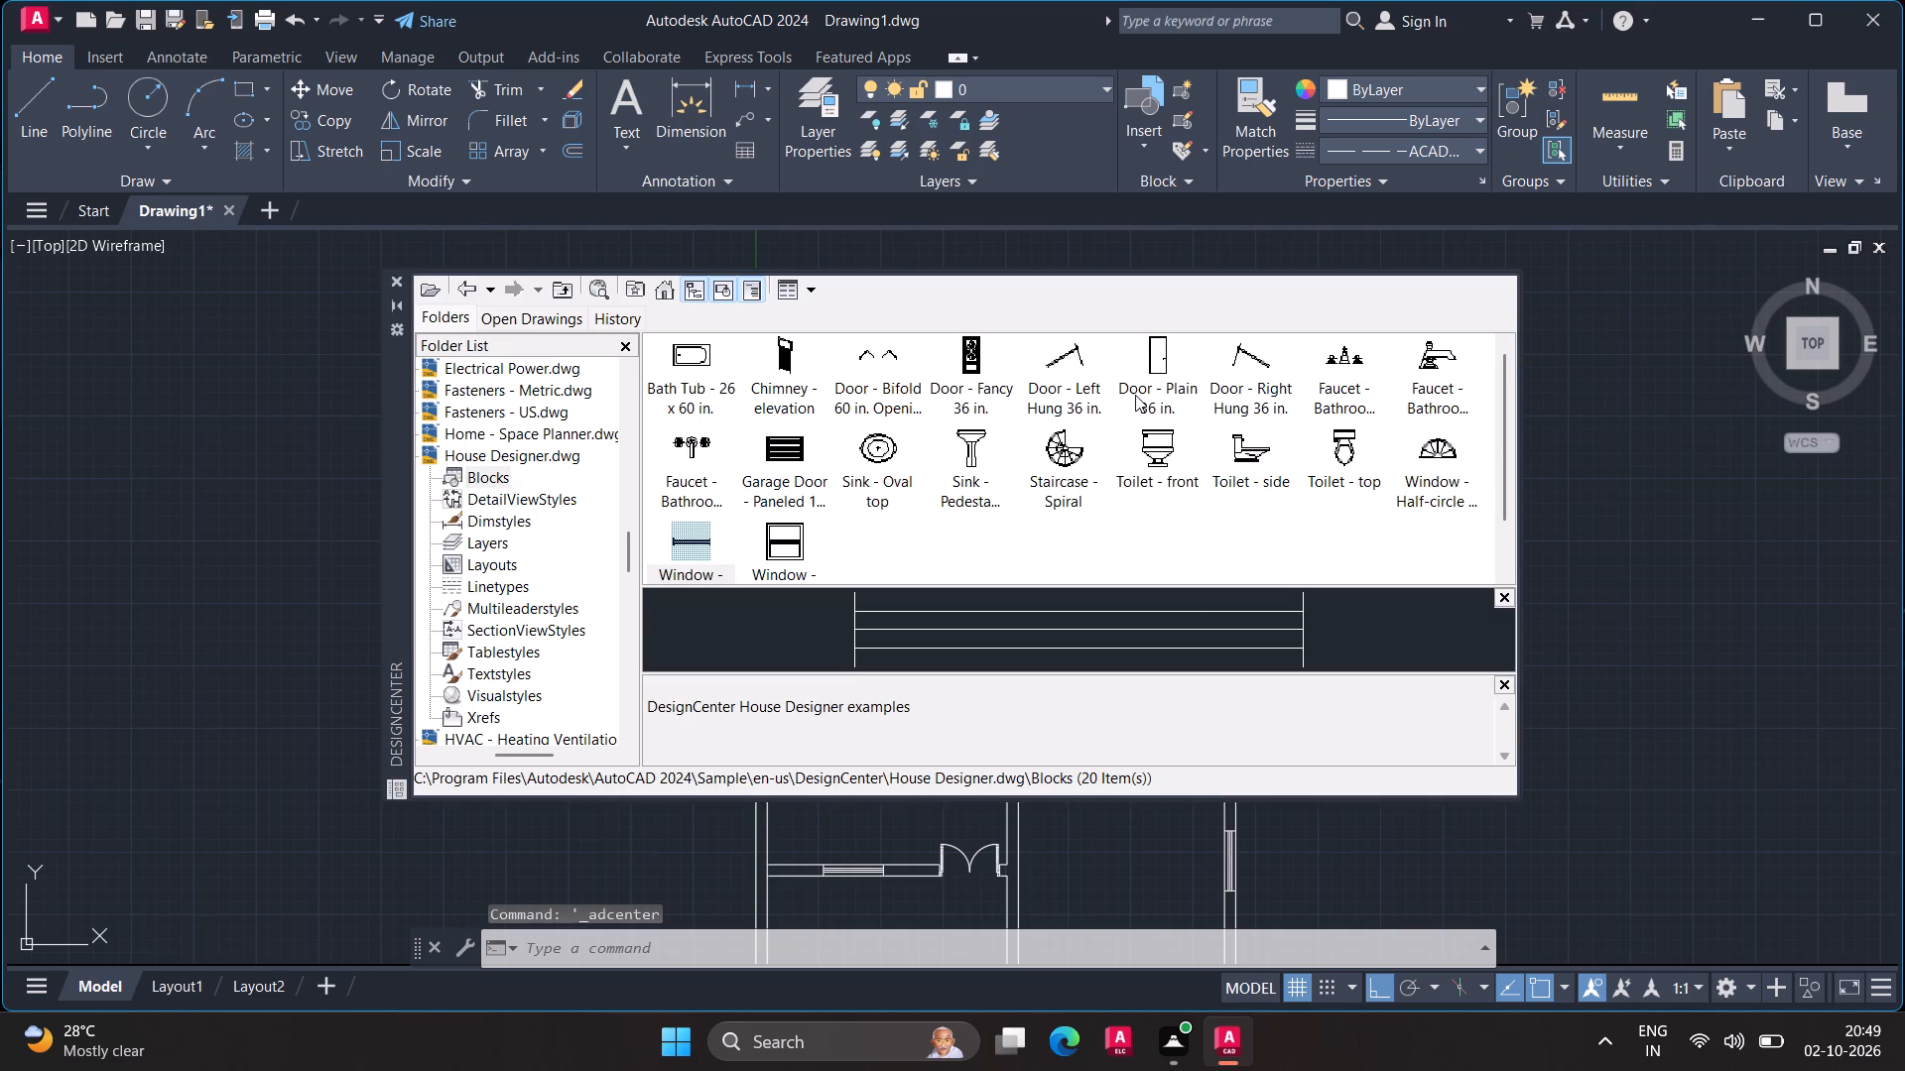
left_click(554, 280)
left_click(571, 299)
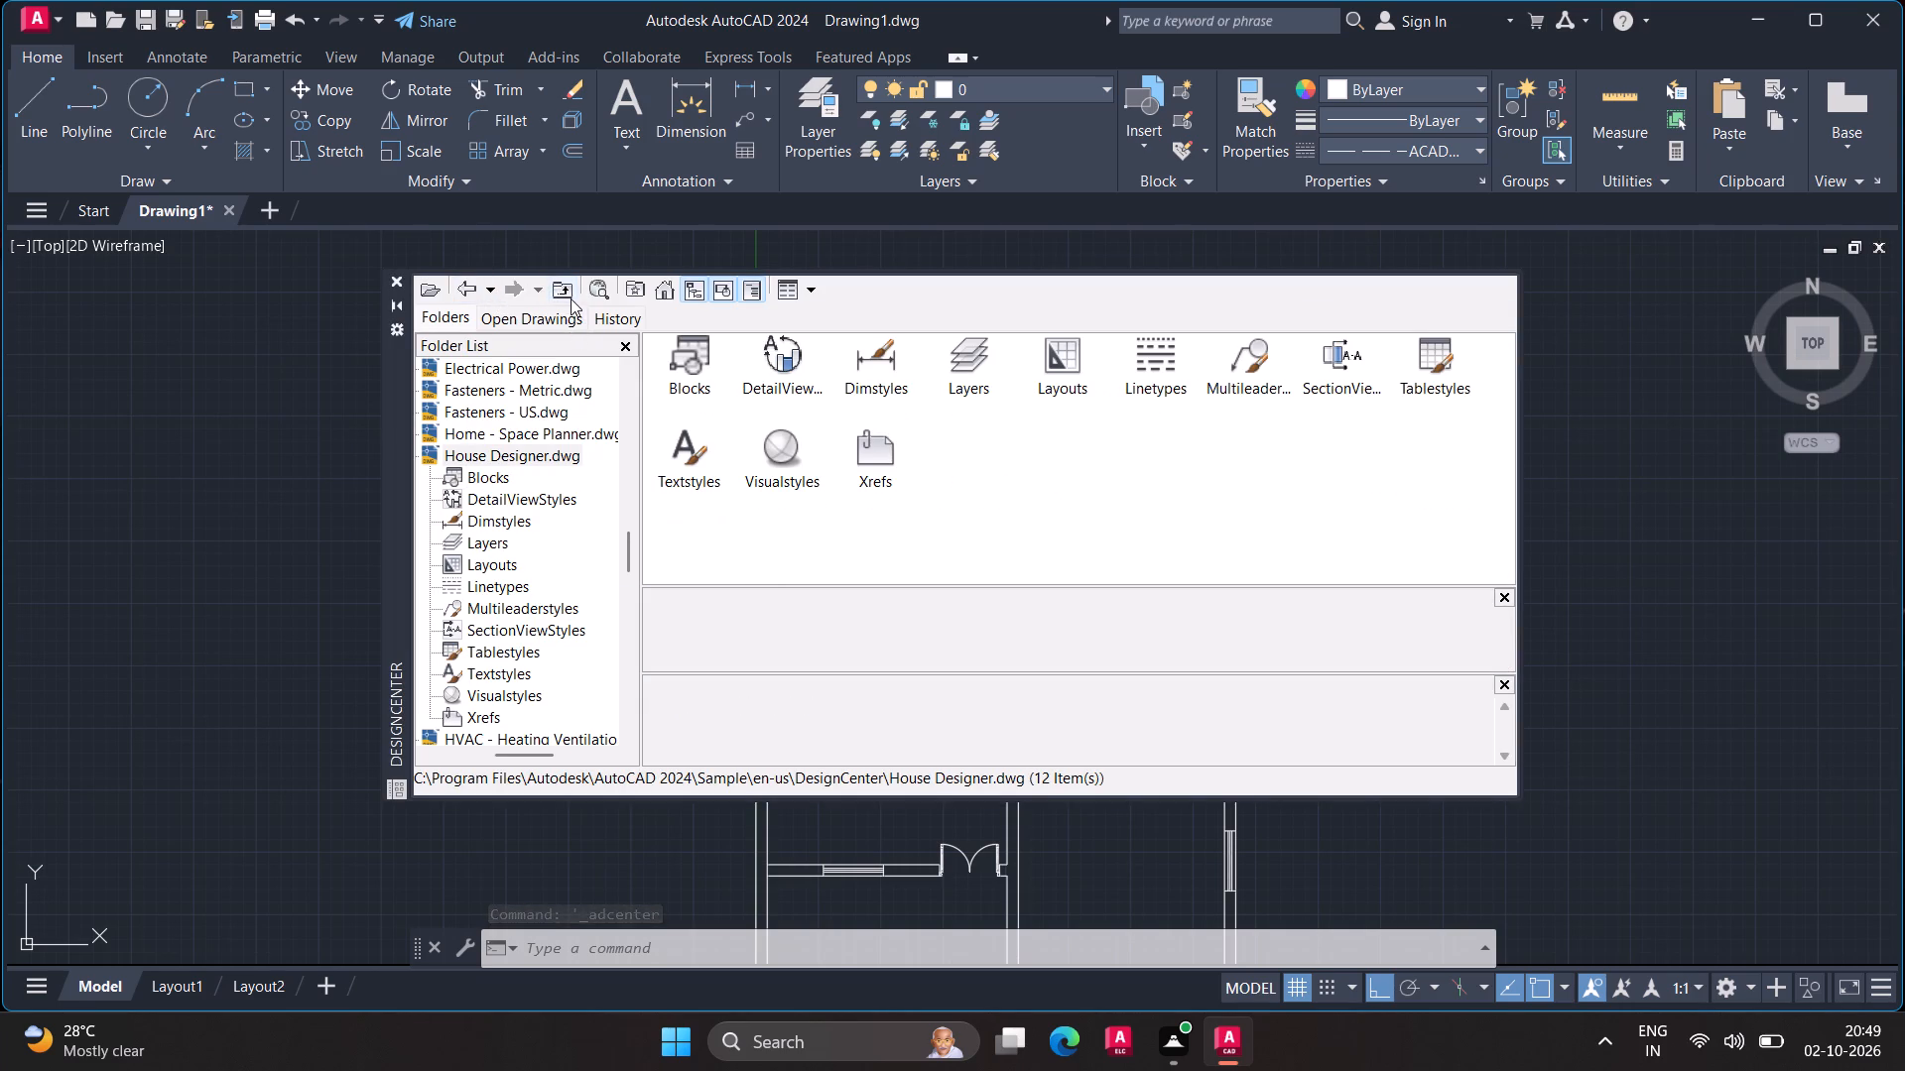
double_click(685, 367)
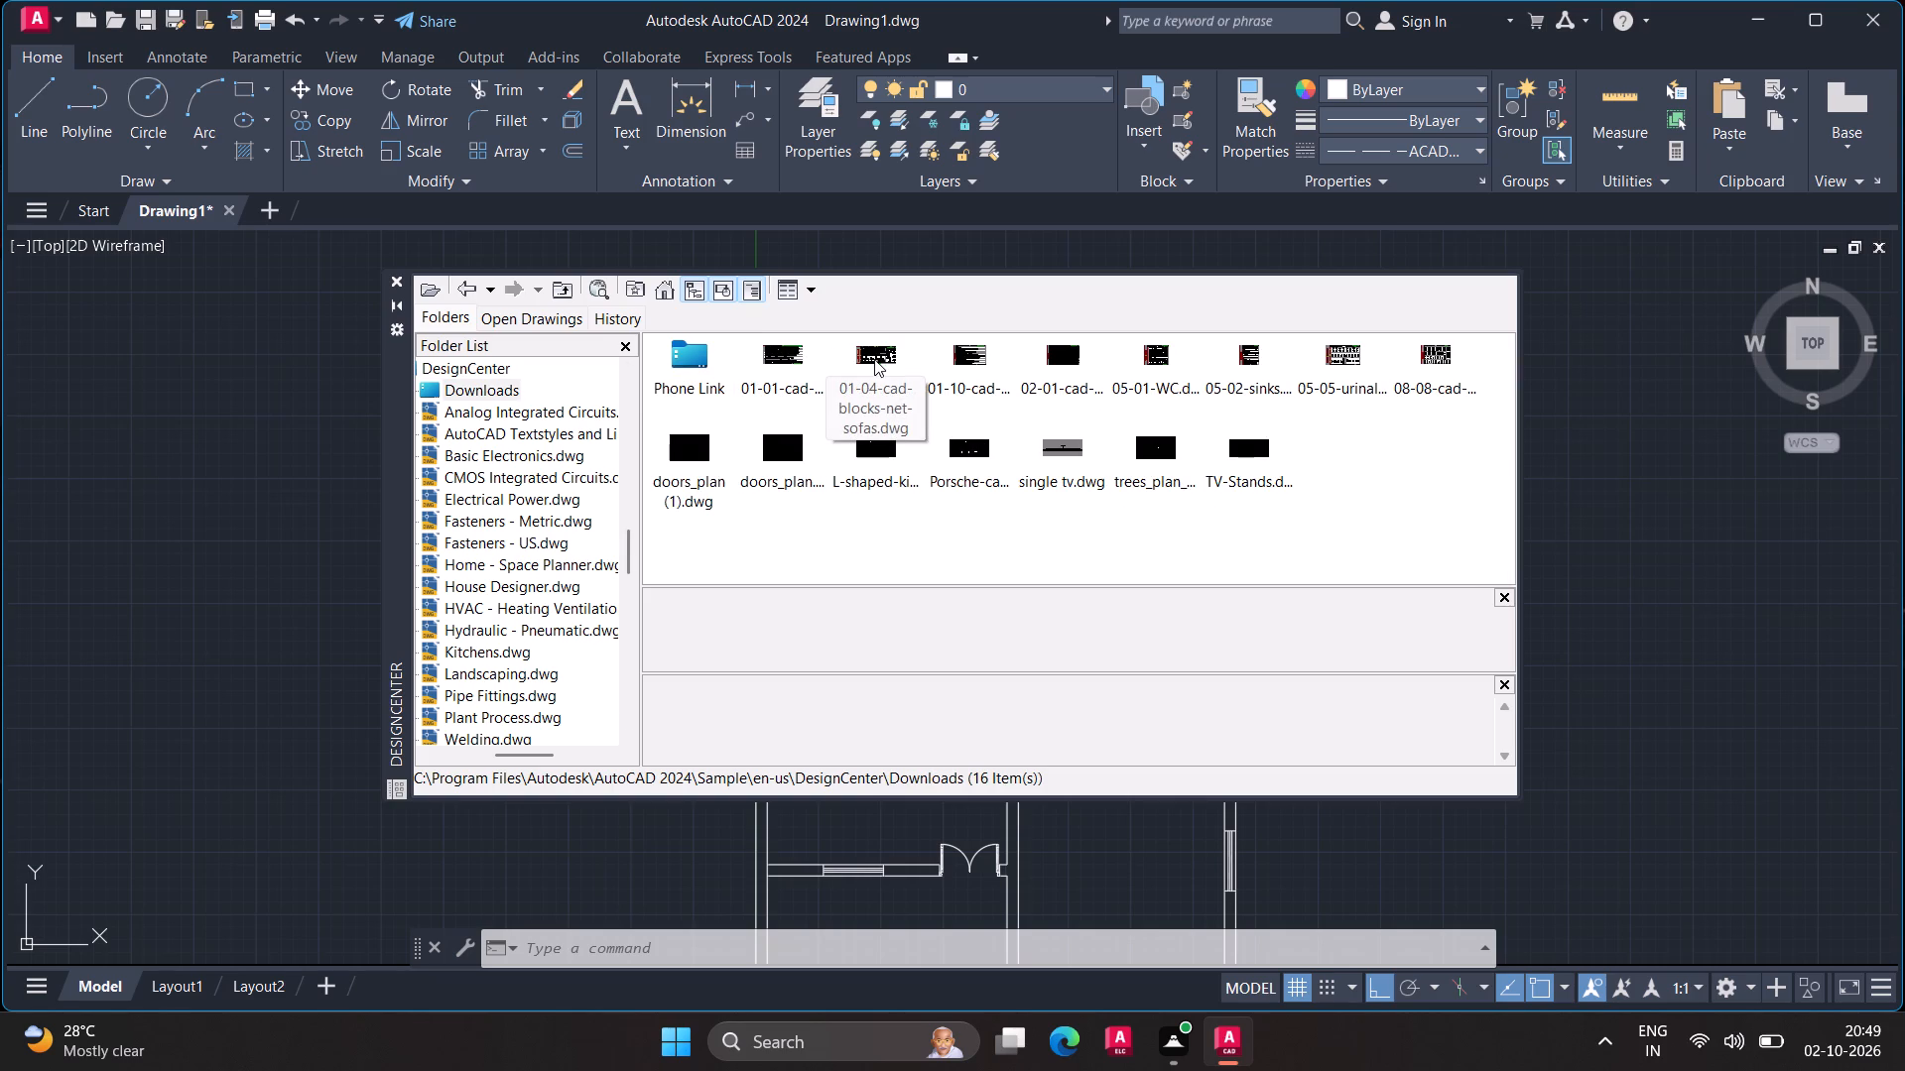
double_click(783, 346)
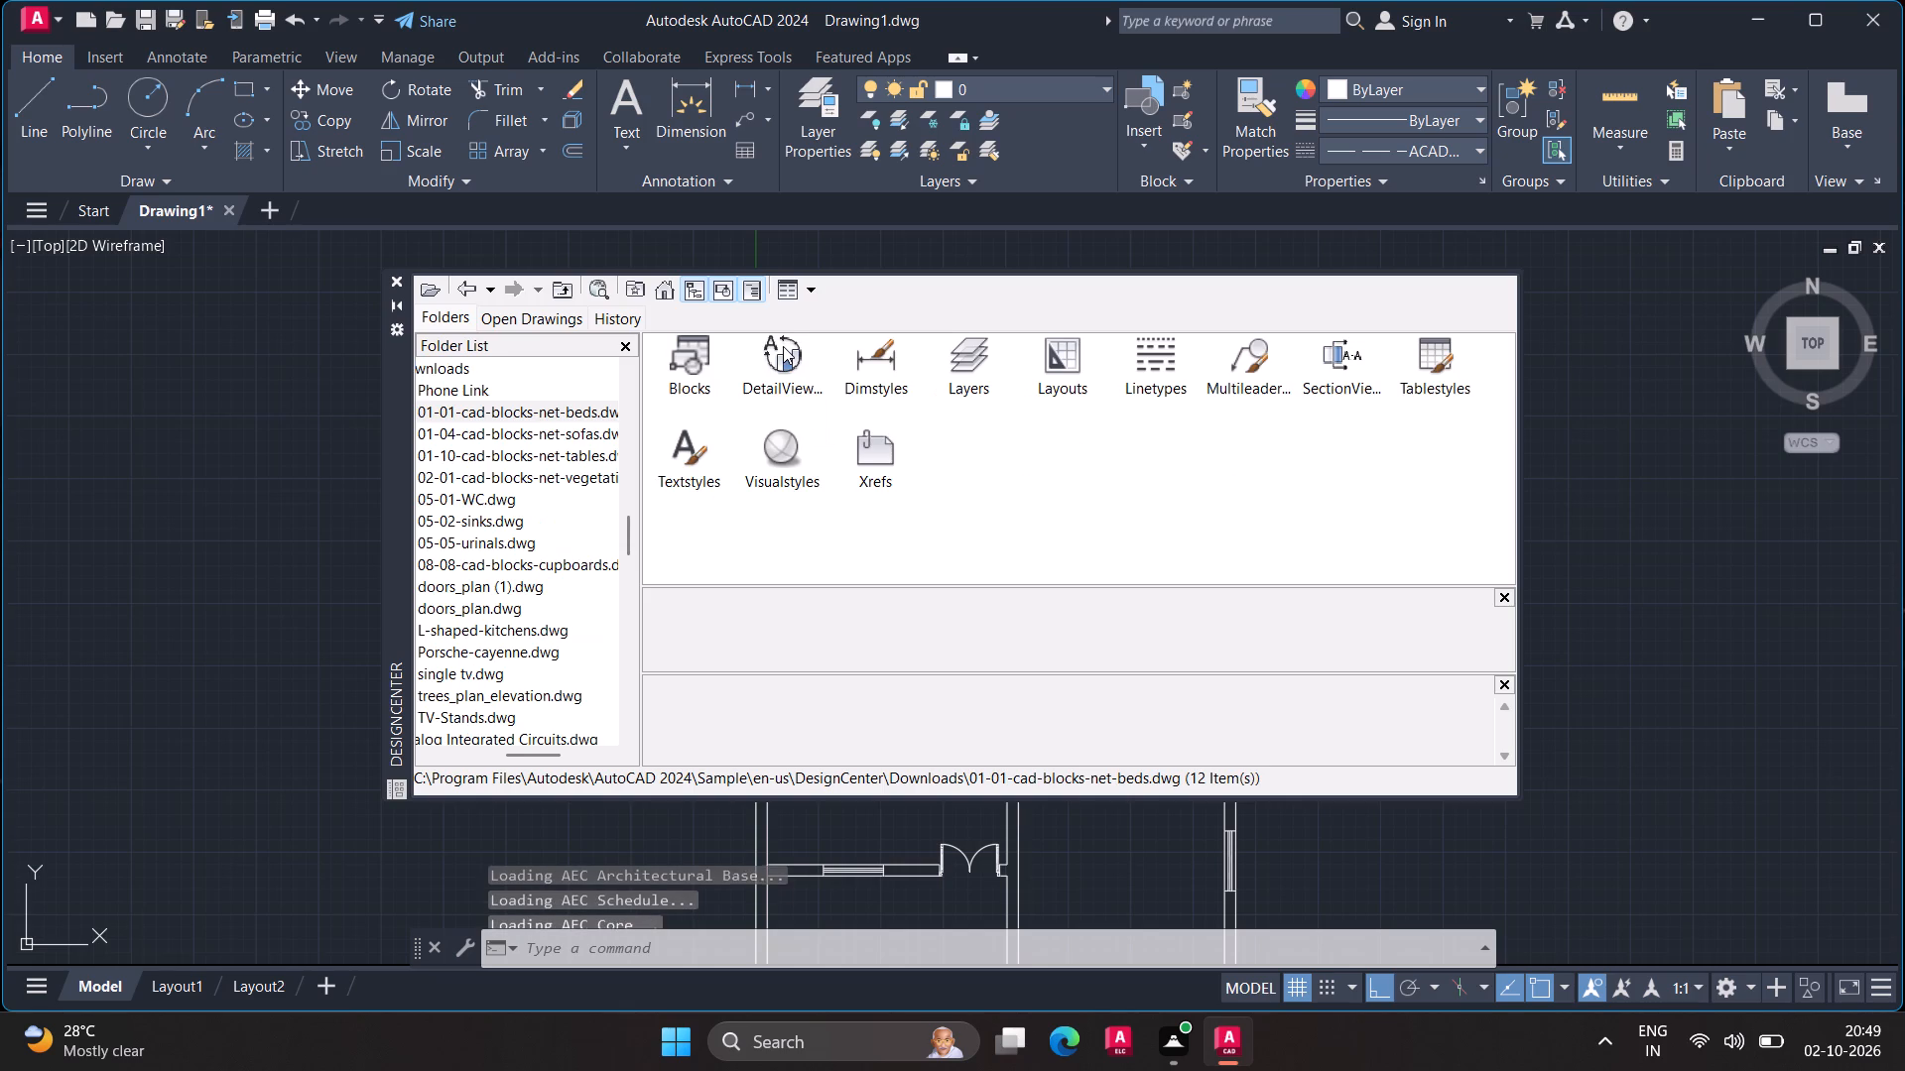
double_click(700, 359)
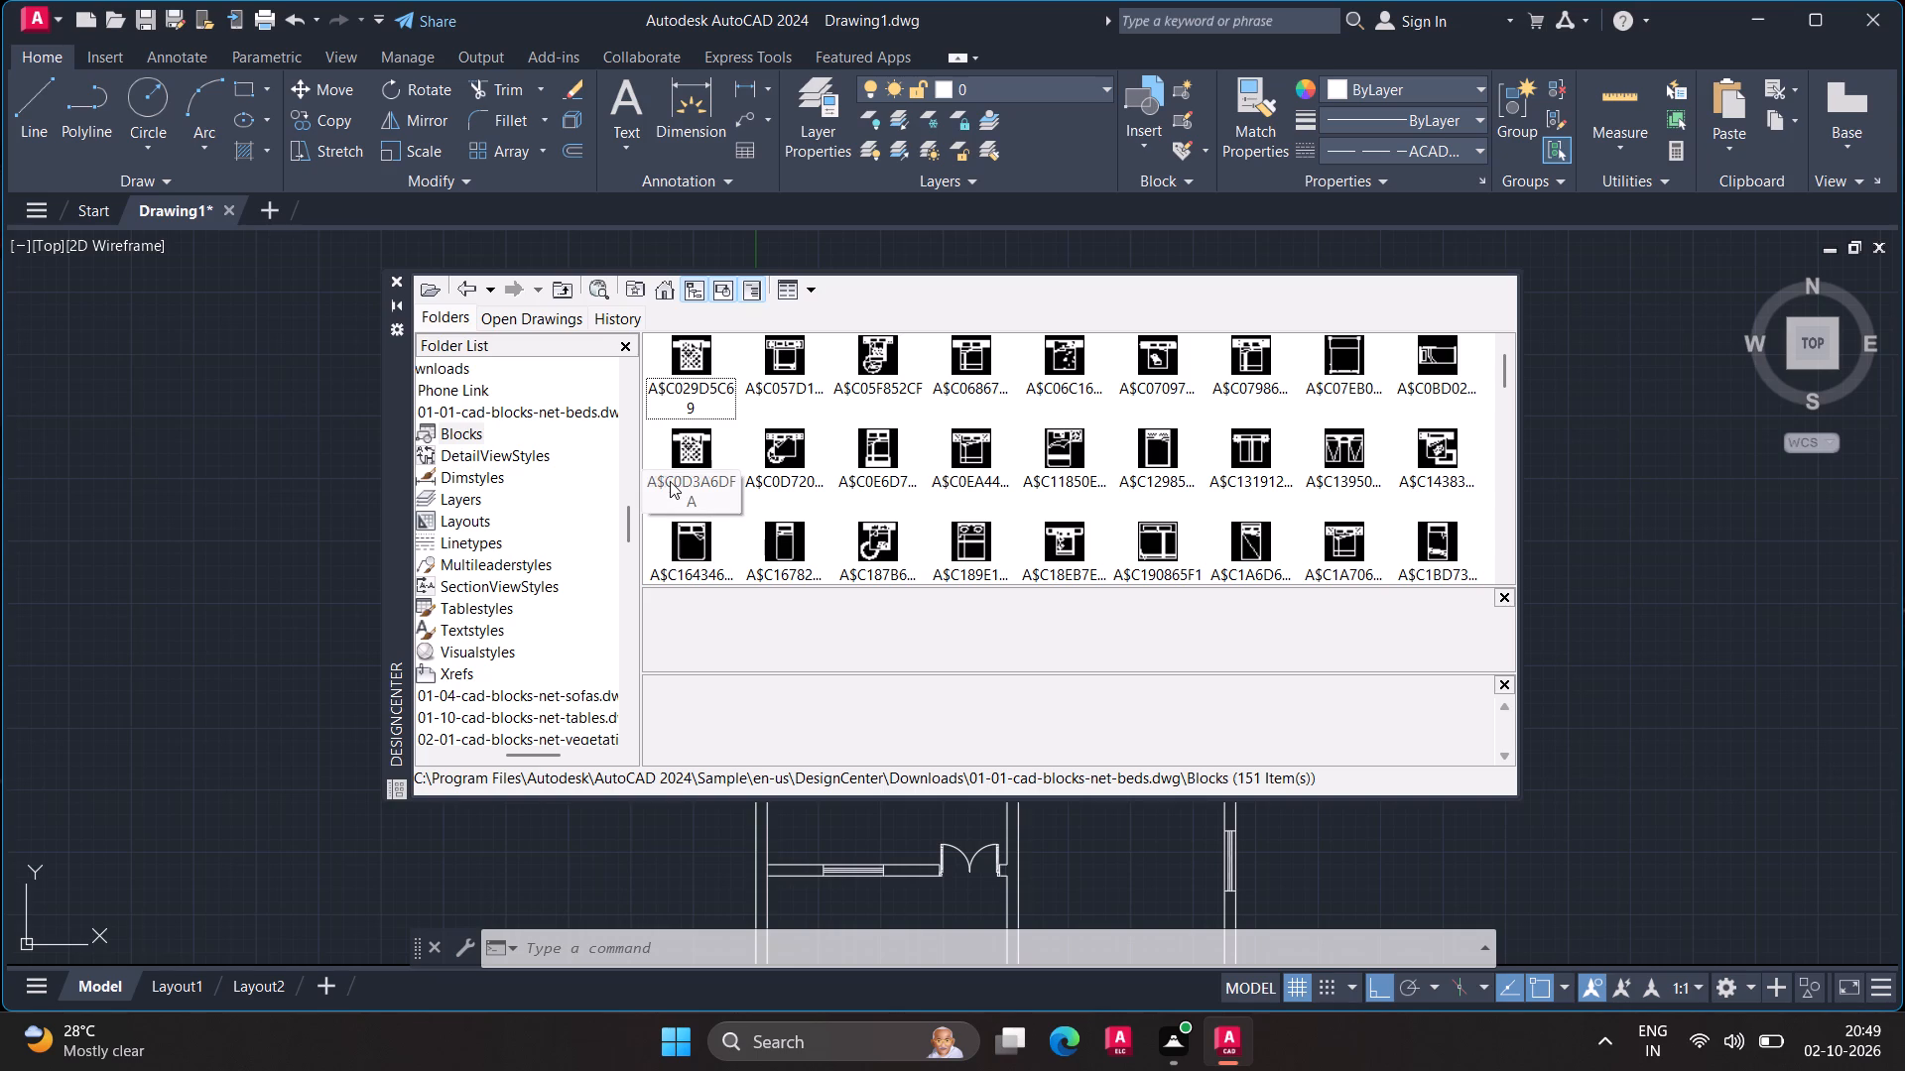
Insert the diagonally striped double-bed block A$C78F12B24 from the beds library into the empty space east of the floor plan.
scroll(735, 495, "up", 2)
scroll(735, 495, "down", 15)
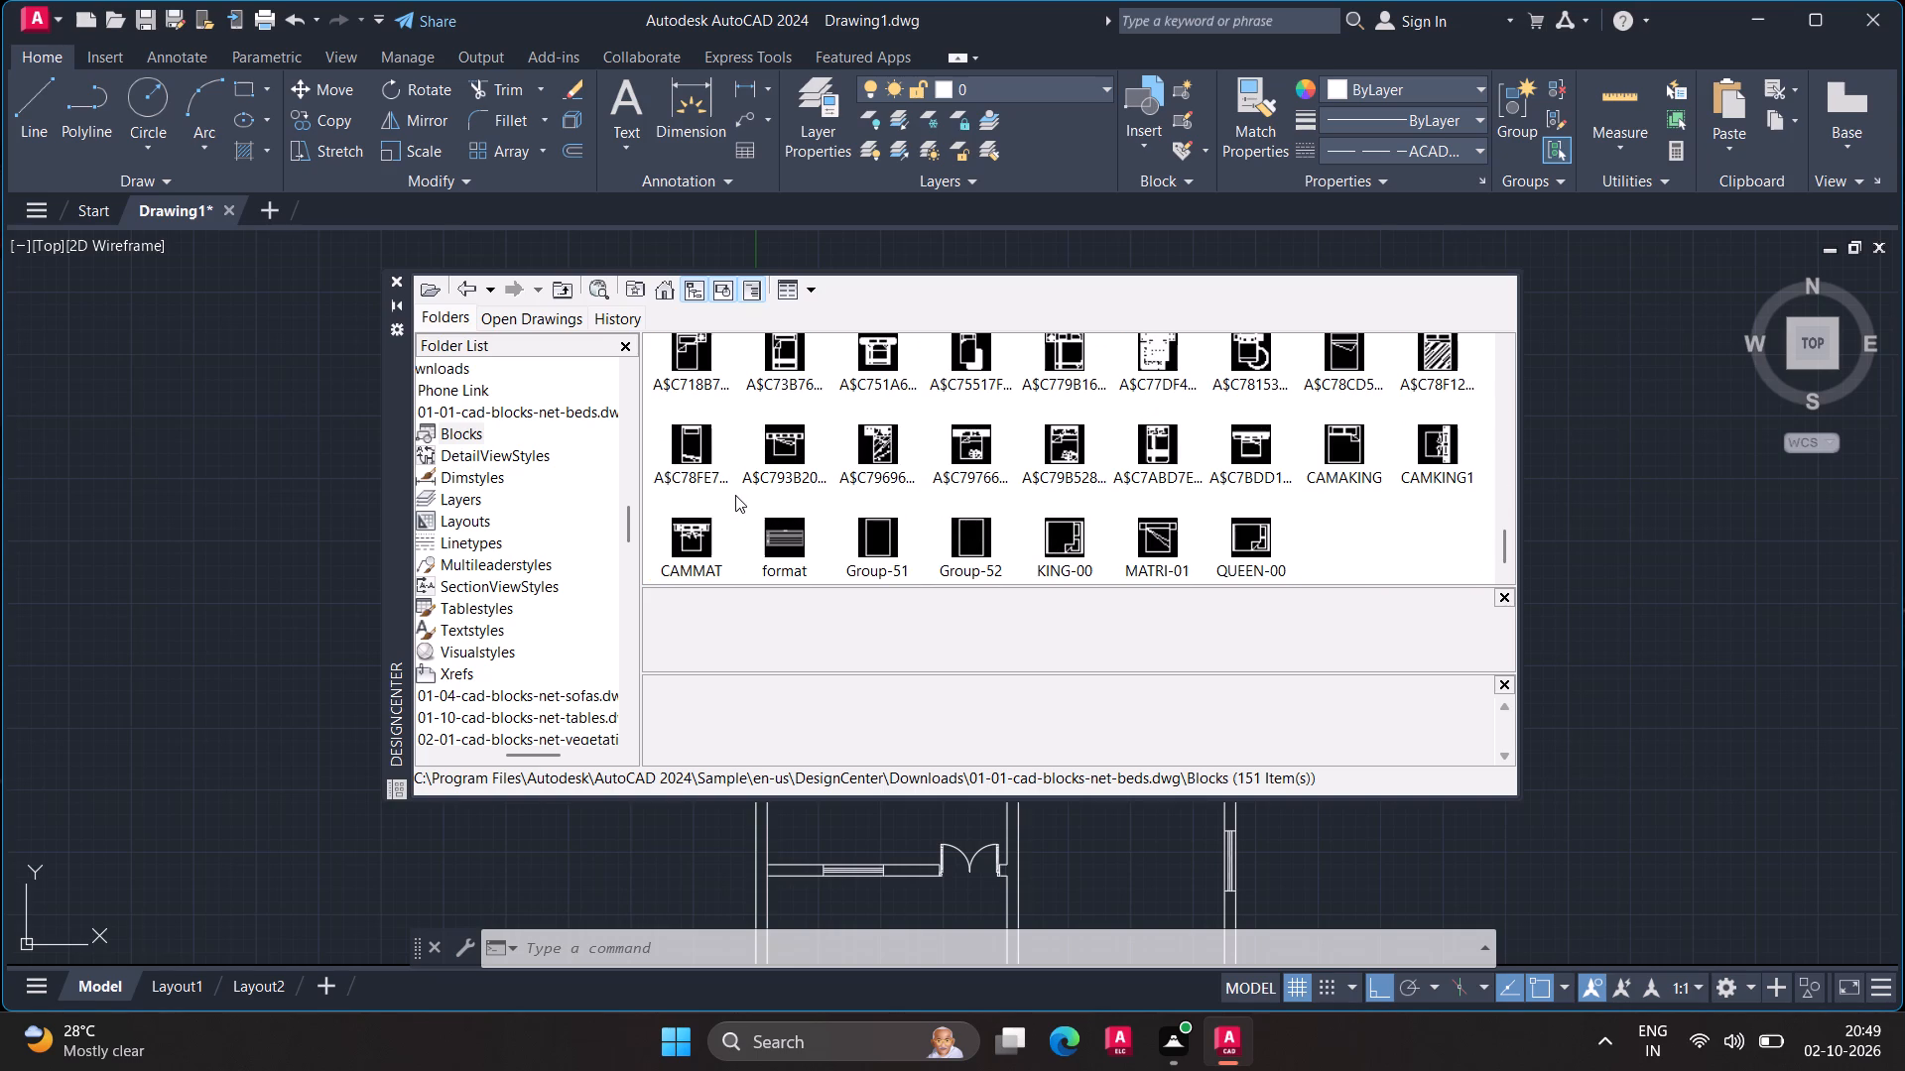
scroll(735, 495, "down", 3)
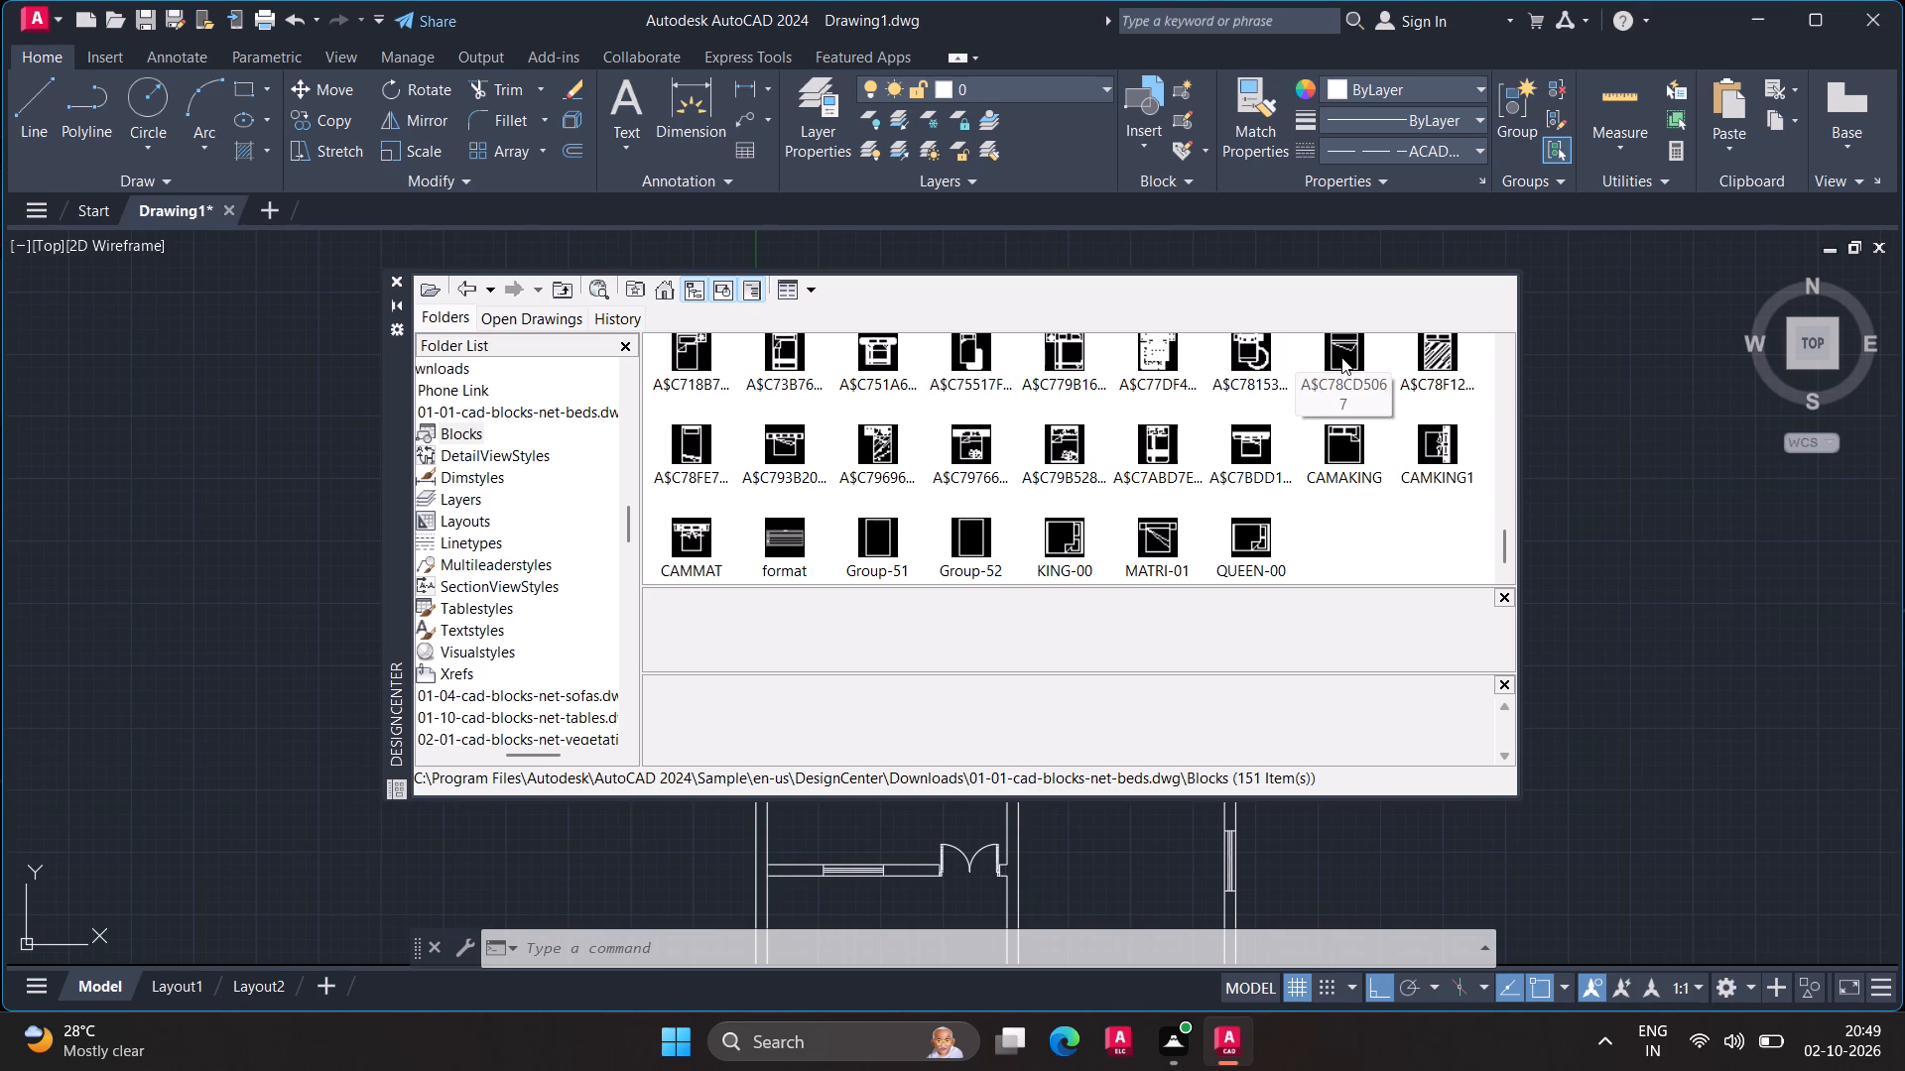
left_click(1434, 354)
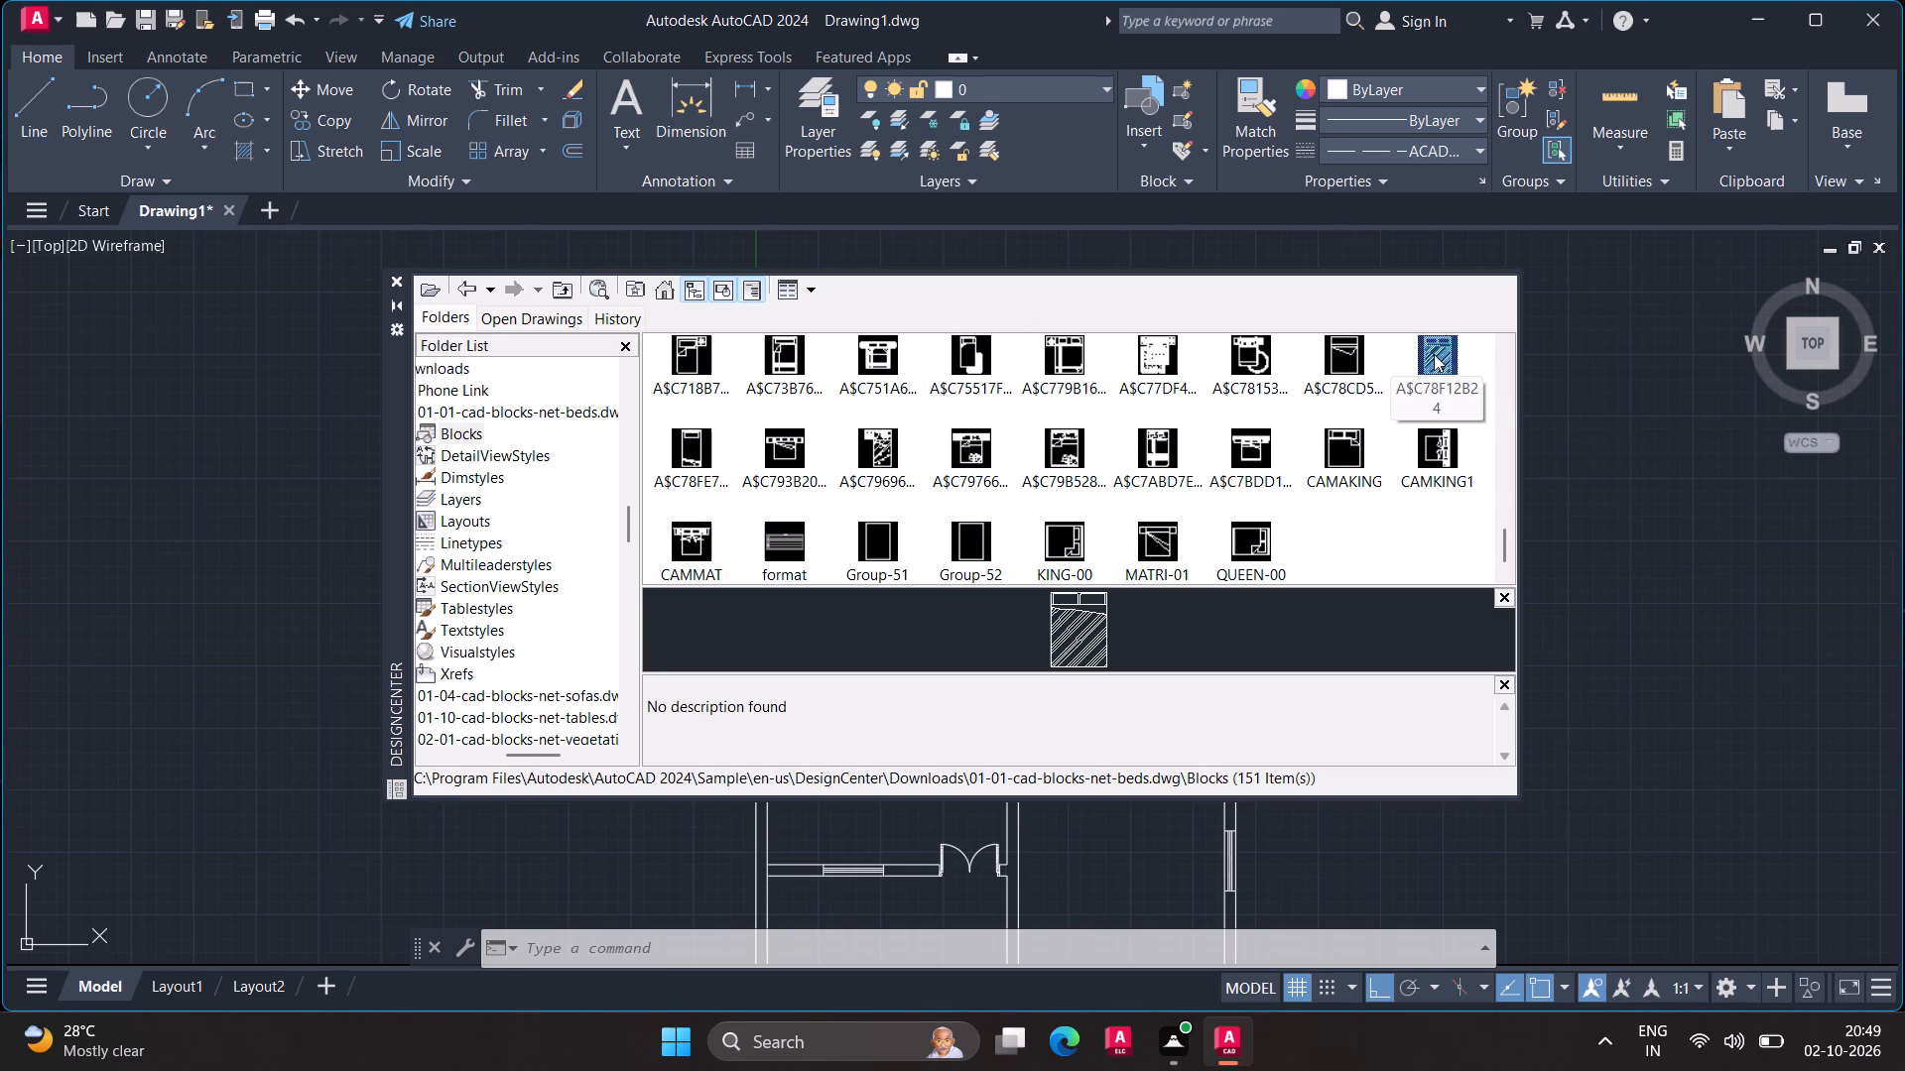
left_click_drag(1434, 354, 1722, 450)
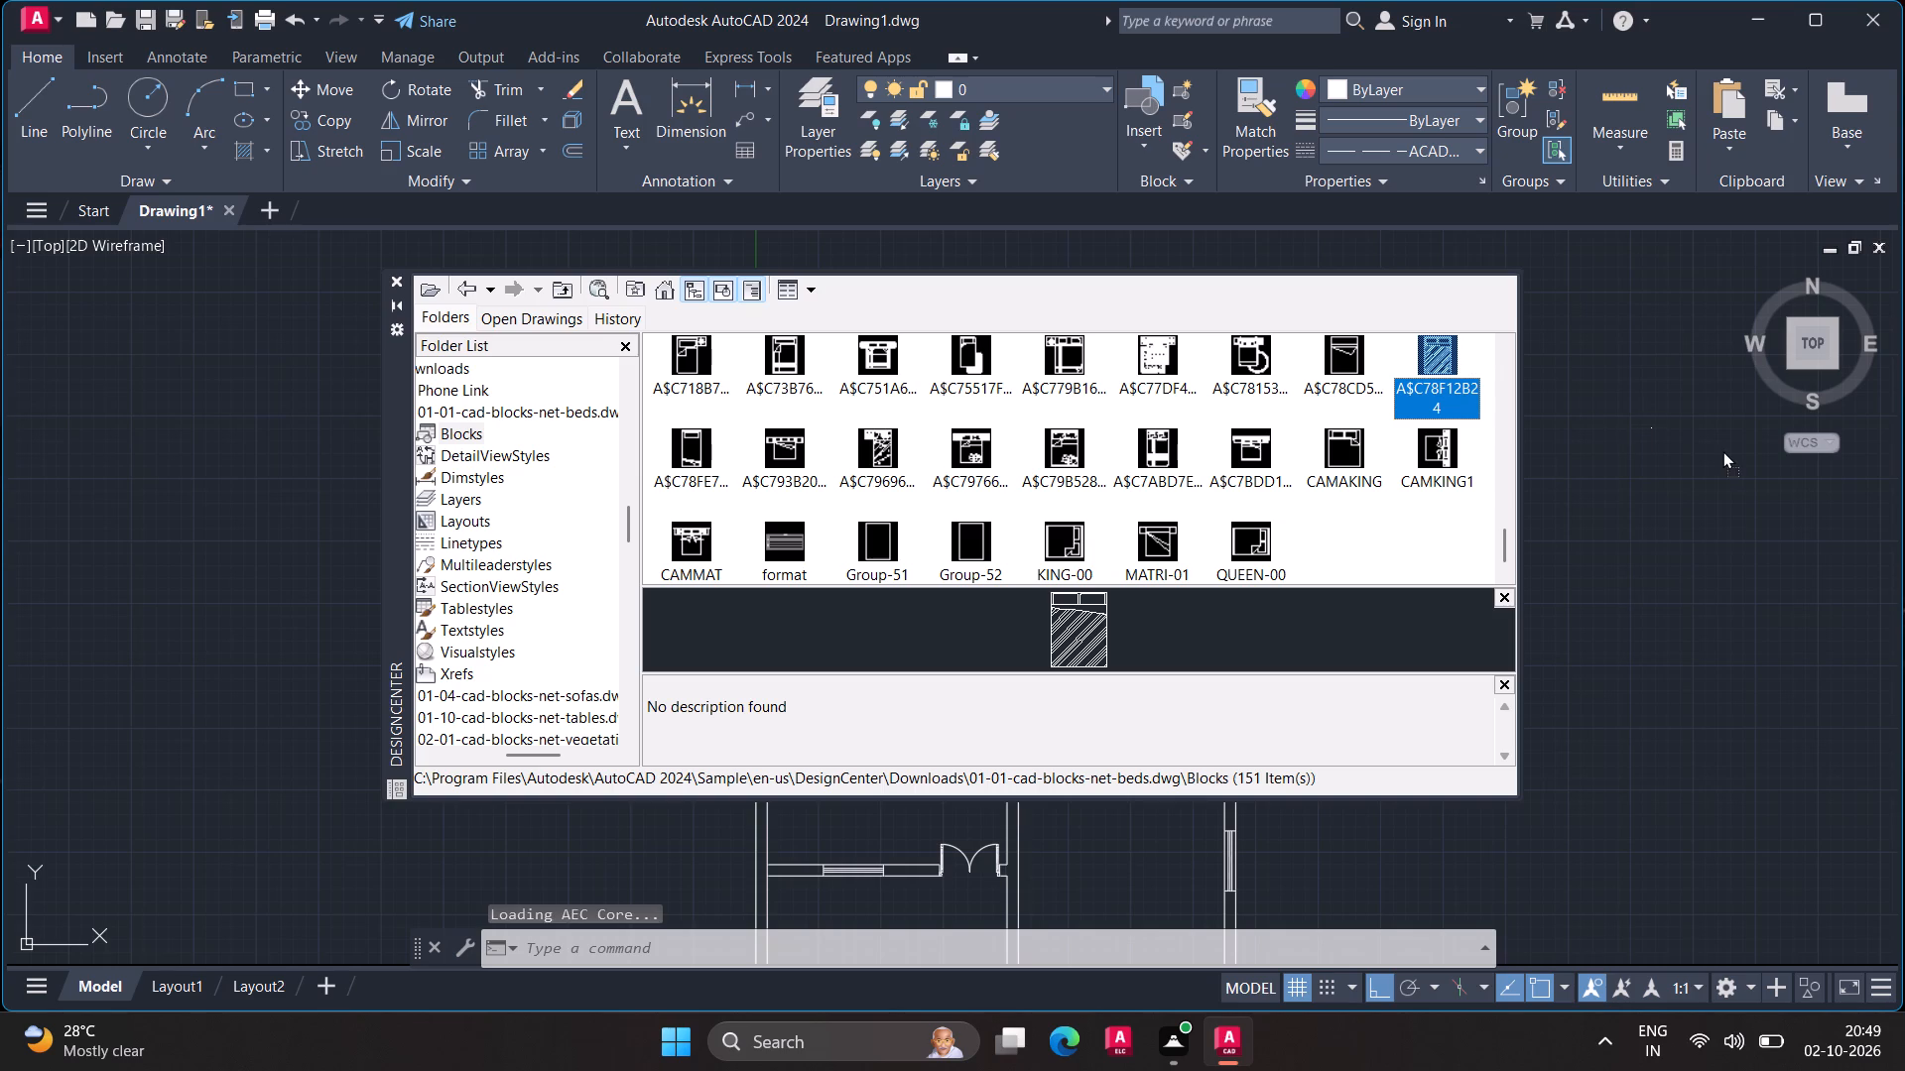
left_click_drag(1722, 450, 1703, 461)
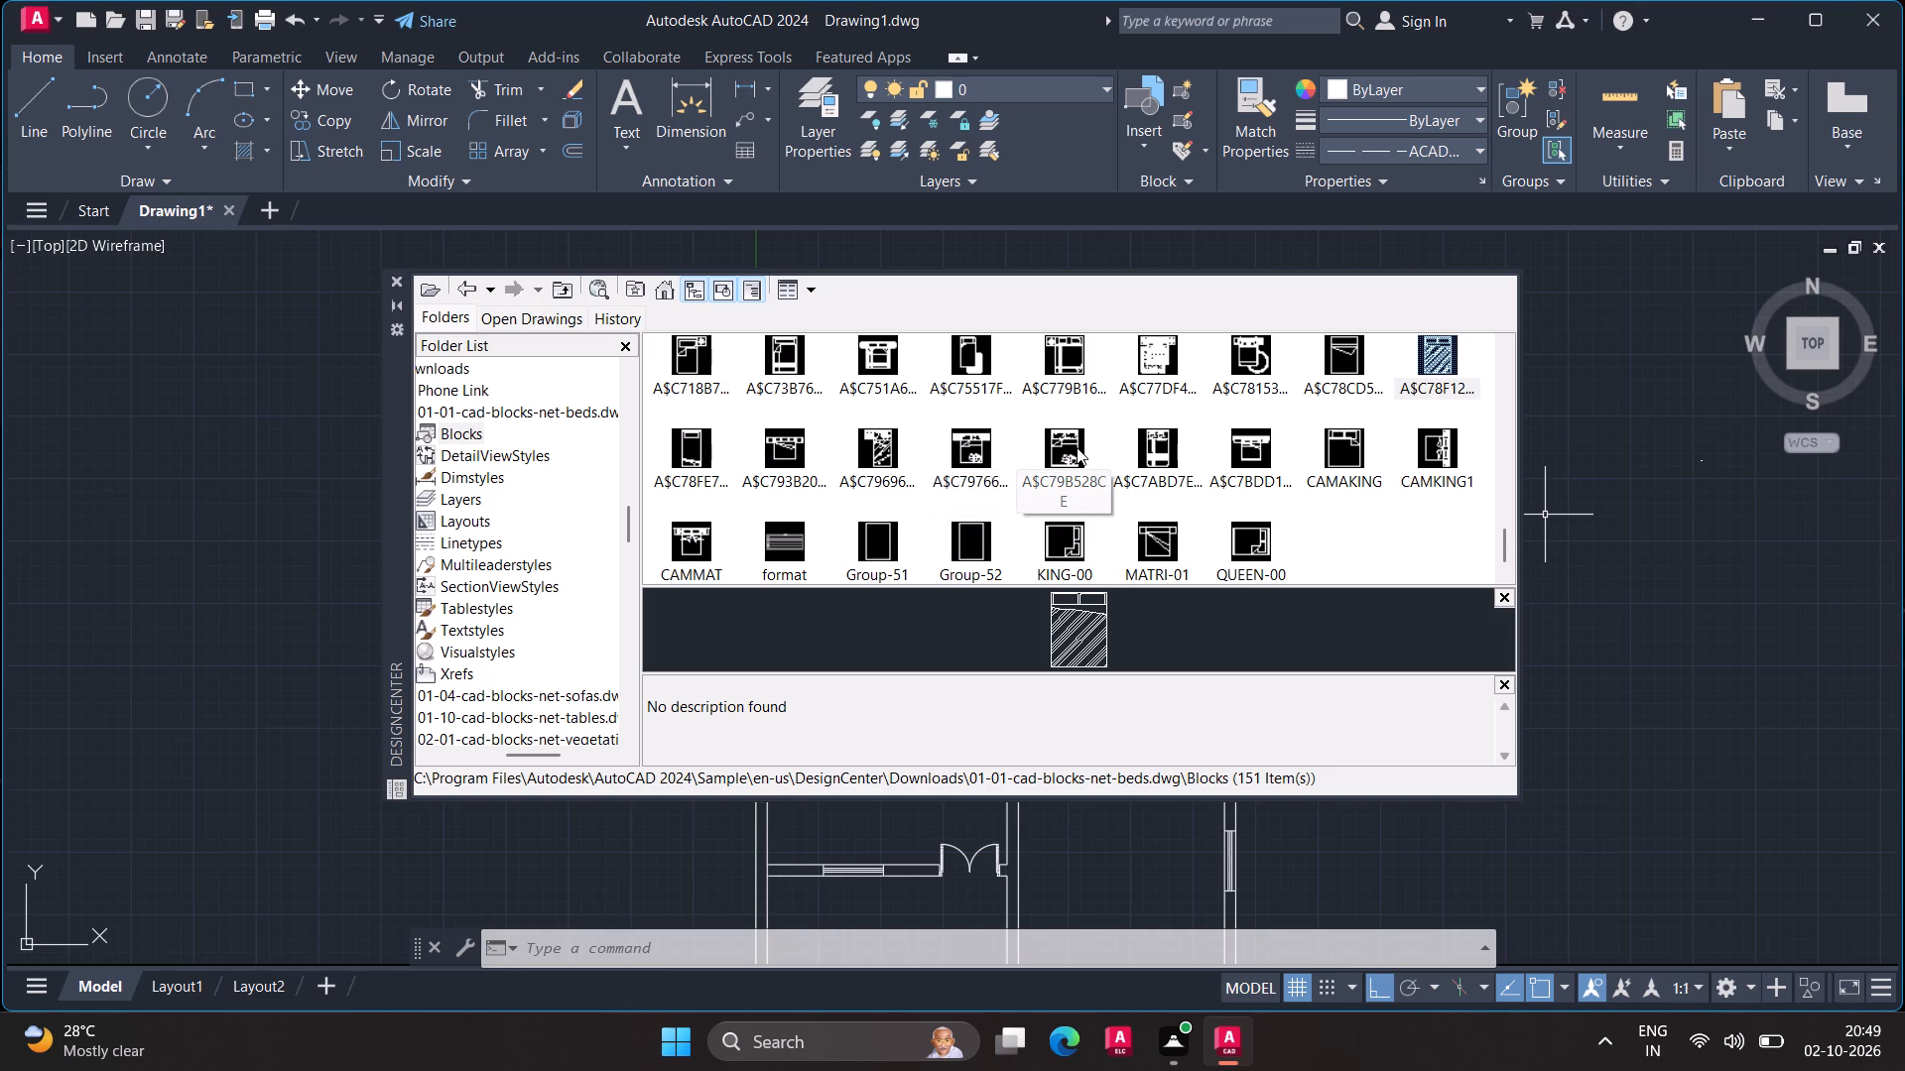
Insert the bed block A$C79B528CE into the empty space east of the floor plan and close DesignCenter.
left_click_drag(1077, 447, 1662, 492)
key("Escape")
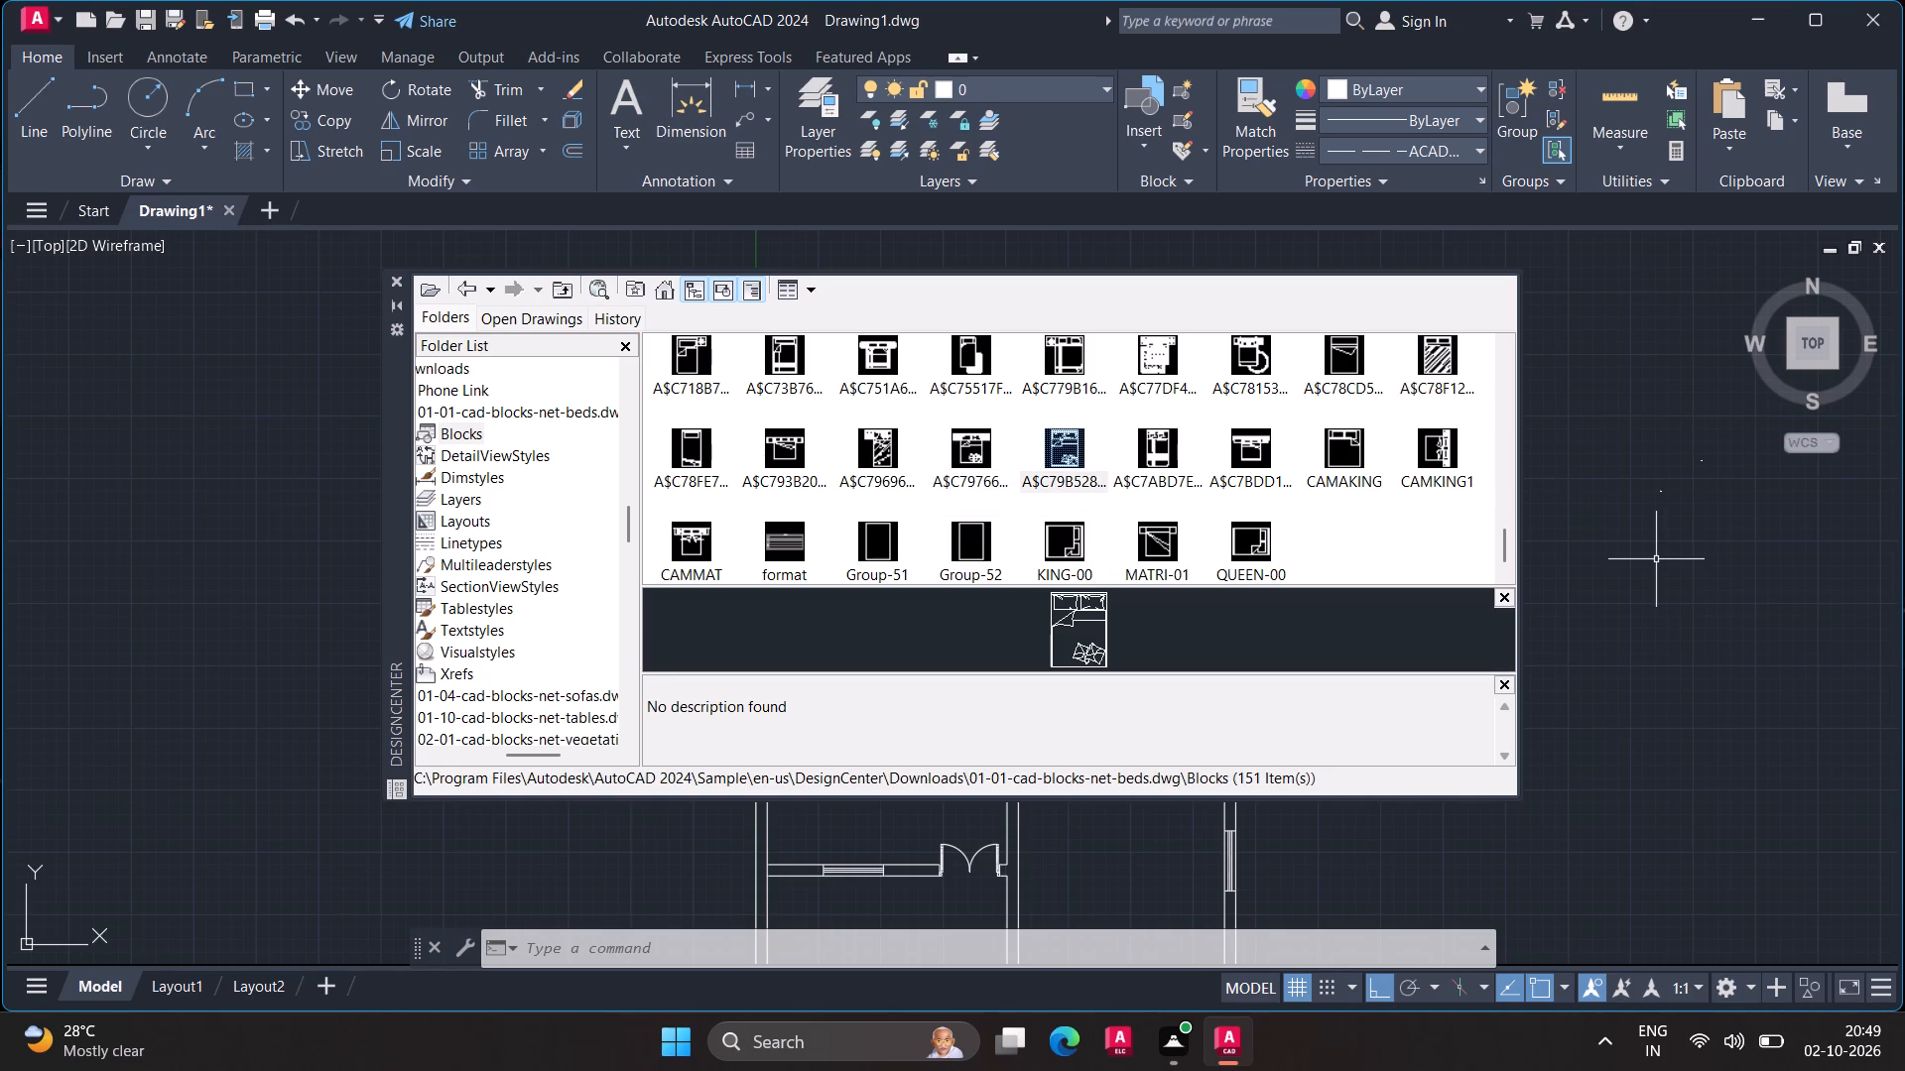
left_click(394, 282)
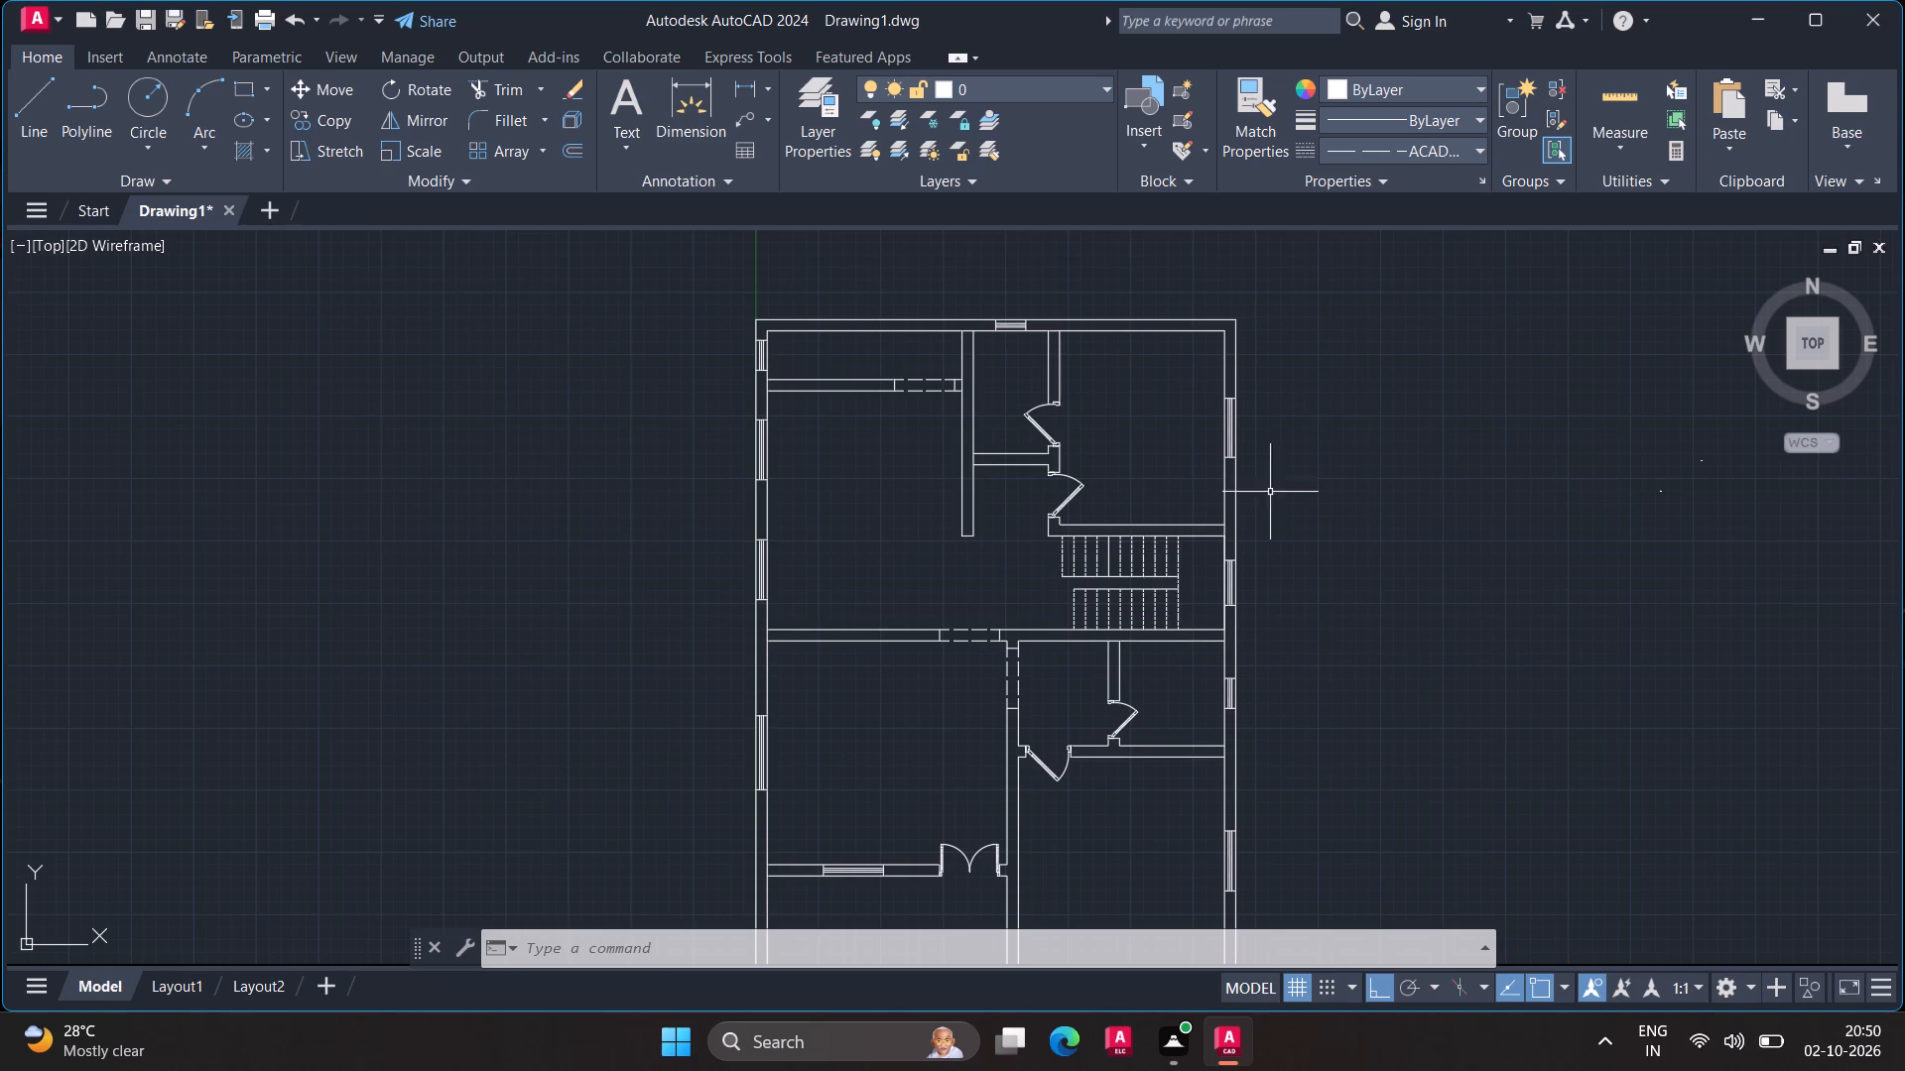
Examine the two inserted bed blocks east of the plan, comparing their designs and sizes.
scroll(1695, 492, "up", 3)
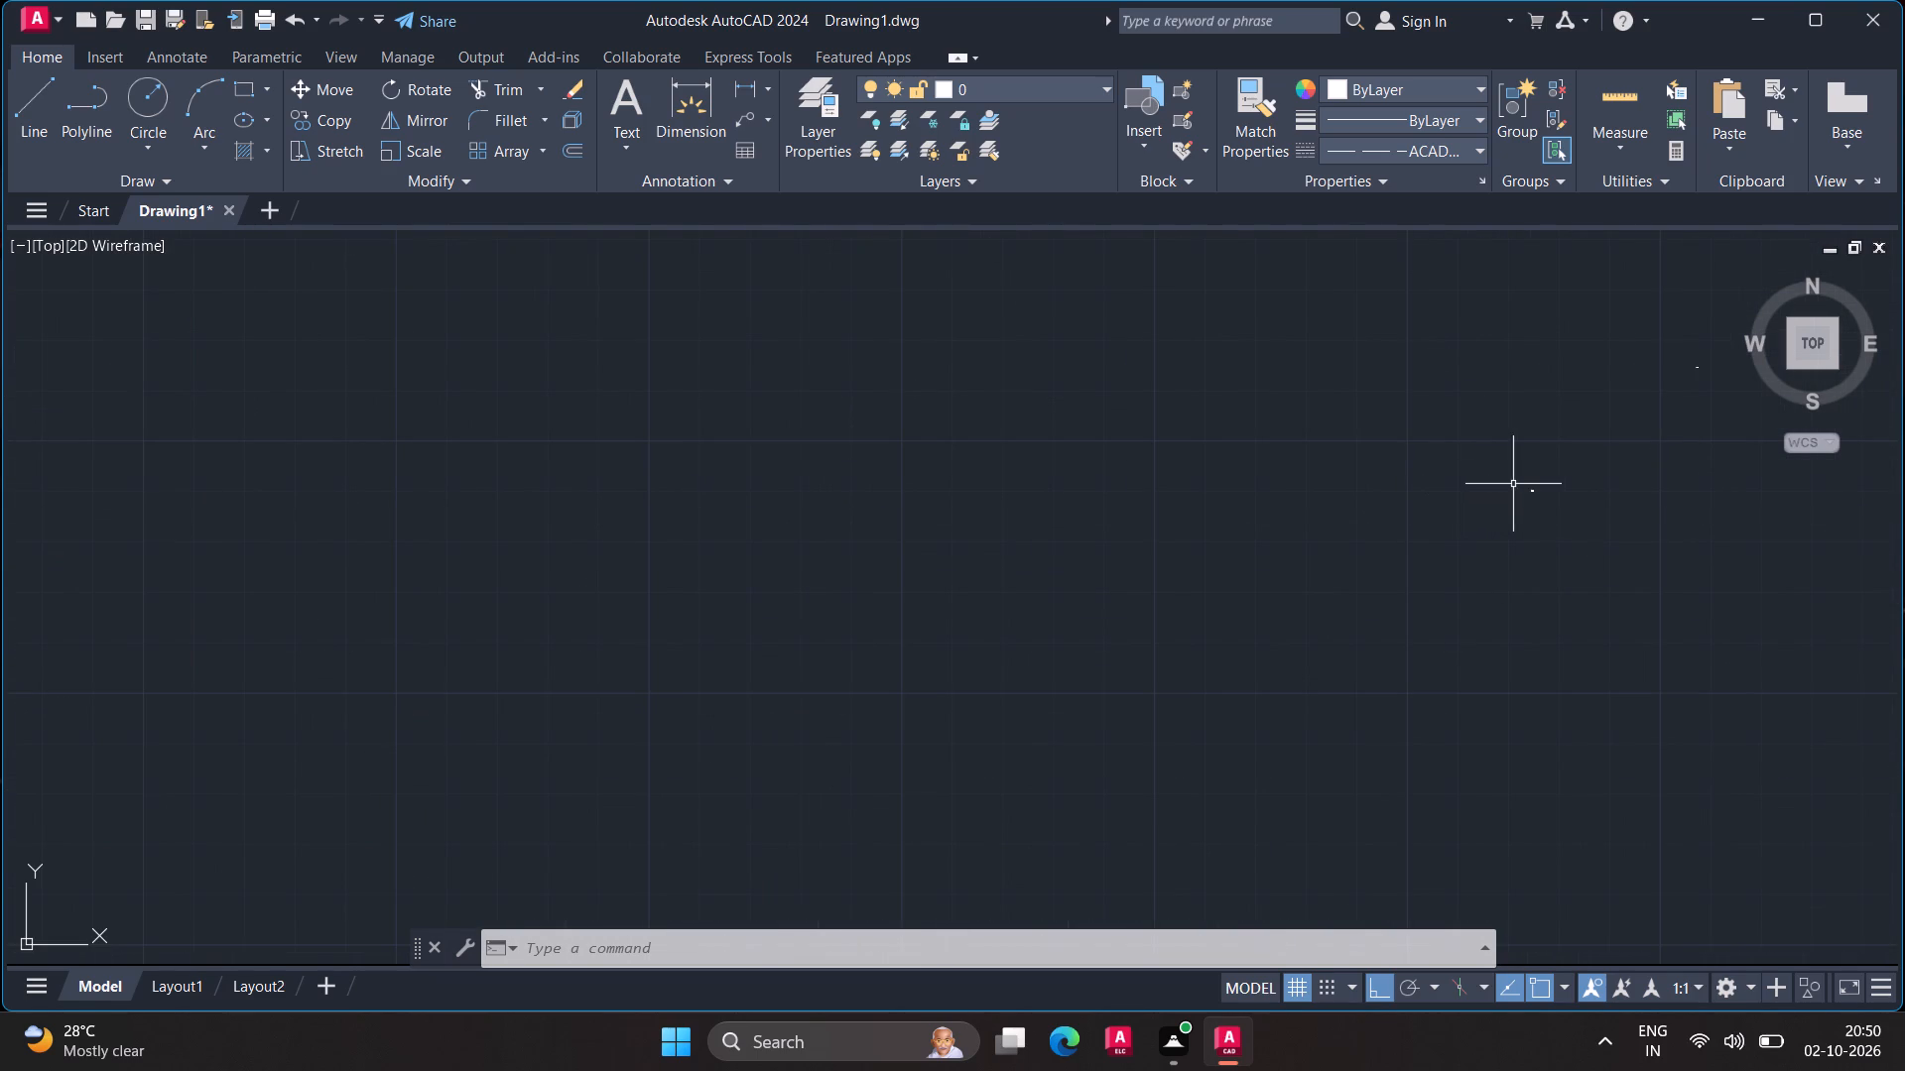
scroll(1533, 490, "up", 5)
scroll(1446, 540, "up", 4)
scroll(1452, 317, "up", 3)
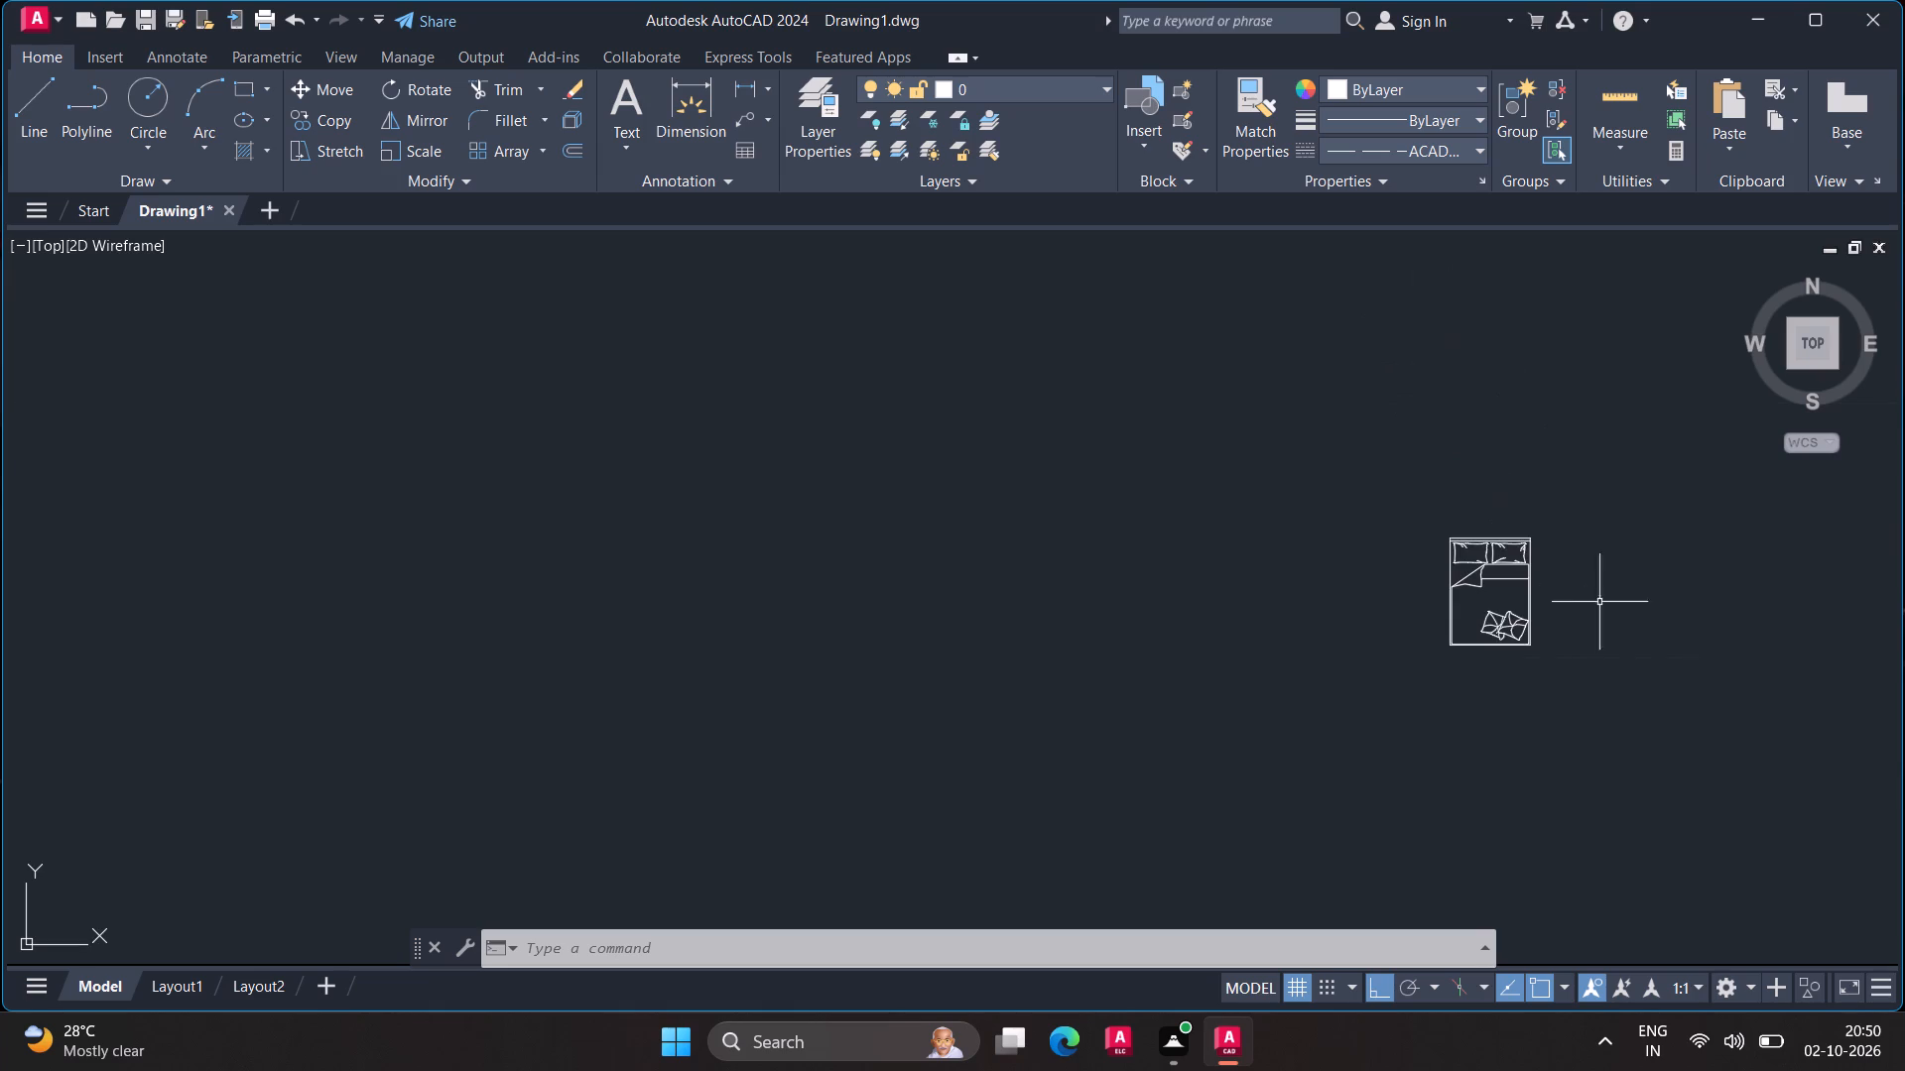
scroll(1608, 655, "up", 3)
scroll(1355, 562, "down", 2)
scroll(1486, 539, "down", 13)
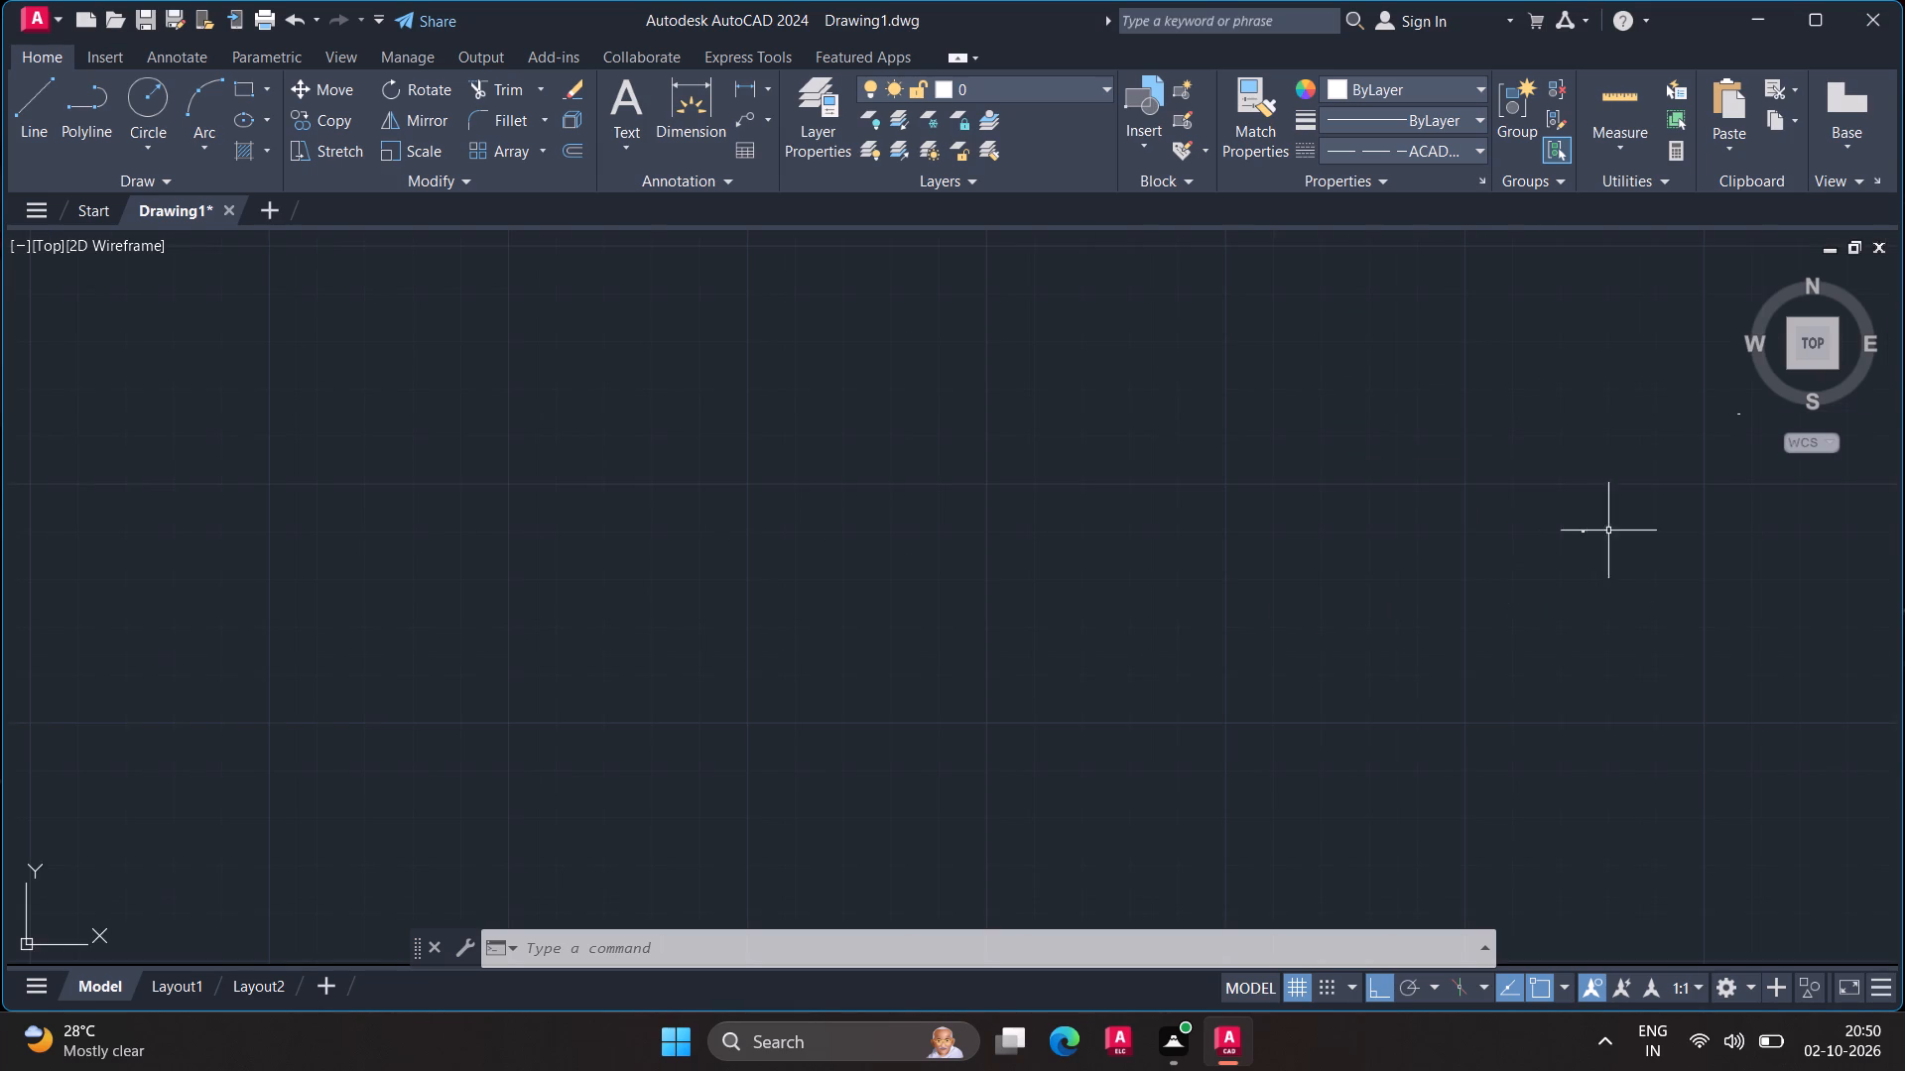
scroll(1752, 418, "up", 6)
scroll(1606, 331, "up", 2)
scroll(1607, 507, "up", 3)
scroll(1584, 240, "up", 2)
scroll(1351, 481, "up", 1)
scroll(1301, 560, "up", 2)
scroll(1299, 571, "down", 2)
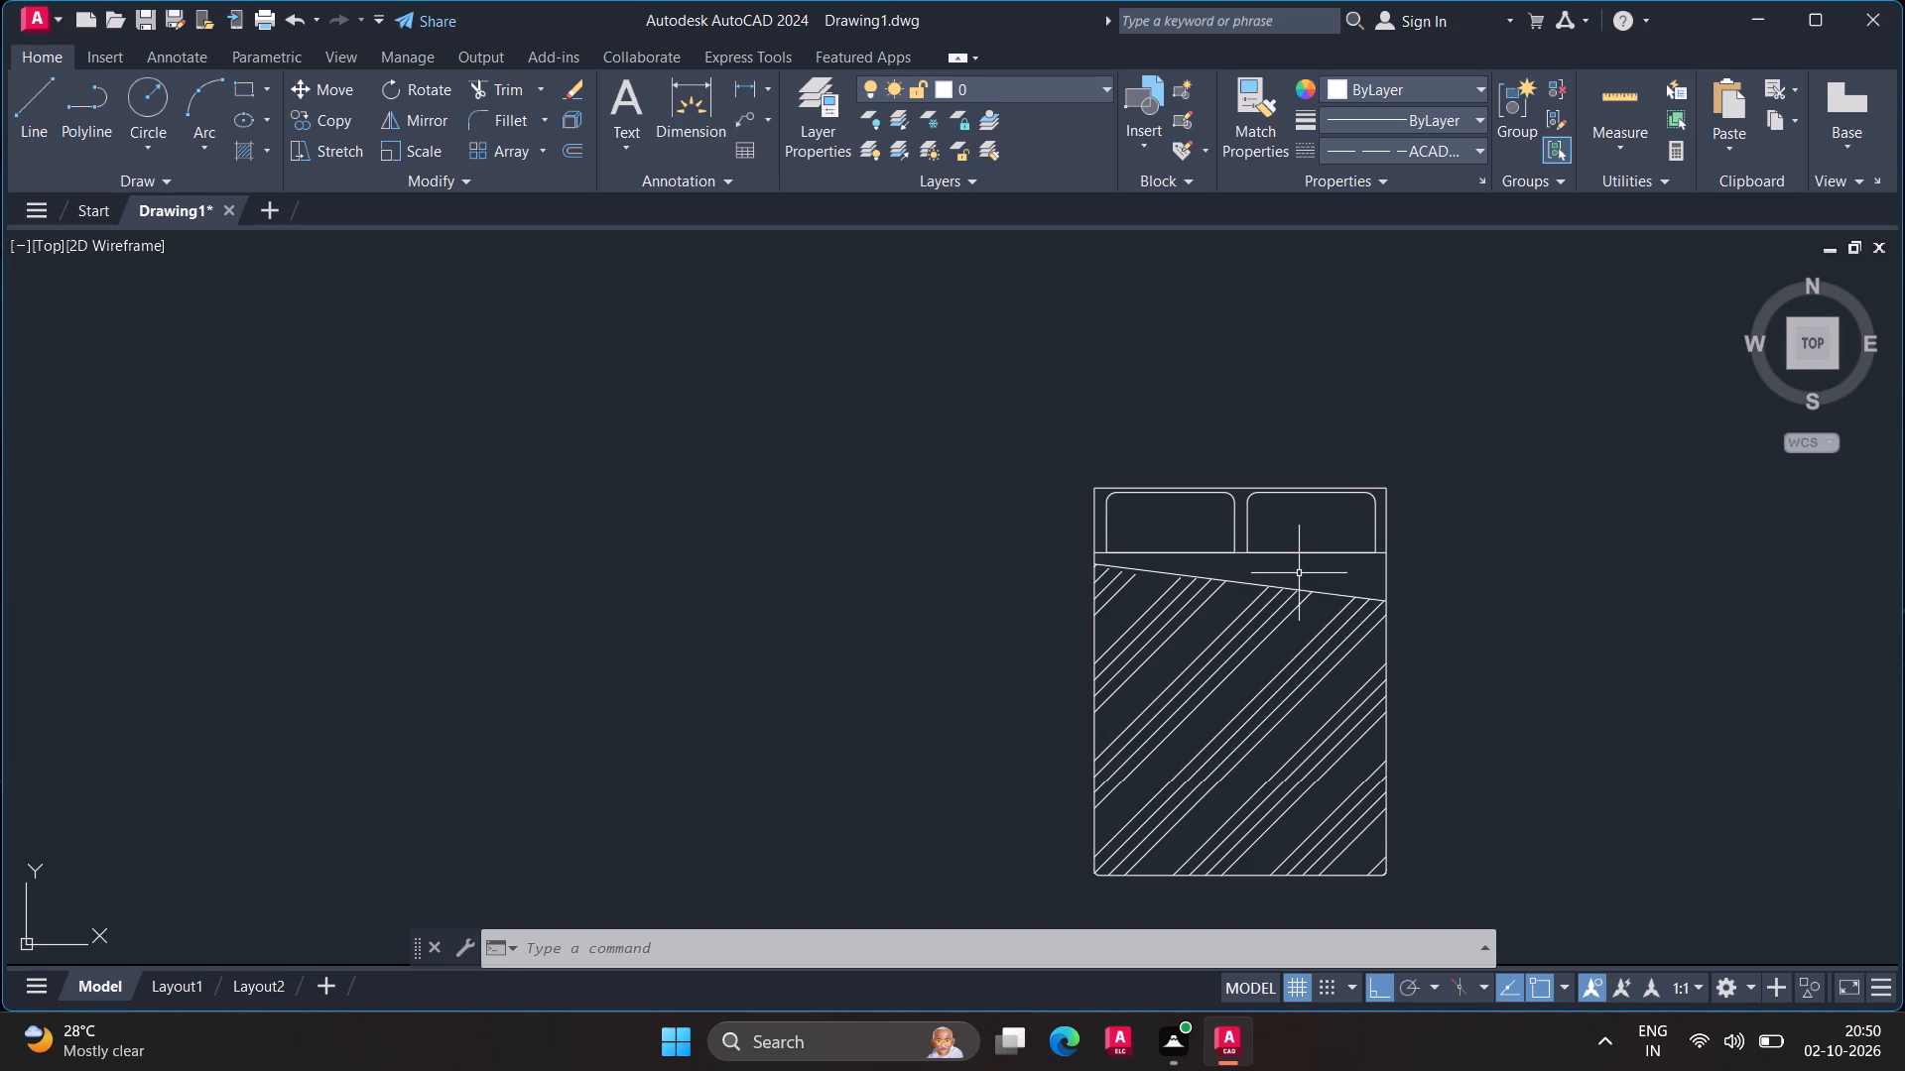
scroll(1220, 634, "down", 5)
scroll(1220, 635, "up", 3)
Scale up the striped double bed freehand from its lower-left corner until it is about half the floor plan's width.
left_click(1220, 635)
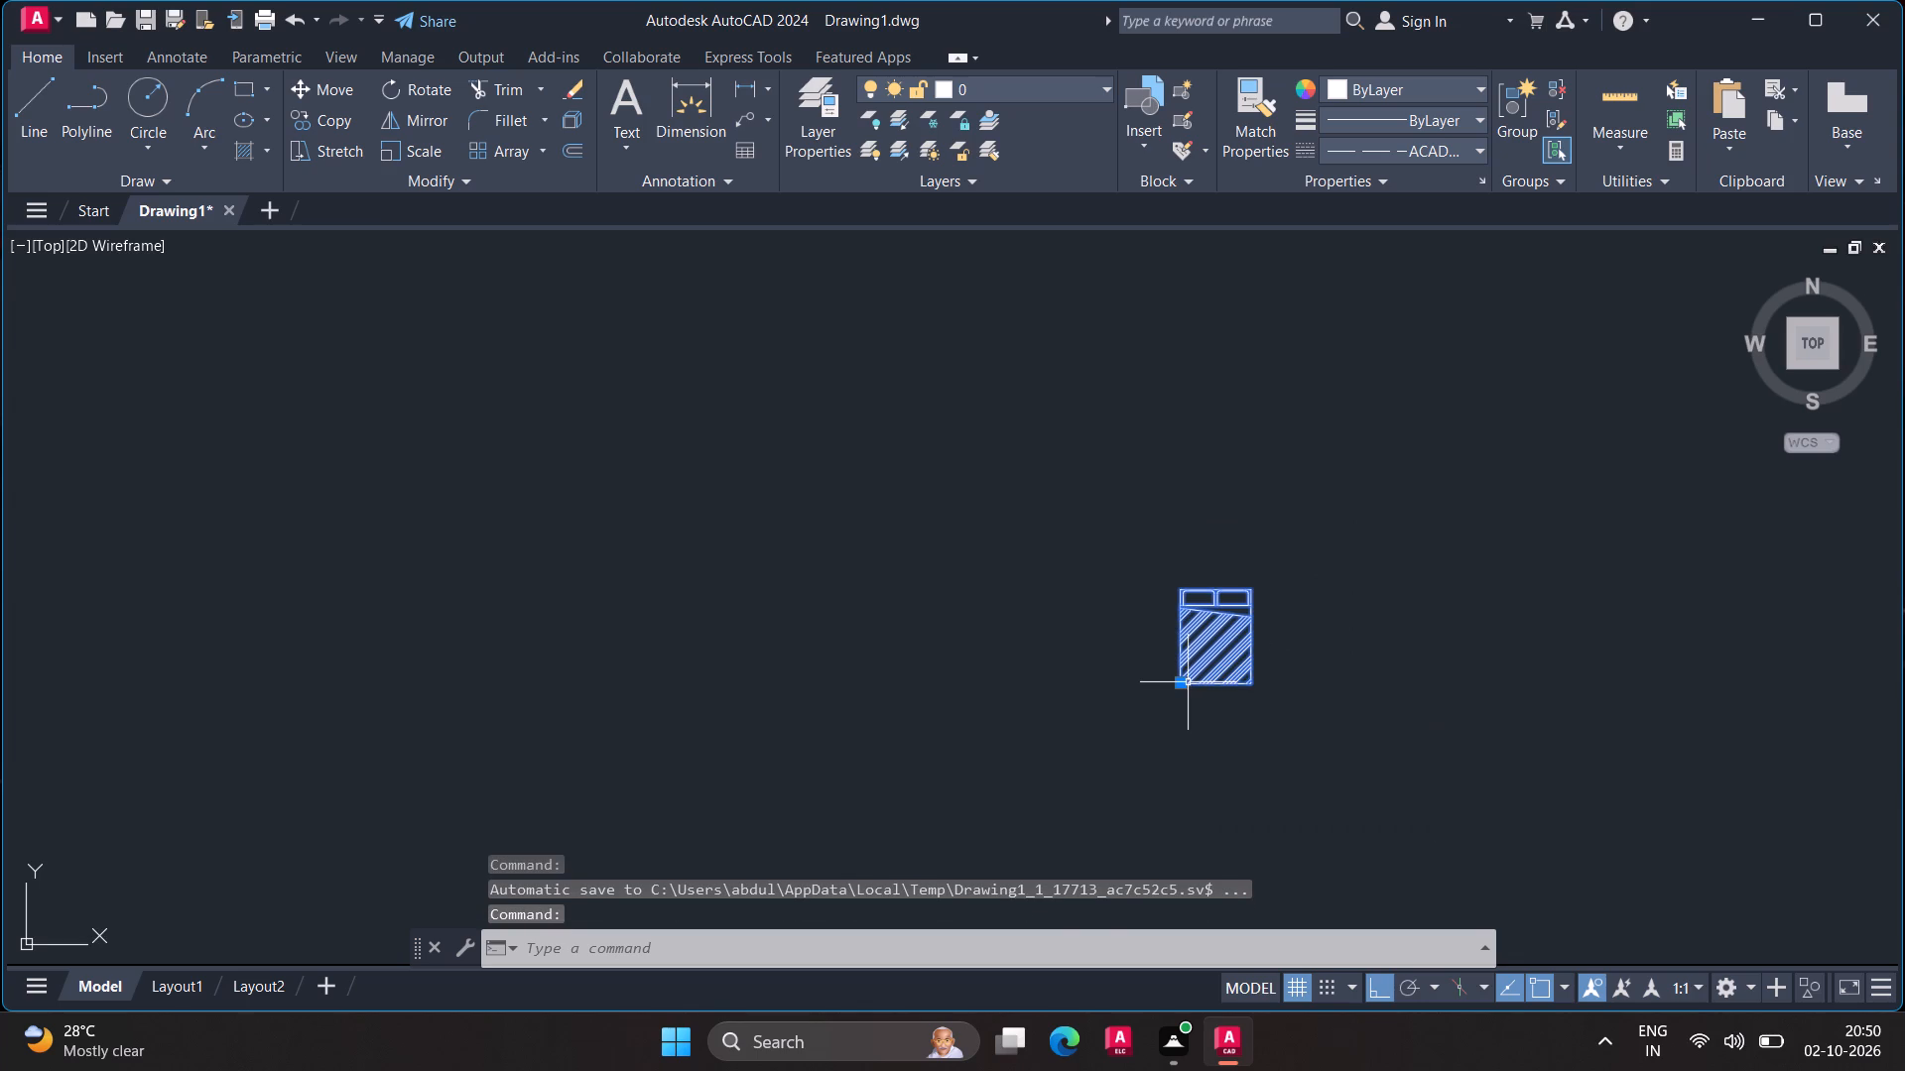
type("sc")
key("Return")
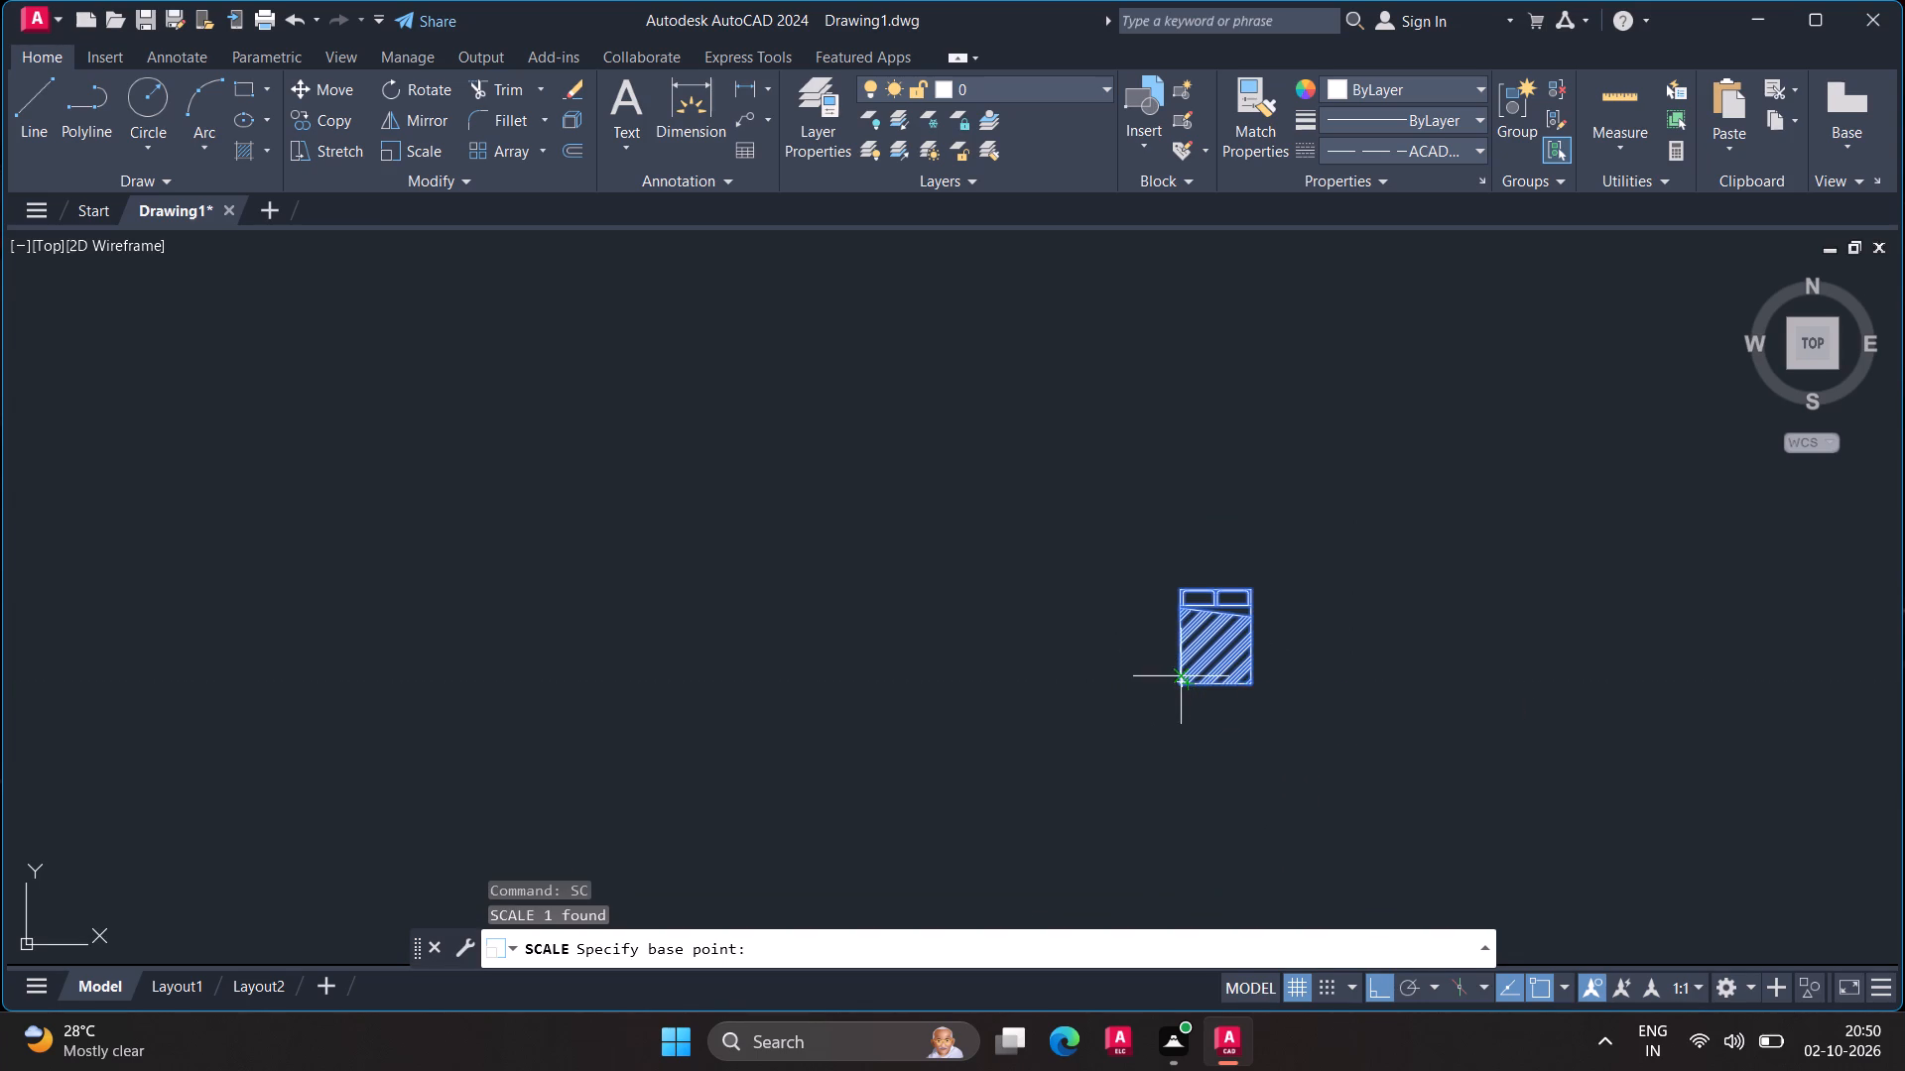
left_click(1179, 685)
scroll(1105, 811, "down", 9)
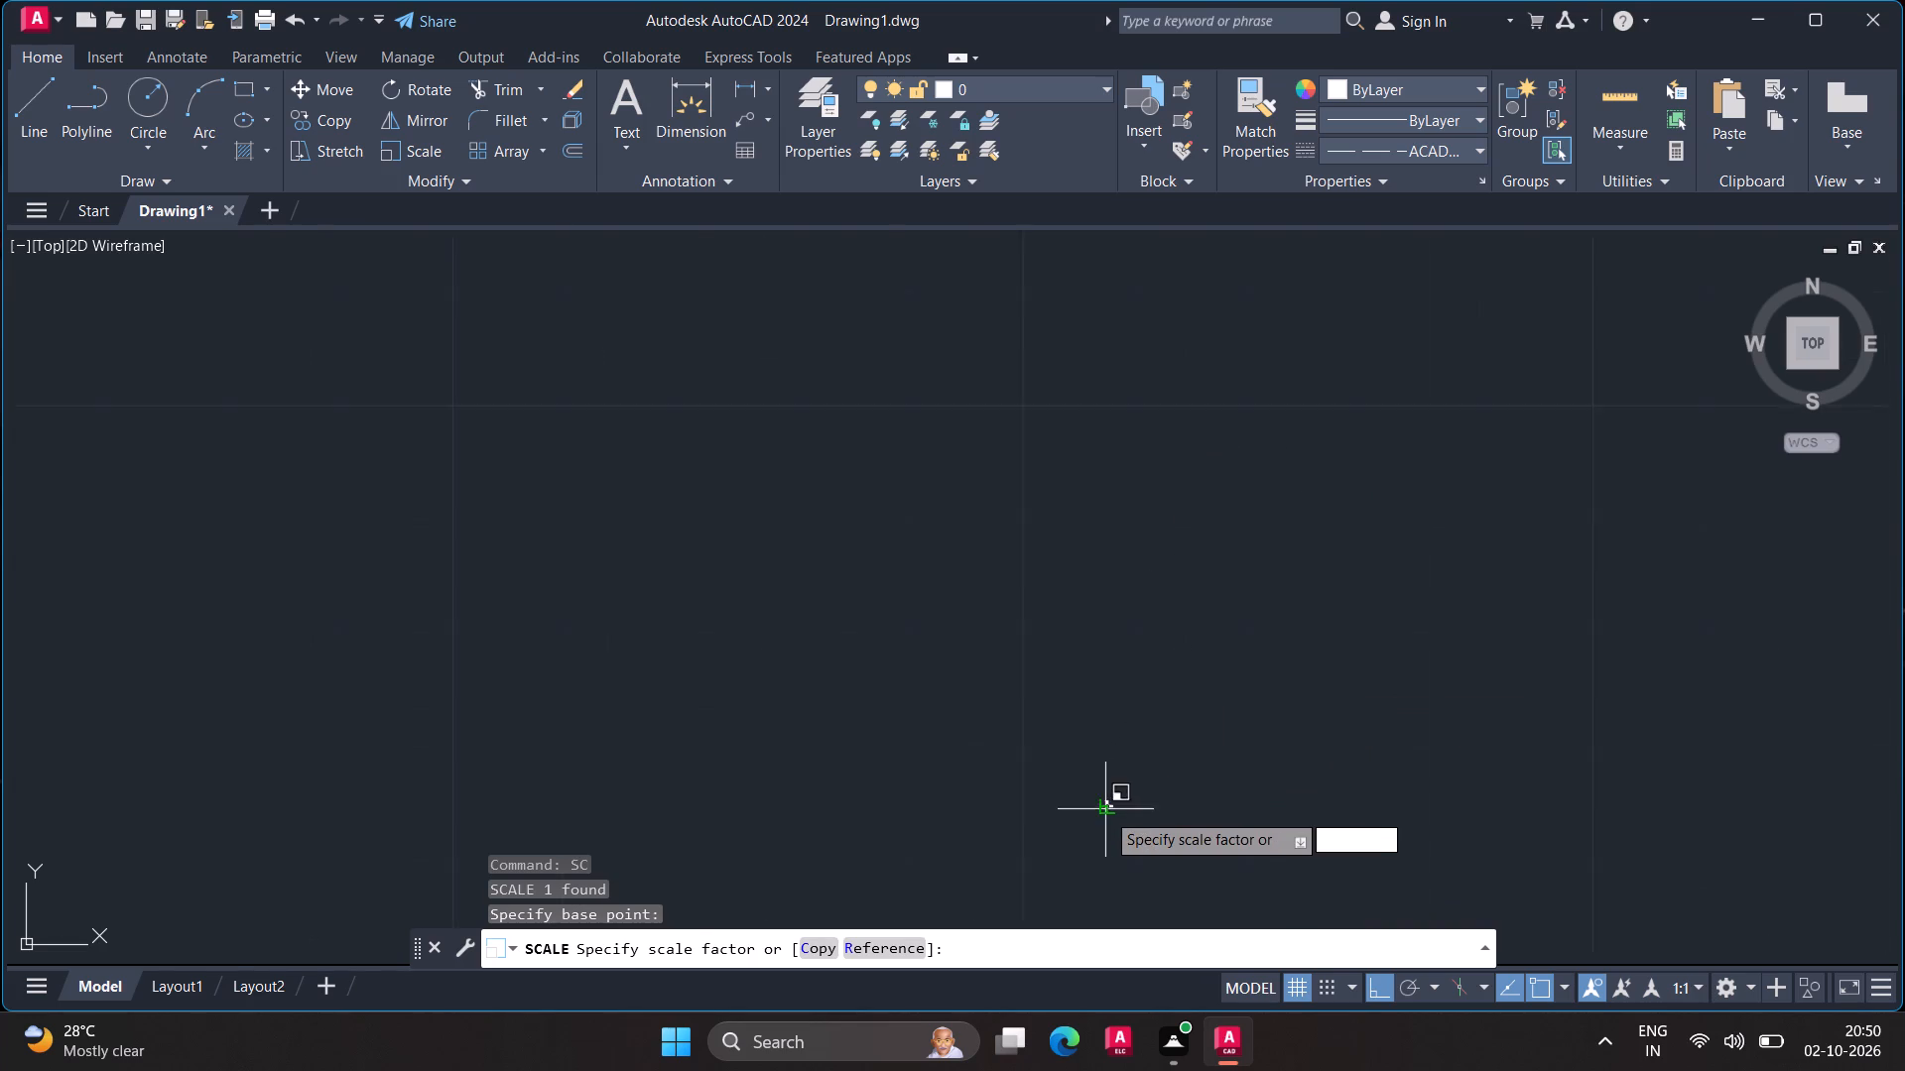
scroll(1105, 811, "down", 7)
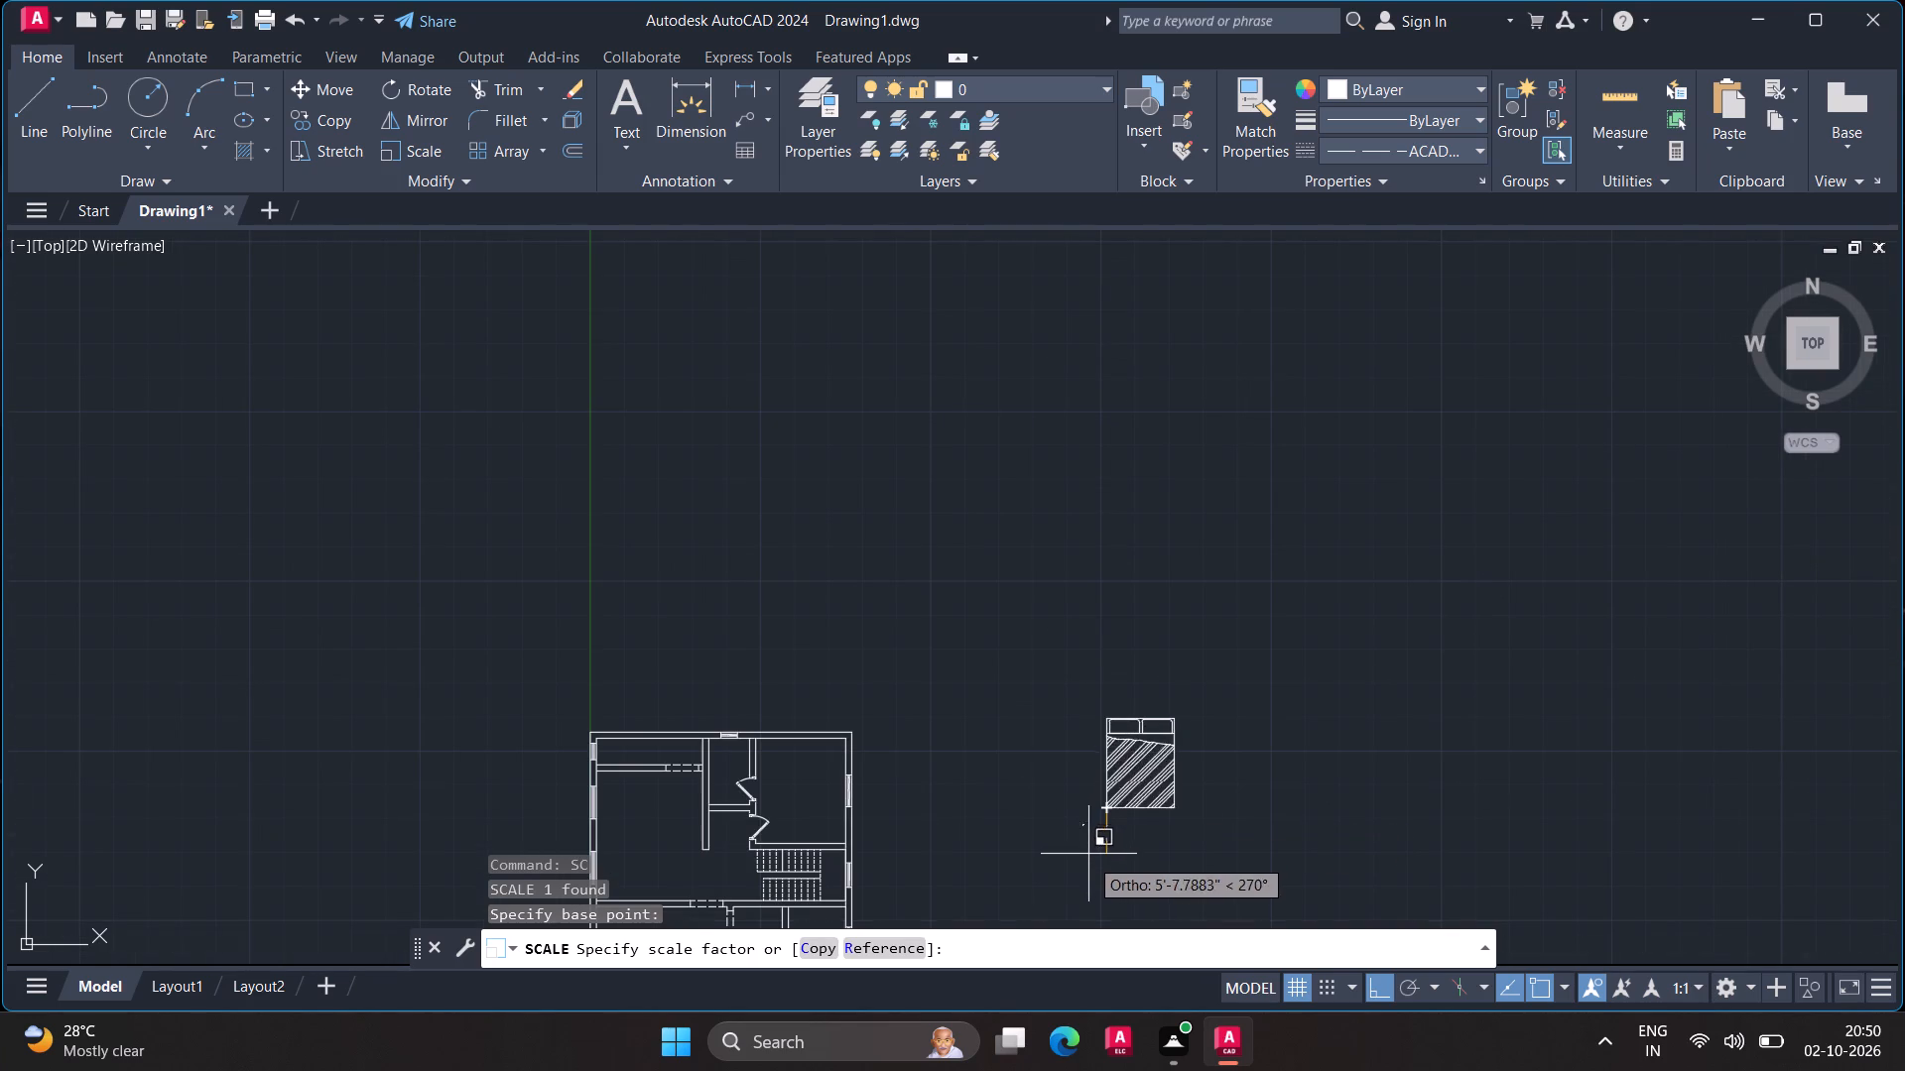
left_click(1068, 895)
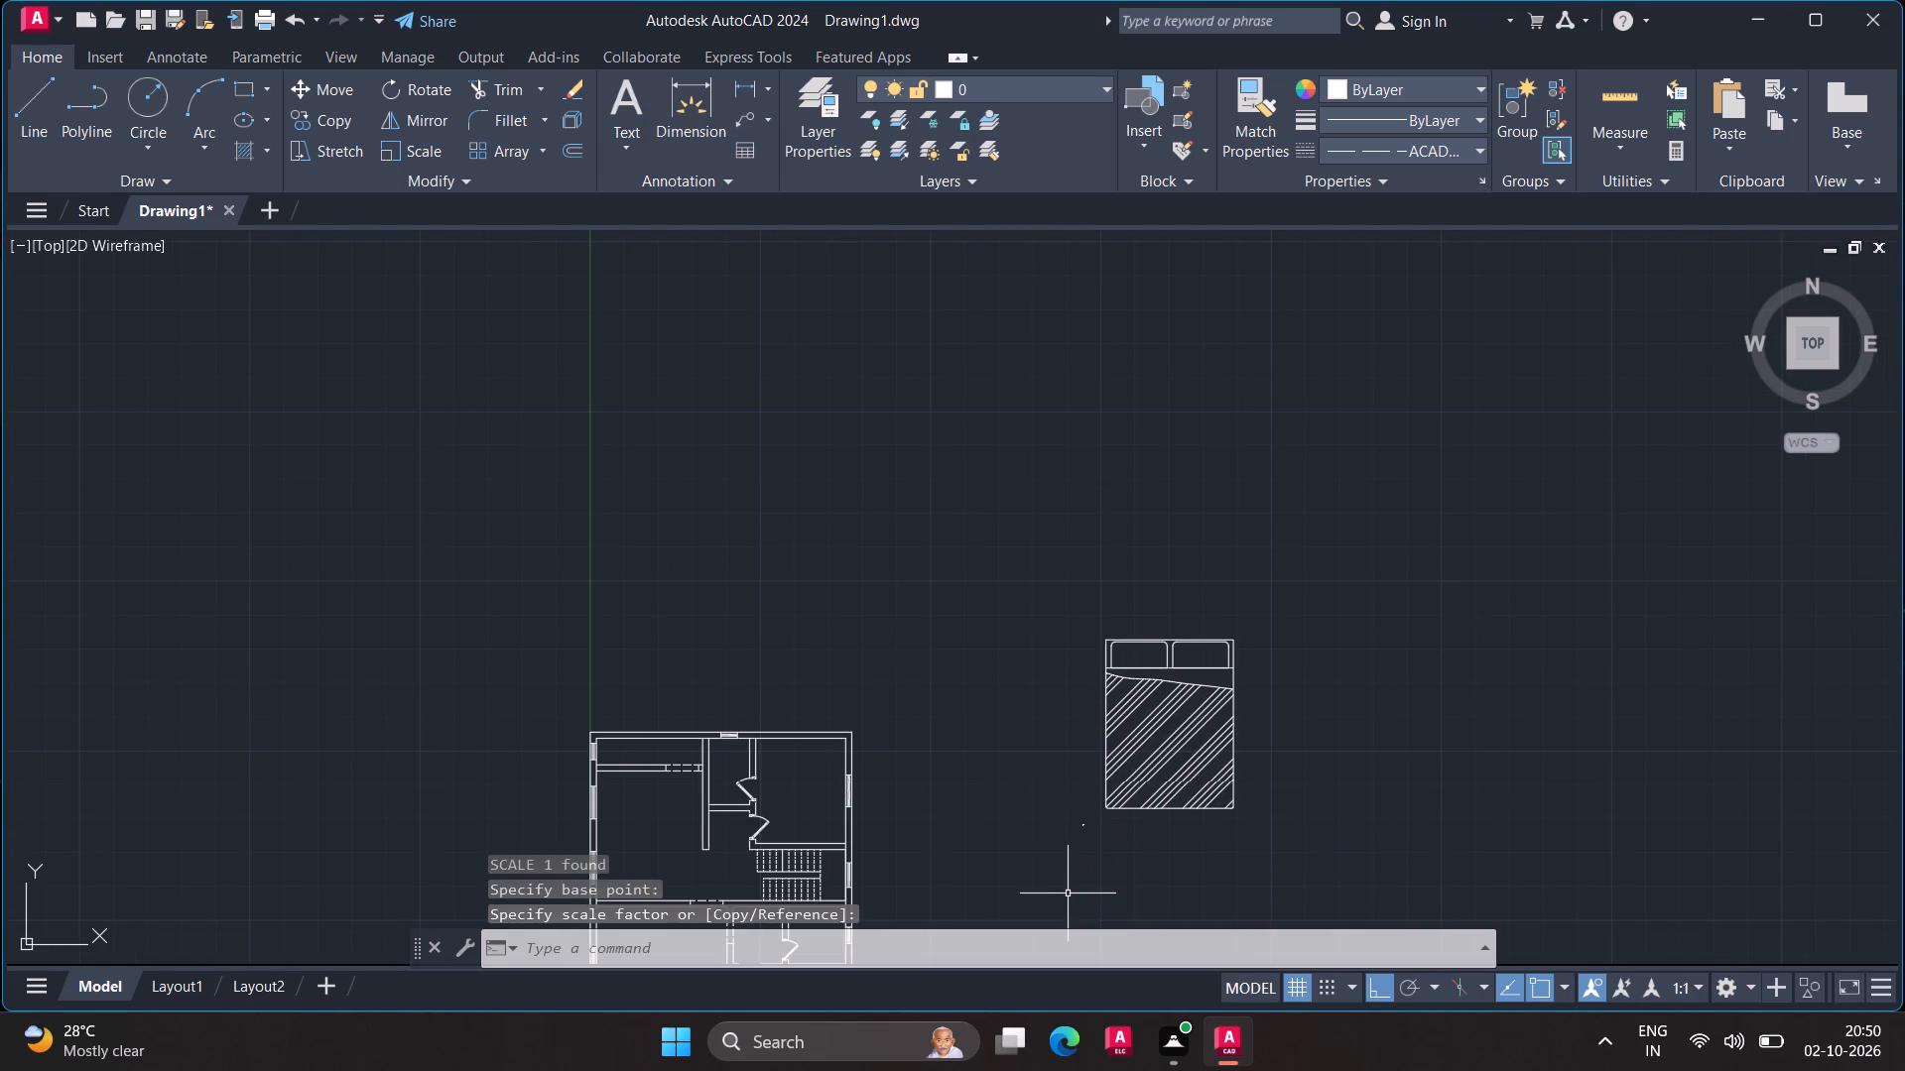
Scale up the tiny pillow-and-cushion bed block from its upper-left corner to nearly the size of the striped bed.
scroll(1080, 819, "up", 5)
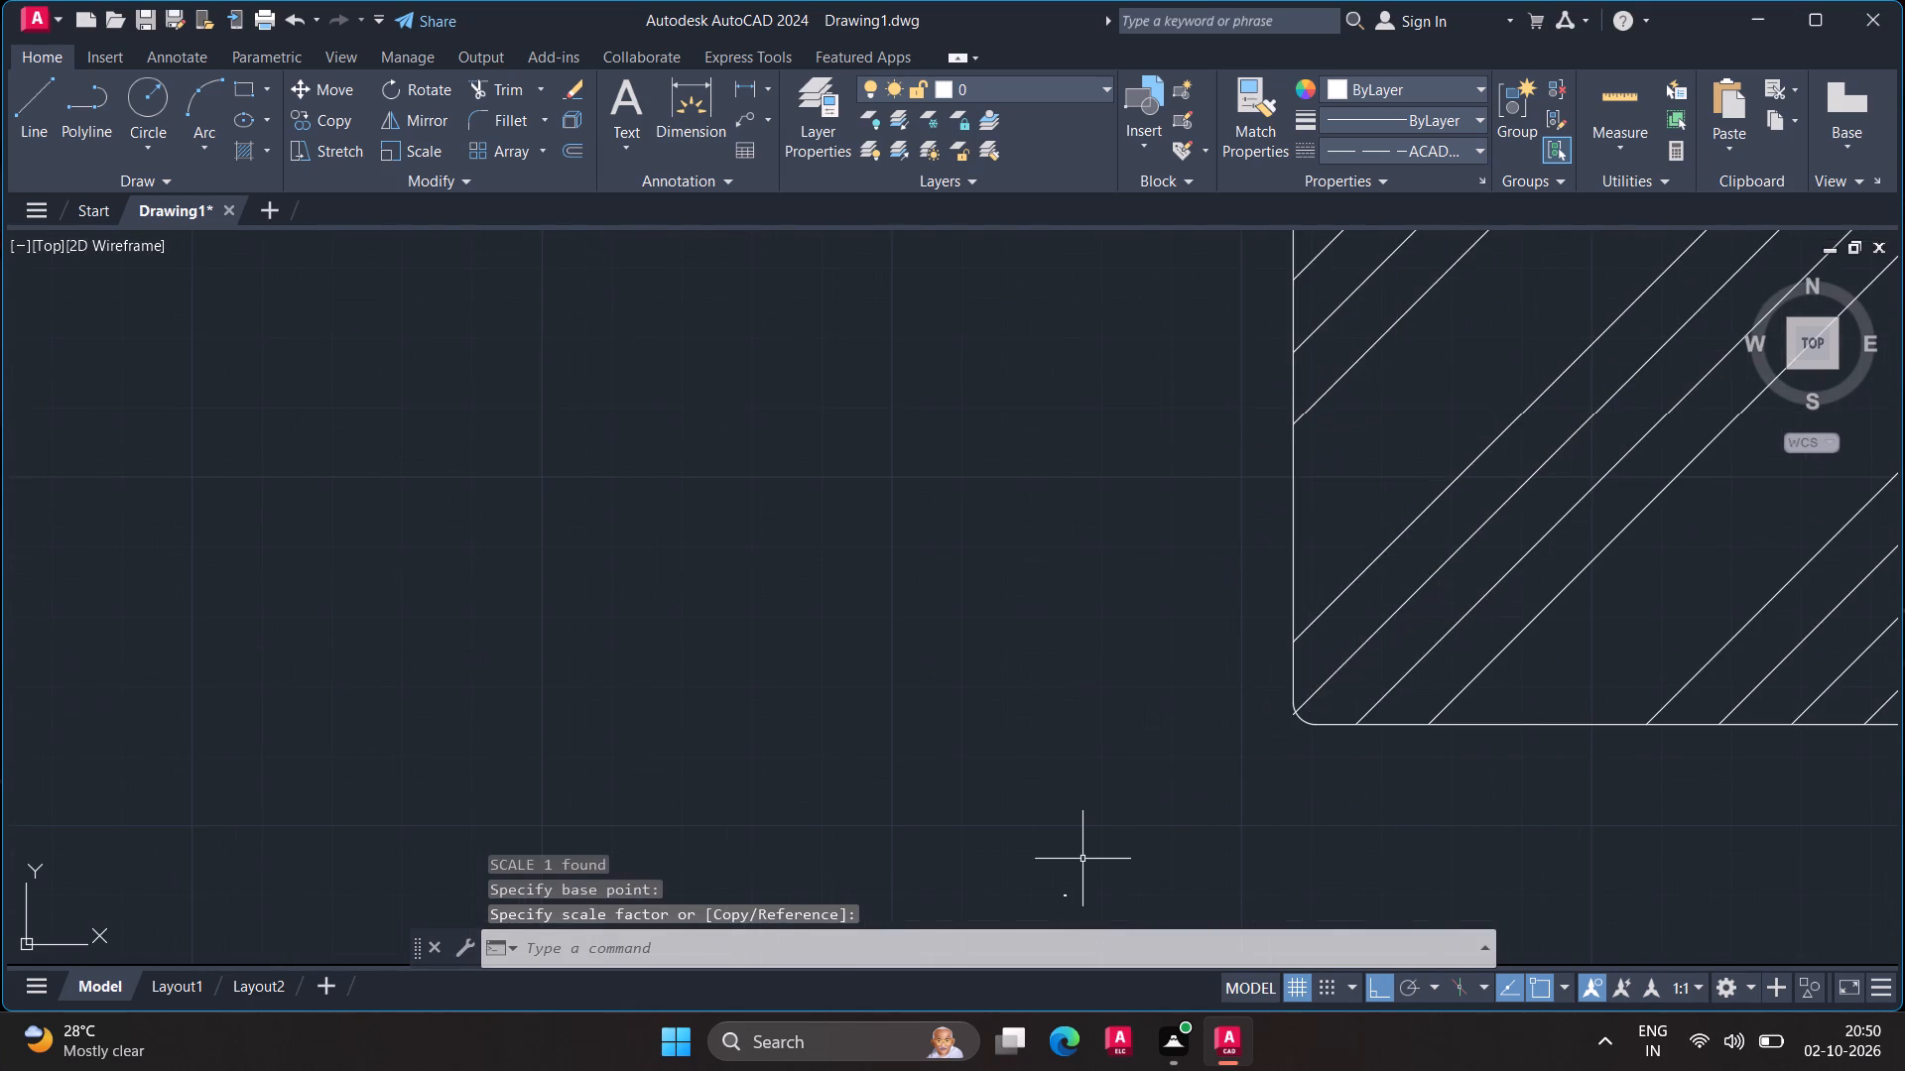
scroll(1082, 861, "down", 2)
scroll(1081, 903, "up", 6)
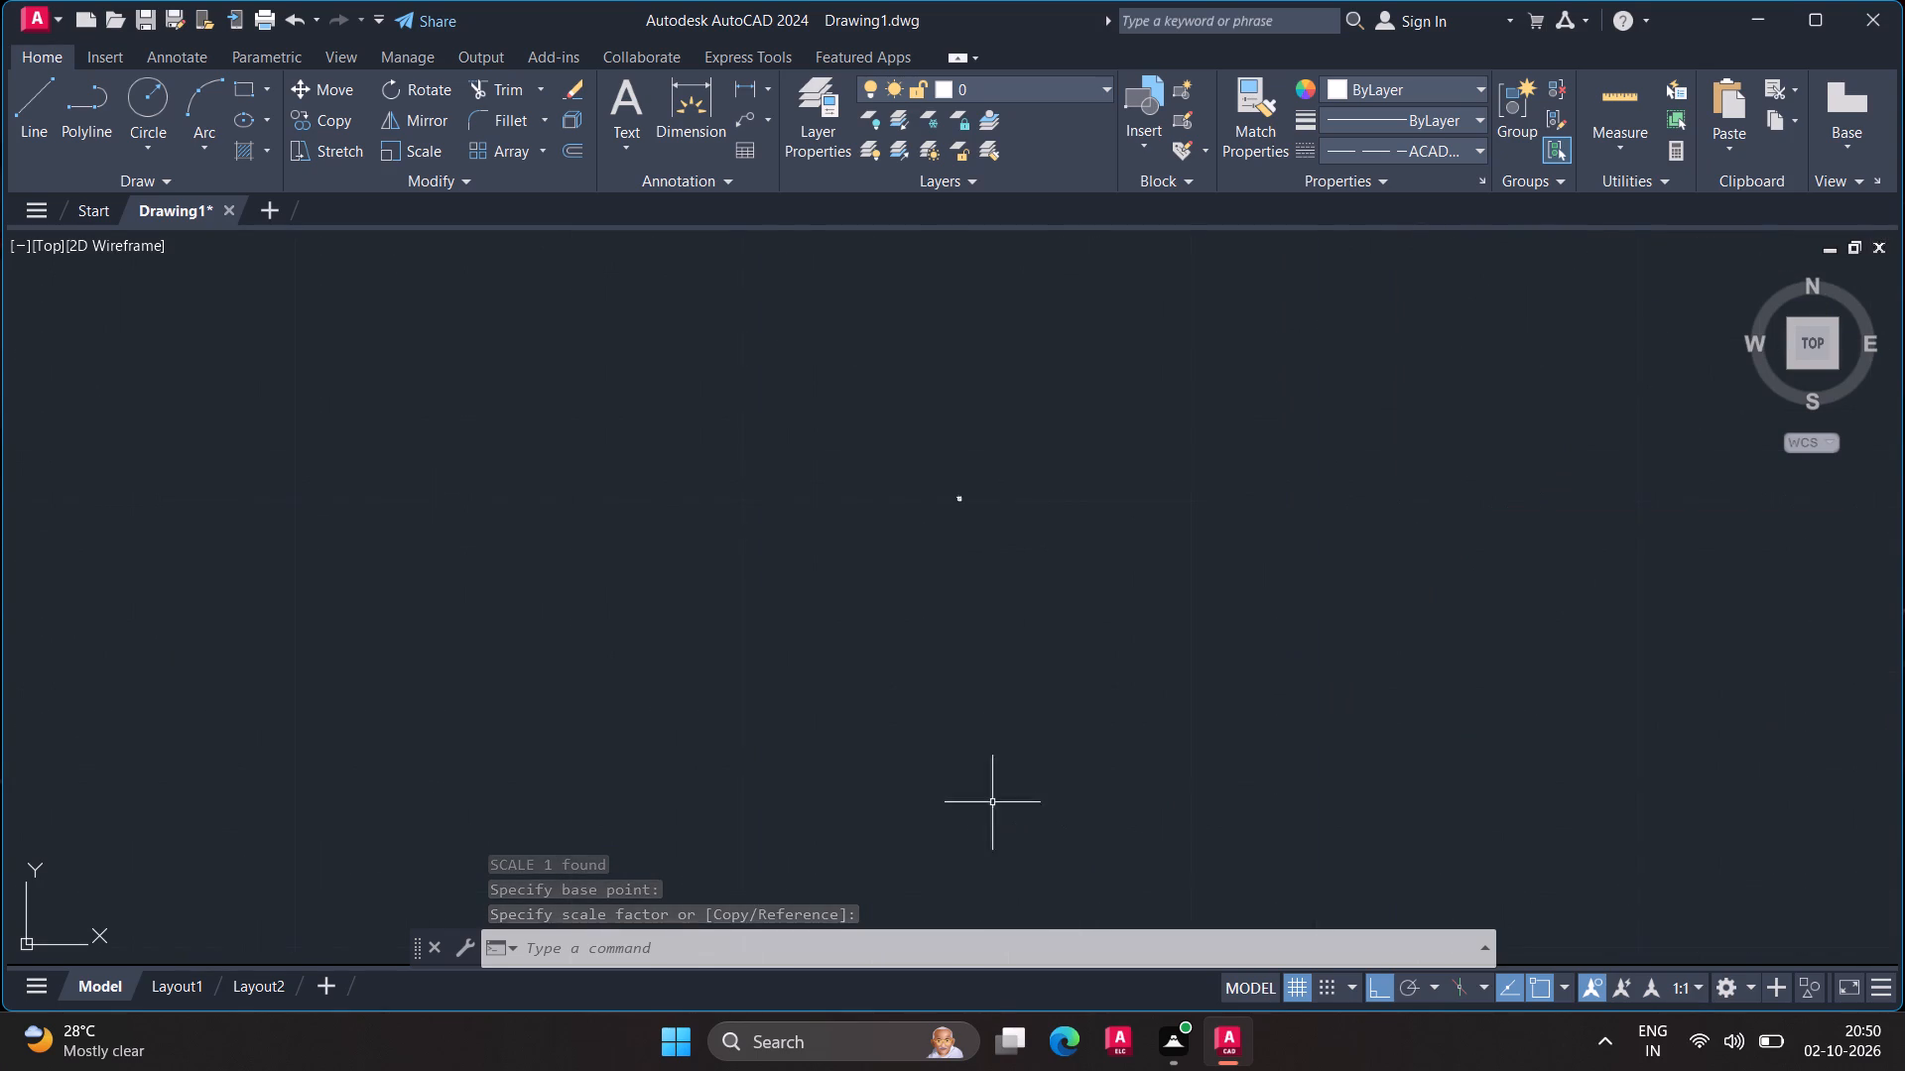
scroll(931, 283, "up", 2)
scroll(948, 833, "up", 1)
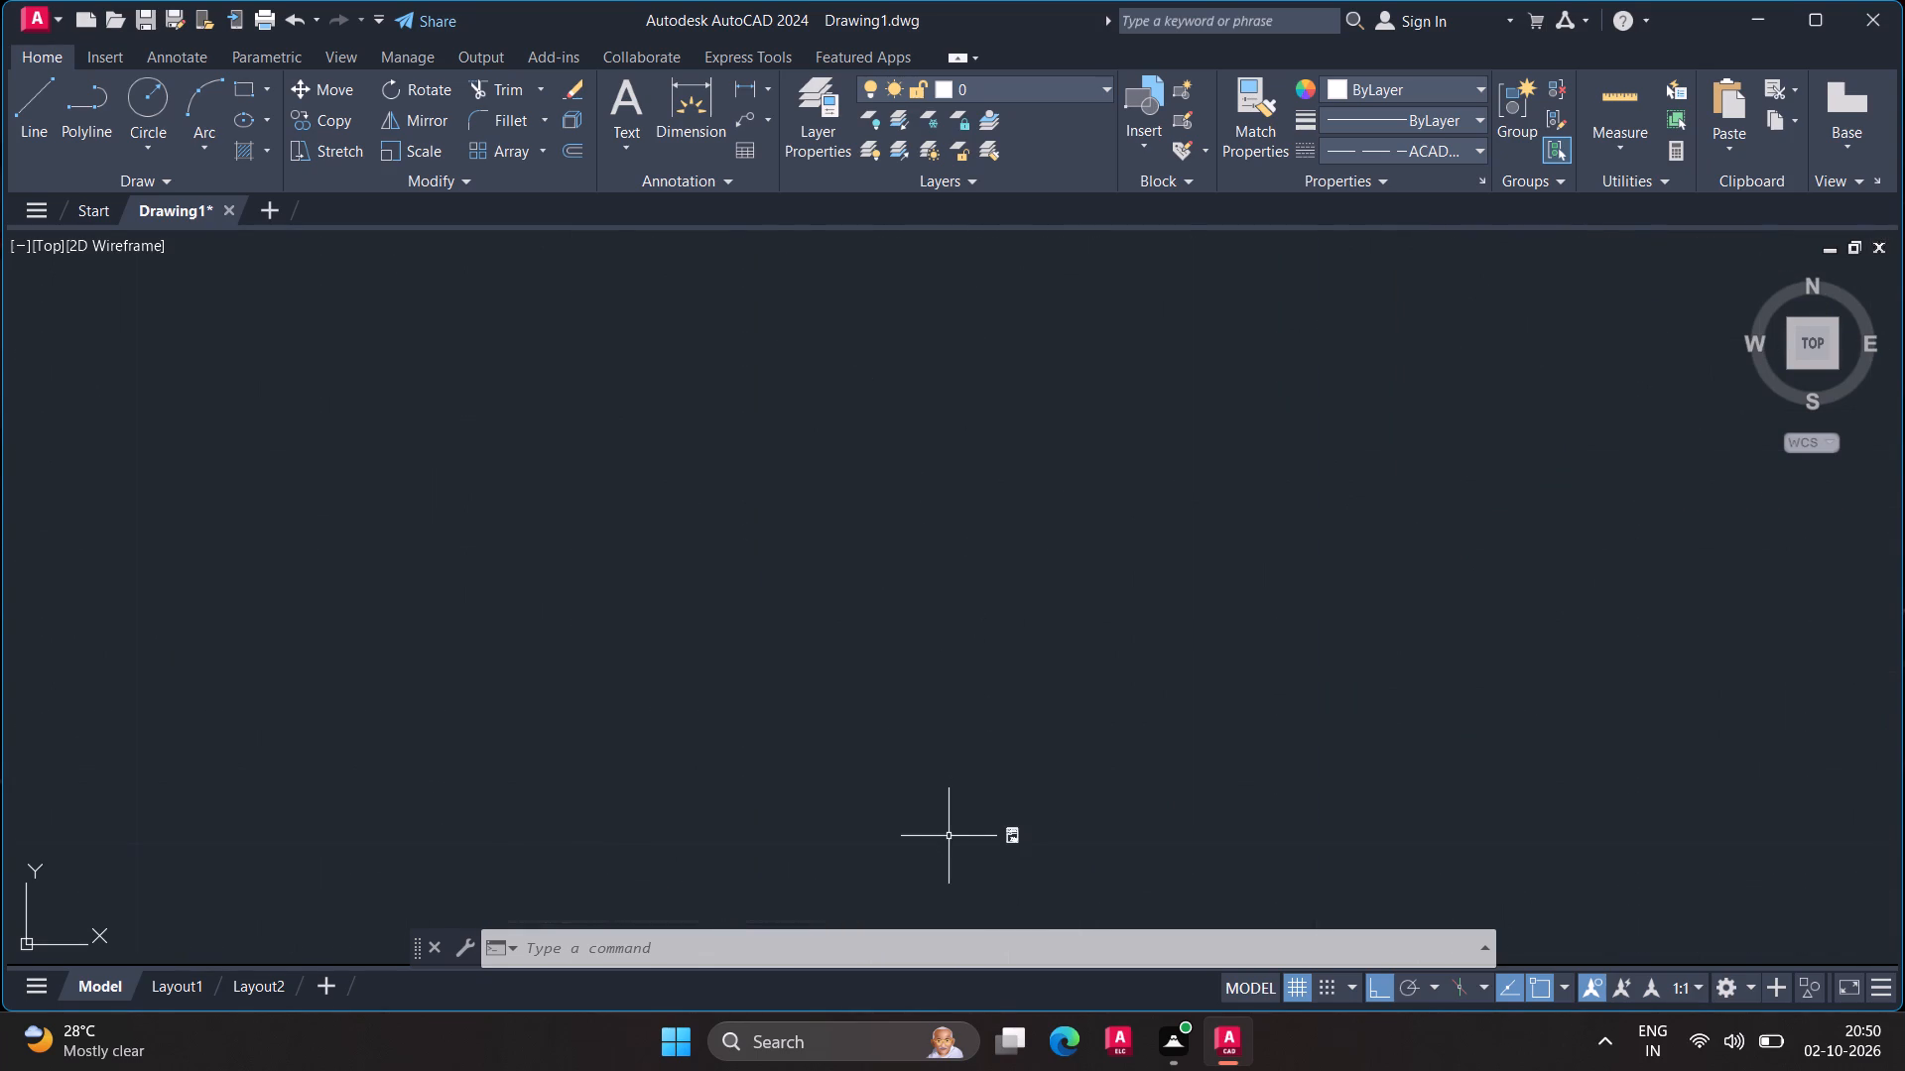
scroll(951, 843, "up", 1)
scroll(1120, 863, "up", 2)
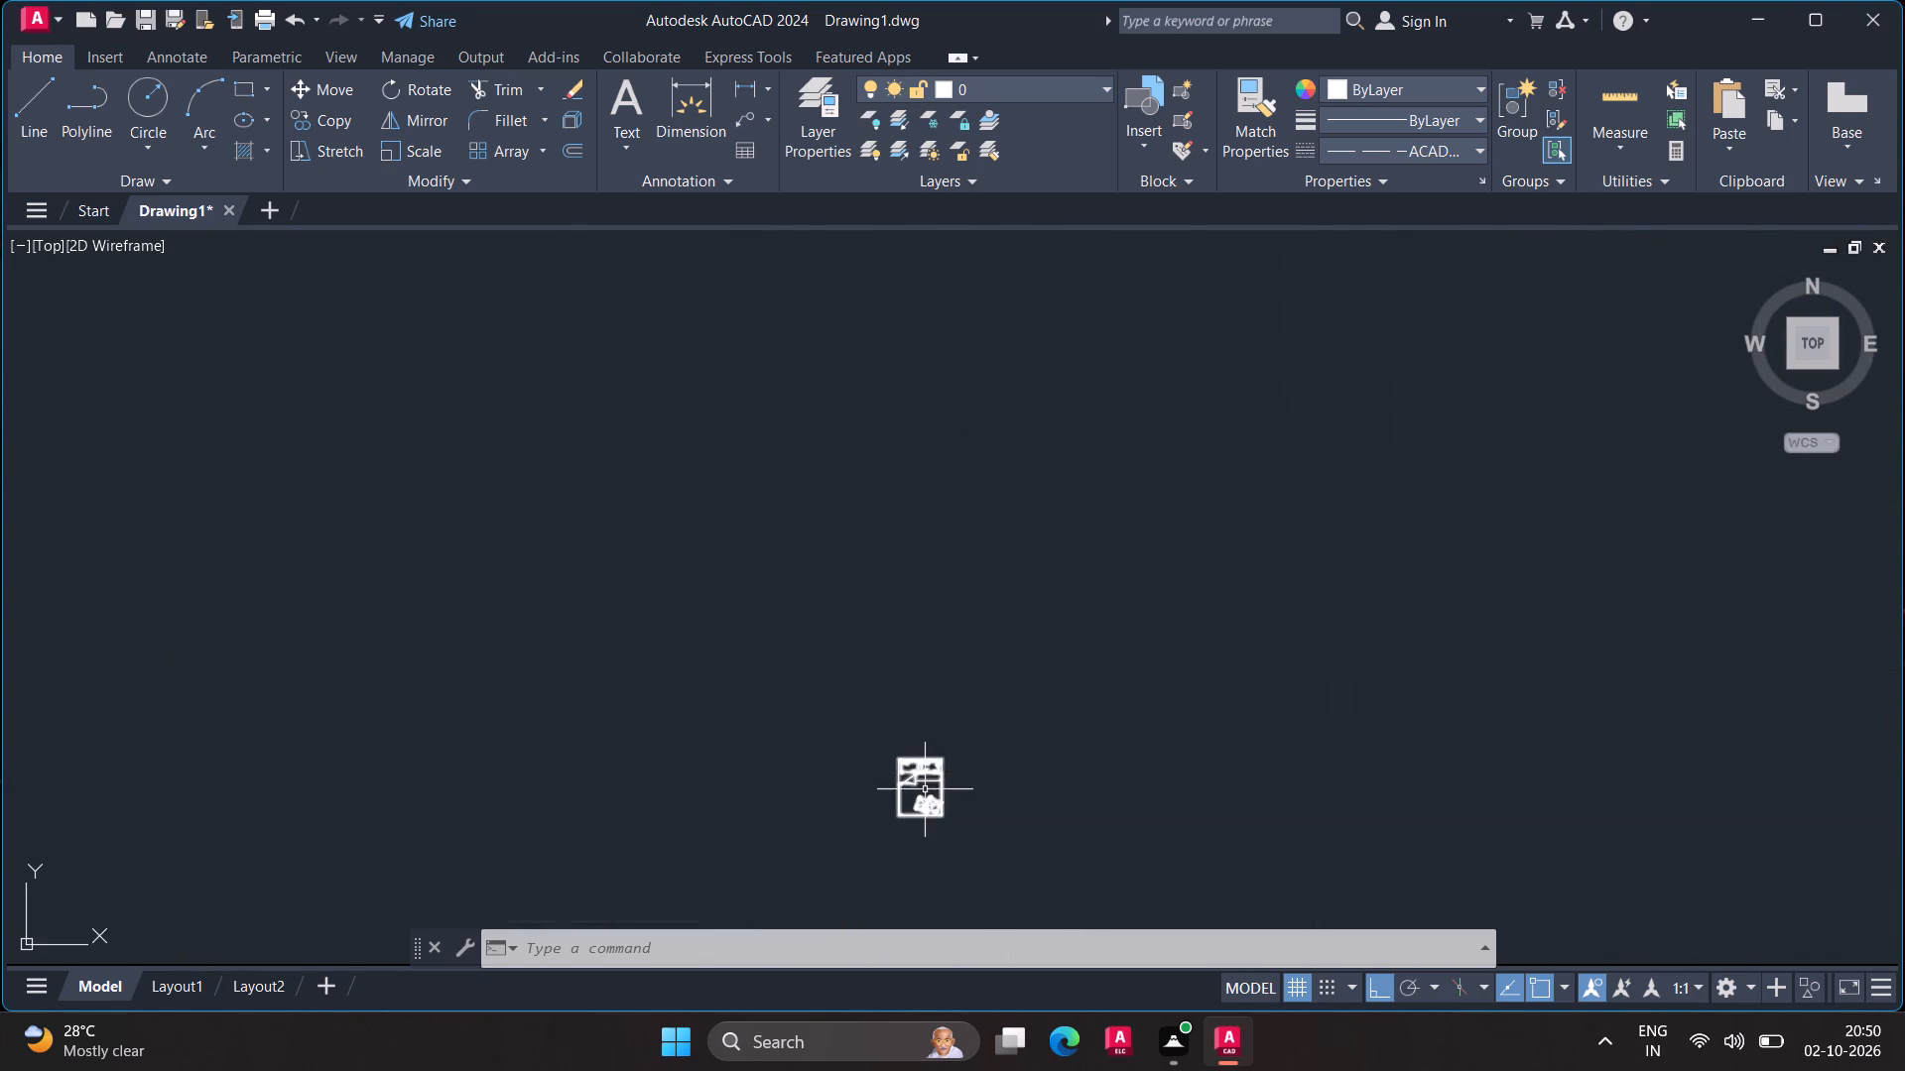
scroll(925, 793, "up", 4)
scroll(923, 793, "down", 2)
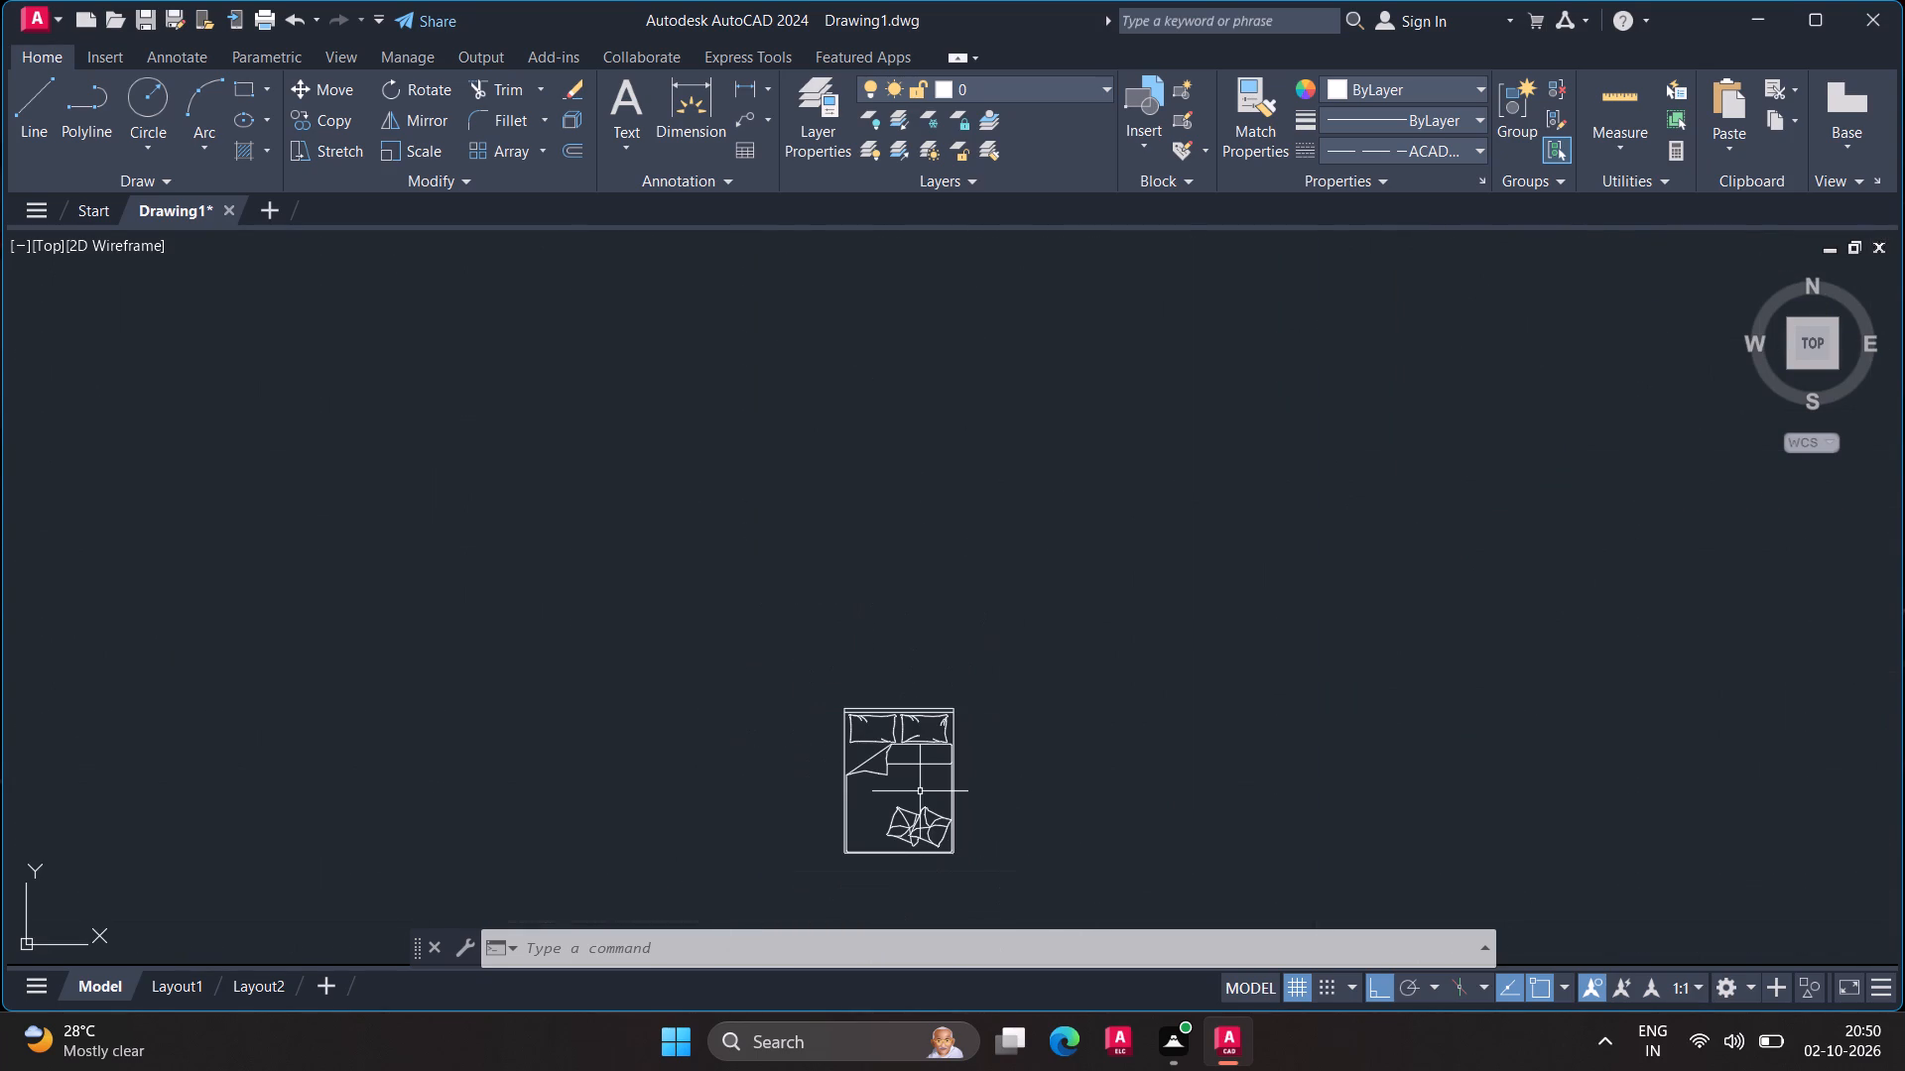
key("space")
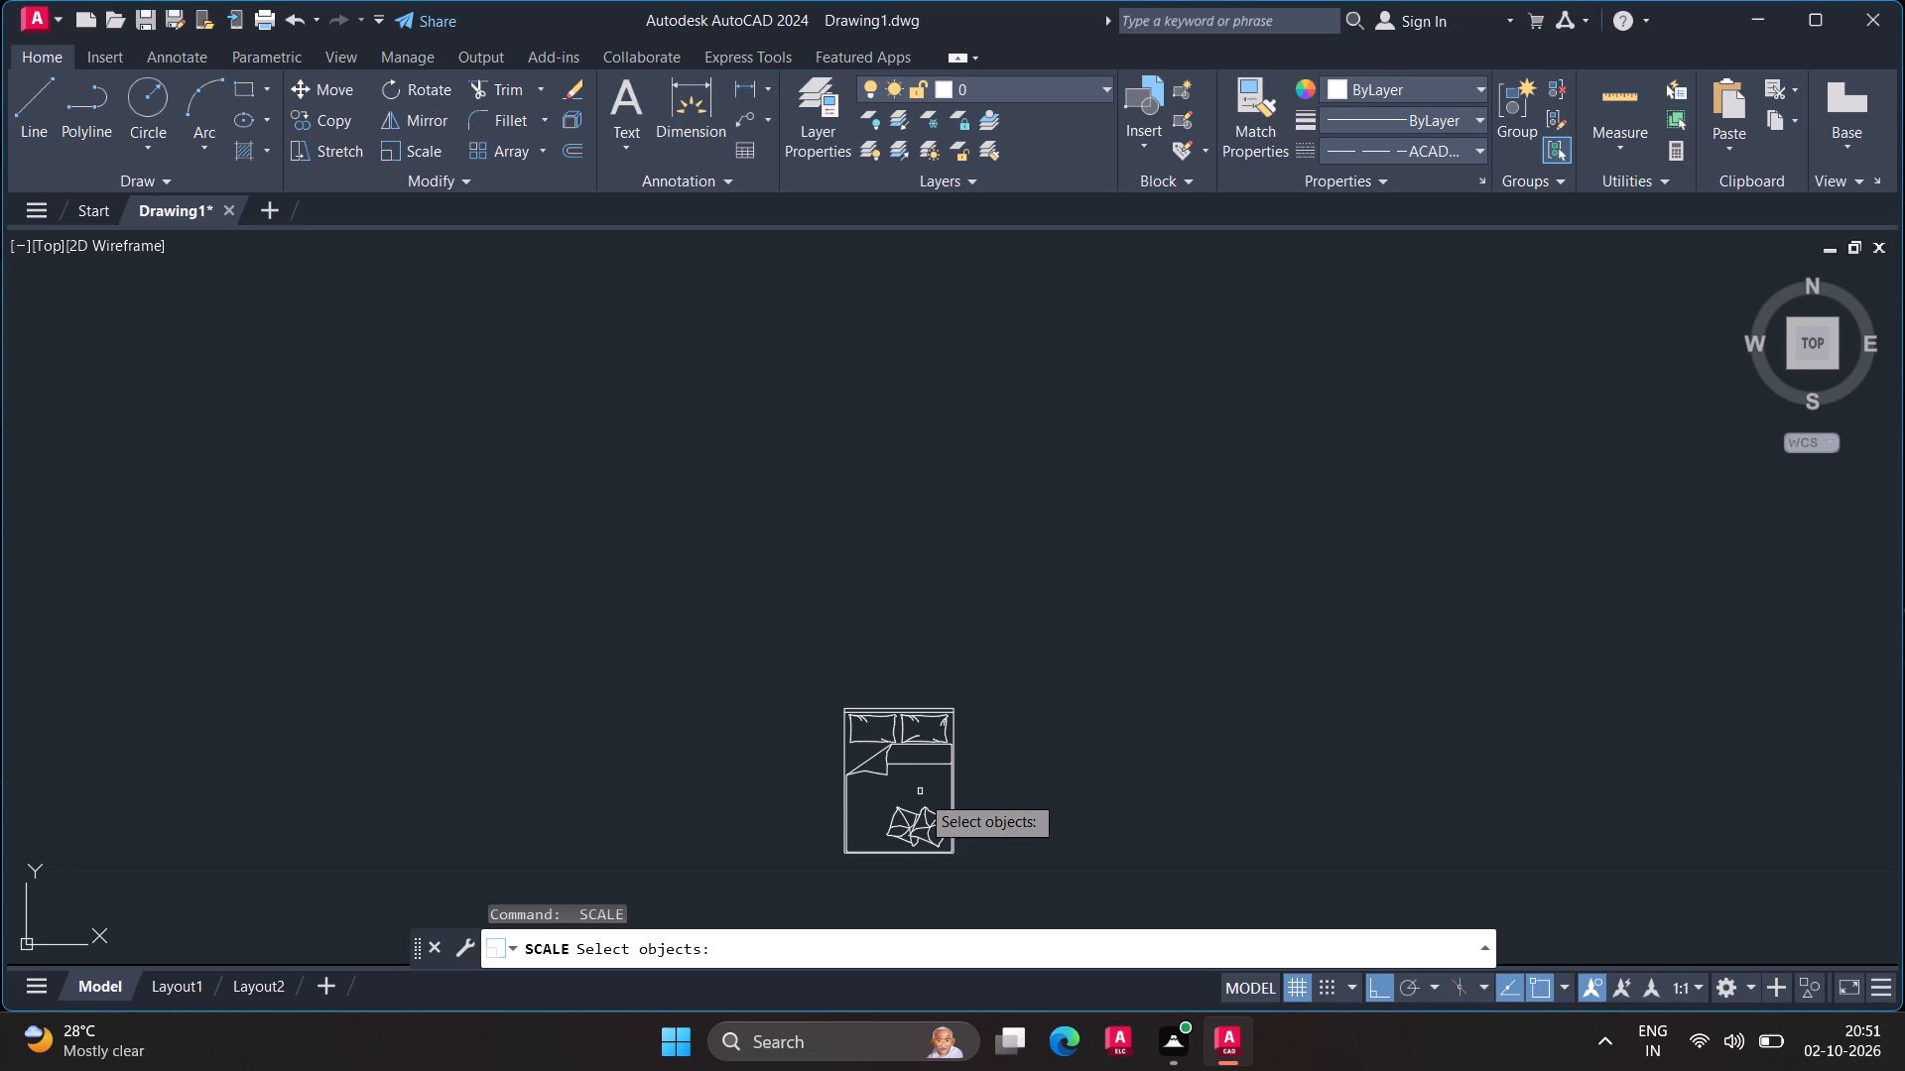
left_click(910, 822)
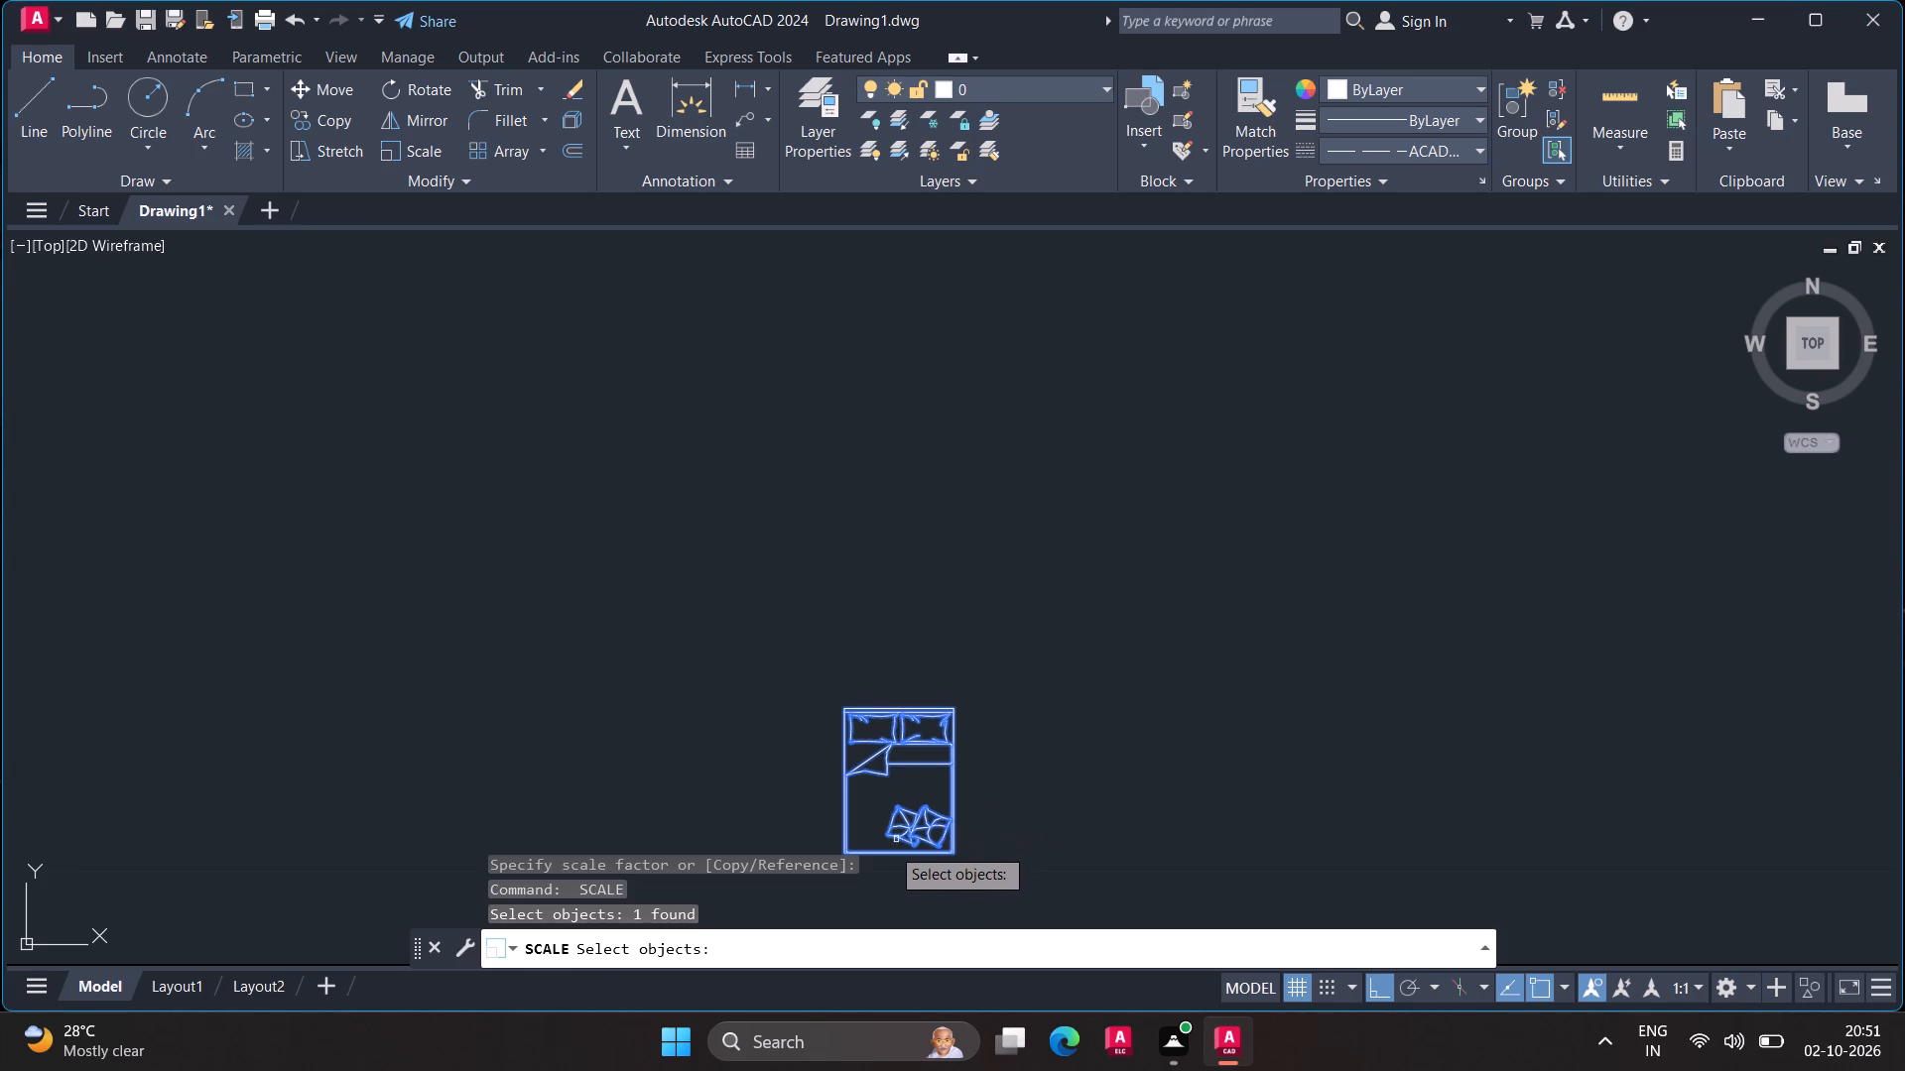
key("Return")
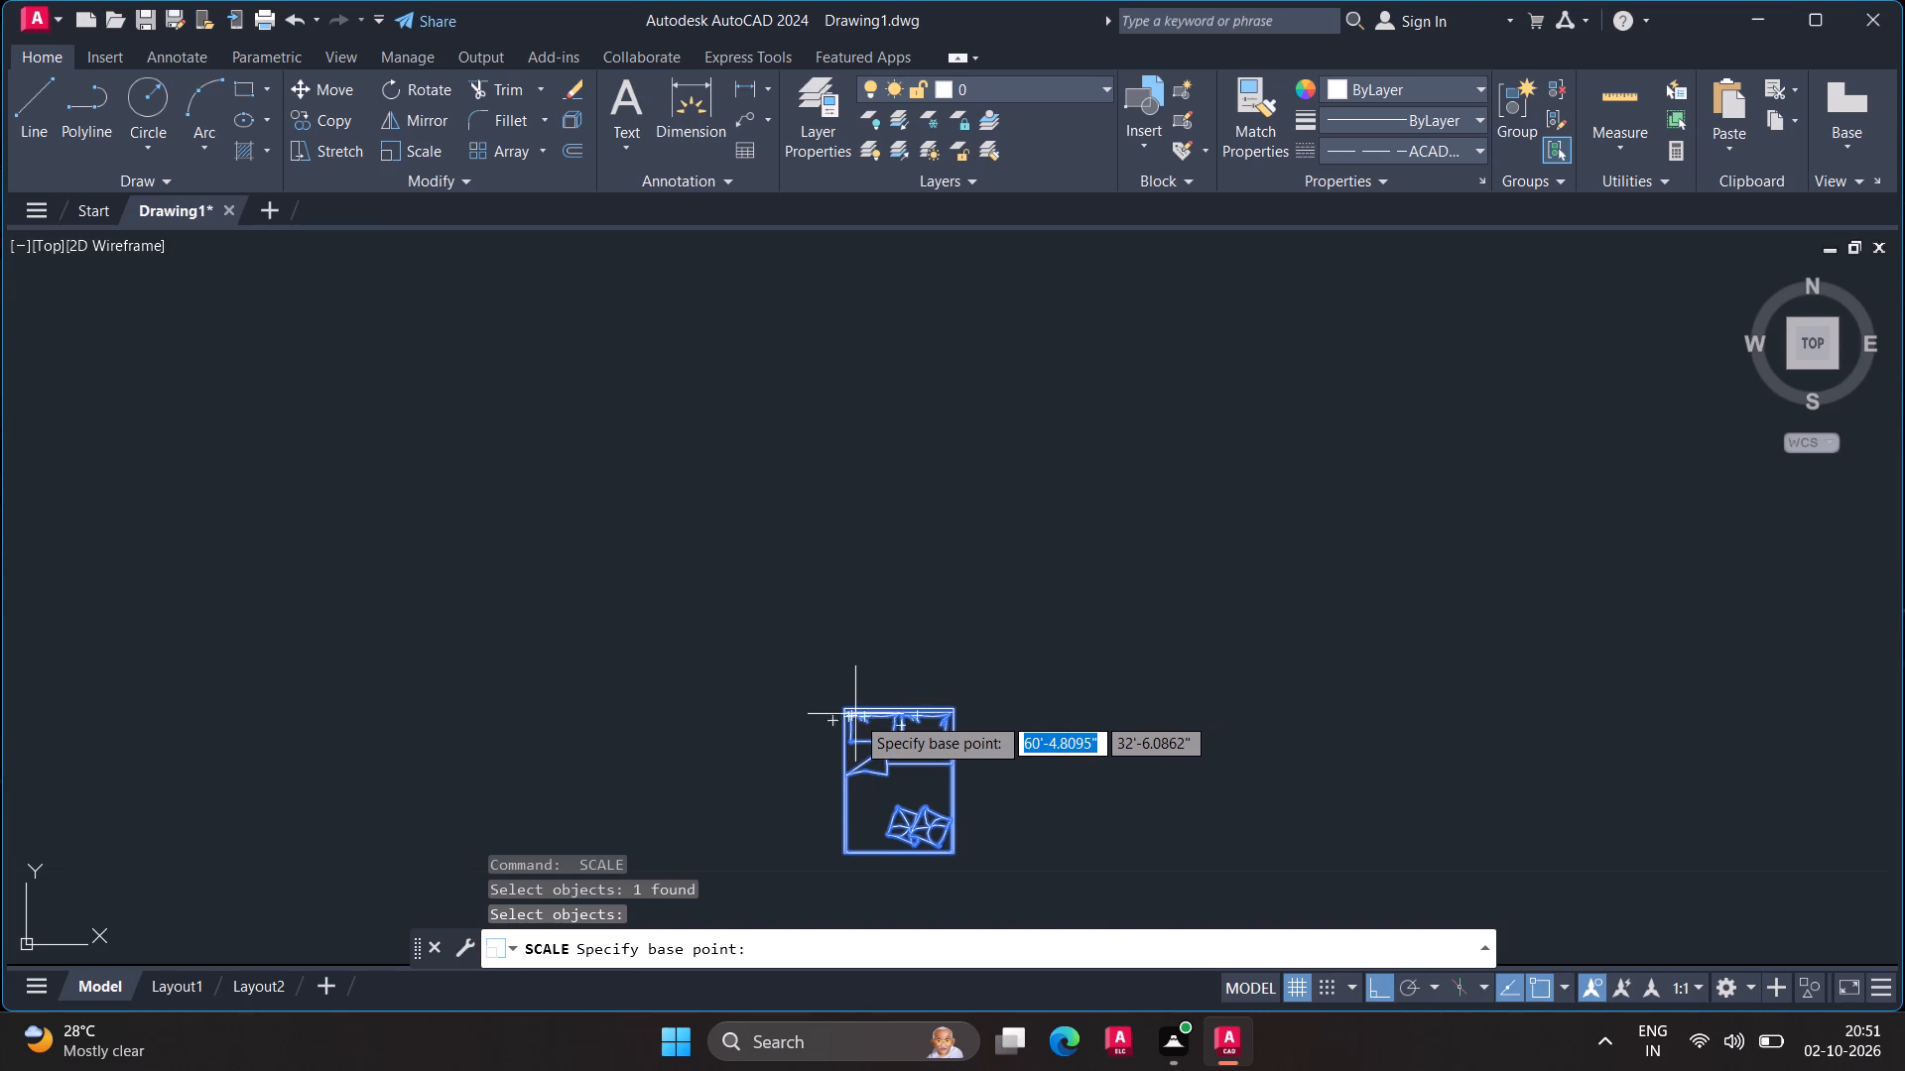
scroll(846, 706, "up", 3)
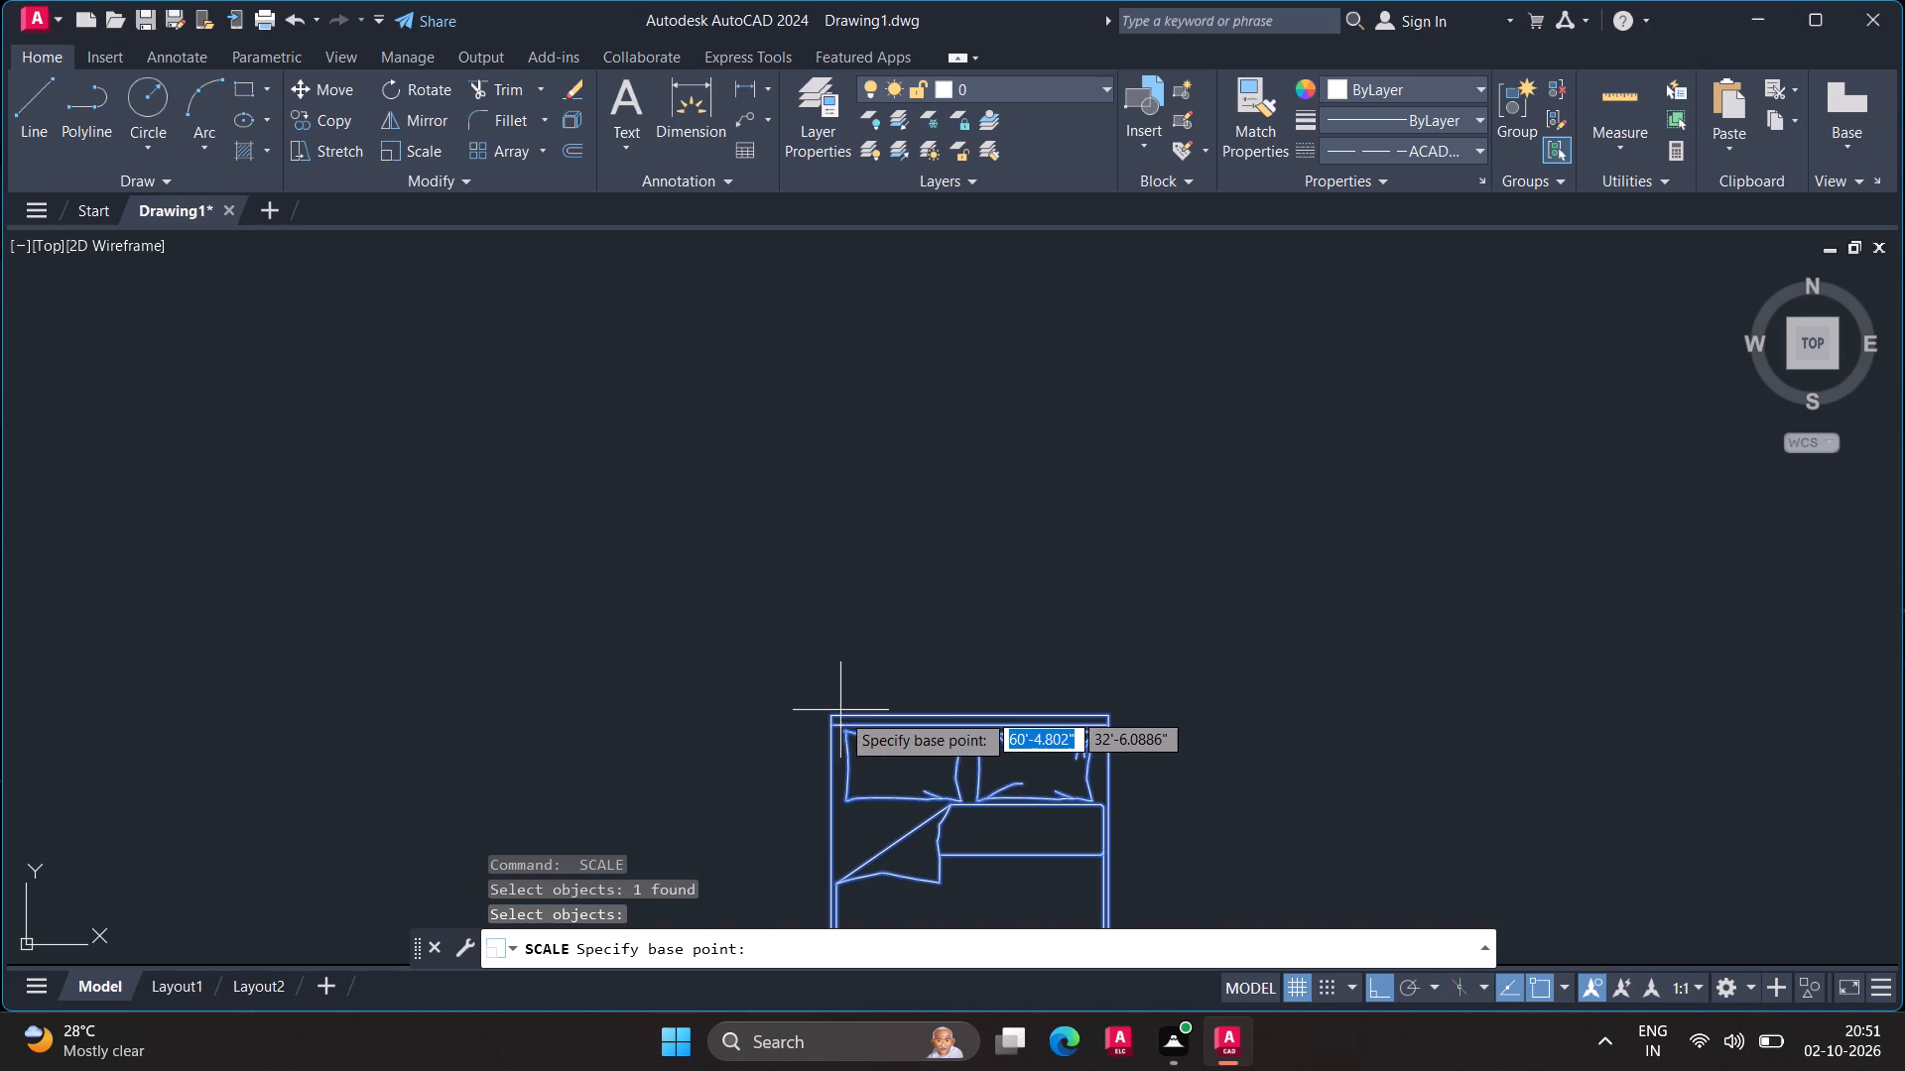
left_click(836, 715)
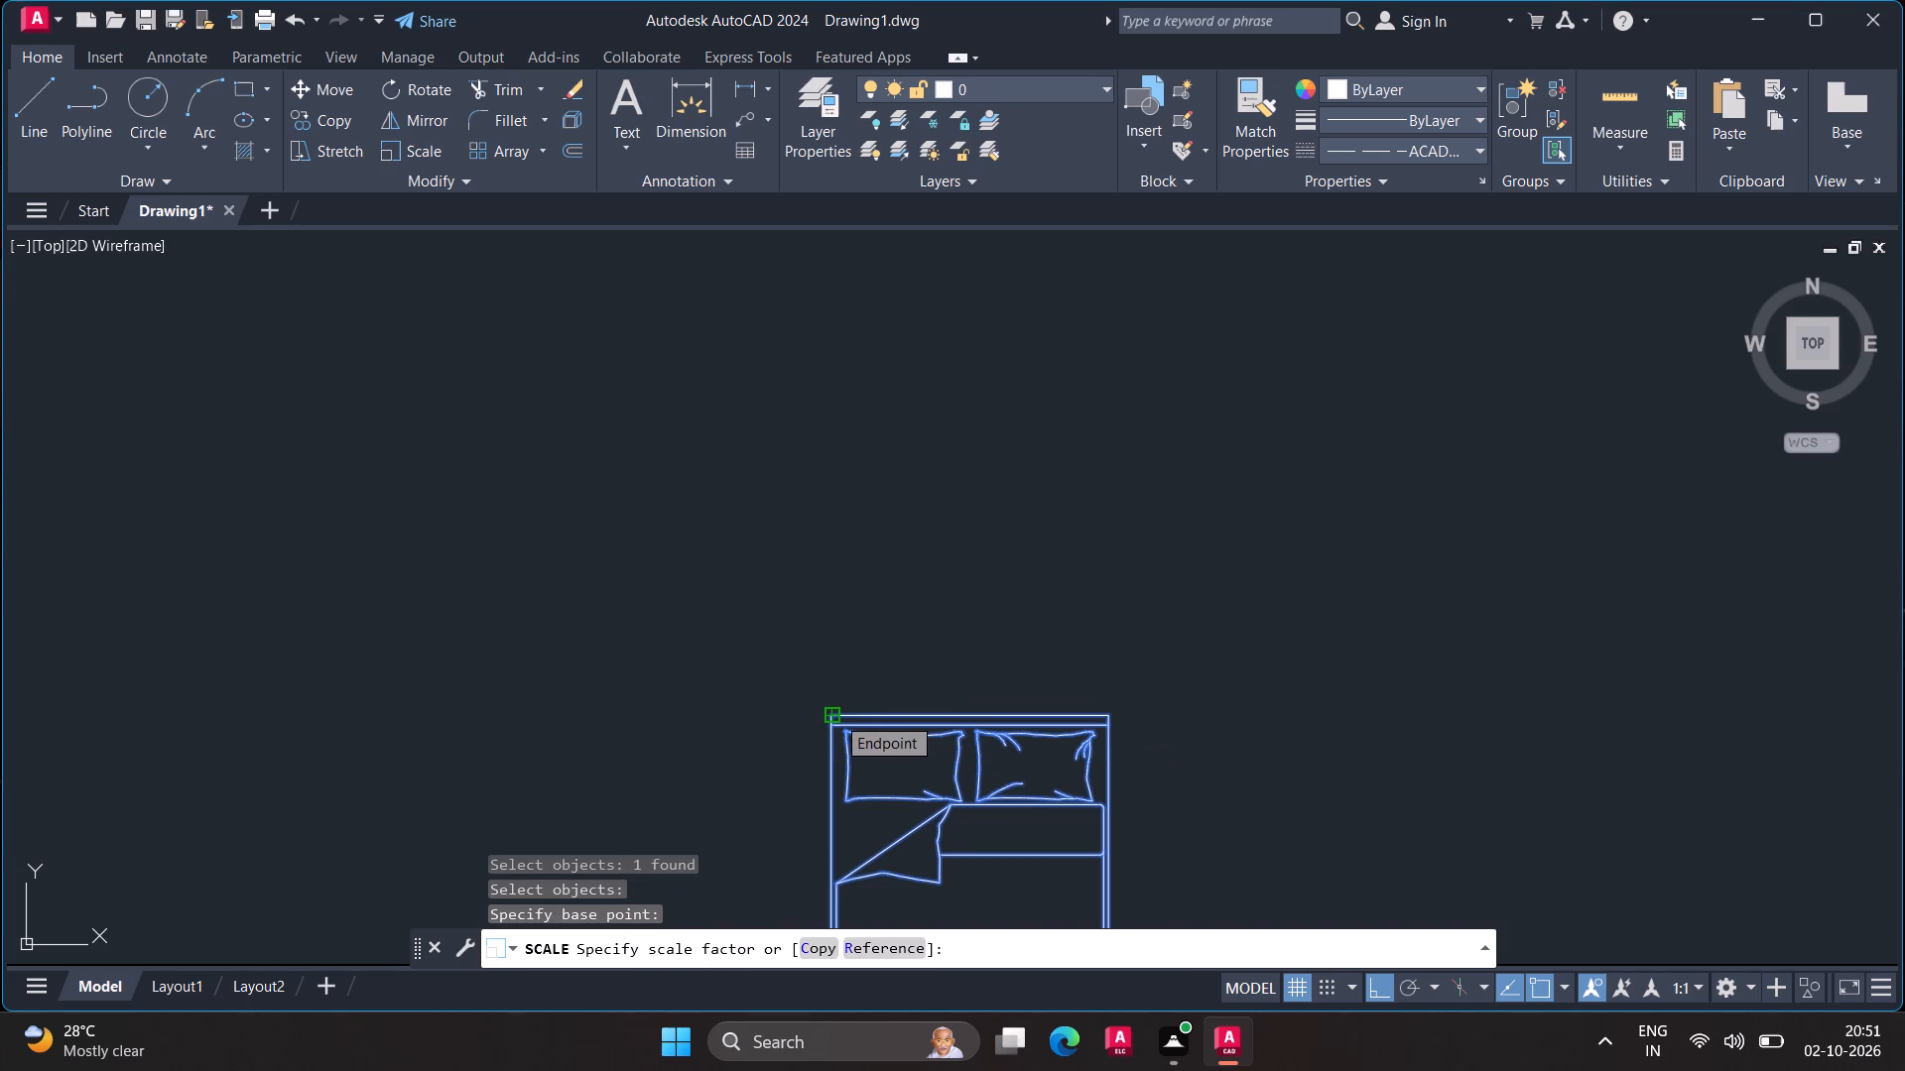
scroll(792, 638, "up", 3)
scroll(792, 638, "down", 3)
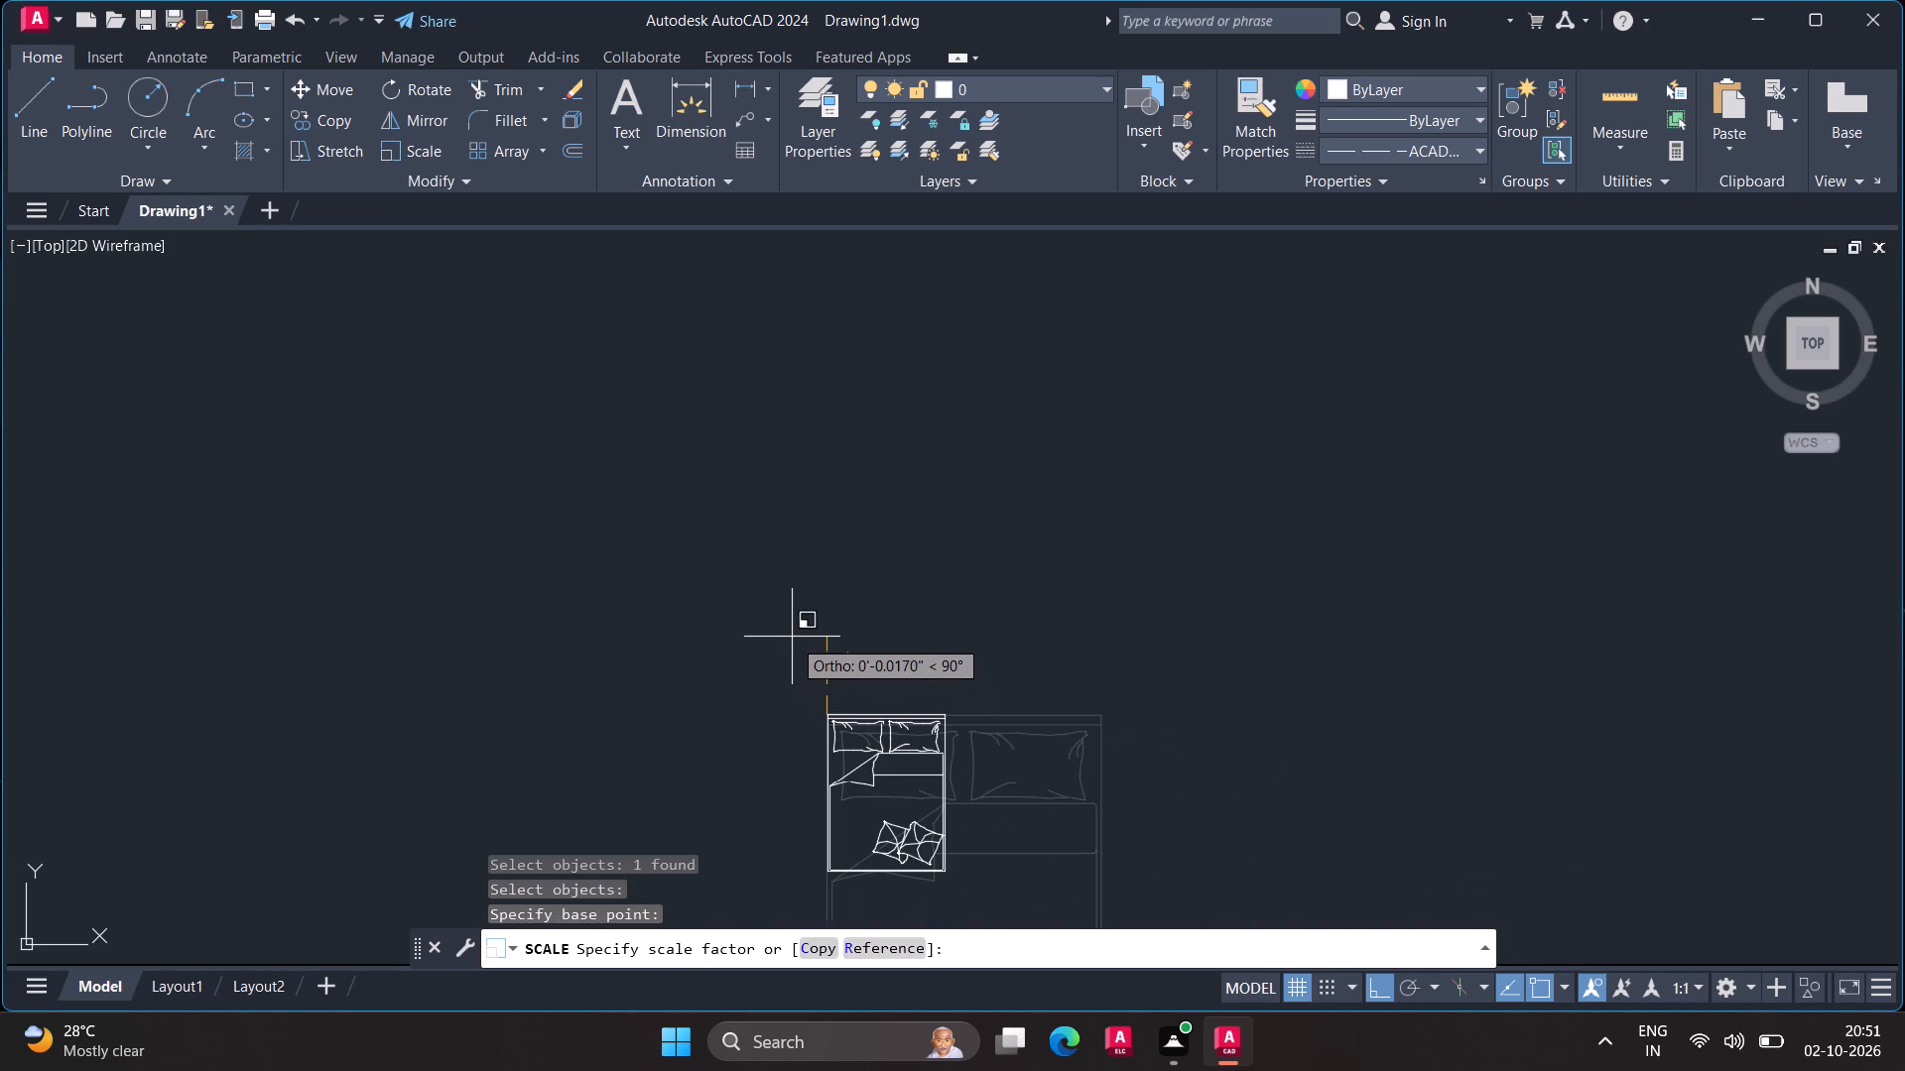
scroll(792, 638, "down", 9)
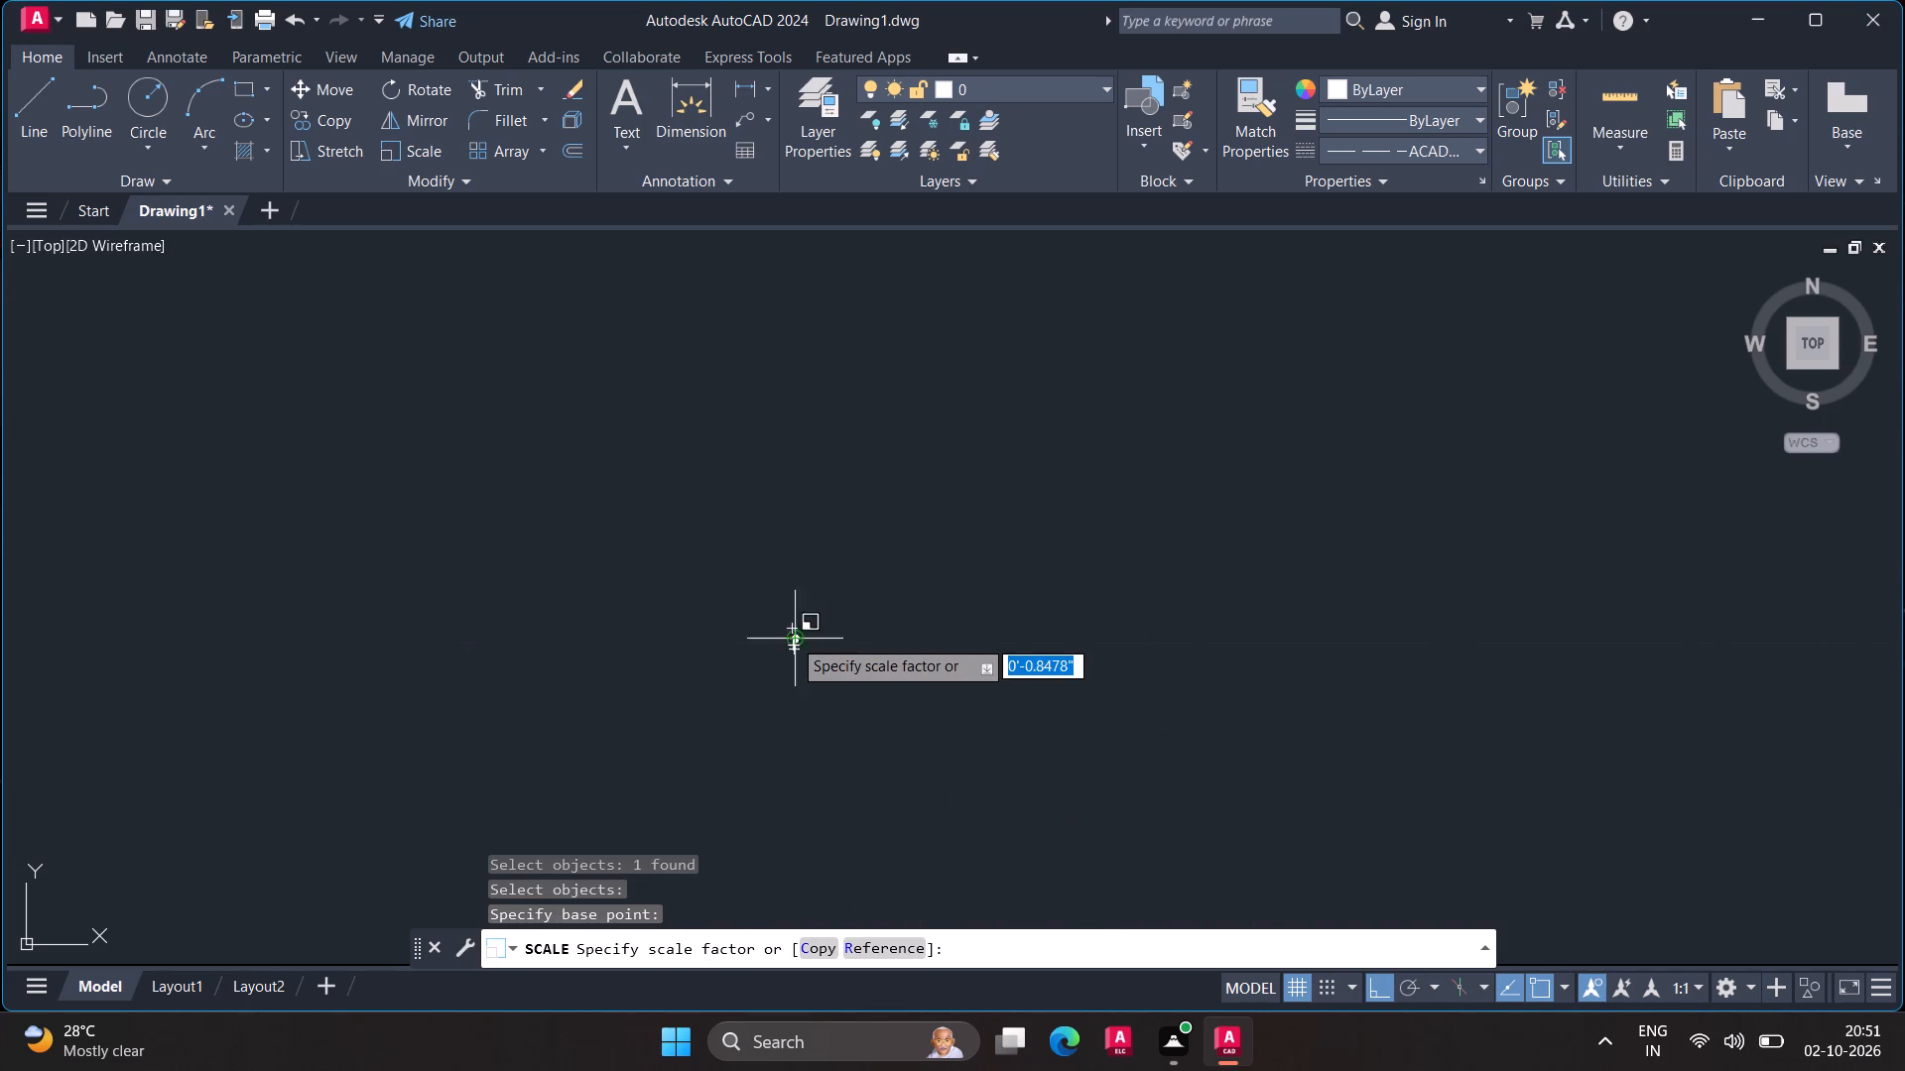
scroll(792, 638, "down", 9)
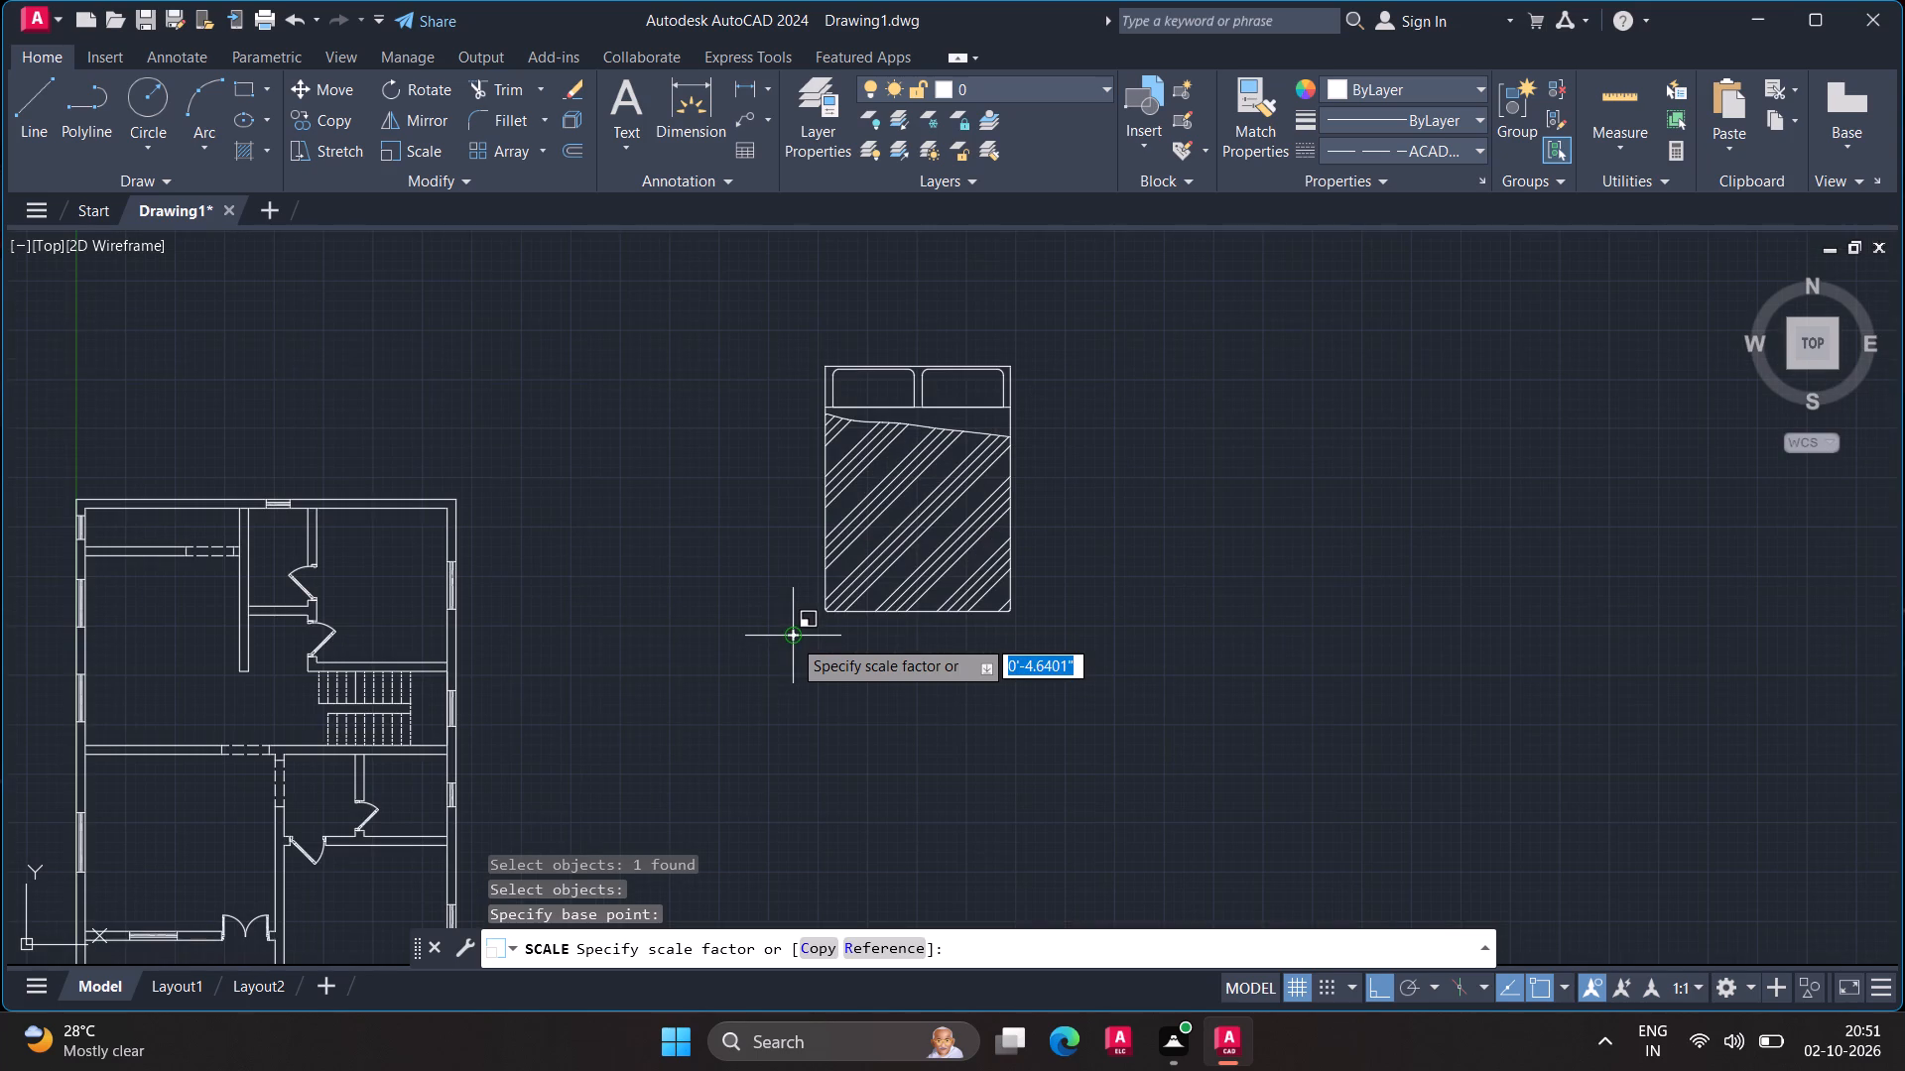
left_click(715, 521)
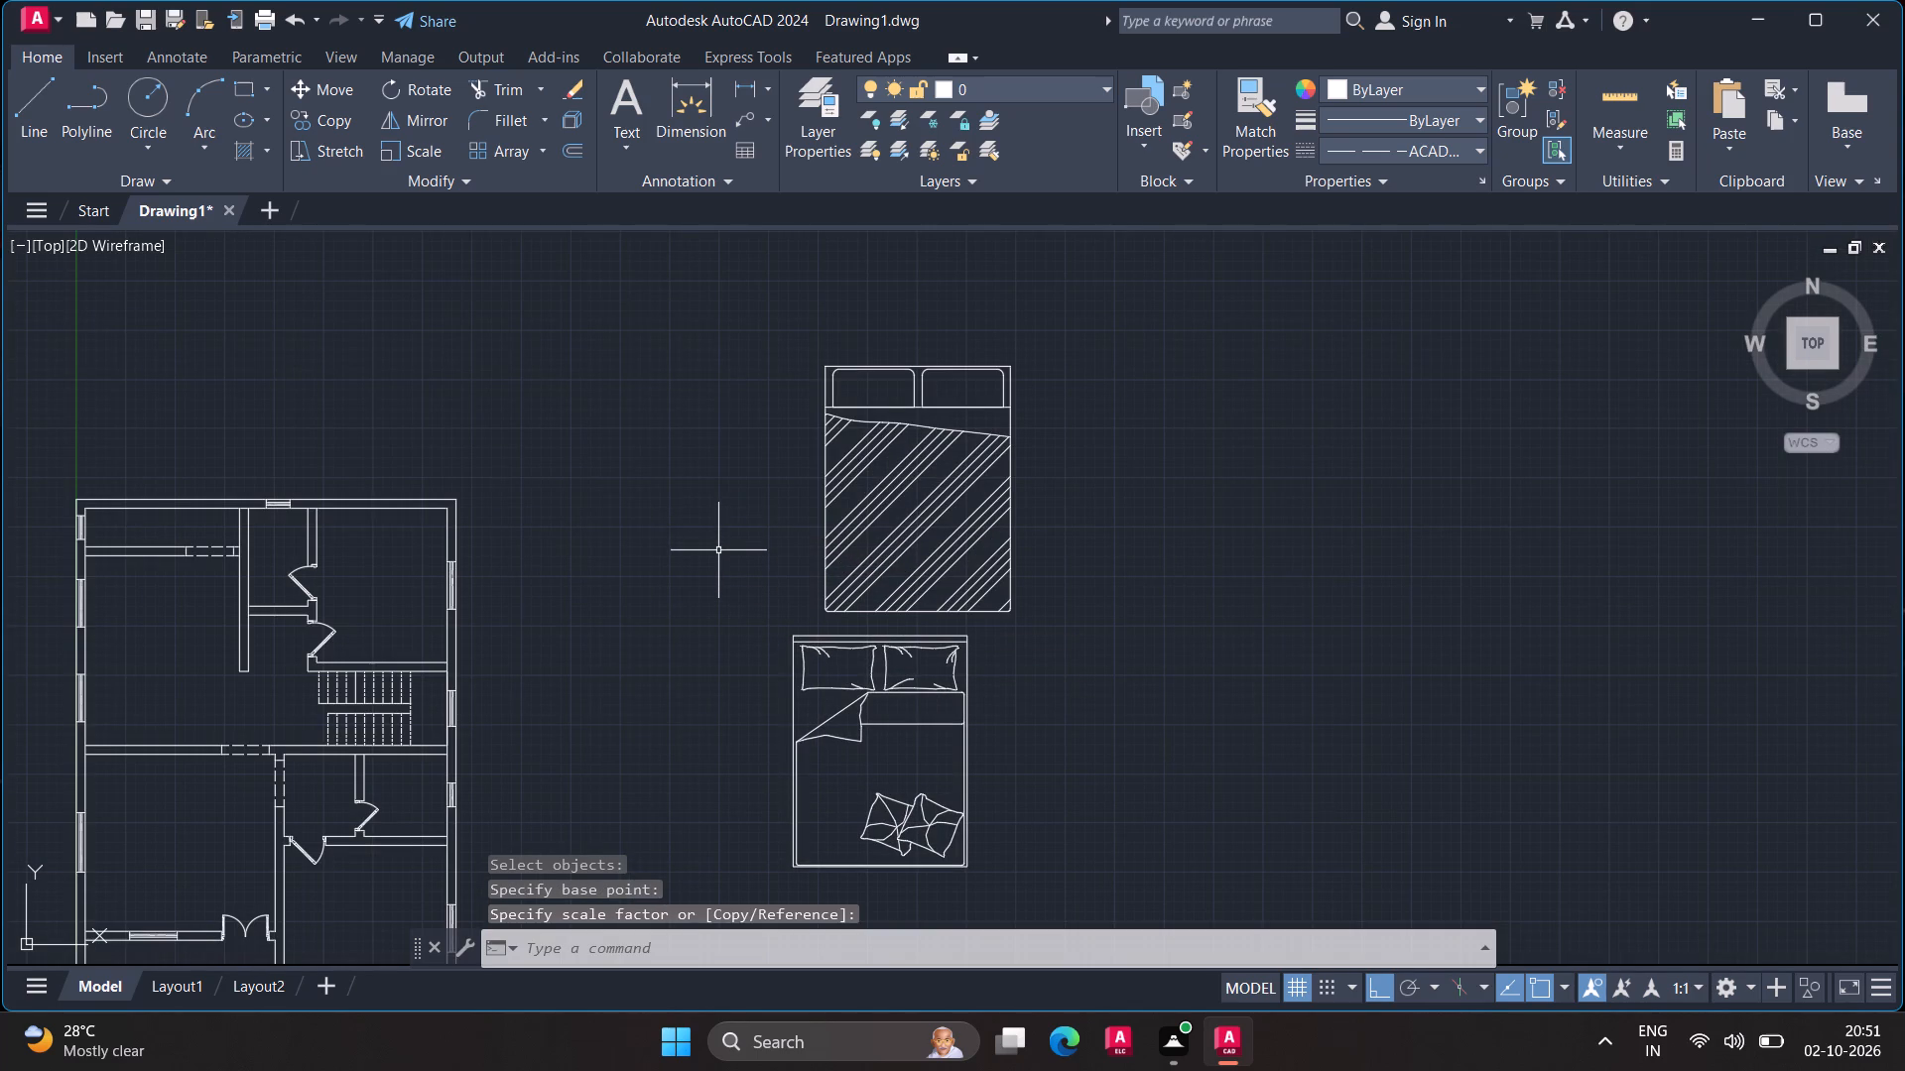
Turn Ortho off and move the pillow-and-cushion bed block by its upper-right corner to the northeast room's inner upper-right wall corner.
scroll(713, 551, "down", 1)
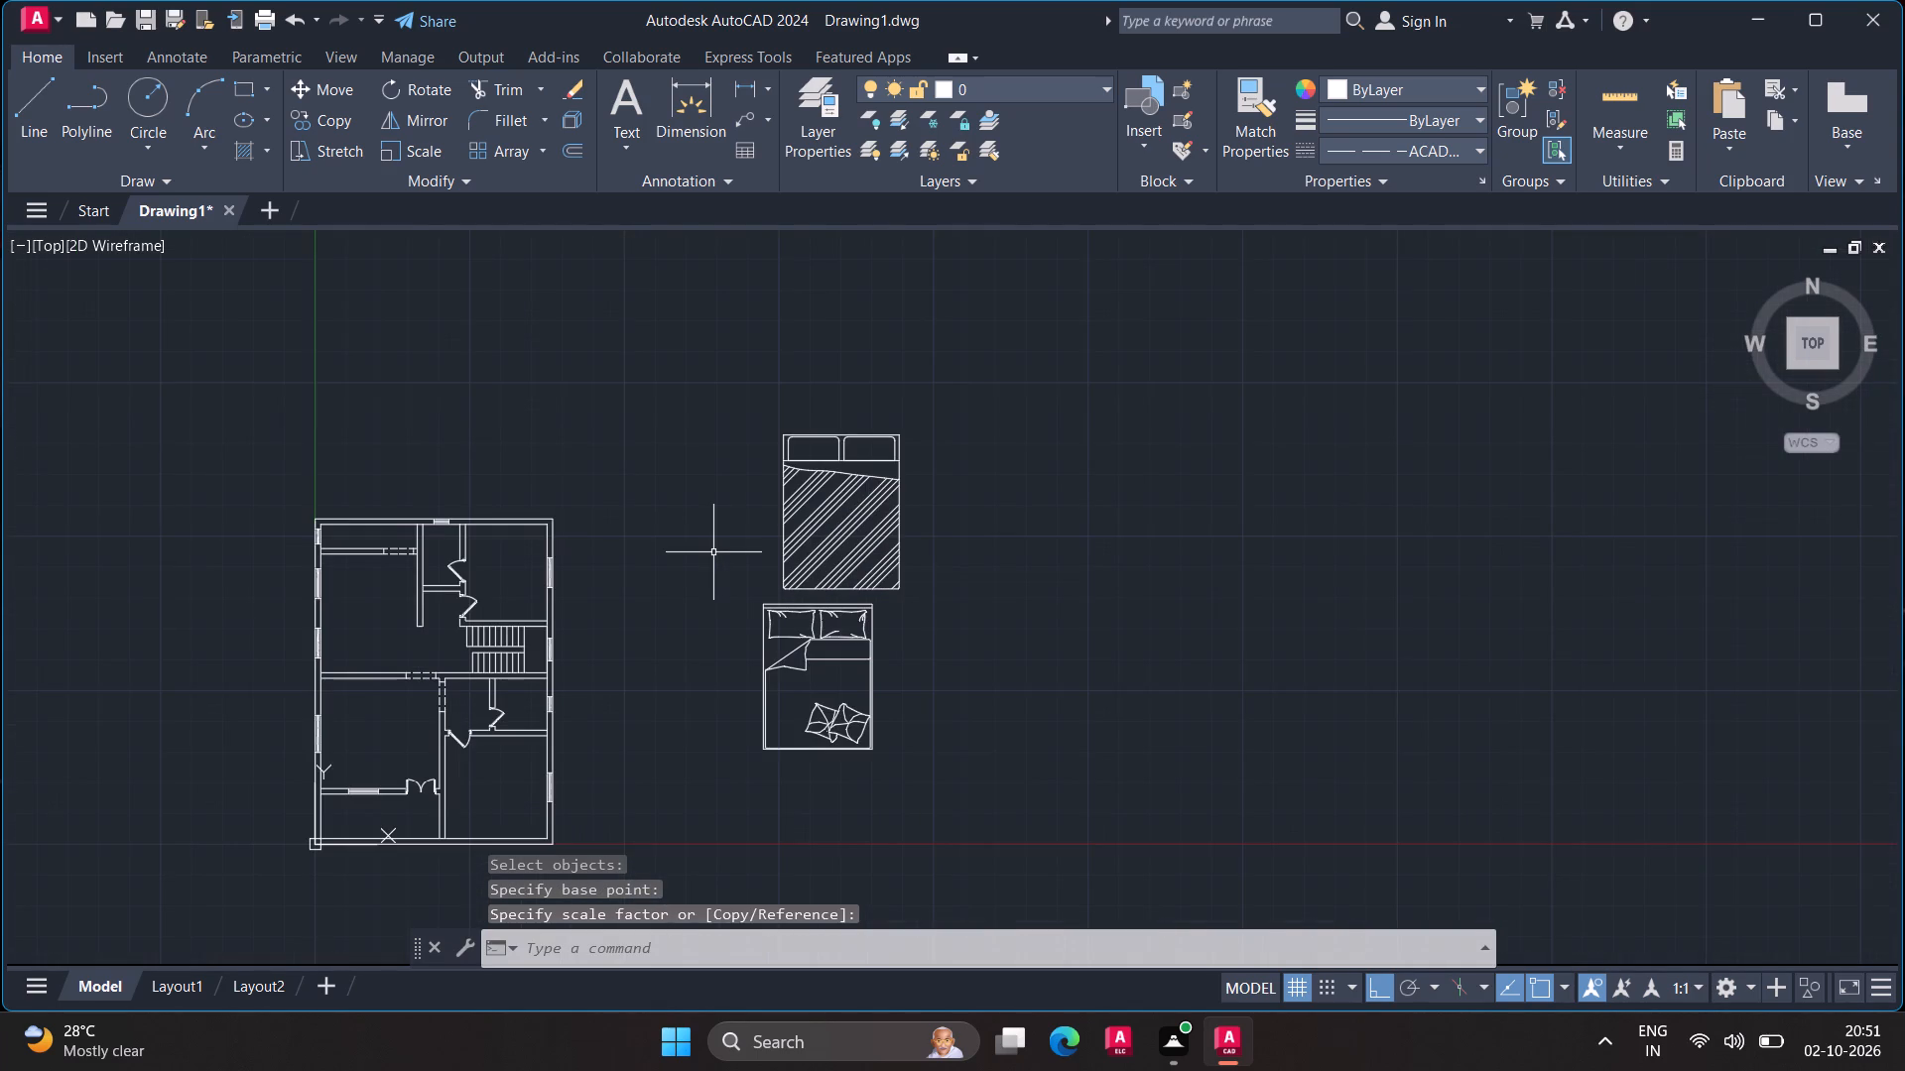
middle_click_drag(711, 553, 853, 509)
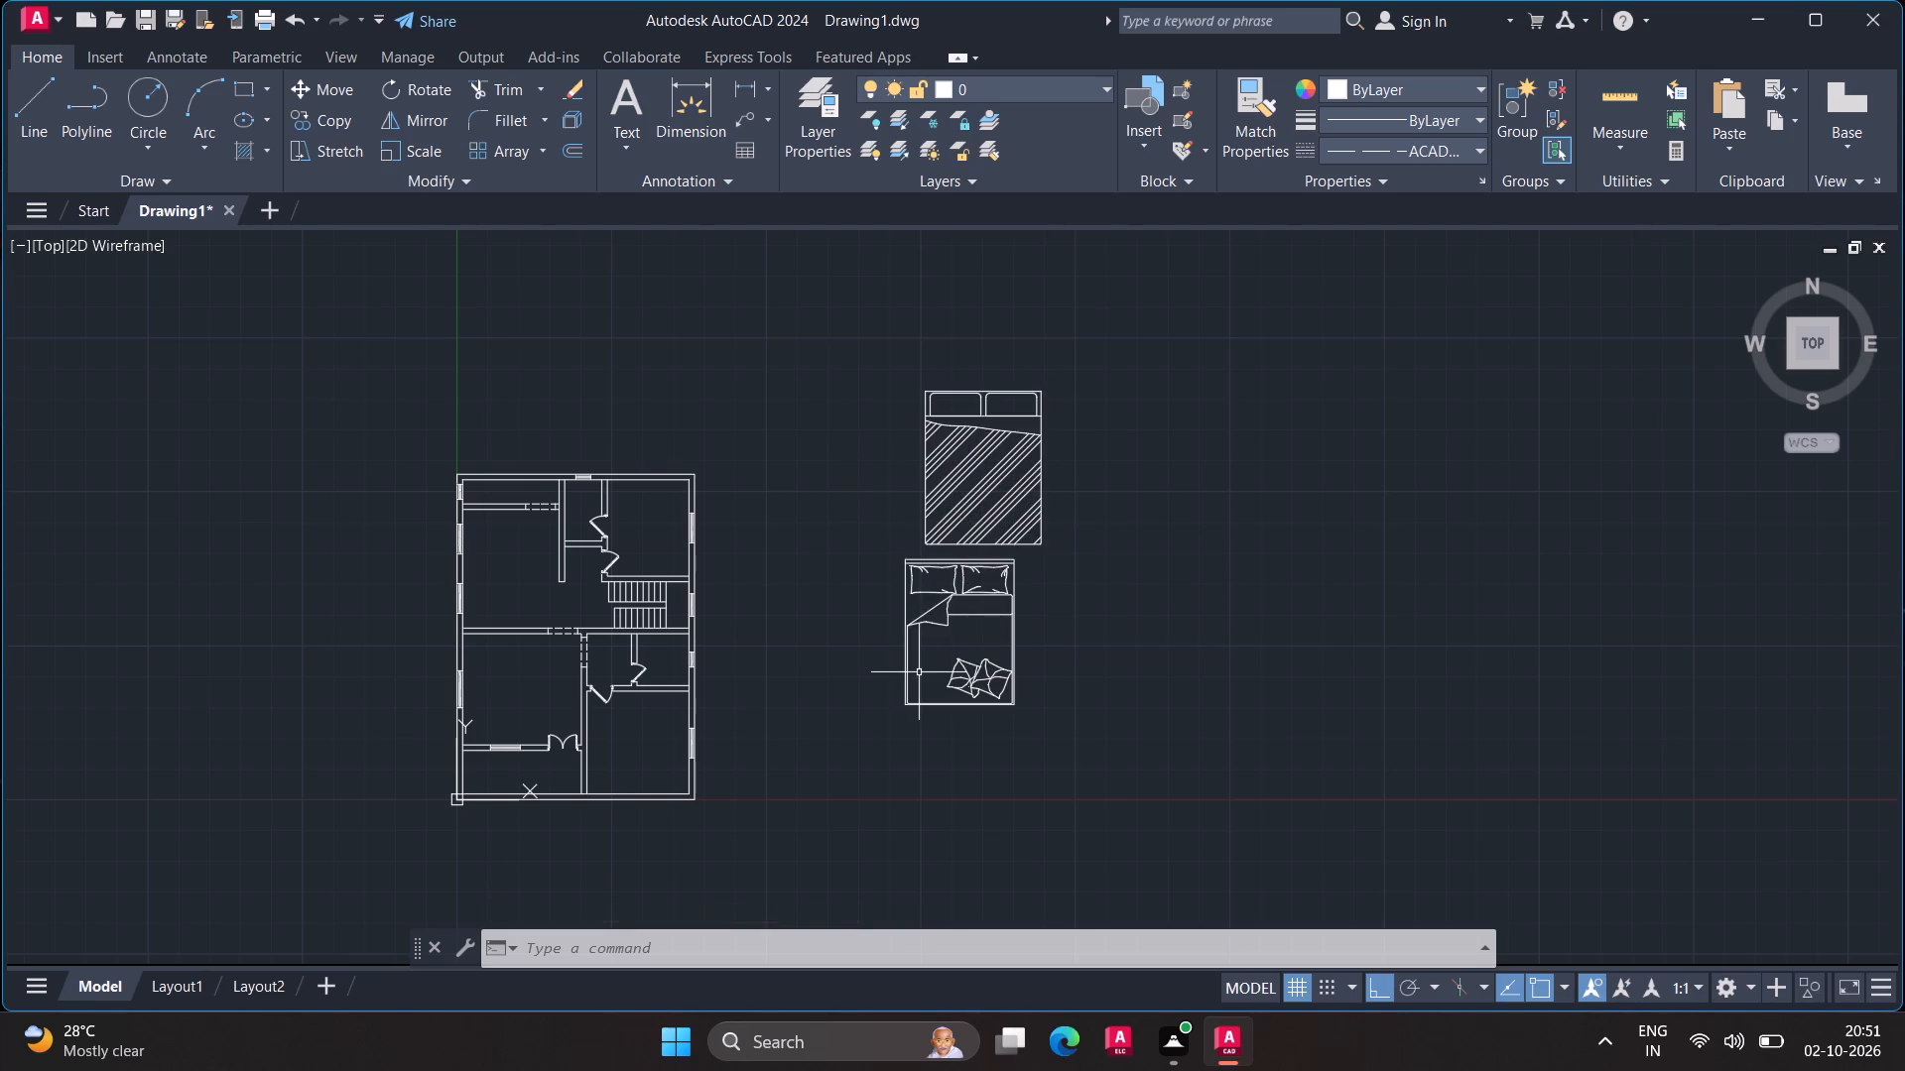
left_click(908, 573)
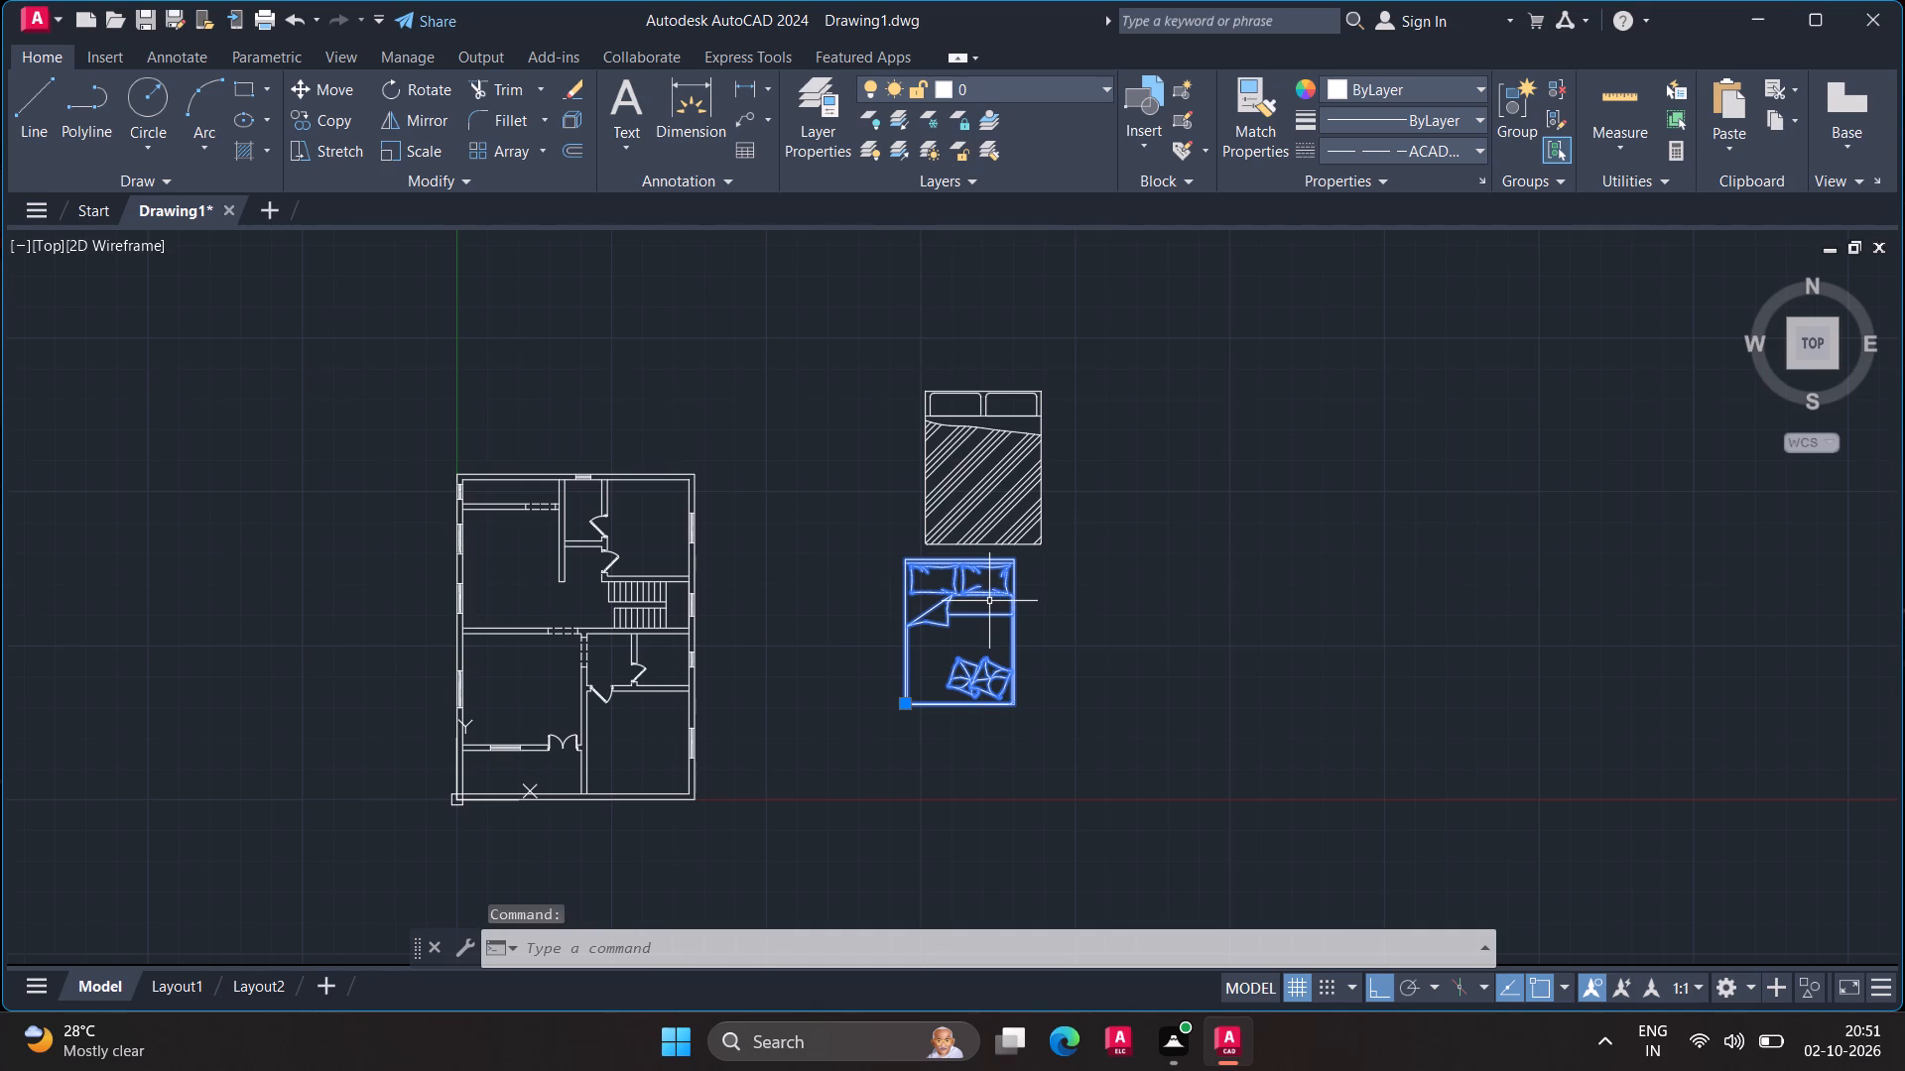
key("m")
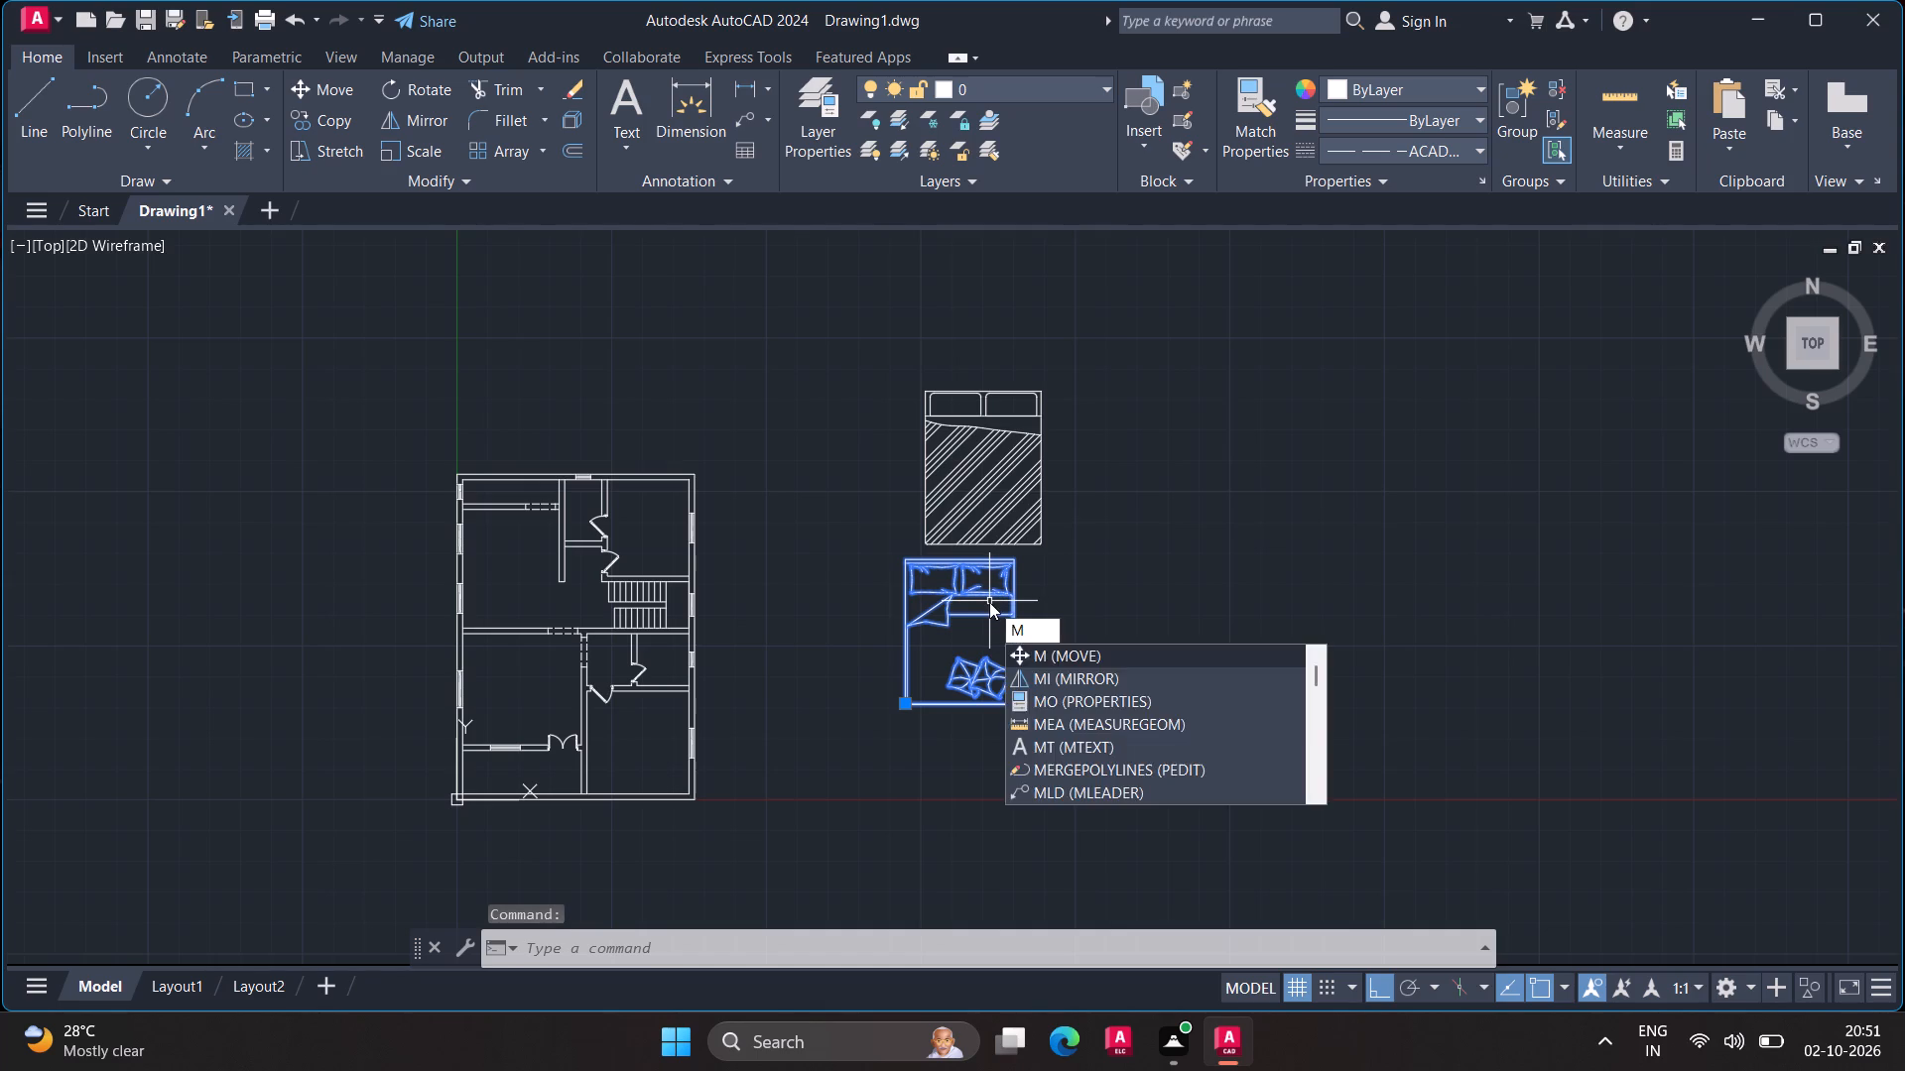
key("Return")
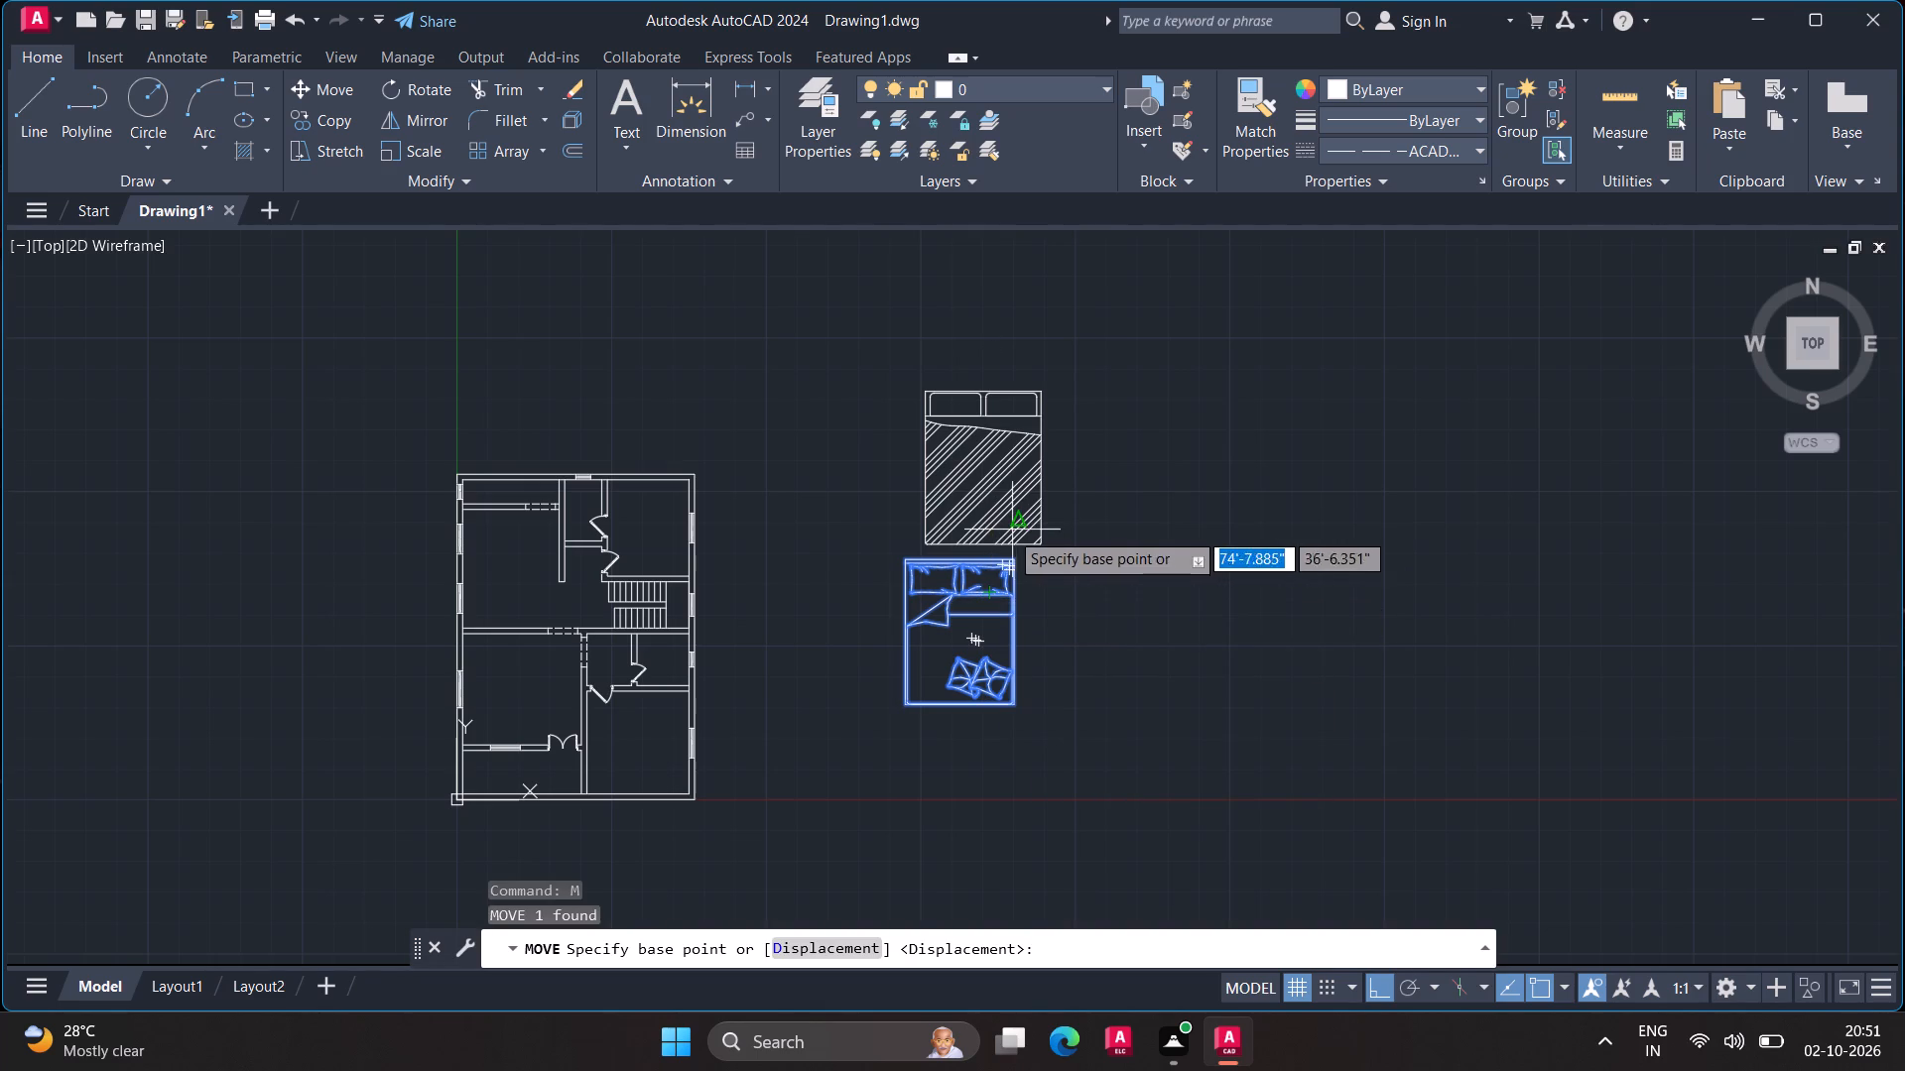
scroll(1004, 560, "up", 6)
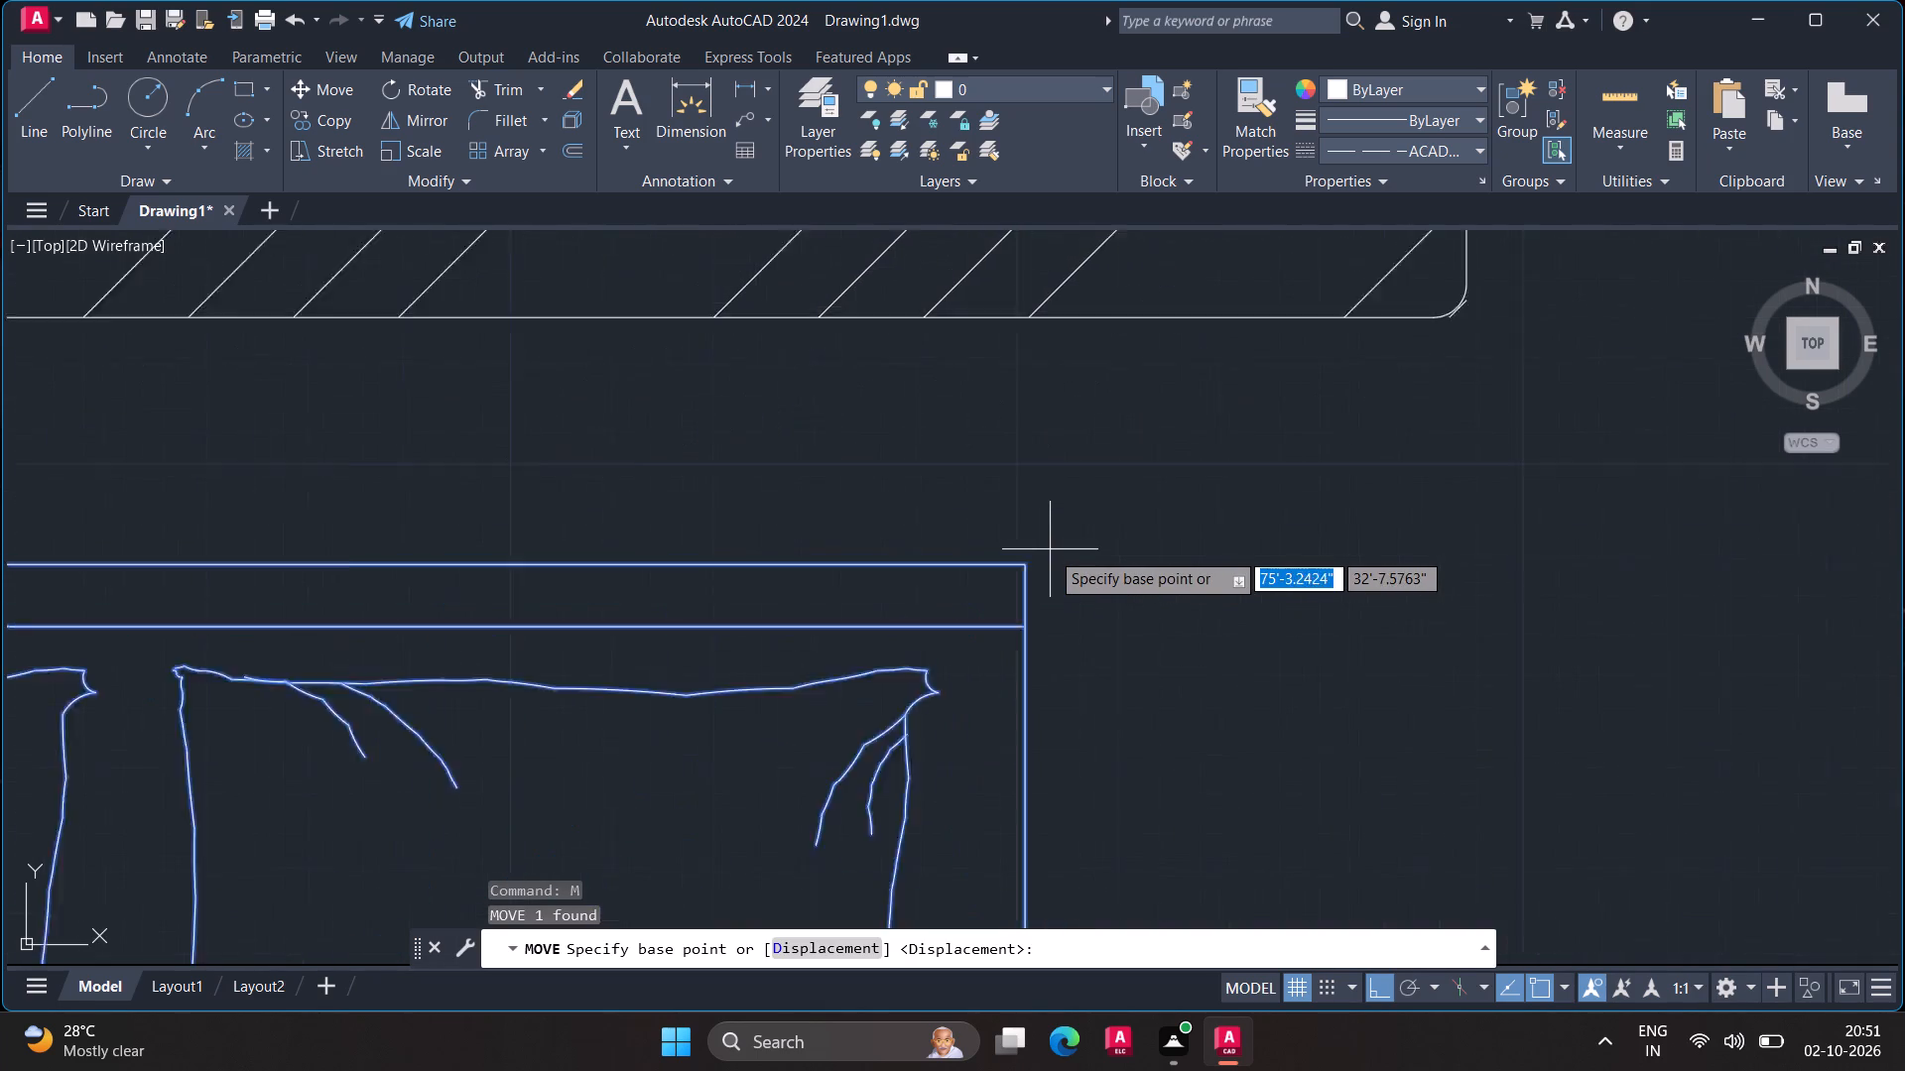
scroll(1050, 550, "up", 7)
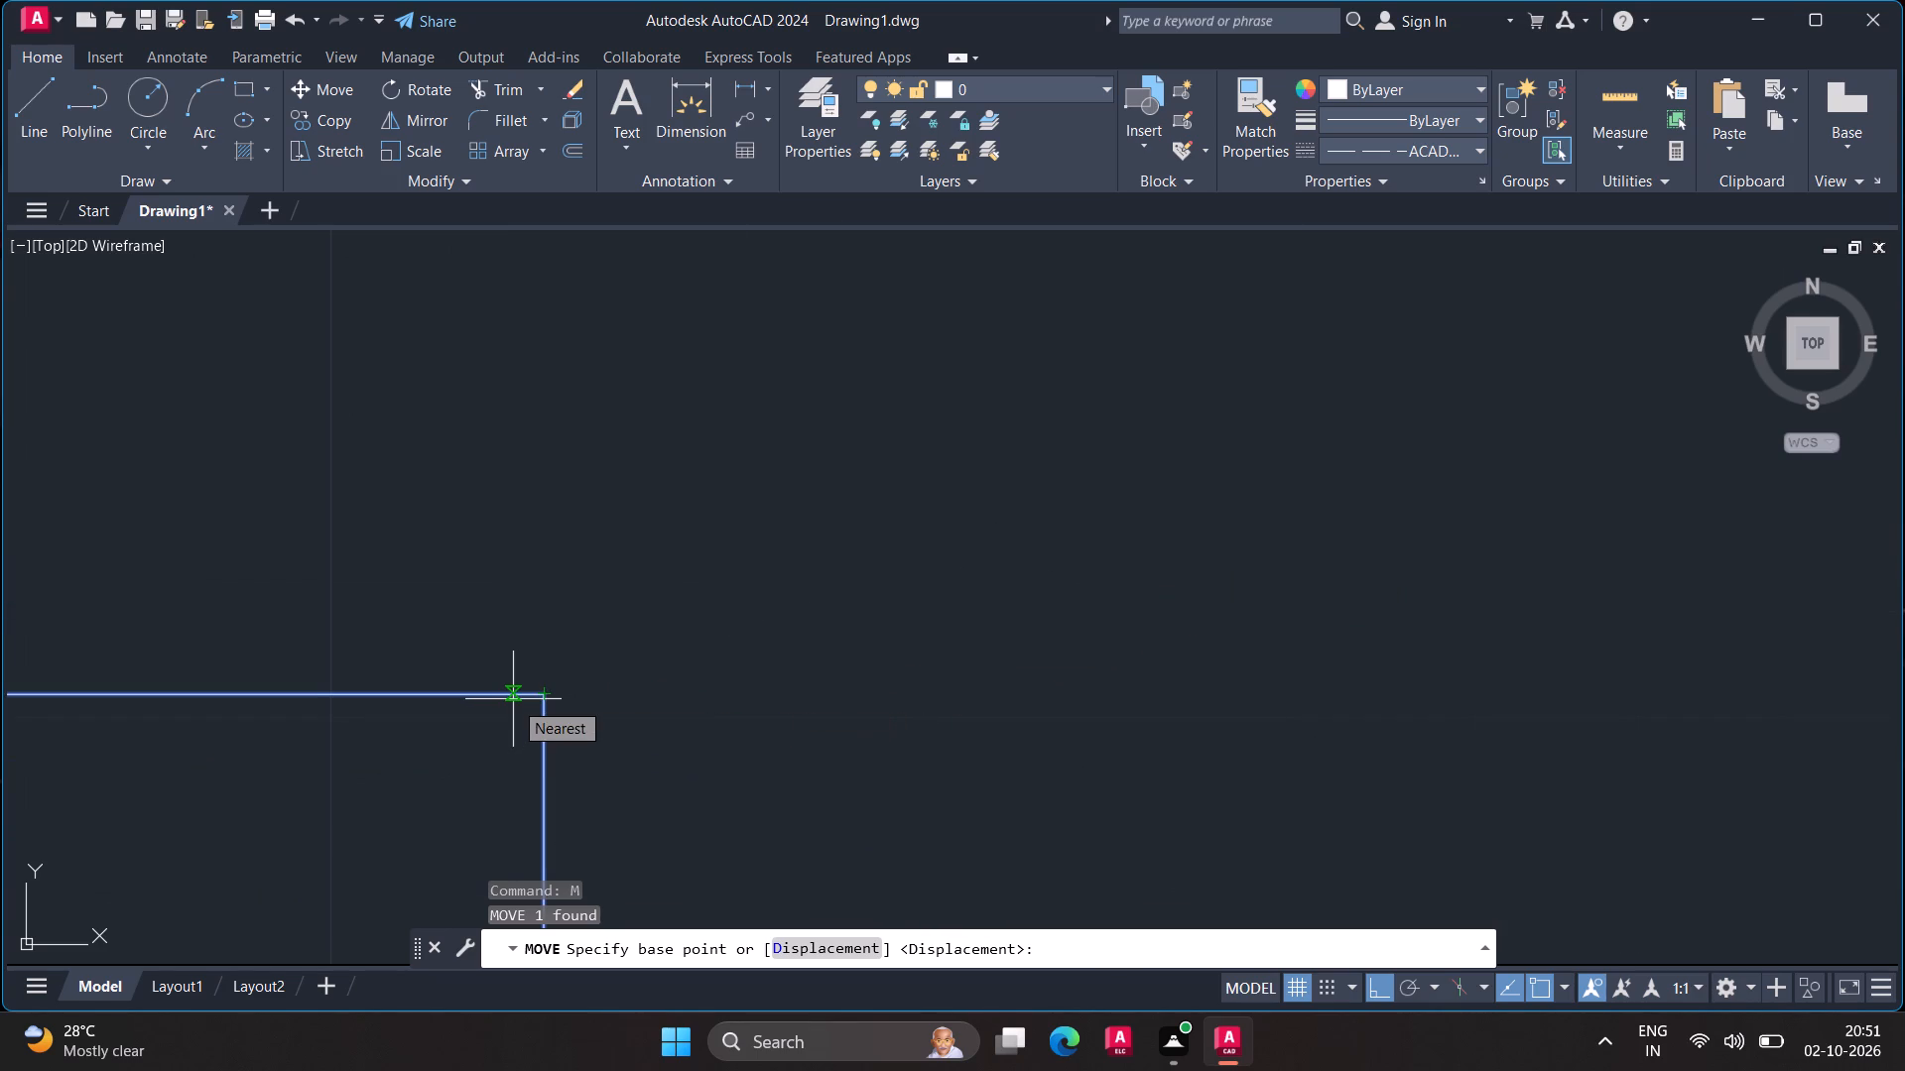
scroll(487, 725, "up", 3)
scroll(634, 659, "up", 3)
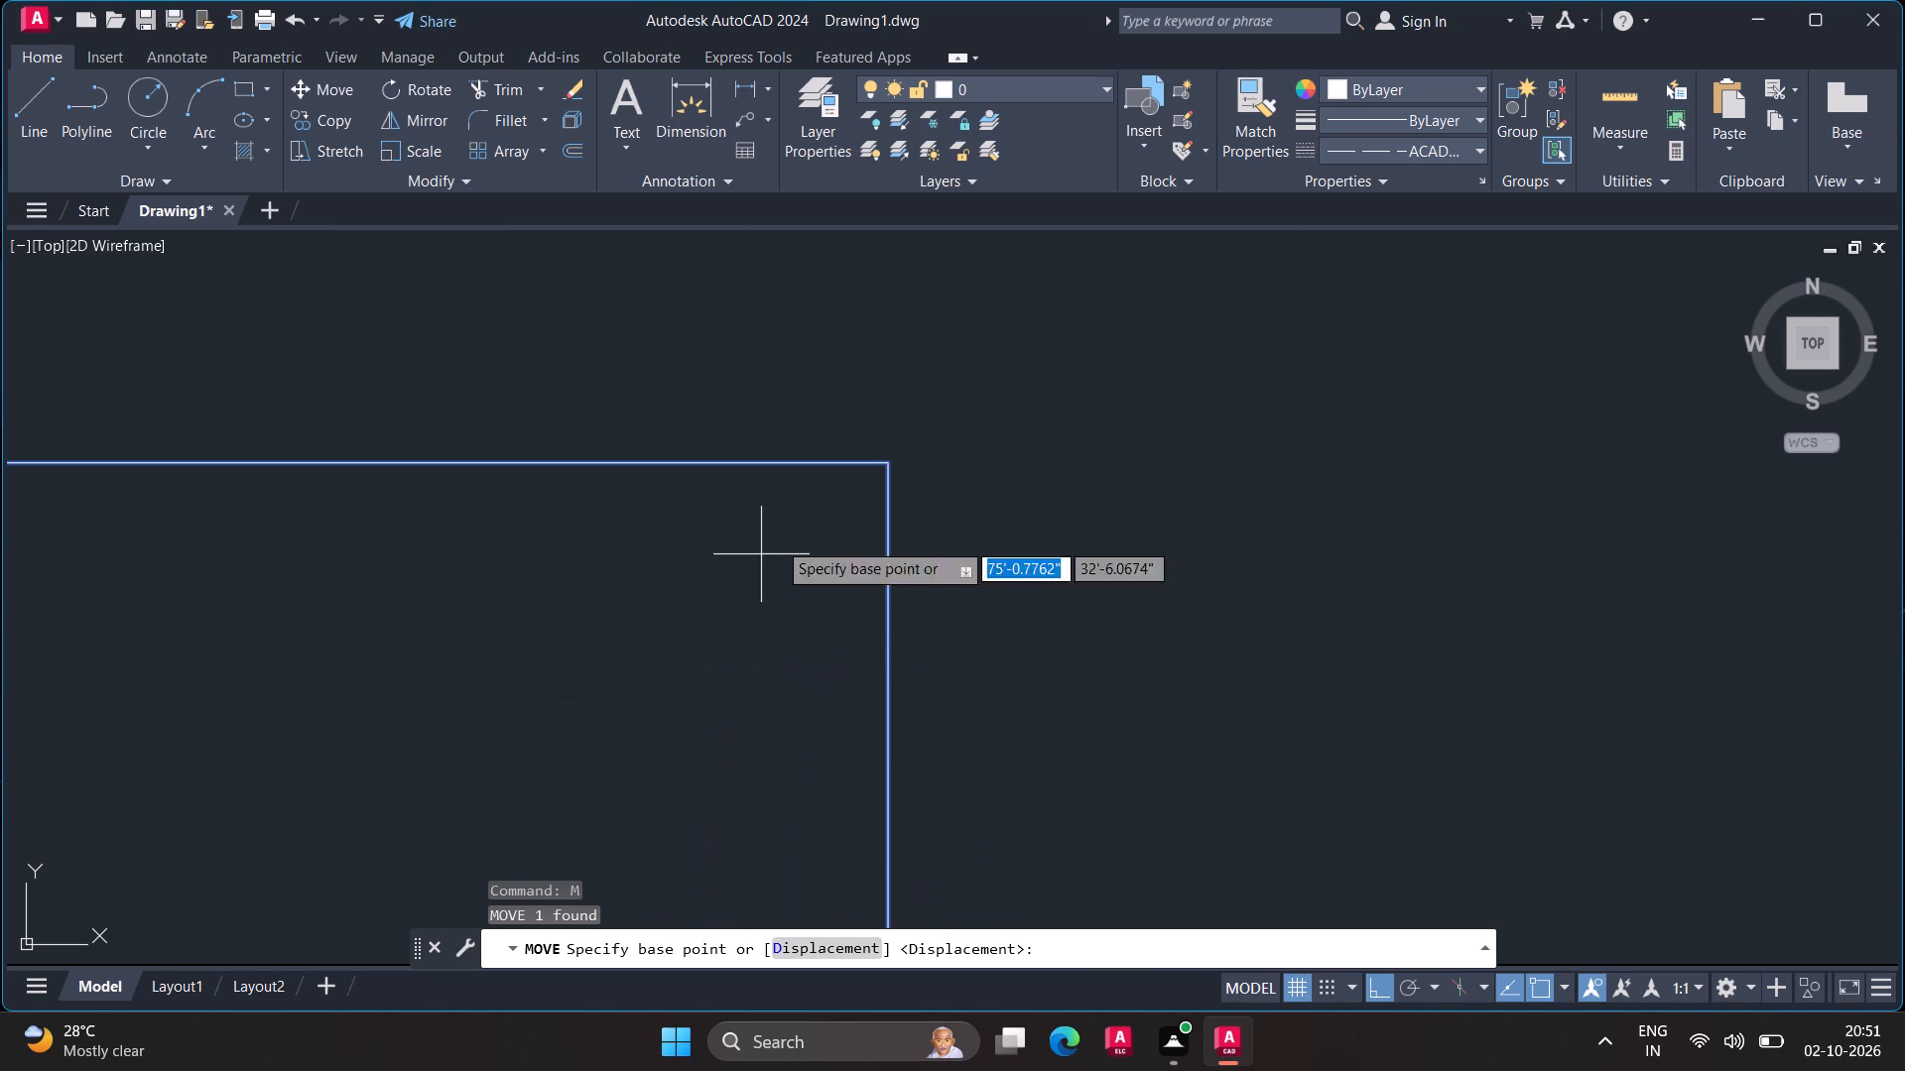
left_click(883, 466)
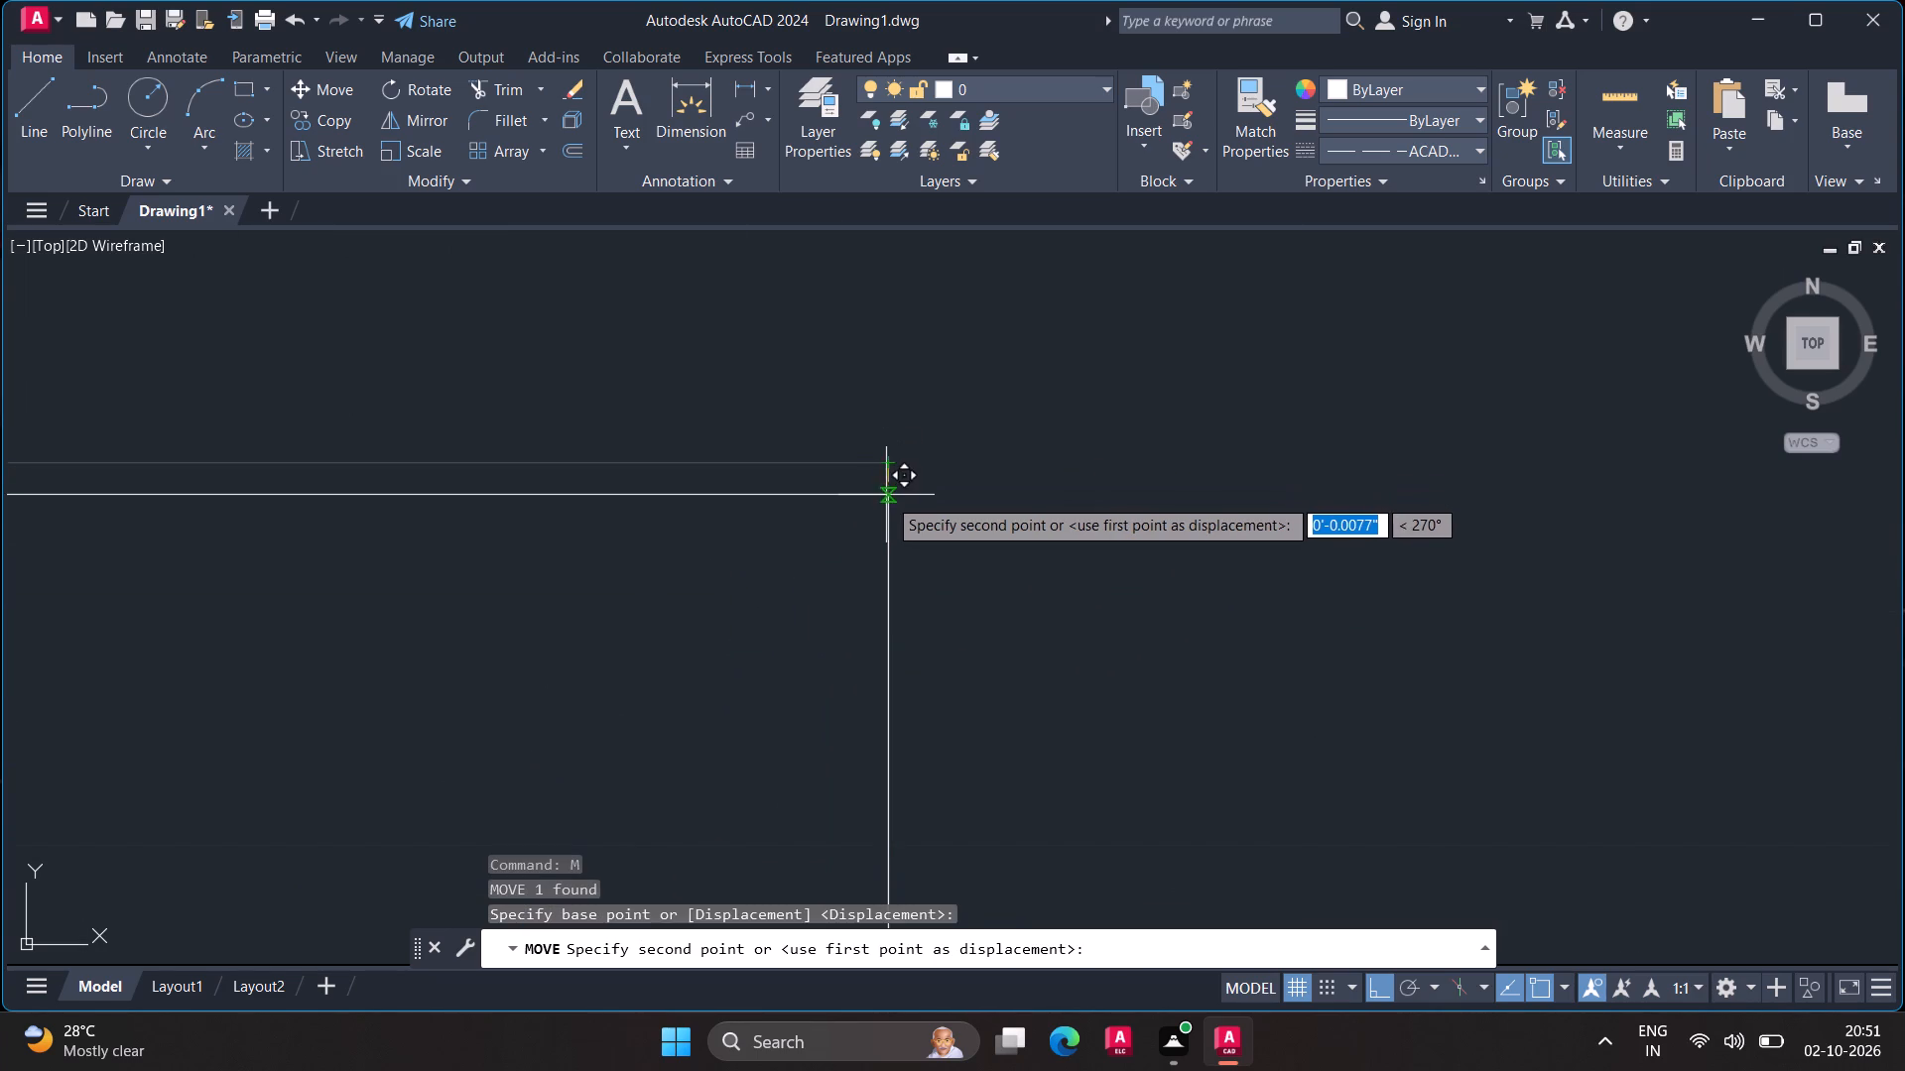
scroll(888, 497, "down", 15)
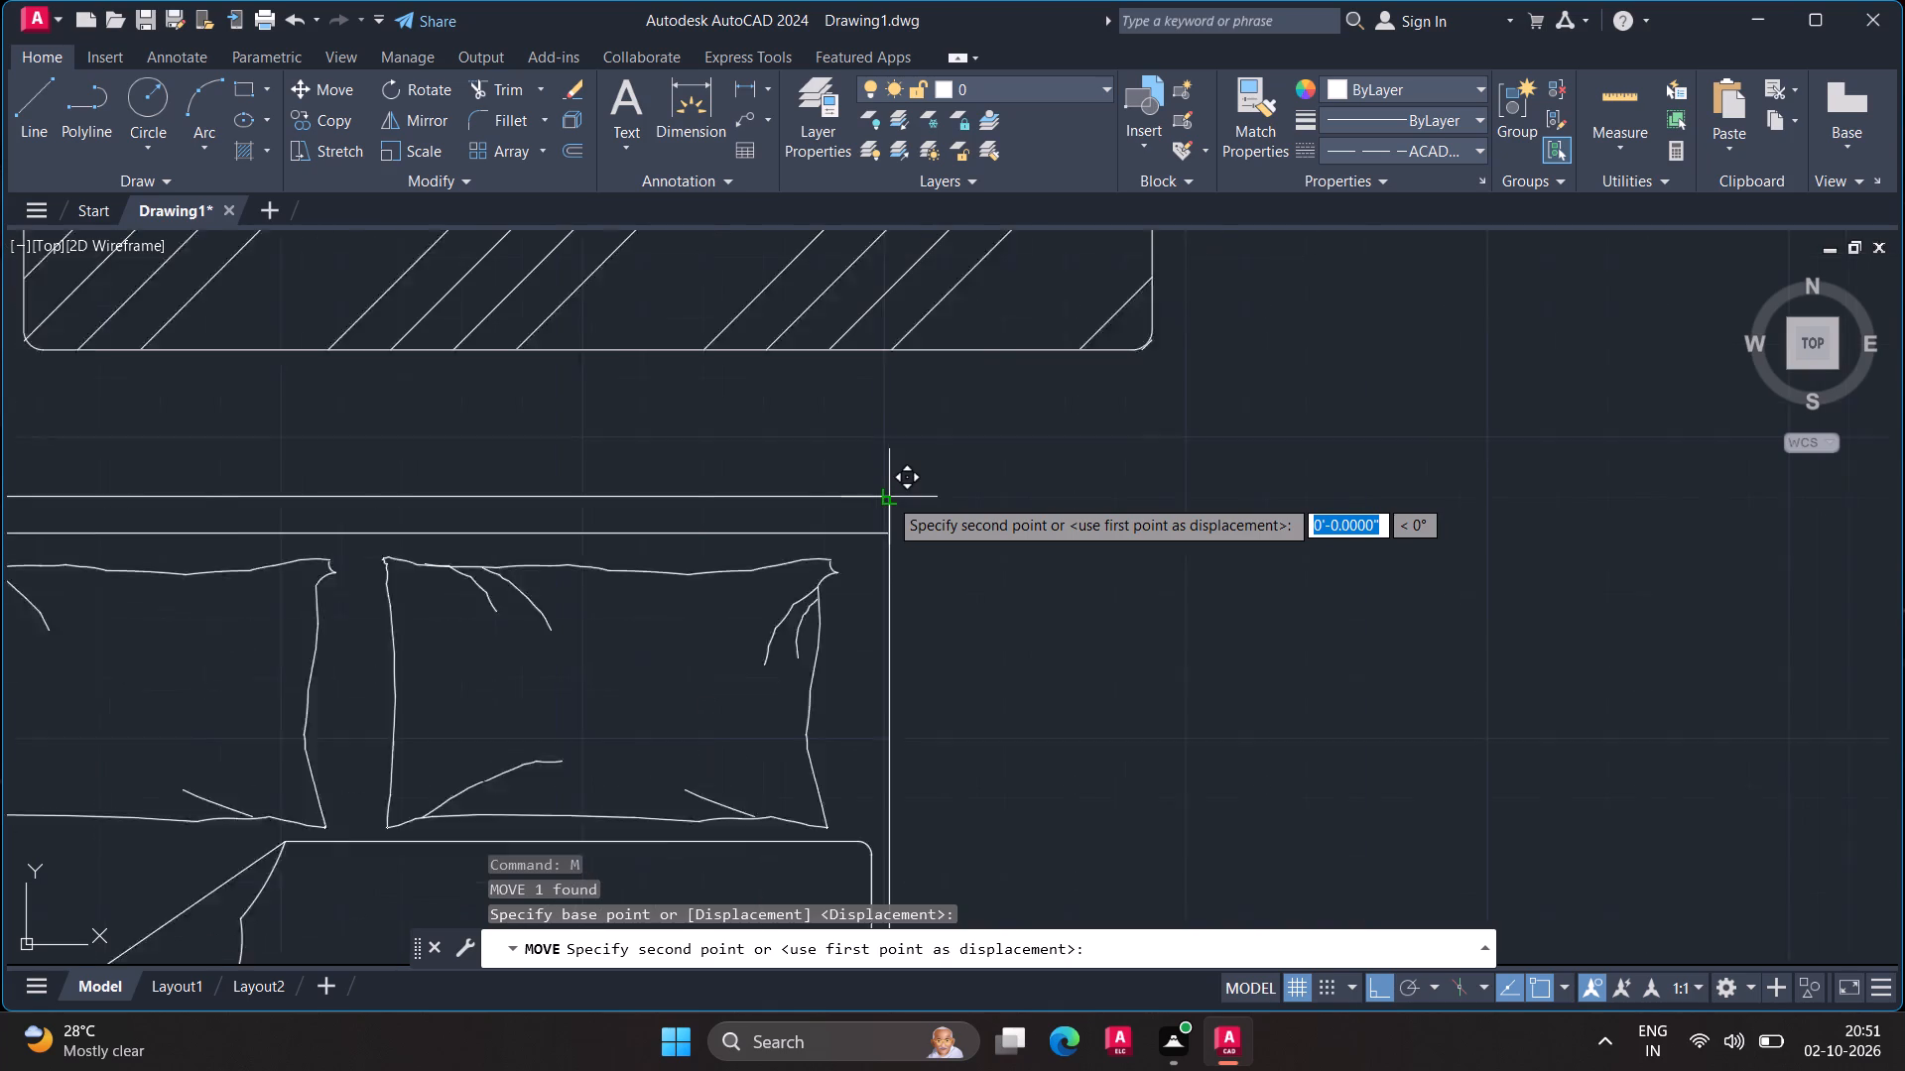
scroll(704, 504, "down", 6)
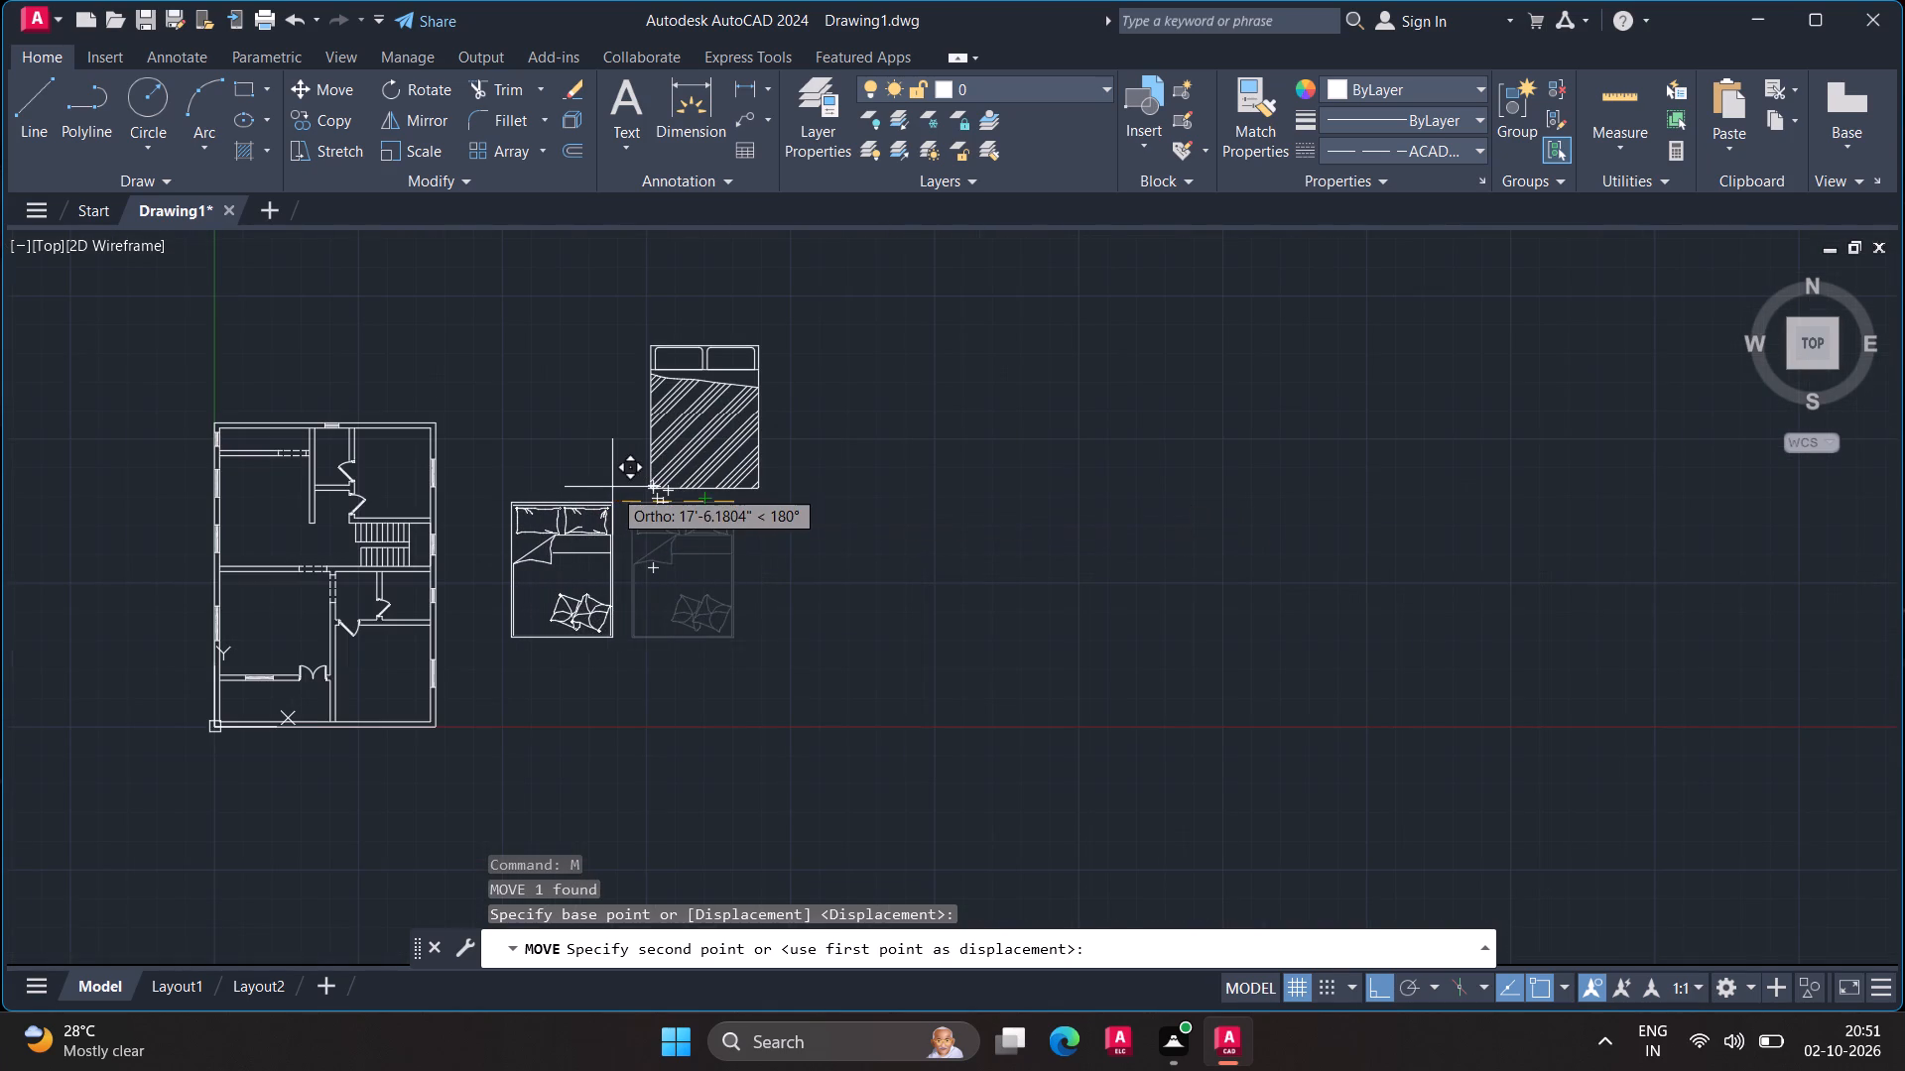
key("F8")
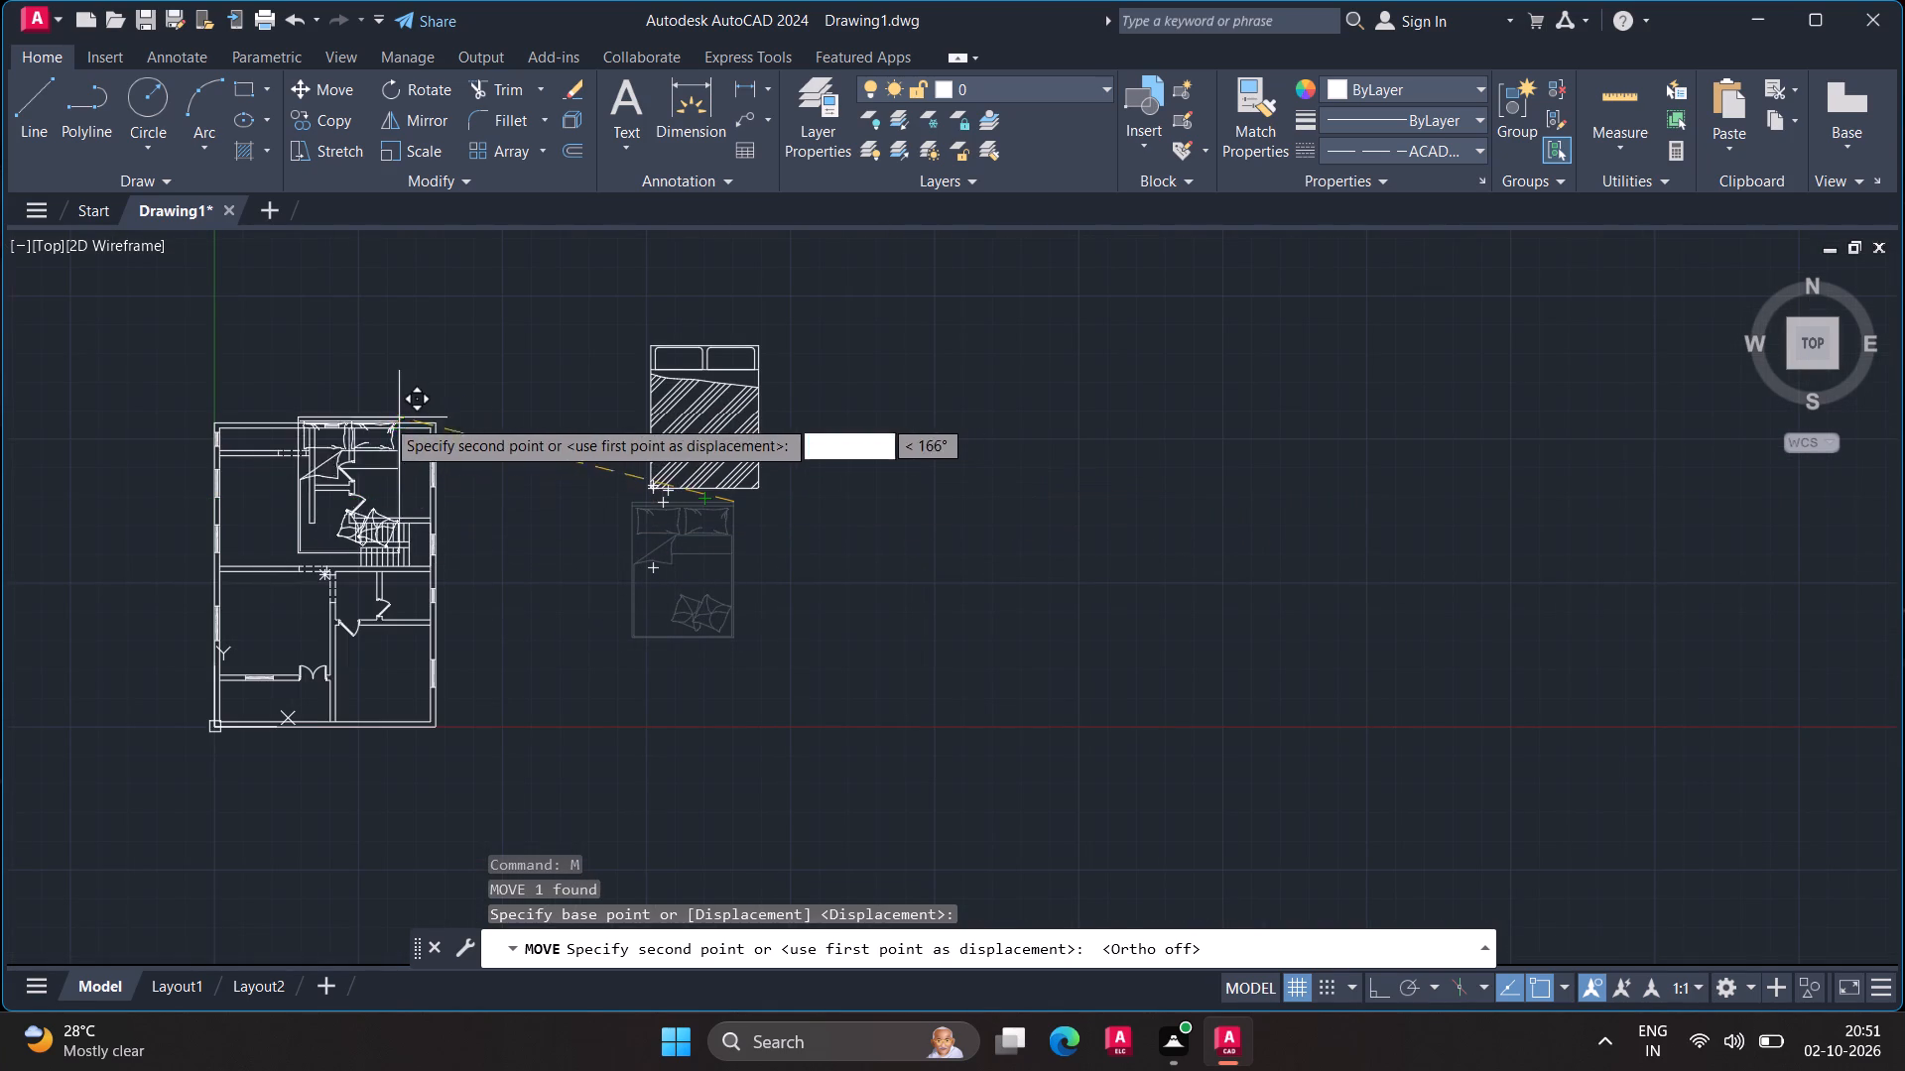
scroll(386, 442, "up", 3)
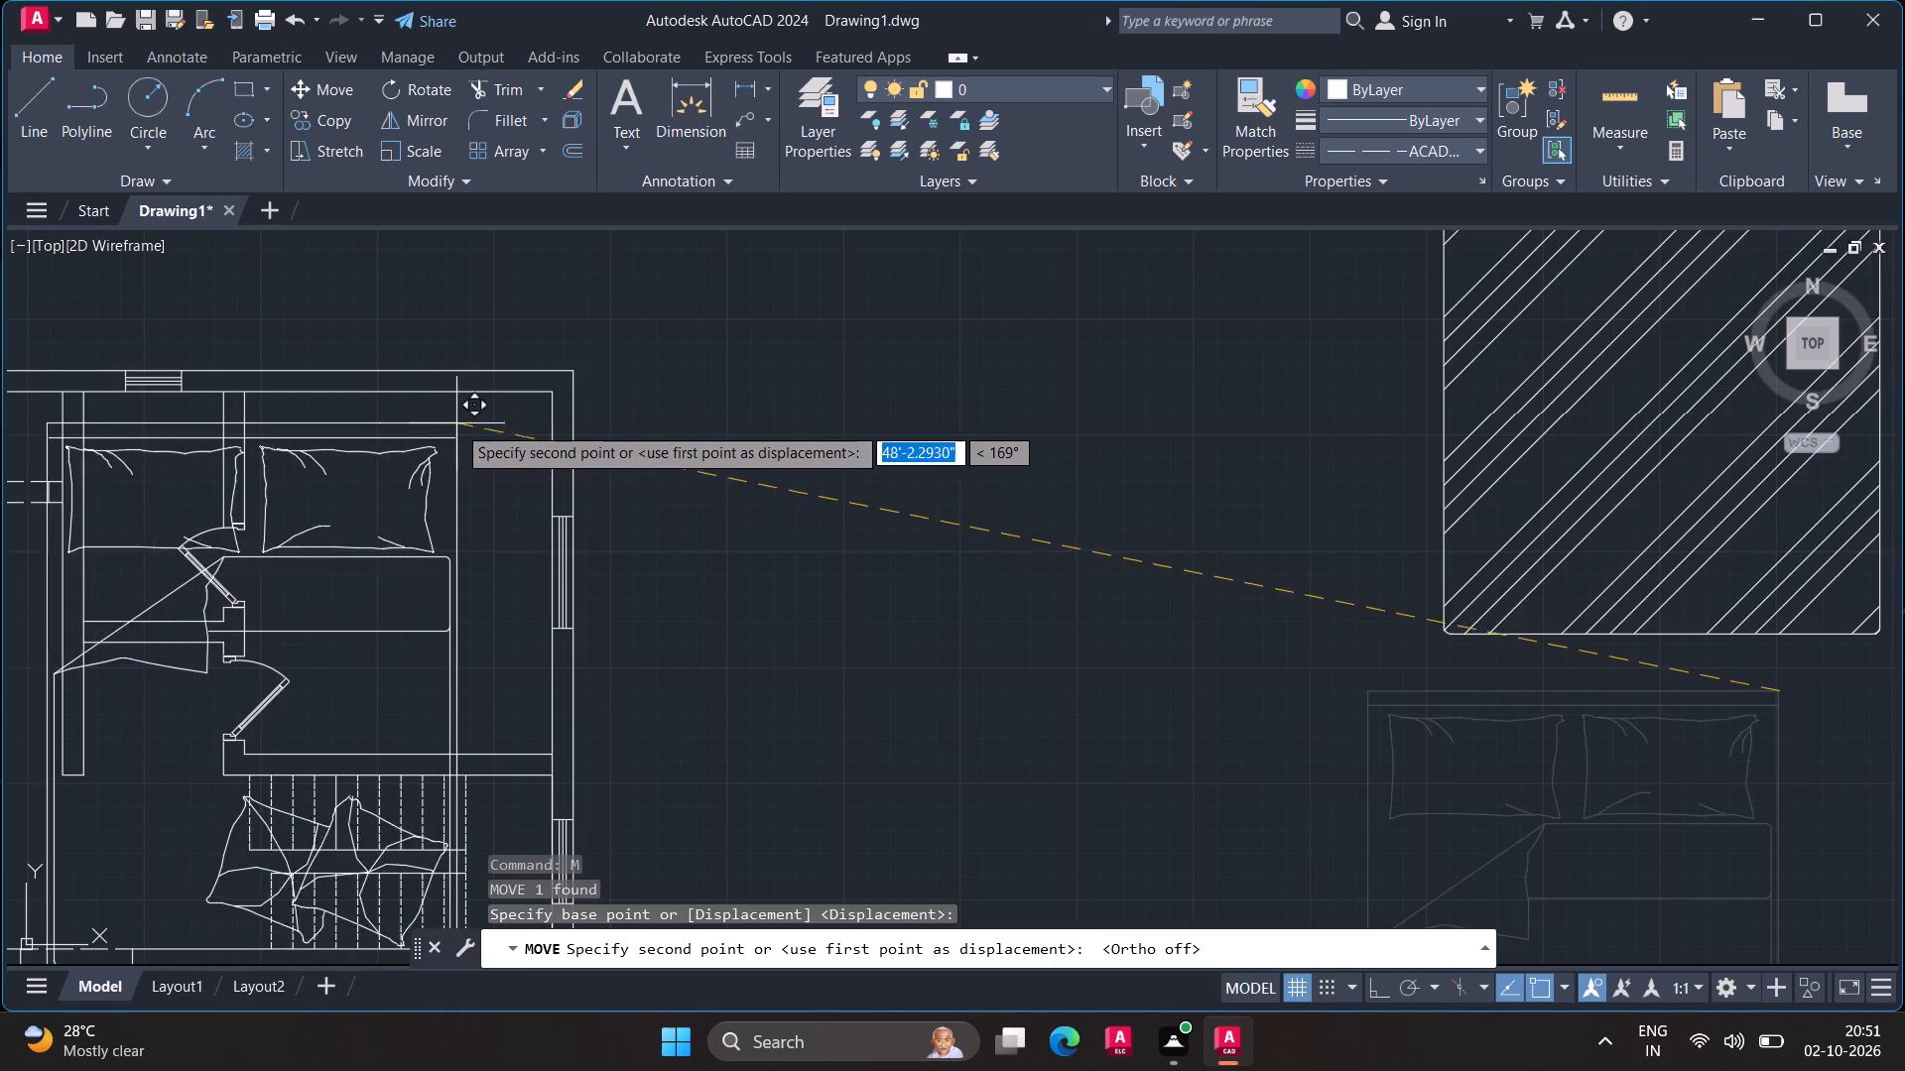
scroll(456, 424, "up", 3)
scroll(700, 366, "up", 2)
scroll(851, 381, "down", 1)
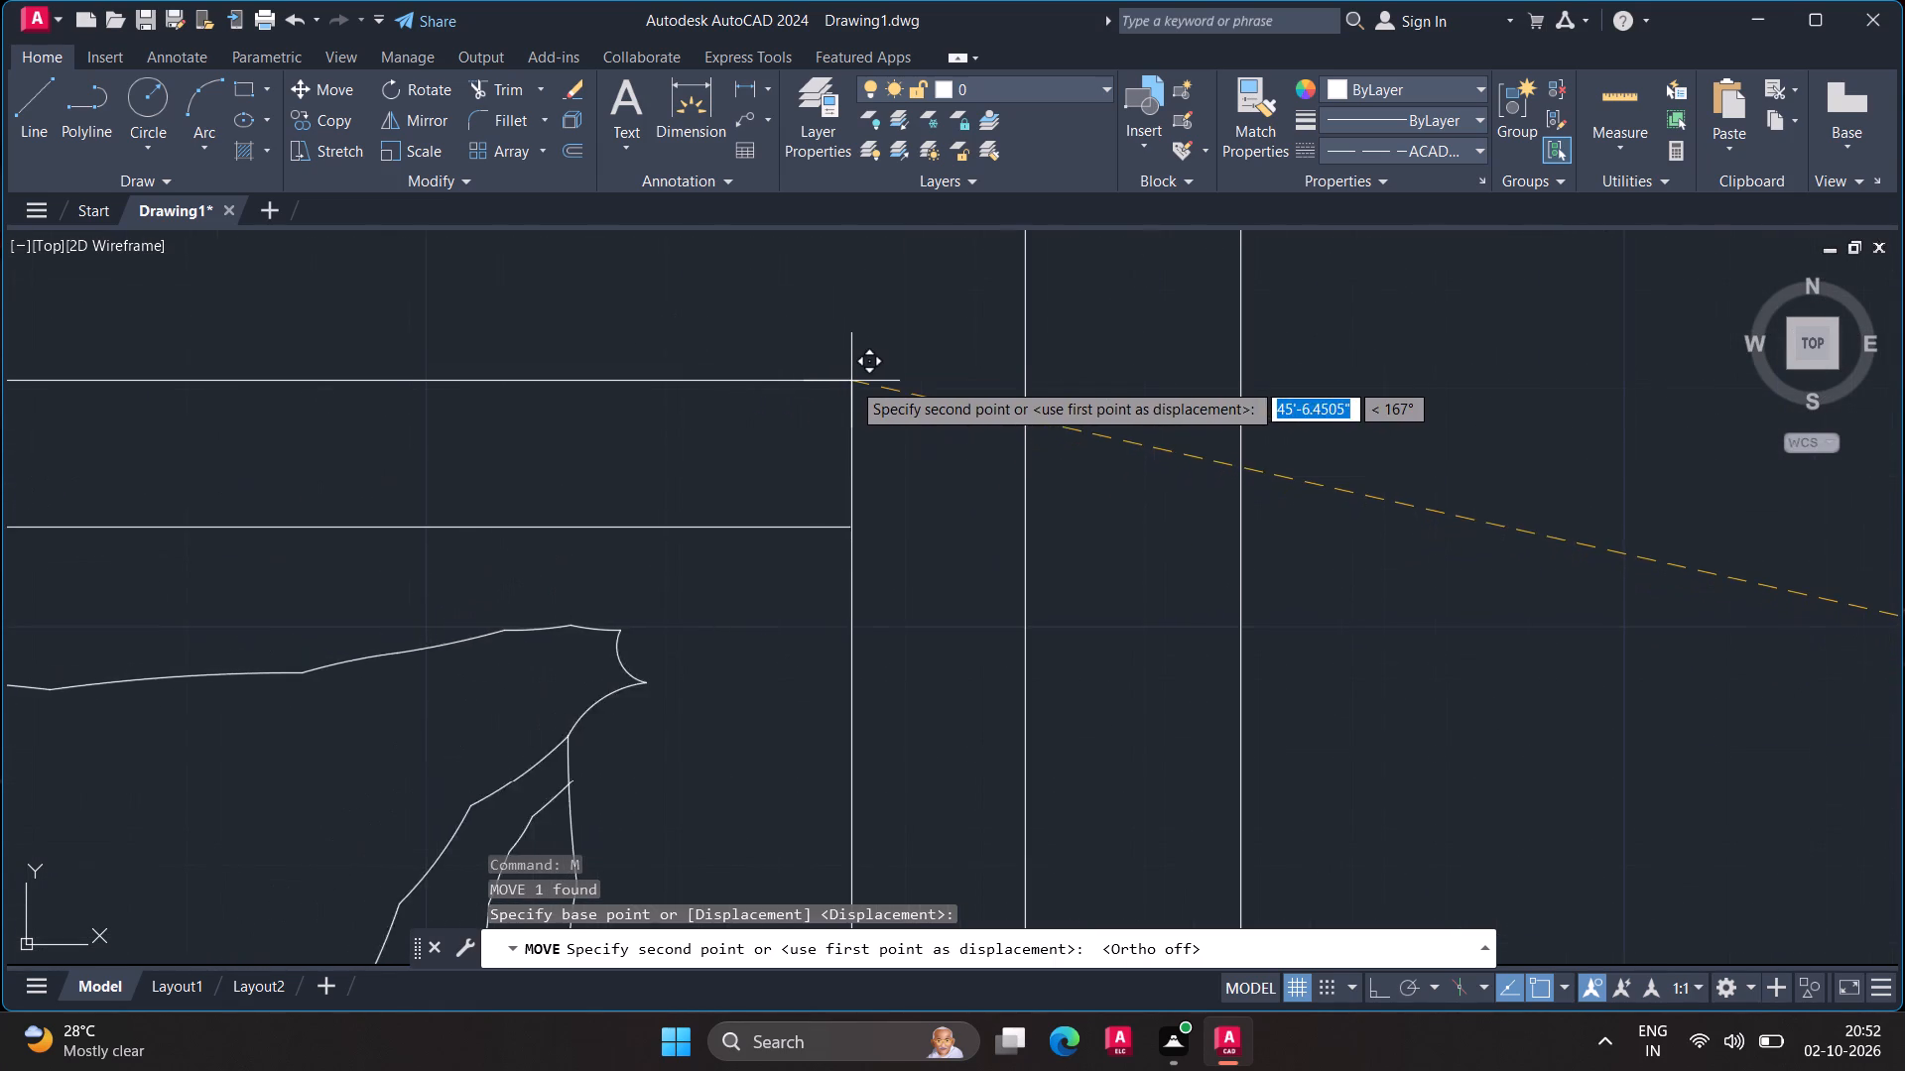
scroll(851, 381, "down", 1)
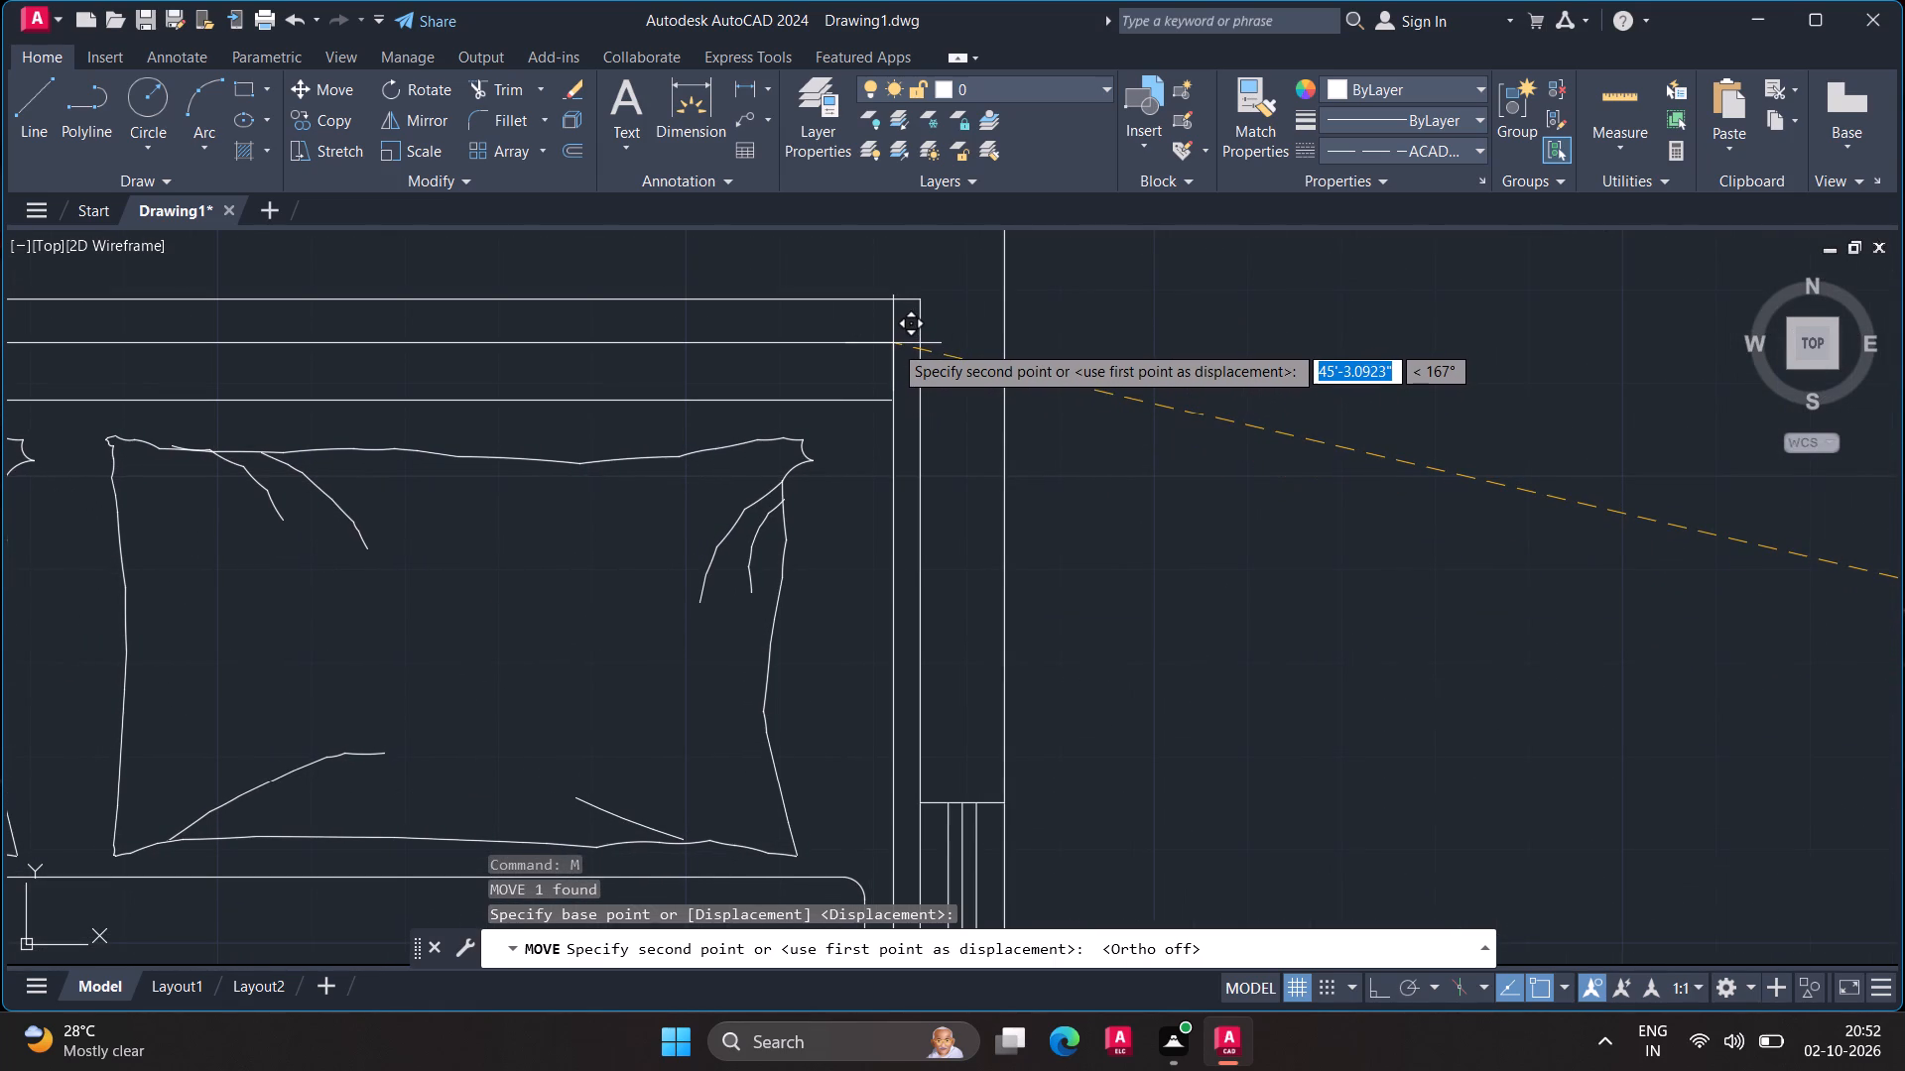
scroll(870, 377, "down", 2)
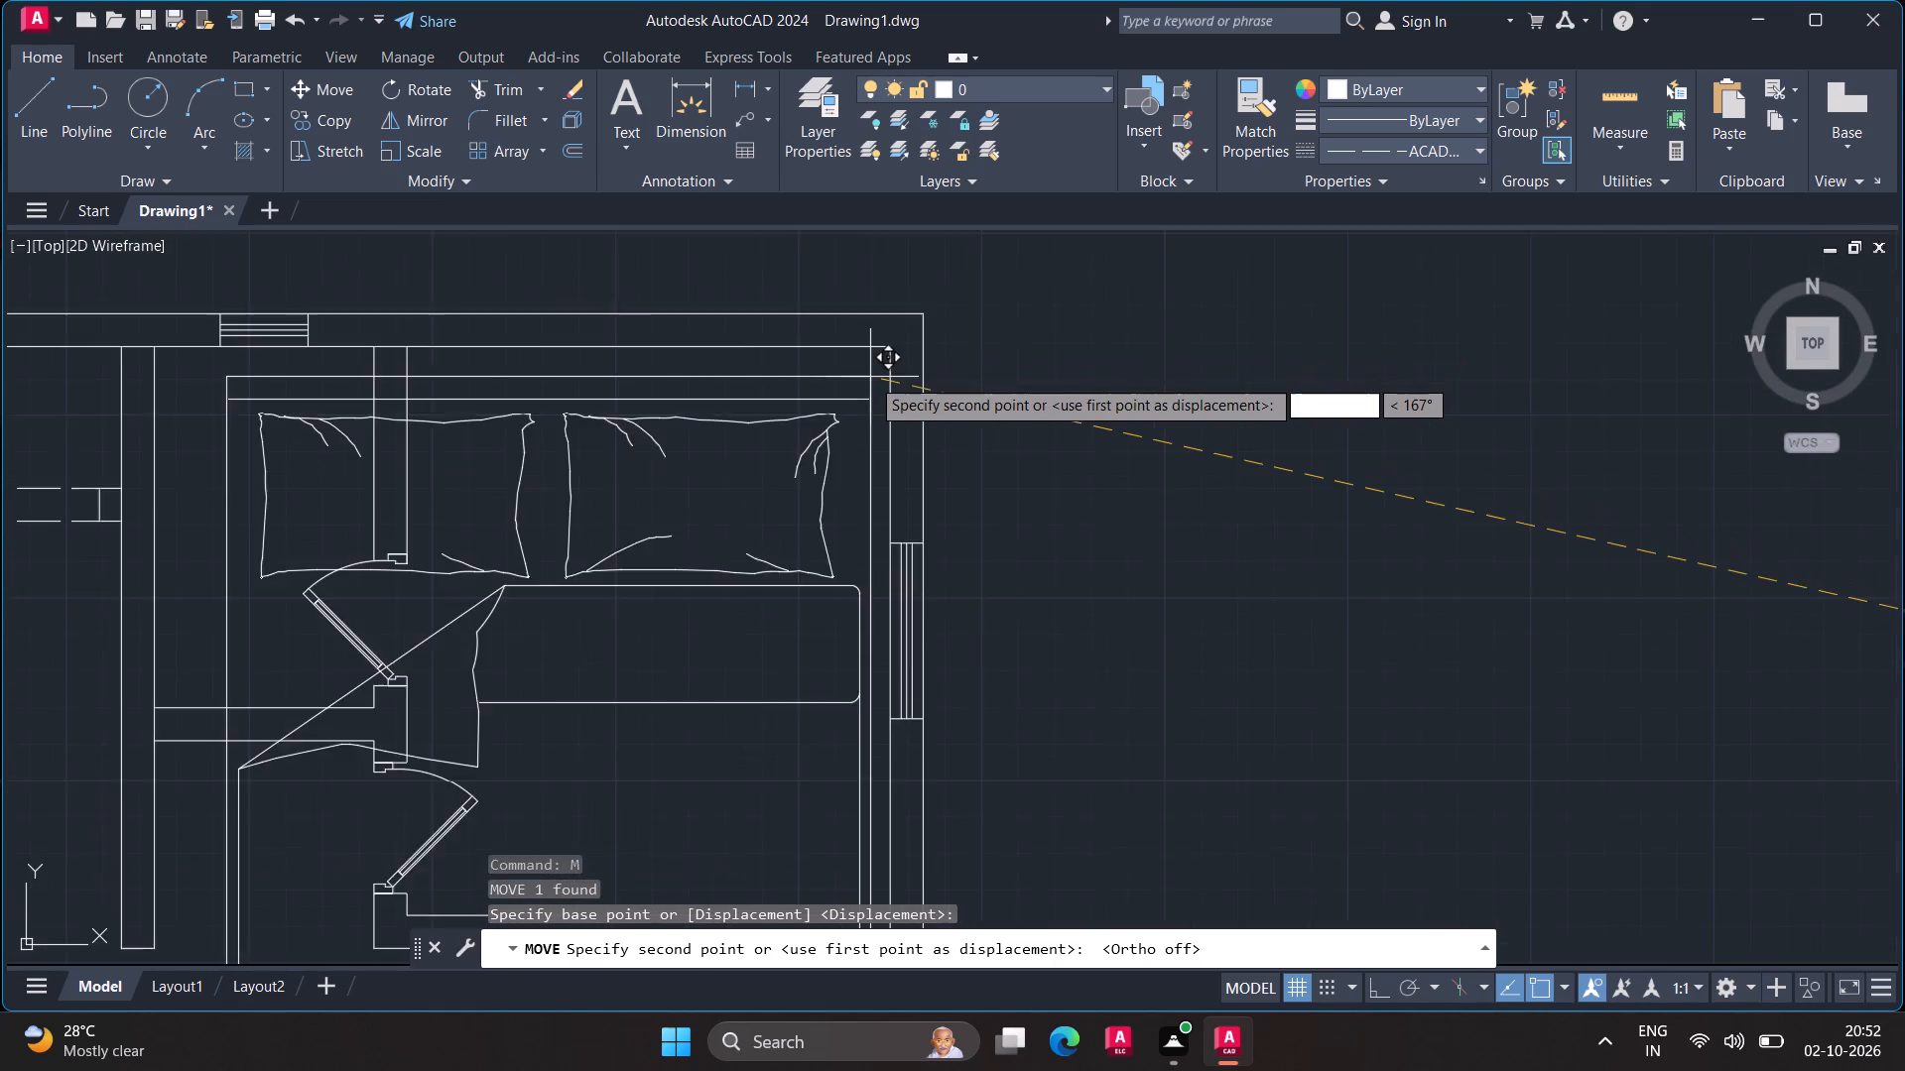
scroll(870, 377, "down", 2)
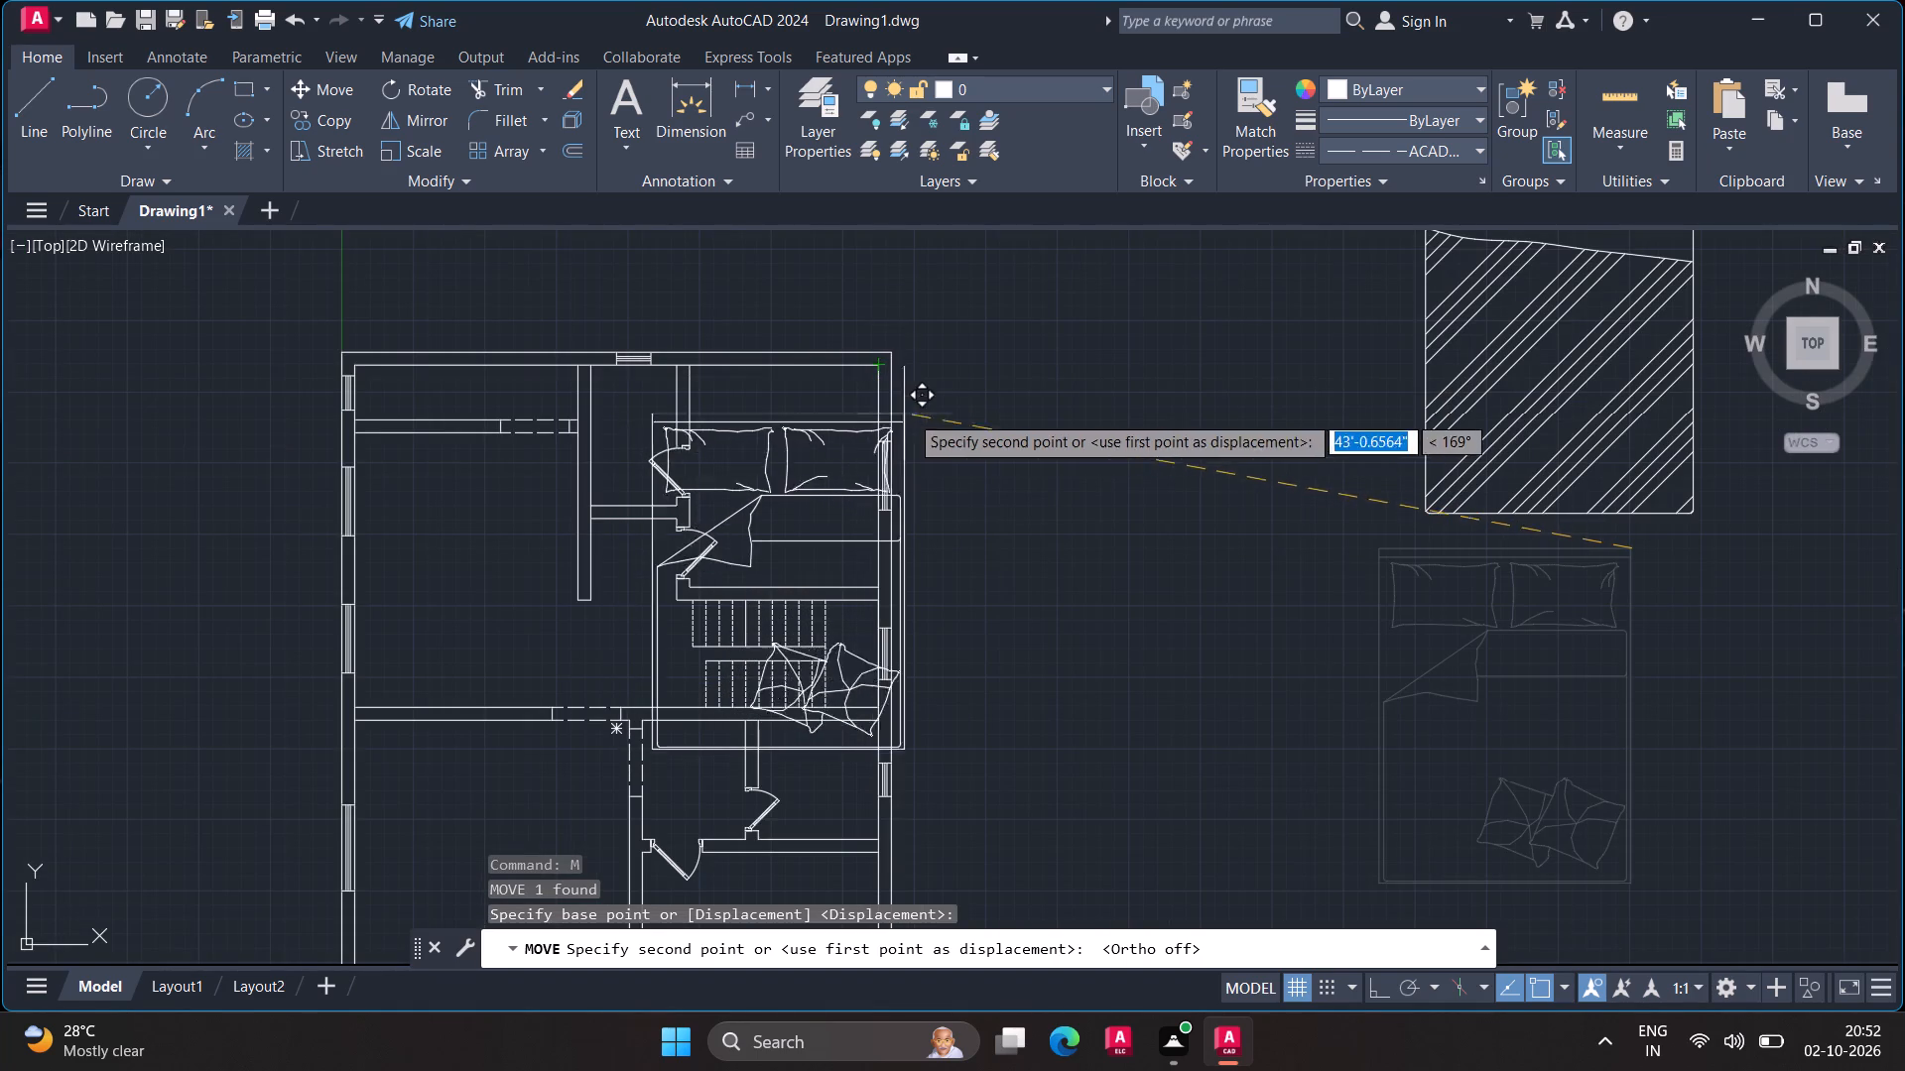
left_click(873, 371)
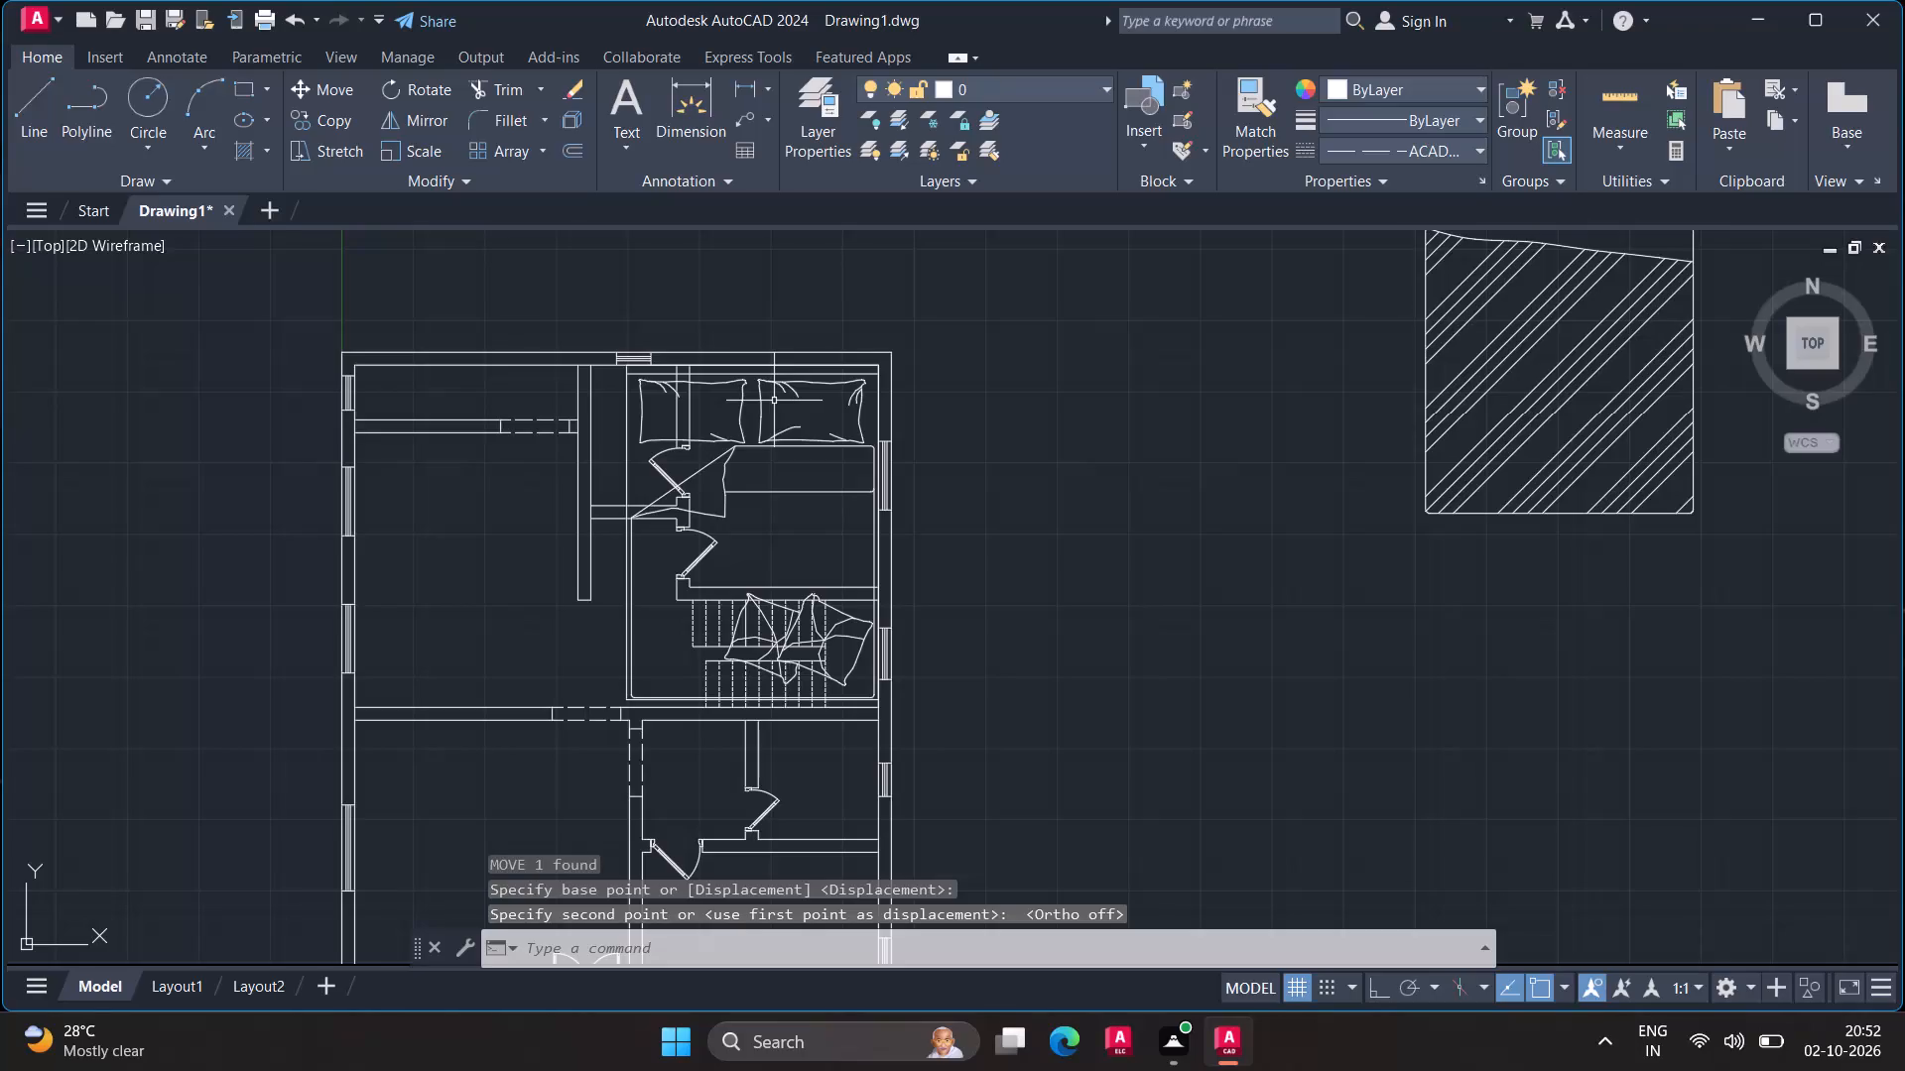
Scale down the pillow-and-cushion bed freehand about the northeast room's inner upper-right corner by a factor of about 0.35.
type("sc")
key("Return")
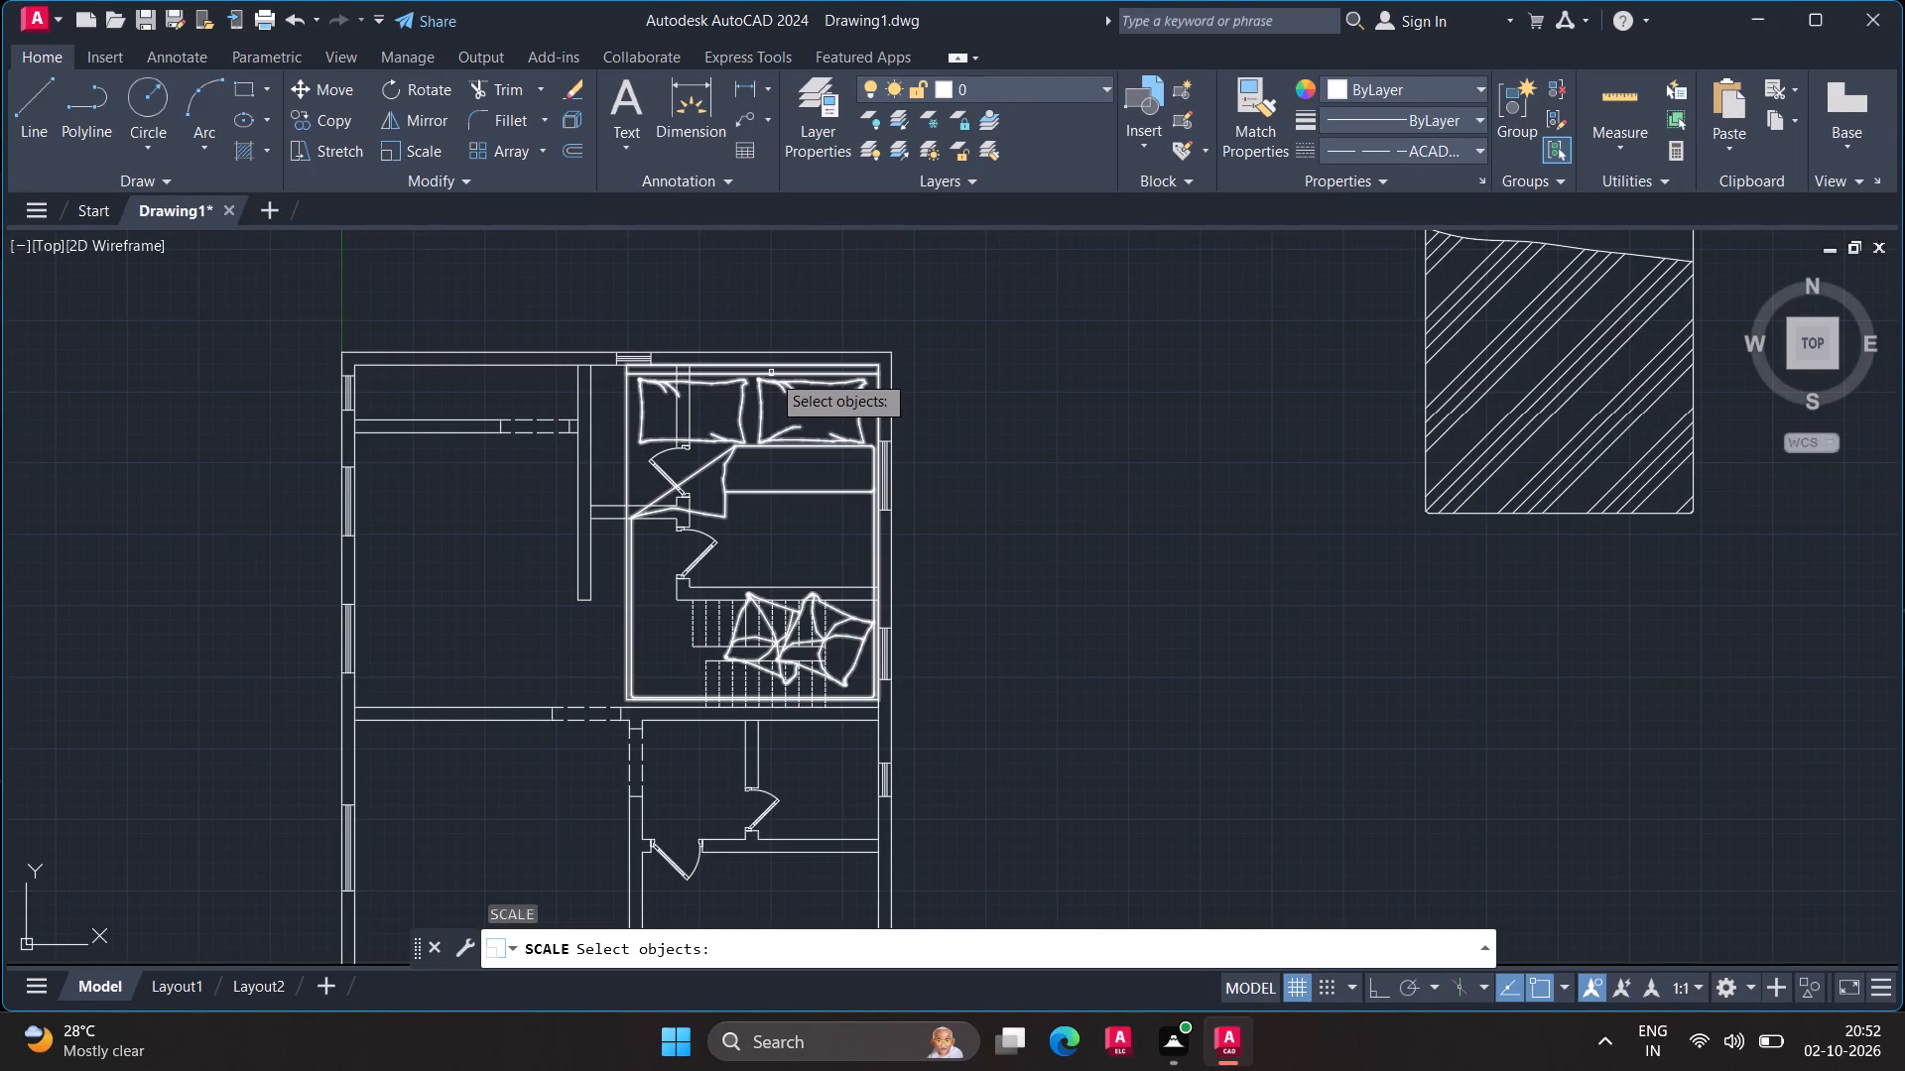
left_click(771, 373)
key("Return")
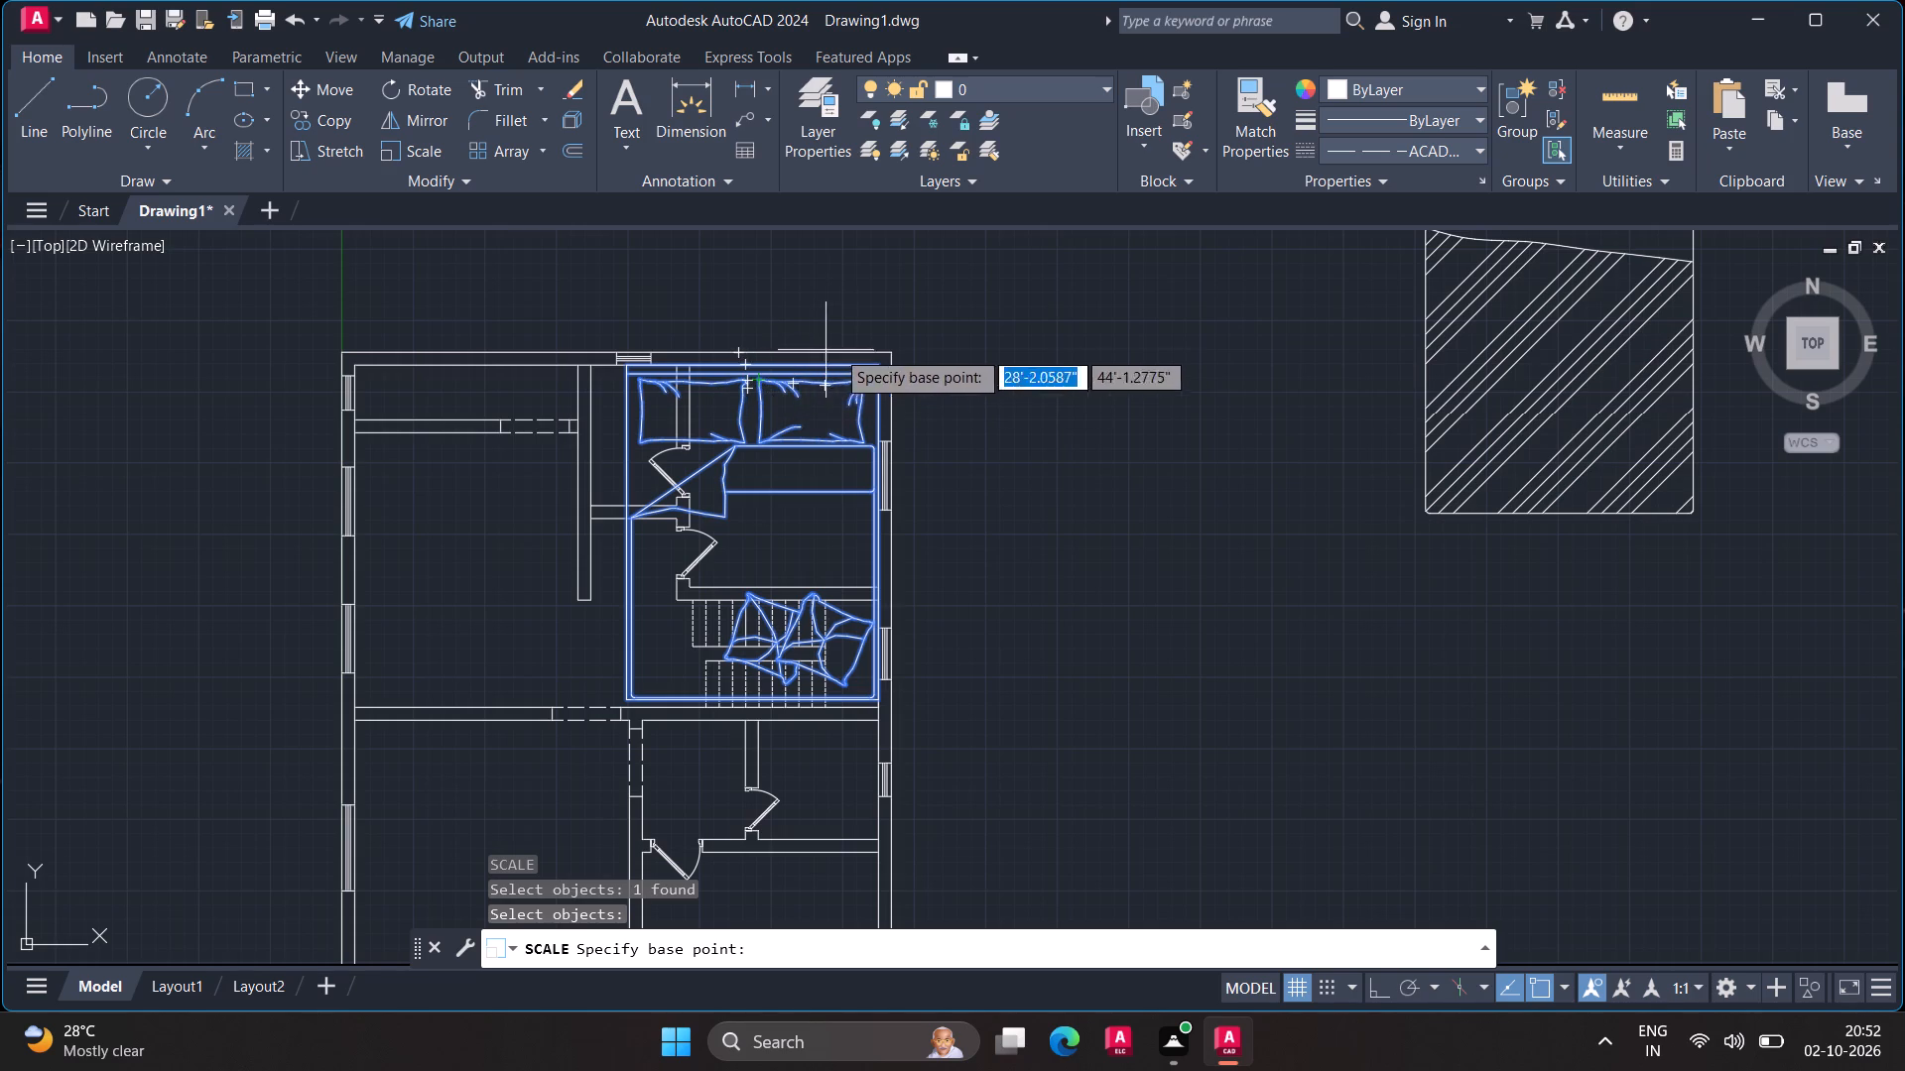
left_click(877, 365)
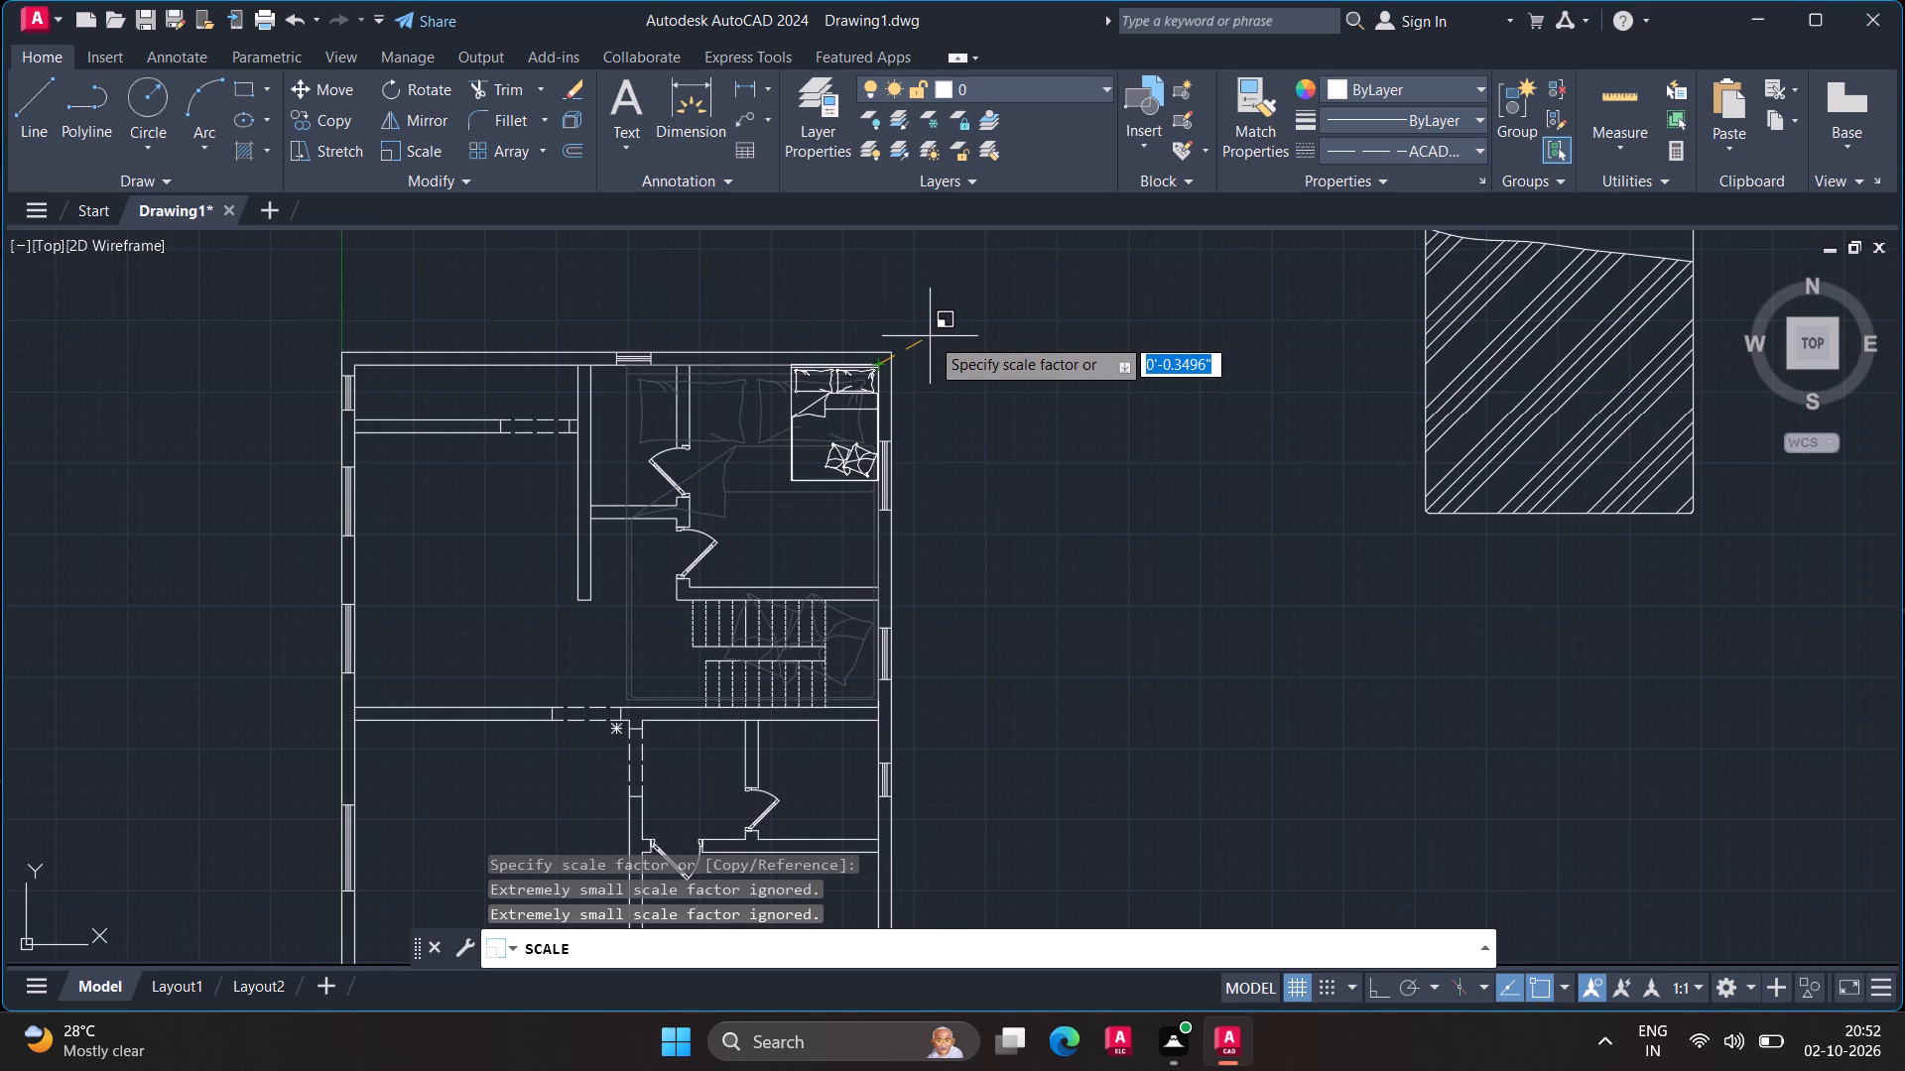
left_click(930, 336)
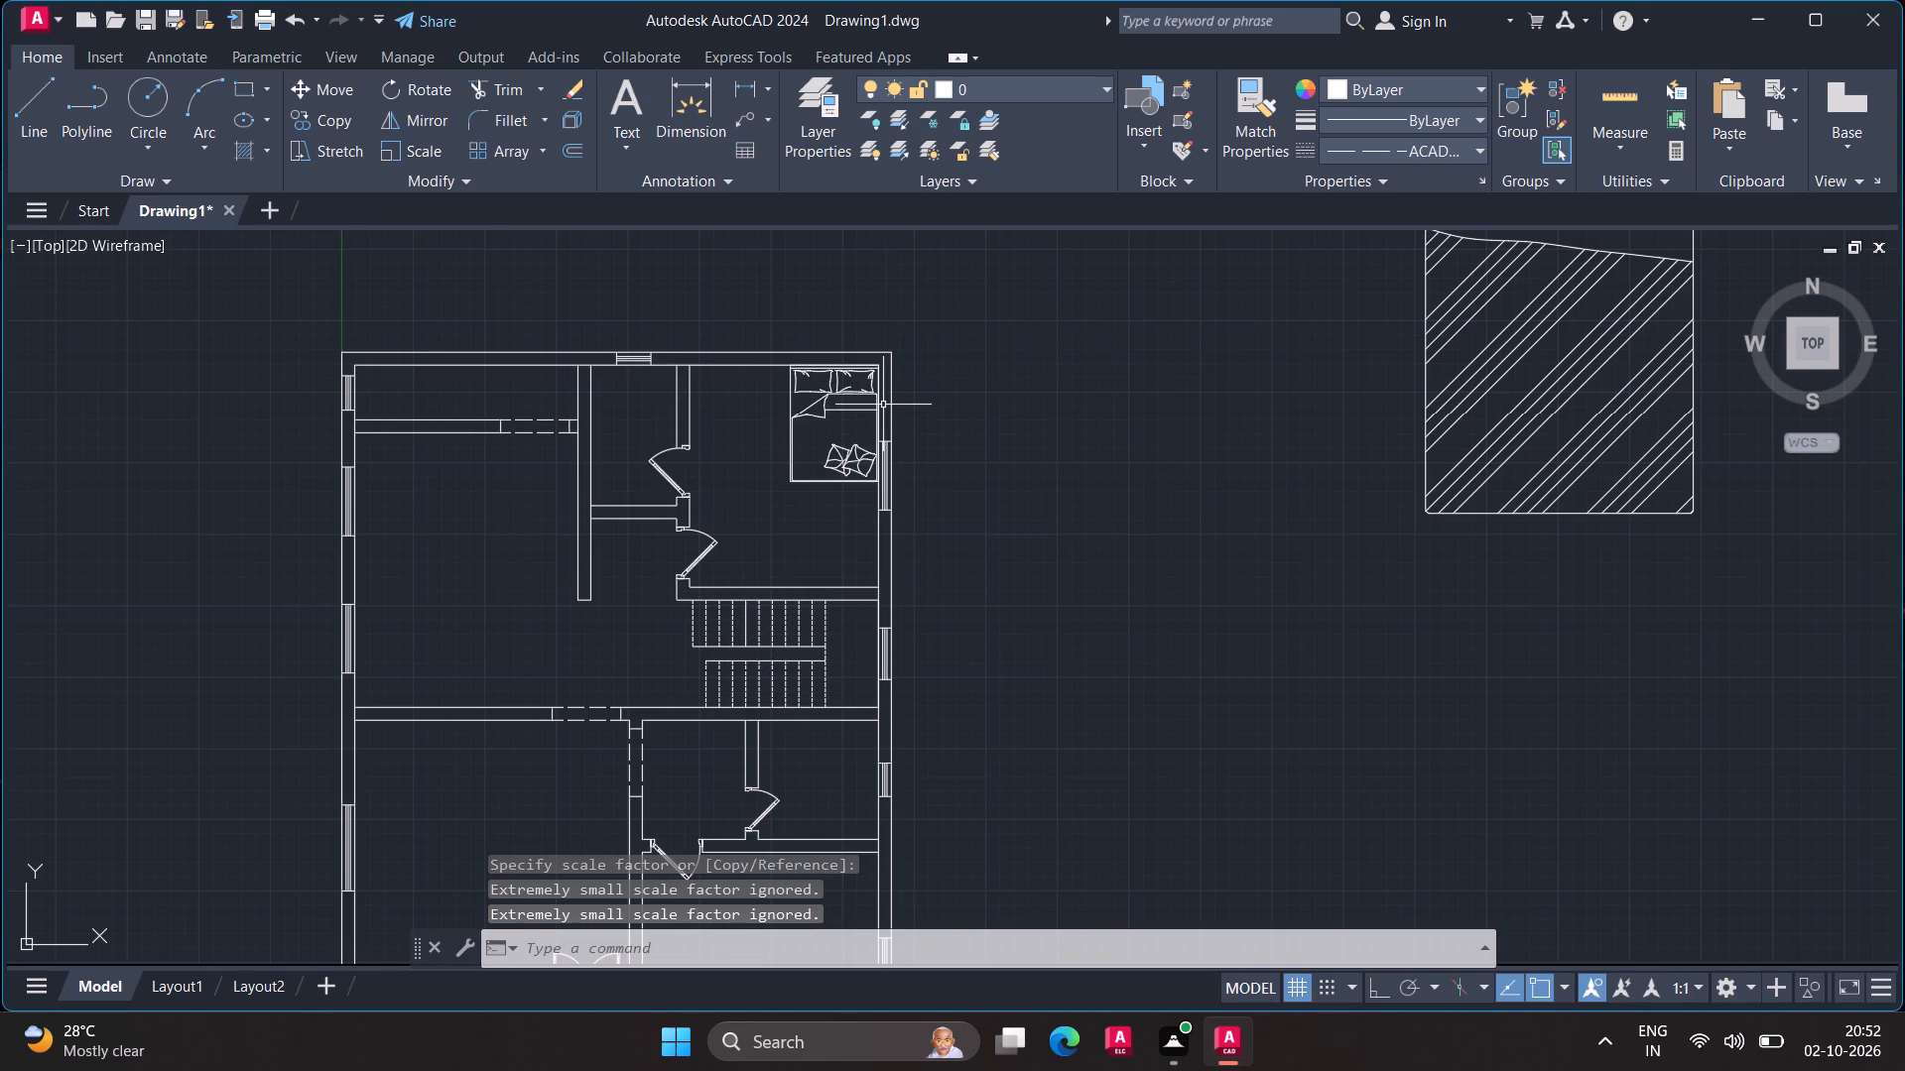
Move the scaled bed block by its lower-left grip down and left, clear of the northeast room's walls.
left_click(831, 373)
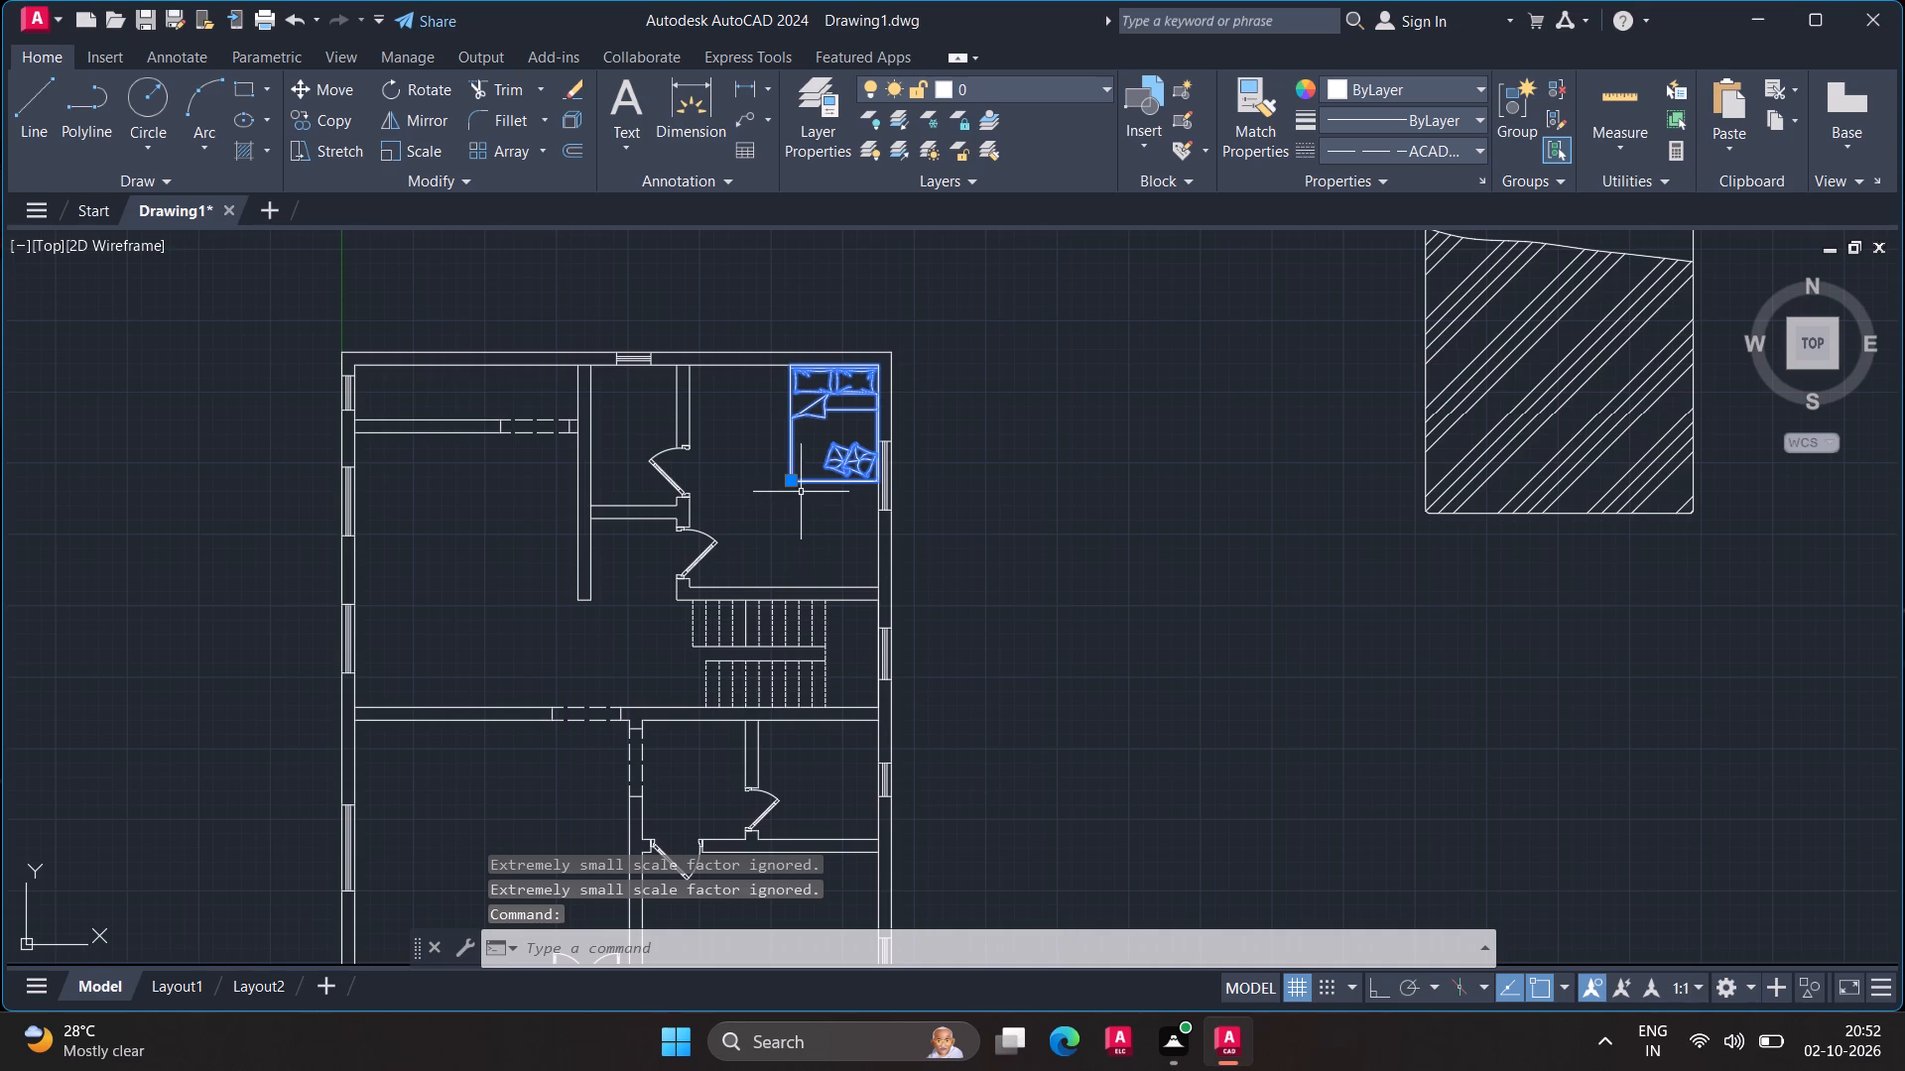
left_click(788, 484)
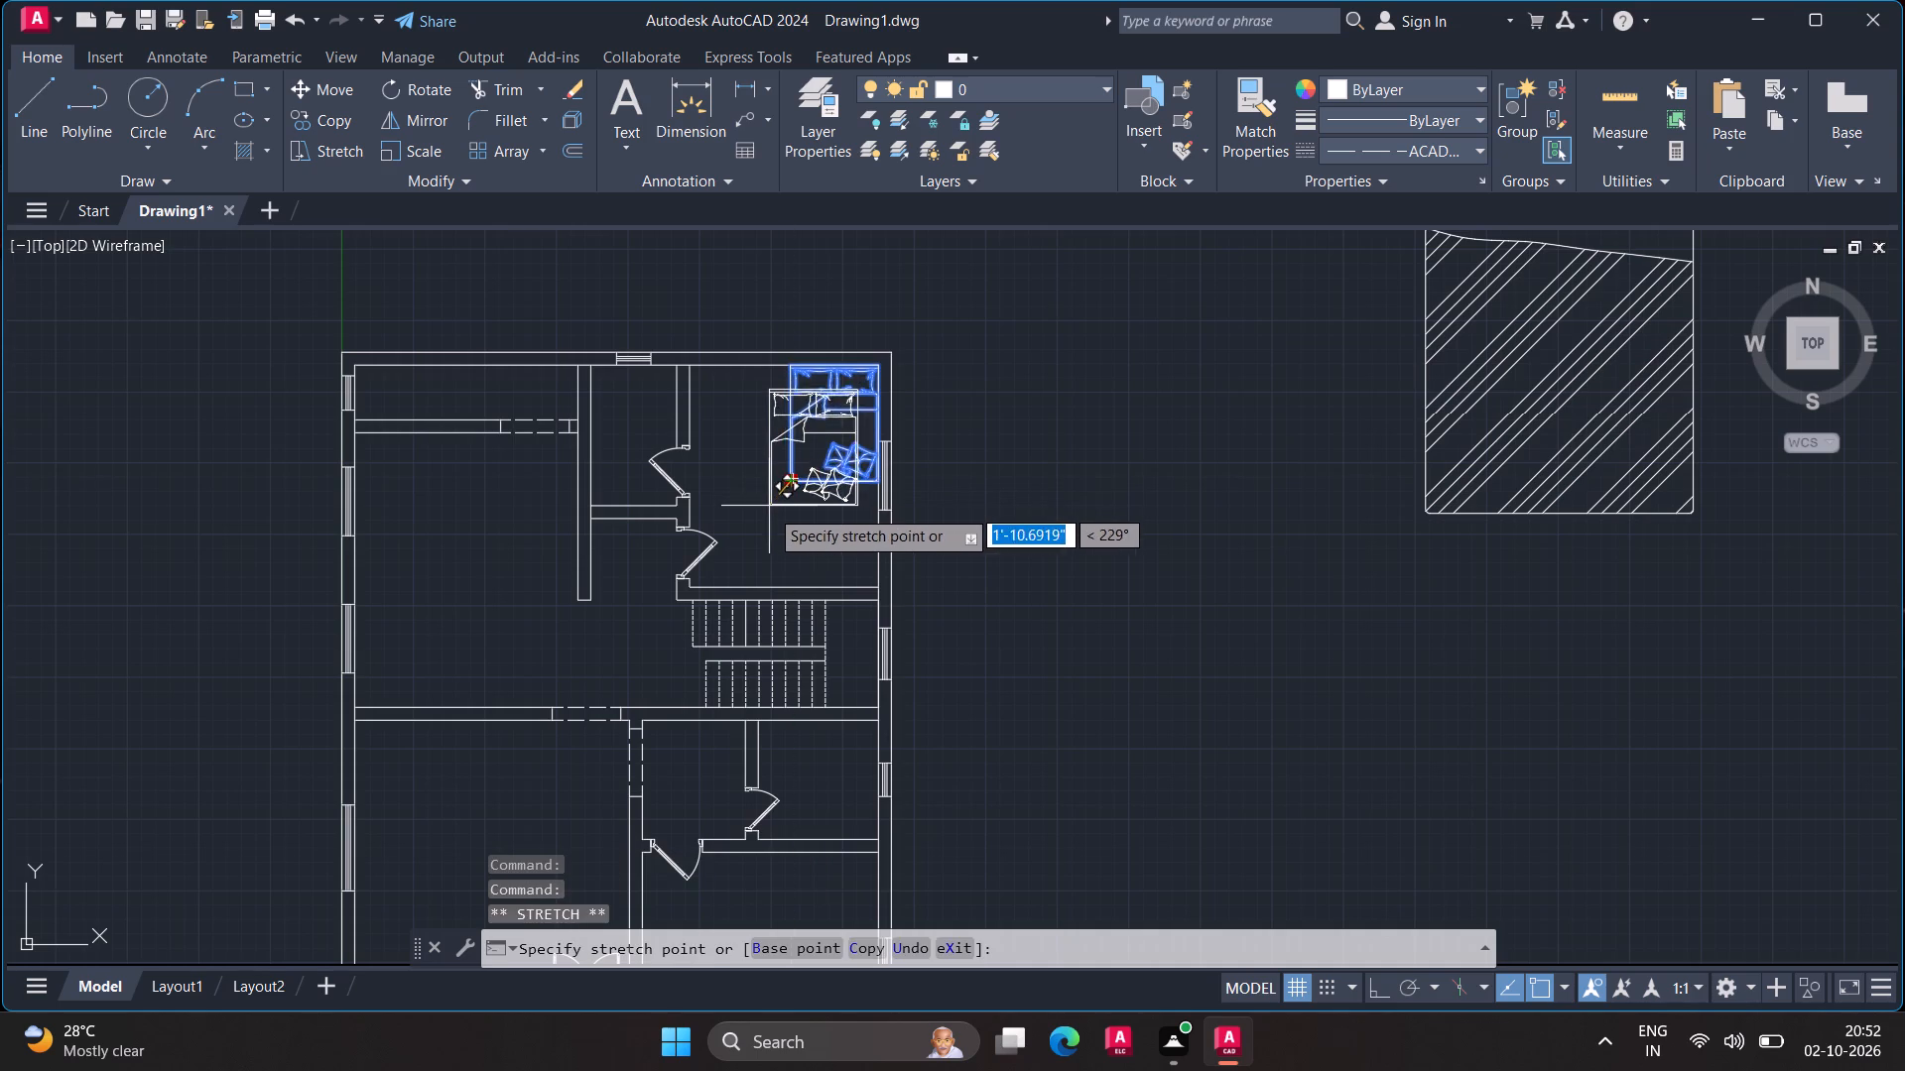
left_click(759, 514)
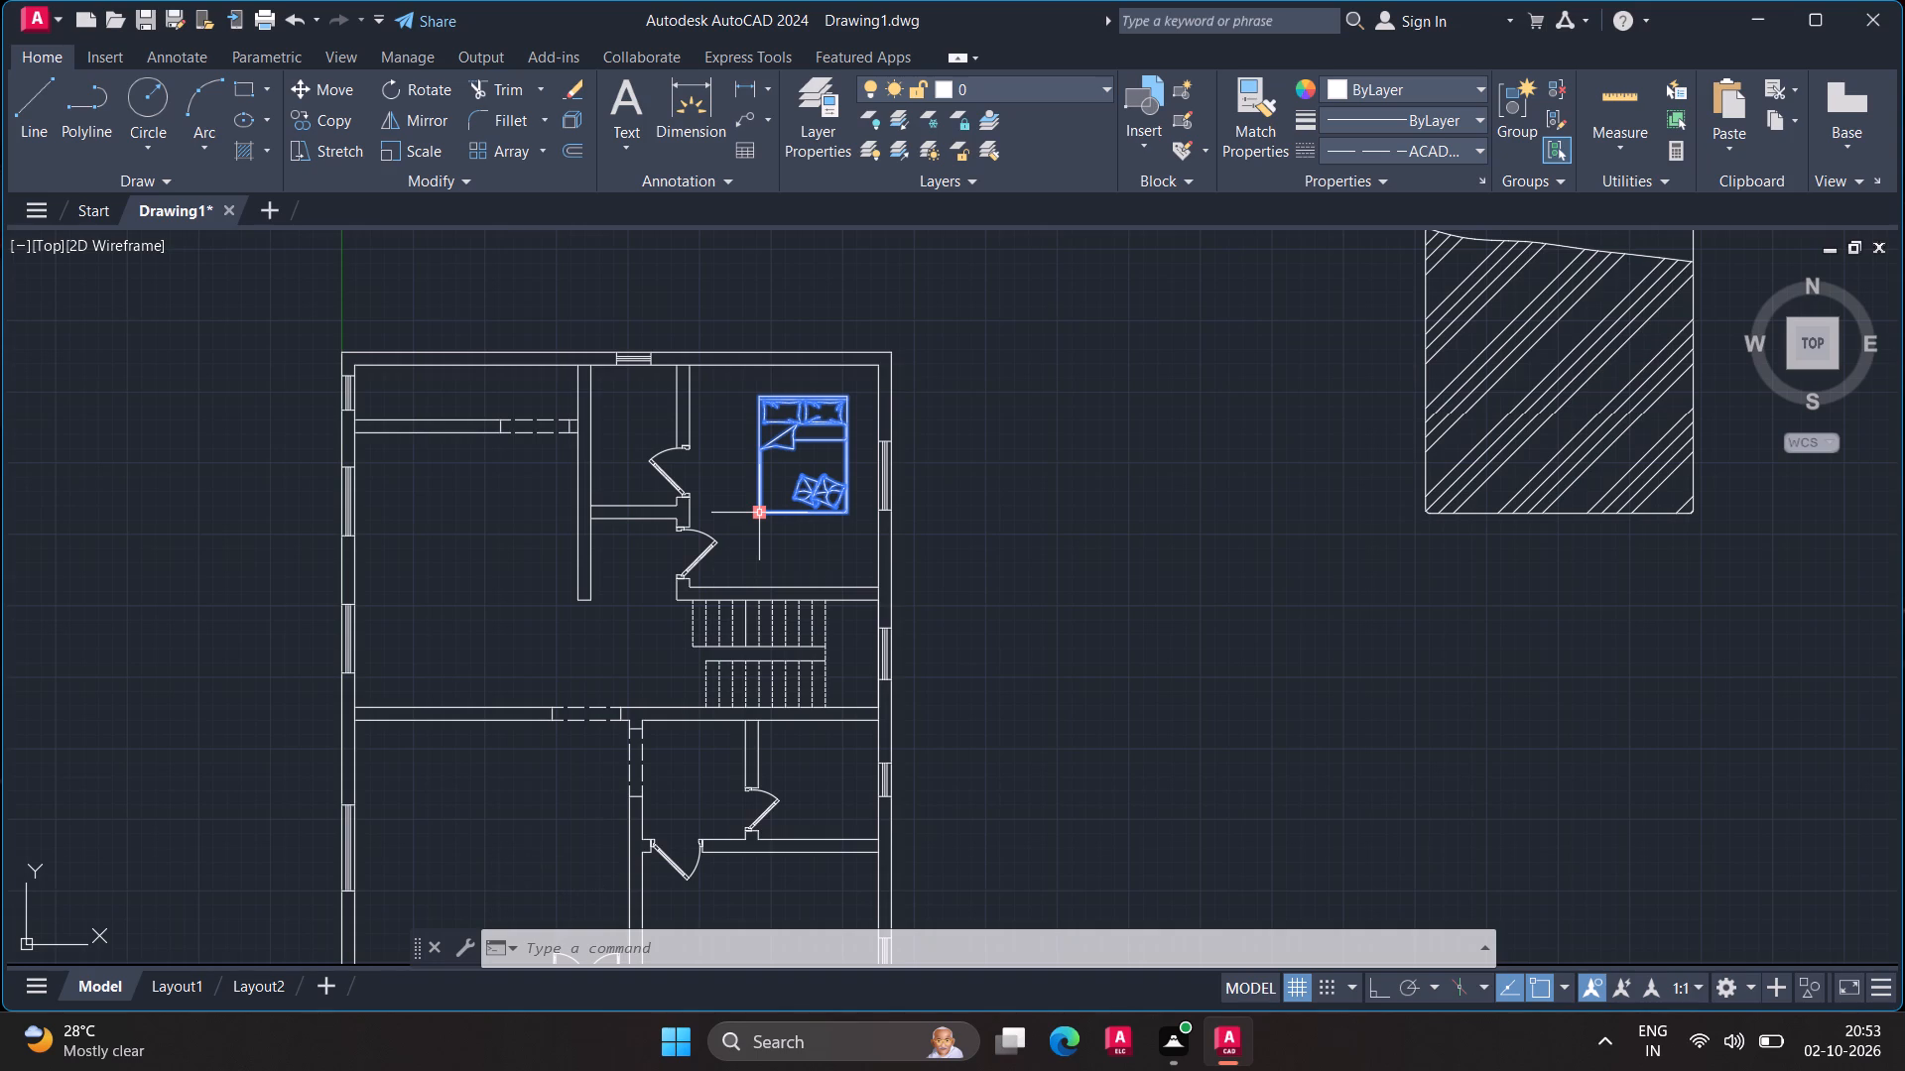
Draw a 9" line across the north wall, starting midway between the northeast room's two inner upper corners using m2p.
key("l")
key("Return")
type("m2p")
key("Return")
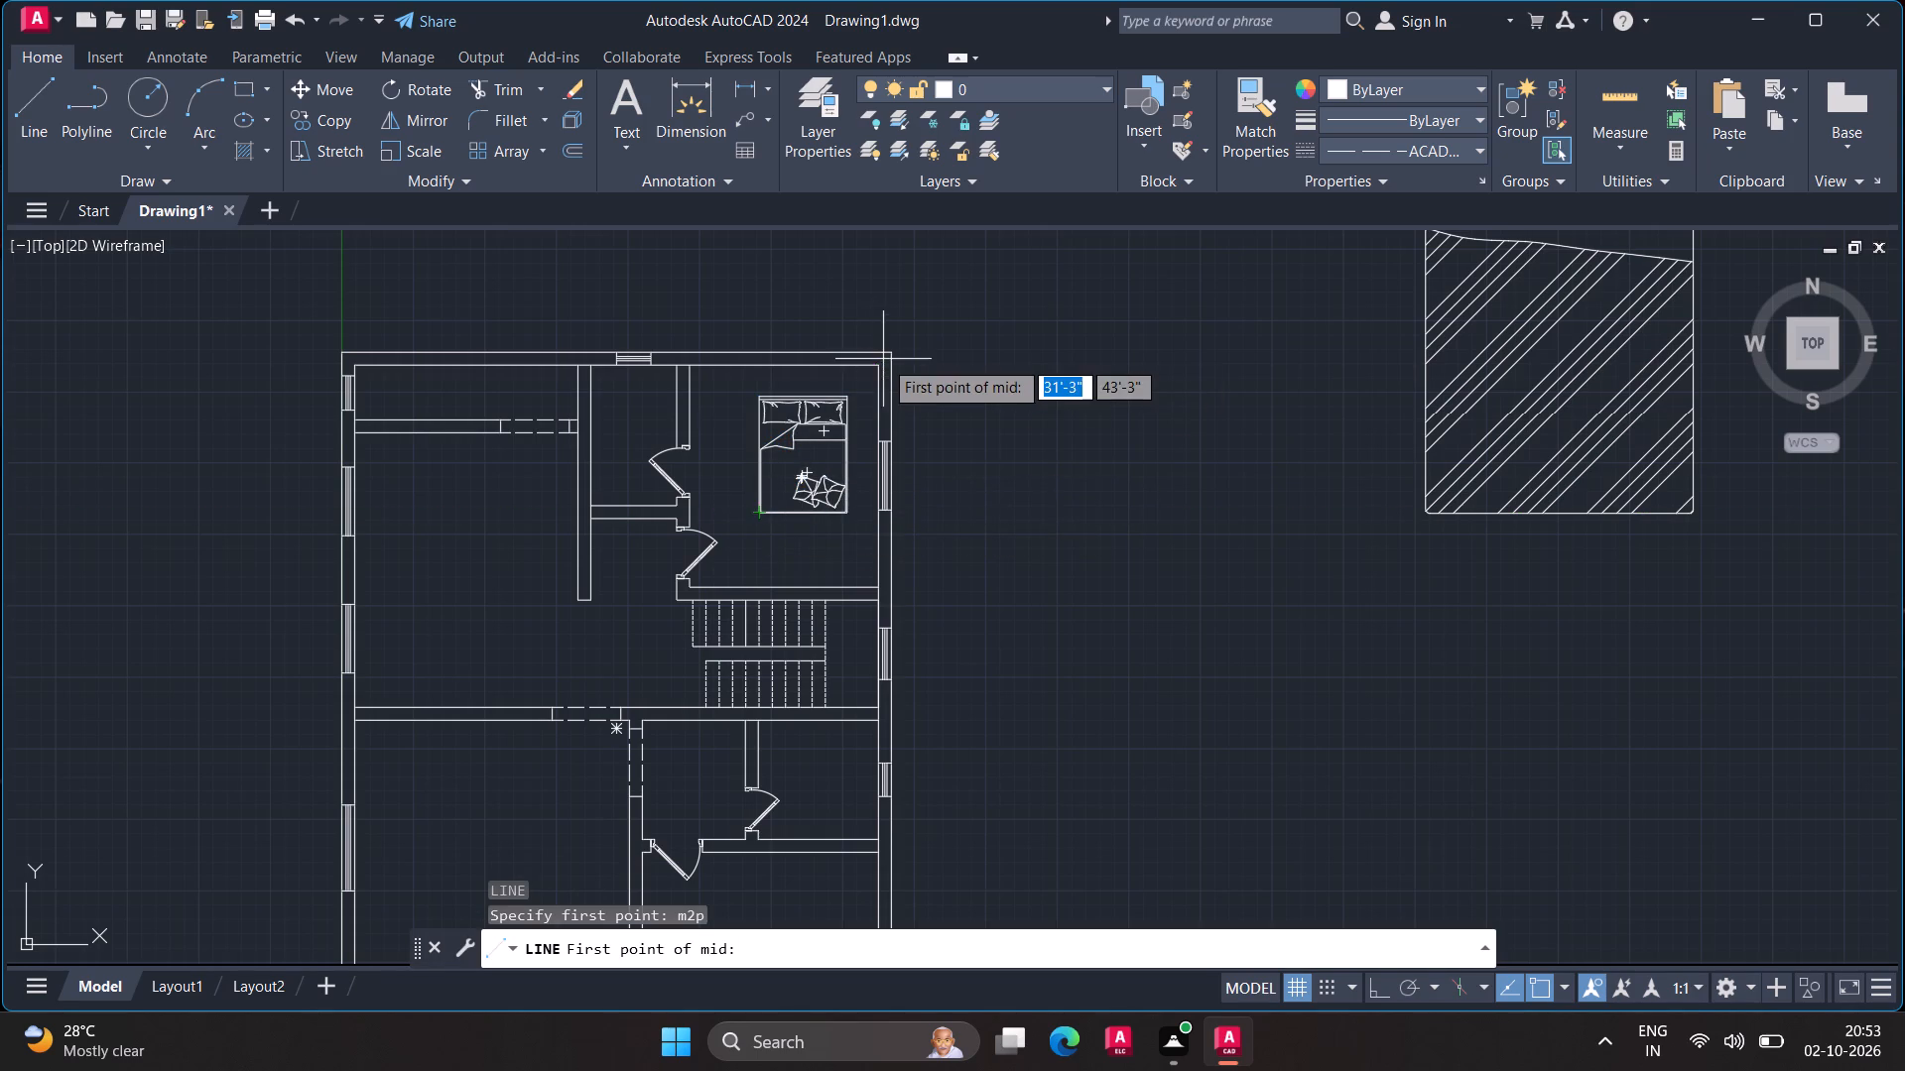
scroll(883, 358, "up", 2)
left_click(858, 382)
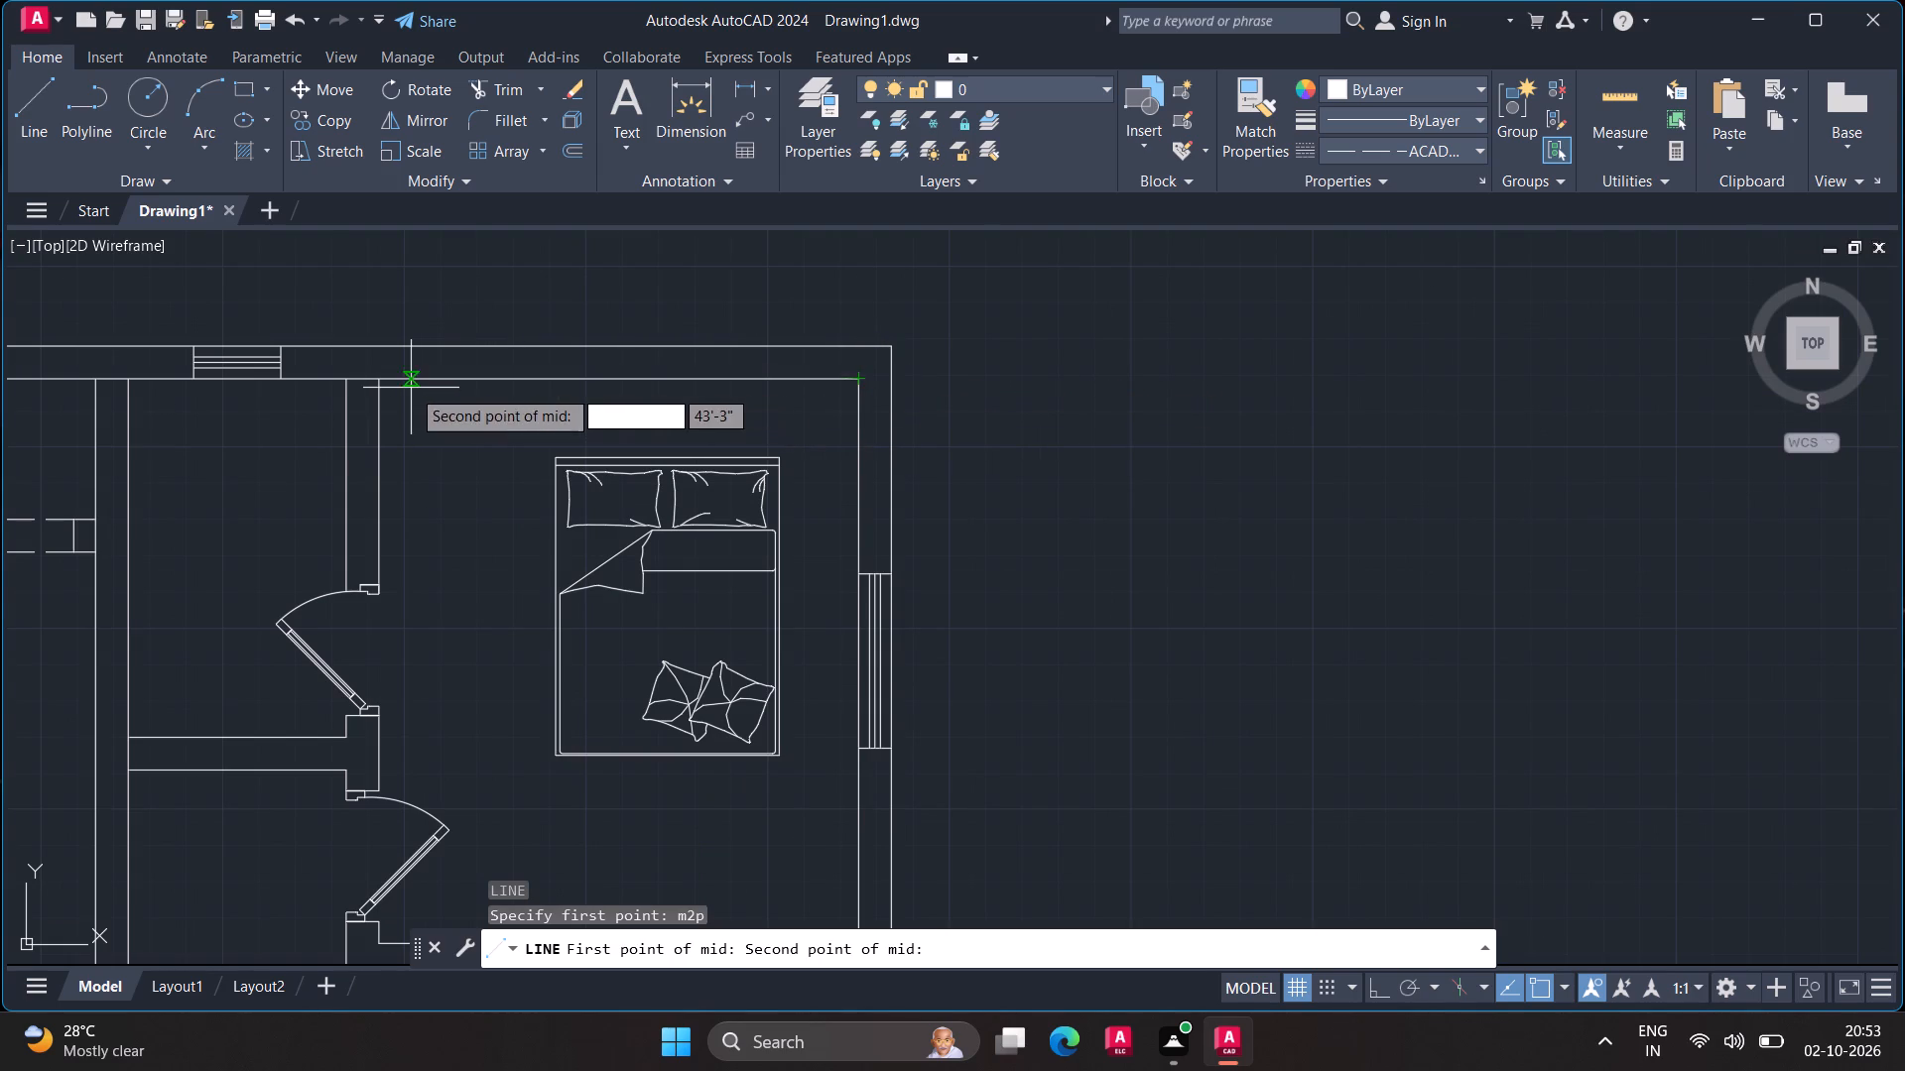
left_click(378, 385)
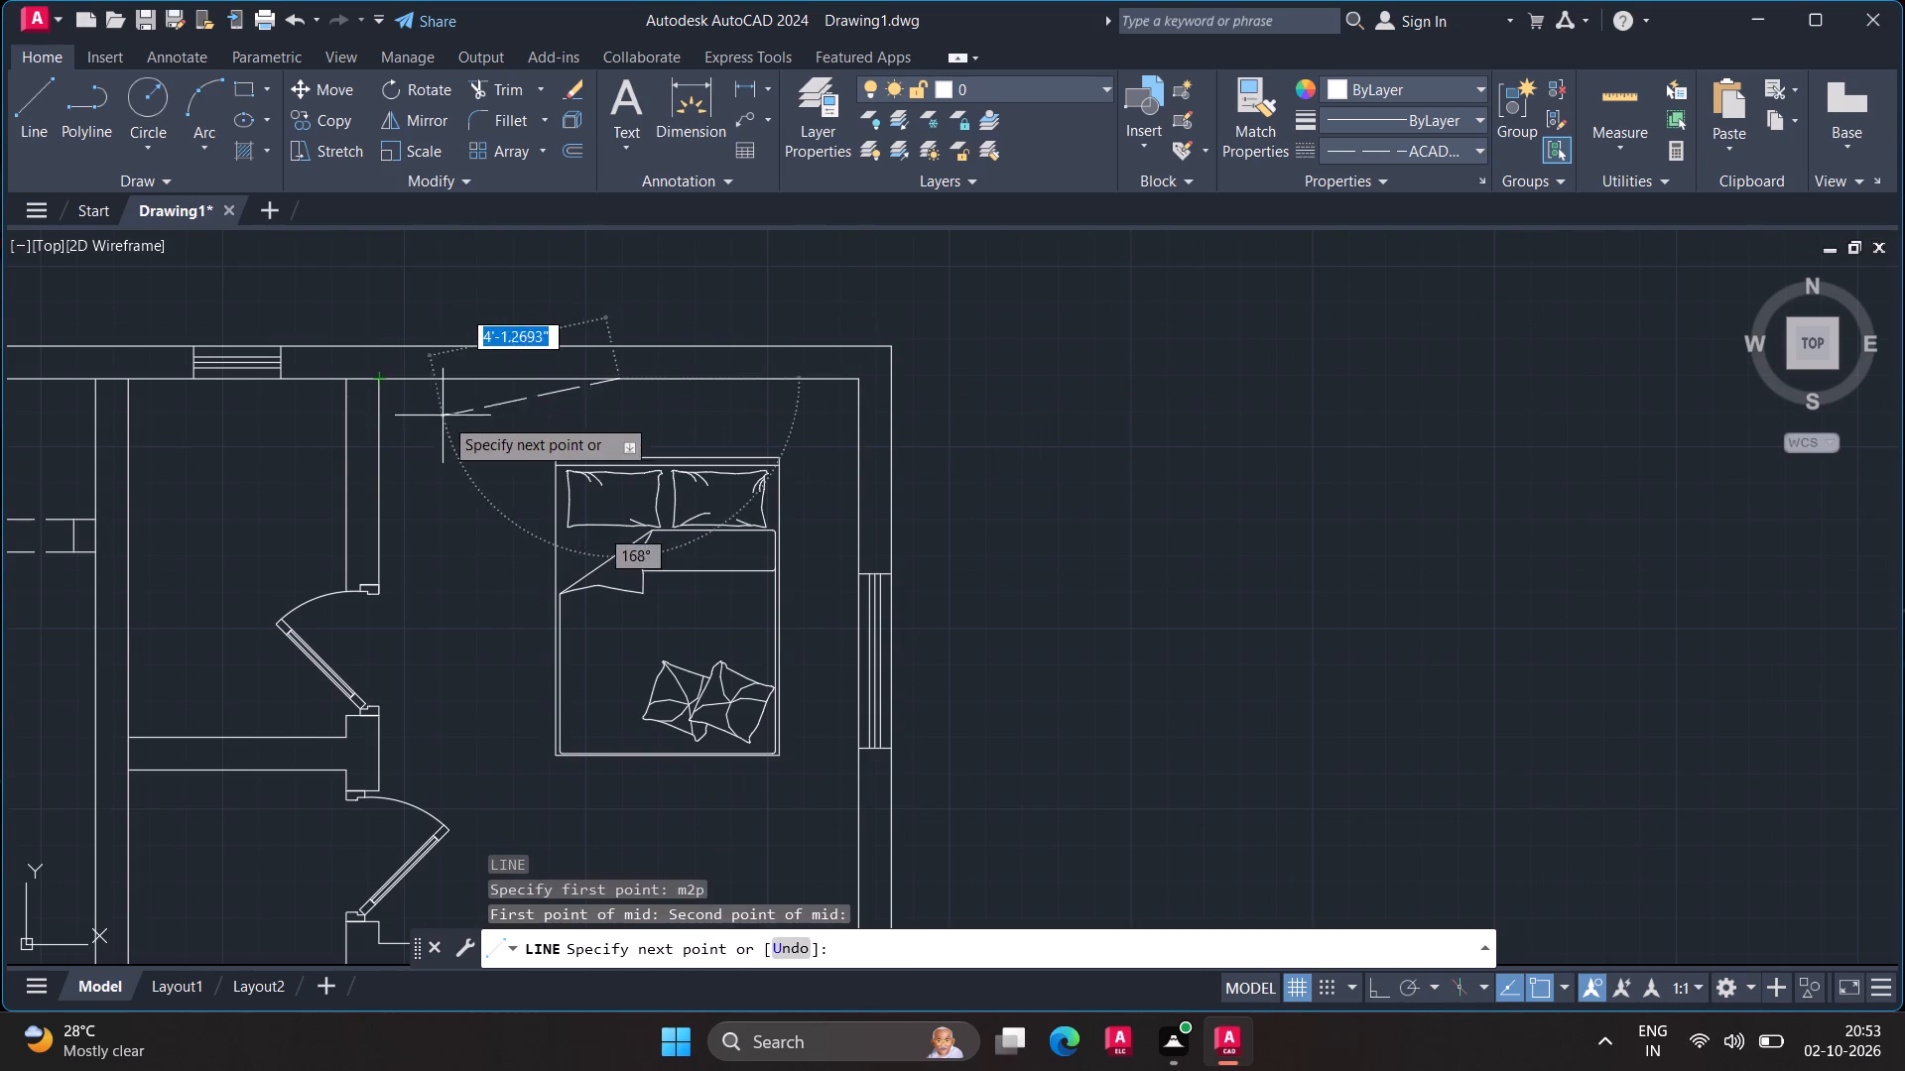
left_click(618, 346)
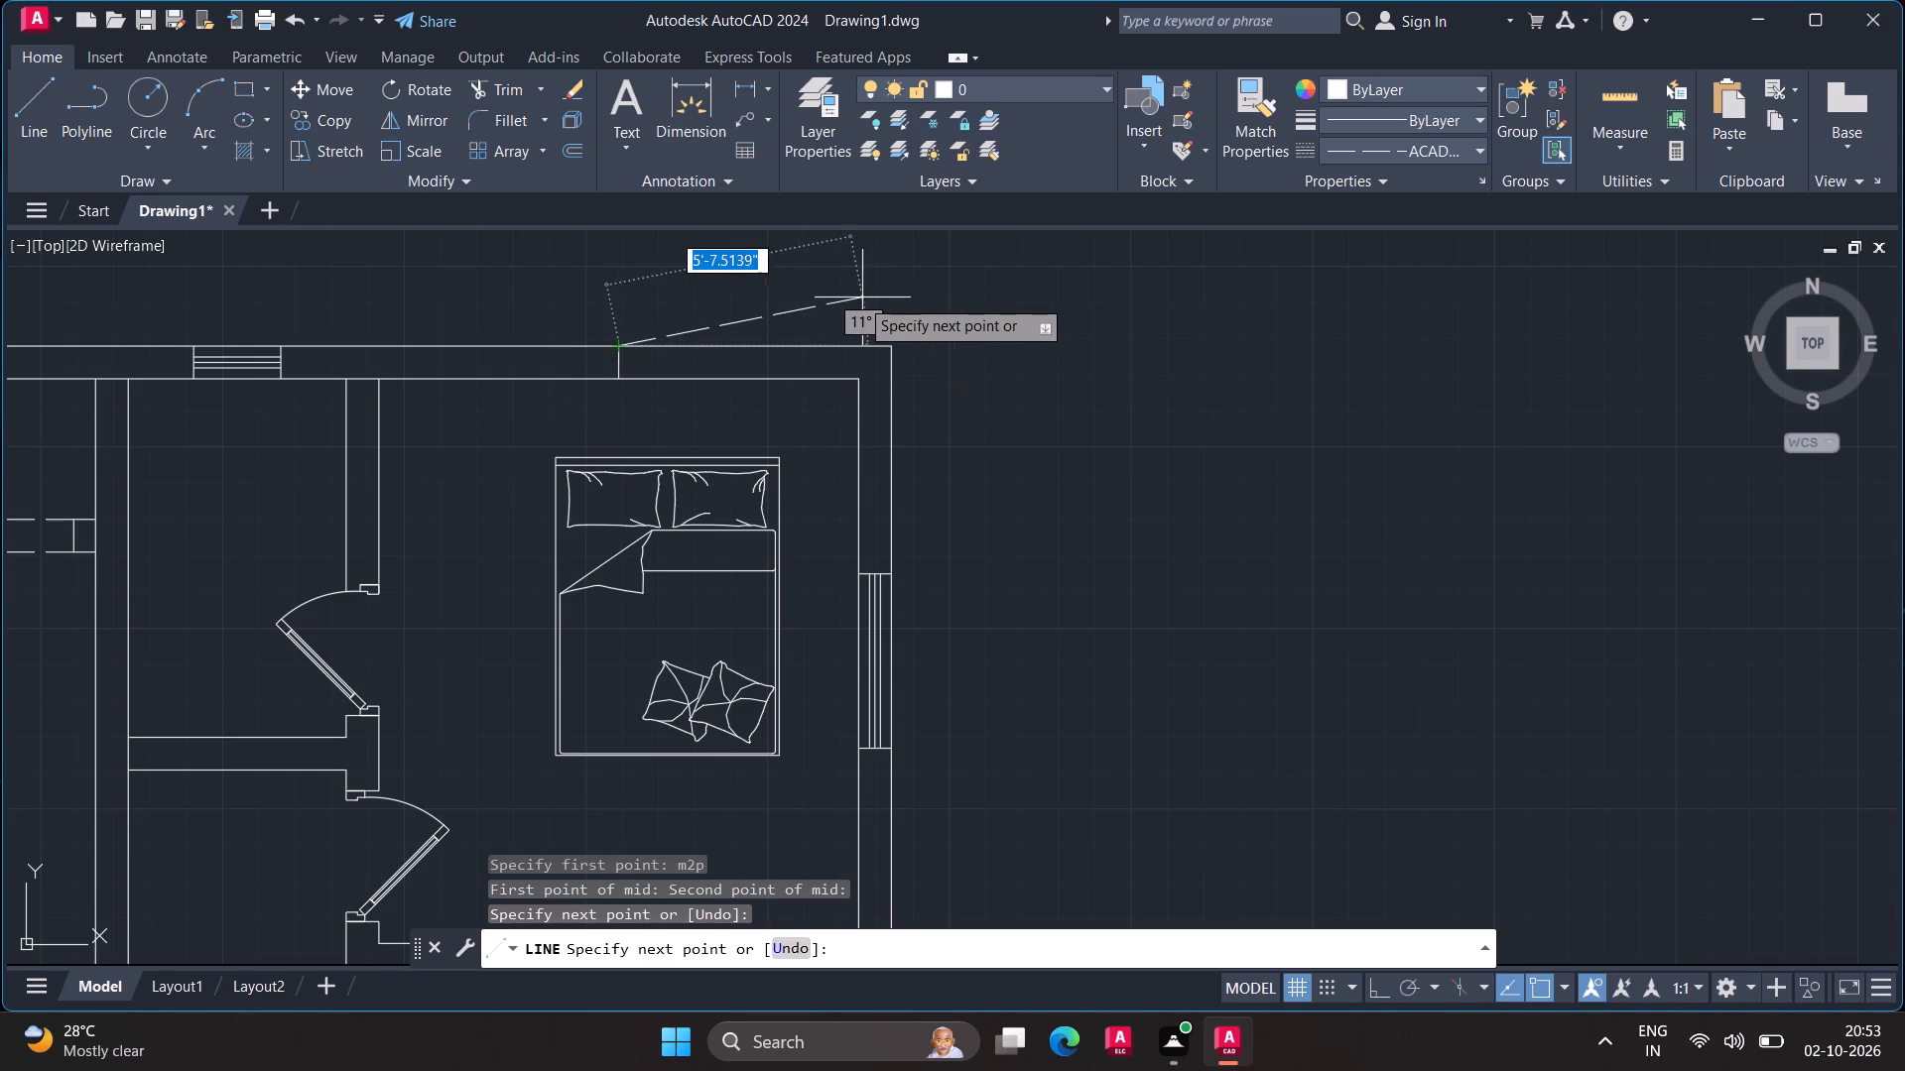
key("Escape")
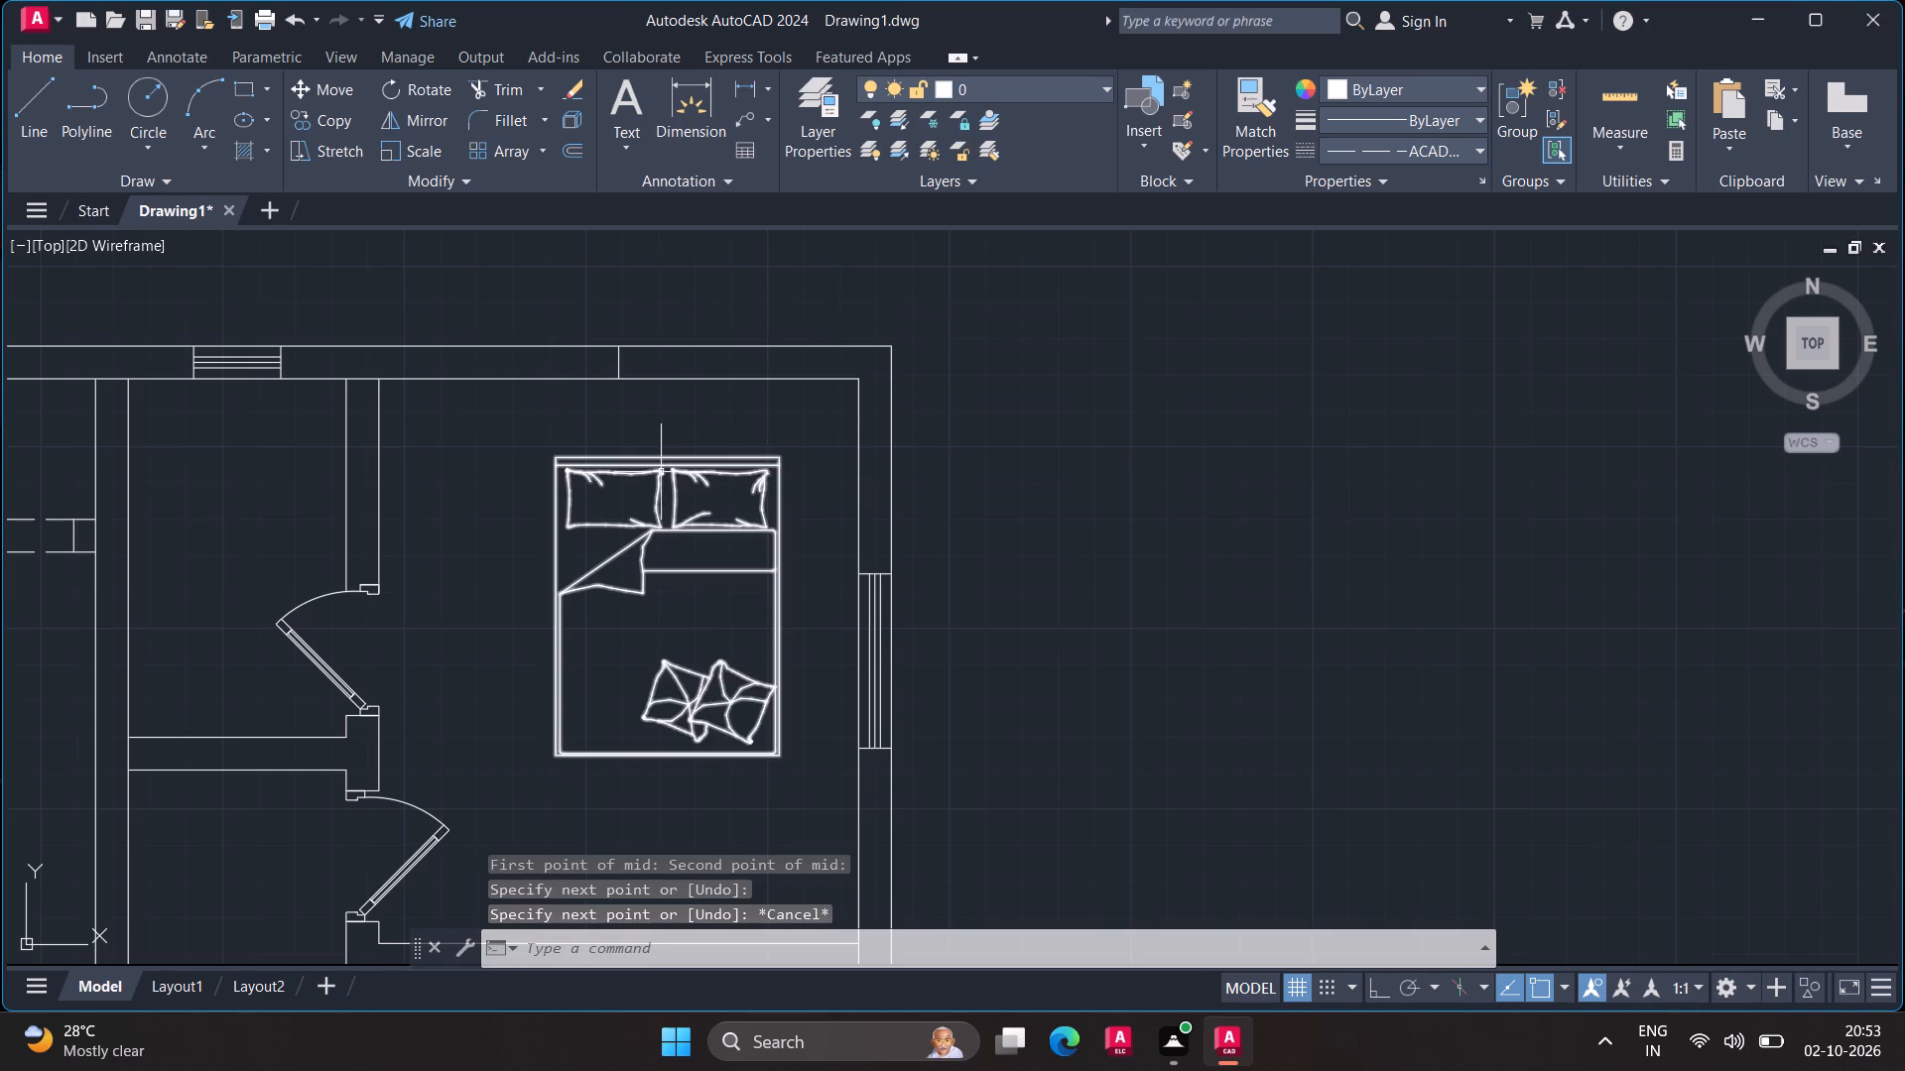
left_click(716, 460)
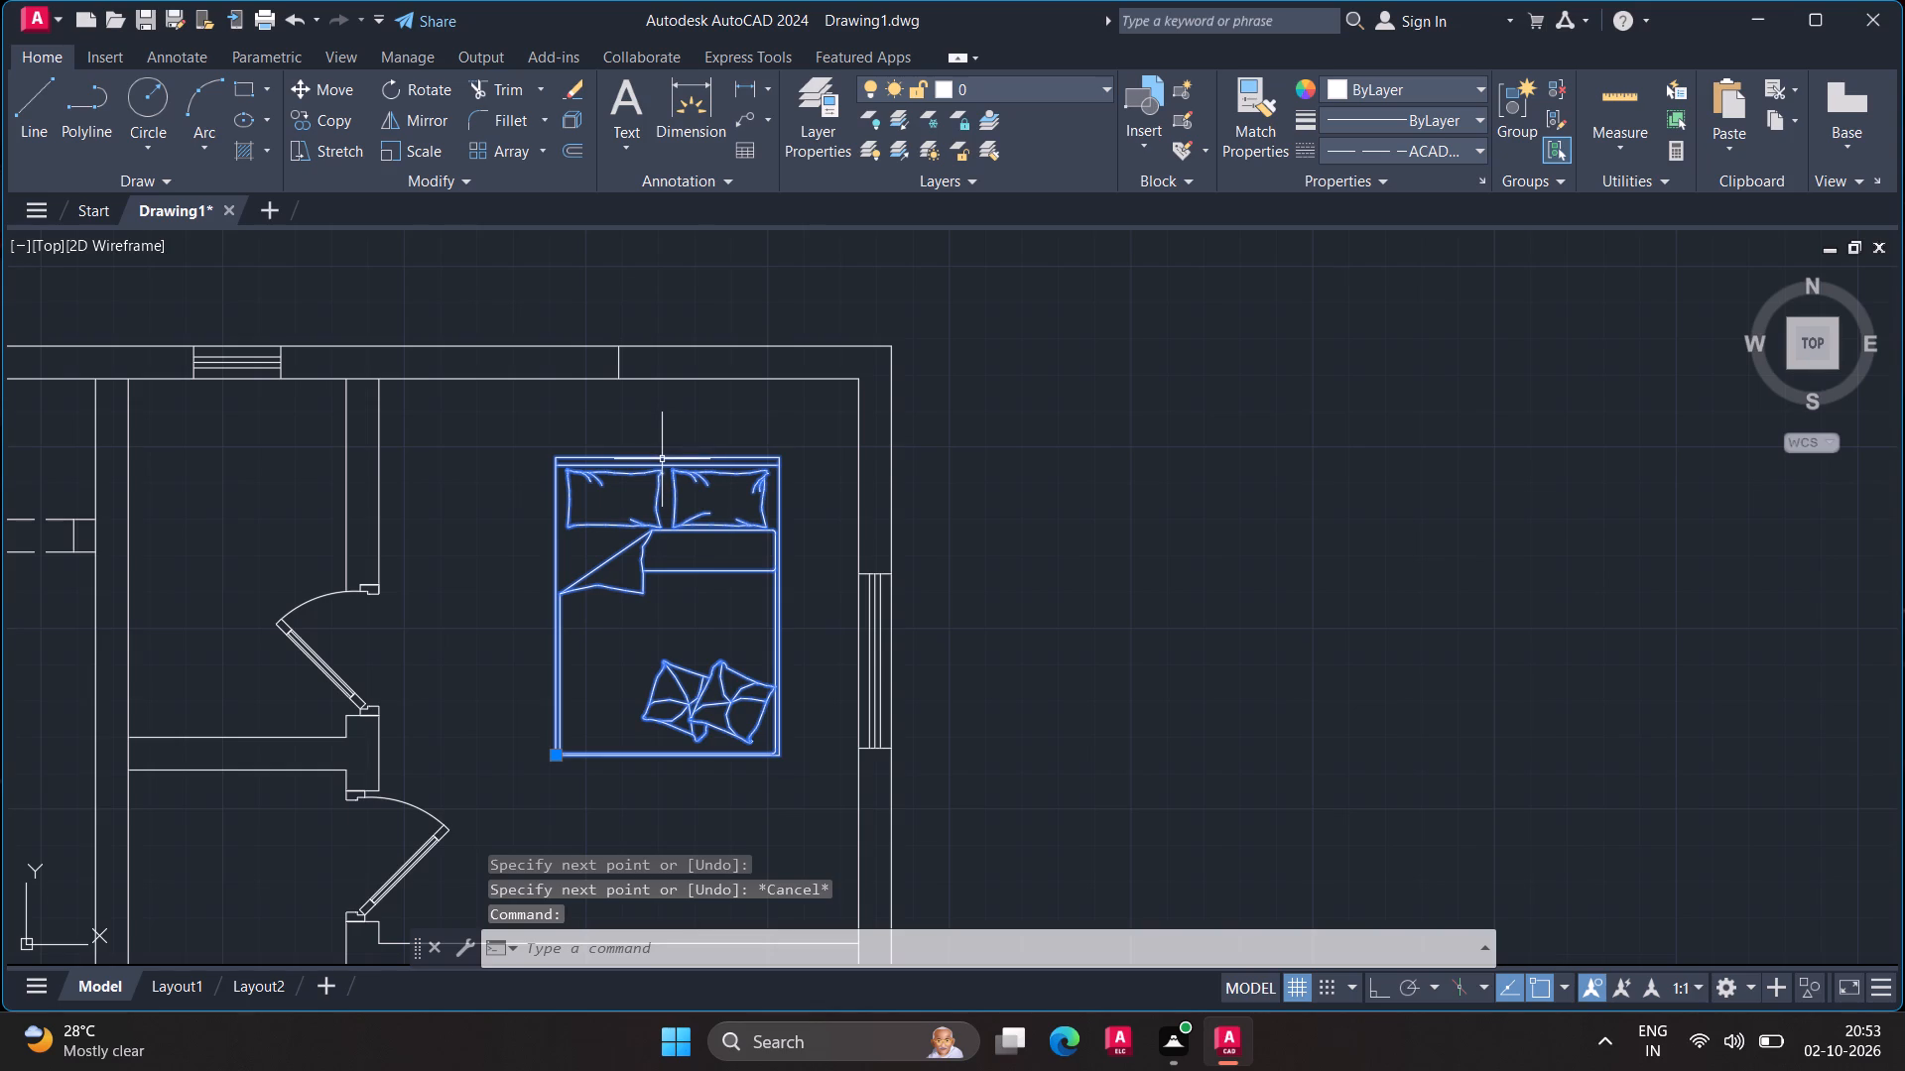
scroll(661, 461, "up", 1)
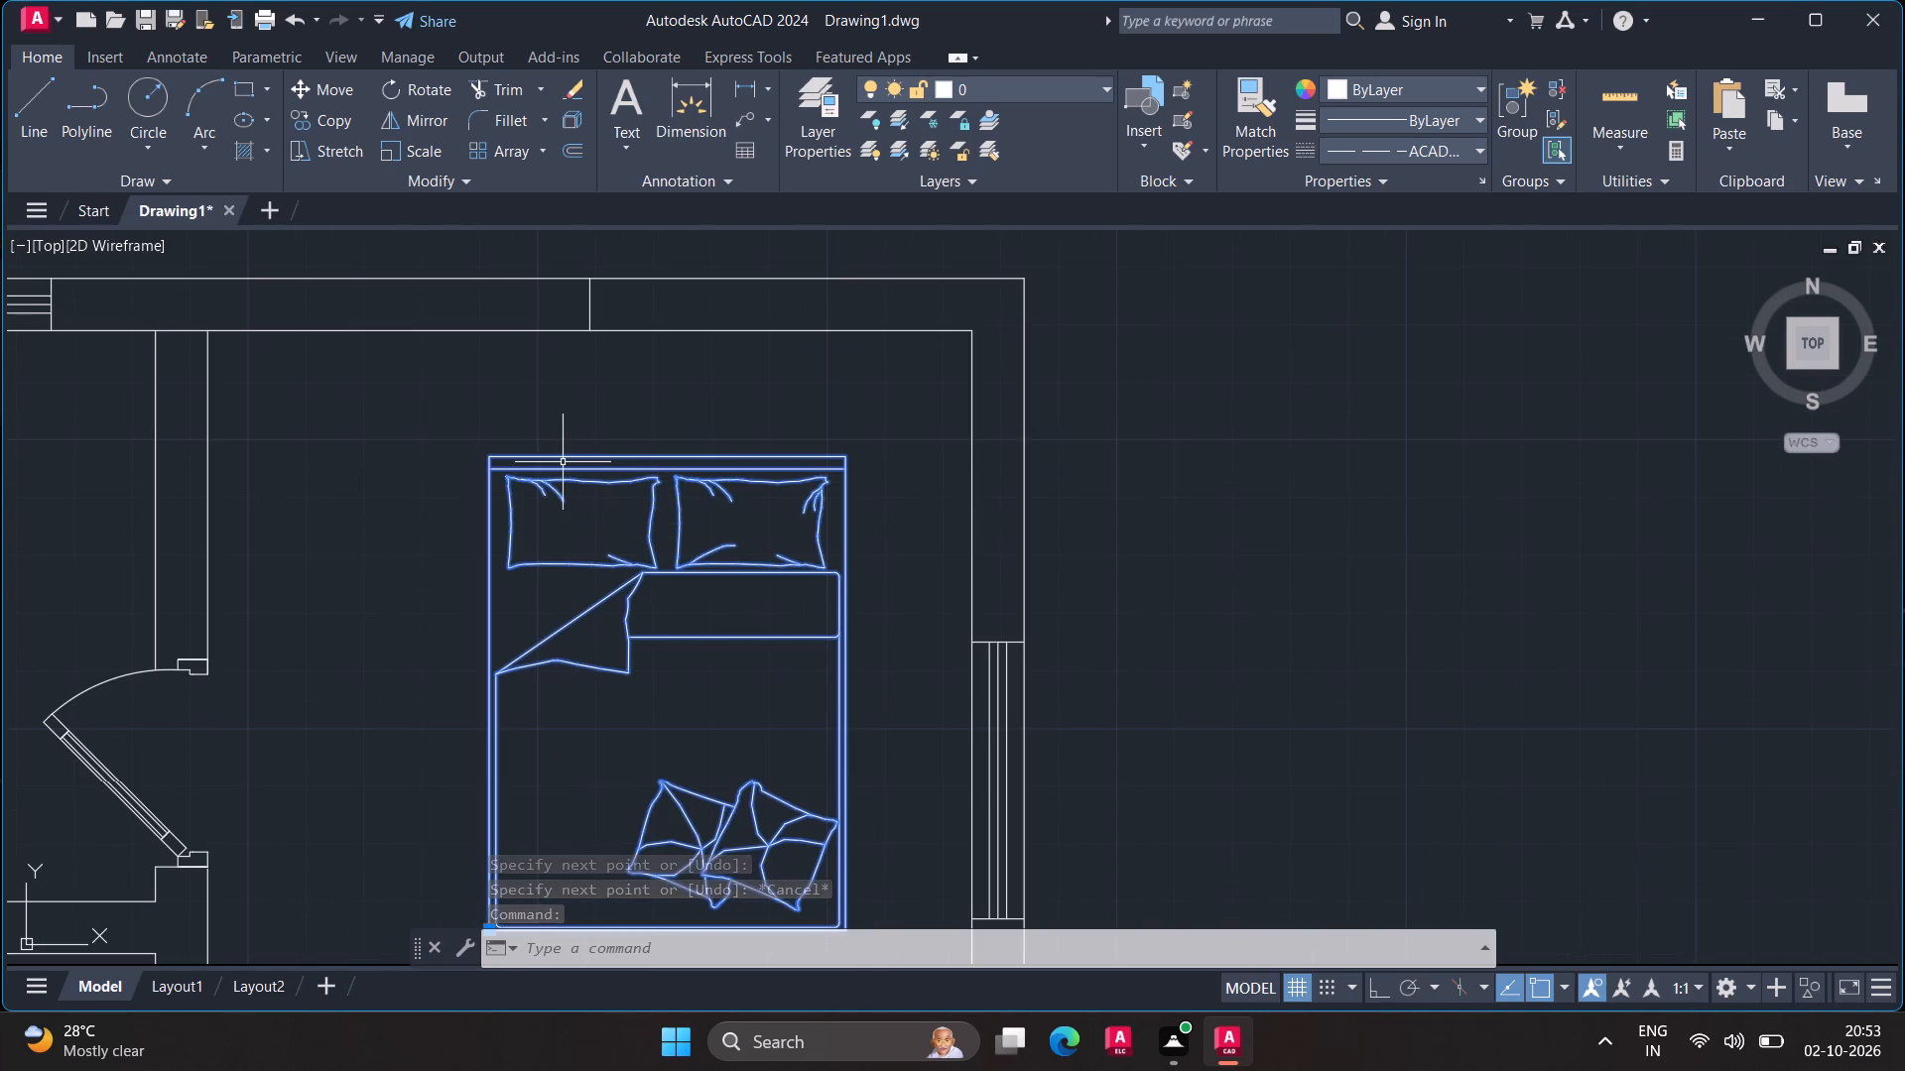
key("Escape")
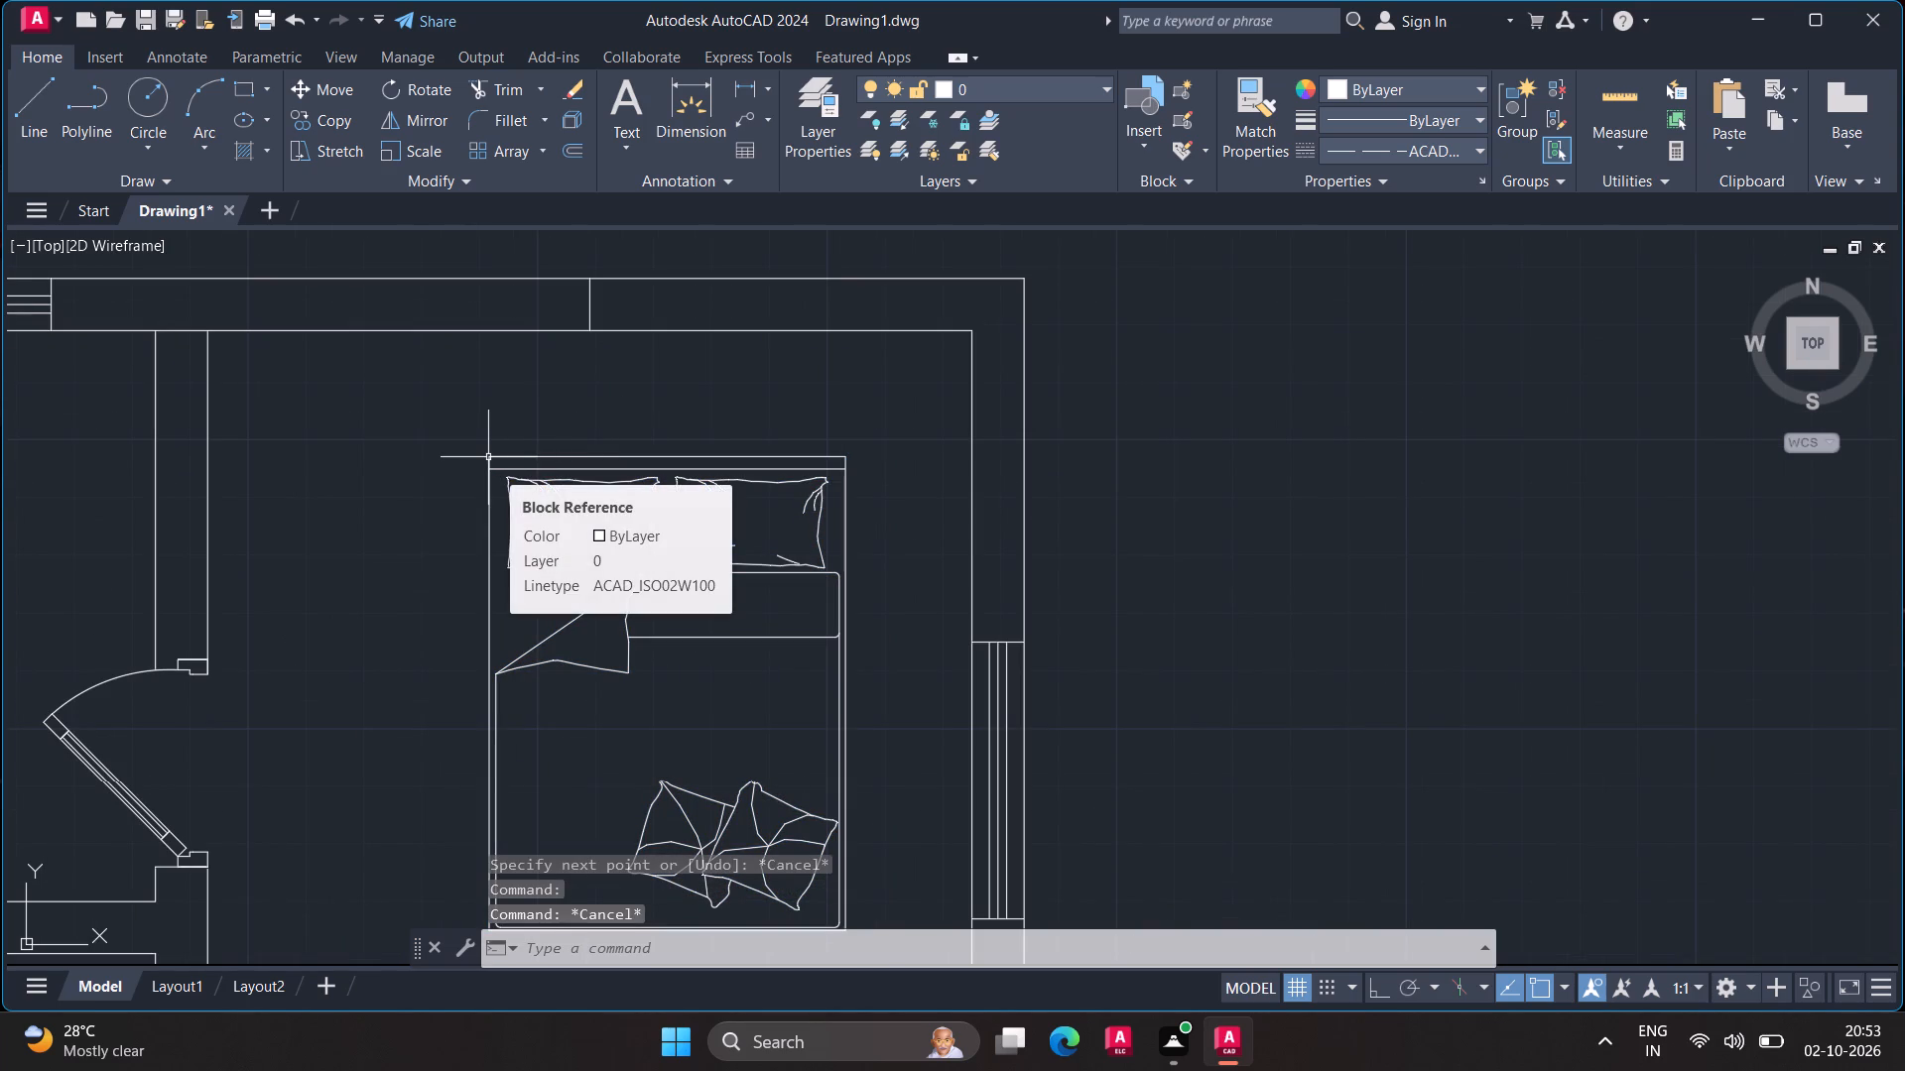
Move the pillow-and-cushion bed from its headboard midpoint to the inner end of the midpoint line on the northeast room's north wall.
left_click(656, 456)
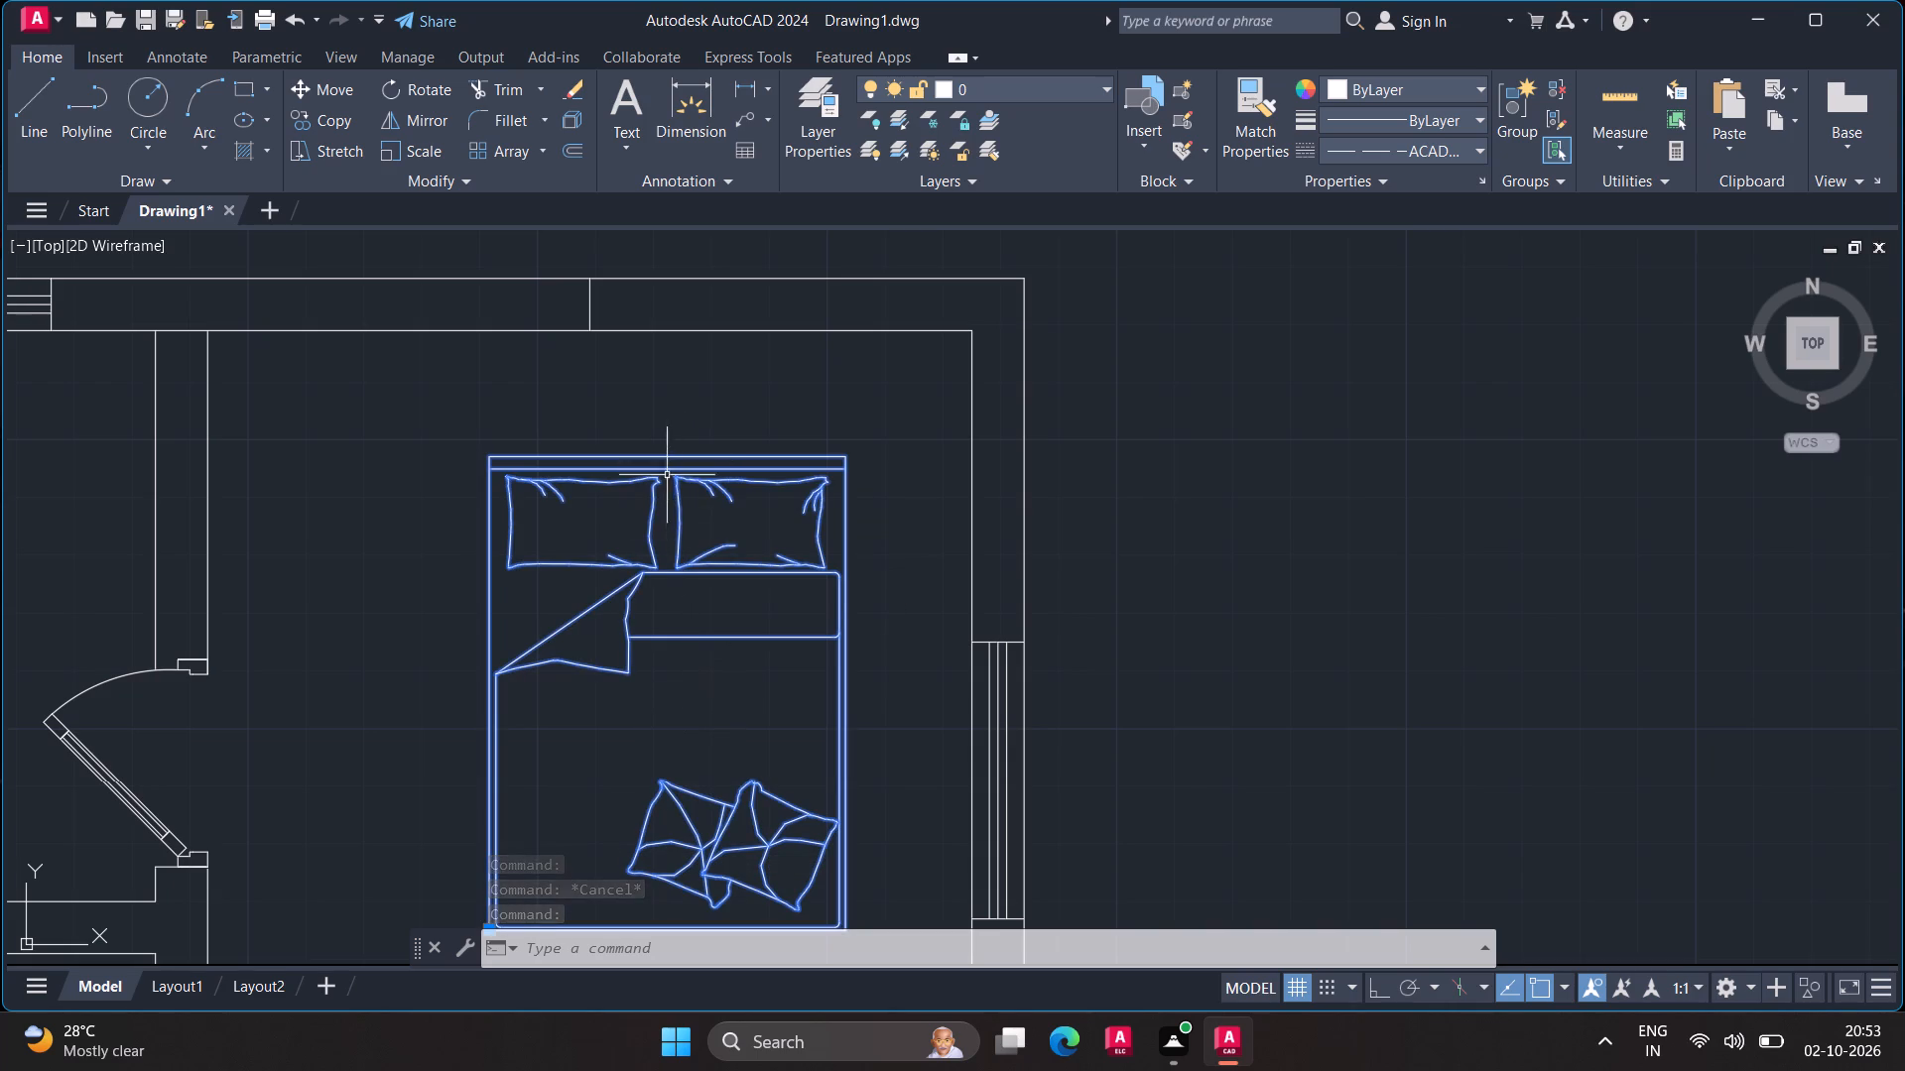
scroll(673, 456, "up", 2)
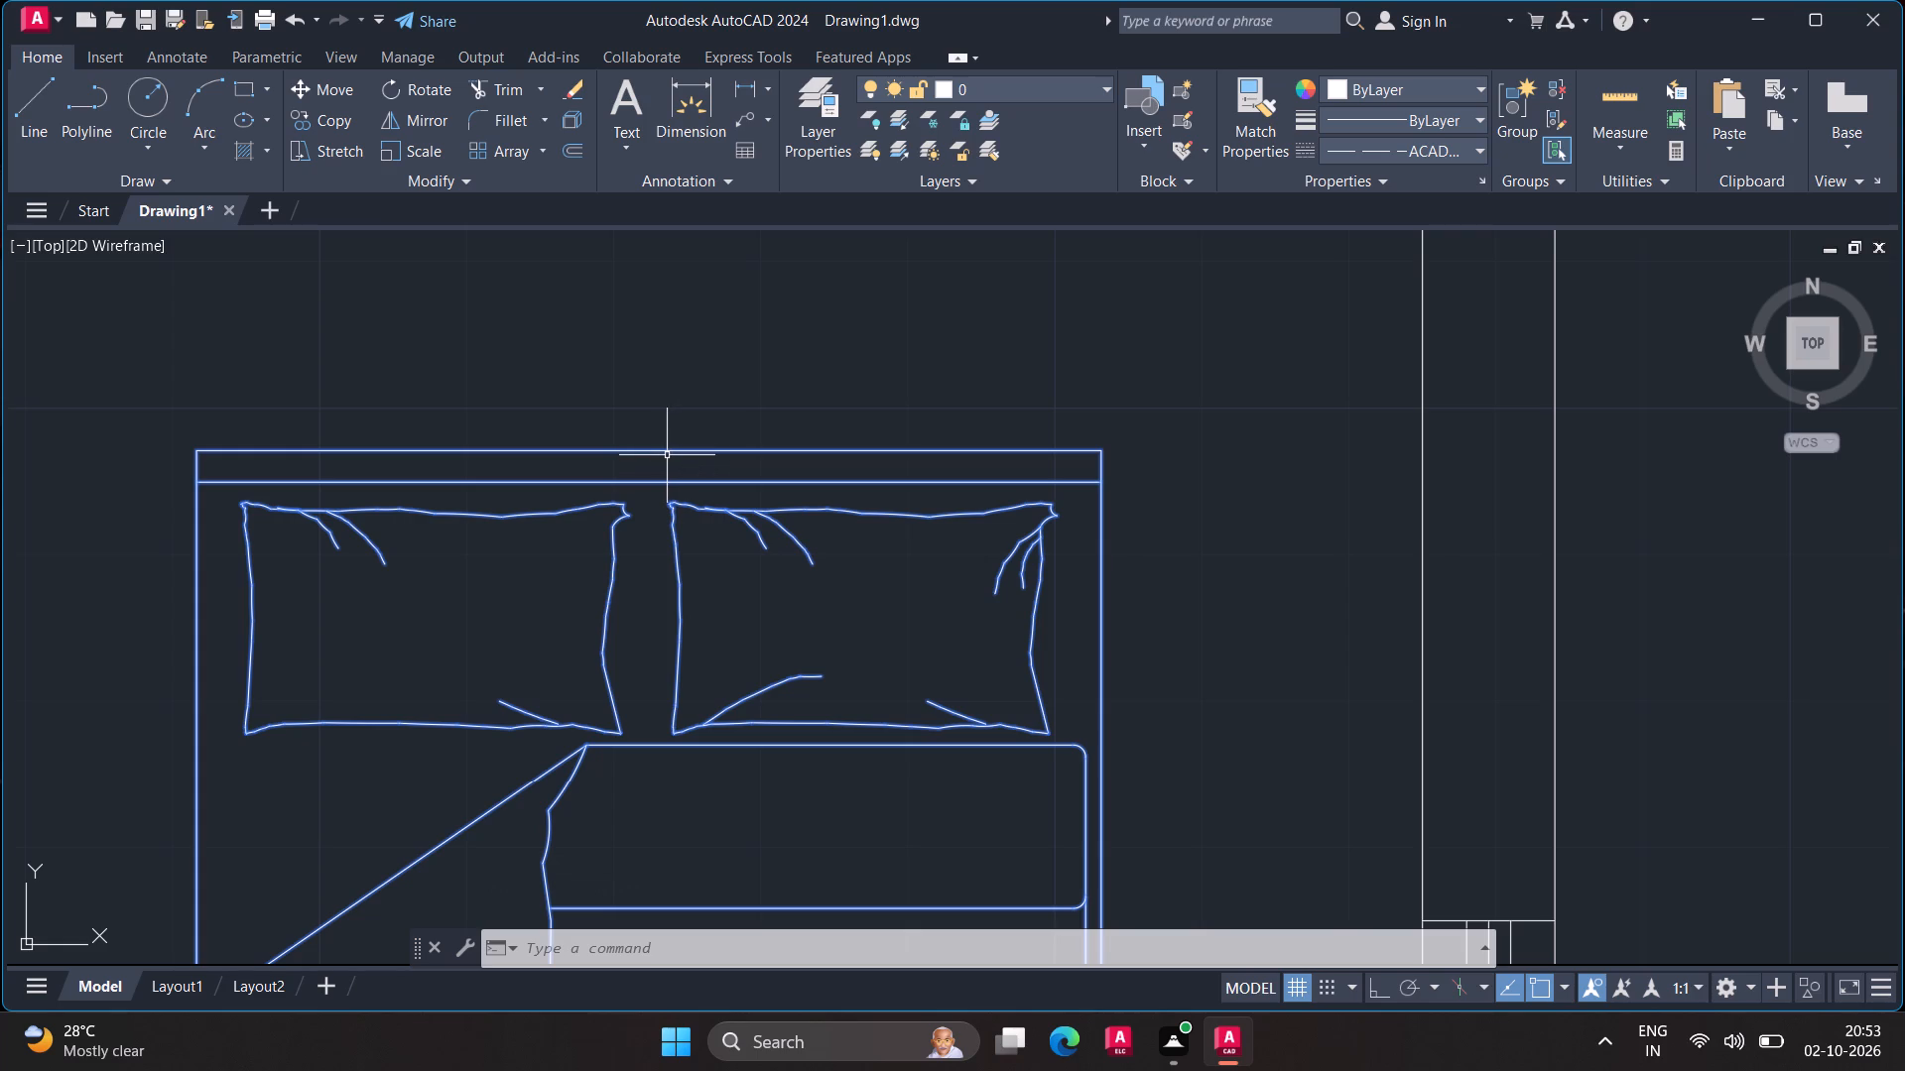
key("m")
key("Return")
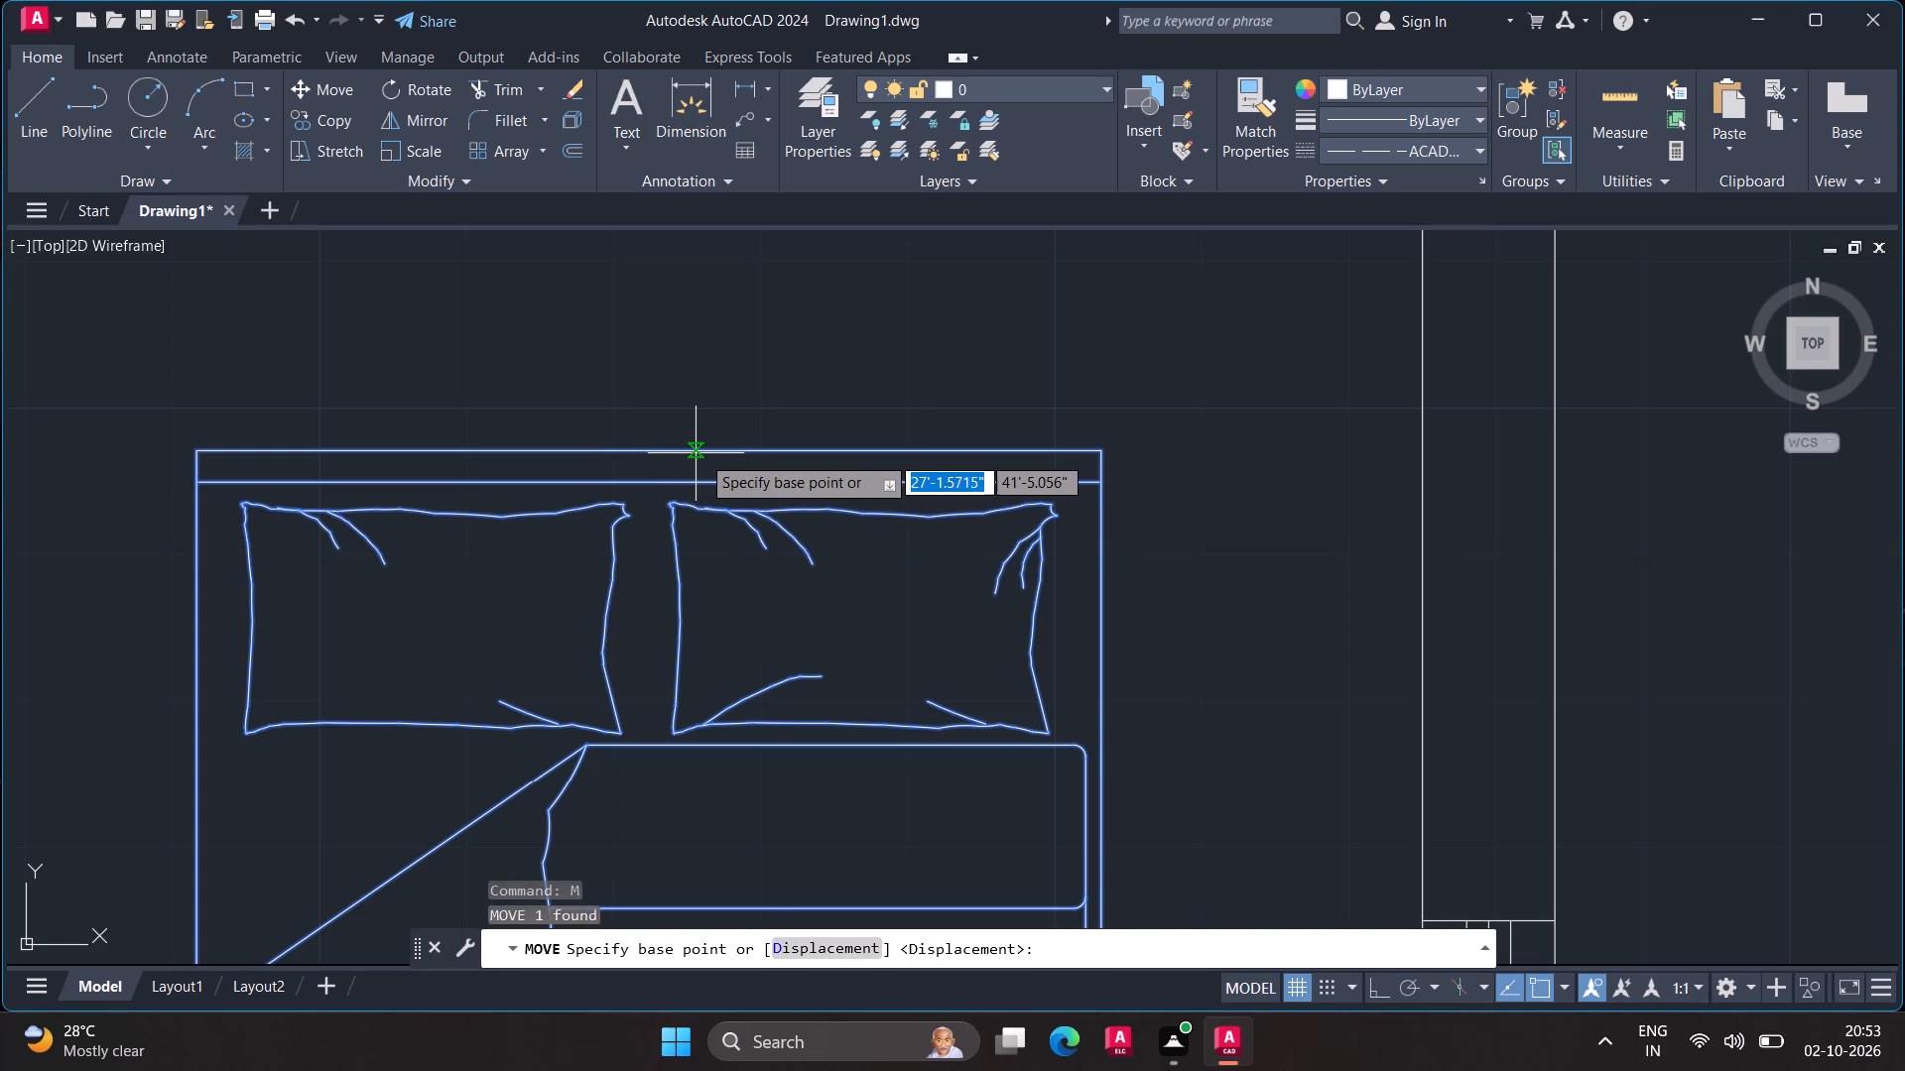
left_click(649, 450)
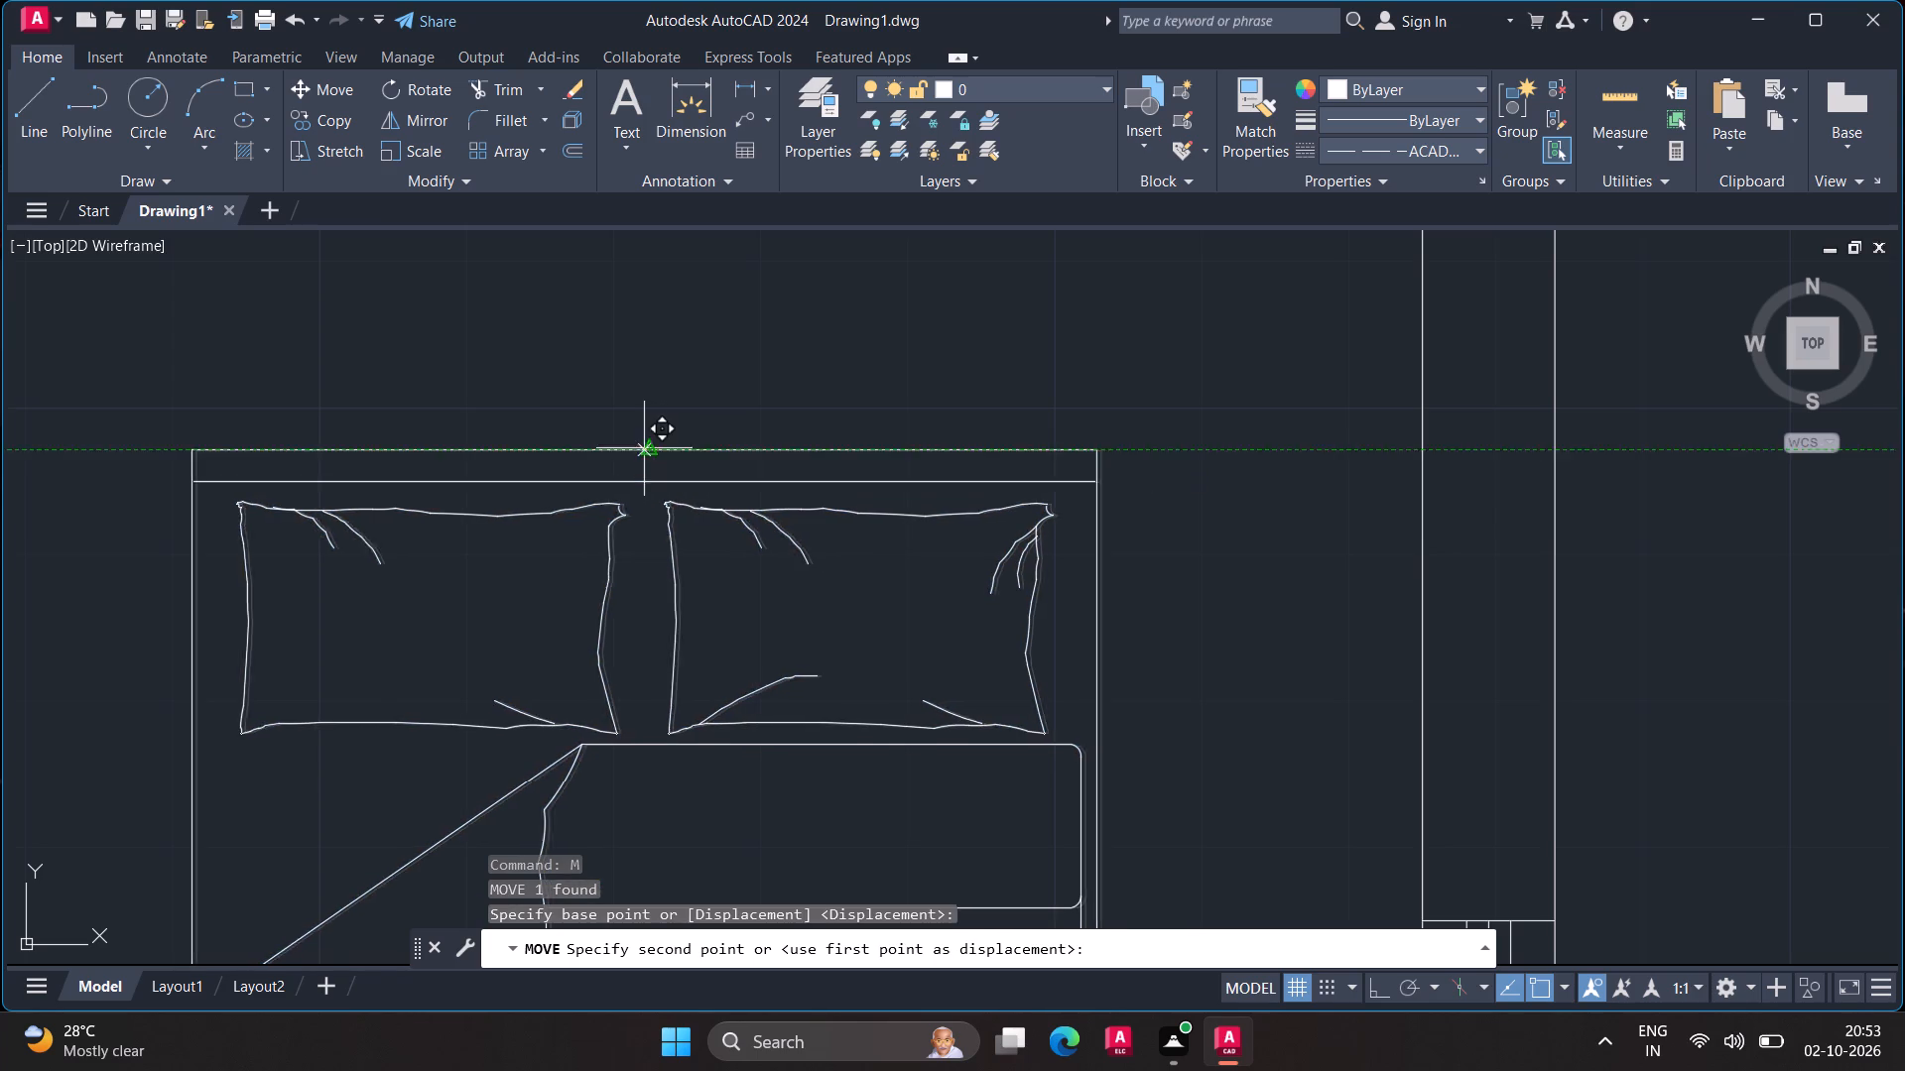
scroll(624, 443, "down", 1)
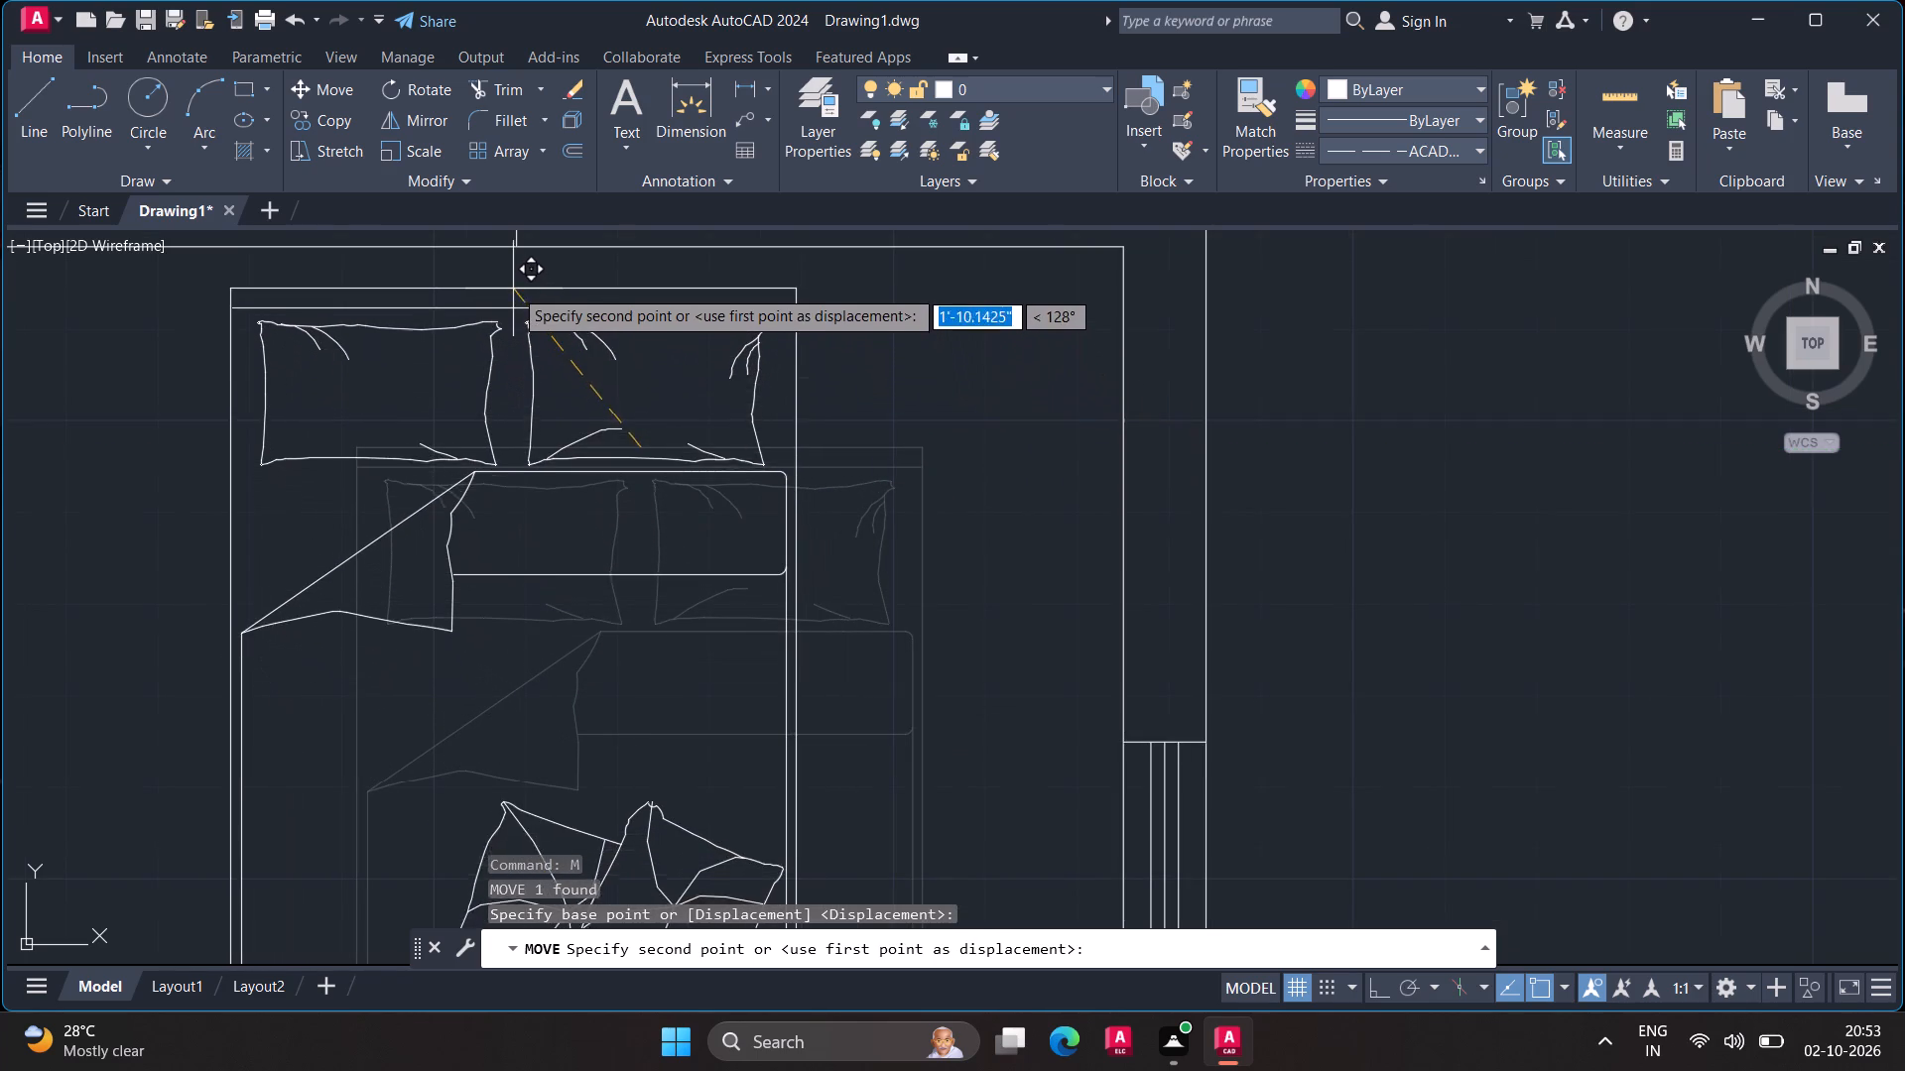
left_click(518, 246)
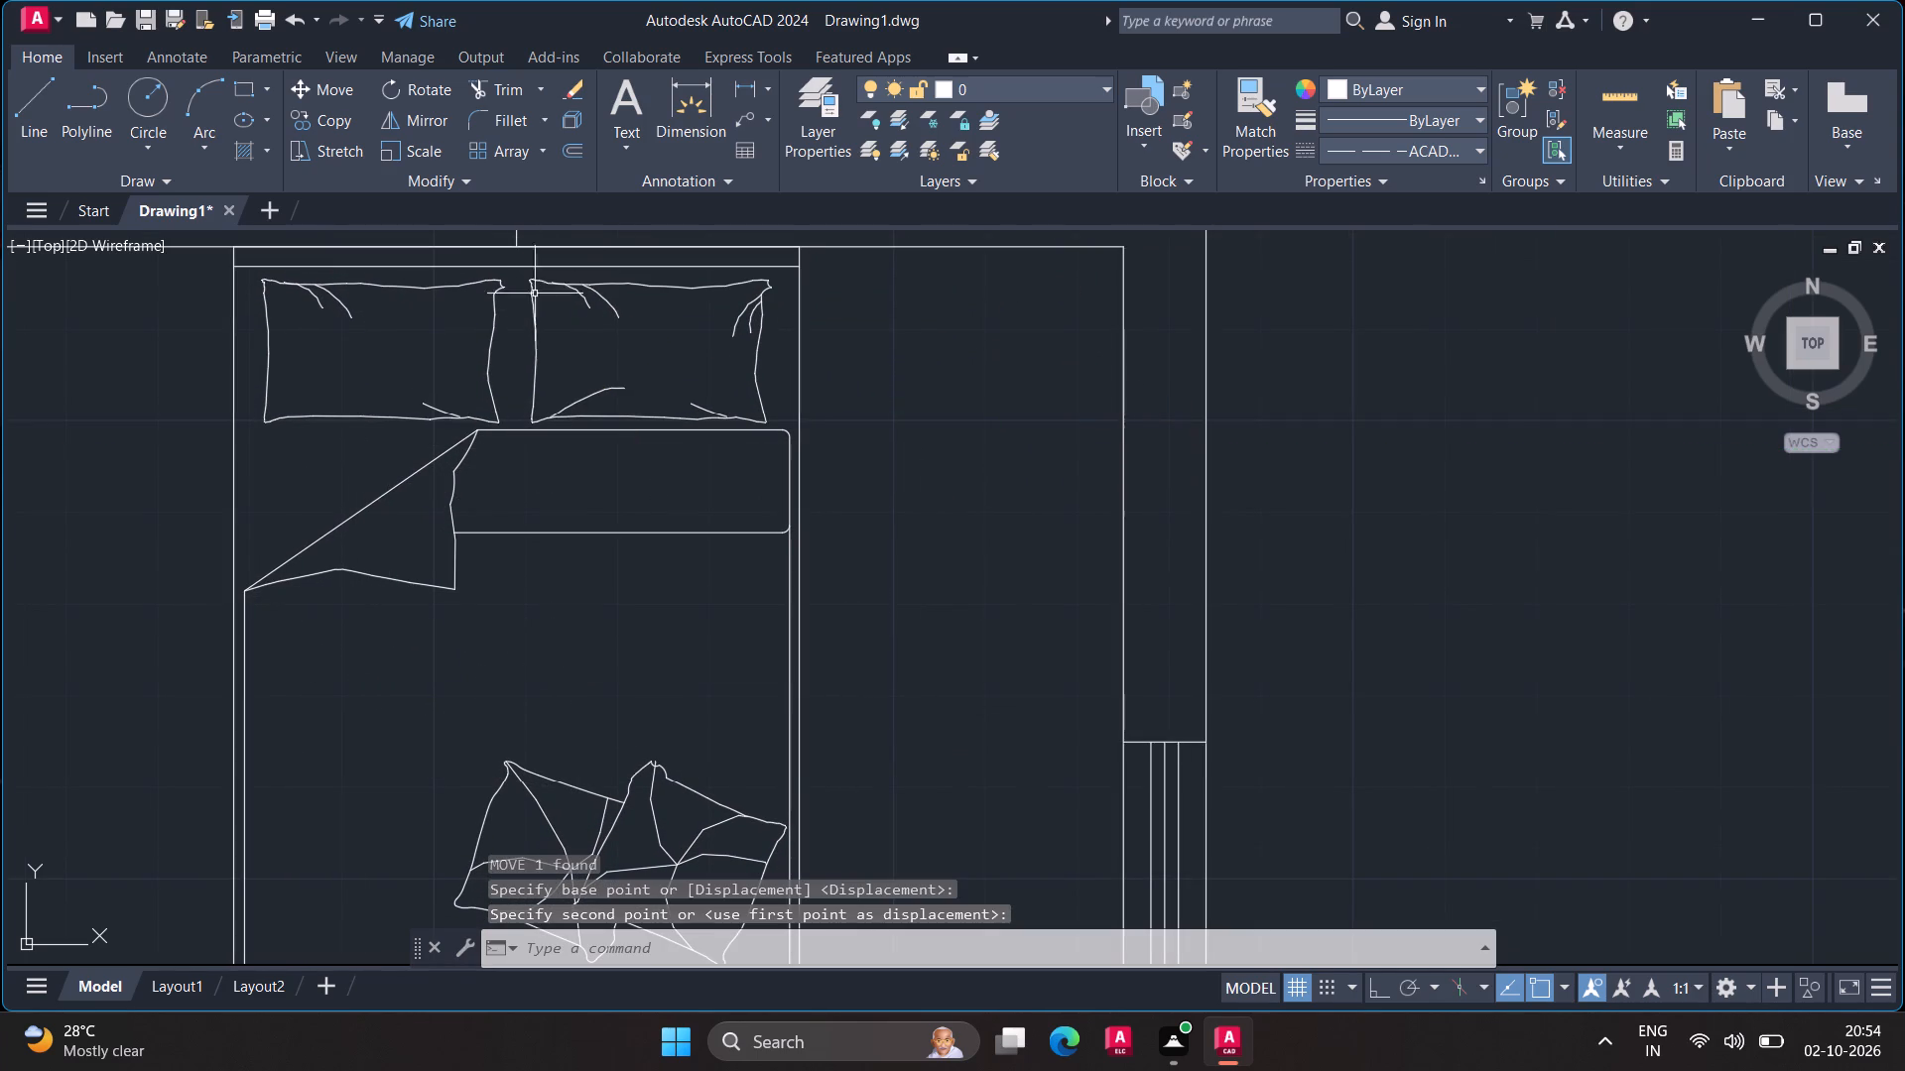
key("Escape")
Erase the short midpoint line across the north wall above the bed.
scroll(812, 400, "down", 2)
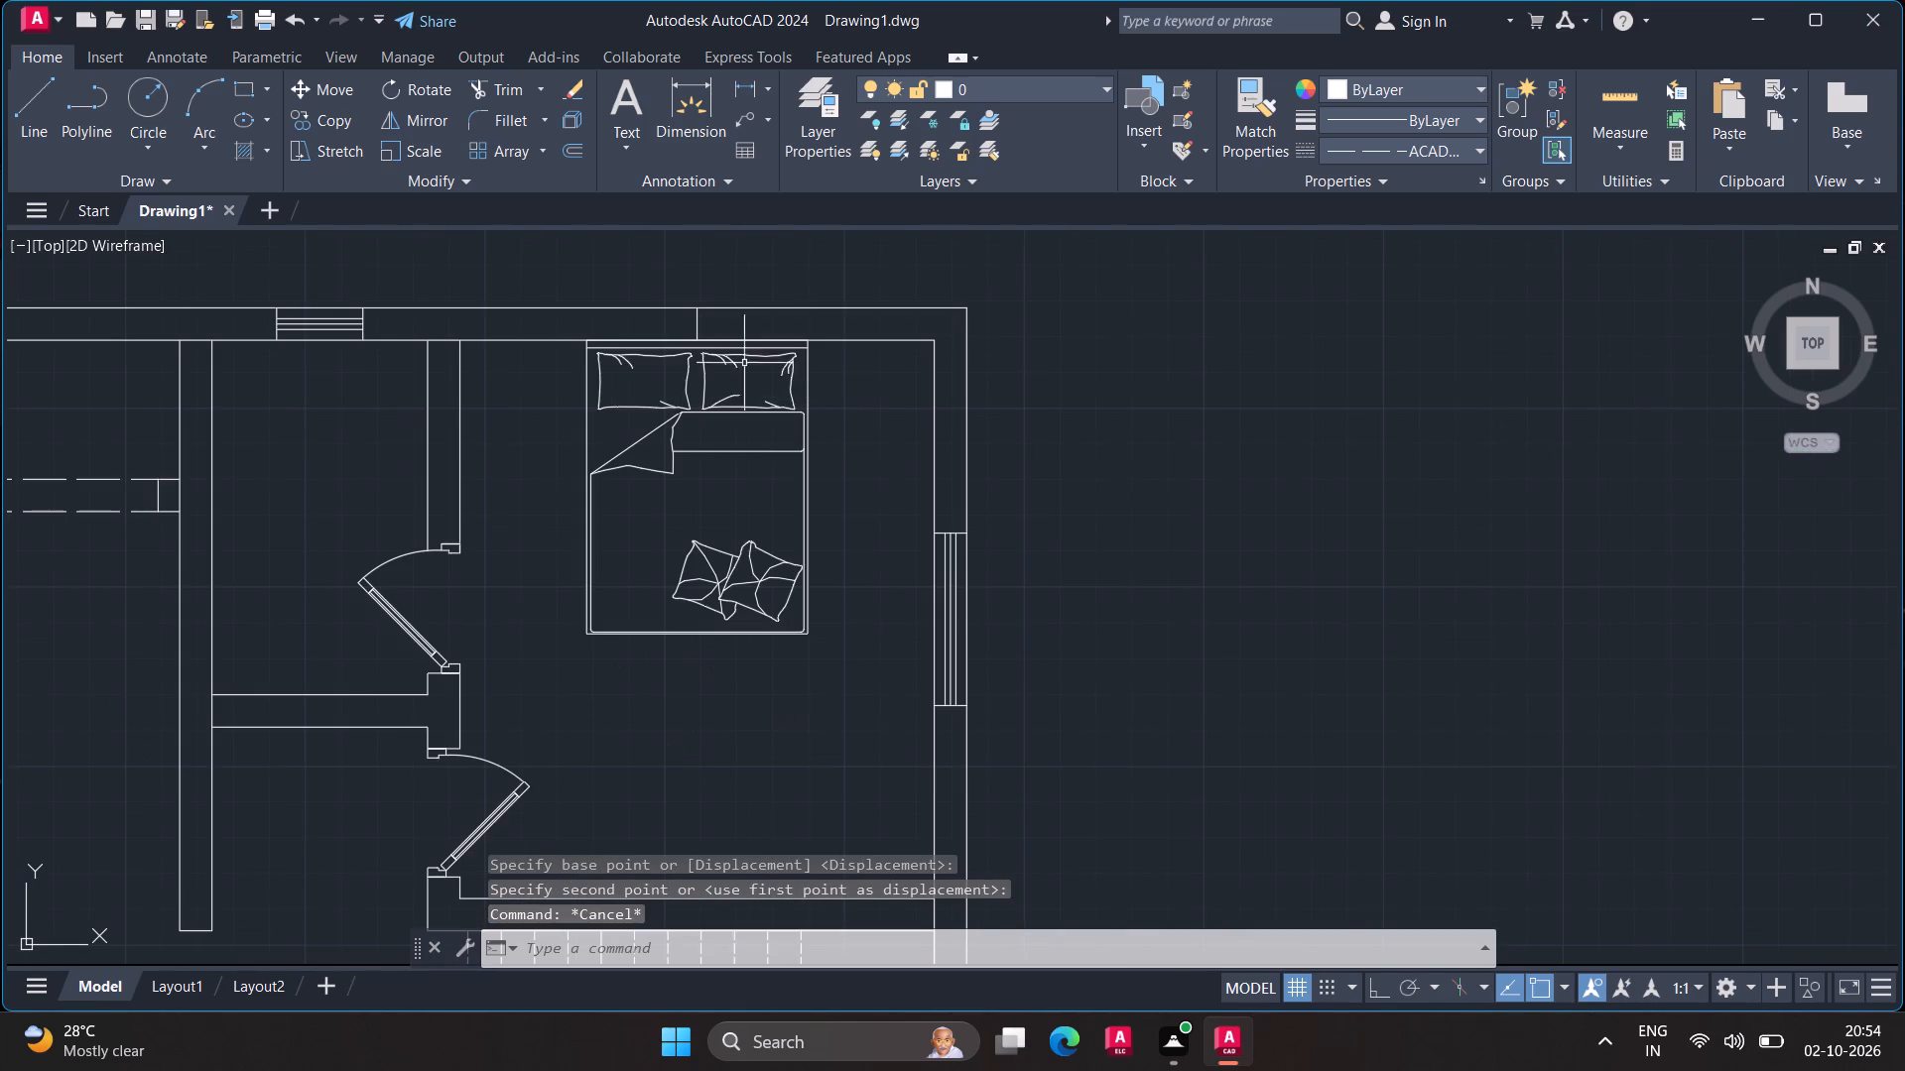
left_click(696, 326)
right_click(695, 325)
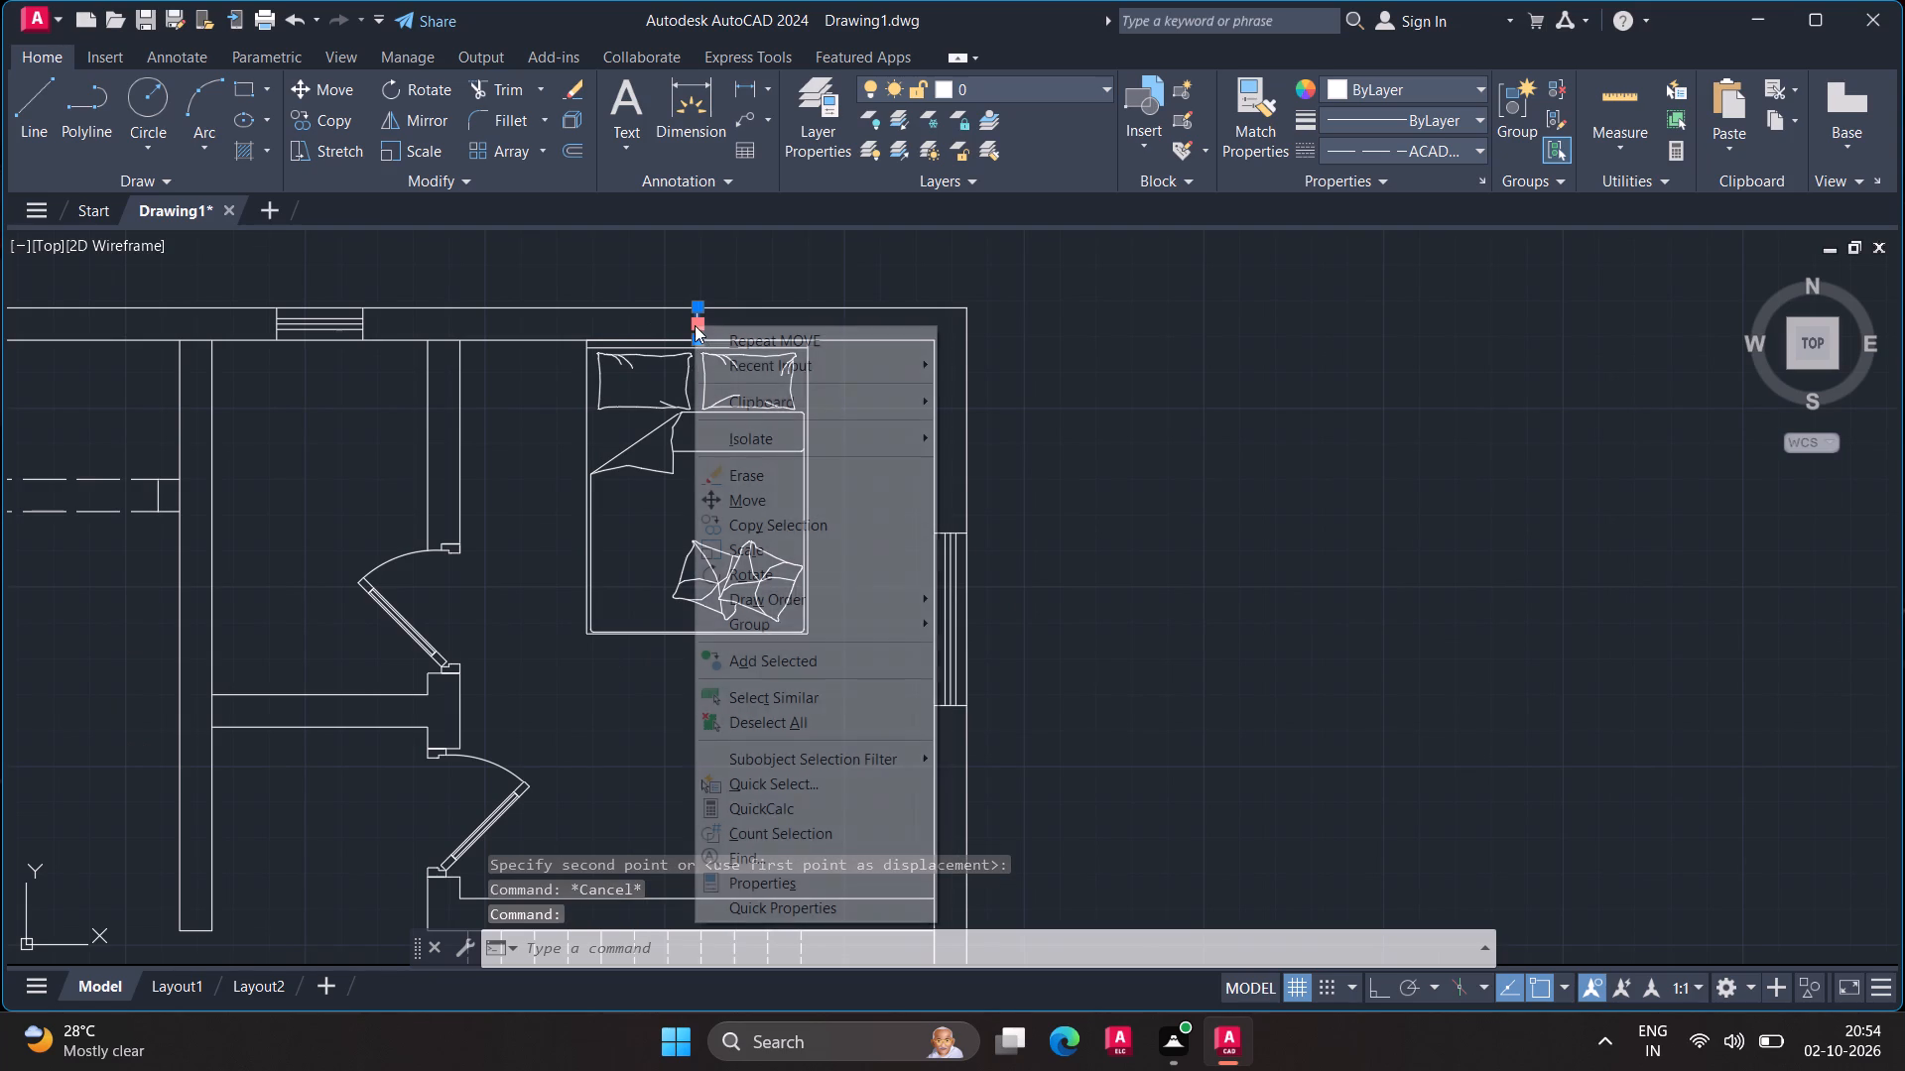
left_click(742, 474)
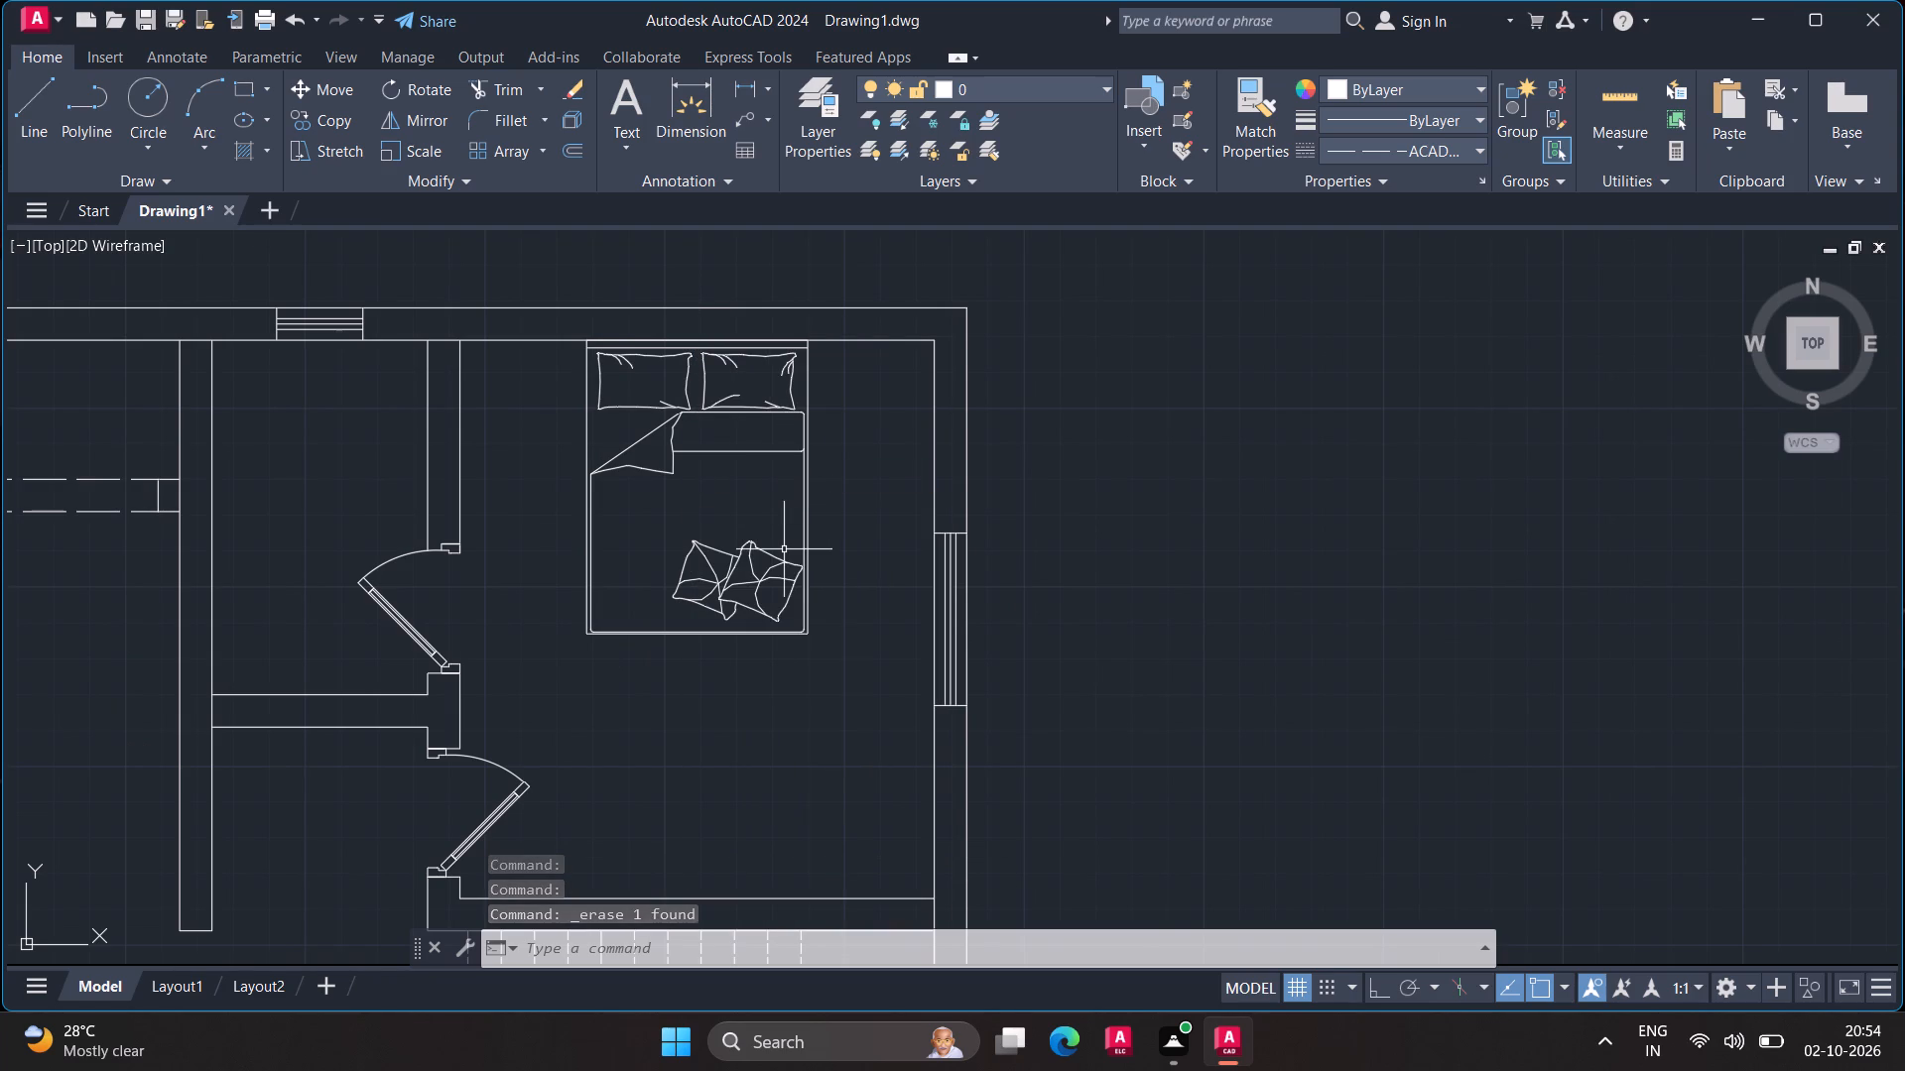
Copy the northeast room's bed from its headboard midpoint to a freehand position inside the southeast room.
left_click(704, 377)
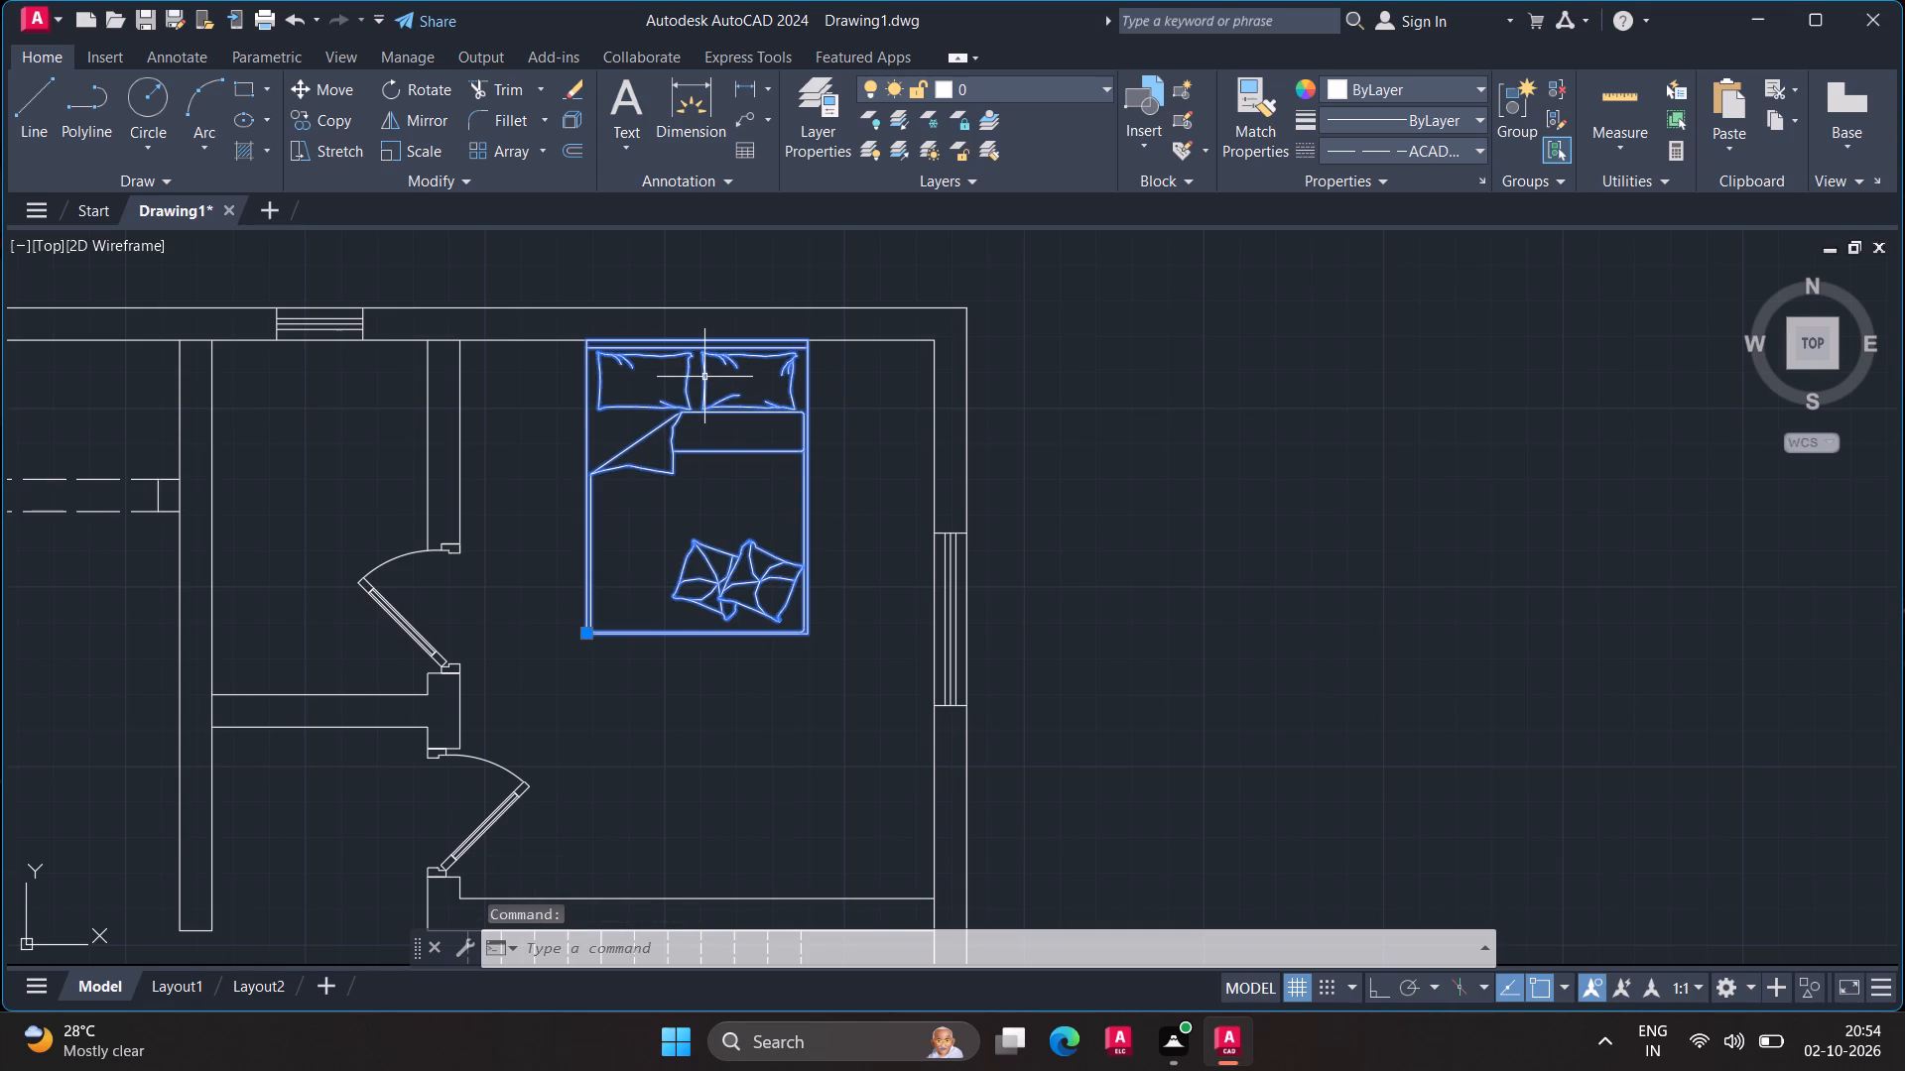
type("co")
key("Return")
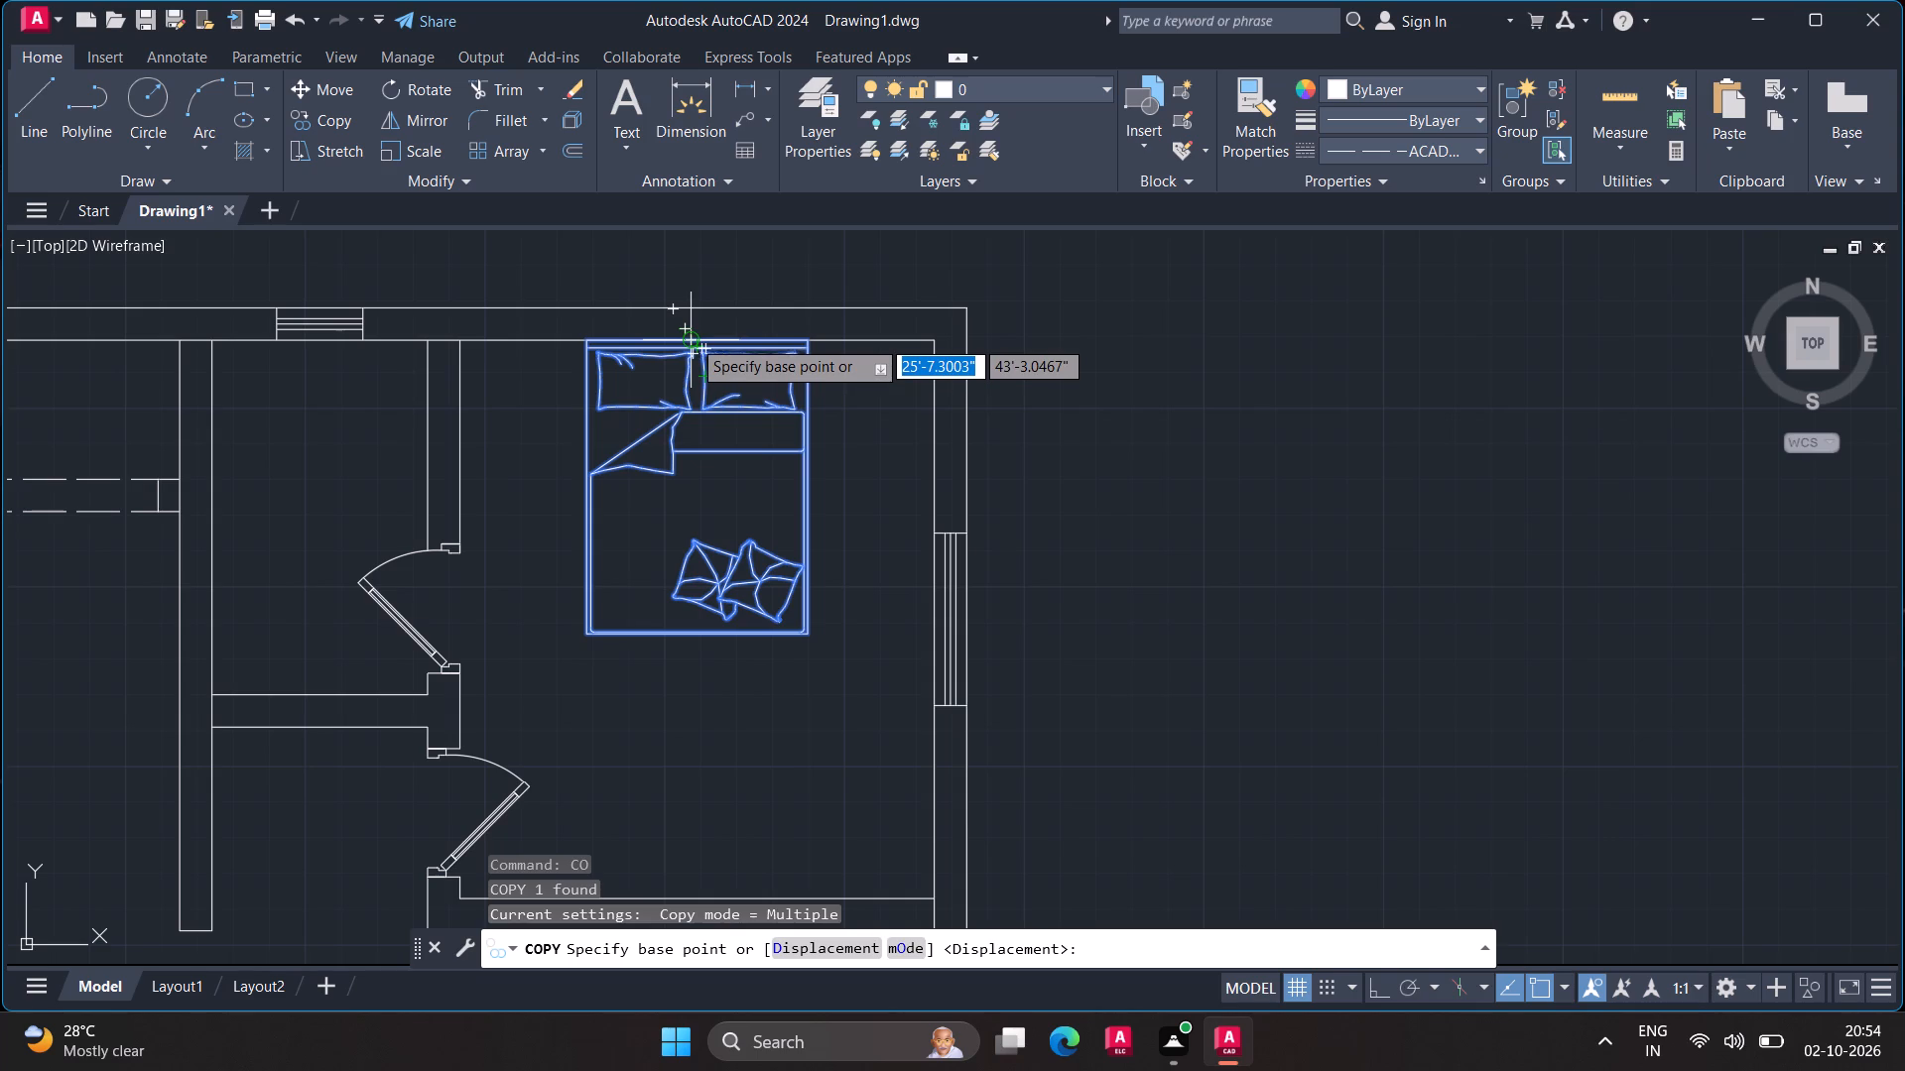
left_click(692, 335)
scroll(719, 449, "down", 4)
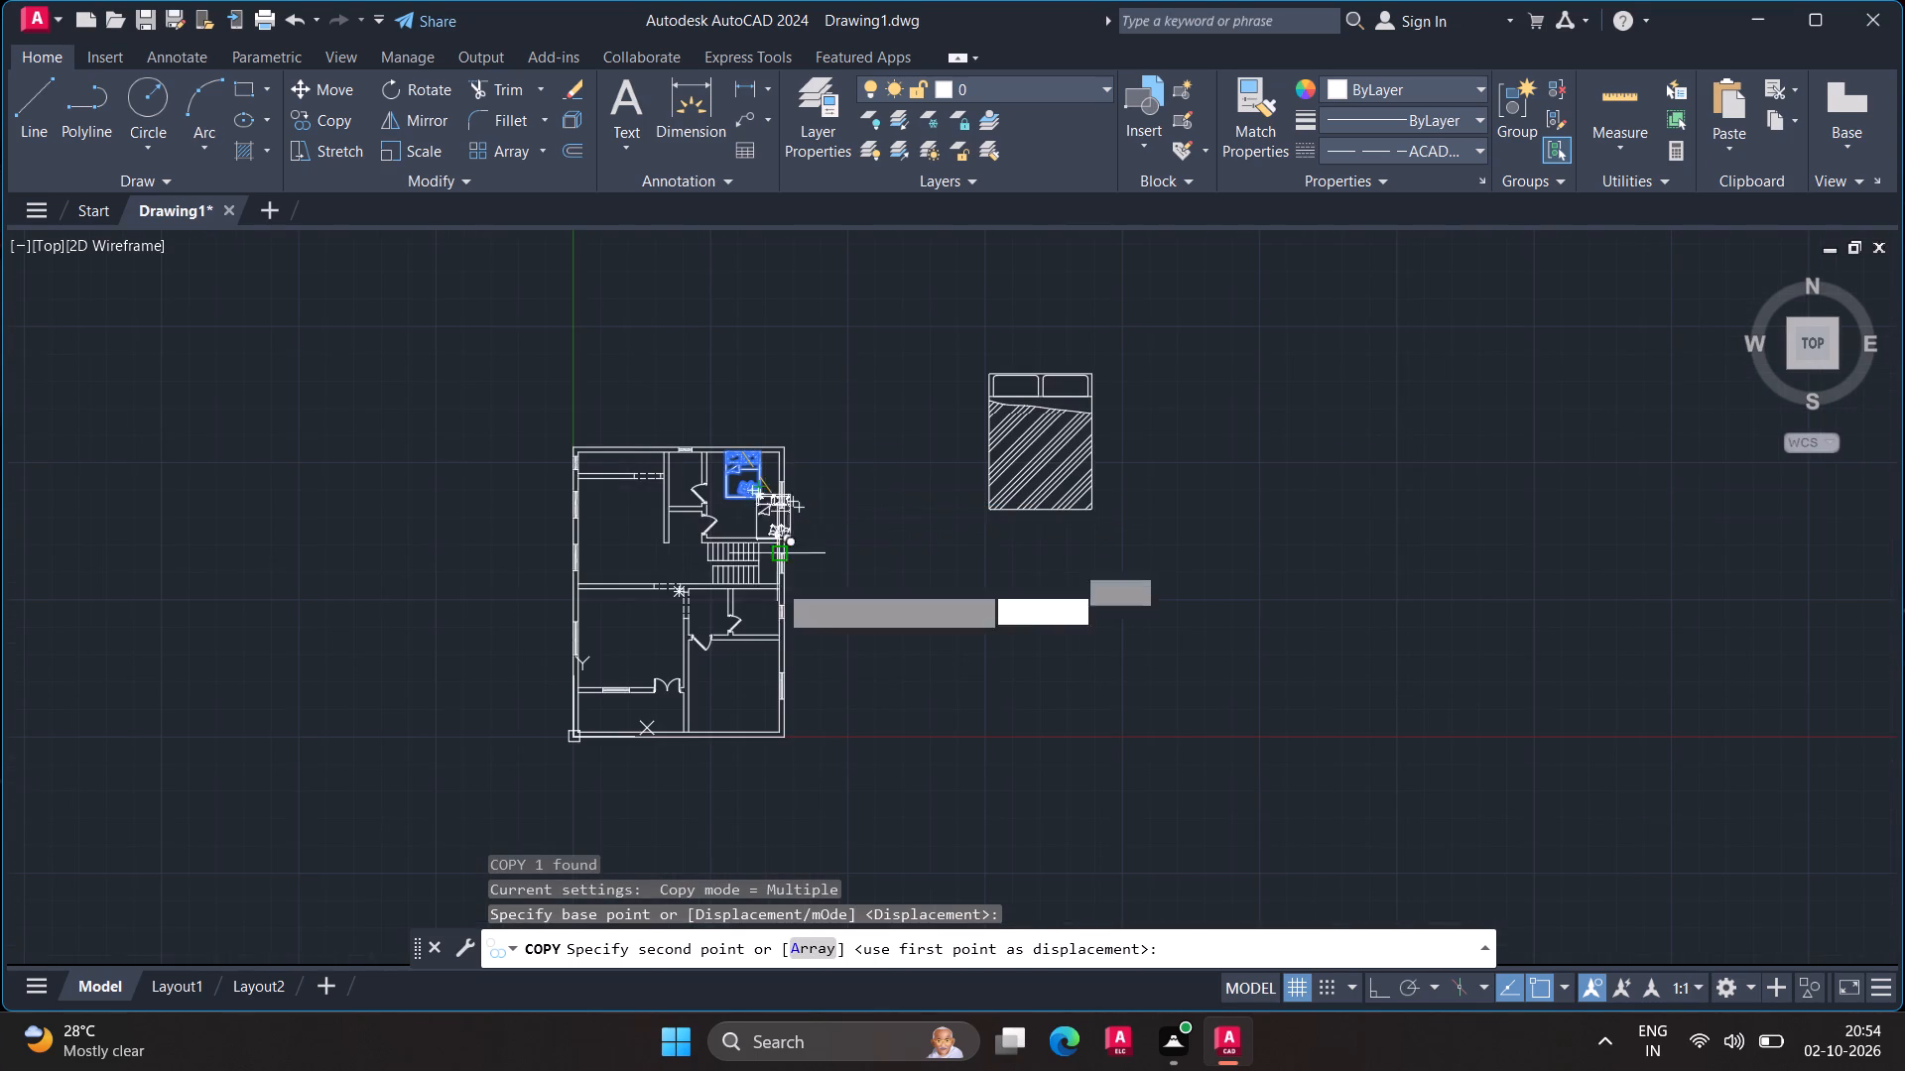
left_click(731, 669)
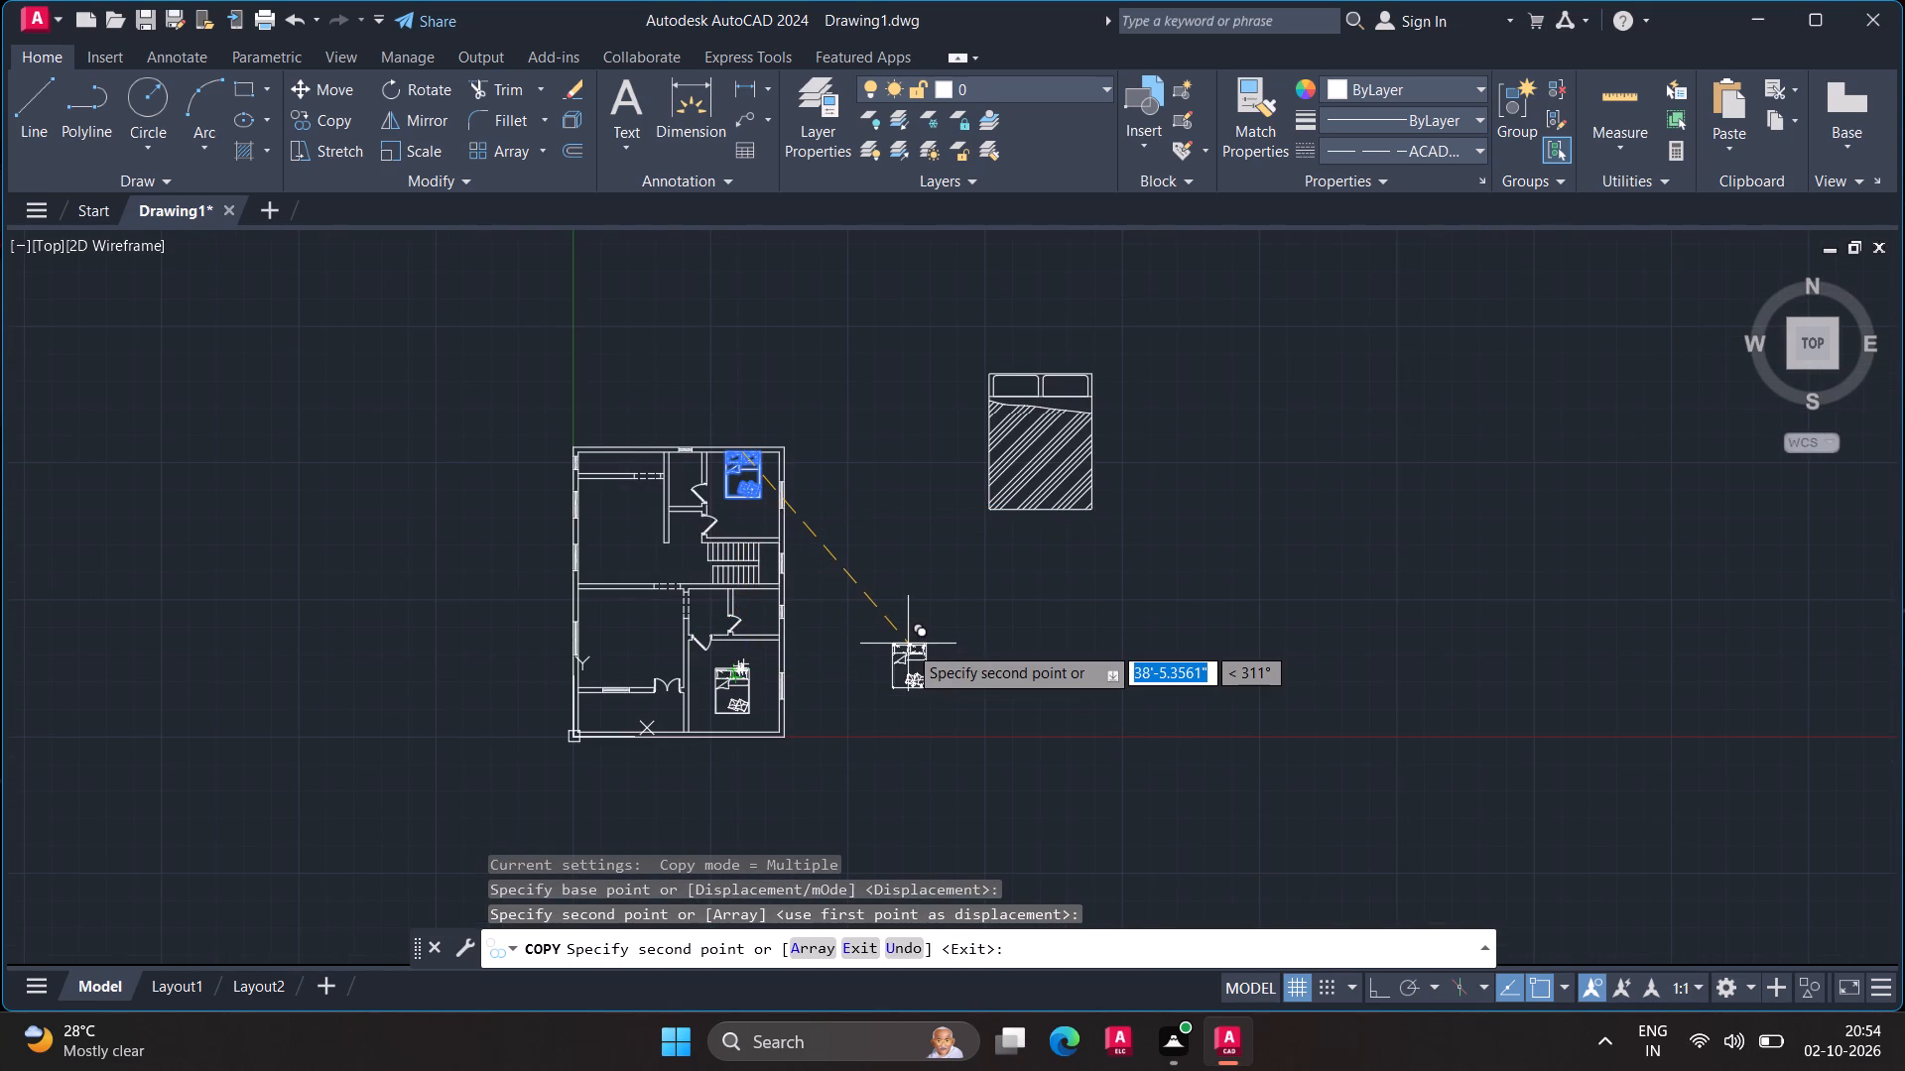
key("Escape")
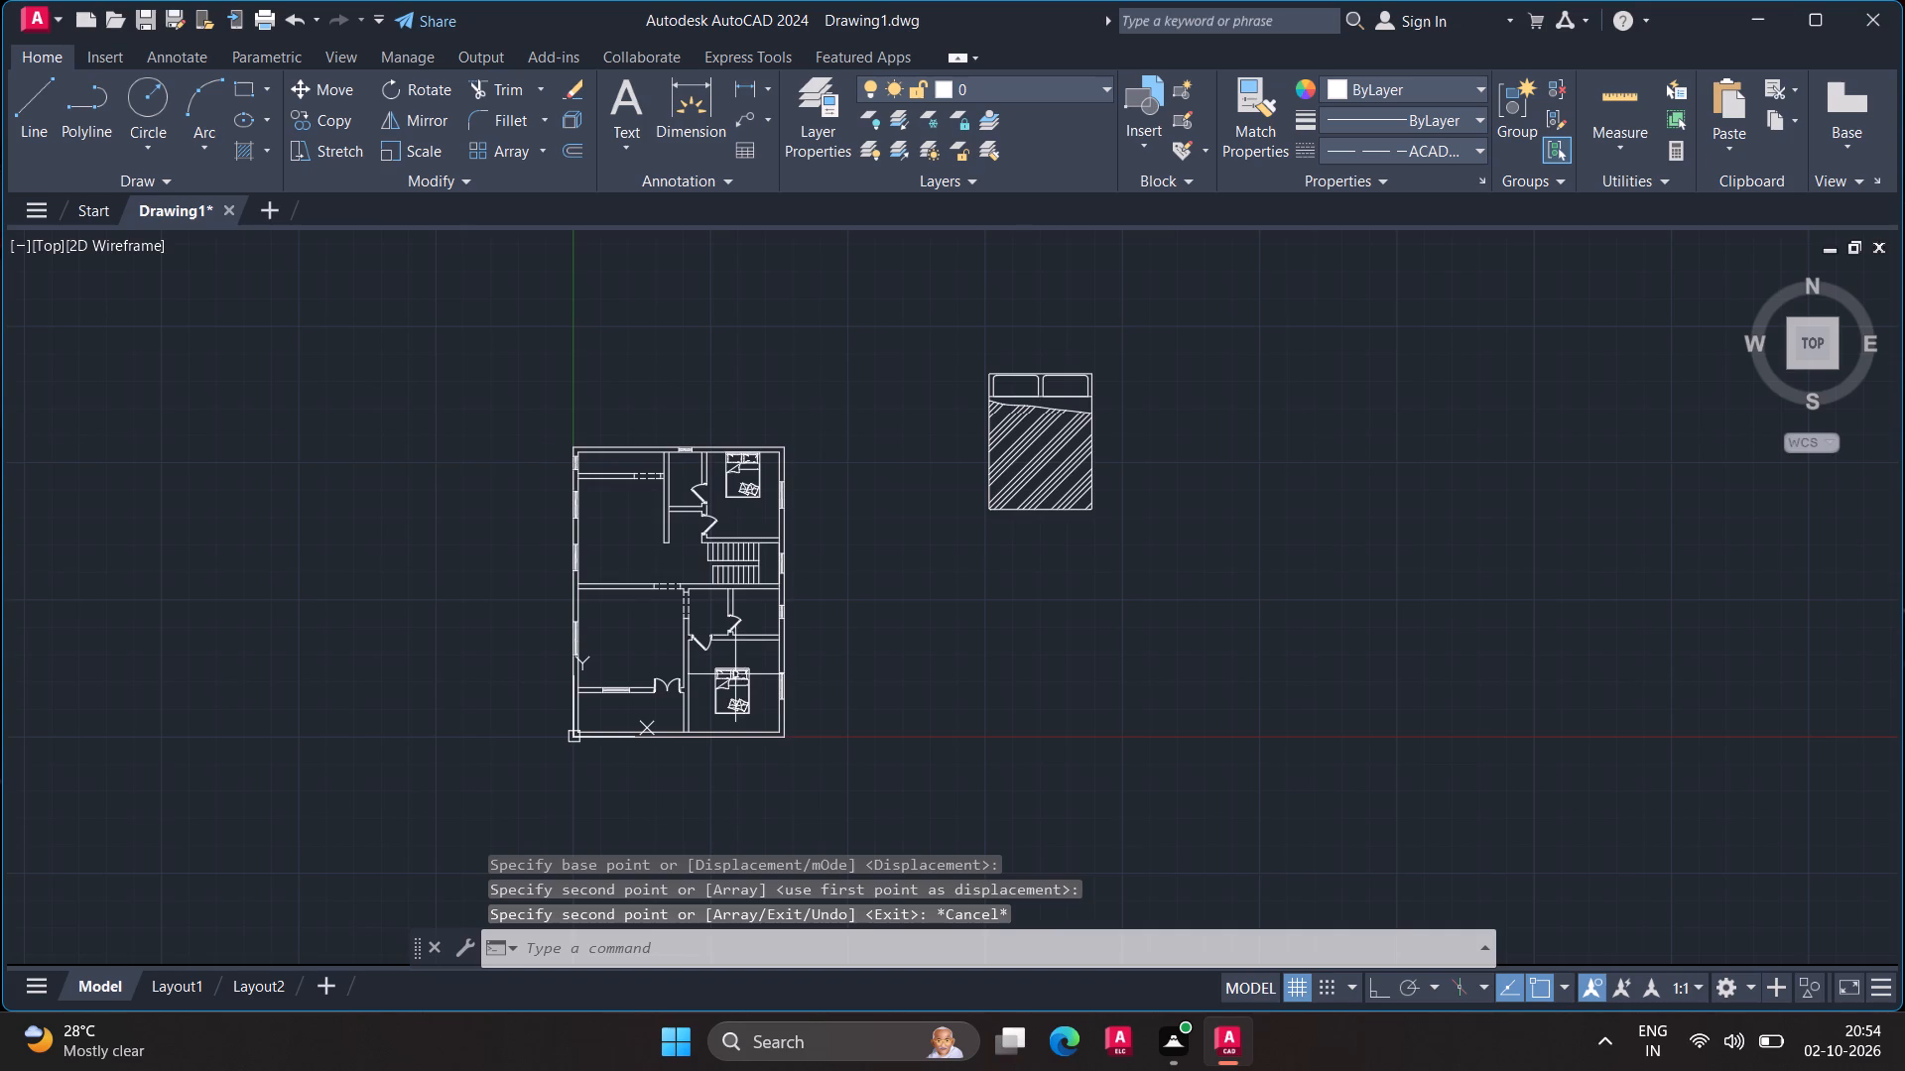
Rotate the copied bed 90° clockwise about its upper-right headboard corner so the headboard faces the east wall.
left_click(734, 674)
type("ro")
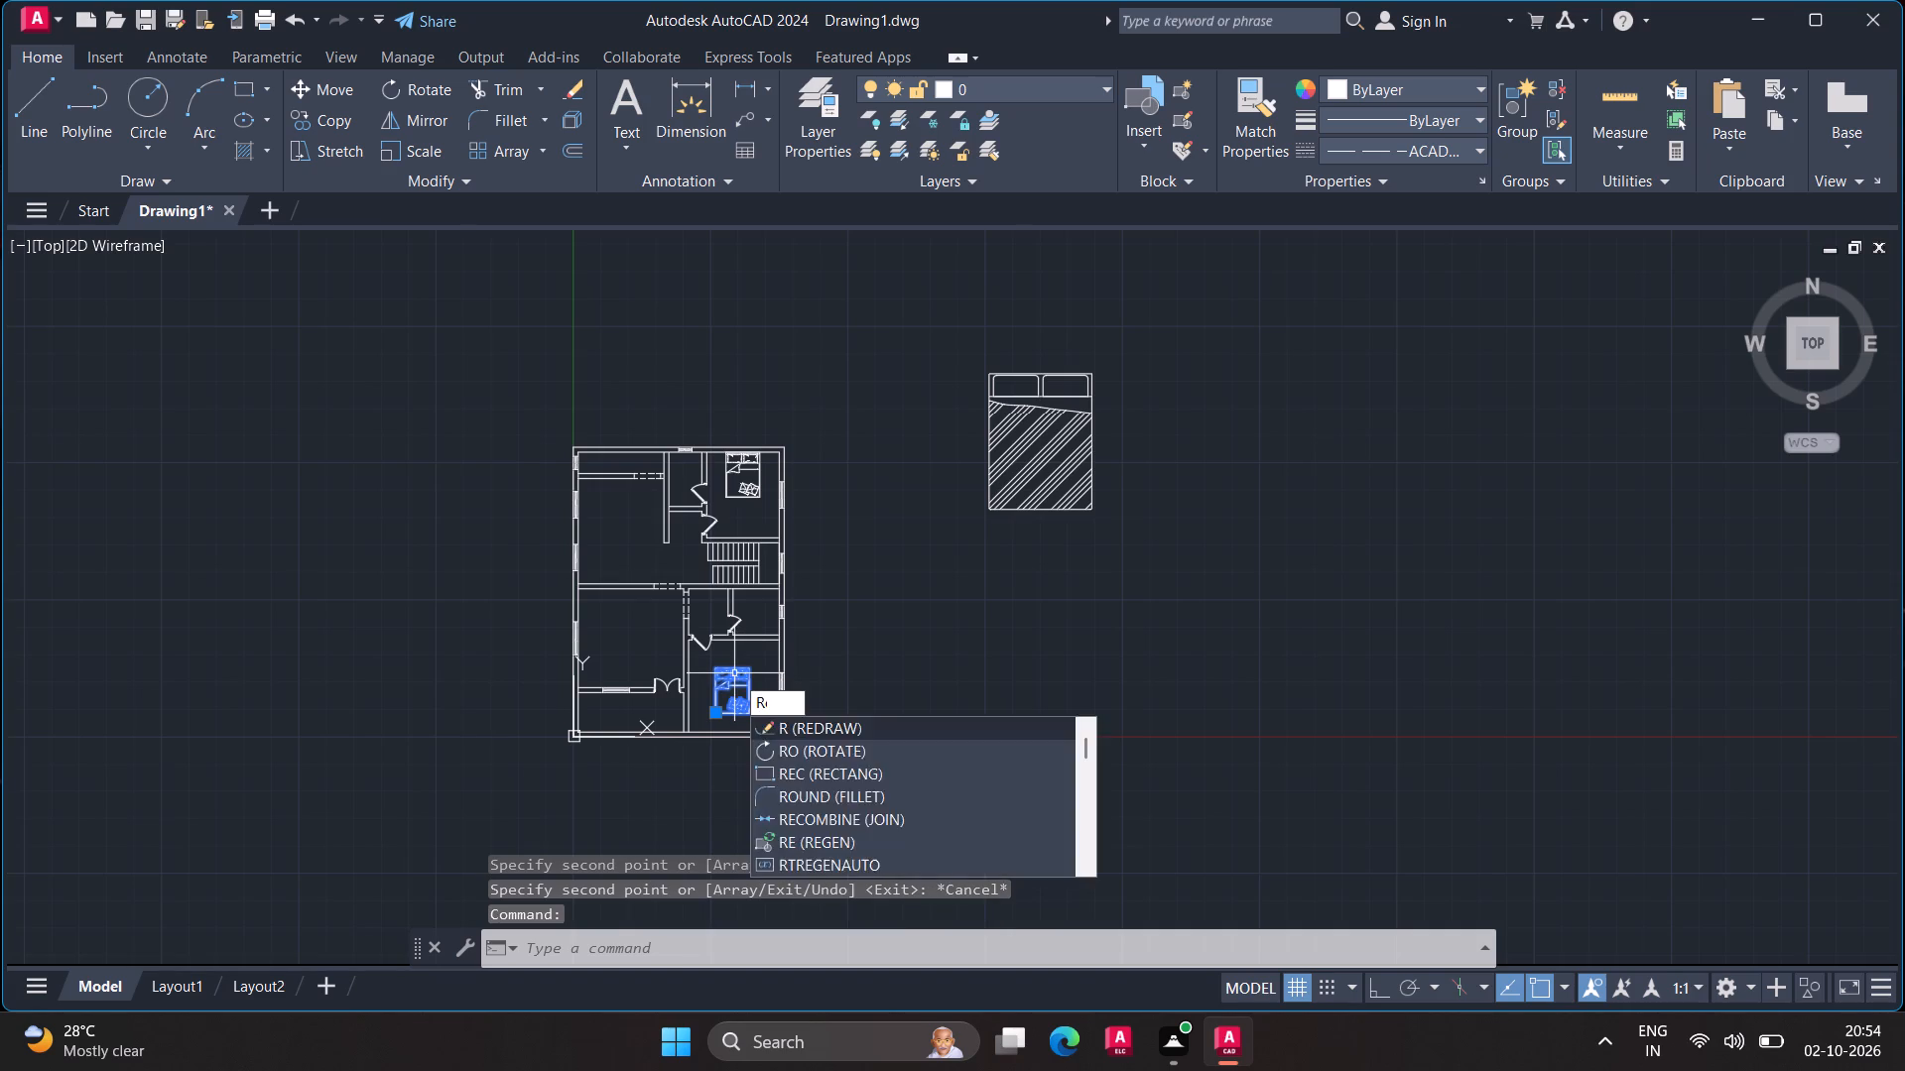
key("Return")
scroll(734, 674, "up", 3)
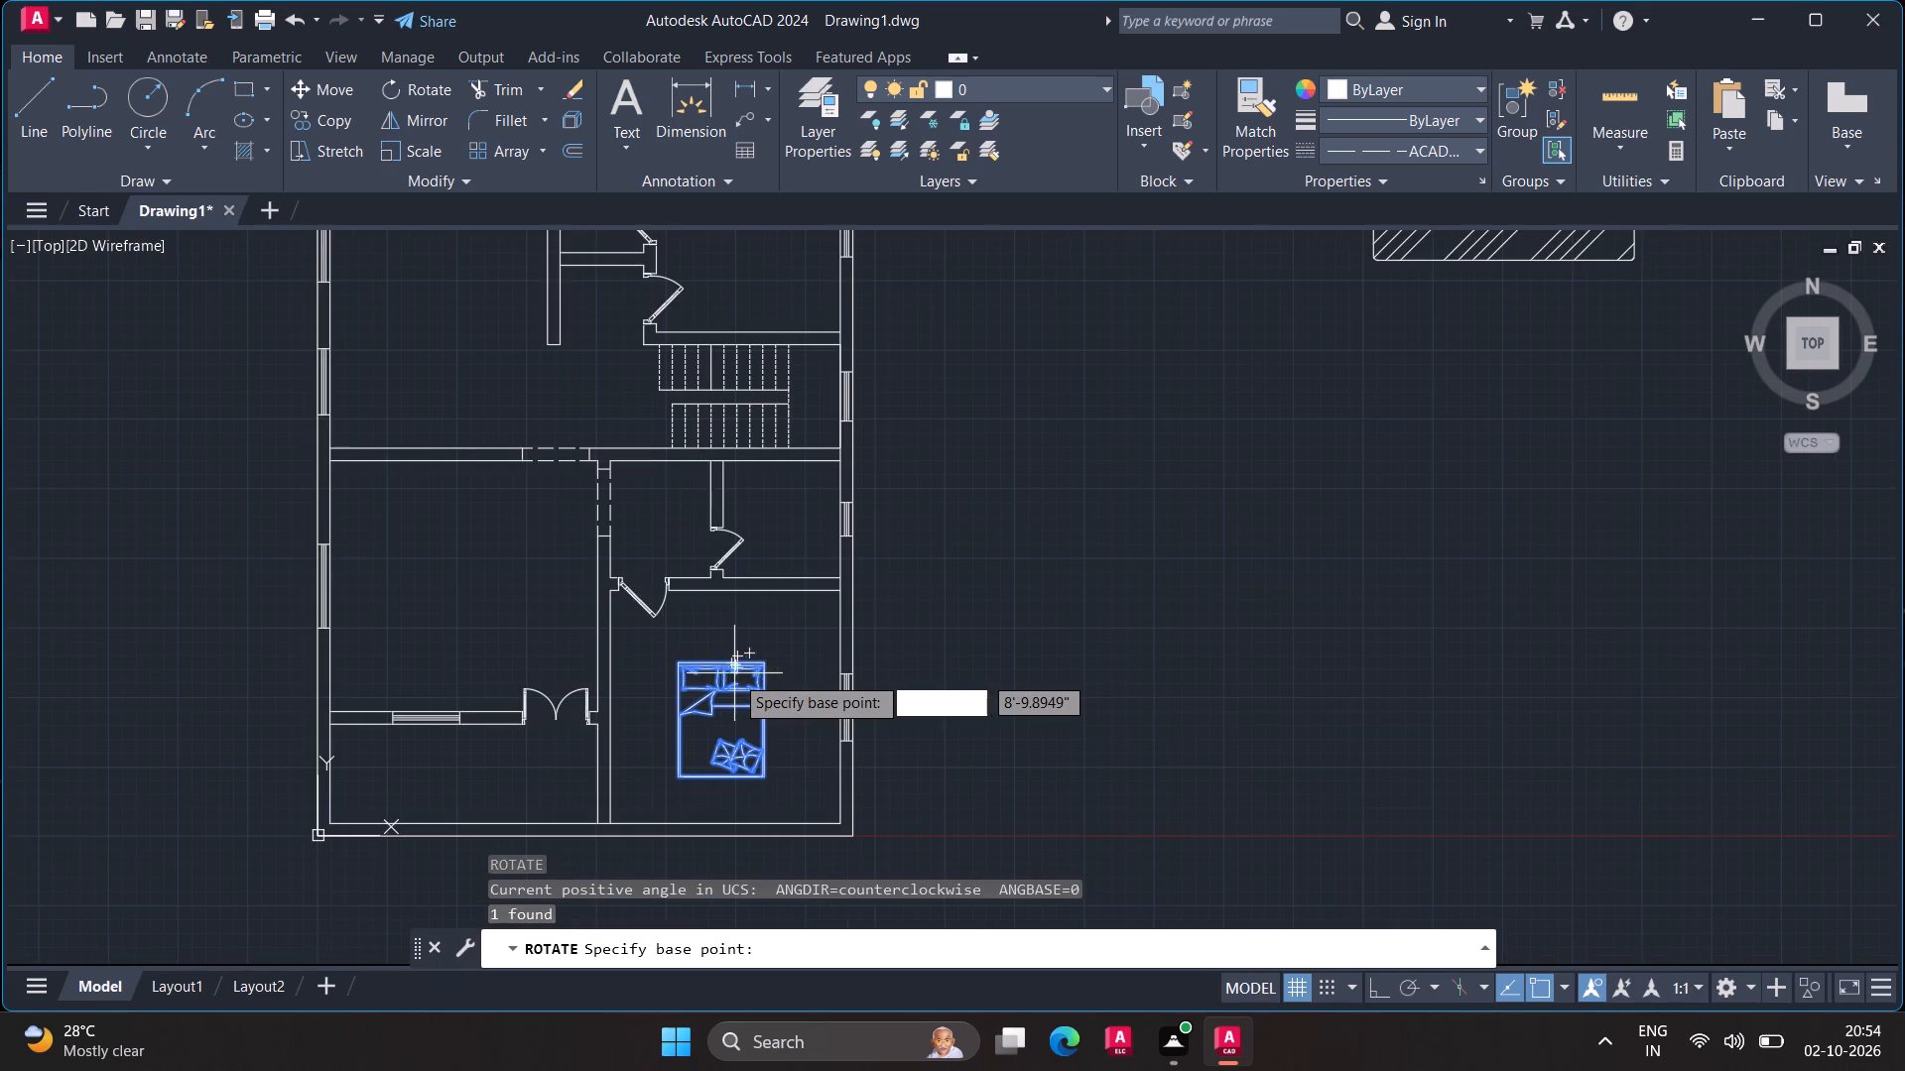
scroll(734, 674, "up", 6)
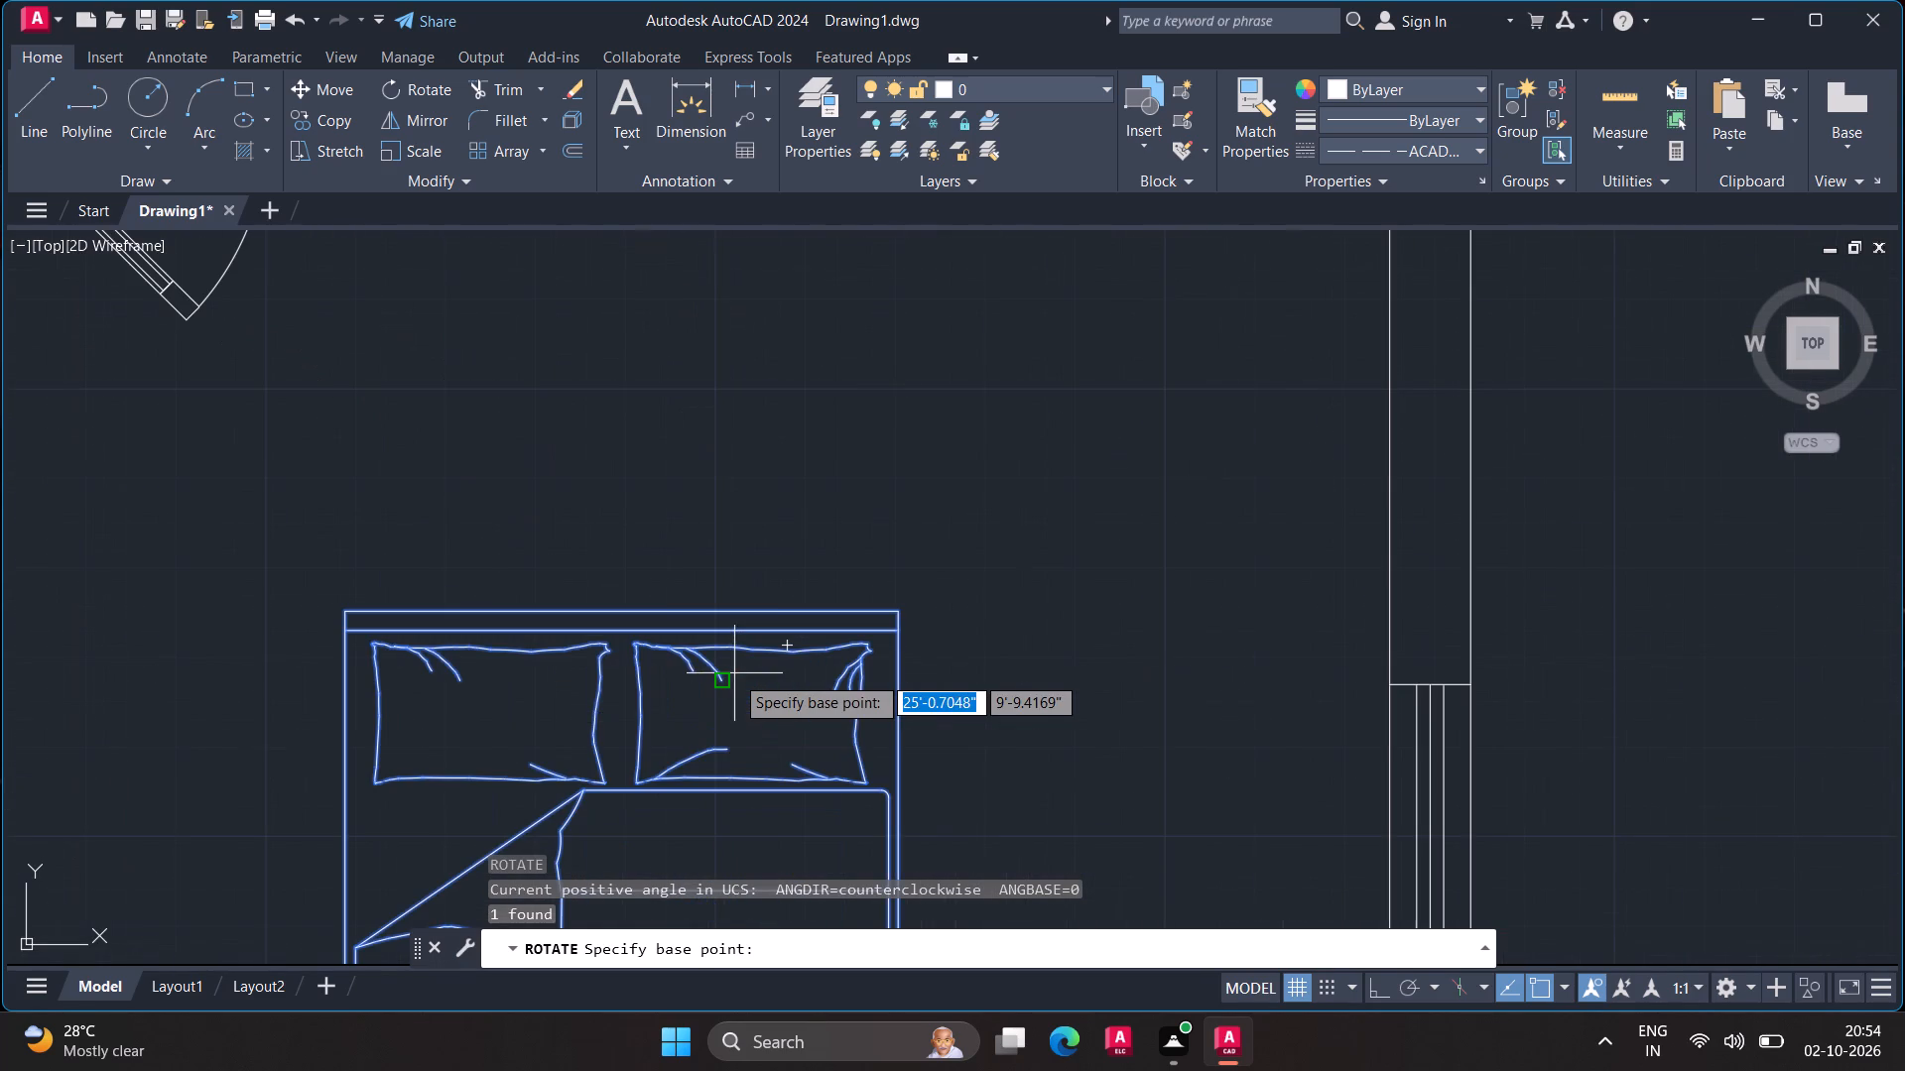
left_click(894, 613)
left_click(895, 613)
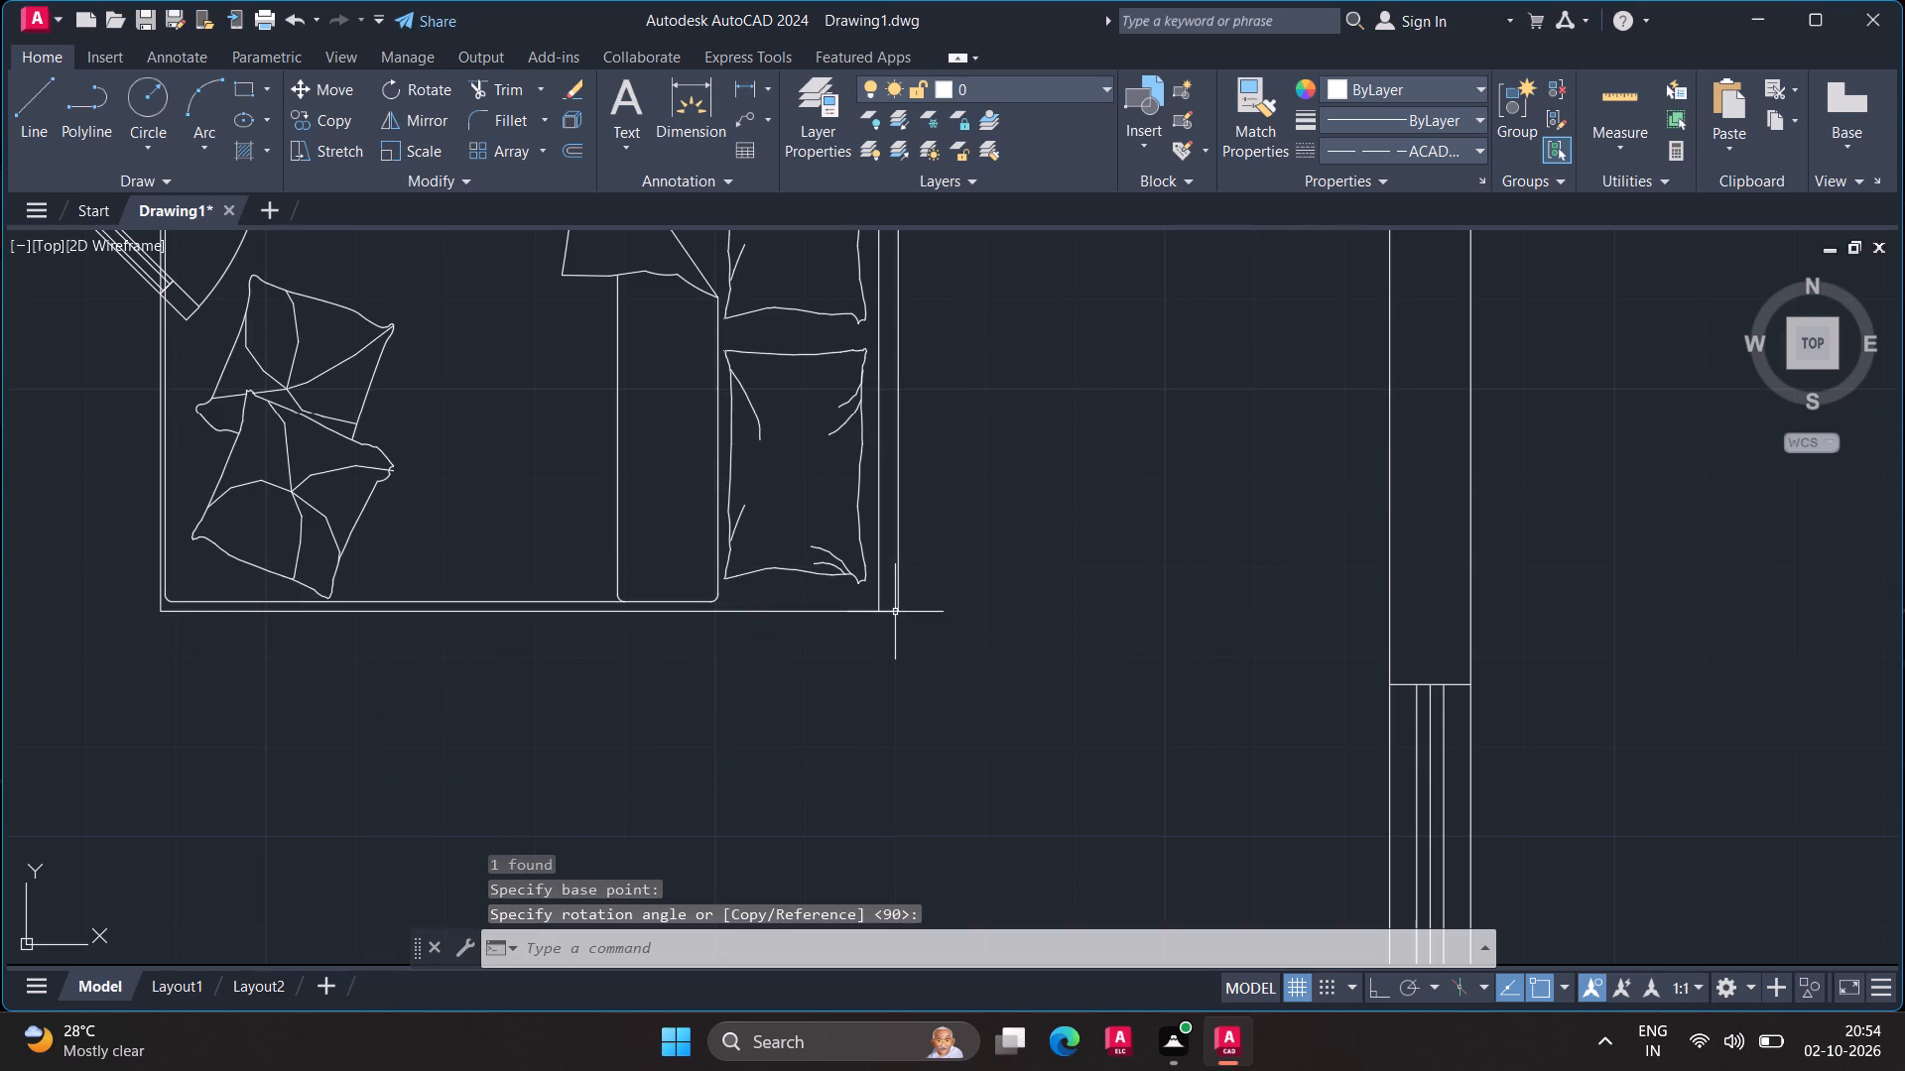
Draw a 9" line across the east wall, starting midway between the southeast room's two inner right corners using m2p.
scroll(958, 667, "down", 1)
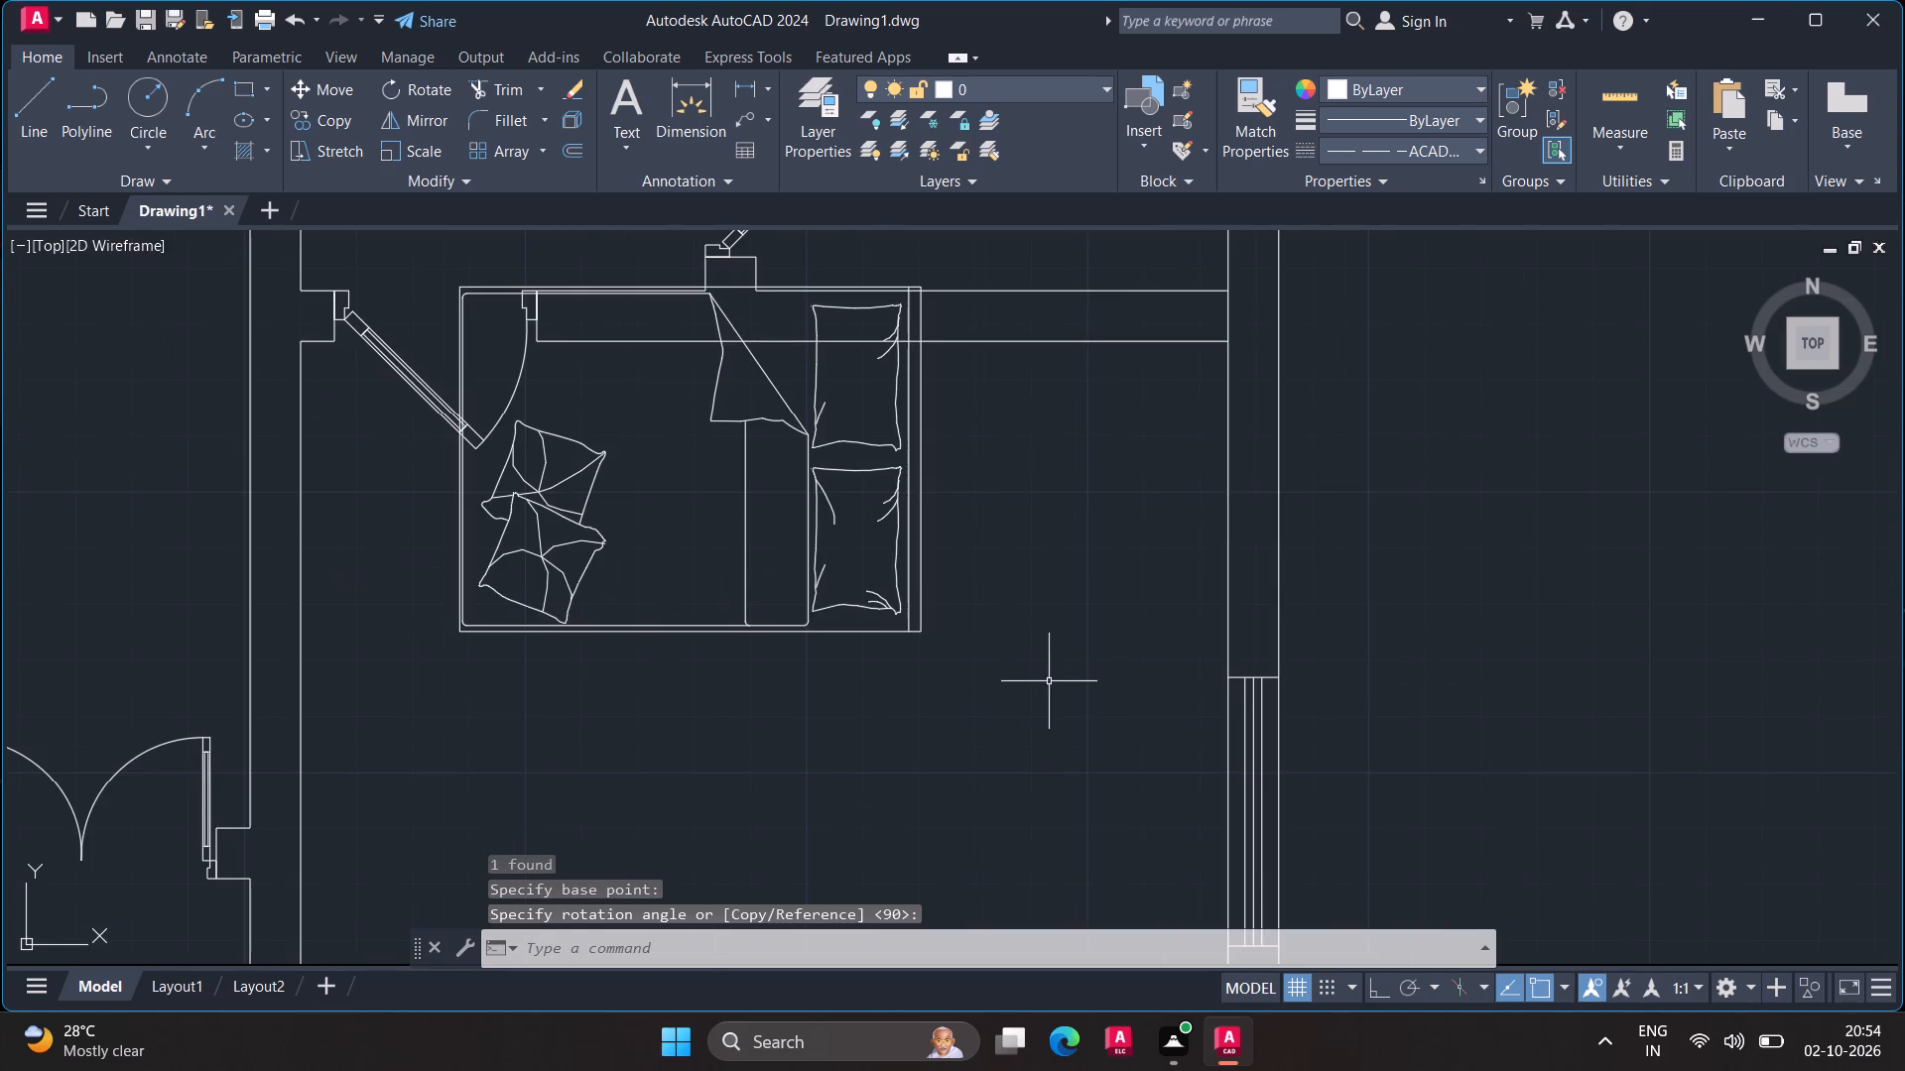
scroll(1065, 693, "down", 2)
middle_click_drag(1086, 734, 1005, 667)
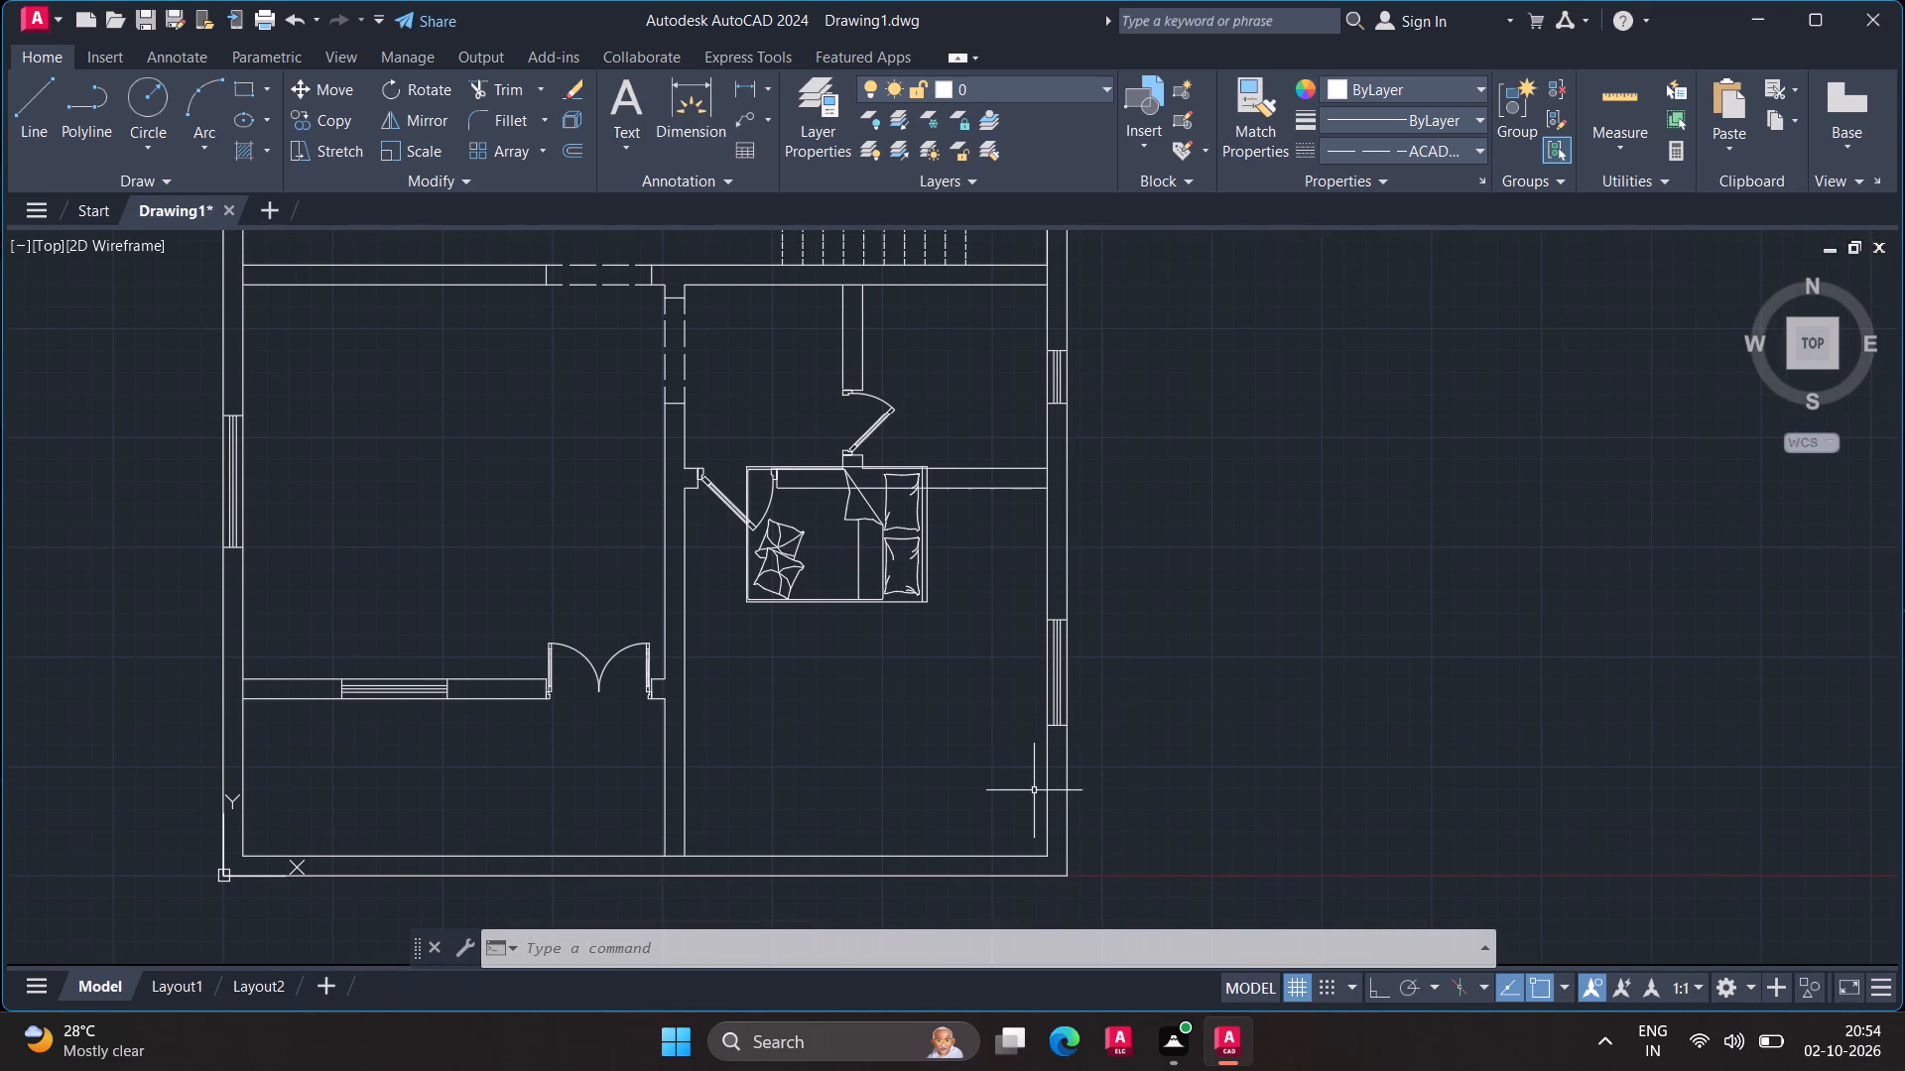
key("l")
key("Return")
type("m2p")
key("Return")
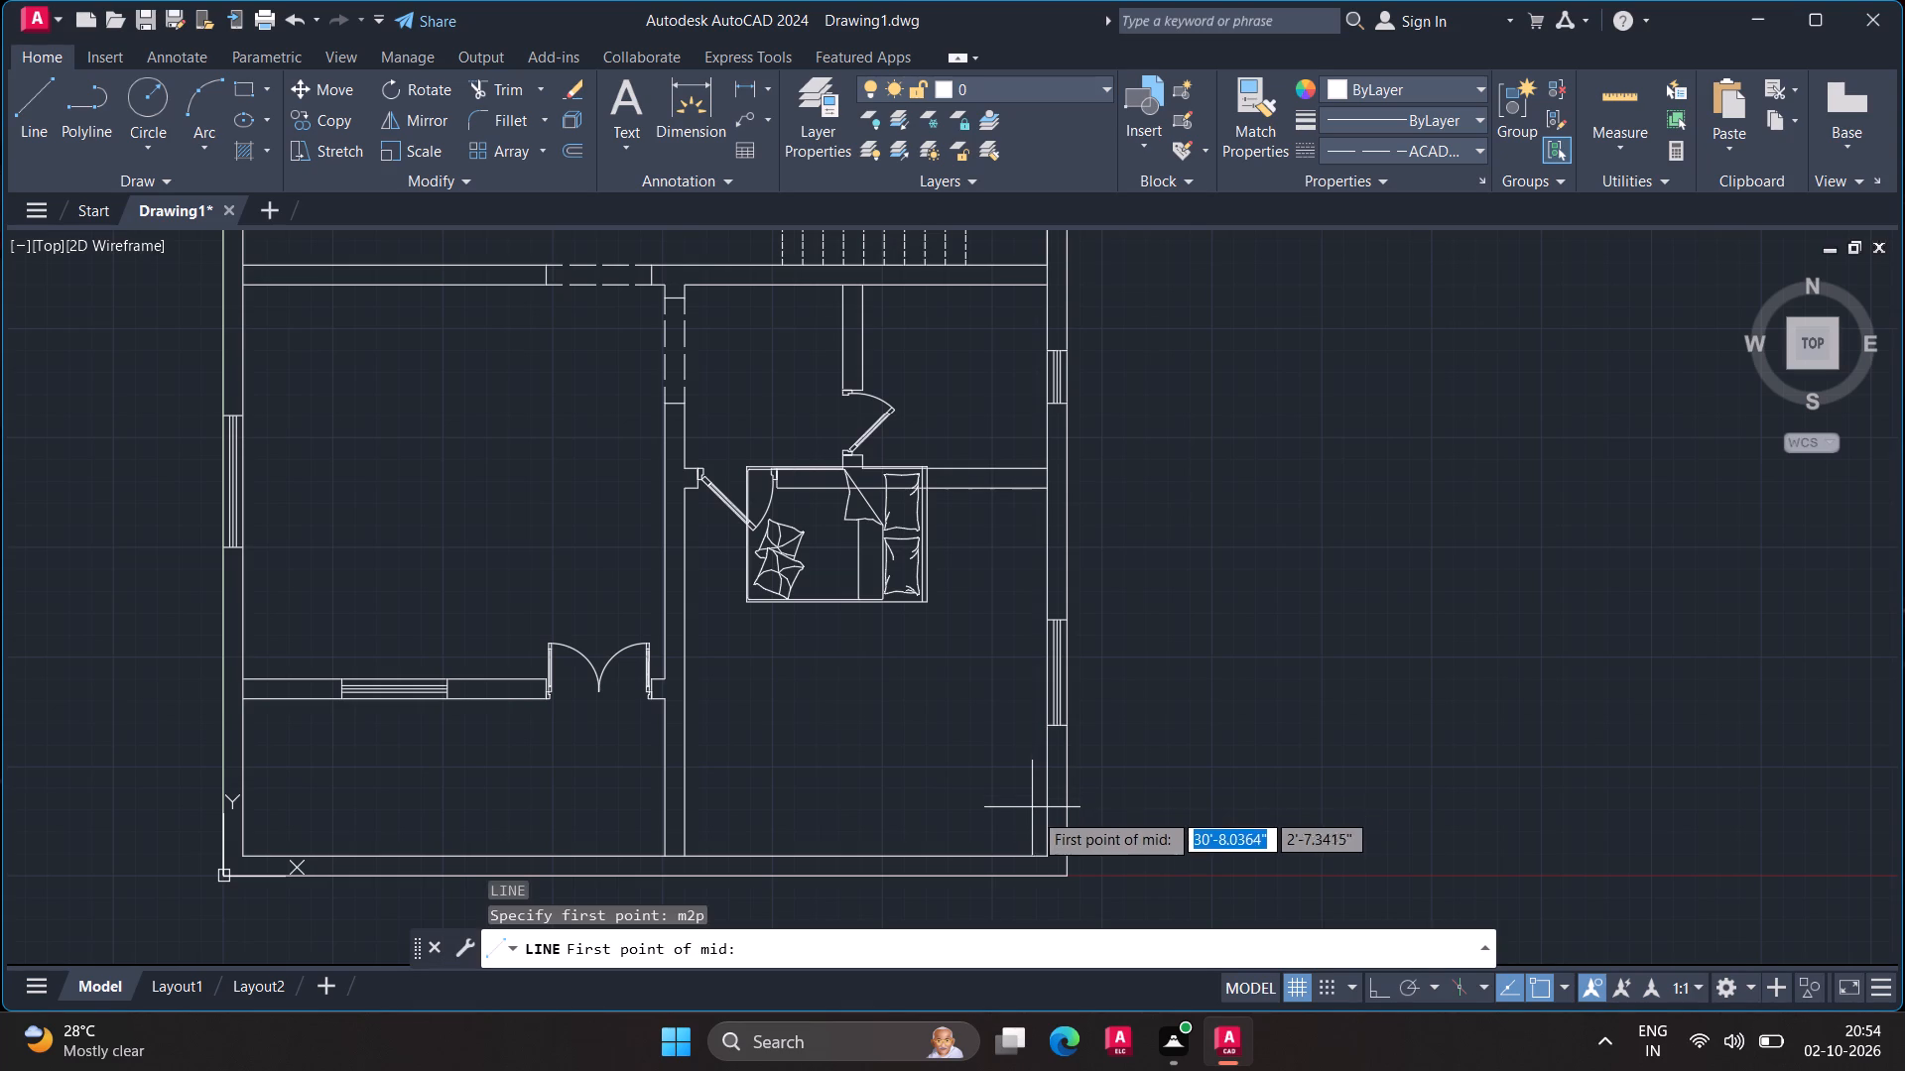
left_click(1043, 854)
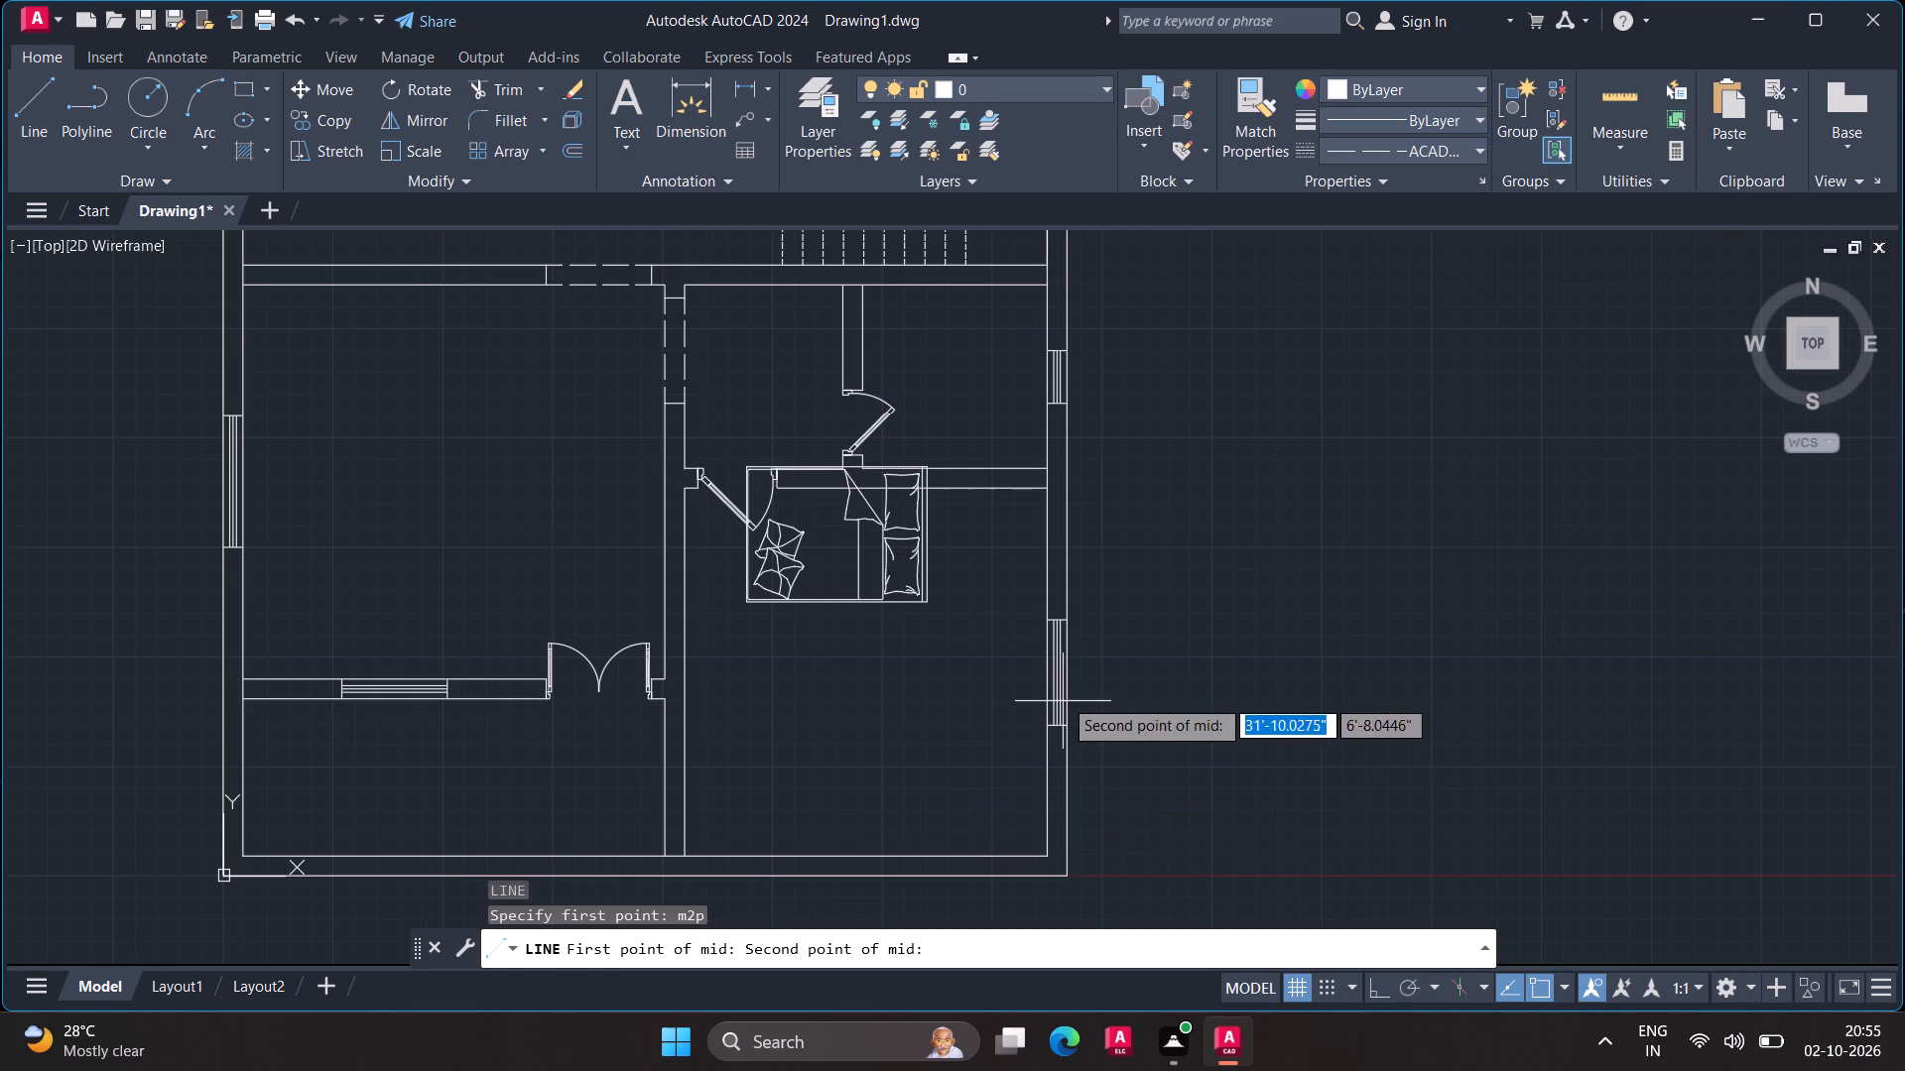
left_click(1048, 493)
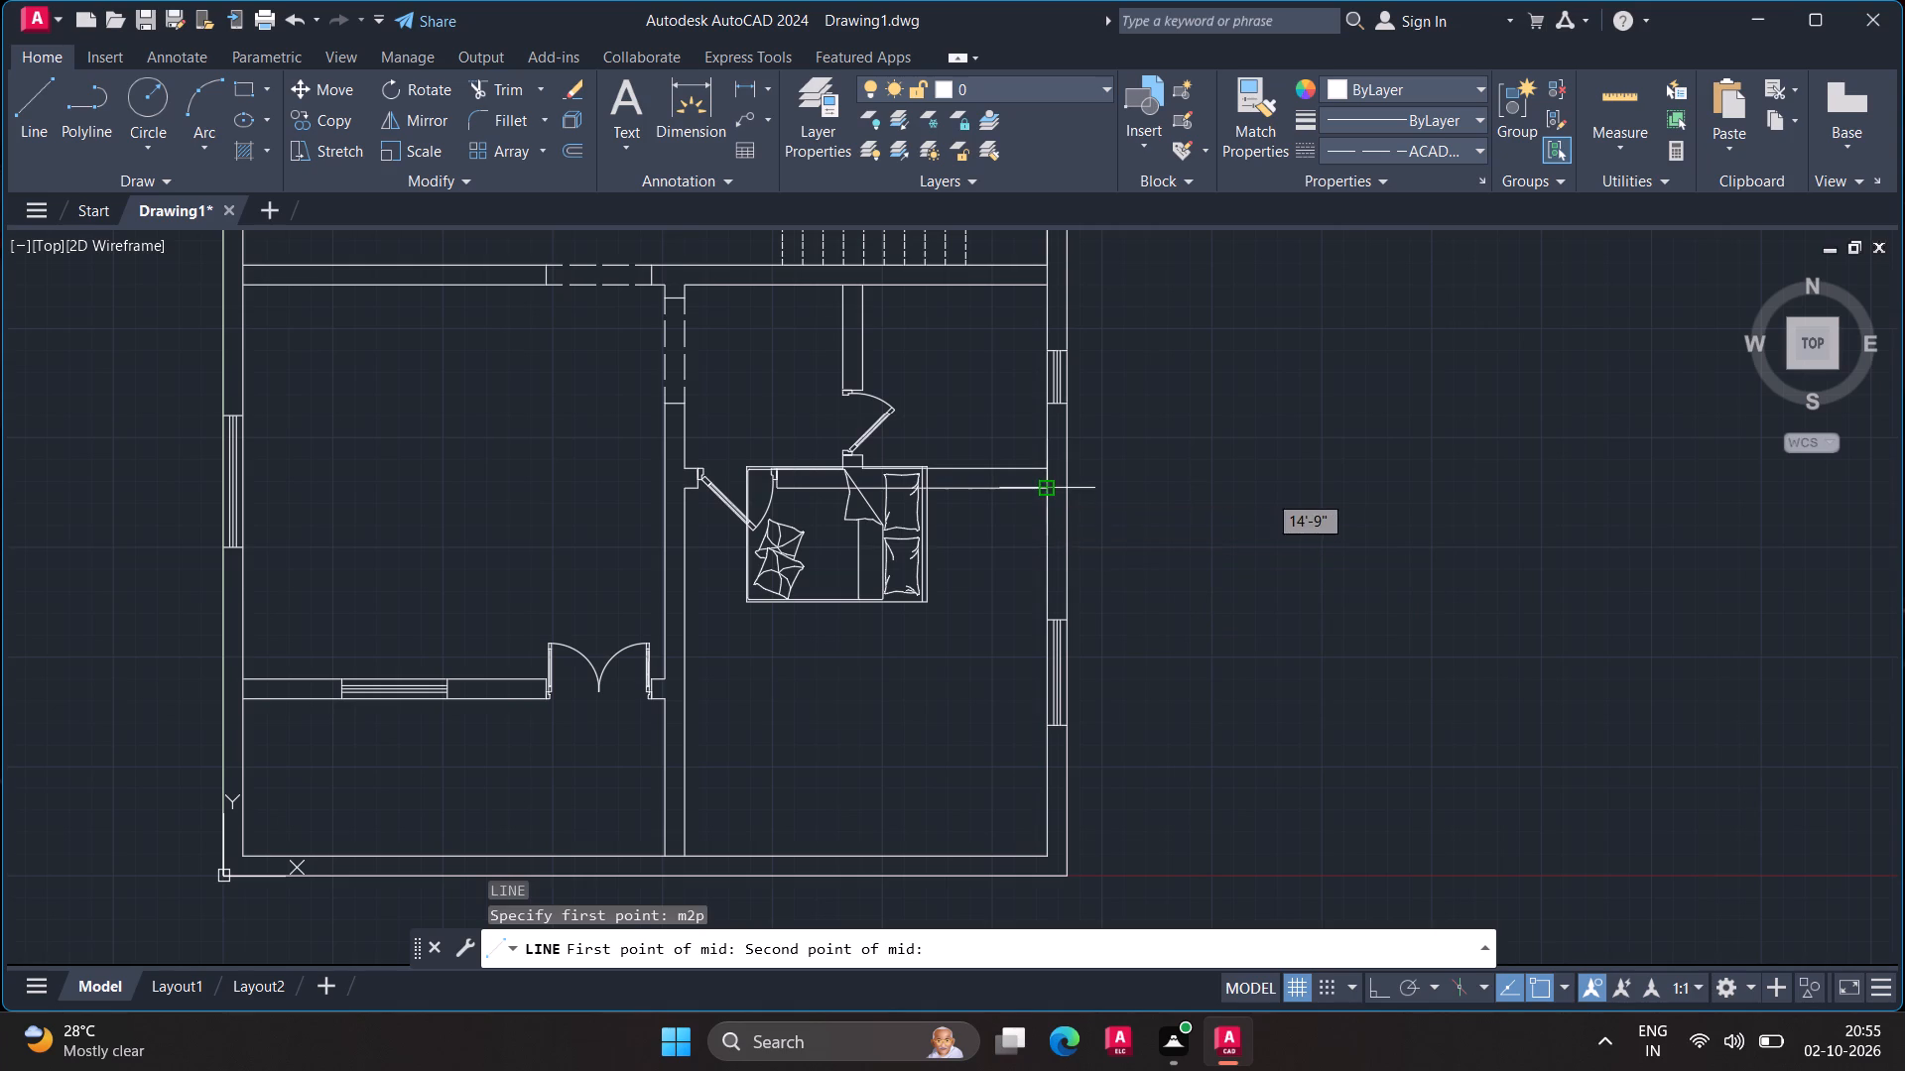
left_click(1068, 670)
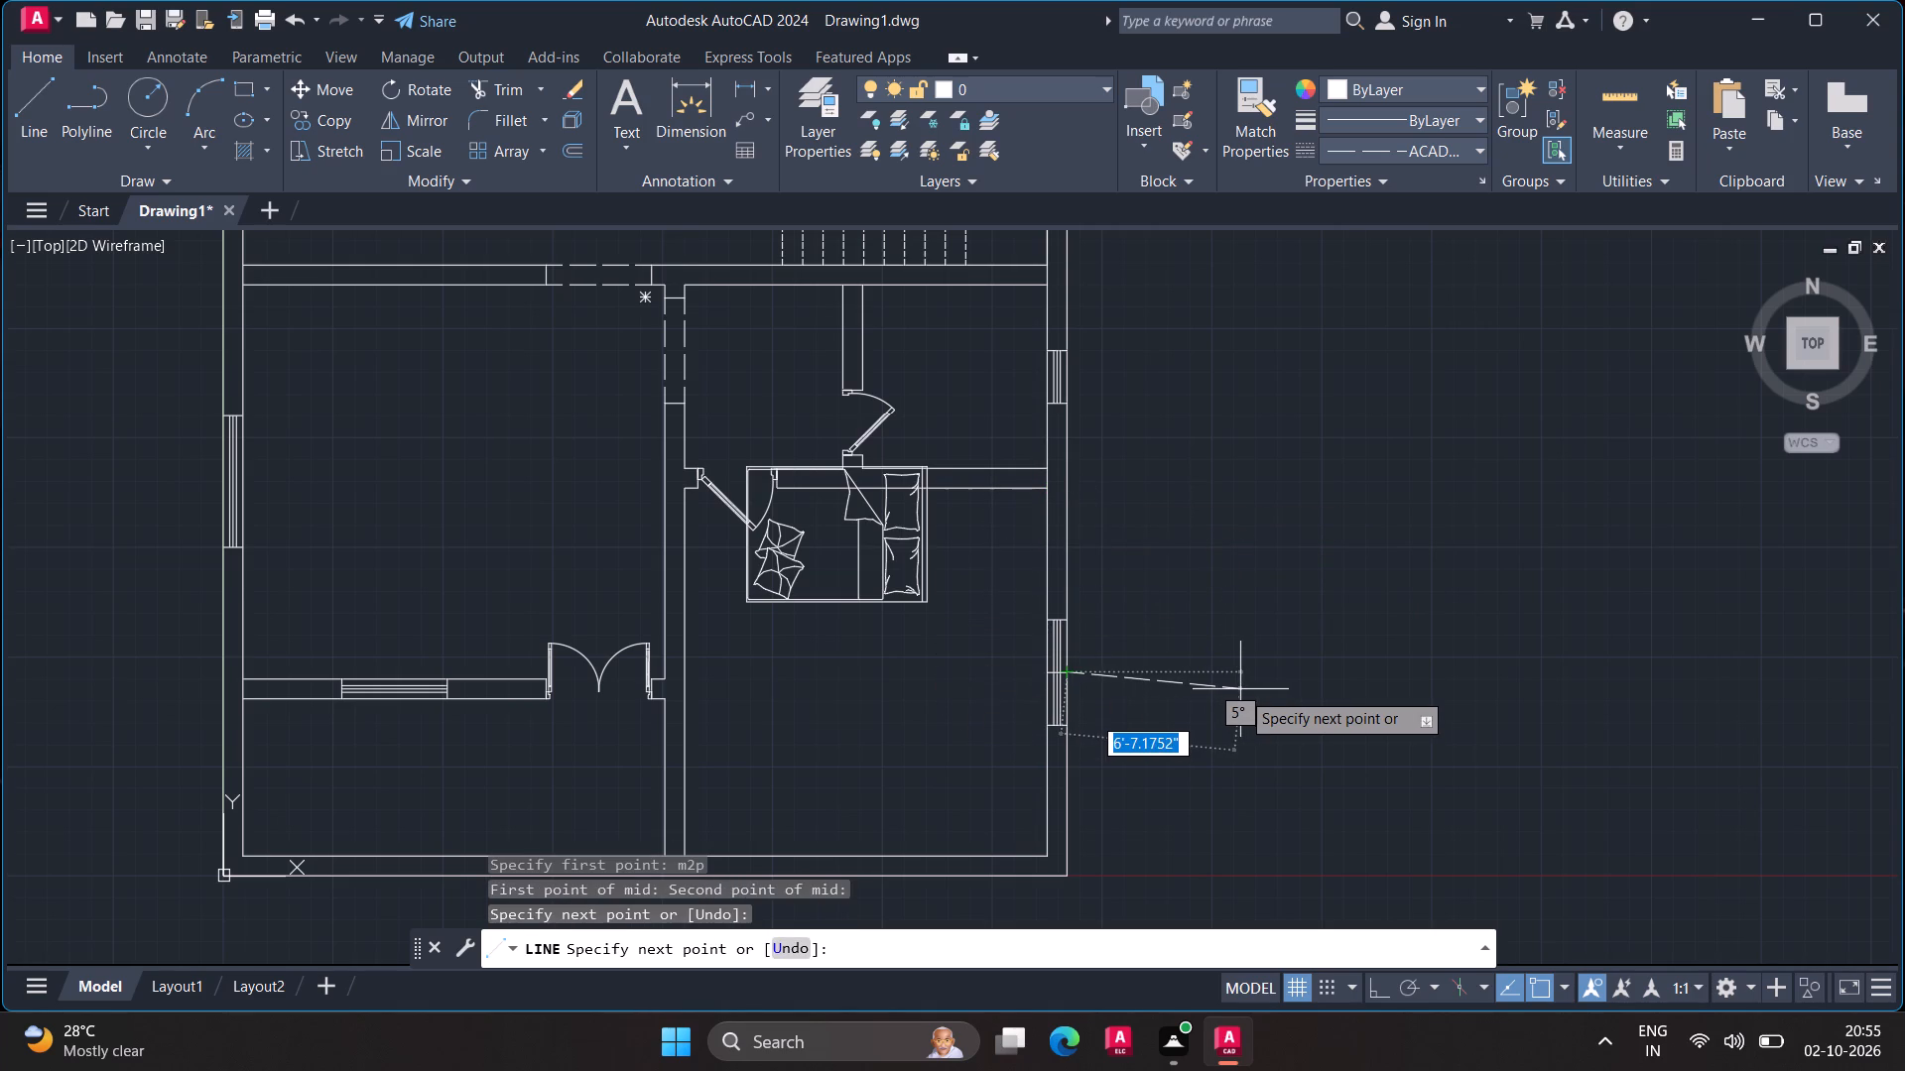
key("Escape")
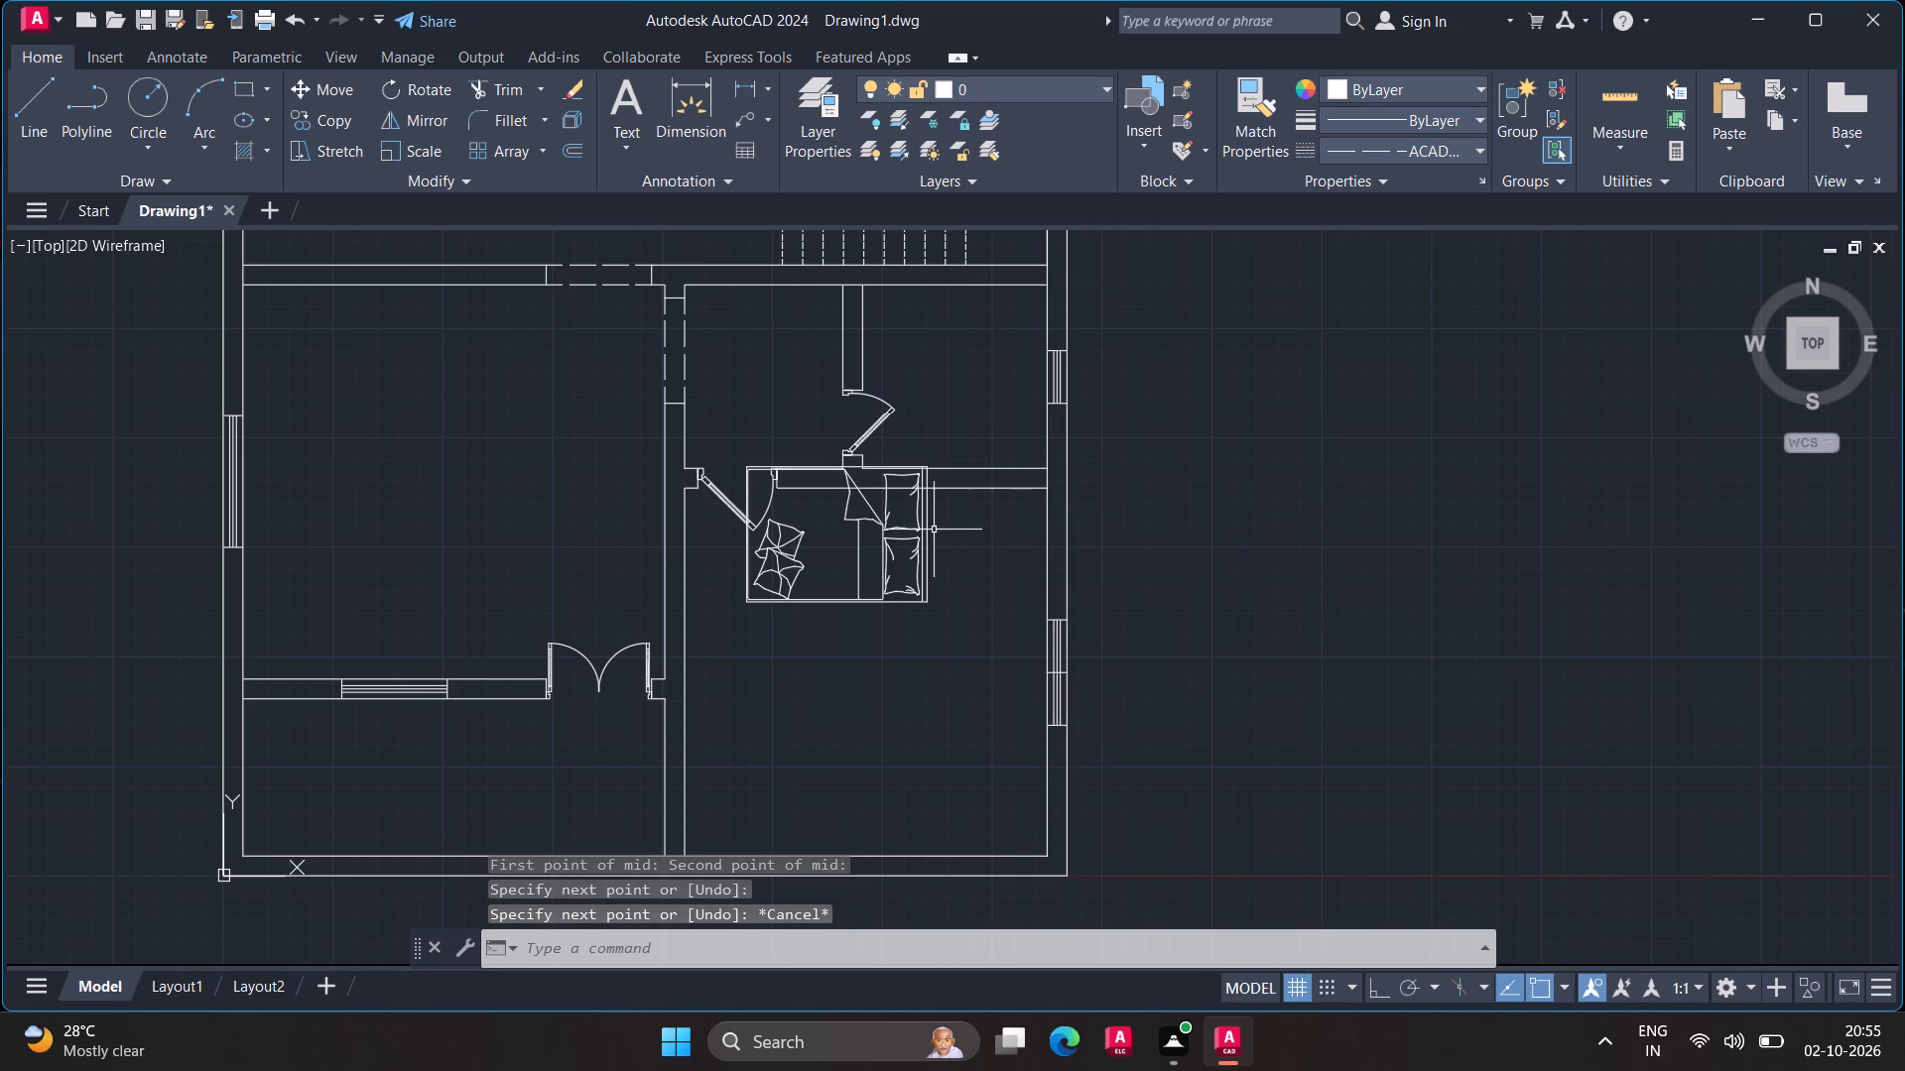
Move the rotated bed from its headboard midpoint to the inner end of the midpoint line on the southeast room's east wall.
left_click(926, 535)
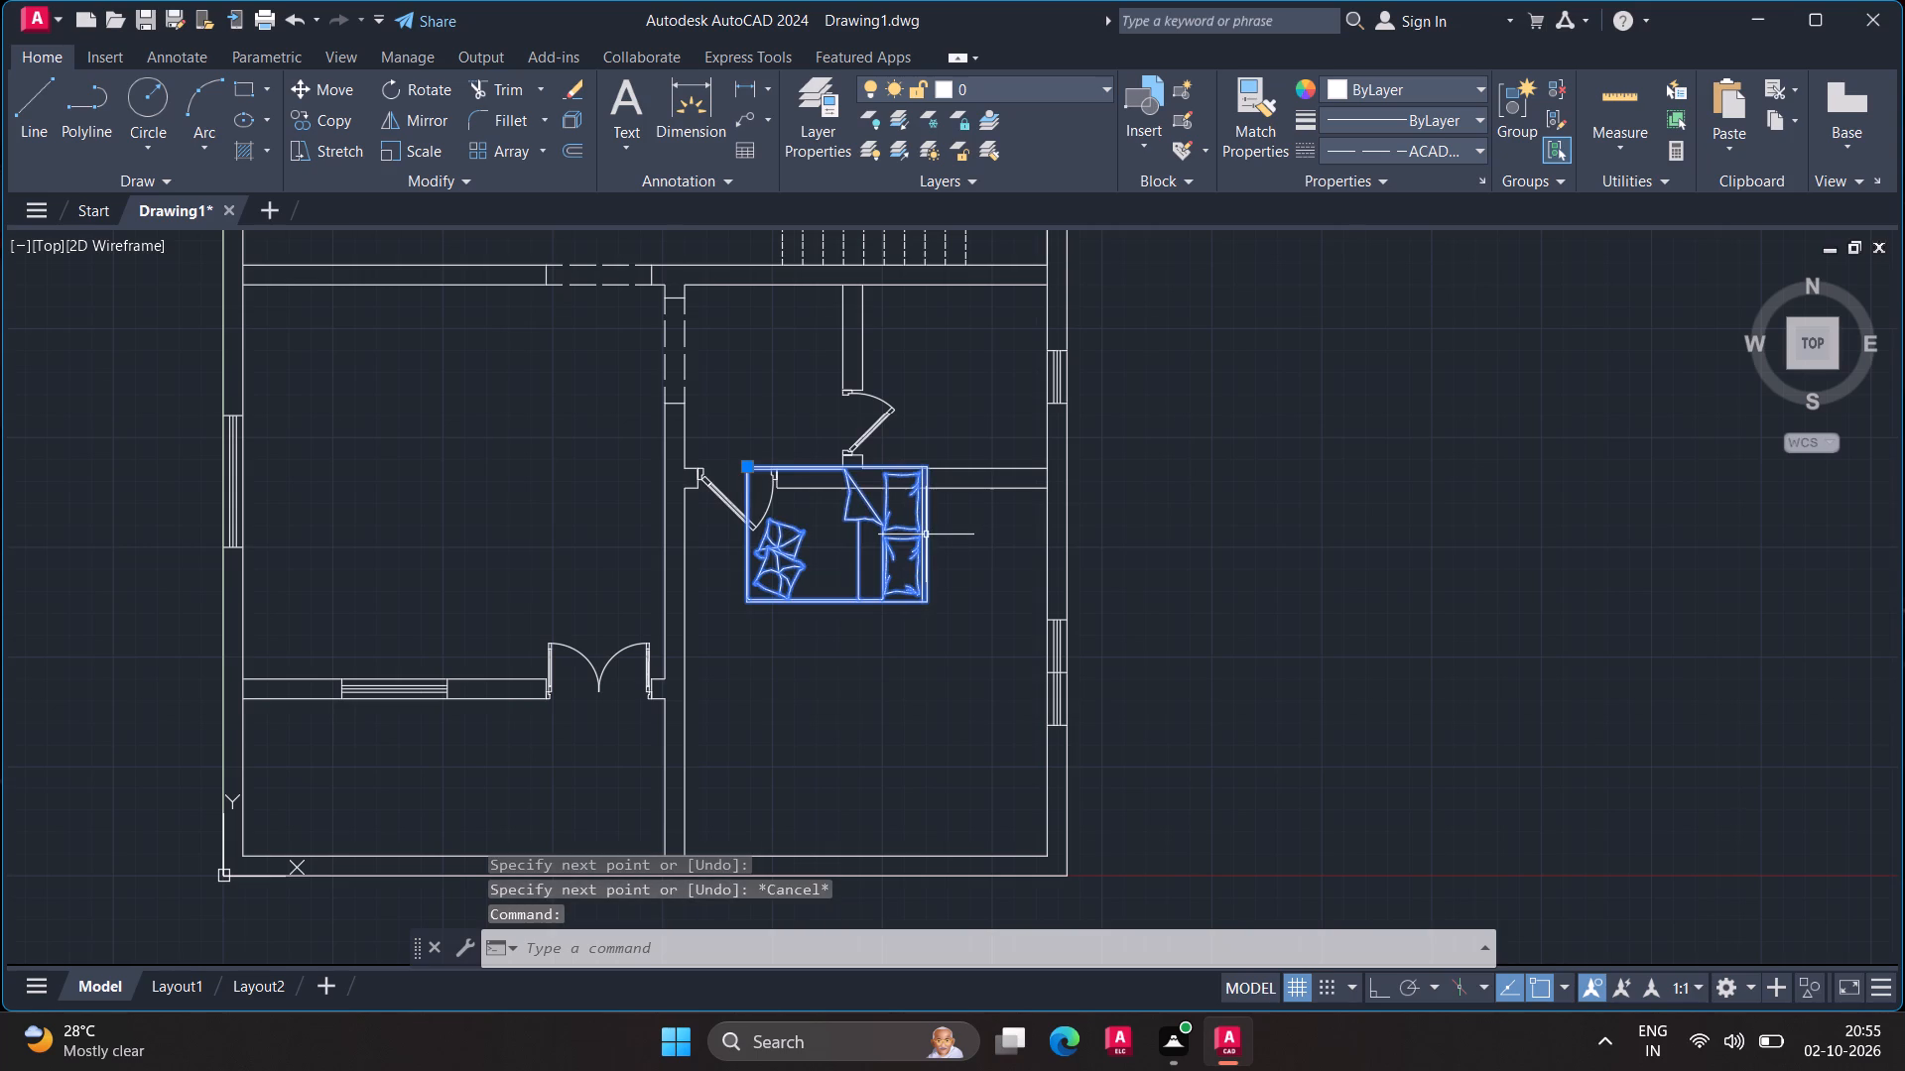
key("m")
key("Return")
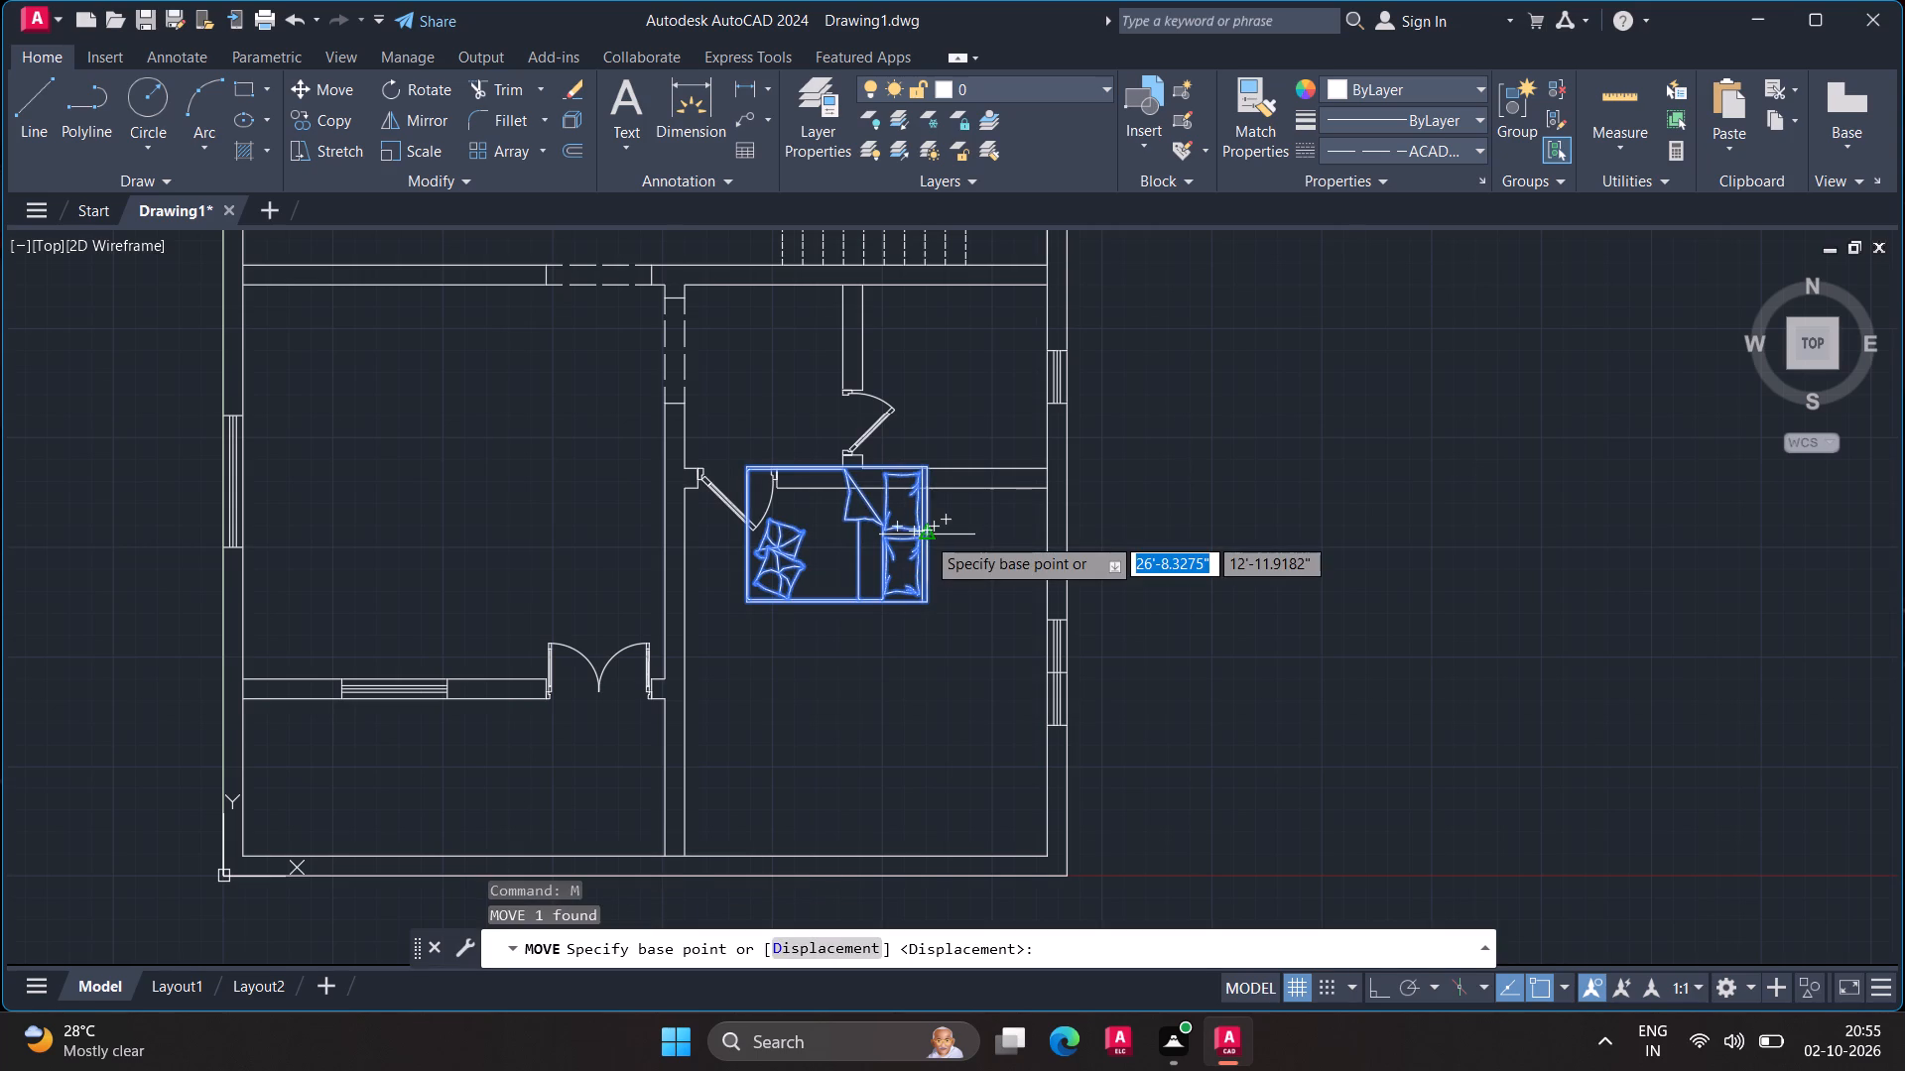
scroll(926, 535, "up", 4)
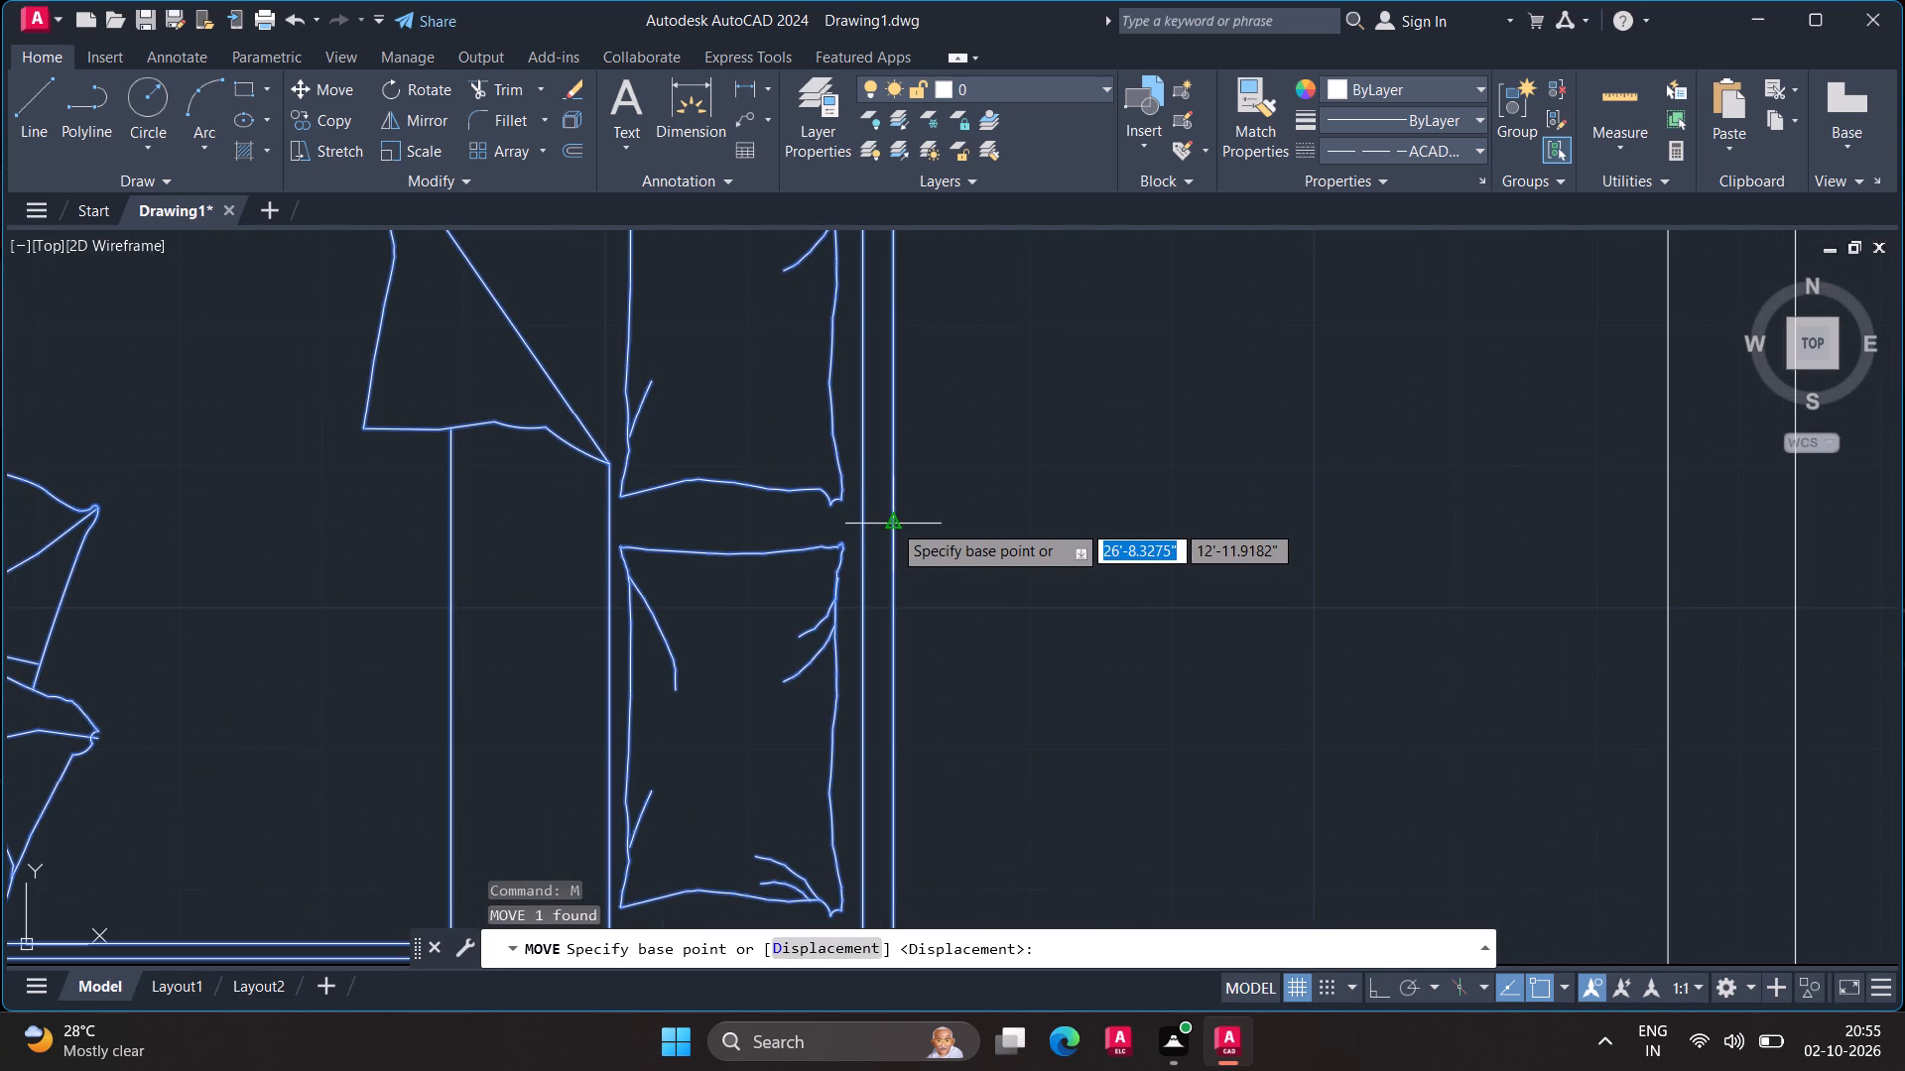
left_click(891, 523)
scroll(948, 663, "down", 3)
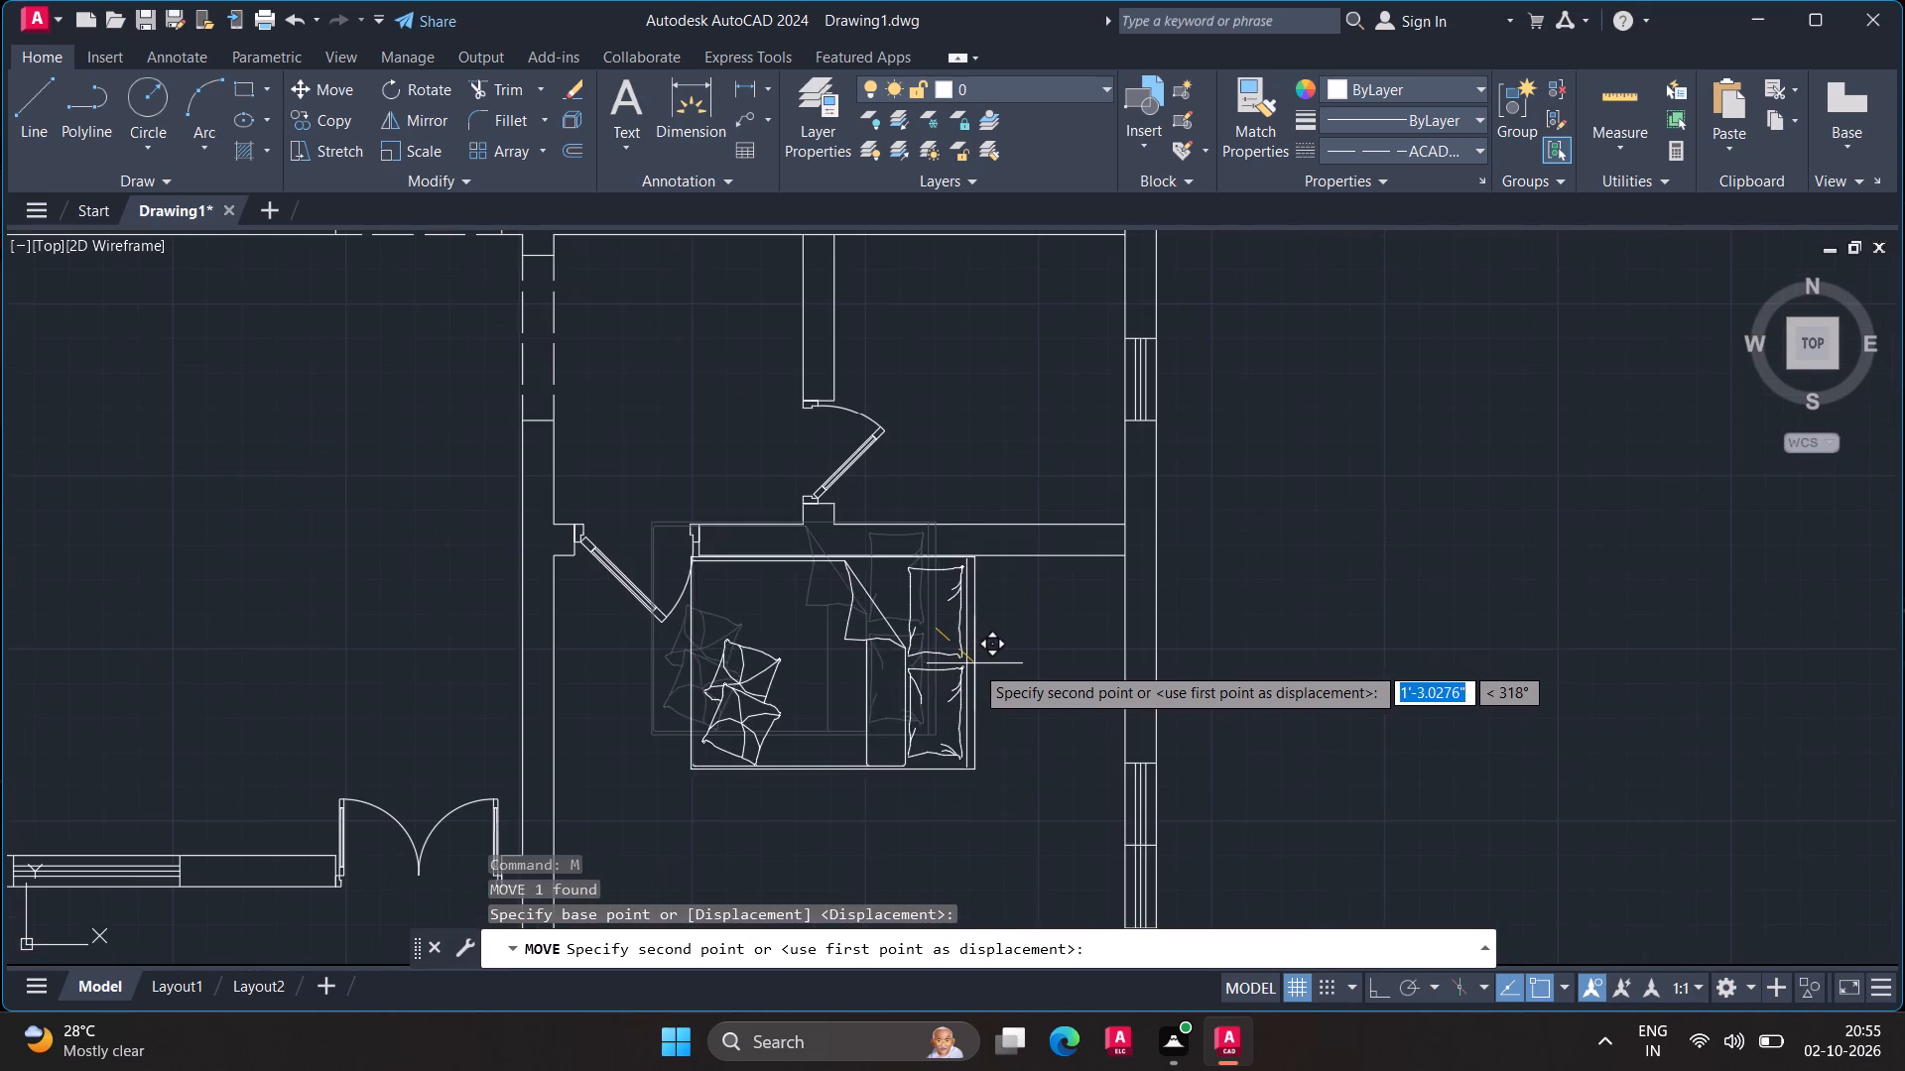
scroll(1107, 859, "up", 3)
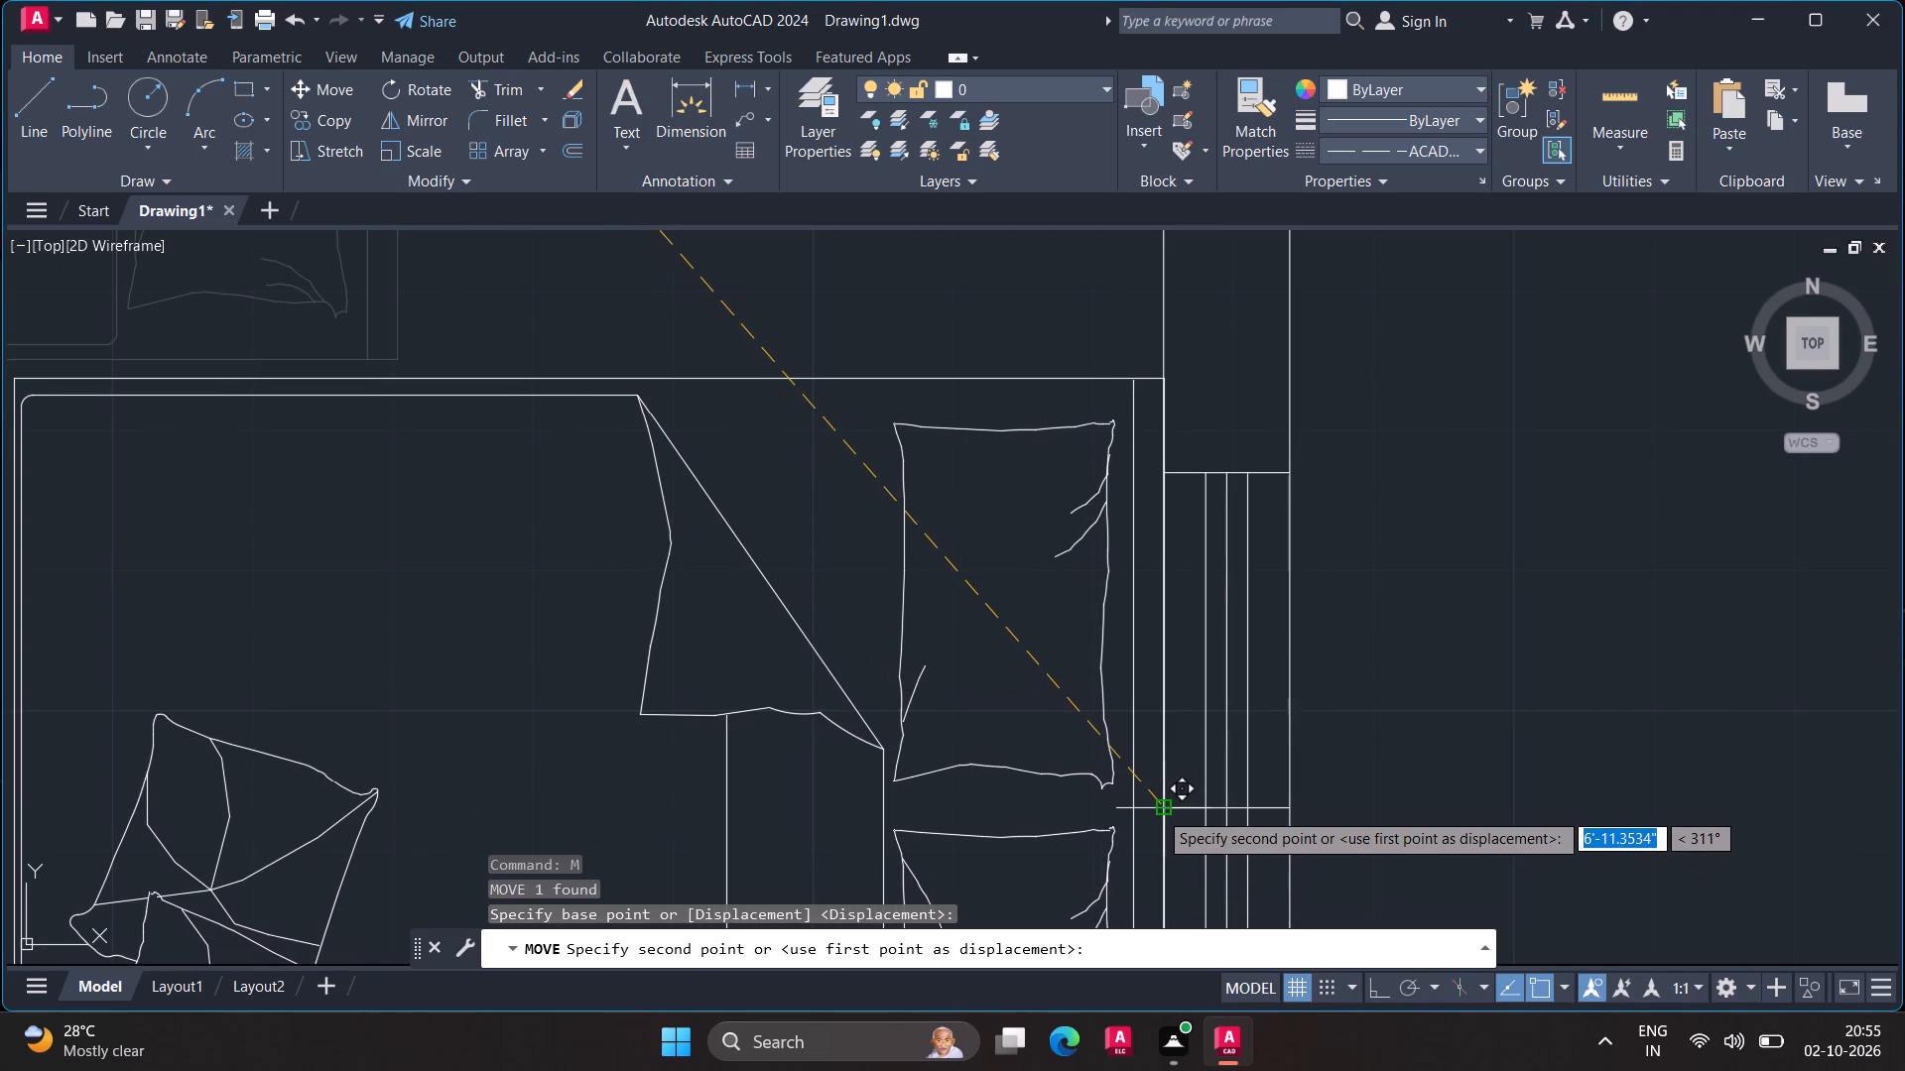
left_click(1158, 809)
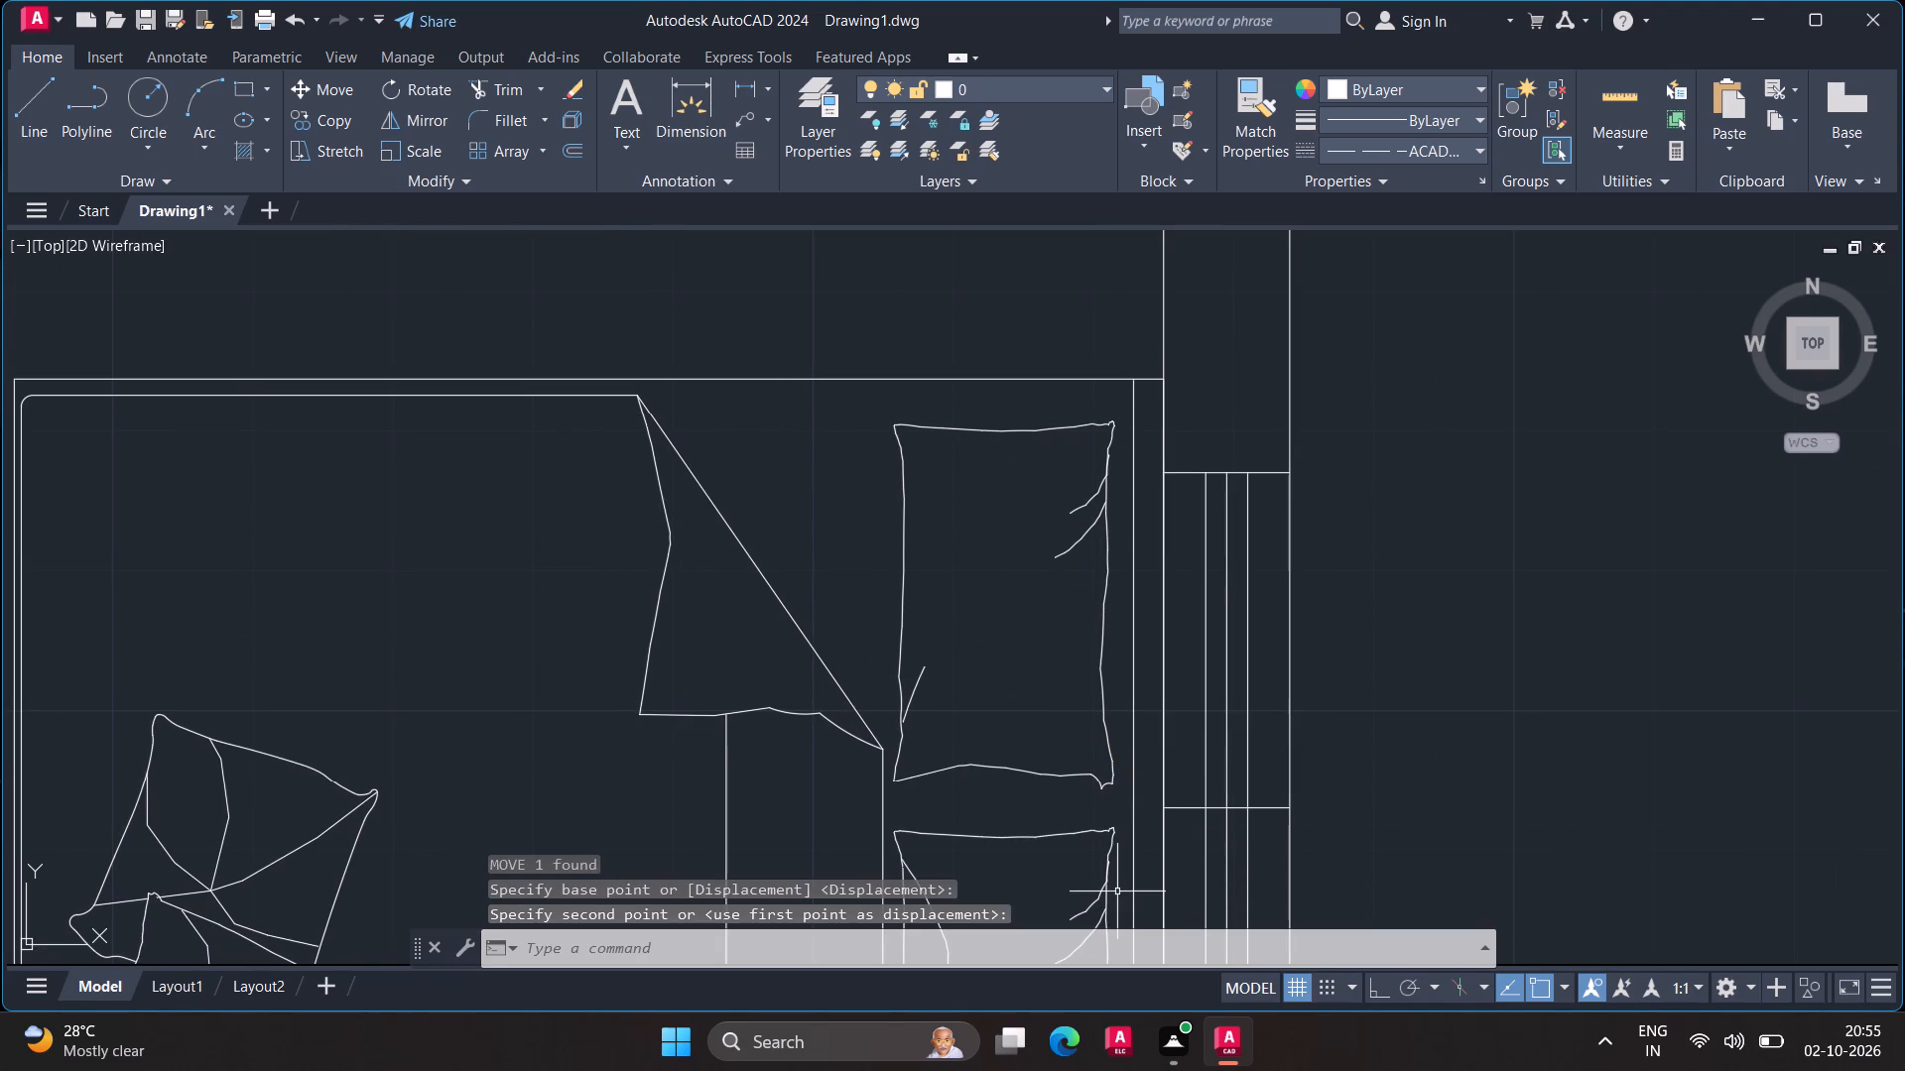
Erase the midpoint helper line across the east wall beside the southeast room's bed.
key("Escape")
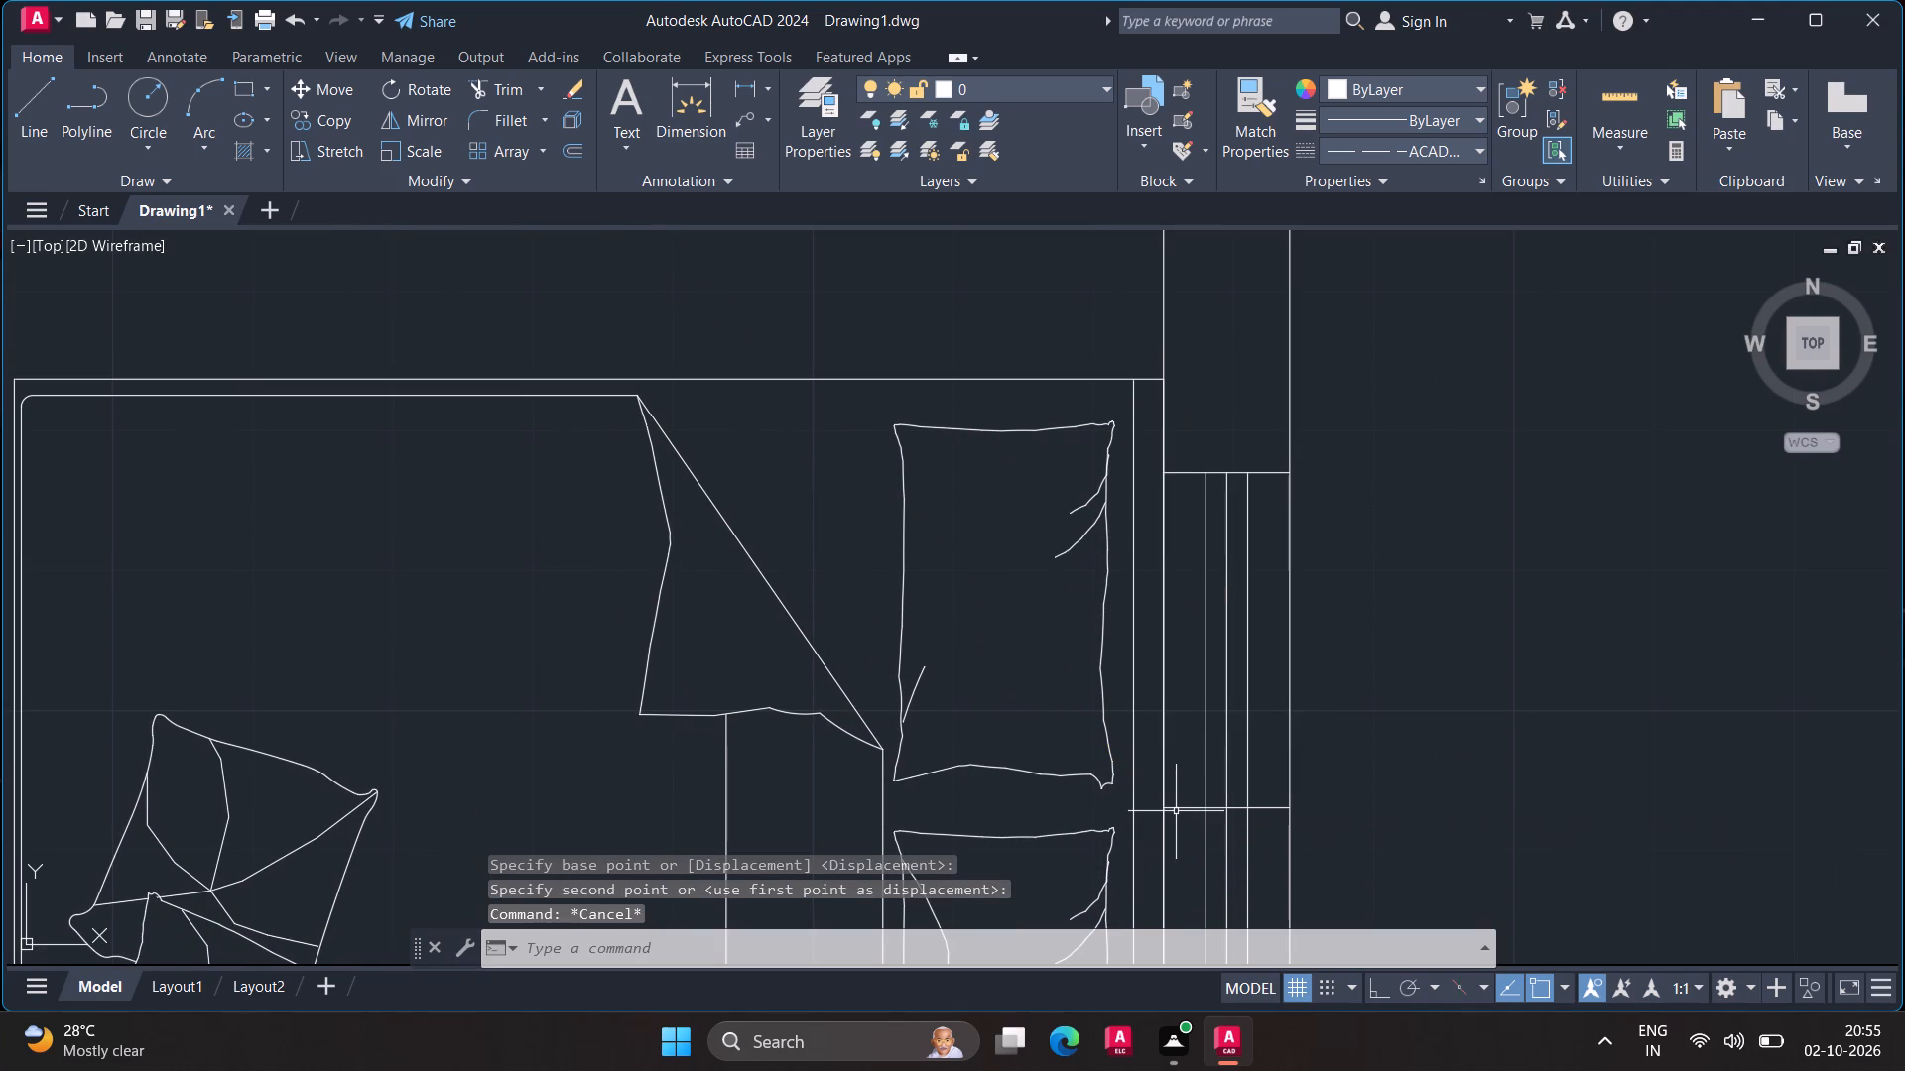
left_click(1176, 812)
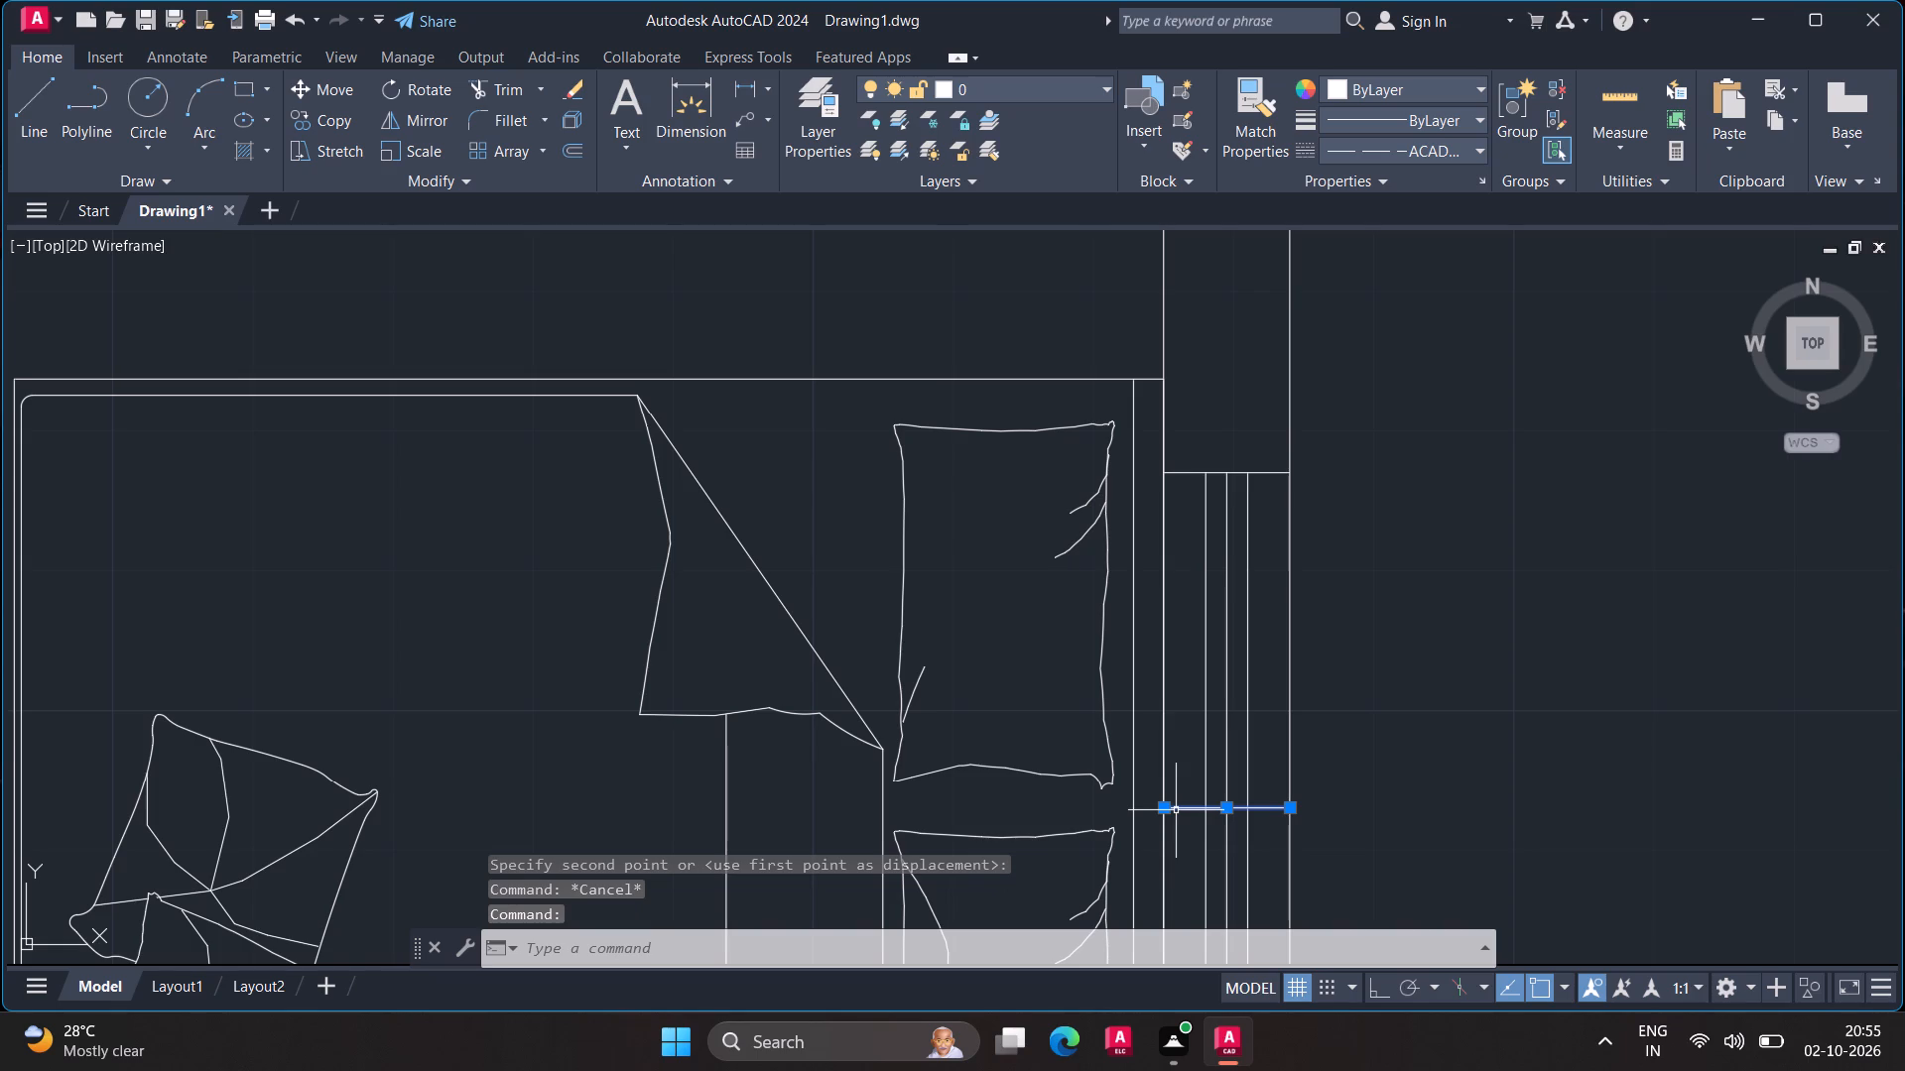
key("Delete")
Make the wall layer the current layer.
scroll(1176, 812, "down", 2)
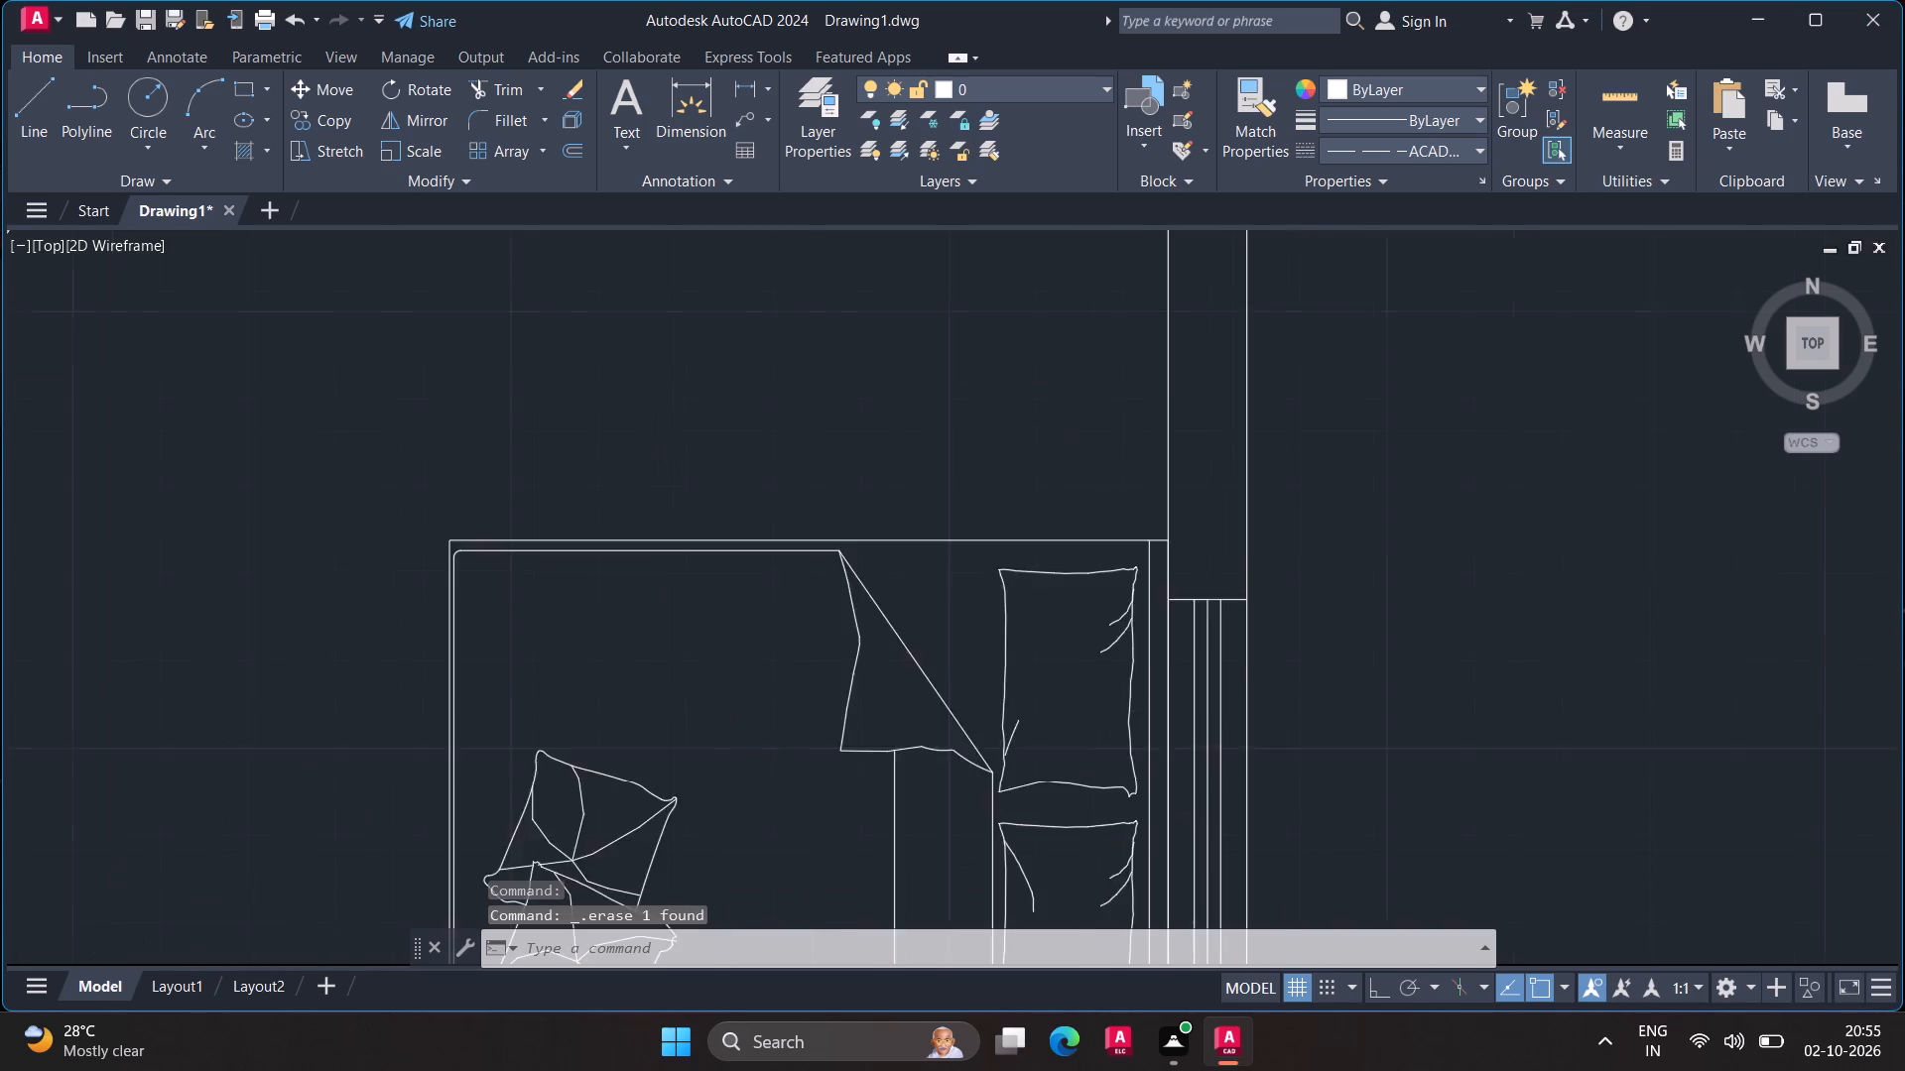
scroll(1273, 773, "down", 1)
middle_click_drag(1307, 765, 1273, 699)
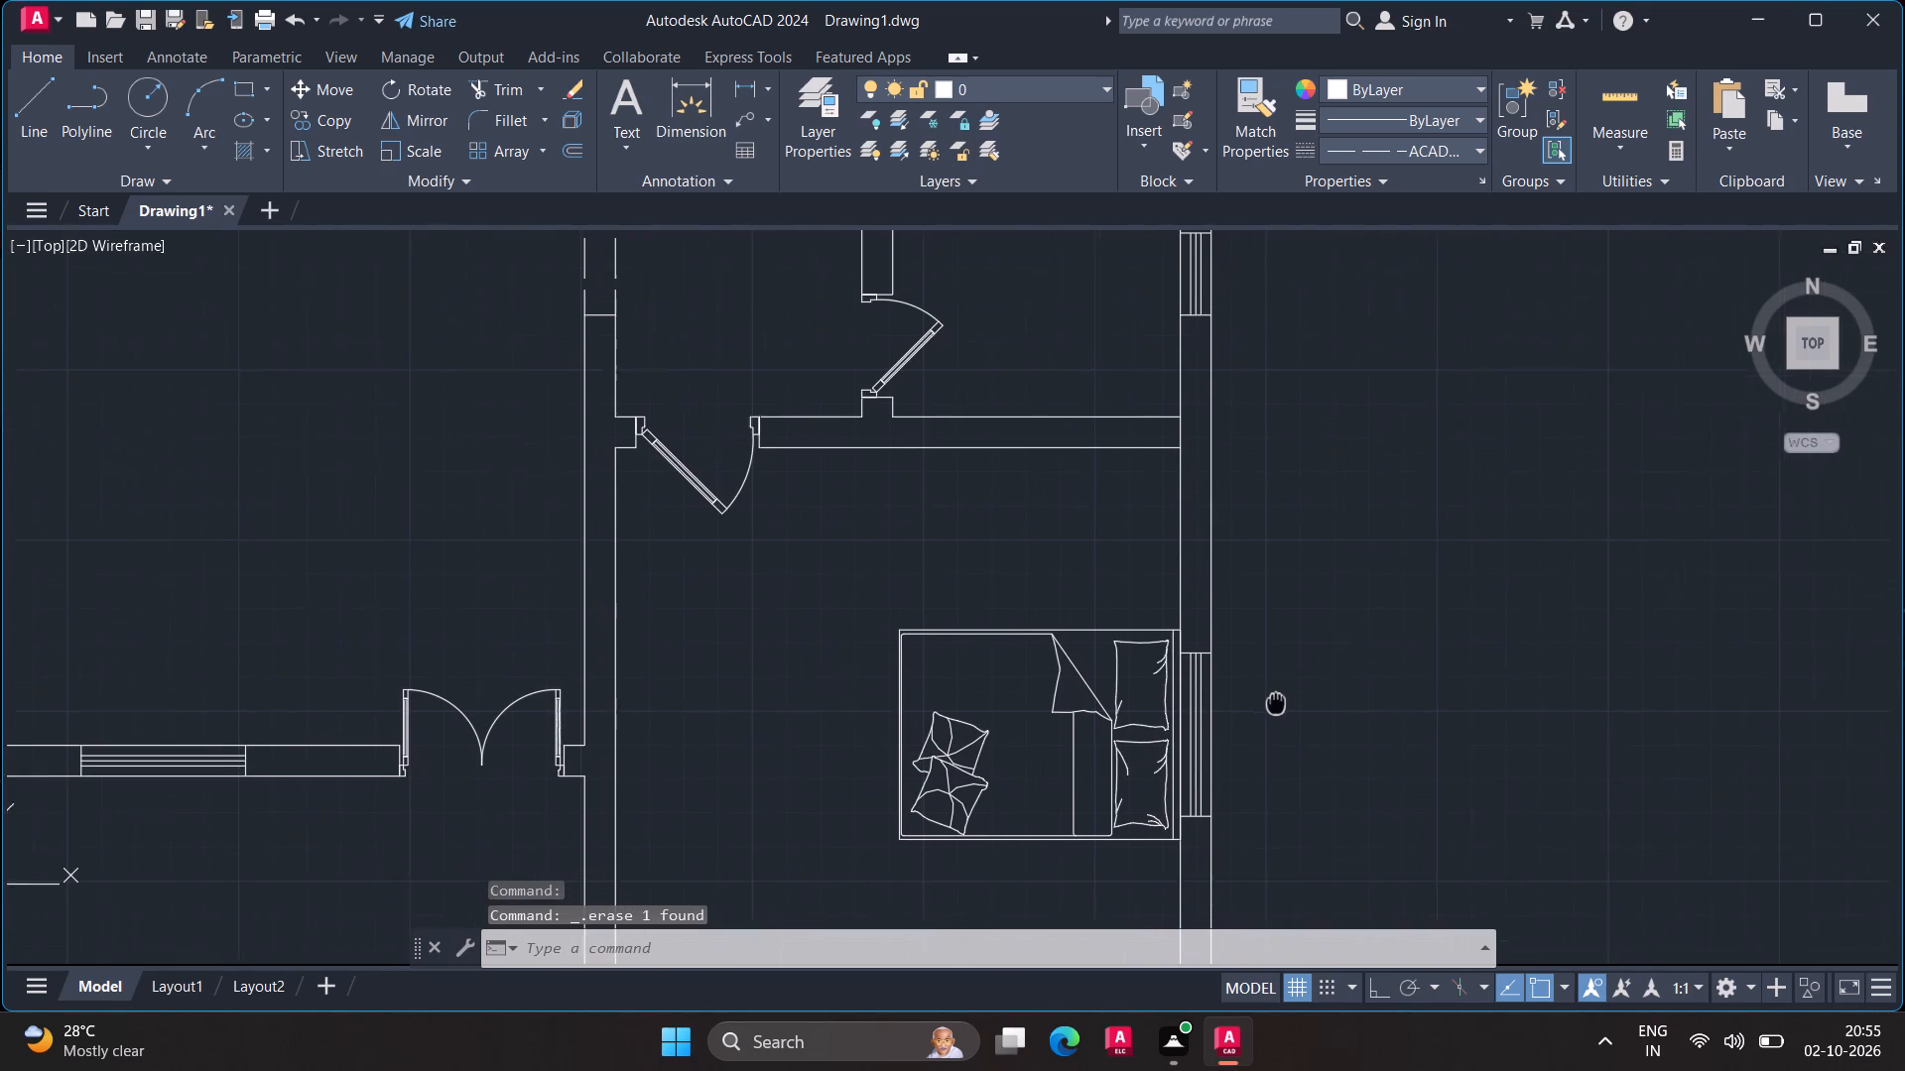
middle_click_drag(1273, 699, 1267, 692)
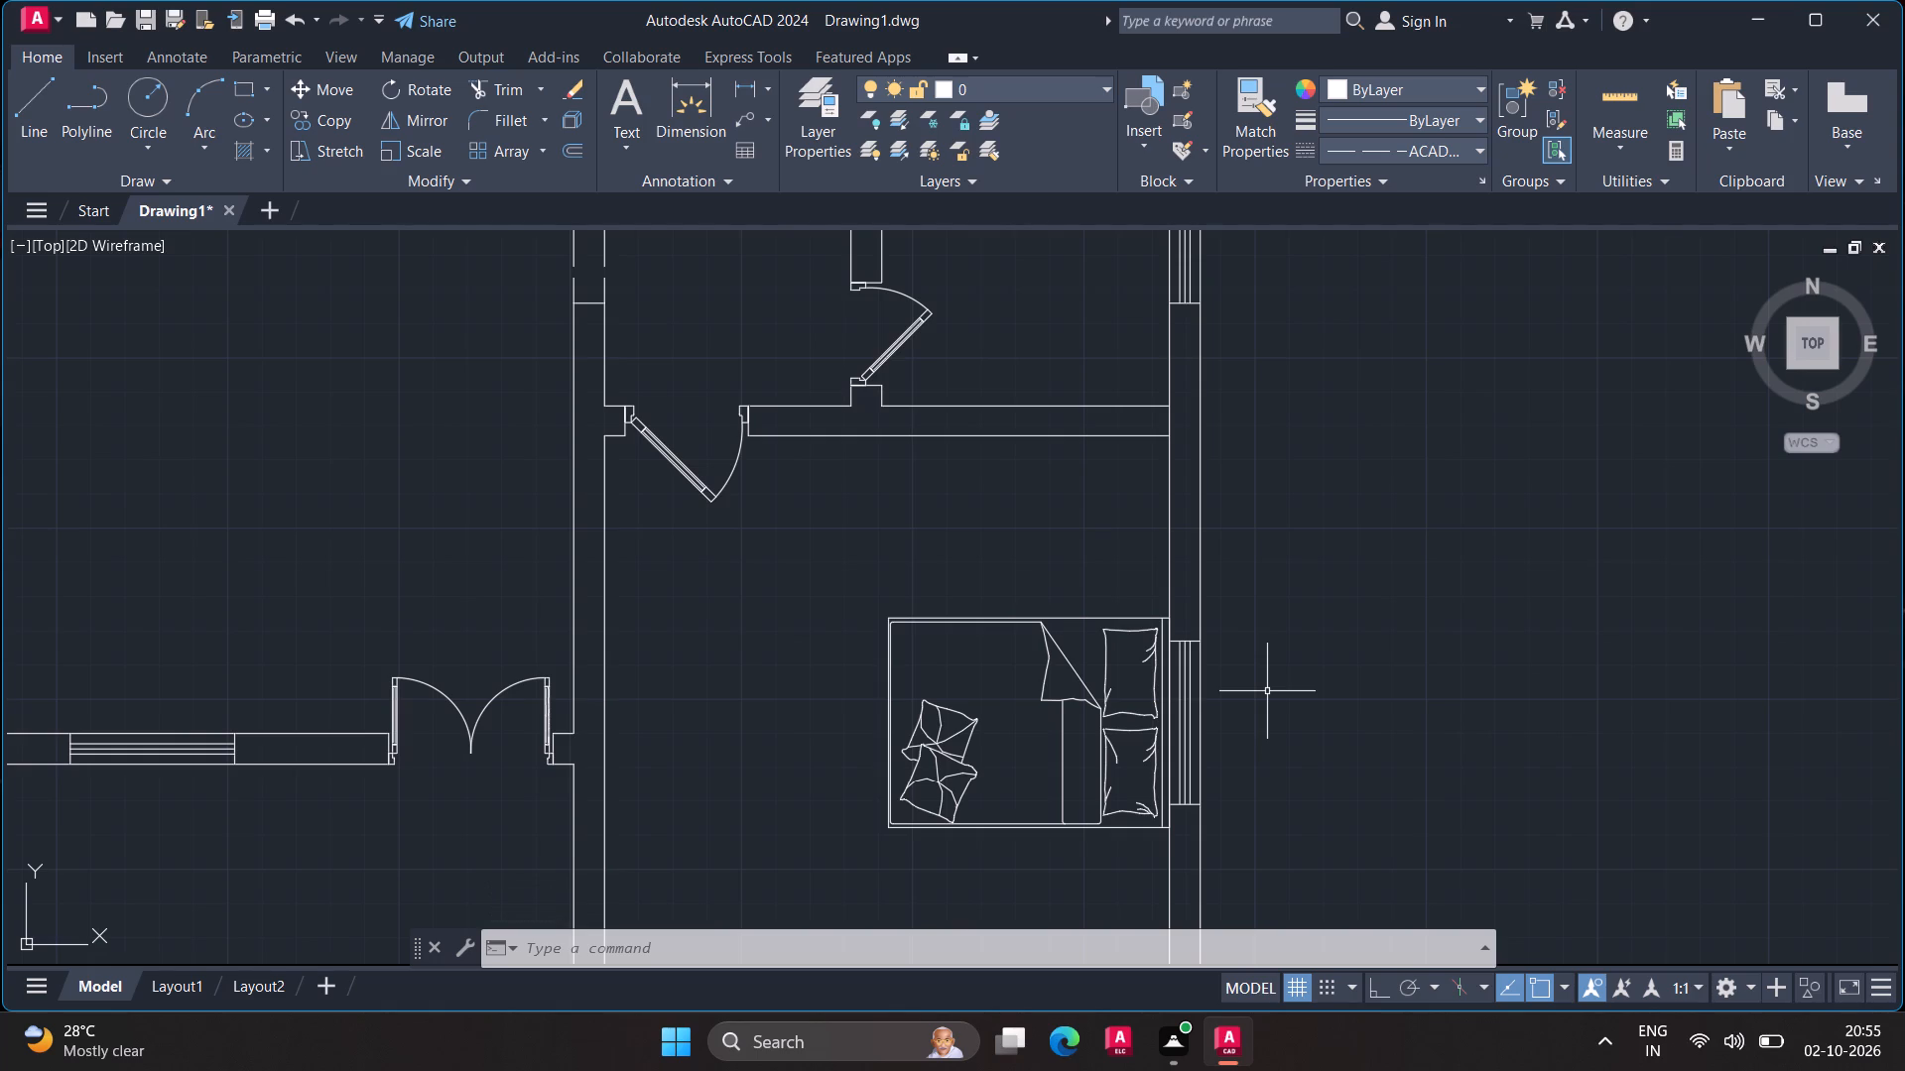
scroll(1267, 692, "down", 2)
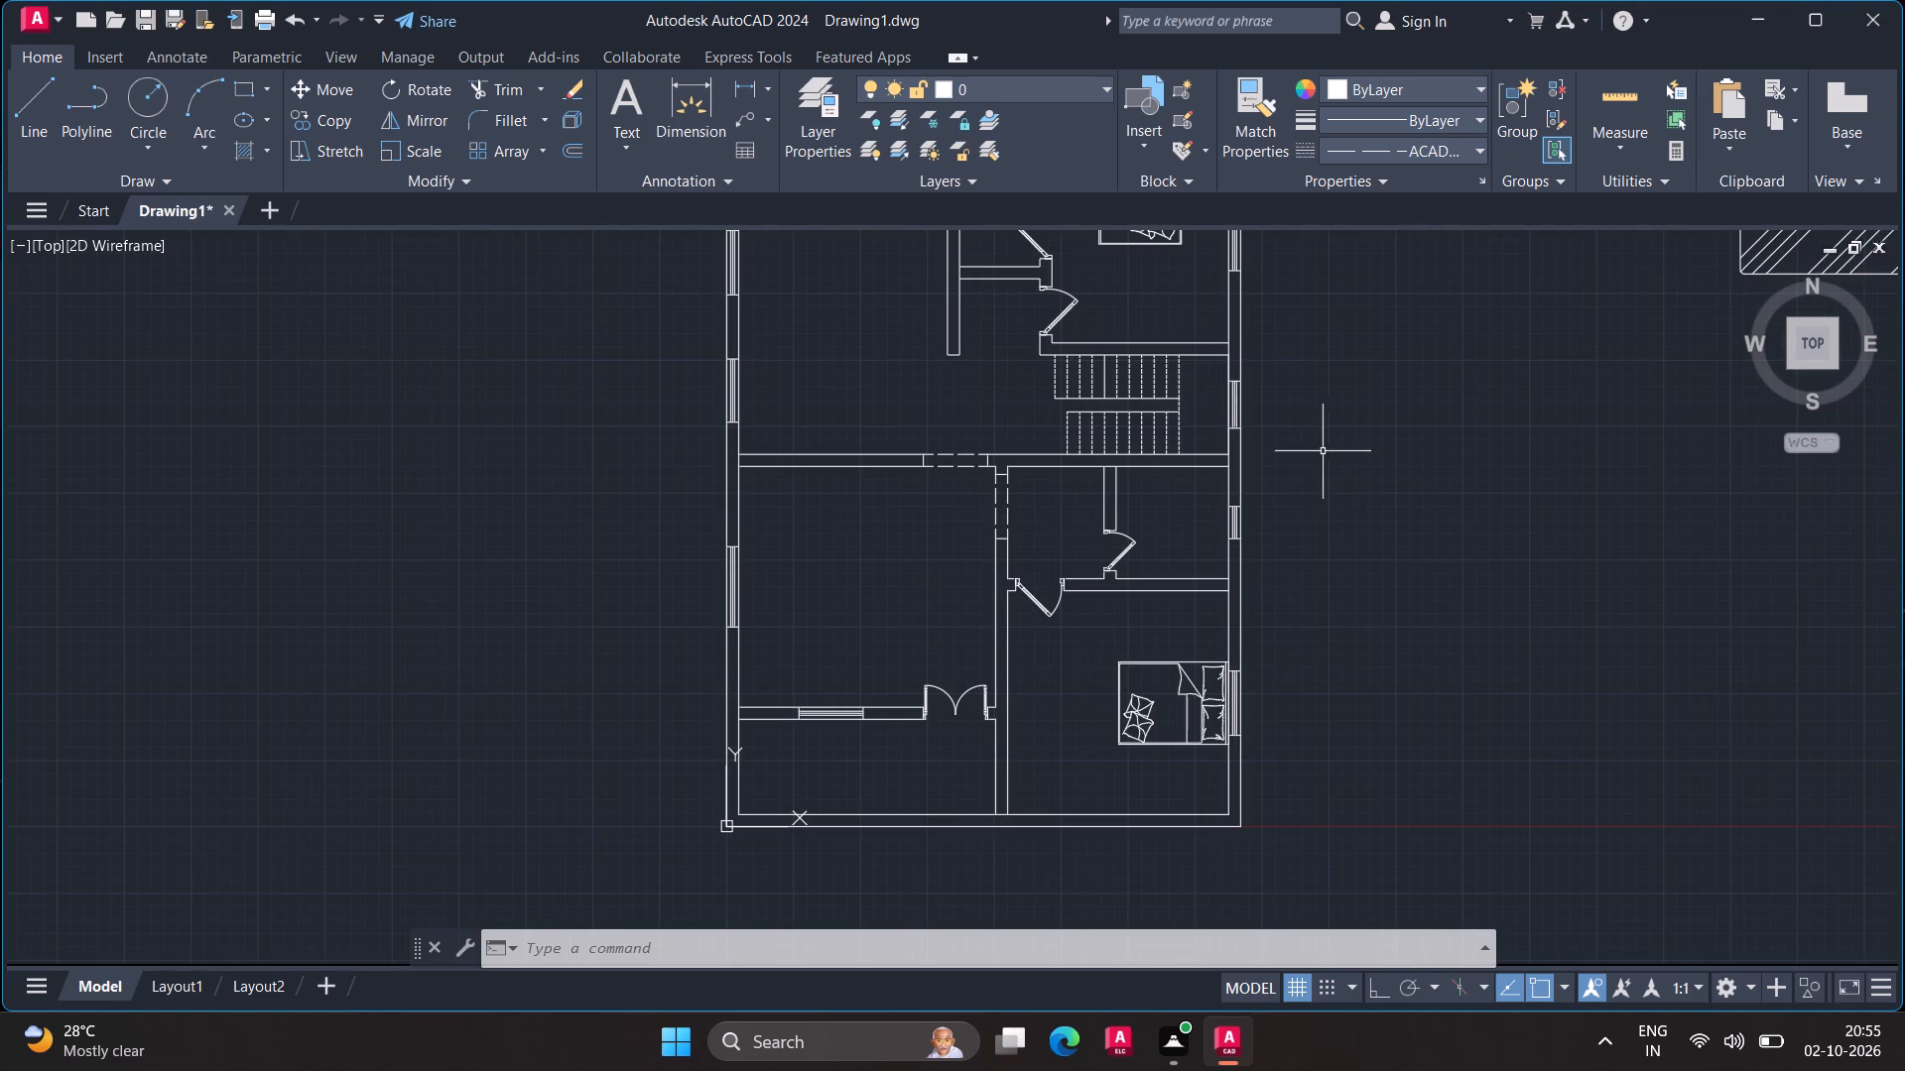
left_click(1105, 87)
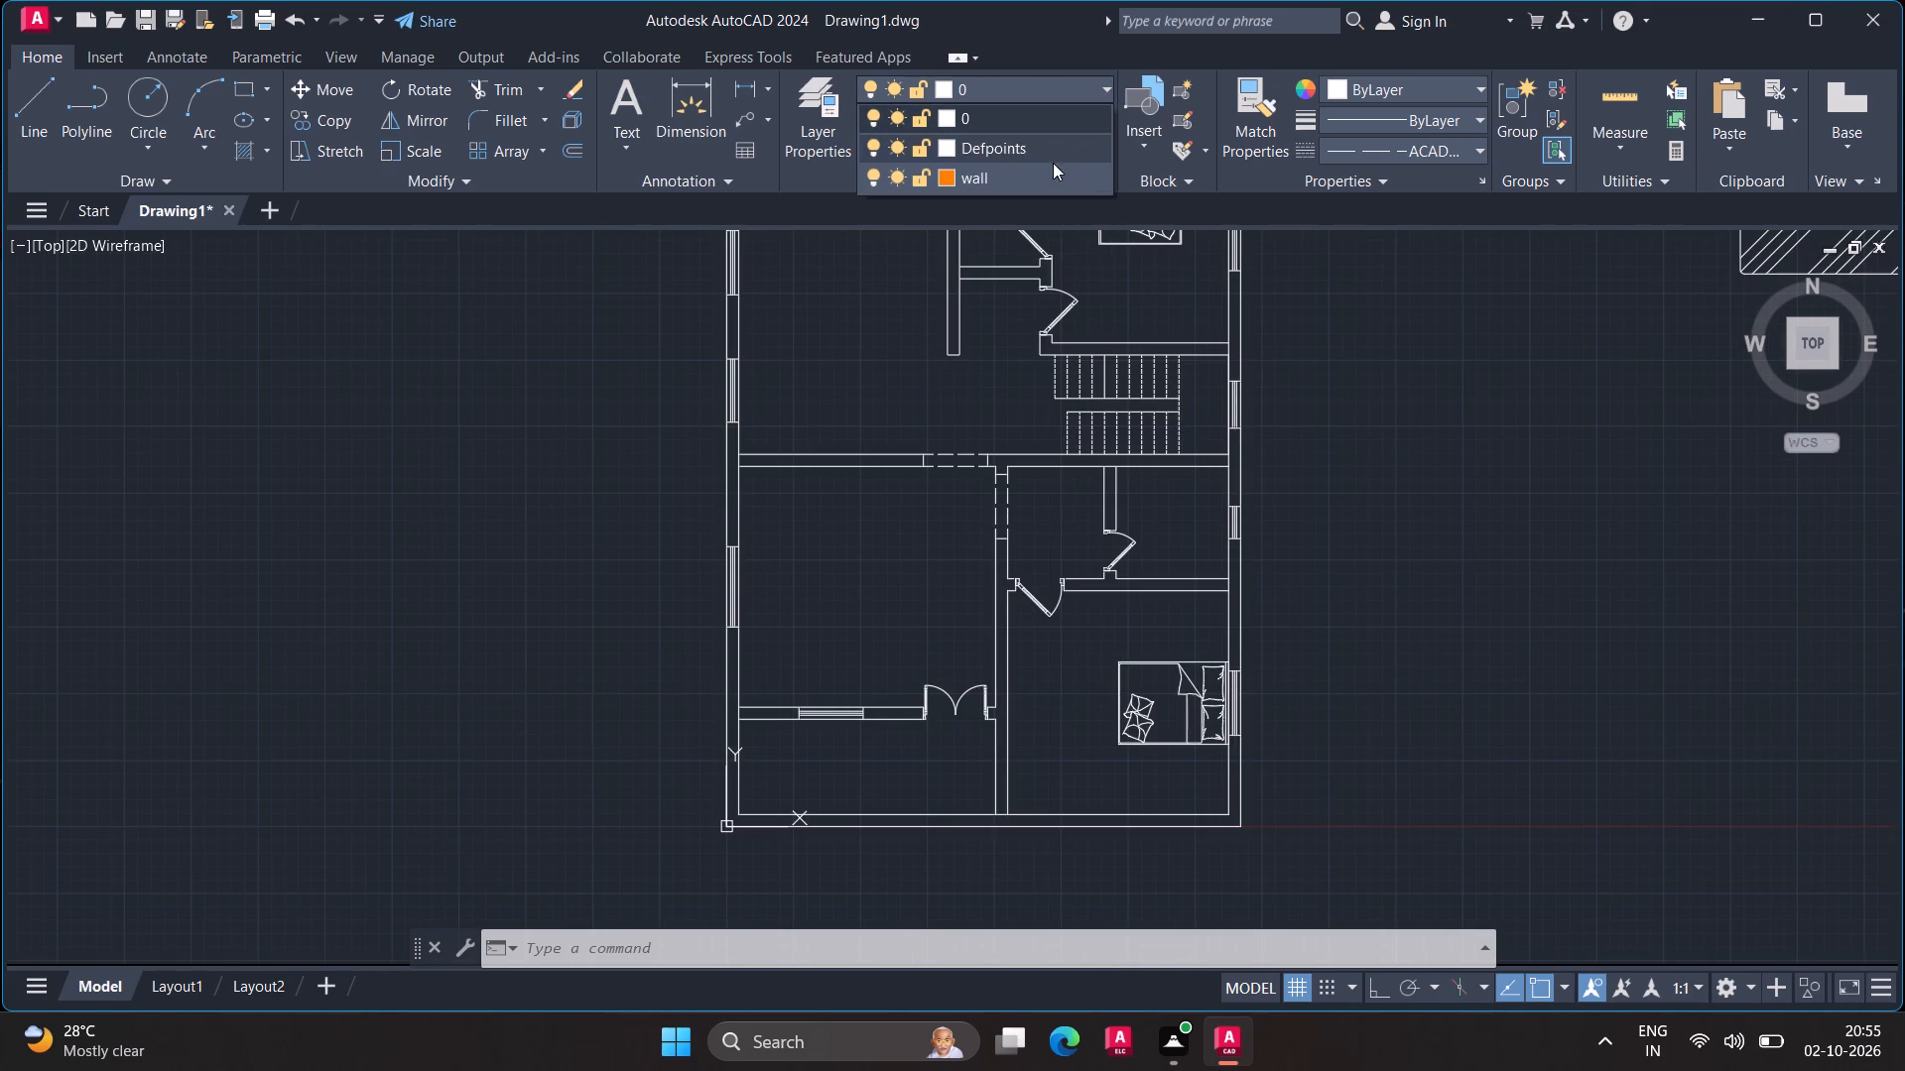
left_click(1045, 172)
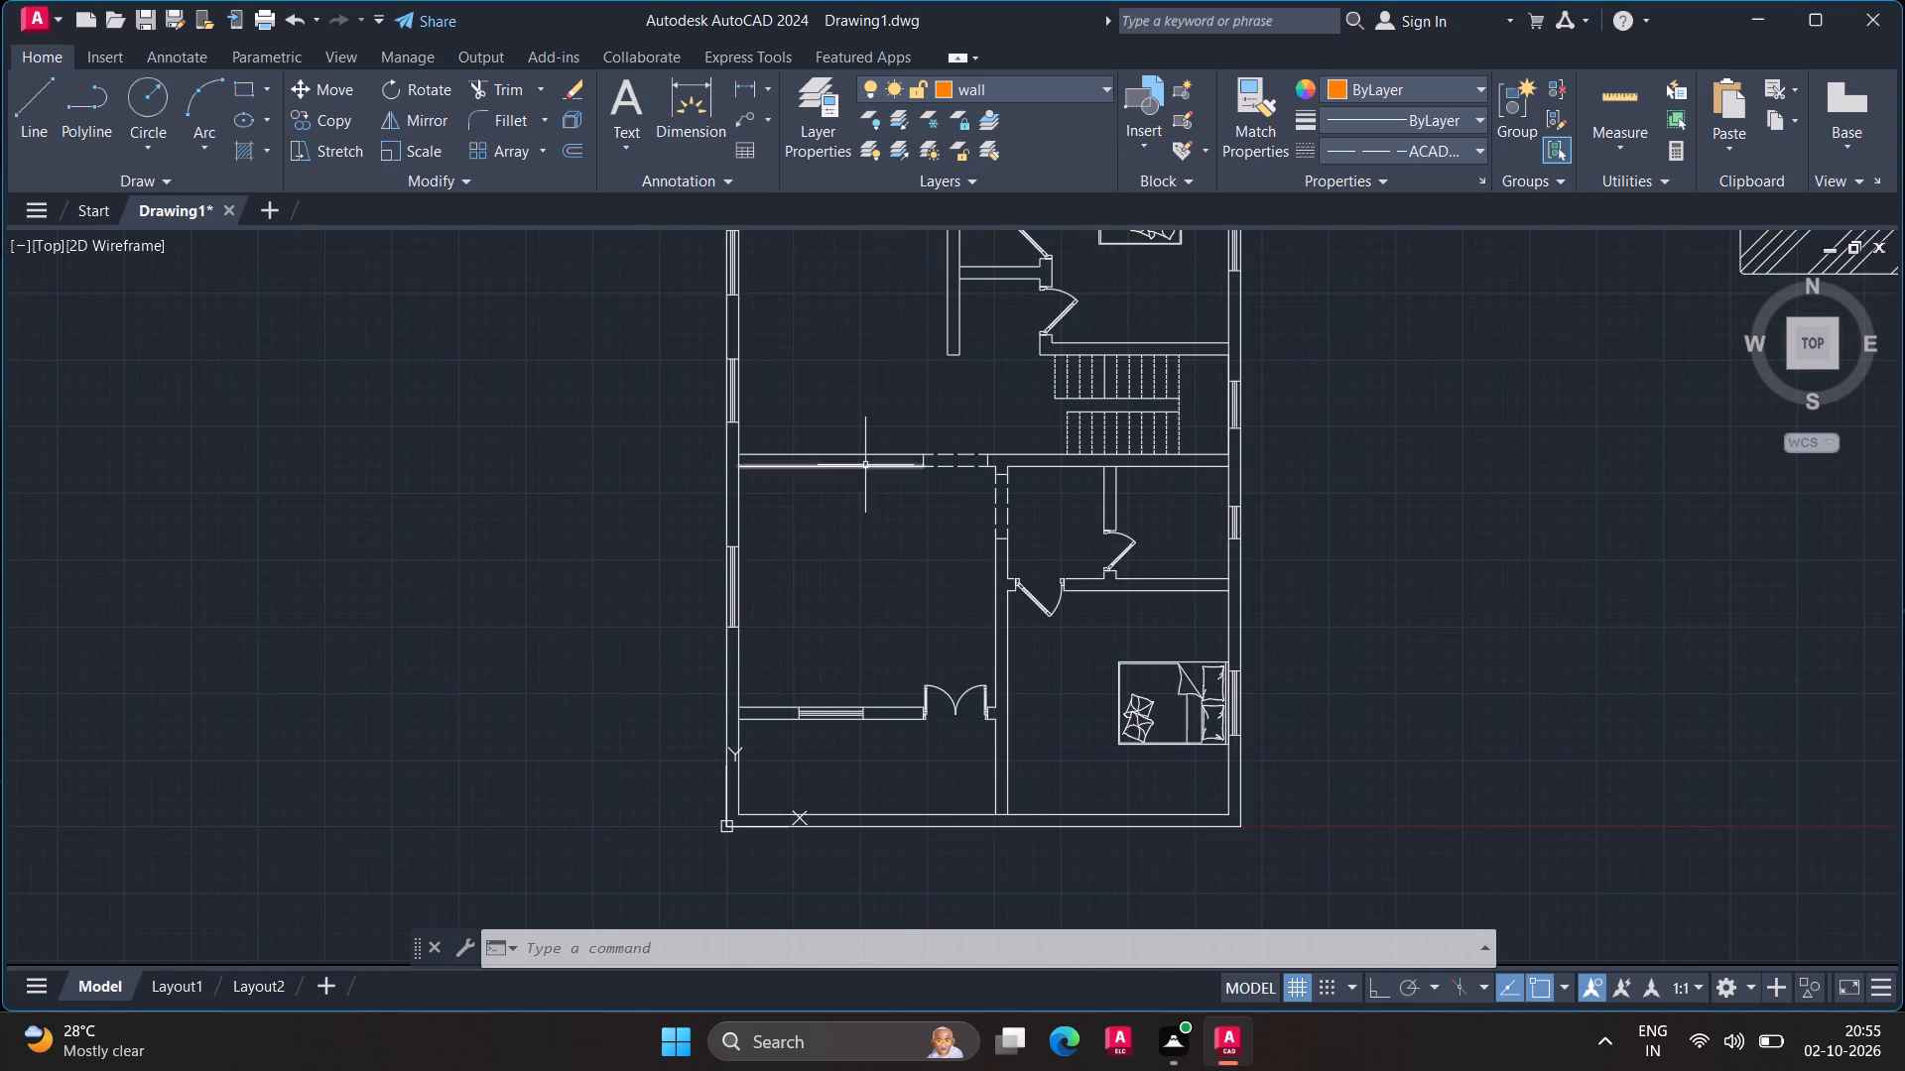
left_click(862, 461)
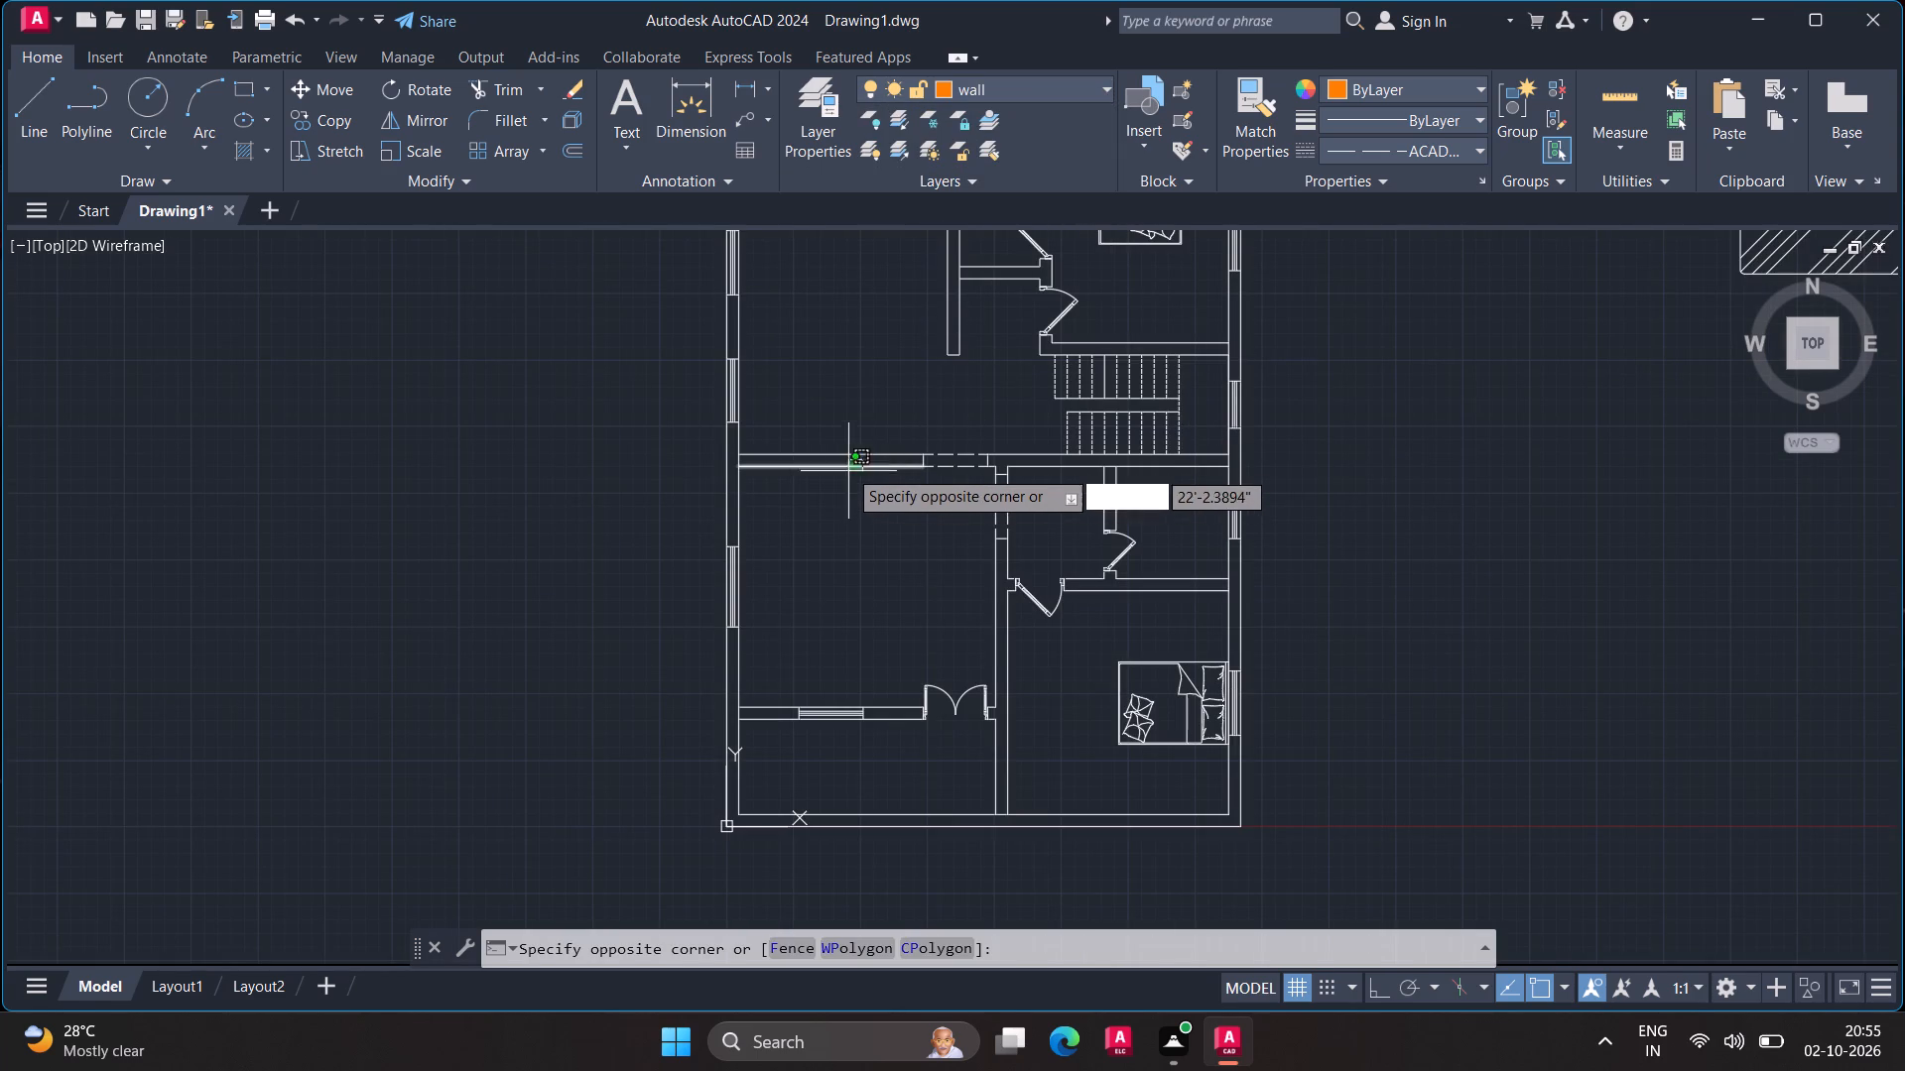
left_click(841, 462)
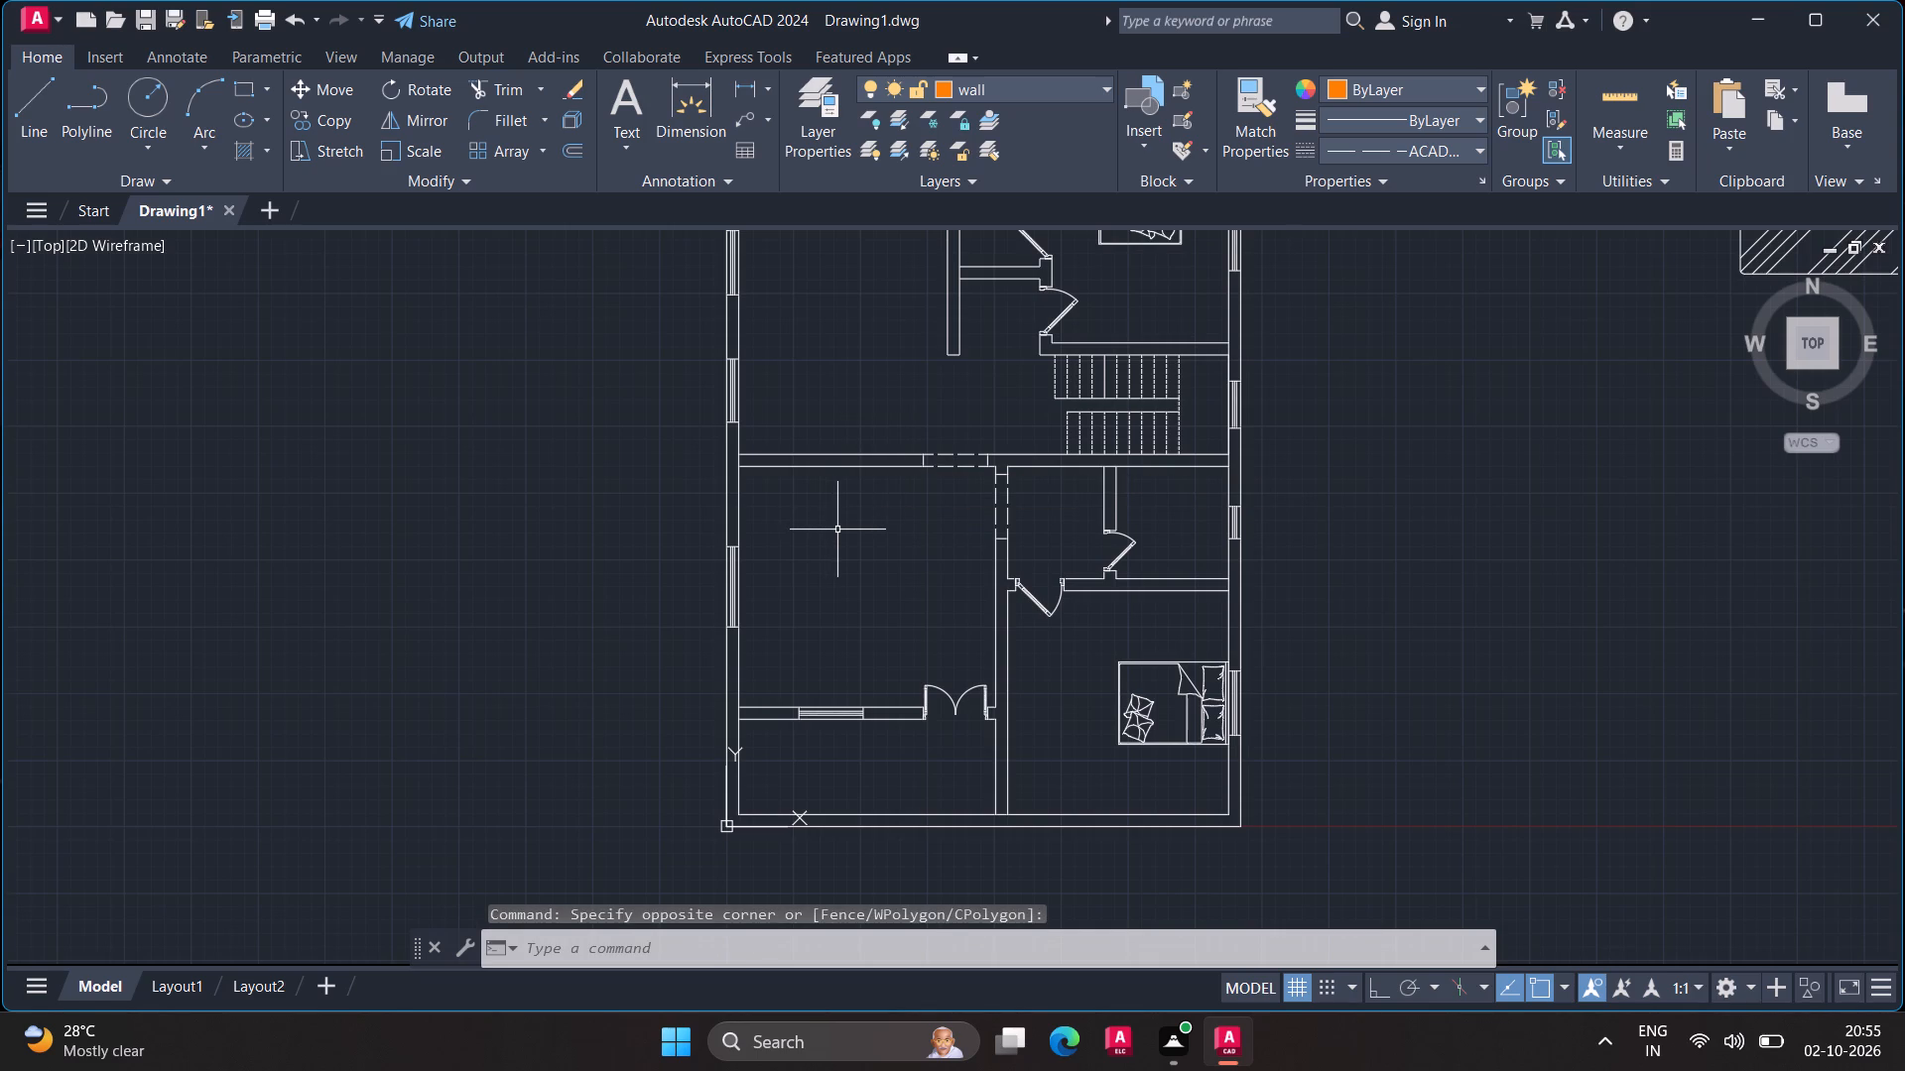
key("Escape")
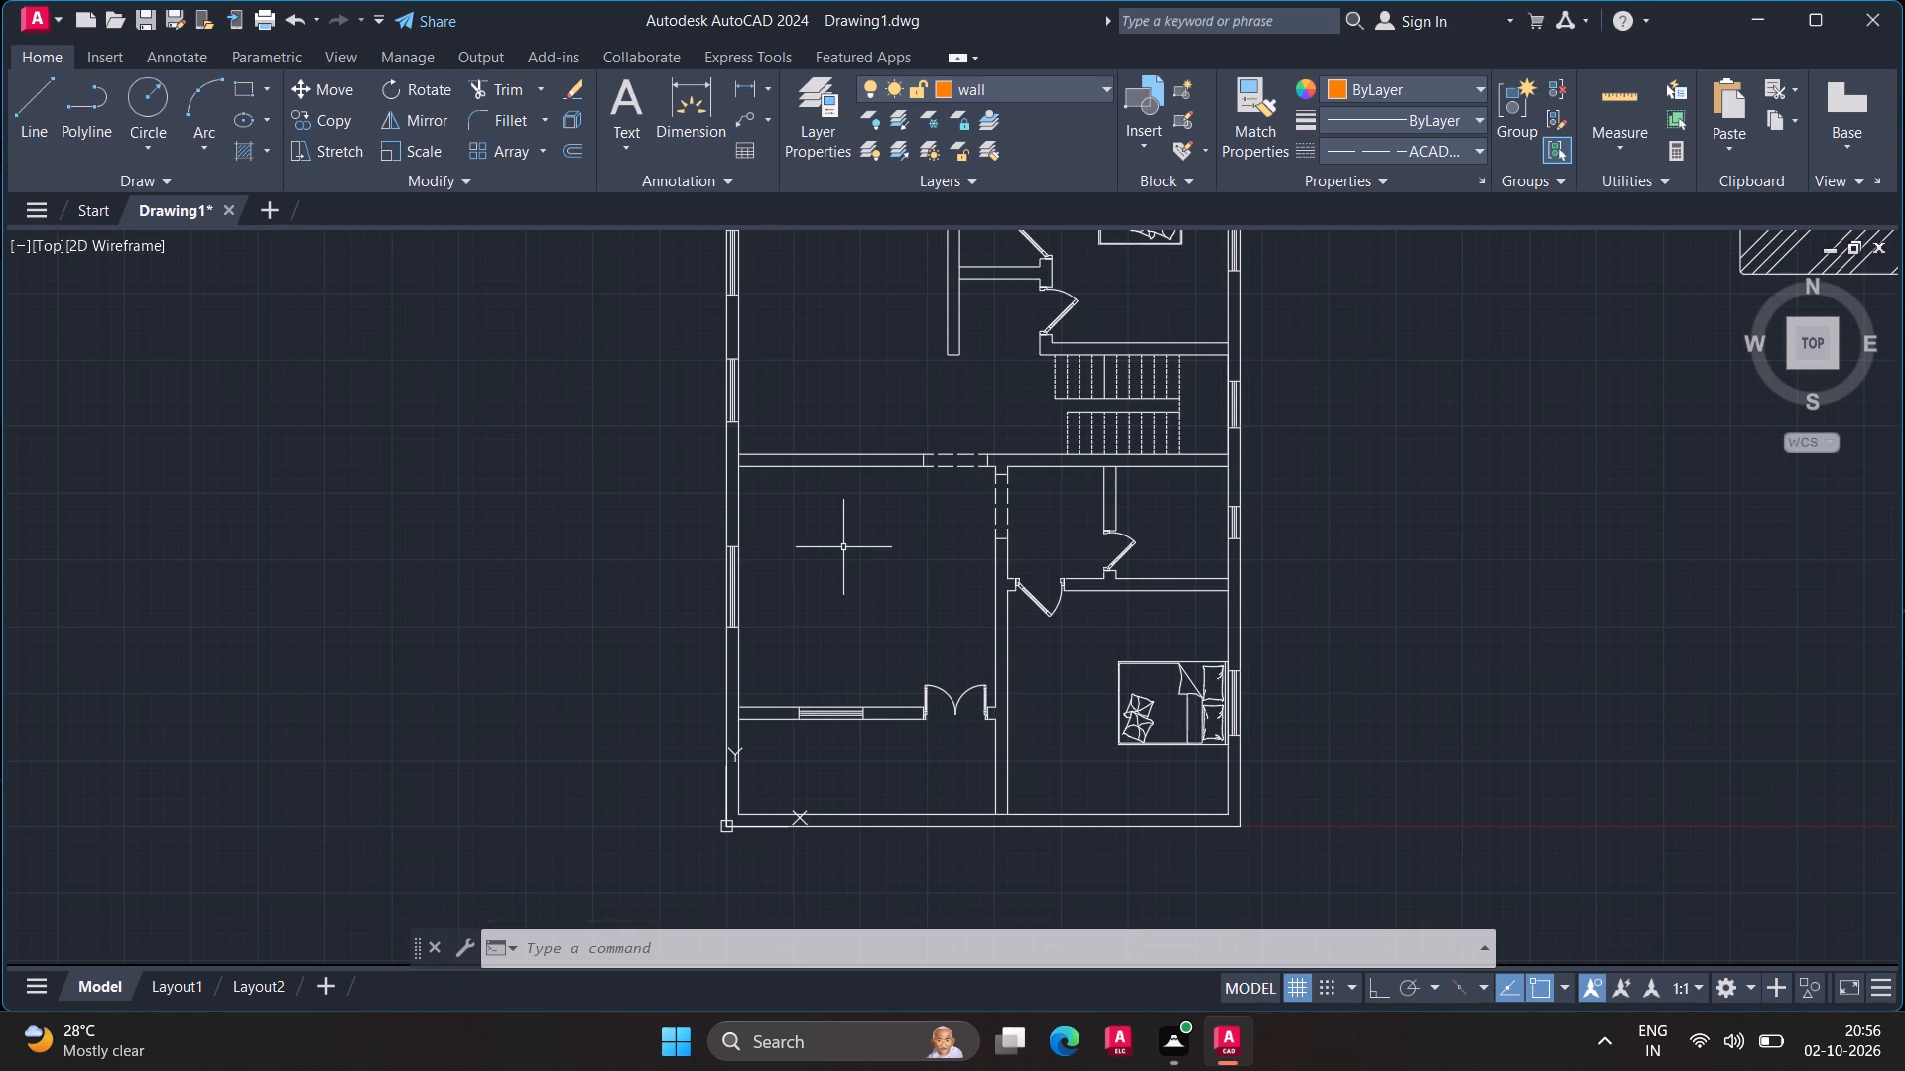
Hatch with the SOLID pattern the west wall's middle and lower segments, south wall, southeast room's west wall, and the east wall up to the stair window.
key("h")
key("Return")
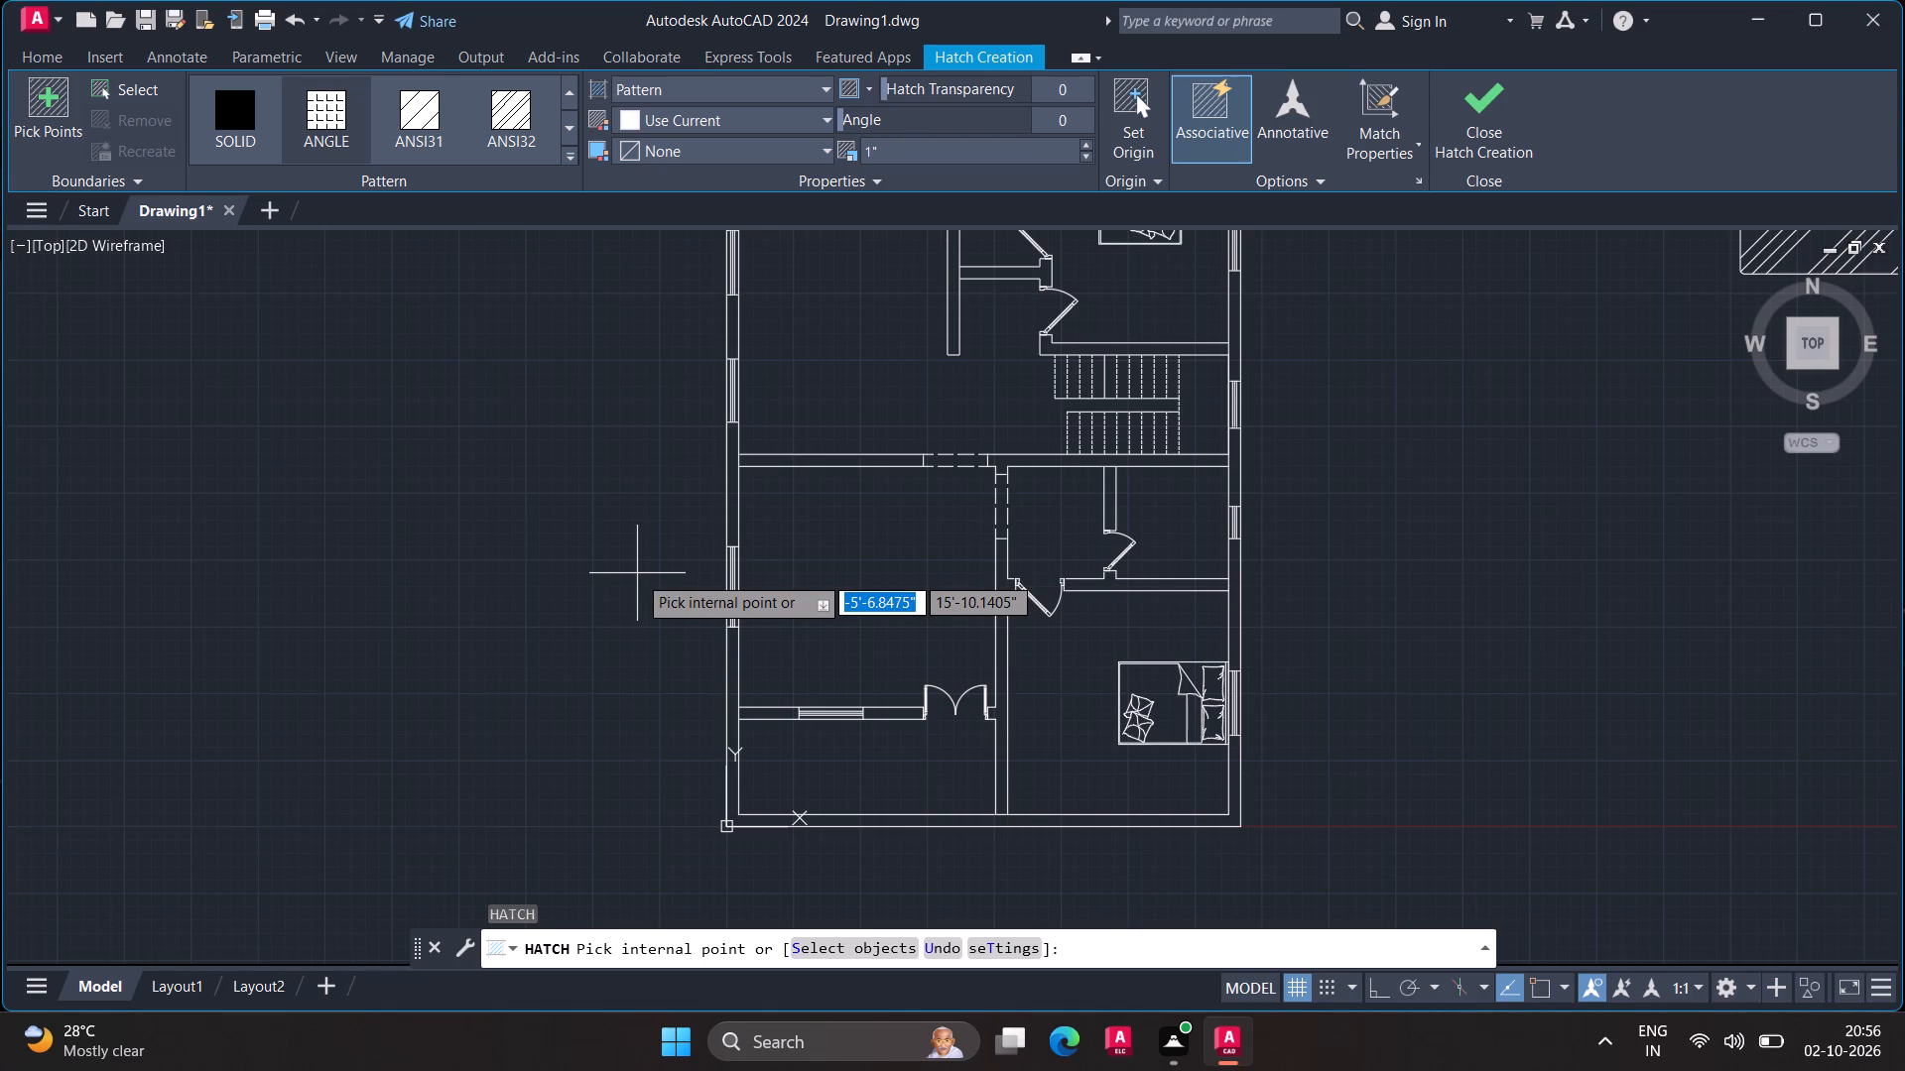
left_click(562, 156)
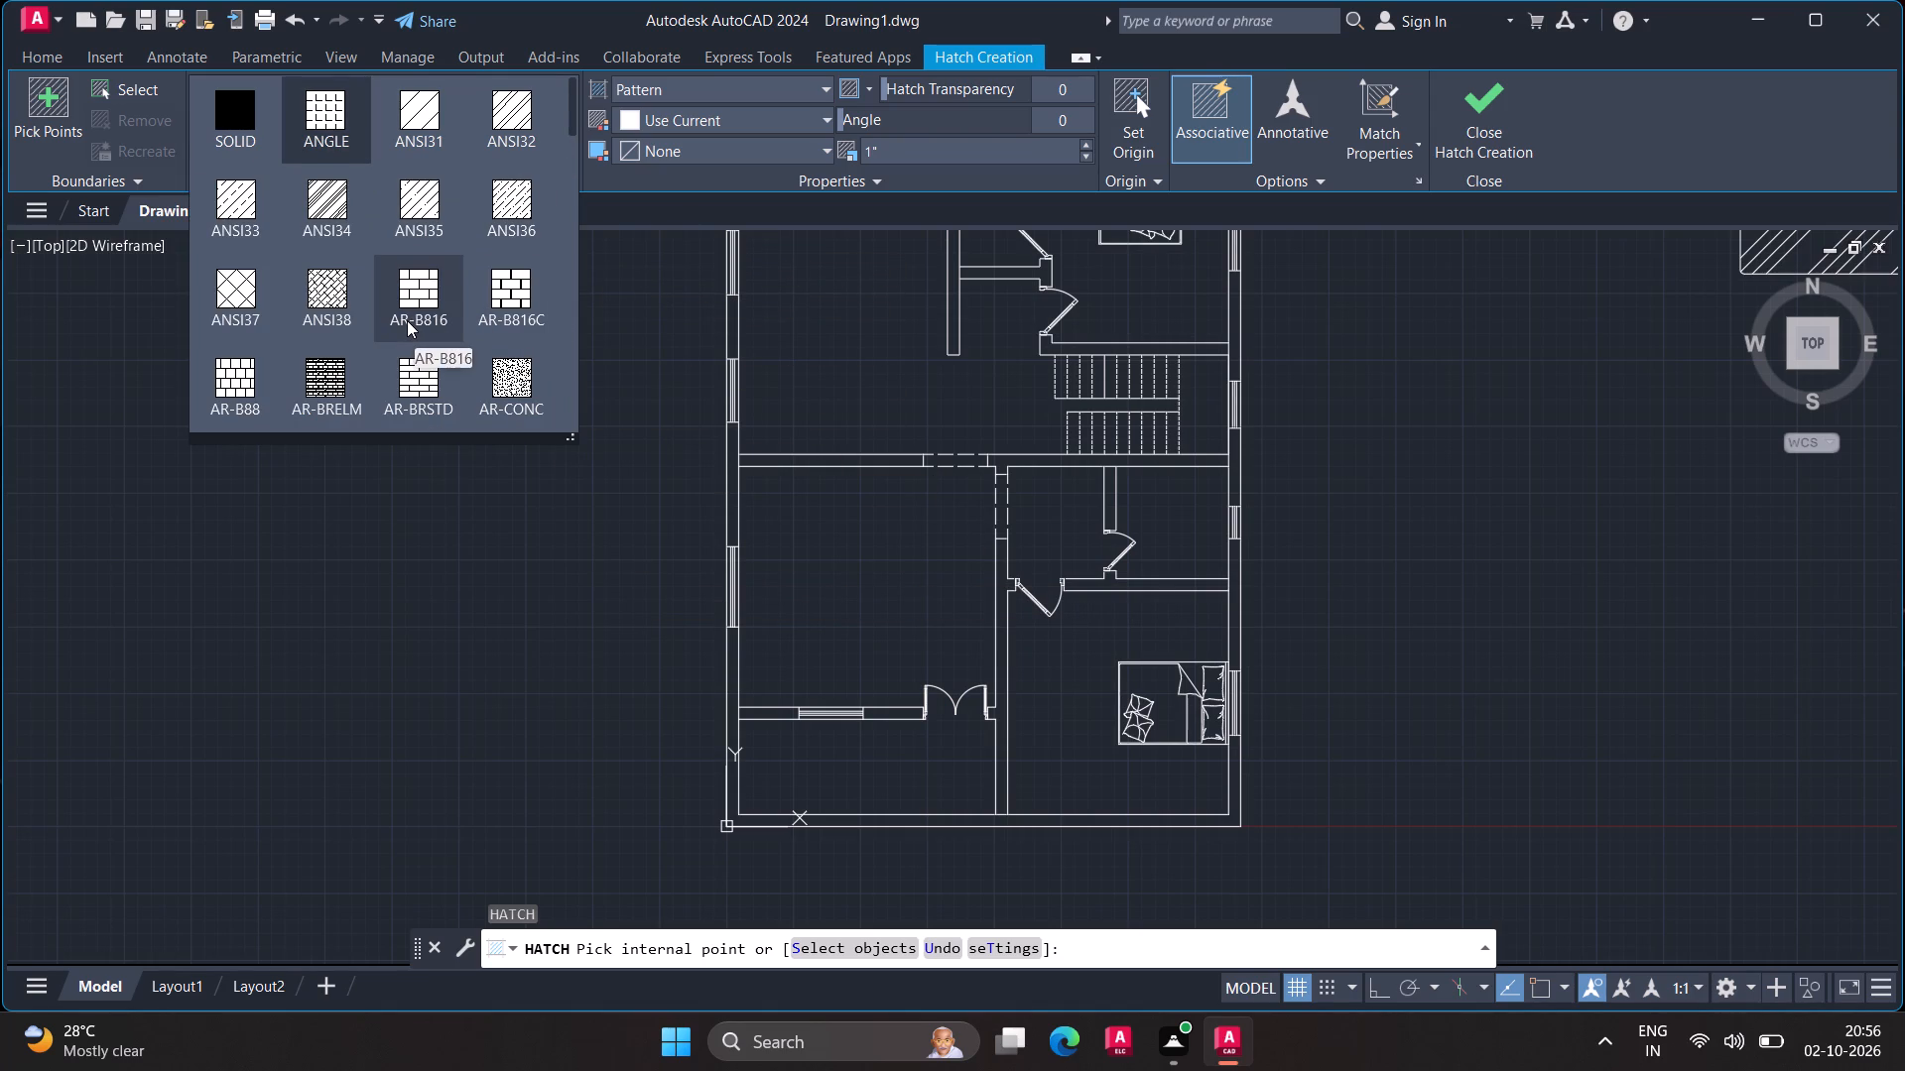
scroll(407, 320, "down", 1)
scroll(407, 320, "up", 2)
left_click(234, 118)
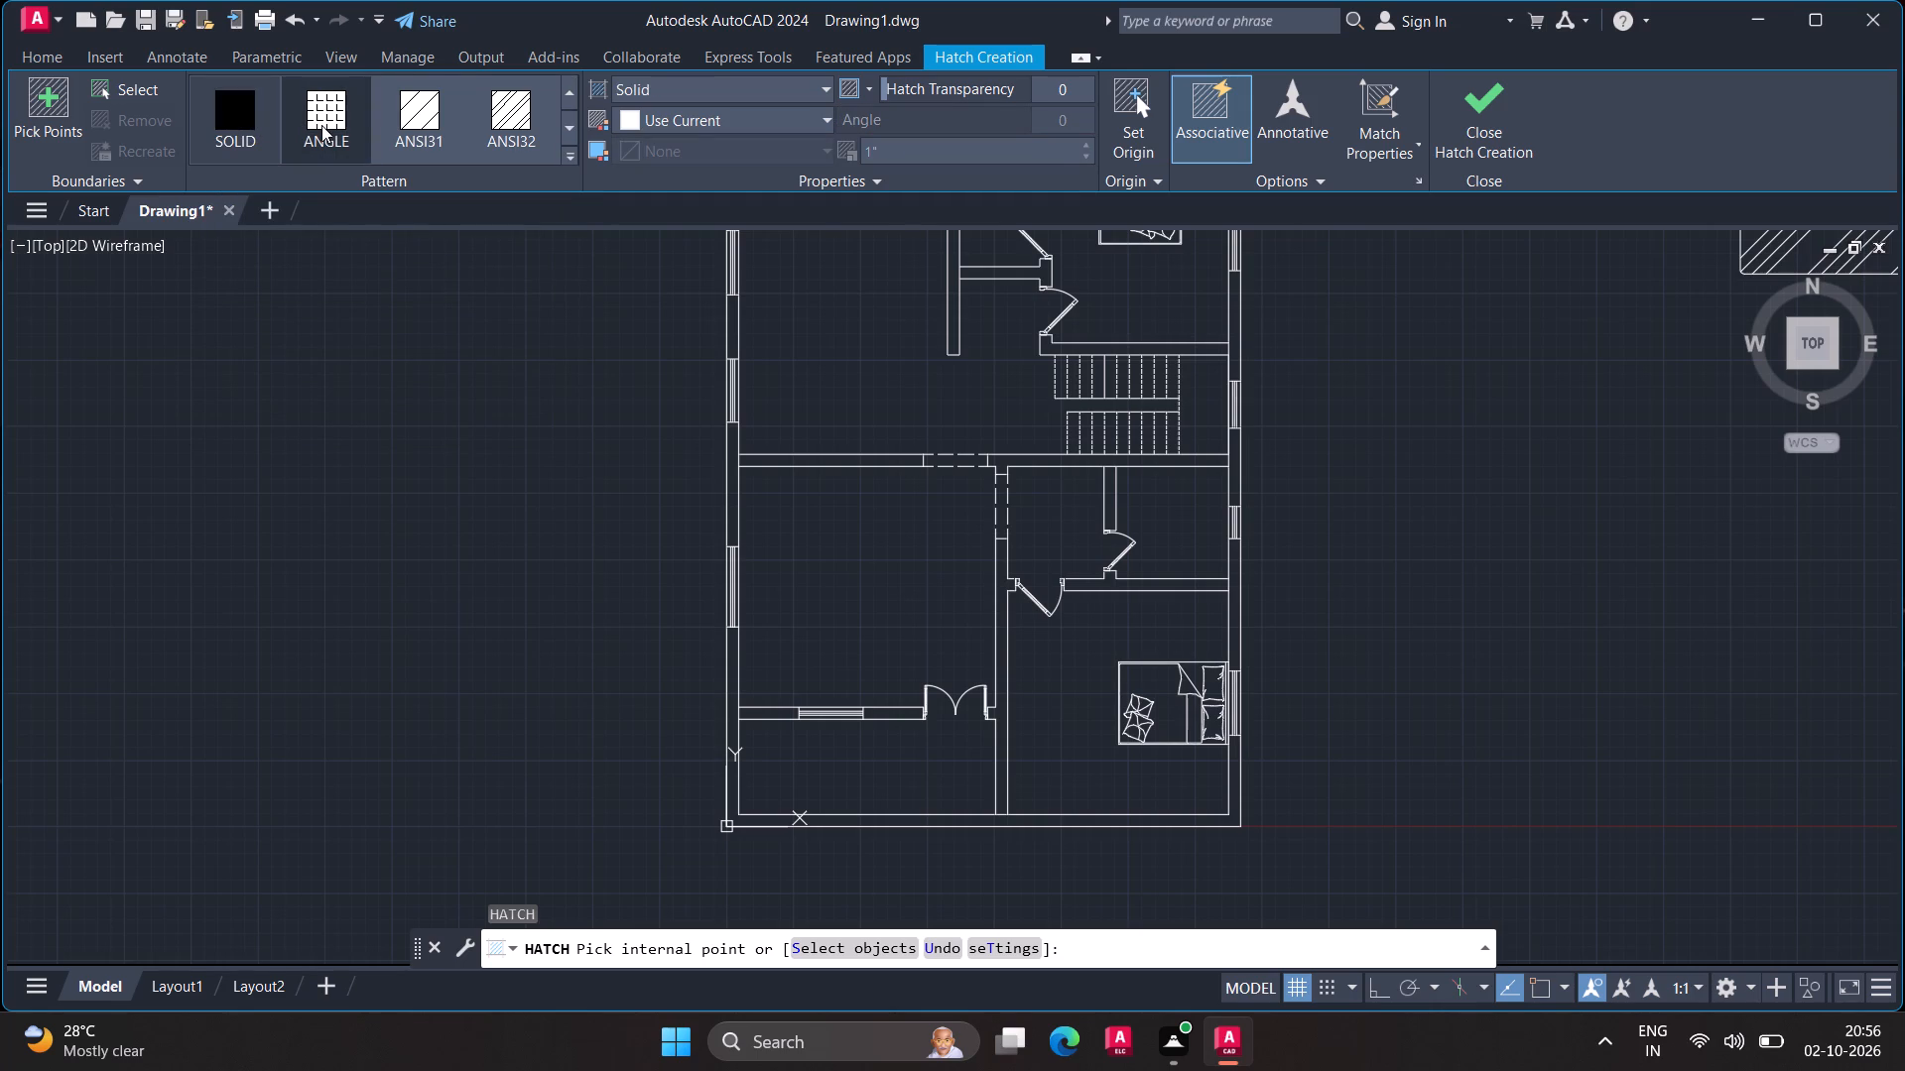
left_click(729, 313)
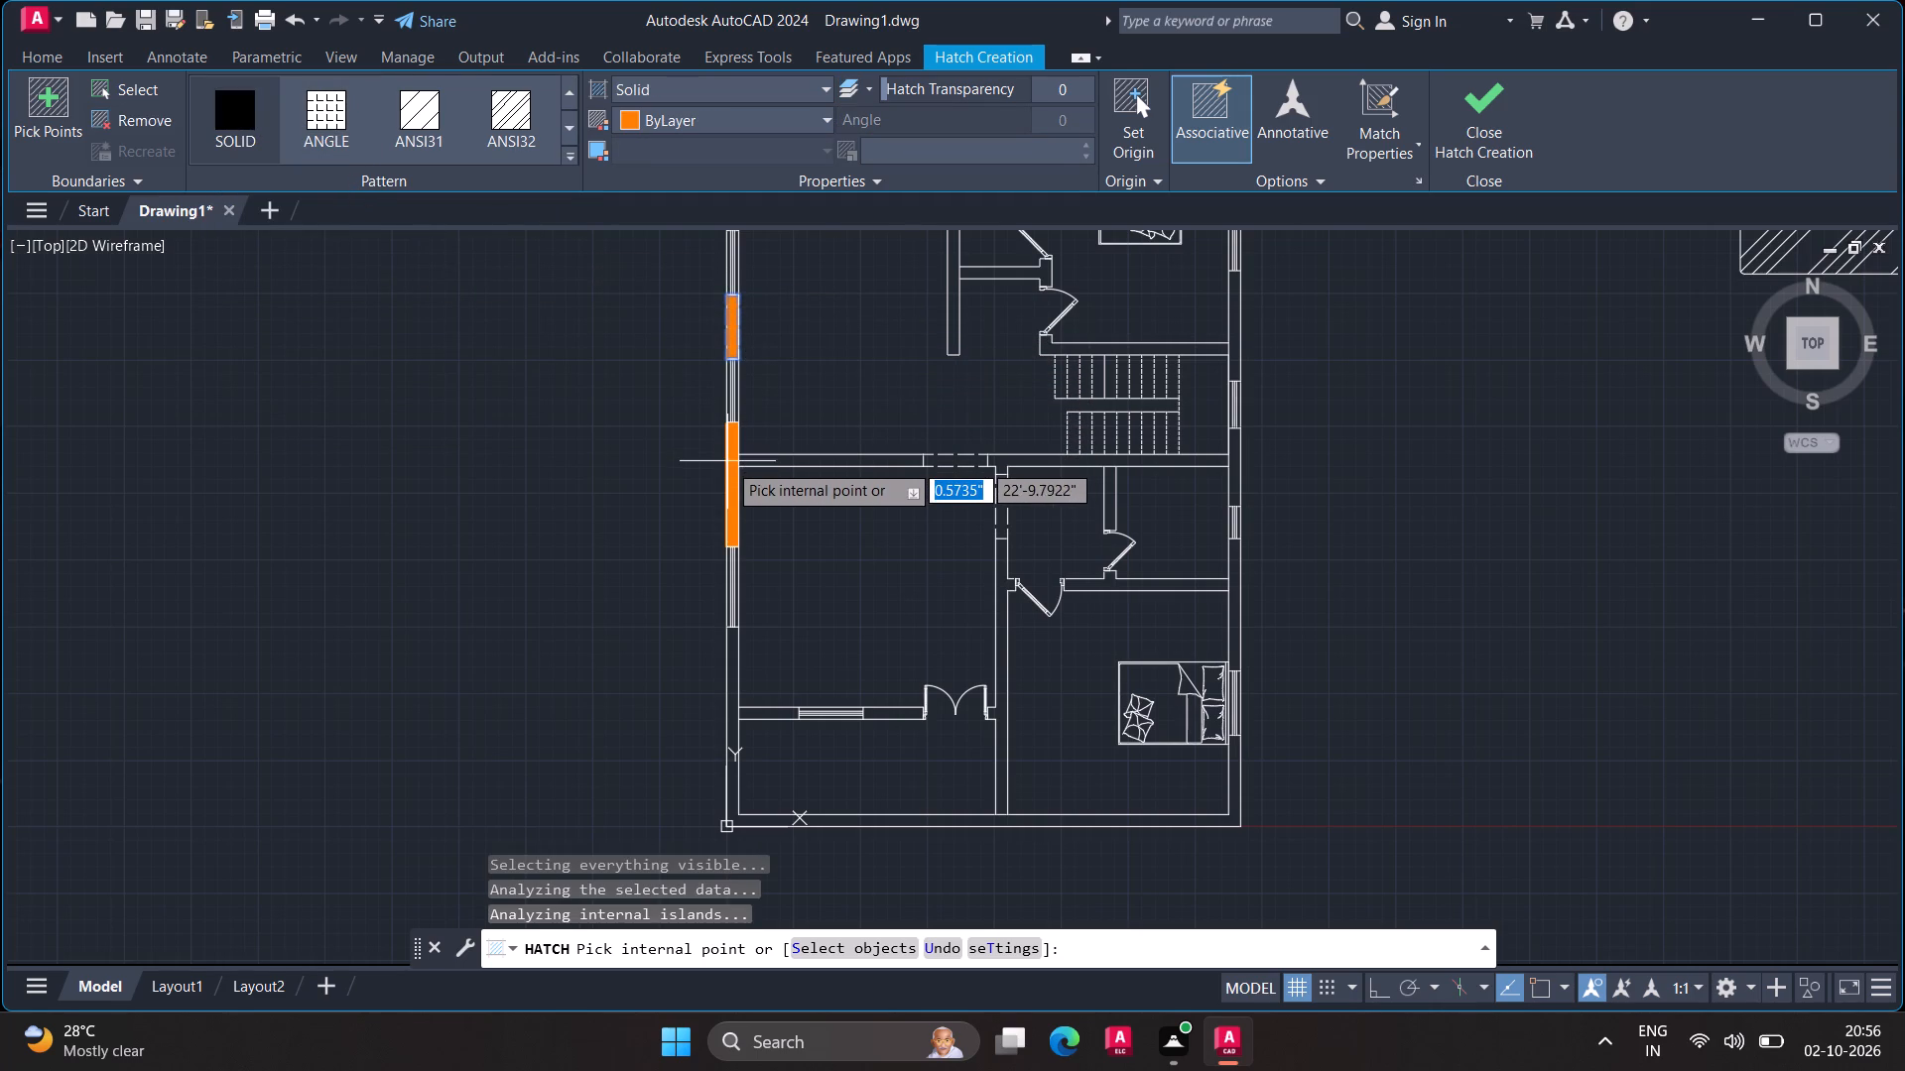
left_click(727, 464)
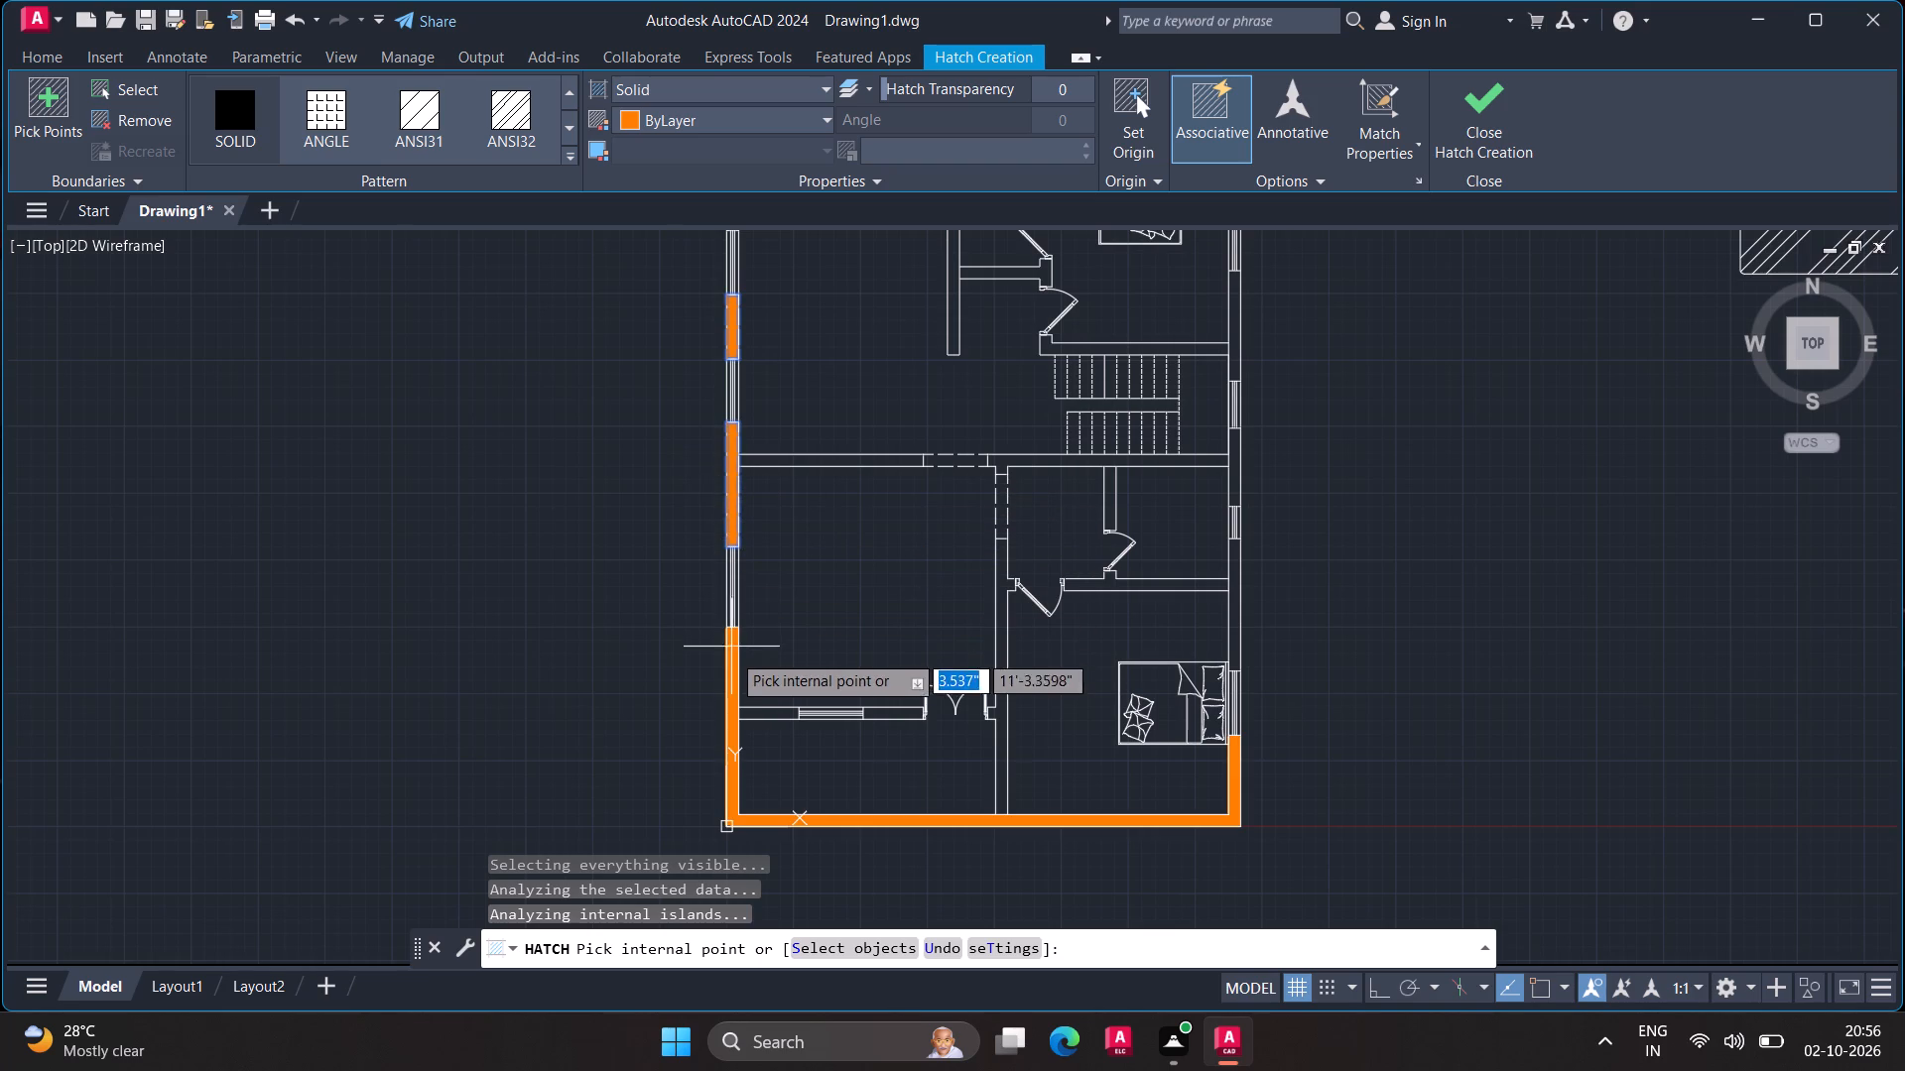
left_click(733, 668)
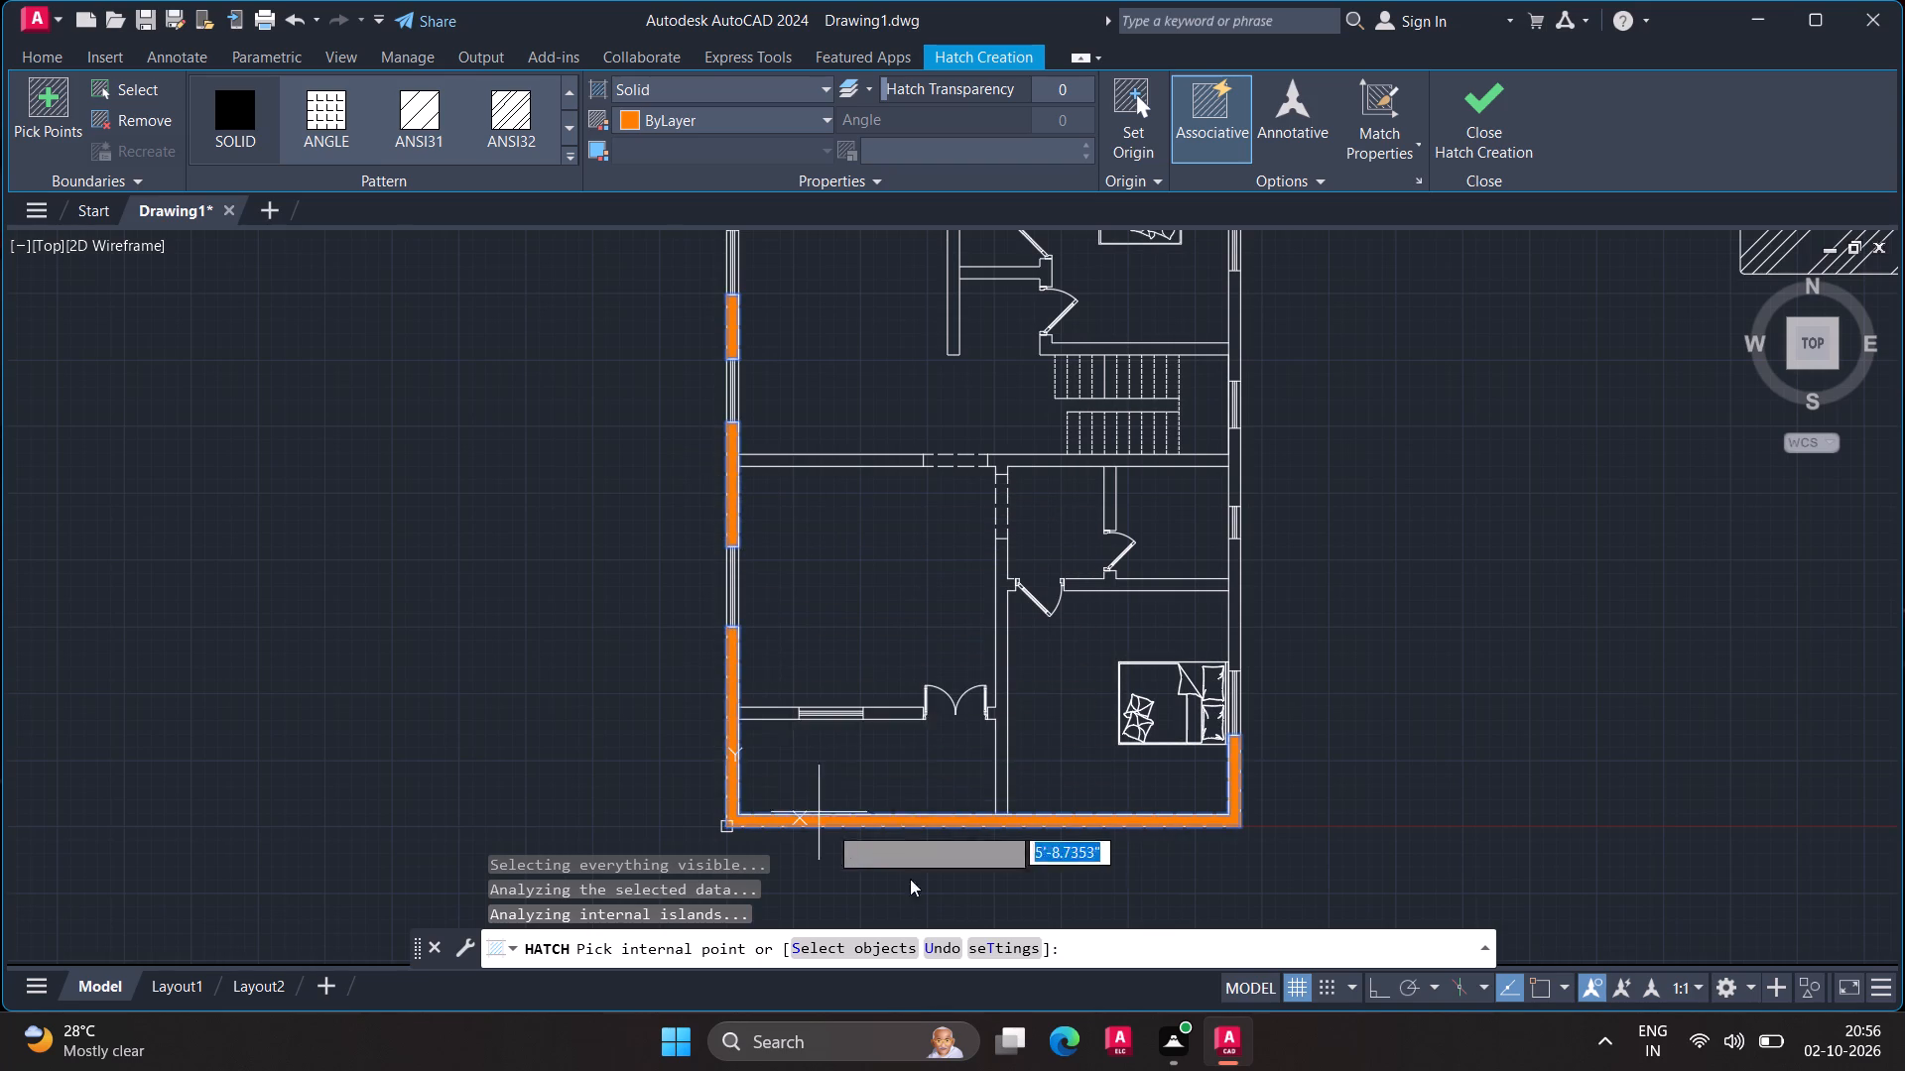
left_click(1004, 766)
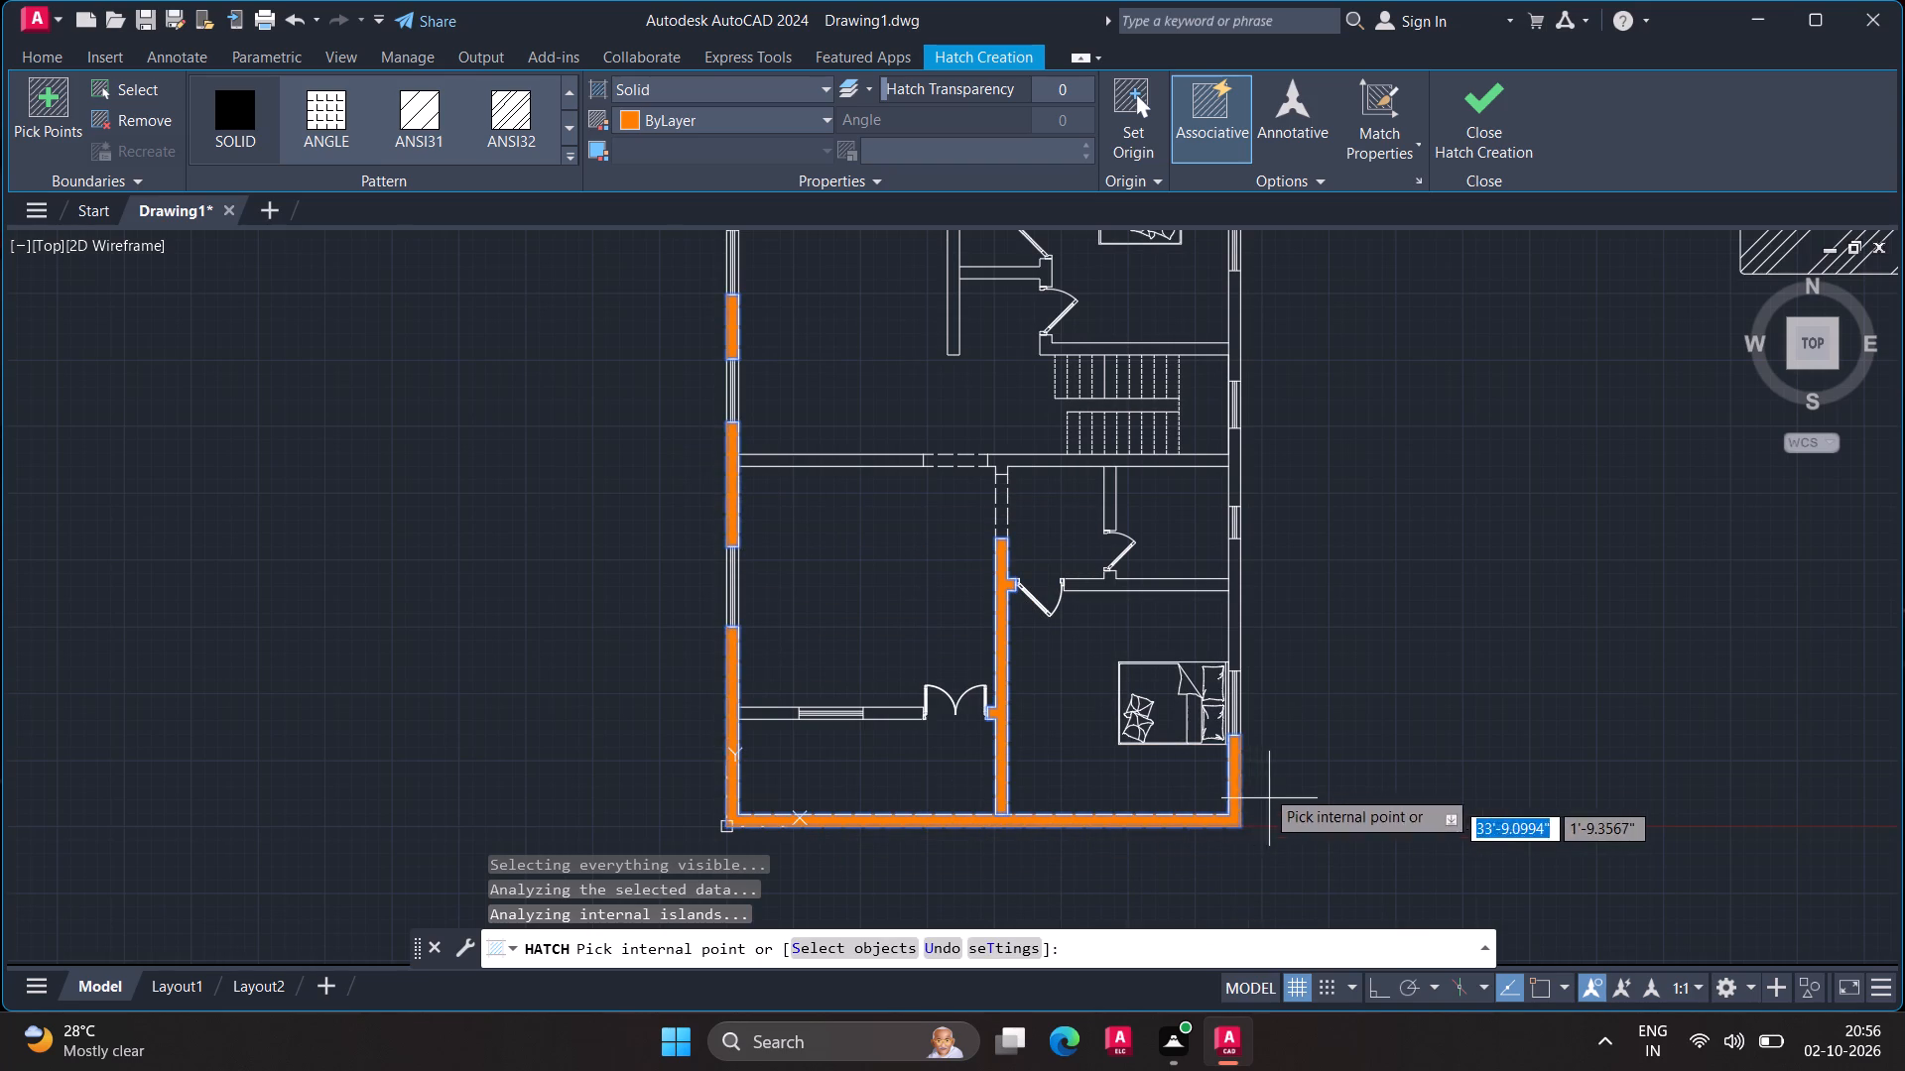
left_click(1232, 618)
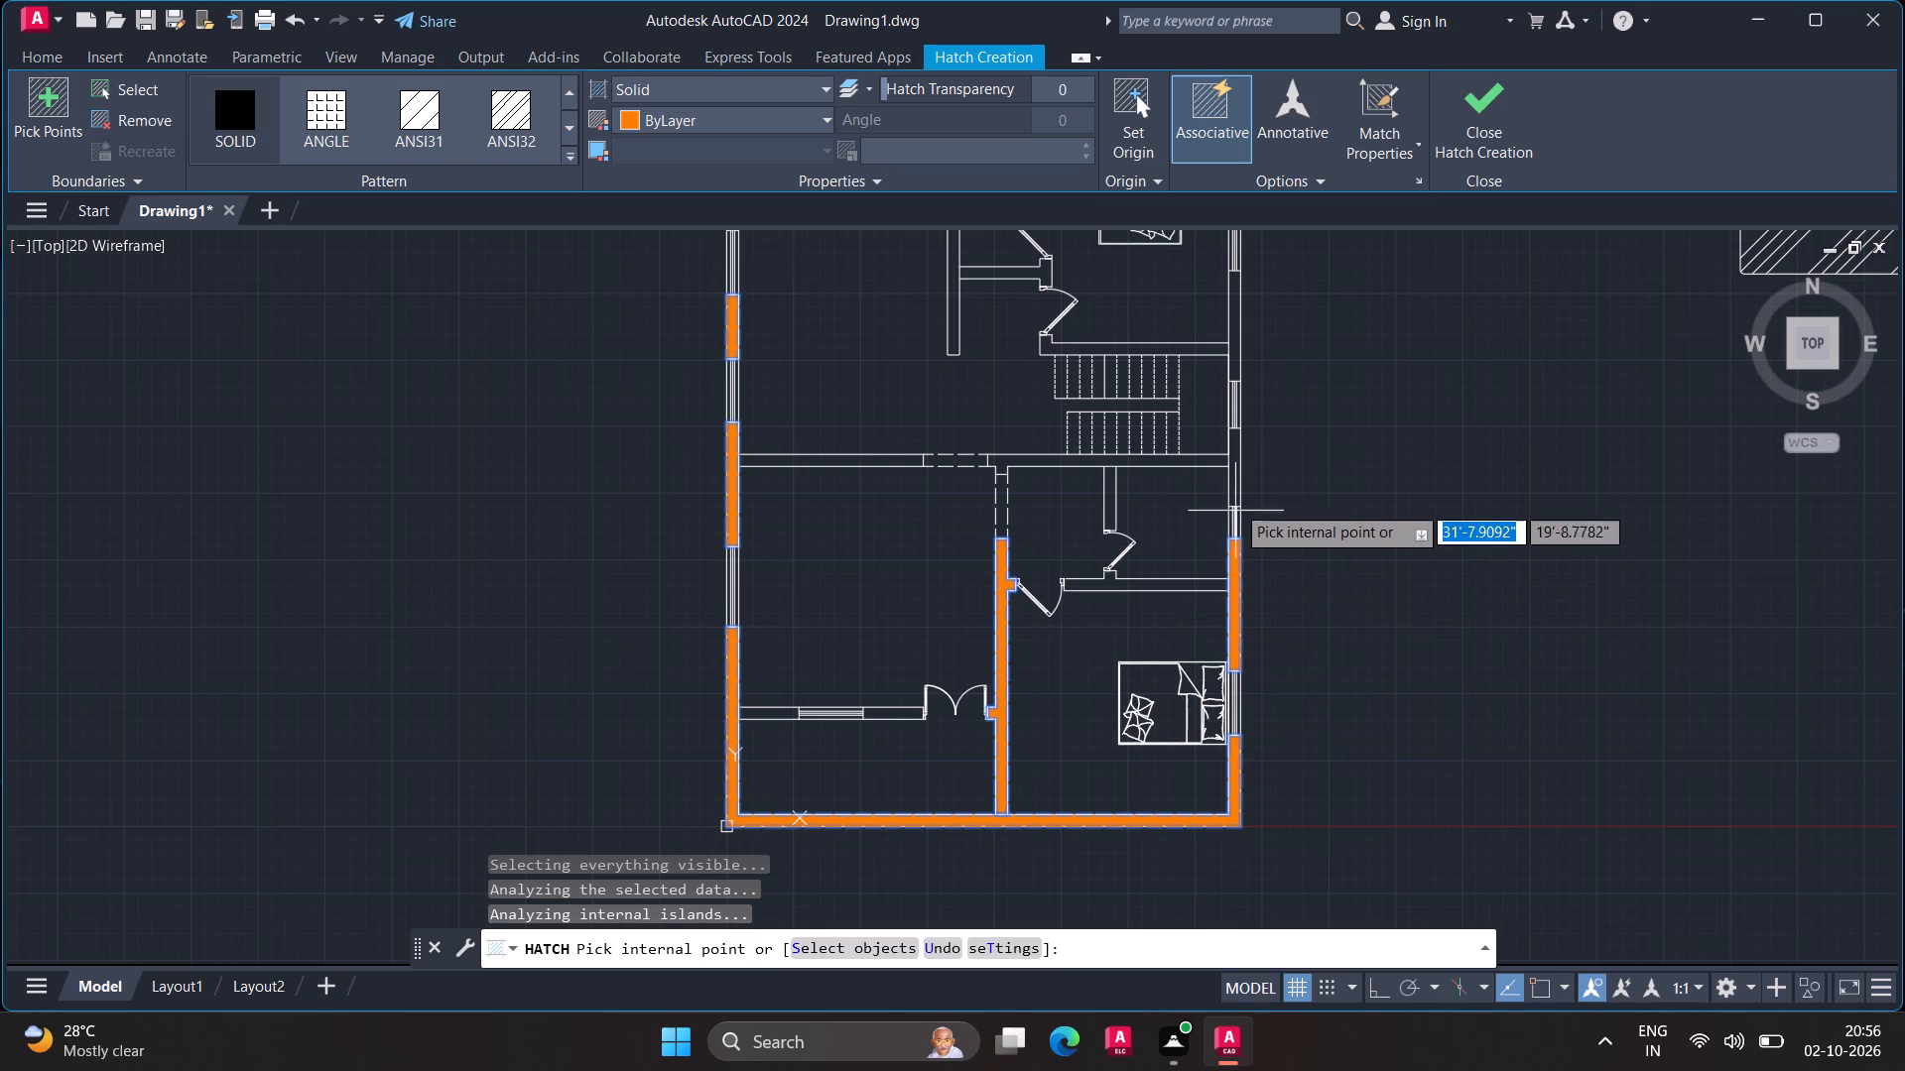
left_click(1236, 480)
Add the remaining outer walls to the solid hatch: the upper east segments, both north wall parts, and the short northwest segment.
middle_click_drag(1287, 477, 1270, 679)
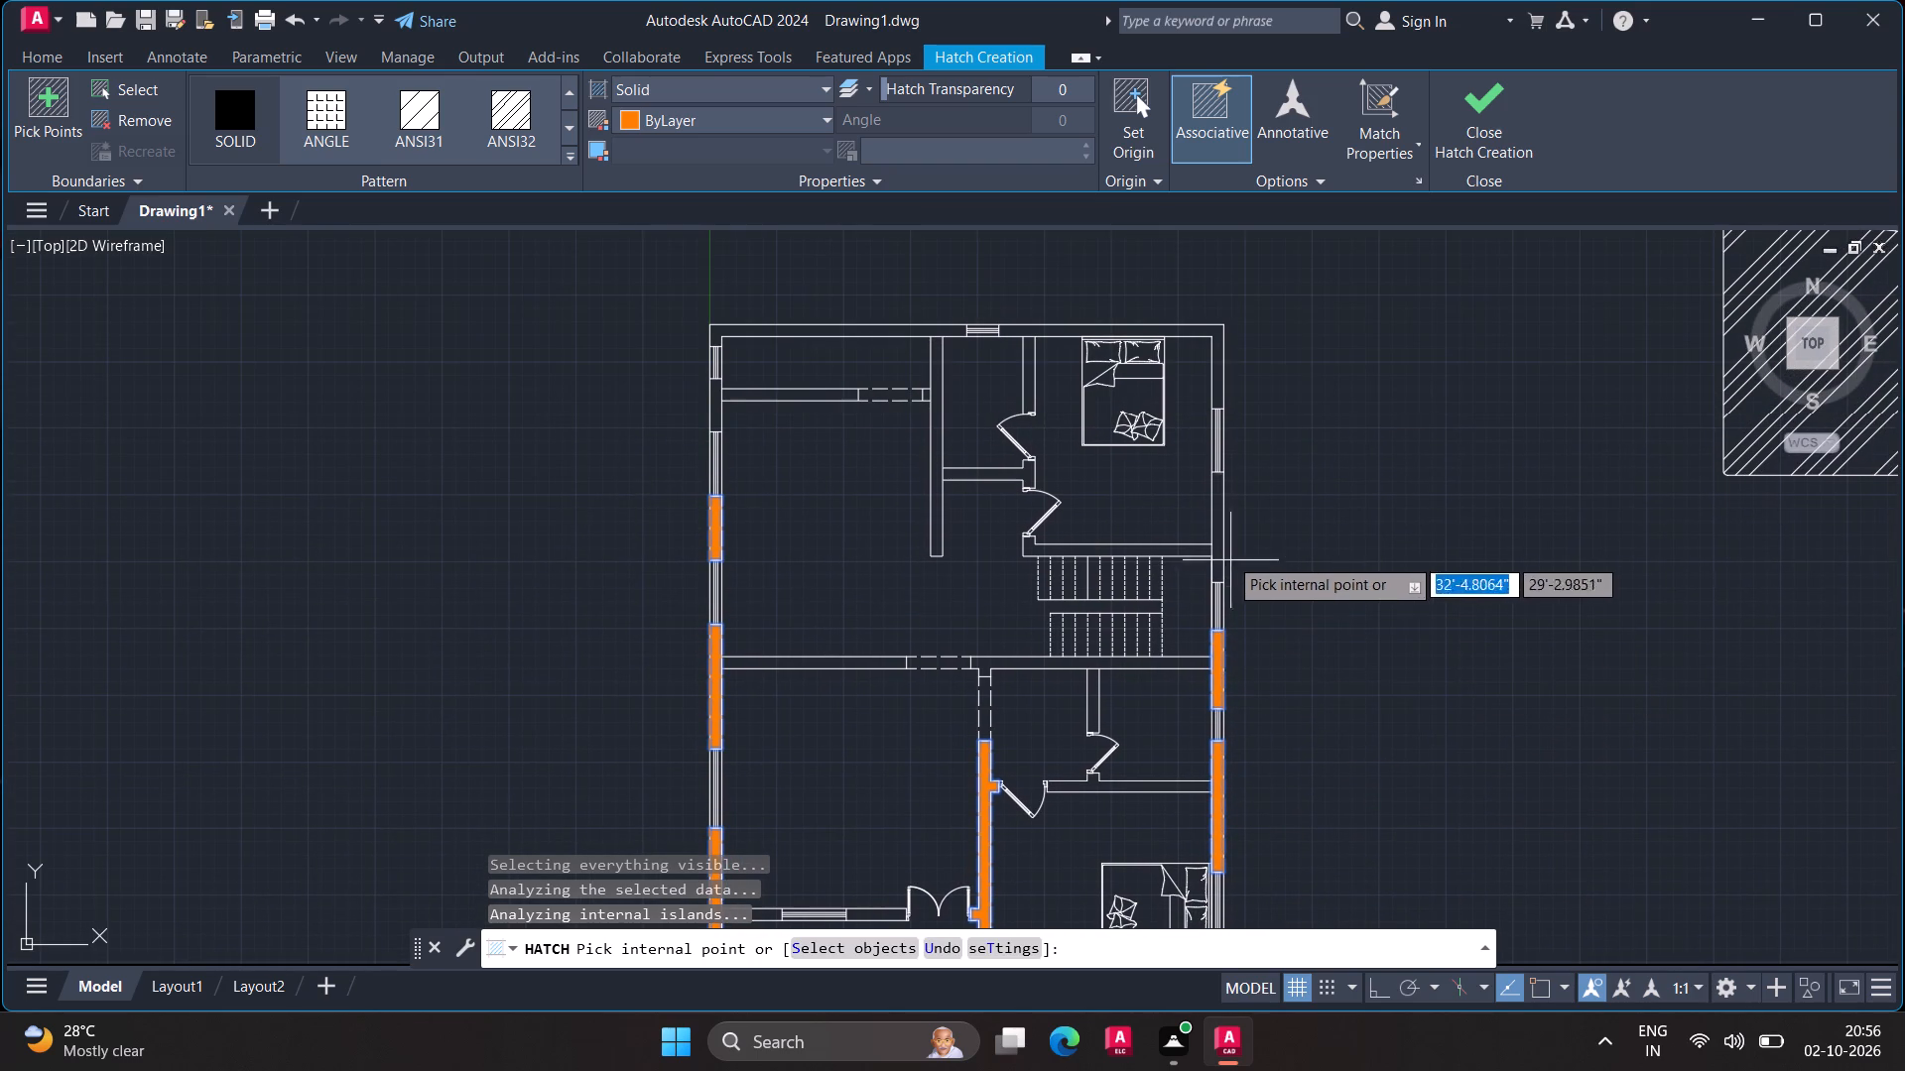
left_click(1215, 525)
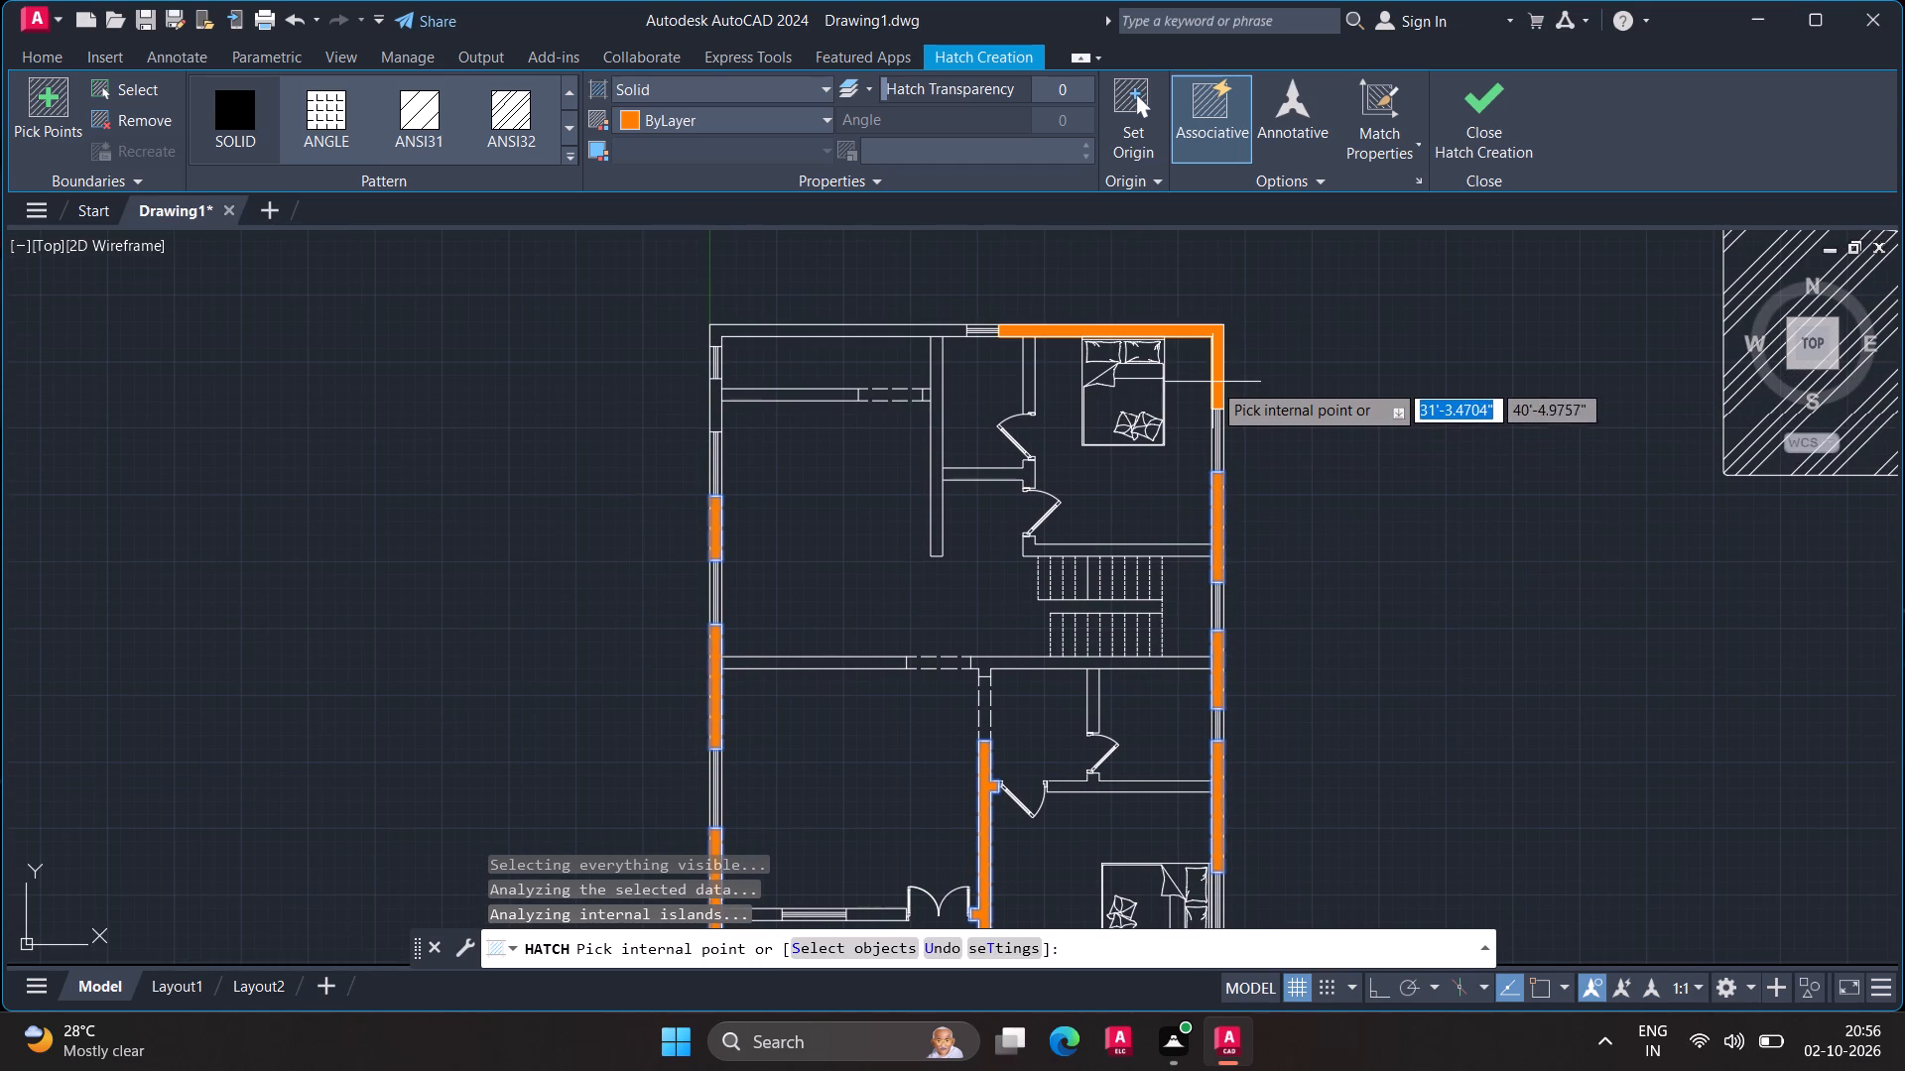
left_click(1217, 363)
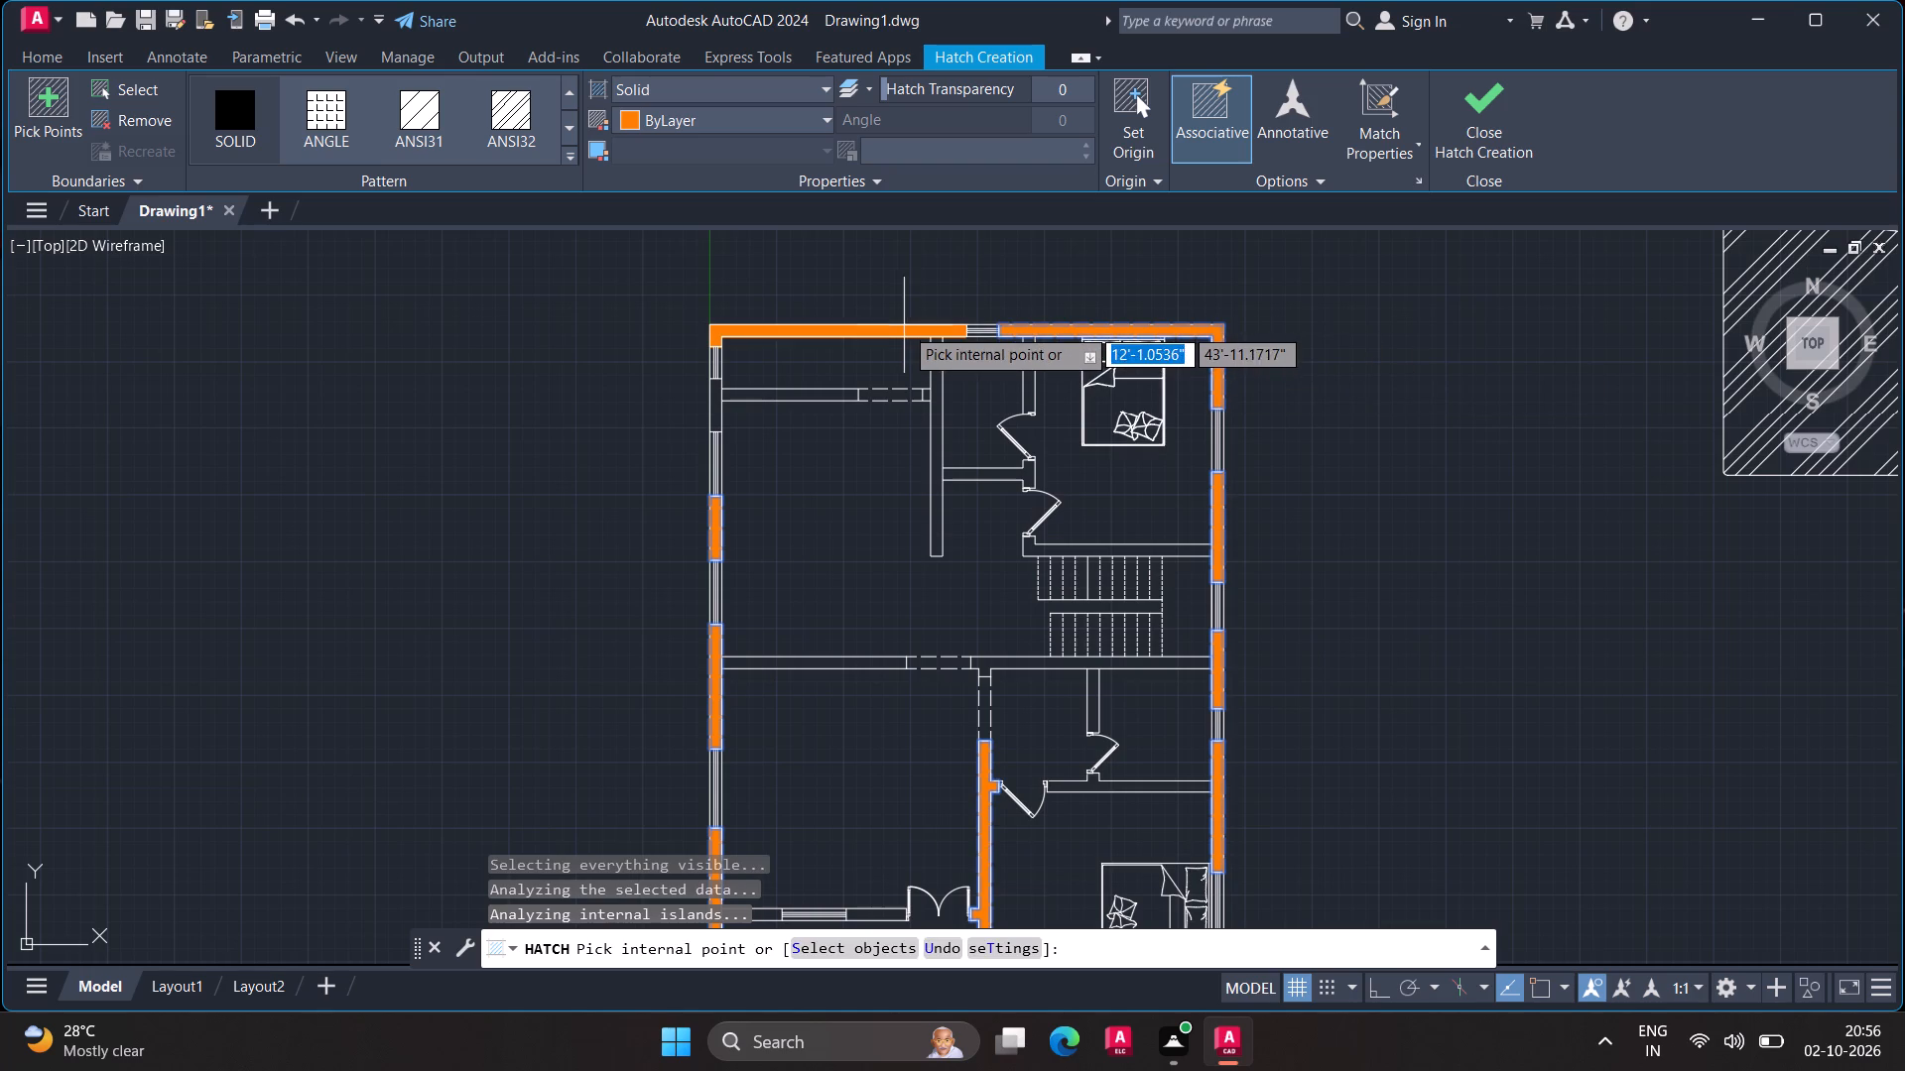
left_click(902, 326)
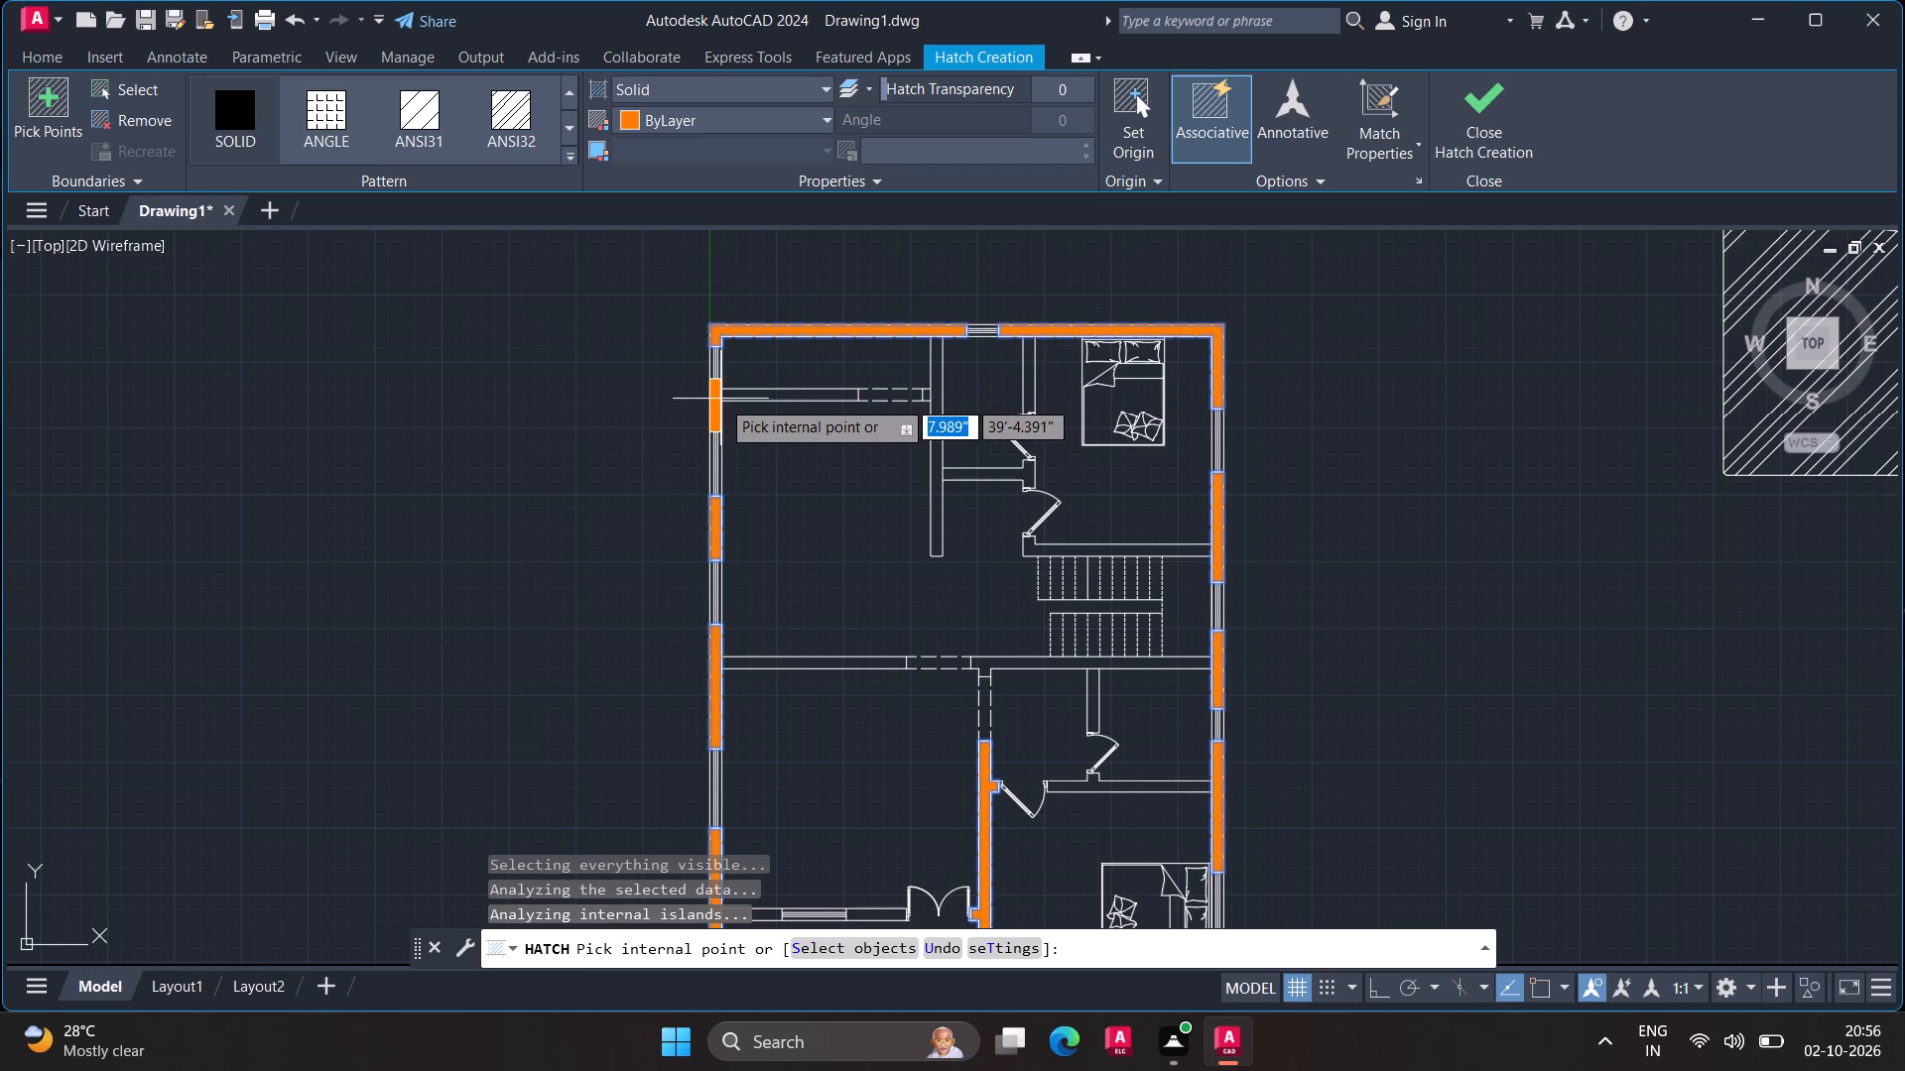
left_click(714, 399)
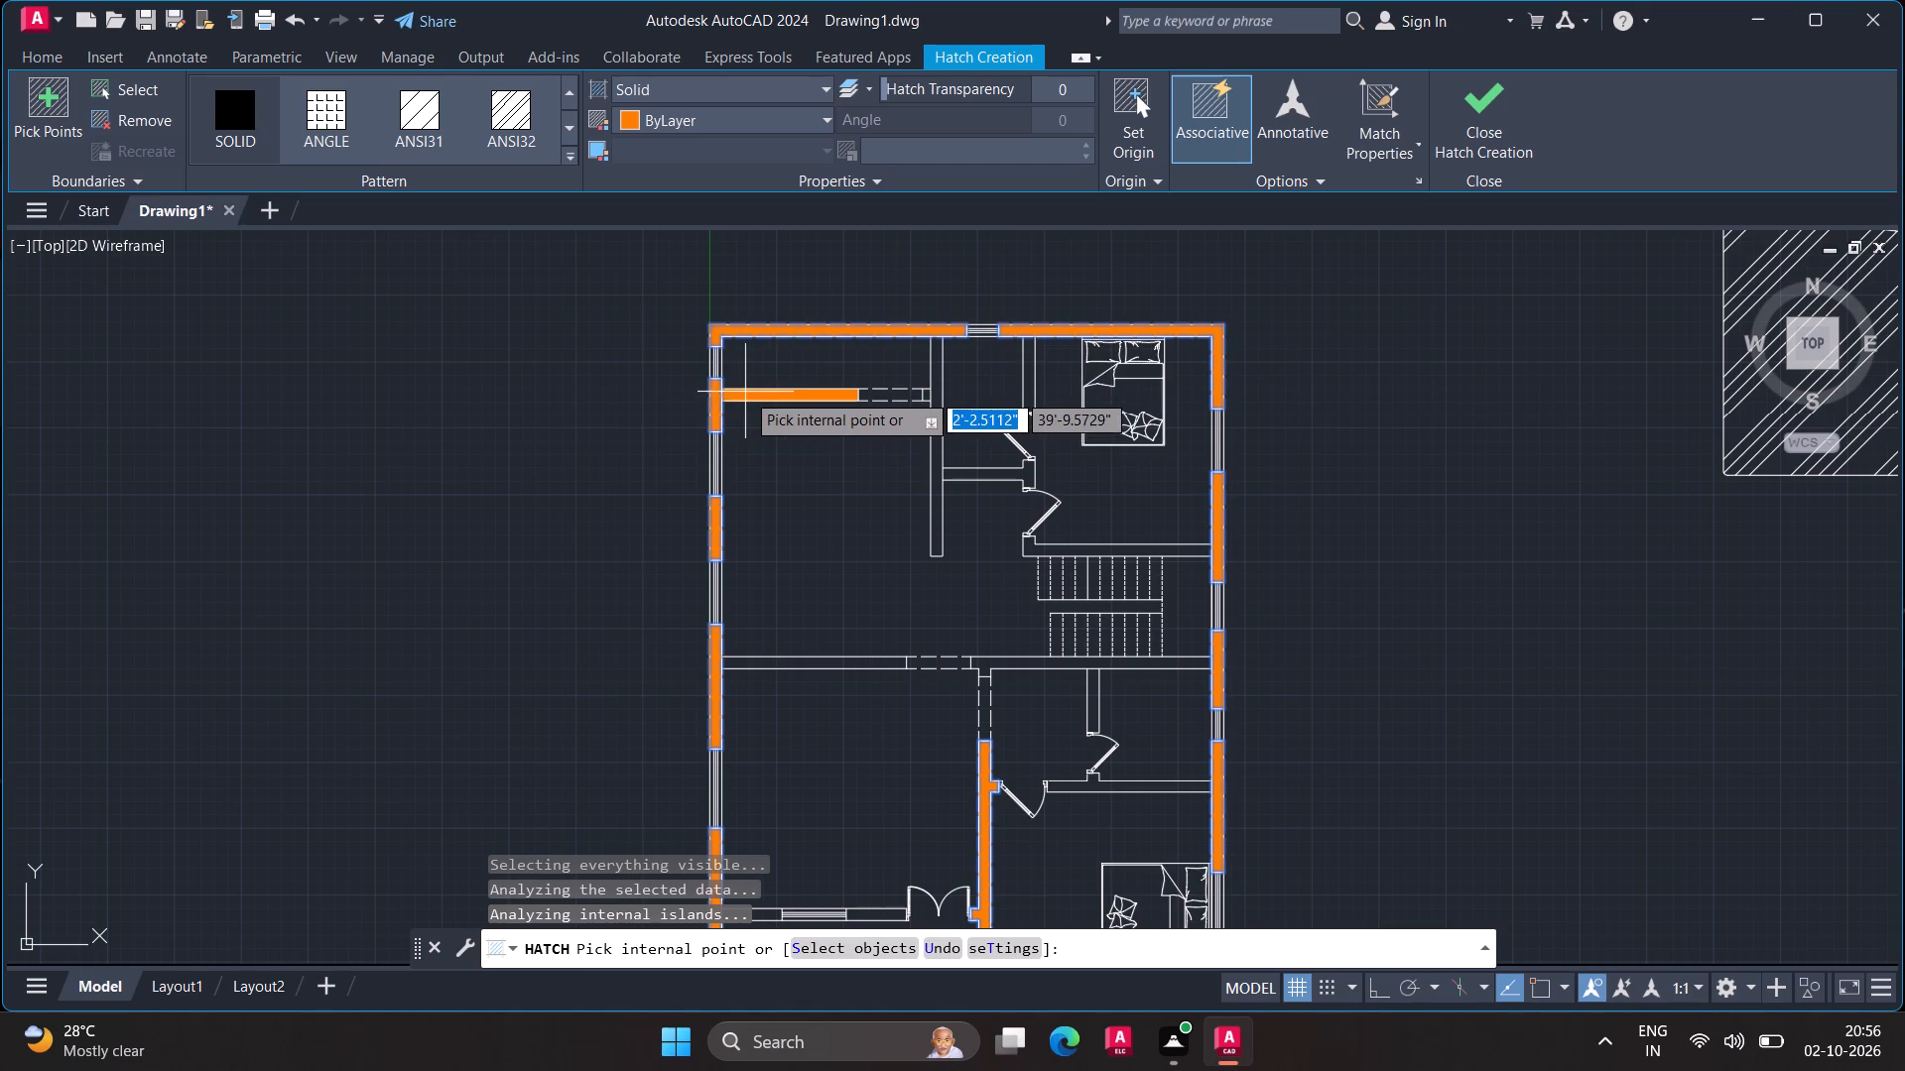
Add the northern interior walls to the solid hatch, from the northwest partition to the wall between the northeast room and the stairs.
left_click(745, 392)
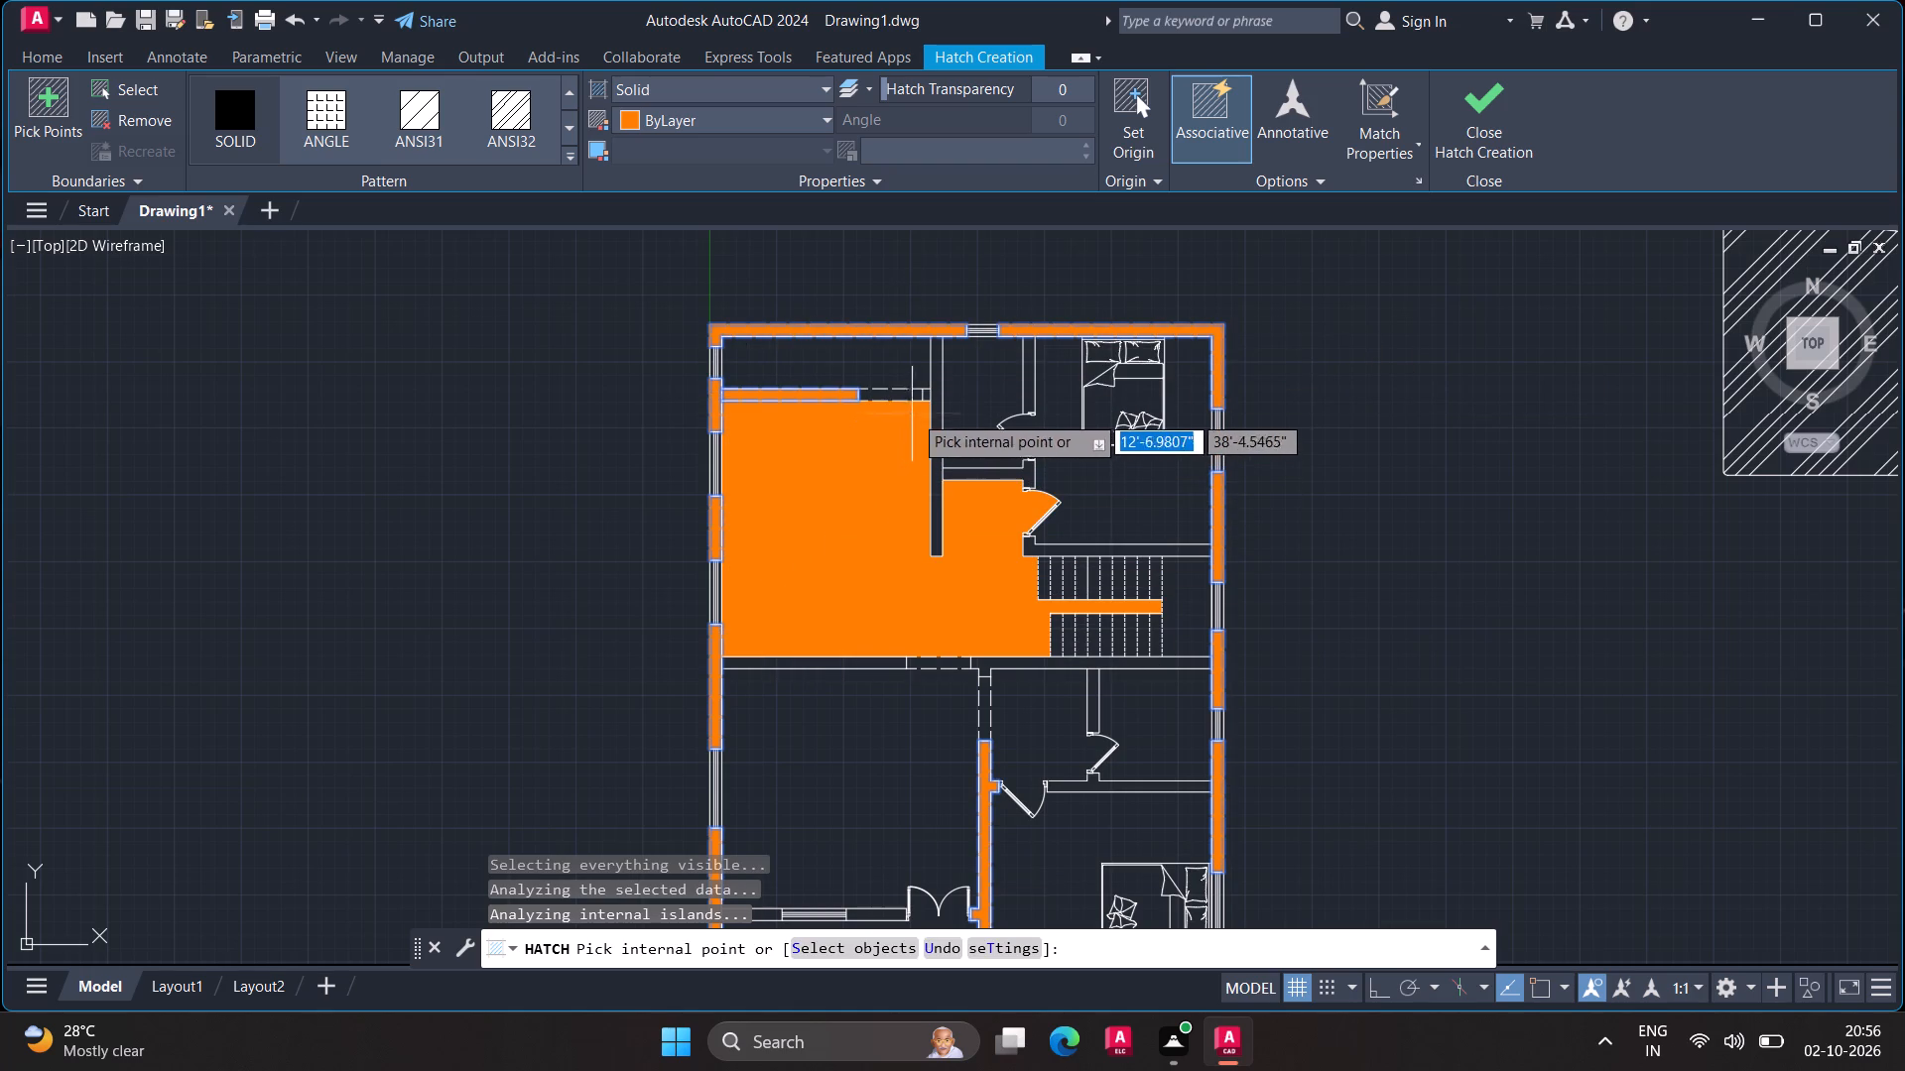
left_click(937, 411)
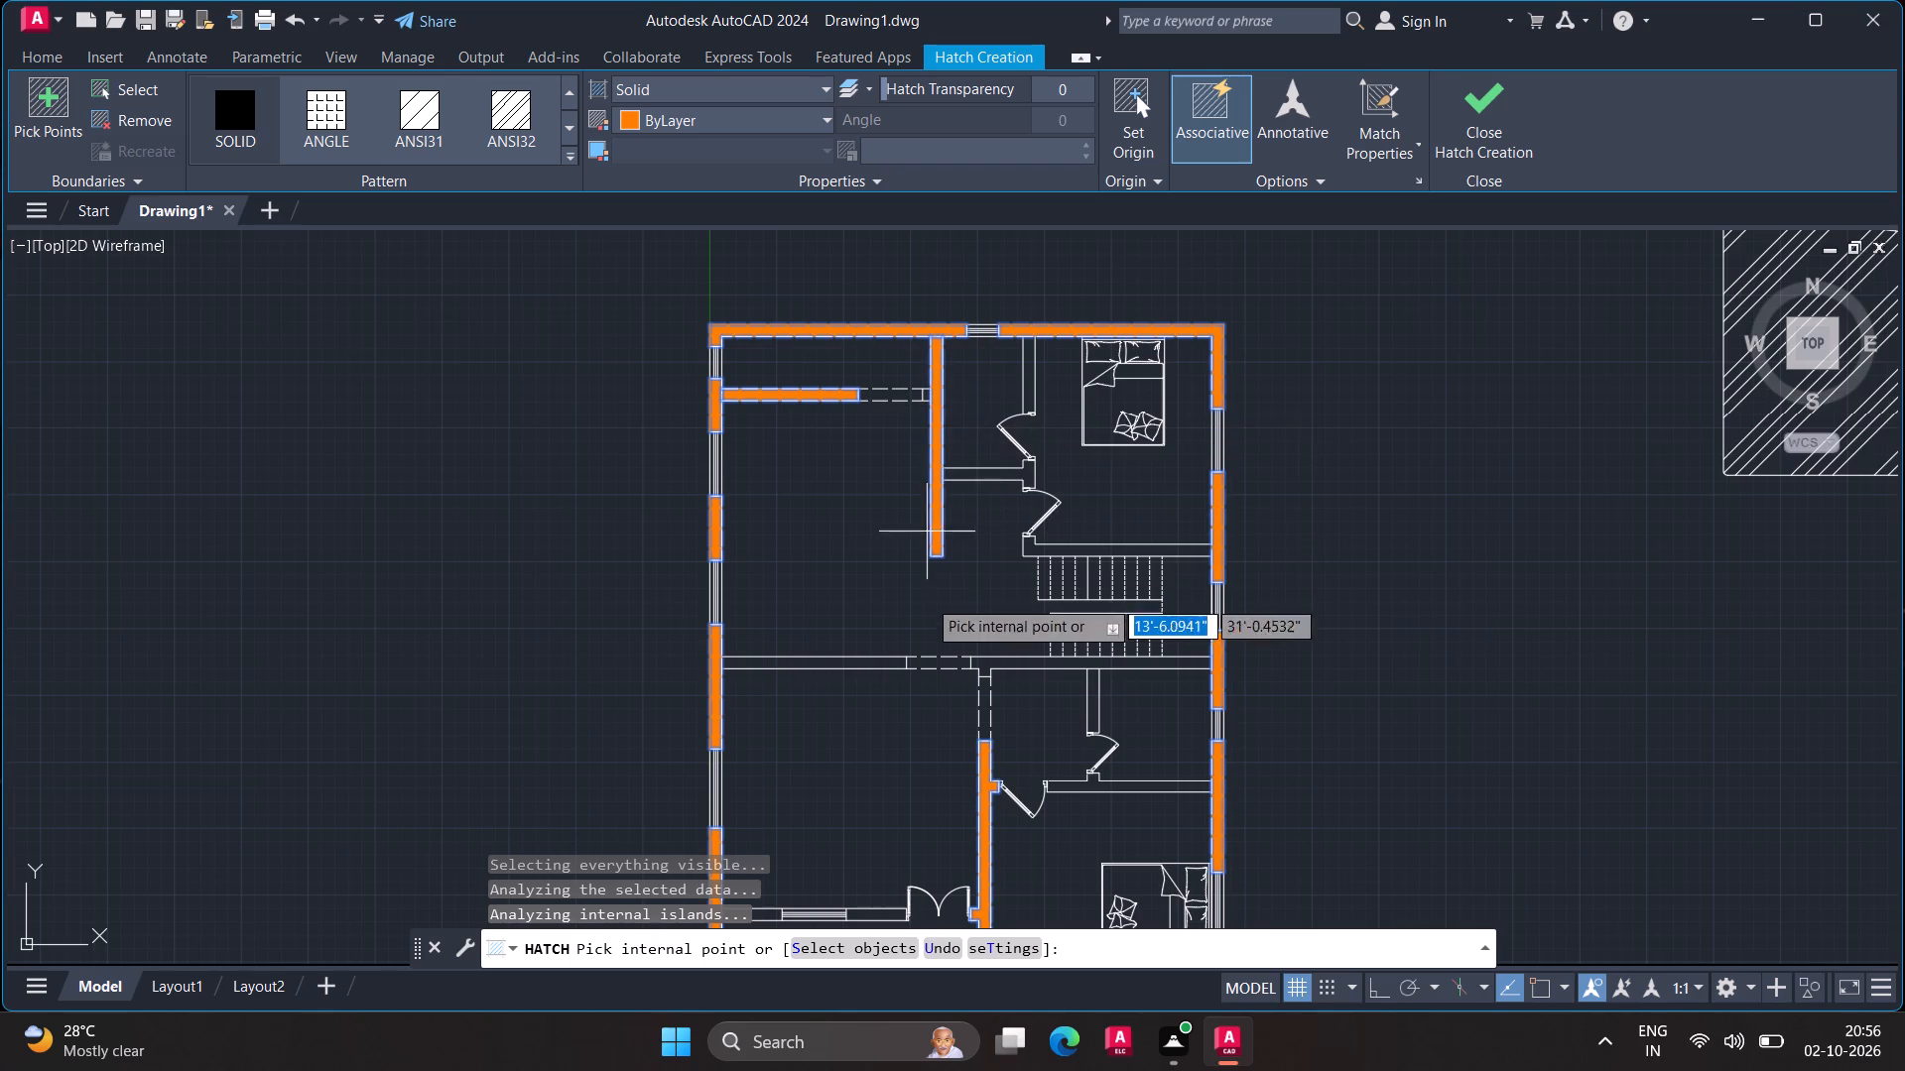
left_click(981, 473)
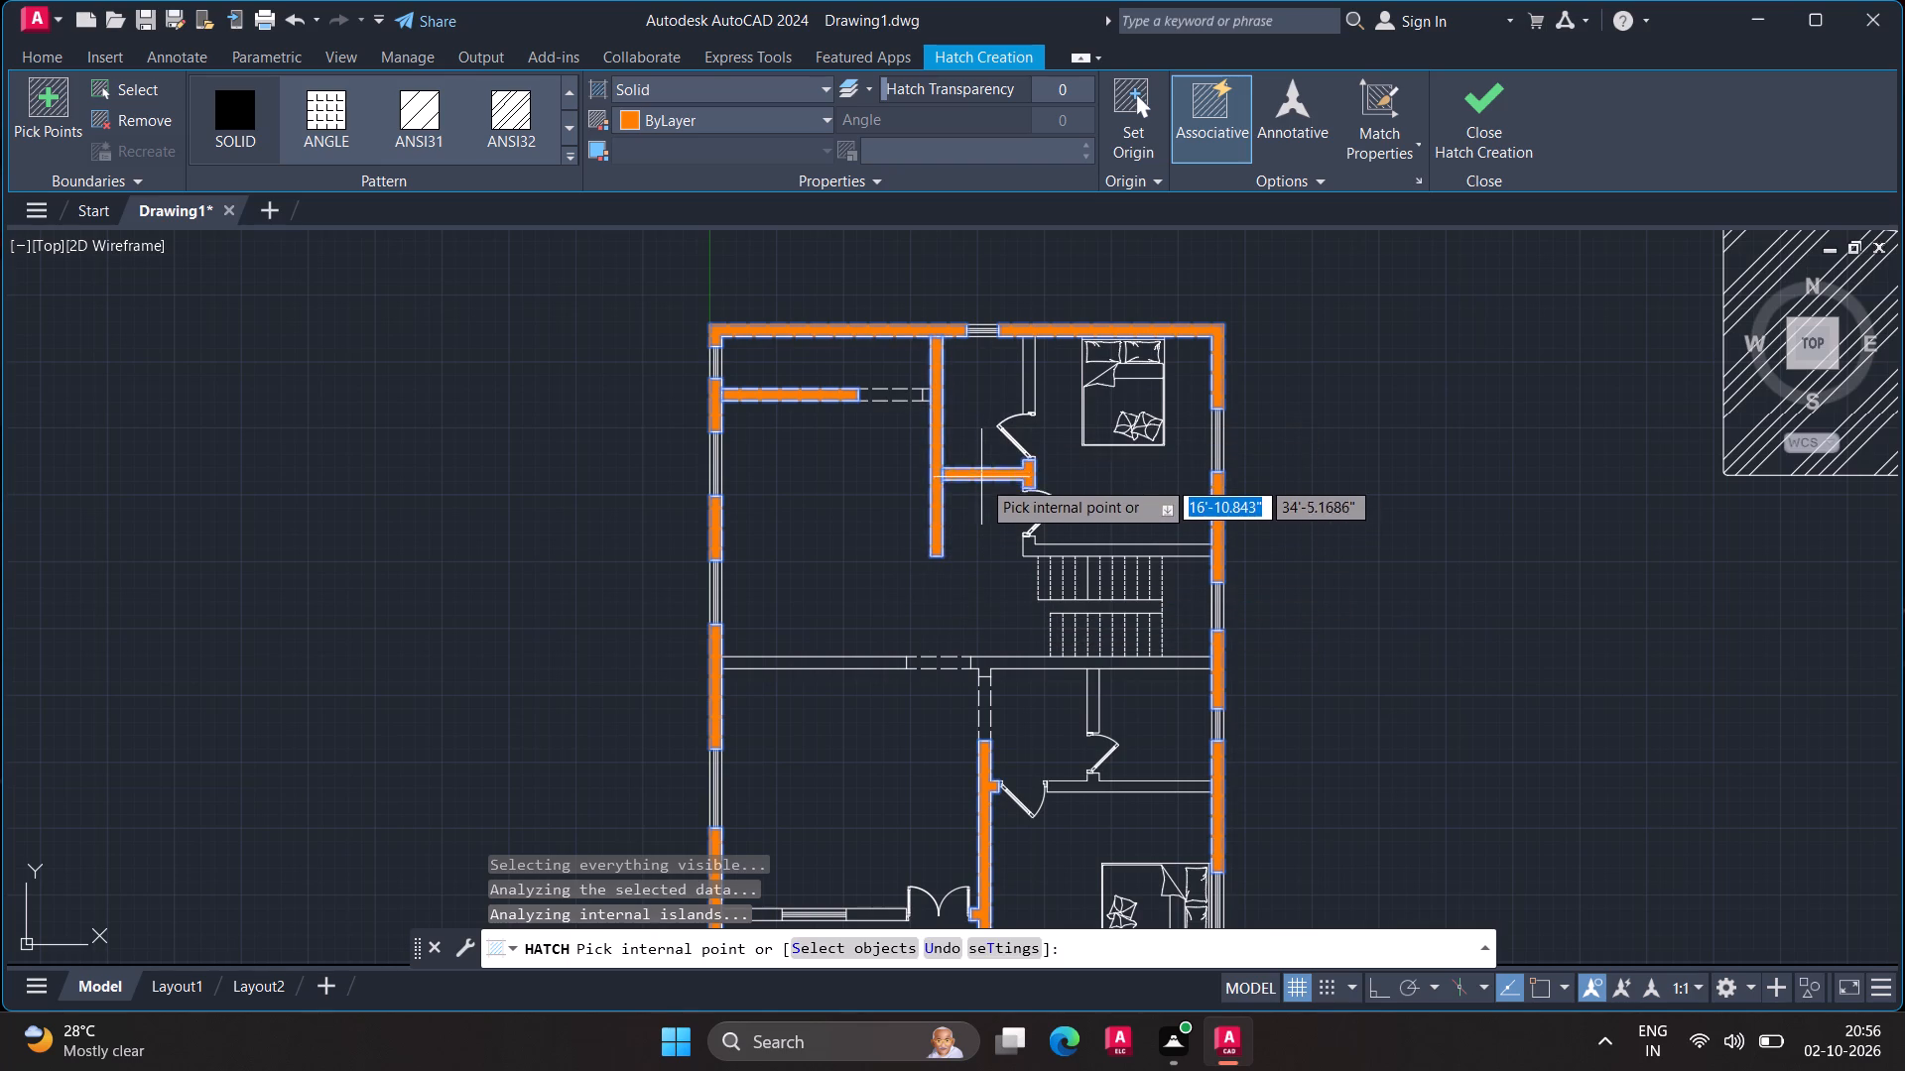
left_click(1025, 396)
left_click(1029, 539)
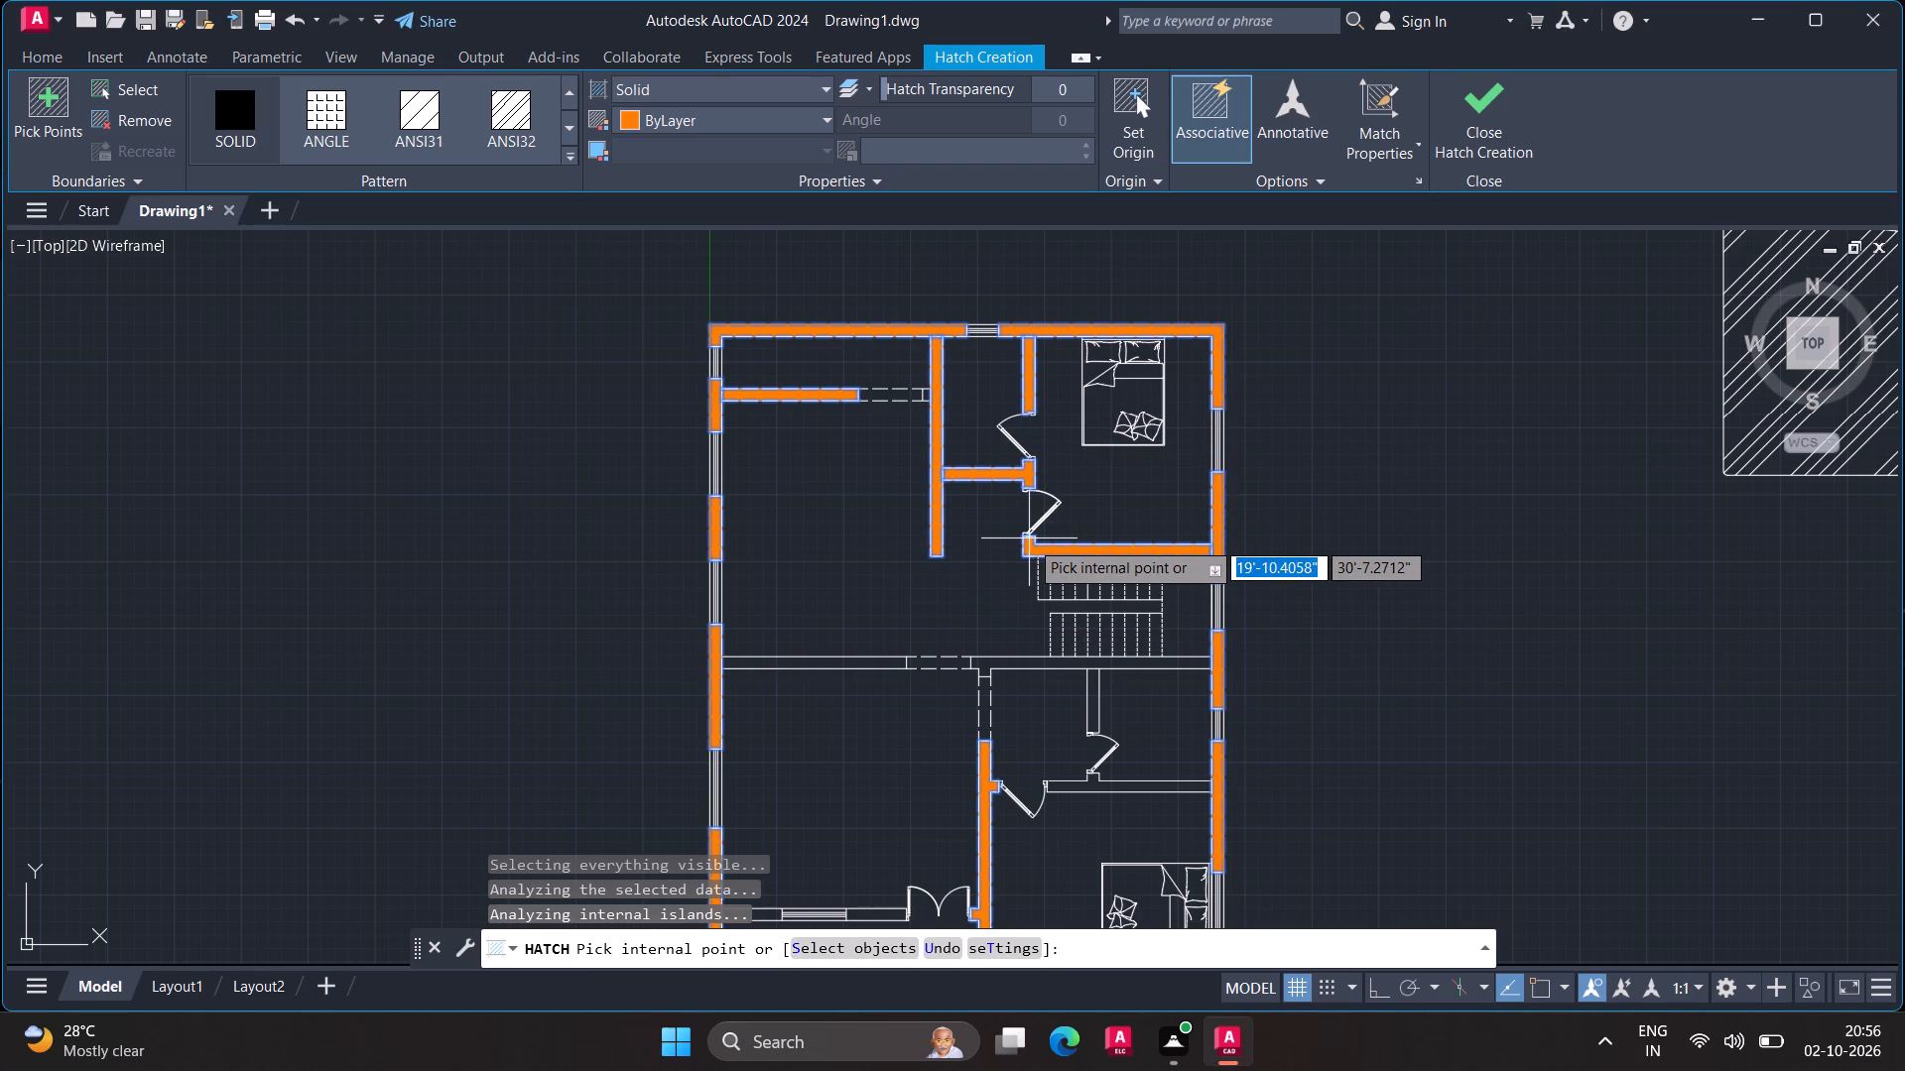
Add the cross wall south of the stairs, the small southern room's partition and the southeast room's north wall to the solid hatch, and finish hatching.
left_click(1004, 661)
left_click(1090, 691)
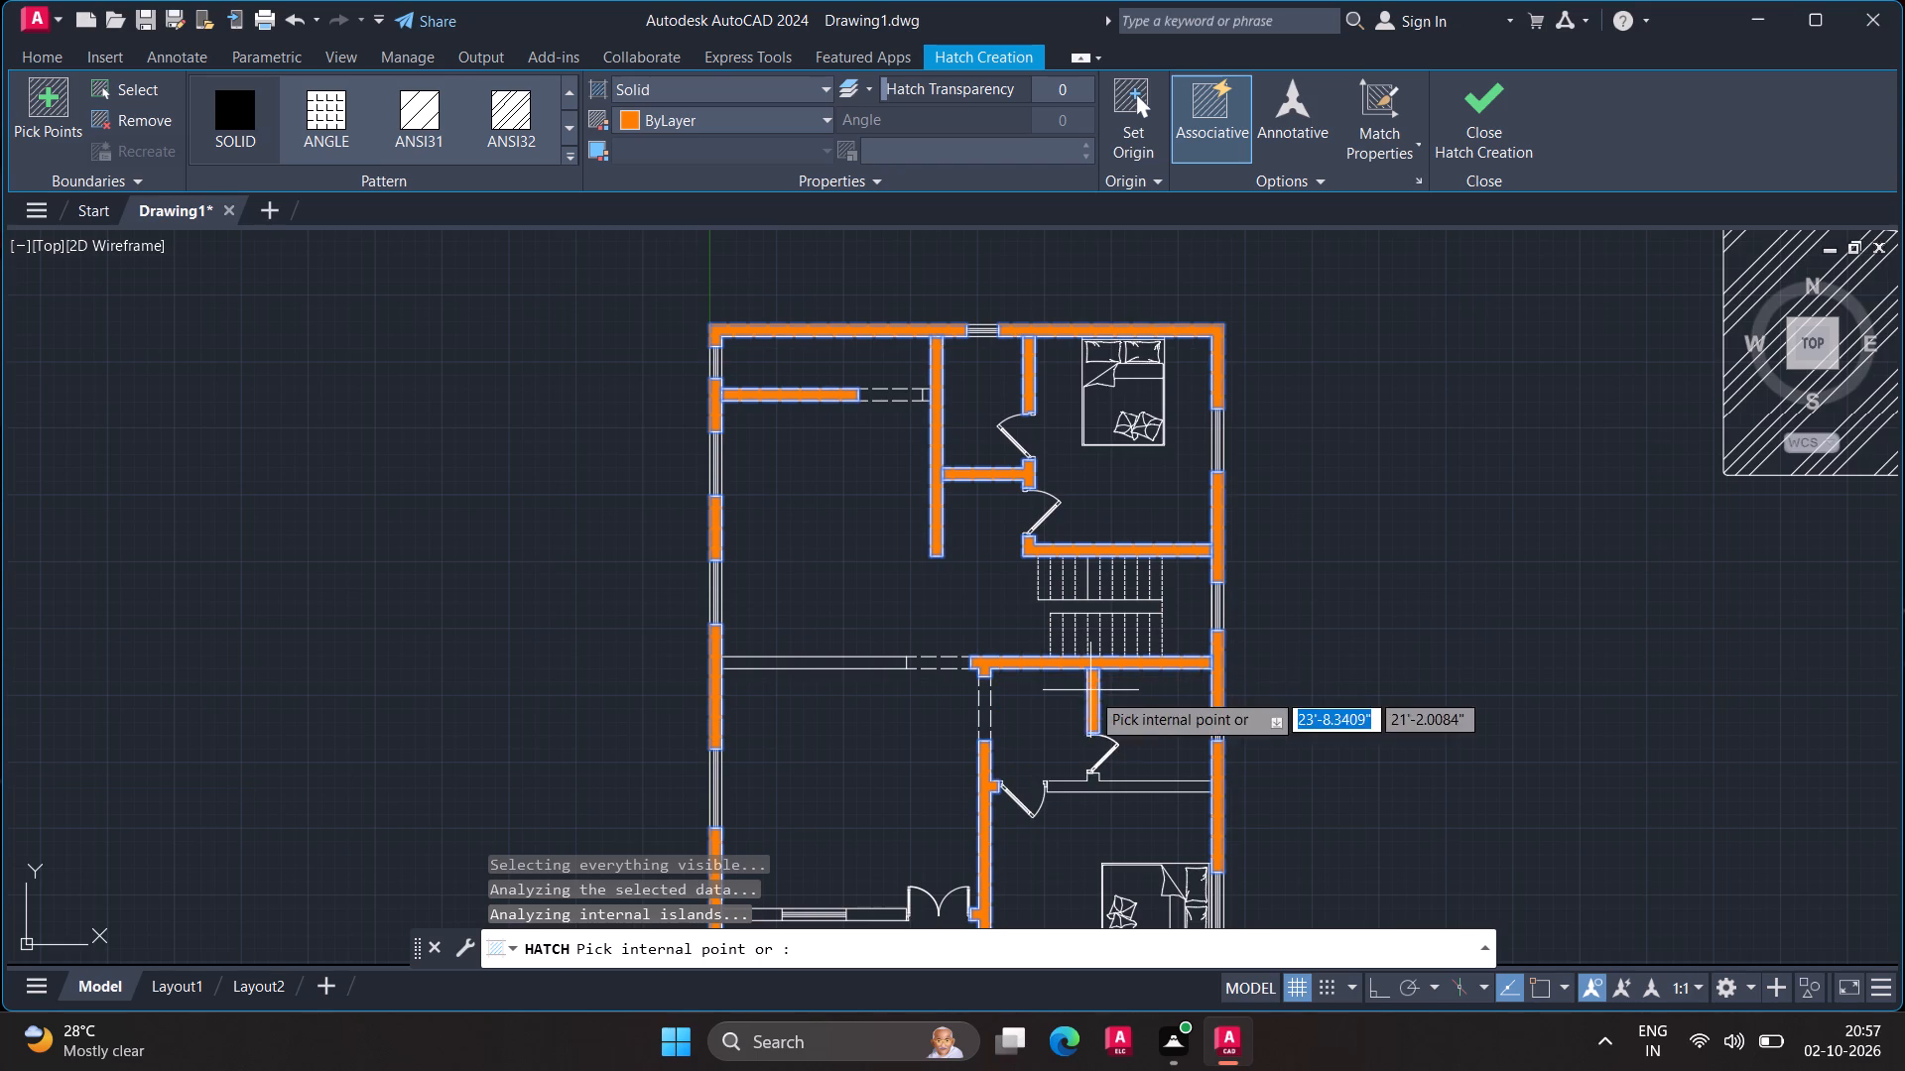
left_click(1104, 788)
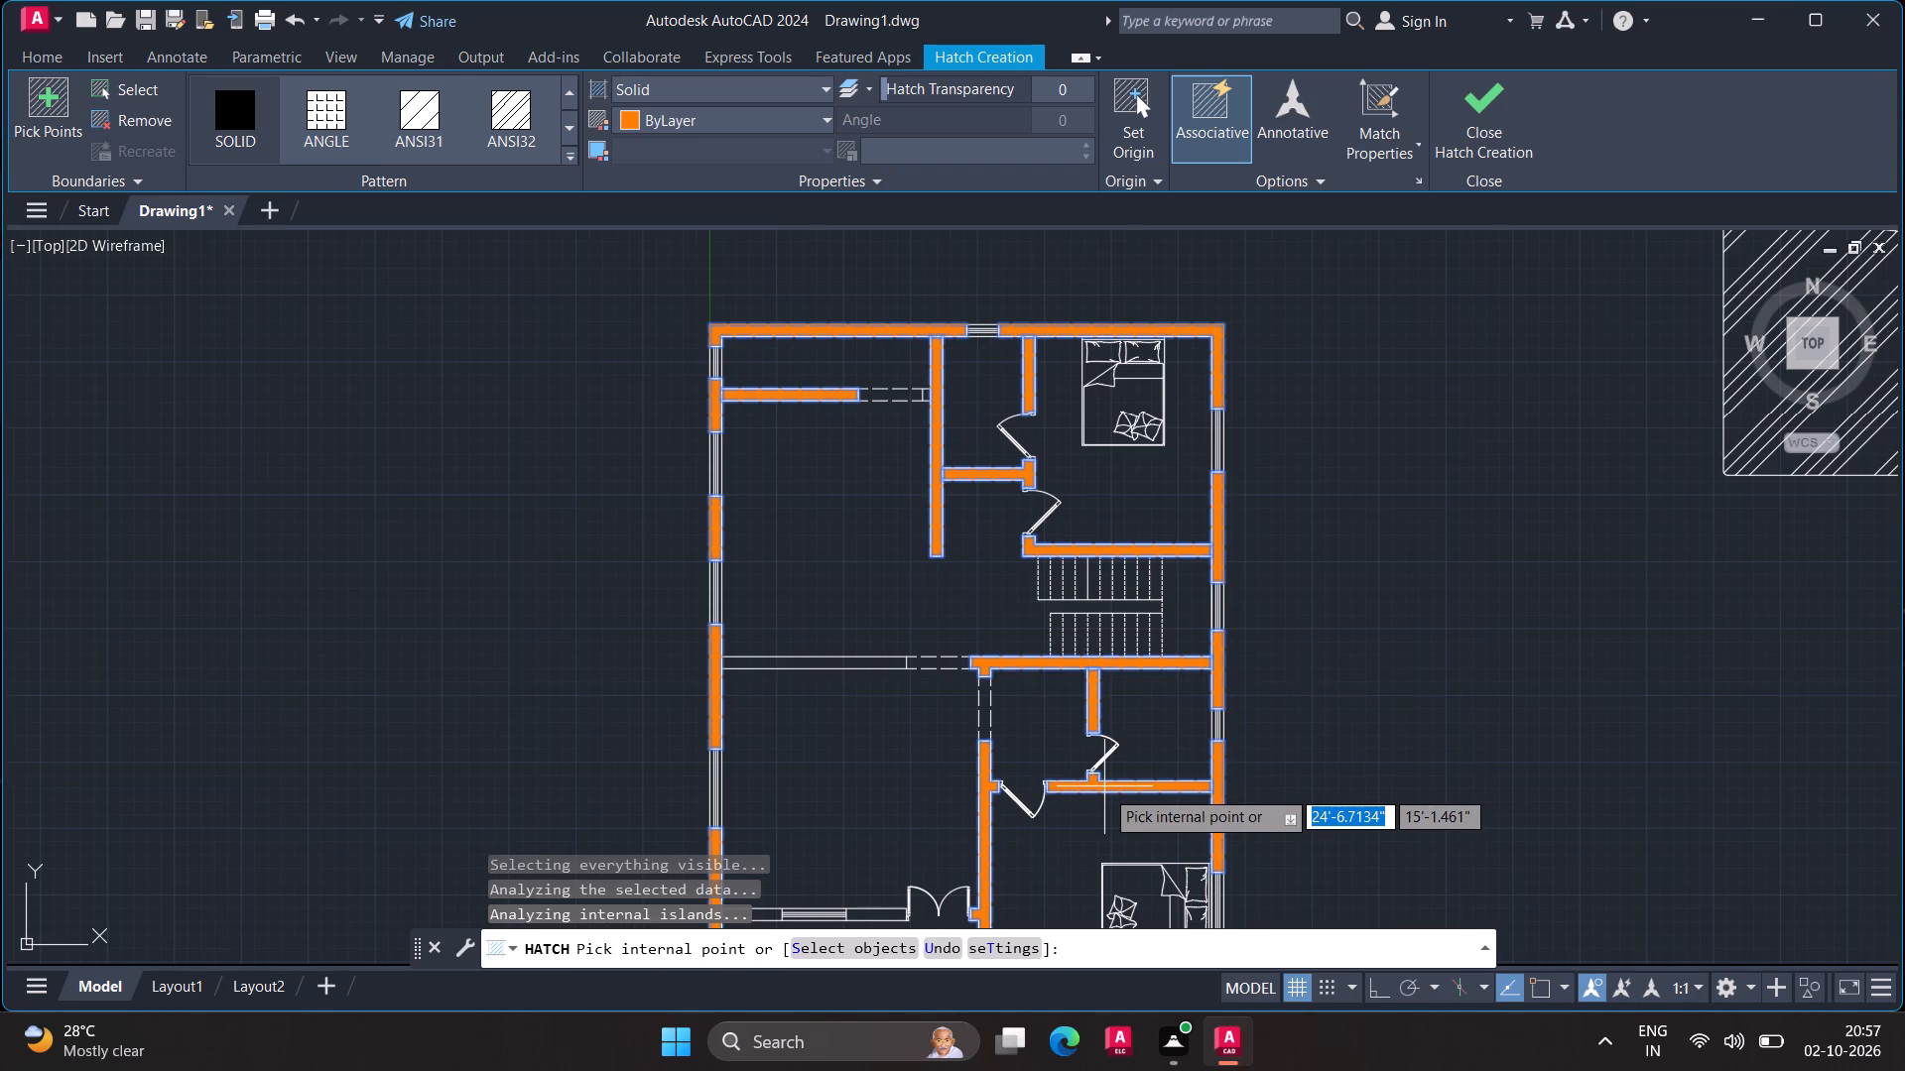
left_click(834, 662)
middle_click_drag(840, 727, 960, 585)
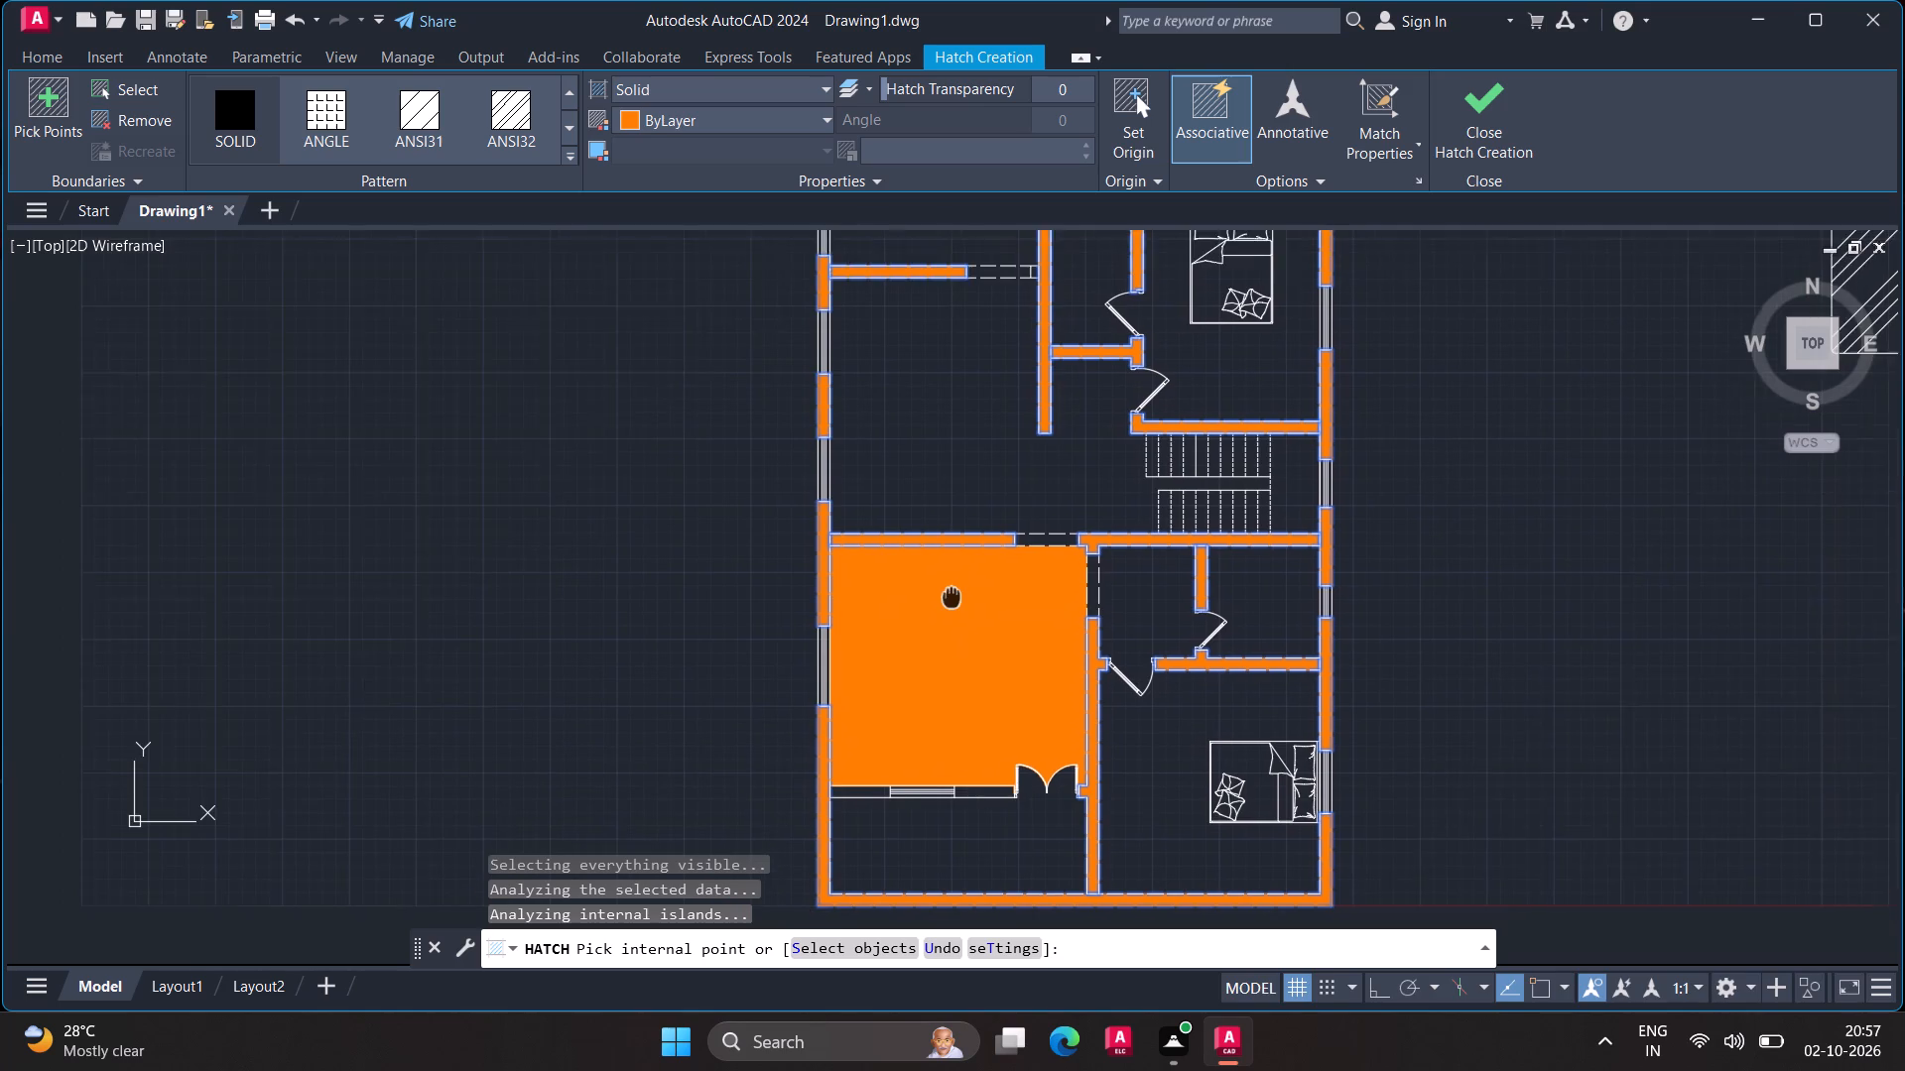
middle_click_drag(960, 585, 989, 537)
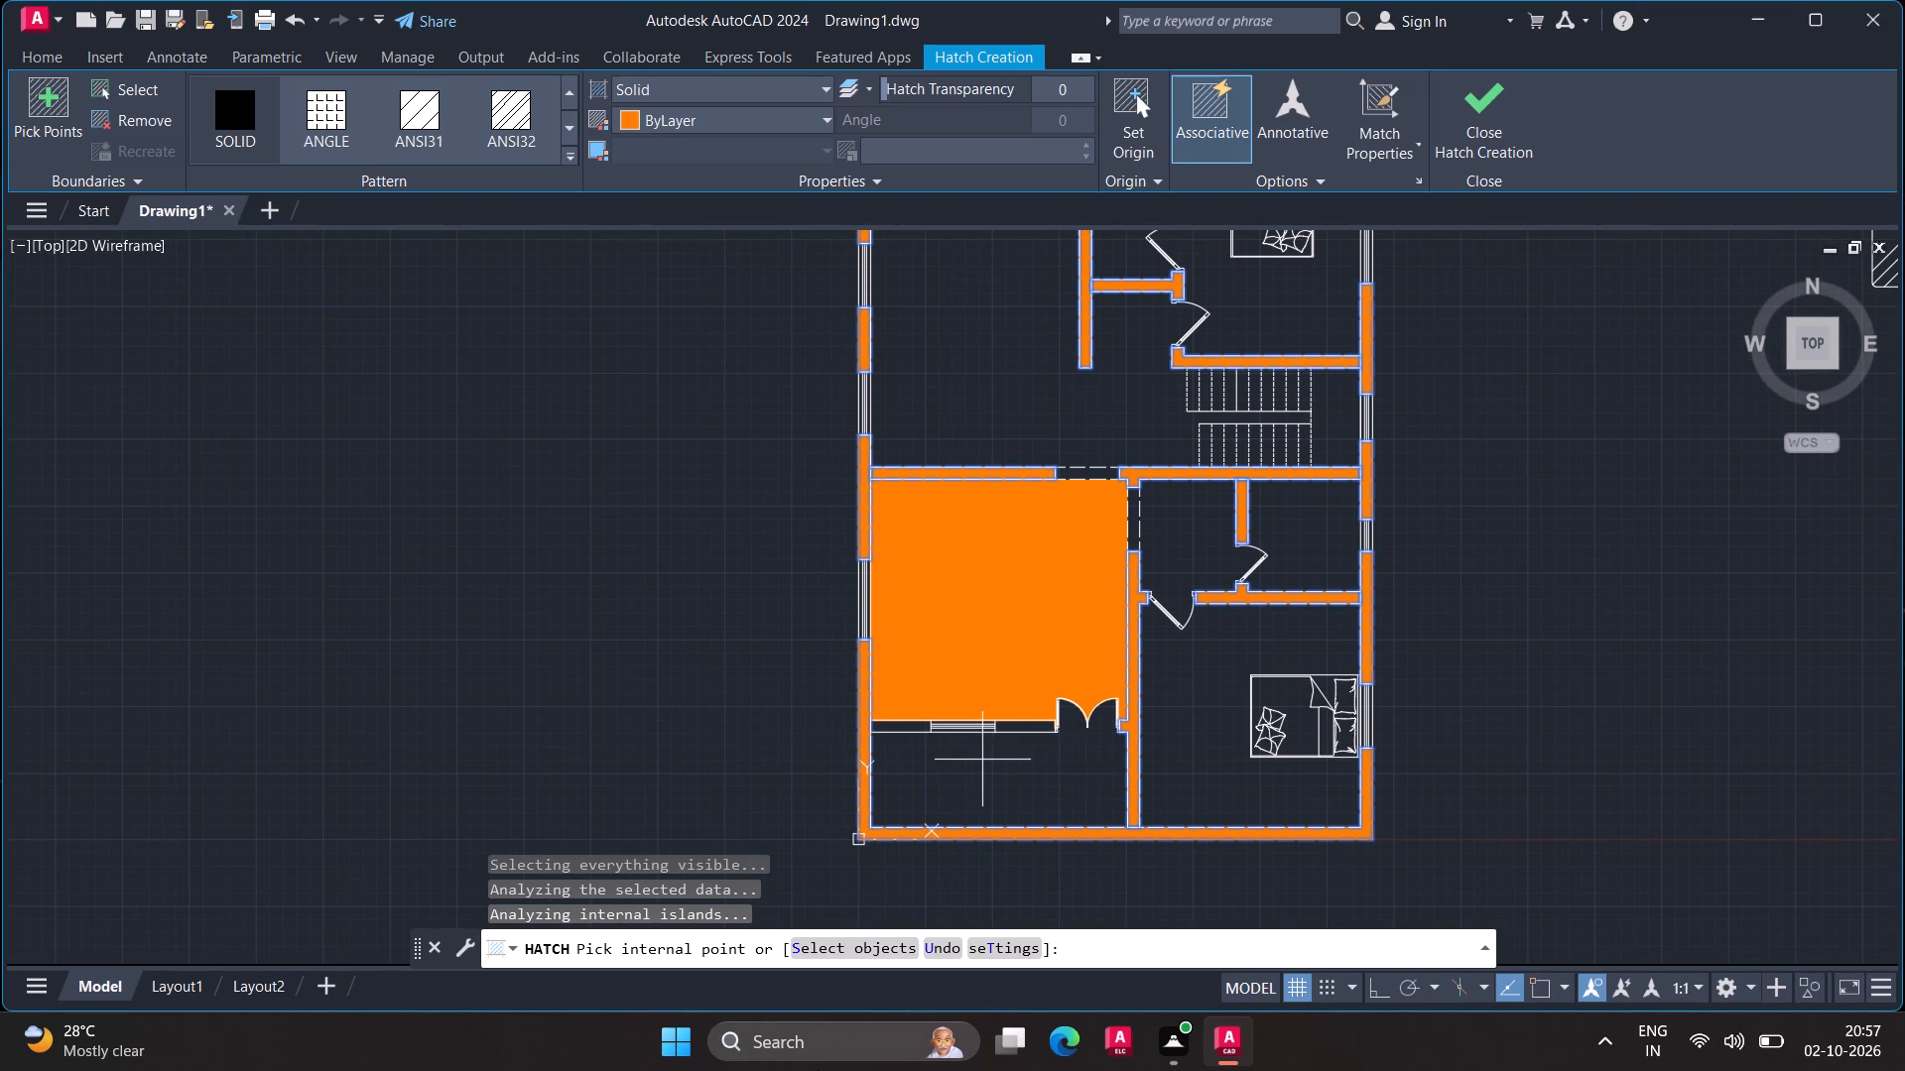
scroll(659, 669, "down", 1)
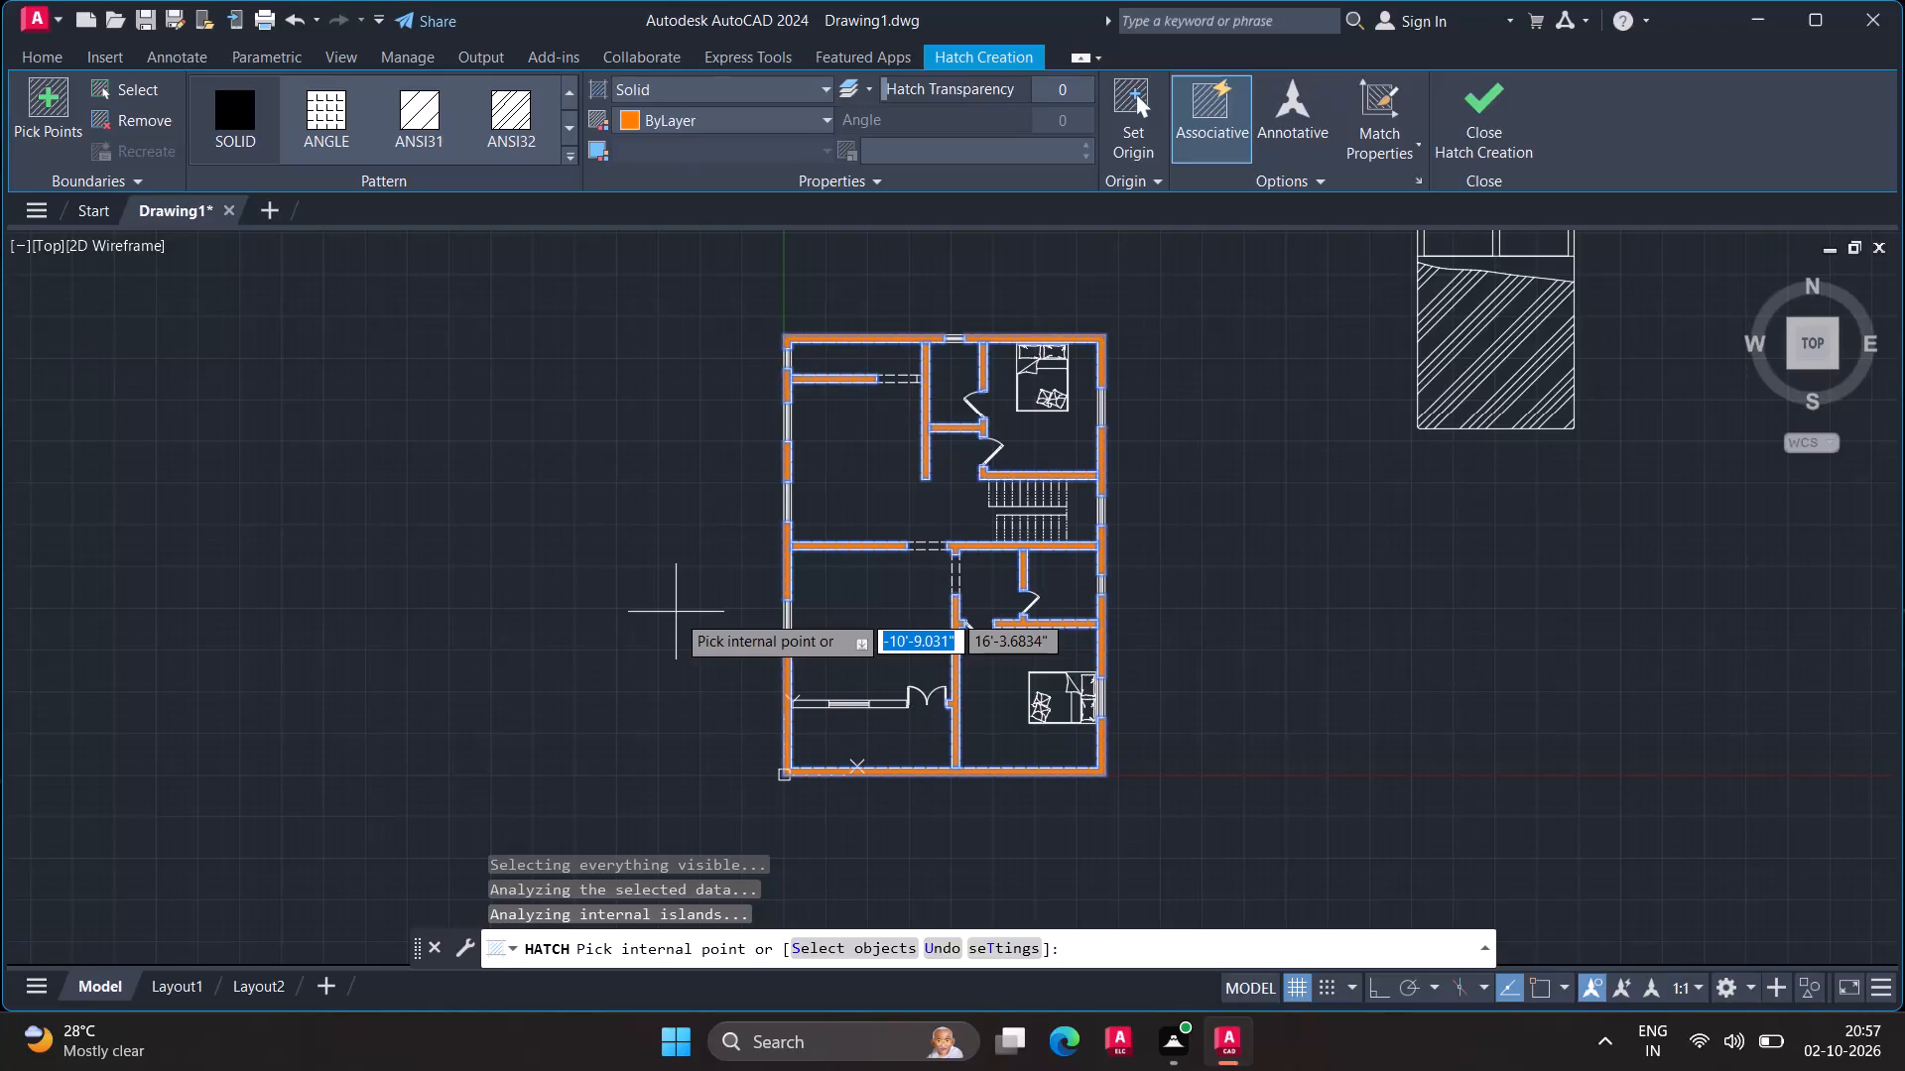
key("Escape")
key("Escape")
key("Escape")
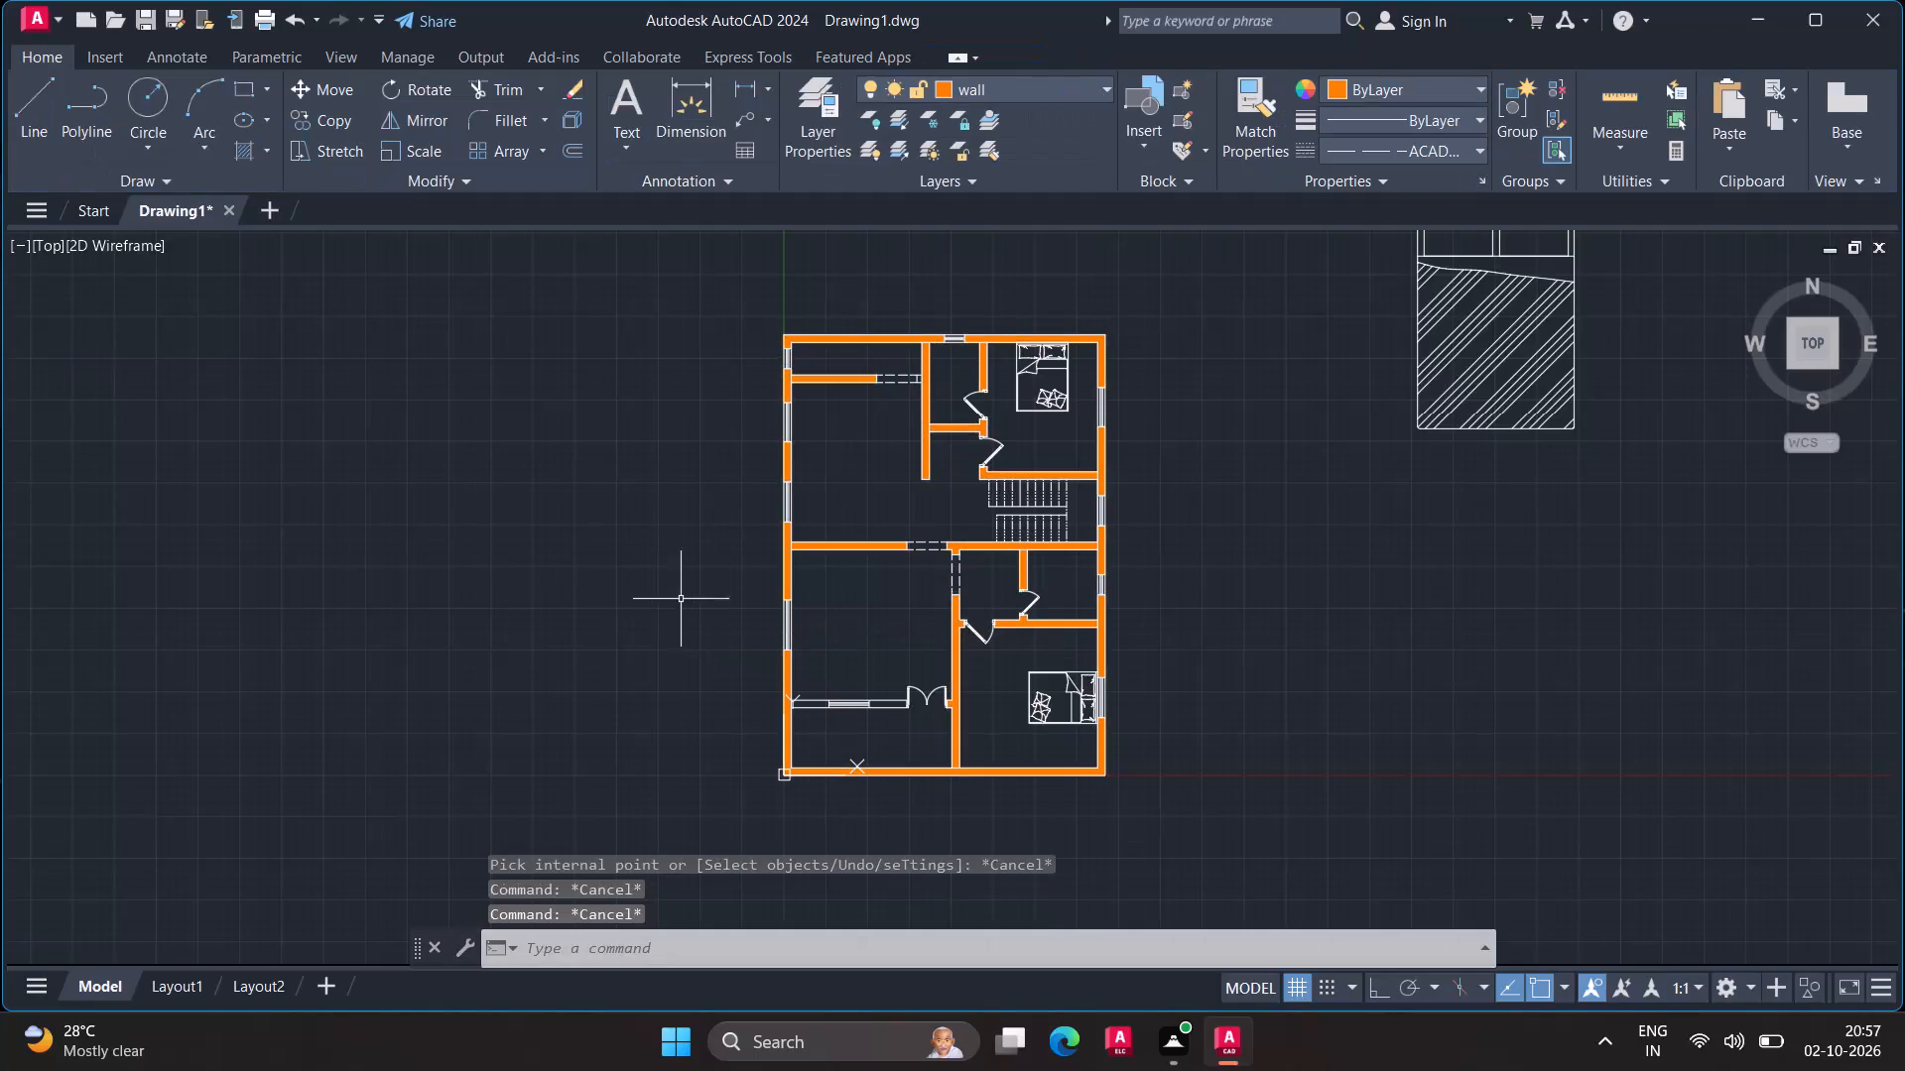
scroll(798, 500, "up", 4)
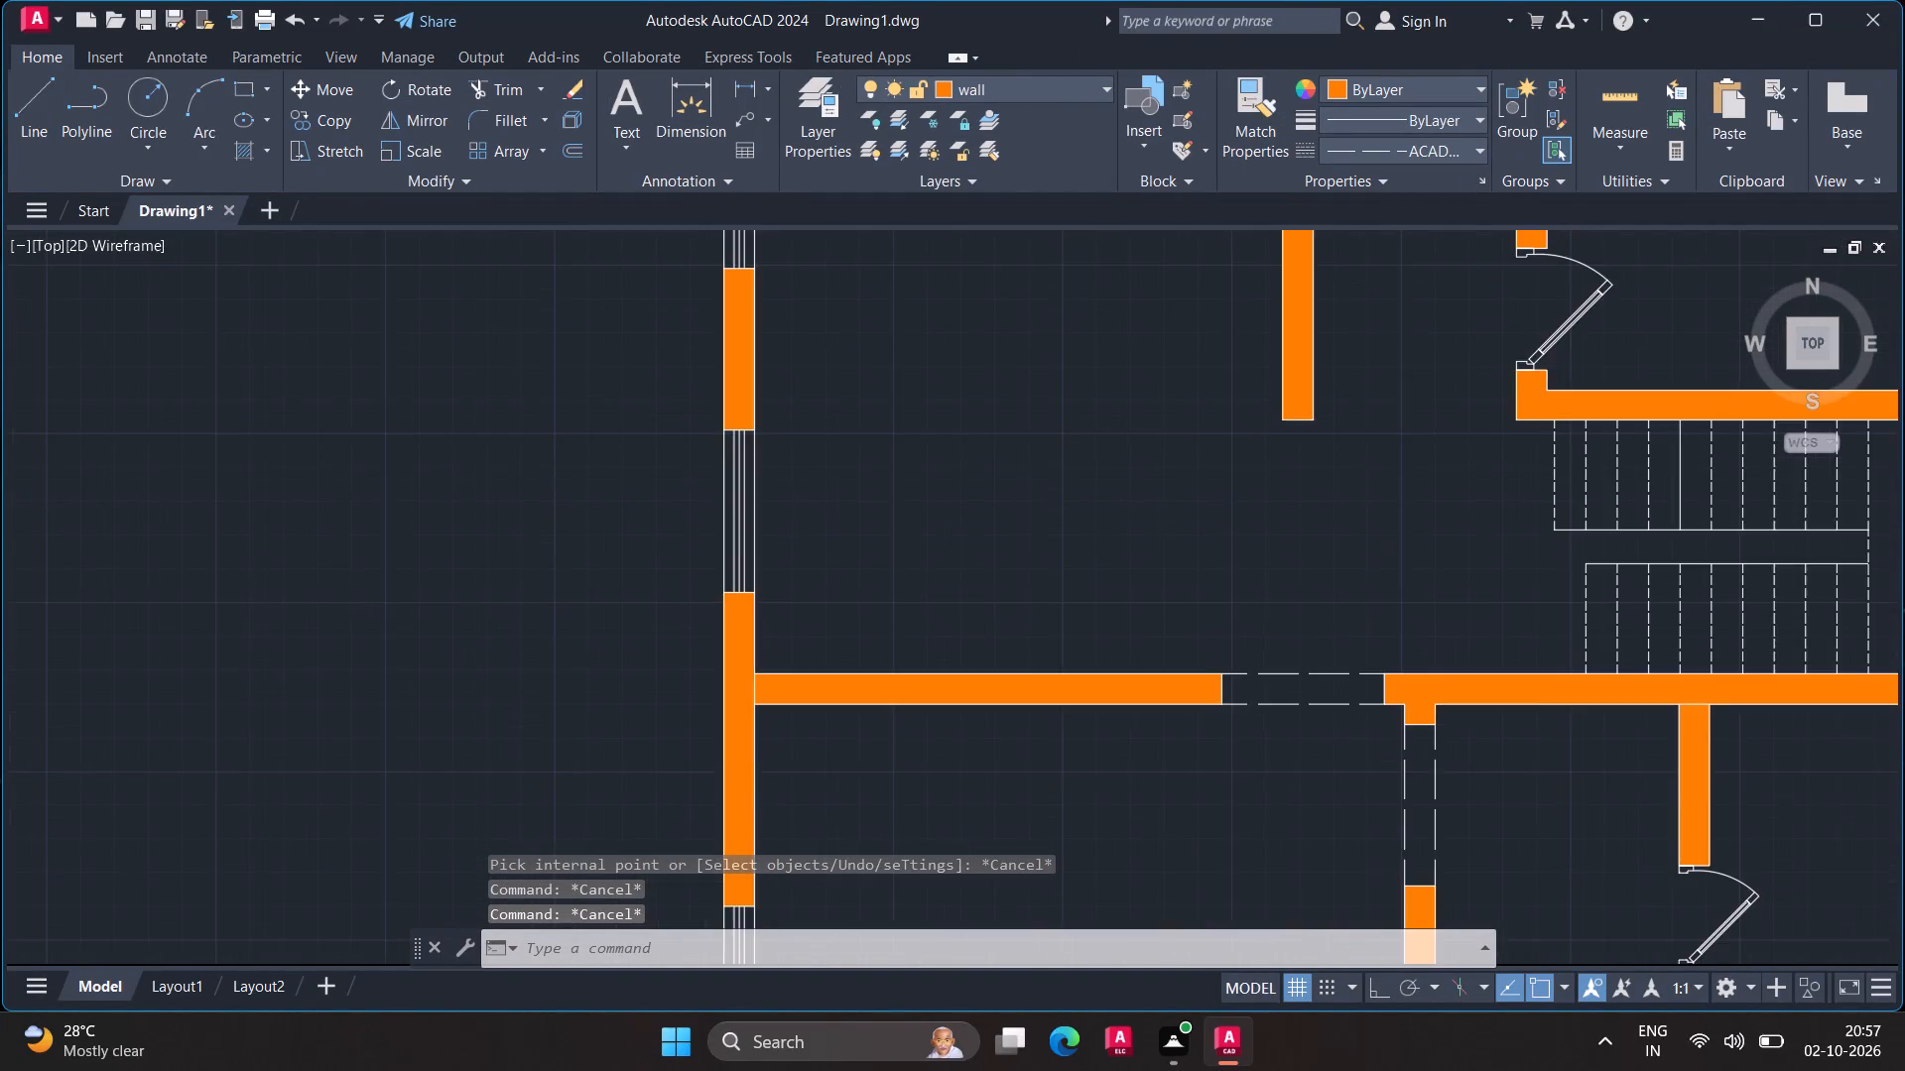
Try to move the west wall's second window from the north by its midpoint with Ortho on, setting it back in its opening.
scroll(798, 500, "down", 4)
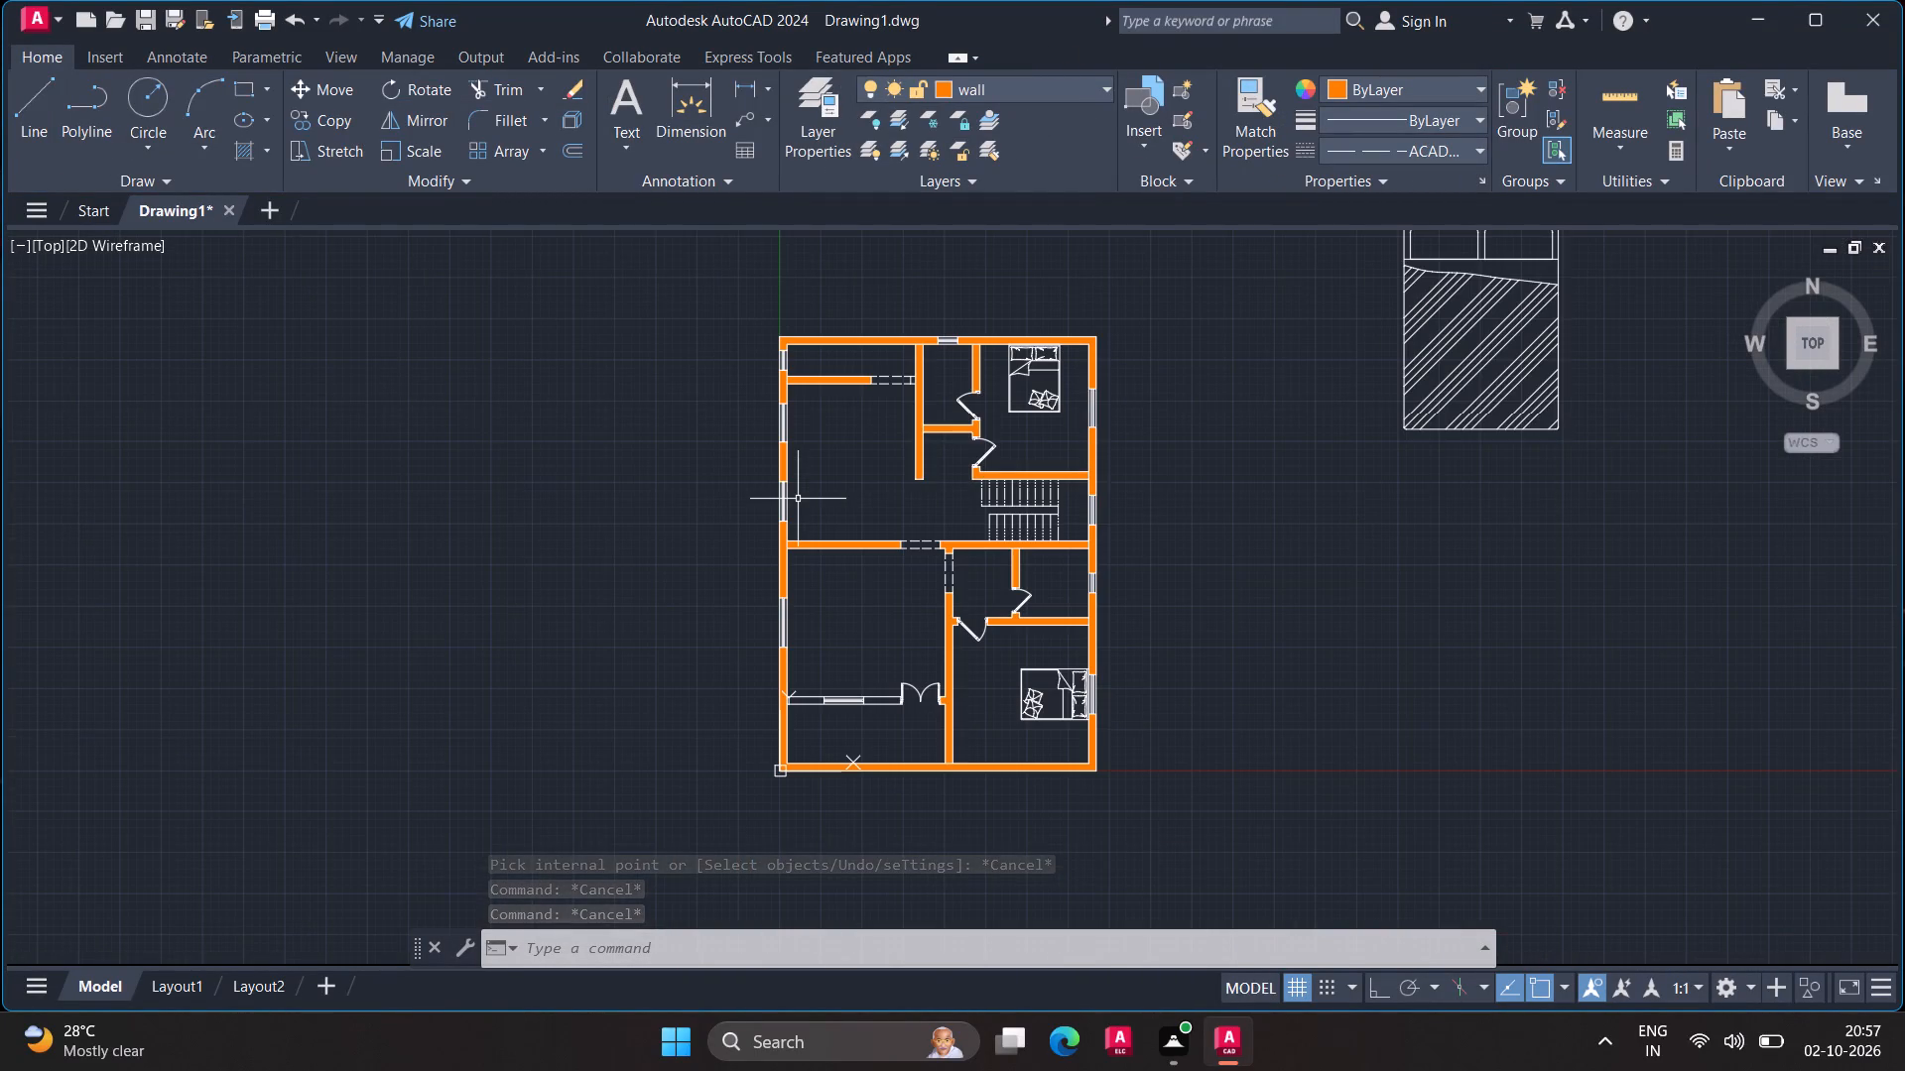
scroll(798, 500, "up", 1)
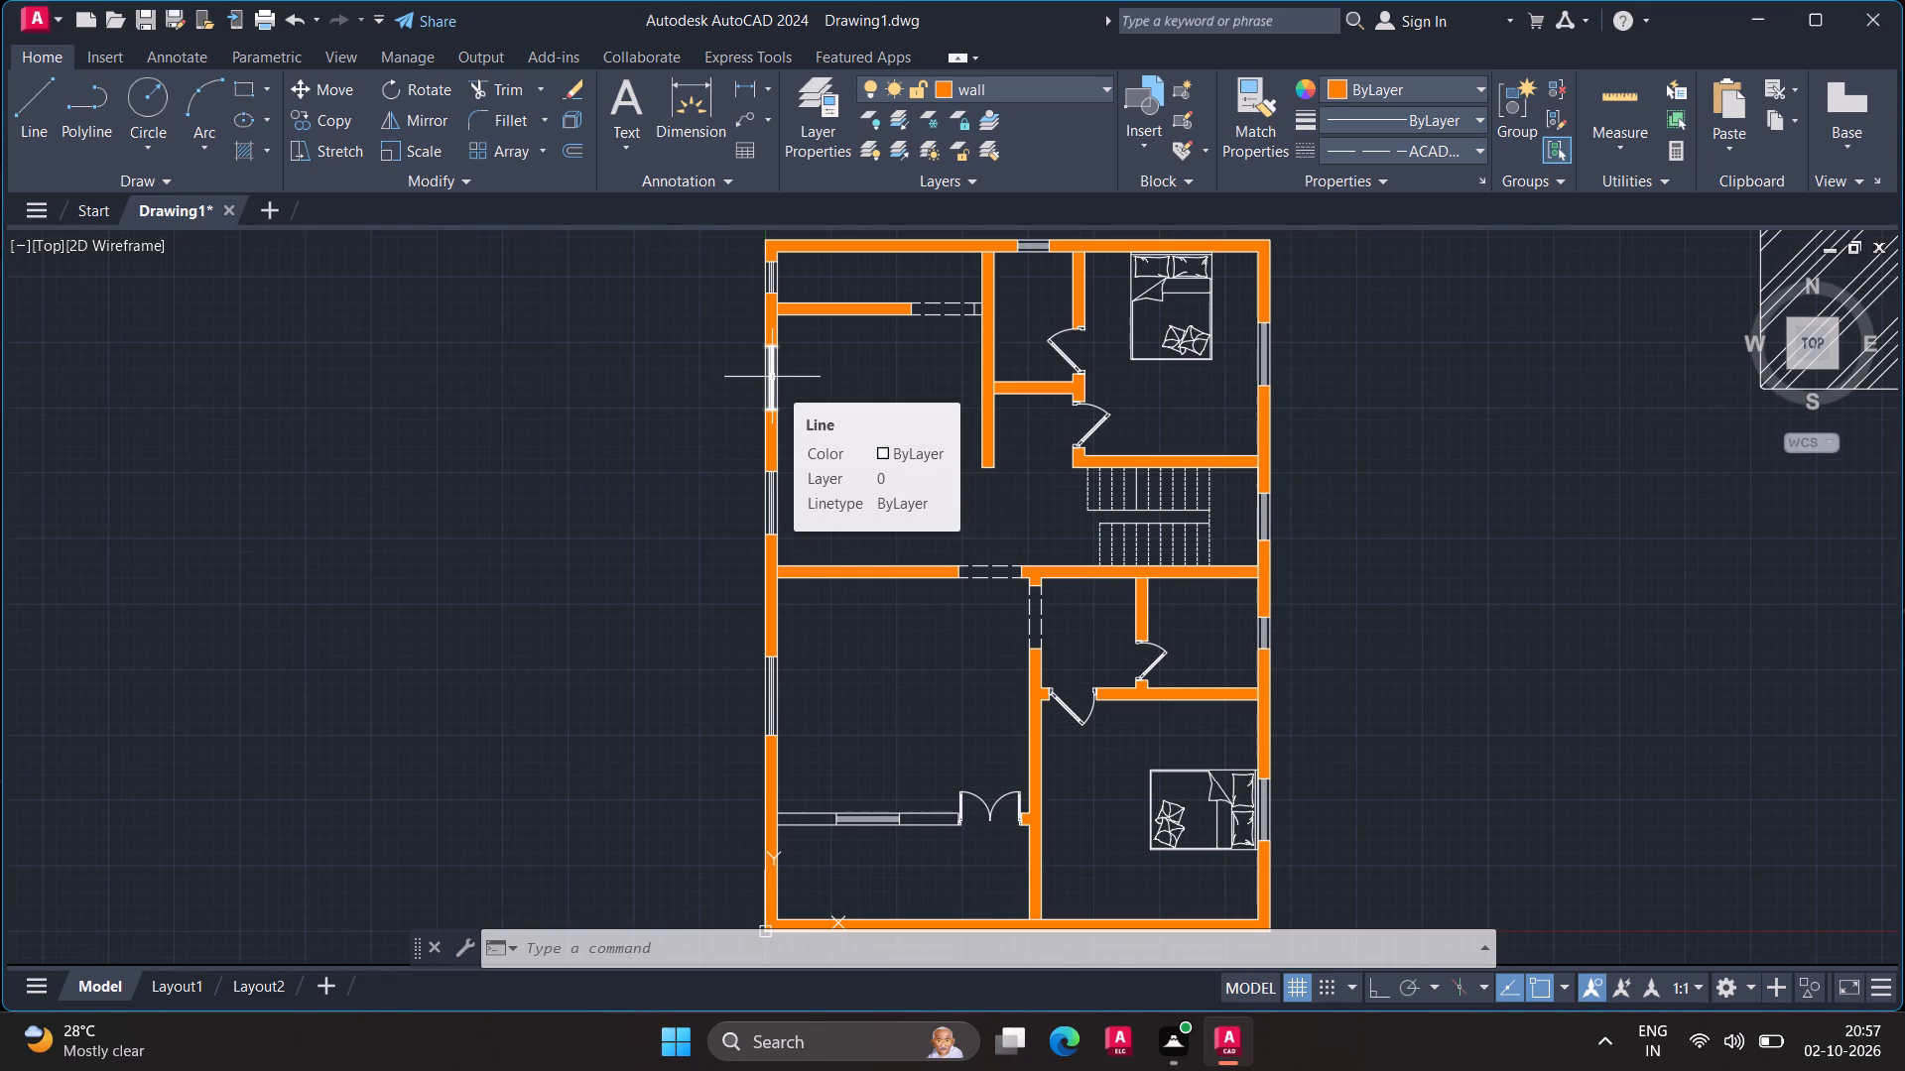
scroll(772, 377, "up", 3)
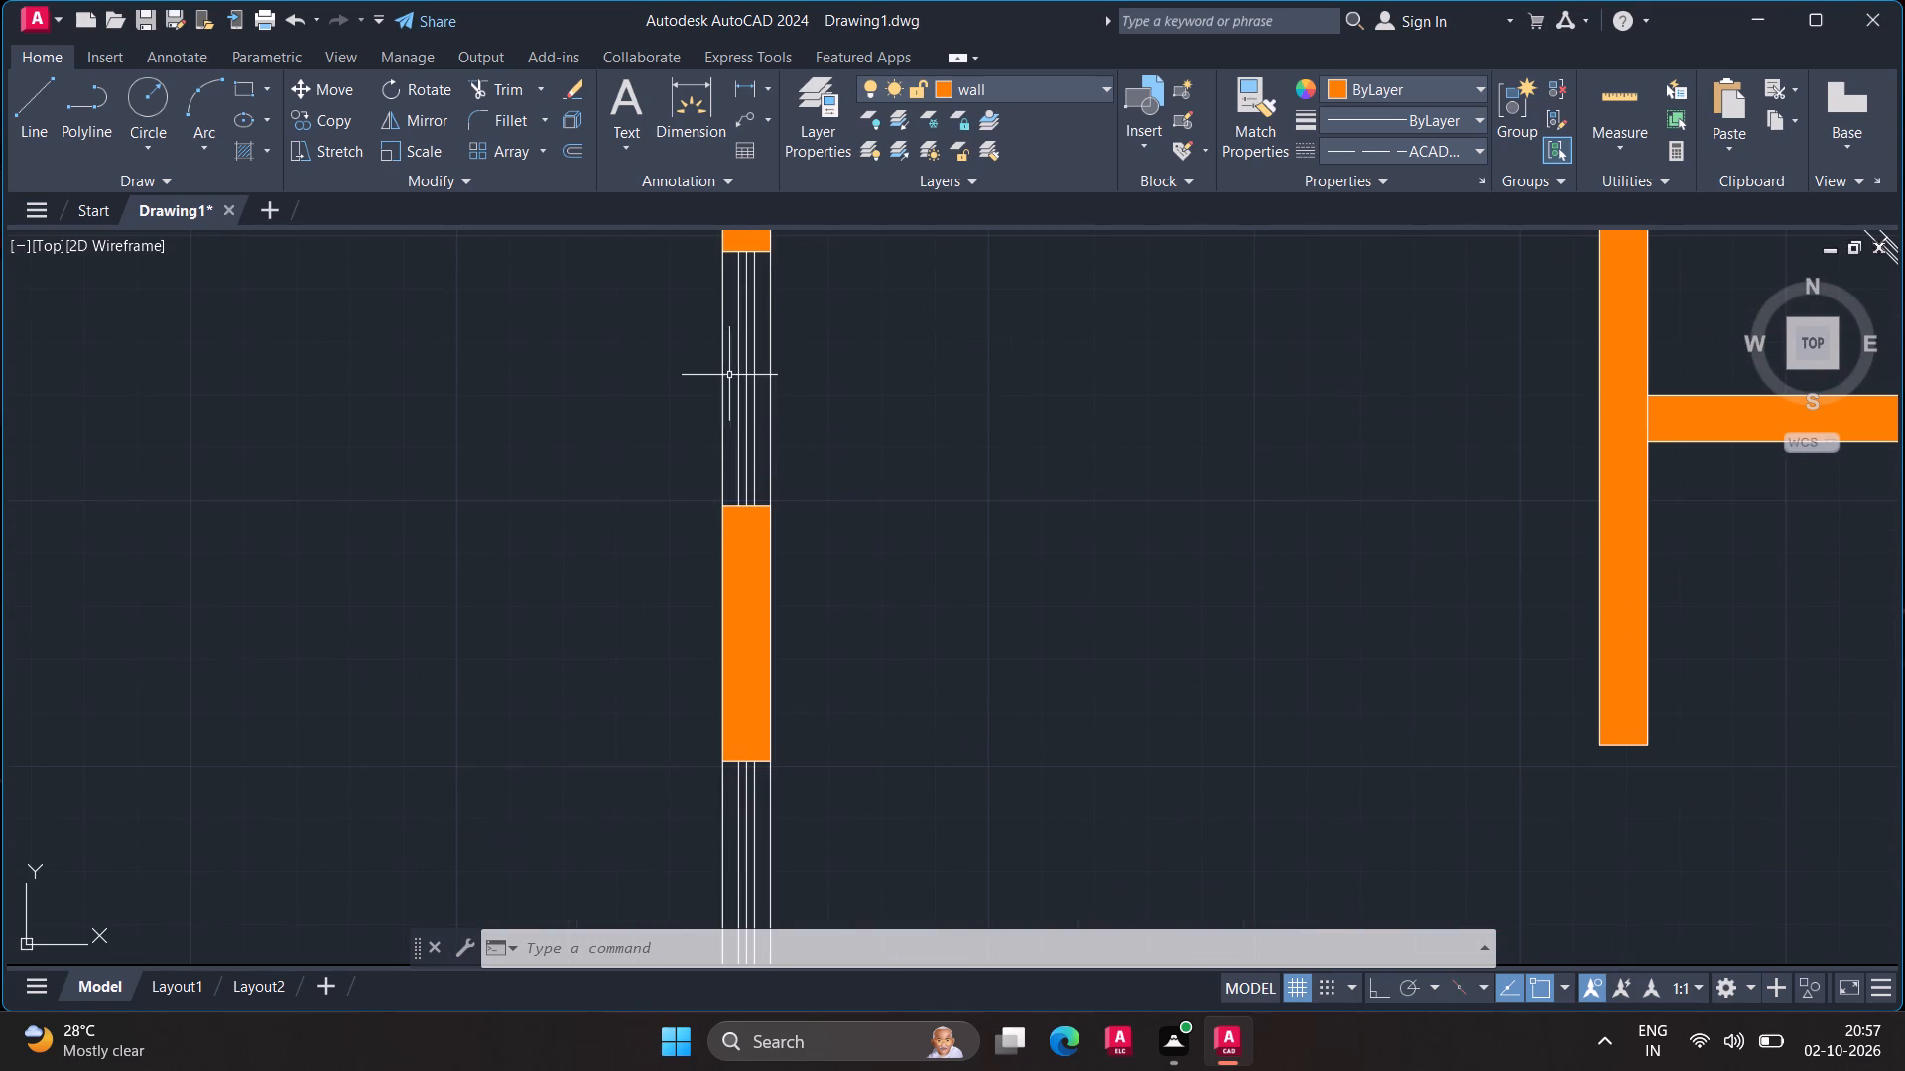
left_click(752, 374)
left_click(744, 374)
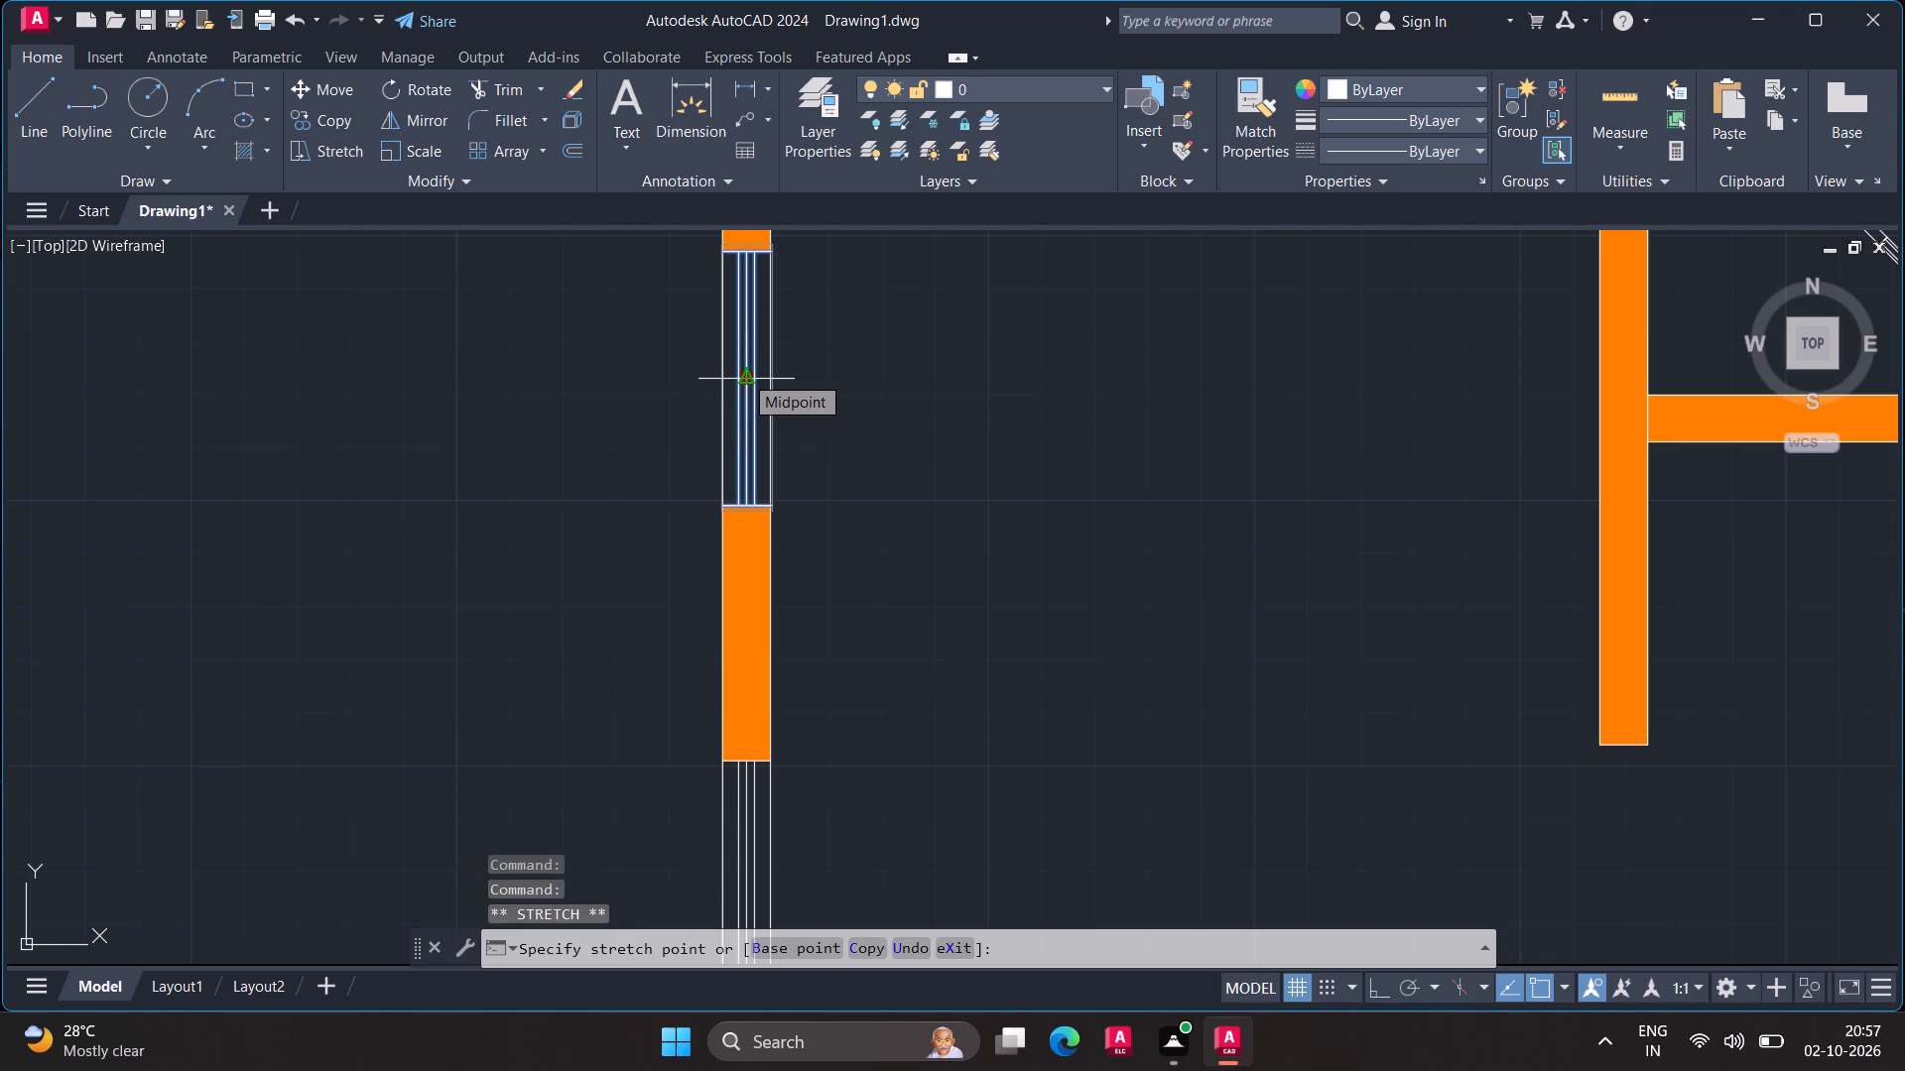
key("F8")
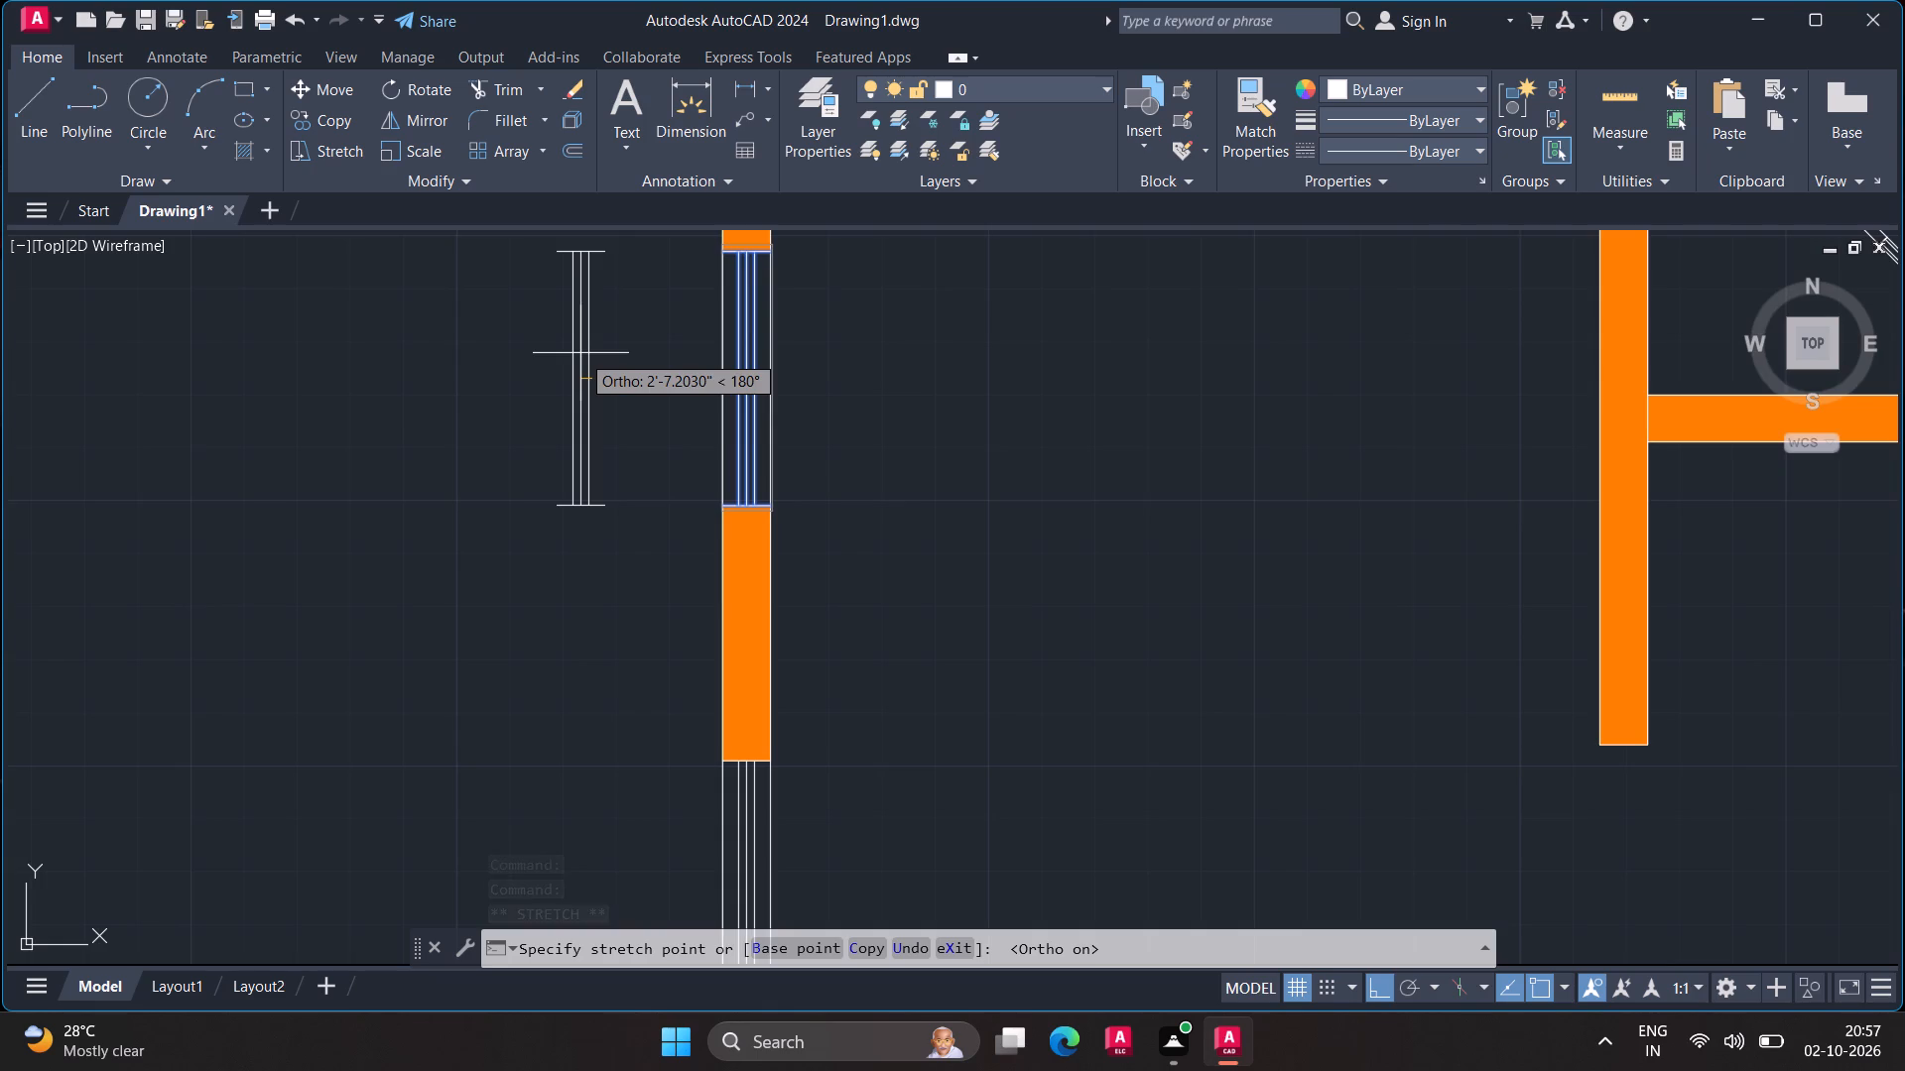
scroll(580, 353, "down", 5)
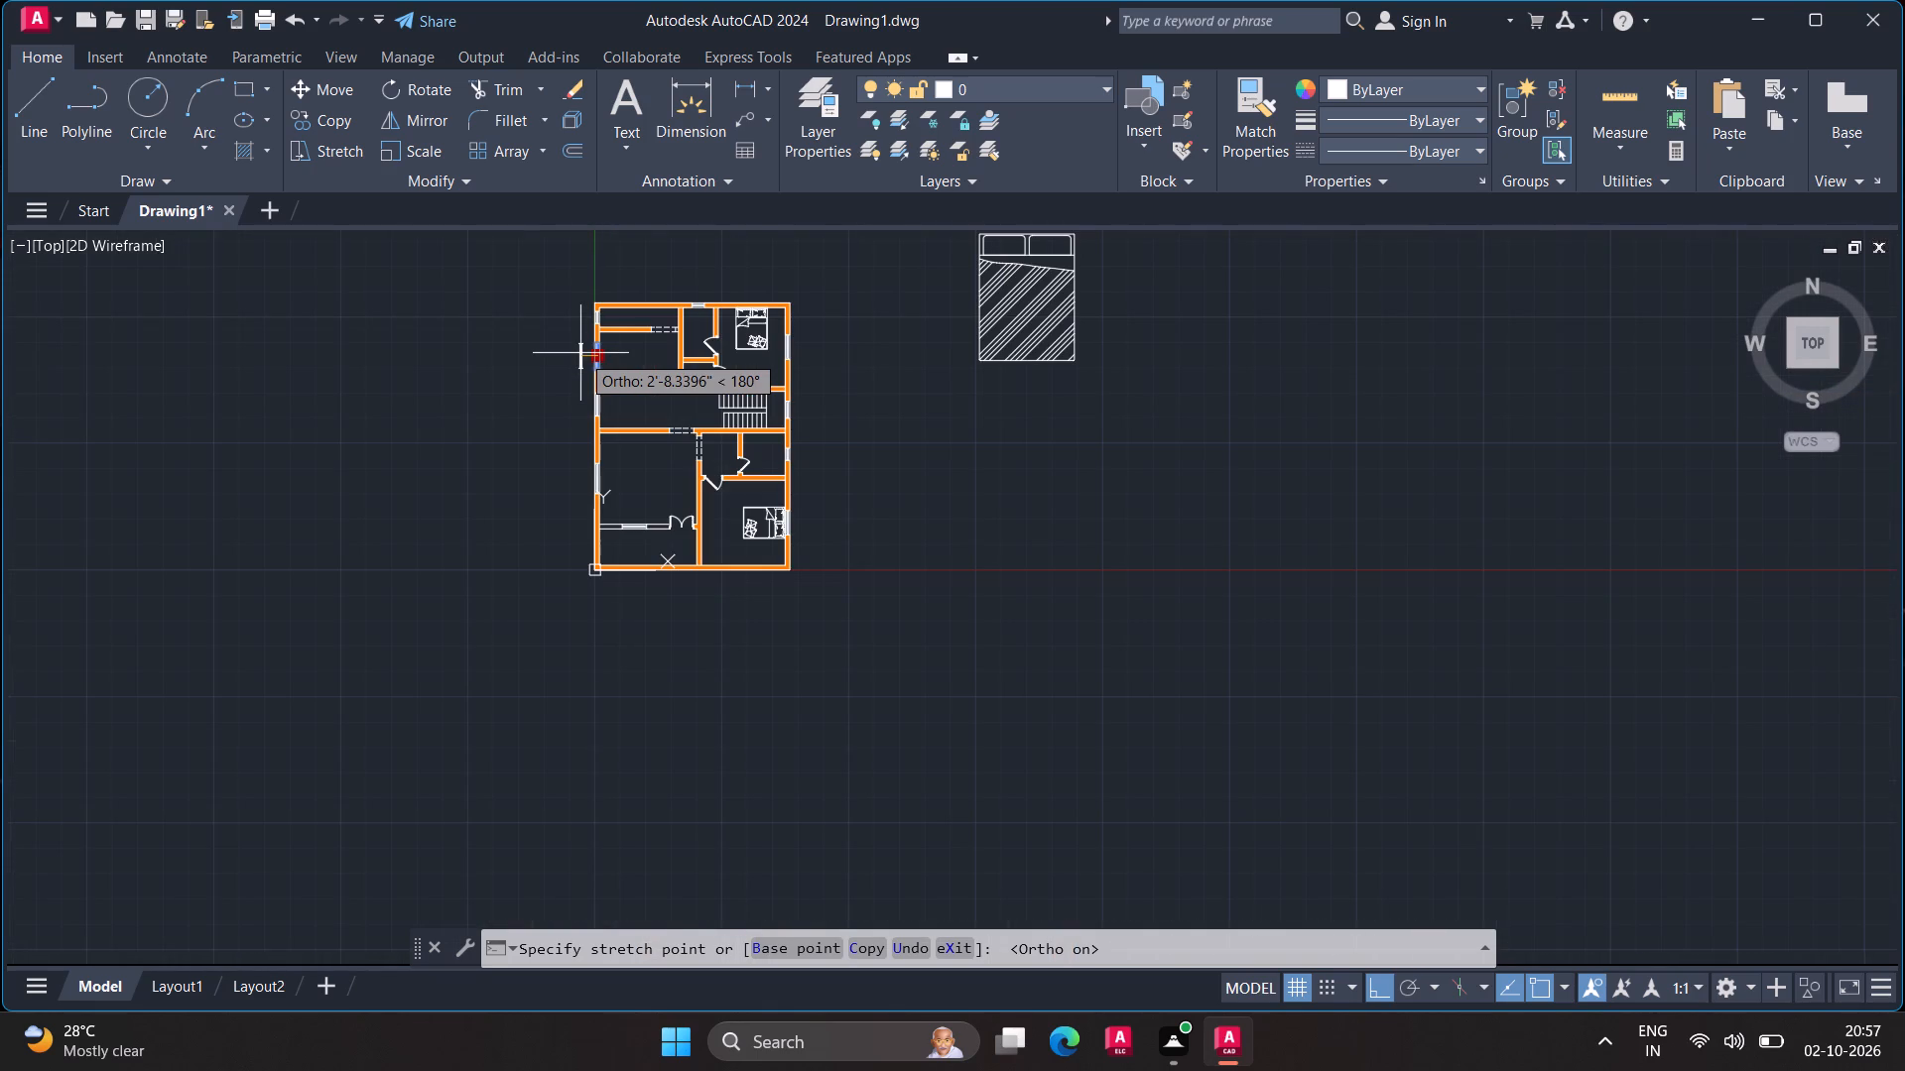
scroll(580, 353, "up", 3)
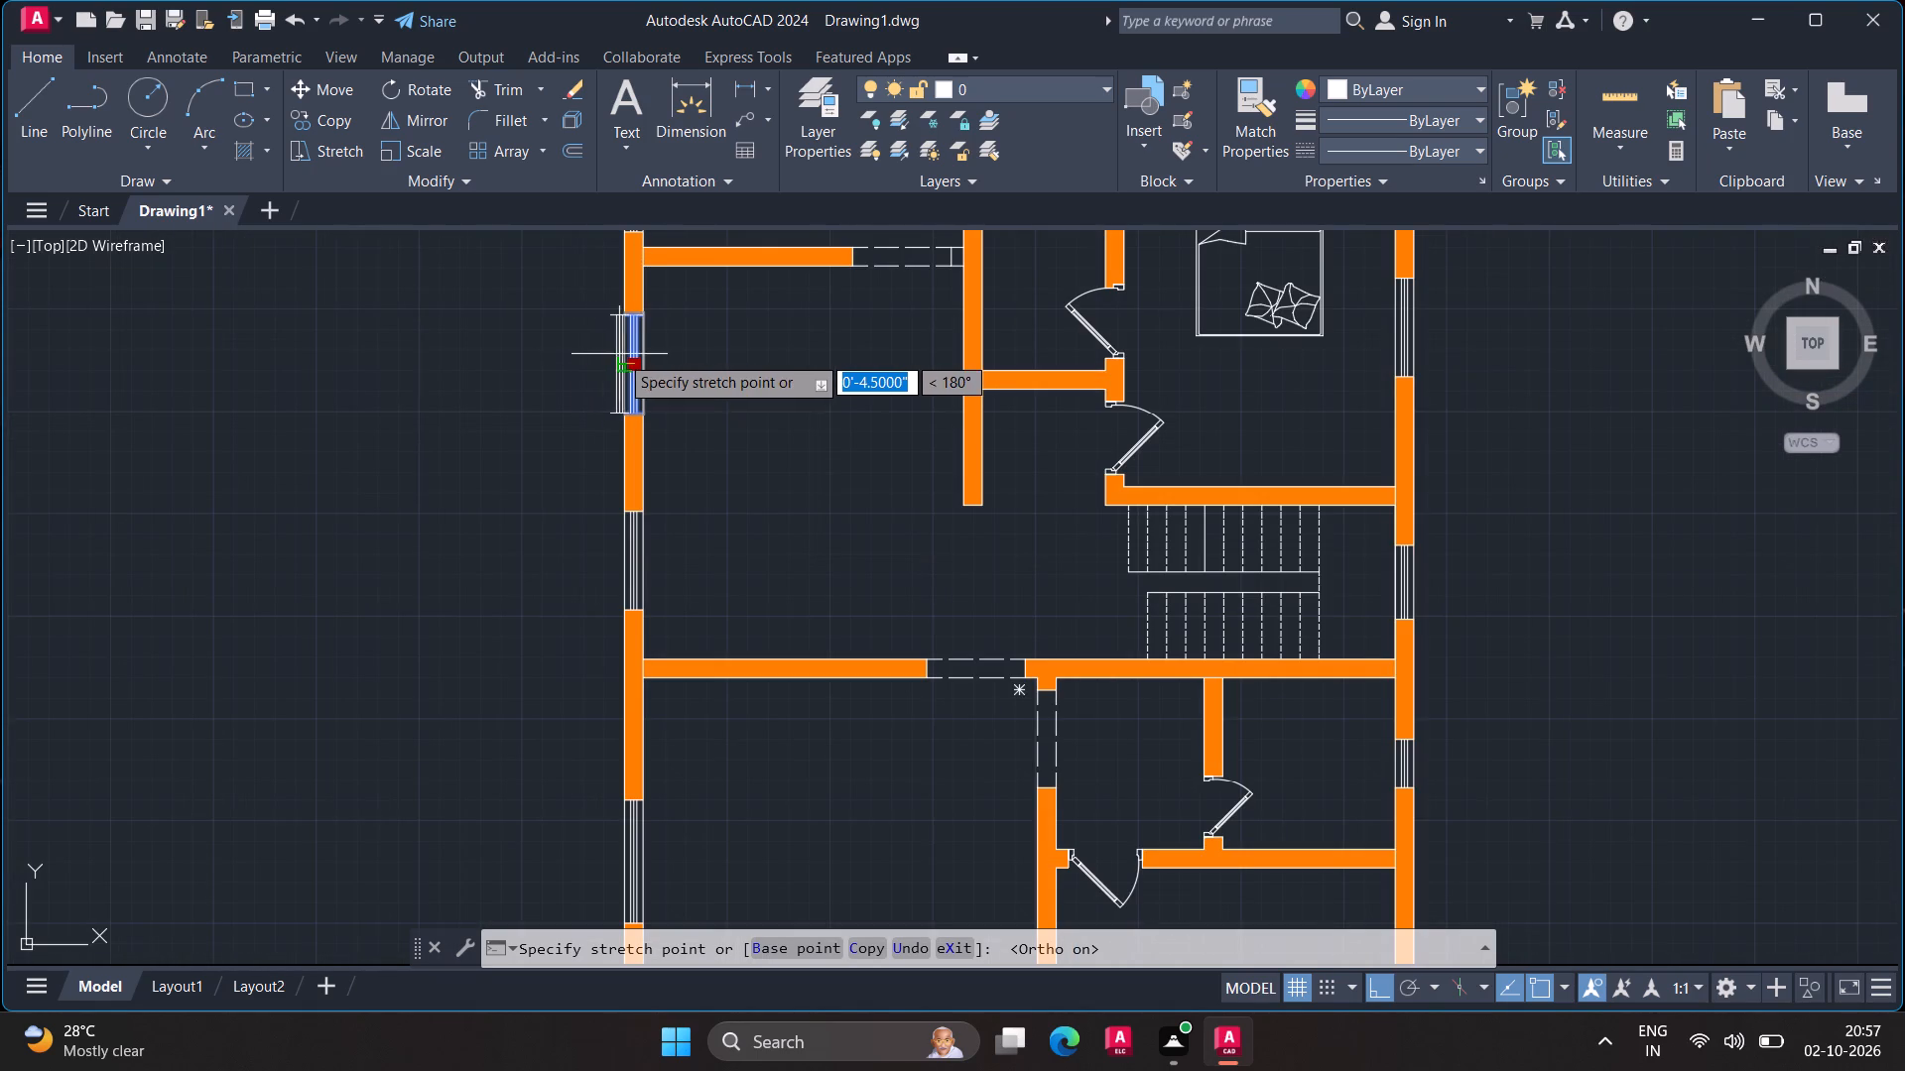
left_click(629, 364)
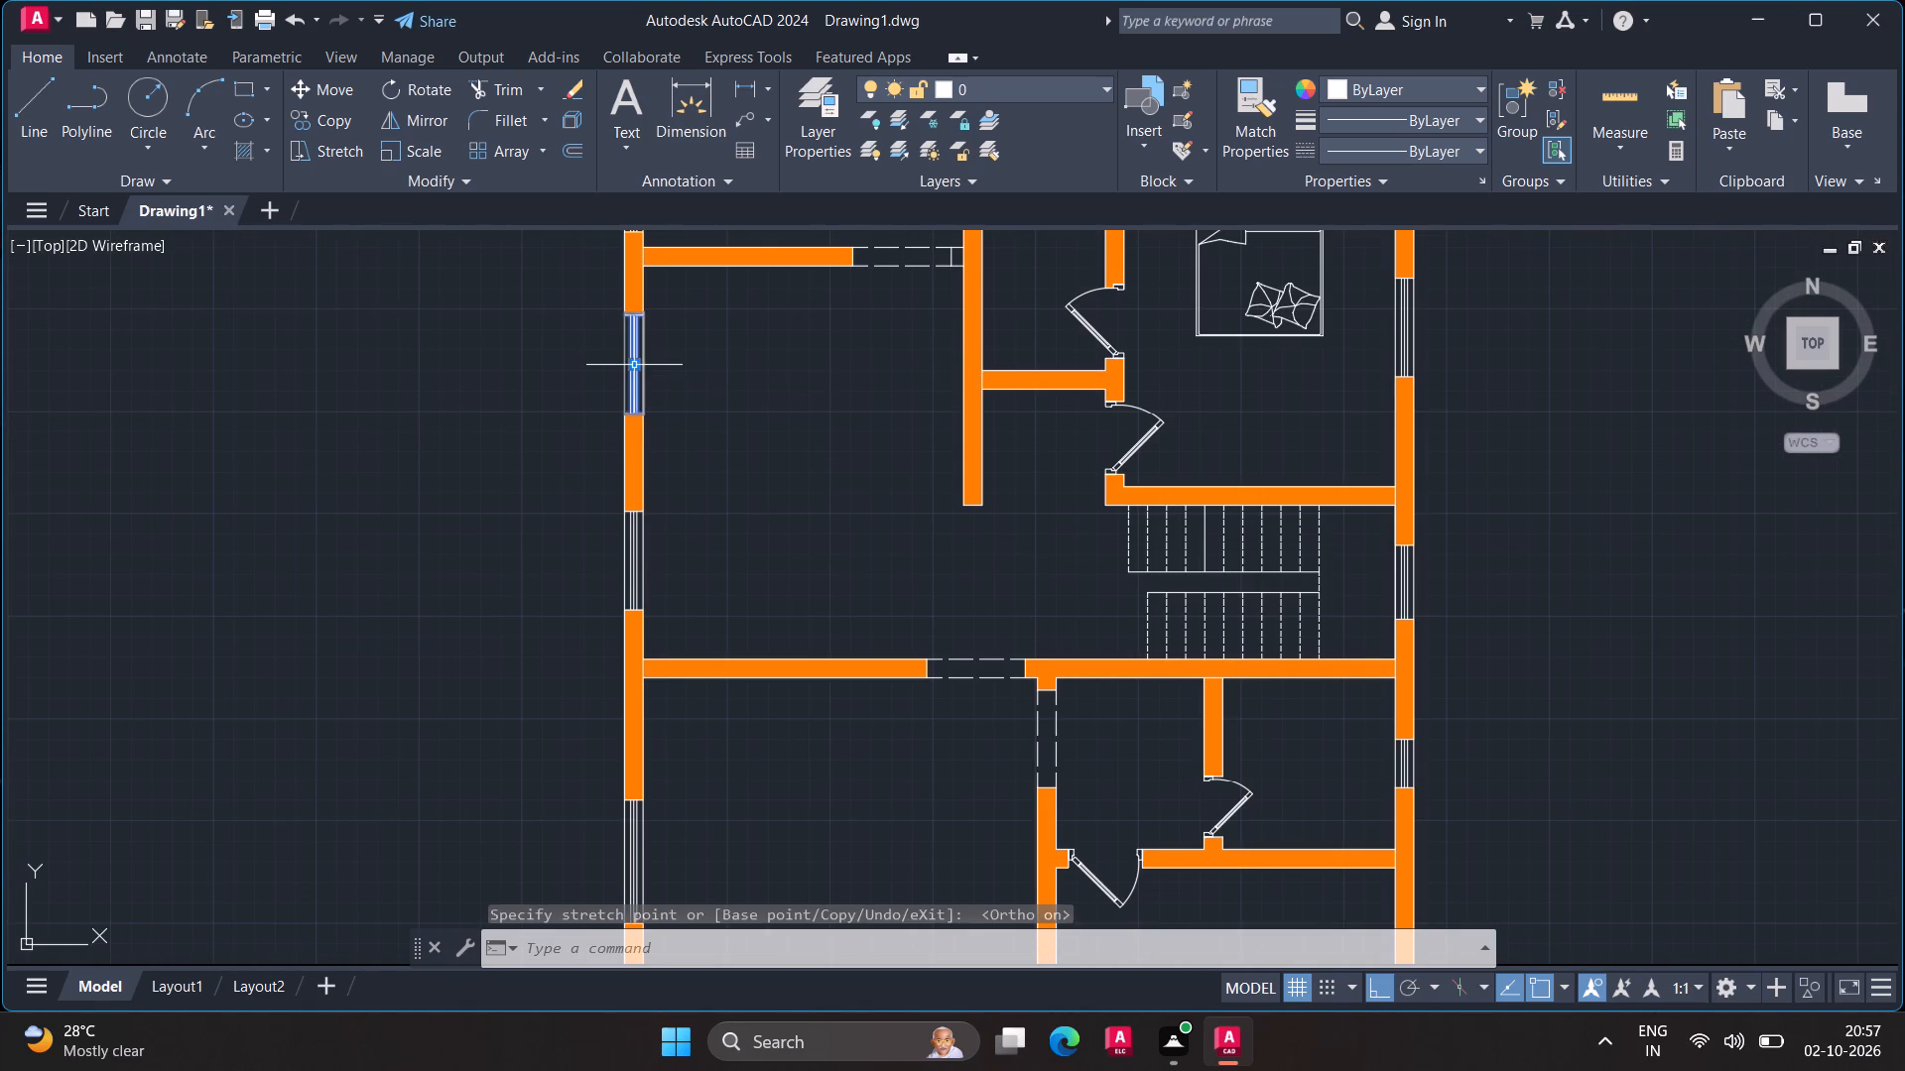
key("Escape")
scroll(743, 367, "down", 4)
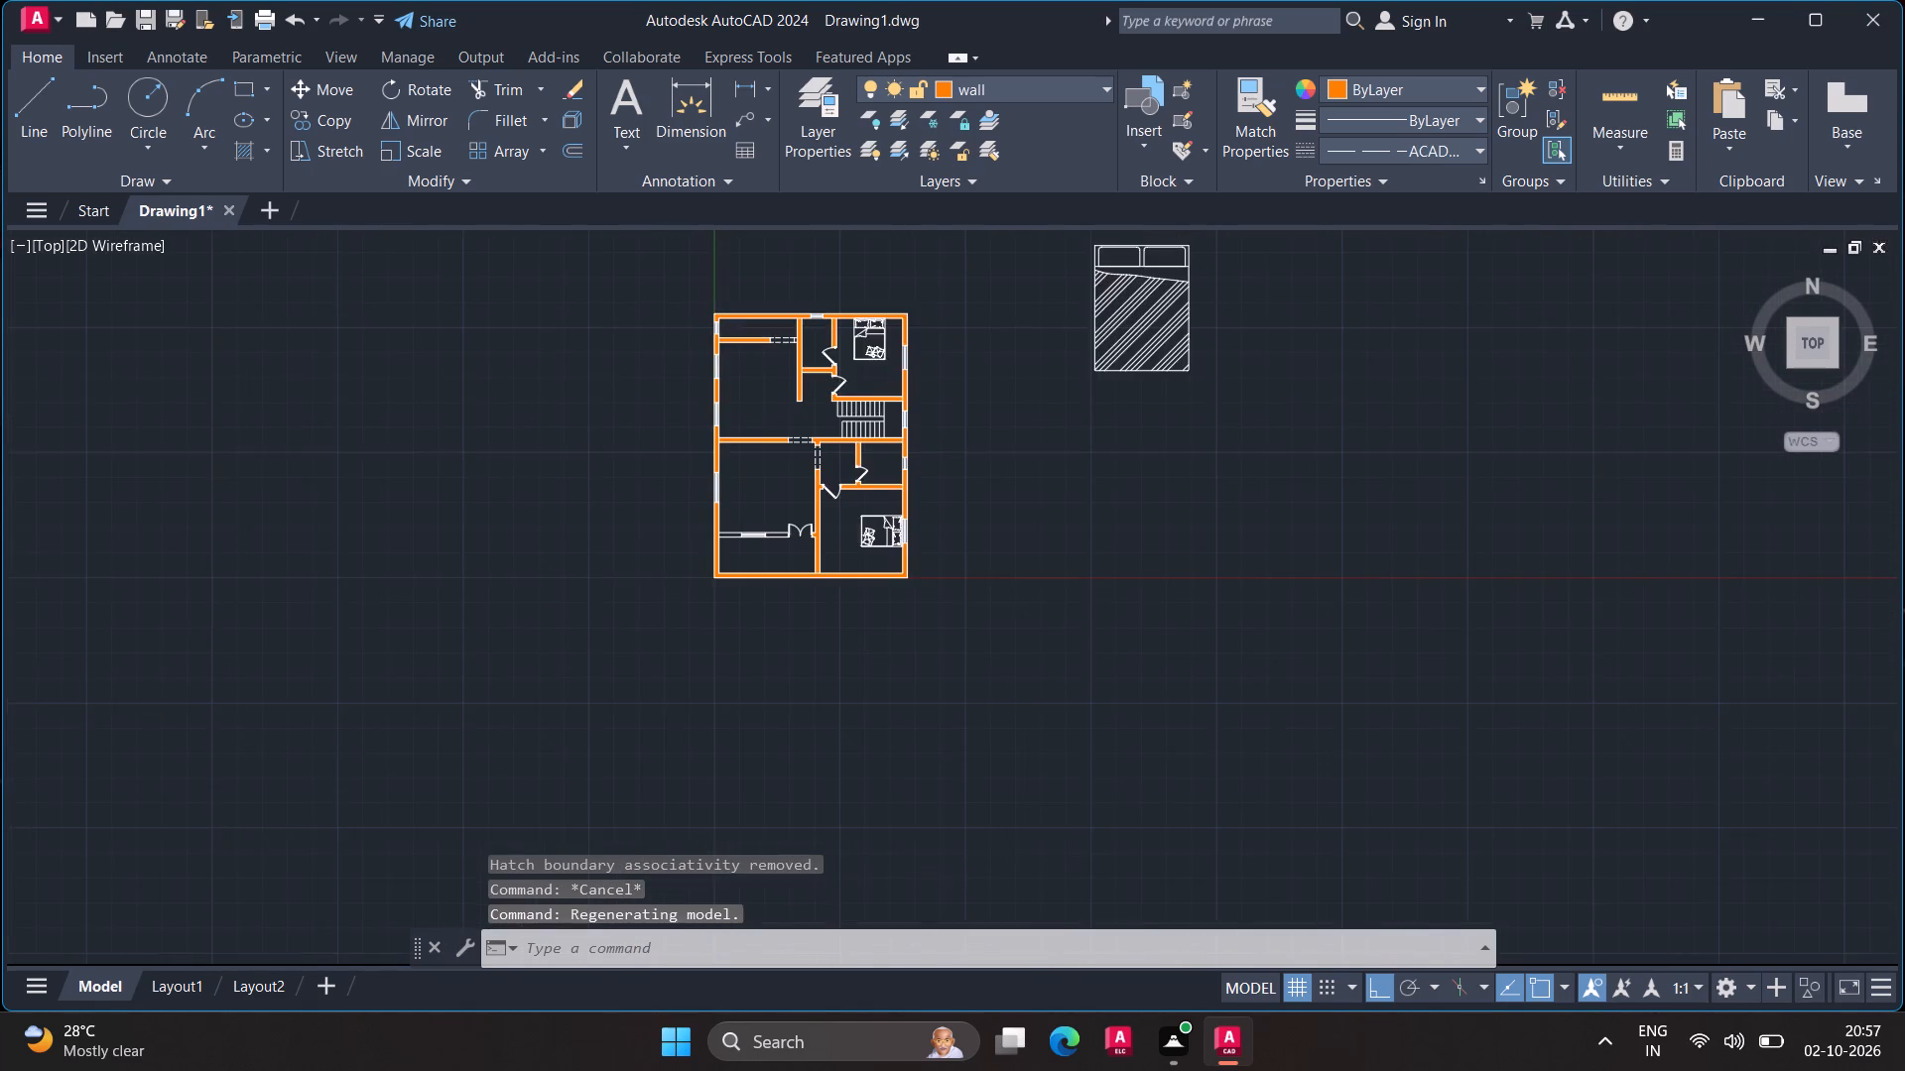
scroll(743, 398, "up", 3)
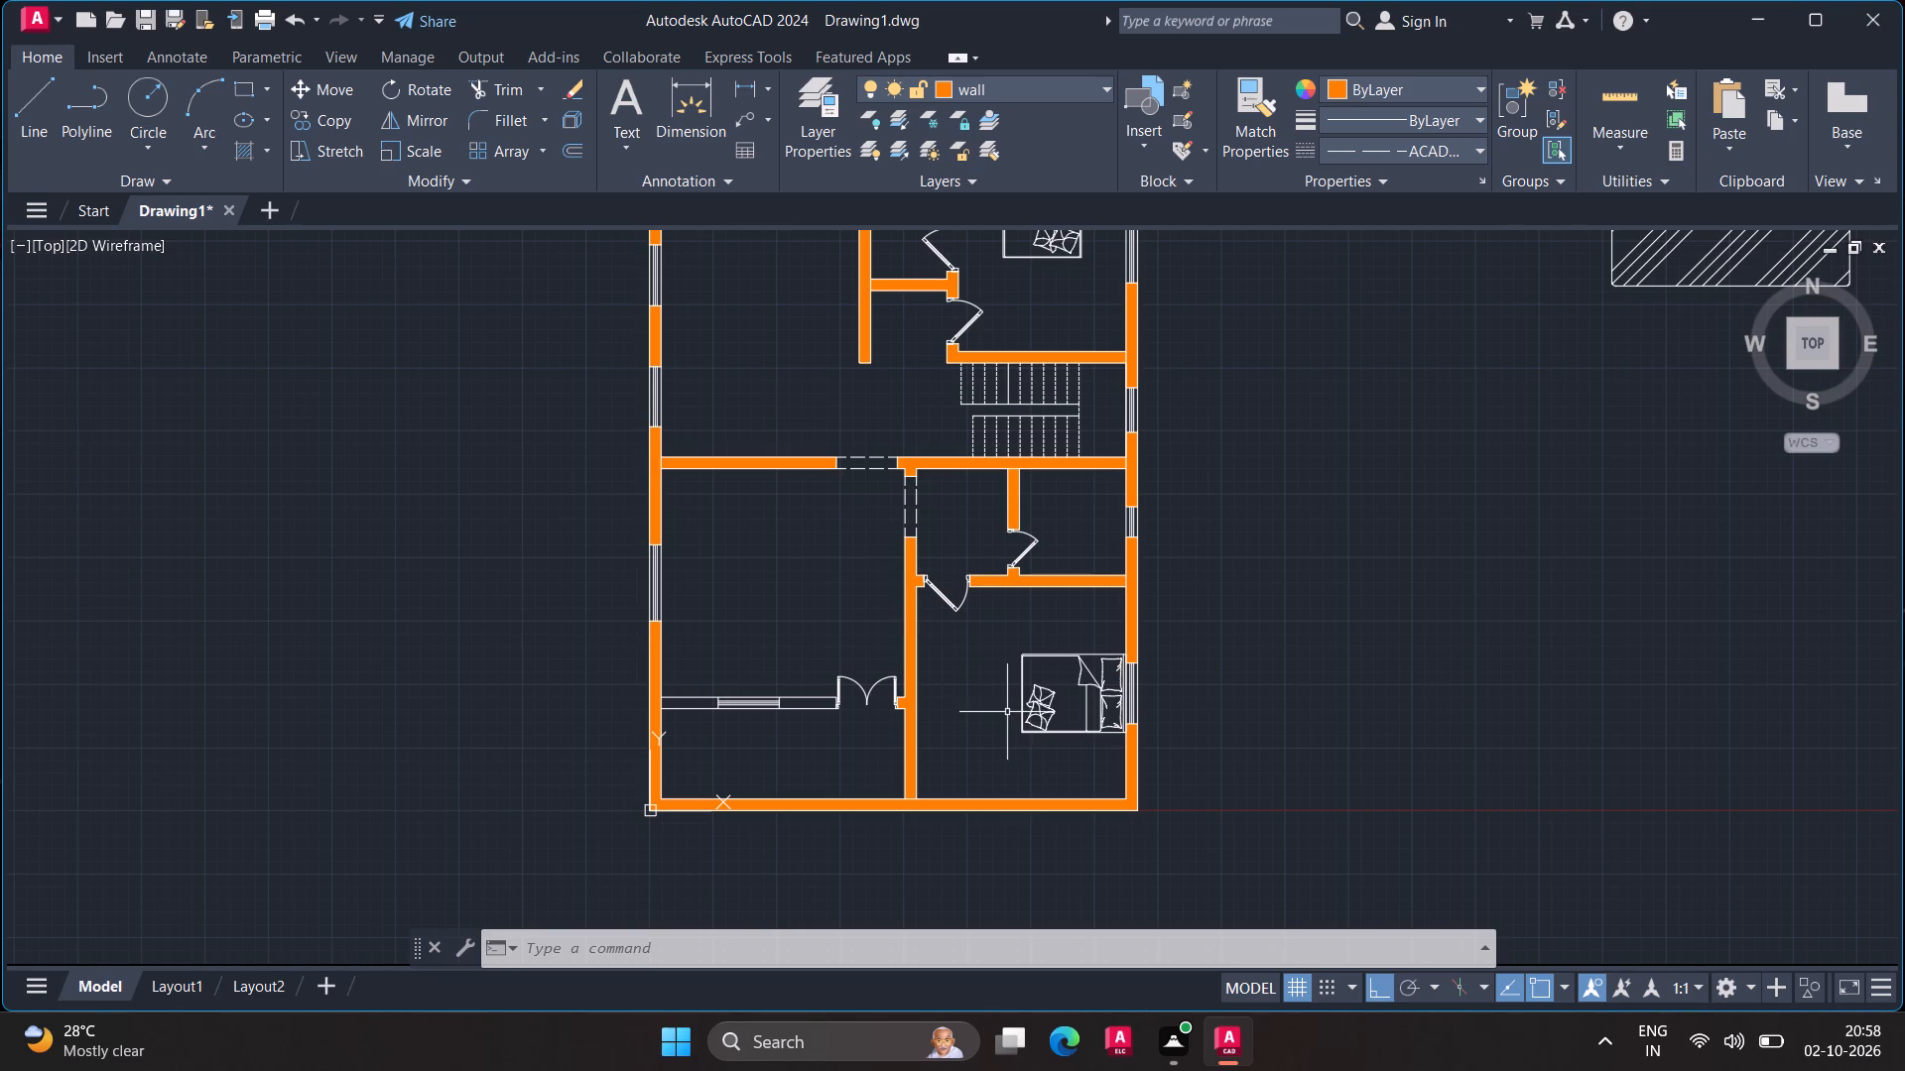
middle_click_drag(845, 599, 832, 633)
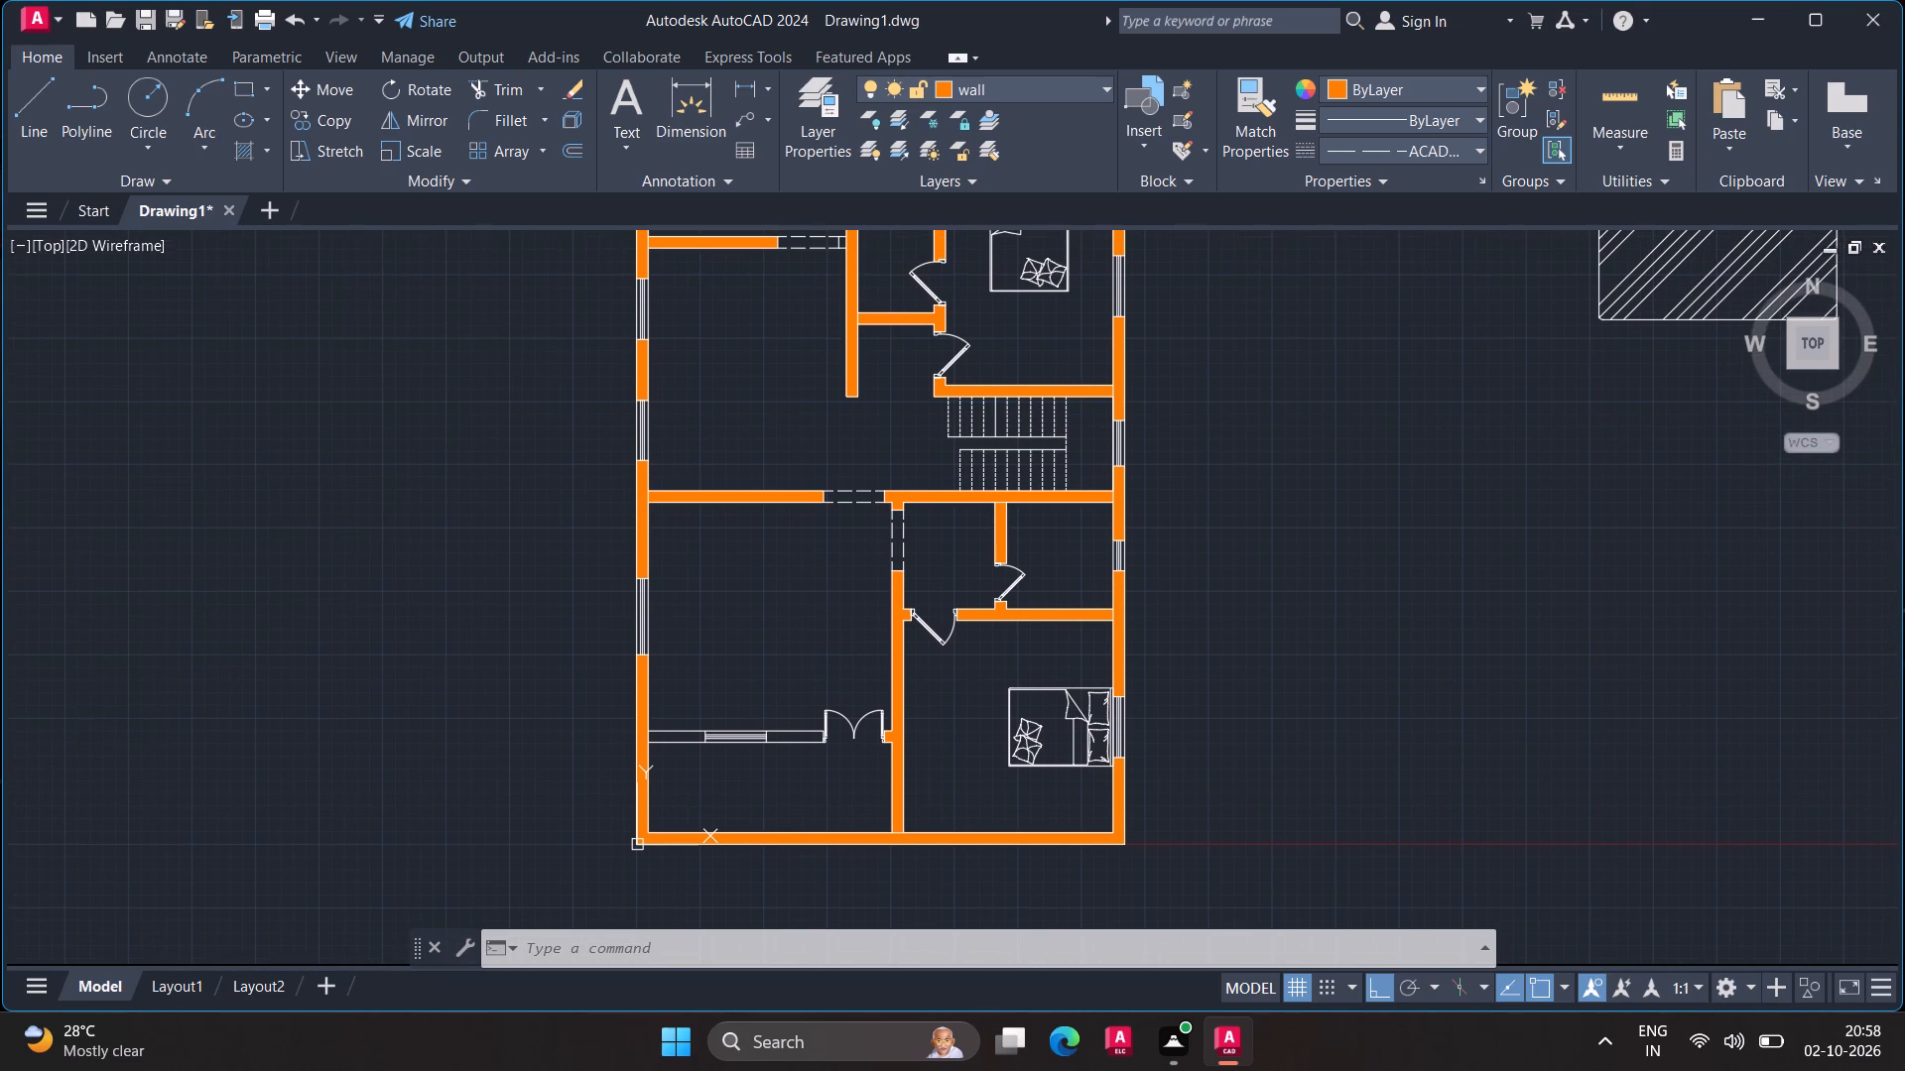
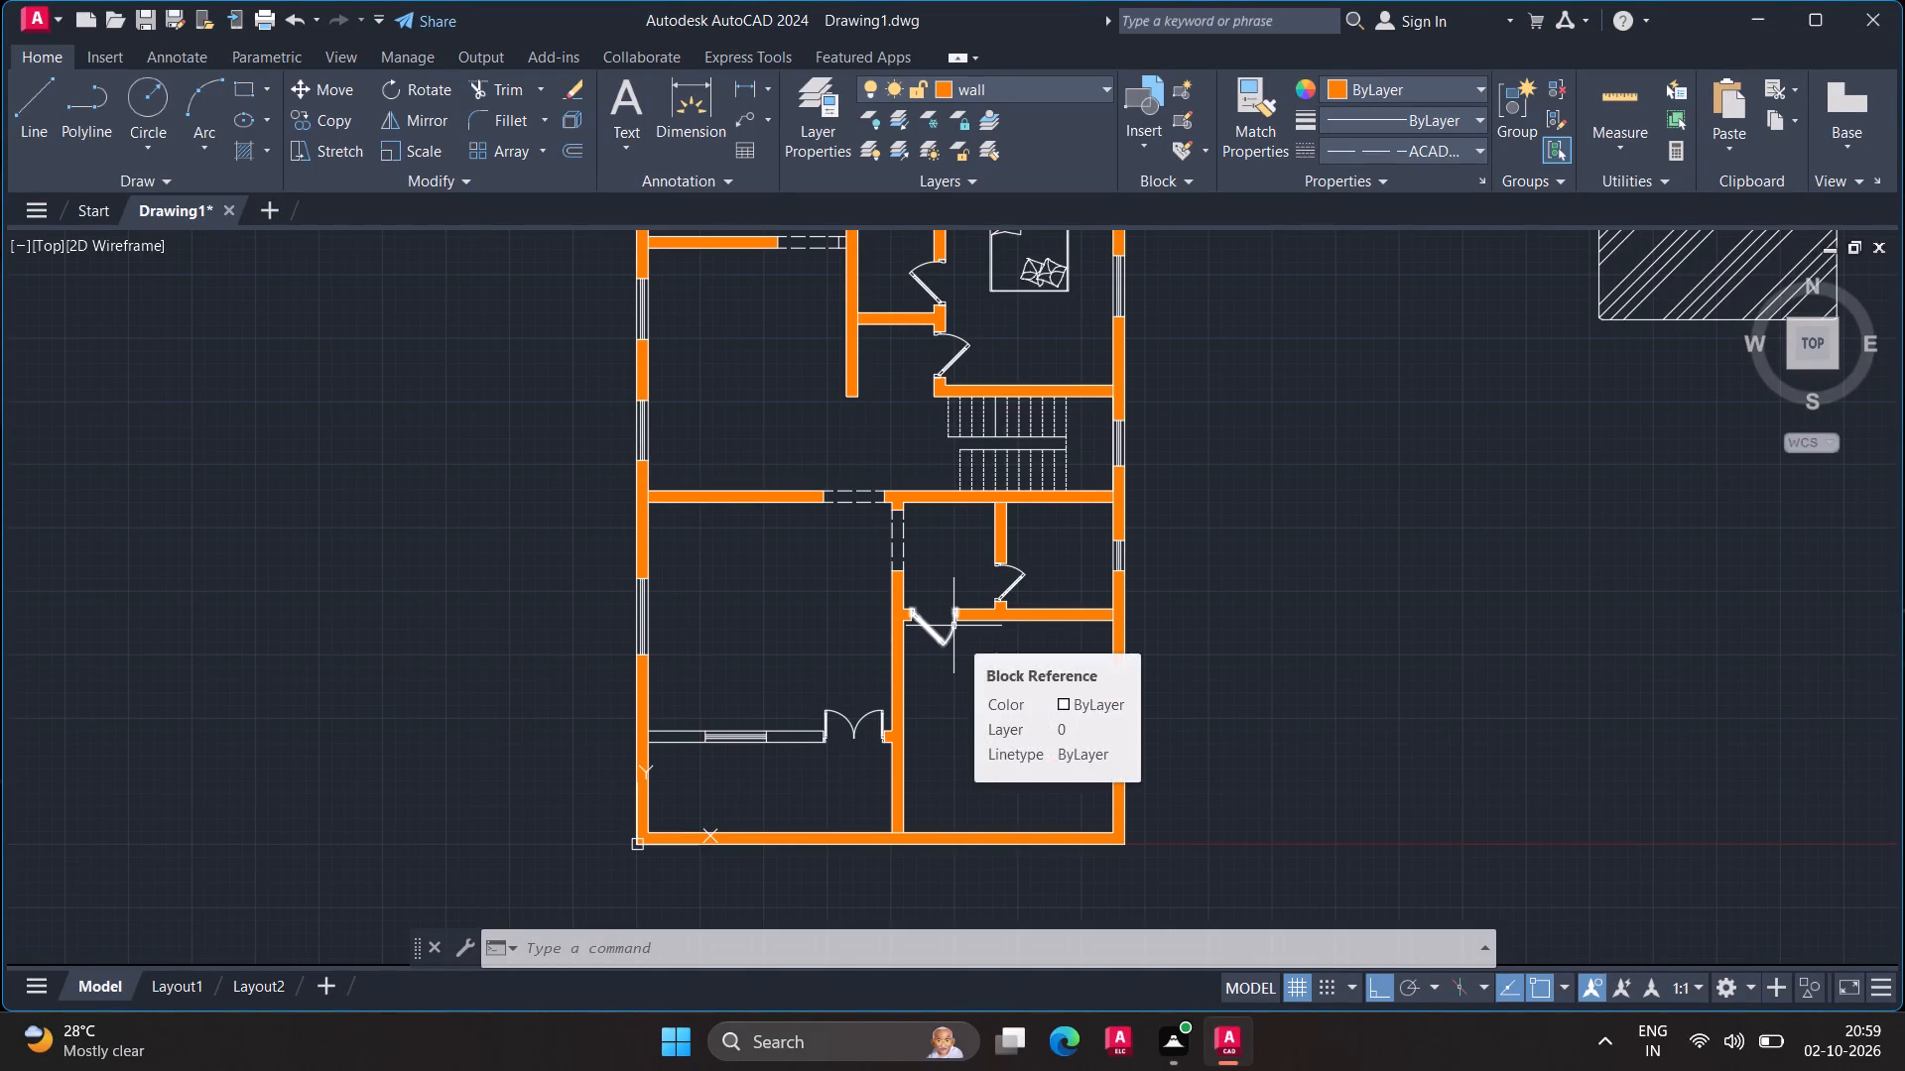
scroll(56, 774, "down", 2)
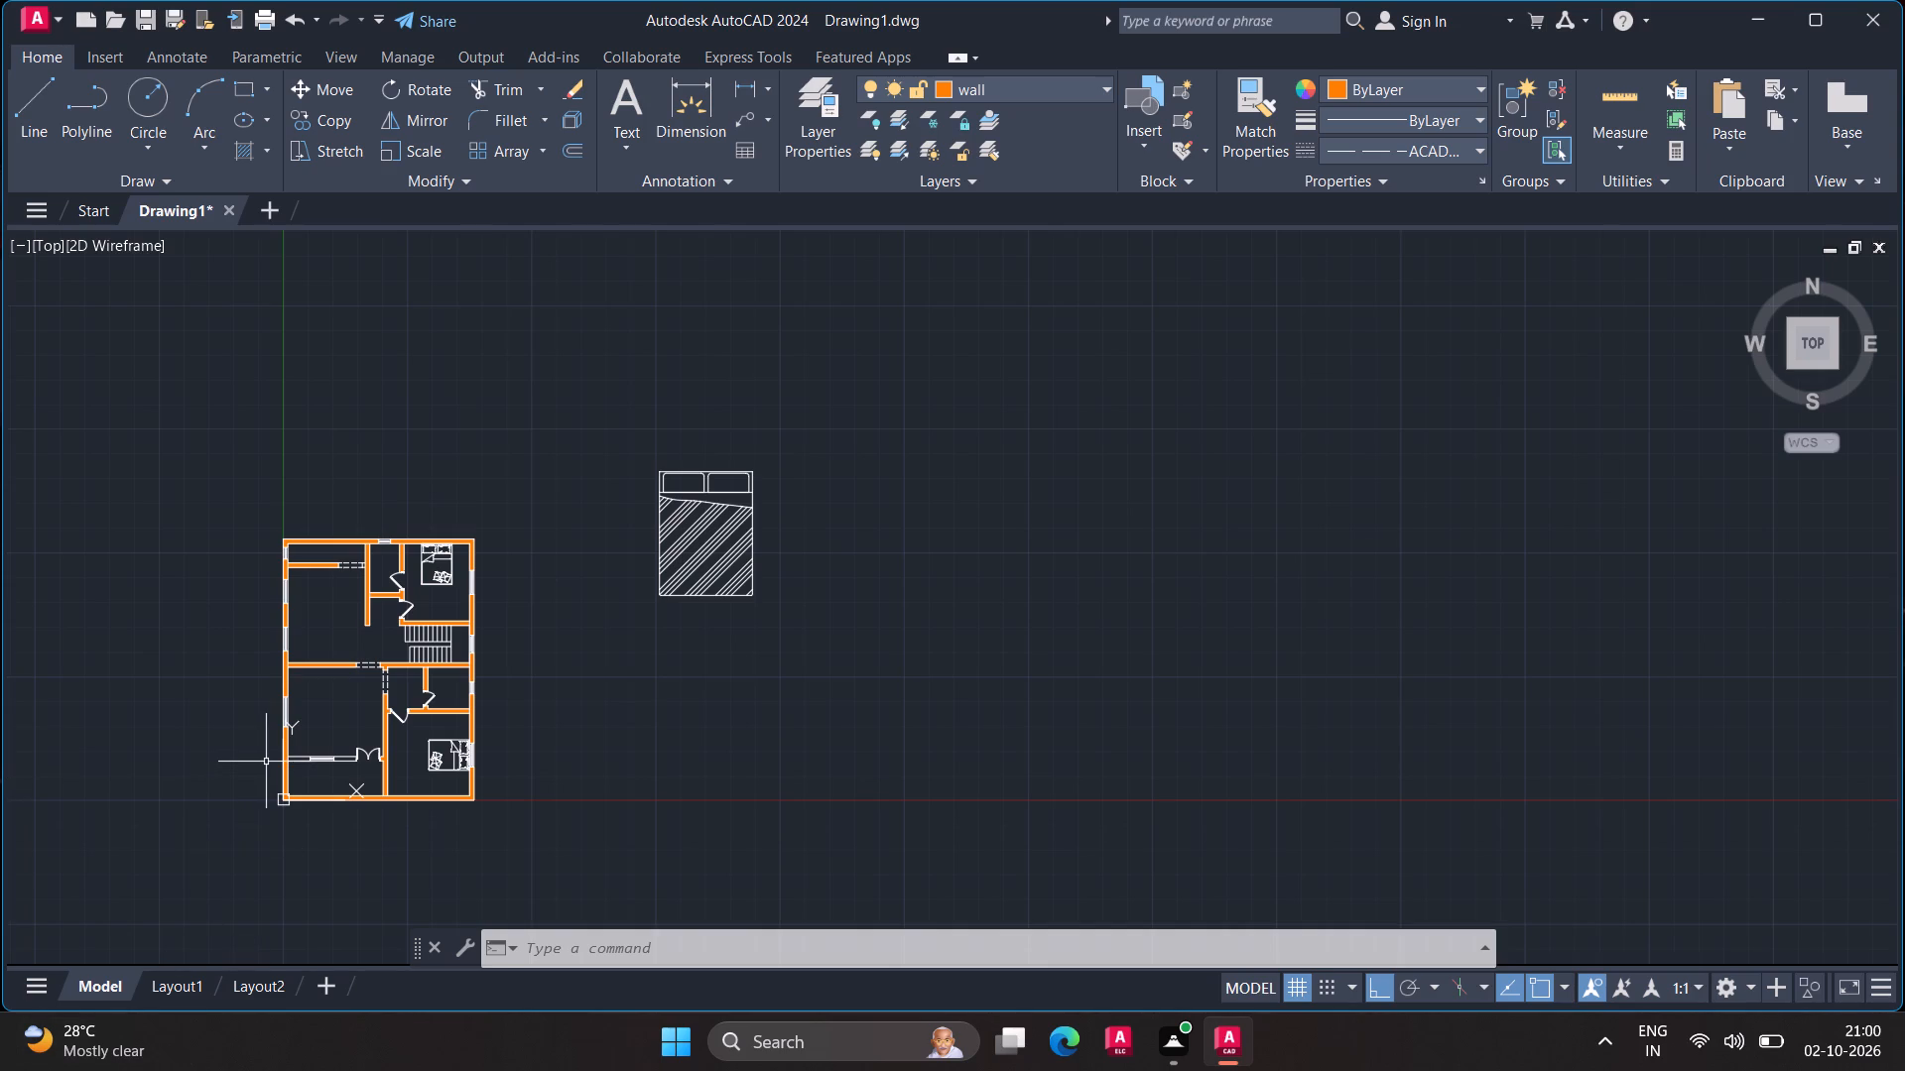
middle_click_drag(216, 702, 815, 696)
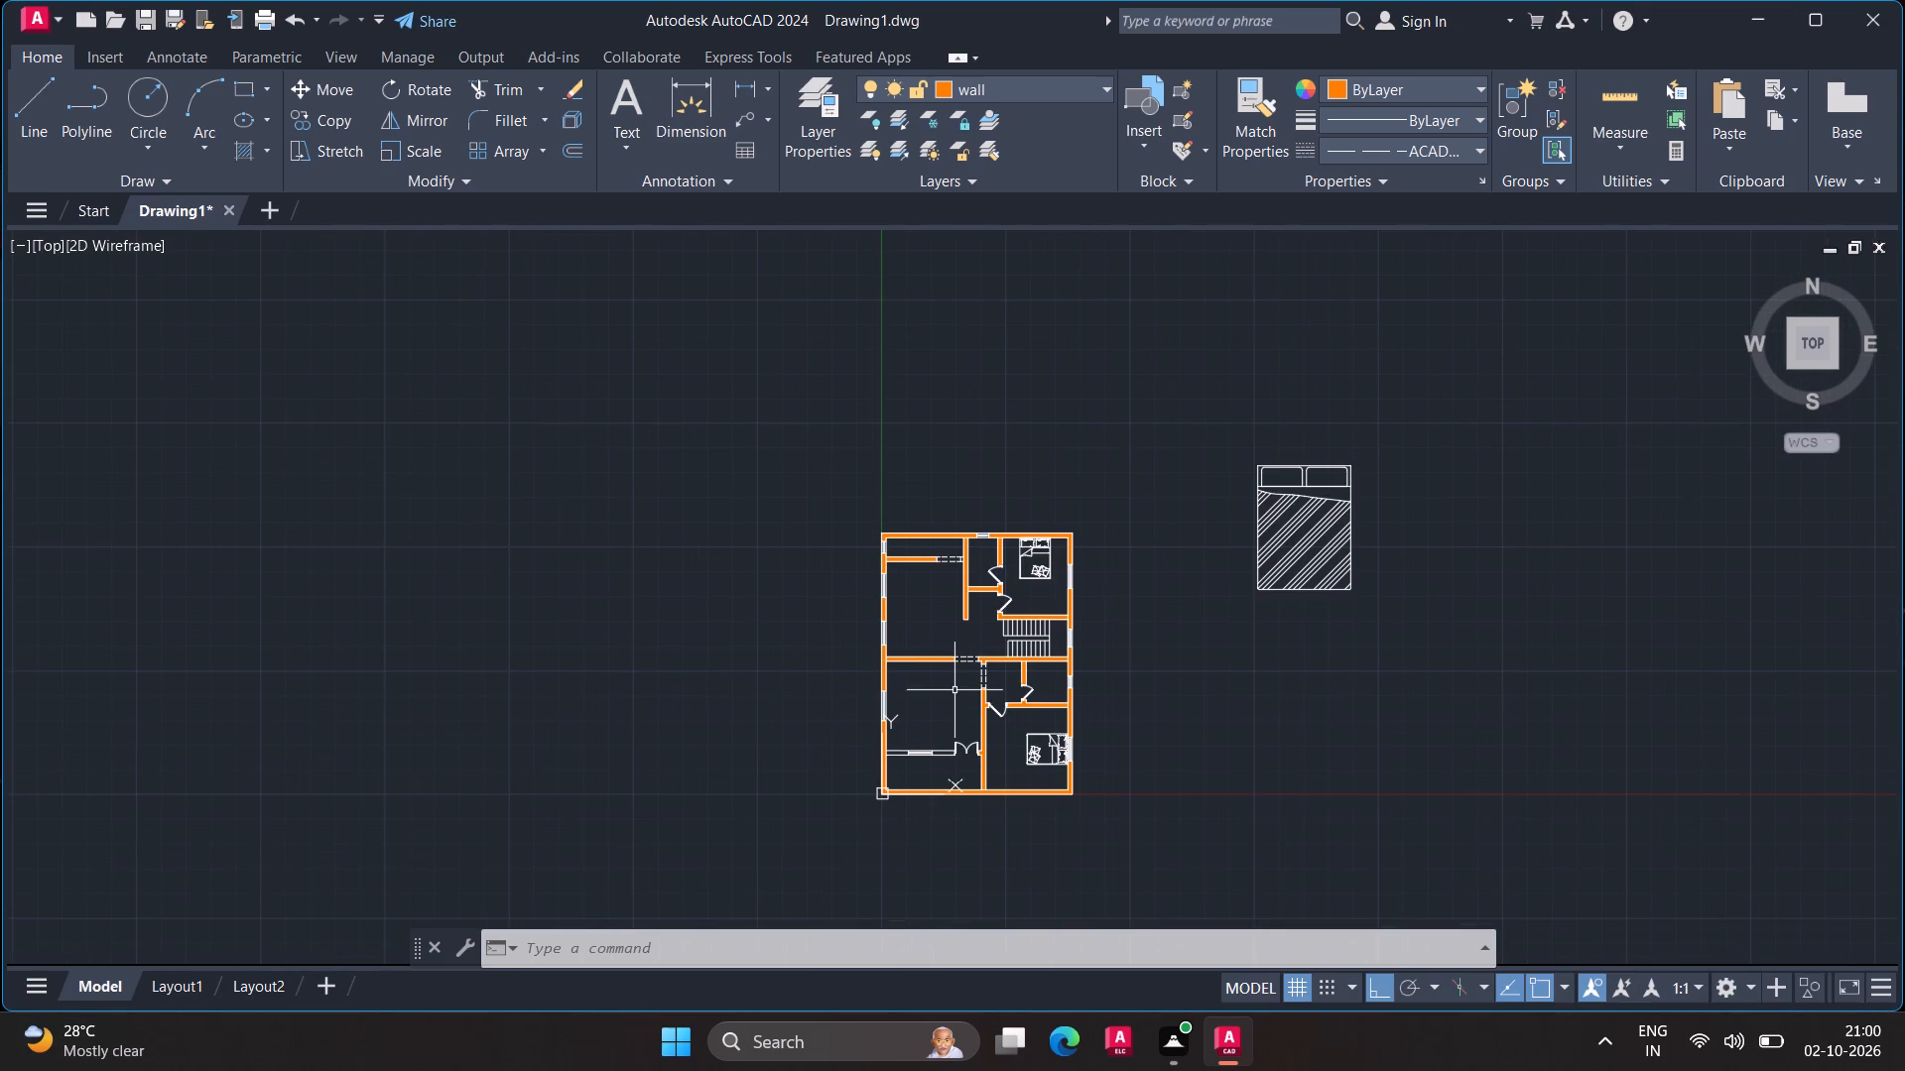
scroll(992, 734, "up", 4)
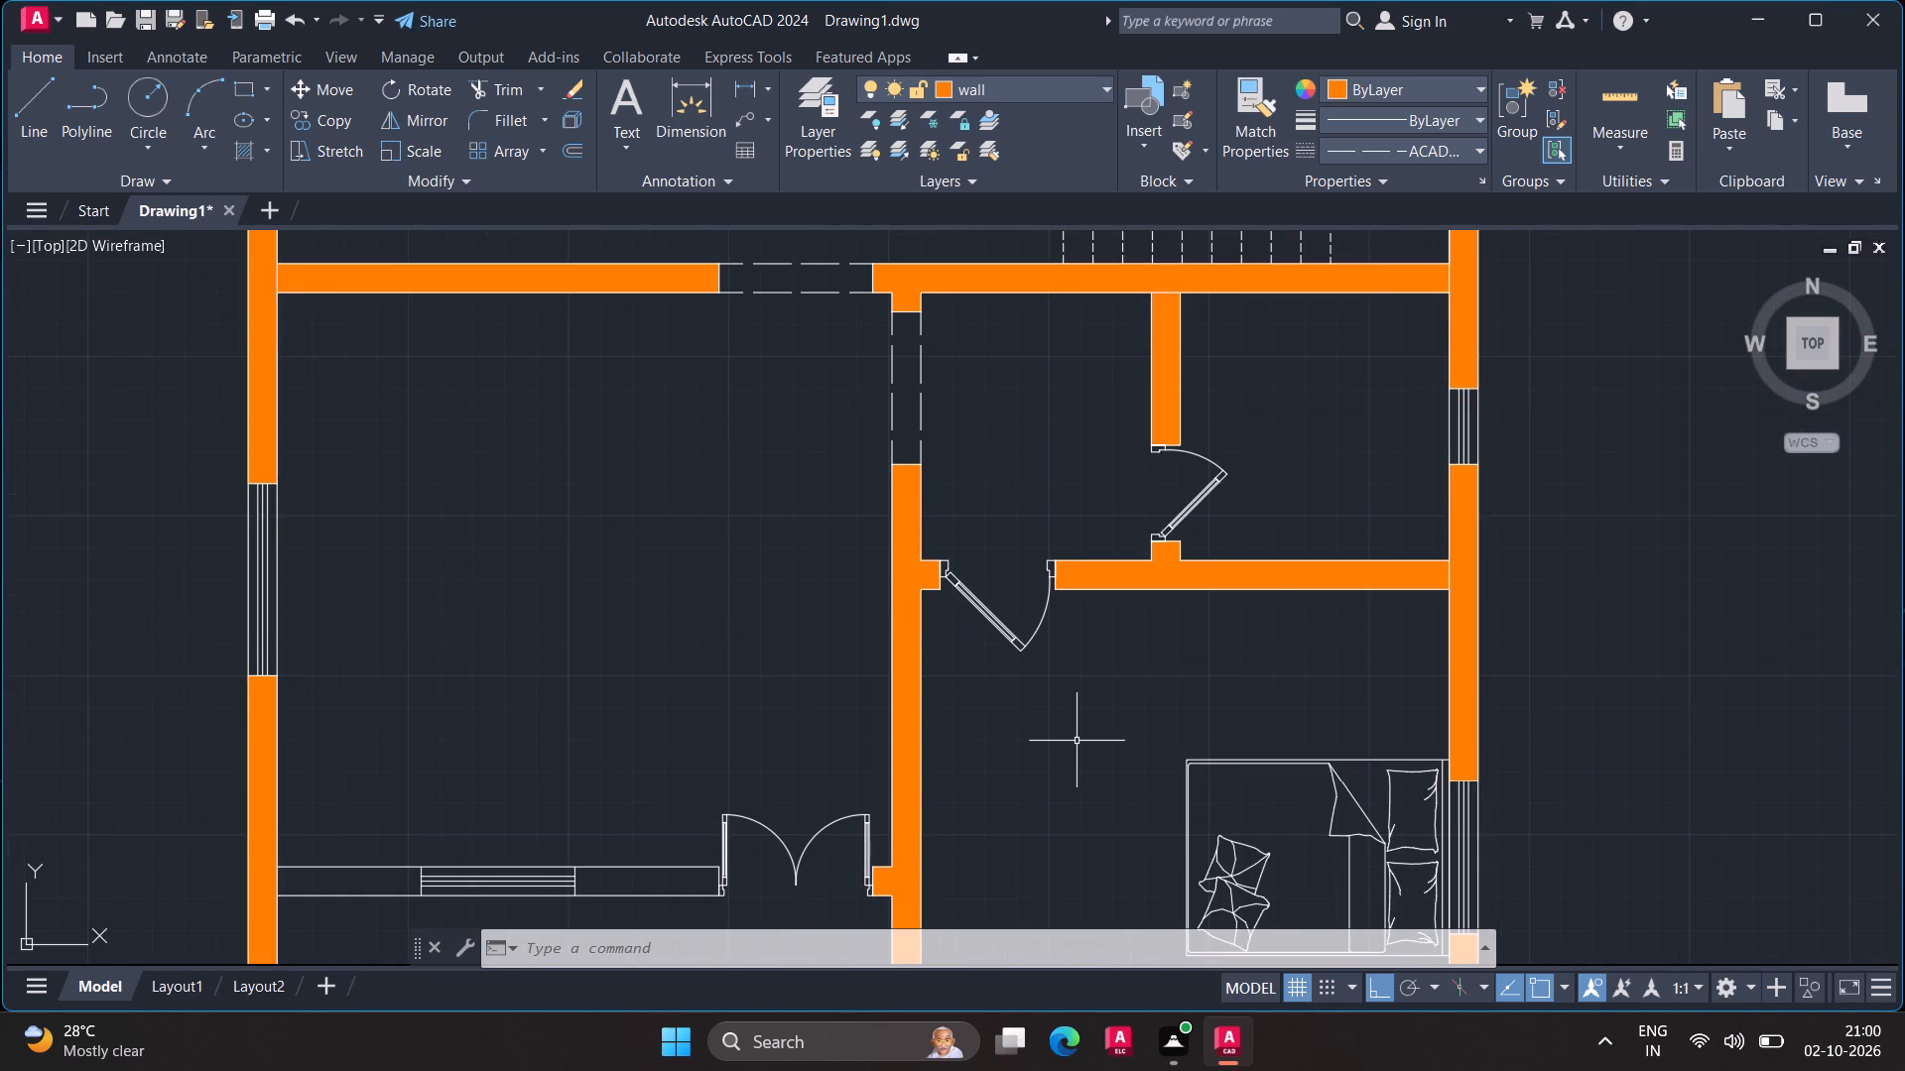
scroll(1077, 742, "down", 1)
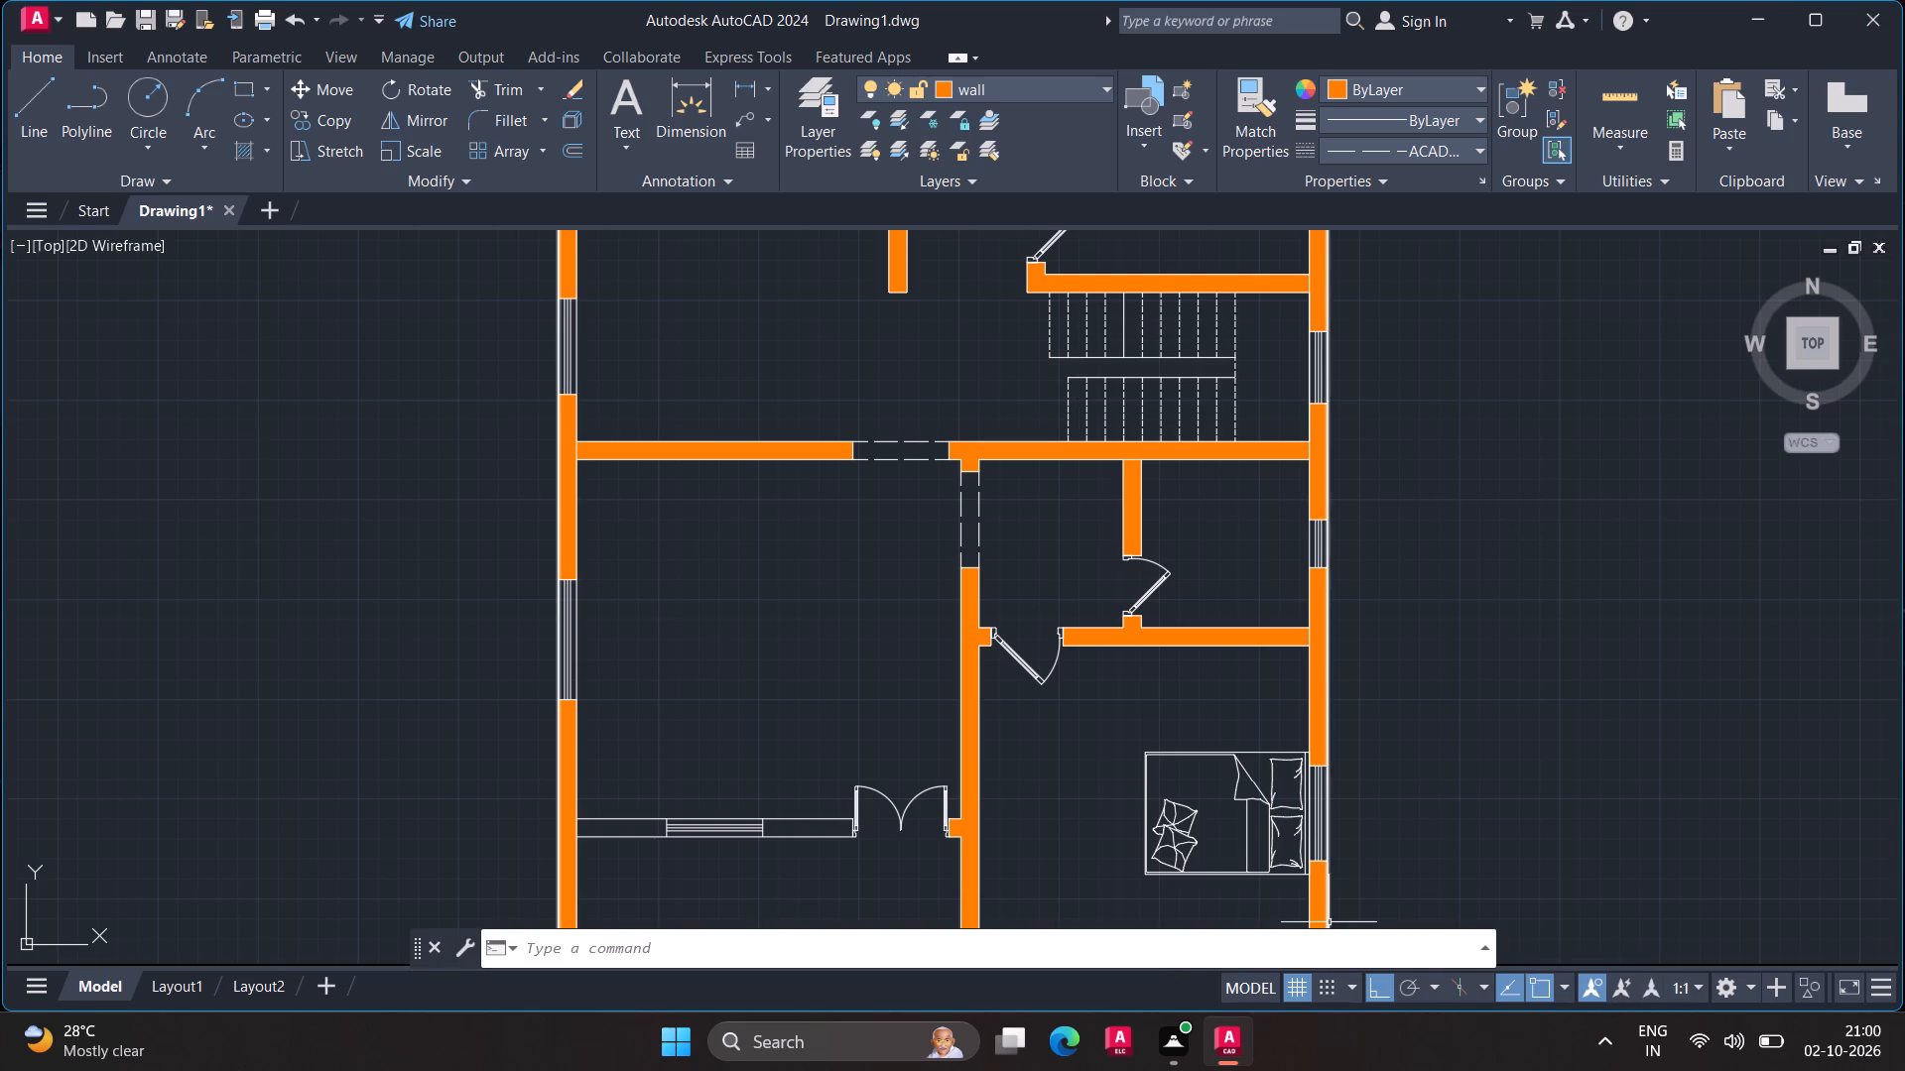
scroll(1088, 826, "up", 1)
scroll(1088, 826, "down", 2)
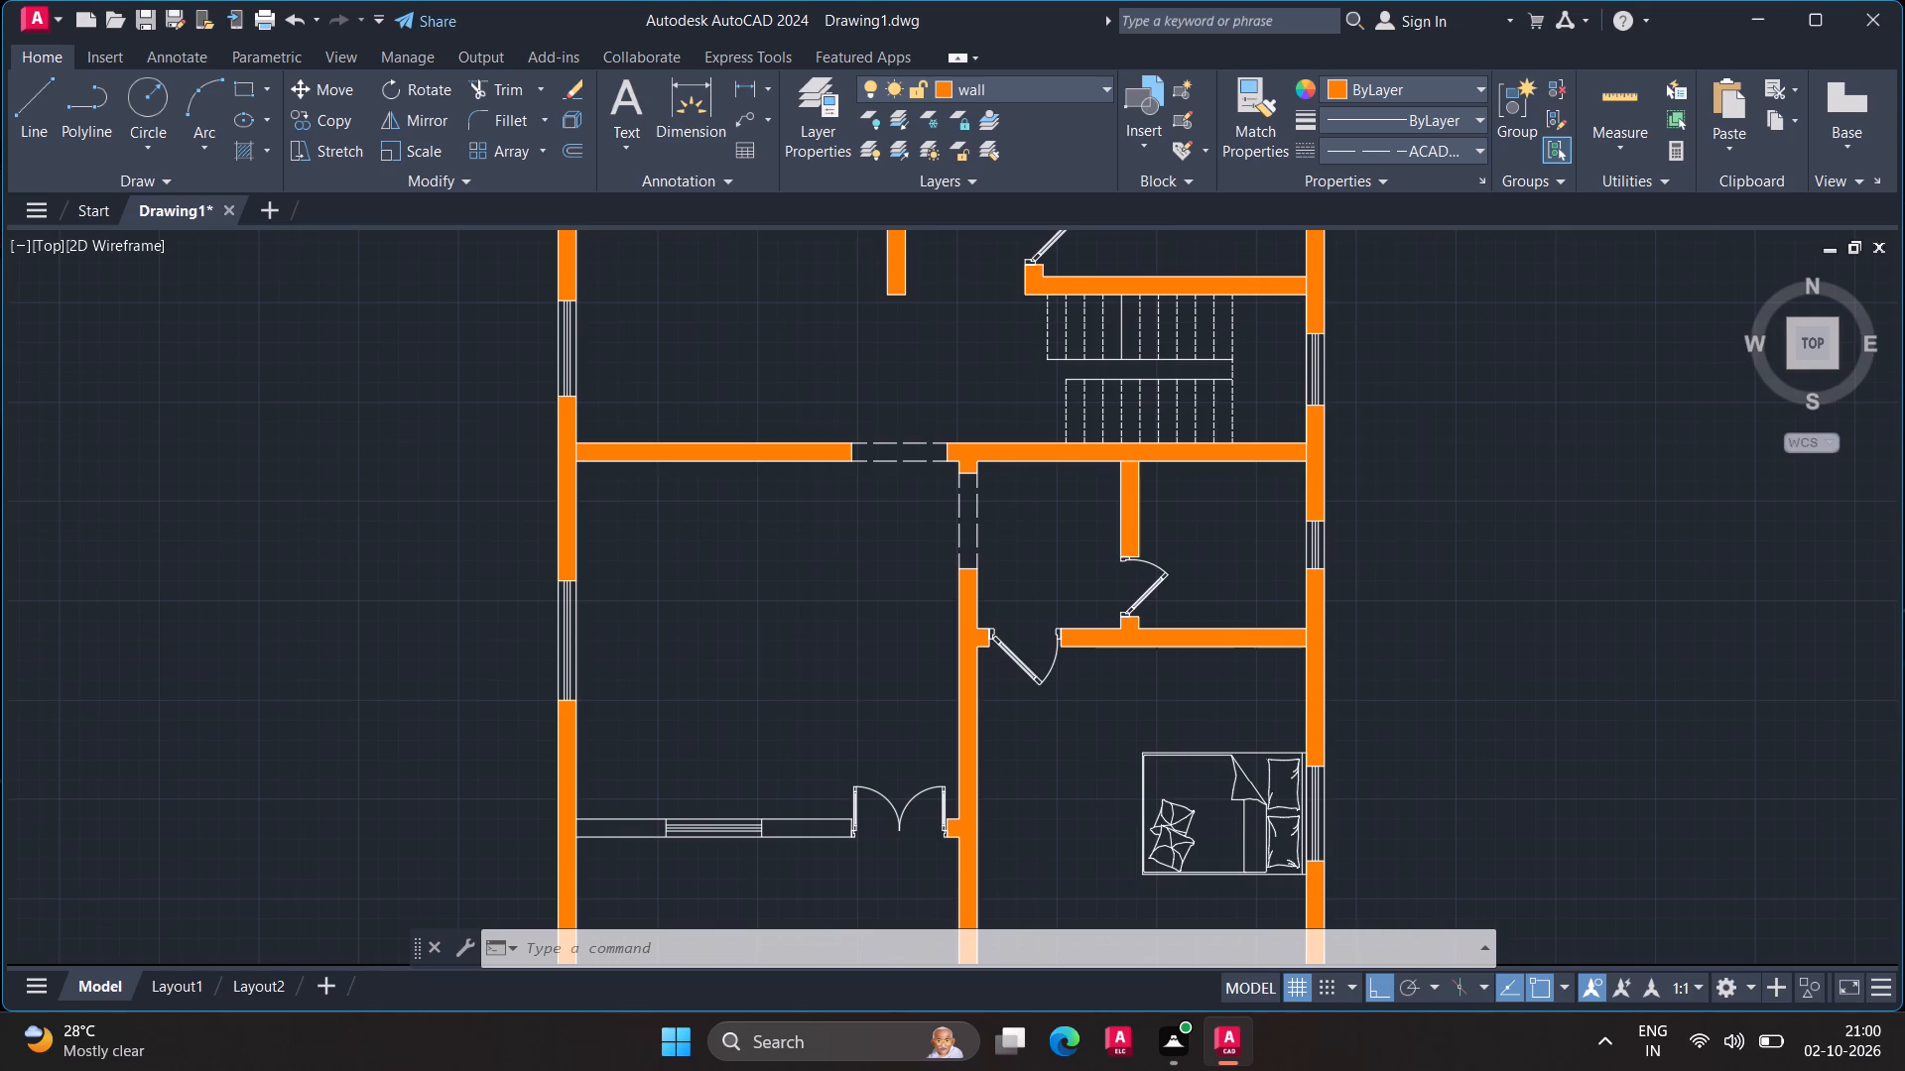
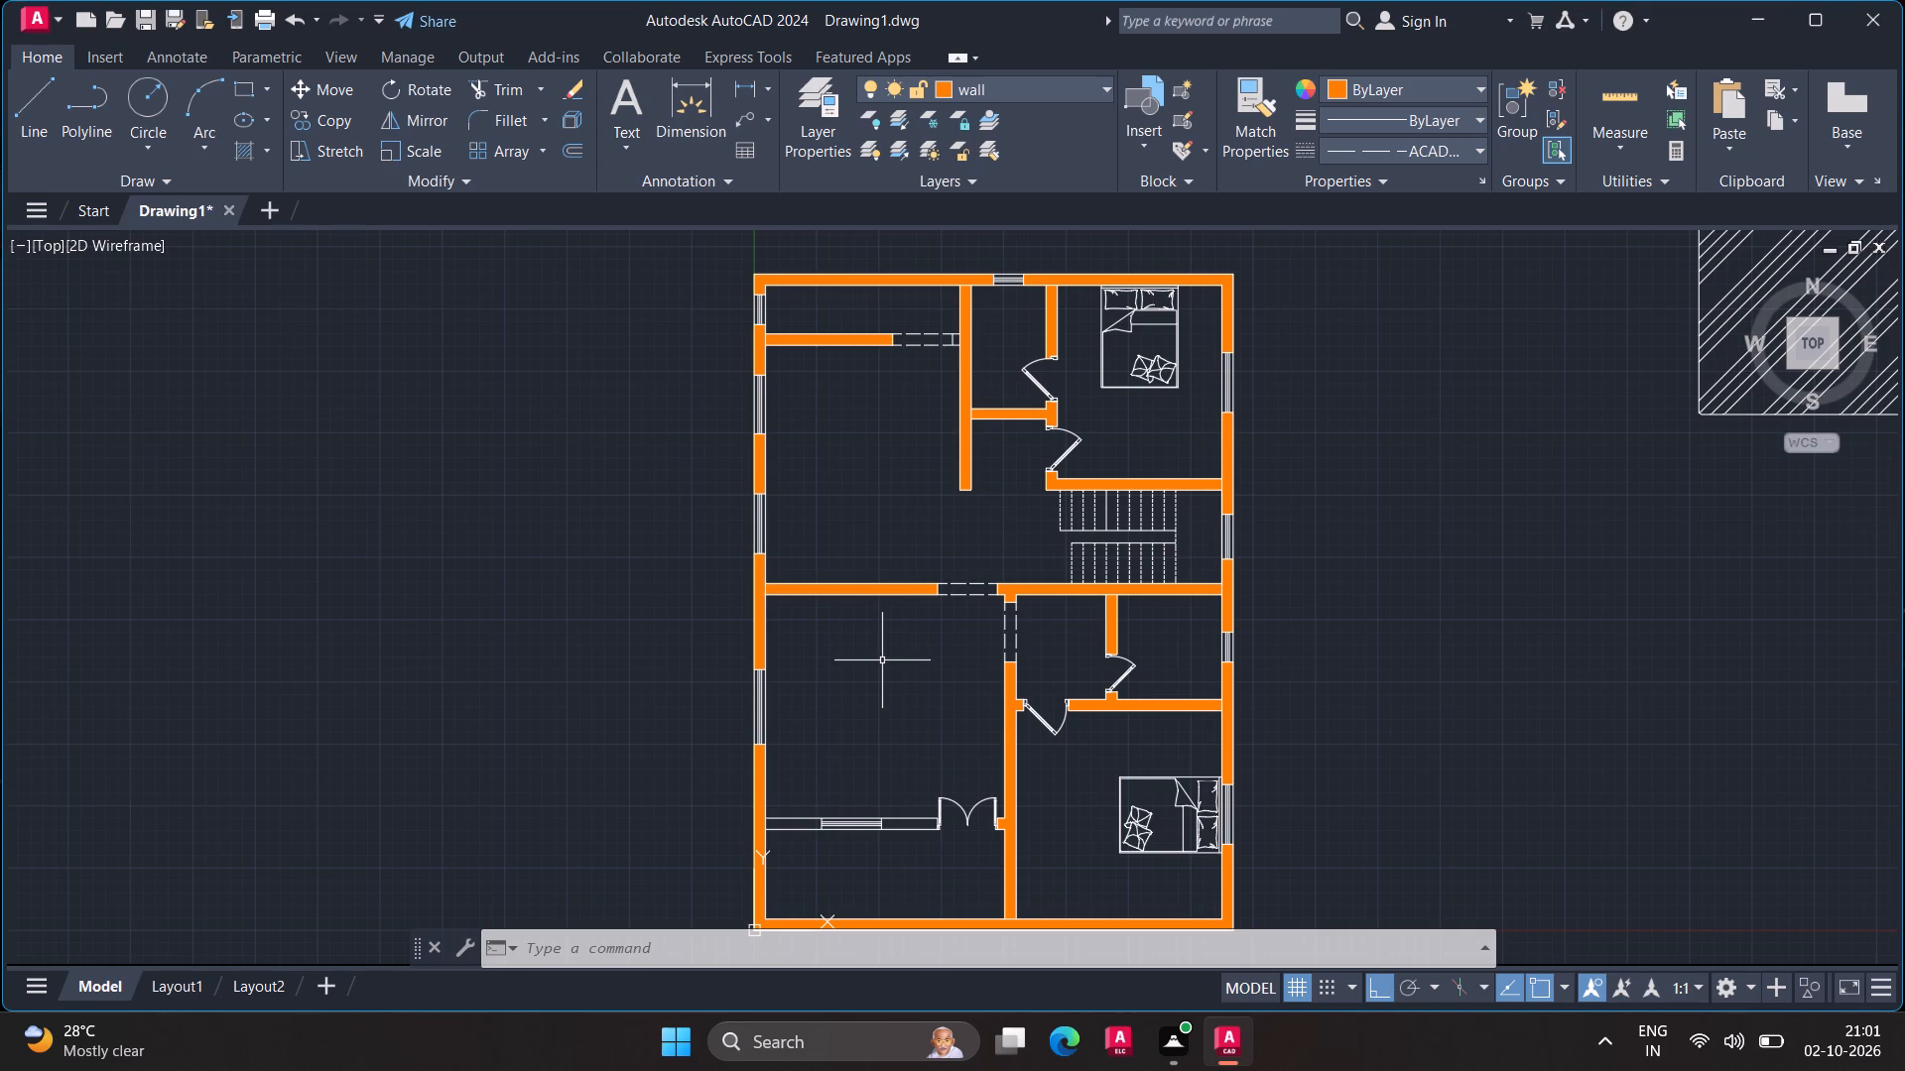
Insert the three-seat sofa block A$C0513100E from 01-04-cad-blocks-net-sofas.dwg into the empty space beside the floor plan.
key("ctrl+2")
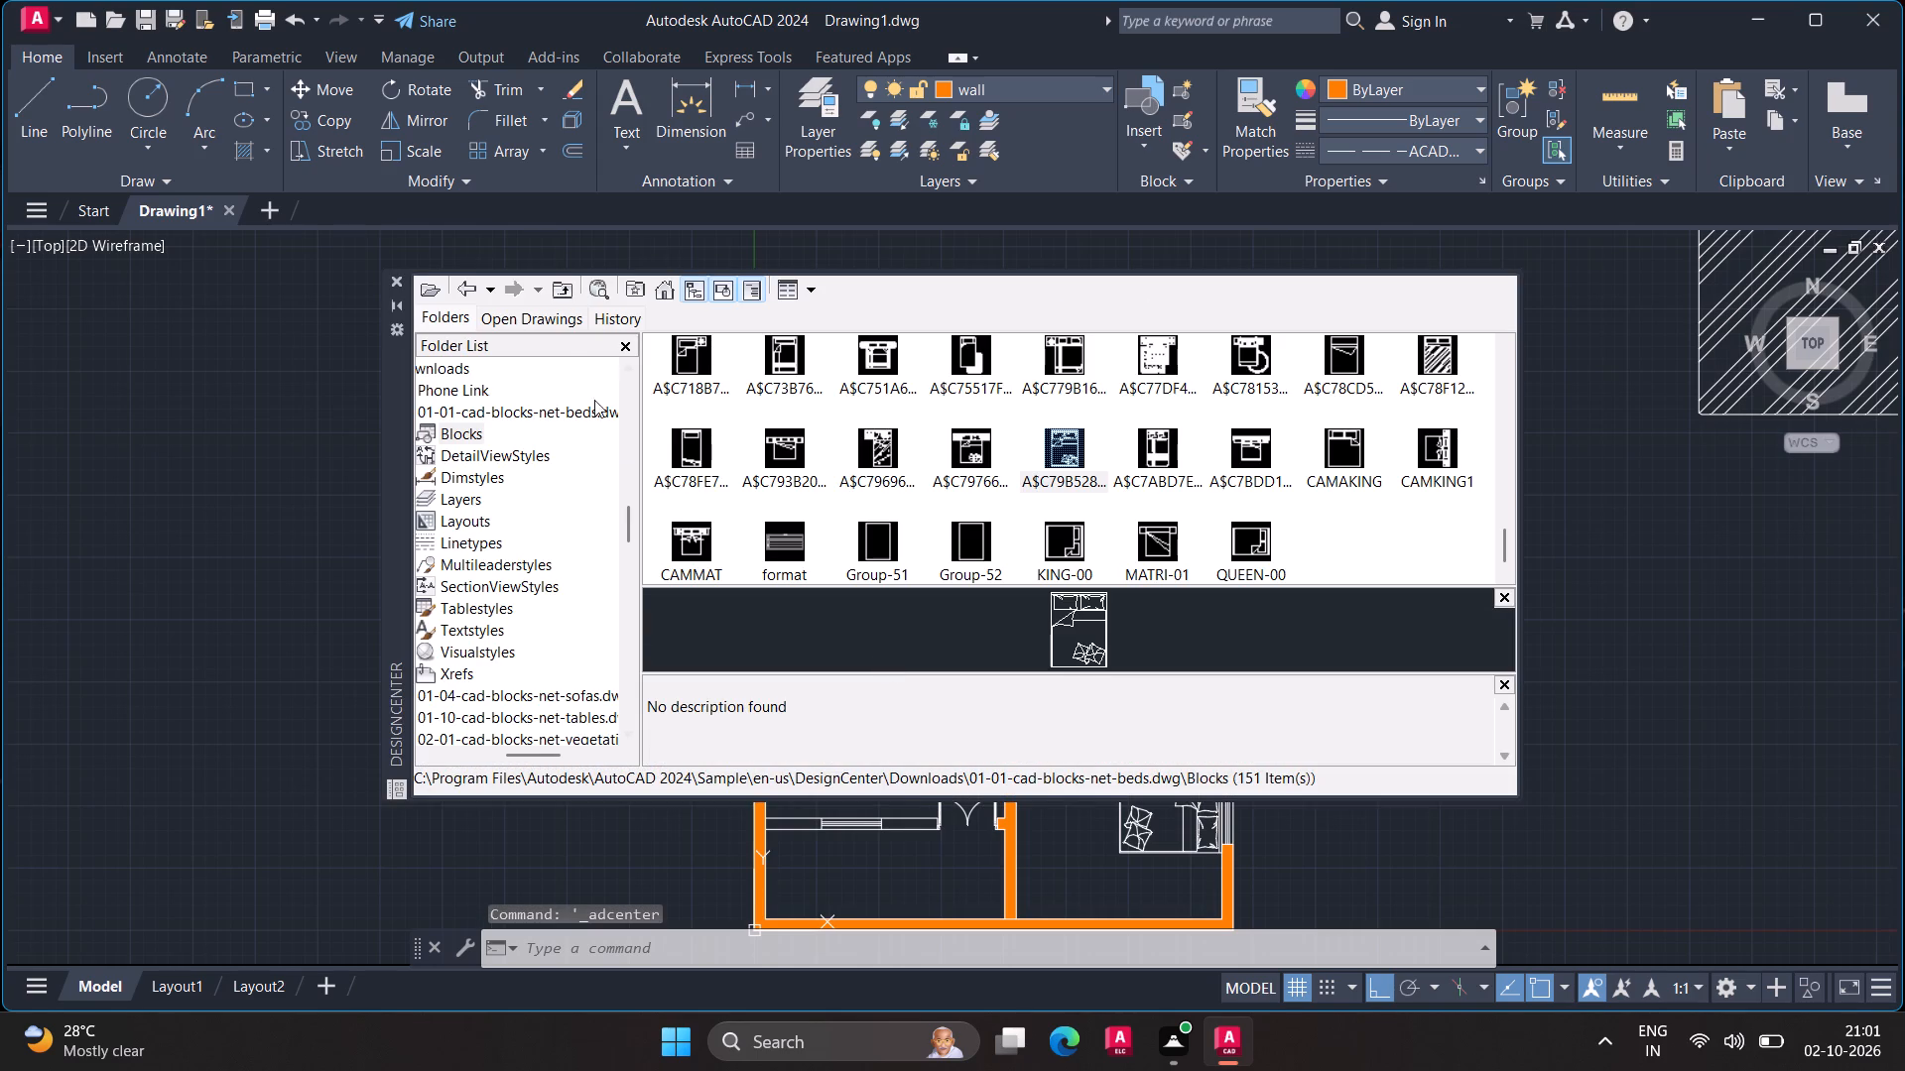
left_click(562, 278)
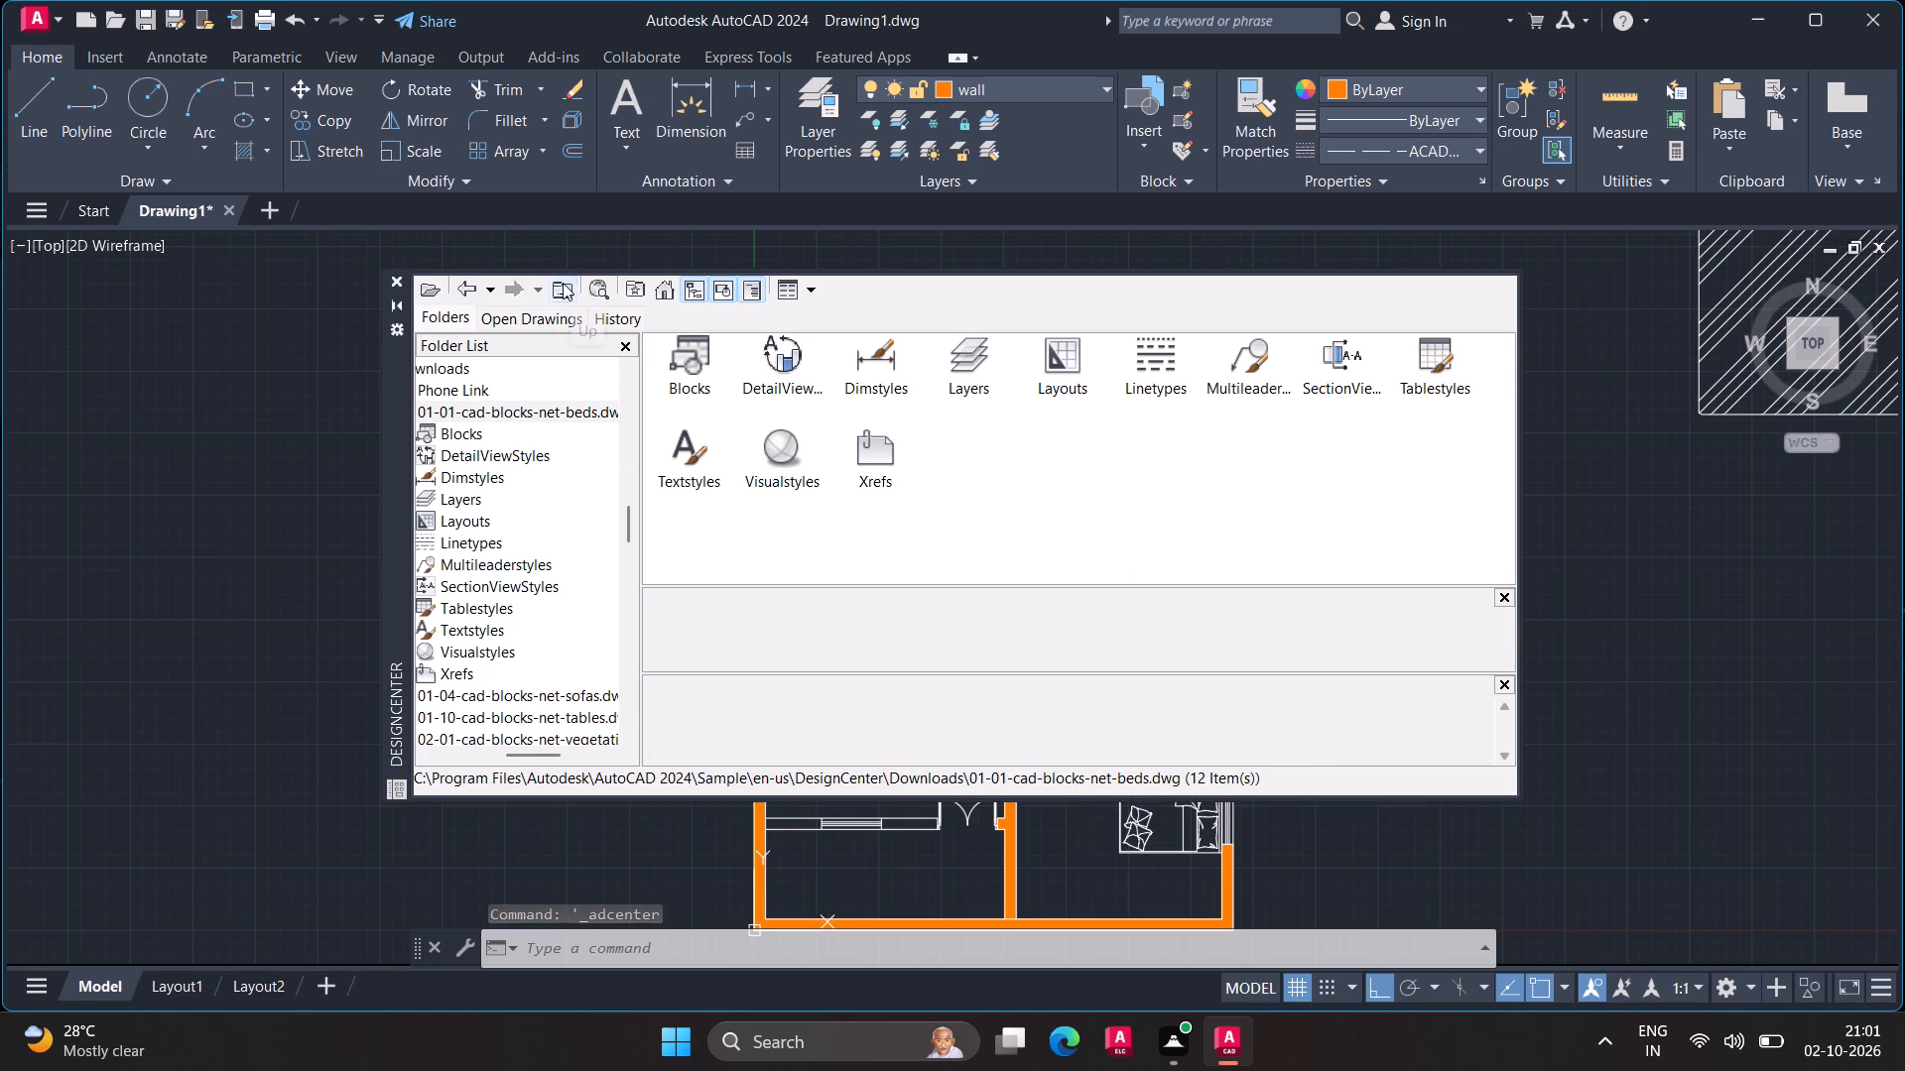
left_click(563, 283)
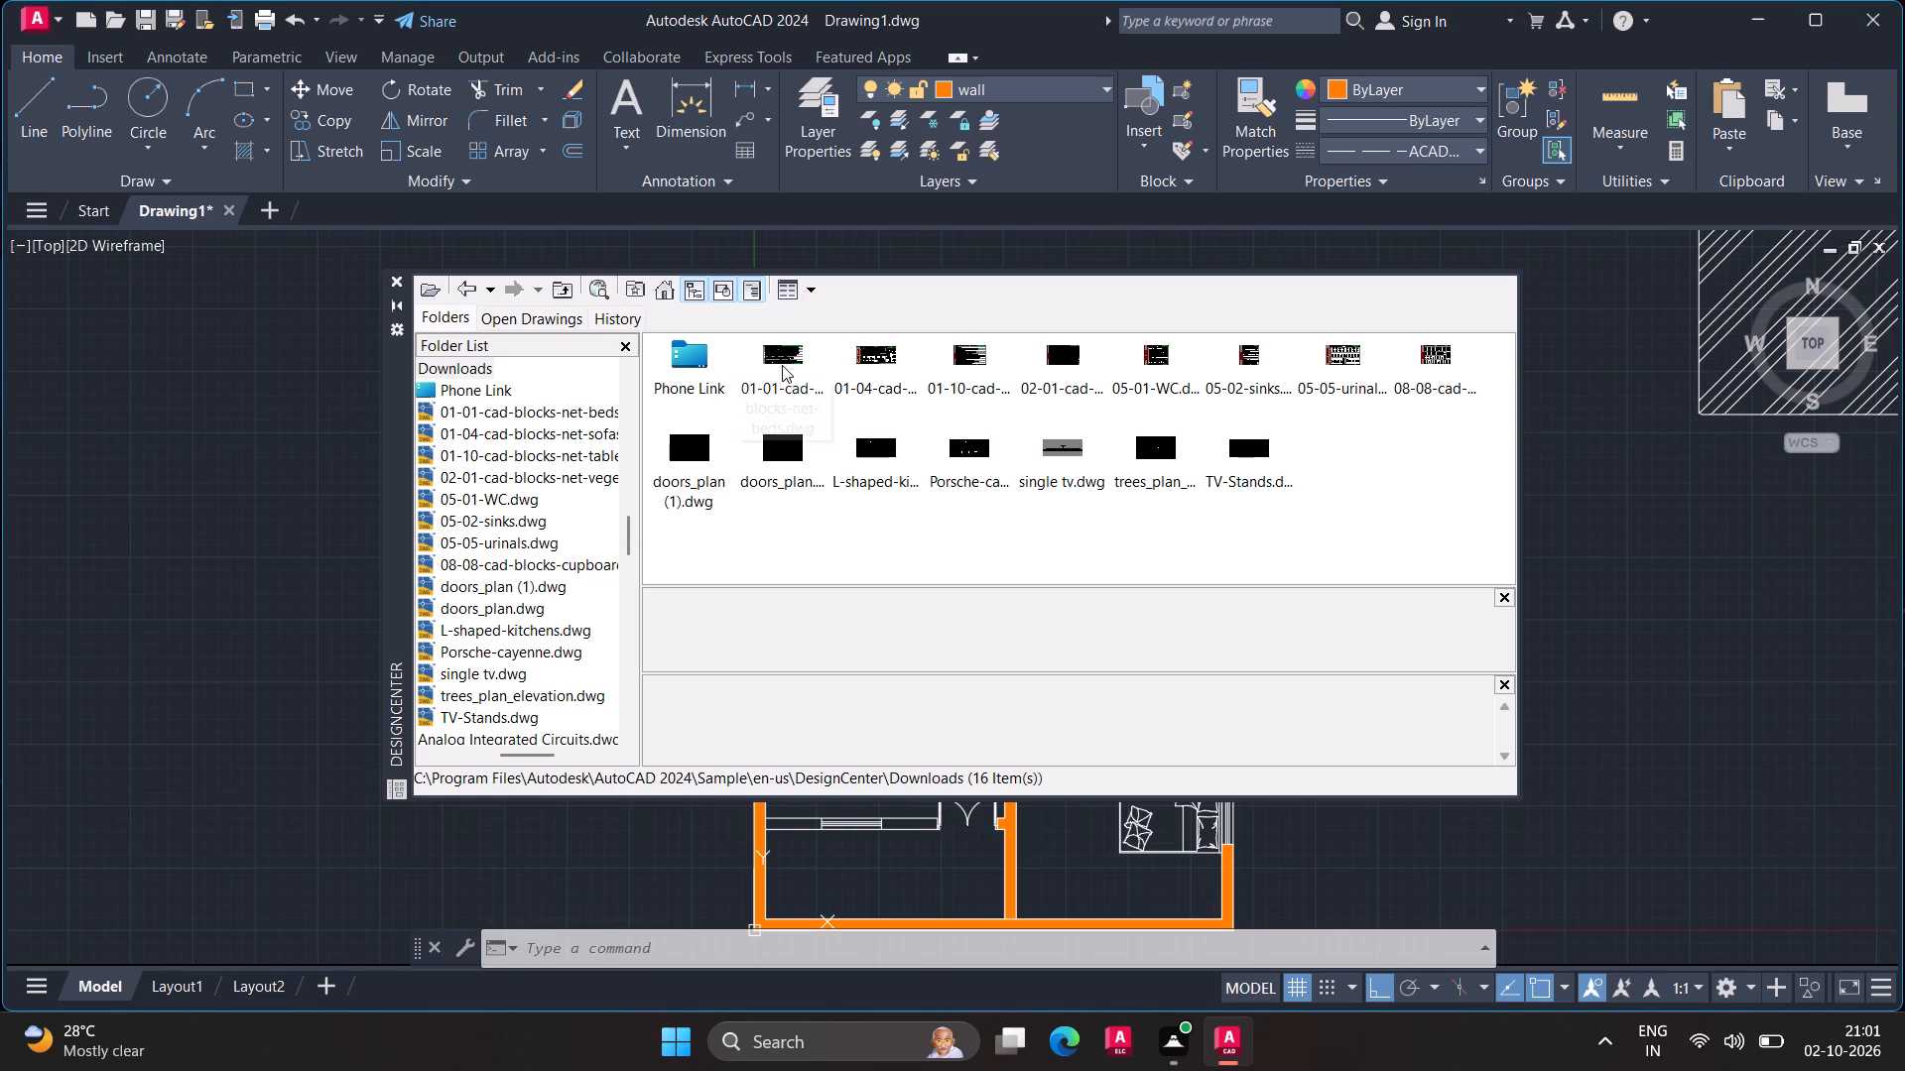
double_click(875, 356)
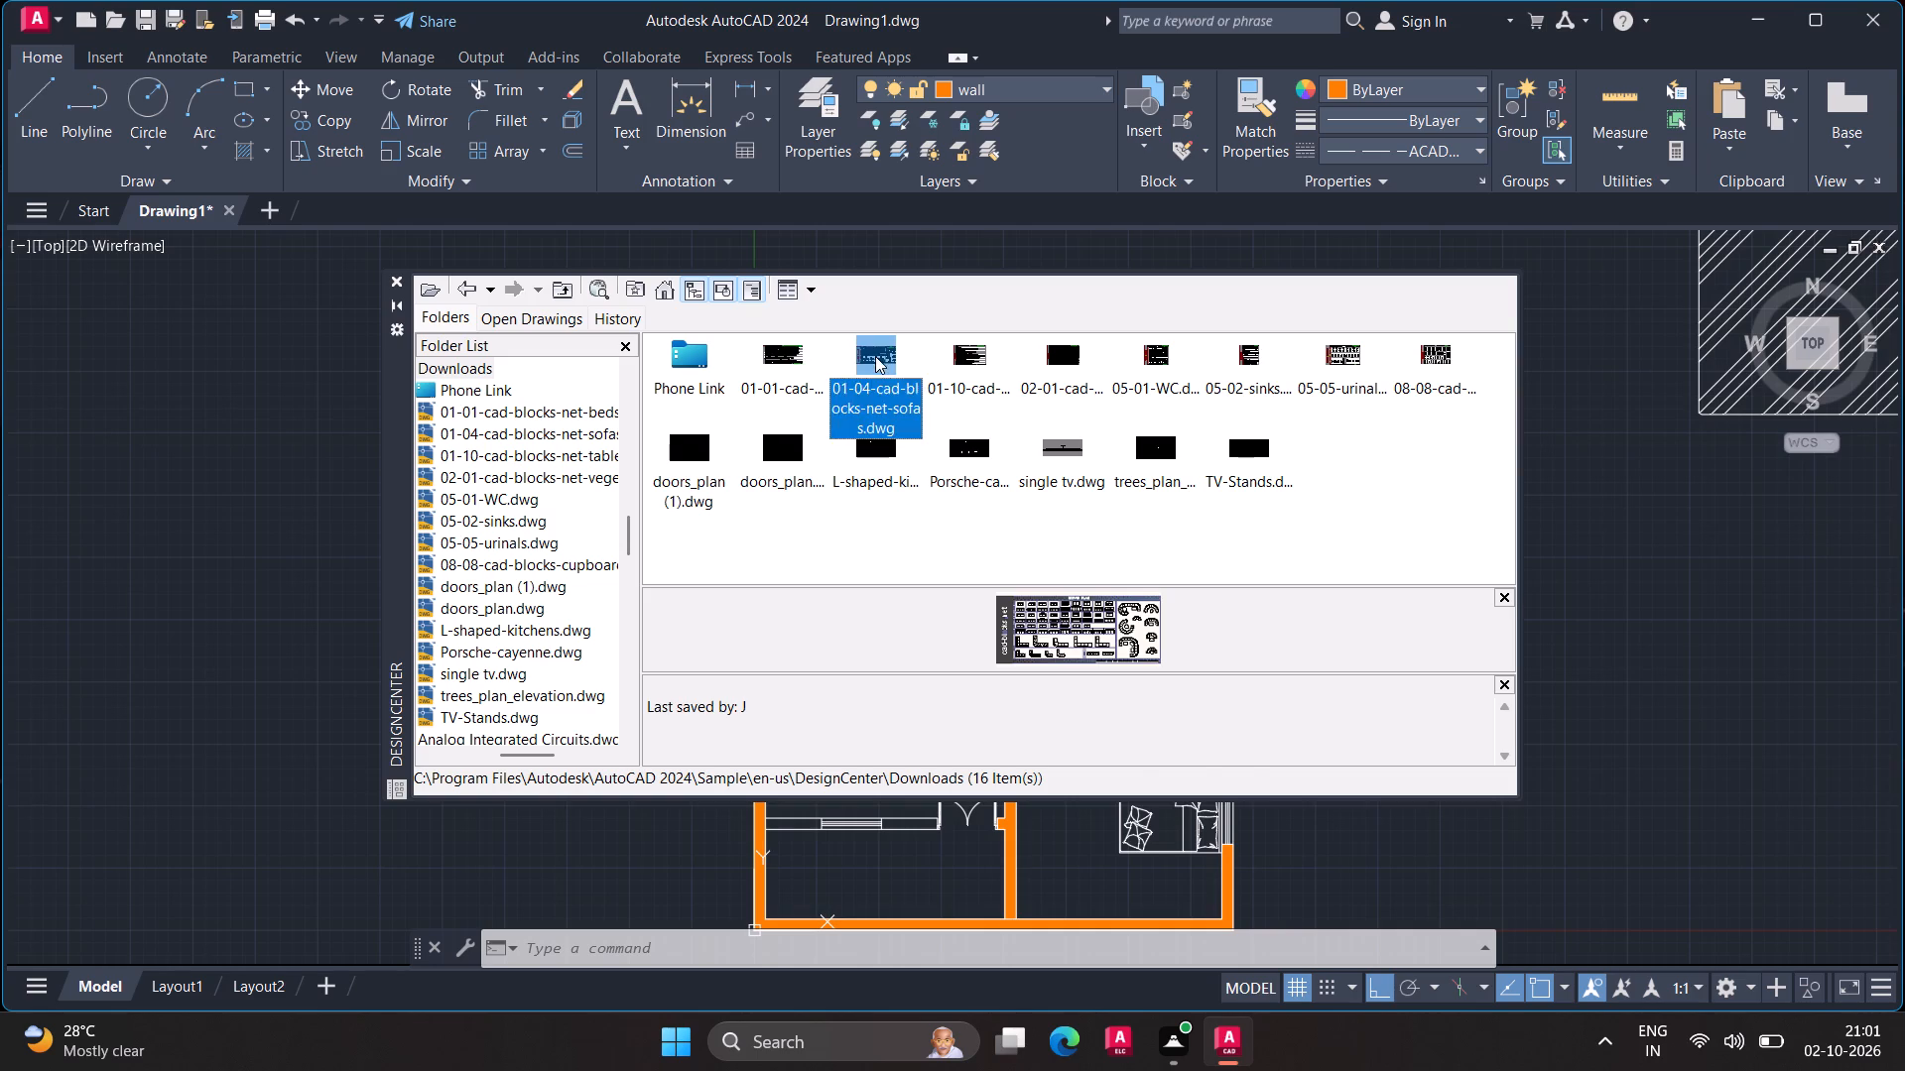
double_click(694, 350)
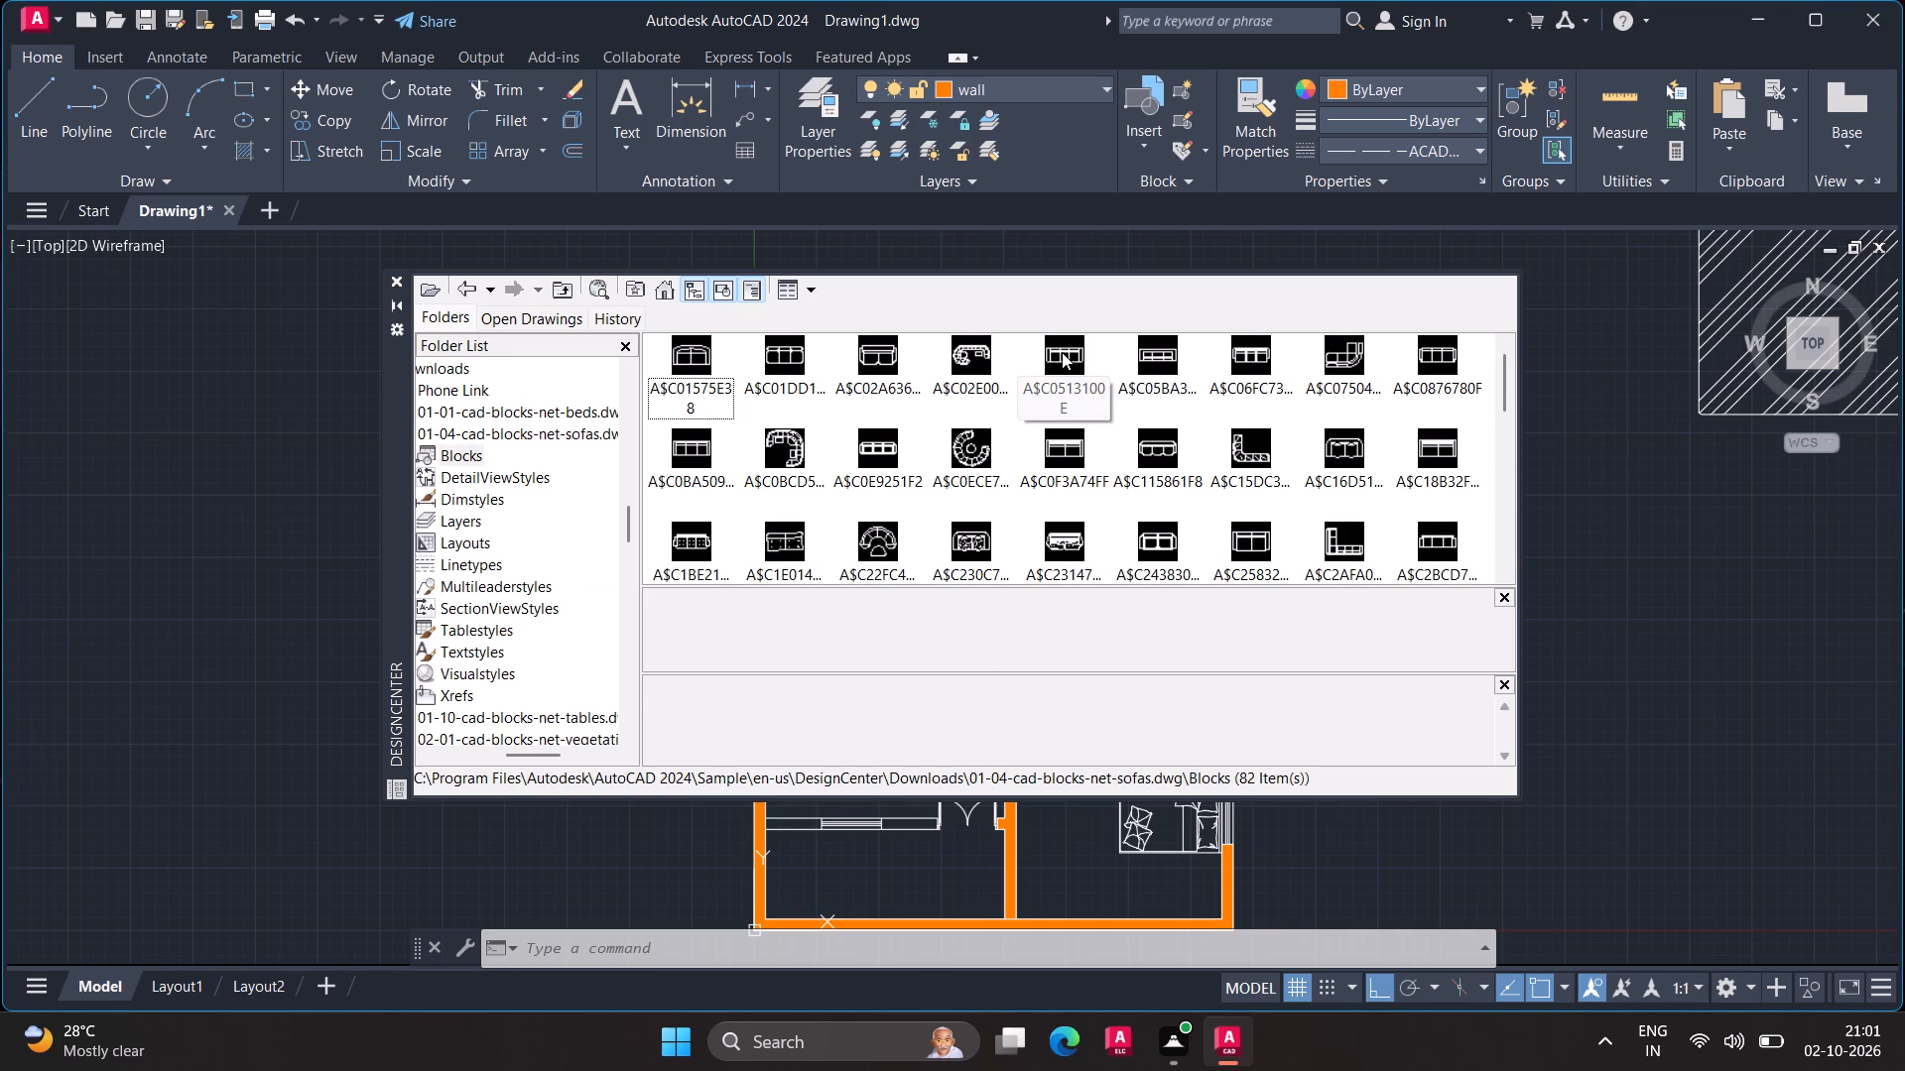
left_click(1062, 352)
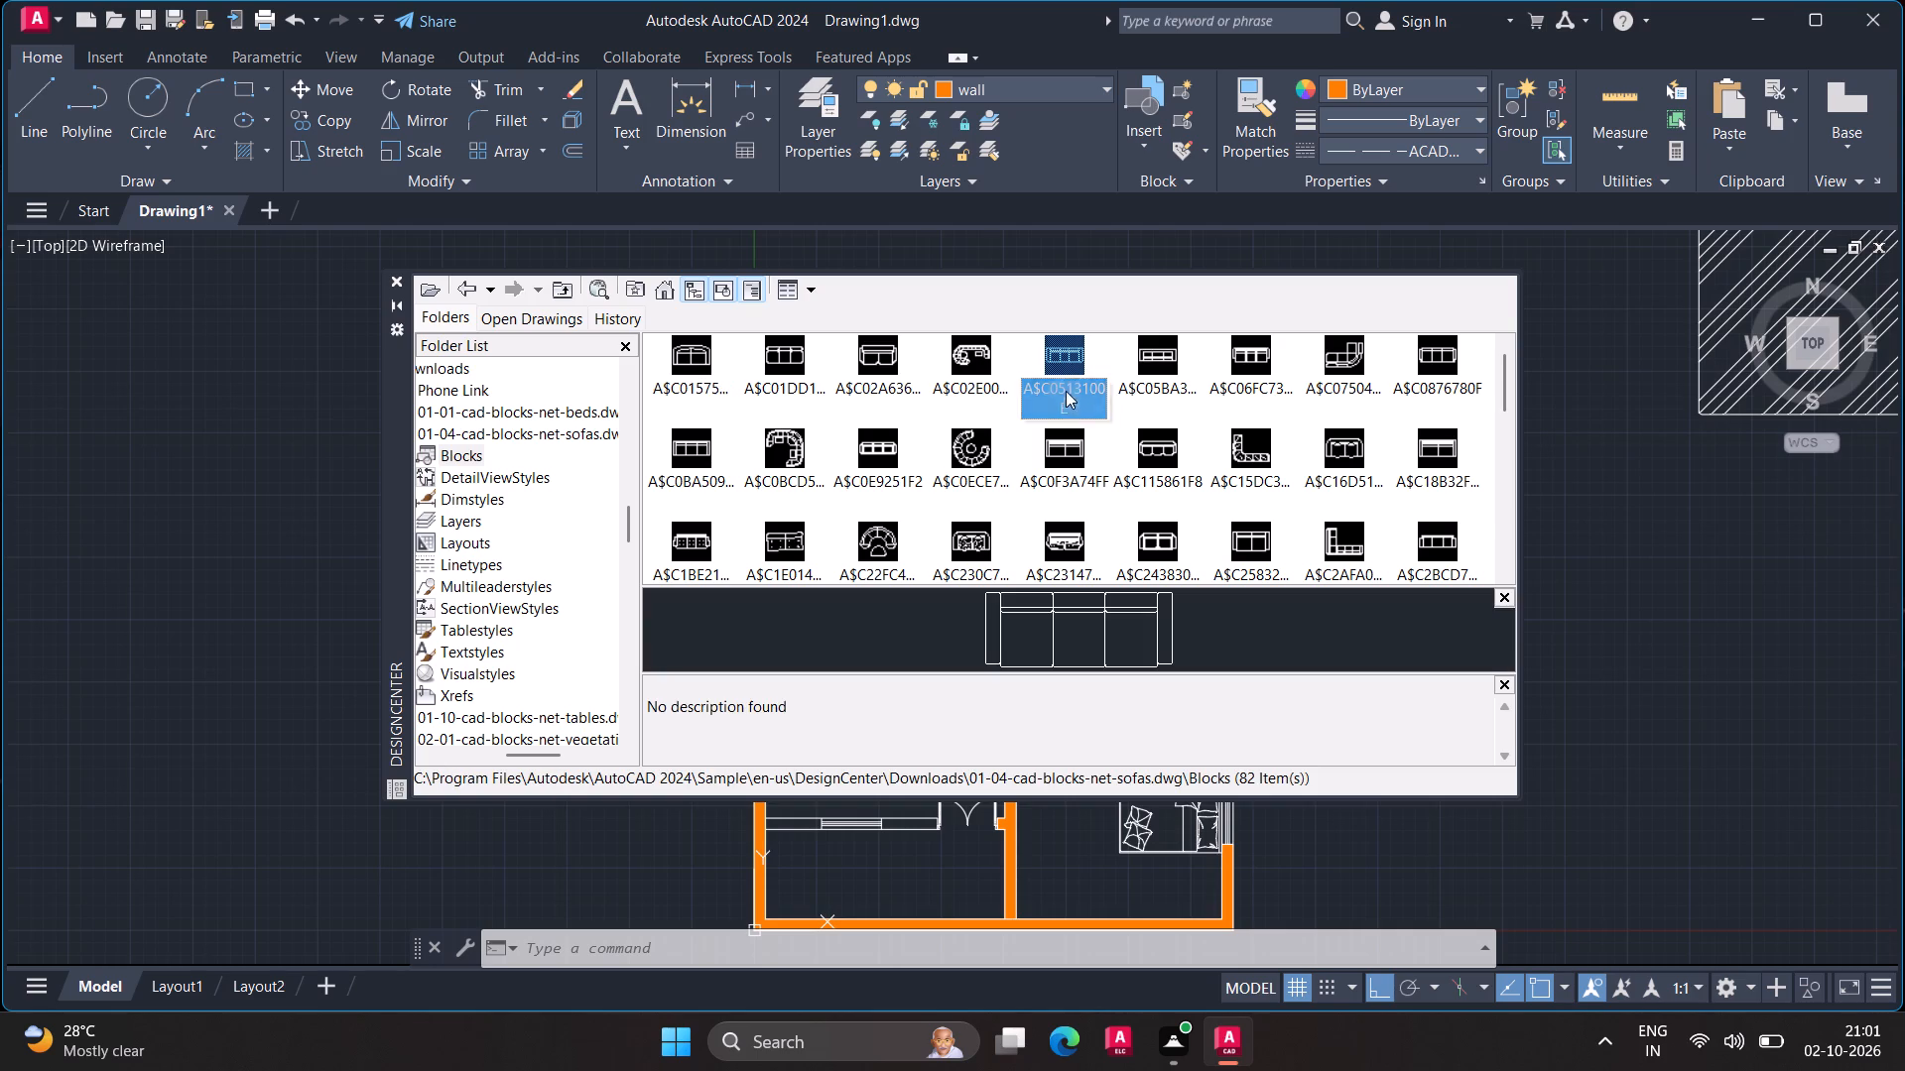
left_click_drag(1059, 362, 1569, 551)
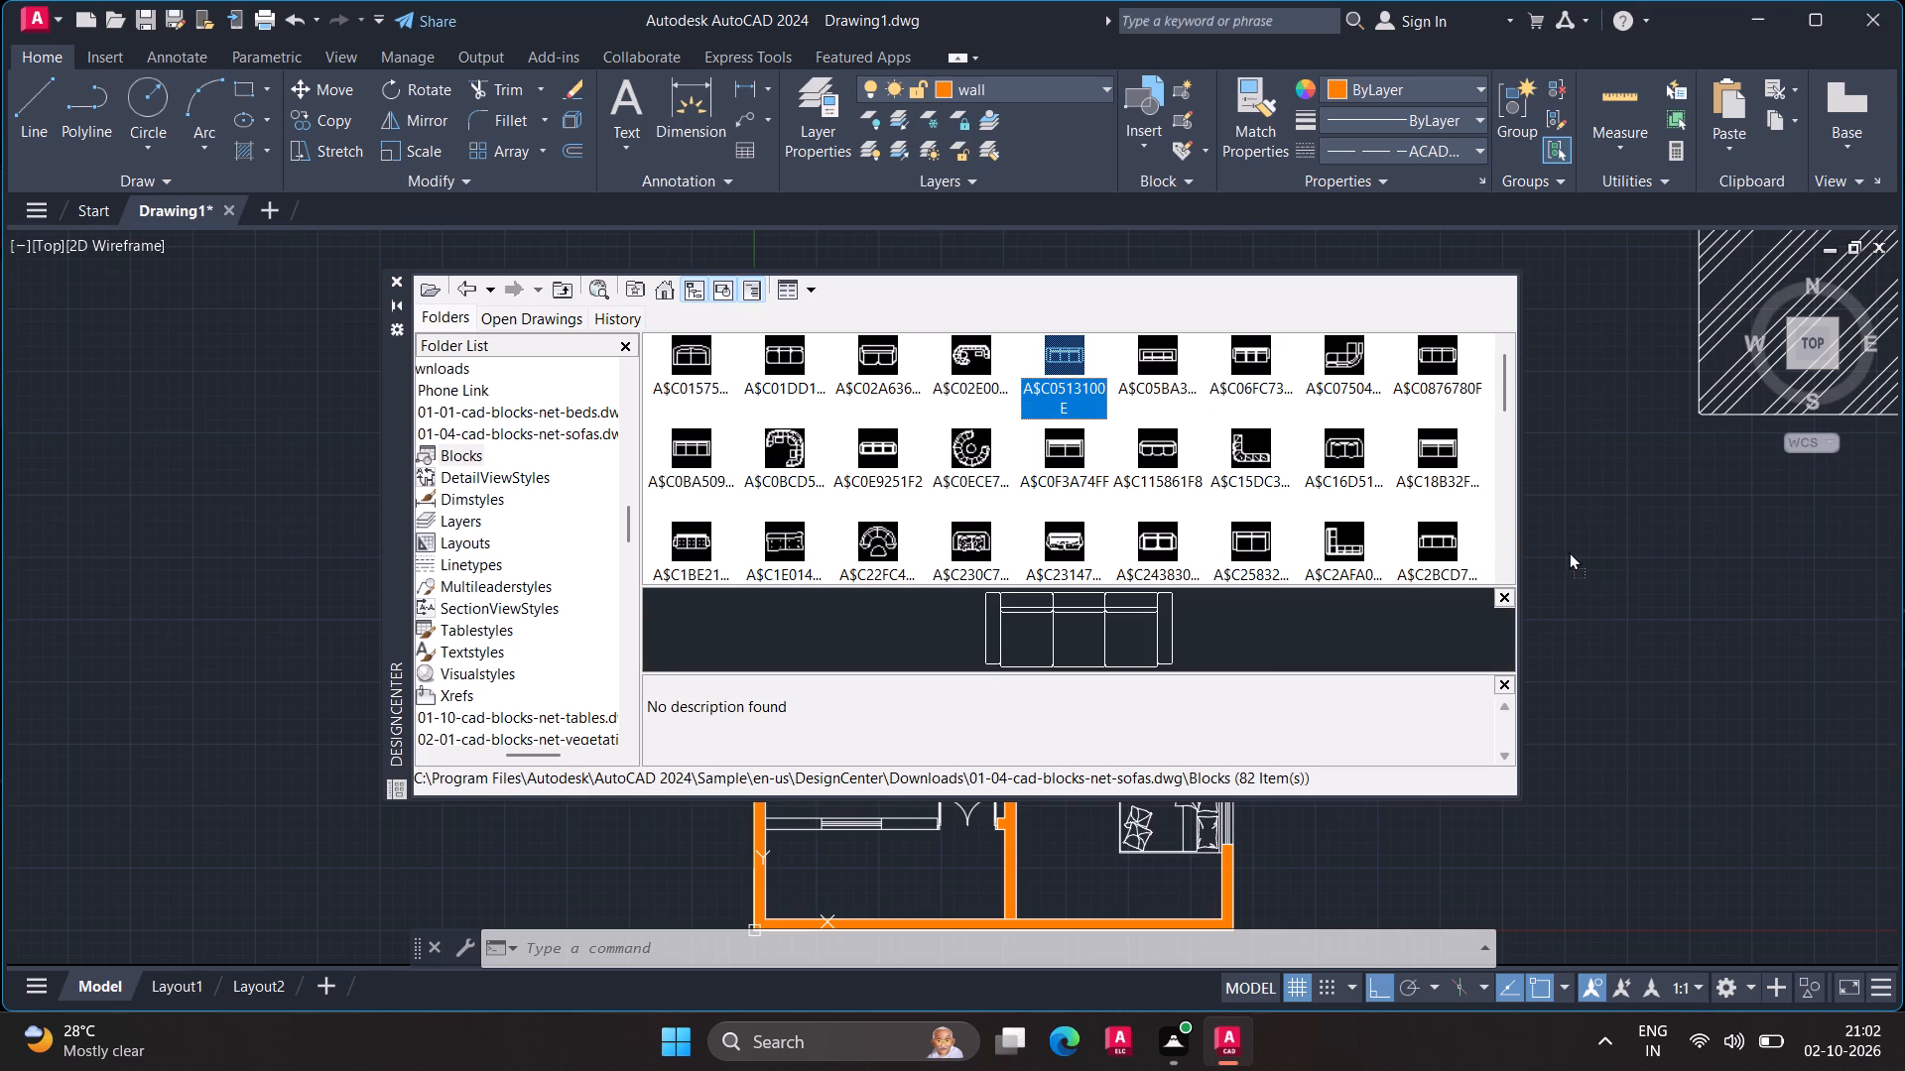
left_click_drag(1569, 551, 1568, 551)
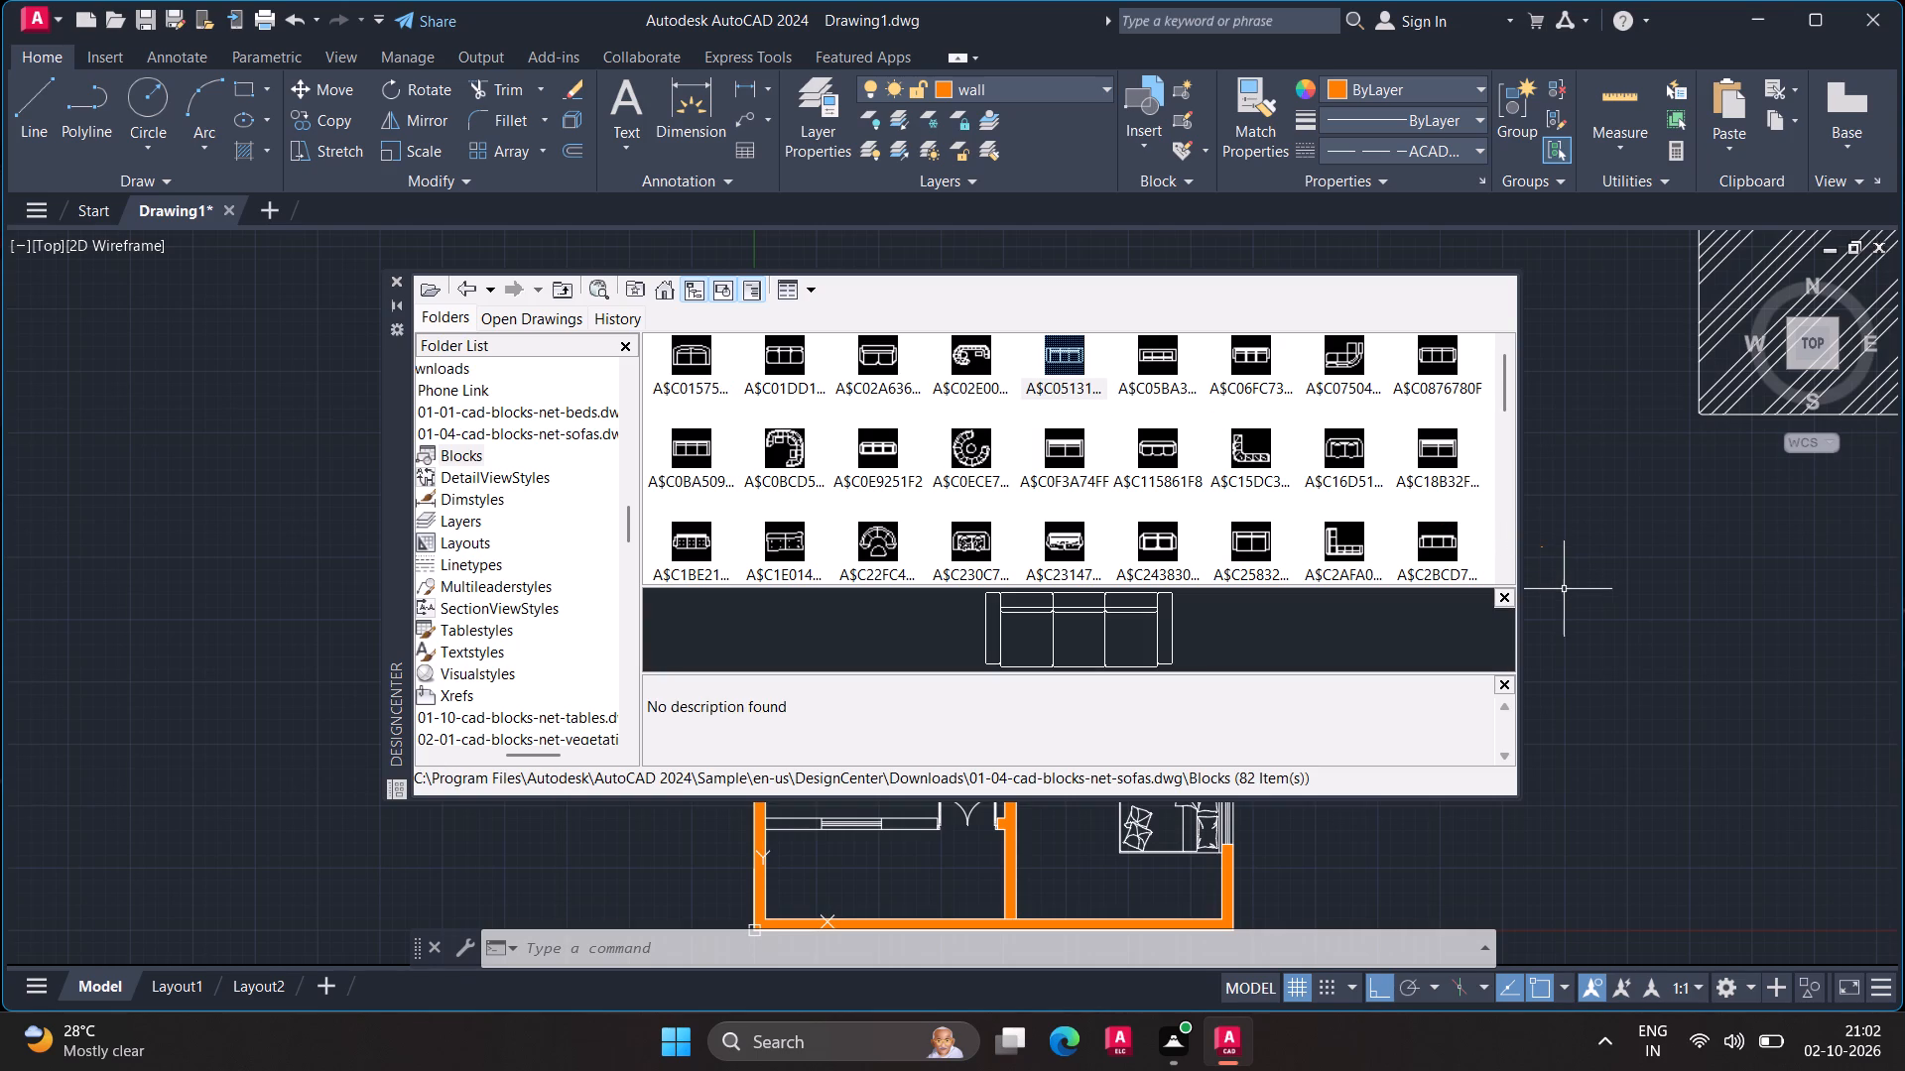
left_click(399, 279)
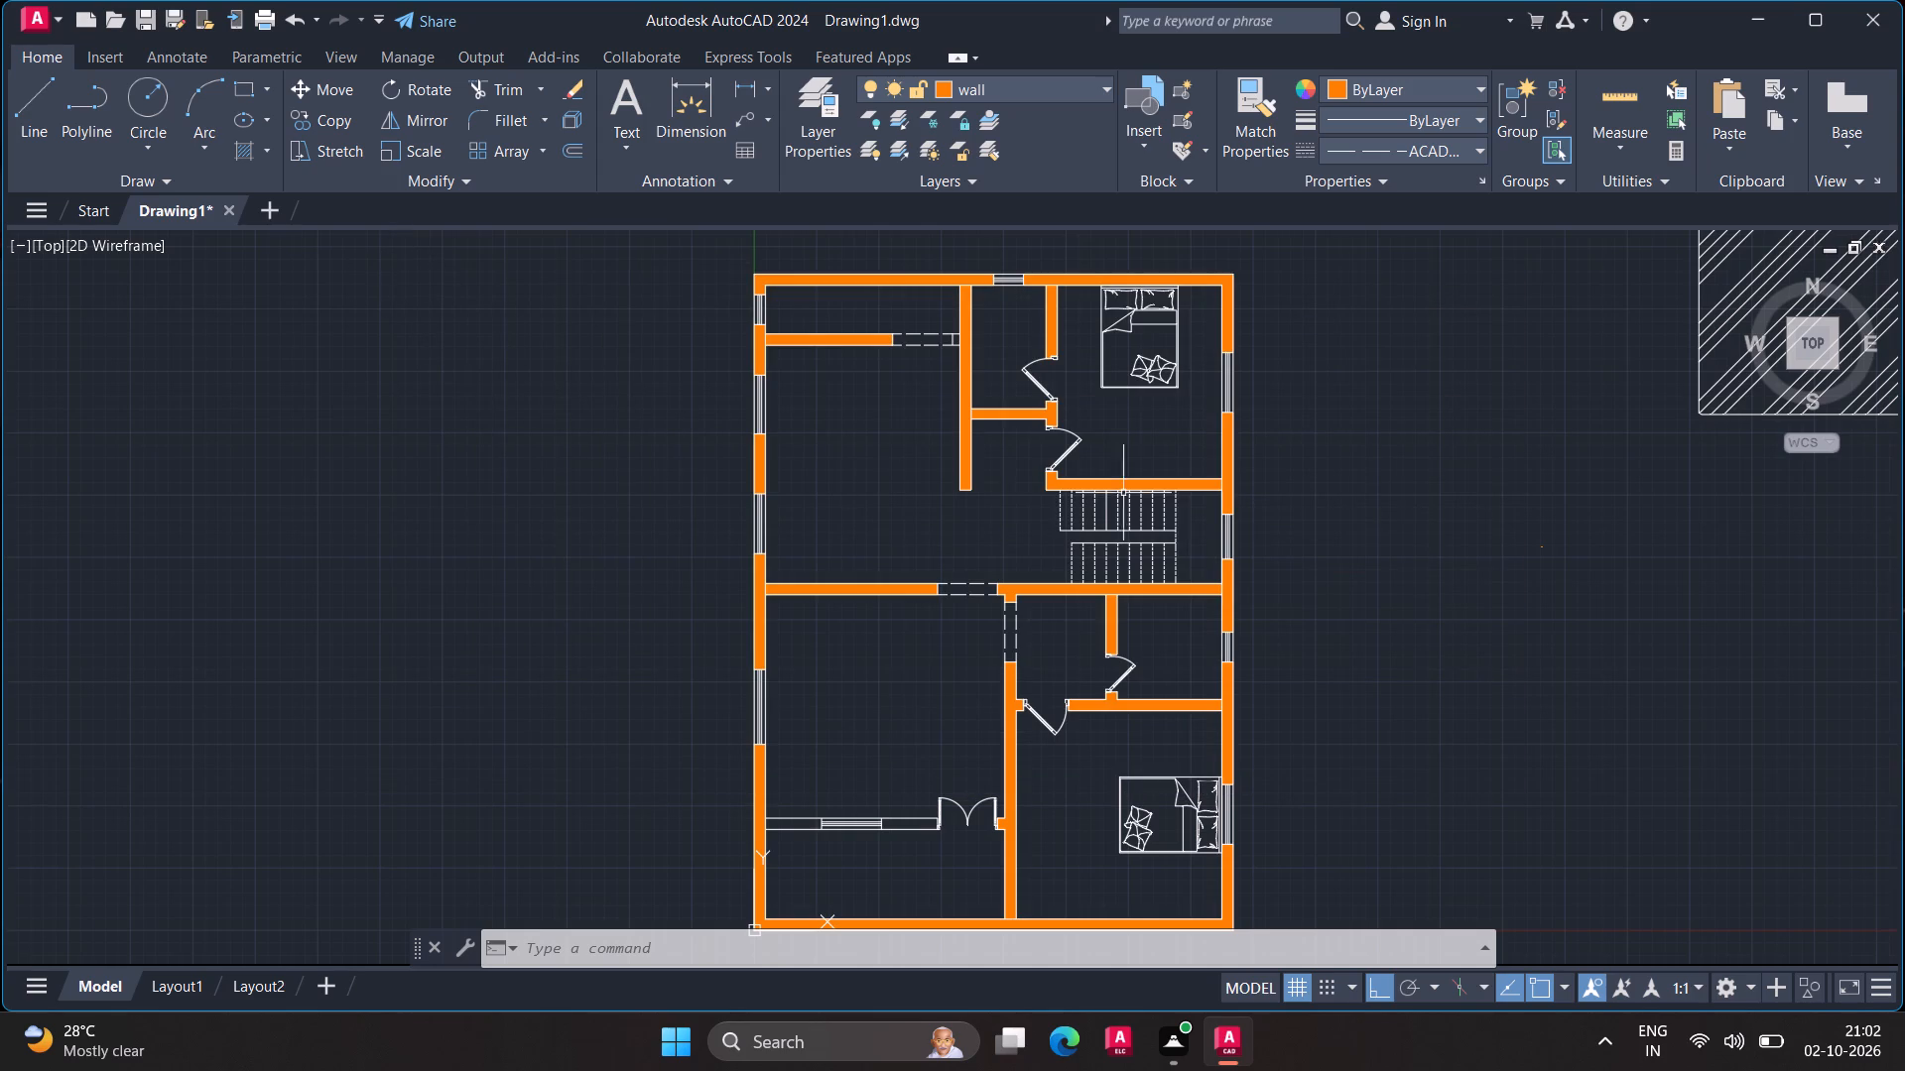
Make layer 0 the current layer.
scroll(1528, 554, "up", 4)
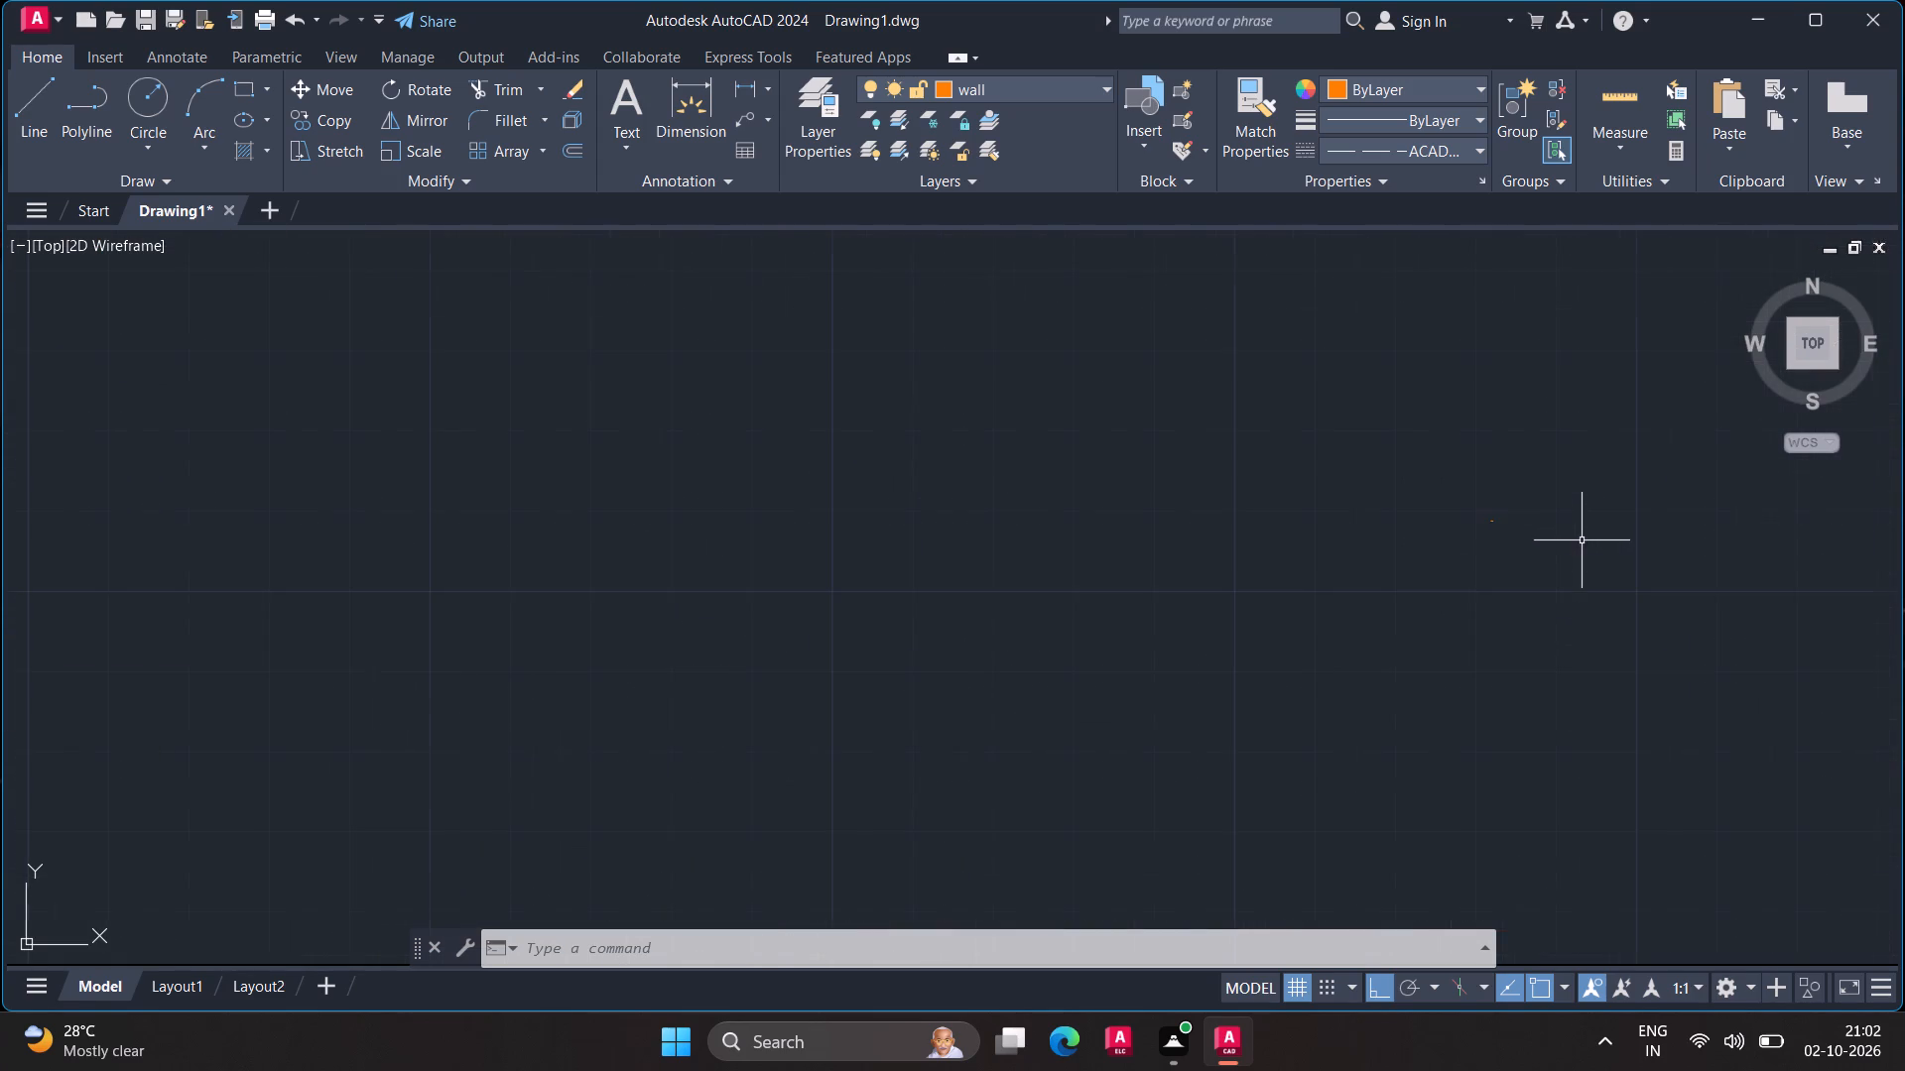
scroll(1496, 524, "up", 3)
scroll(1410, 512, "up", 3)
scroll(1635, 528, "up", 2)
scroll(1461, 496, "up", 3)
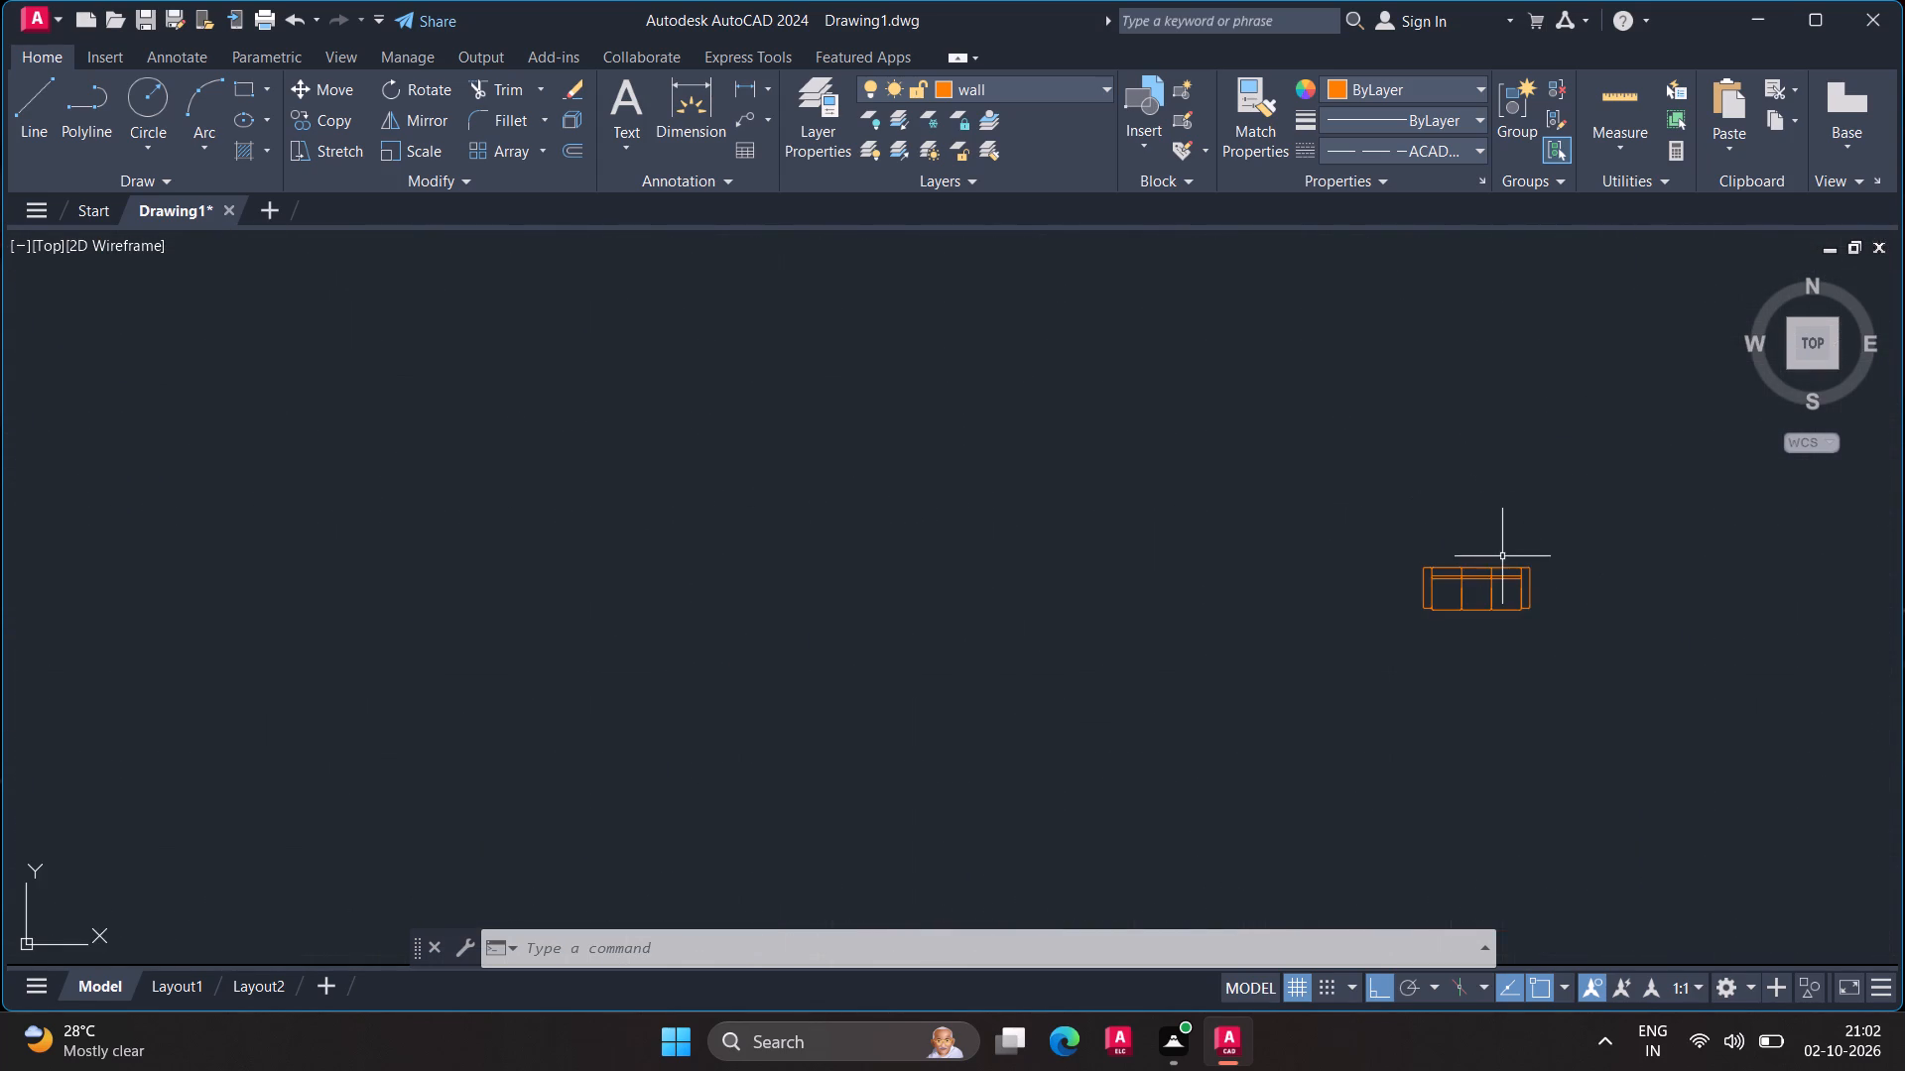
scroll(1505, 558, "up", 1)
left_click(1066, 100)
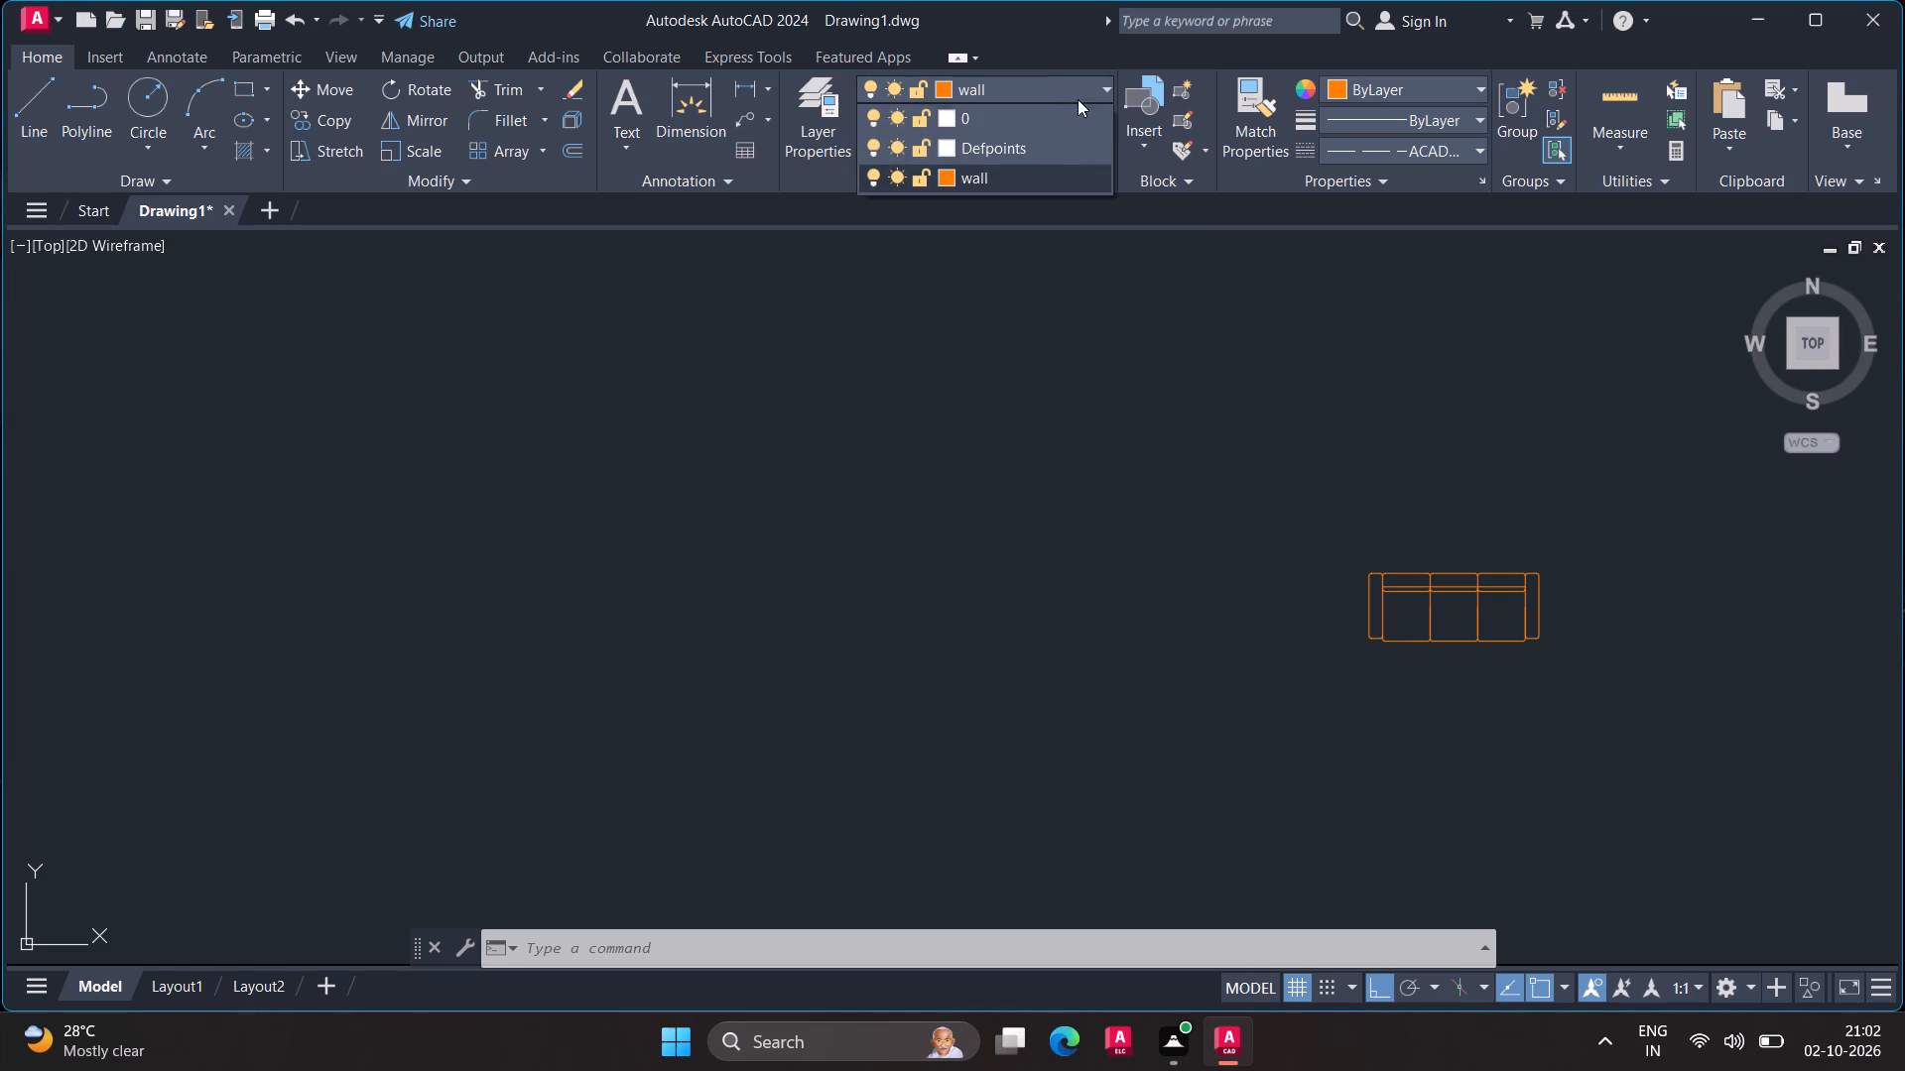
left_click(1029, 125)
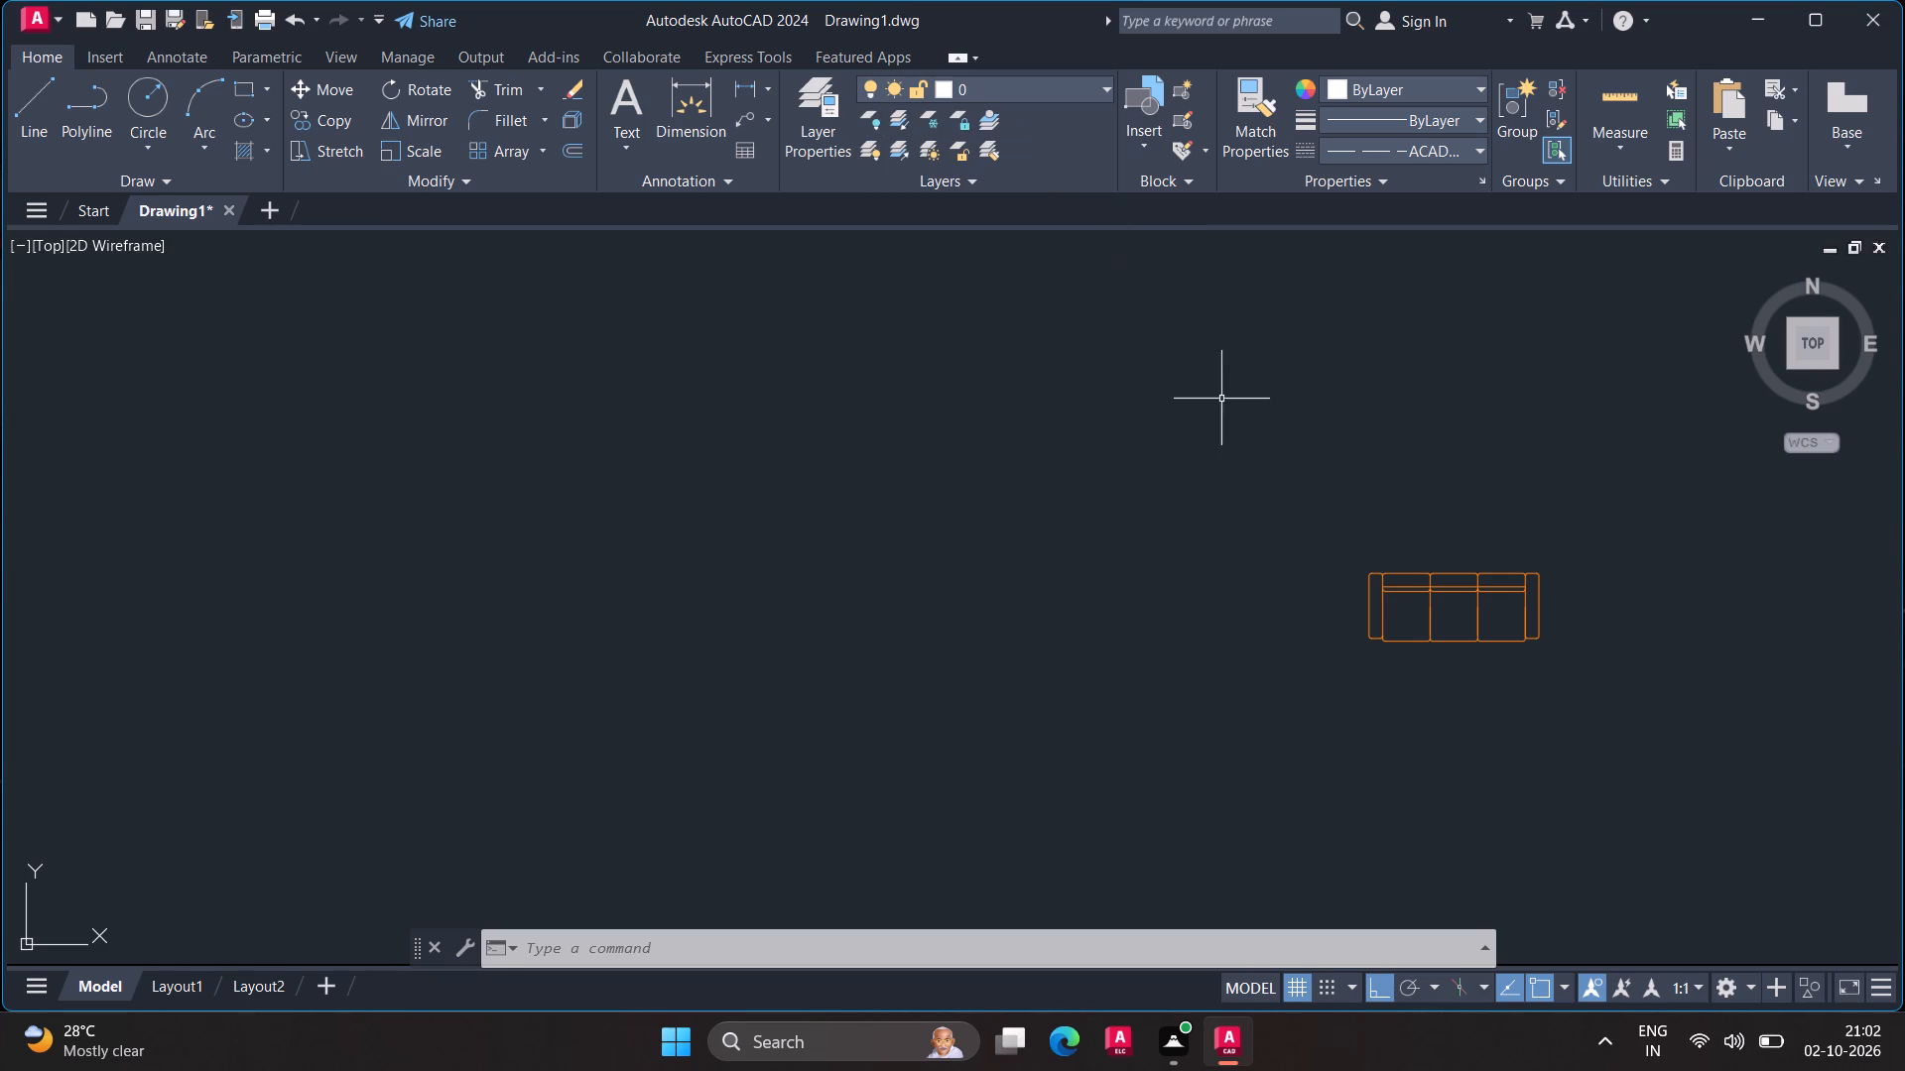
Move the inserted three-seat sofa block from the wall layer to layer 0.
left_click_drag(1438, 546, 1369, 562)
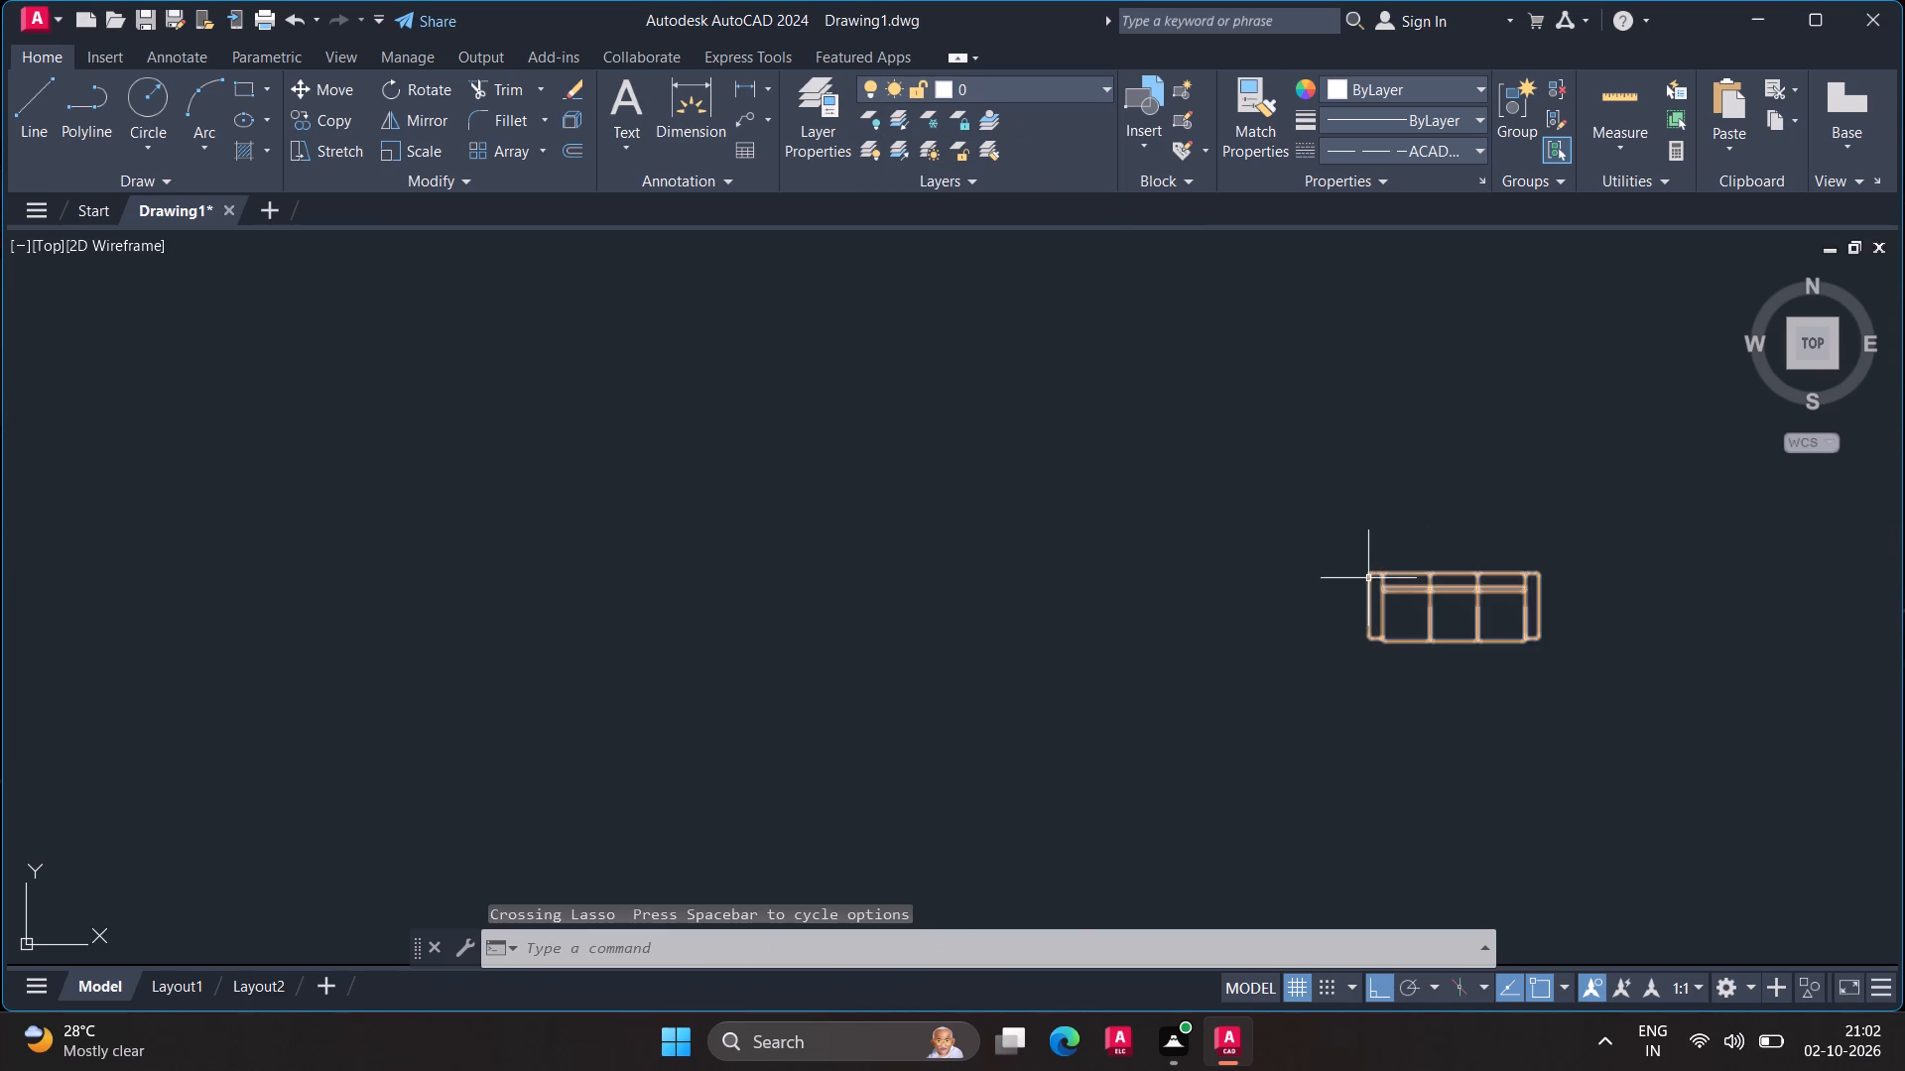
left_click(1369, 578)
left_click(1097, 81)
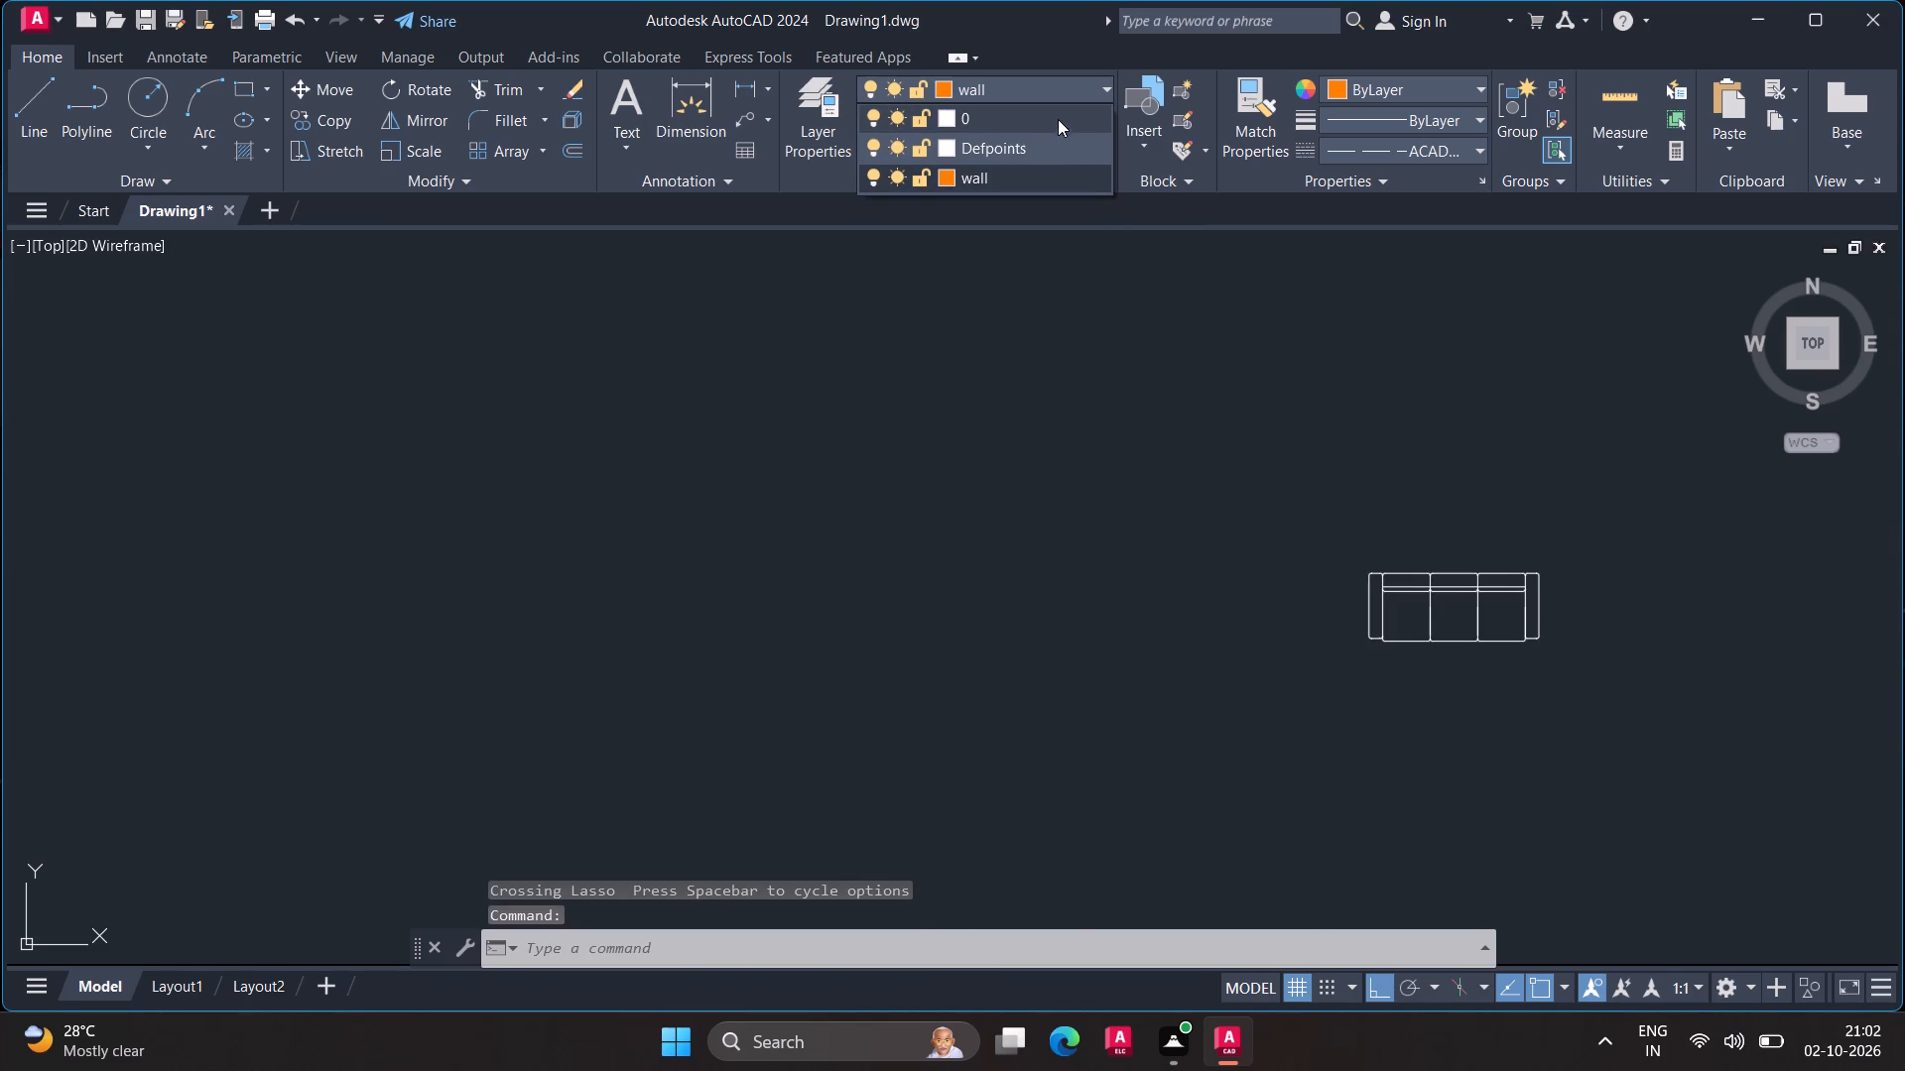
left_click(1055, 116)
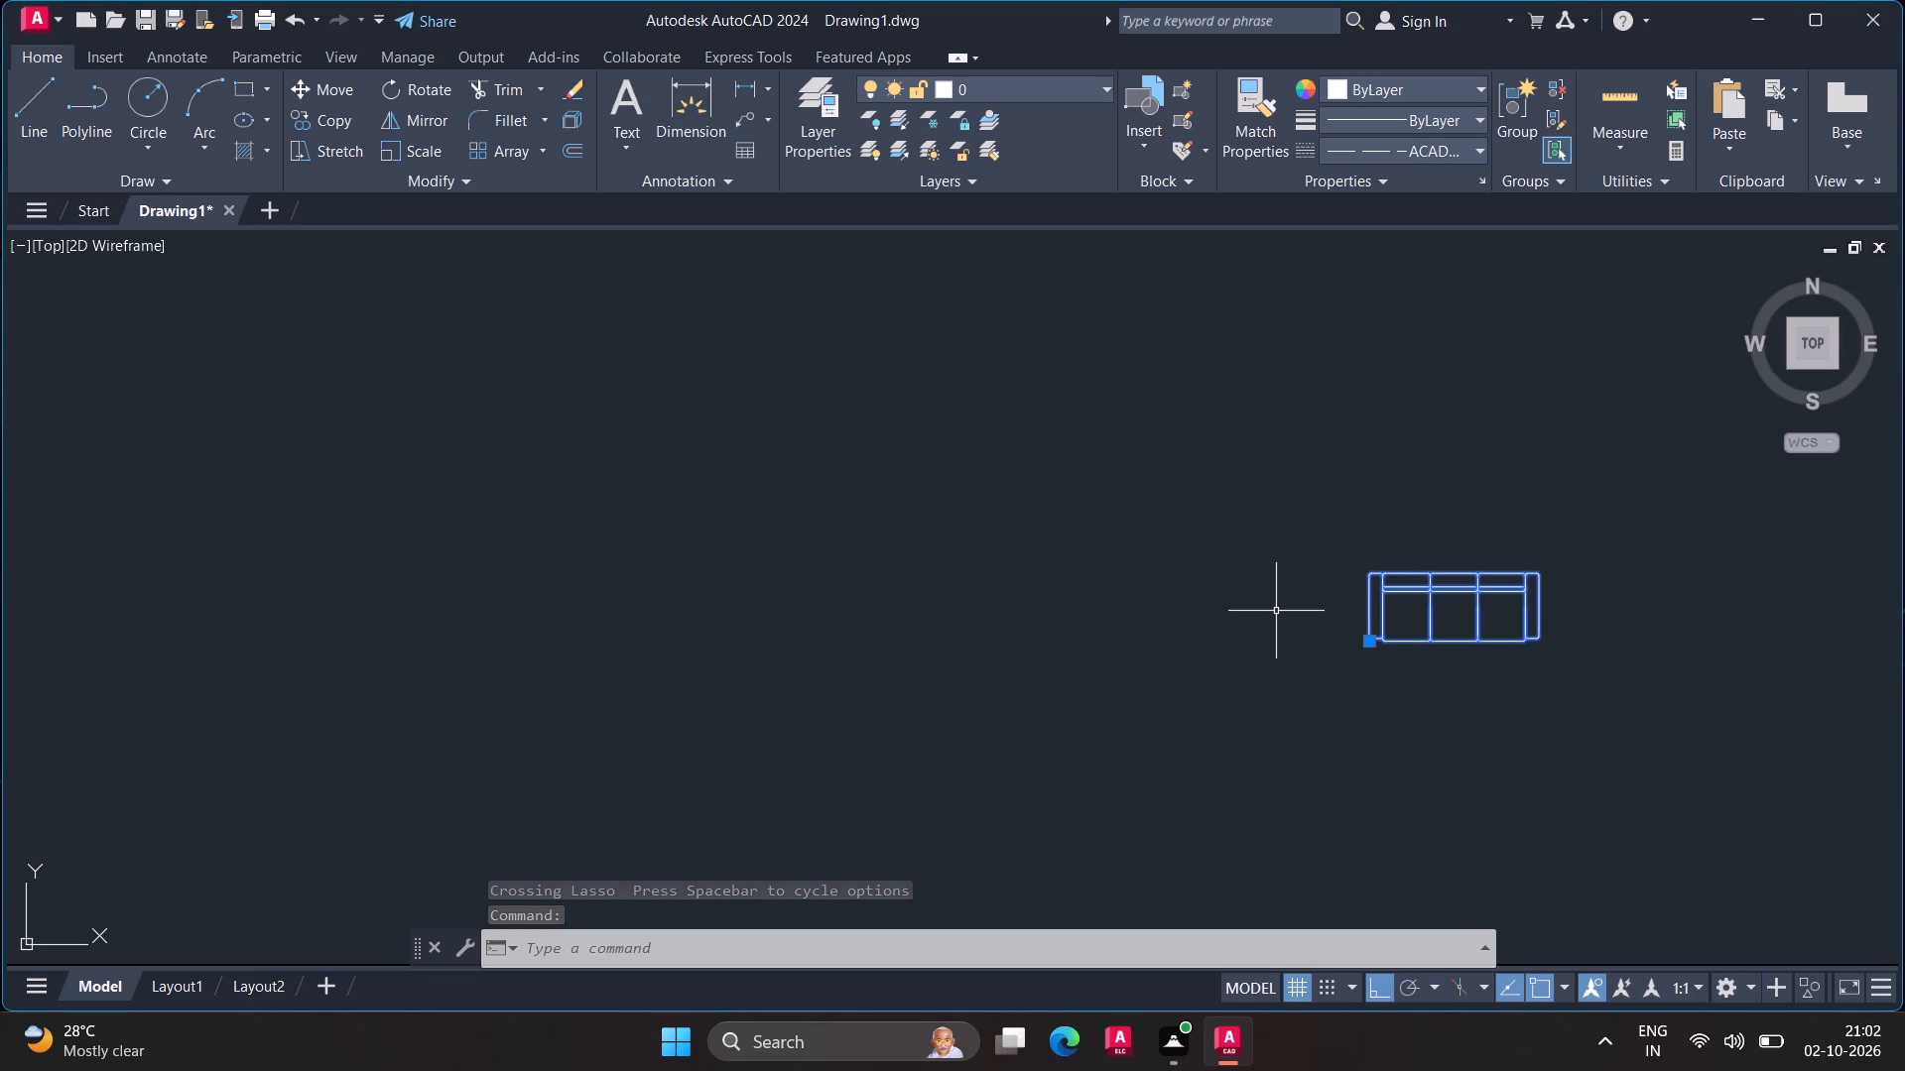
key("Escape")
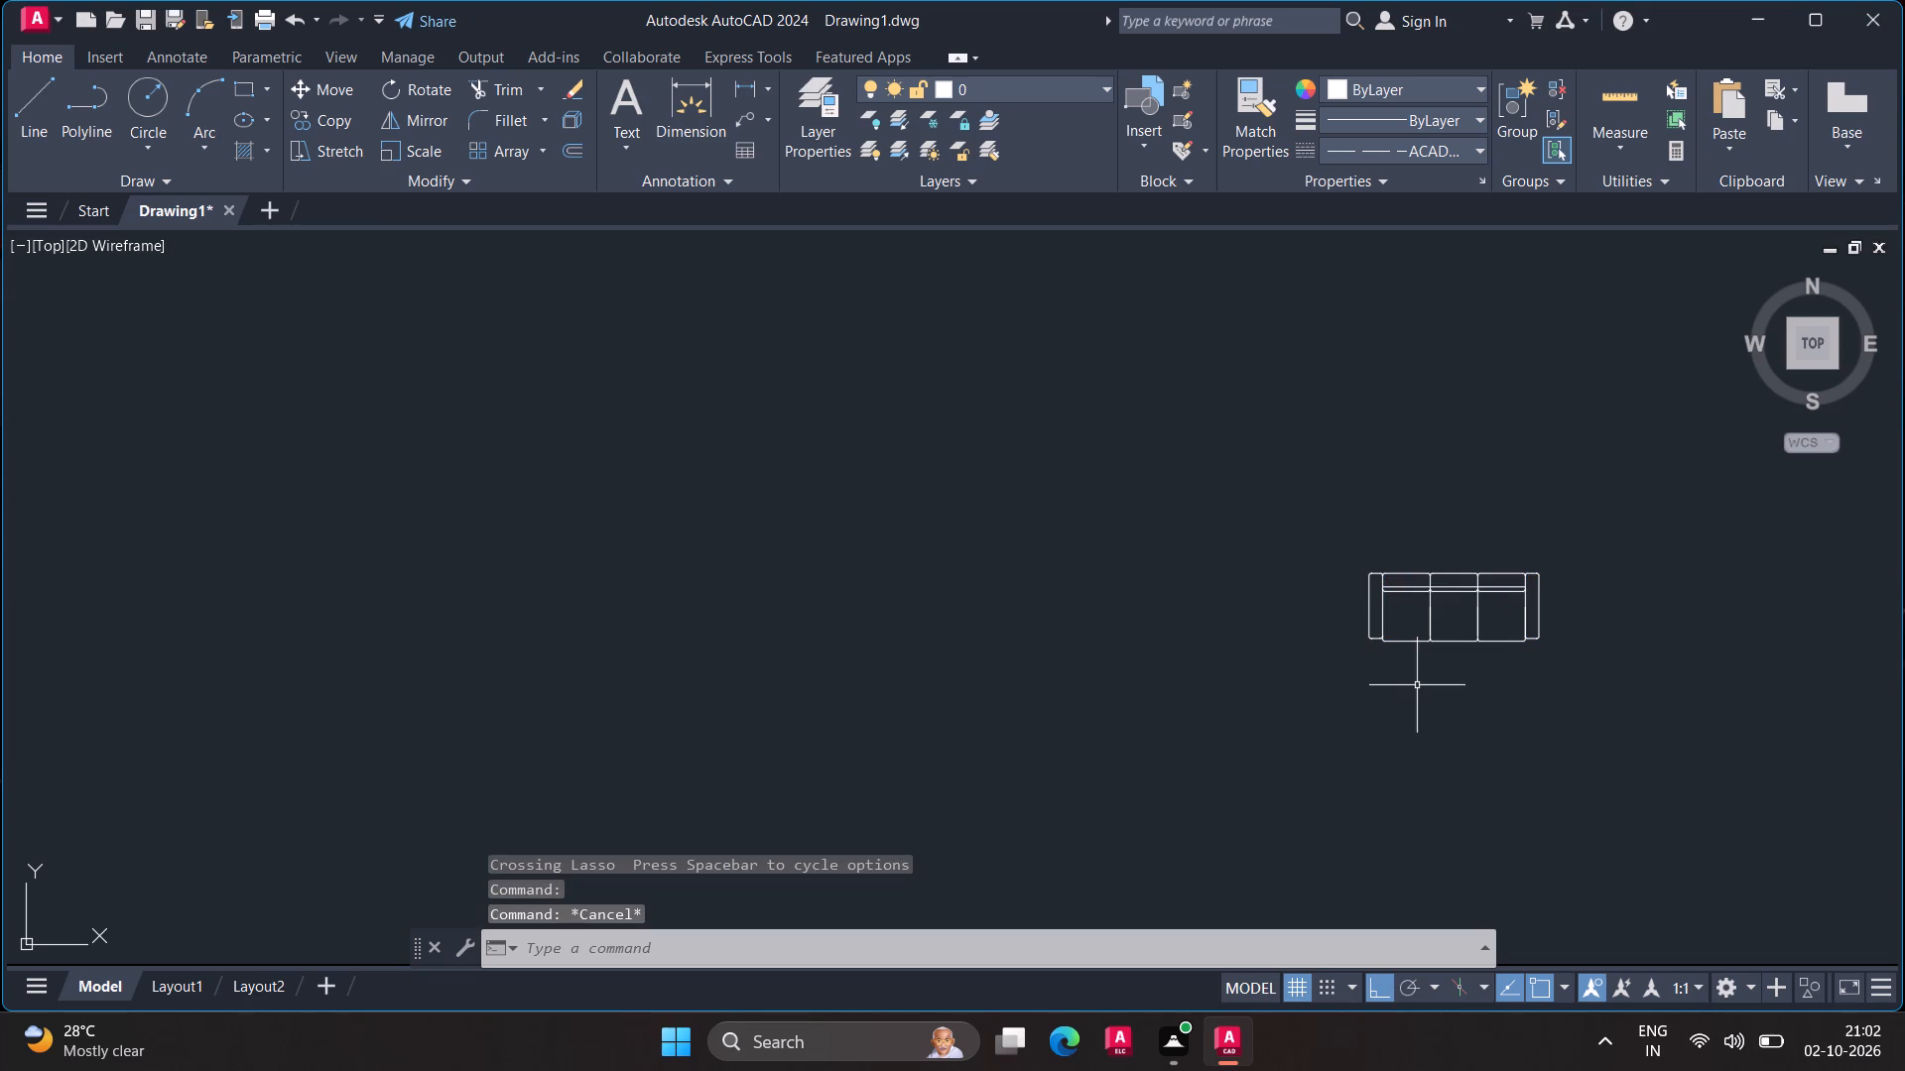
Scale up the sofa block from its lower-left corner, picking the factor freehand at a distance of about 1'-2.8".
left_click(1449, 575)
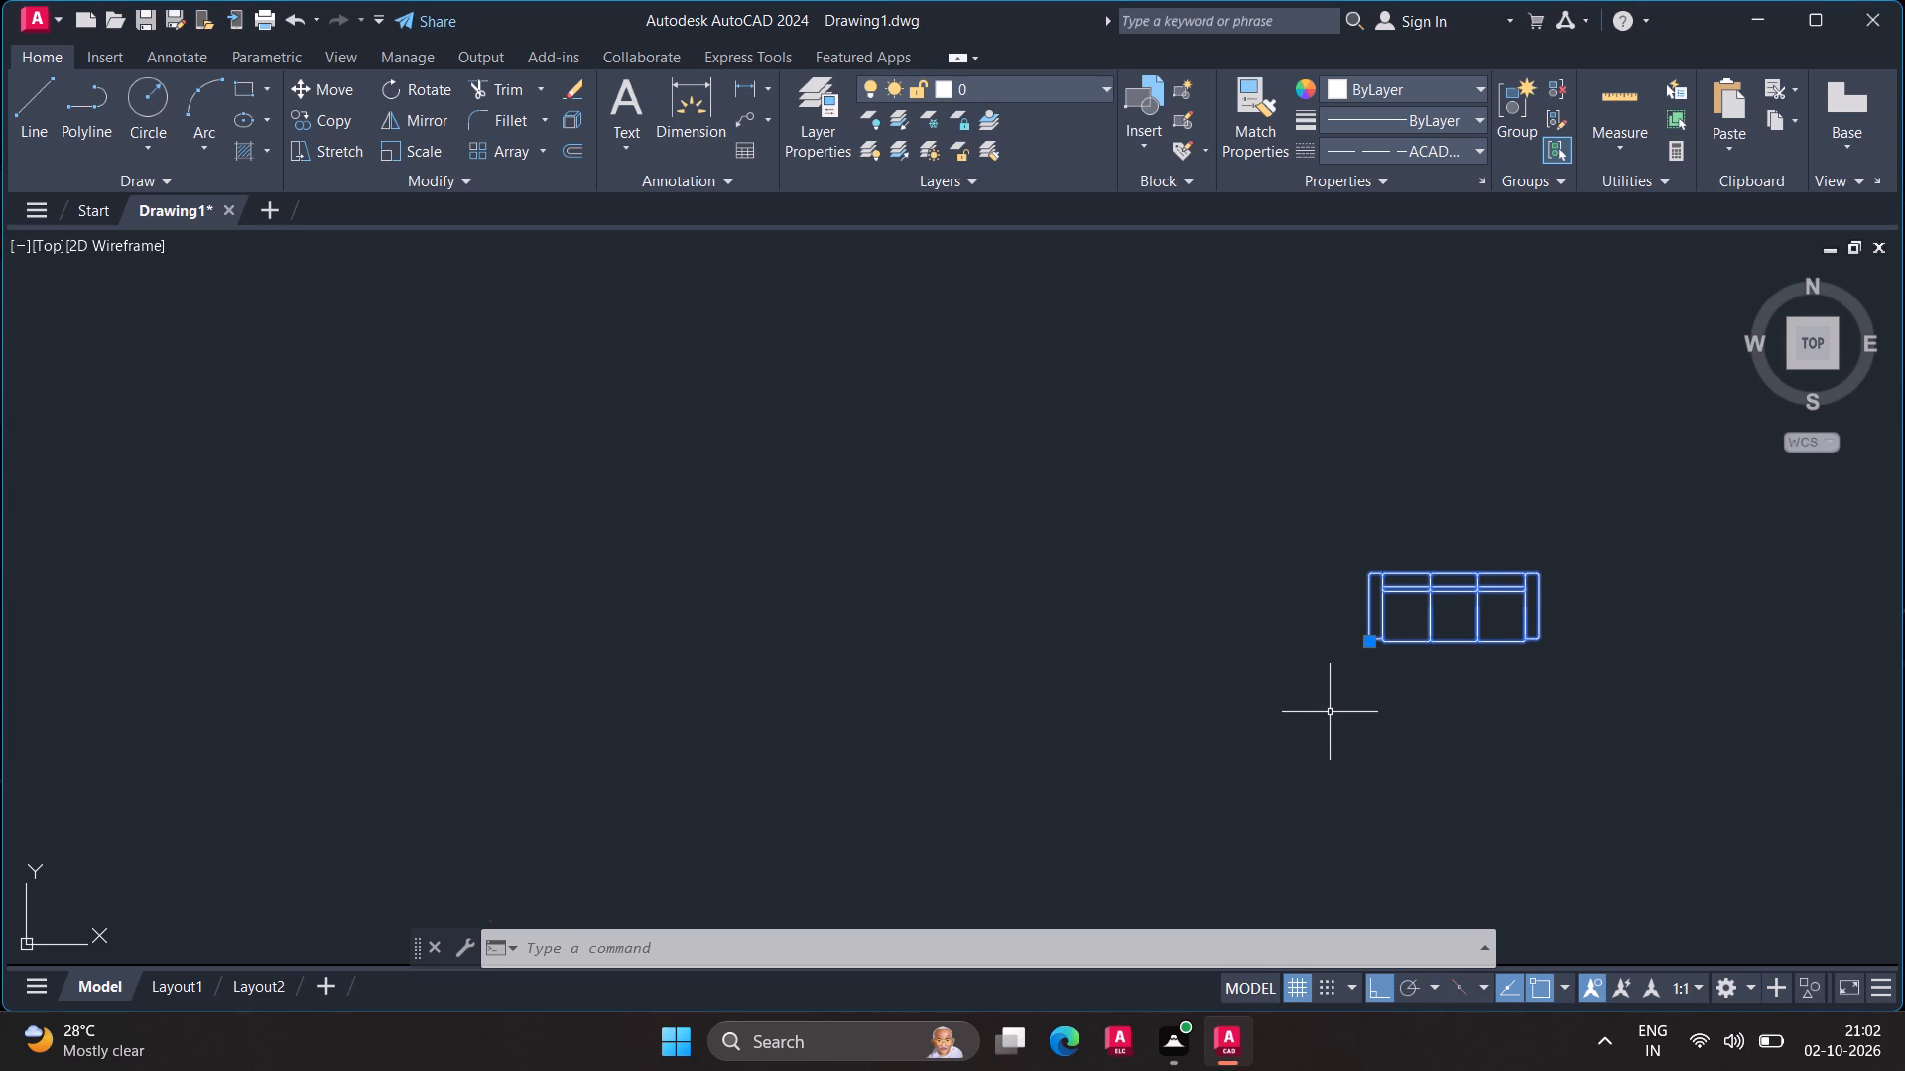
key("s")
key("c")
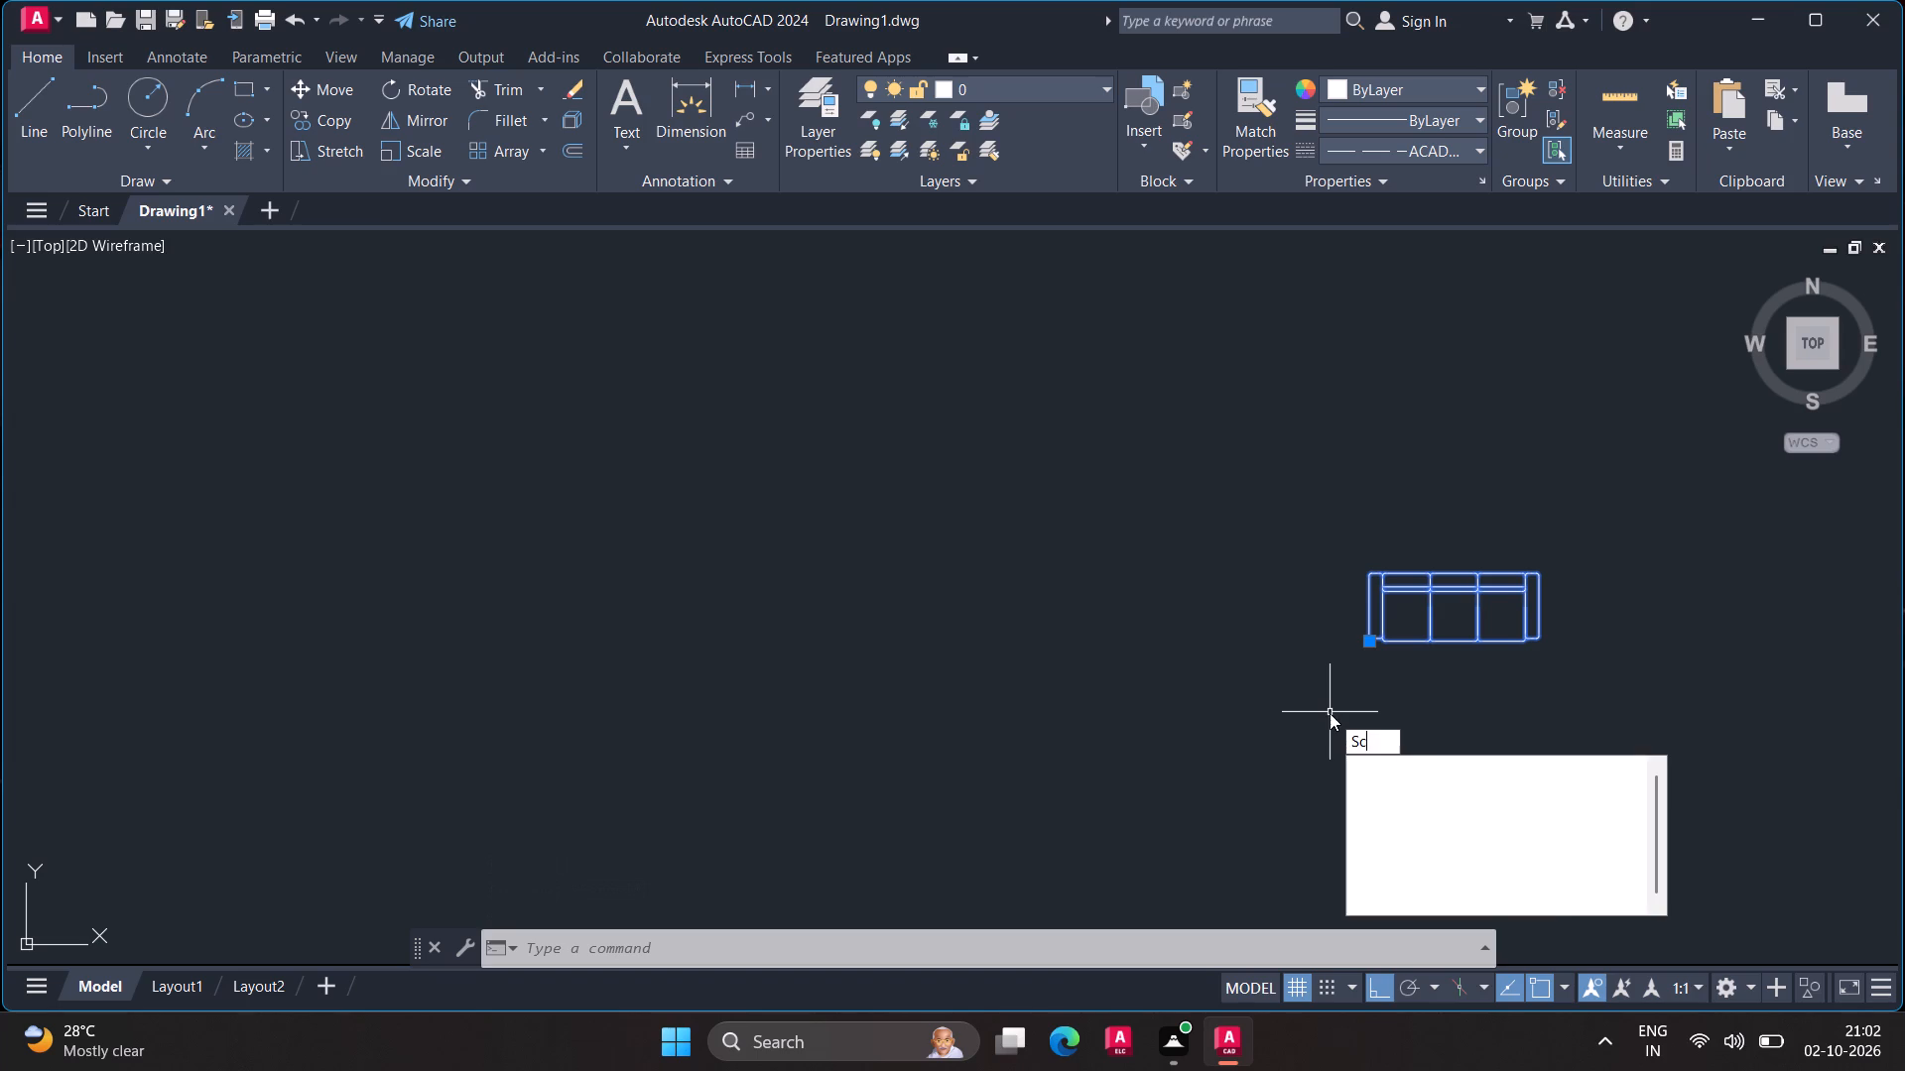
key("Return")
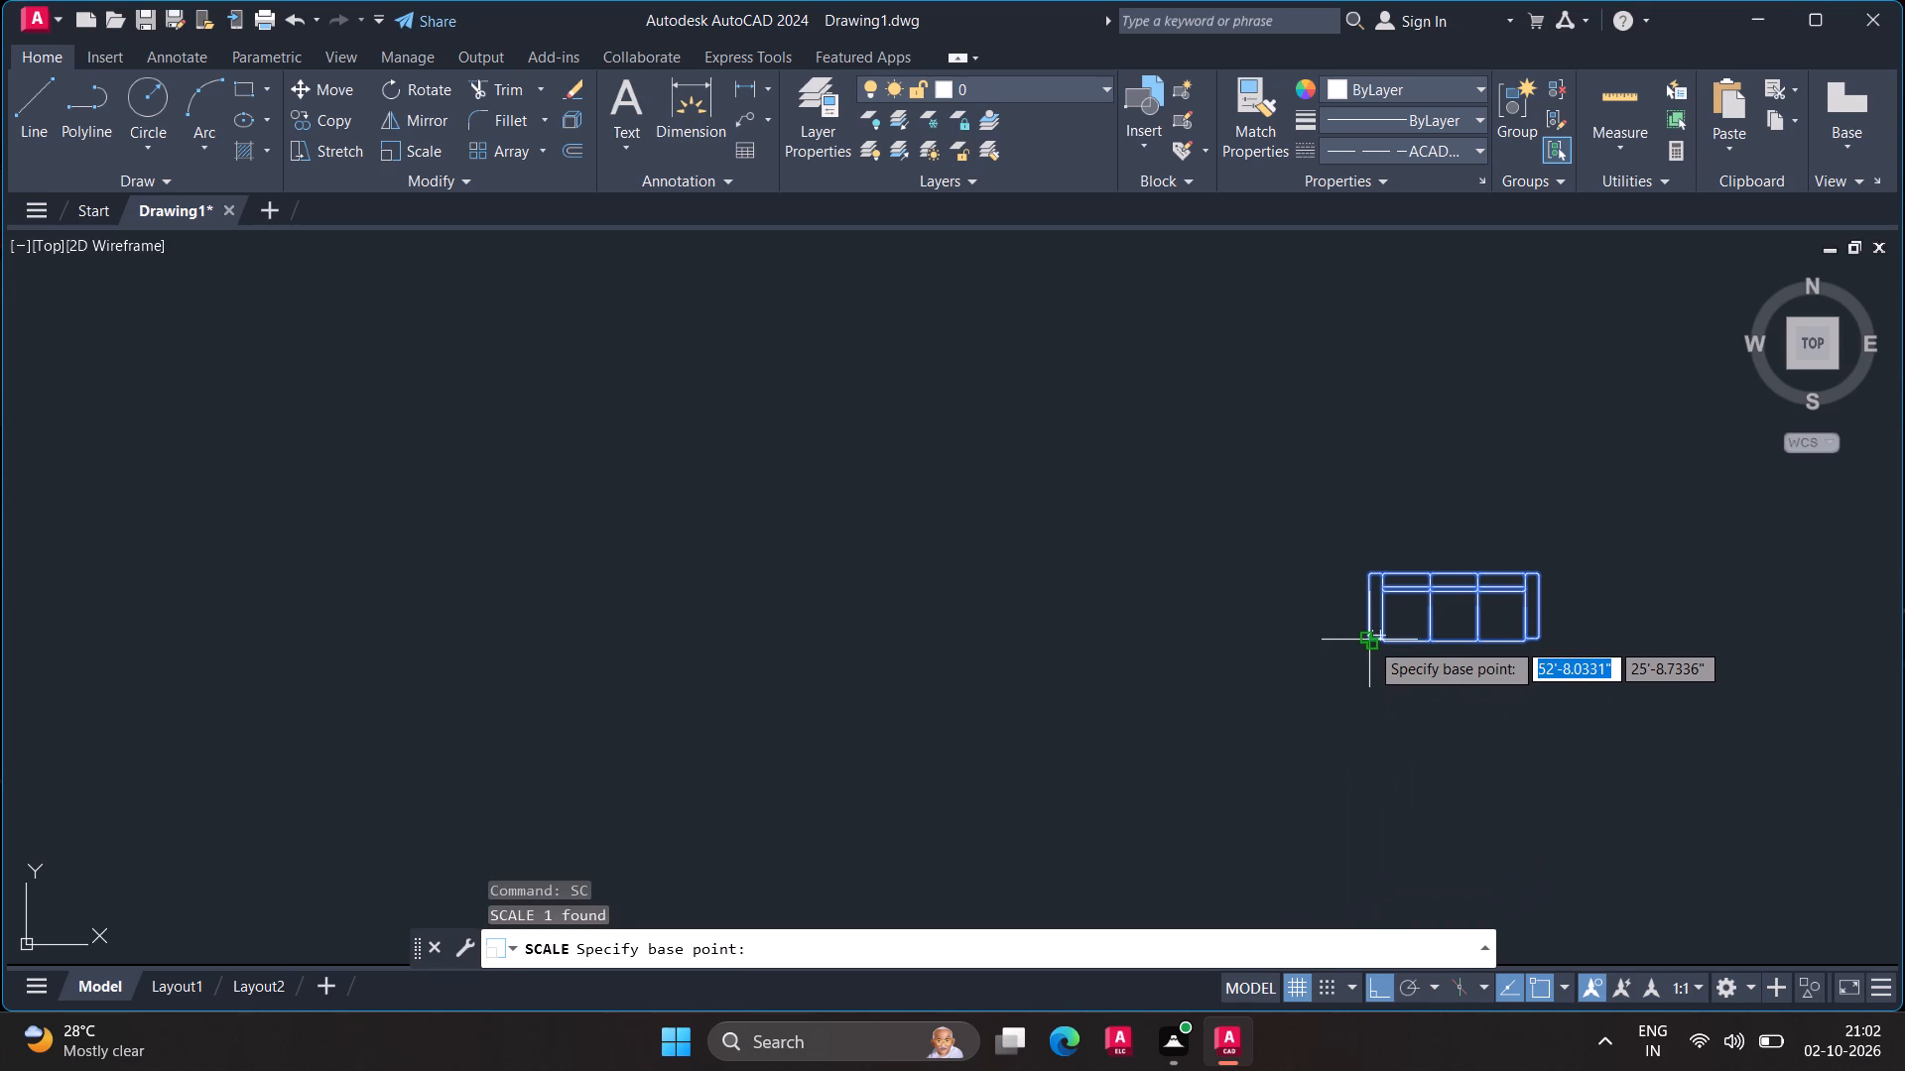
left_click(1369, 639)
scroll(1318, 778, "down", 6)
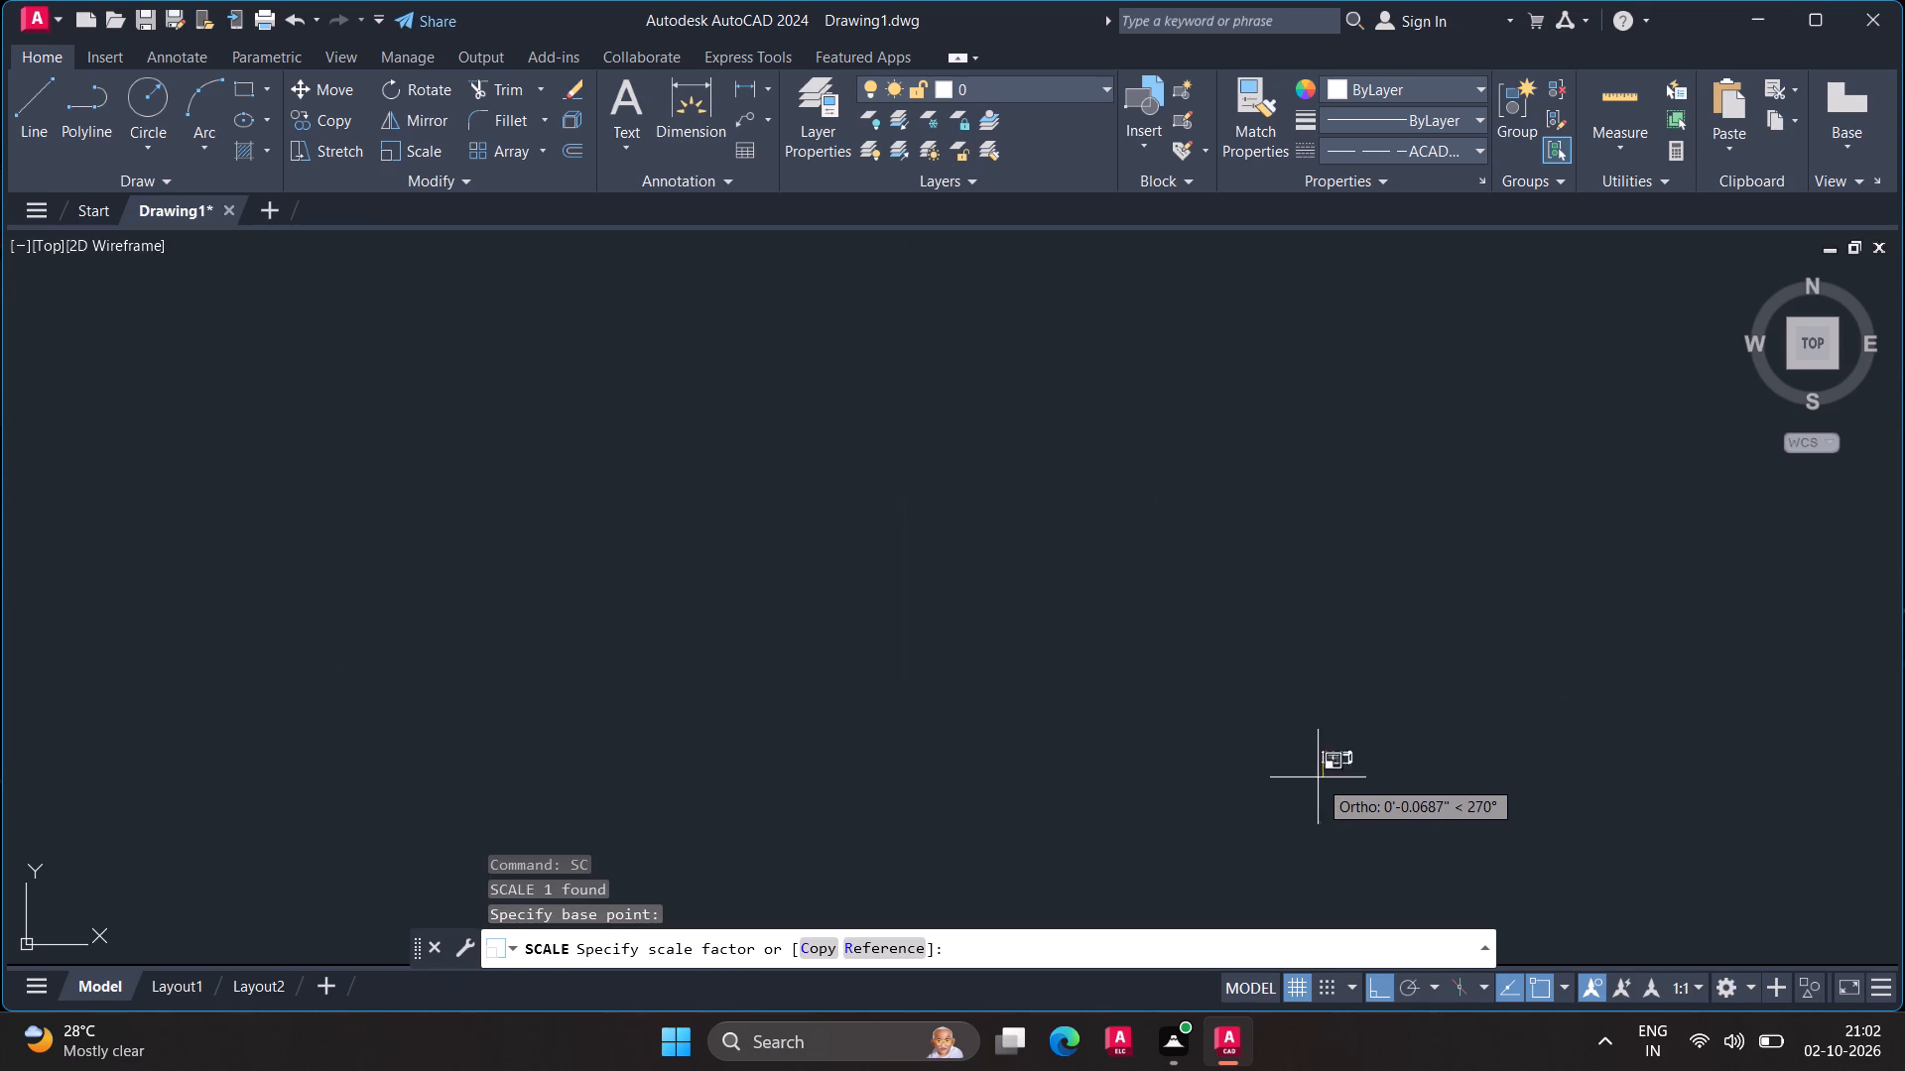
scroll(1318, 778, "down", 1)
scroll(1187, 872, "down", 5)
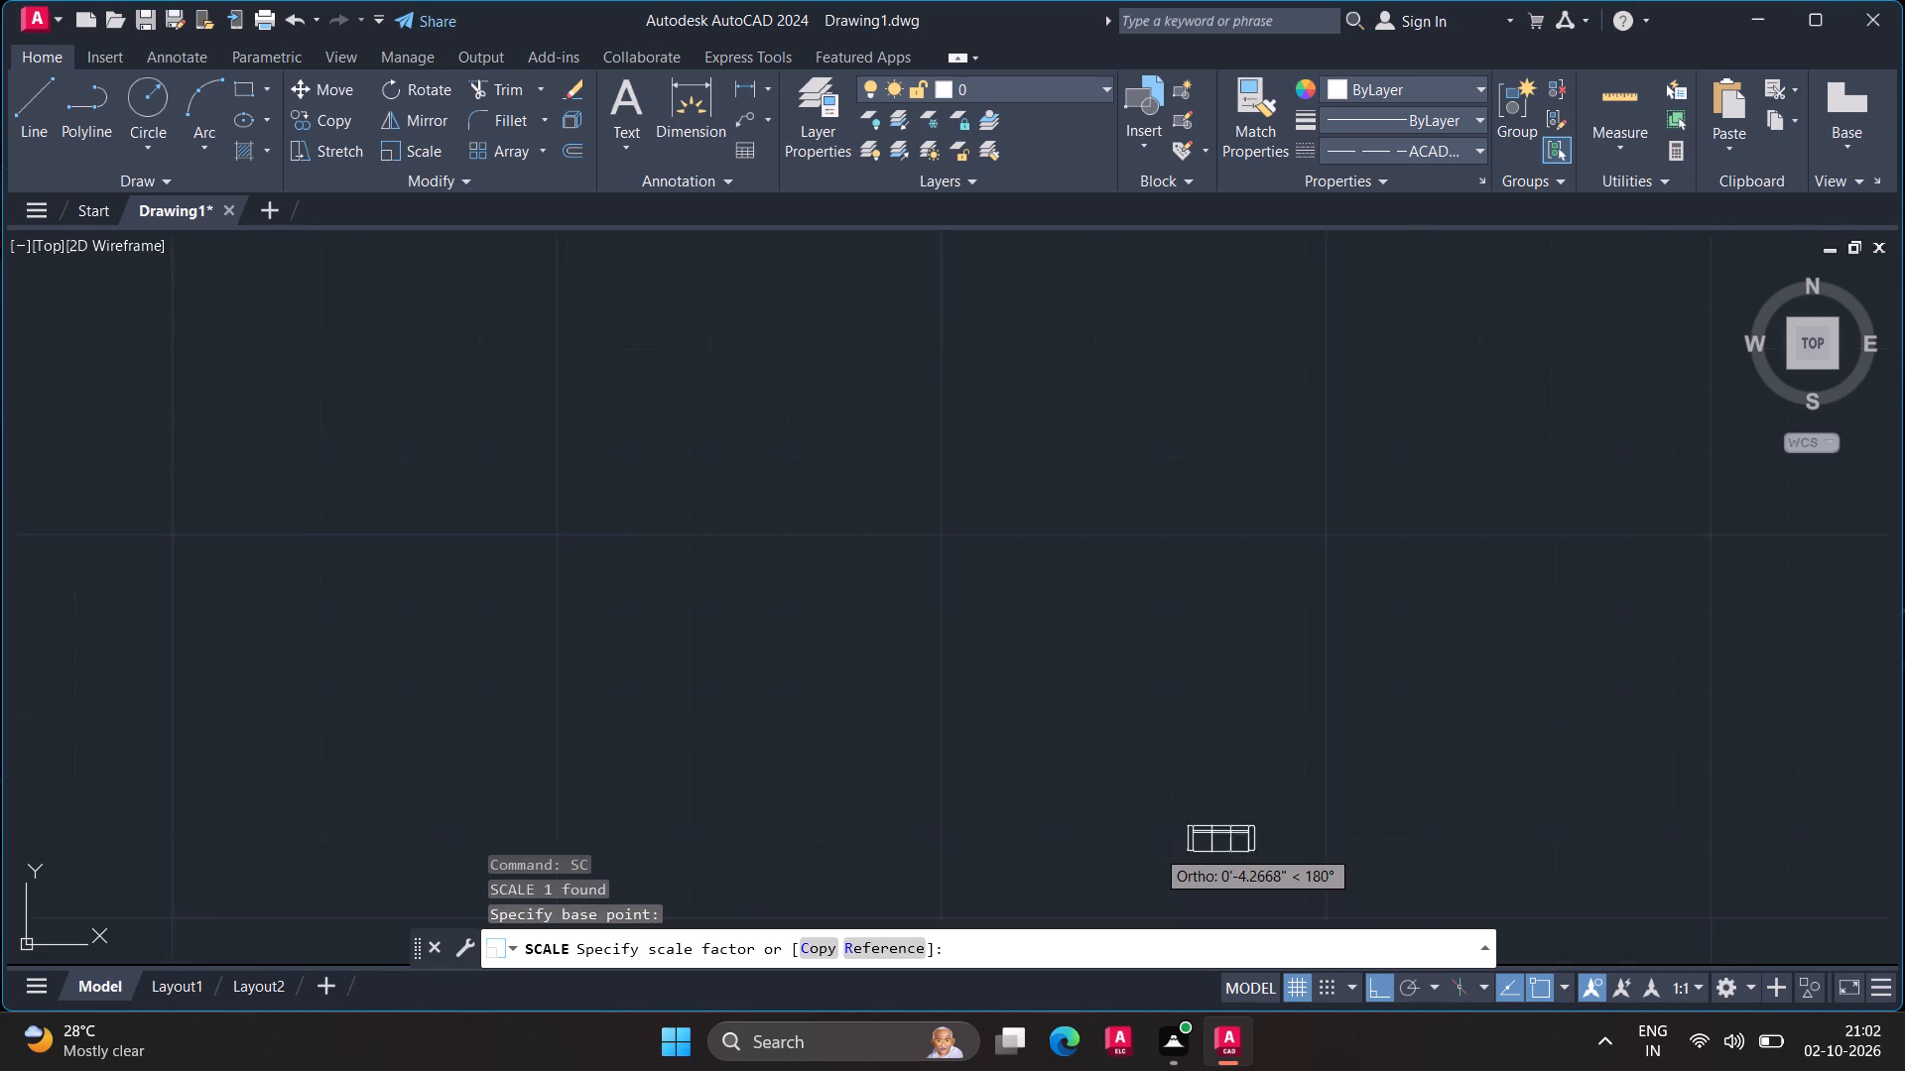
scroll(1155, 848, "down", 2)
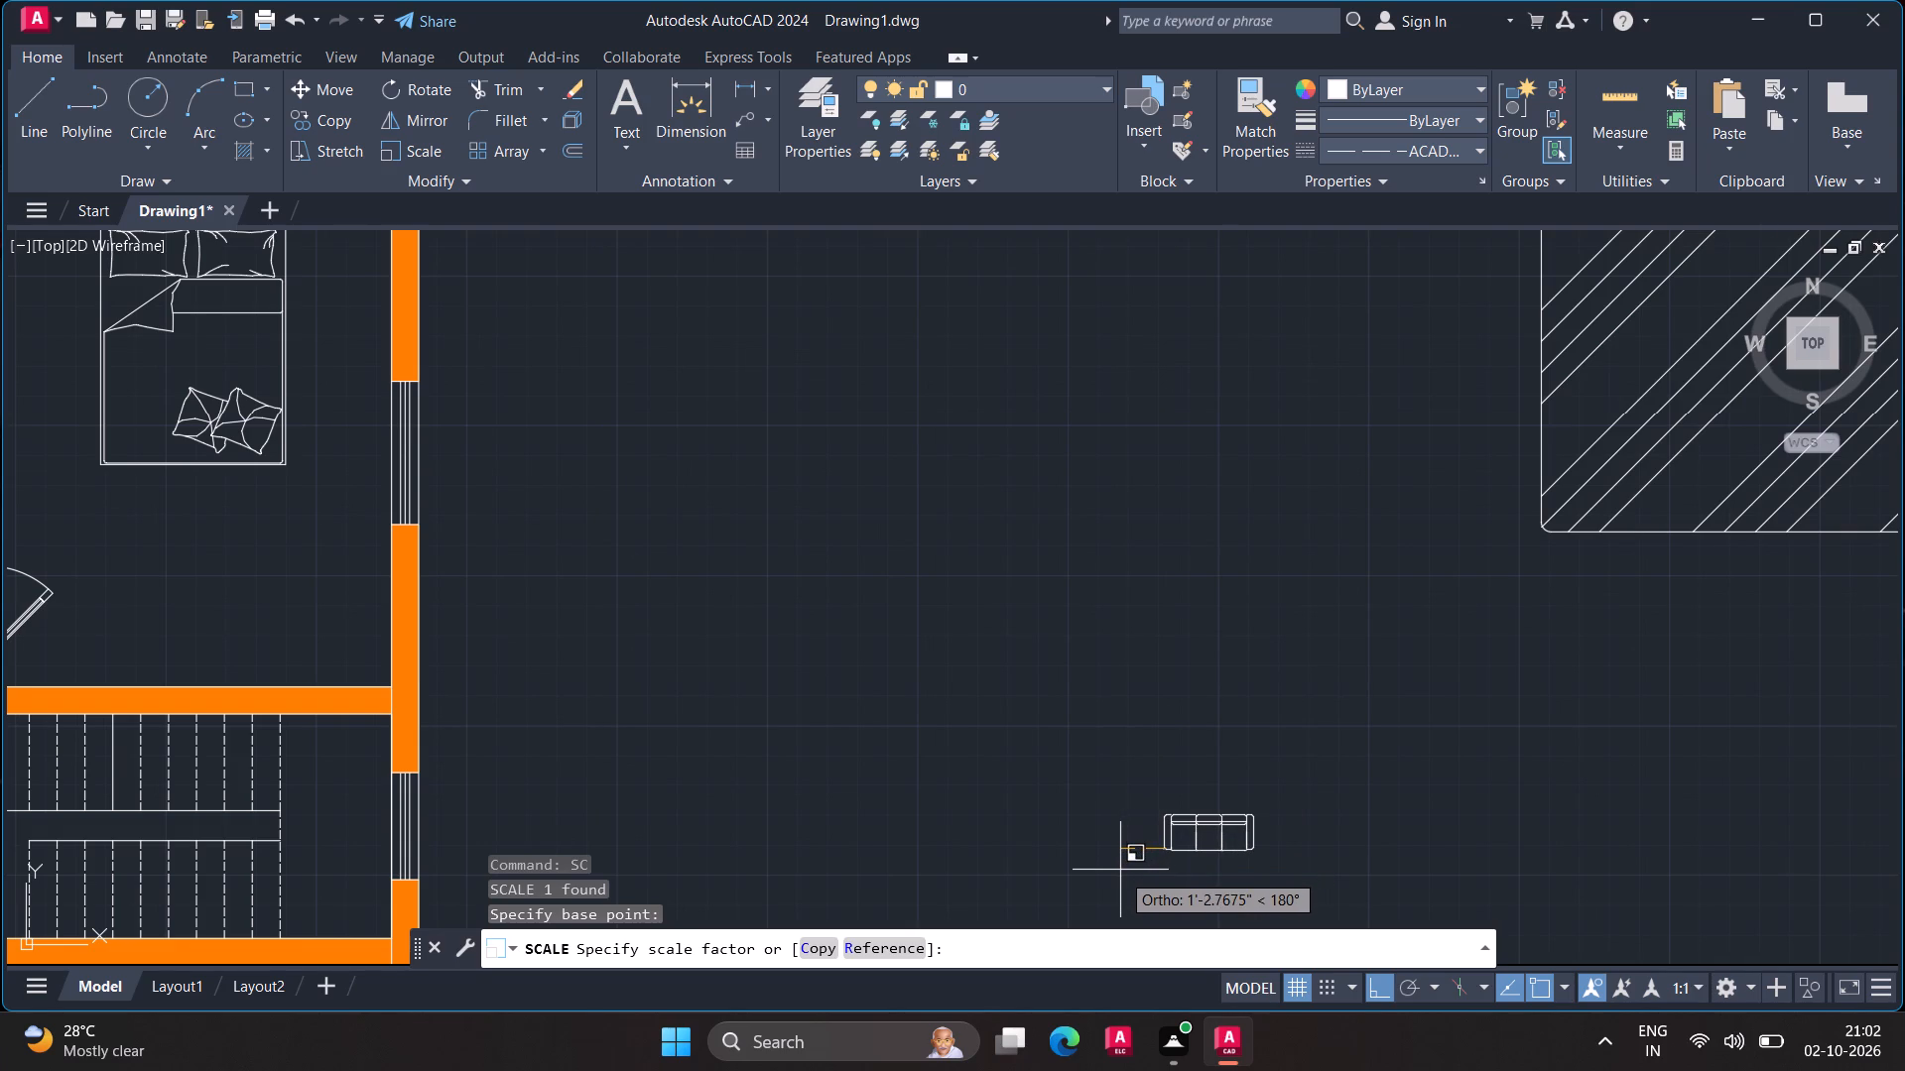
left_click(1120, 872)
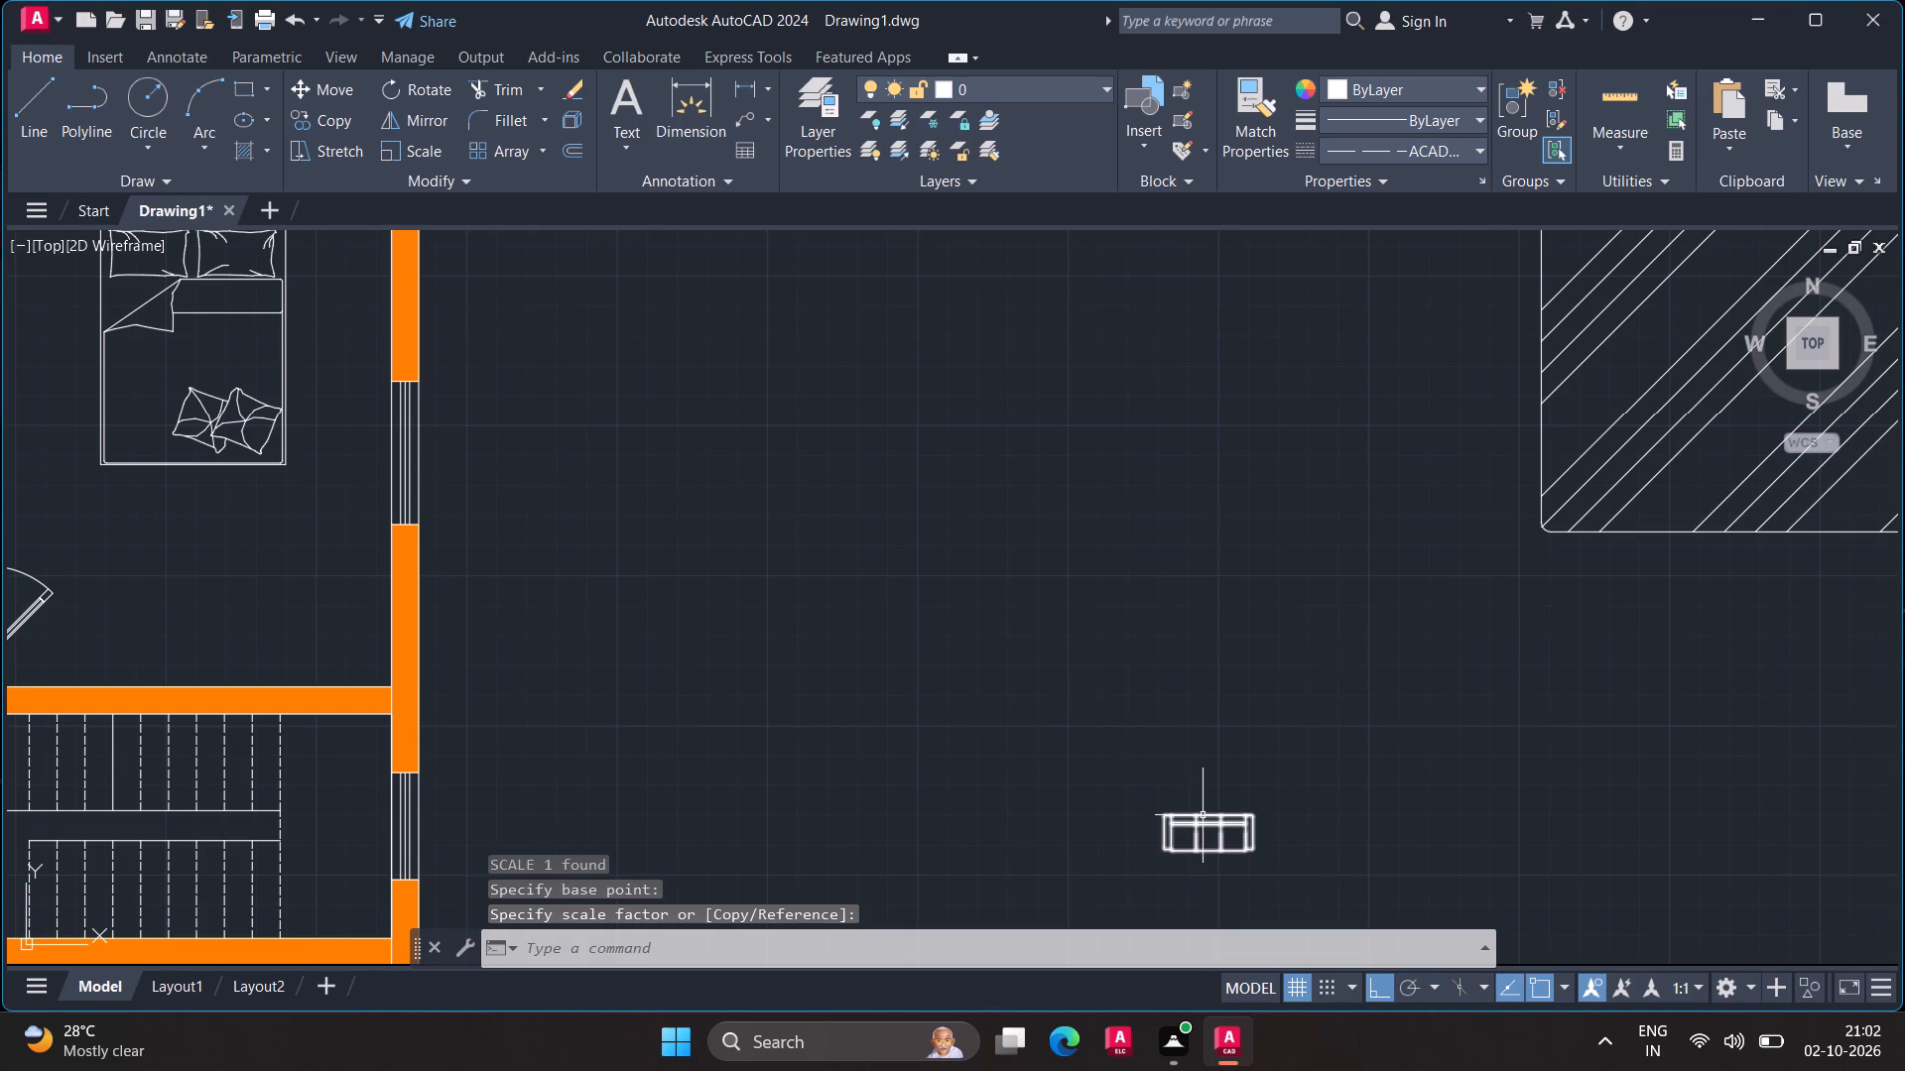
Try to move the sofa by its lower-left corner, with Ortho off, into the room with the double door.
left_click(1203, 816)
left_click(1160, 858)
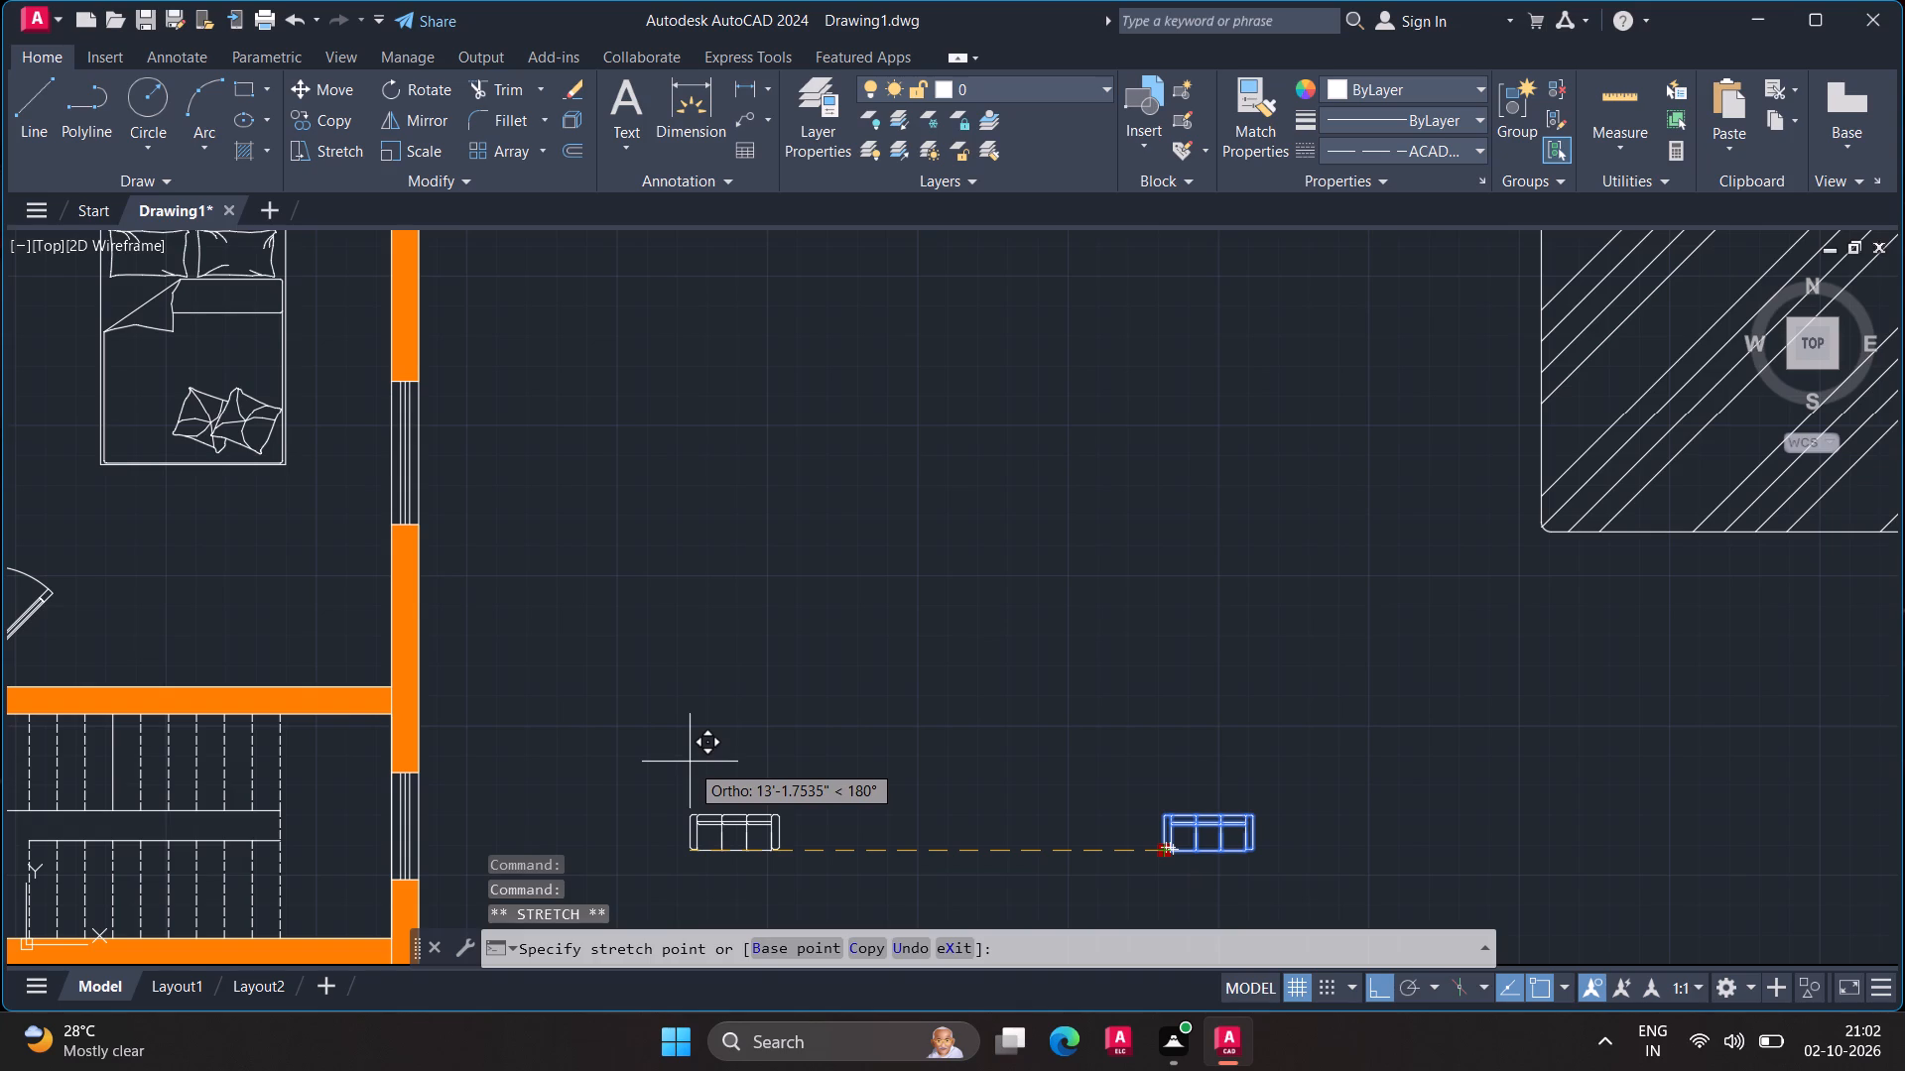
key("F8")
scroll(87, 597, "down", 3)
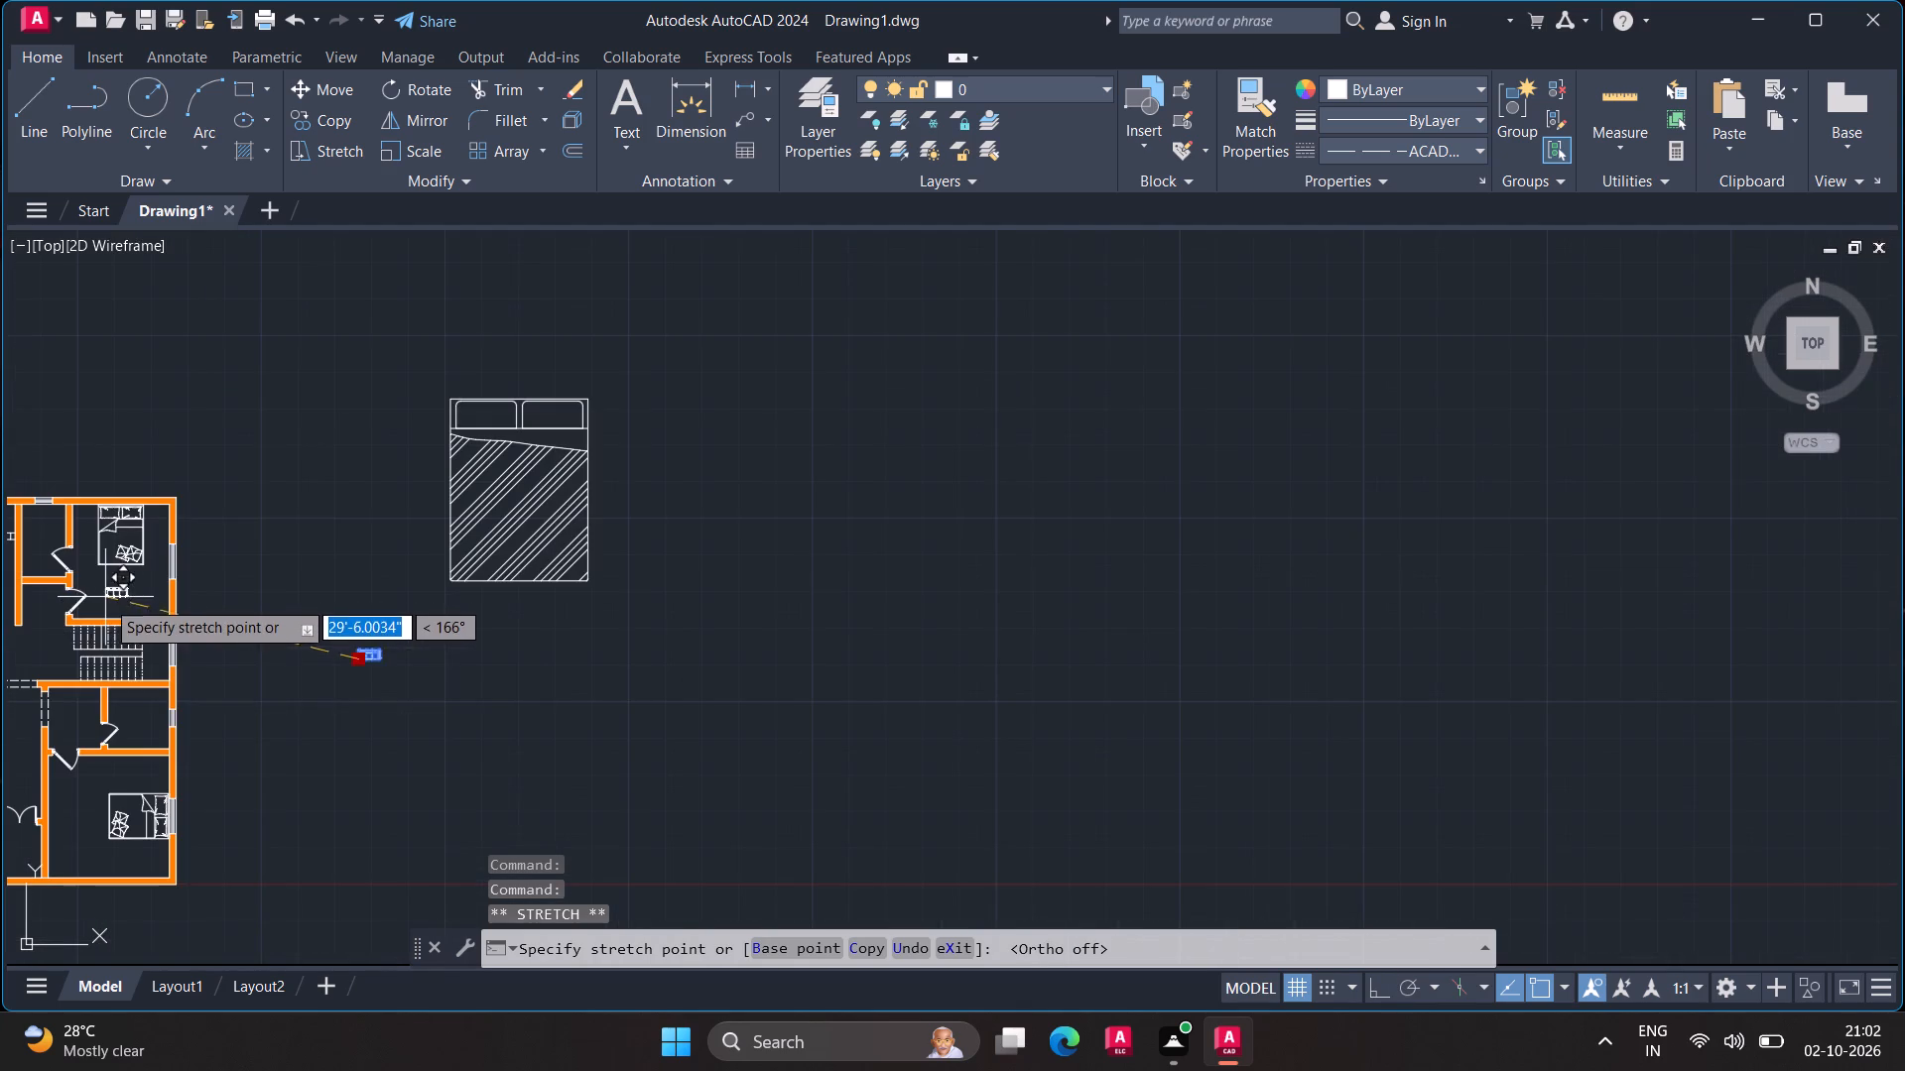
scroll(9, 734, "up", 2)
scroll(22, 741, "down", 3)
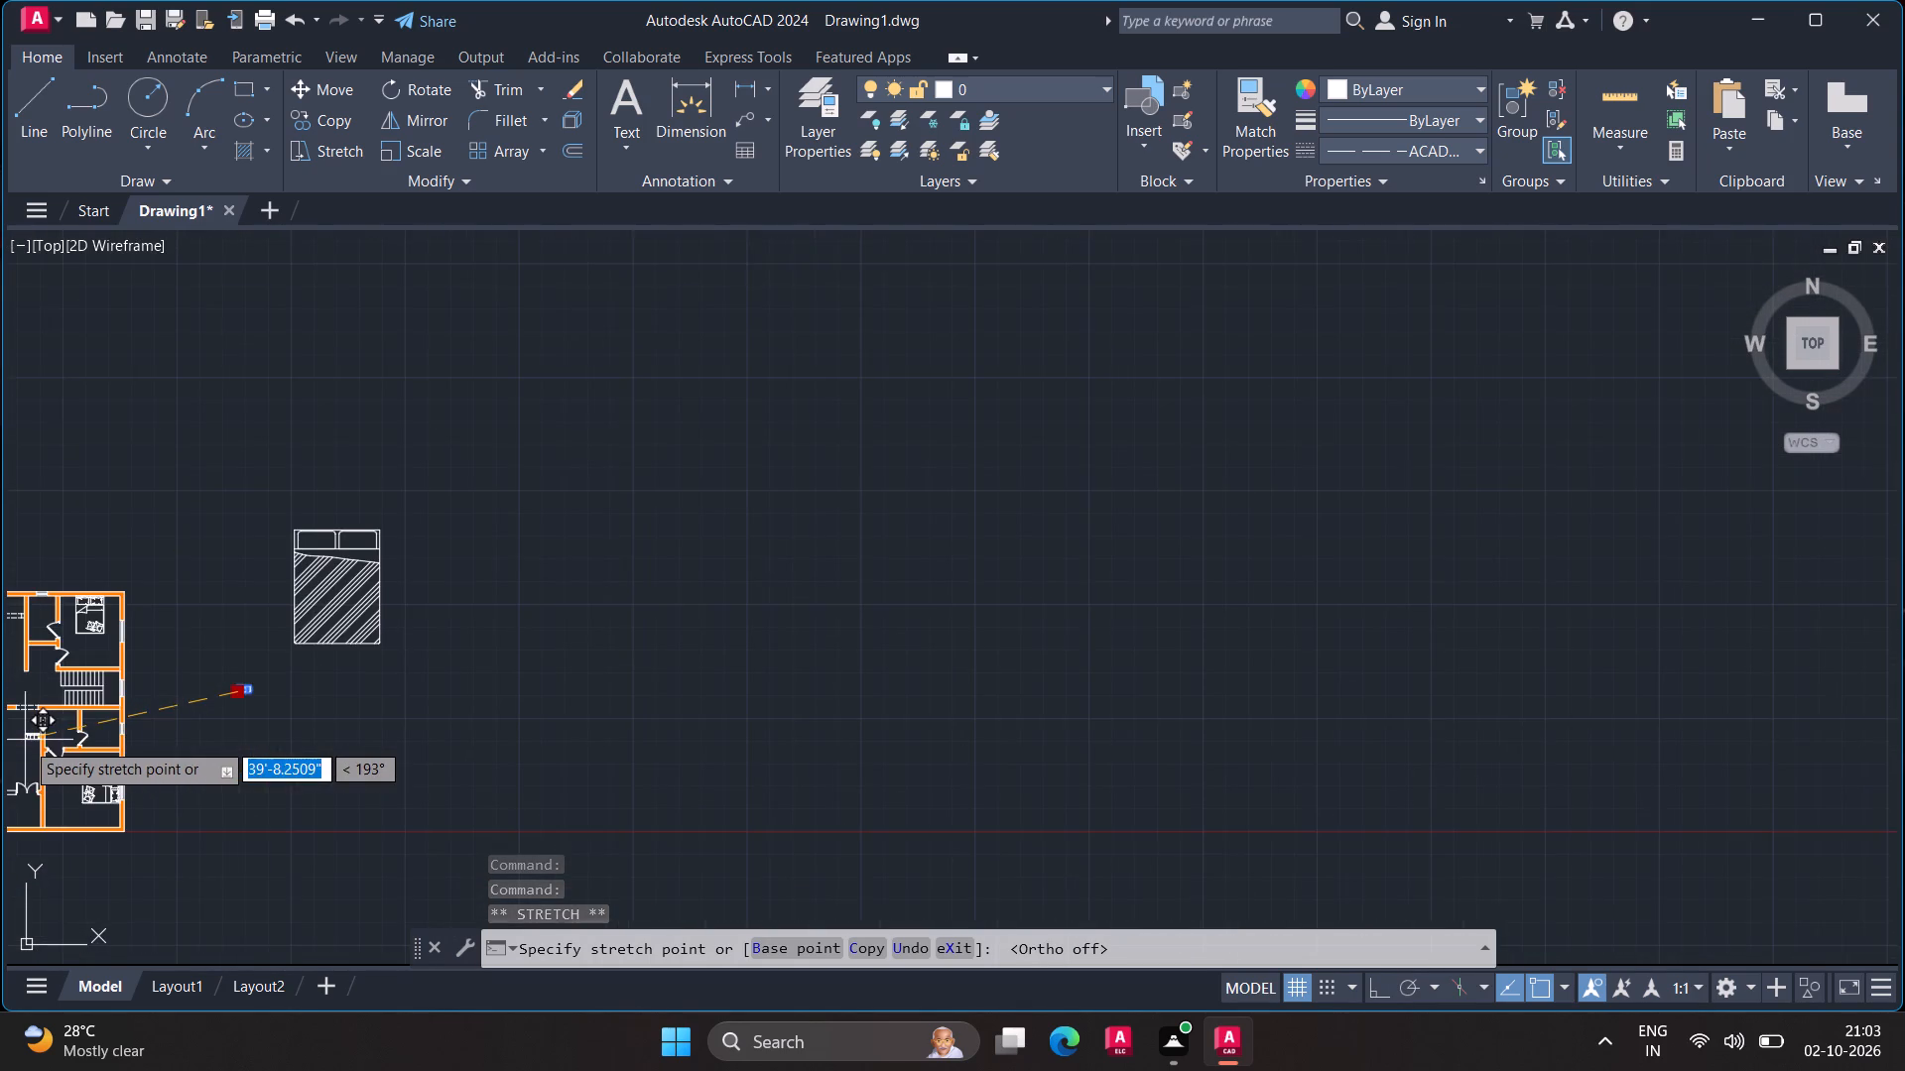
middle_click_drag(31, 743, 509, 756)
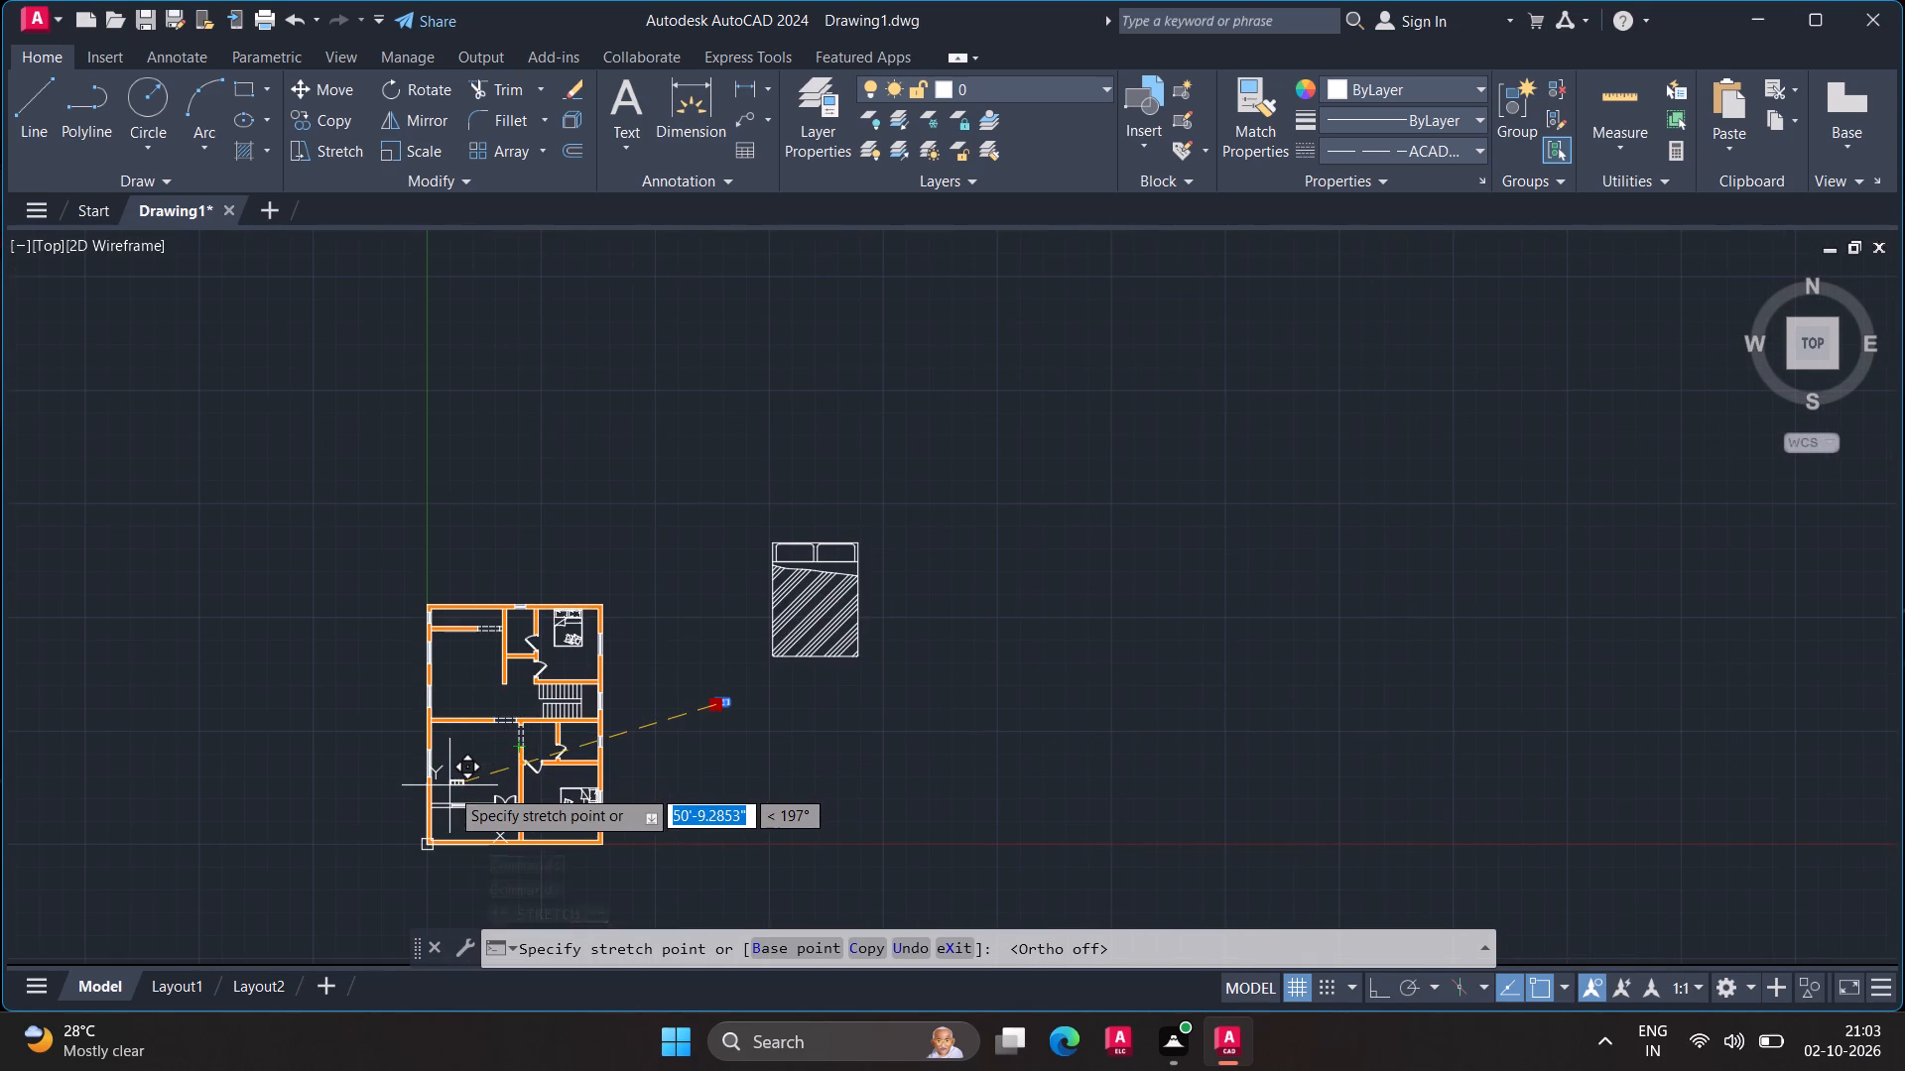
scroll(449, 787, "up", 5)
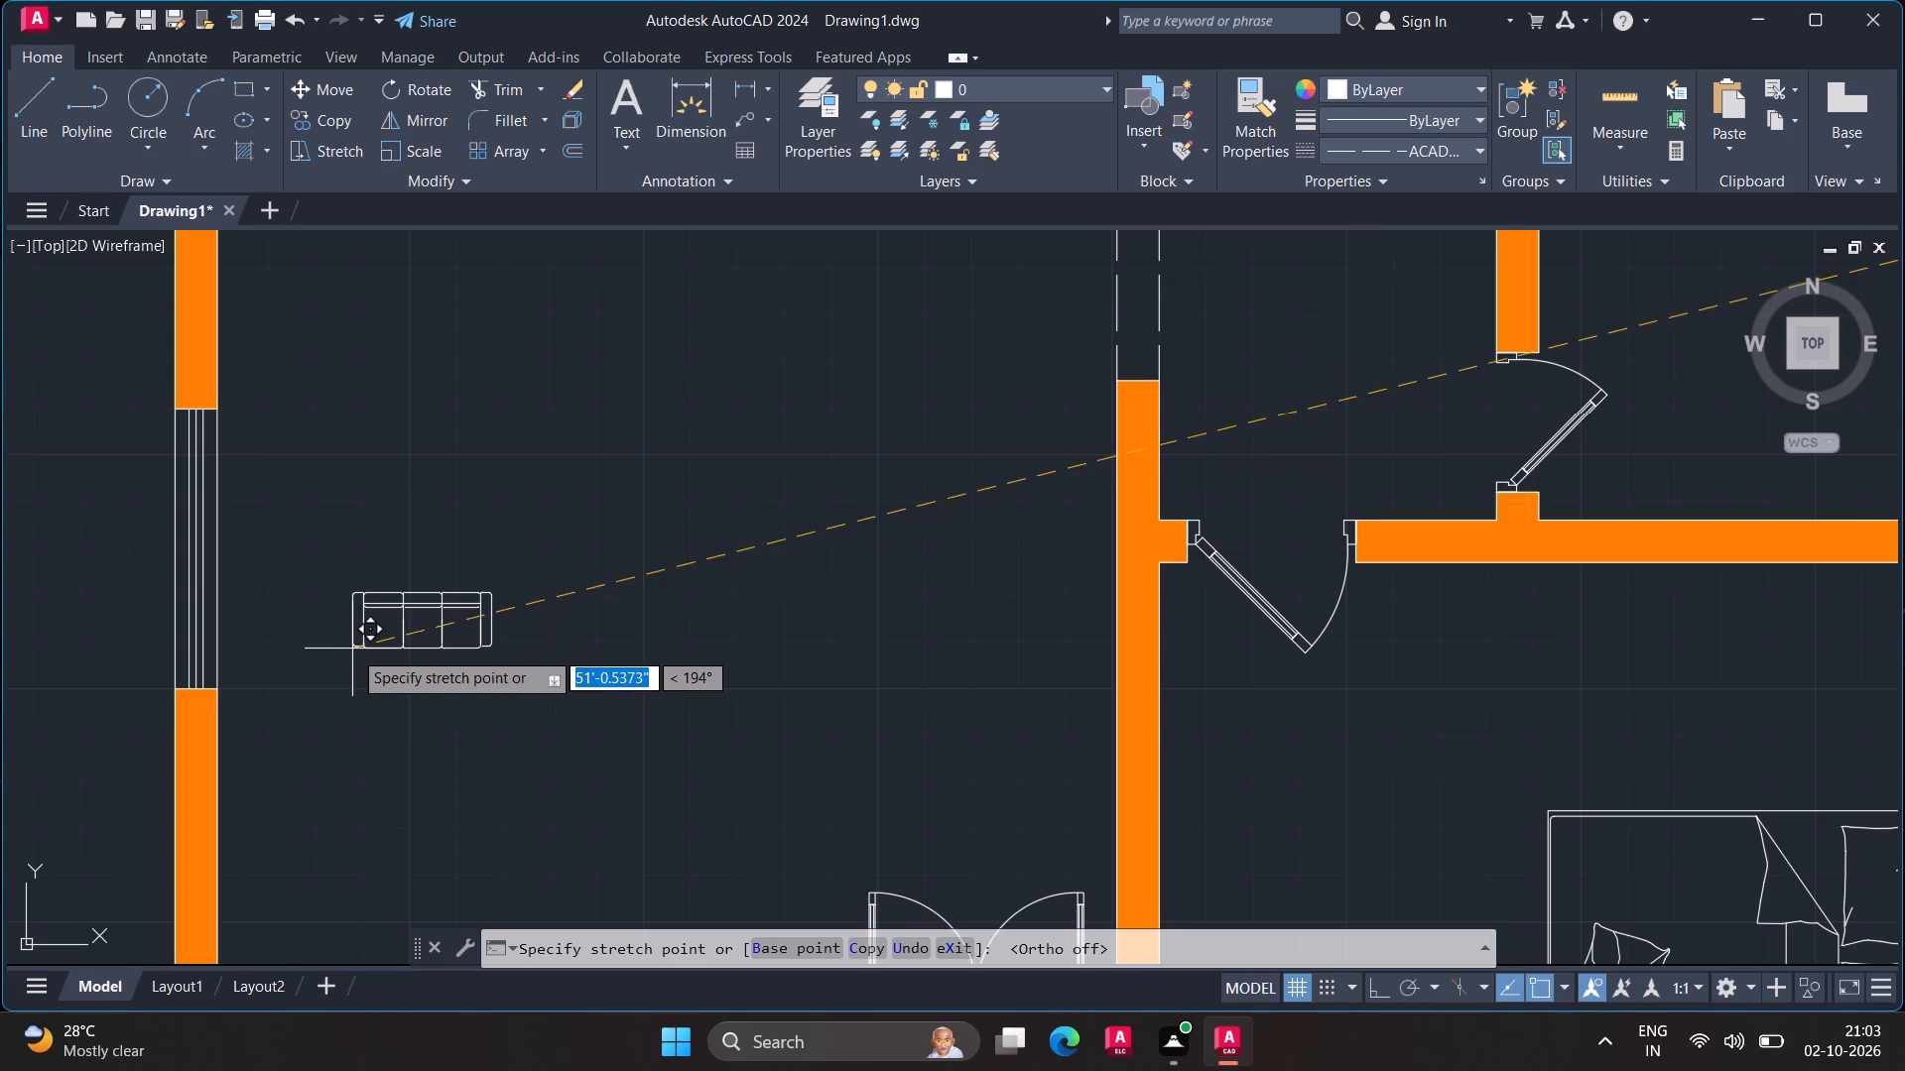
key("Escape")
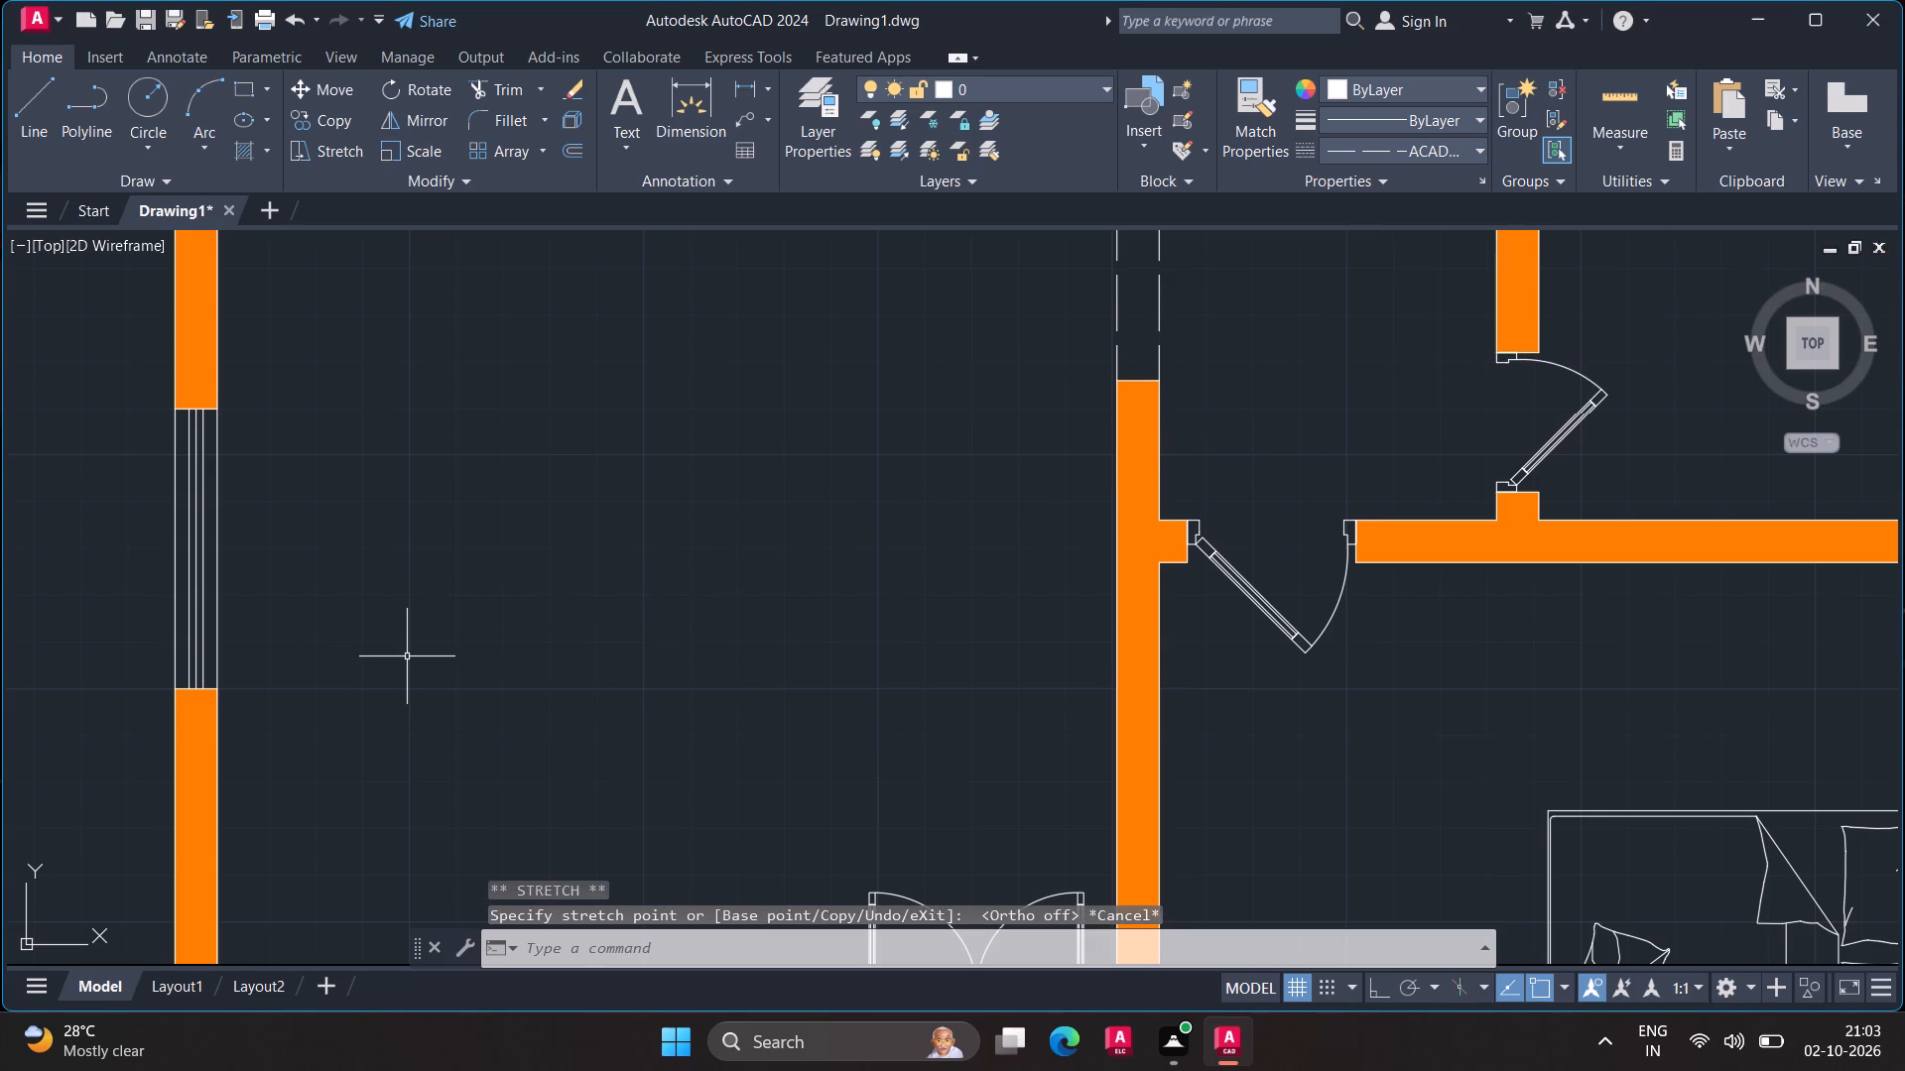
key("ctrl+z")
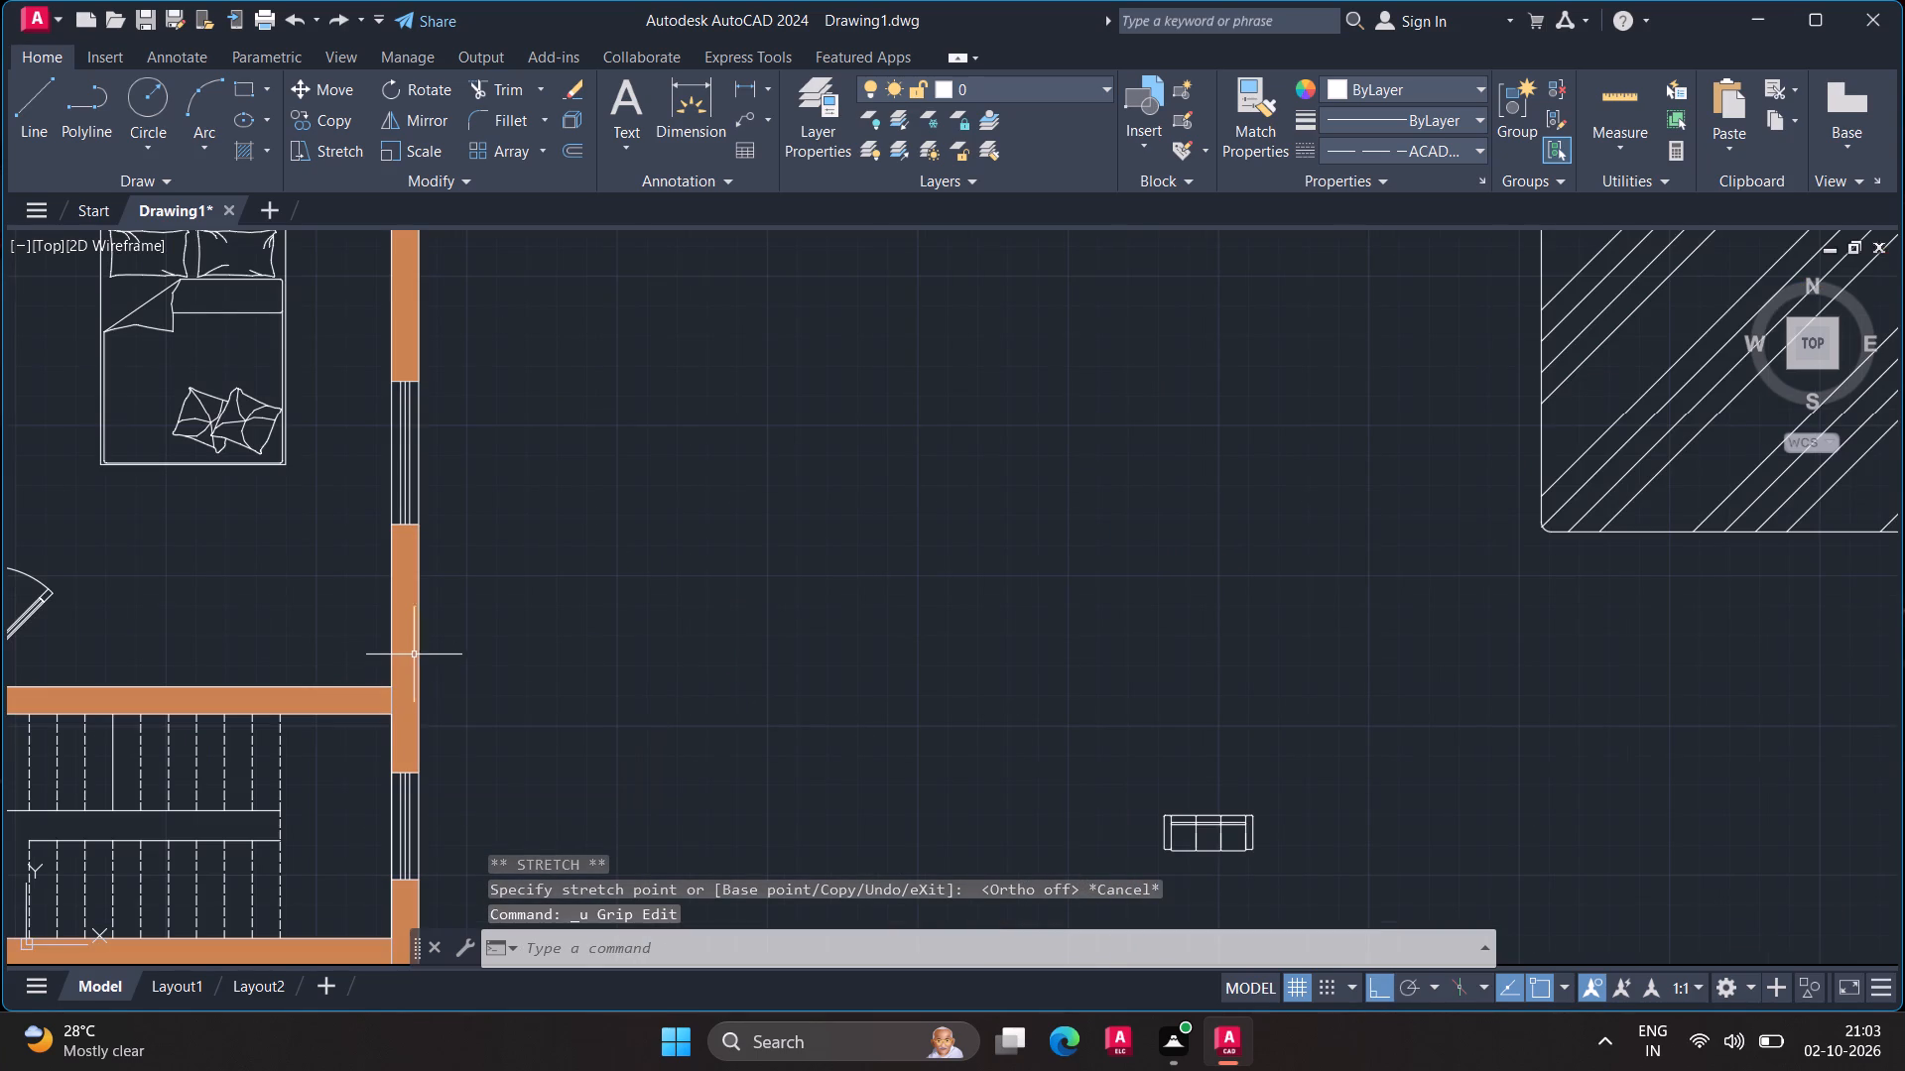
Scale up the sofa from its upper-left corner, picking the factor freehand at a distance of about 3'-6".
left_click(1208, 818)
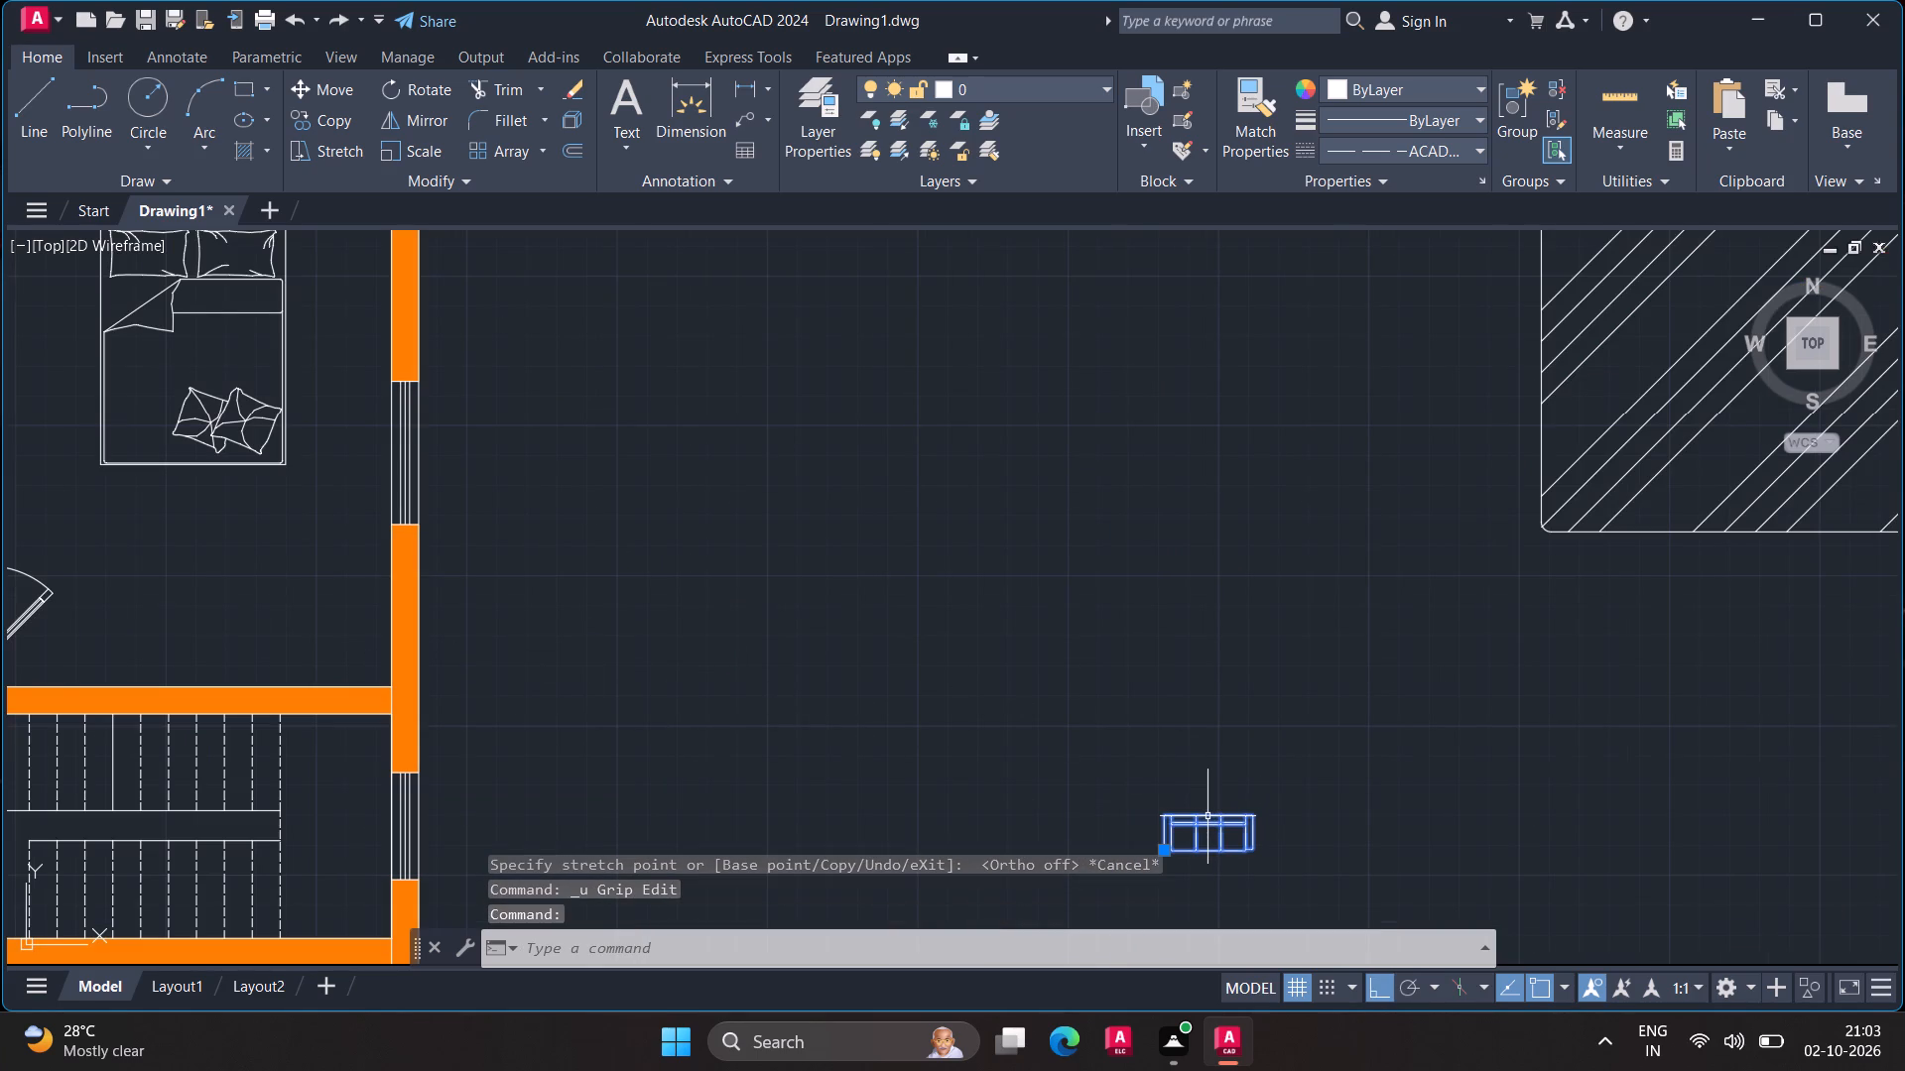
key("s")
key("c")
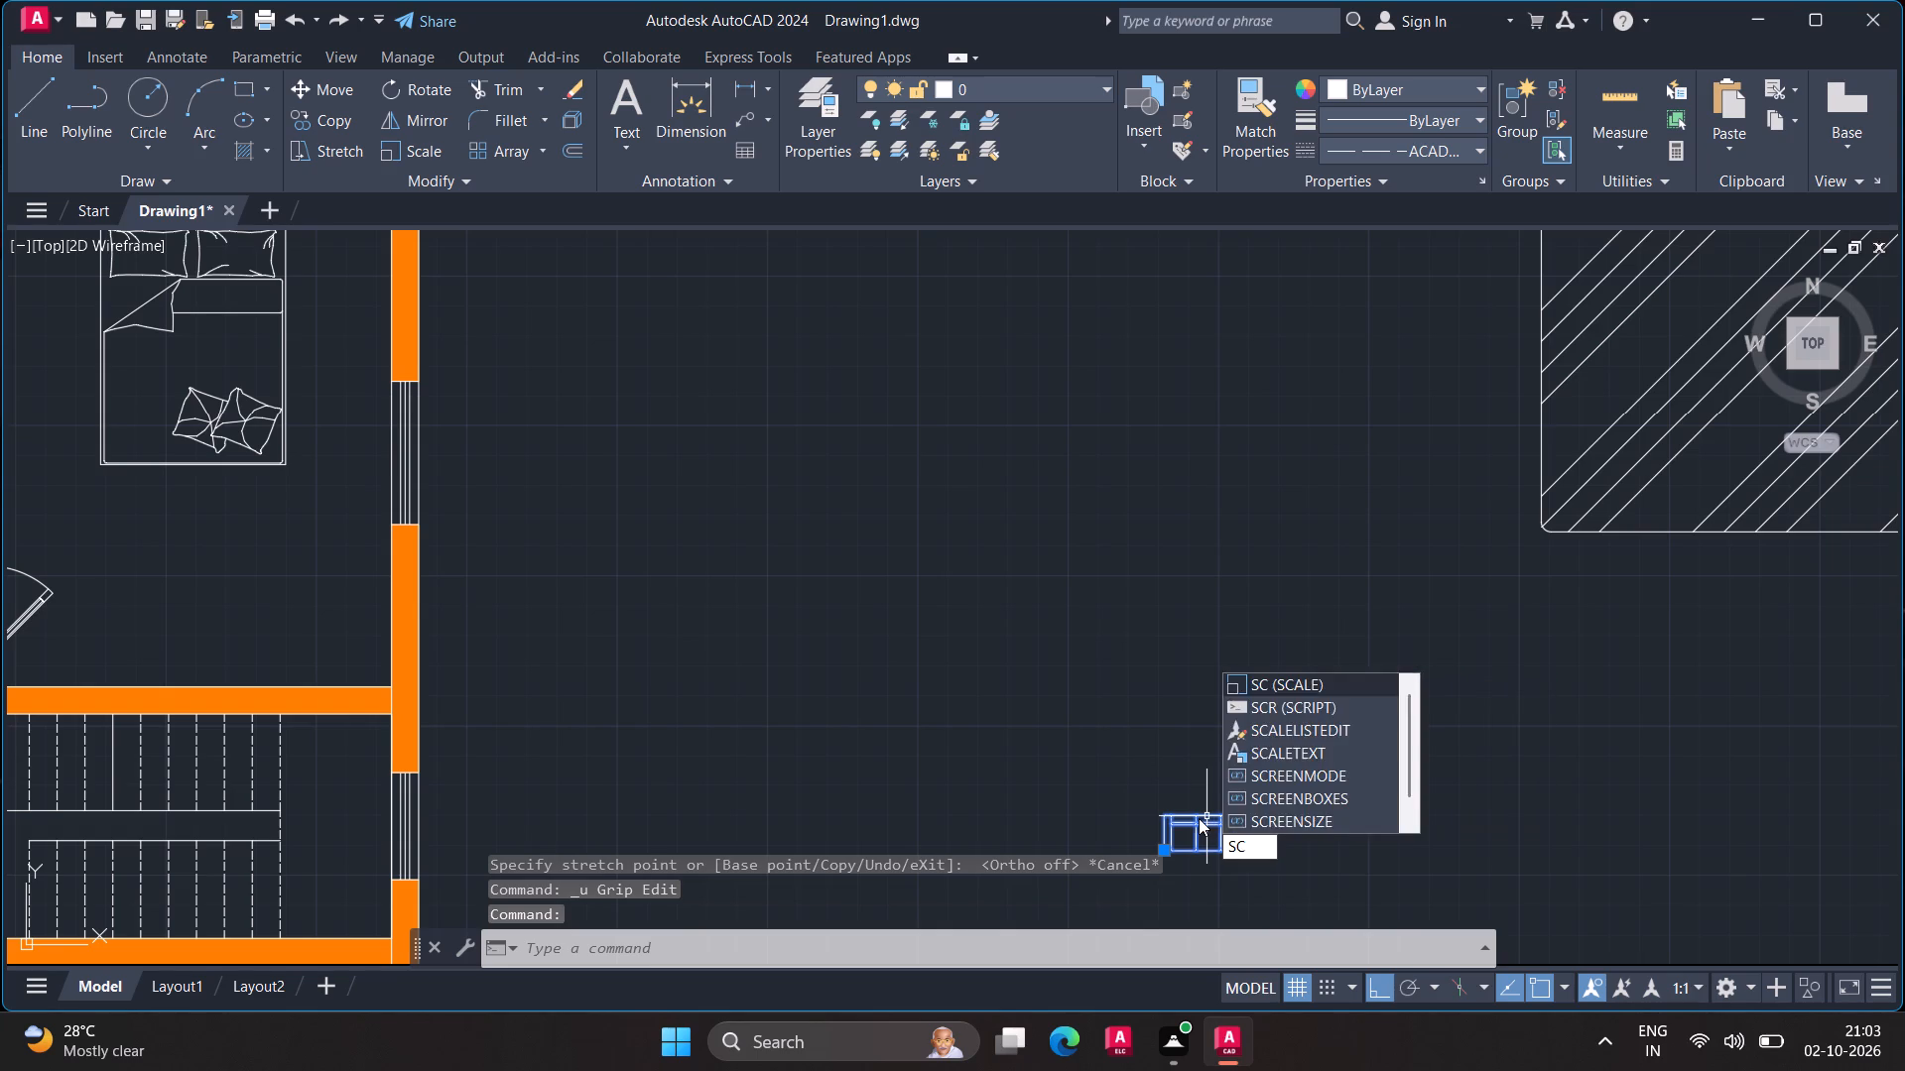
key("Return")
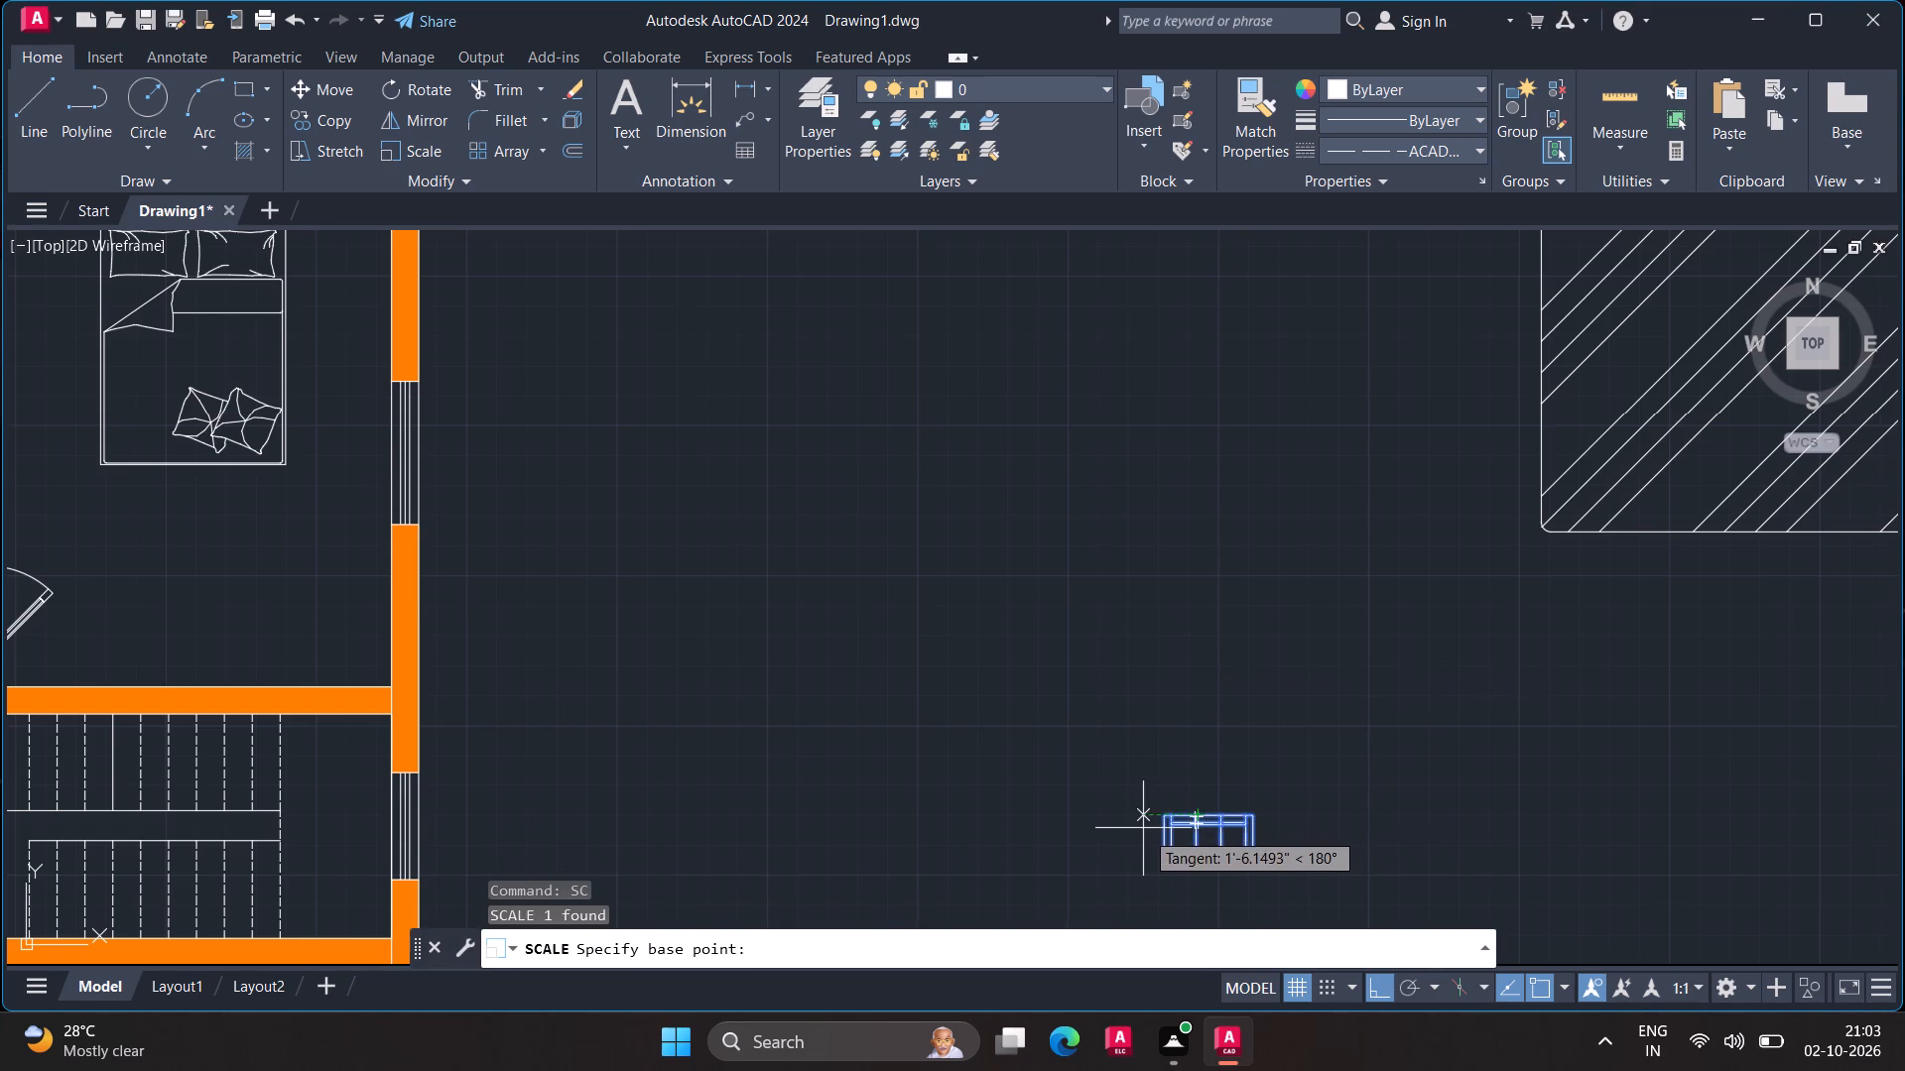
left_click(1162, 817)
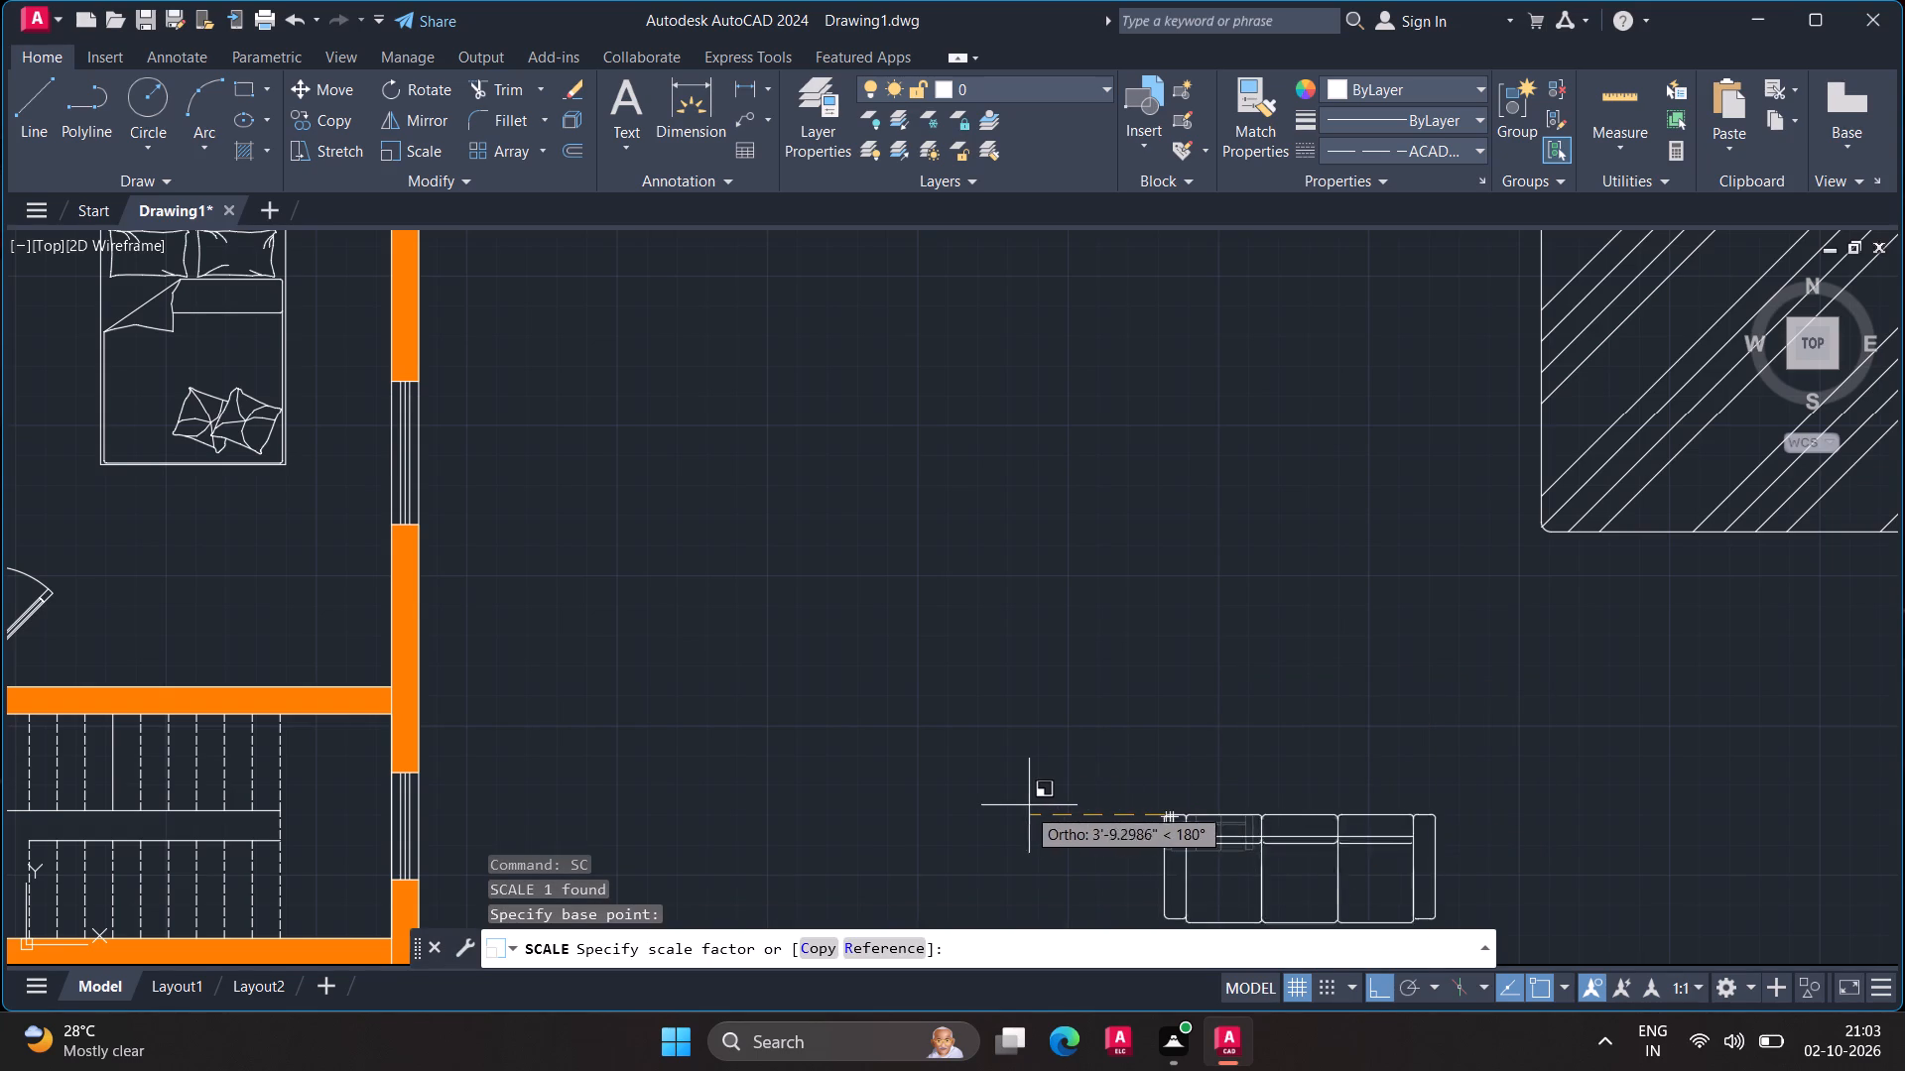
scroll(1022, 803, "down", 2)
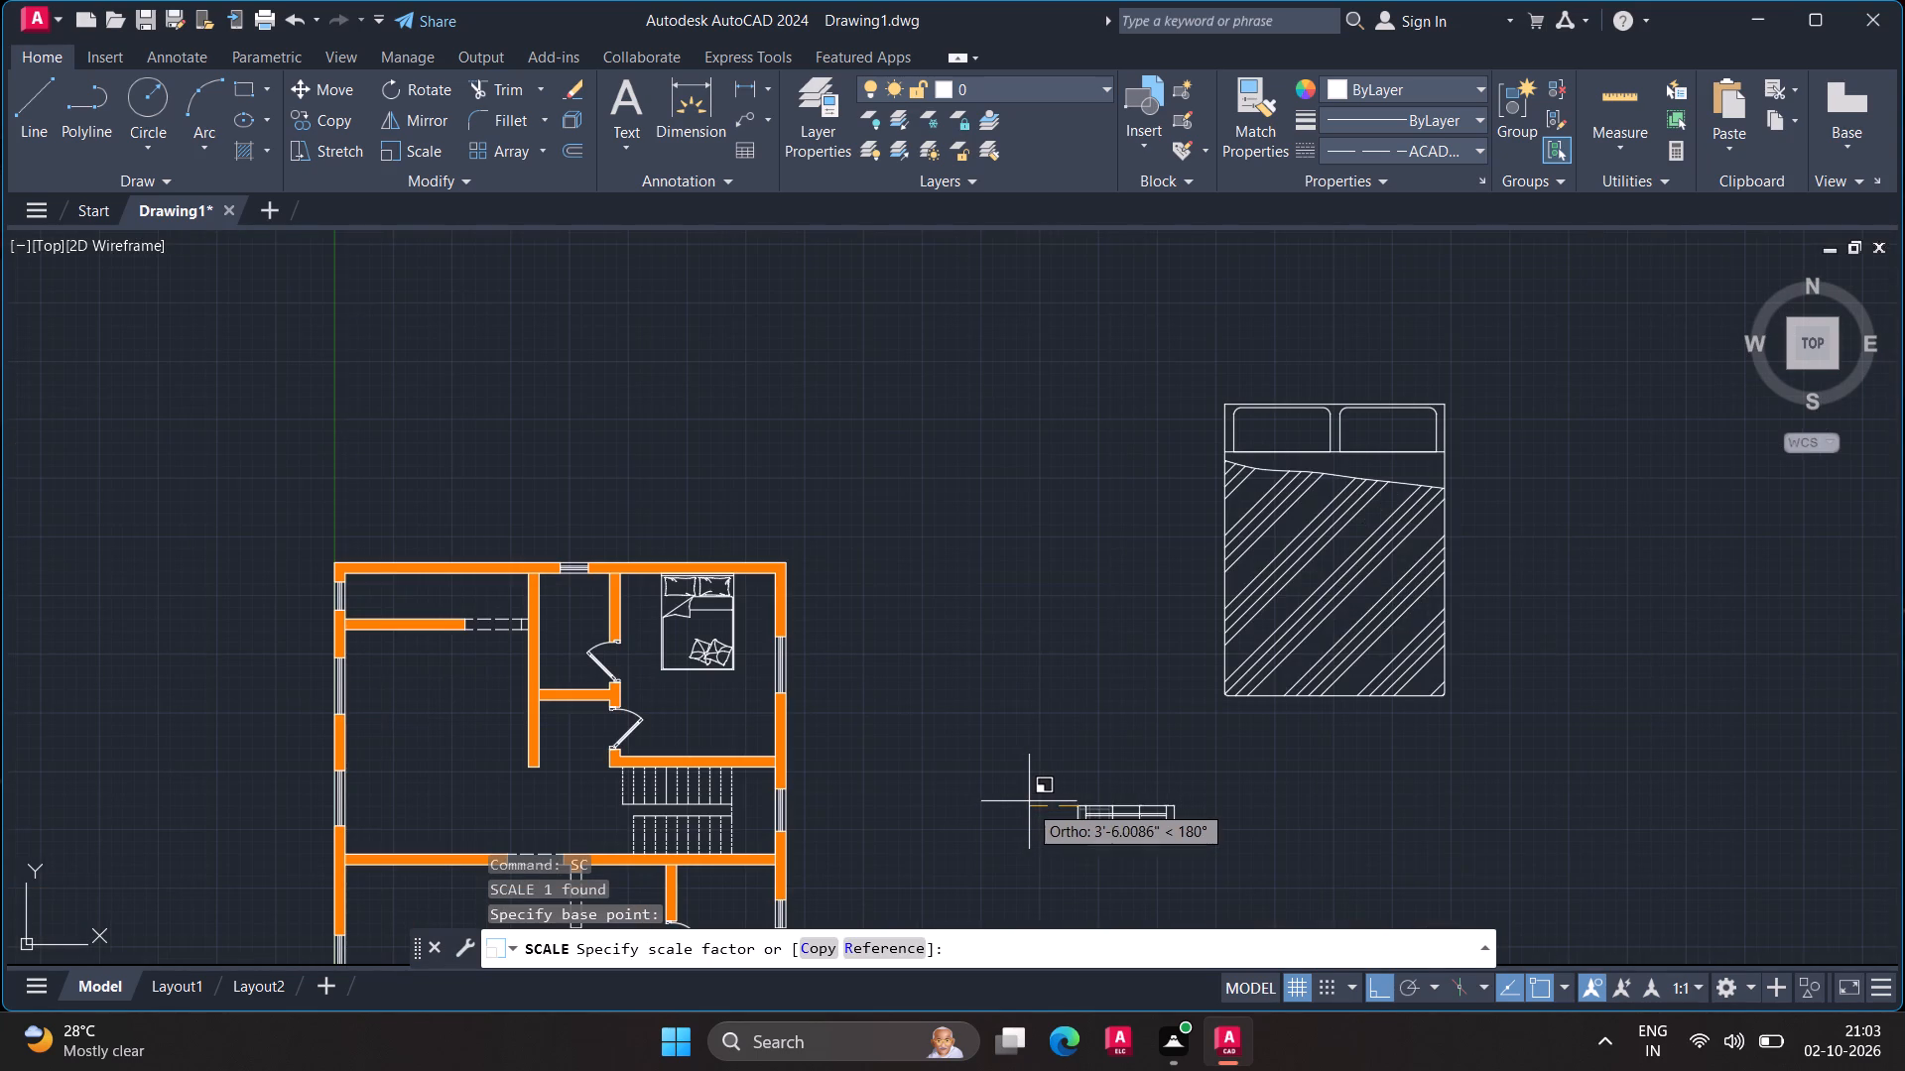
left_click(1029, 803)
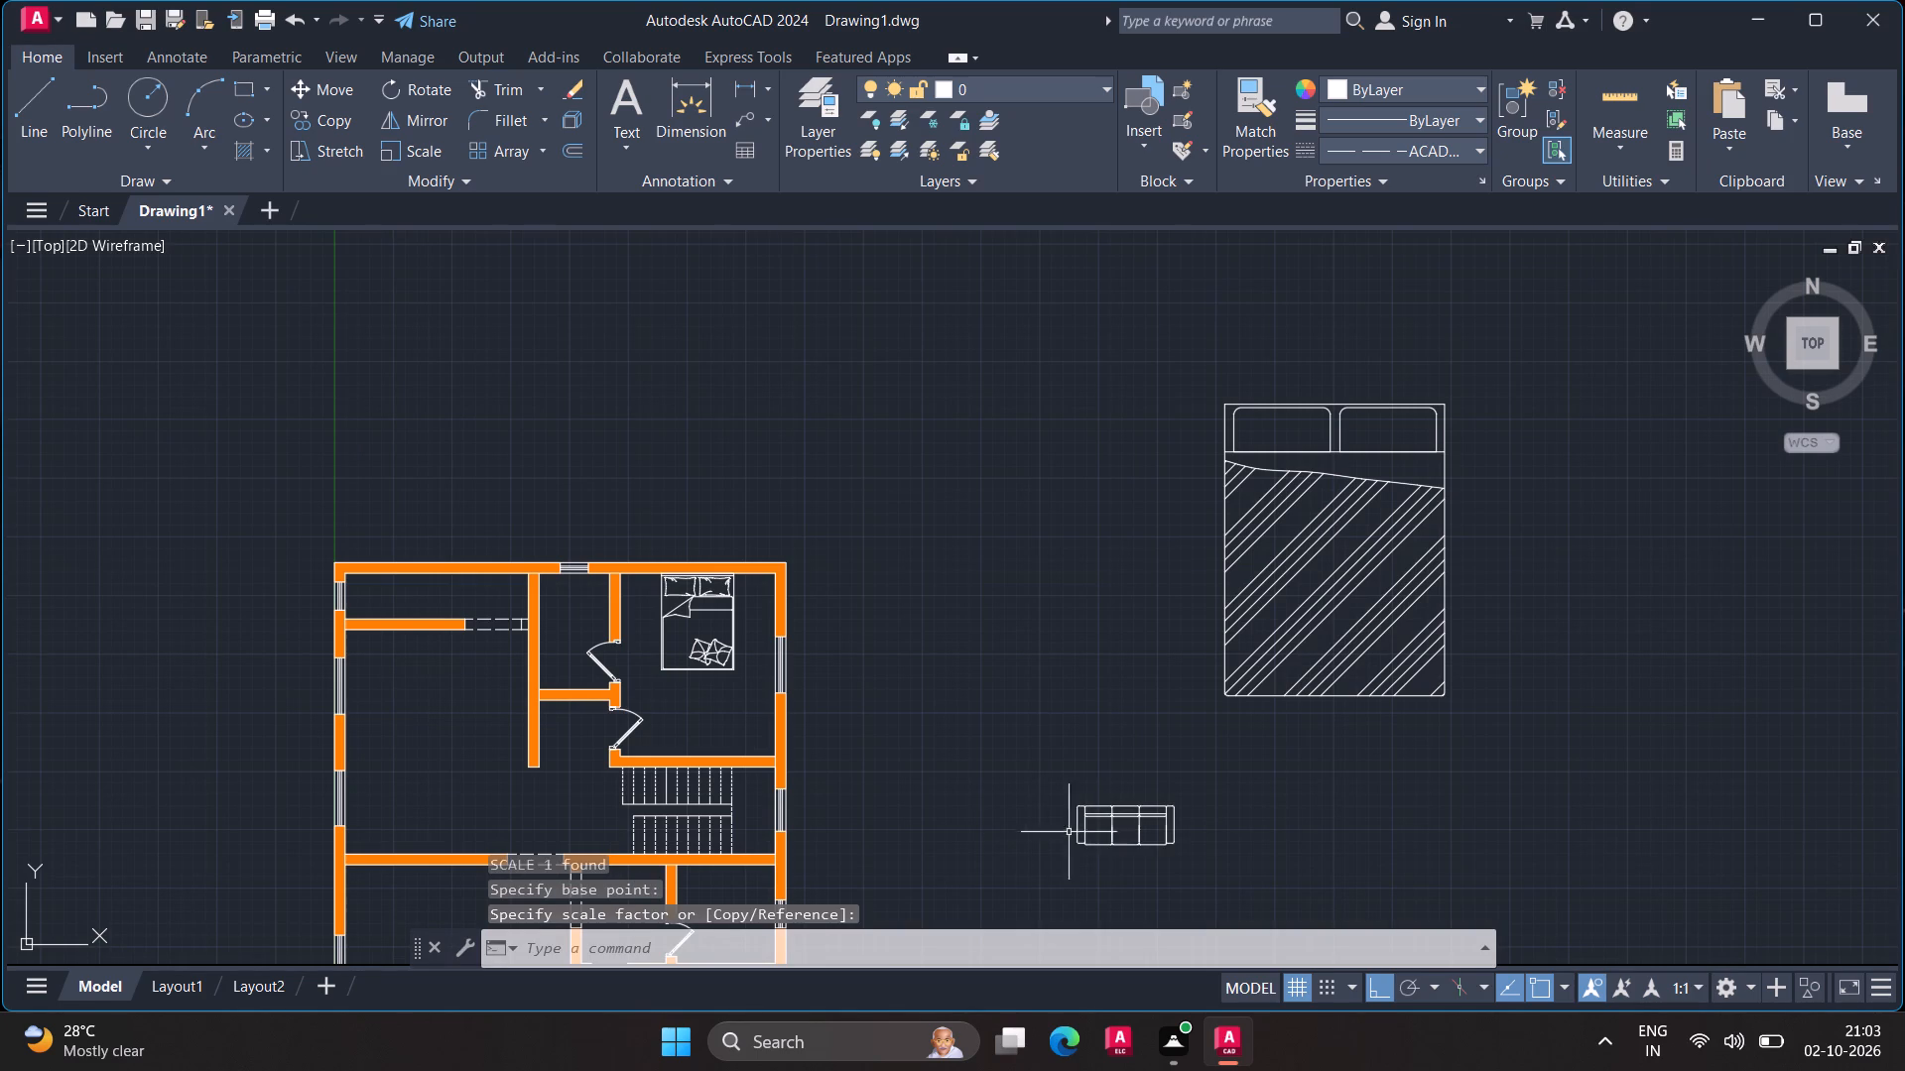
Move the sofa by its lower-left corner into the open room west of the staircase, just above the cross wall.
left_click(1089, 819)
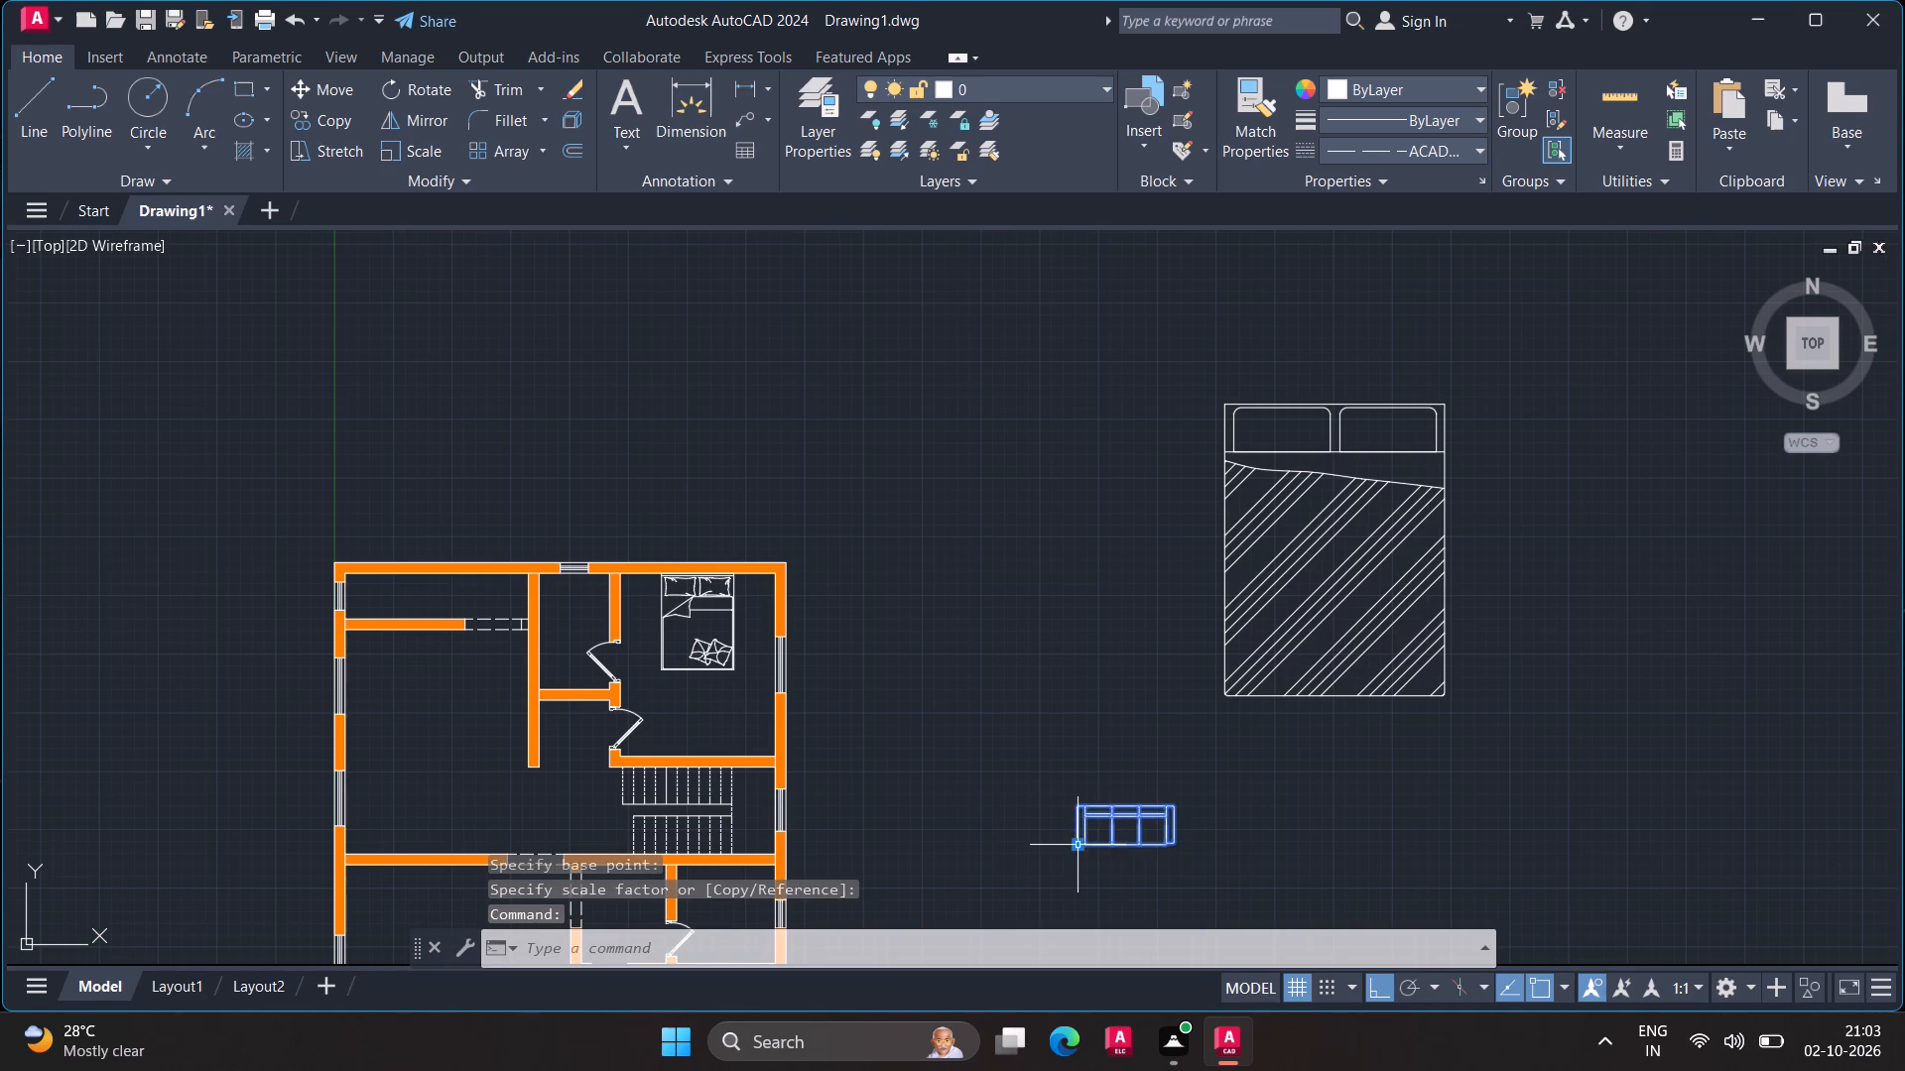
left_click(1081, 847)
left_click(405, 816)
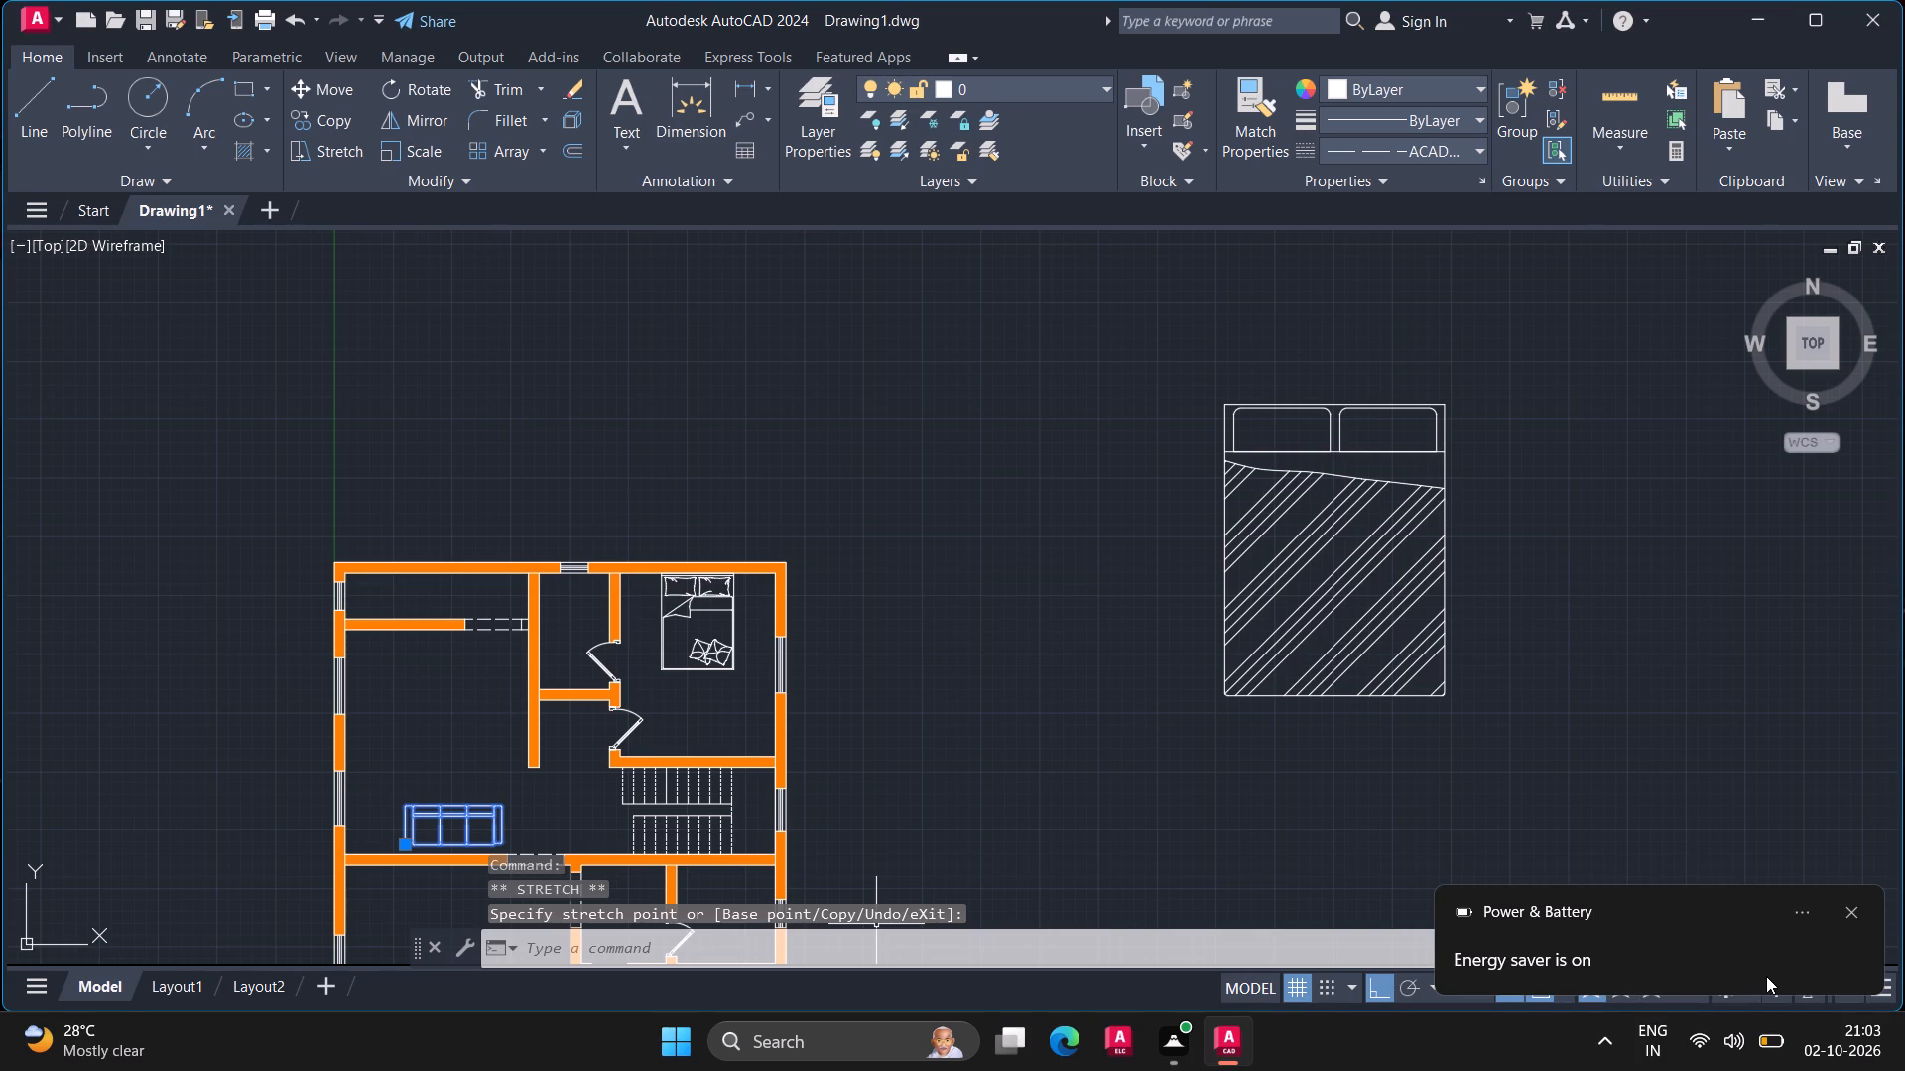
left_click(1853, 906)
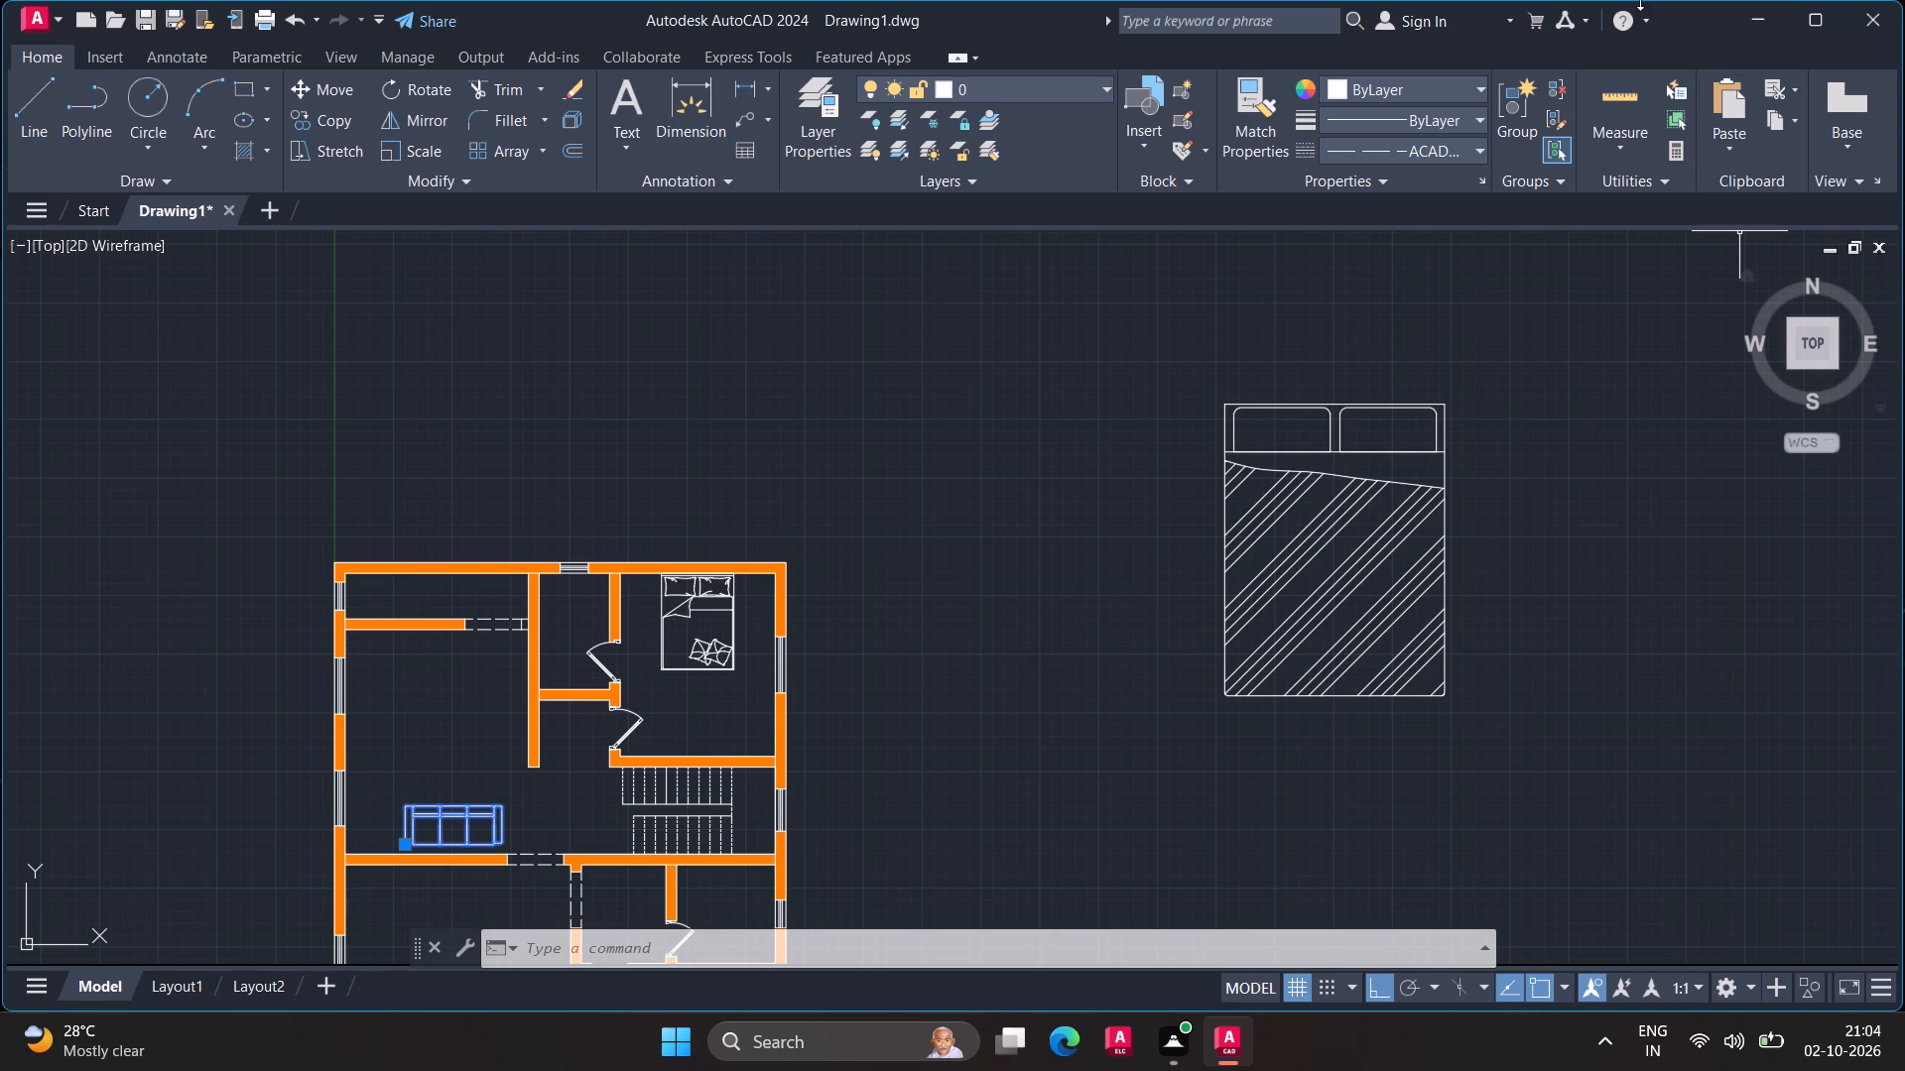
scroll(995, 539, "down", 1)
middle_click_drag(945, 600, 1102, 451)
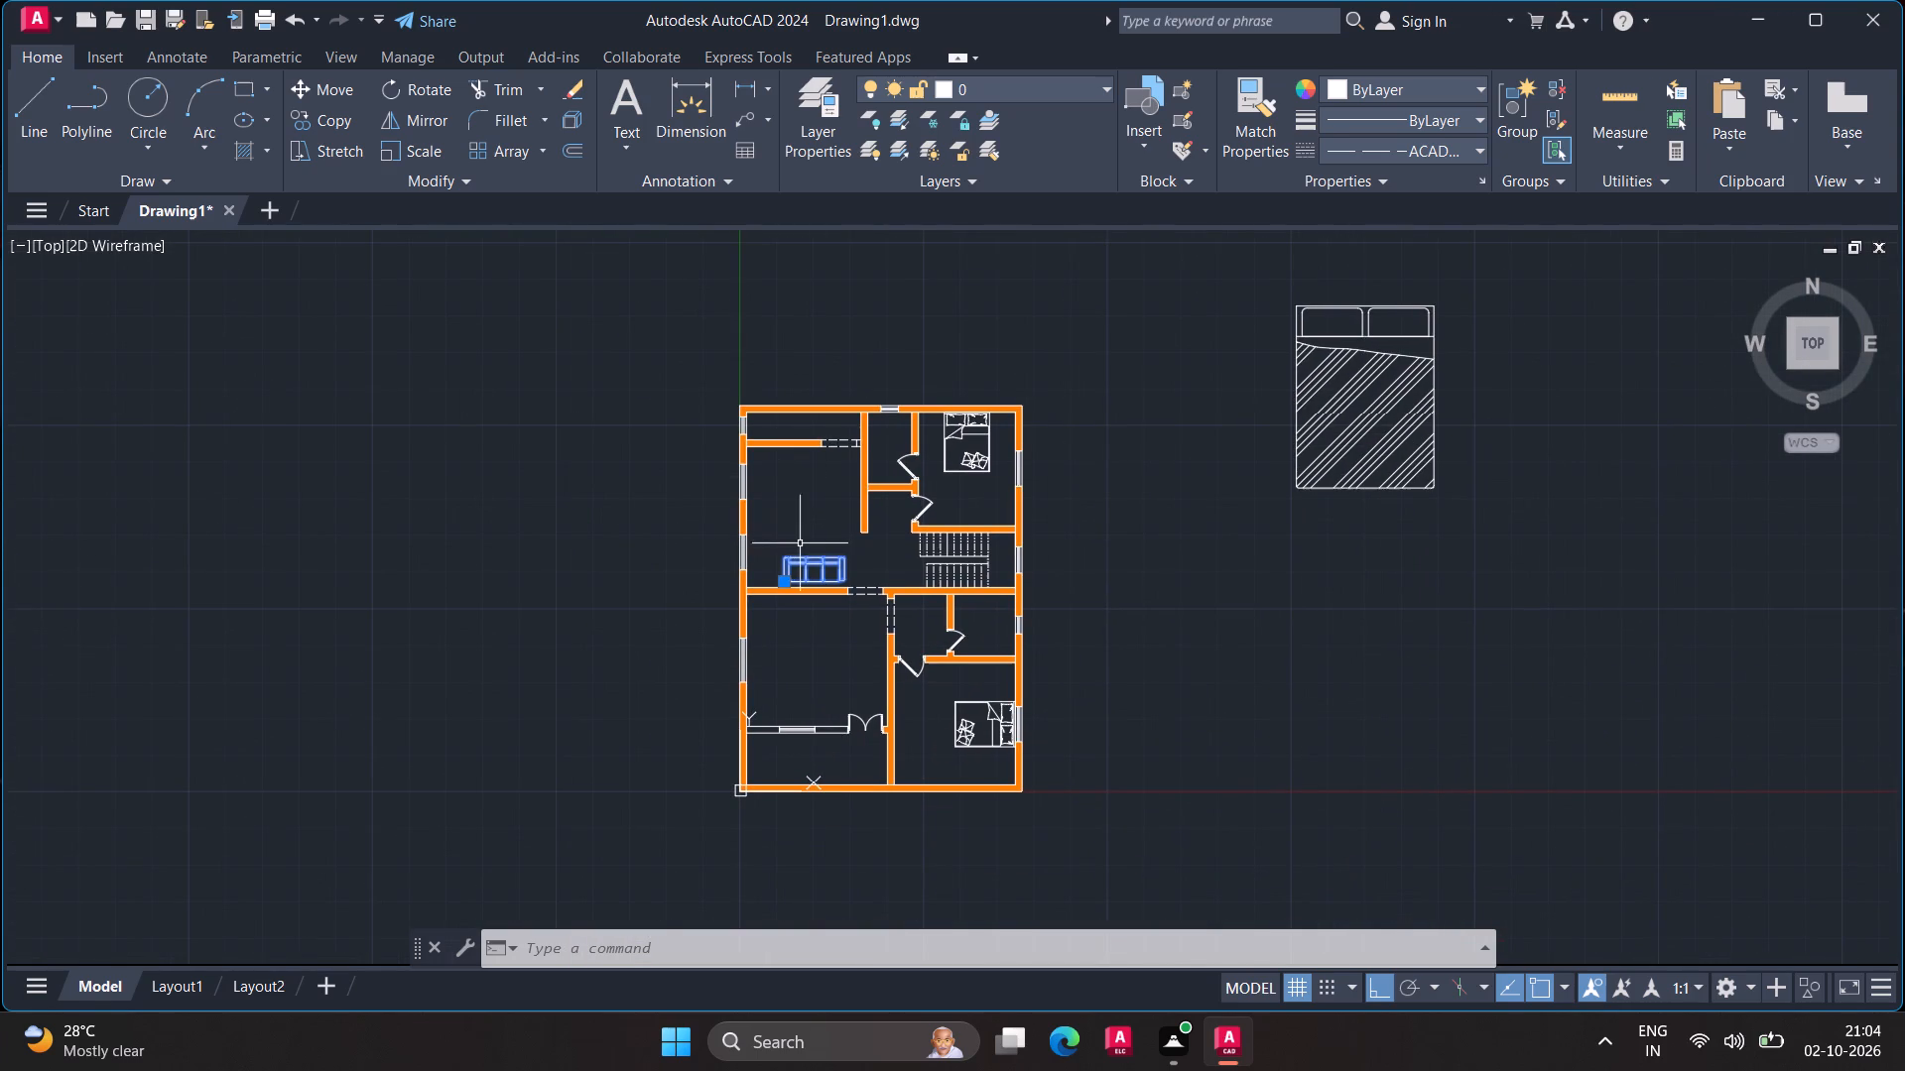
key("Escape")
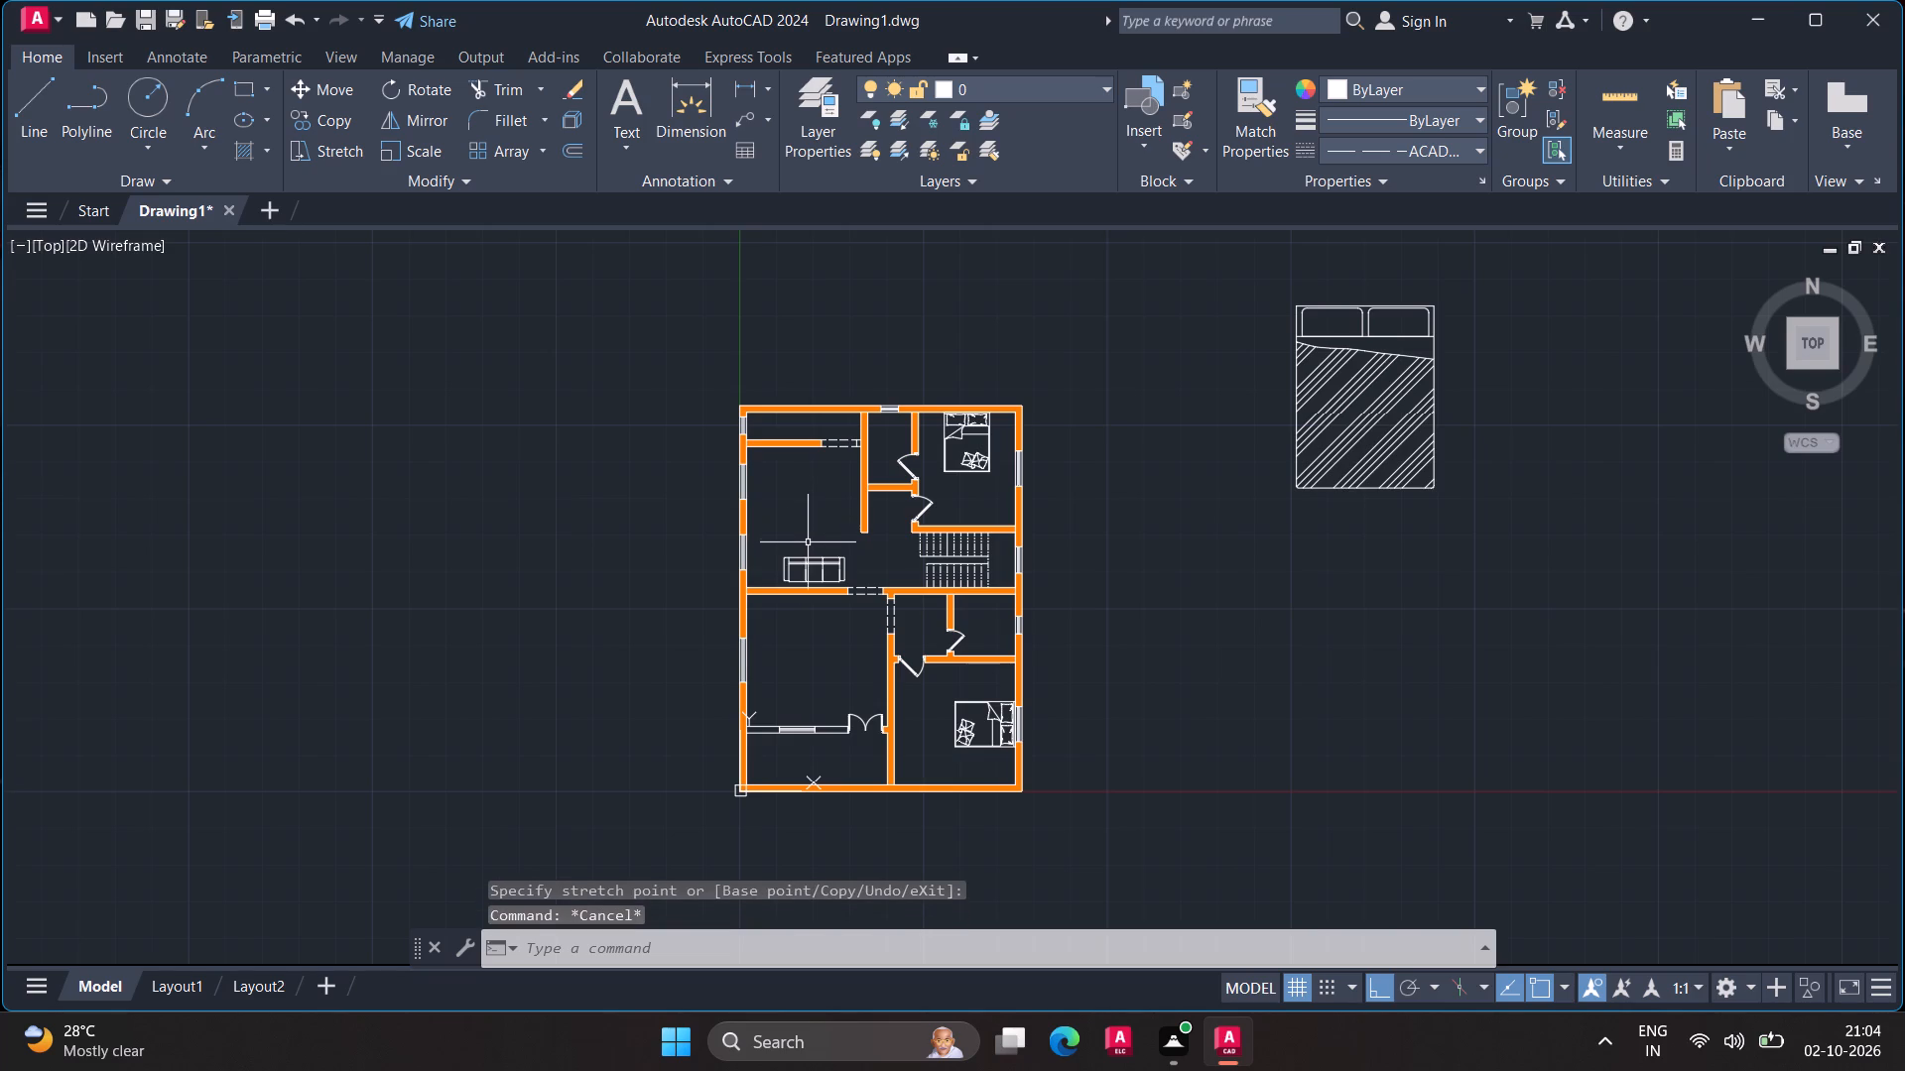
Rotate the sofa a quarter turn counterclockwise about its upper-right corner.
scroll(811, 537, "up", 2)
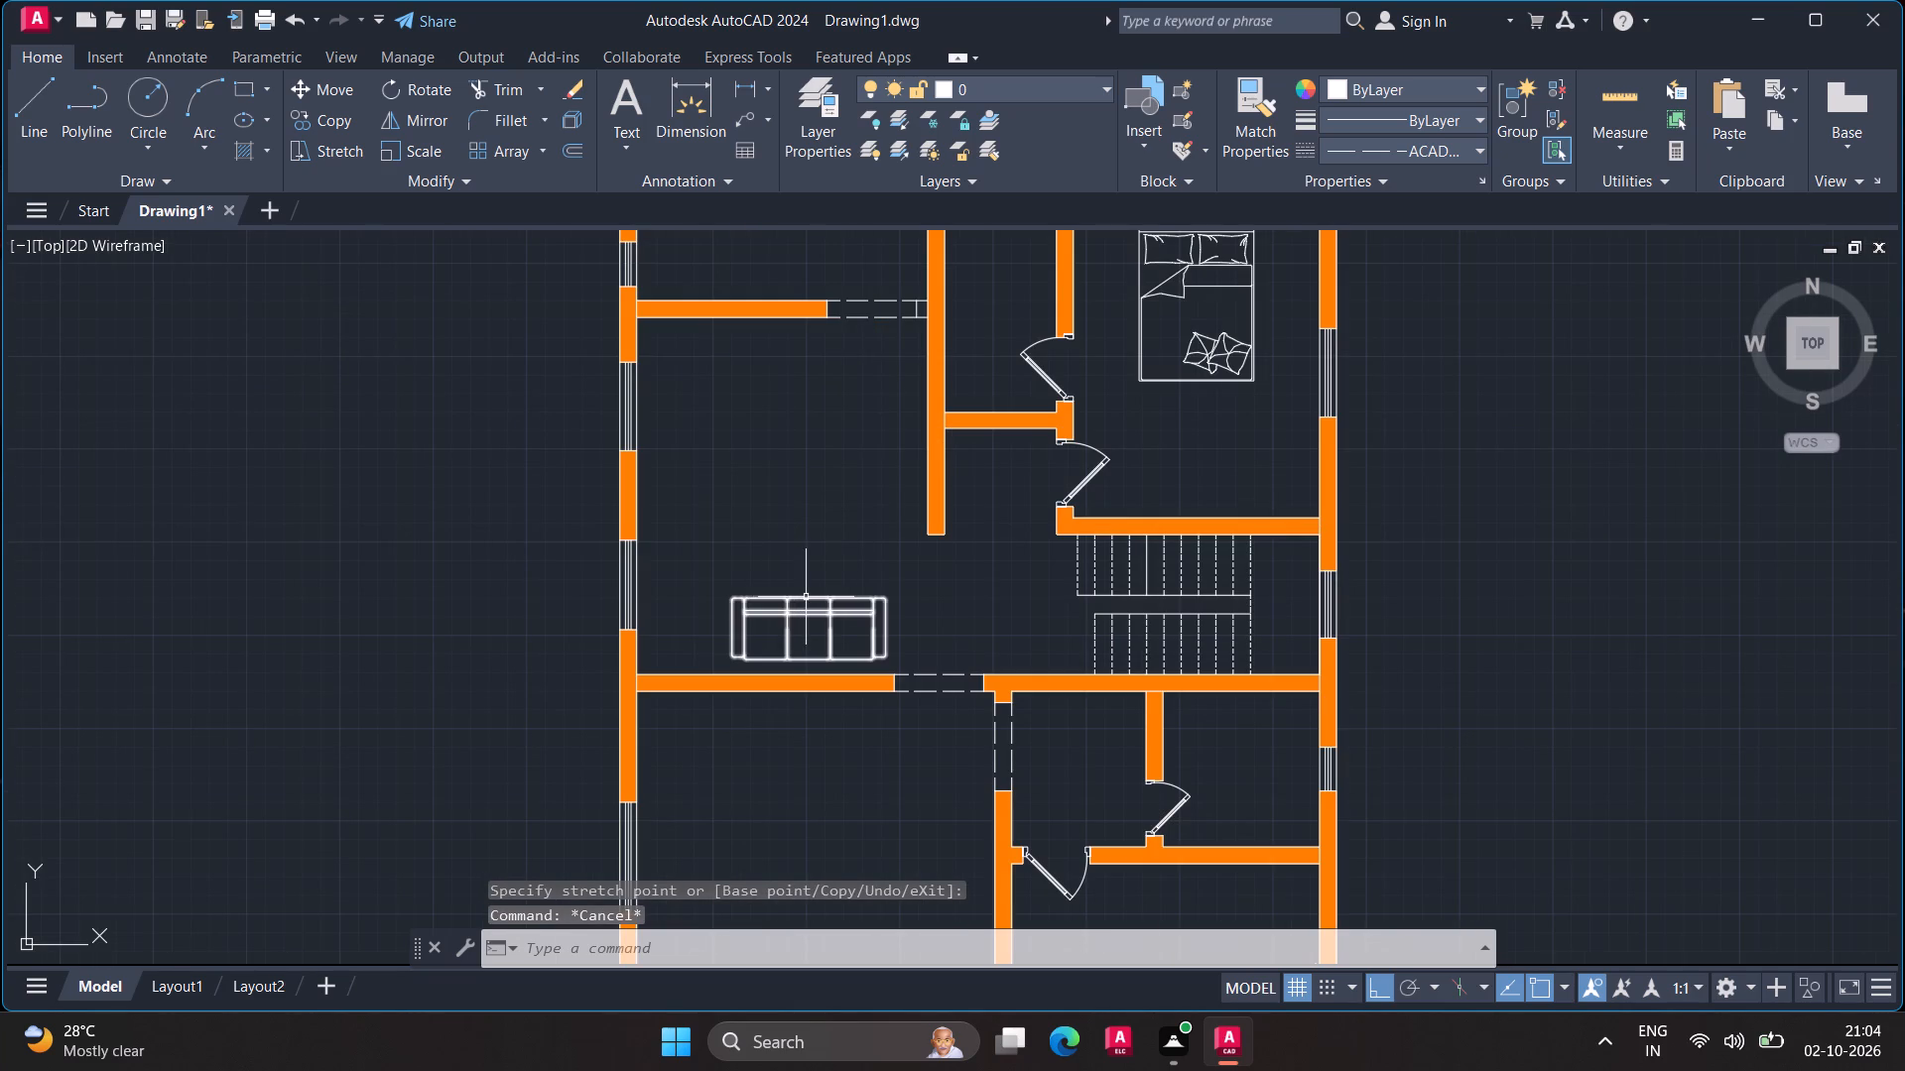
left_click(806, 598)
key("r")
key("o")
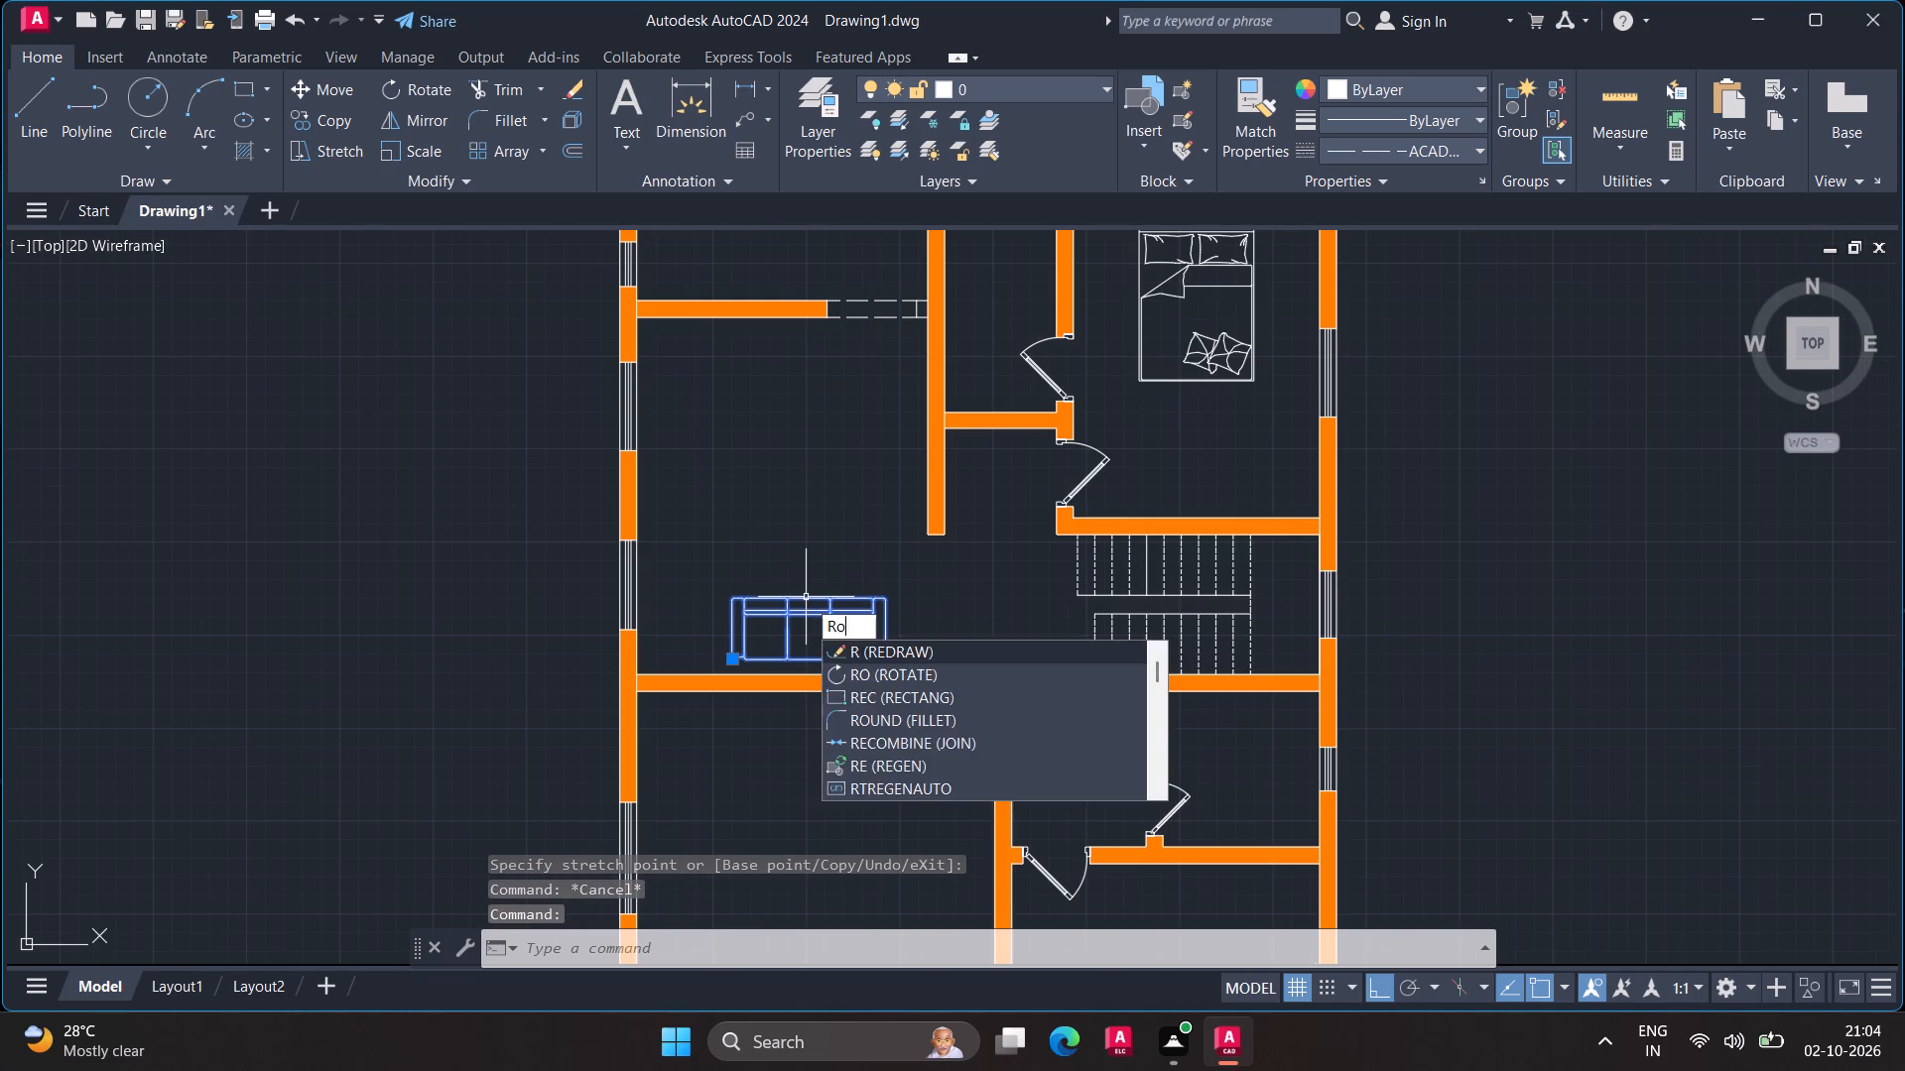
key("Return")
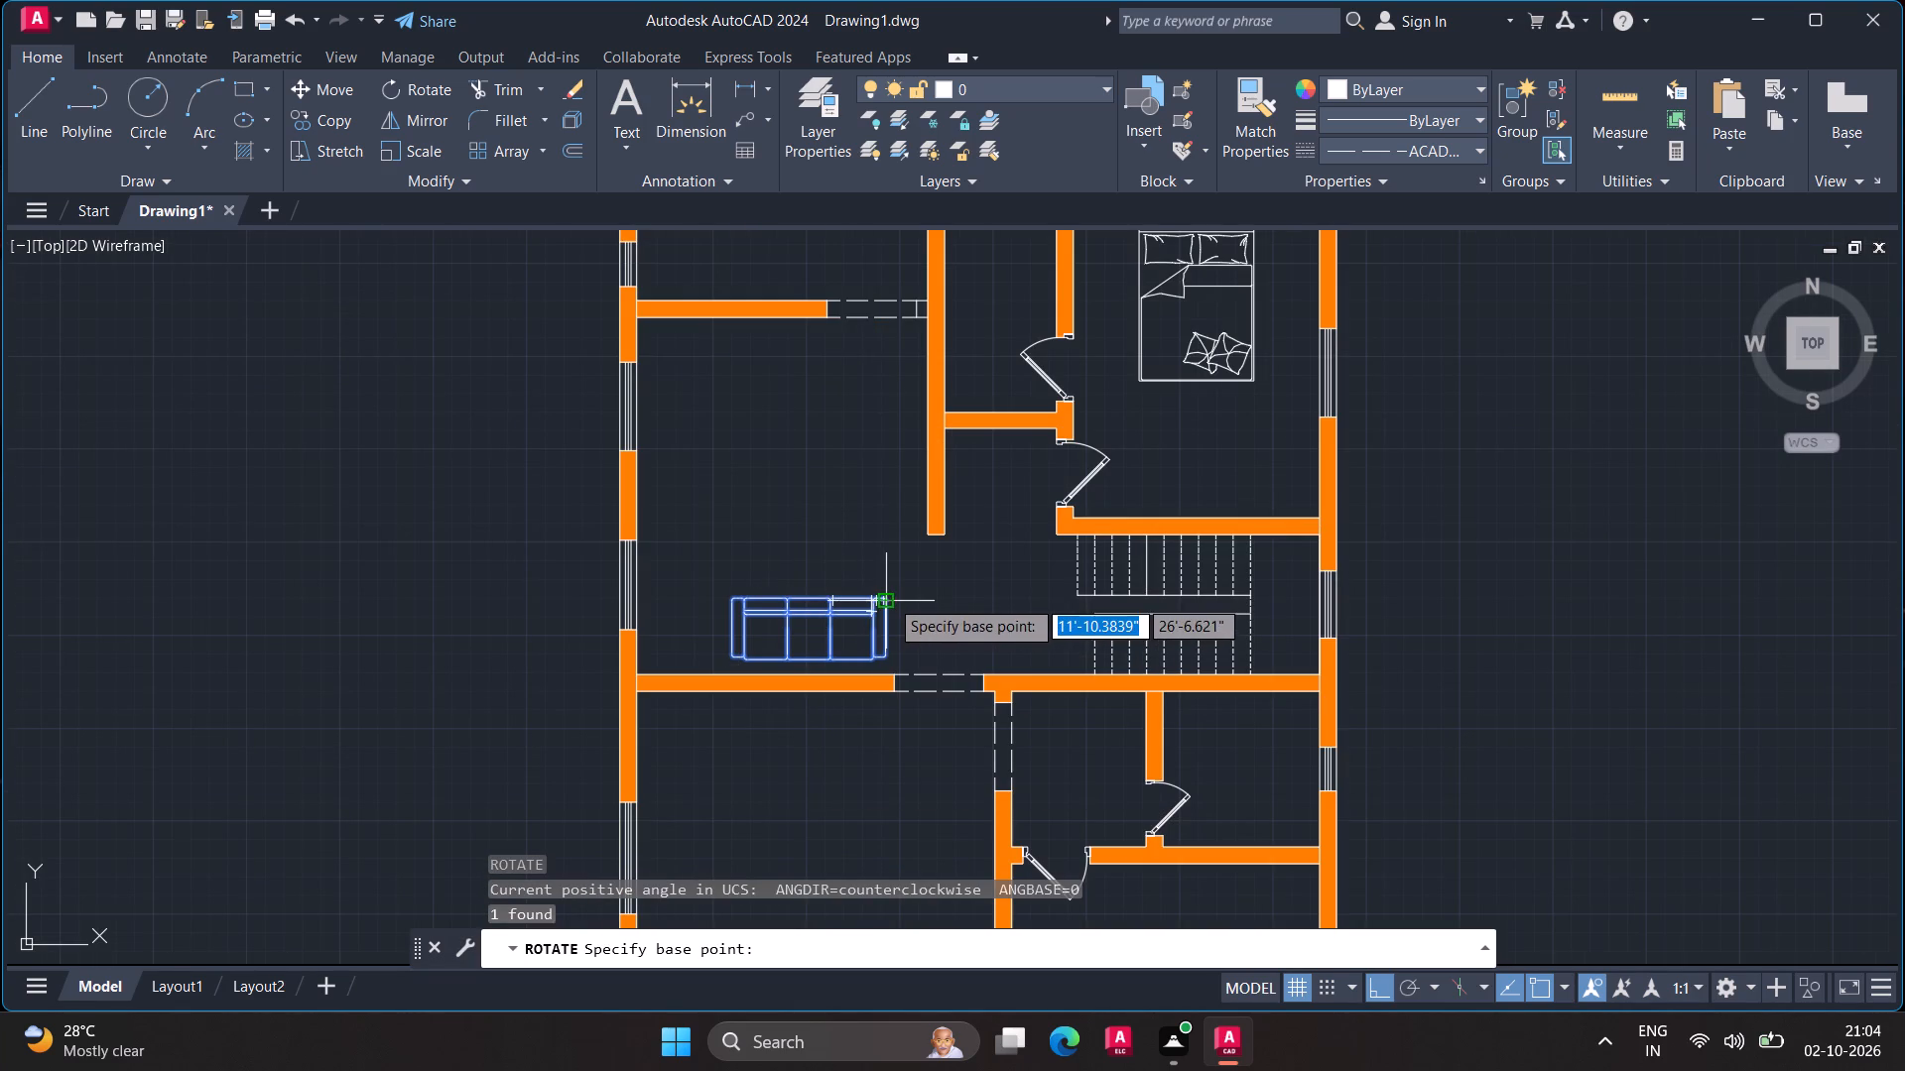
left_click(889, 598)
left_click(858, 523)
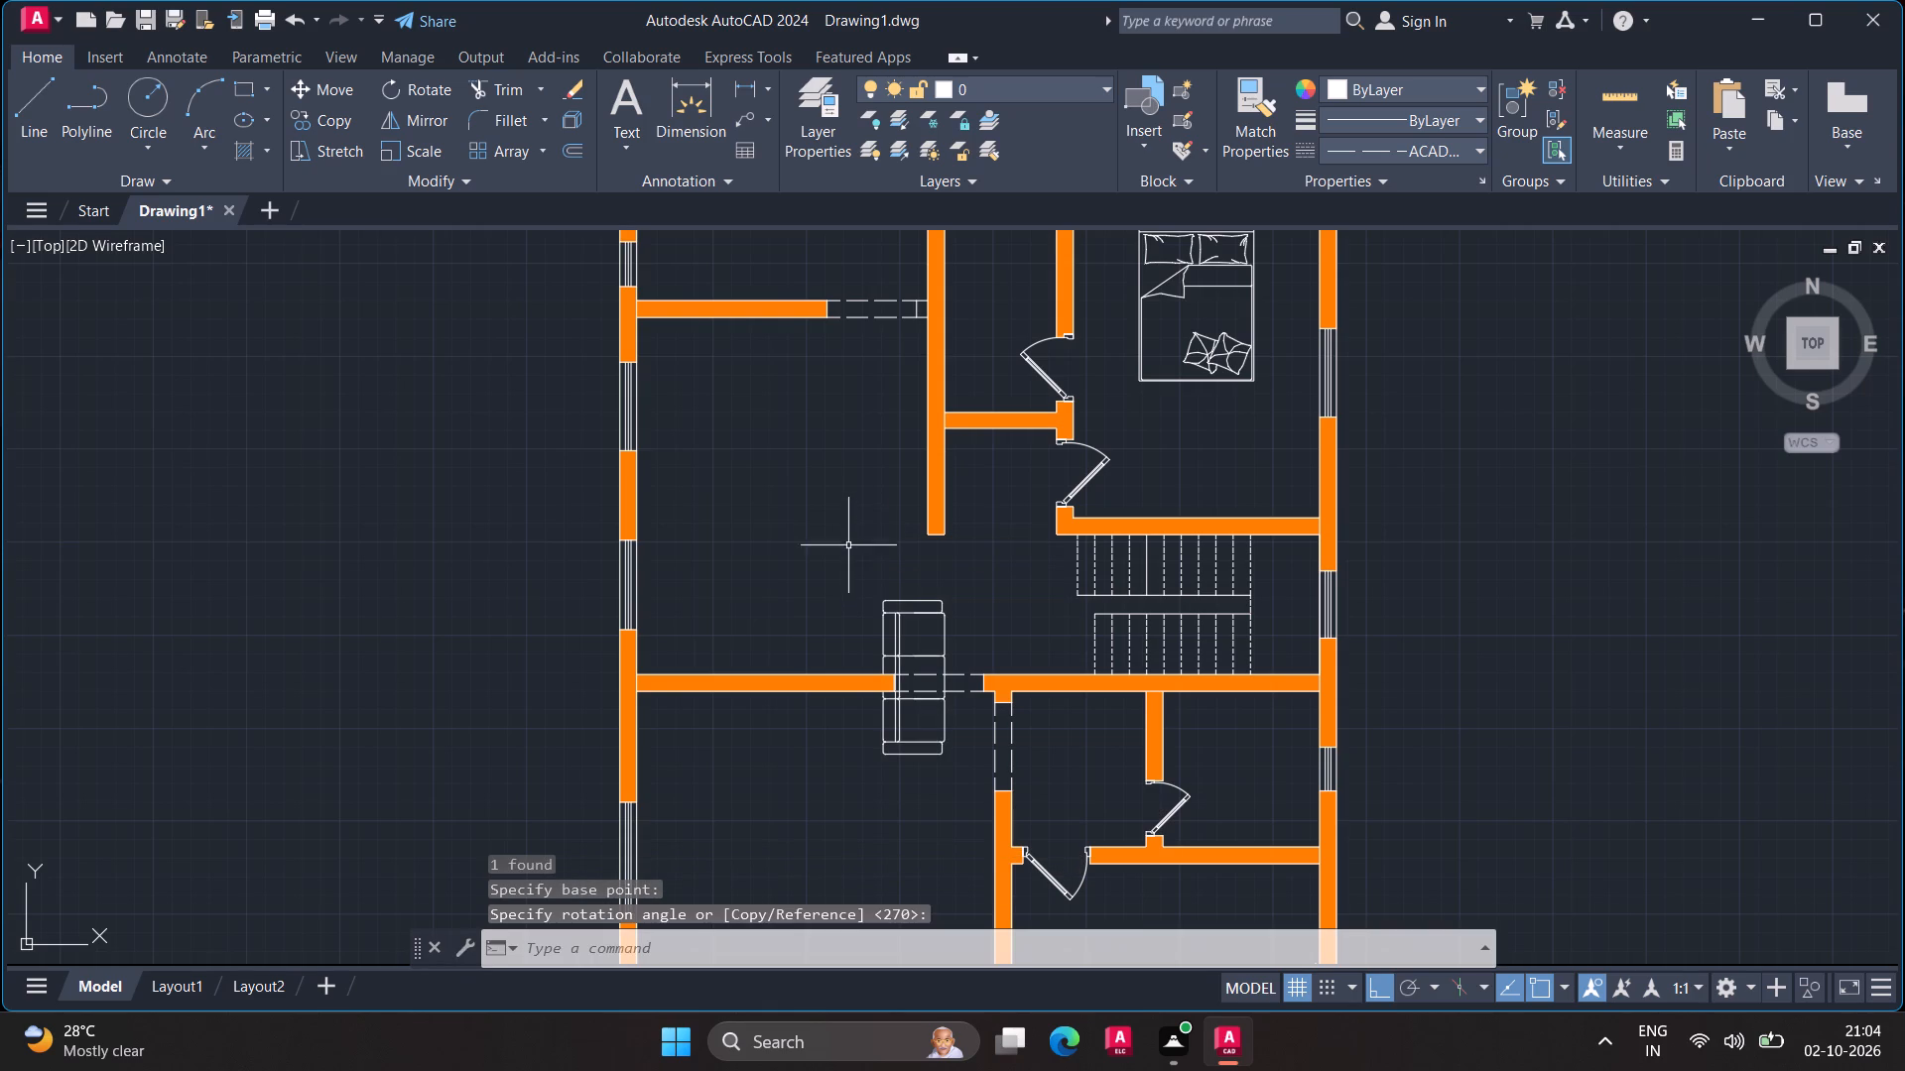
key("Escape")
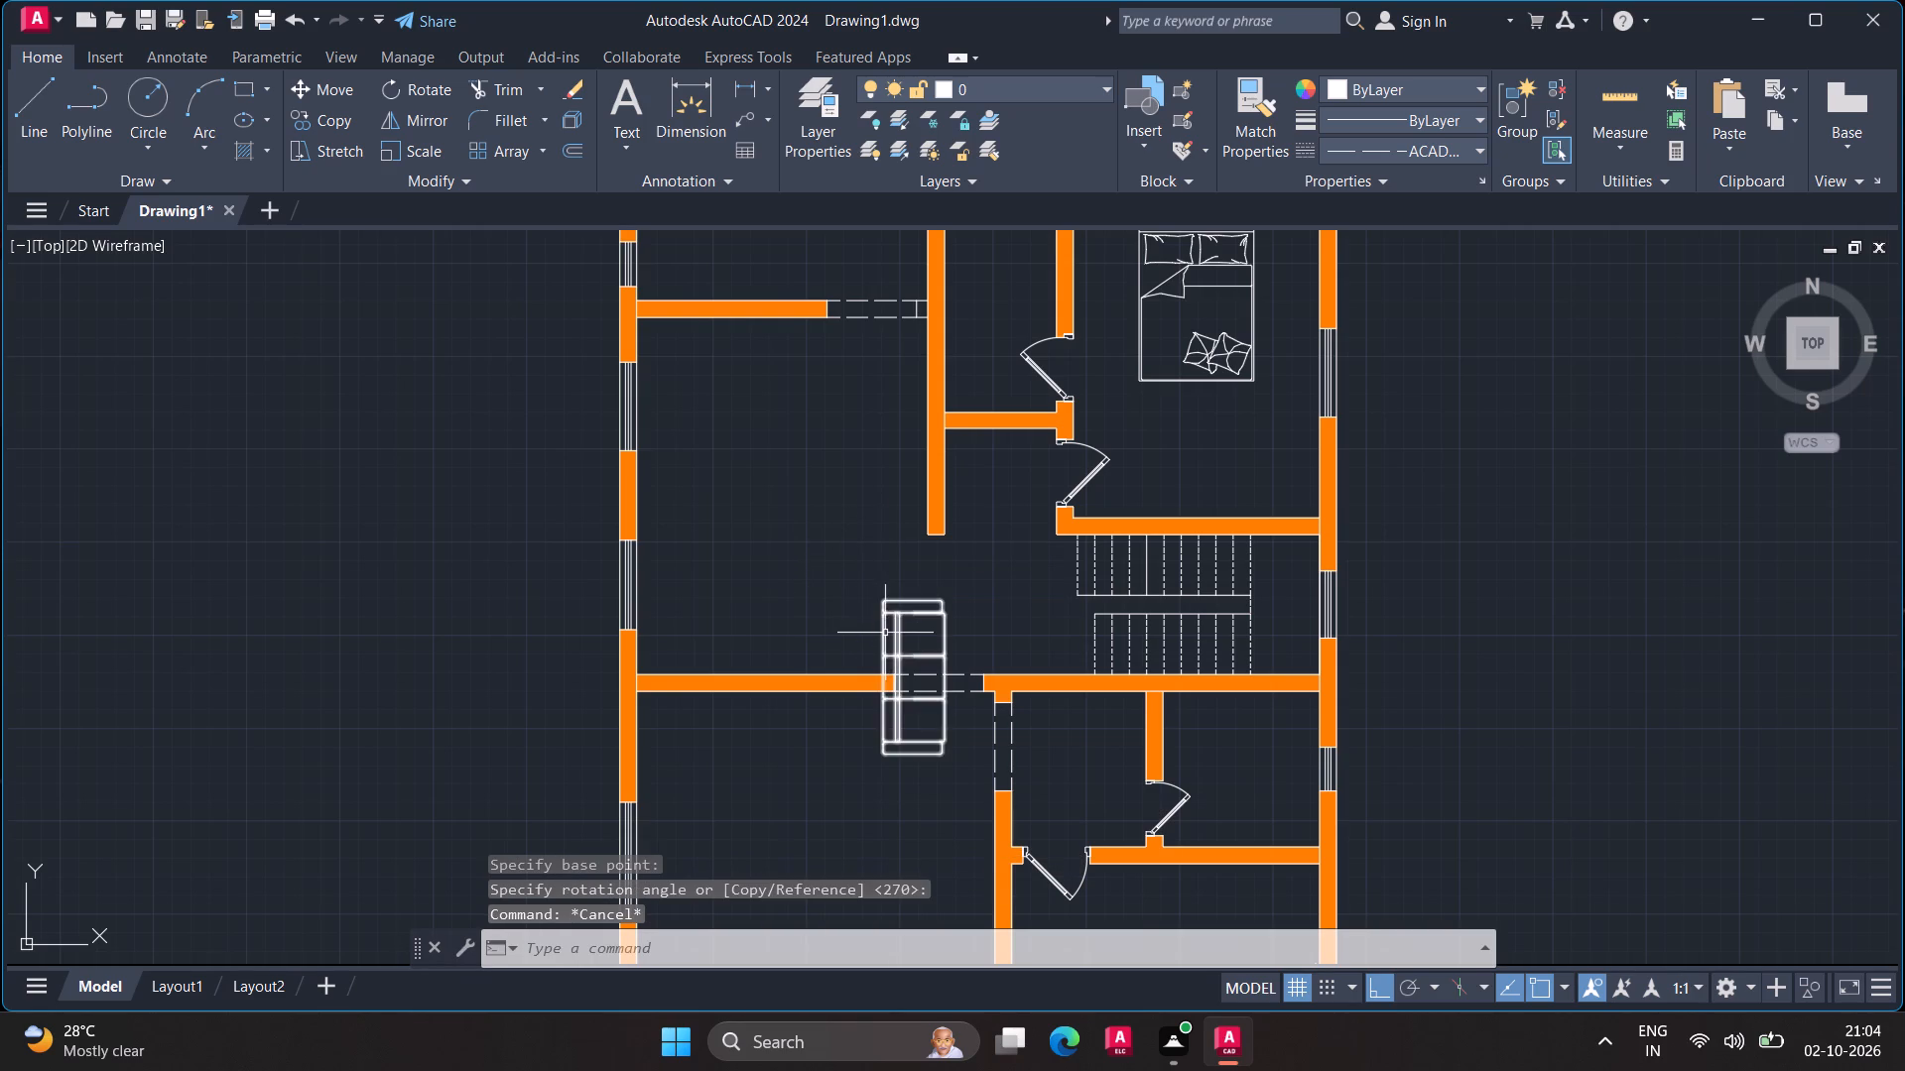
Move the rotated sofa, with Ortho off, beside the west exterior wall between the two windows of the open room.
left_click(885, 634)
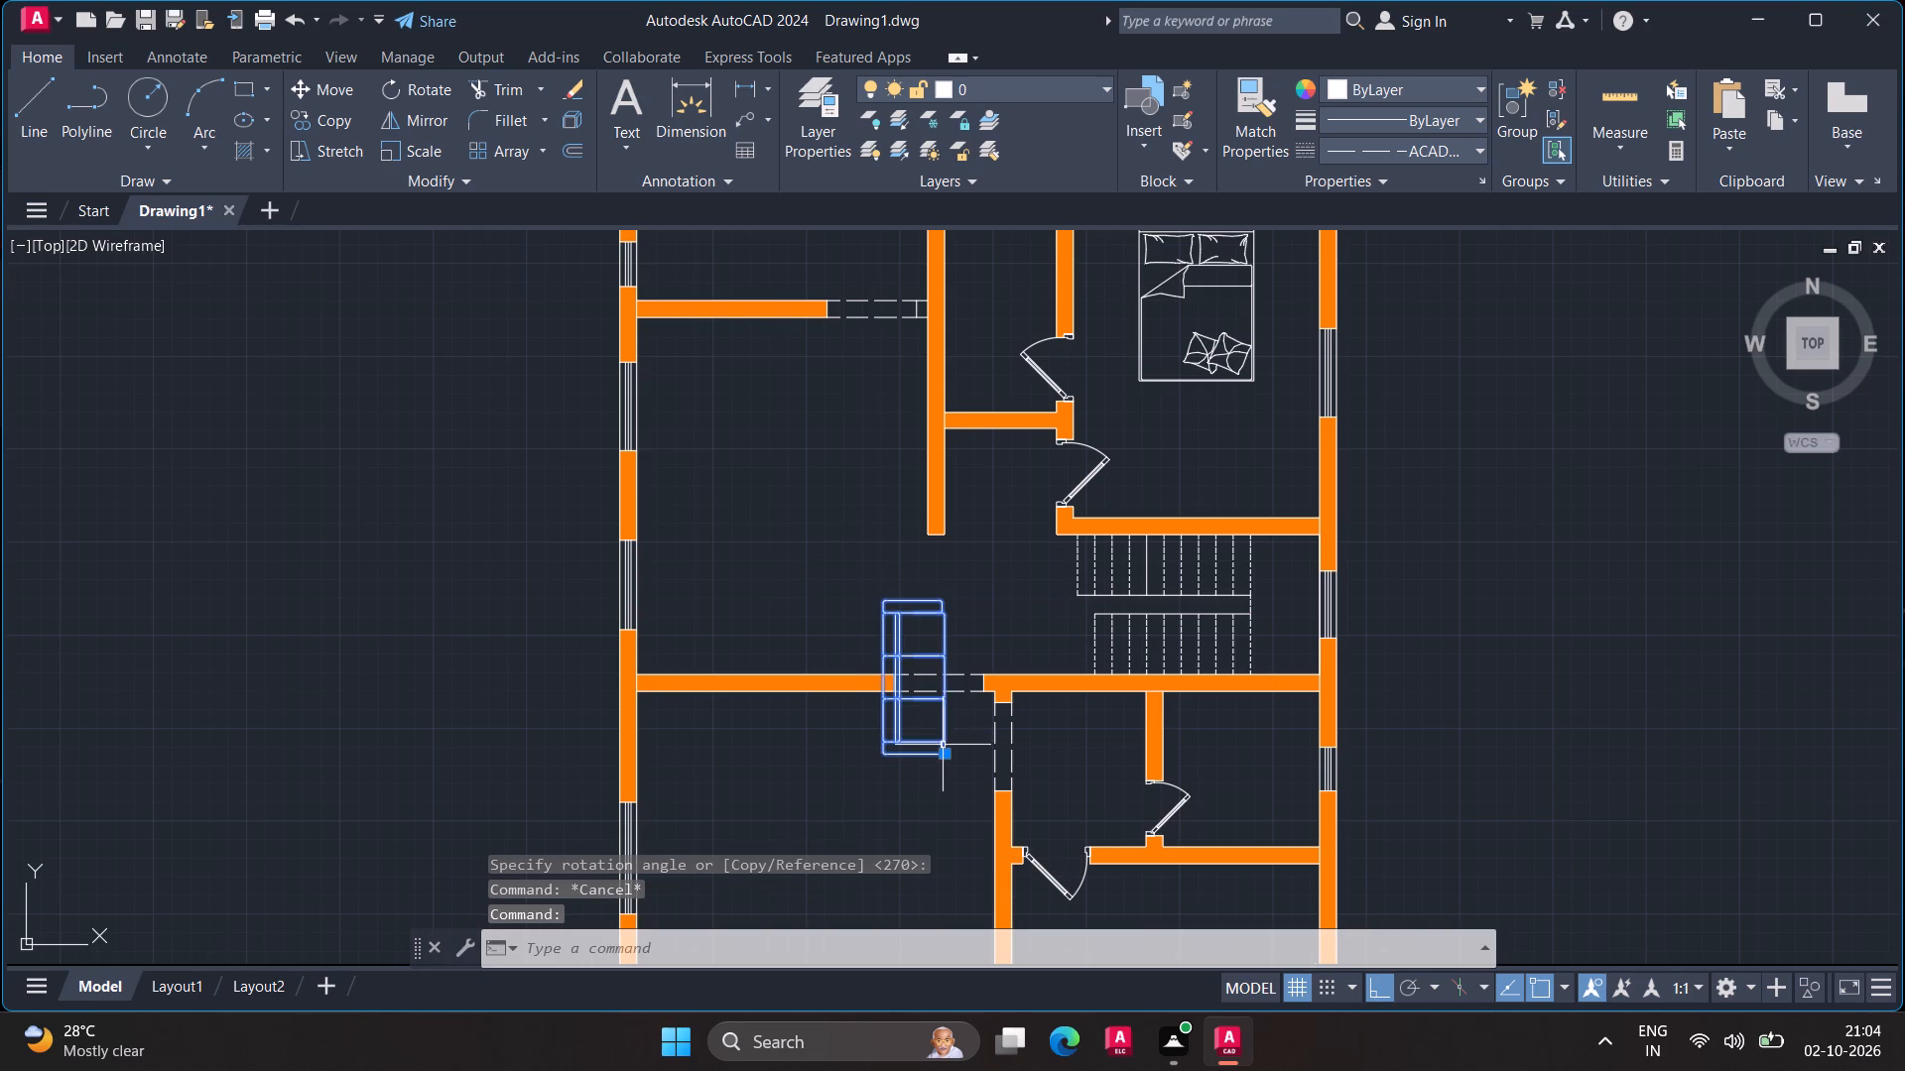
left_click(943, 753)
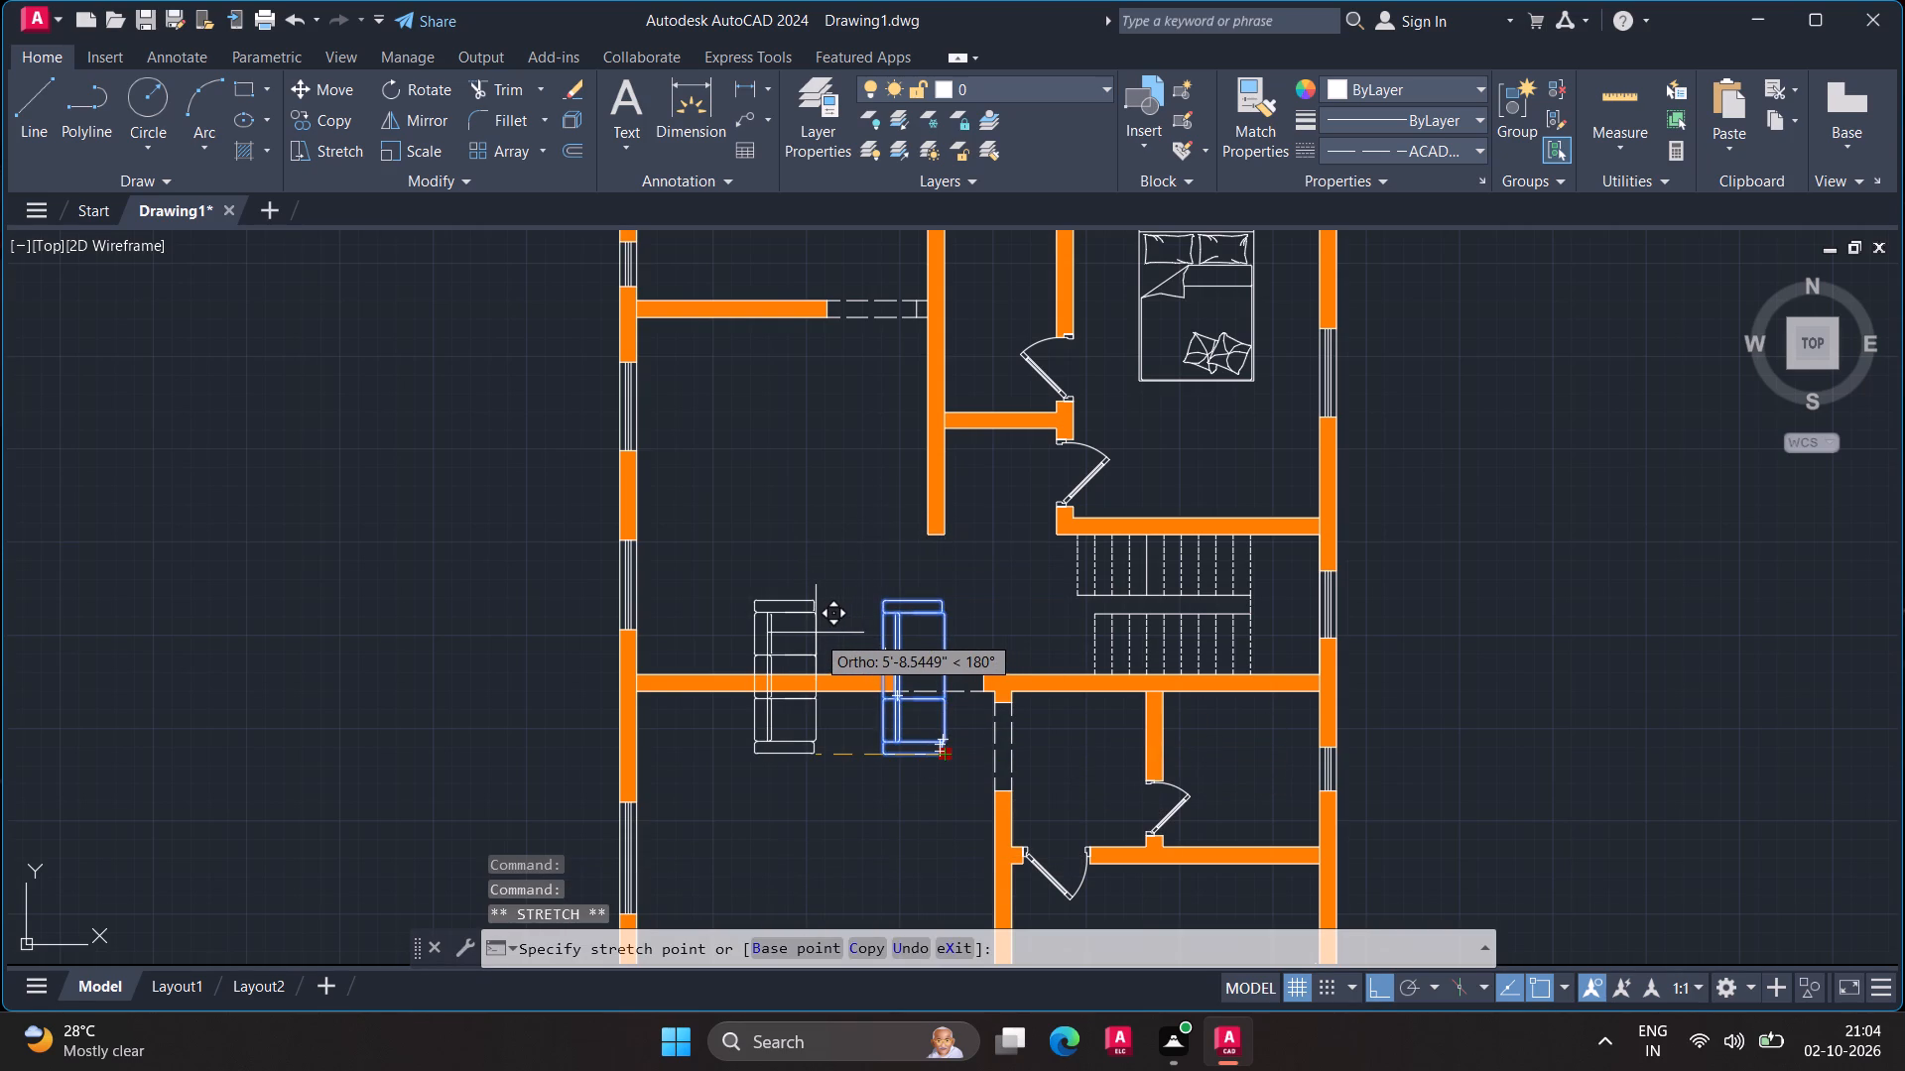
key("F8")
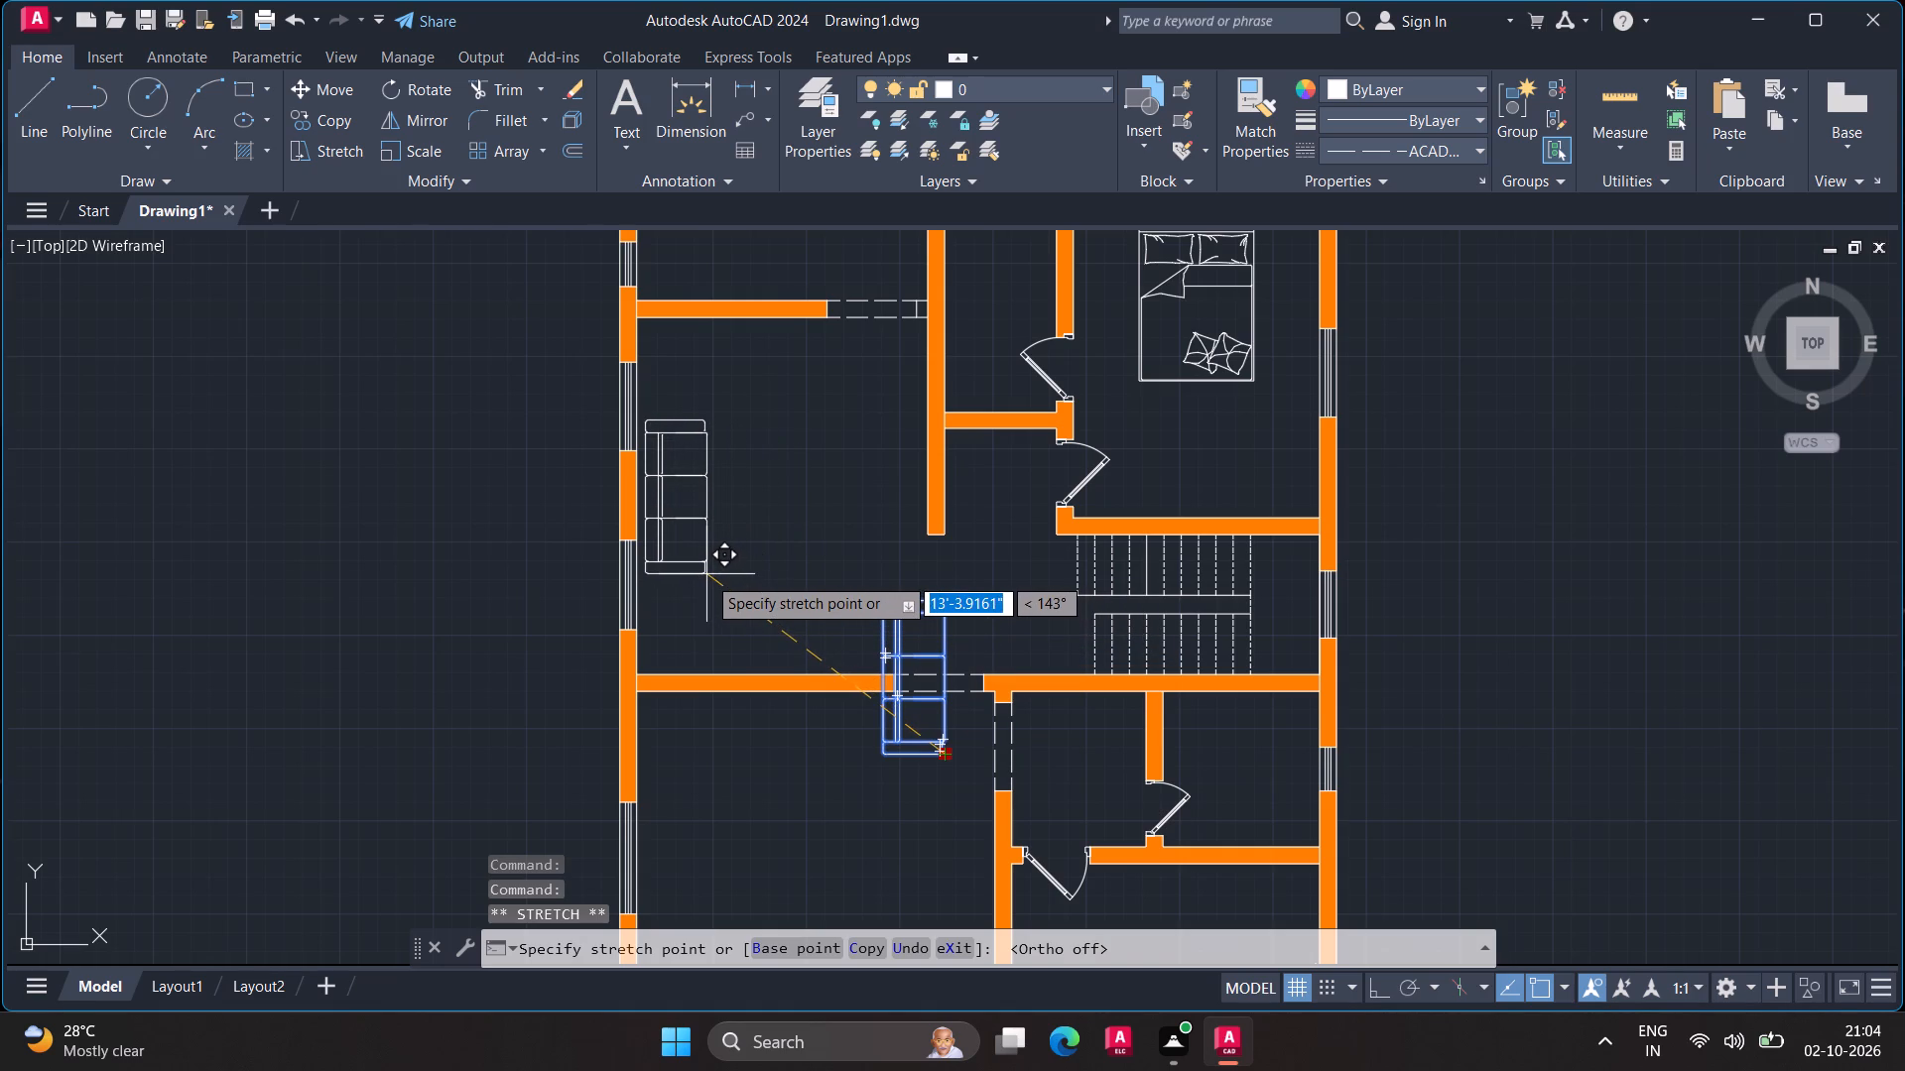
left_click(707, 581)
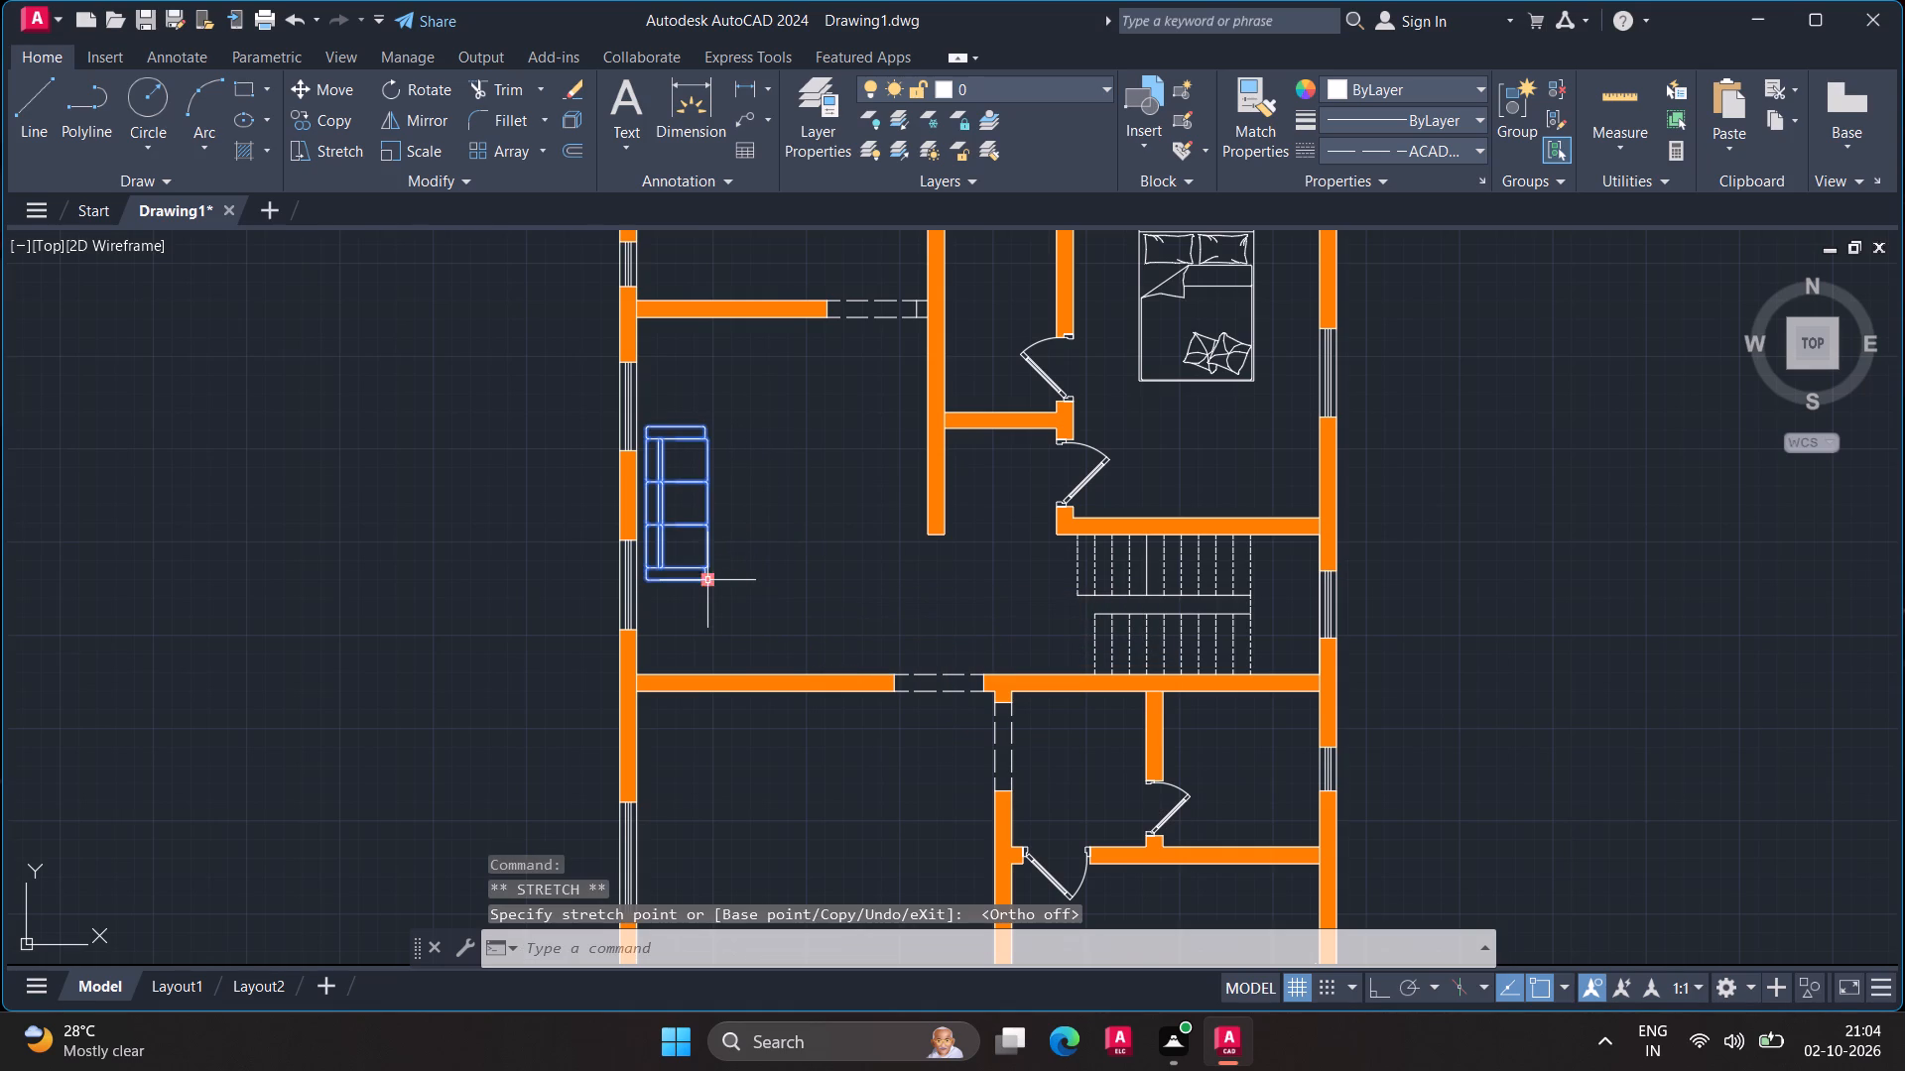
key("Escape")
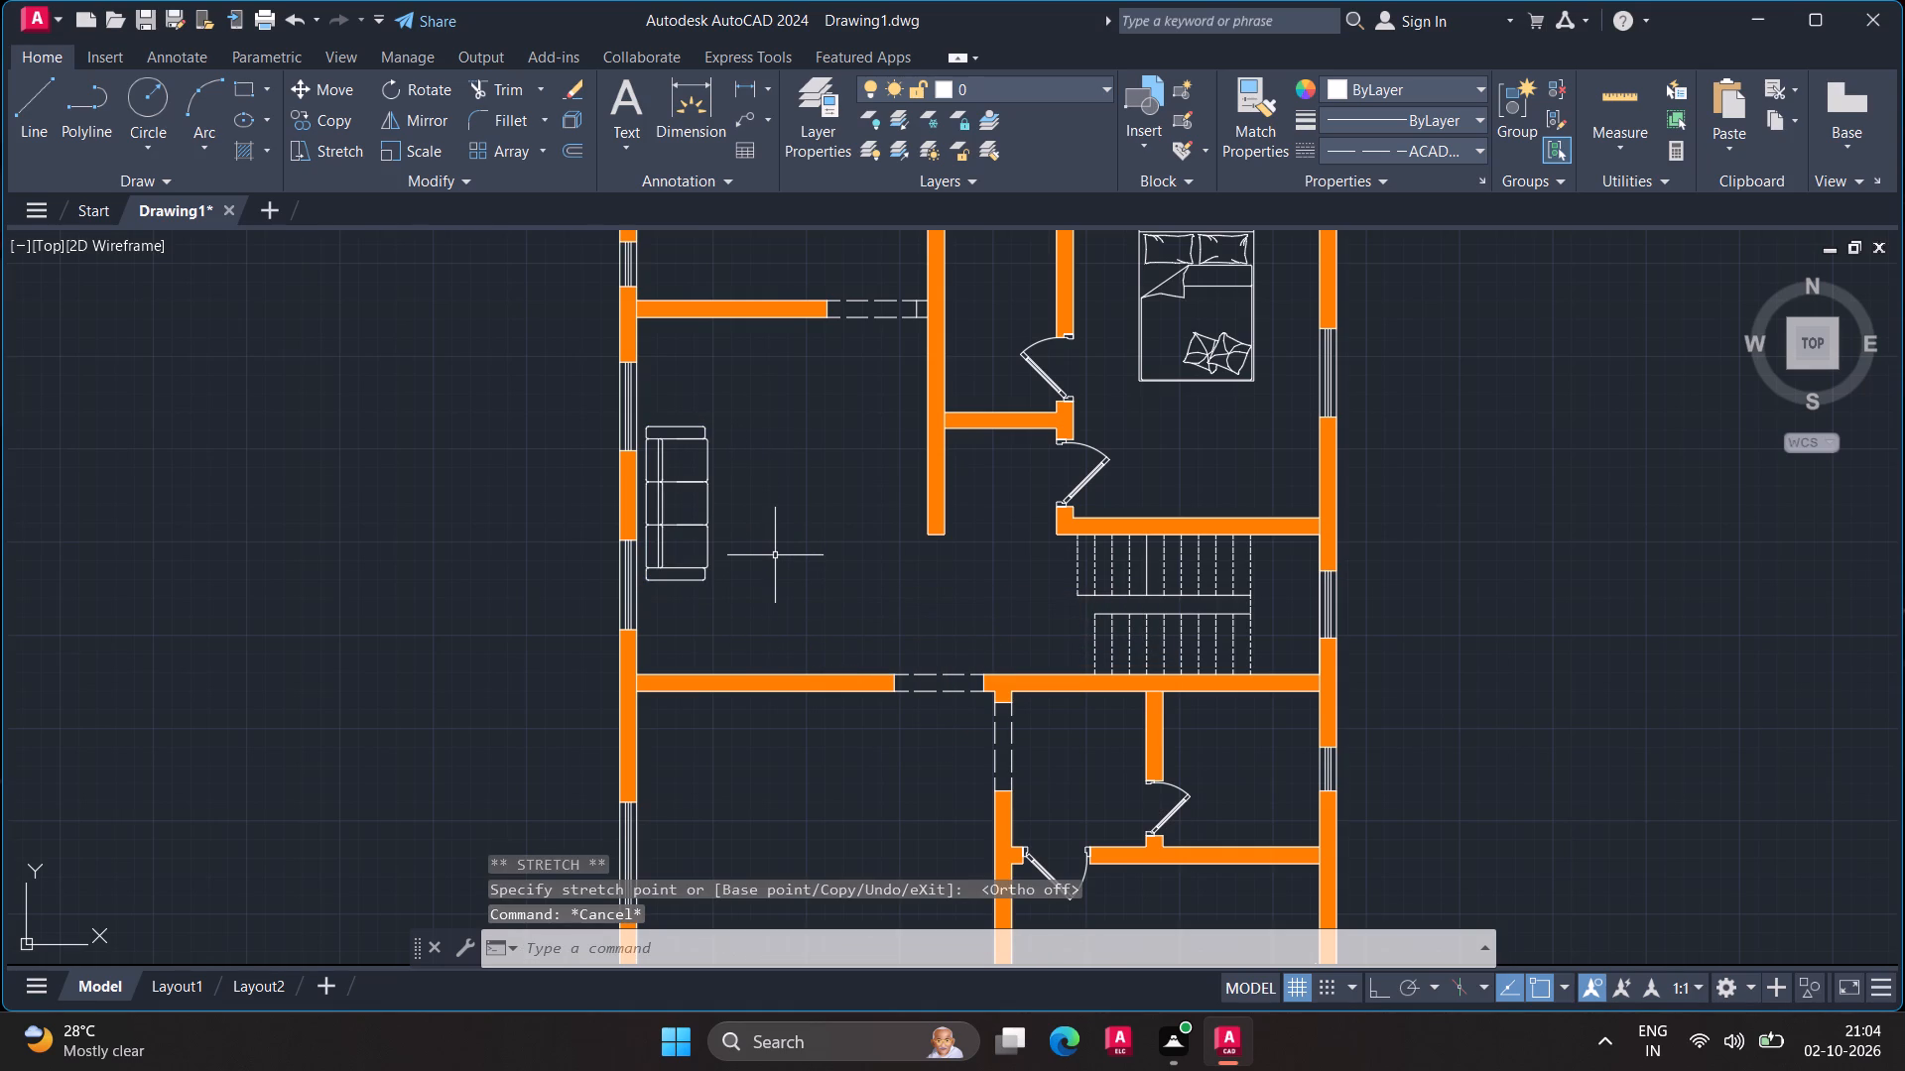
Move the sofa about 5.07" from the midpoint of its middle back edge to the inner face of the west wall.
scroll(775, 556, "up", 1)
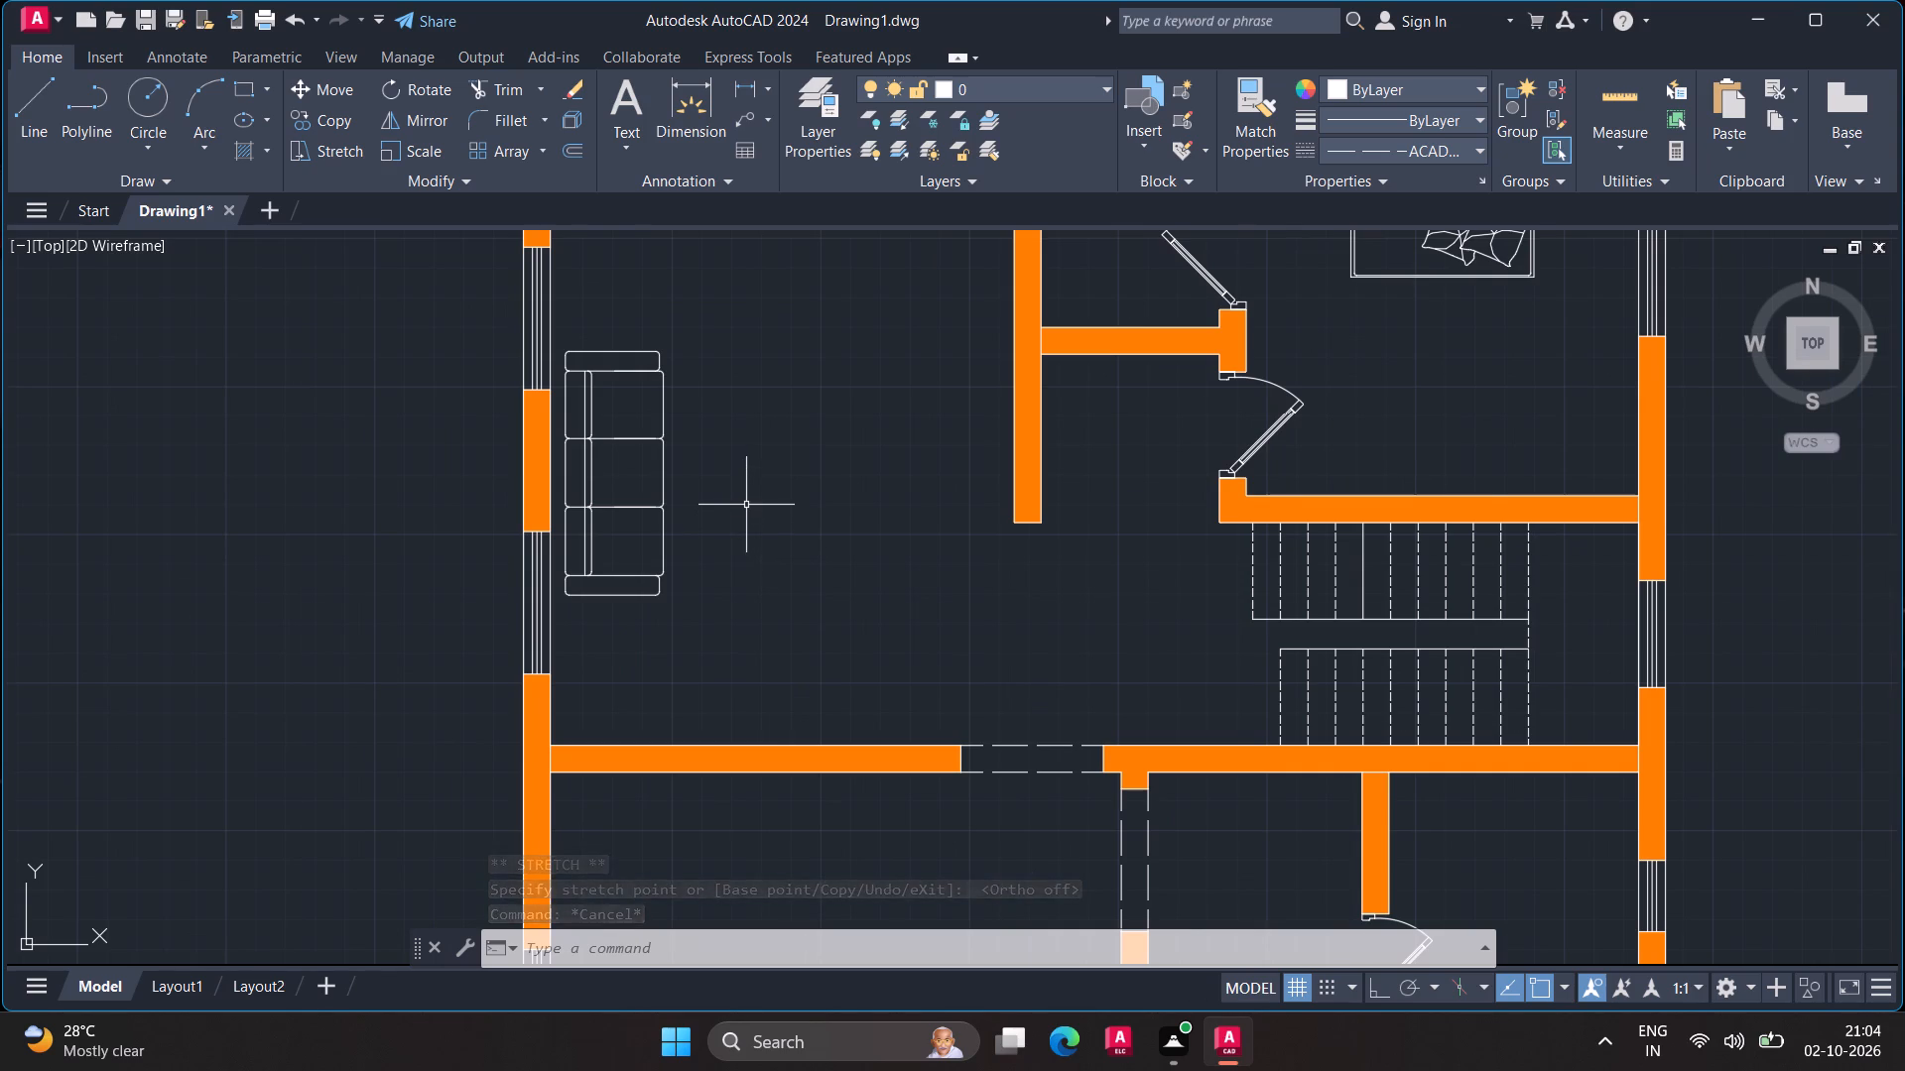
scroll(746, 506, "up", 1)
middle_click_drag(746, 507, 765, 588)
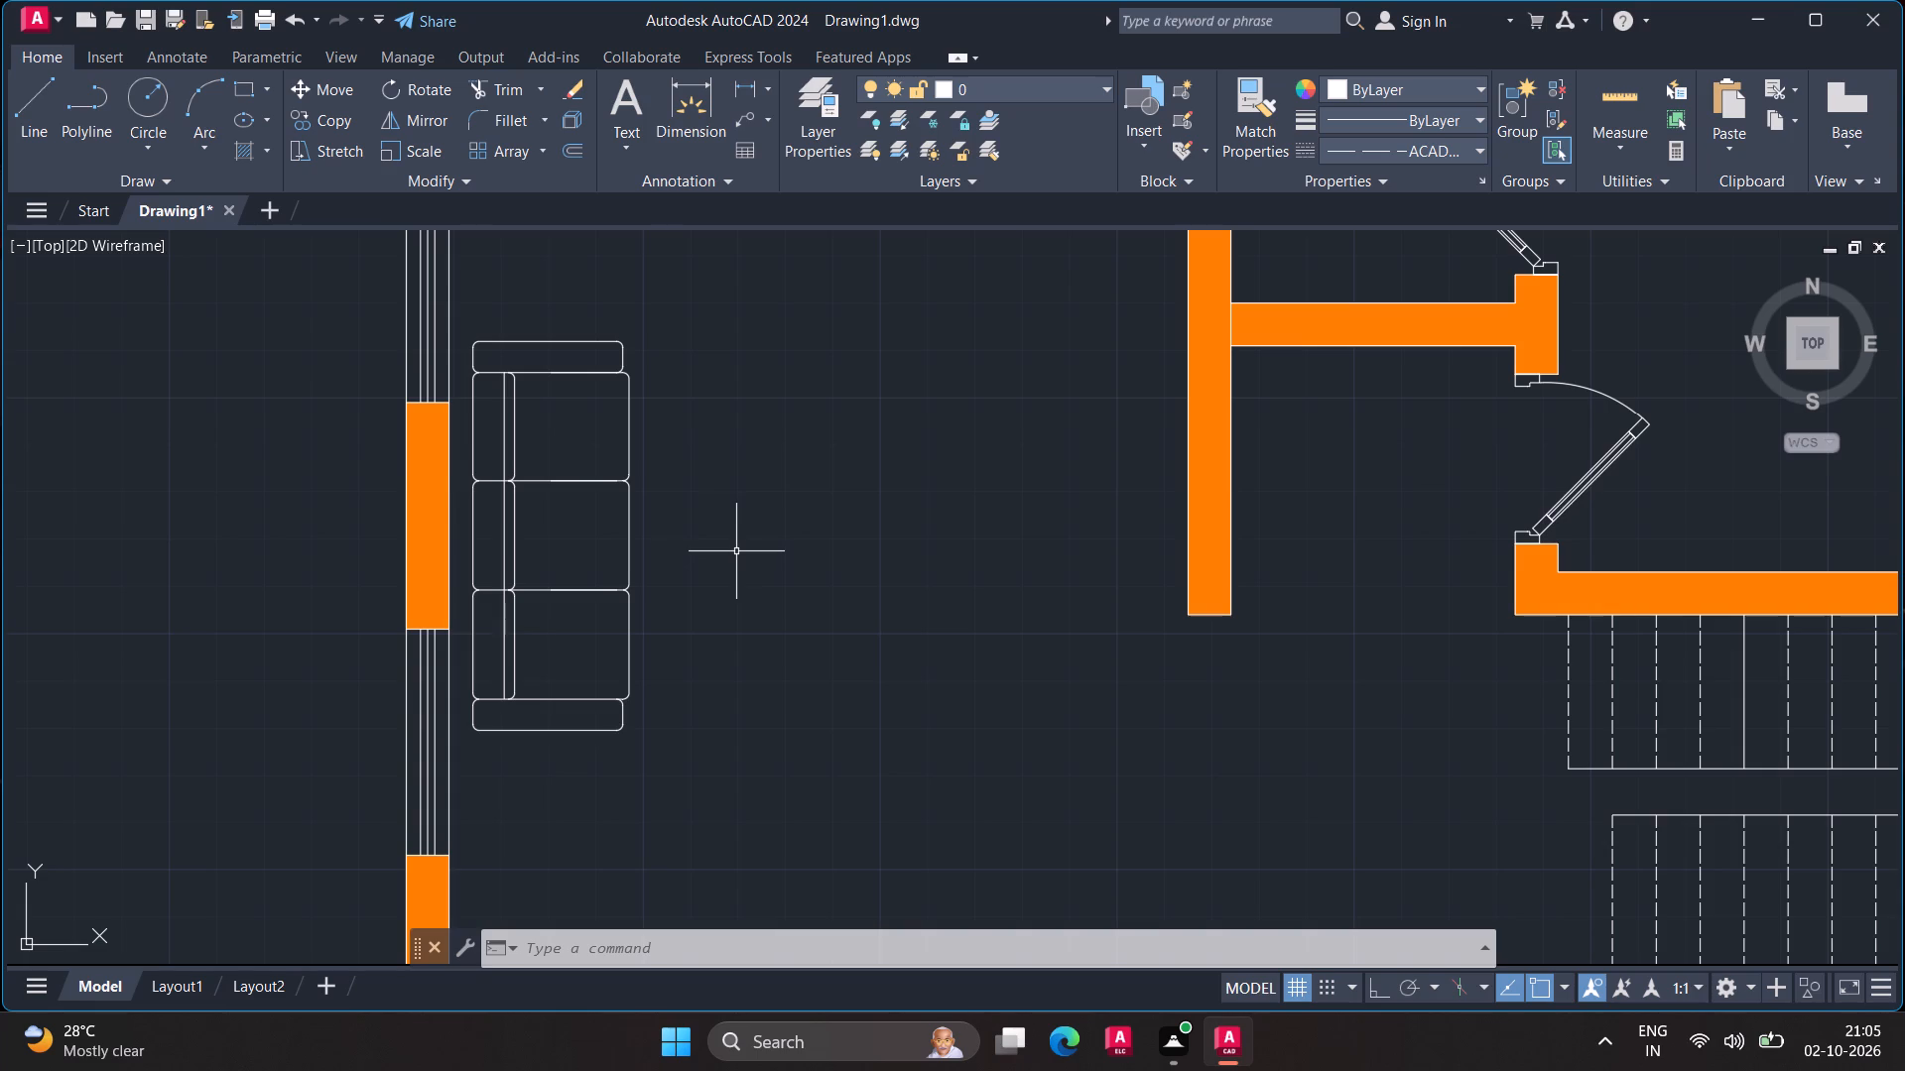
scroll(470, 514, "up", 1)
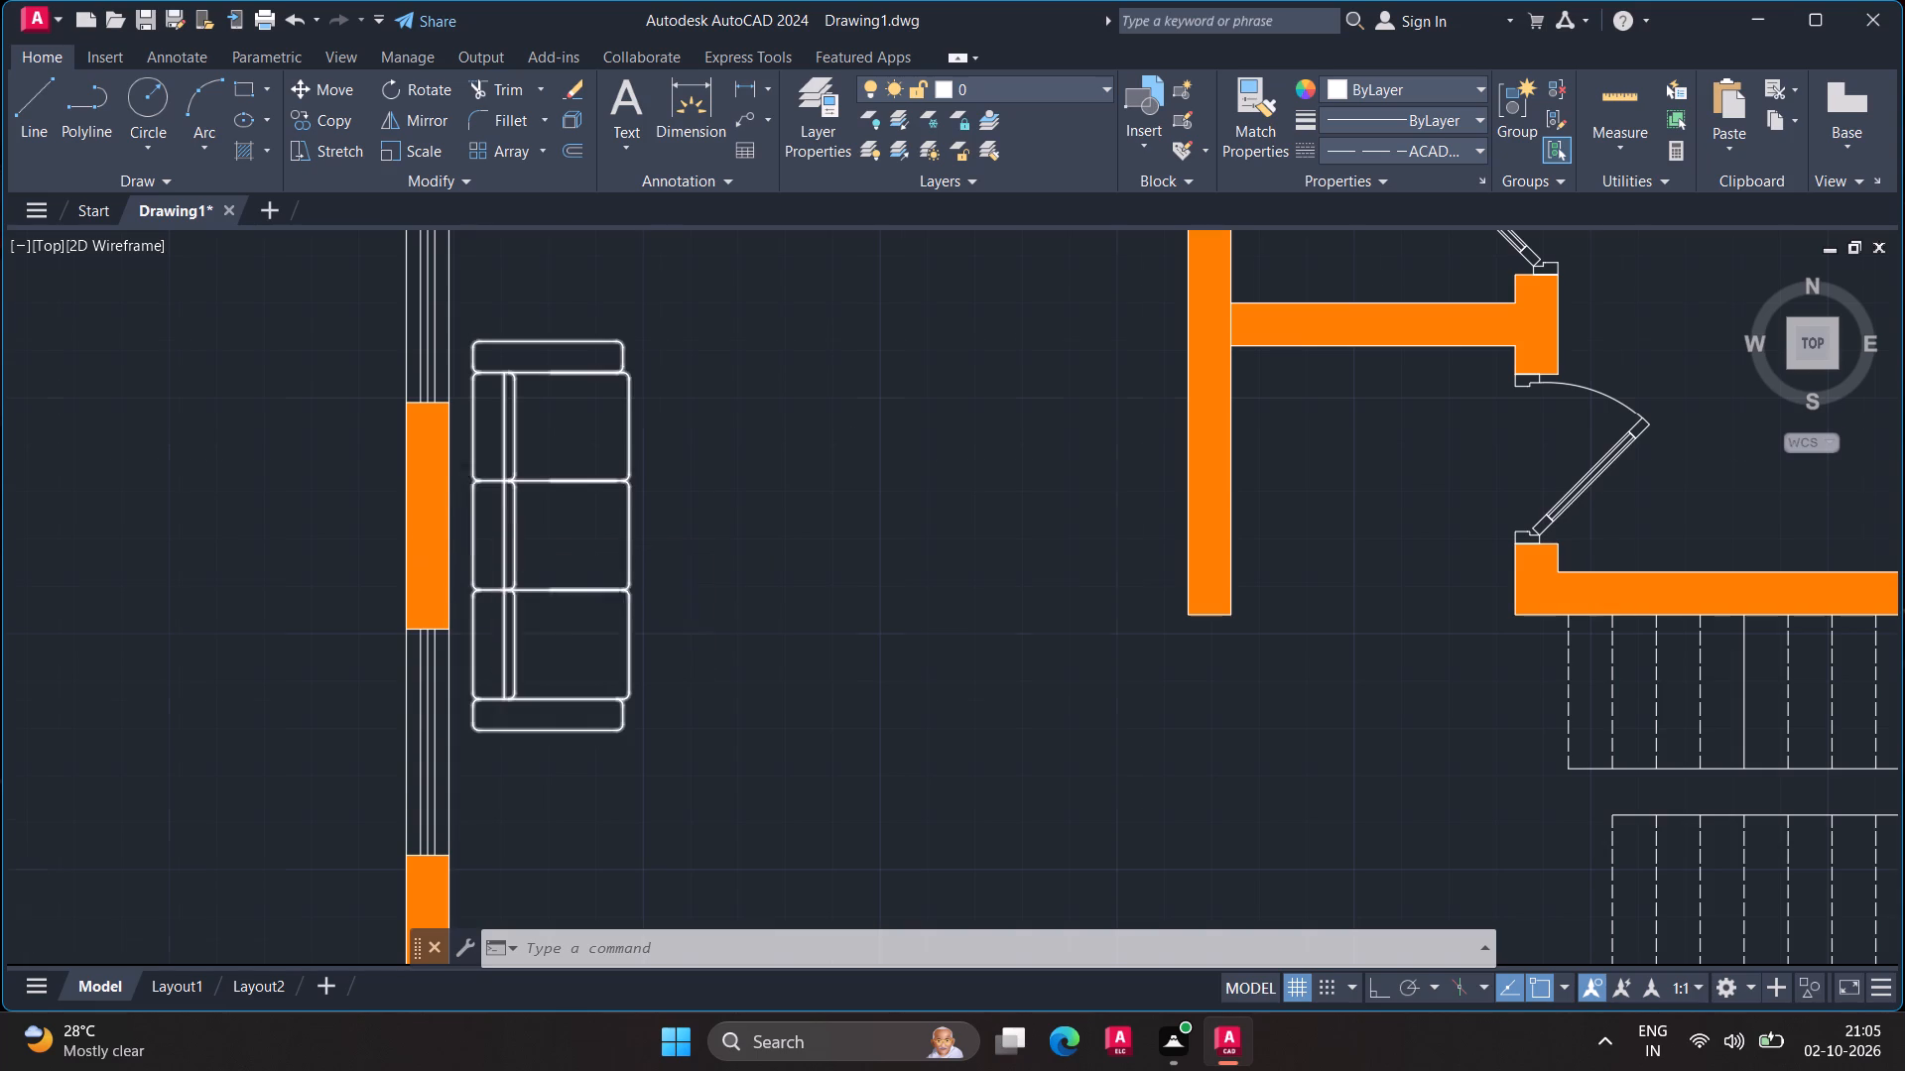
scroll(470, 514, "up", 2)
key("m")
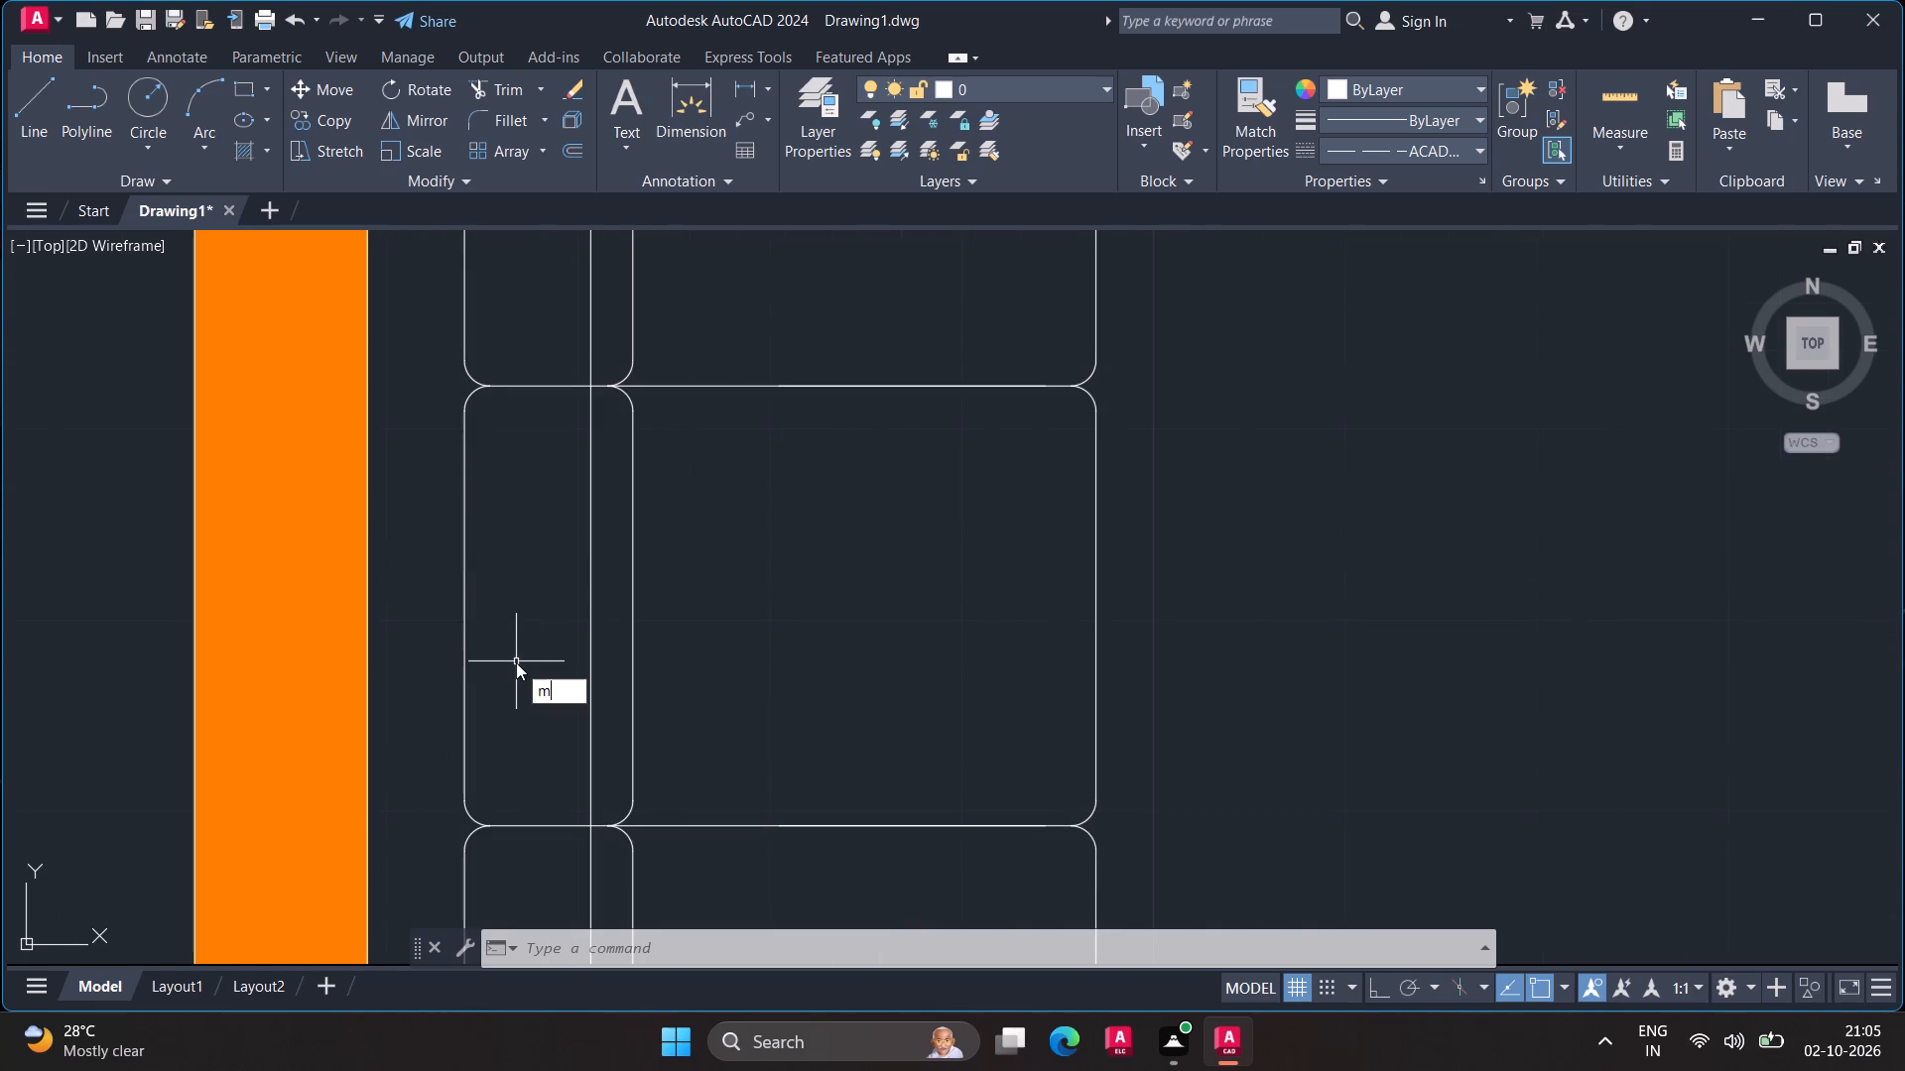
key("Return")
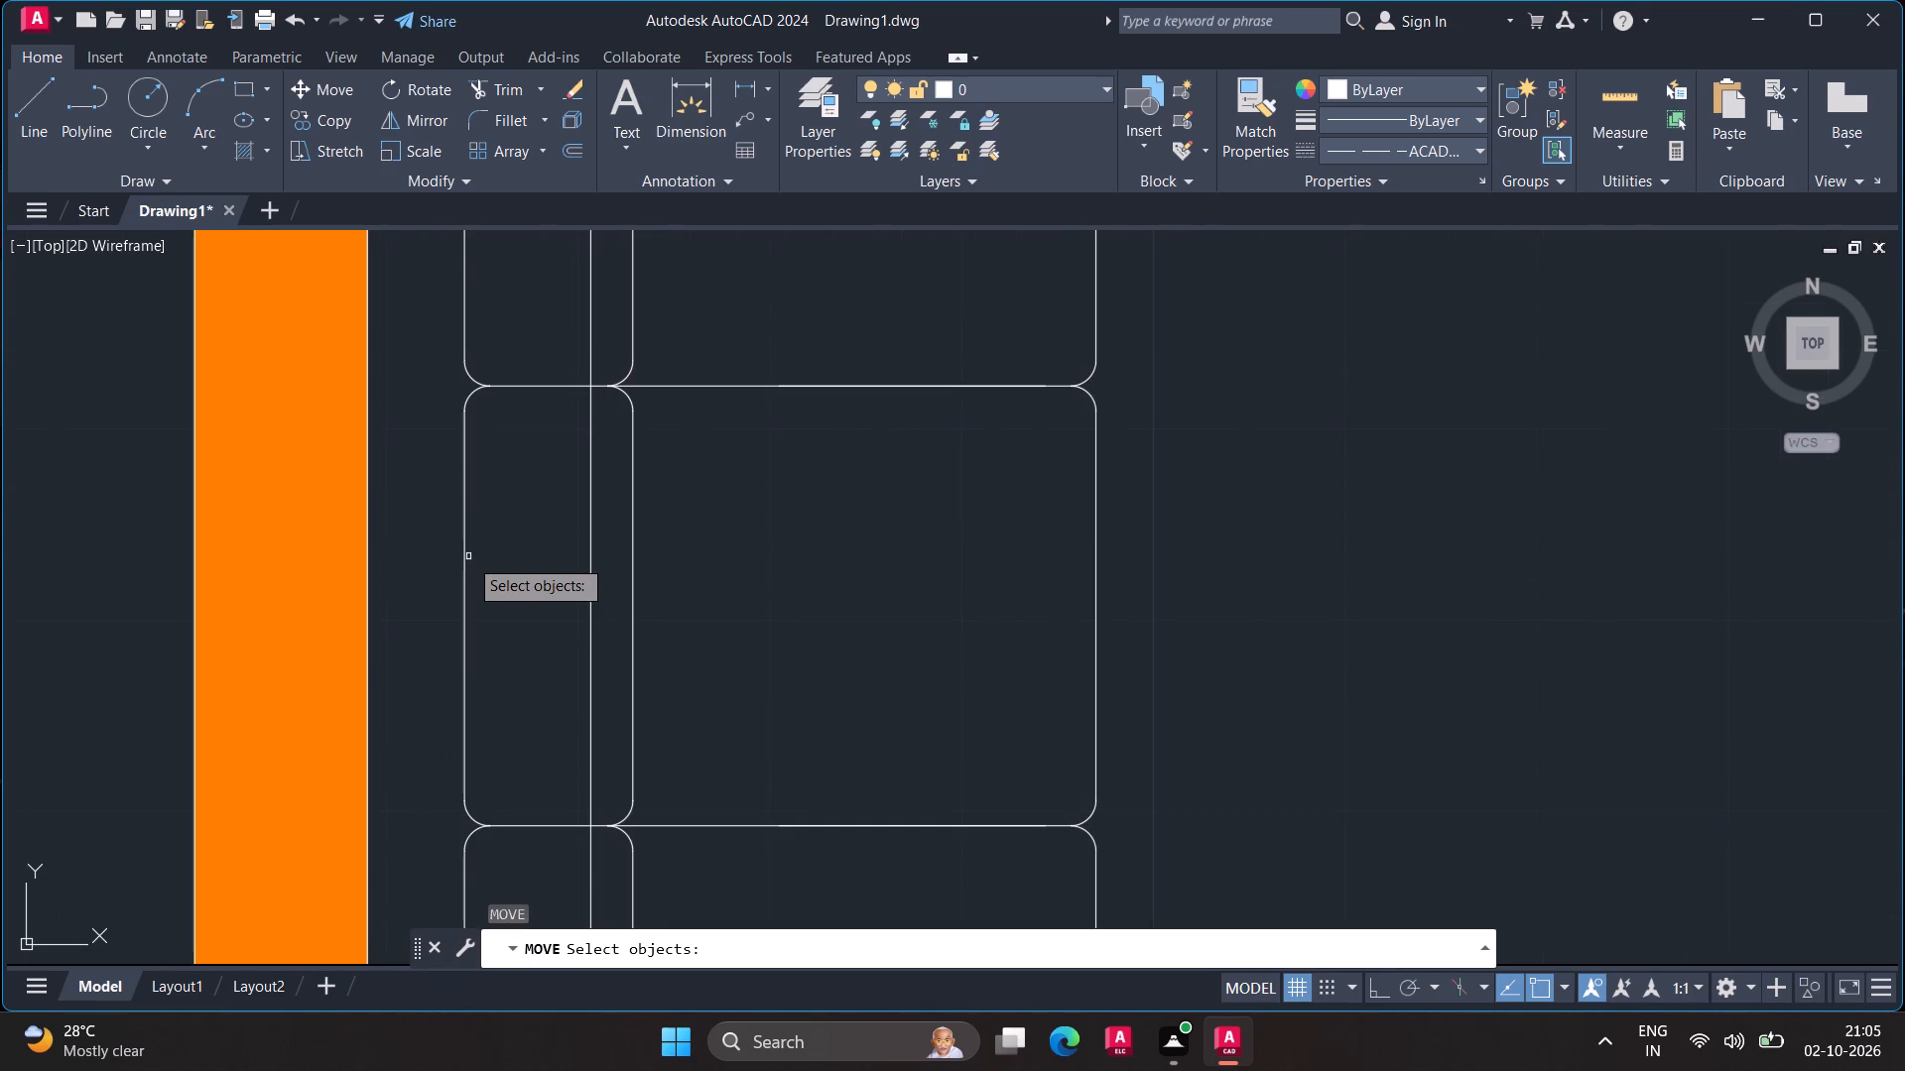
left_click(464, 557)
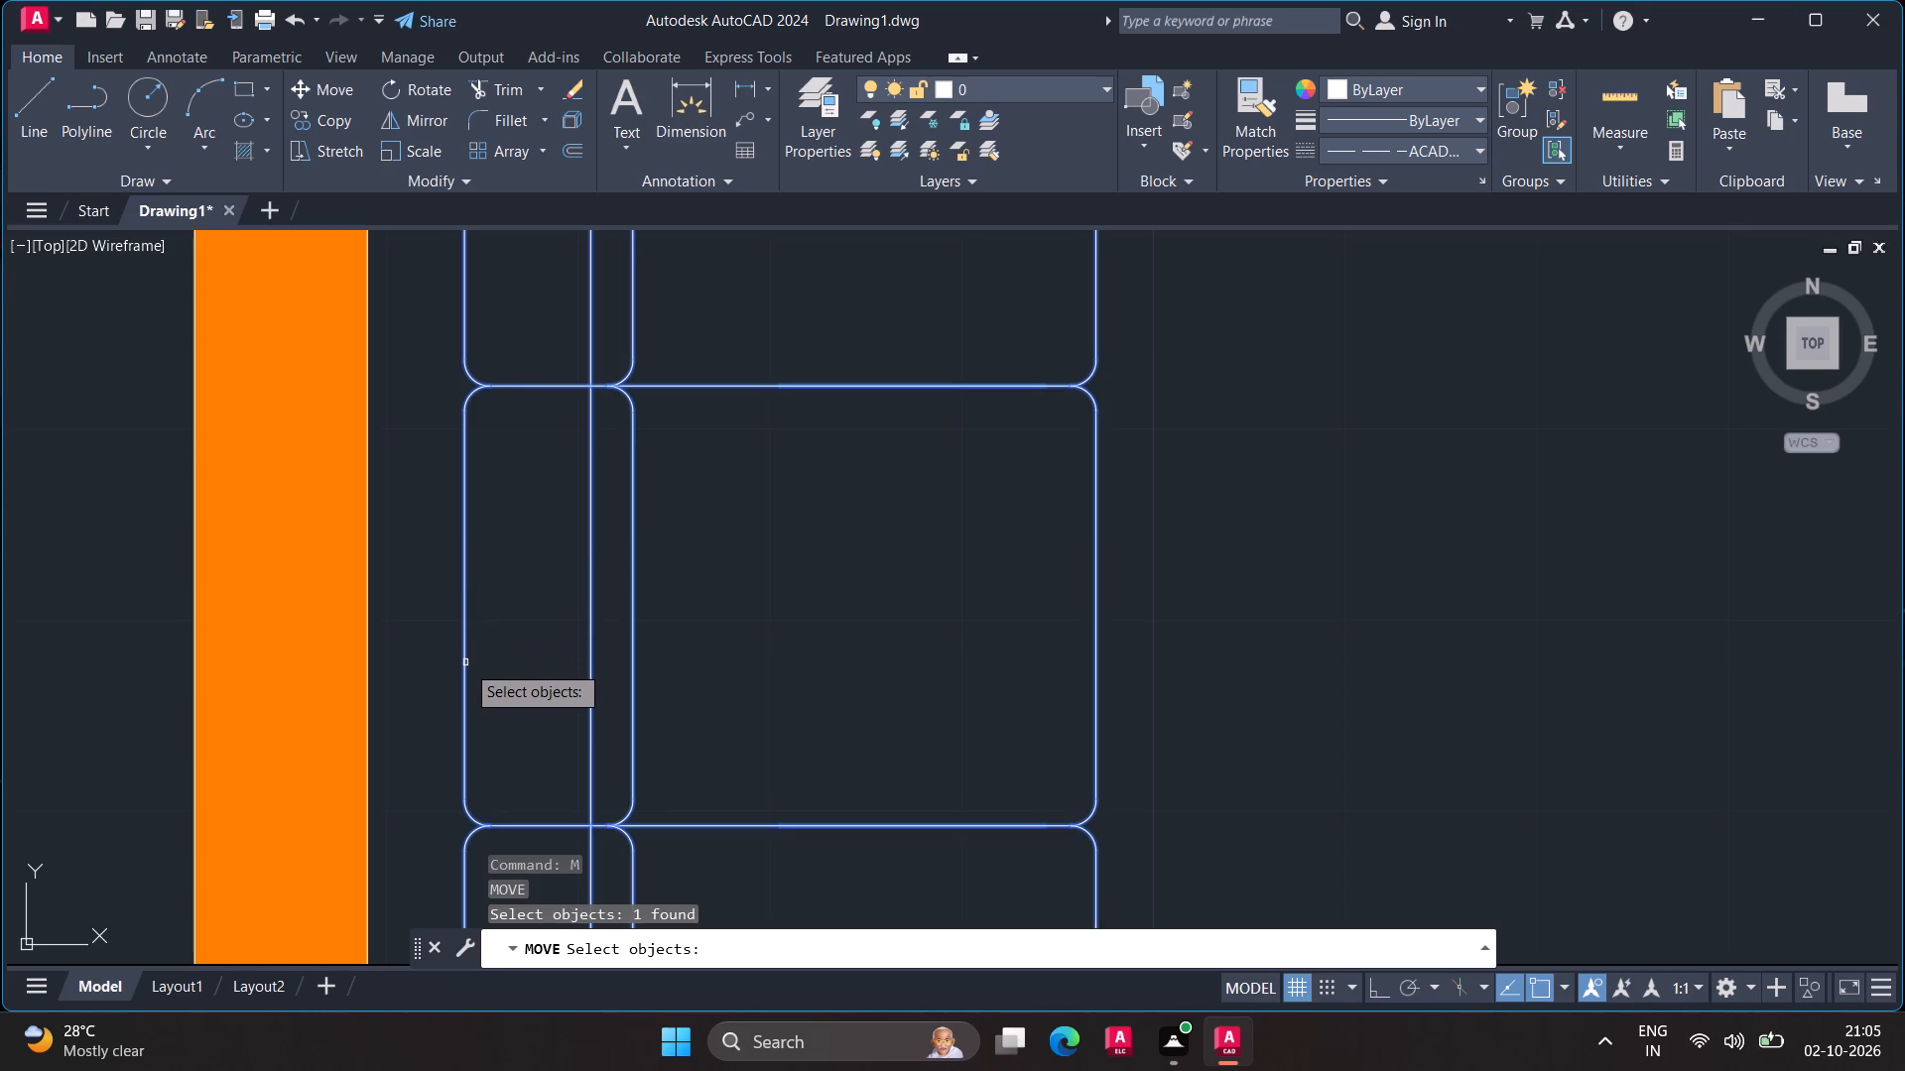
key("Return")
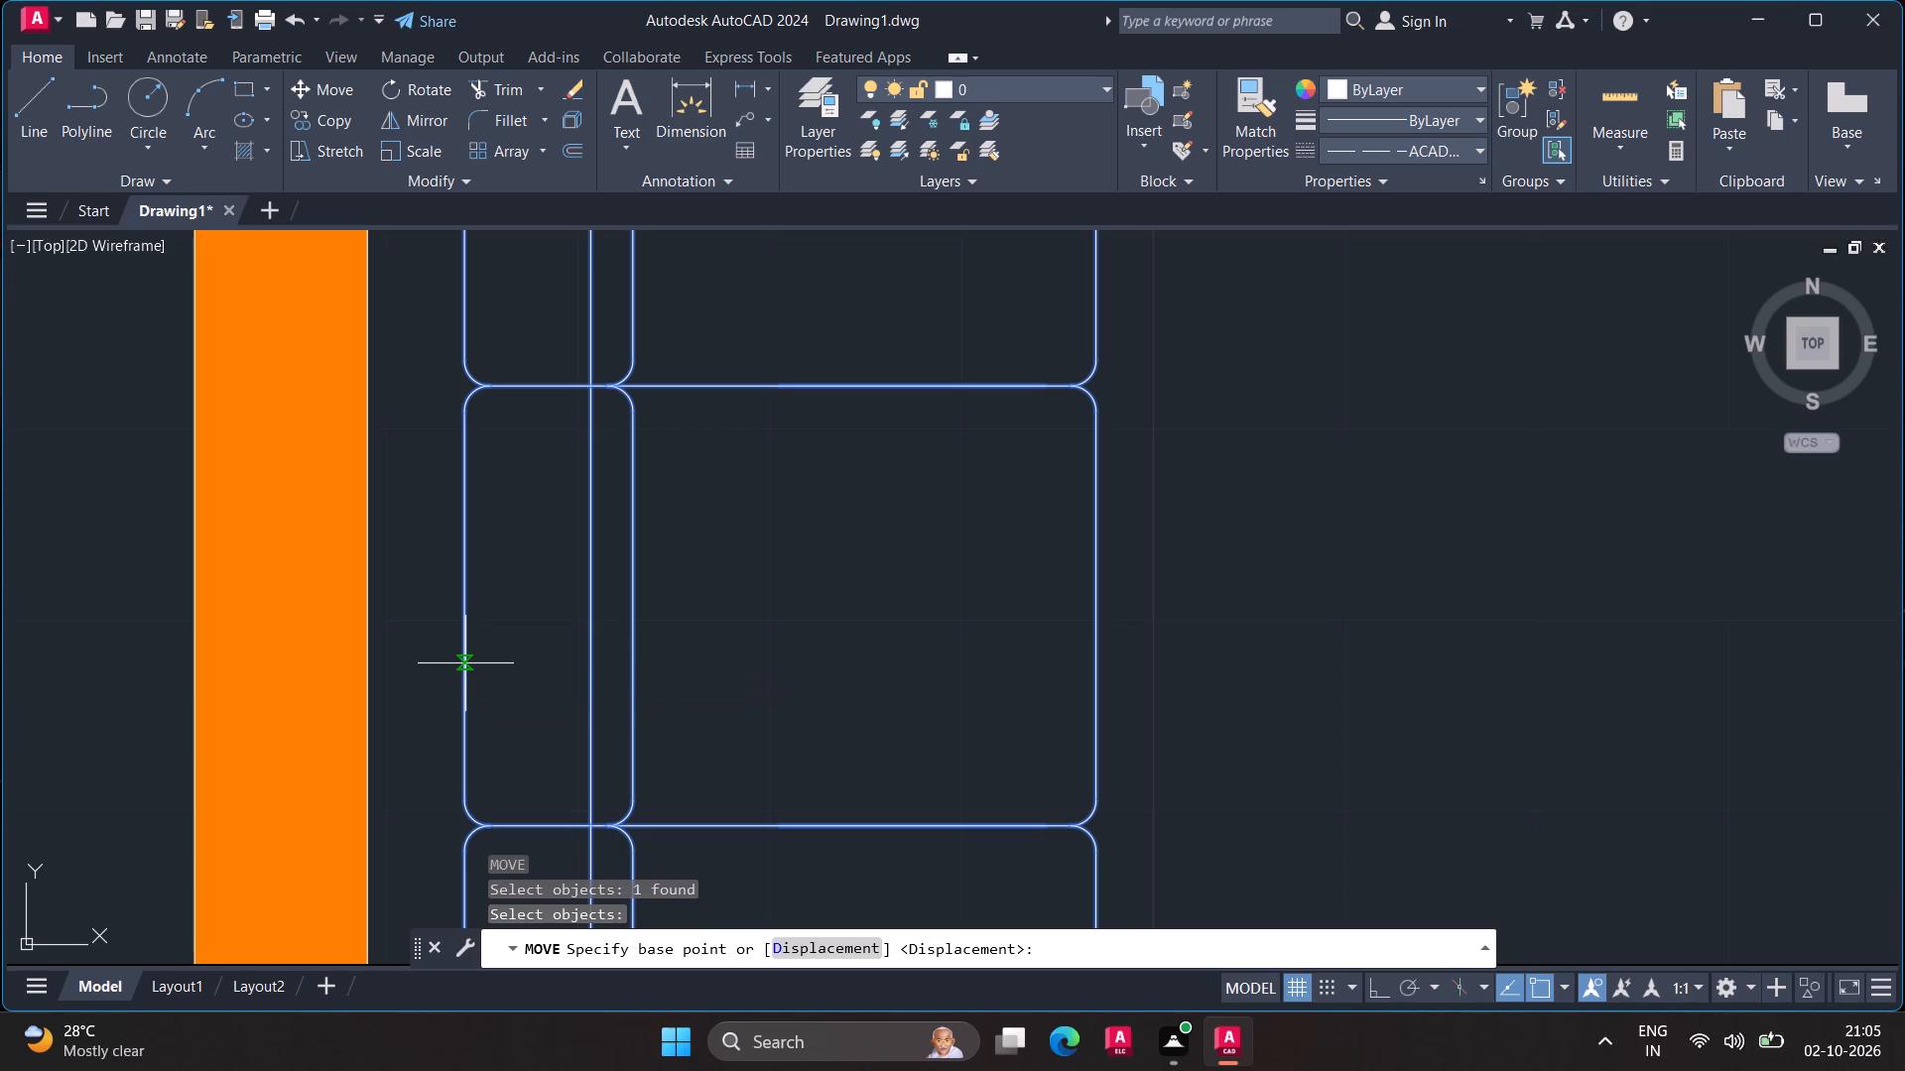
left_click(462, 613)
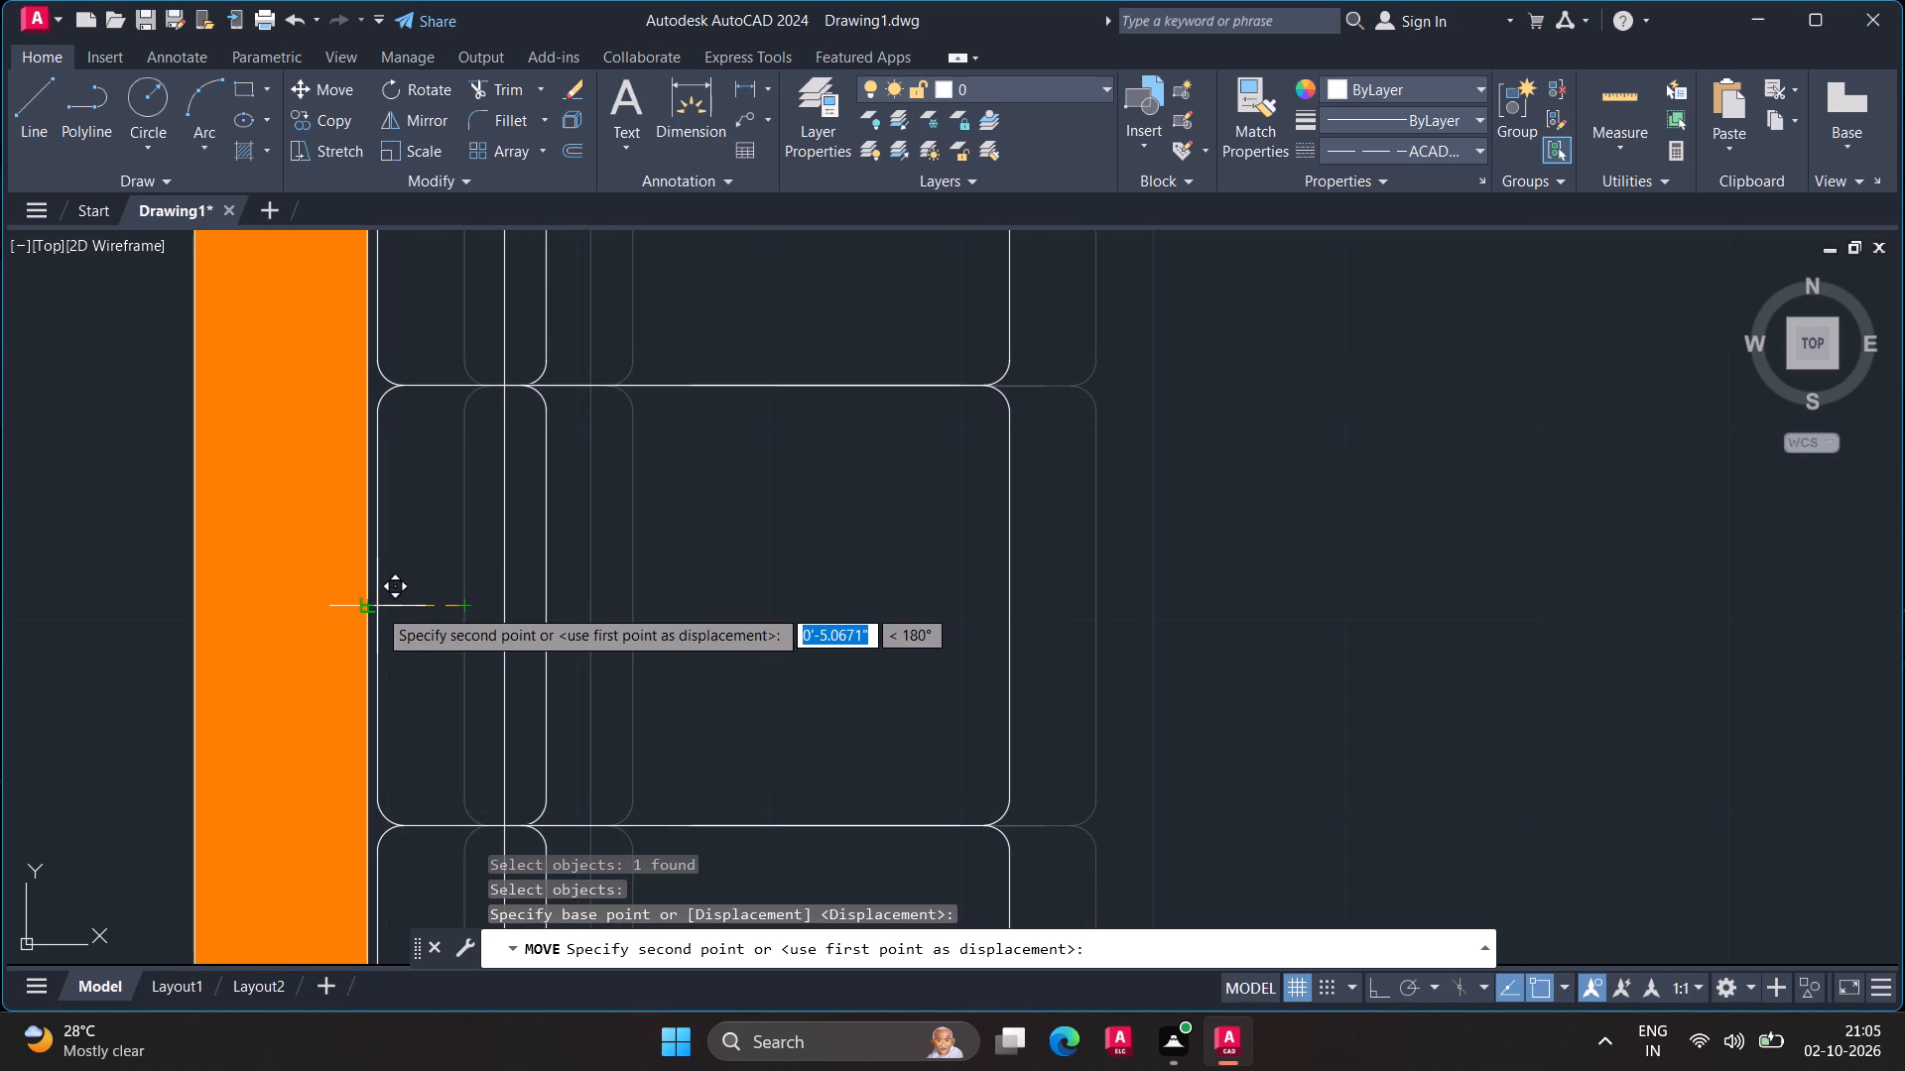
scroll(377, 607, "up", 4)
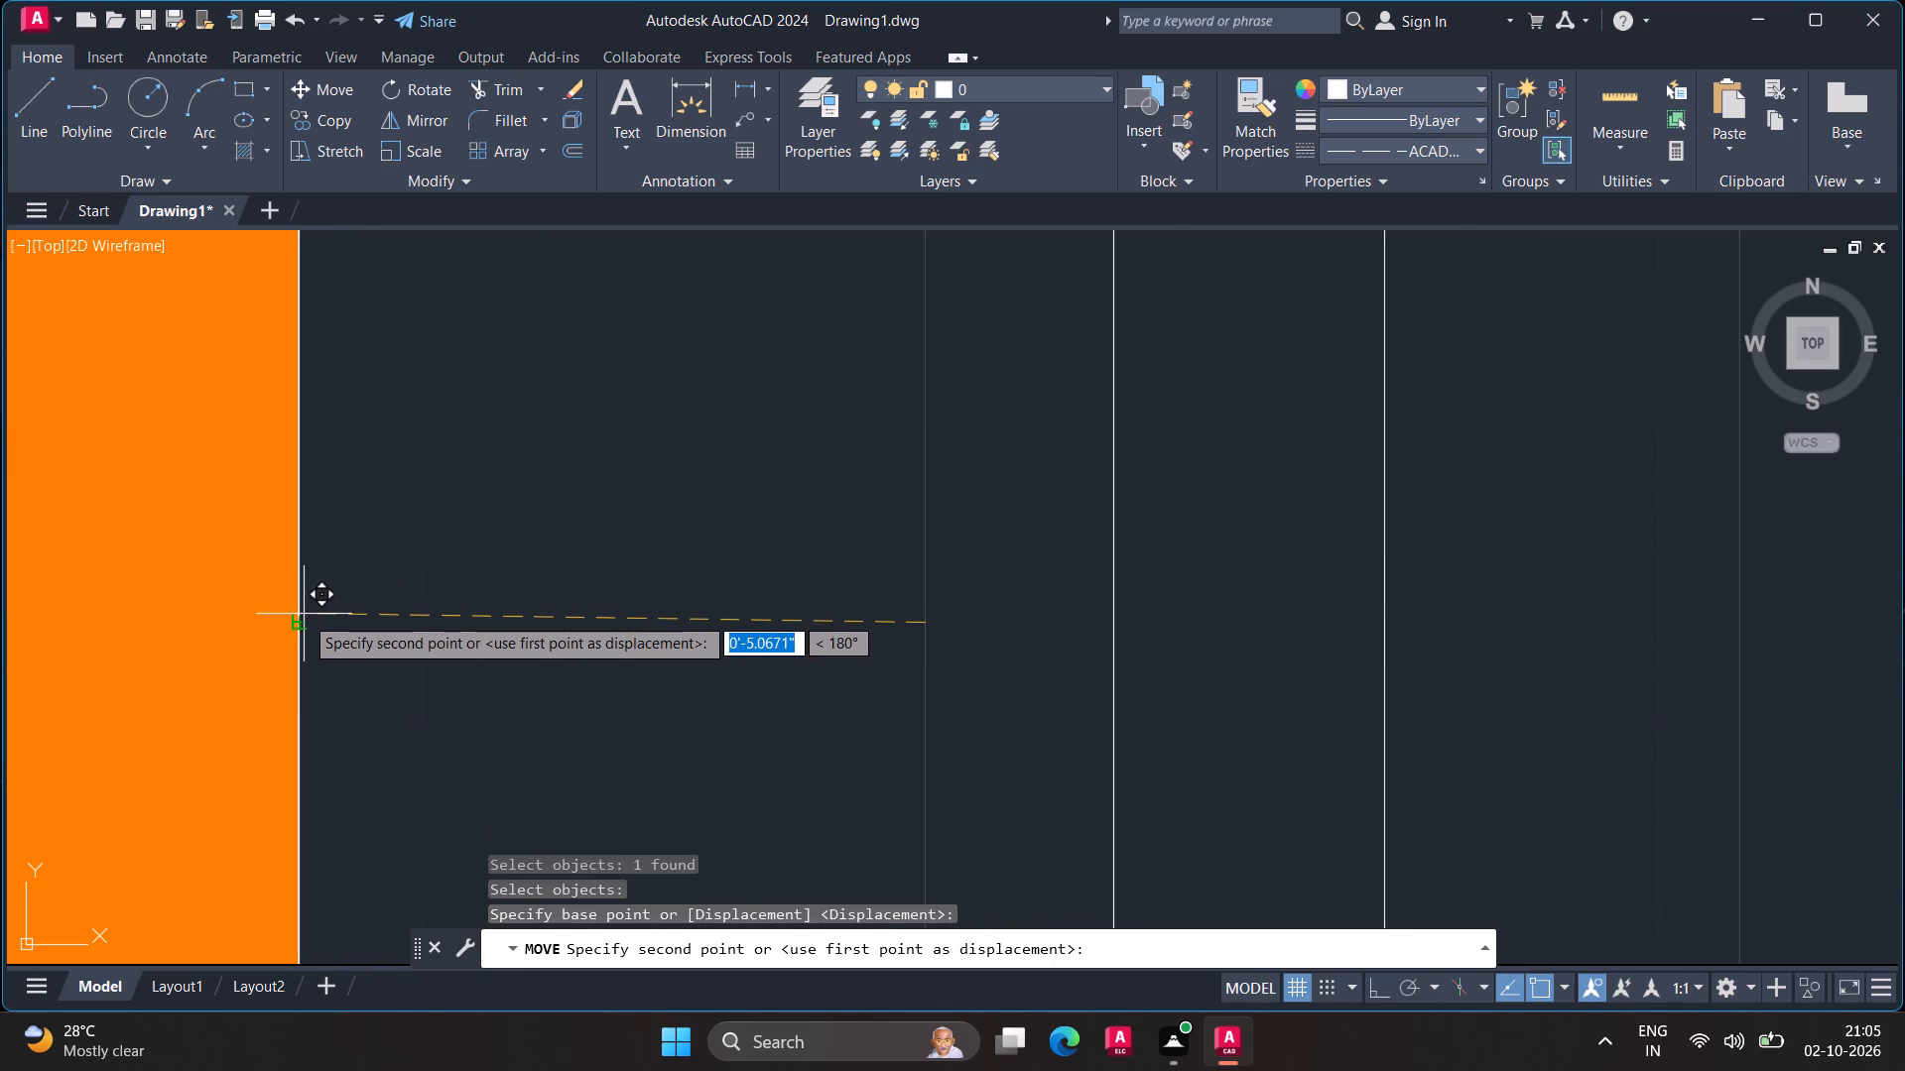
scroll(304, 615, "up", 4)
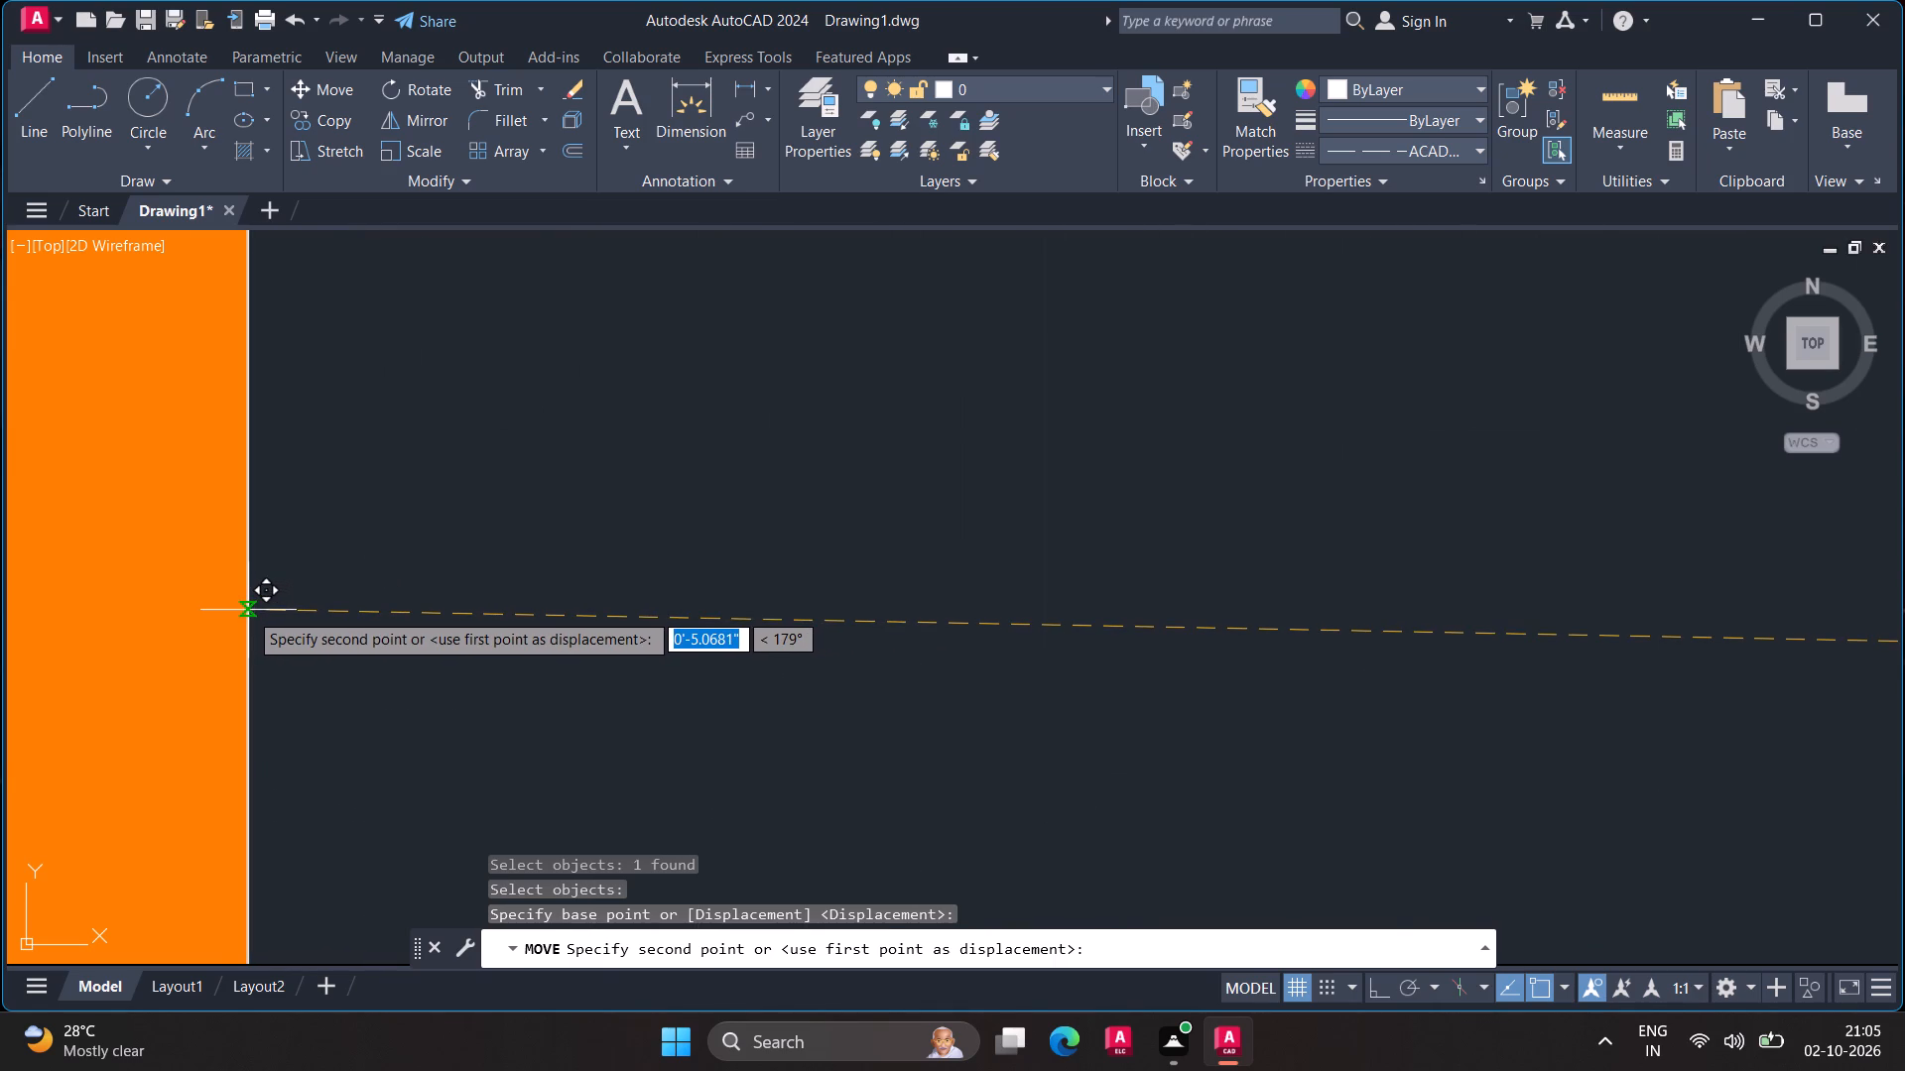
scroll(248, 611, "up", 9)
scroll(227, 610, "down", 2)
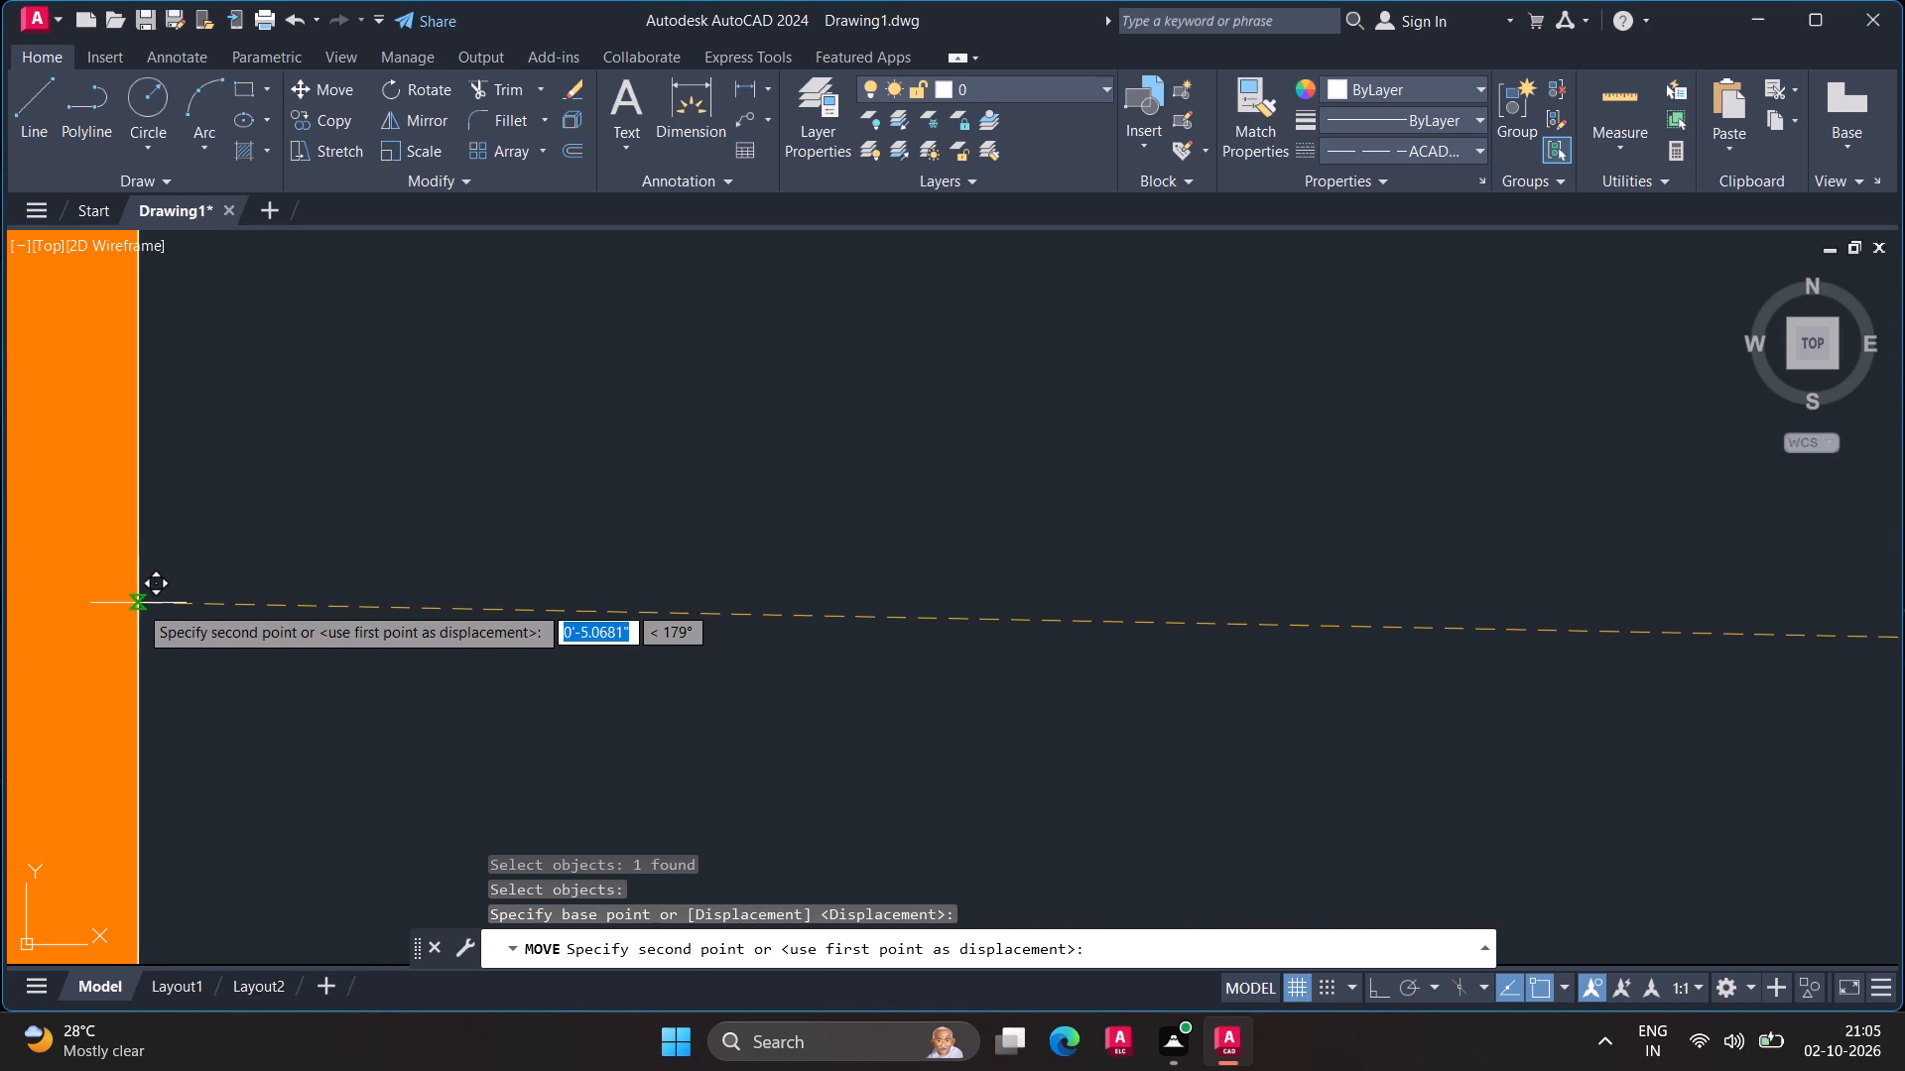
left_click(136, 603)
scroll(225, 615, "down", 5)
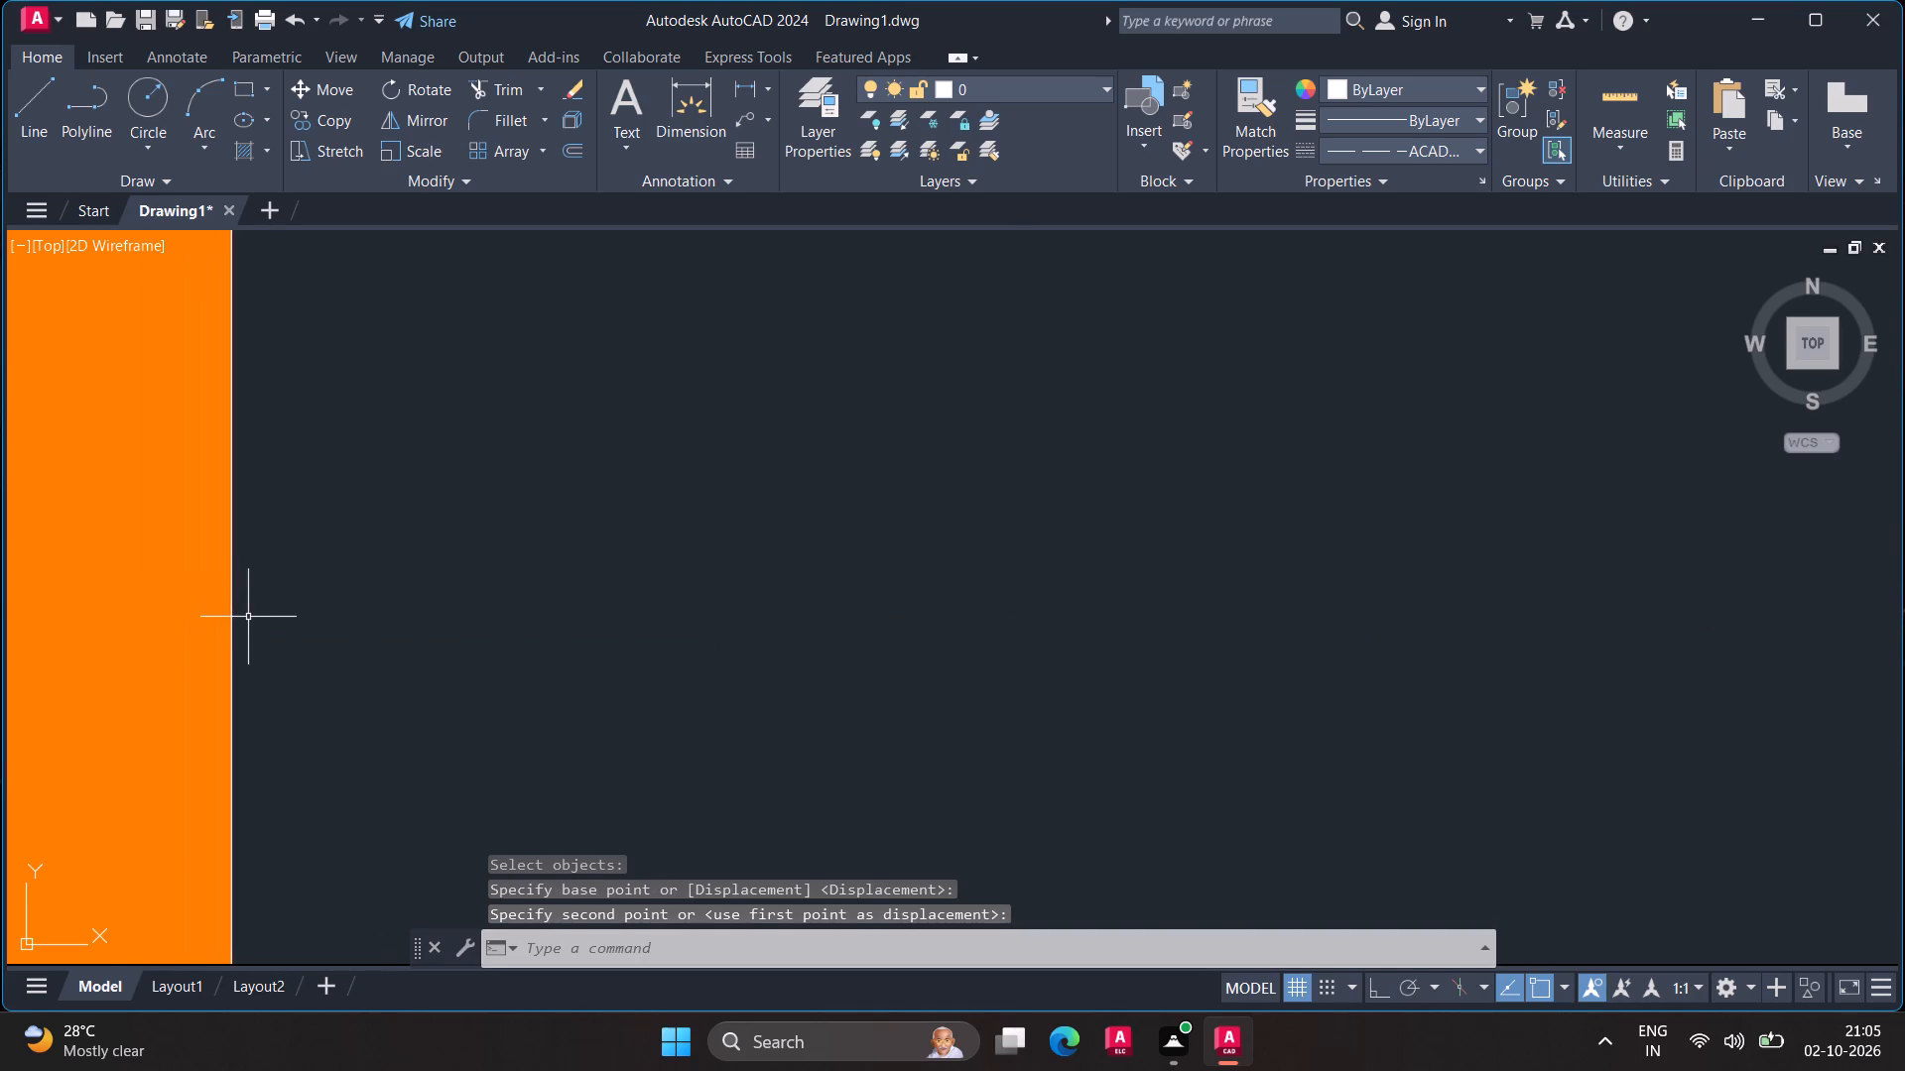
scroll(249, 618, "down", 10)
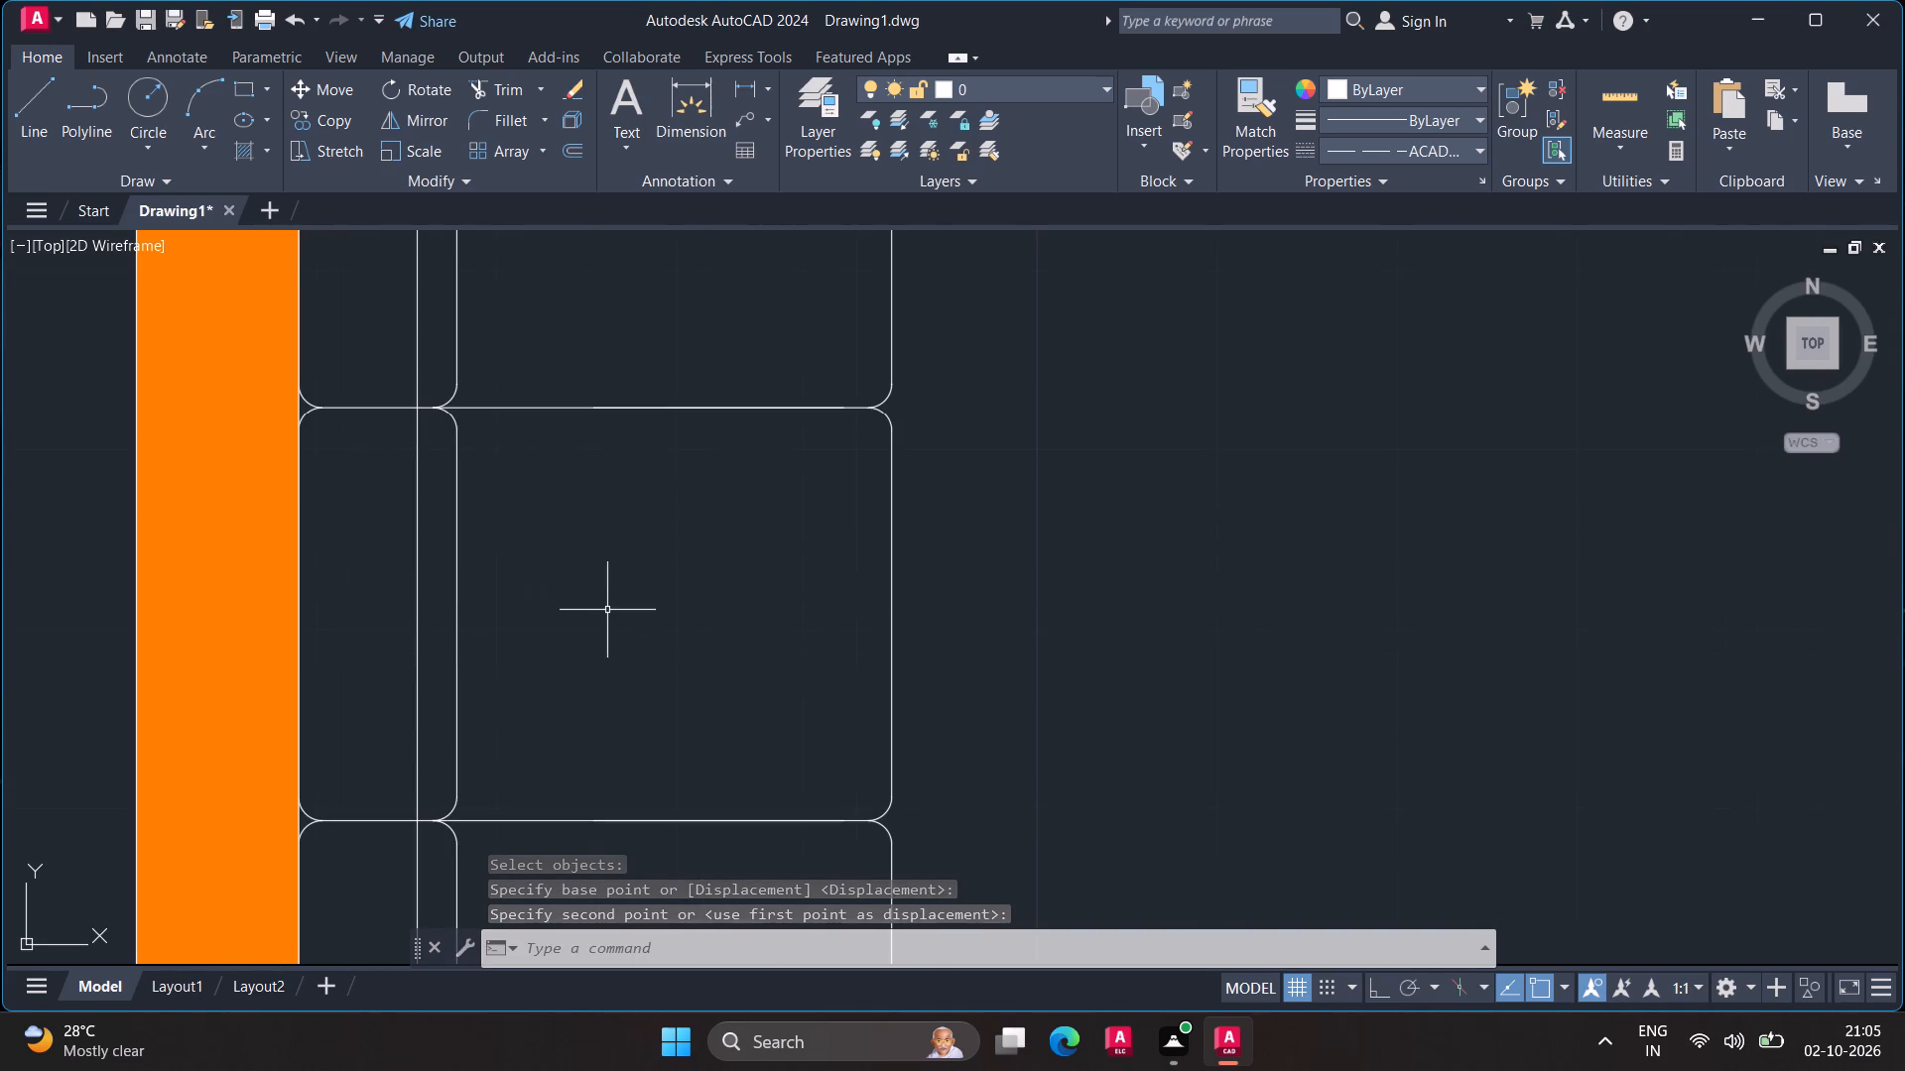
scroll(611, 614, "down", 1)
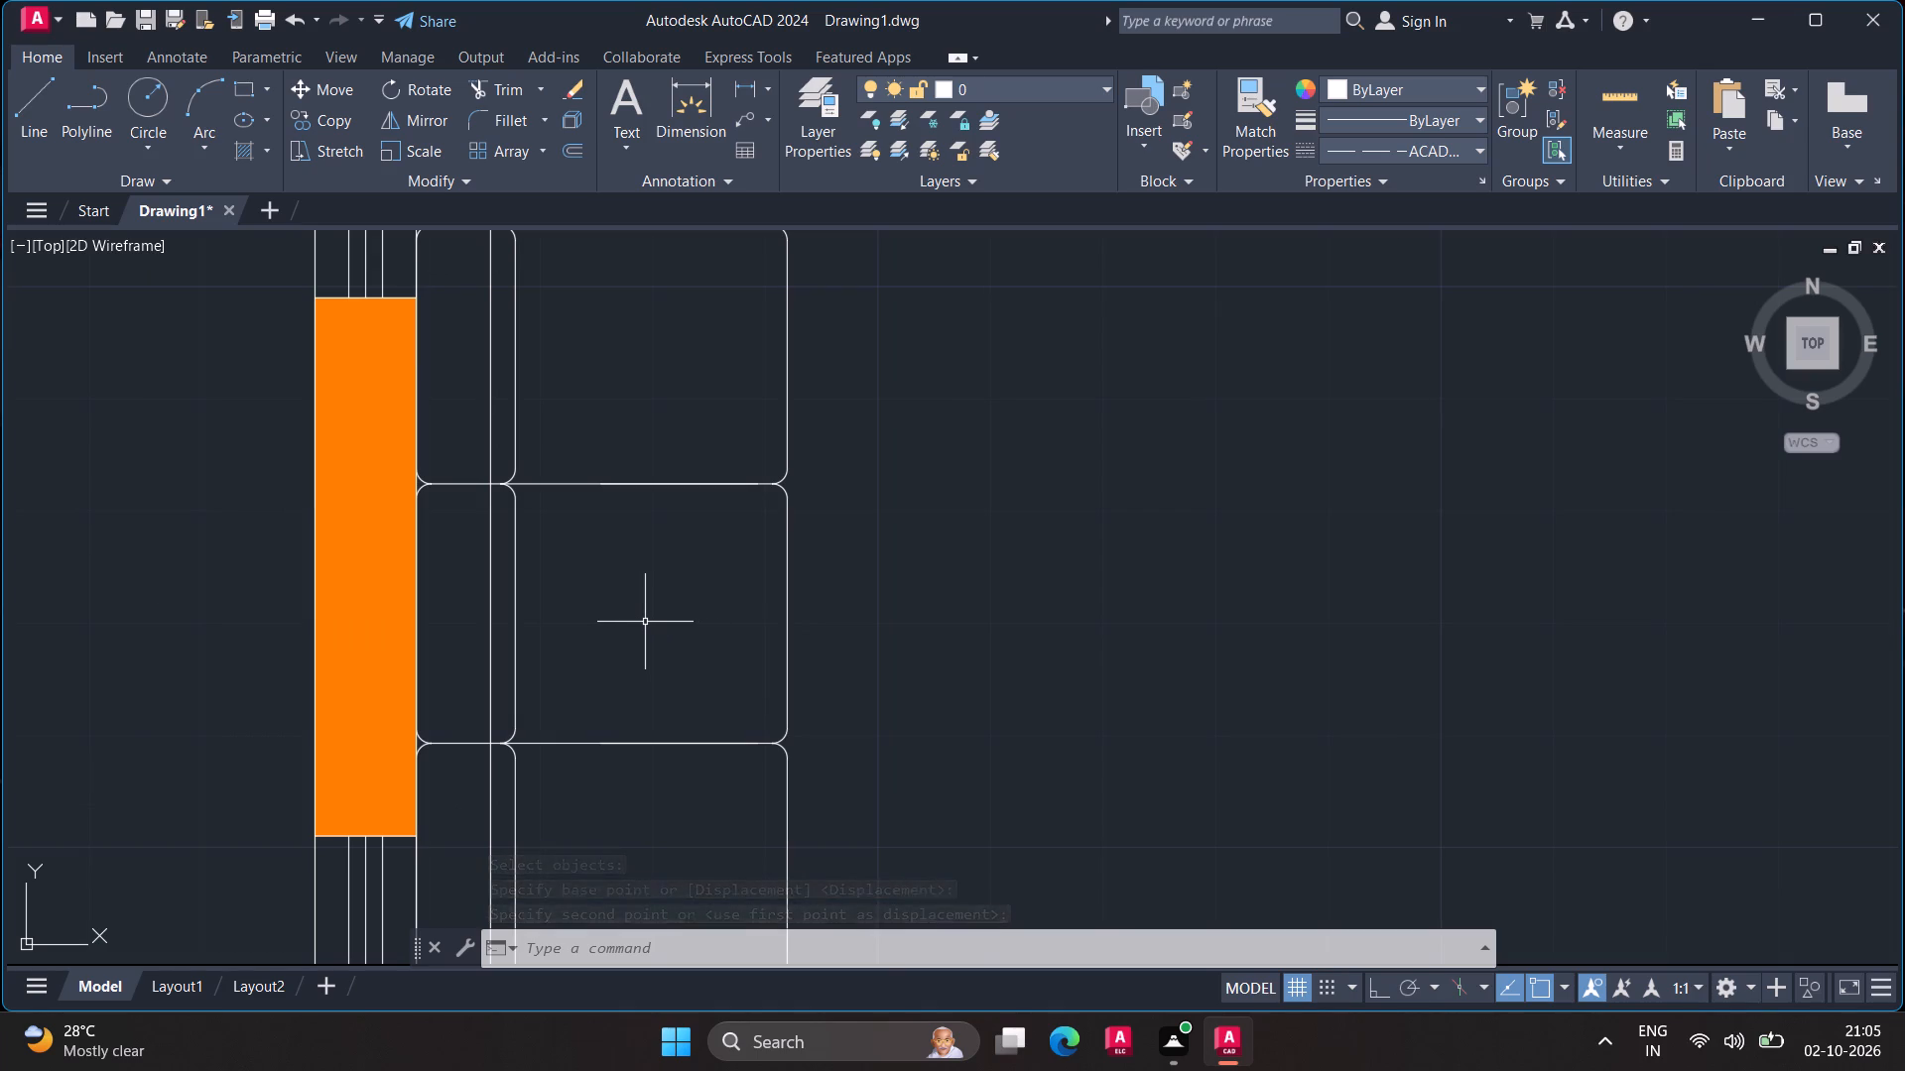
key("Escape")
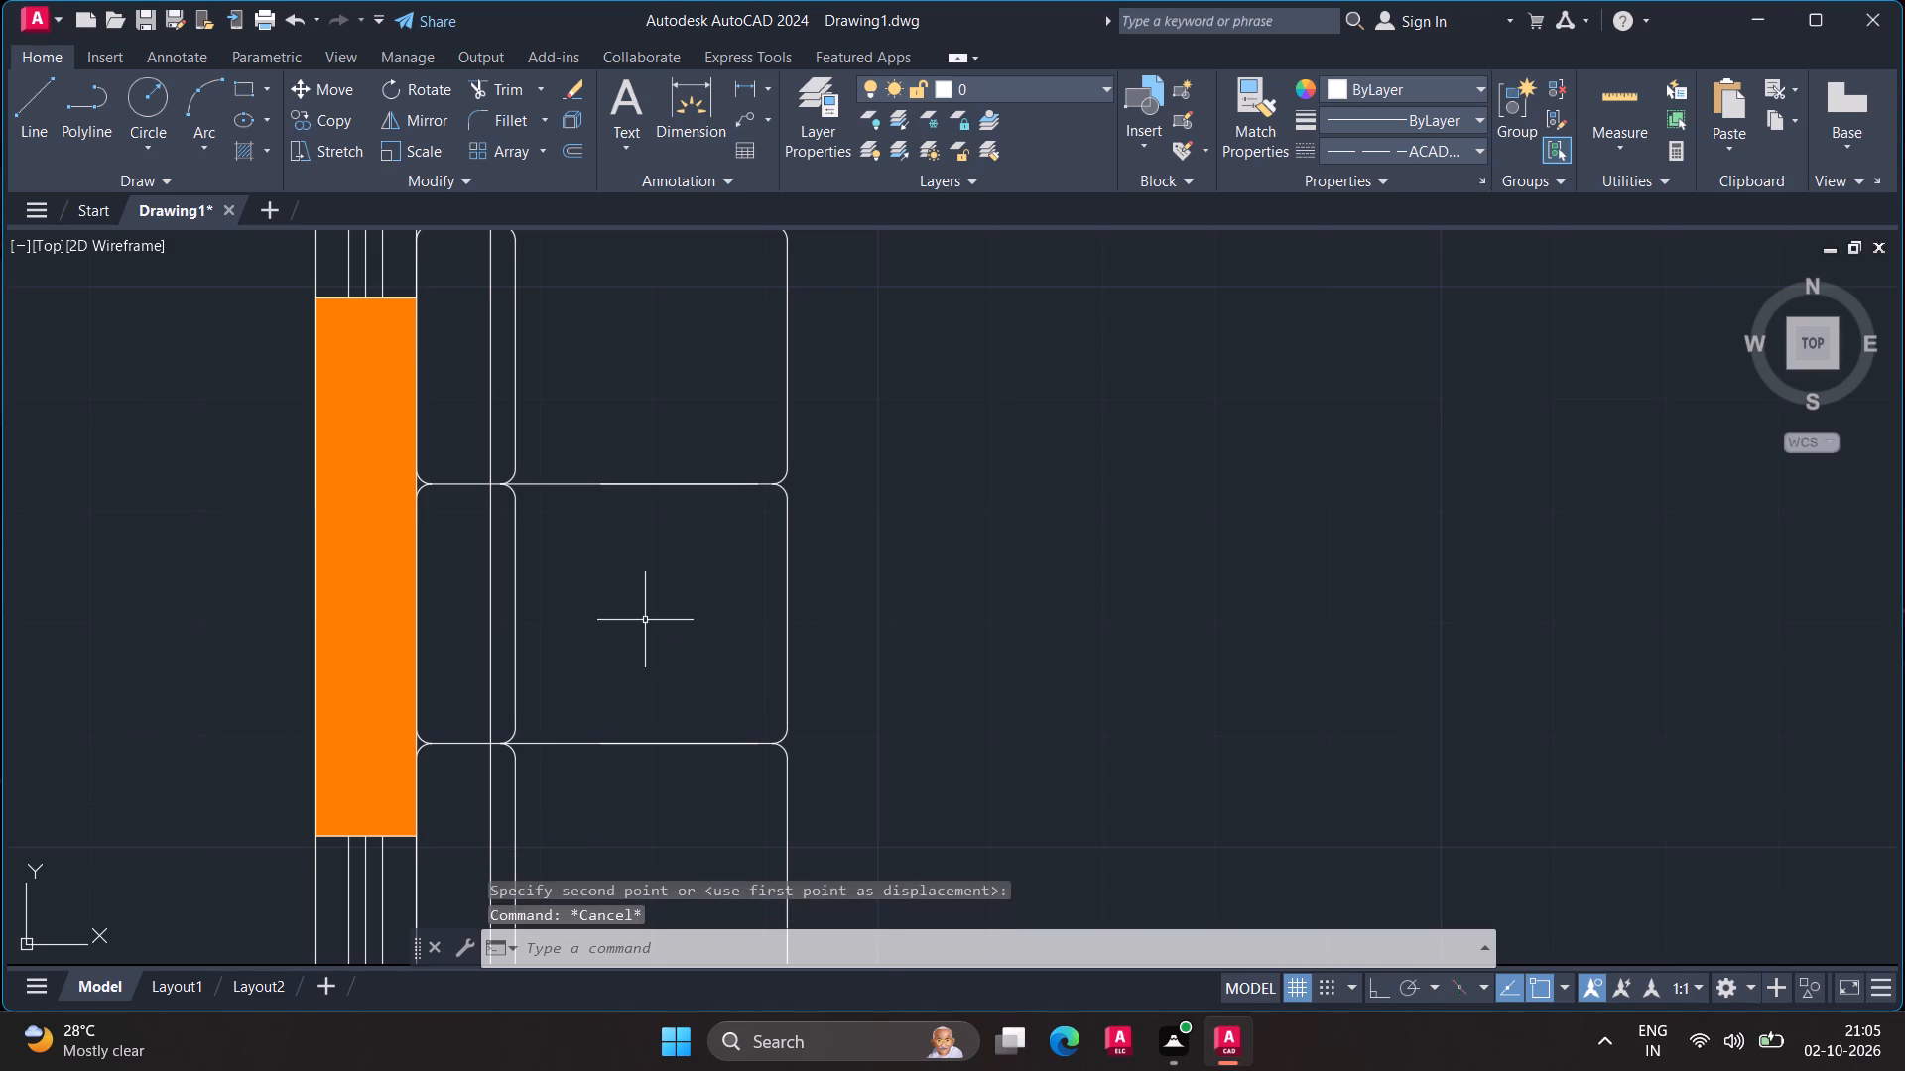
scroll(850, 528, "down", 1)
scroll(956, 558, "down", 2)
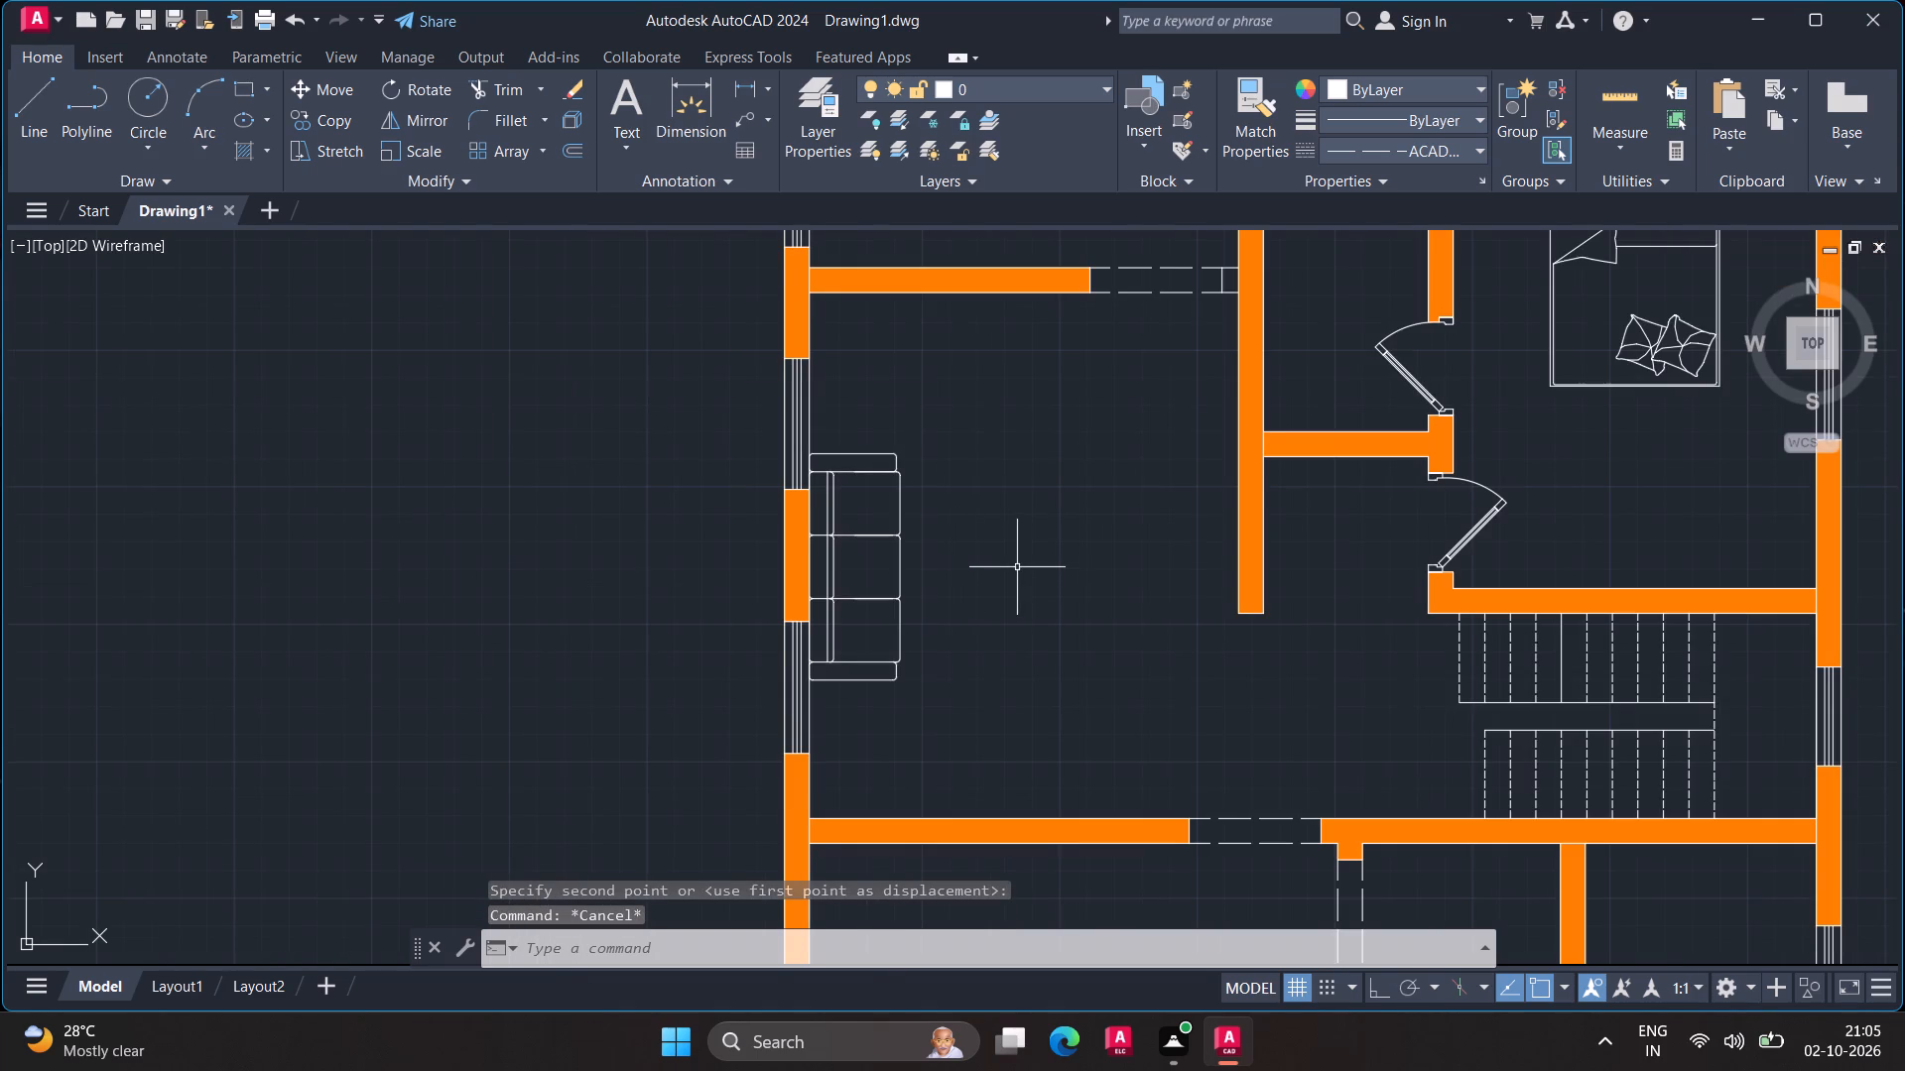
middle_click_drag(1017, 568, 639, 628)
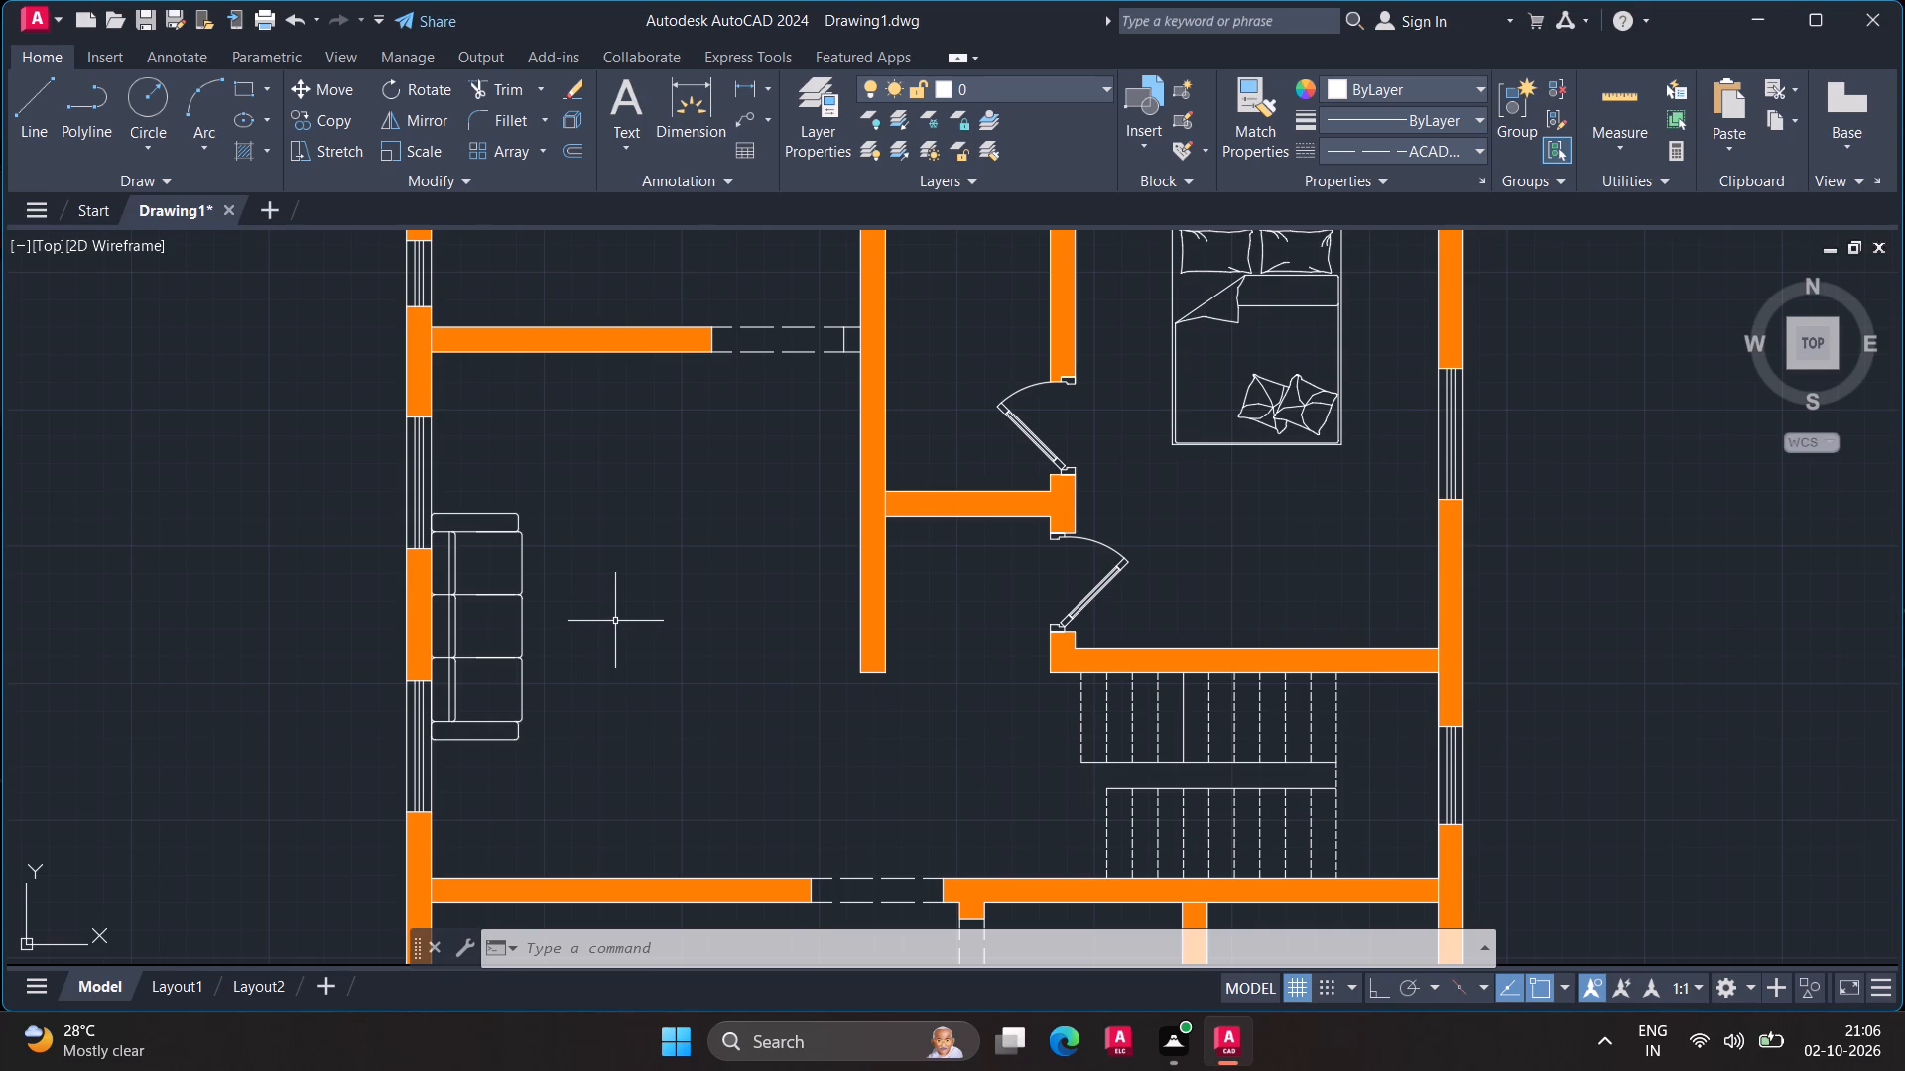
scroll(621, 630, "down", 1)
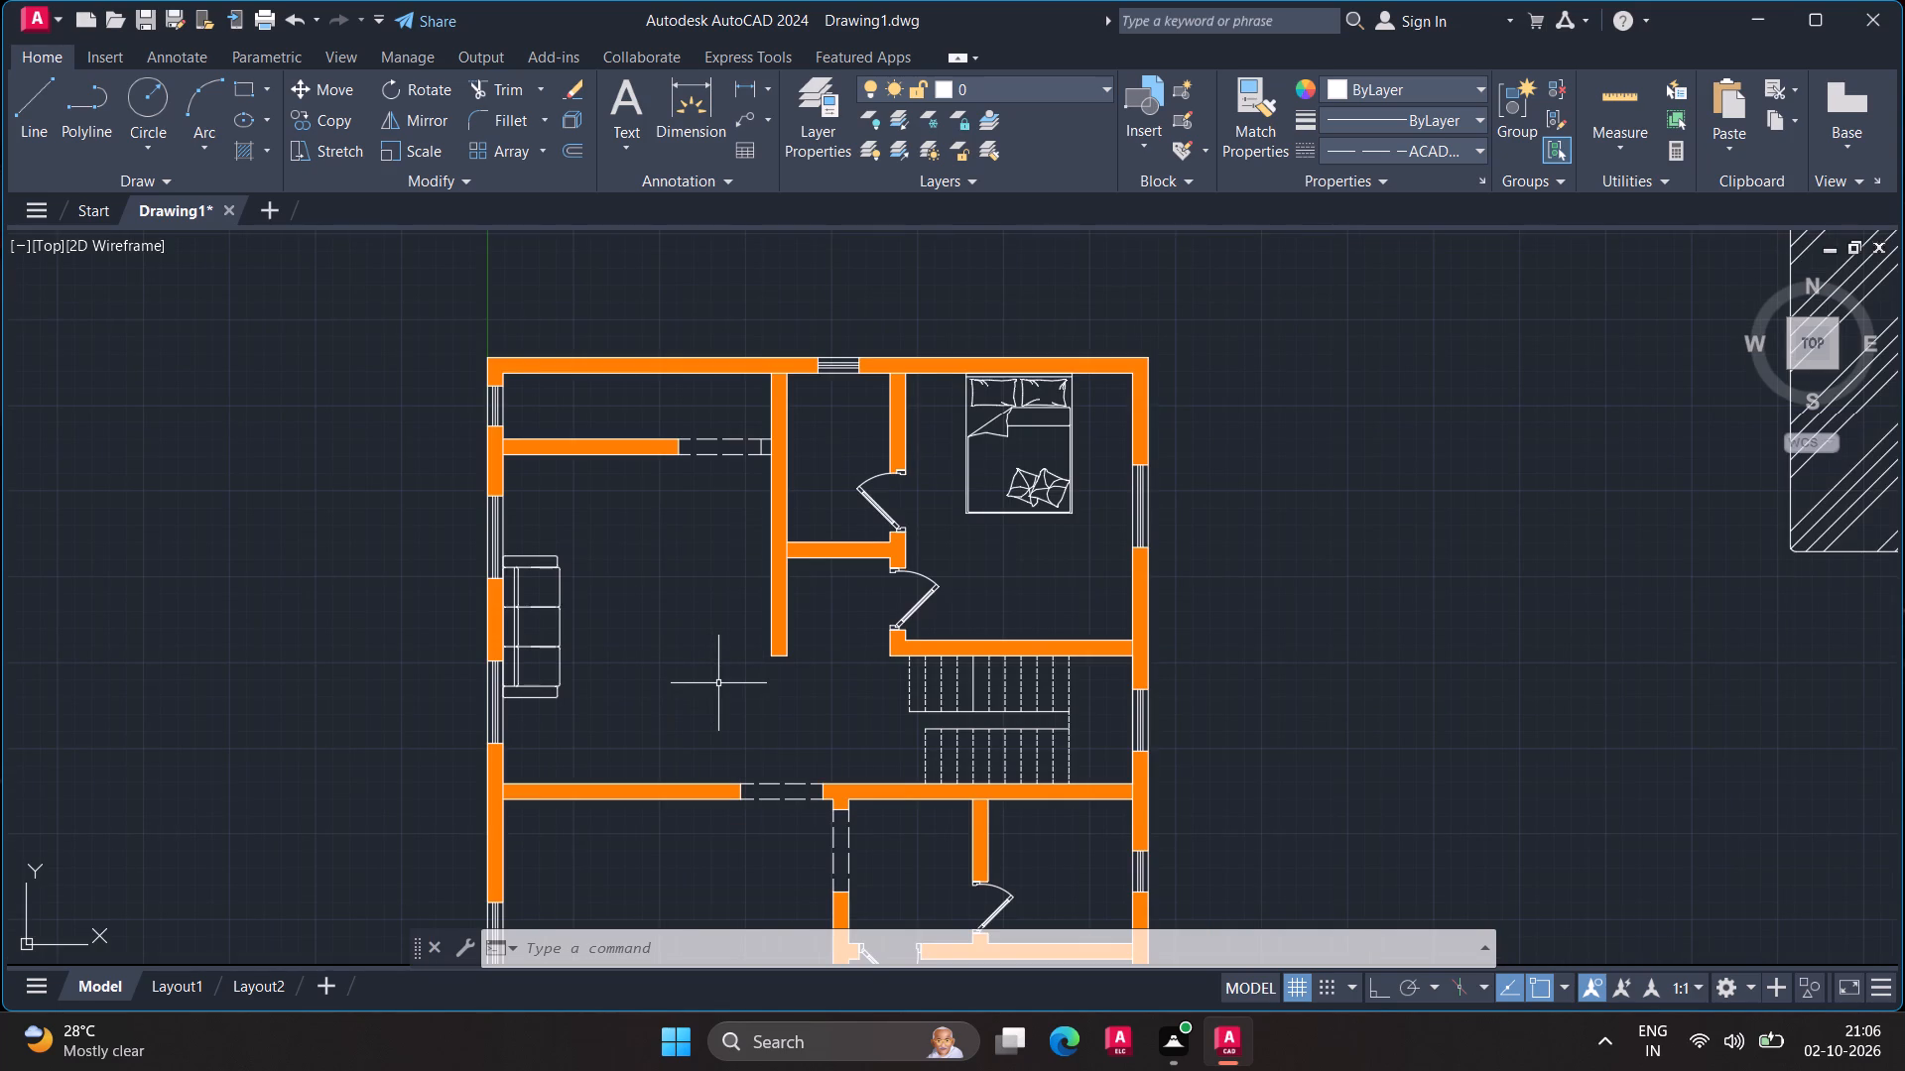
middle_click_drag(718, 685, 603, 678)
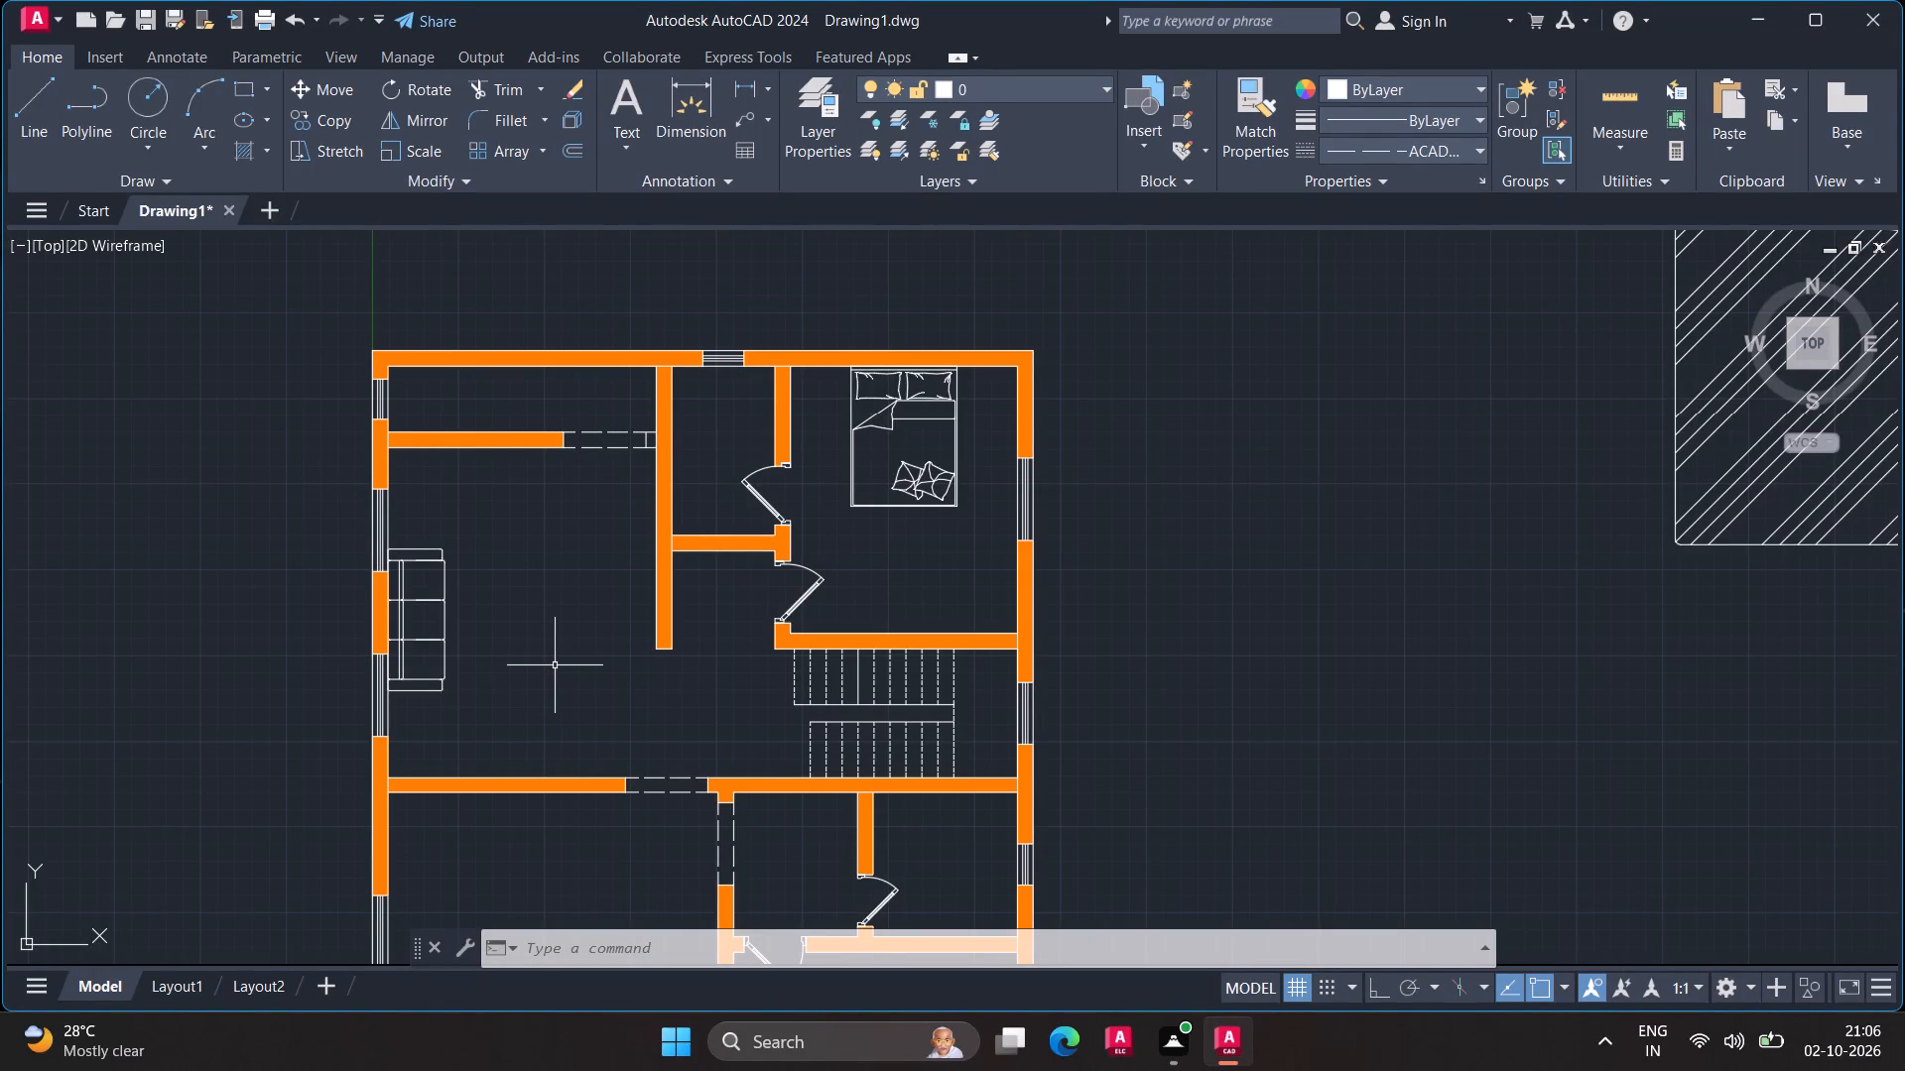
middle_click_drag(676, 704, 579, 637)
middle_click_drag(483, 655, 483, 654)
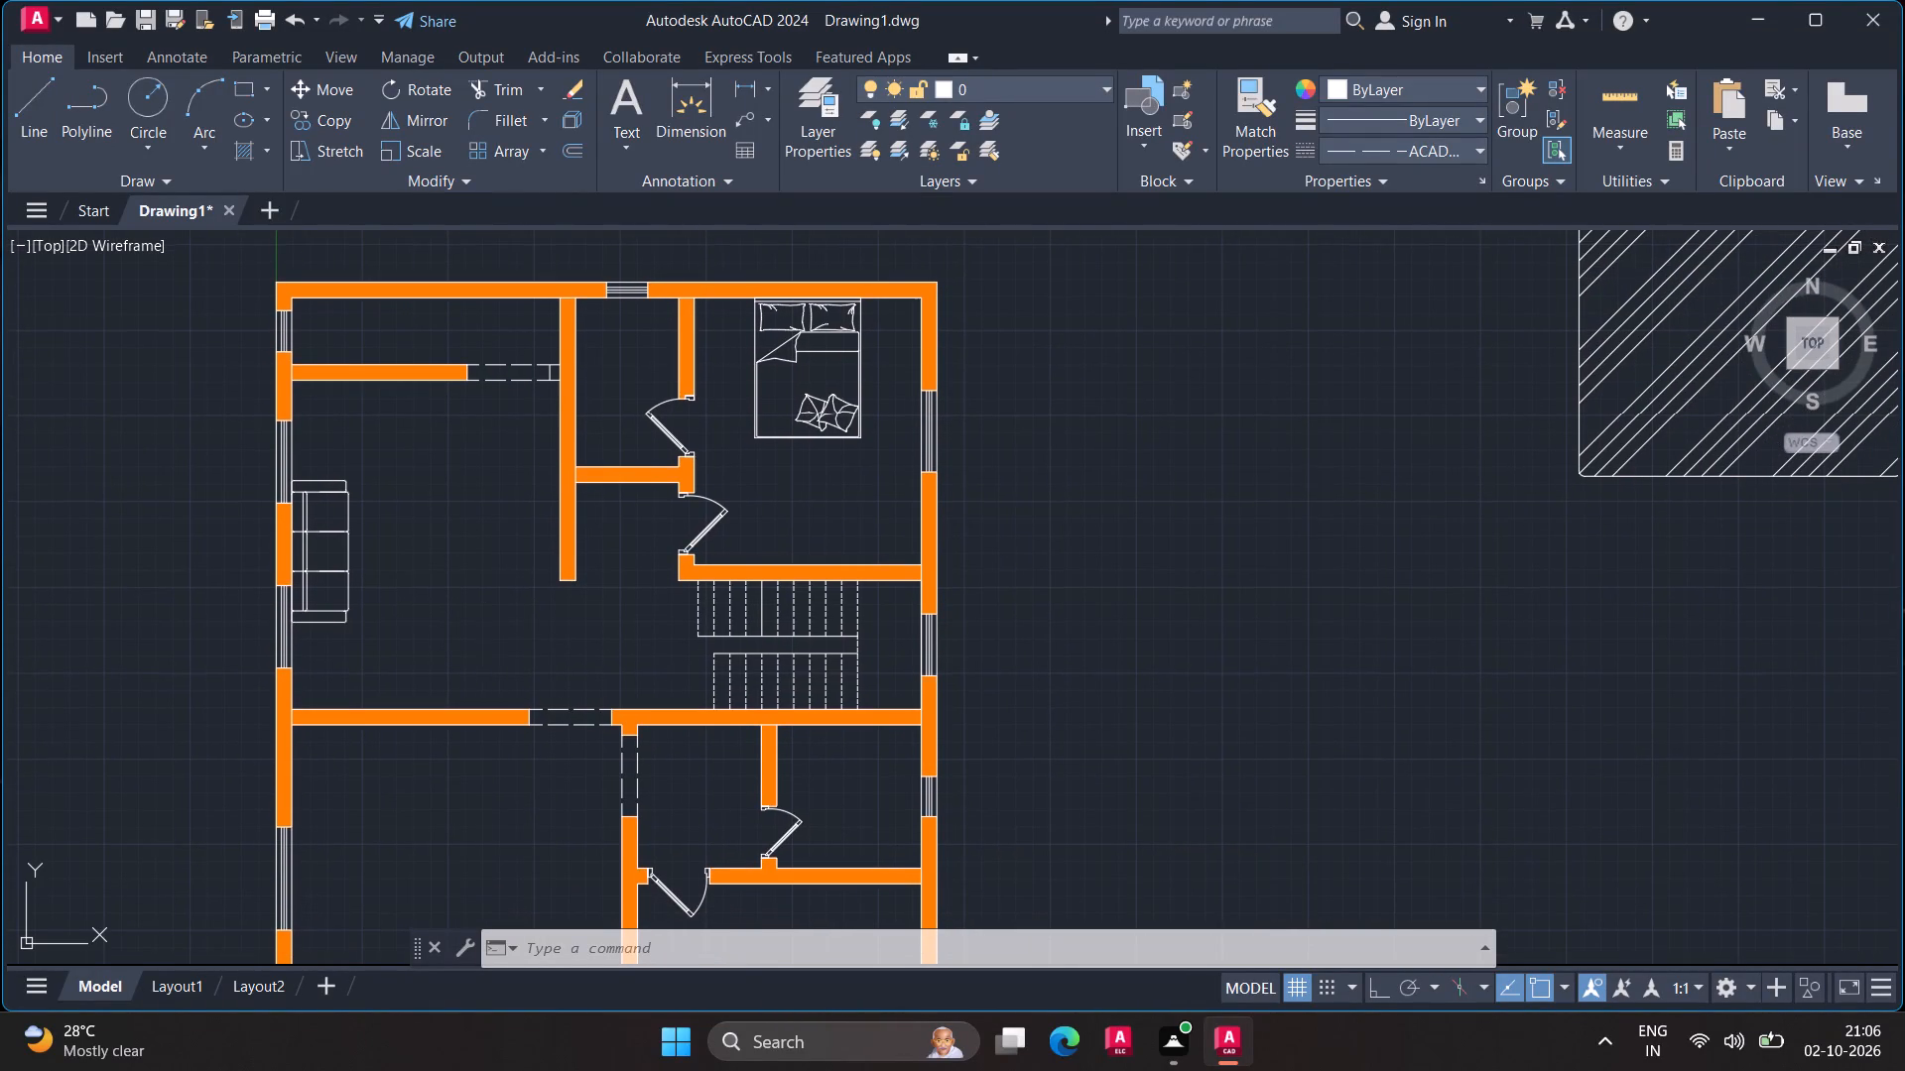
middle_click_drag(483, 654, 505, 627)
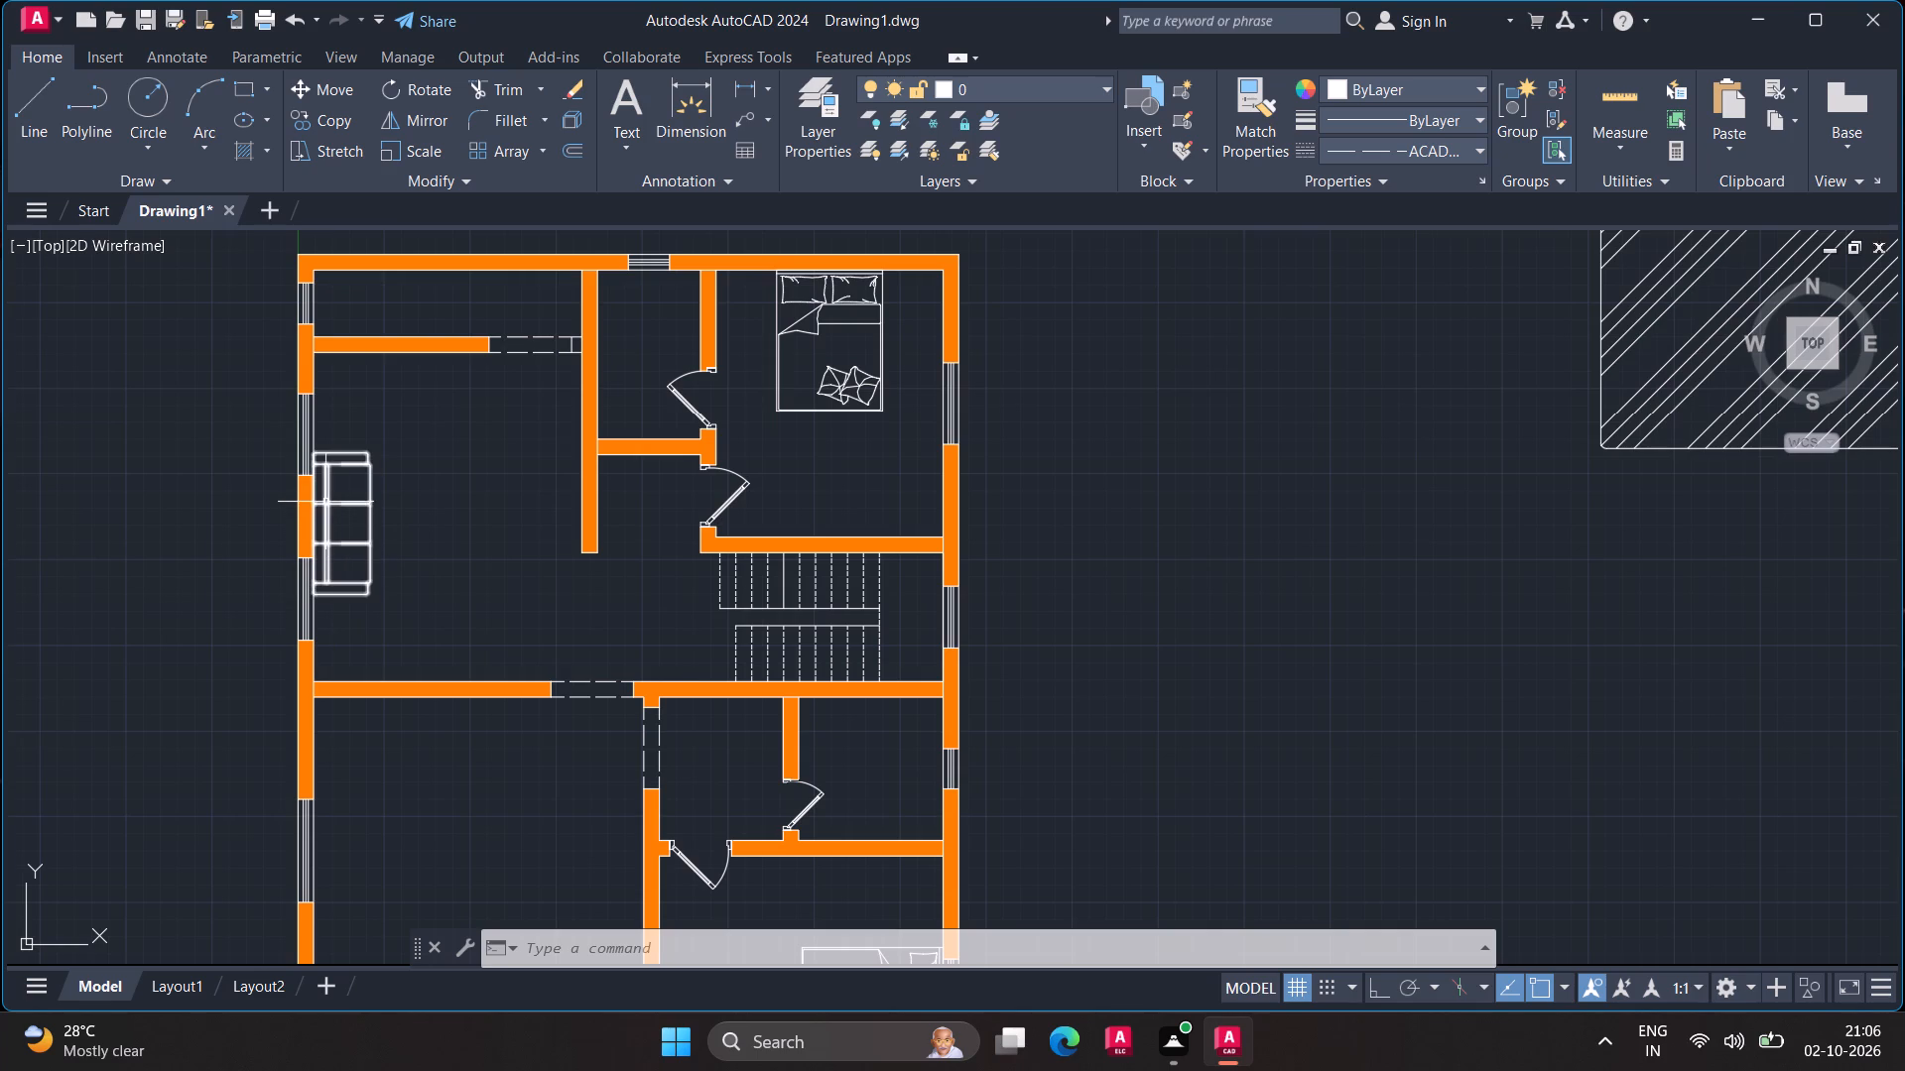
Scale the sofa down slightly about its upper-left corner, keeping its back along the west wall.
scroll(316, 467, "up", 3)
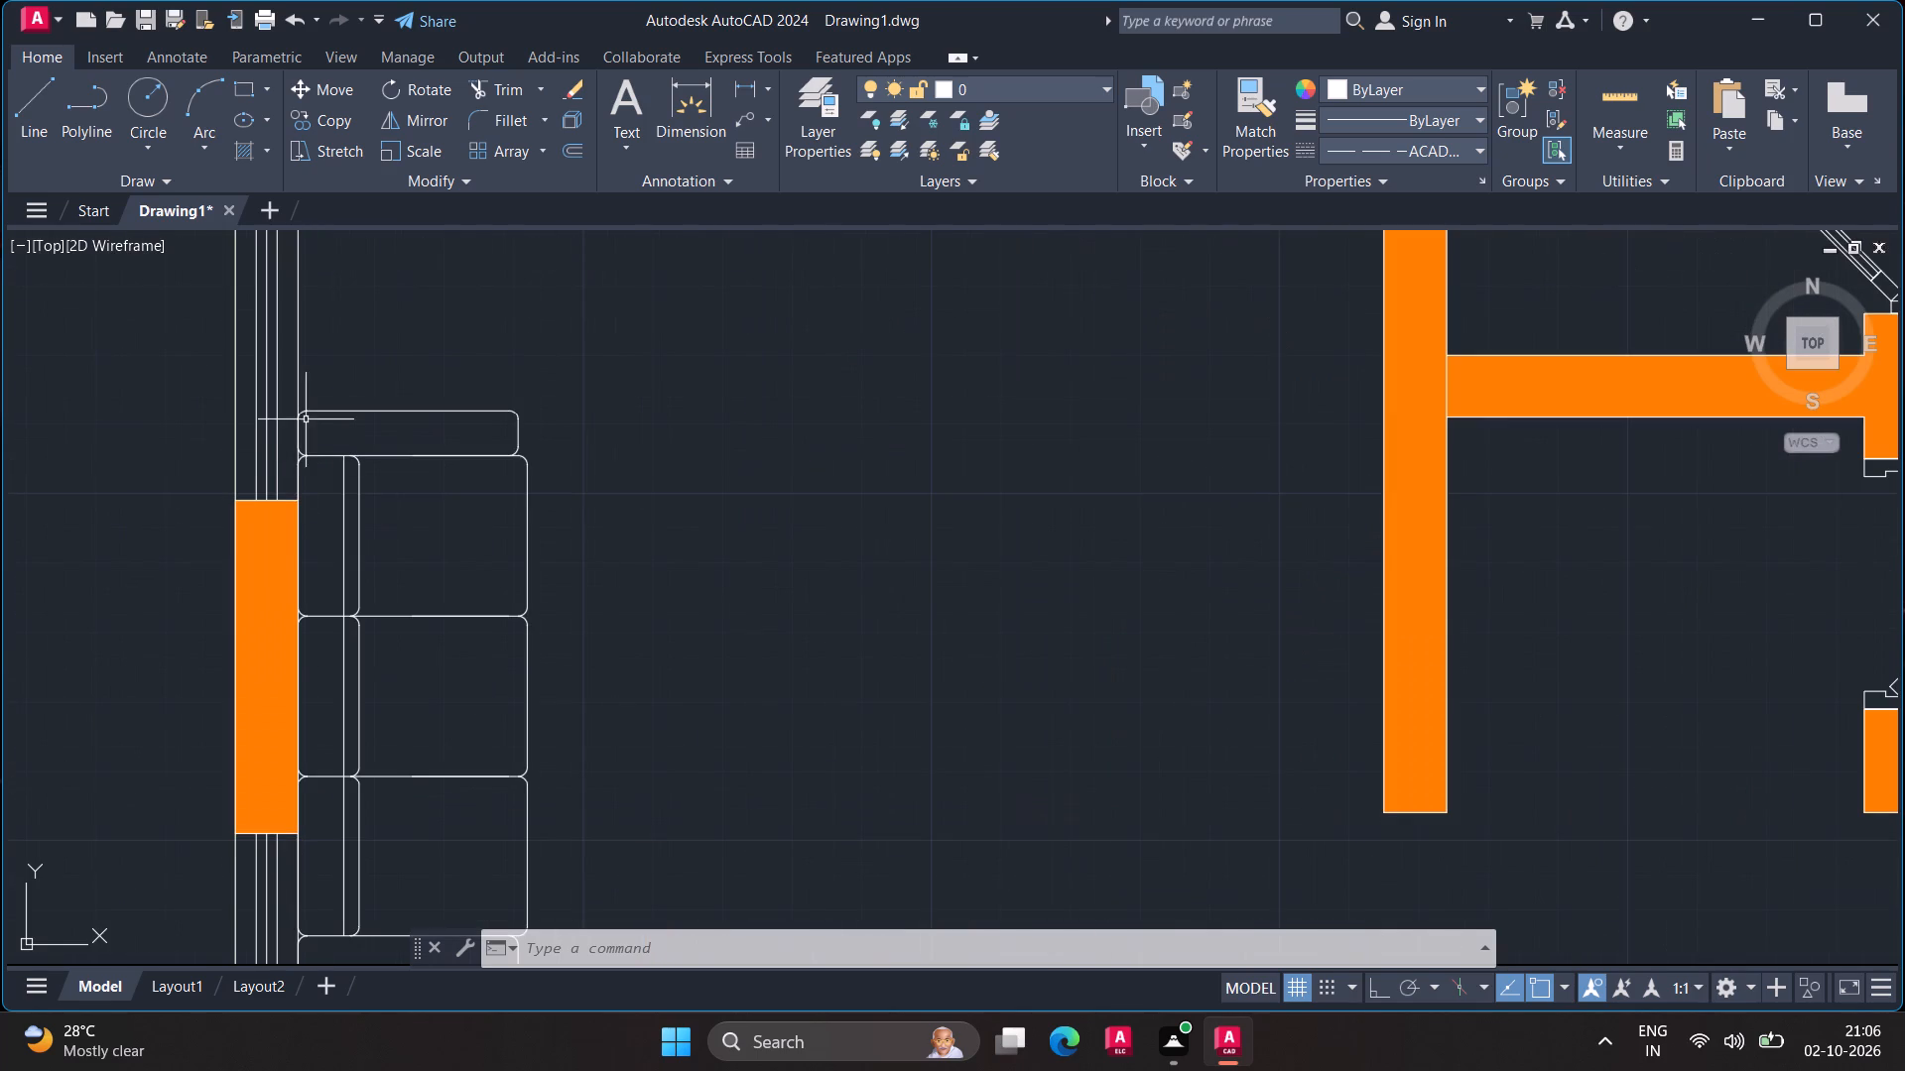
left_click(307, 409)
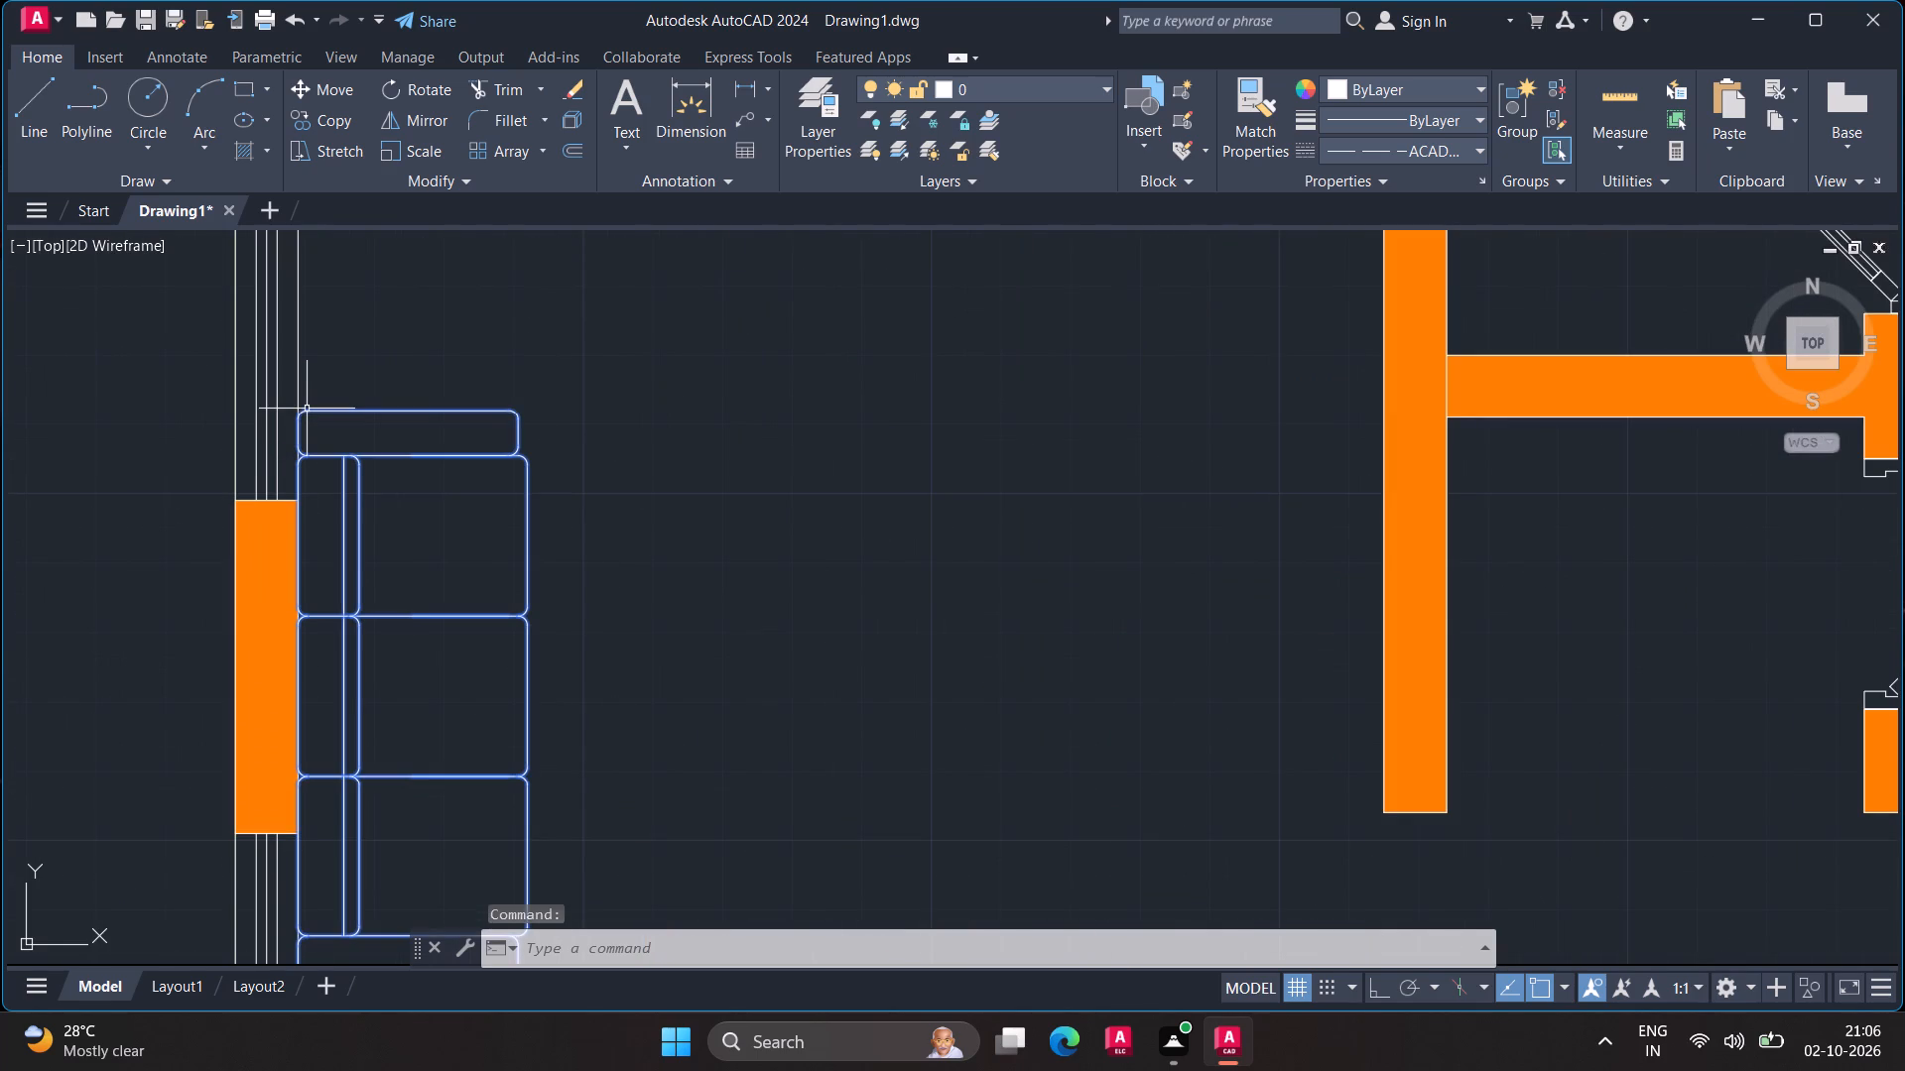
type("sc")
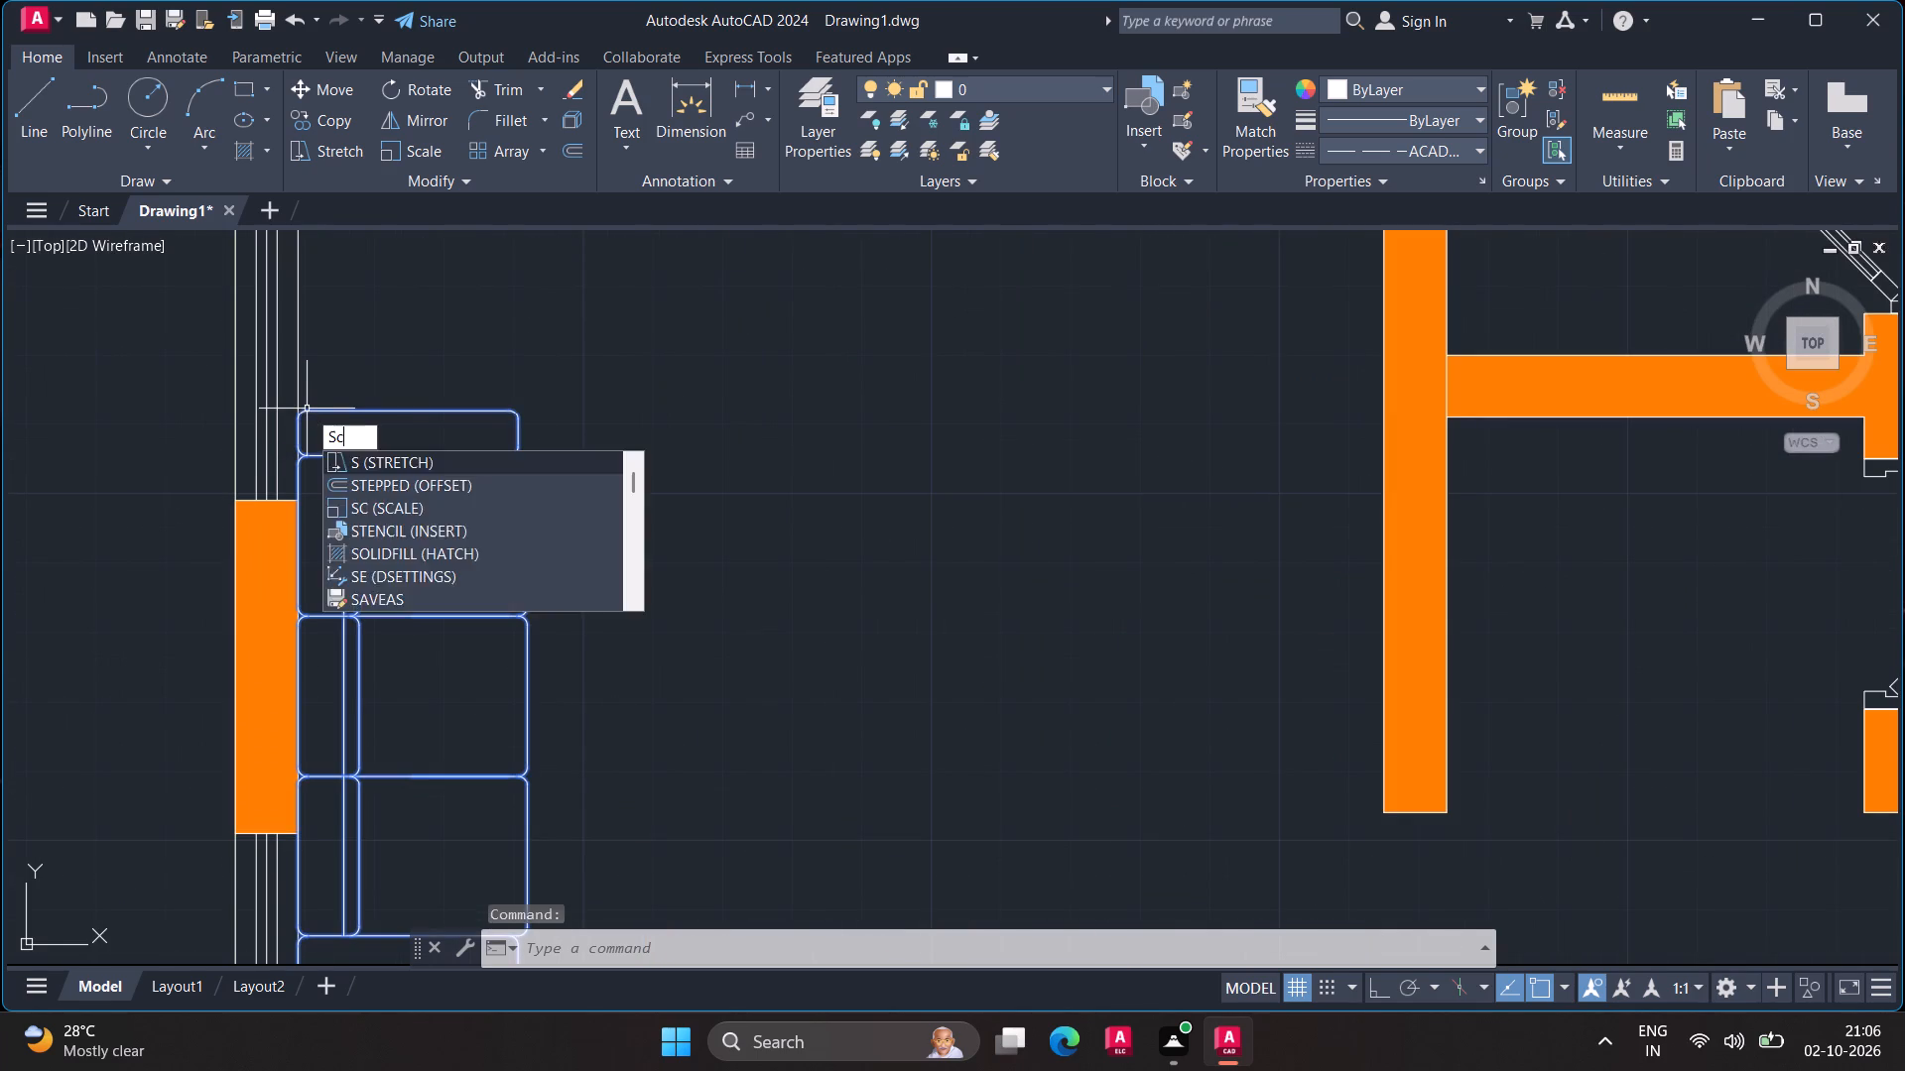
key("Return")
left_click(307, 409)
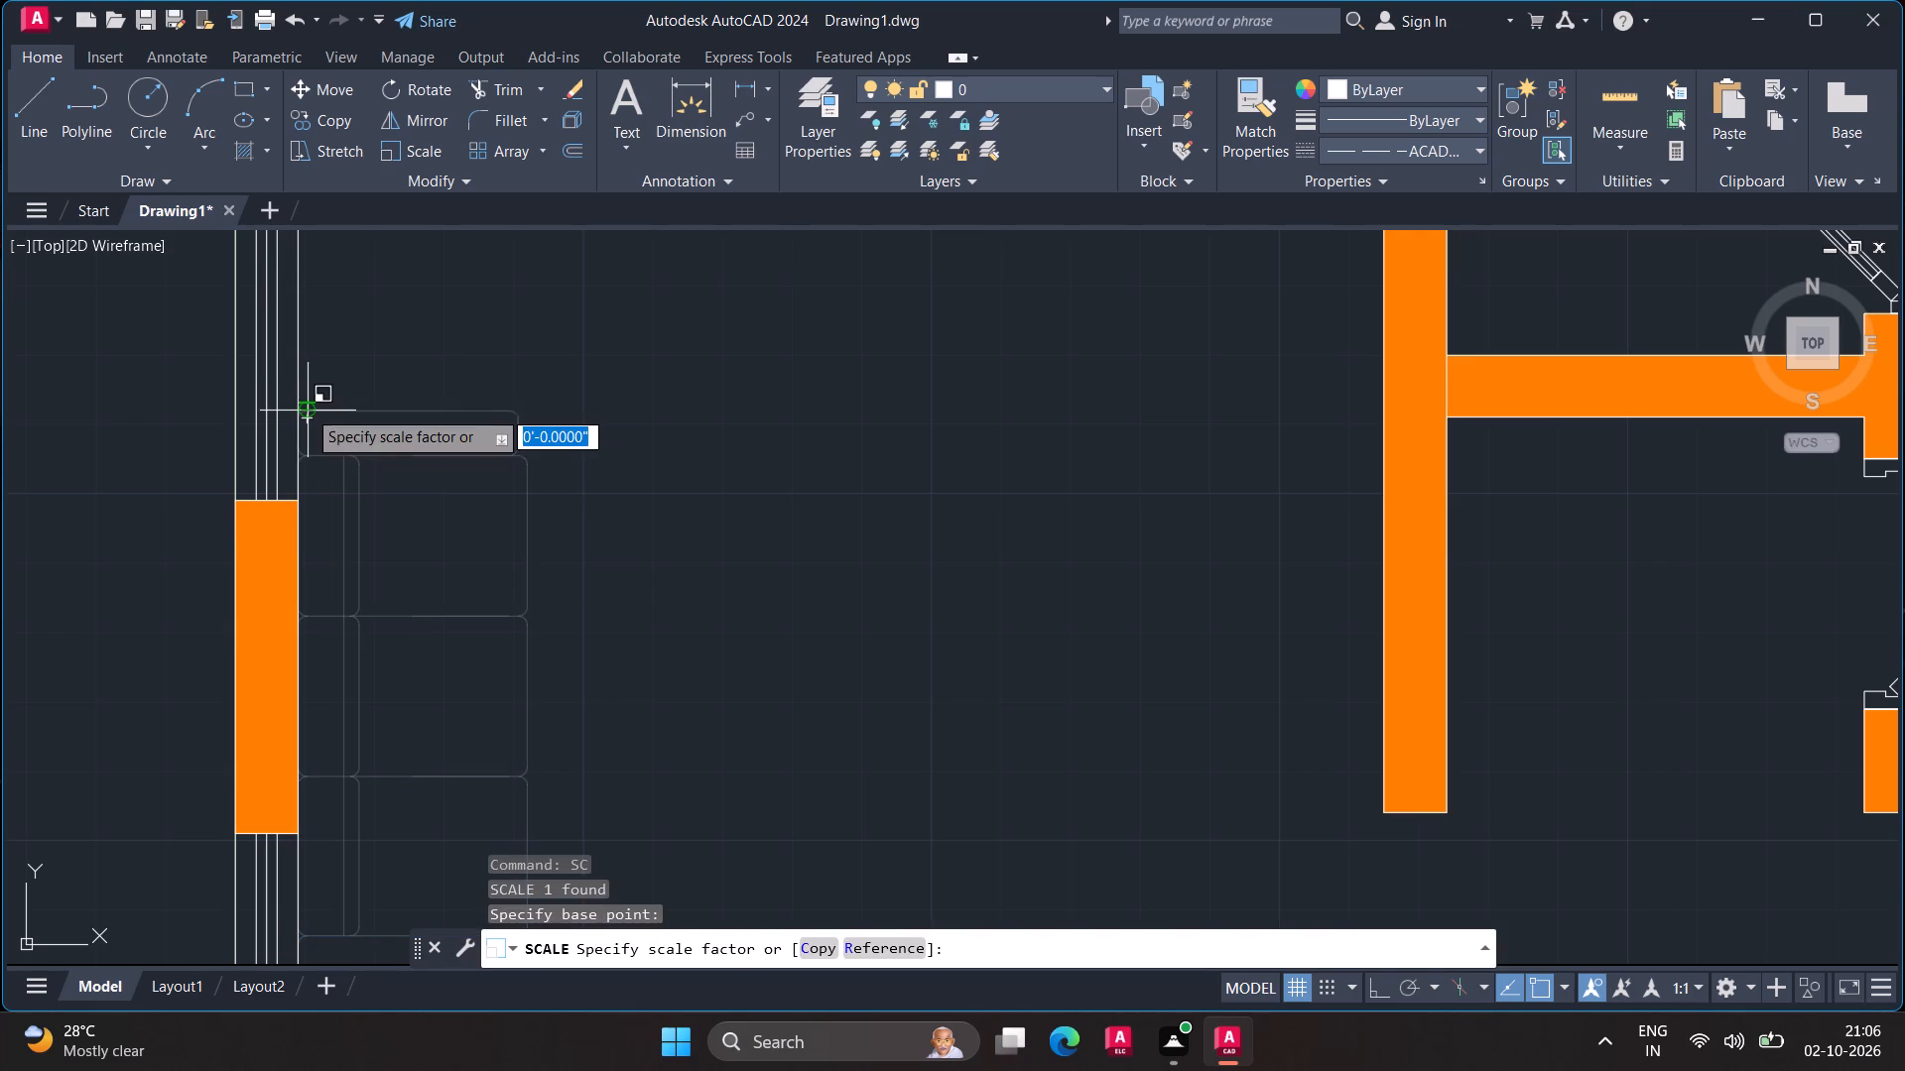
scroll(347, 469, "up", 3)
scroll(347, 469, "down", 5)
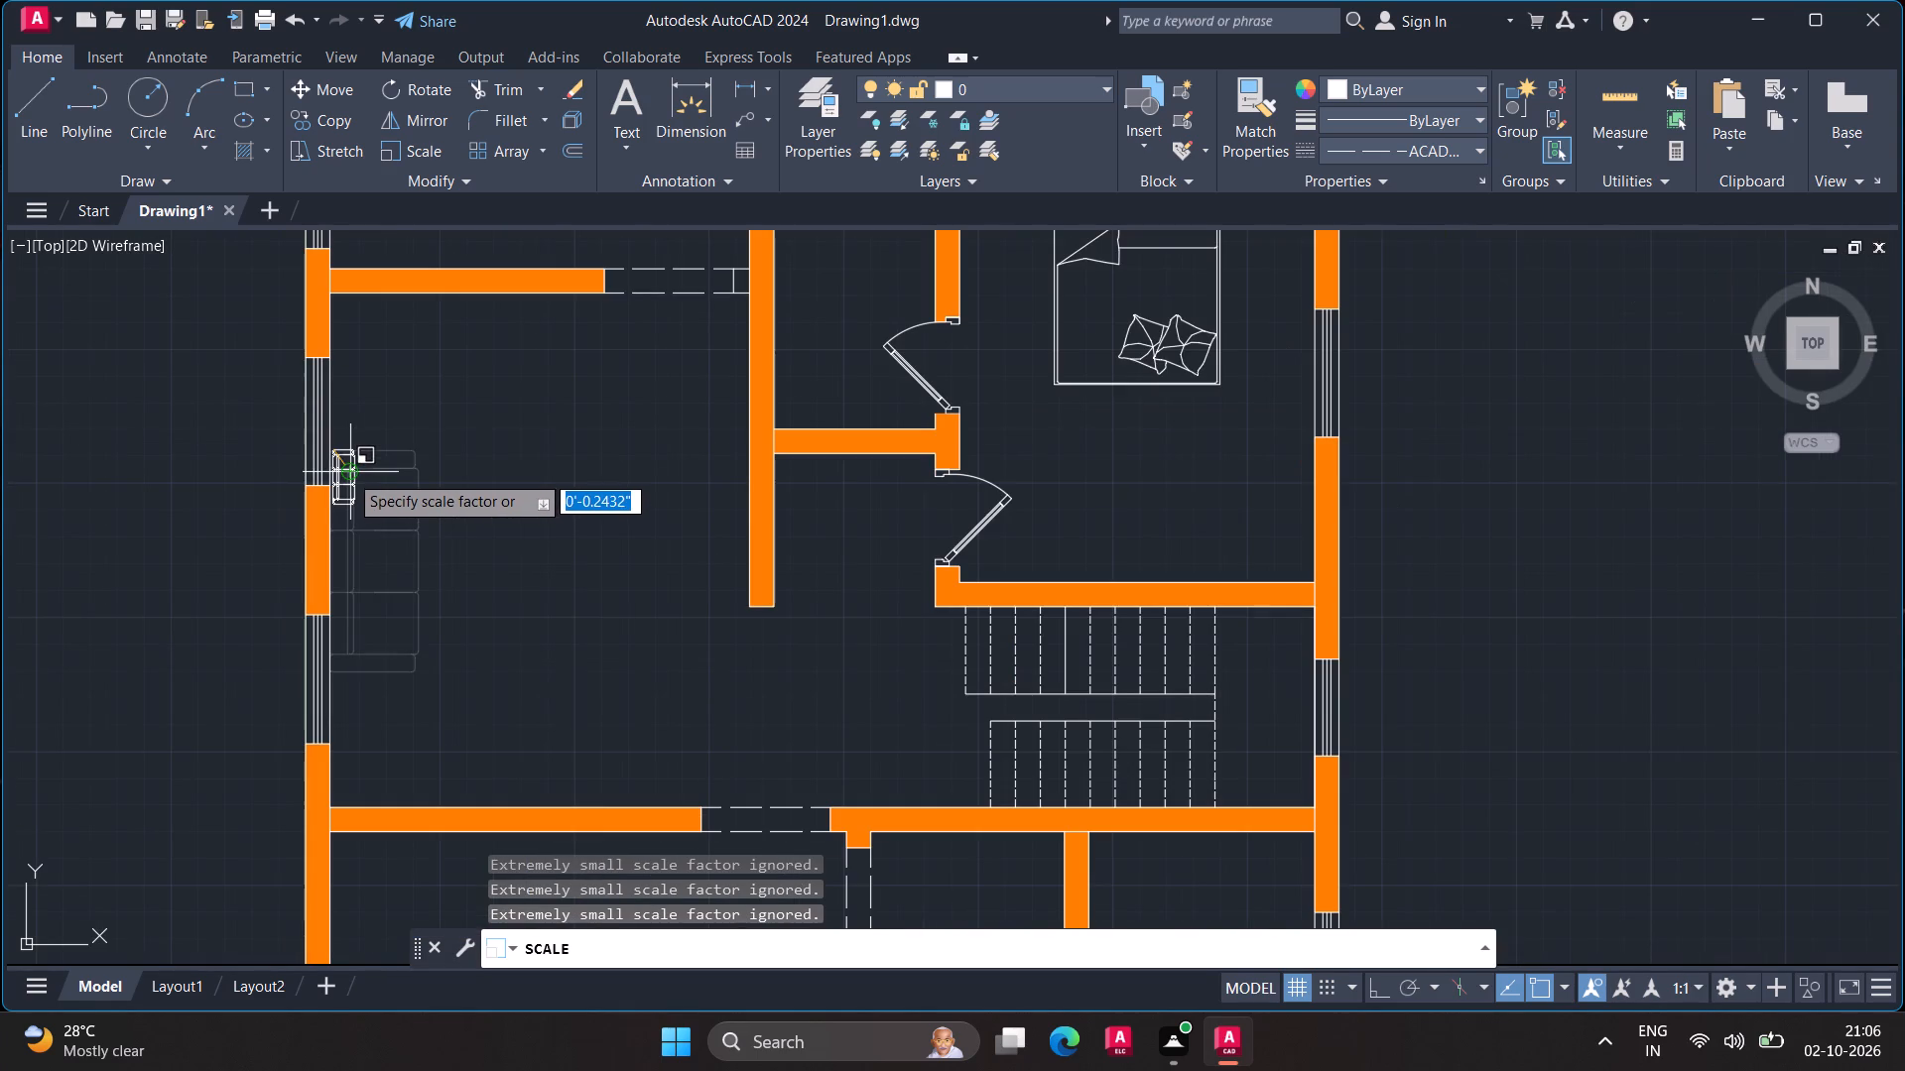
left_click(395, 525)
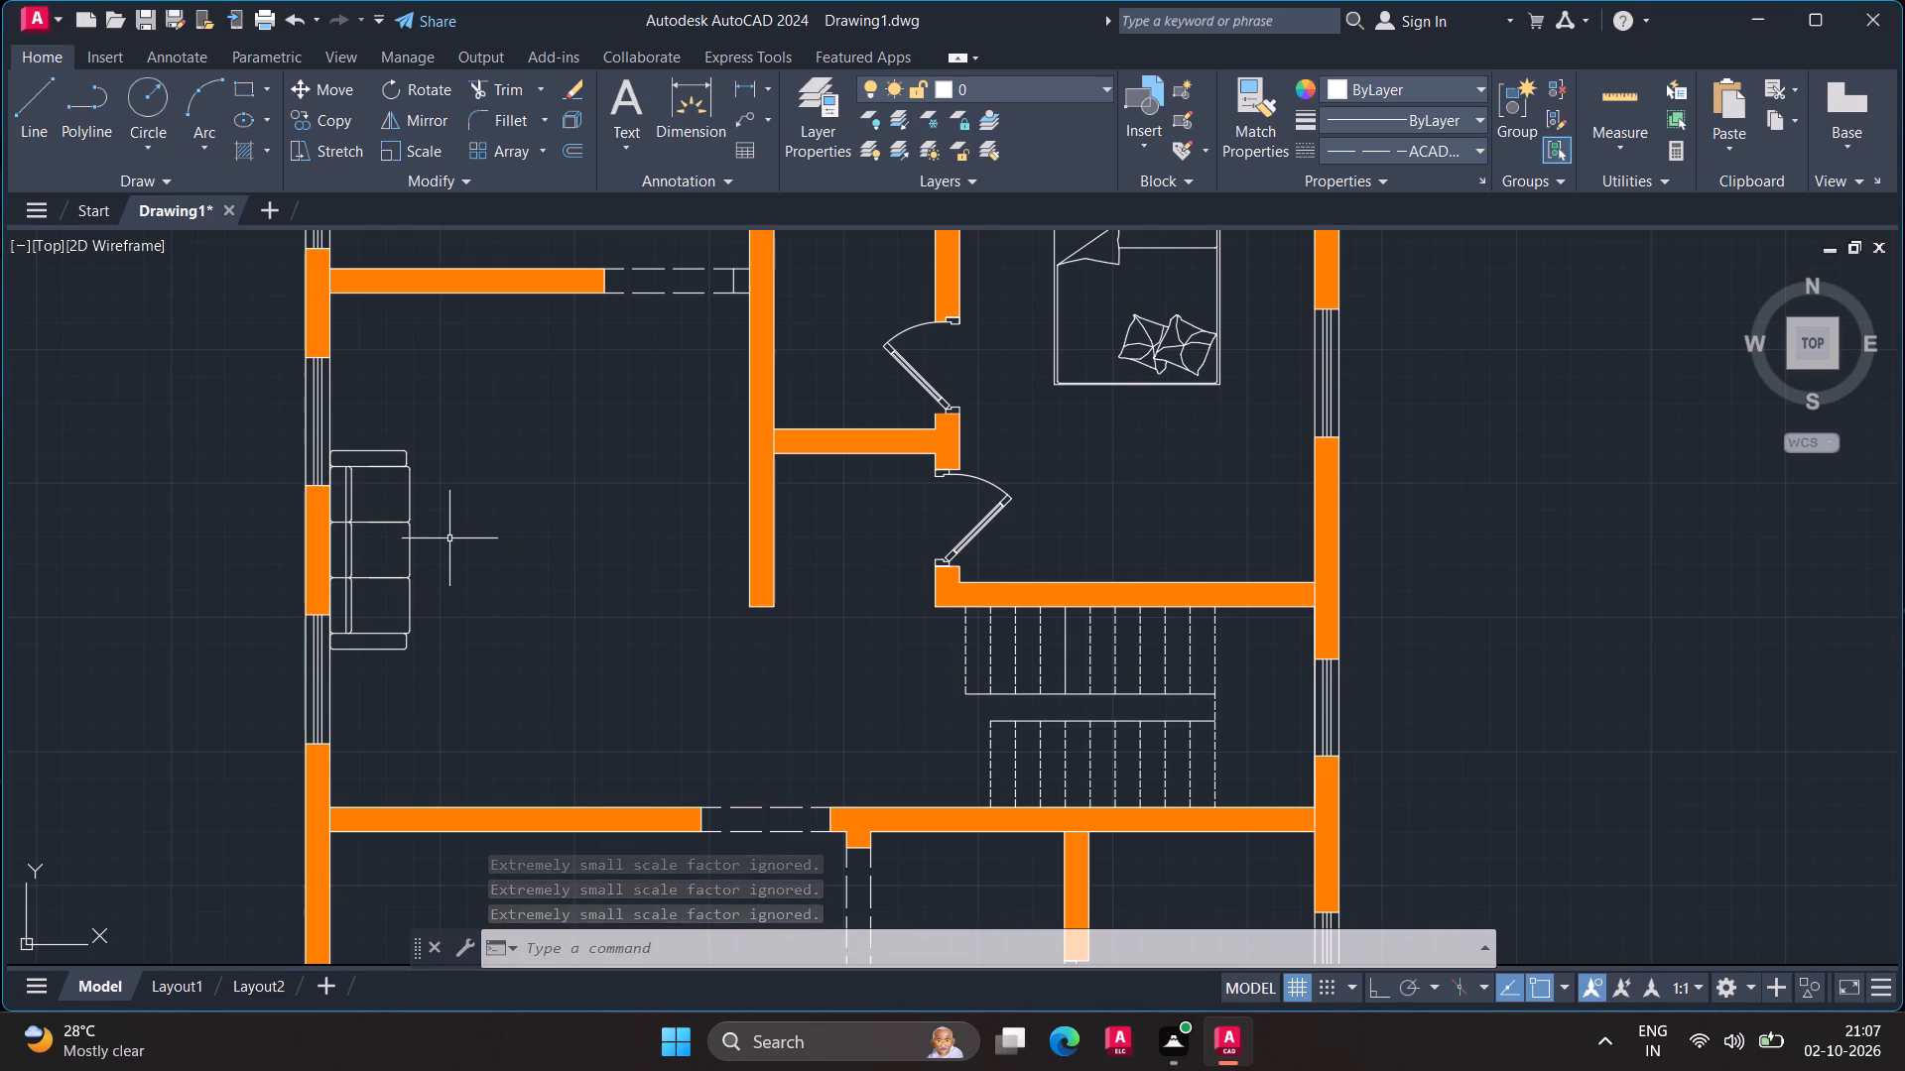
Open the block collection of 08-08-cad-blocks-cupboards.dwg from the Downloads folder in DesignCenter.
key("ctrl+2")
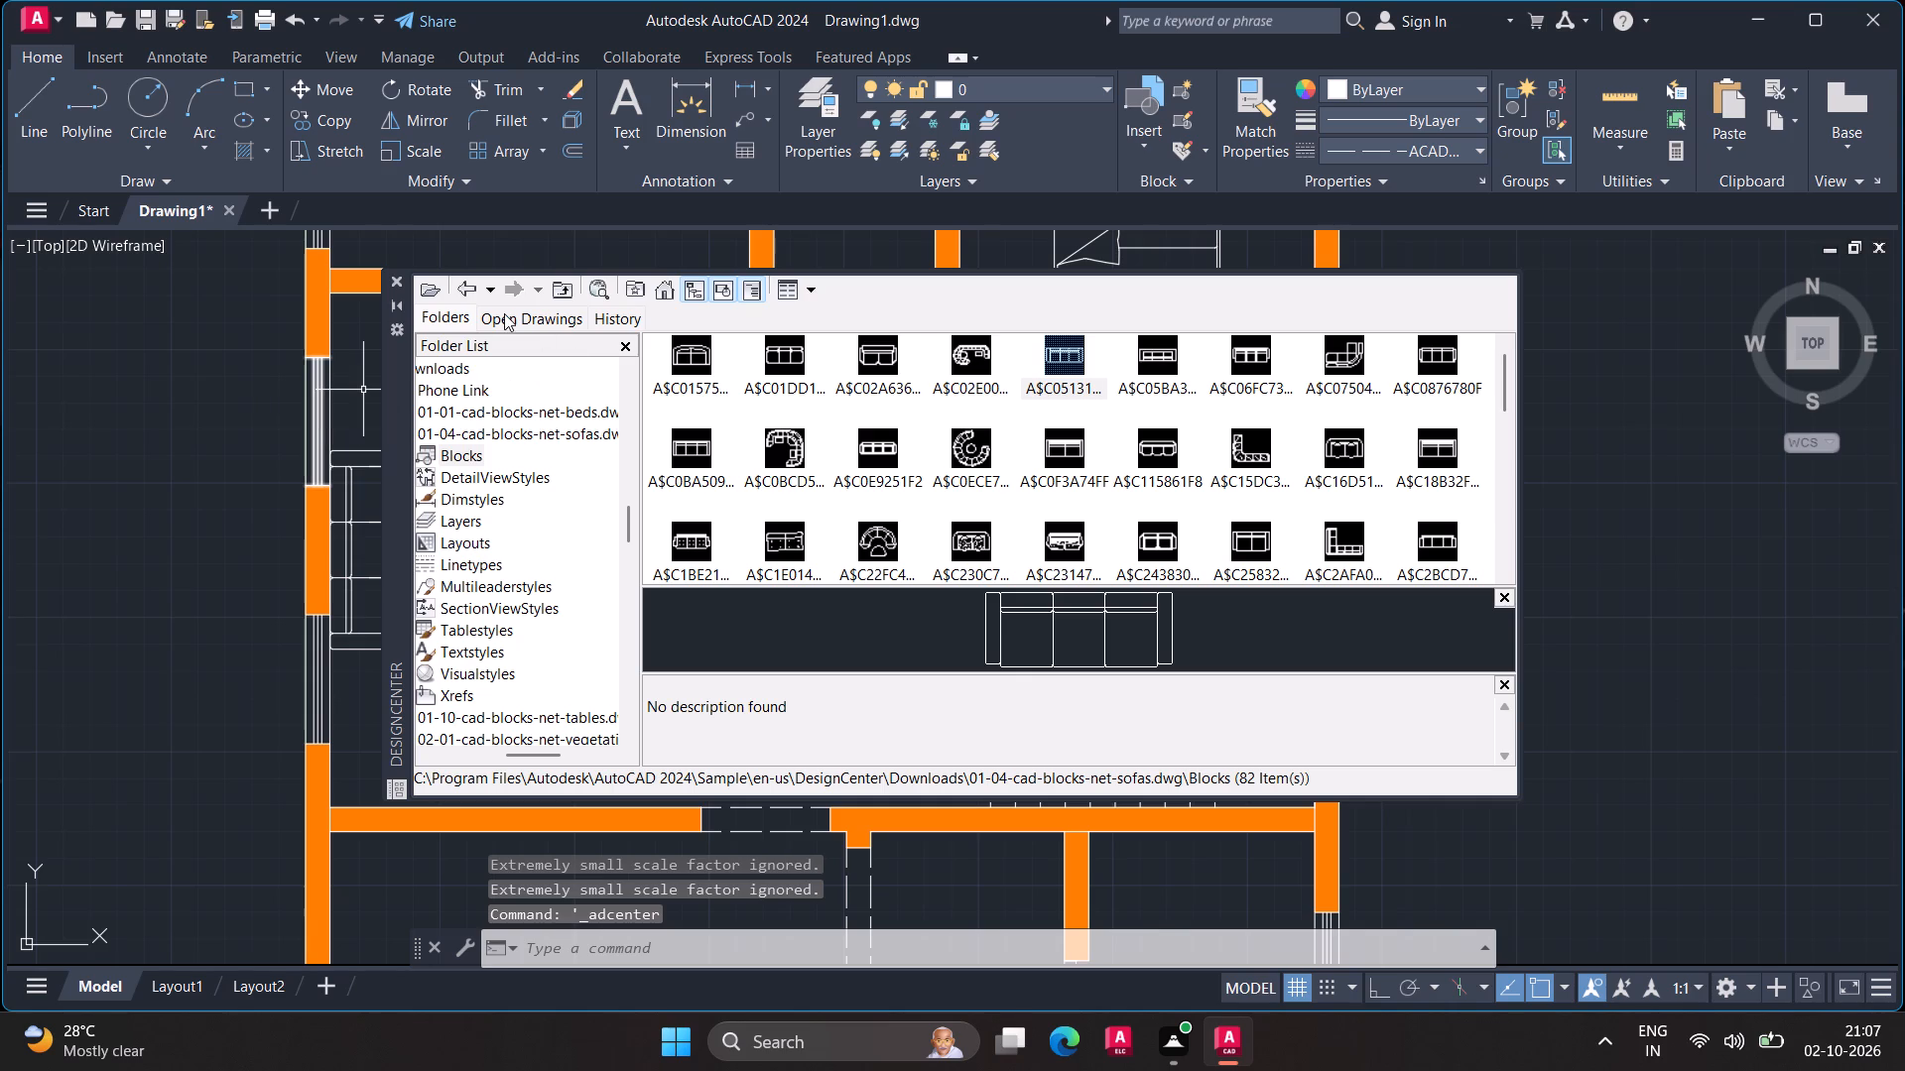
left_click(552, 289)
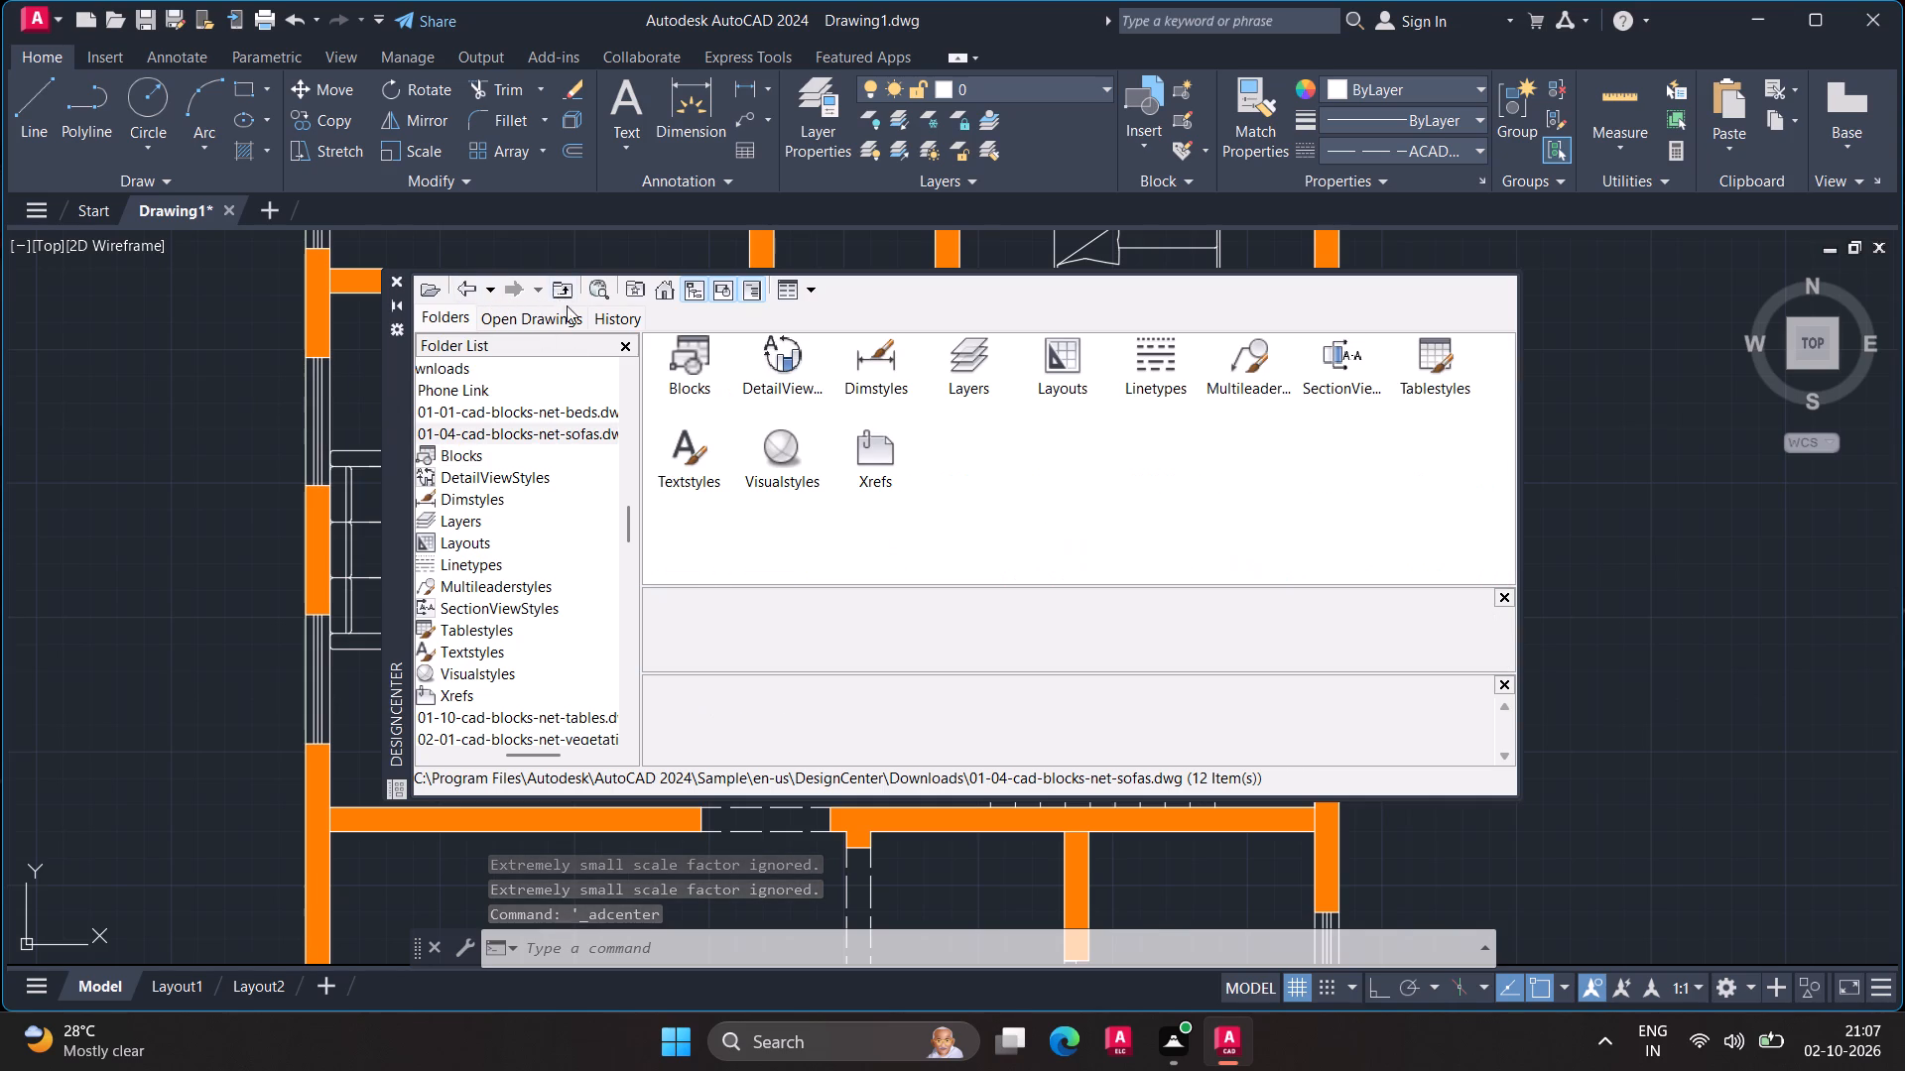
left_click(556, 283)
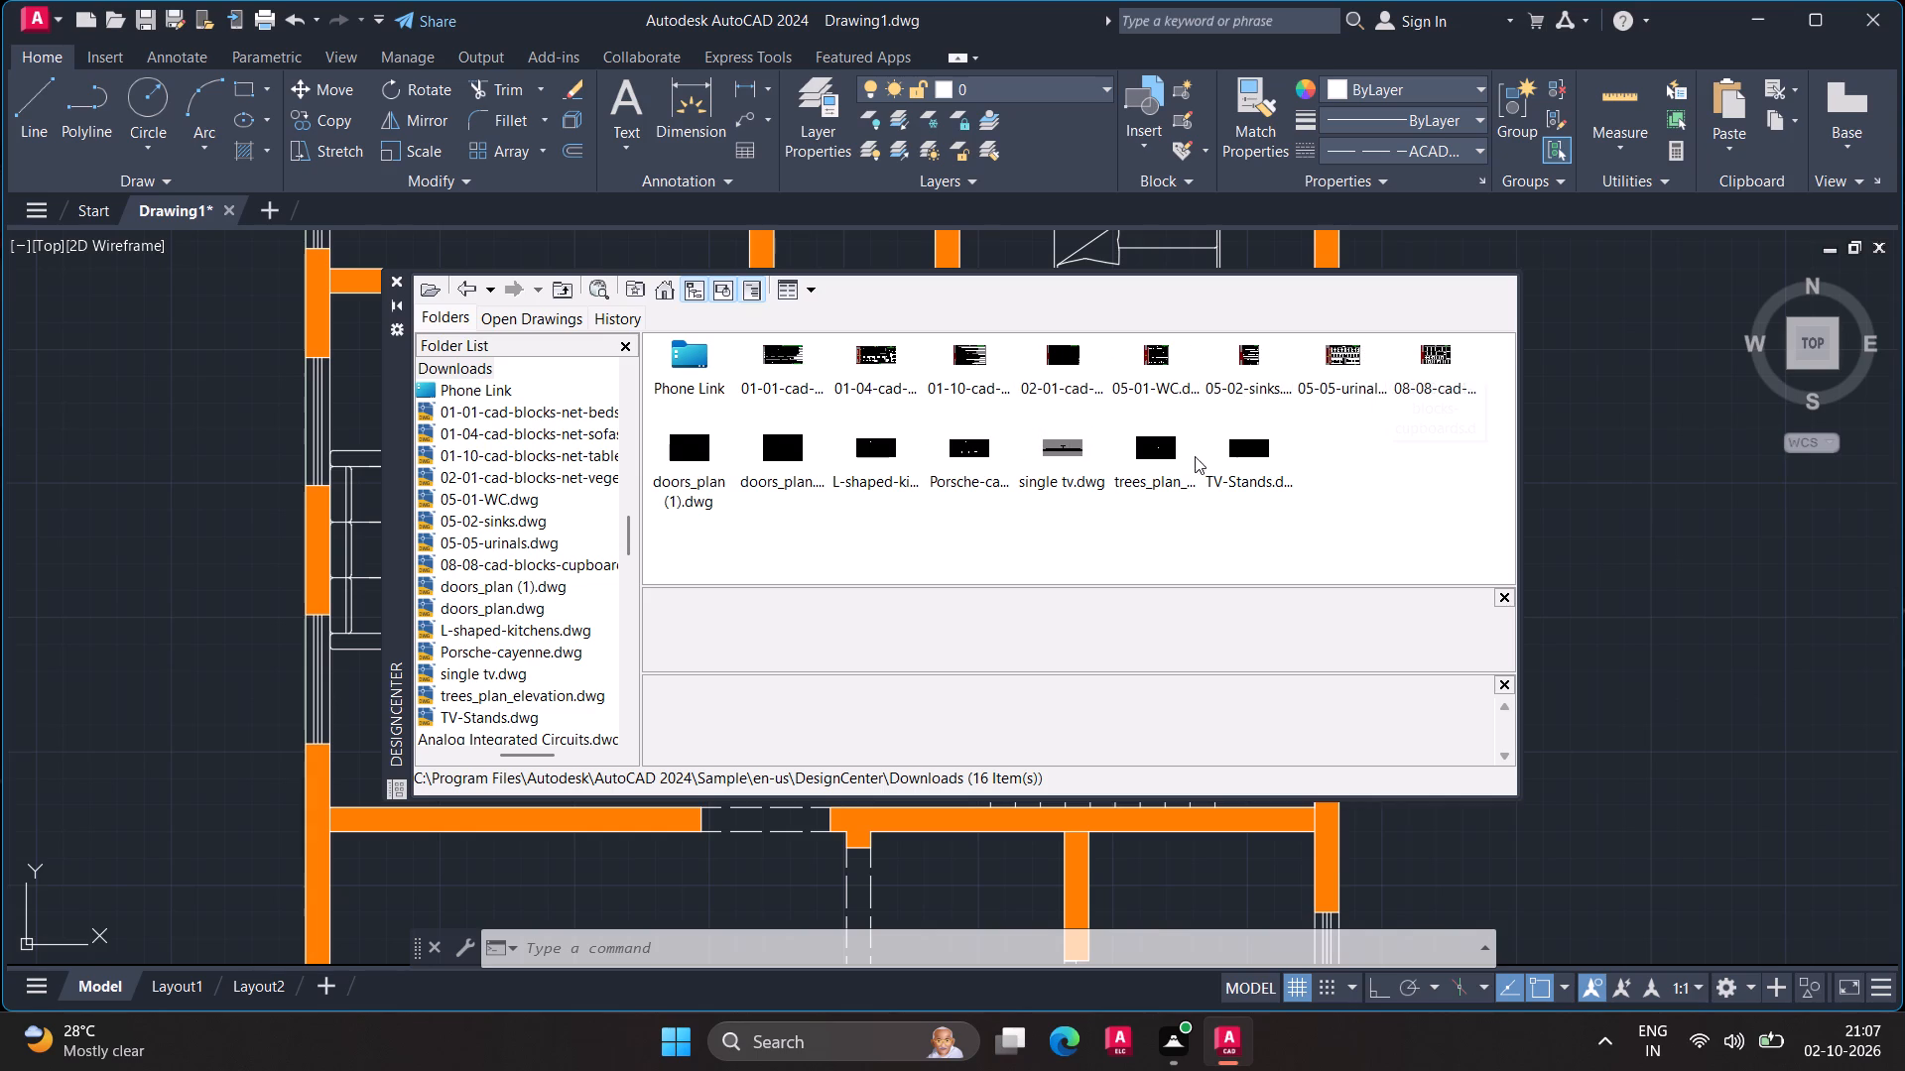
left_click(1432, 353)
left_click(1434, 353)
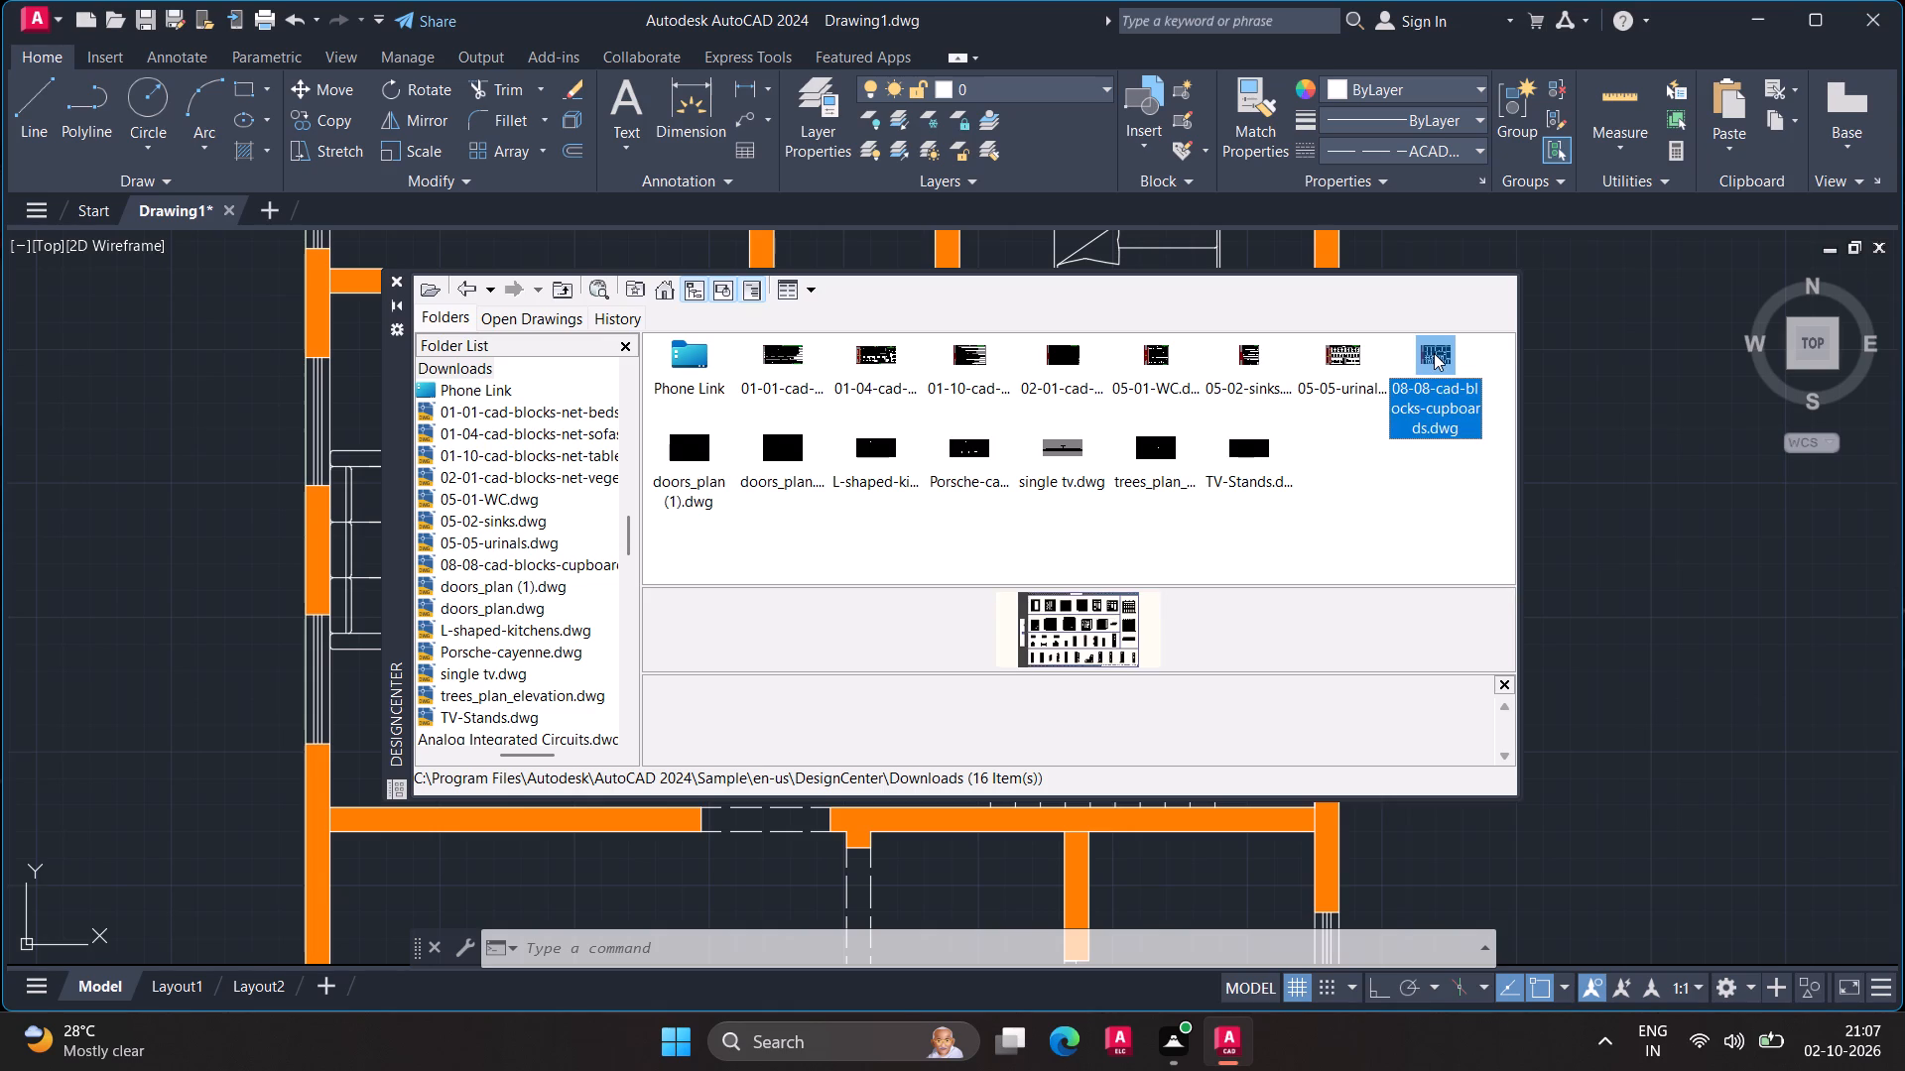
double_click(1434, 353)
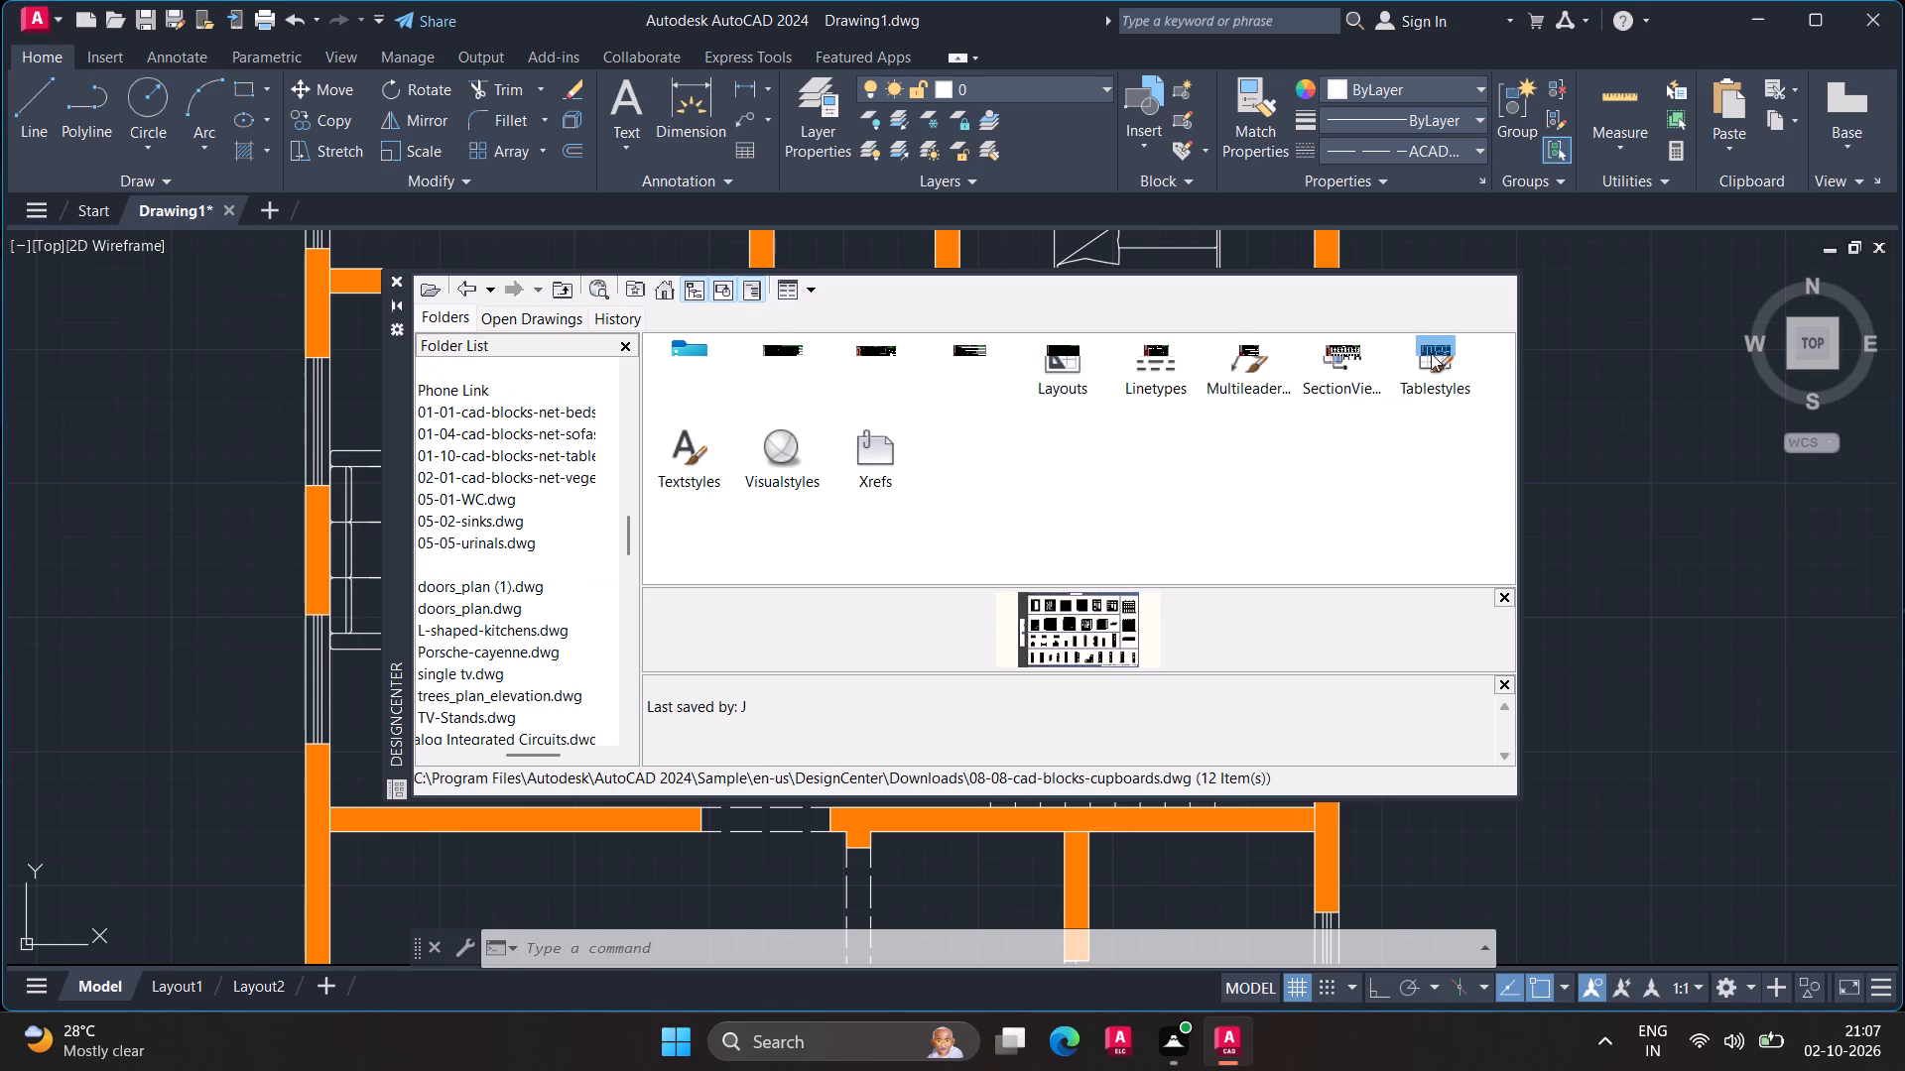
double_click(688, 360)
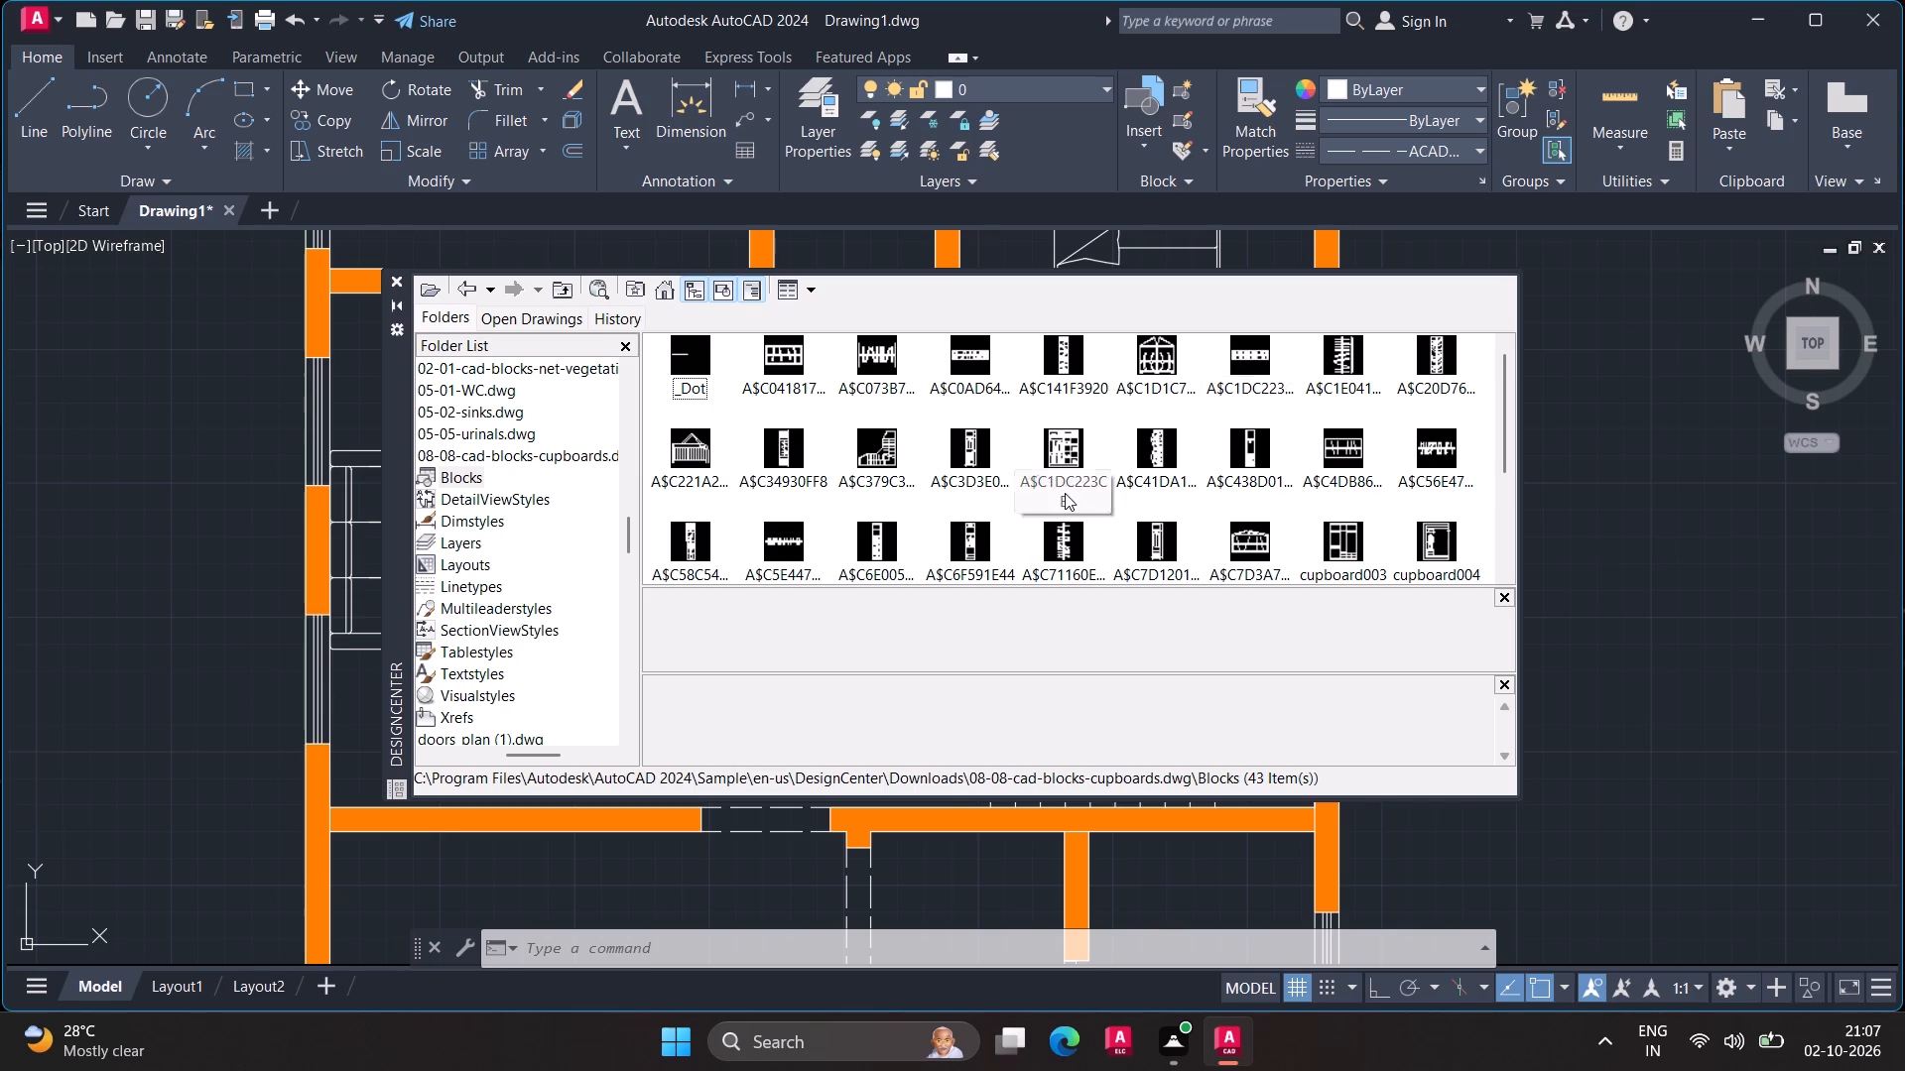
Insert the plan-view wardrobe block with hanging clothes (A$C1DC223…) into the empty space east of the floor plan and close DesignCenter.
scroll(978, 548, "down", 2)
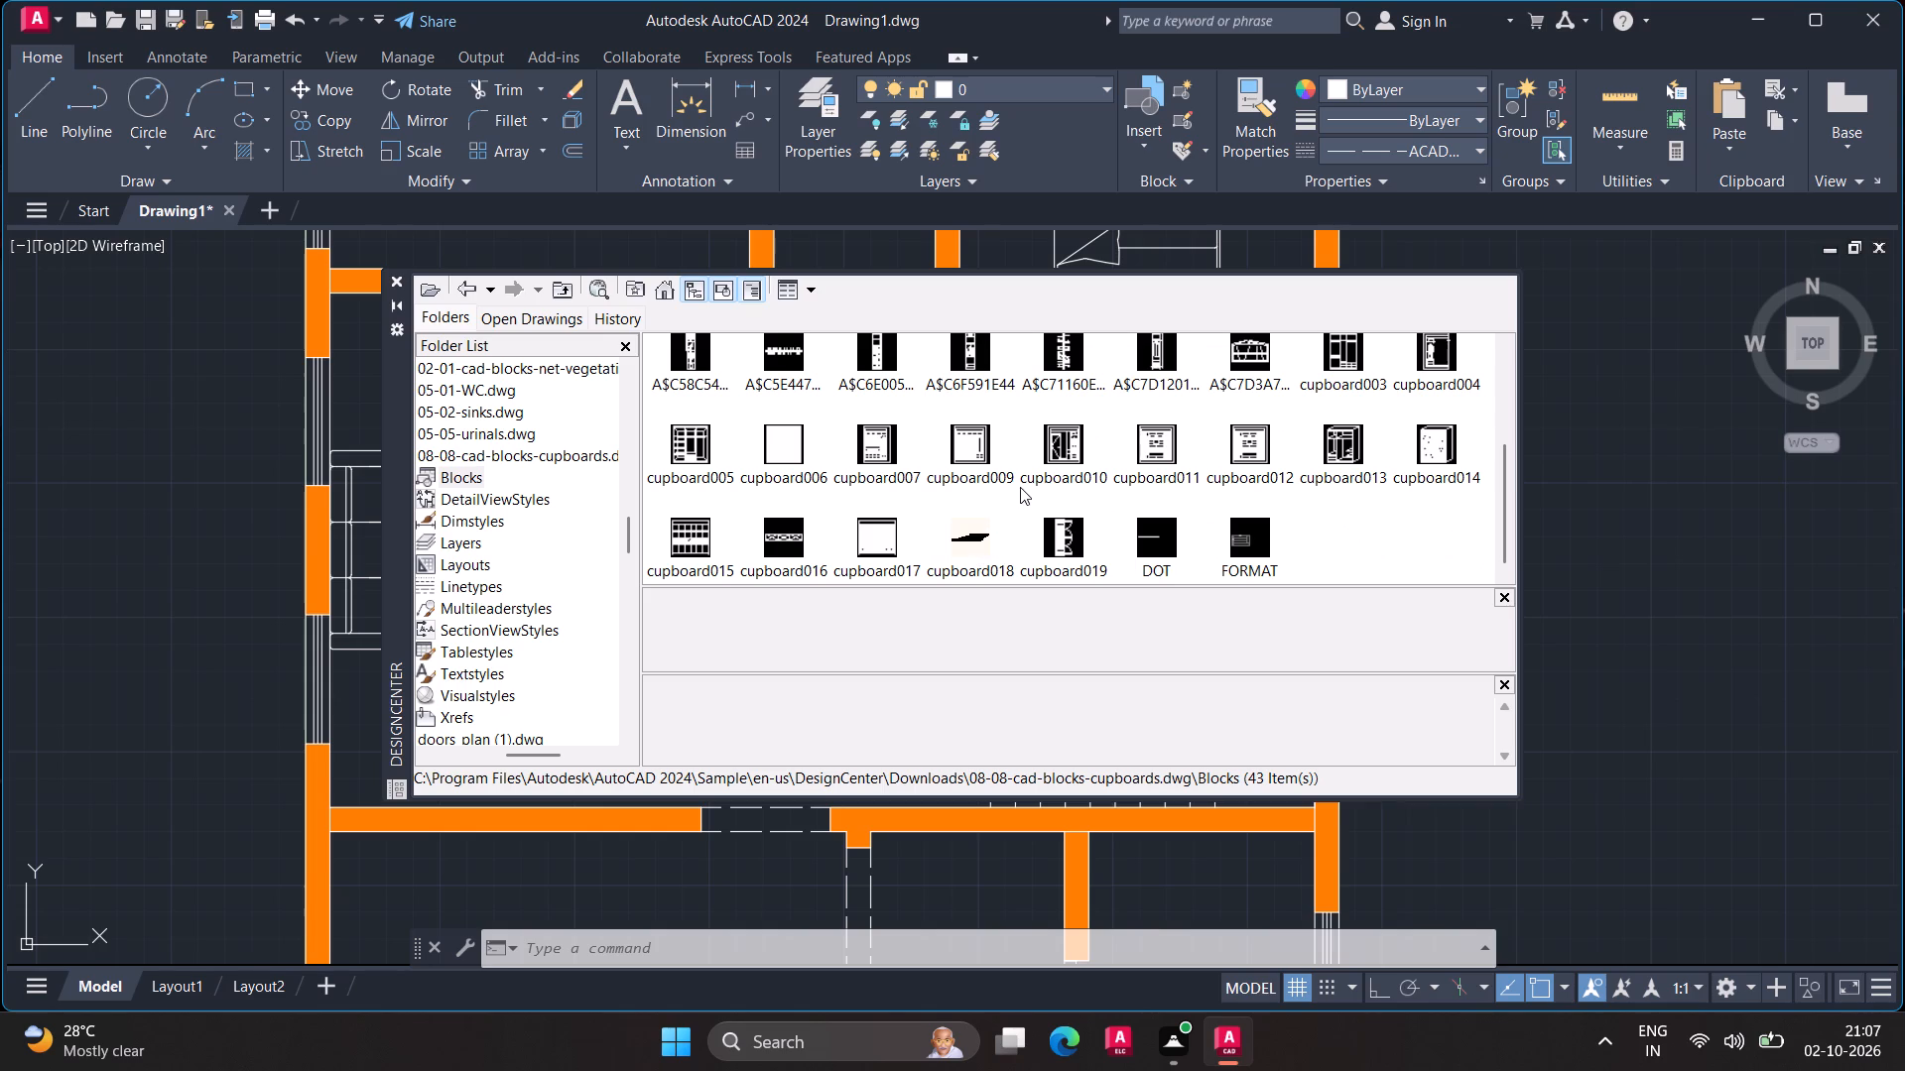
scroll(1020, 487, "up", 4)
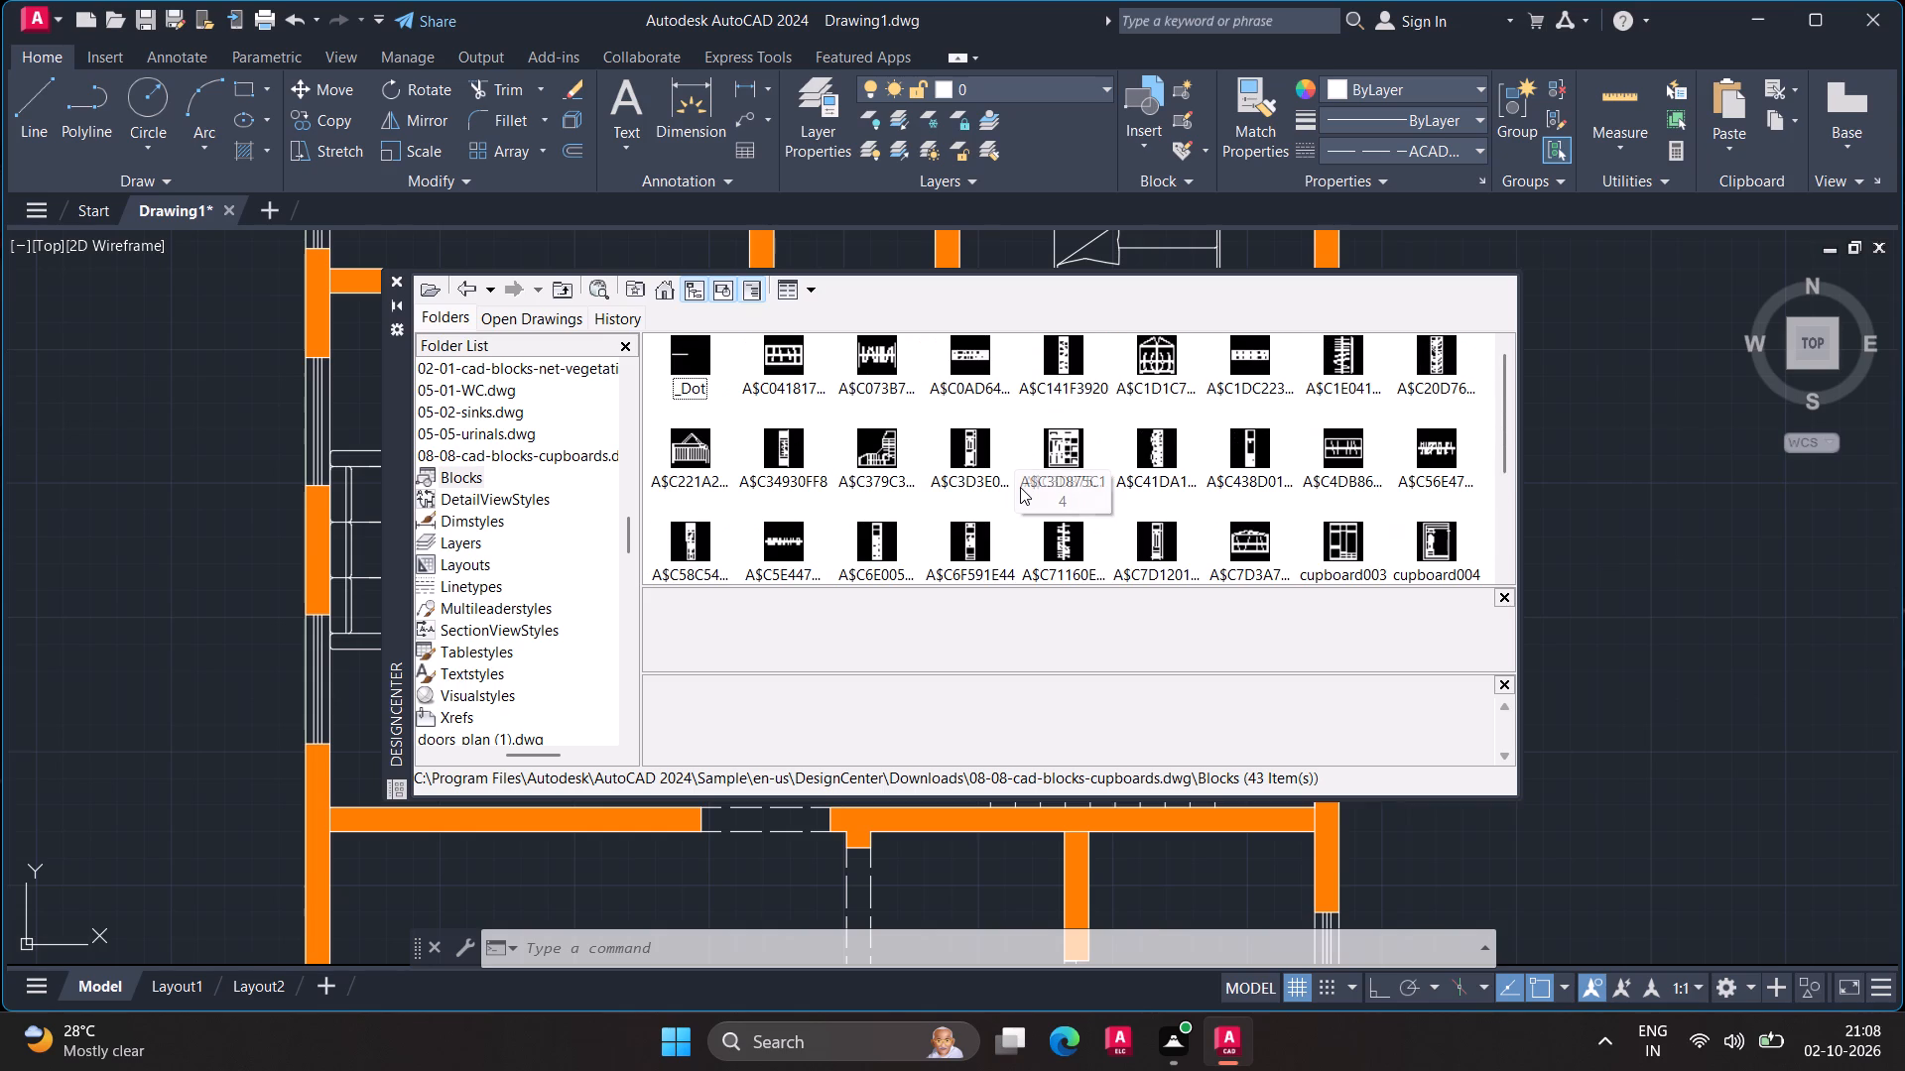
scroll(1020, 487, "up", 1)
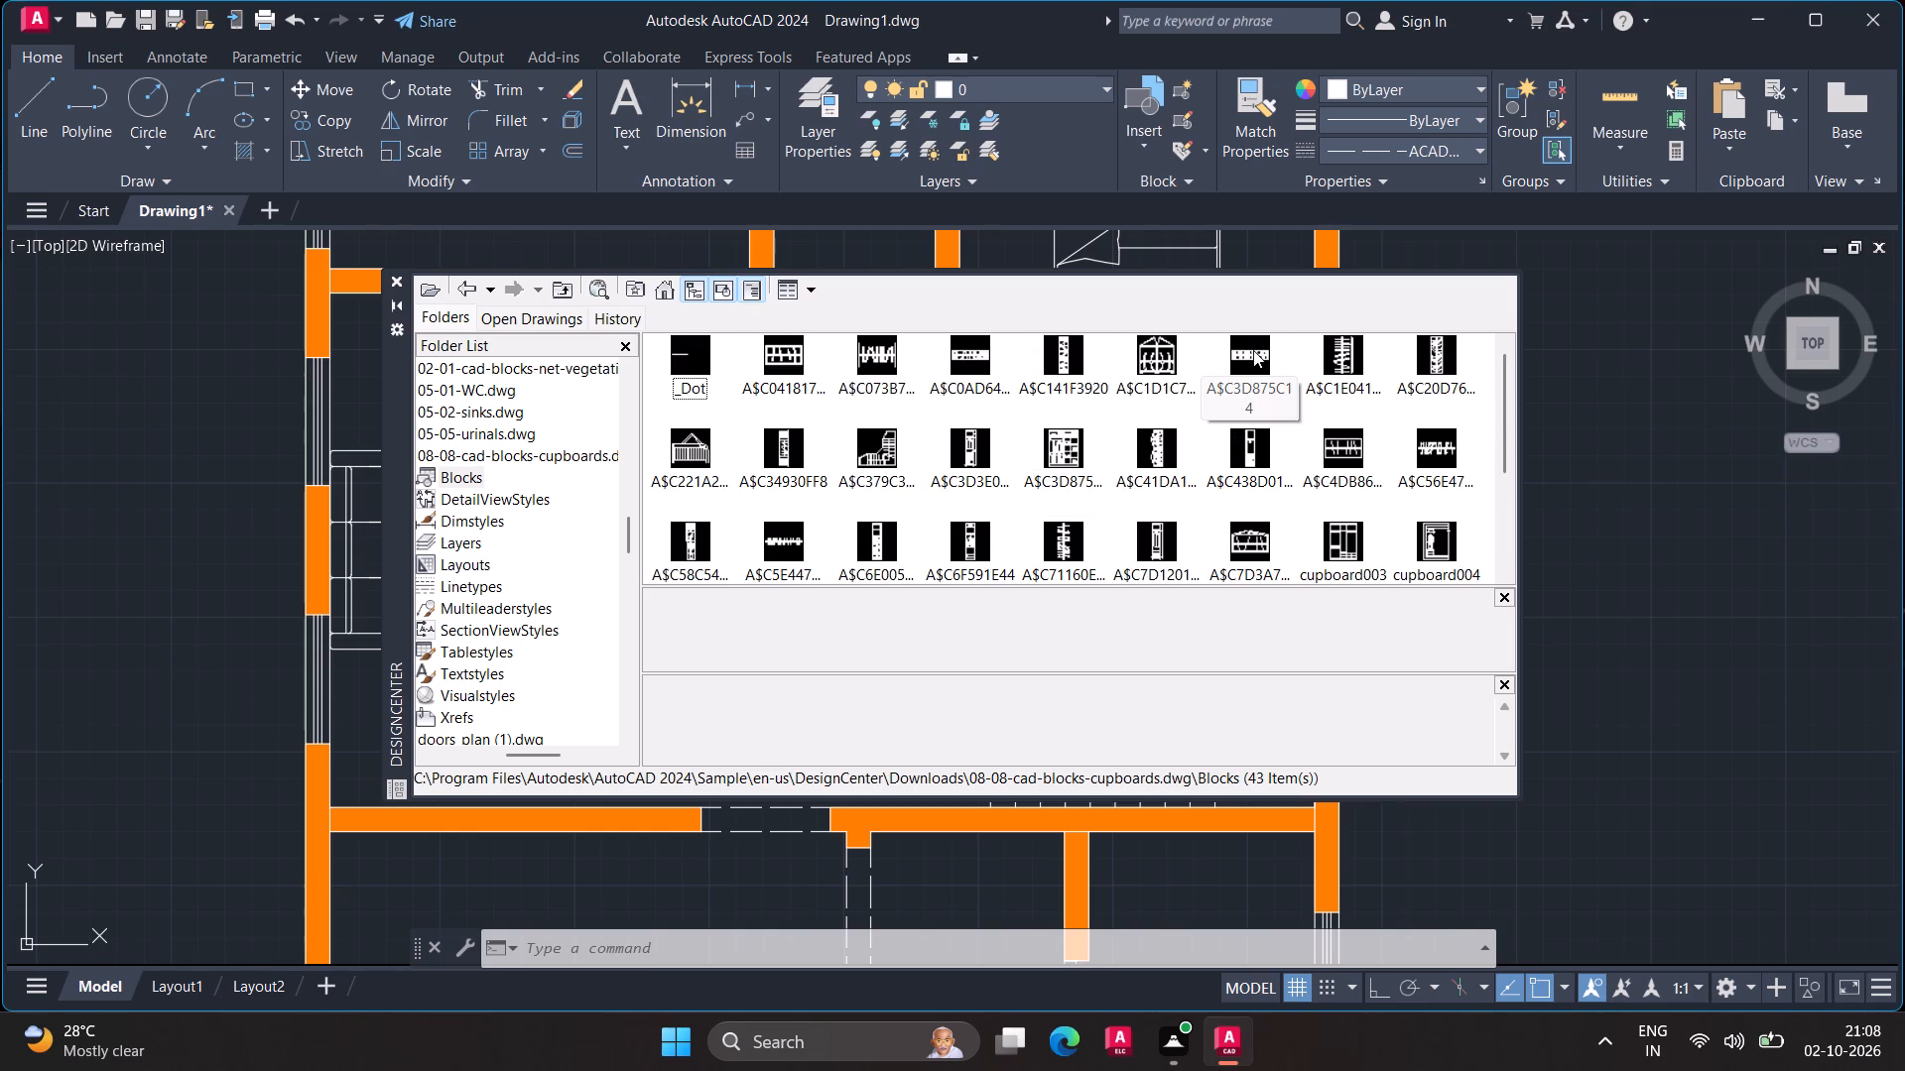
left_click_drag(1253, 350, 1638, 578)
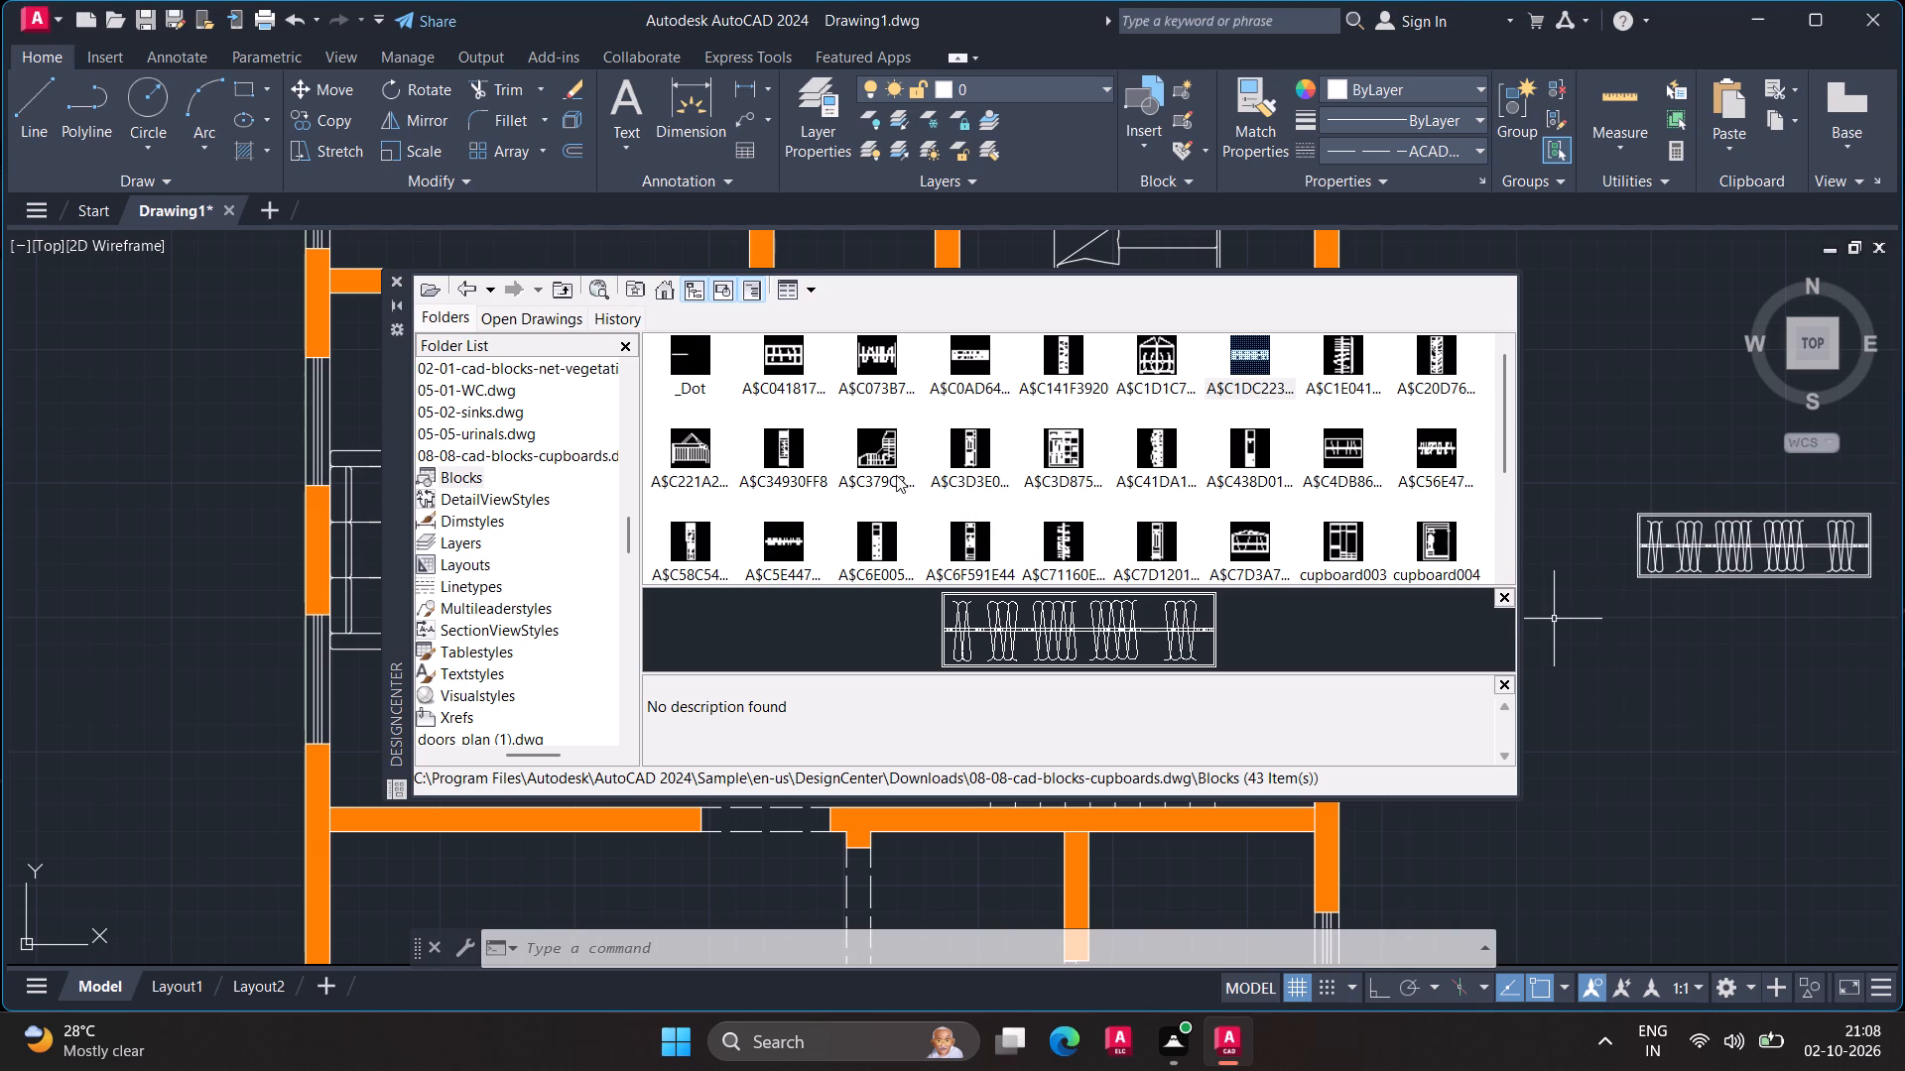
left_click(983, 450)
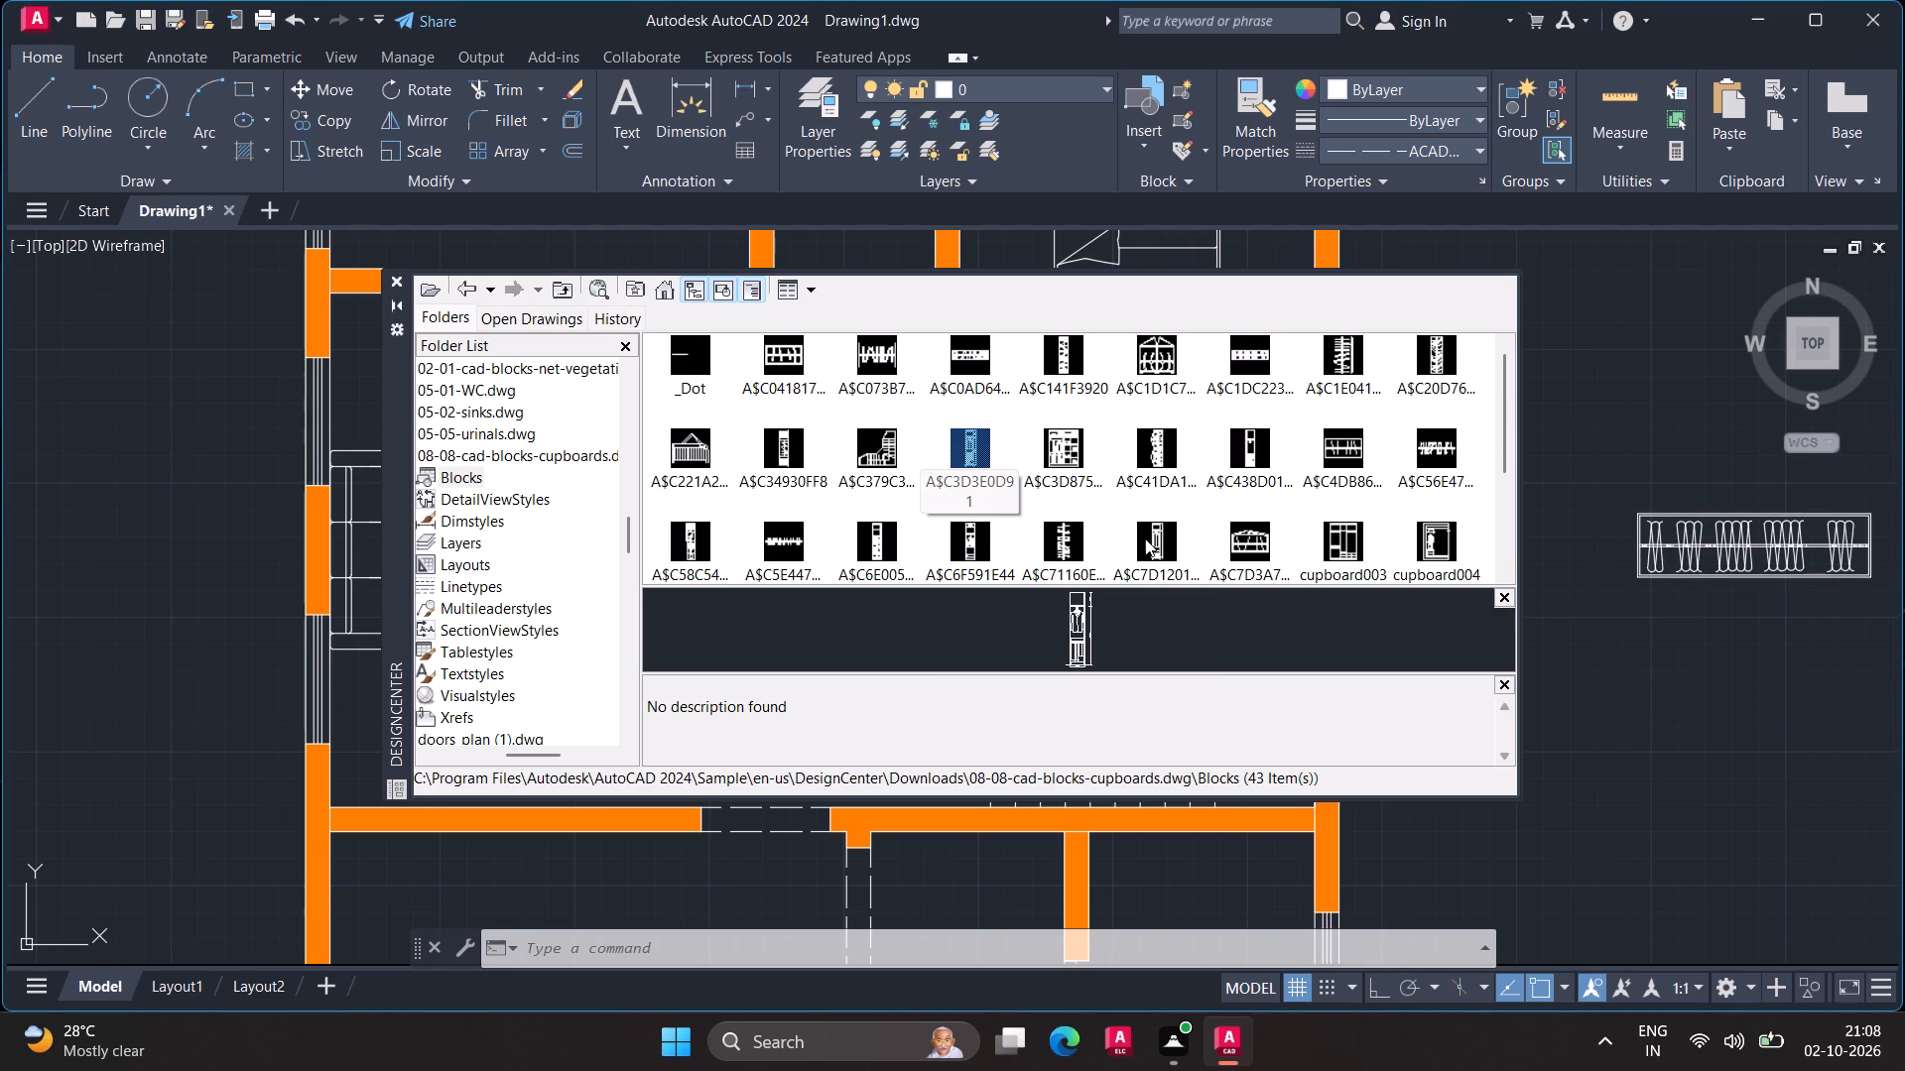
left_click(1253, 444)
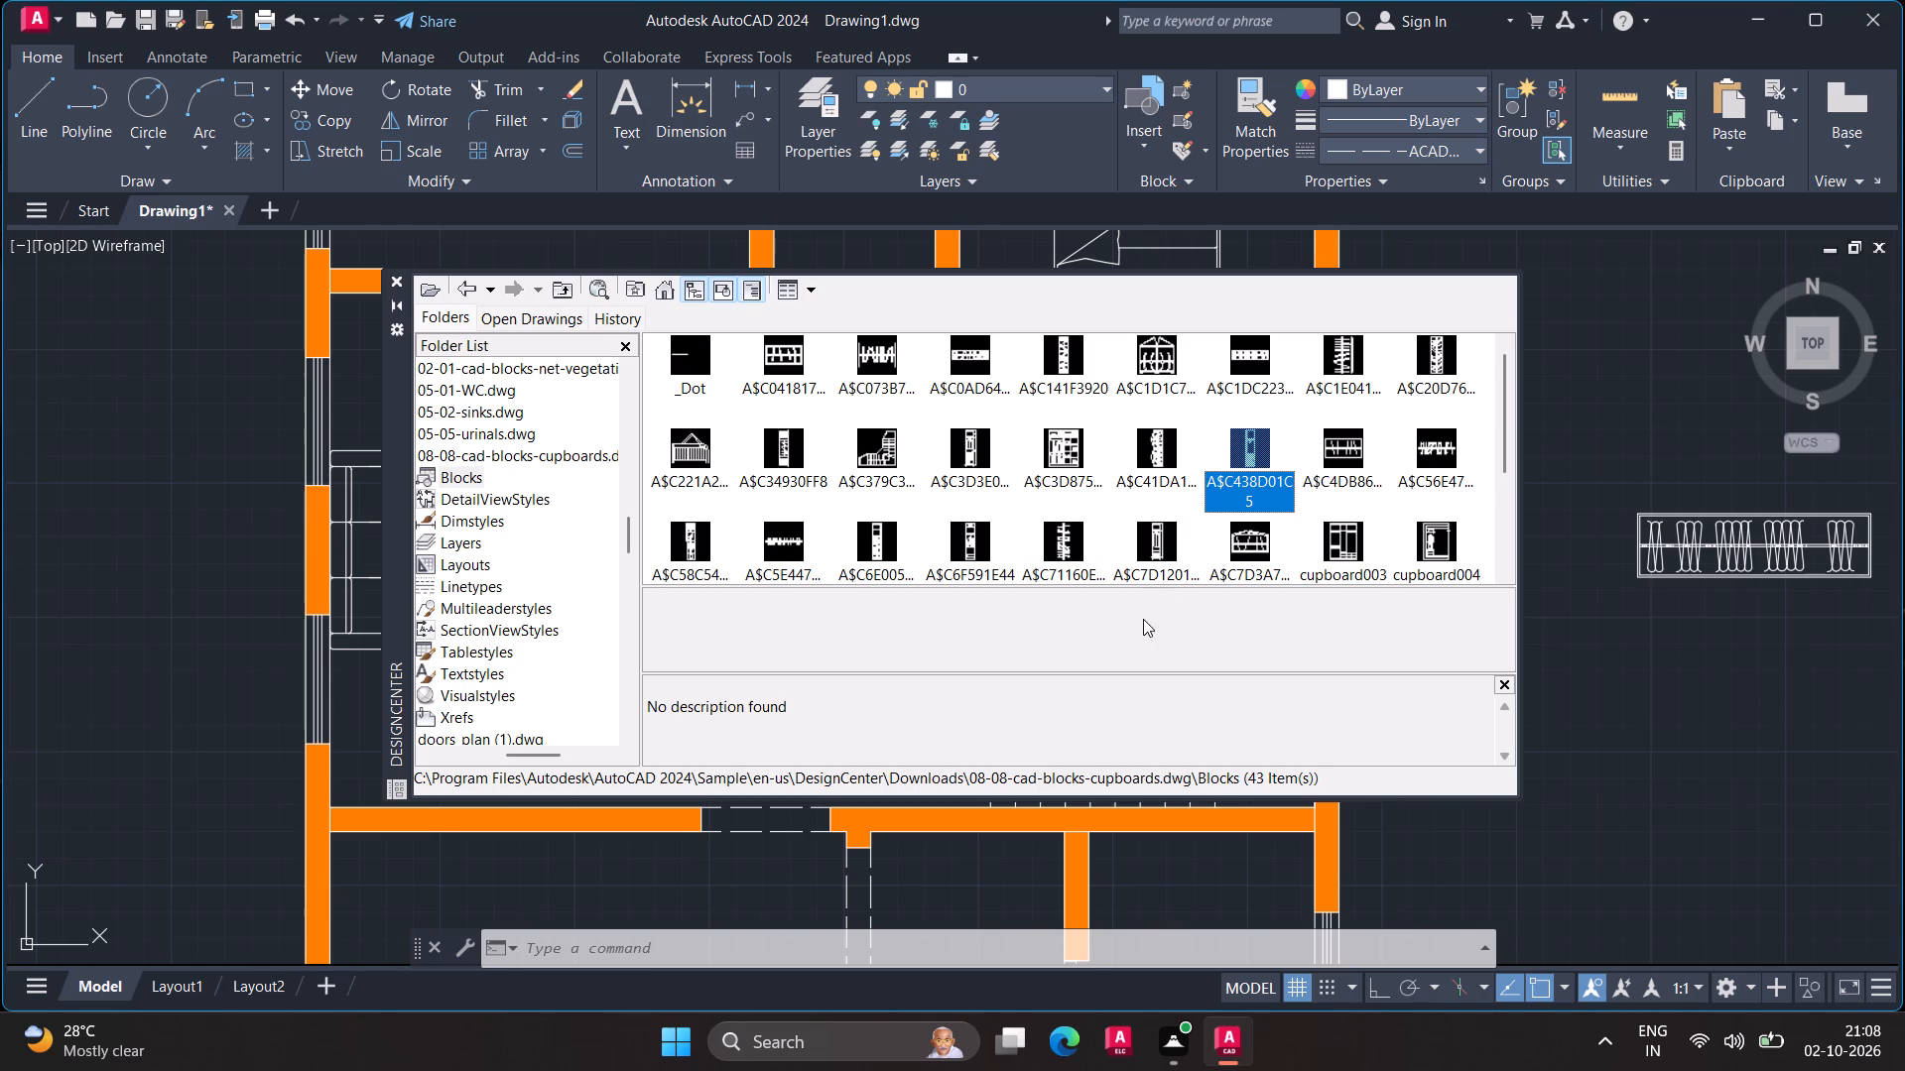
left_click(399, 284)
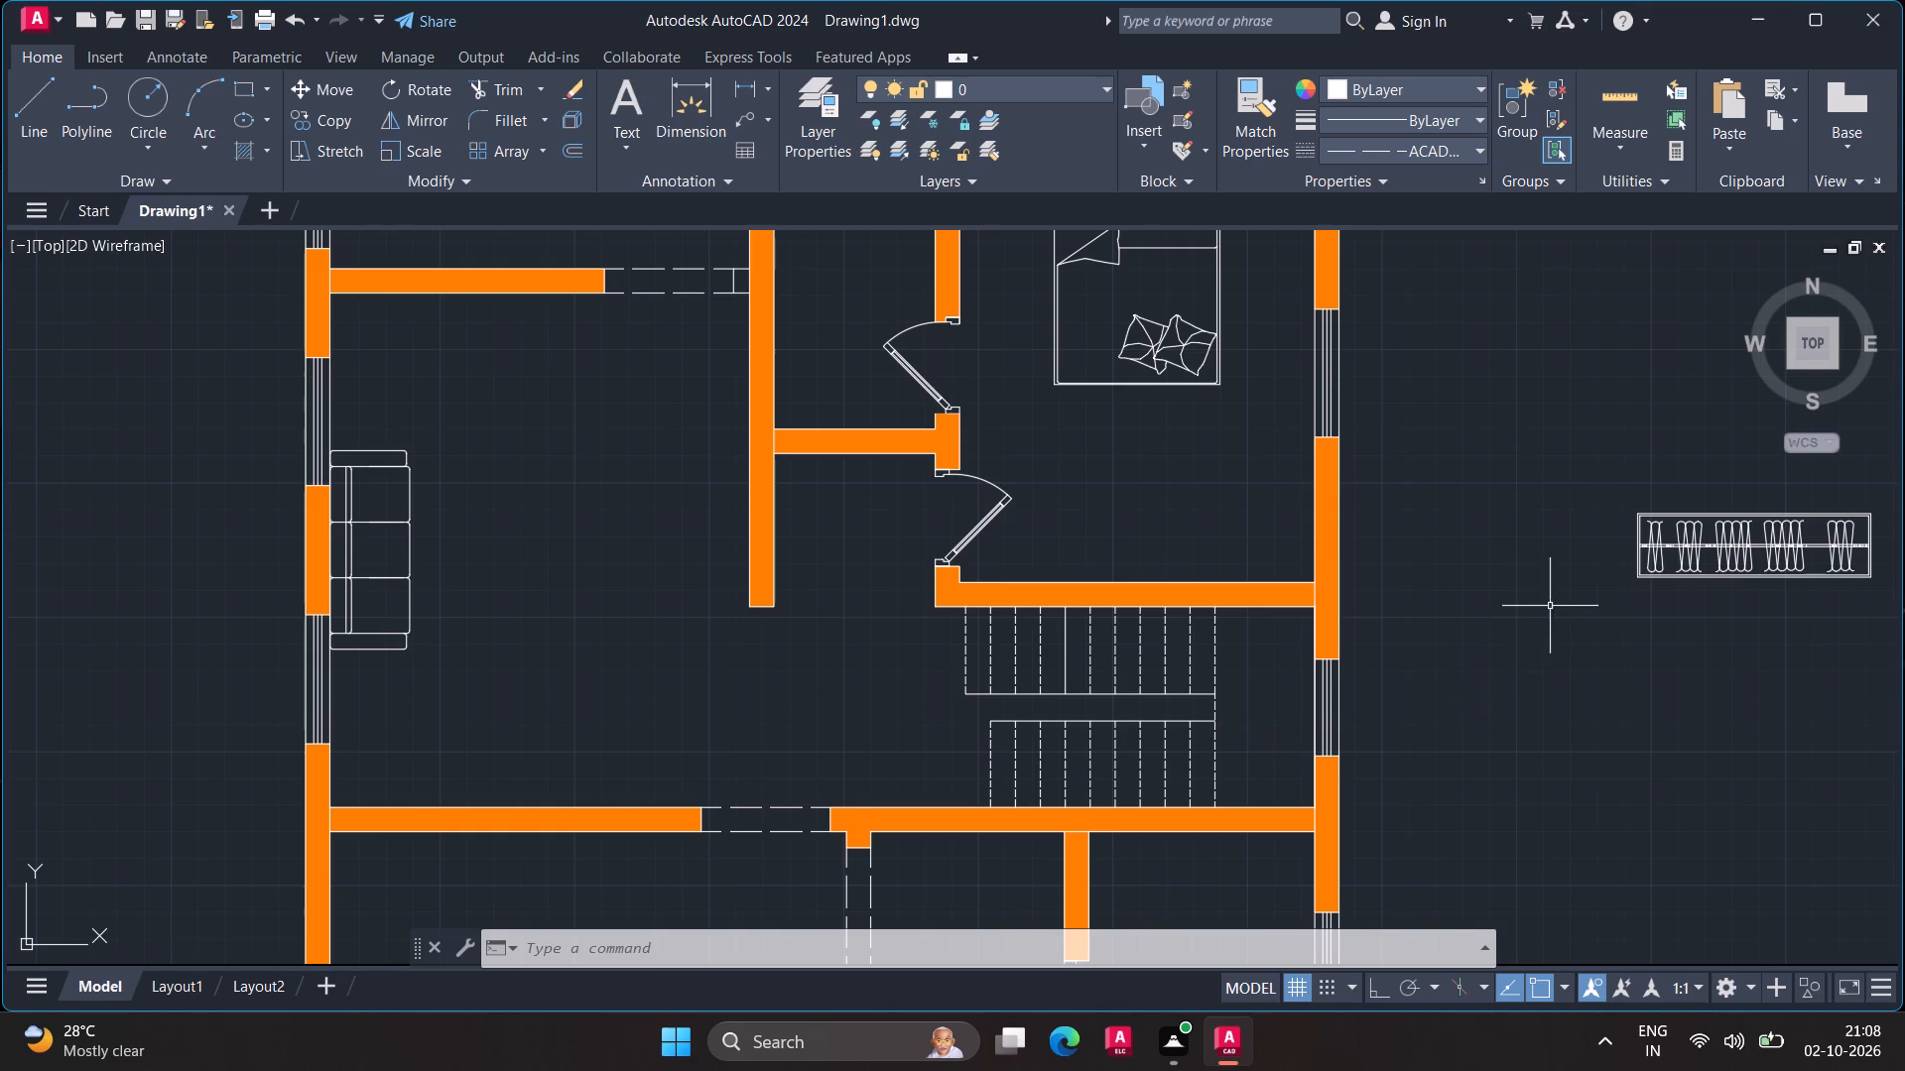
Move the wardrobe by its lower-left corner into the open room, just below the cross wall north of the sofa.
left_click(1642, 552)
left_click(1639, 578)
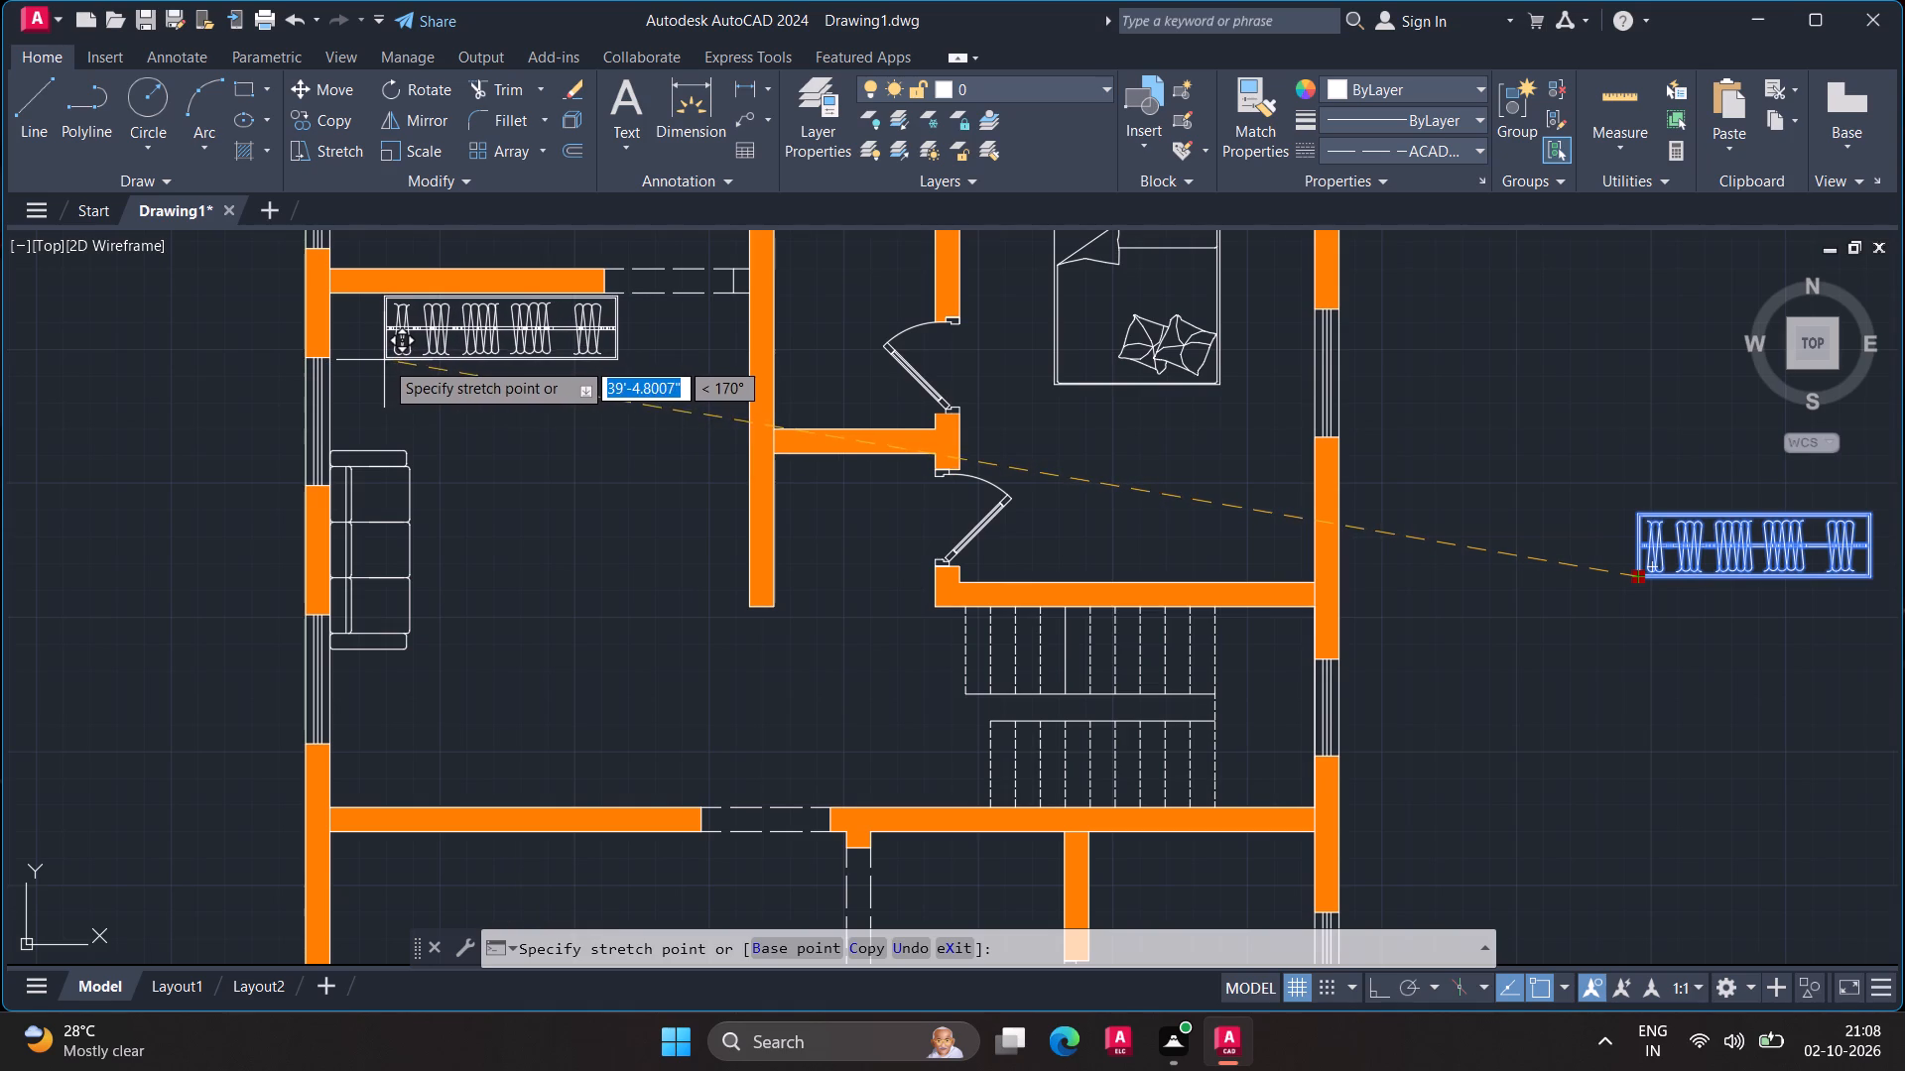
left_click(384, 360)
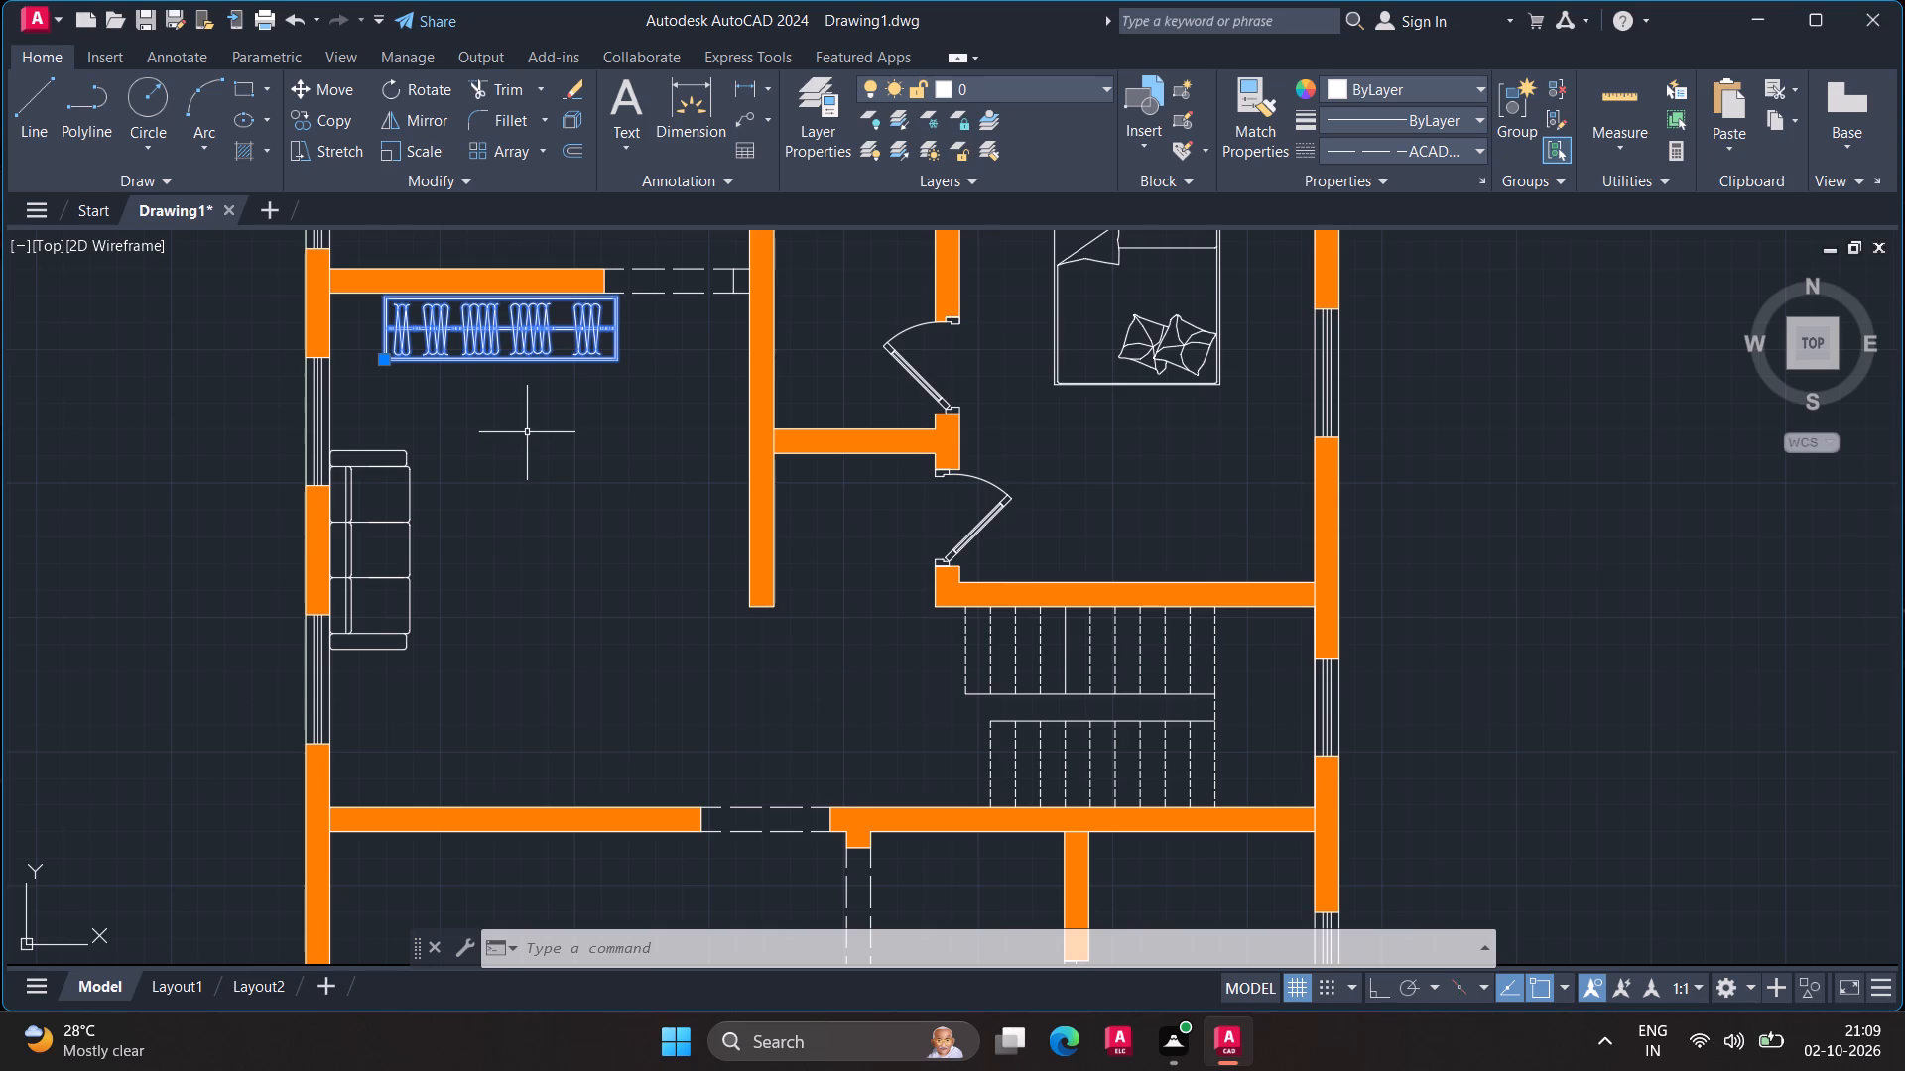
scroll(716, 727, "down", 1)
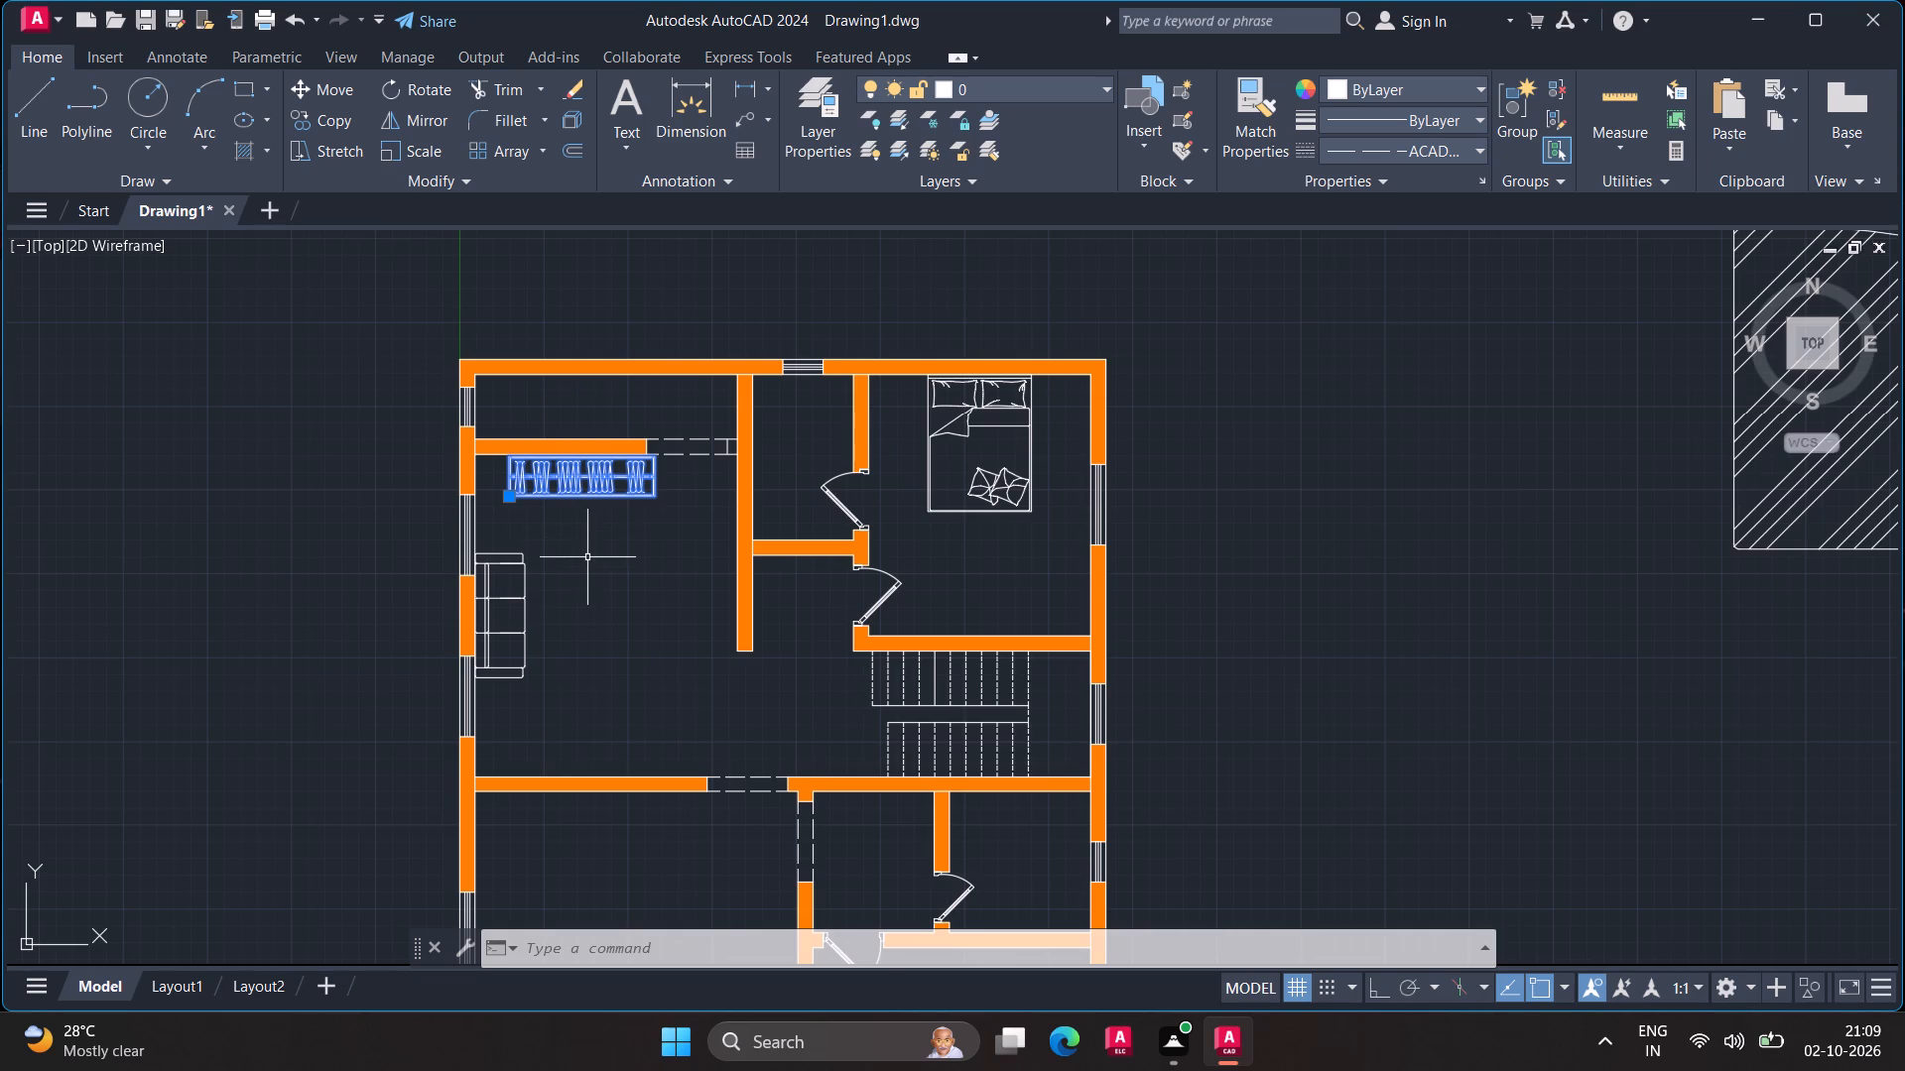
key("Escape")
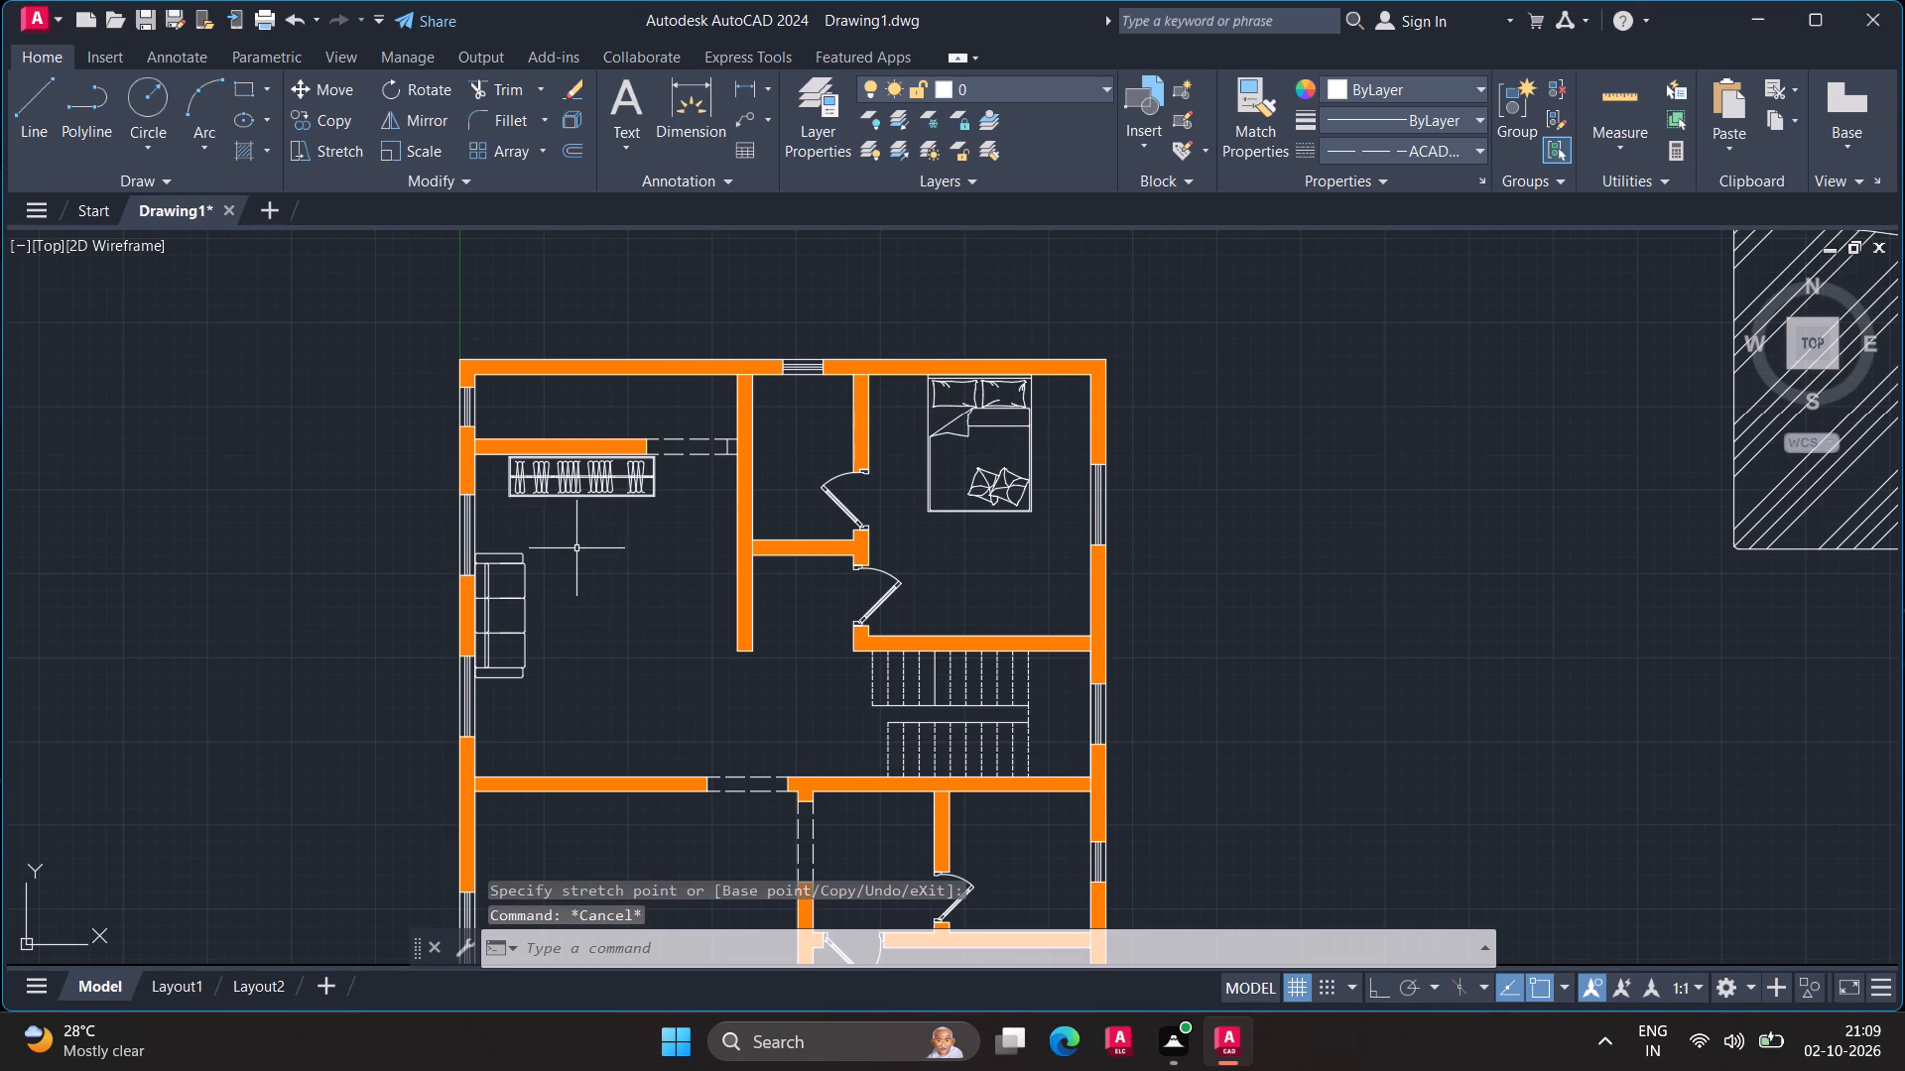
Move the wardrobe by its upper-left corner straight north until its back sits flush against the cross wall's south face.
scroll(539, 537, "up", 1)
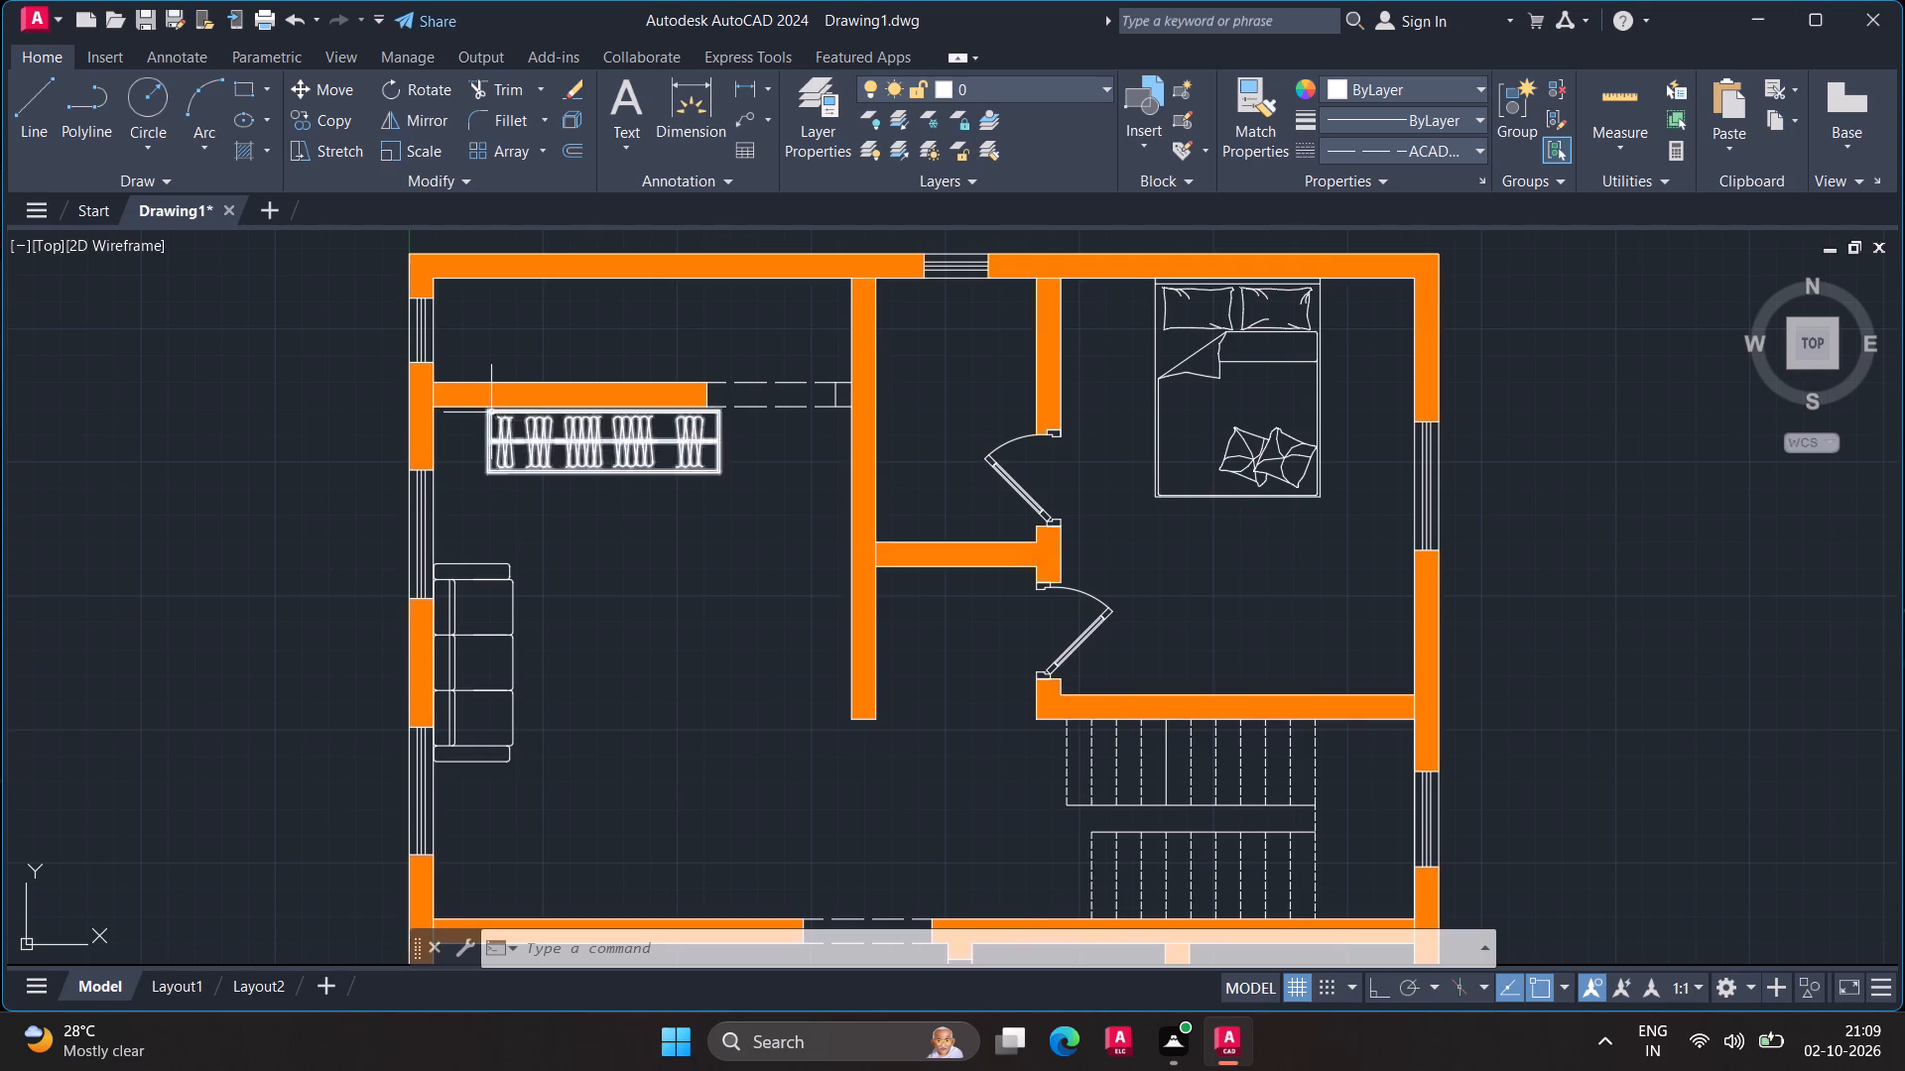
scroll(499, 424, "up", 3)
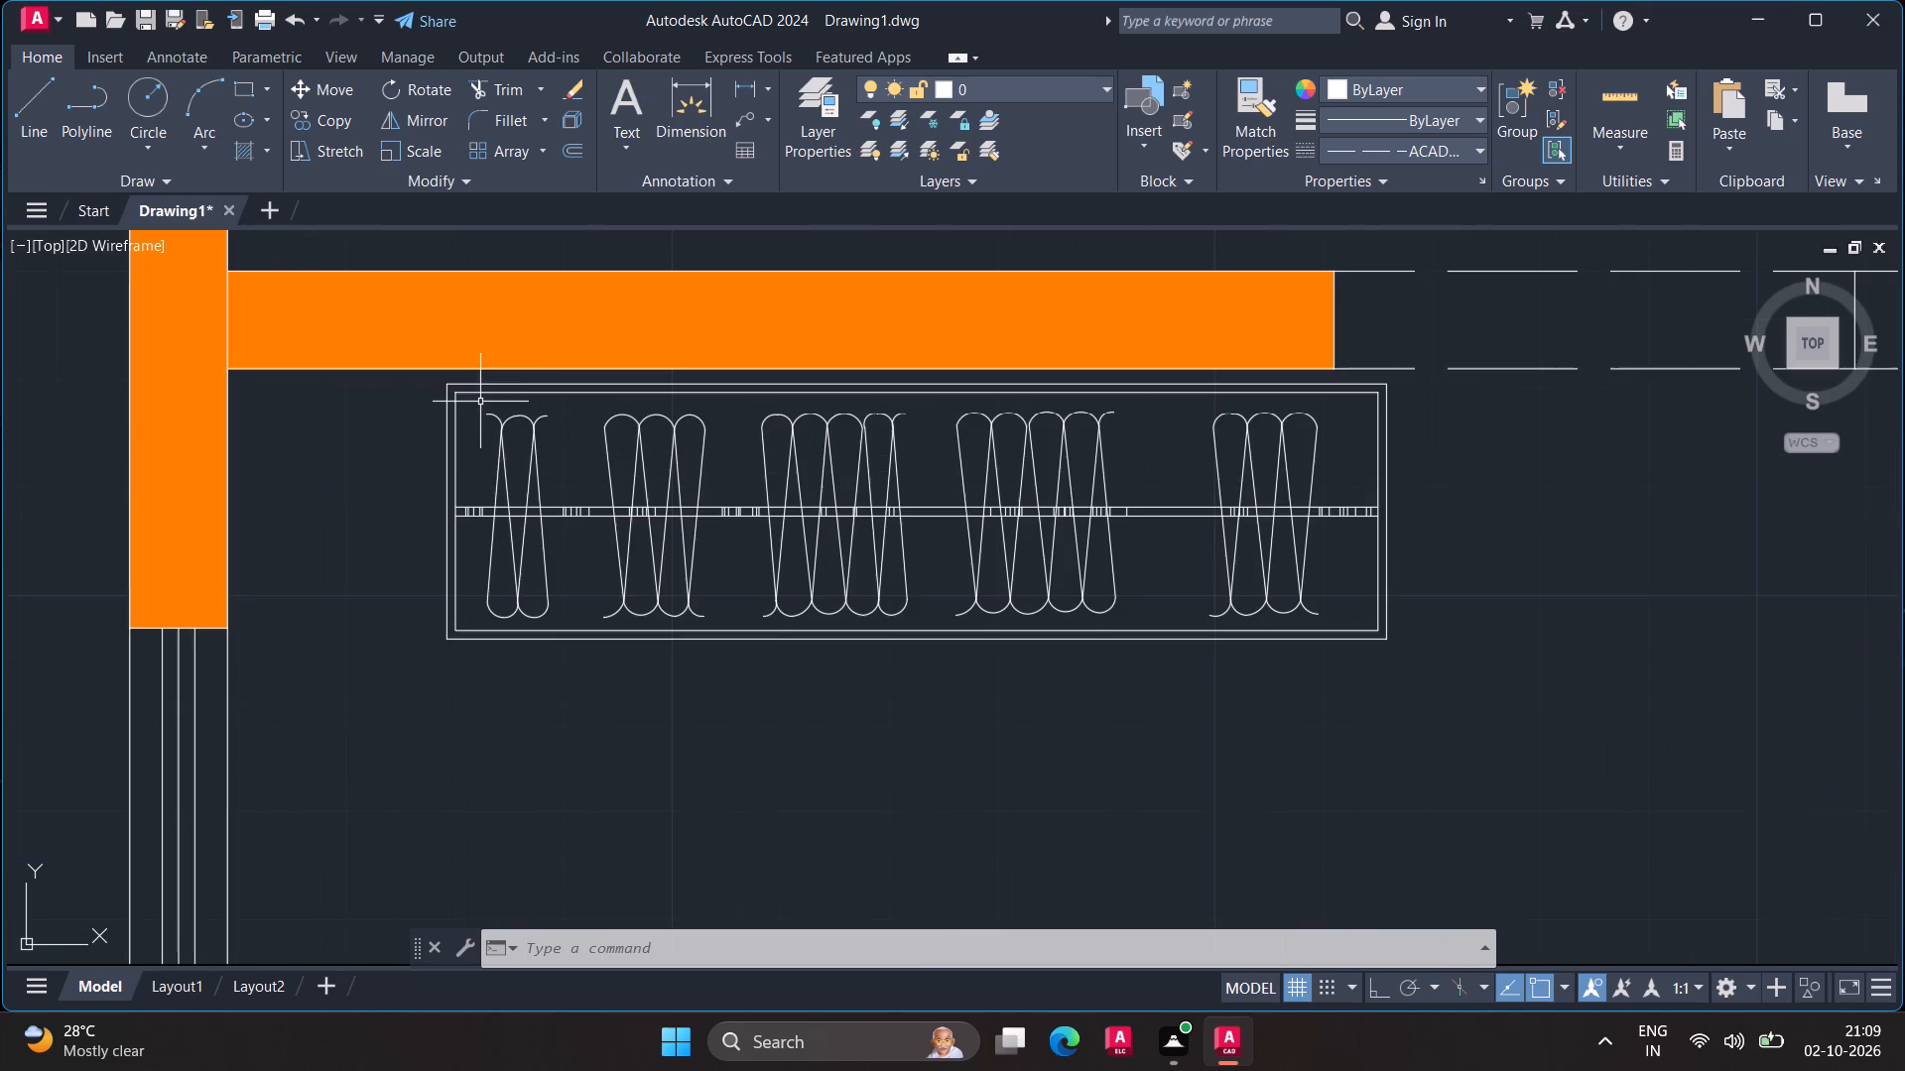
scroll(480, 402, "up", 2)
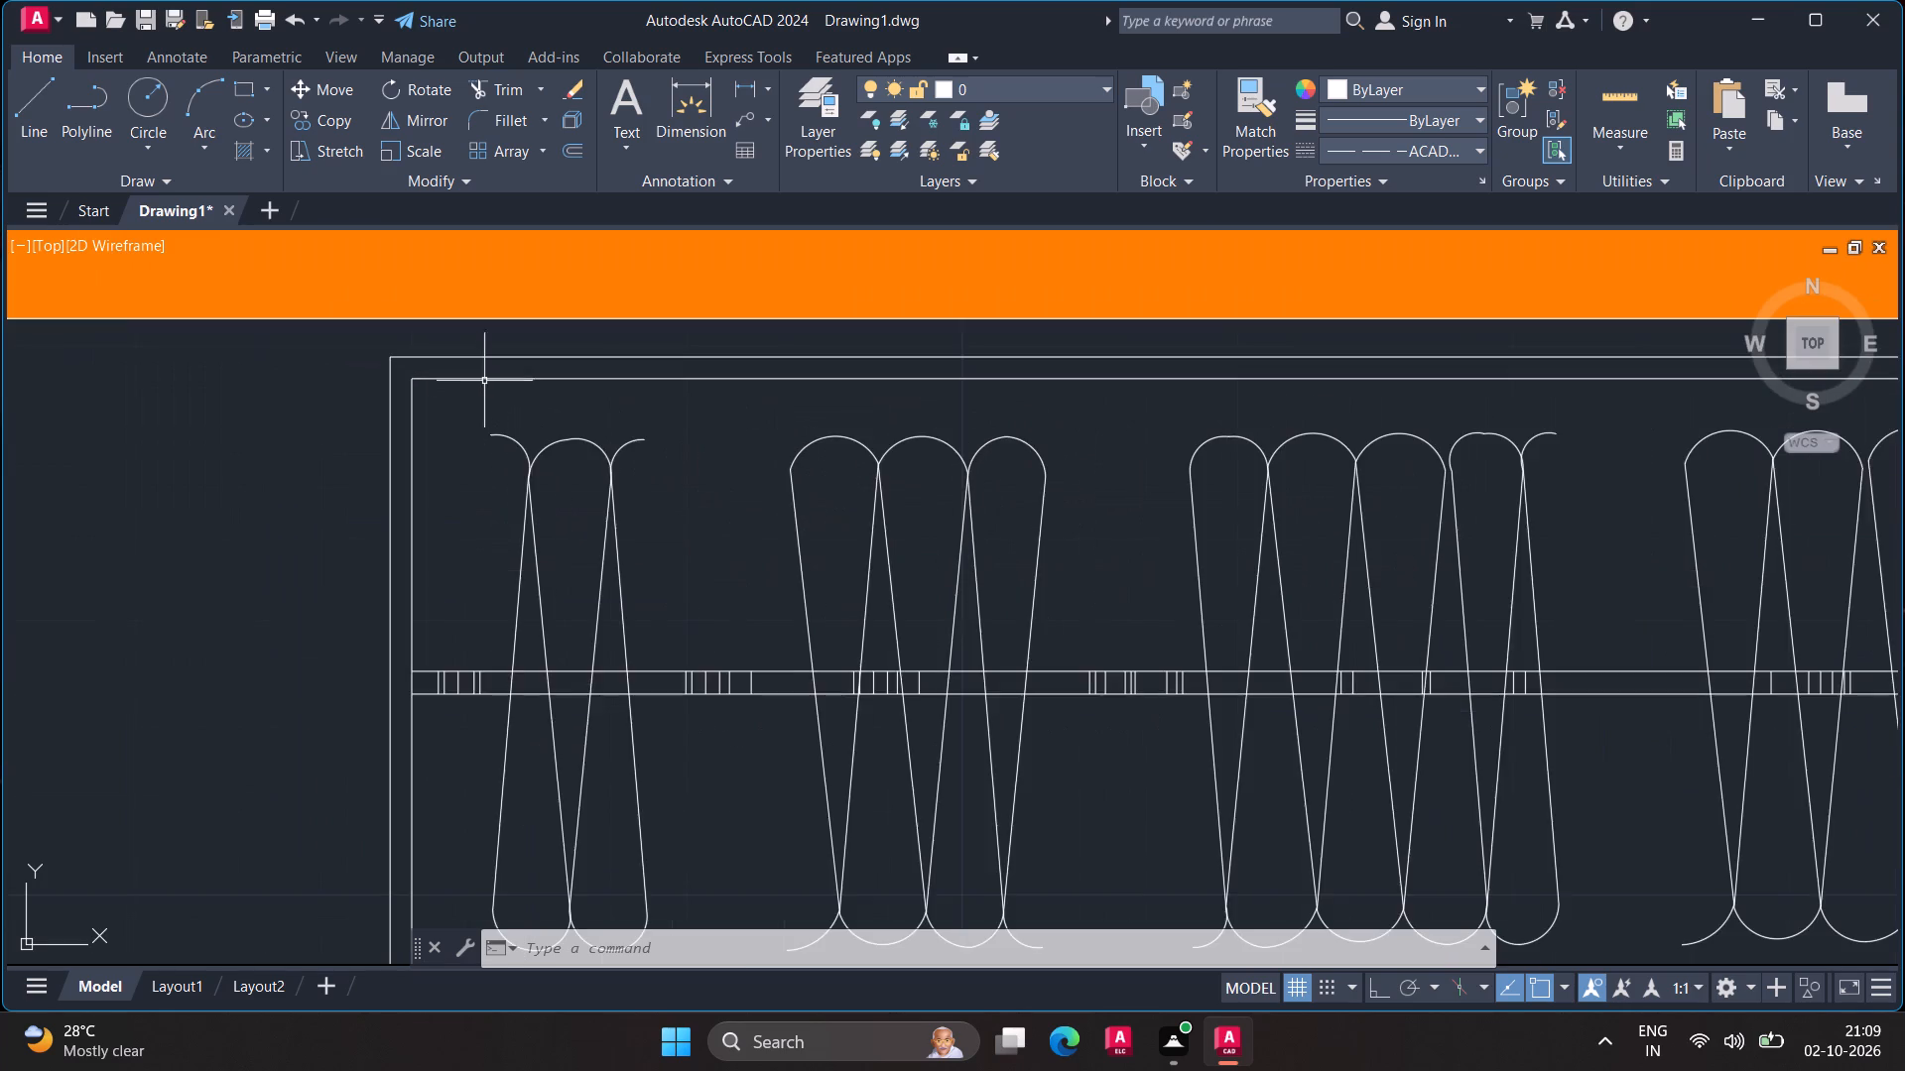
left_click(489, 352)
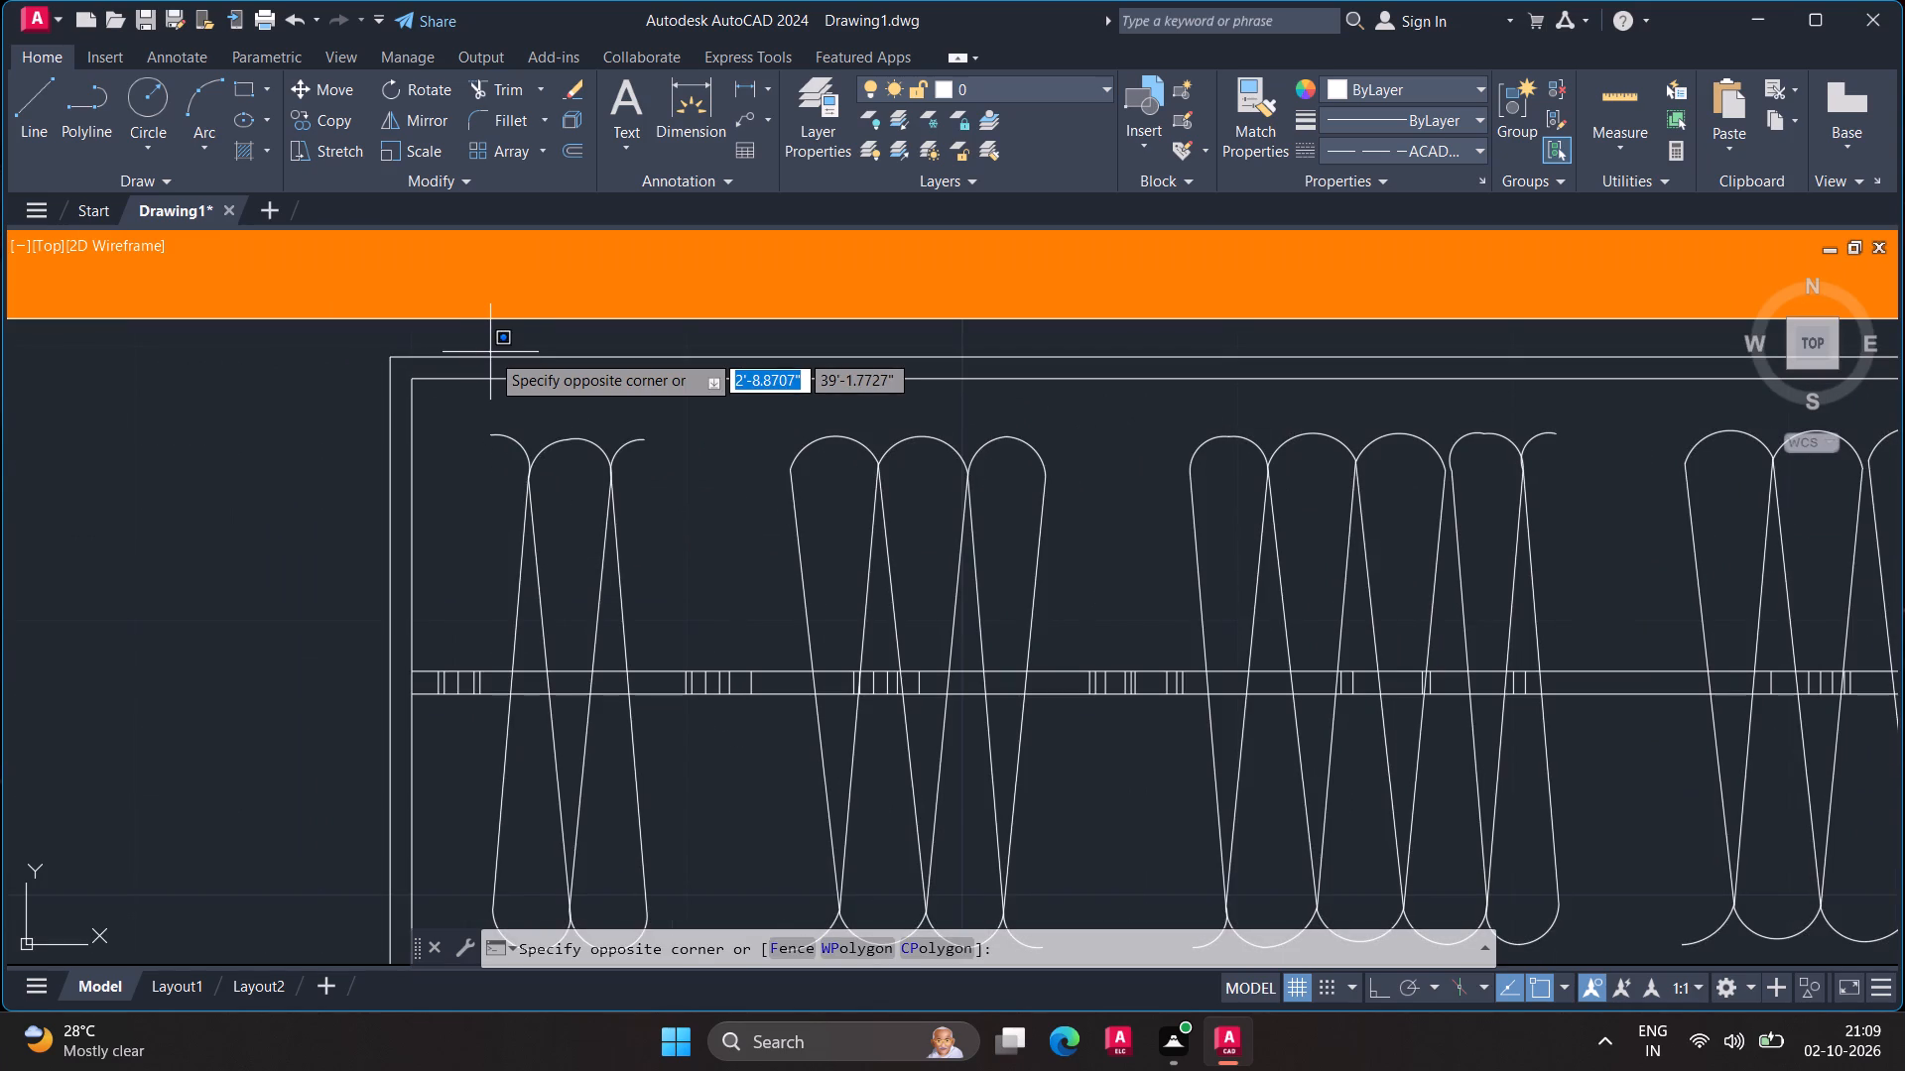
key("Escape")
middle_click_drag(499, 337, 480, 434)
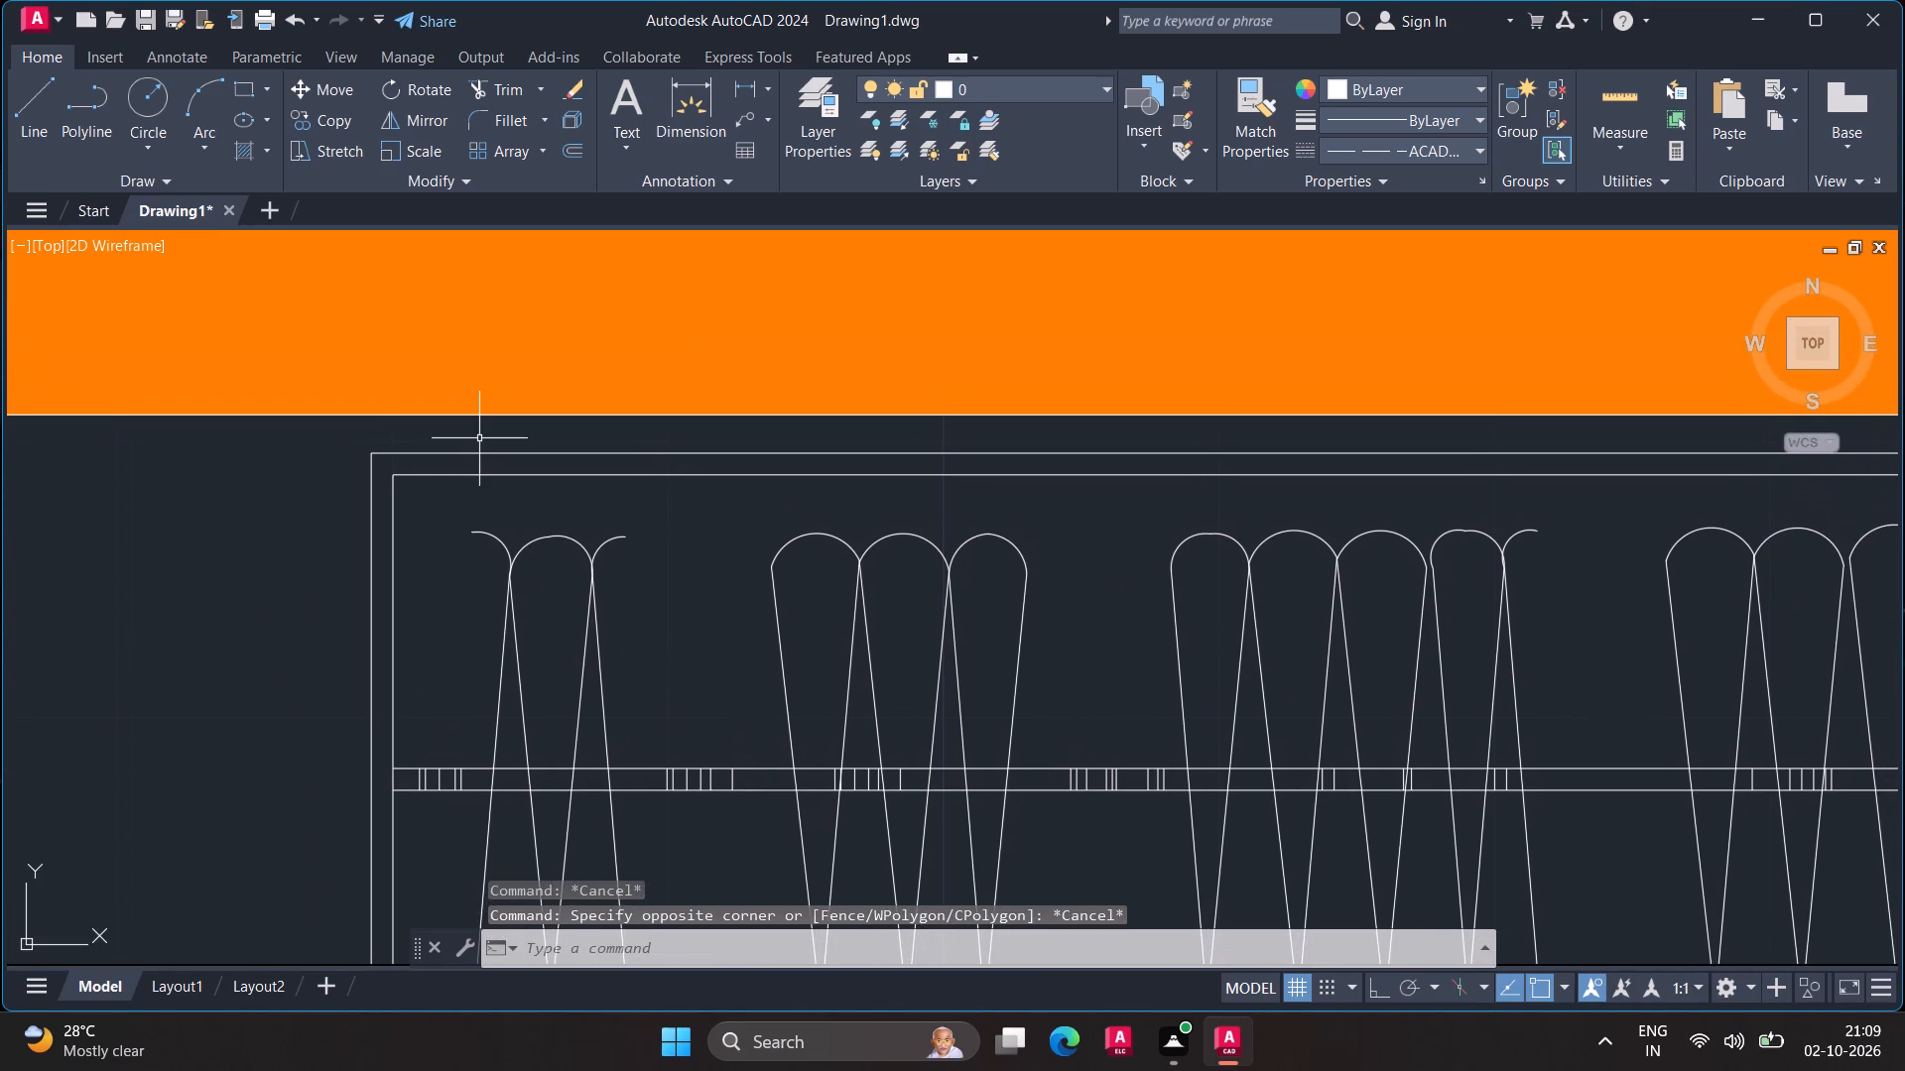
key("m")
key("Return")
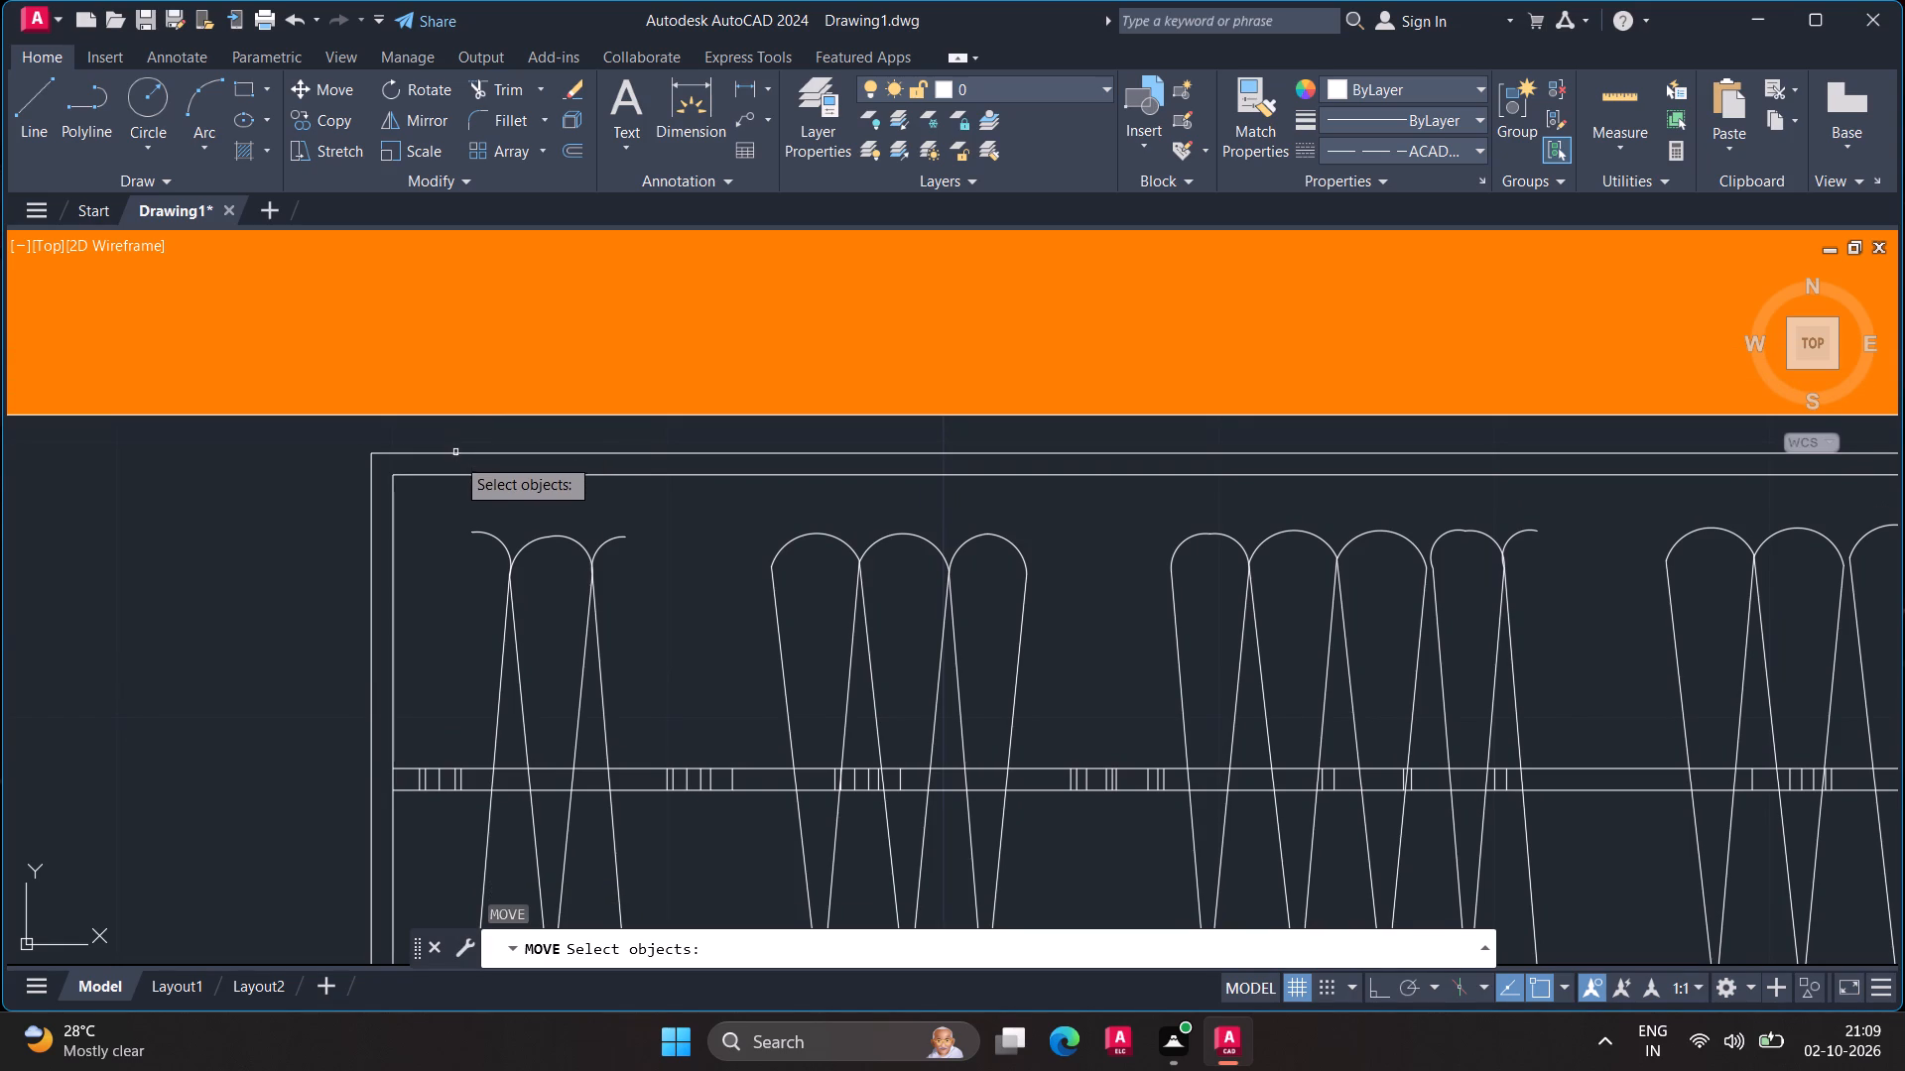
left_click(460, 451)
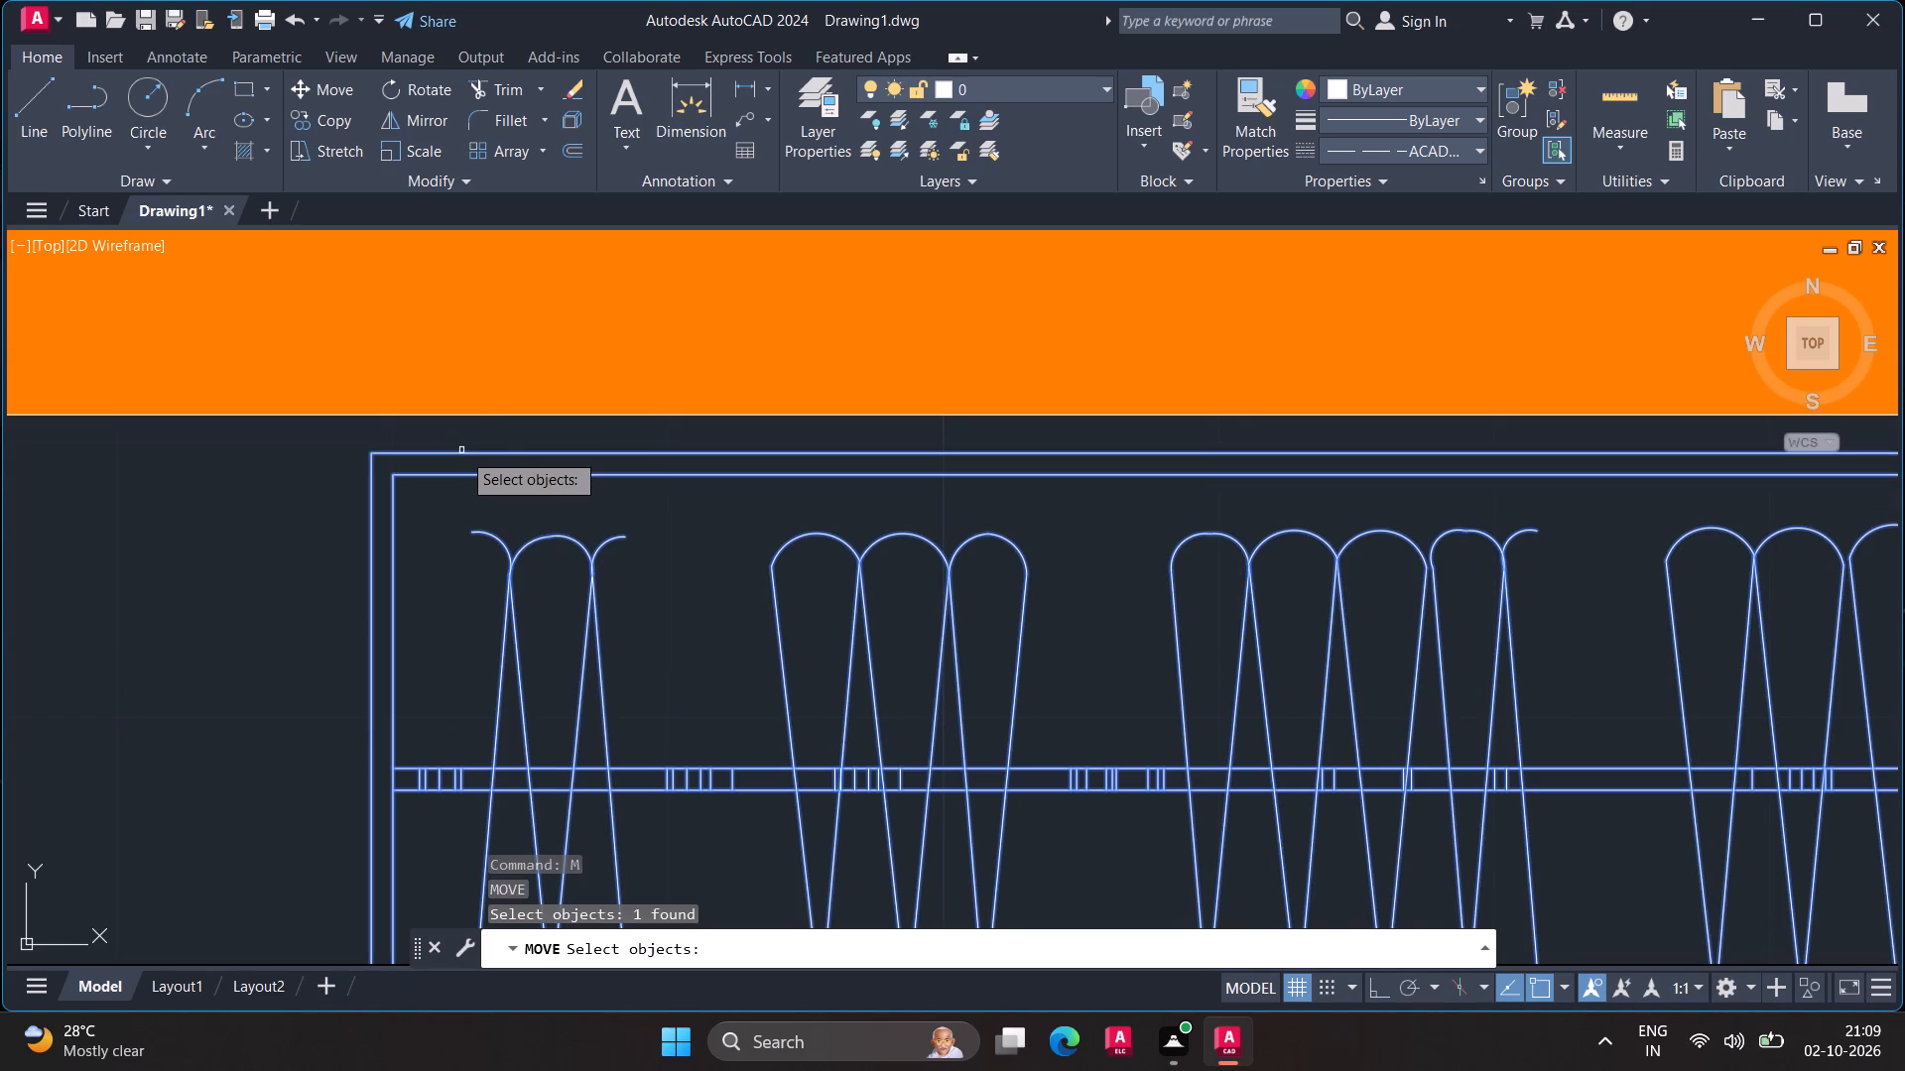
key("Return")
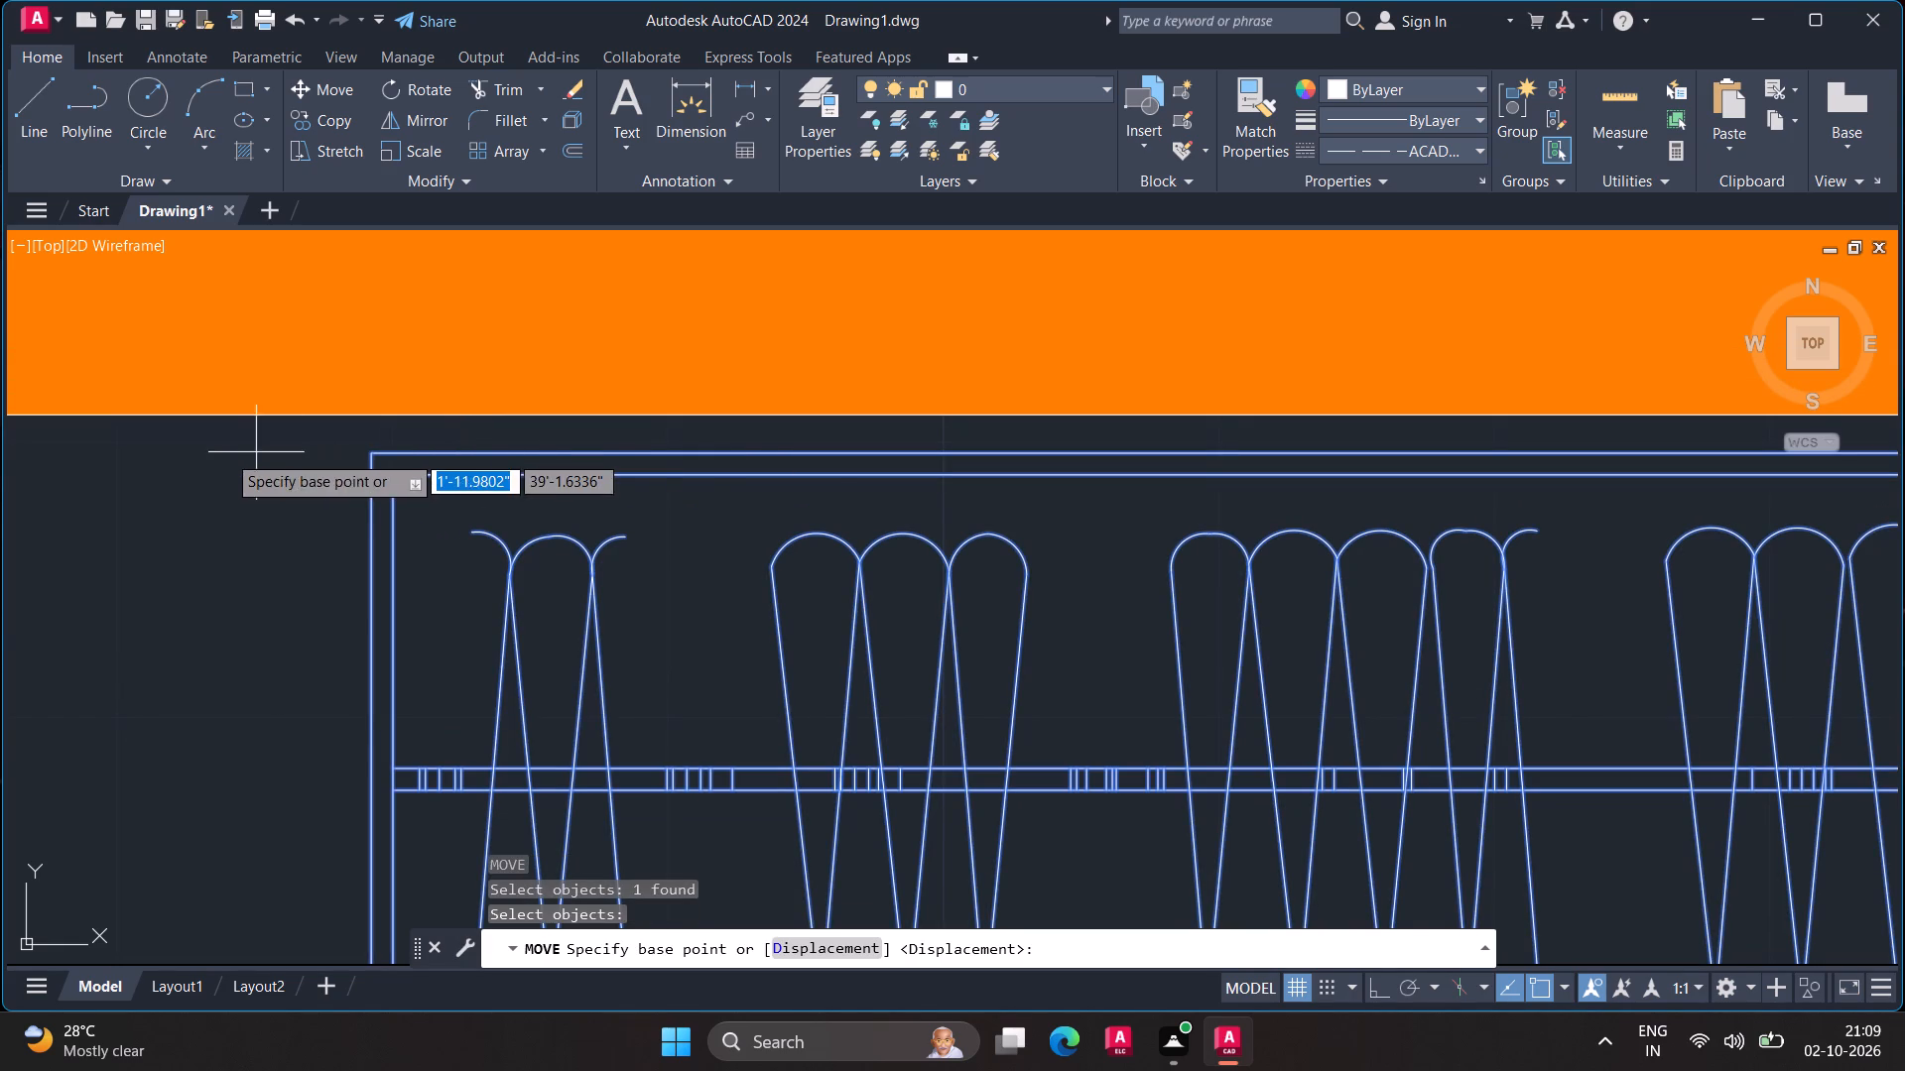
left_click(375, 455)
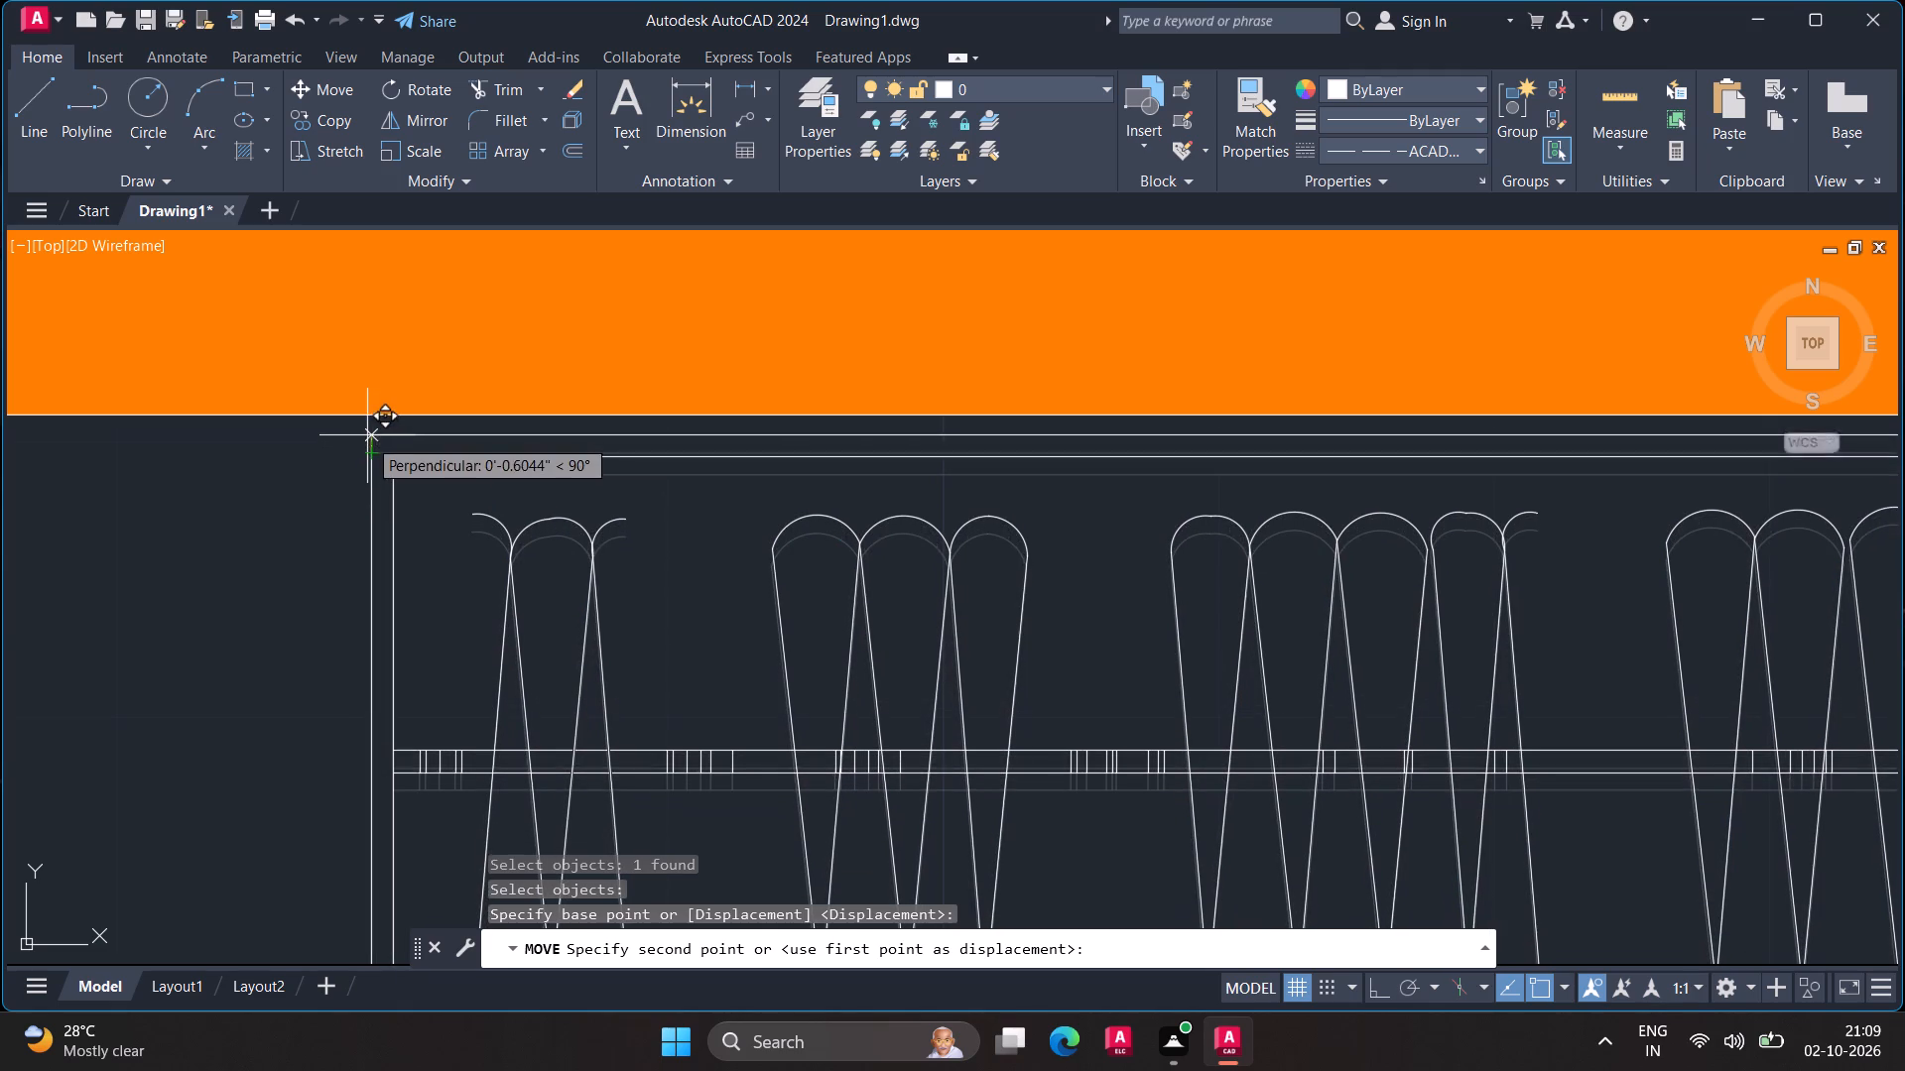
scroll(366, 425, "up", 3)
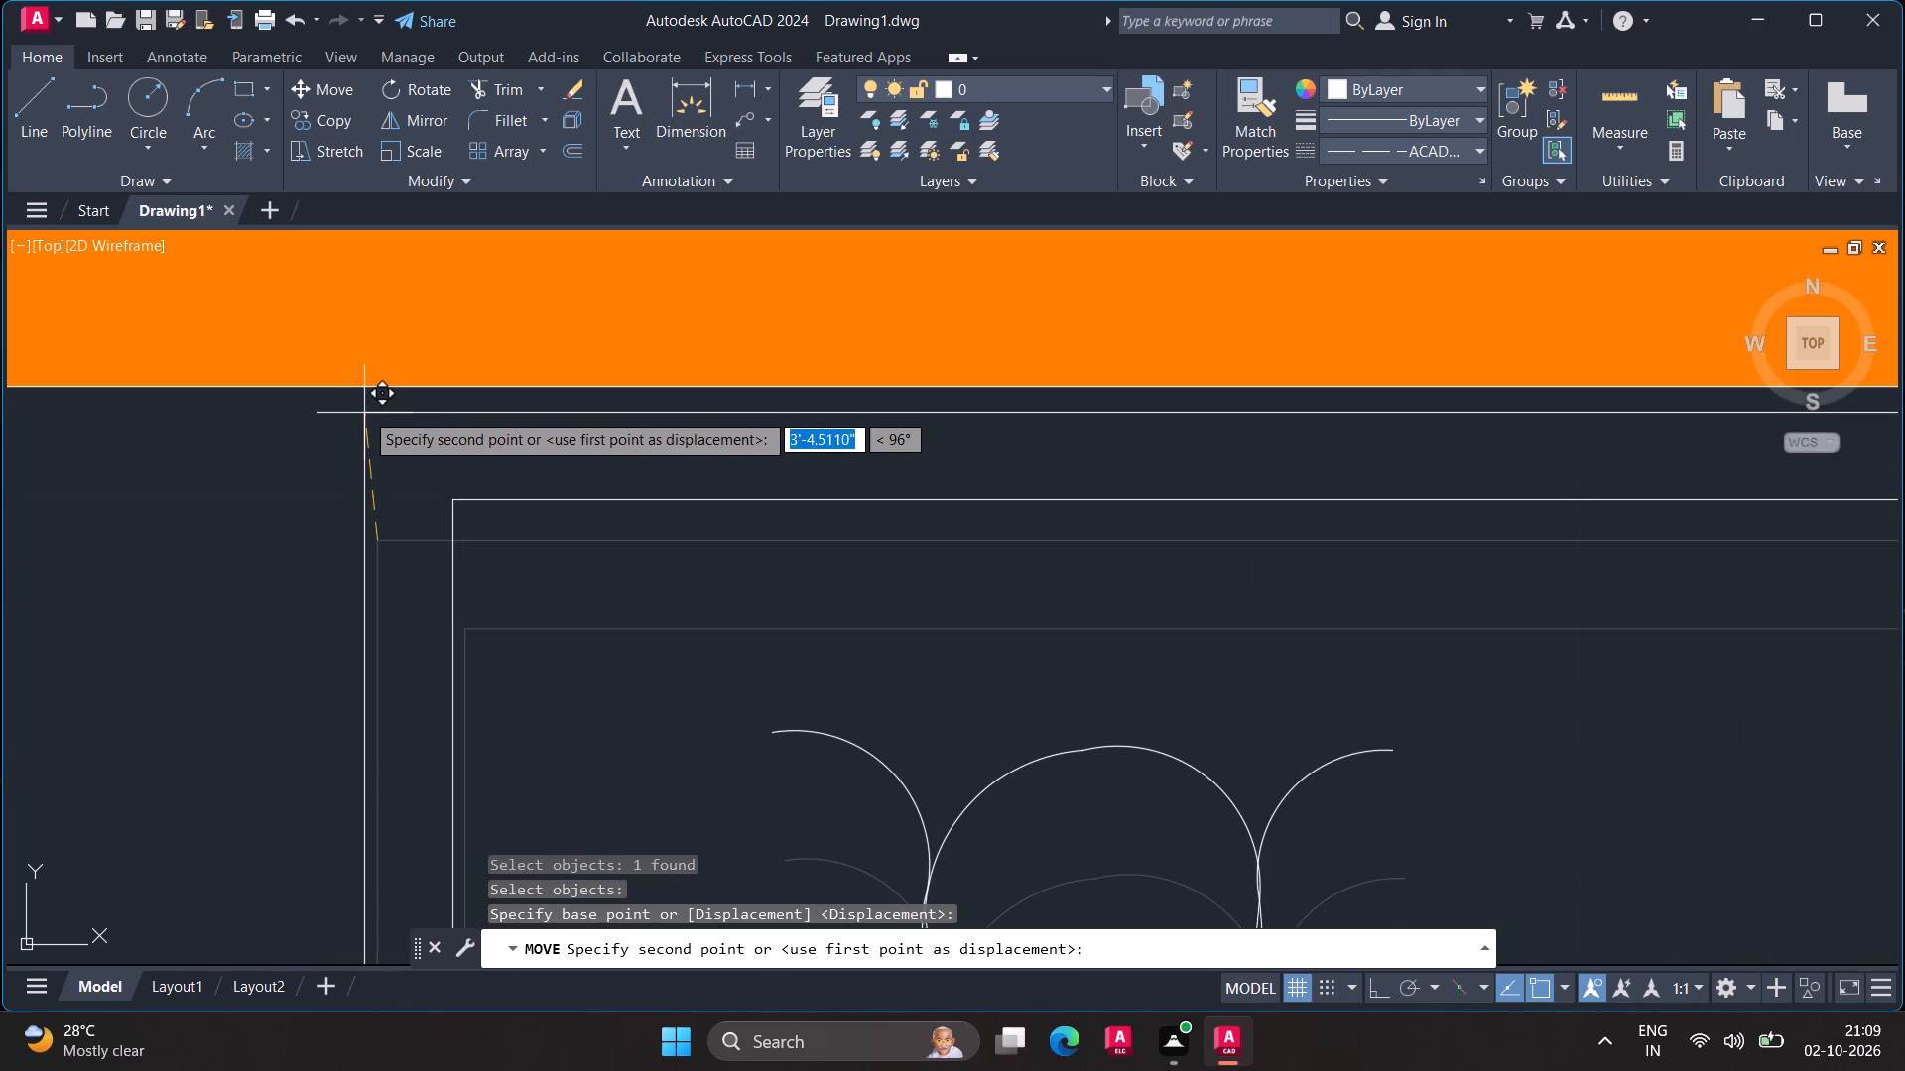
scroll(366, 388, "up", 3)
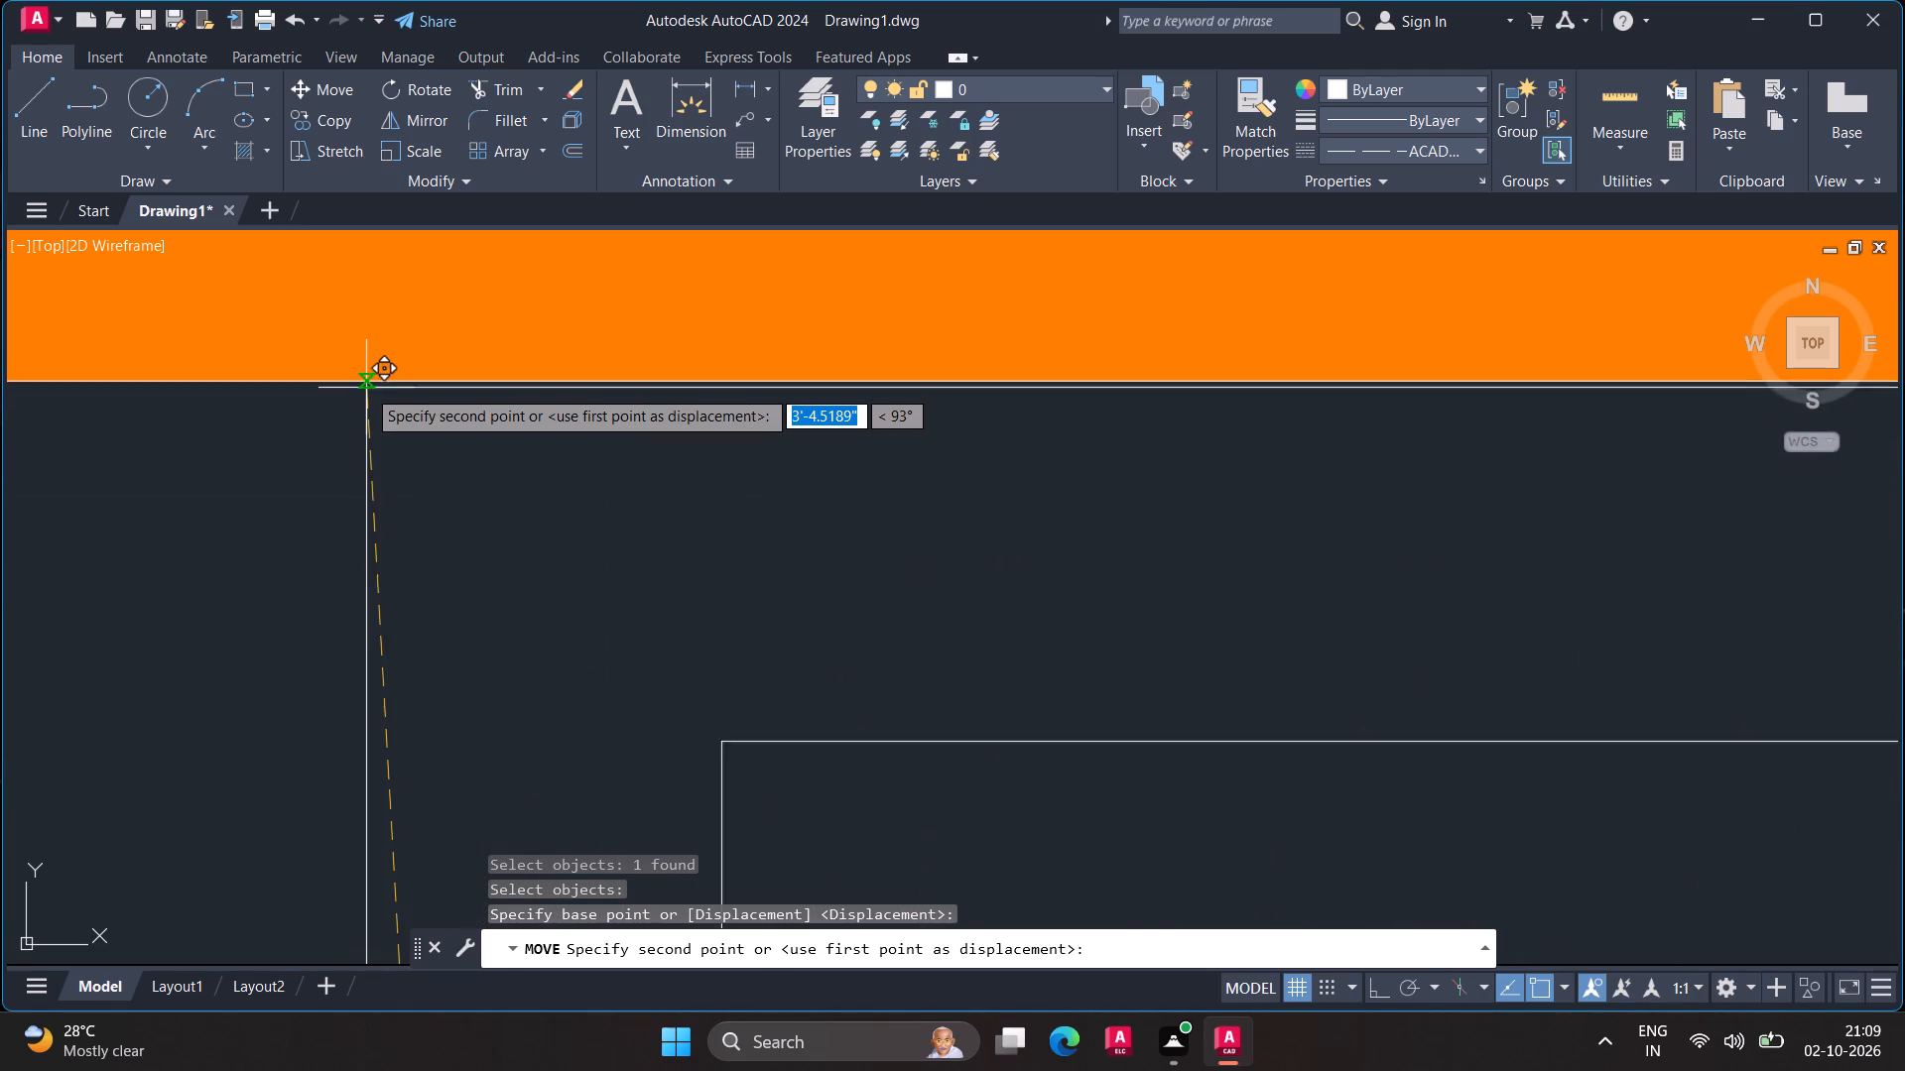
scroll(366, 388, "up", 5)
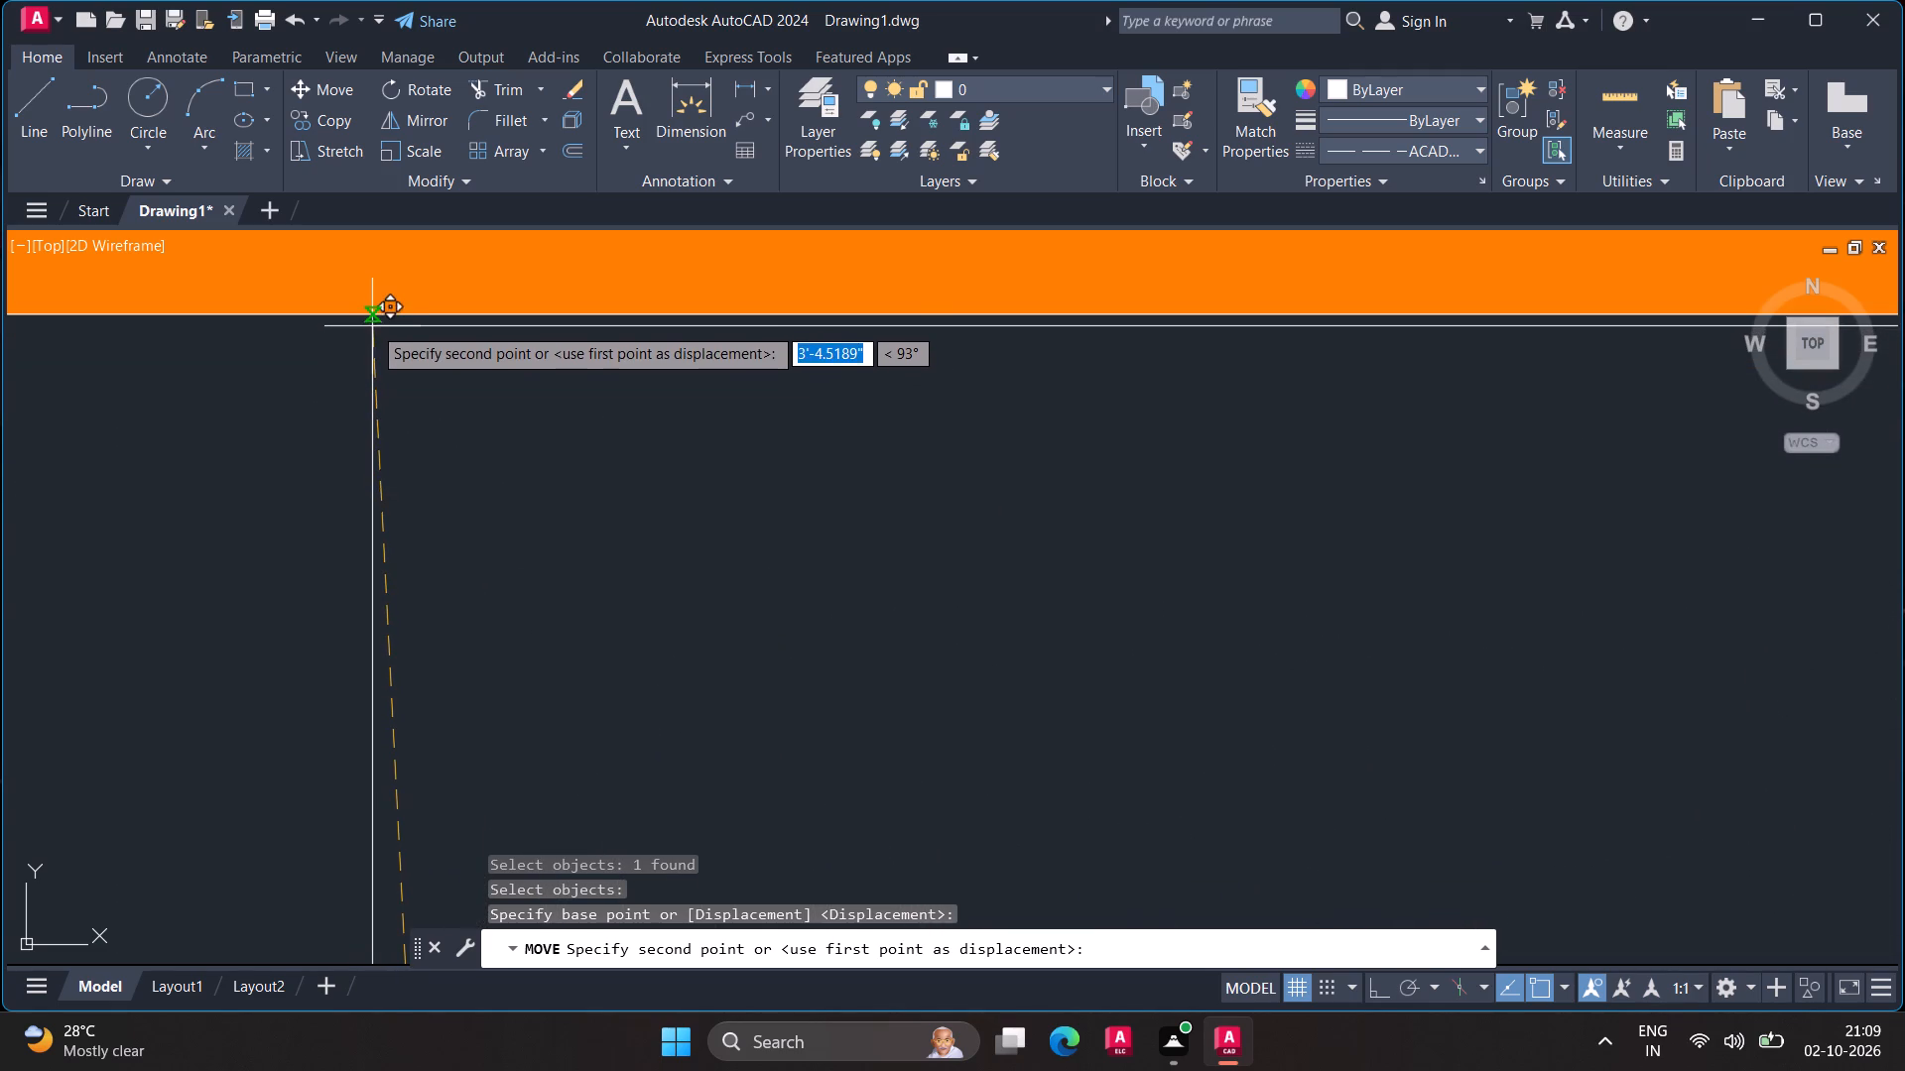
scroll(373, 321, "up", 4)
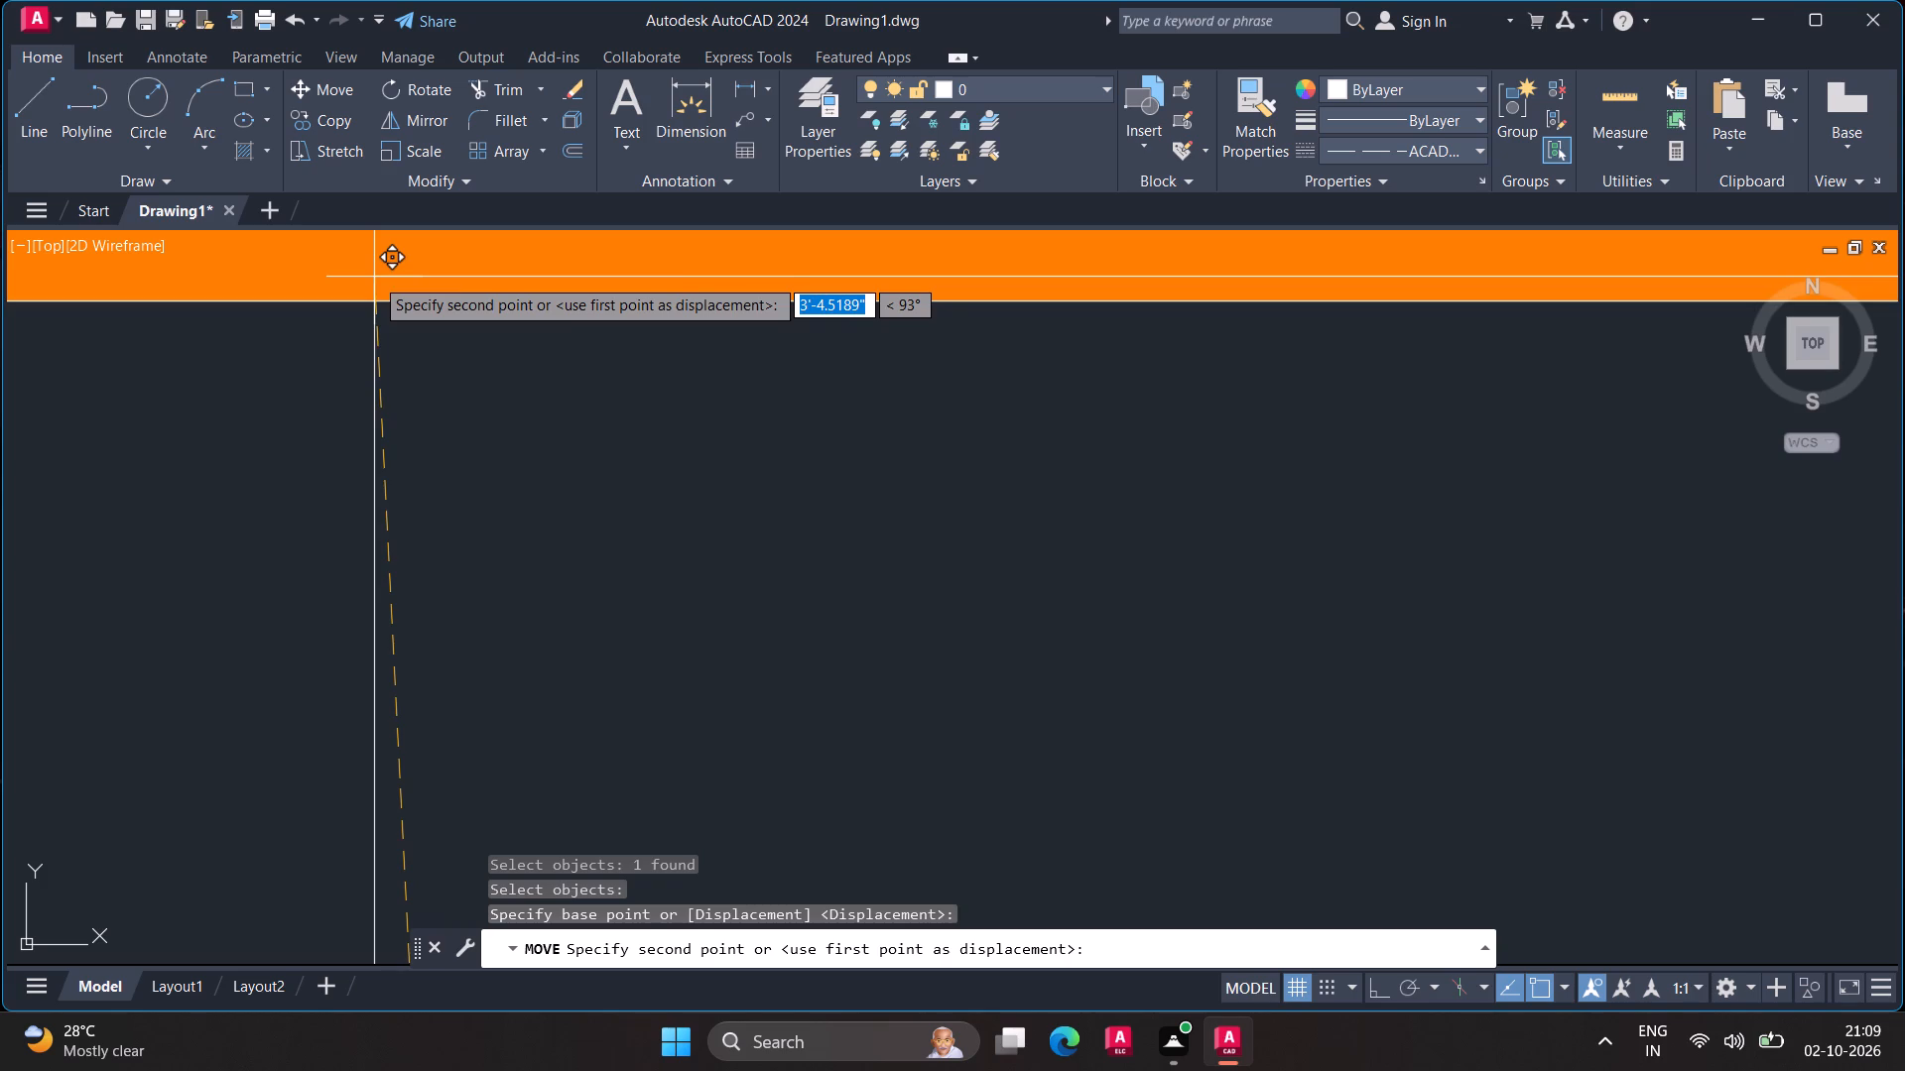
scroll(374, 277, "up", 2)
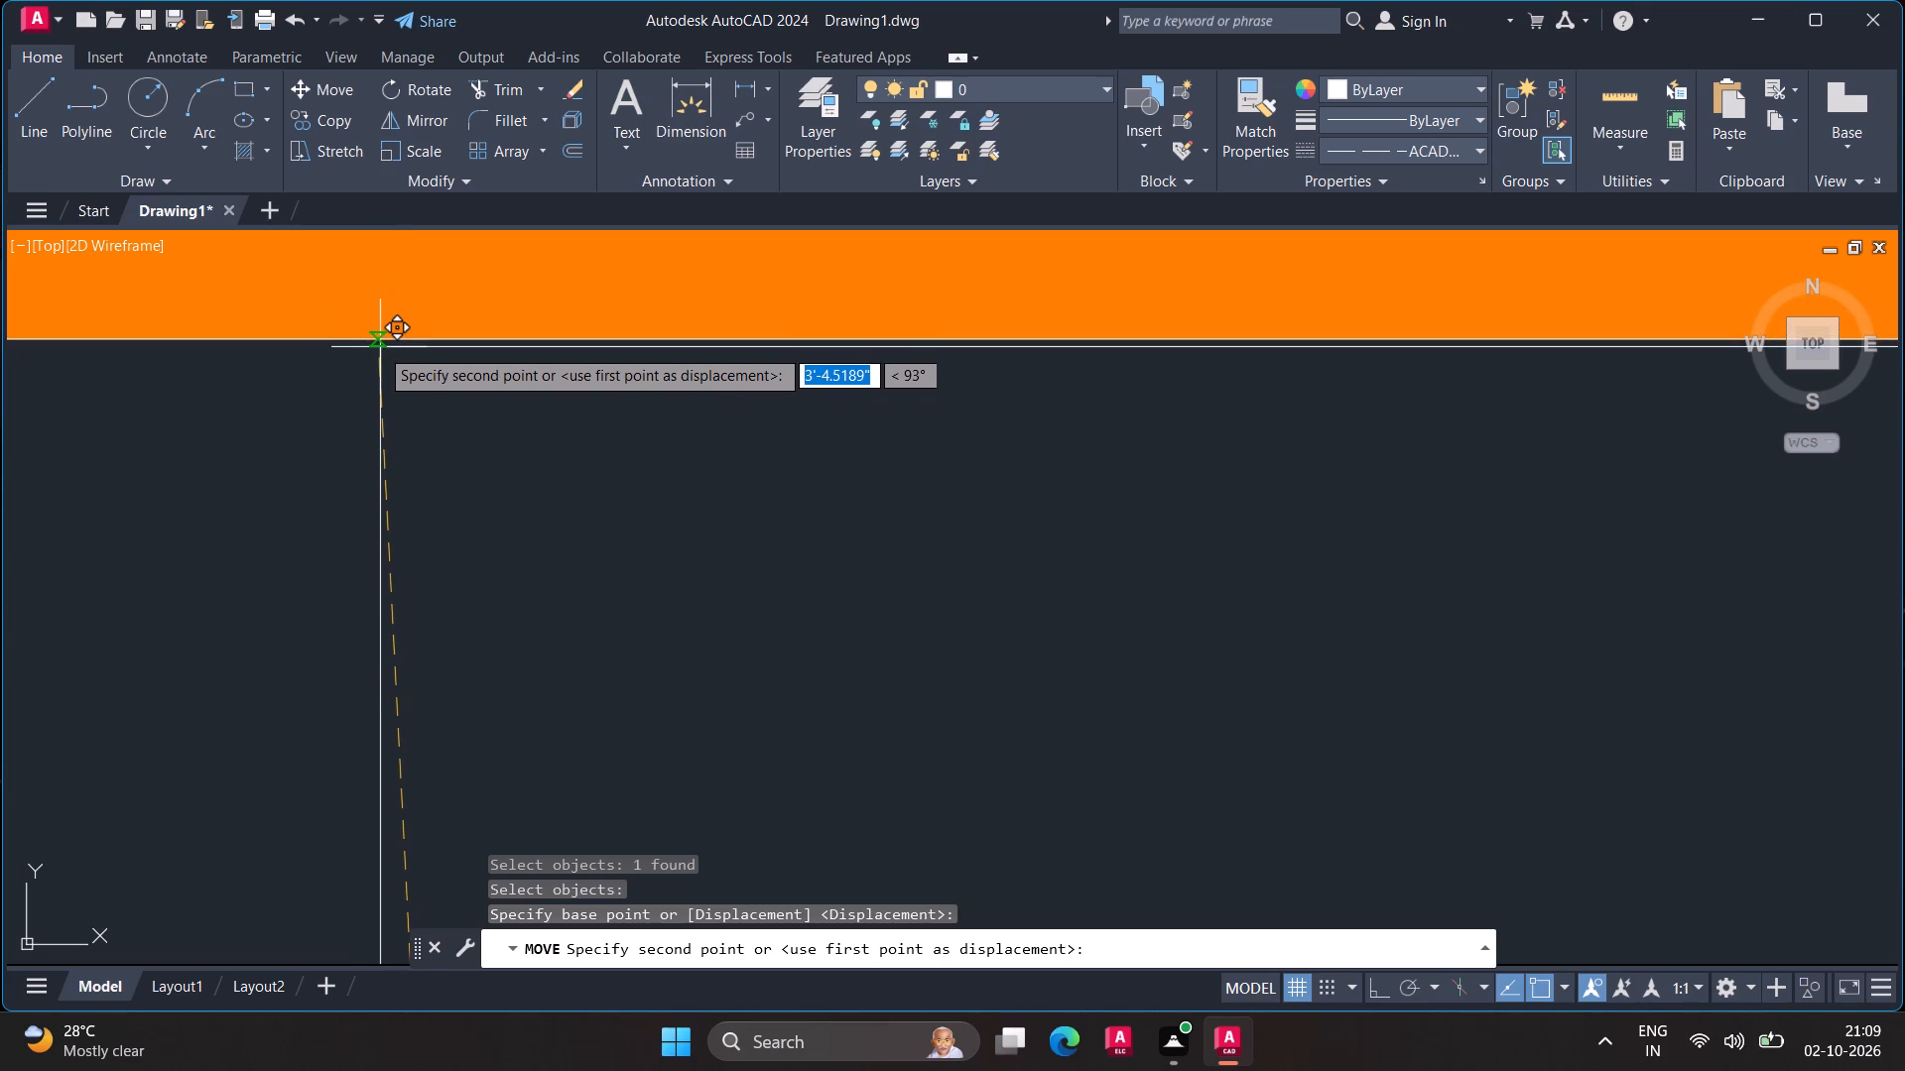
scroll(379, 347, "up", 3)
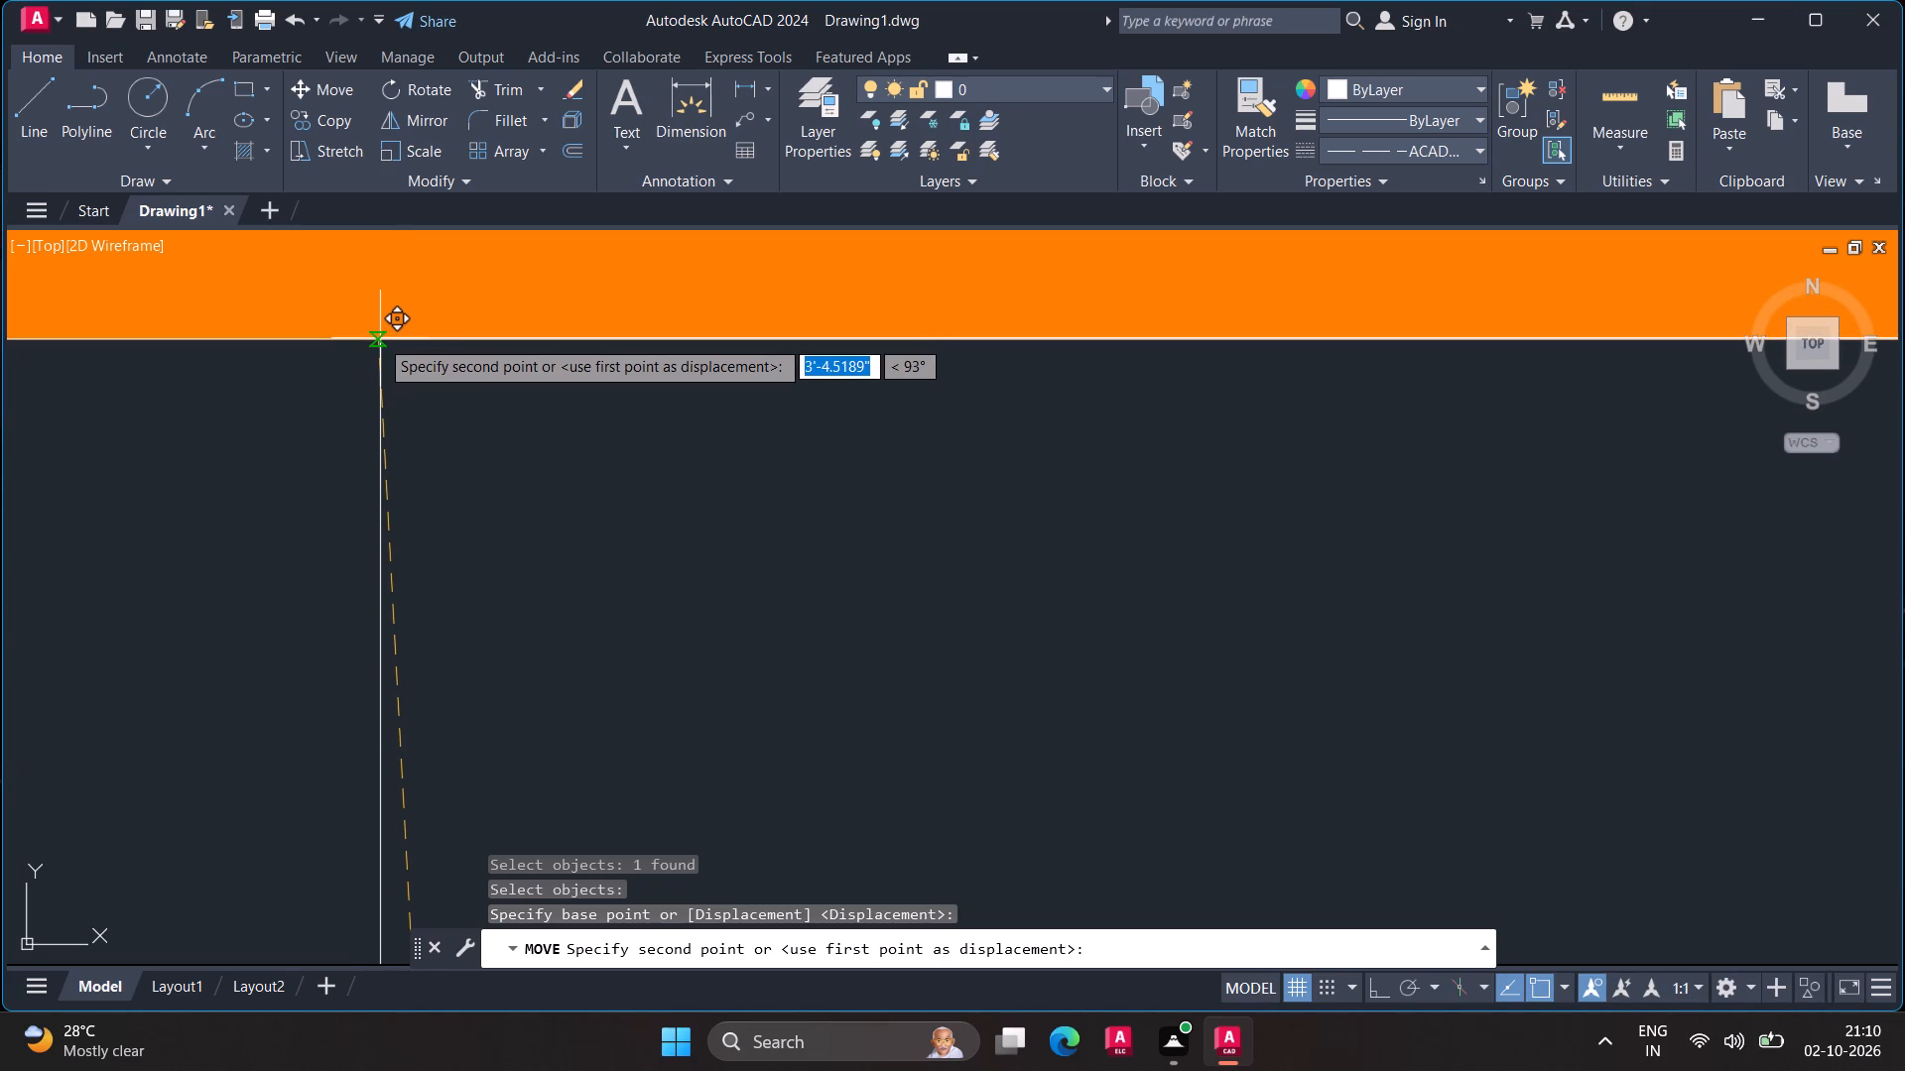
left_click(379, 338)
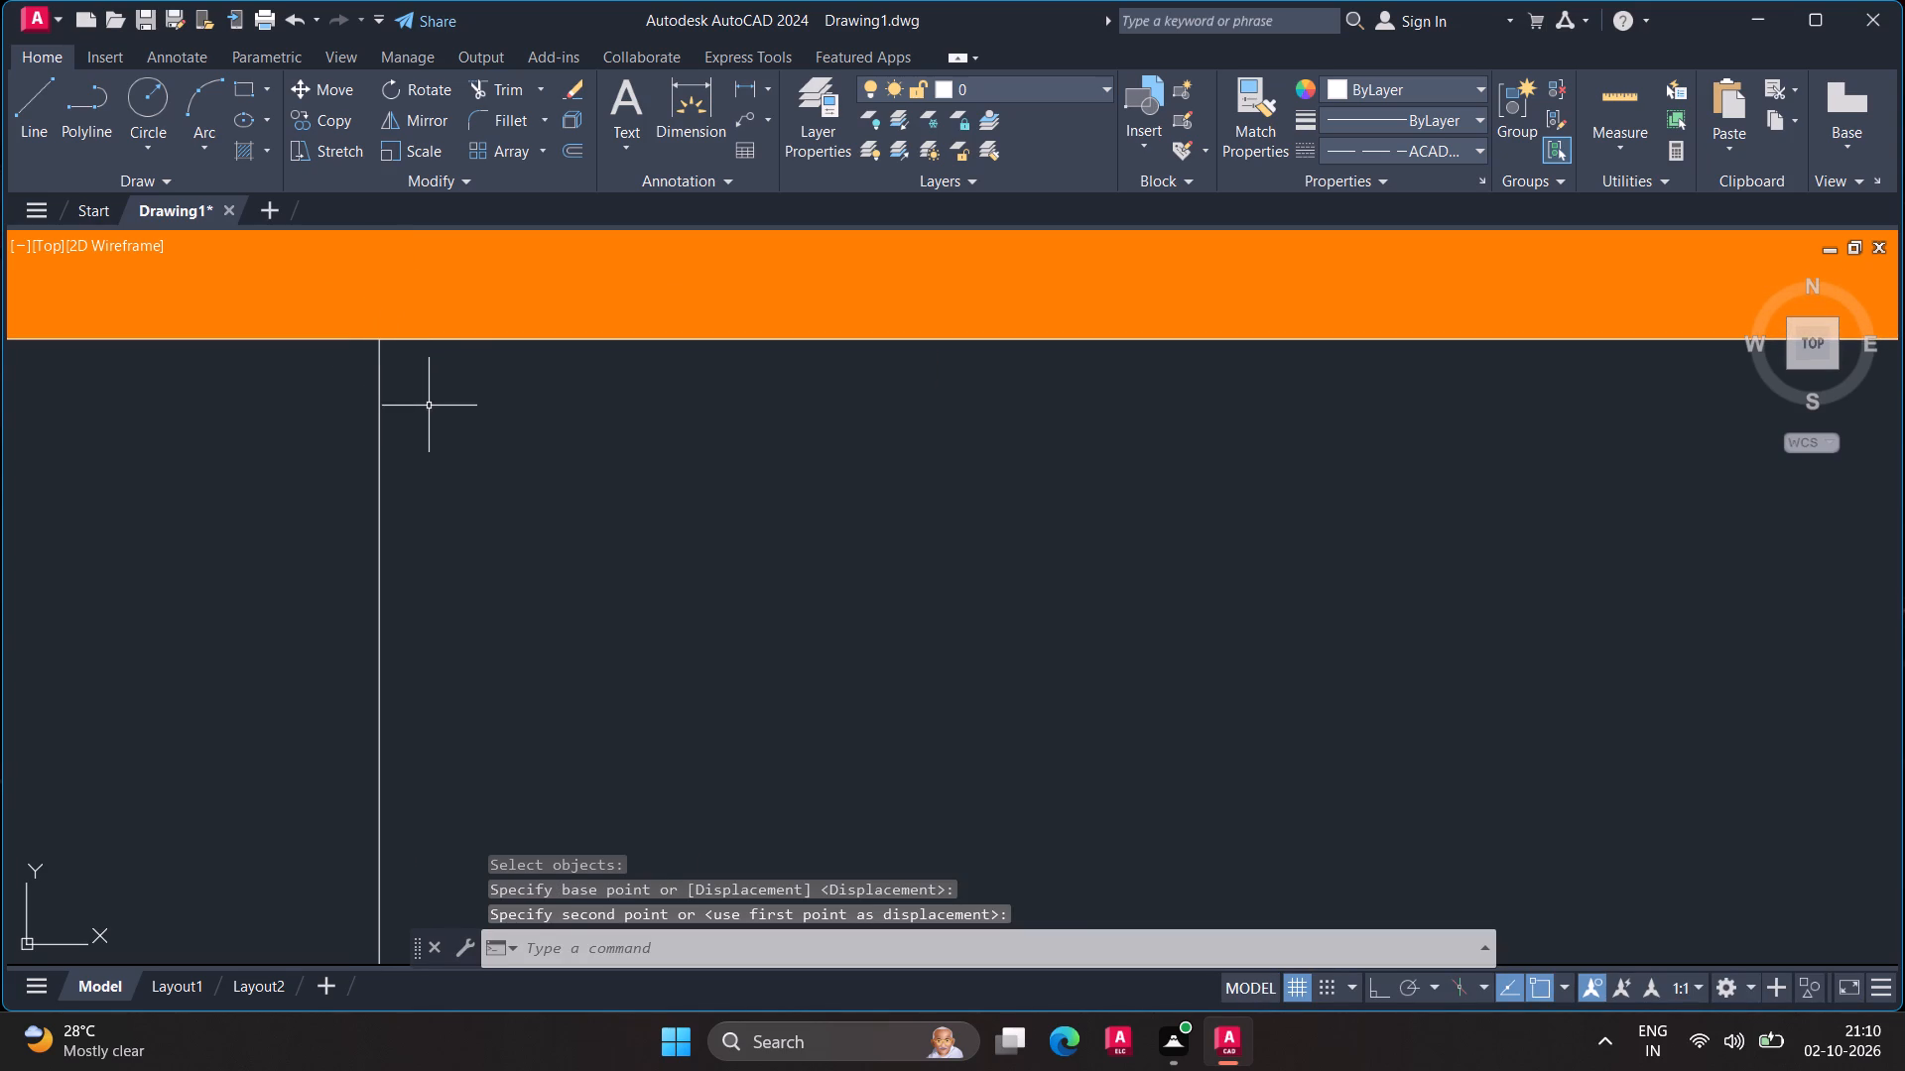
Scale the wardrobe down slightly about its upper-left corner, keeping its back against the cross wall.
scroll(430, 407, "down", 11)
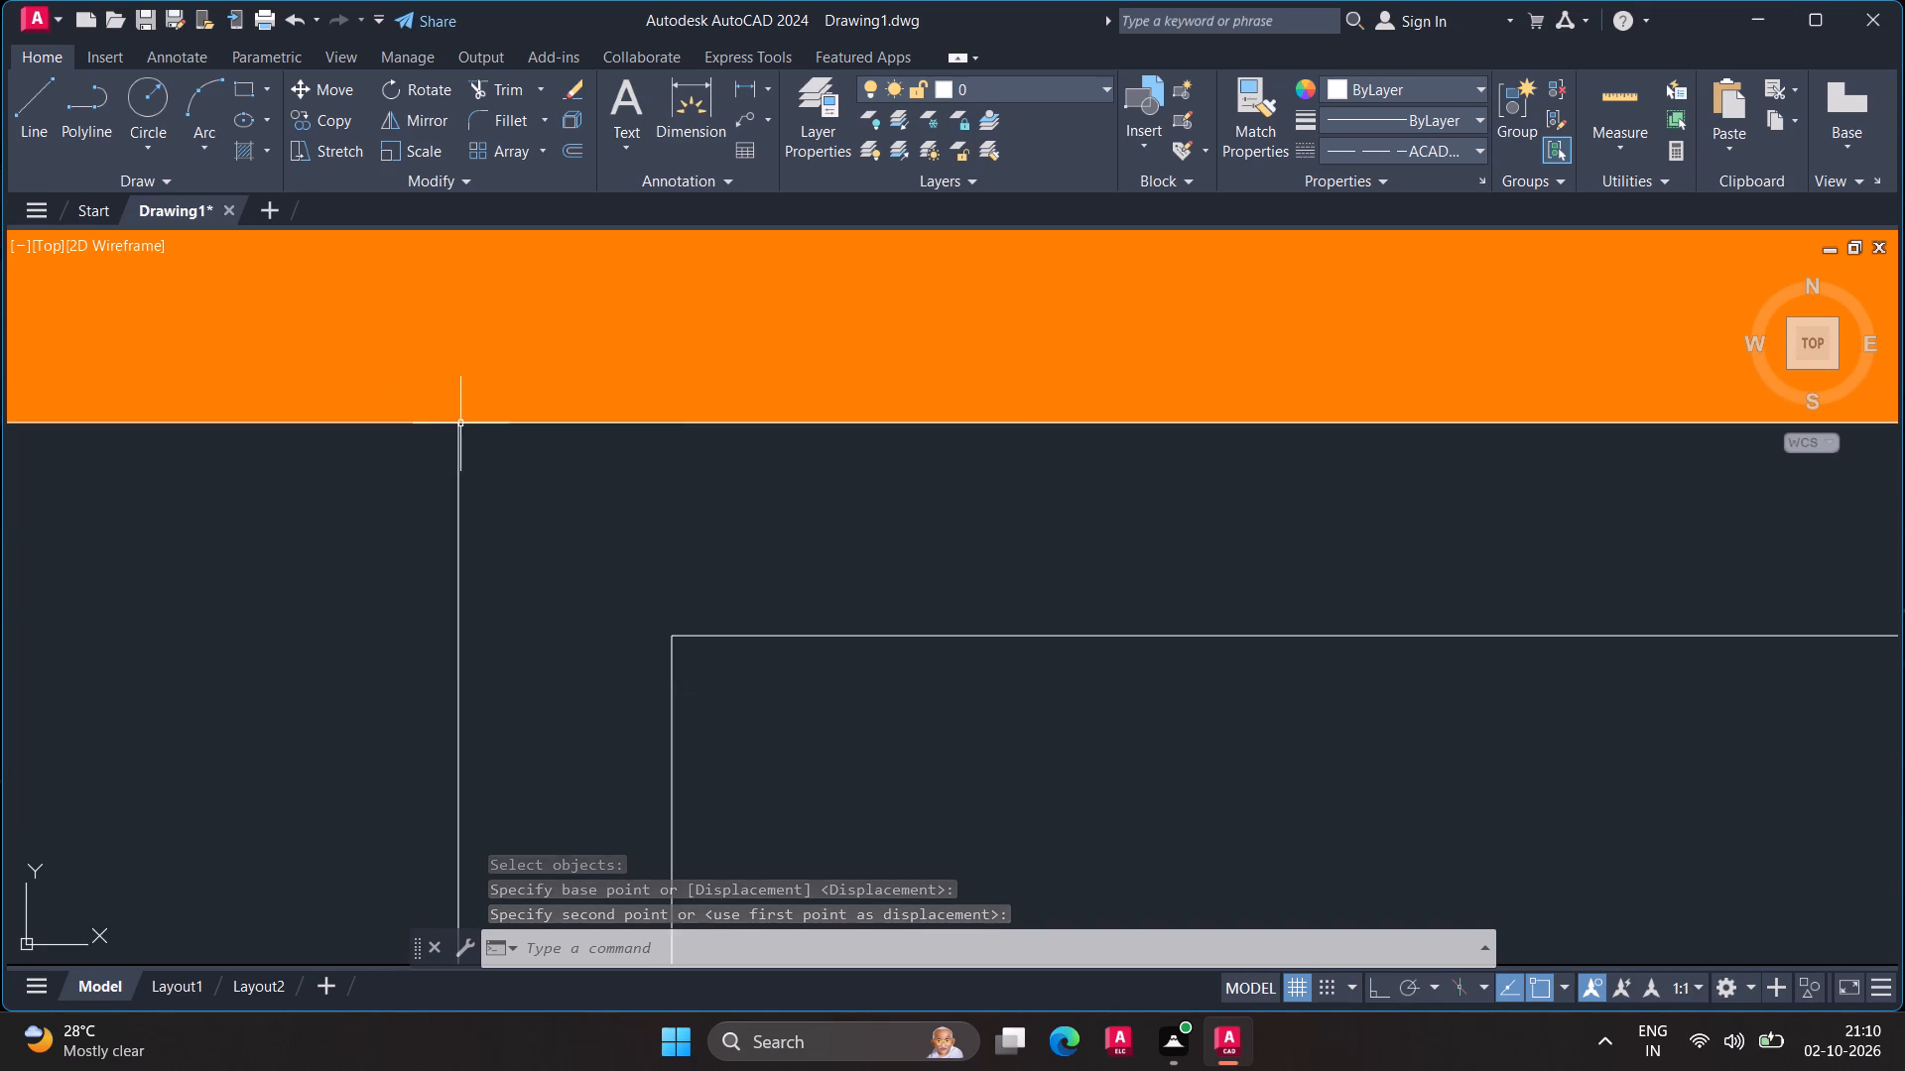
scroll(460, 424, "down", 5)
scroll(578, 510, "down", 1)
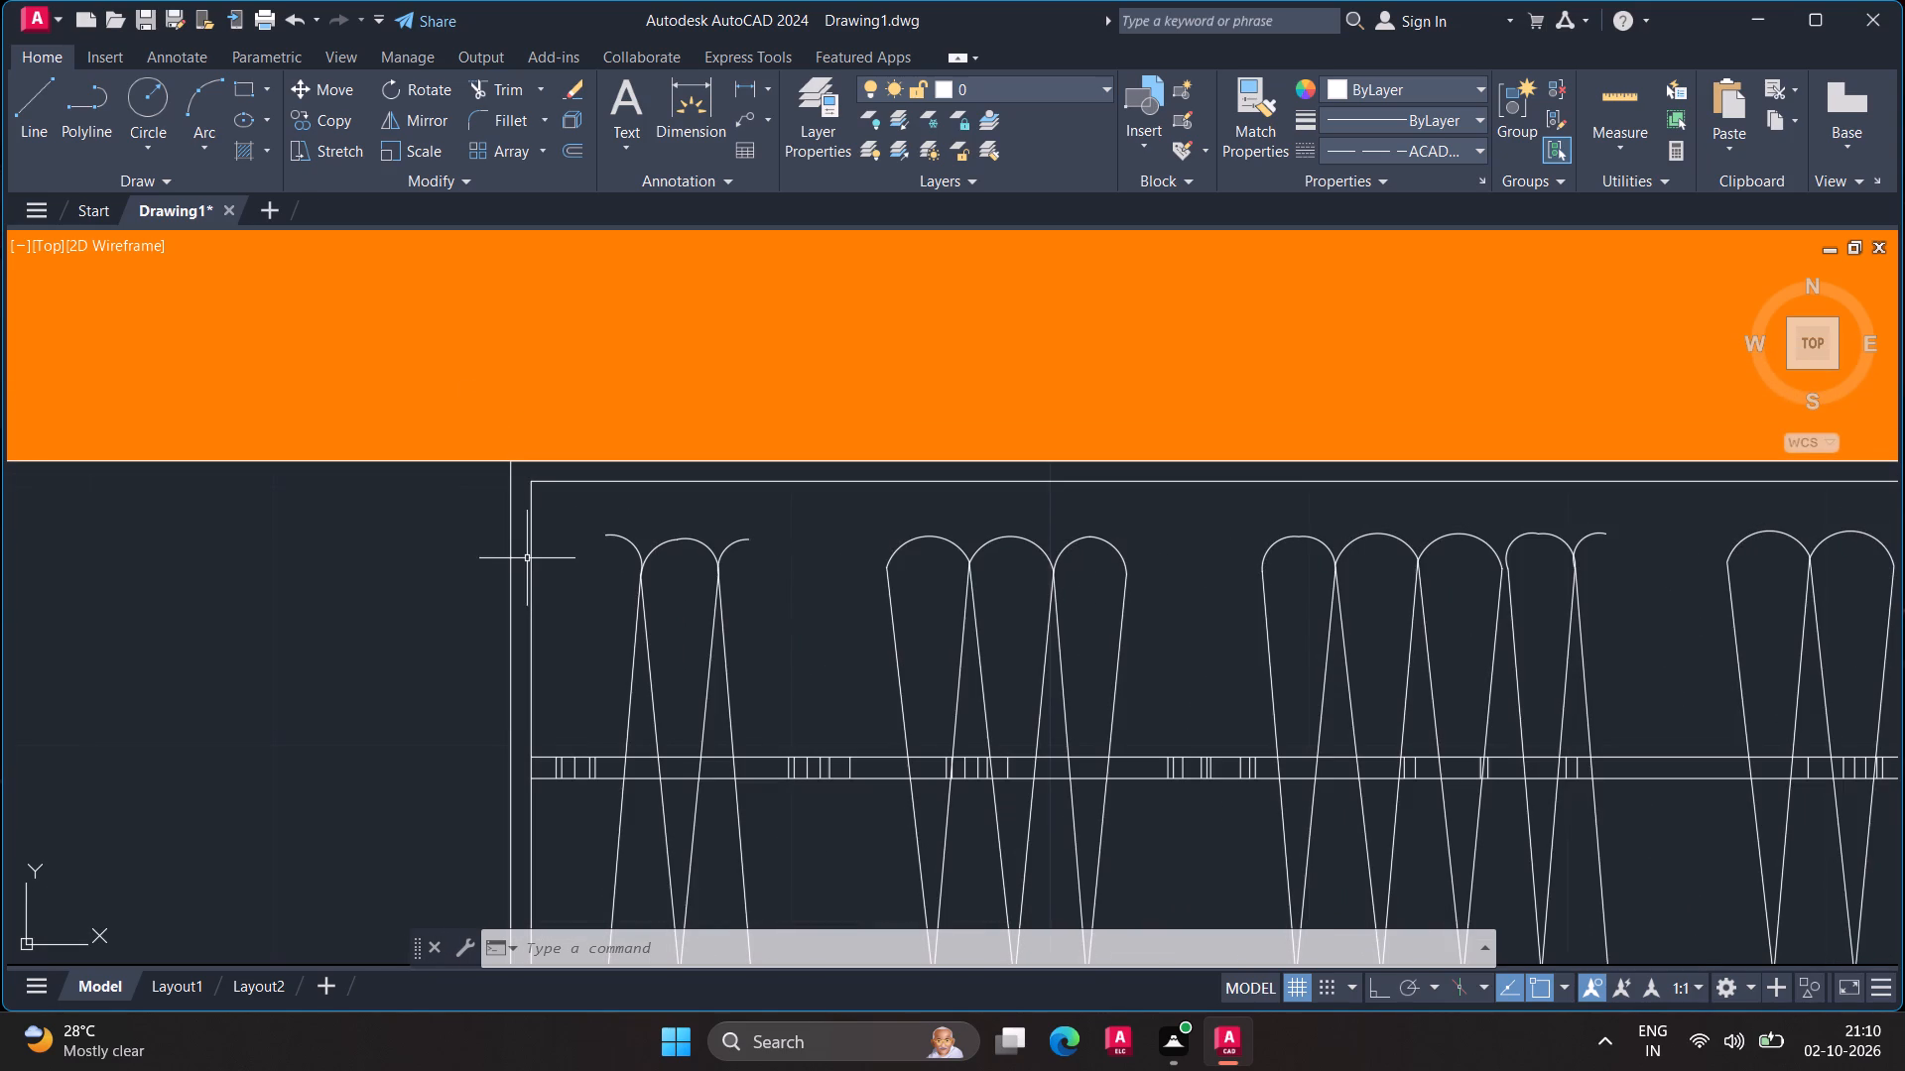
middle_click_drag(583, 554, 578, 566)
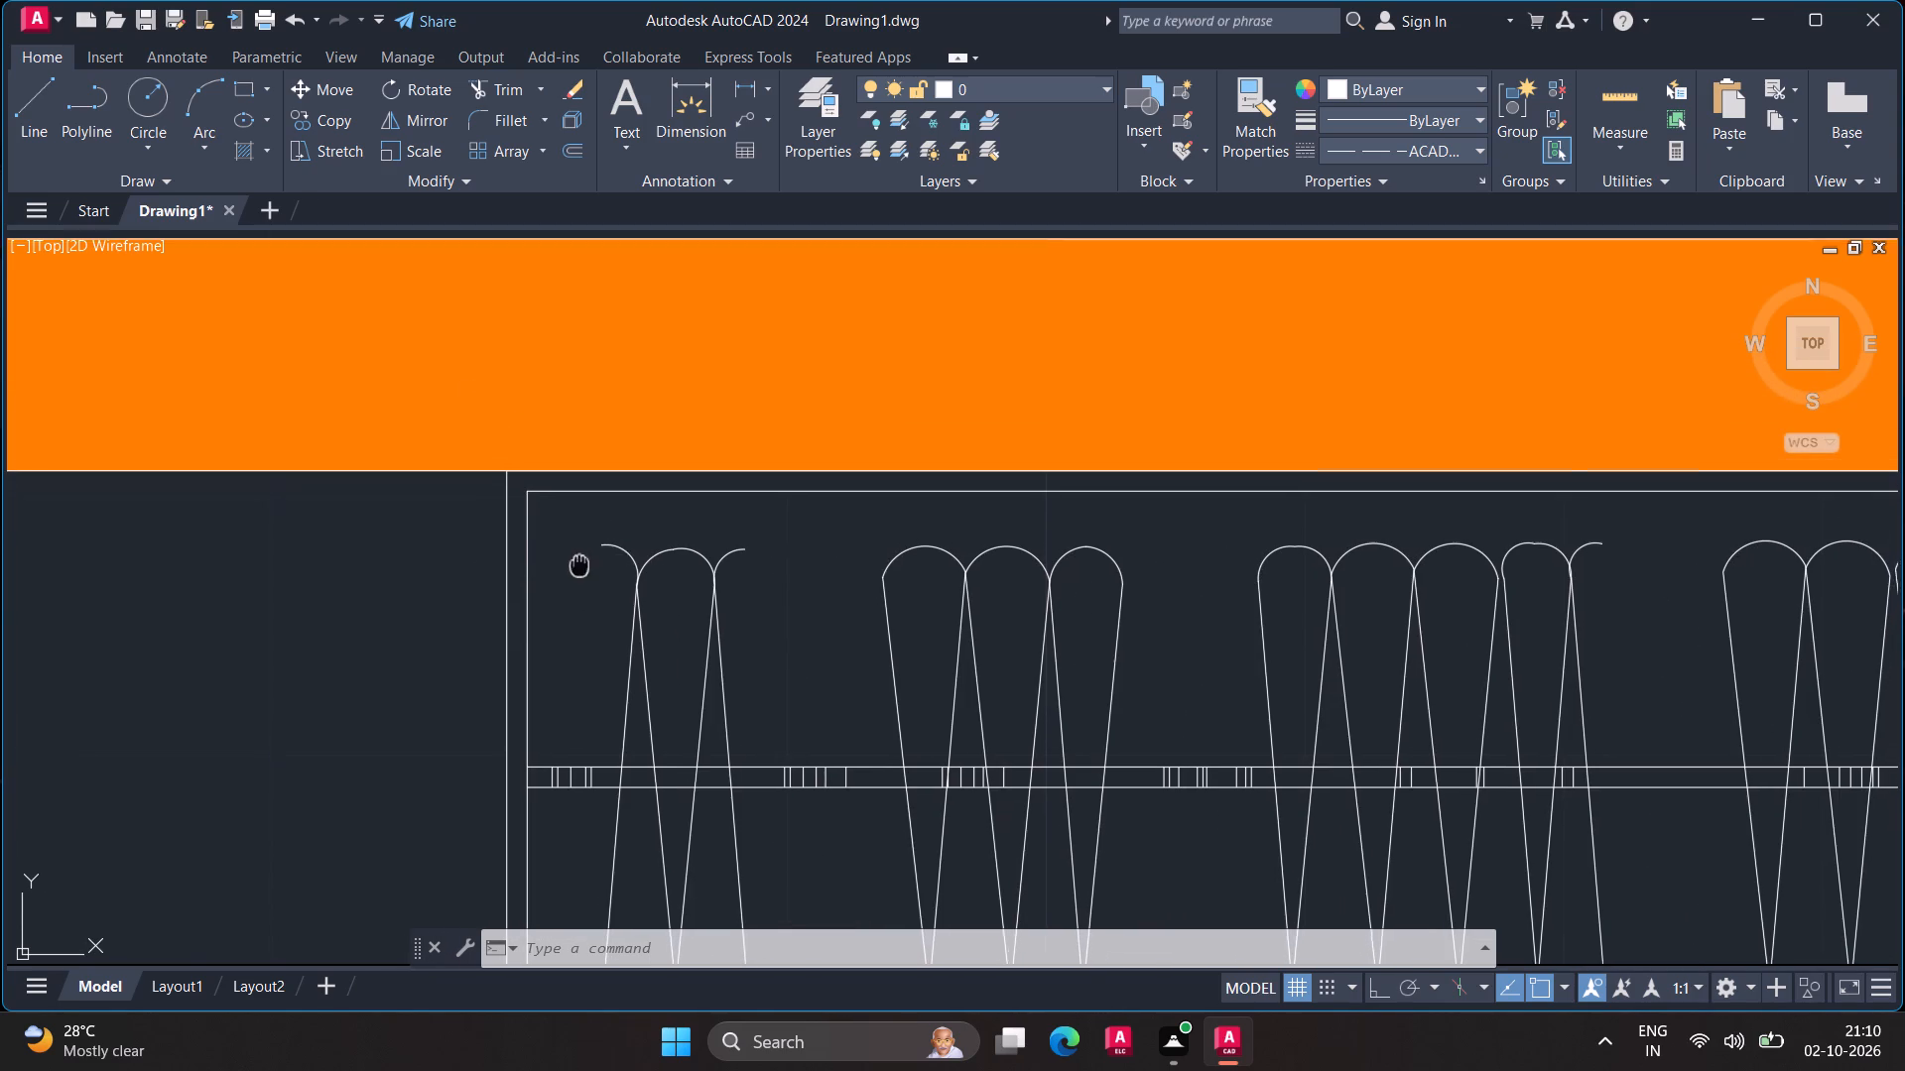
middle_click_drag(578, 566, 485, 621)
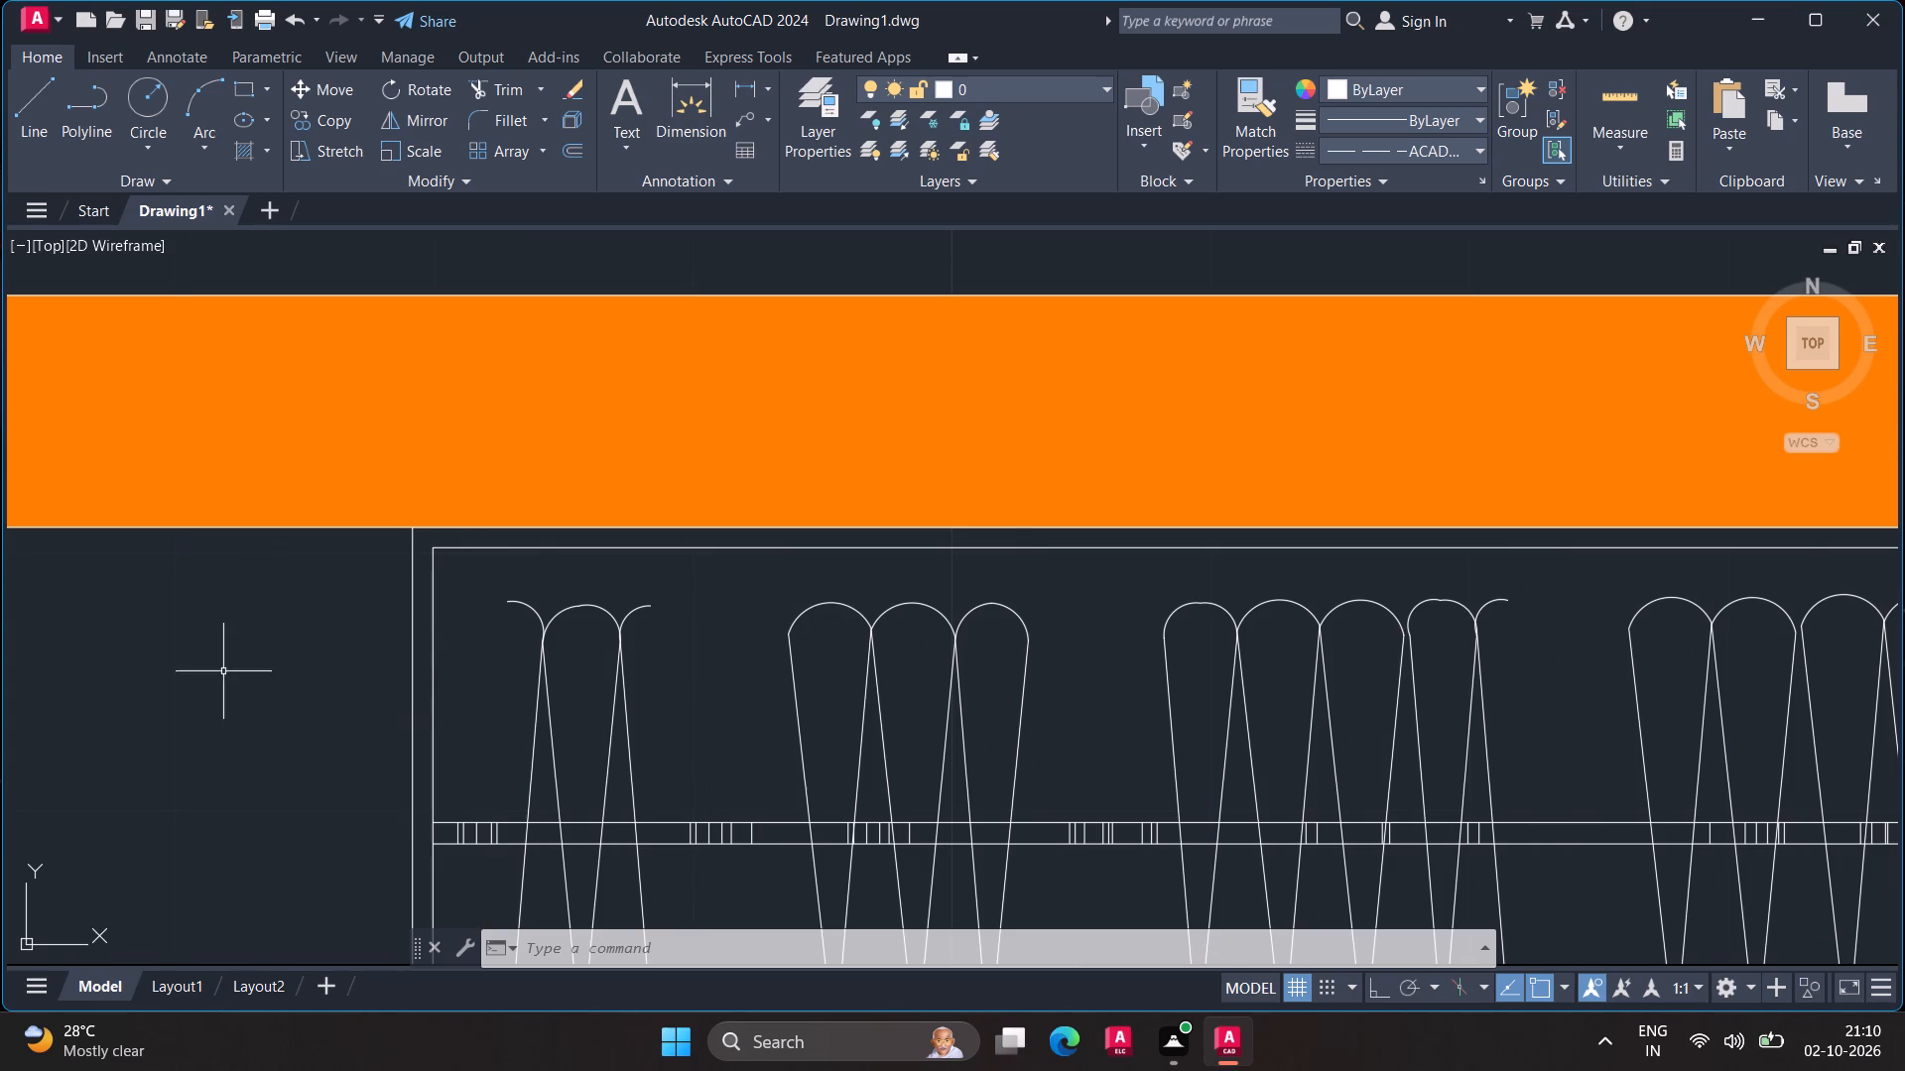
type("sc")
key("Return")
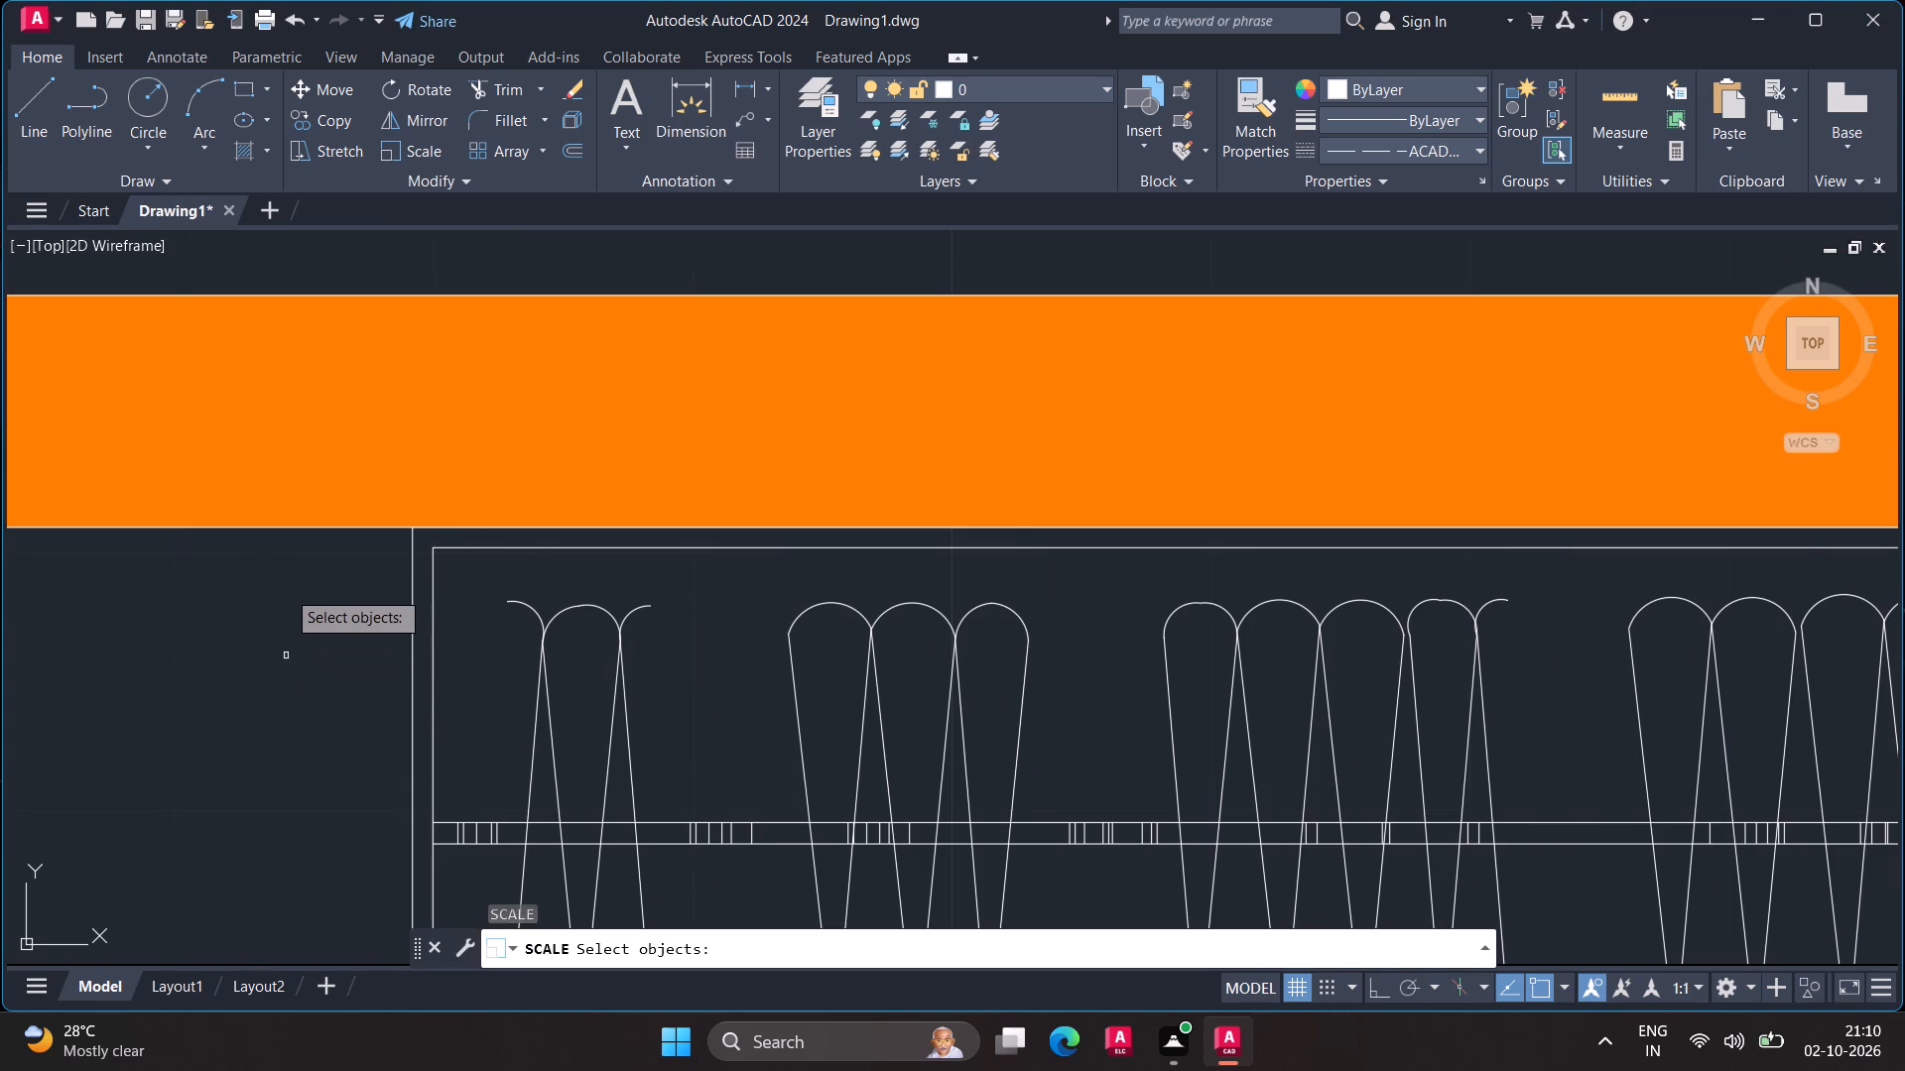
left_click(411, 548)
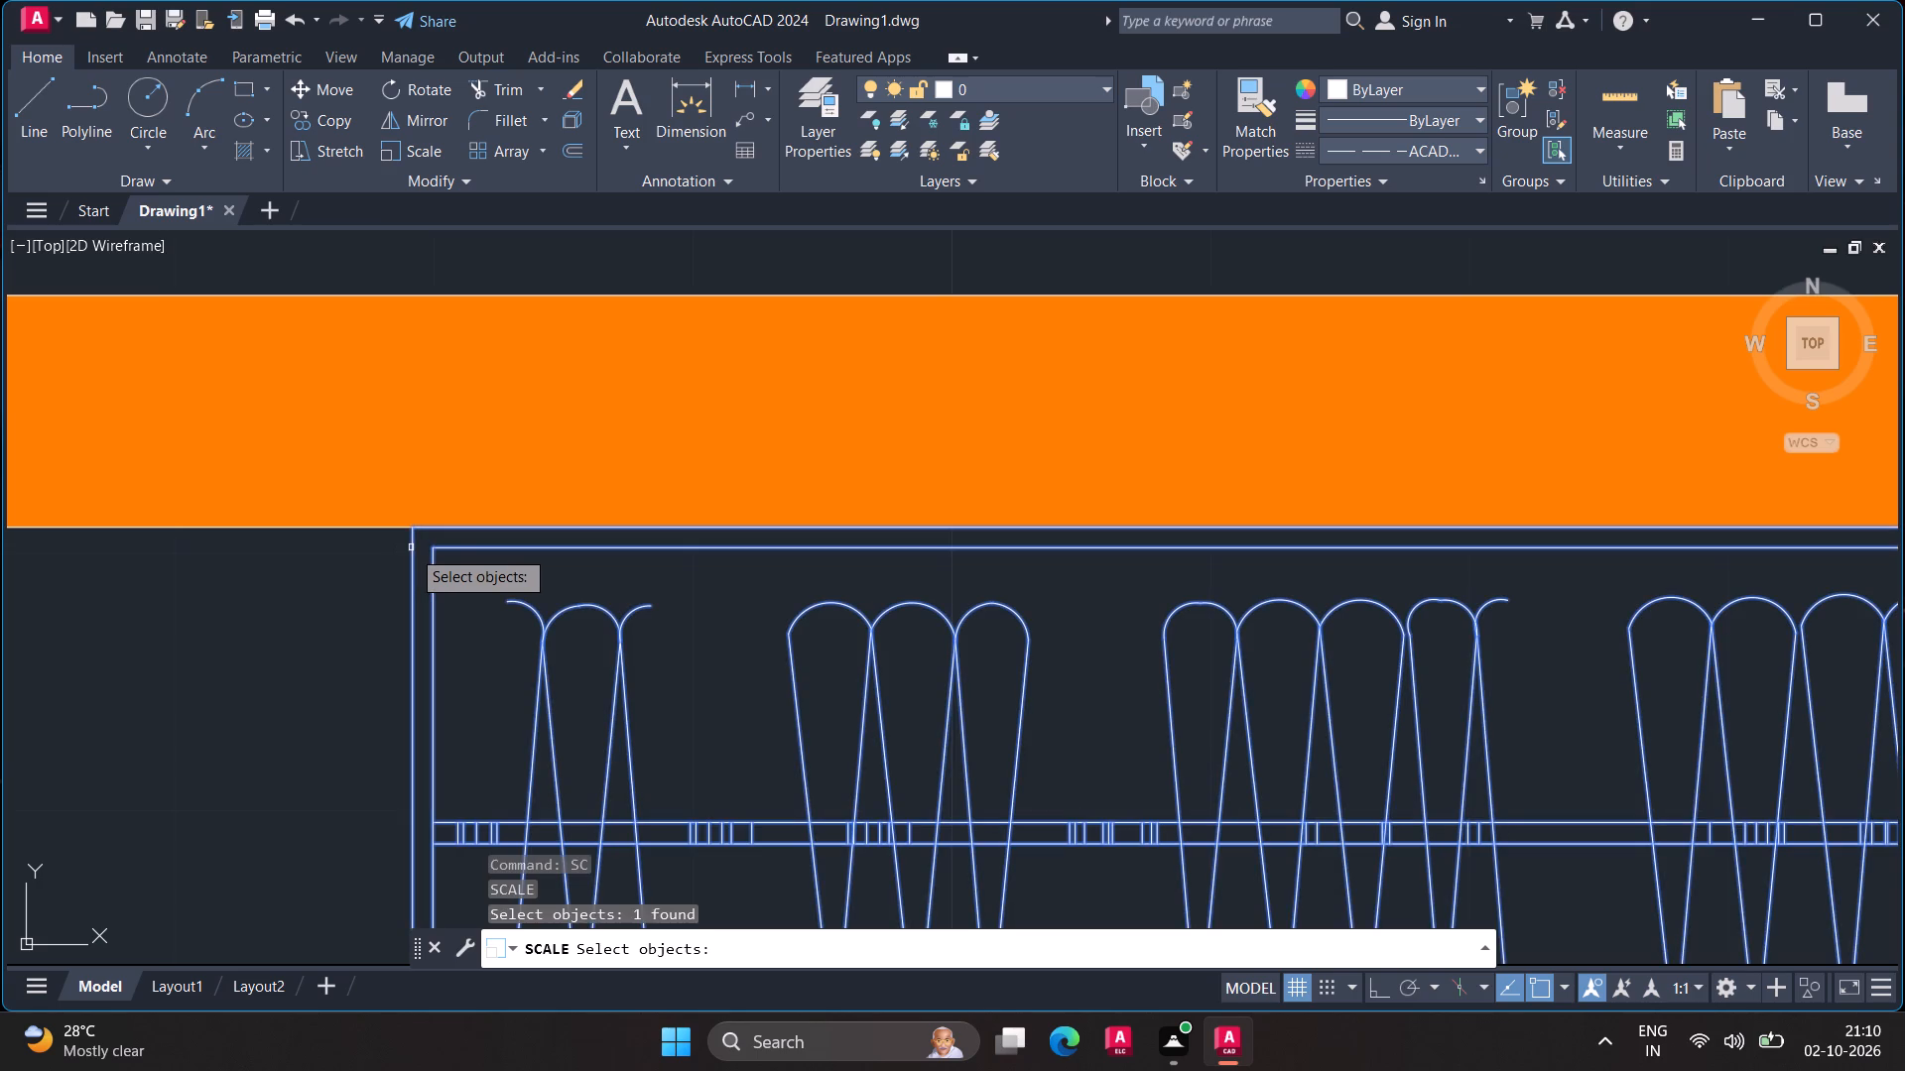
key("Return")
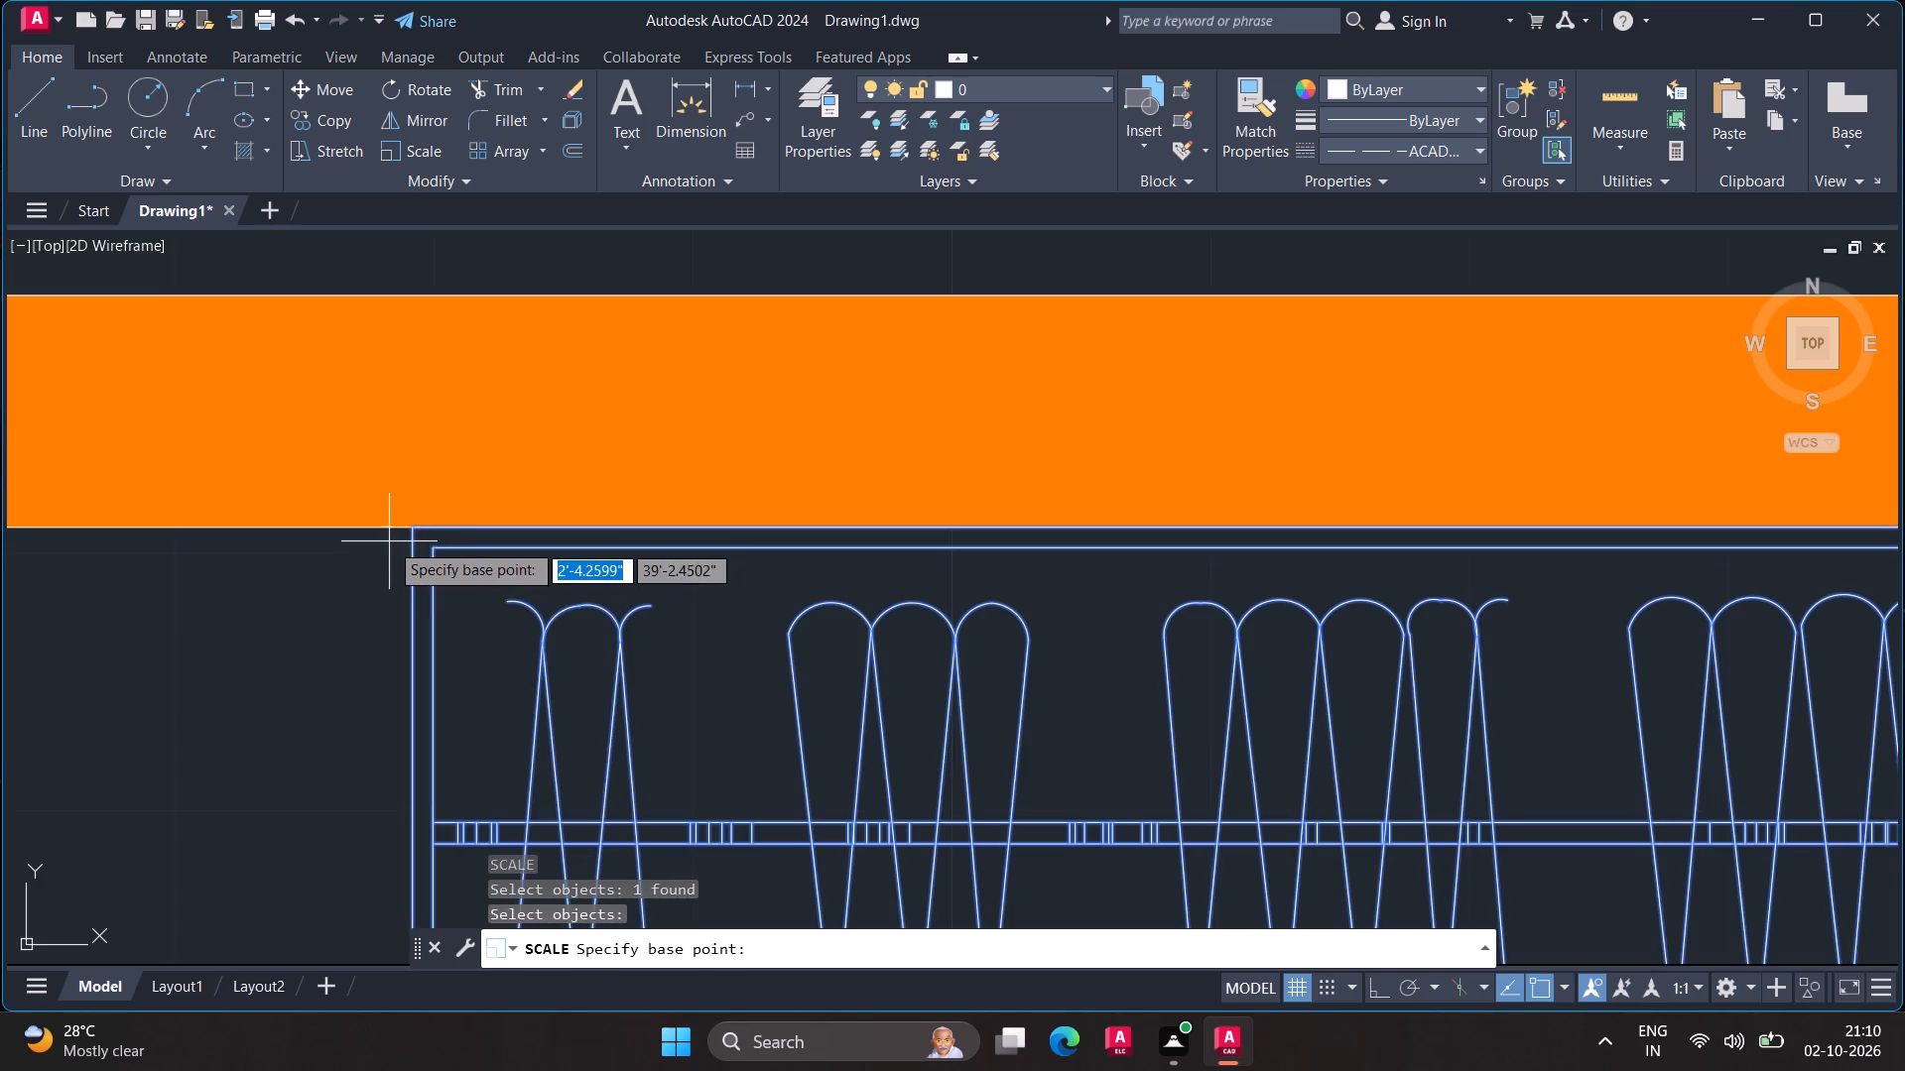
left_click(407, 533)
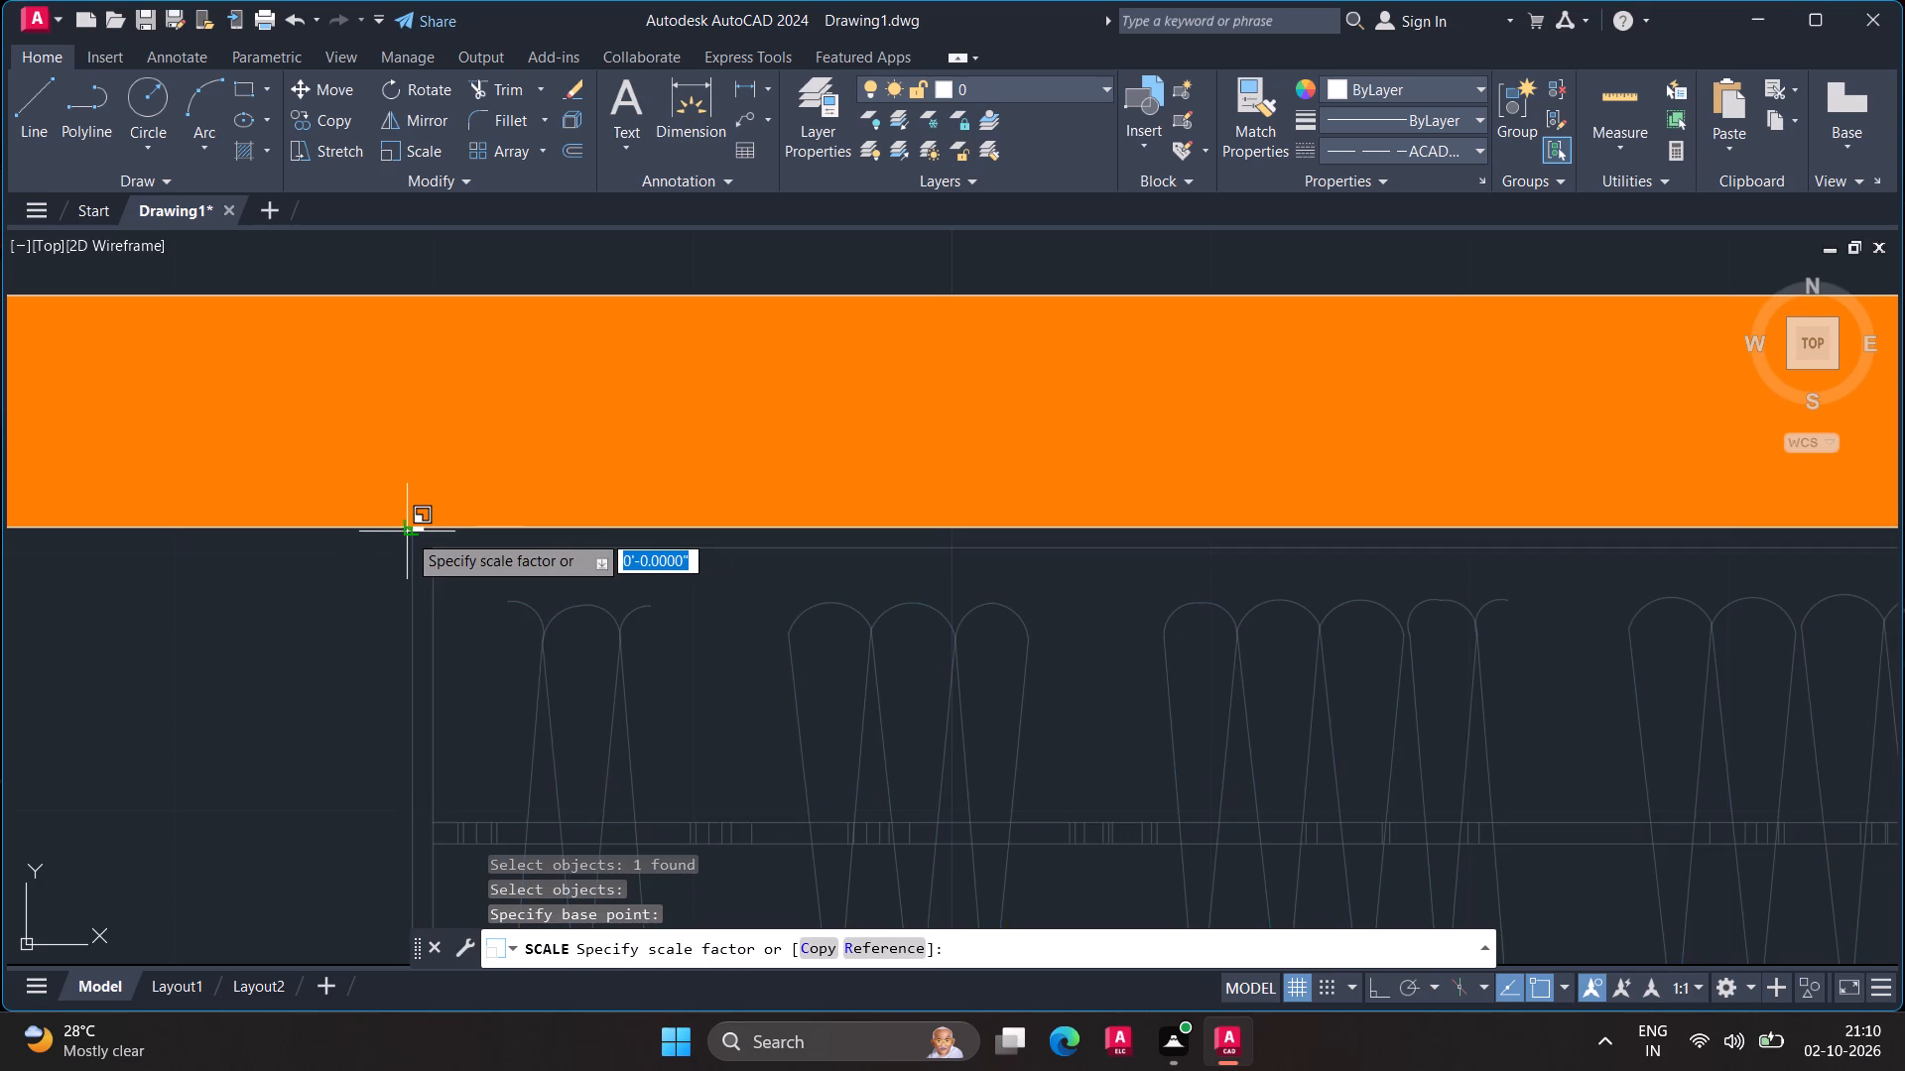
scroll(444, 565, "down", 3)
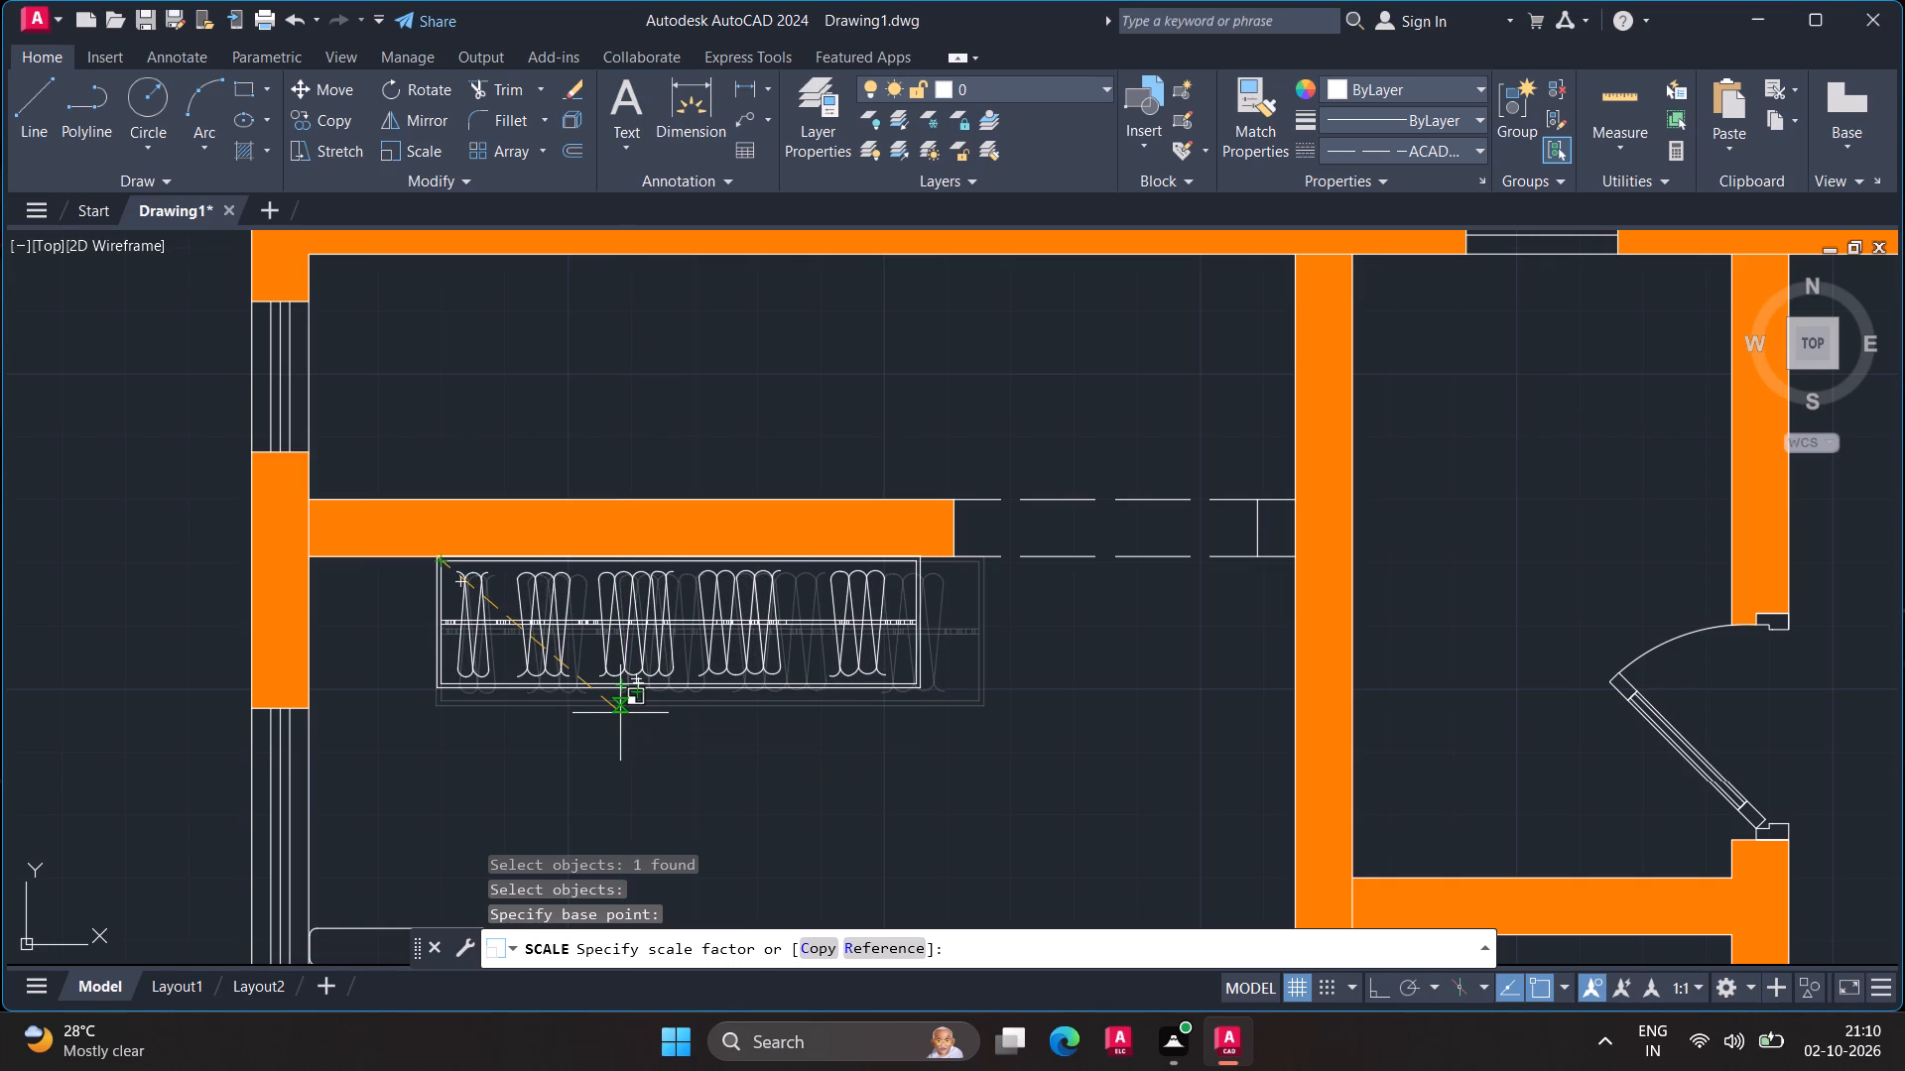
left_click(620, 714)
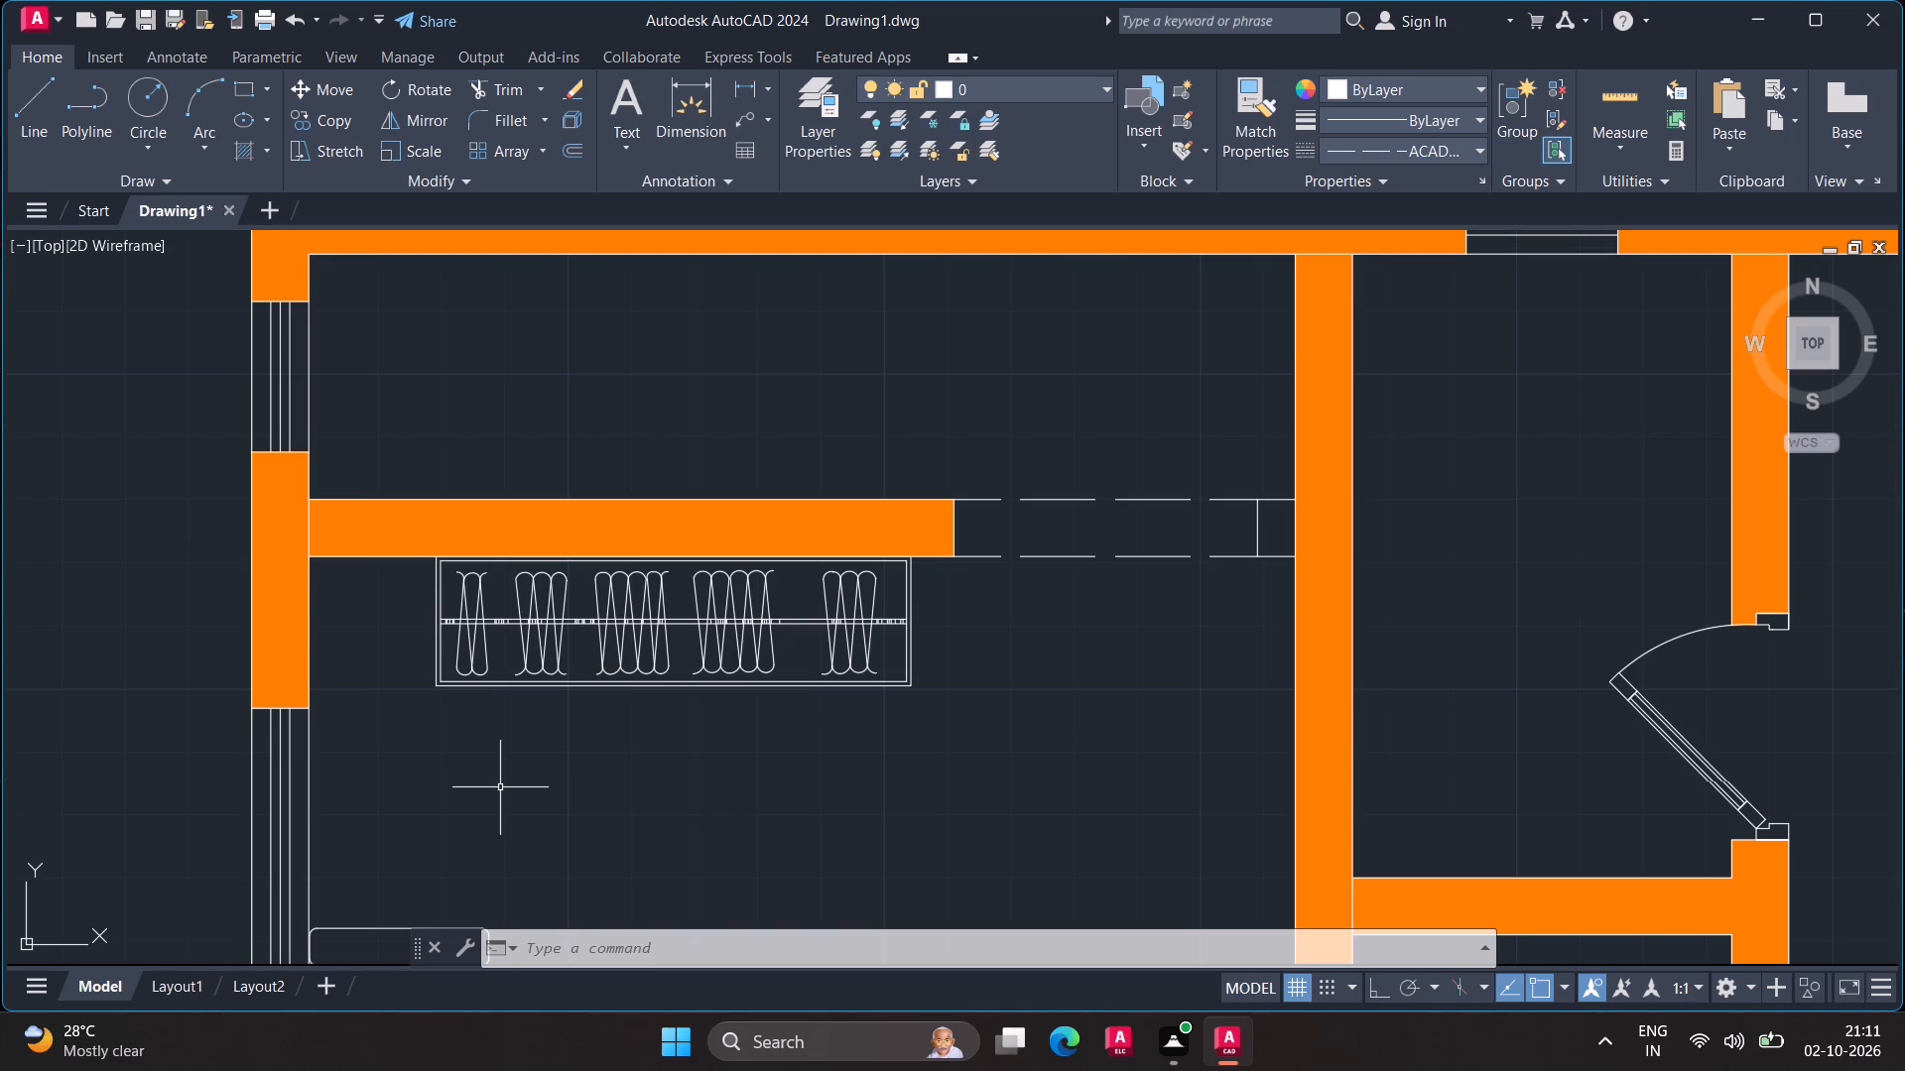
scroll(687, 794, "down", 2)
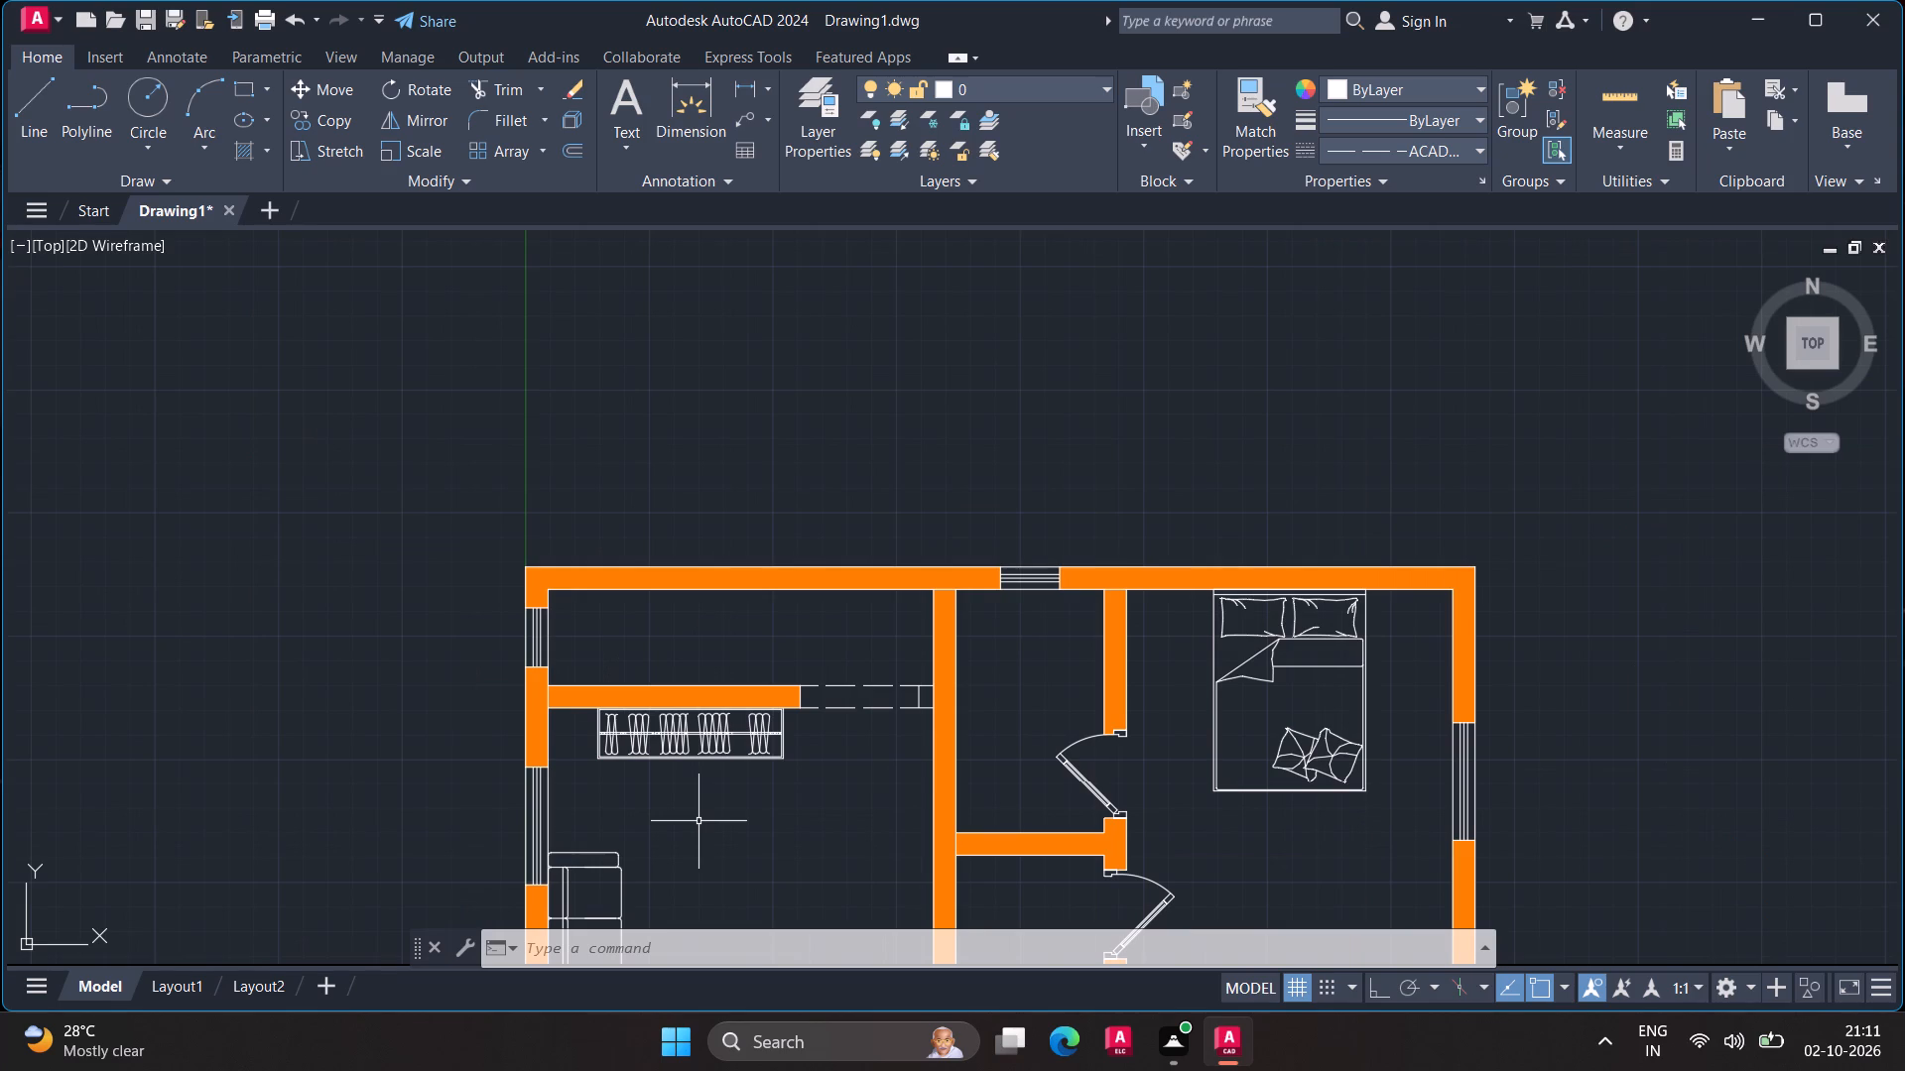
scroll(699, 827, "down", 1)
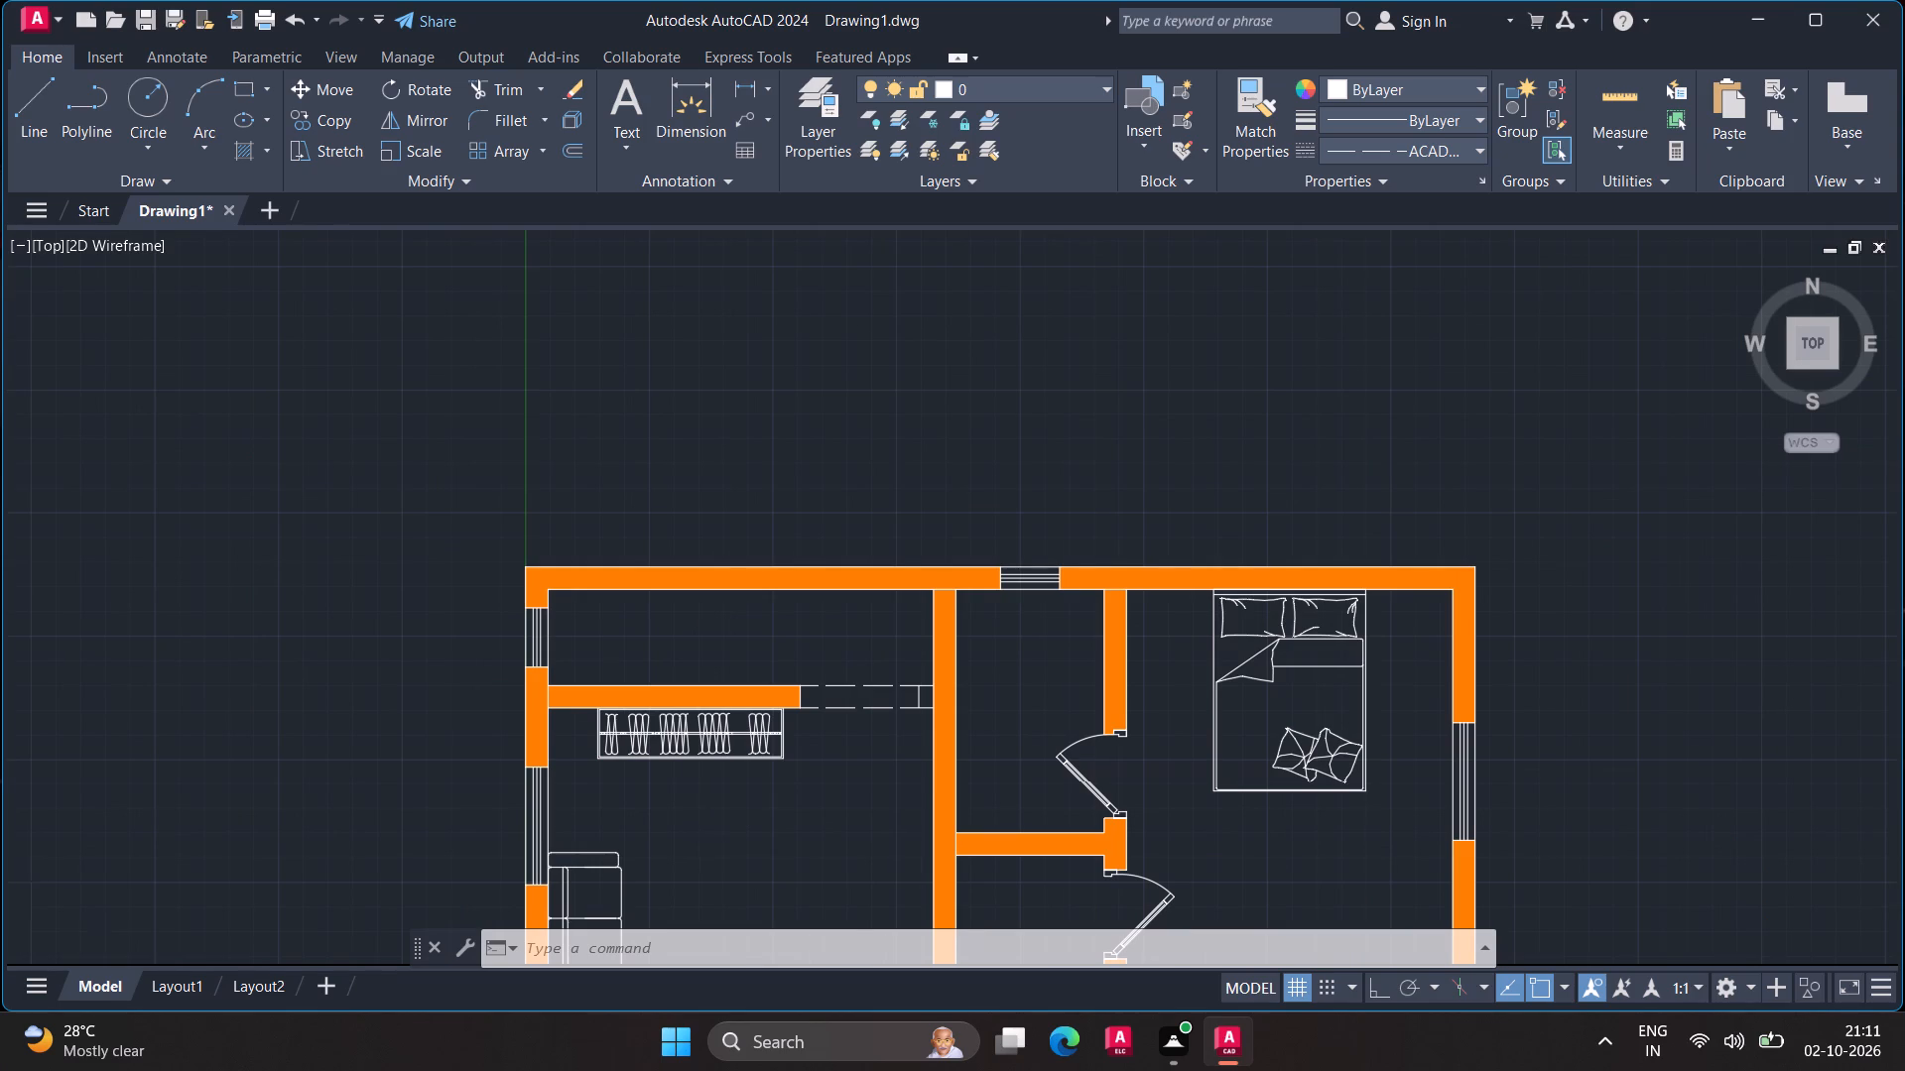
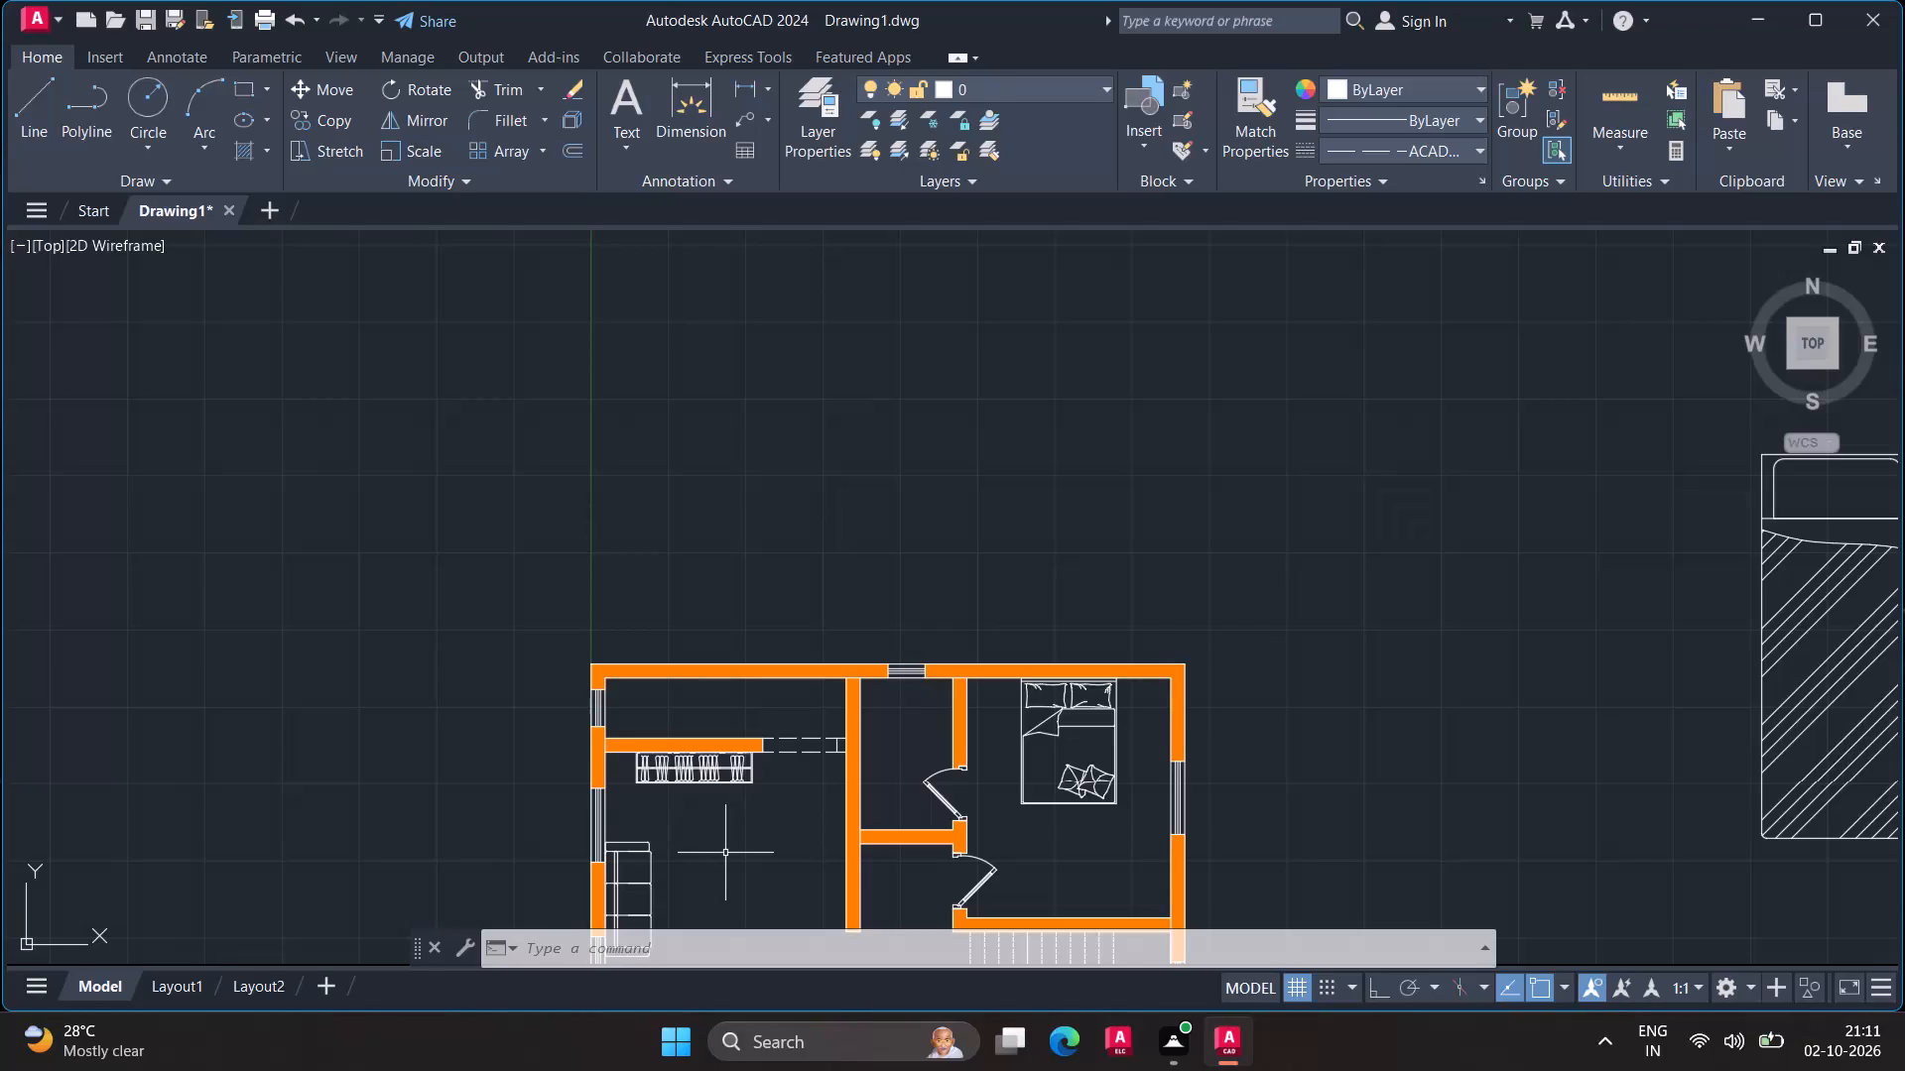
Erase the wardrobe block below the cross wall in the room with the sofa.
scroll(726, 855, "down", 1)
middle_click_drag(735, 852, 744, 824)
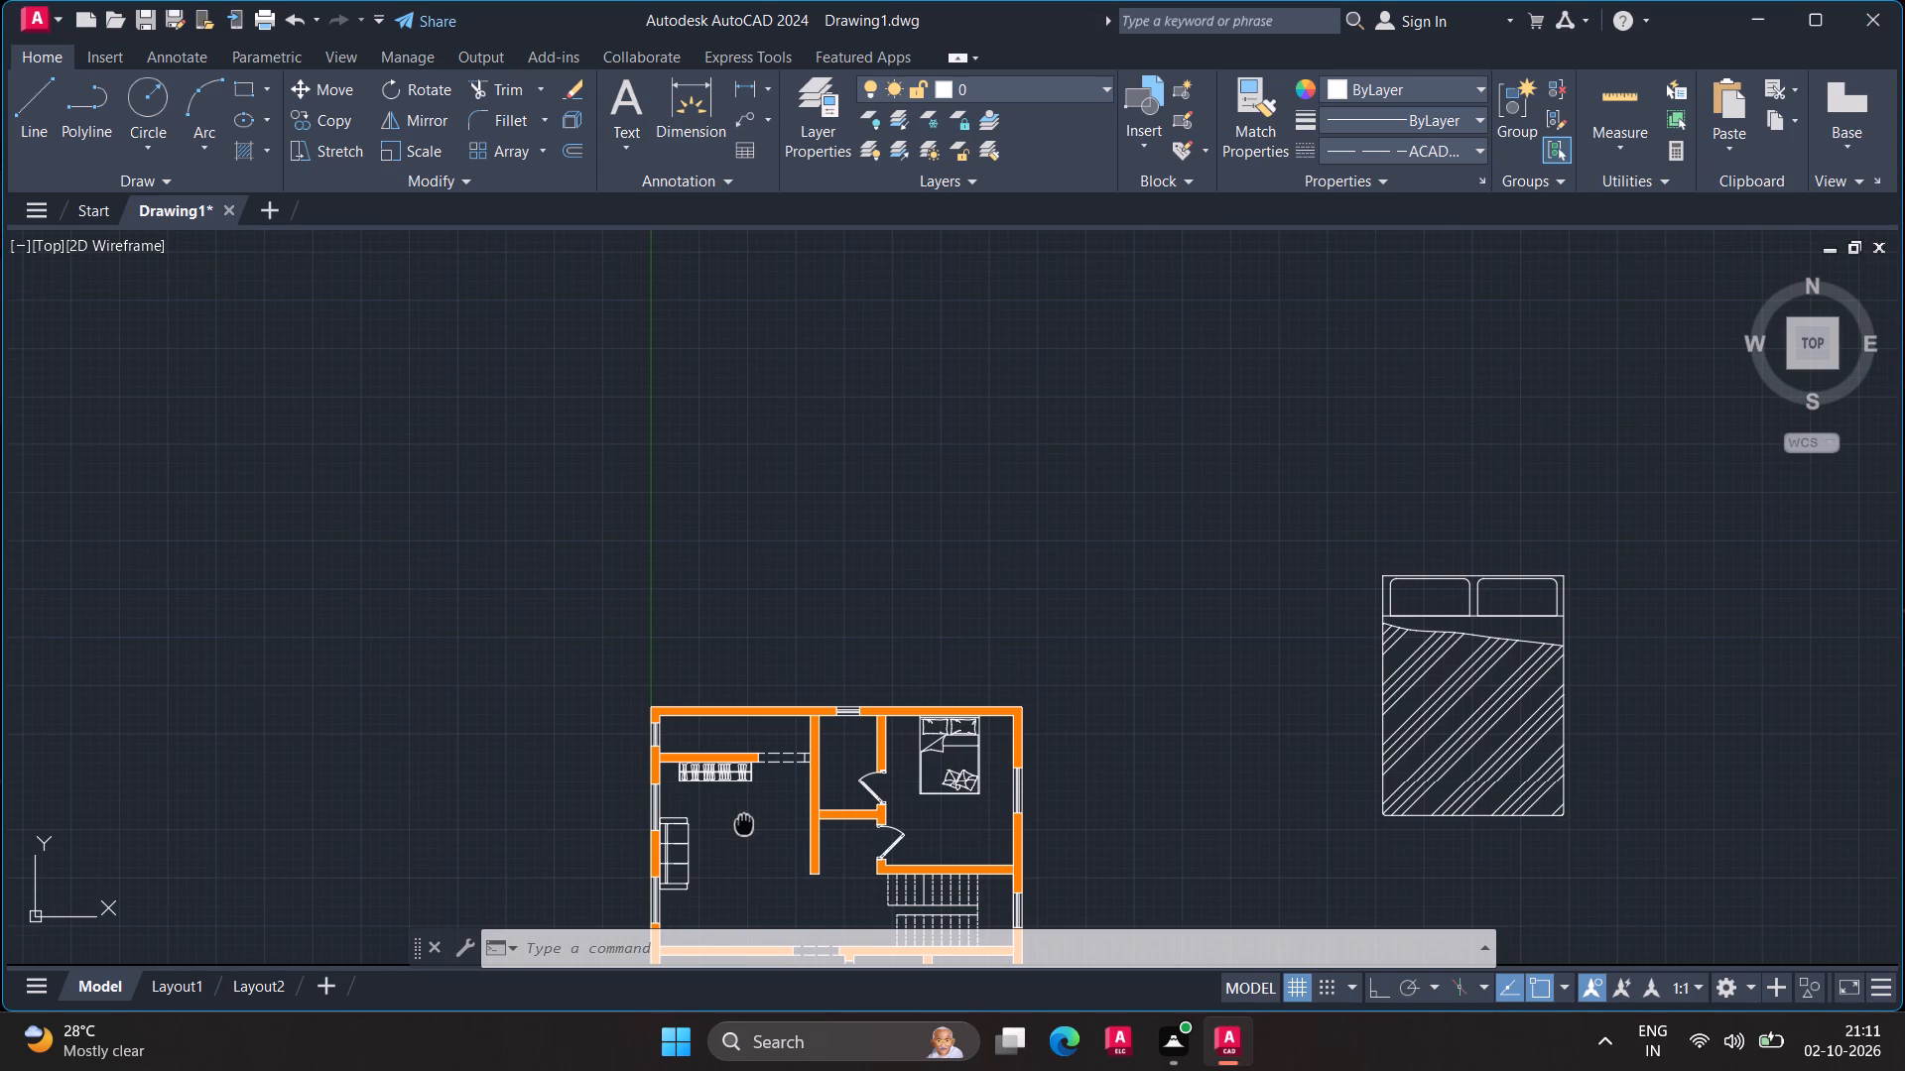
left_click(725, 774)
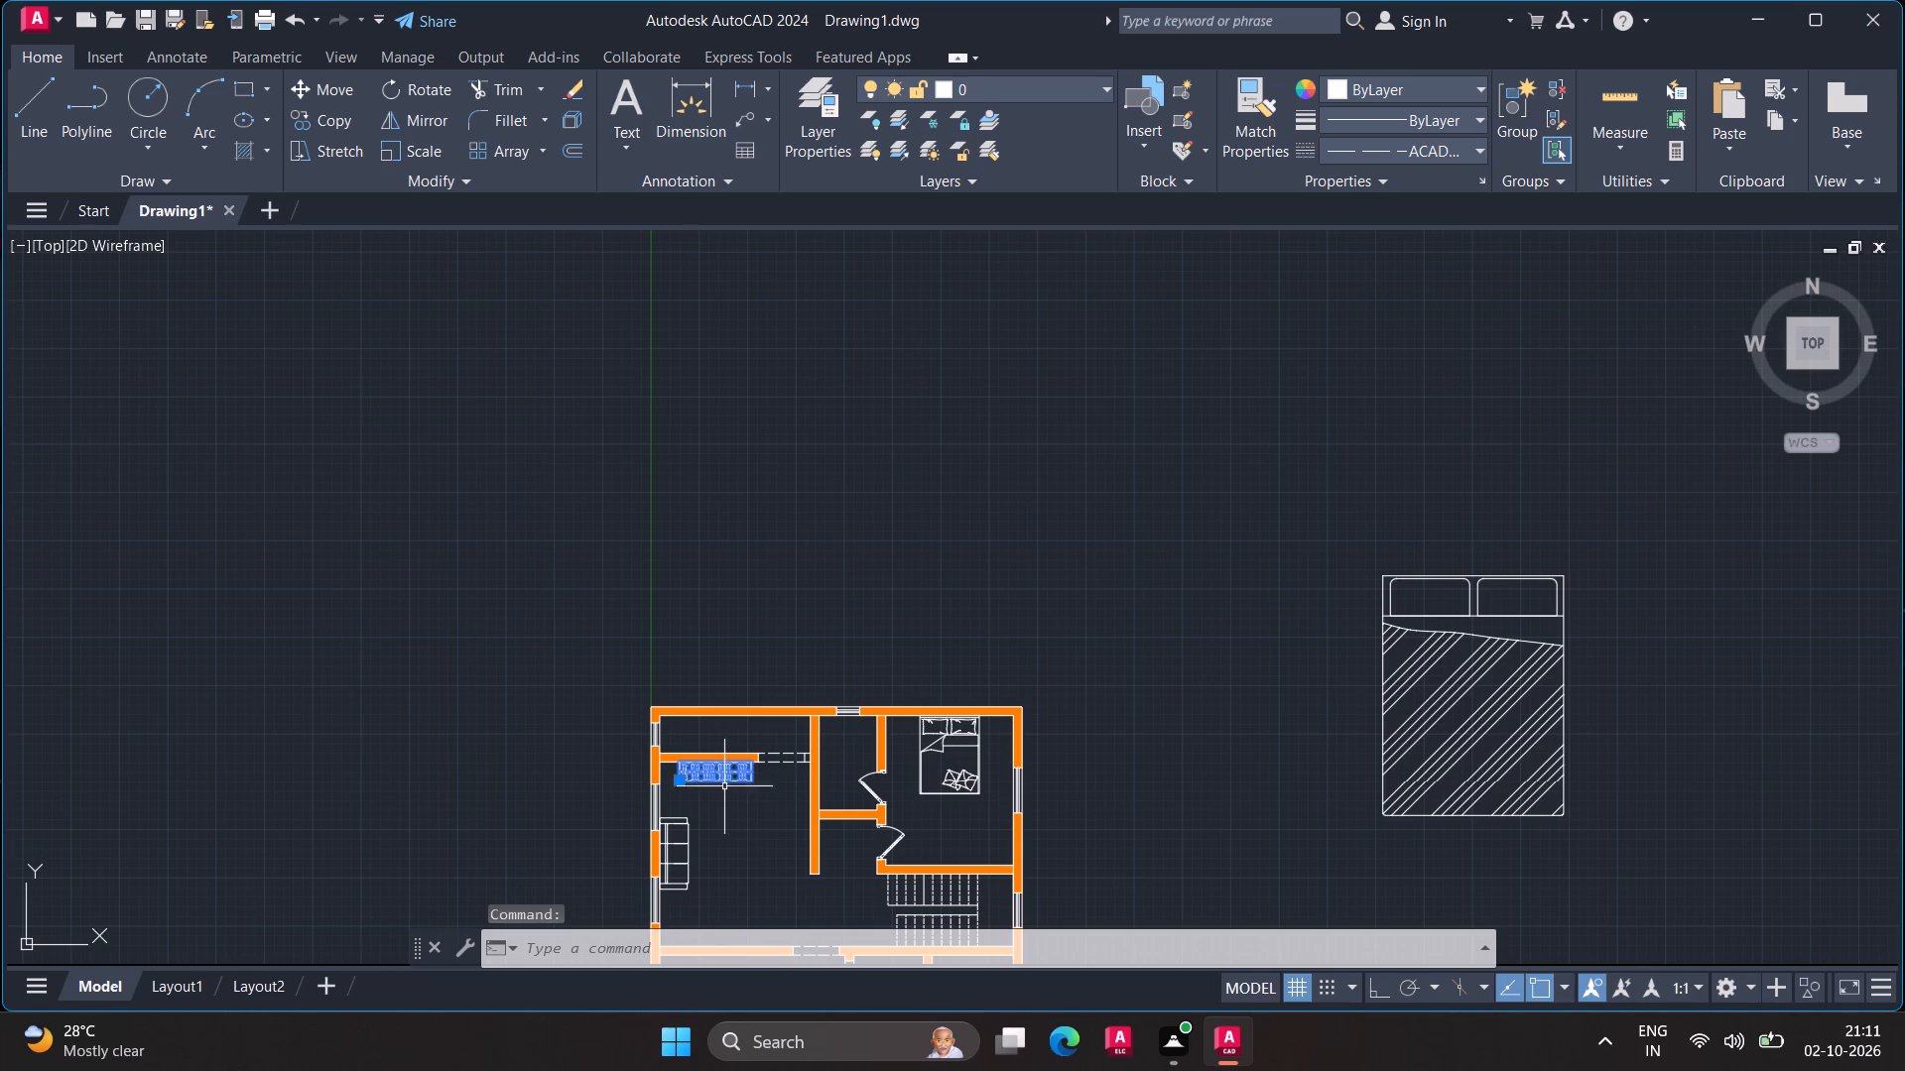
right_click(723, 792)
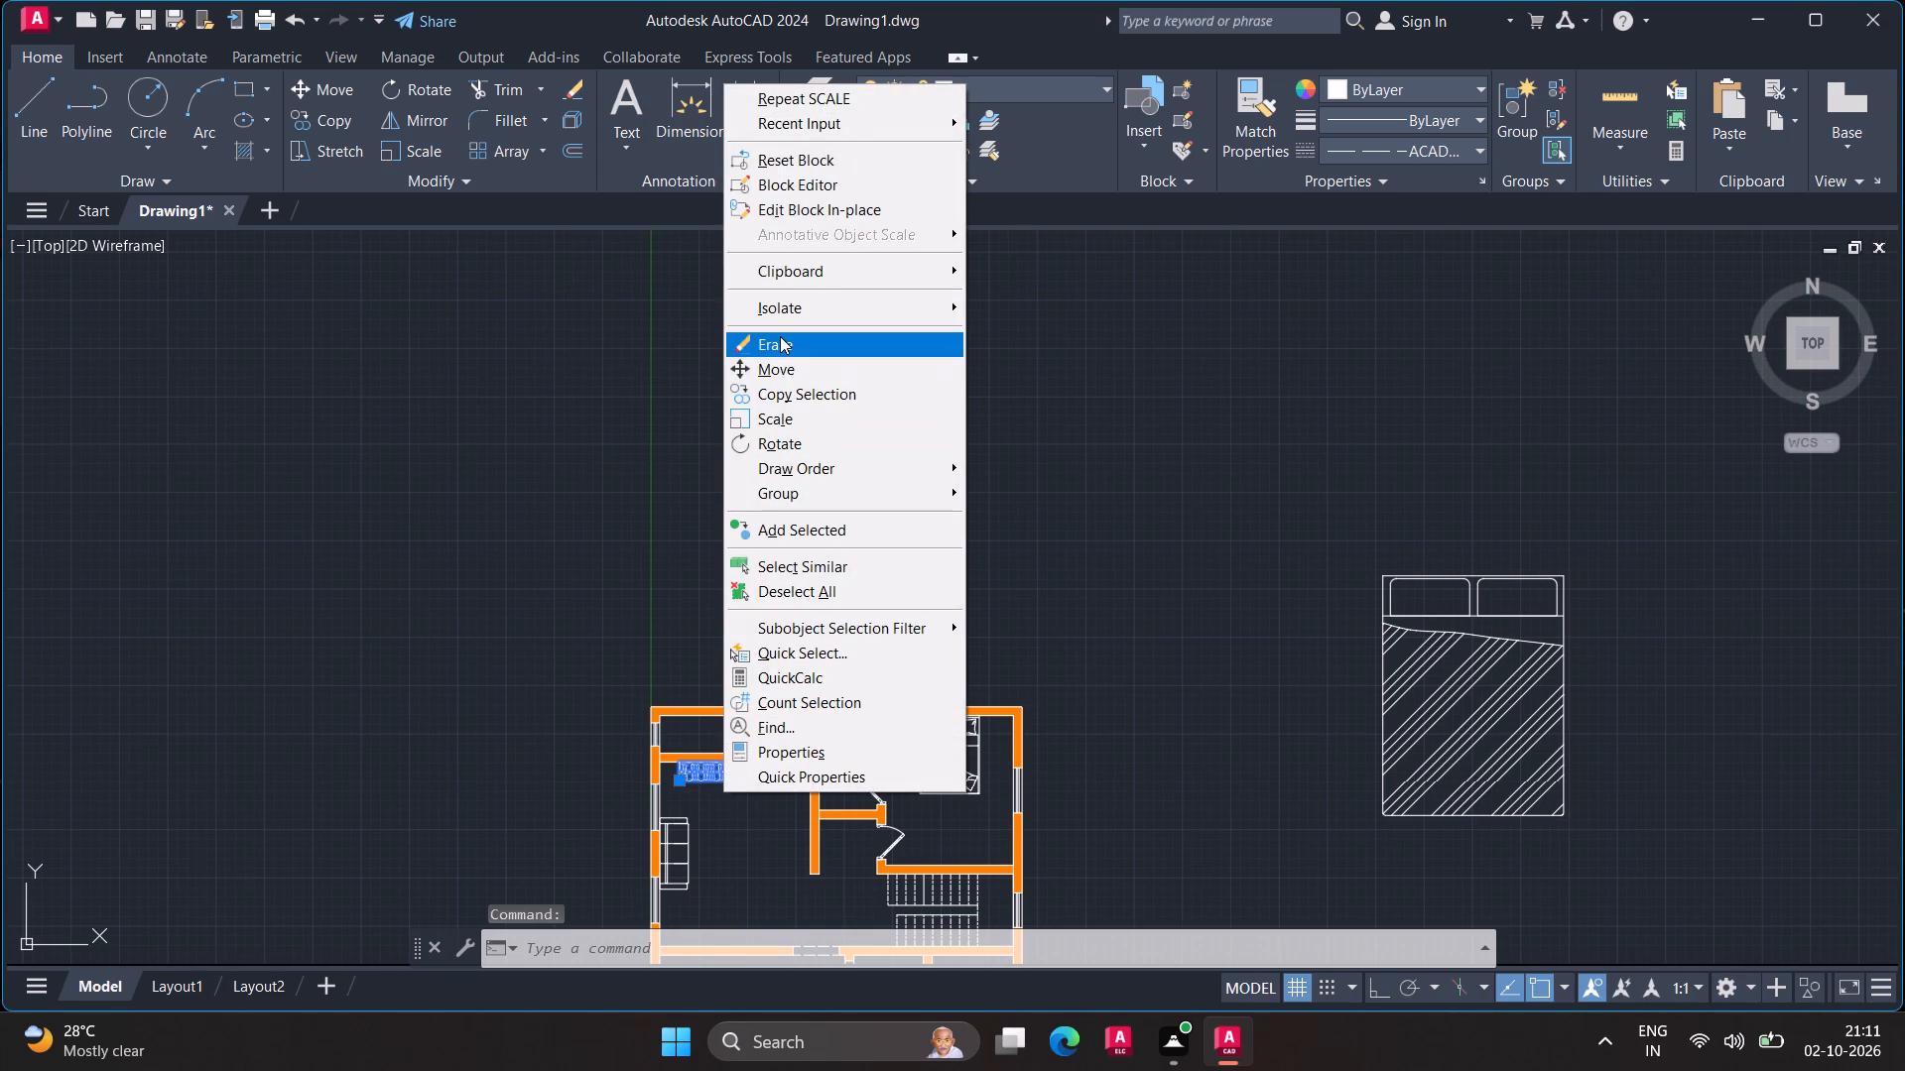
left_click(780, 336)
Erase the leftover large double-bed block with the striped cover lying east of the floor plan.
scroll(711, 828, "down", 1)
middle_click_drag(711, 828, 740, 796)
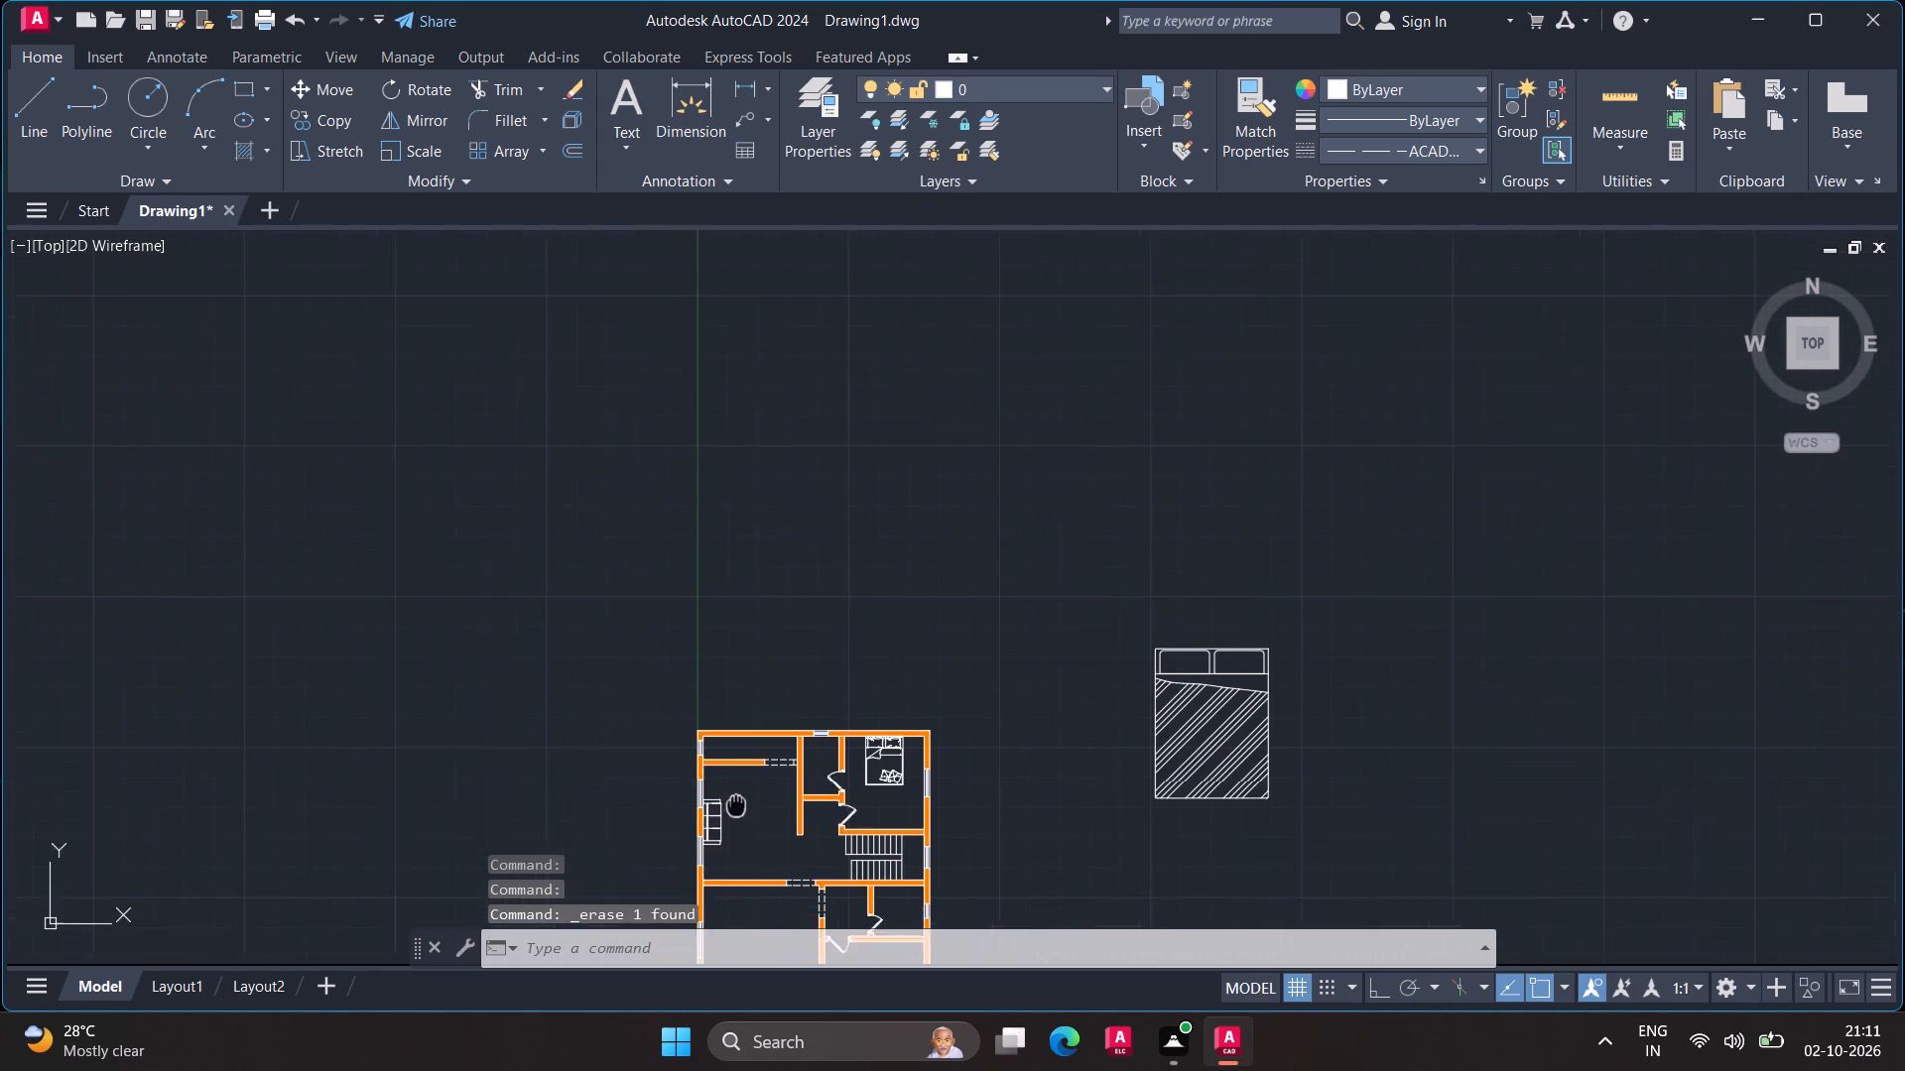
middle_click_drag(740, 796, 766, 625)
left_click_drag(1191, 399, 1274, 708)
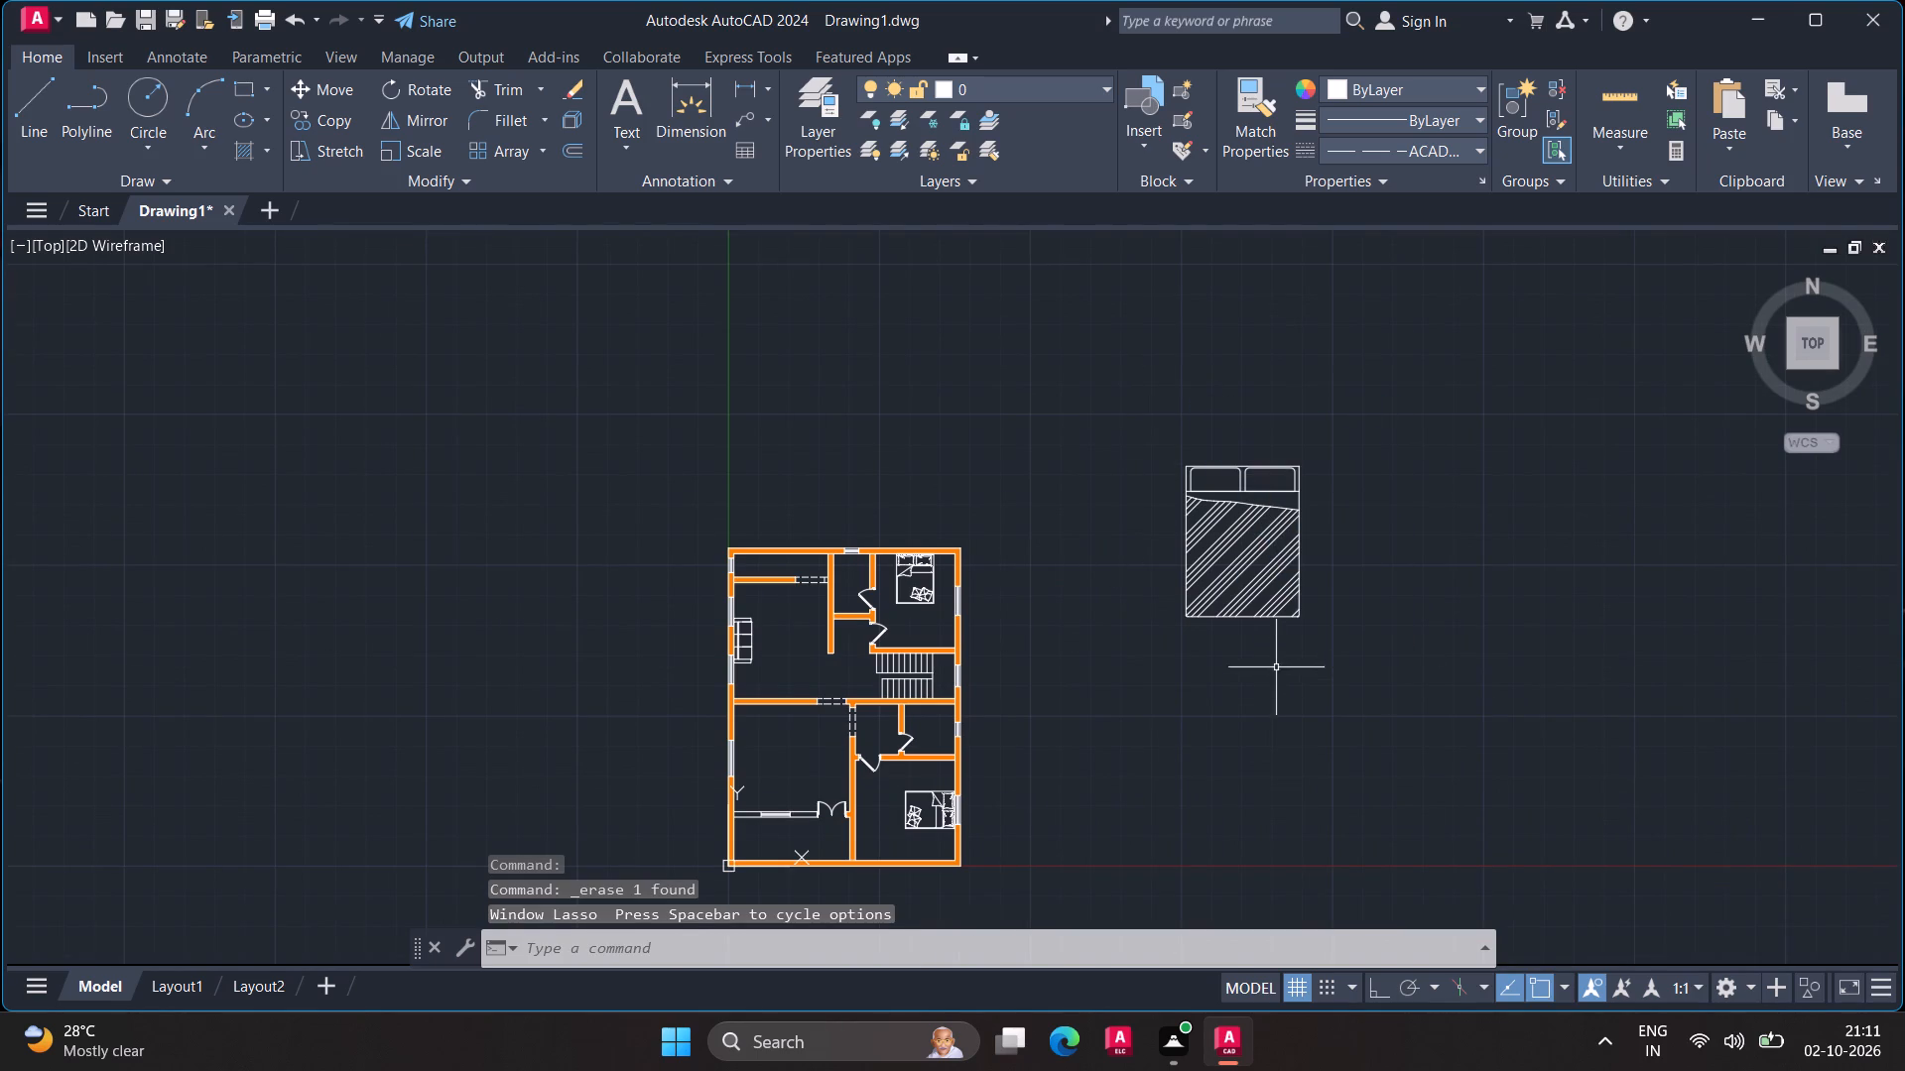
left_click_drag(1302, 625, 1207, 490)
right_click(1226, 554)
left_click(1250, 546)
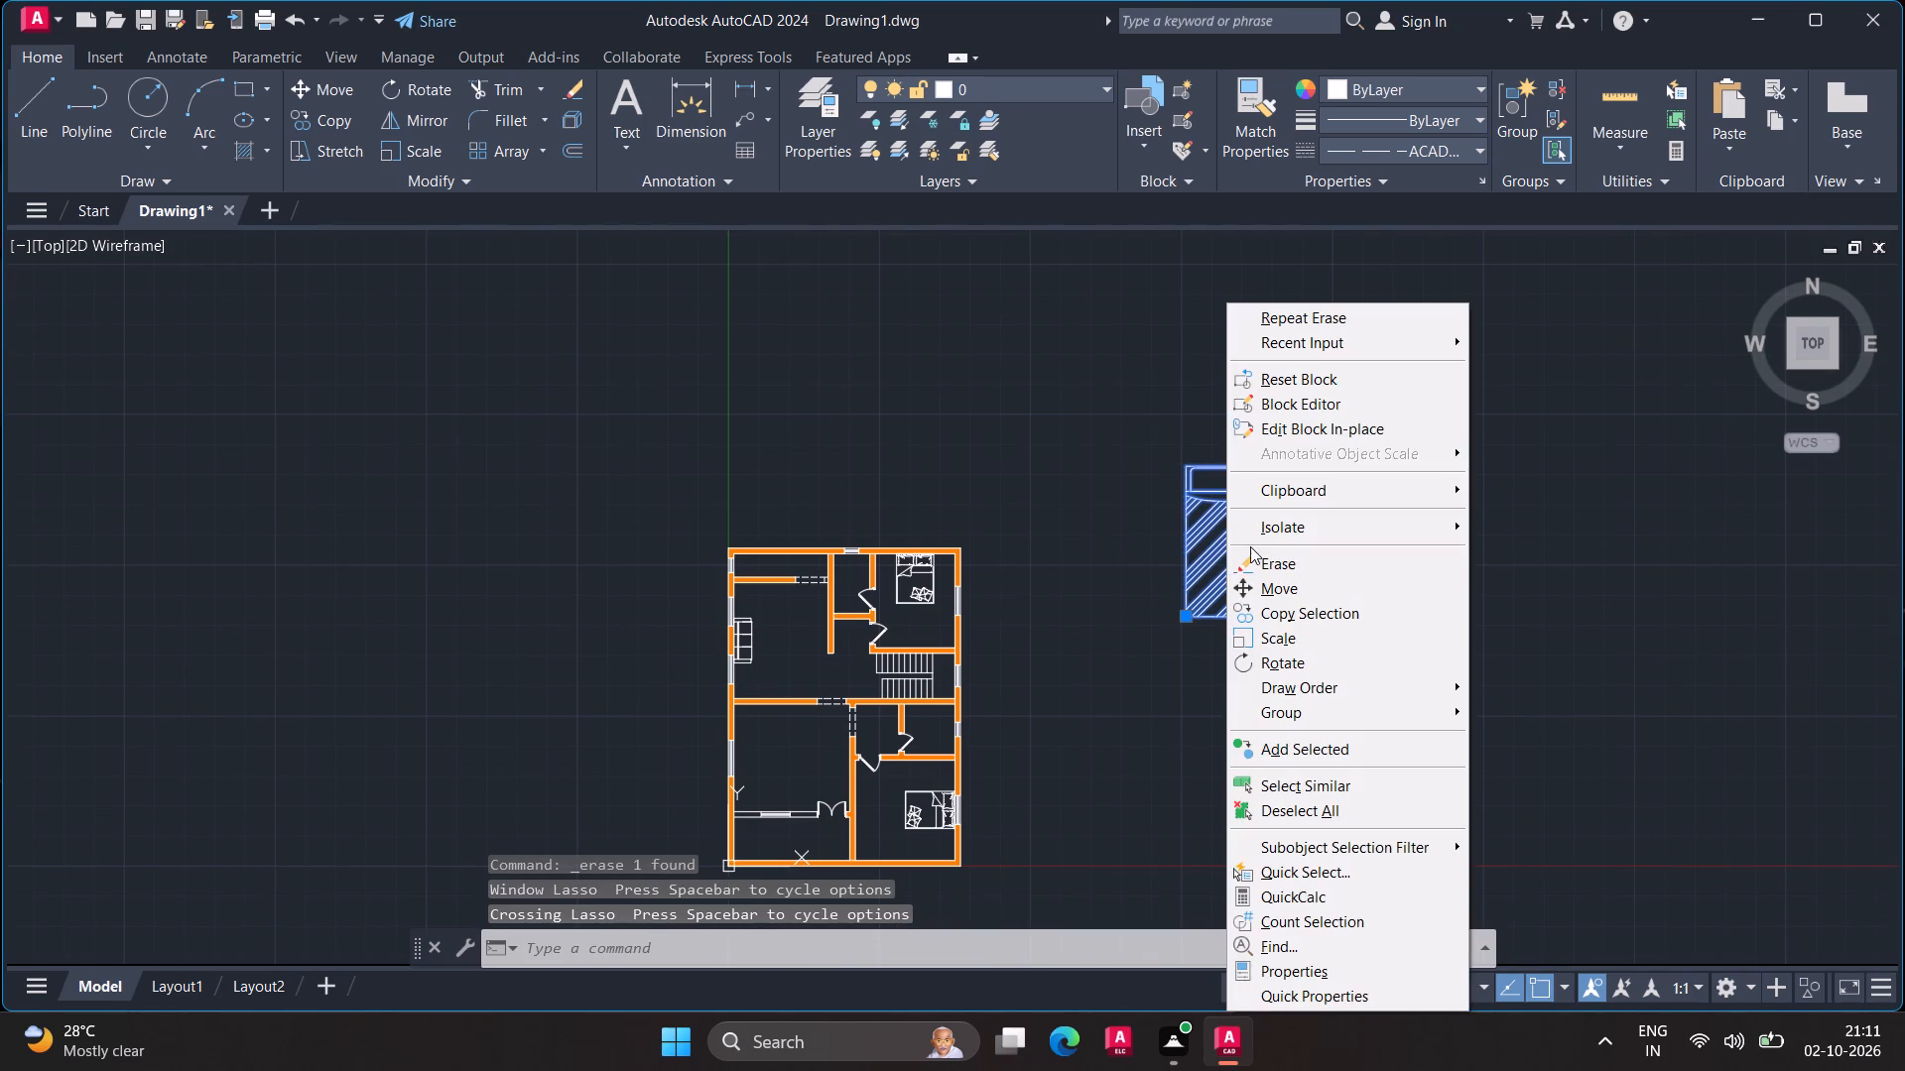
left_click(1251, 553)
Copy the three-seat sofa from the west wall twice into the empty space west of the floor plan.
scroll(787, 644, "up", 1)
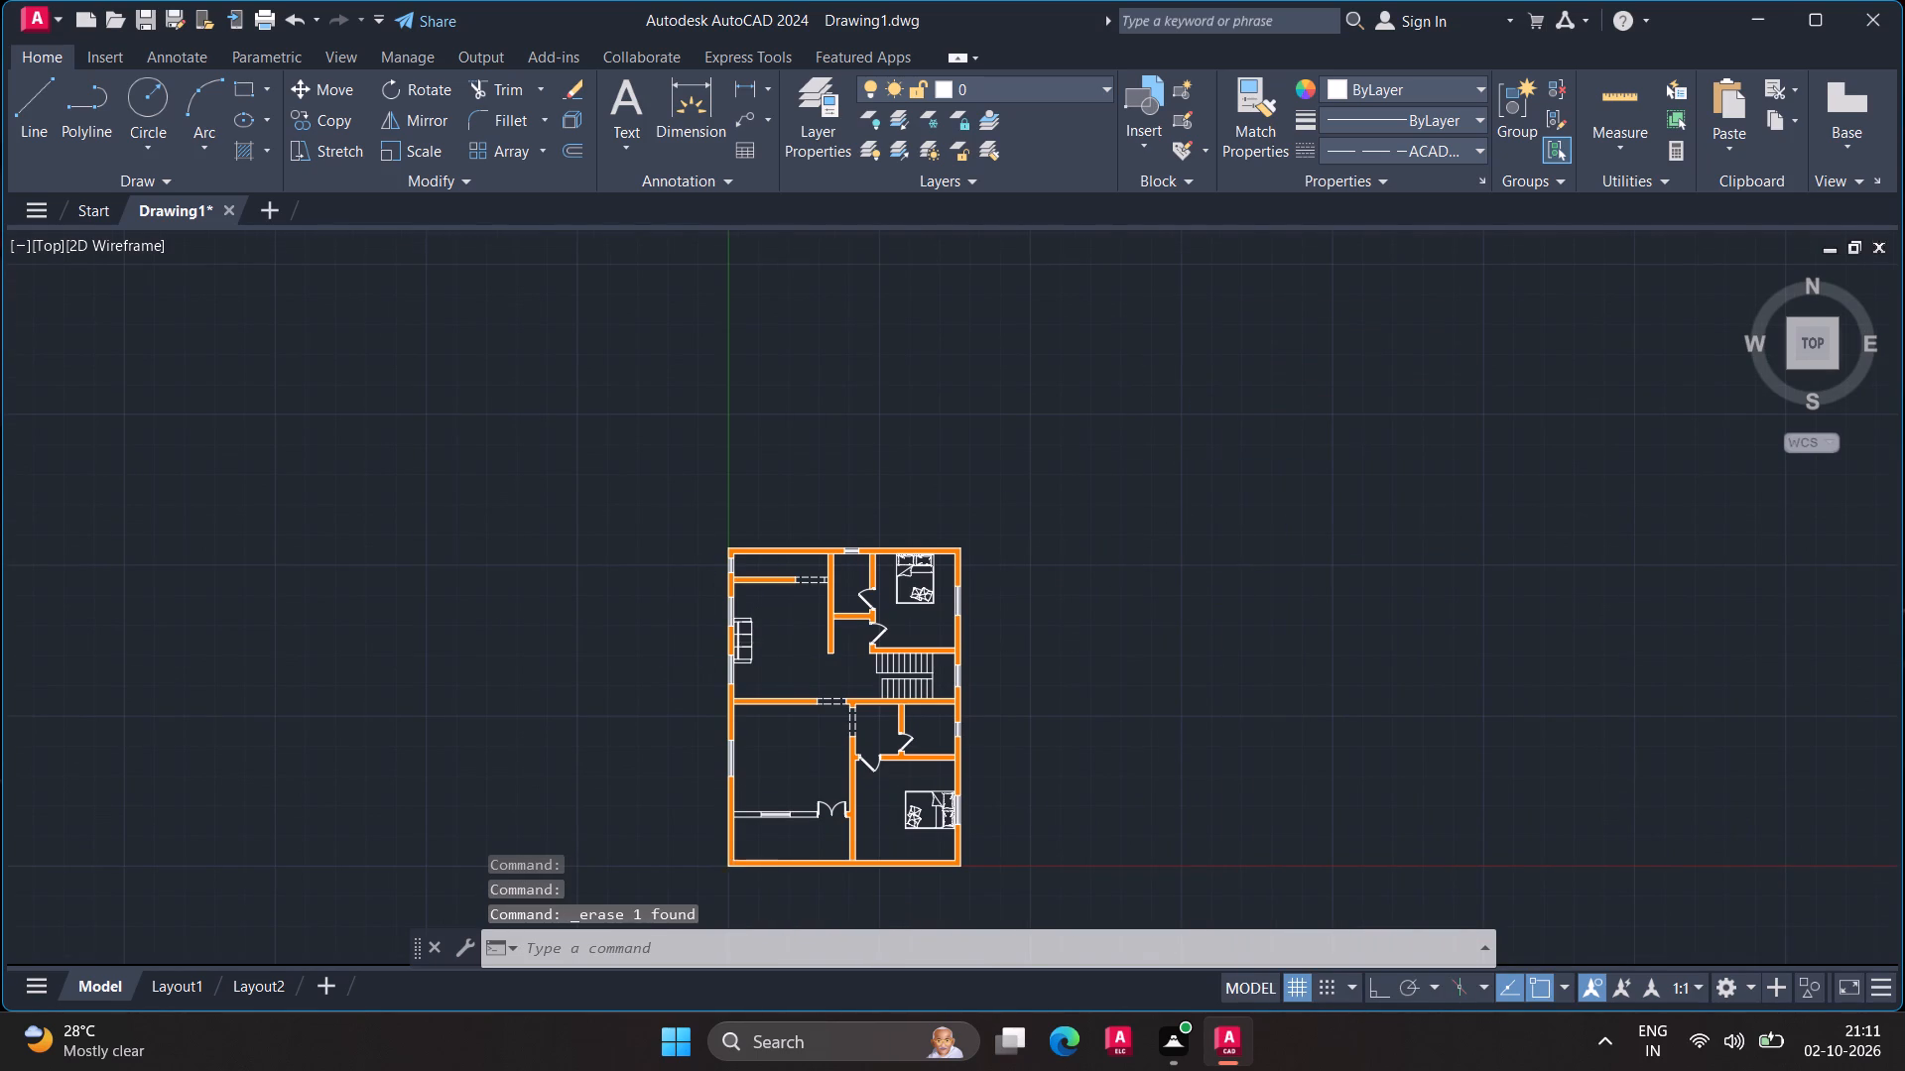
scroll(787, 644, "up", 1)
middle_click_drag(783, 689, 786, 689)
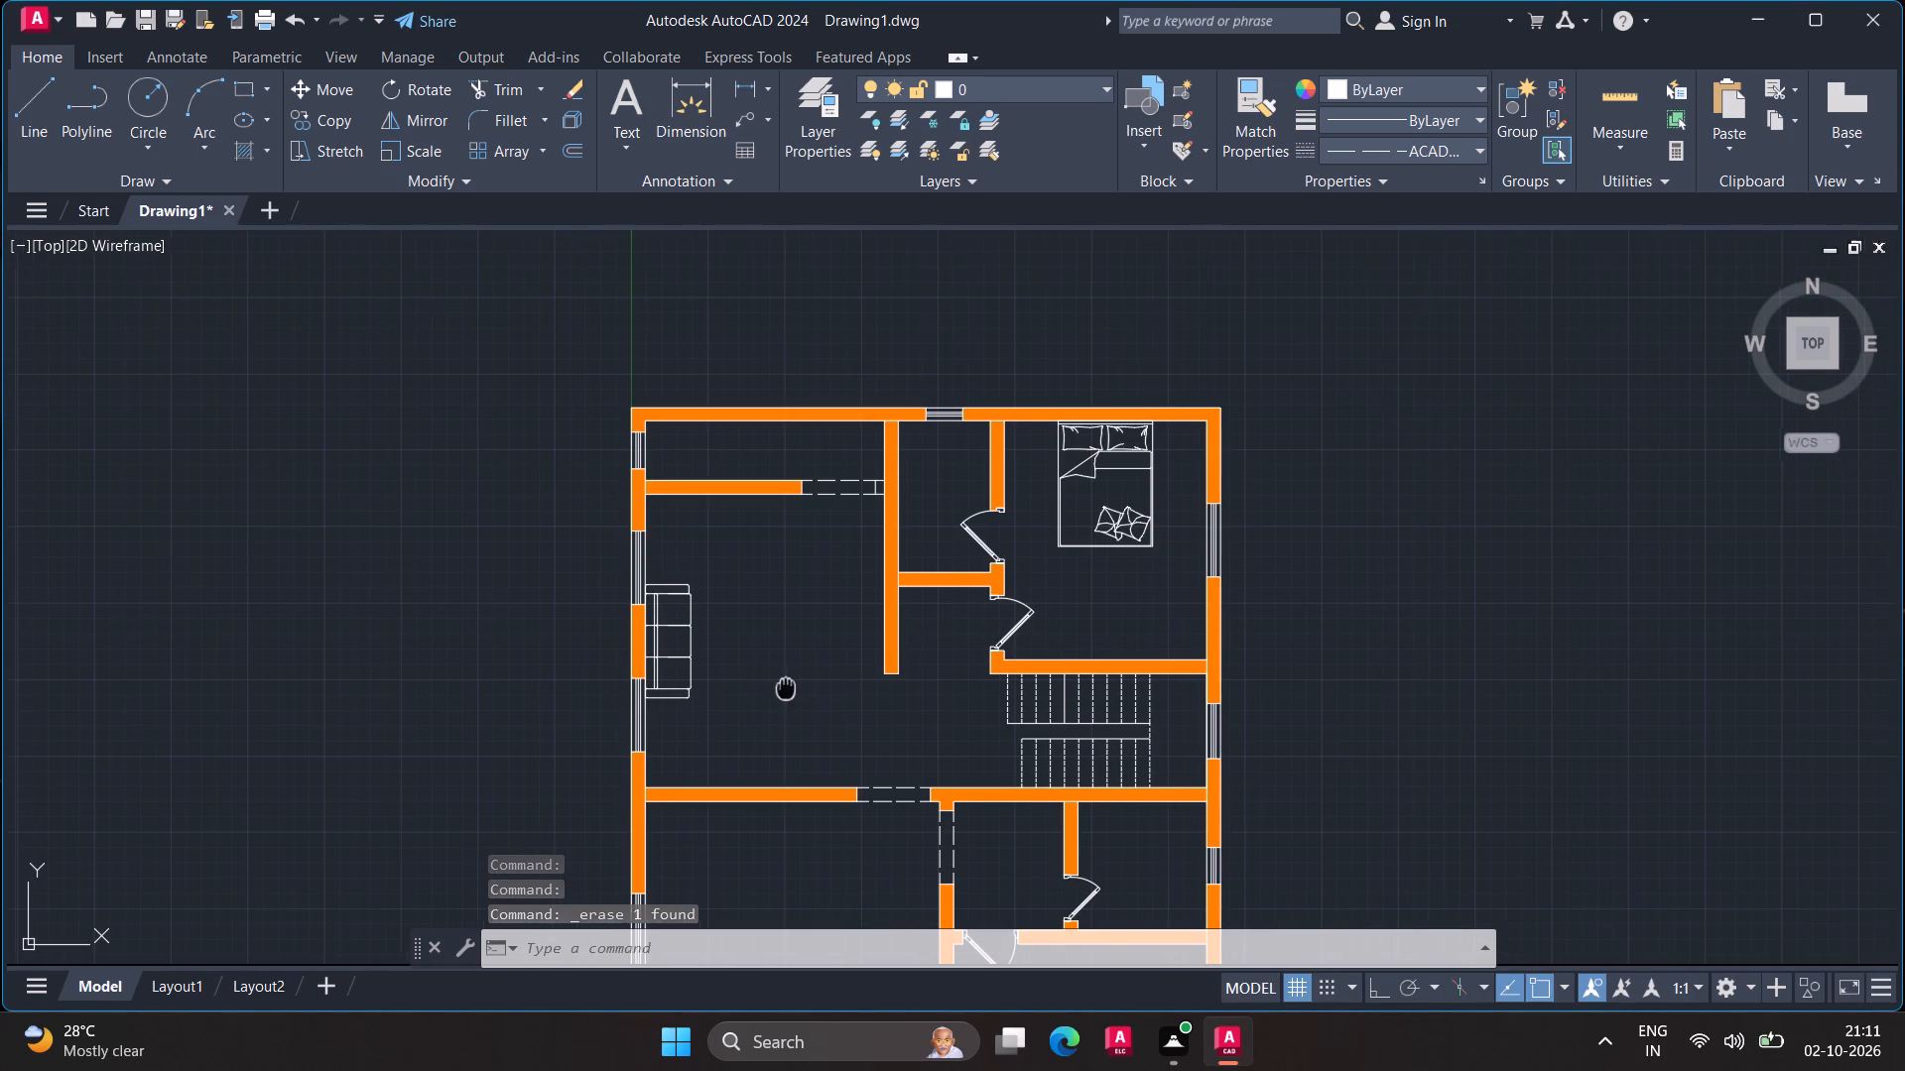
middle_click_drag(786, 689, 984, 625)
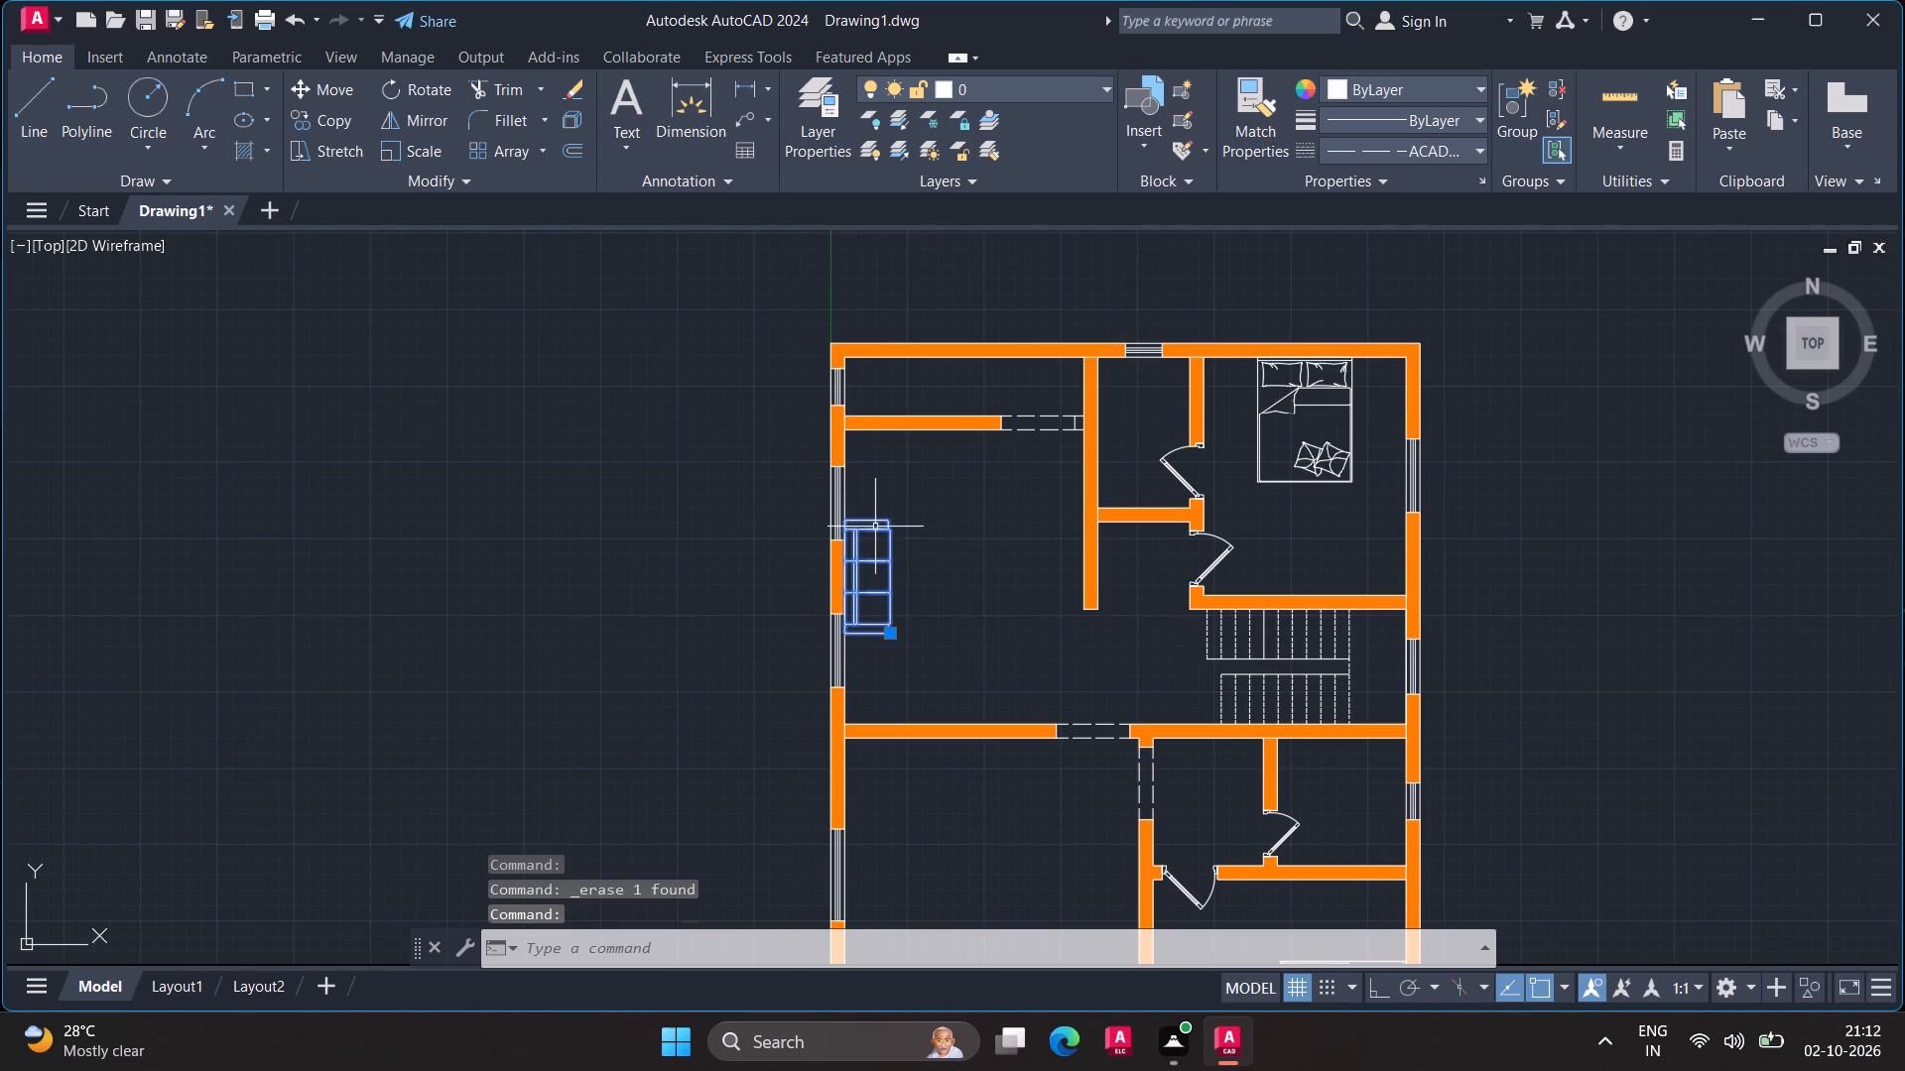
left_click(875, 528)
left_click(329, 121)
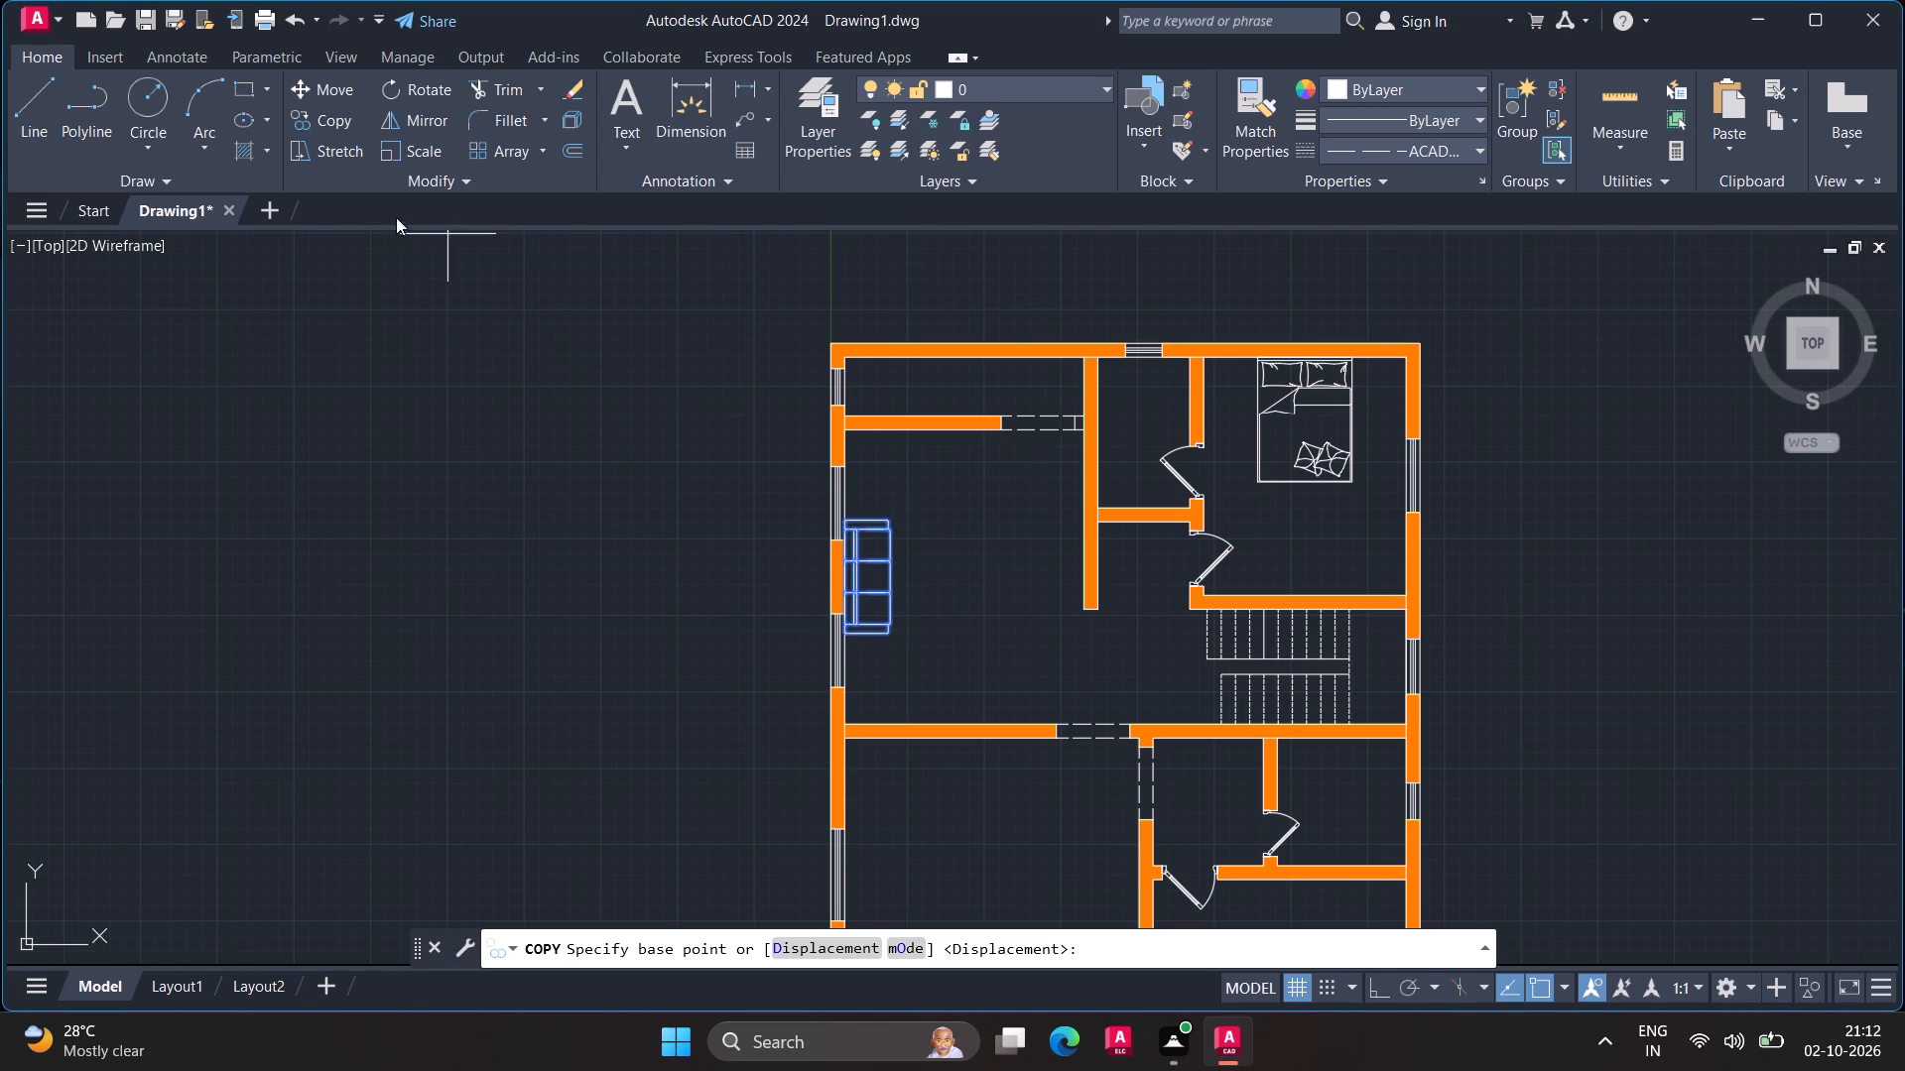
left_click(897, 528)
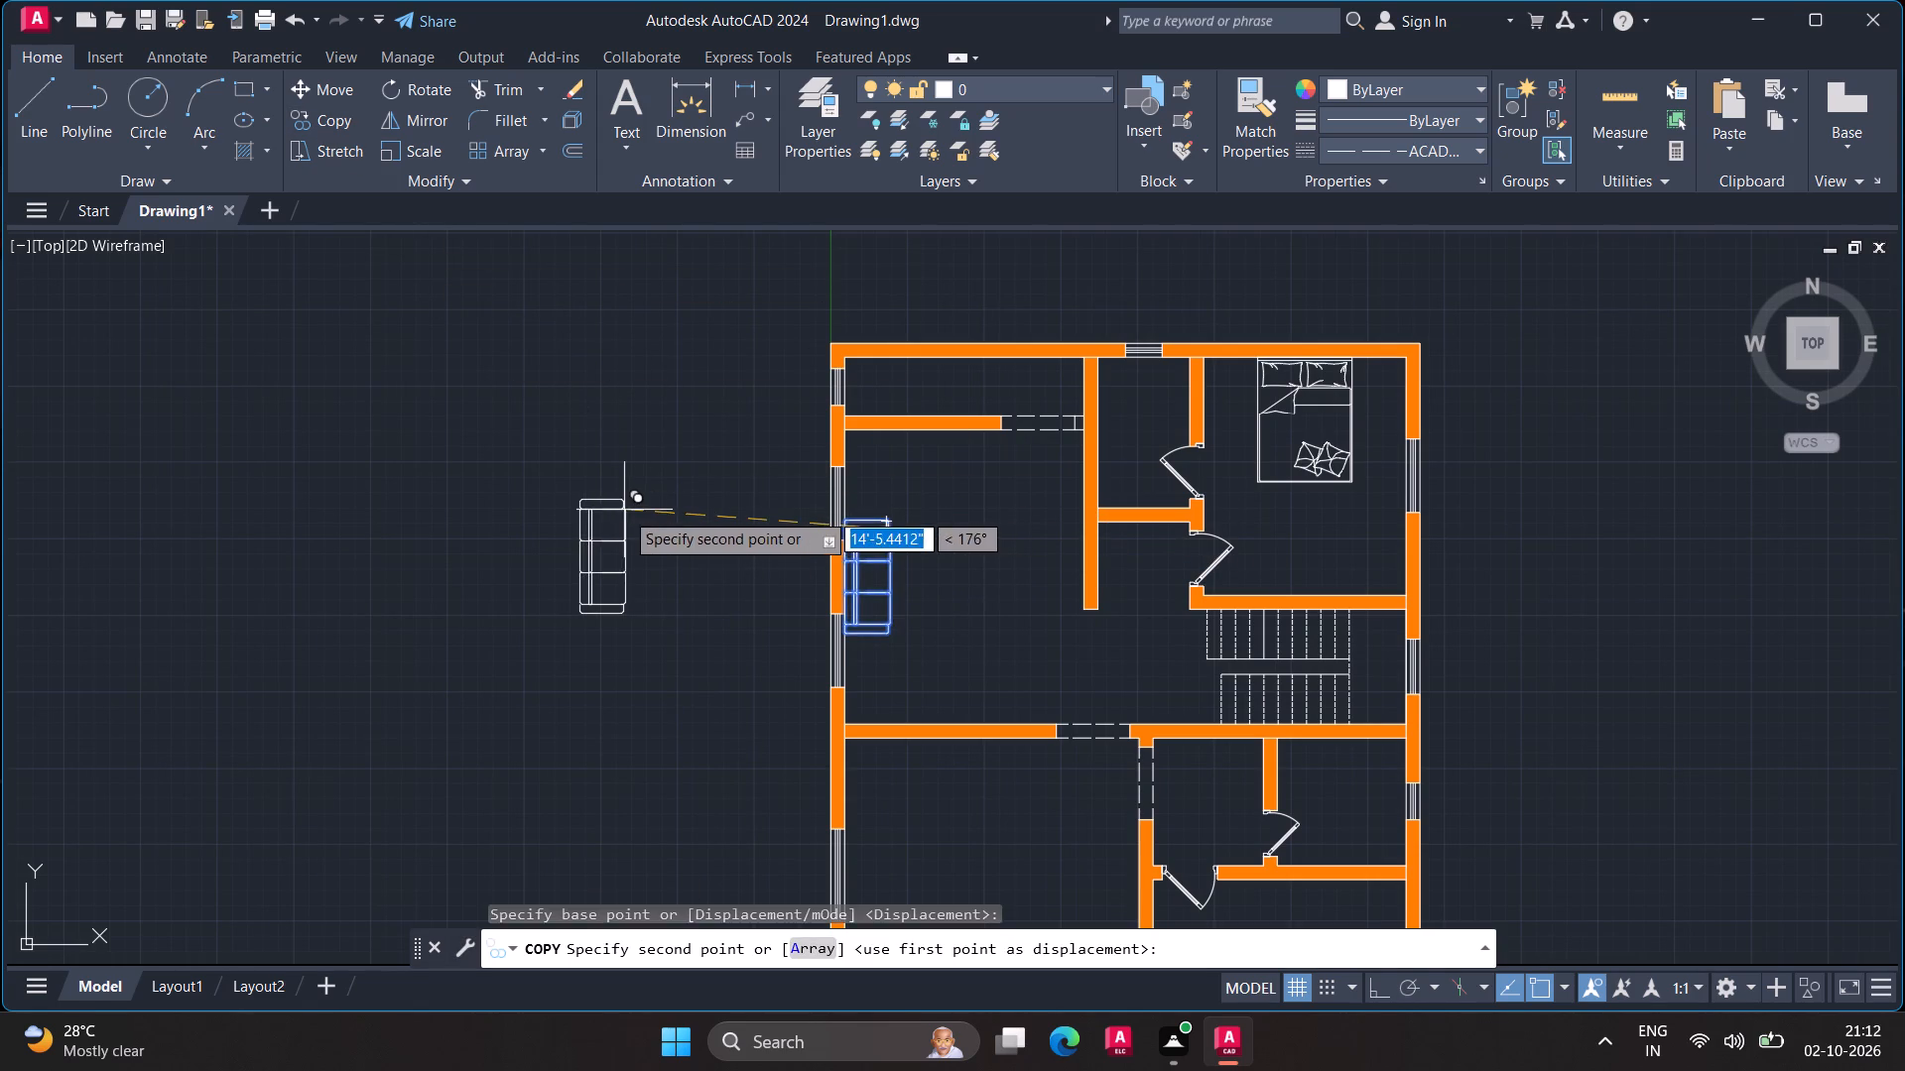
left_click(623, 511)
left_click(408, 485)
key("Escape")
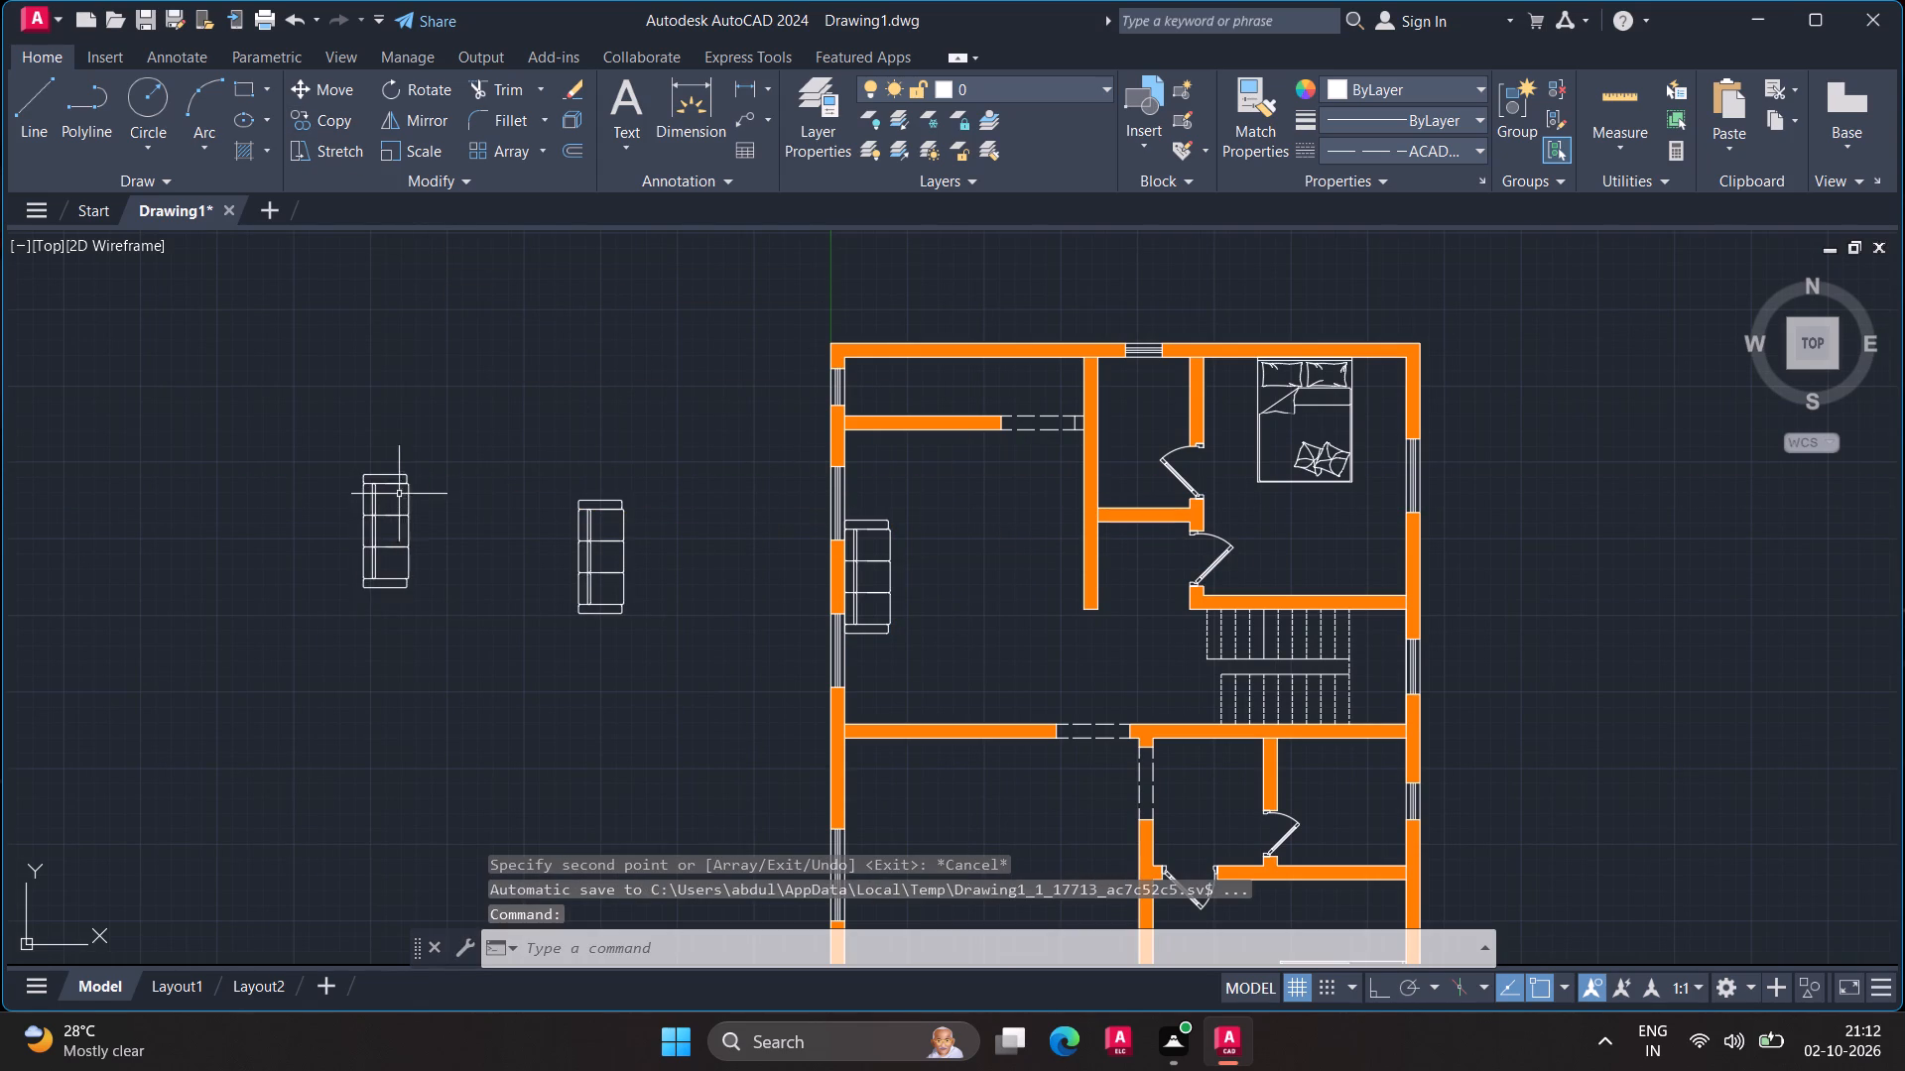
Rotate the westernmost sofa copy 270° about its upper-left corner with Ortho on.
left_click(392, 482)
type("ro")
key("Return")
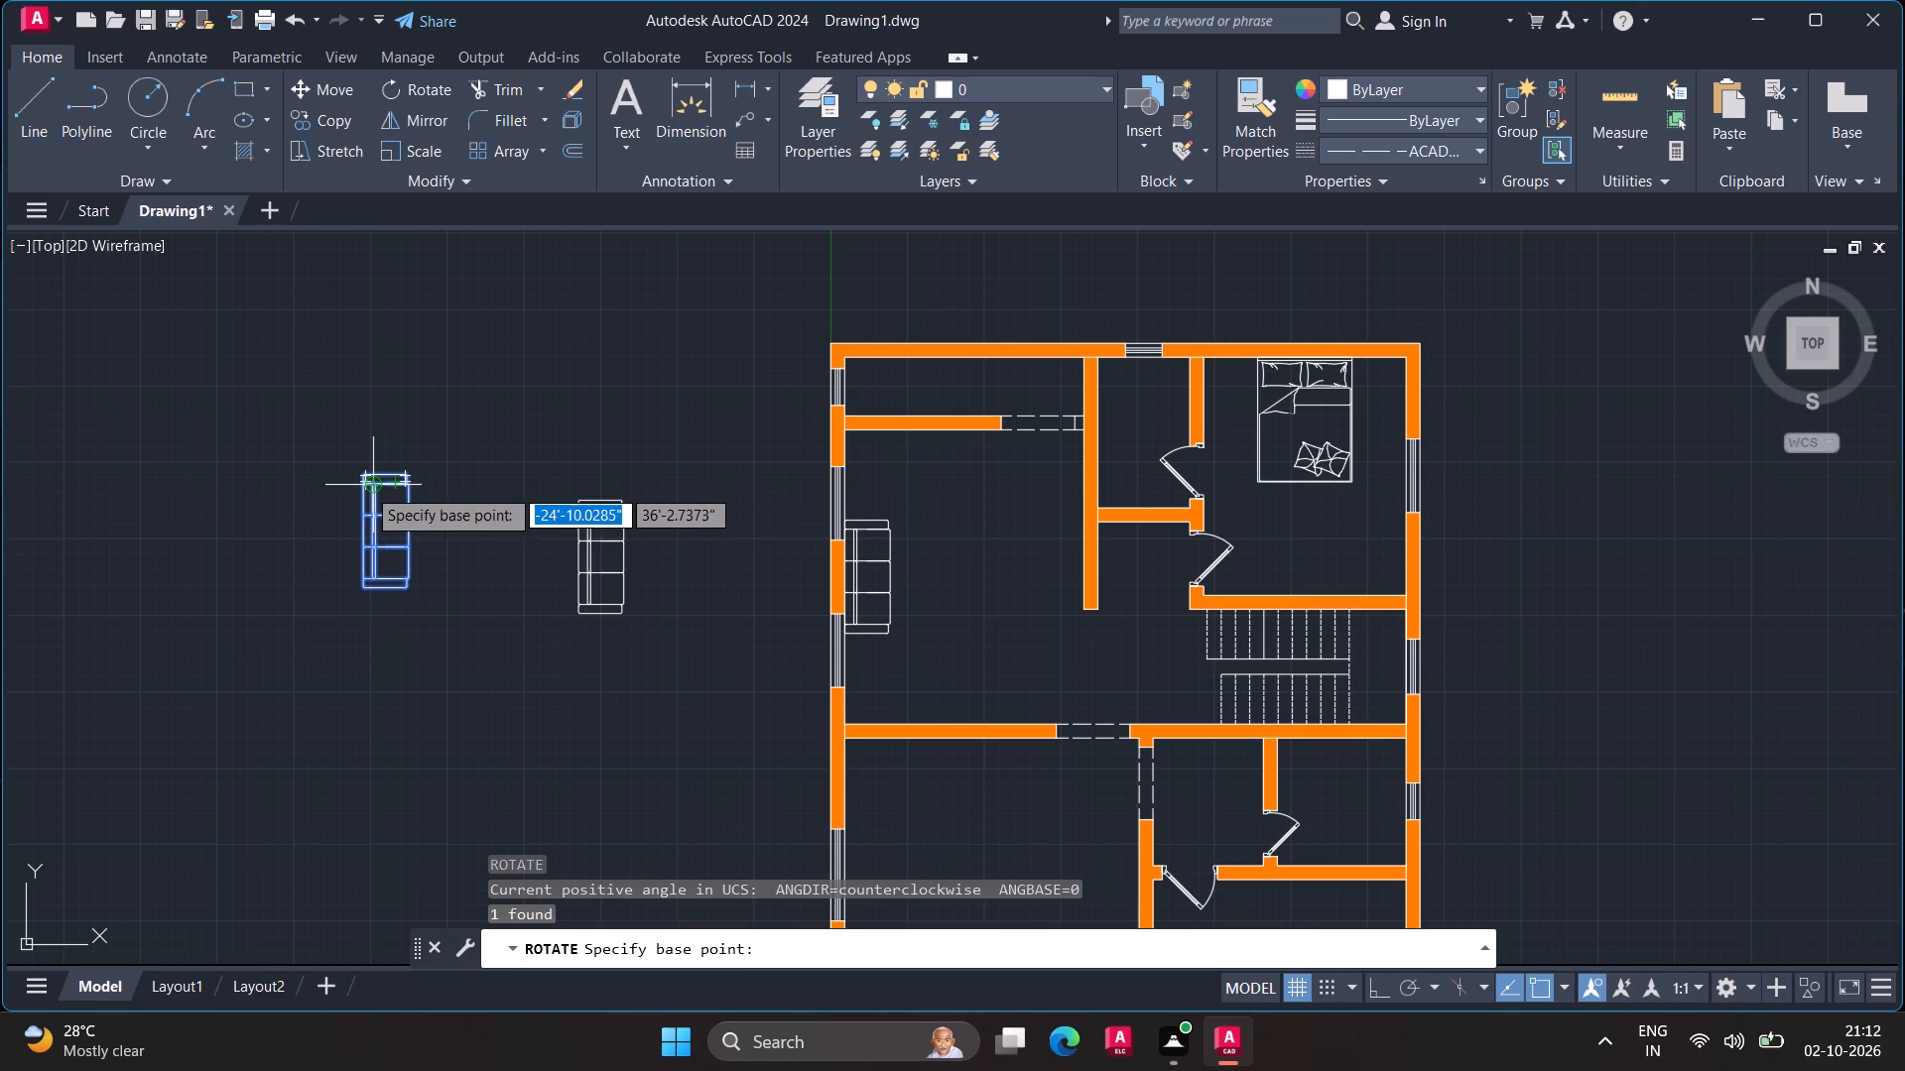
scroll(364, 480, "up", 4)
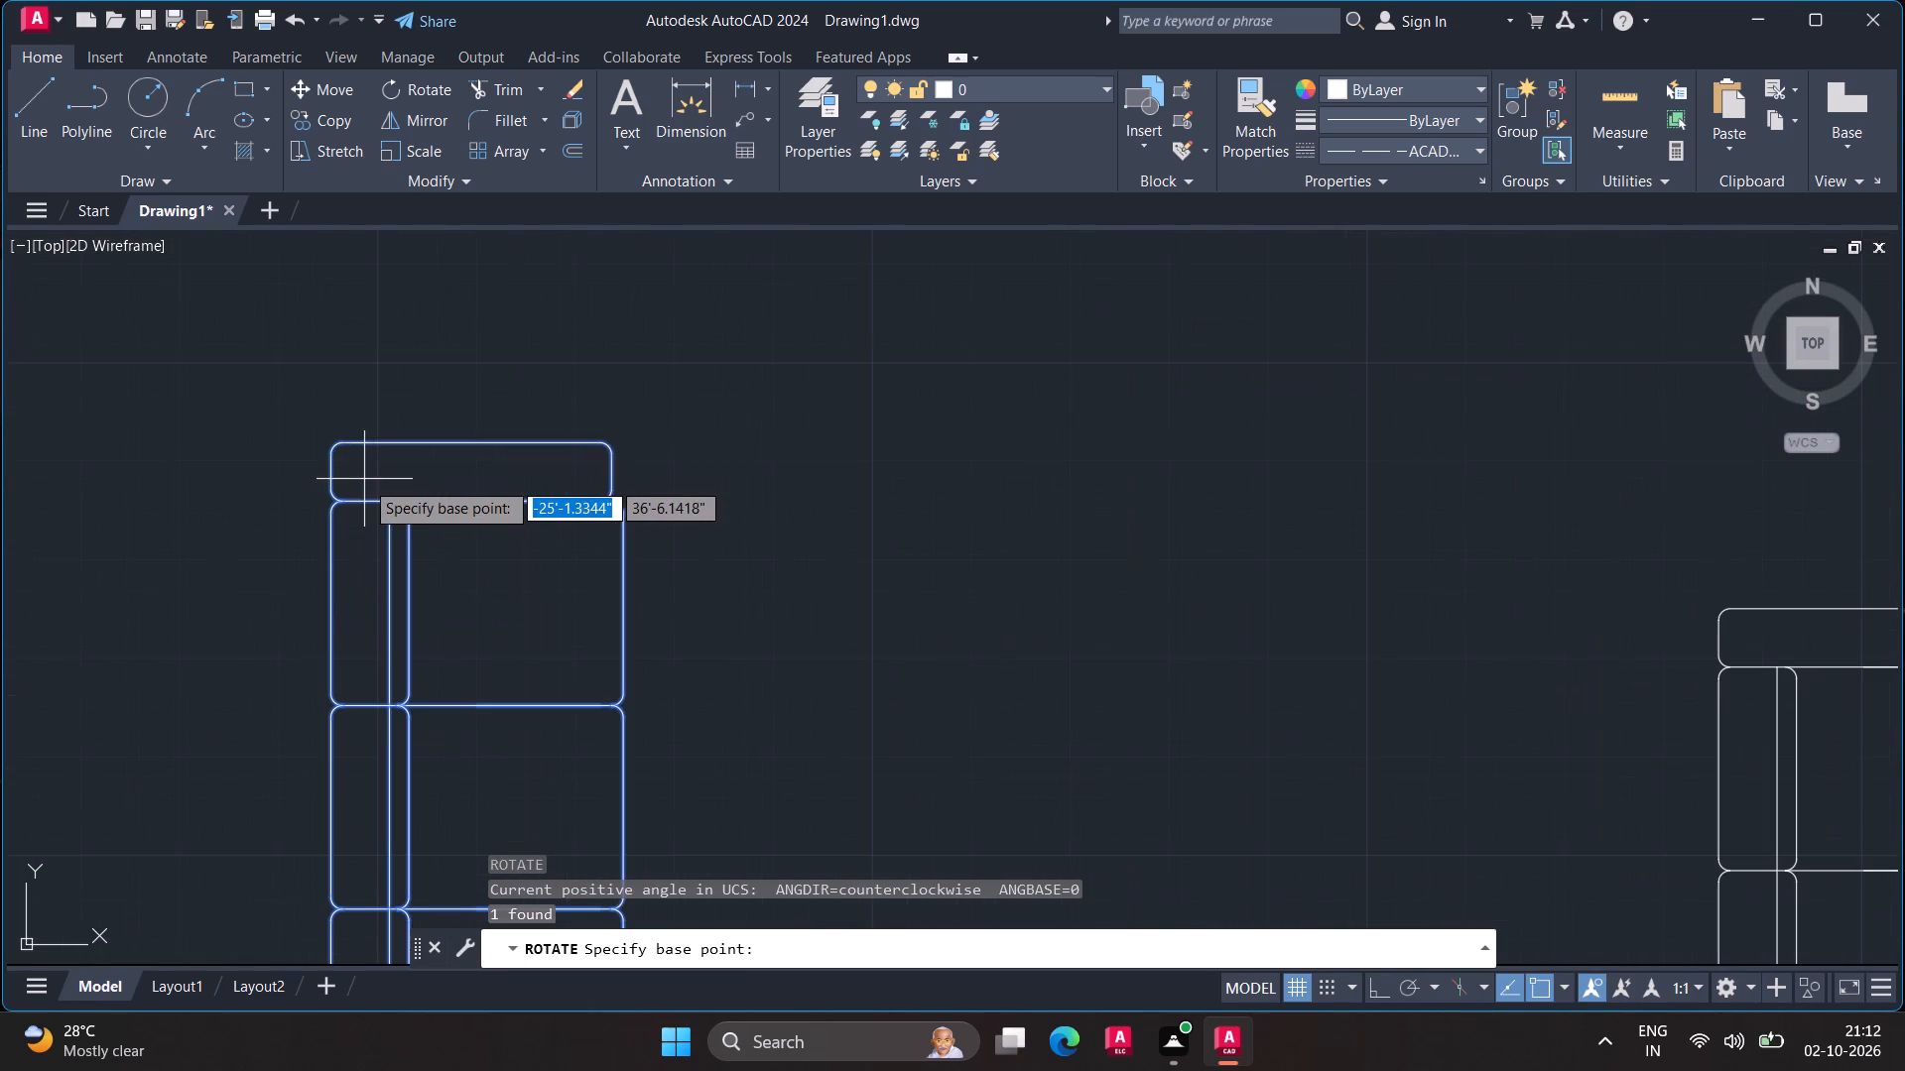
left_click(330, 445)
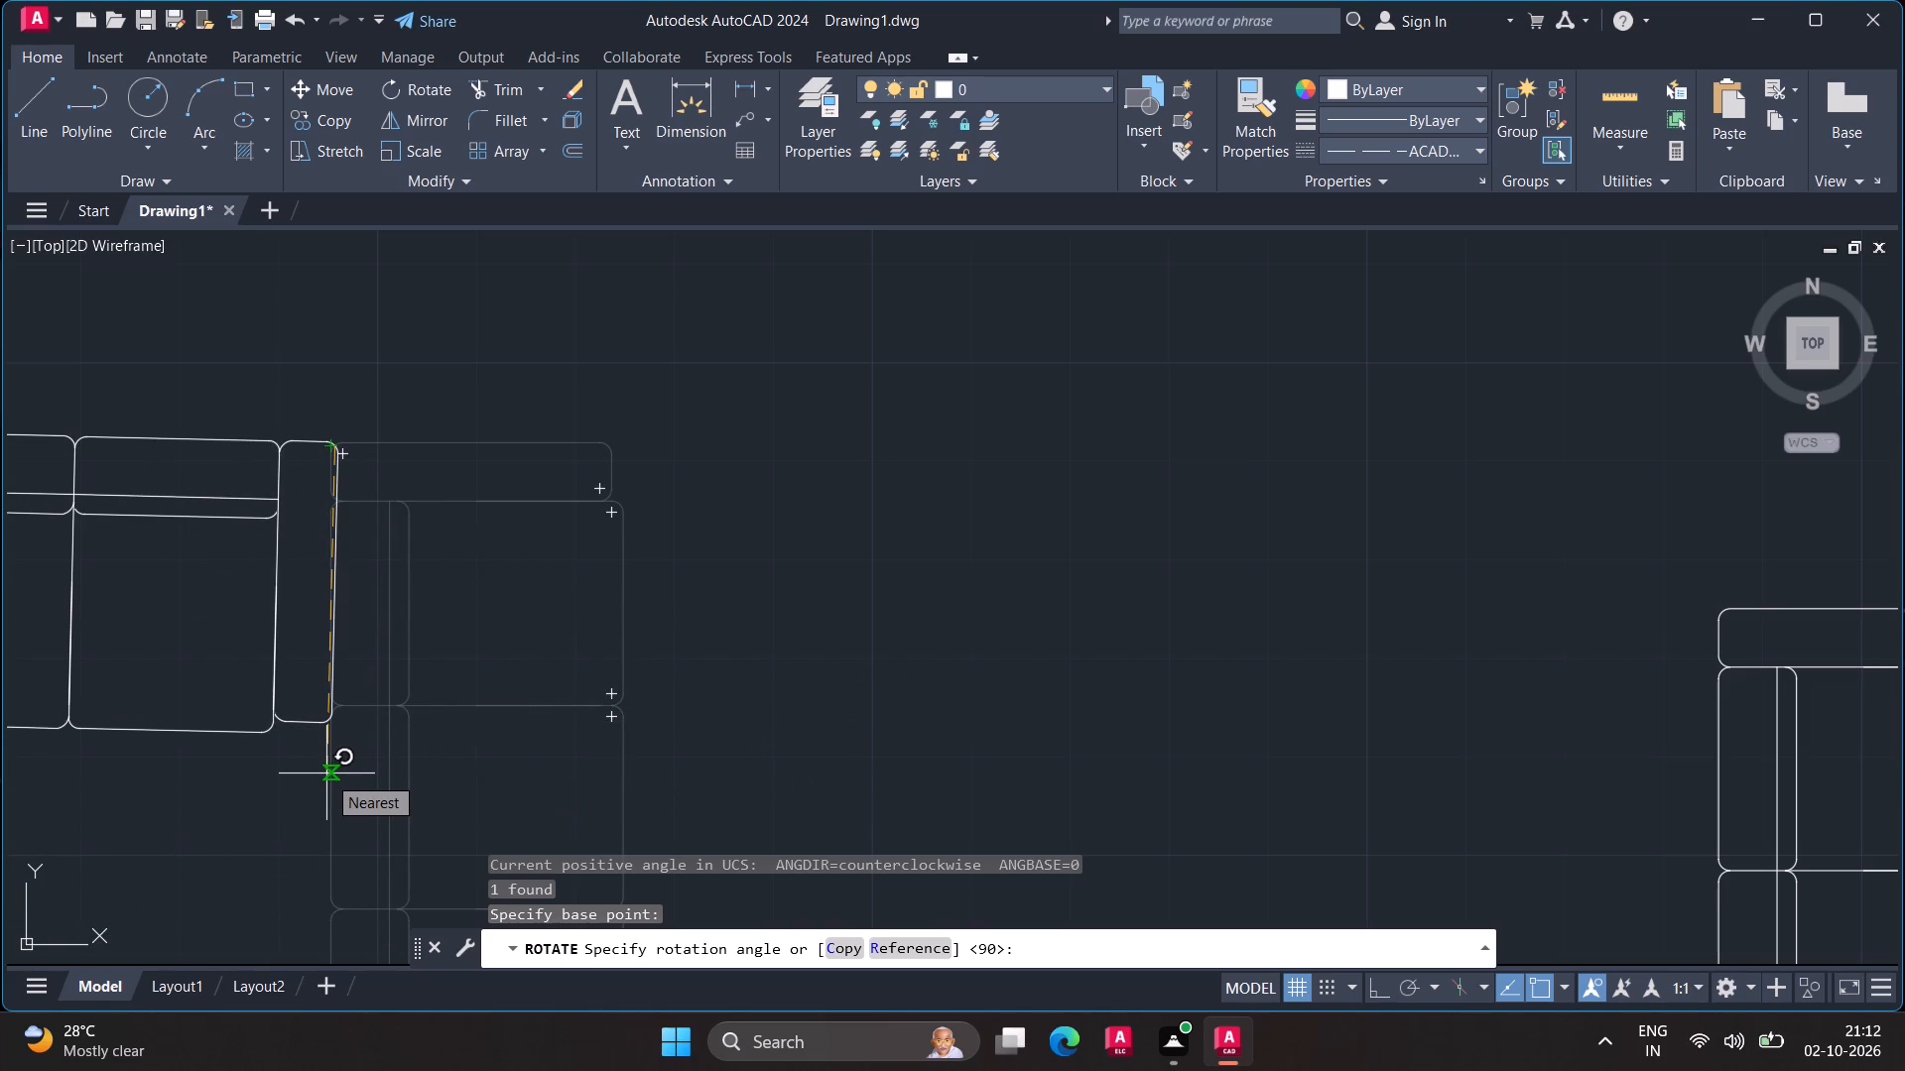
key("F8")
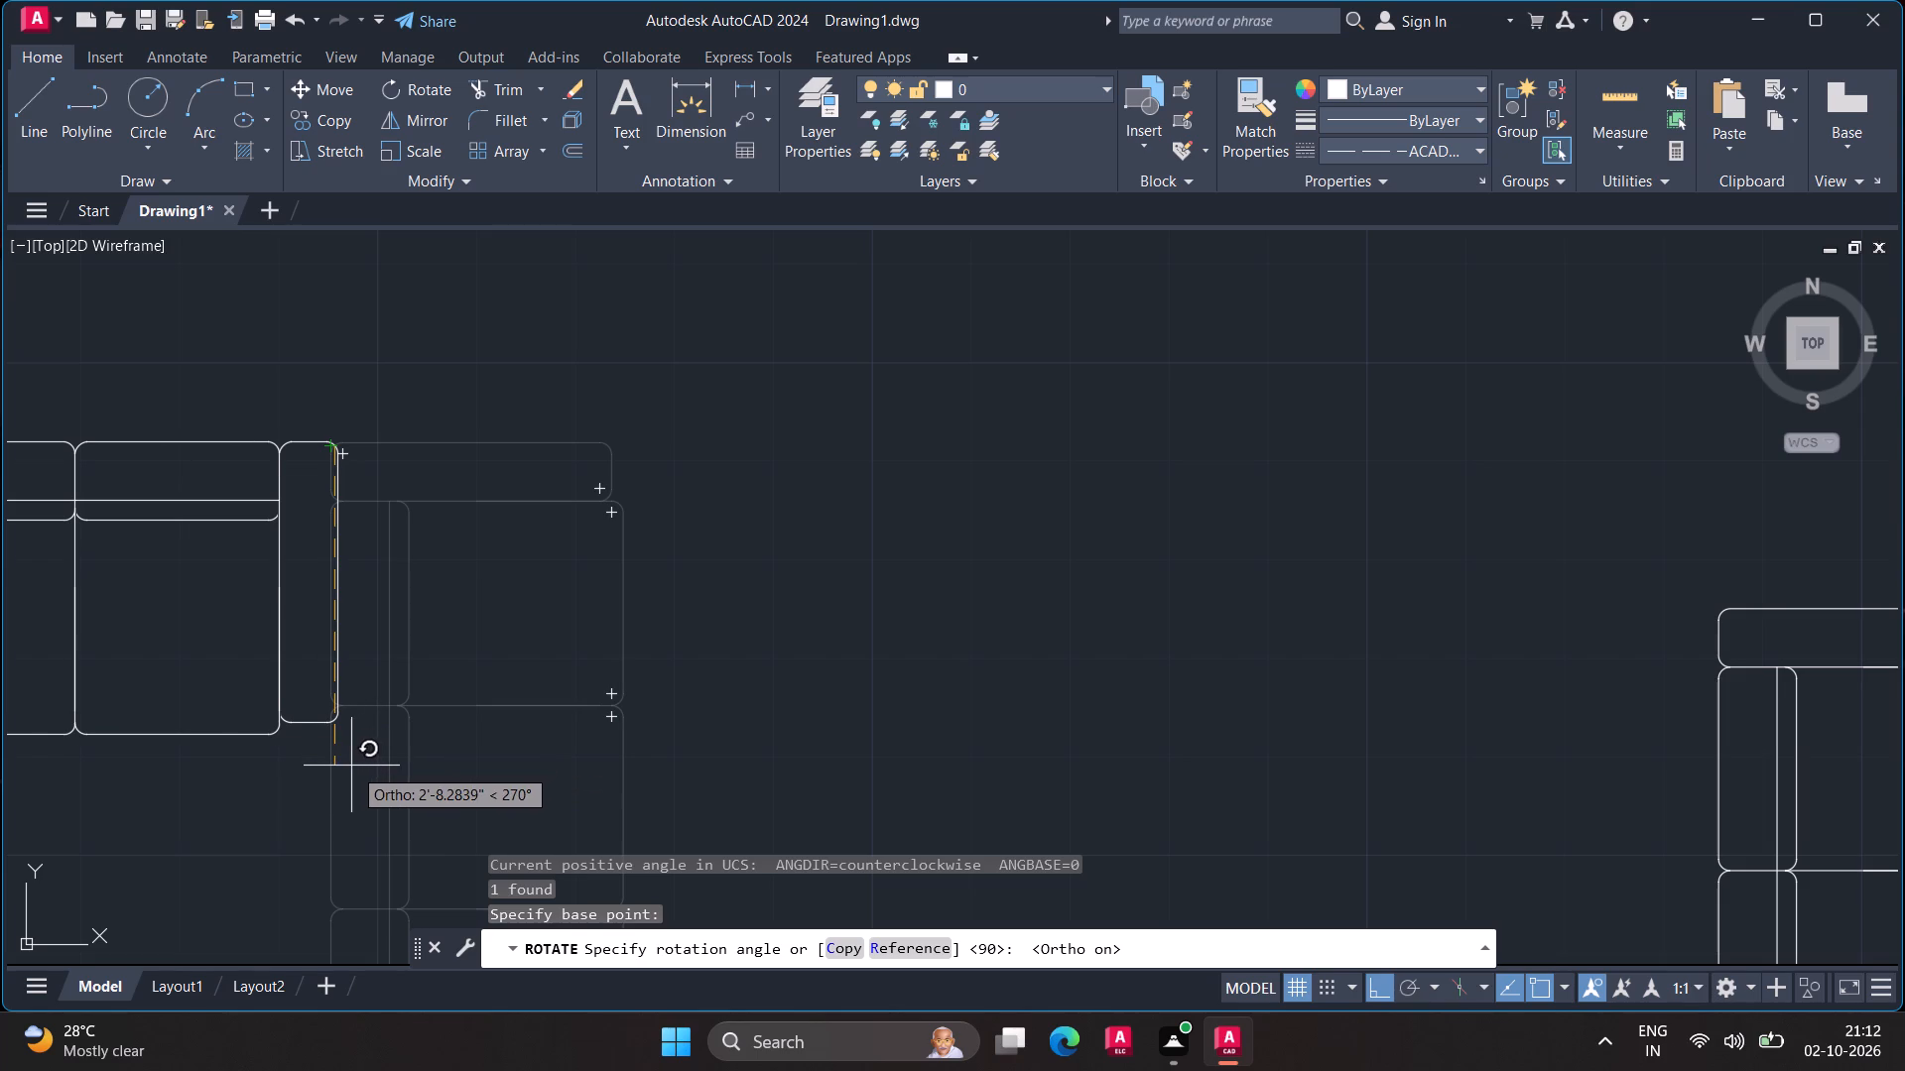
left_click(344, 766)
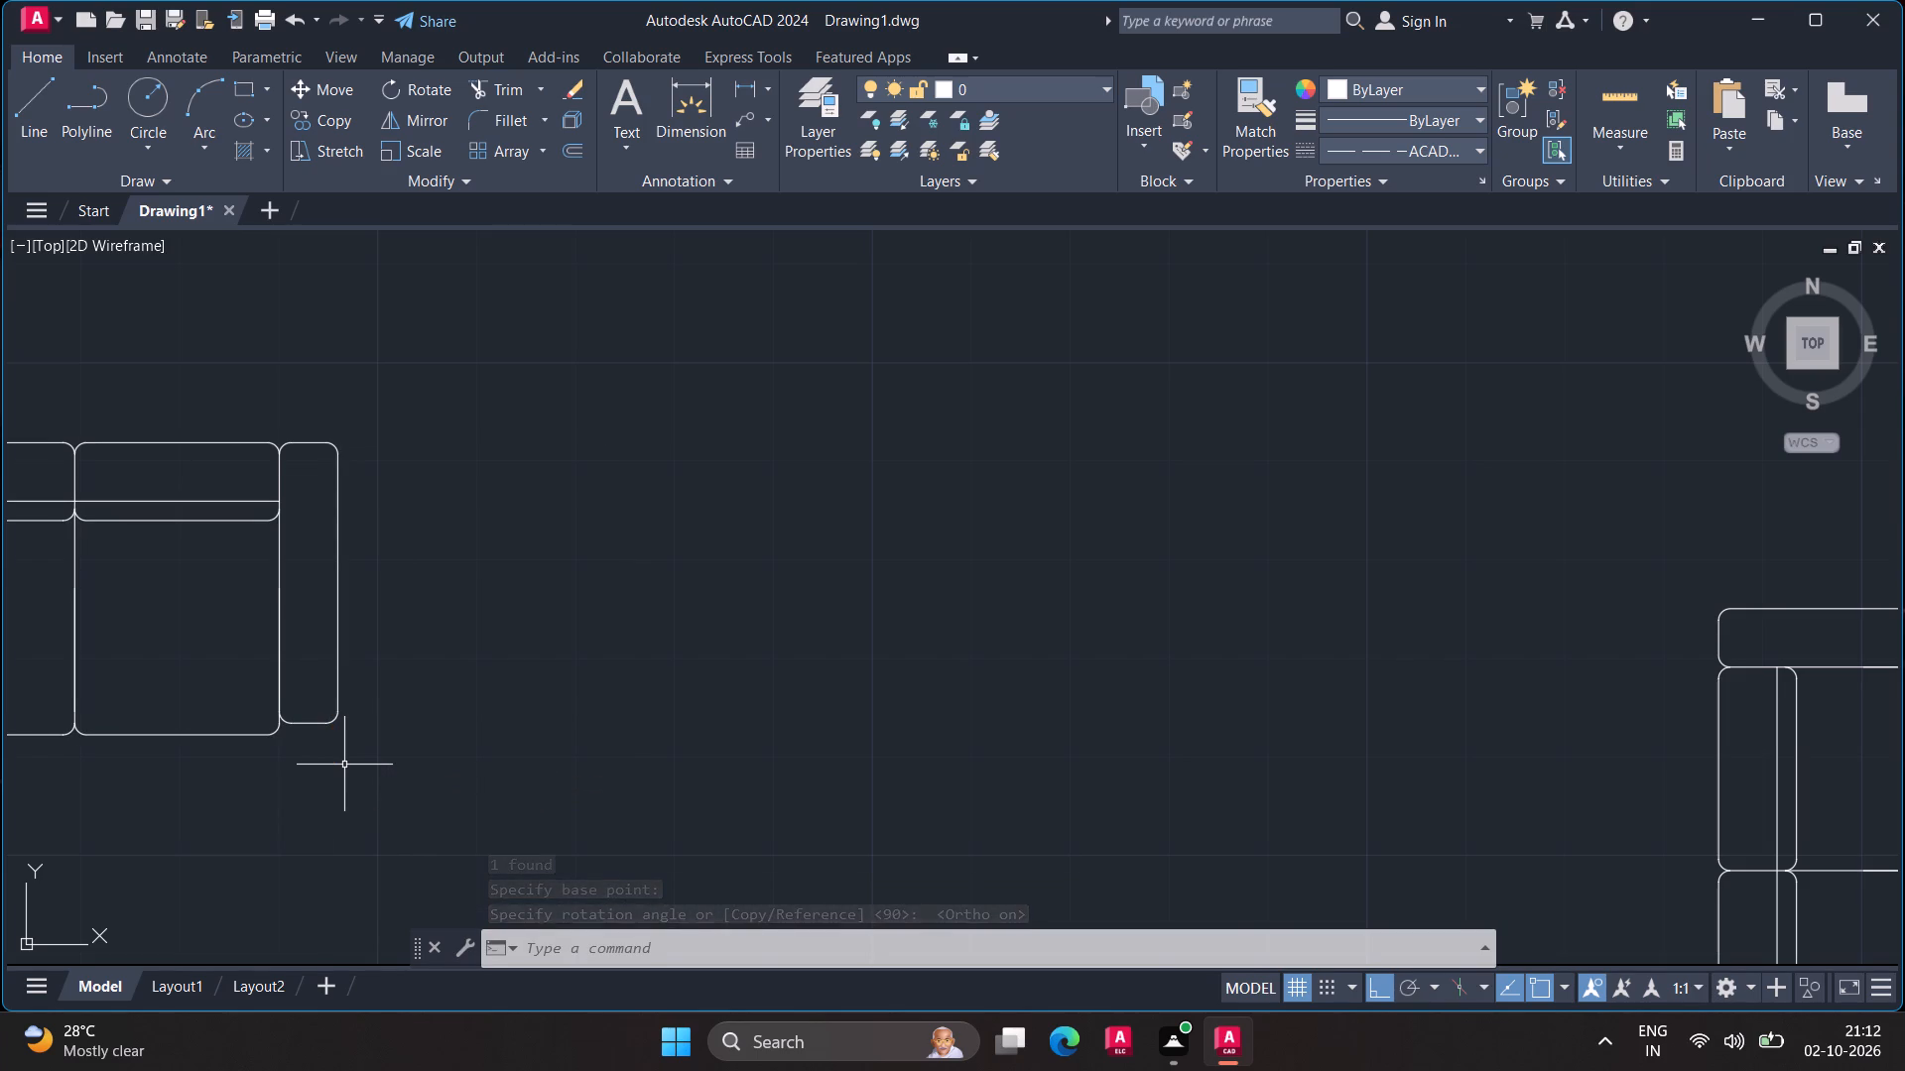
Rotate the other sofa copy 90° about a point on its bottom edge near the lower-left corner.
scroll(433, 702, "down", 3)
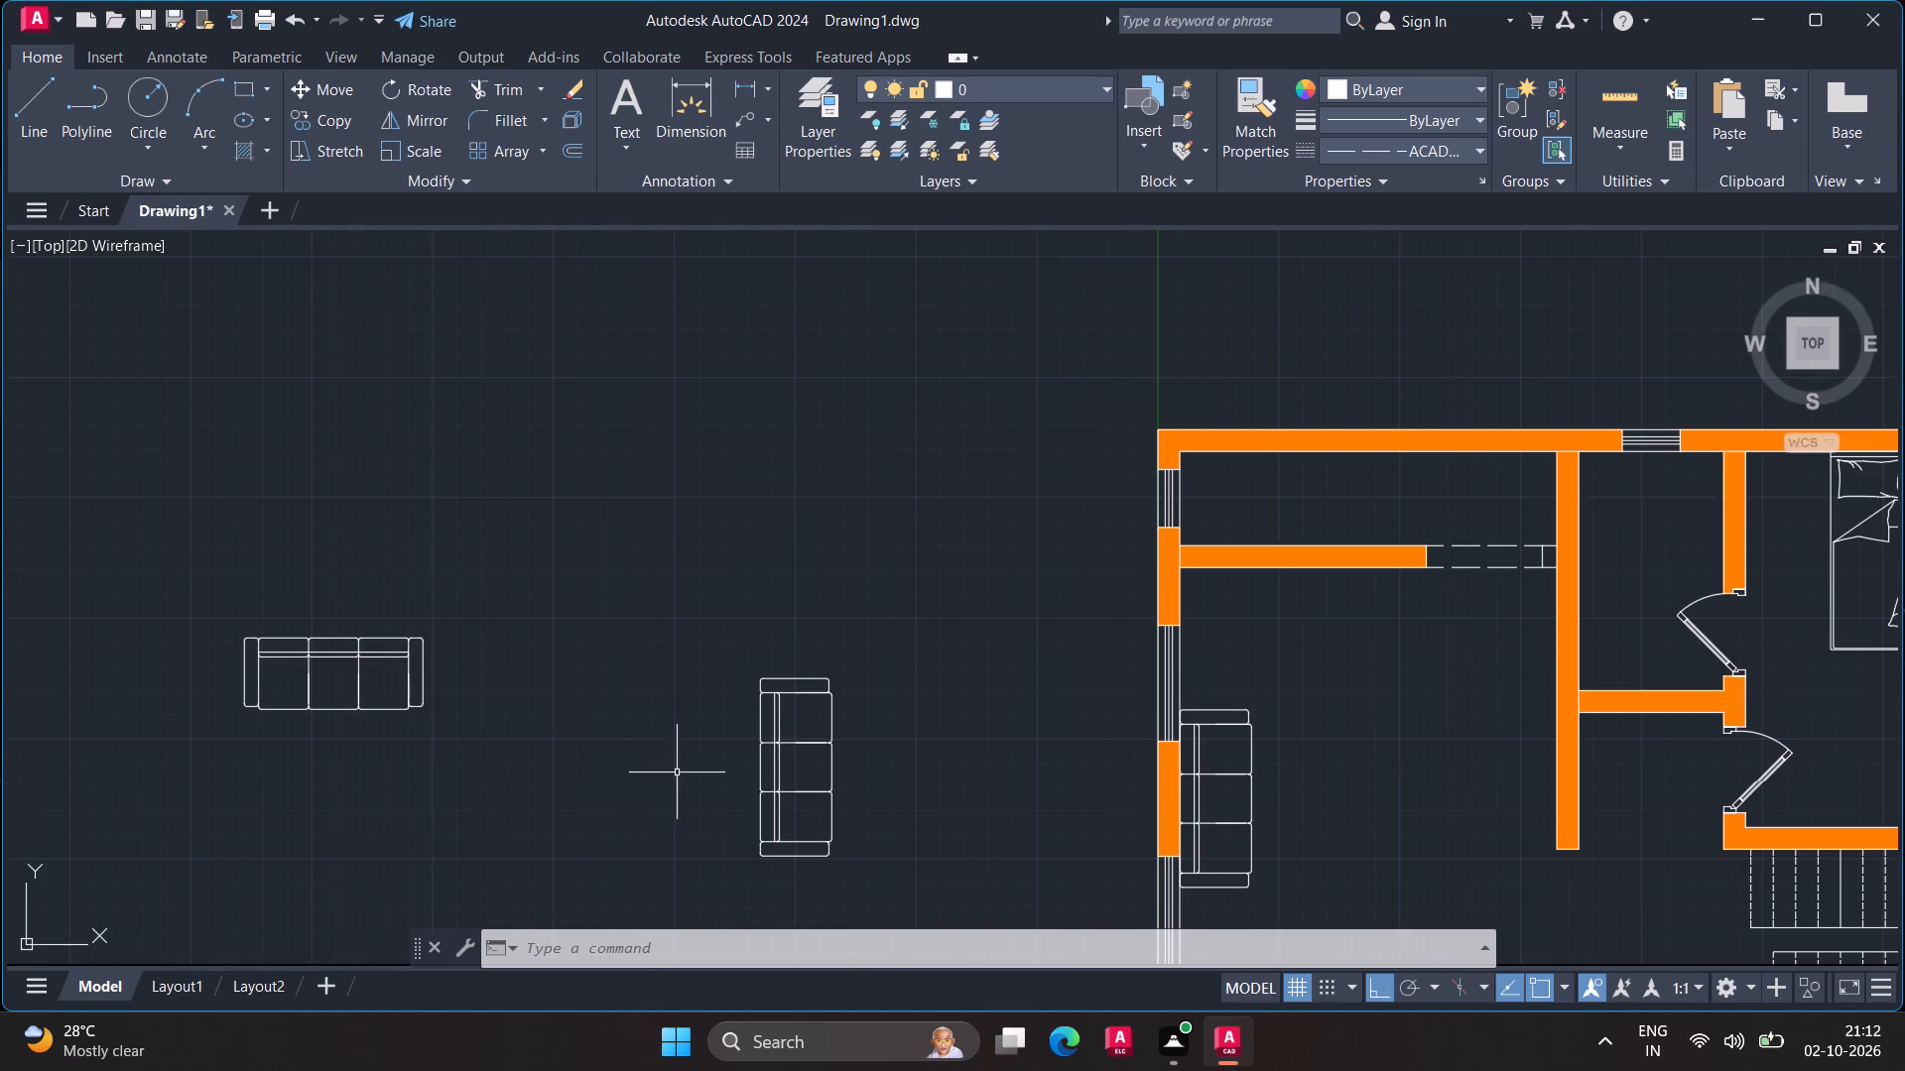
left_click(767, 837)
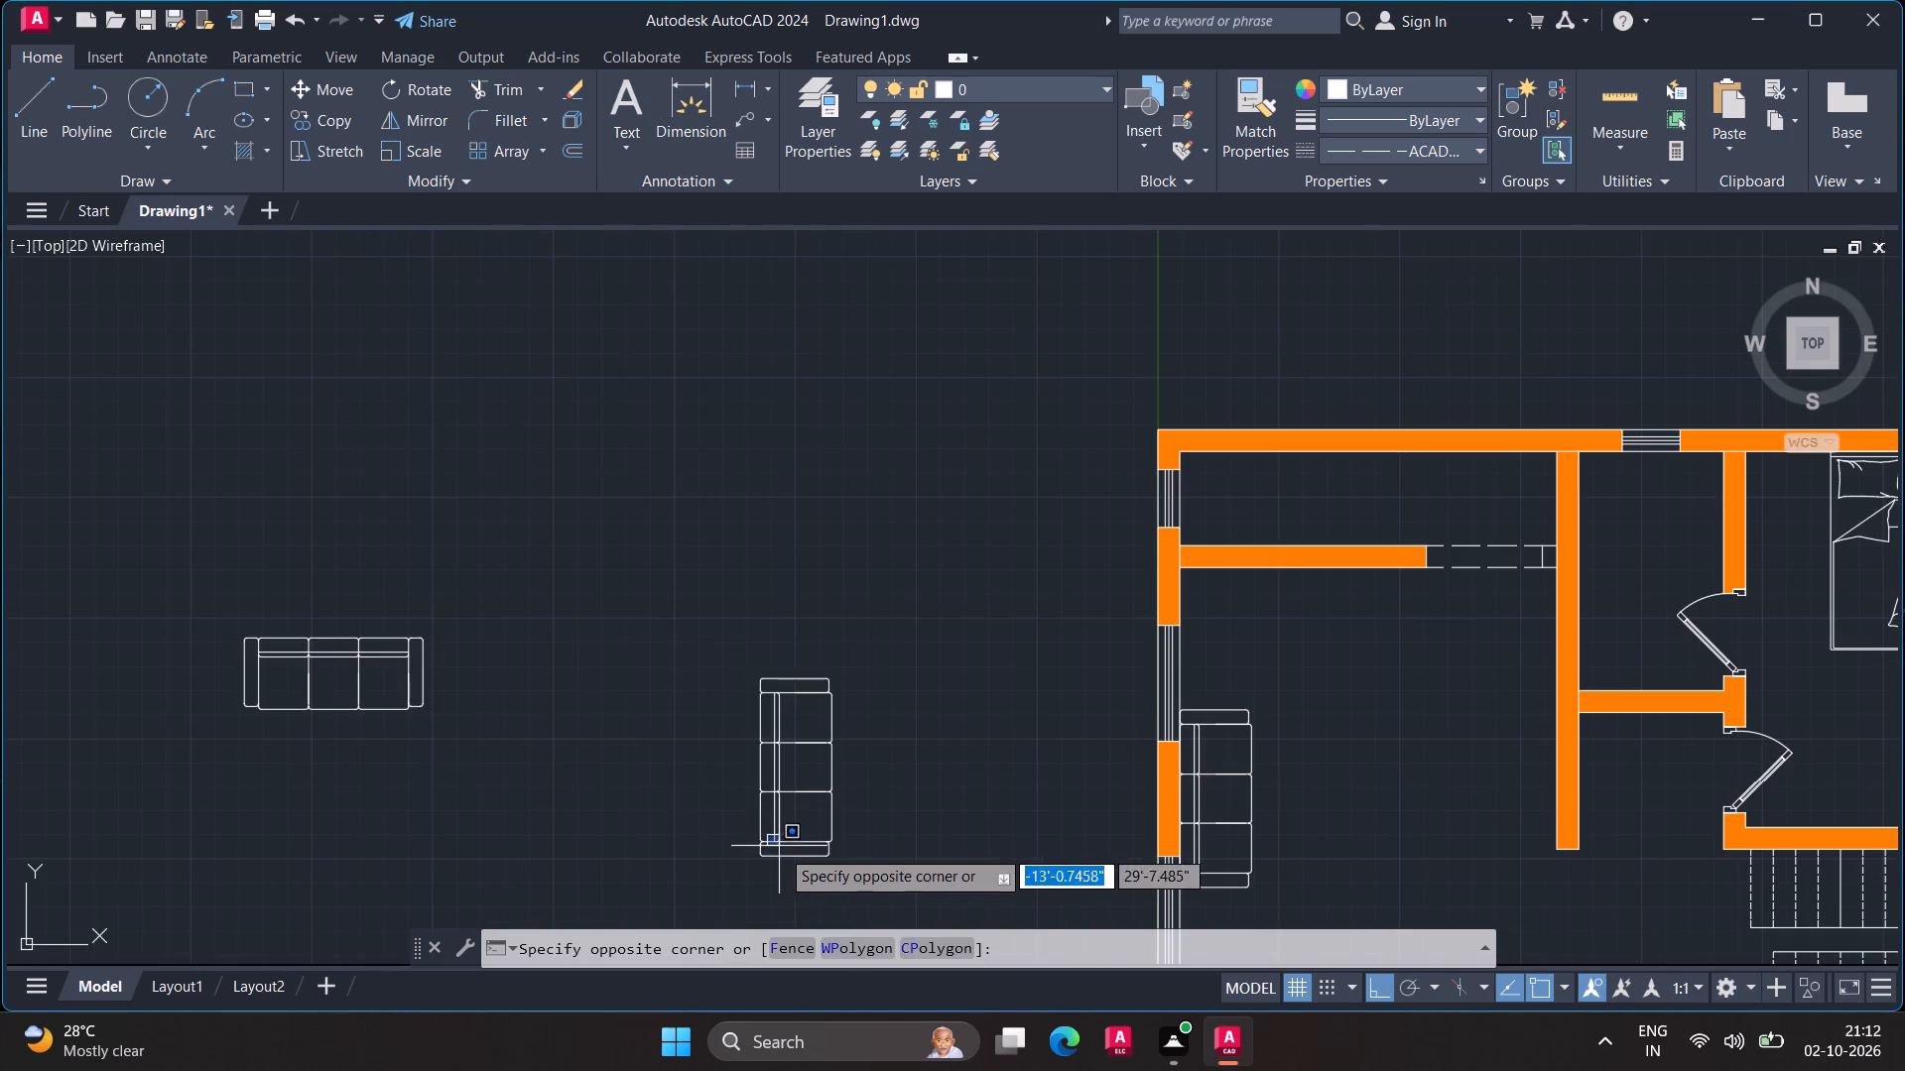
left_click(785, 846)
left_click(773, 840)
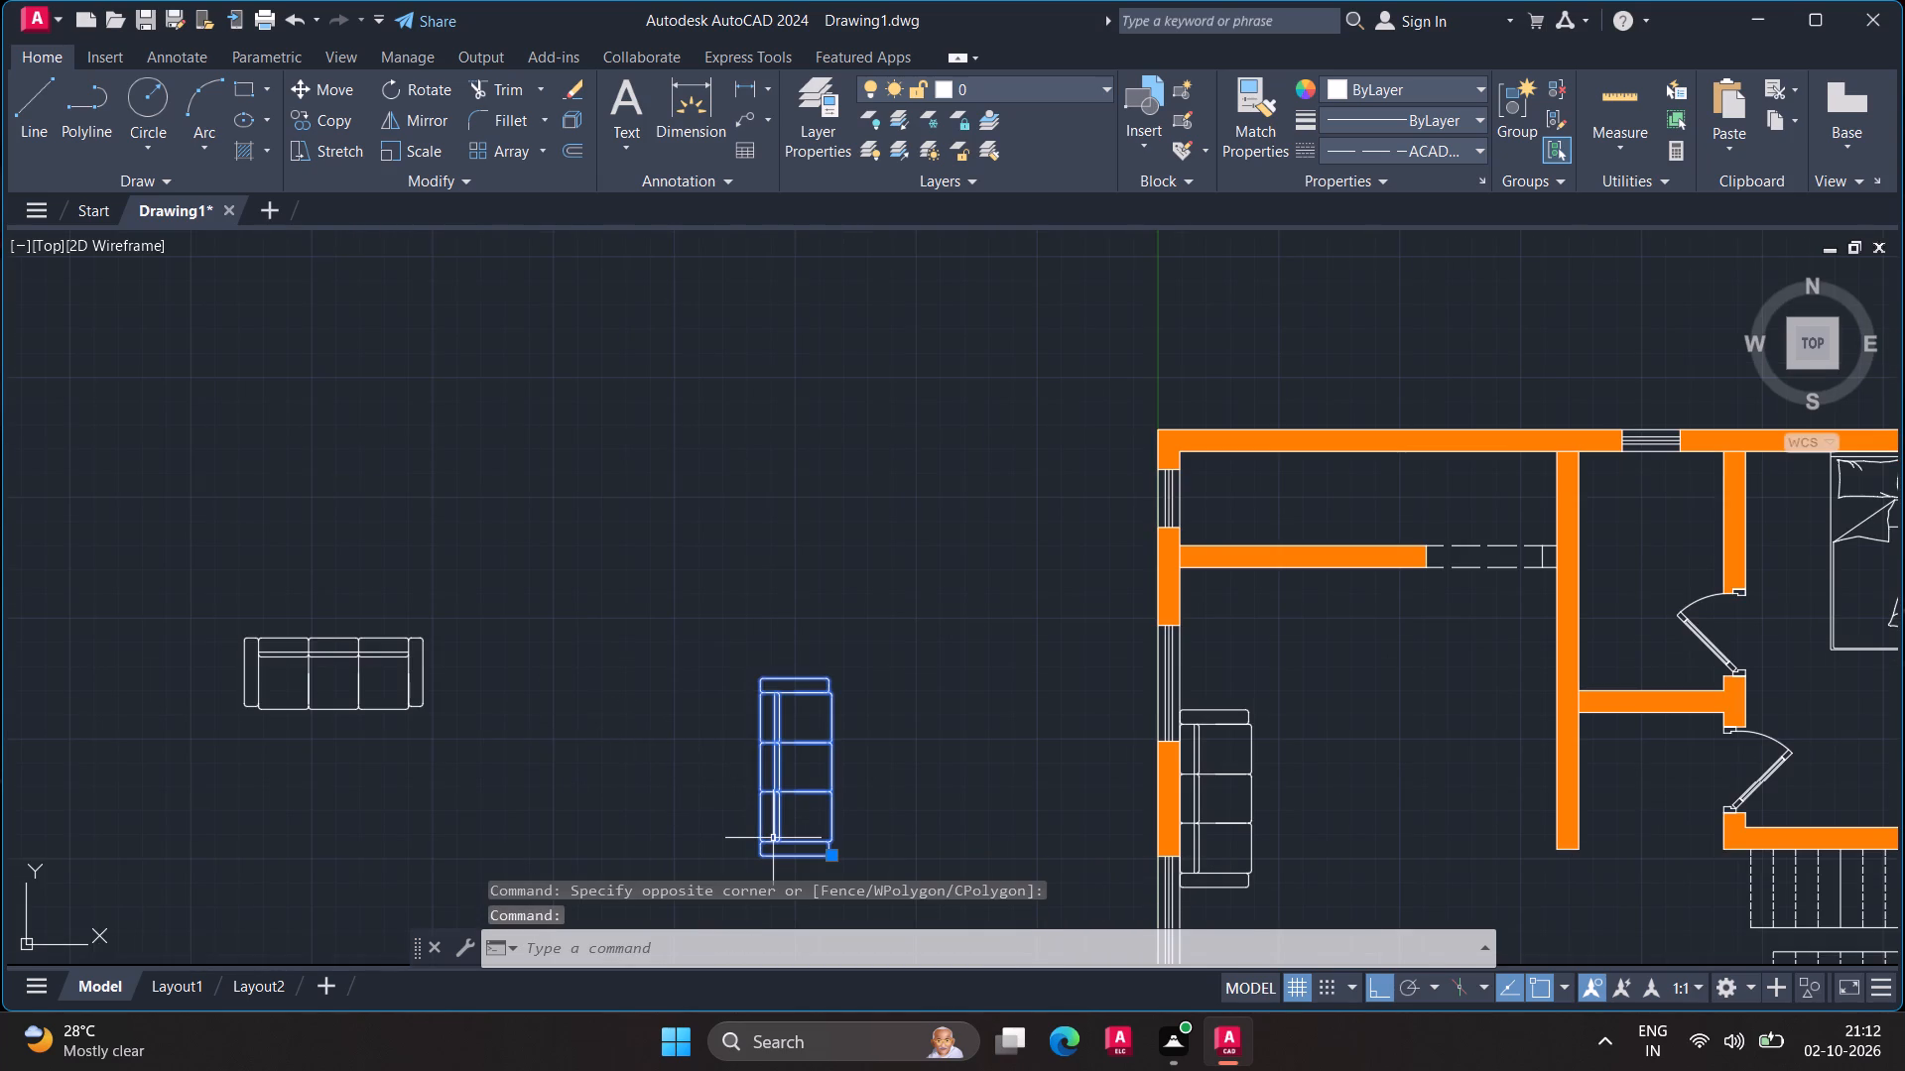
key("space")
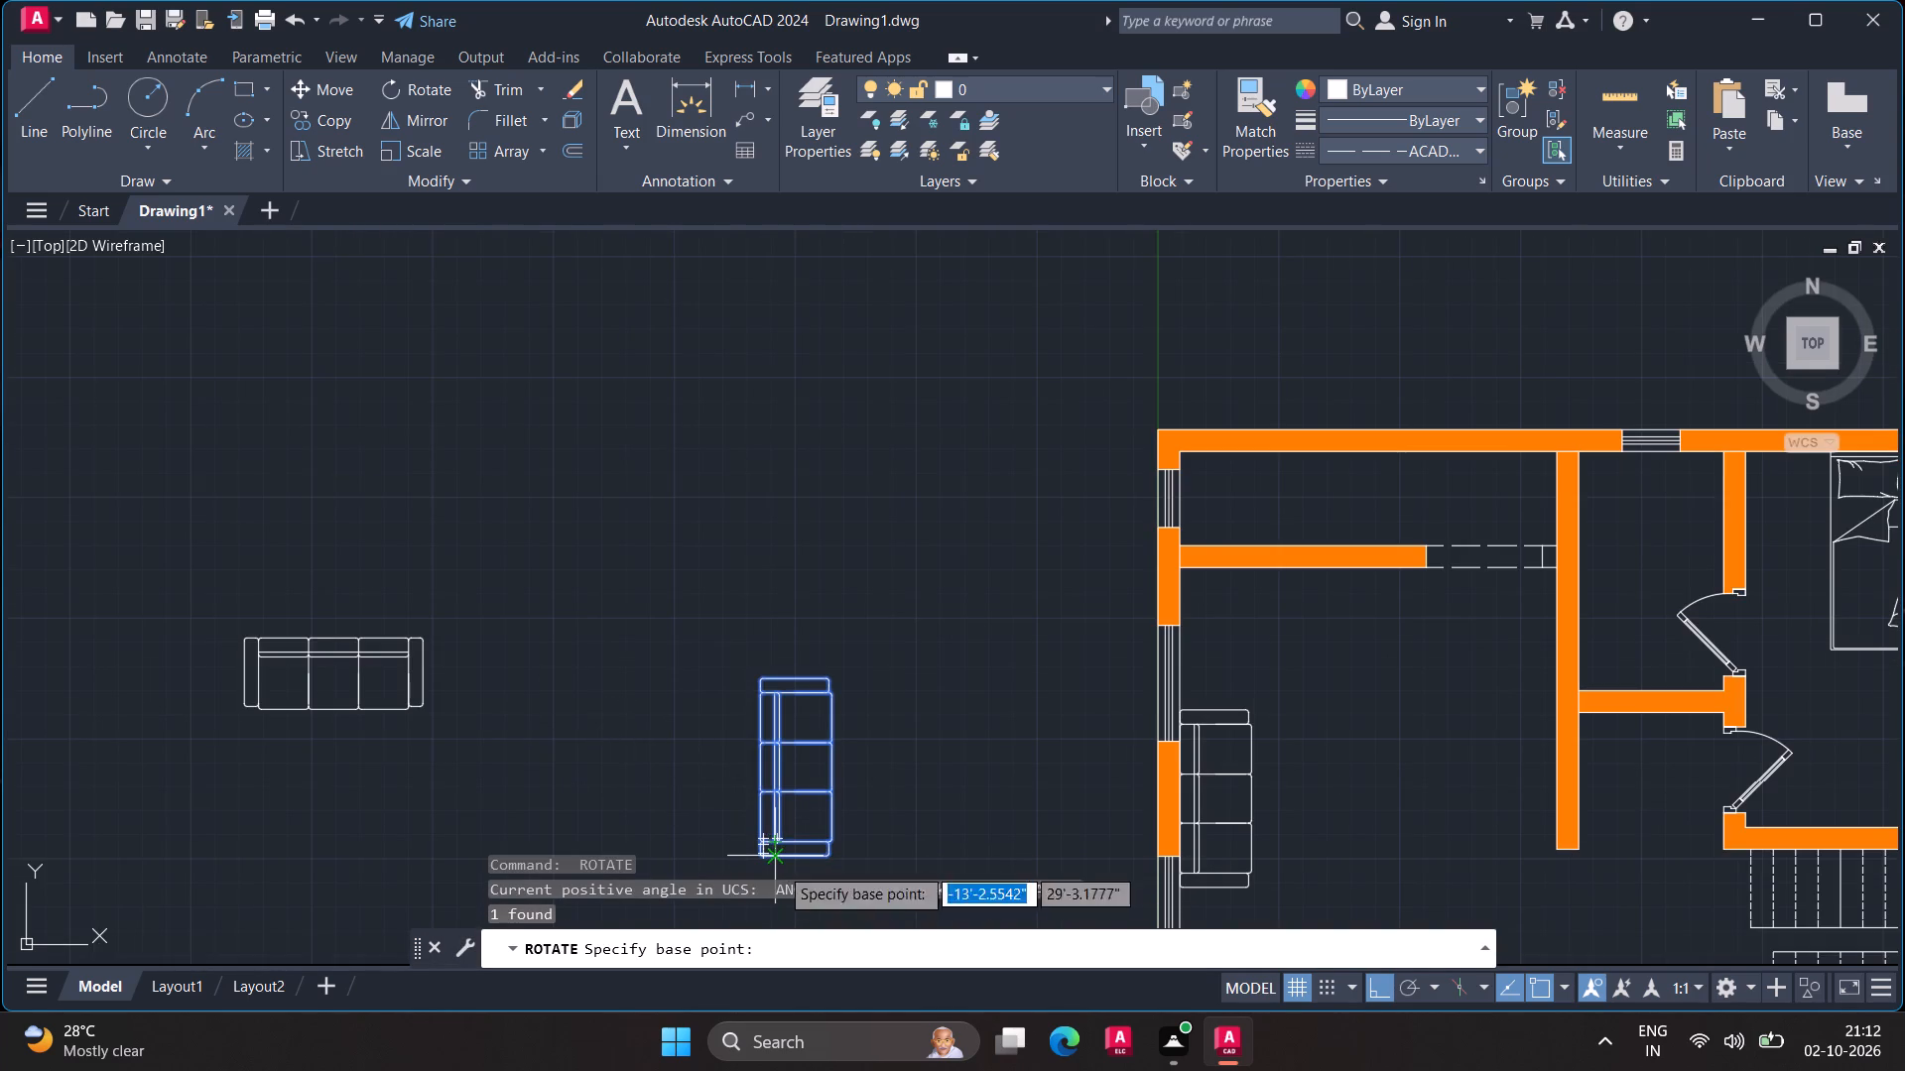
left_click(770, 866)
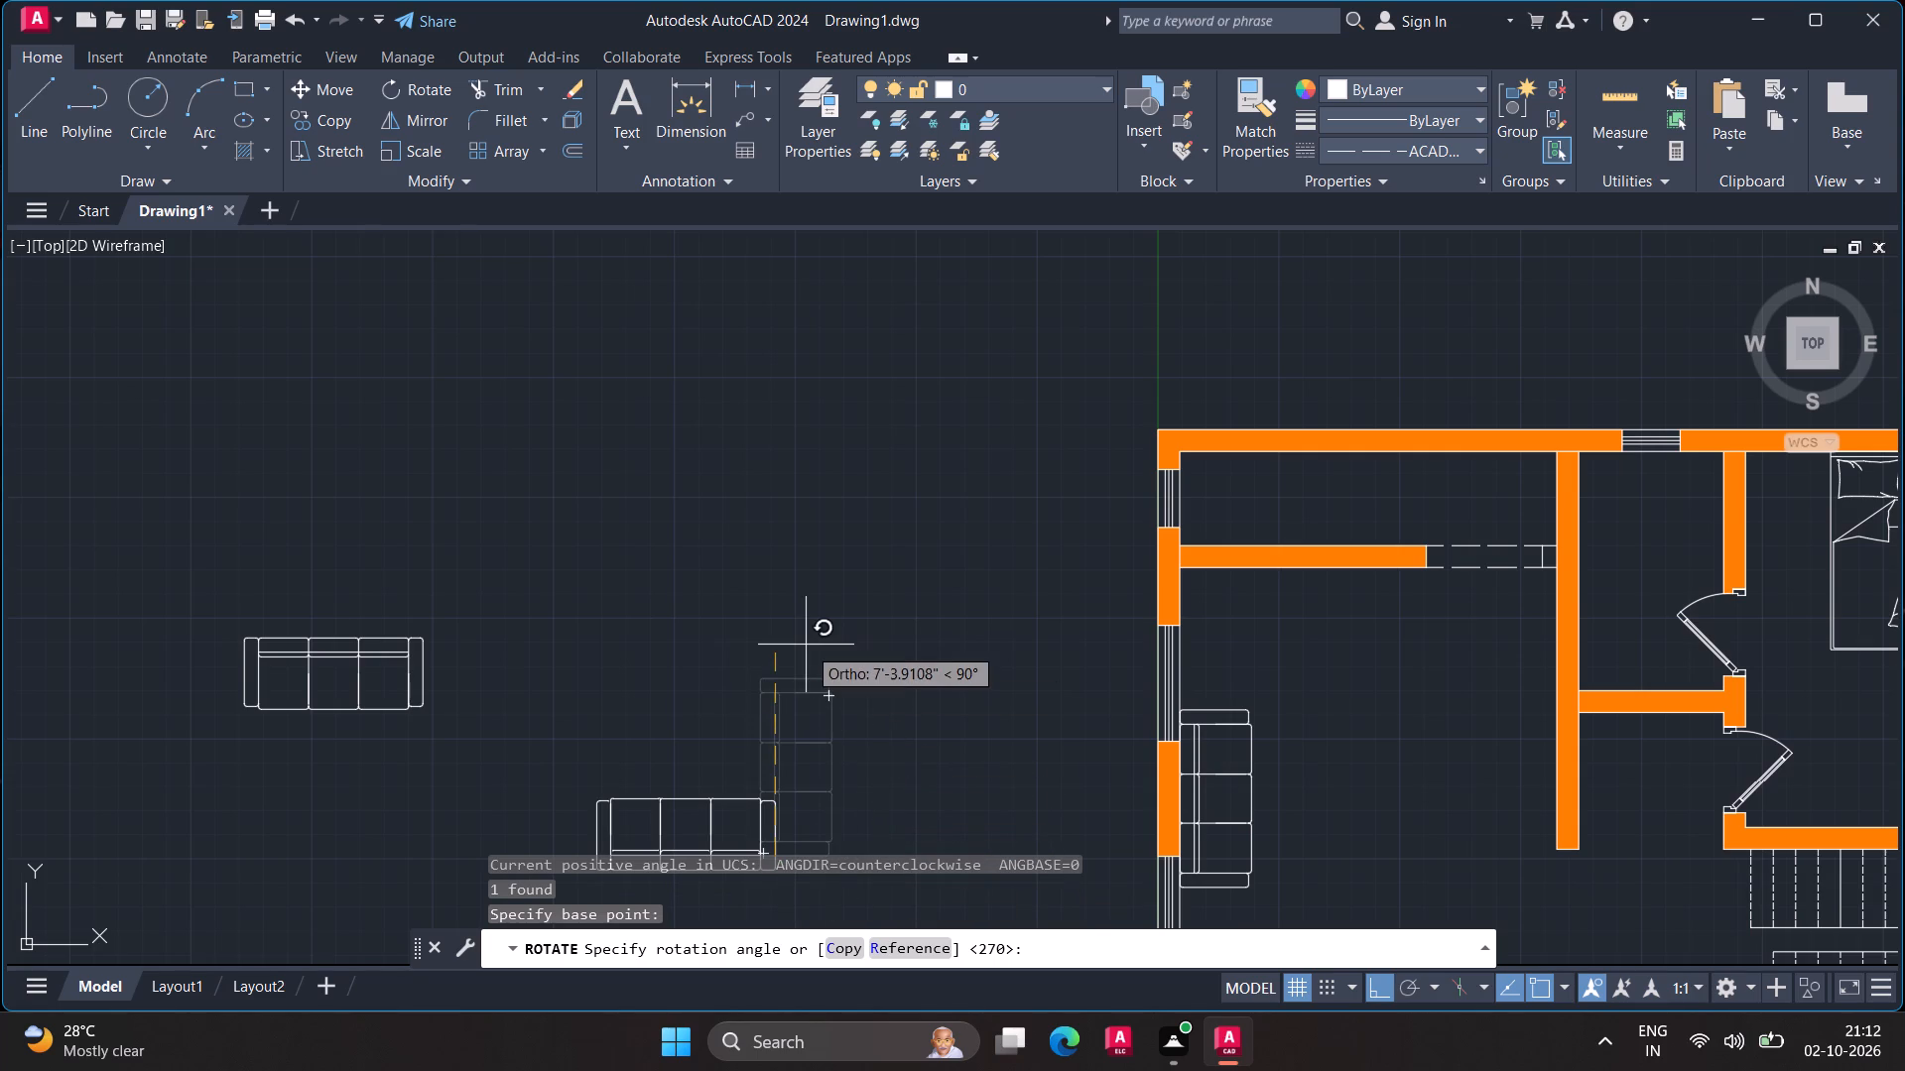
left_click(806, 646)
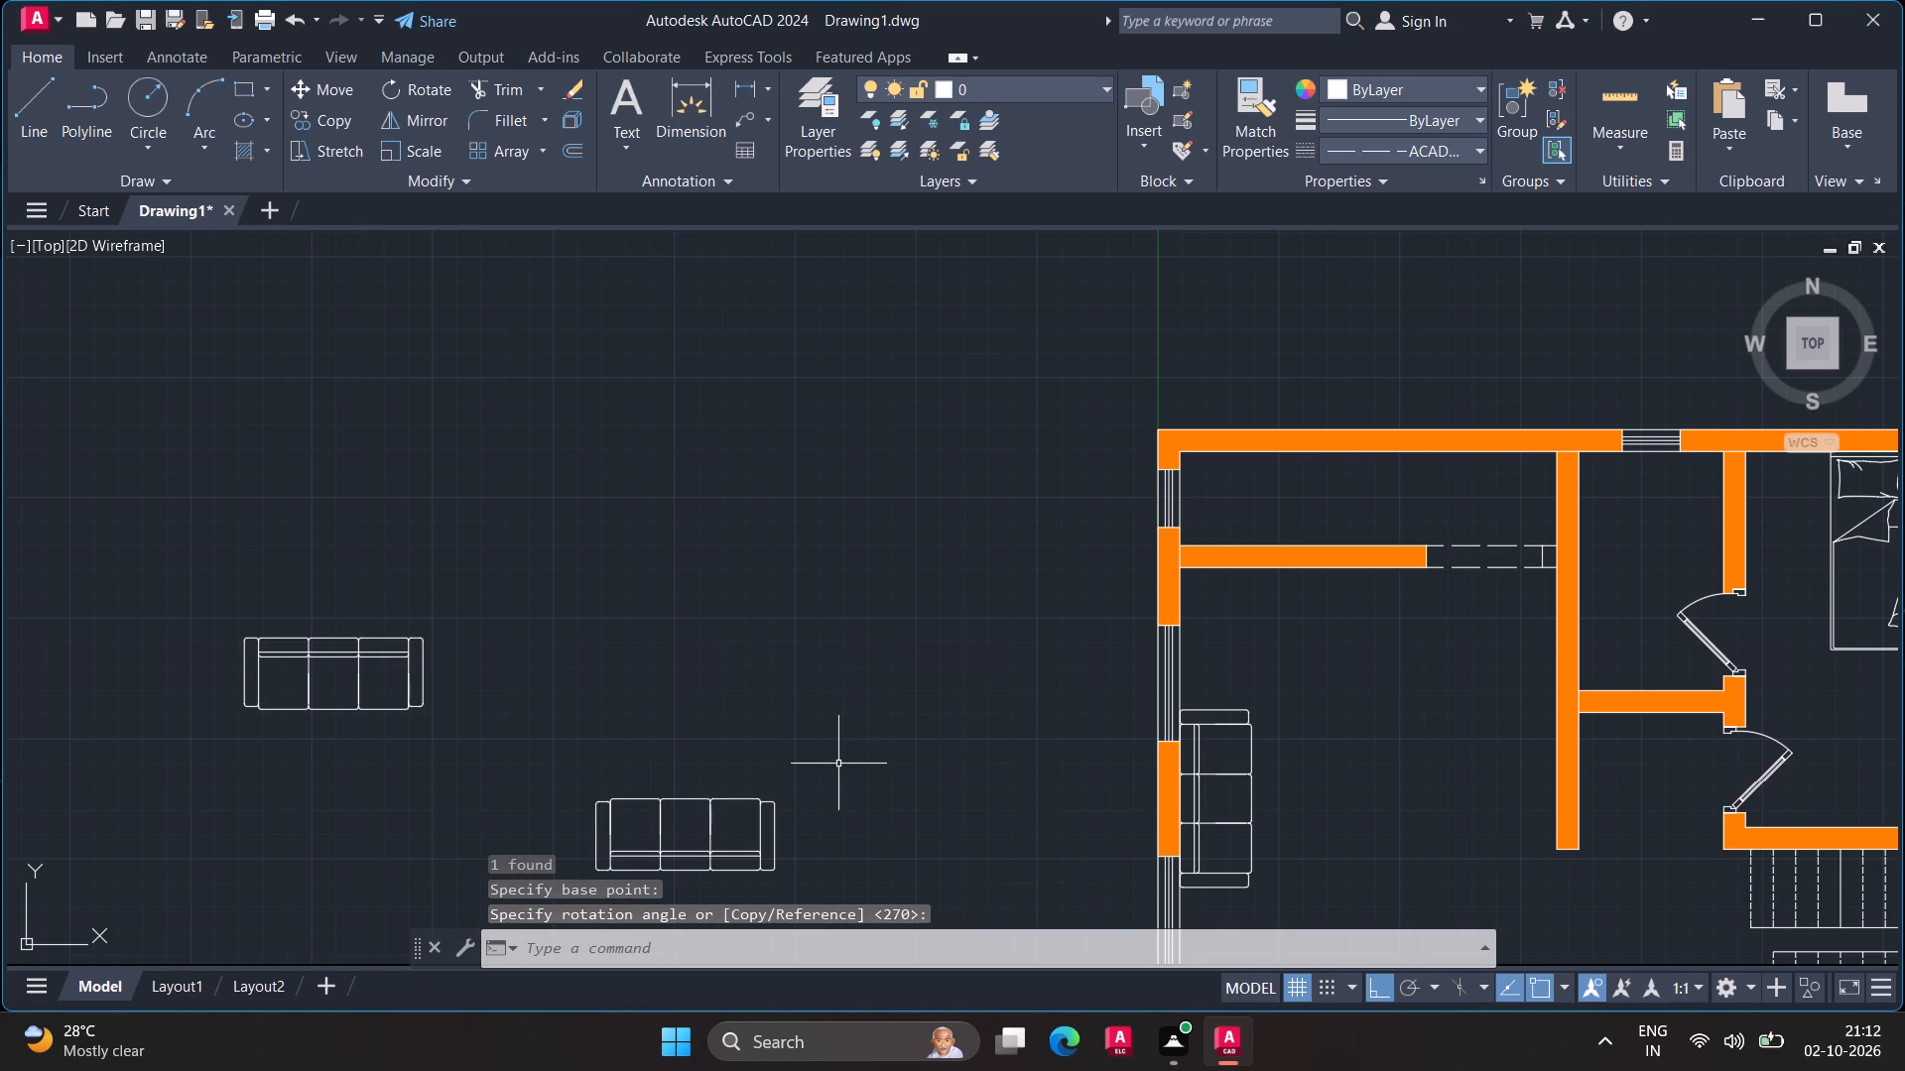
Move the sofa copy with its back facing south about 7 feet straight south, using its back edge as base.
scroll(864, 818, "down", 1)
middle_click_drag(869, 814, 820, 721)
left_click(756, 754)
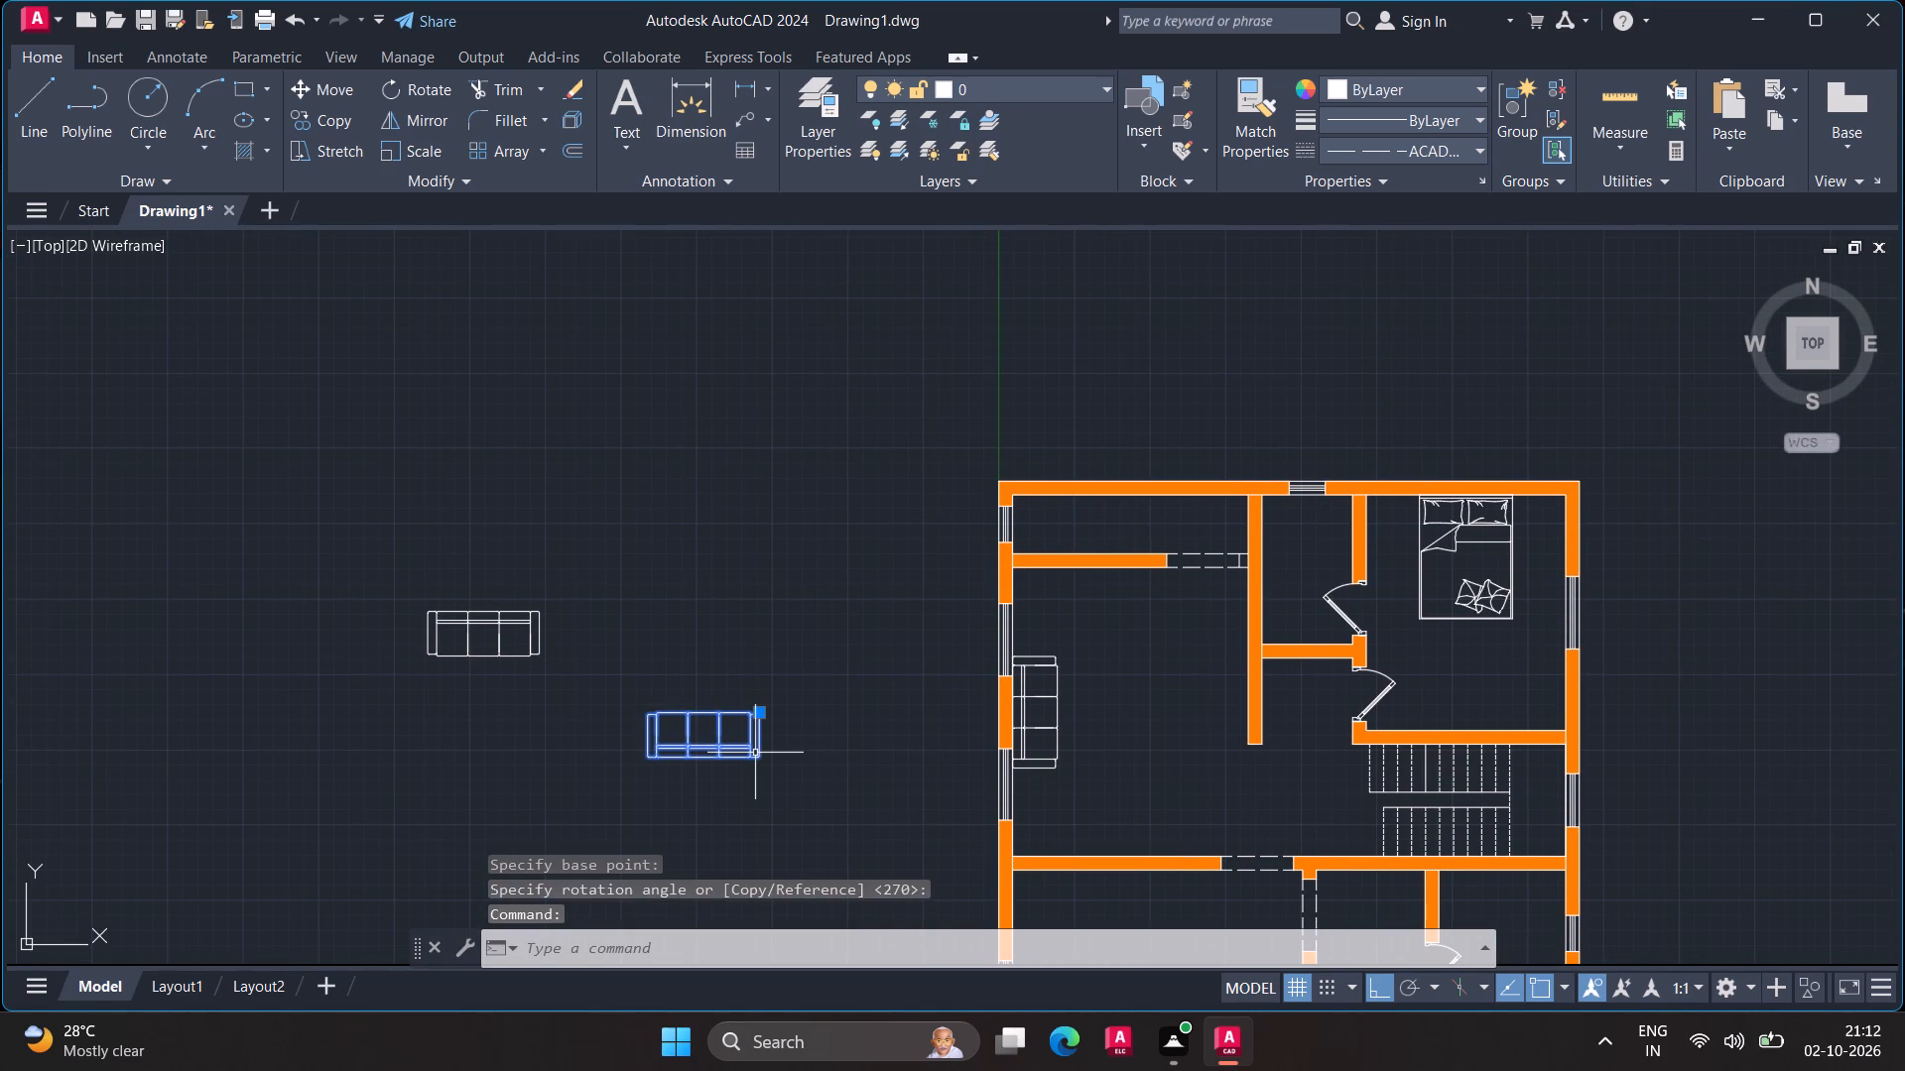
key("m")
key("Return")
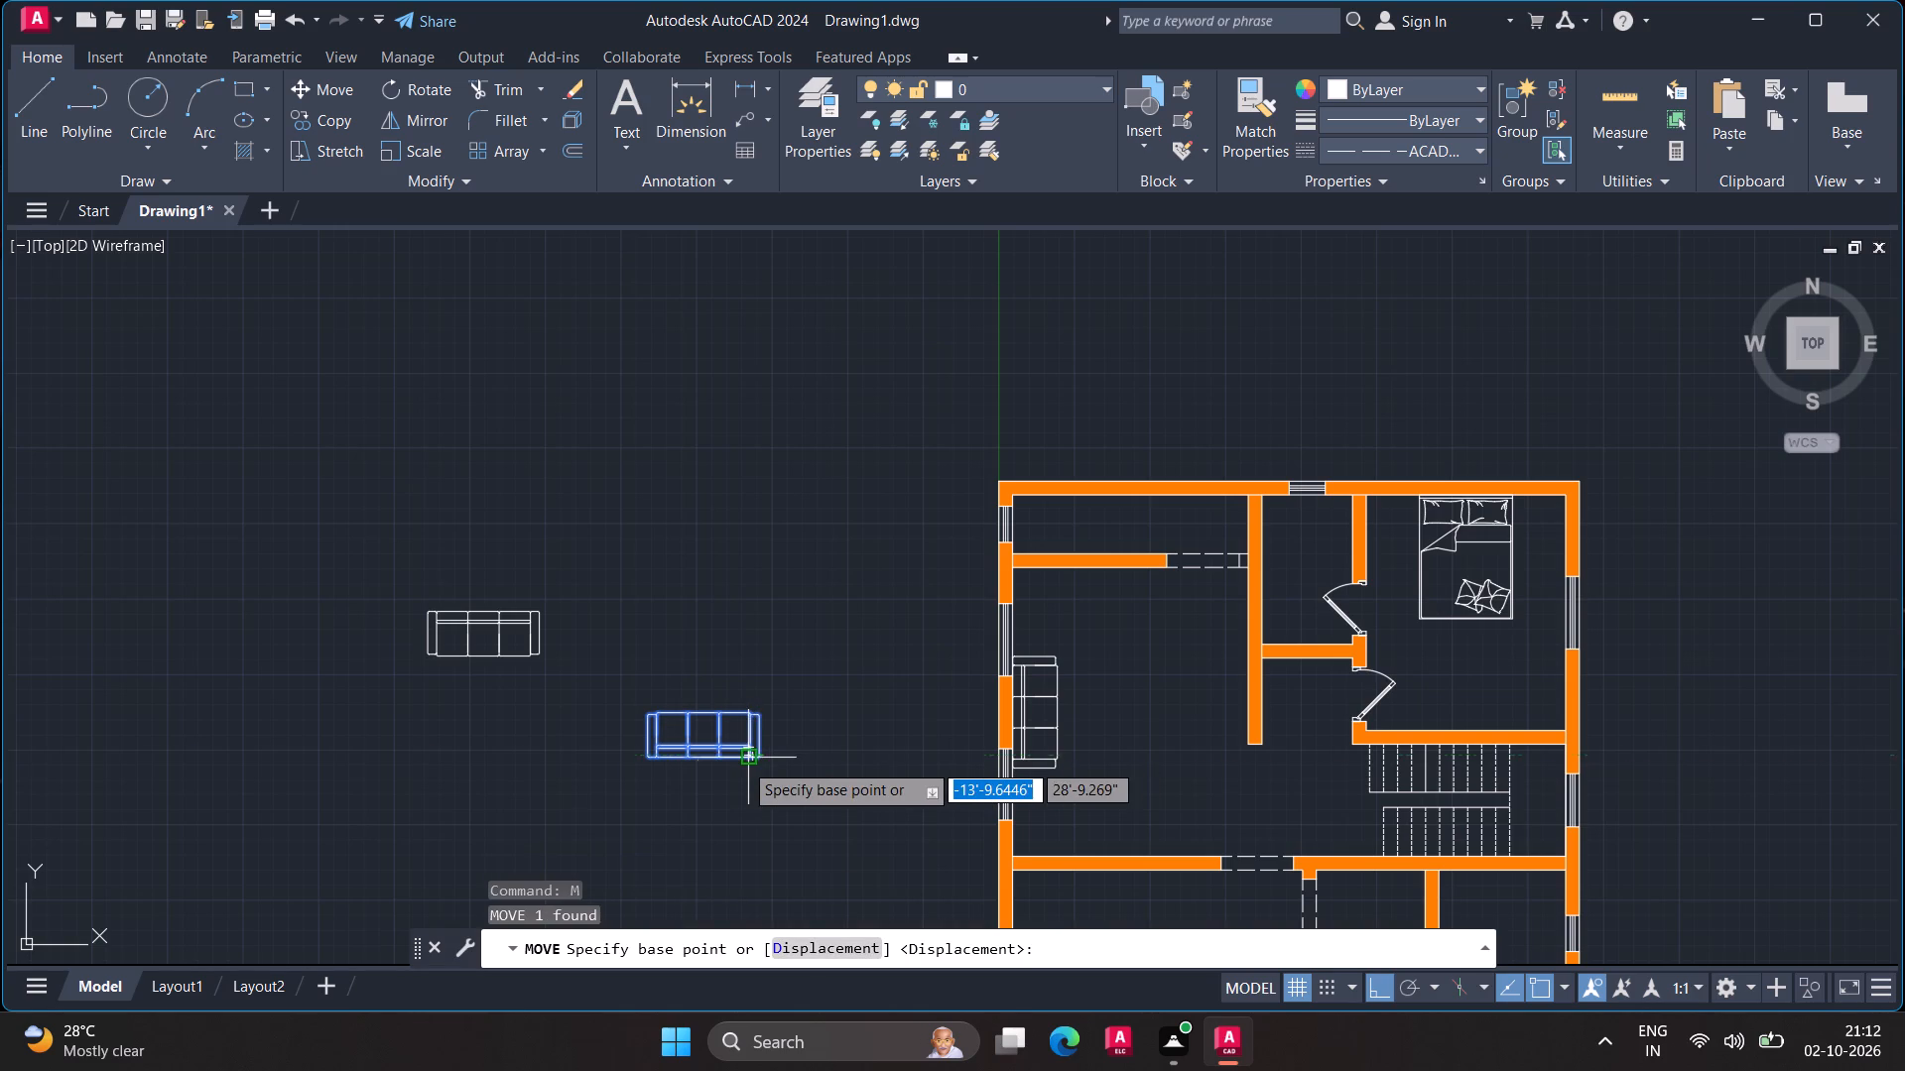
scroll(743, 762, "up", 4)
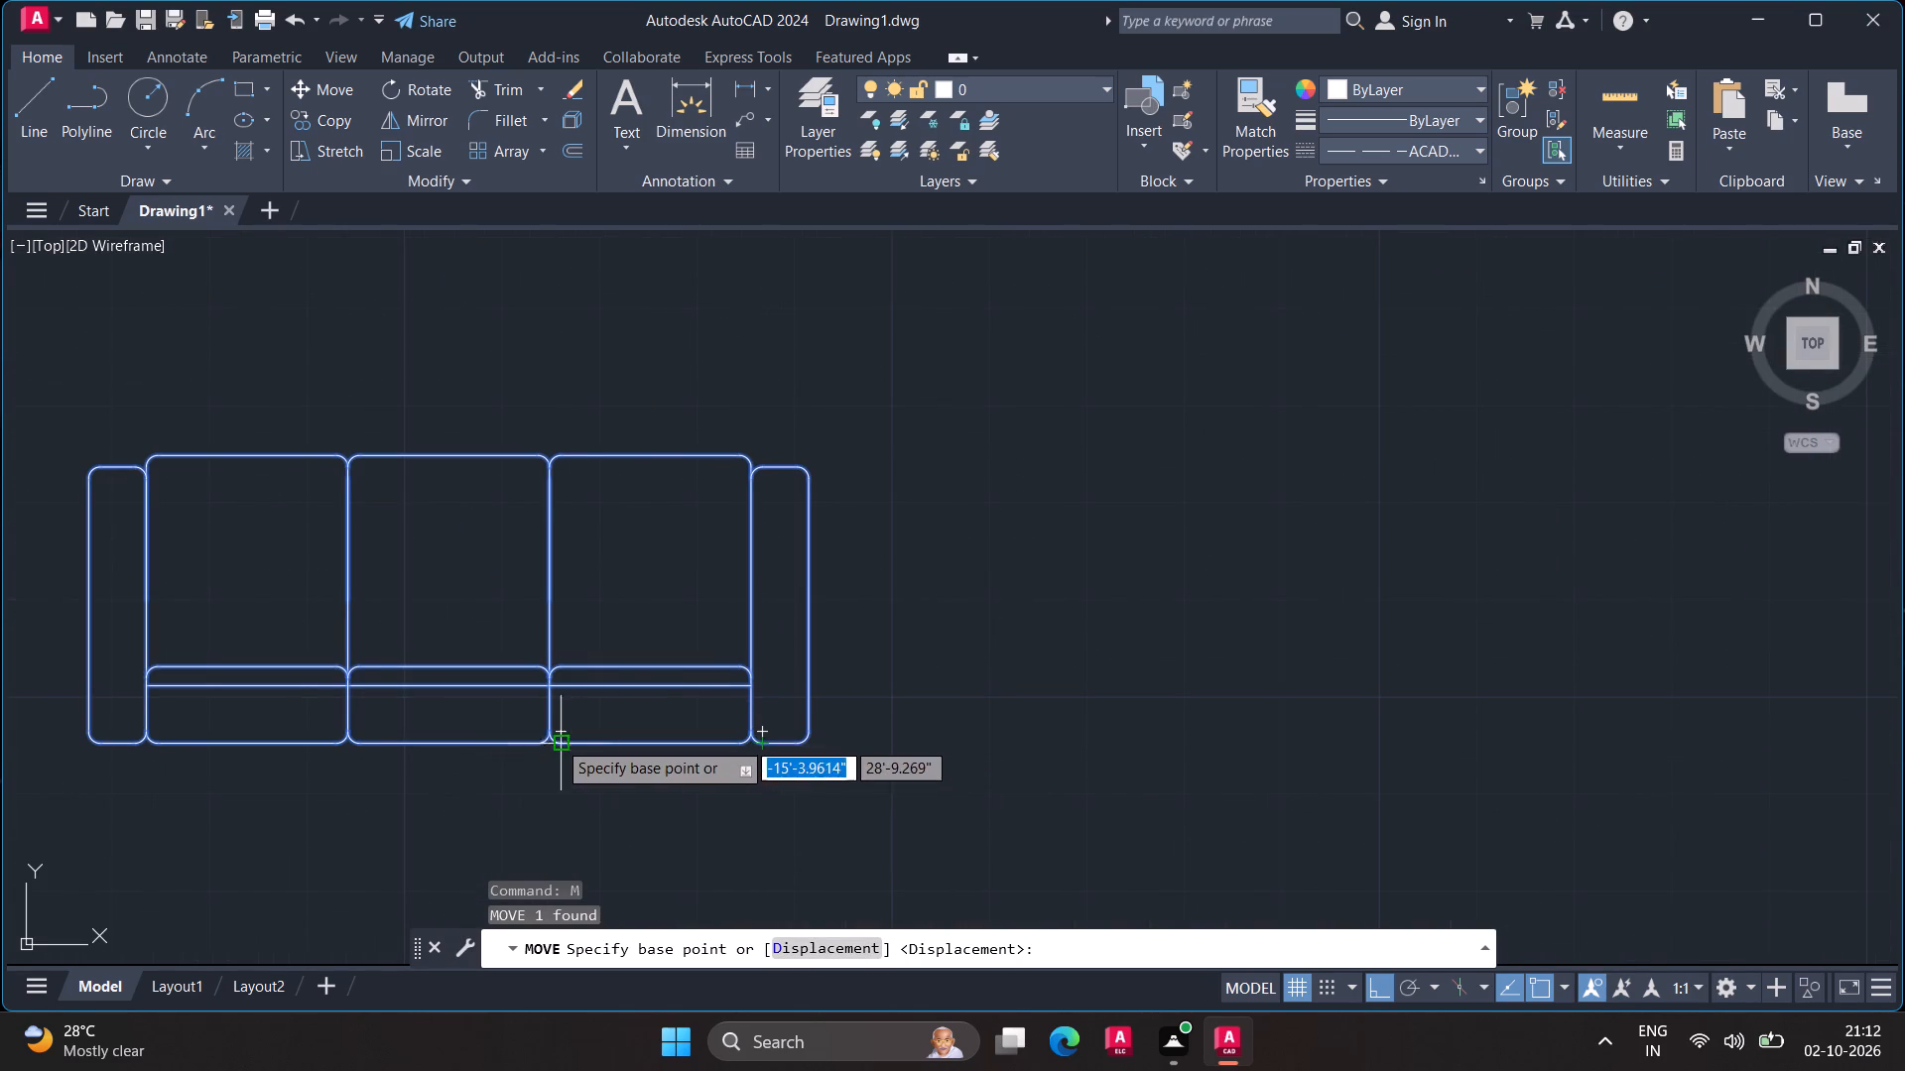
left_click(446, 747)
scroll(763, 756, "down", 5)
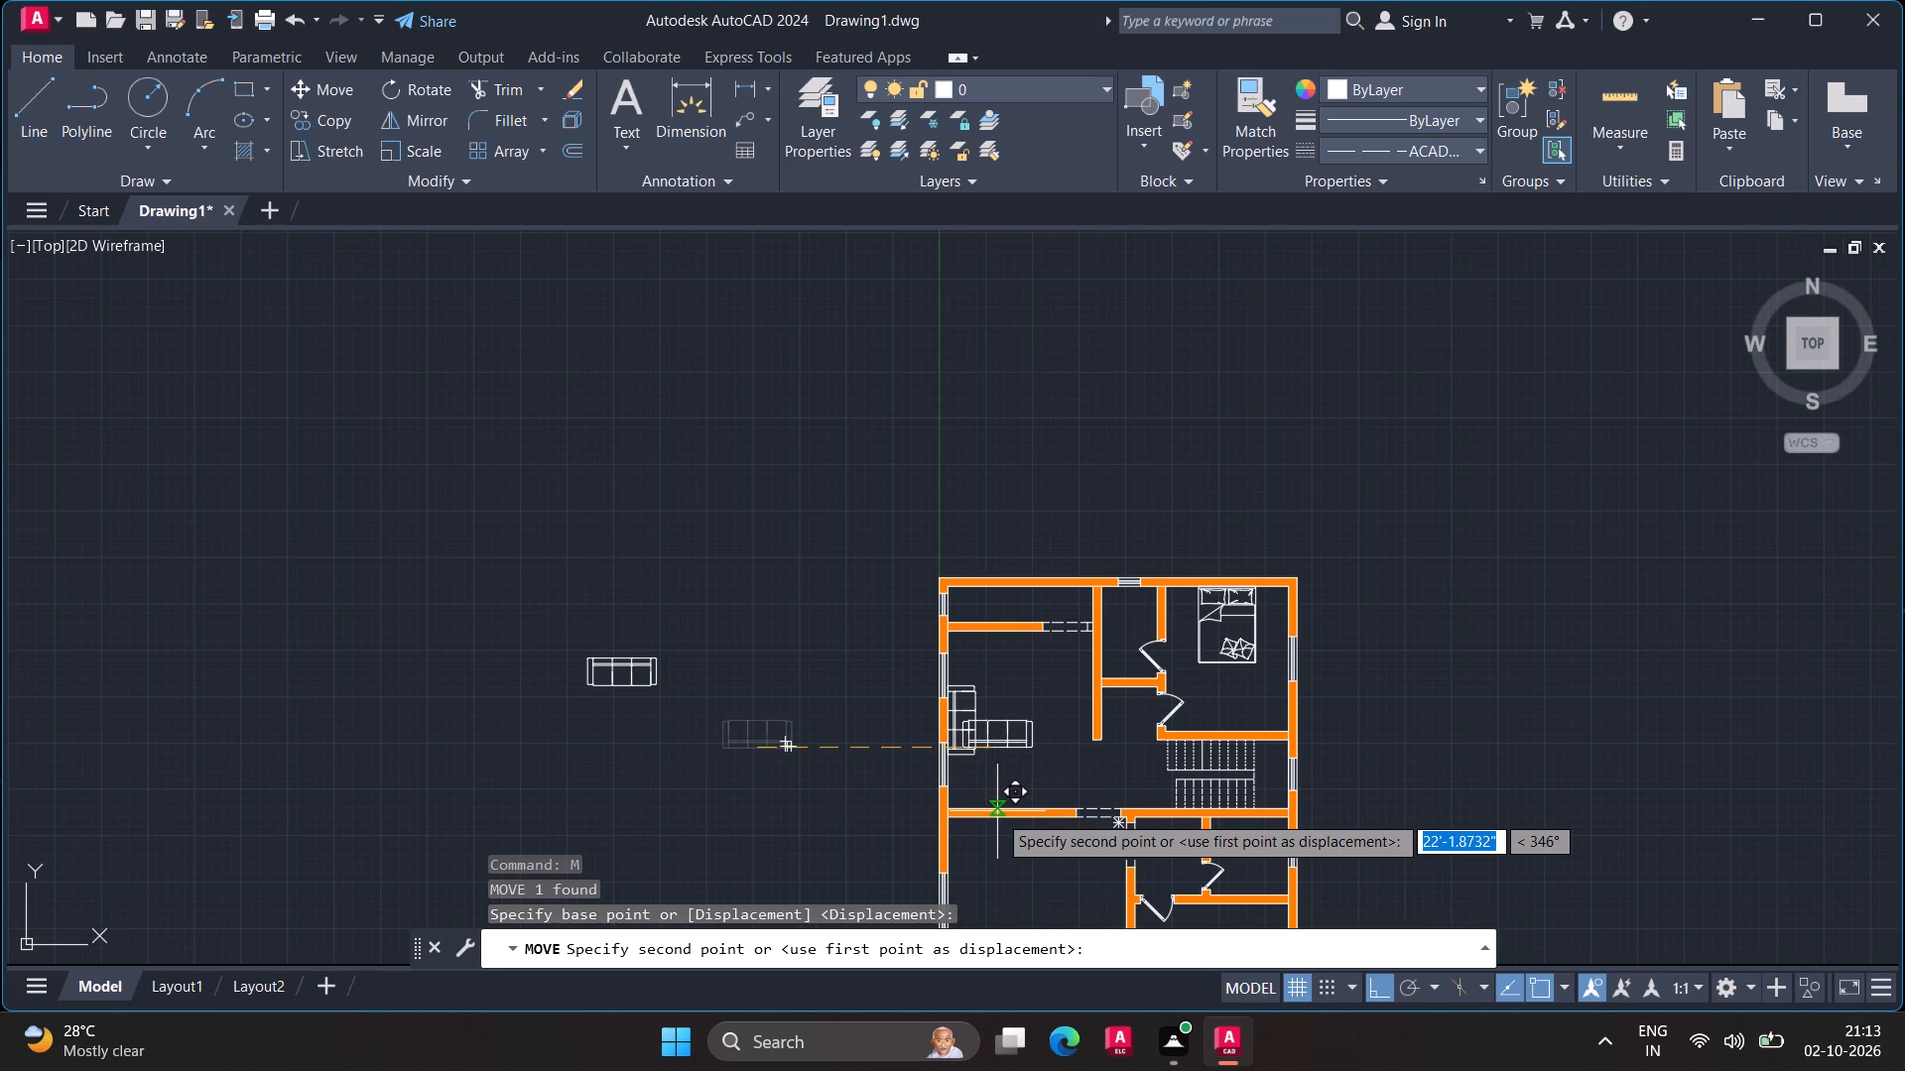
left_click(760, 828)
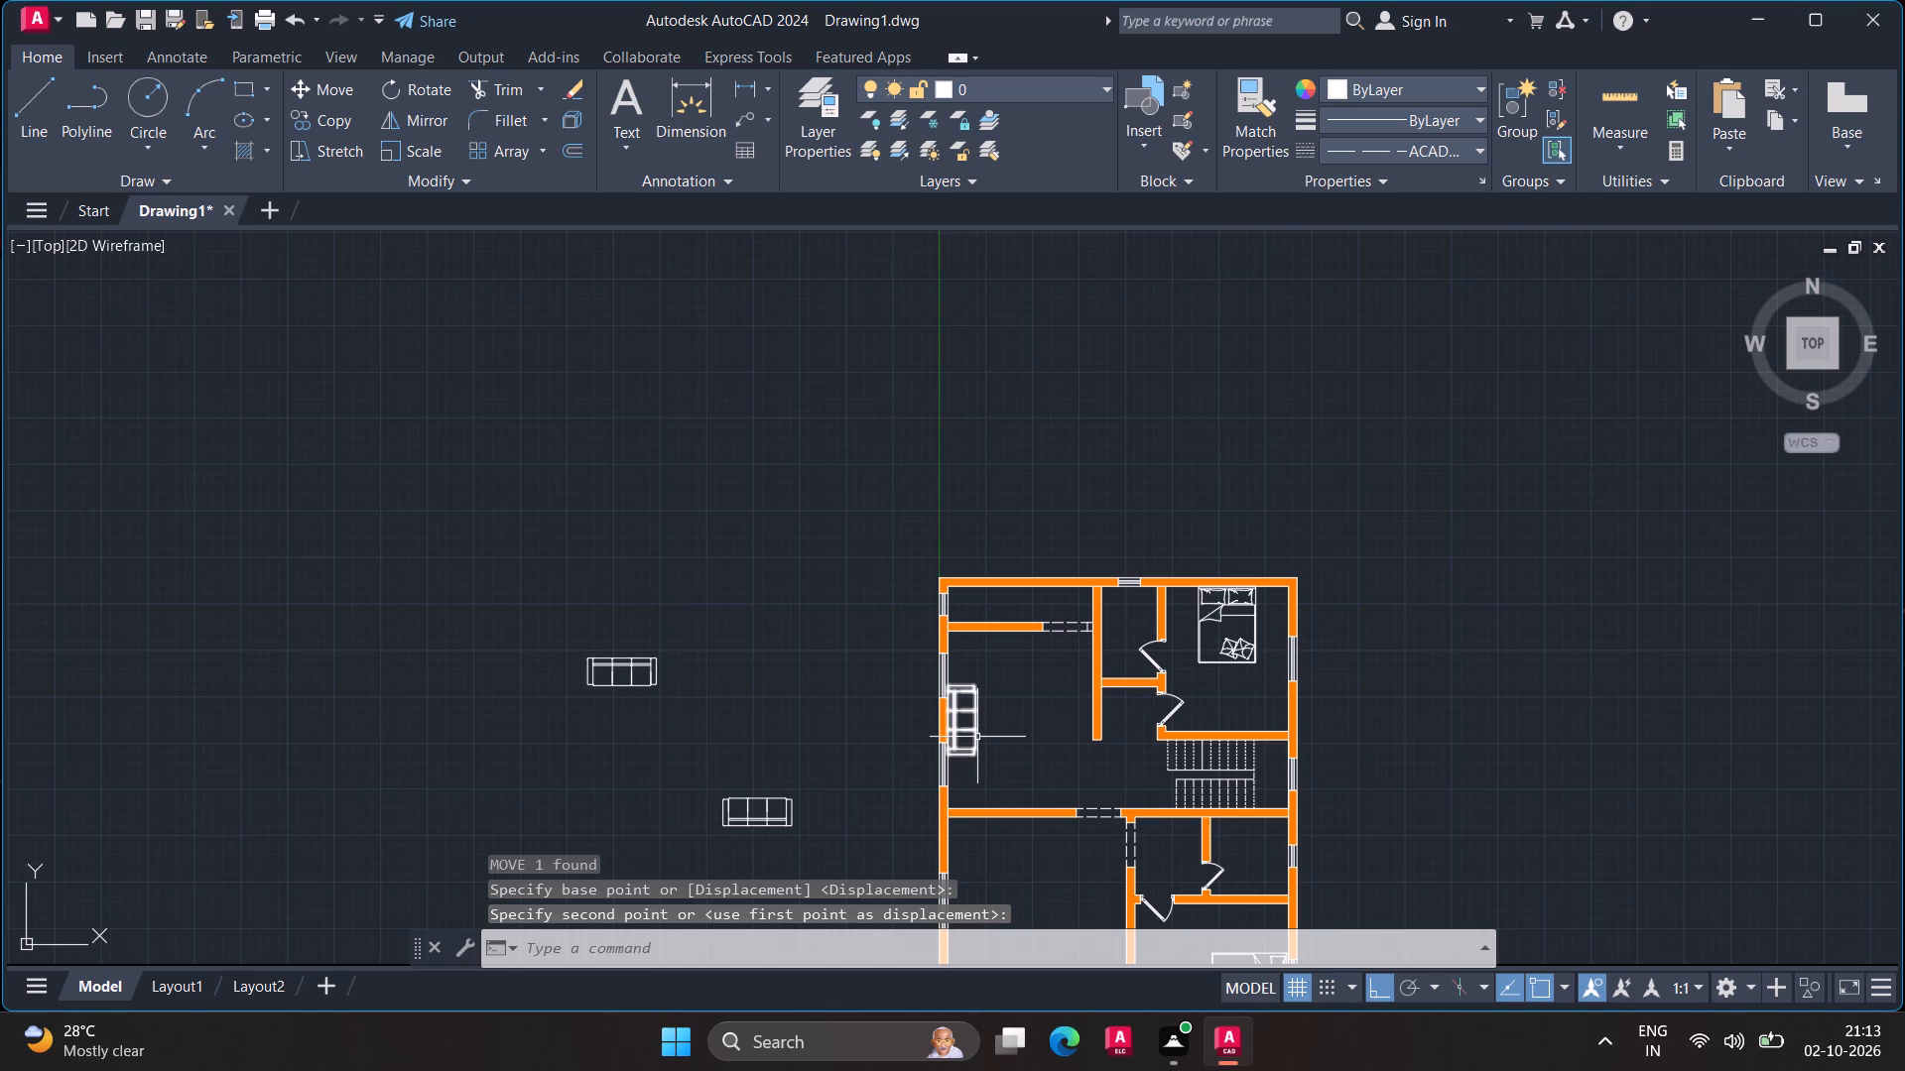
key("Escape")
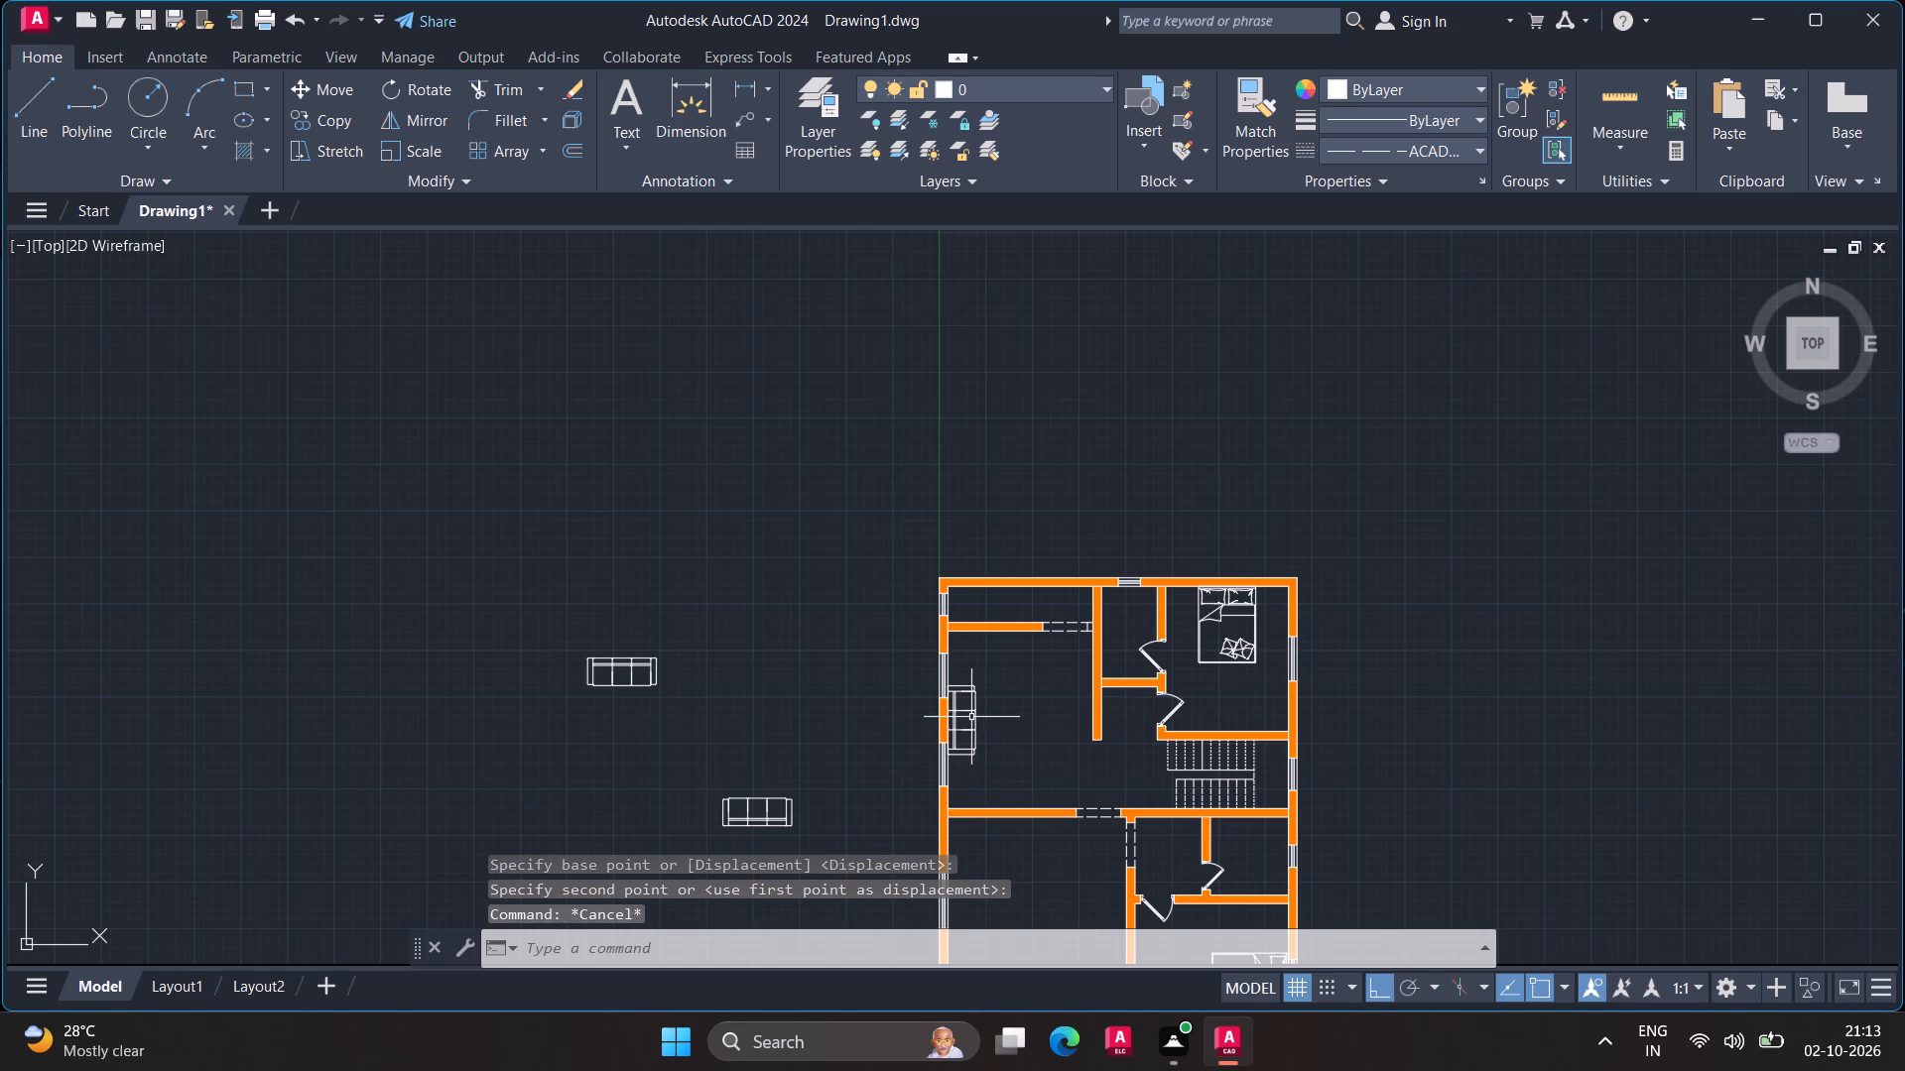
Move the original sofa straight west out of the room, into the space just outside the west wall.
left_click(977, 714)
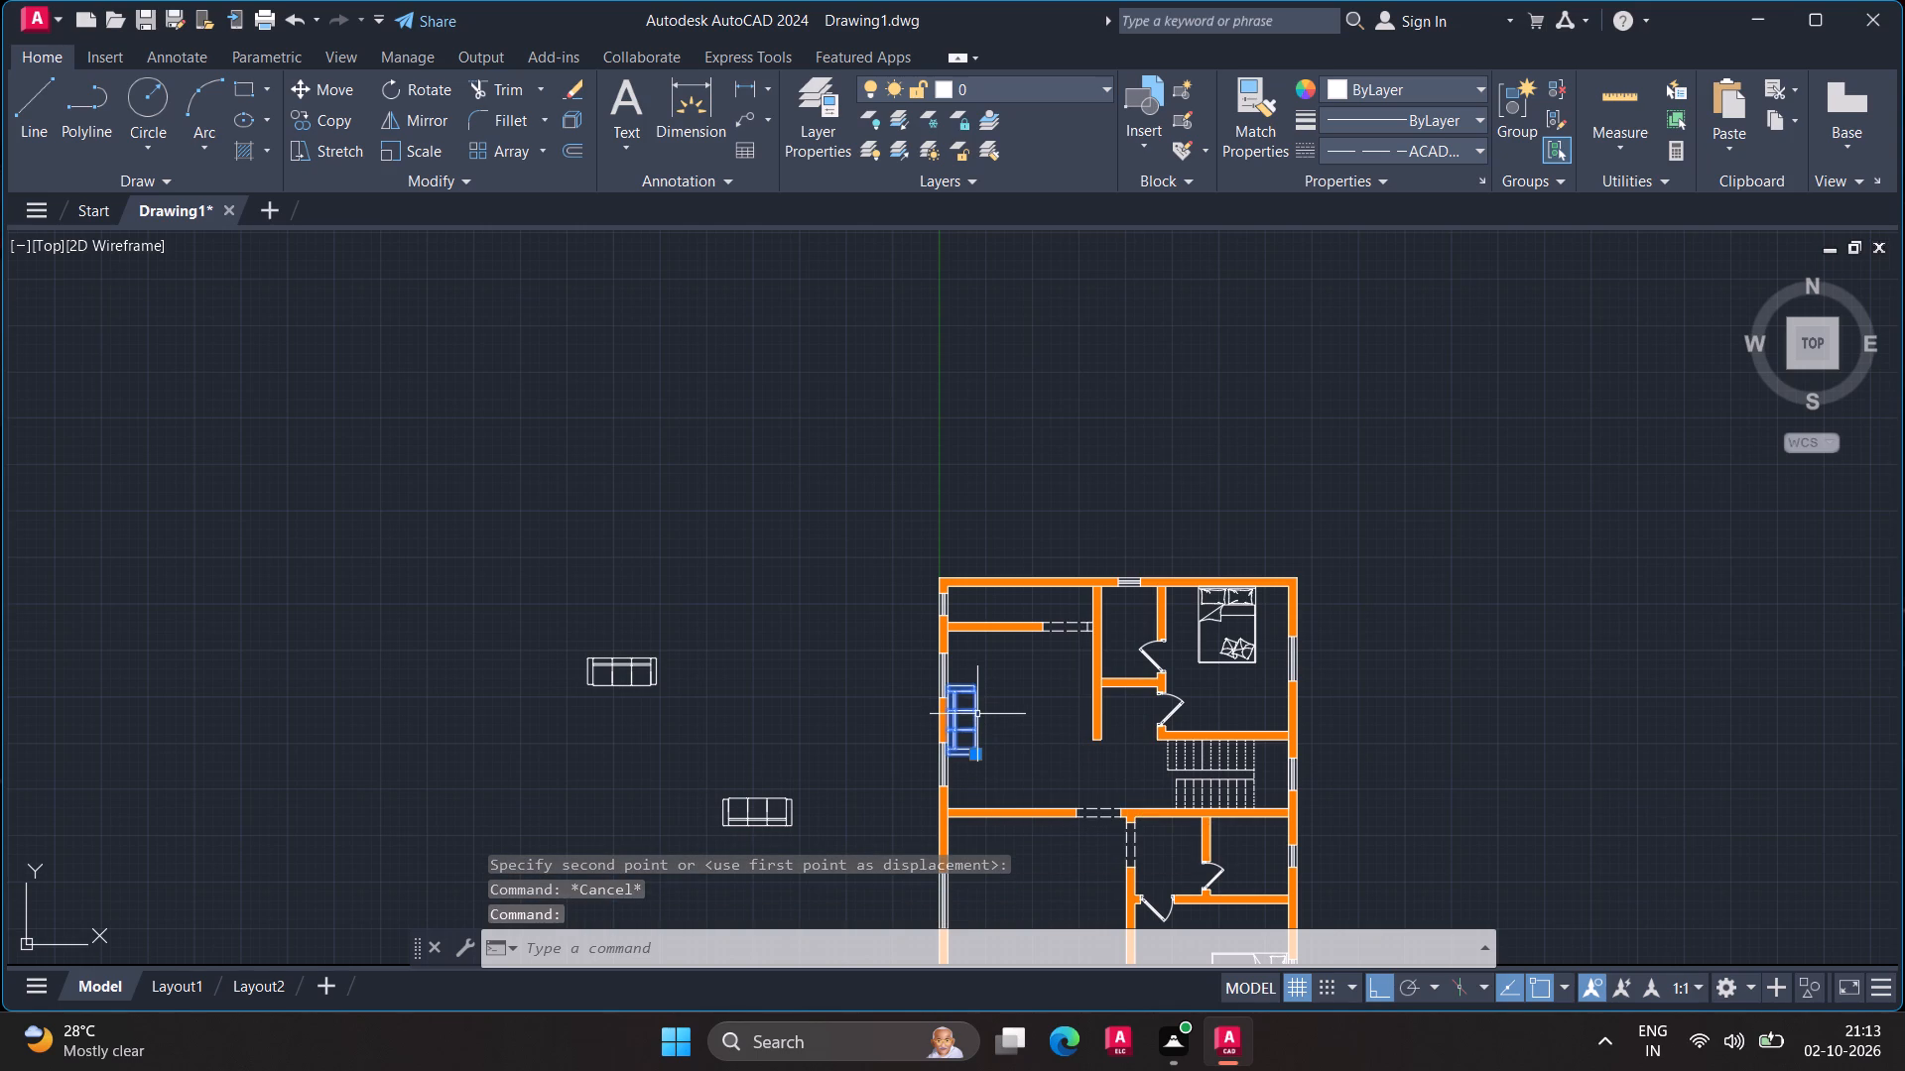
left_click(977, 755)
left_click(861, 757)
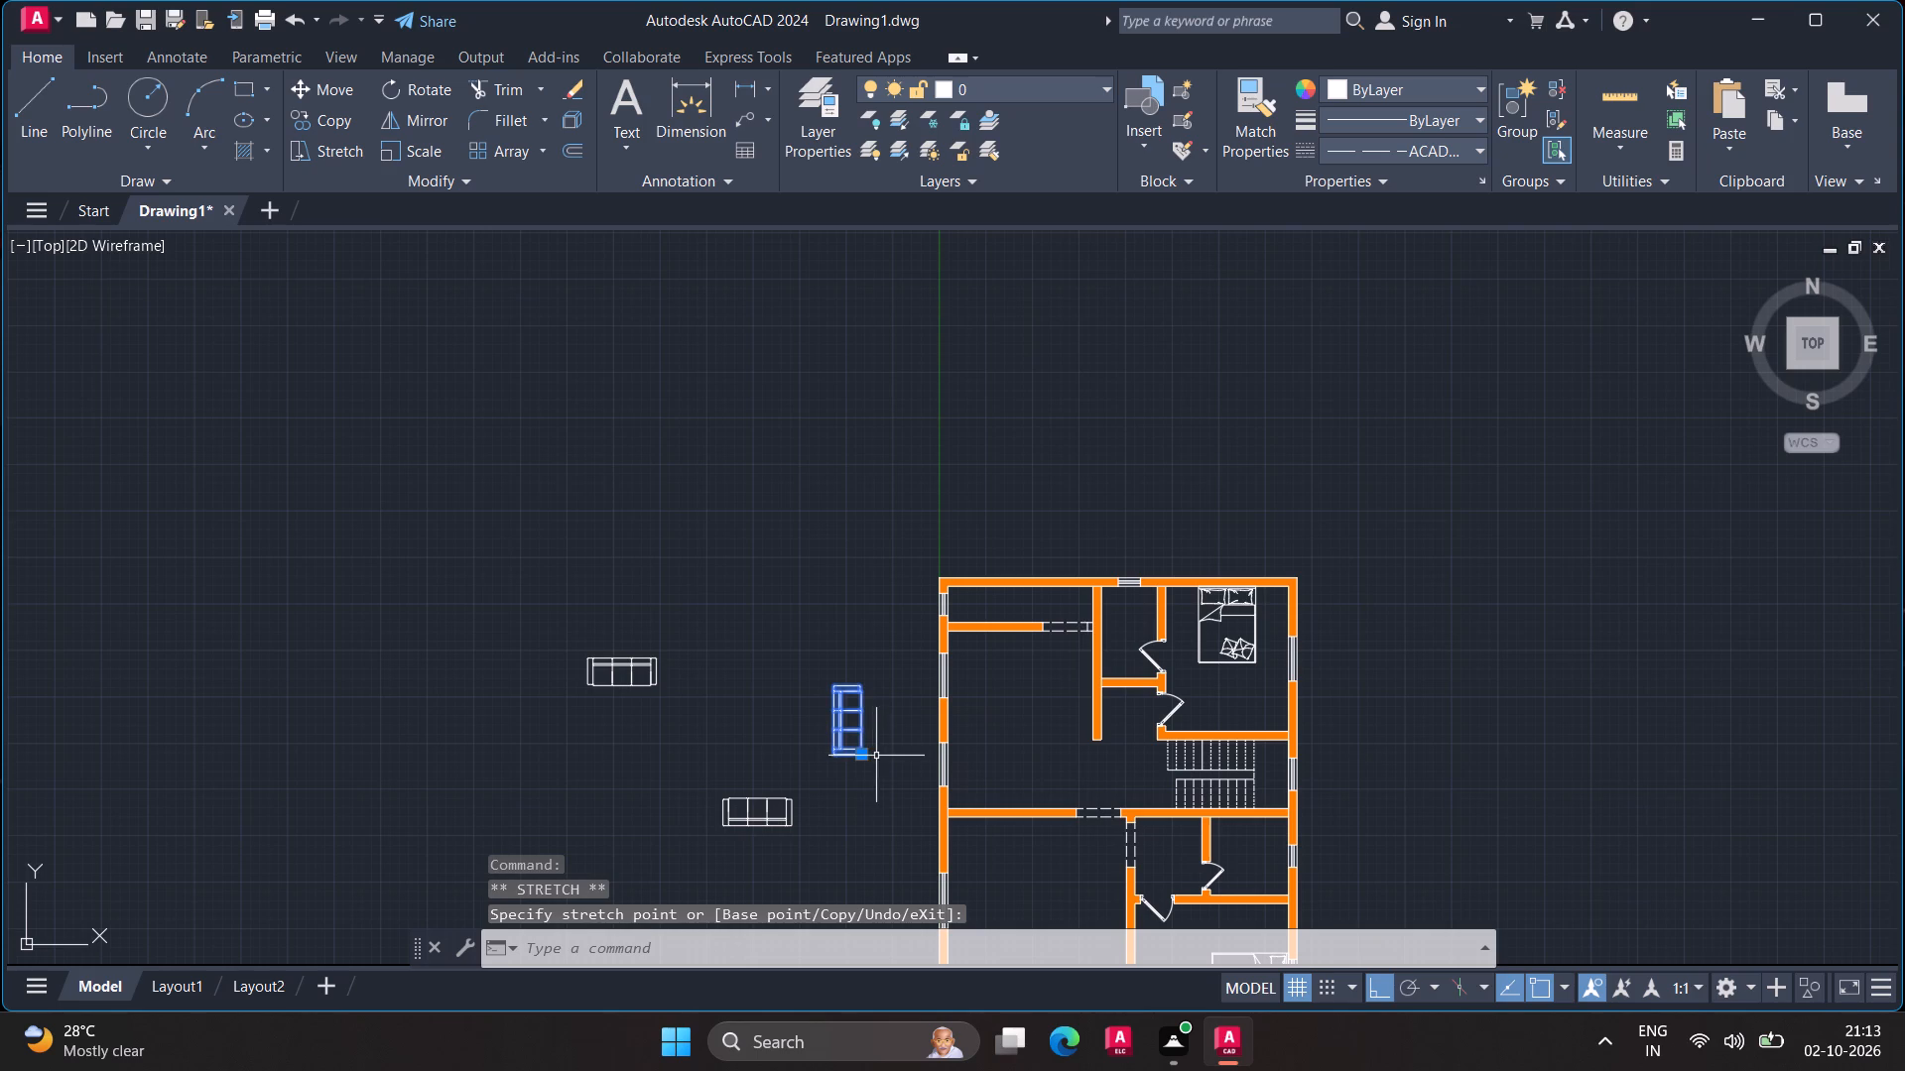
key("Escape")
Draw a horizontal guide line about 9'-2" east from the midpoint (m2p) between the living room's southwest and northwest inner corners.
key("l")
key("Return")
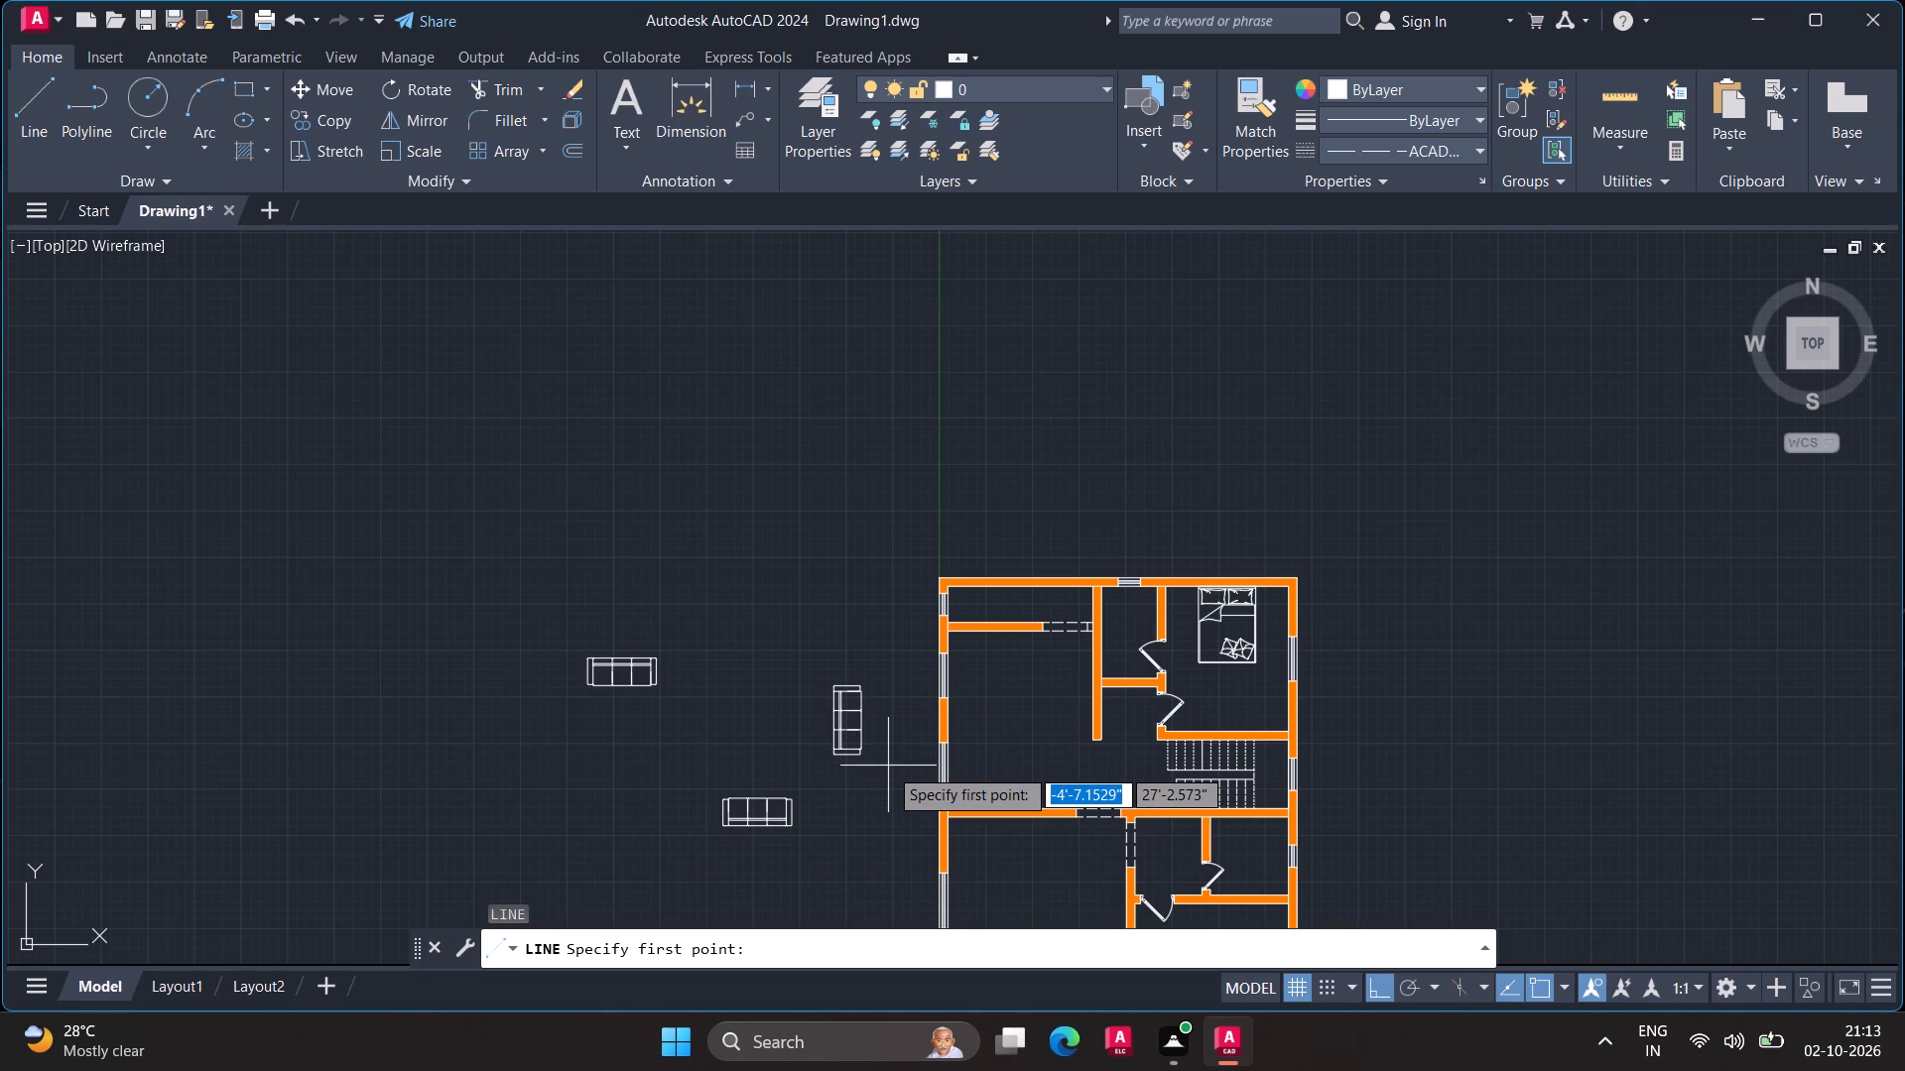
type("m2")
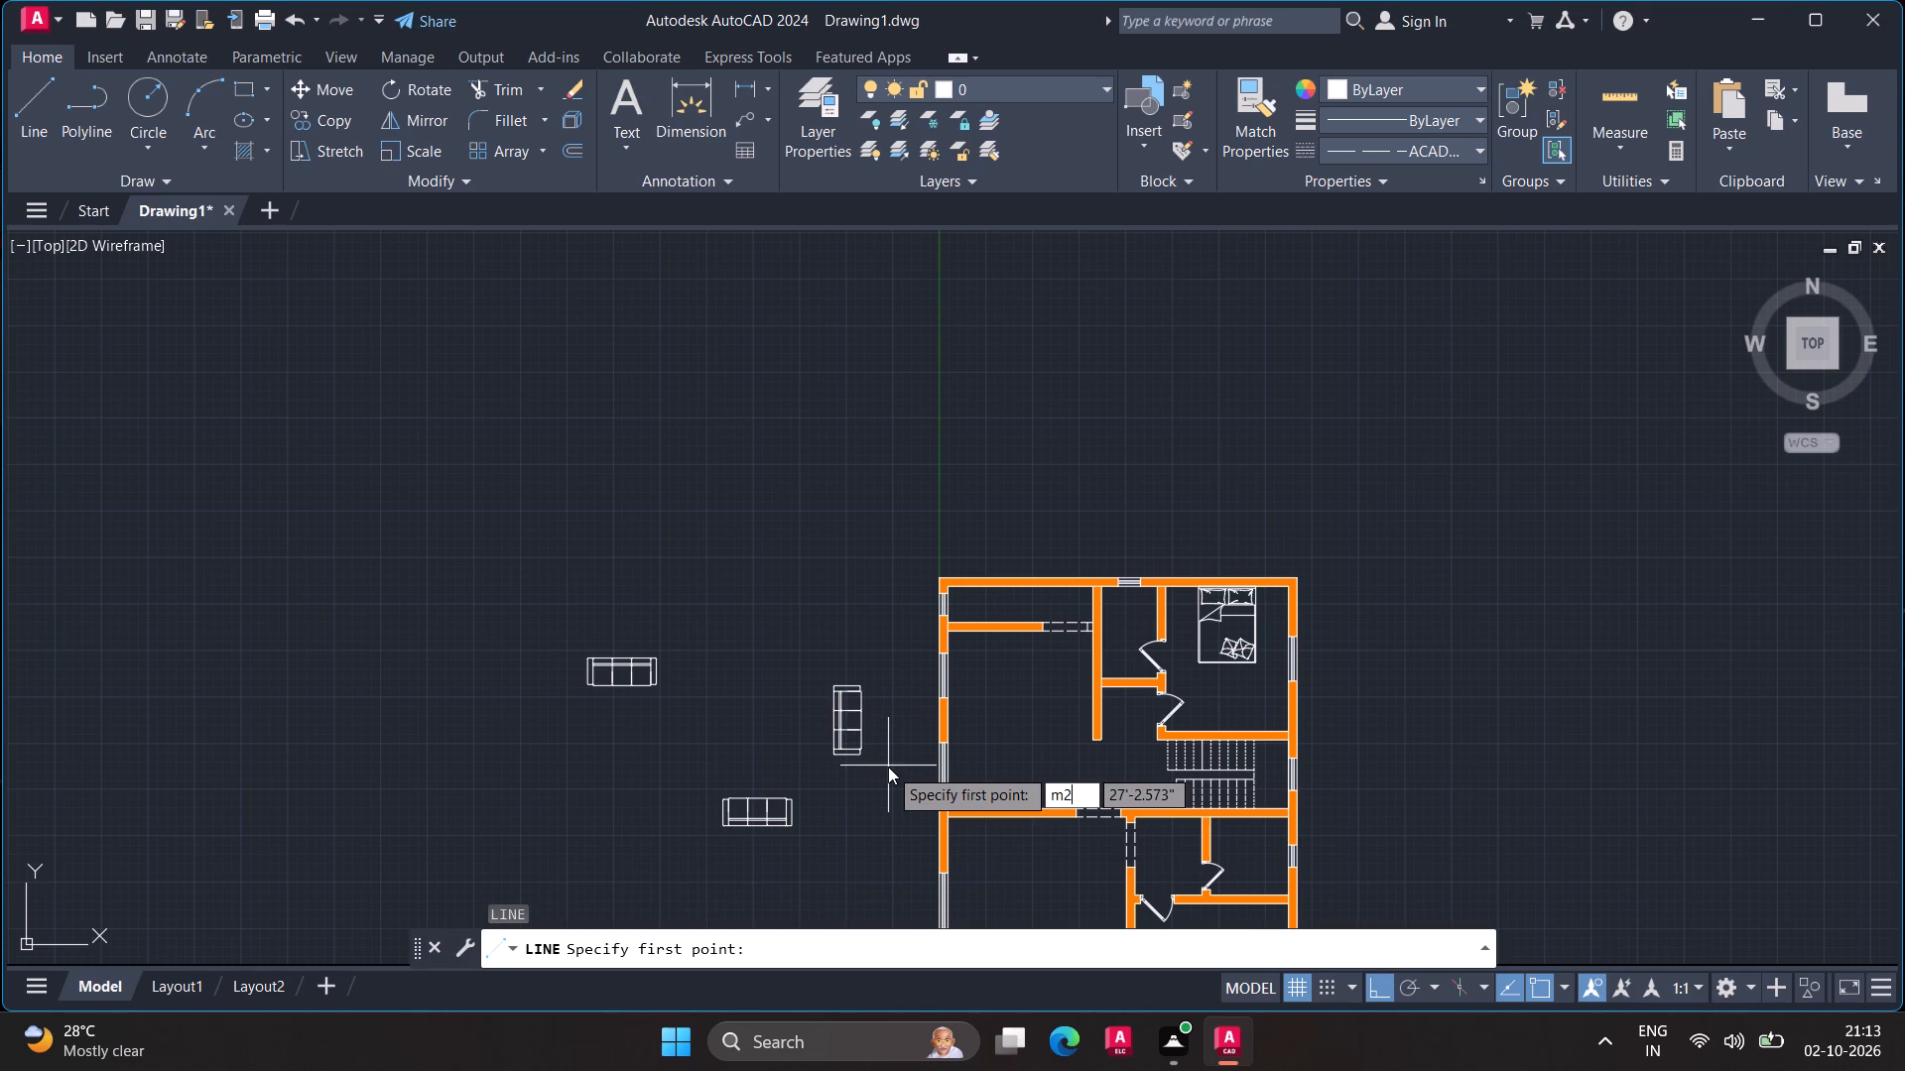
key("p")
key("Return")
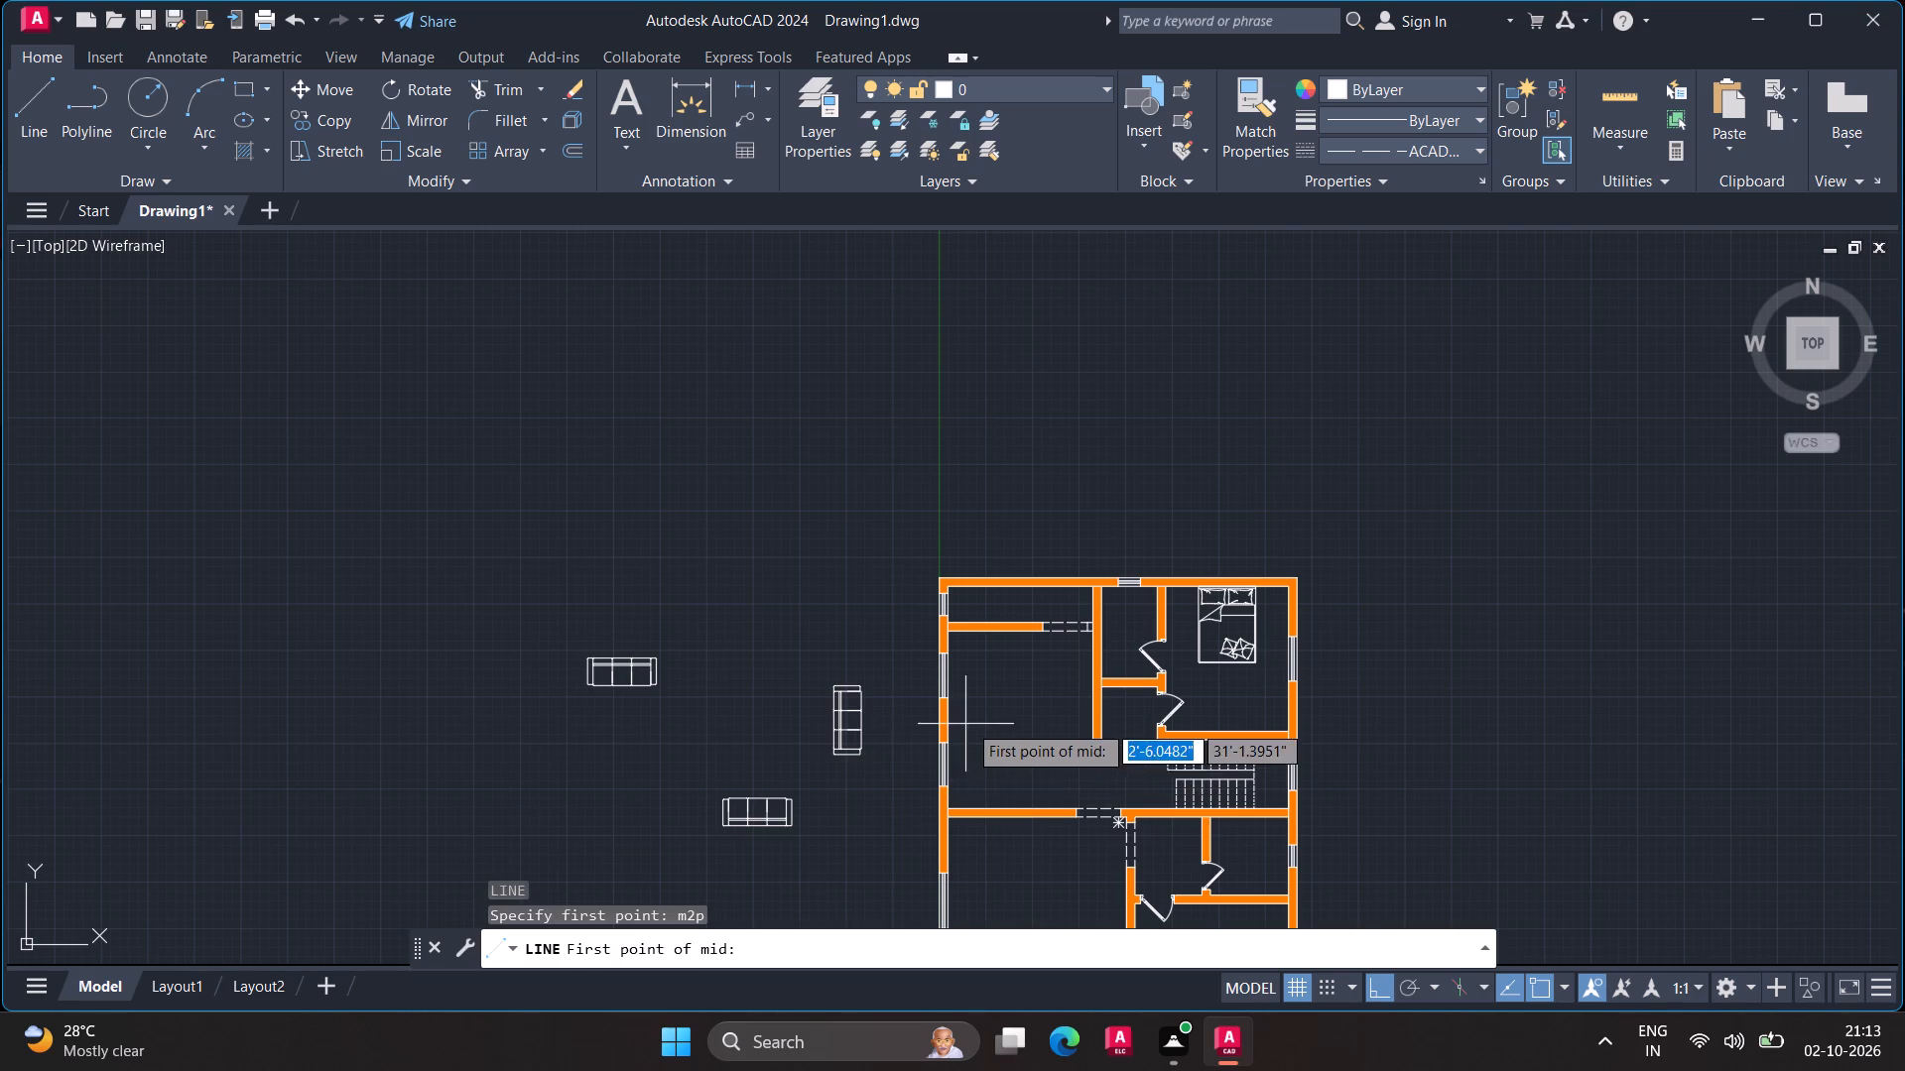
scroll(989, 769, "up", 3)
scroll(958, 792, "down", 1)
middle_click_drag(983, 741, 1005, 619)
left_click(889, 757)
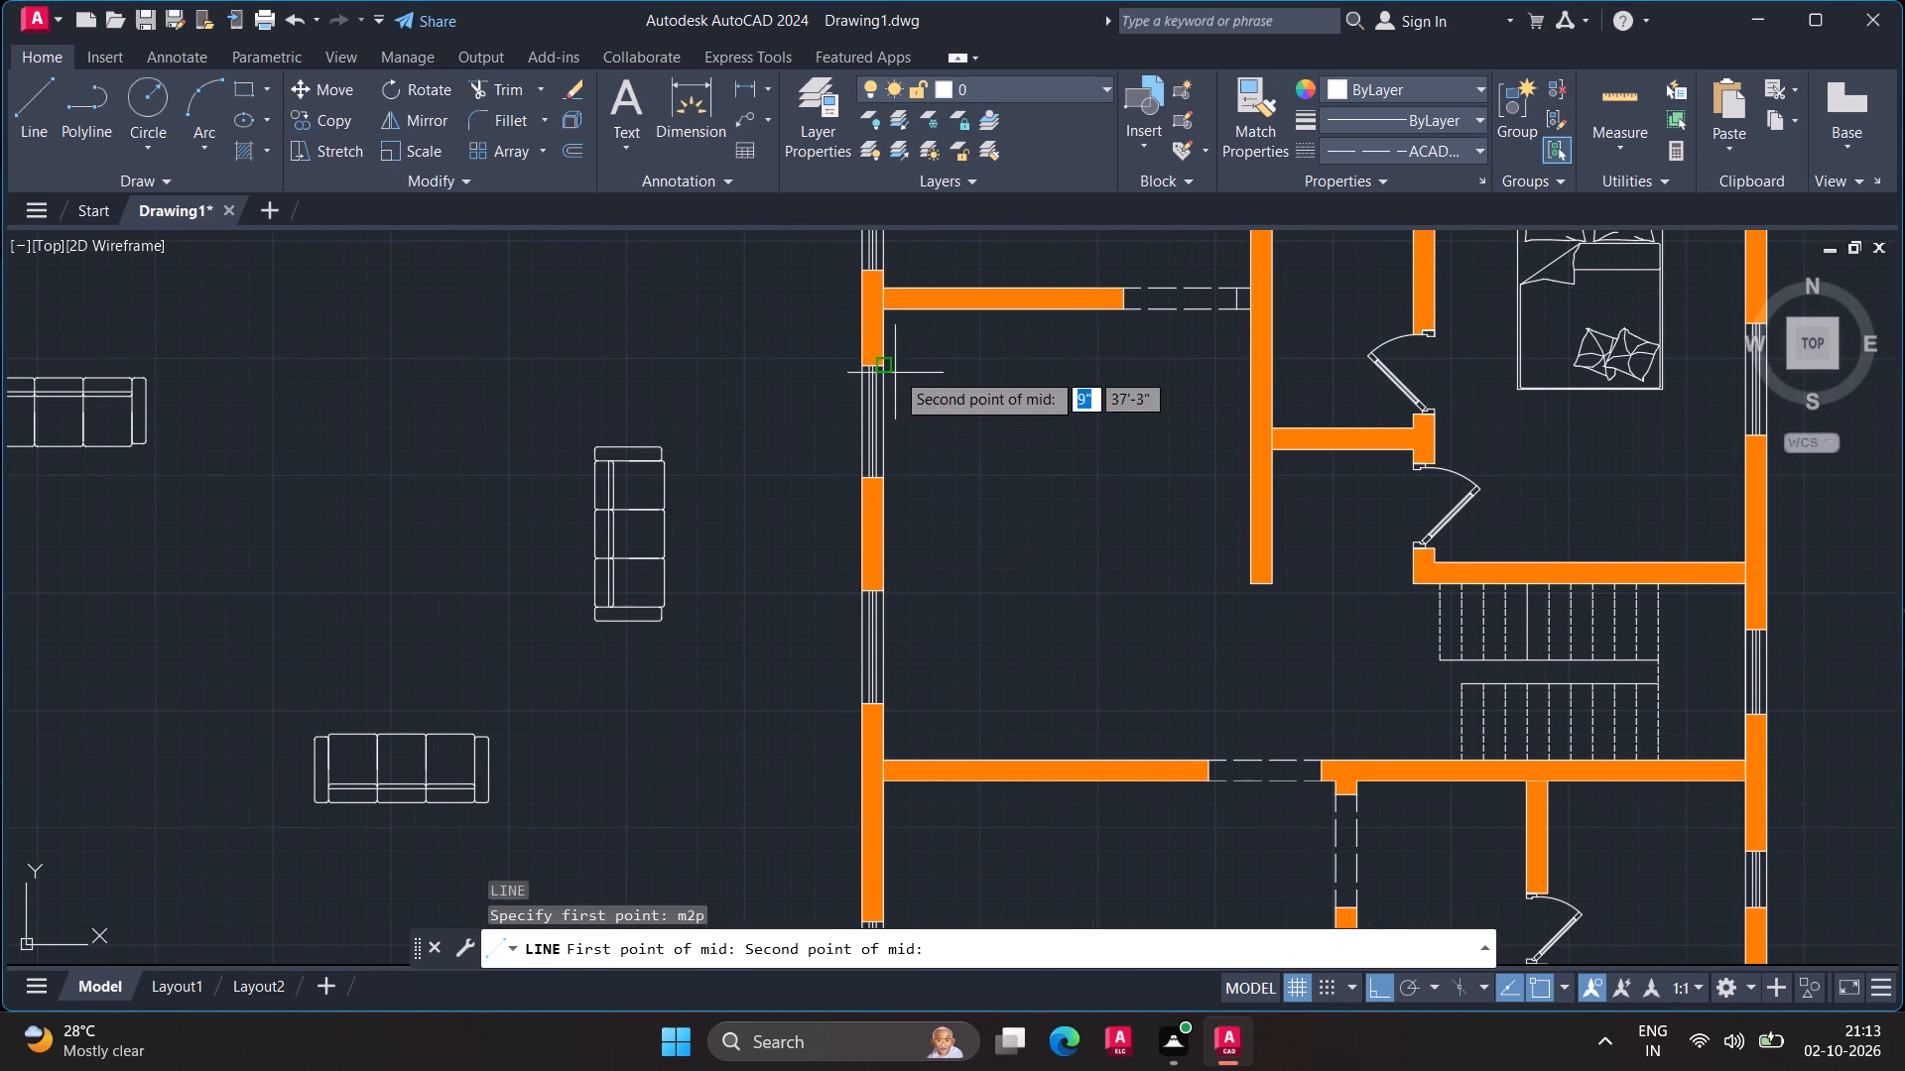
left_click(886, 314)
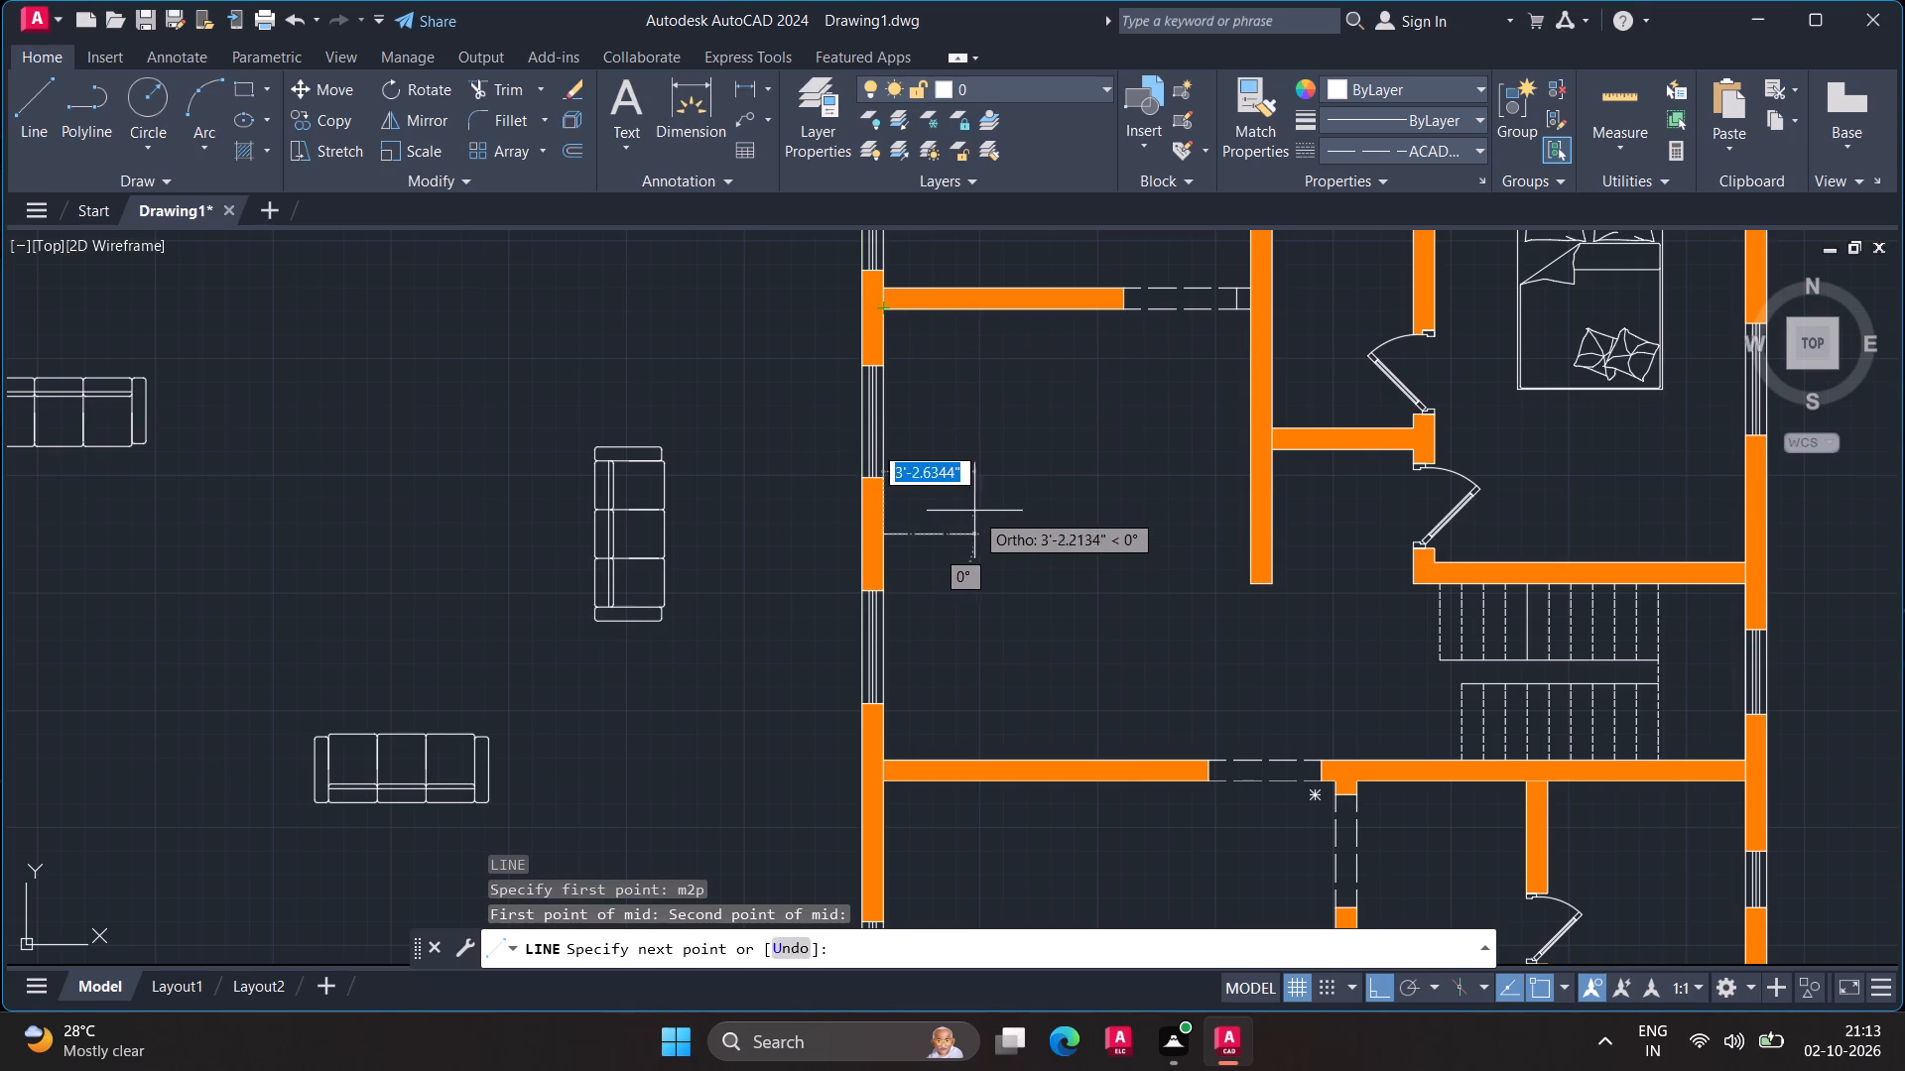
left_click(1143, 536)
key("Escape")
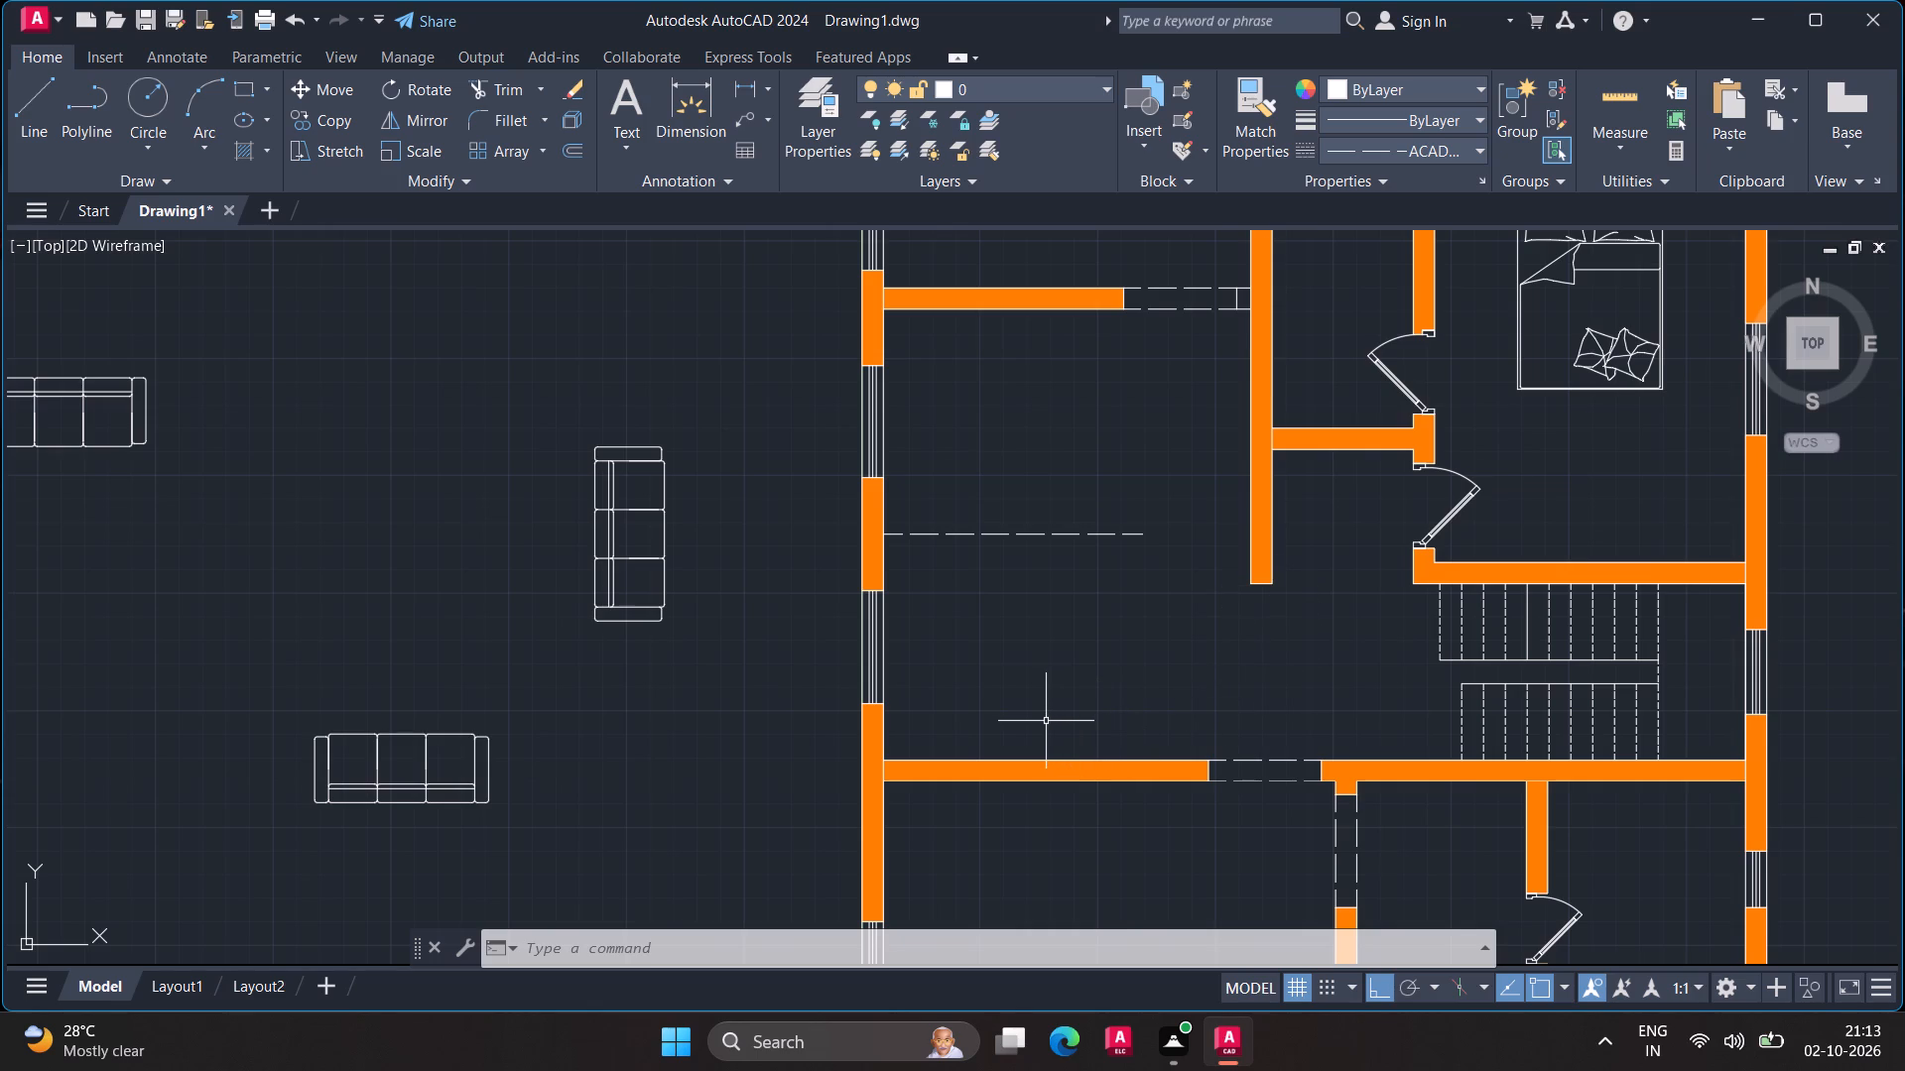
Set the current linetype to Continuous with no objects selected.
key("ctrl+1")
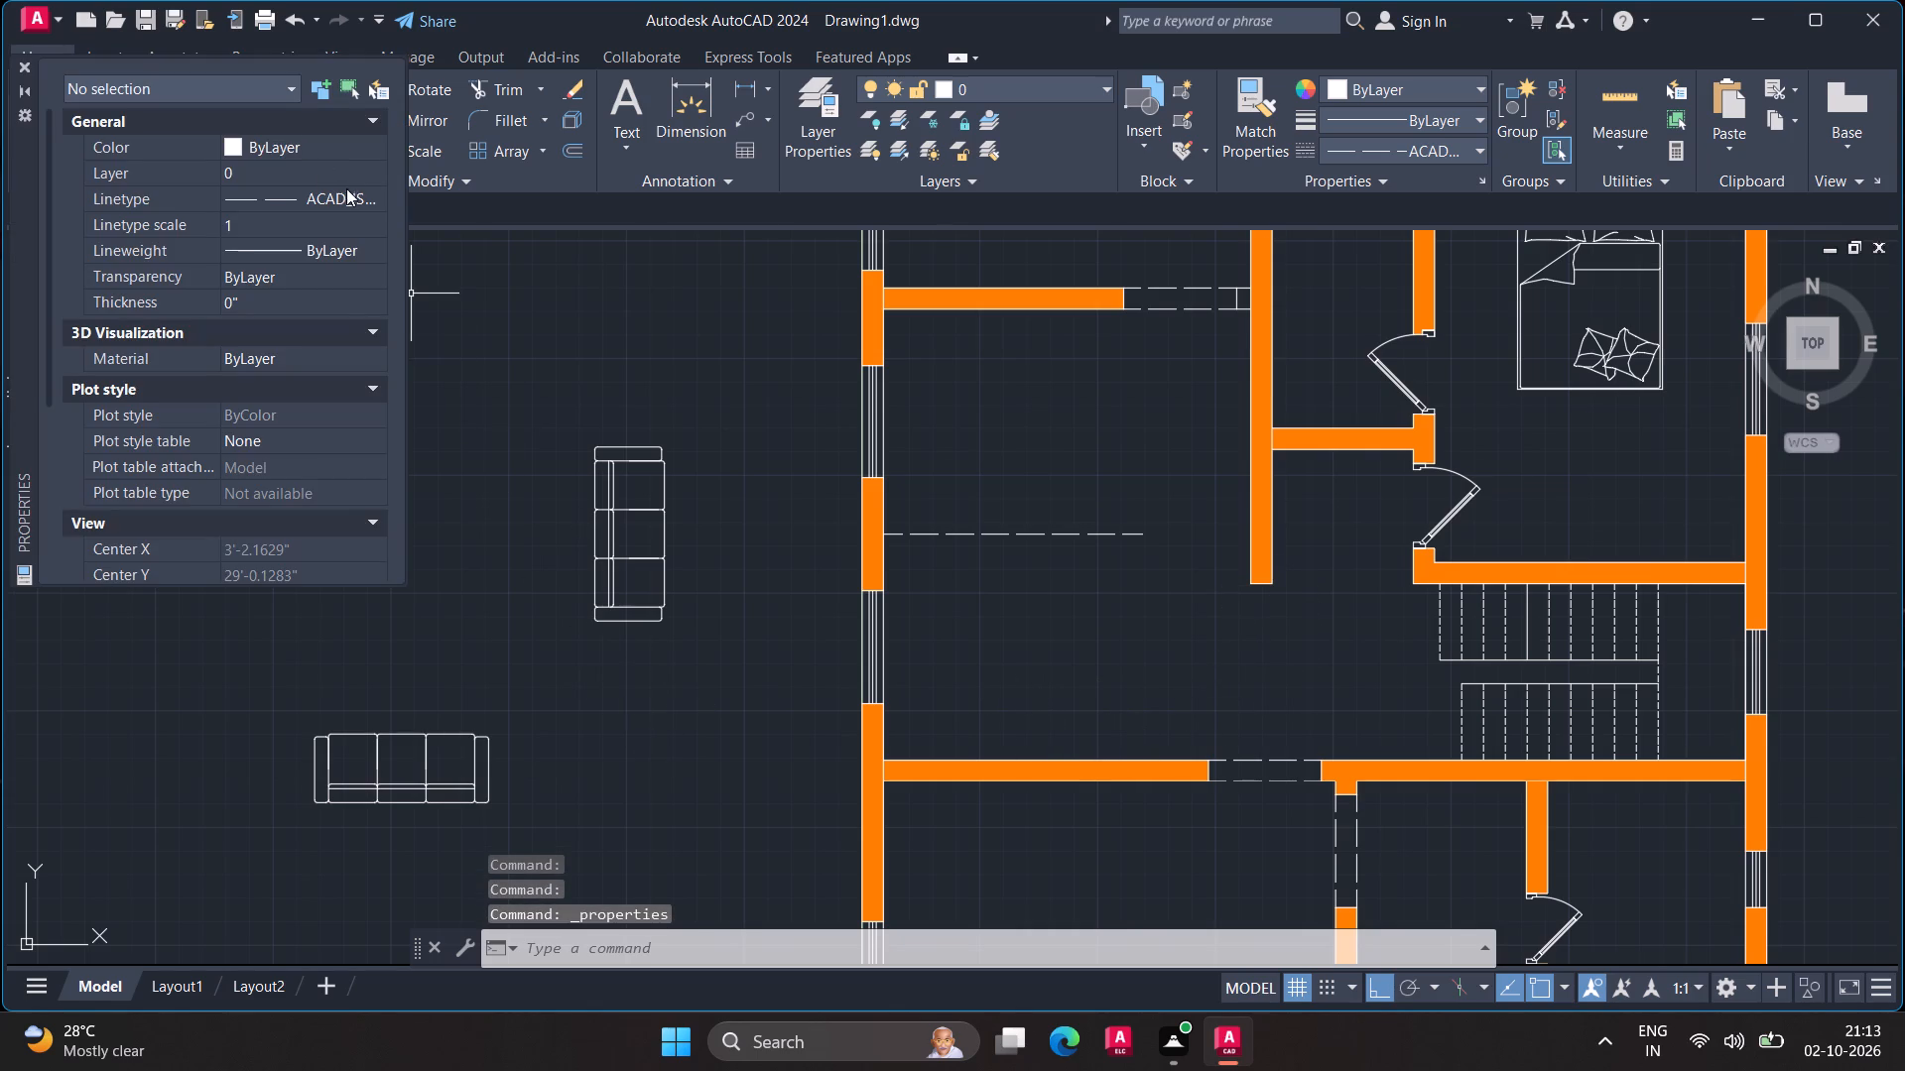
left_click(347, 194)
left_click(375, 195)
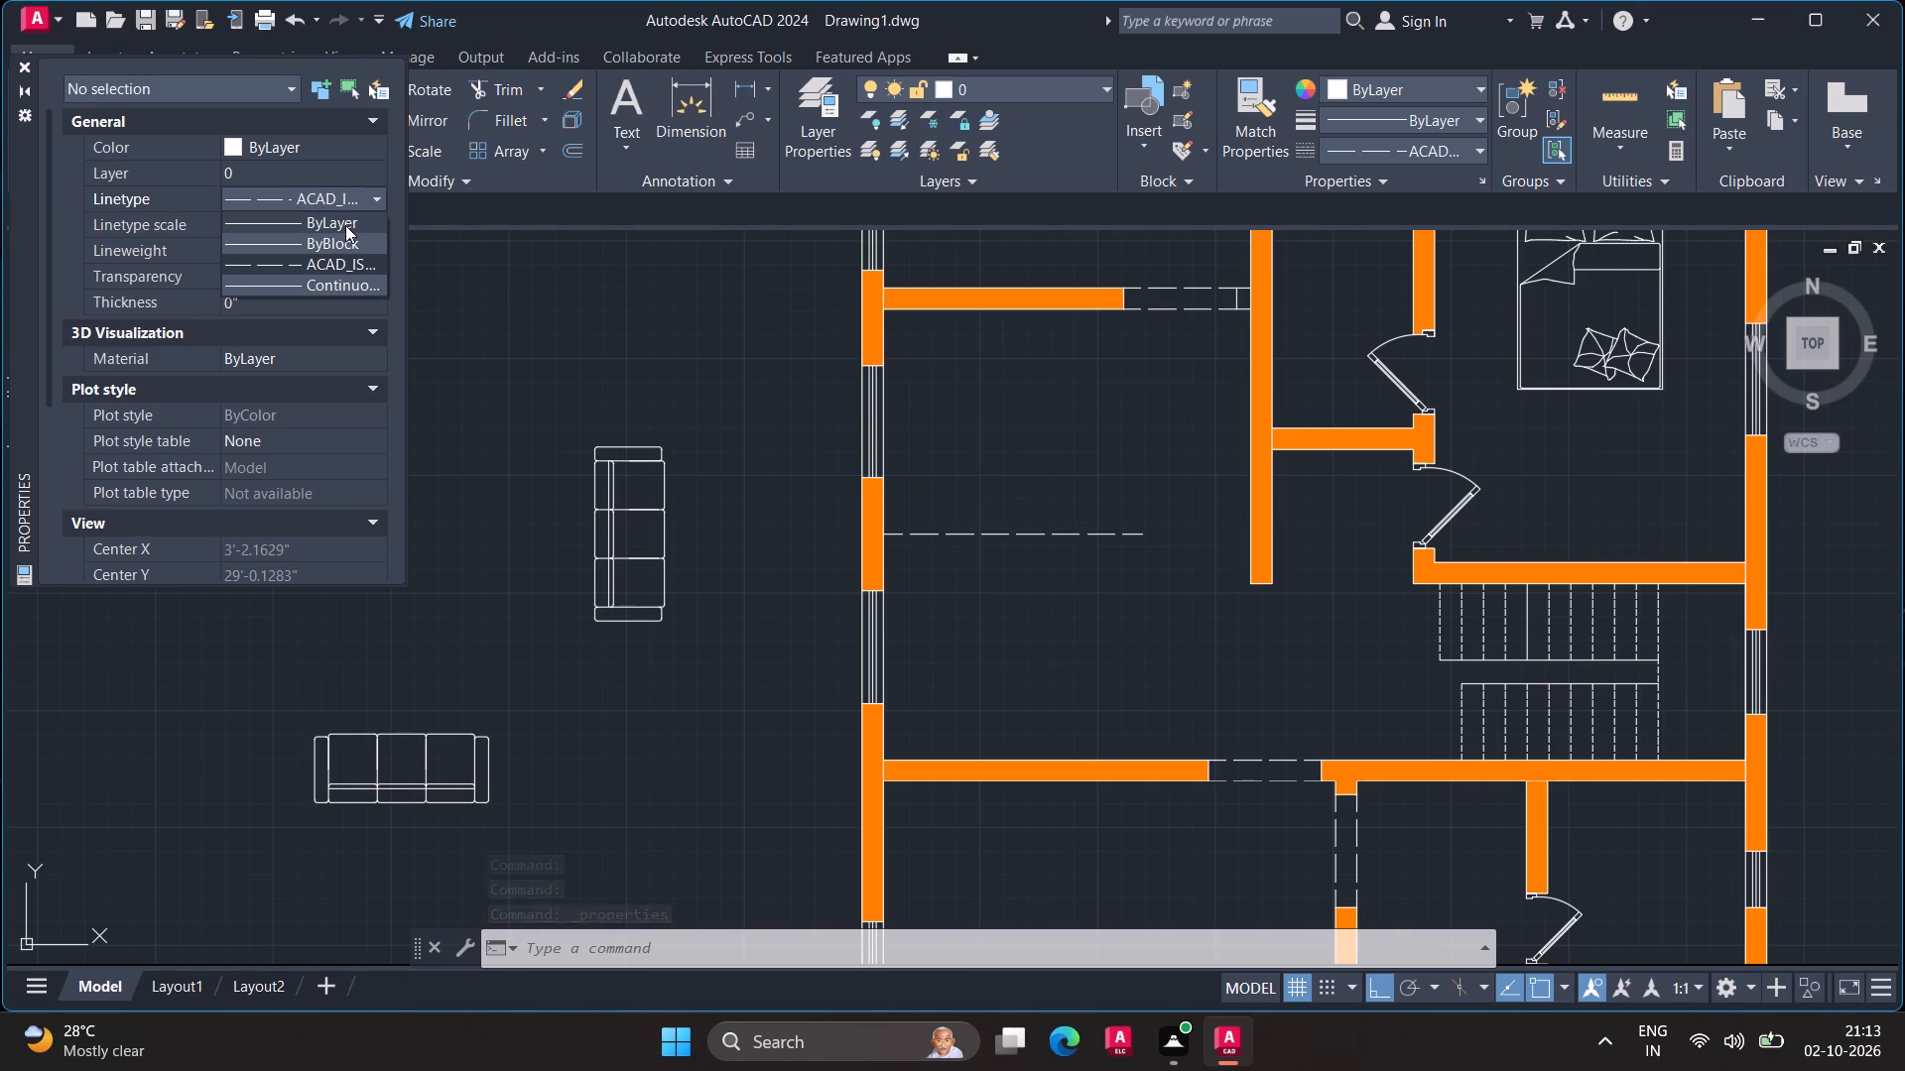
left_click(338, 284)
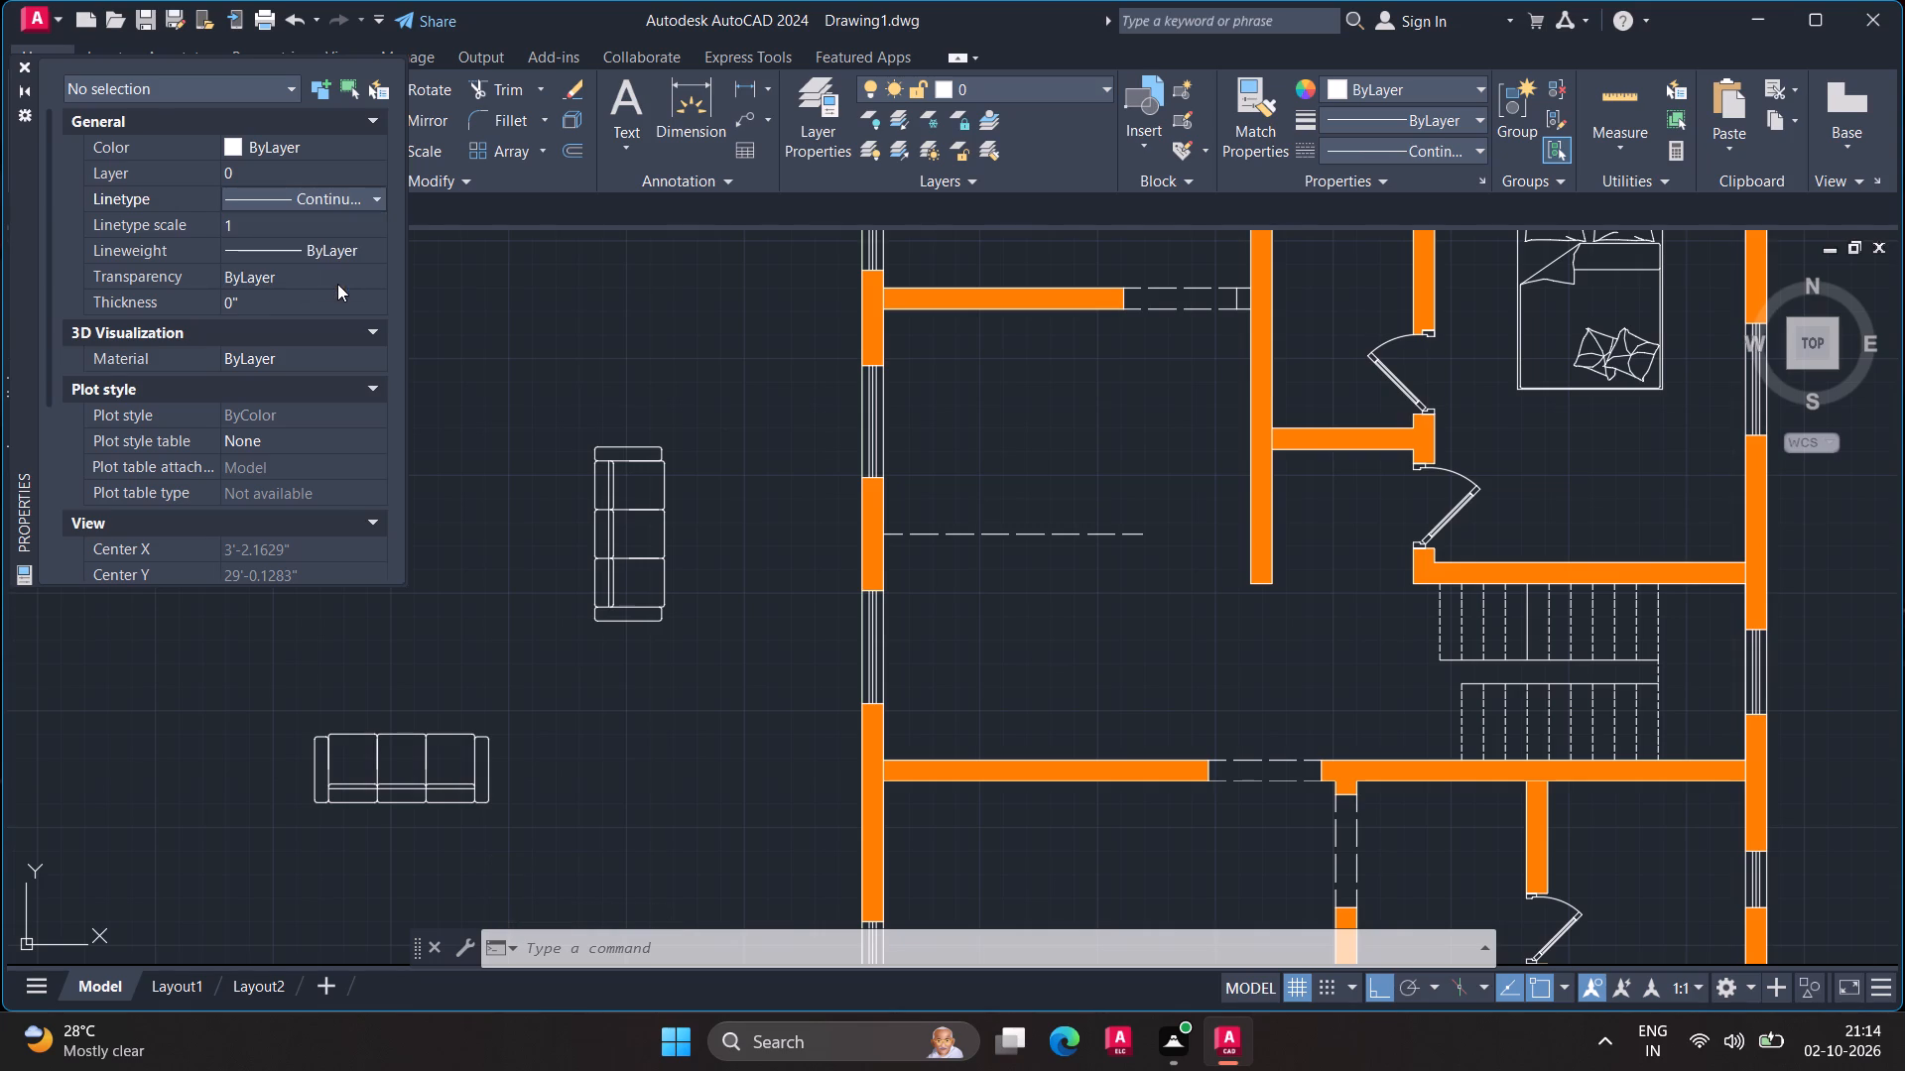
key("Escape")
key("Escape")
key("Escape")
key("ctrl+1")
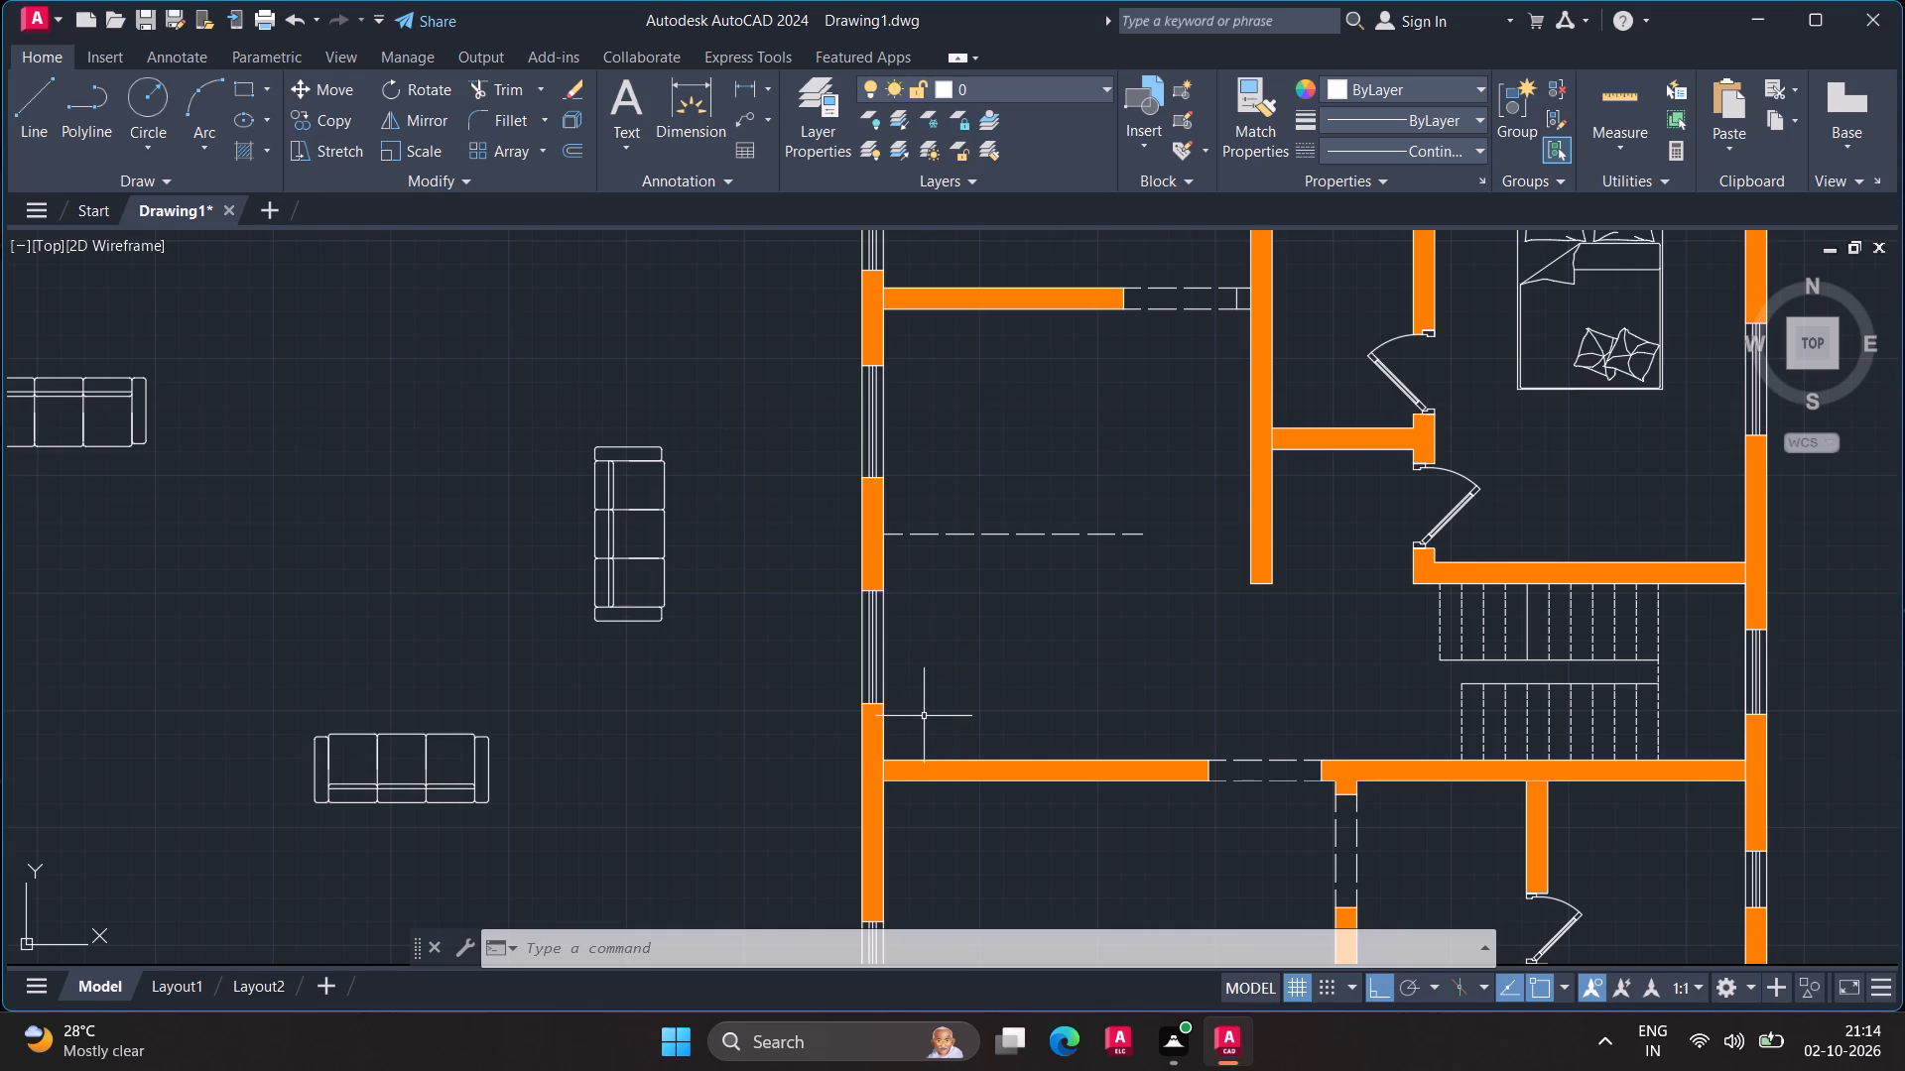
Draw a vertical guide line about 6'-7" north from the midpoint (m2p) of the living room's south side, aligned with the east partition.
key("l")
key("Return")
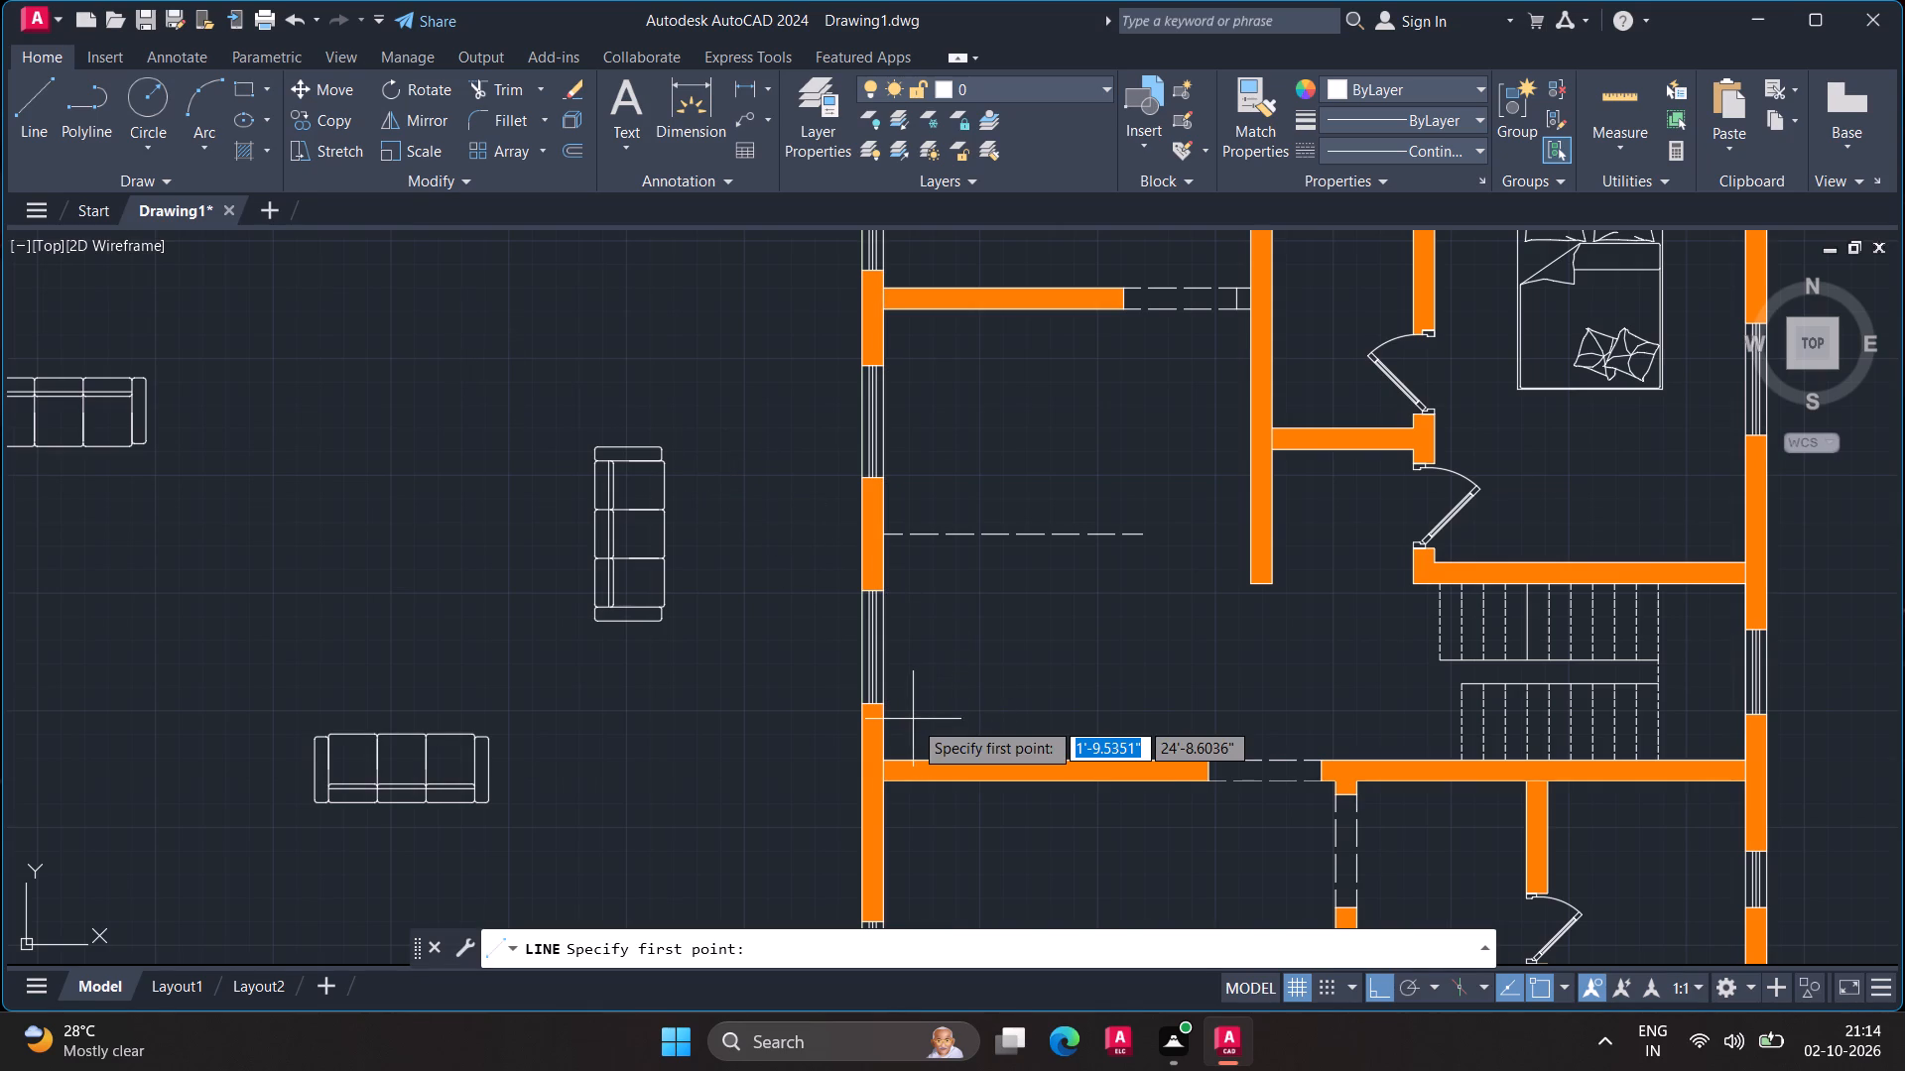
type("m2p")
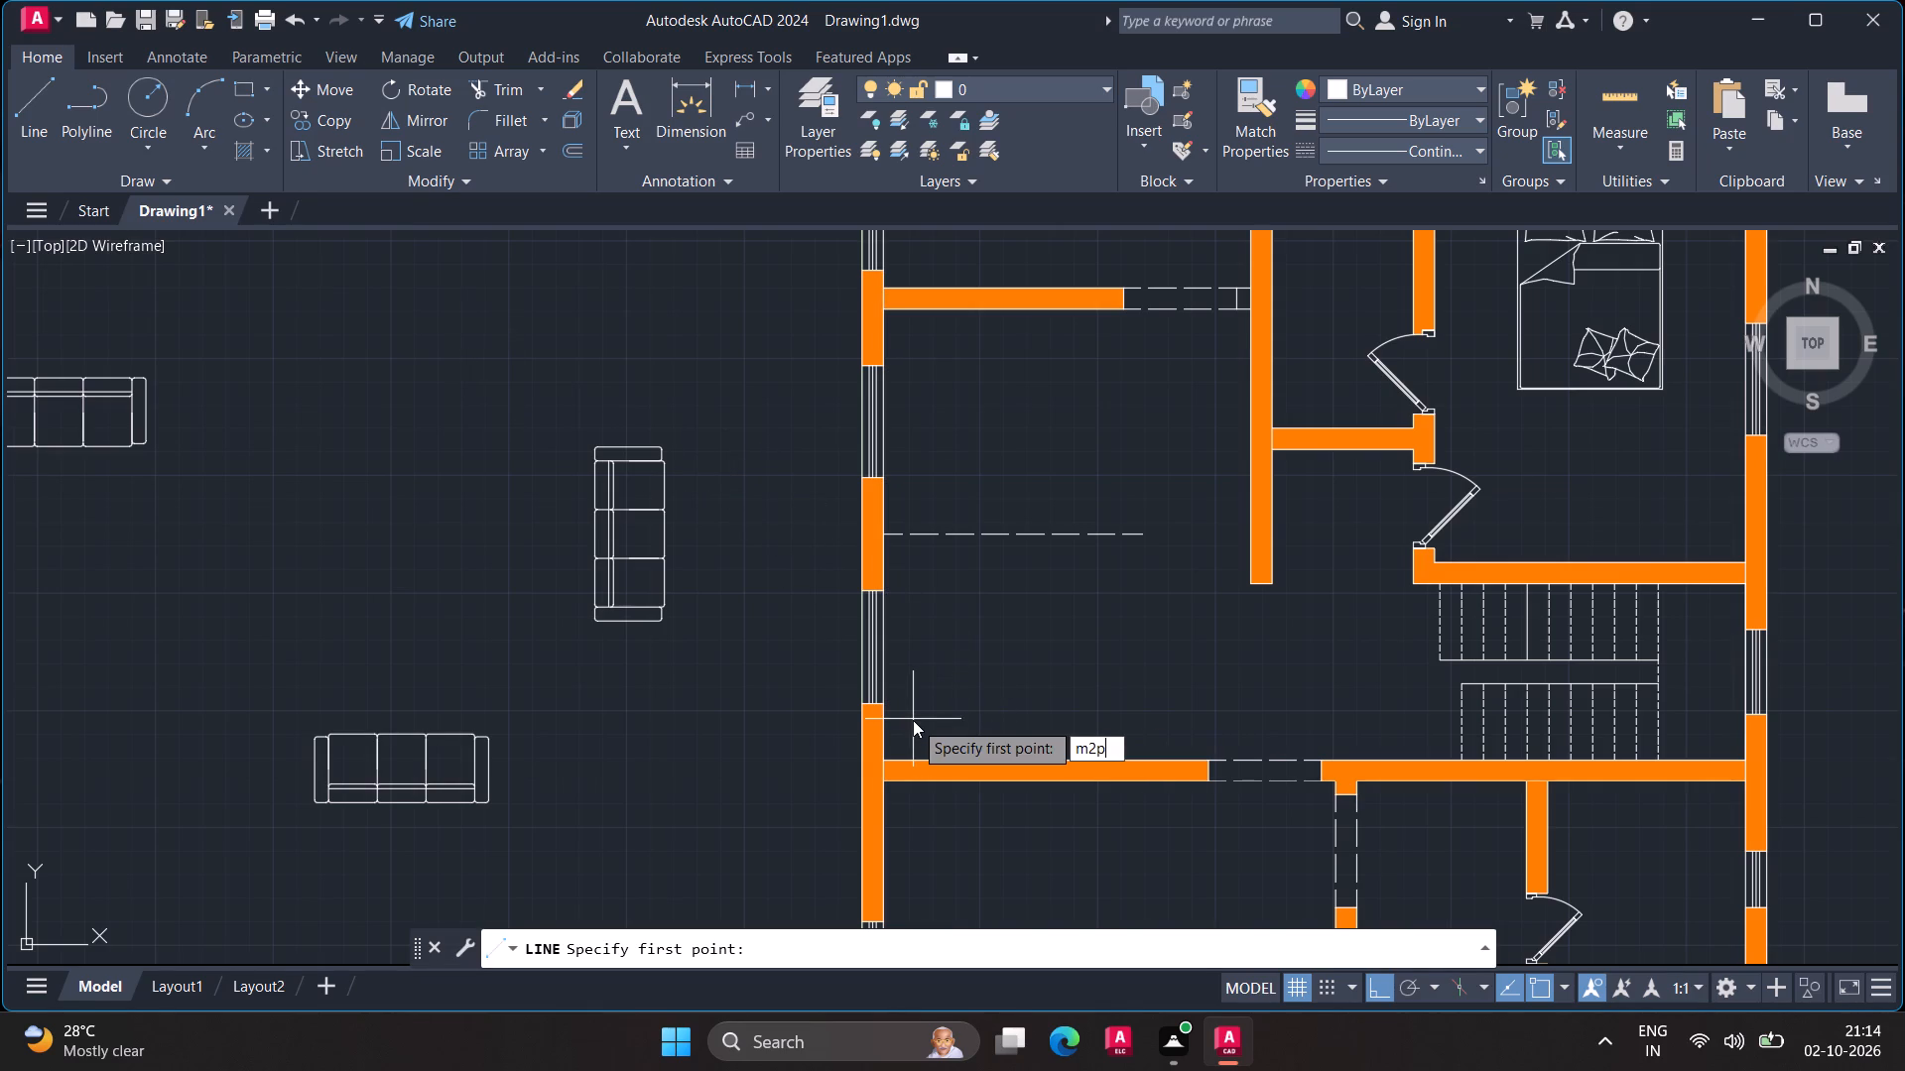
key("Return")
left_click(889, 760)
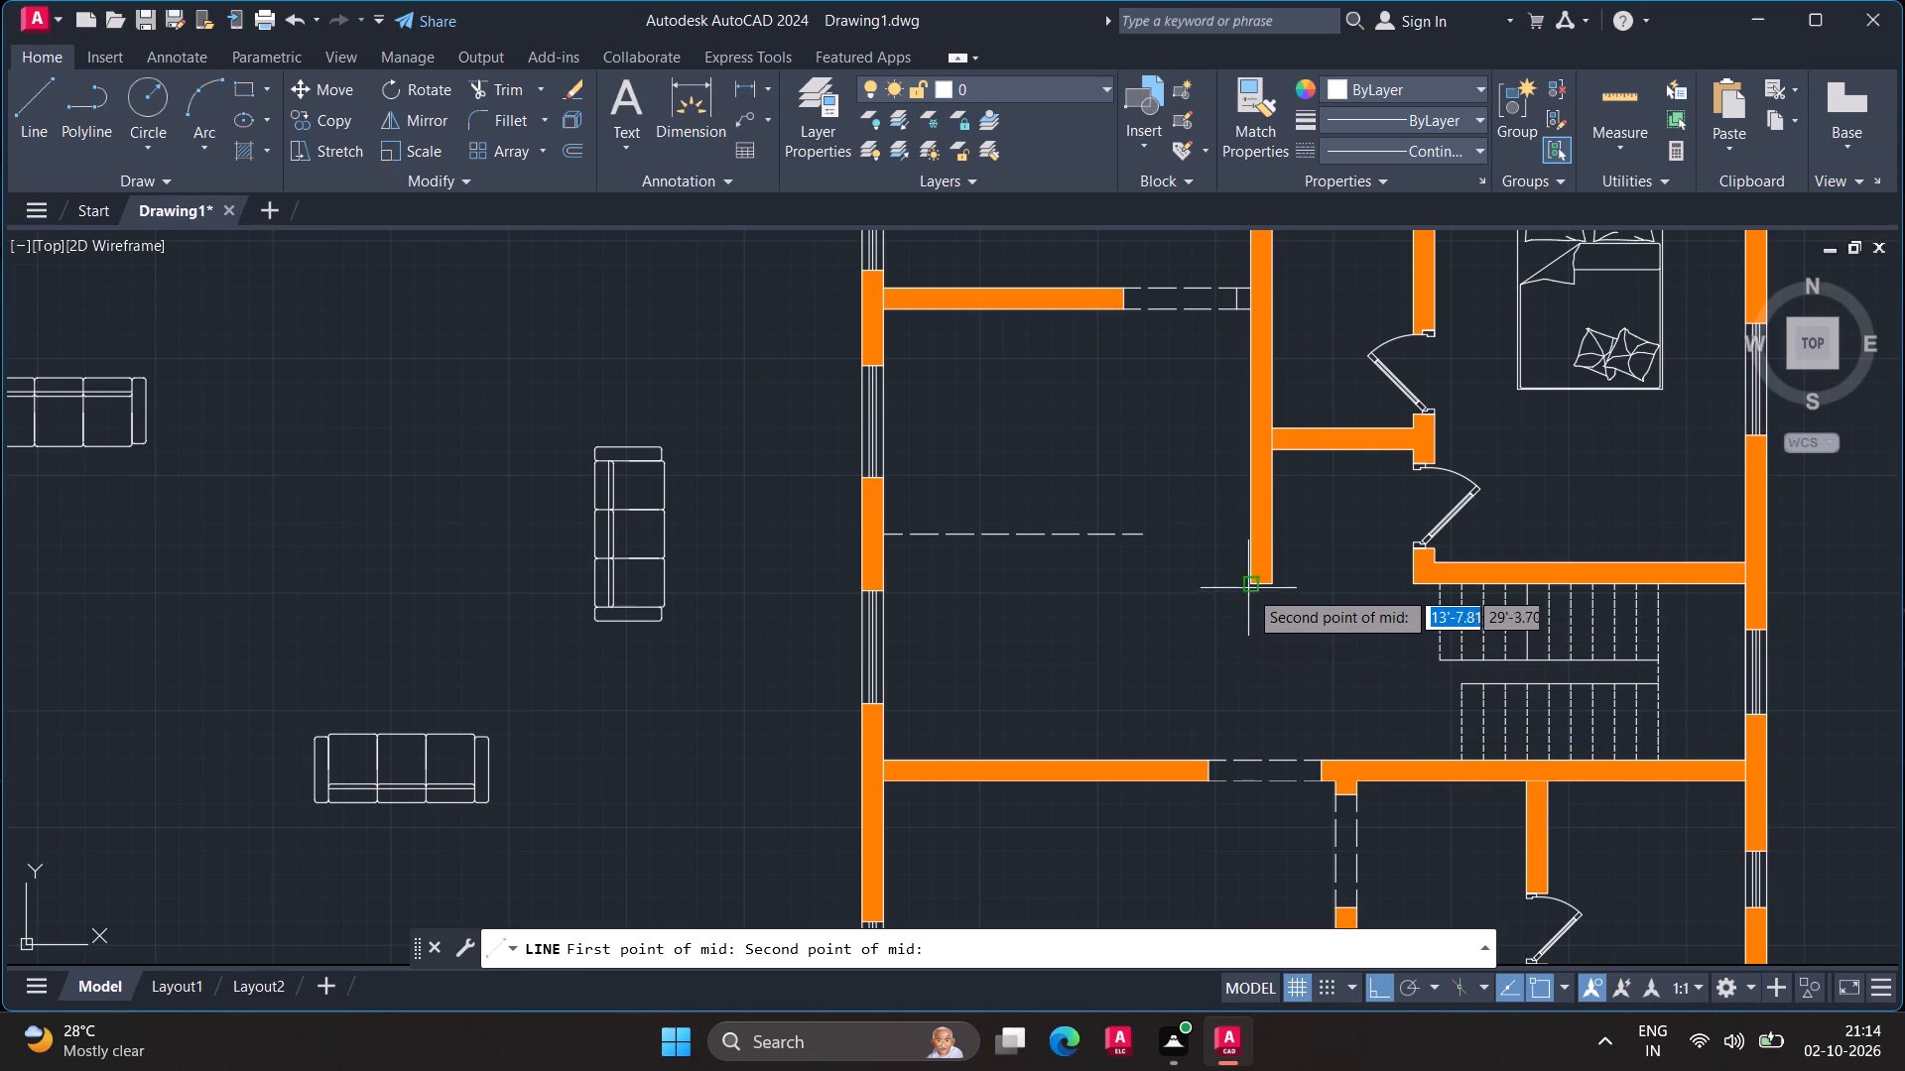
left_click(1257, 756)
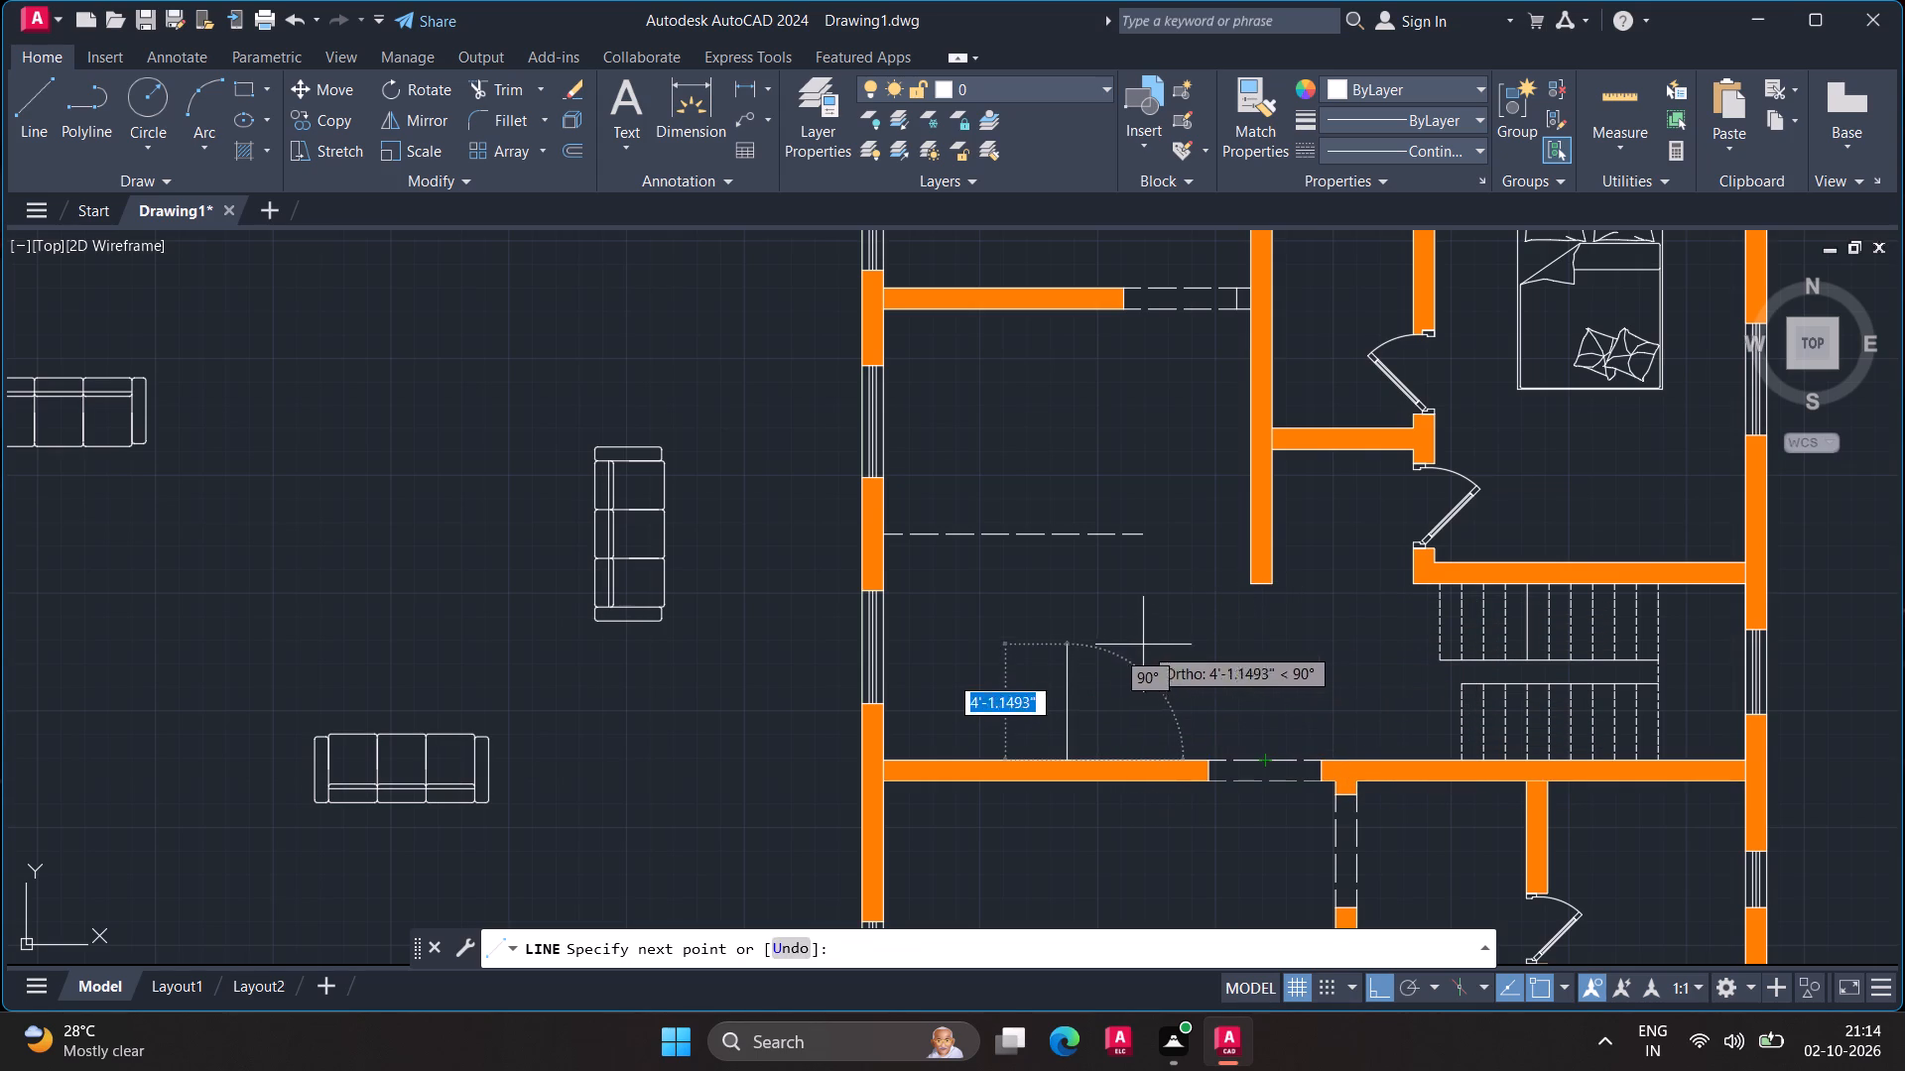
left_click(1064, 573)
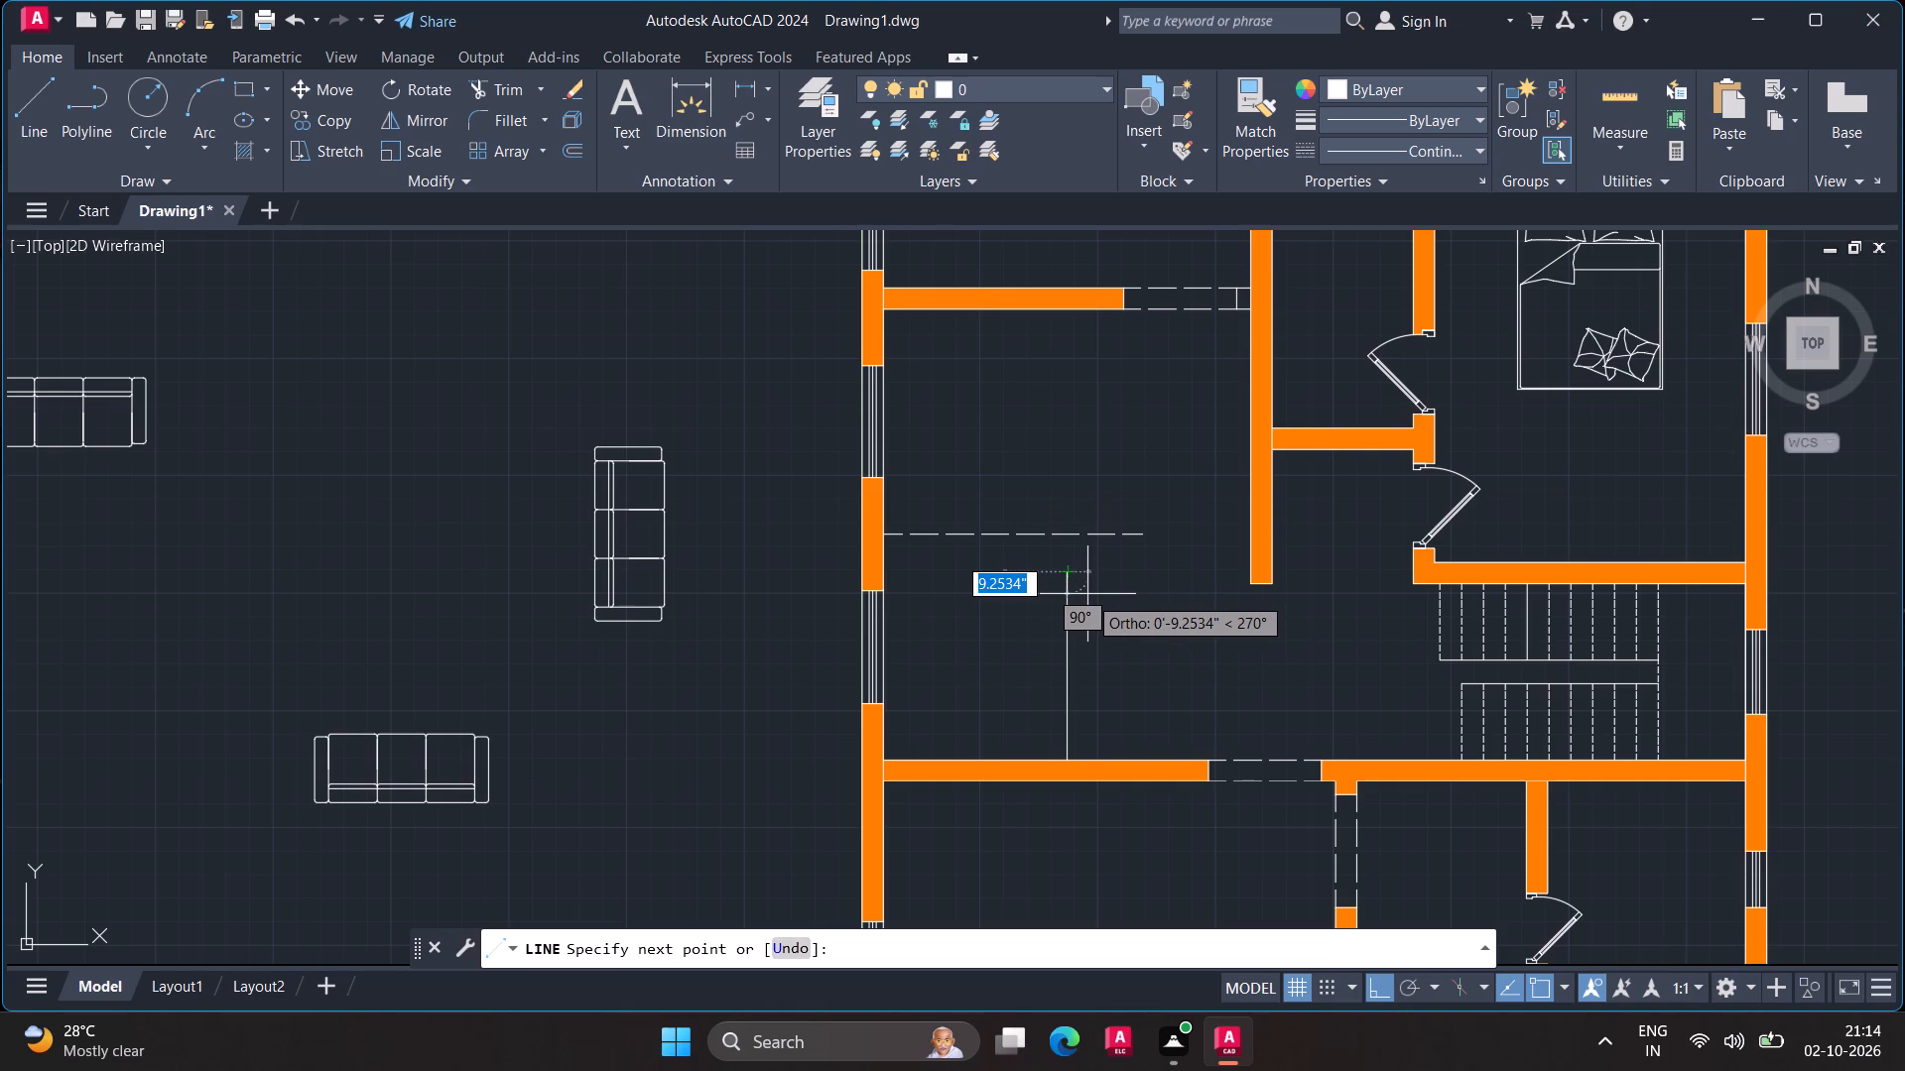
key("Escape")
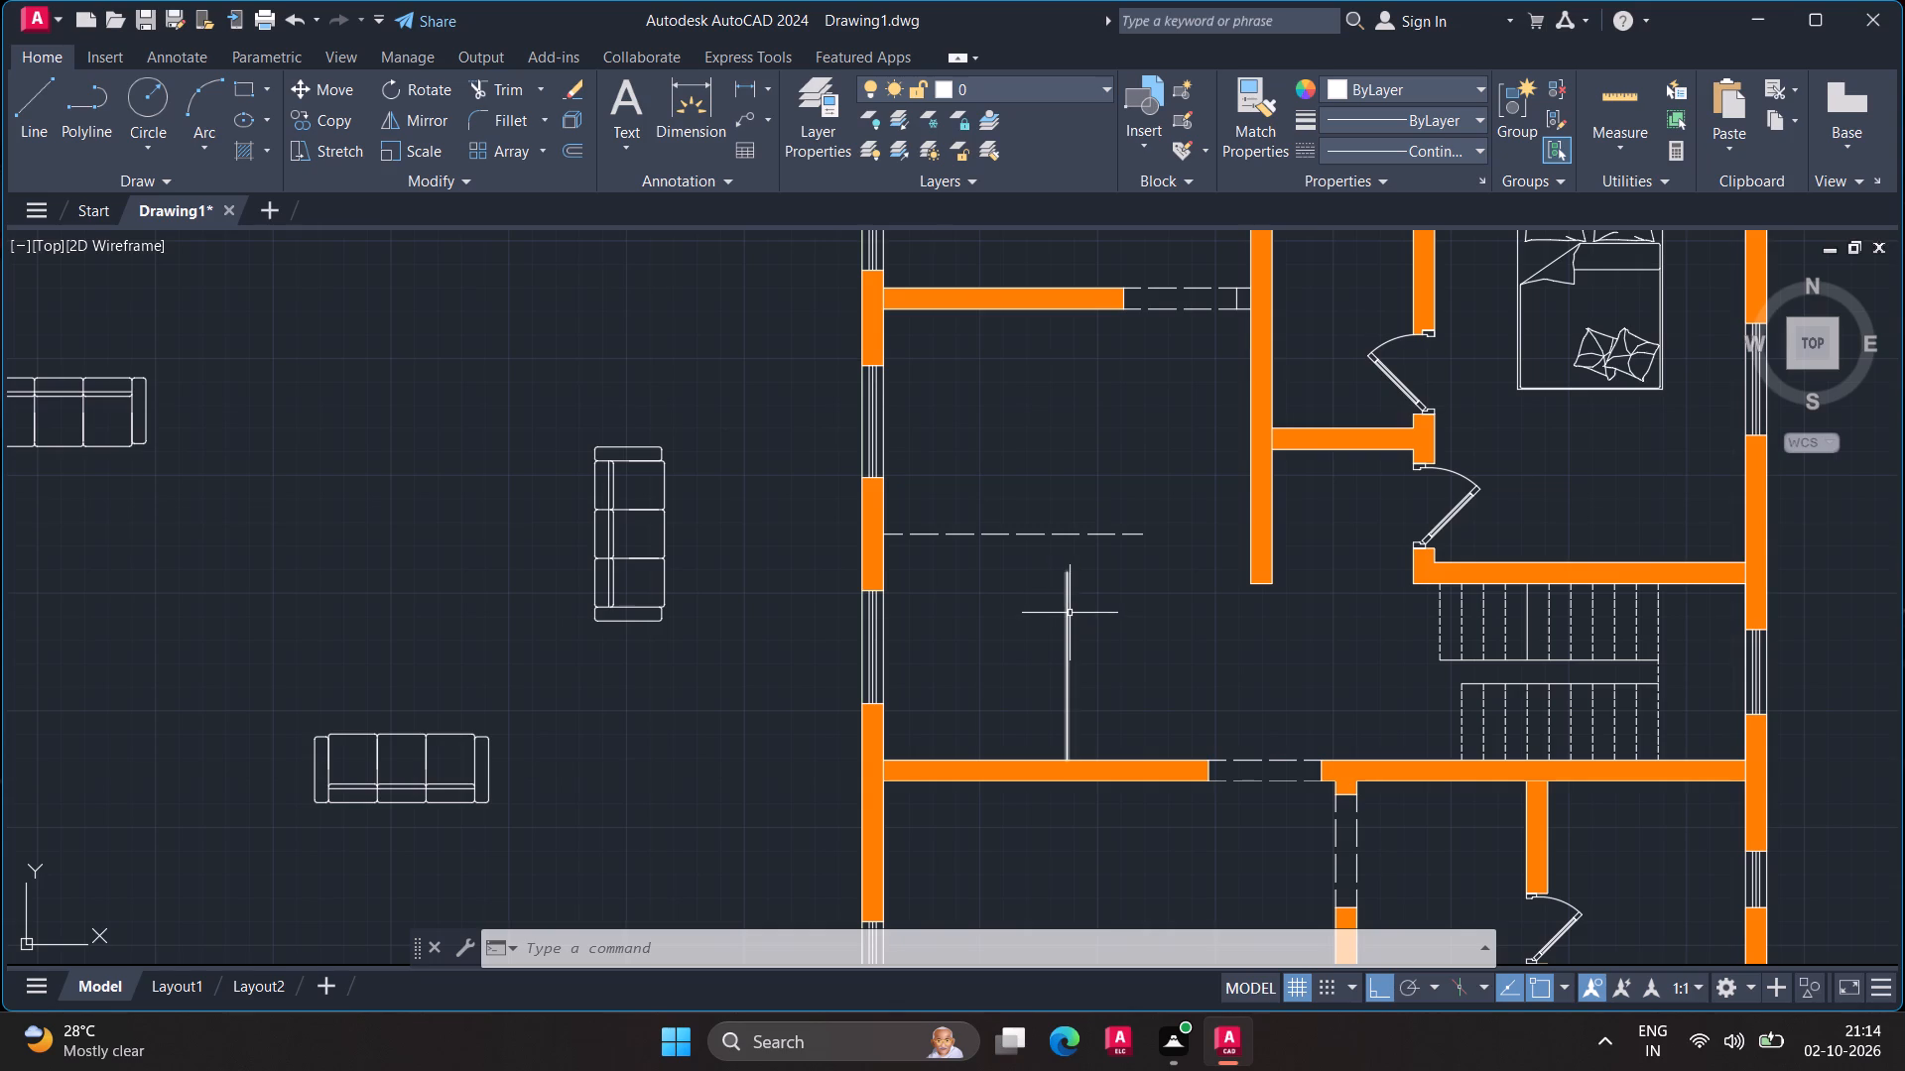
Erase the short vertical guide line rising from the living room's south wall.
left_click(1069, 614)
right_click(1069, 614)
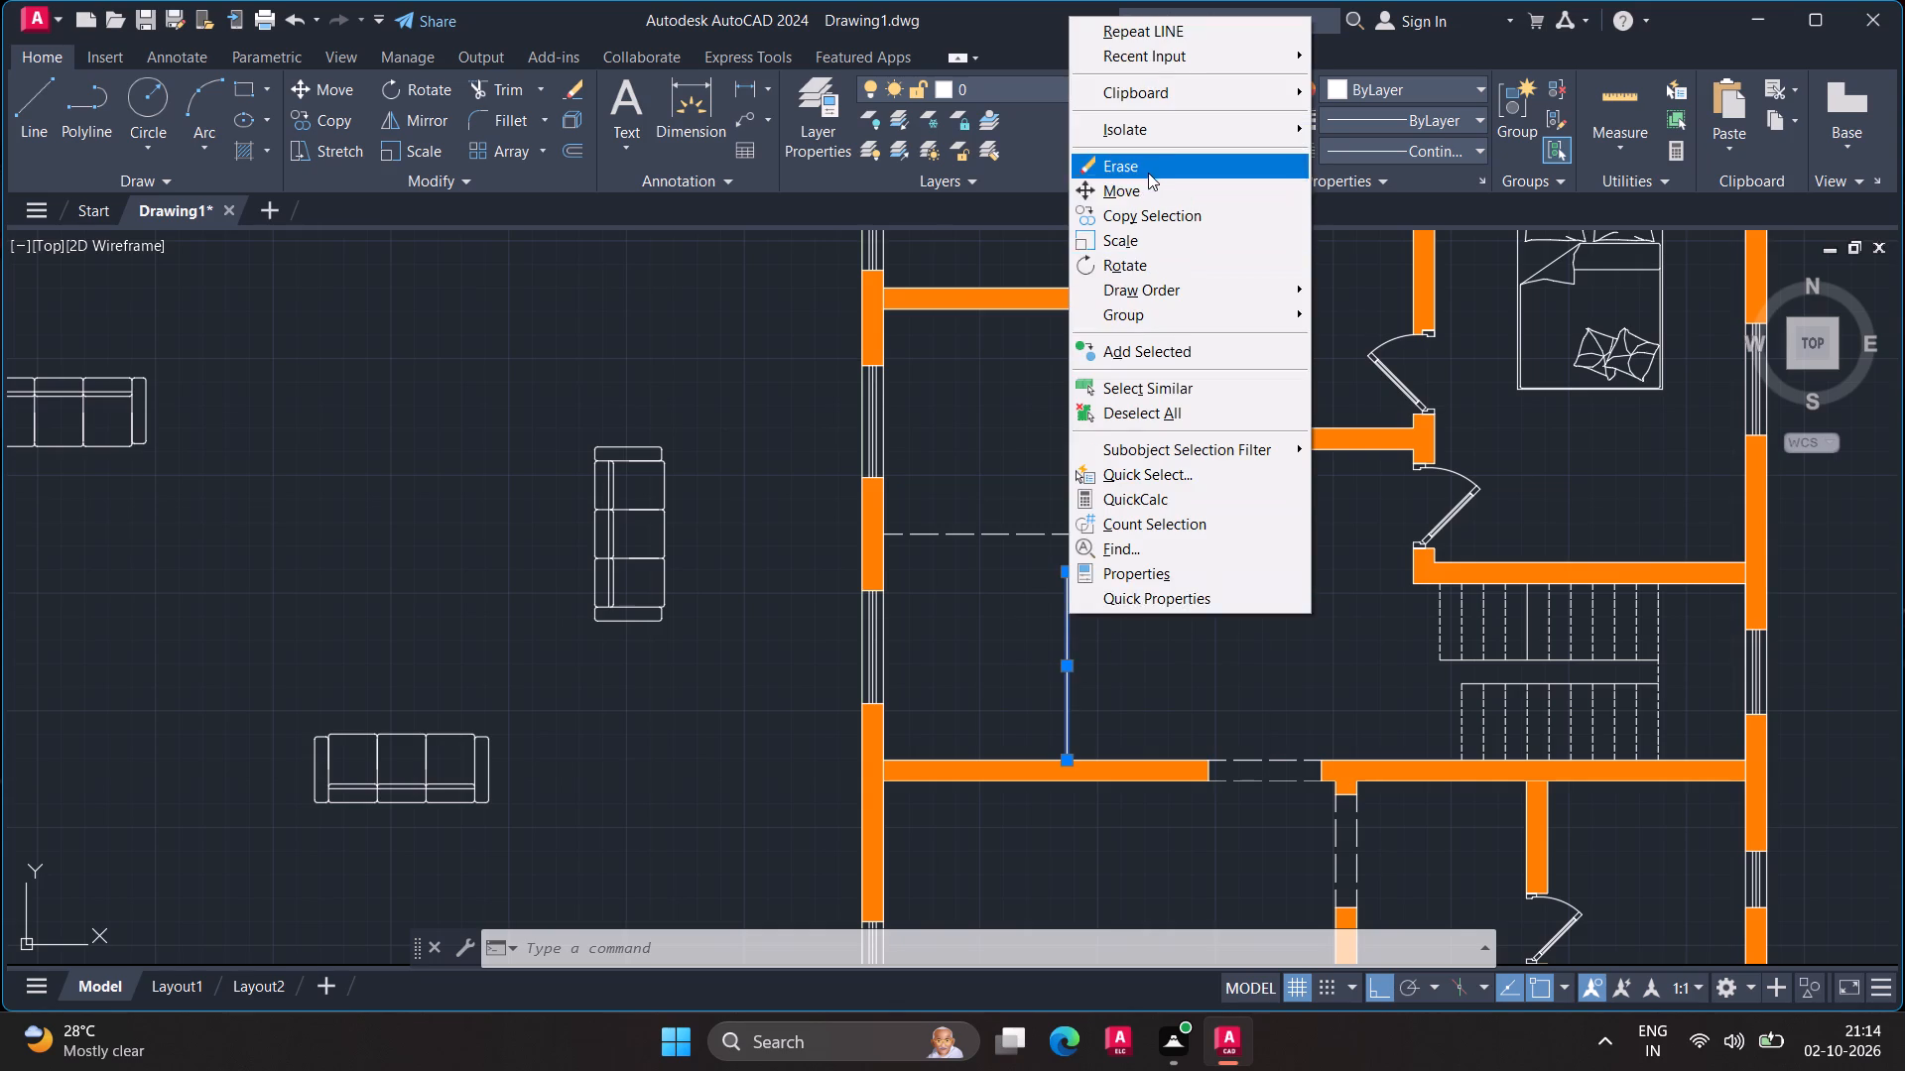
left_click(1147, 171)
Draw a vertical guide line from the midpoint (m2p) between the living room's two north inner corners, straight south past the south wall.
key("l")
key("Return")
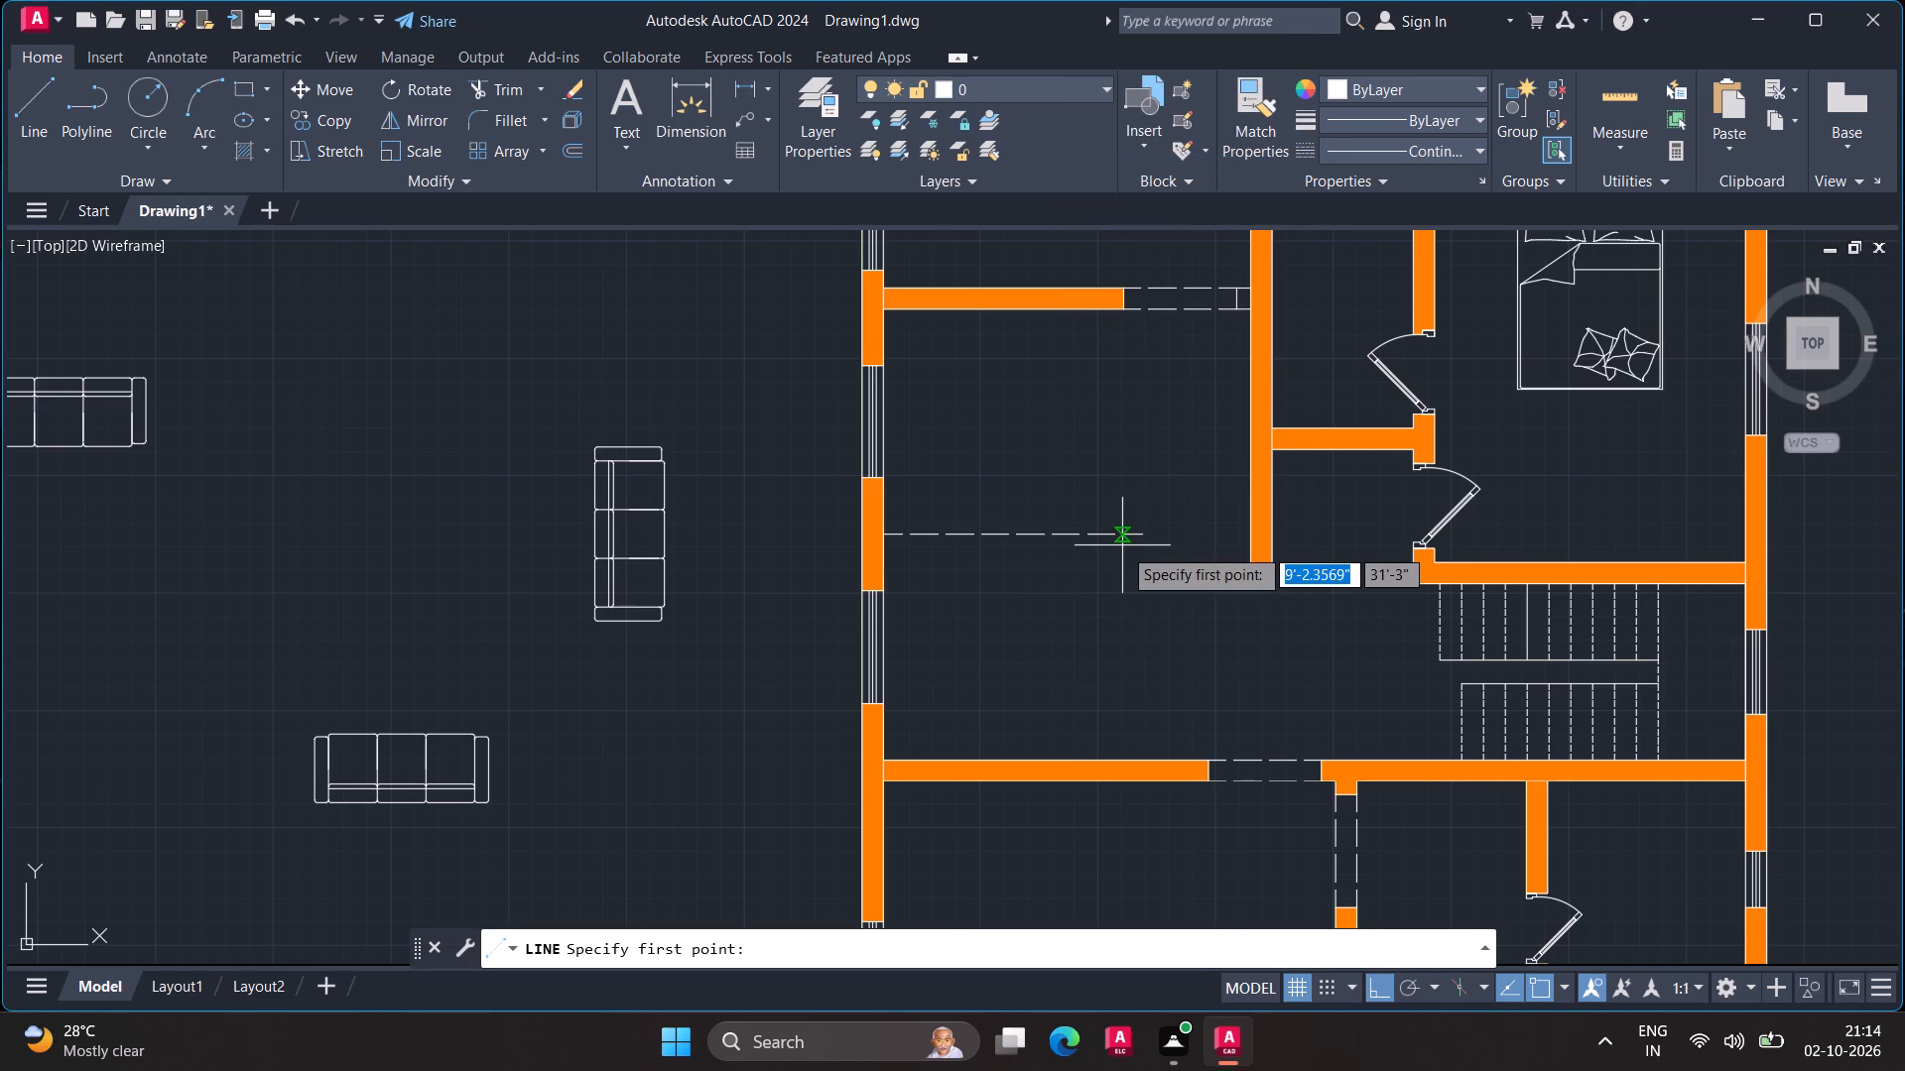
key("m")
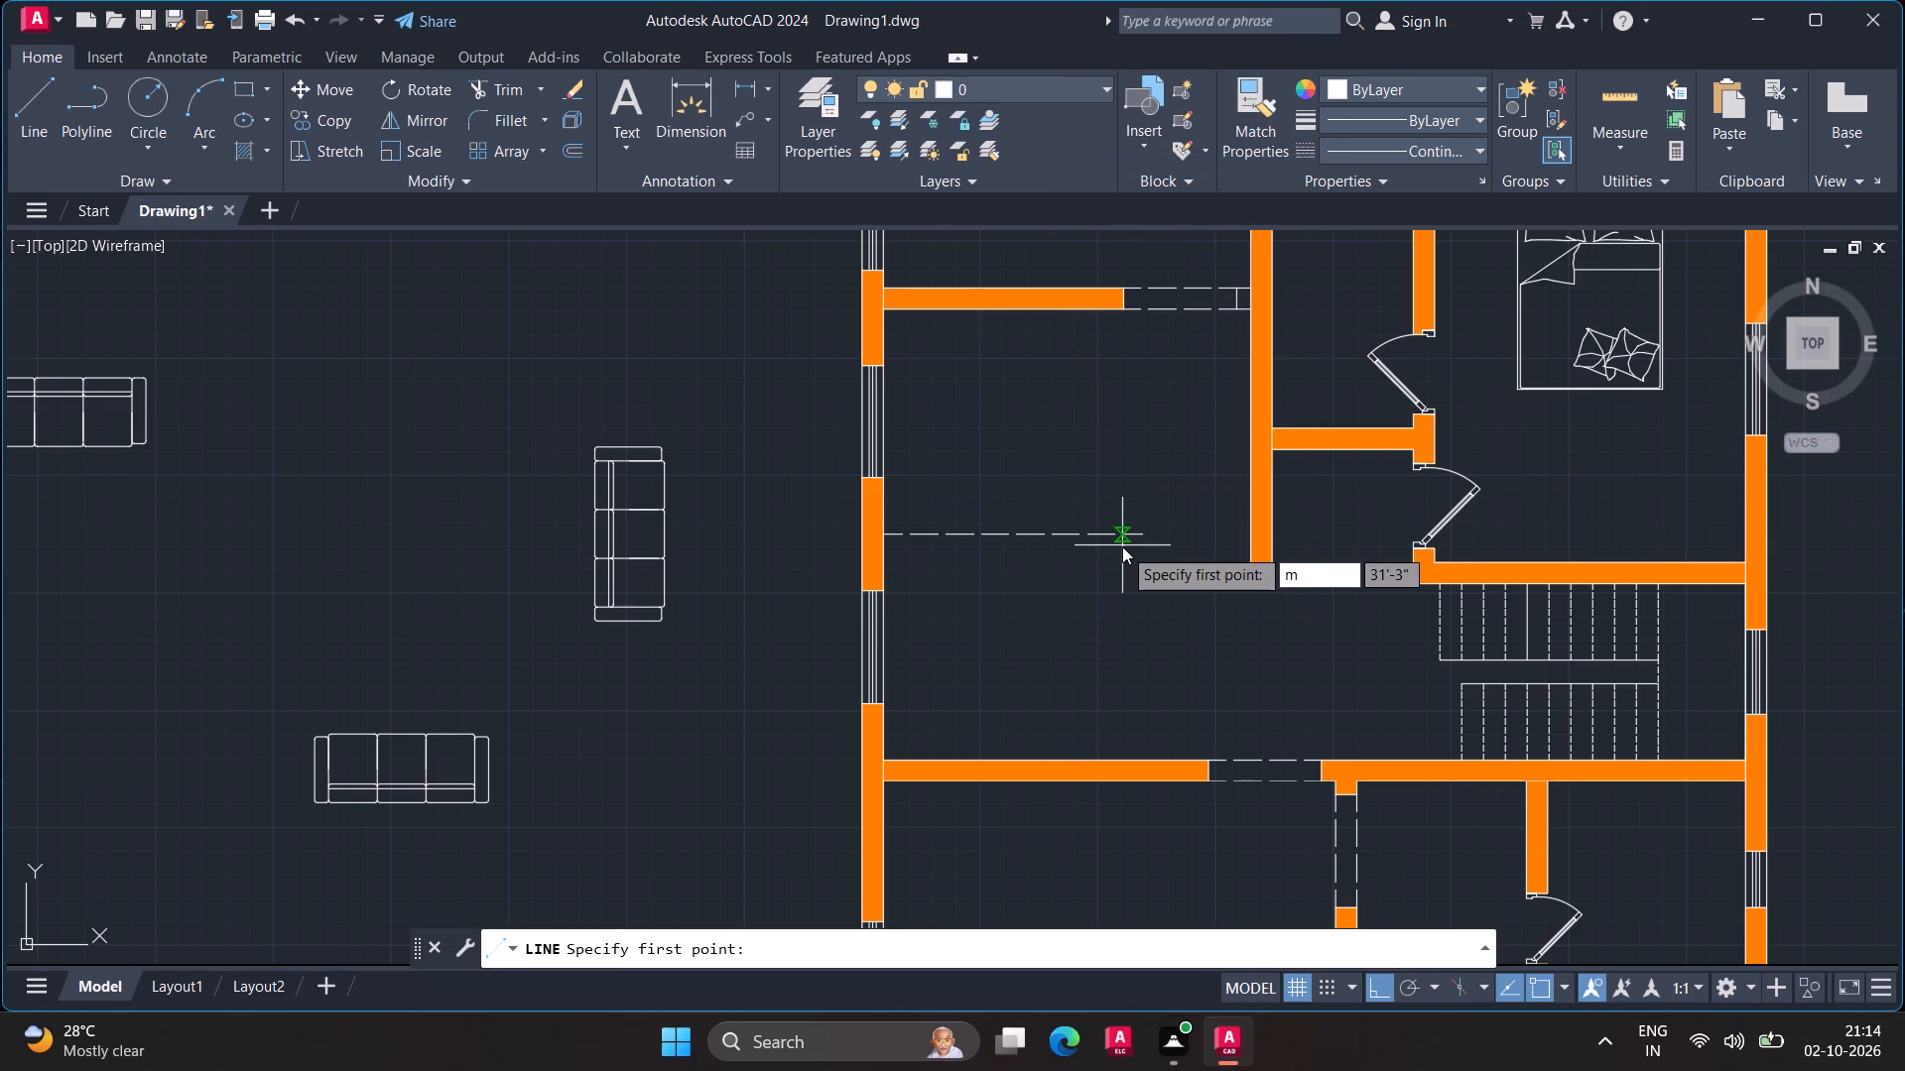
key("2")
key("p")
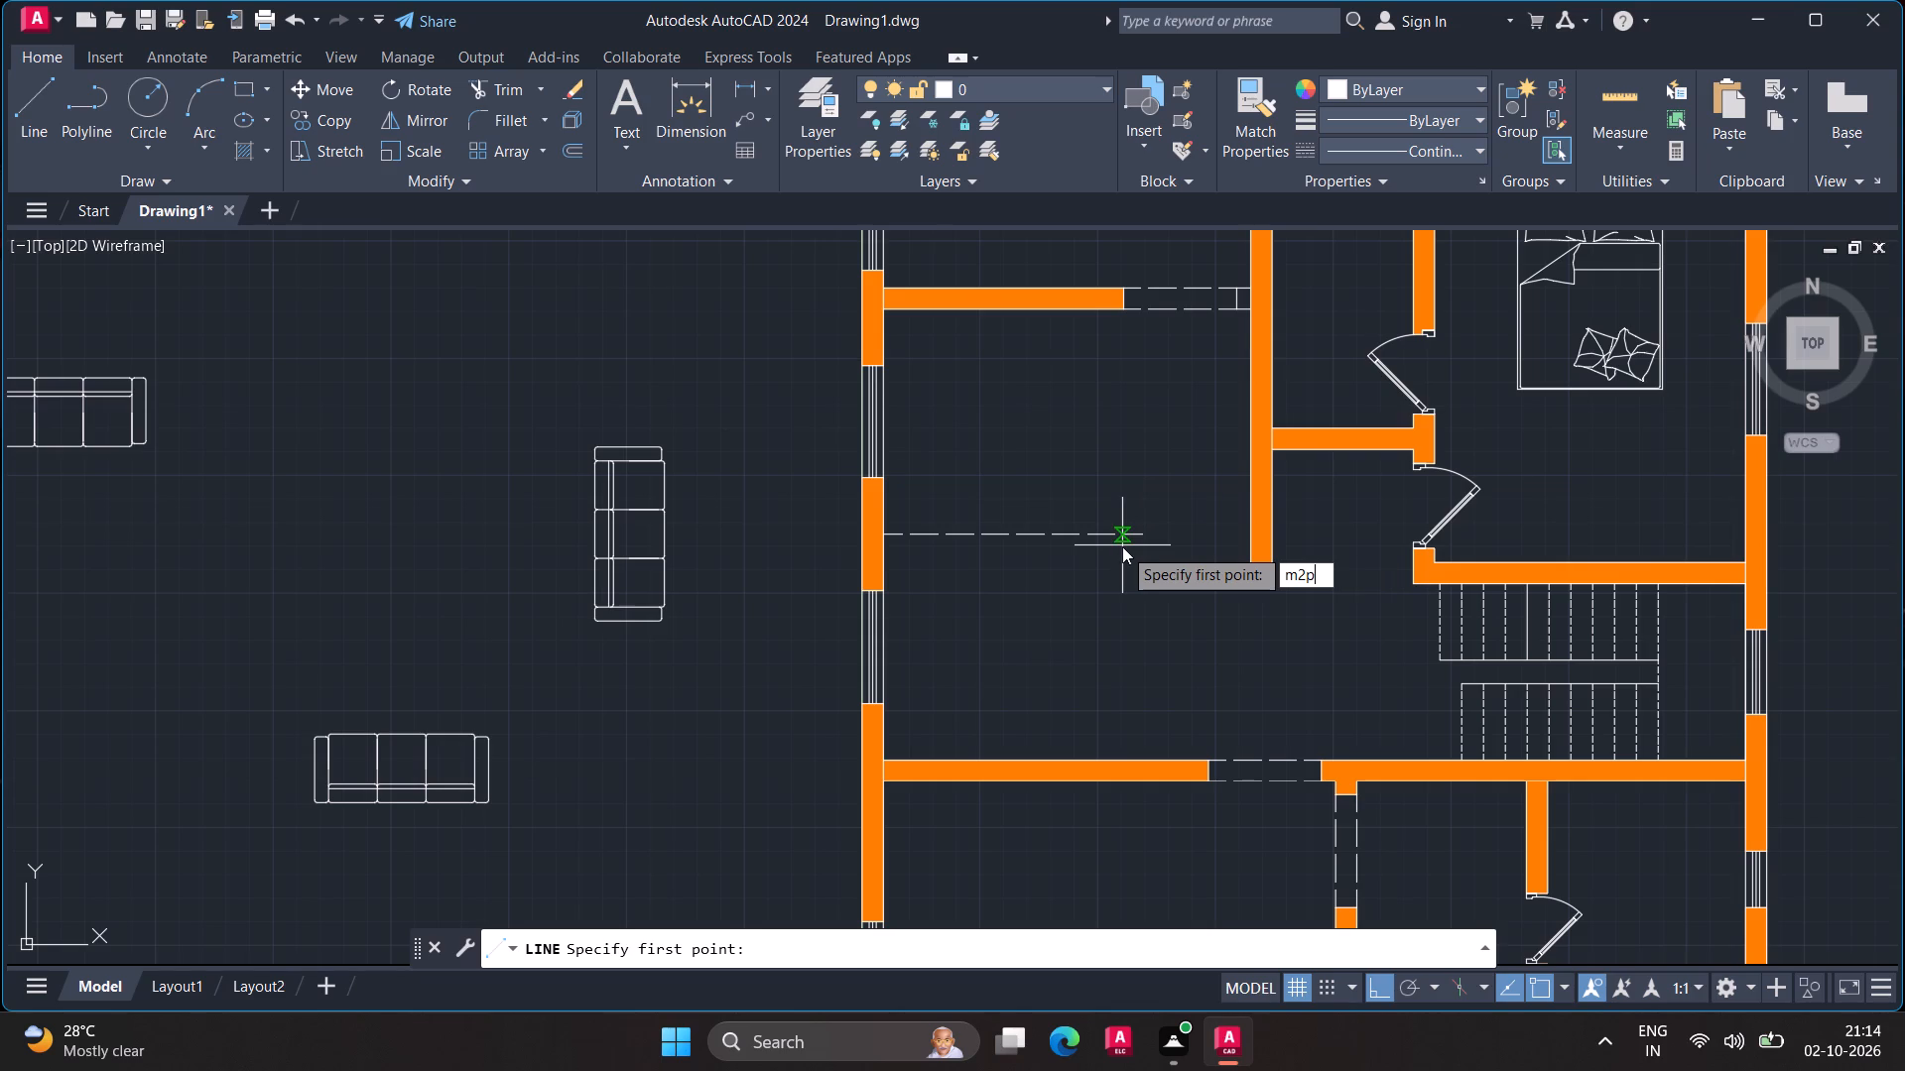
key("Return")
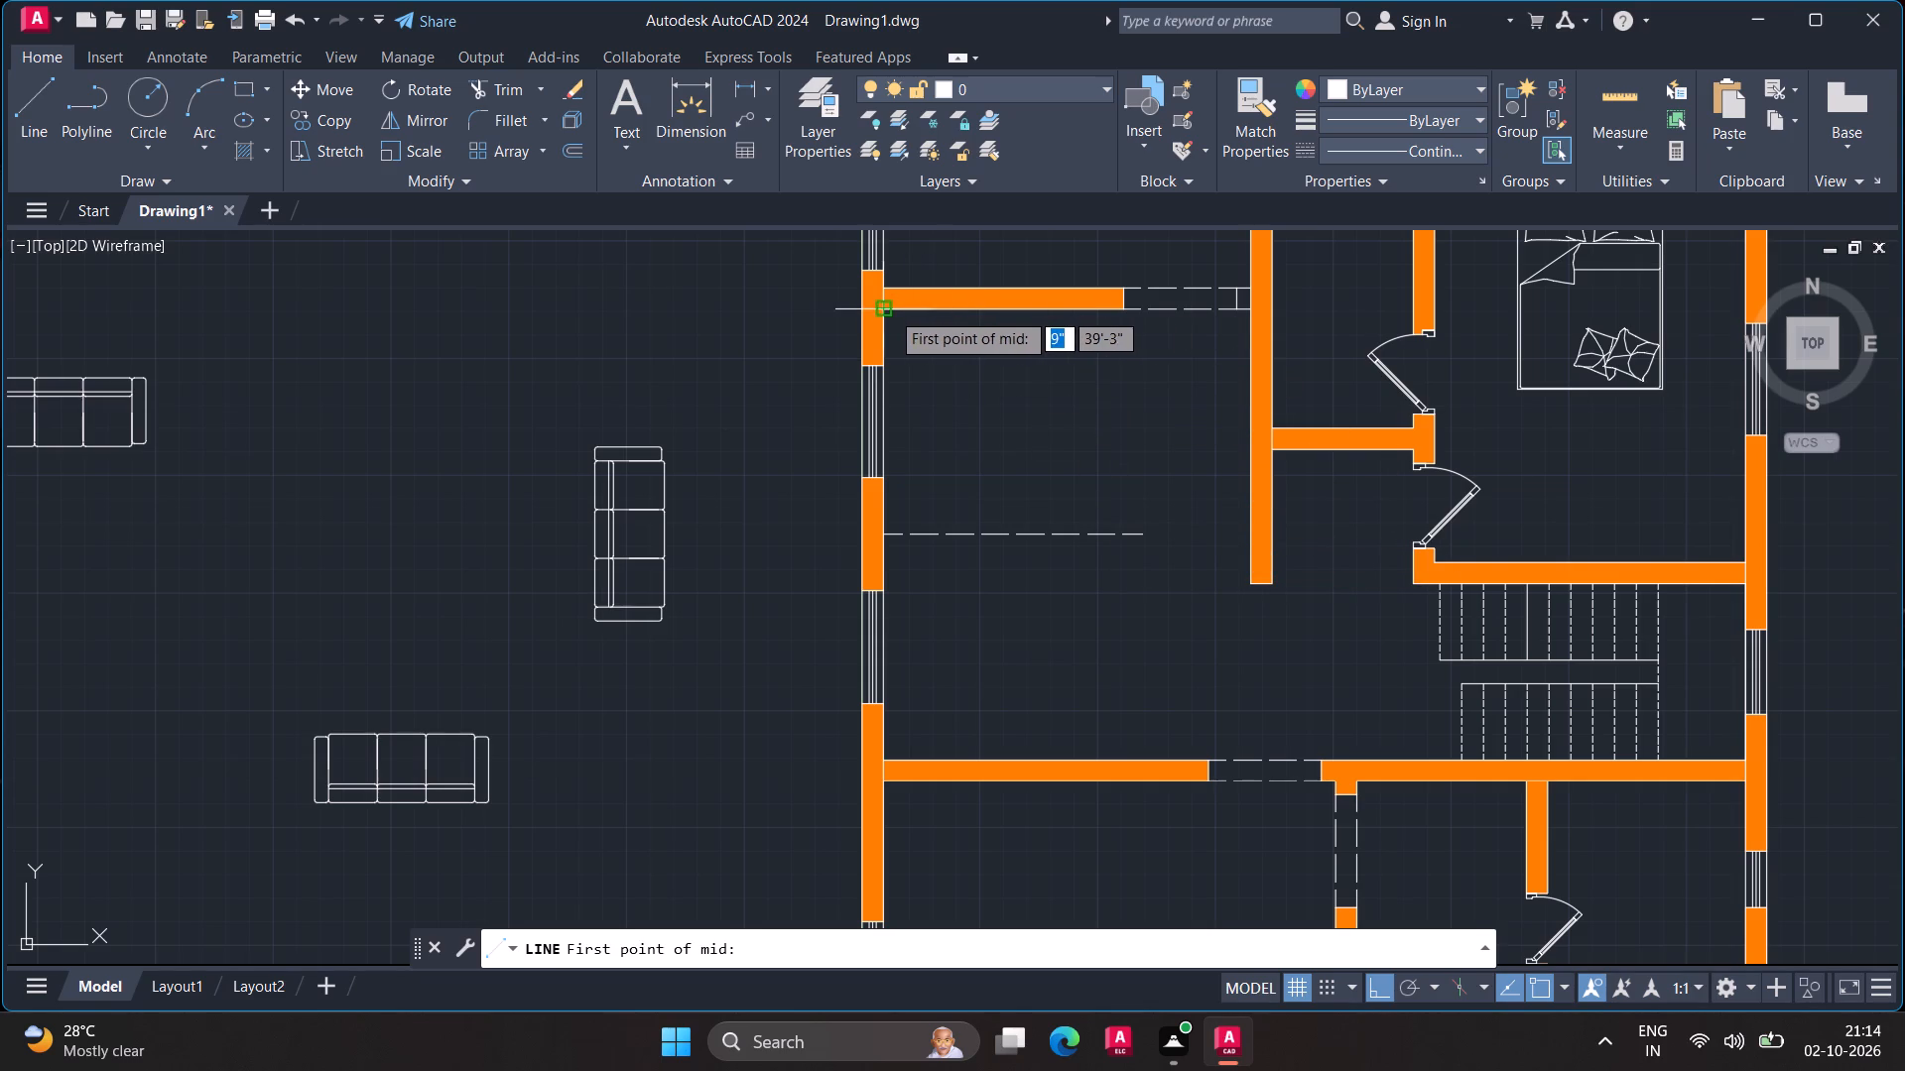
scroll(890, 353, "up", 2)
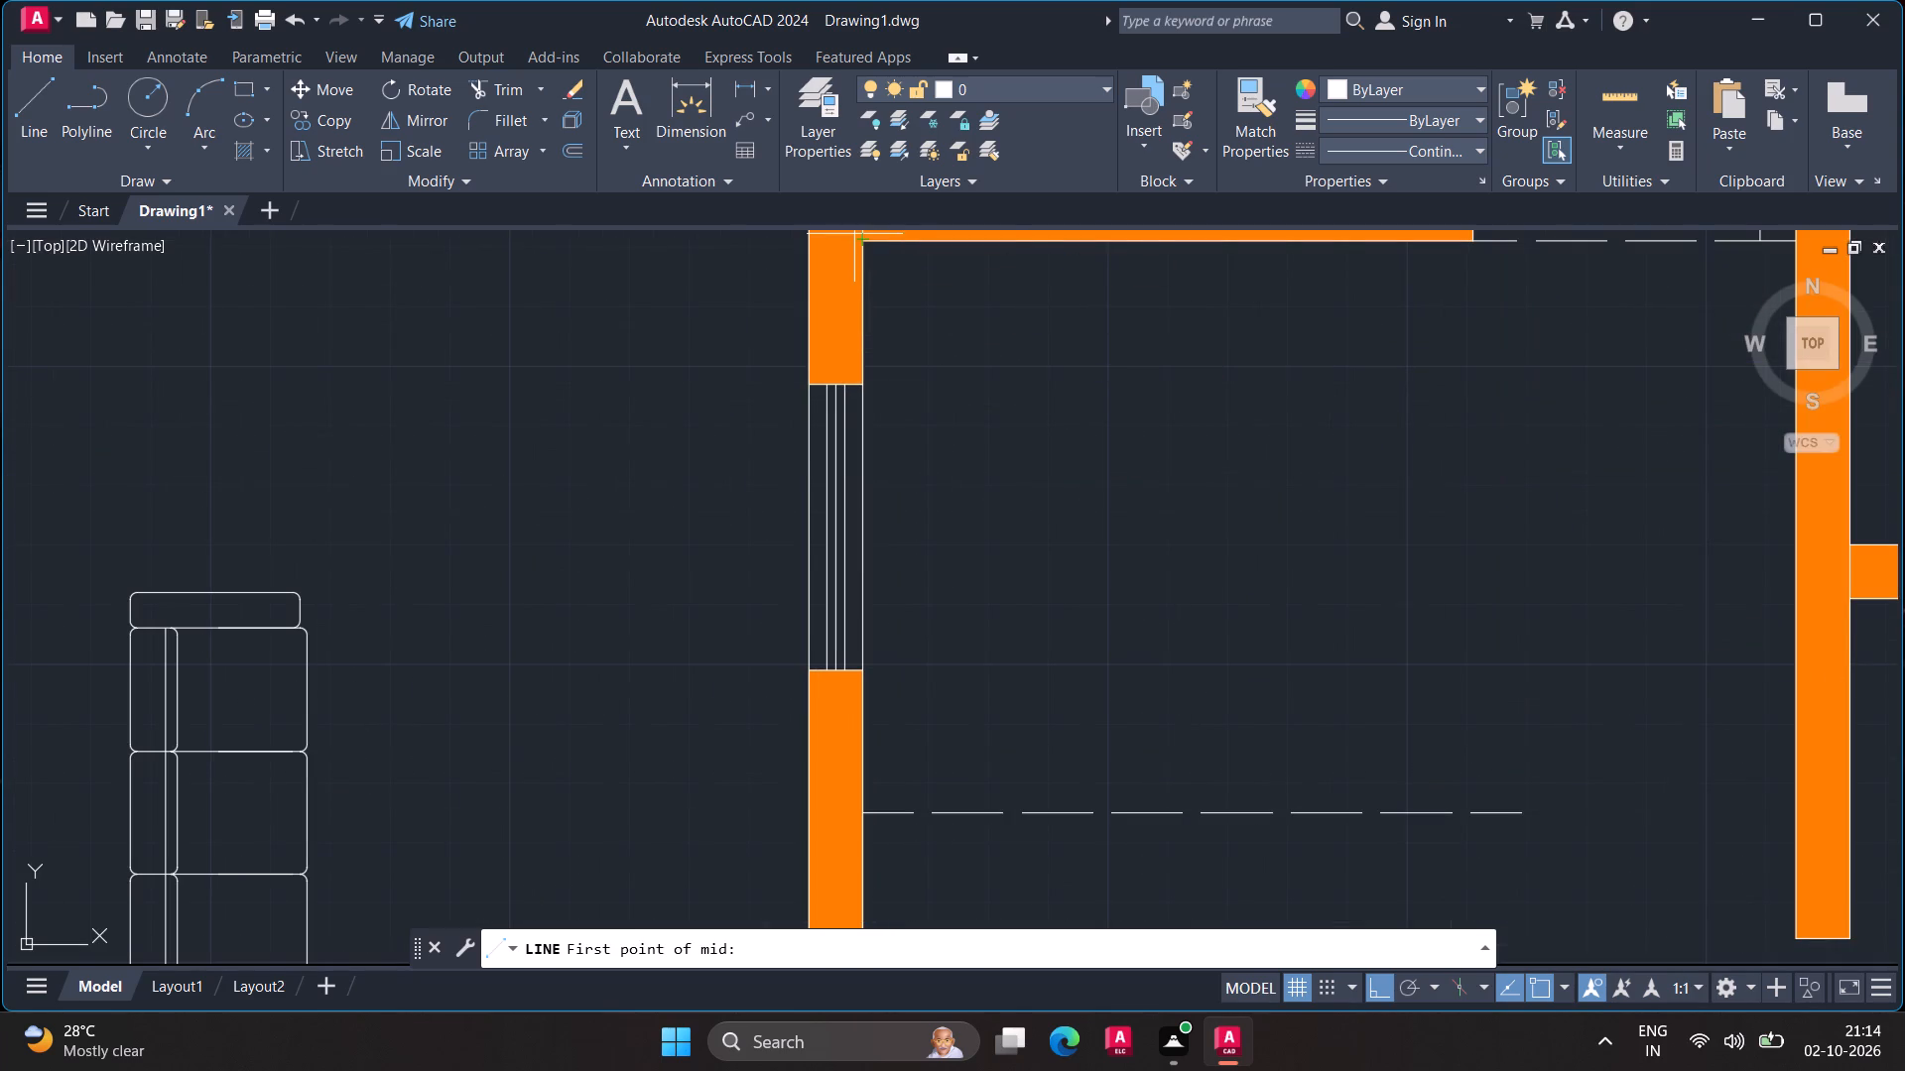
left_click(858, 240)
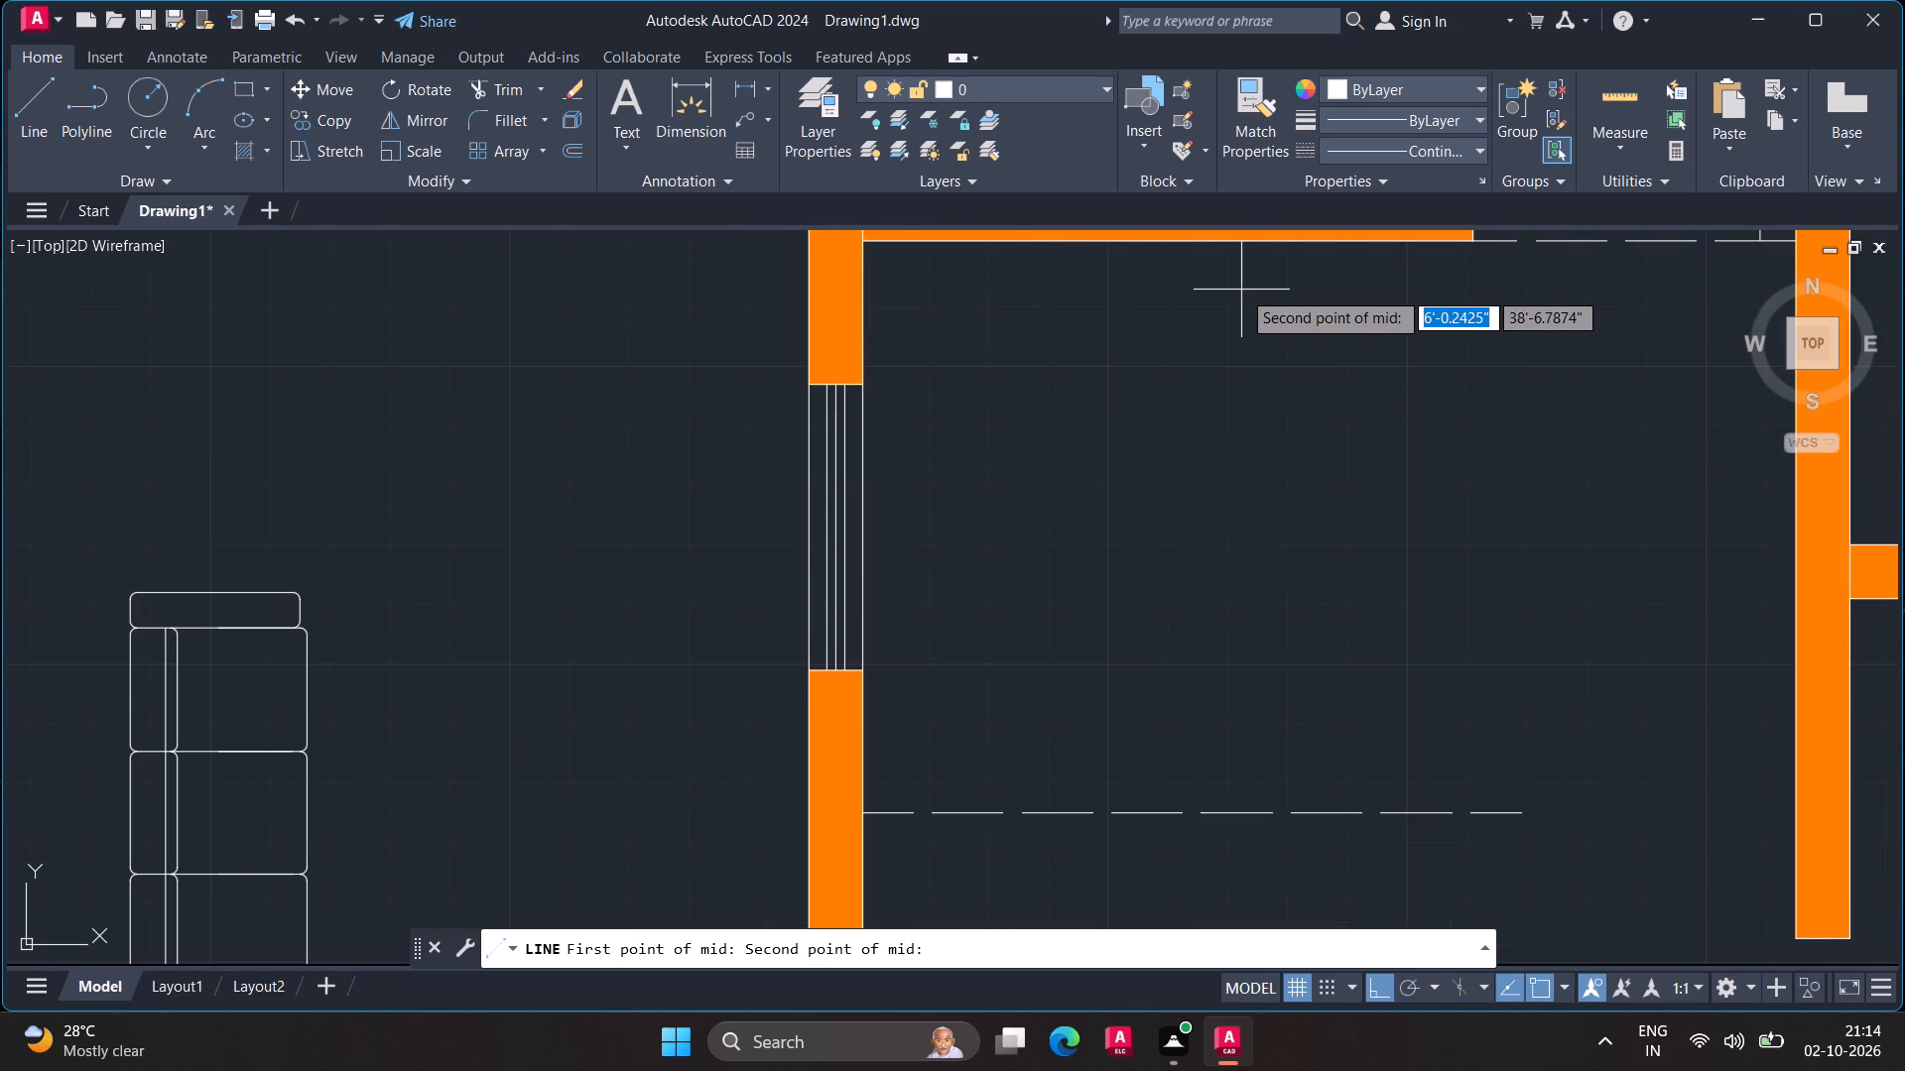
scroll(1241, 290, "down", 1)
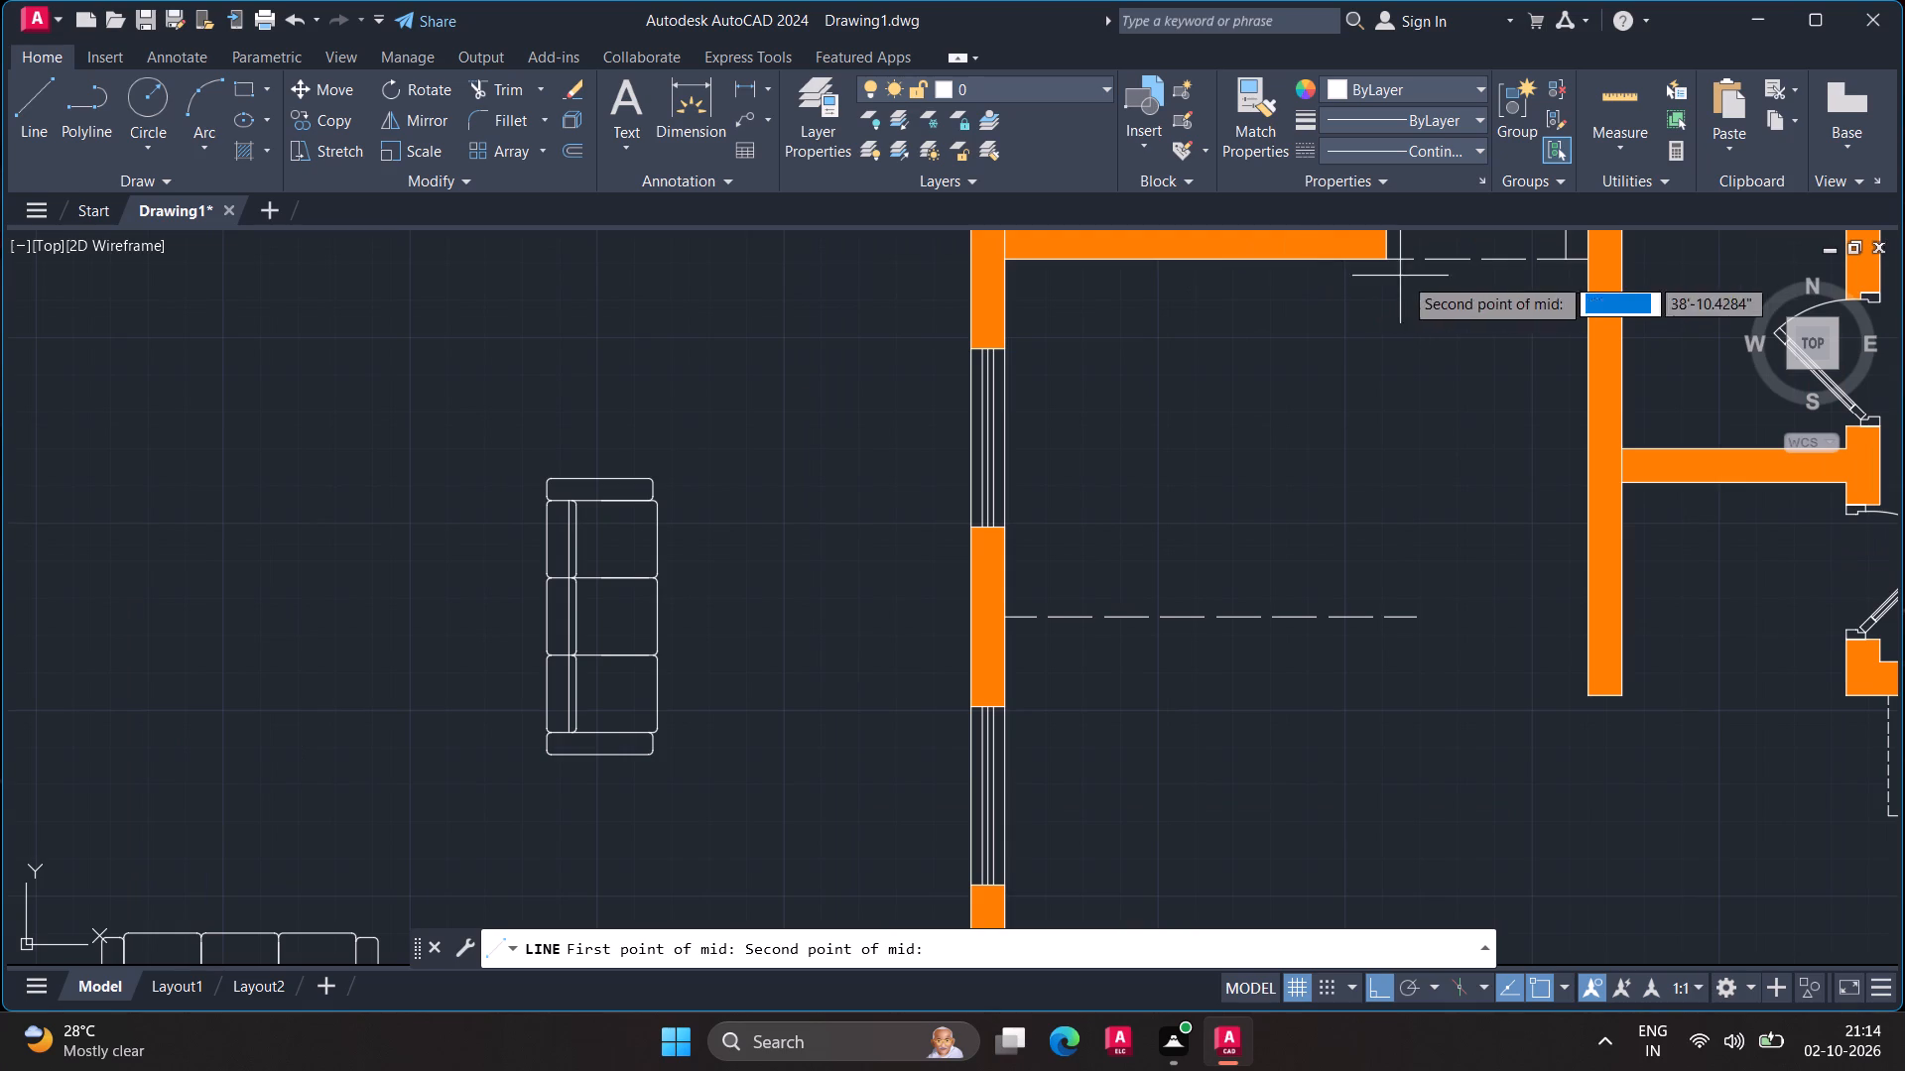
left_click(1590, 266)
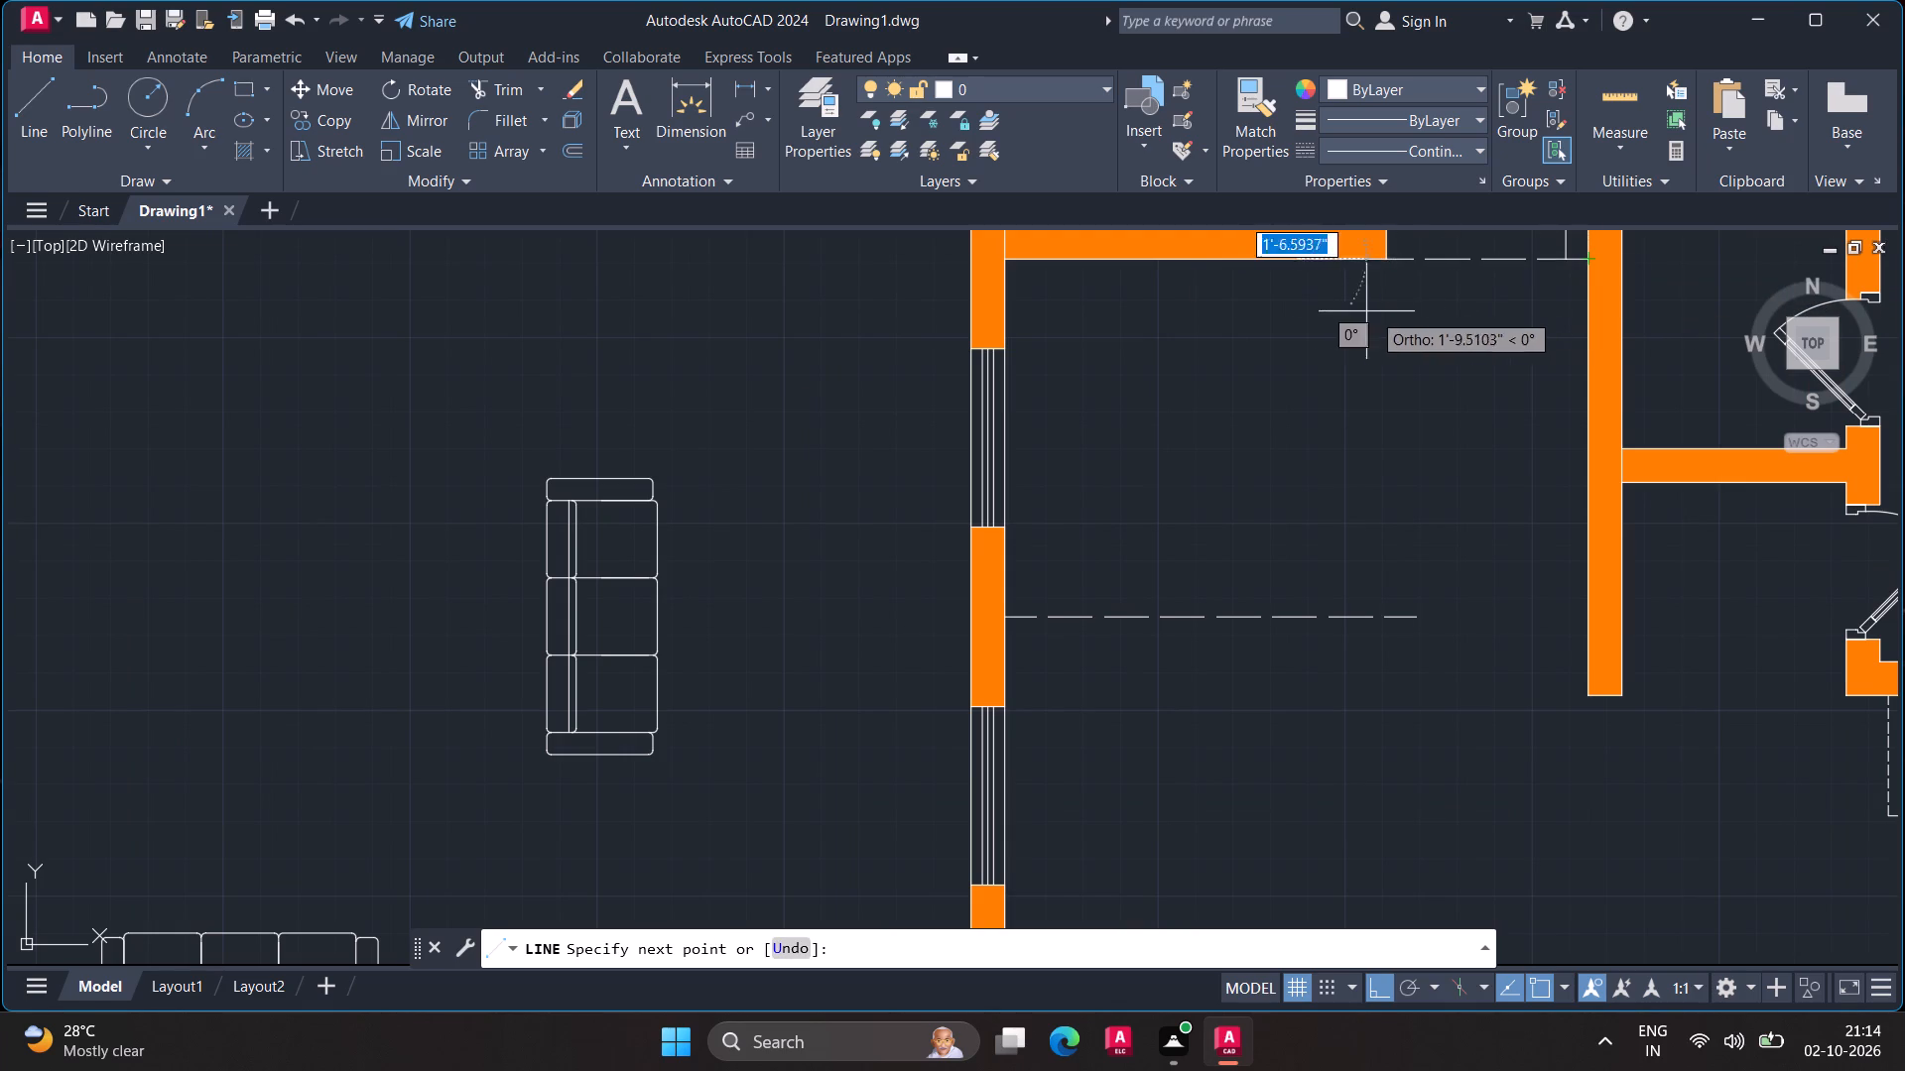
scroll(1274, 461, "down", 2)
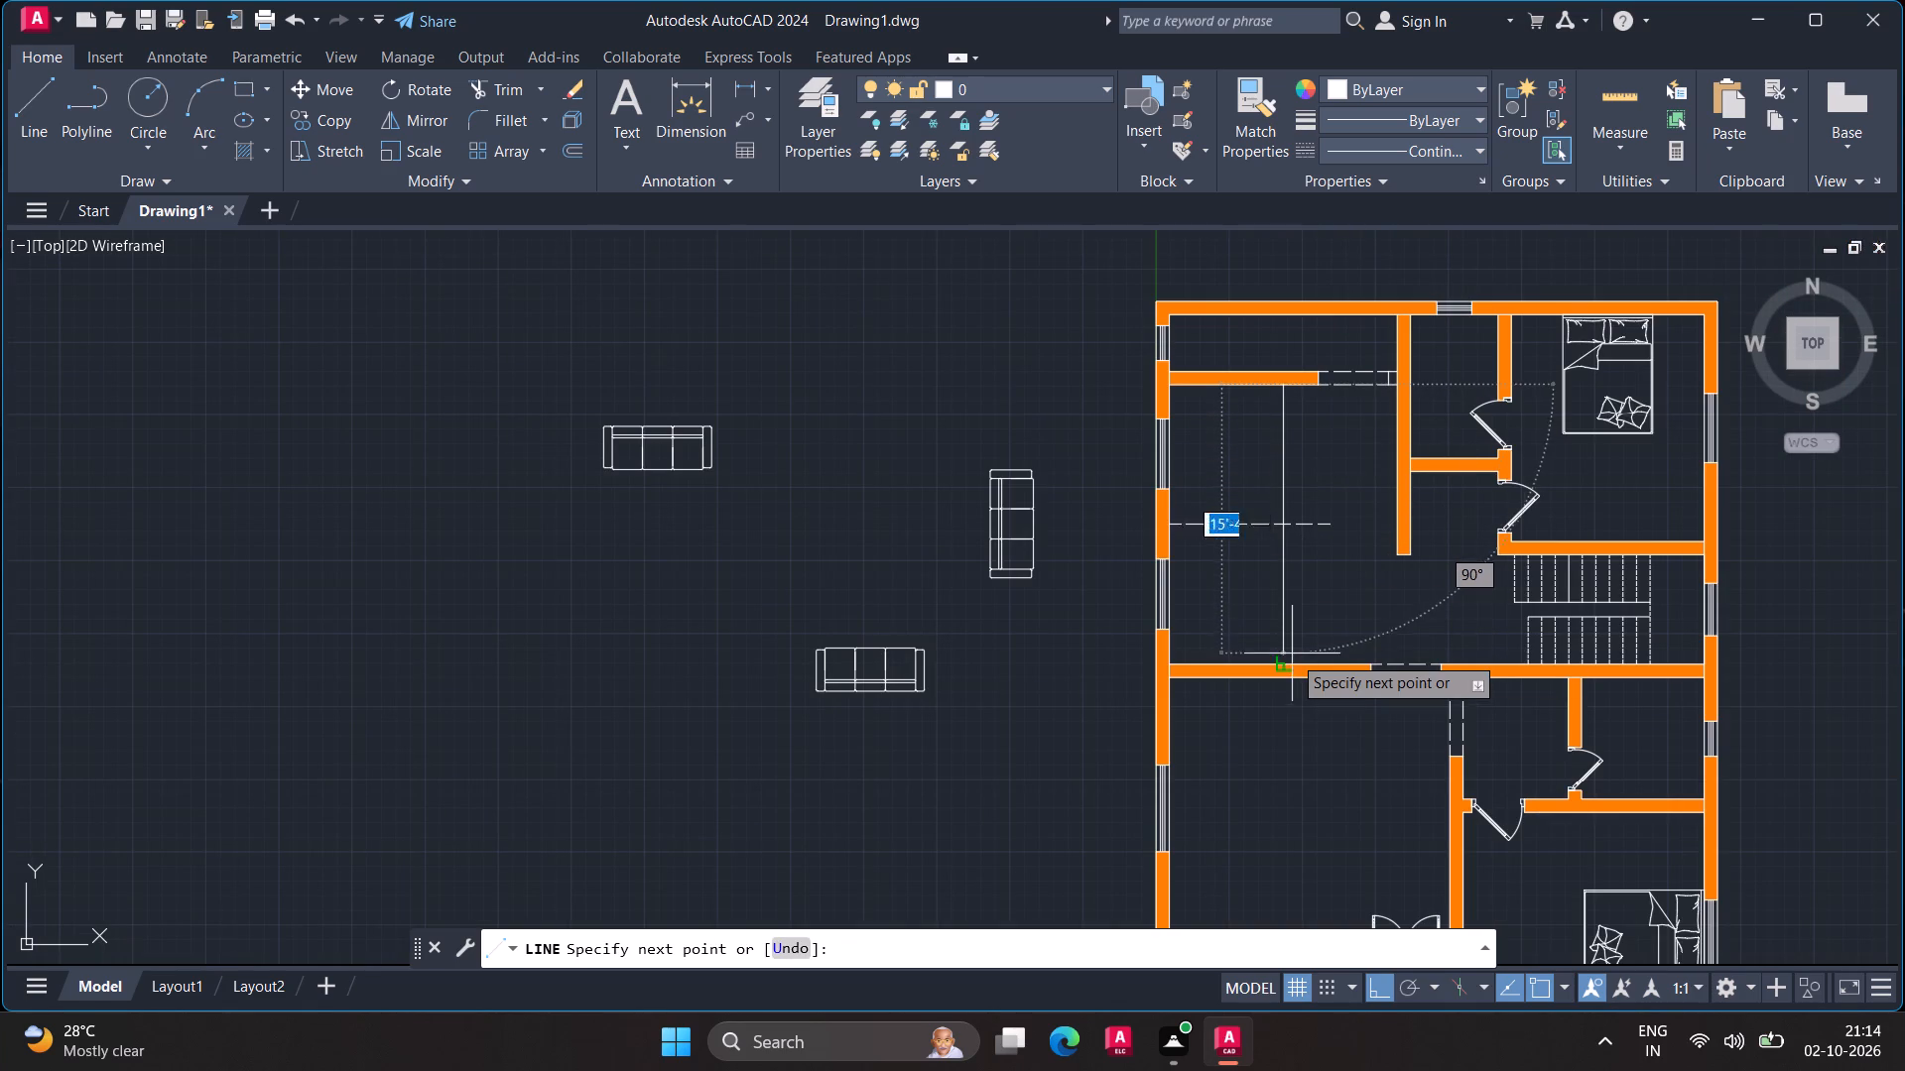
left_click(1282, 747)
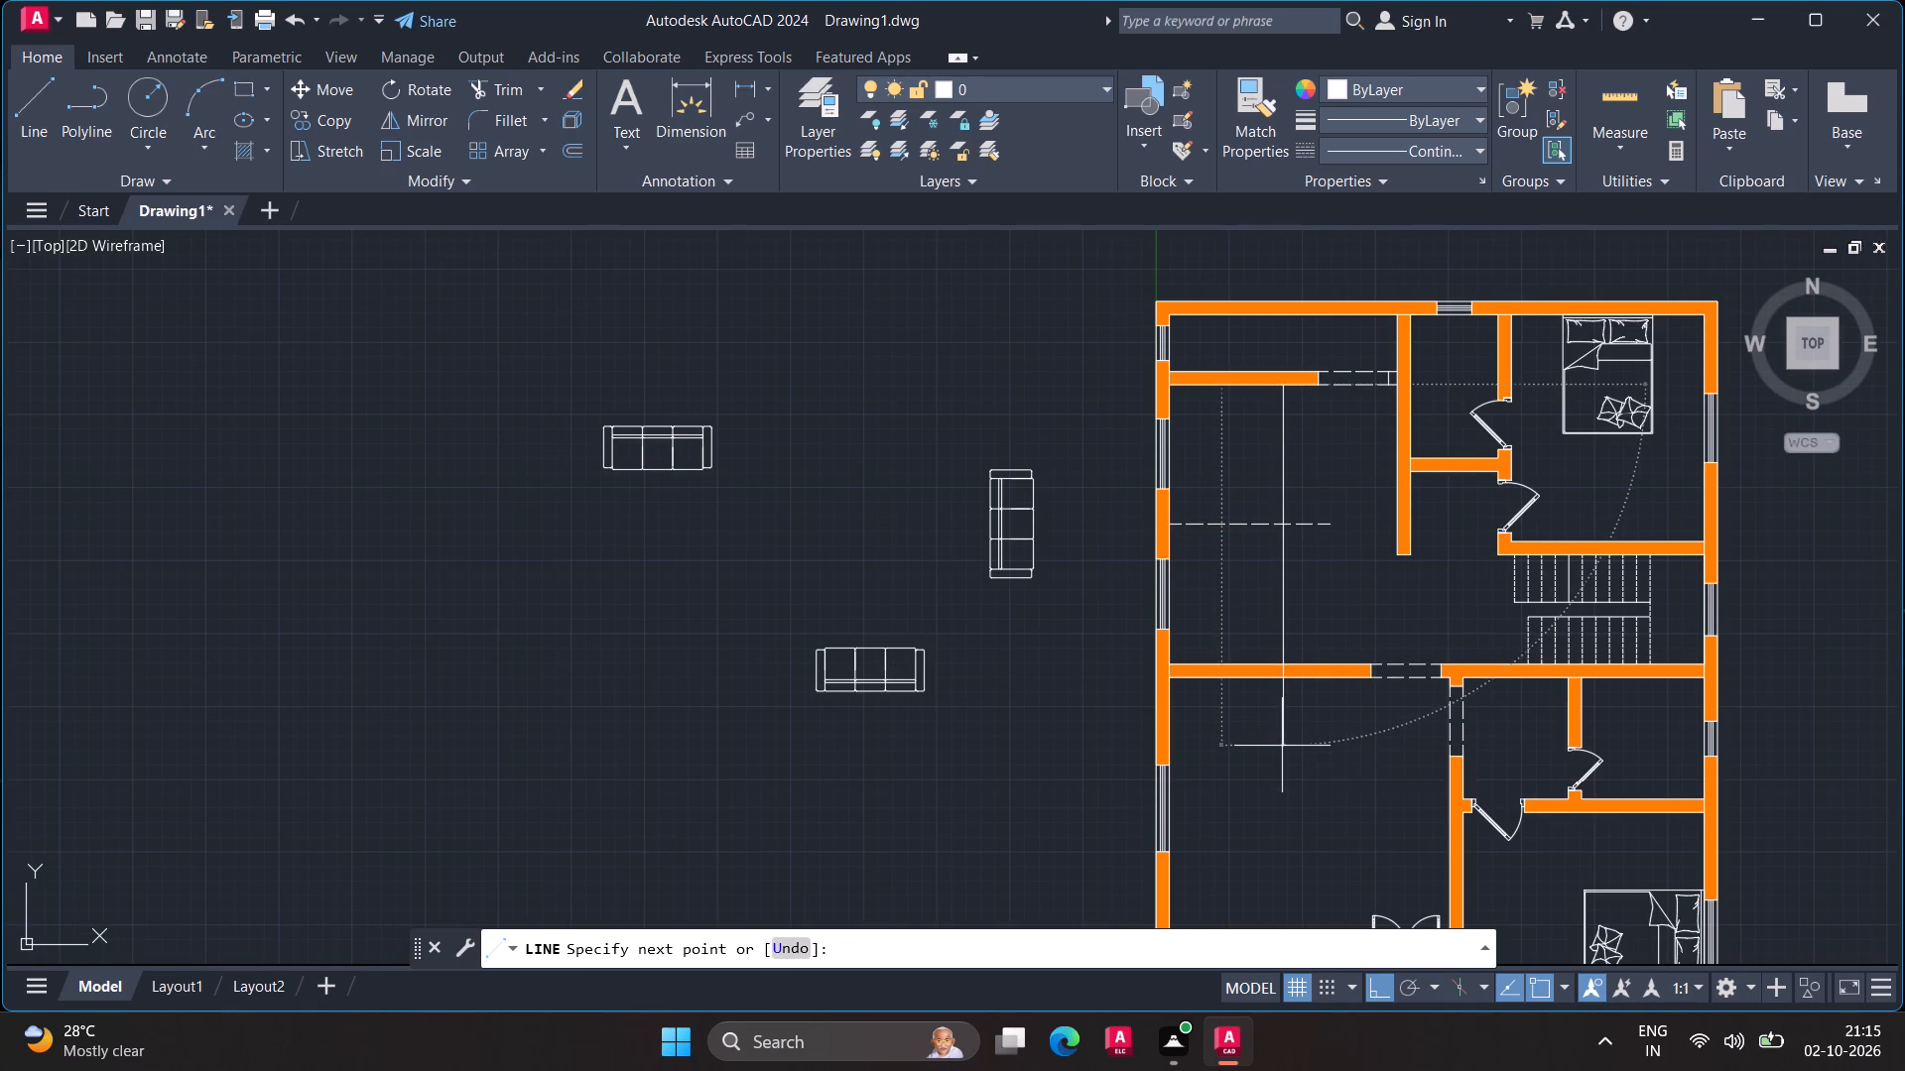
key("Escape")
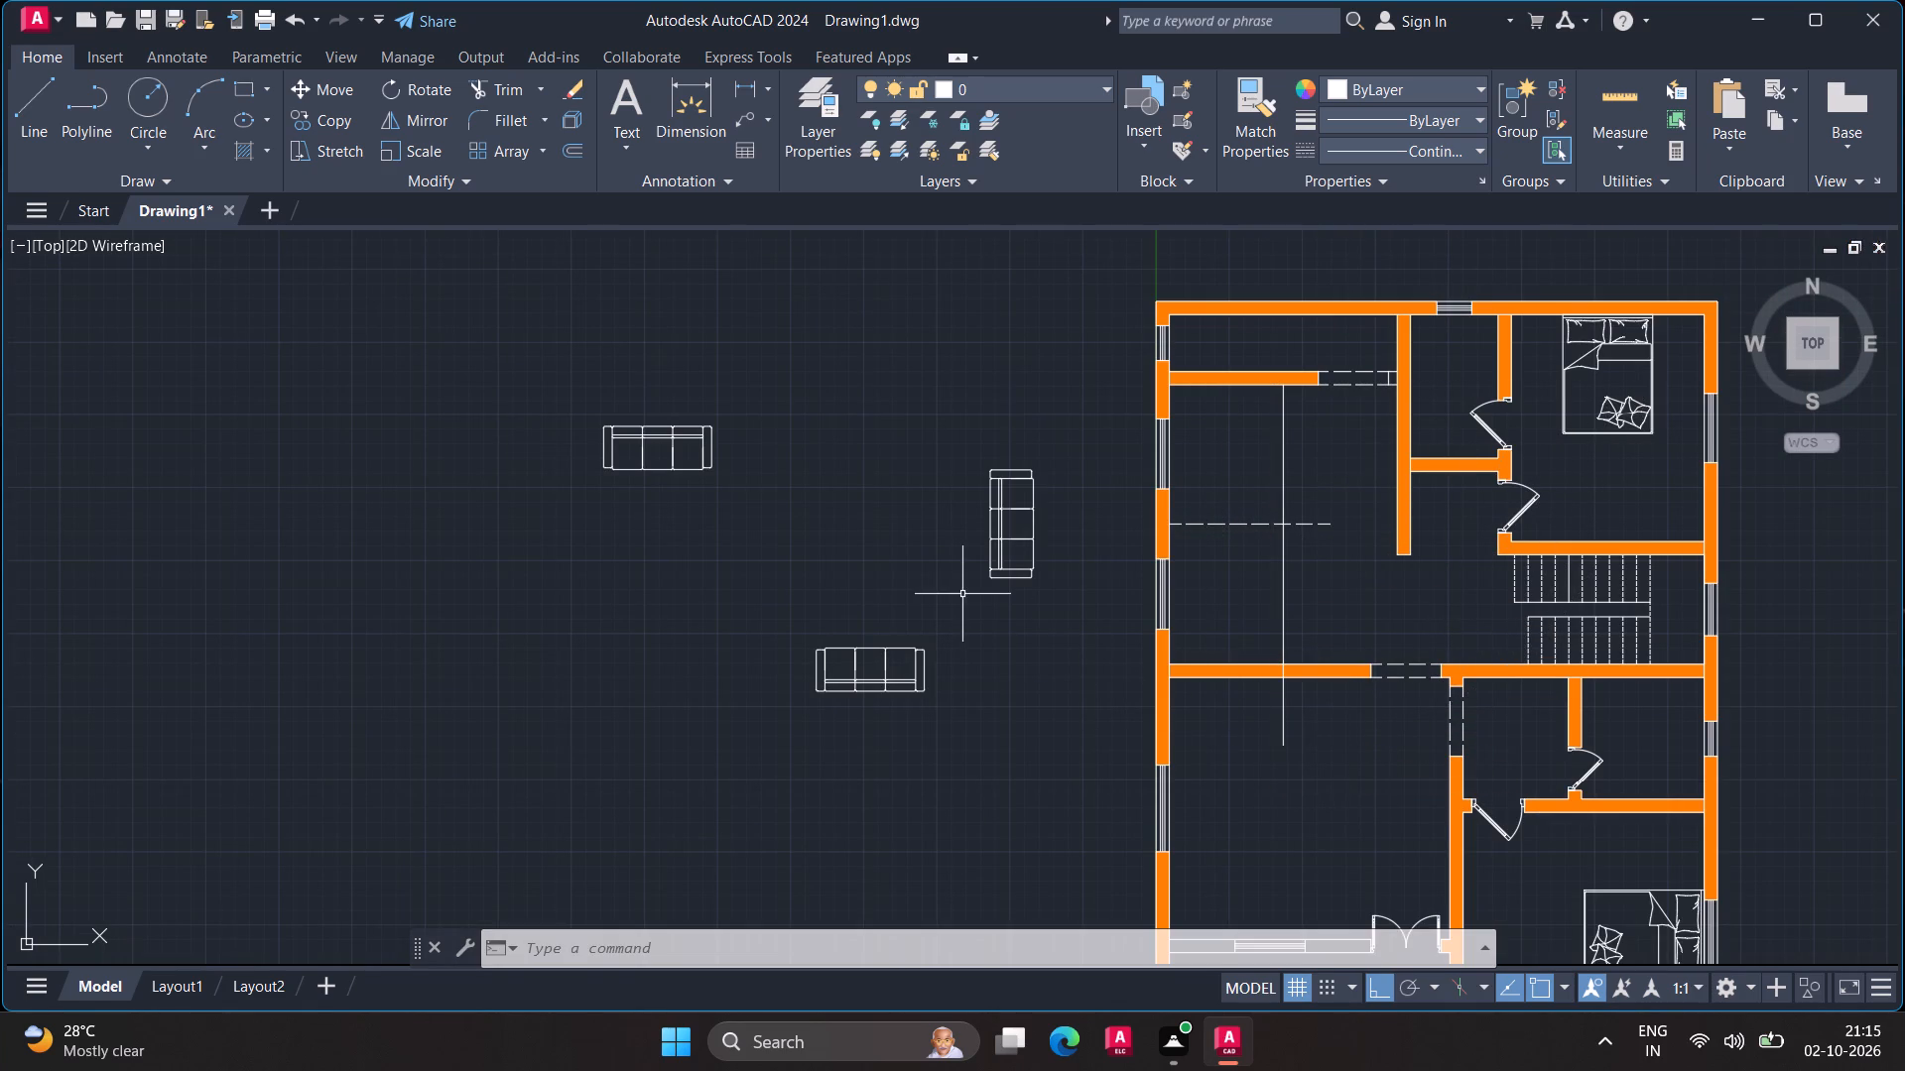
Move the upright sofa by its back edge's midpoint to the west end of the dashed guide line, against the living room's west wall.
scroll(998, 542, "up", 1)
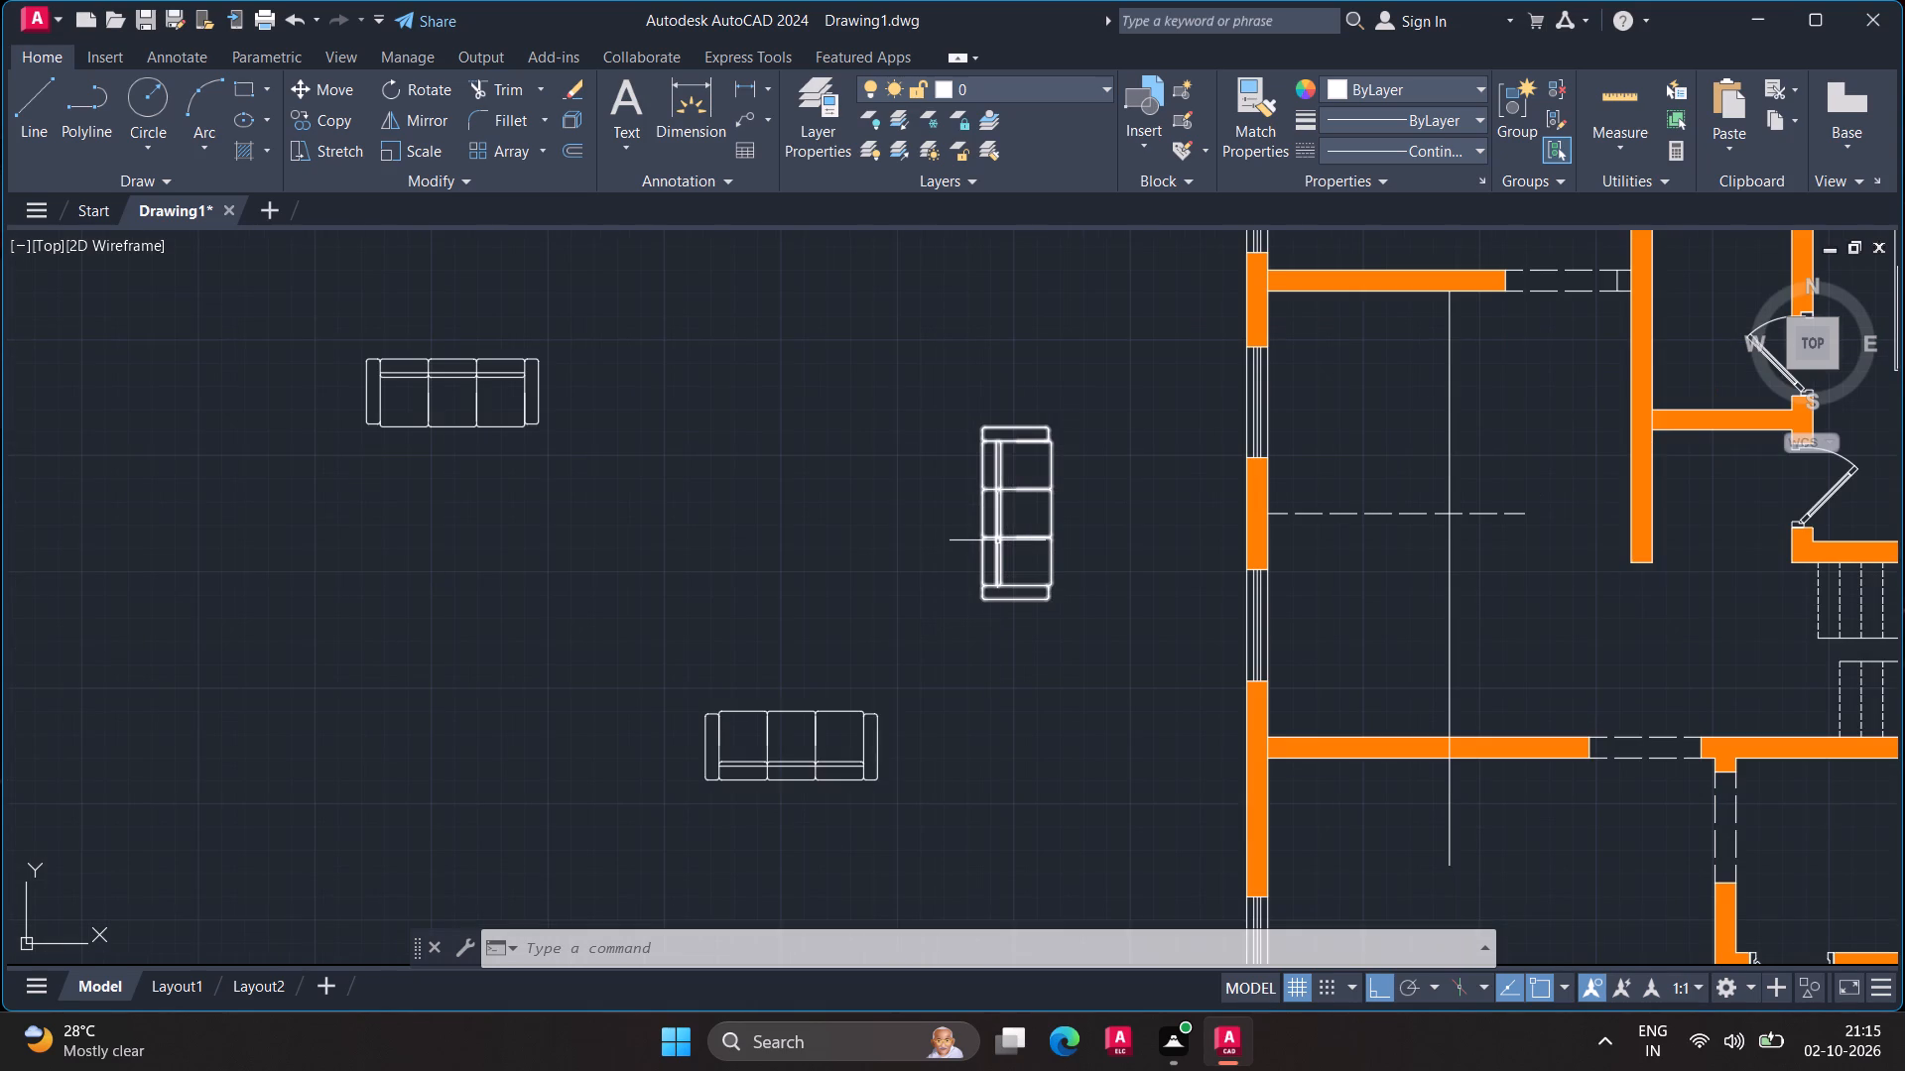
key("m")
key("Return")
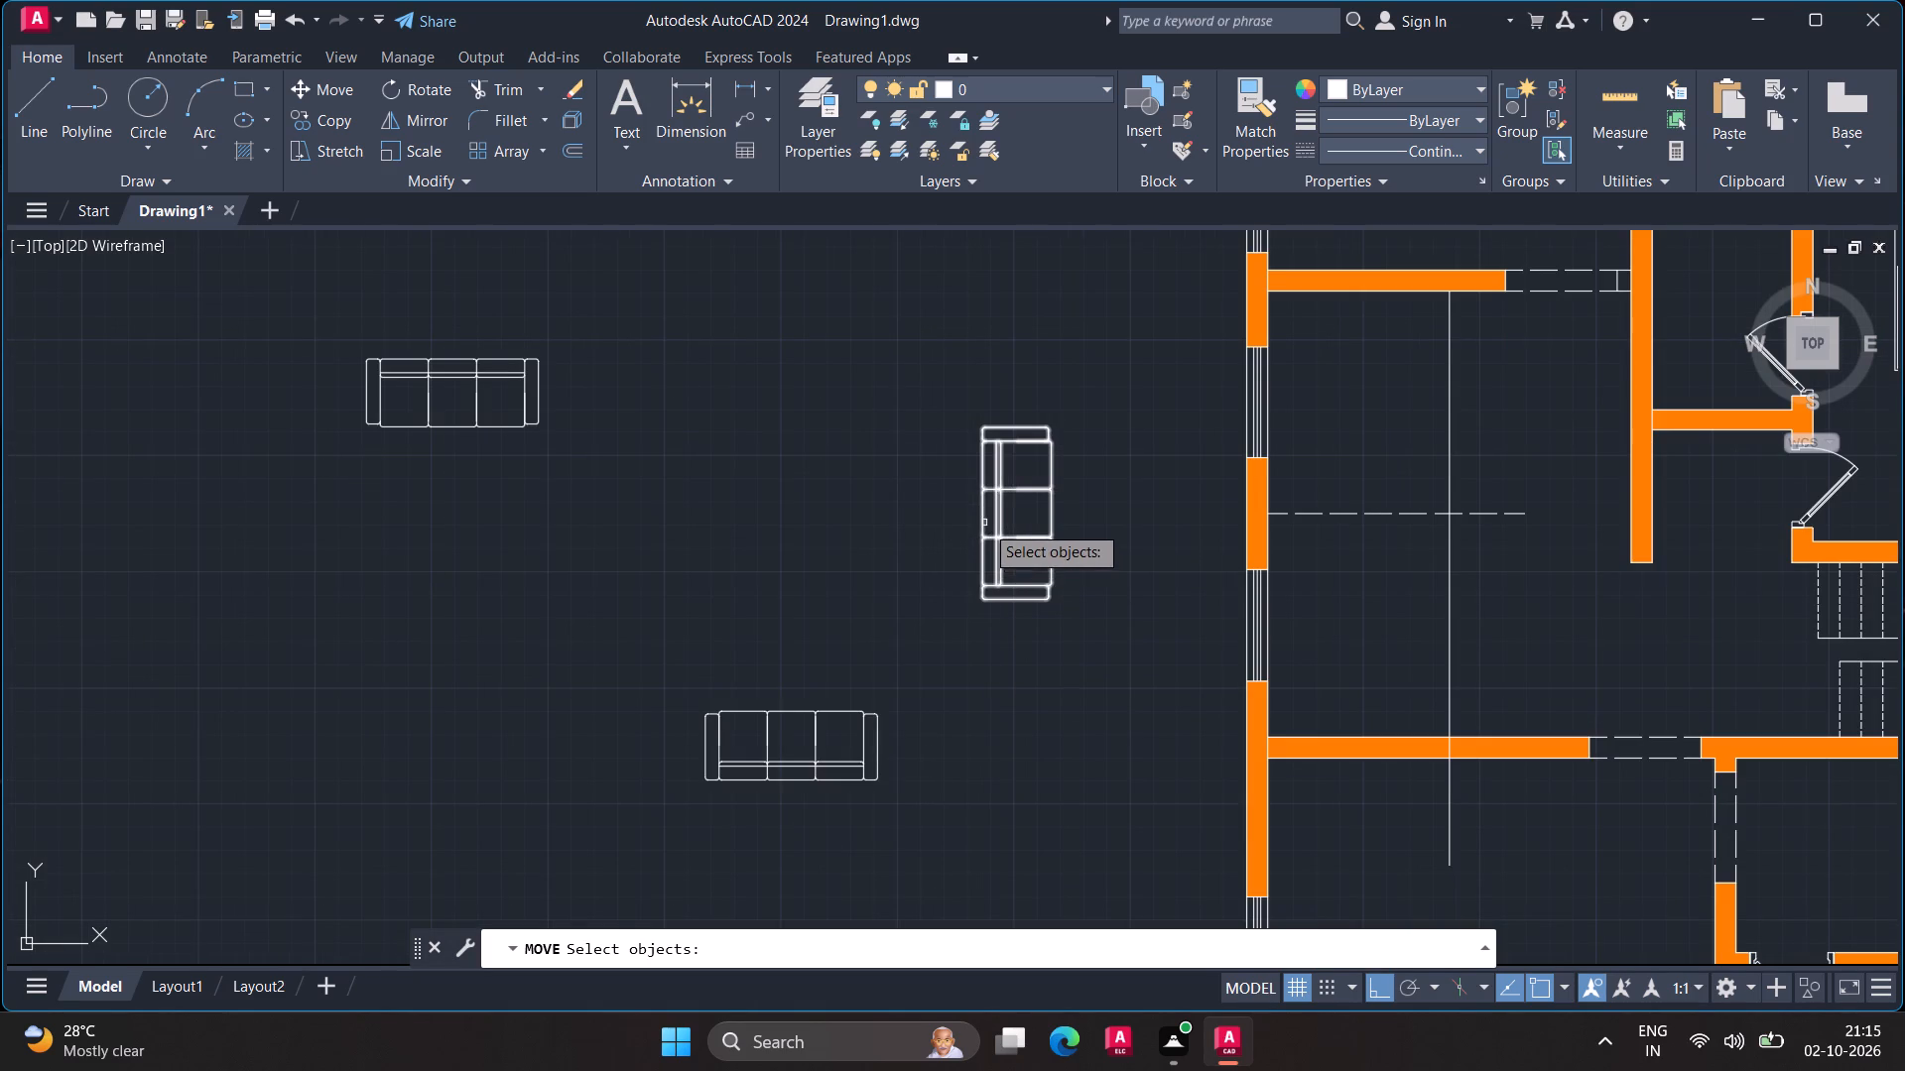
left_click(984, 541)
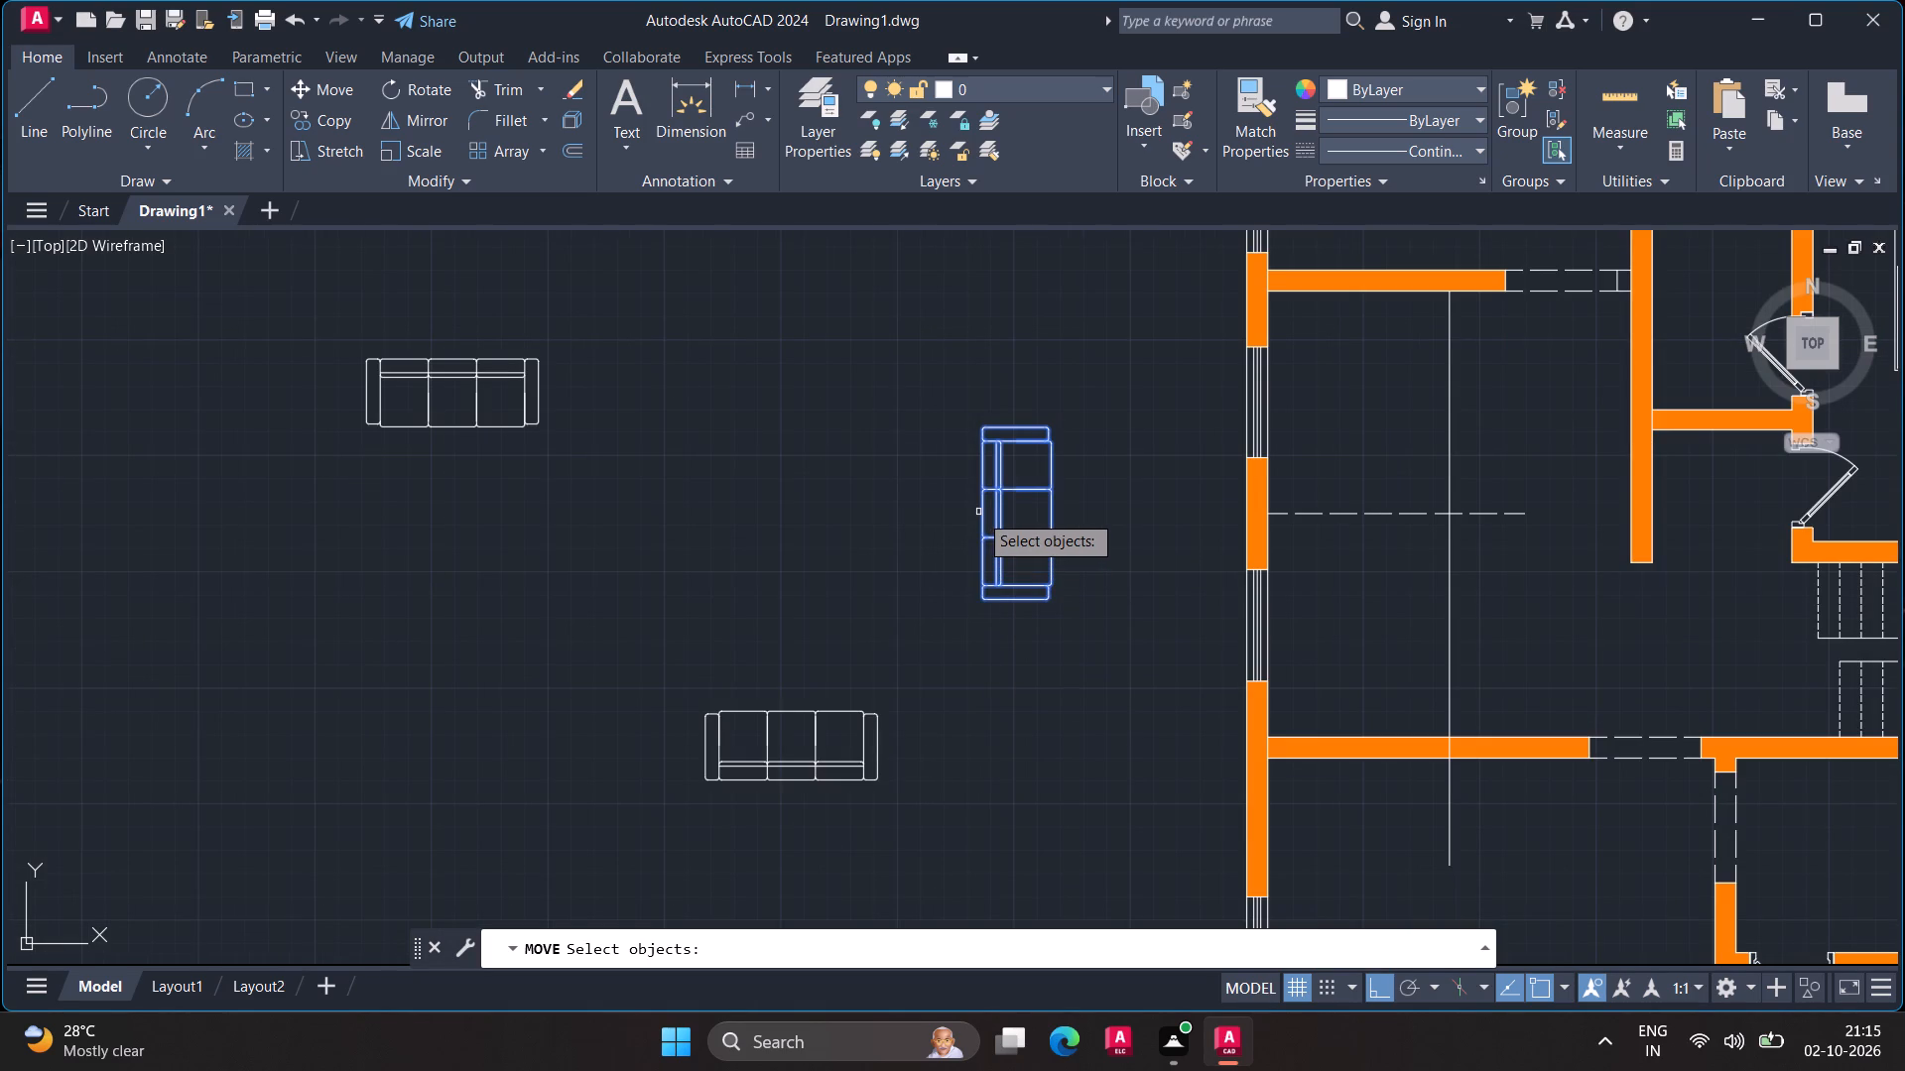
key("Return")
left_click(978, 513)
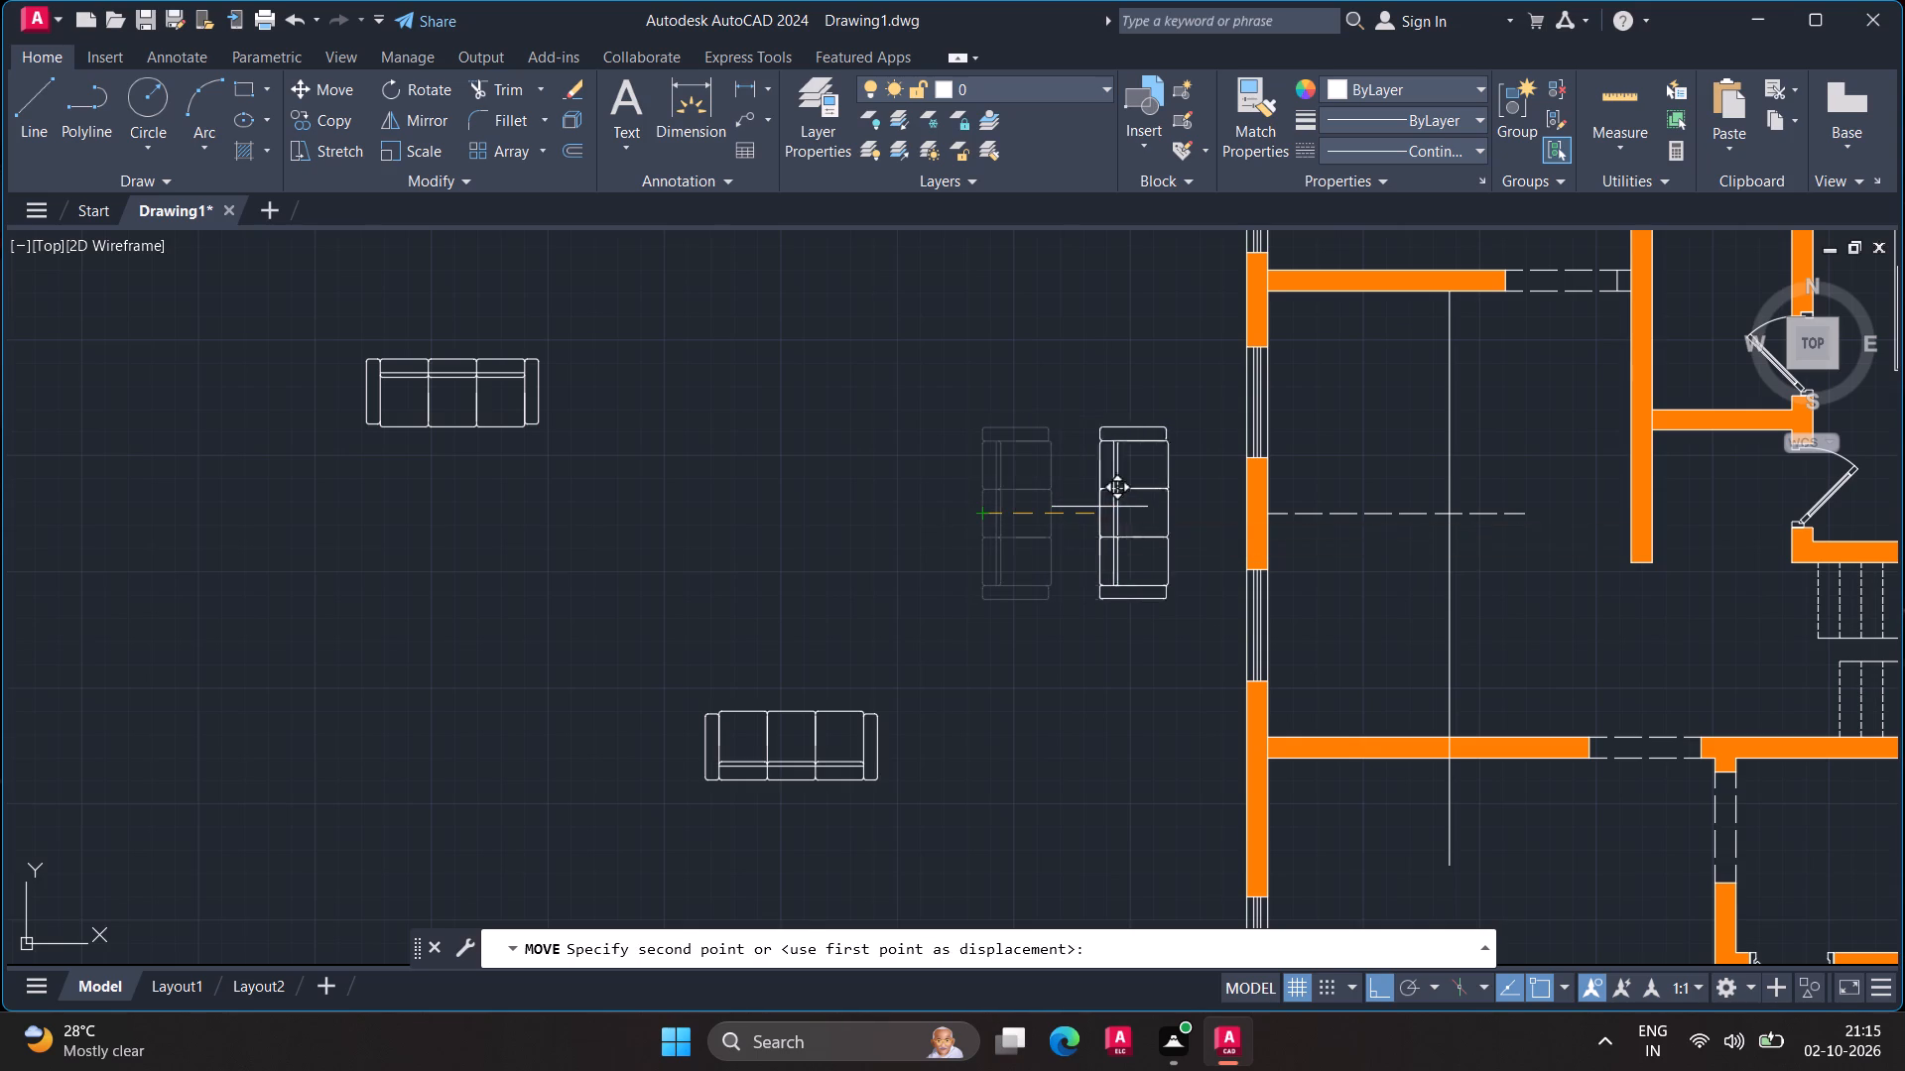
left_click(1274, 513)
key("Escape")
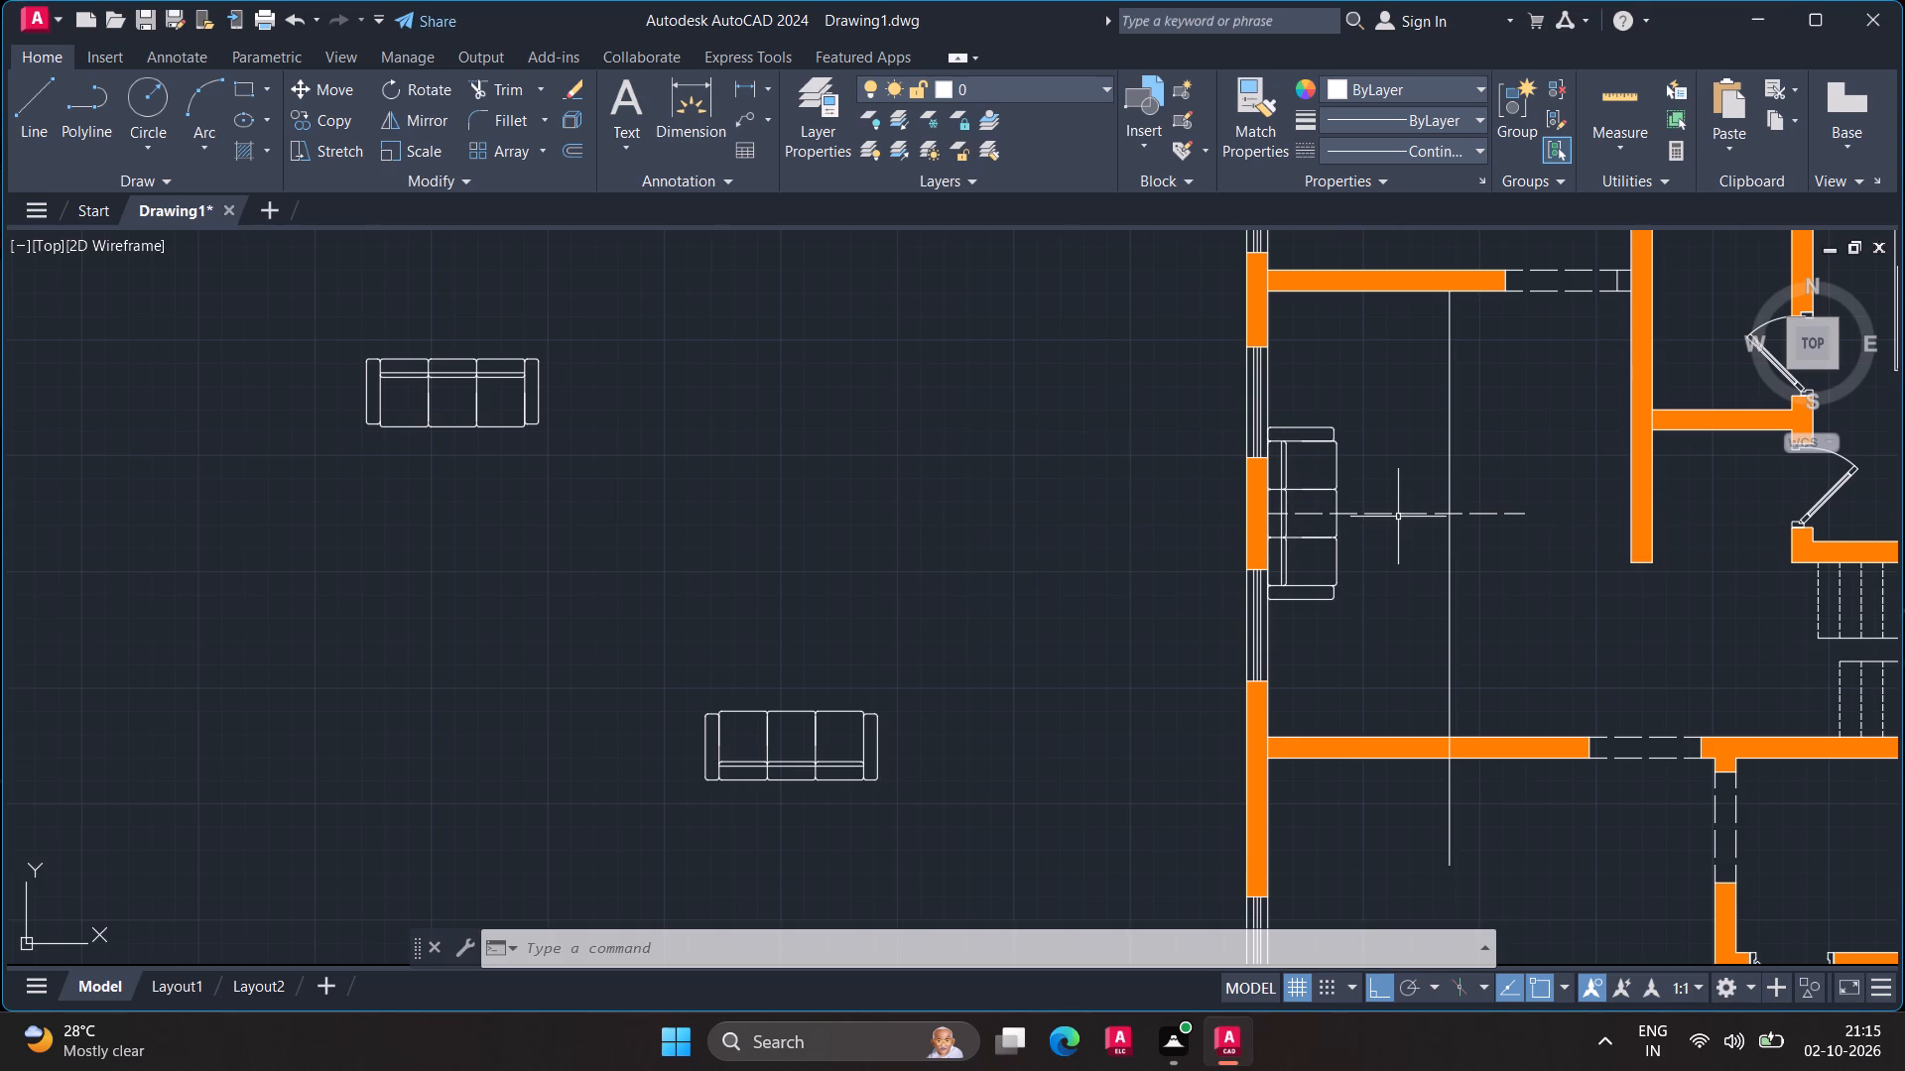
Erase the dashed horizontal guide line in the living room.
left_click(1398, 517)
right_click(1398, 517)
left_click(1427, 557)
With Ortho off, move the lower loose sofa by its back edge's midpoint onto the vertical guide line at the living room's south wall.
key("F8")
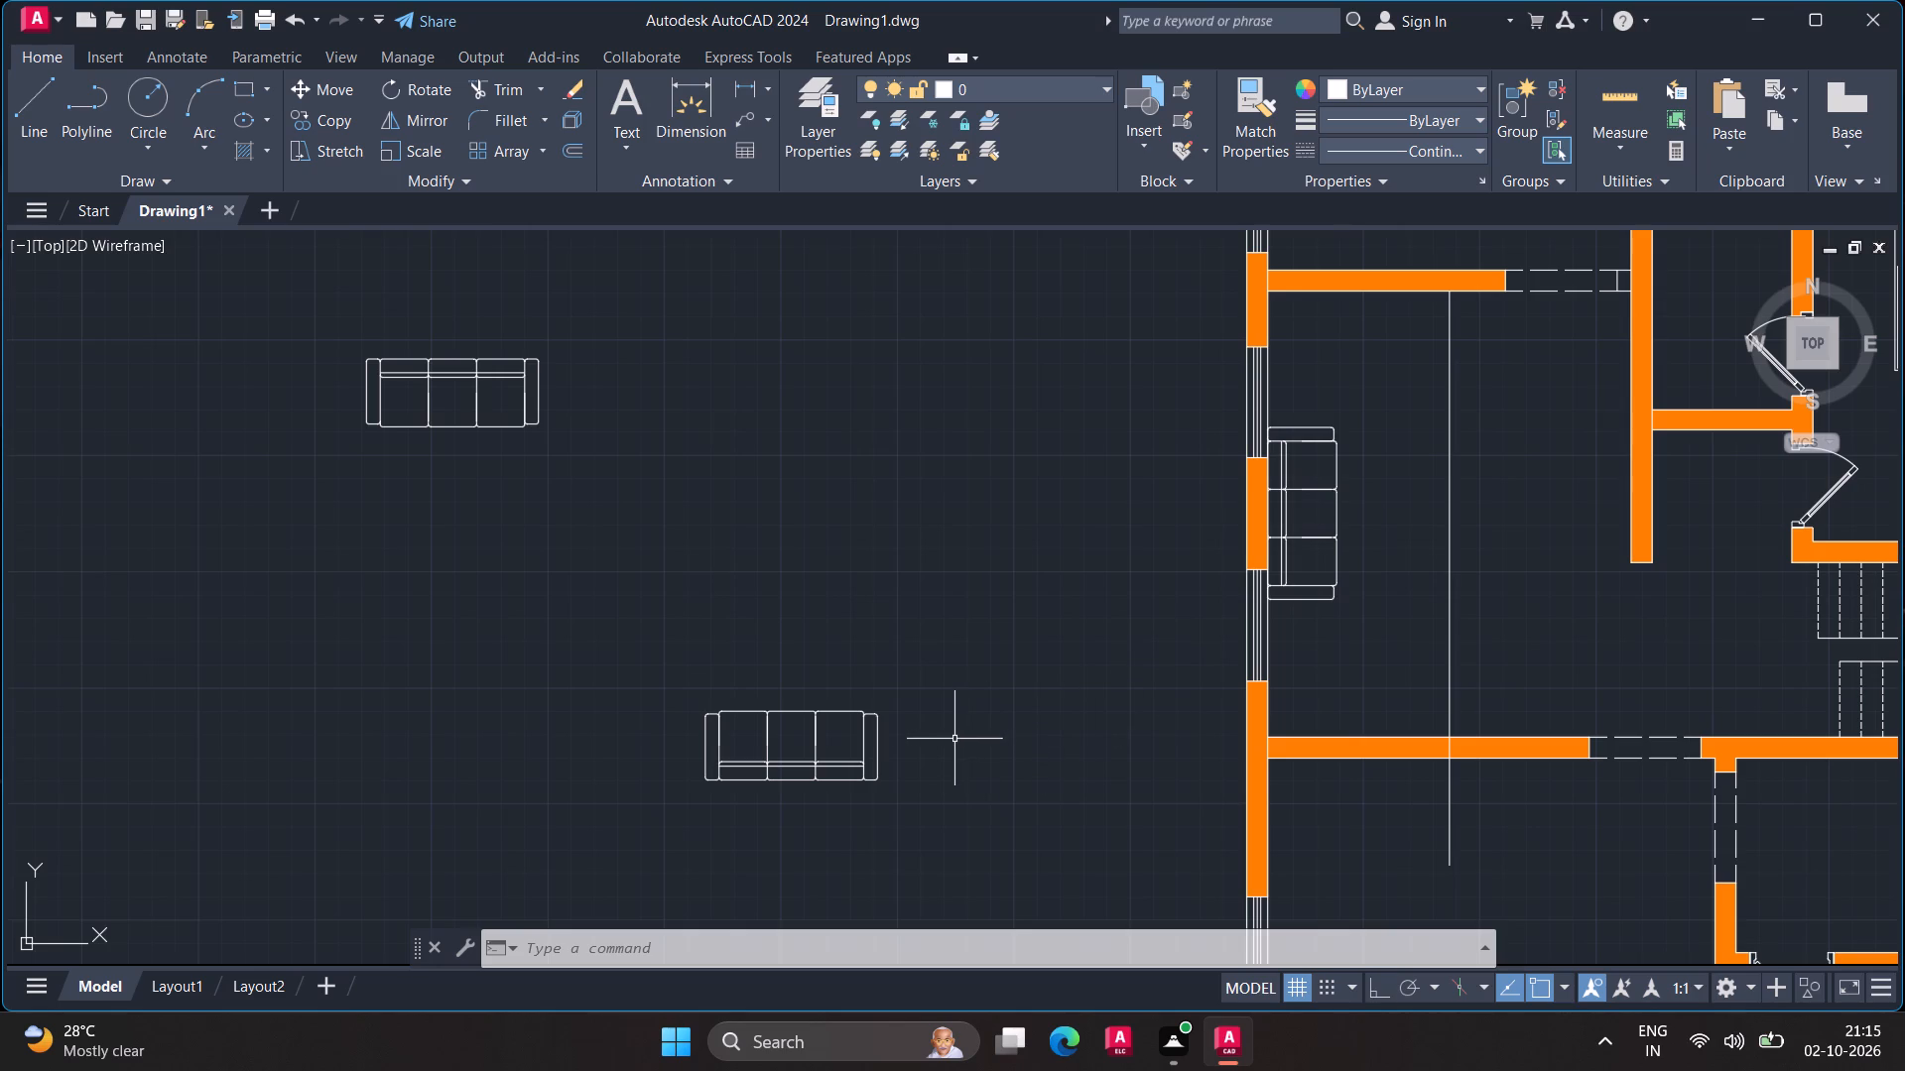
key("space")
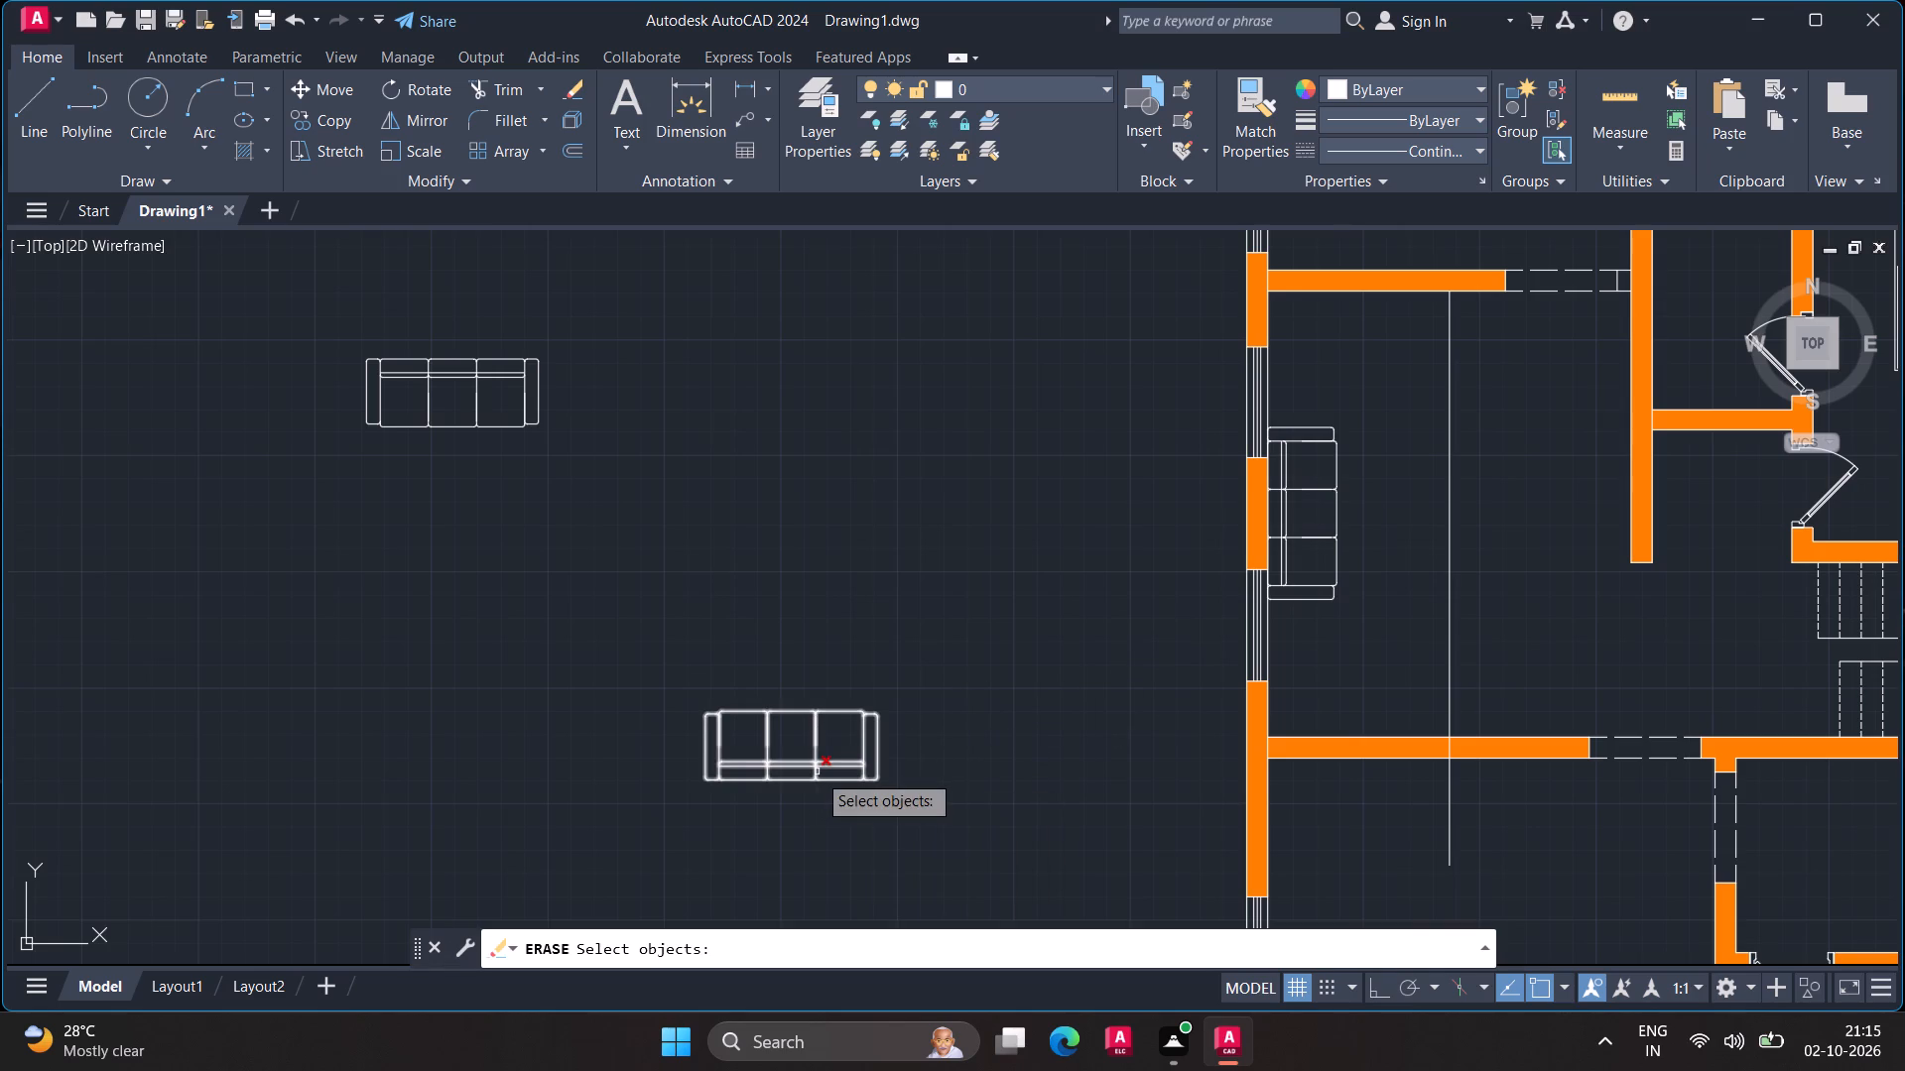
key("Escape")
key("m")
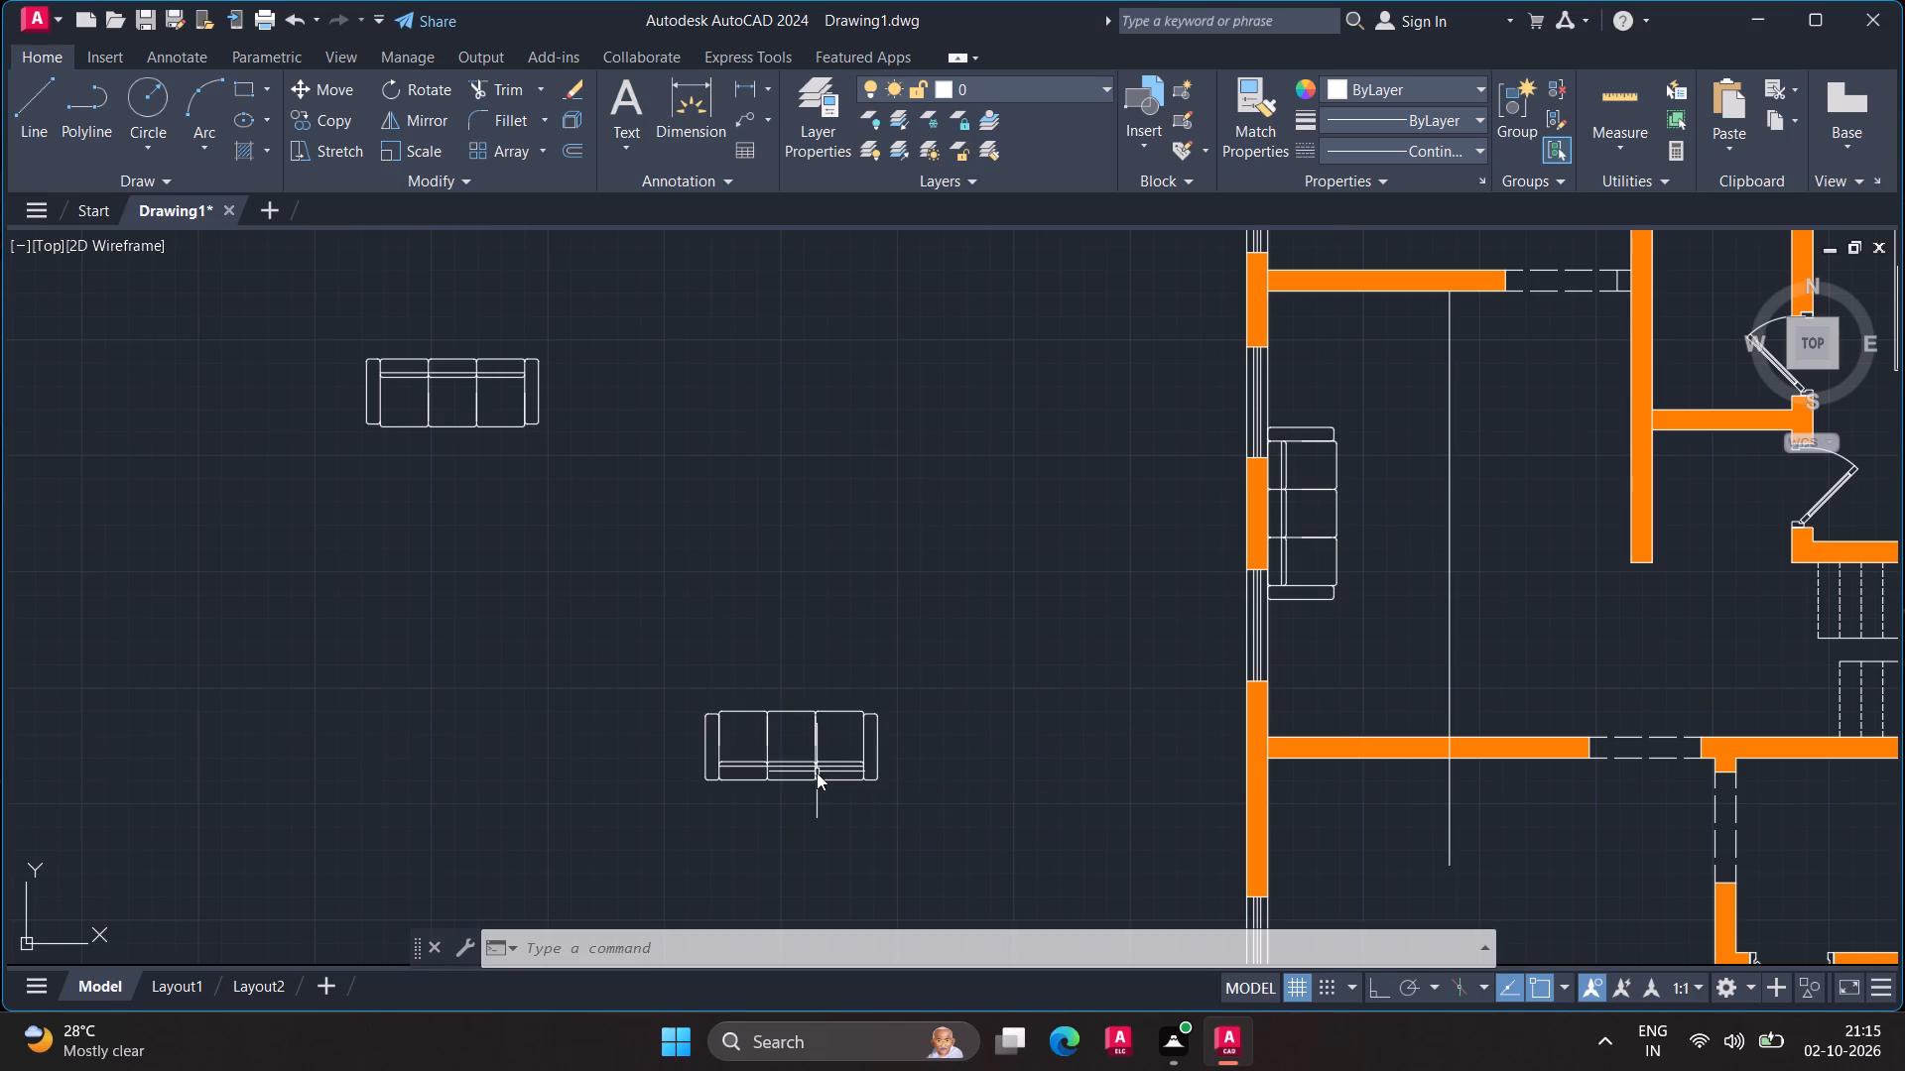
key("Return")
left_click(822, 761)
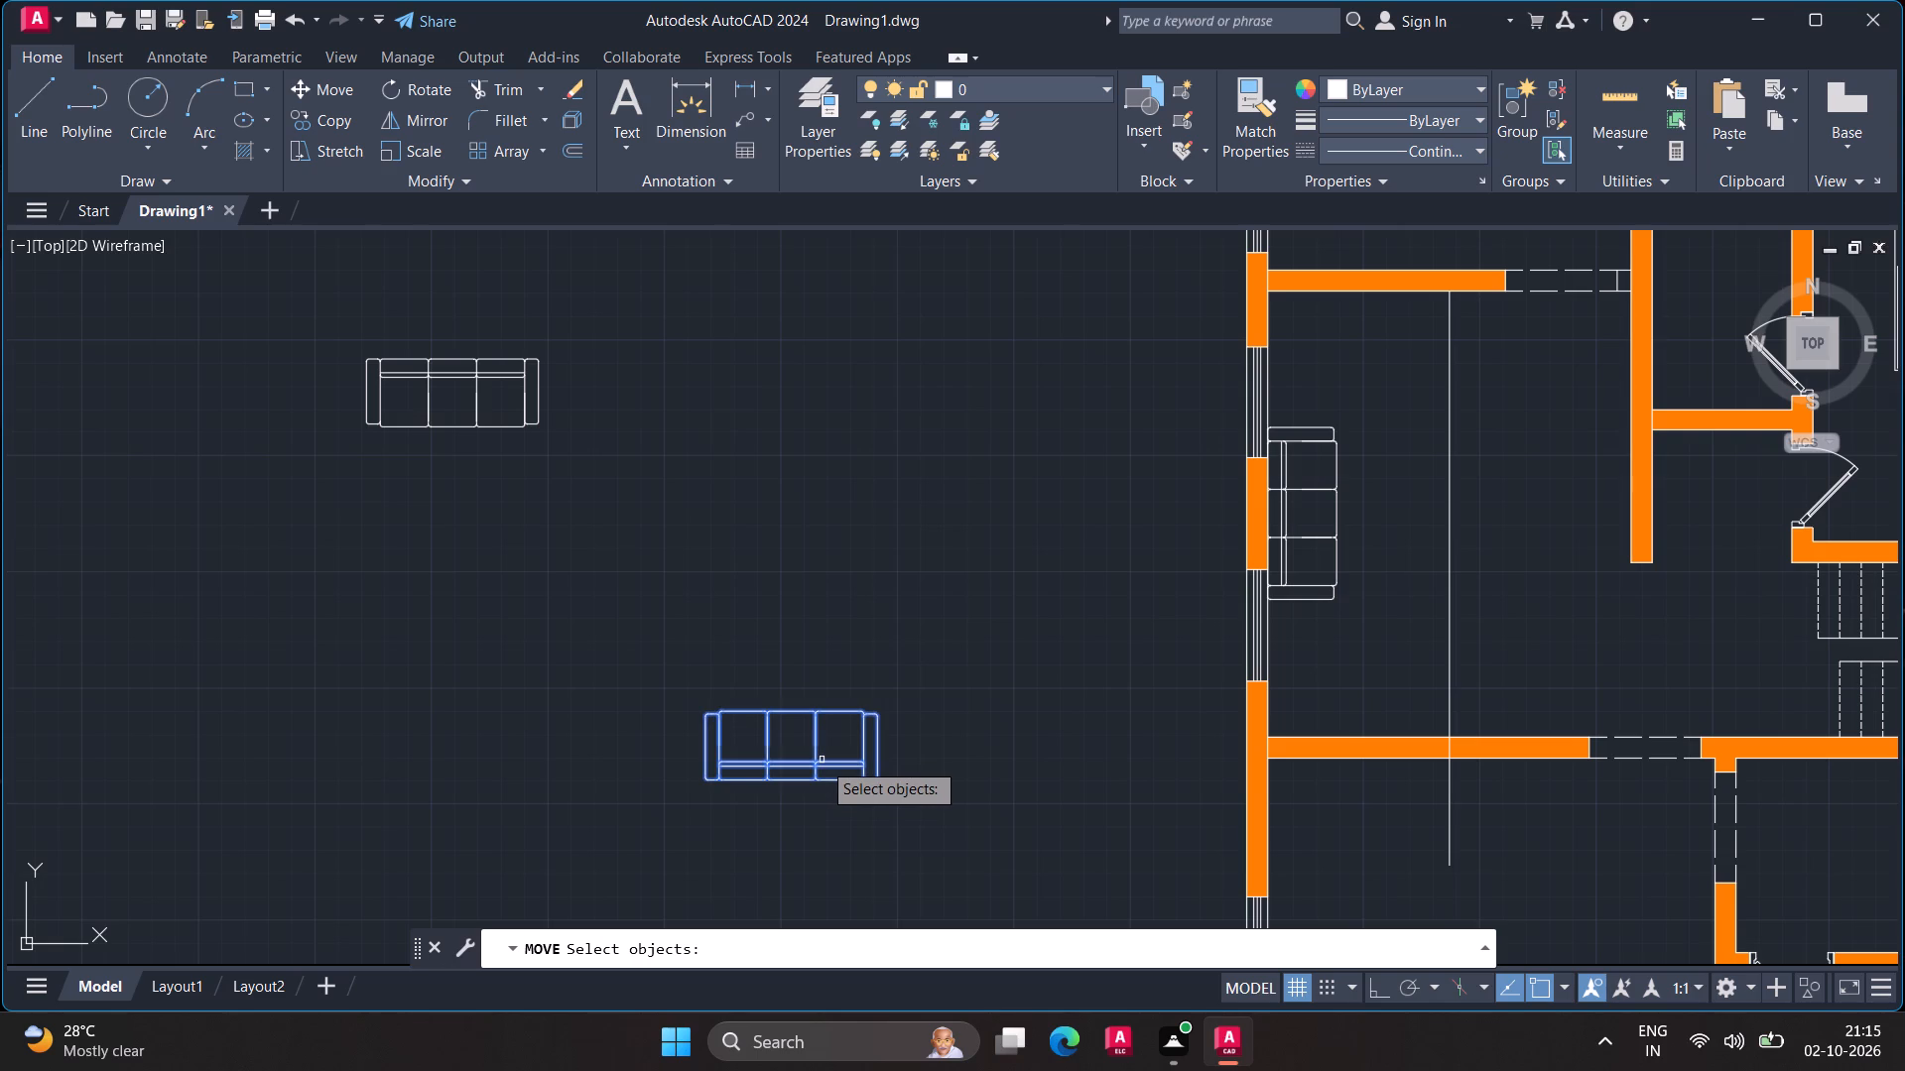
key("space")
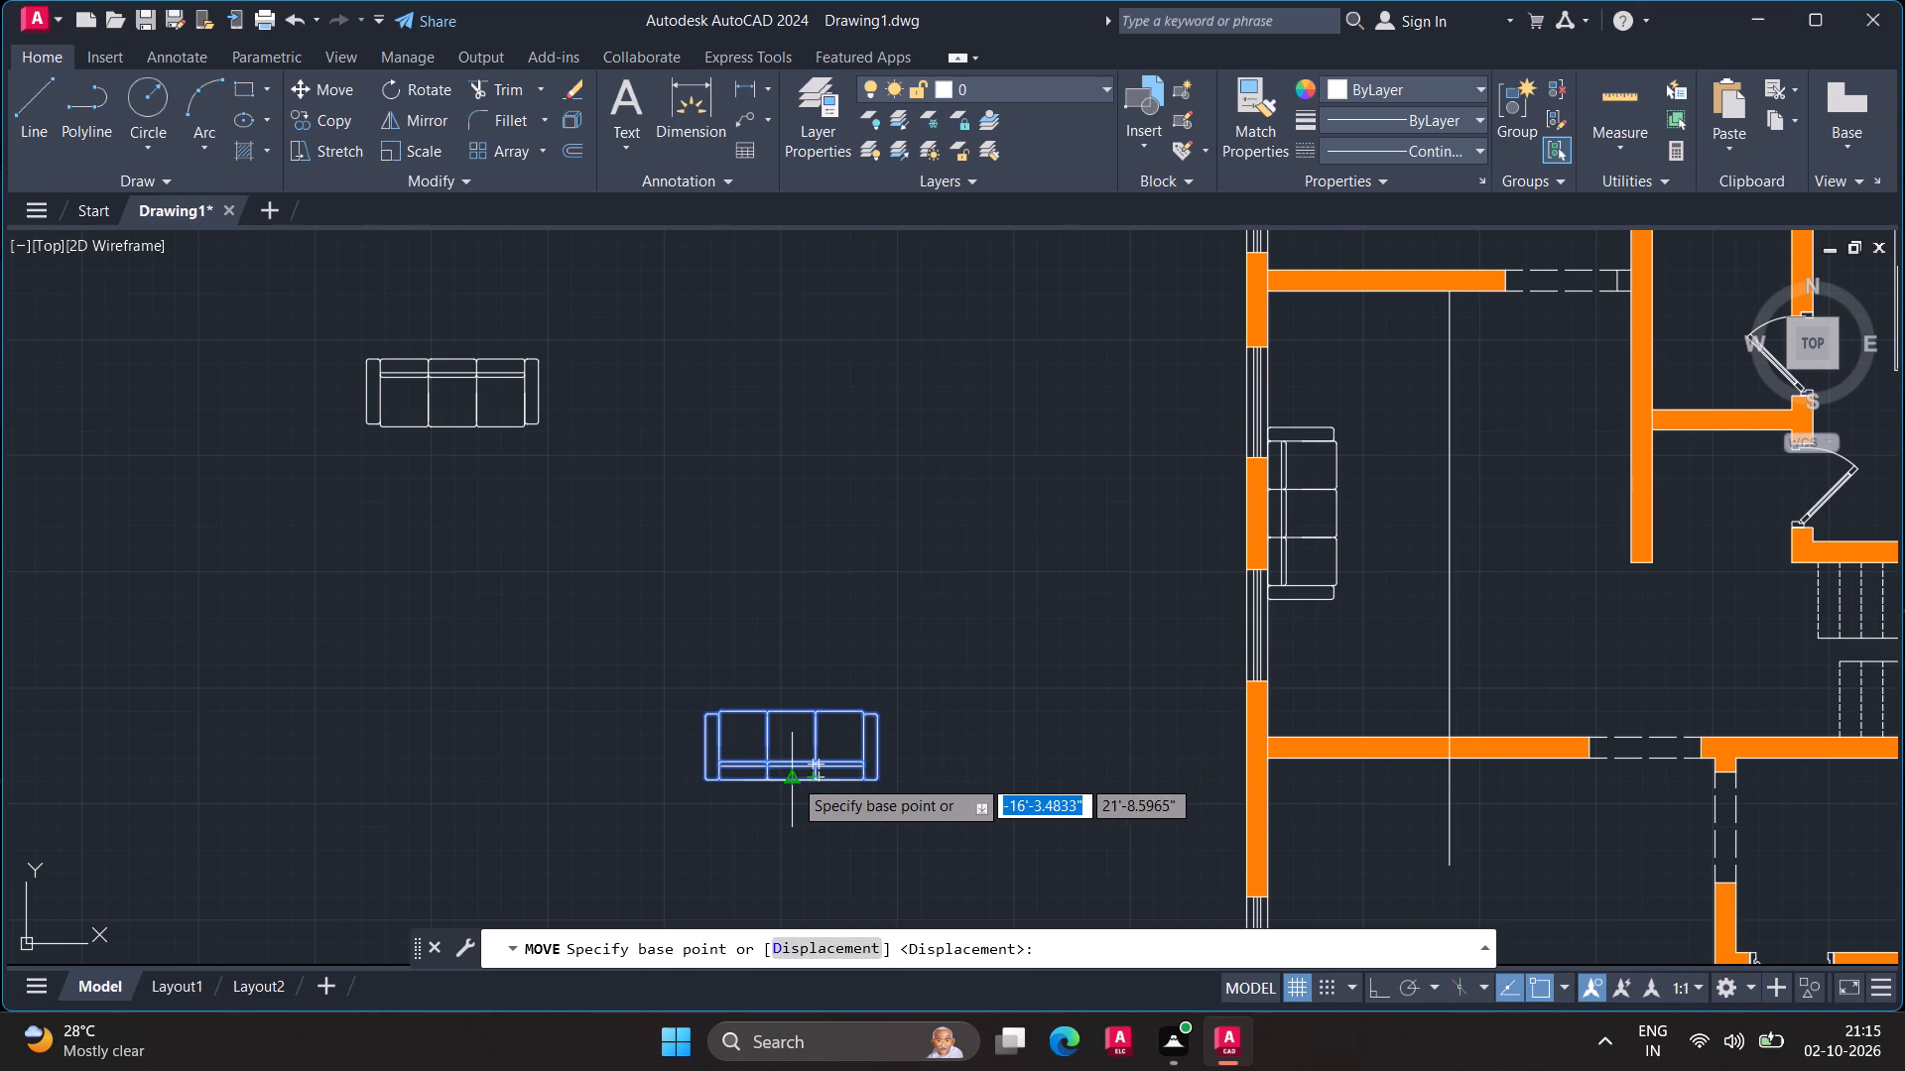
left_click(793, 777)
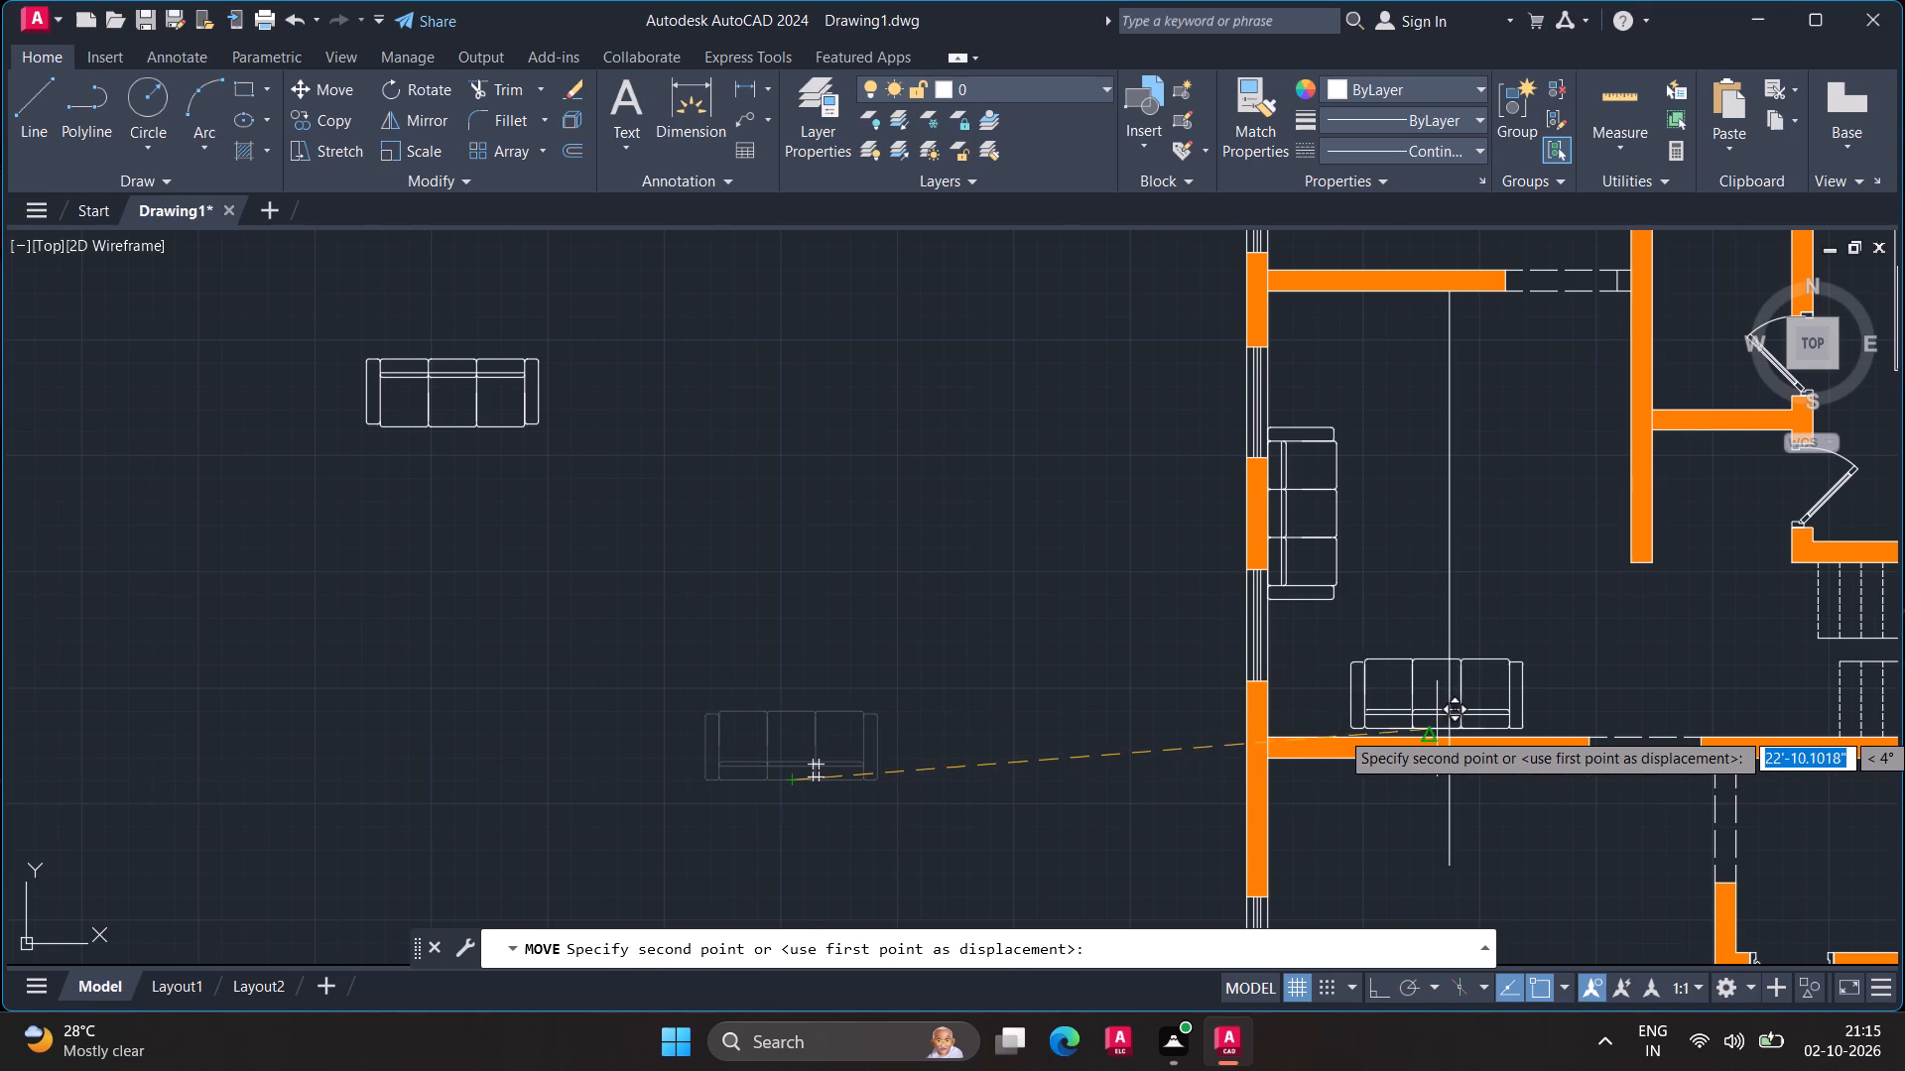
left_click(1447, 735)
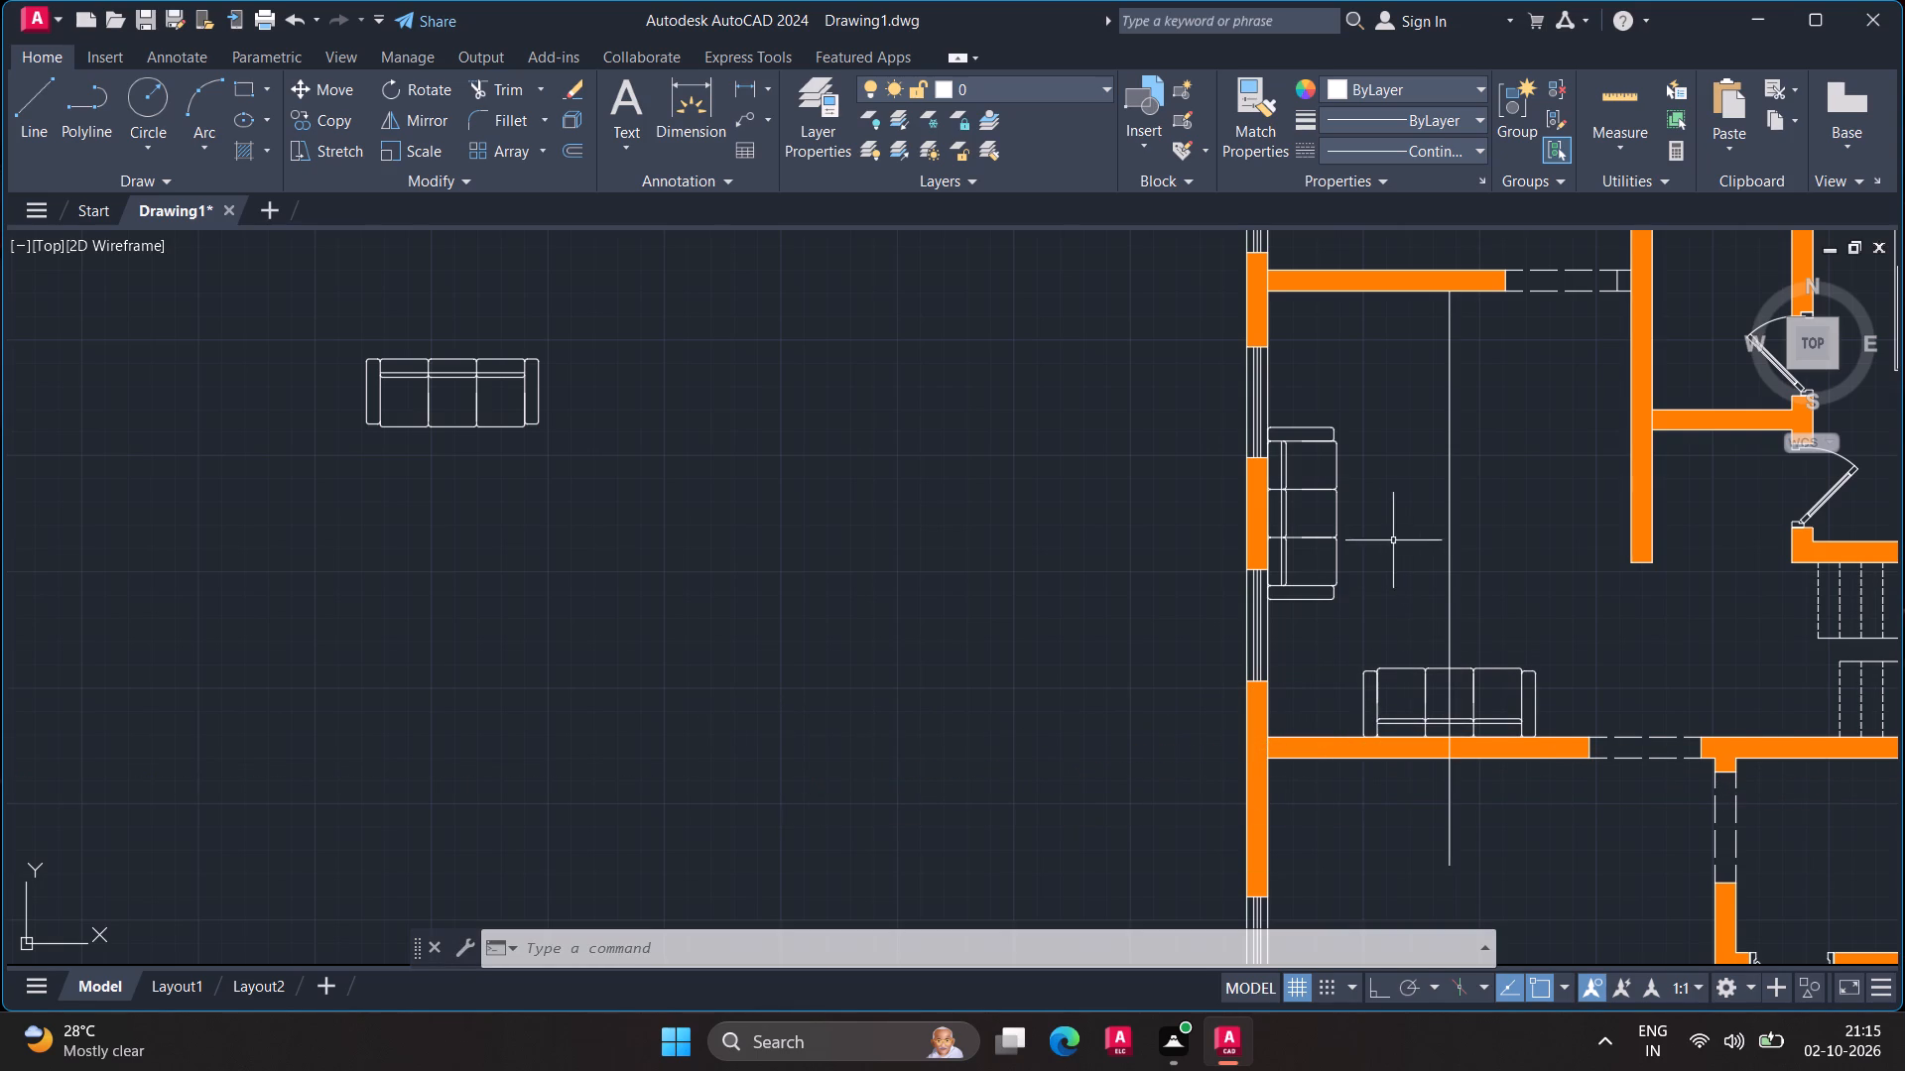
Move the remaining loose sofa by its back edge's midpoint to the guide line's north end, against the living room's north wall.
key("space")
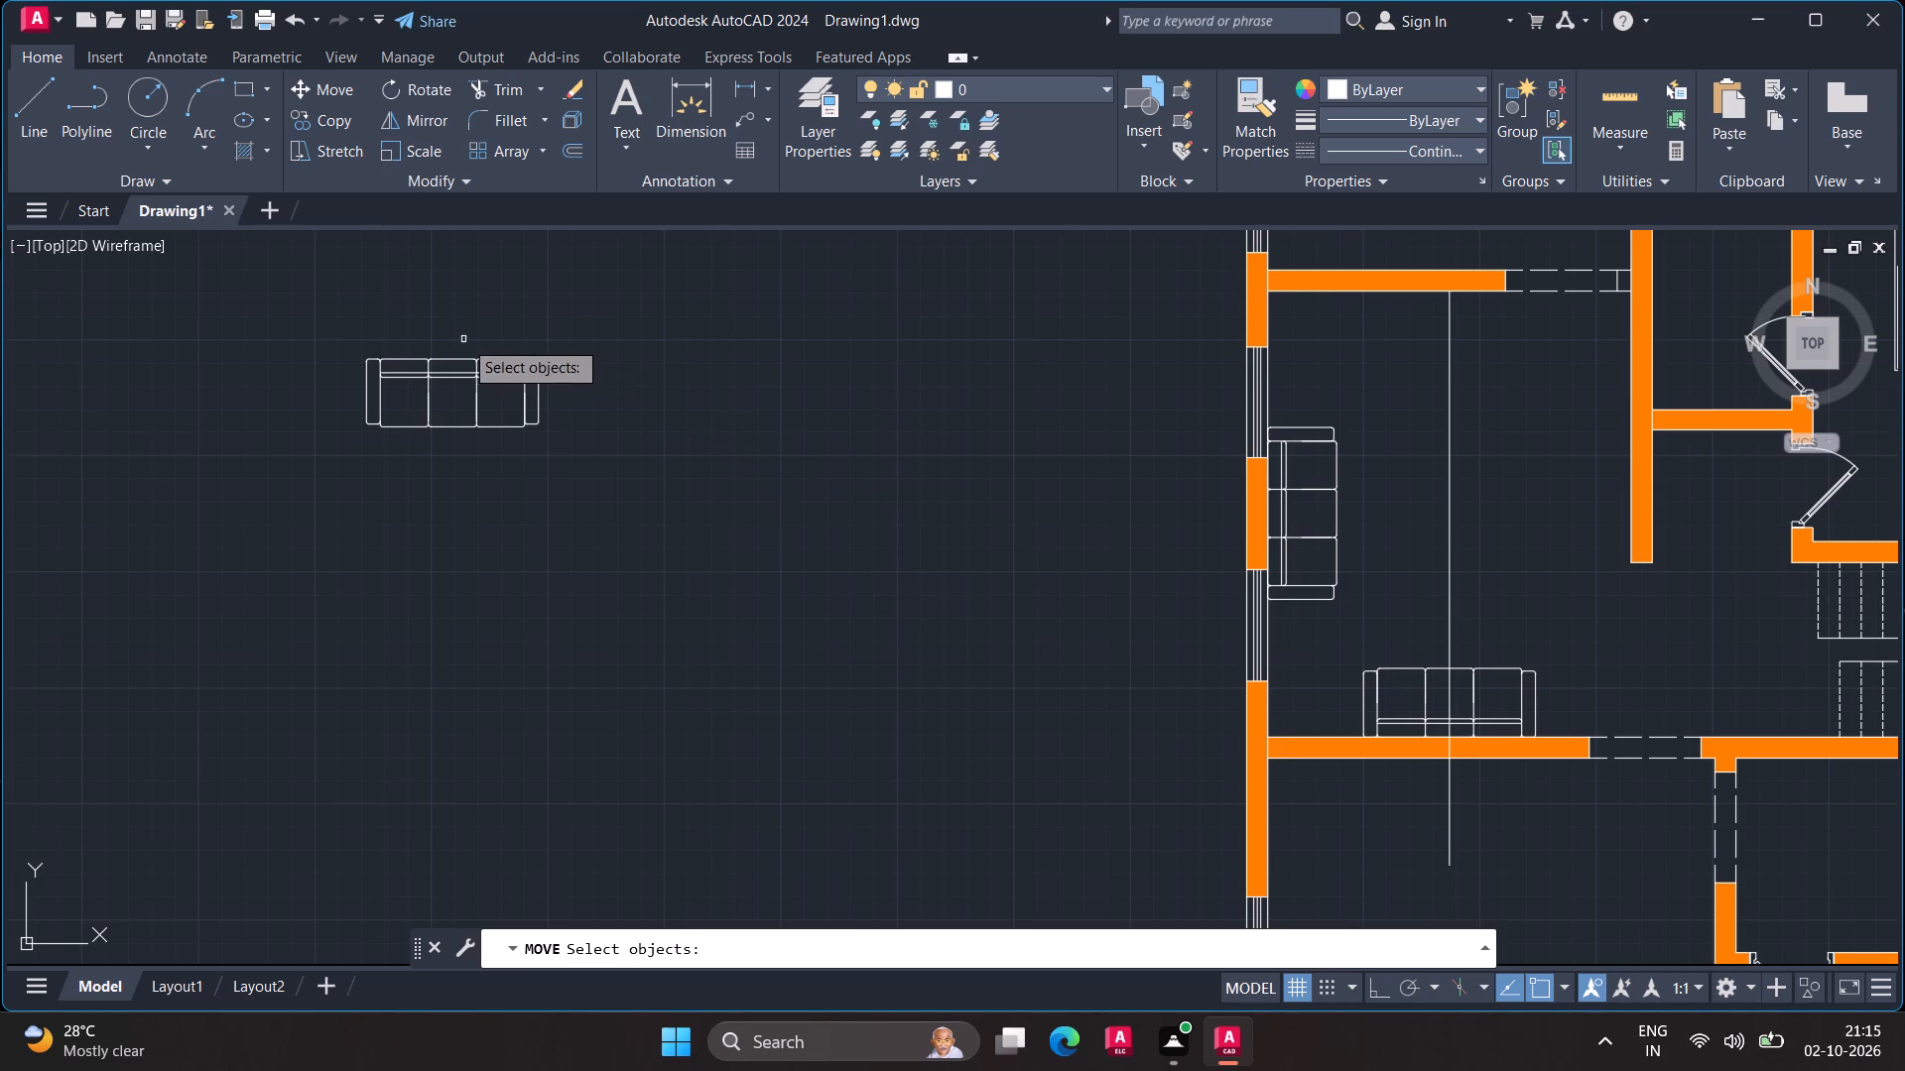
left_click(452, 356)
key("space")
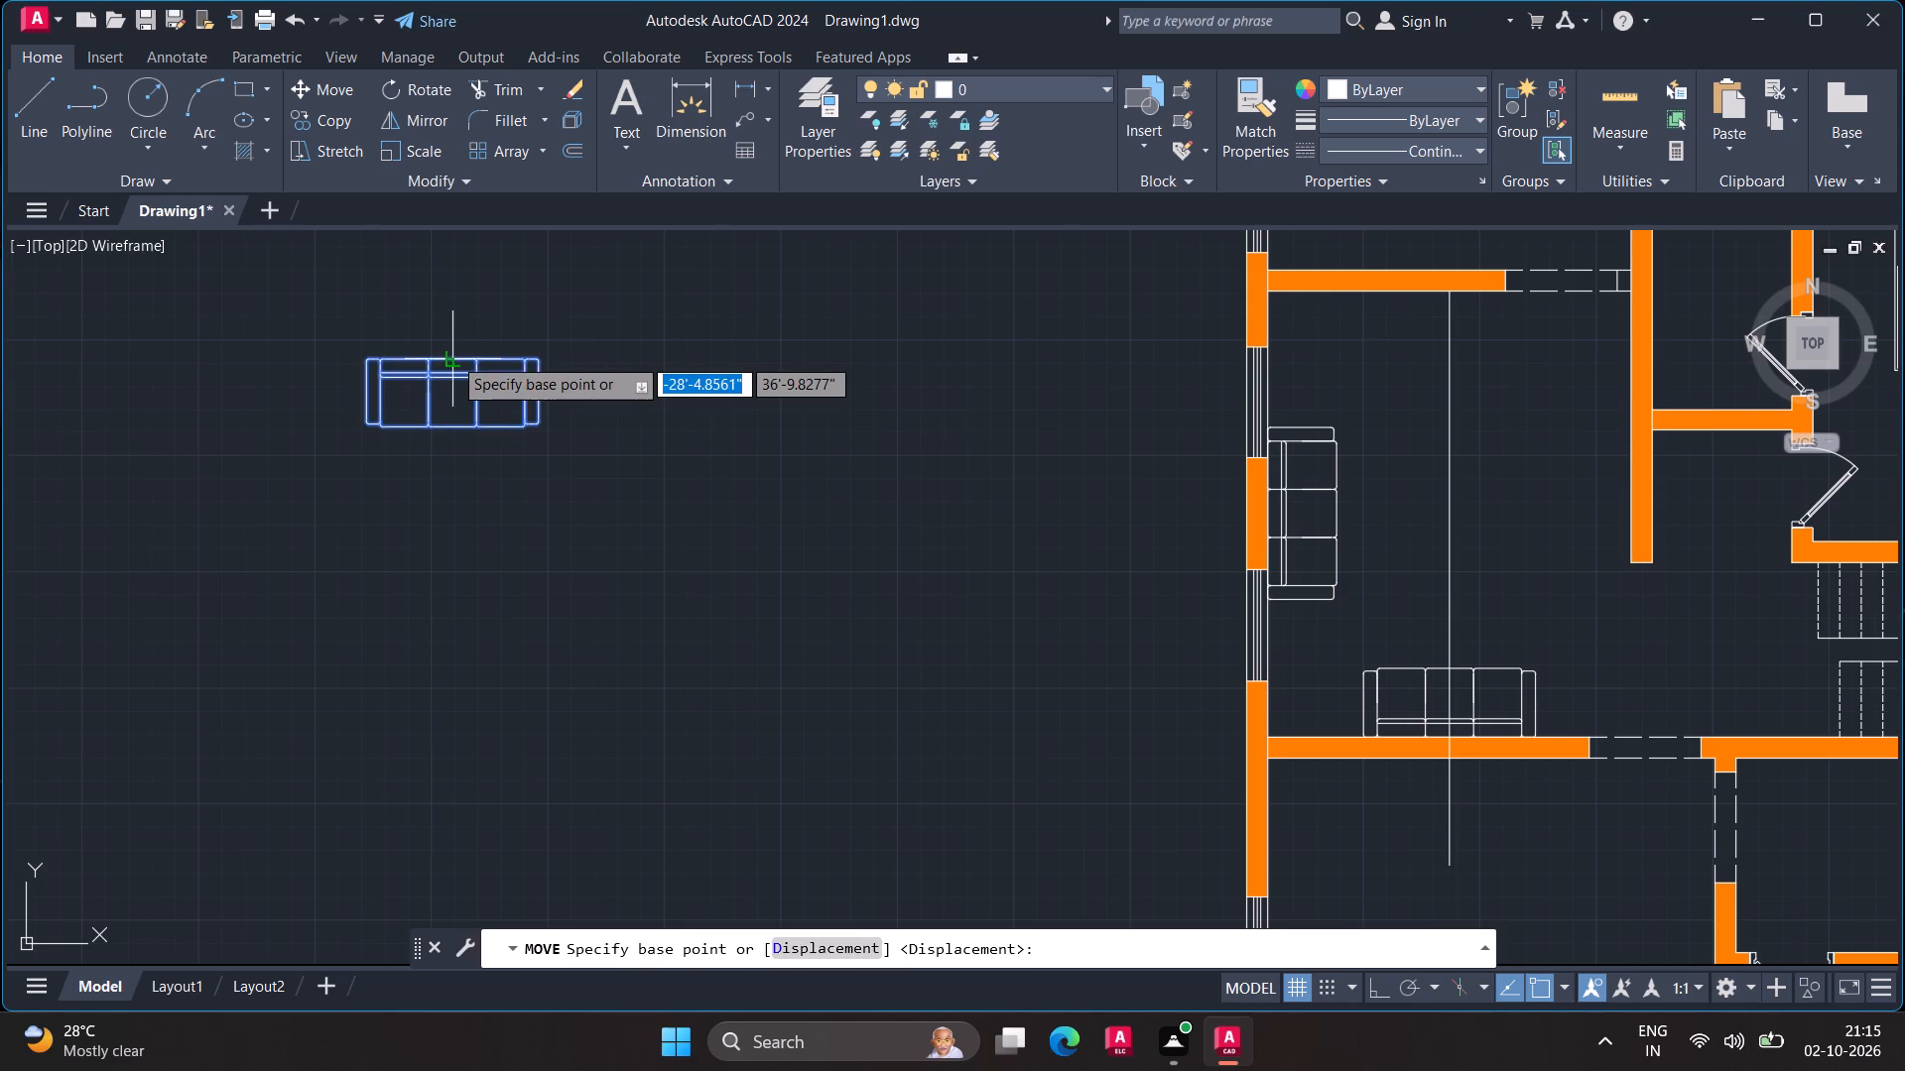
left_click(448, 357)
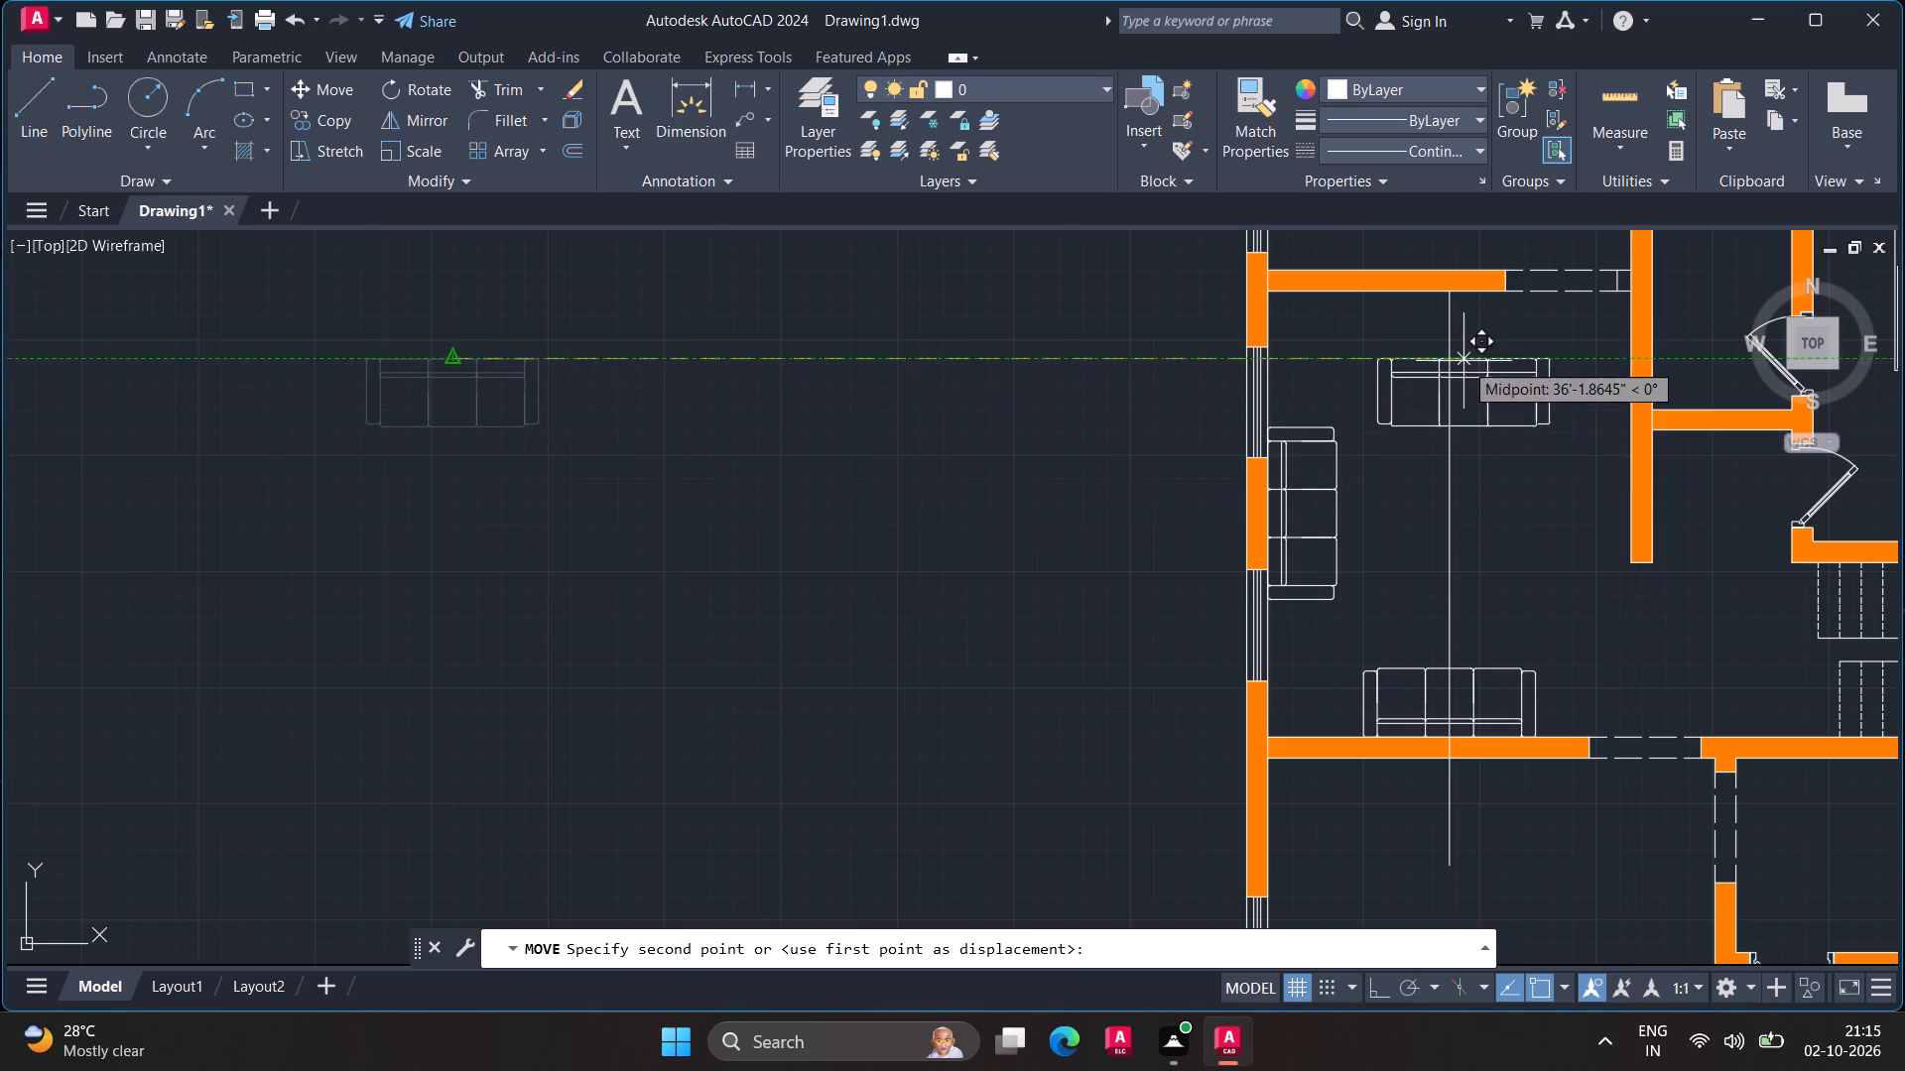
scroll(1450, 316, "up", 2)
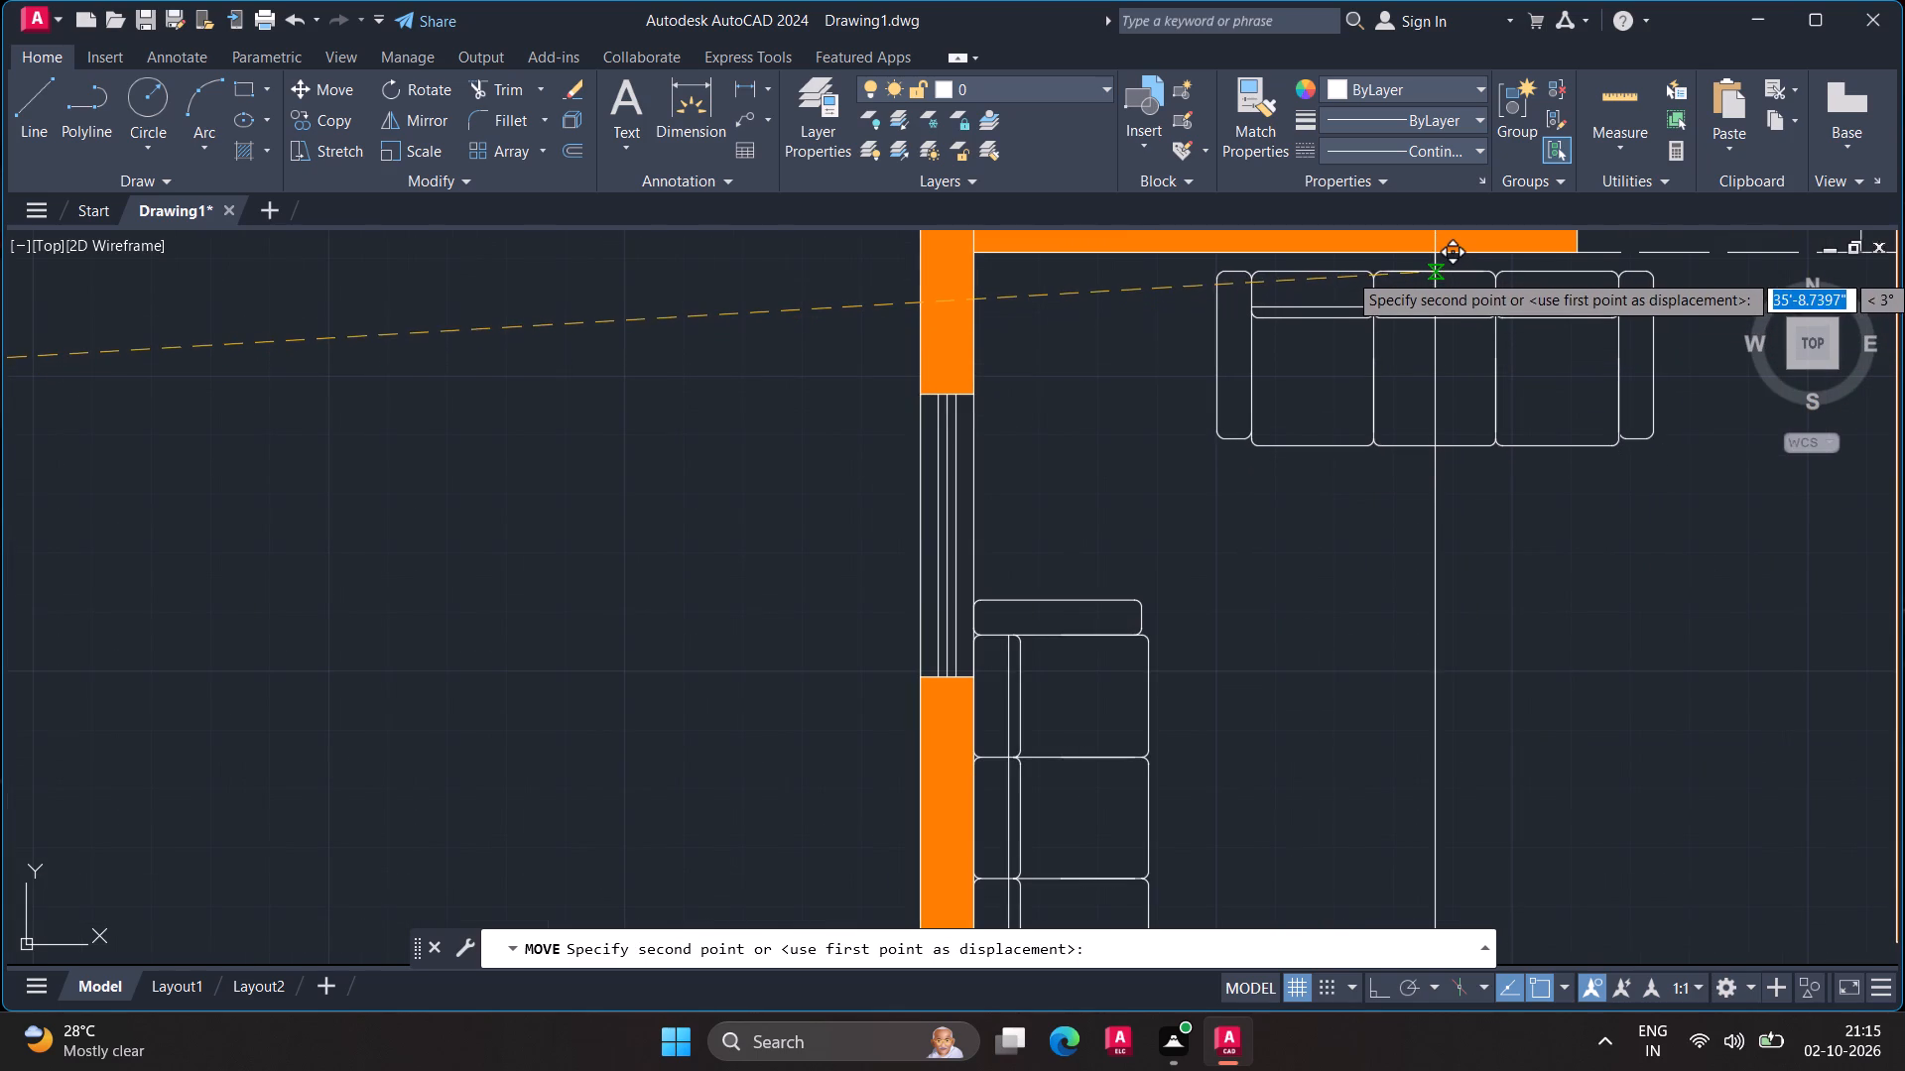
left_click(1433, 258)
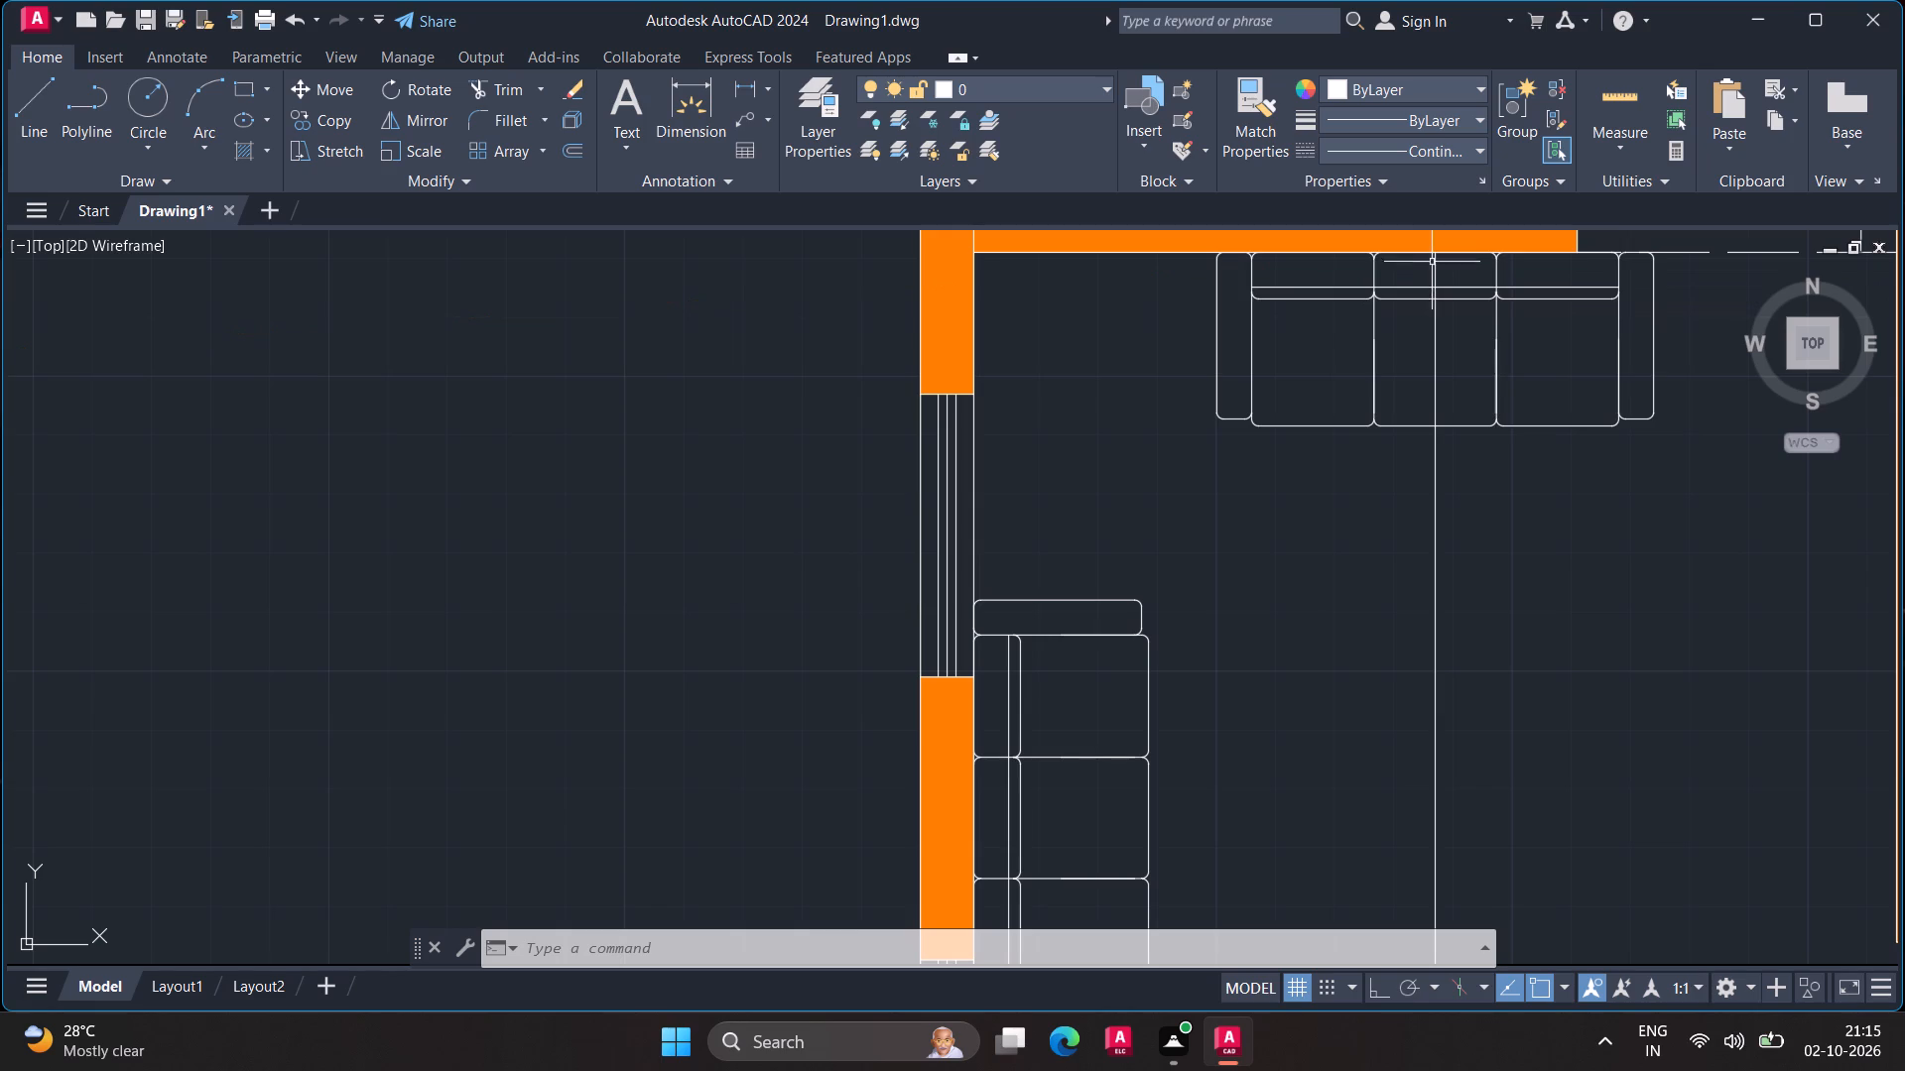
key("Escape")
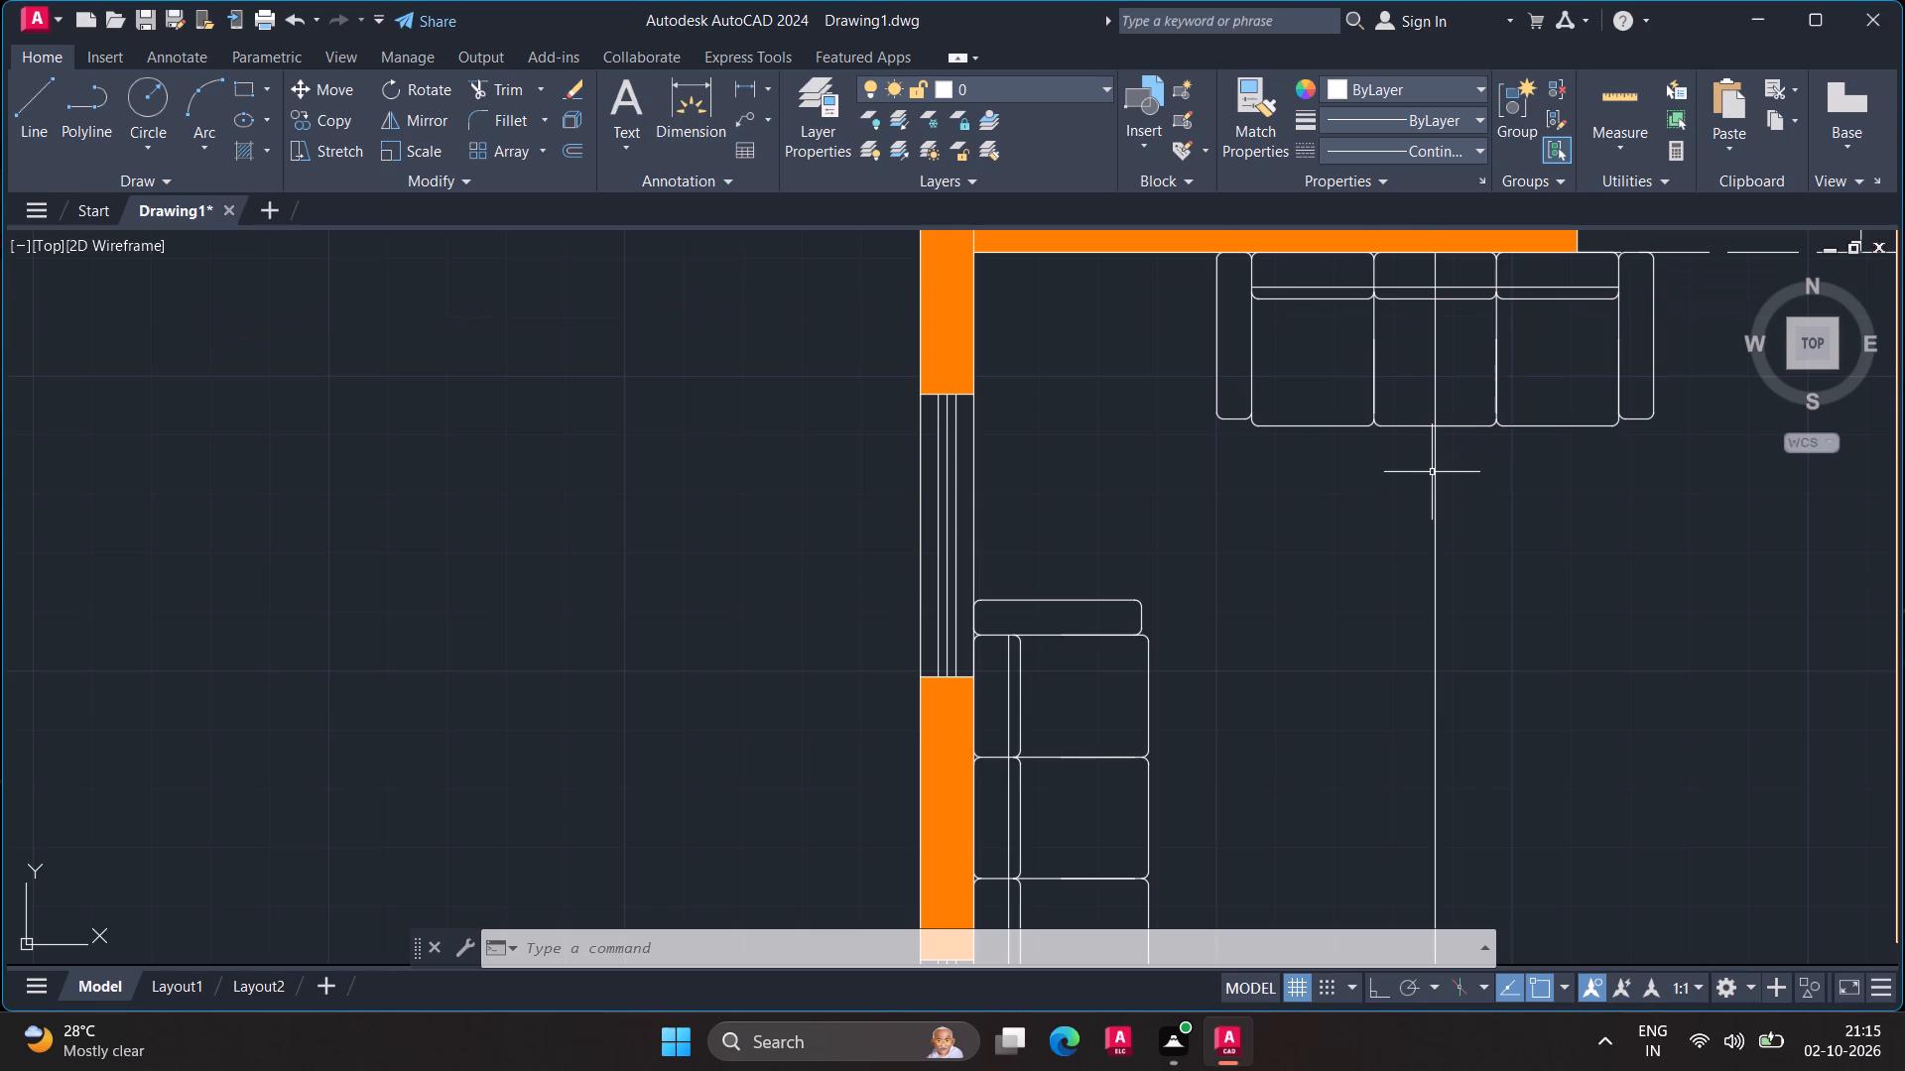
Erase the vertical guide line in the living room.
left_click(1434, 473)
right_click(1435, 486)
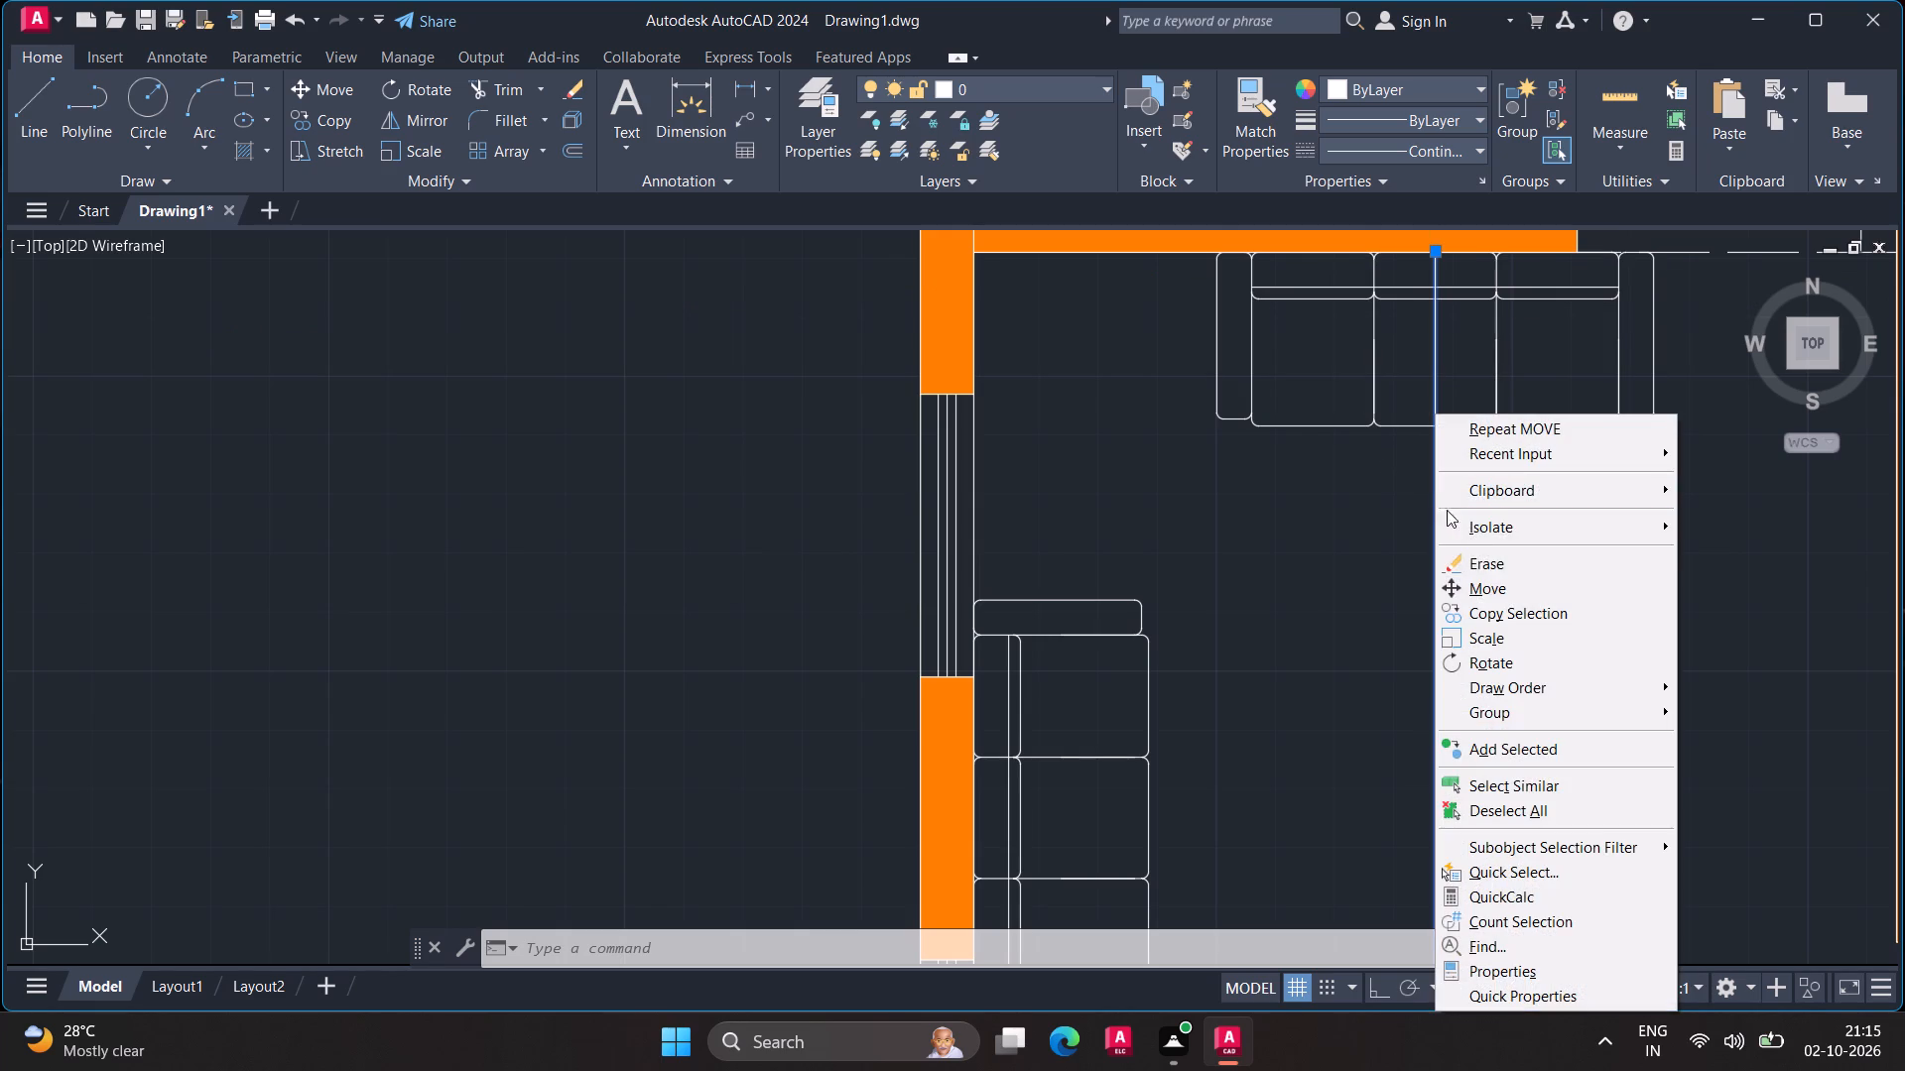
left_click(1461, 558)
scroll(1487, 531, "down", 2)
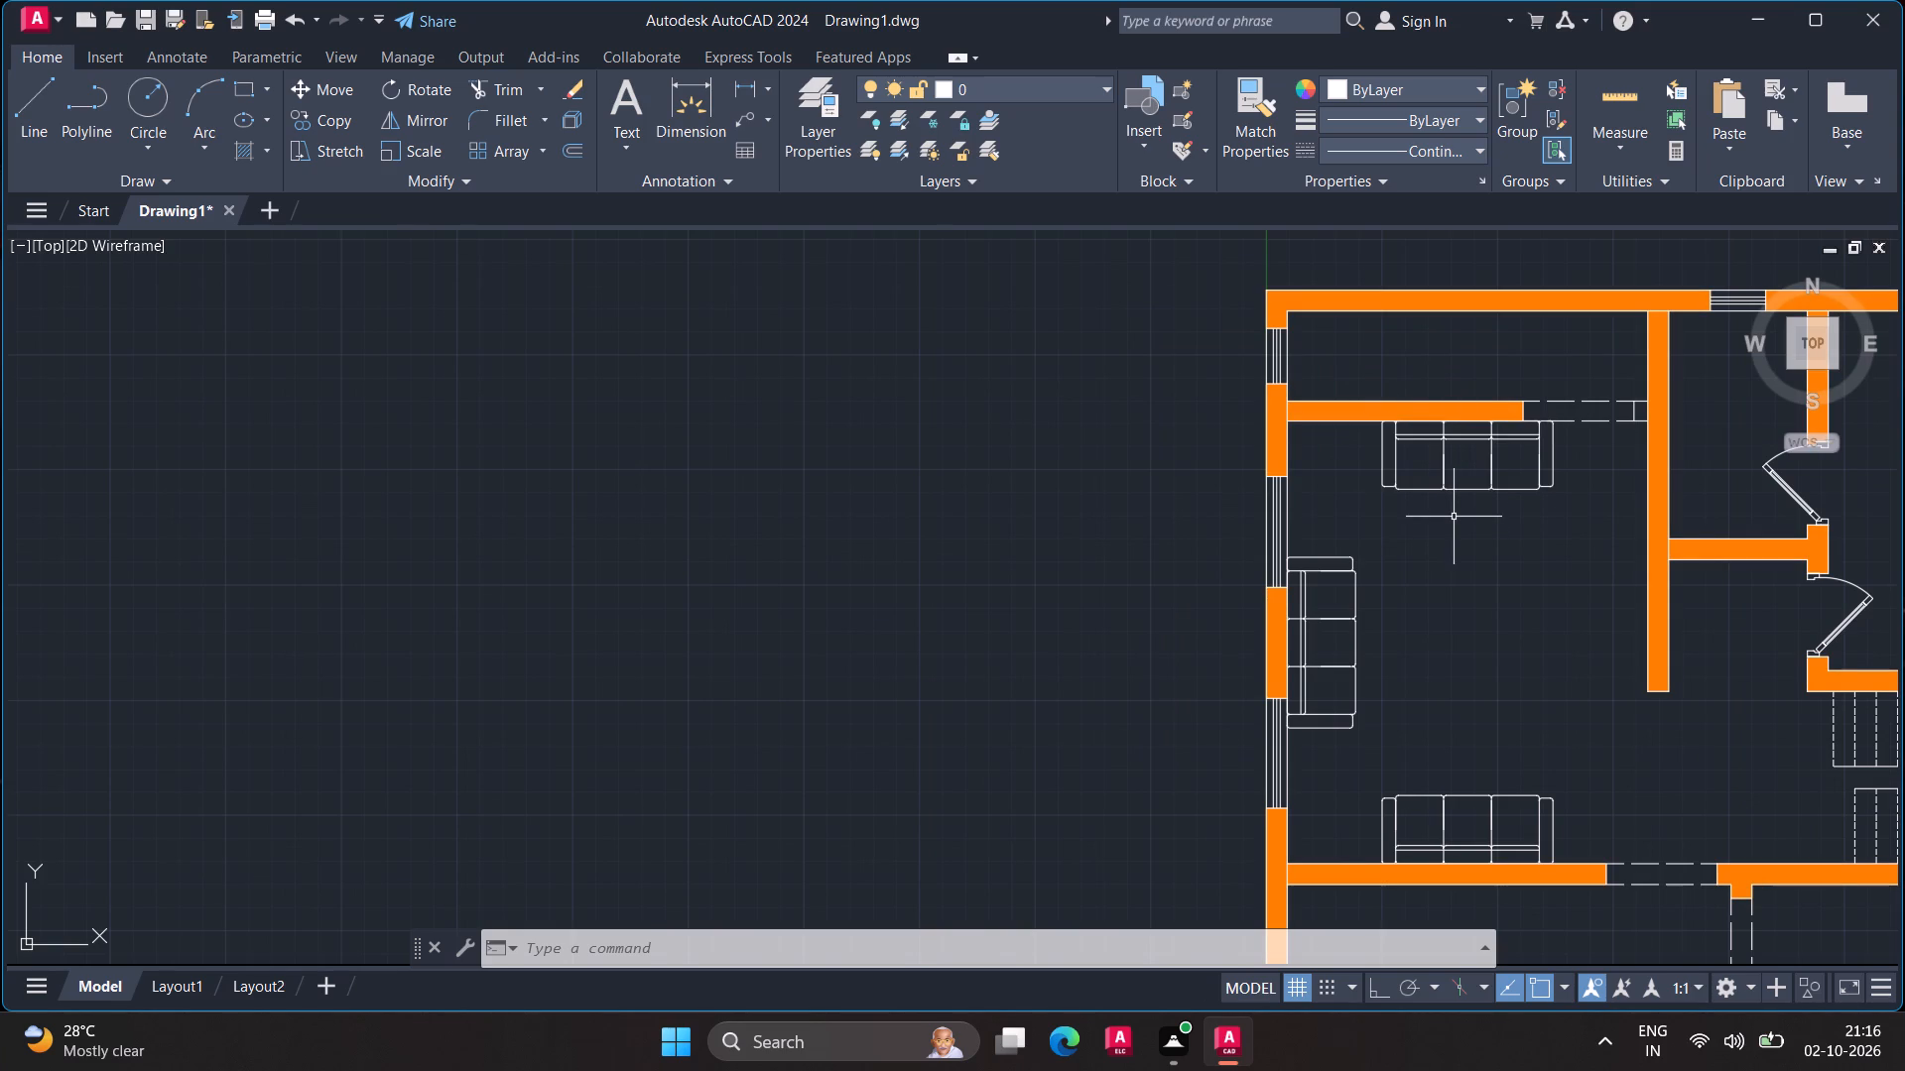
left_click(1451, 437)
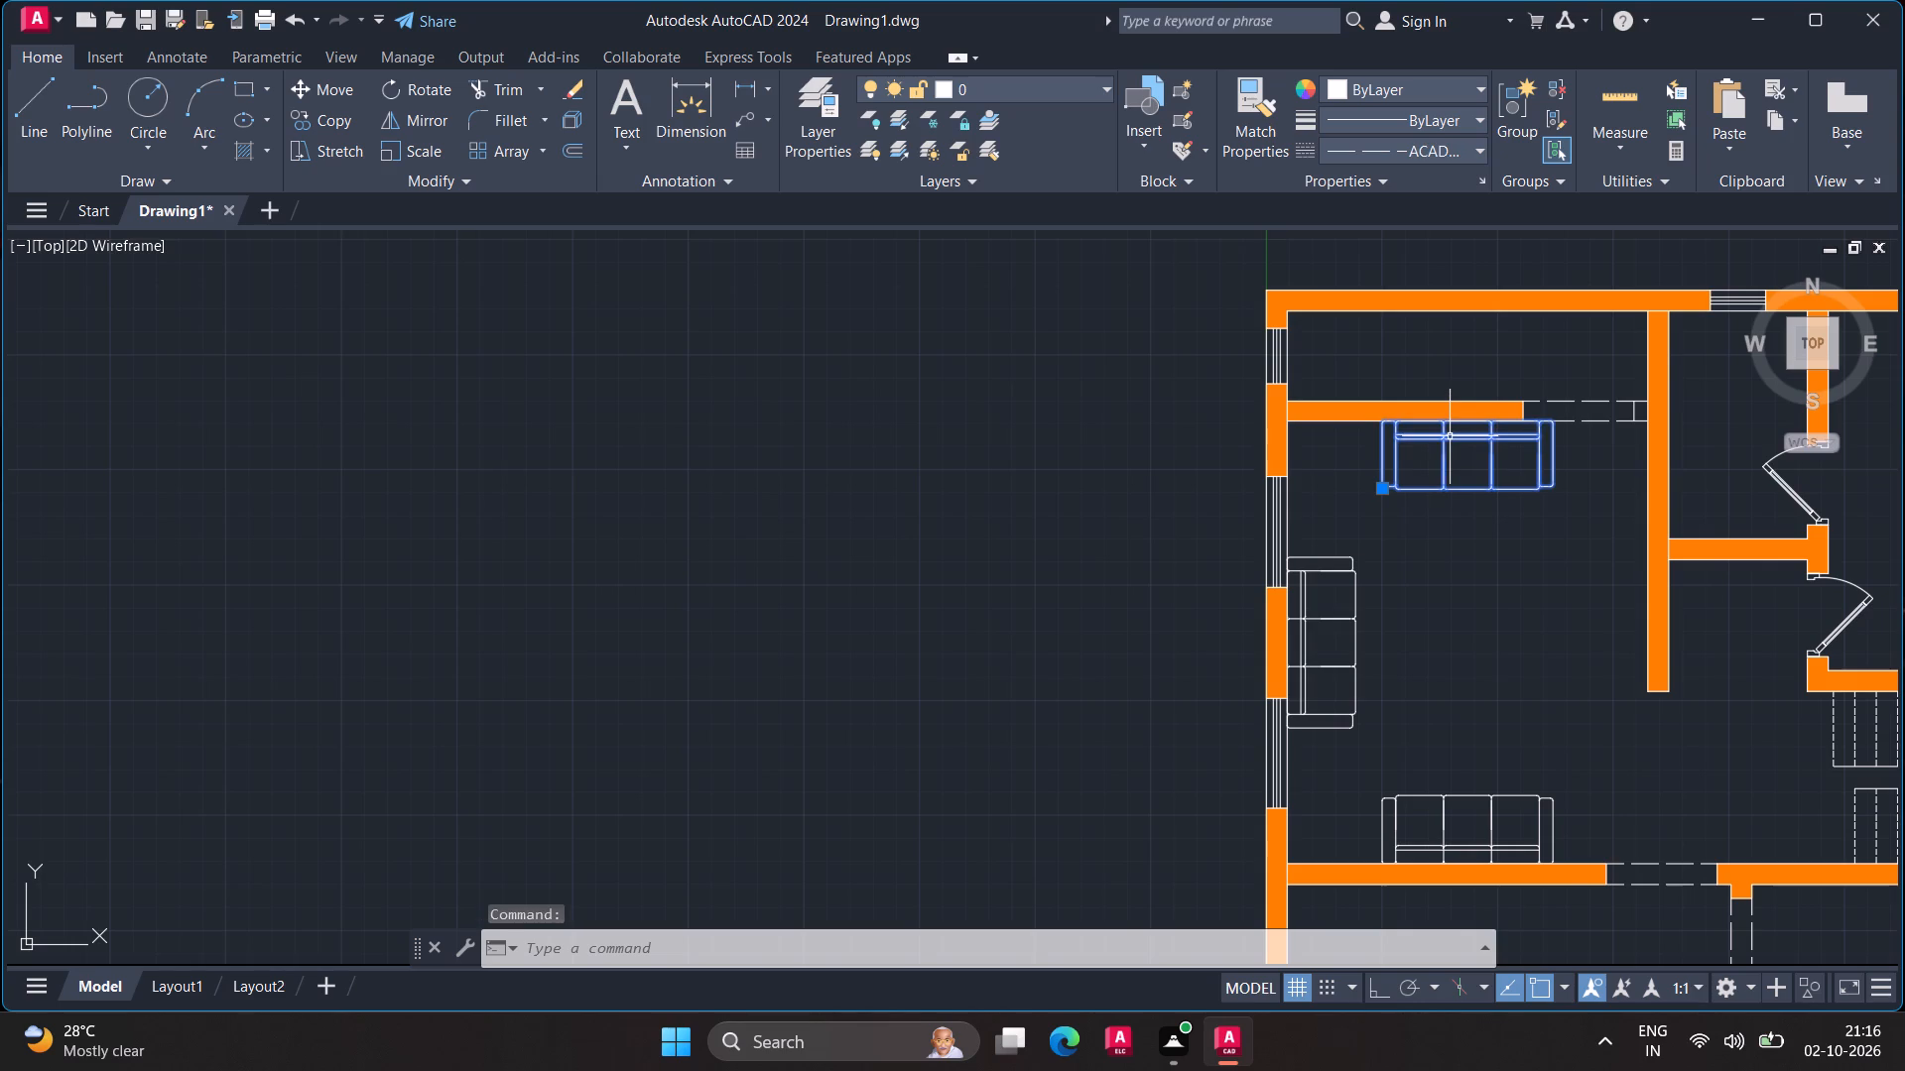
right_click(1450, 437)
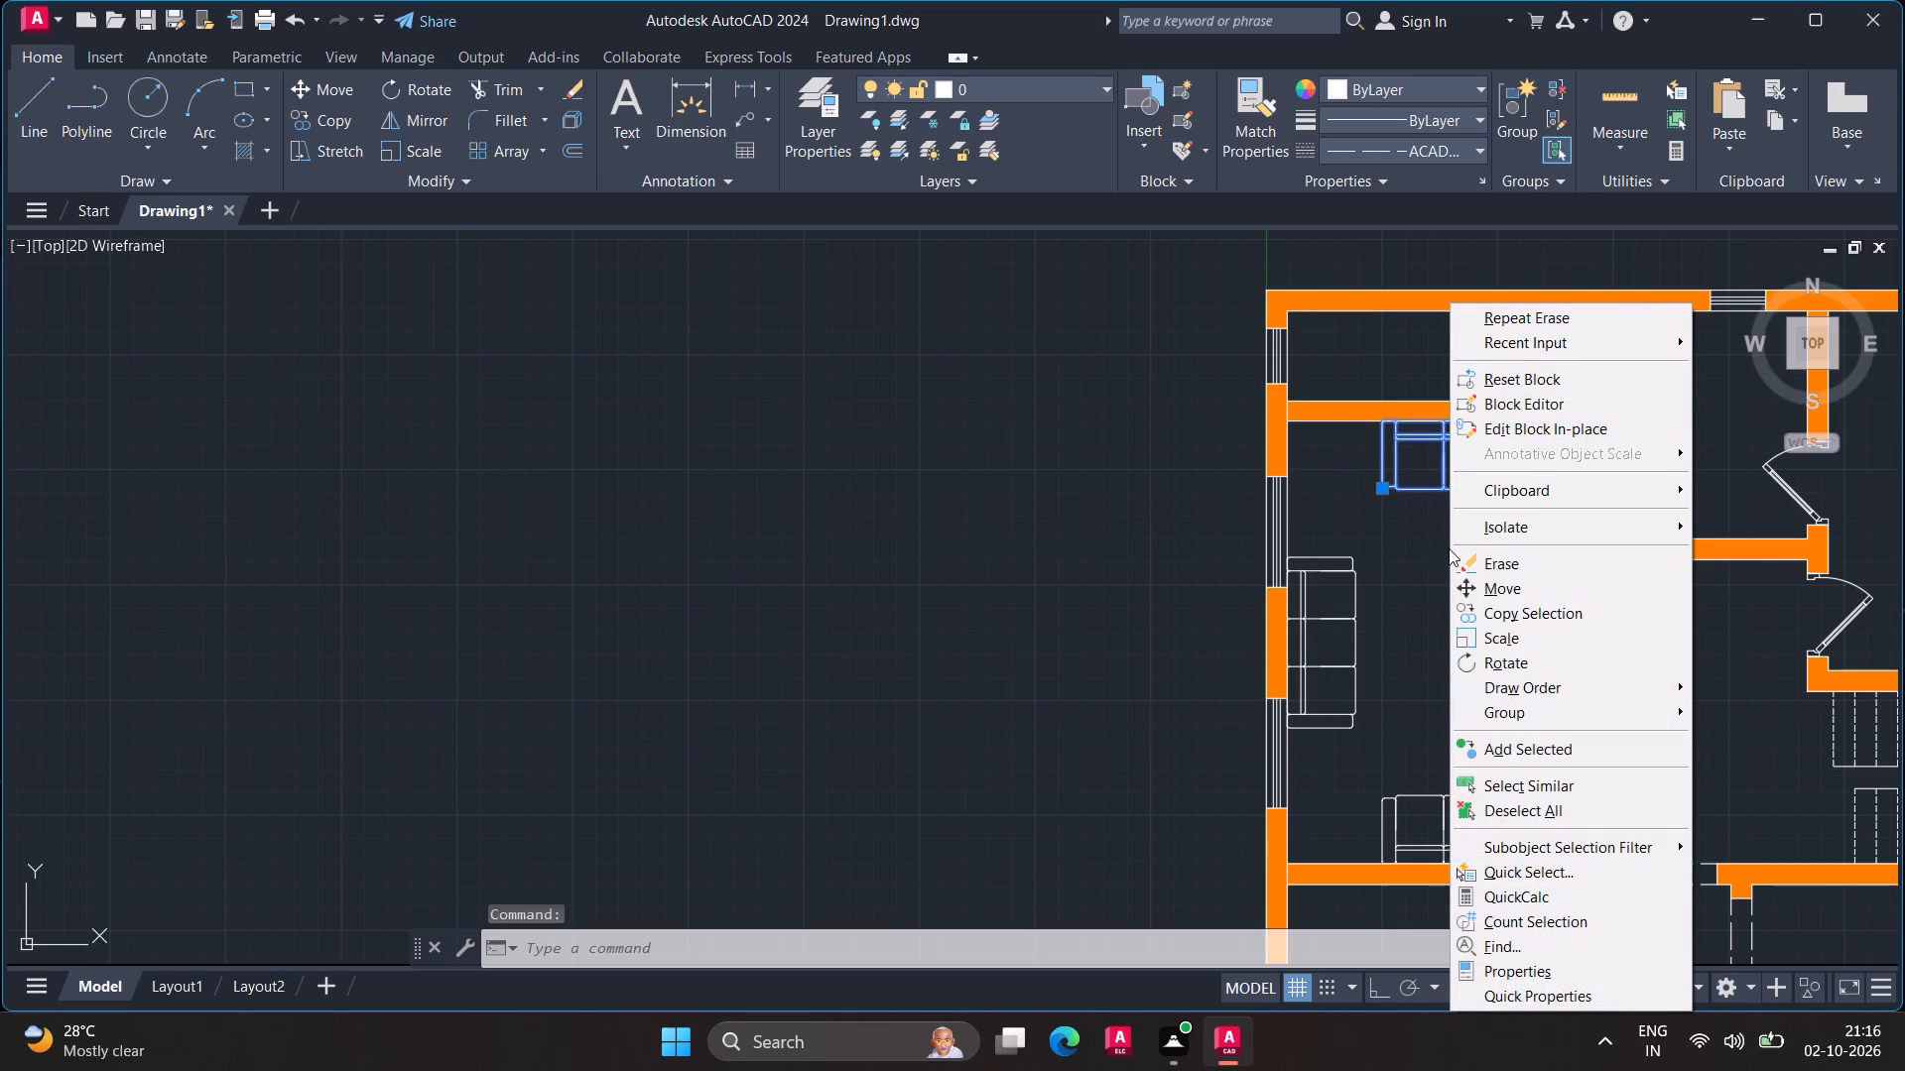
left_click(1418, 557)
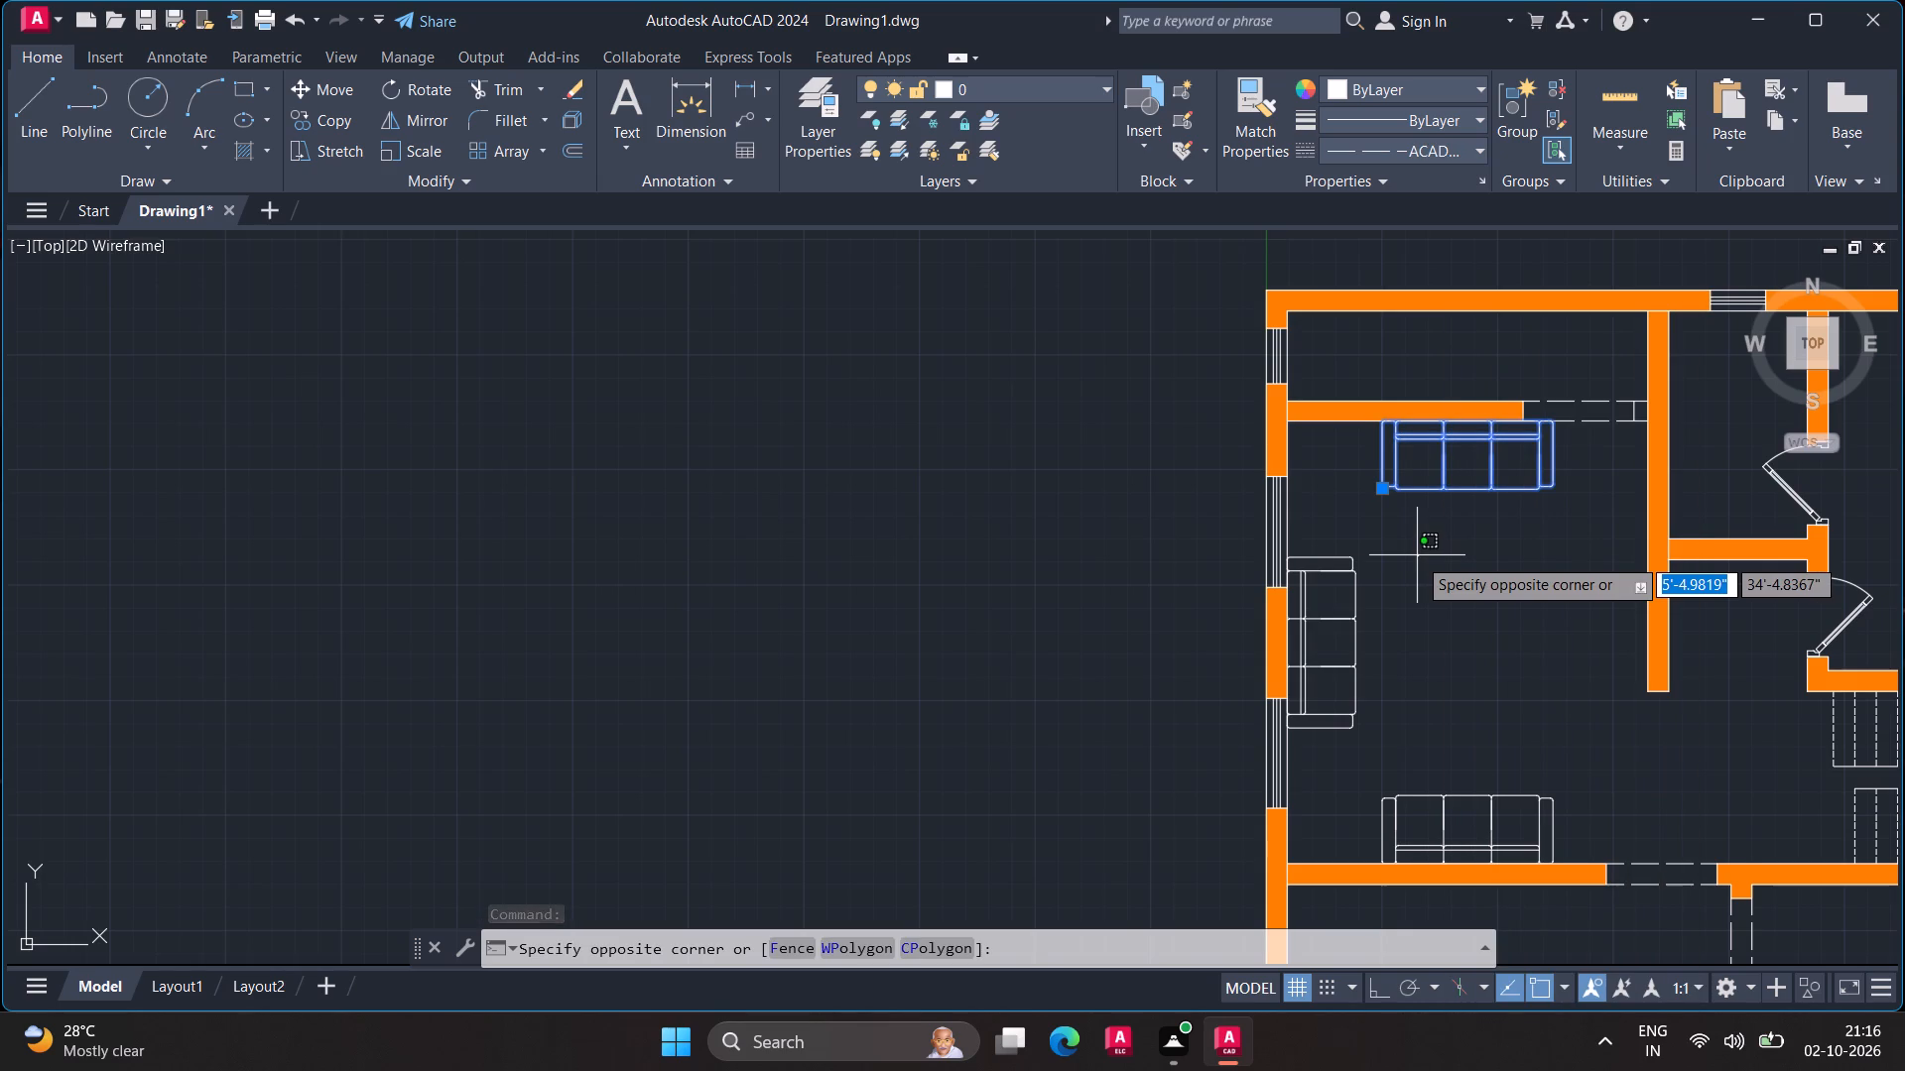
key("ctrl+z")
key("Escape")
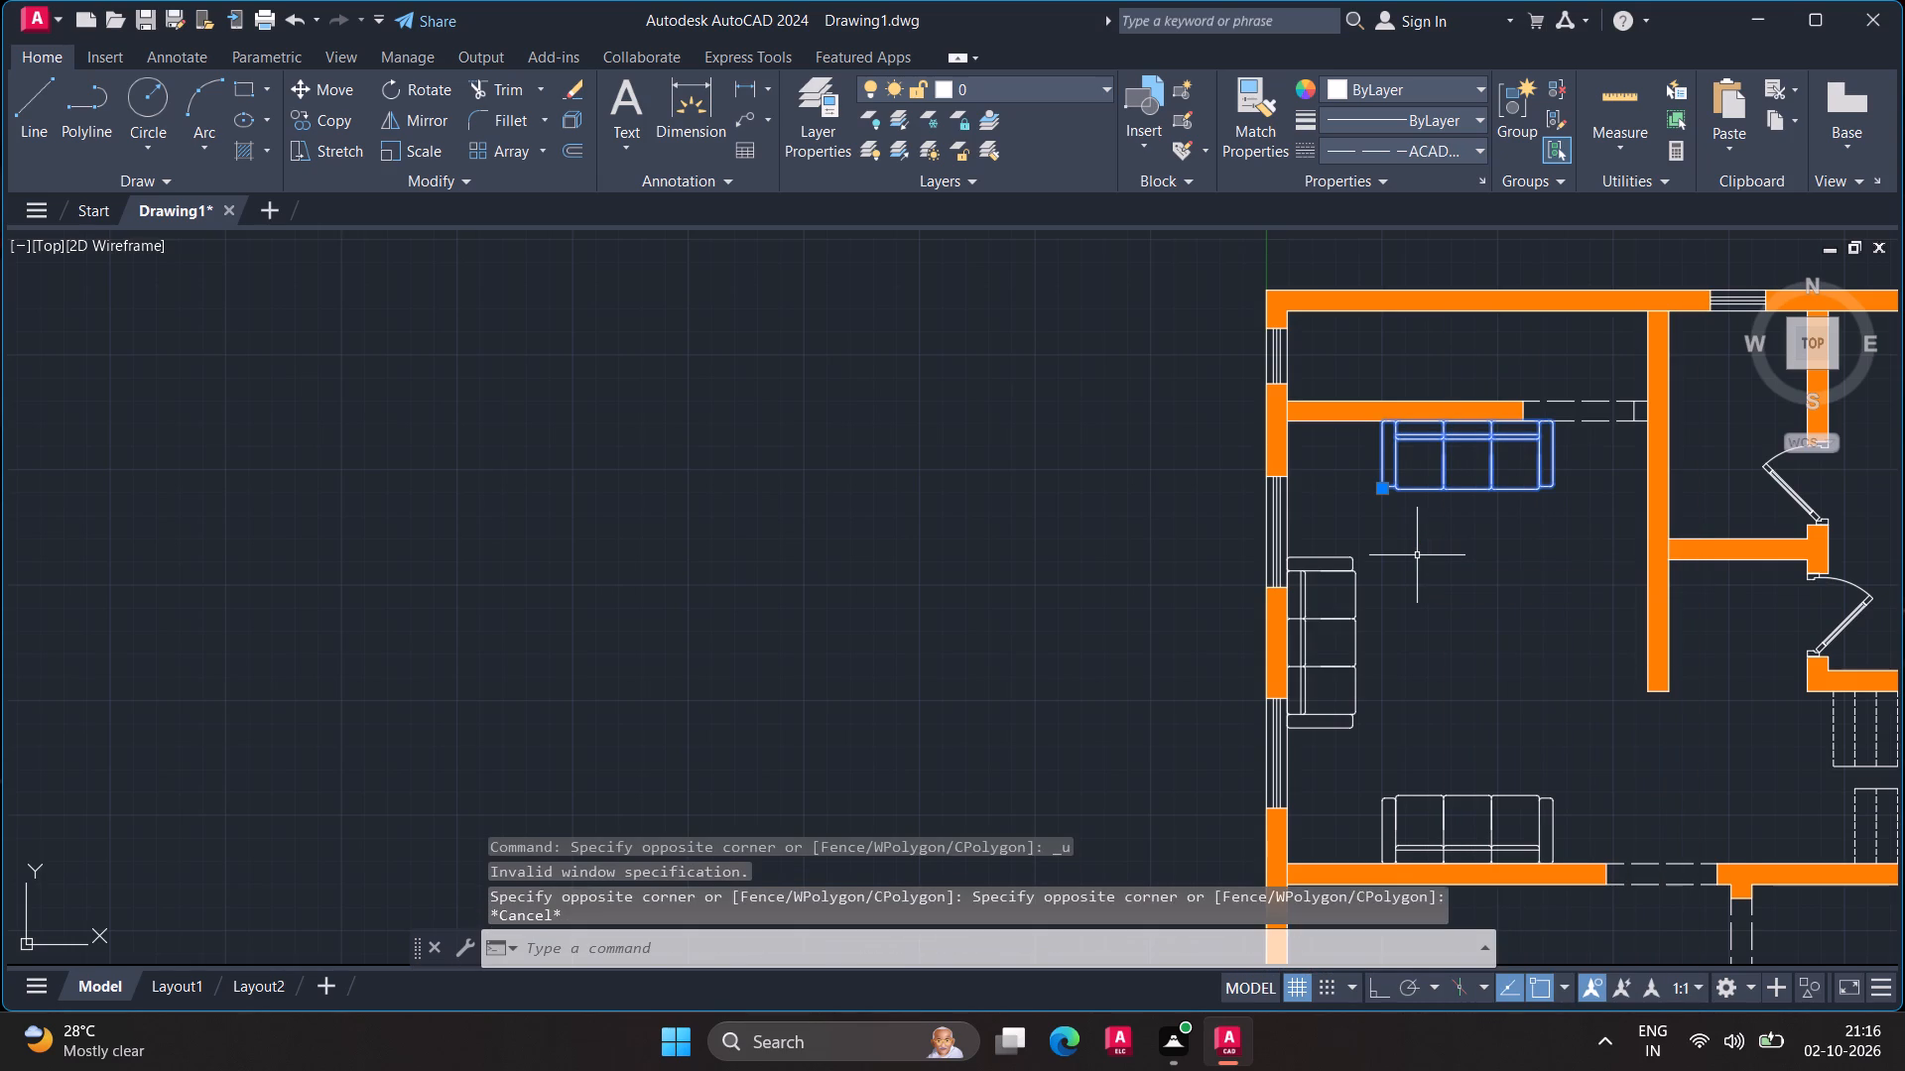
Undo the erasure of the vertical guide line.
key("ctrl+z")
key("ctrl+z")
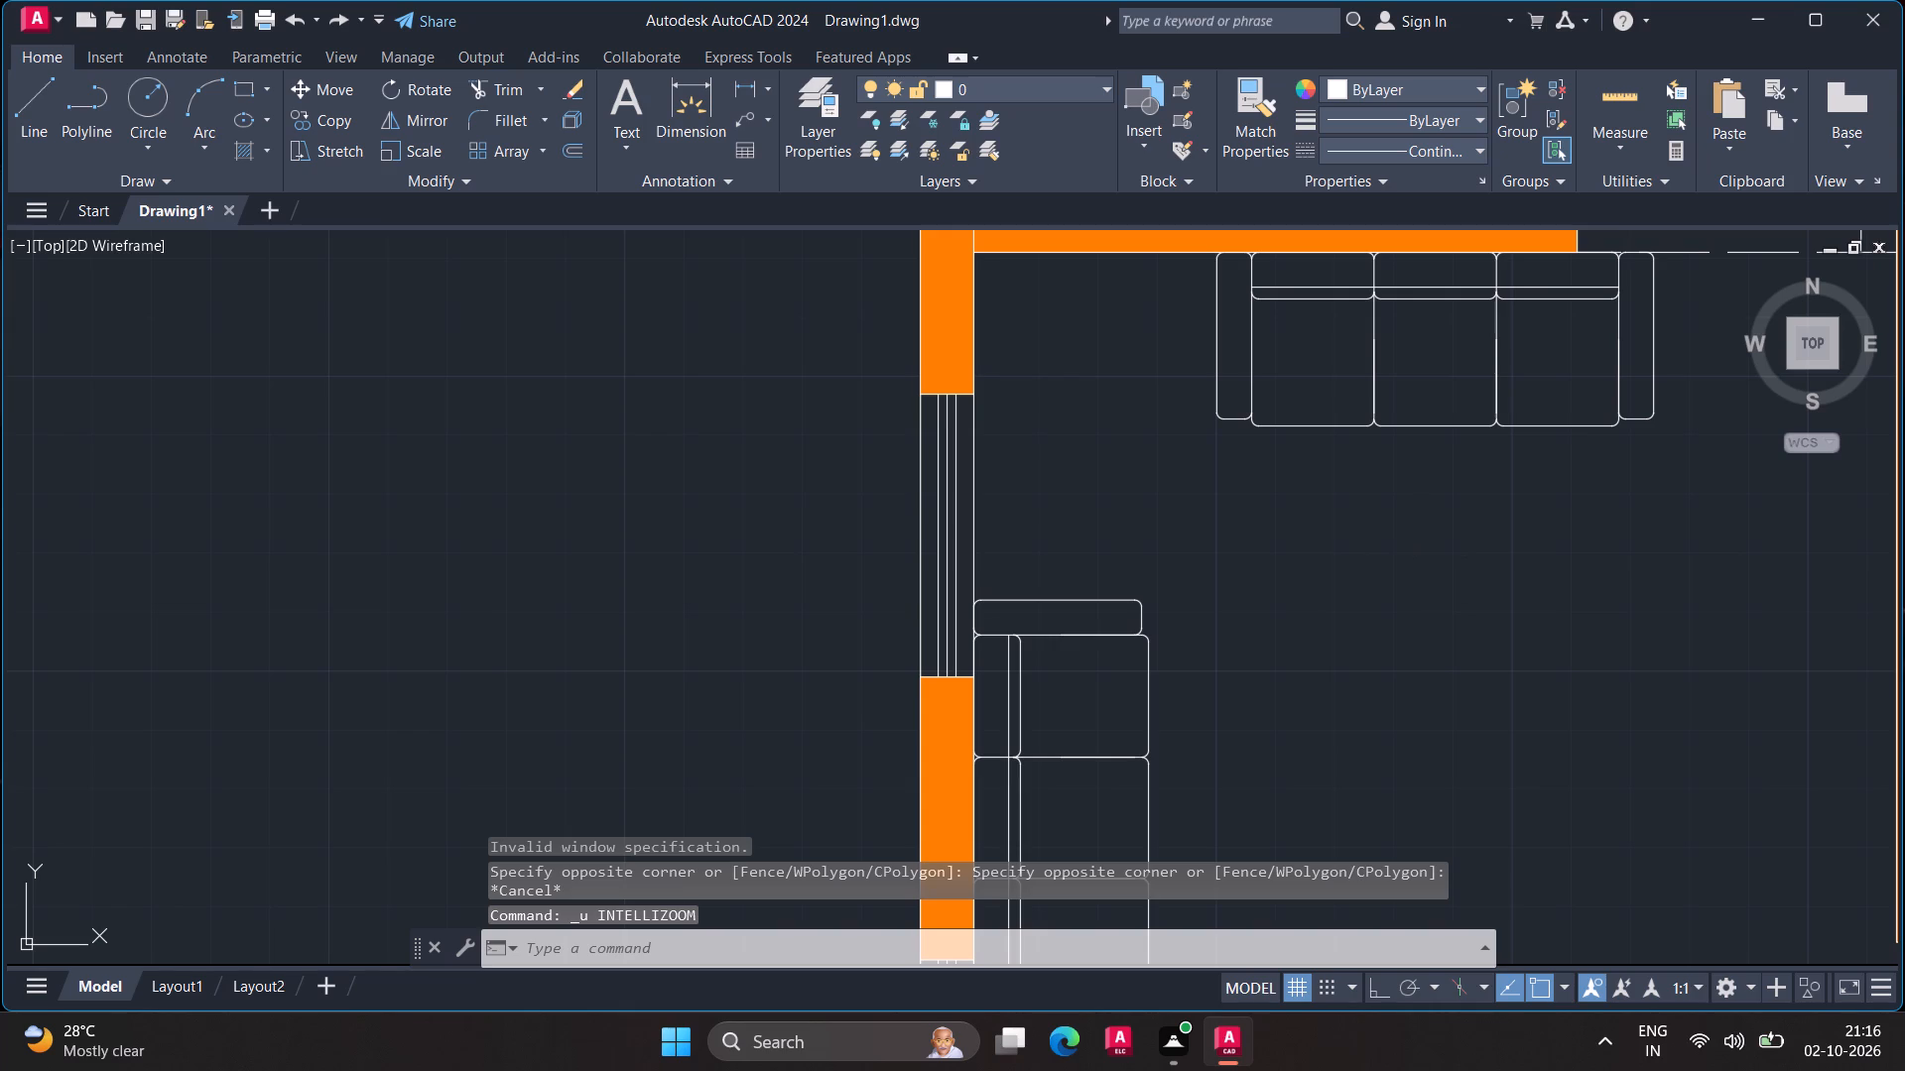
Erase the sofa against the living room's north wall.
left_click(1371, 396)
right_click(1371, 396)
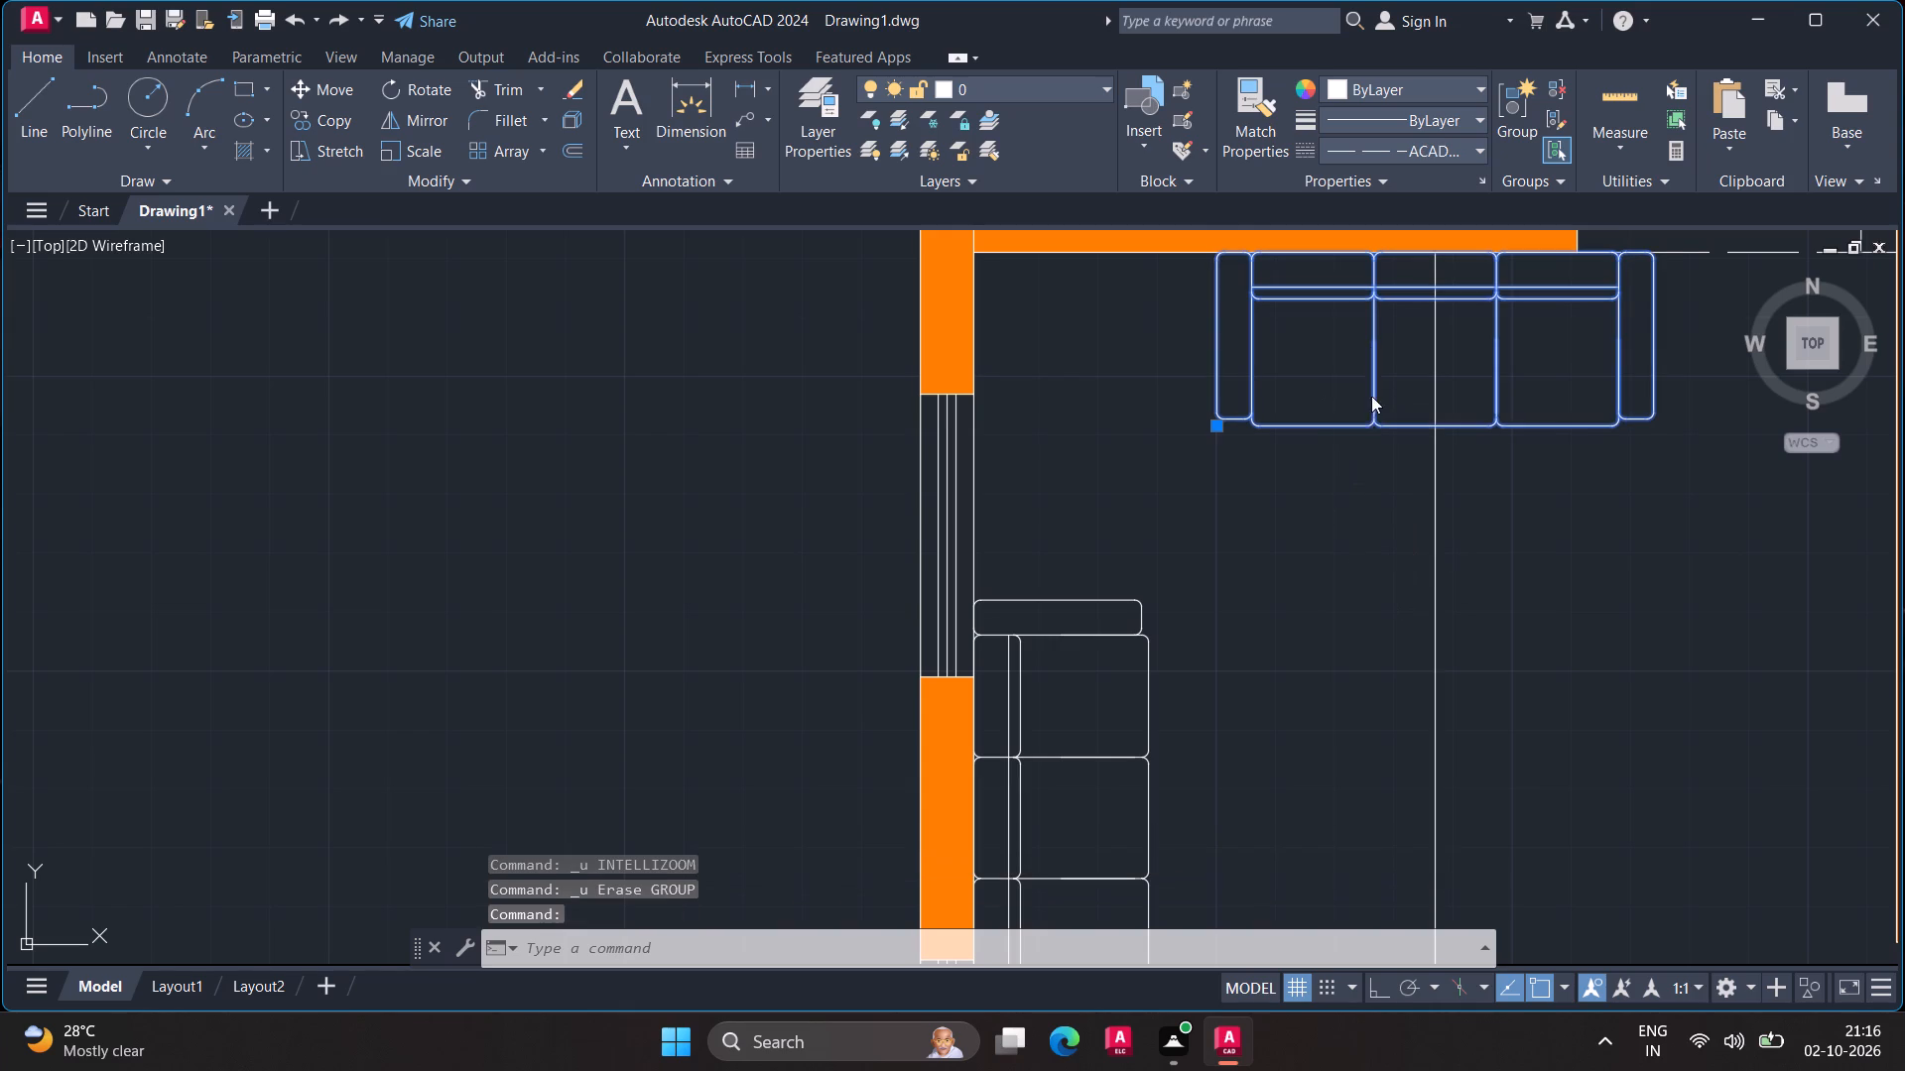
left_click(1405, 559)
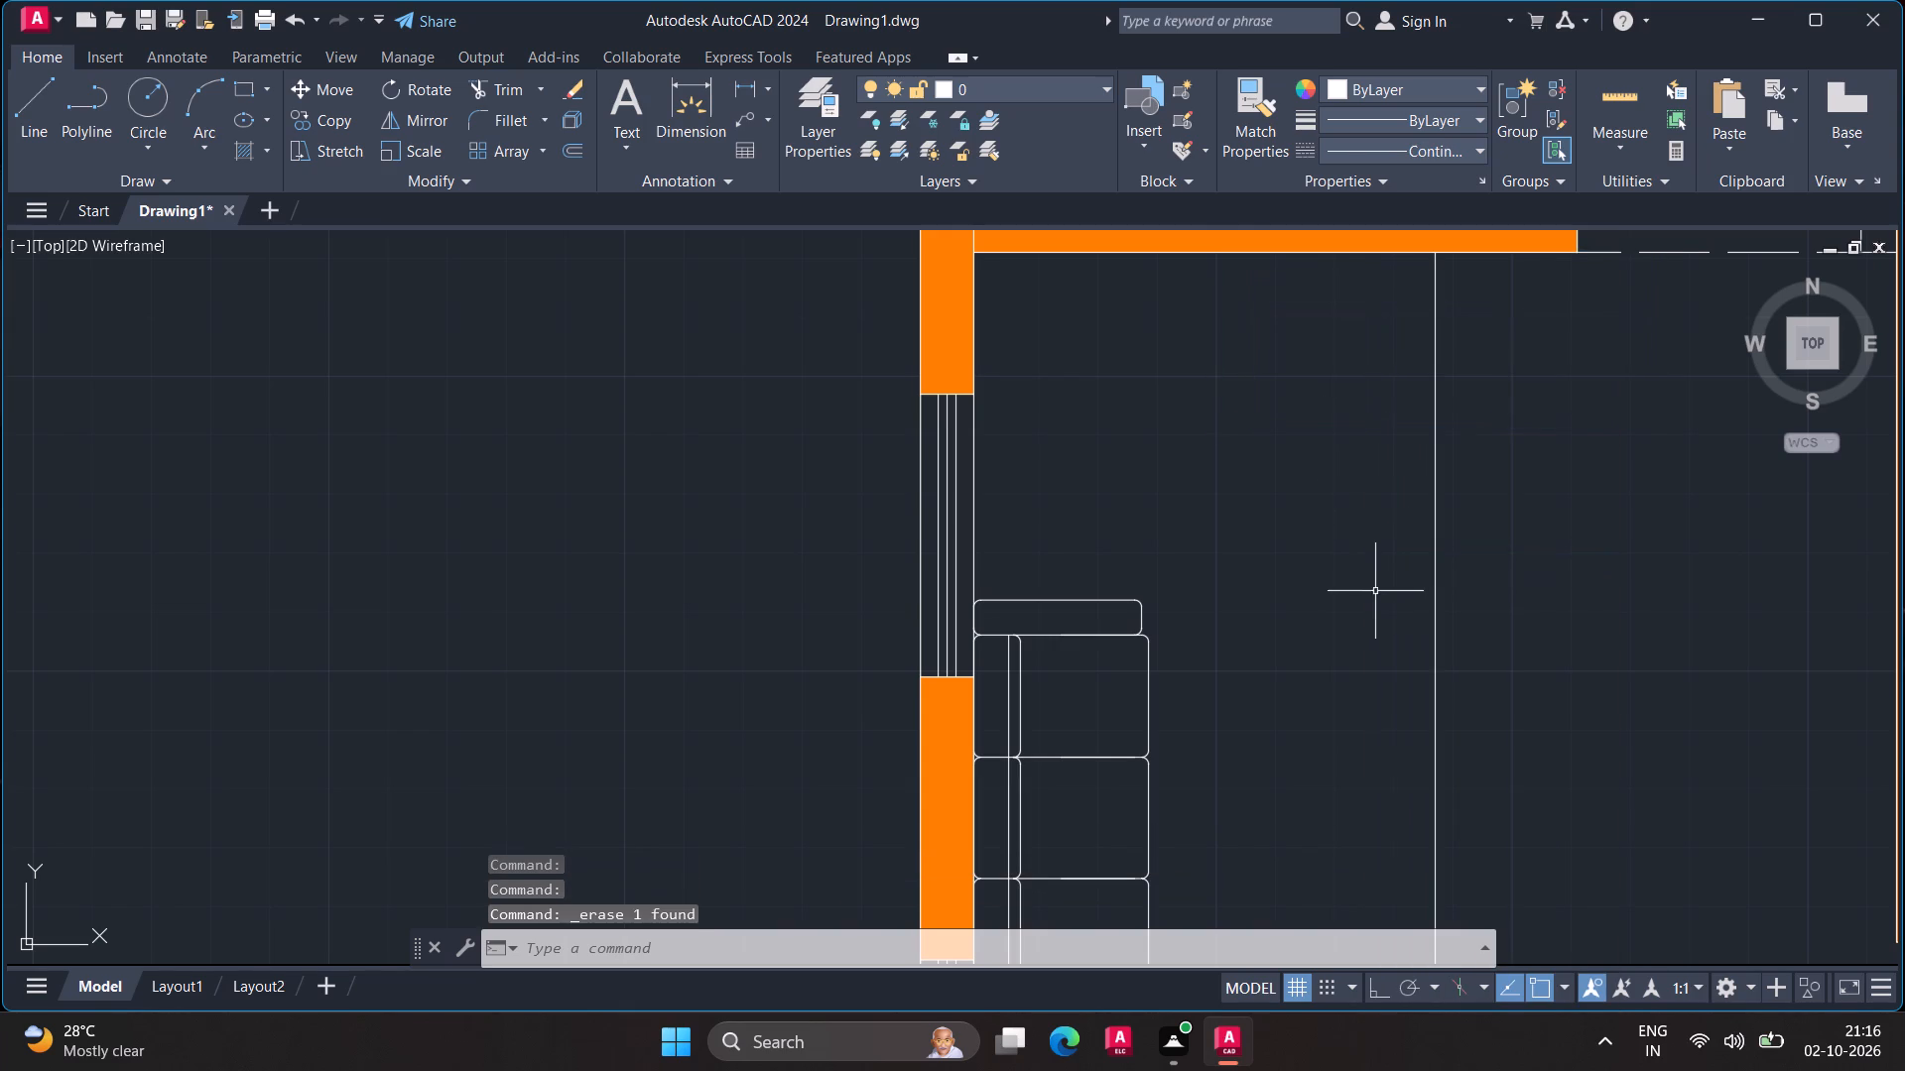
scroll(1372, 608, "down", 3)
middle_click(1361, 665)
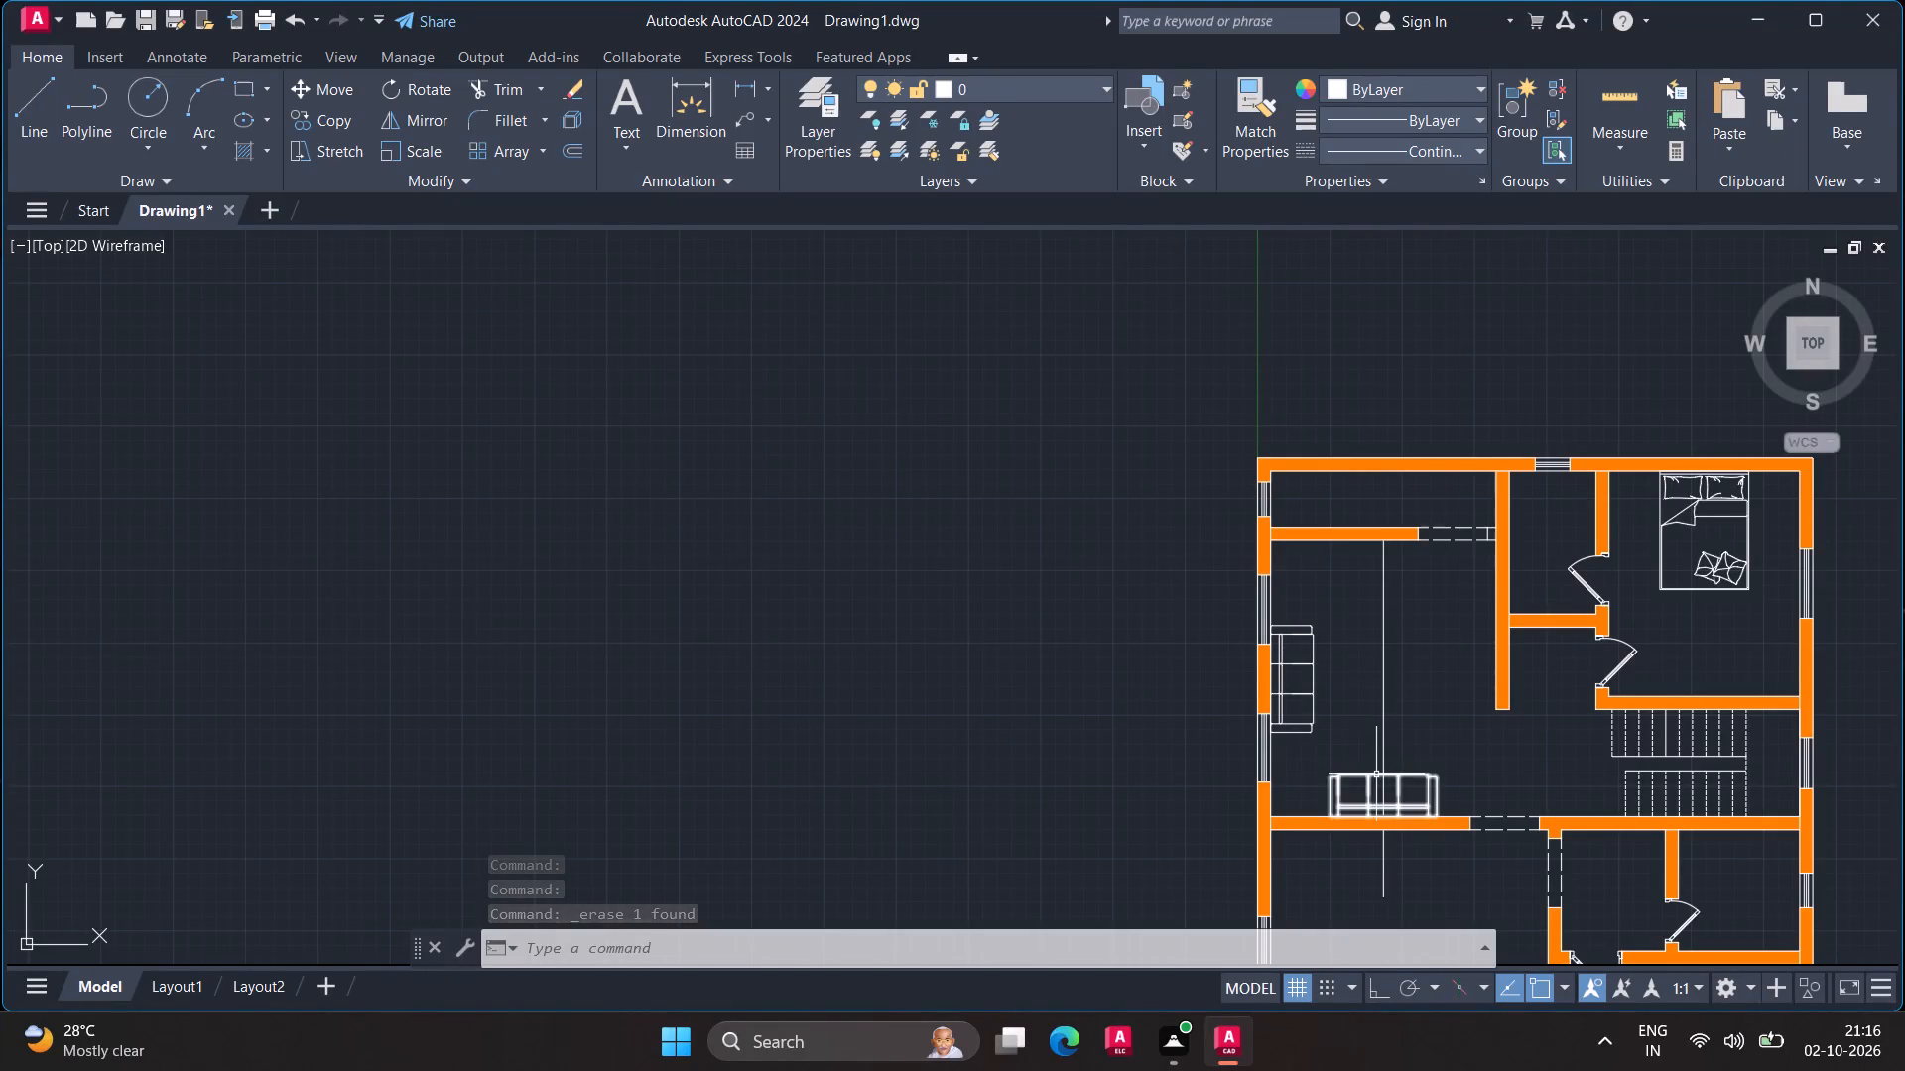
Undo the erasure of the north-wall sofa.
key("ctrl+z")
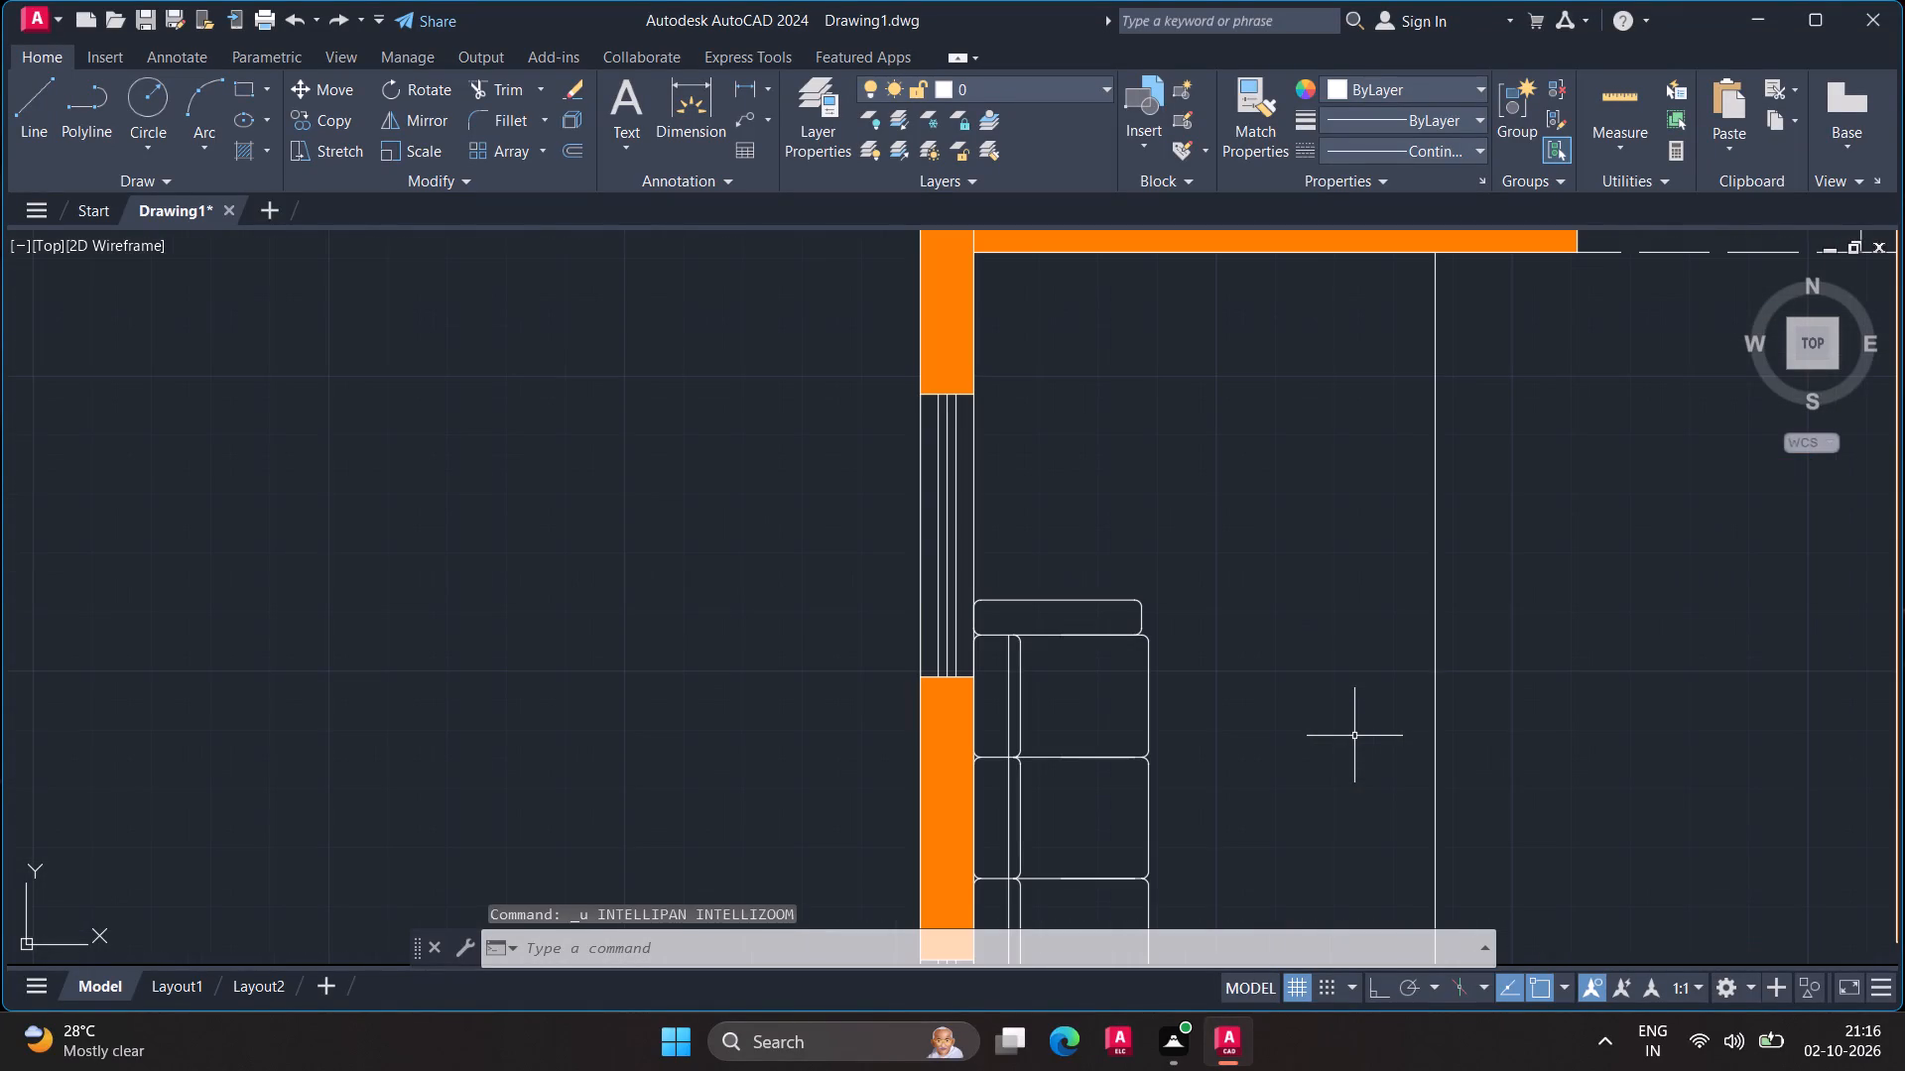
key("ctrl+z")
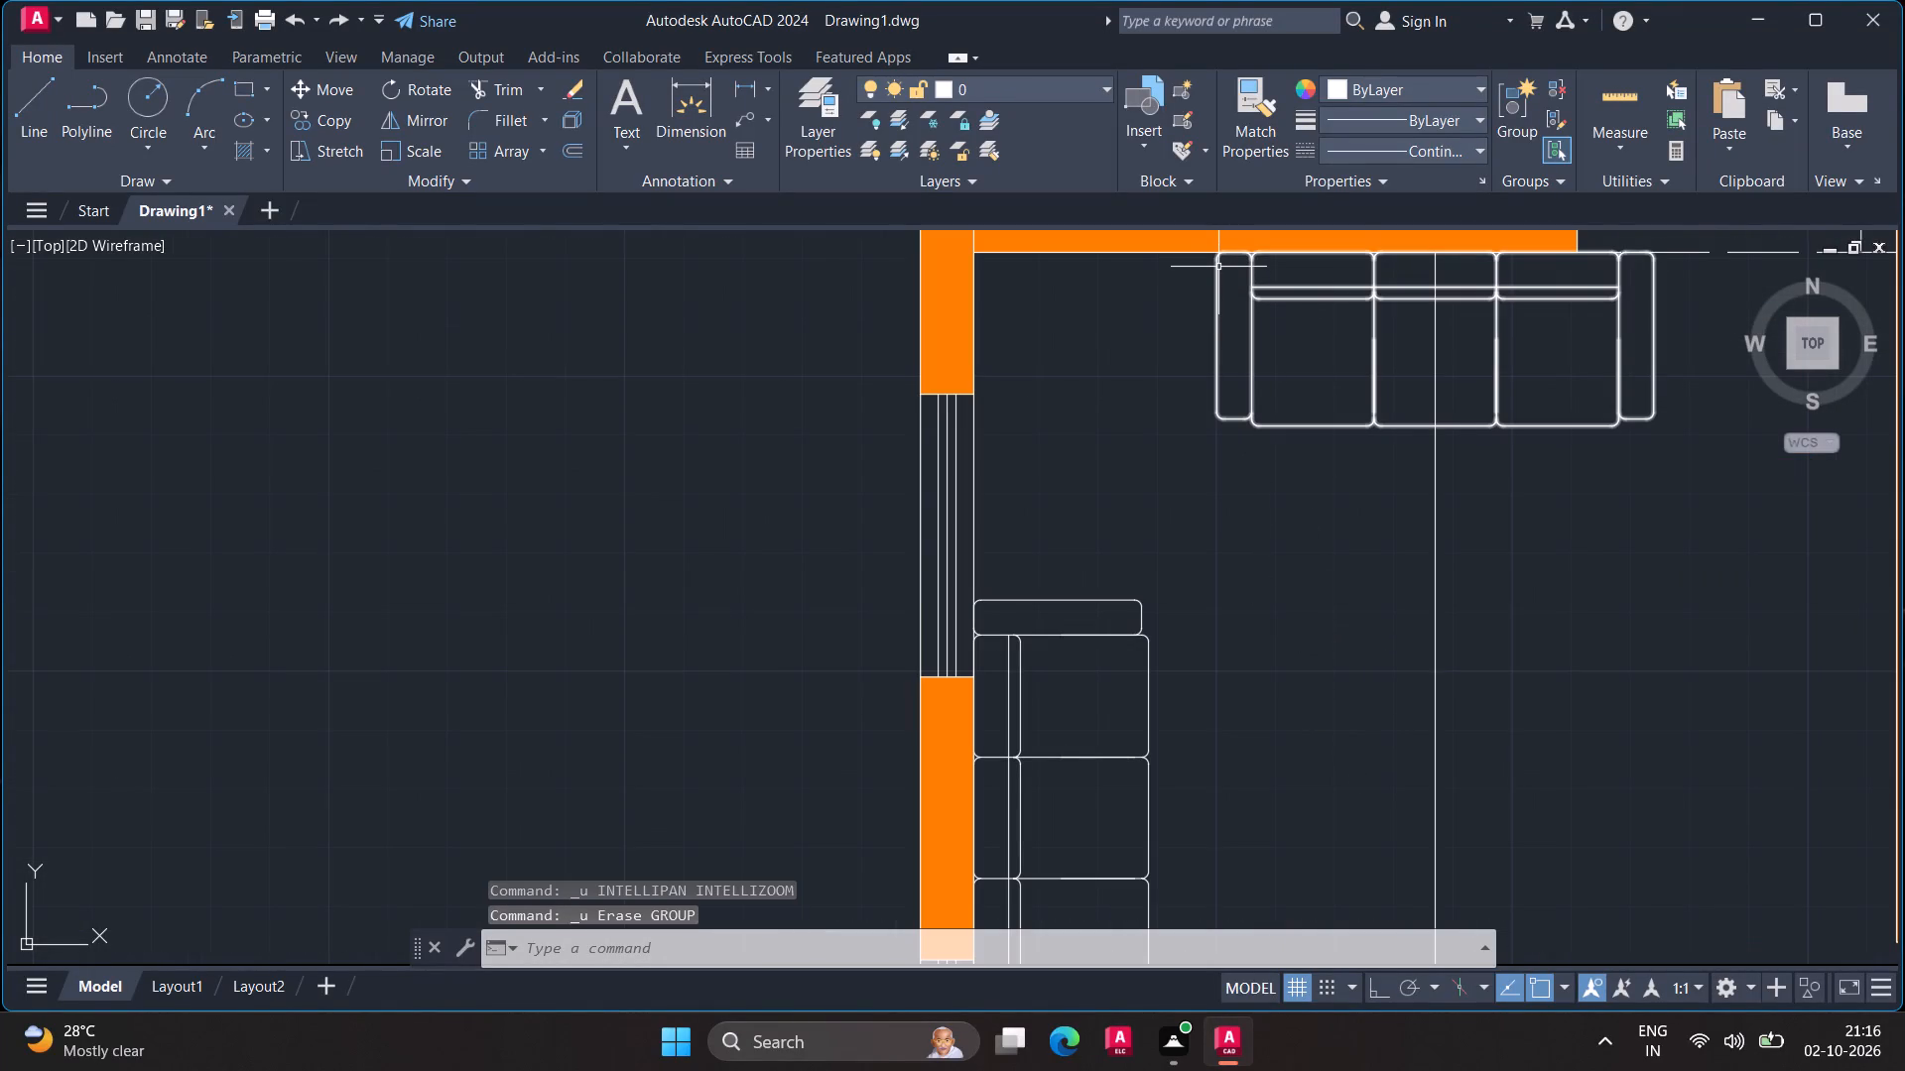
Scale the north-wall sofa down by a factor of about 0.77 from a base point near its northwest corner.
type("sc")
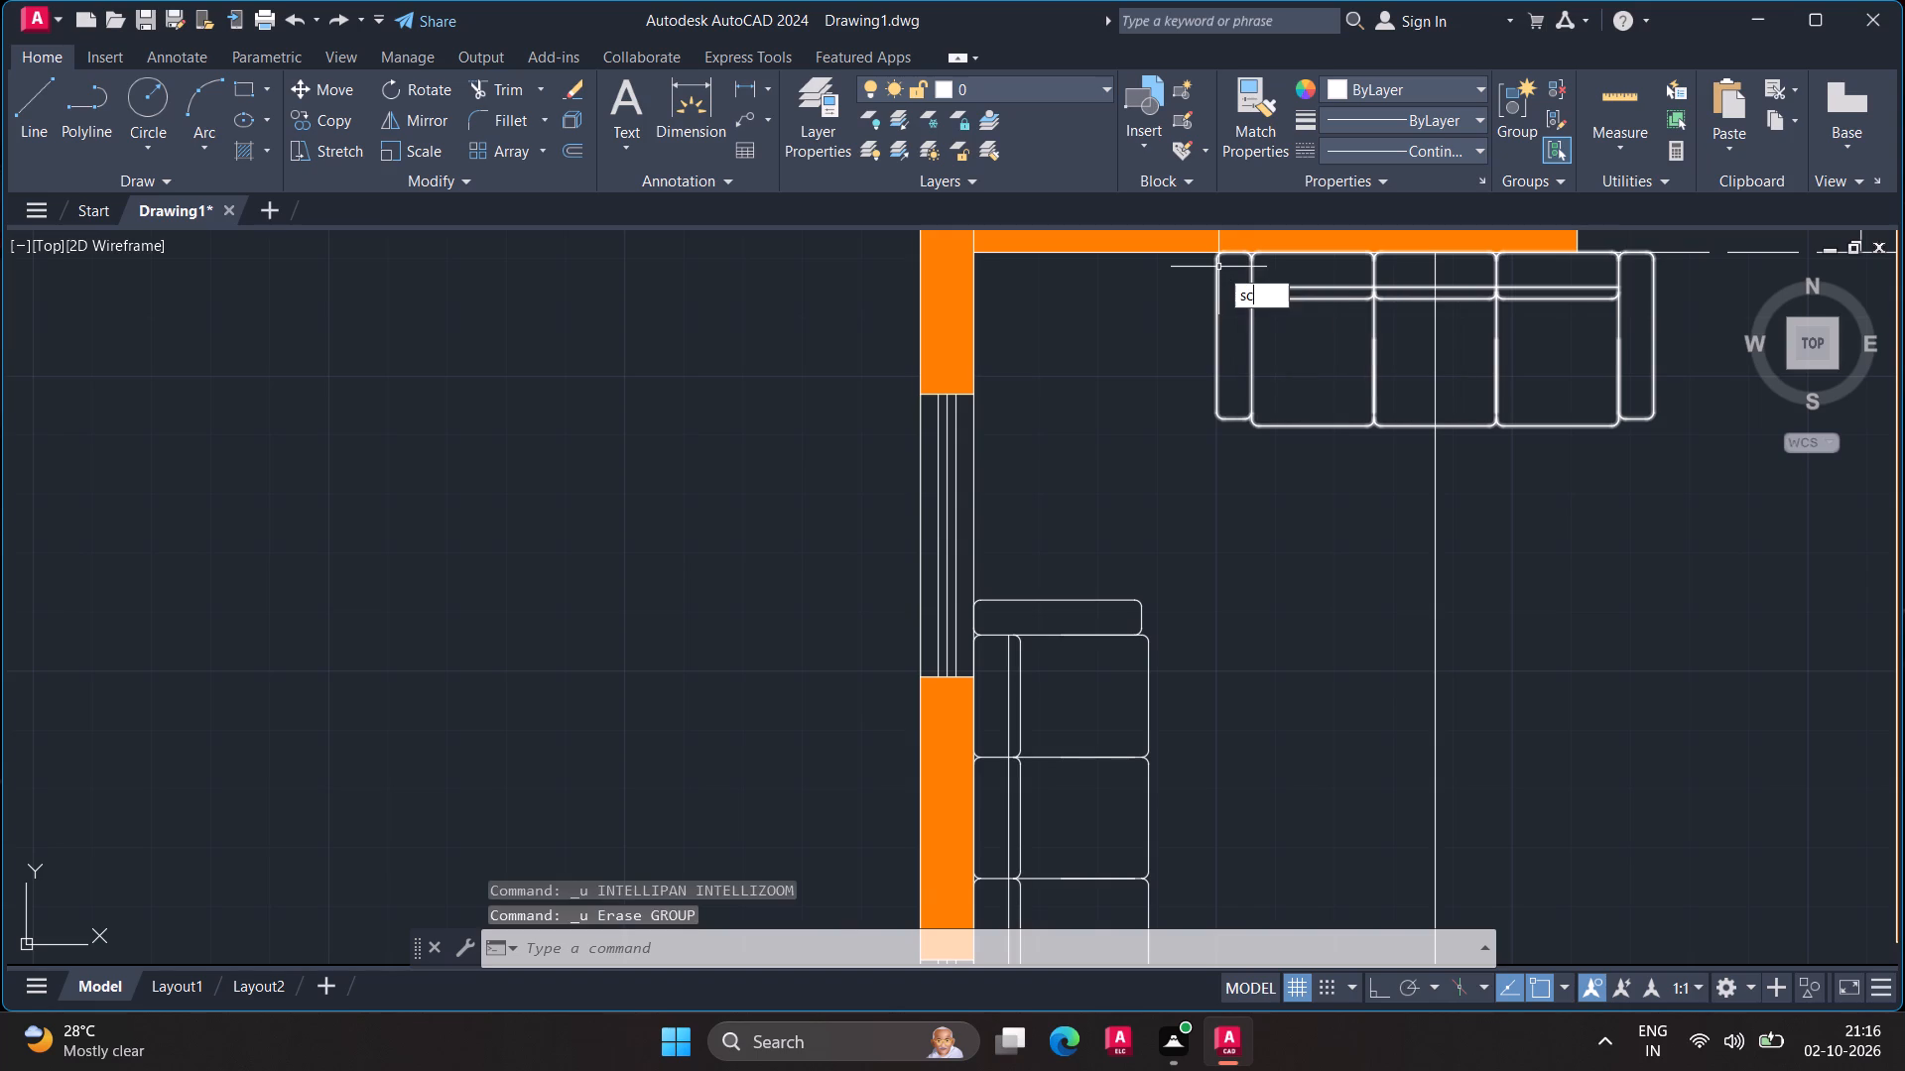
key("Return")
left_click(1217, 267)
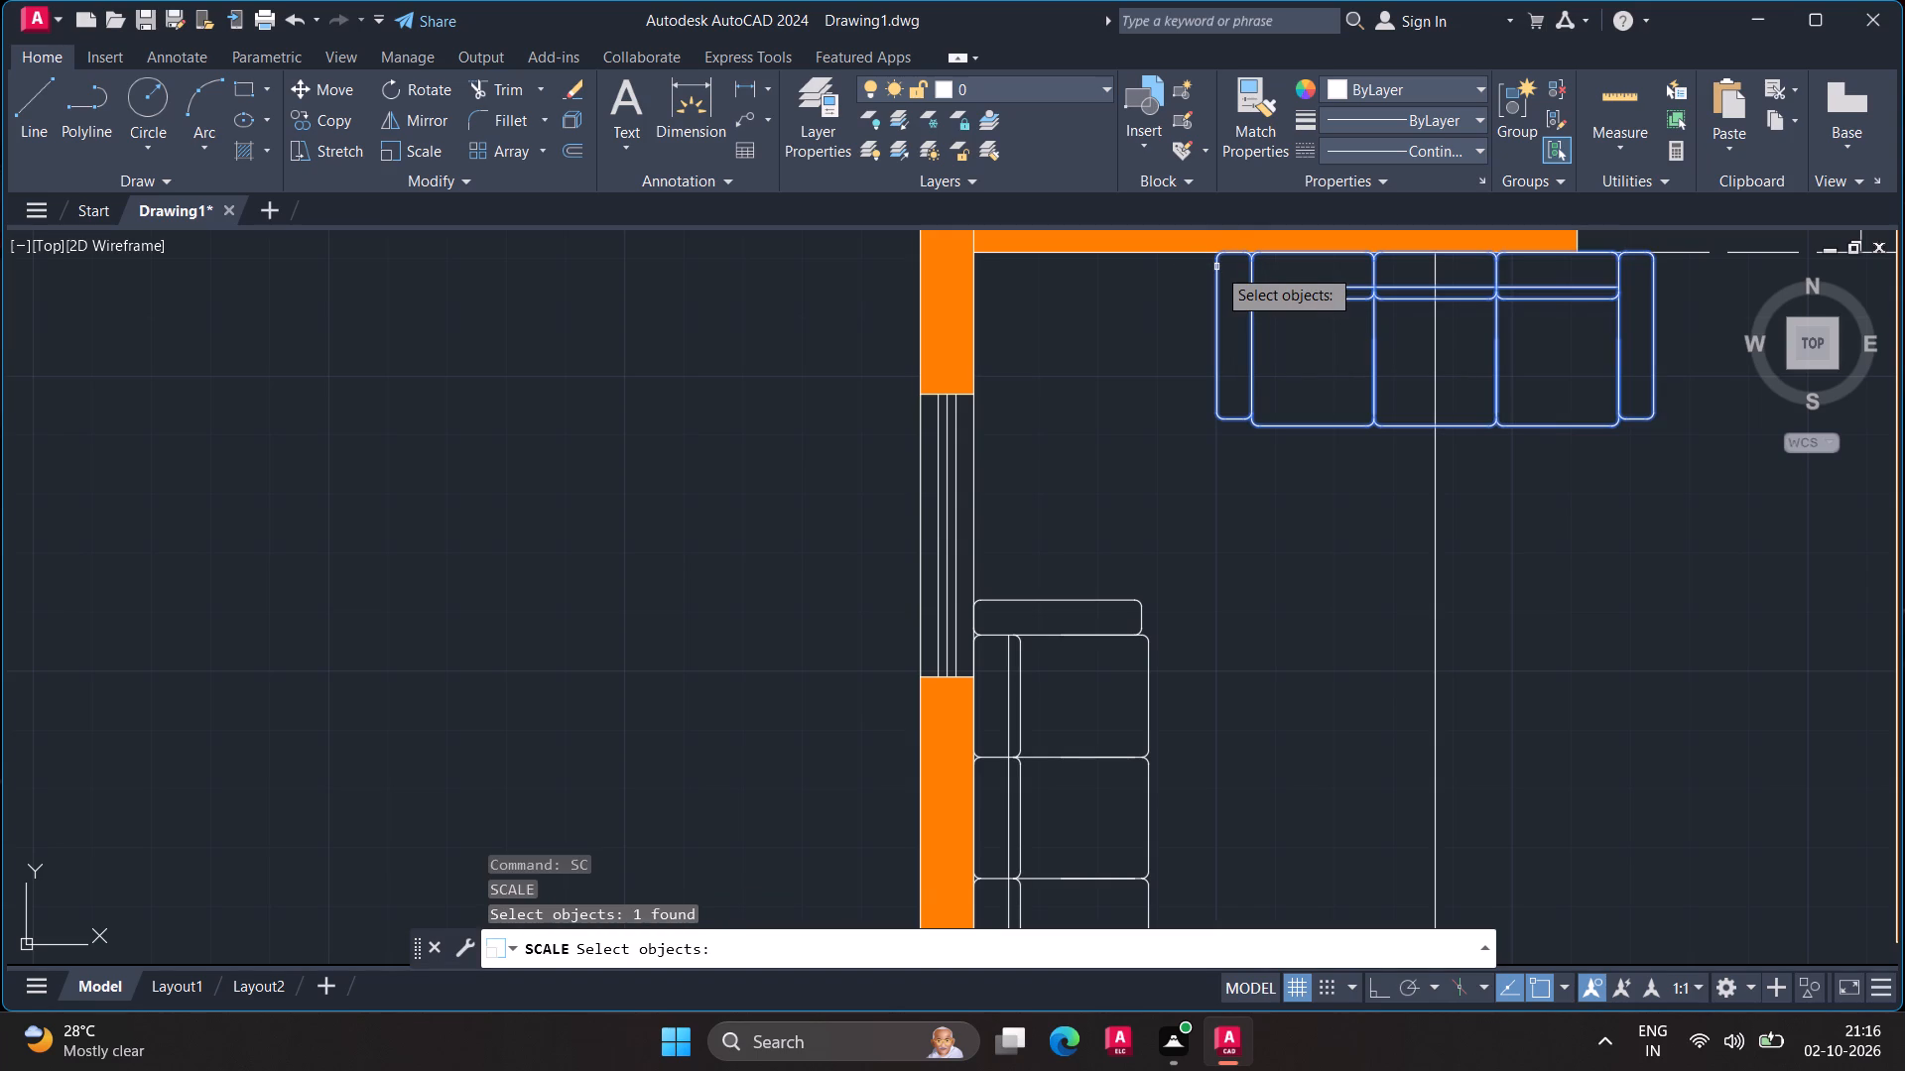
key("Return")
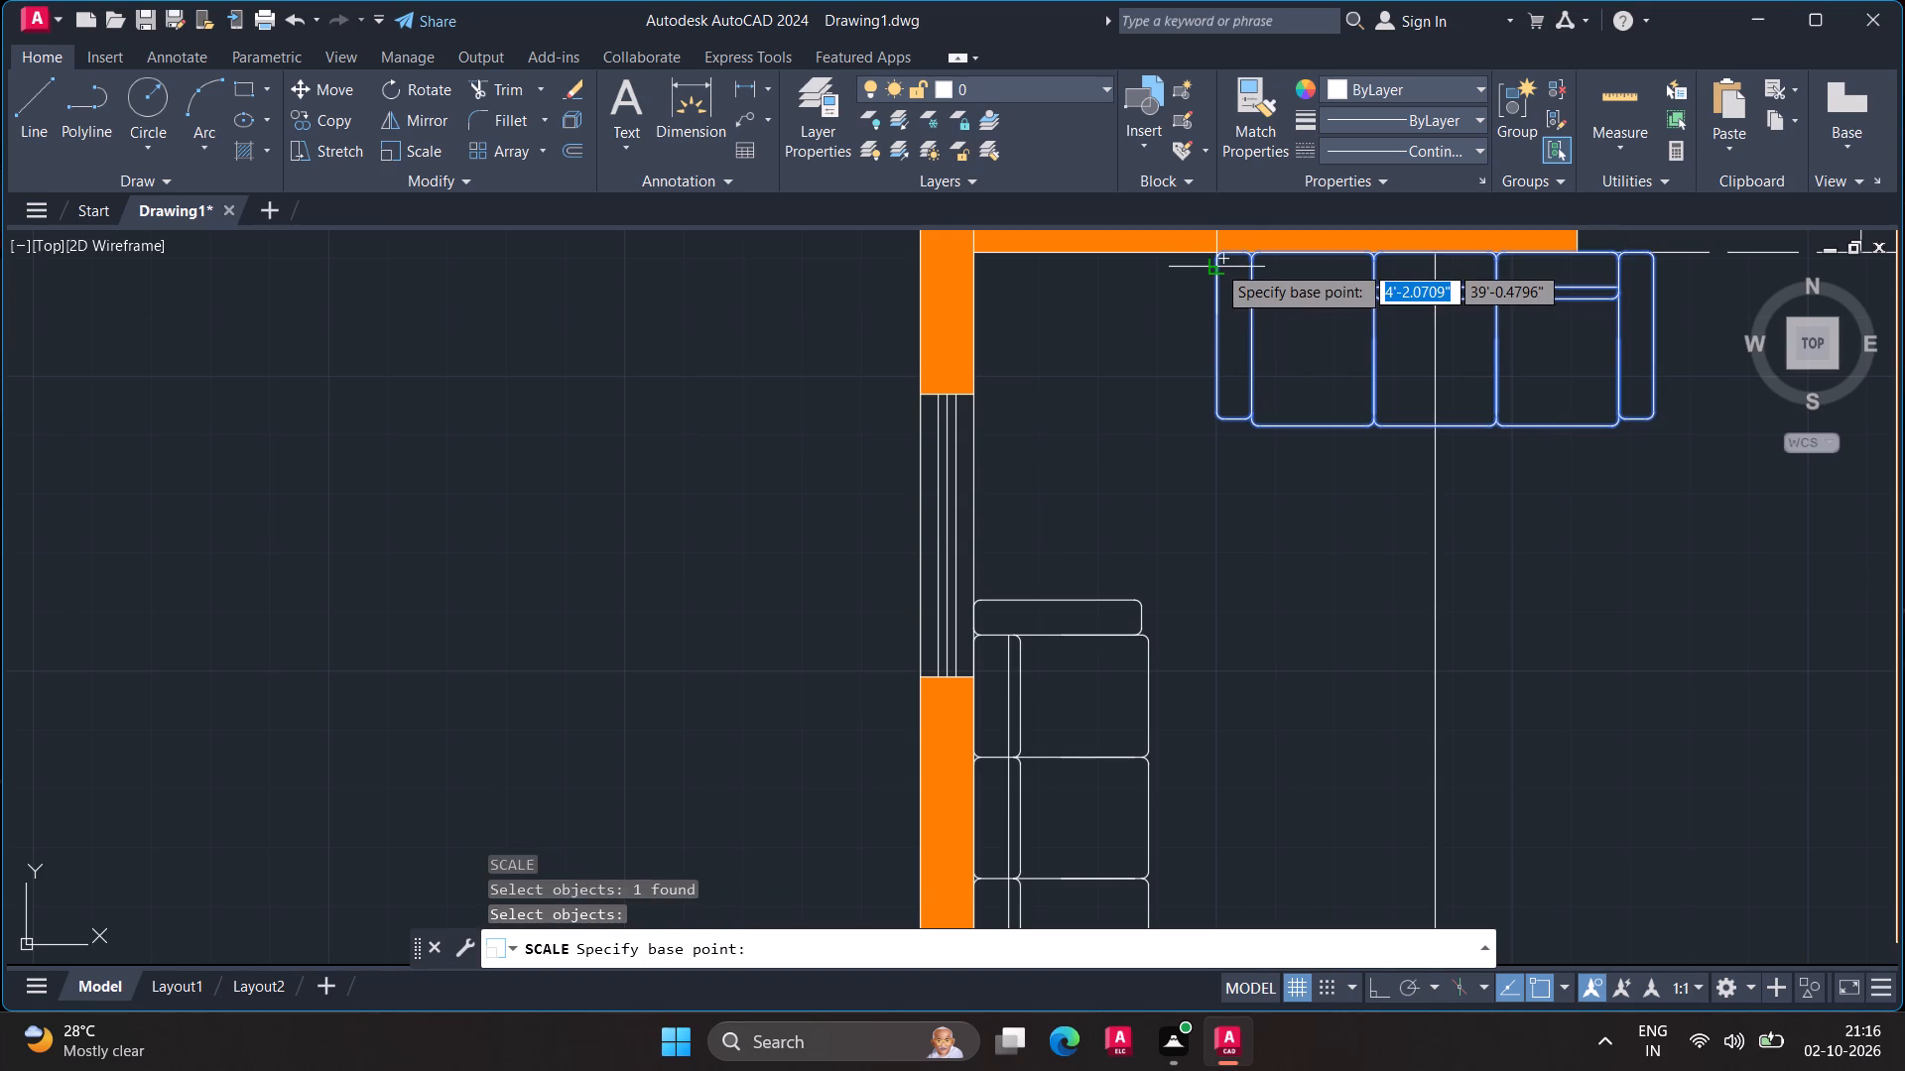
left_click(1216, 264)
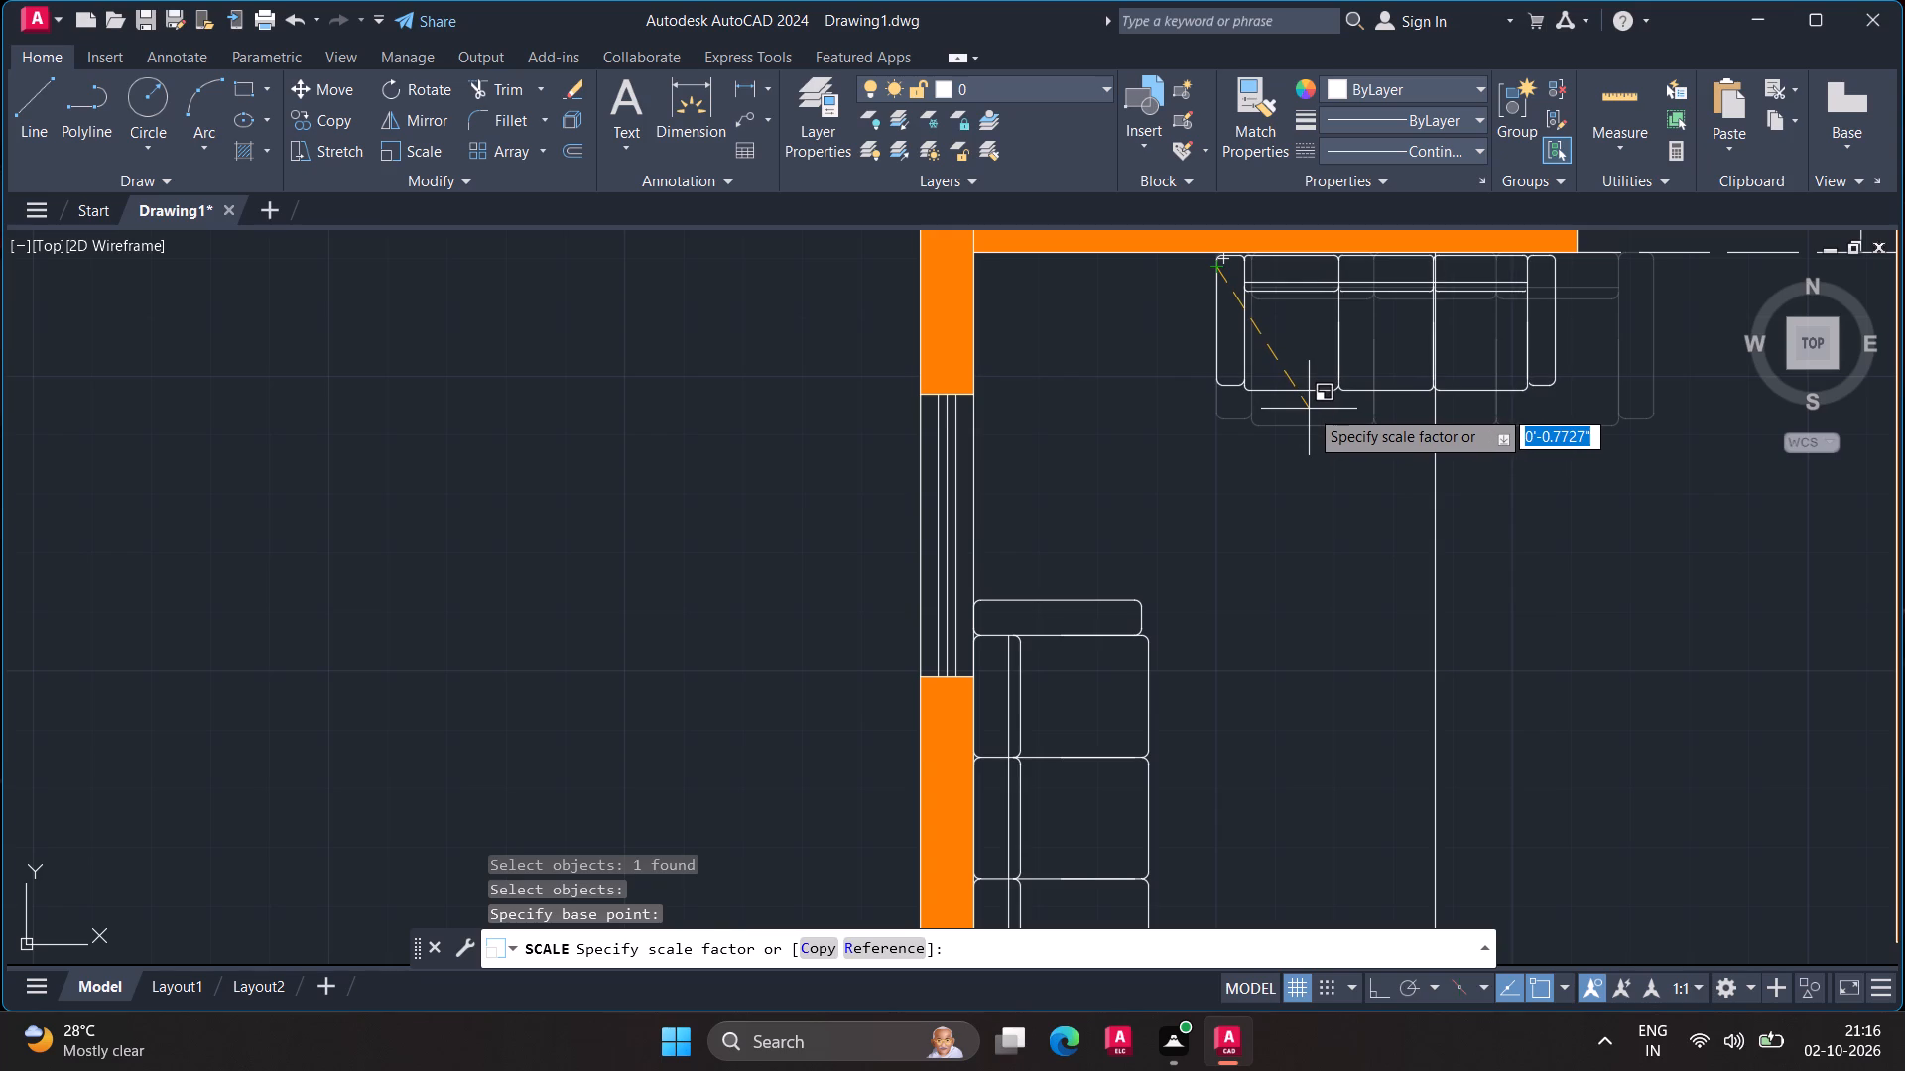
left_click(1309, 409)
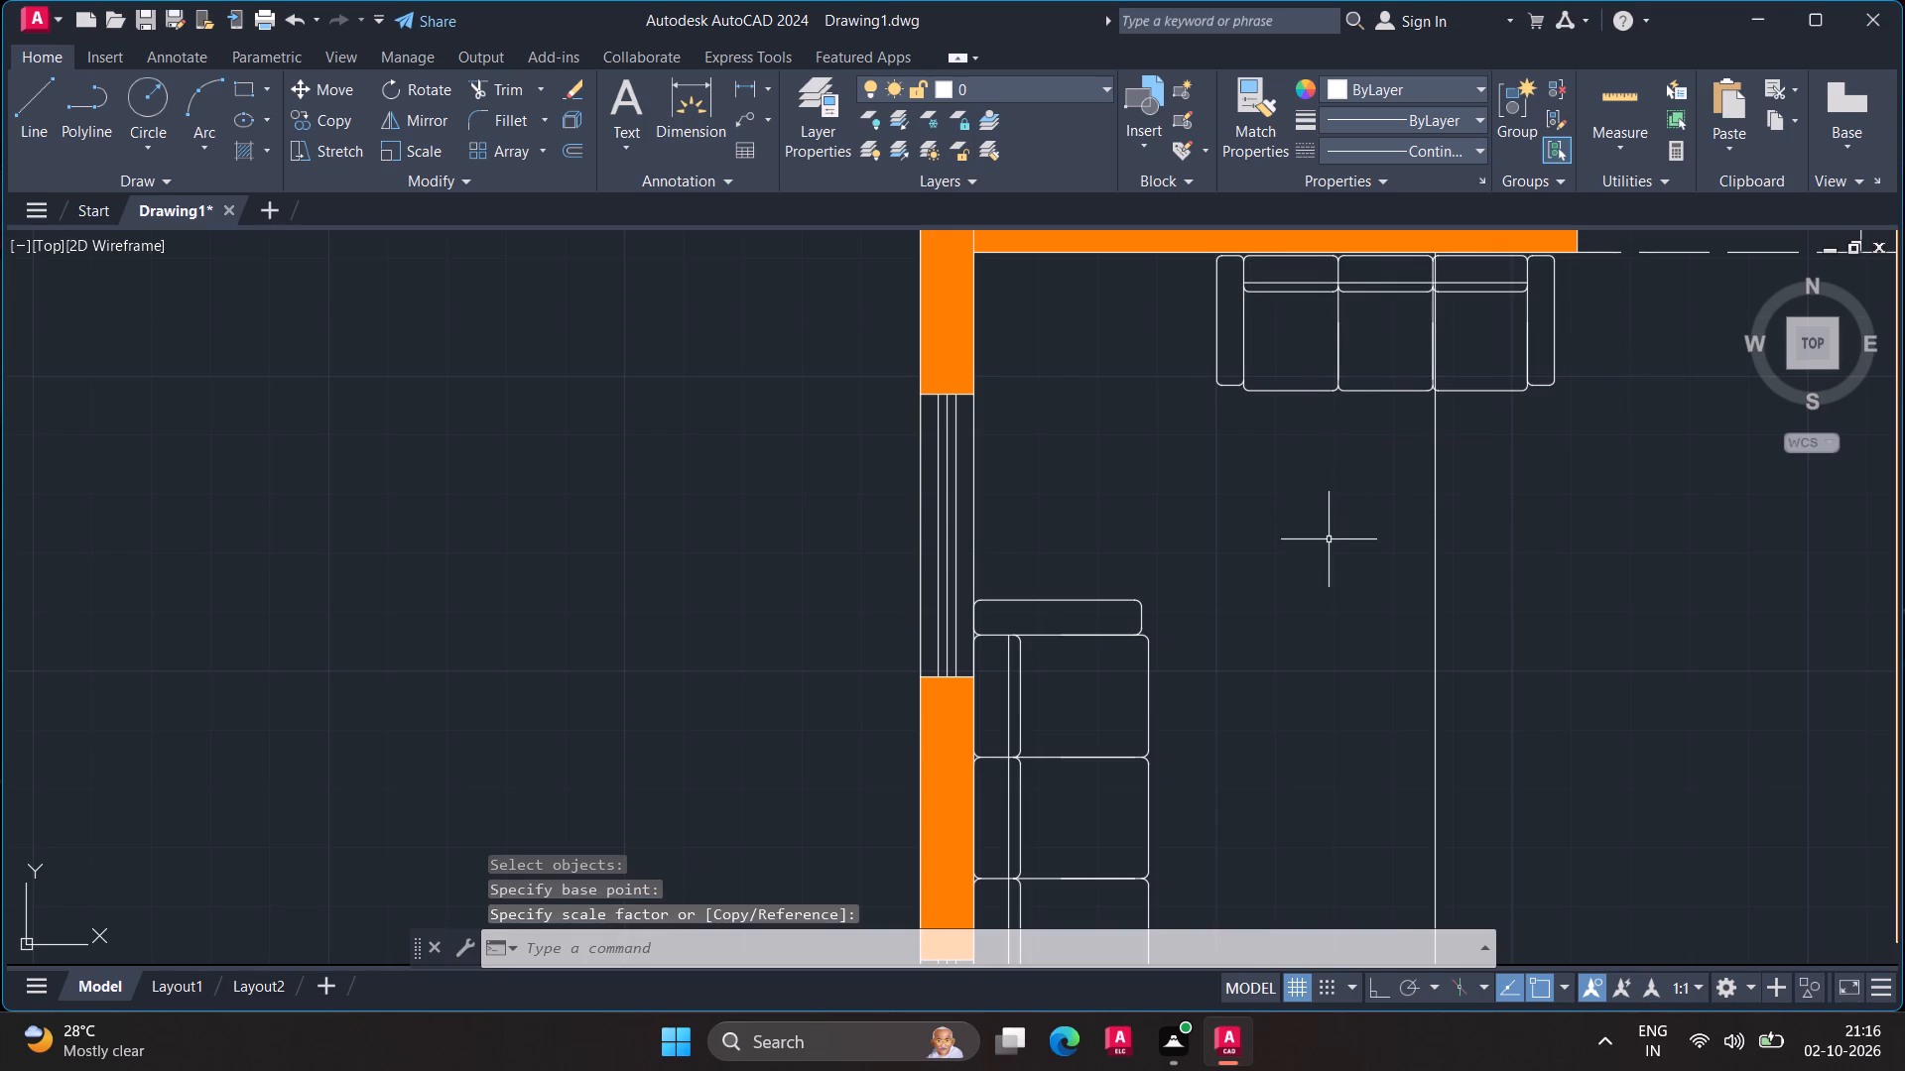
Copy the scaled-down north-wall sofa to the empty area west of the floor plan.
scroll(1329, 563, "down", 1)
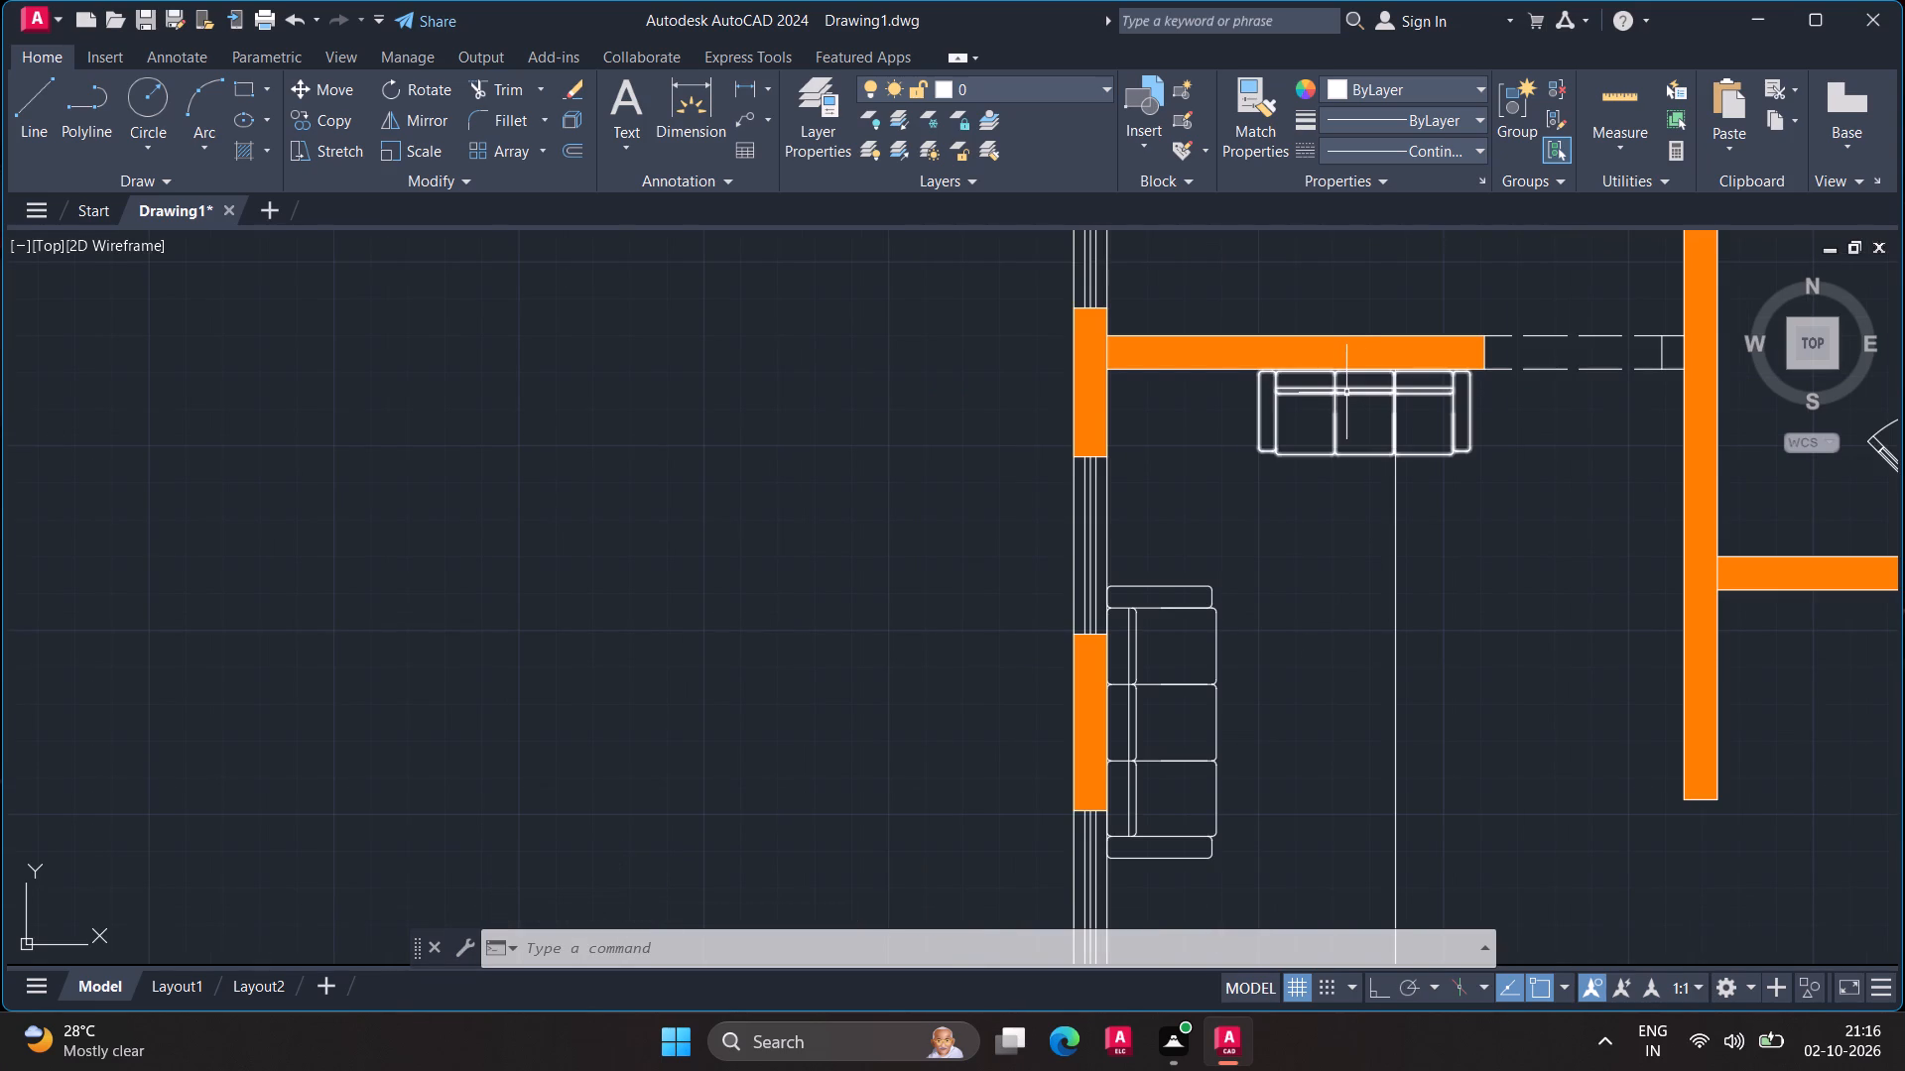
left_click(1346, 393)
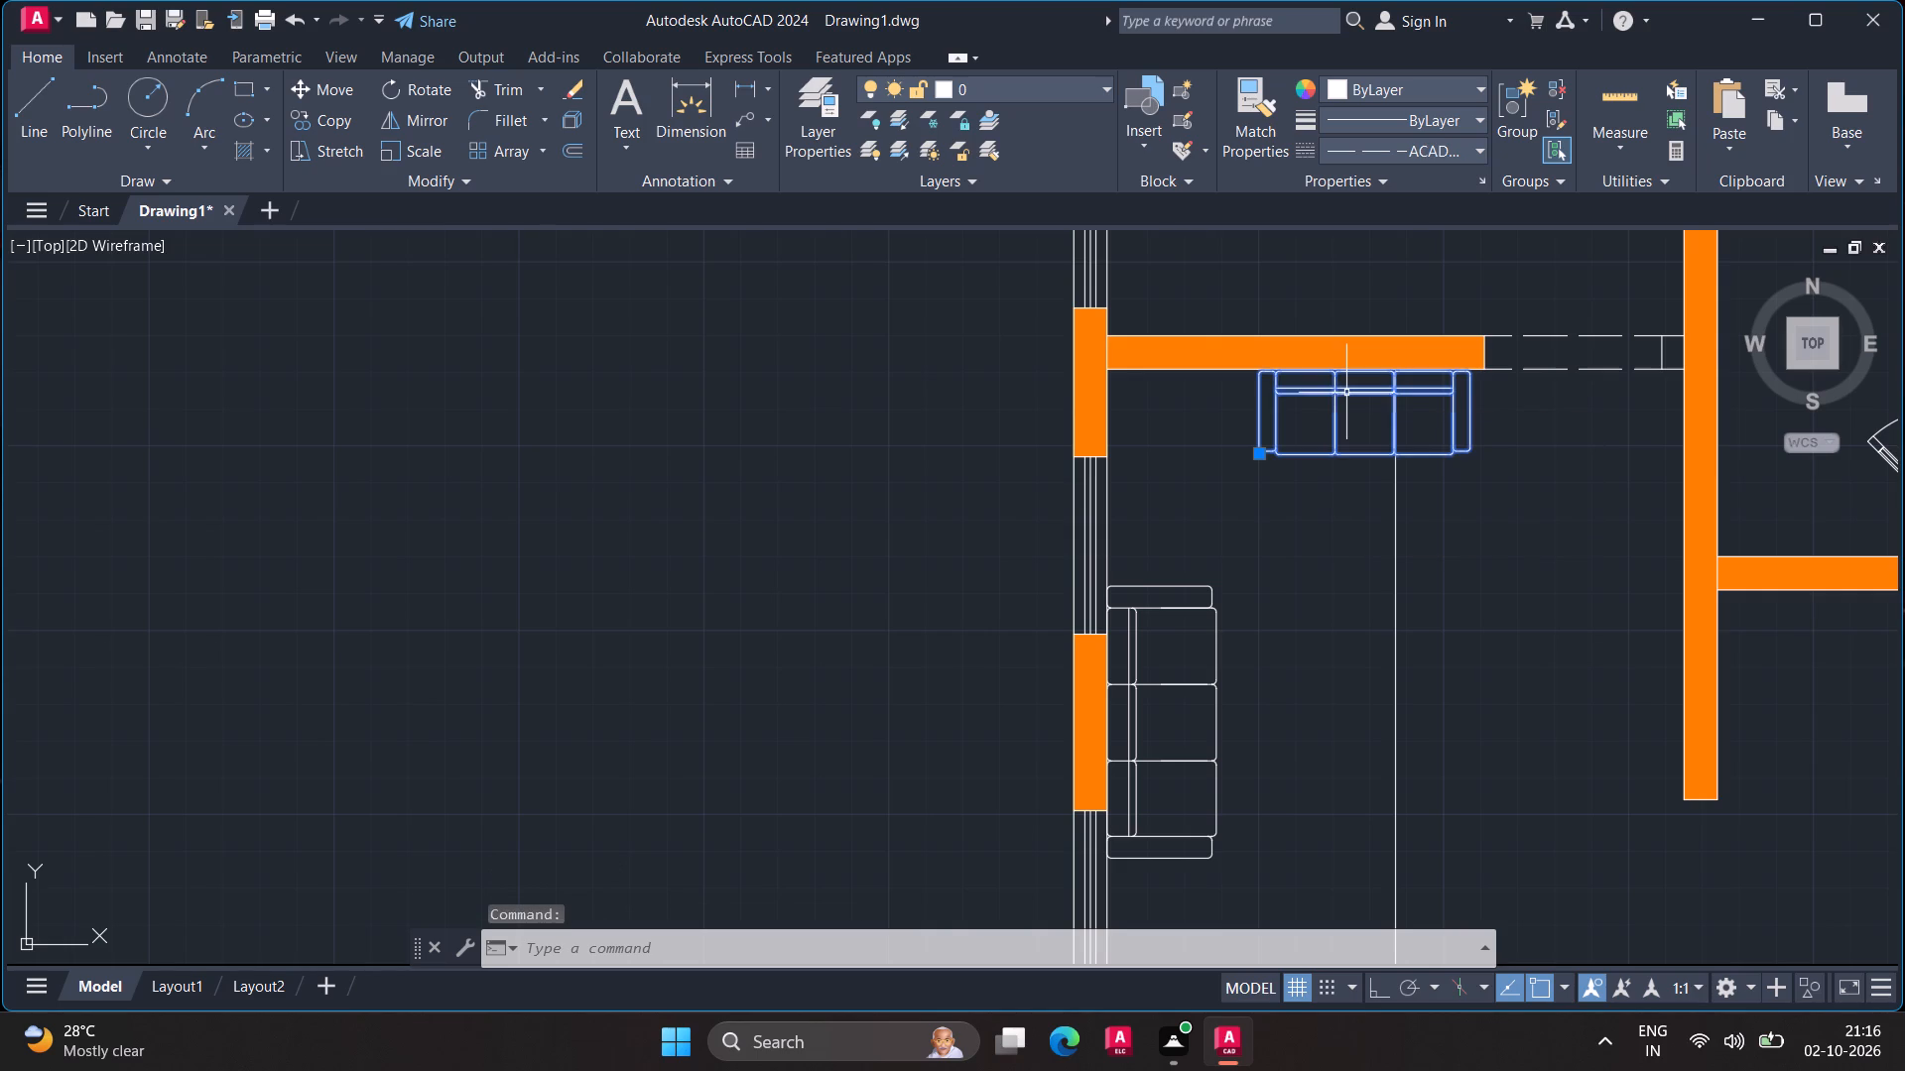
key("c")
key("o")
key("Return")
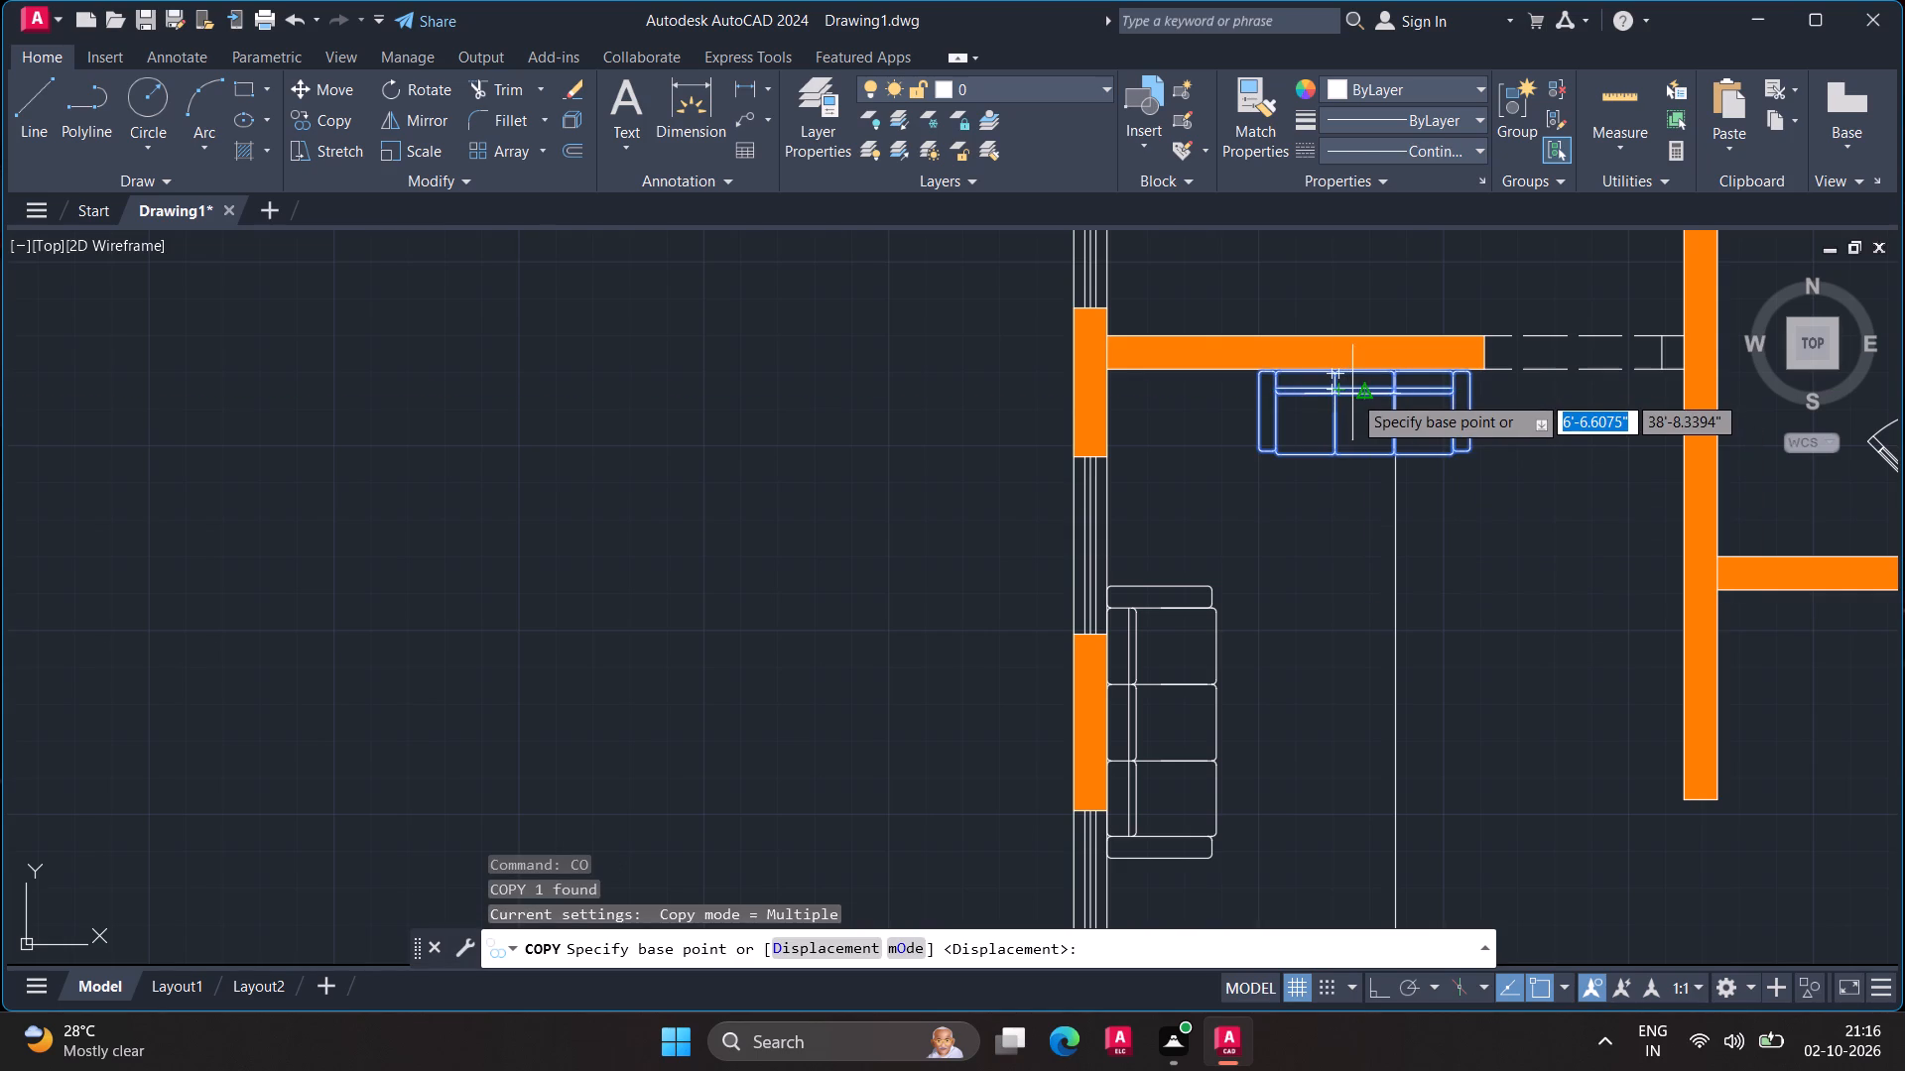
left_click(1362, 394)
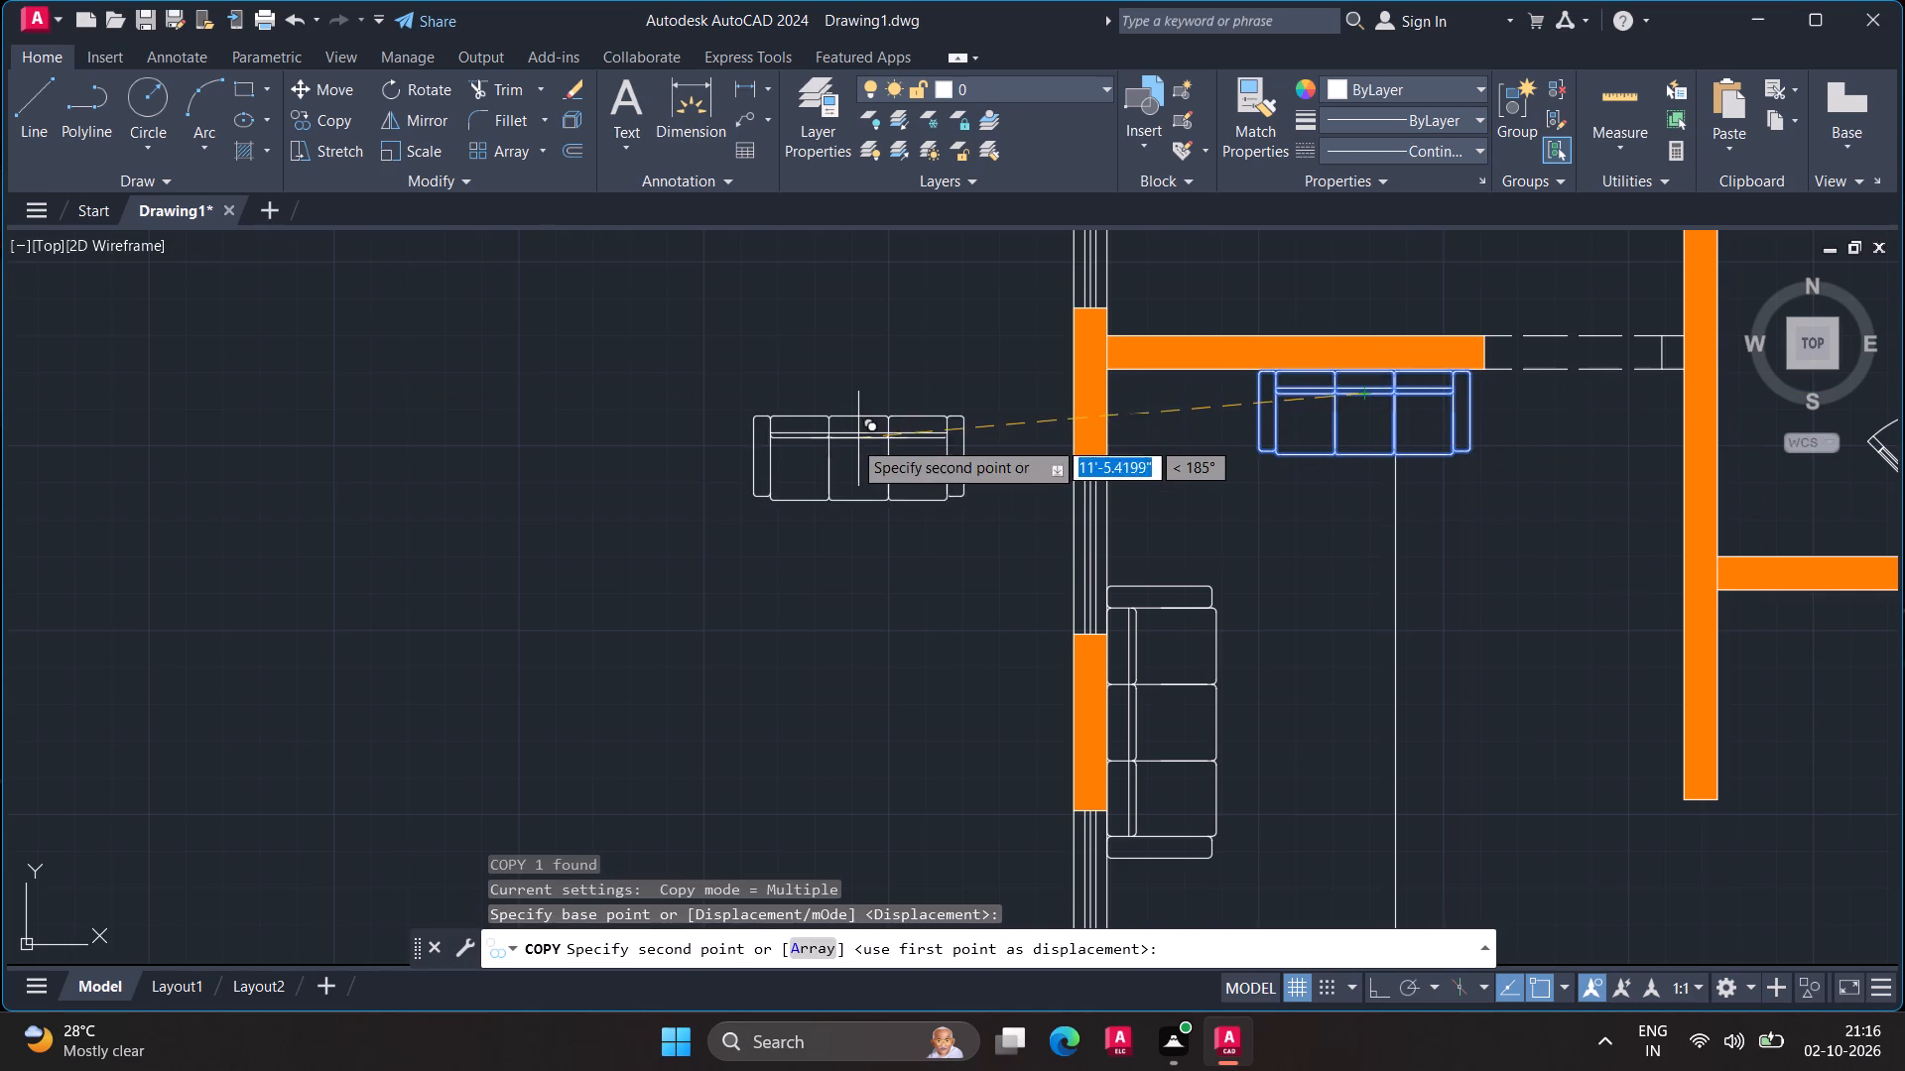
left_click(849, 439)
key("Escape")
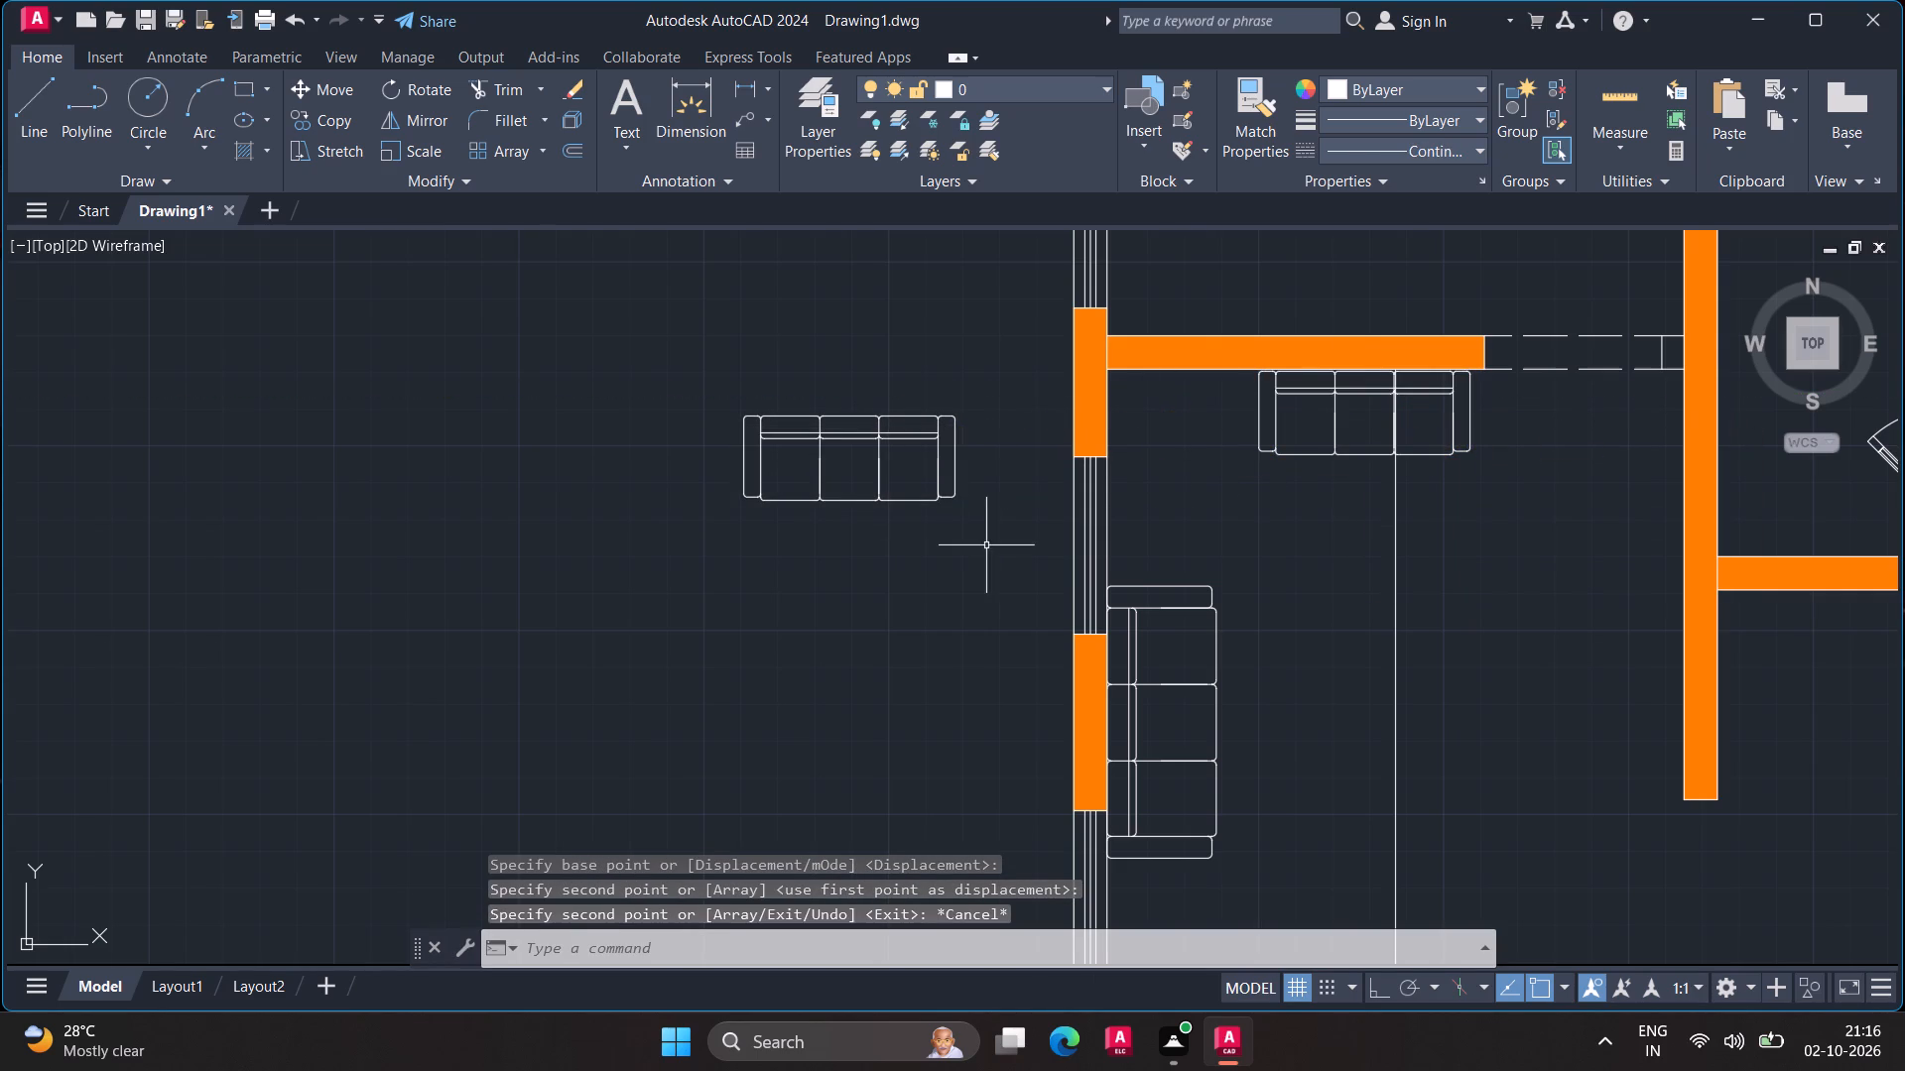
Erase the larger sofa against the living room's south wall.
scroll(1240, 588, "down", 2)
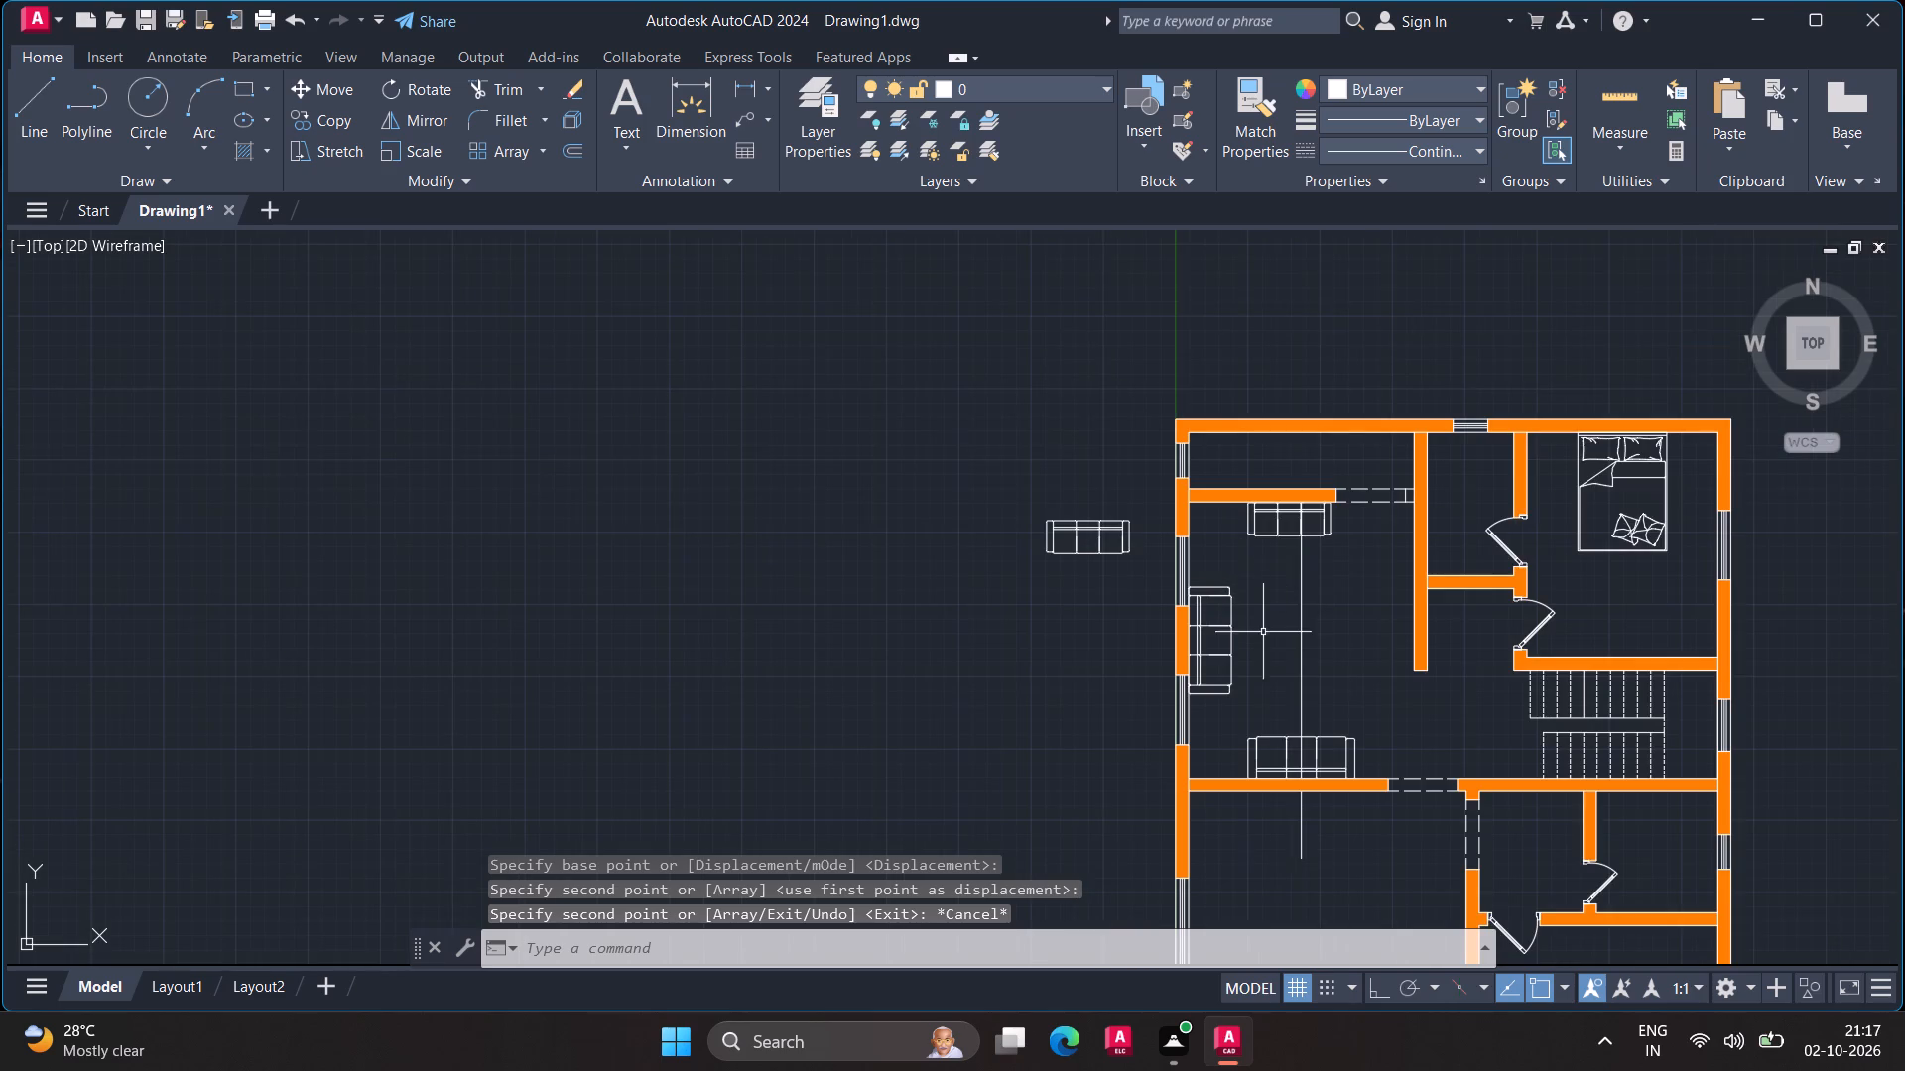
middle_click_drag(1266, 638, 1289, 472)
left_click(1307, 574)
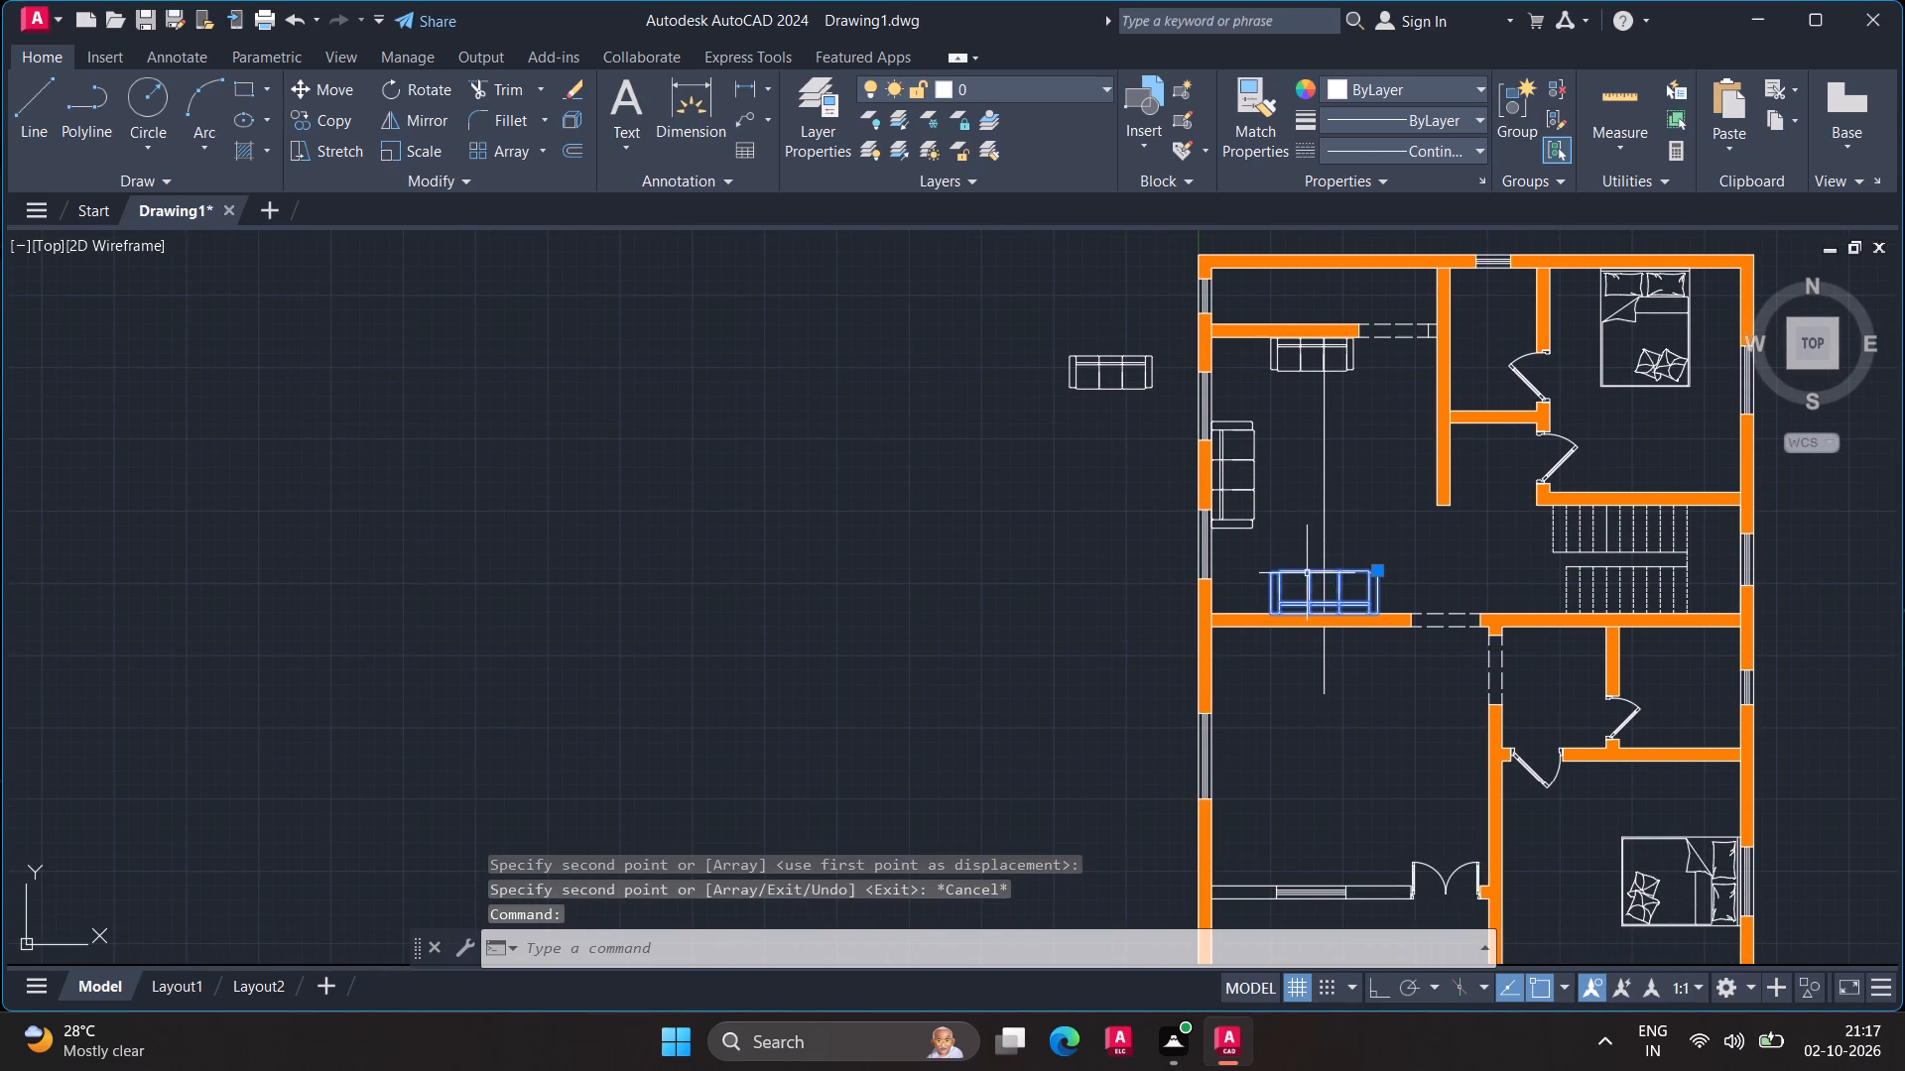
right_click(1314, 587)
left_click(1332, 559)
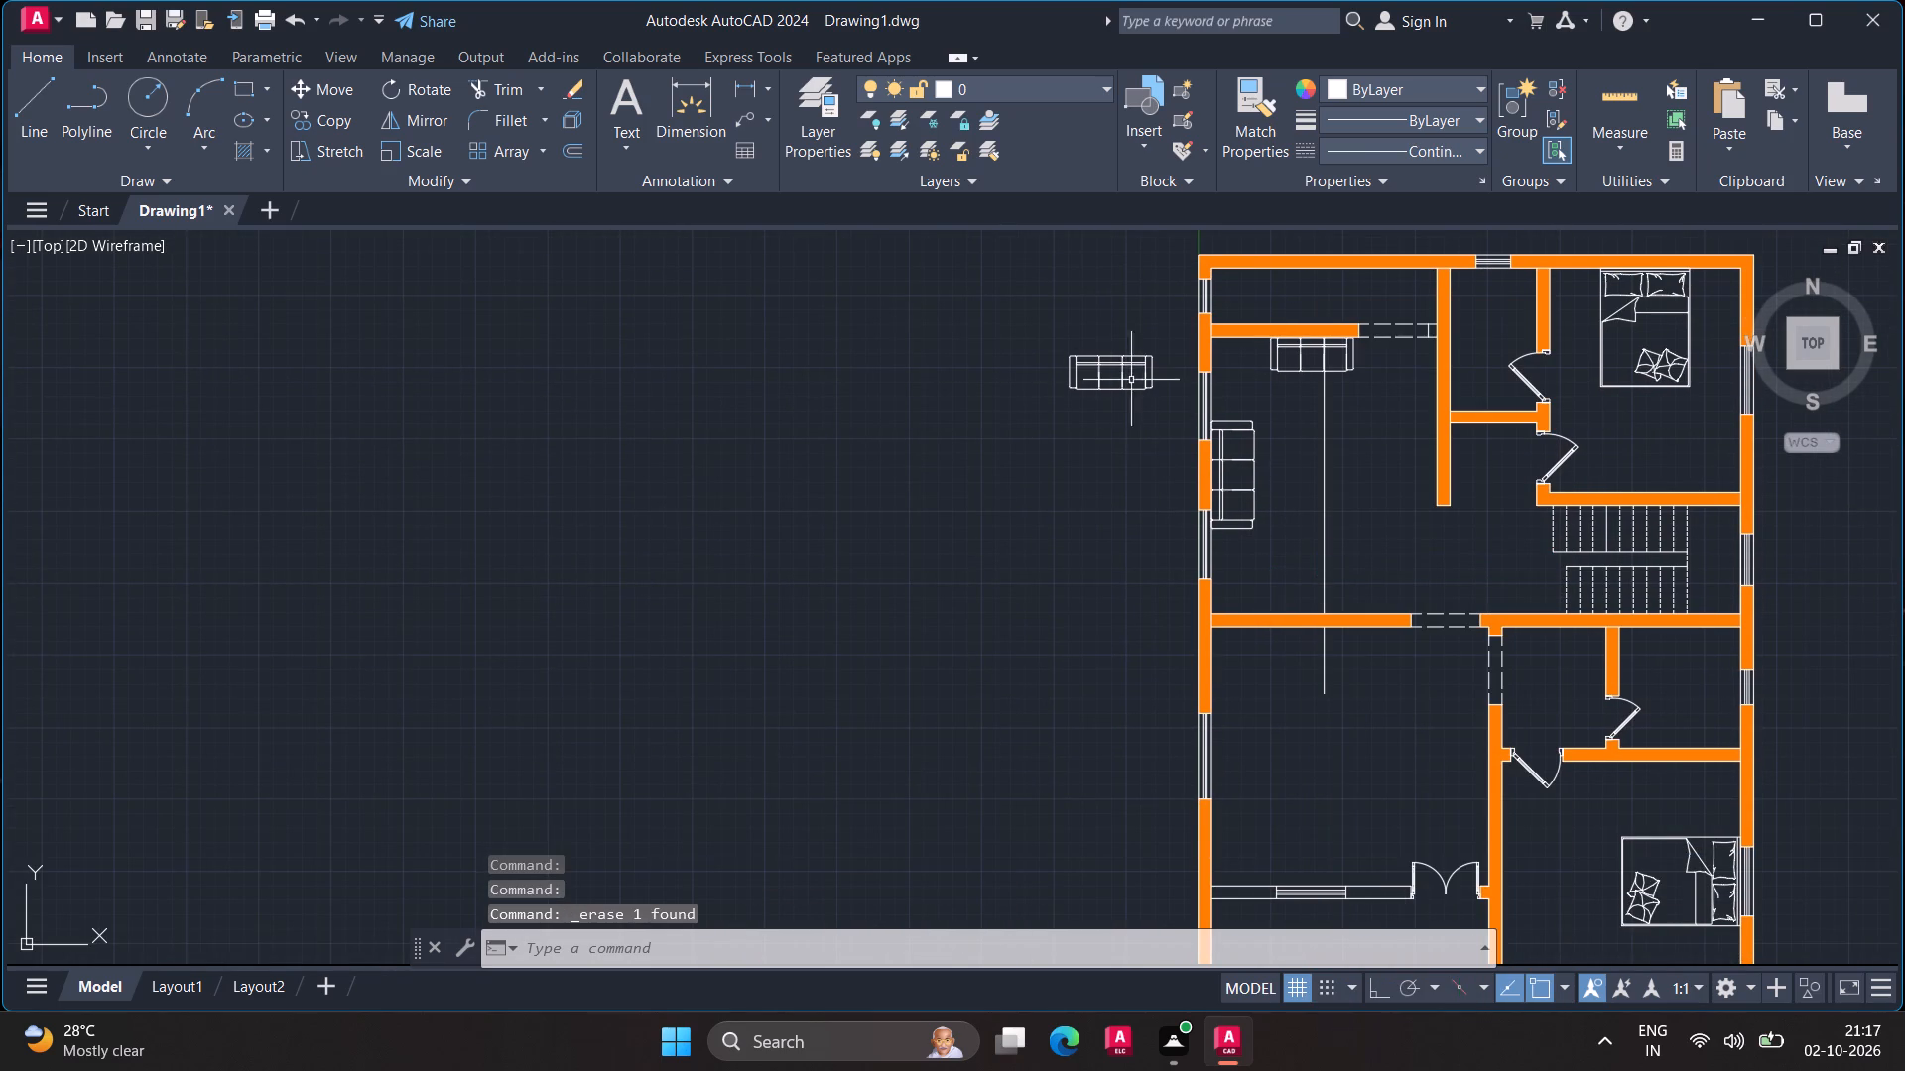
Mirror the sofa copy west of the floor plan about a horizontal line, erasing the source object.
left_click(1115, 356)
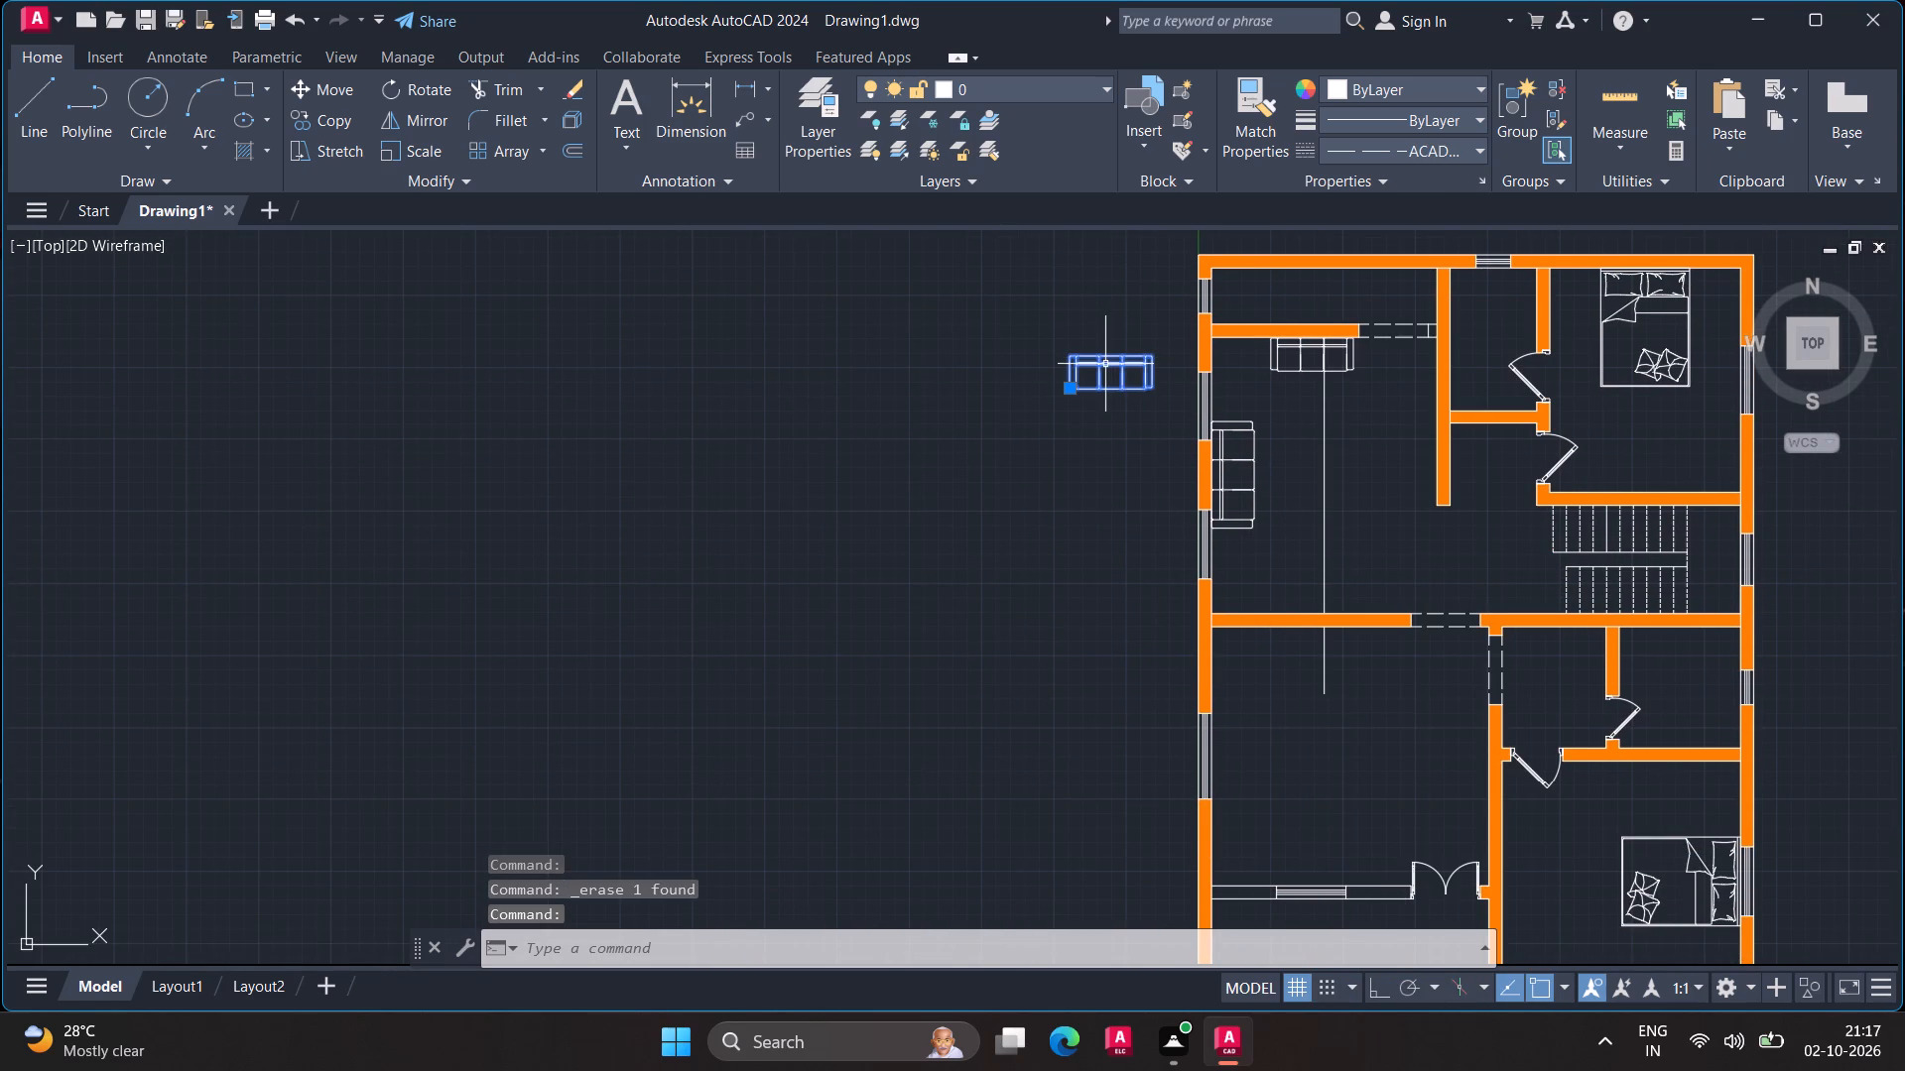
type("mi")
key("Return")
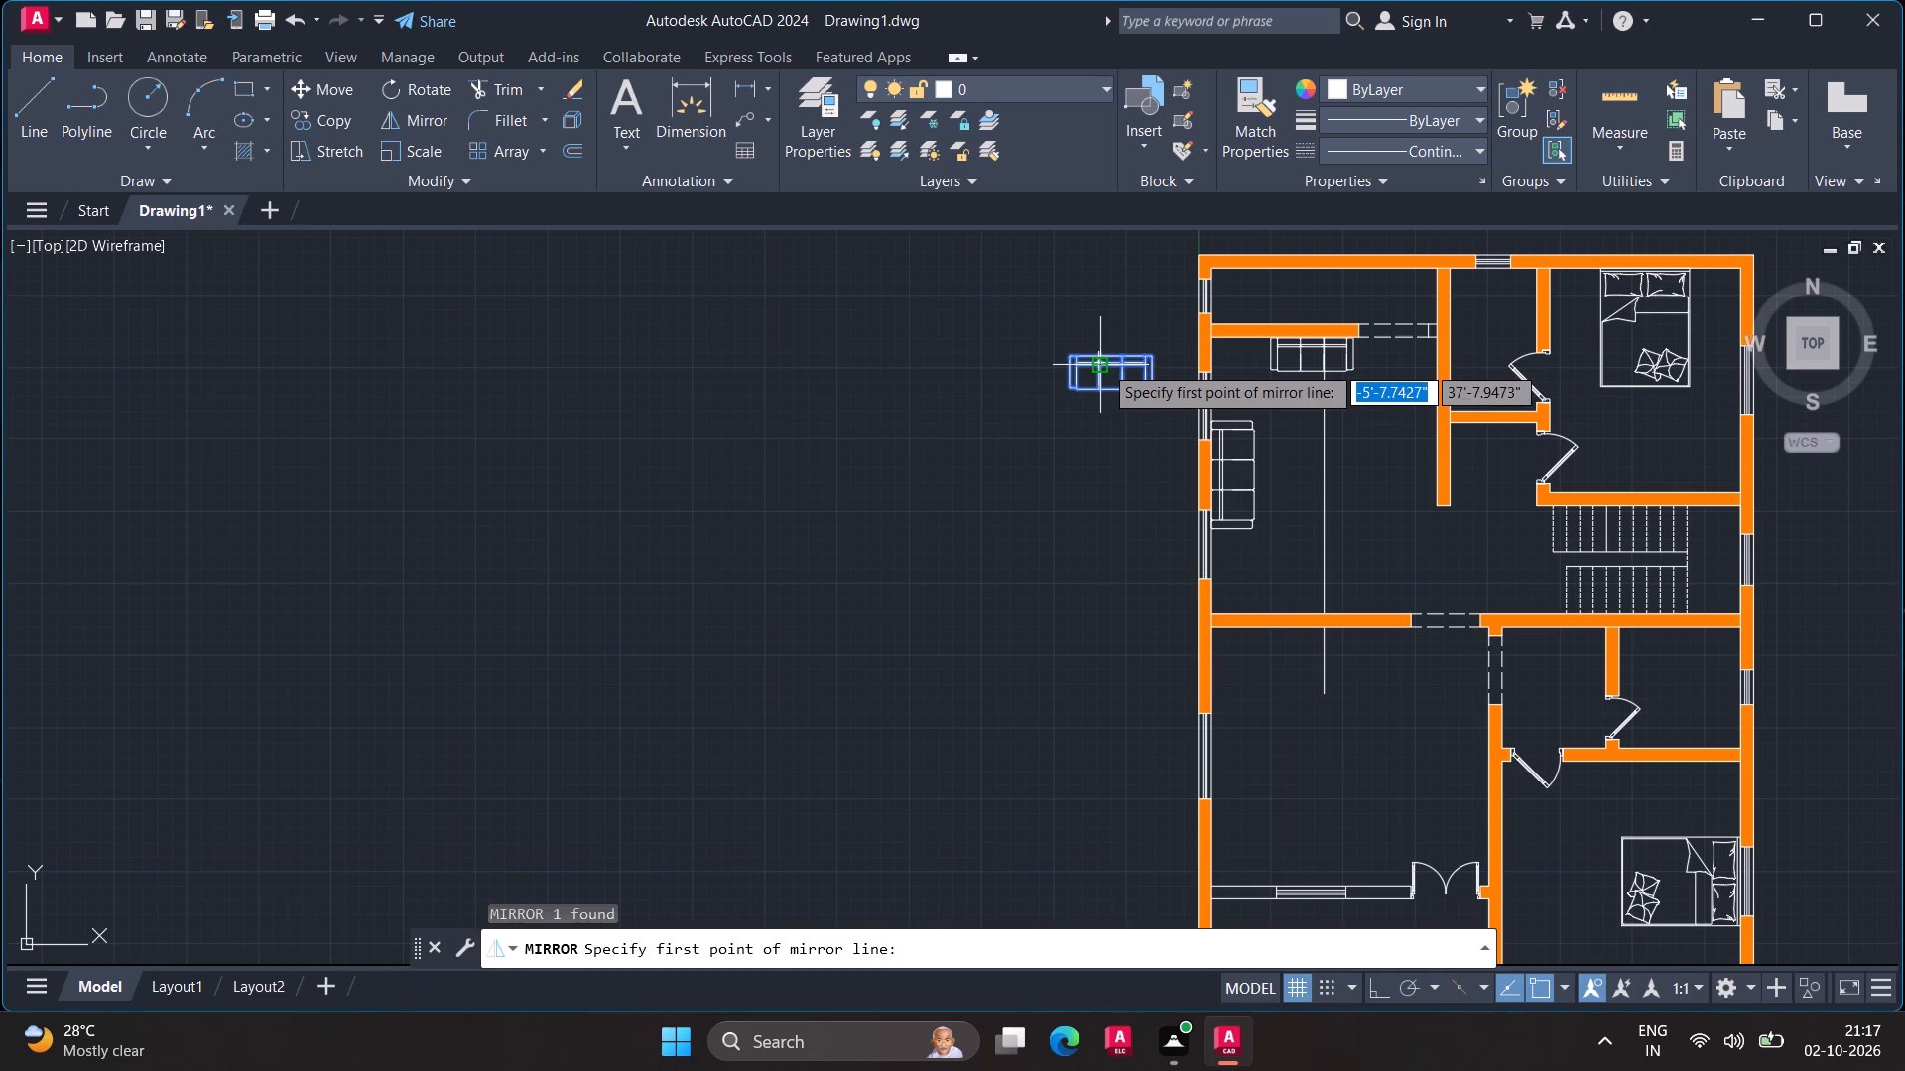
left_click(1112, 358)
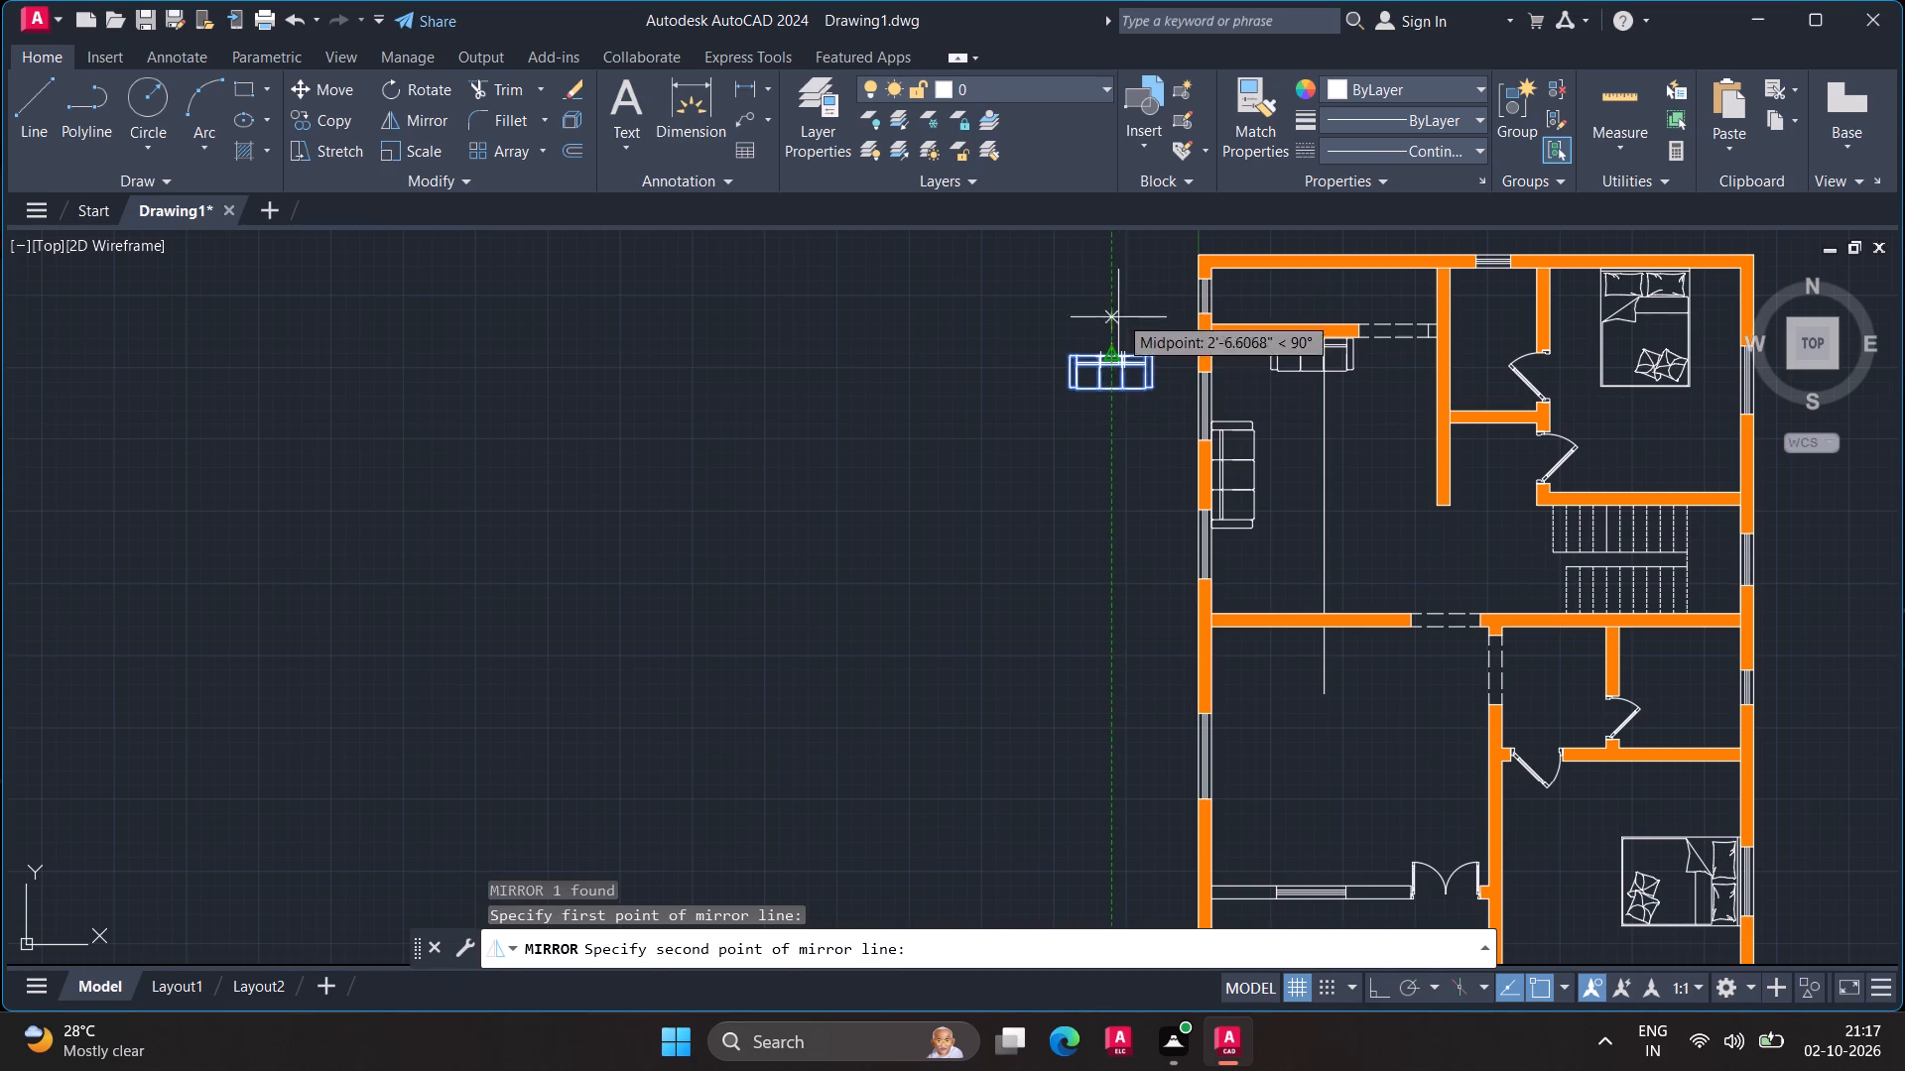
left_click(1159, 358)
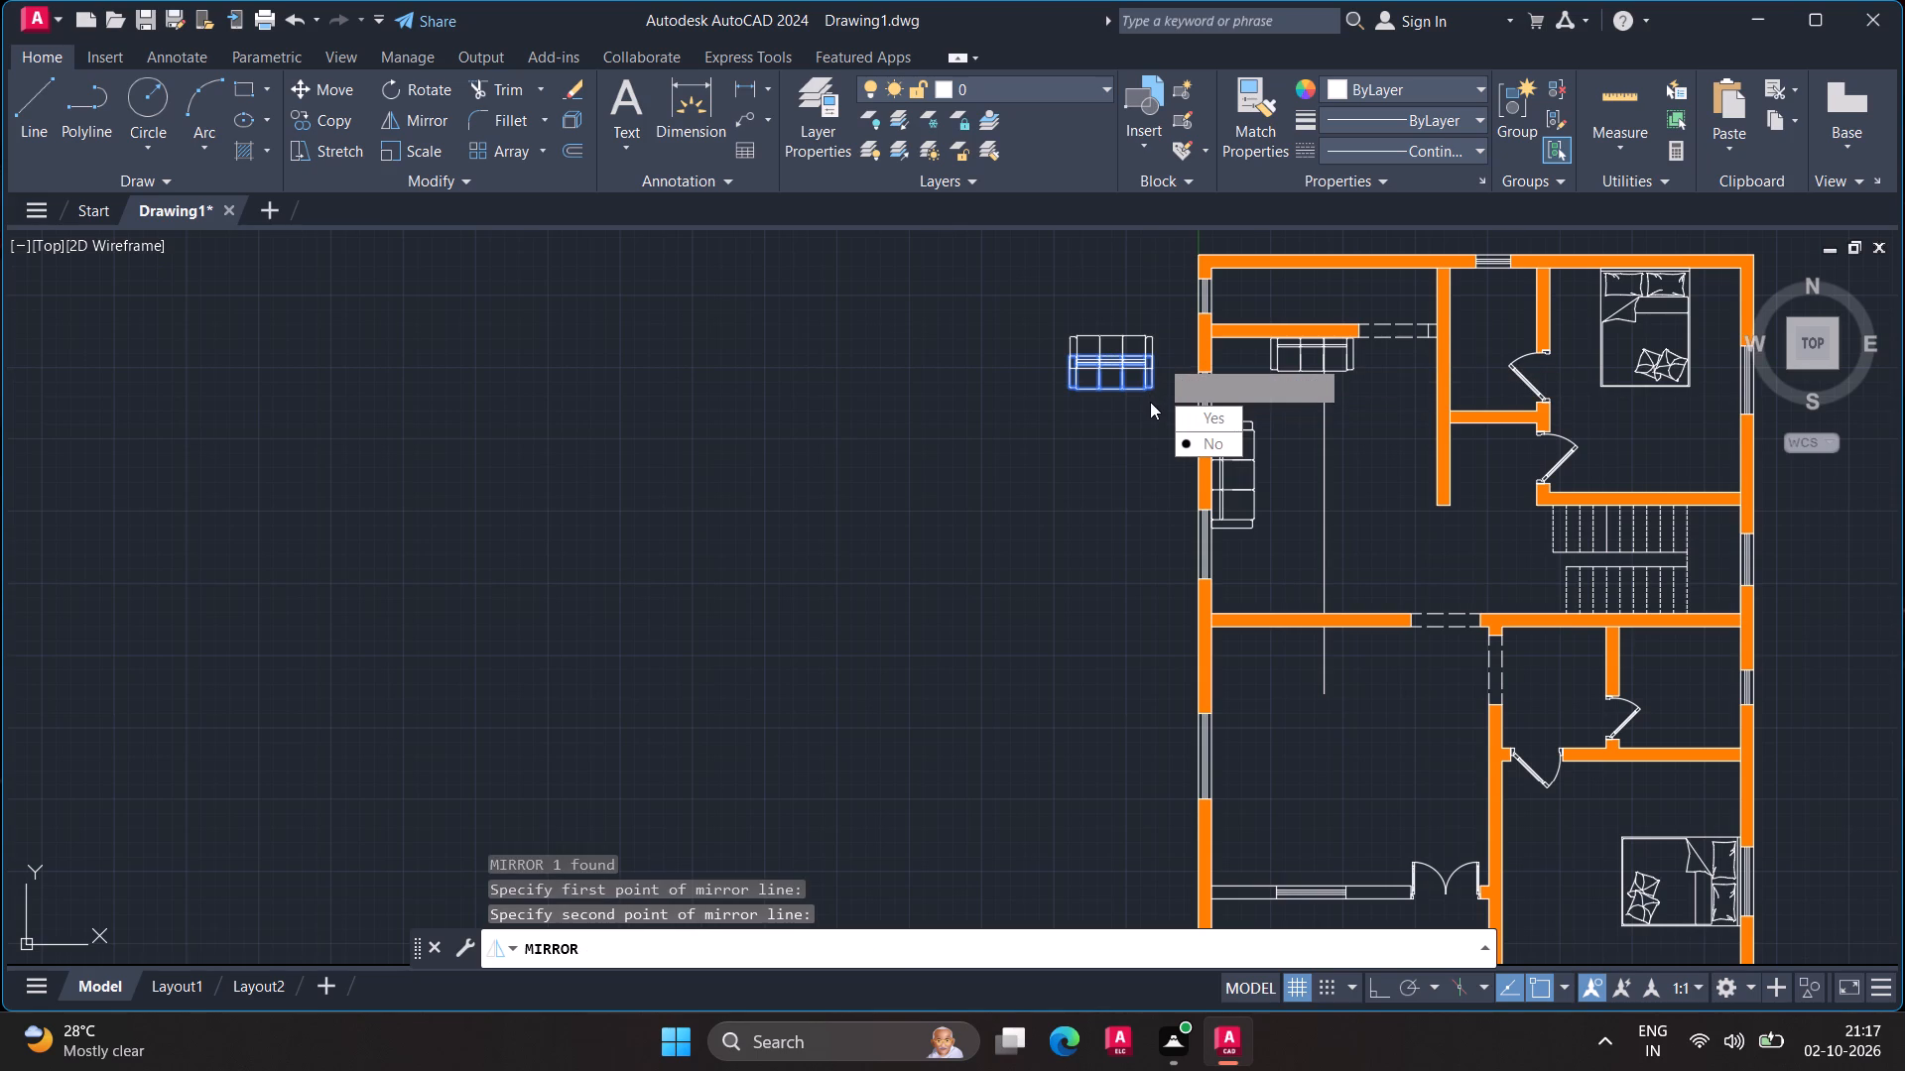
left_click_drag(1185, 416, 1159, 358)
Move the mirrored sofa by its back's midpoint to the vertical guide line at the living room's south wall.
left_click(1111, 359)
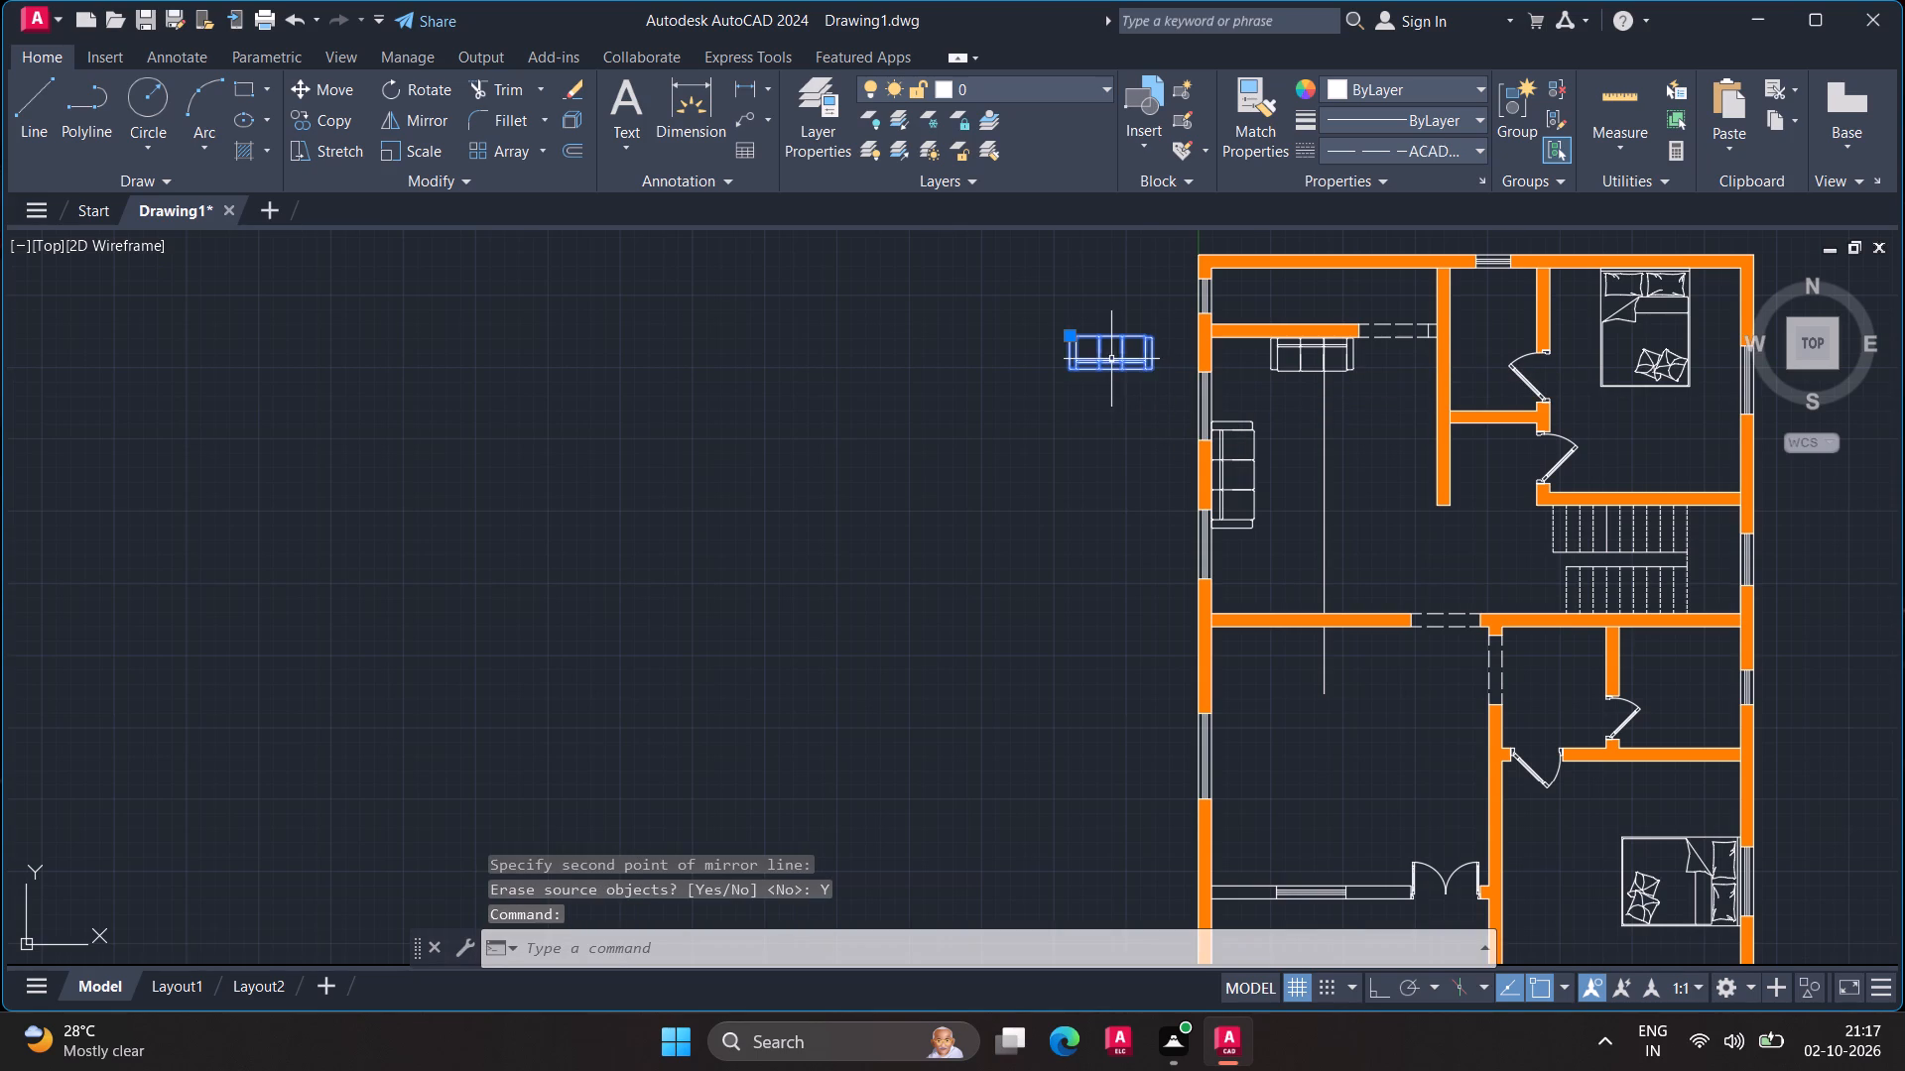
key("m")
key("Return")
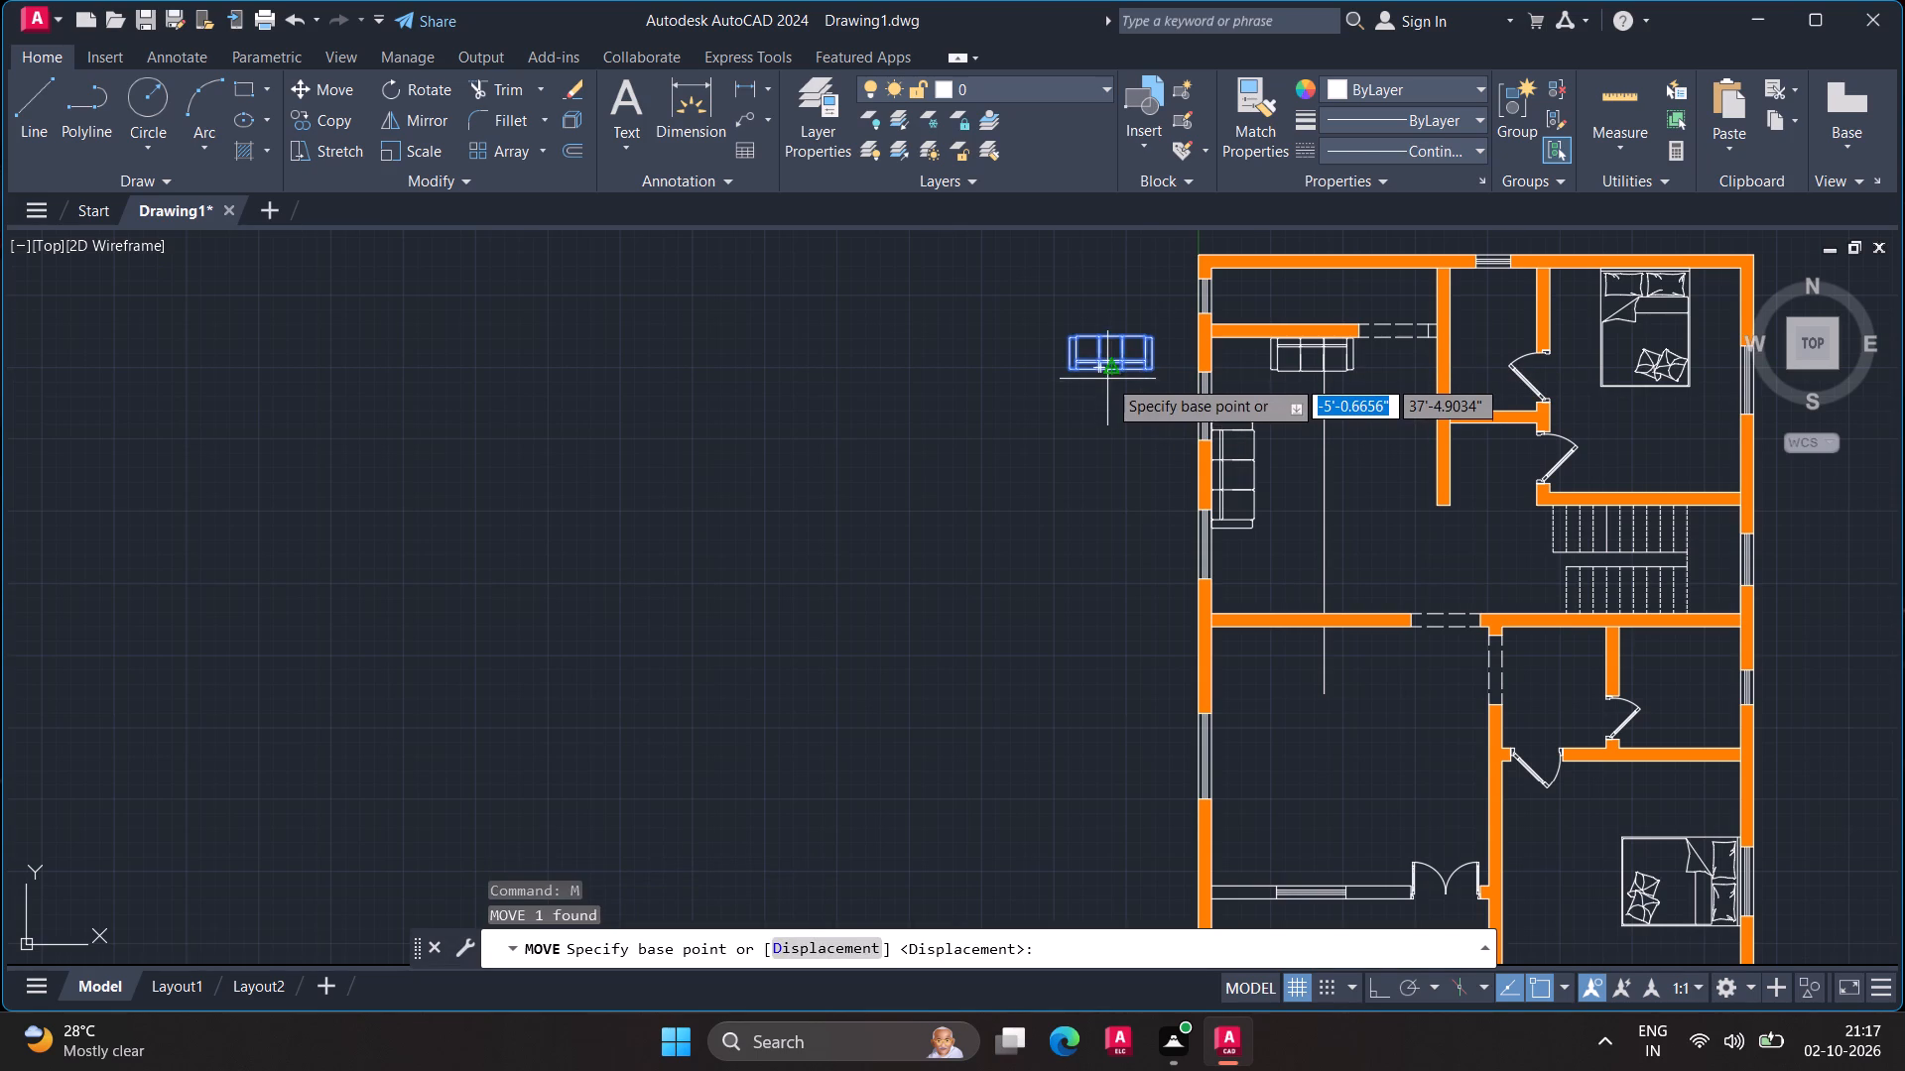
left_click(1107, 373)
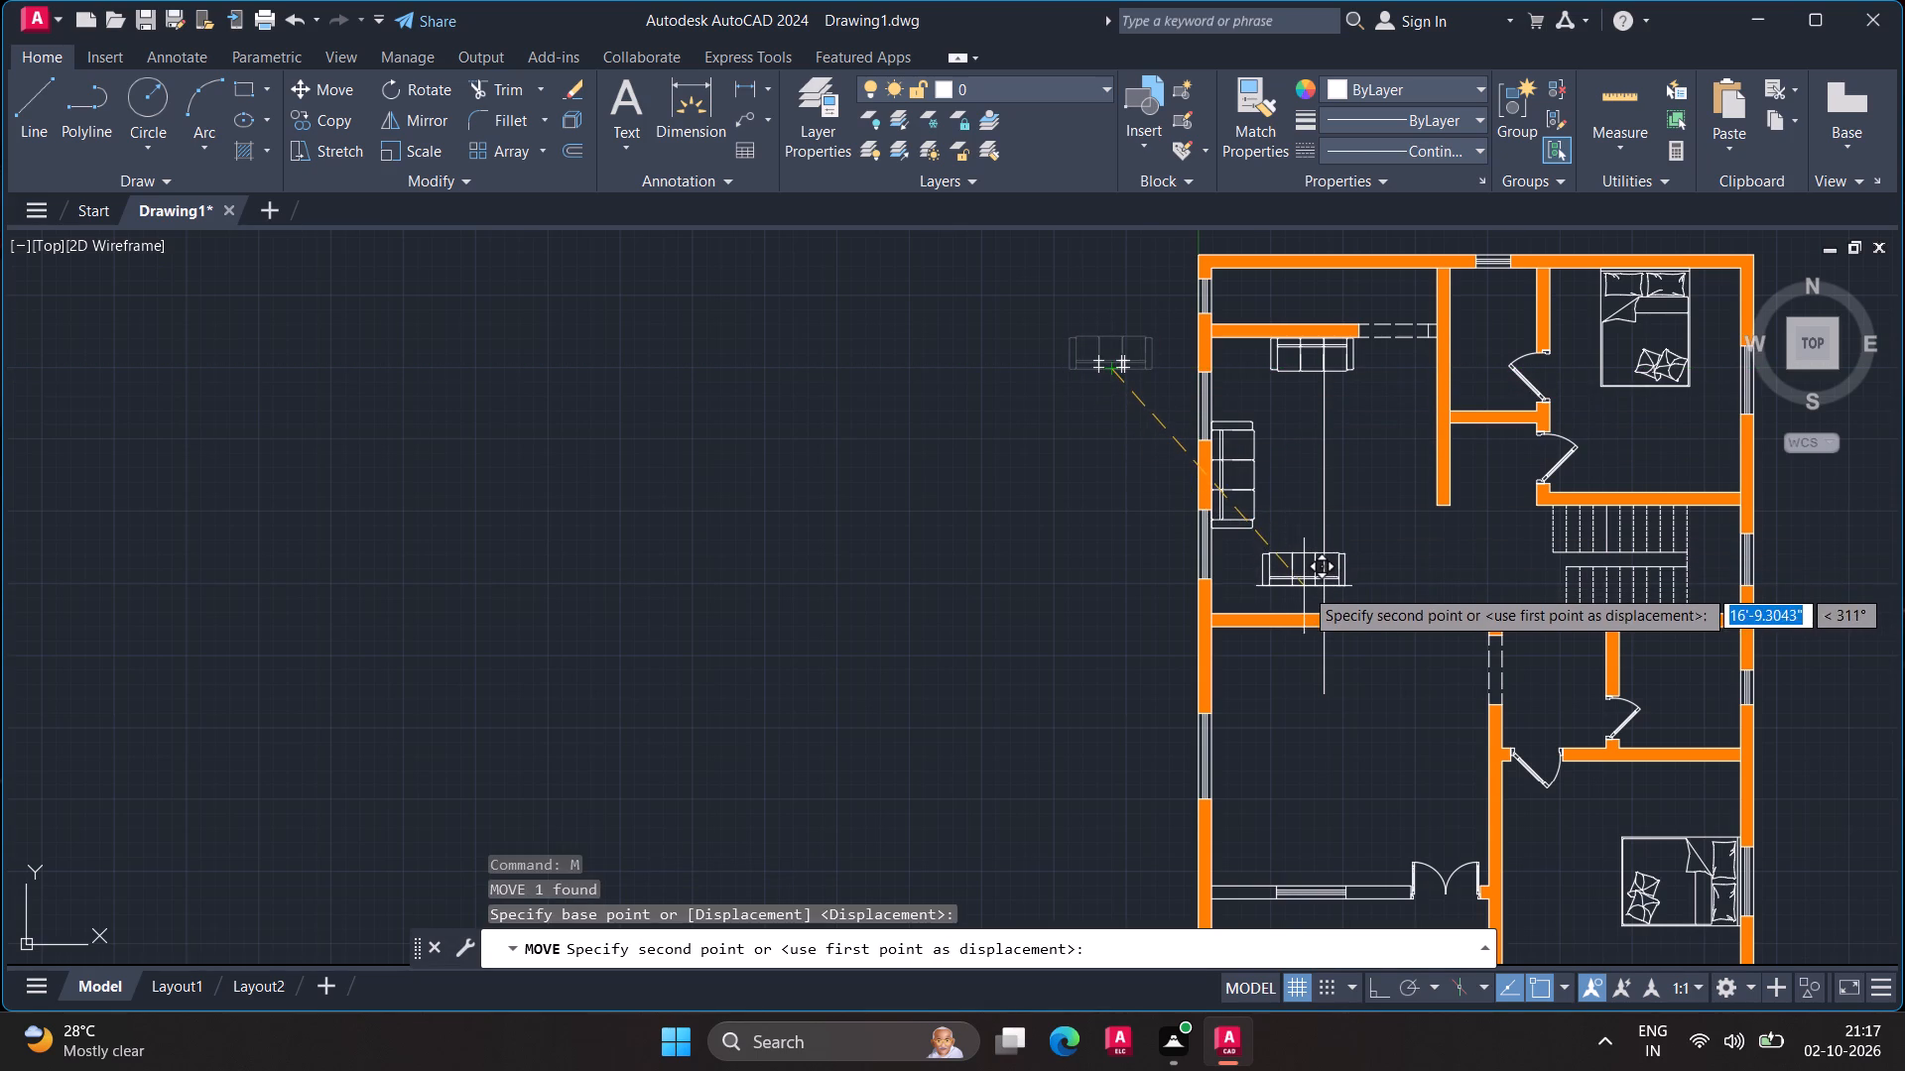
left_click(1325, 610)
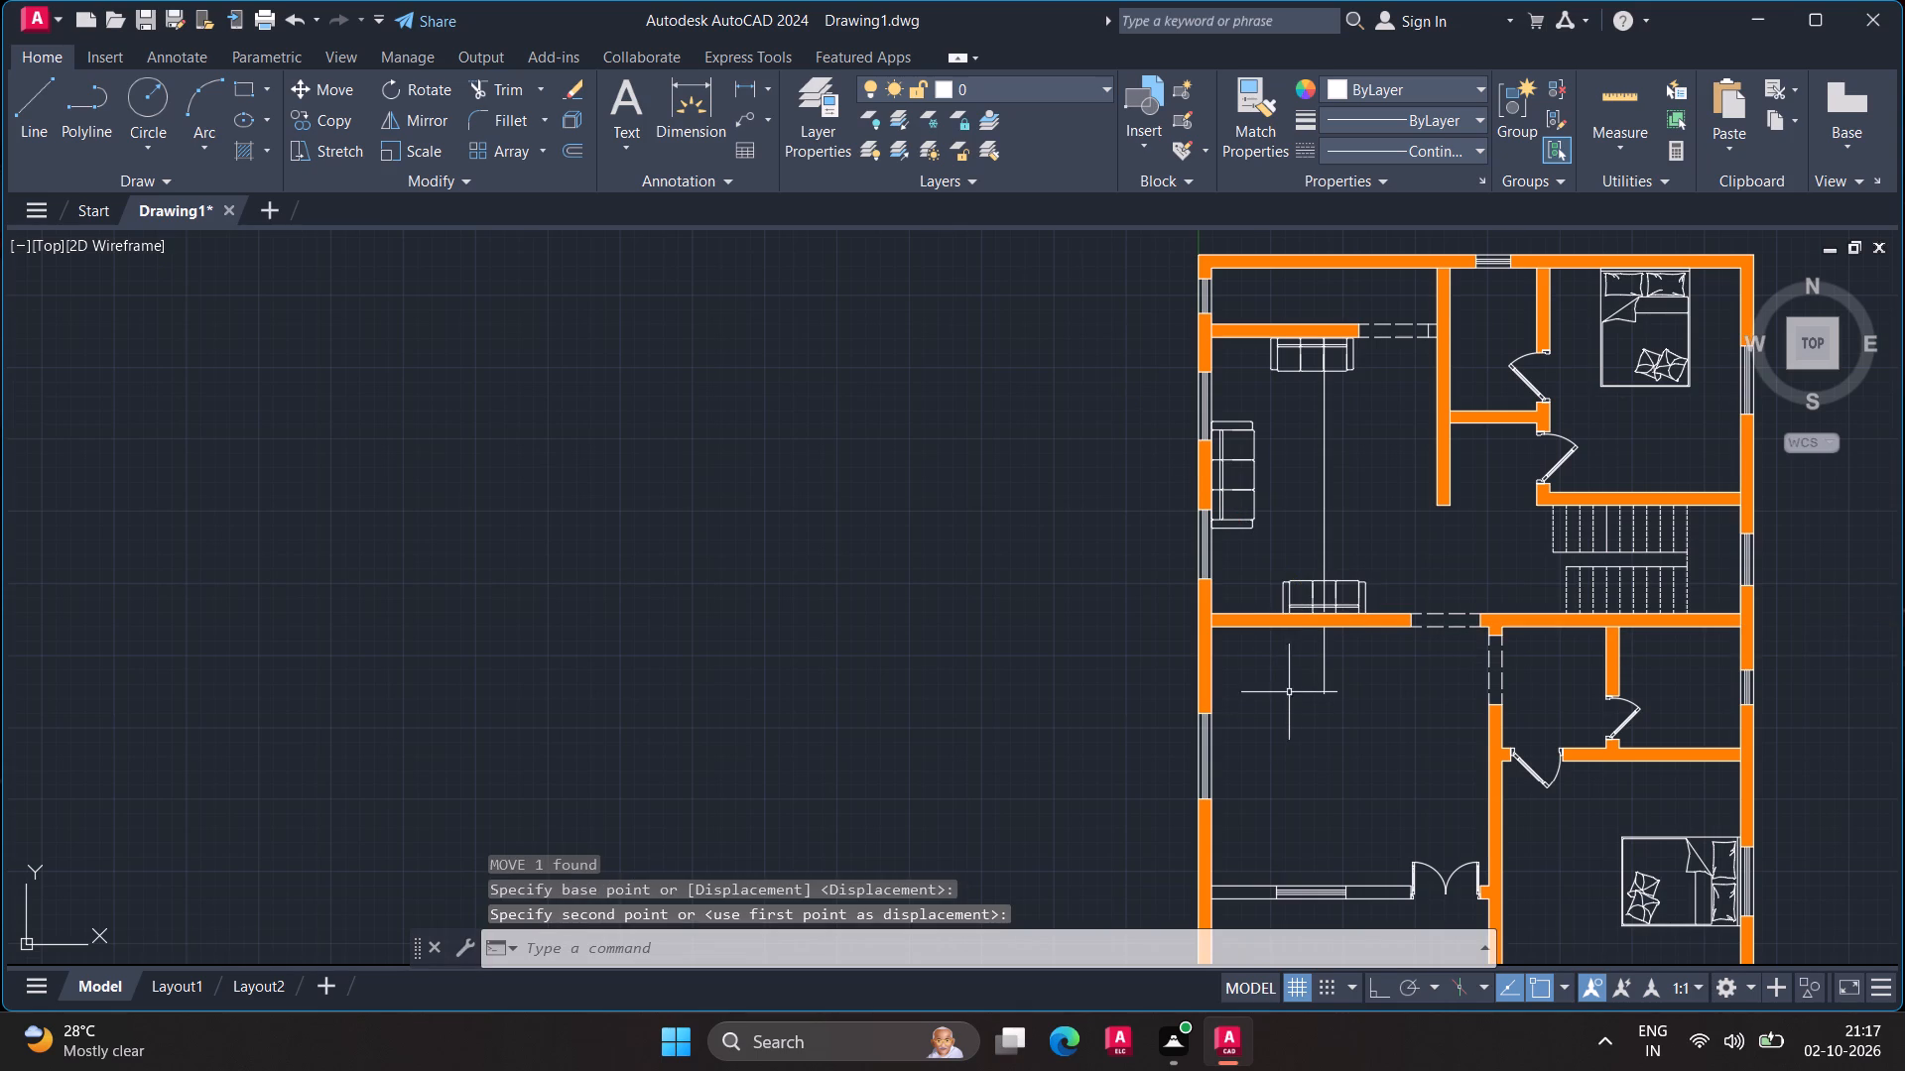
Move the north-wall sofa by its back's midpoint onto the vertical guide line at the living room's north wall.
left_click(1305, 348)
key("m")
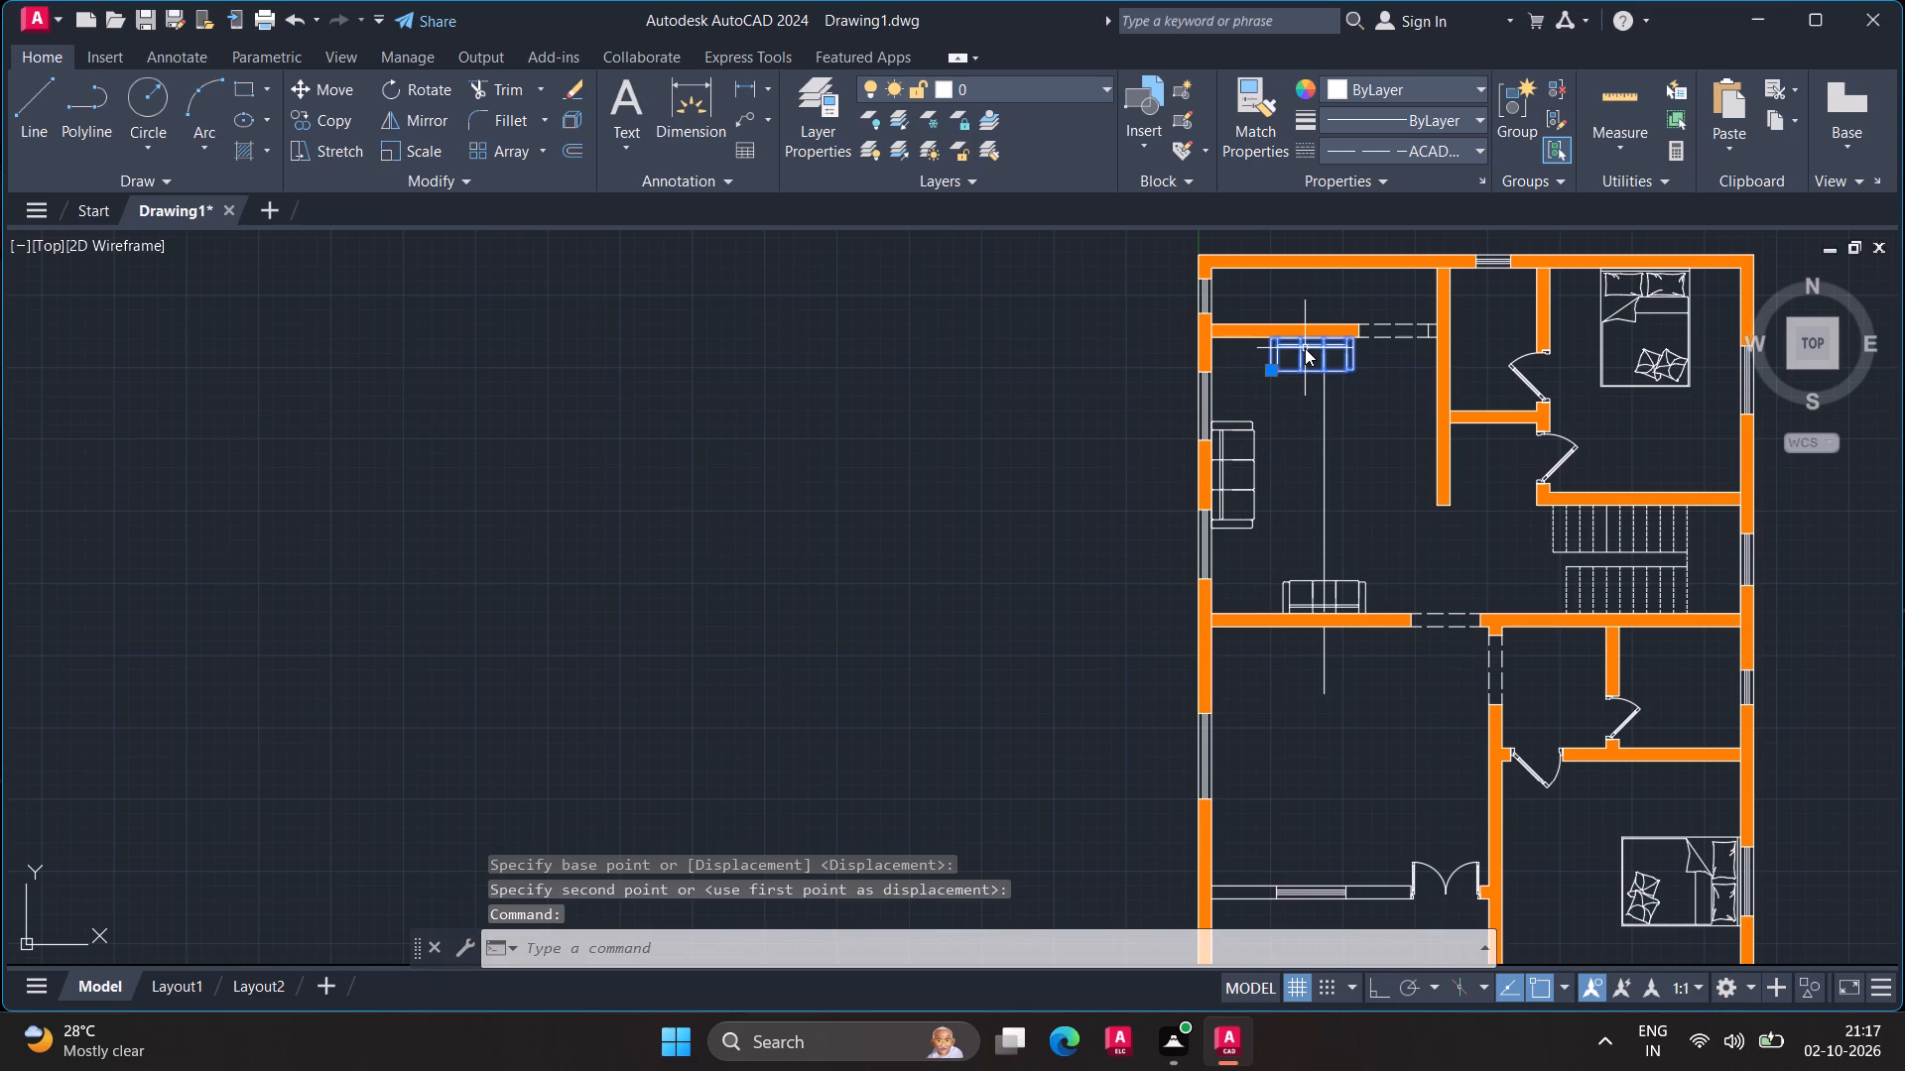
key("Return")
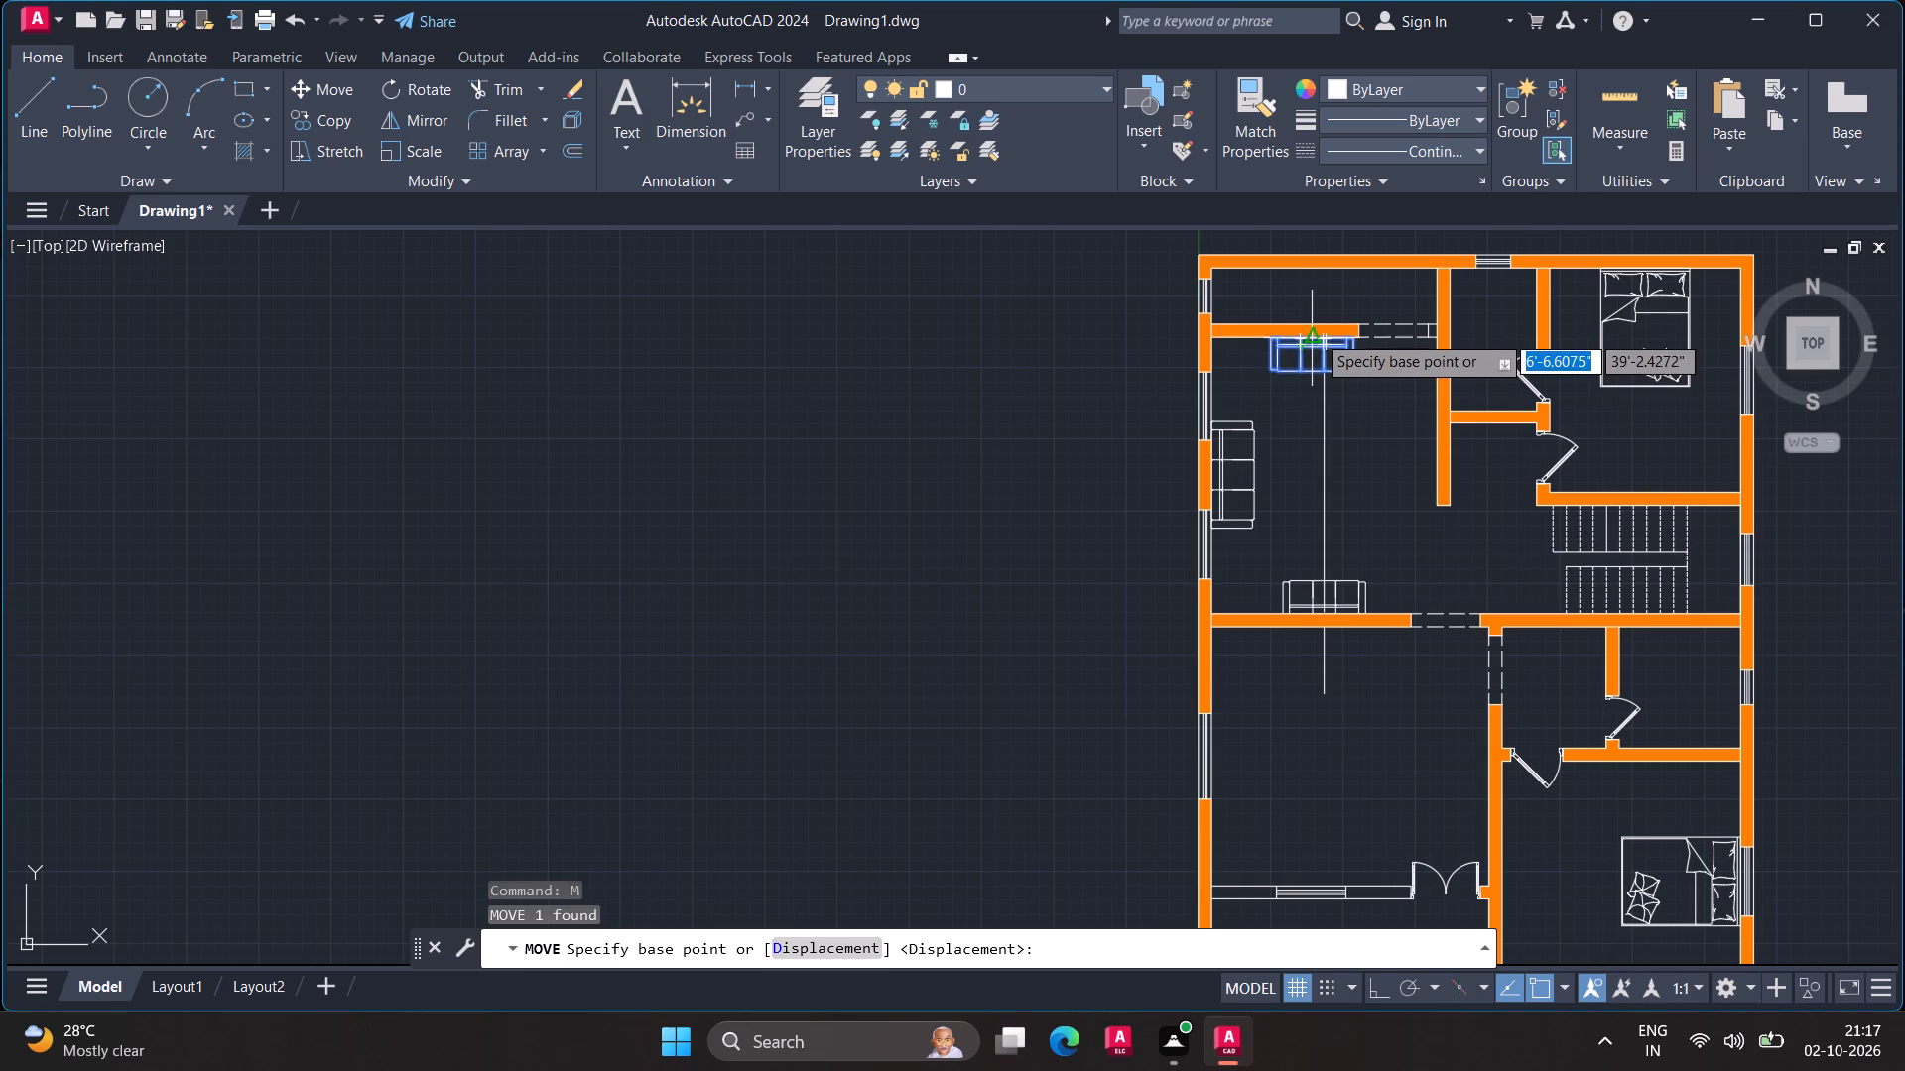
left_click(1316, 332)
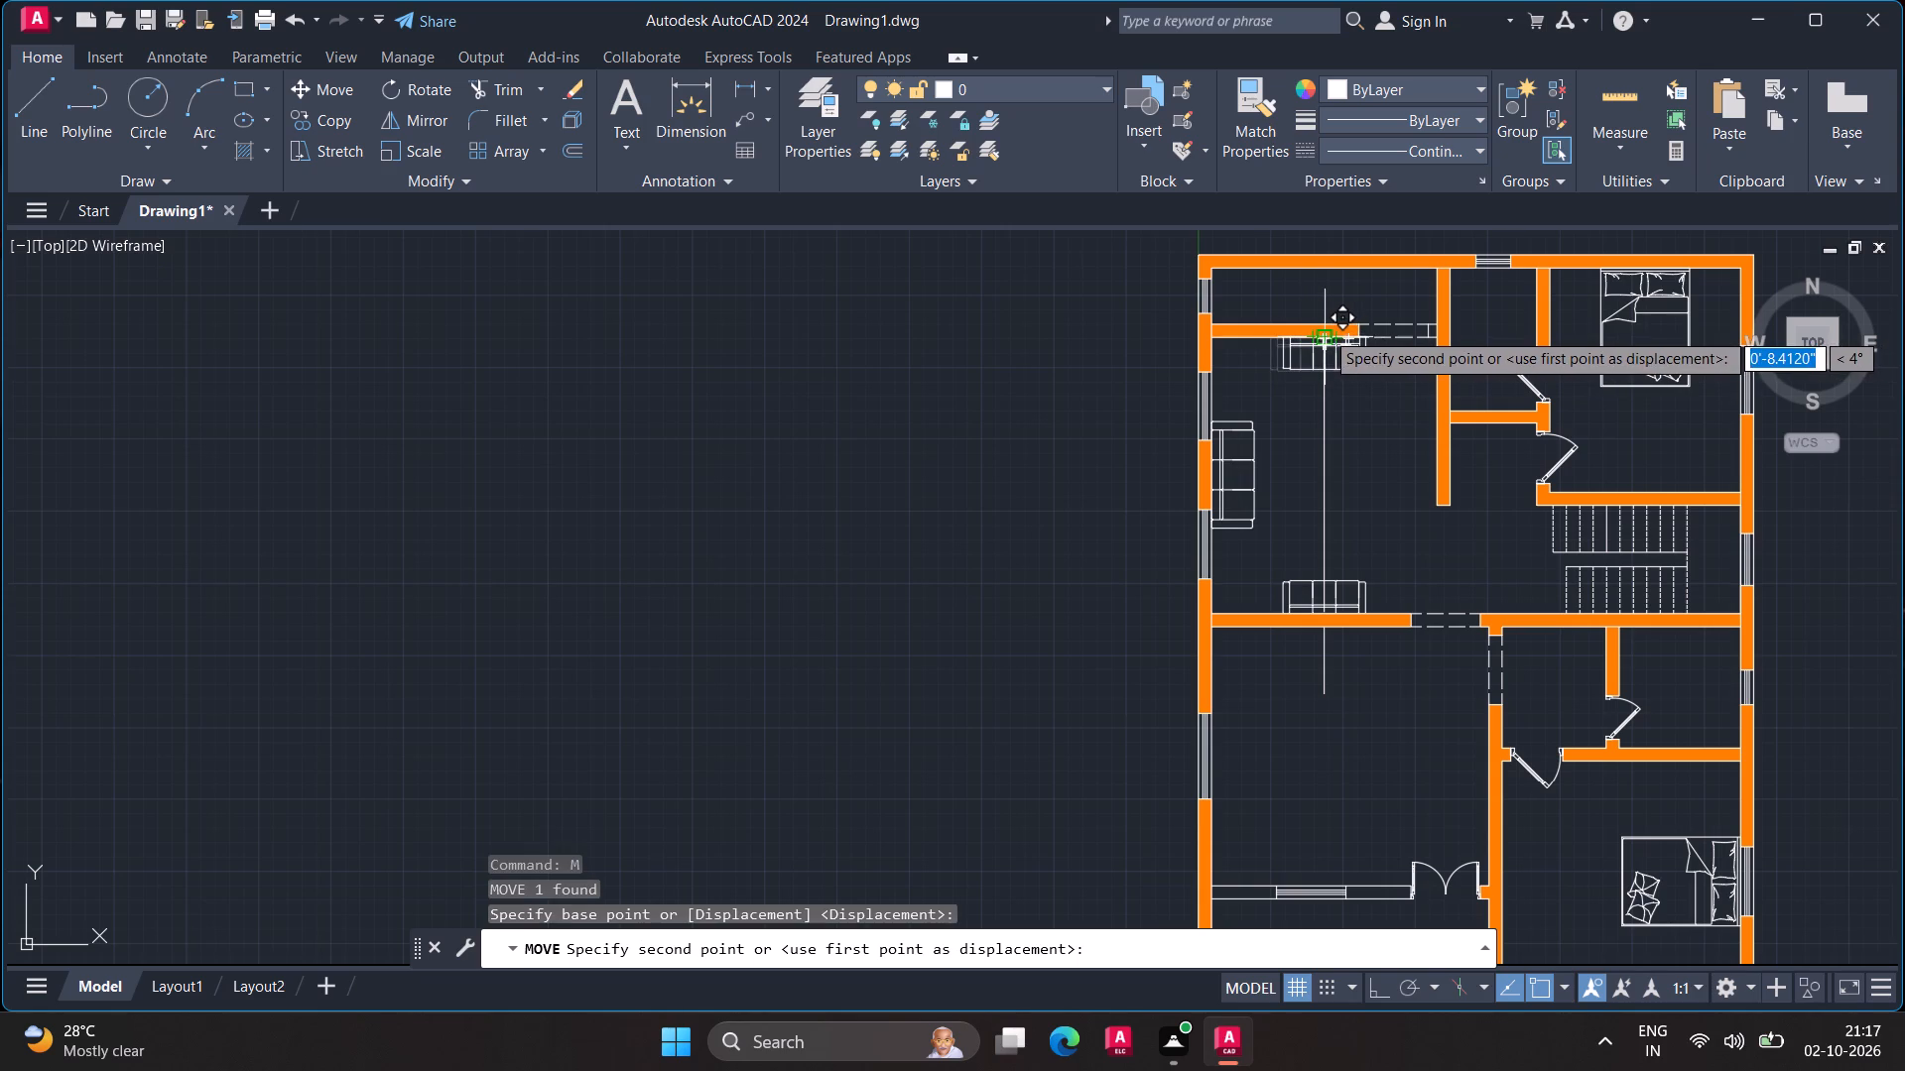
left_click(1325, 330)
Erase the vertical guide line through the living room.
scroll(1355, 425, "up", 2)
middle_click_drag(1376, 430, 1379, 623)
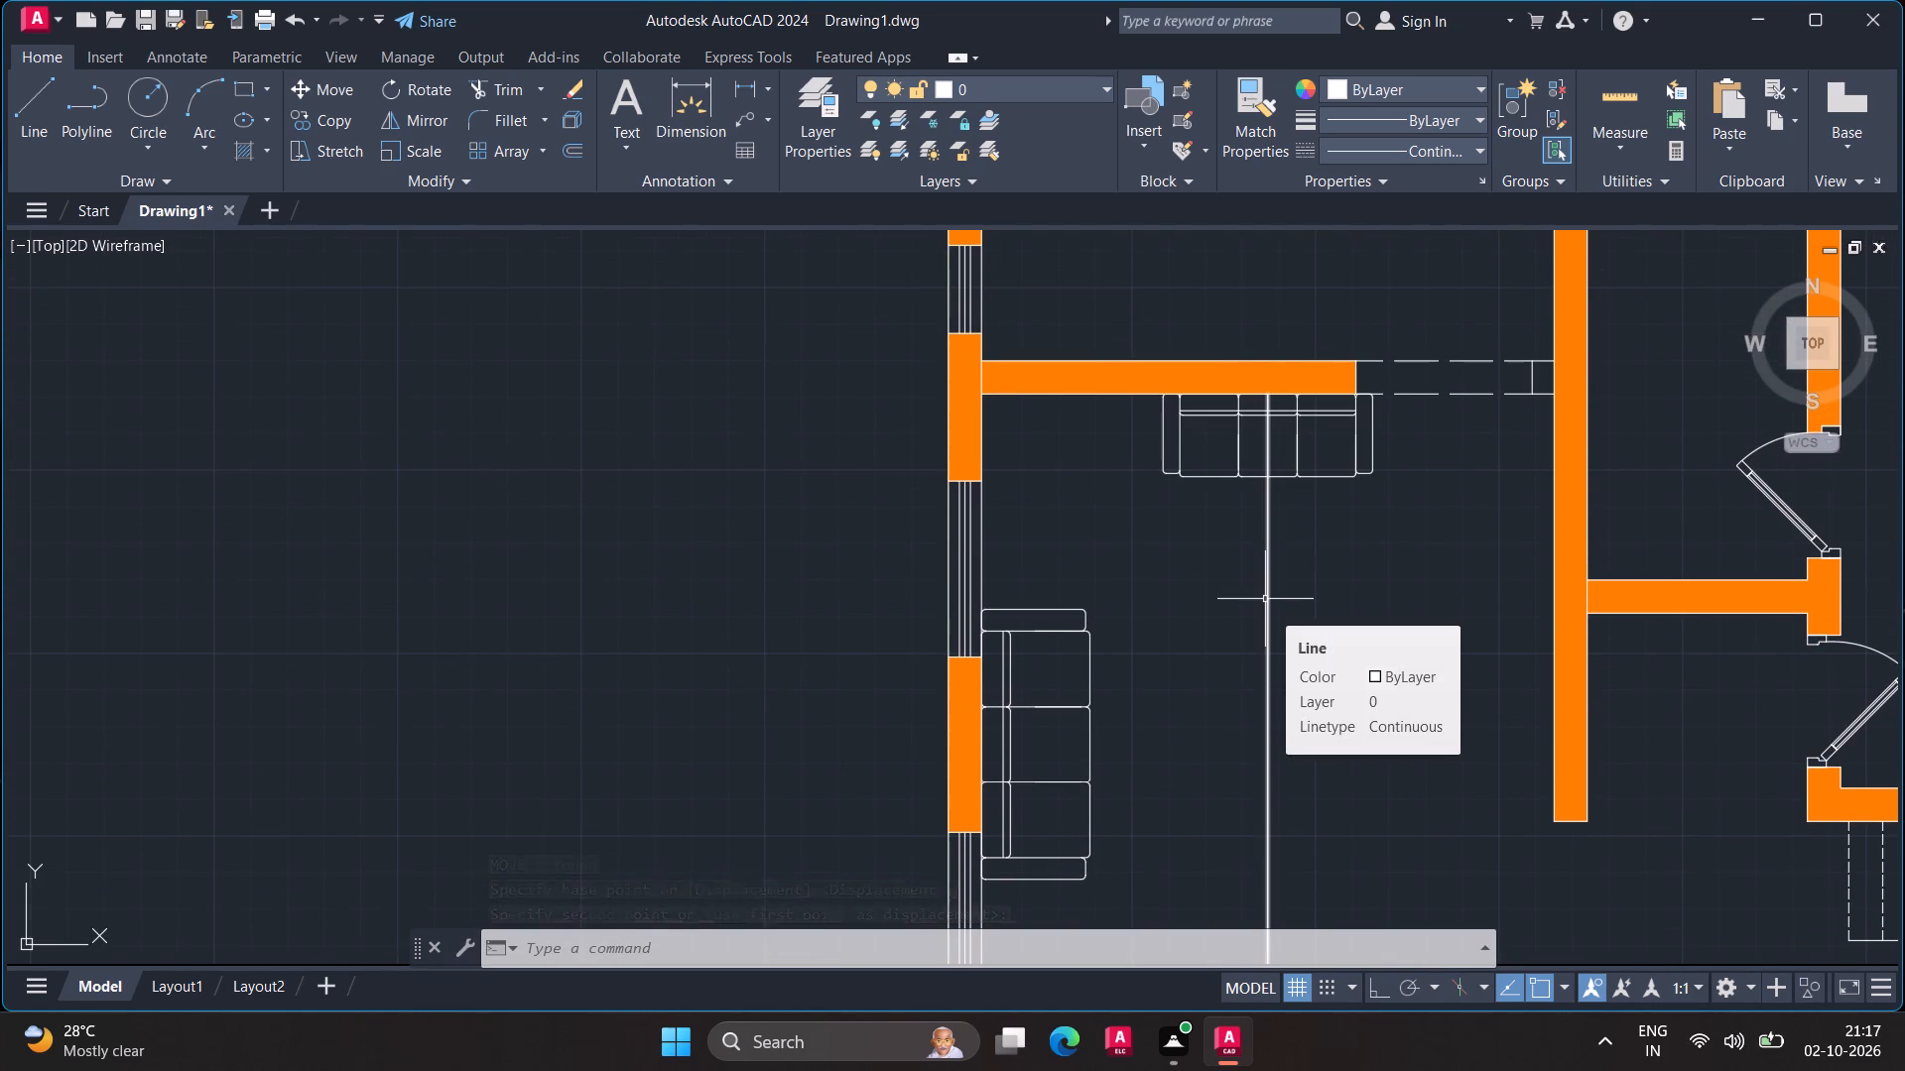
left_click(1265, 600)
right_click(1265, 600)
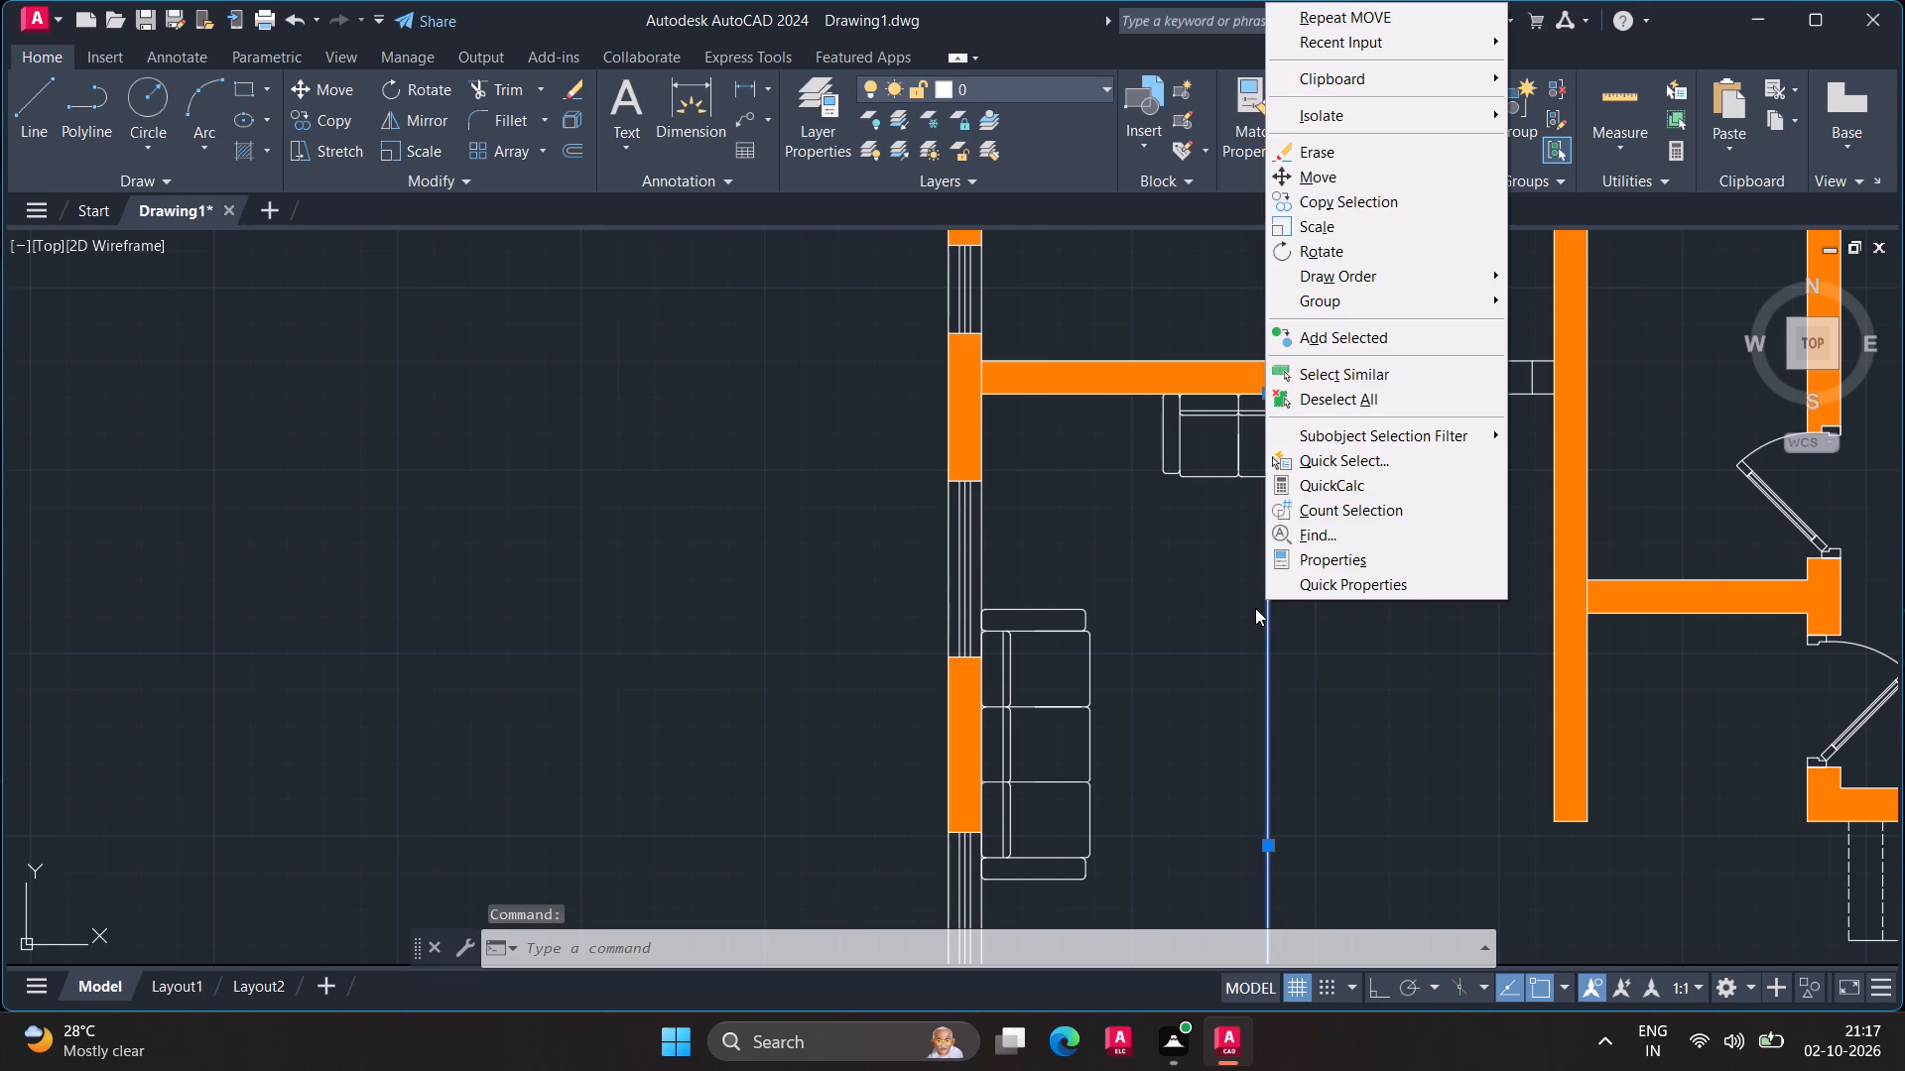
left_click(1348, 157)
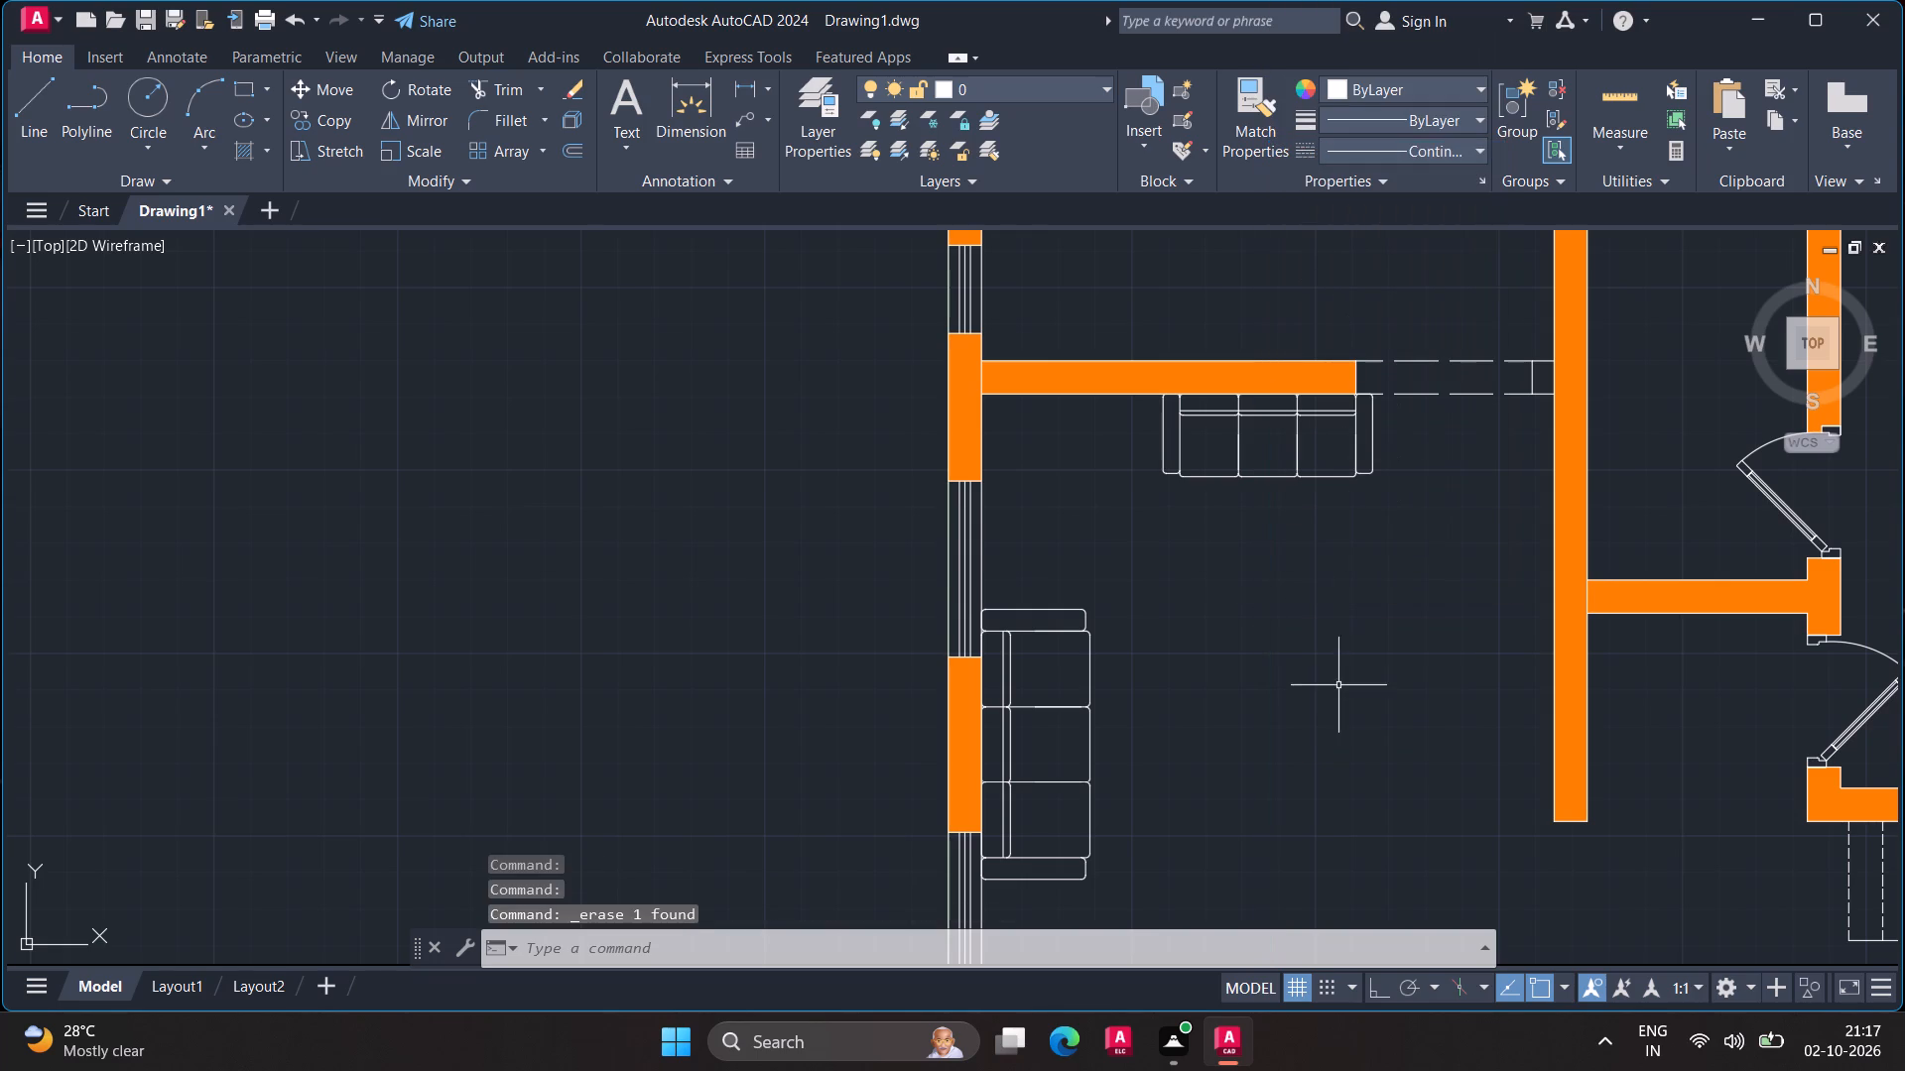
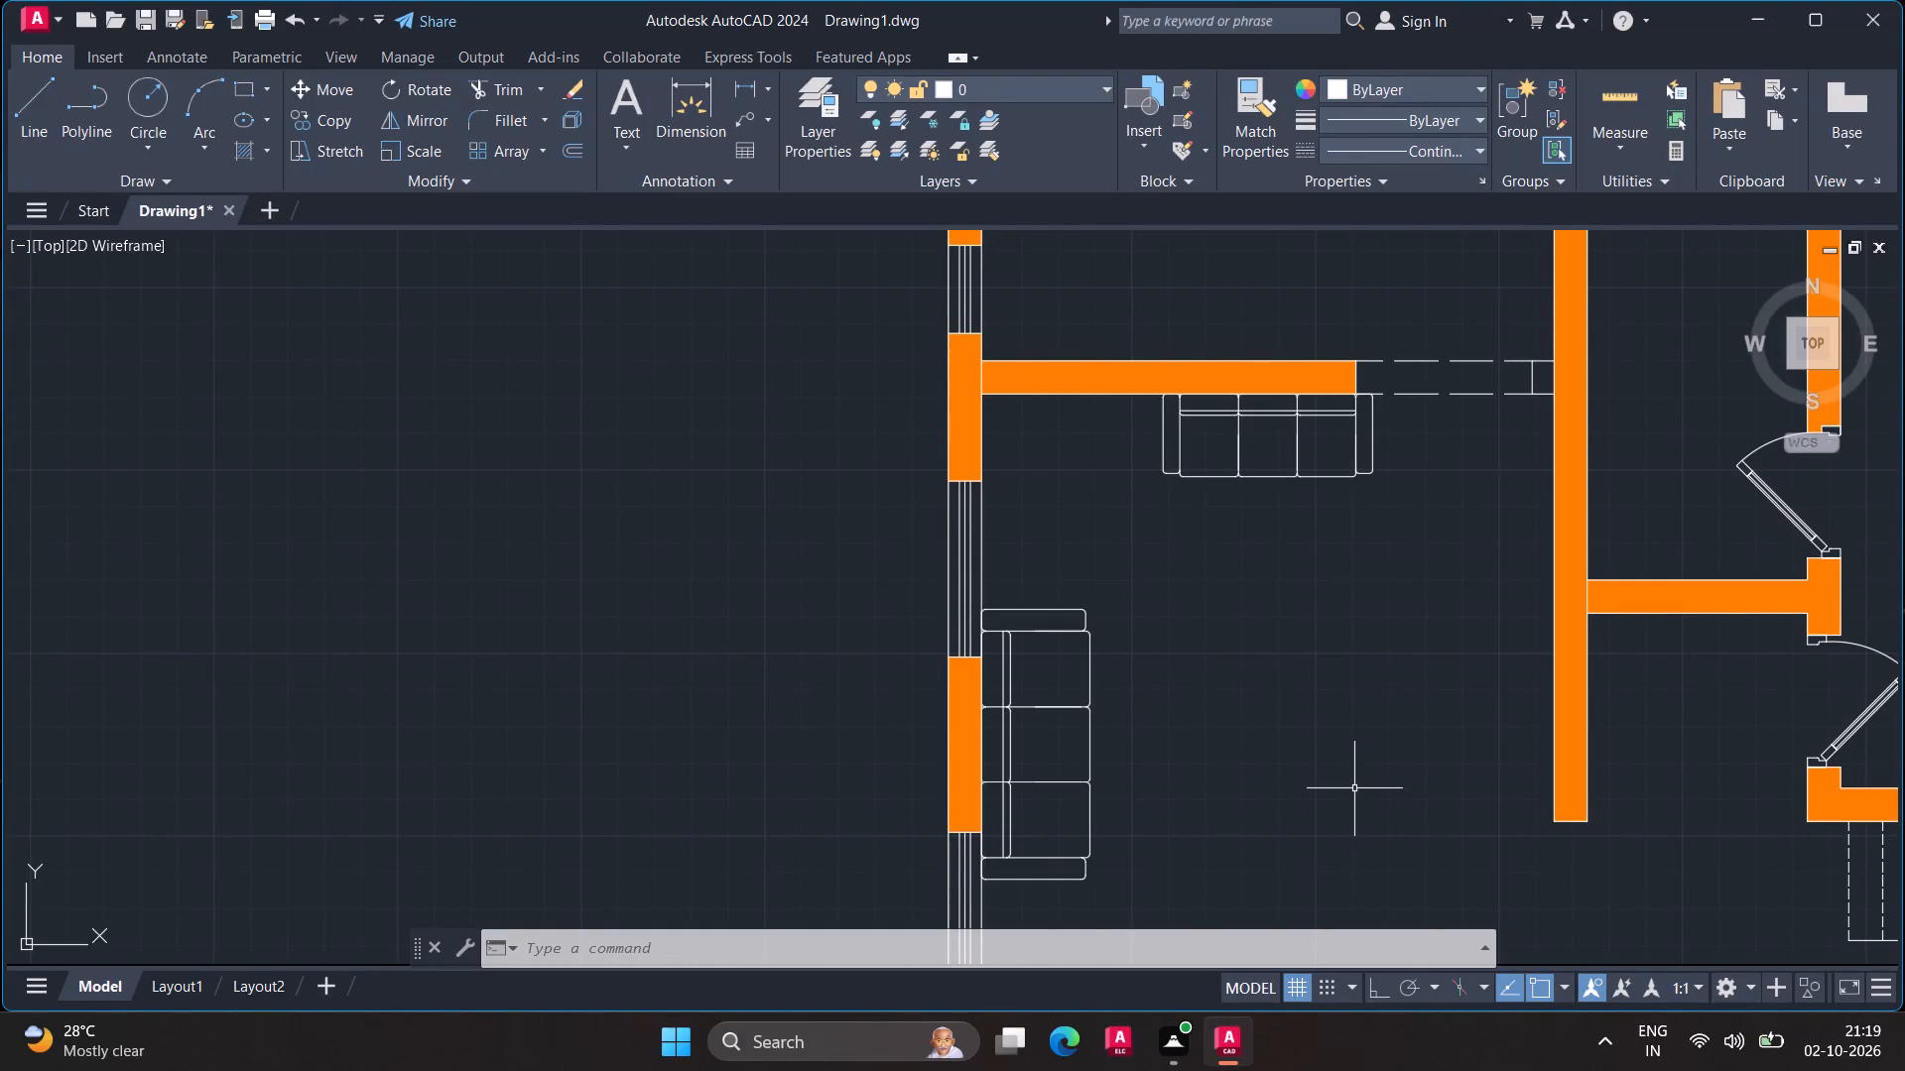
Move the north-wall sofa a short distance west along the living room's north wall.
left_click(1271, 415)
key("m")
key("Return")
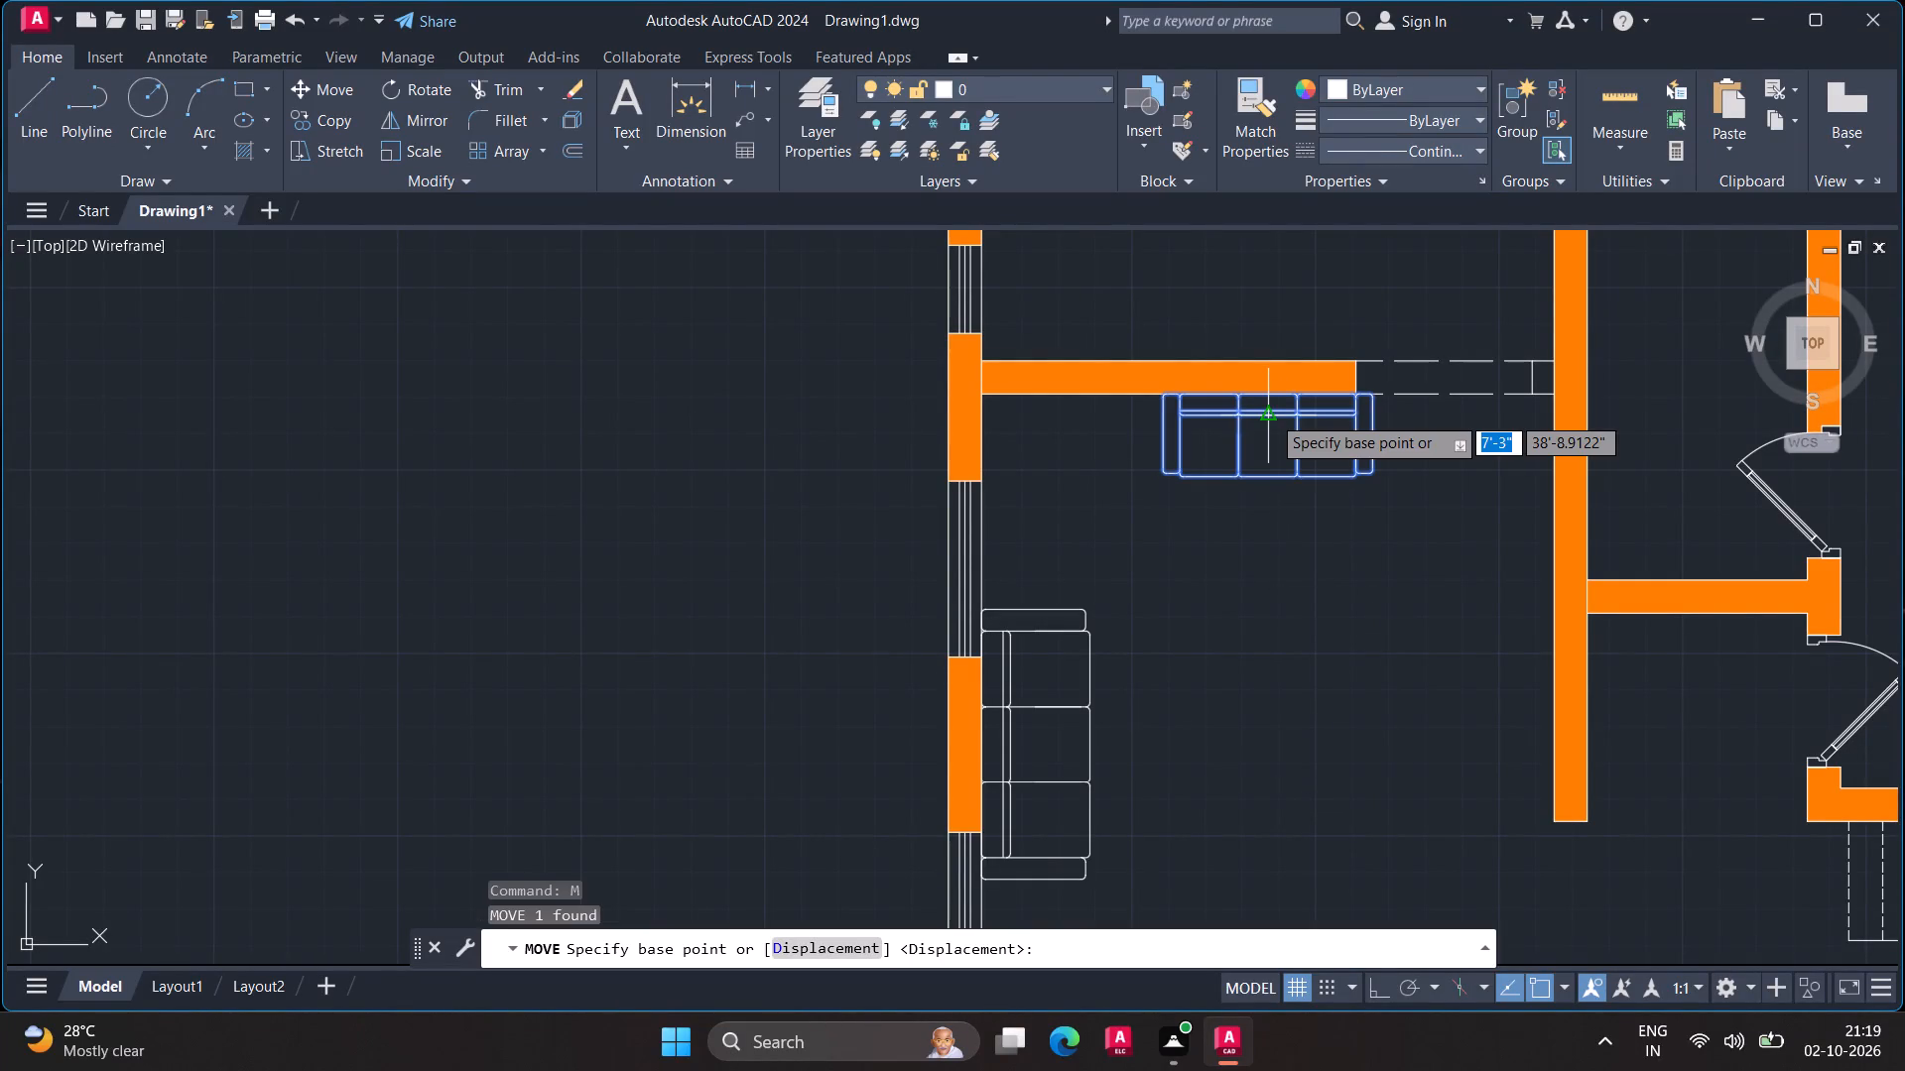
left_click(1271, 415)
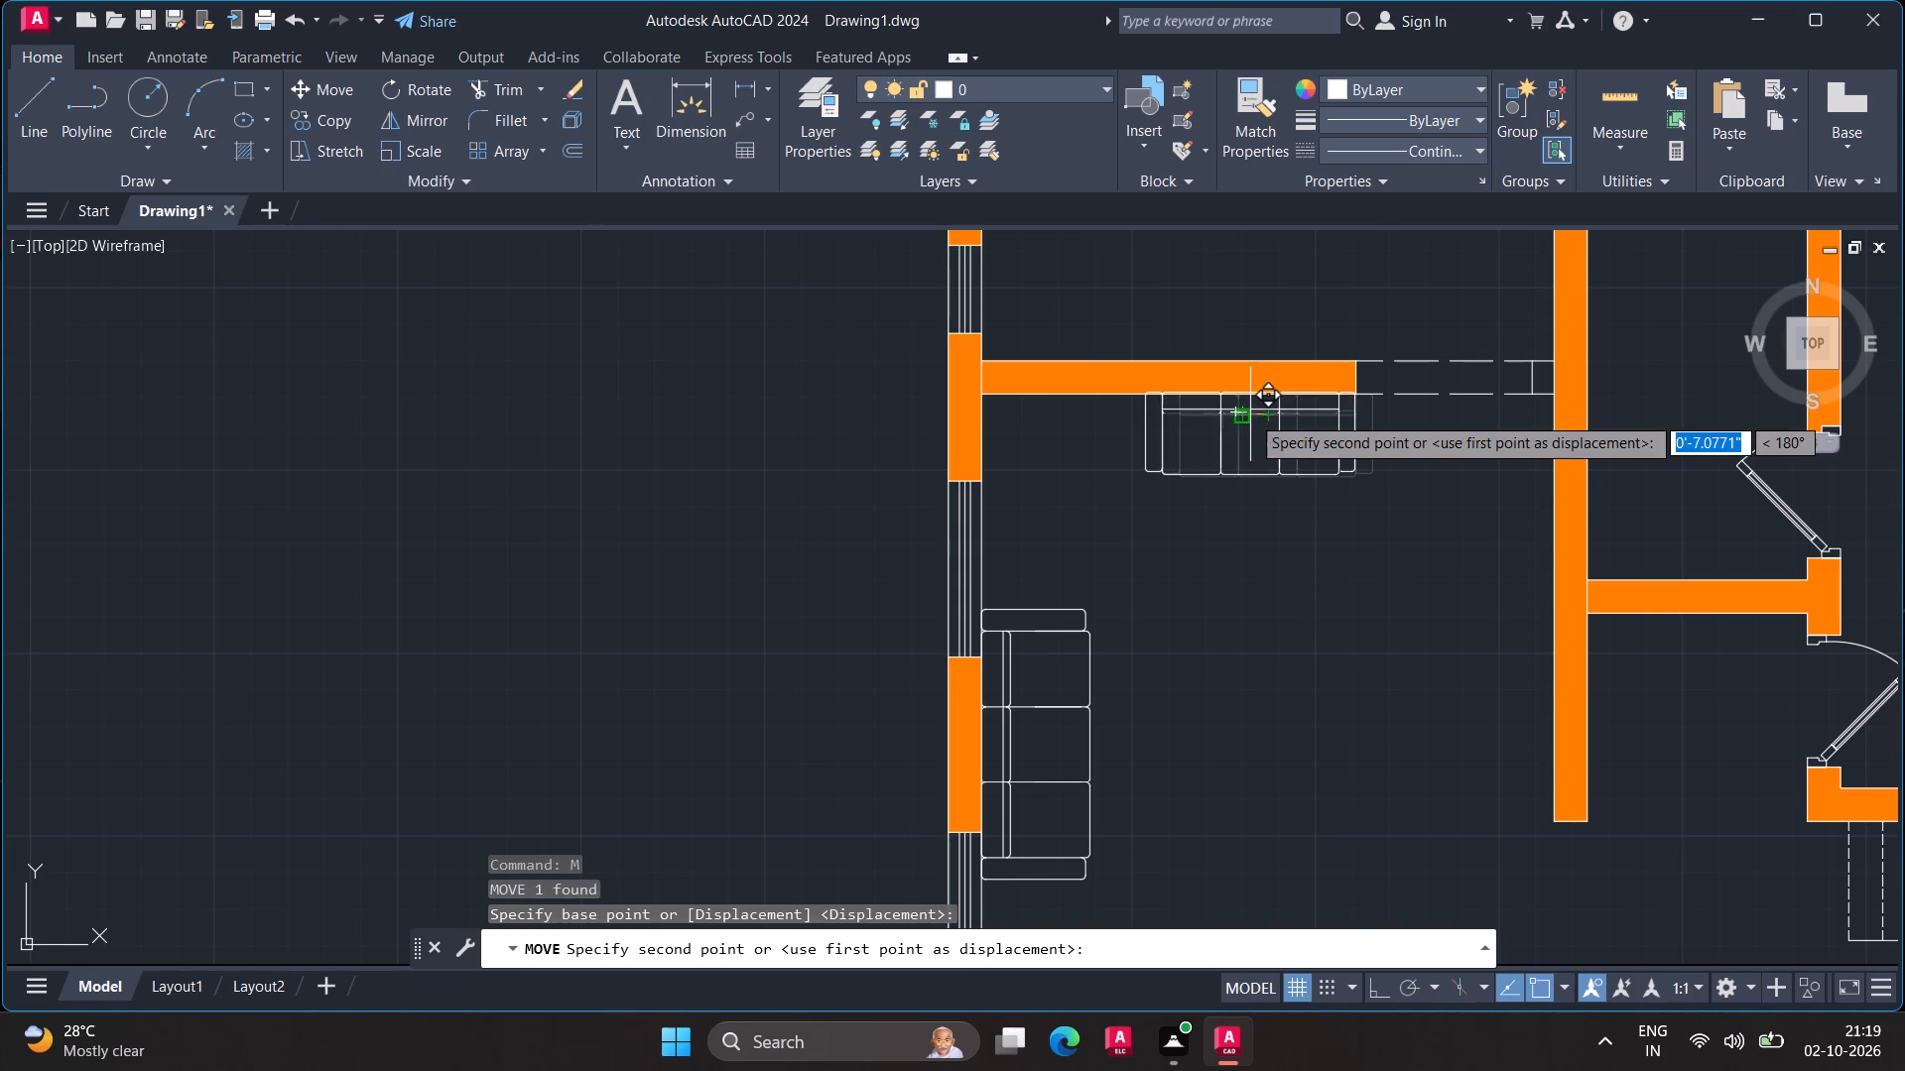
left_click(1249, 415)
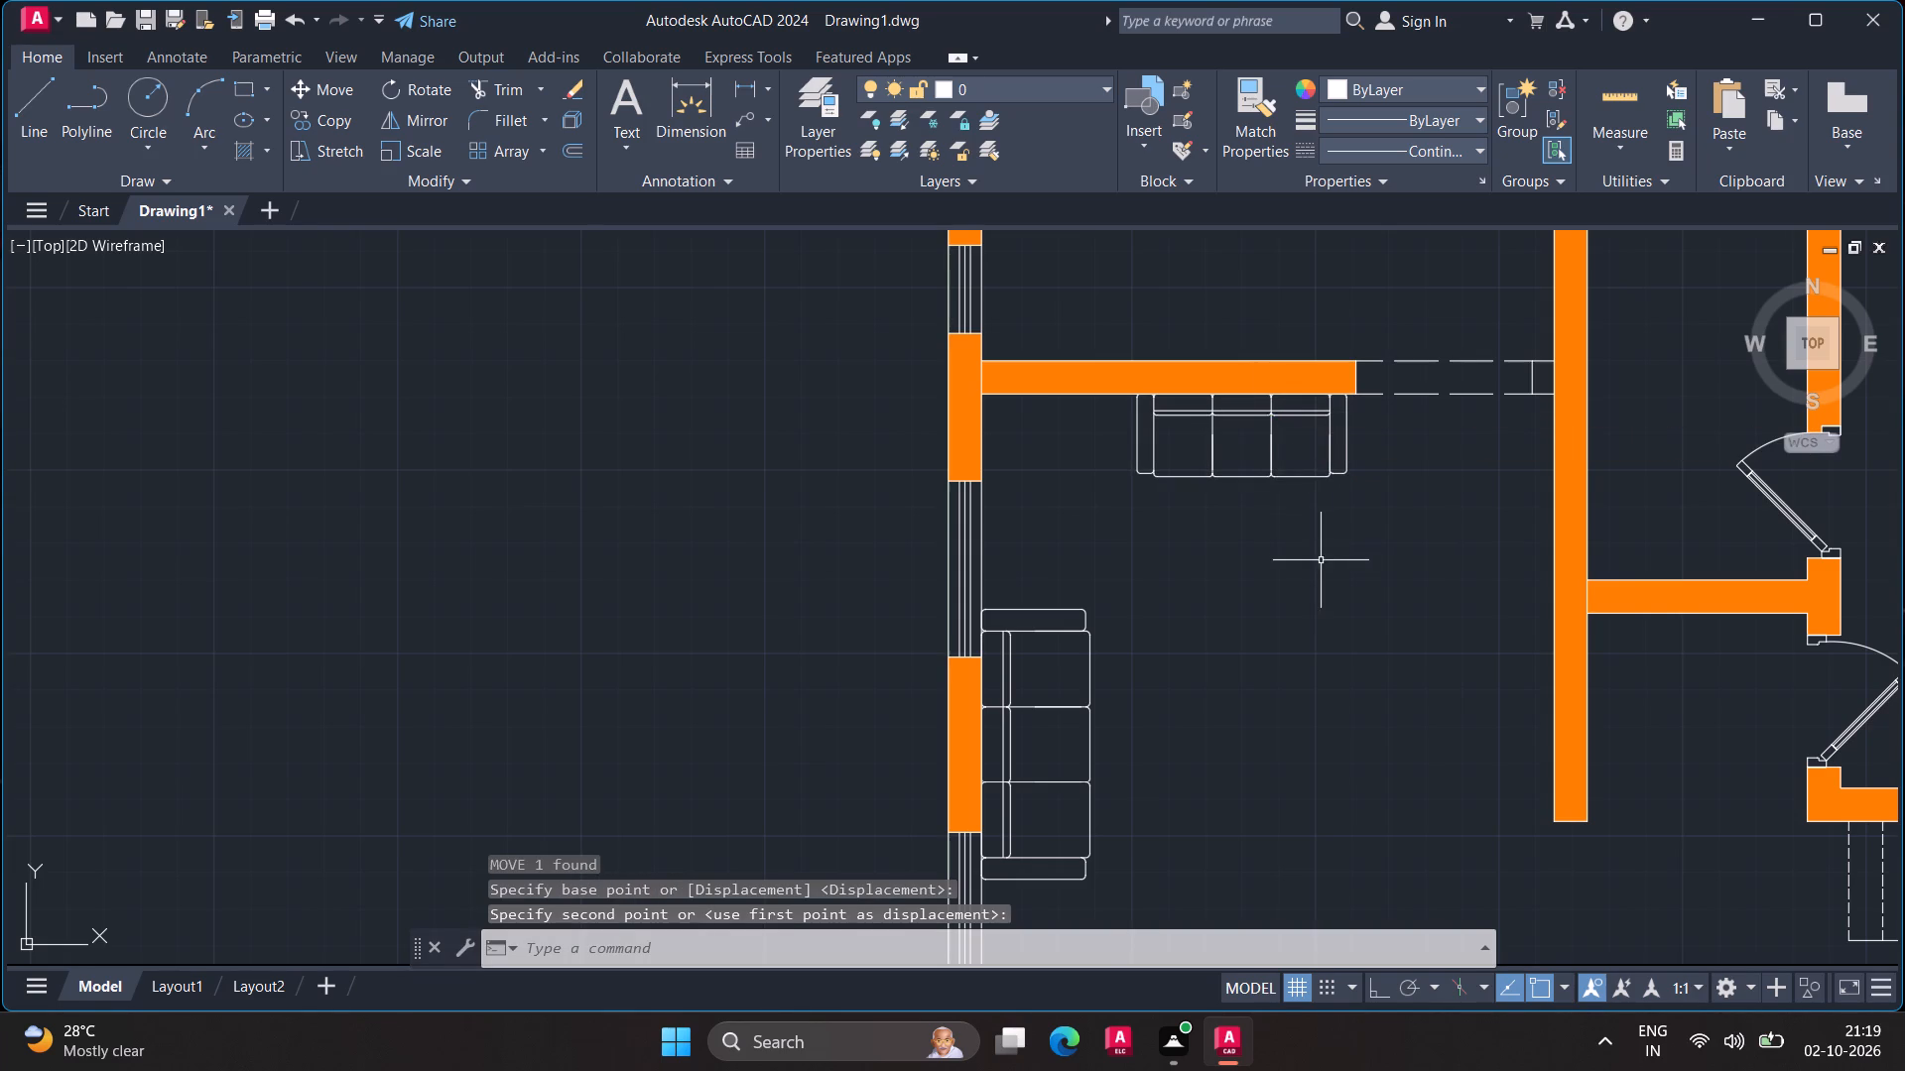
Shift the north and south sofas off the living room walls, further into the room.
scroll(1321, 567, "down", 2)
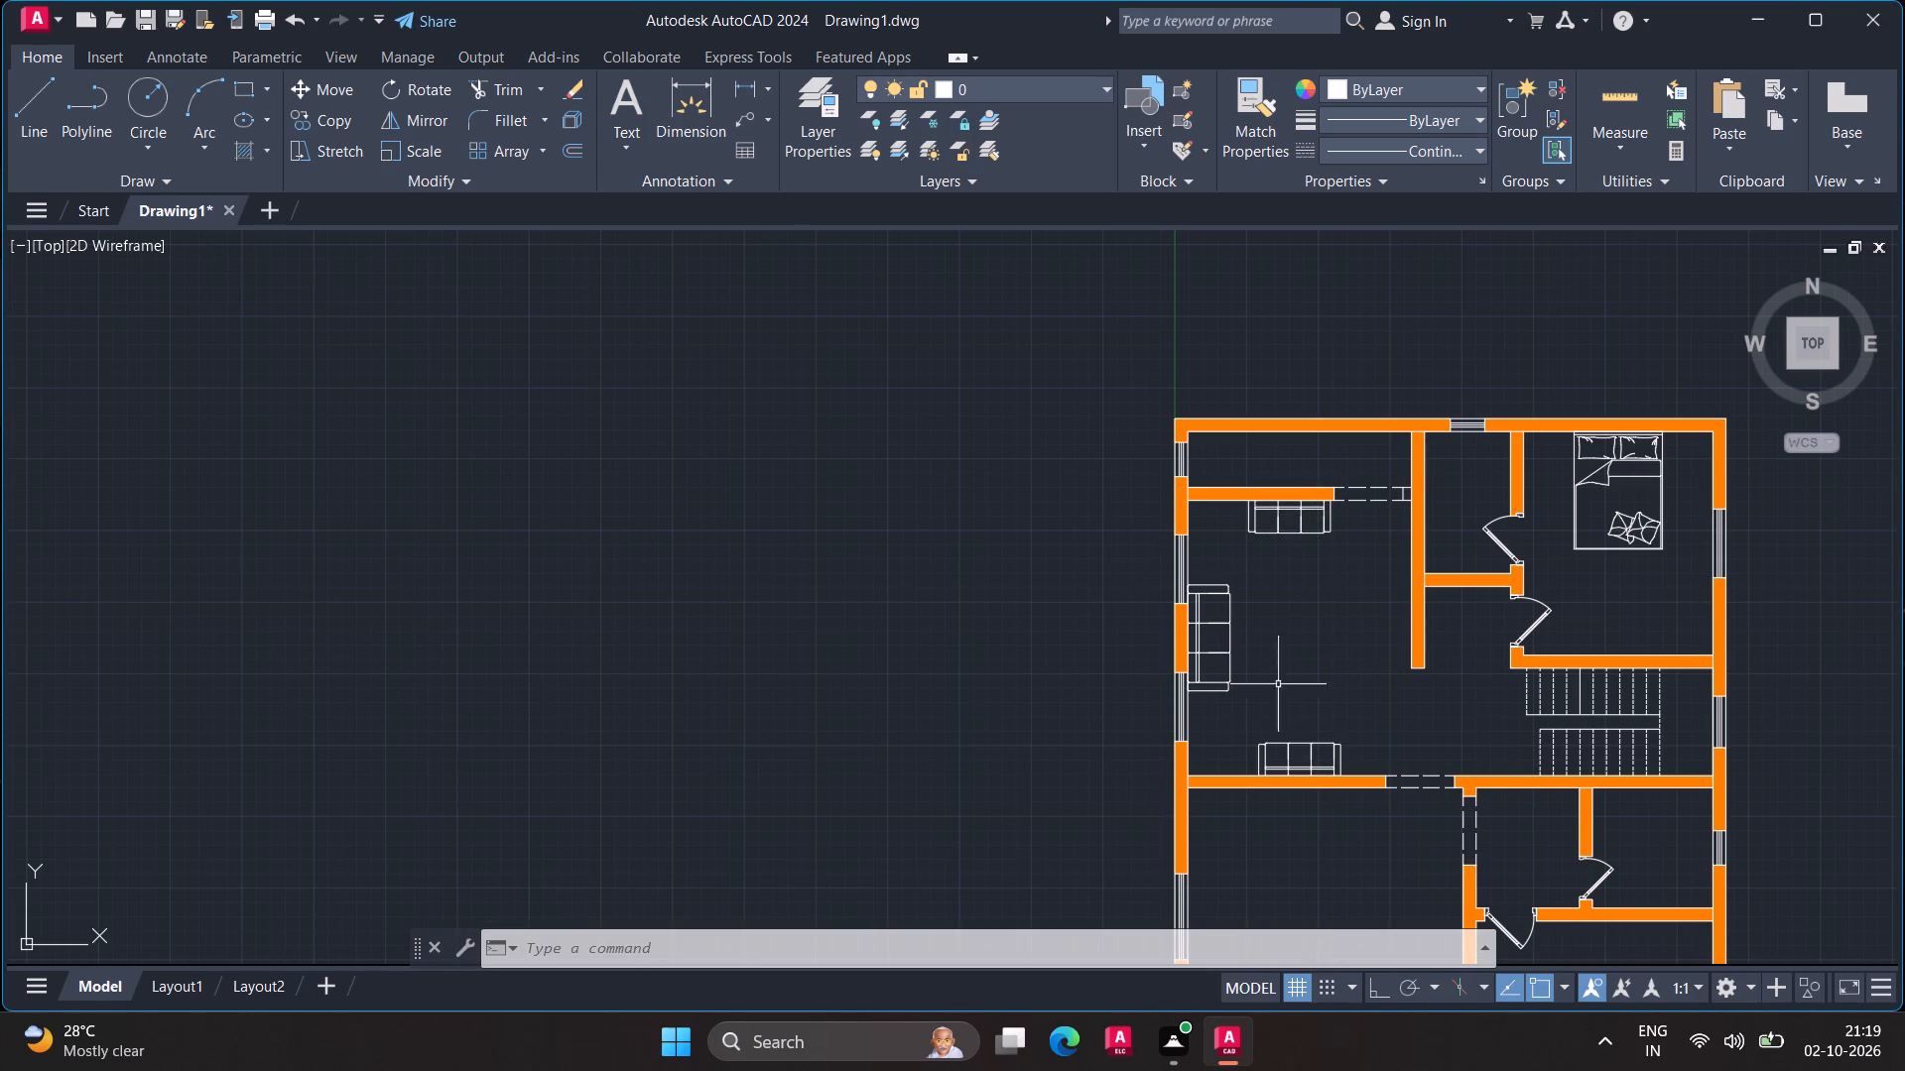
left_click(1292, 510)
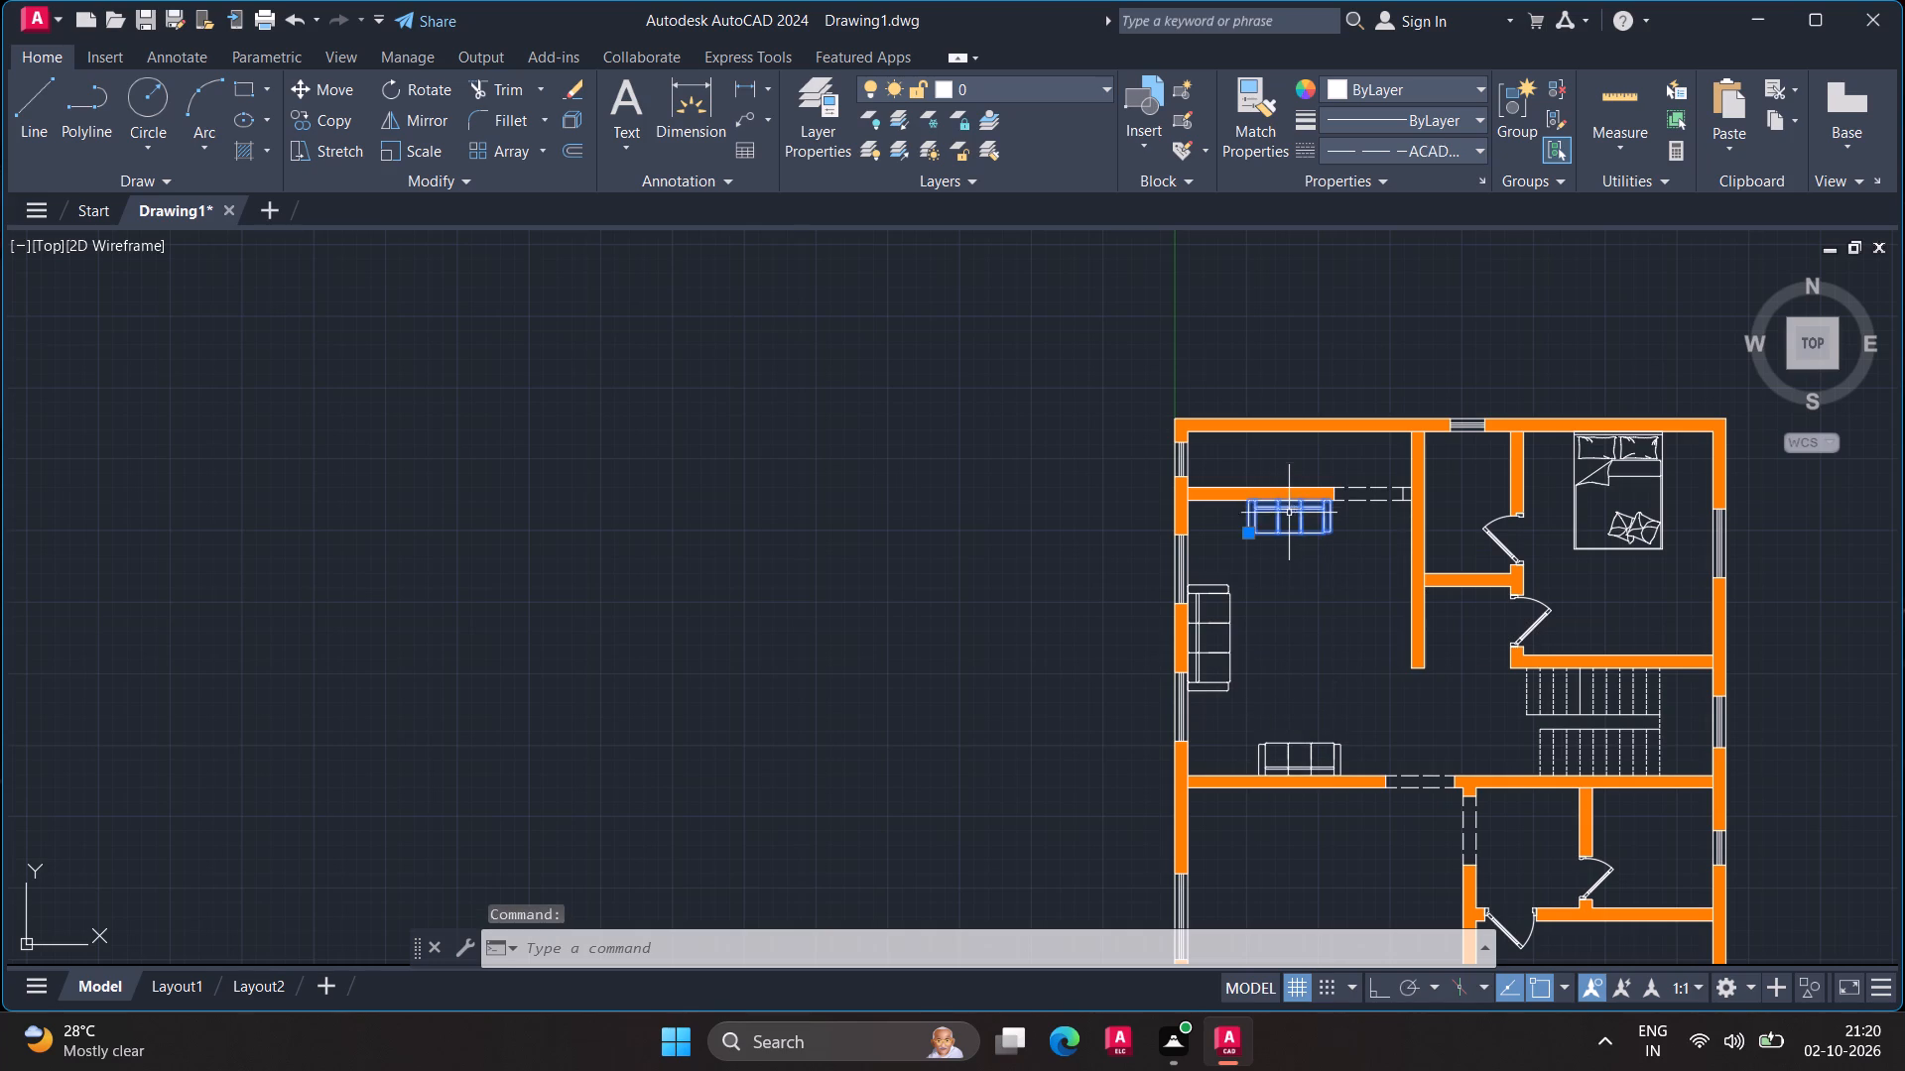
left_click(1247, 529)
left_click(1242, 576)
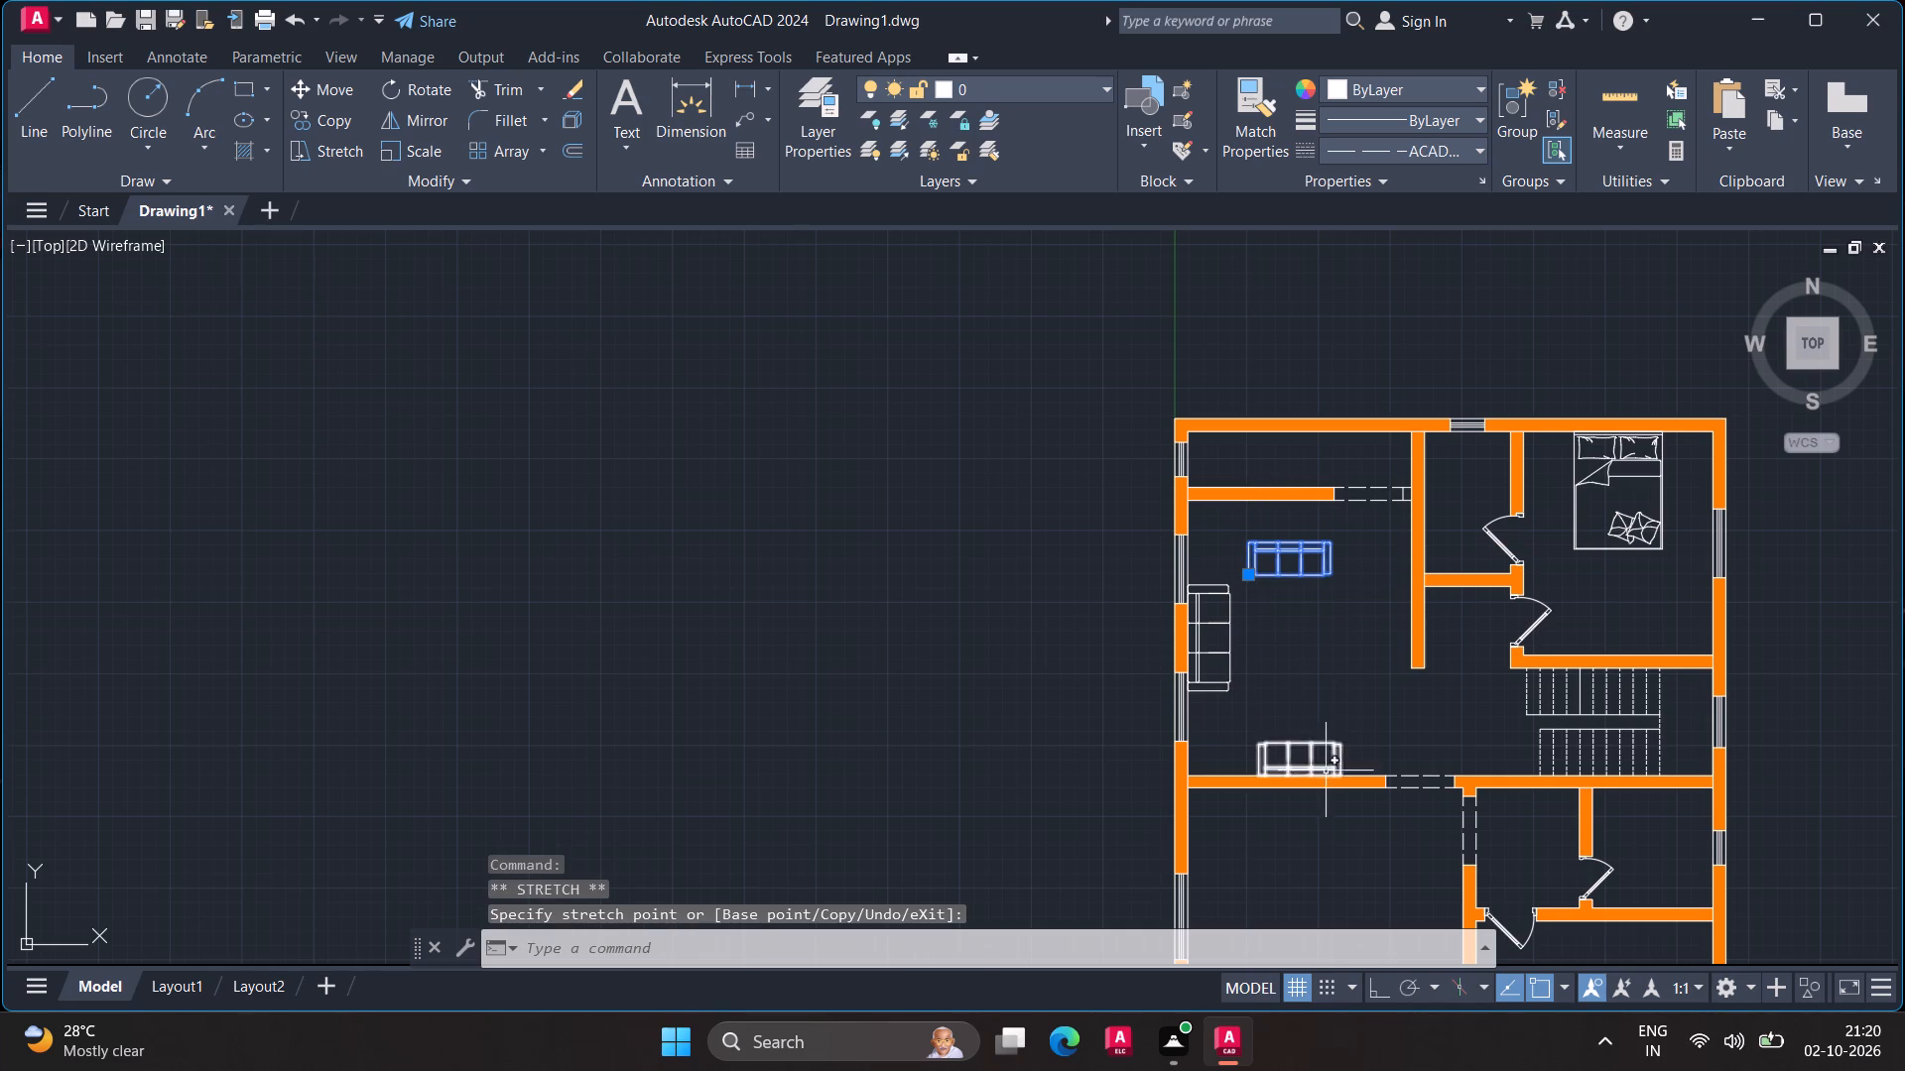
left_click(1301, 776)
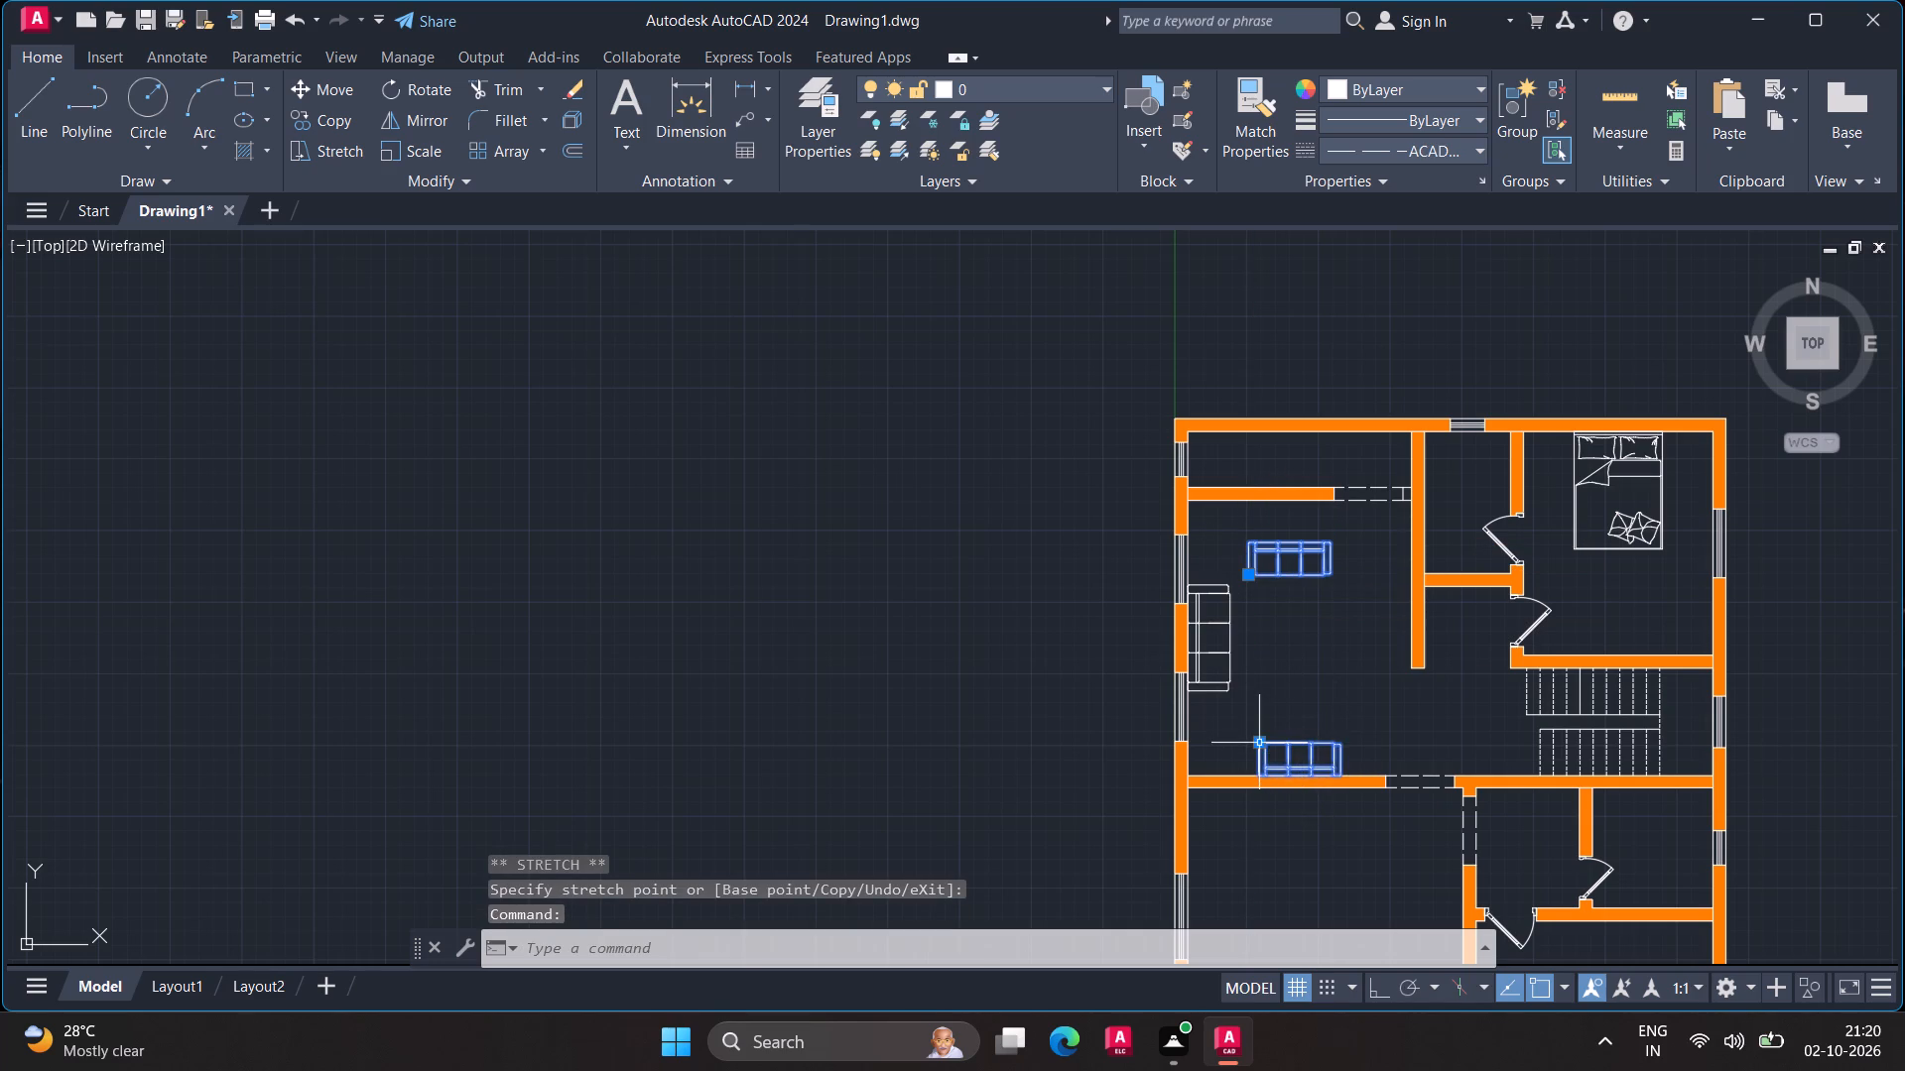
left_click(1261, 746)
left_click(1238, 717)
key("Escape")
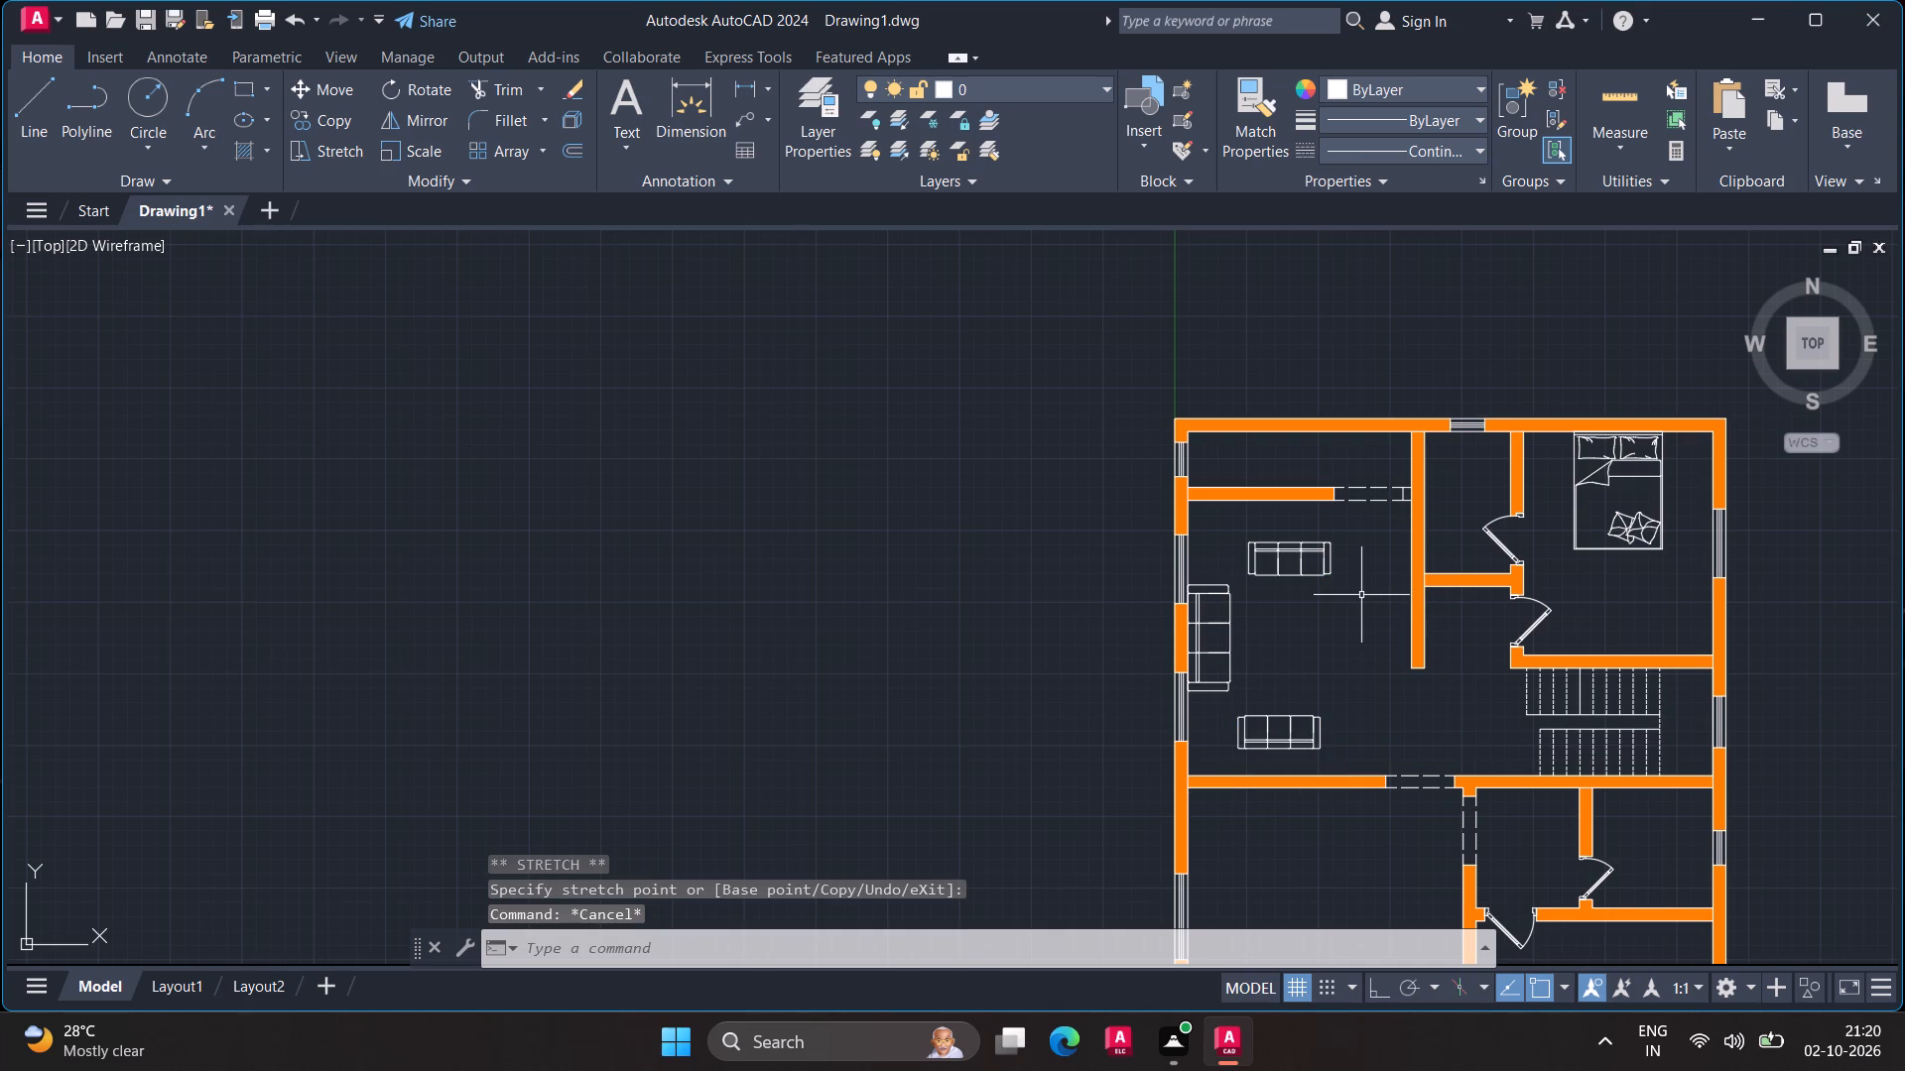
Draw a vertical guide line about 23'-6" long southward from the midpoint between the living room's side walls at the north wall, with Ortho on.
key("l")
key("Return")
type("m2p")
key("Return")
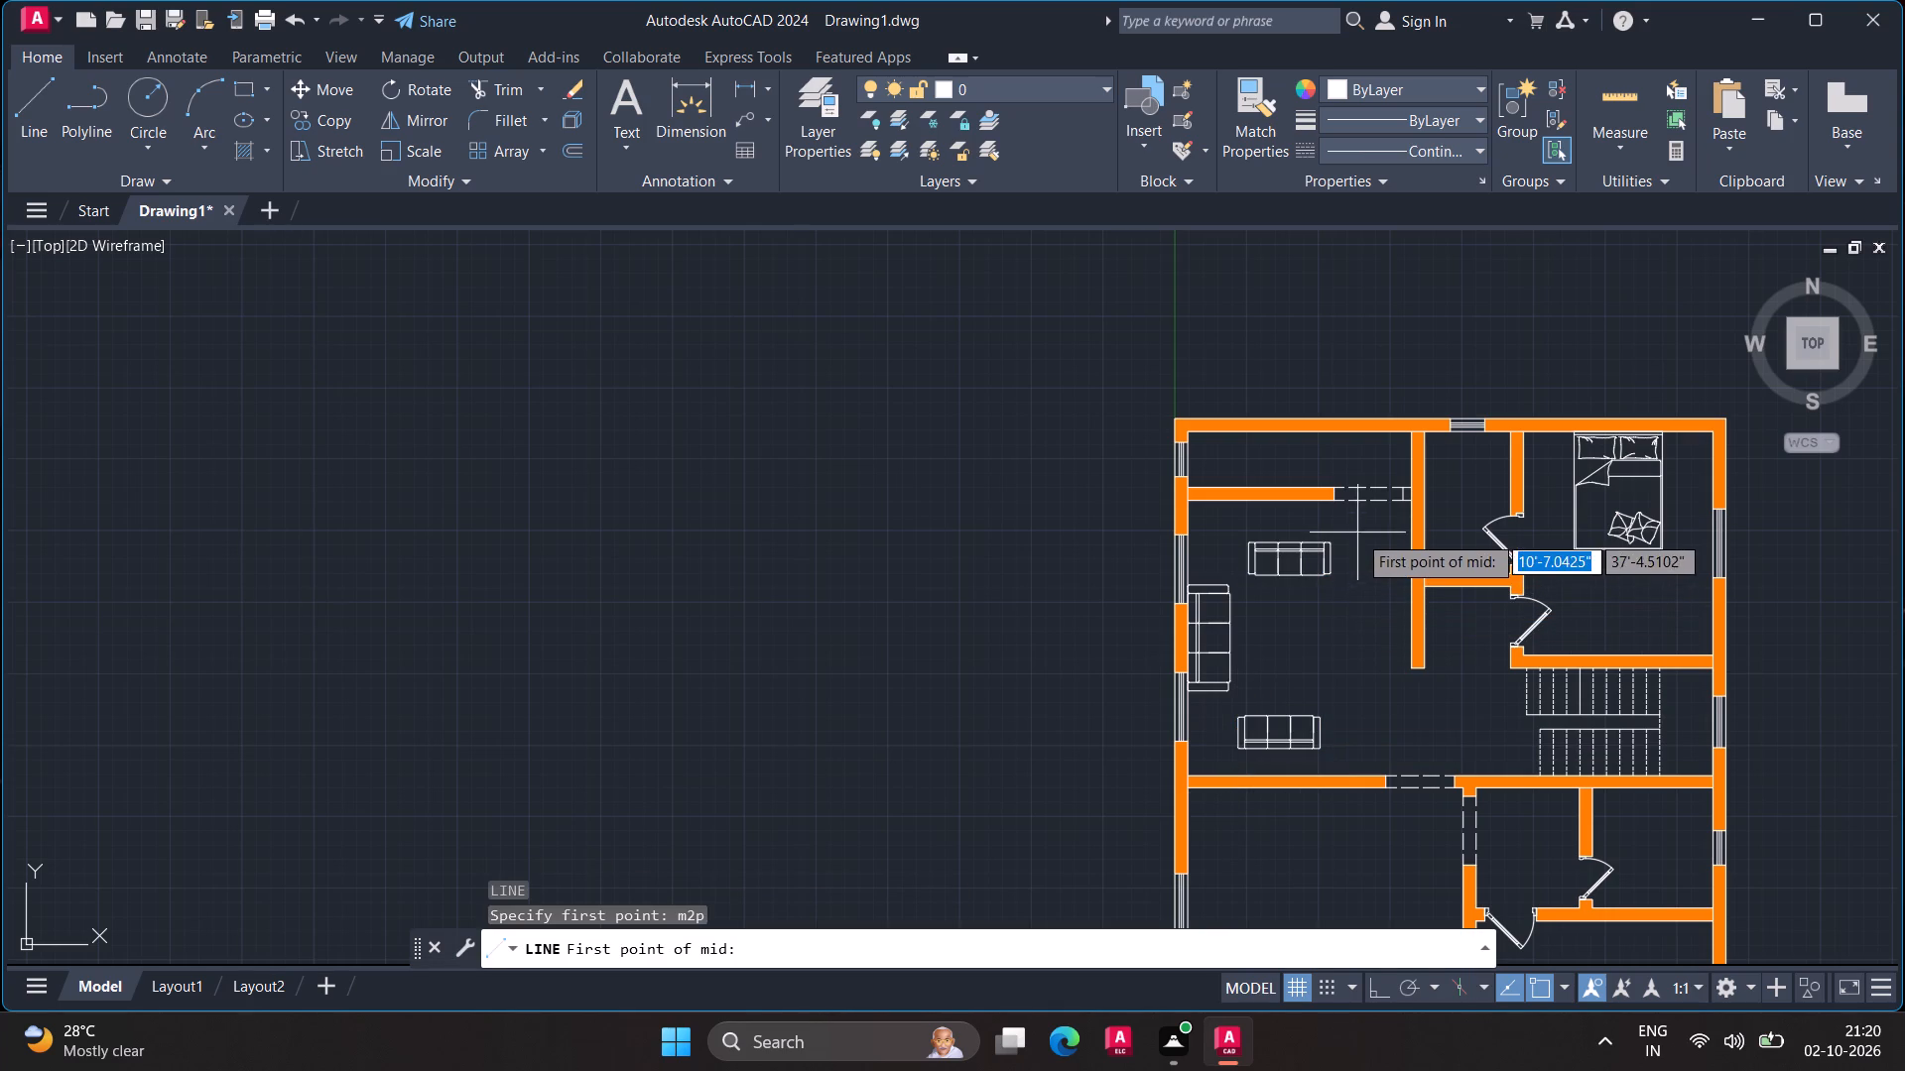
left_click(1408, 506)
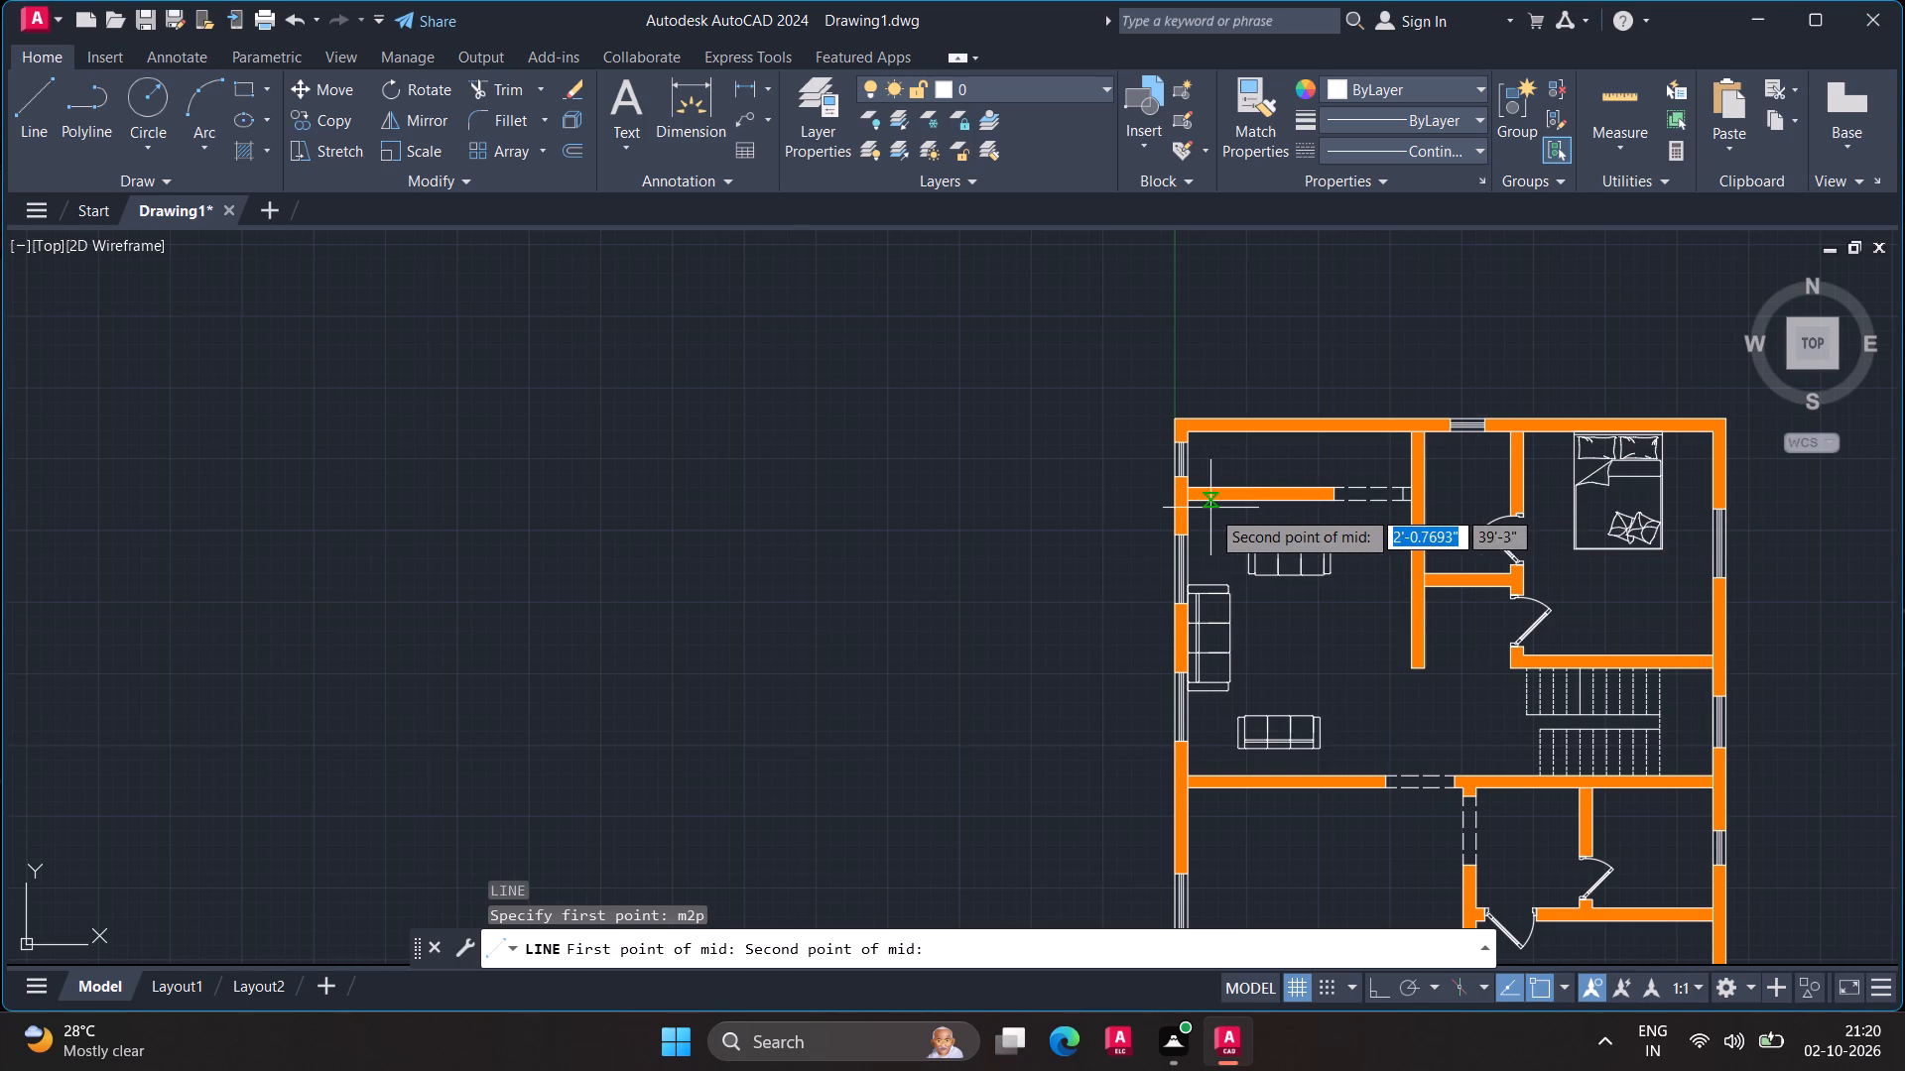
left_click(1186, 505)
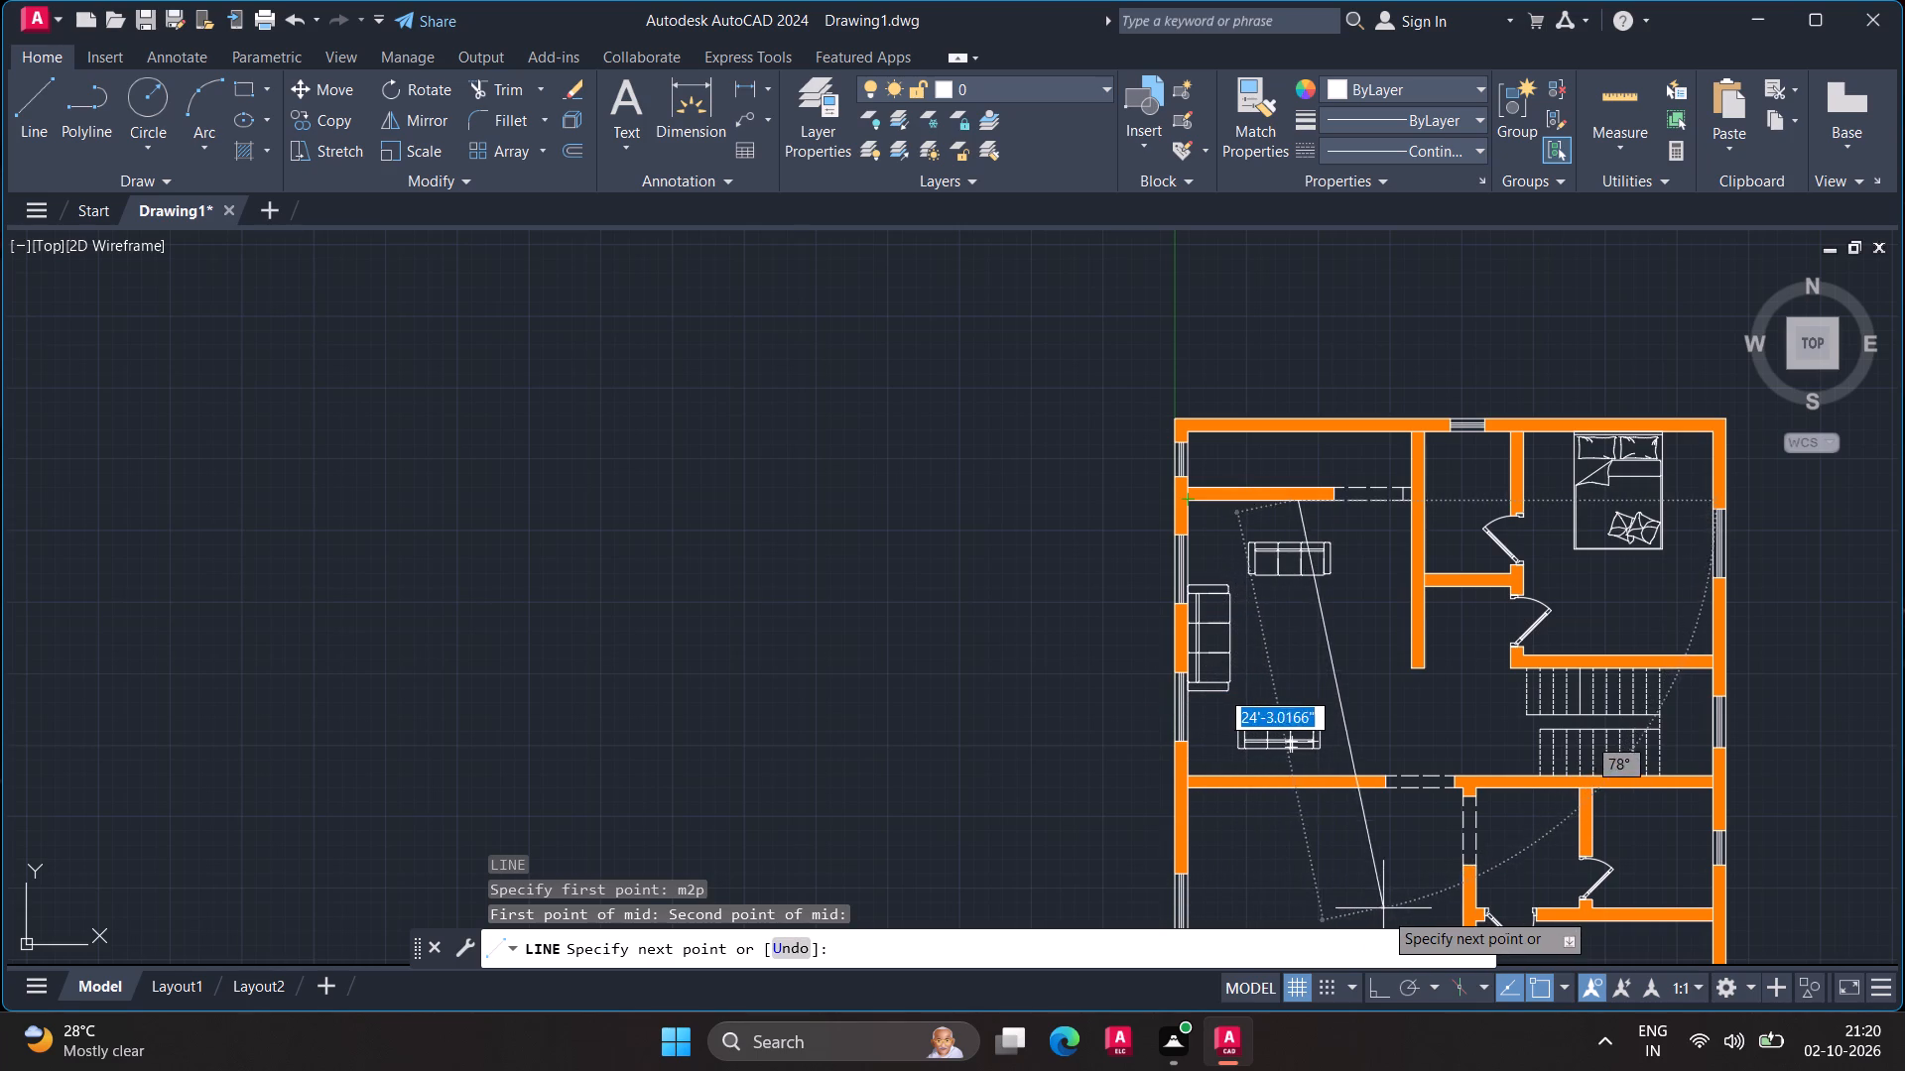
key("F8")
left_click(1309, 906)
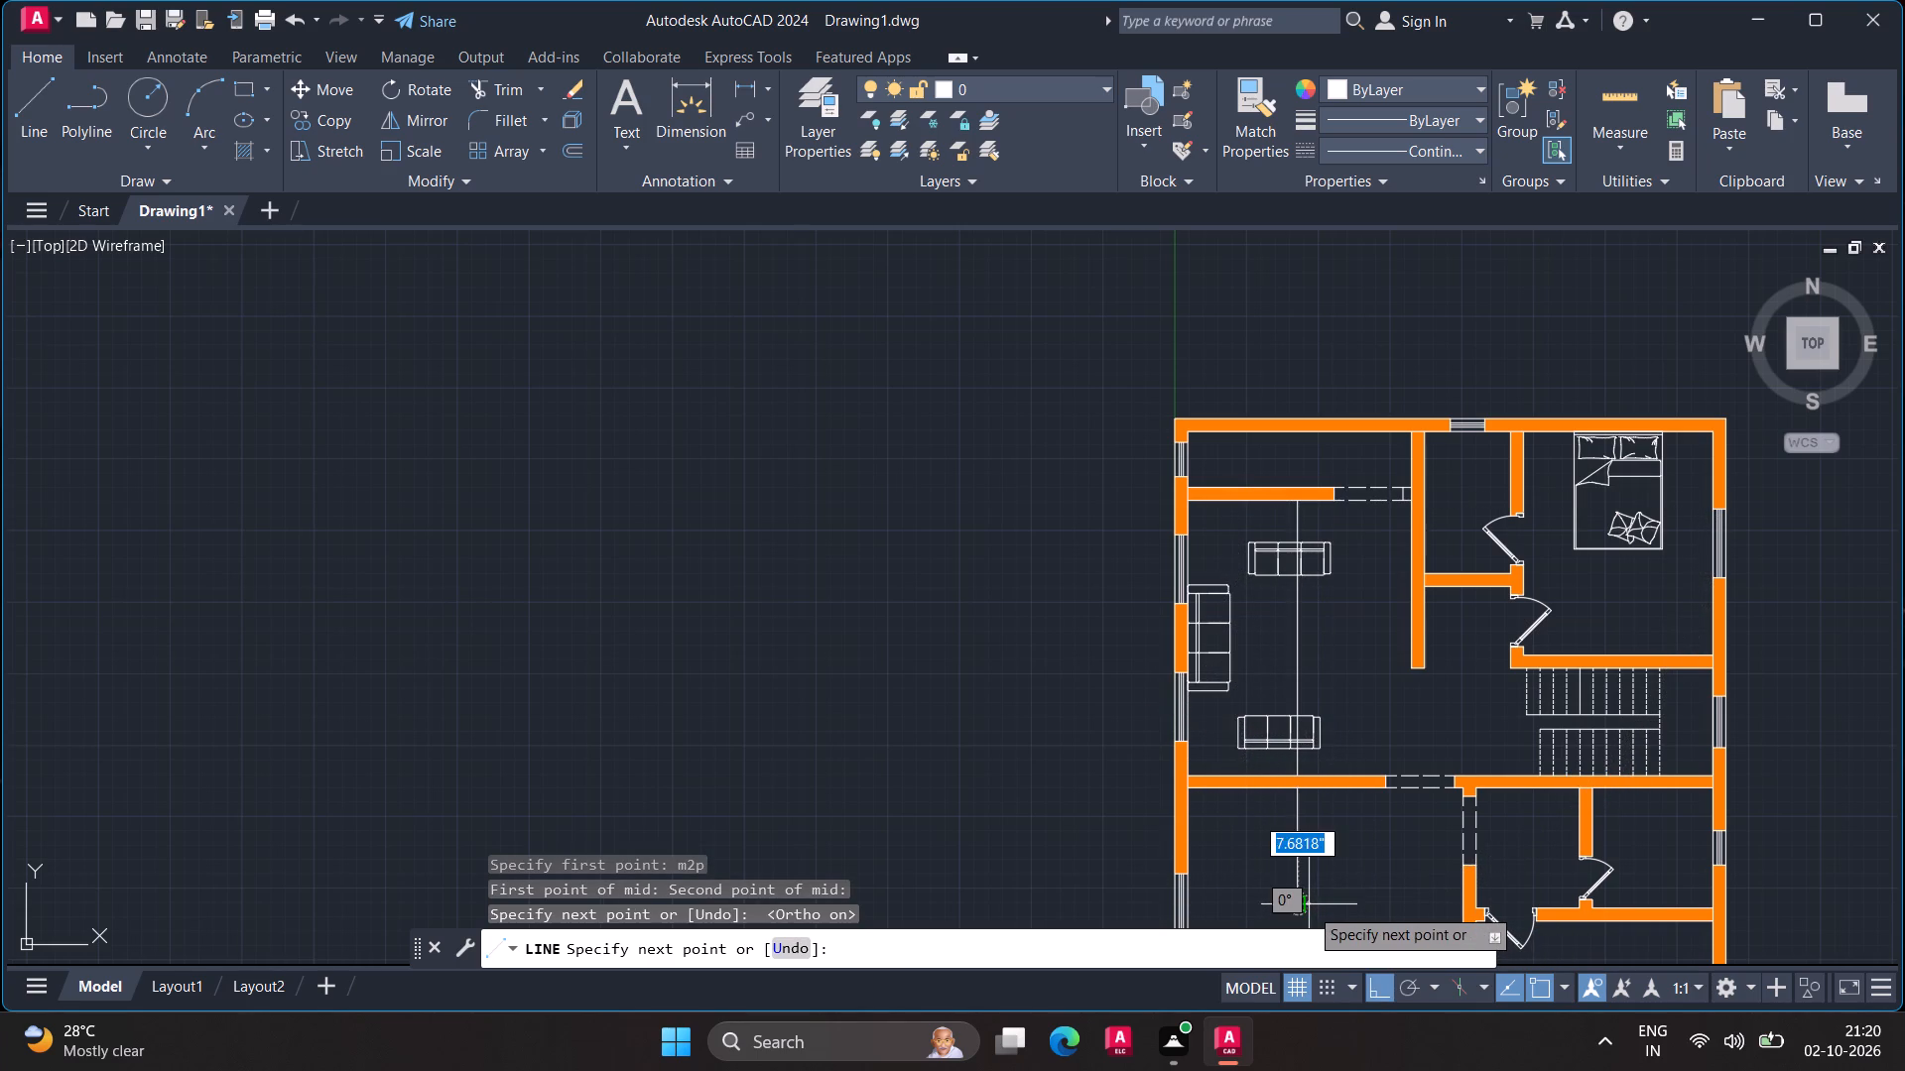
key("Escape")
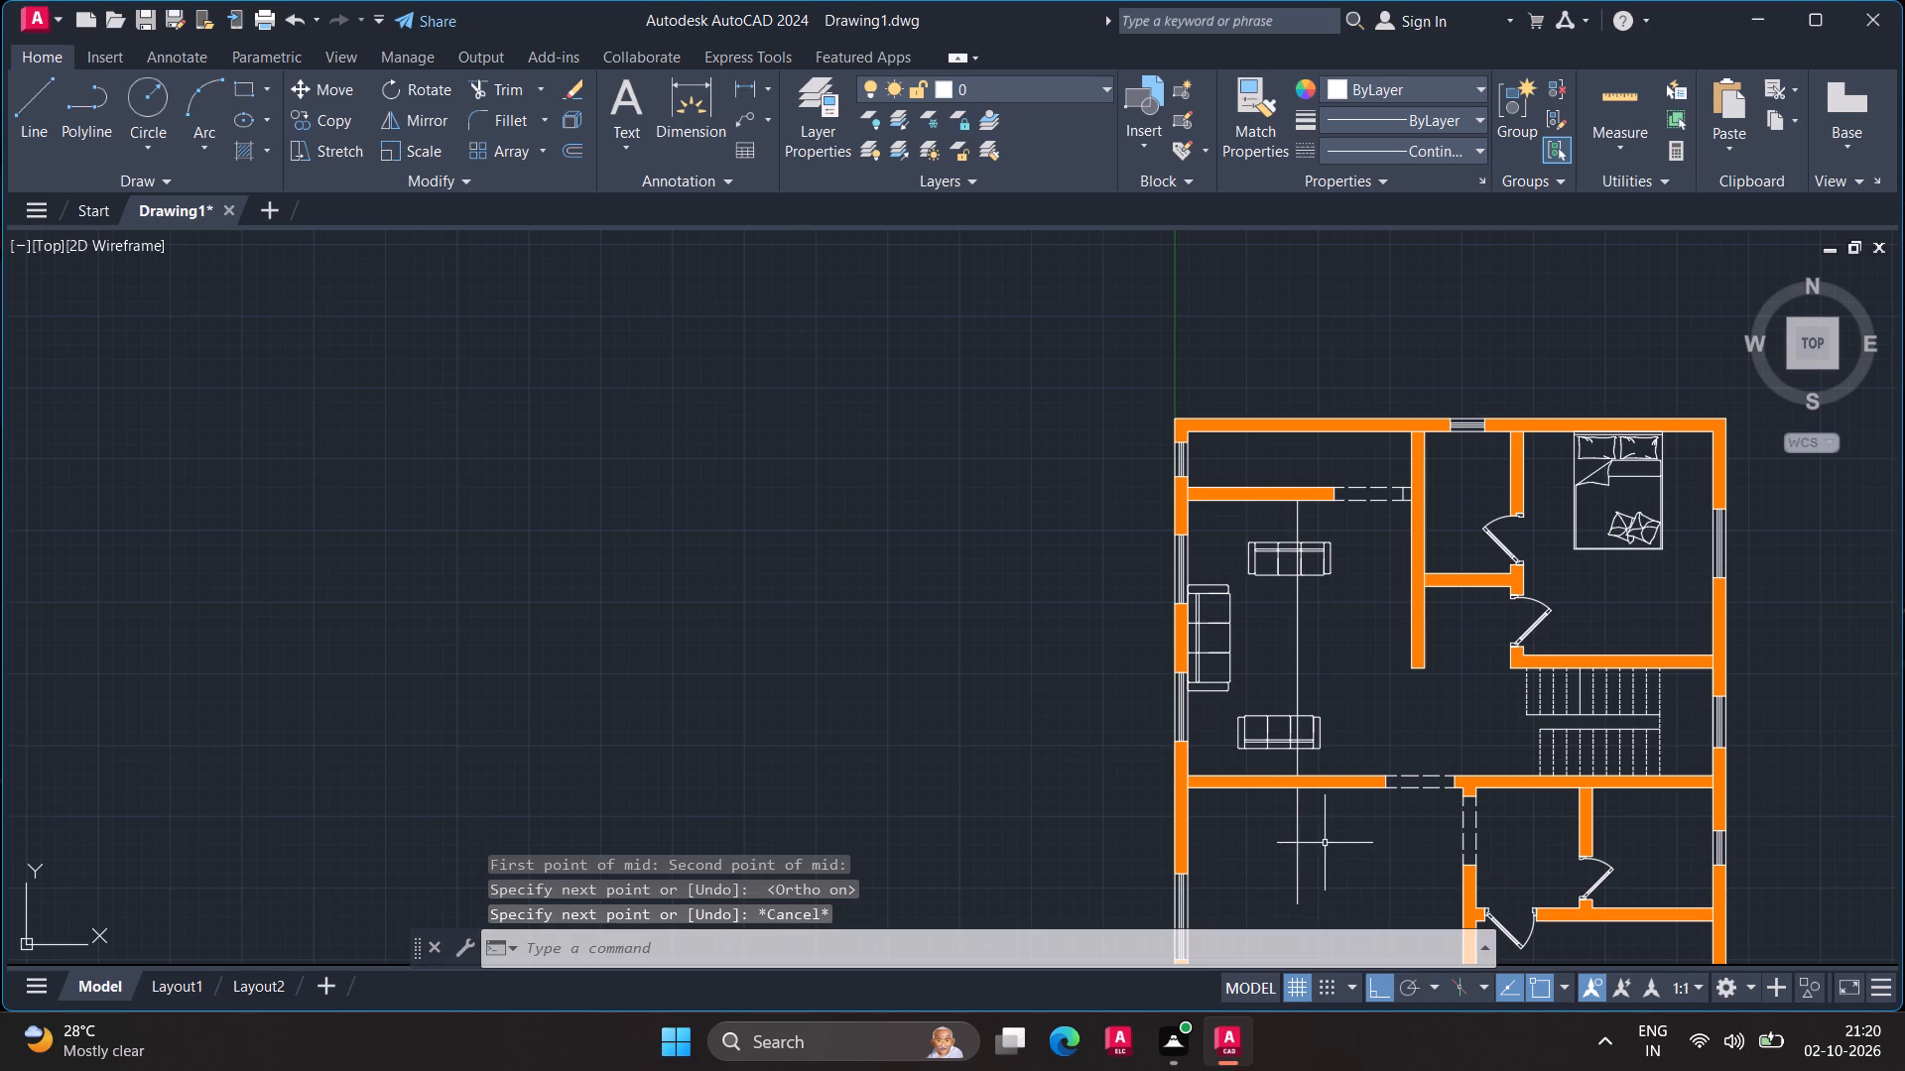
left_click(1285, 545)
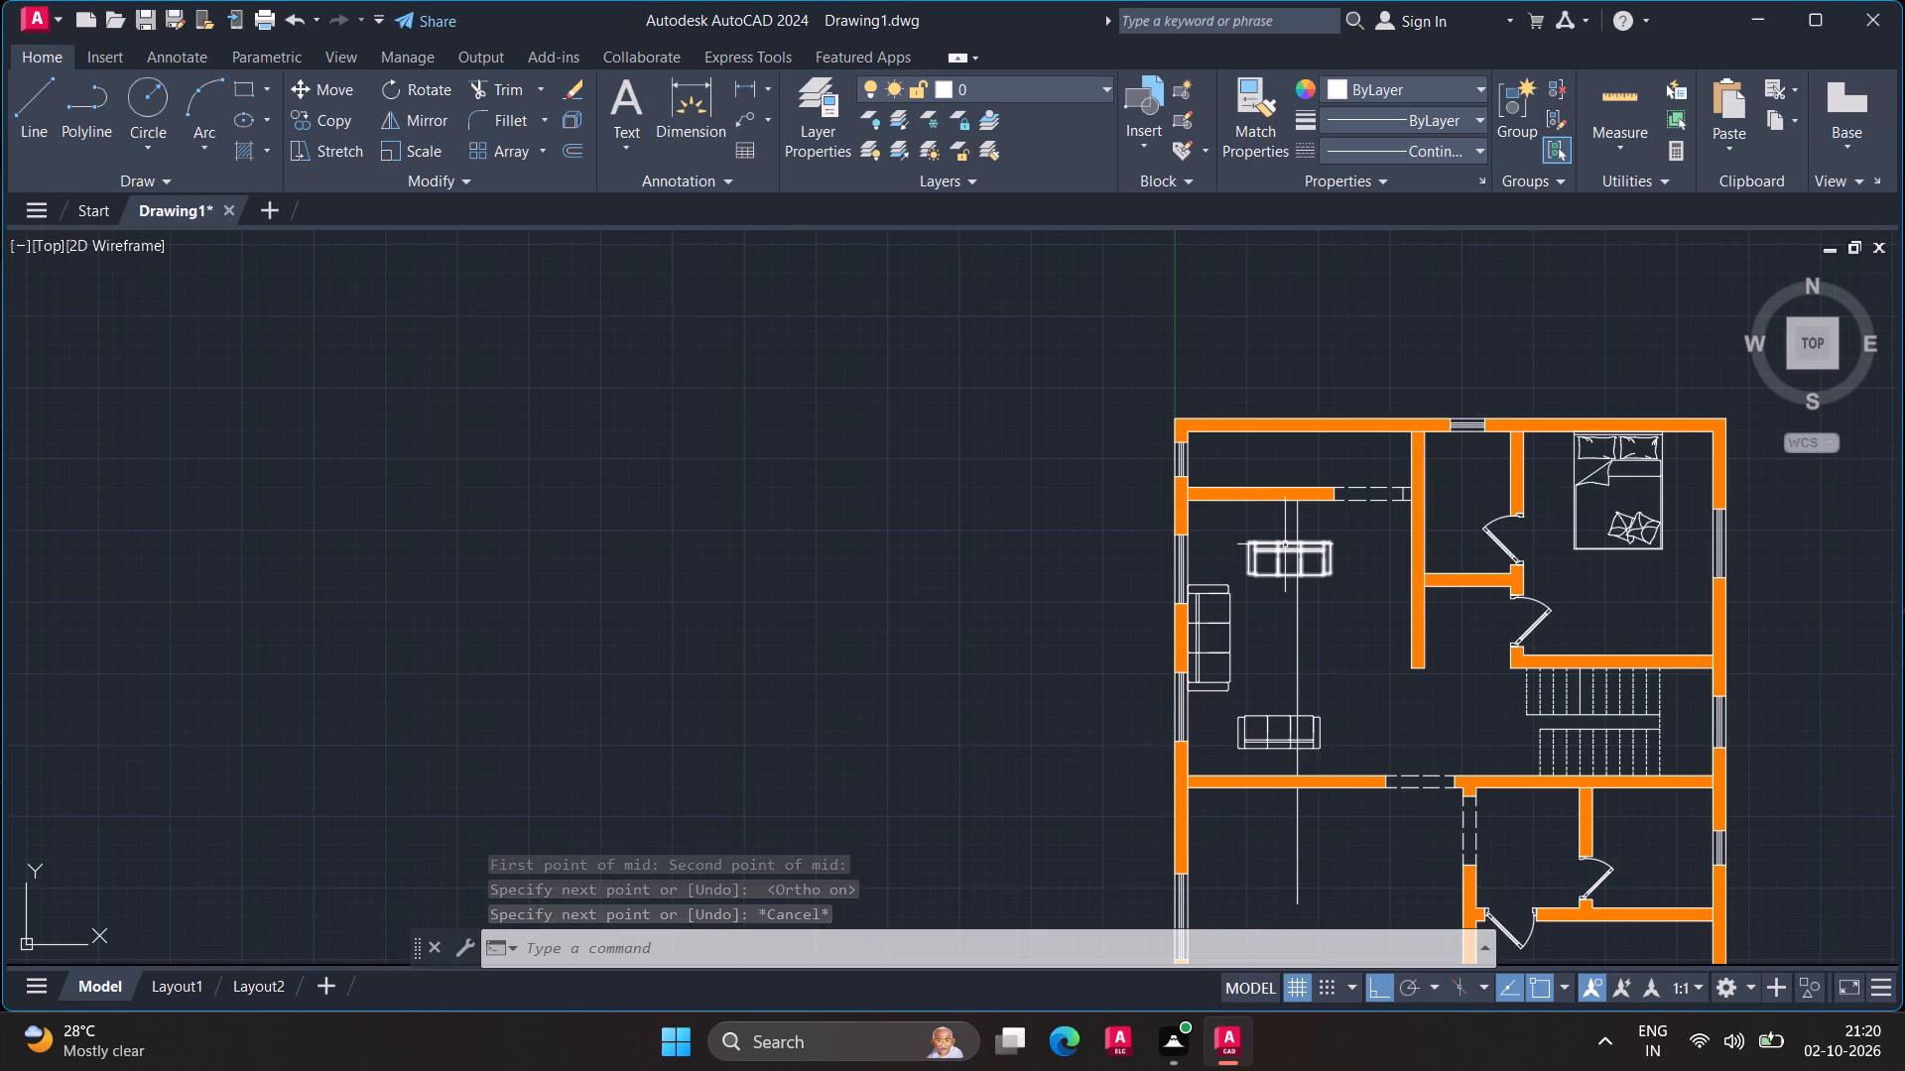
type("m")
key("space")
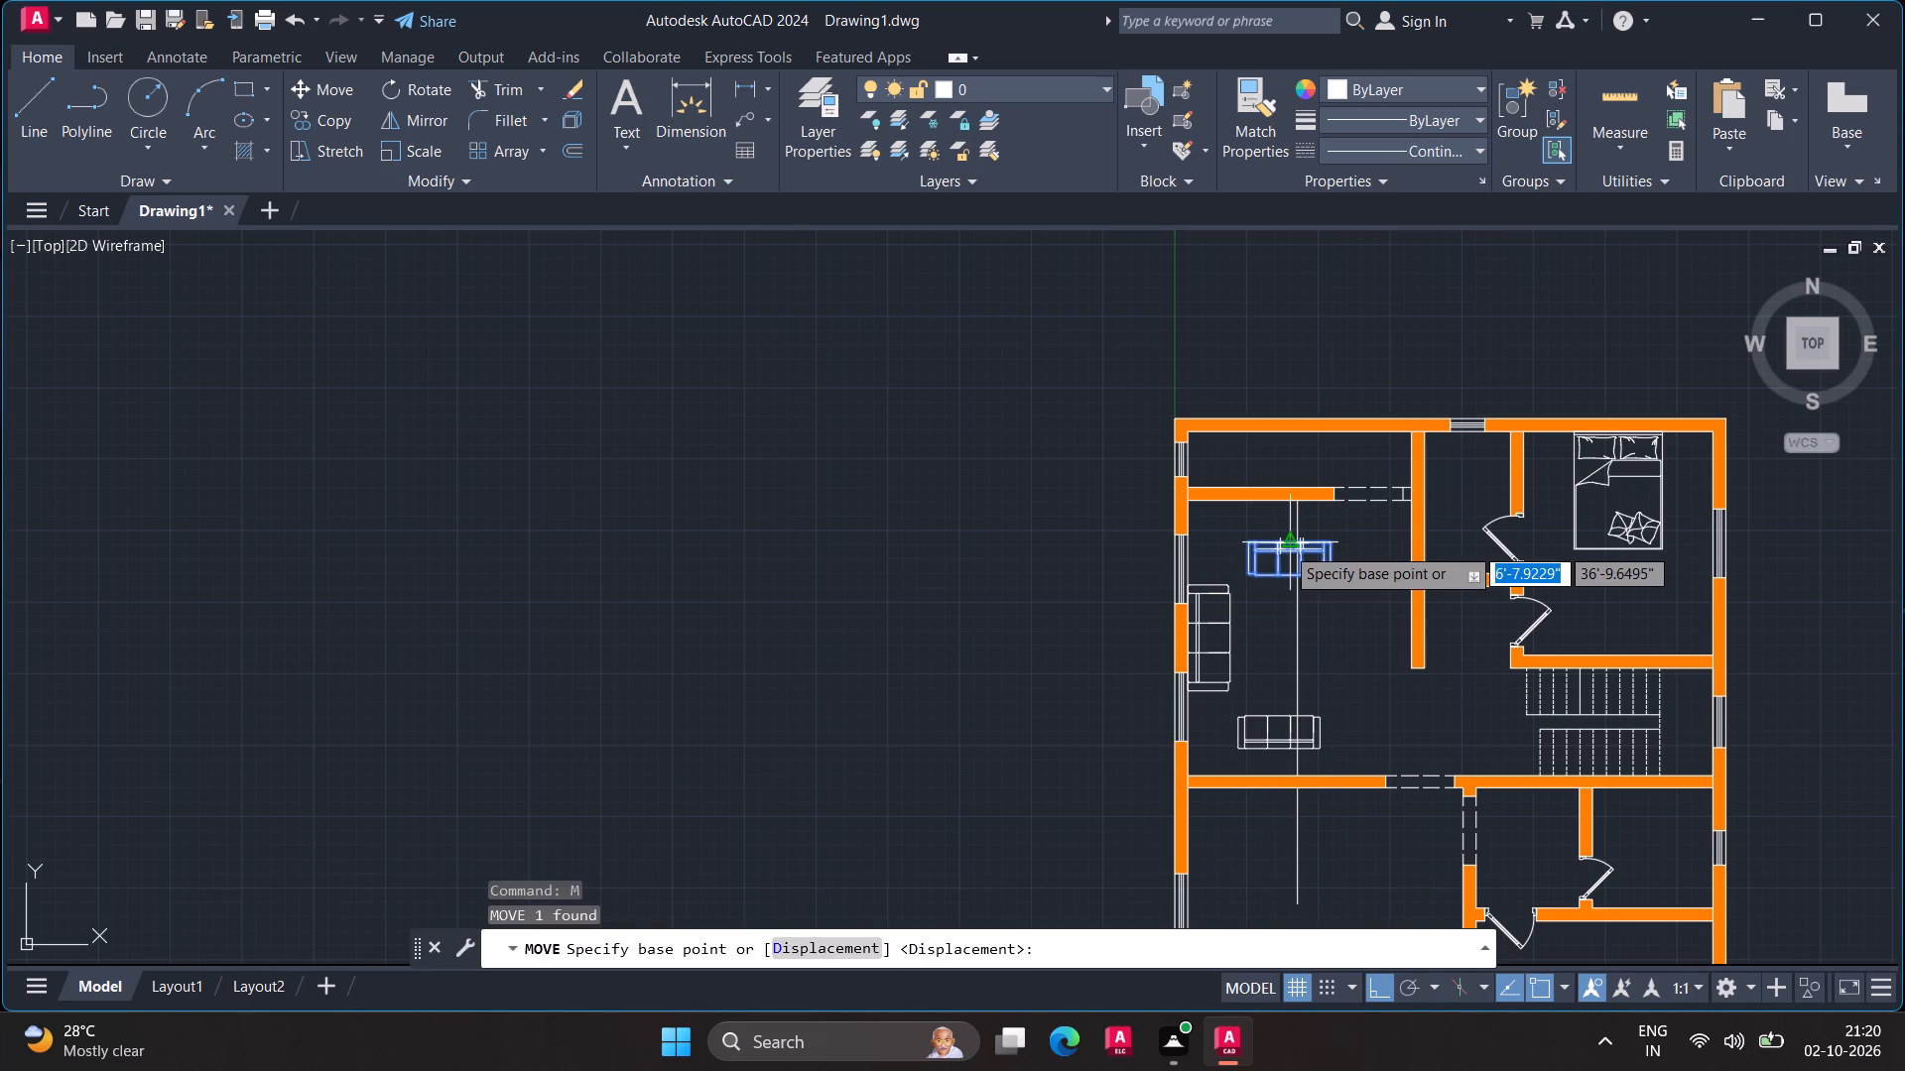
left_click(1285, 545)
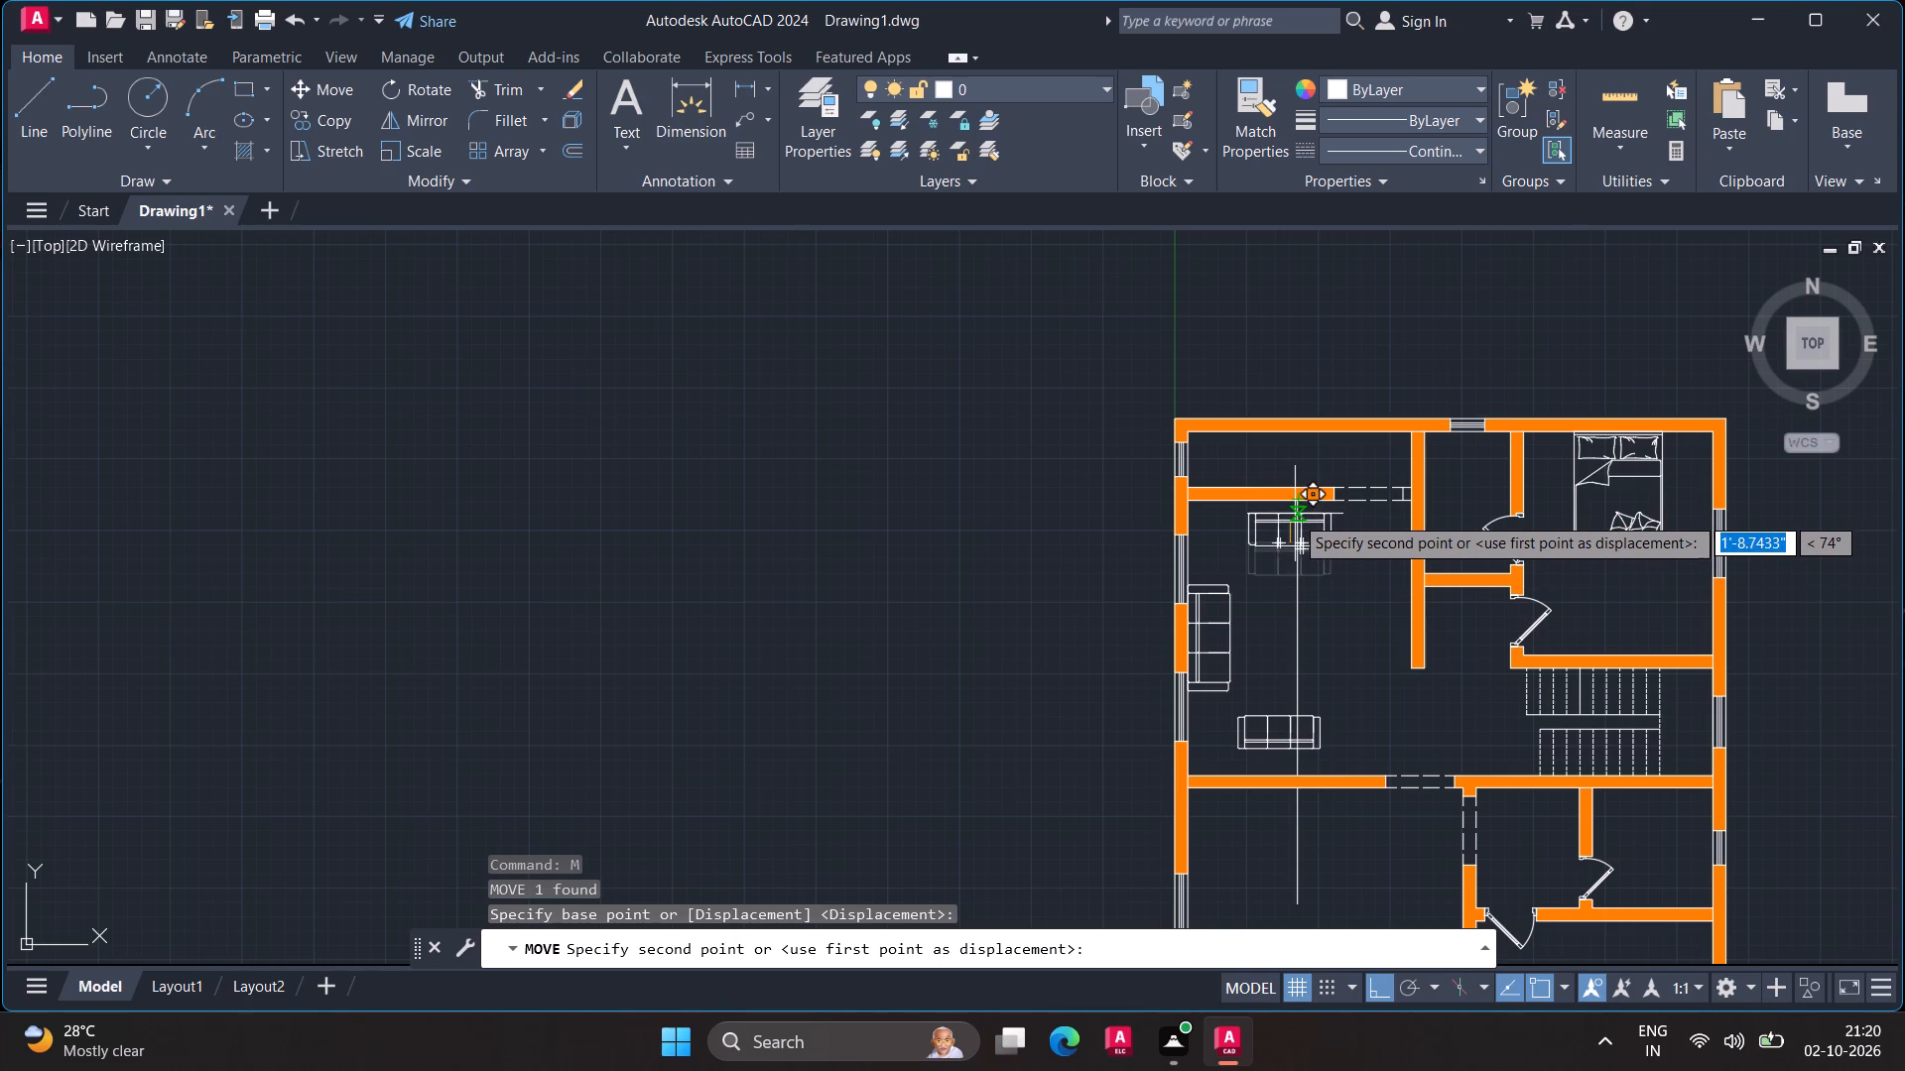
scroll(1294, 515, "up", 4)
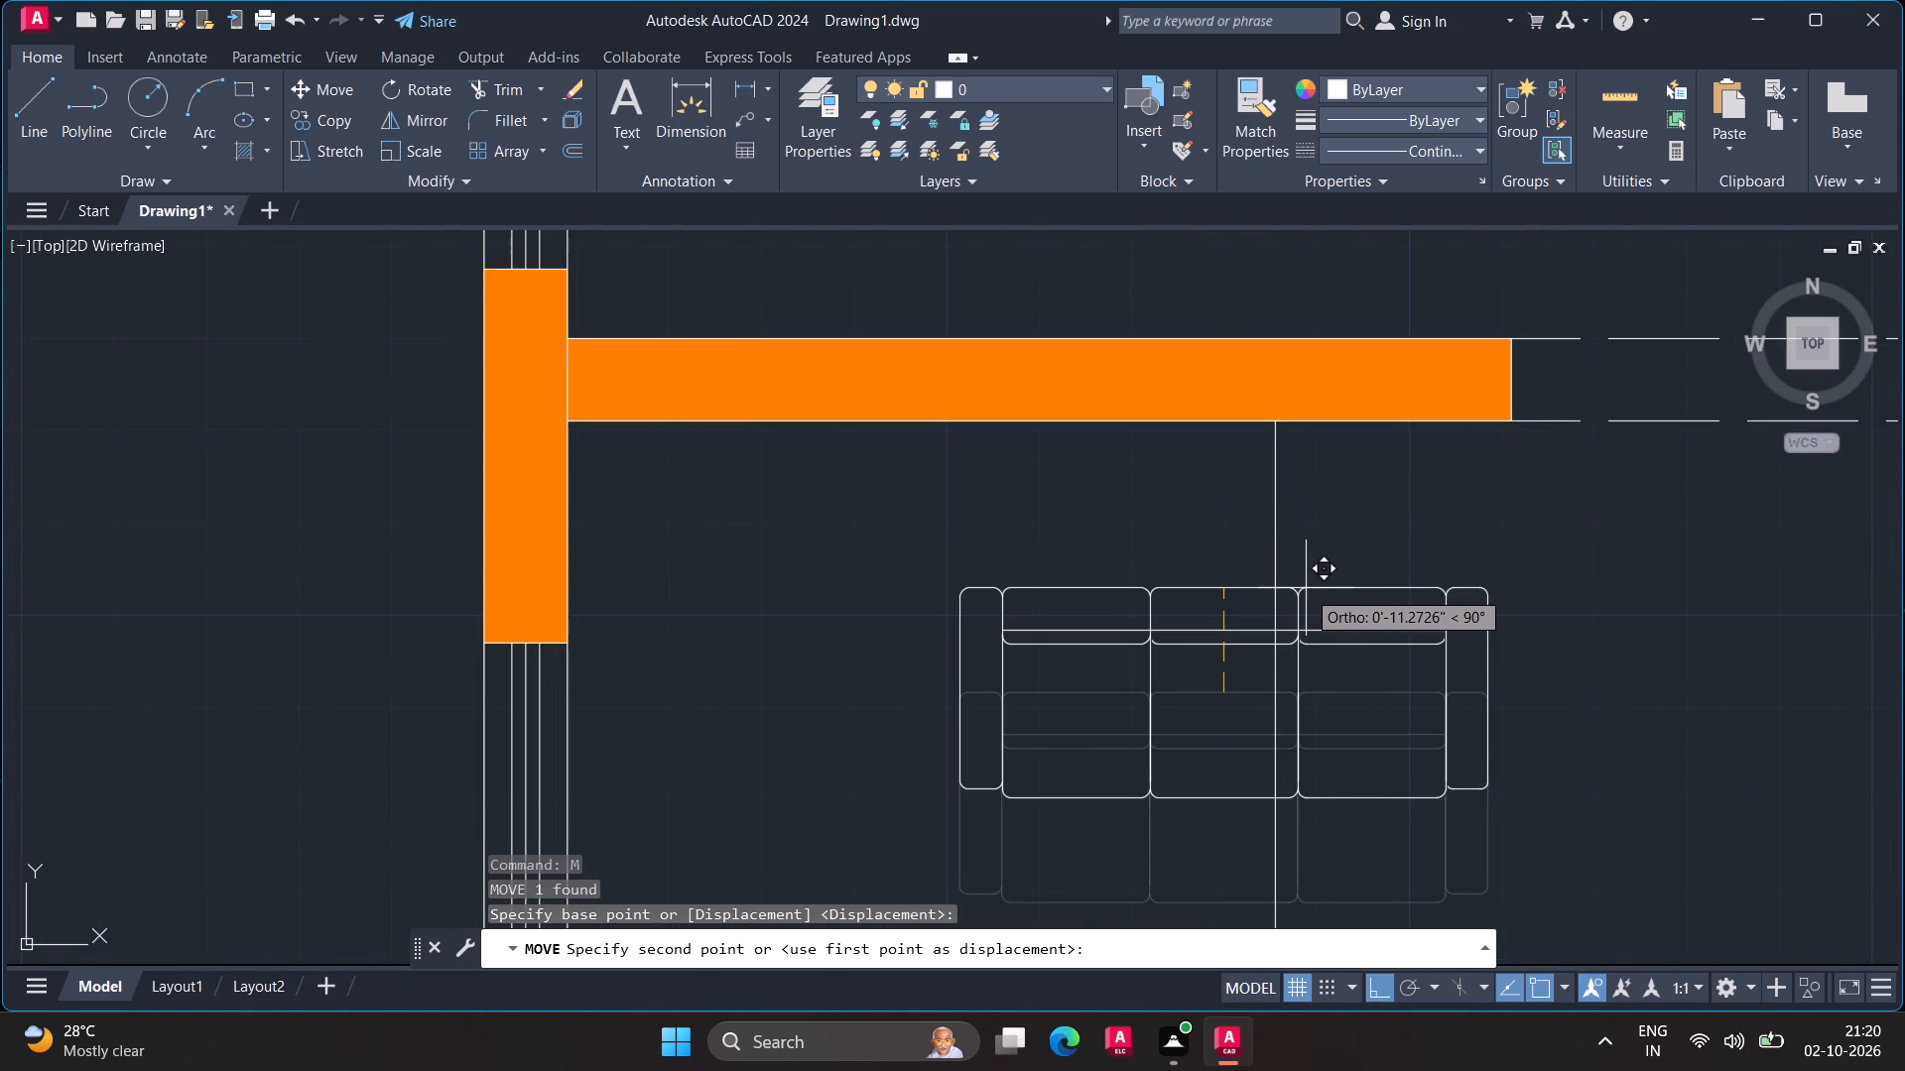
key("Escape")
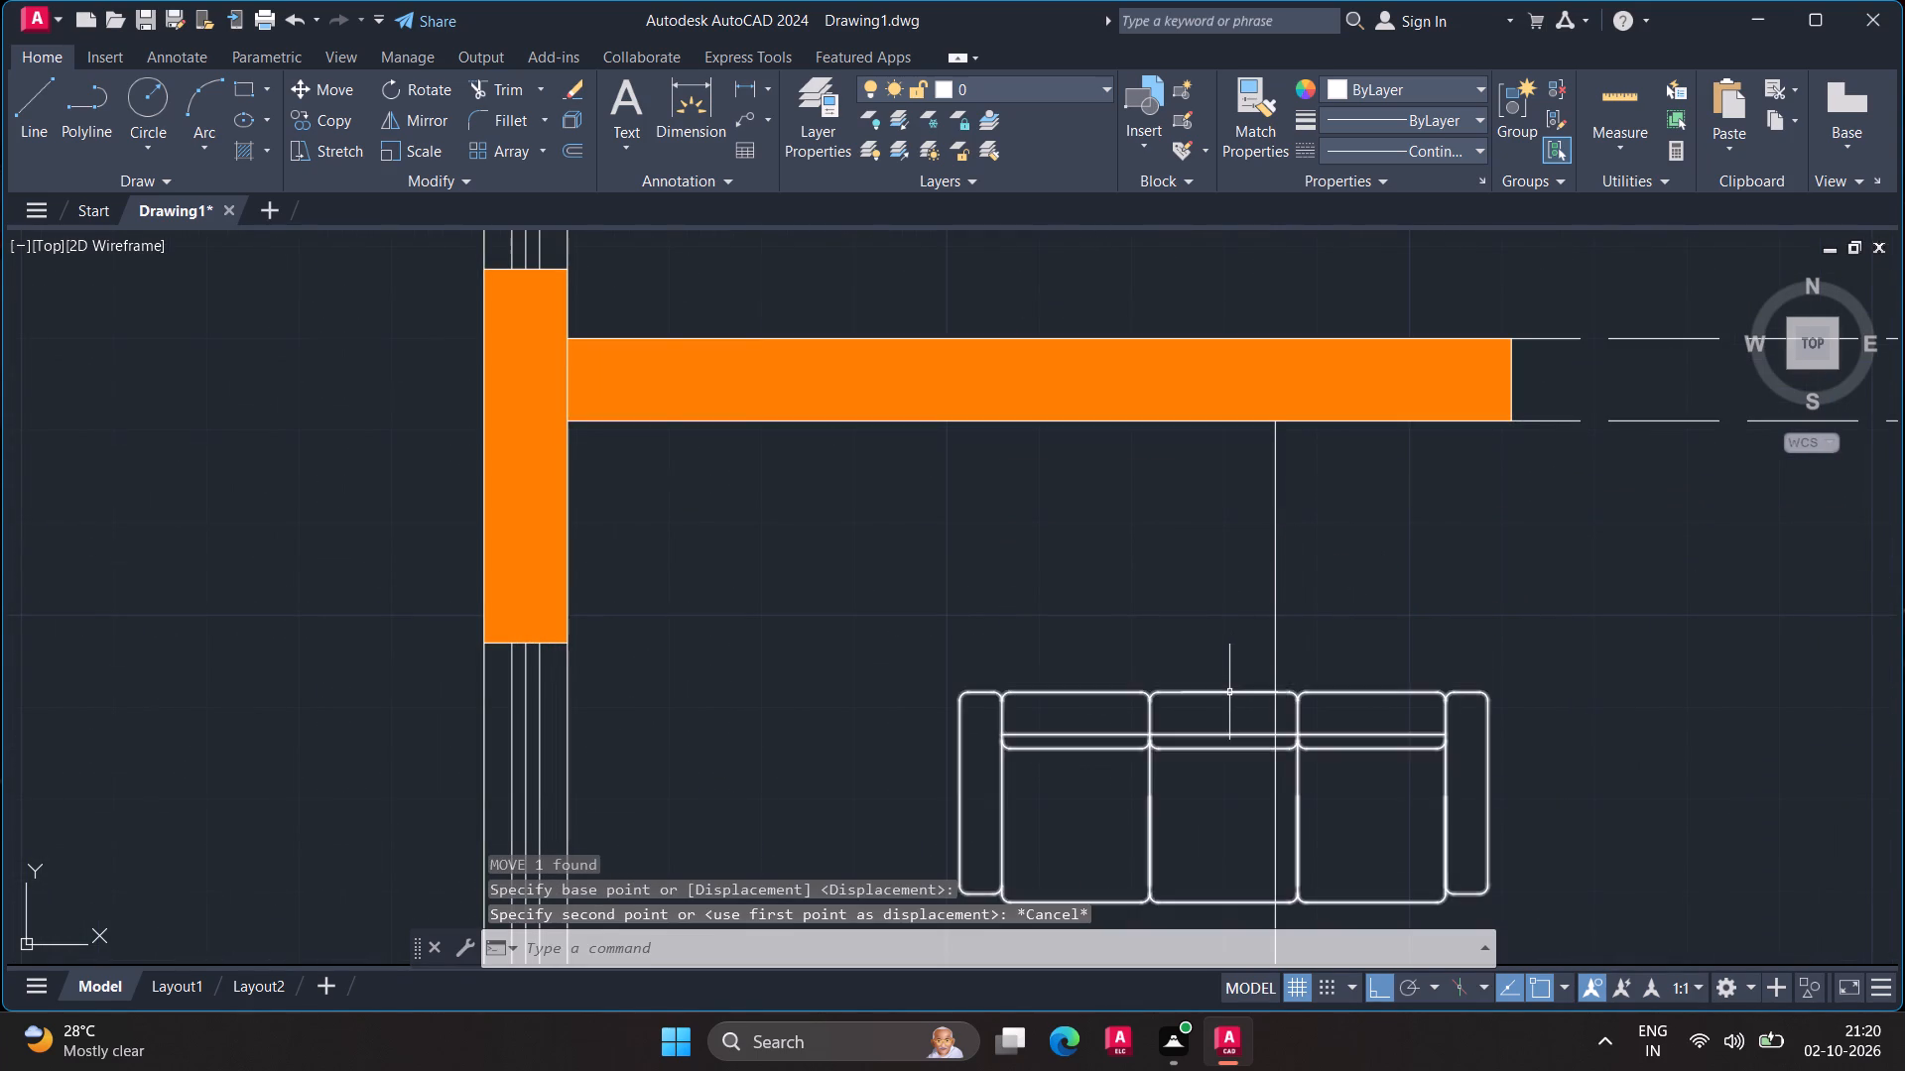
Move the north sofa by its back's midpoint to the guide line's endpoint at the living room's north wall, with Ortho off.
left_click(1227, 696)
type("m")
key("space")
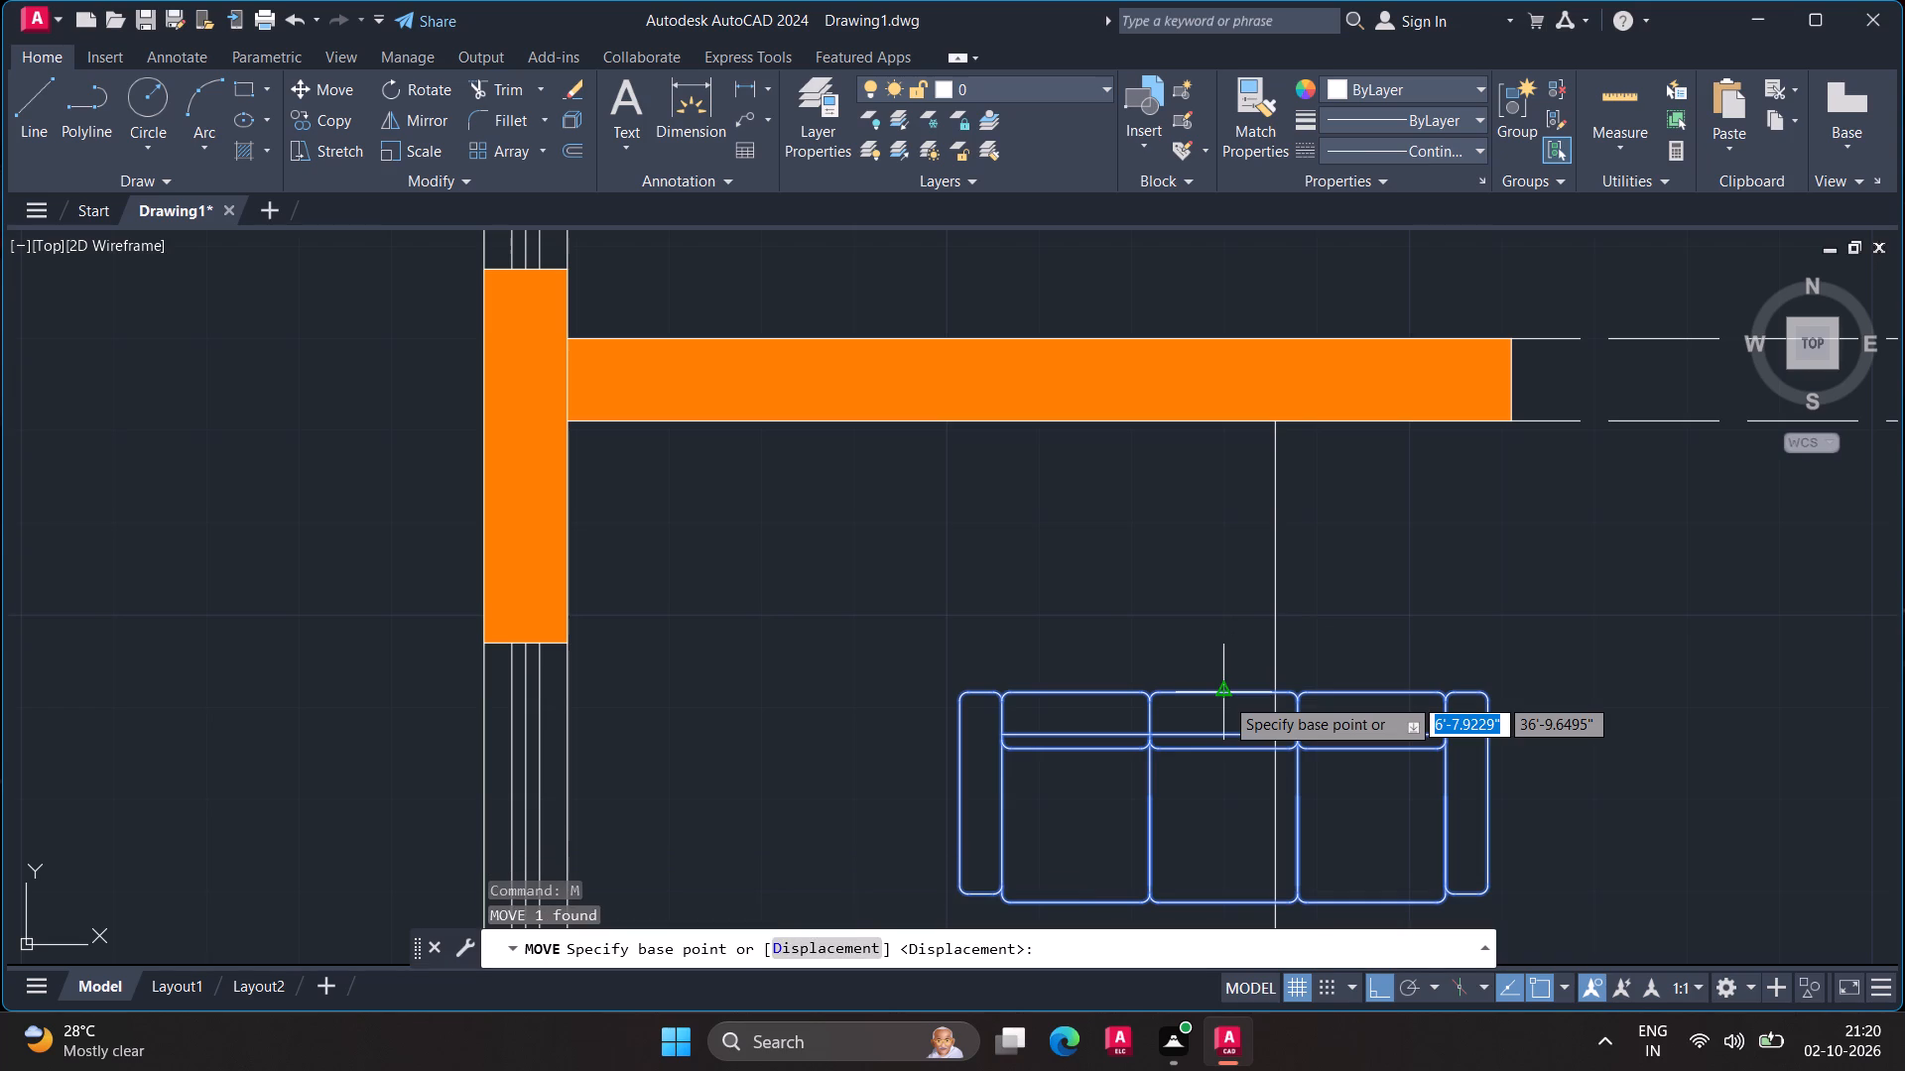
left_click(1223, 696)
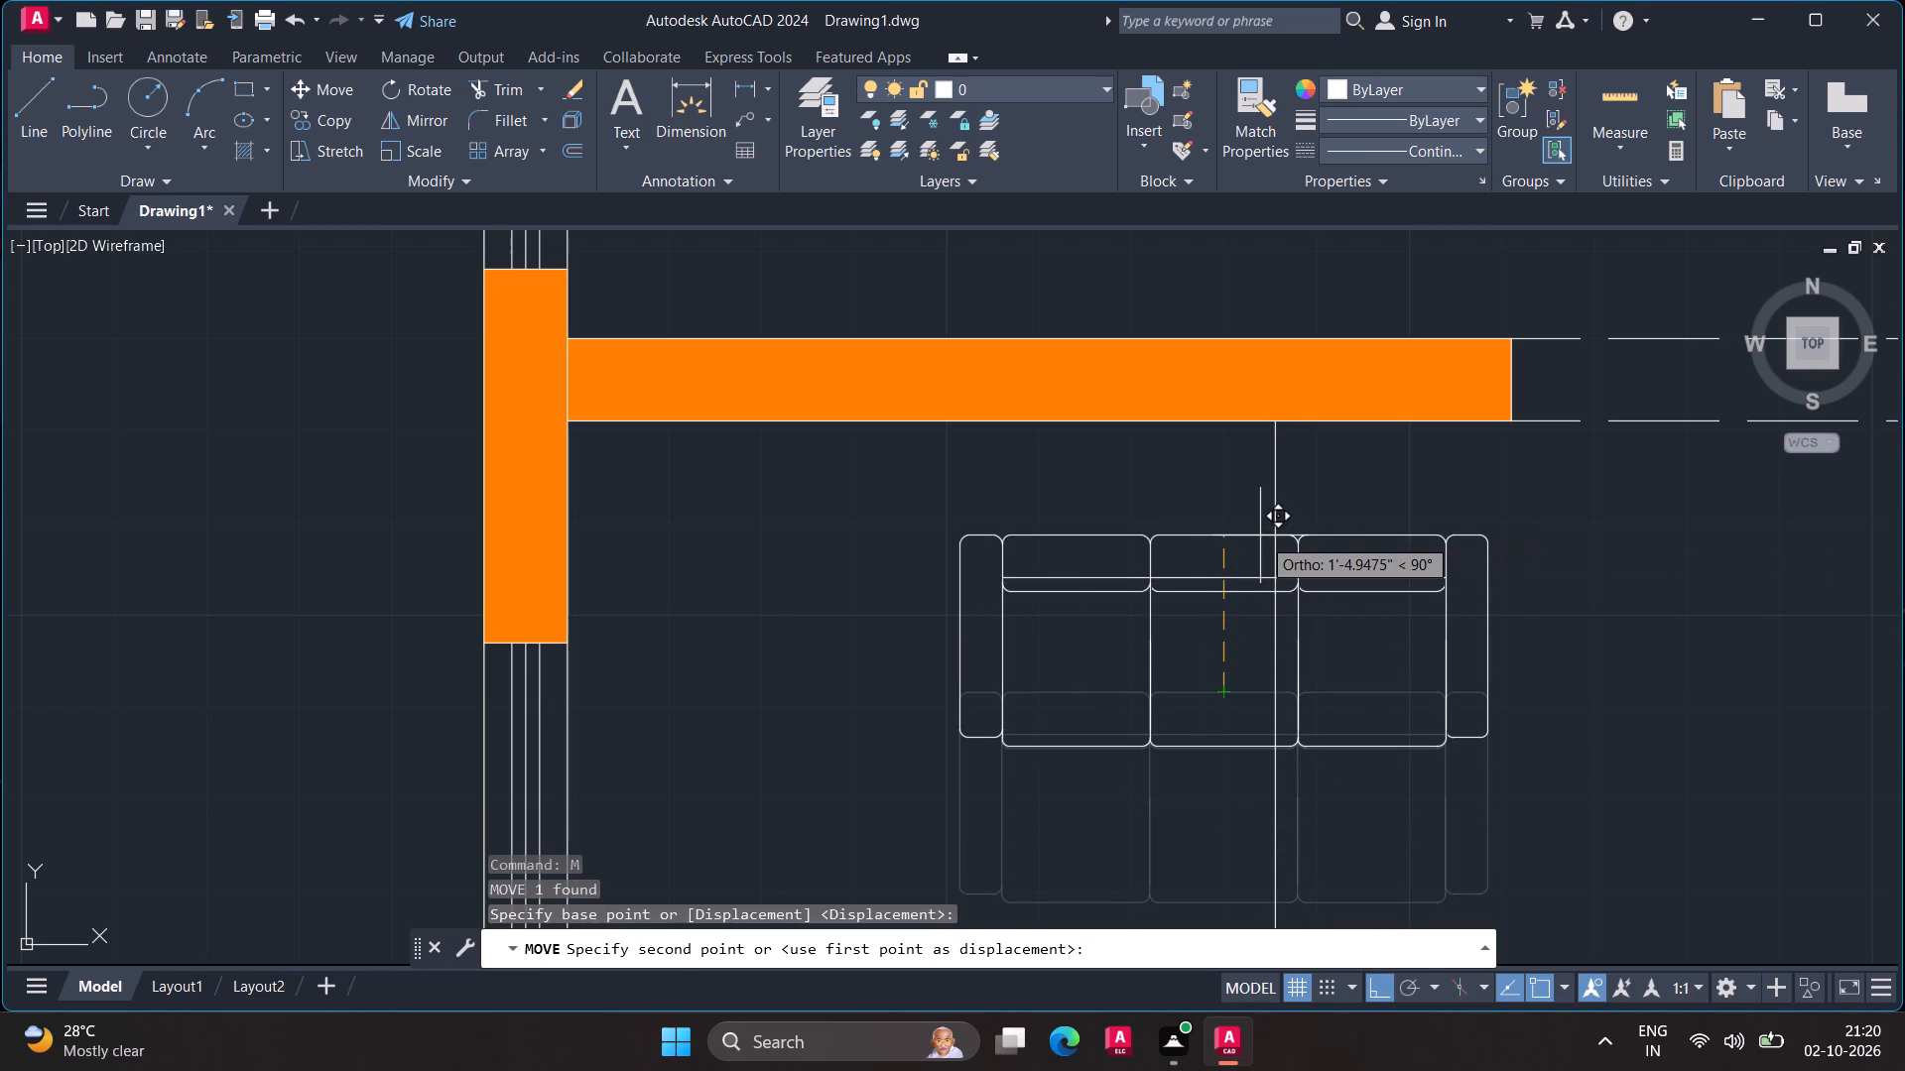
key("F8")
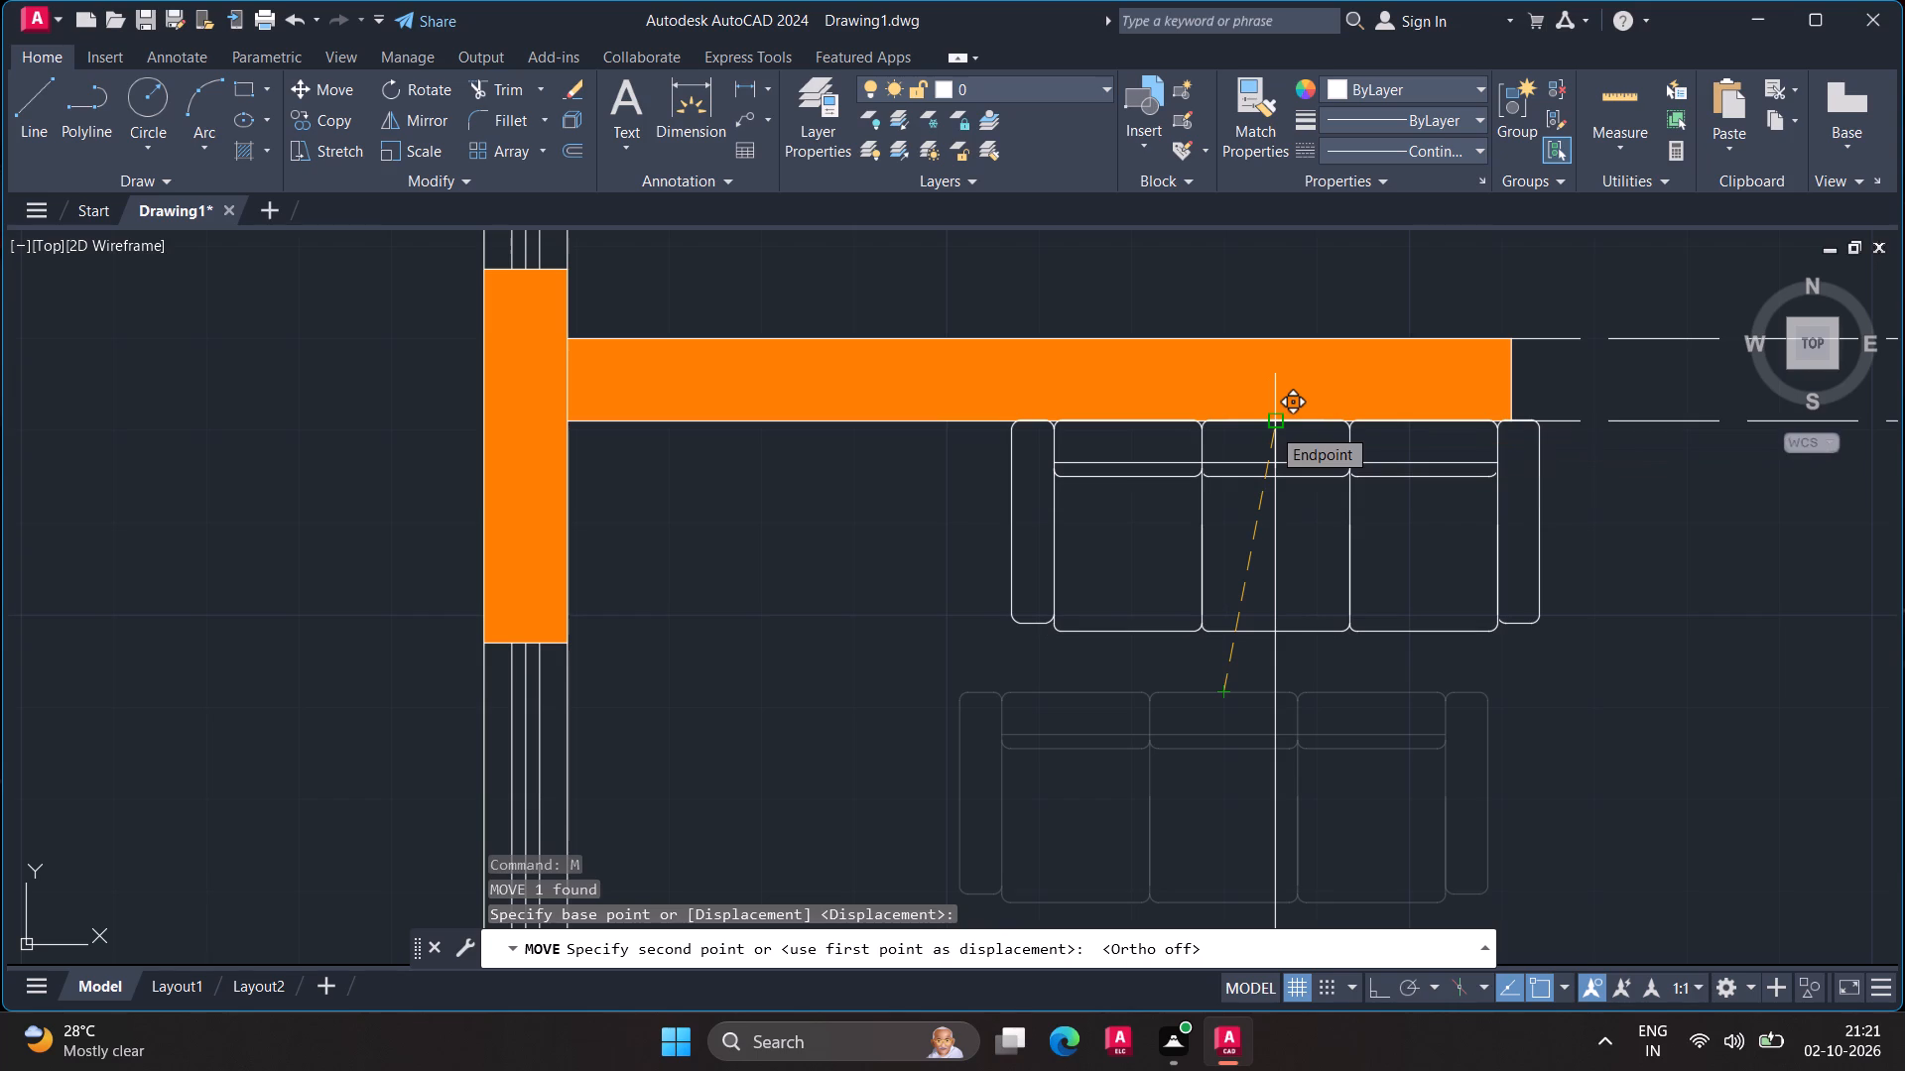
left_click(1271, 426)
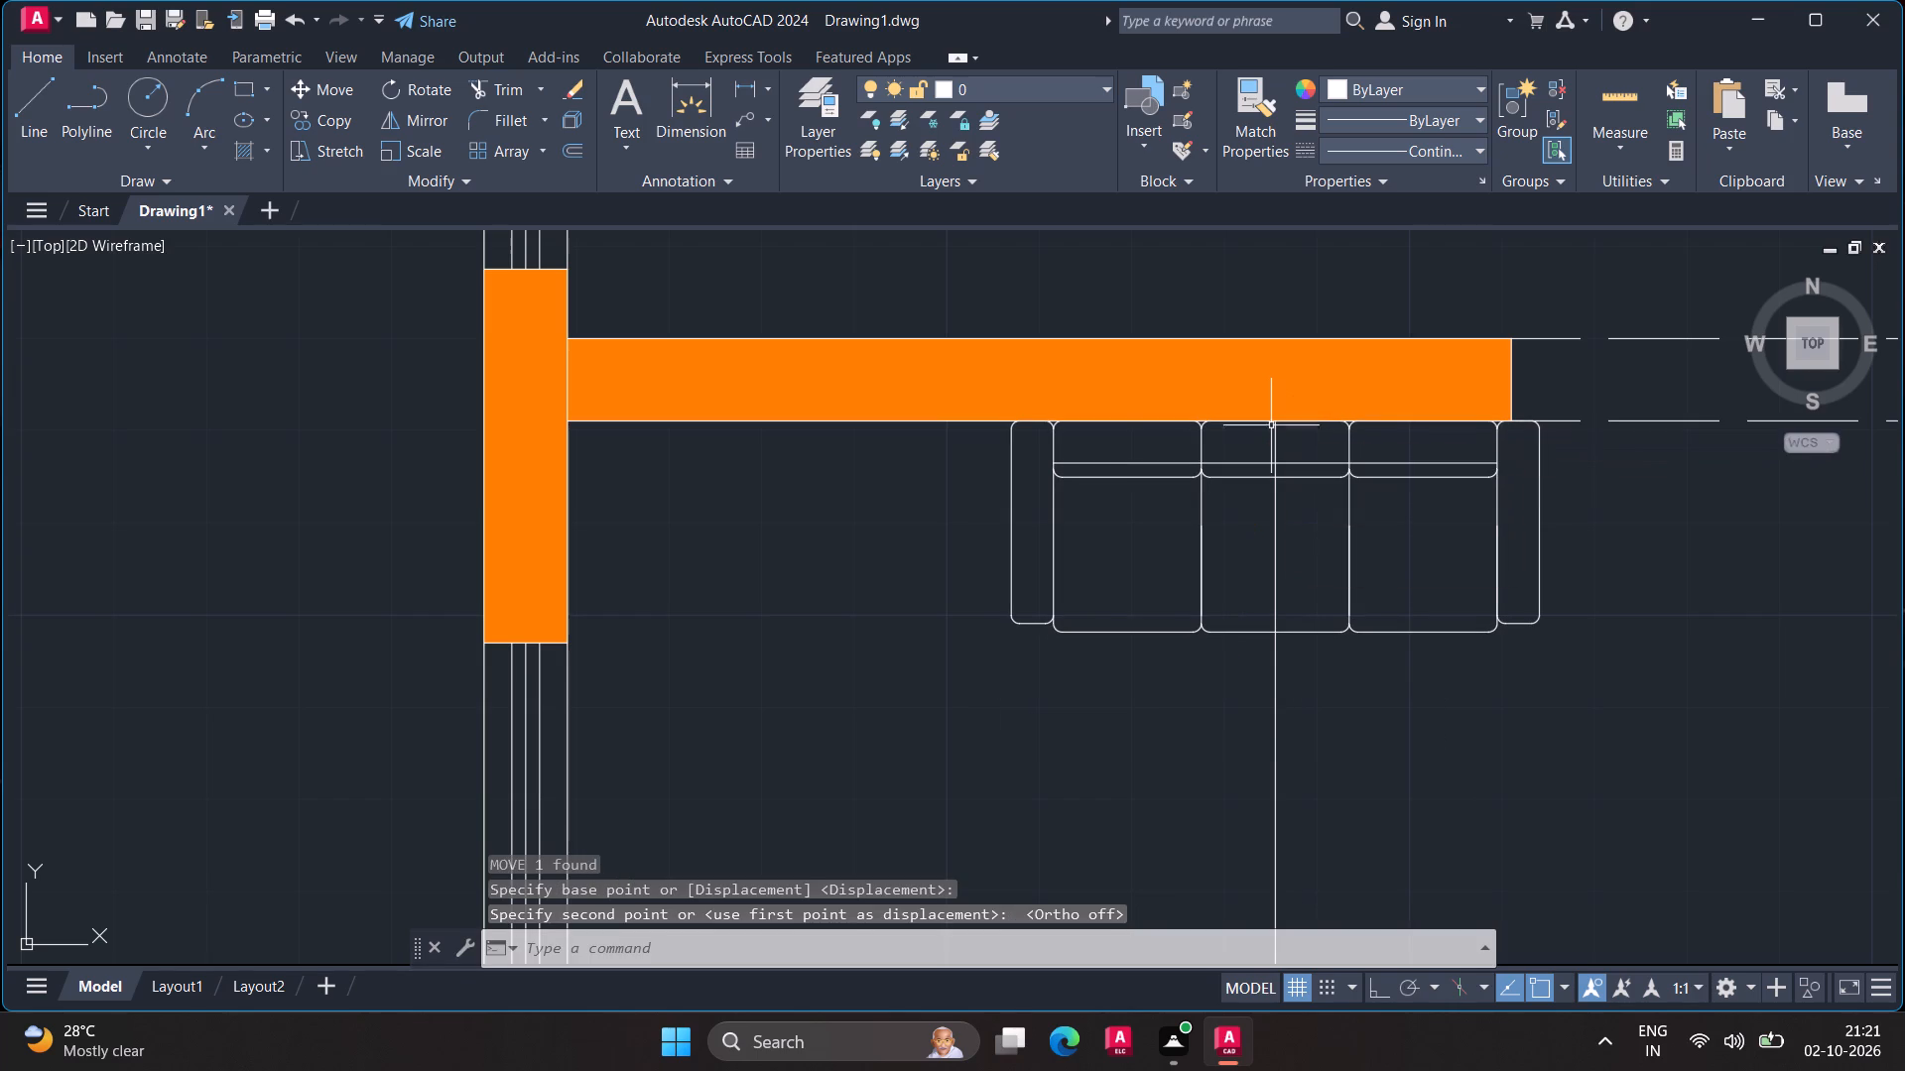
Move the south sofa by its back's midpoint to where the guide line meets the living room's south wall.
scroll(1447, 701, "down", 2)
middle_click_drag(1450, 761, 1338, 634)
scroll(1362, 726, "down", 1)
middle_click_drag(1363, 729, 1325, 615)
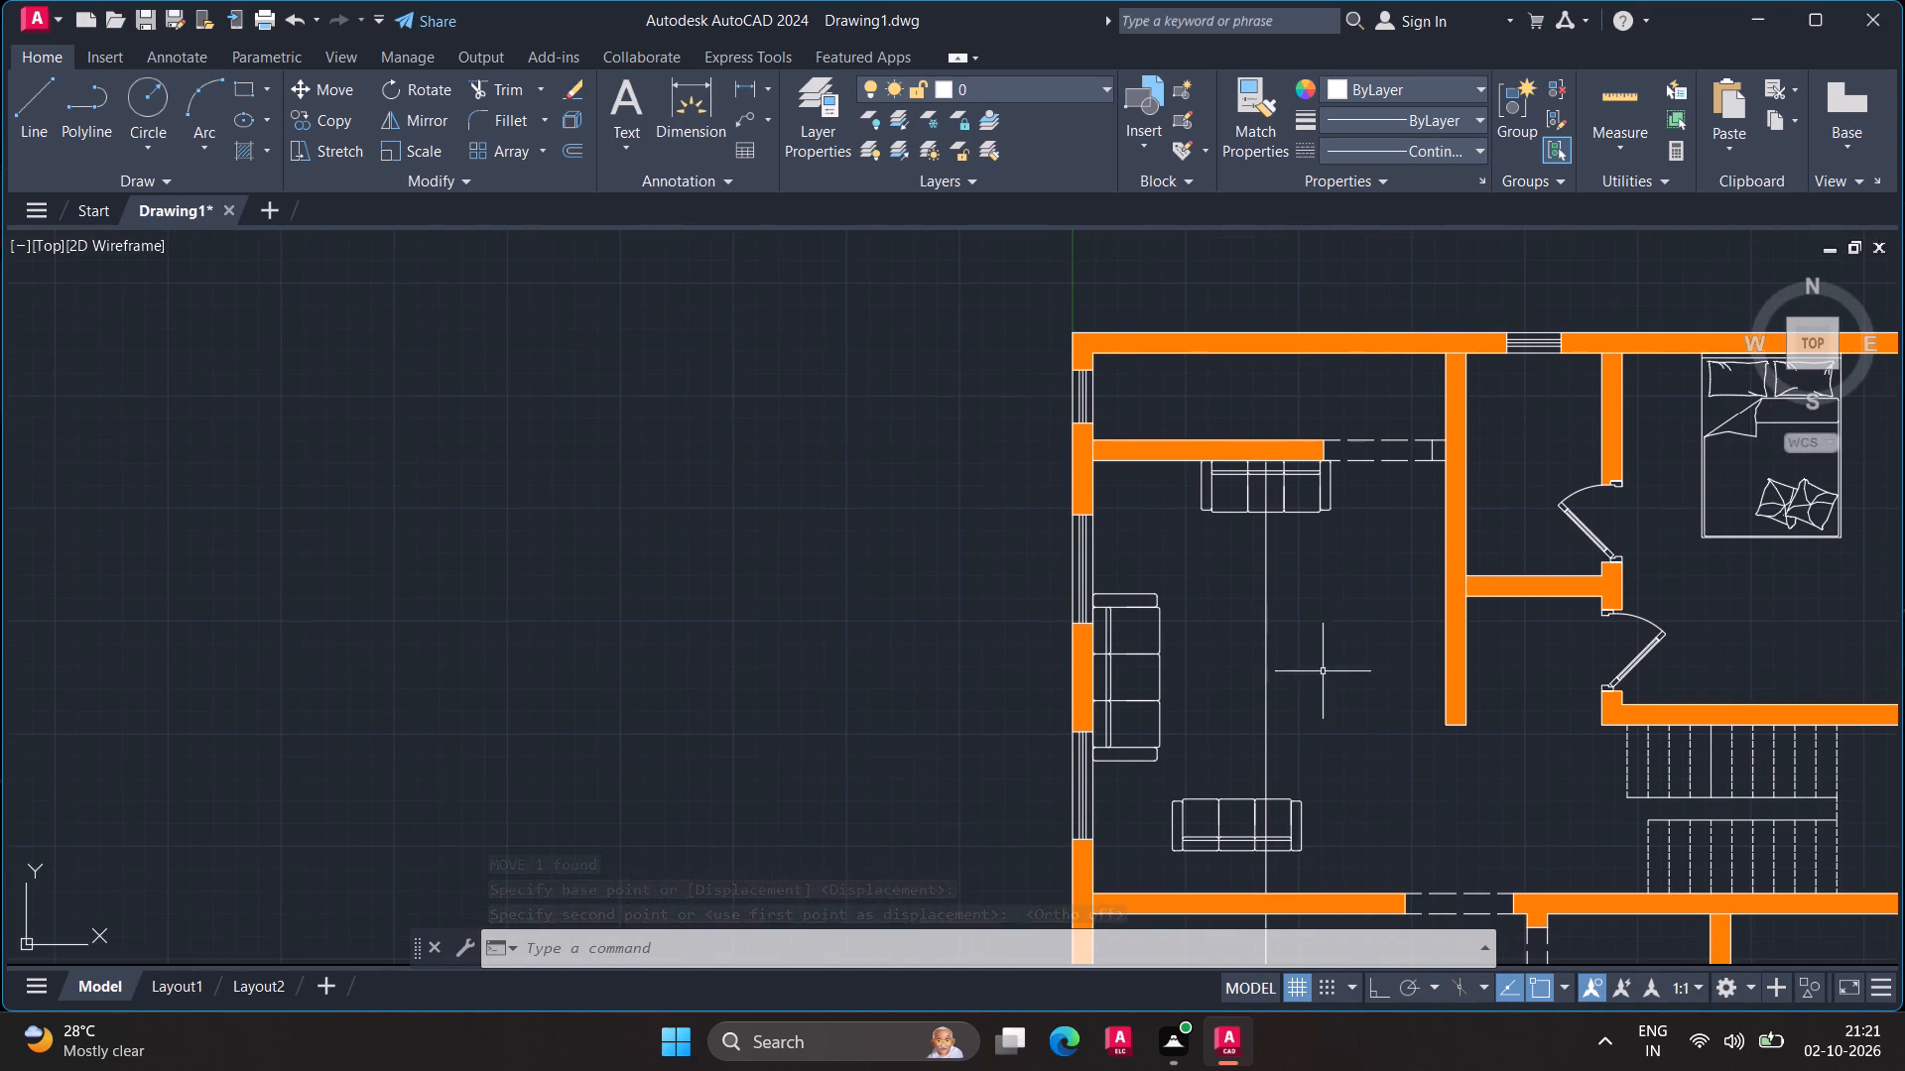
middle_click_drag(1339, 738, 1318, 685)
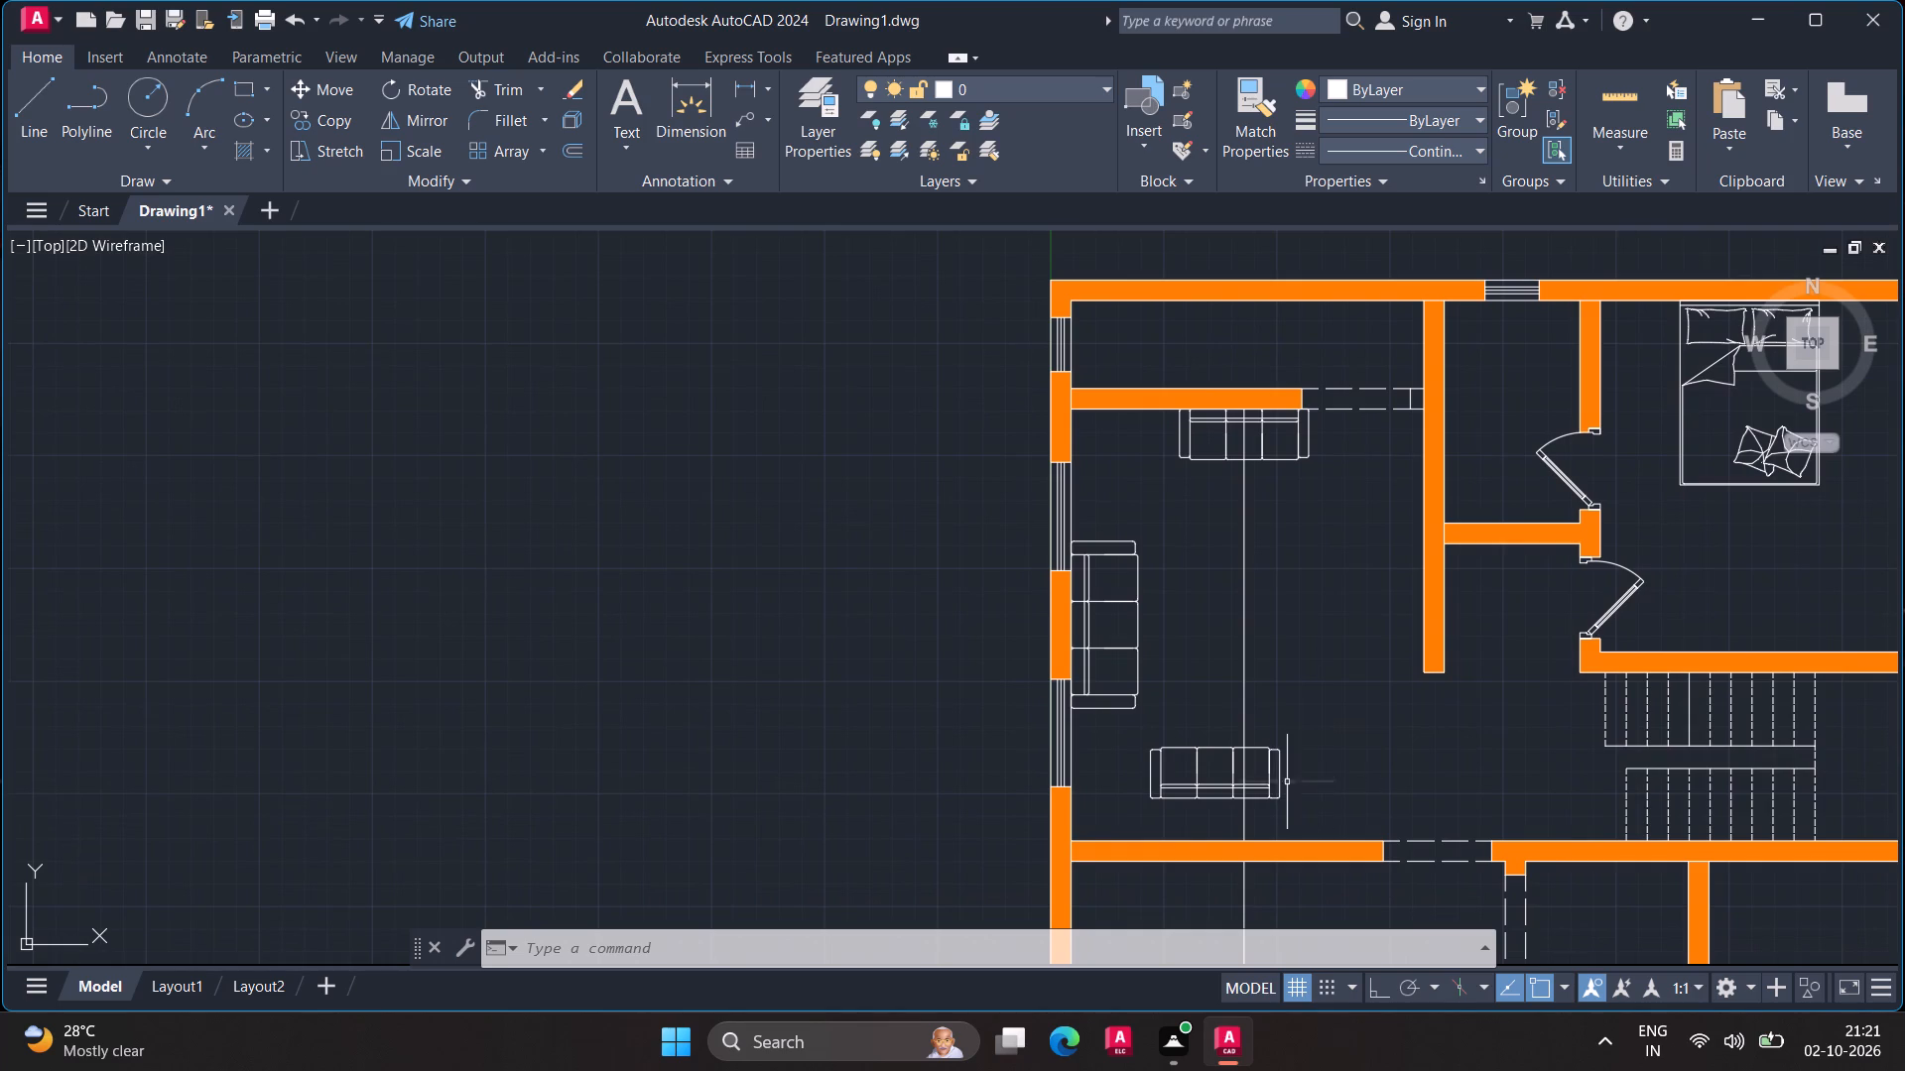
left_click(1209, 797)
key("space")
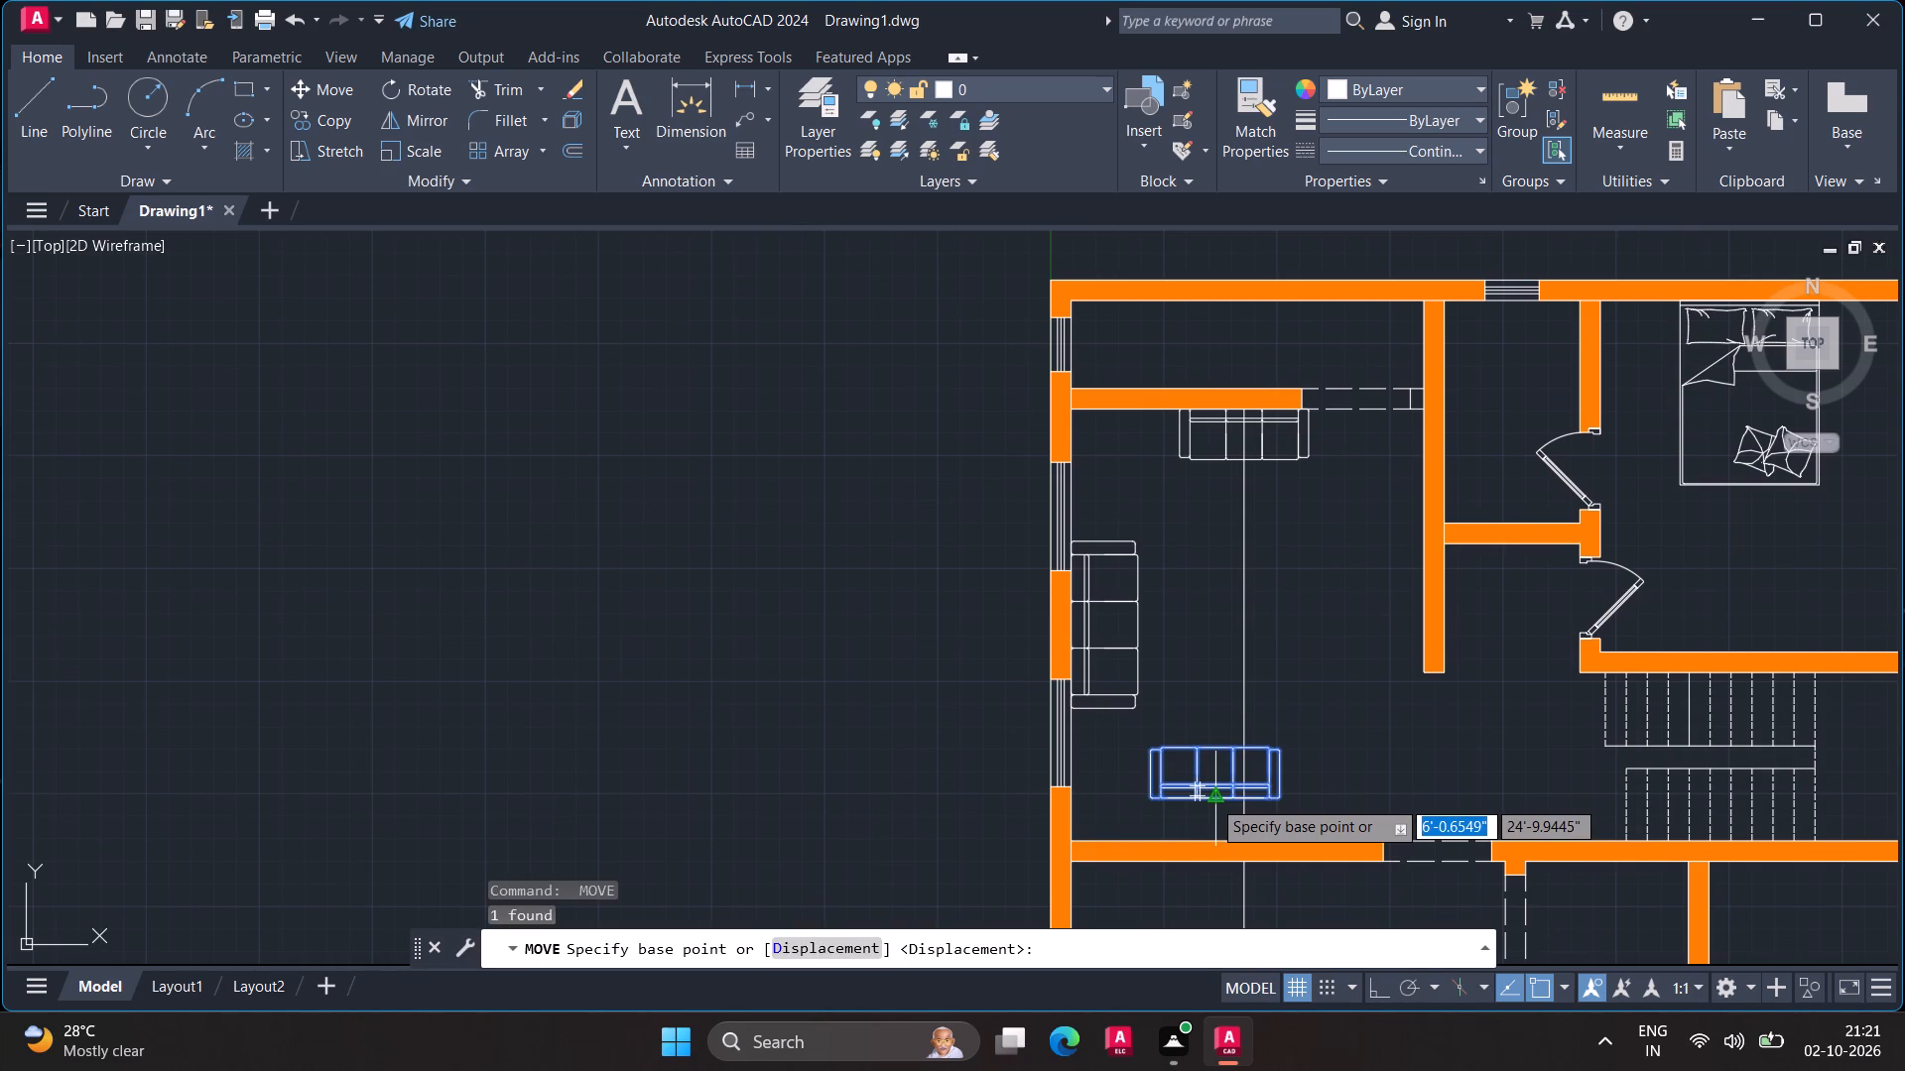
left_click(1216, 798)
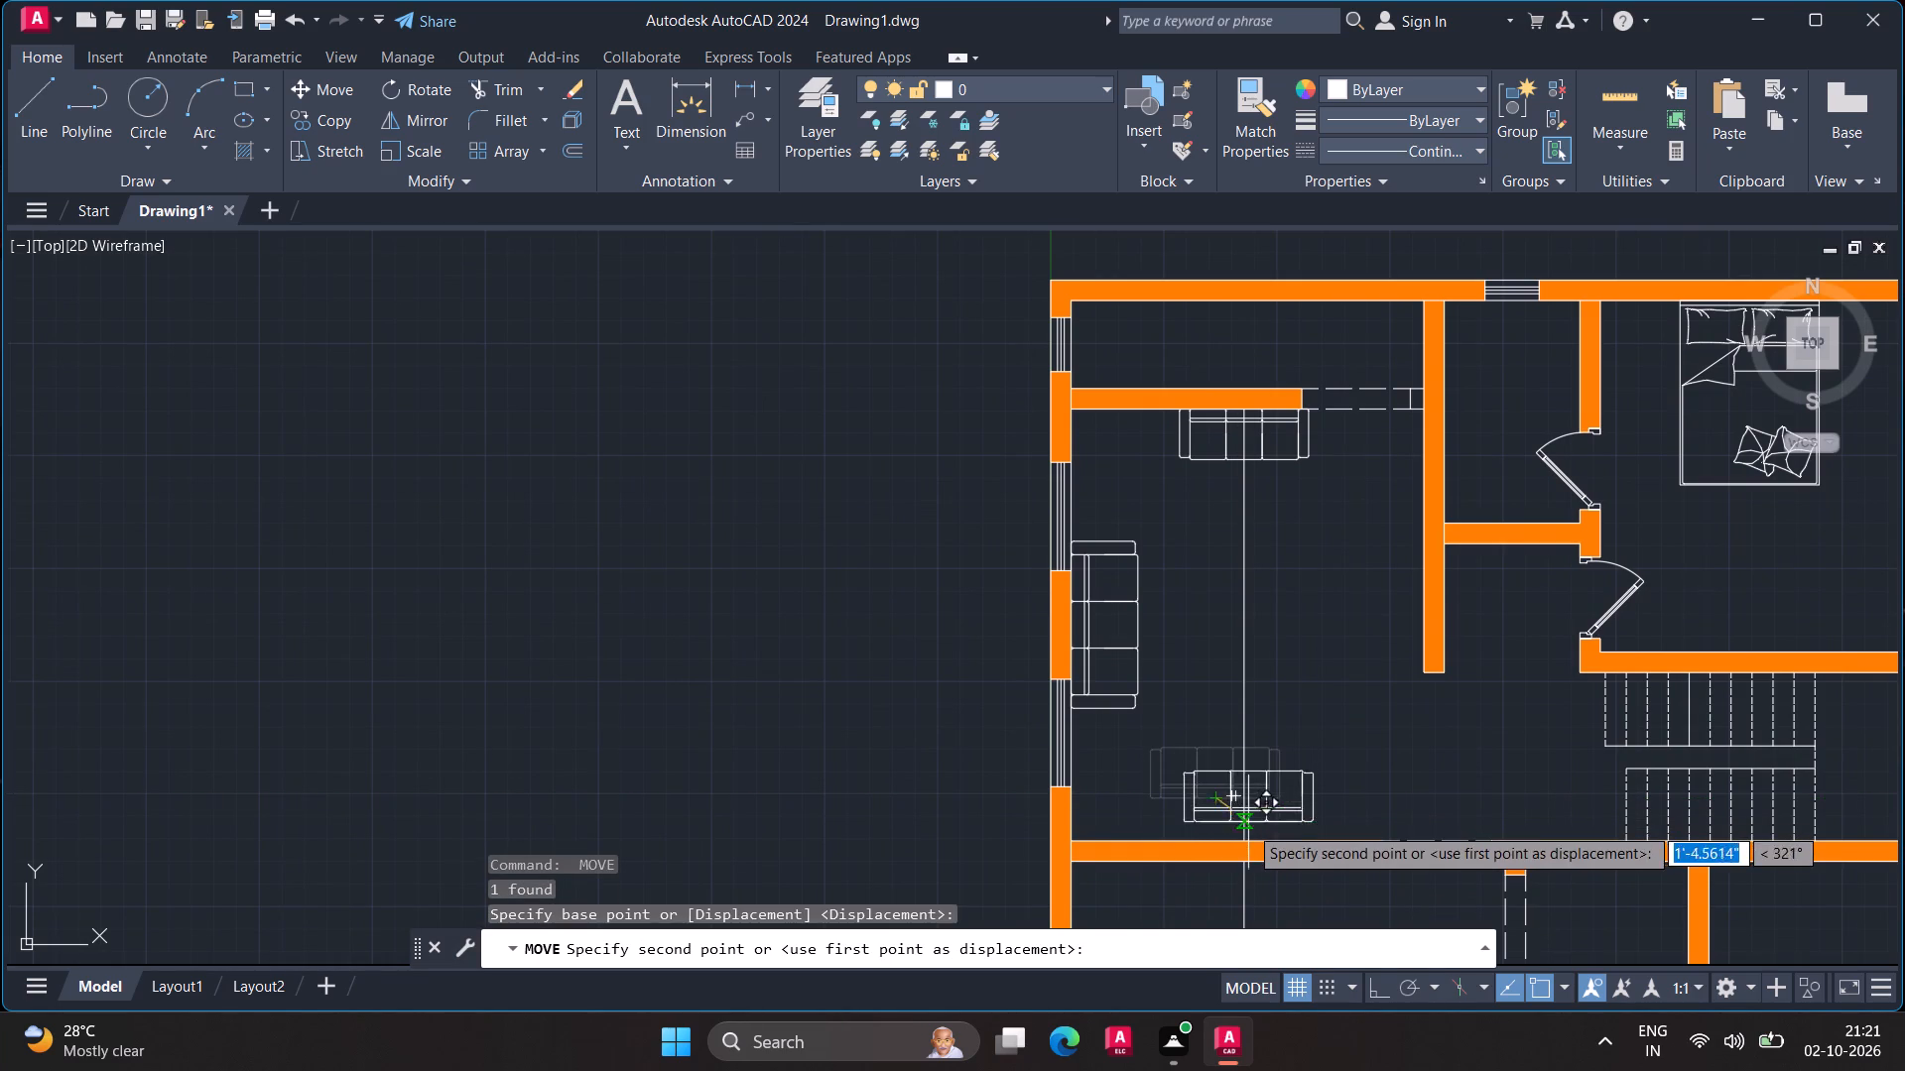
left_click(1247, 843)
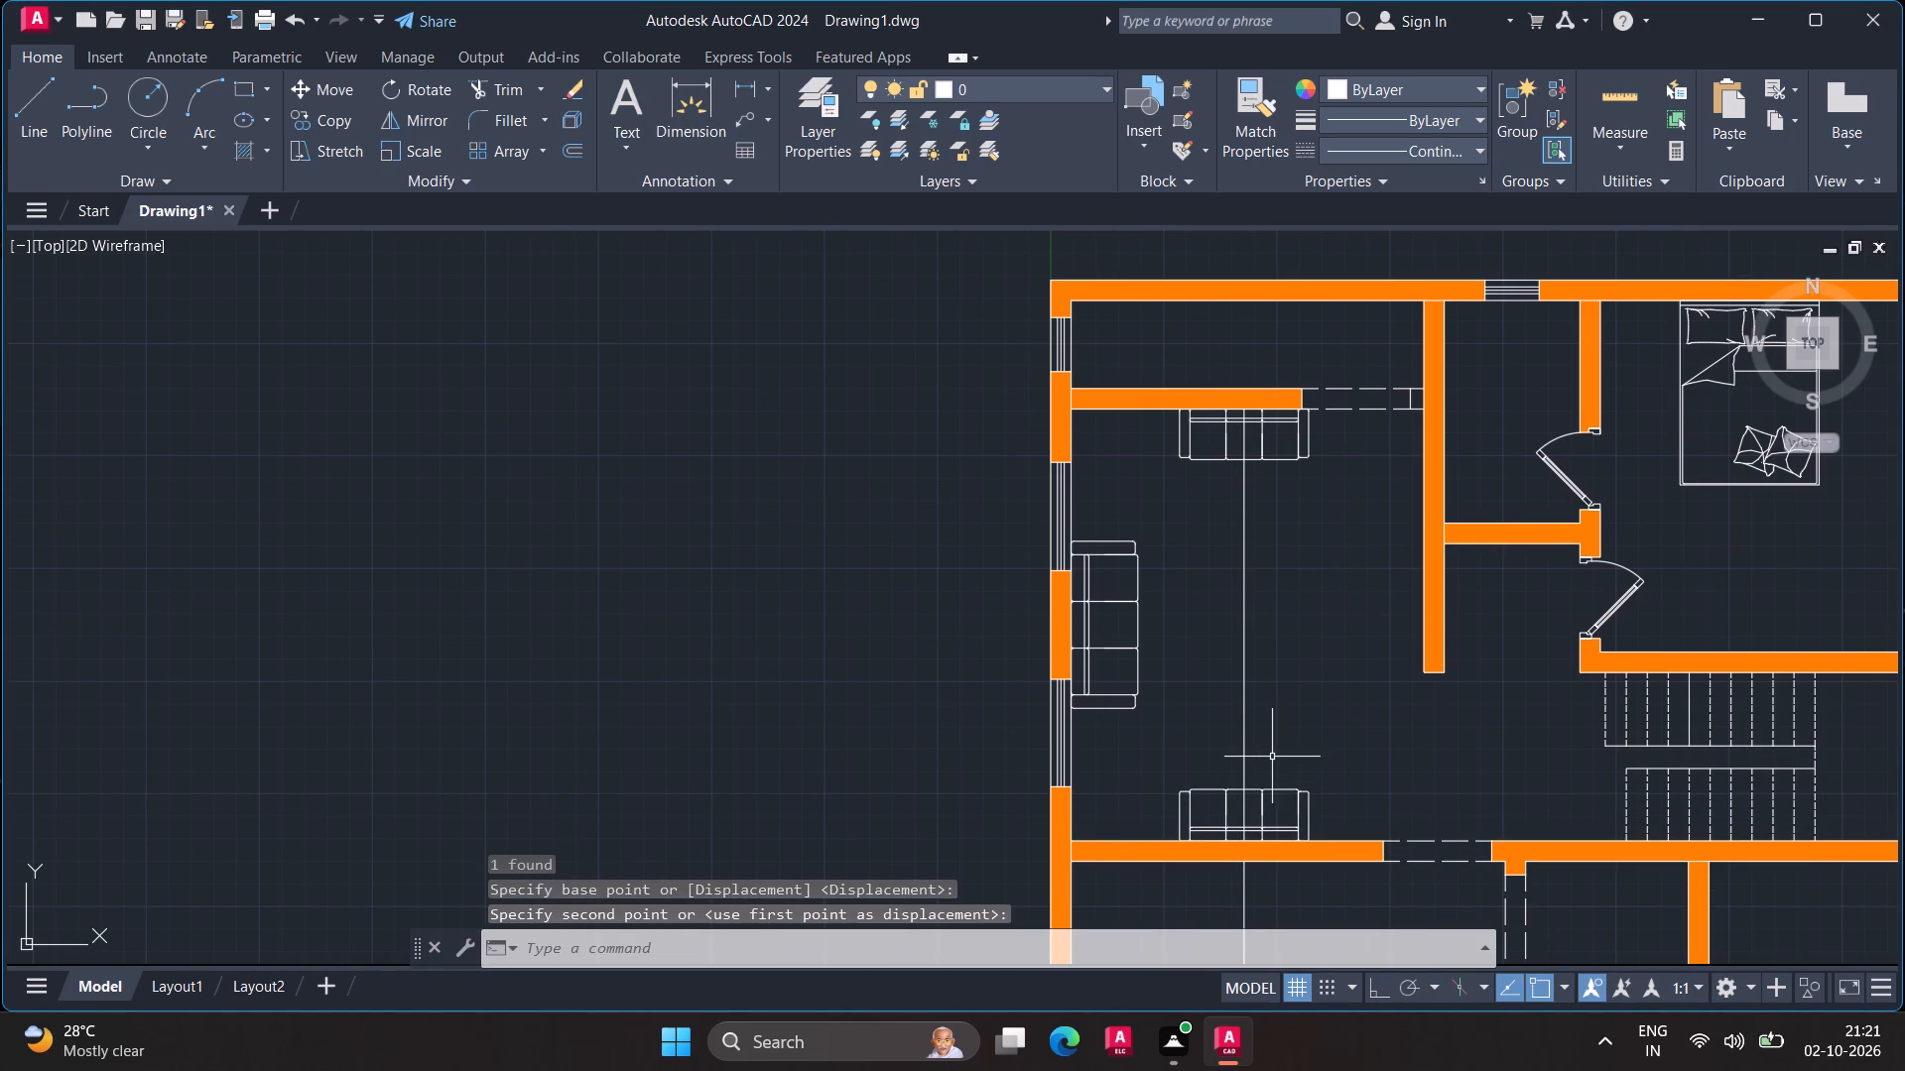
Erase the vertical guide line through the living room.
key("Escape")
left_click(1244, 733)
right_click(1244, 733)
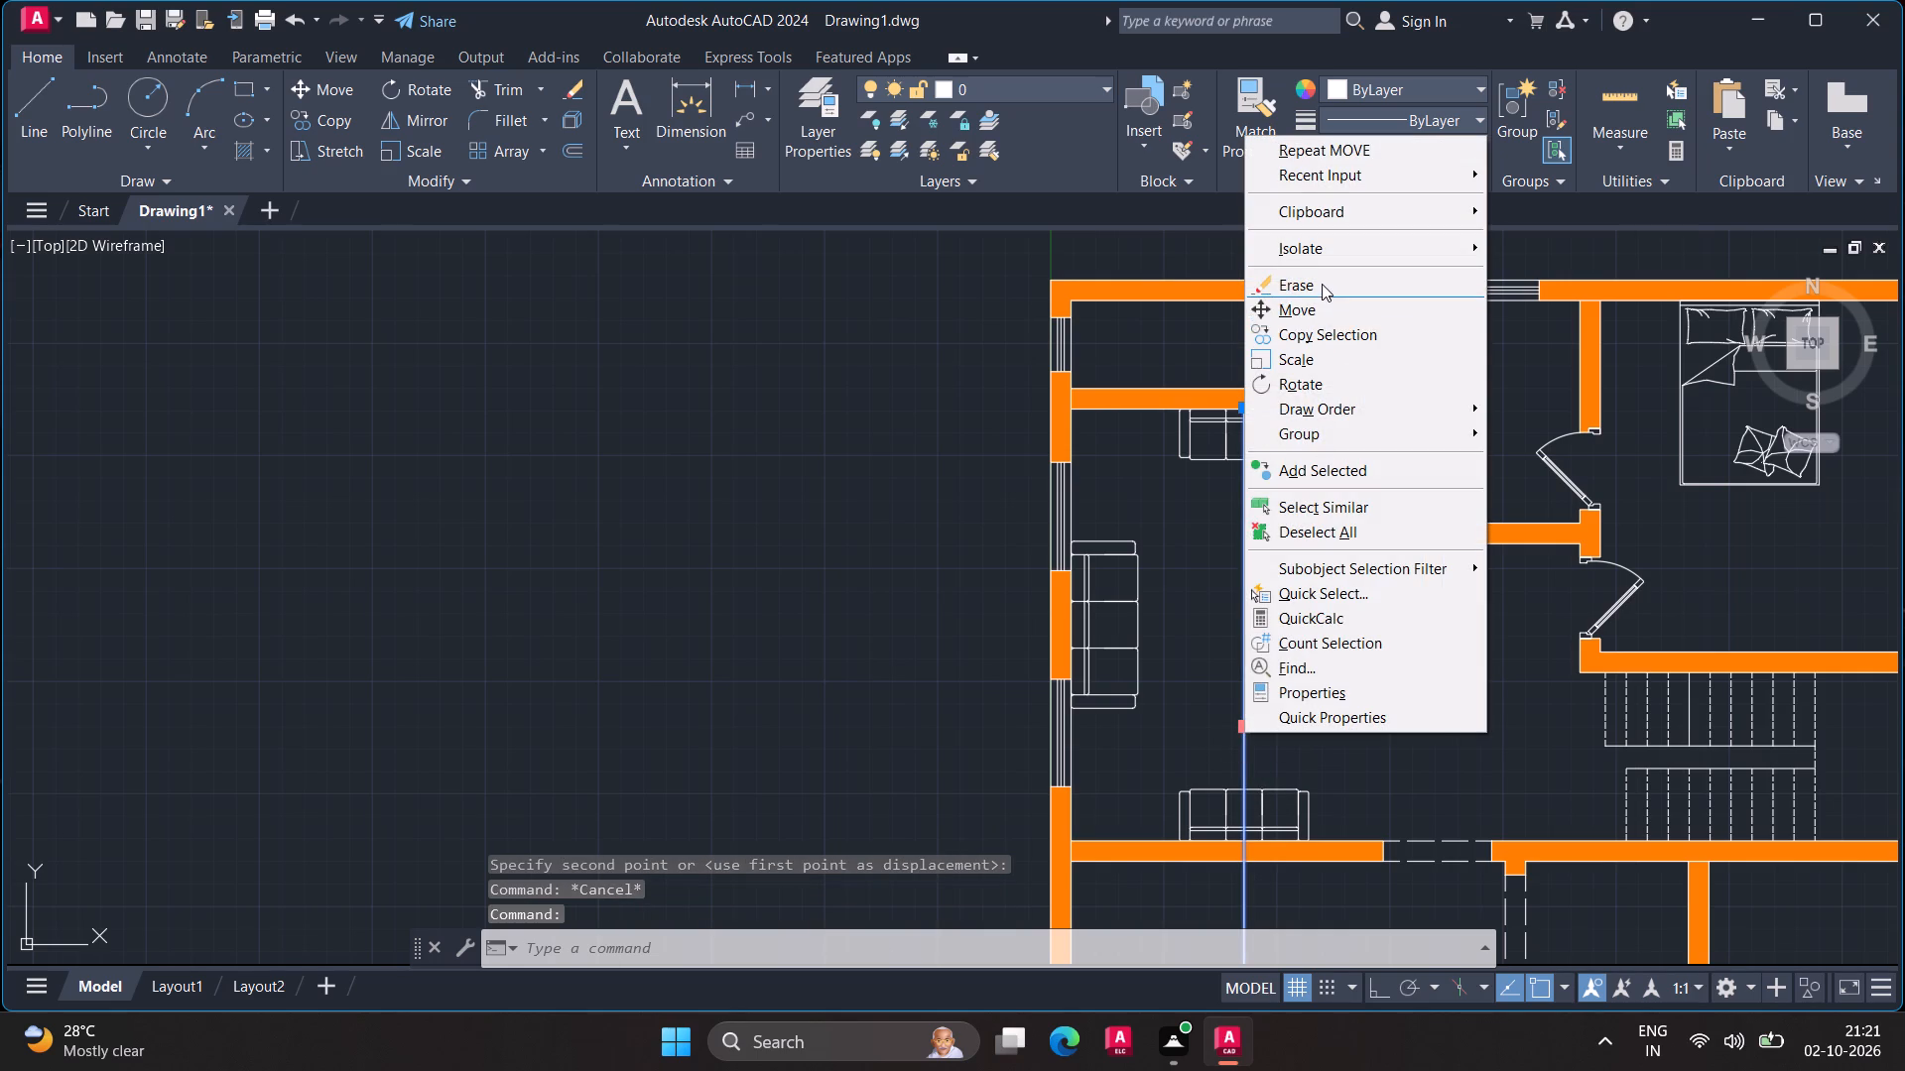
left_click(1321, 284)
Draw a 9" vertical line across the dashed opening beside the north sofa, just east of the wall's hatched end, with Ortho on.
scroll(1328, 446, "up", 2)
middle_click_drag(1340, 571, 1310, 728)
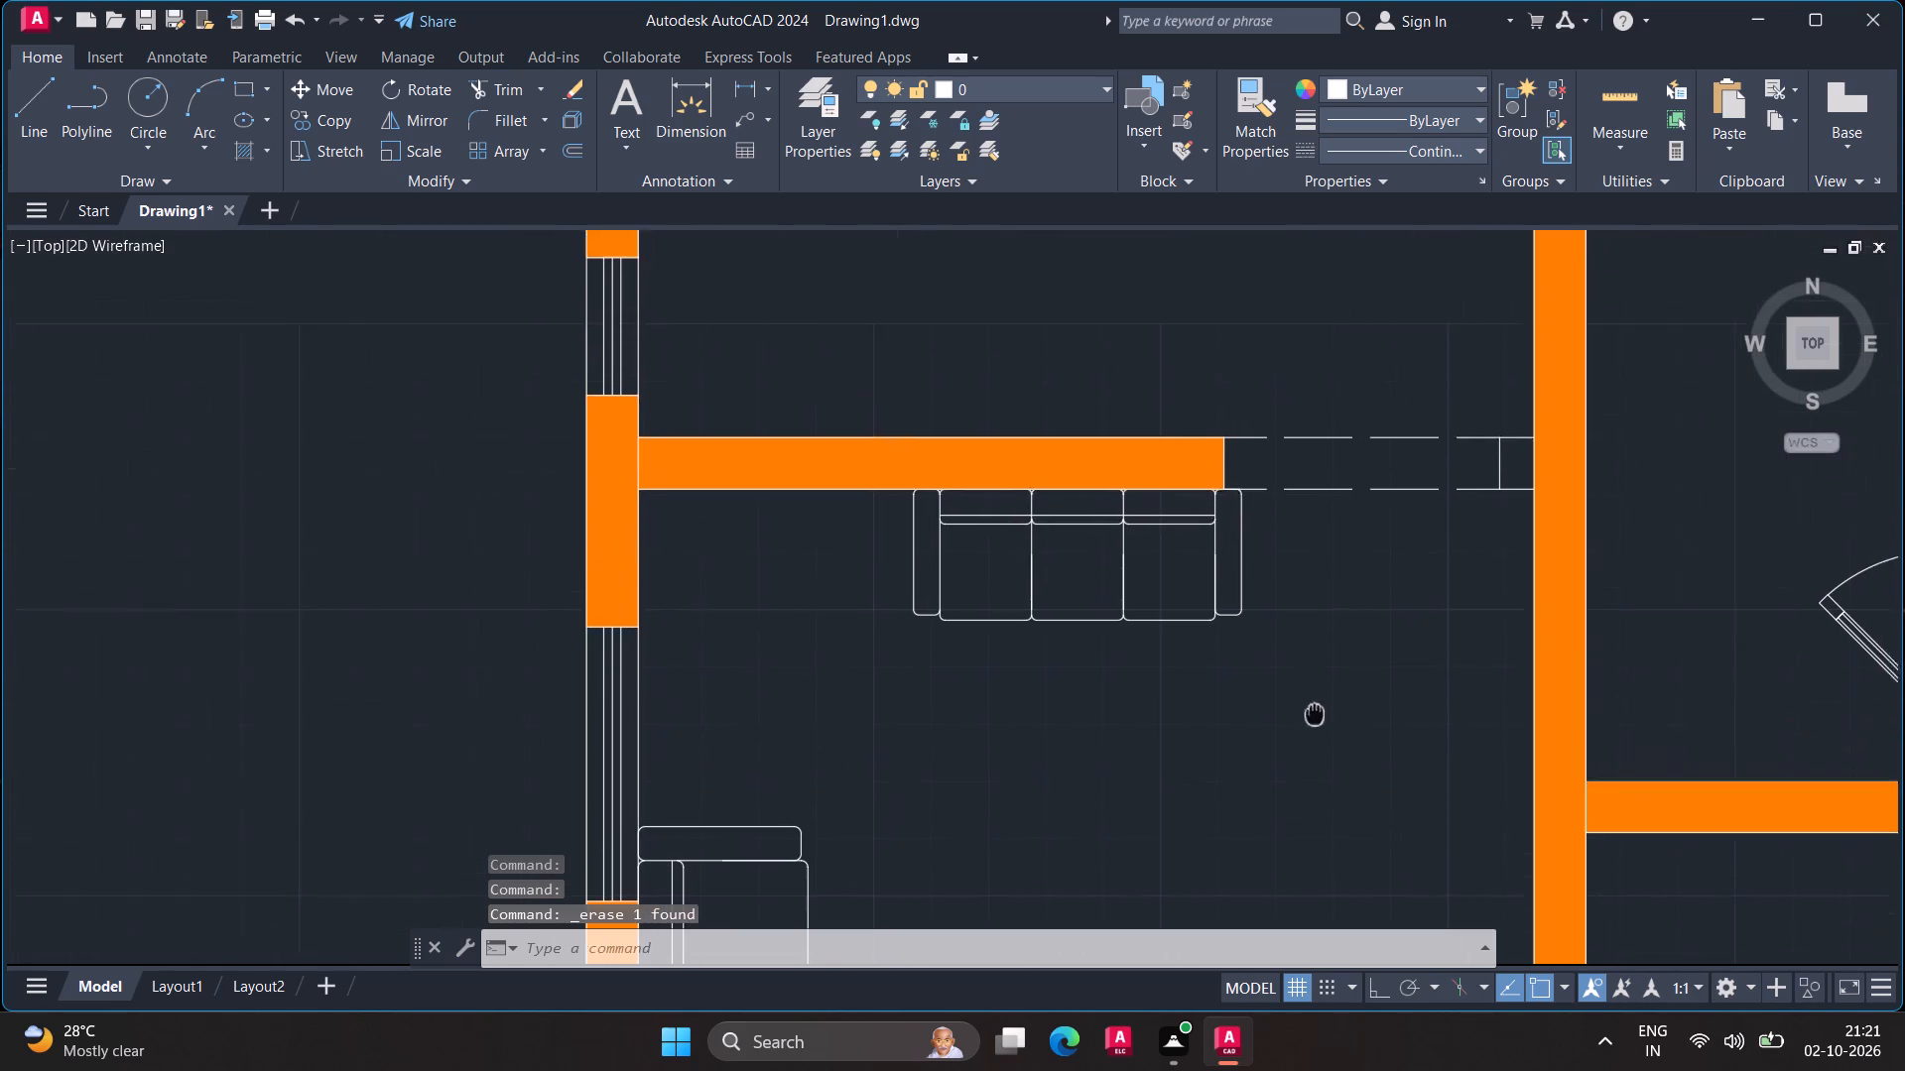
middle_click_drag(1310, 728, 1282, 826)
middle_click_drag(1279, 698, 1216, 815)
scroll(1206, 808, "up", 1)
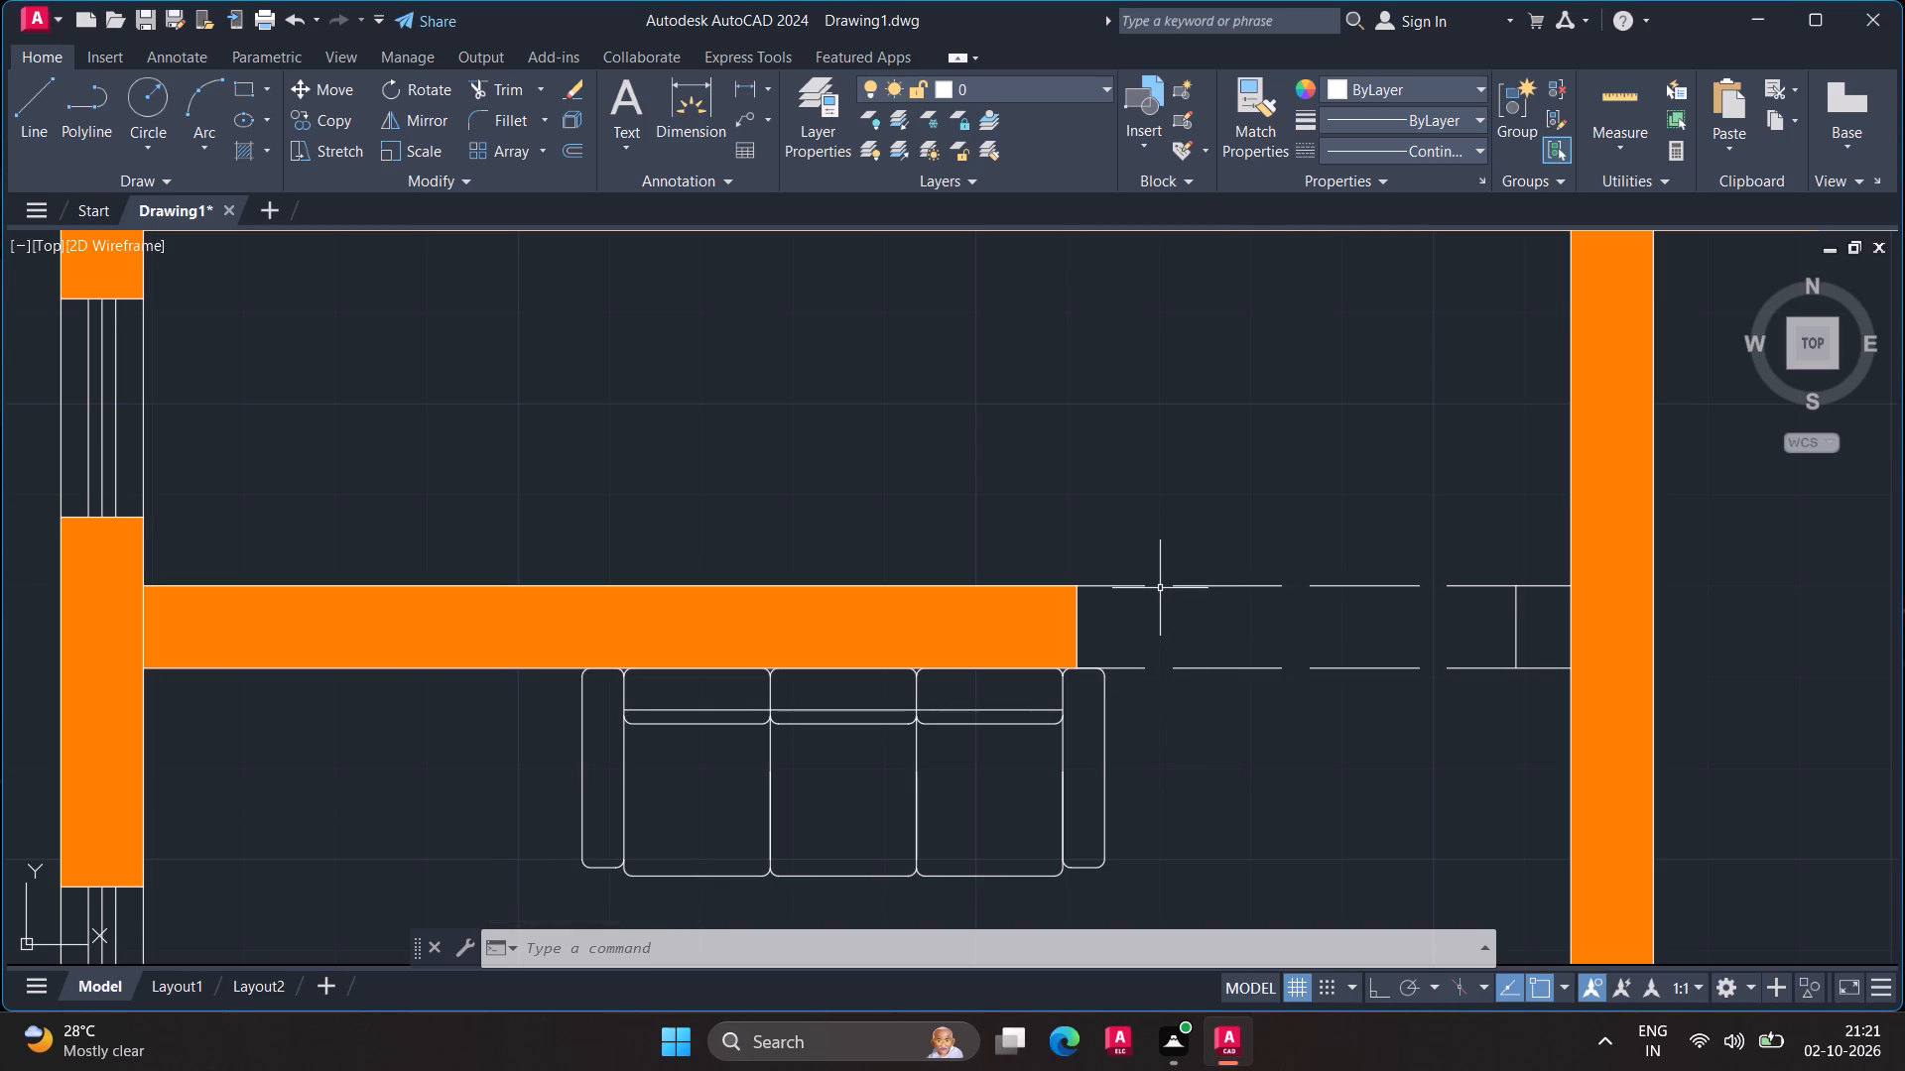
key("l")
key("Return")
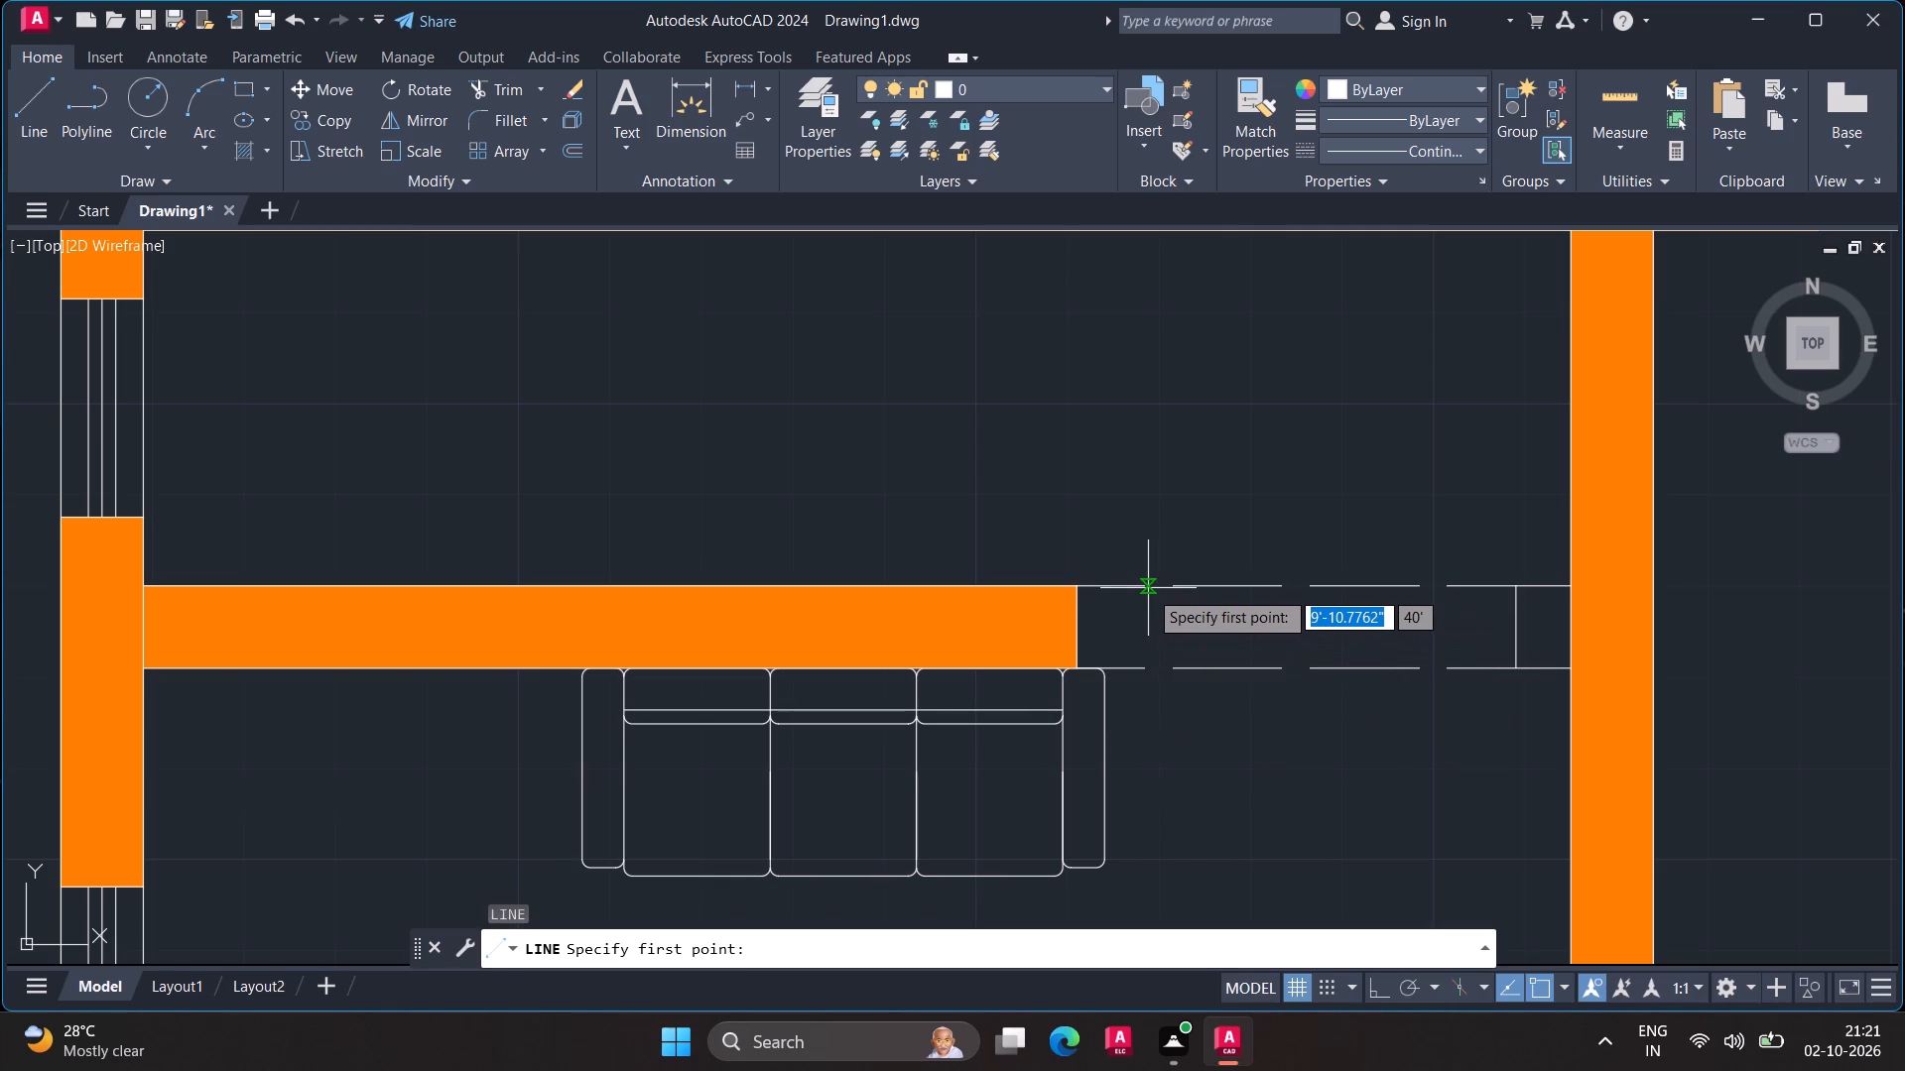
scroll(1135, 606, "up", 2)
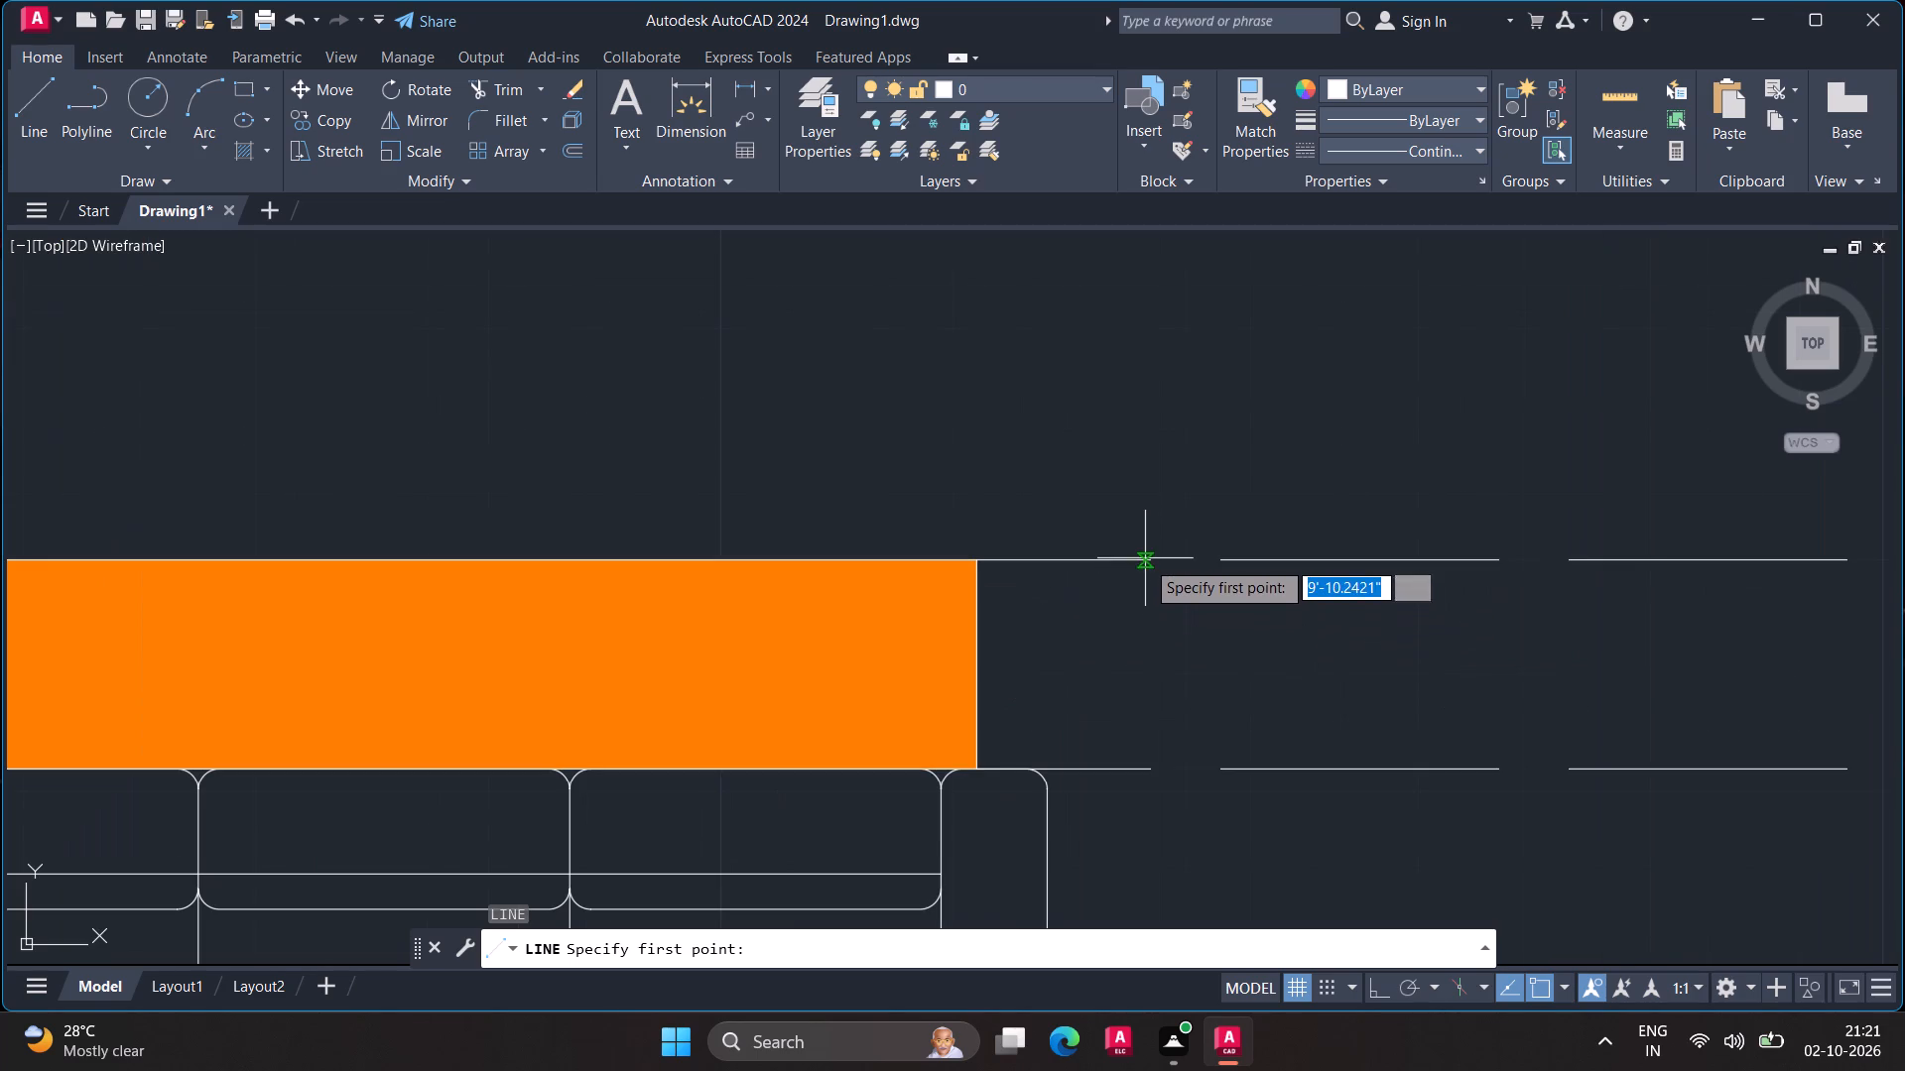
scroll(1150, 560, "up", 3)
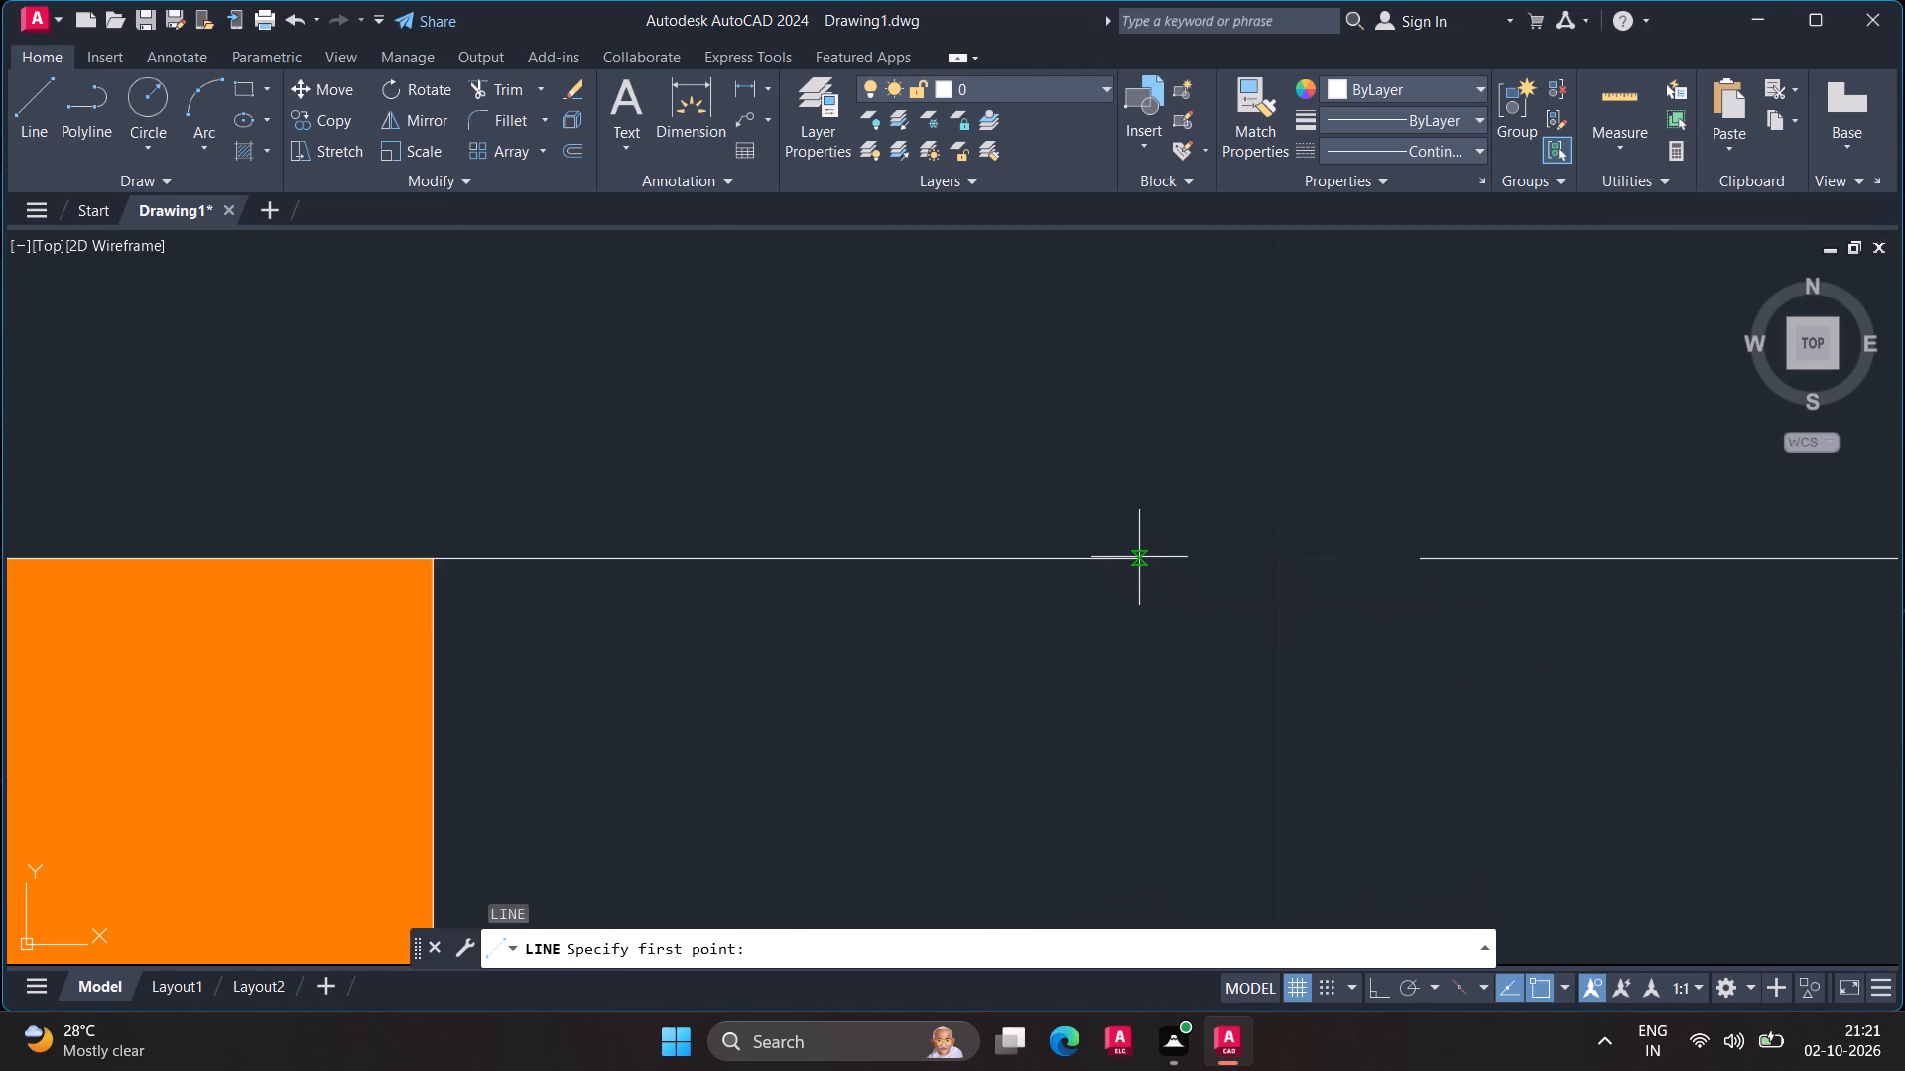
left_click(1135, 559)
scroll(1134, 678, "down", 2)
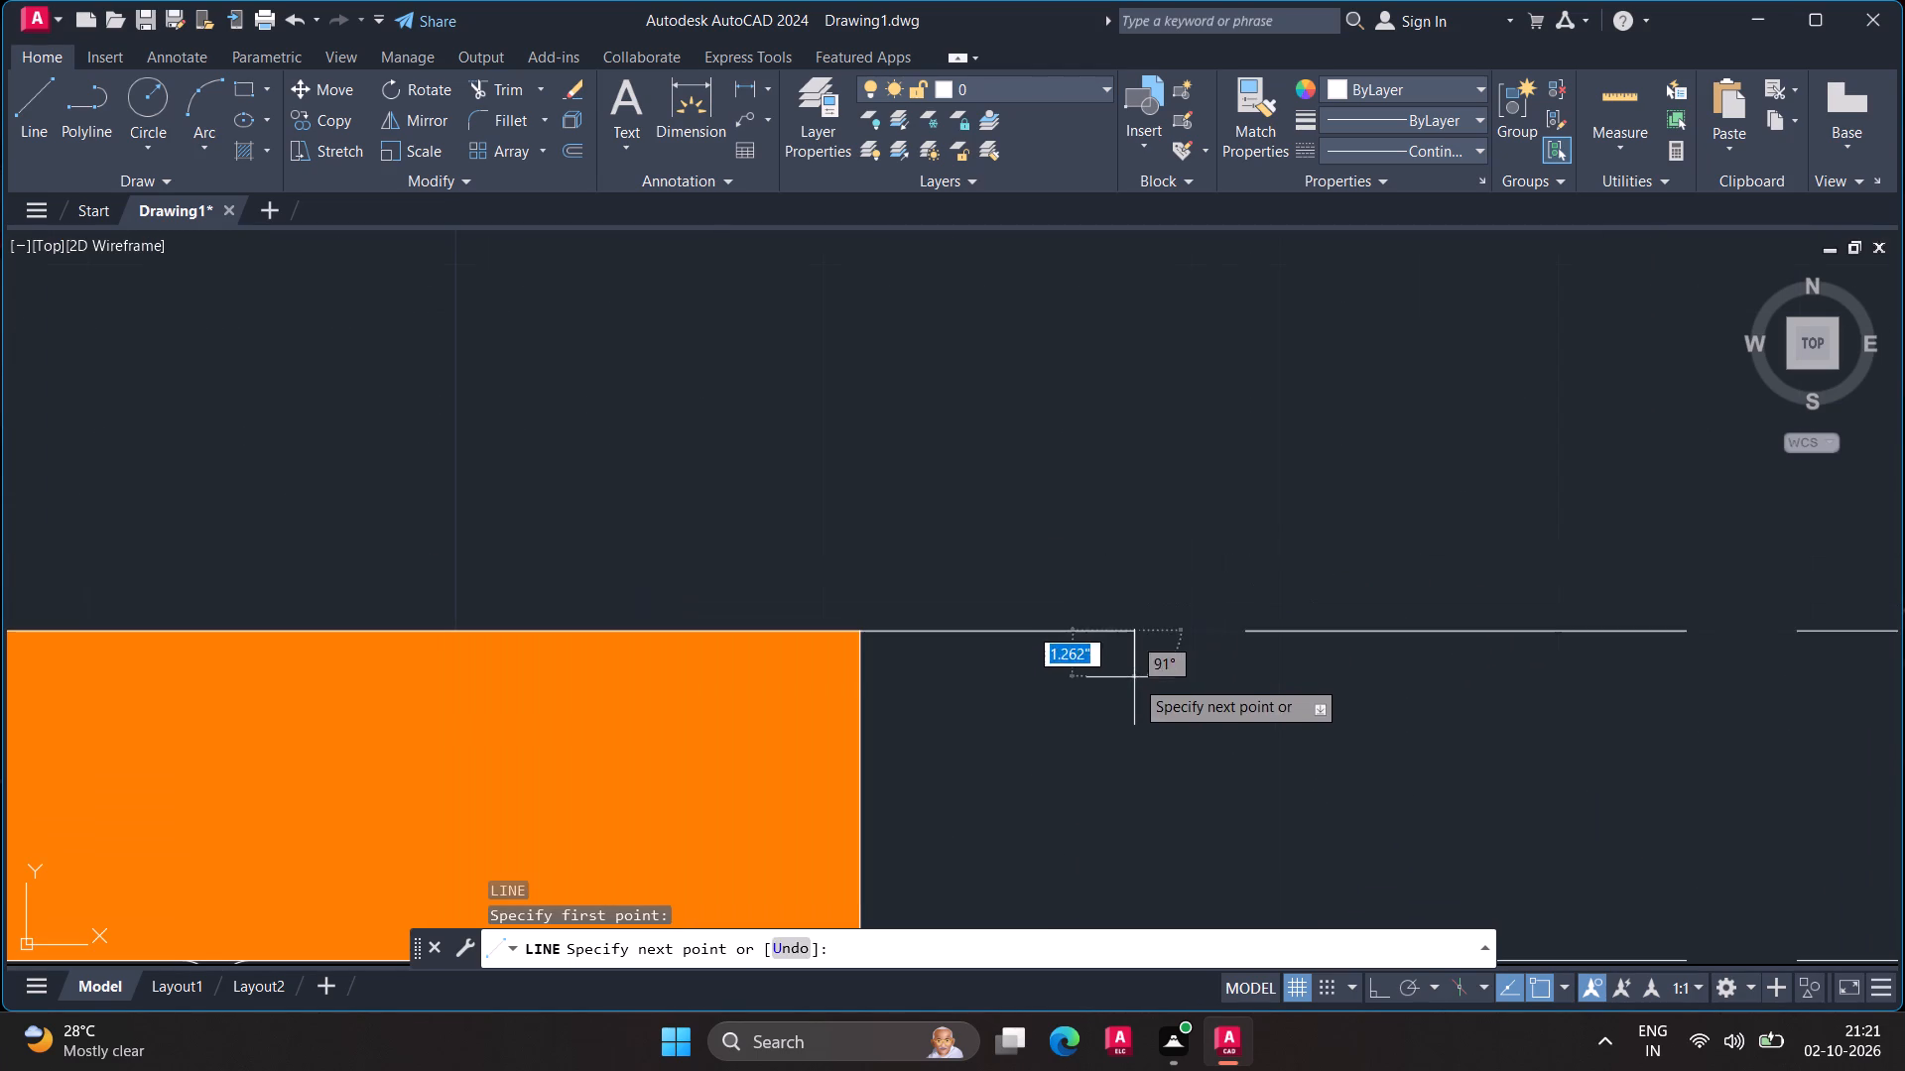
scroll(1143, 827, "down", 1)
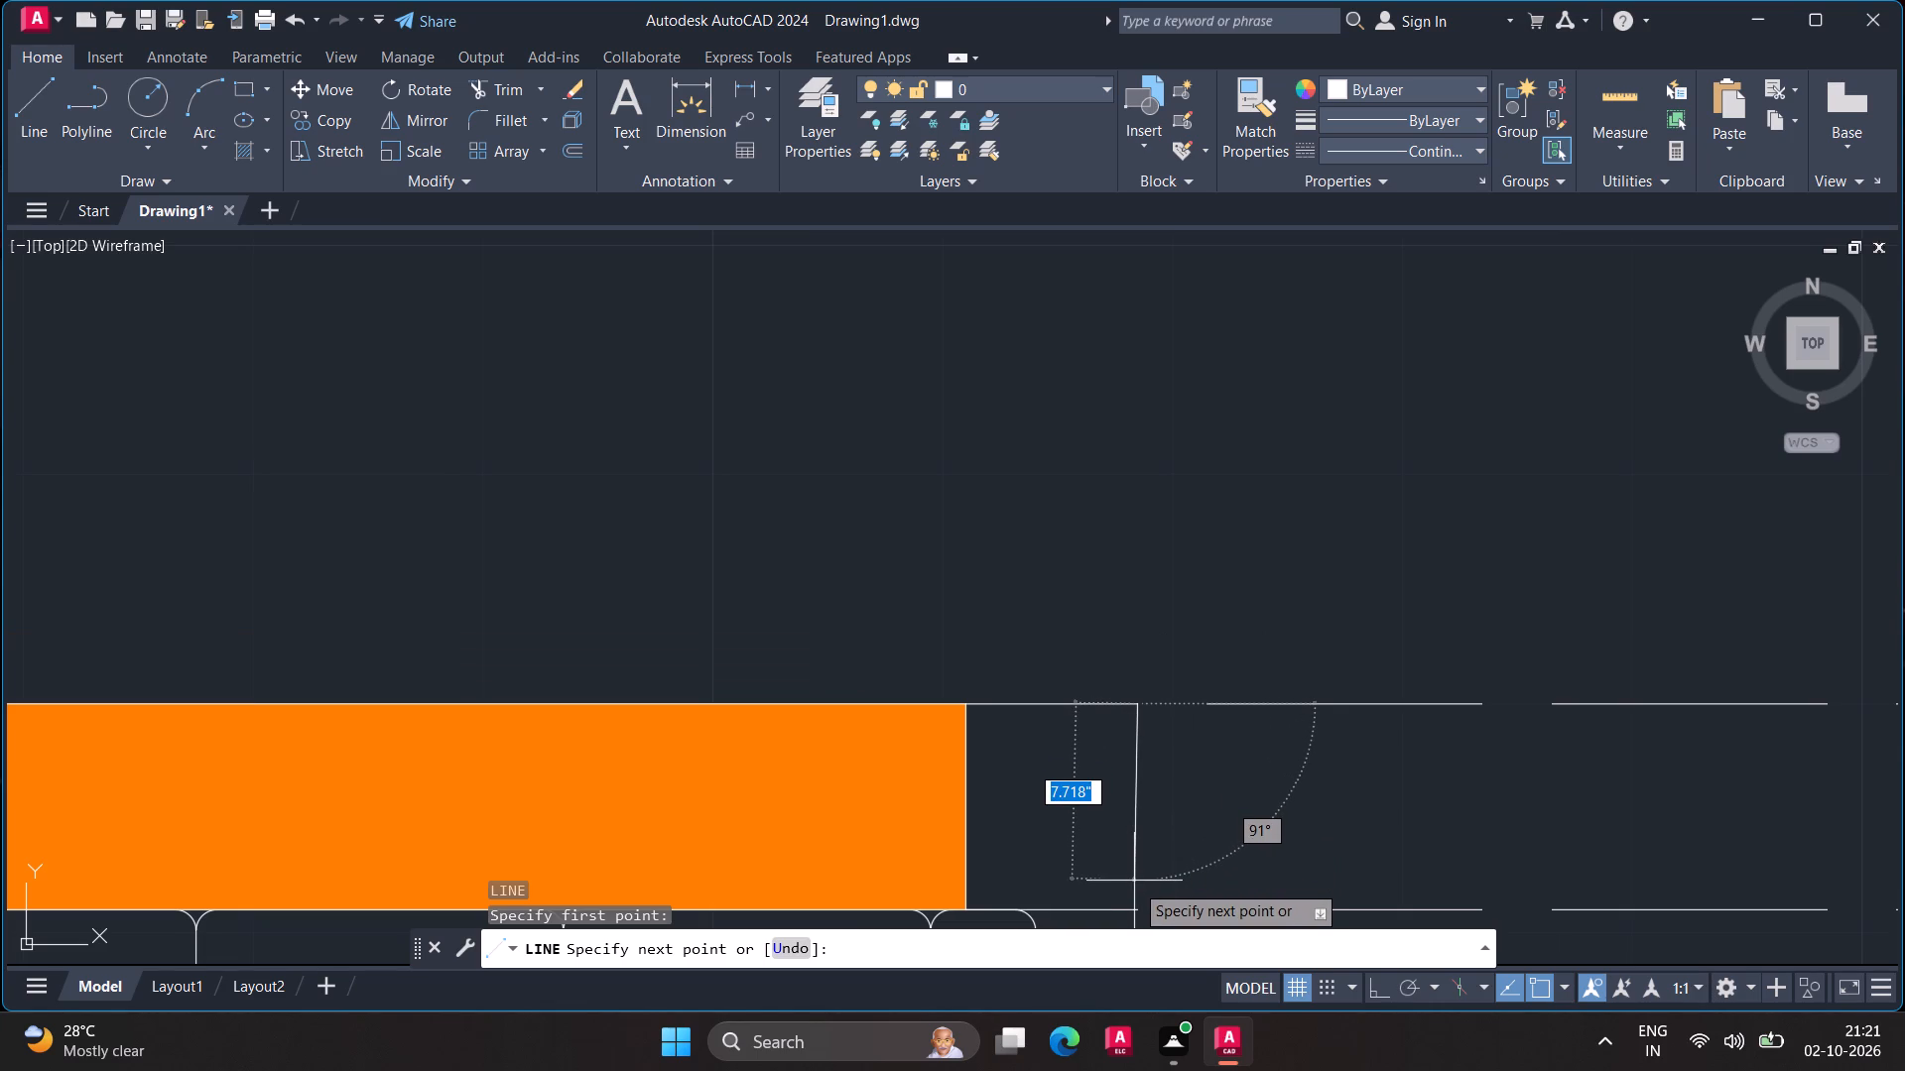
key("F8")
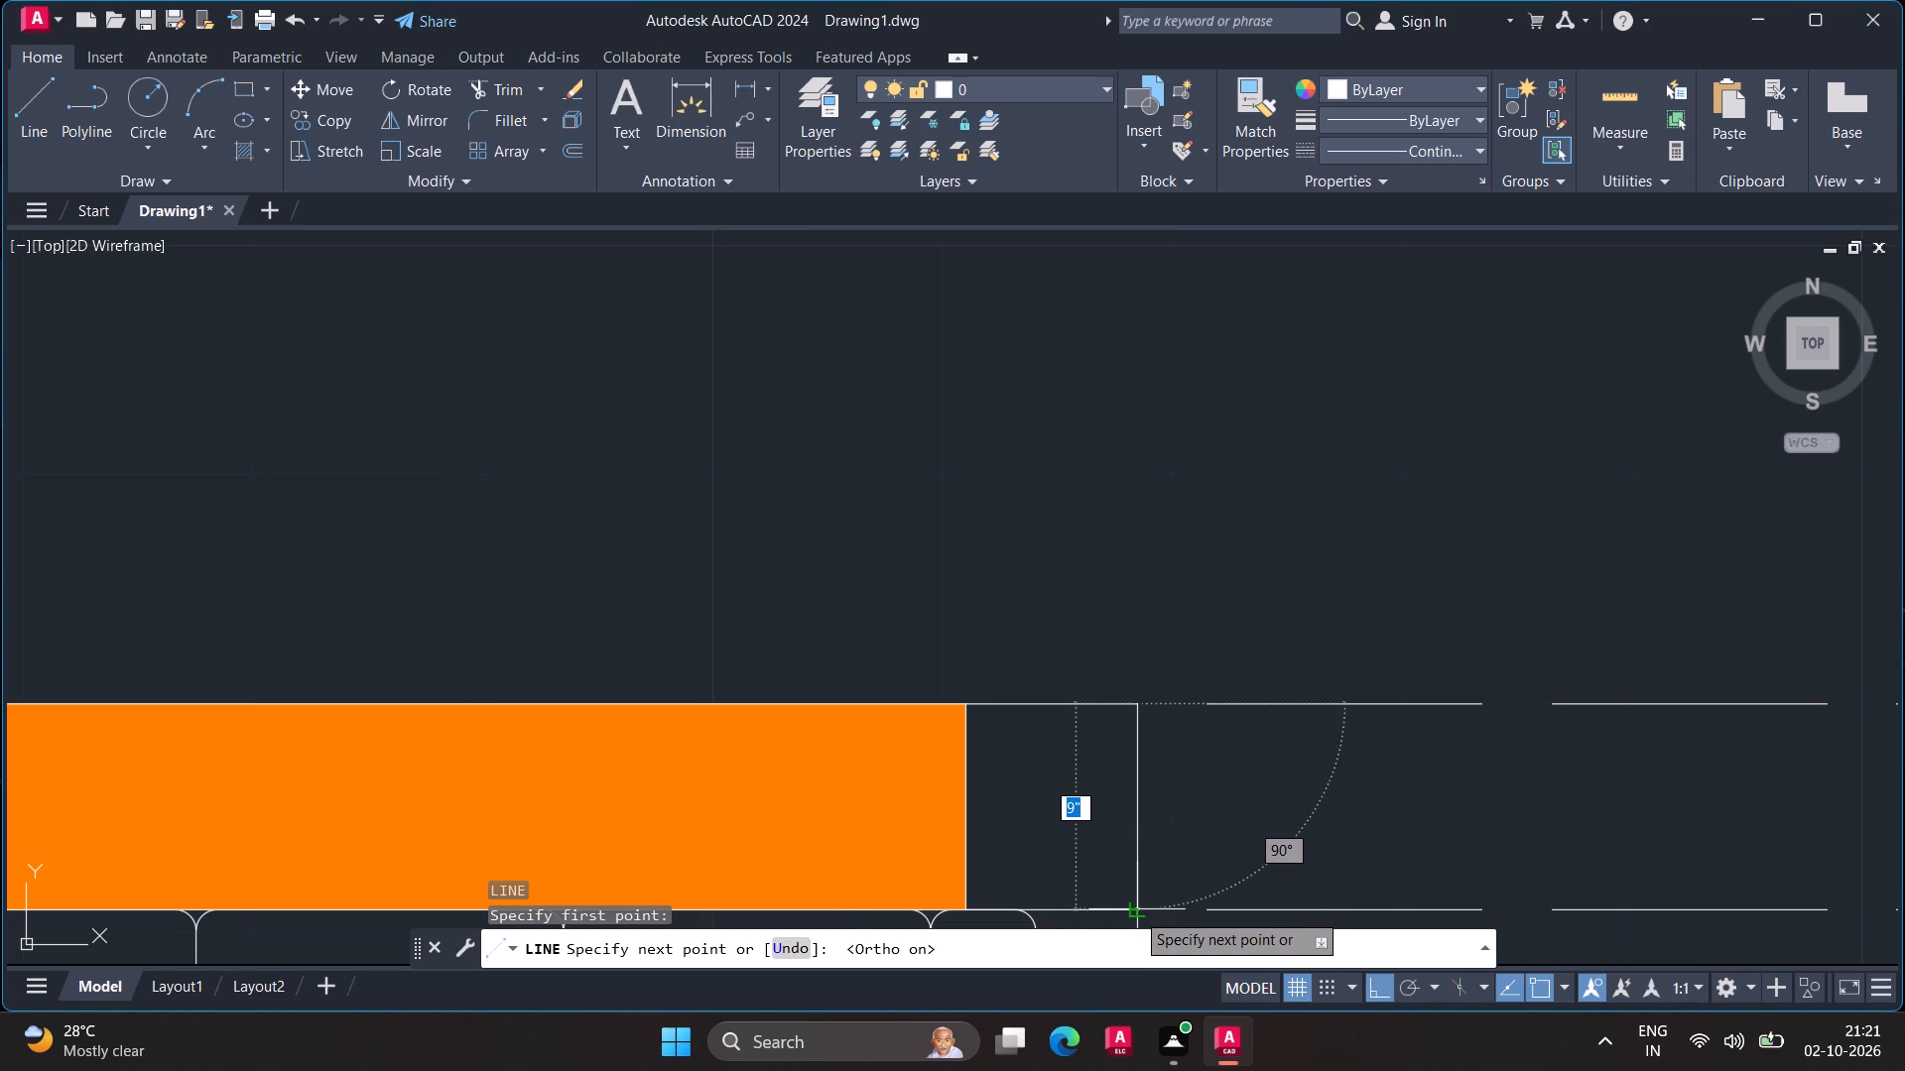
left_click(1135, 911)
key("Escape")
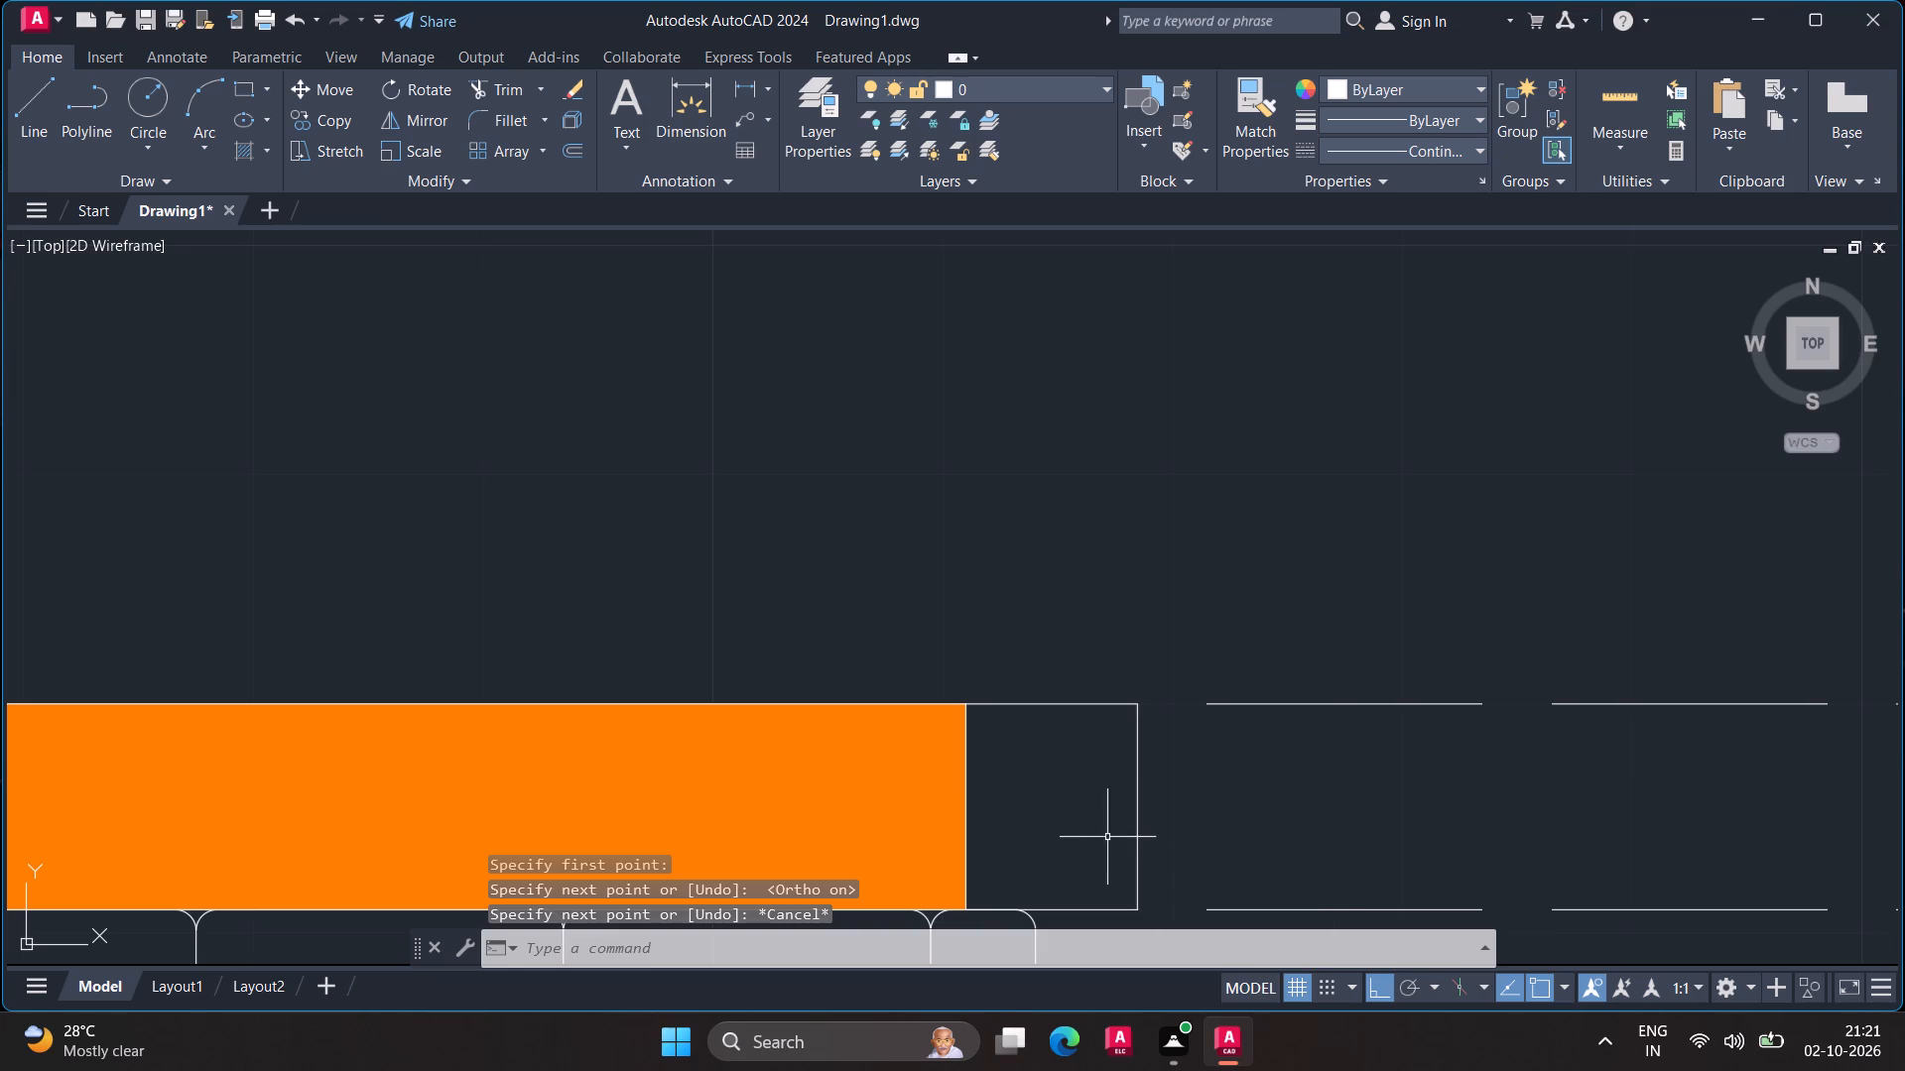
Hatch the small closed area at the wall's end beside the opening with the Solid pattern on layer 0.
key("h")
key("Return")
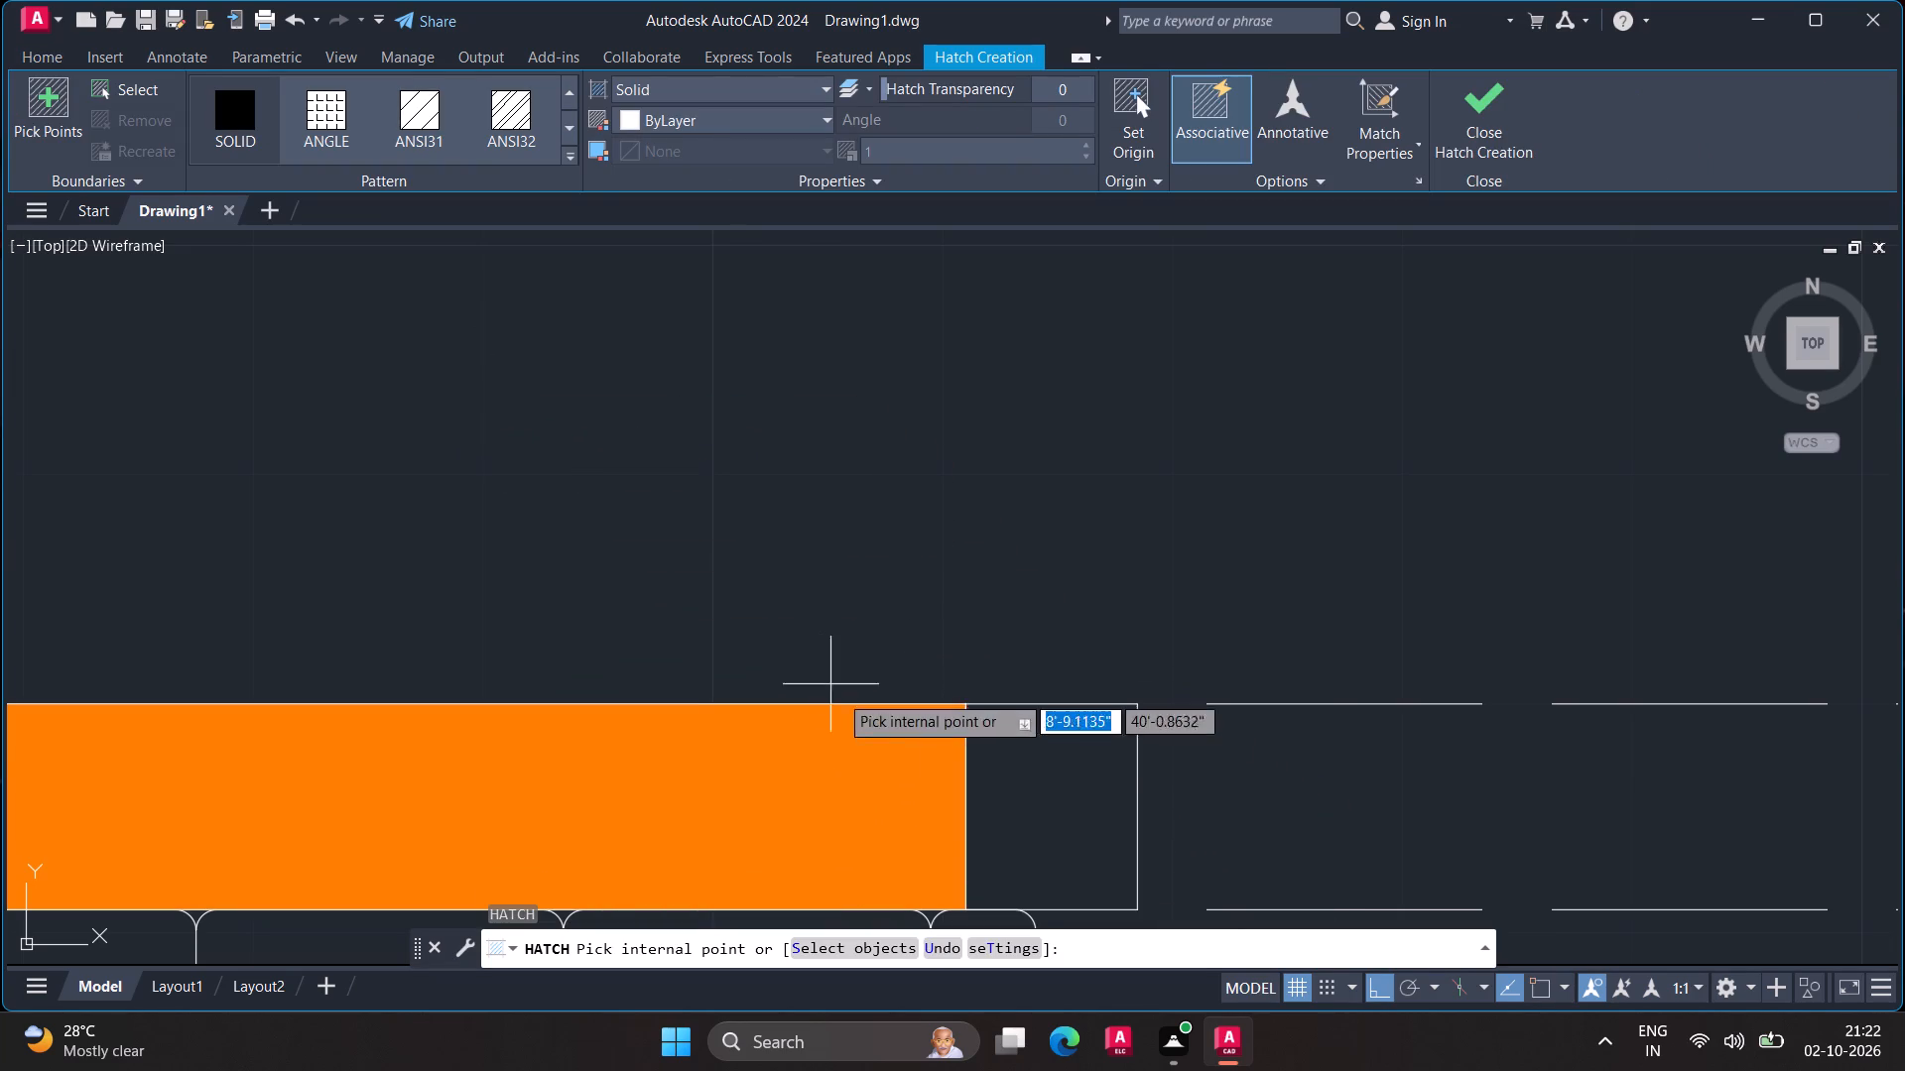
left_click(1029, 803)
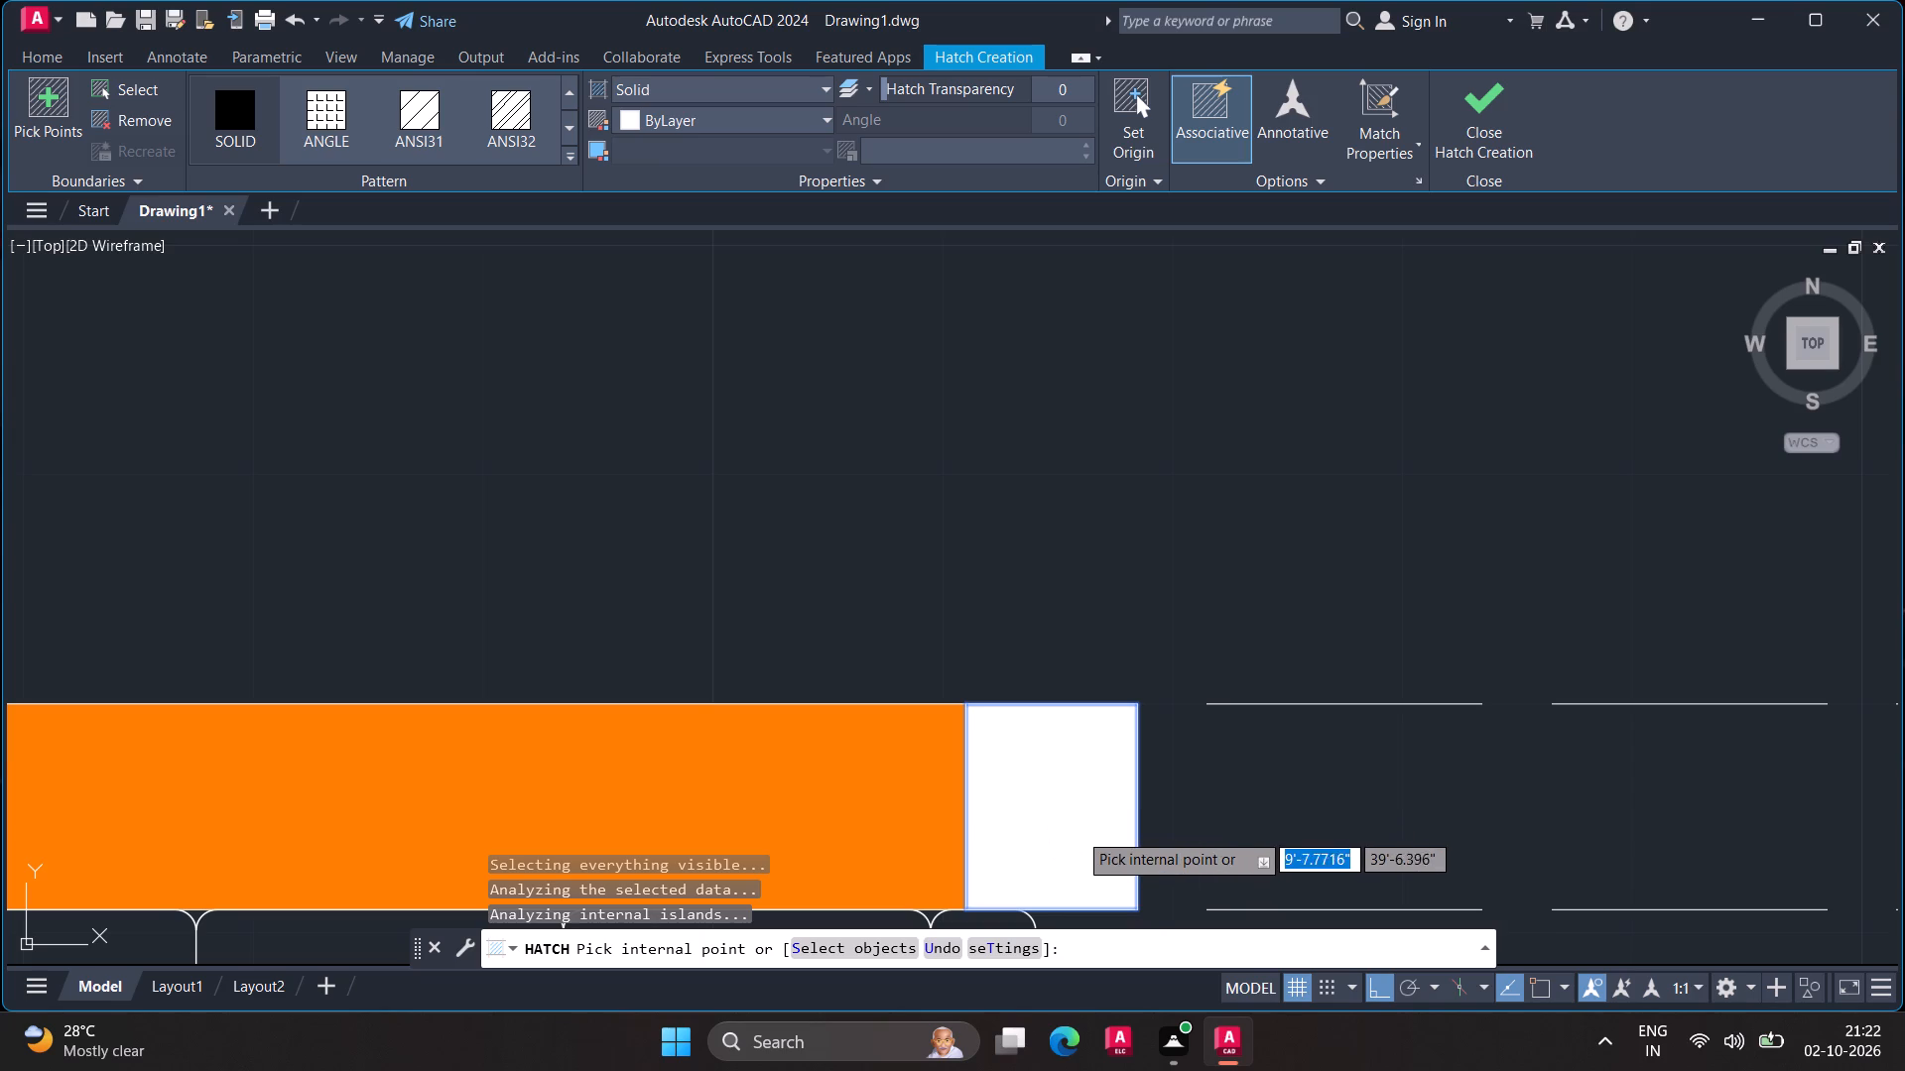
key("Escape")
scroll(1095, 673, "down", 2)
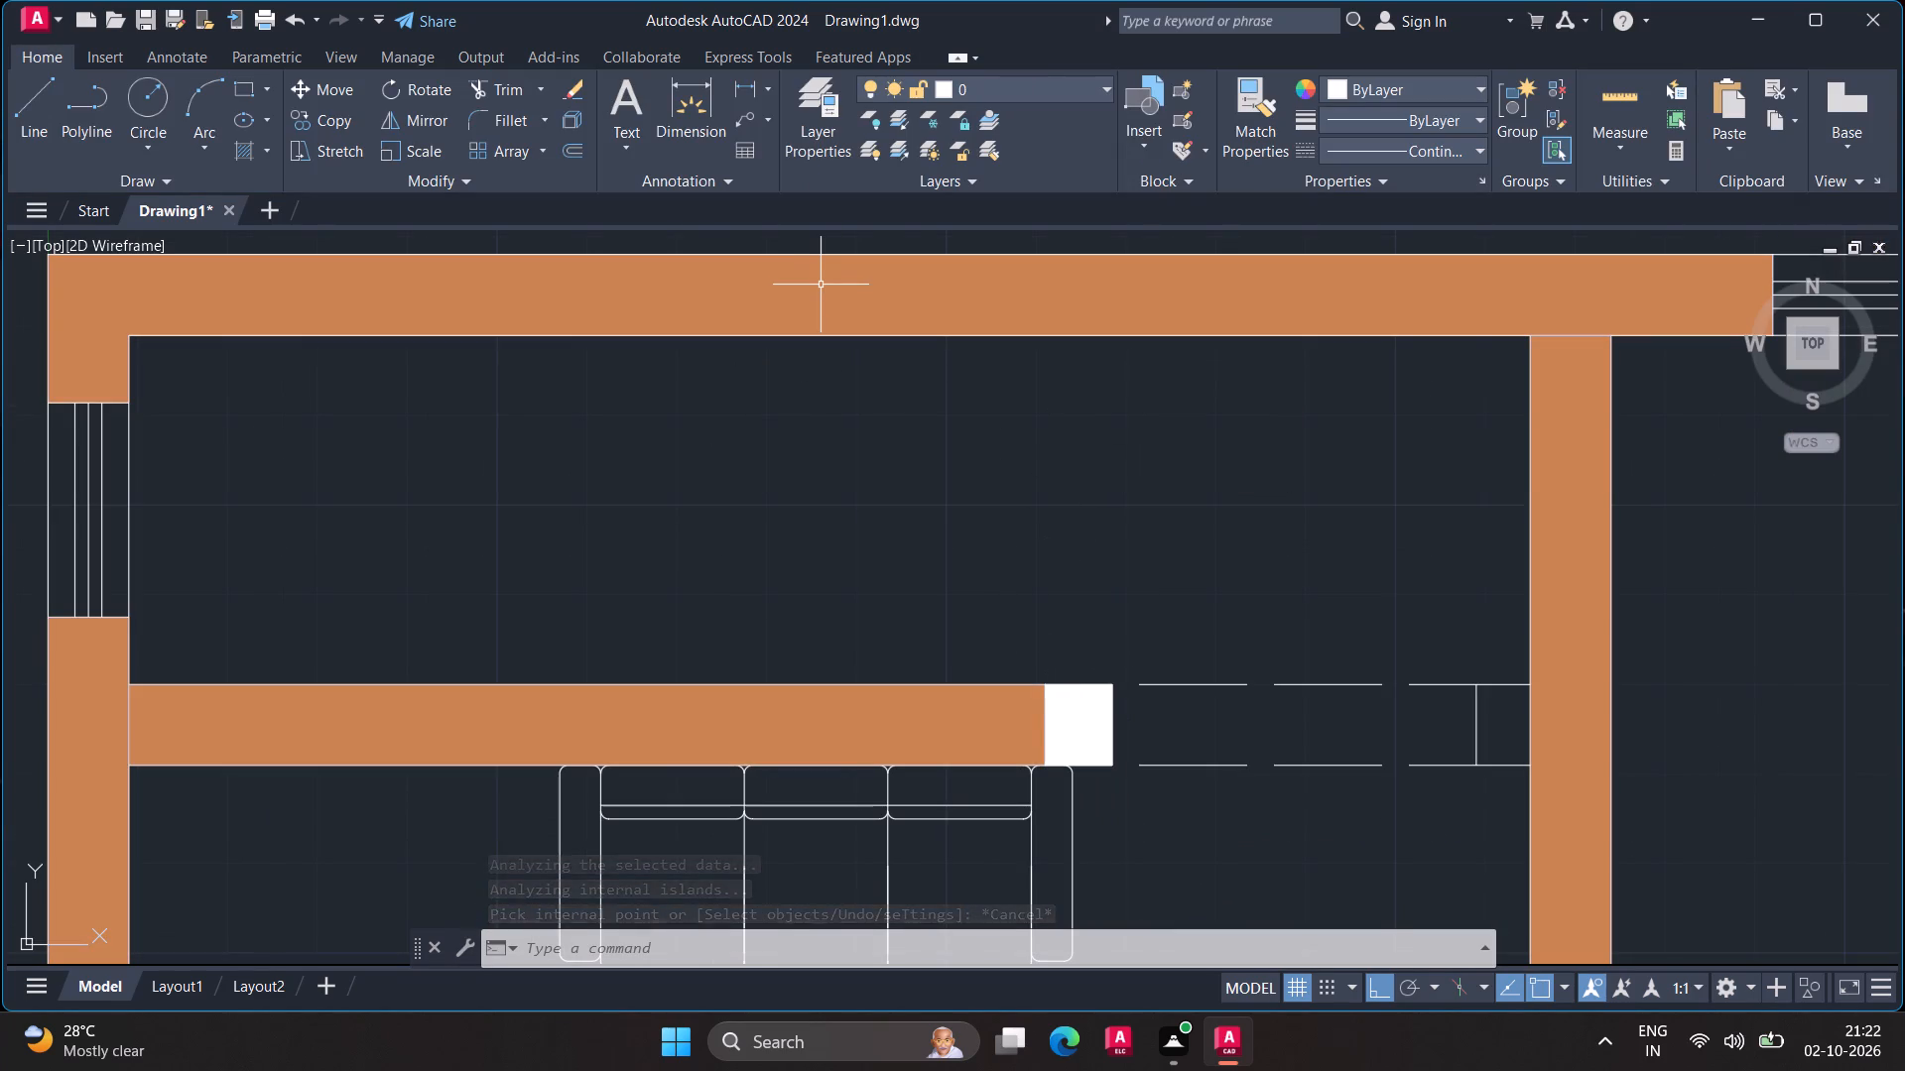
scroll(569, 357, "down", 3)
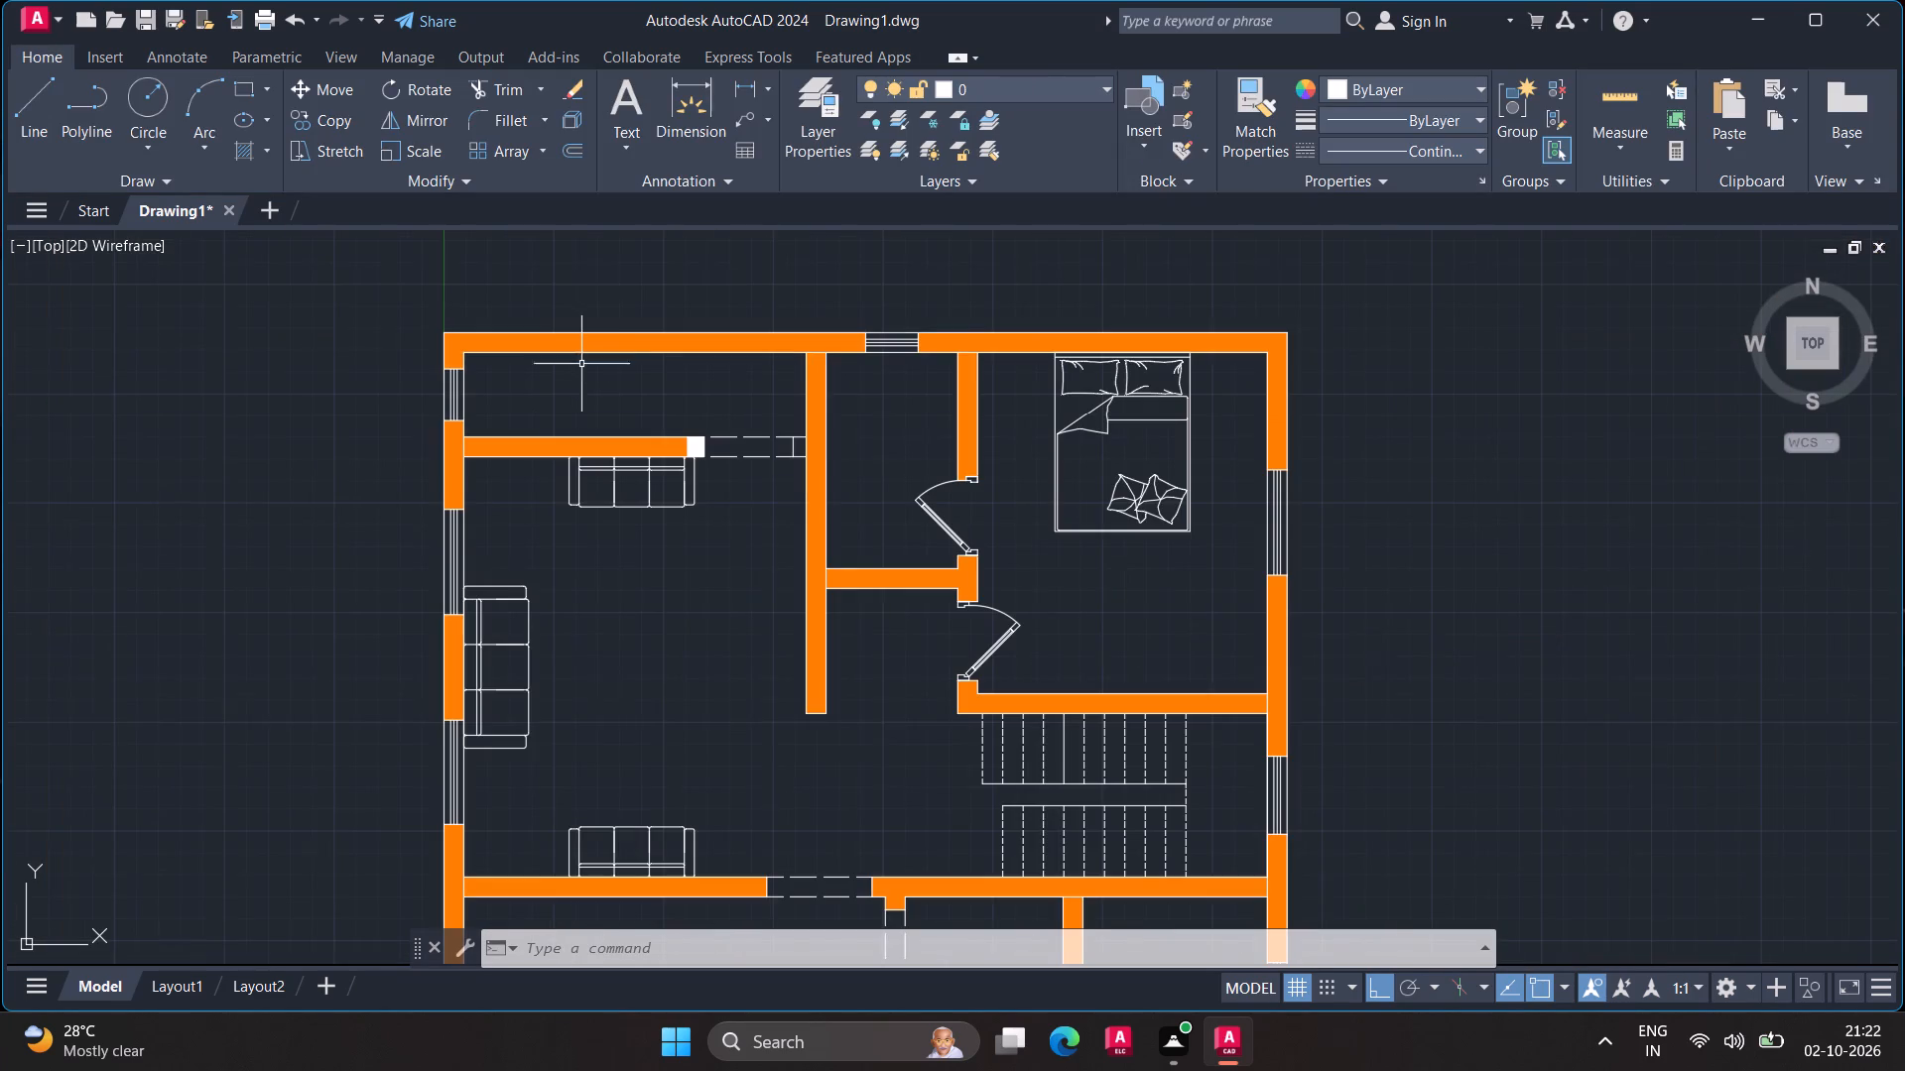
Make wall the current layer.
left_click(997, 77)
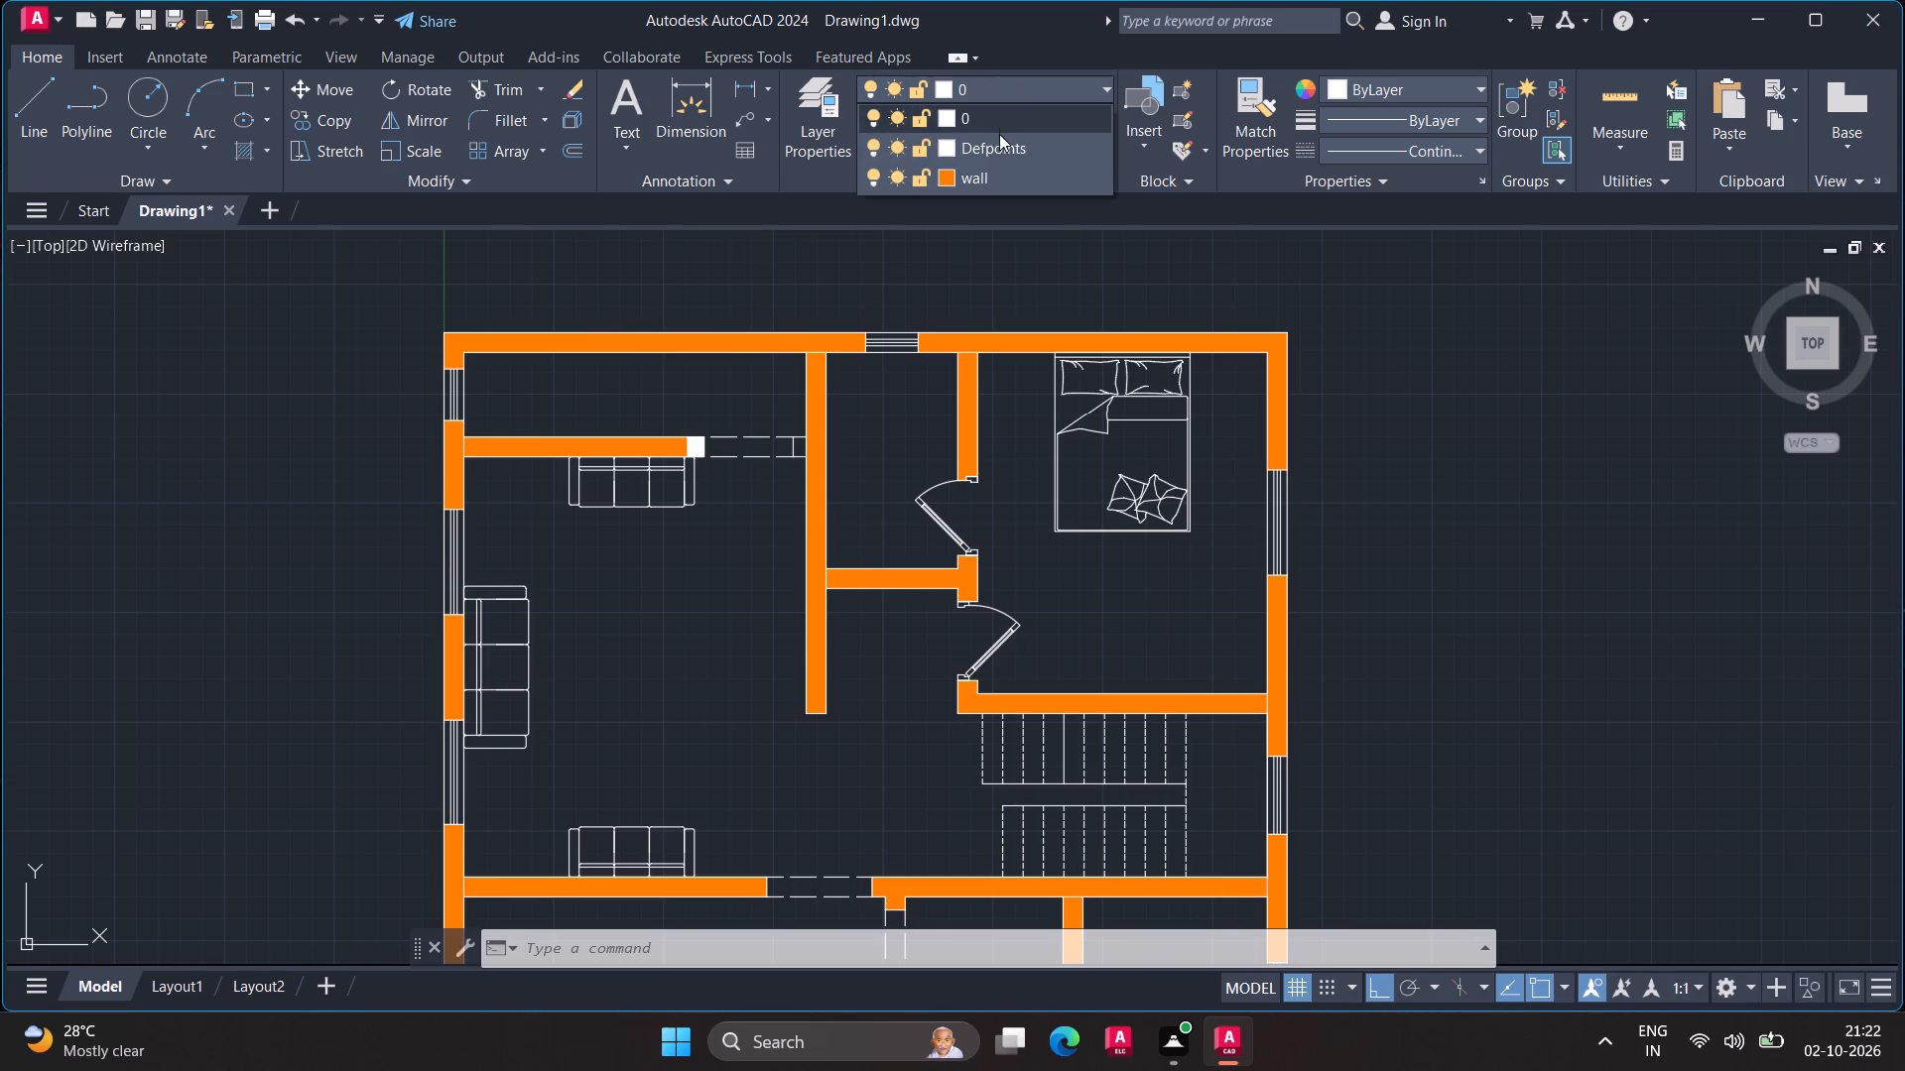
left_click(987, 169)
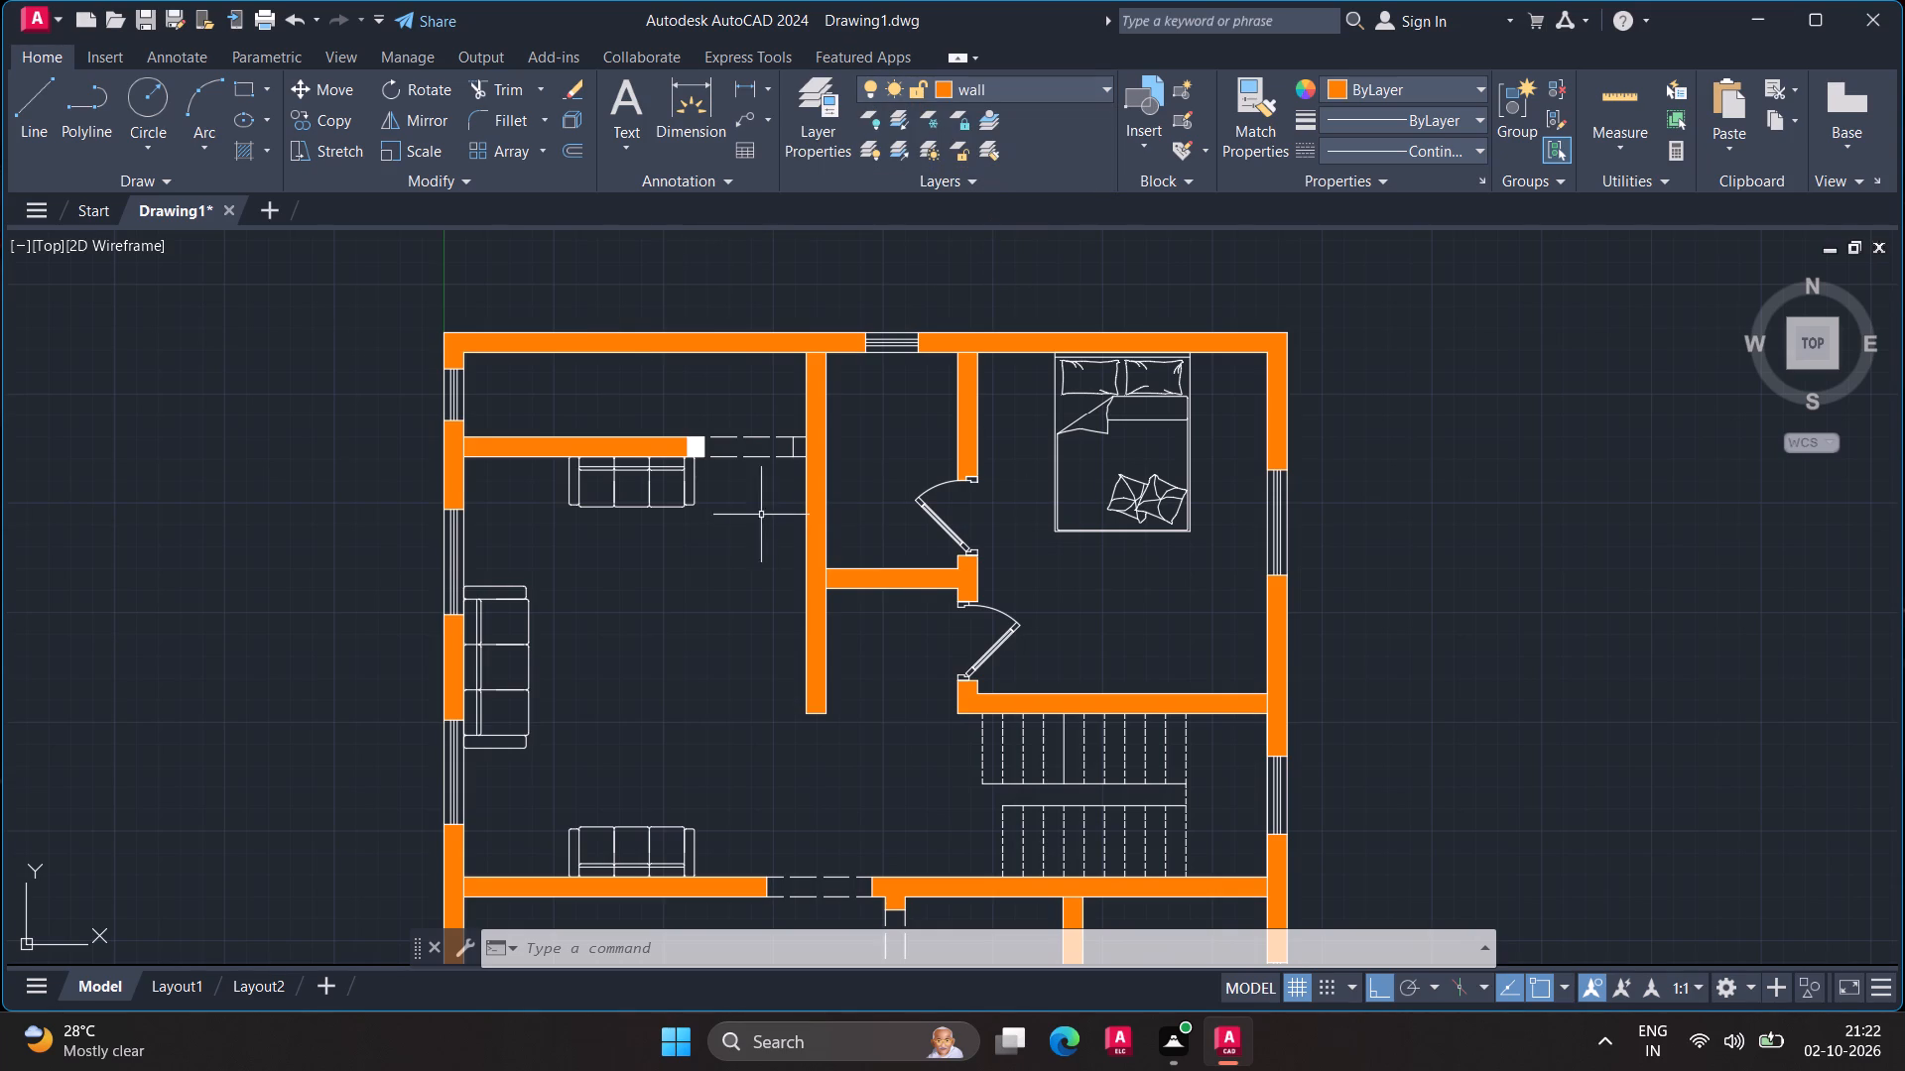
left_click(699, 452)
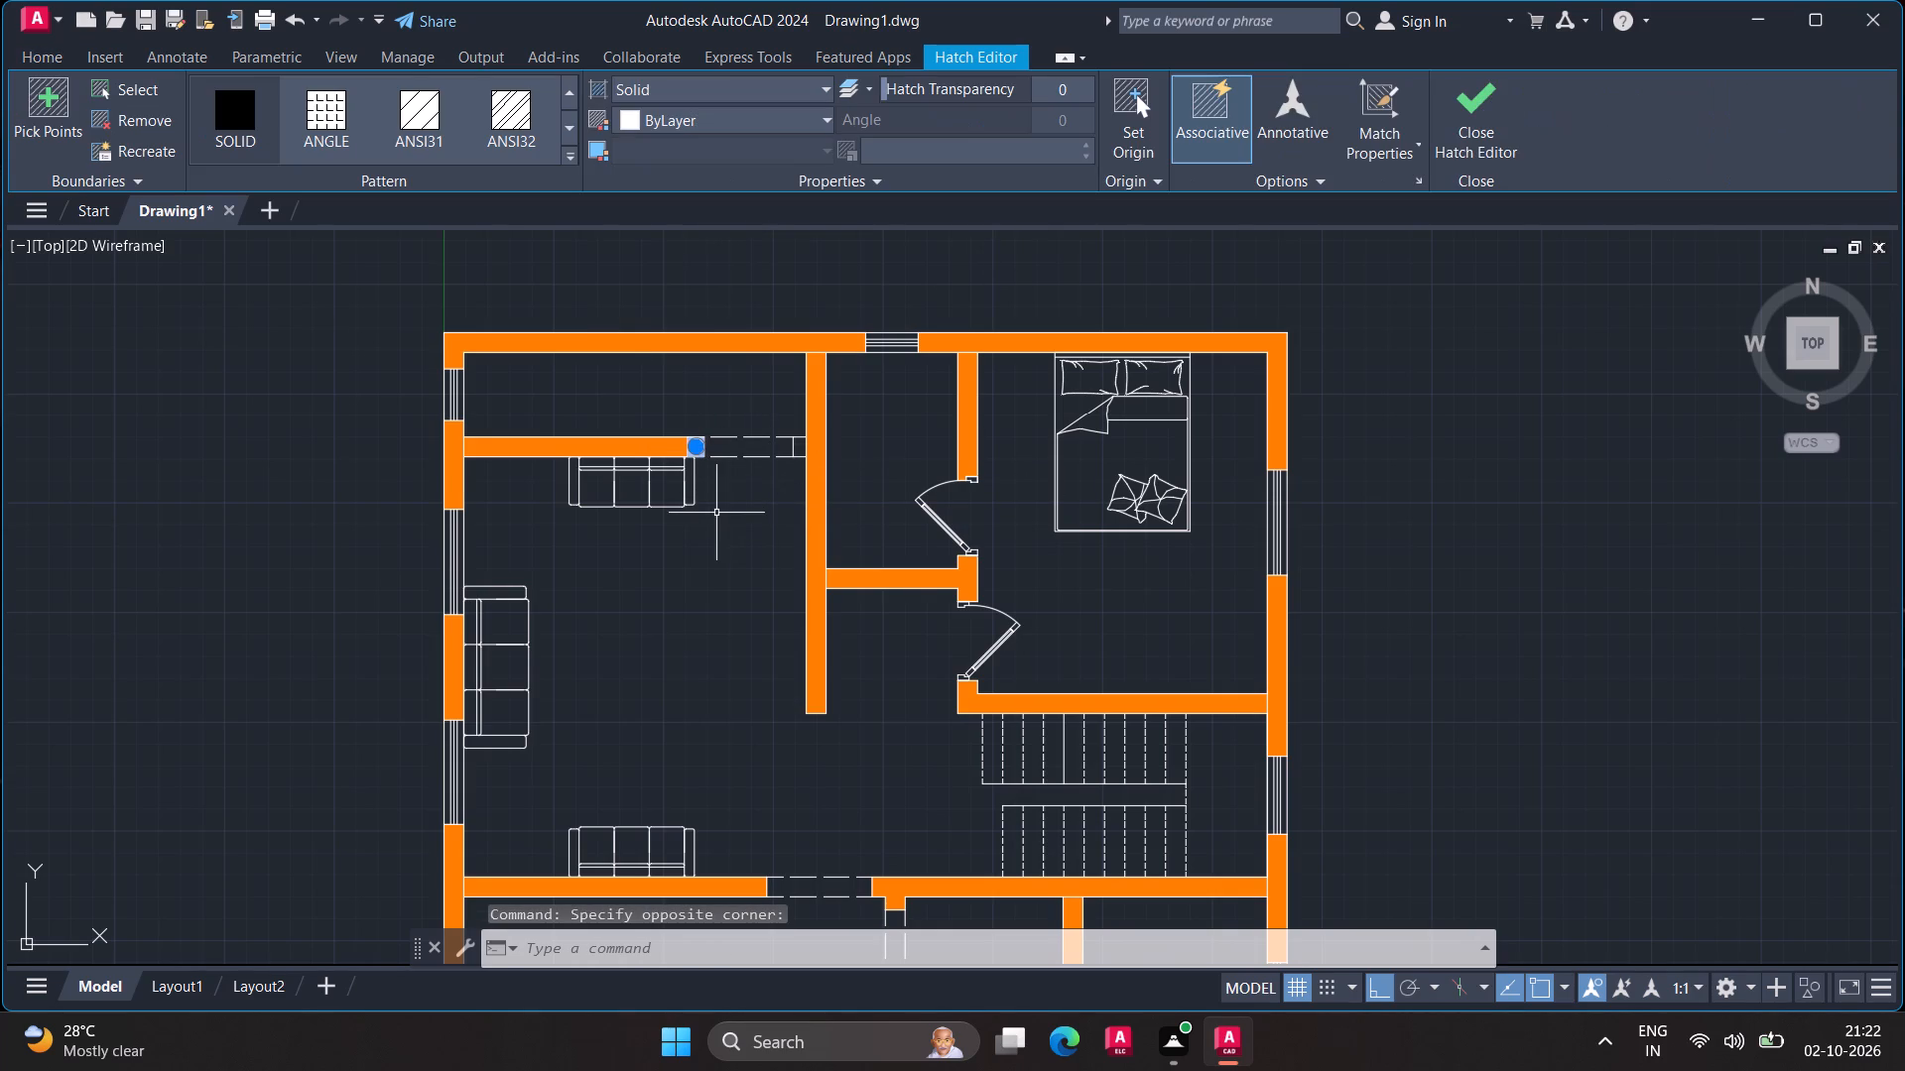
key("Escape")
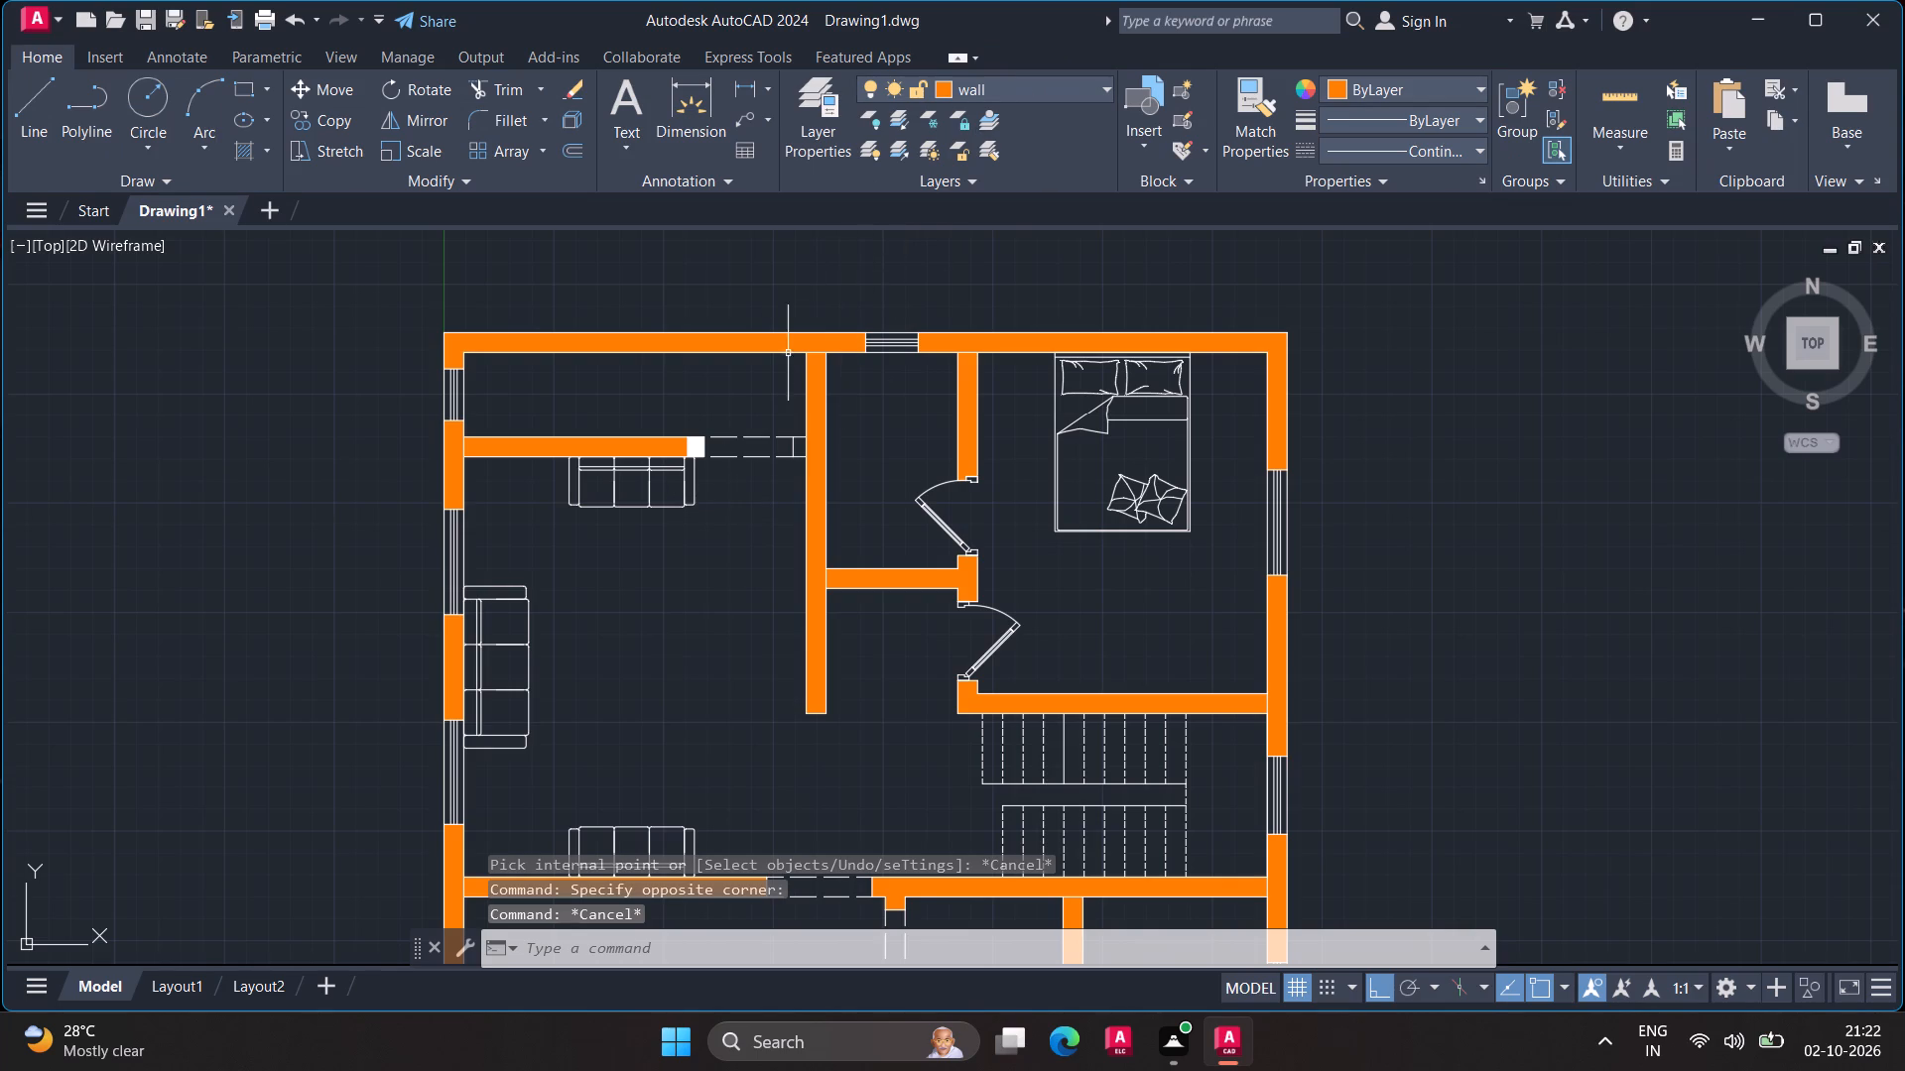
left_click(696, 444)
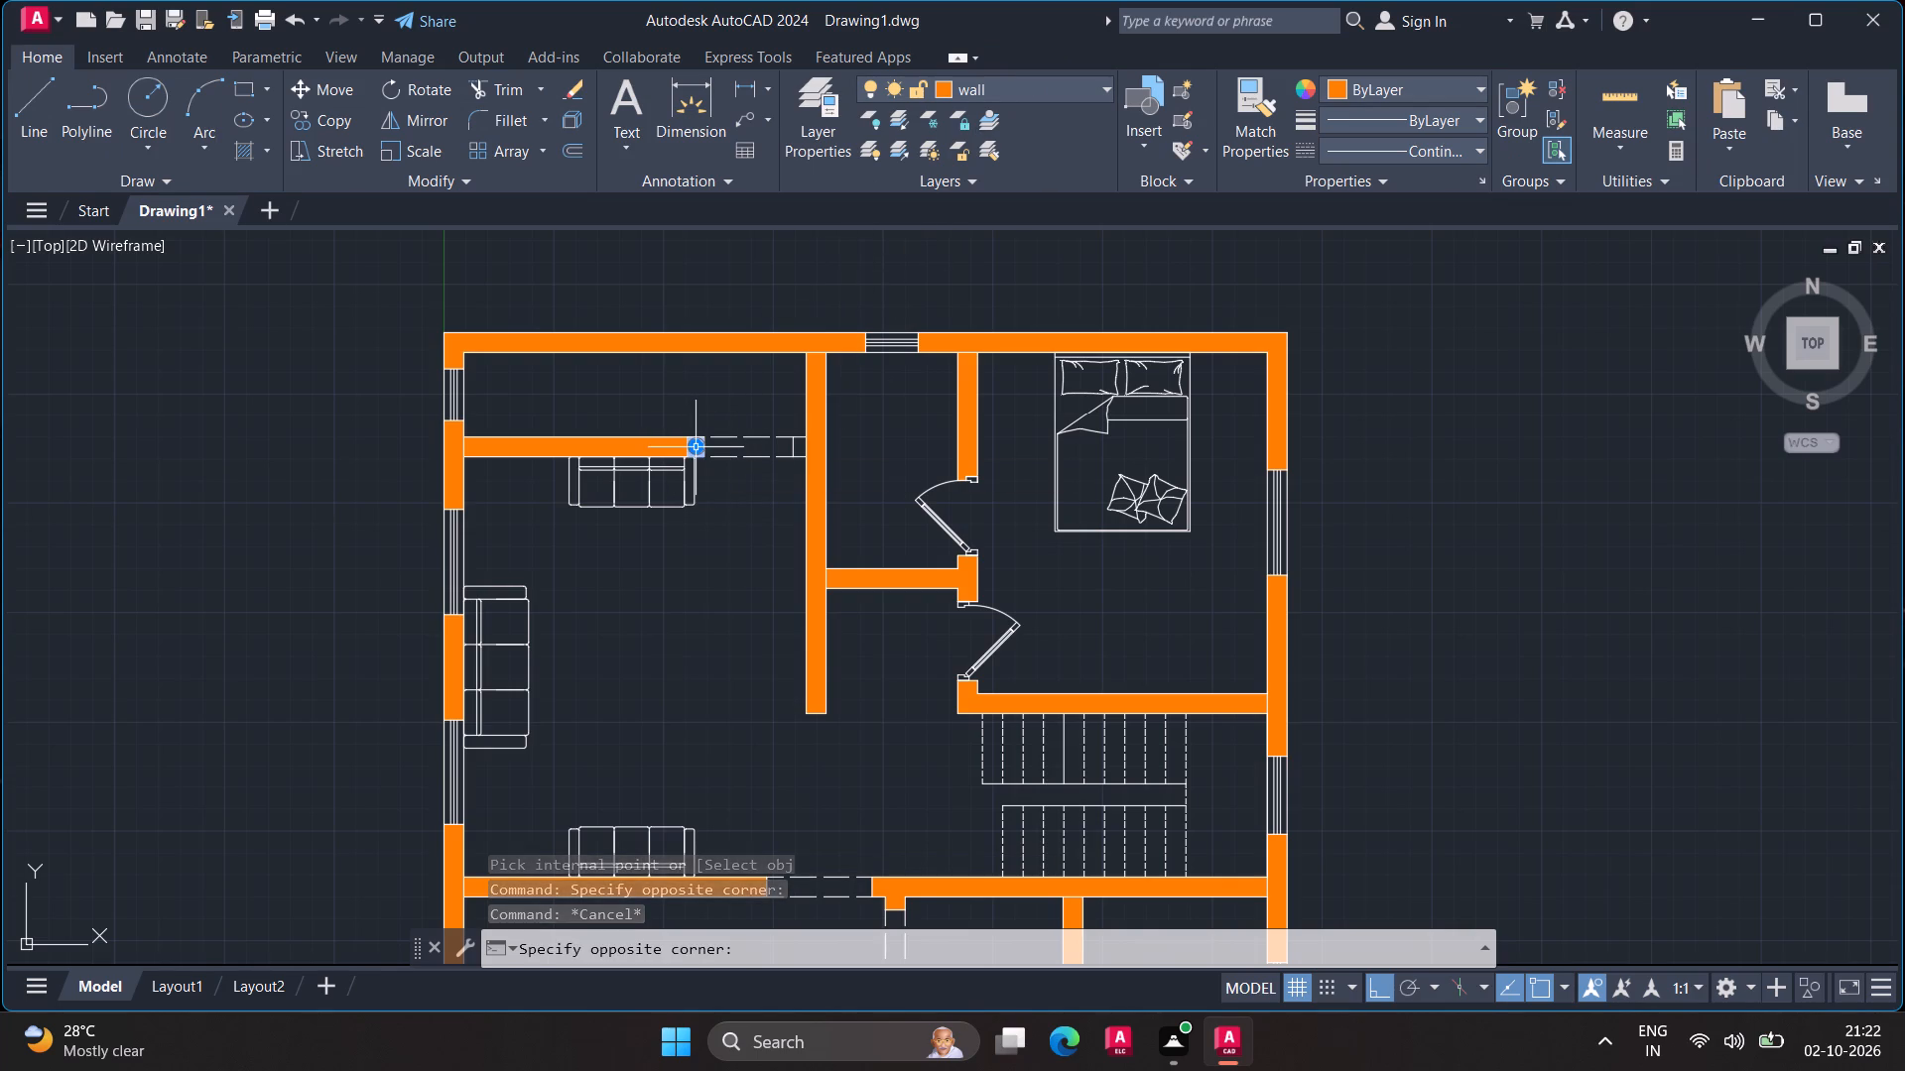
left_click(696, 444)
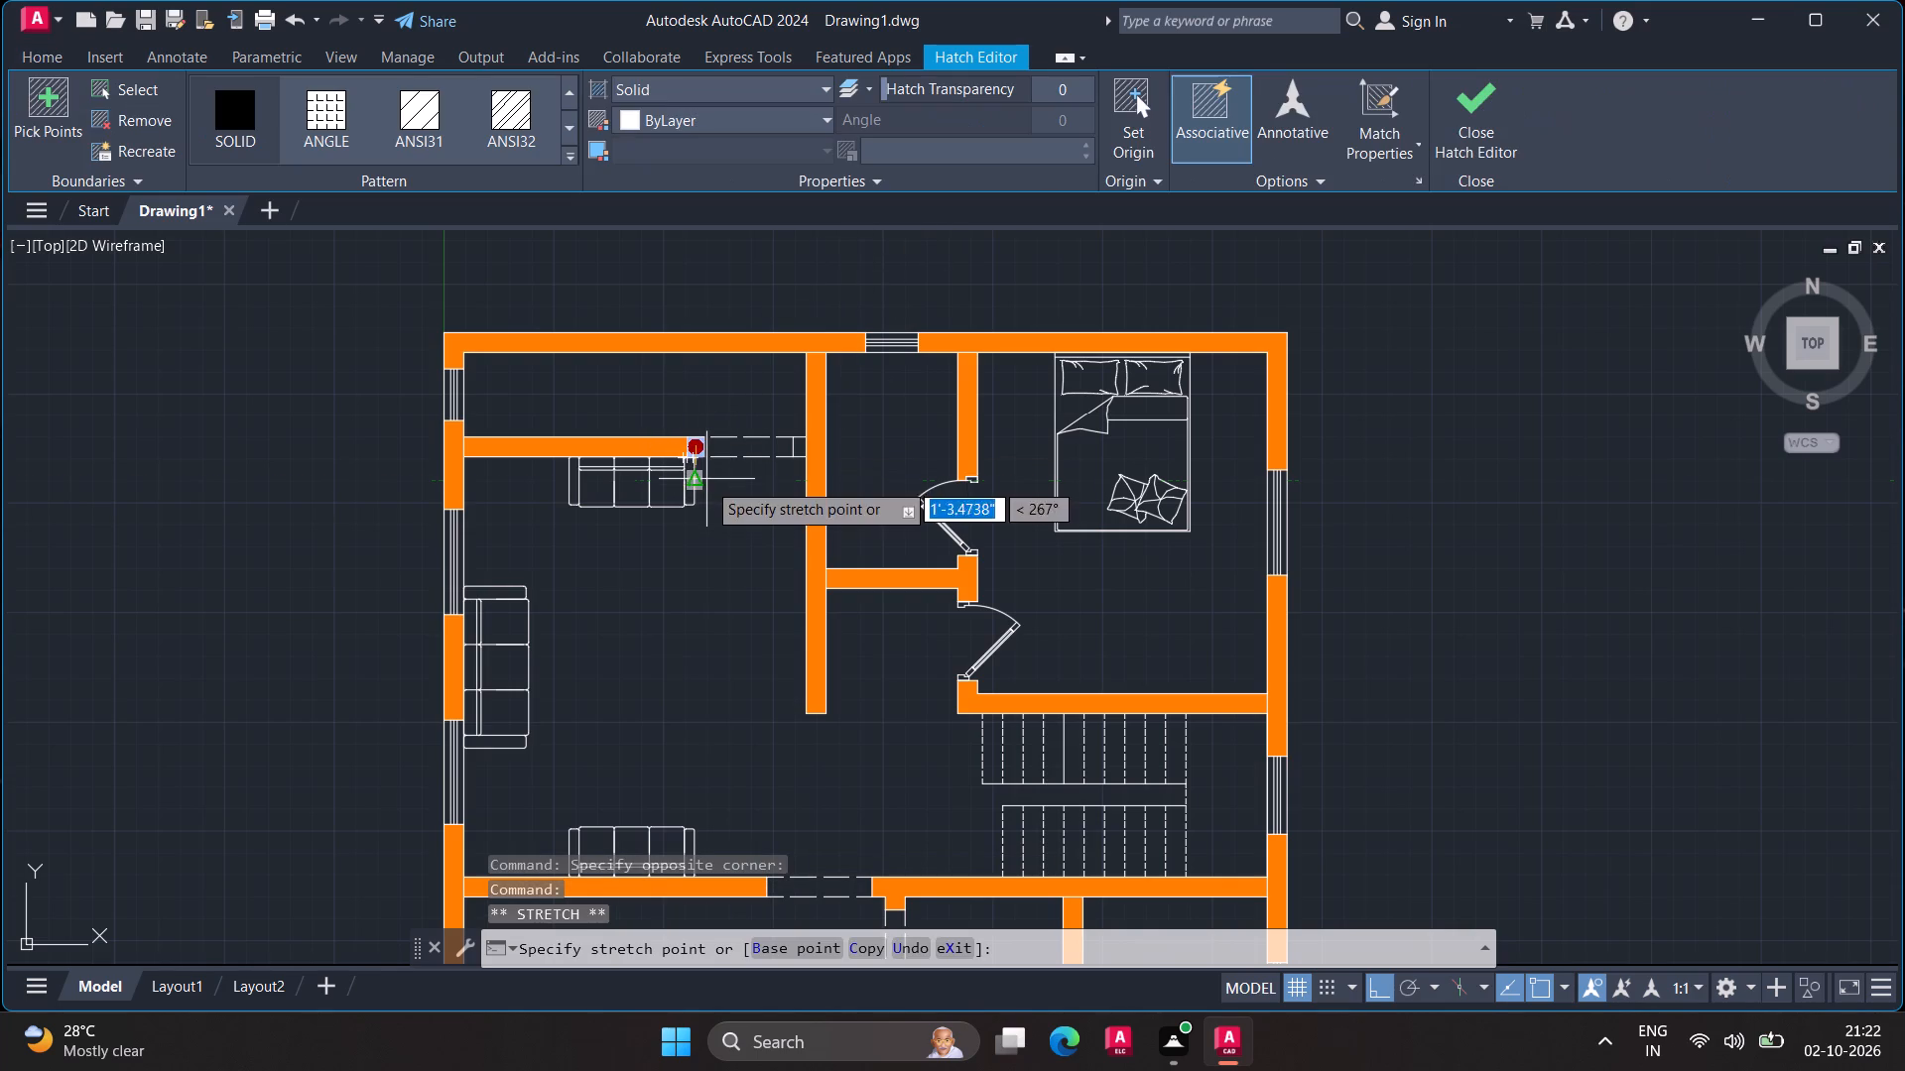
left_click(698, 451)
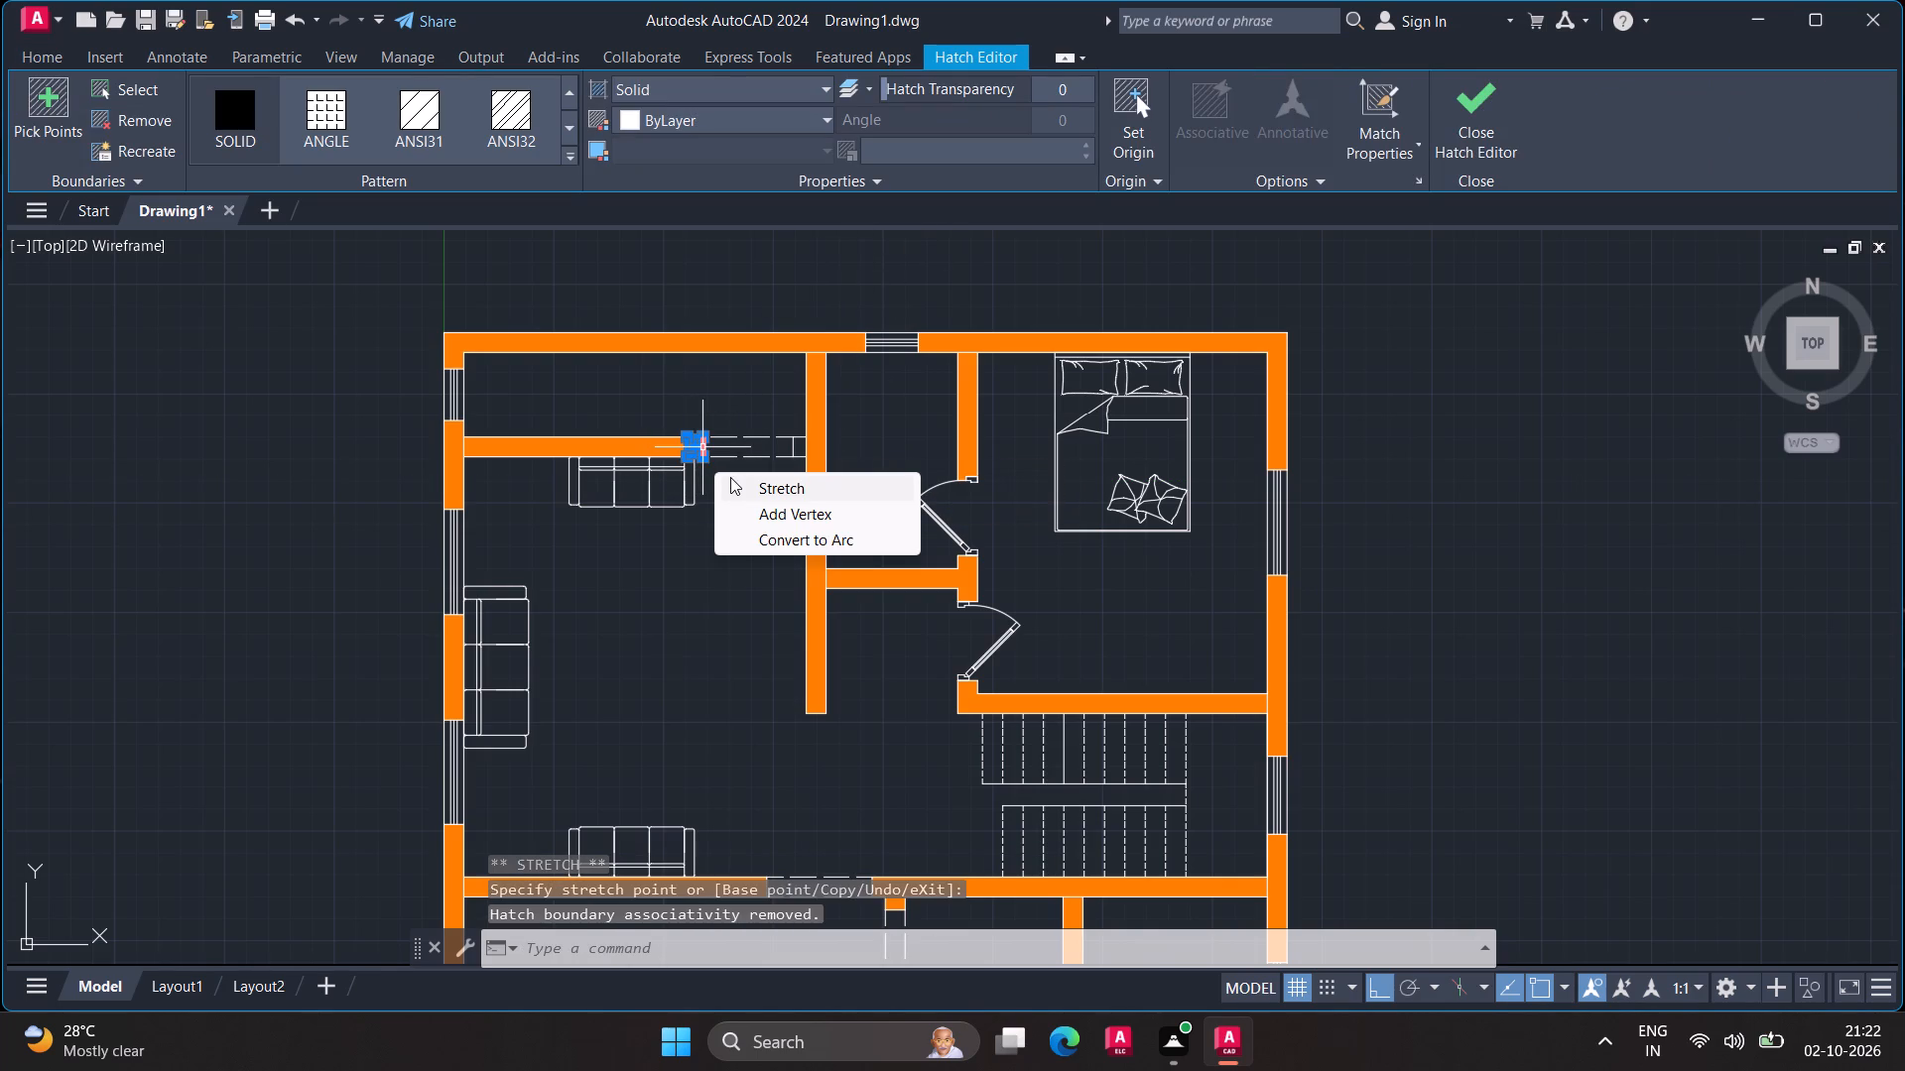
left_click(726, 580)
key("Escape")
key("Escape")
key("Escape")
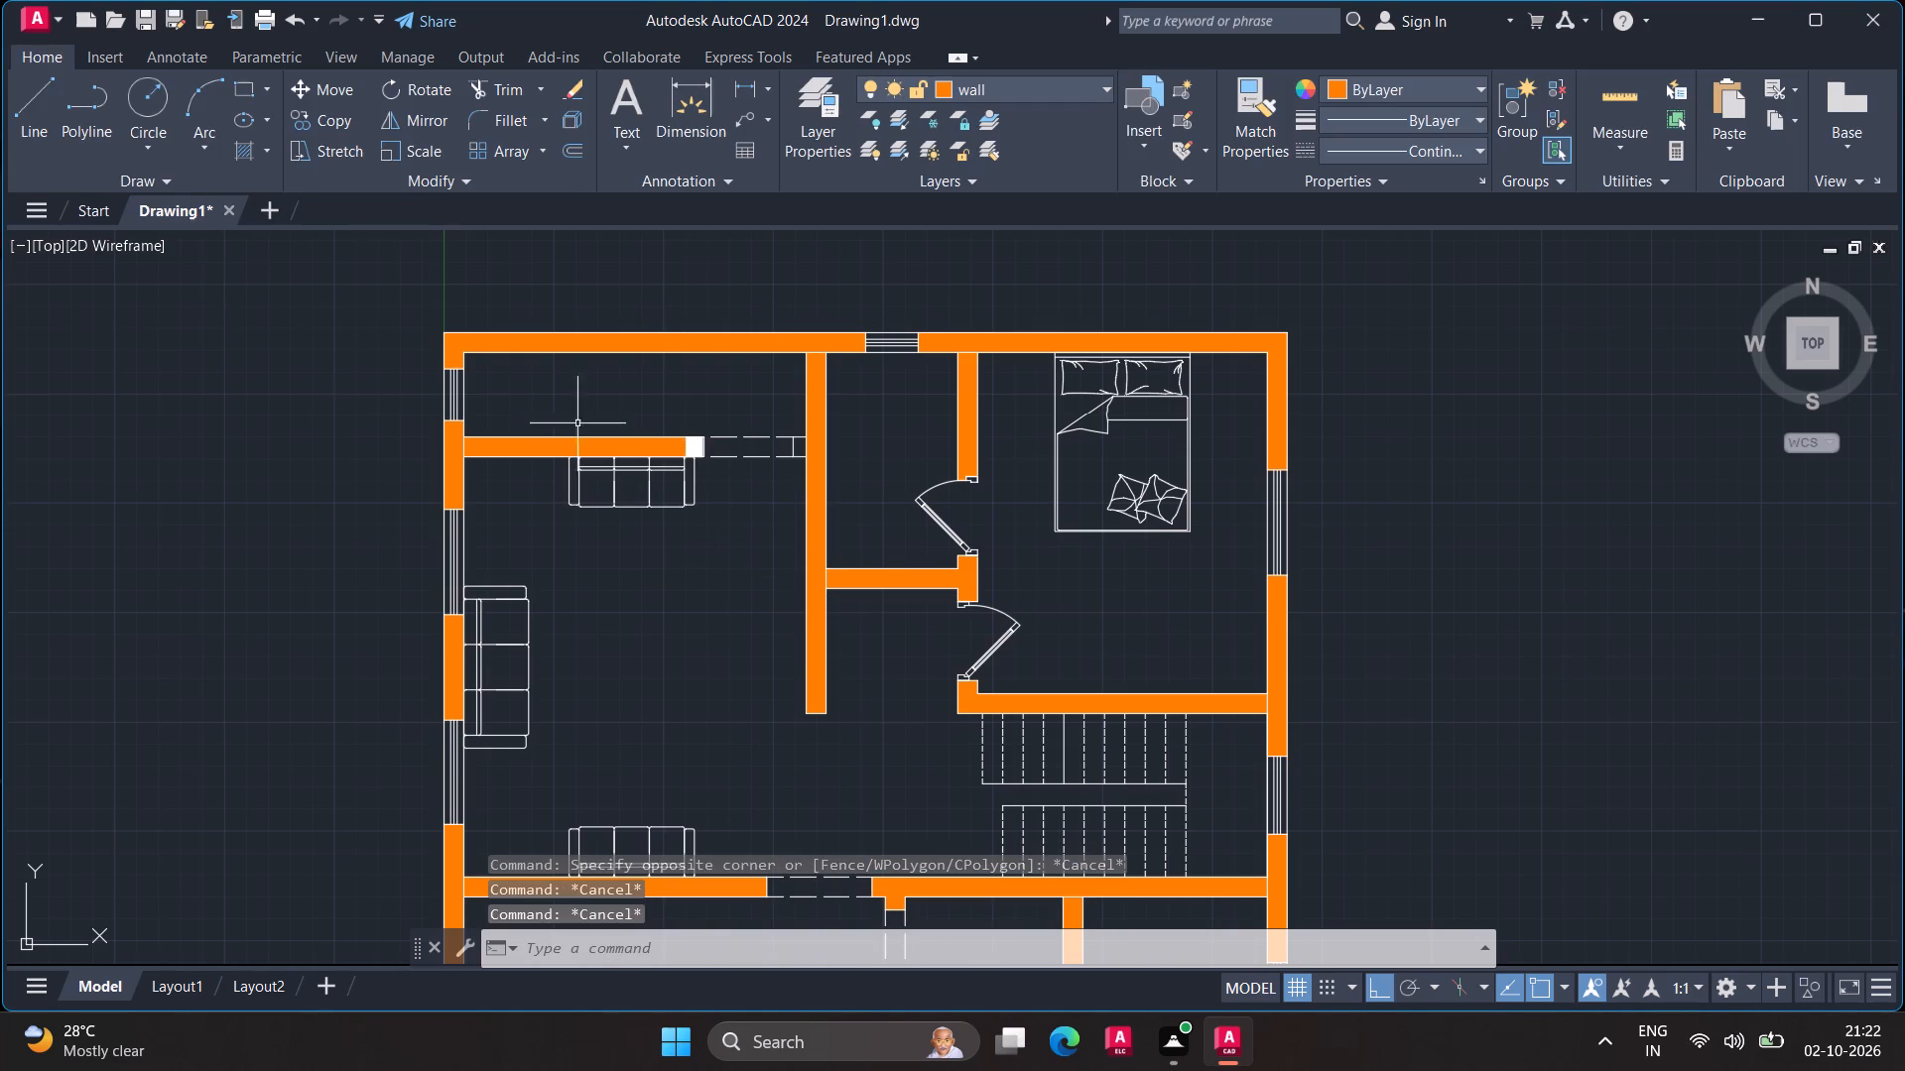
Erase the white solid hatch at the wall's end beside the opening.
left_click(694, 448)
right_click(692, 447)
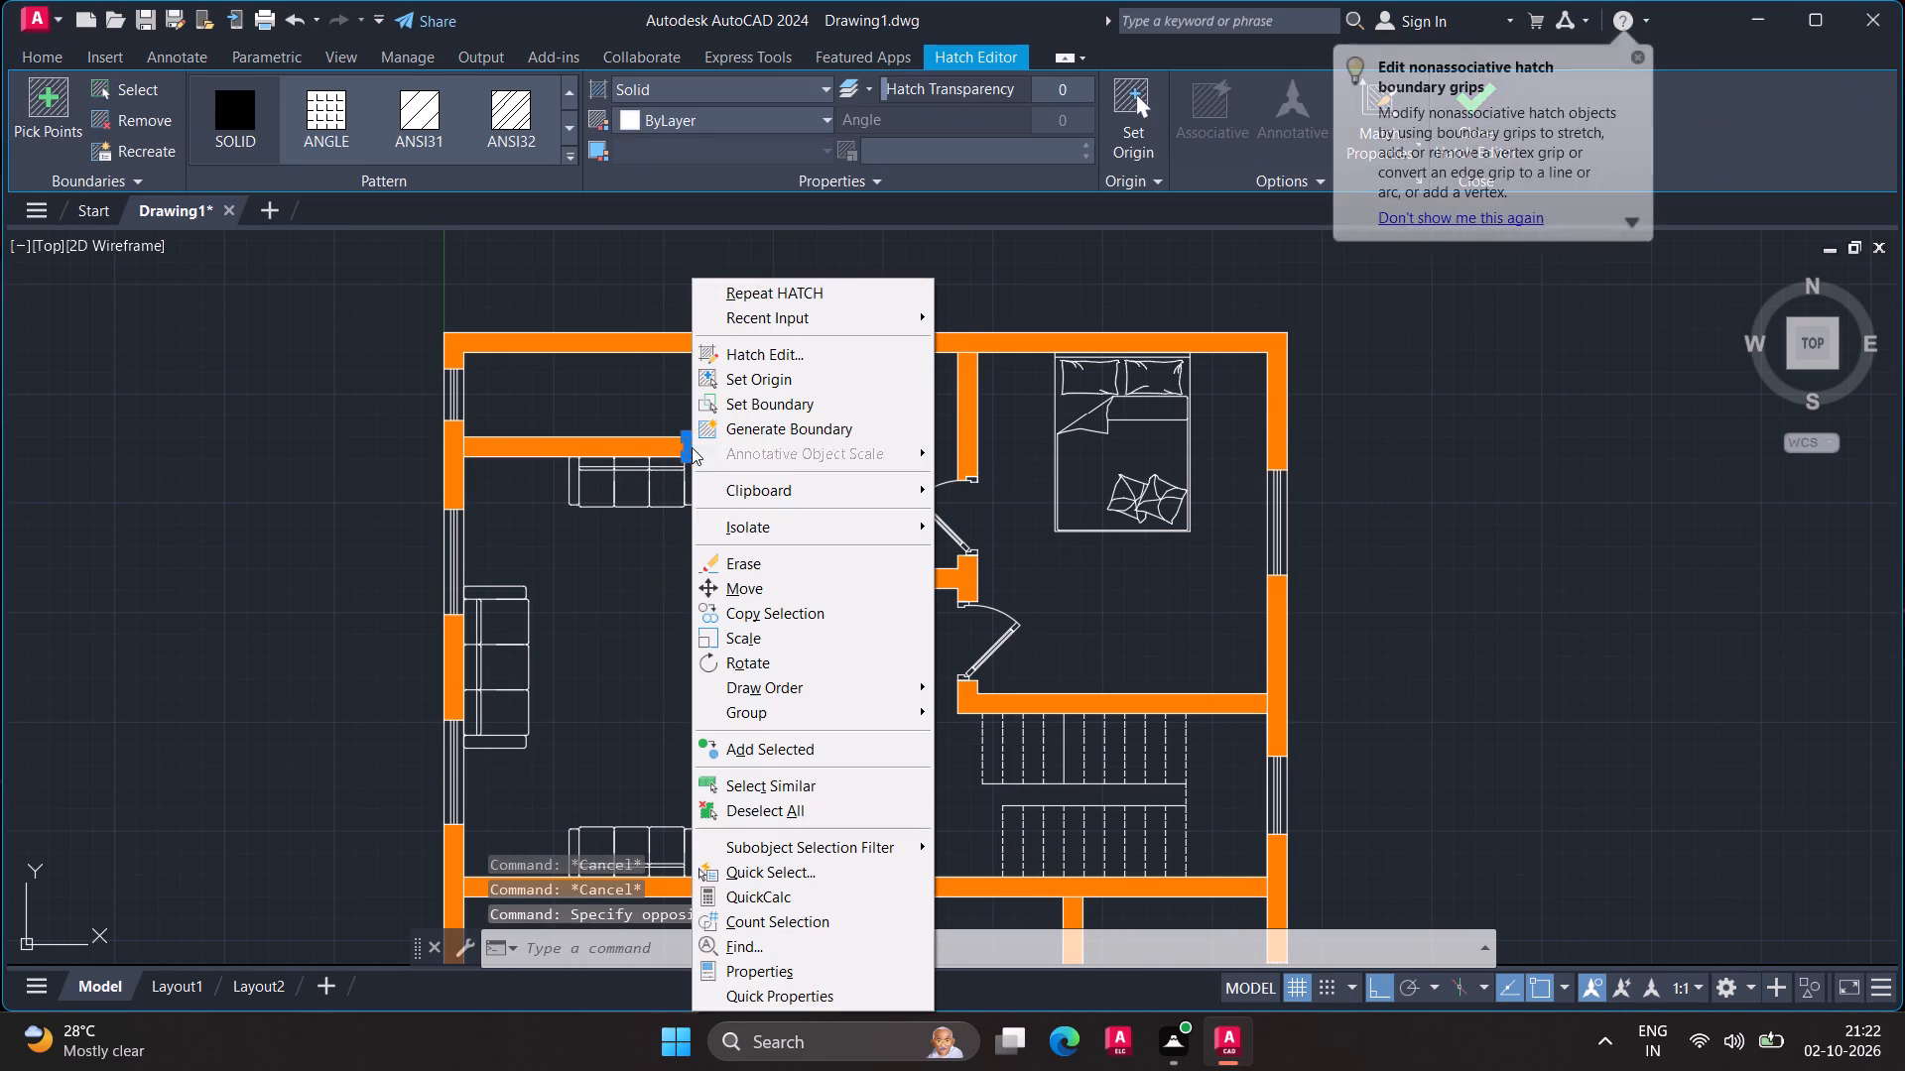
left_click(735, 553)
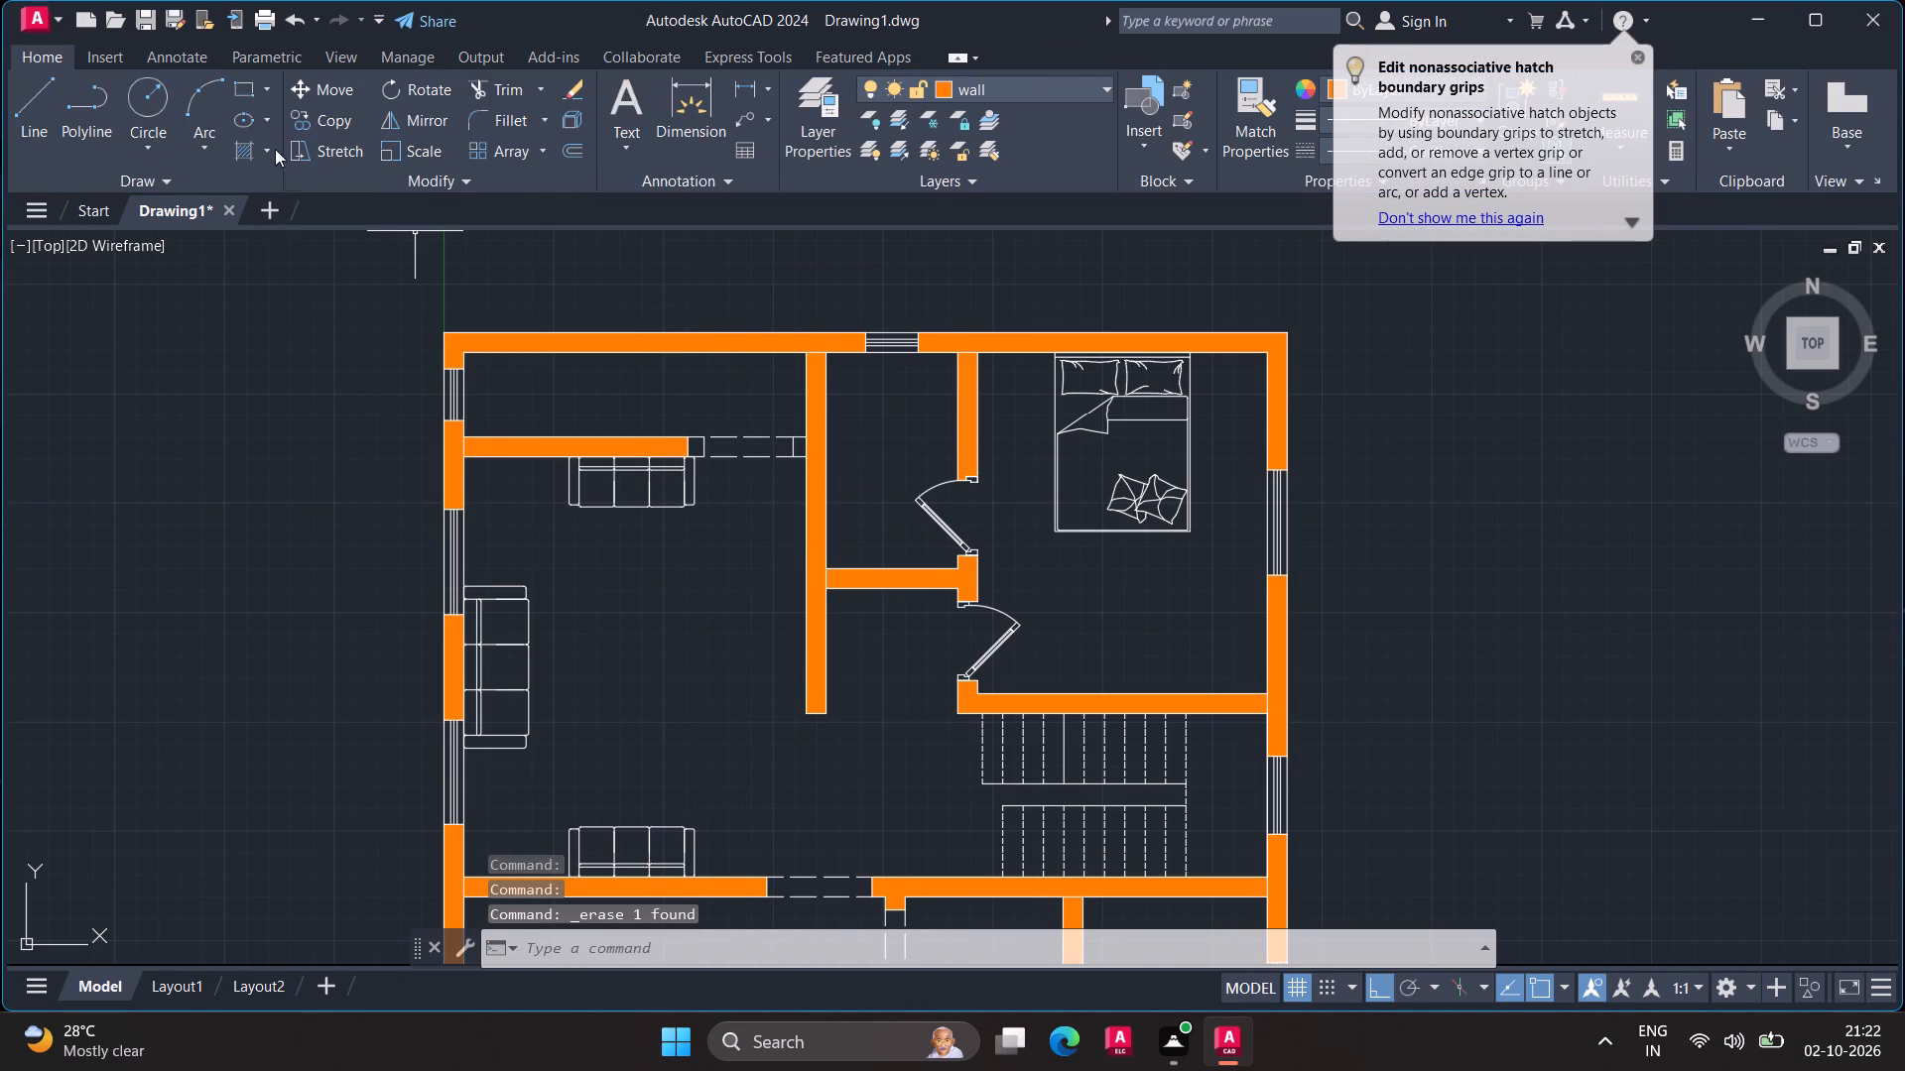
Hatch the small closed area at the wall's end beside the opening with the Solid pattern on the wall layer.
type("h")
key("space")
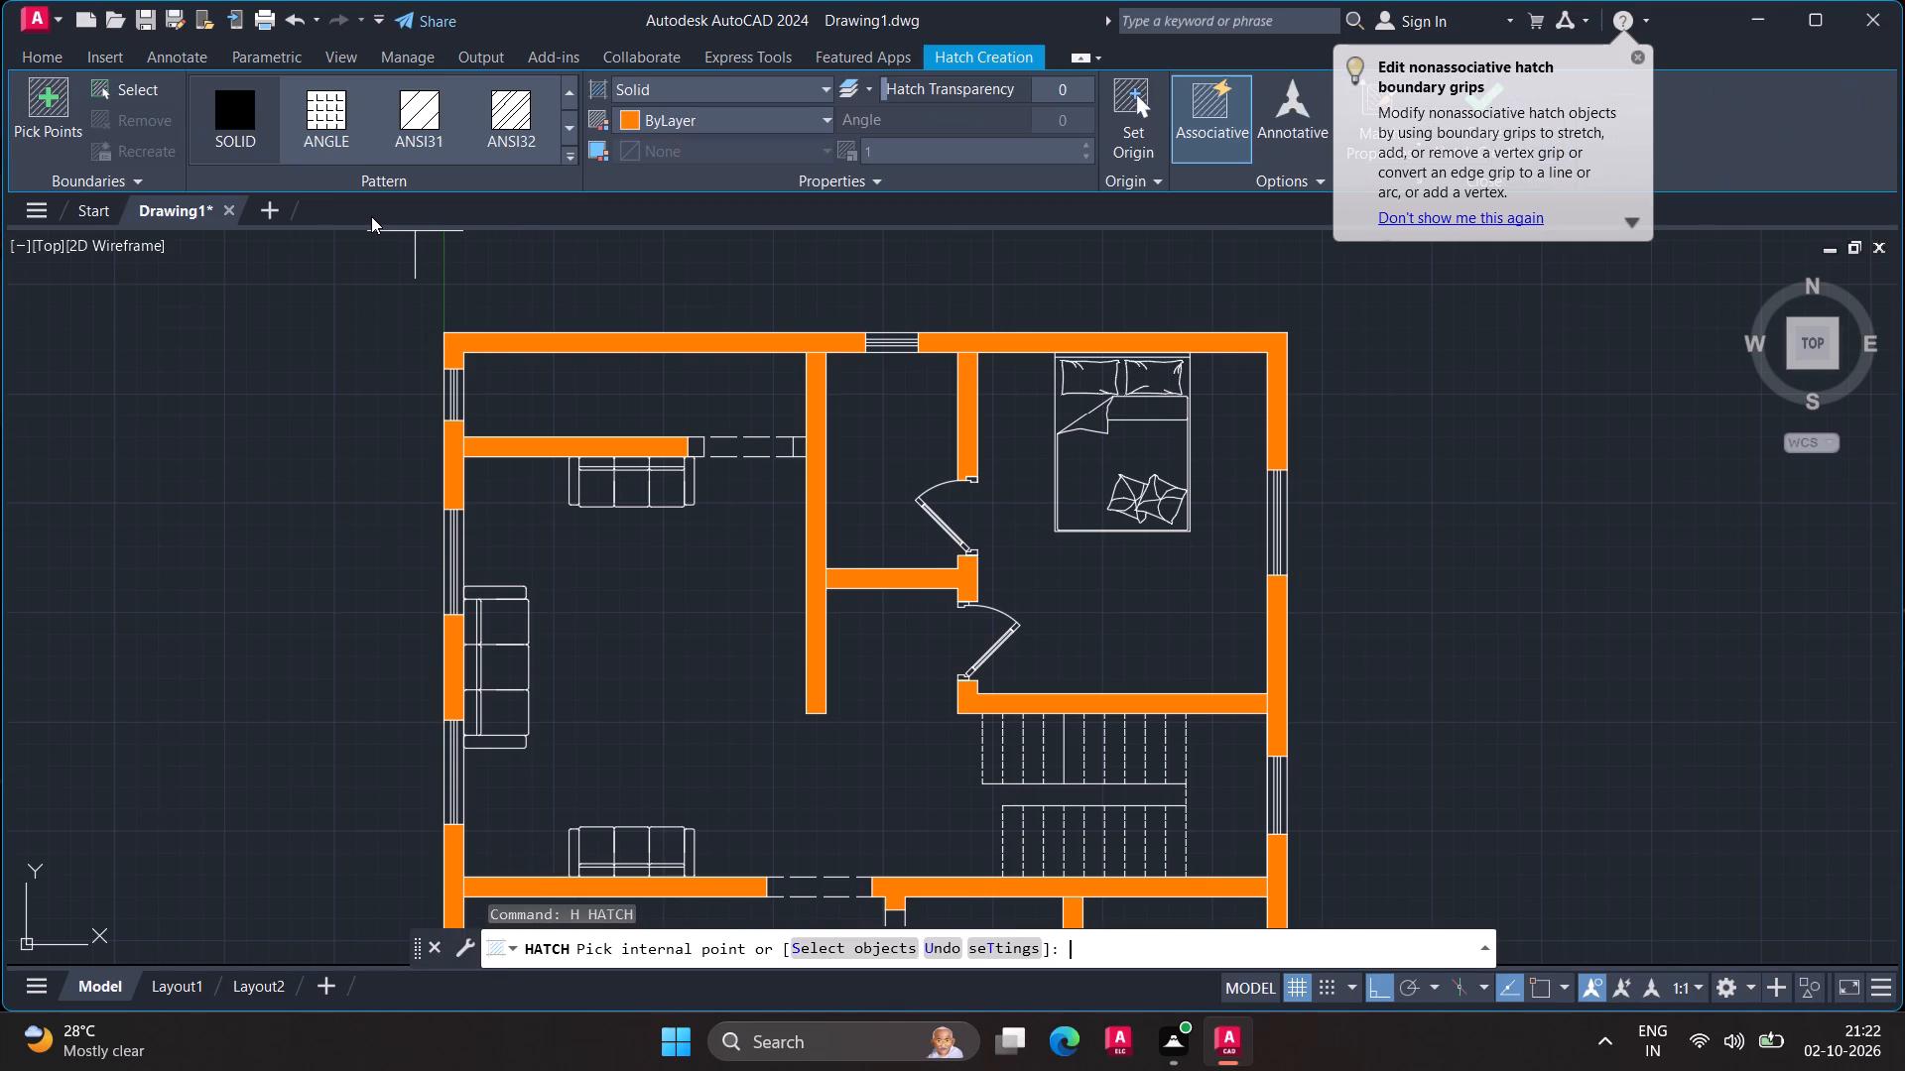
left_click(240, 119)
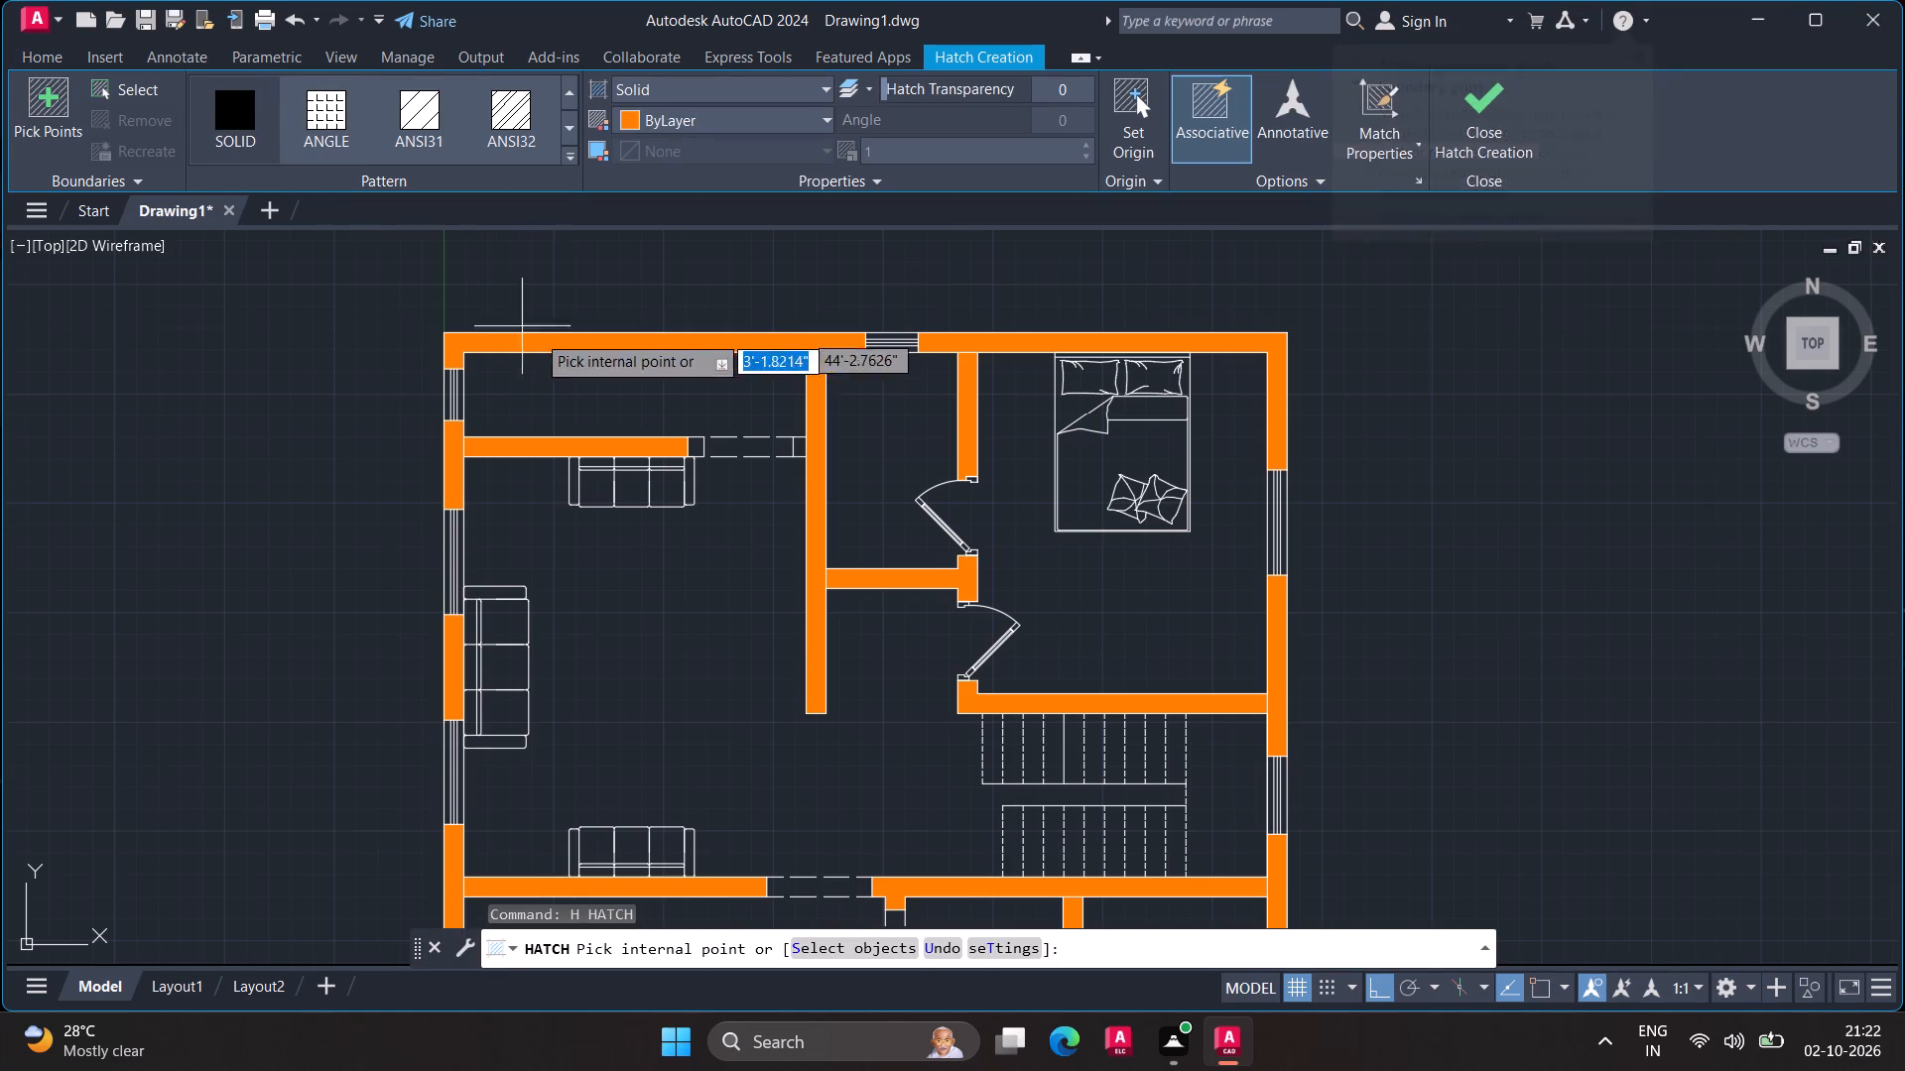
left_click(692, 446)
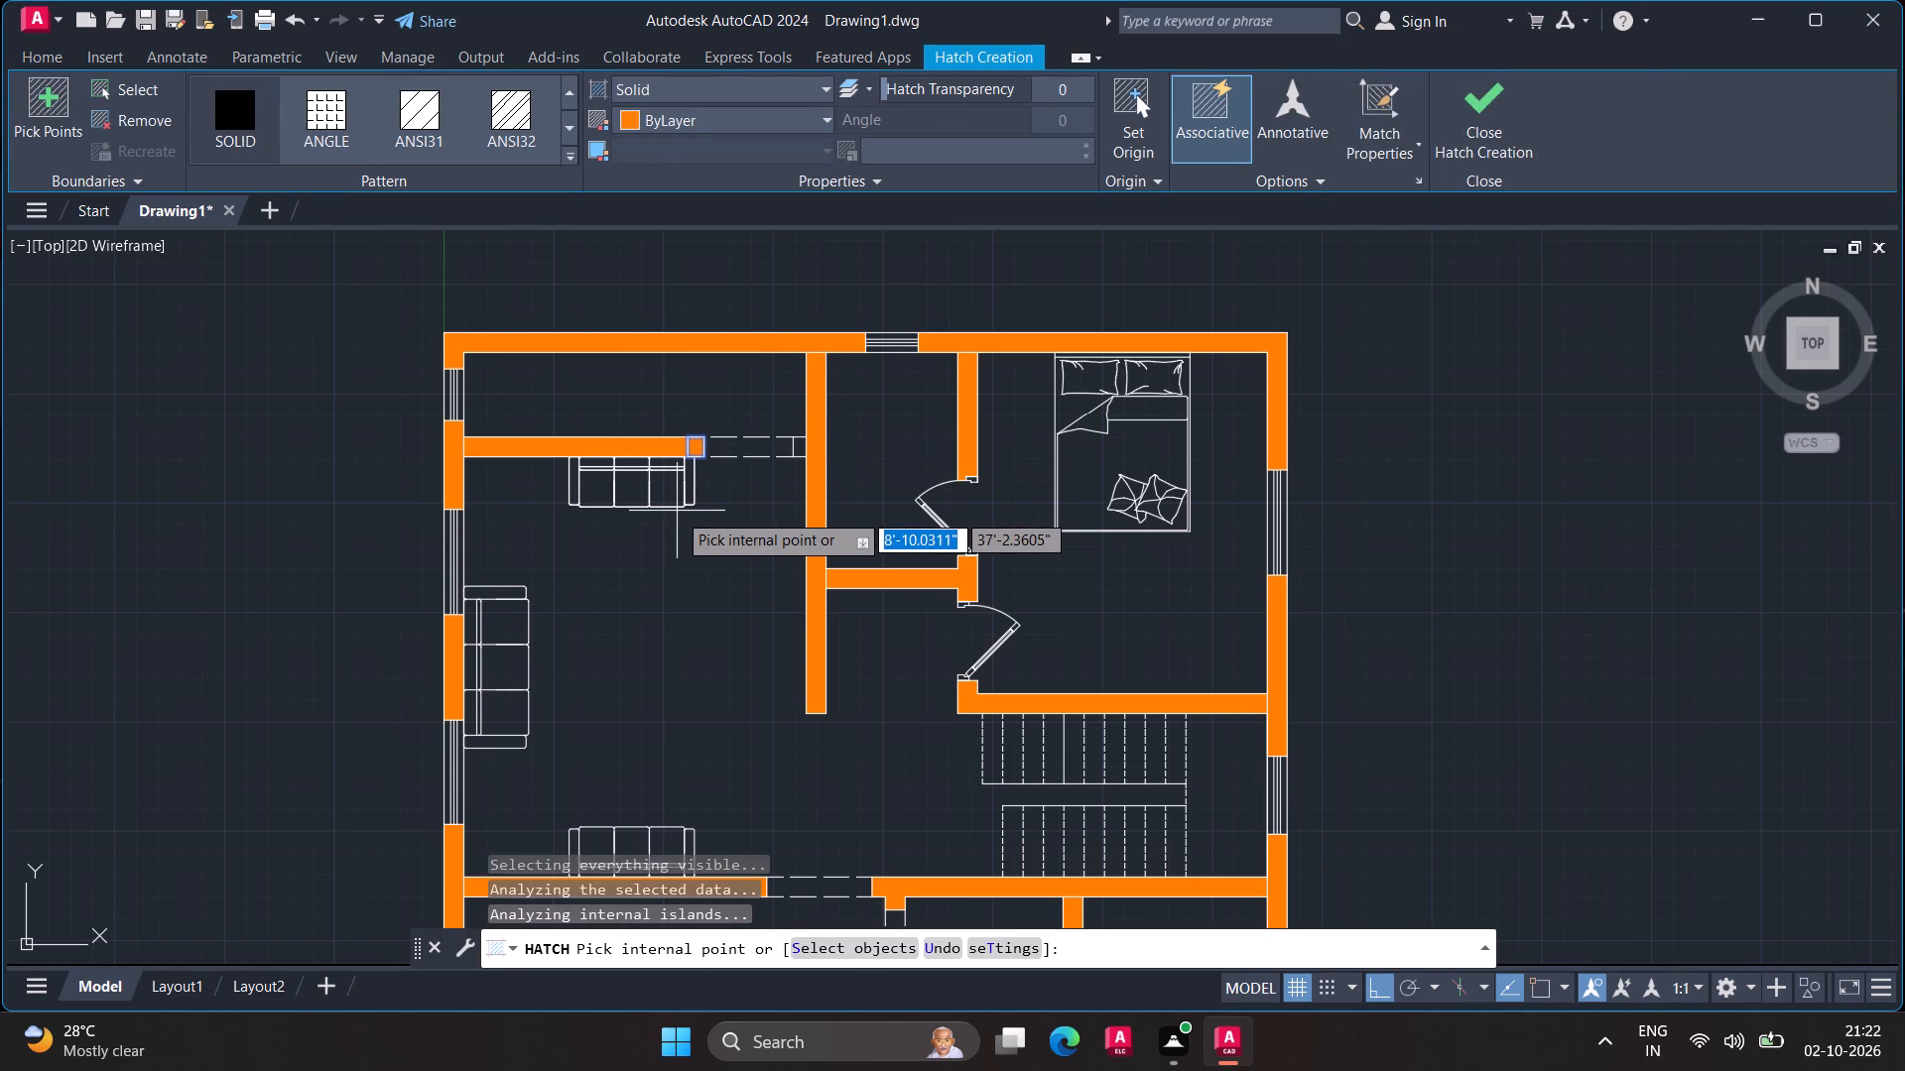
key("Escape")
key("Escape")
key("Escape")
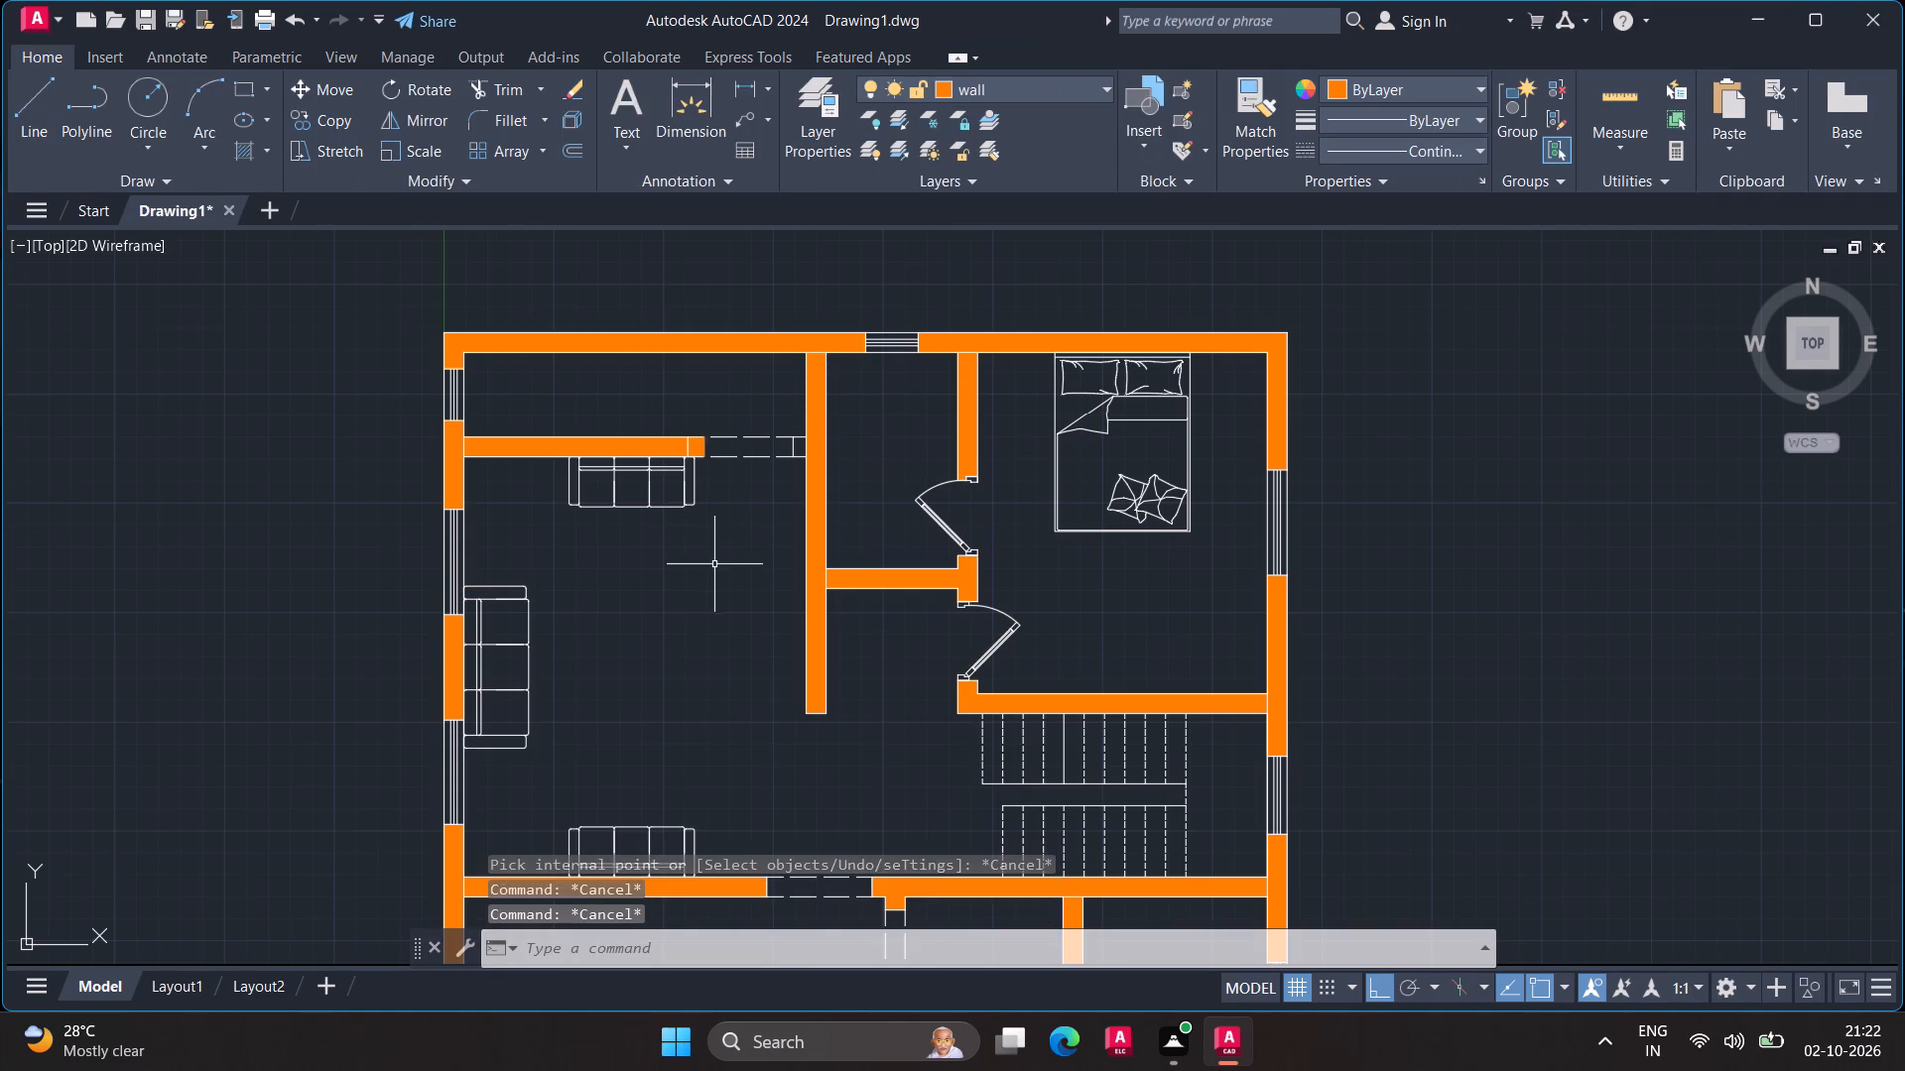
key("Escape")
Open the Blocks collection of 01-10-cad-blocks-net-tables.dwg from the Downloads folder in DesignCenter.
scroll(714, 570, "down", 1)
scroll(738, 605, "up", 1)
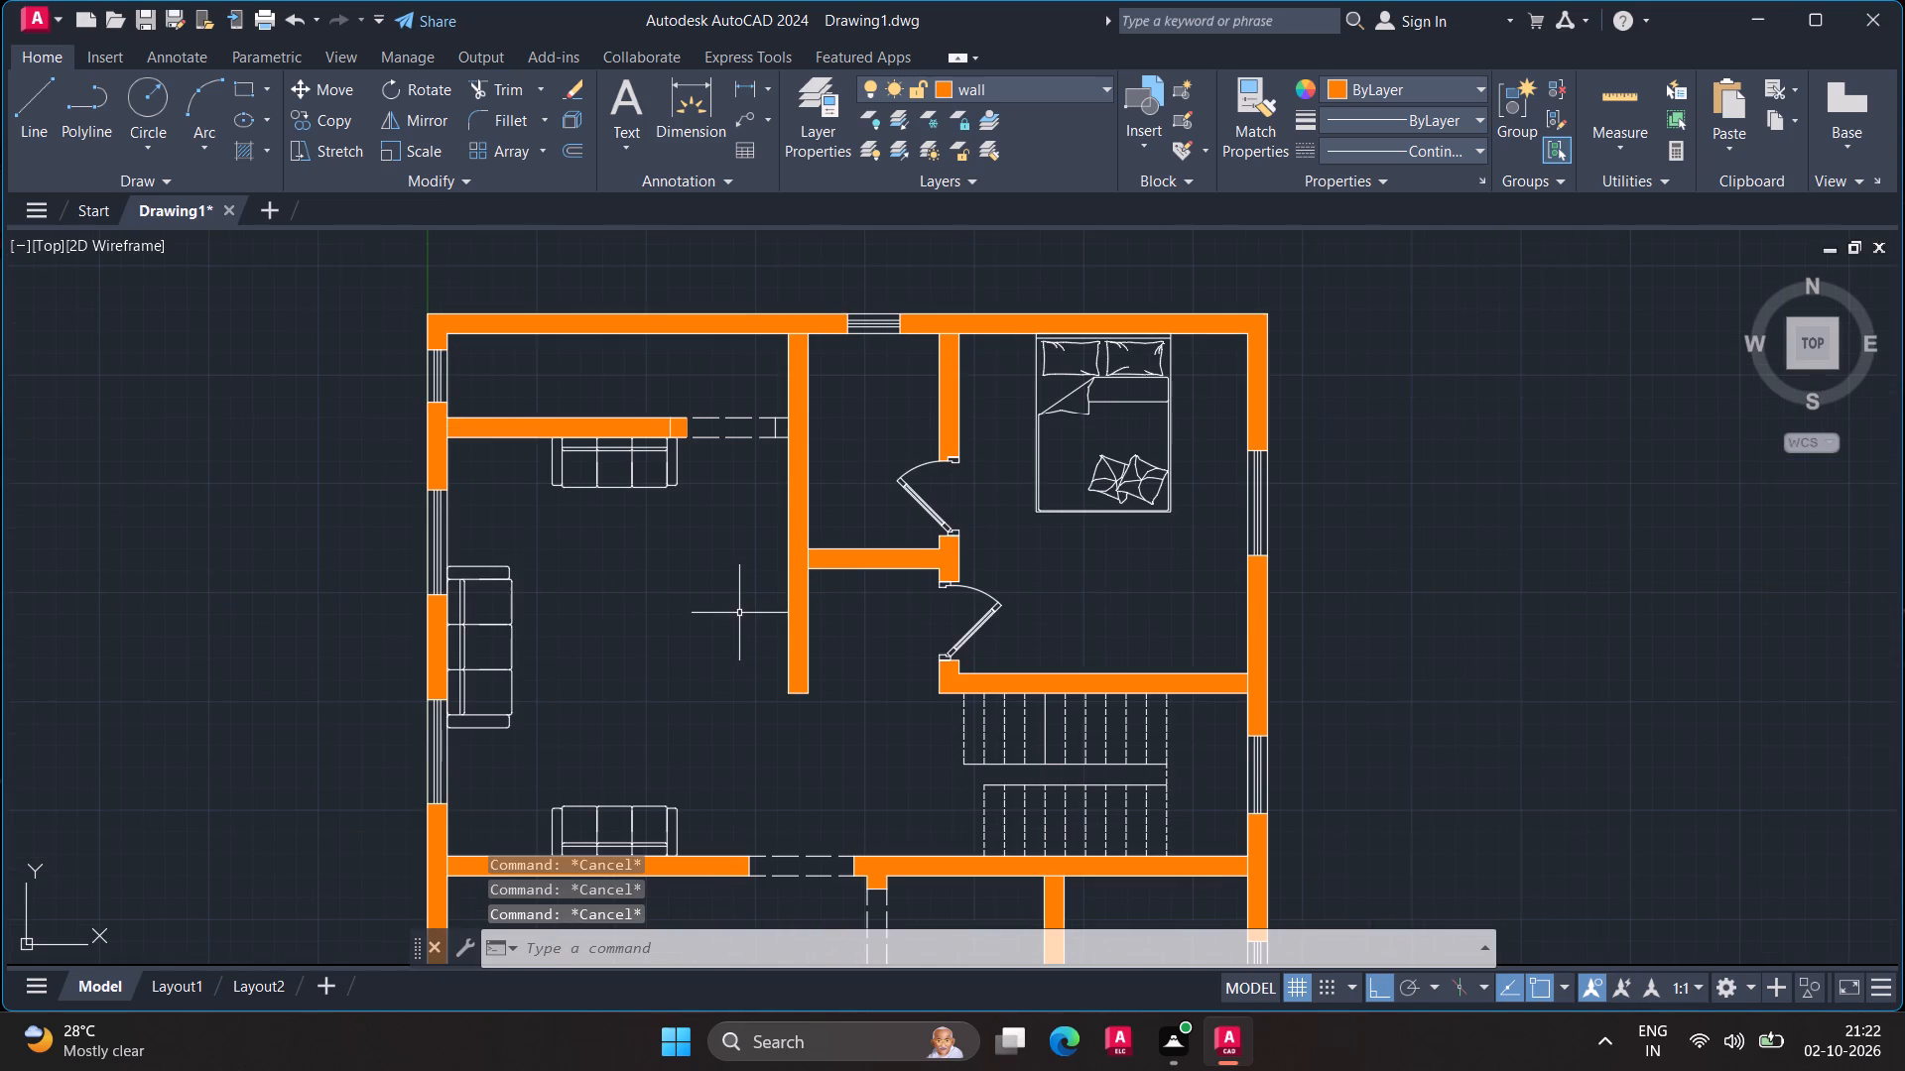
middle_click_drag(739, 614, 813, 591)
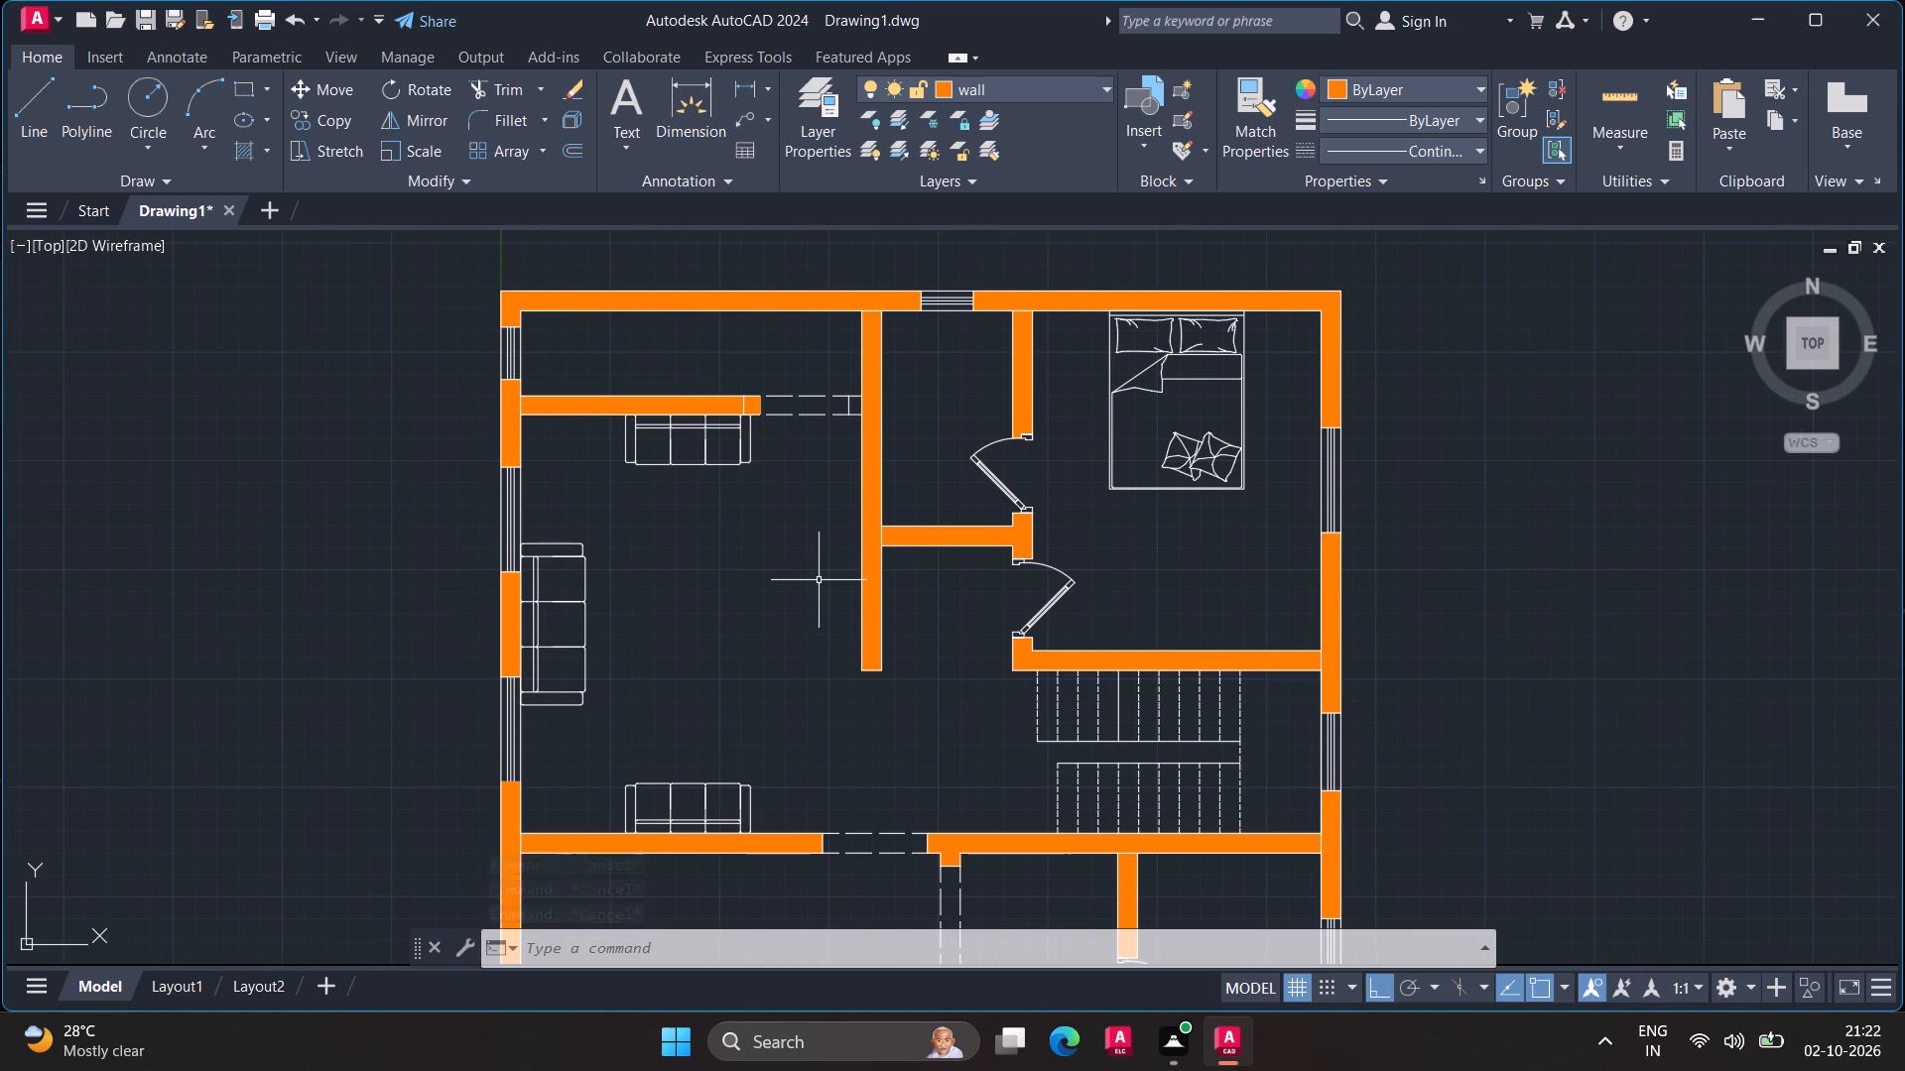
key("ctrl+2")
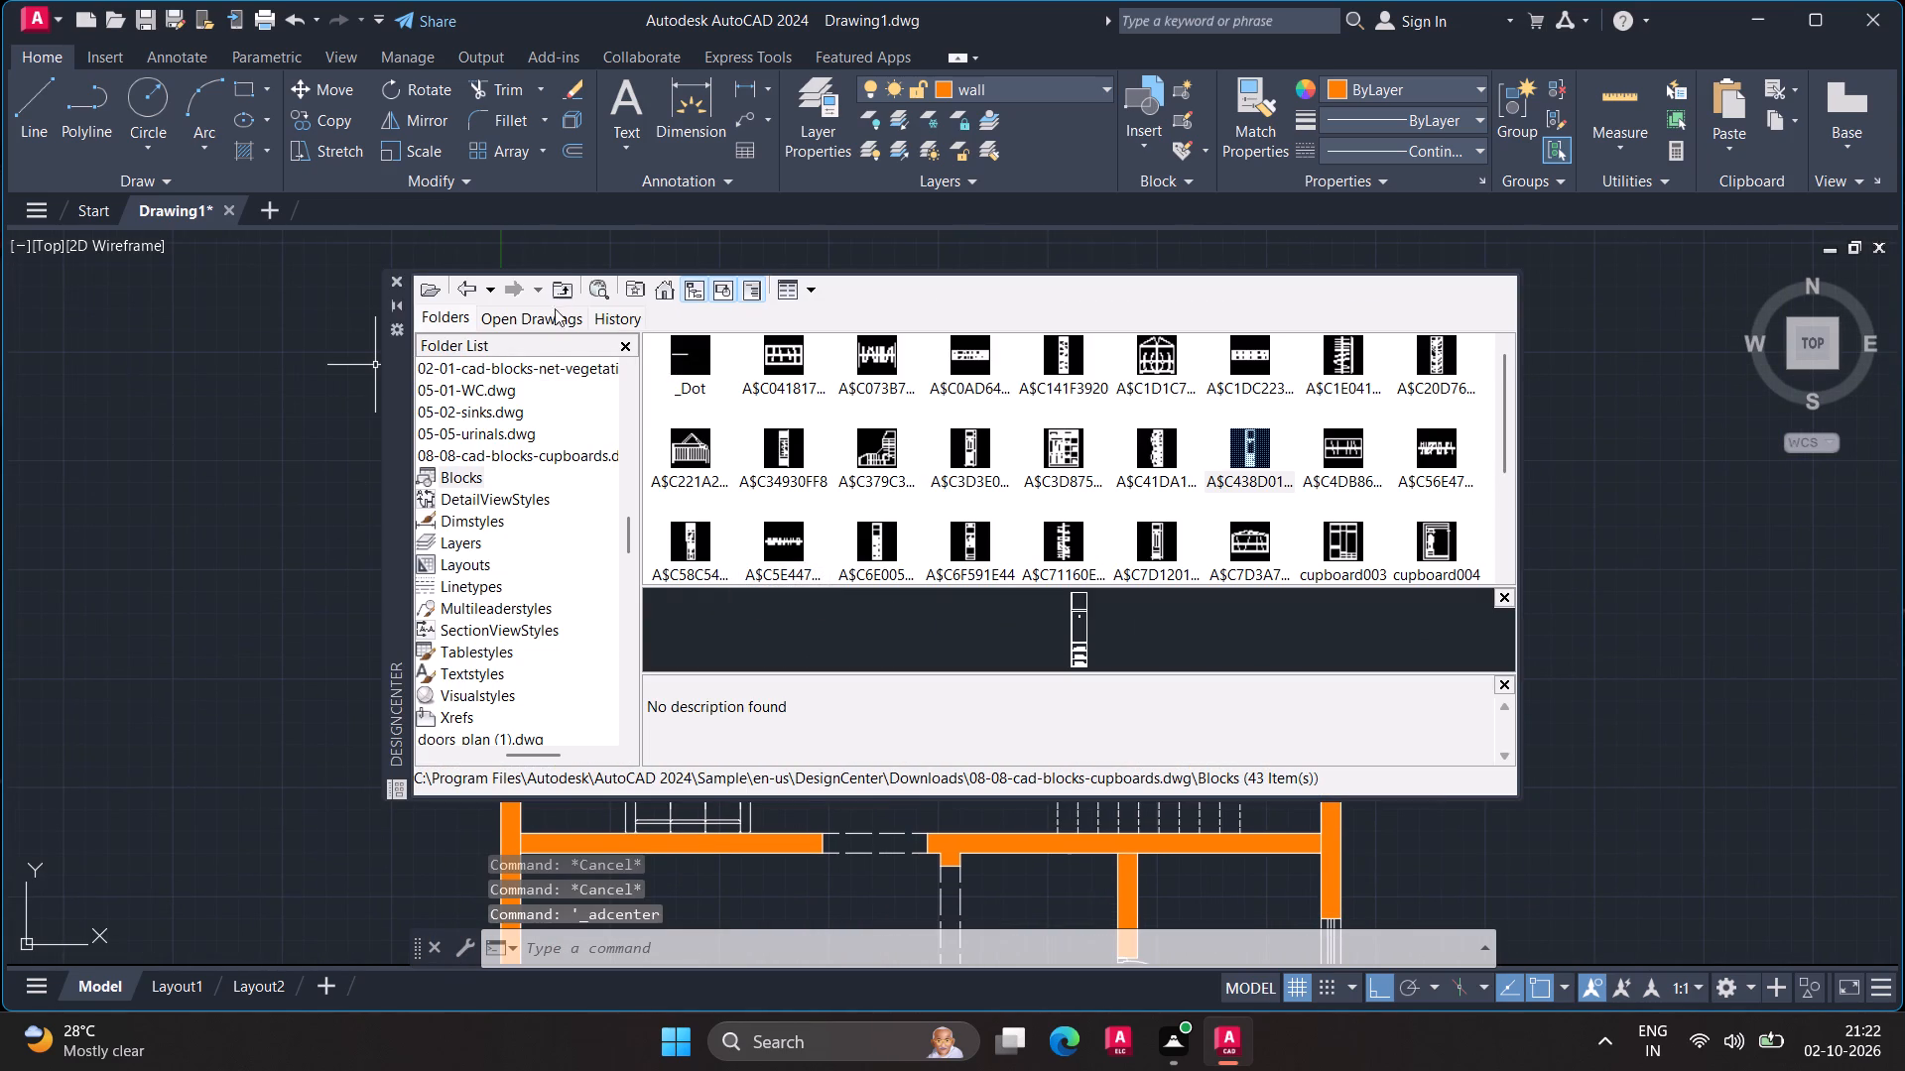
left_click(564, 286)
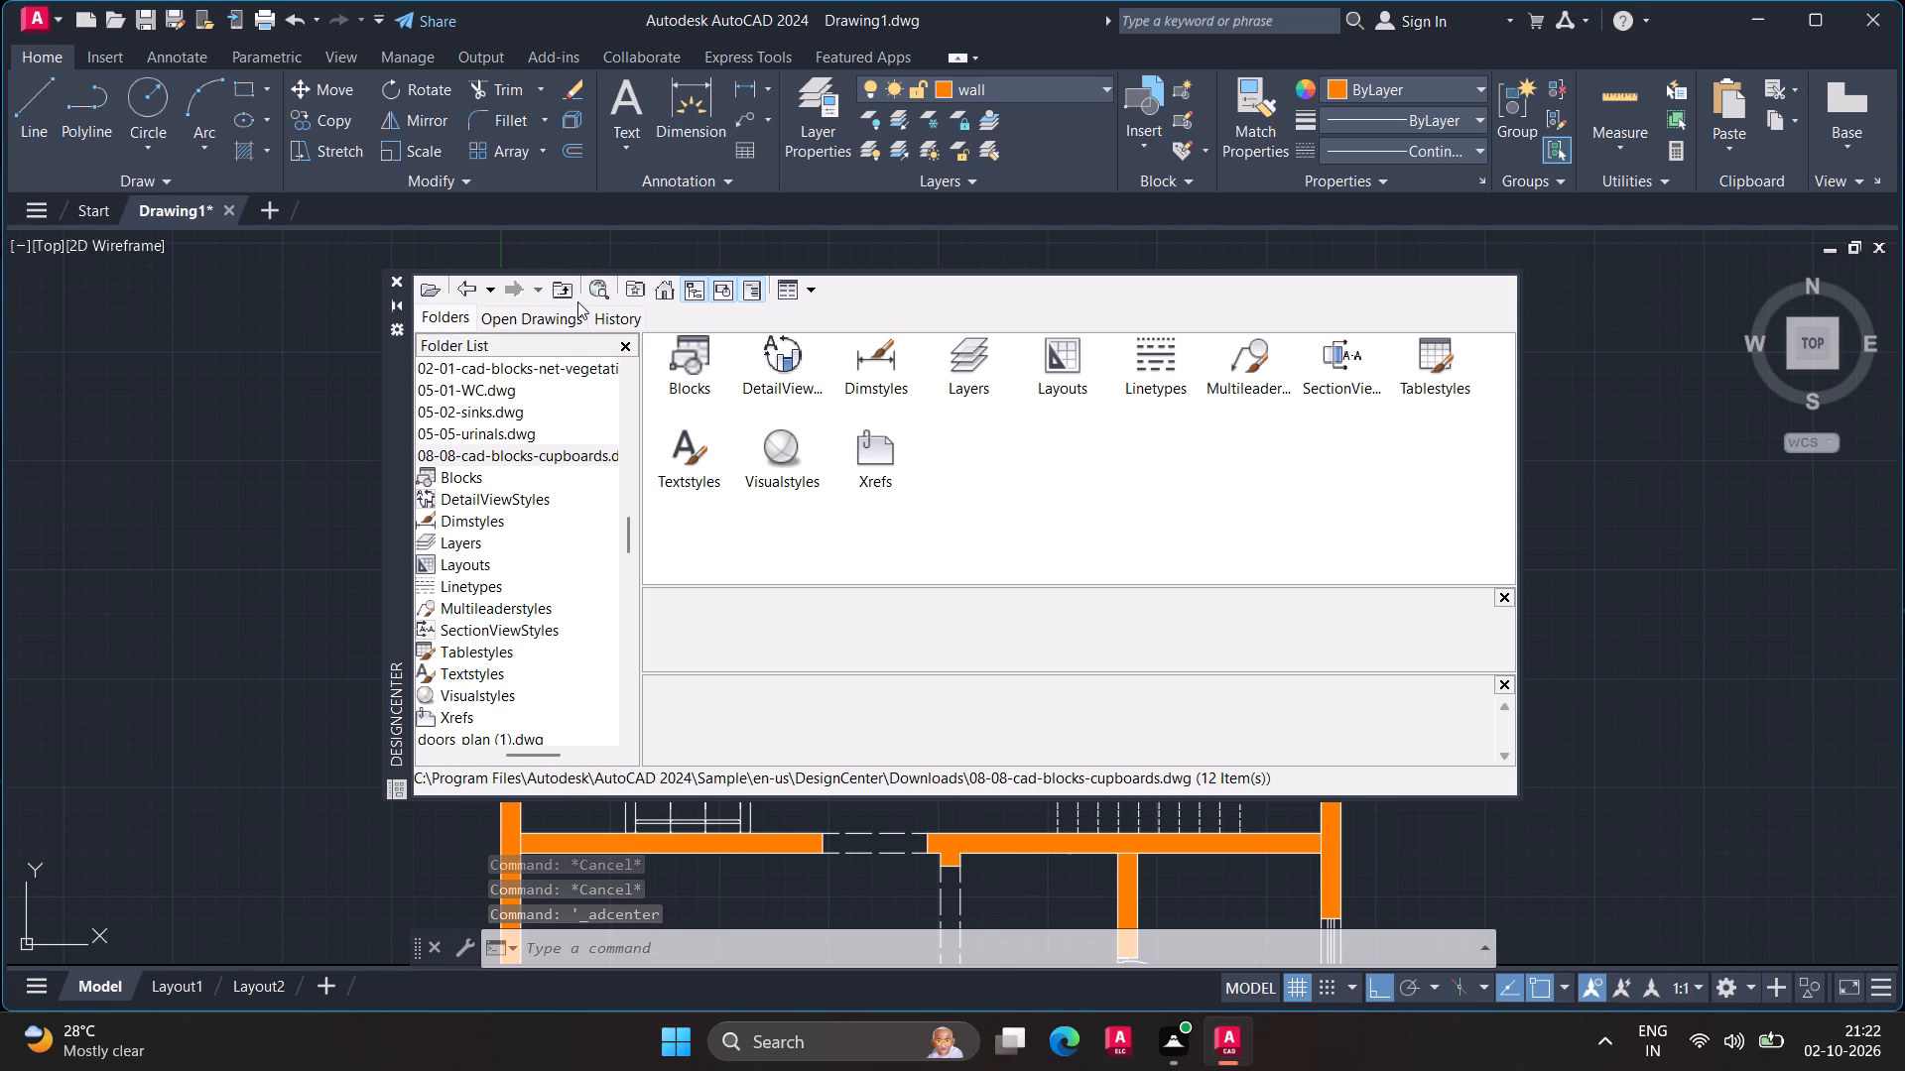
left_click(561, 295)
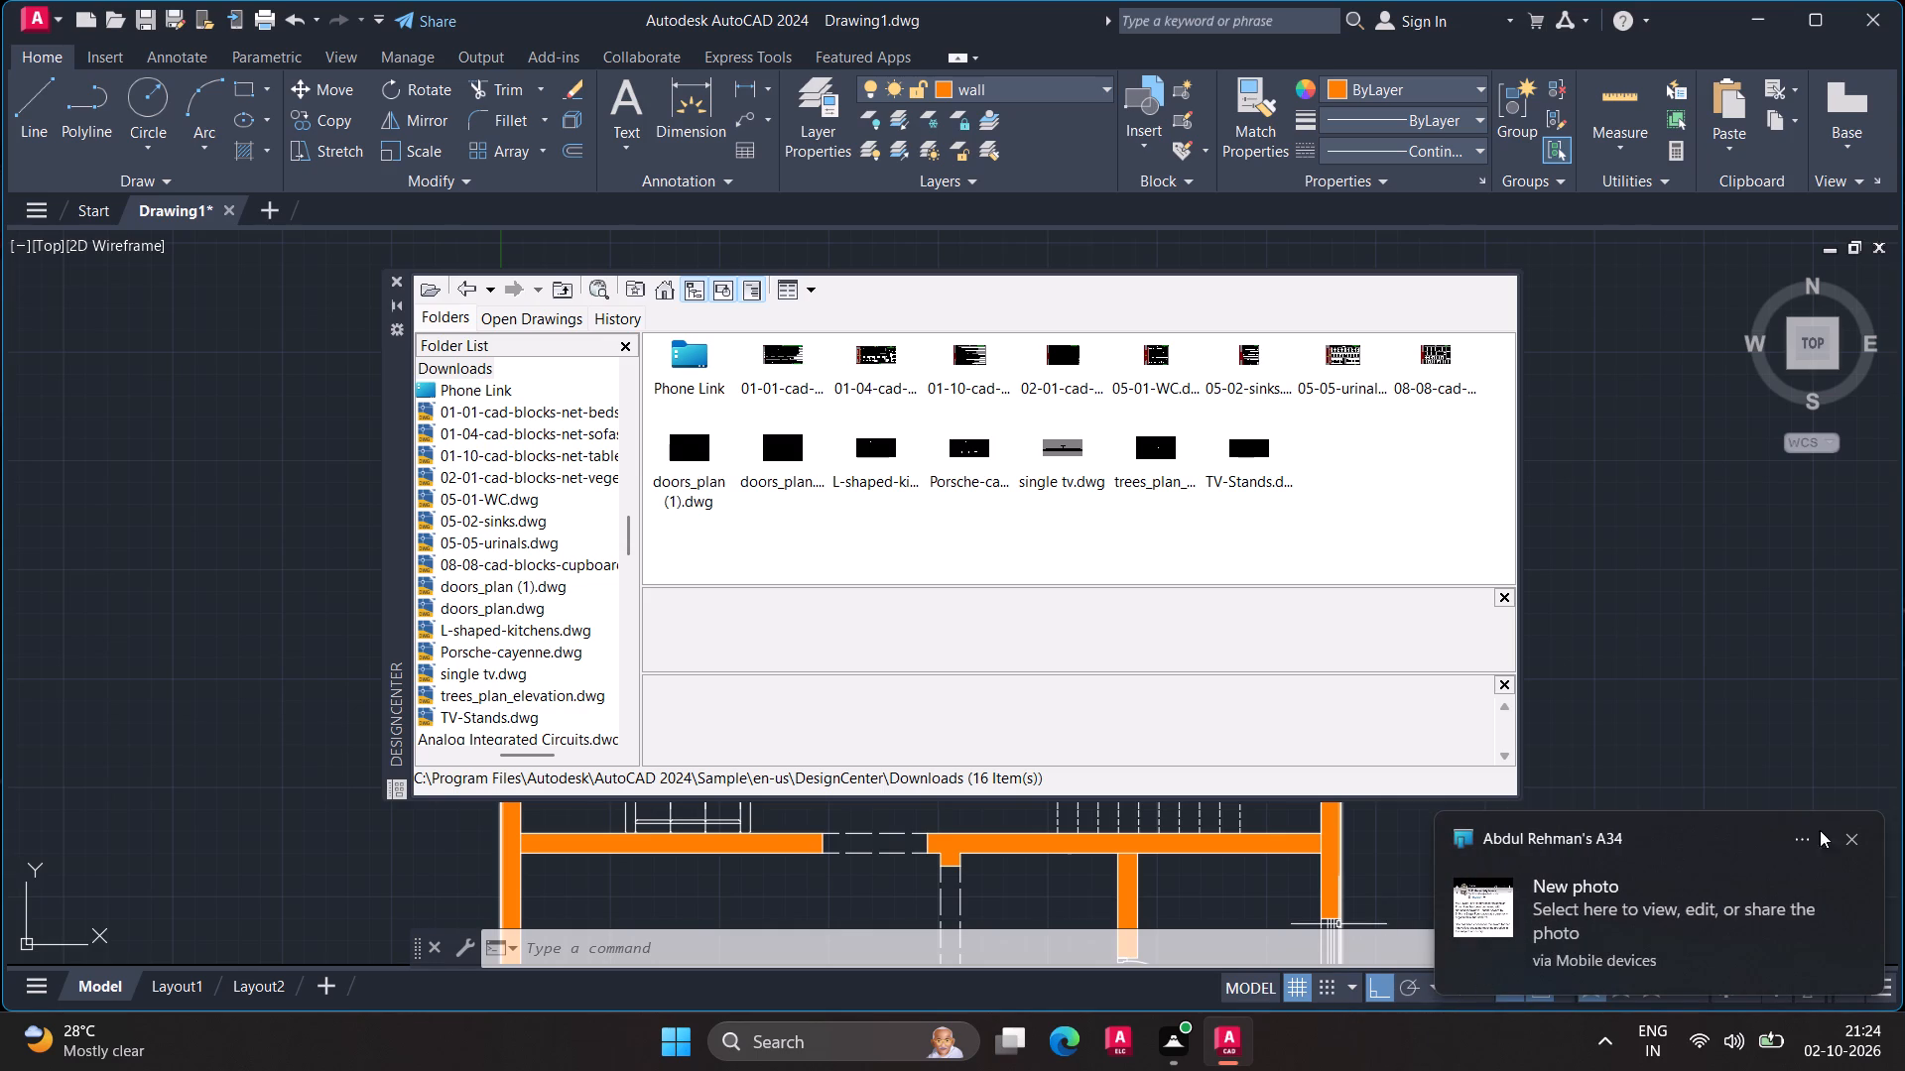
left_click(1853, 835)
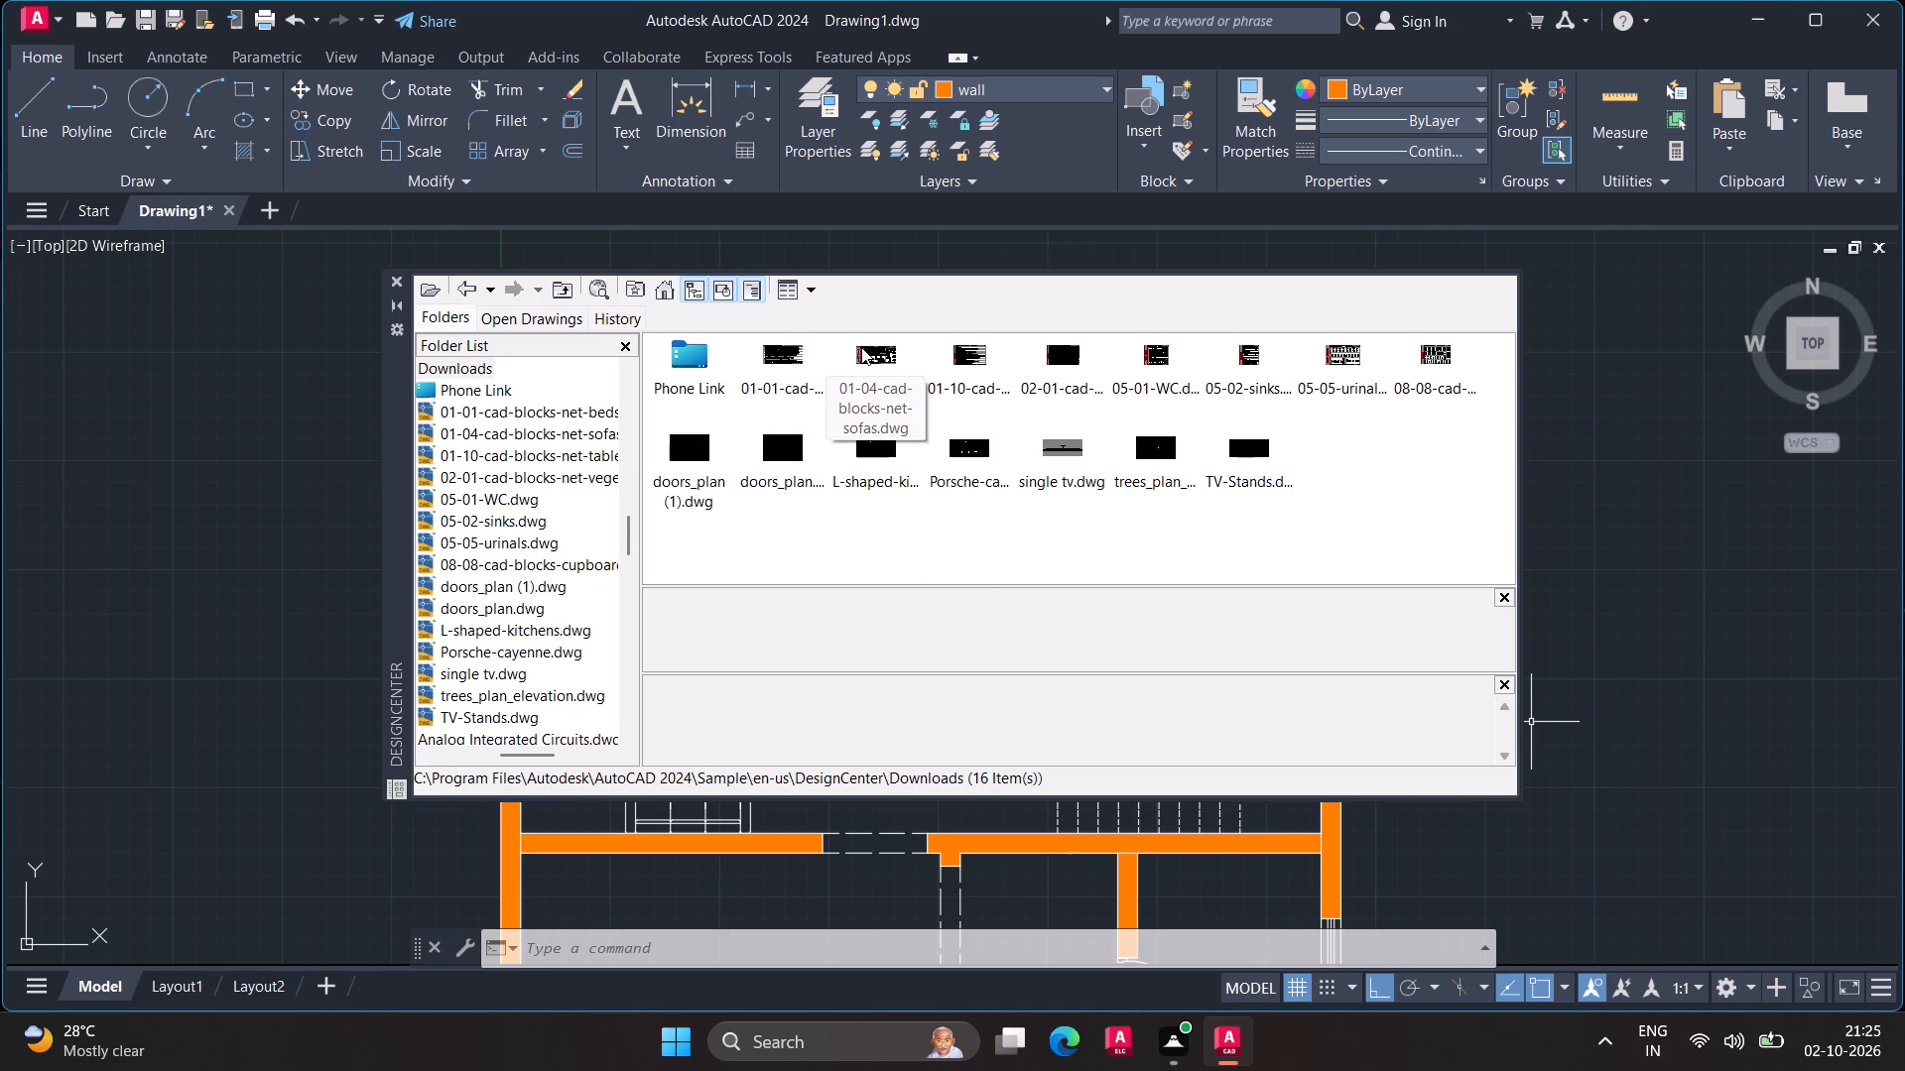
left_click(971, 353)
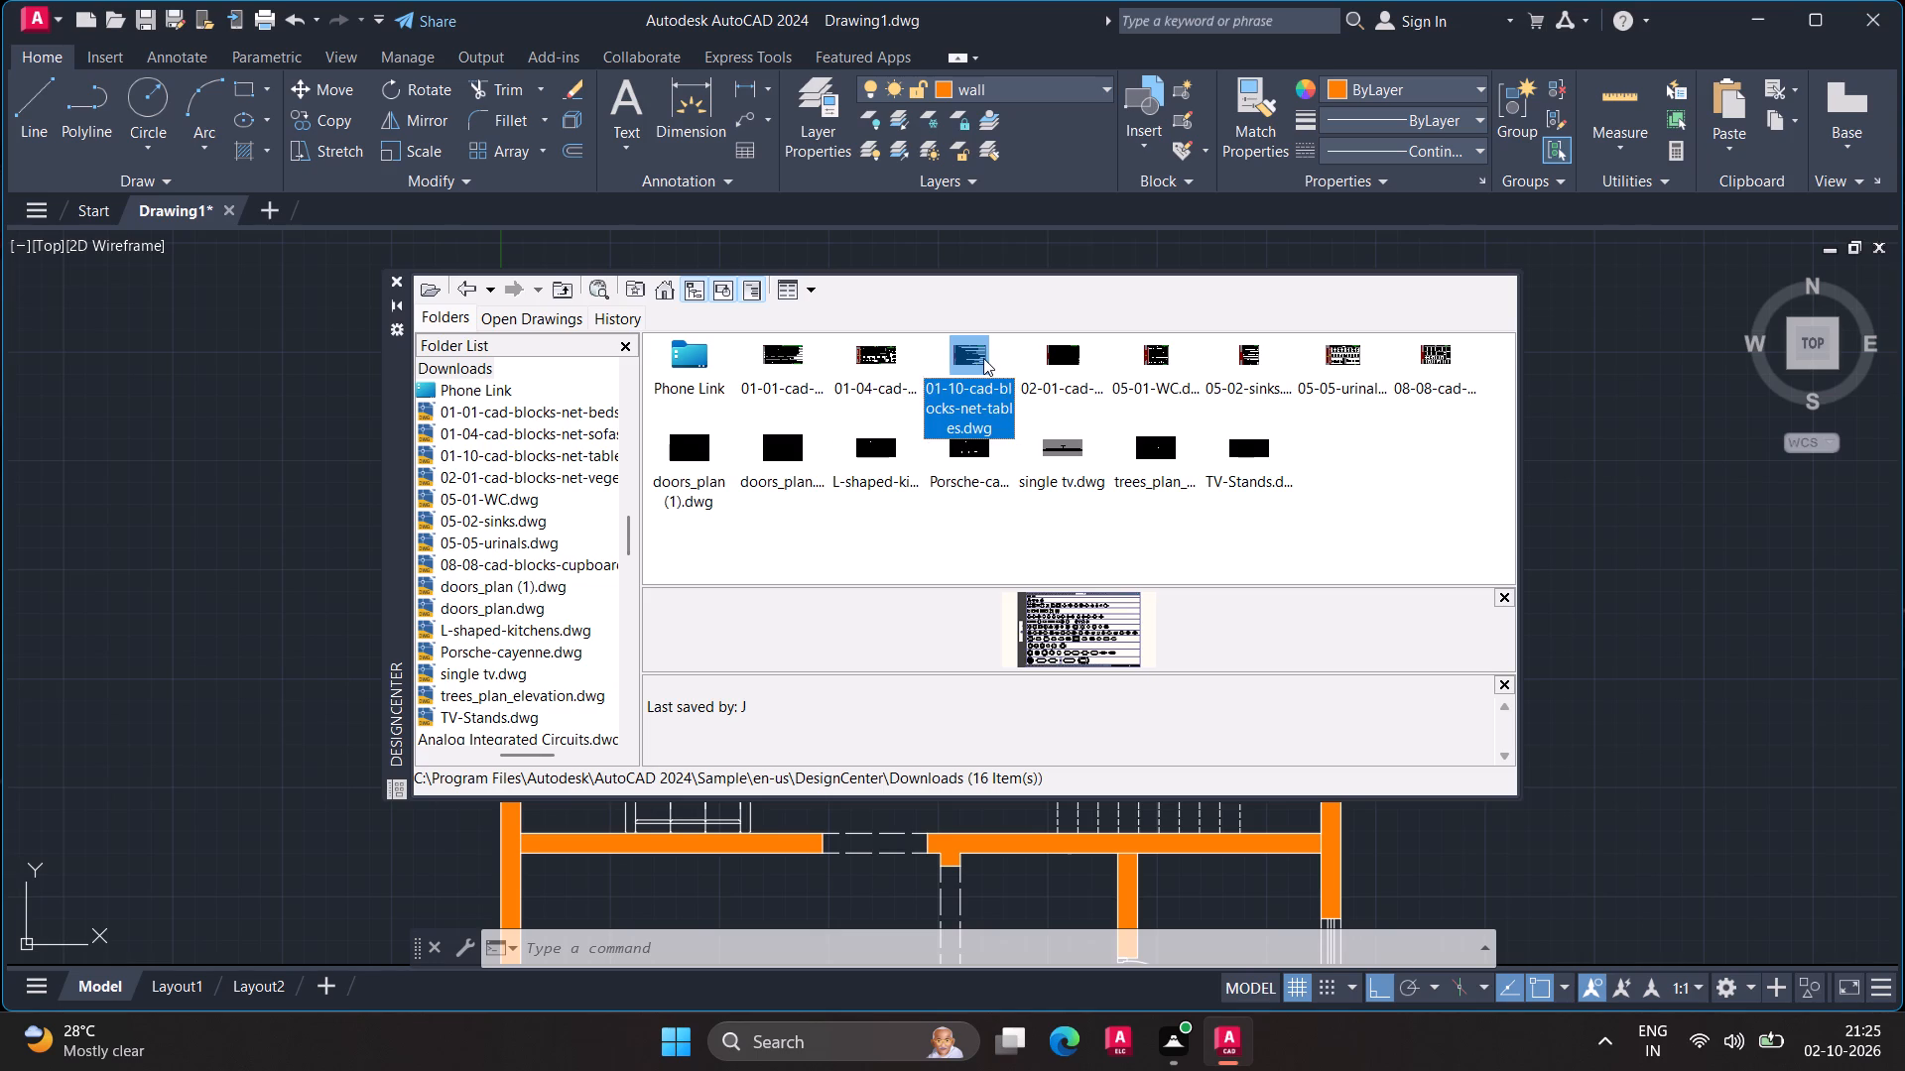
double_click(983, 358)
left_click(712, 361)
left_click(697, 355)
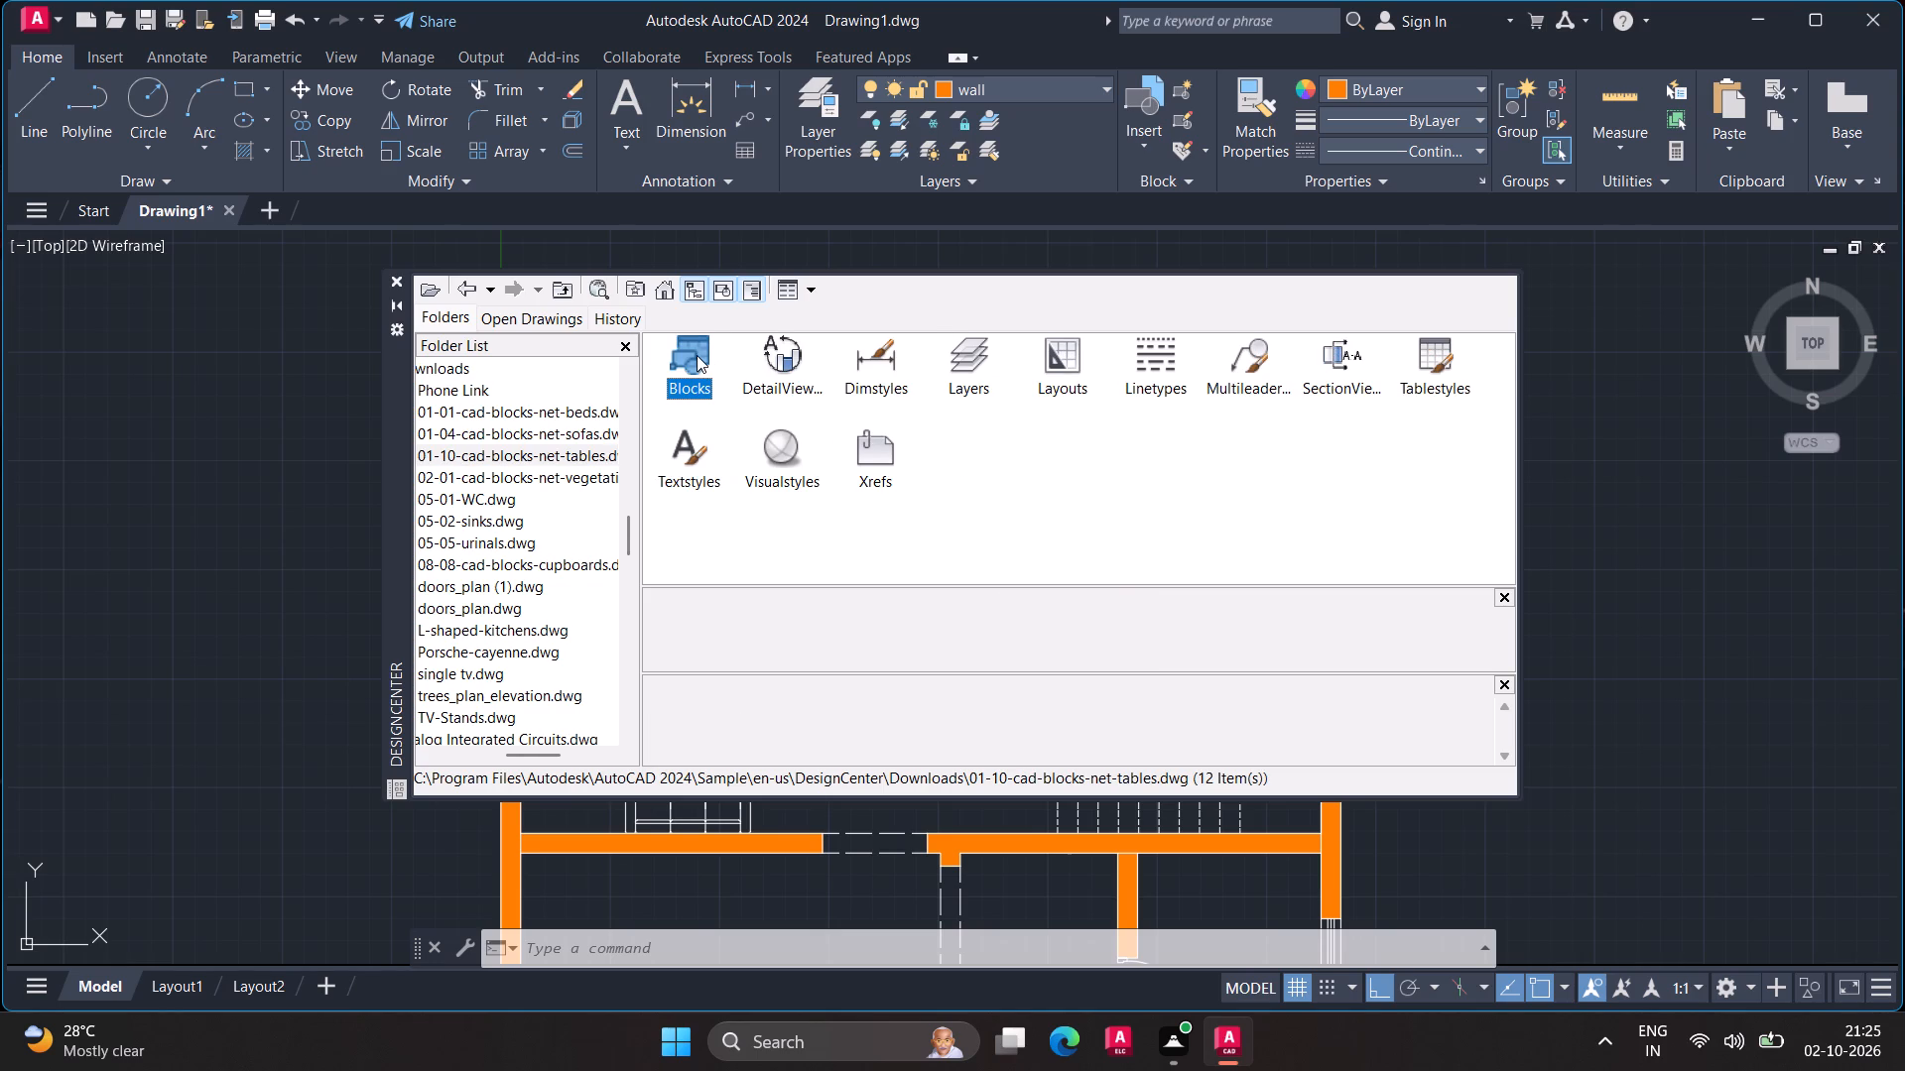
left_click(688, 353)
left_click(688, 353)
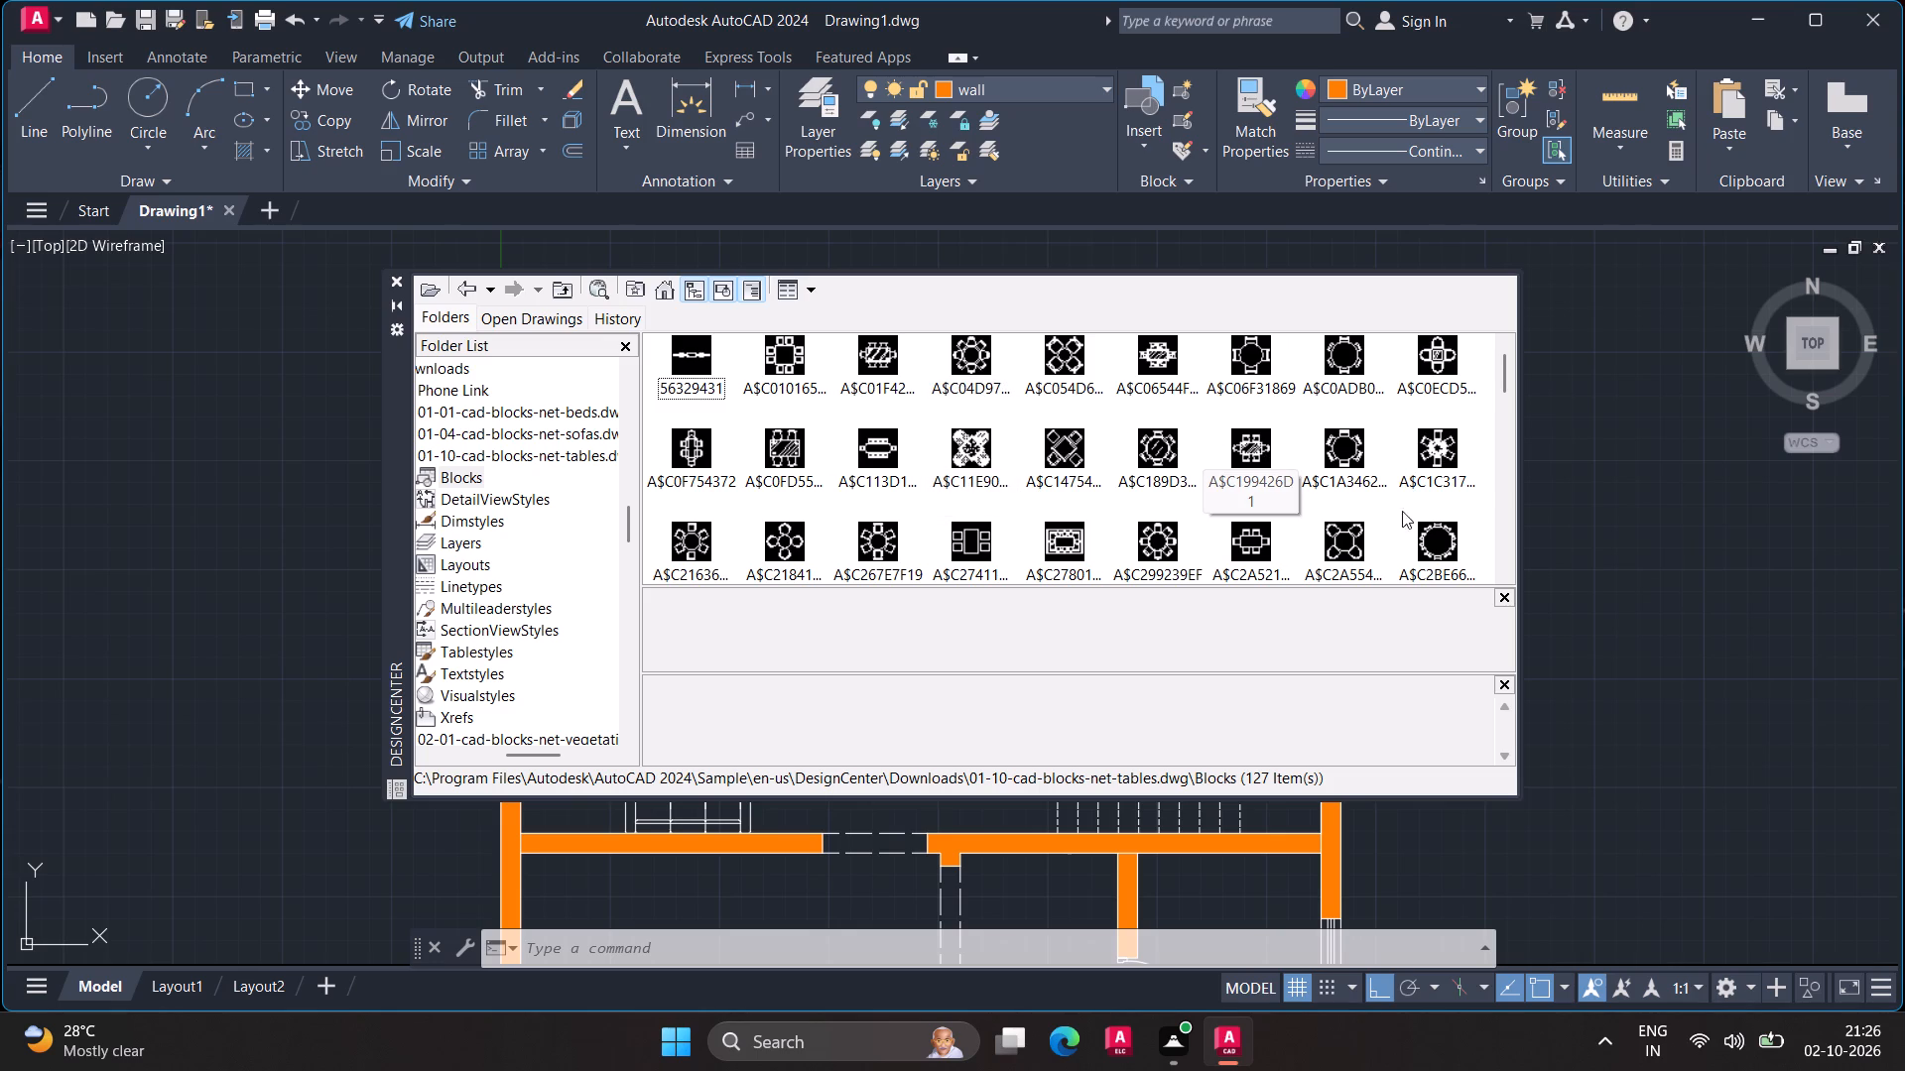
Insert the six-seat rectangular table block A$C6F2E0C66 in the empty space east of the floor plan and close DesignCenter.
scroll(1098, 528, "up", 1)
scroll(1097, 528, "down", 2)
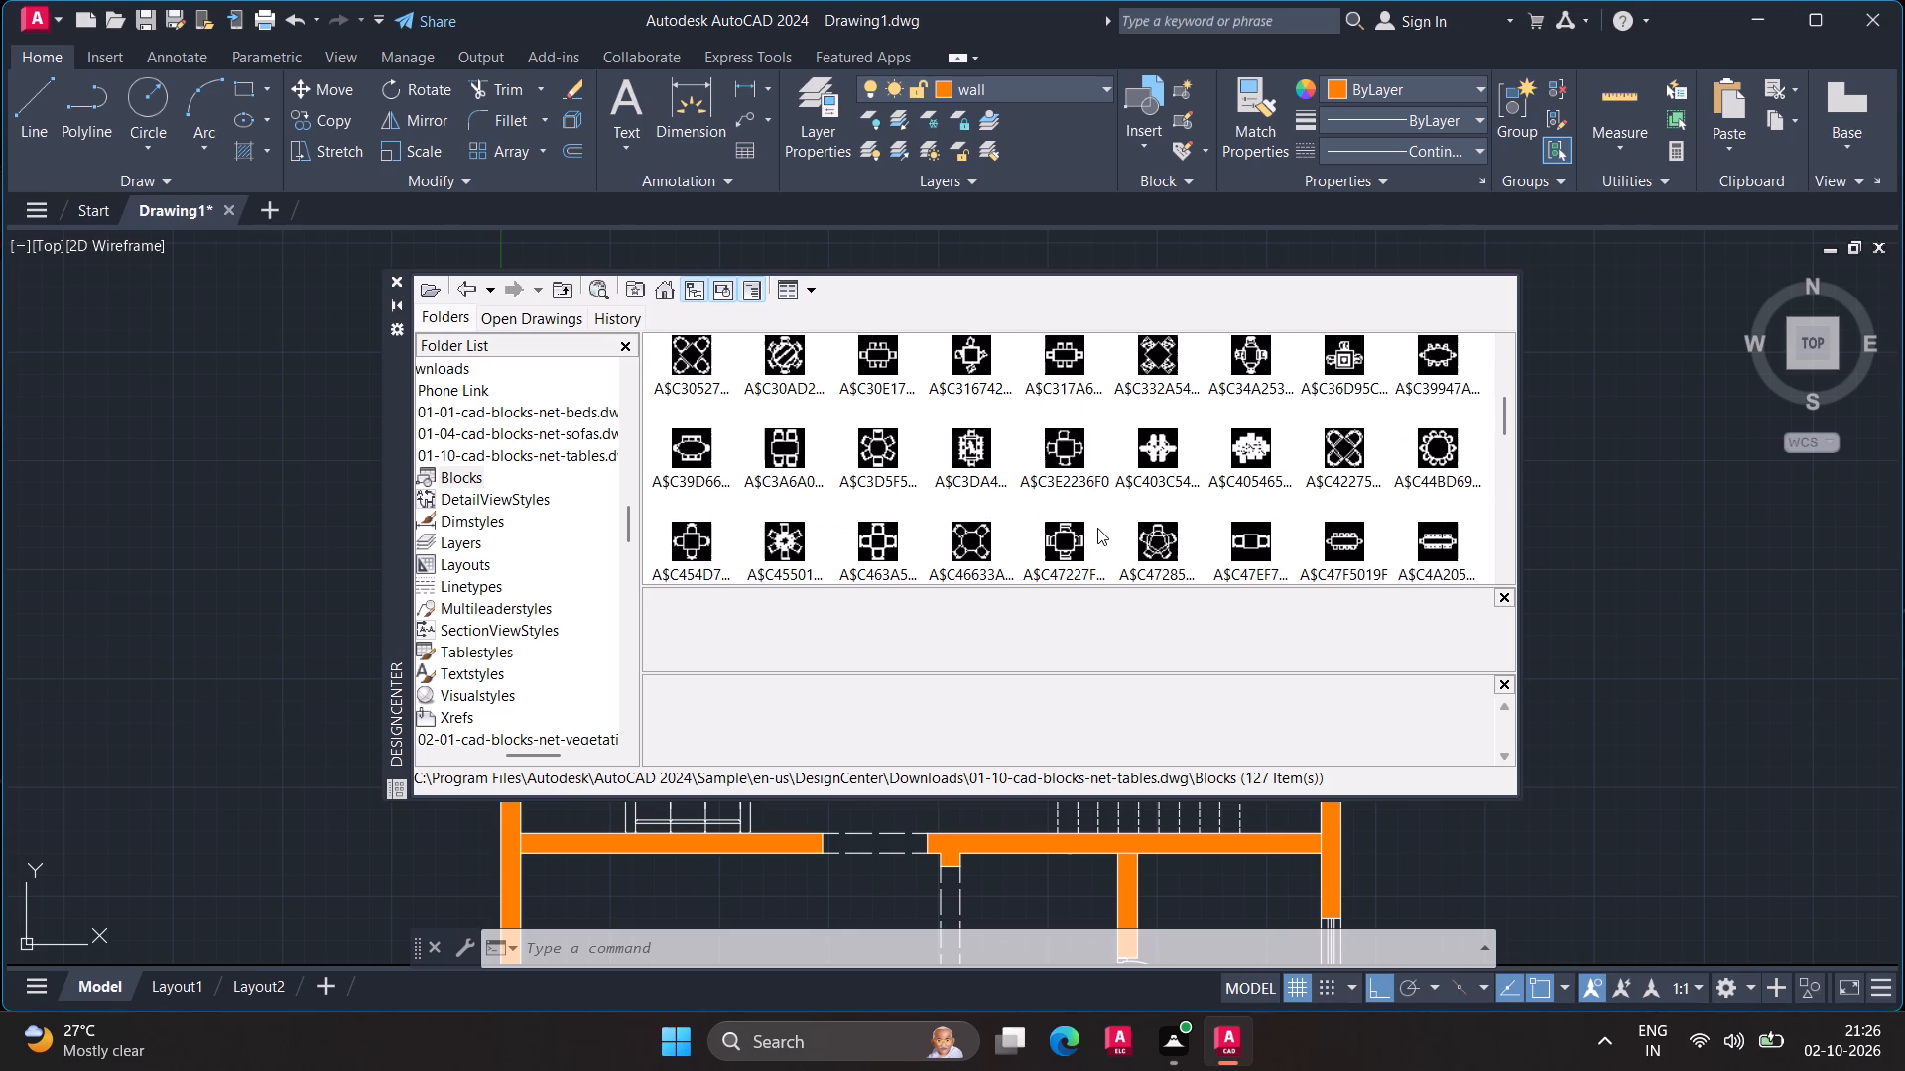
scroll(1097, 528, "down", 2)
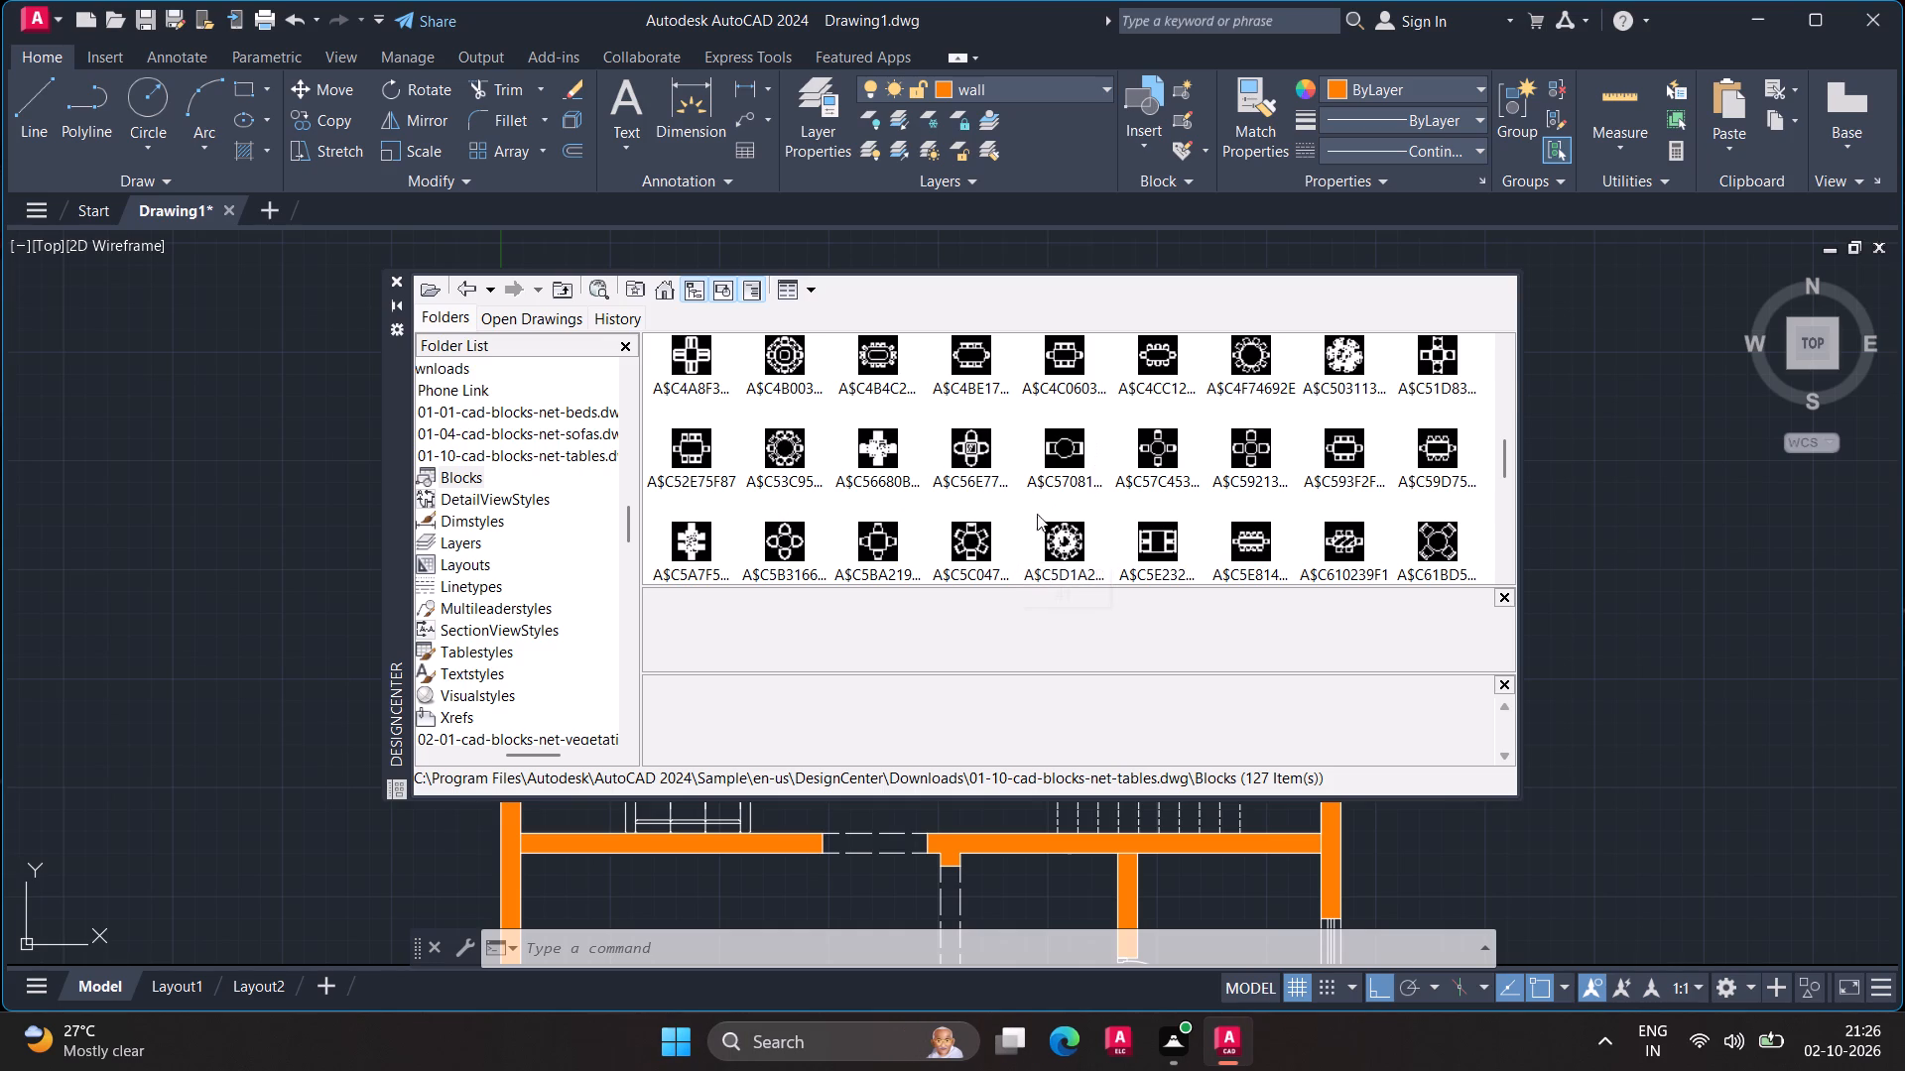
scroll(995, 521, "up", 1)
scroll(995, 521, "down", 3)
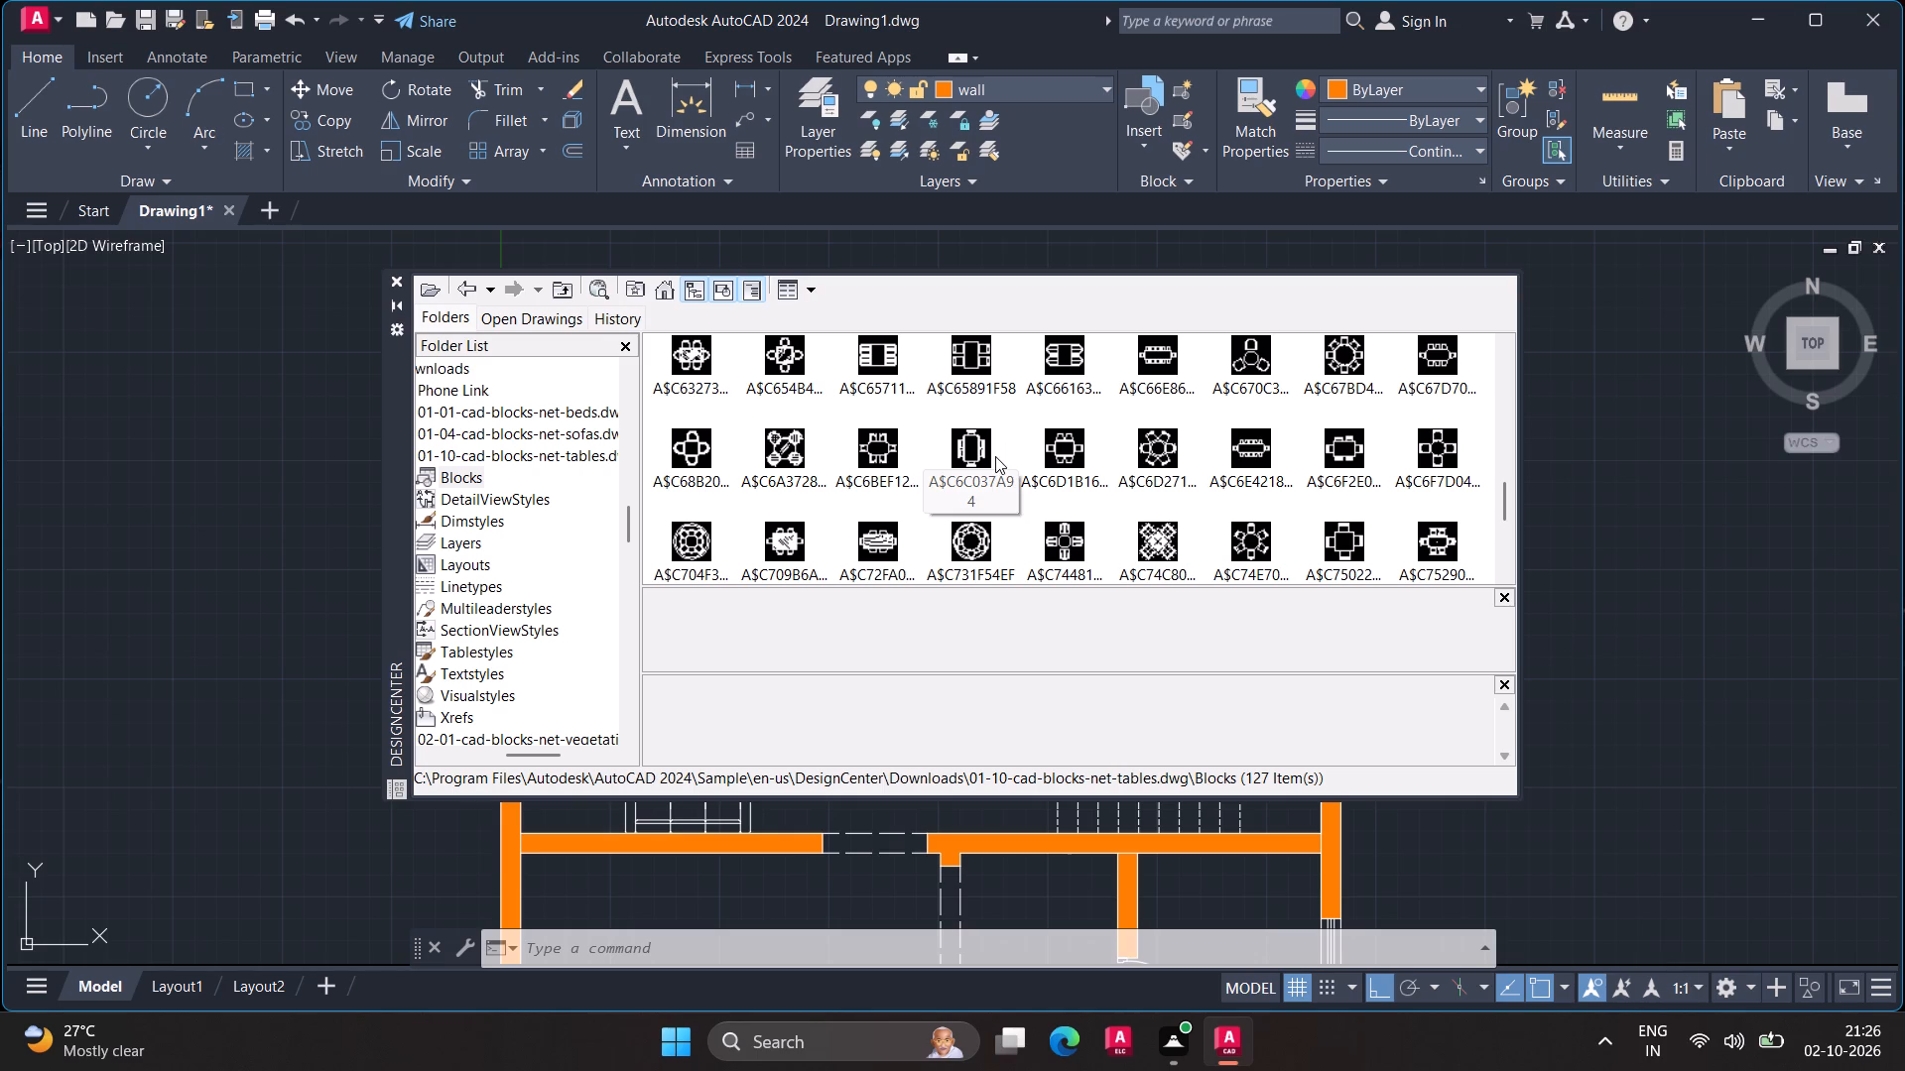
left_click(1351, 451)
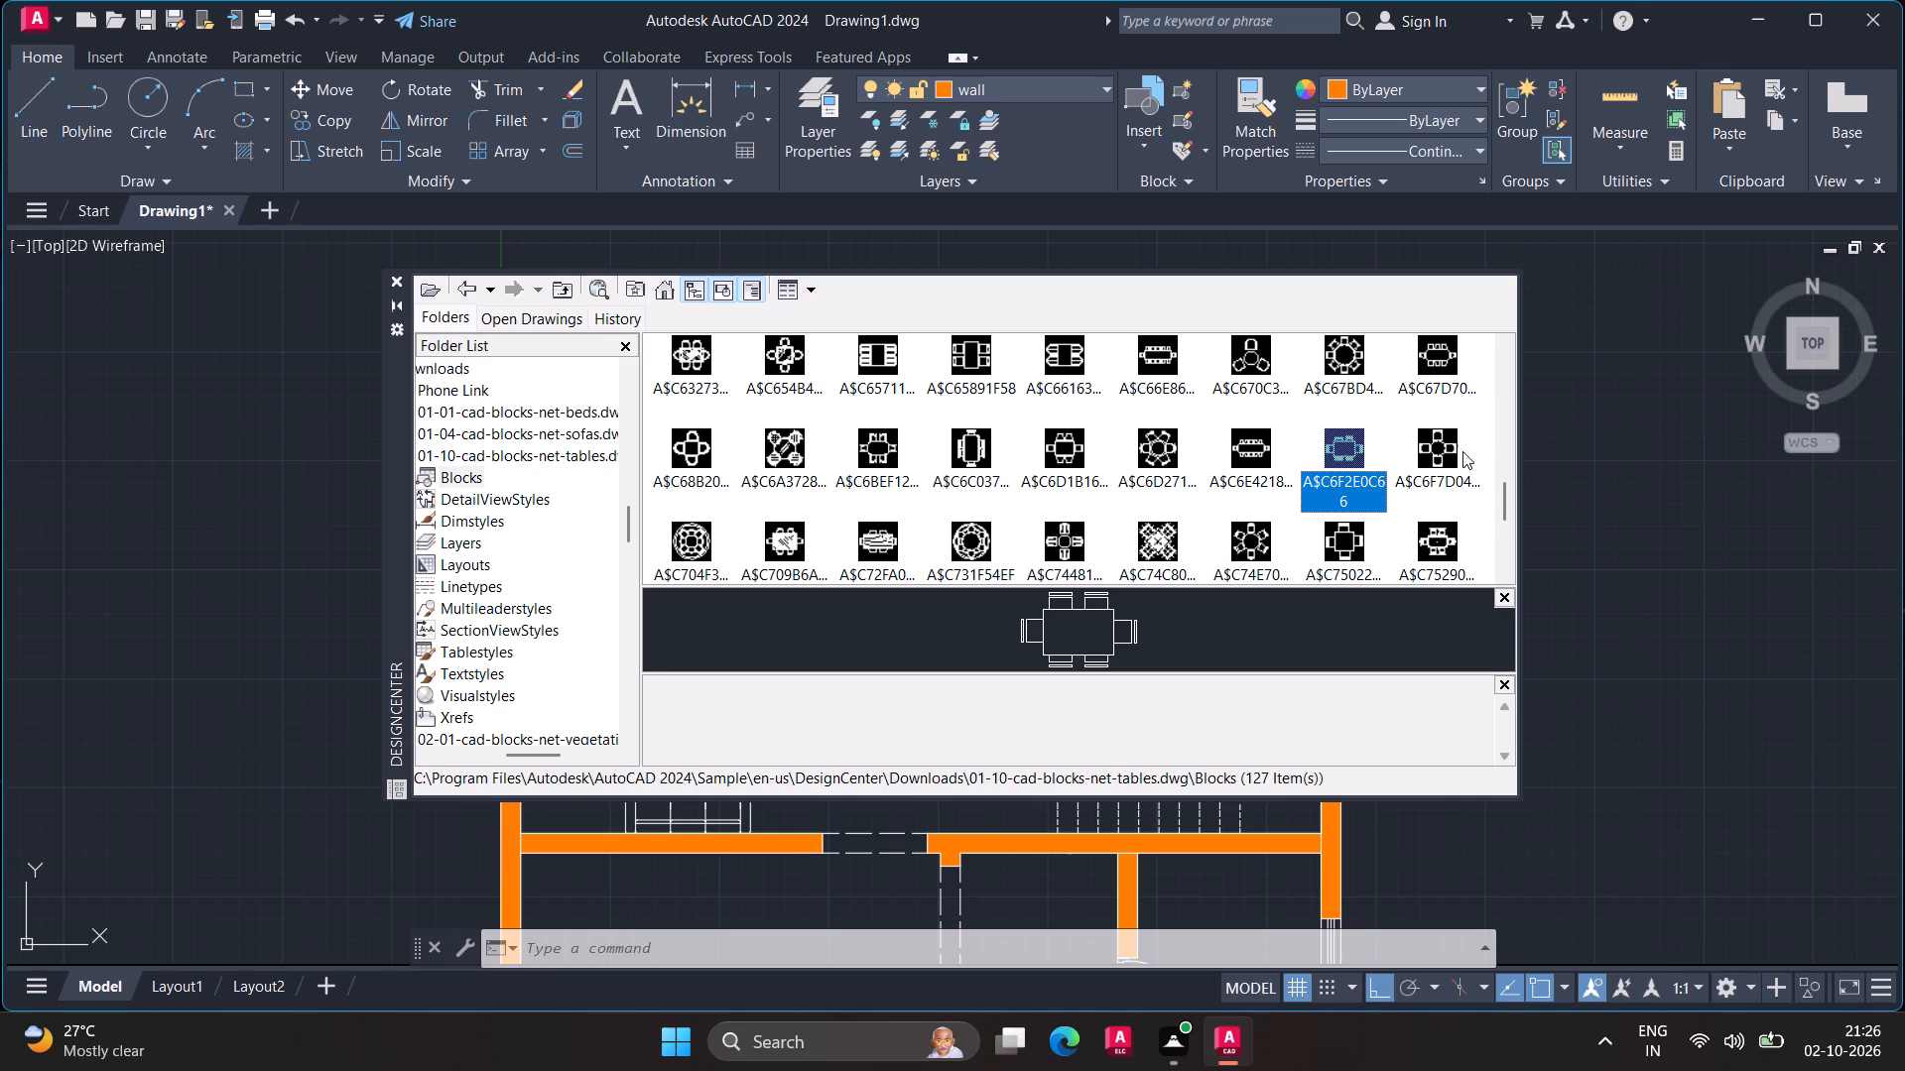
left_click_drag(1350, 455, 1633, 473)
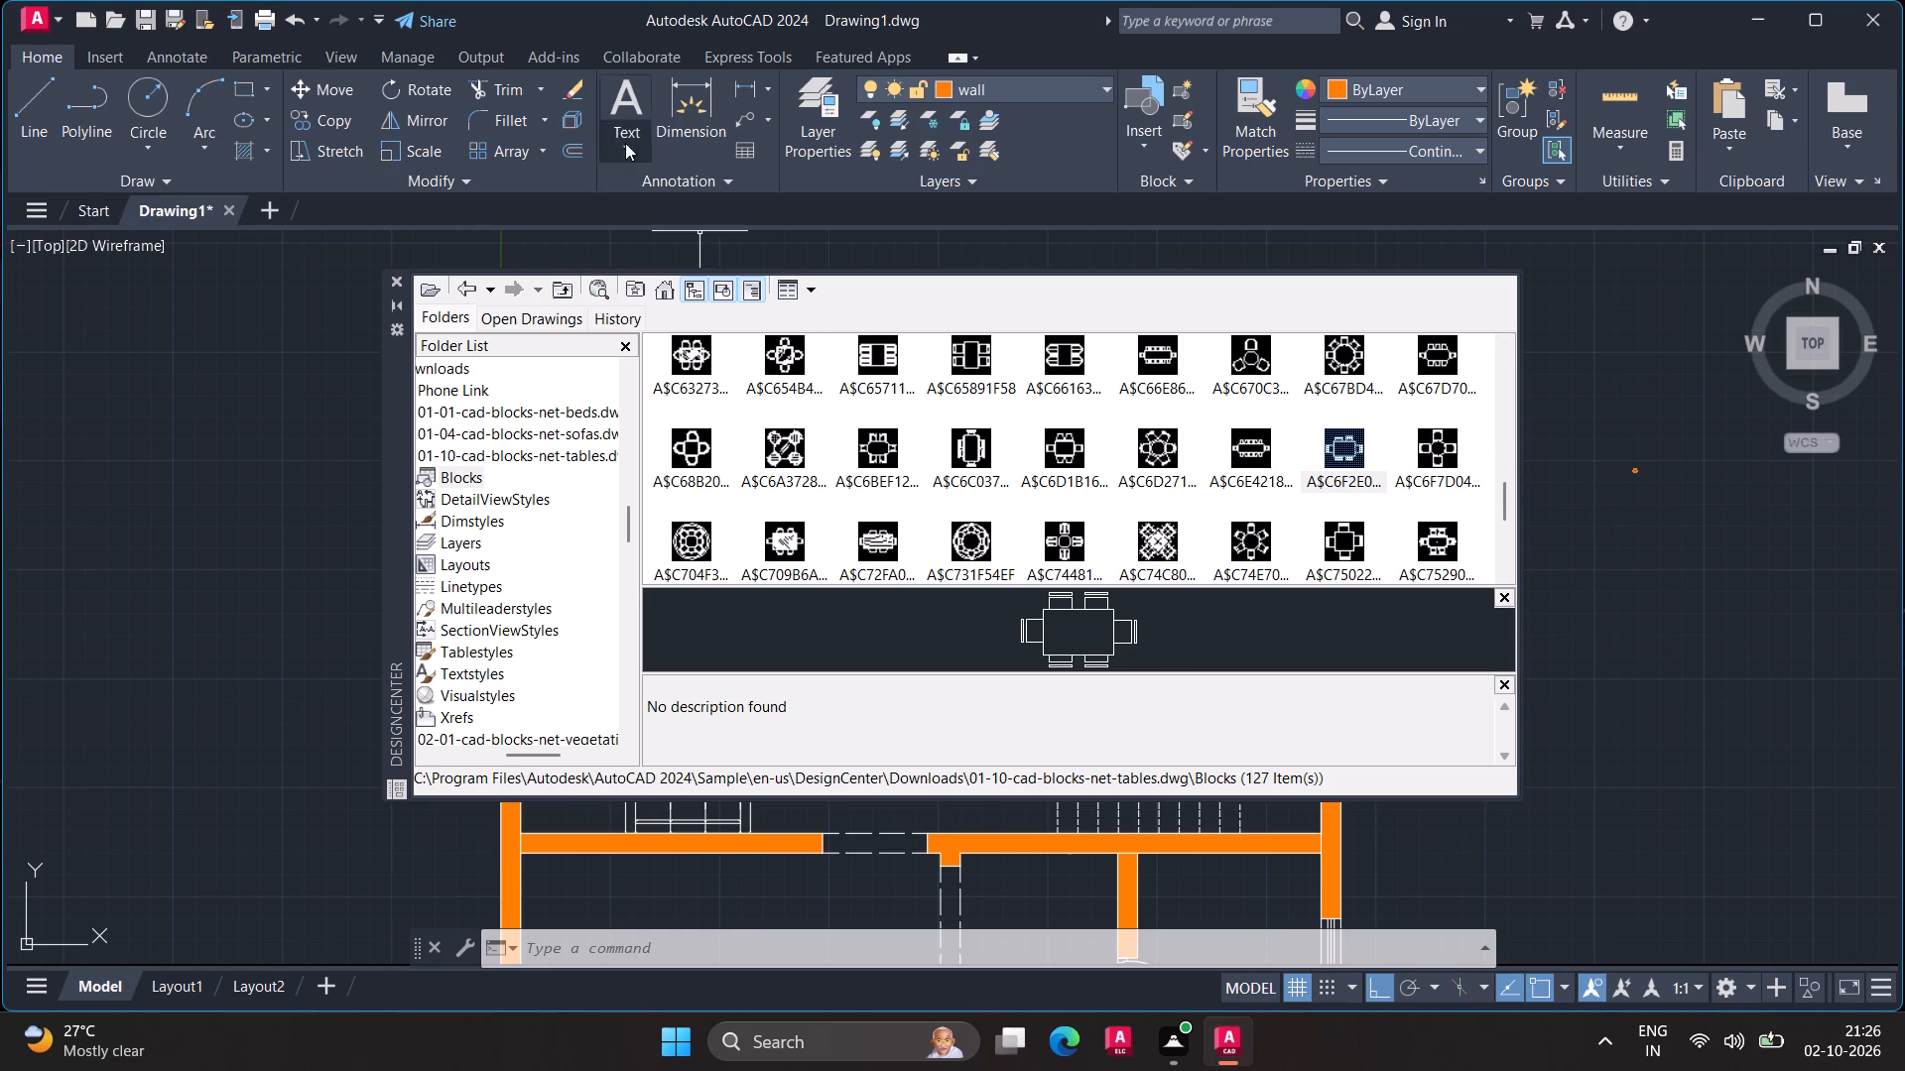
left_click(391, 275)
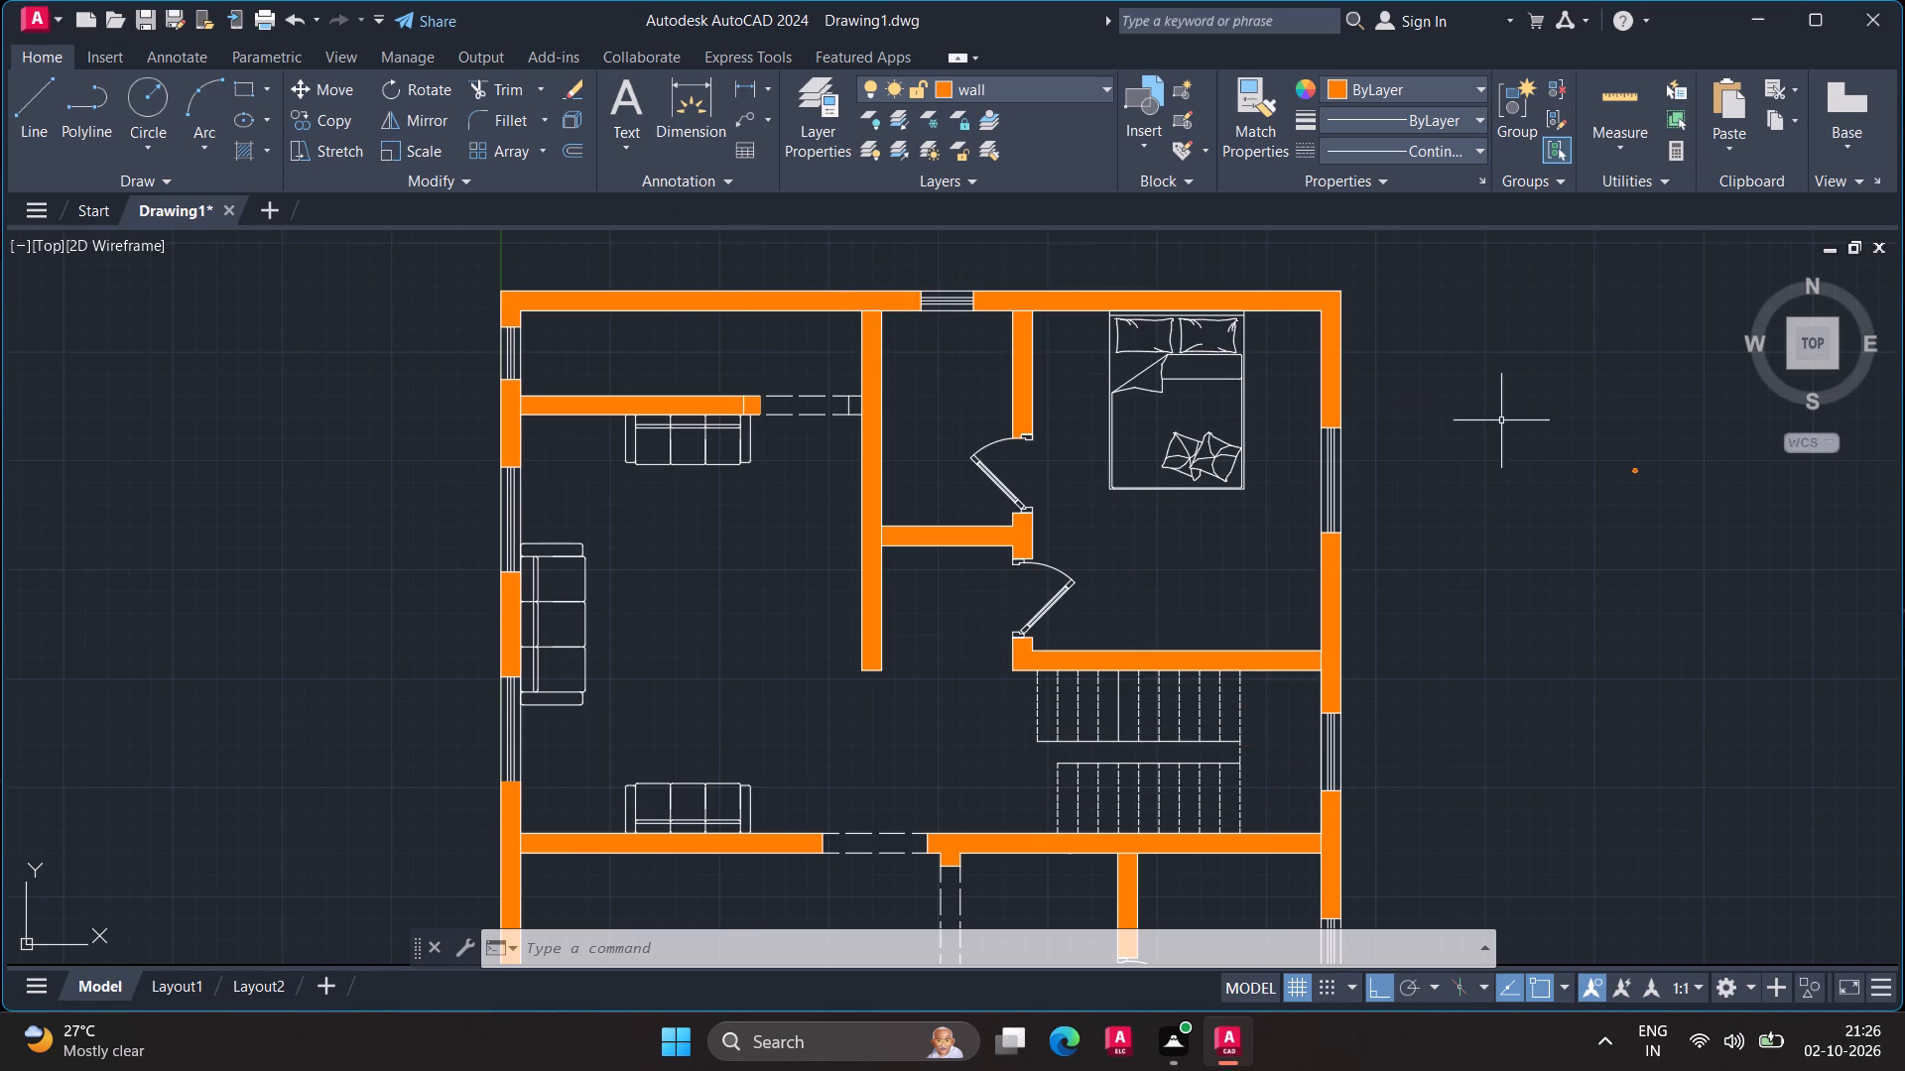
Make 0 the current layer.
scroll(1681, 473, "up", 3)
scroll(1473, 462, "up", 2)
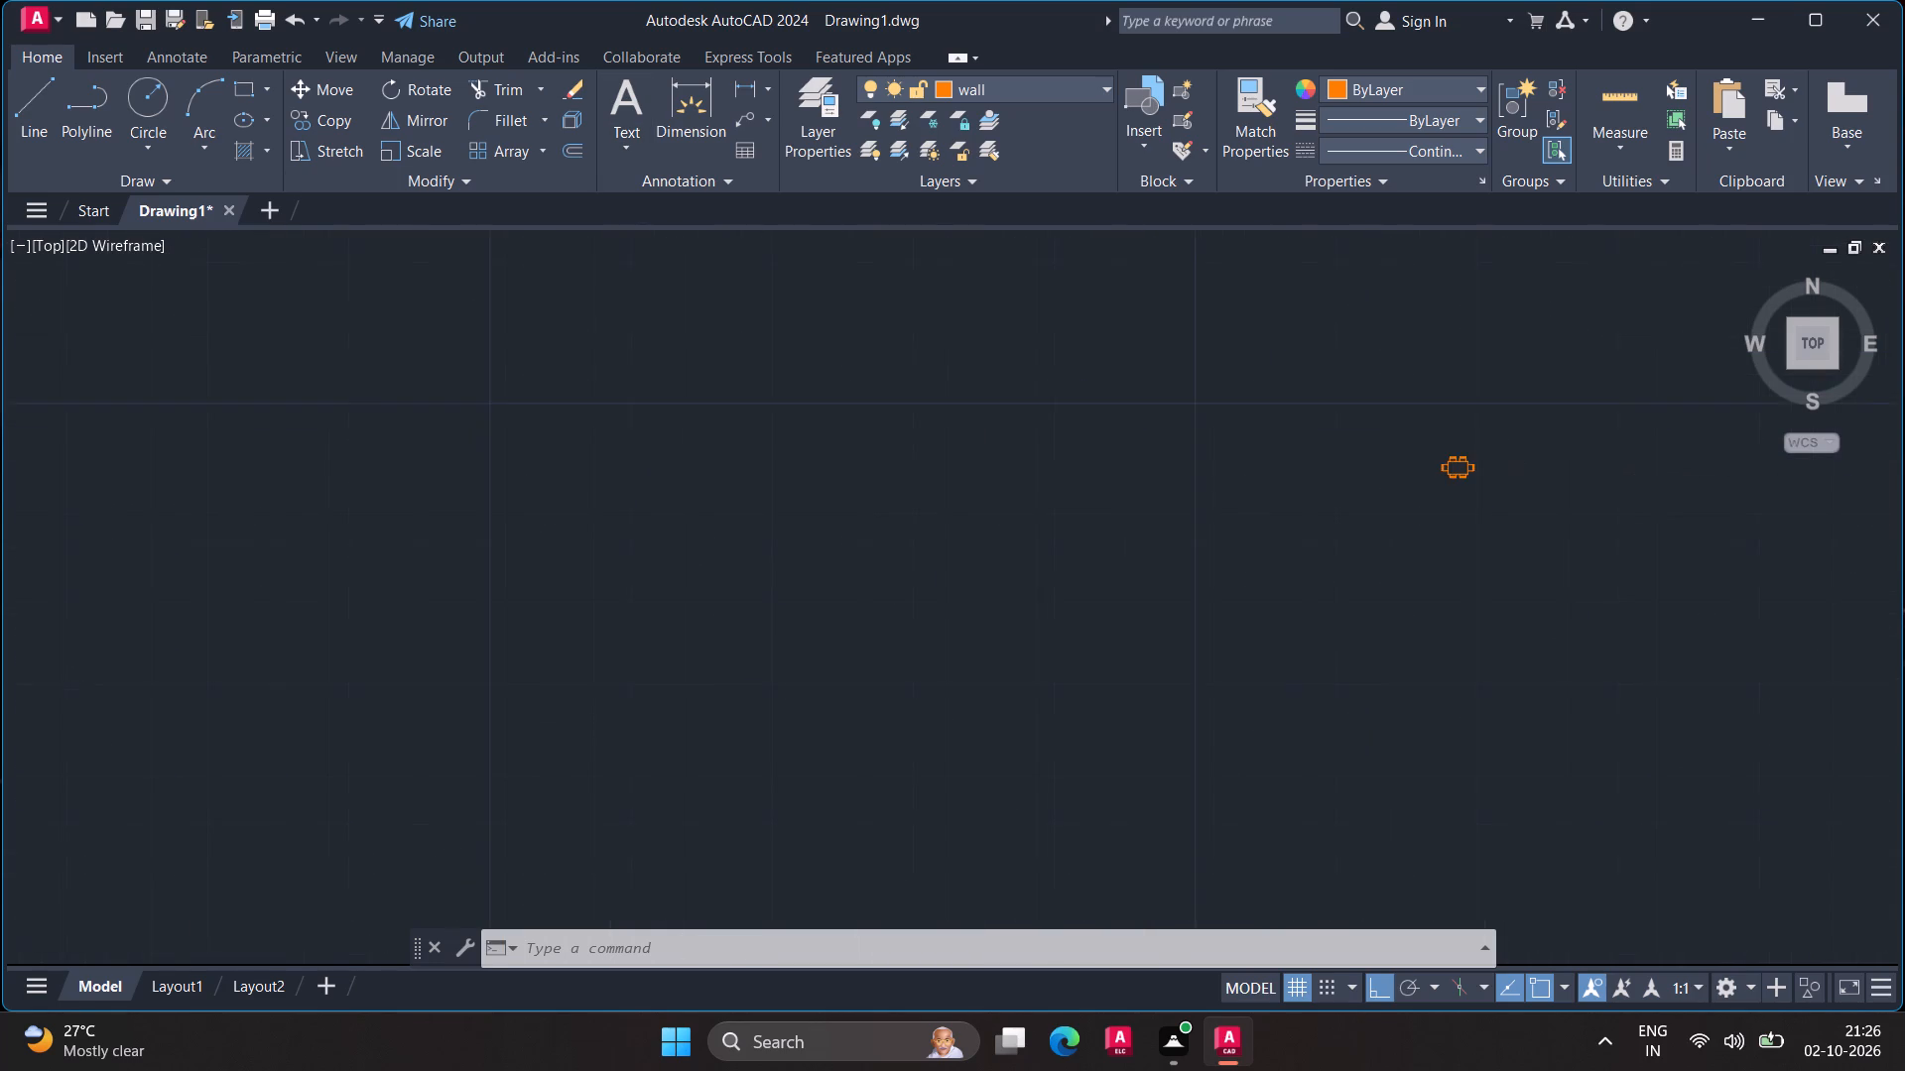
scroll(1473, 462, "up", 3)
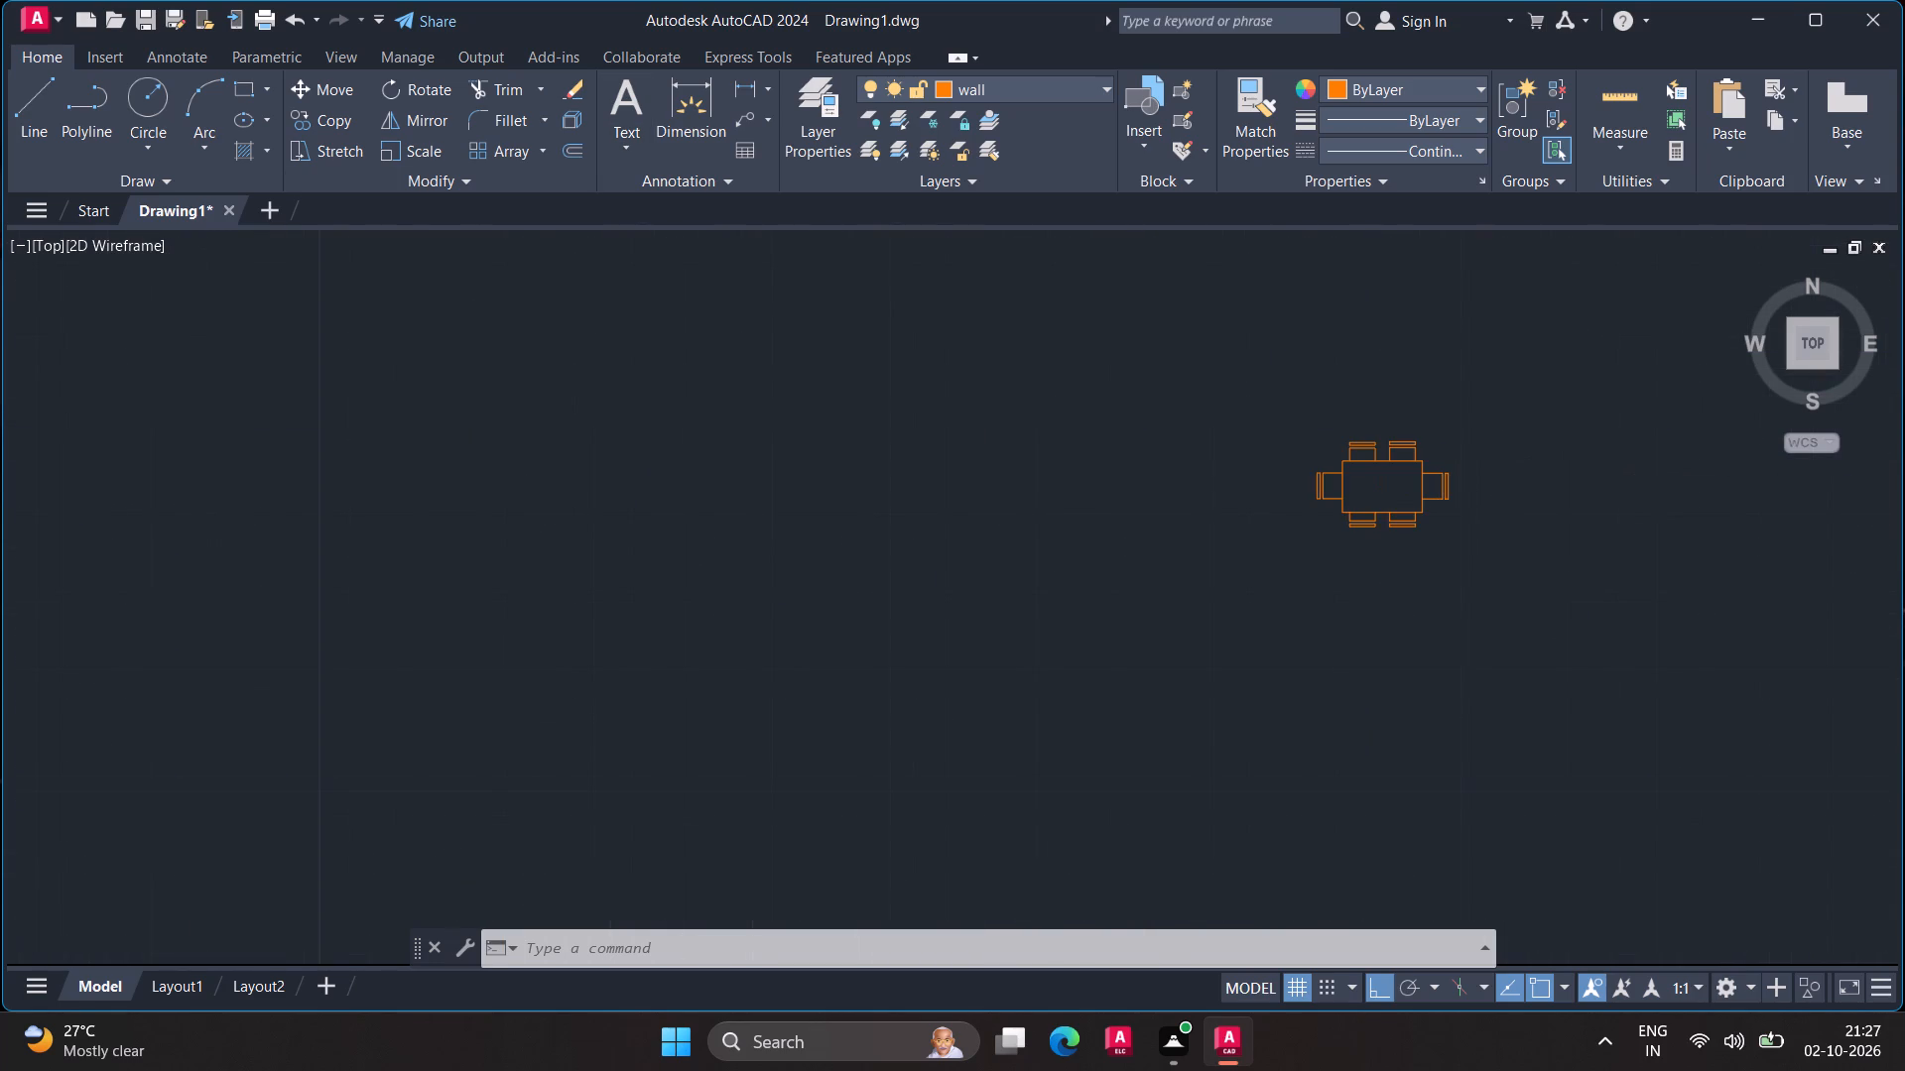
scroll(1466, 462, "down", 1)
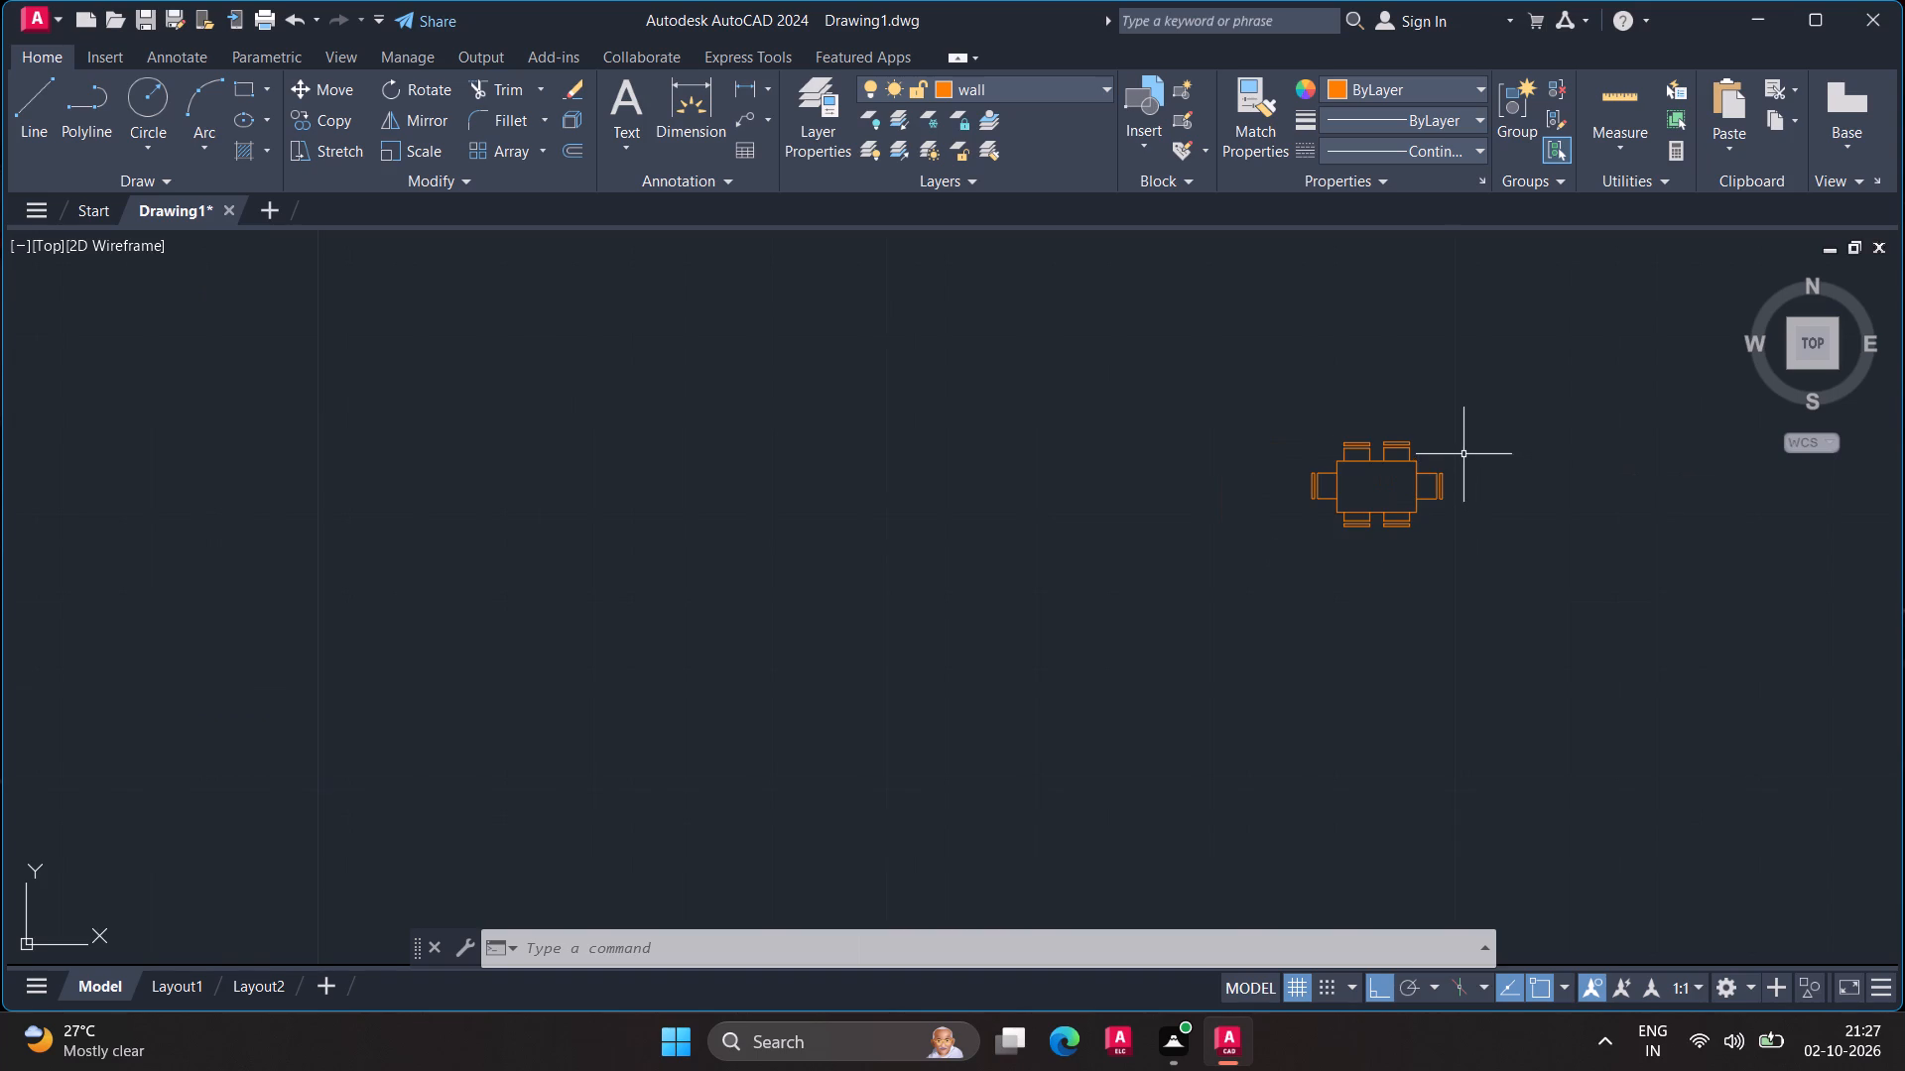
left_click(1098, 85)
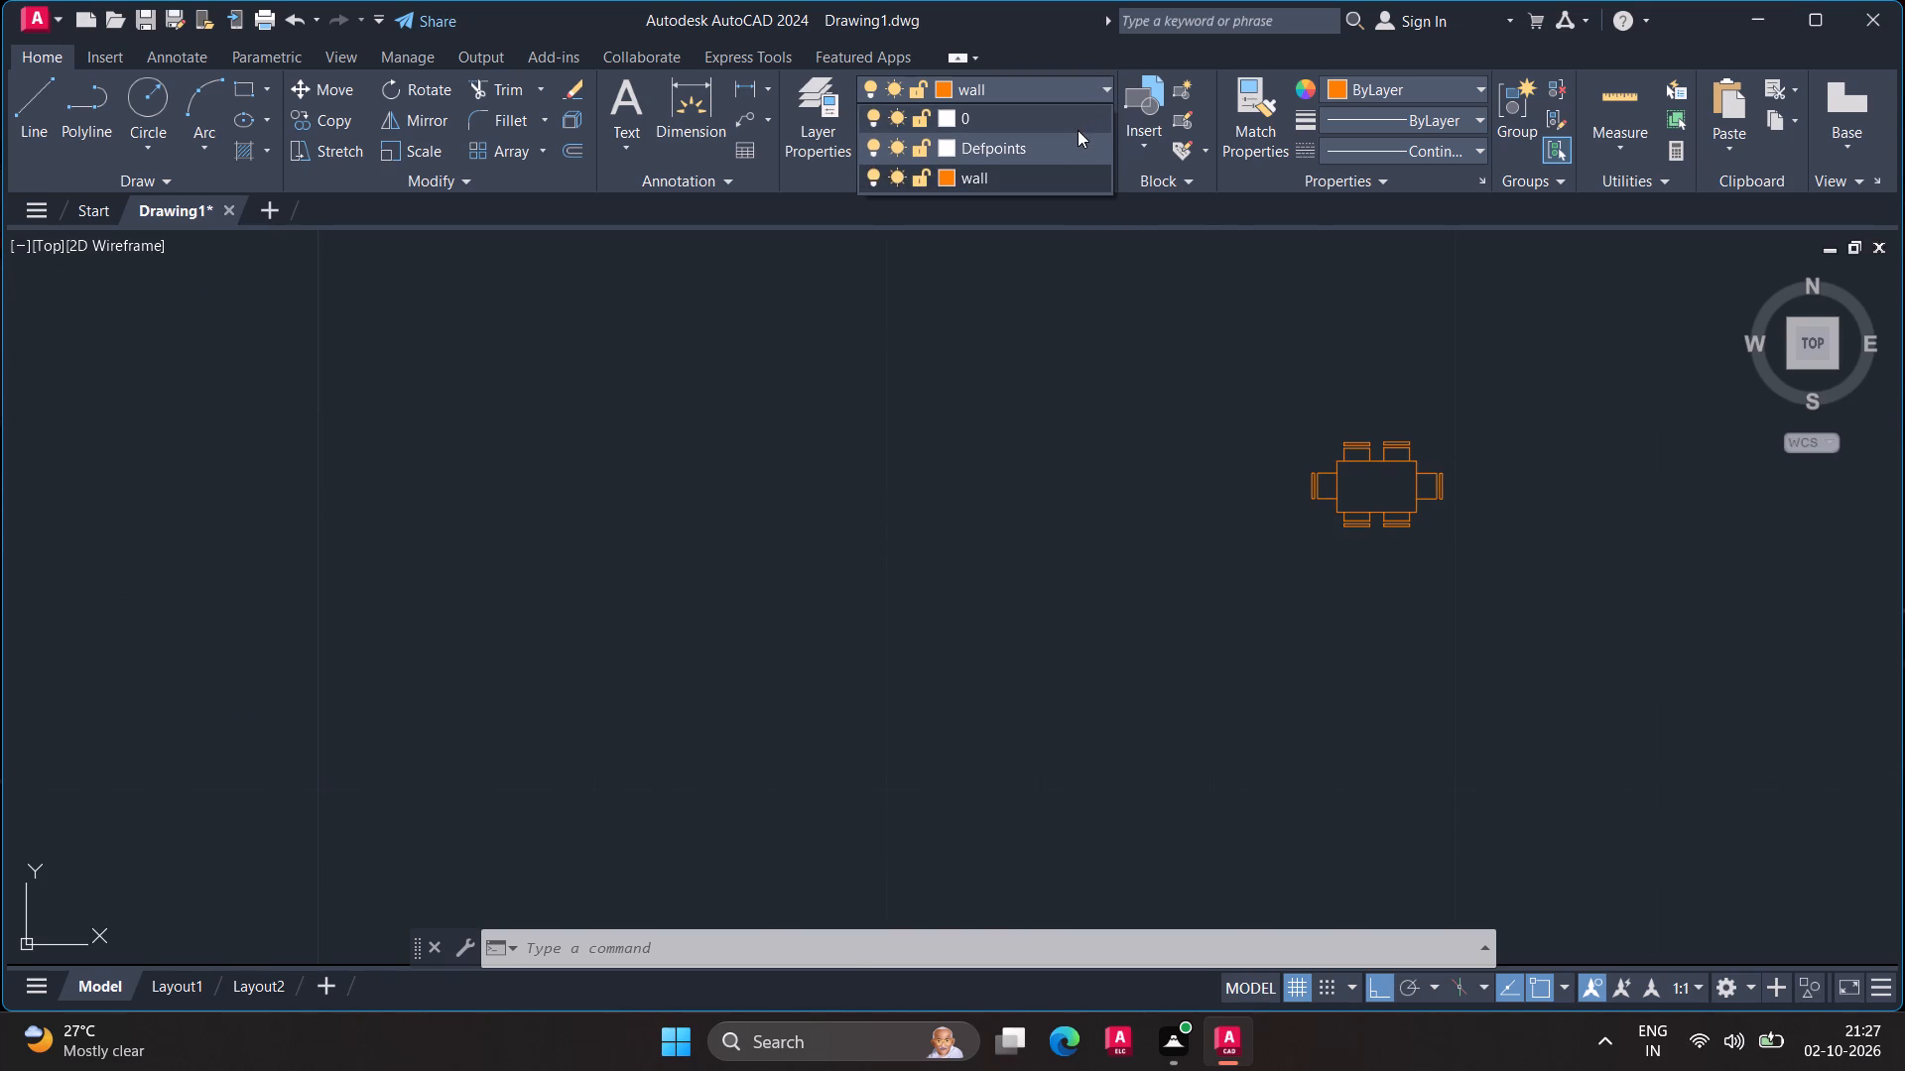
left_click(1078, 130)
Move the inserted six-seat table block to layer 0.
left_click_drag(1346, 365, 1254, 379)
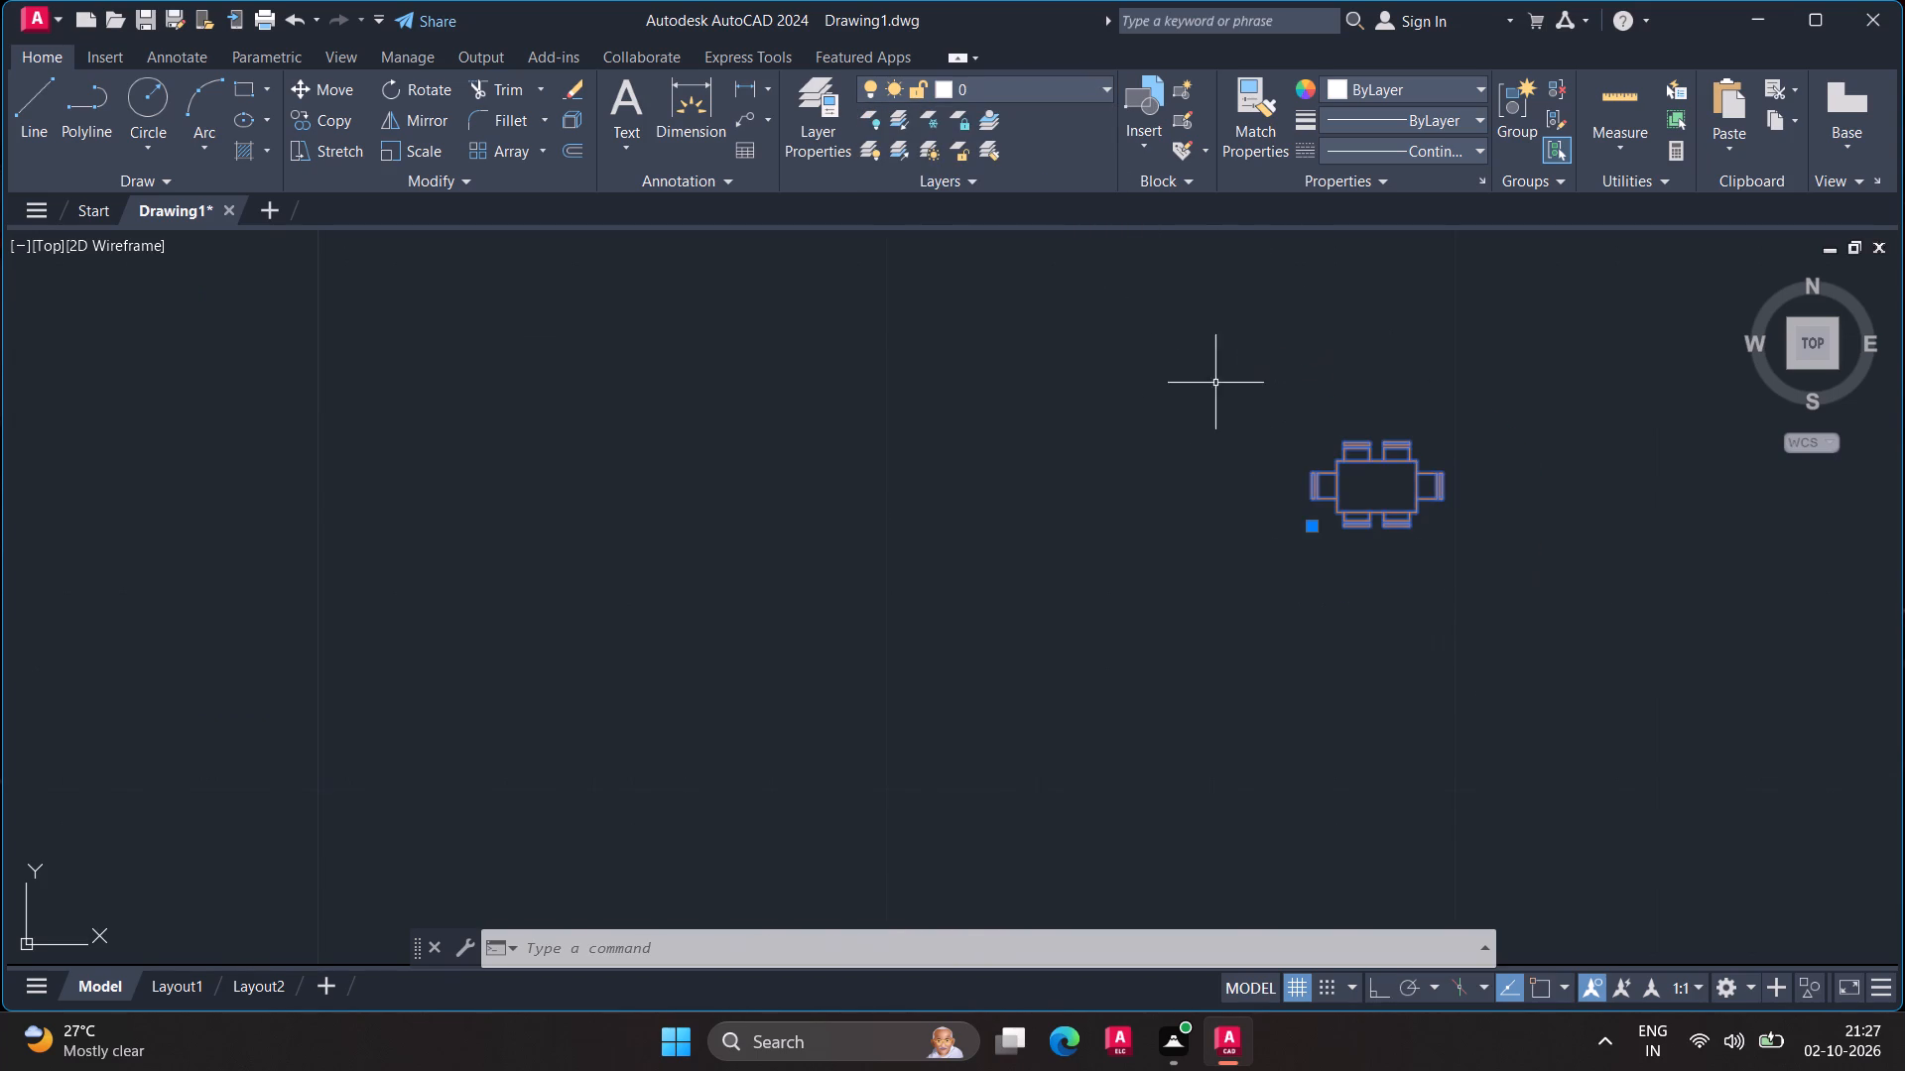
left_click(1100, 89)
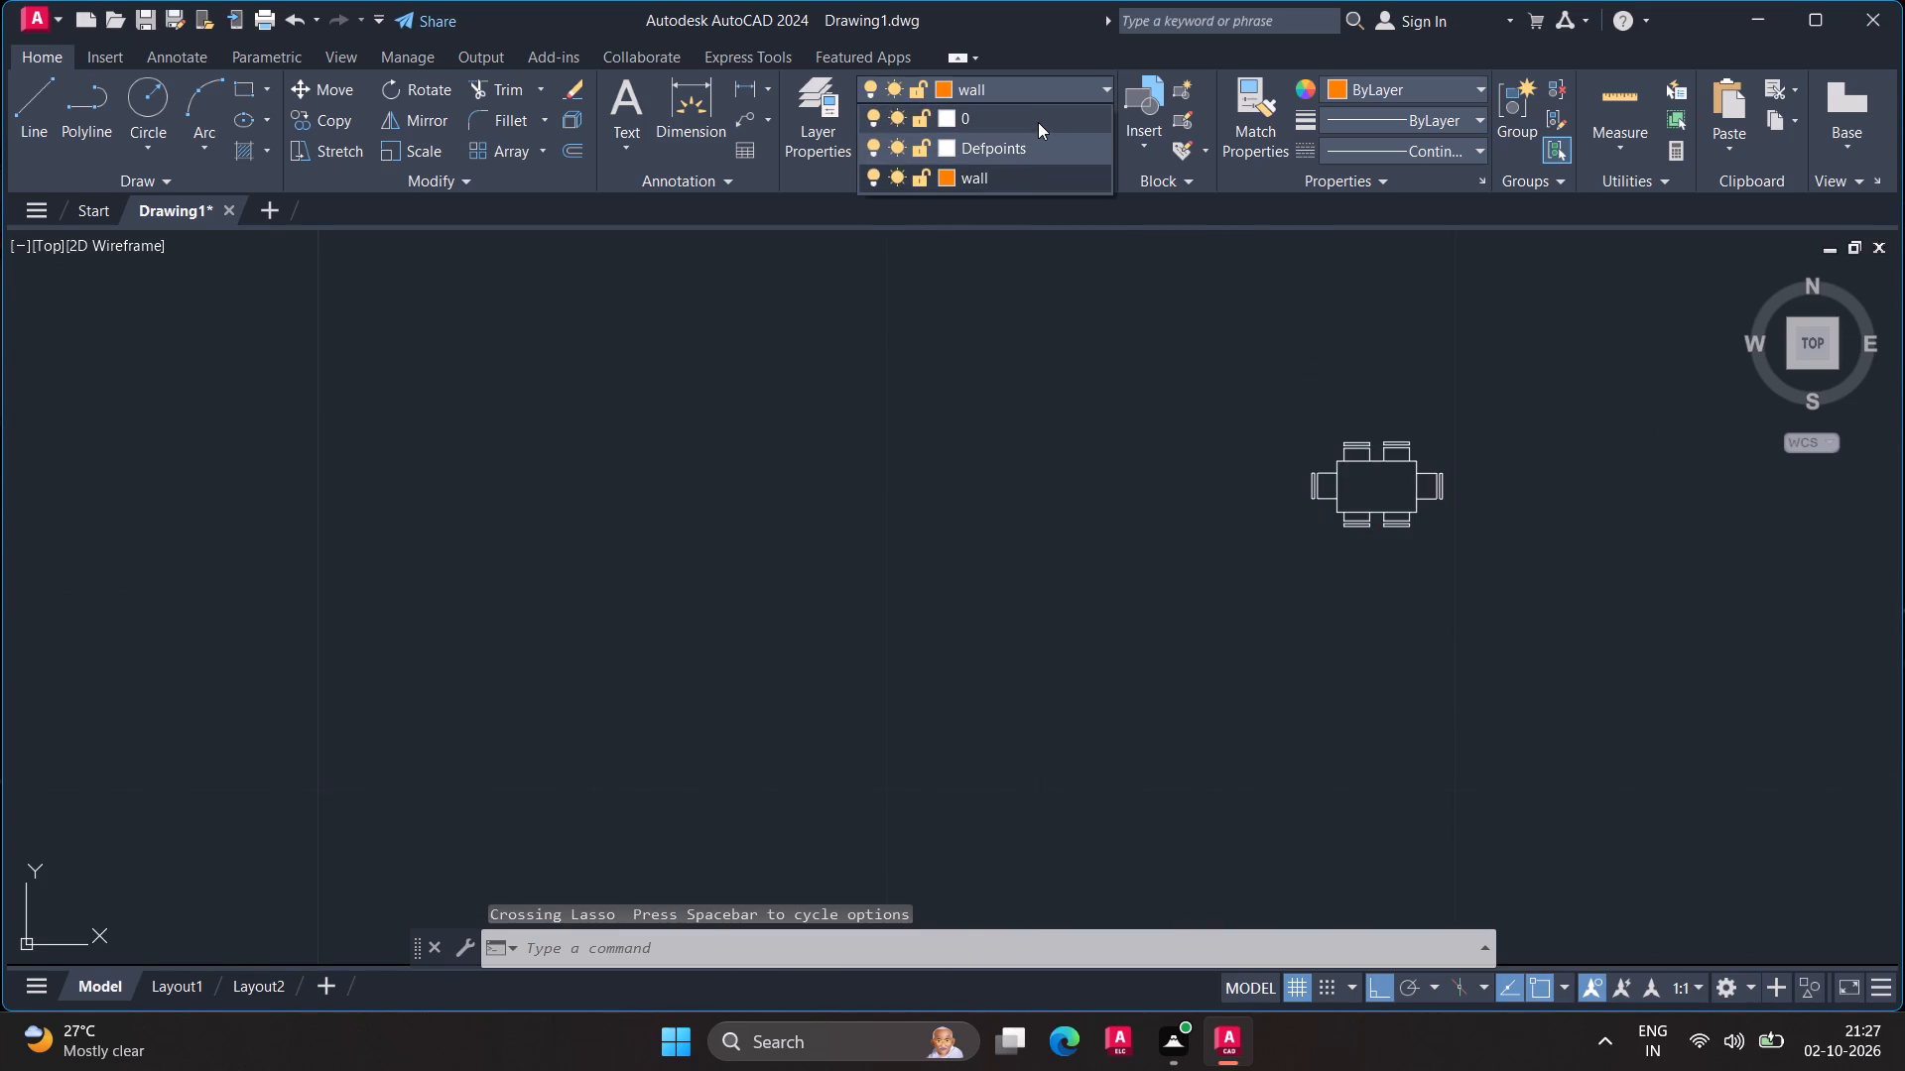
left_click(1038, 122)
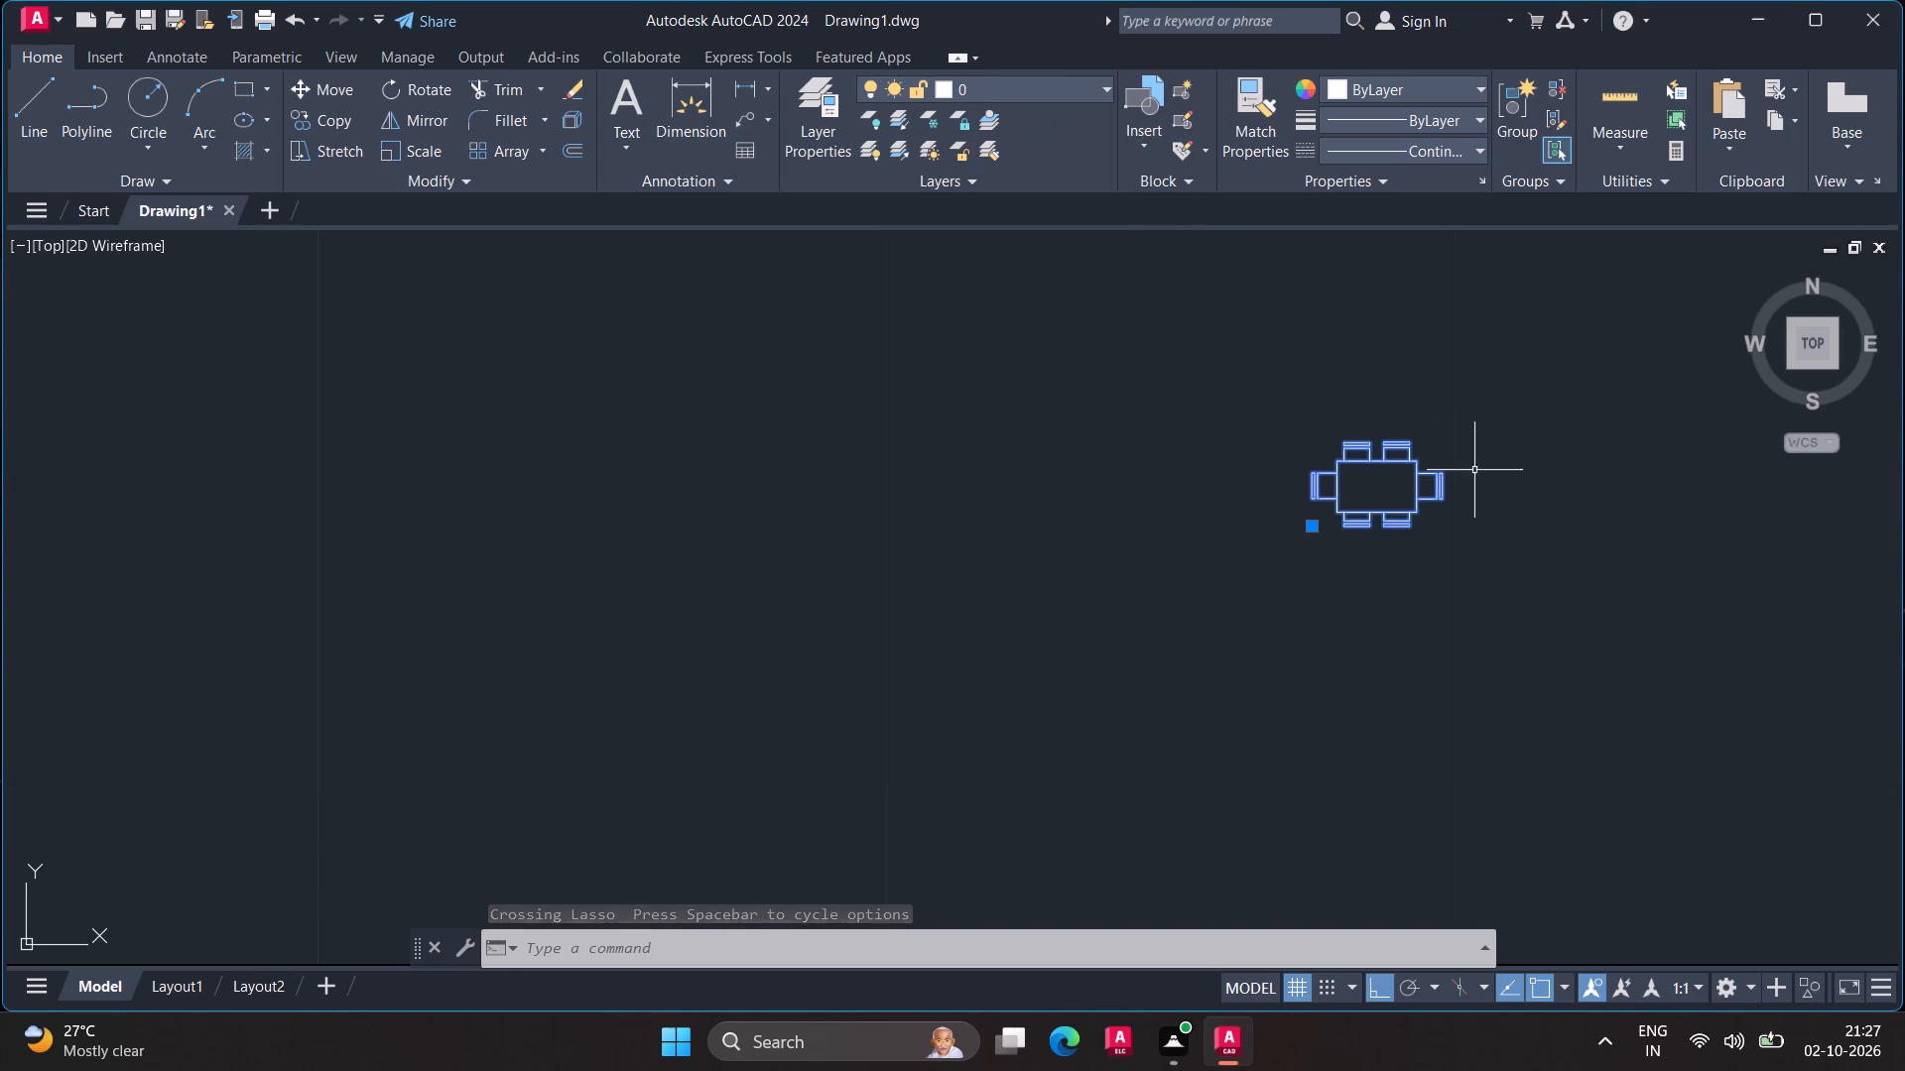
Turn Ortho off and move the table block by its insertion point into the living room, among the three sofas.
left_click(1311, 526)
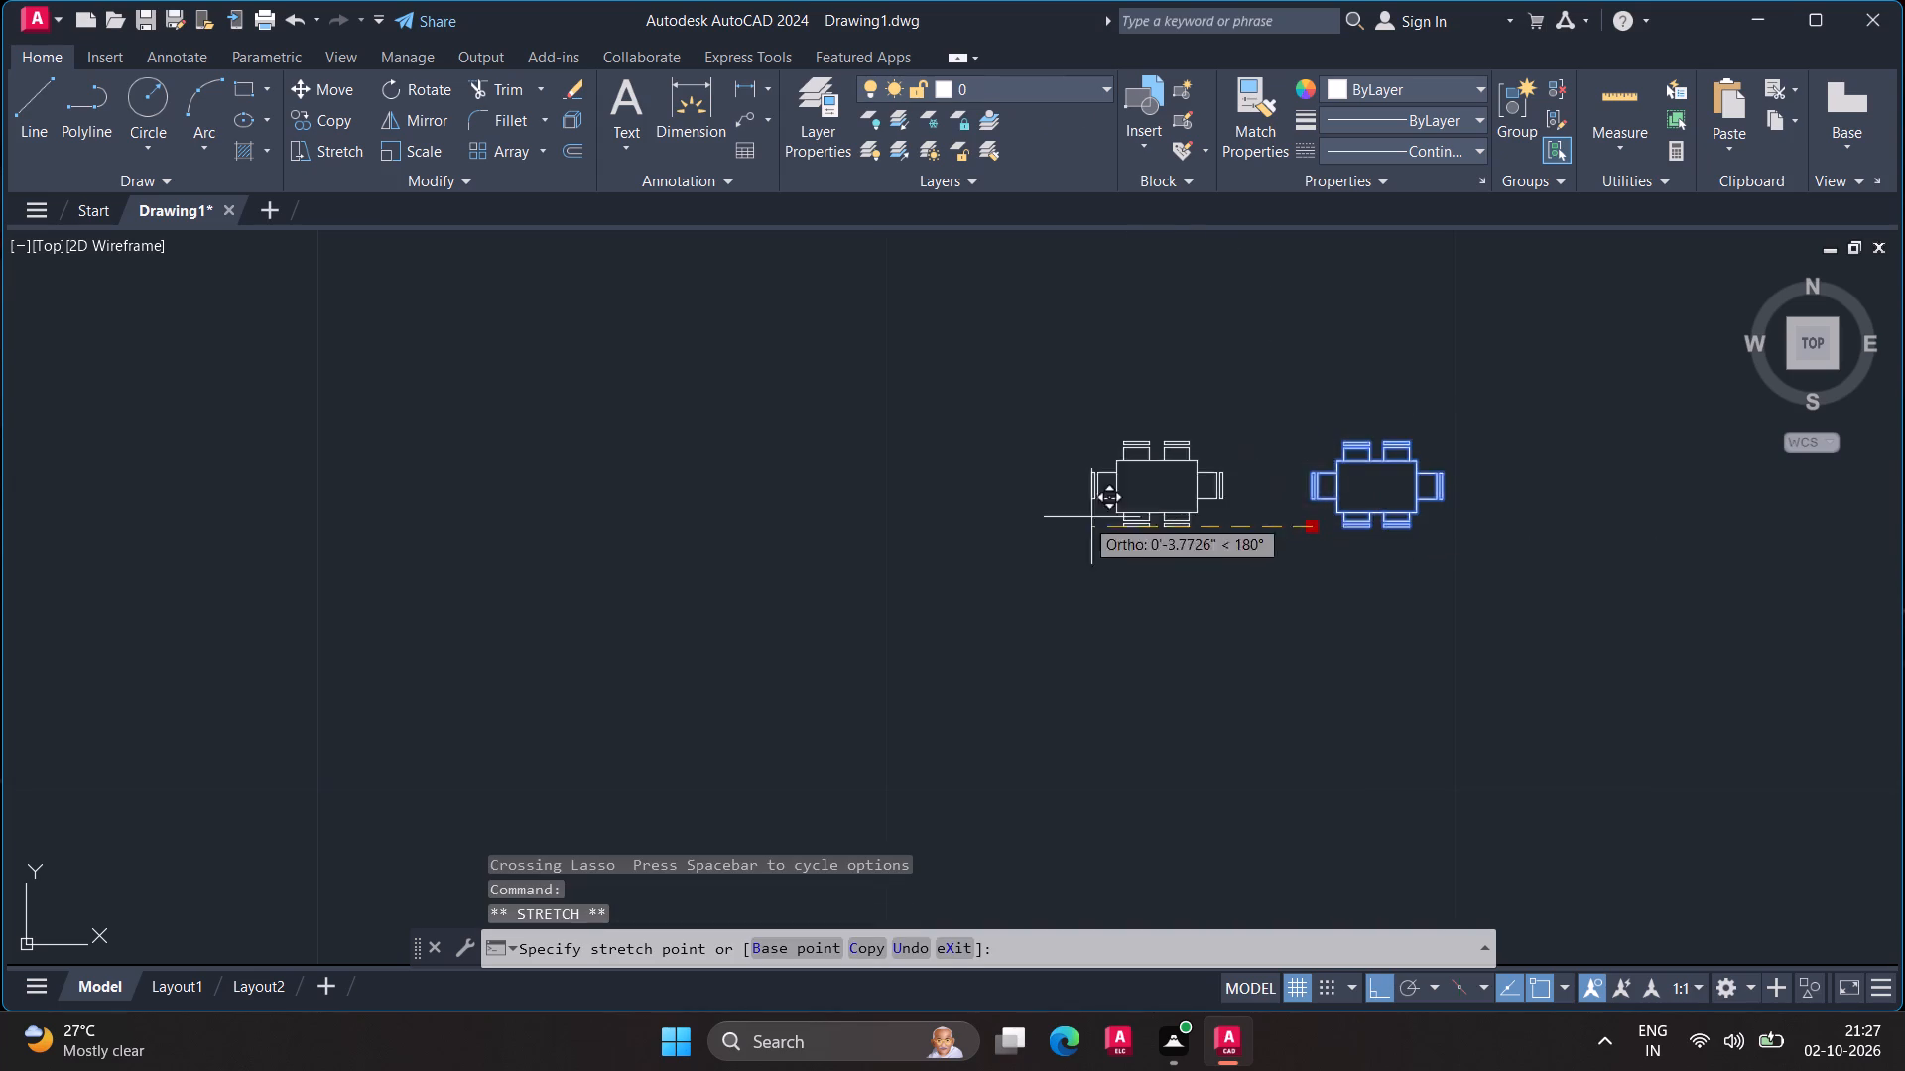
scroll(931, 494, "down", 4)
scroll(718, 472, "down", 2)
scroll(595, 480, "down", 2)
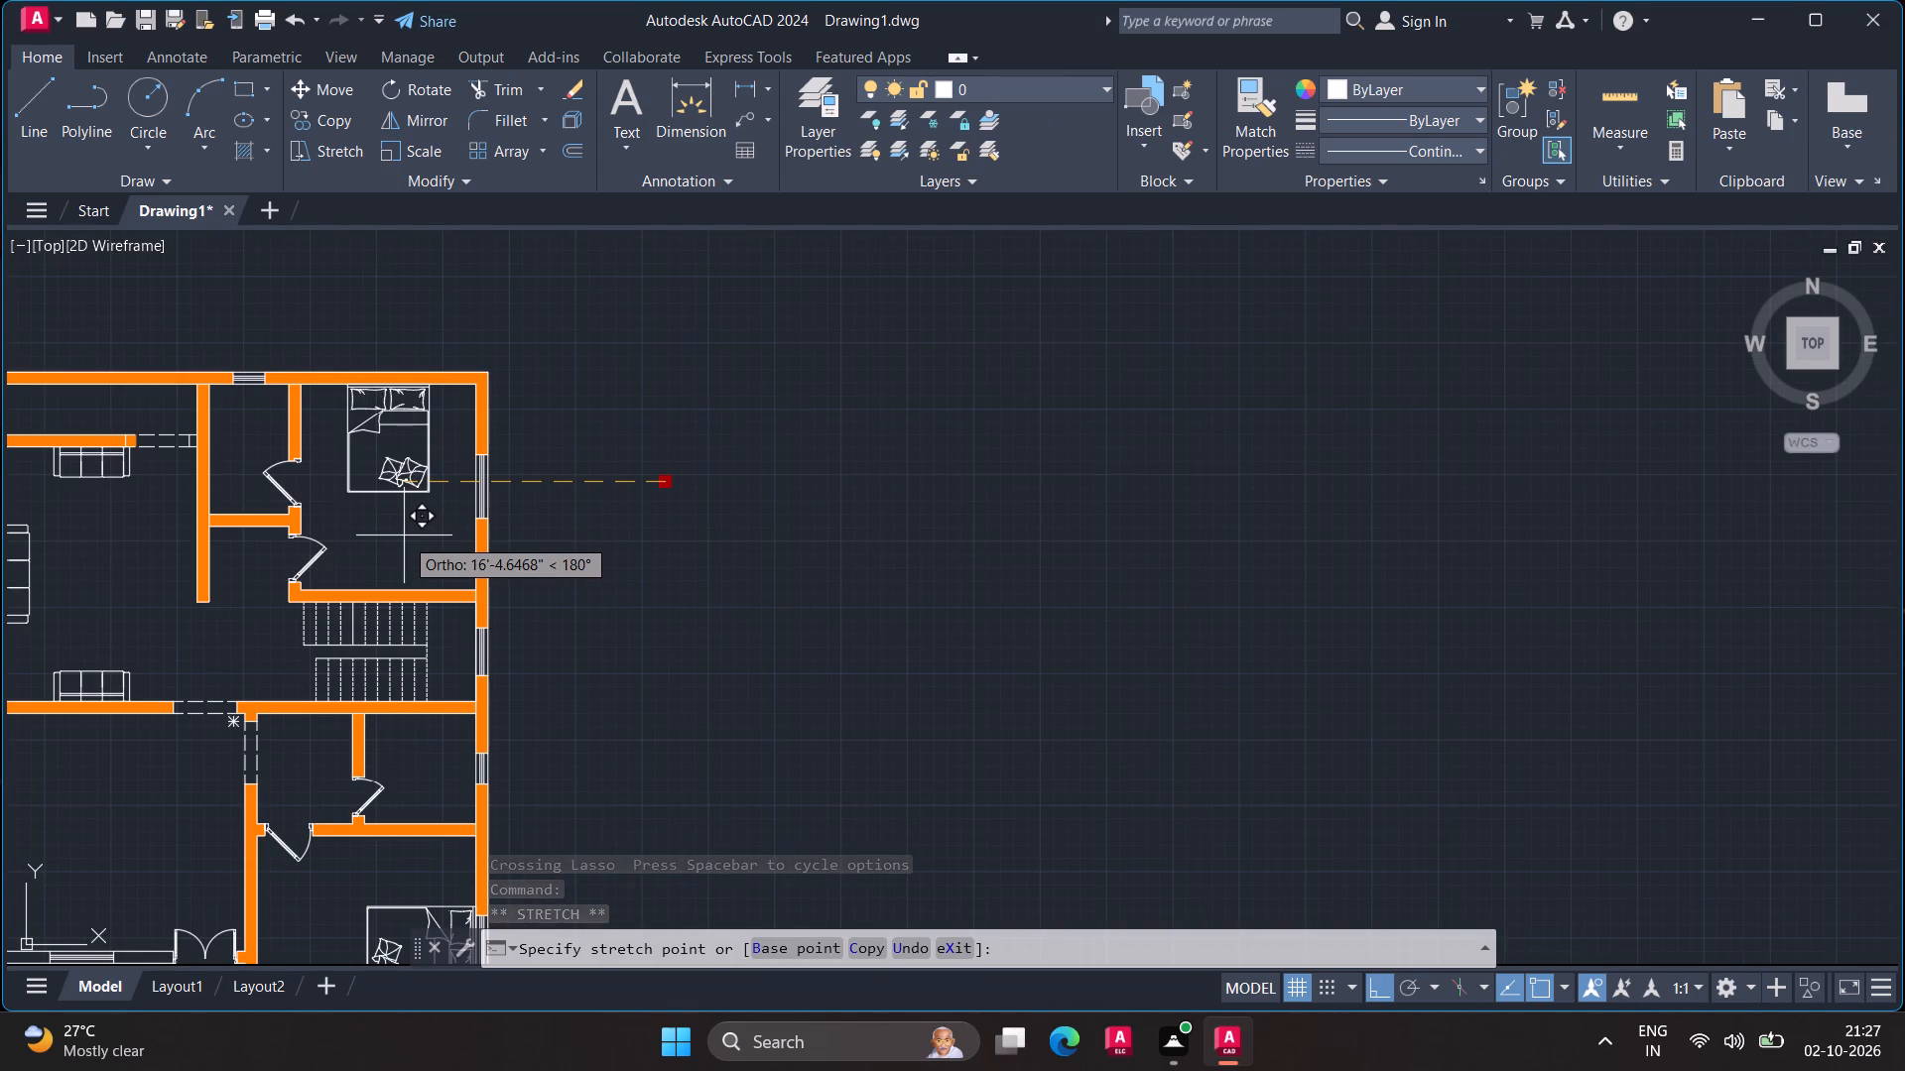
key("F8")
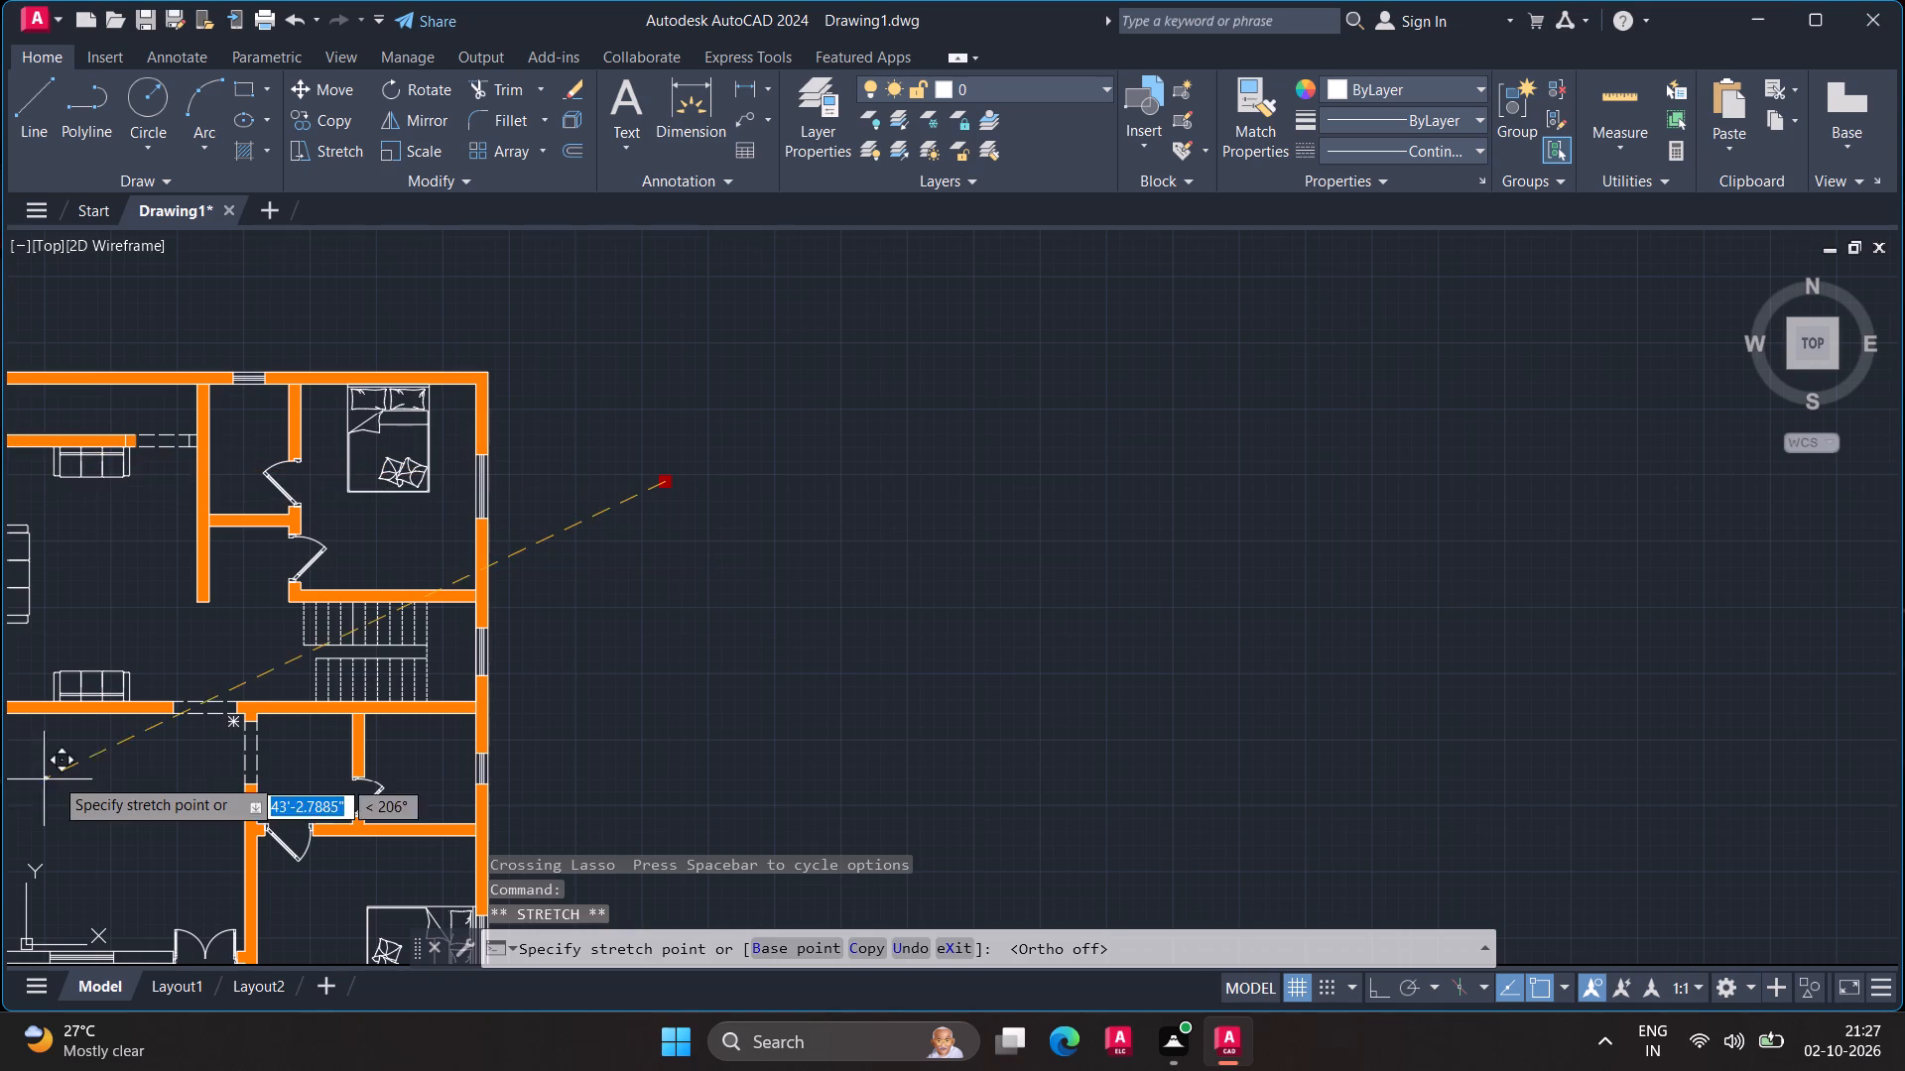
middle_click_drag(51, 800, 418, 645)
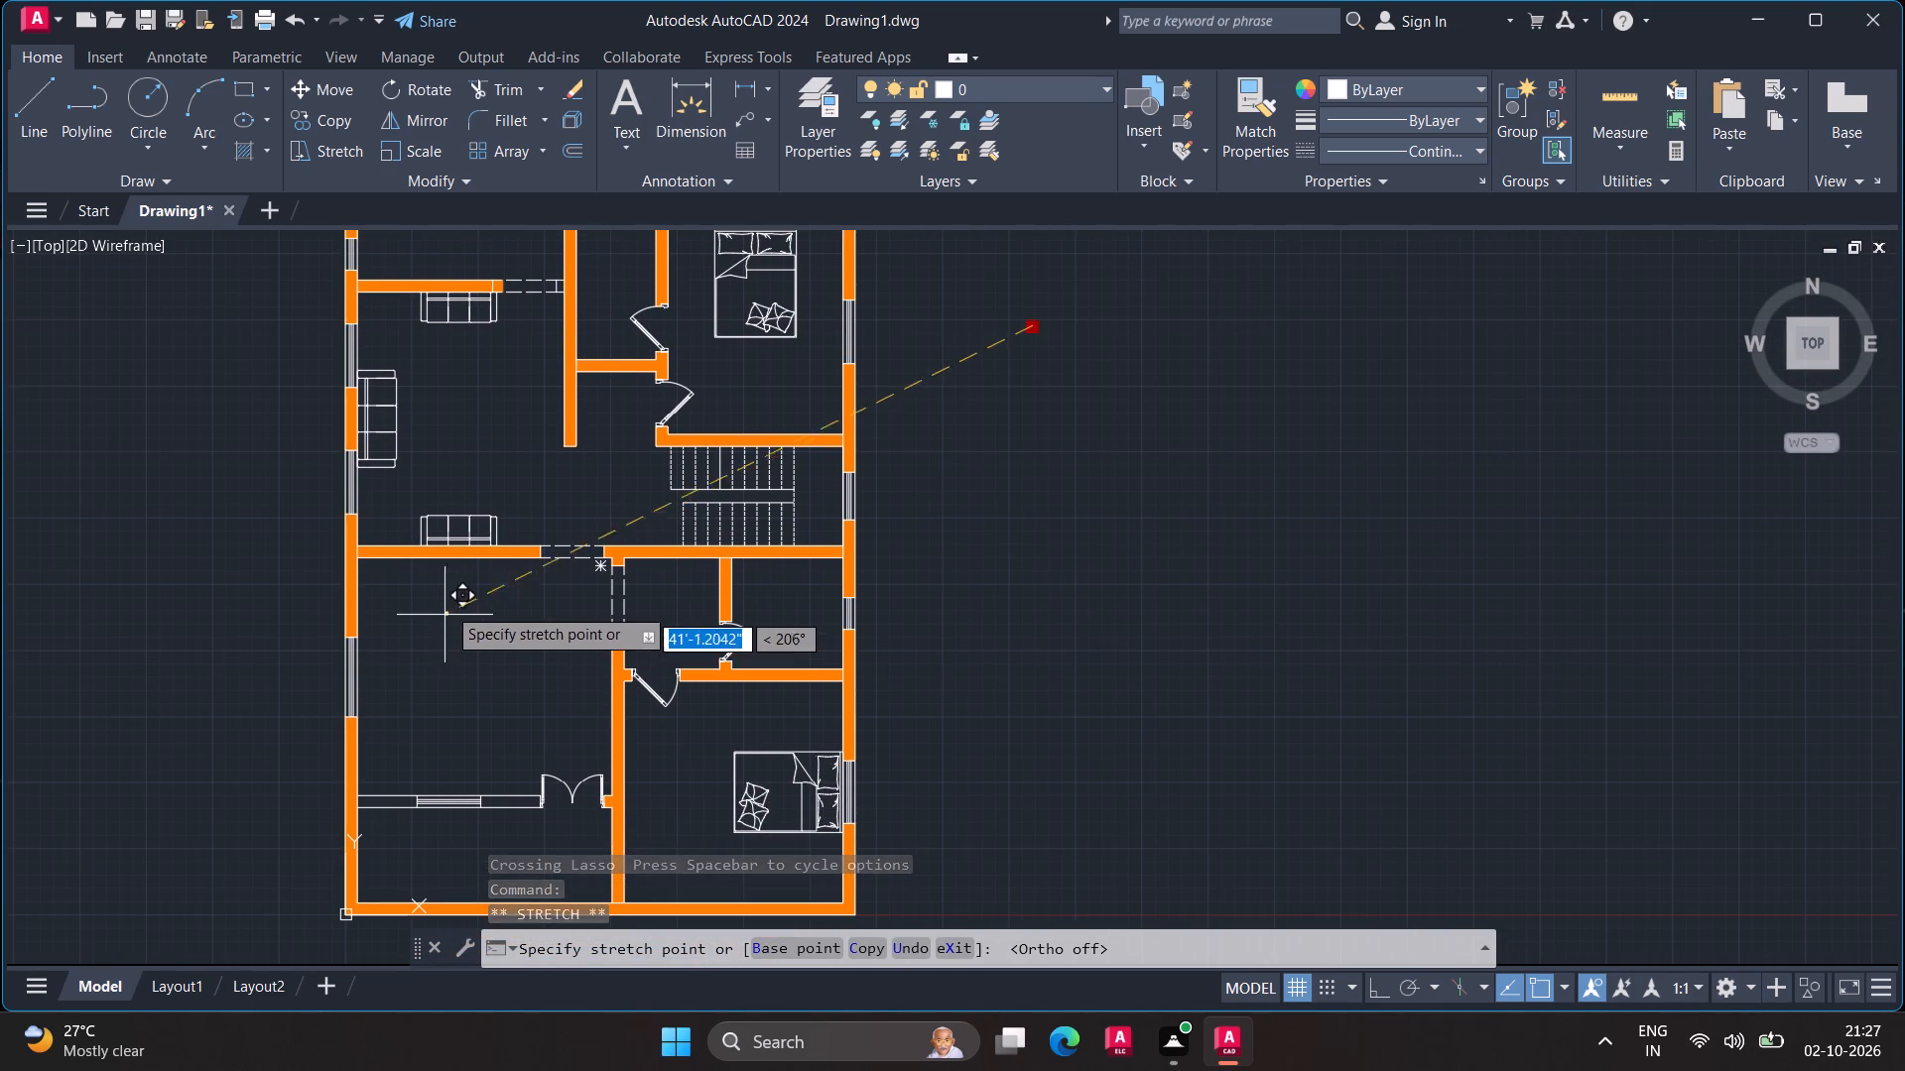
left_click(444, 437)
scroll(474, 462, "up", 2)
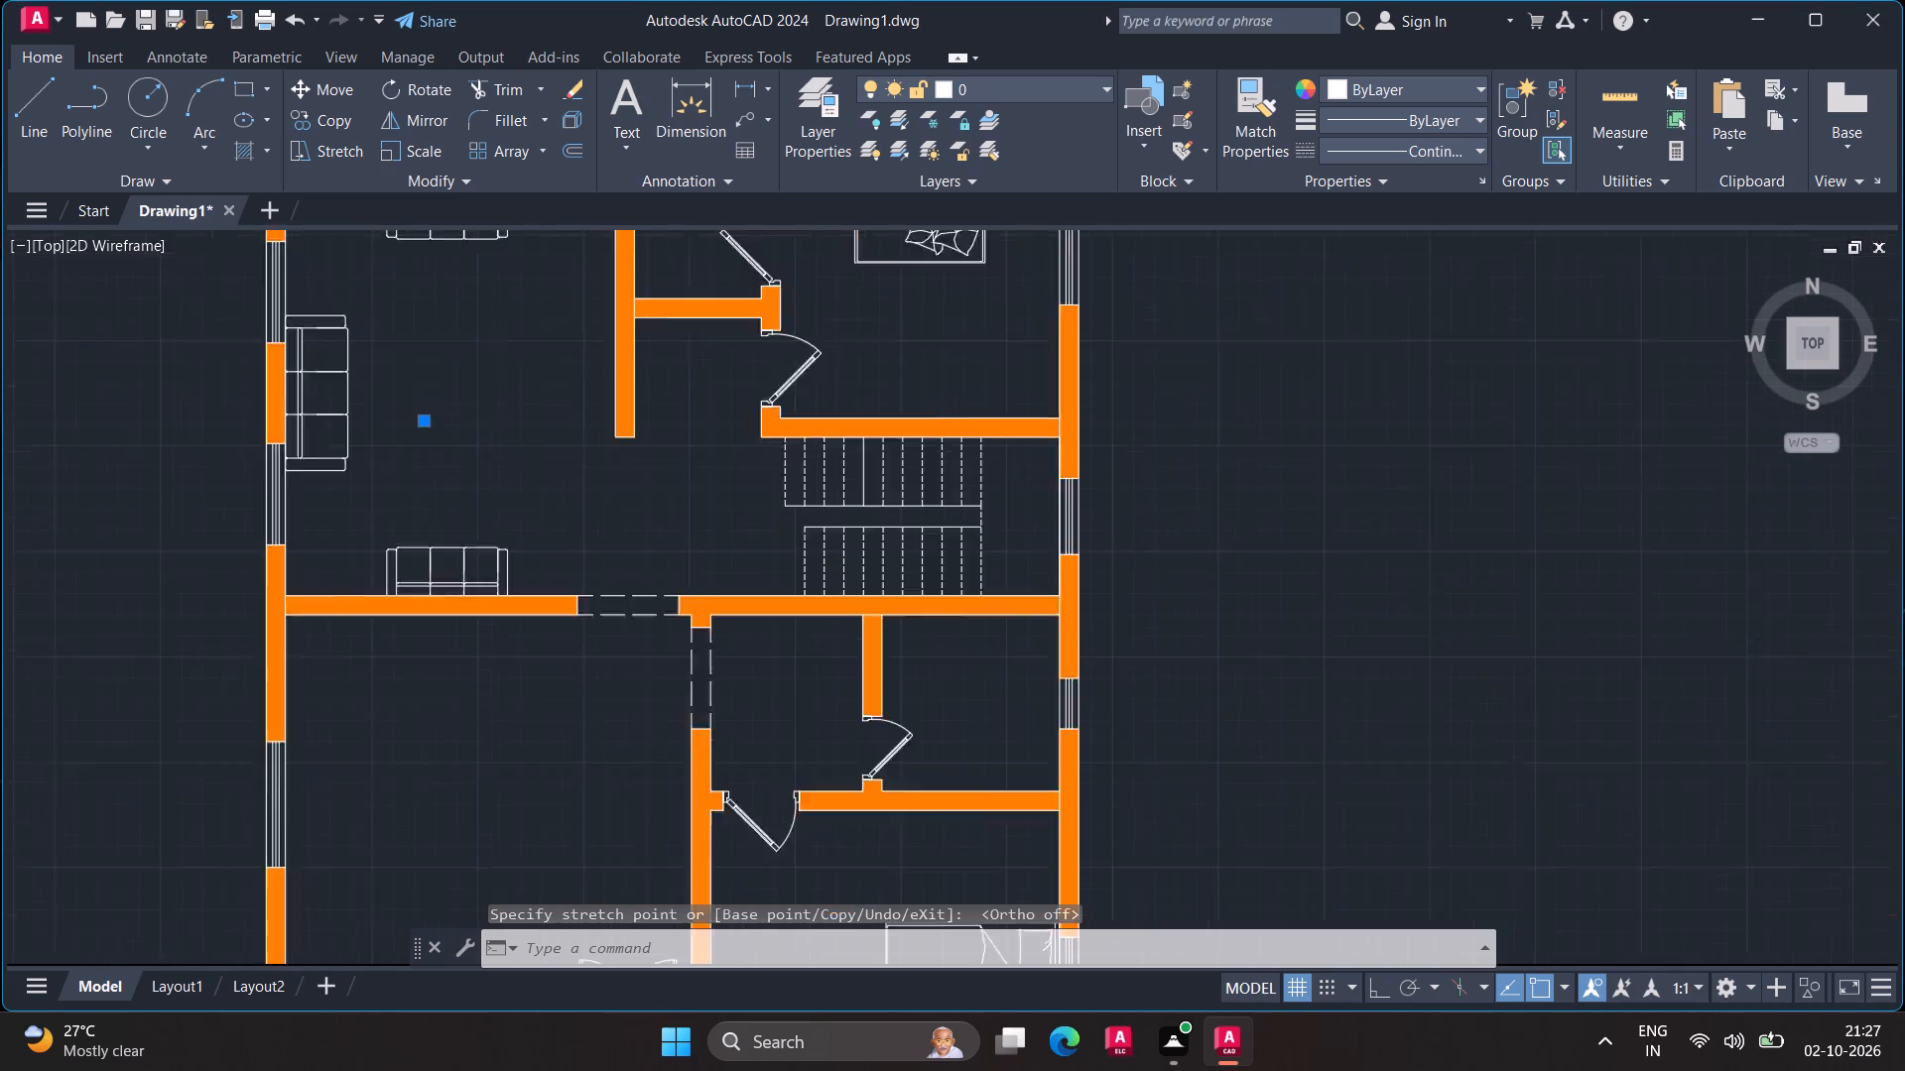
scroll(474, 462, "up", 1)
middle_click_drag(438, 412, 569, 528)
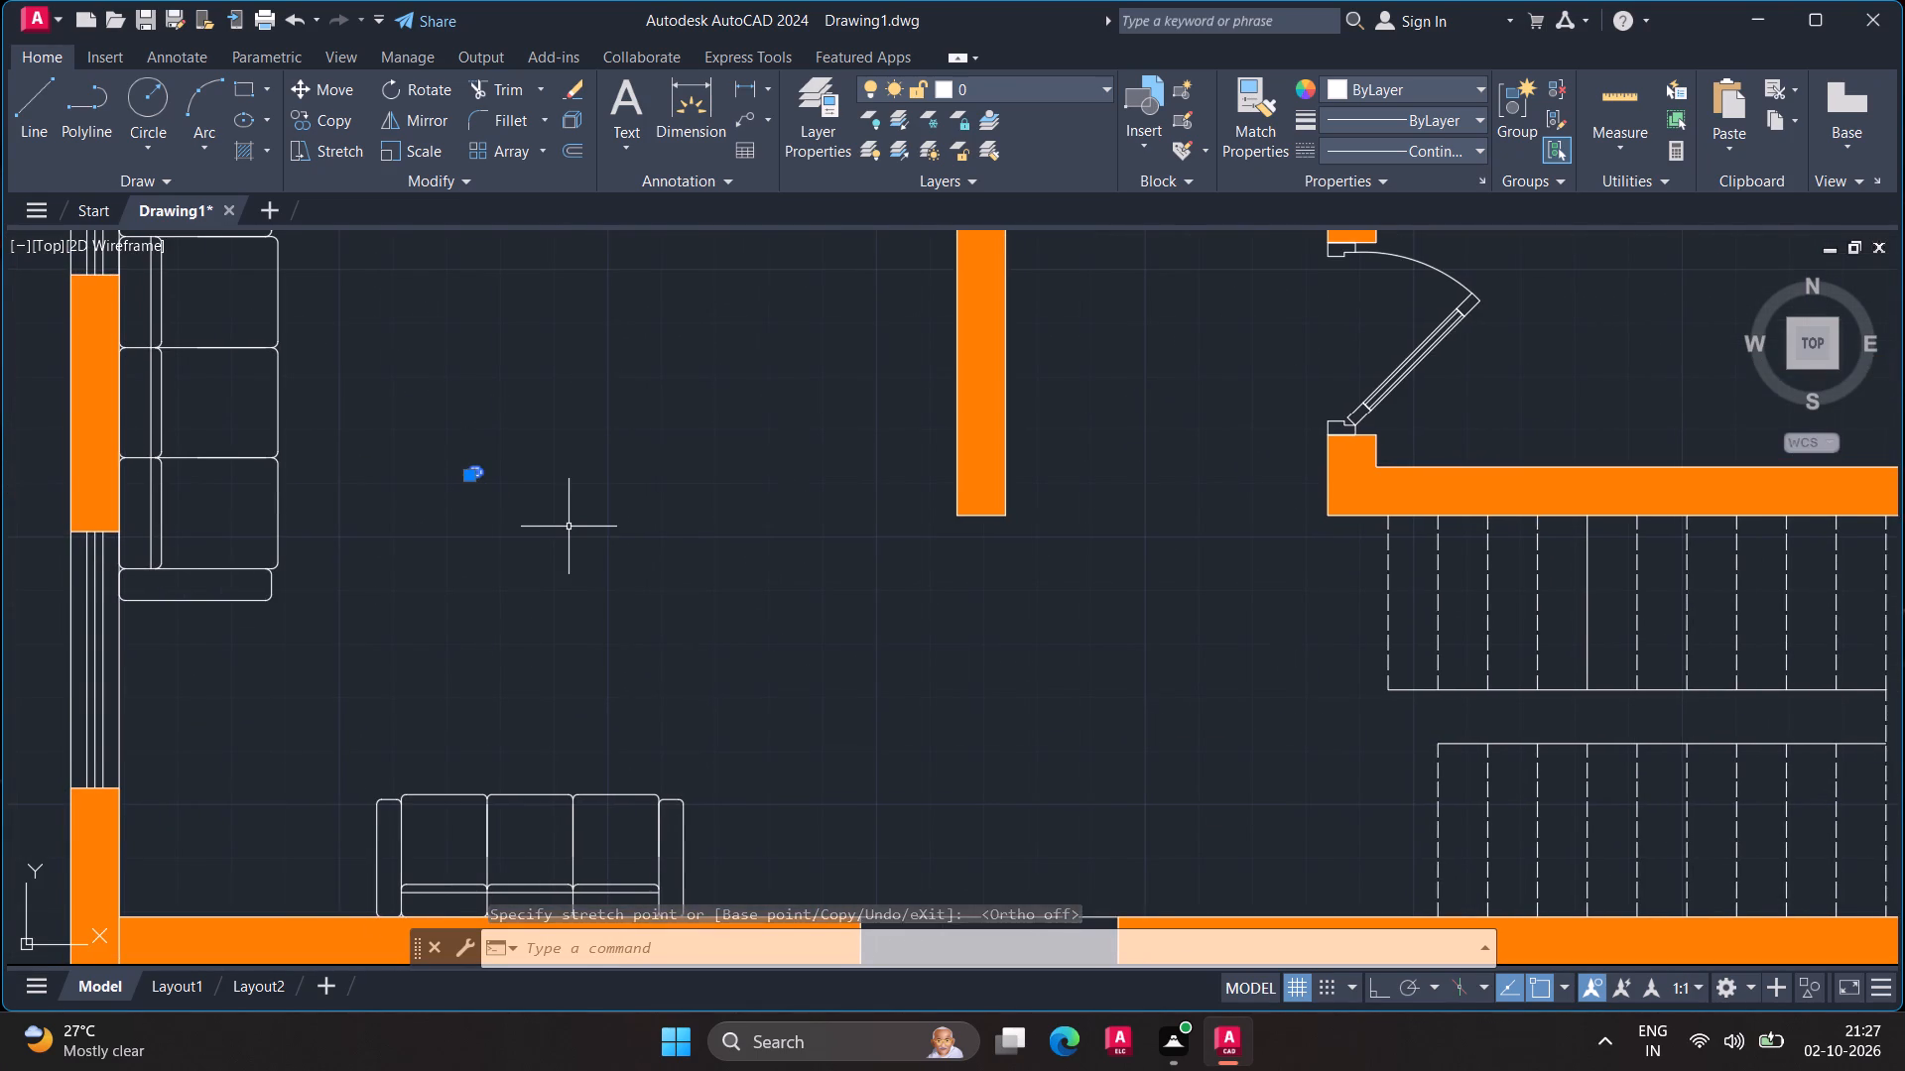
key("Escape")
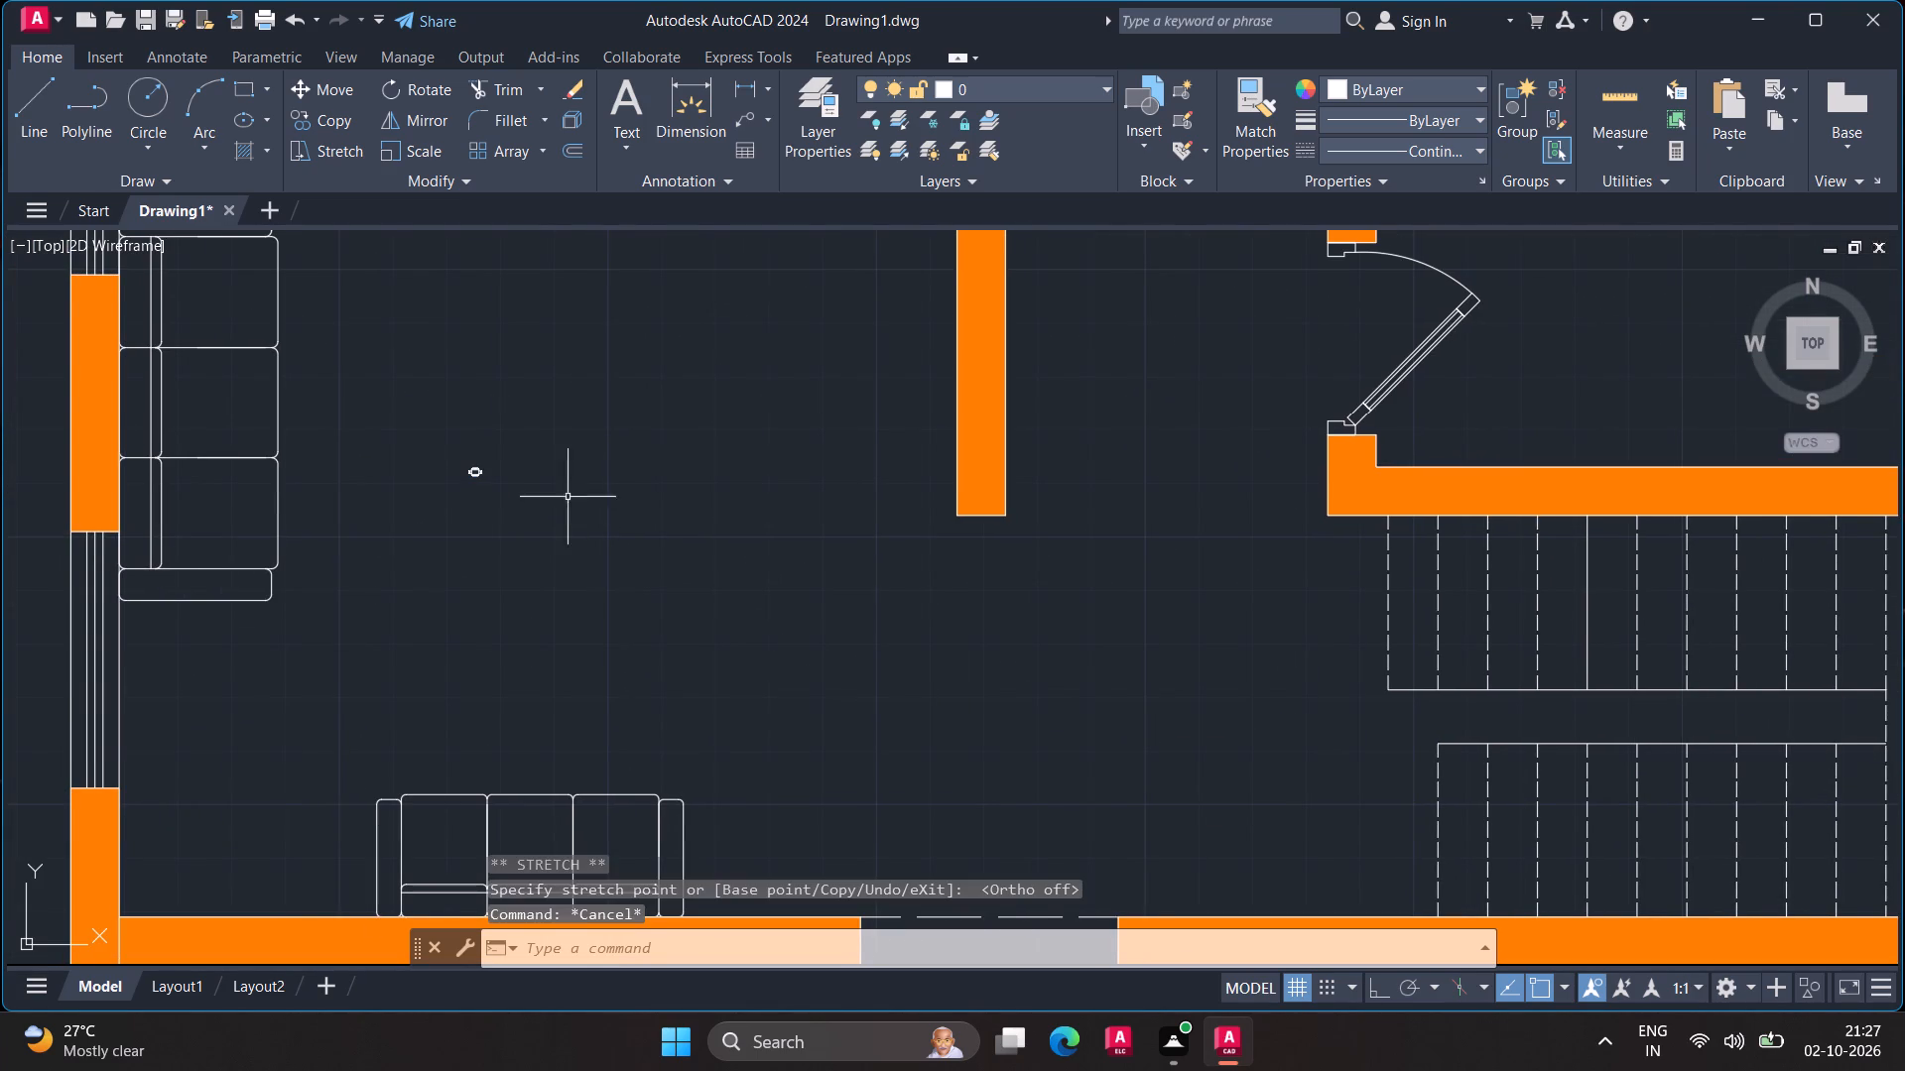
Scale the table block from the tabletop's upper-left corner, entering 3' as the scale factor.
scroll(450, 451, "up", 5)
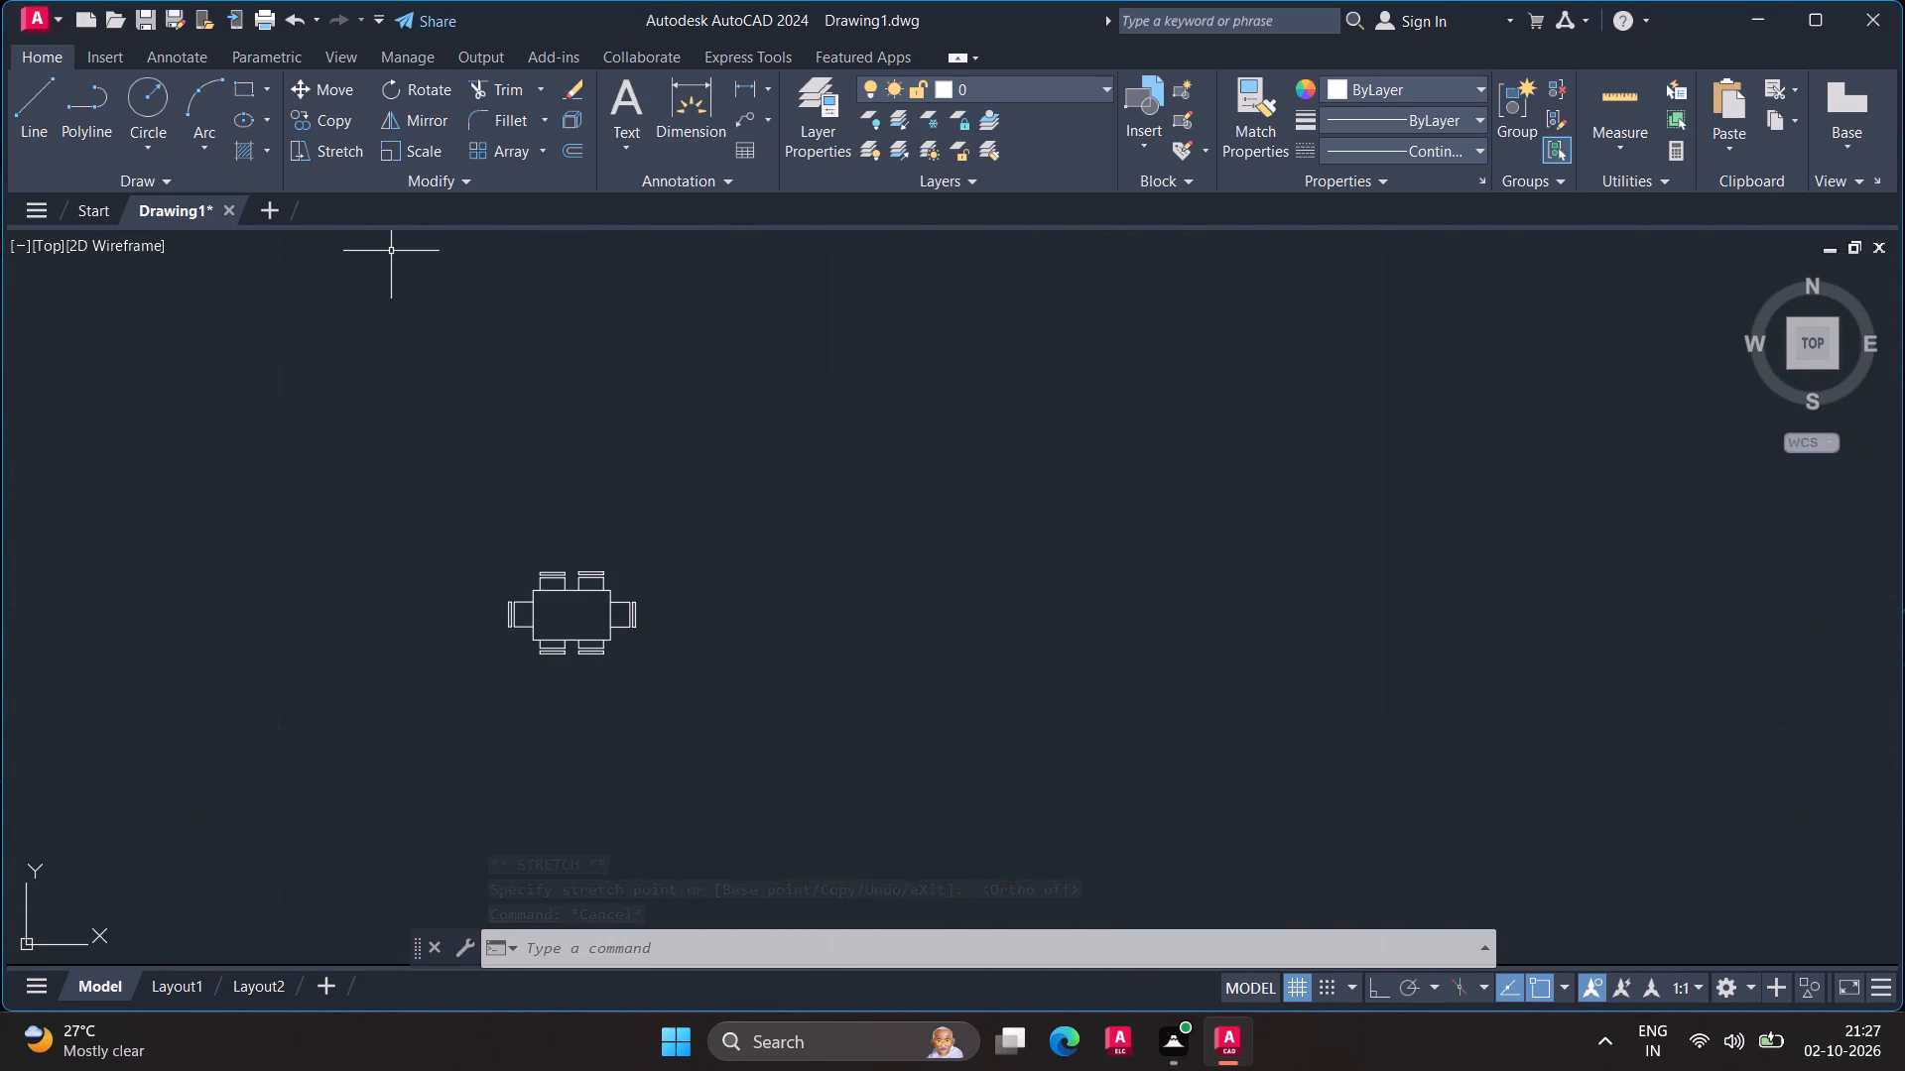
left_click(581, 590)
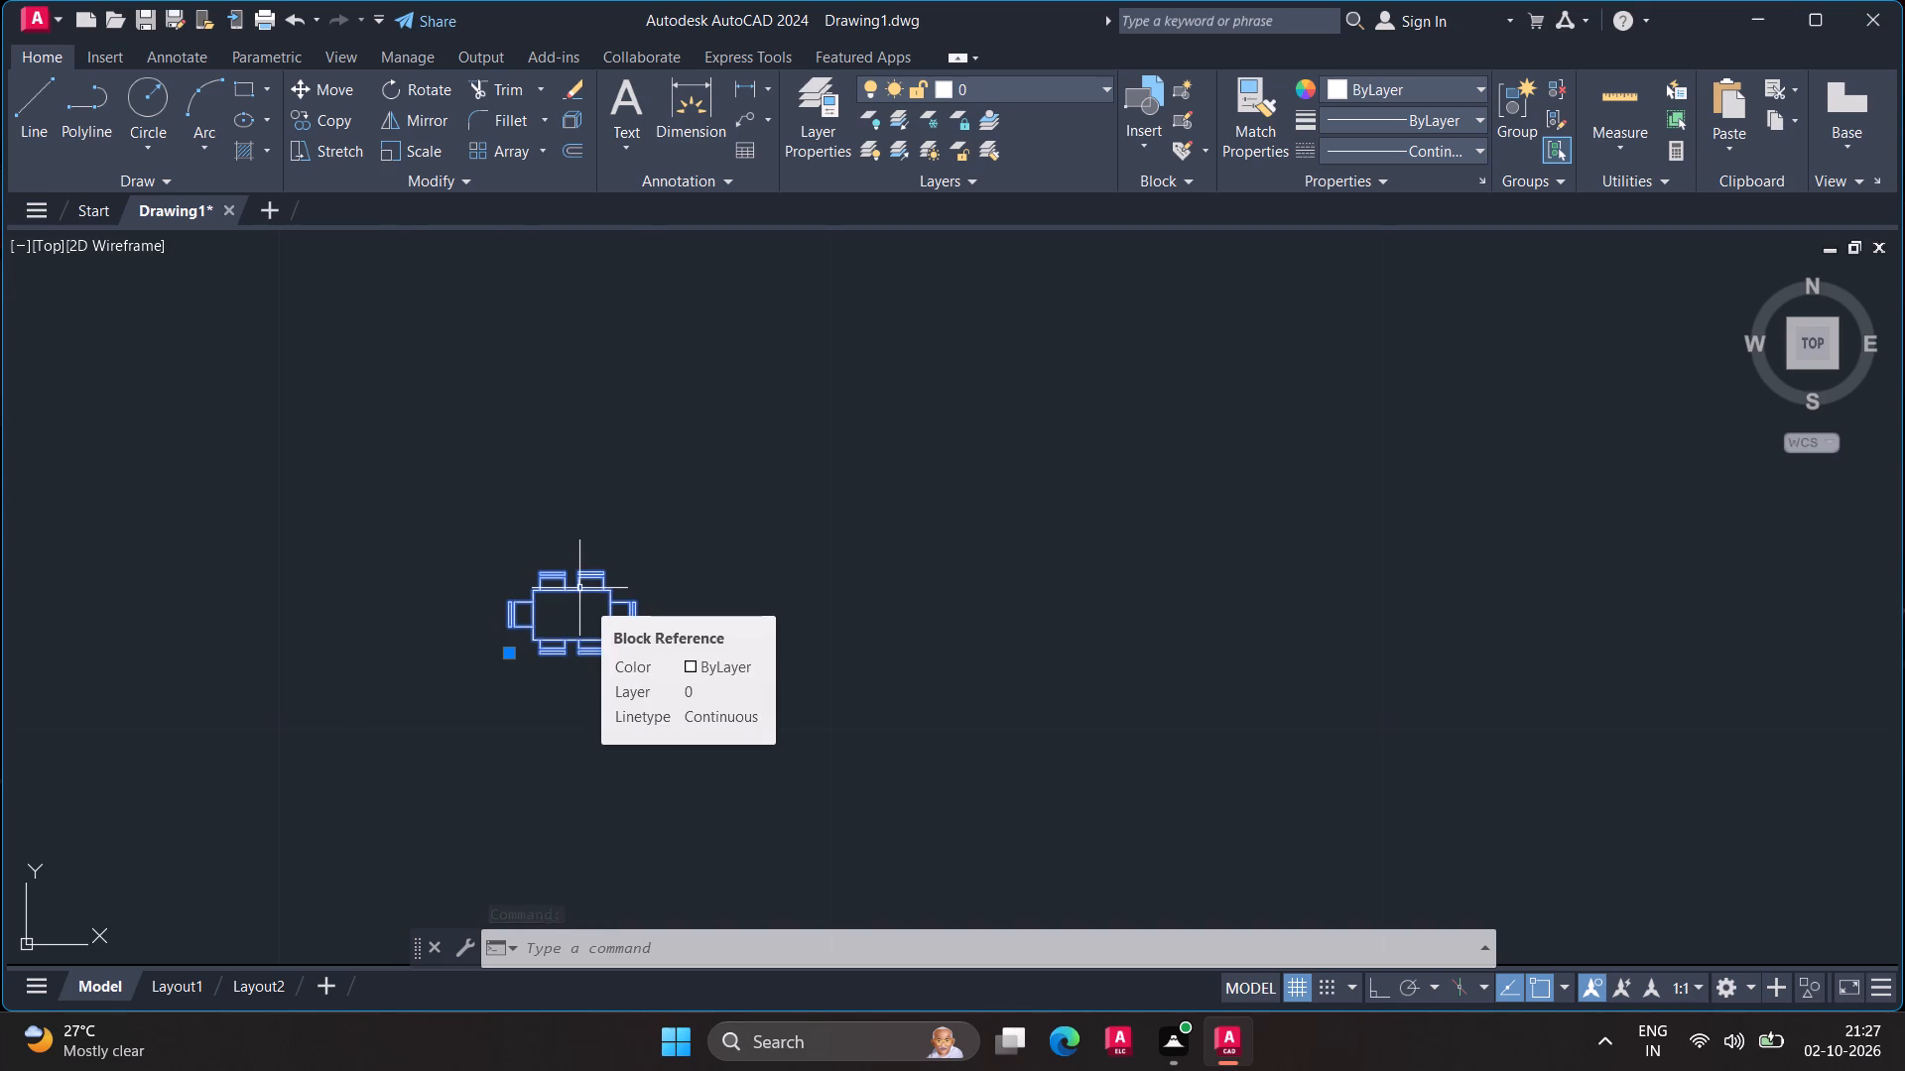
type("sc")
key("Return")
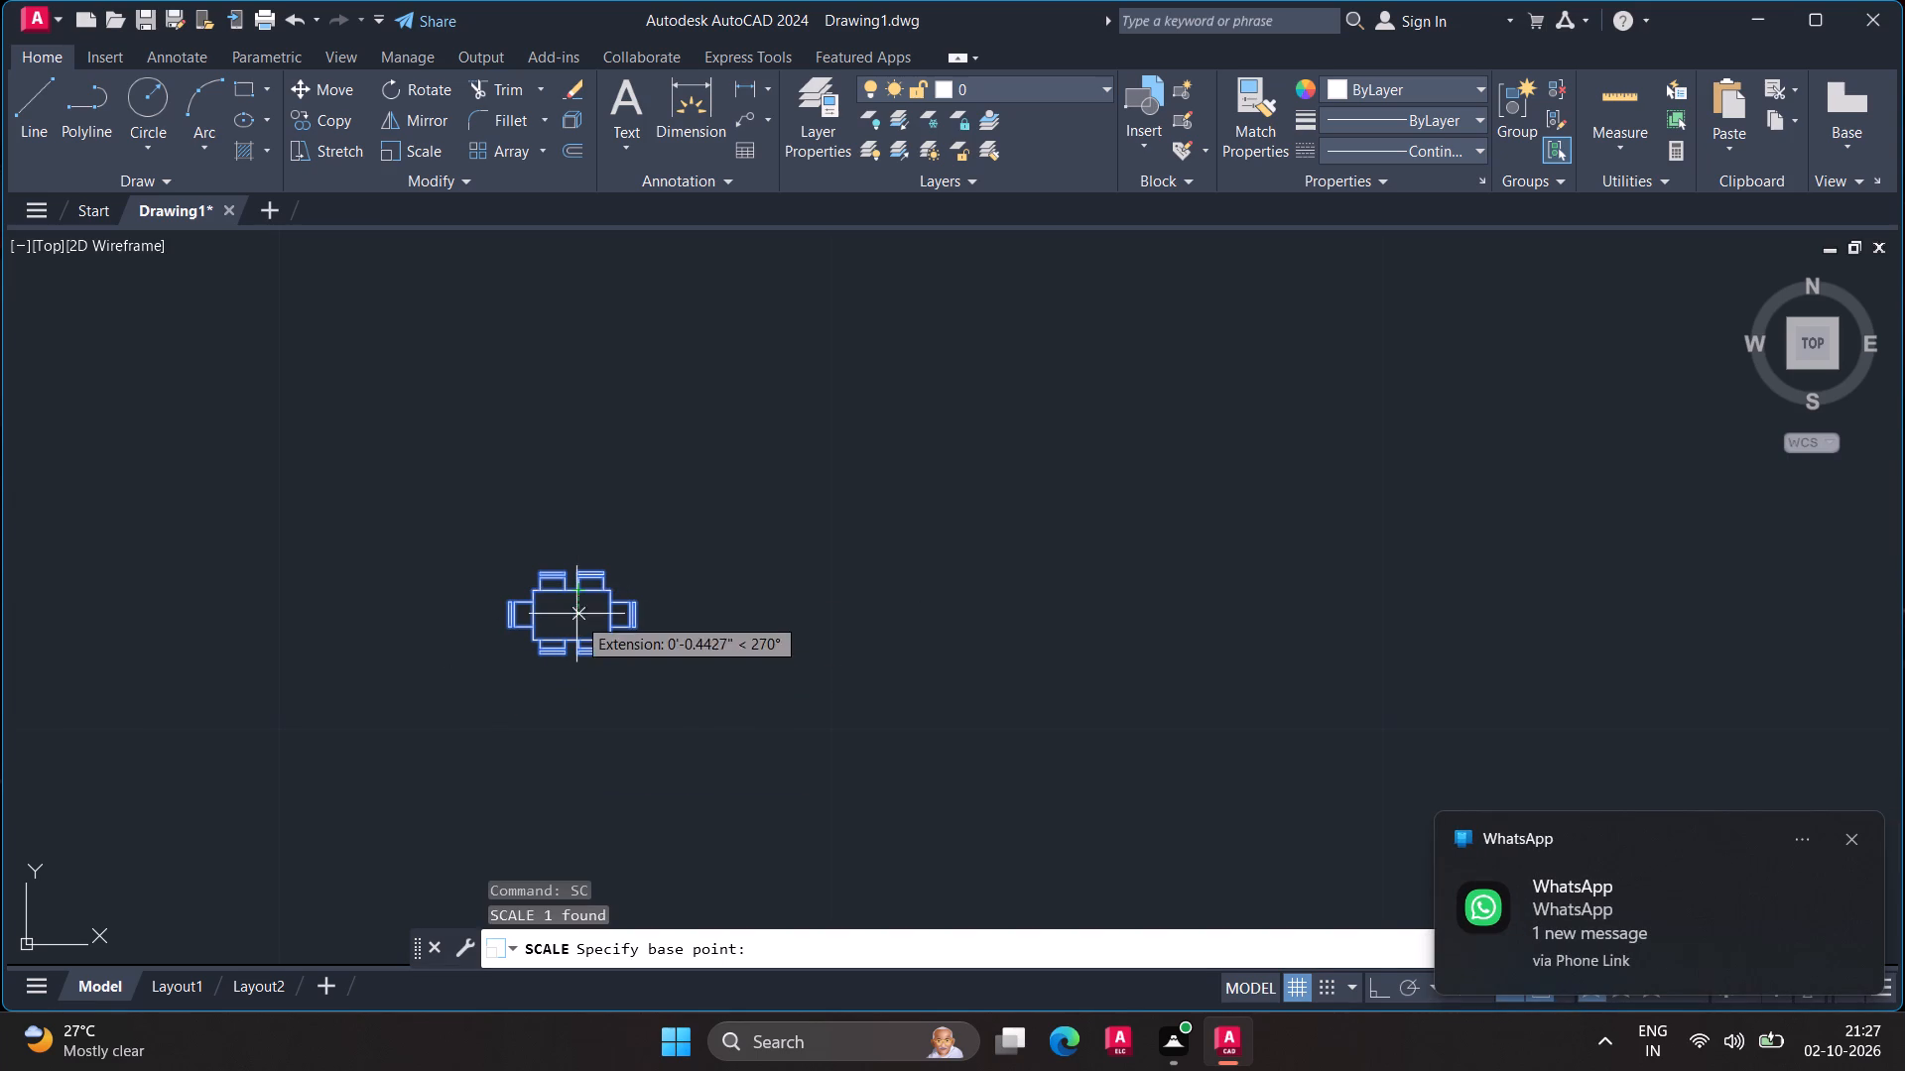
left_click(530, 593)
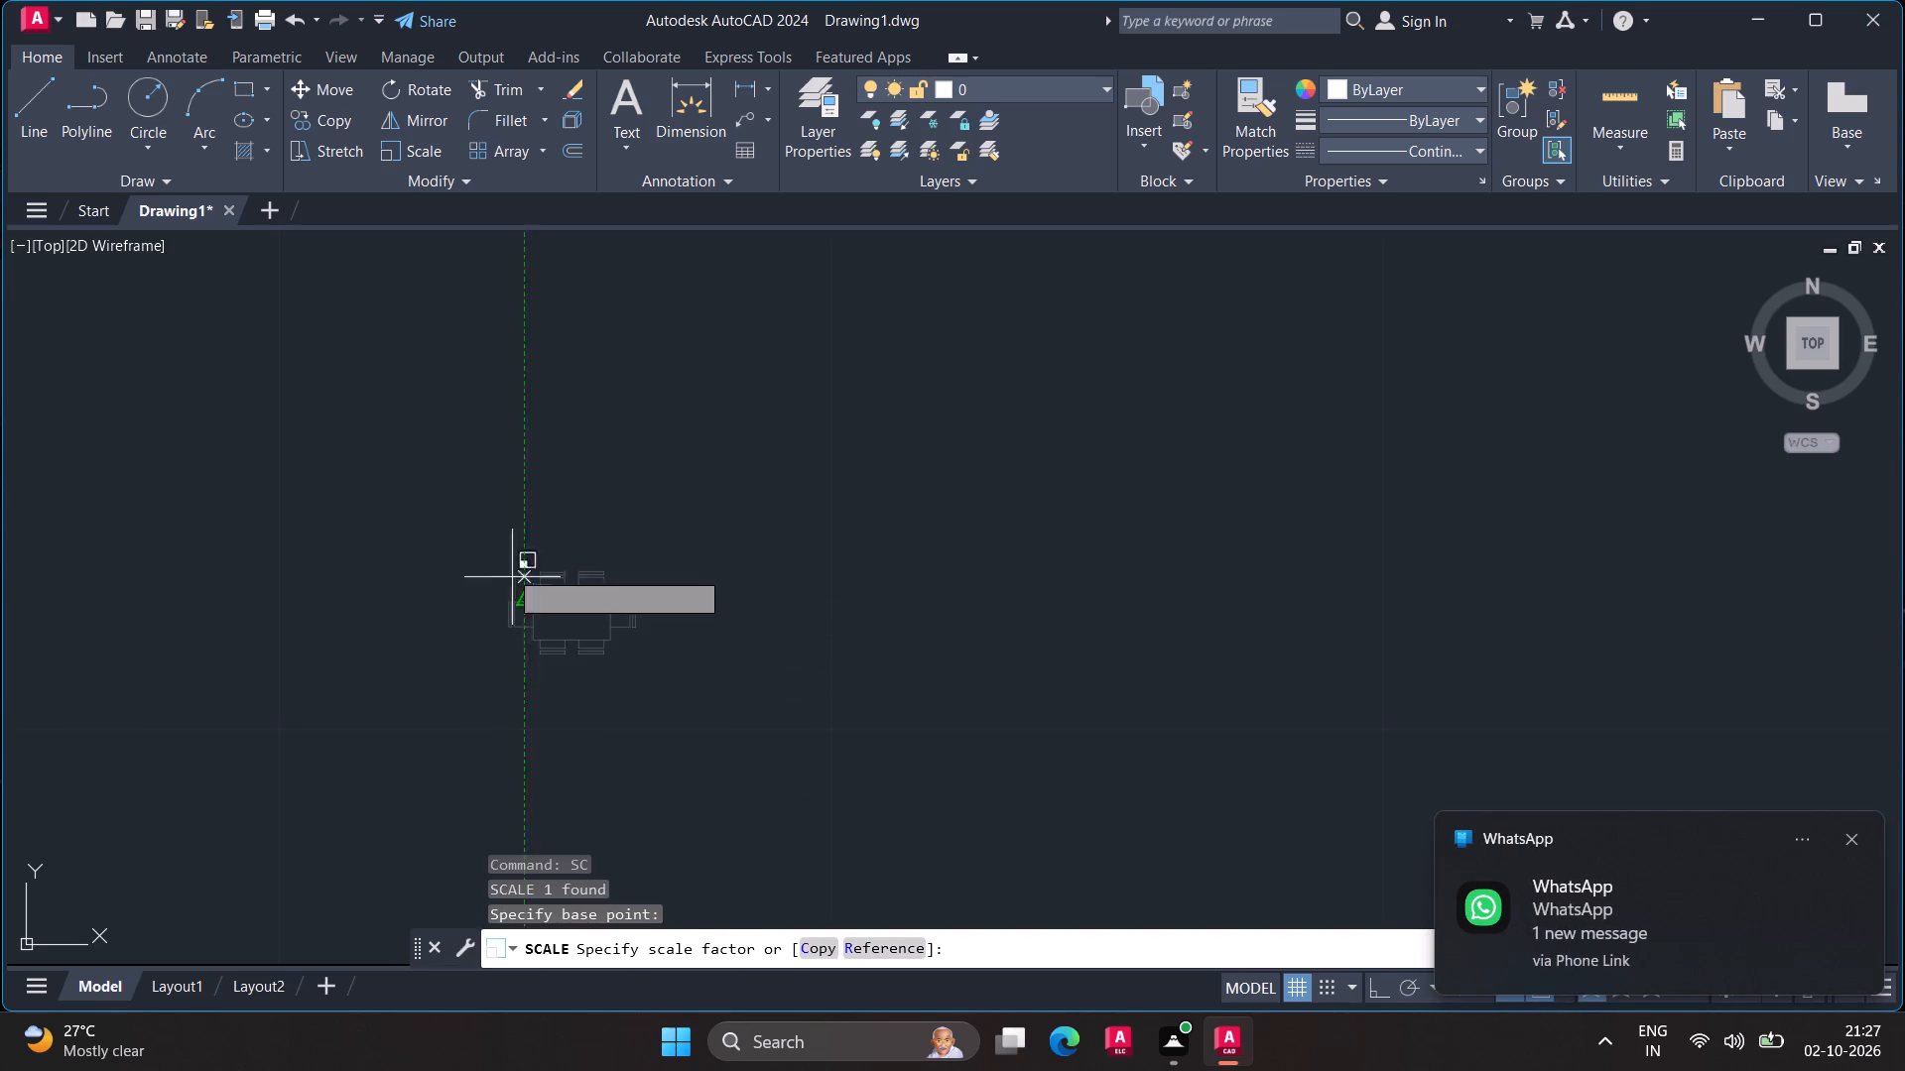
scroll(441, 476, "down", 5)
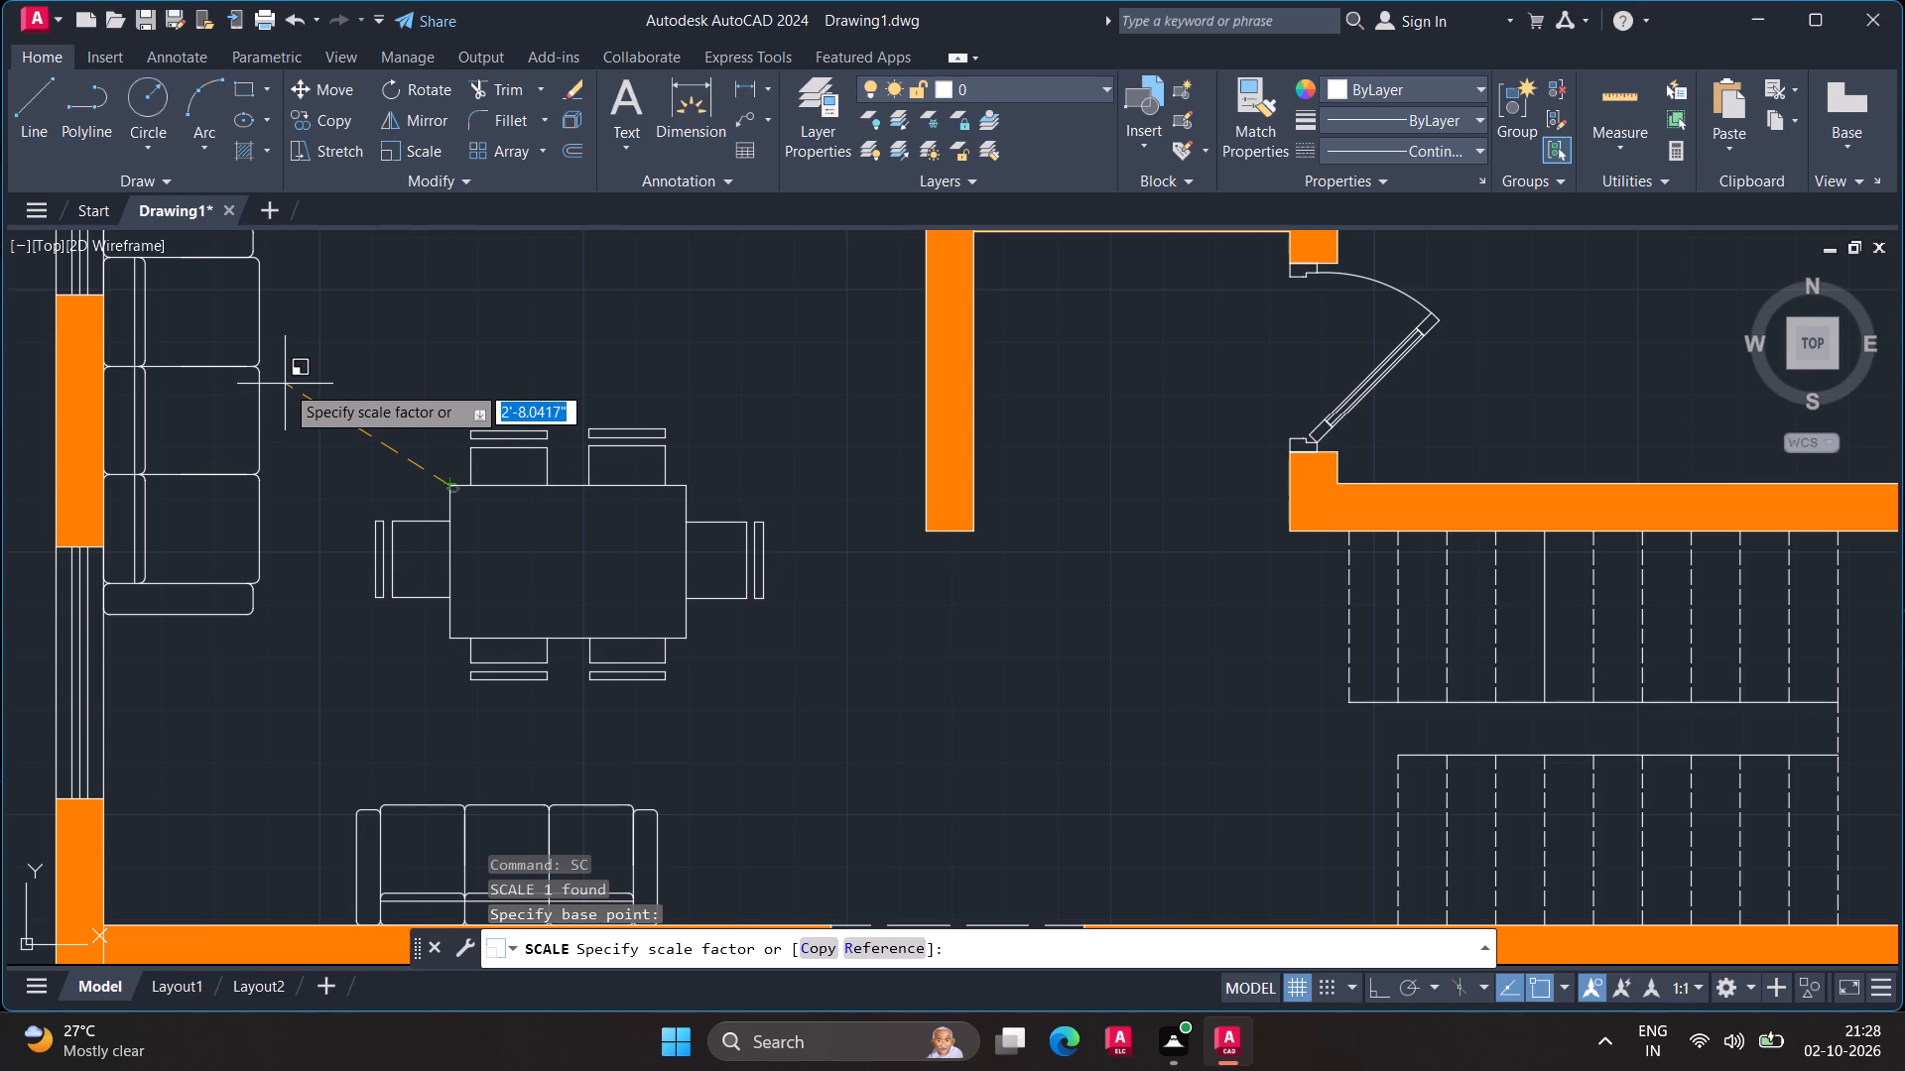
key("3")
key("apostrophe")
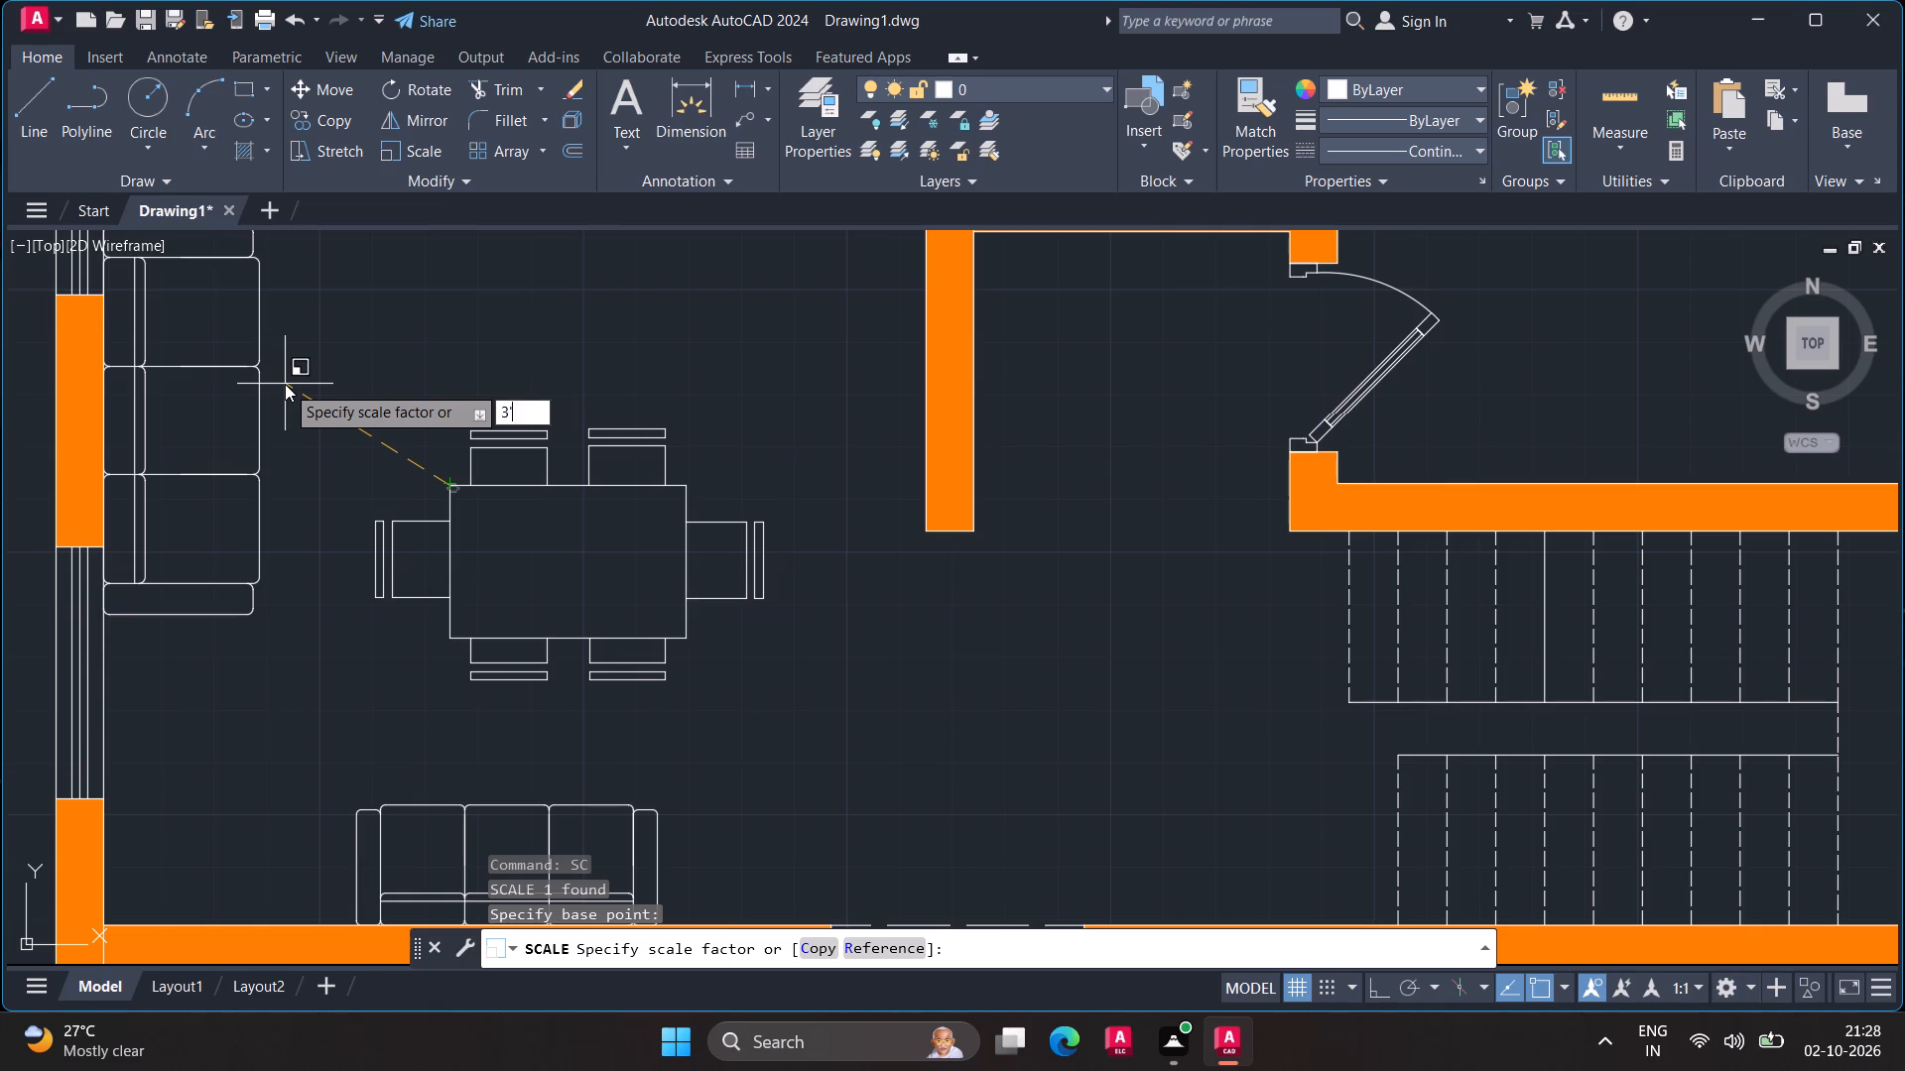
key("Return")
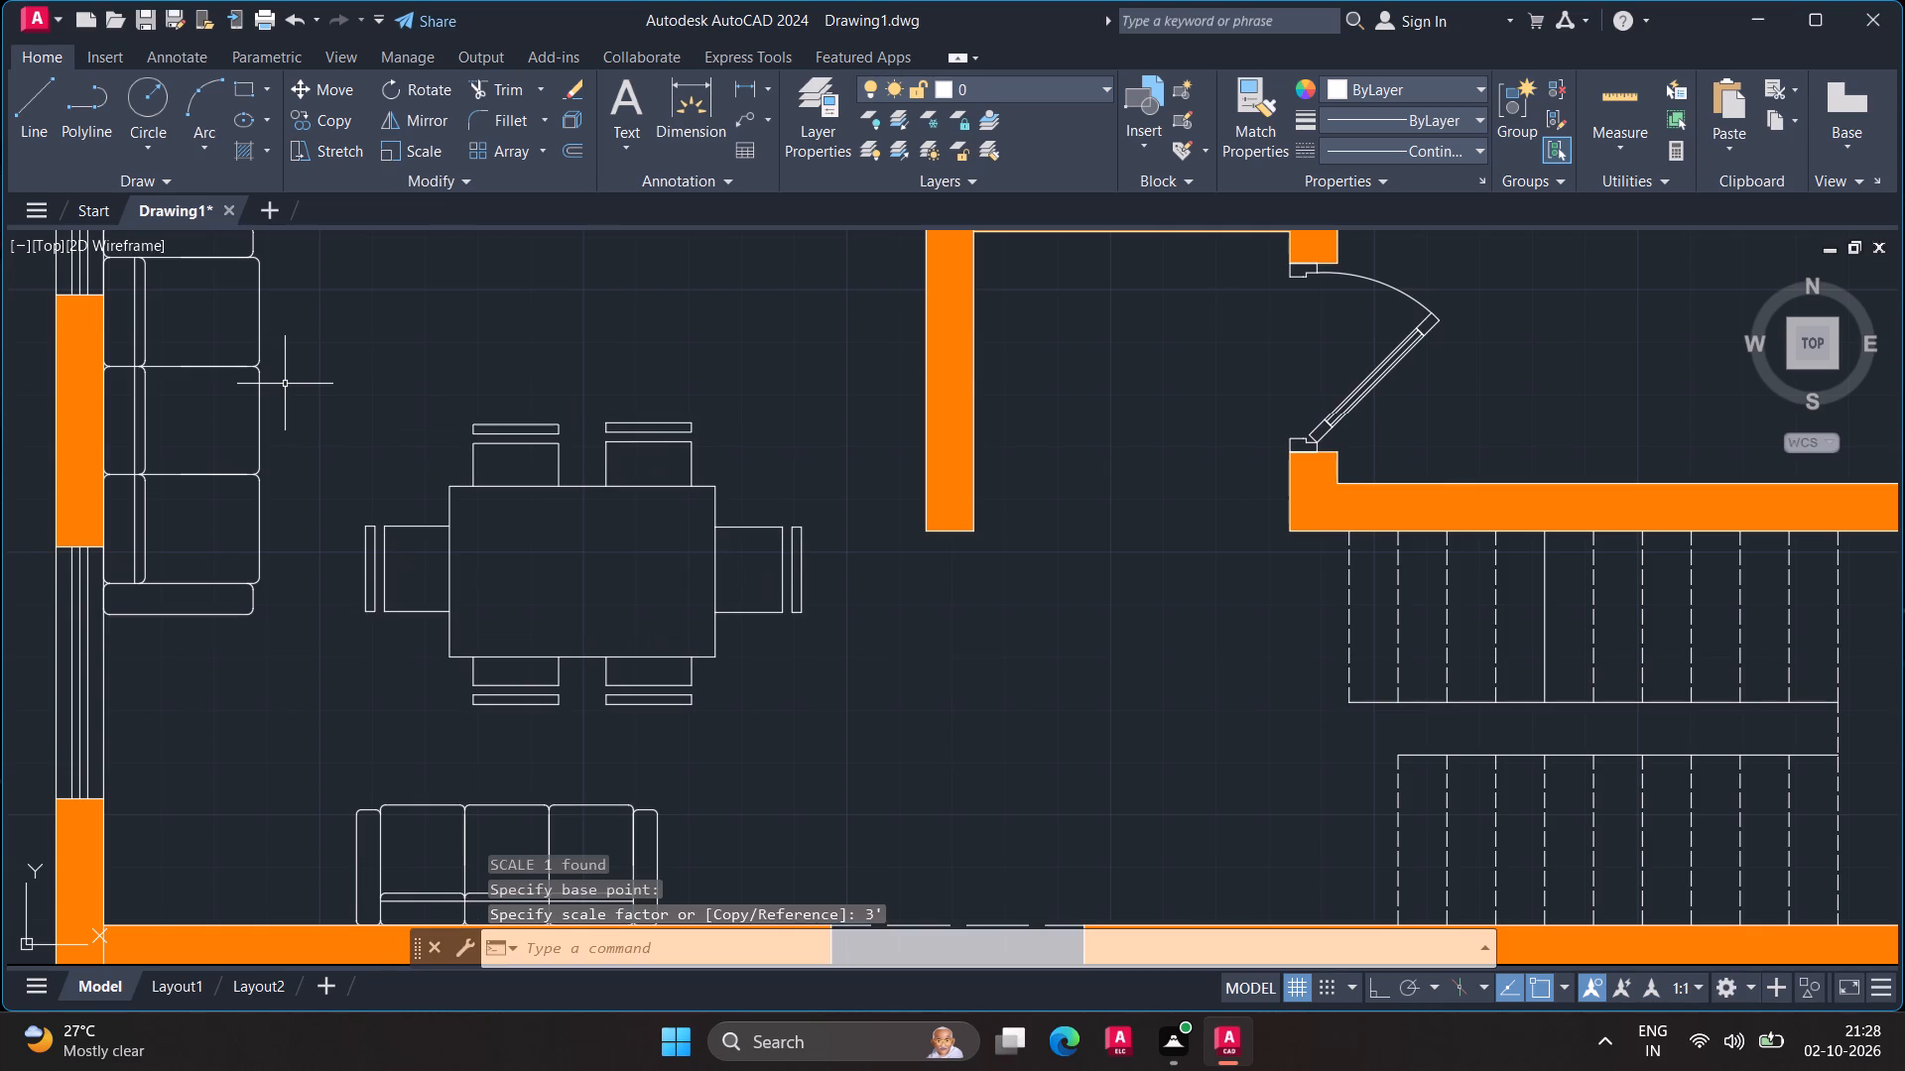
scroll(373, 369, "down", 2)
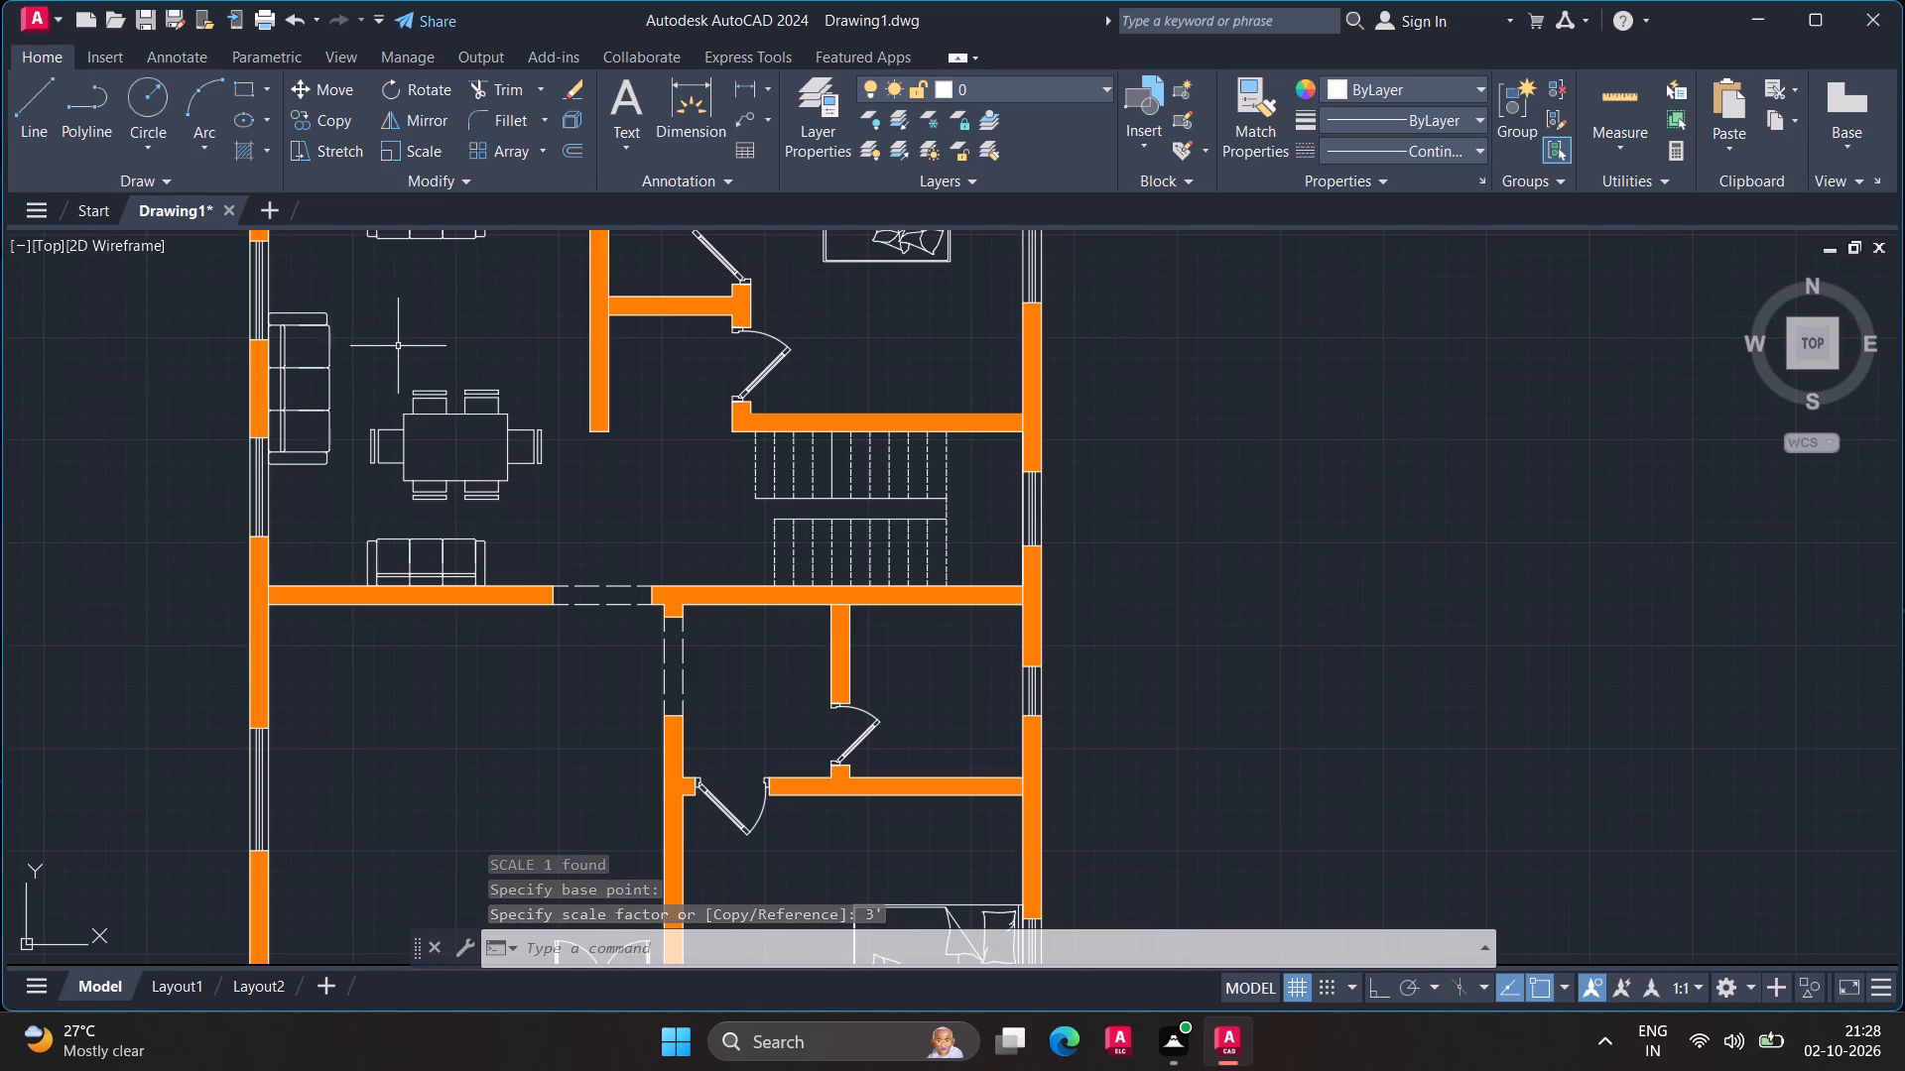
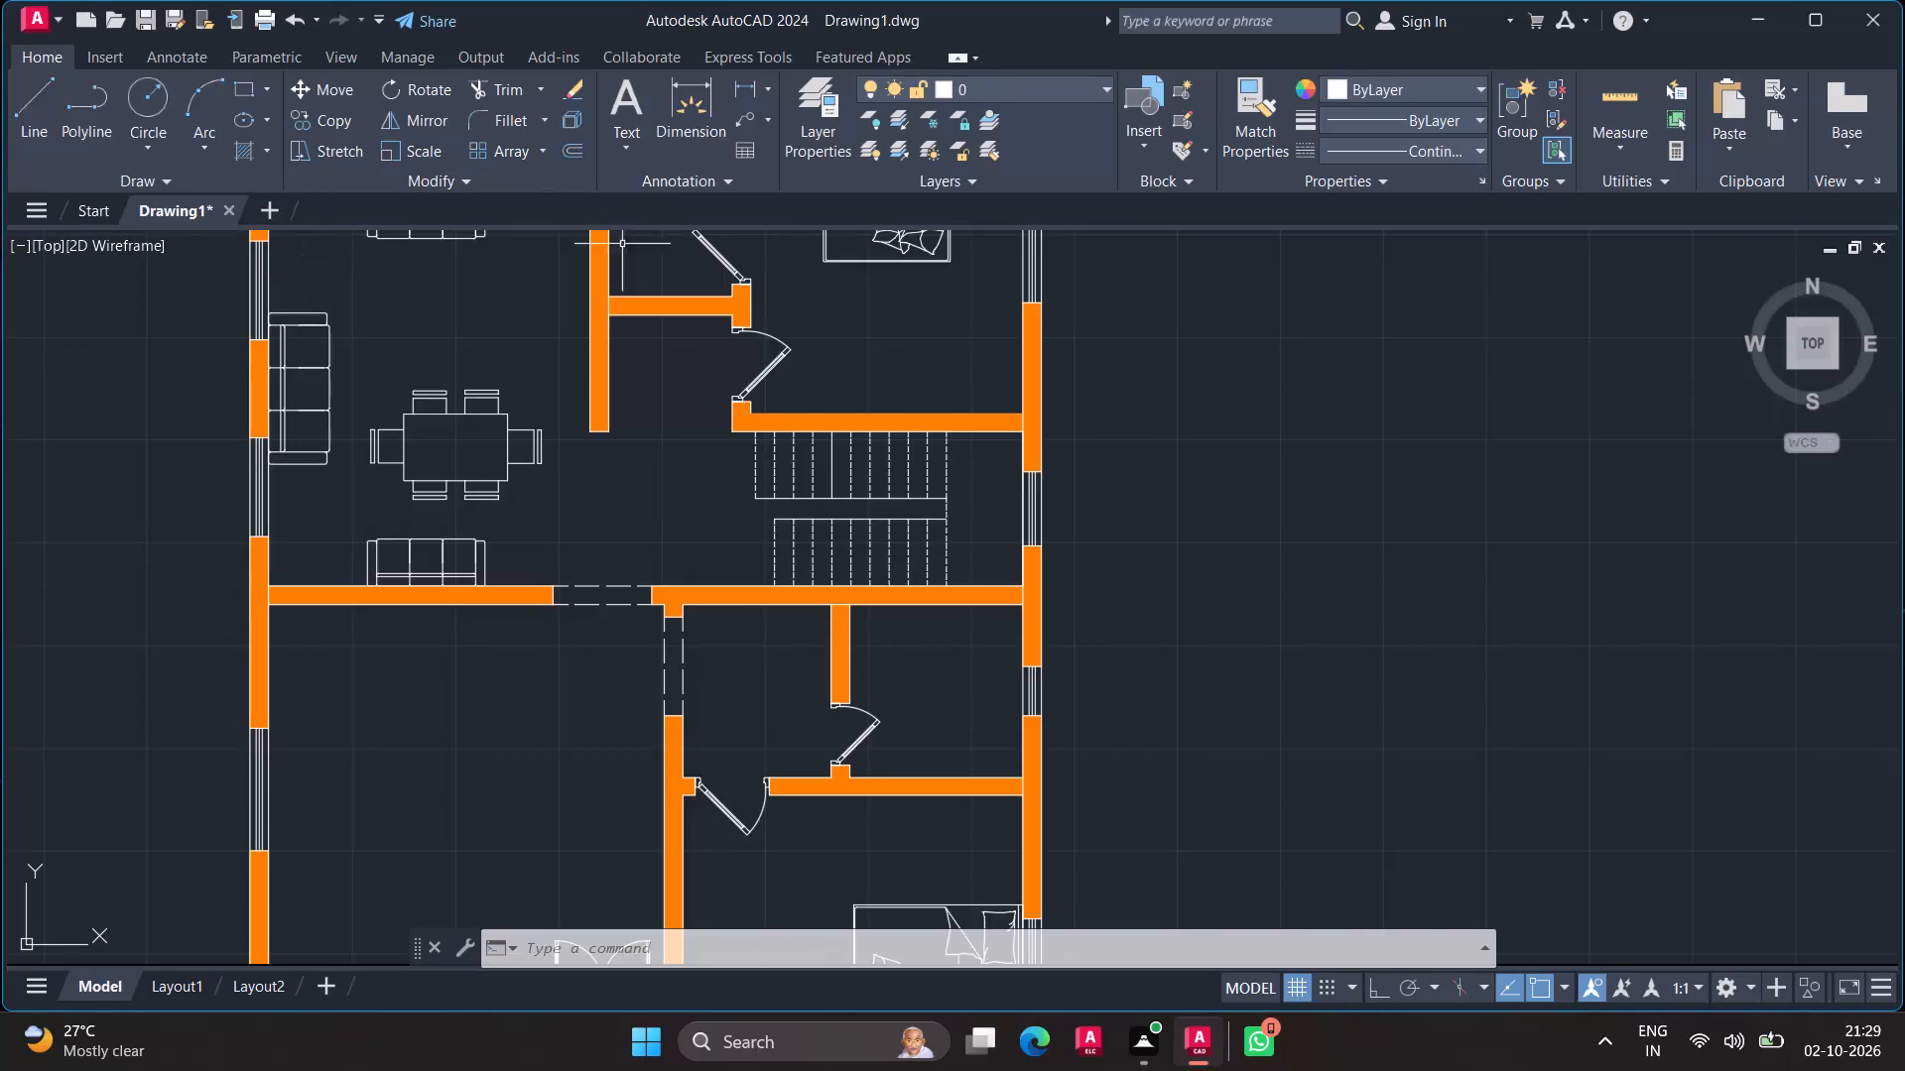
Review the whole floor plan, checking the furniture placed in the living room and bedrooms and the rooms still without furniture.
scroll(668, 299, "down", 2)
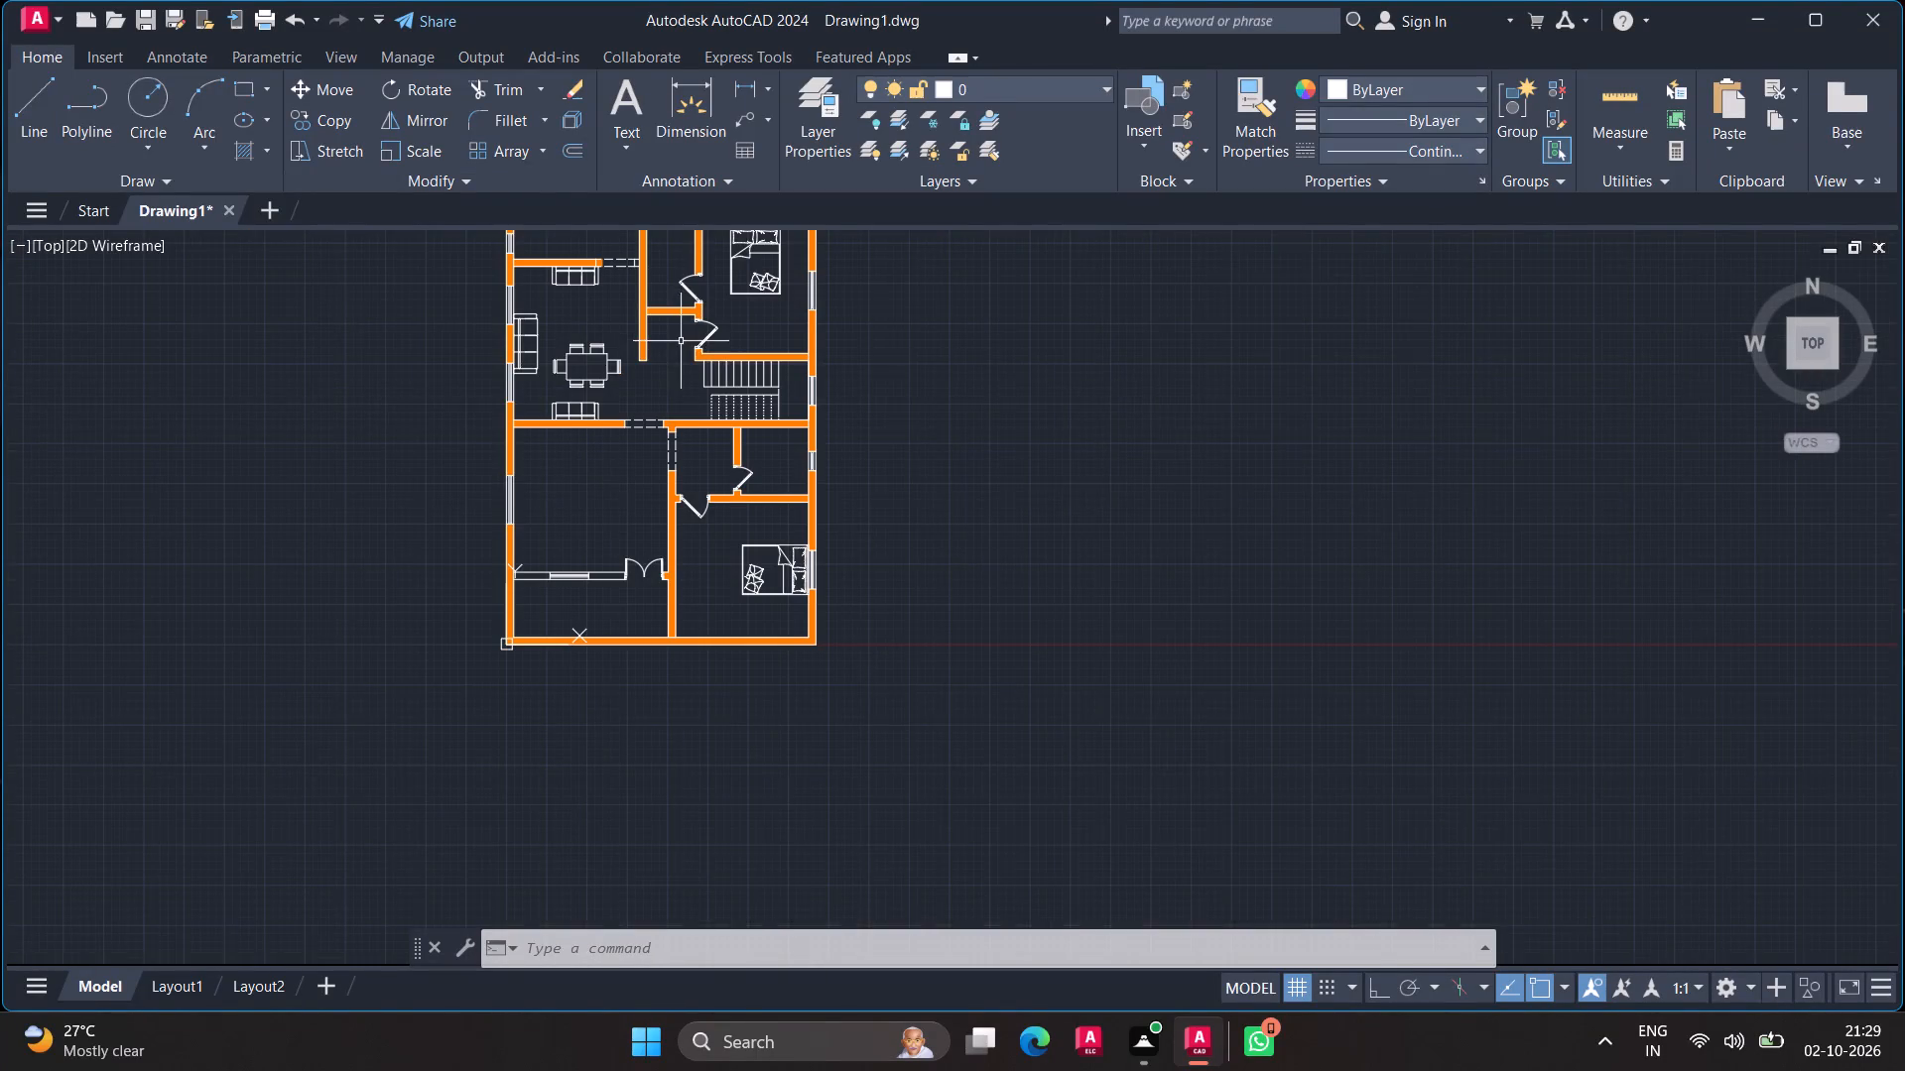
middle_click_drag(694, 363, 791, 487)
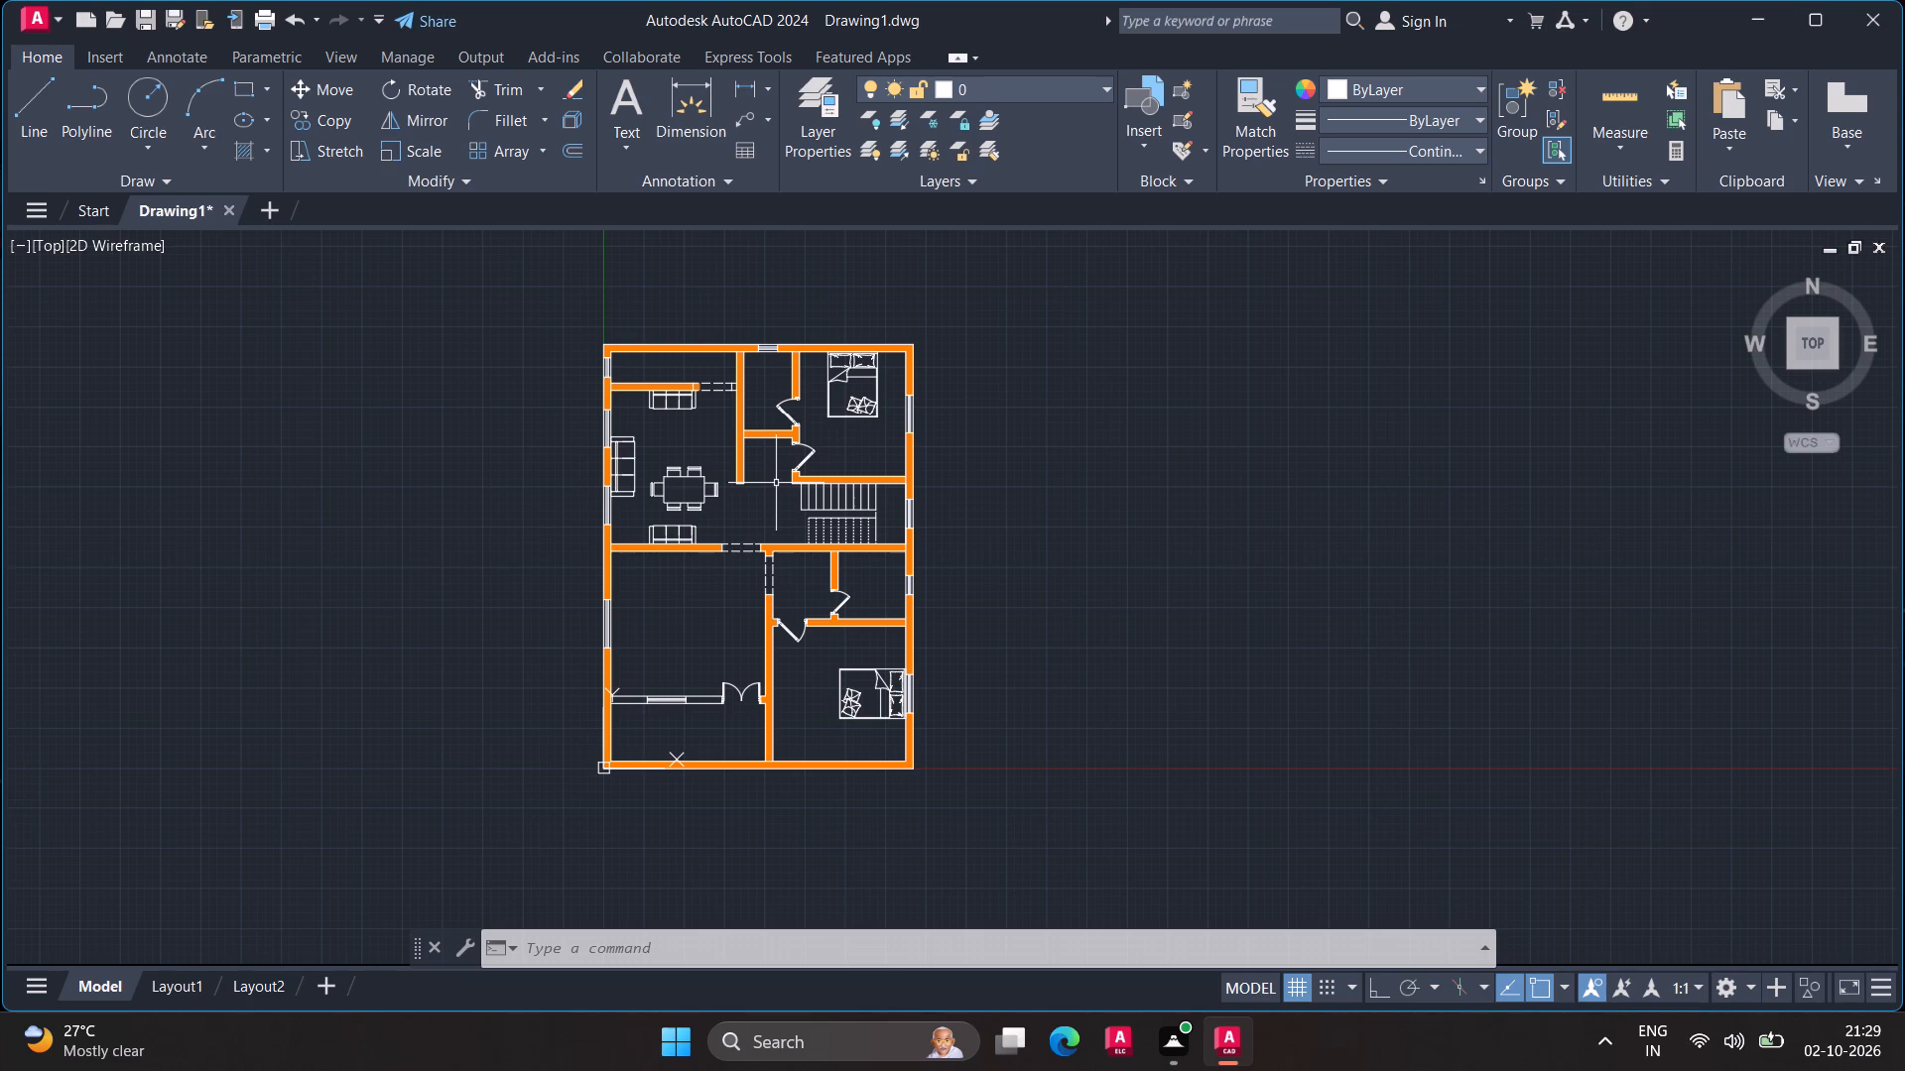
scroll(776, 484, "up", 2)
middle_click_drag(783, 483, 902, 584)
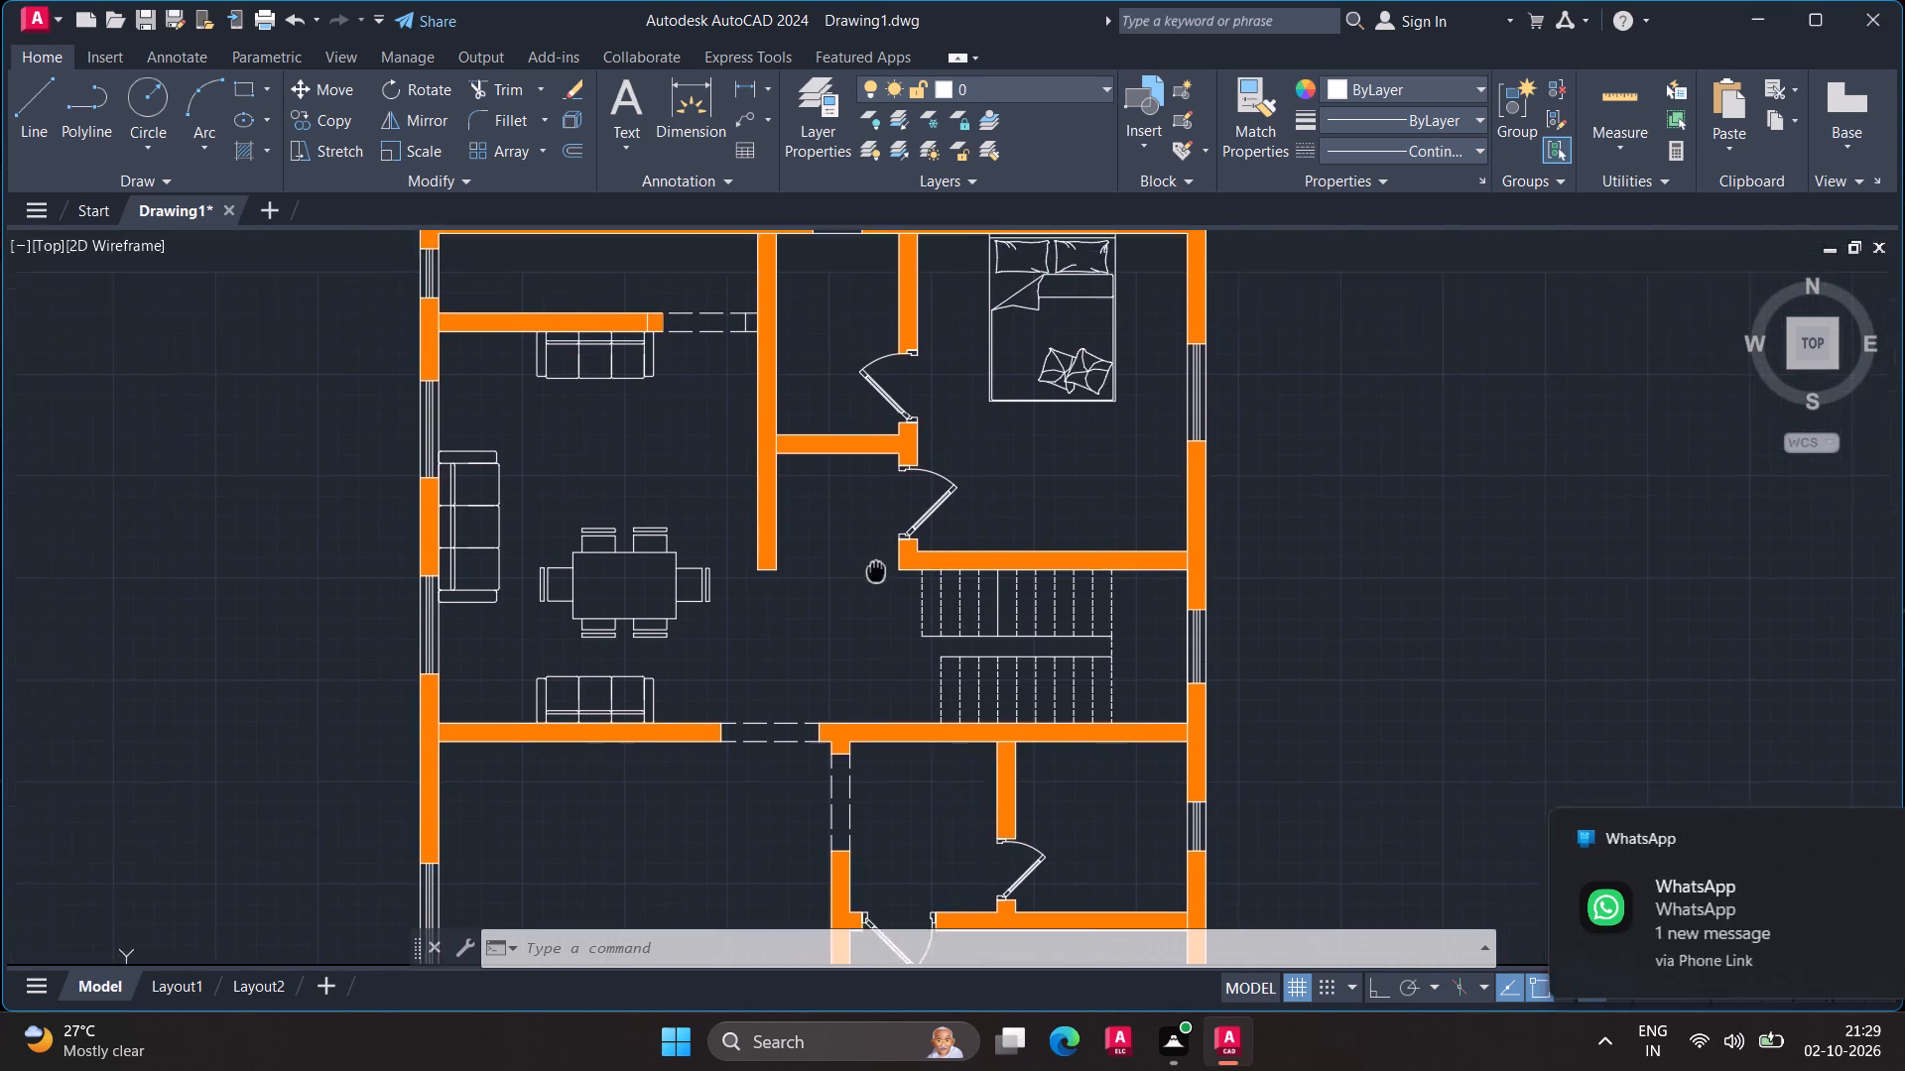
middle_click_drag(902, 584, 1012, 649)
scroll(1012, 649, "up", 1)
scroll(849, 561, "down", 1)
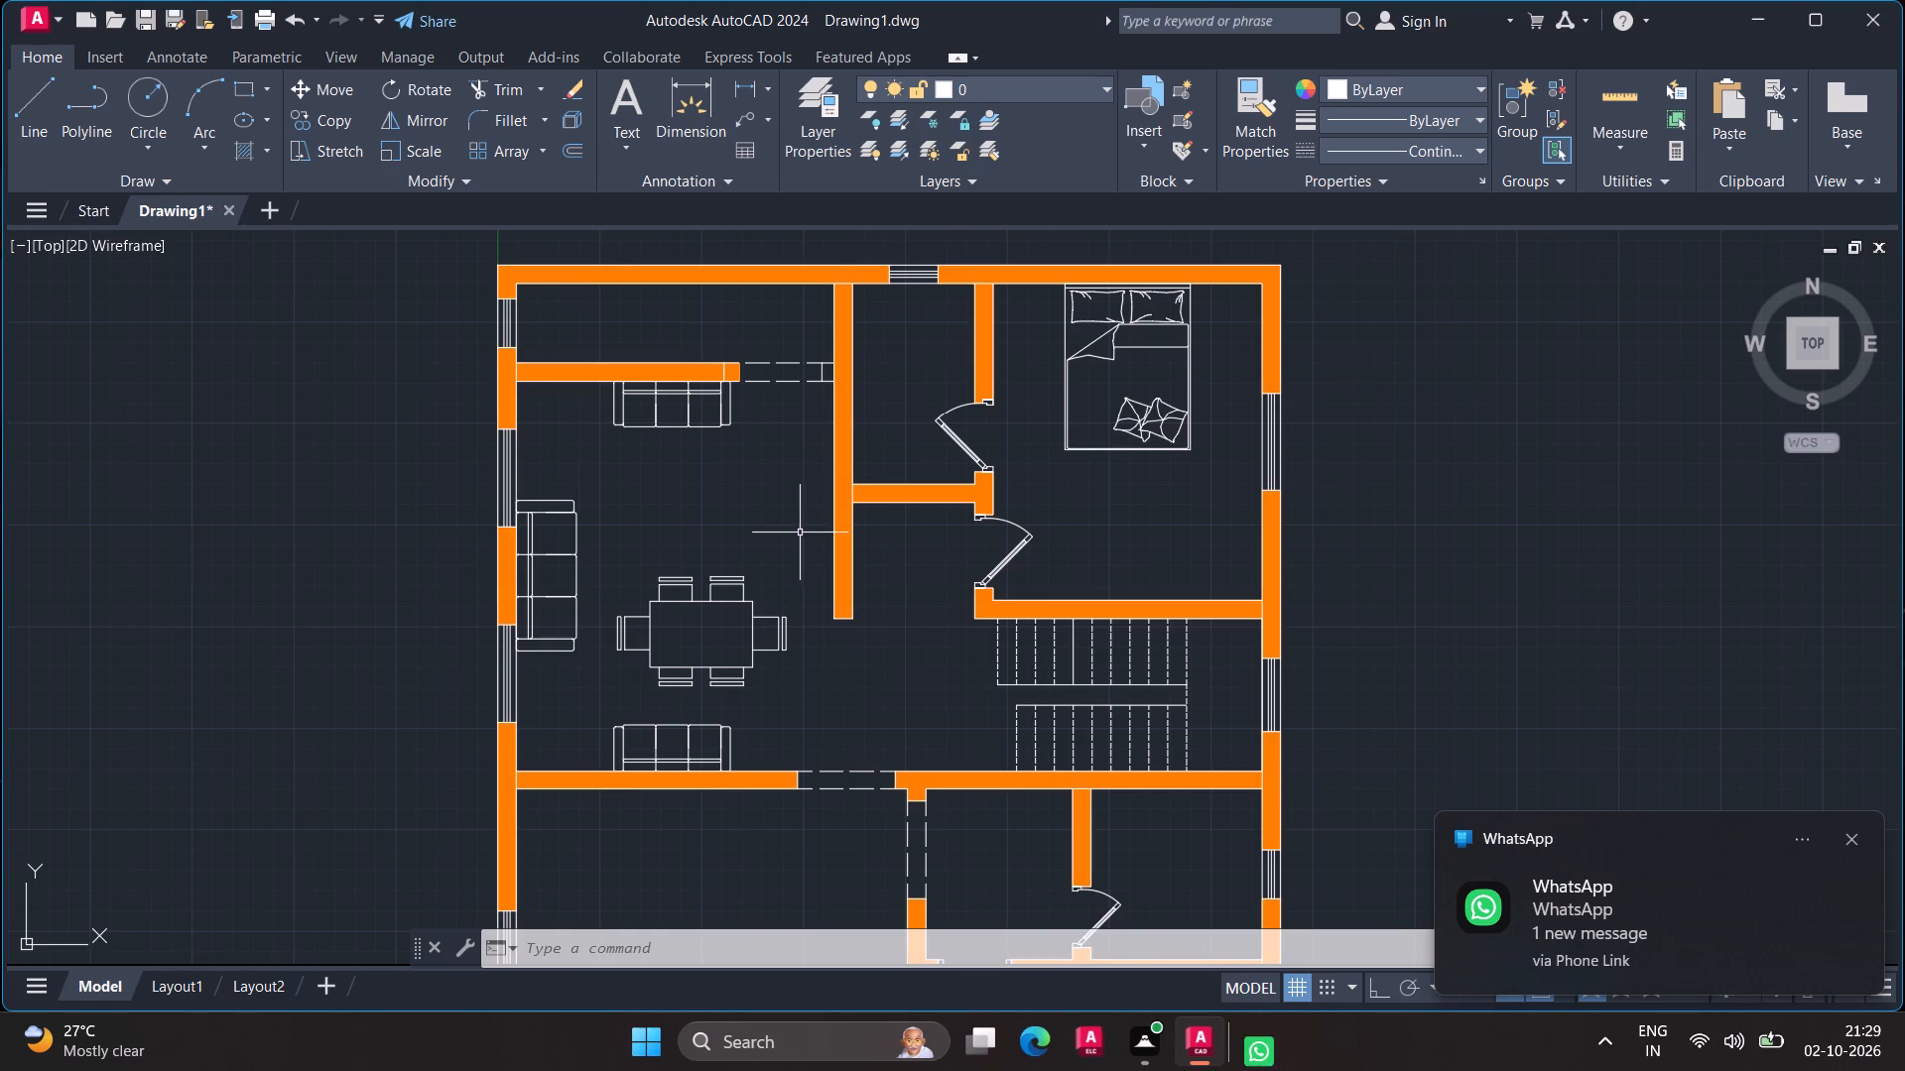
middle_click_drag(801, 544, 804, 606)
middle_click_drag(1031, 594, 1031, 595)
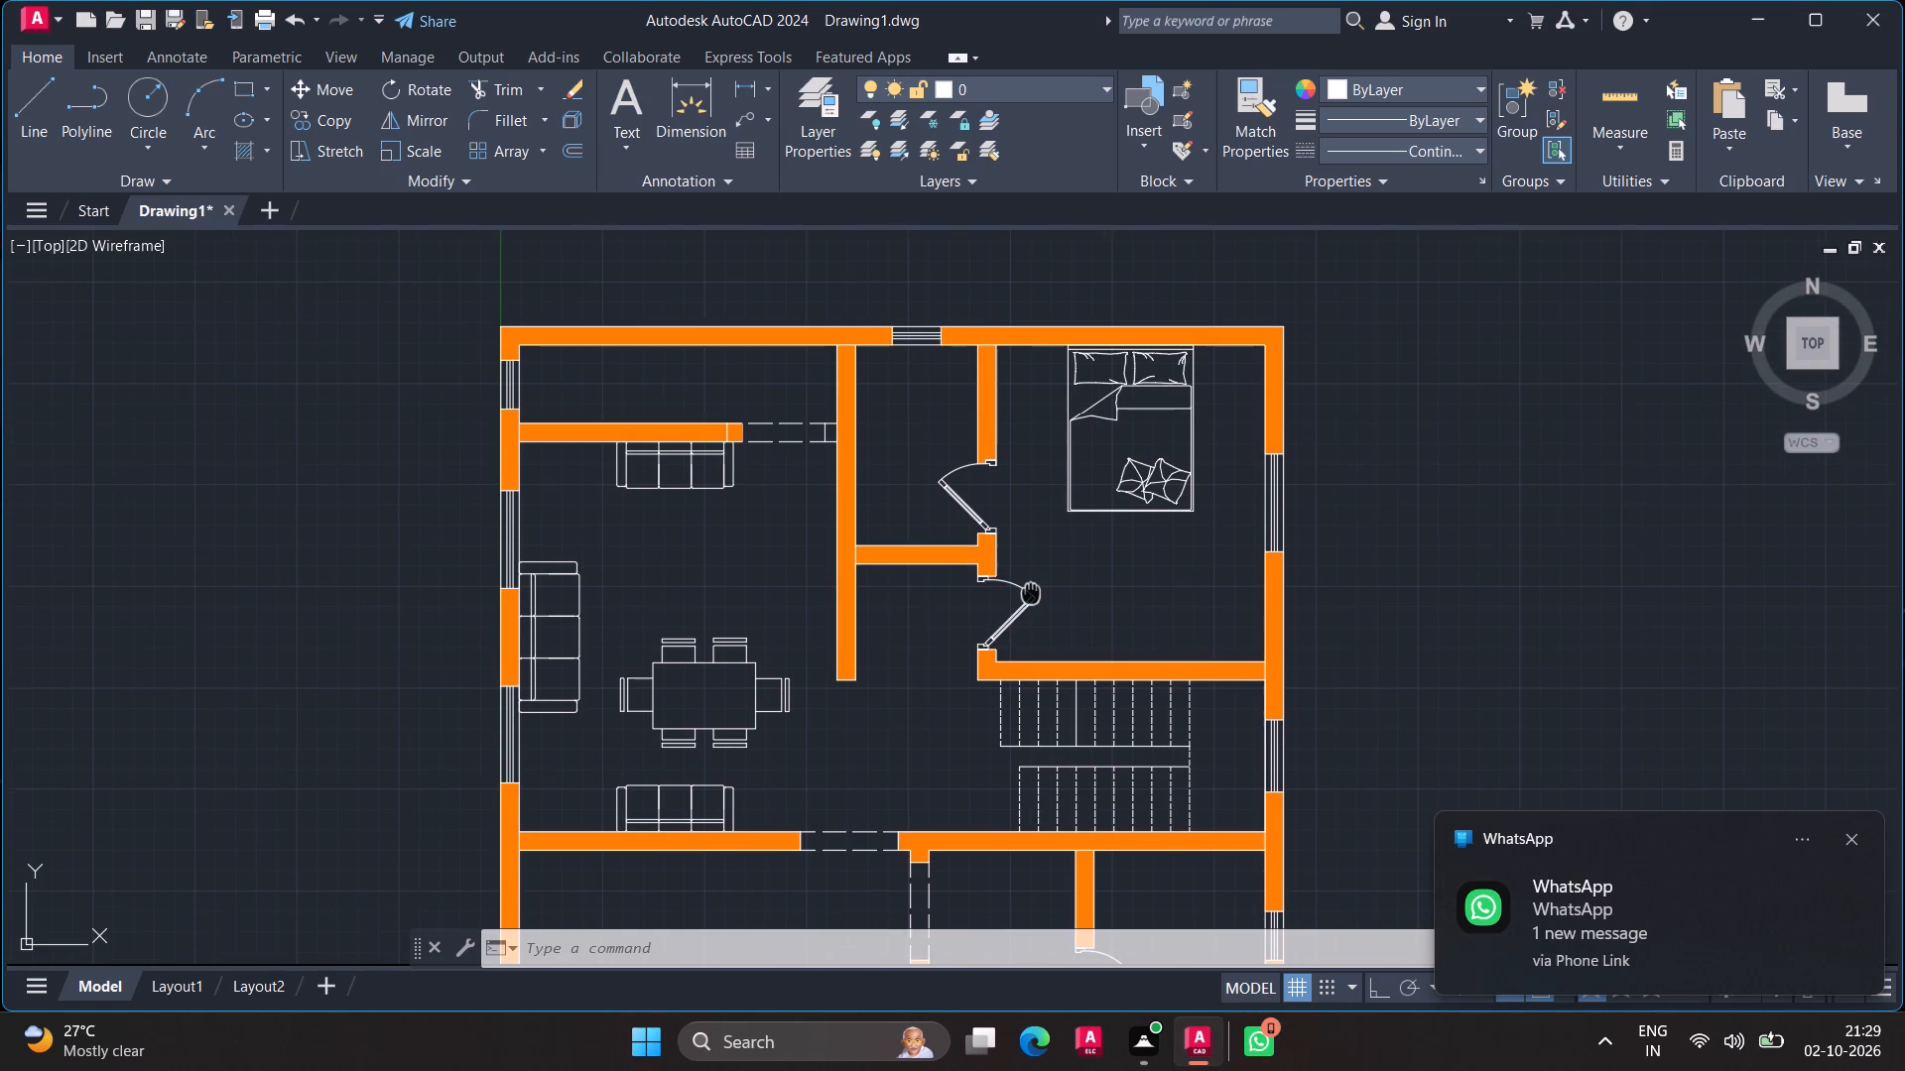
middle_click_drag(1031, 595, 992, 589)
scroll(1051, 486, "up", 2)
scroll(1051, 490, "down", 2)
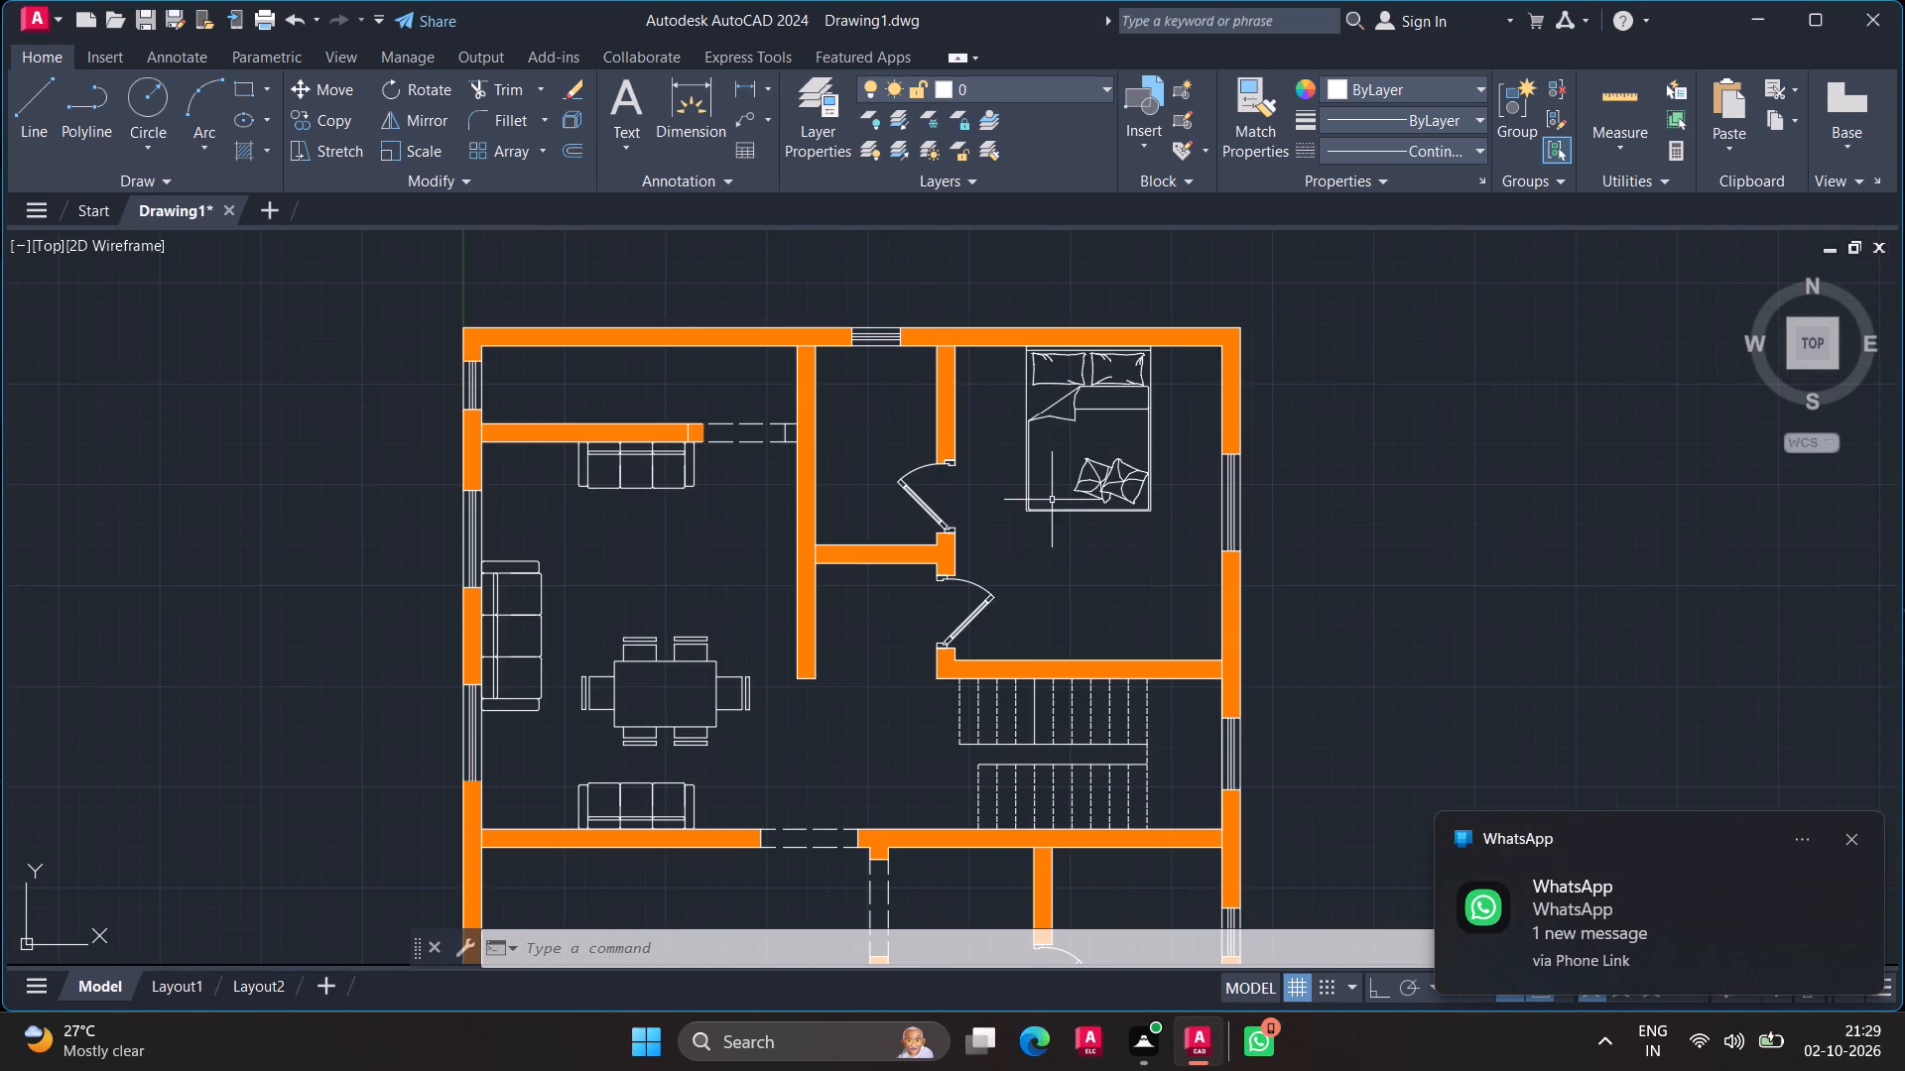
middle_click_drag(1018, 695, 1150, 518)
middle_click_drag(1001, 711, 1163, 535)
scroll(1068, 669, "down", 1)
middle_click_drag(1082, 711, 1016, 635)
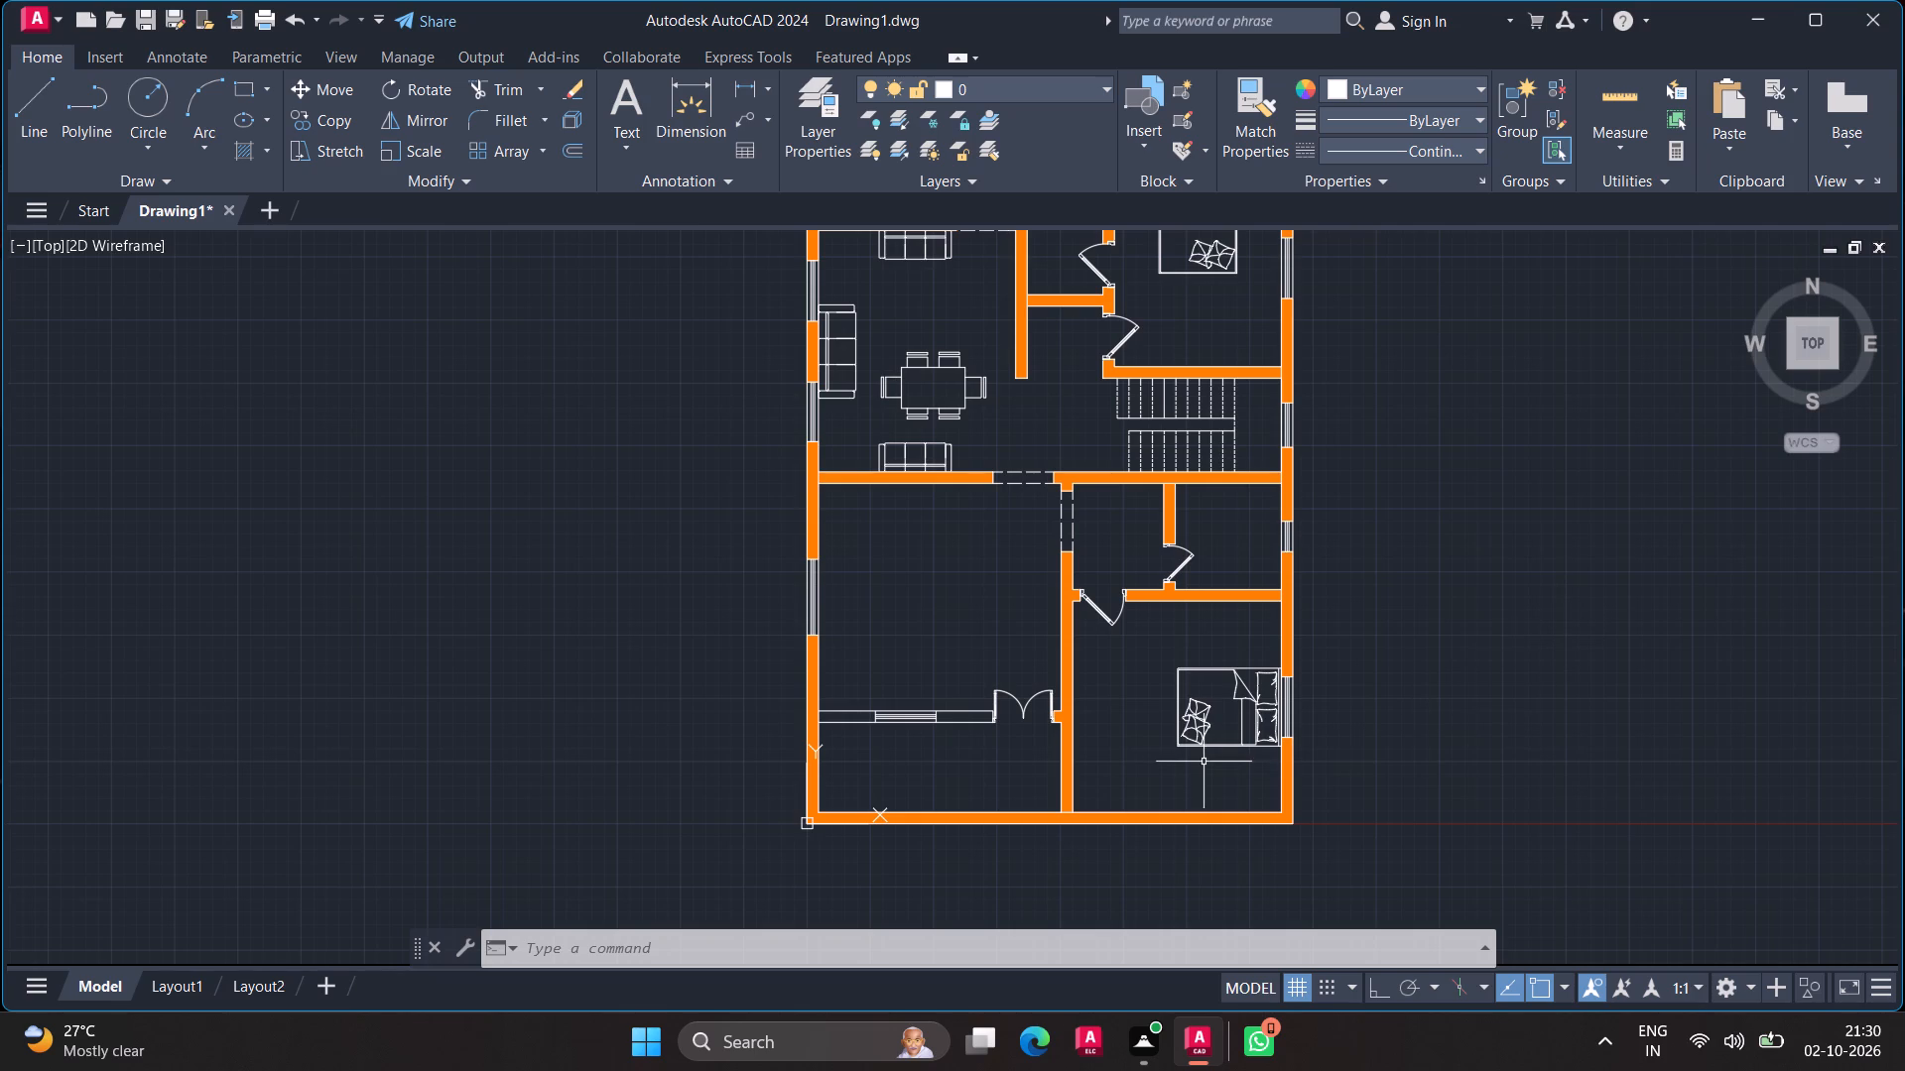
scroll(1136, 695, "down", 1)
scroll(1133, 677, "up", 1)
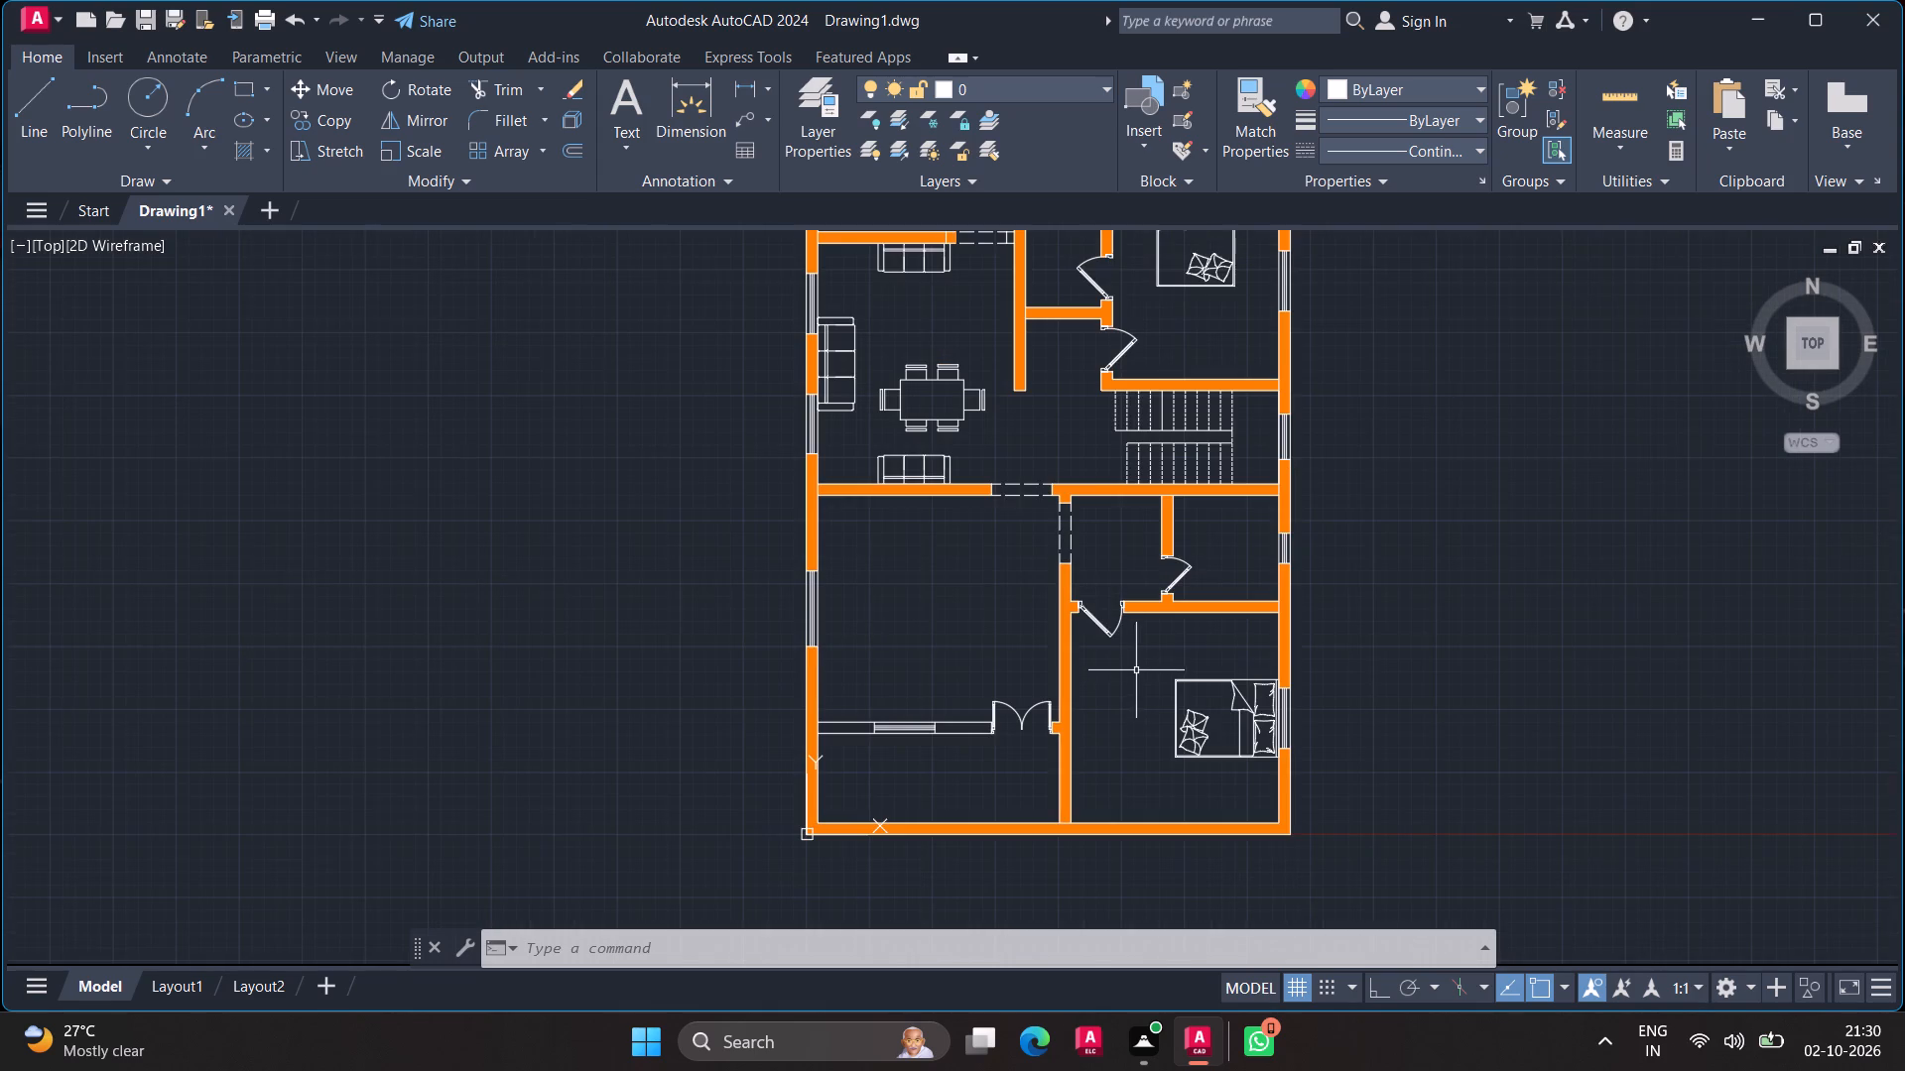
middle_click_drag(1008, 517, 995, 779)
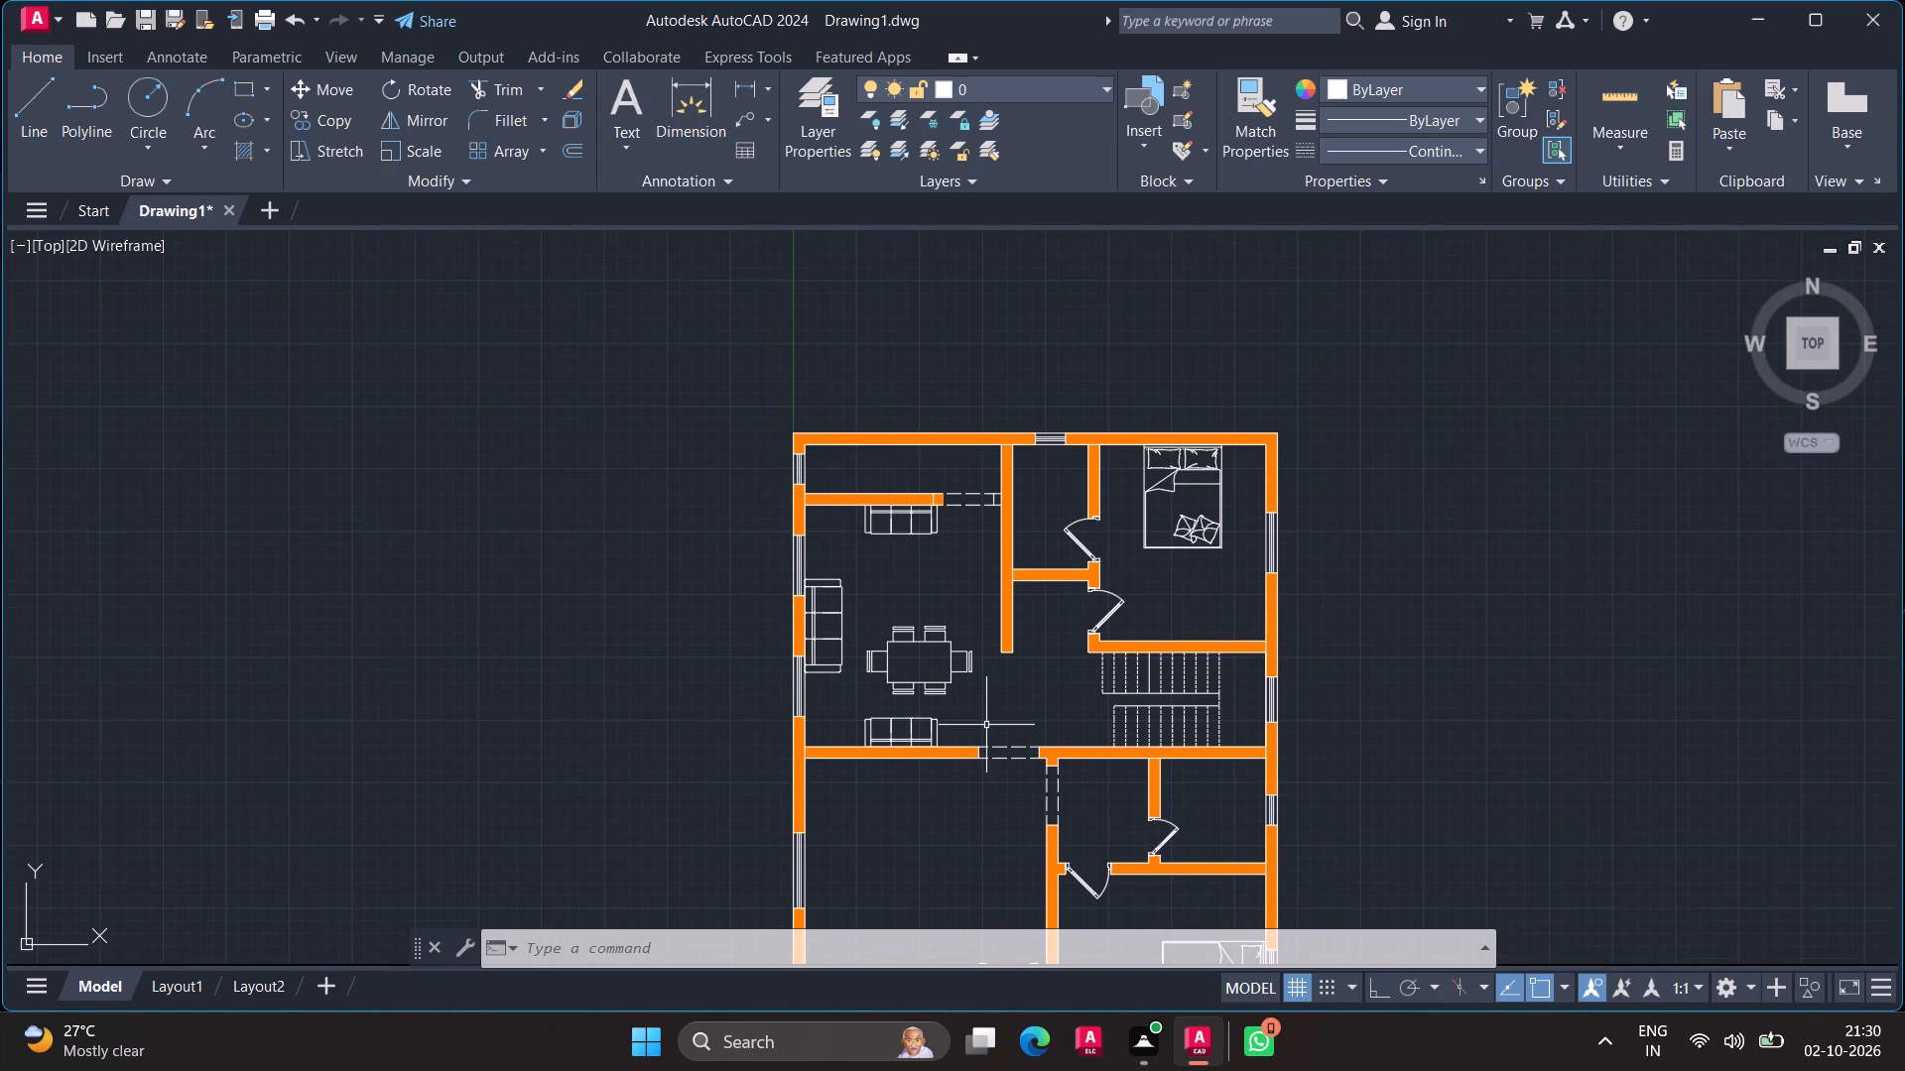
middle_click_drag(986, 713, 993, 532)
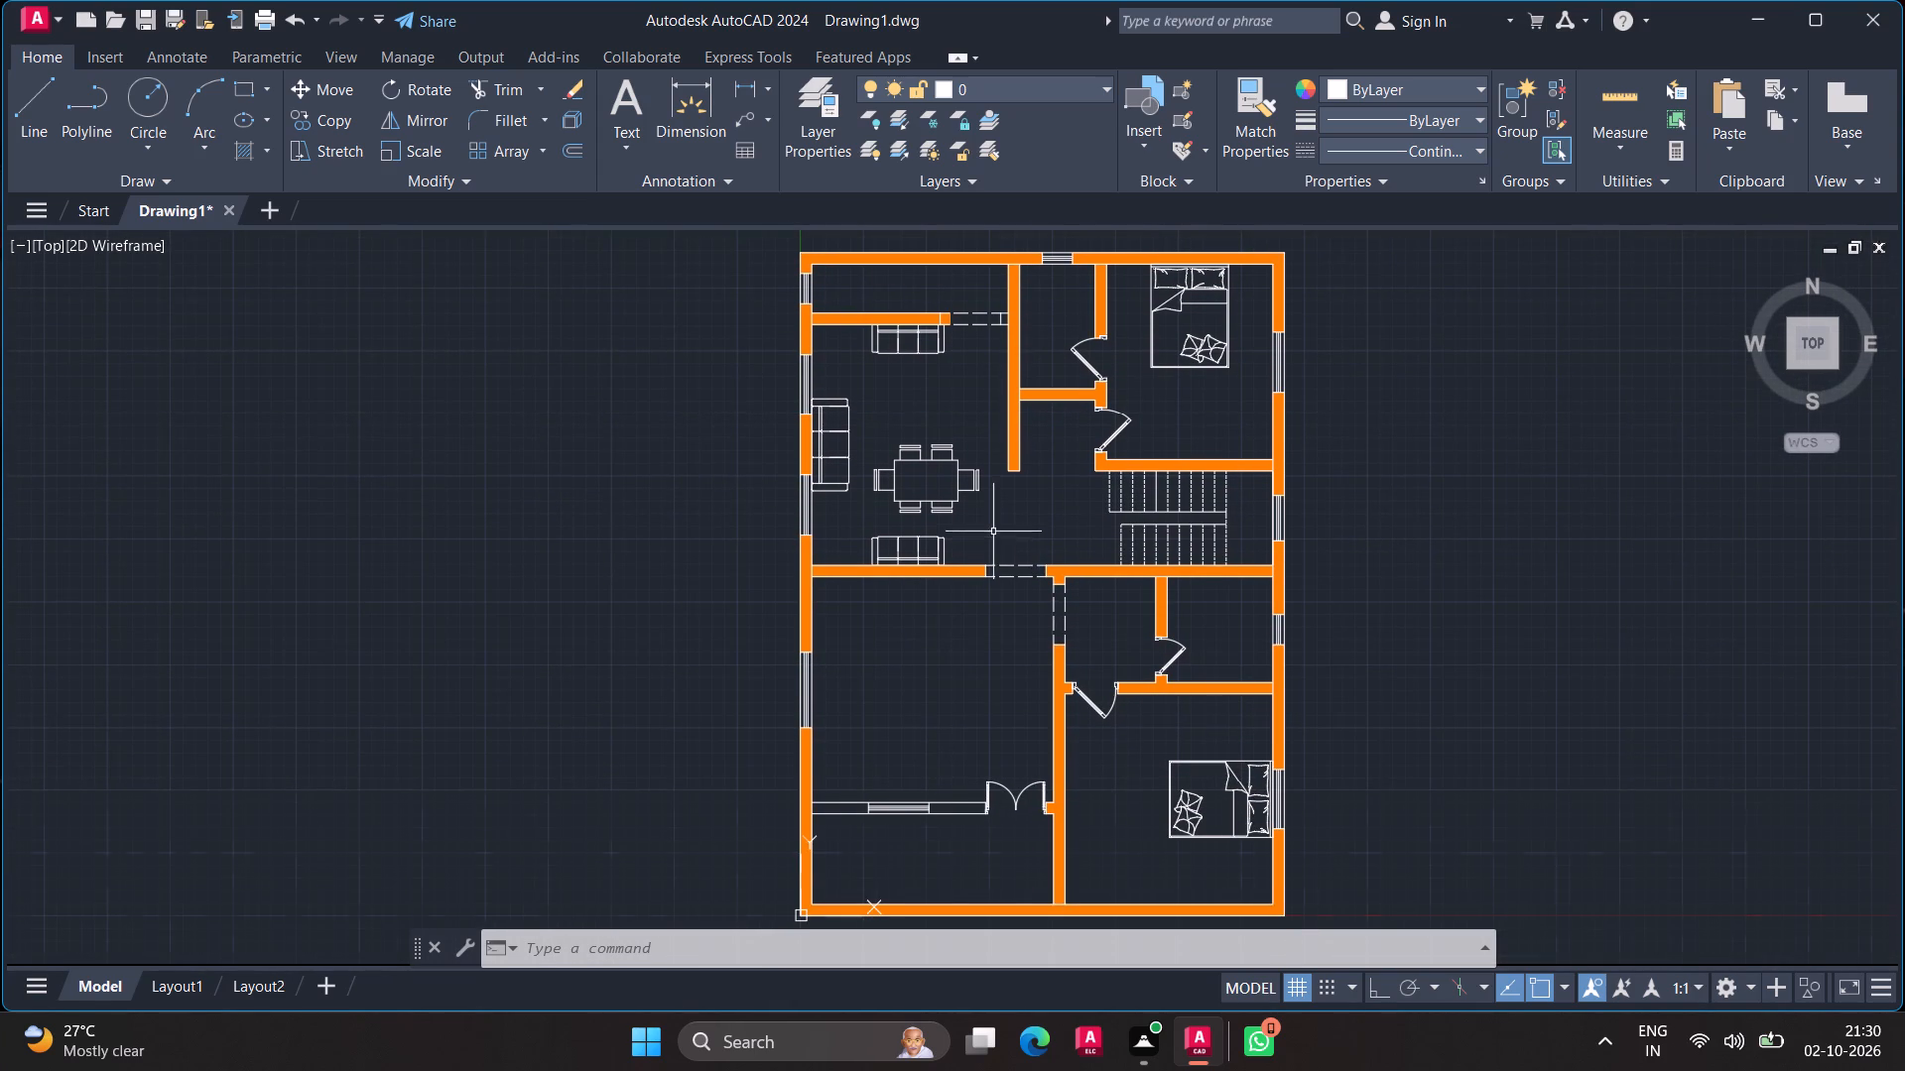
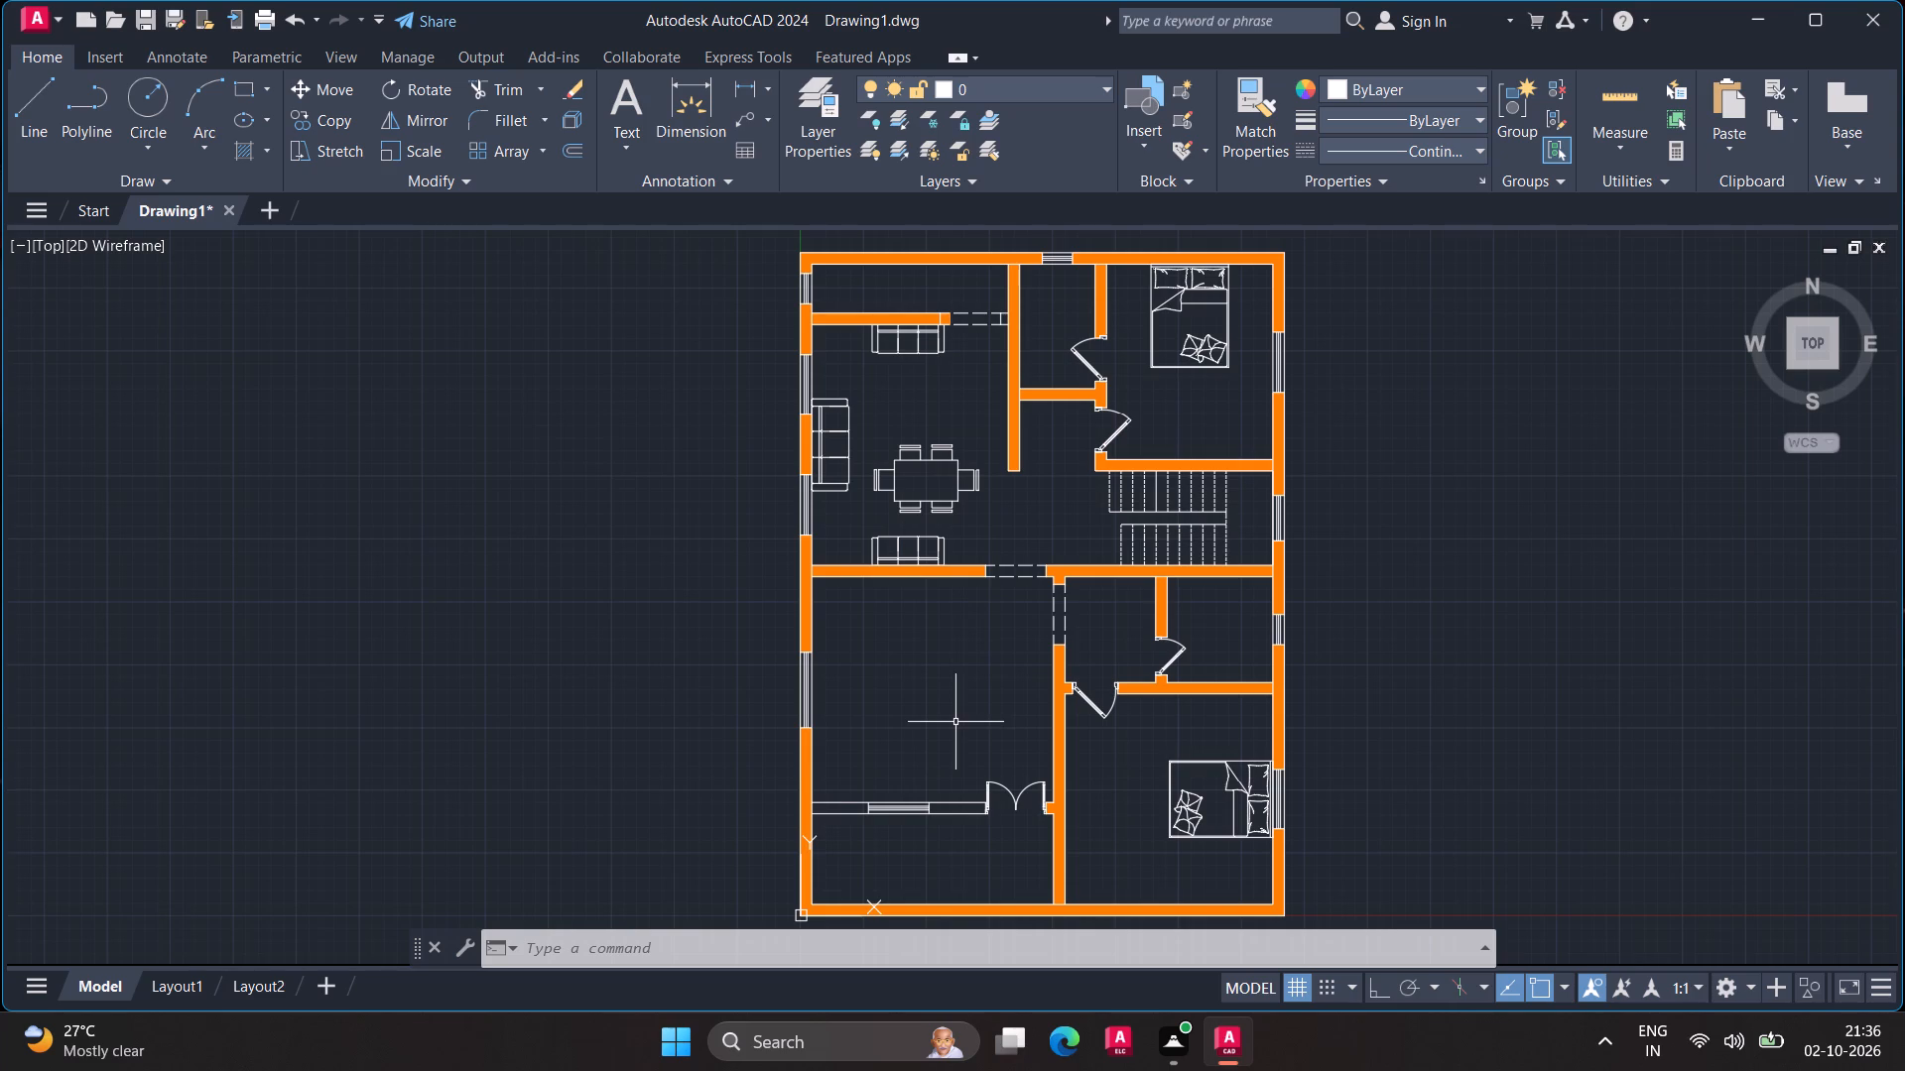
Draw a vertical centre guide line across the empty front room, from midway between the side walls at the double-door partition to the opposite wall.
middle_click_drag(997, 715, 1015, 659)
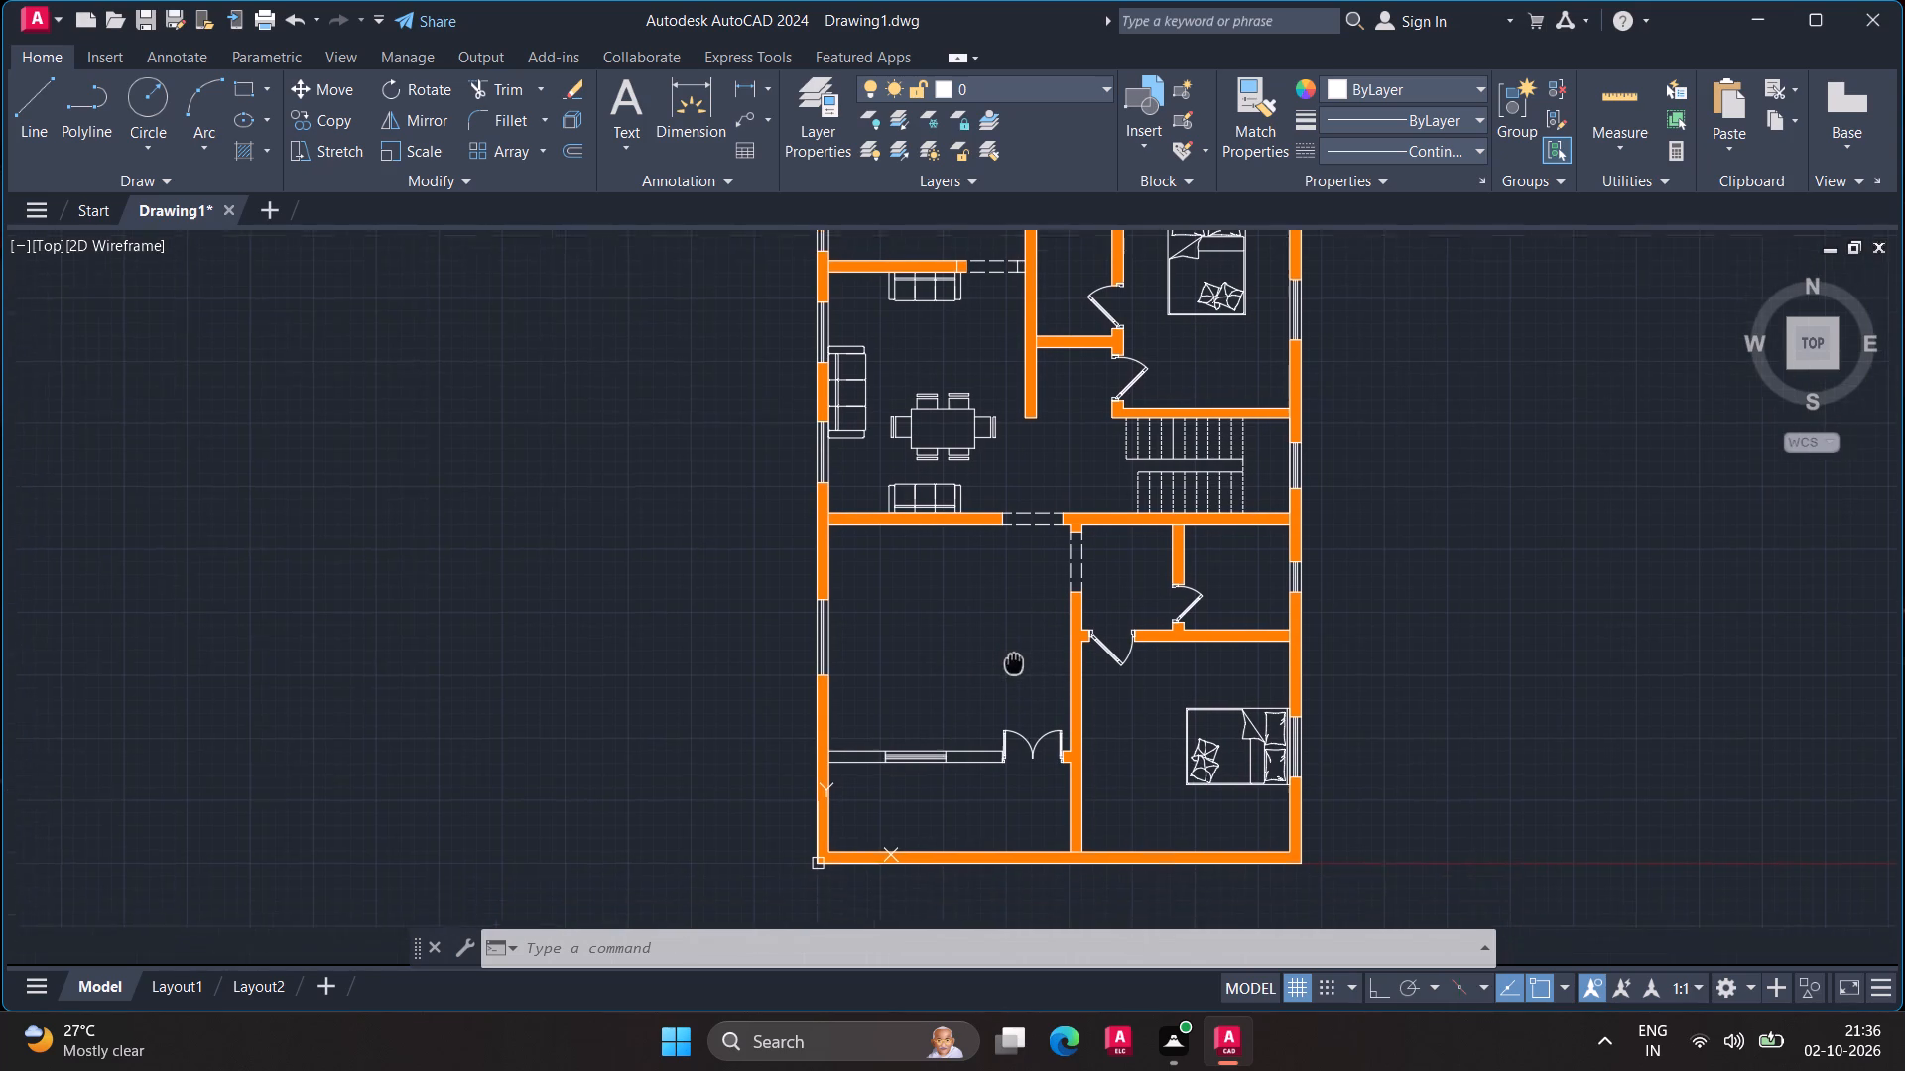
middle_click_drag(1015, 659, 1039, 573)
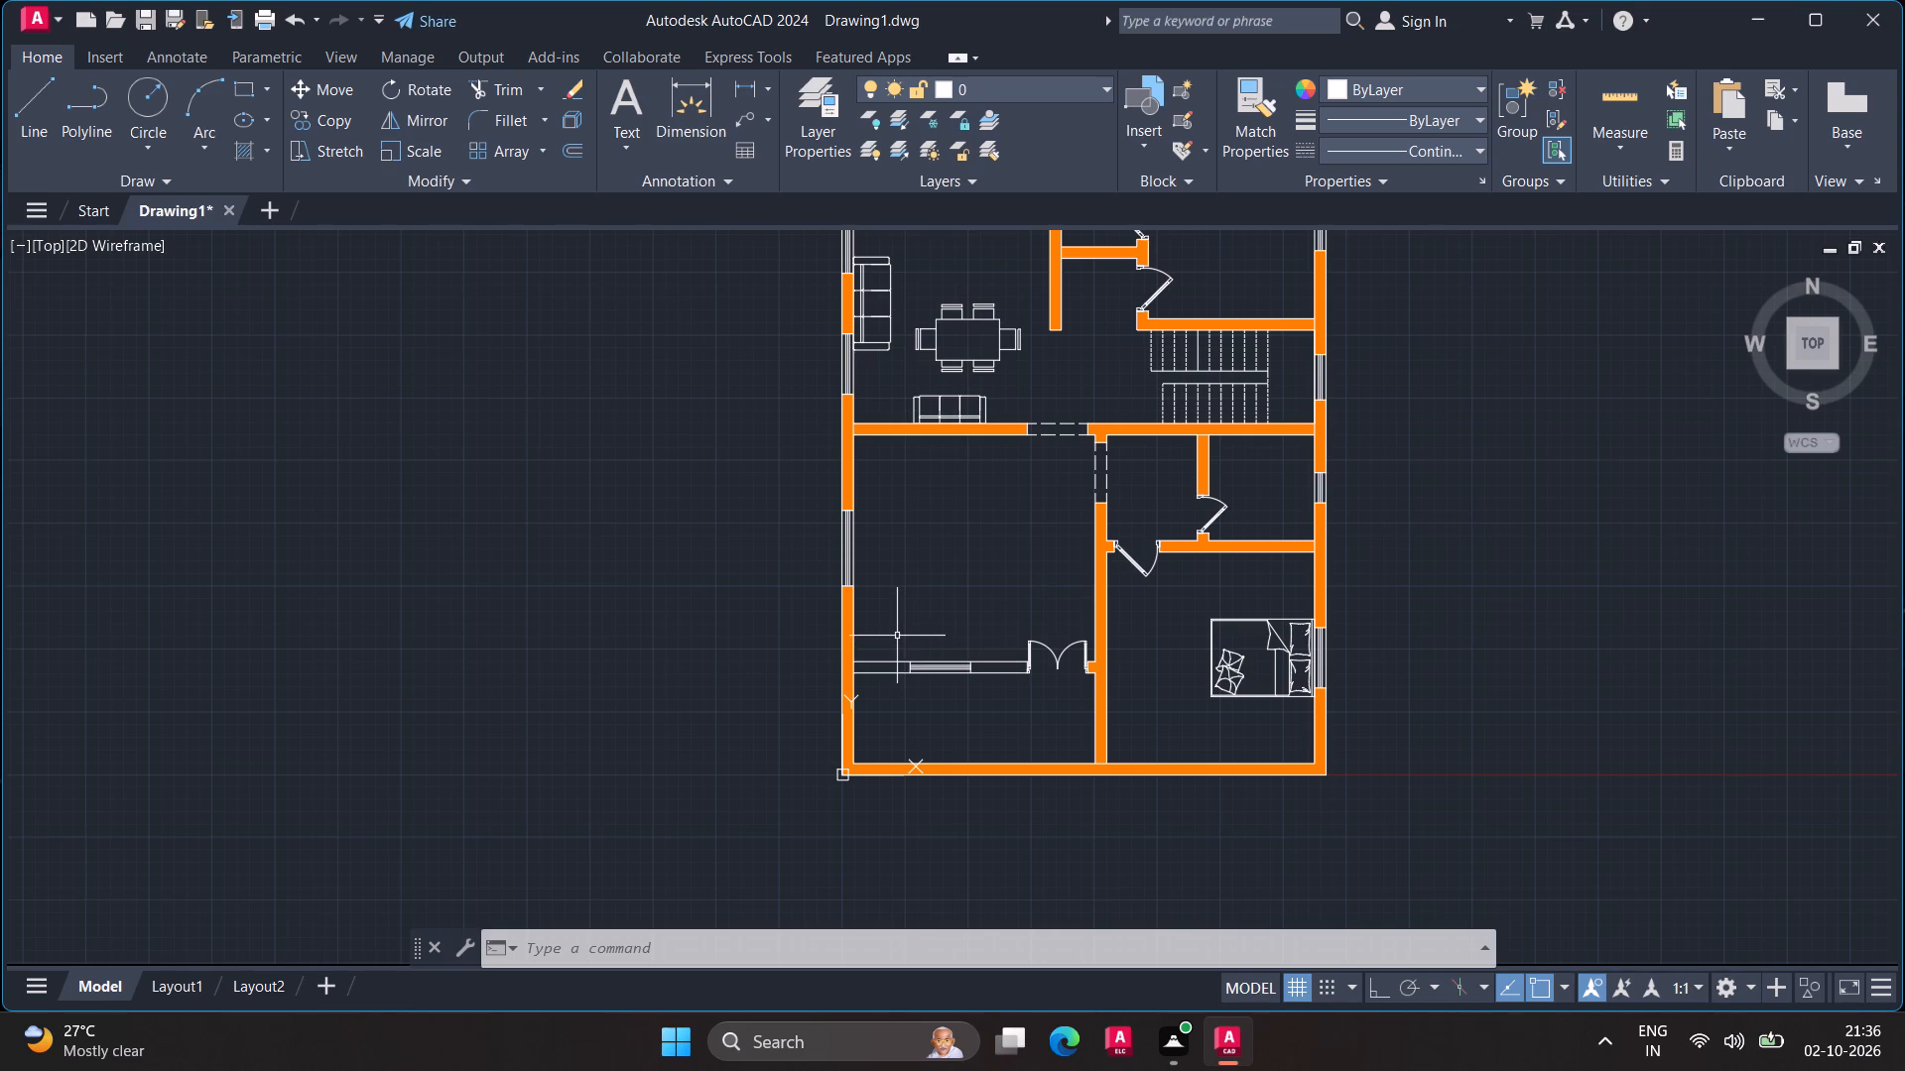
scroll(897, 636, "up", 1)
middle_click_drag(909, 636, 920, 563)
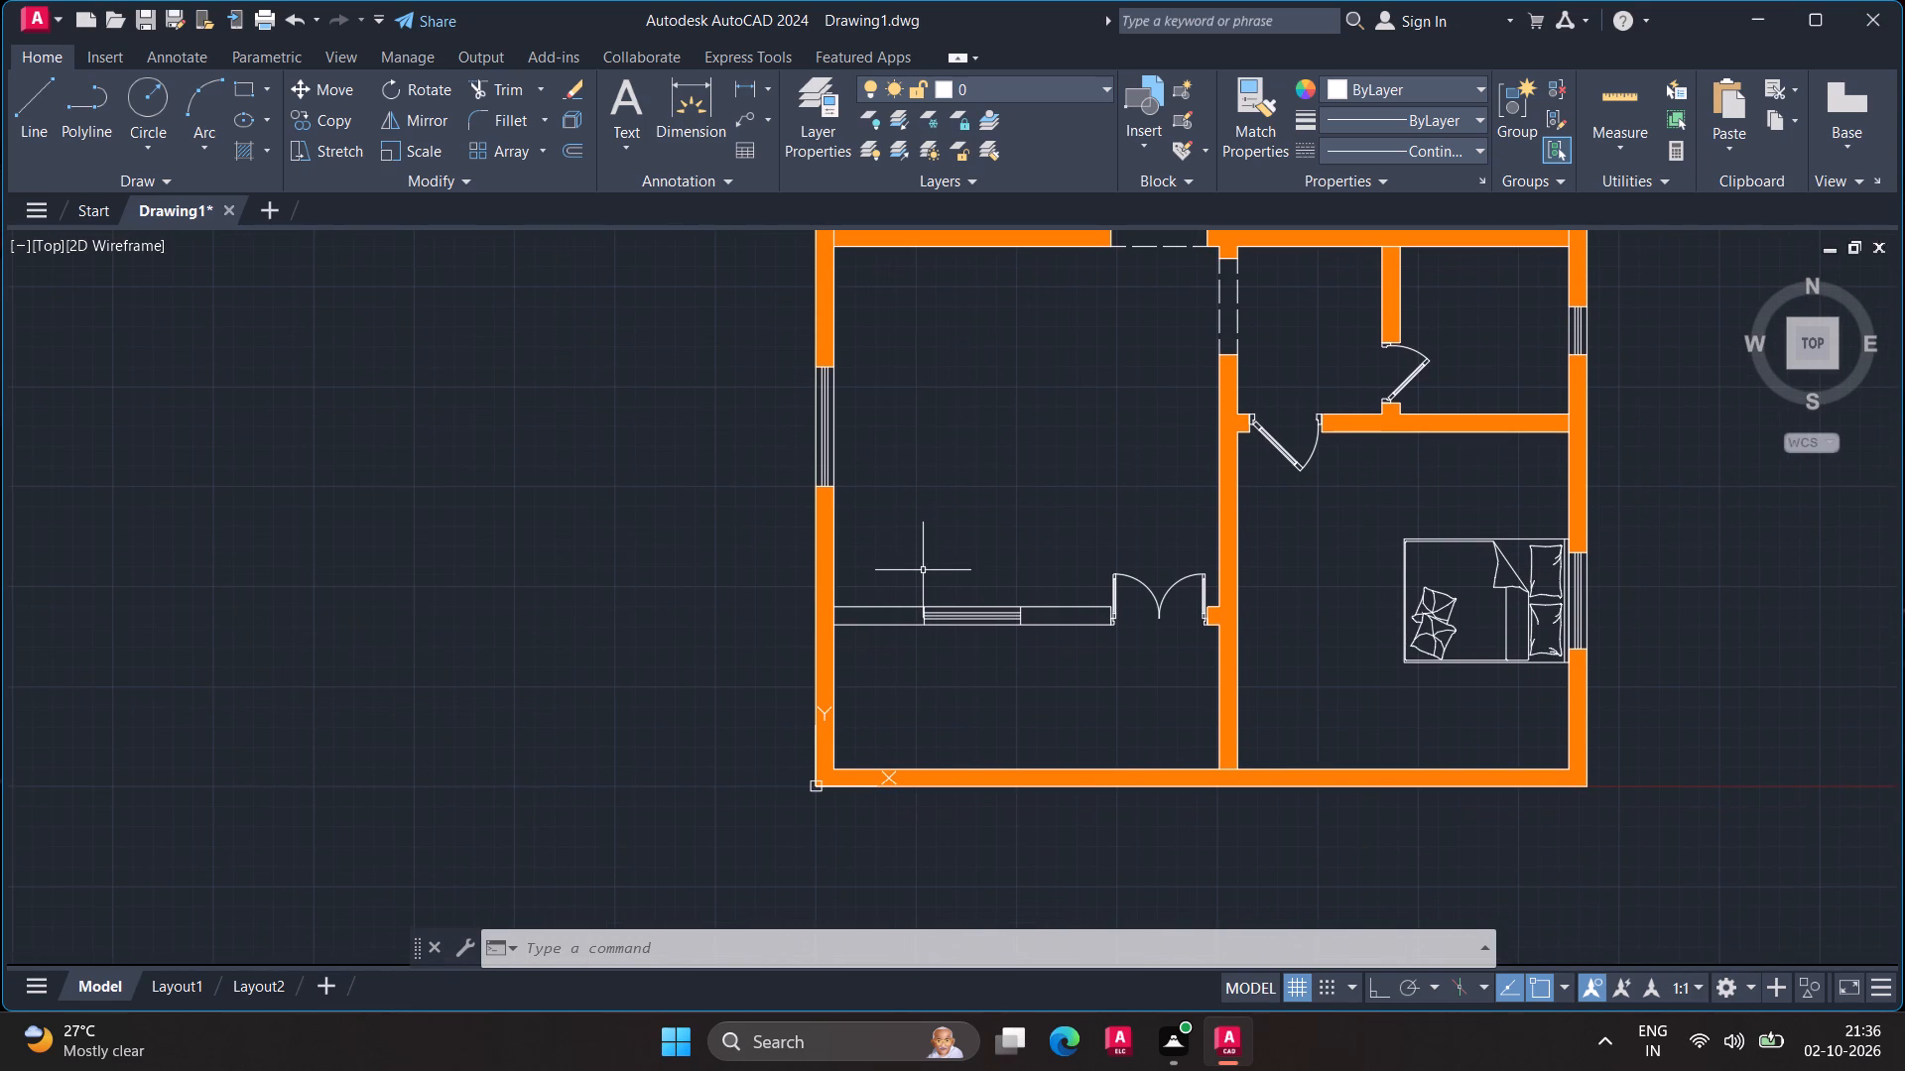
key("l")
key("Return")
key("m")
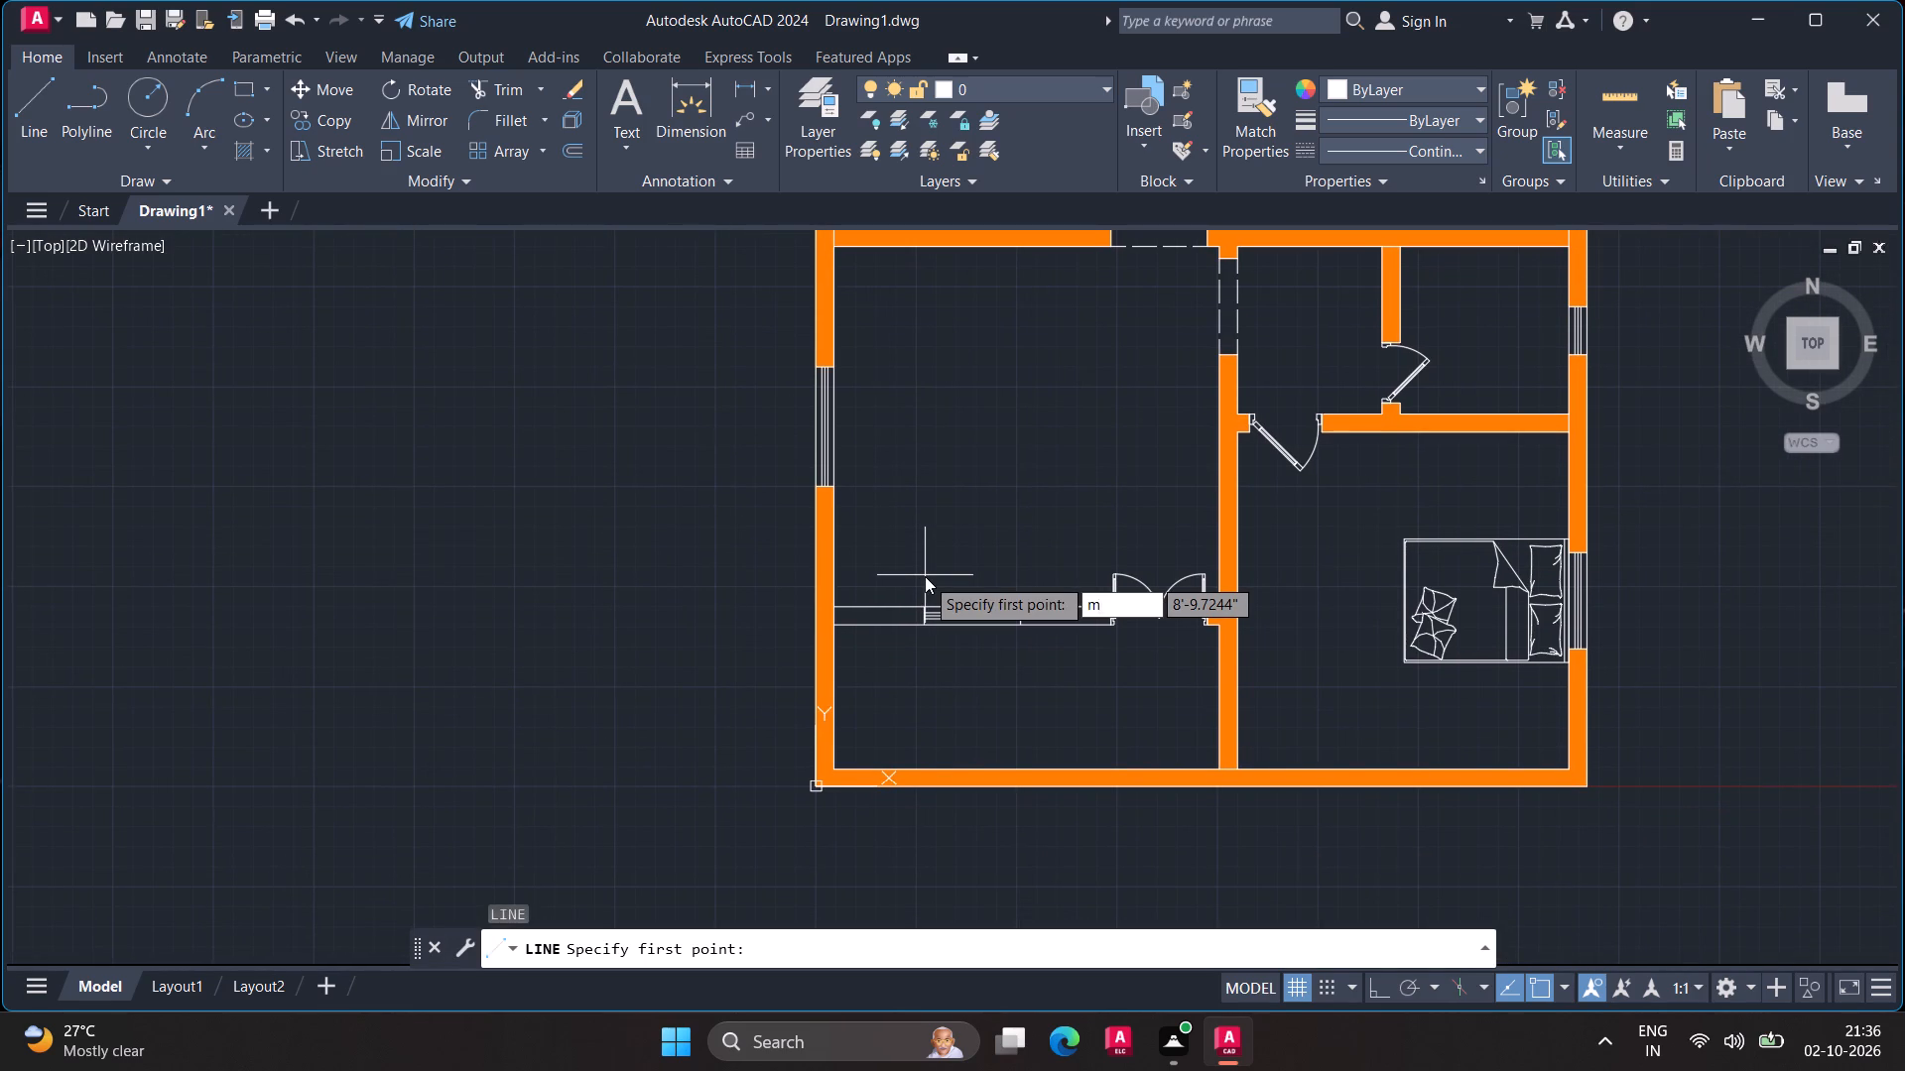
type("2p")
key("Return")
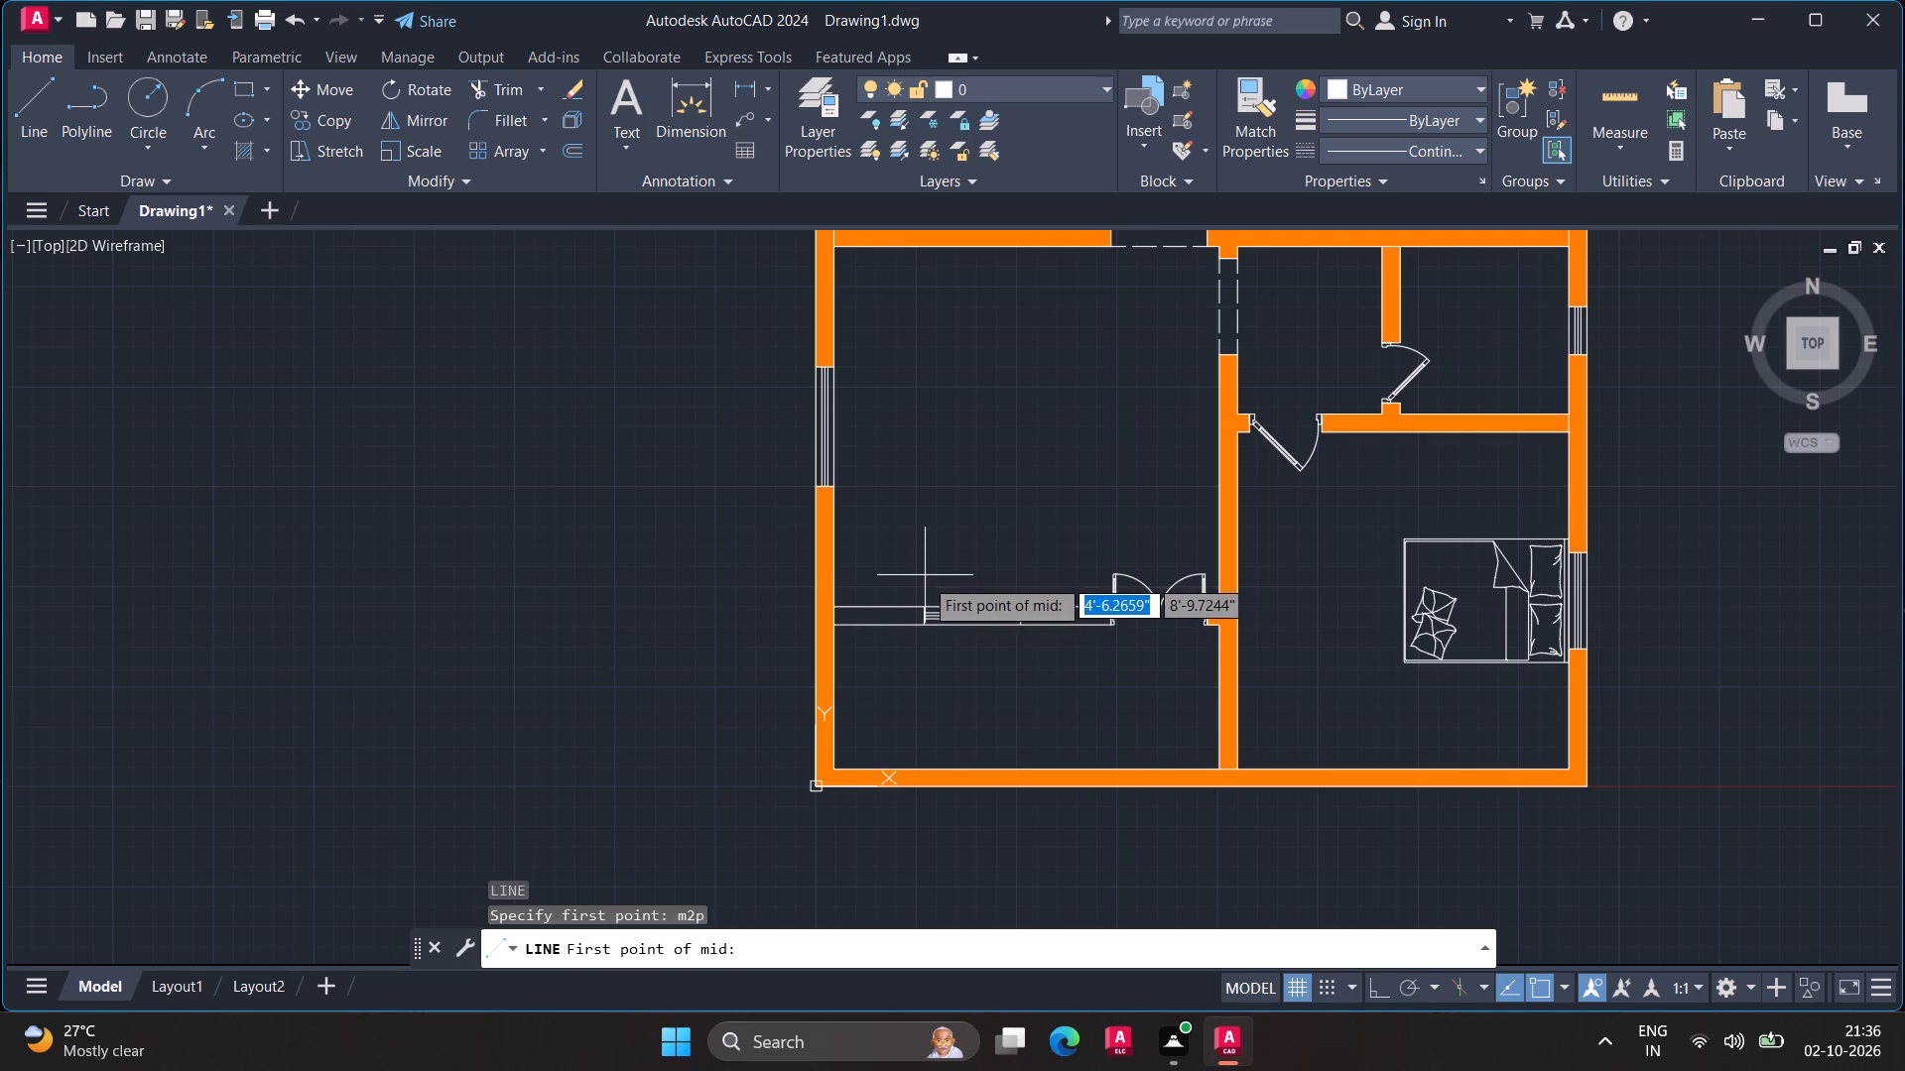
left_click(834, 607)
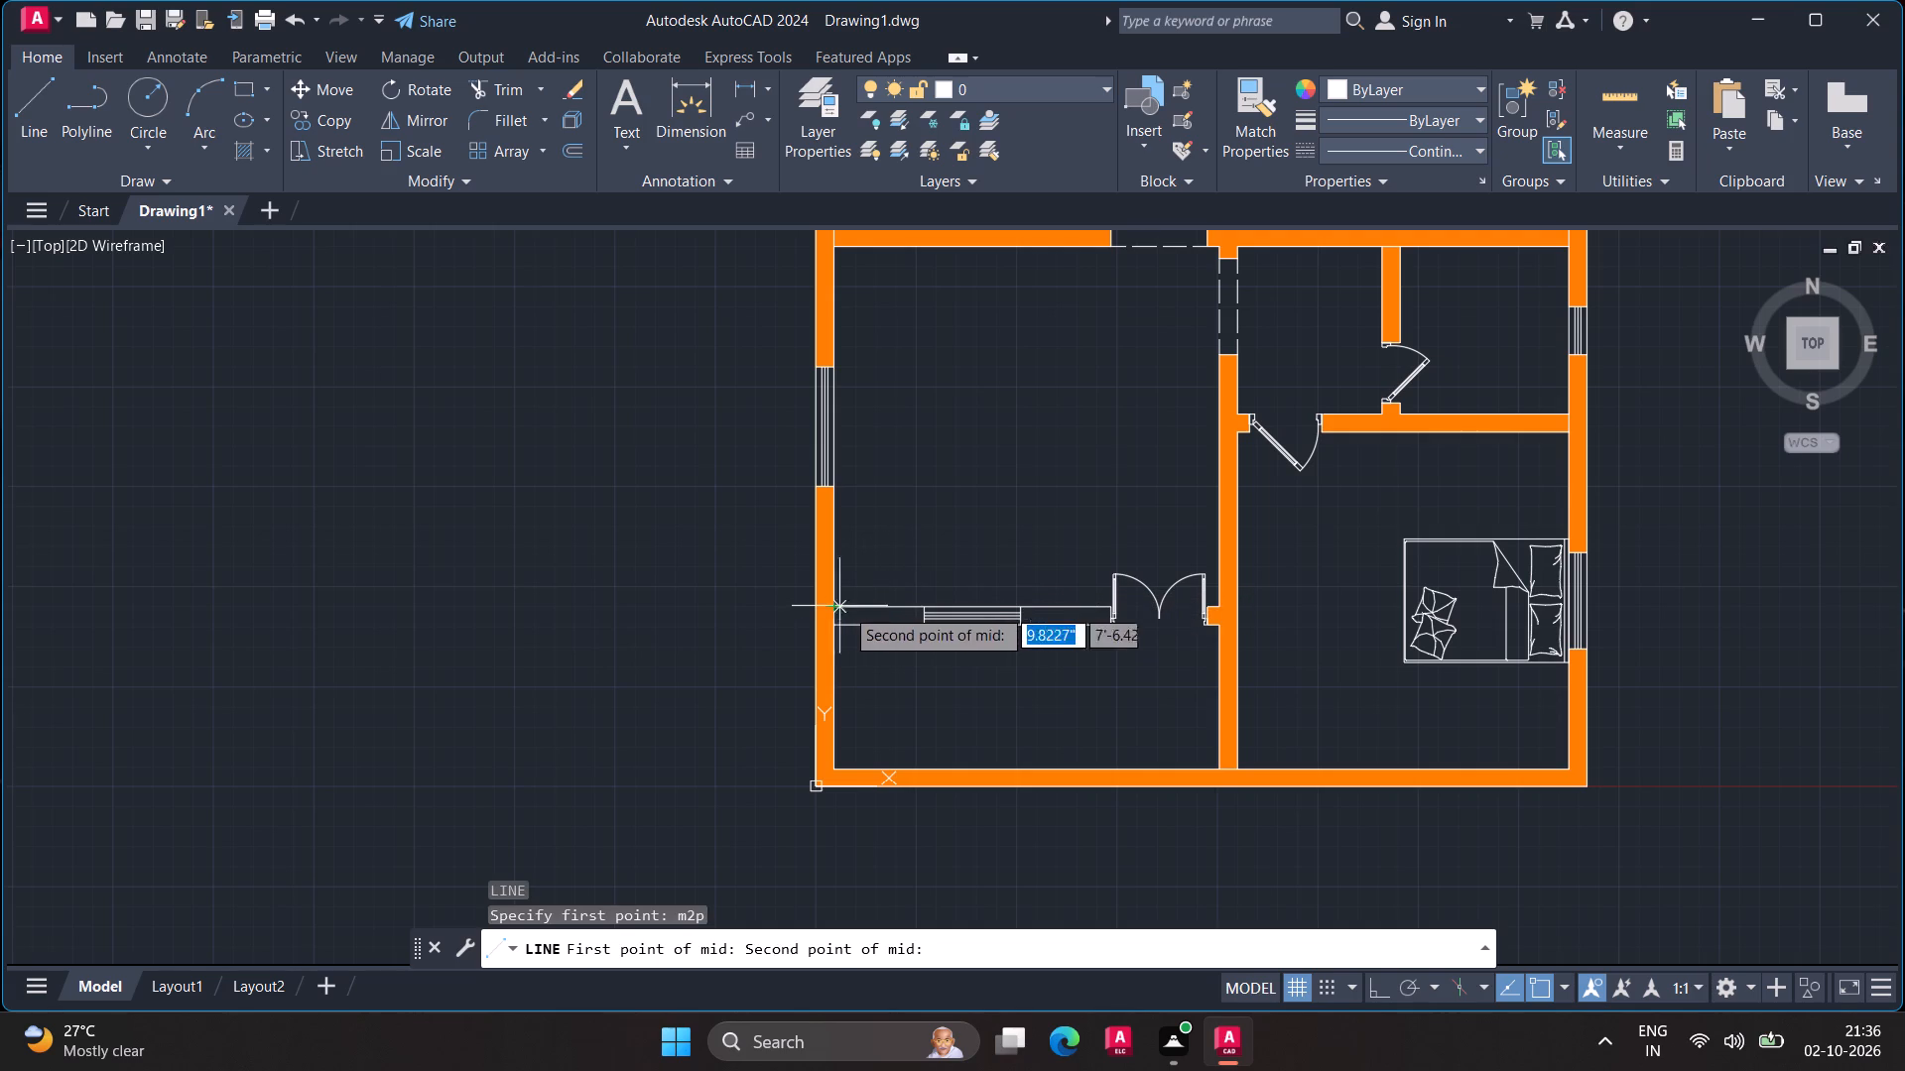
left_click(1217, 605)
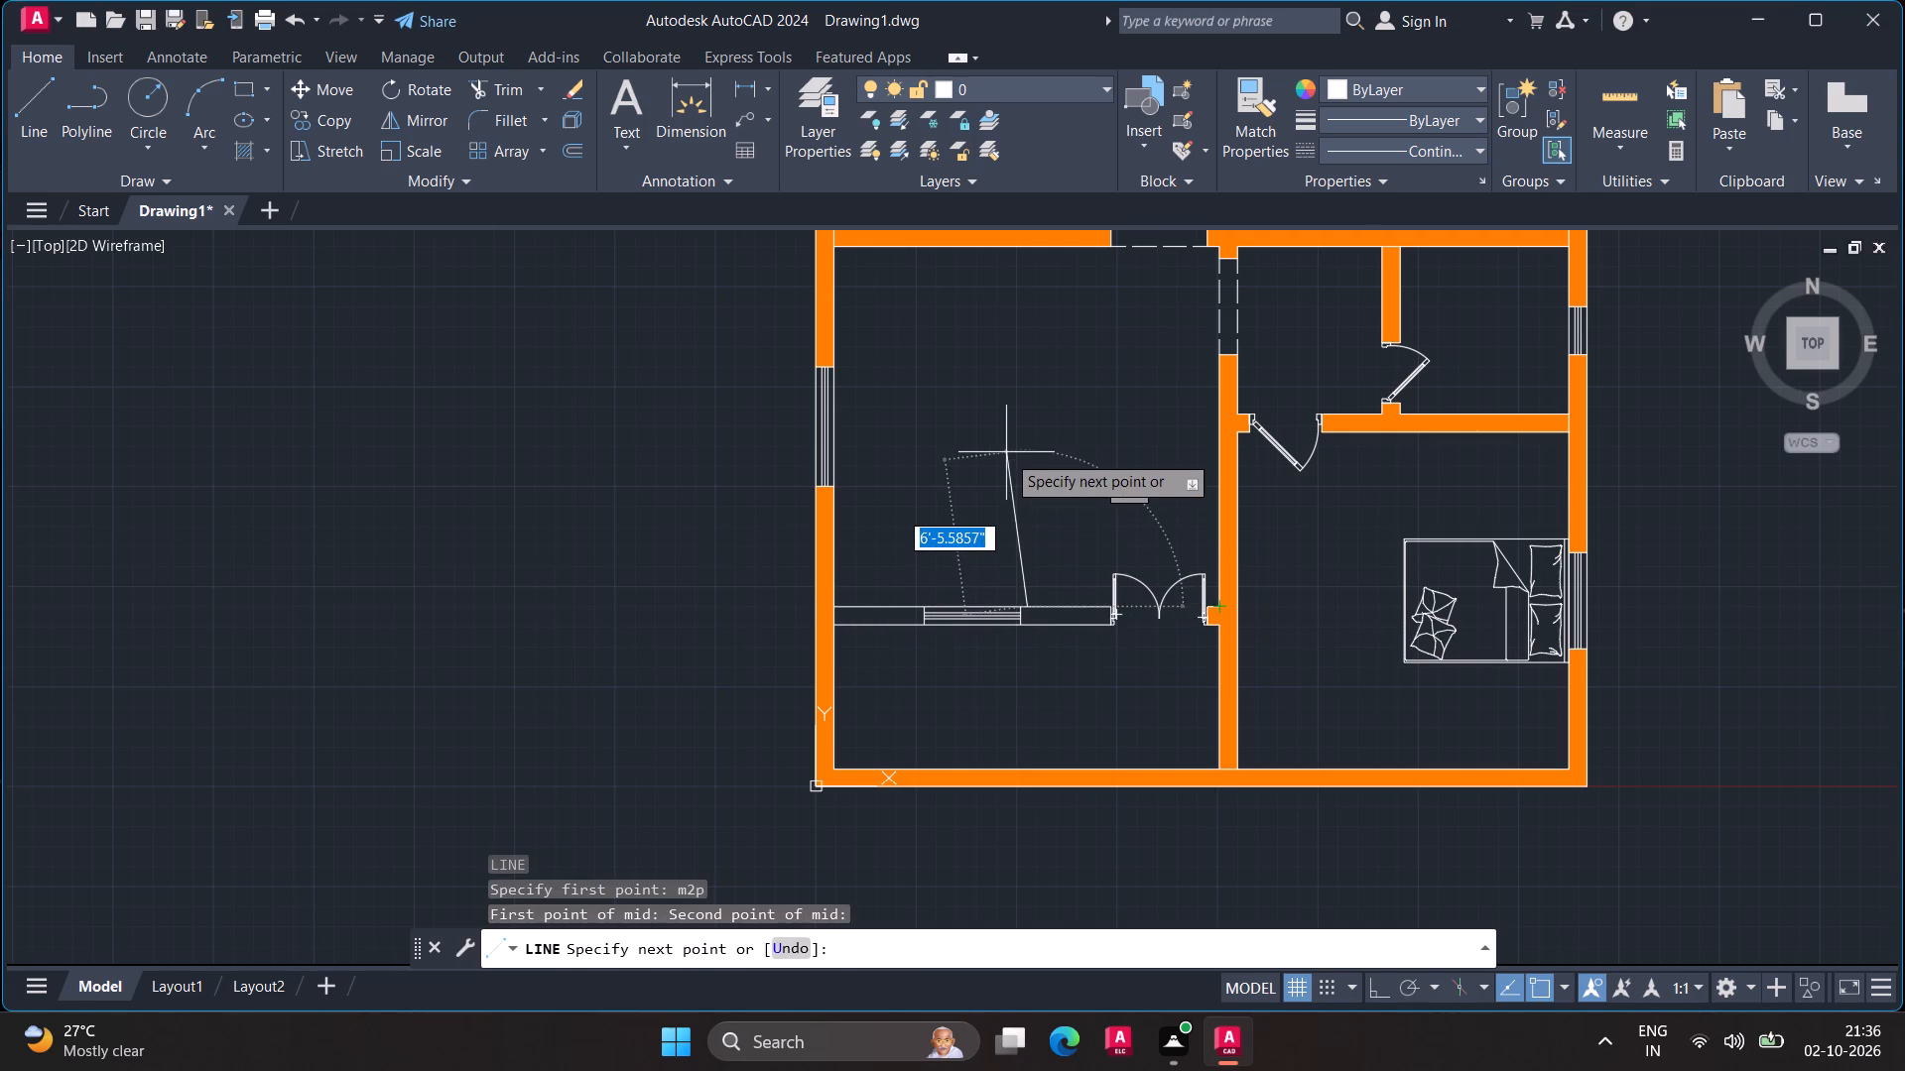
scroll(1032, 449, "down", 1)
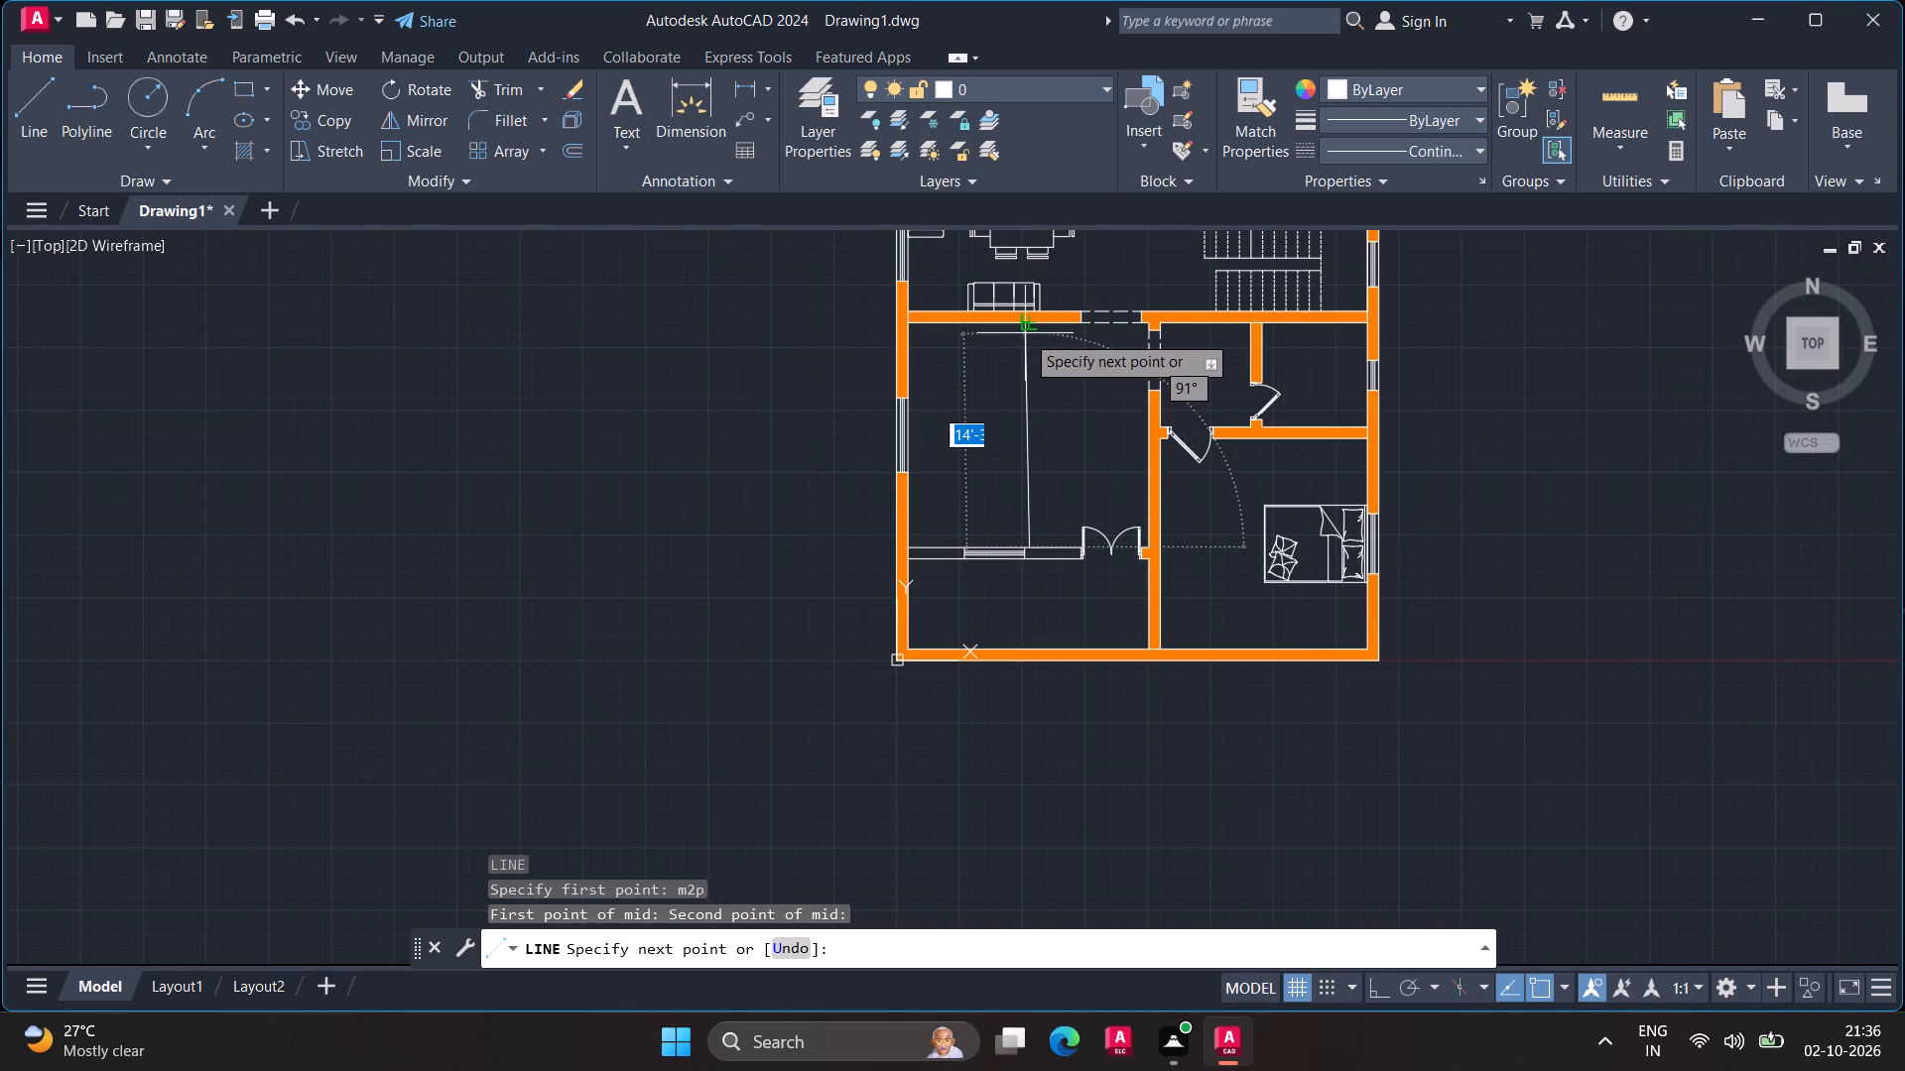
key("F8")
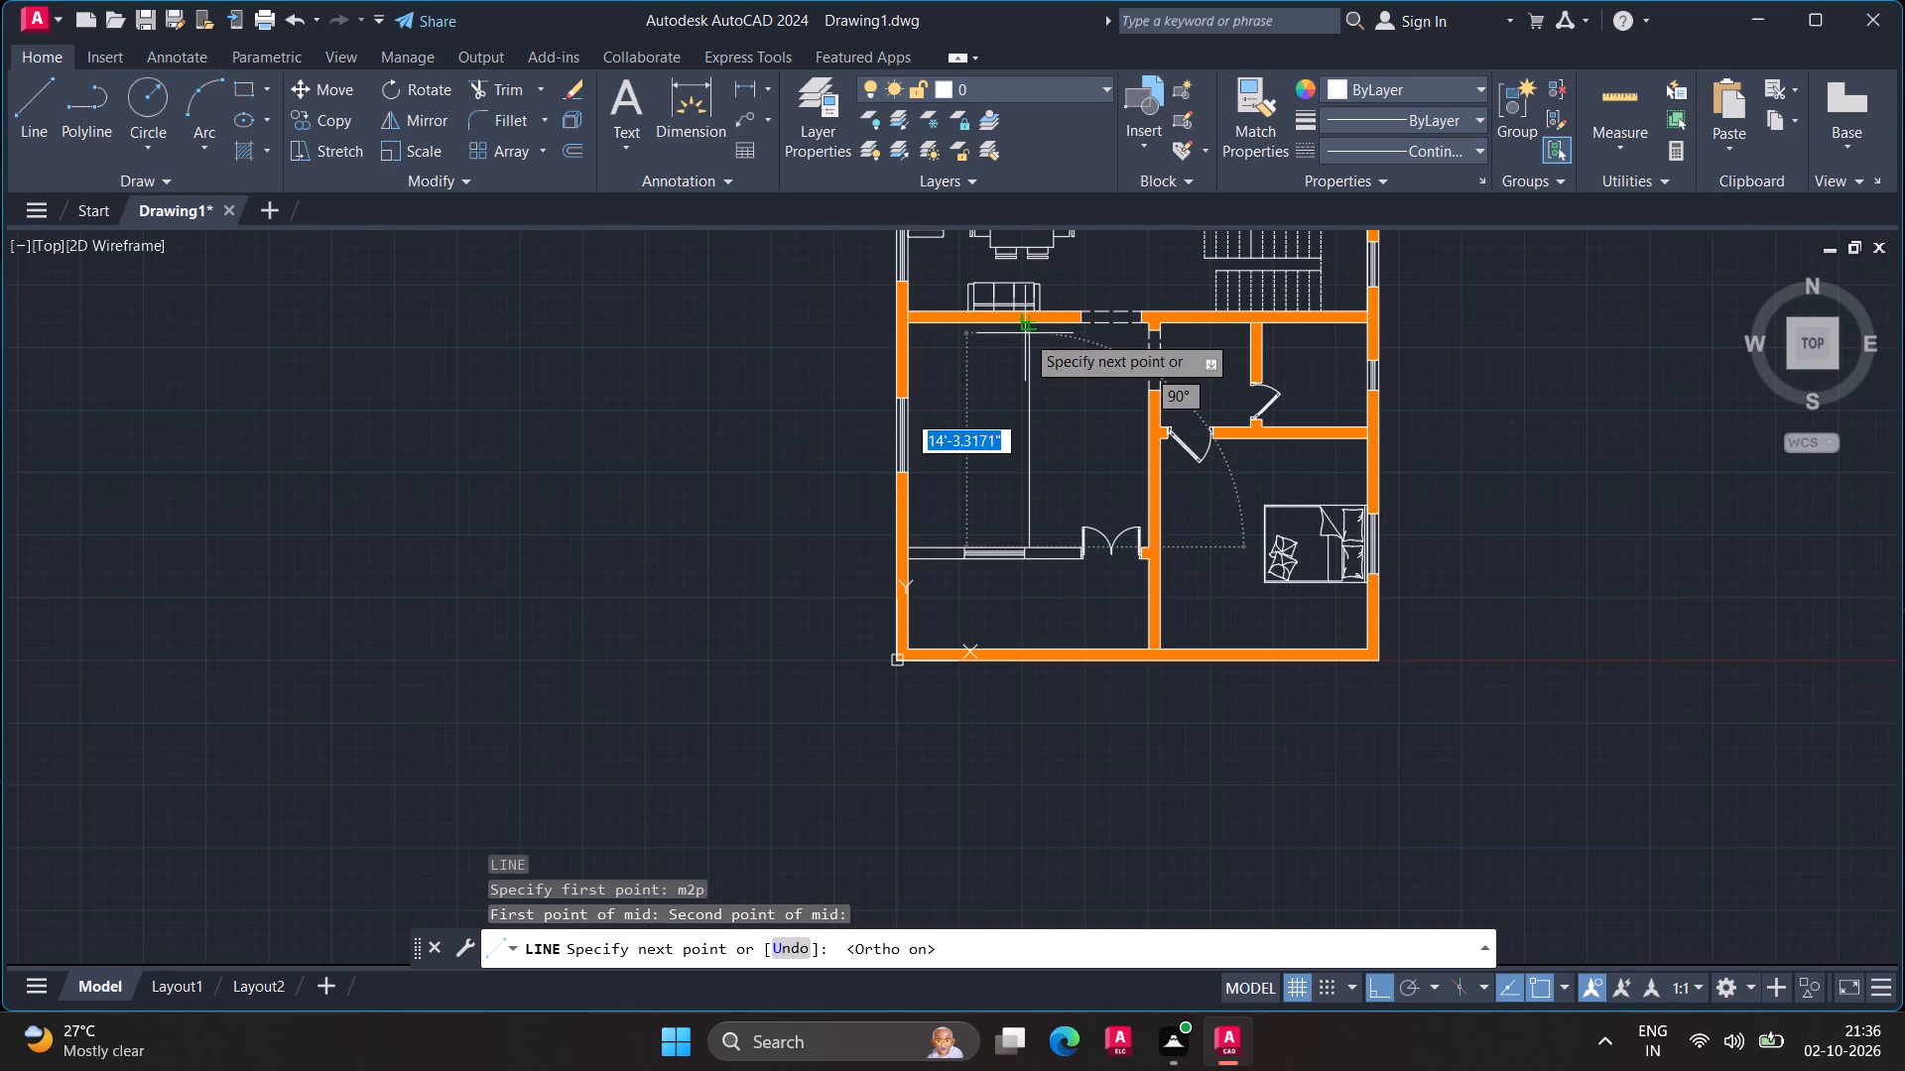
left_click(1027, 327)
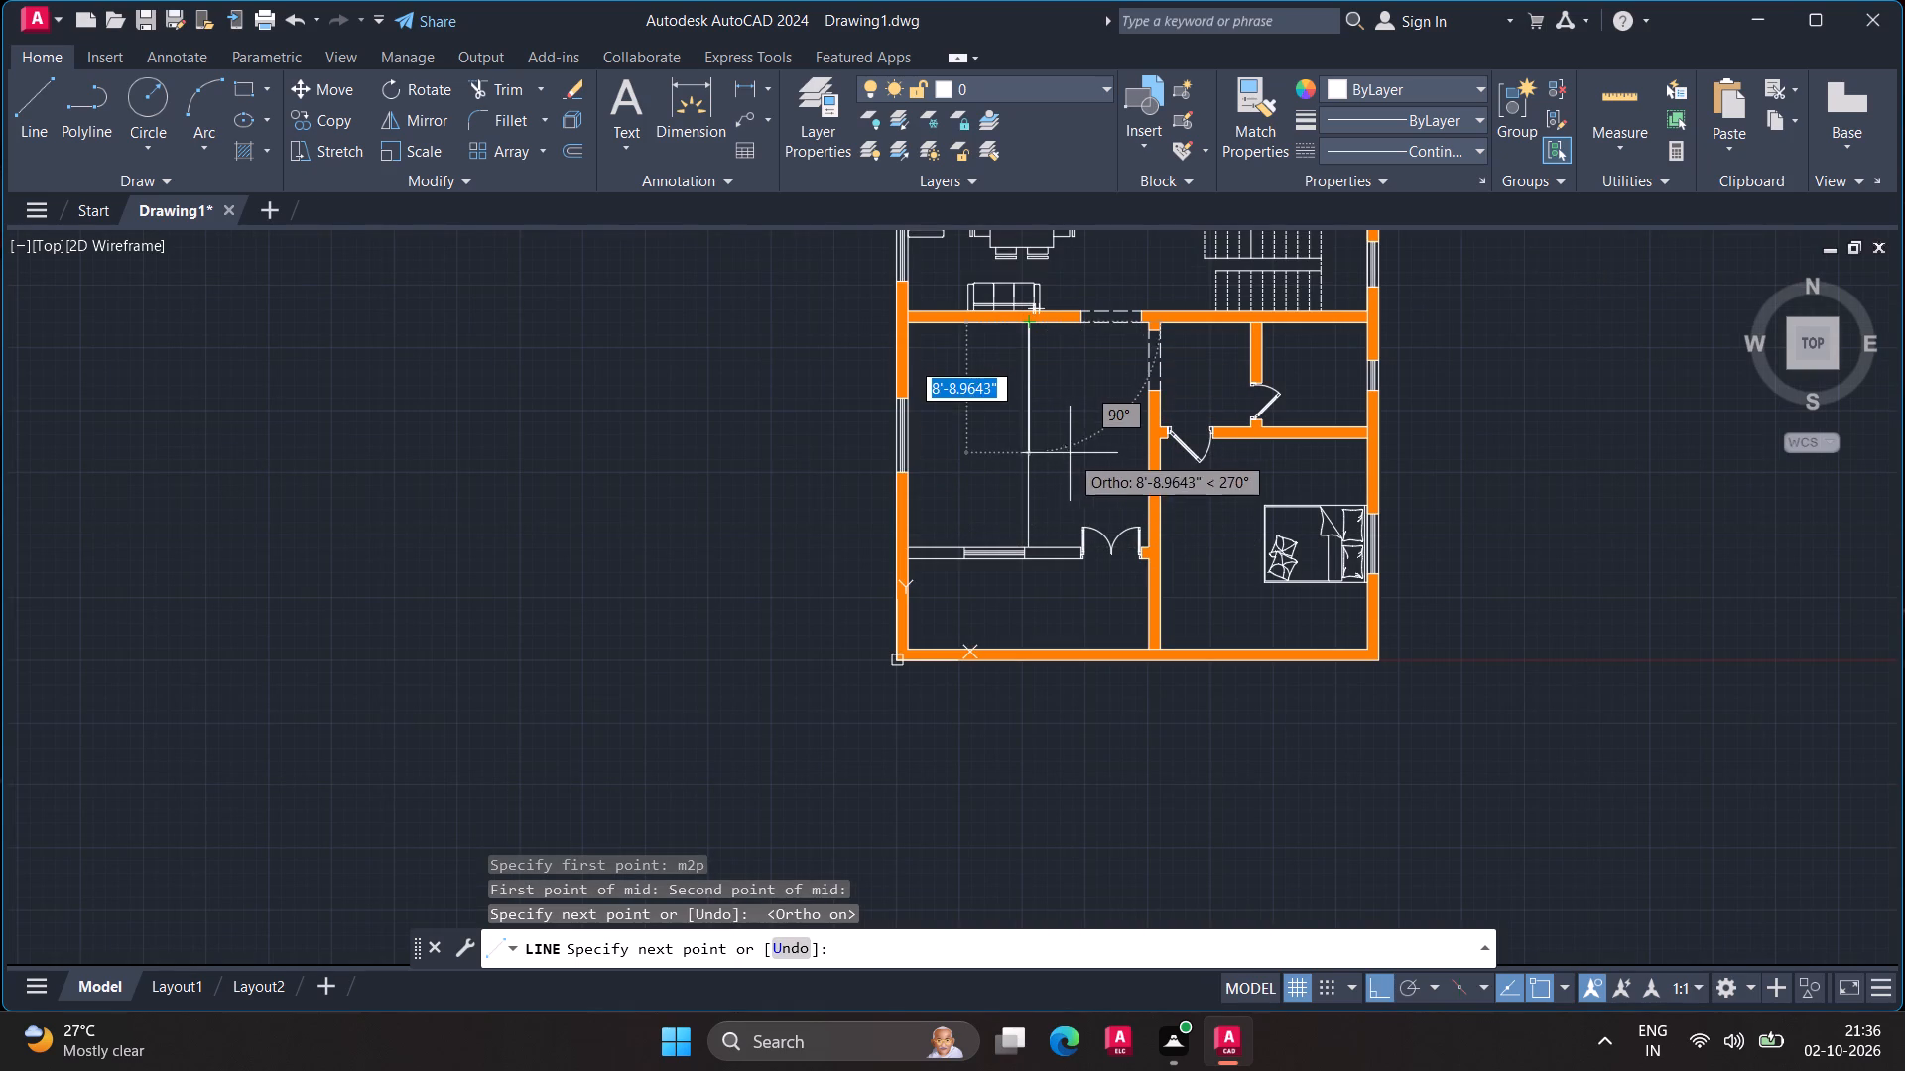
key("Escape")
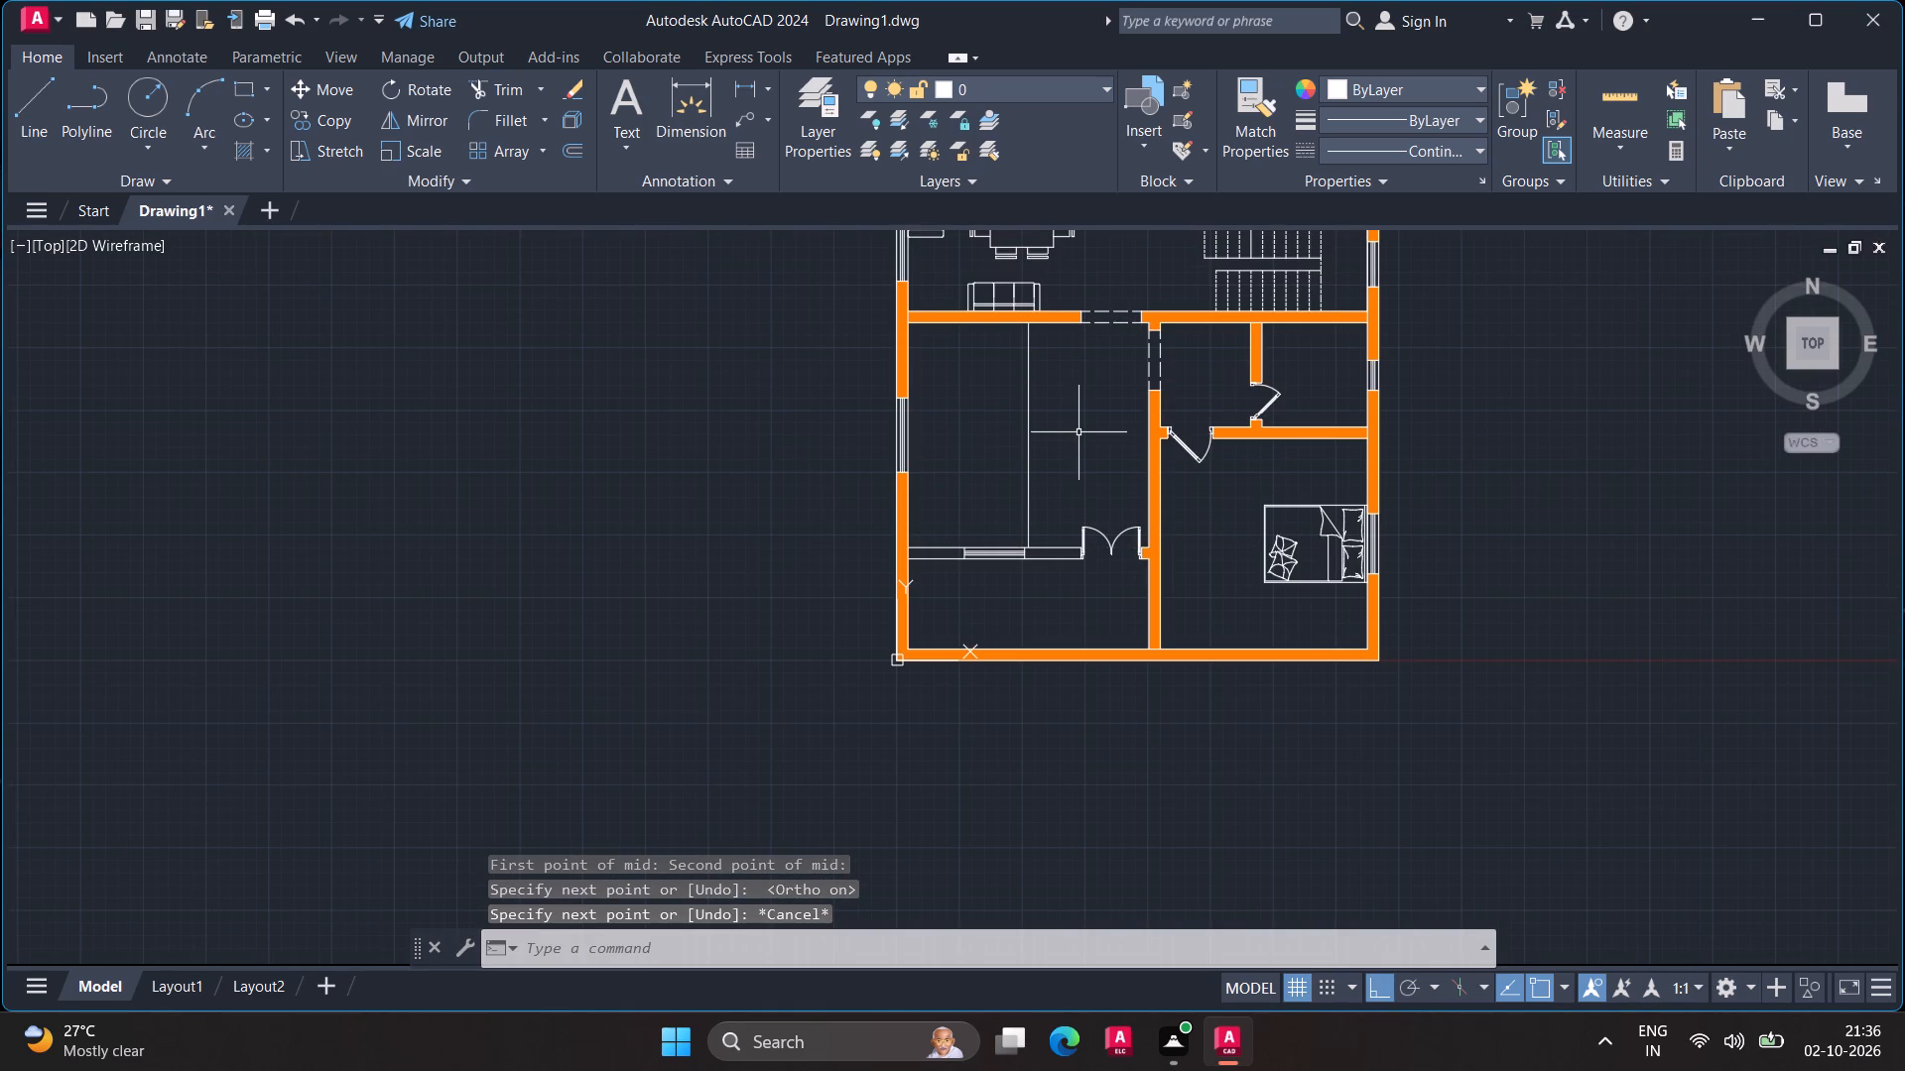
Draw a horizontal guide line from the mid-height of the same room's windowed left wall to just past the vertical centre line.
key("j")
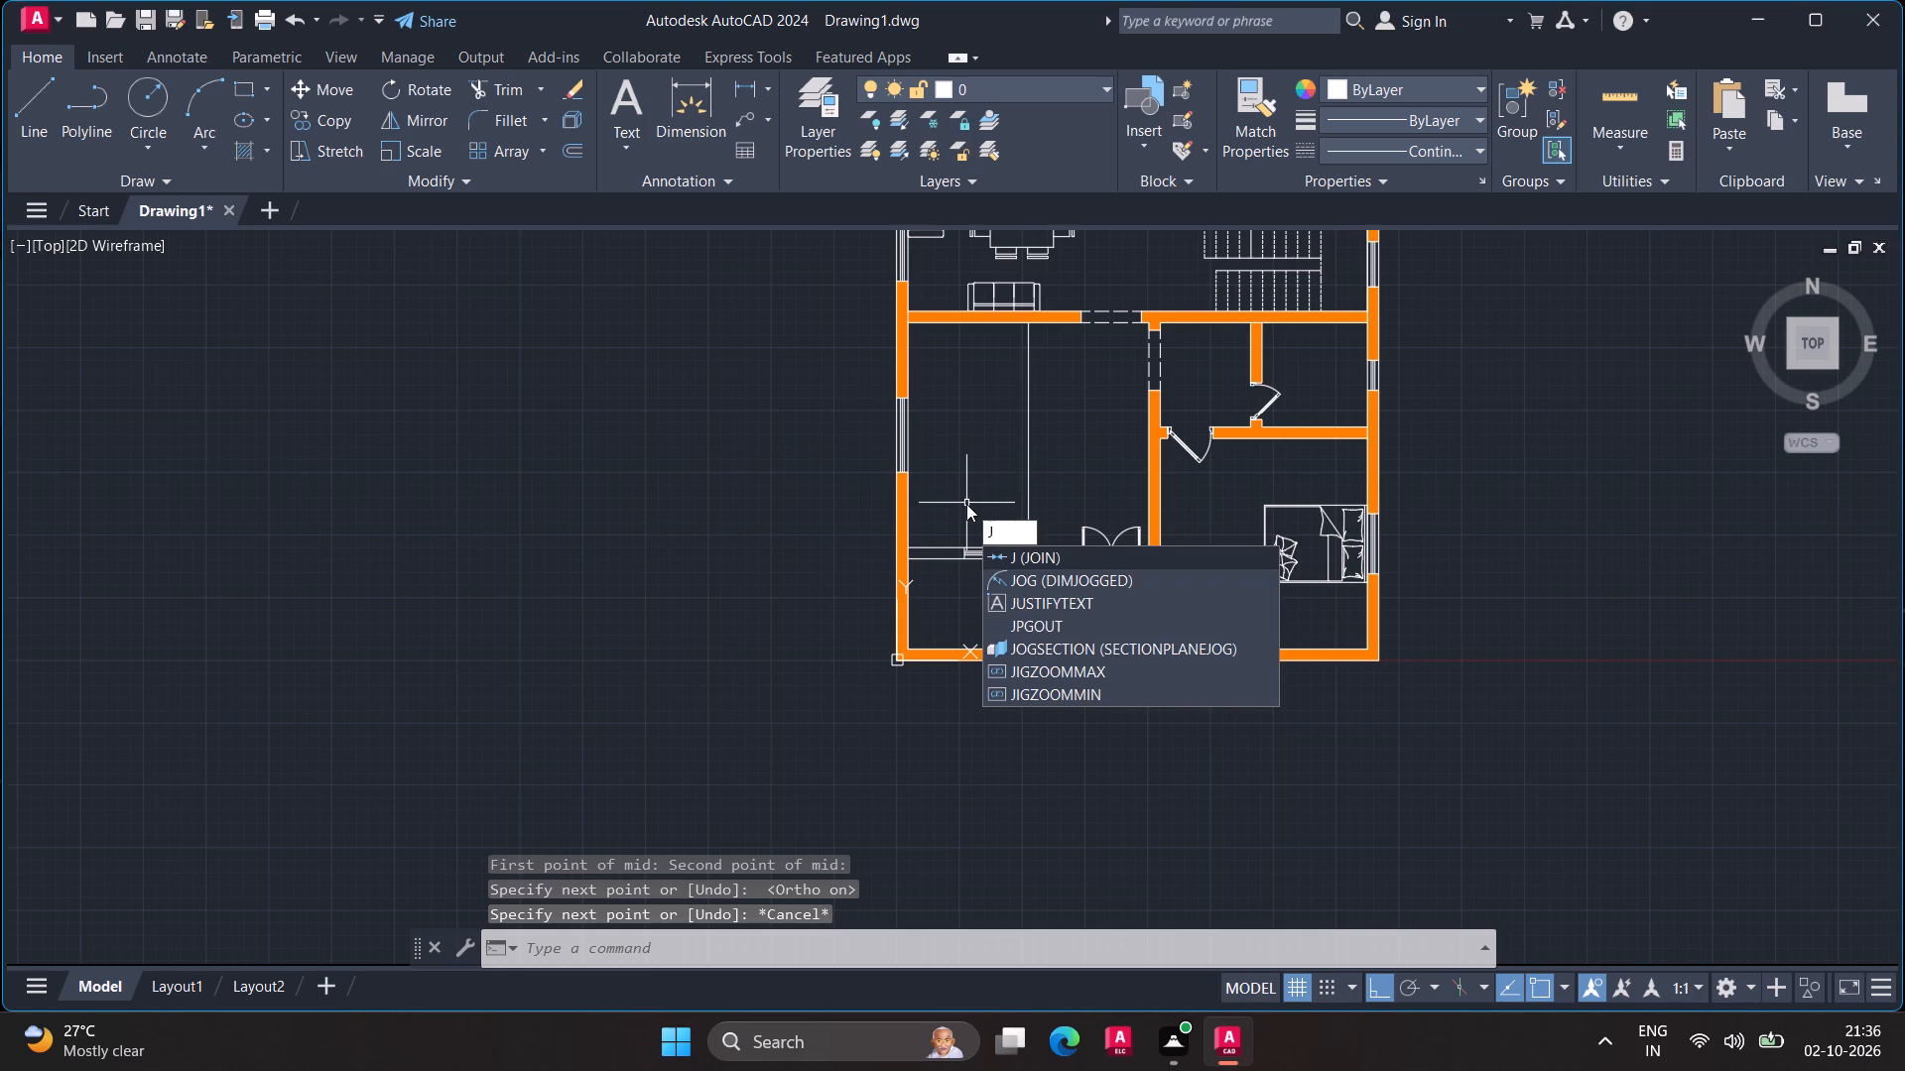
key("Escape")
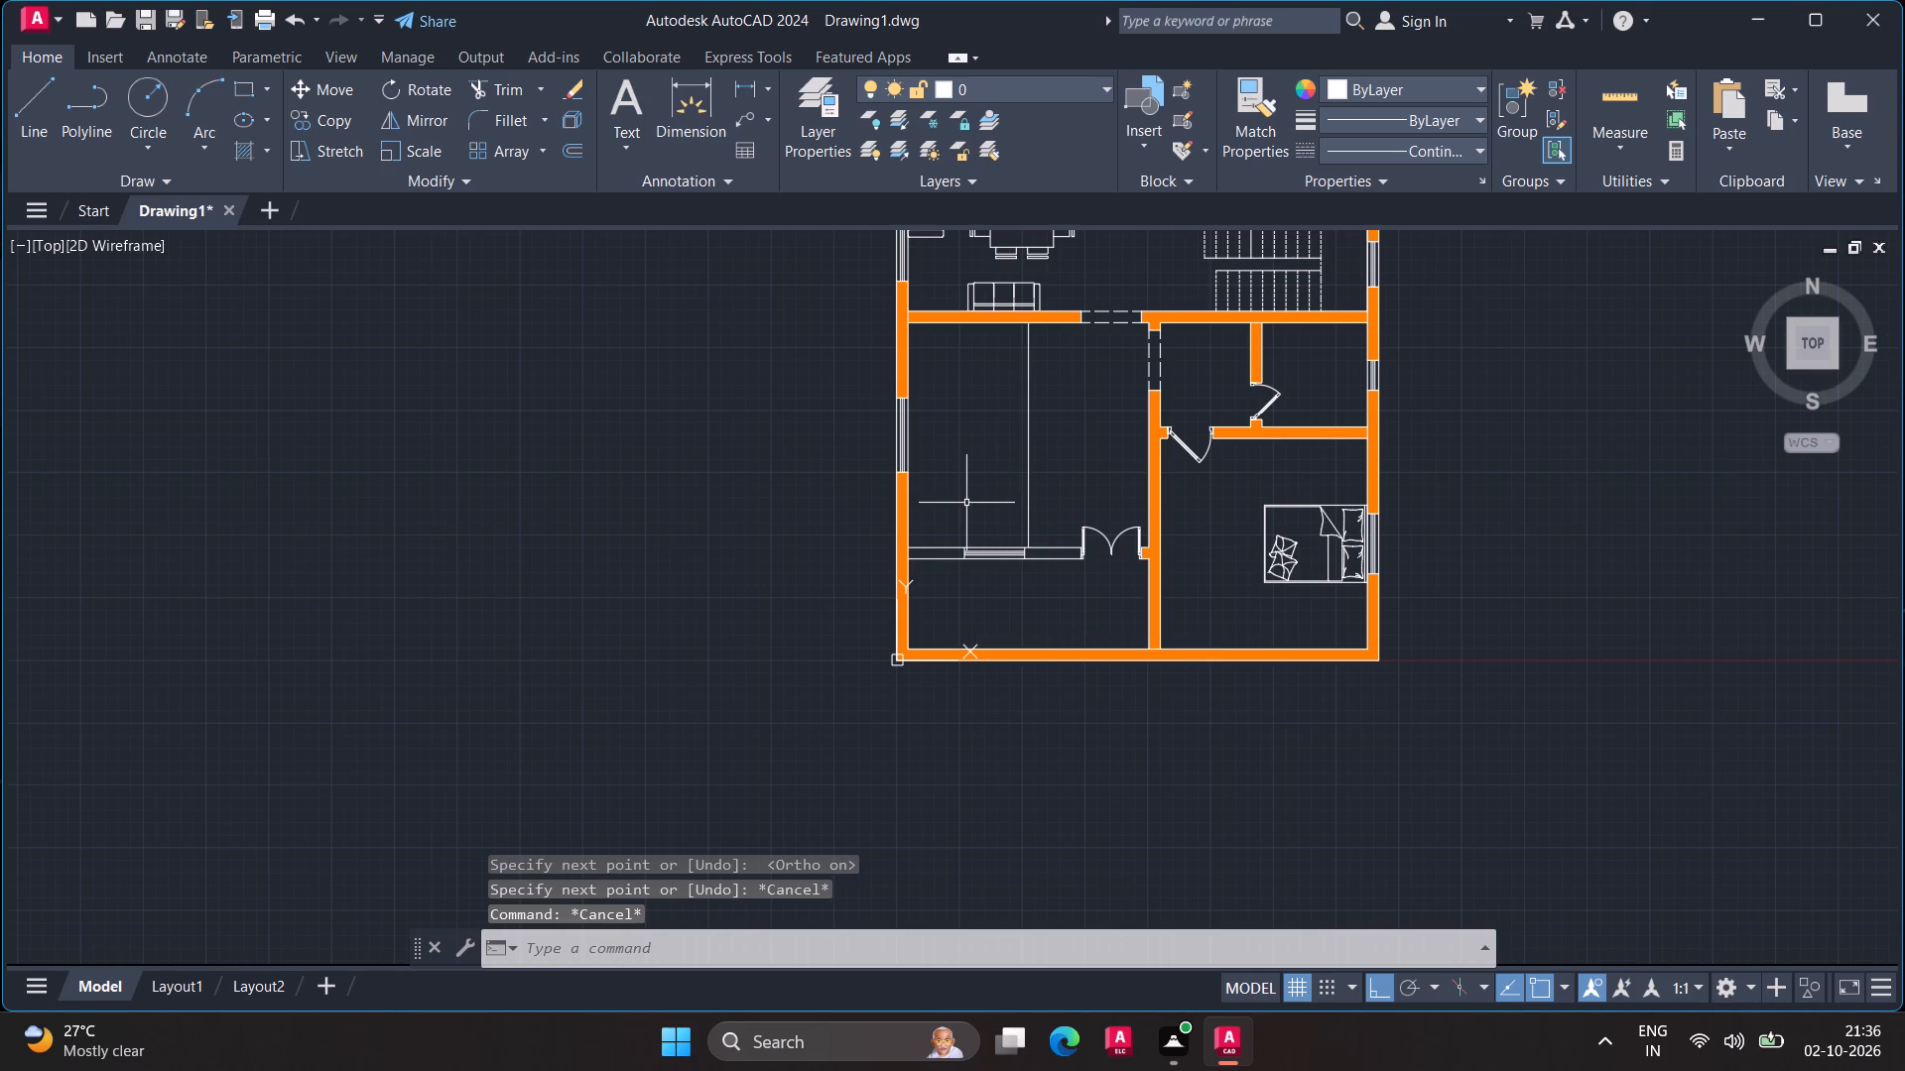
key("l")
key("Return")
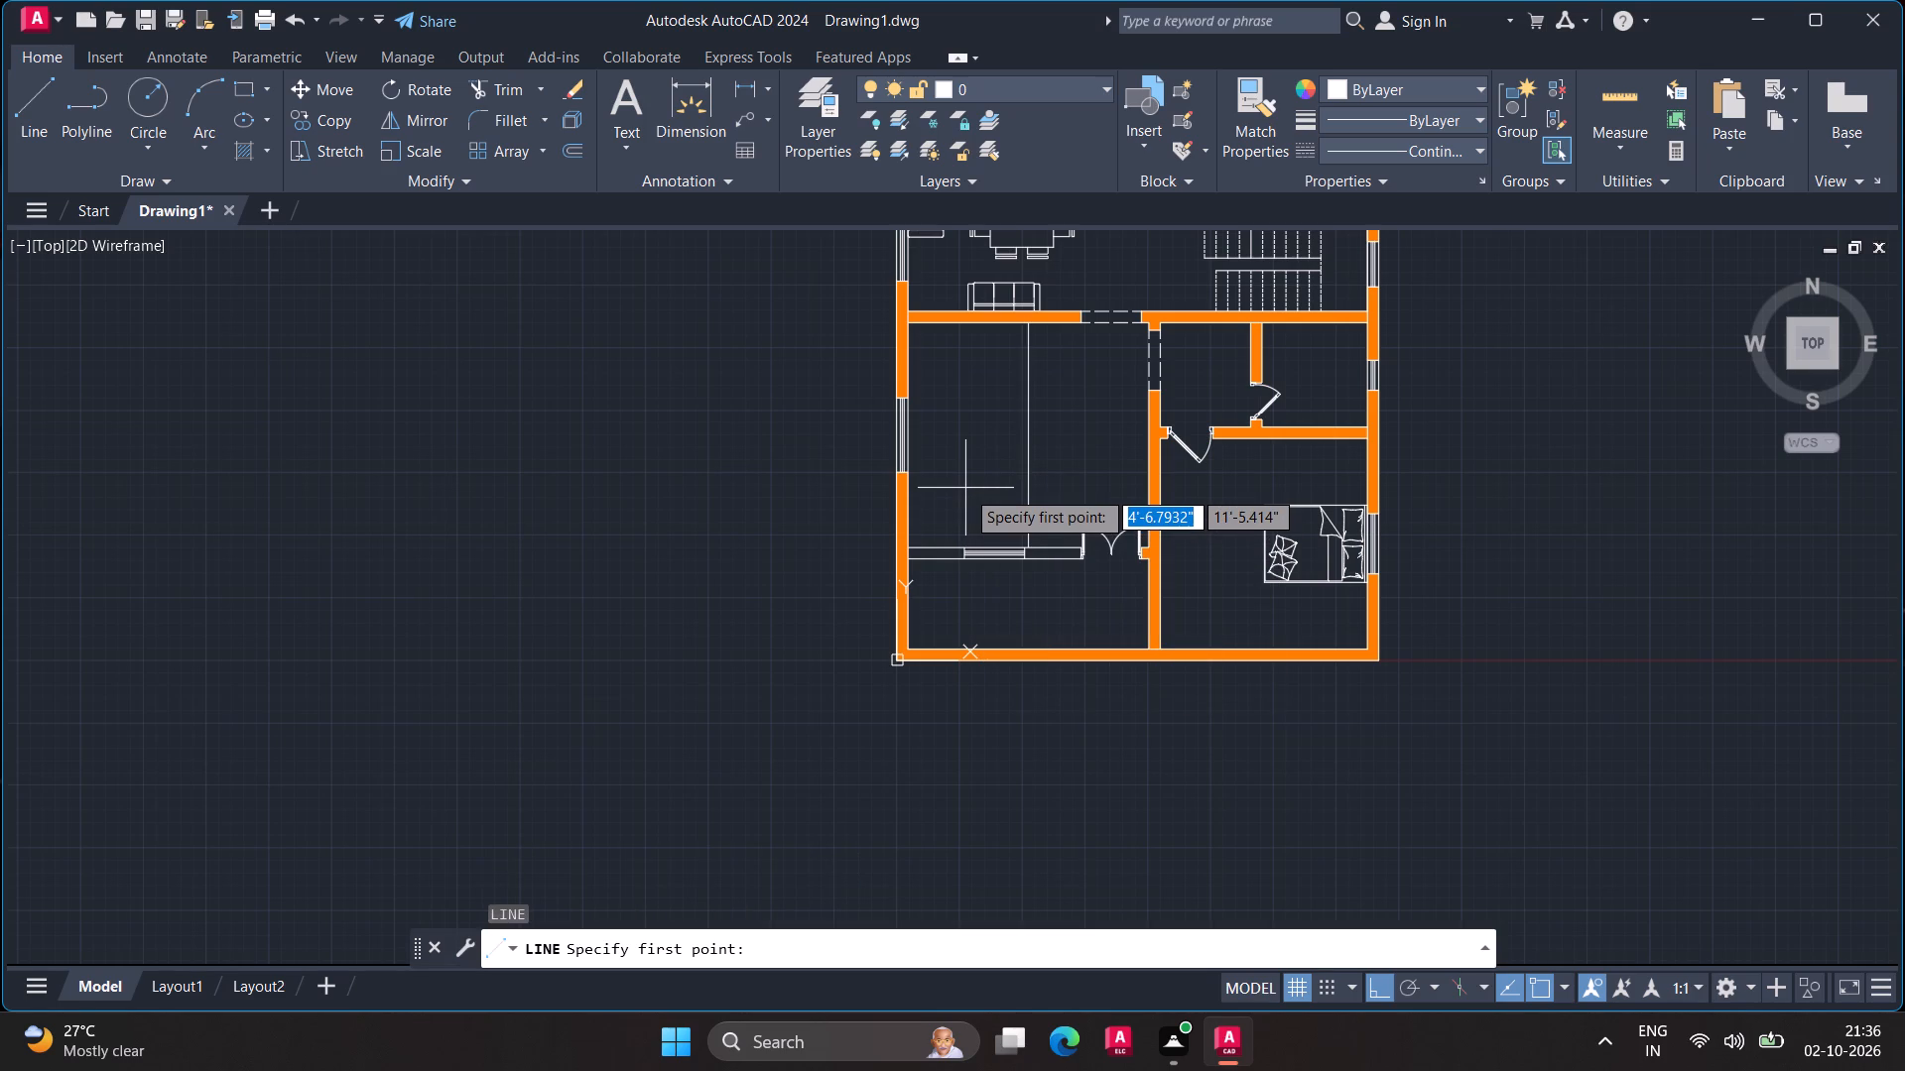
key("m")
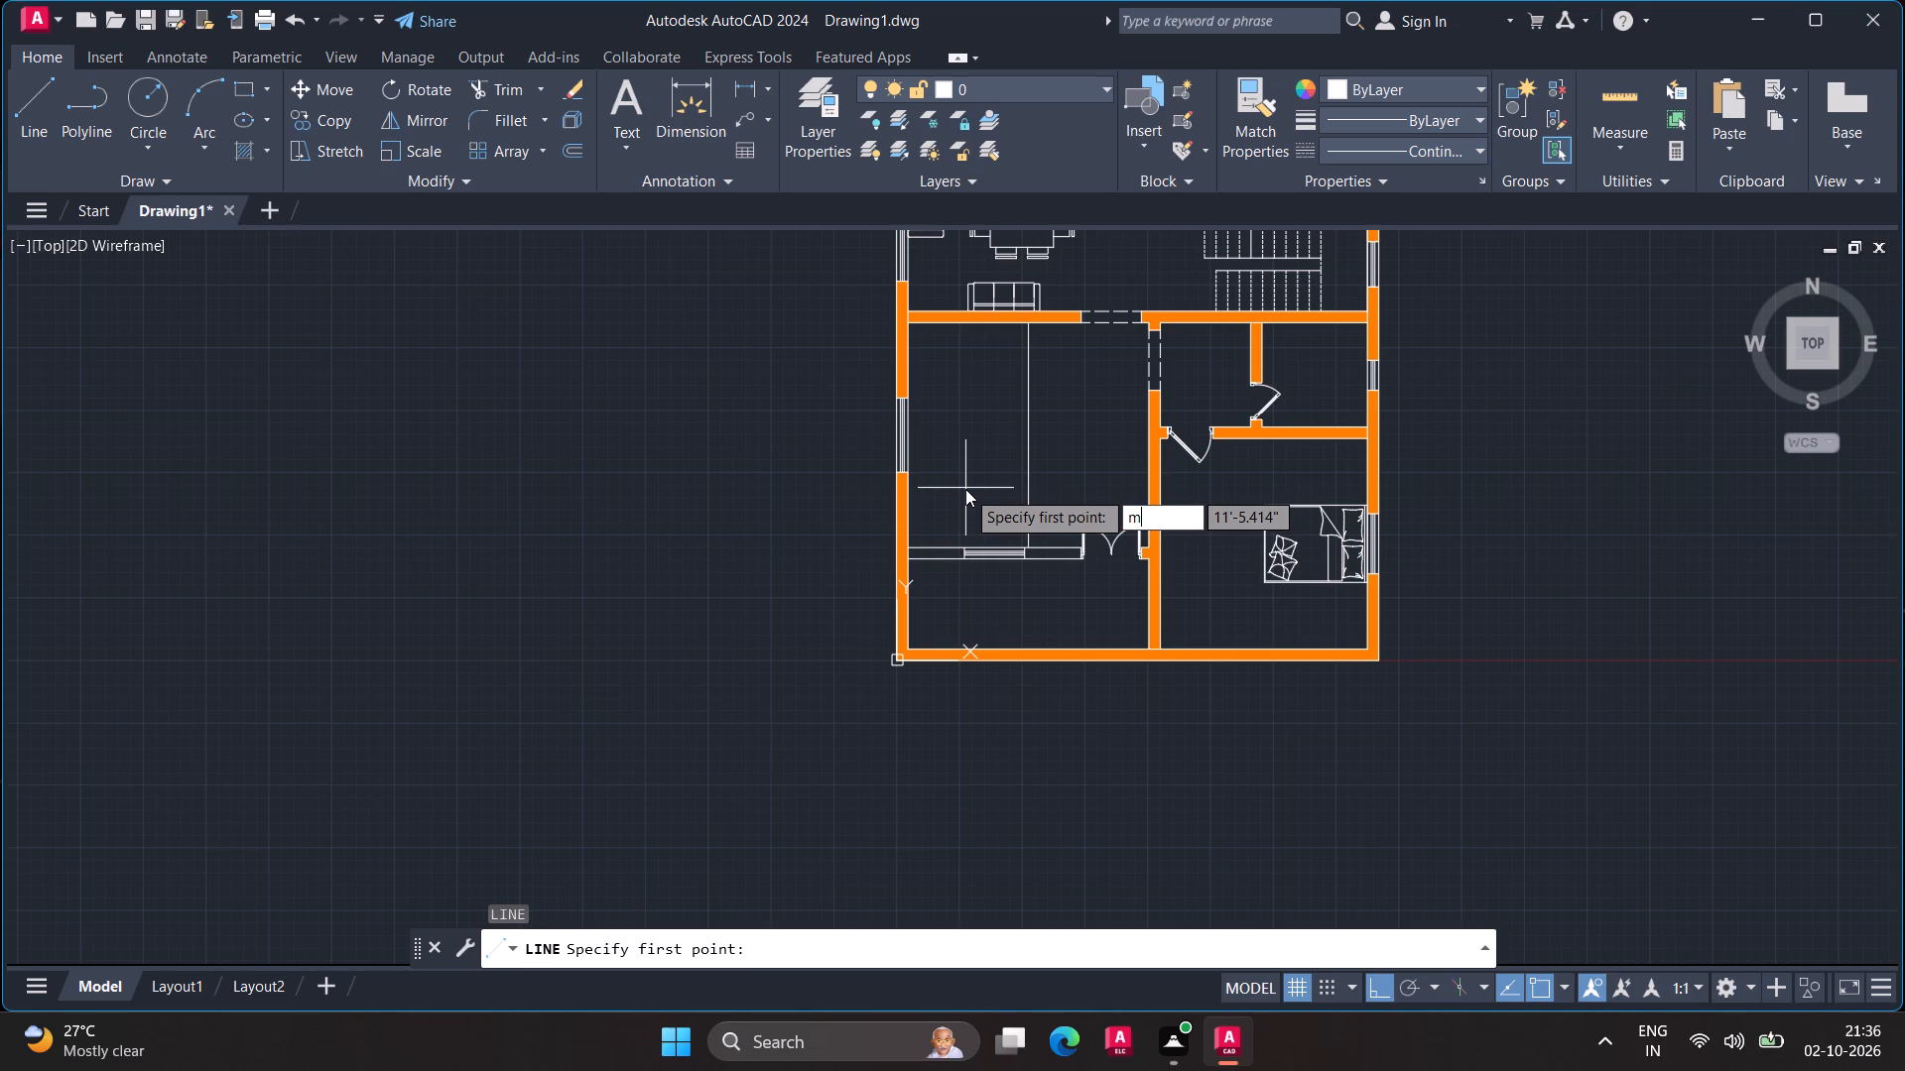
key("2")
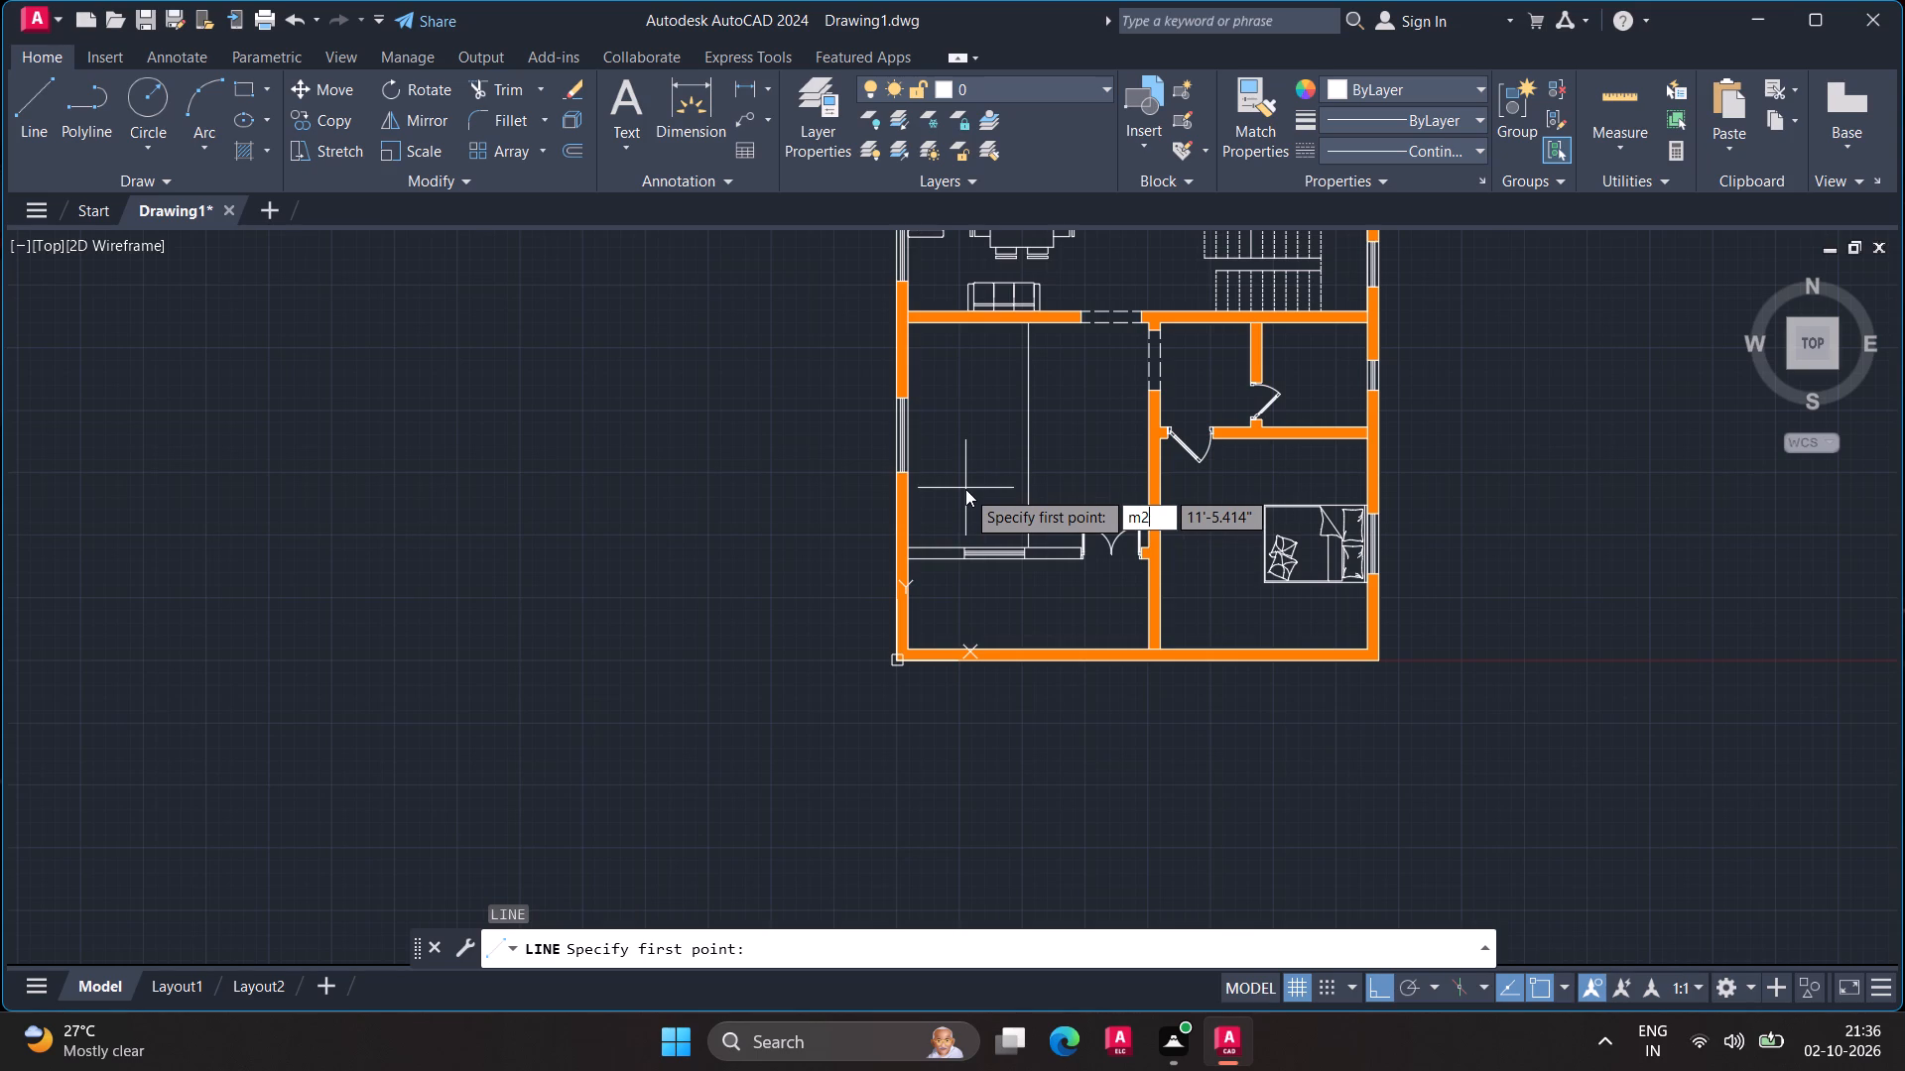
key("p")
key("Return")
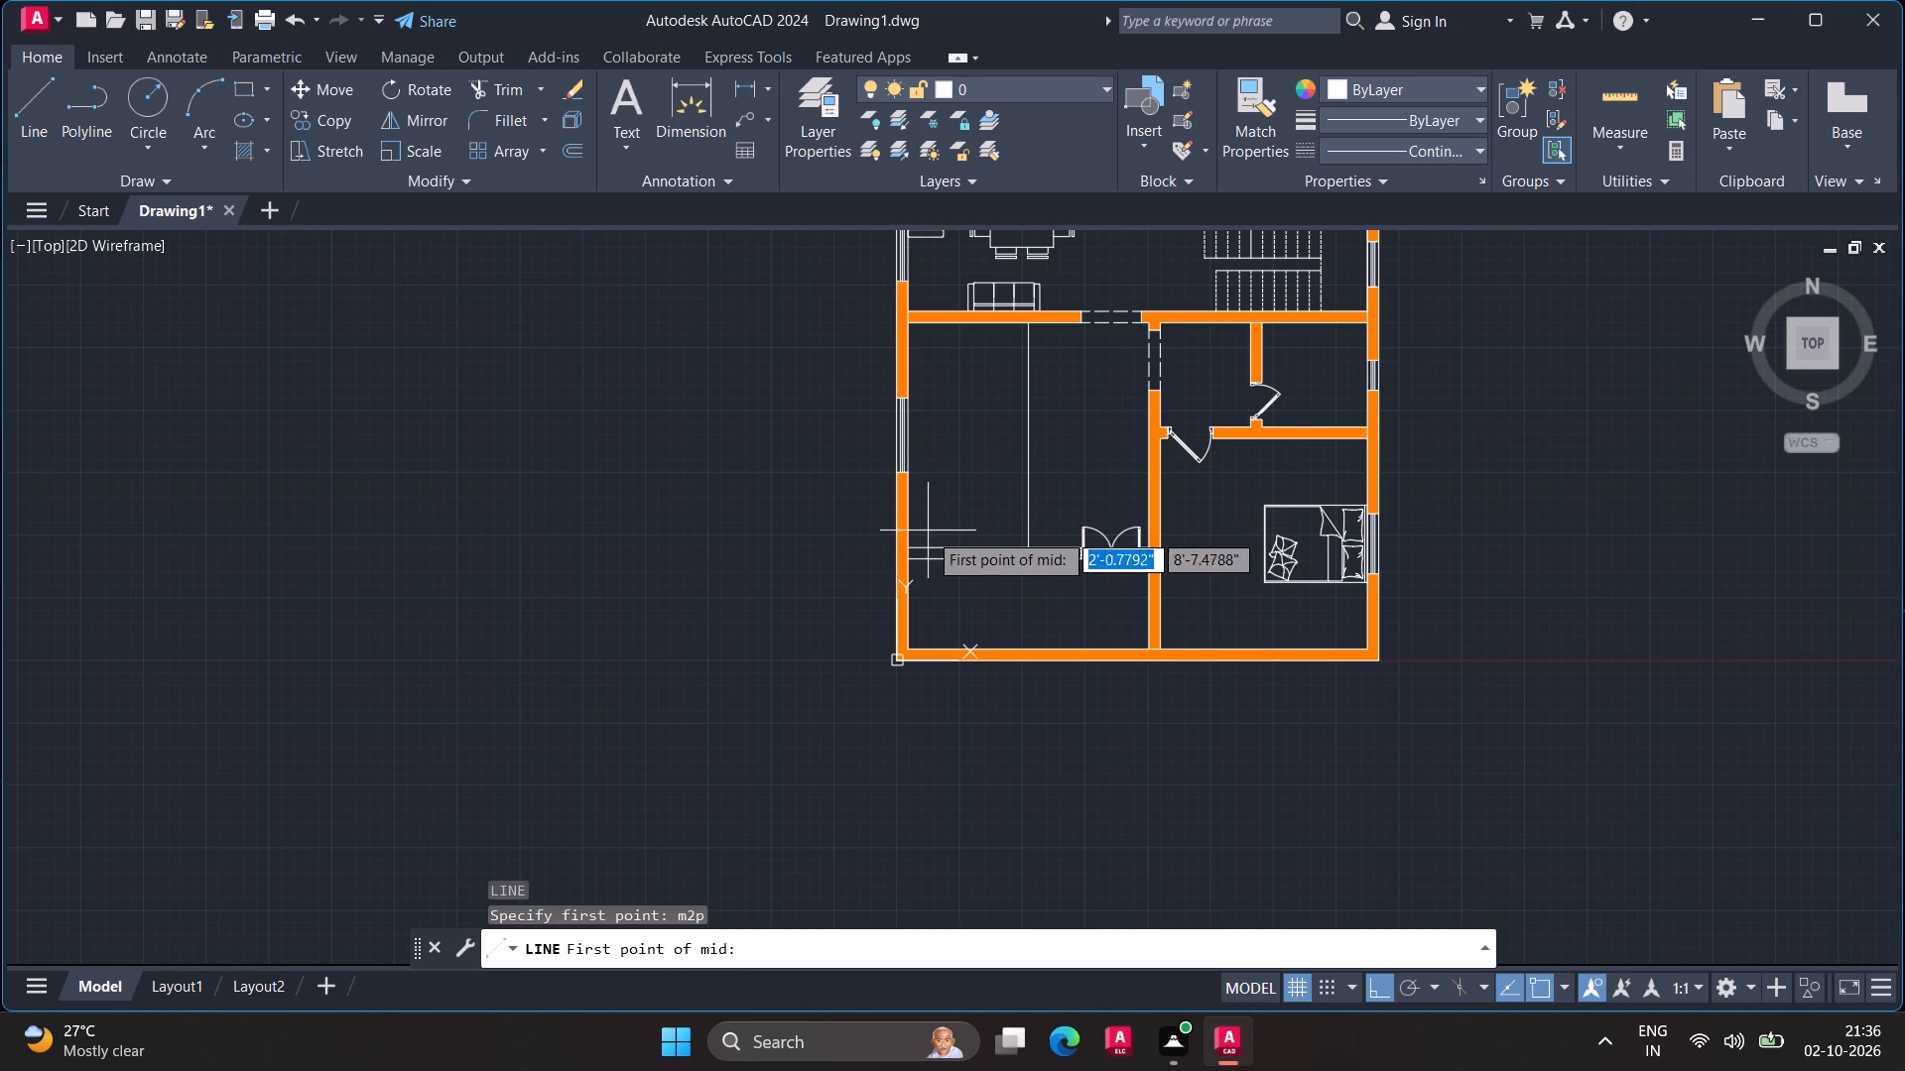
left_click(915, 545)
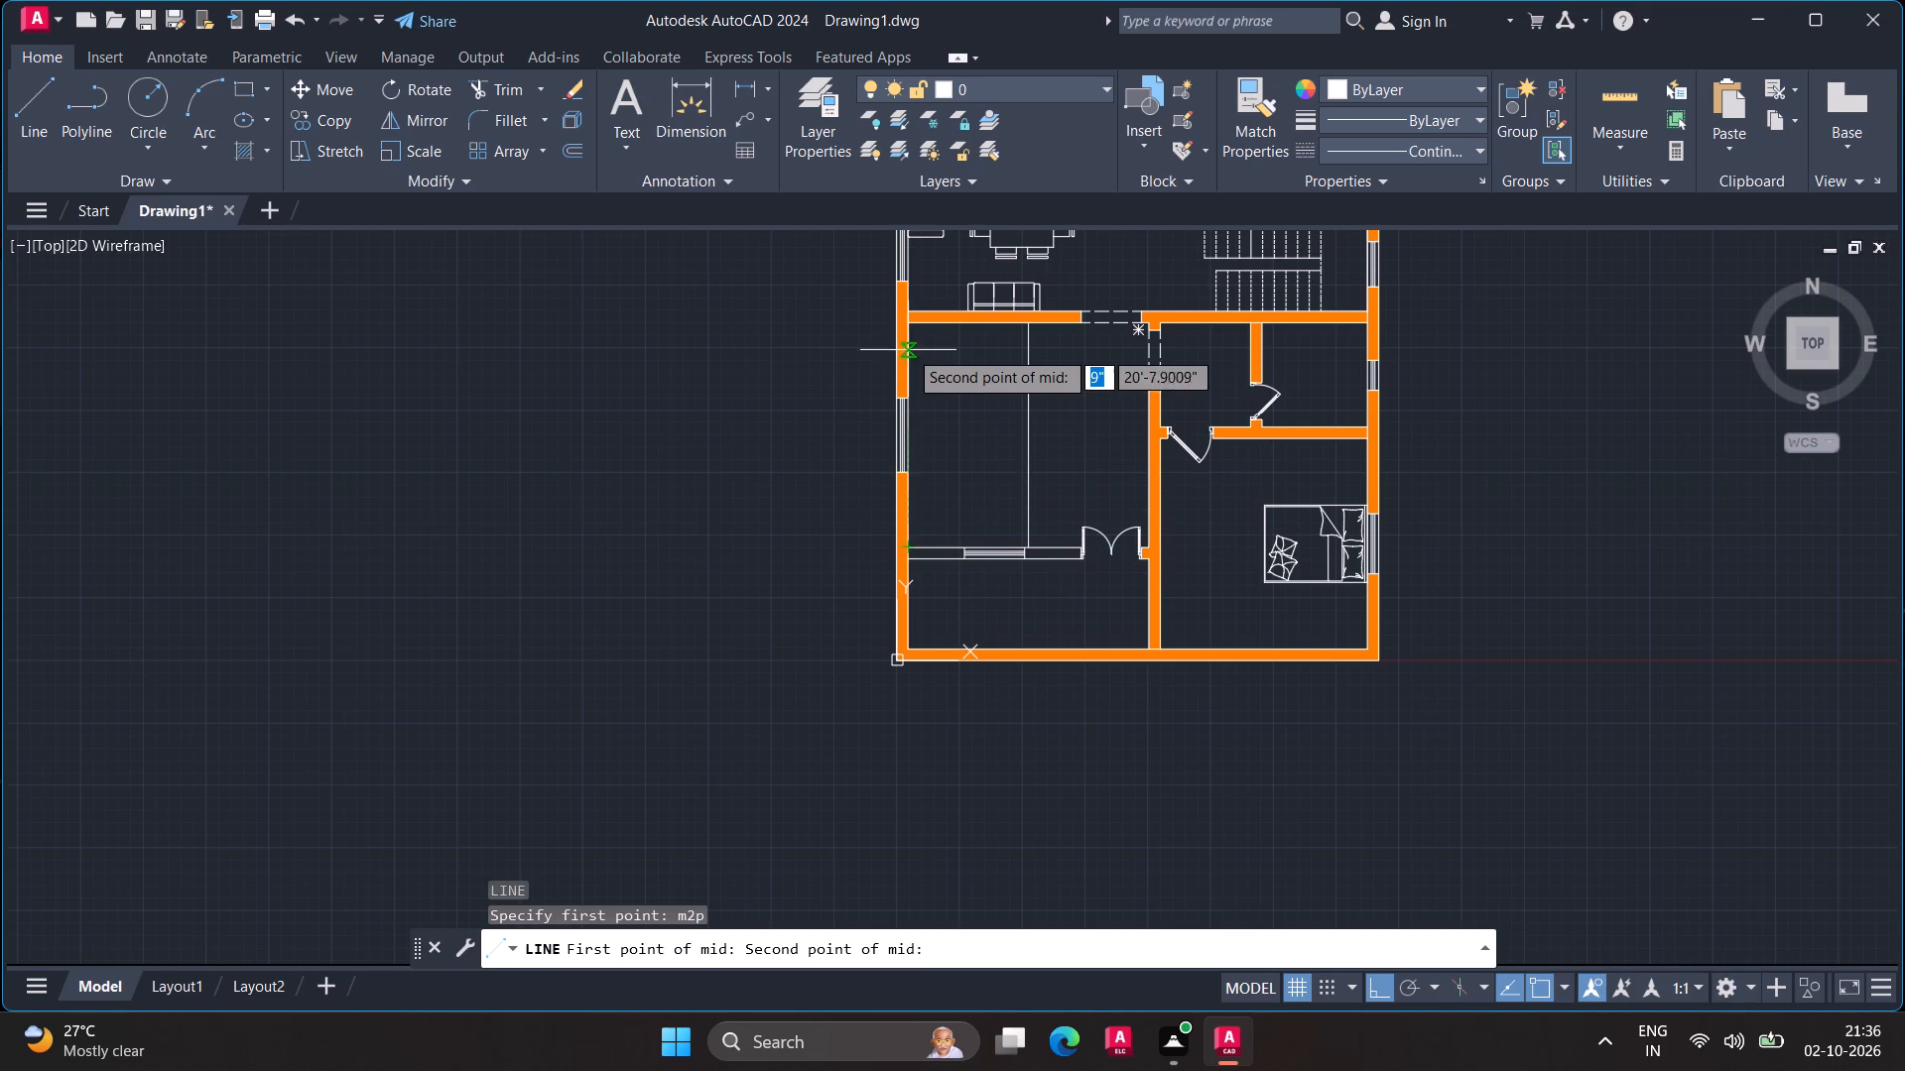
scroll(908, 330, "up", 2)
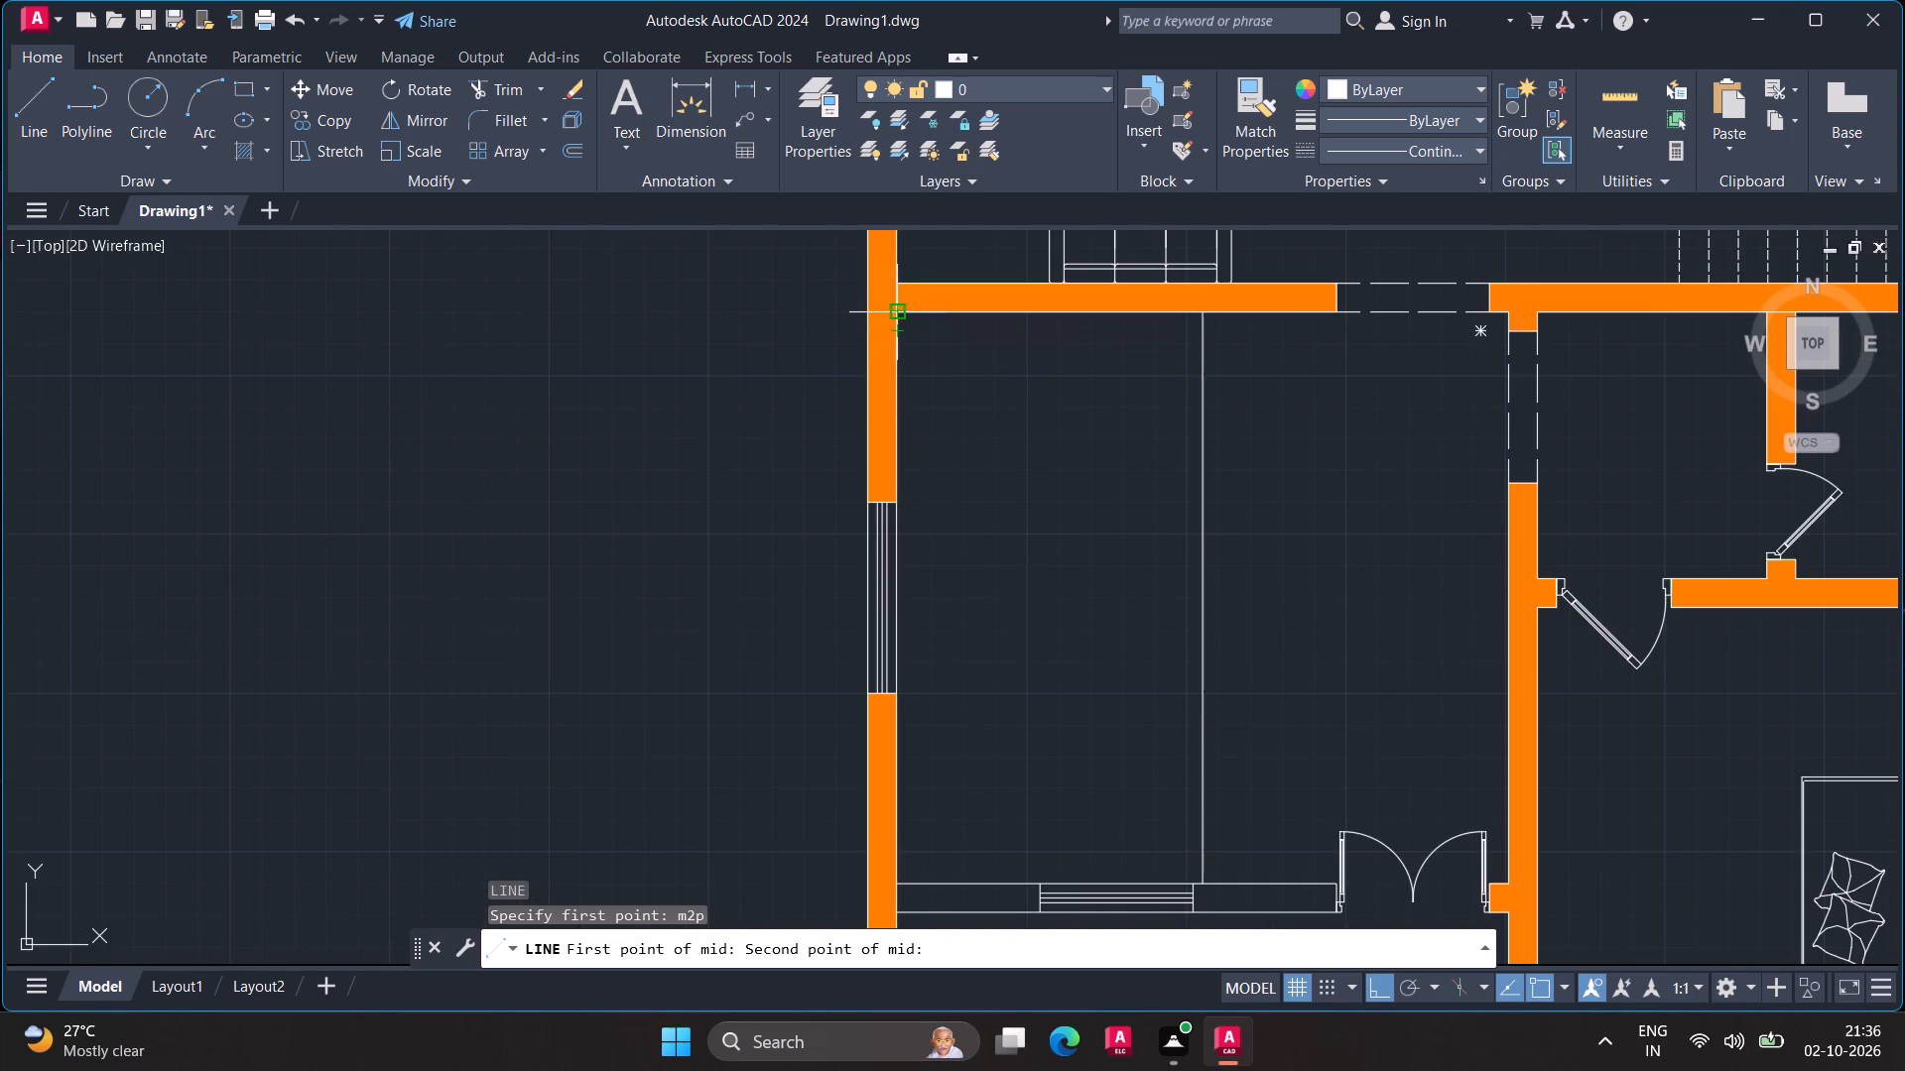
left_click(903, 315)
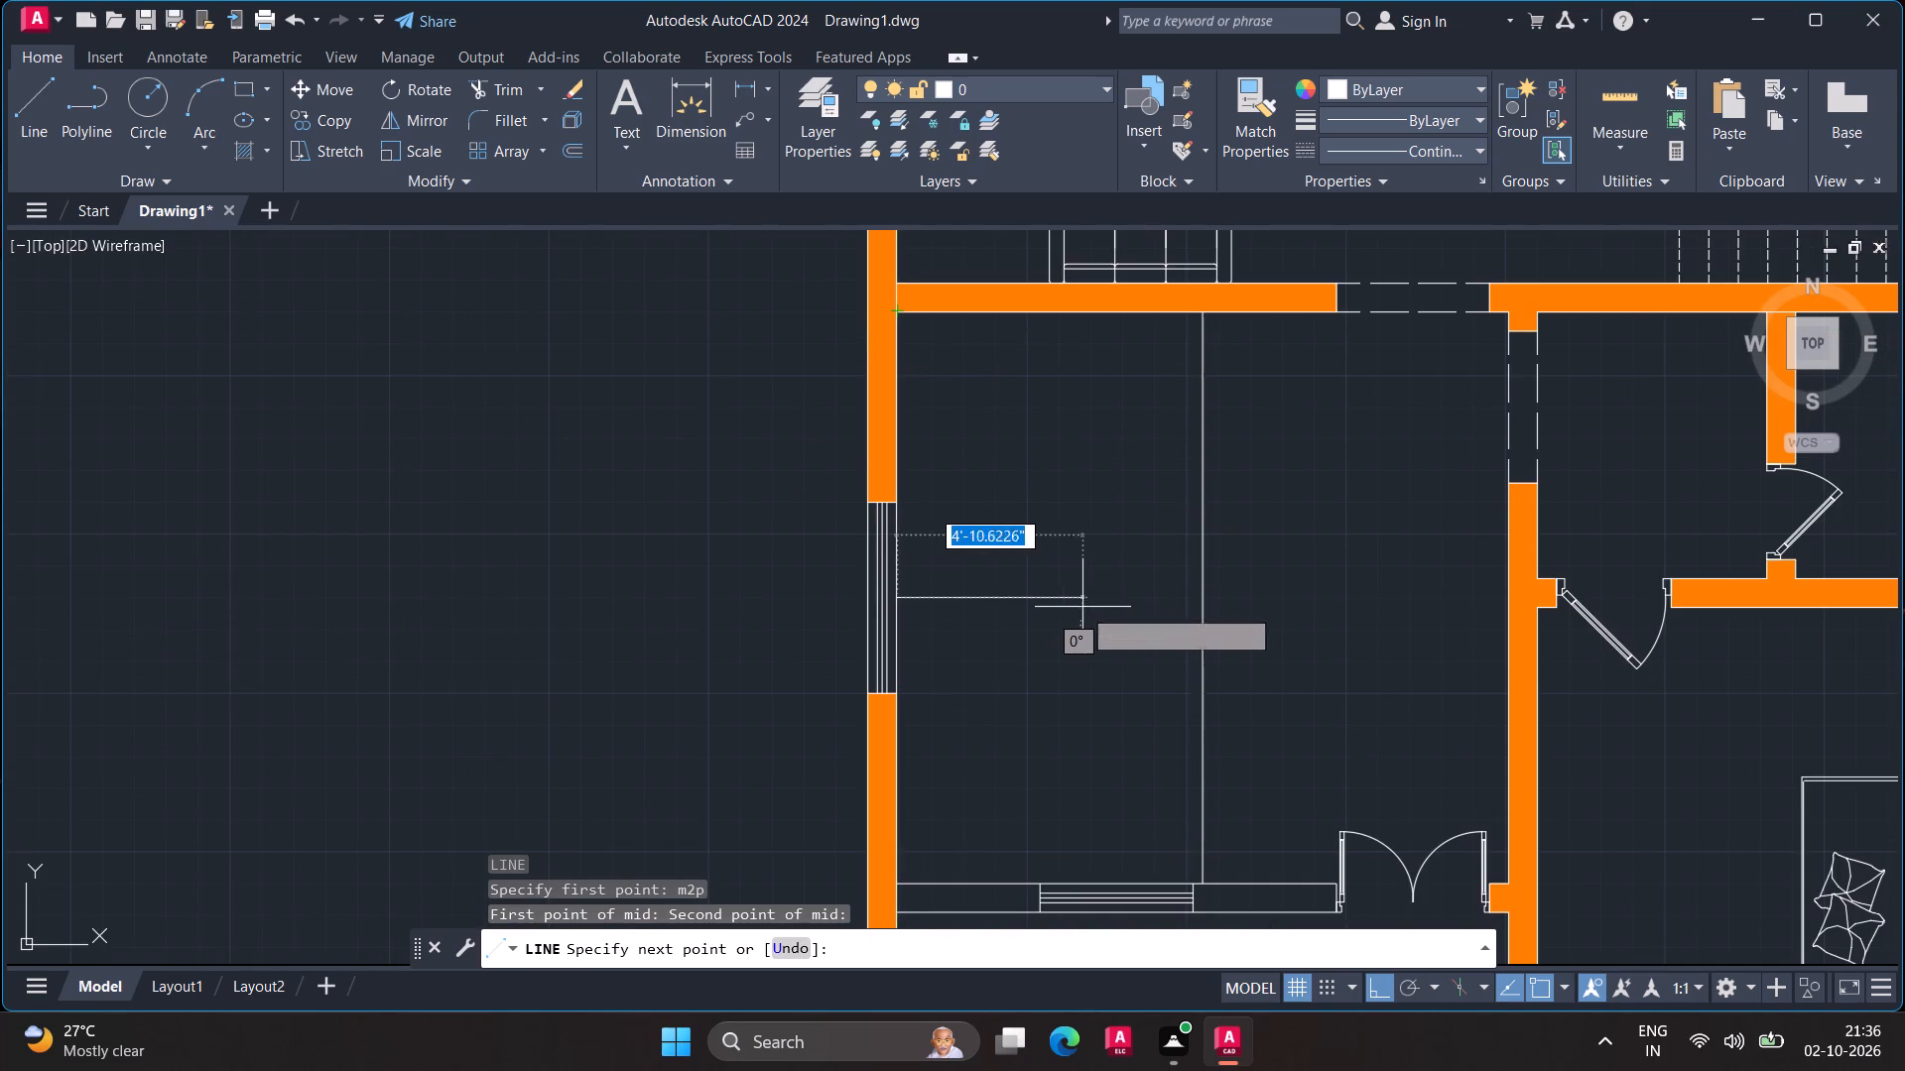
left_click(1248, 589)
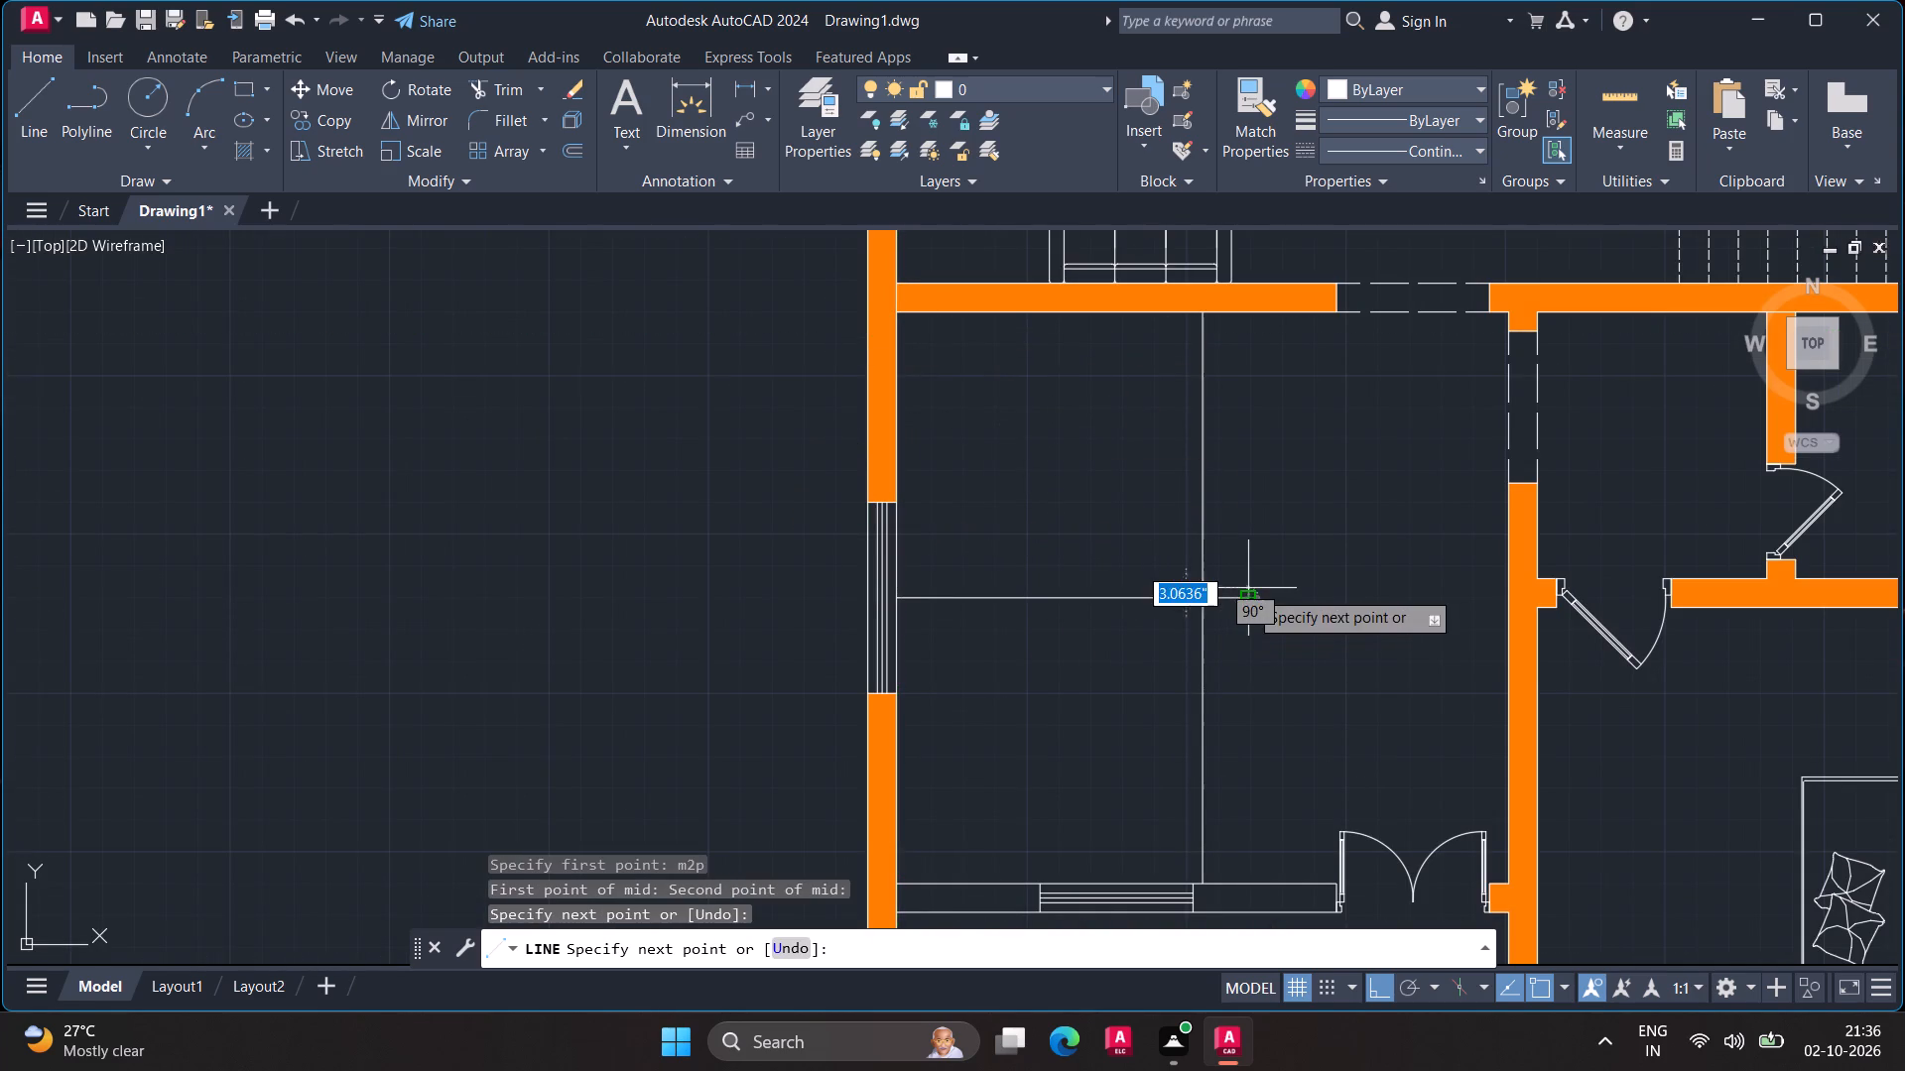
key("Escape")
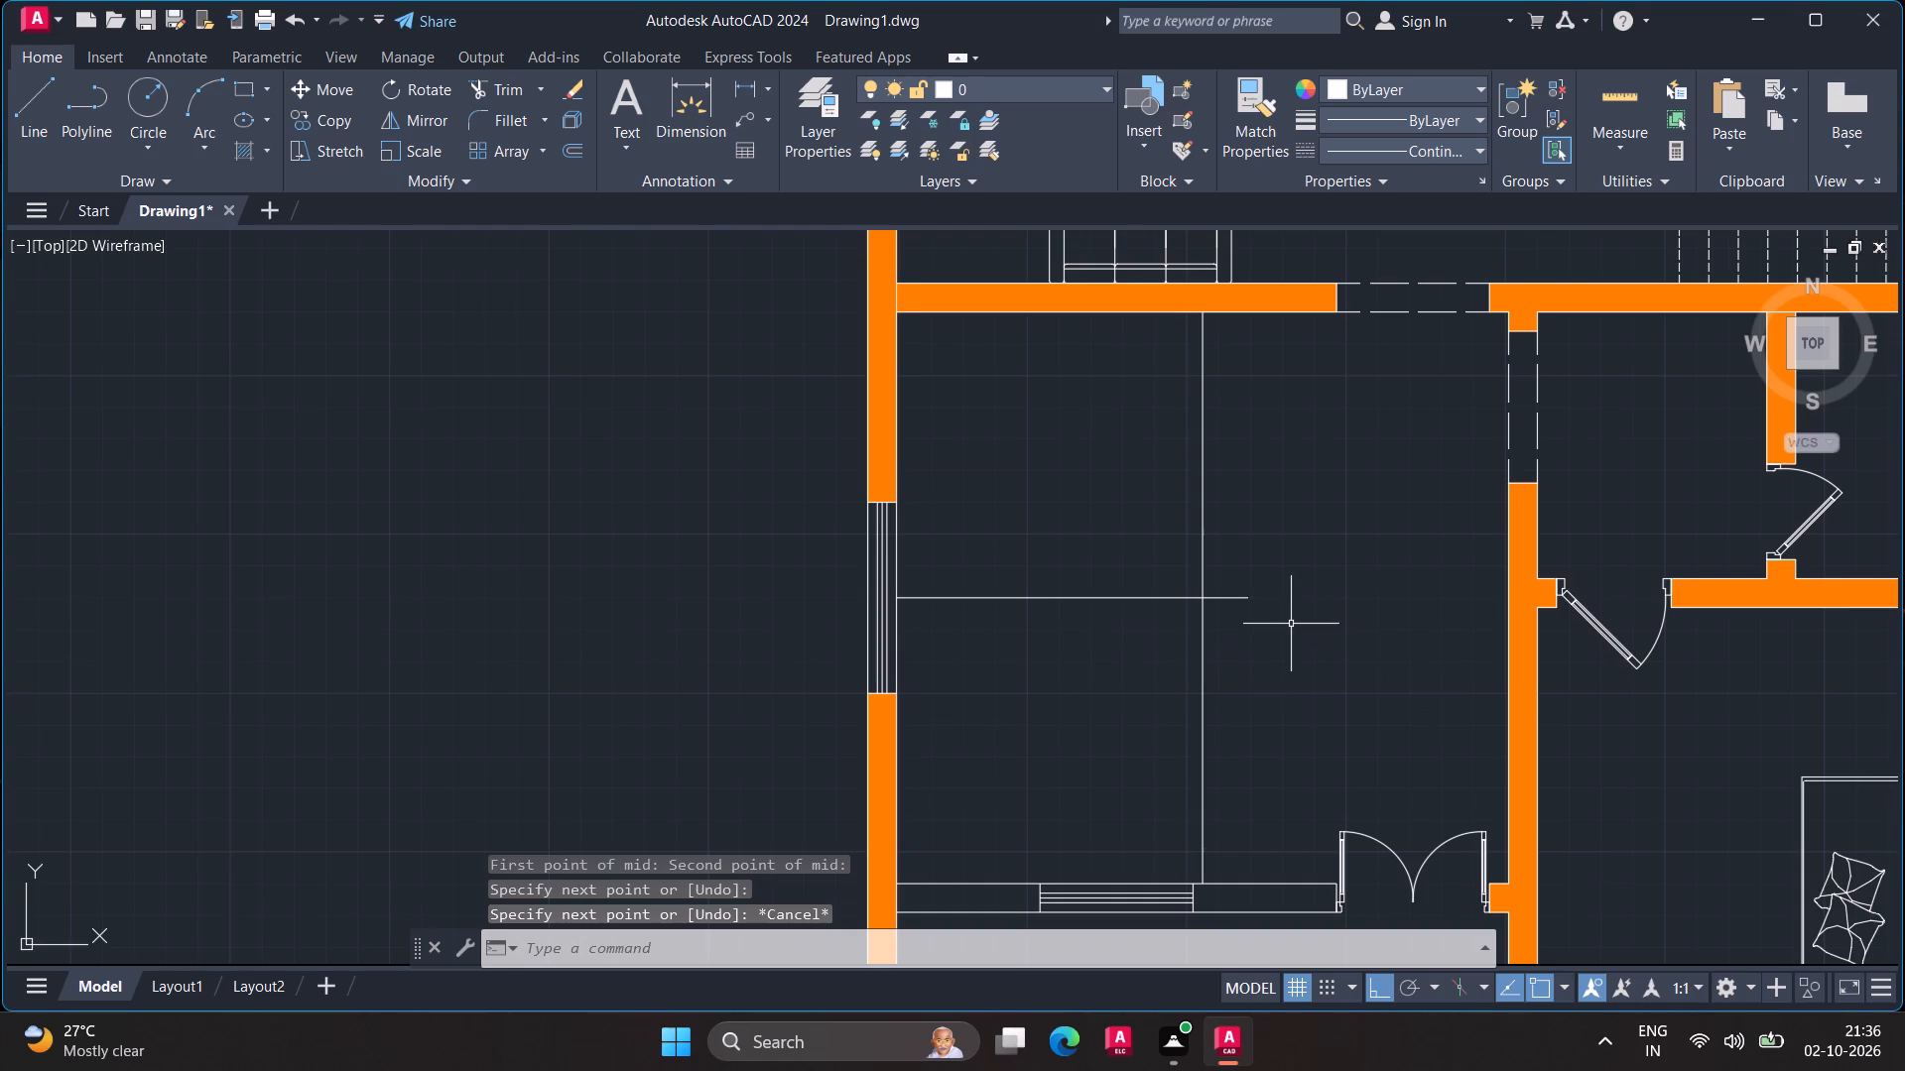
Move the sofa below the dining table into the front room, its back midpoint on the vertical guide's lower end at the double-door partition.
scroll(1300, 600, "down", 1)
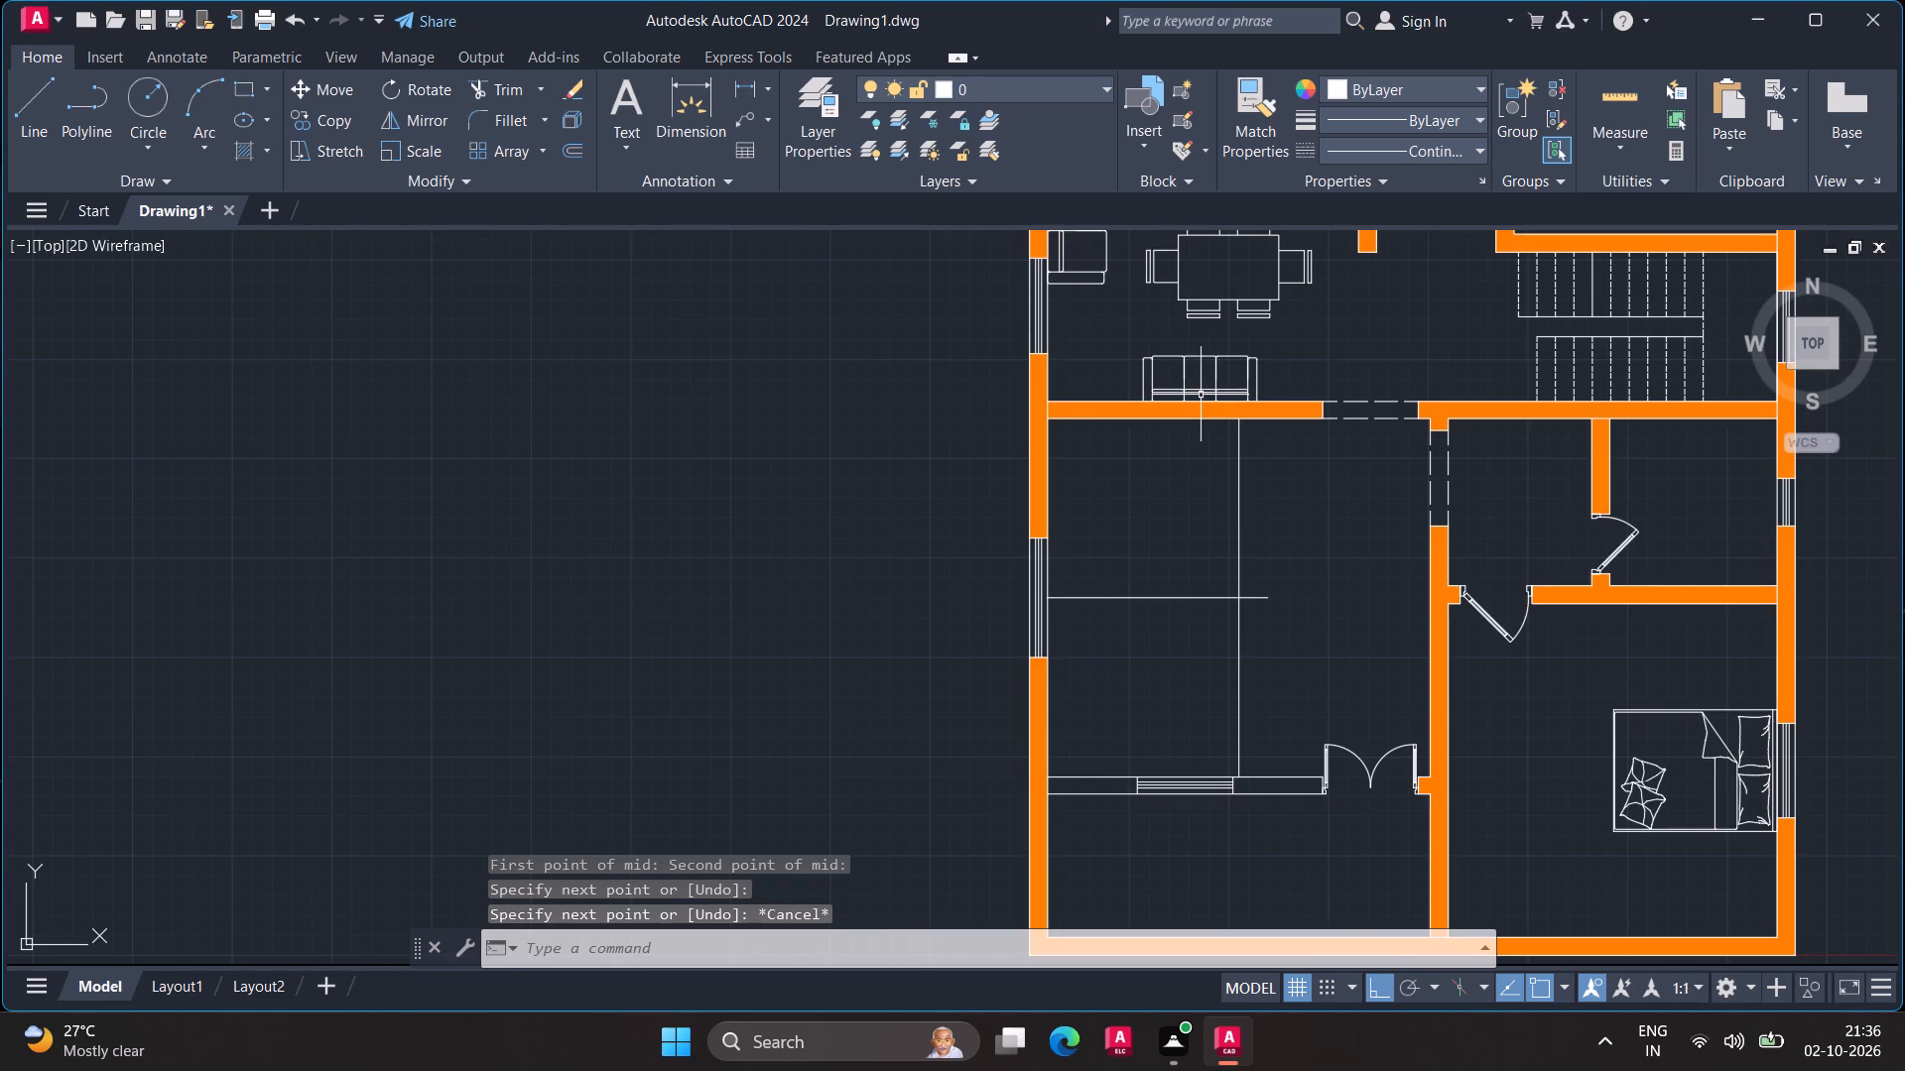
left_click(1201, 389)
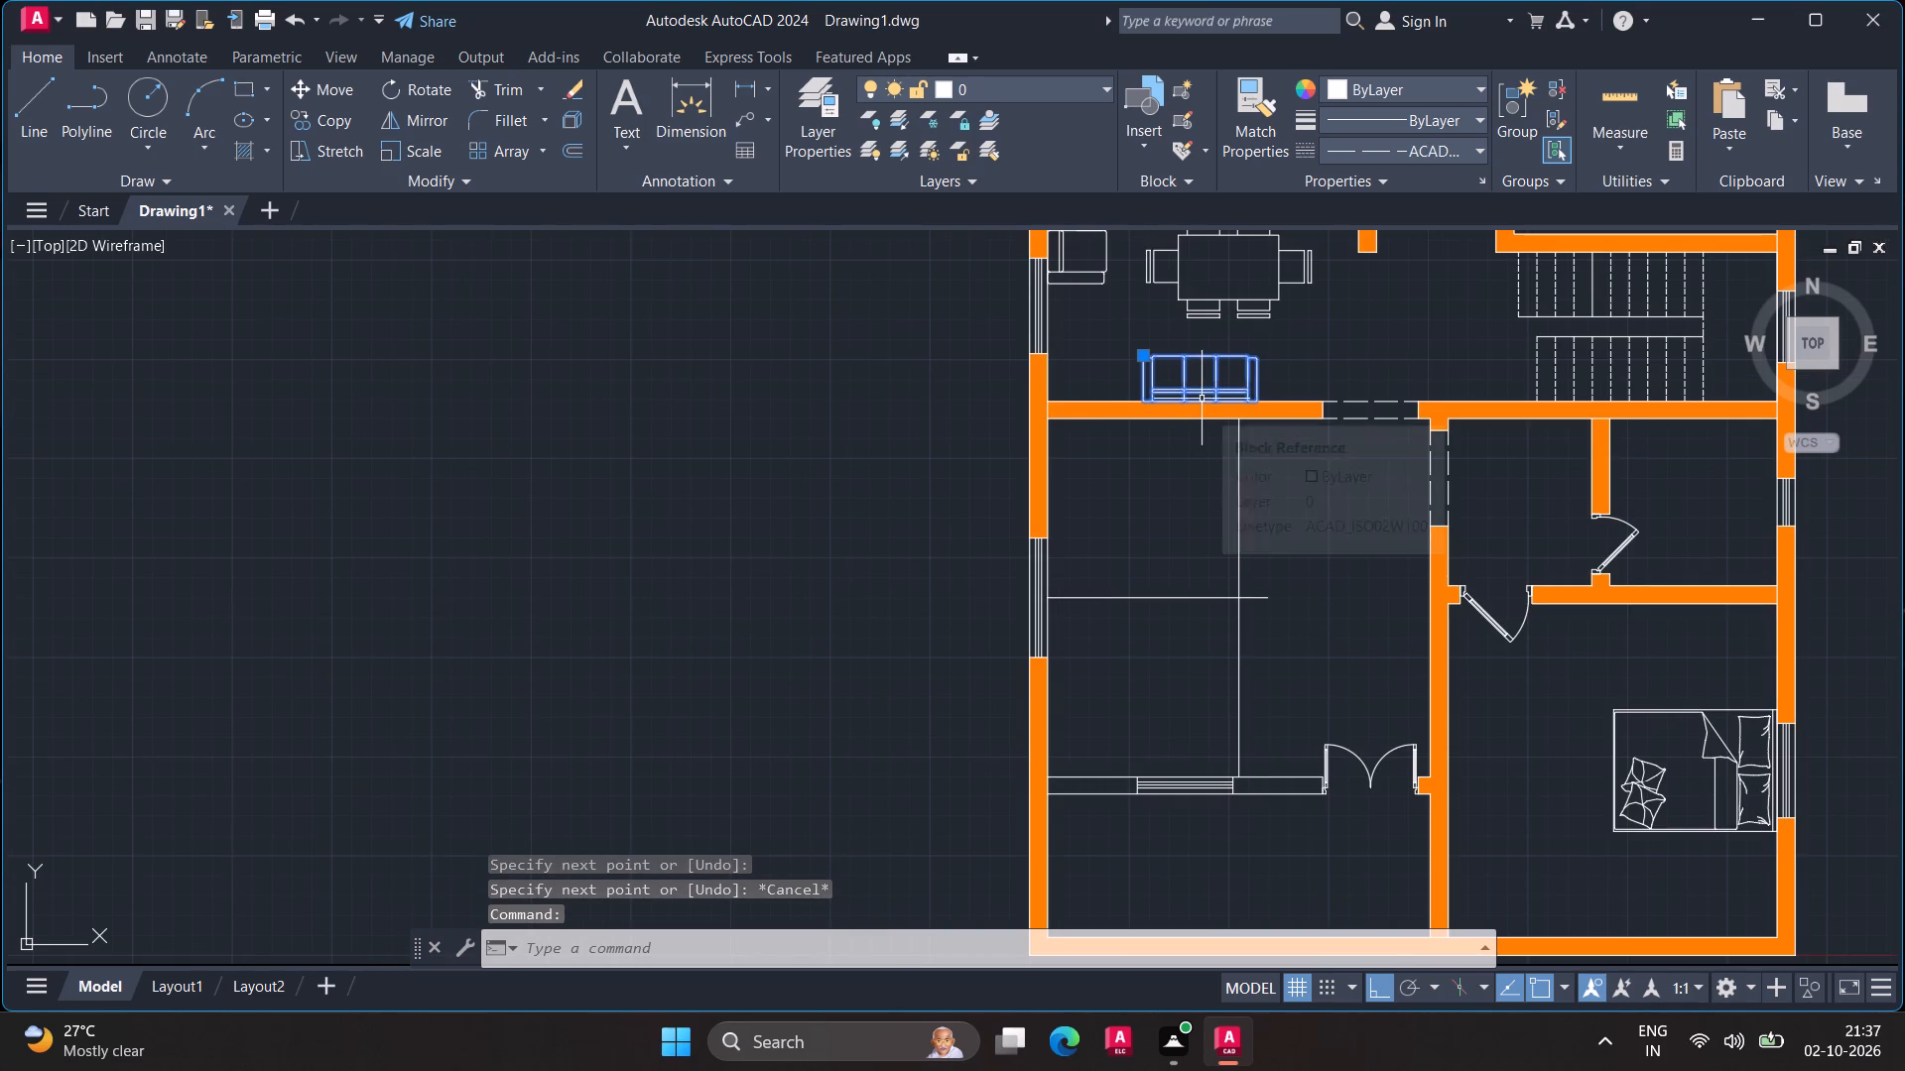
type("m")
key("space")
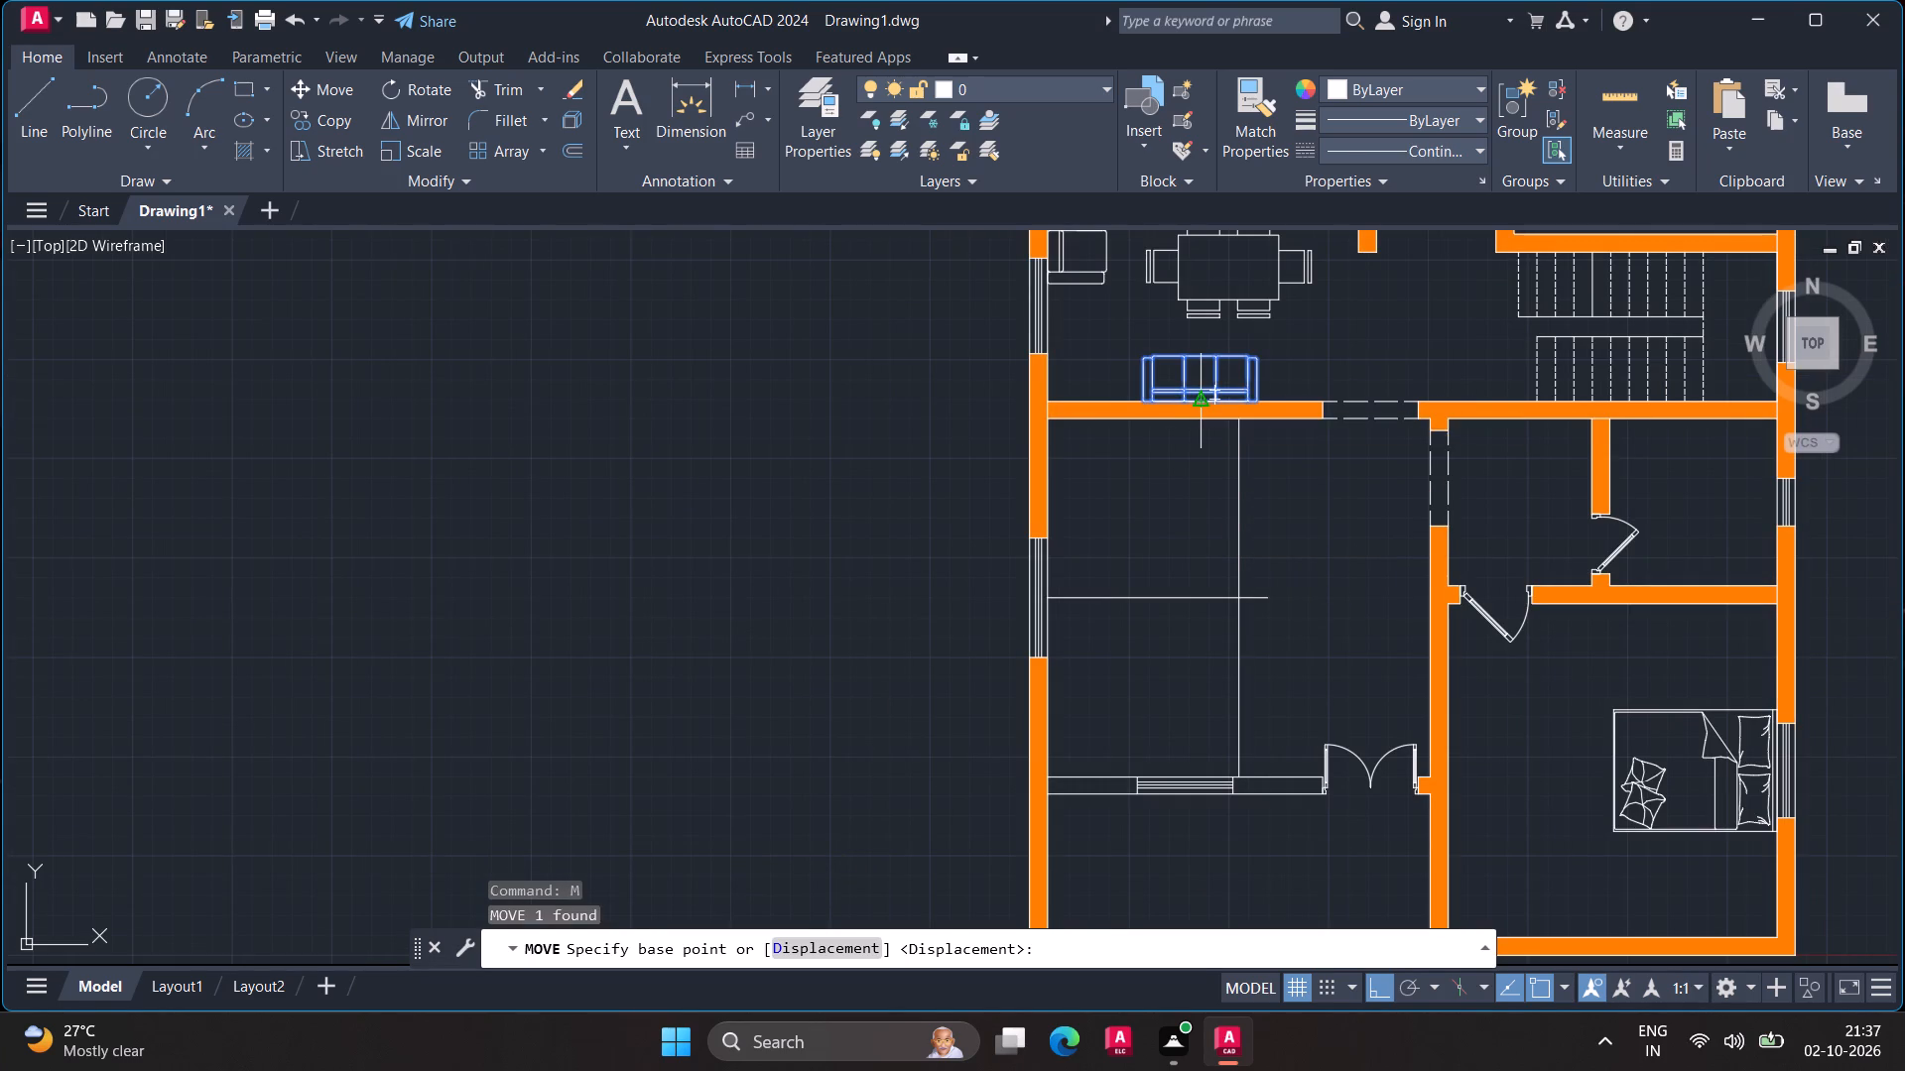
left_click(1198, 398)
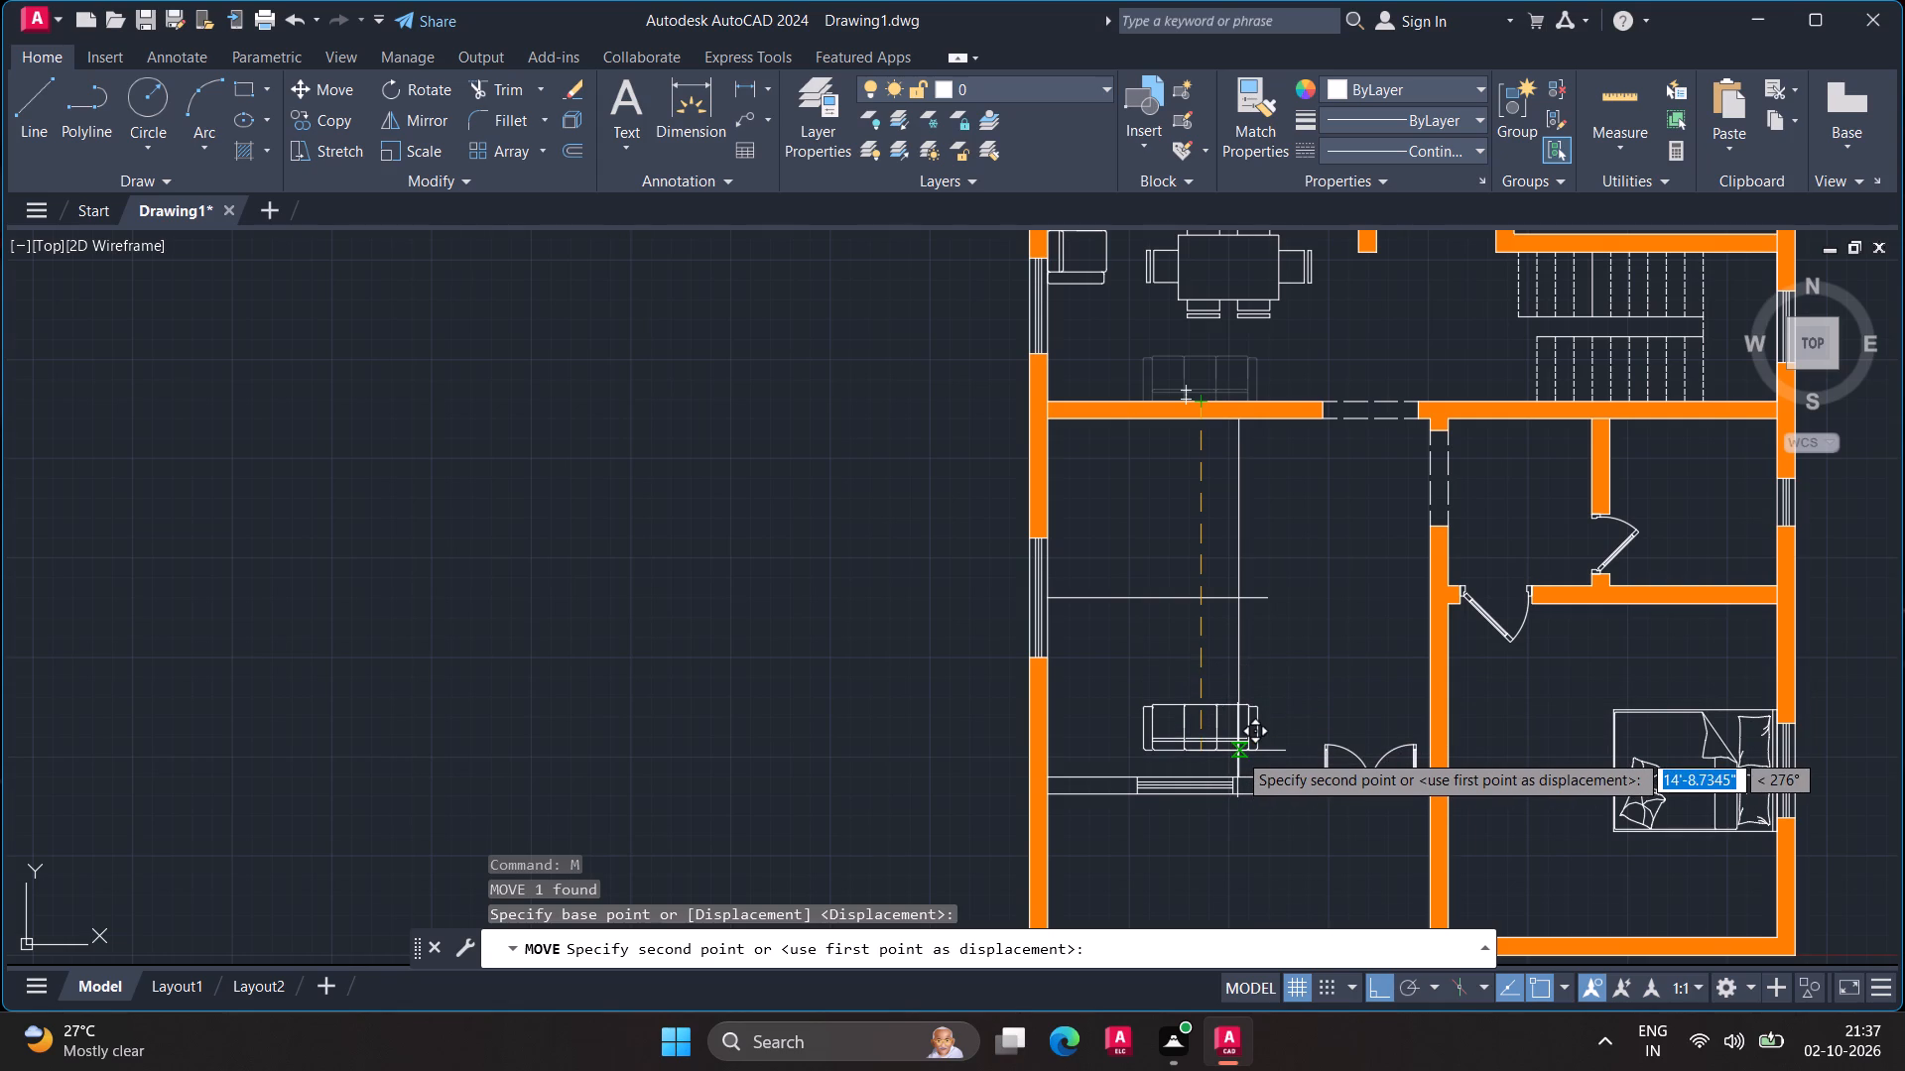
key("F8")
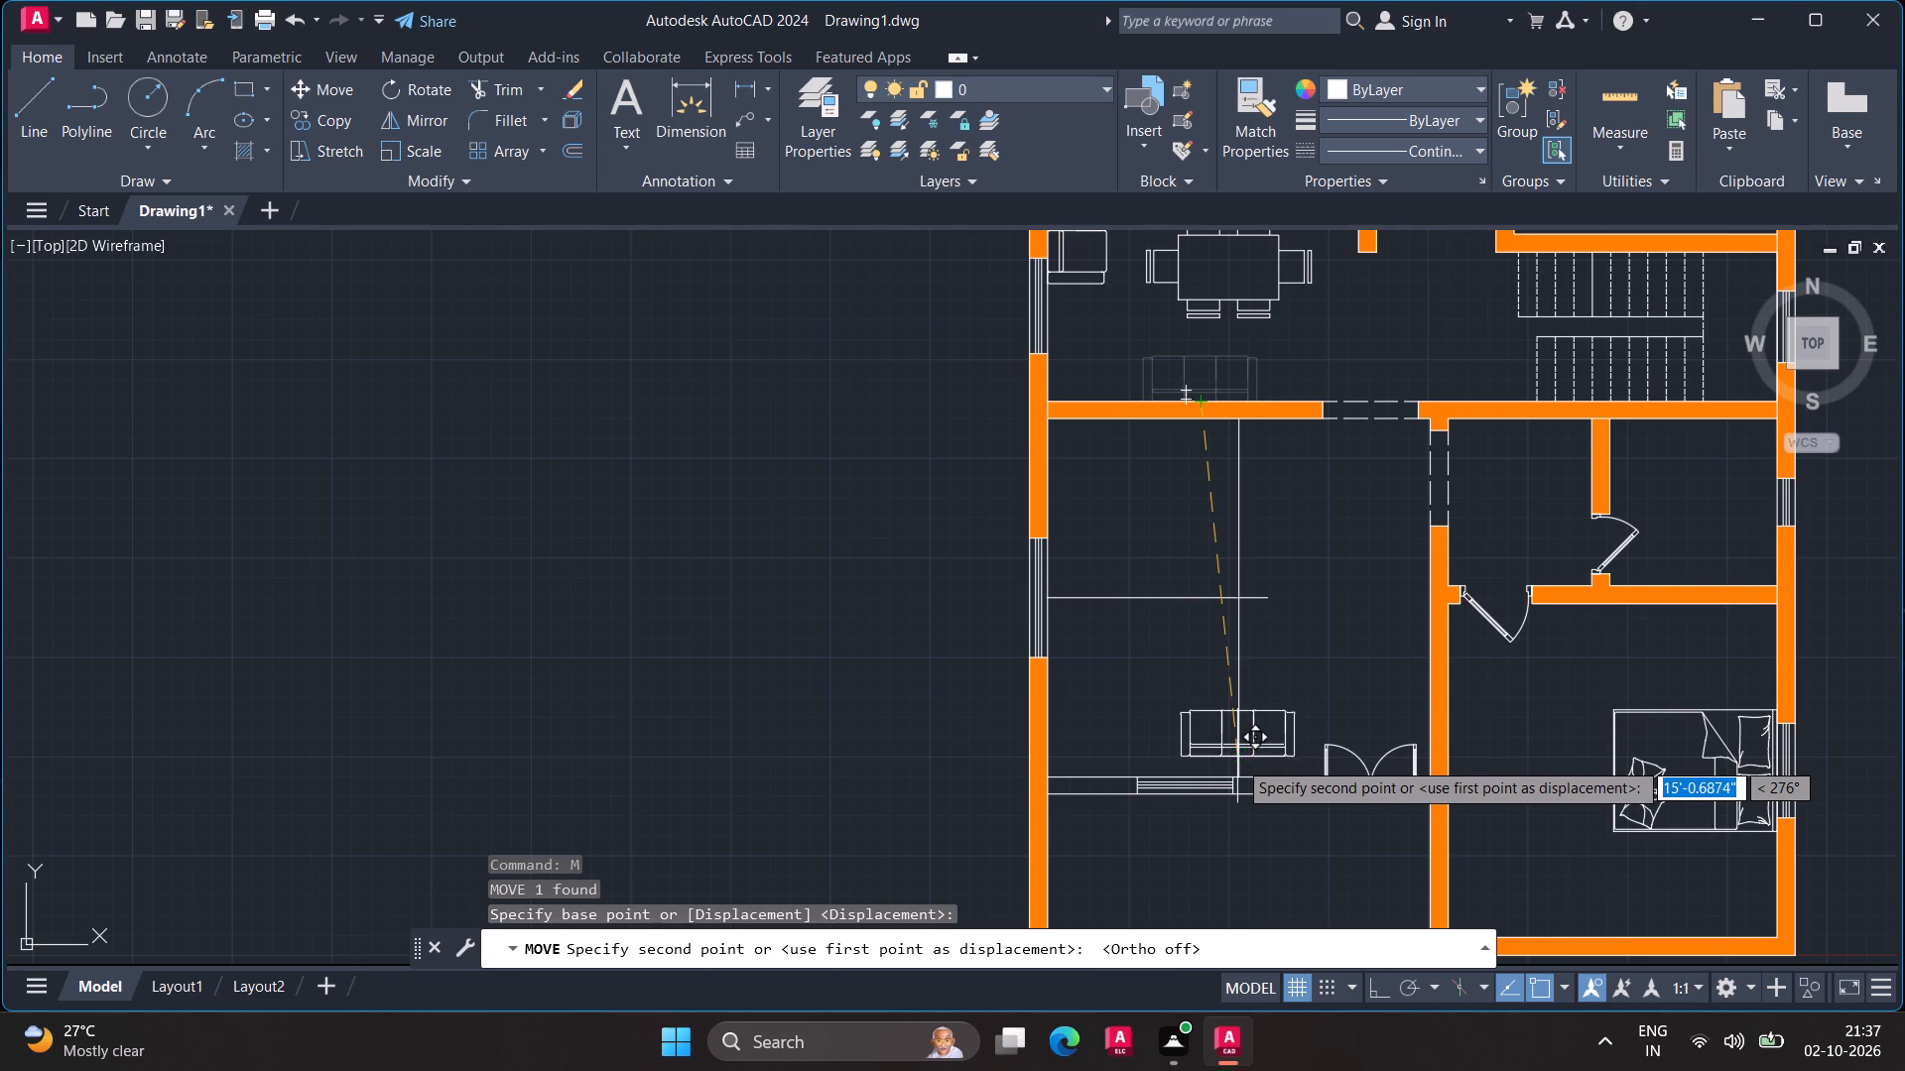
left_click(1237, 773)
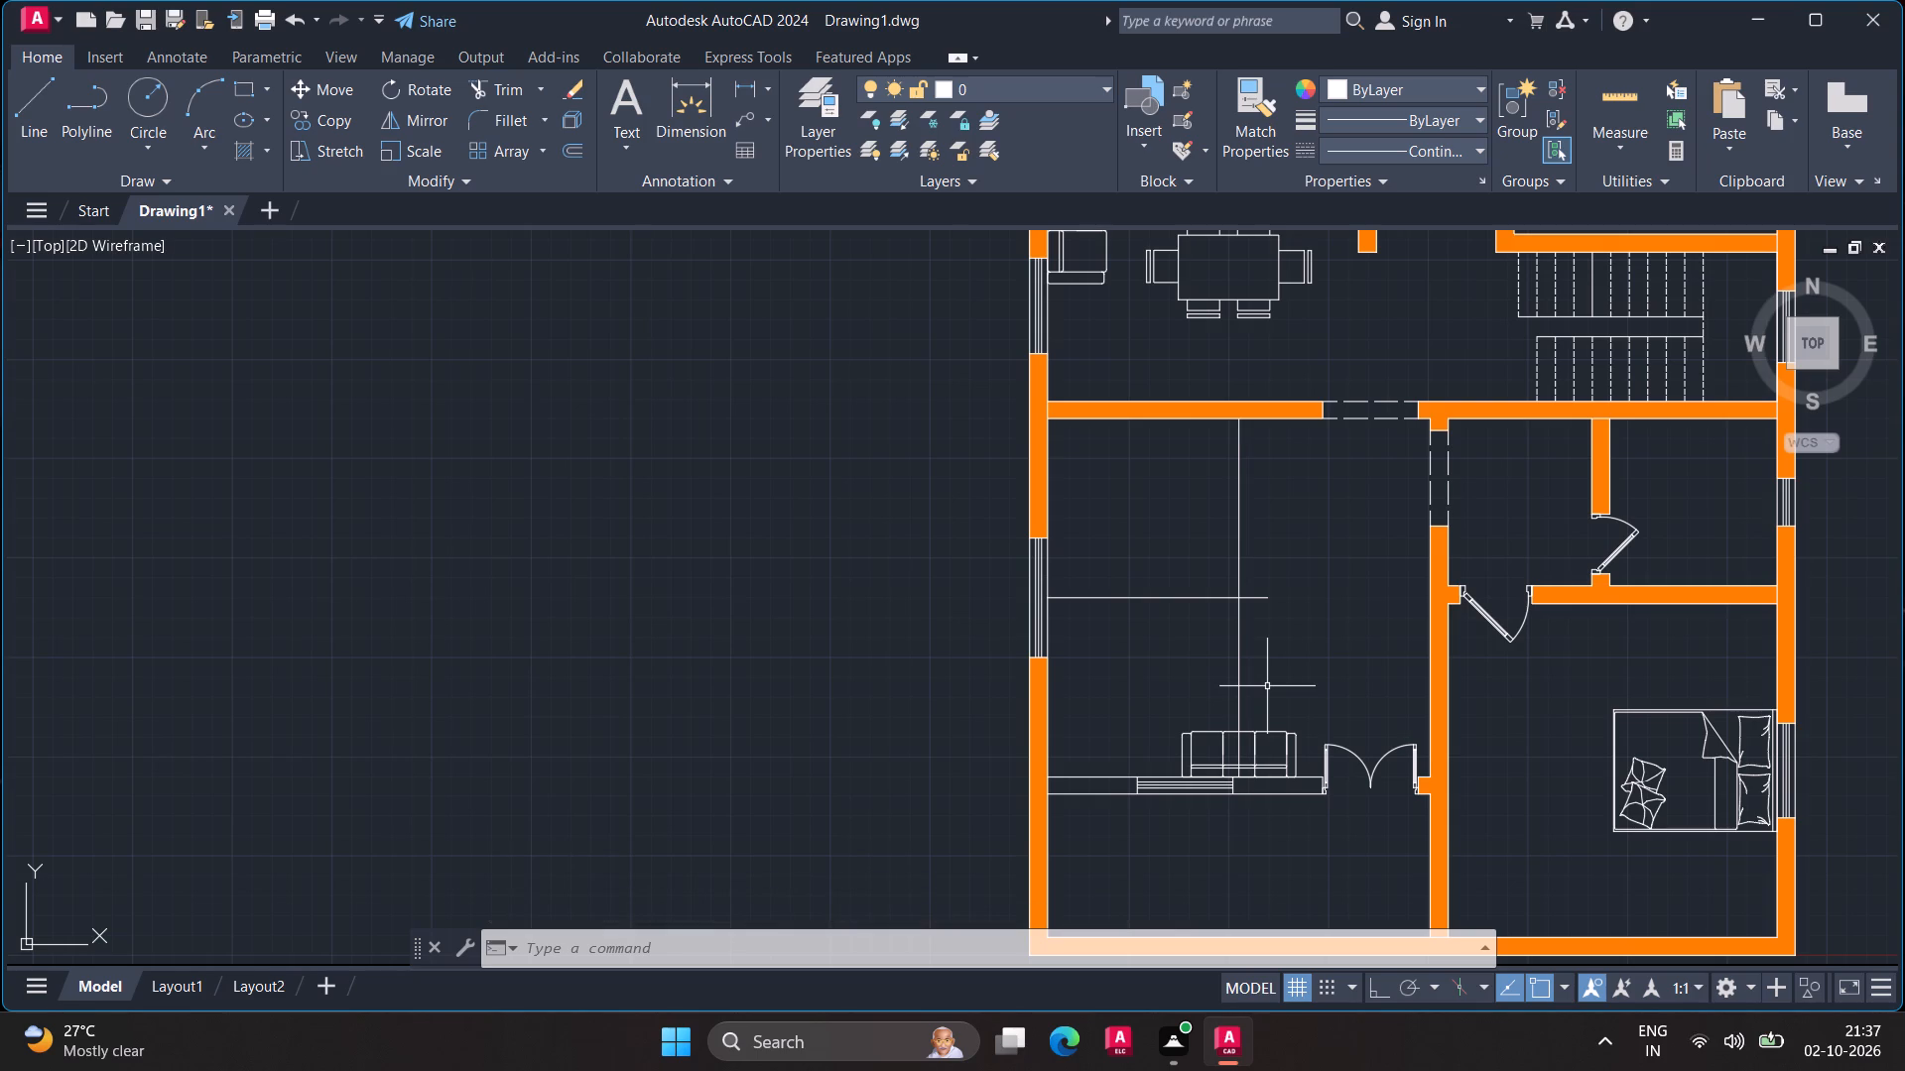
Move the sofa above the dining table into the front room, its back midpoint on the vertical guide's upper end.
scroll(1276, 489, "down", 2)
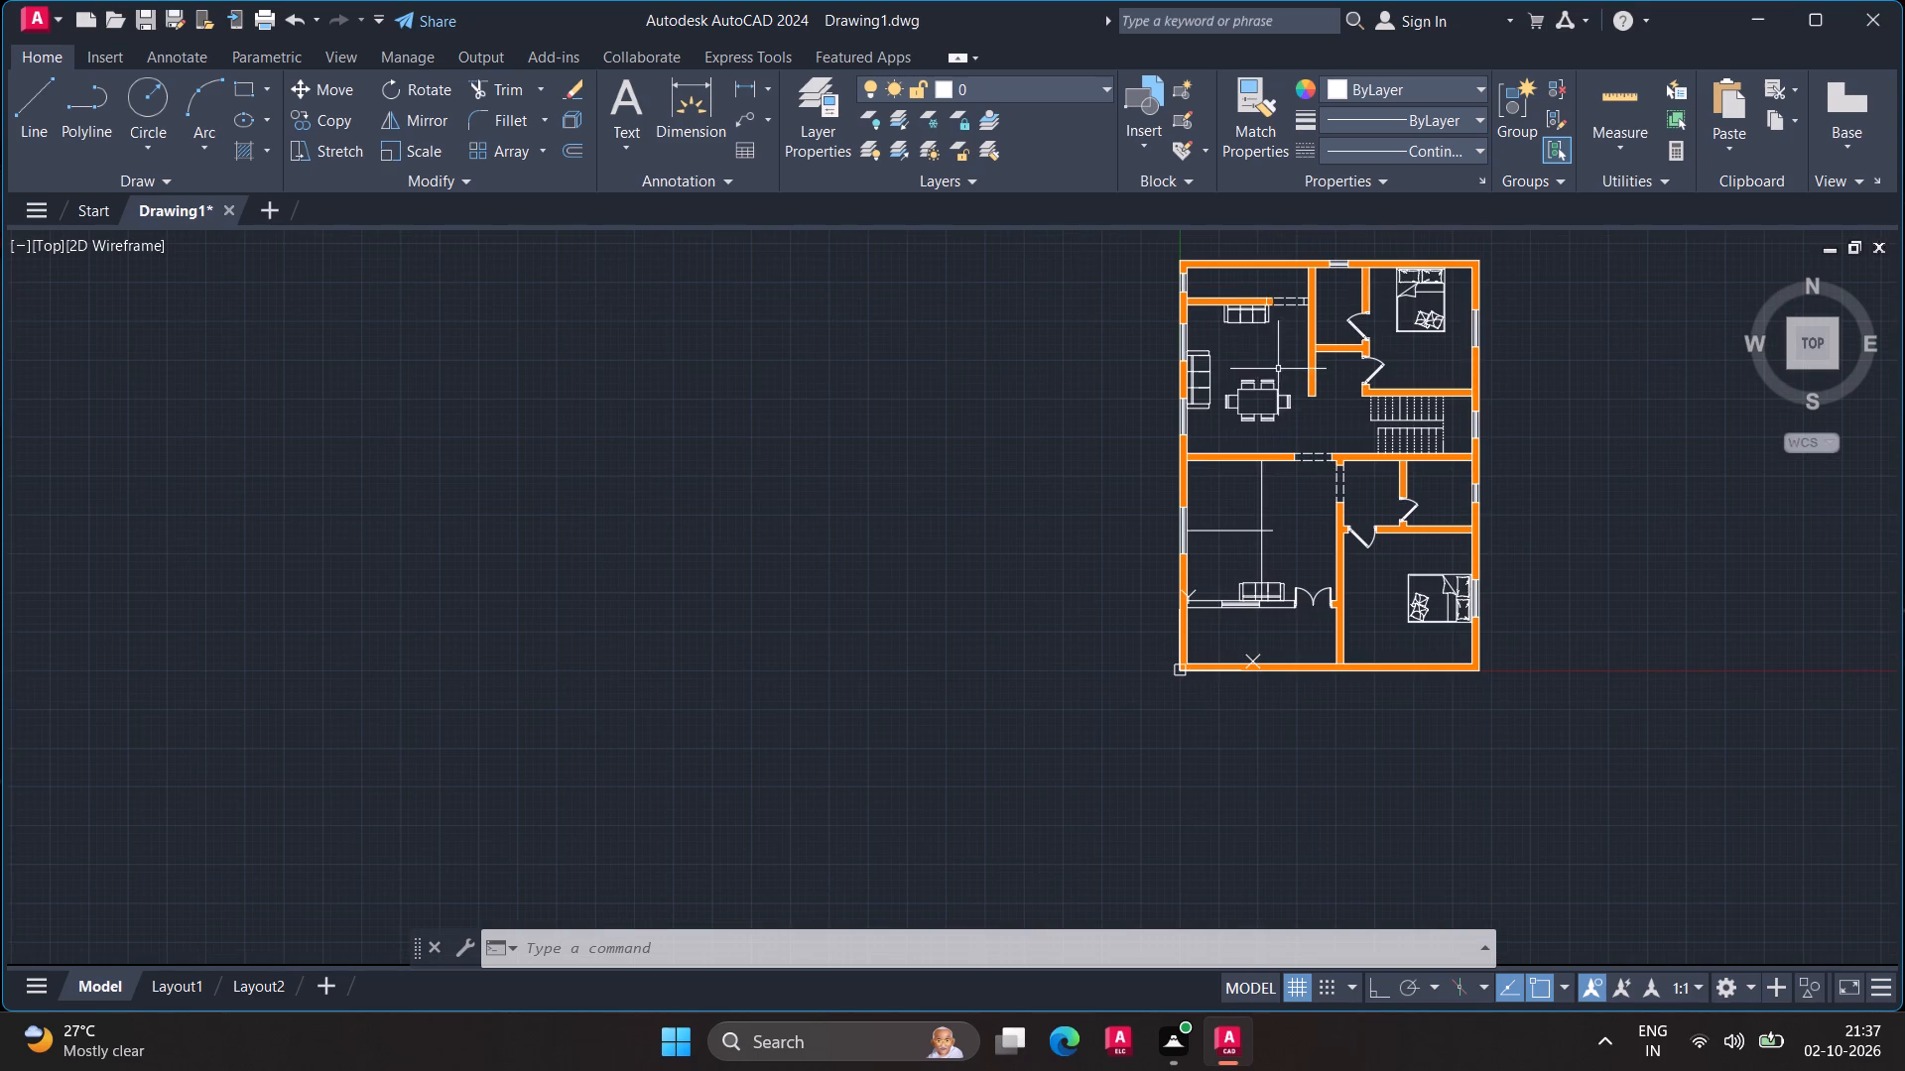
left_click(1244, 310)
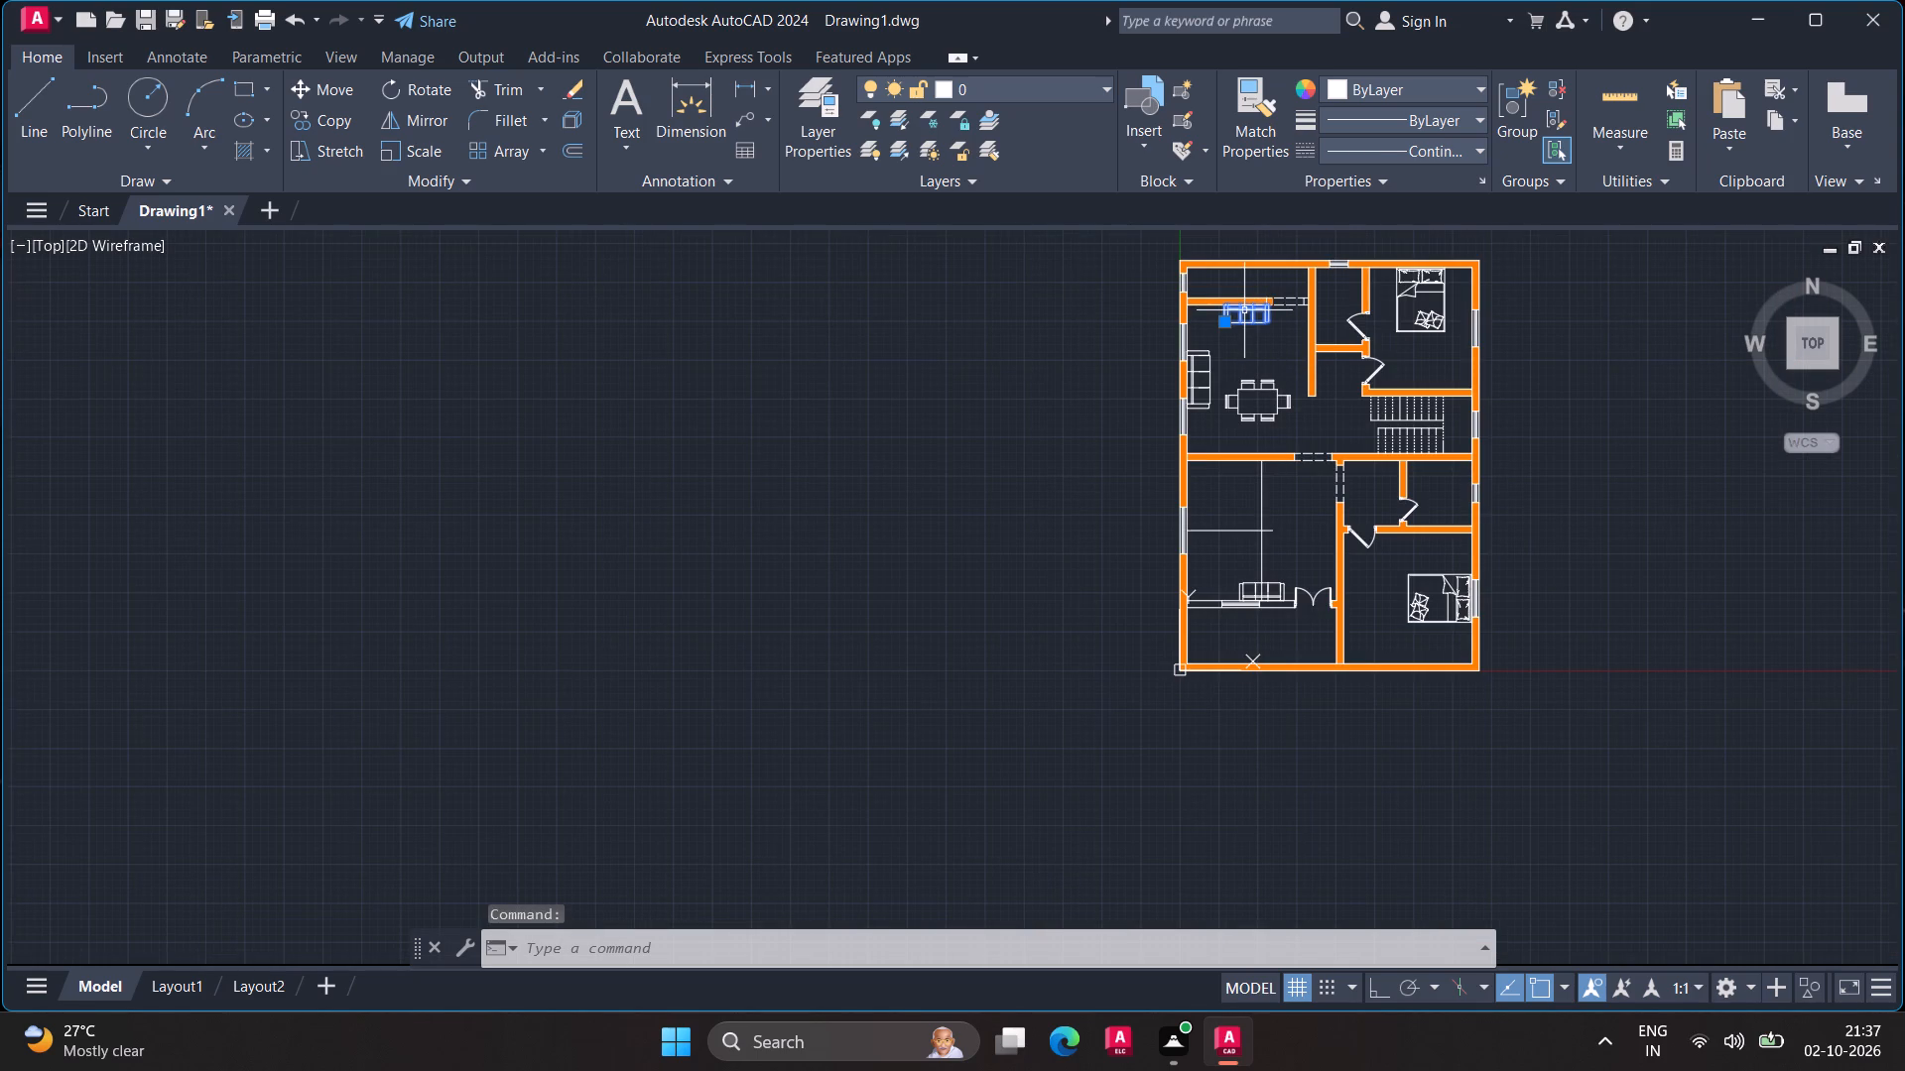
key("m")
key("Return")
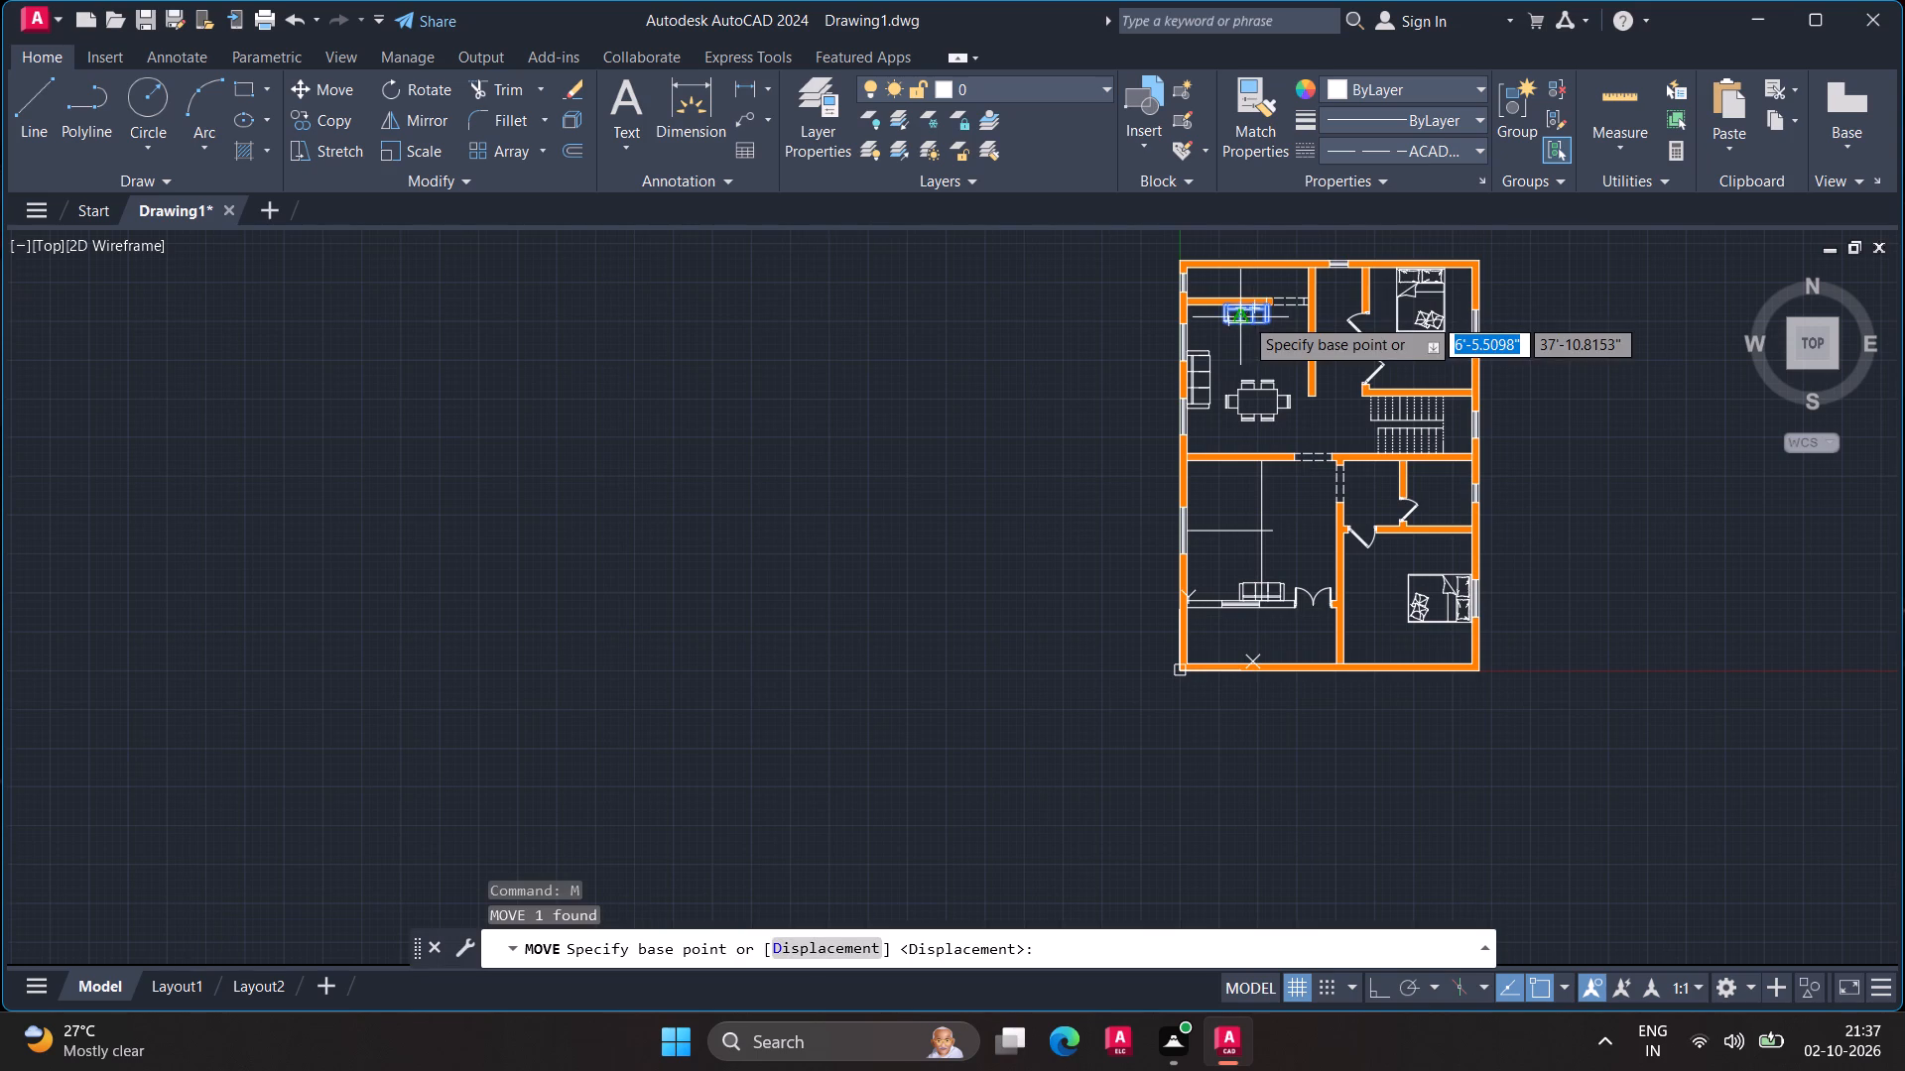
scroll(1252, 307, "up", 3)
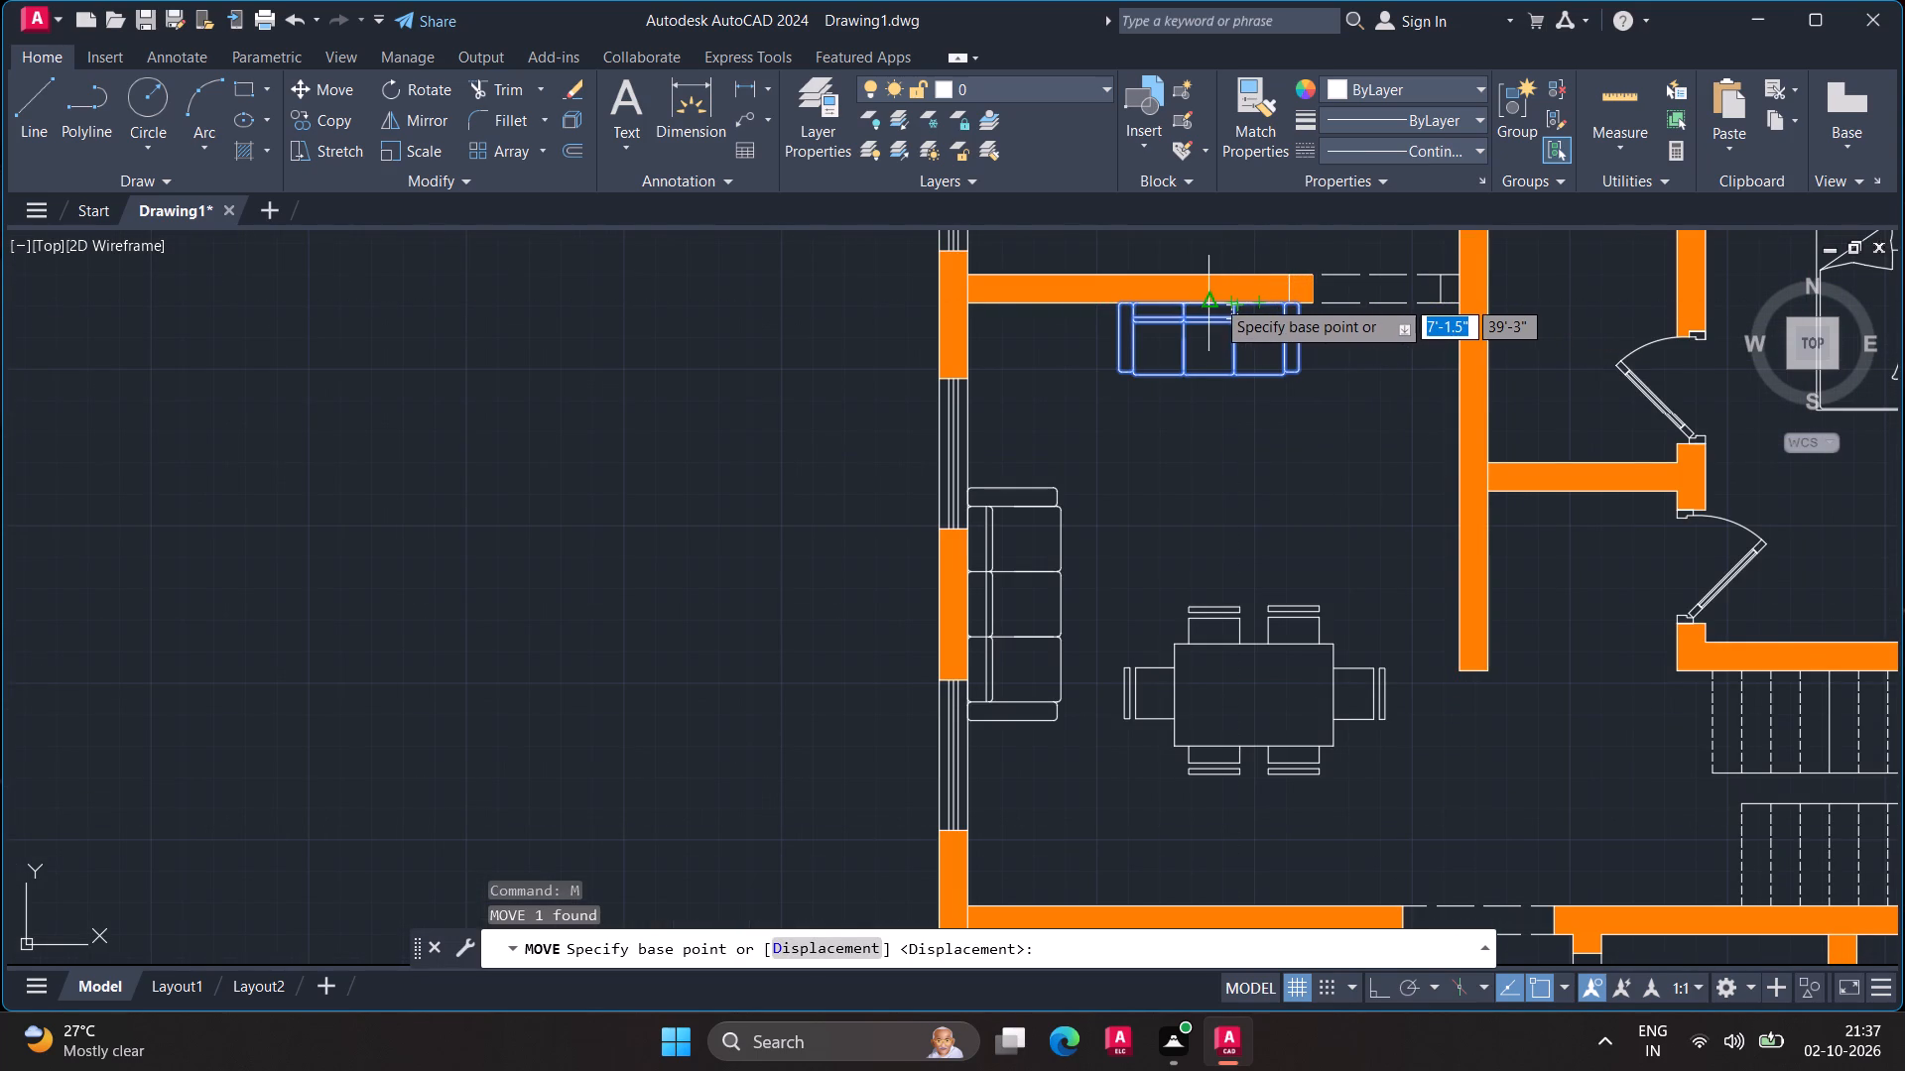
left_click(1214, 299)
scroll(1211, 426, "down", 3)
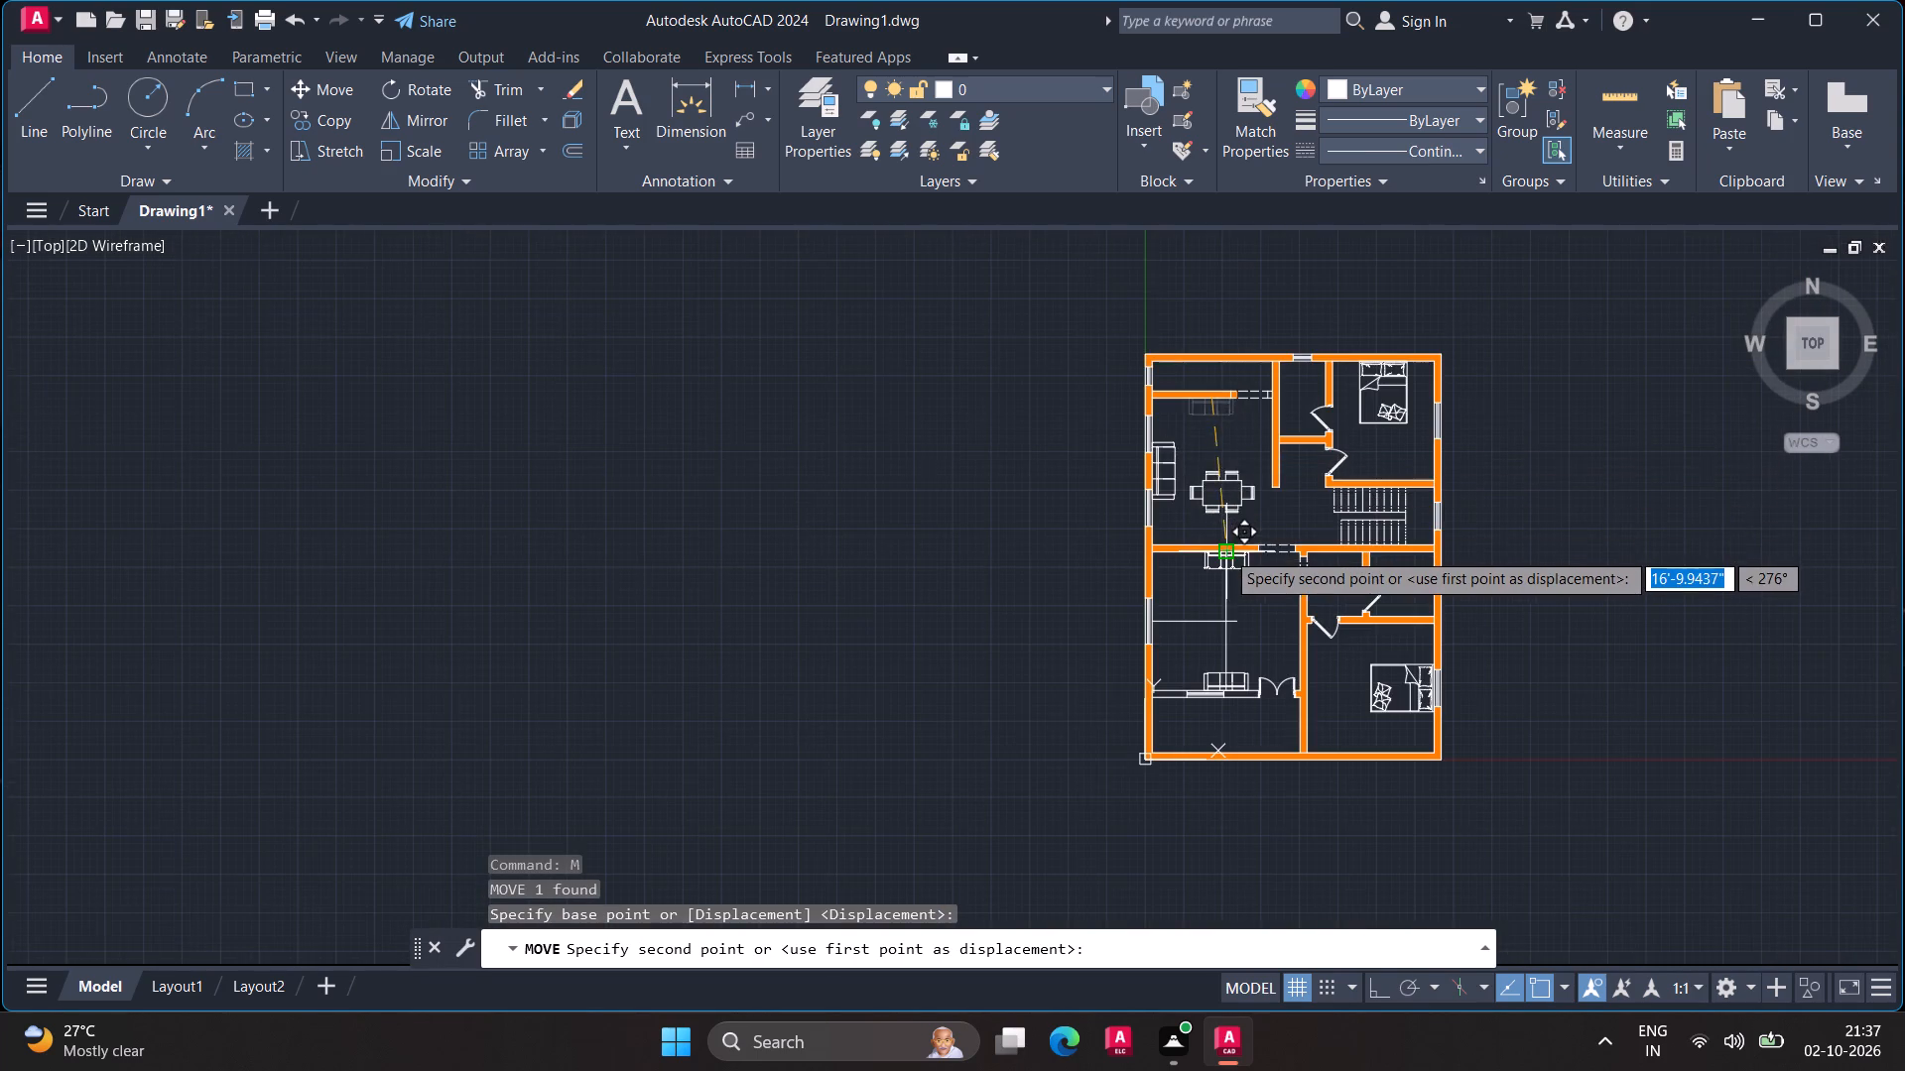
scroll(1225, 550, "up", 4)
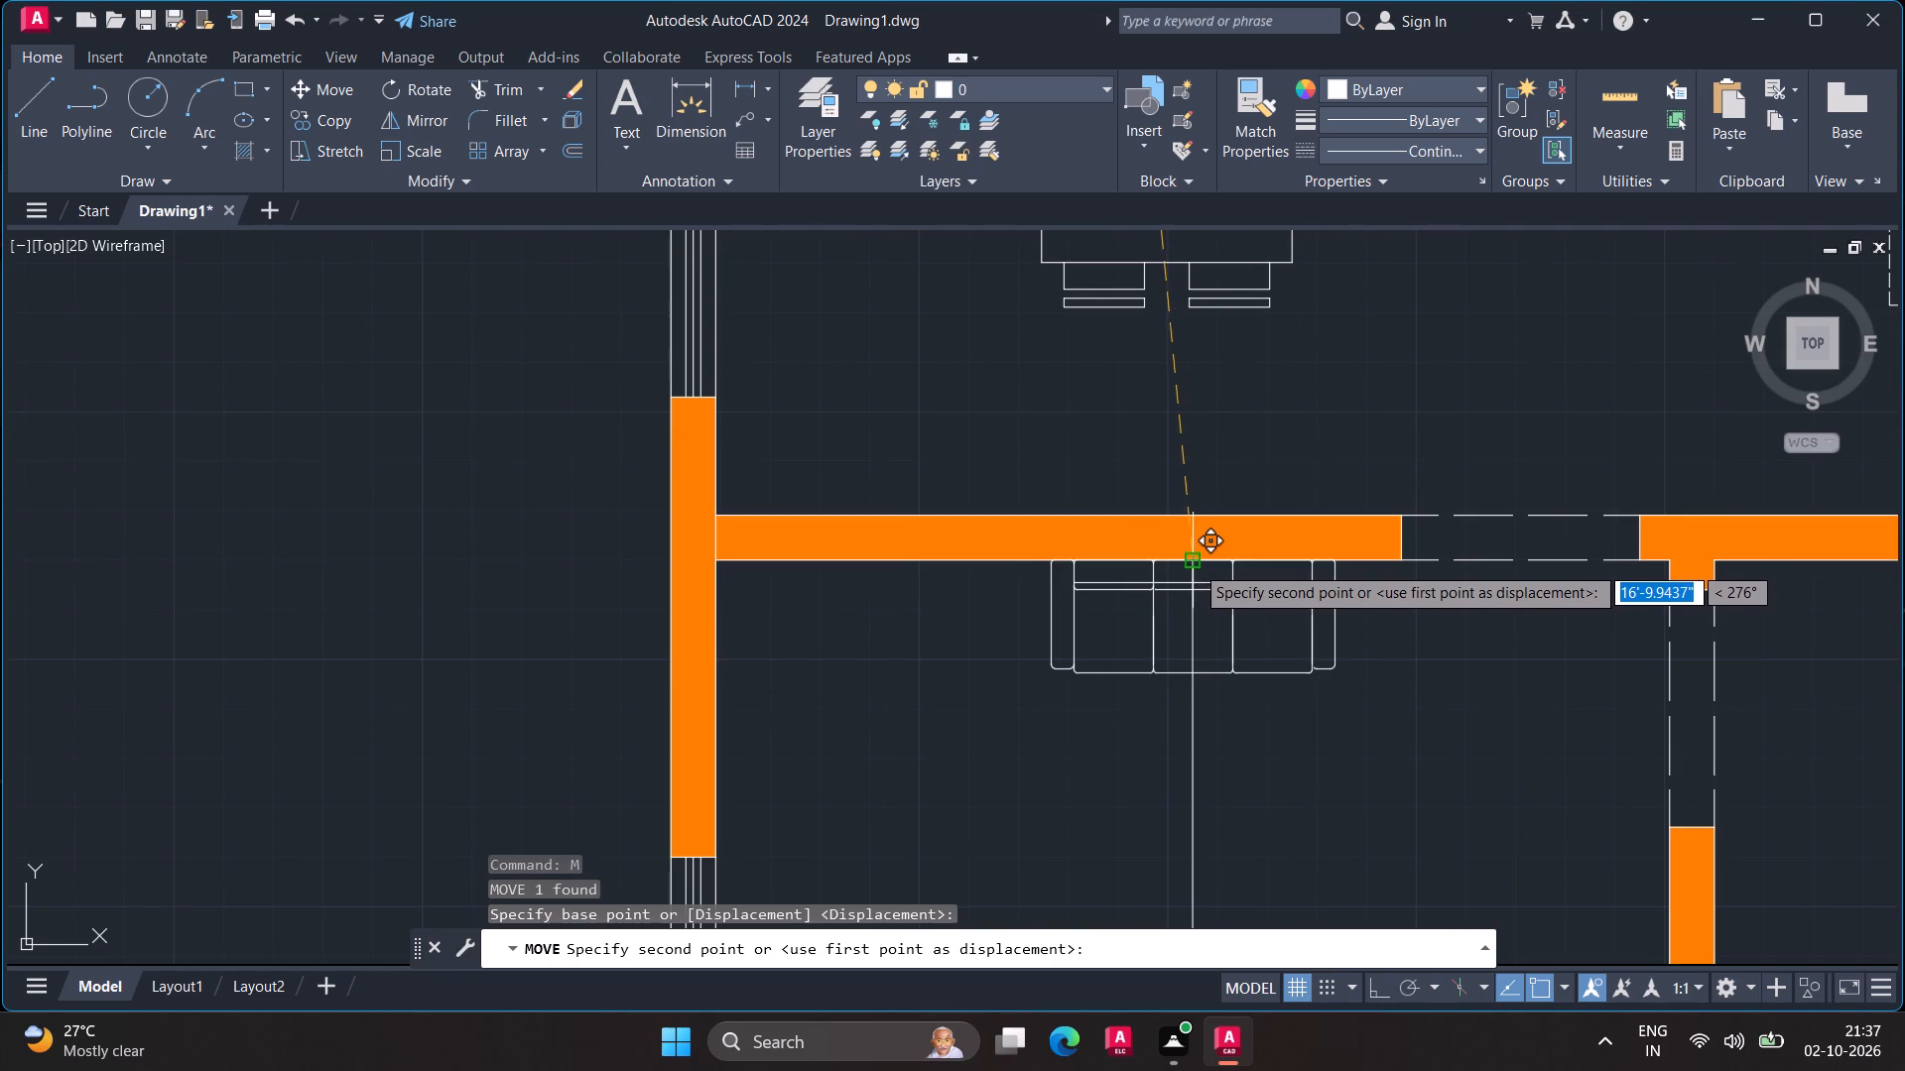
left_click(1195, 564)
Move the sofa on the dining area's left wall to the front room's window, its back midpoint on the horizontal guide's left end.
scroll(1220, 642, "down", 2)
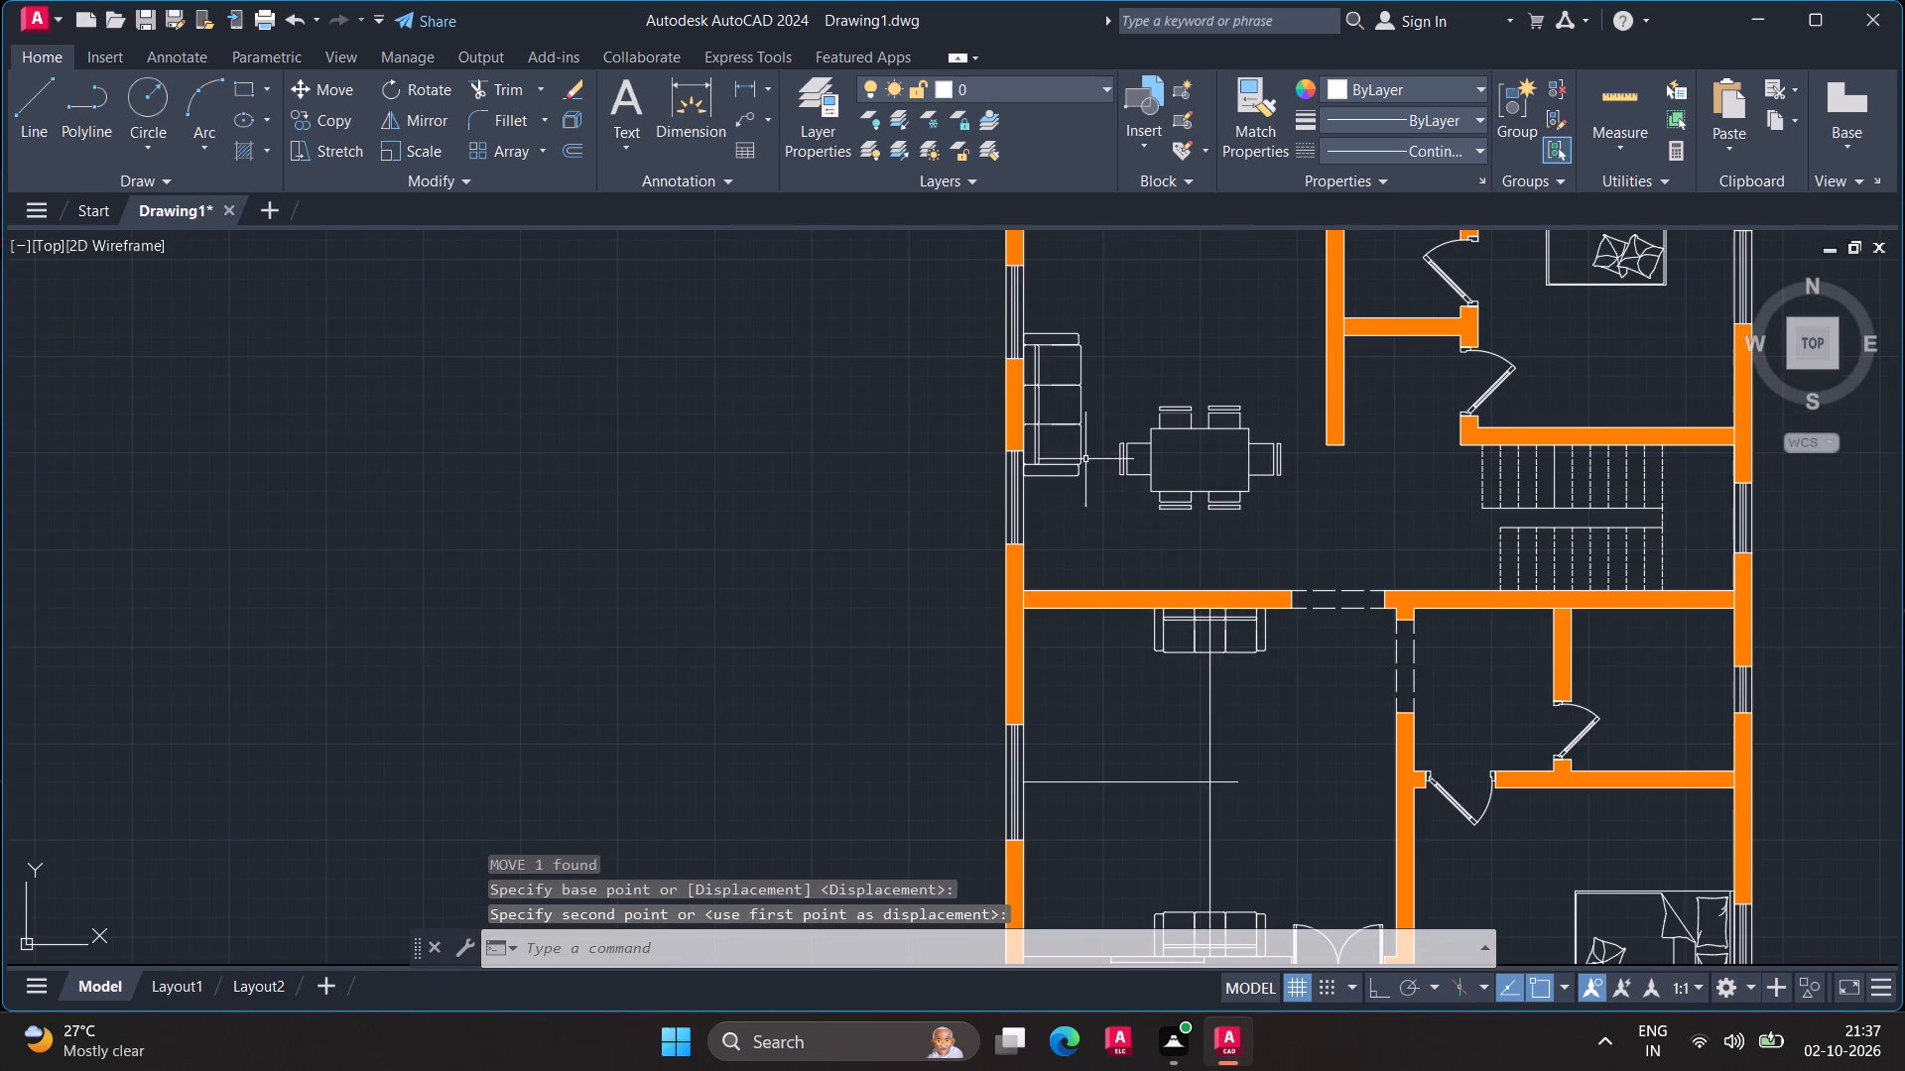
left_click(1039, 403)
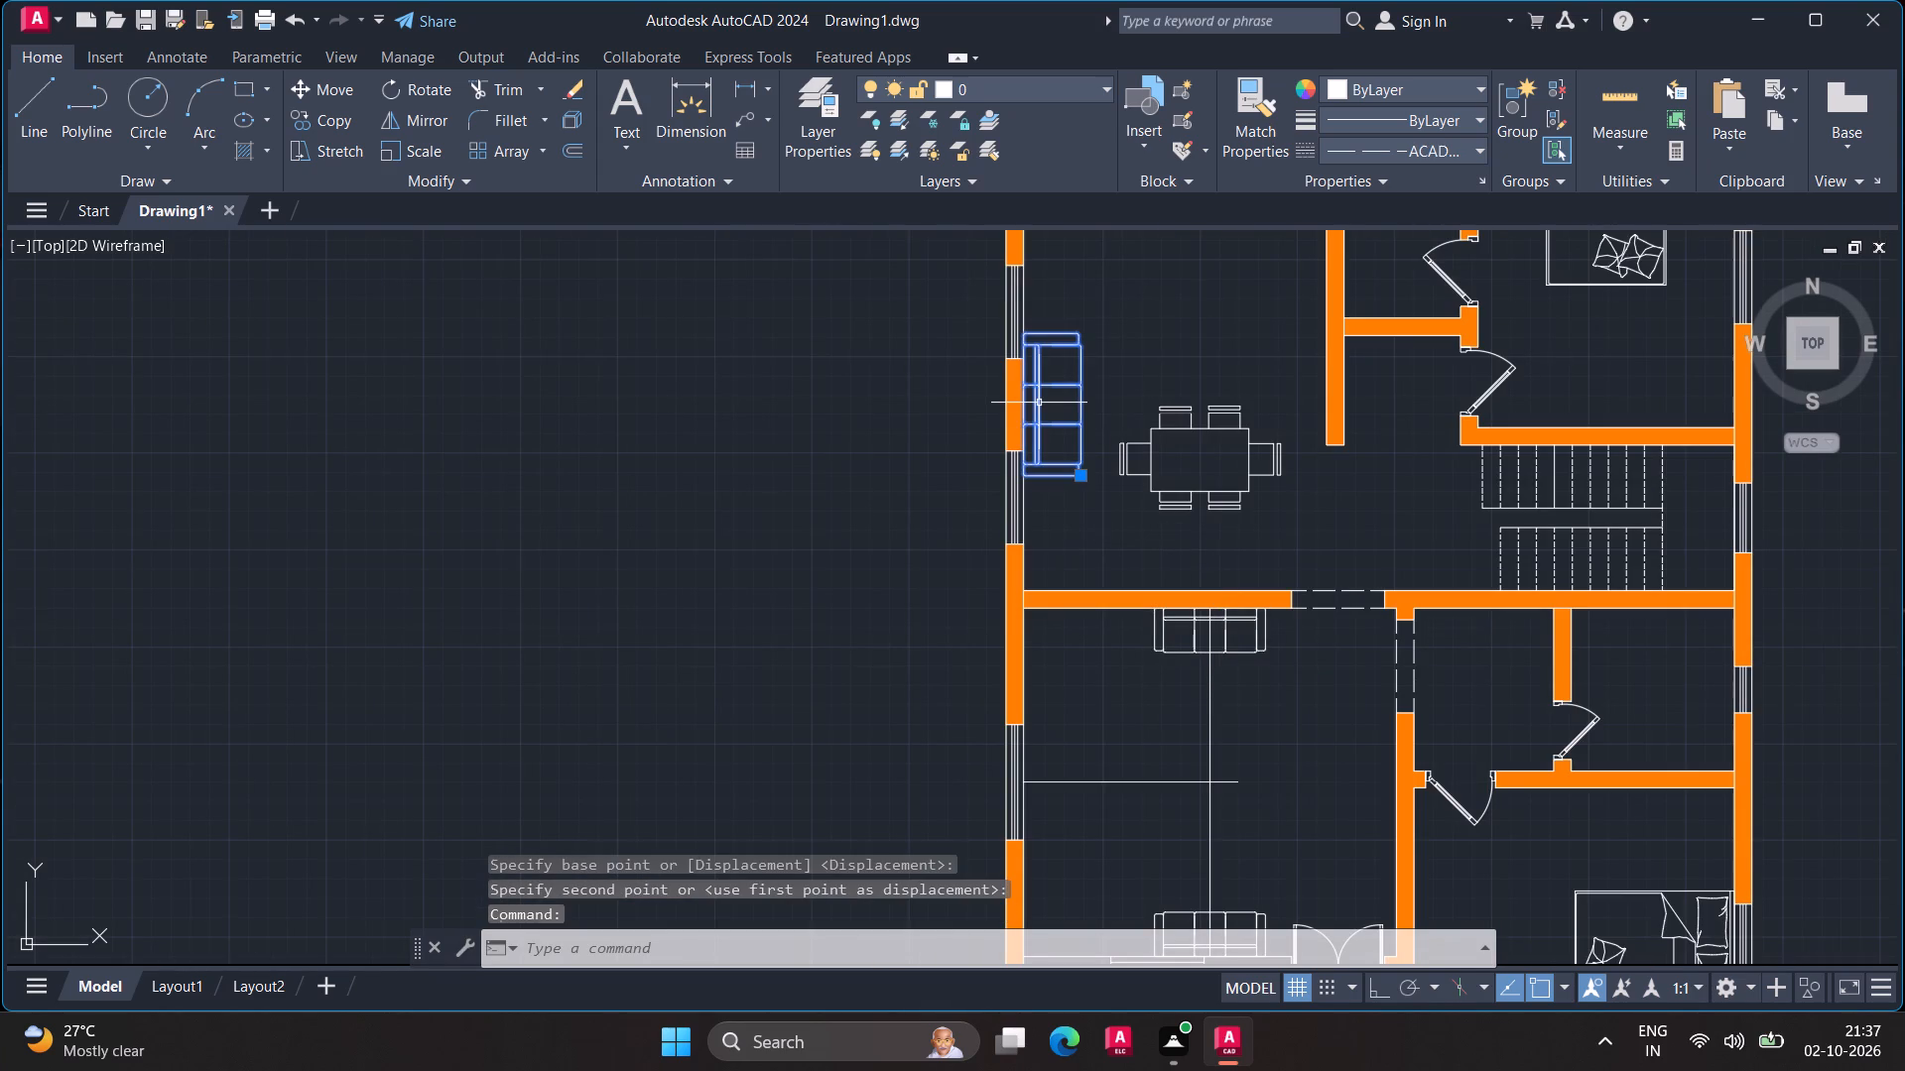
type("m")
key("space")
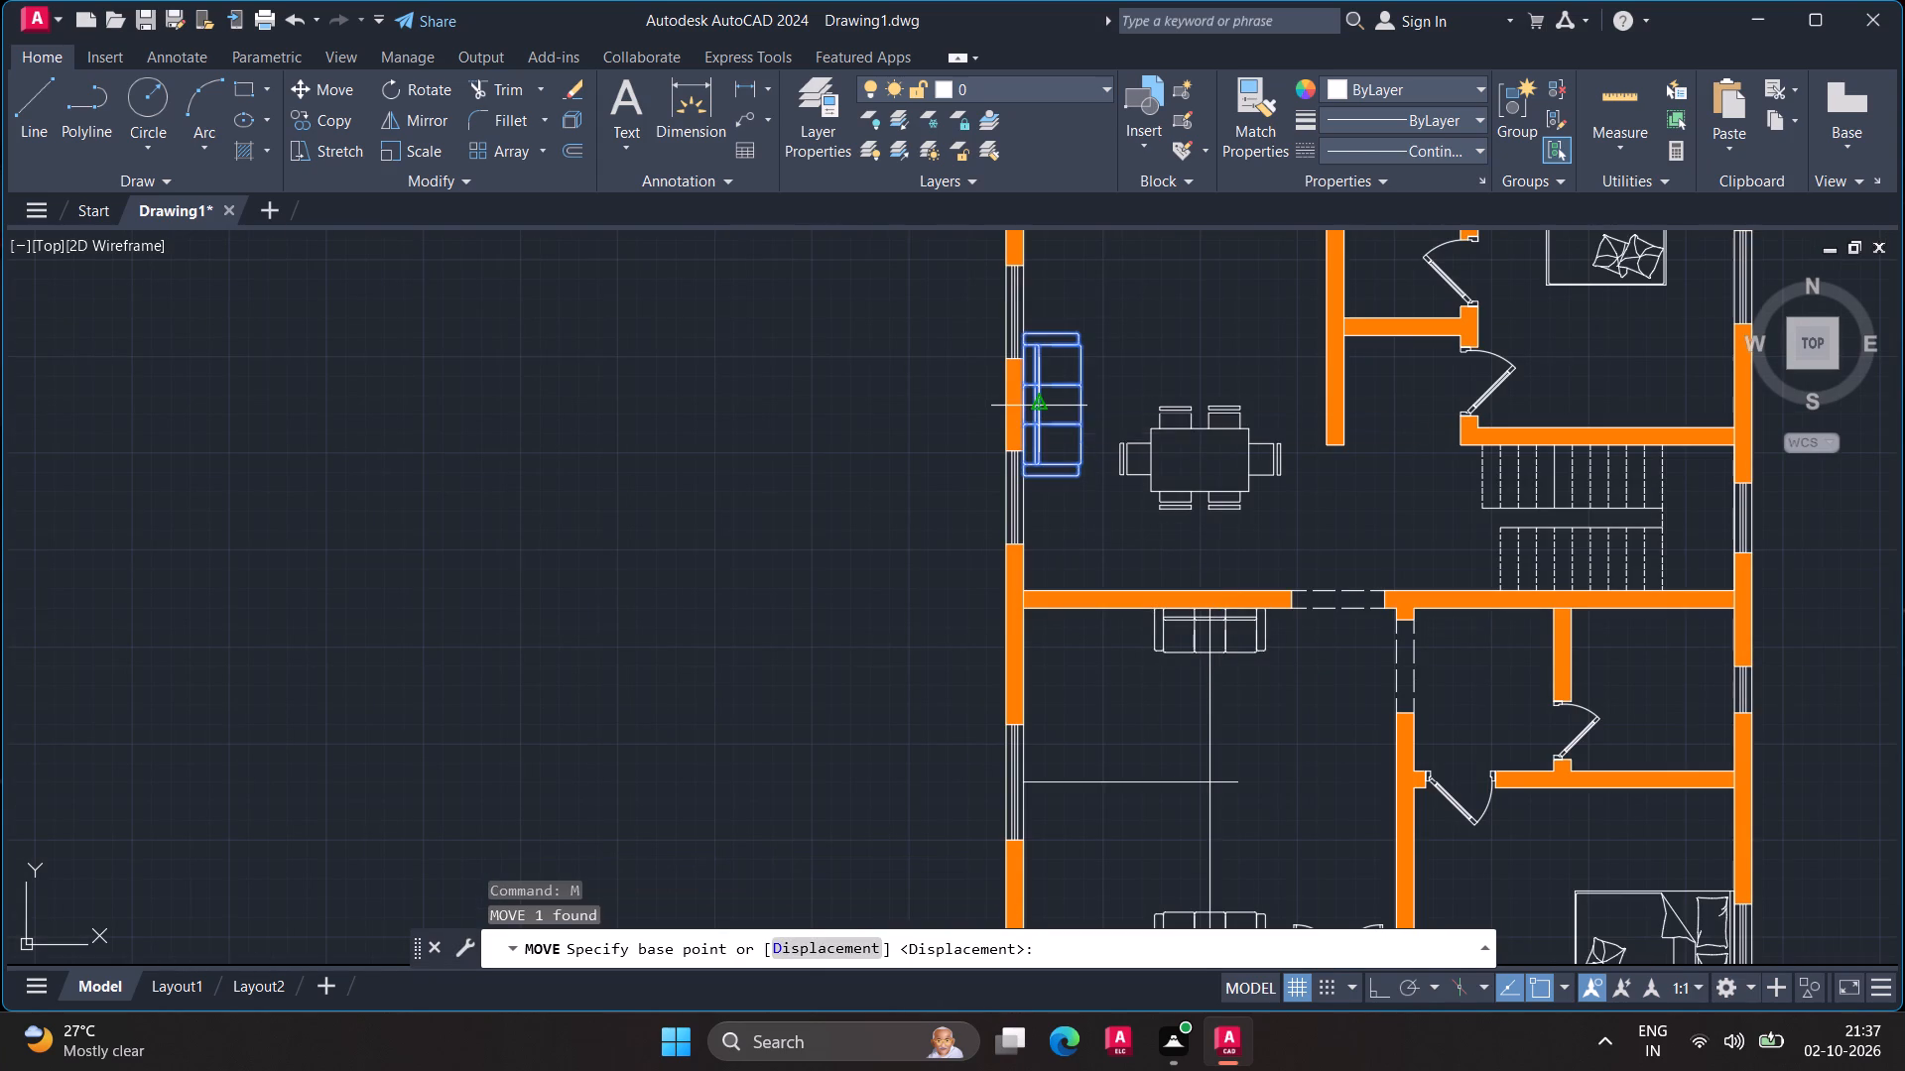
left_click(1018, 403)
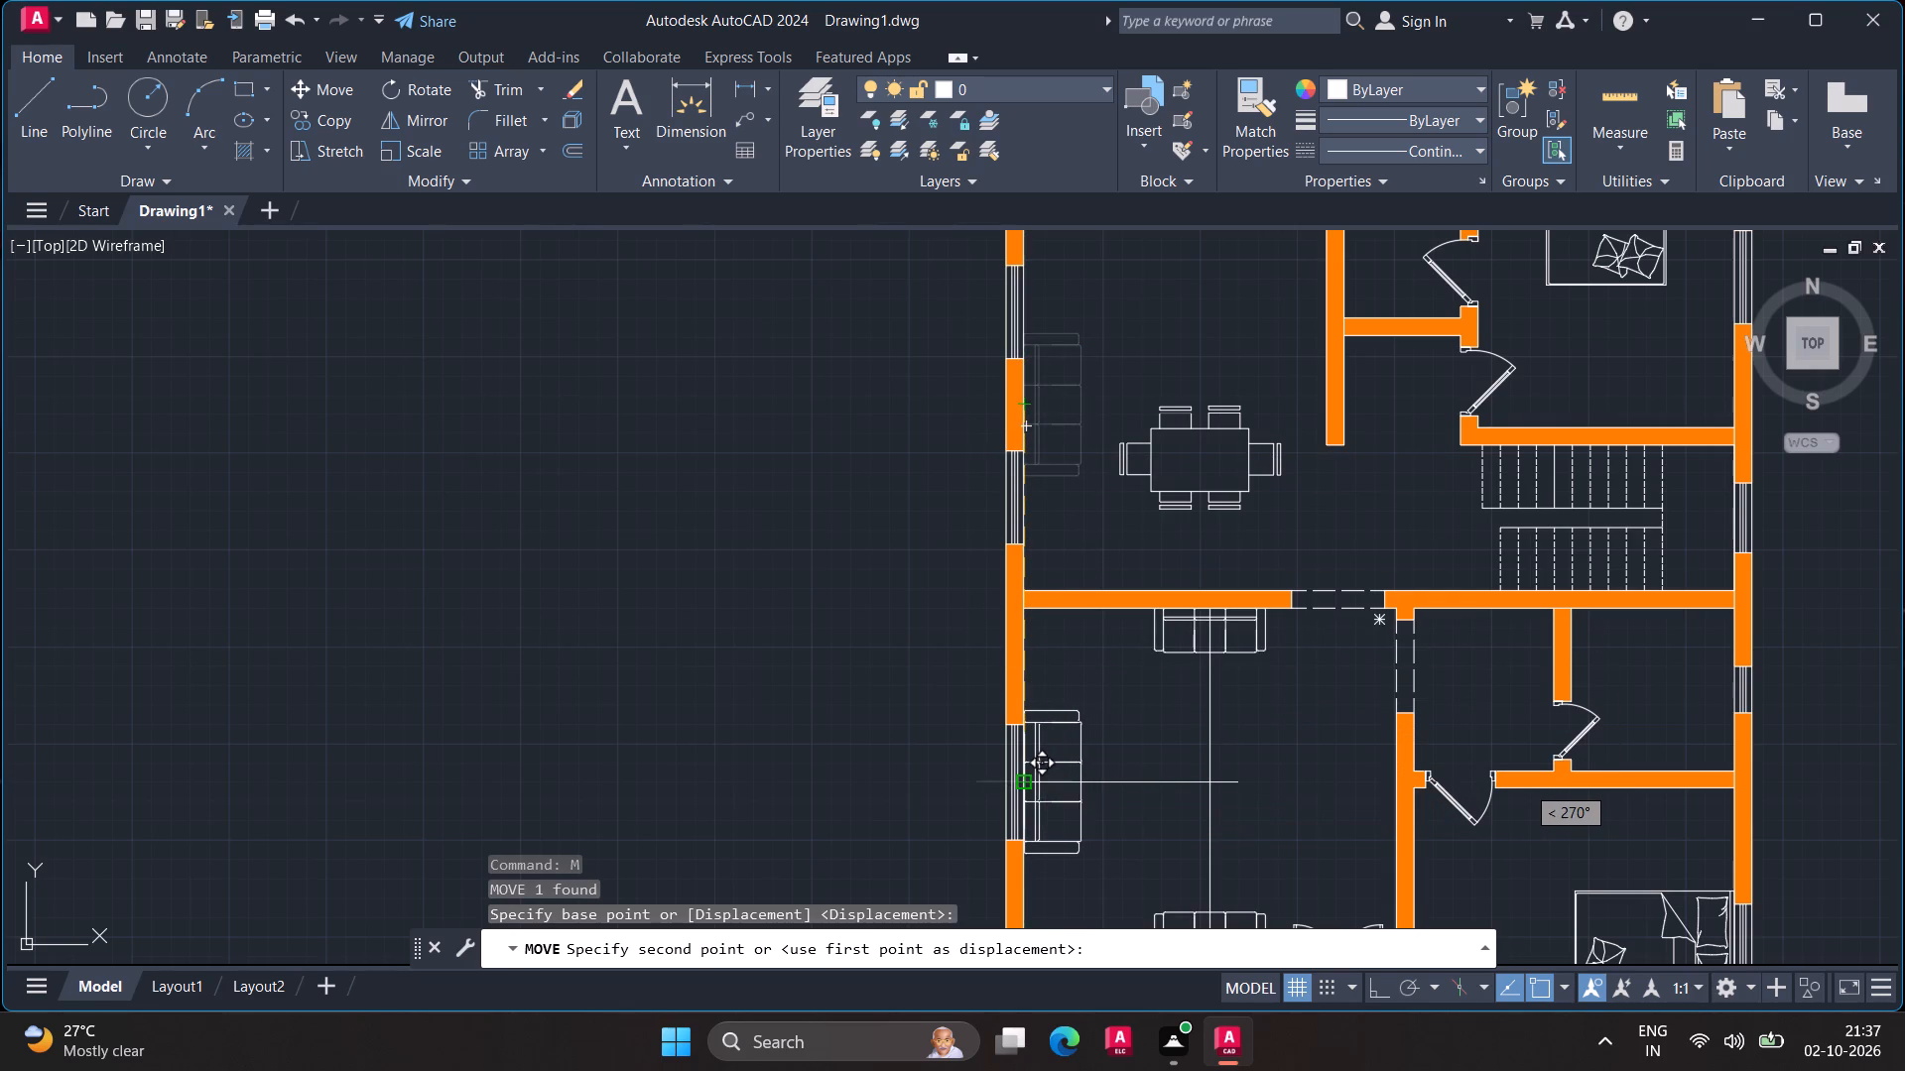
left_click(1028, 784)
key("Escape")
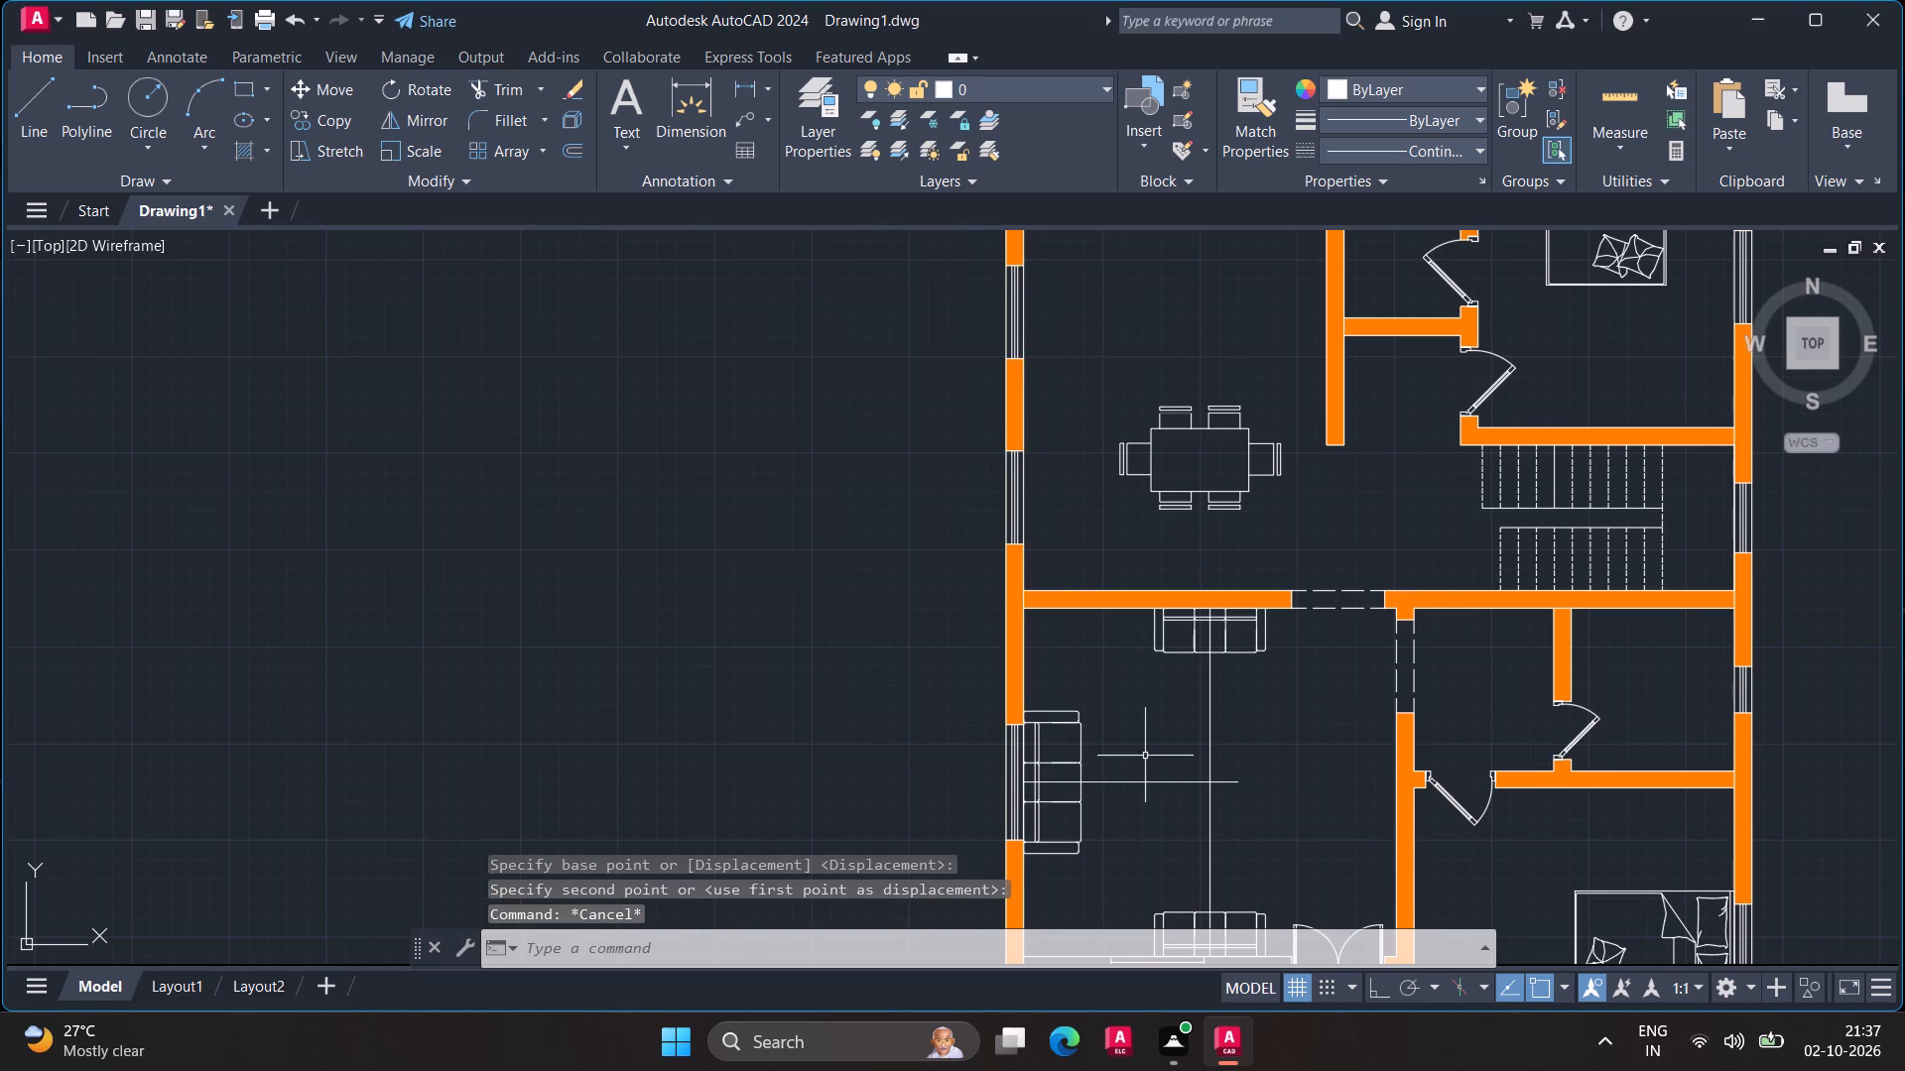
Erase the vertical and horizontal centre guide lines from the front room.
left_click_drag(1145, 757, 1230, 764)
left_click_drag(1236, 759, 1260, 817)
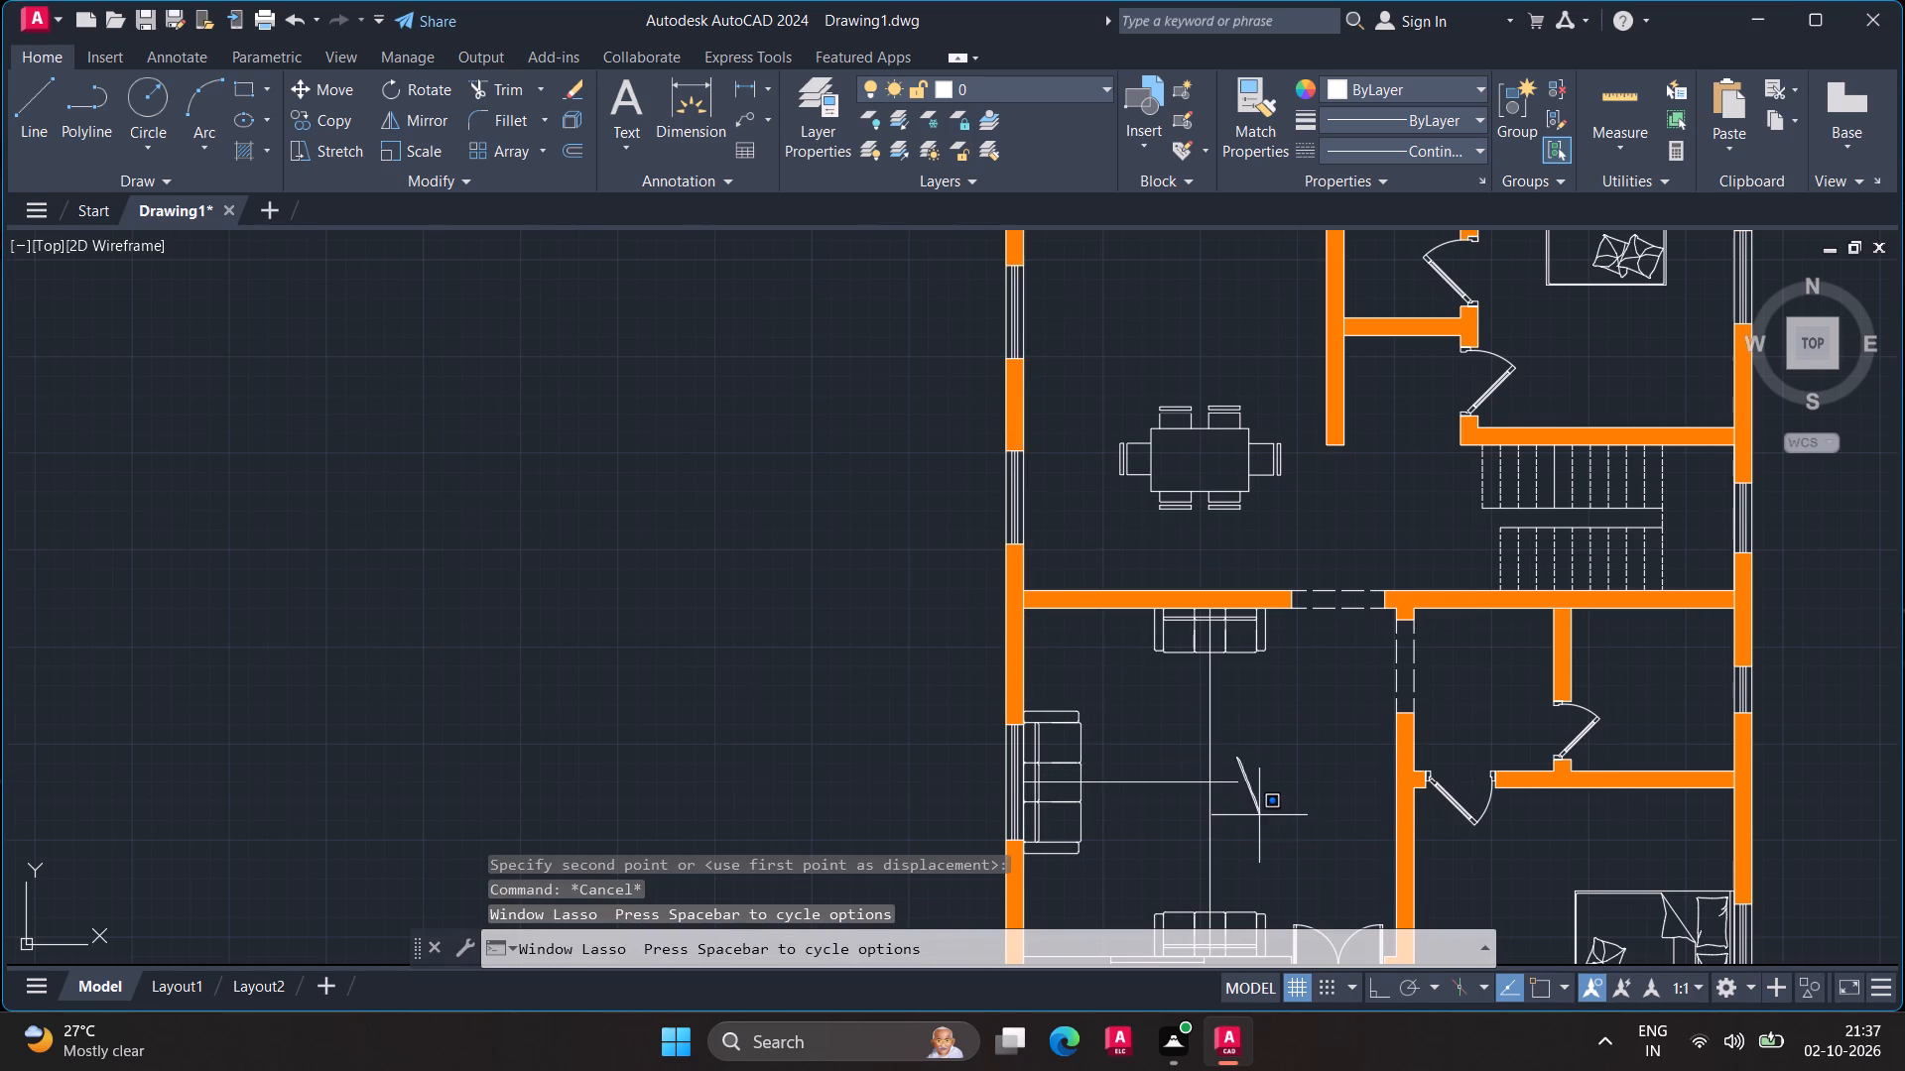
left_click_drag(1260, 817, 1258, 811)
left_click_drag(1256, 802, 1235, 840)
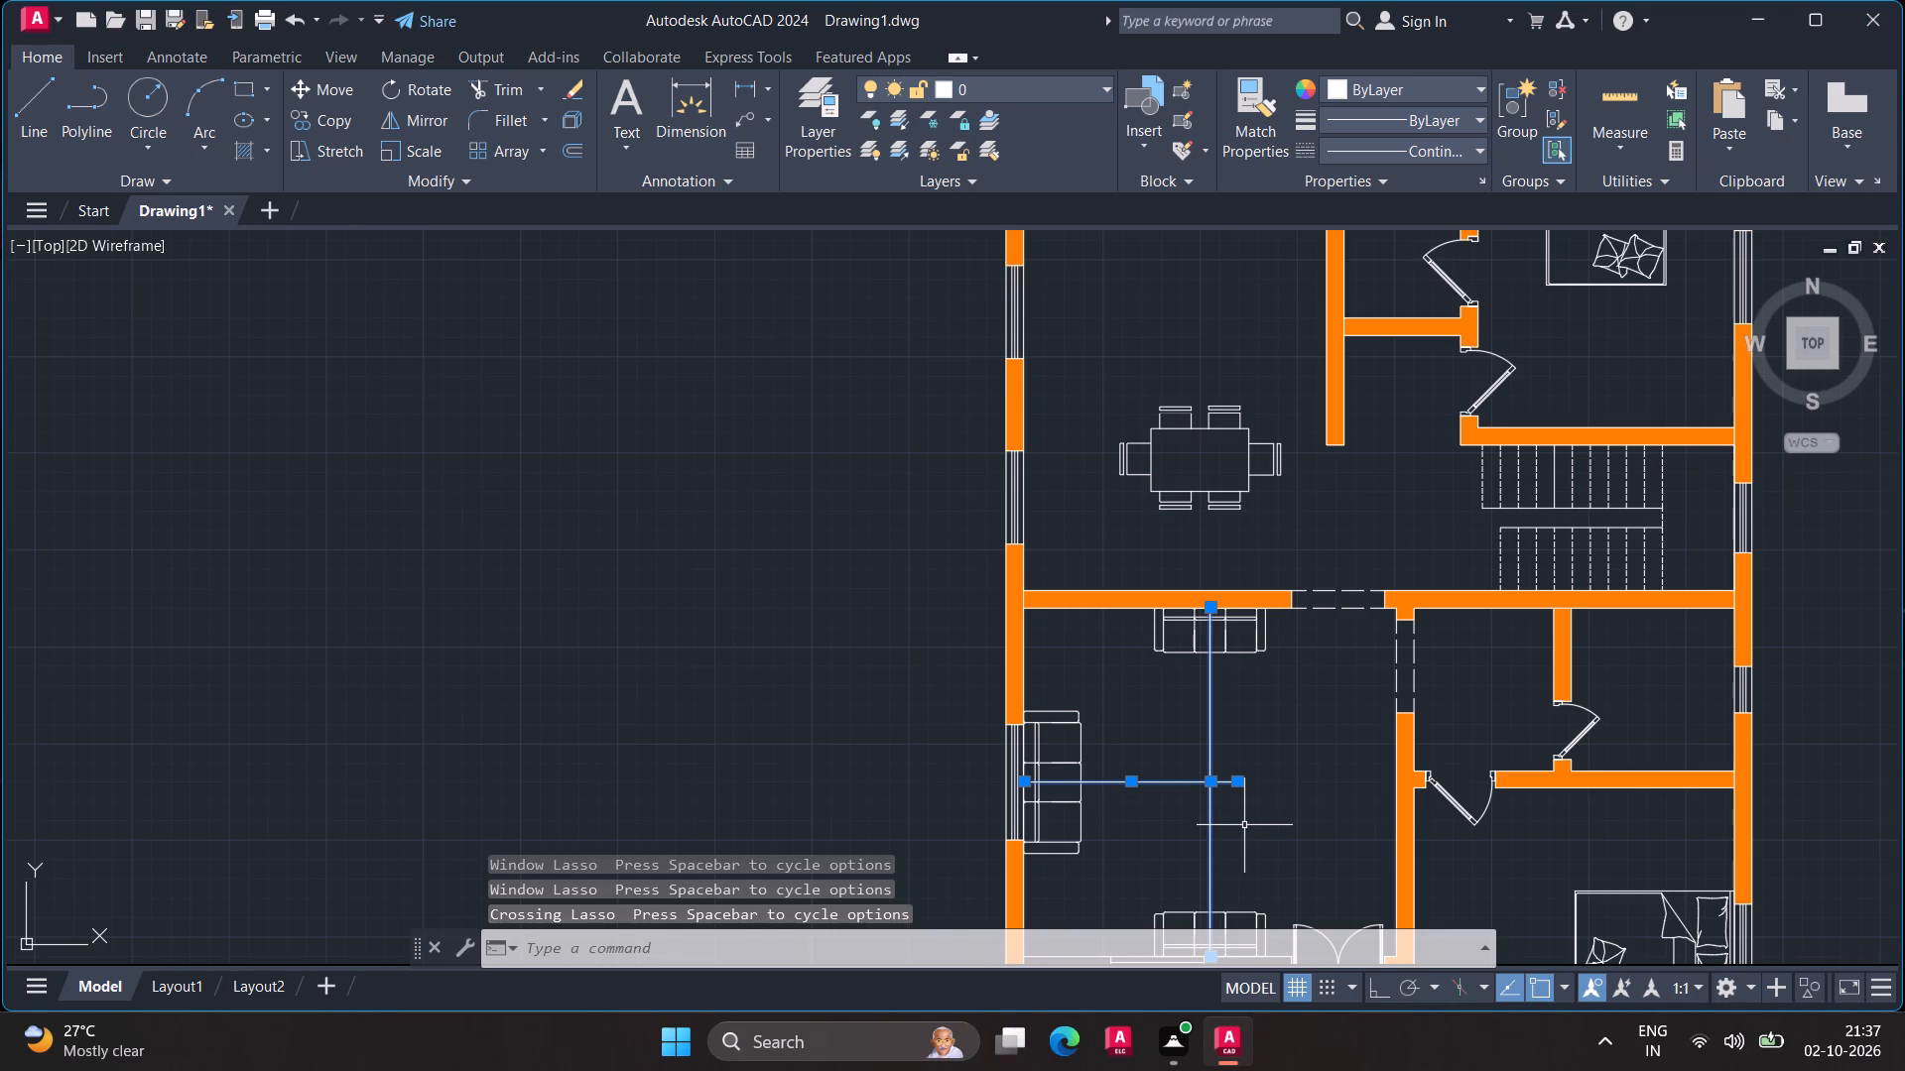
right_click(1244, 825)
left_click(1277, 416)
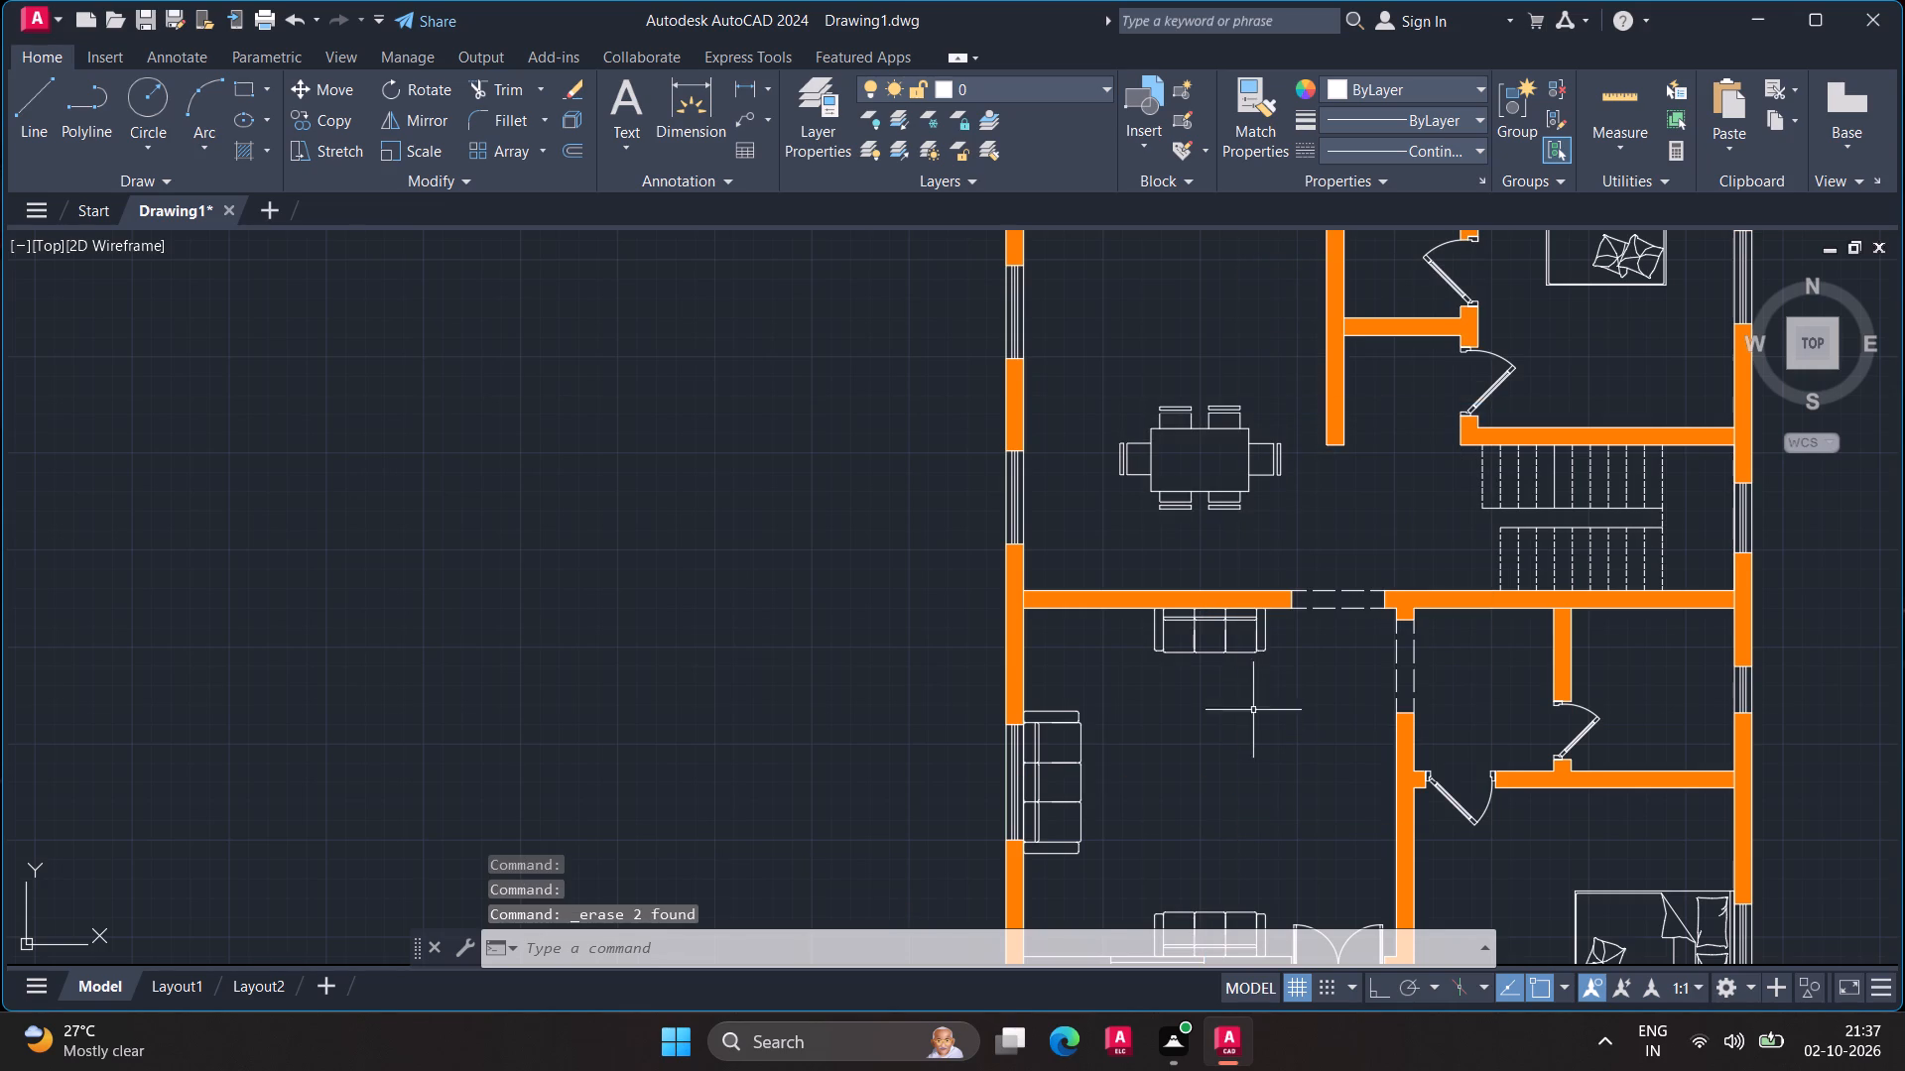
scroll(1257, 736, "down", 1)
middle_click_drag(1257, 736, 1212, 695)
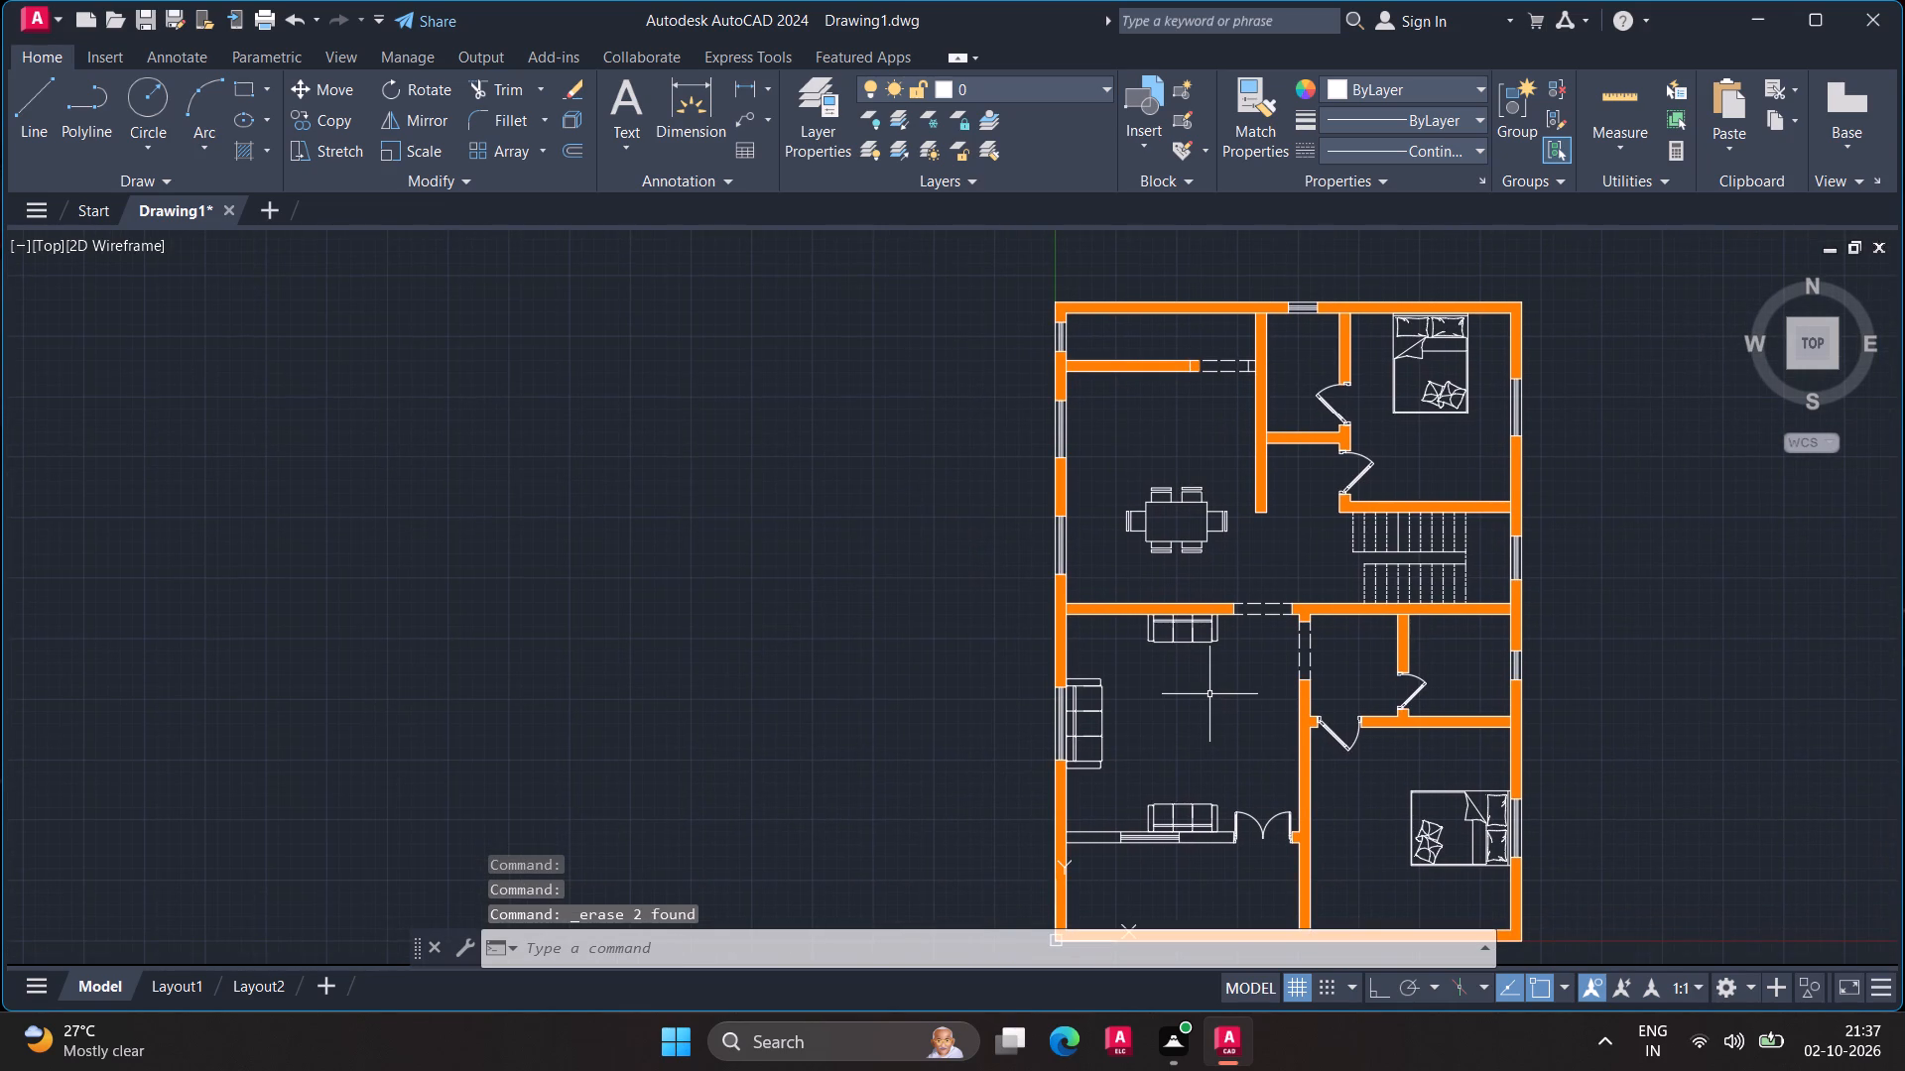
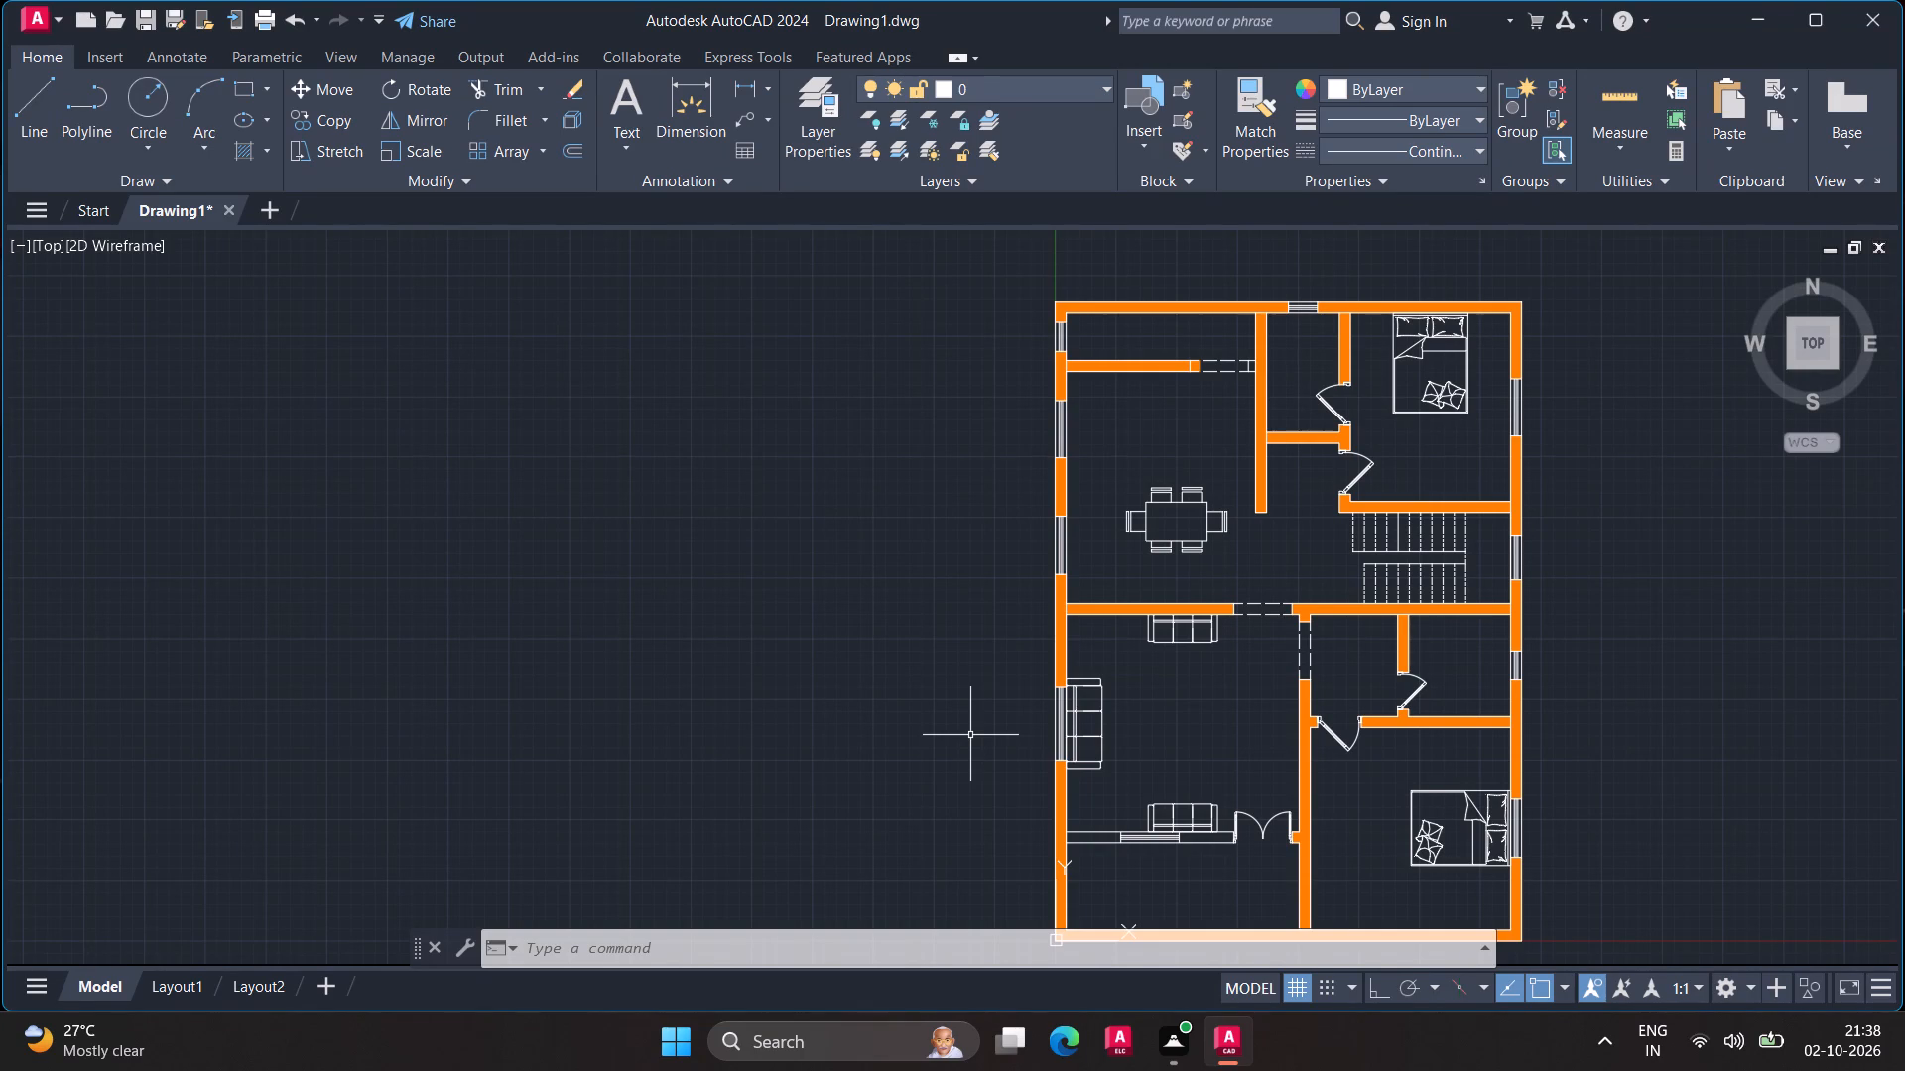
Insert the block "L shaped kitchens pl2" from L-shaped-kitchens.dwg in DesignCenter into the empty space right of the floor plan.
middle_click_drag(1195, 731, 831, 713)
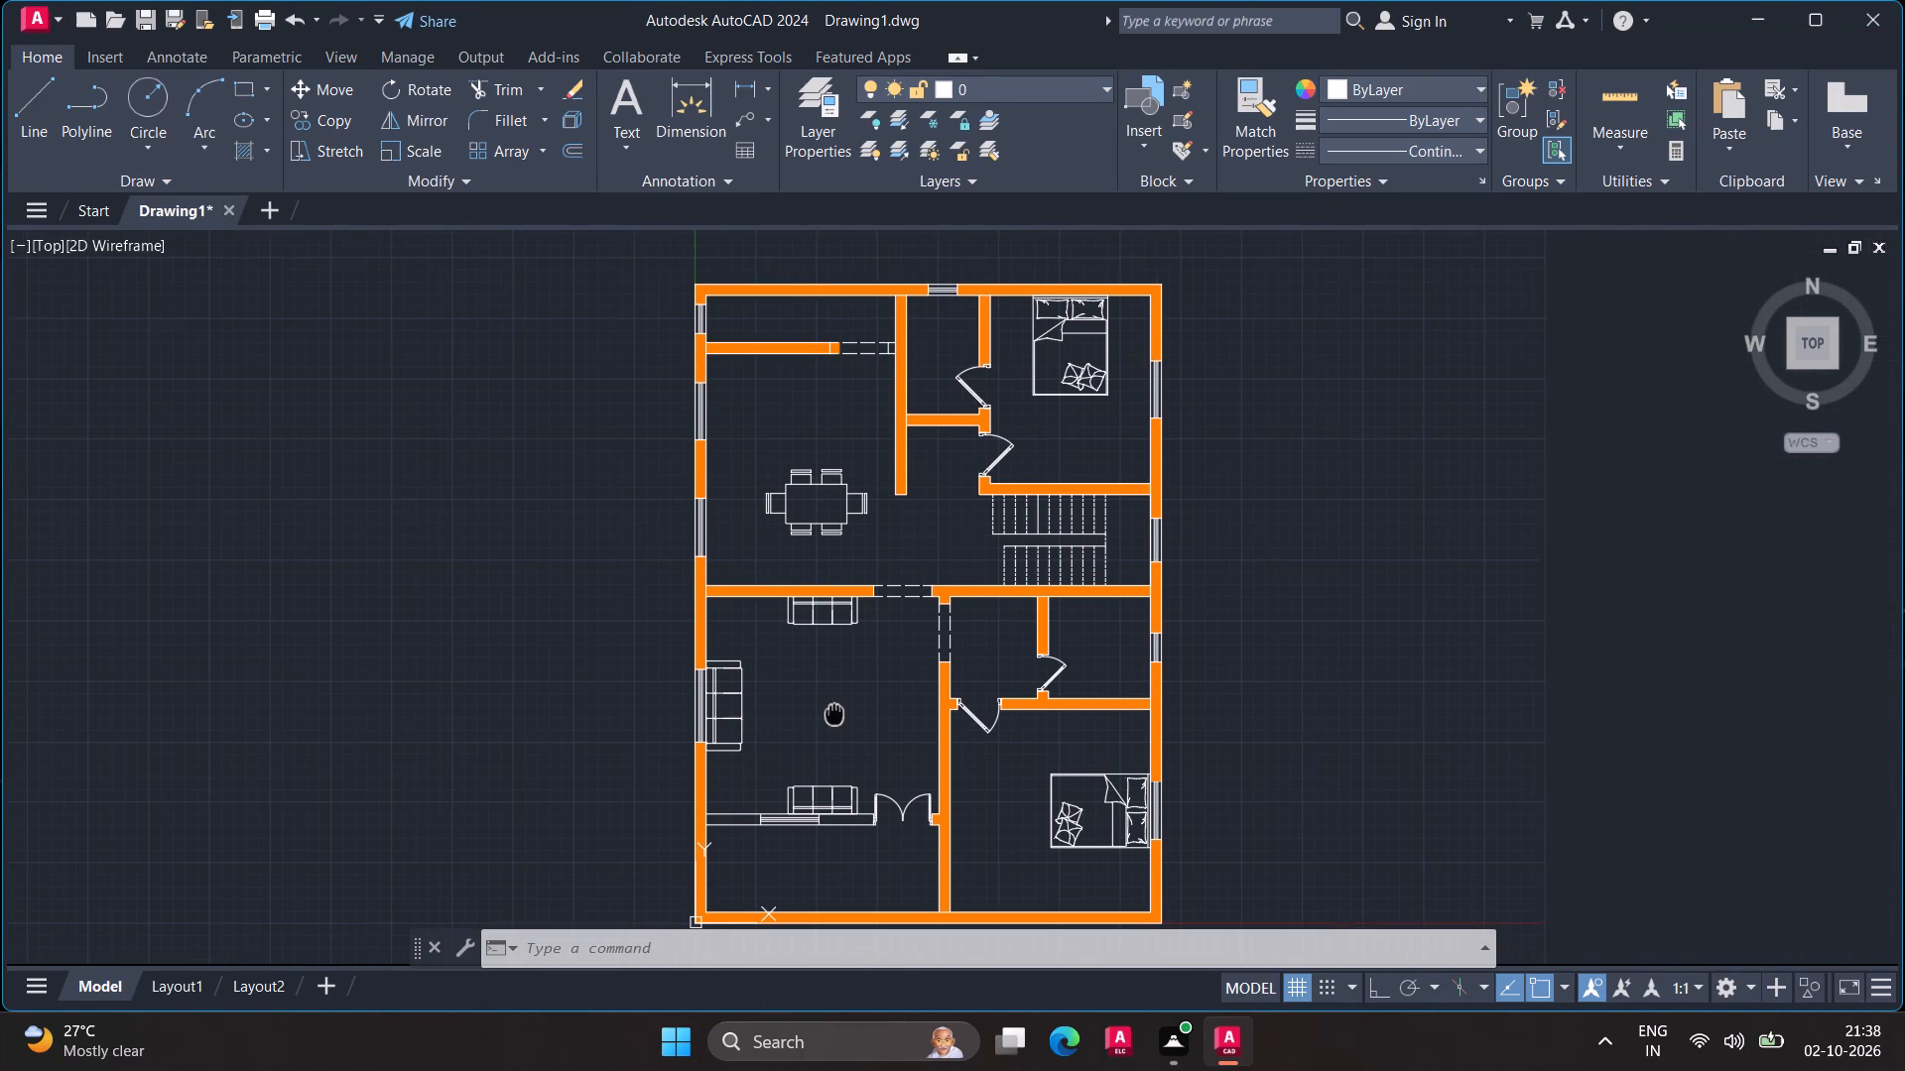
middle_click_drag(831, 713, 830, 713)
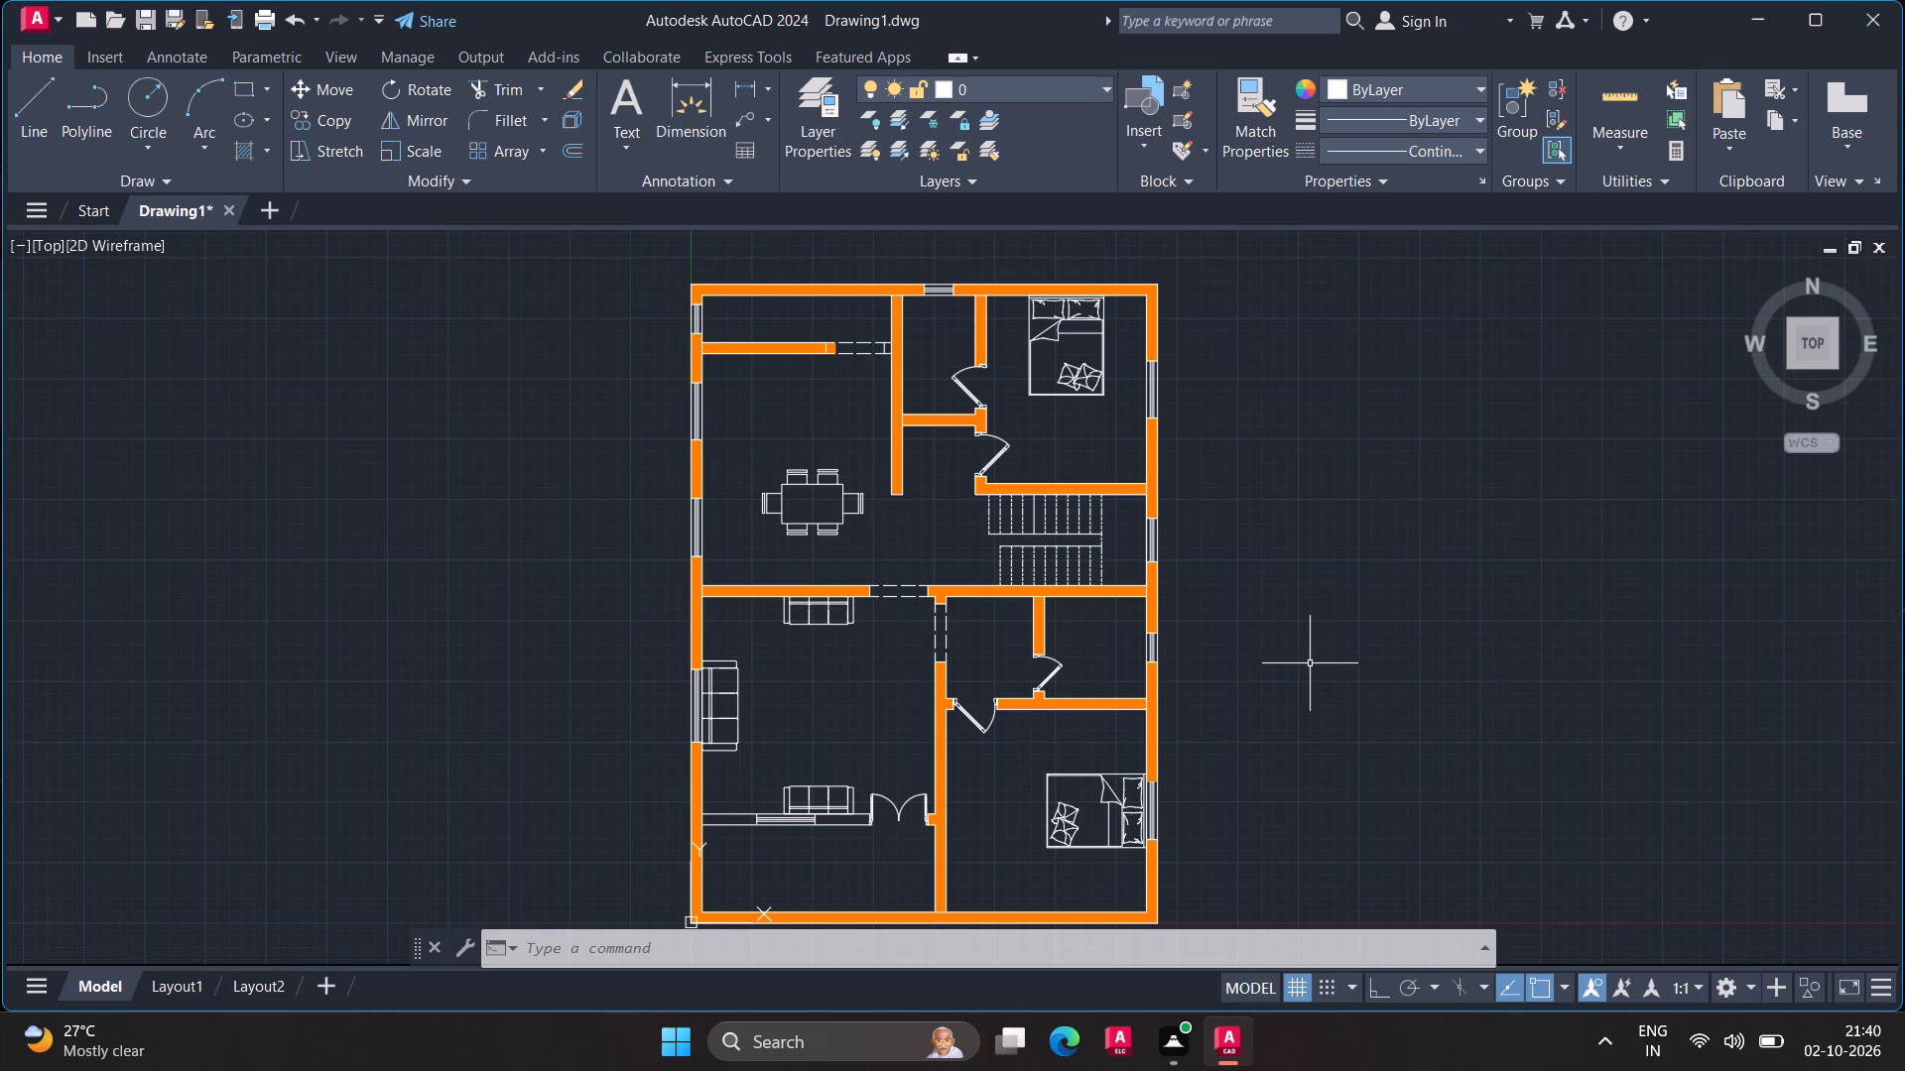
key("ctrl+2")
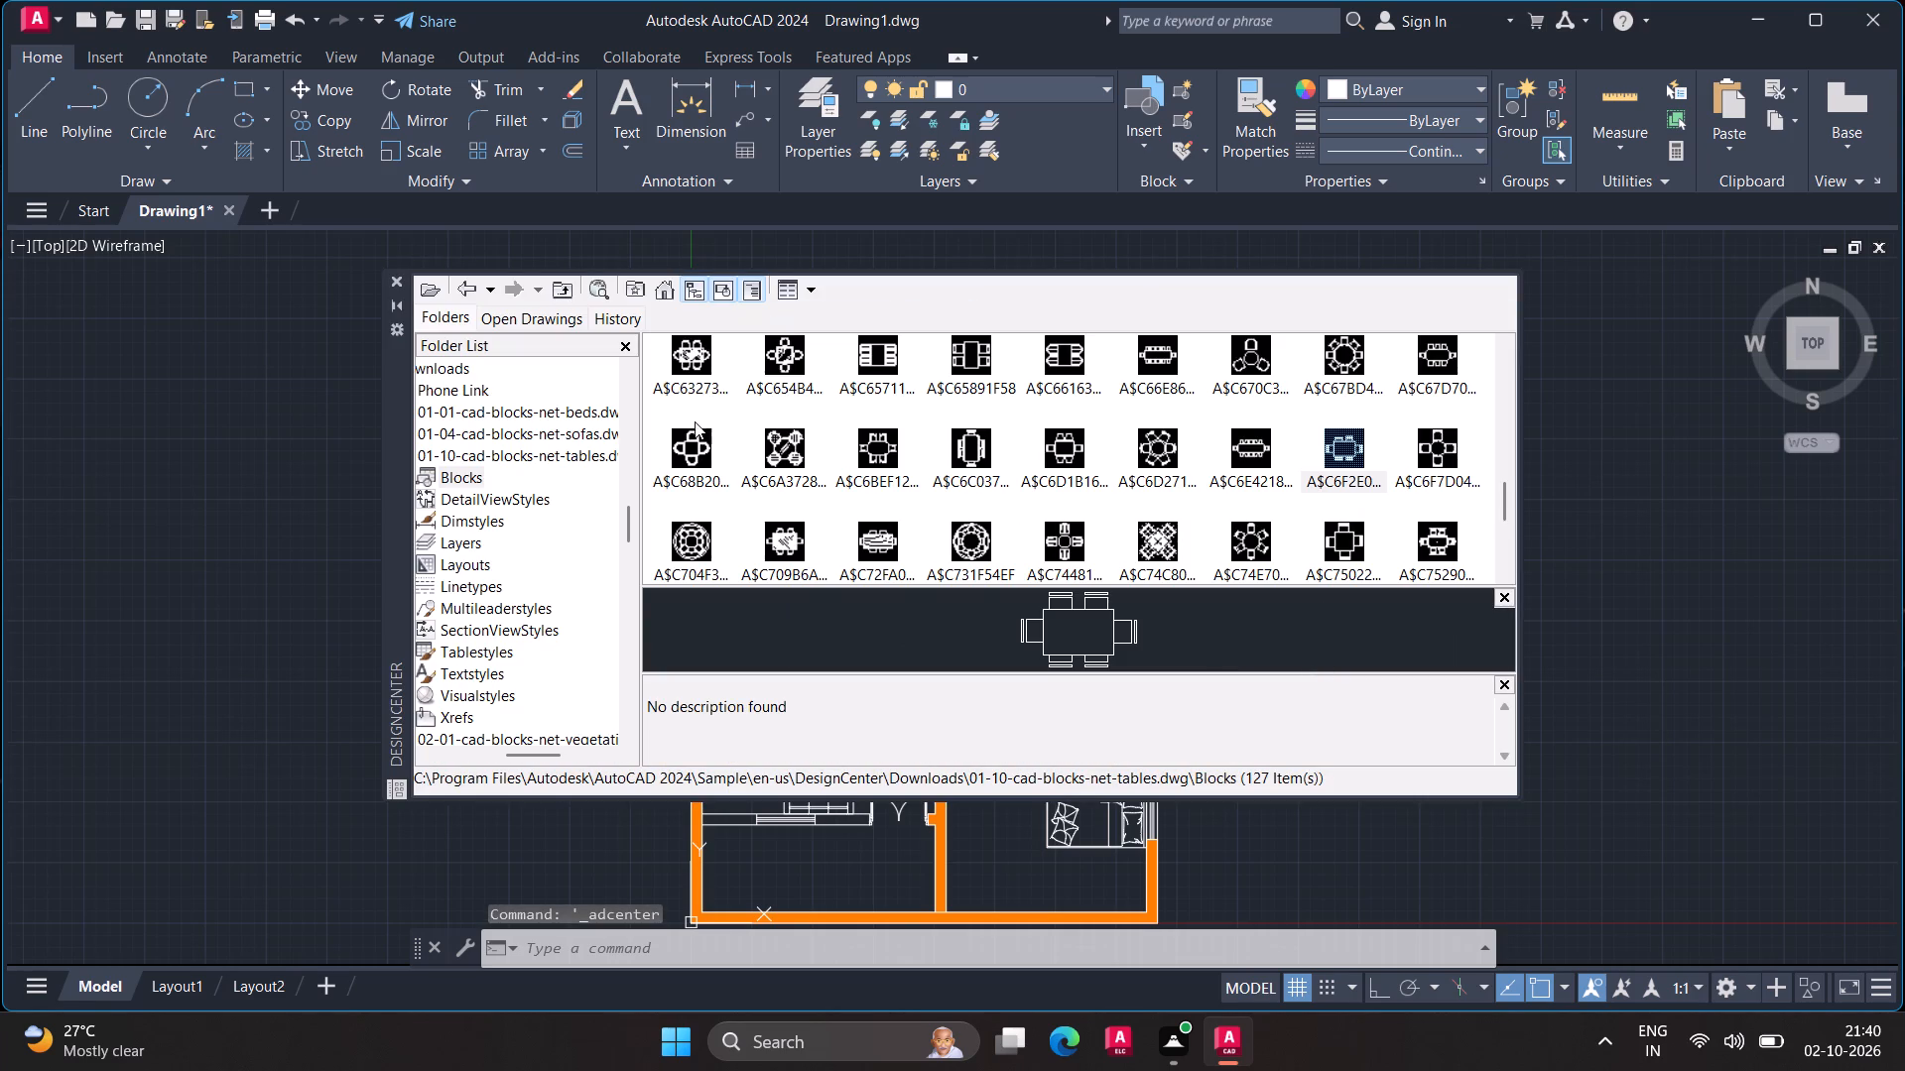
left_click(565, 288)
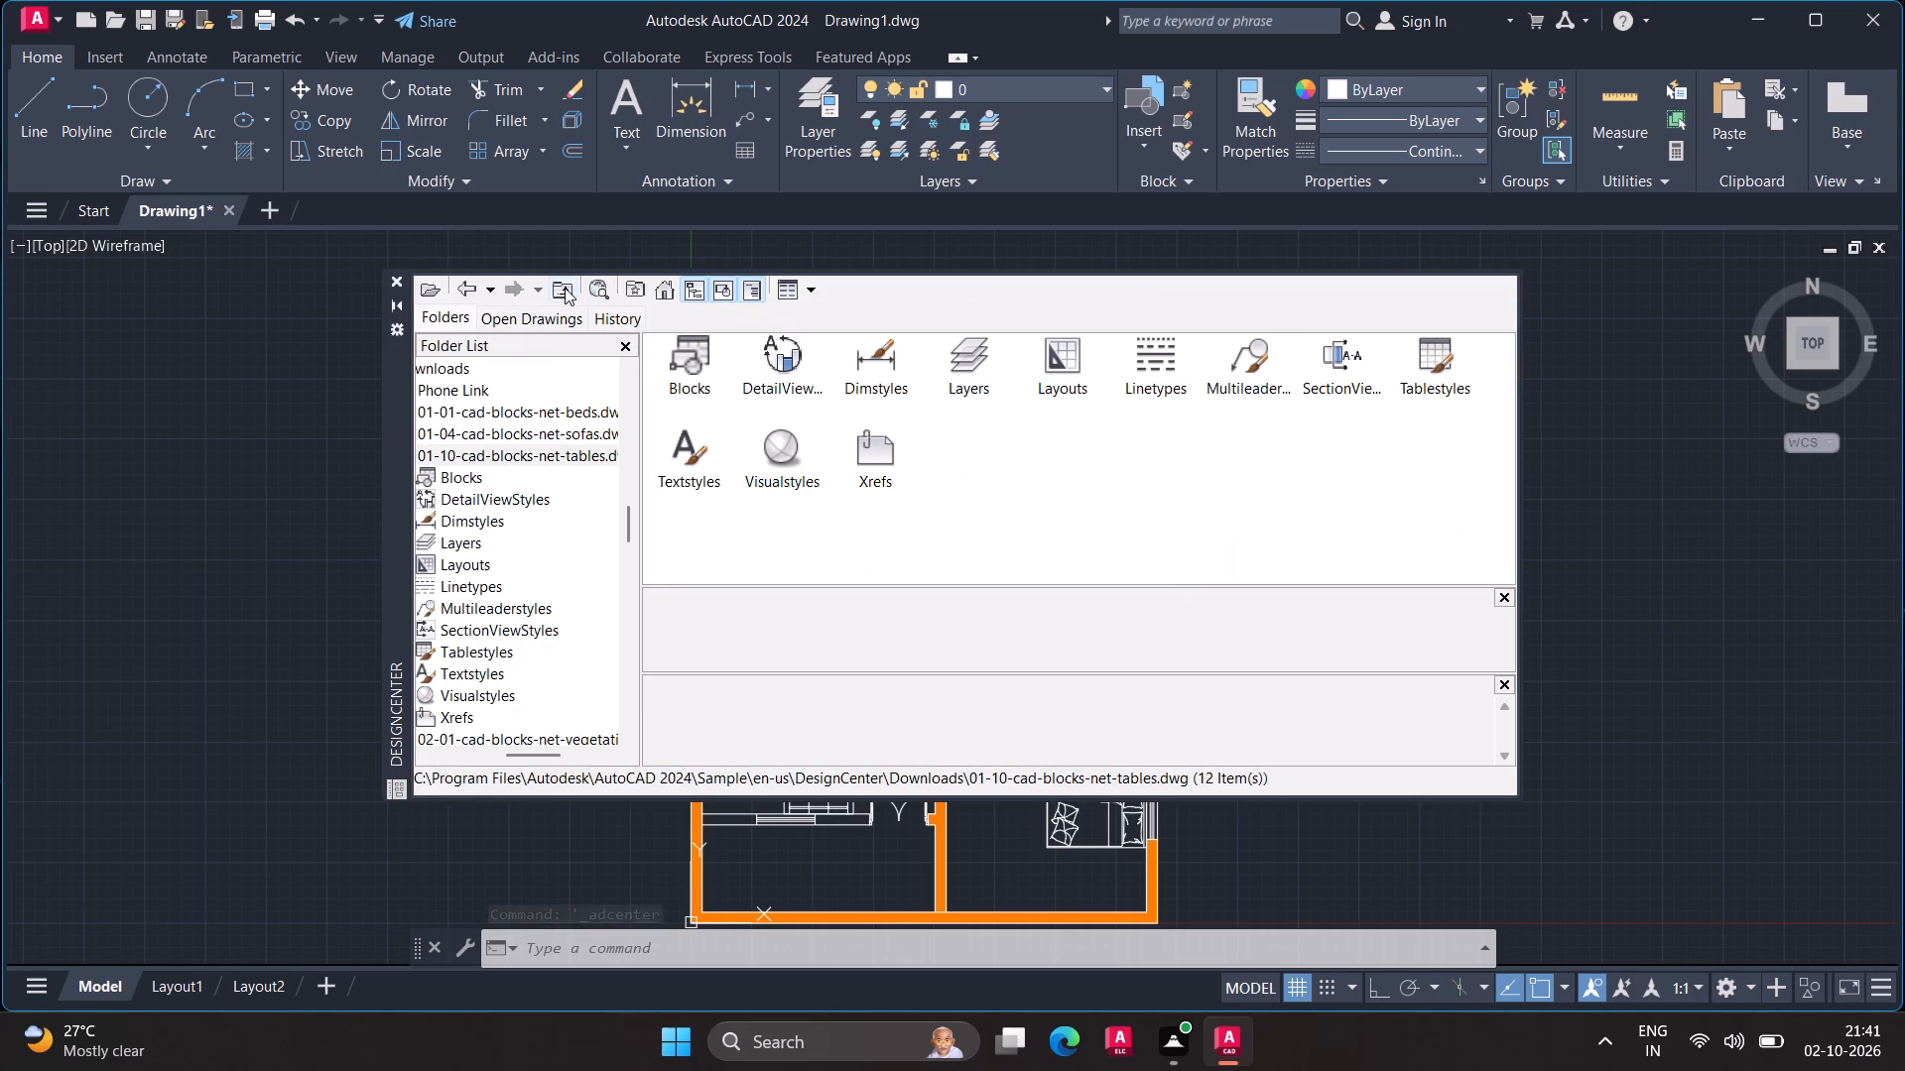
left_click(565, 288)
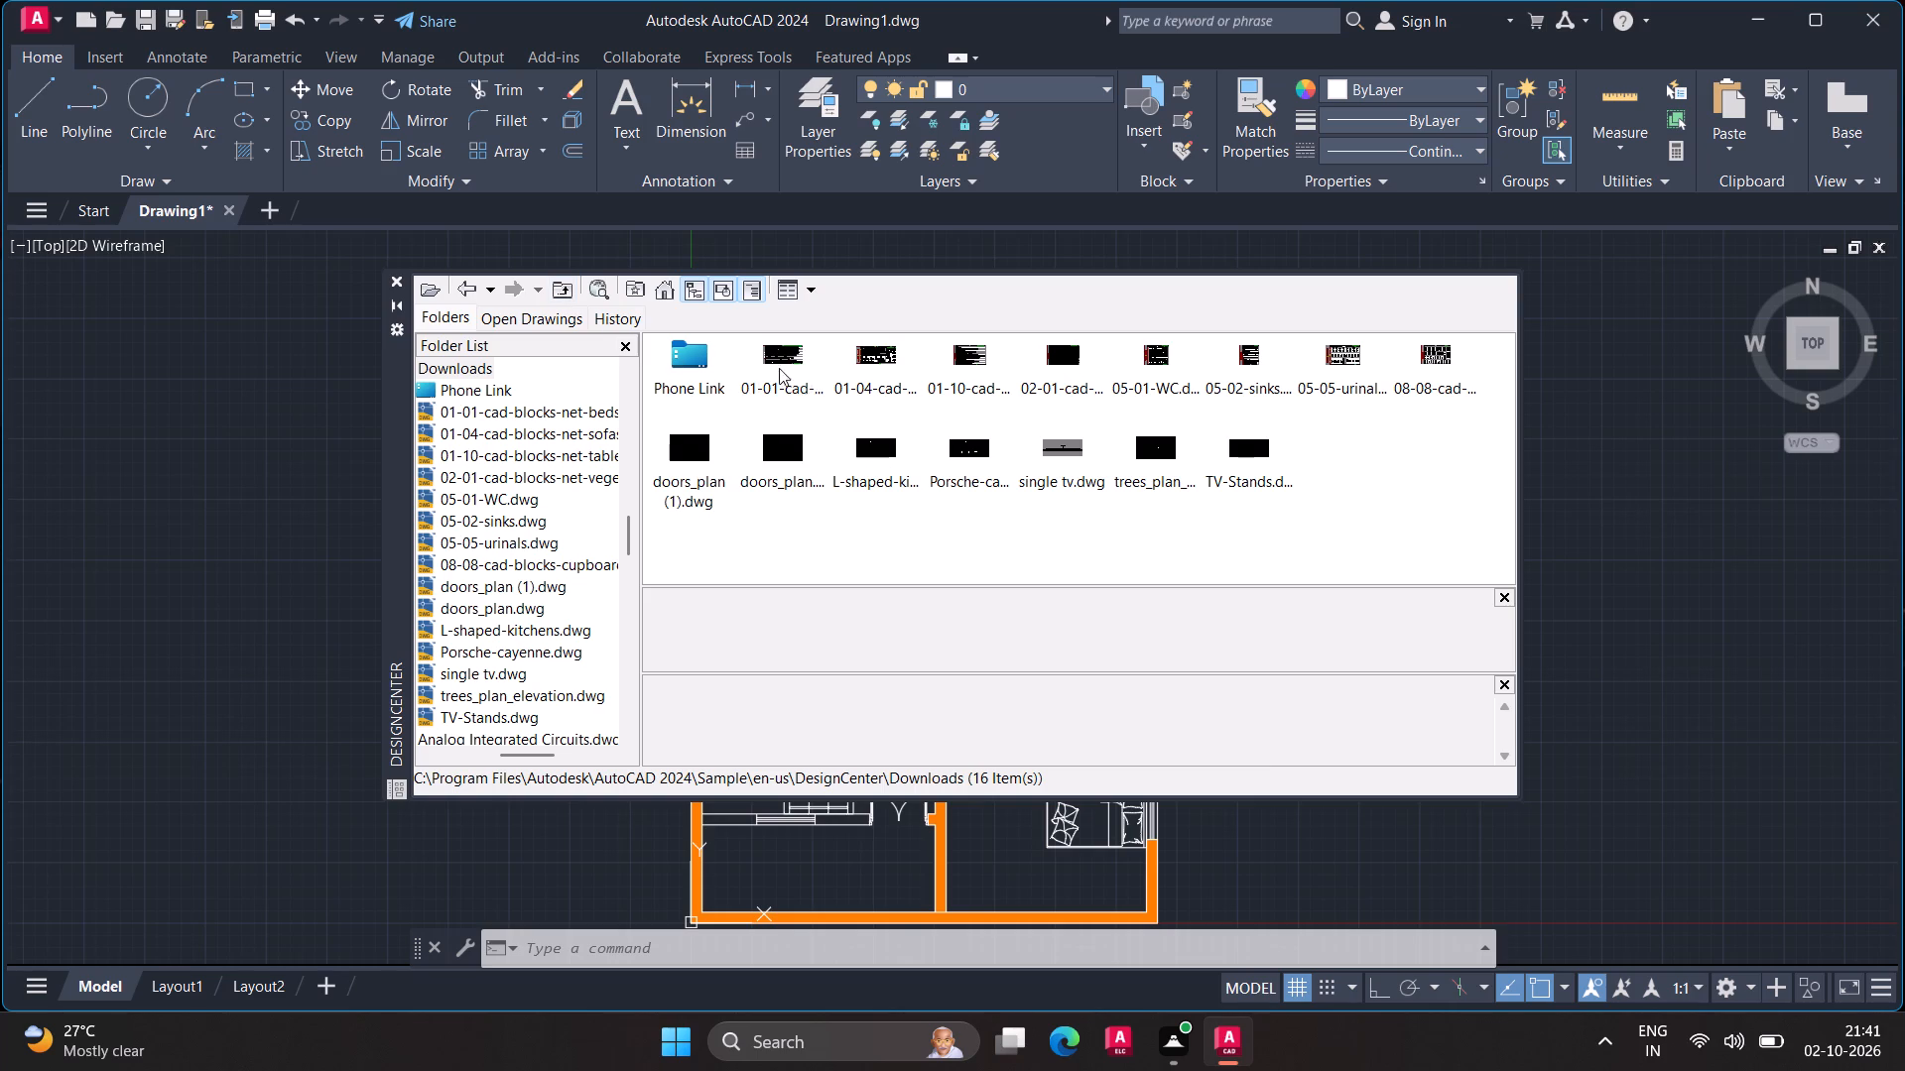
double_click(870, 445)
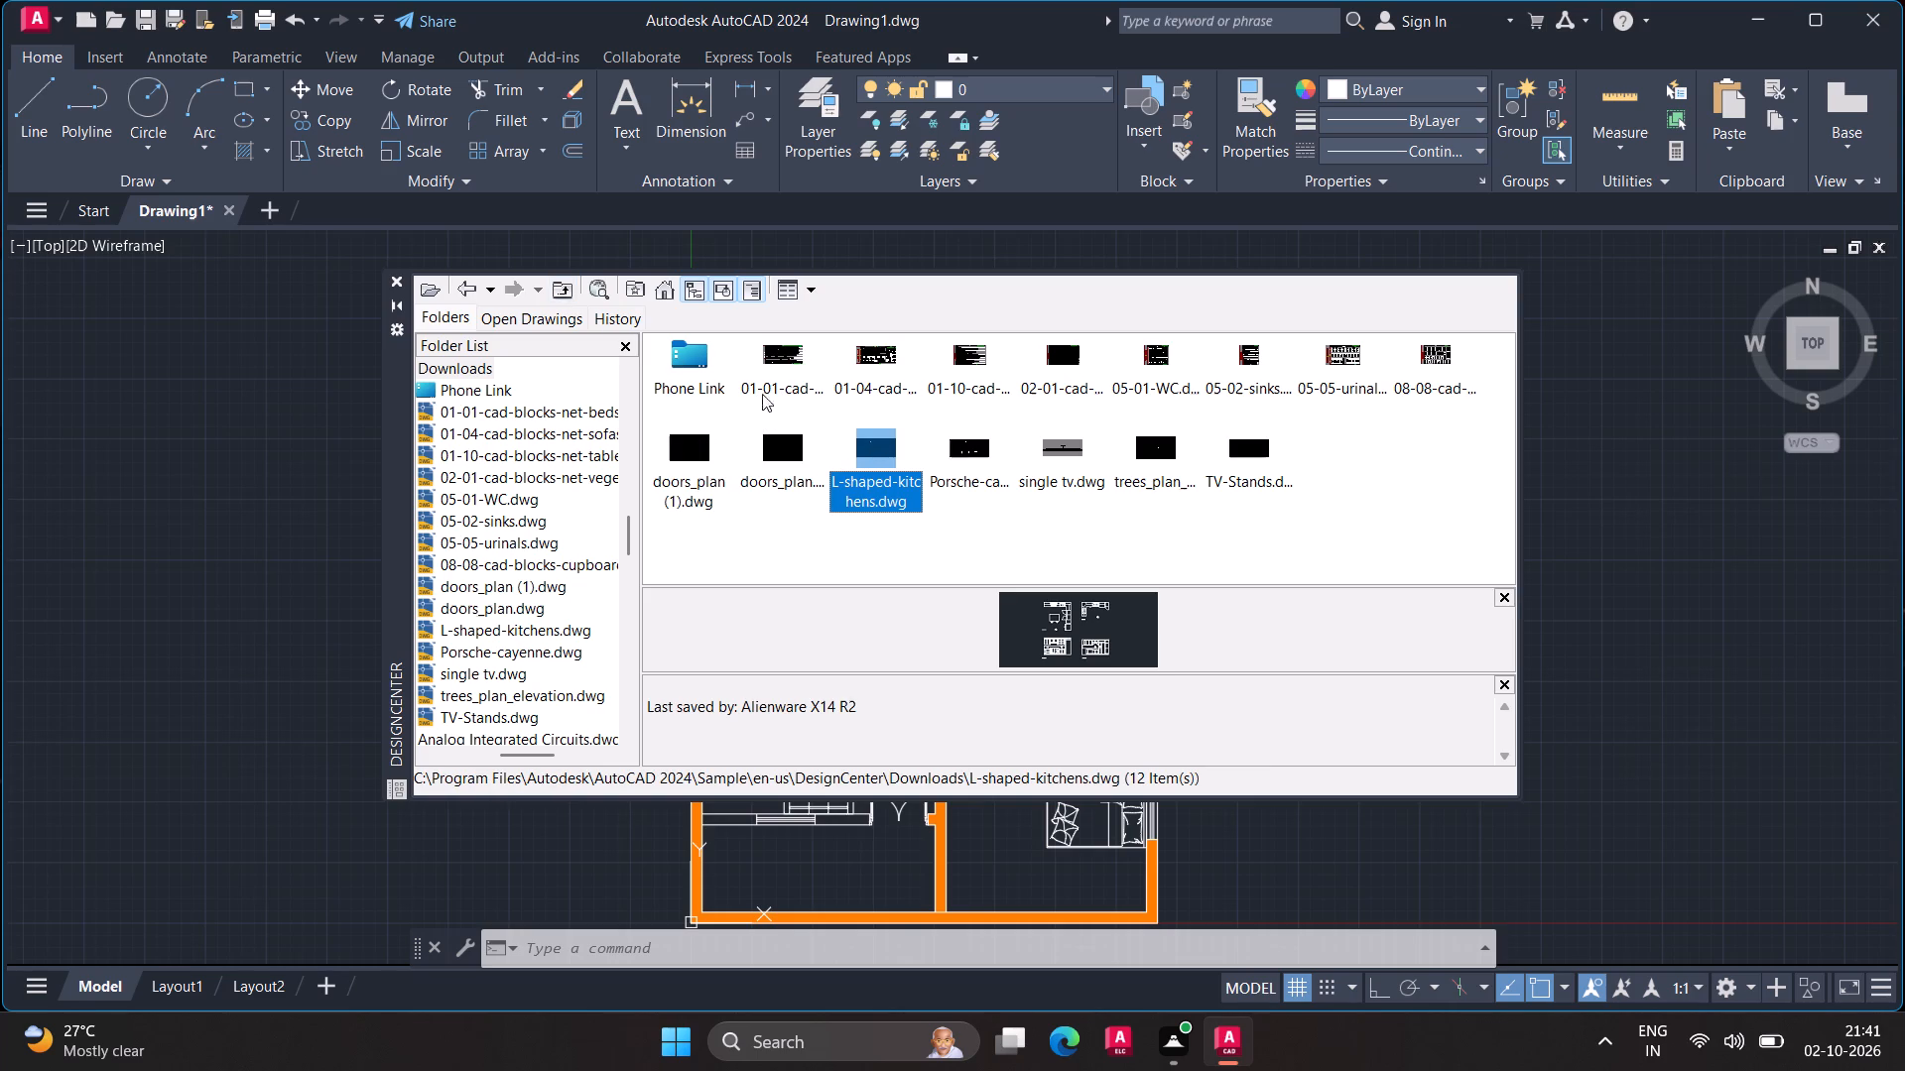
double_click(696, 357)
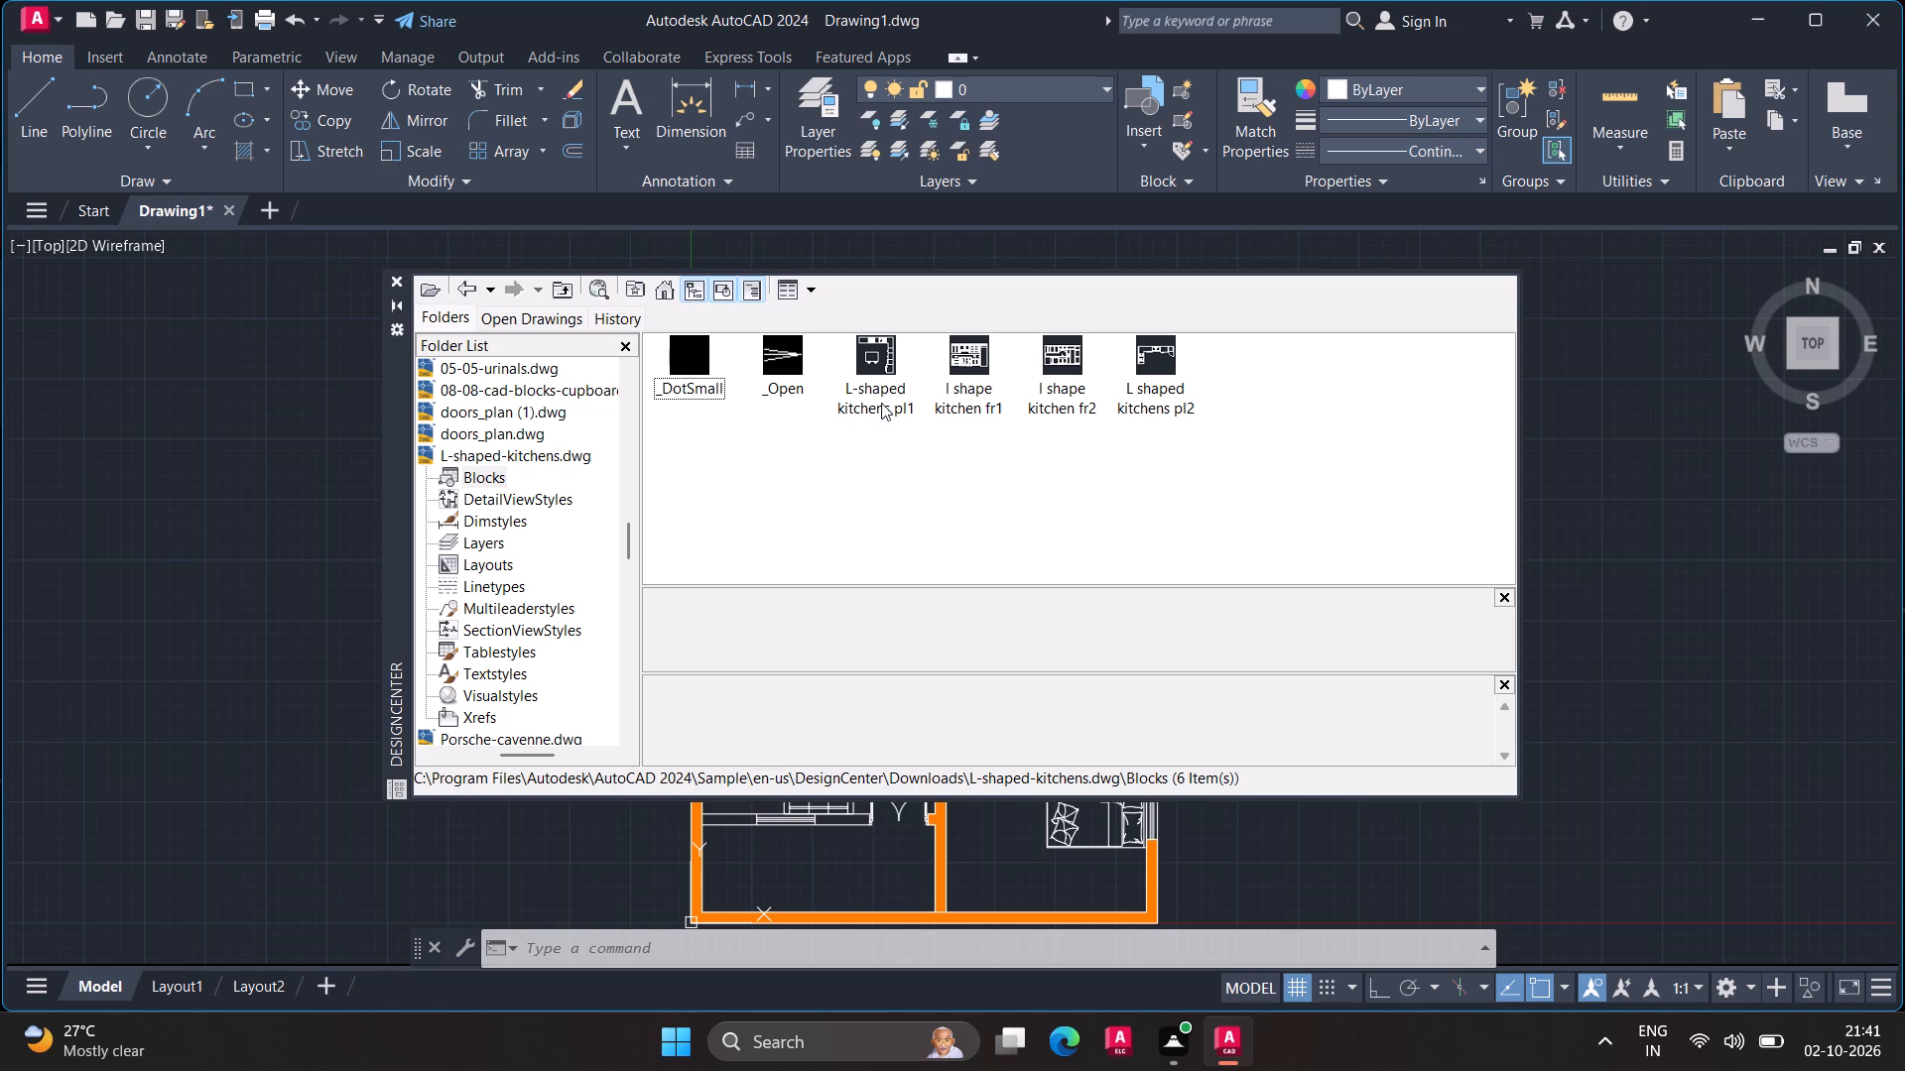
left_click(1149, 357)
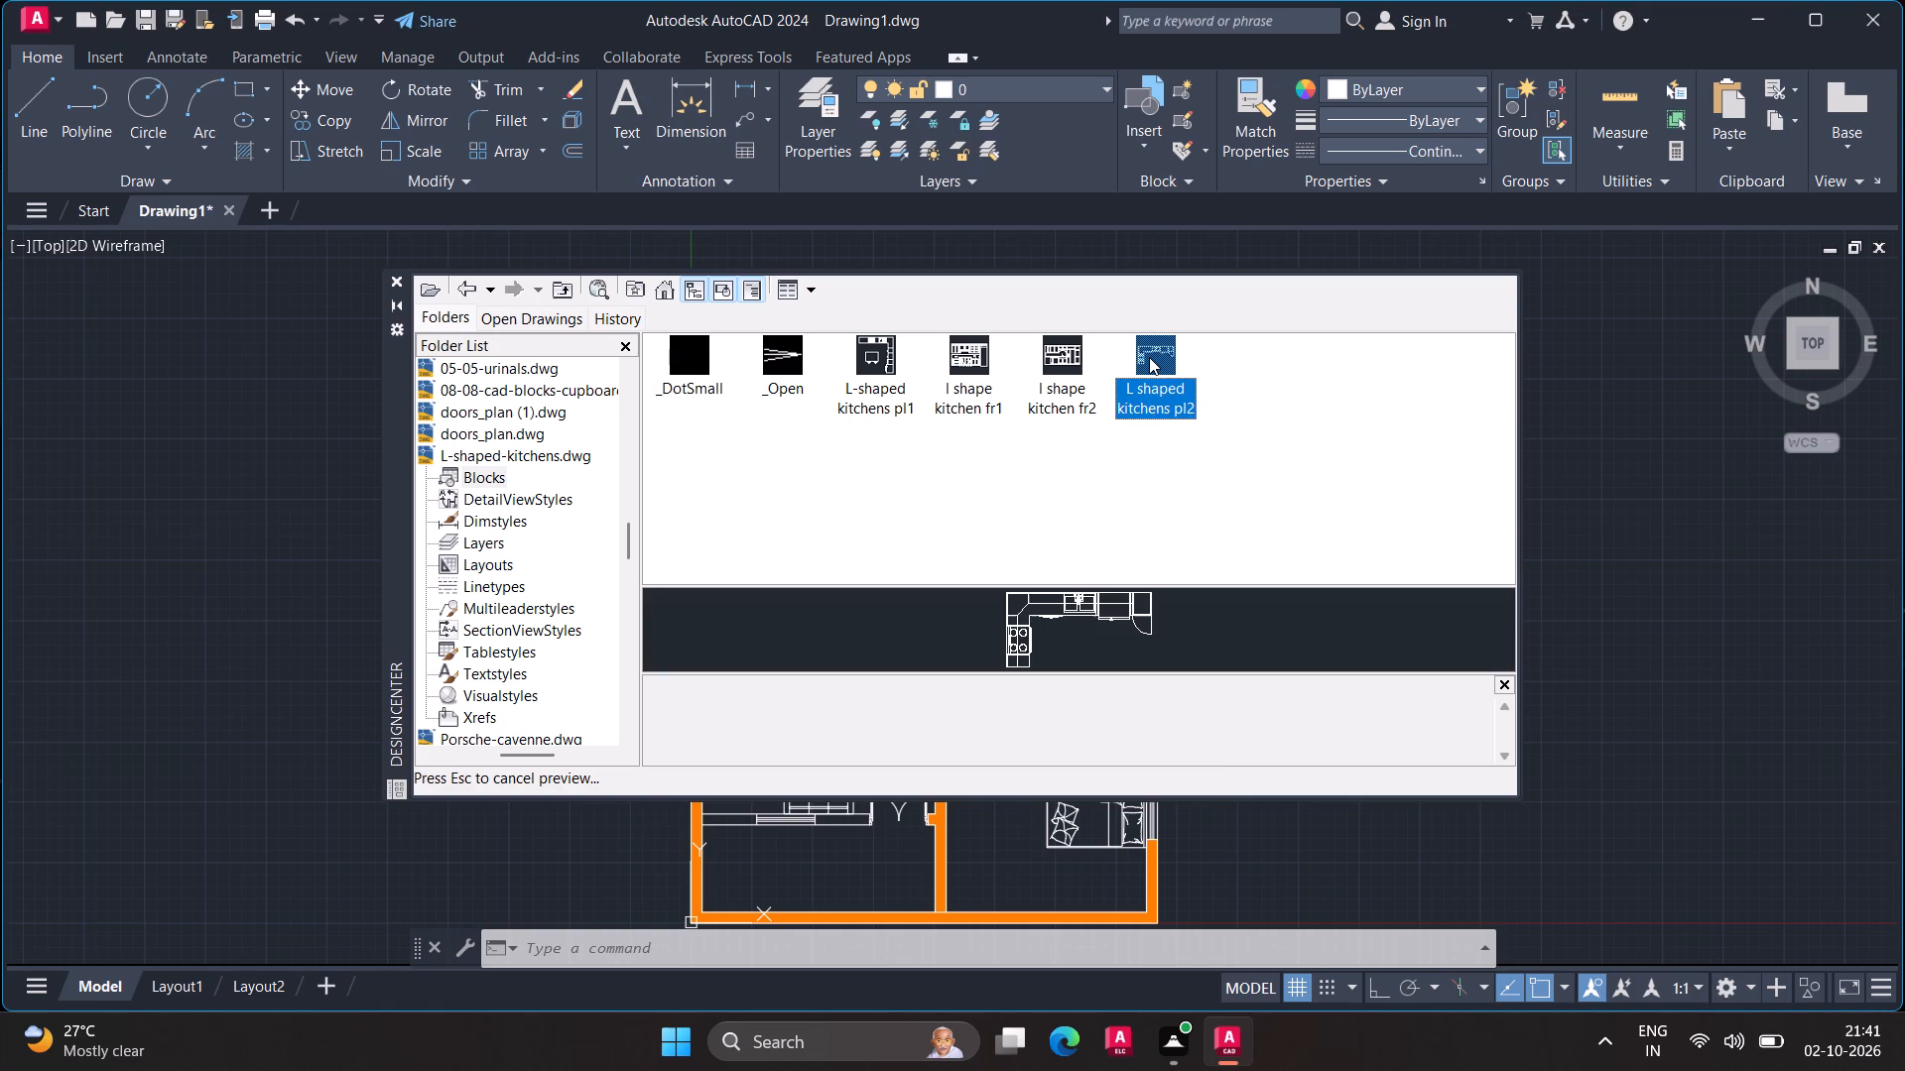
left_click_drag(1150, 356, 1605, 447)
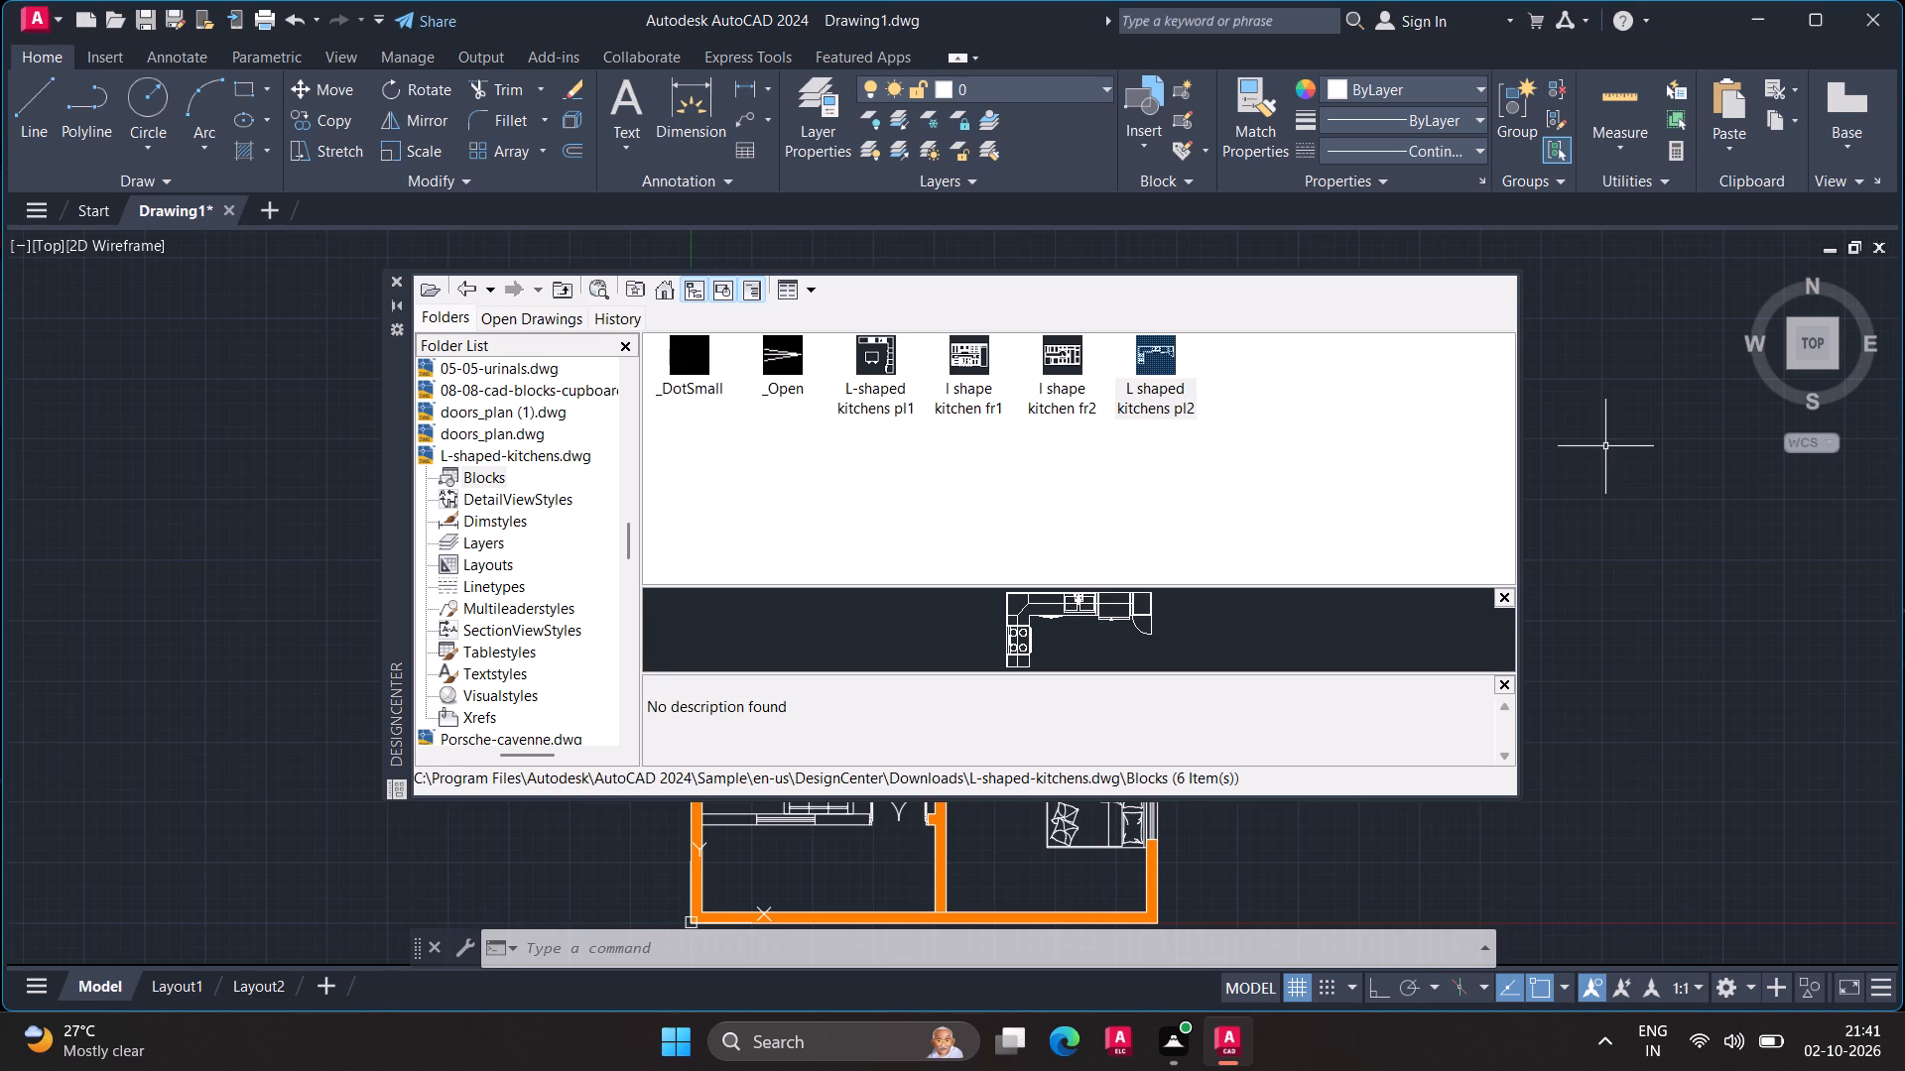
left_click(391, 280)
Move the L-shaped kitchen block by its outer counter corner to the empty space left of the floor plan, beside the dining area.
scroll(1148, 445, "down", 3)
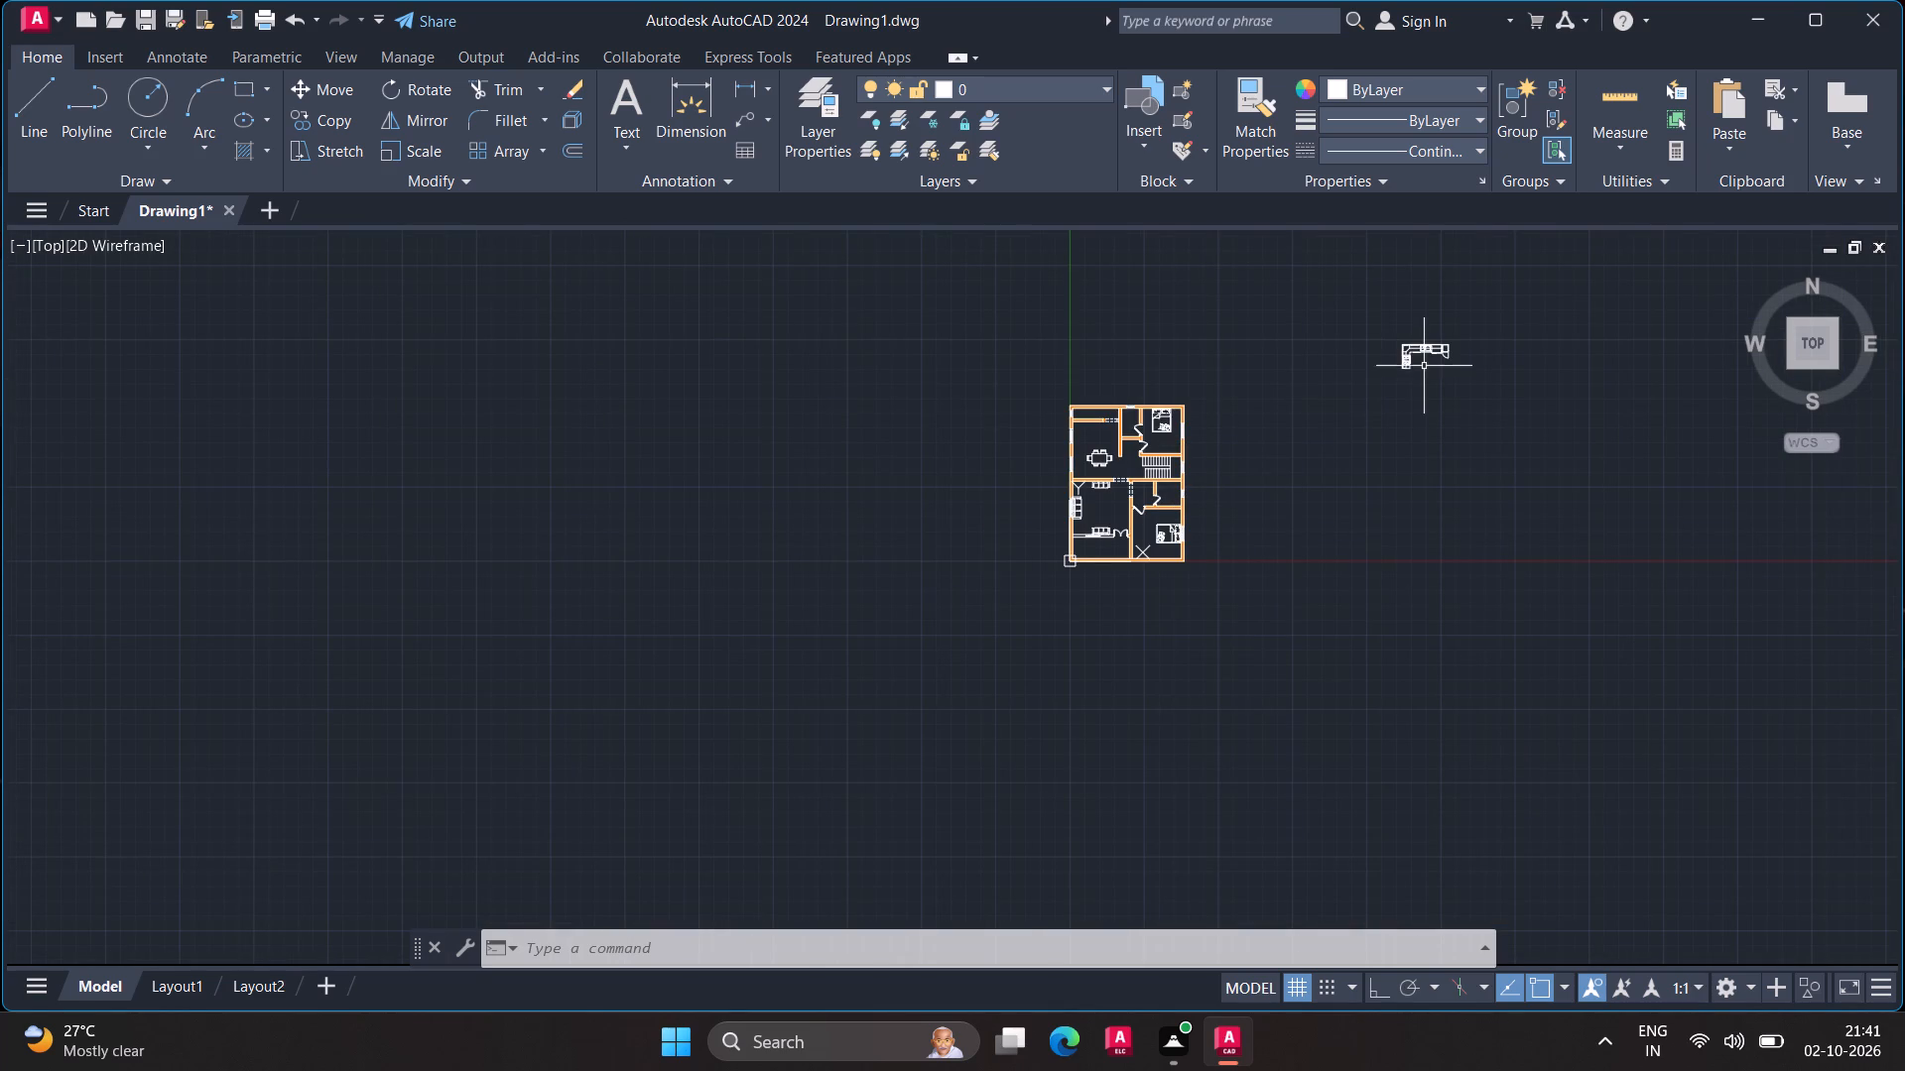
left_click(1420, 351)
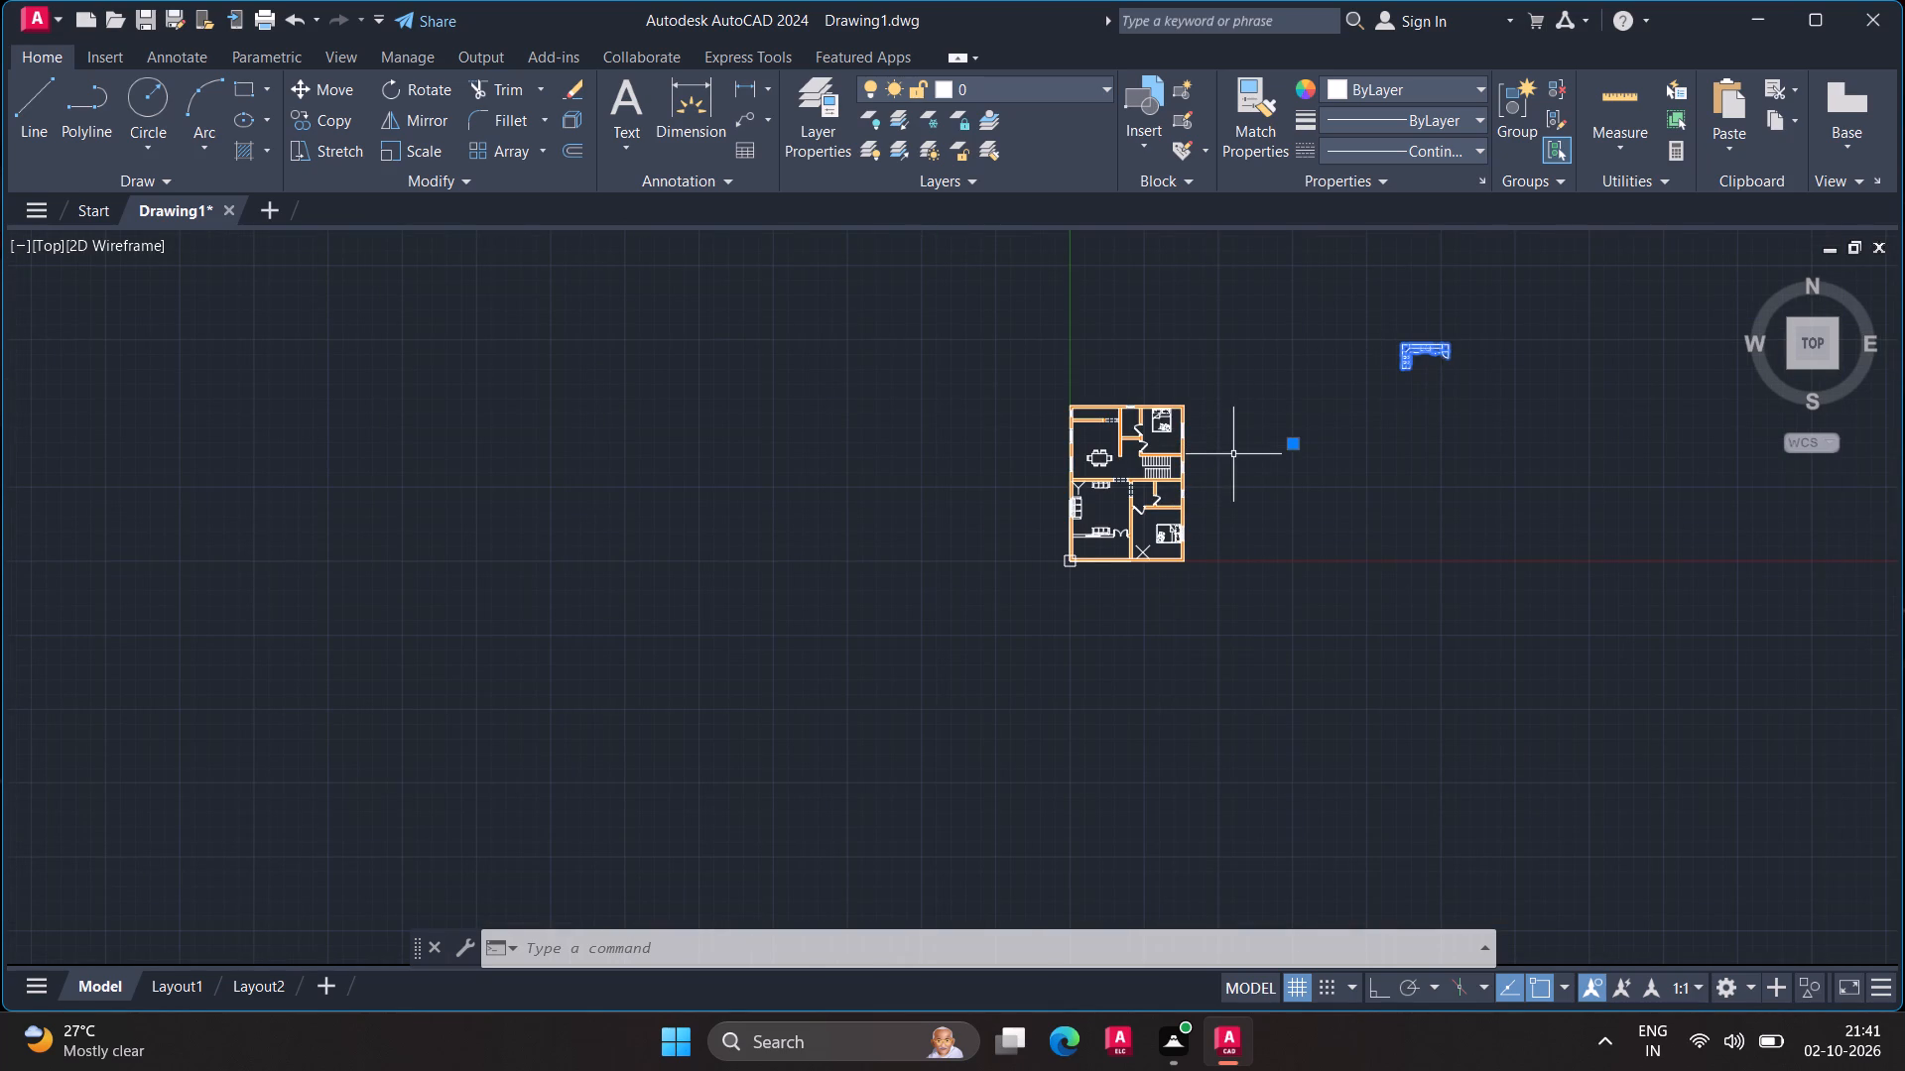
scroll(1404, 364, "up", 2)
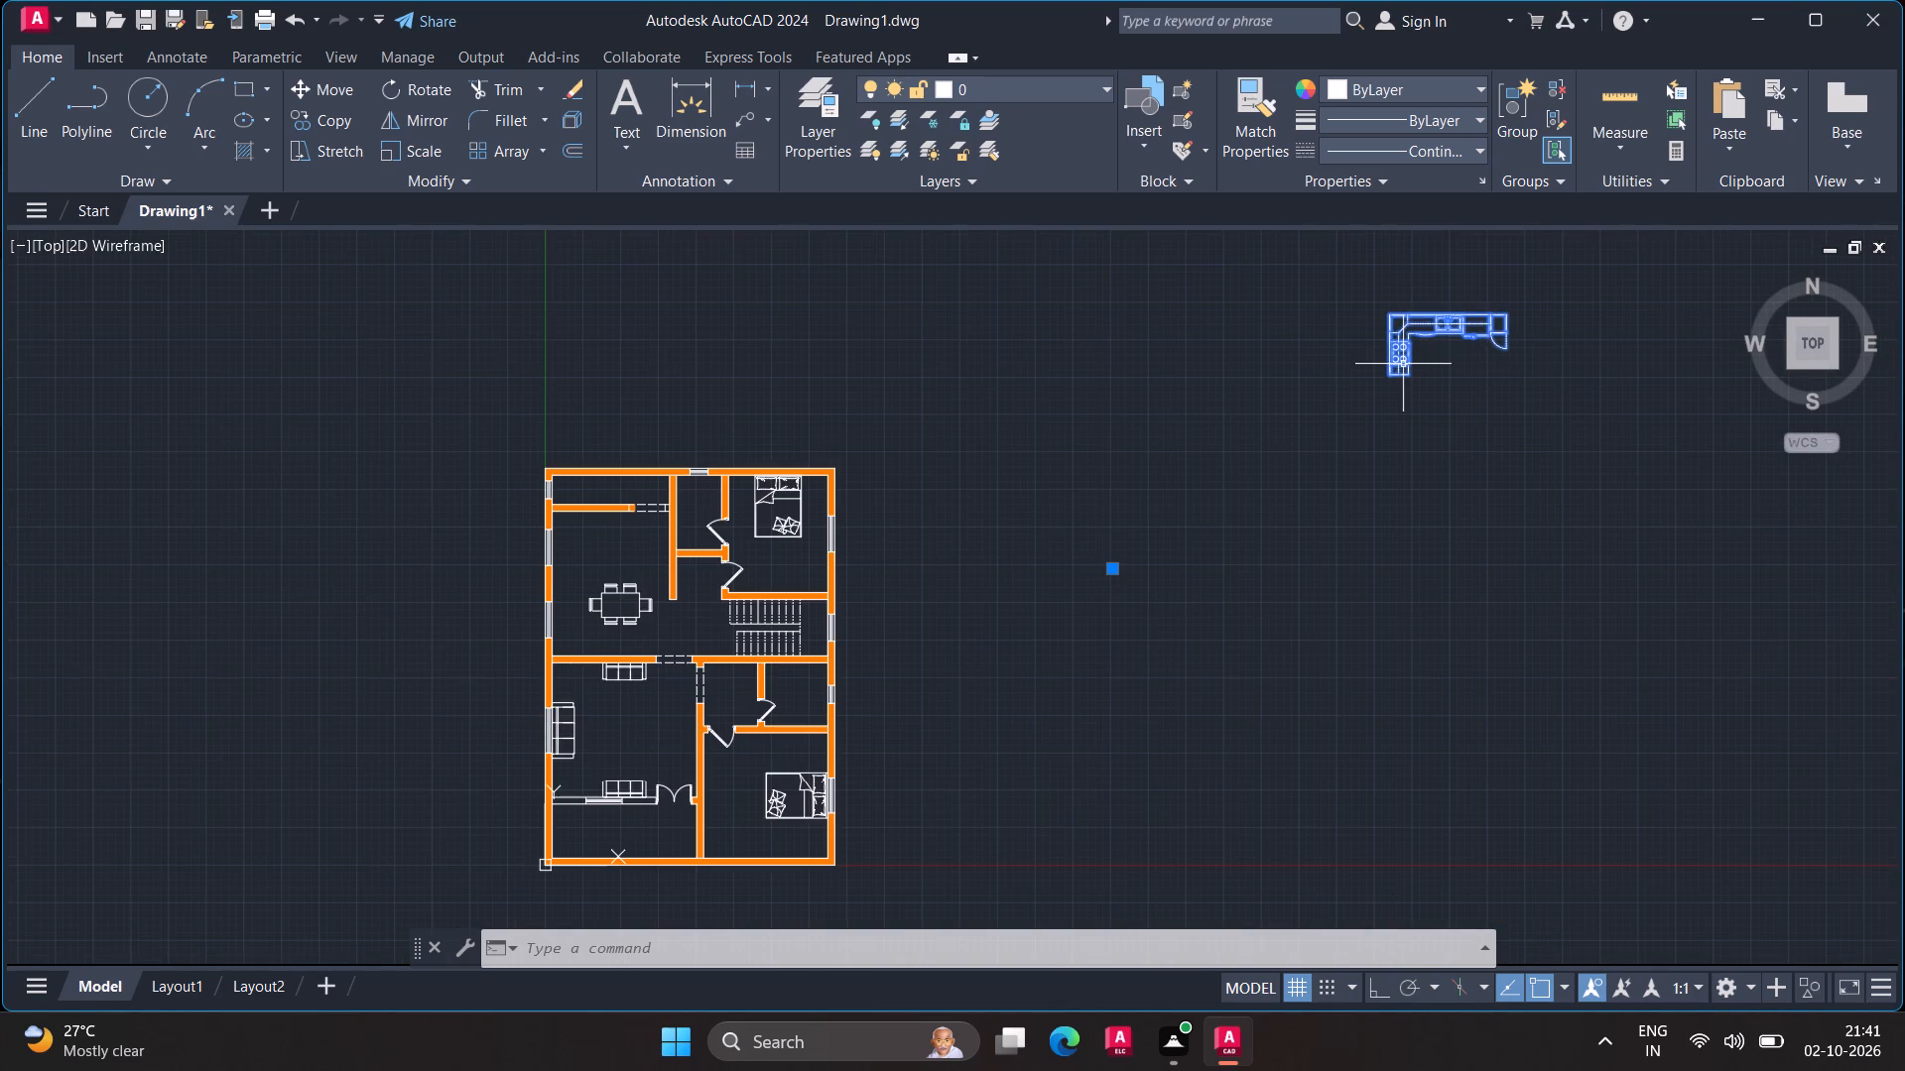
scroll(1403, 364, "up", 2)
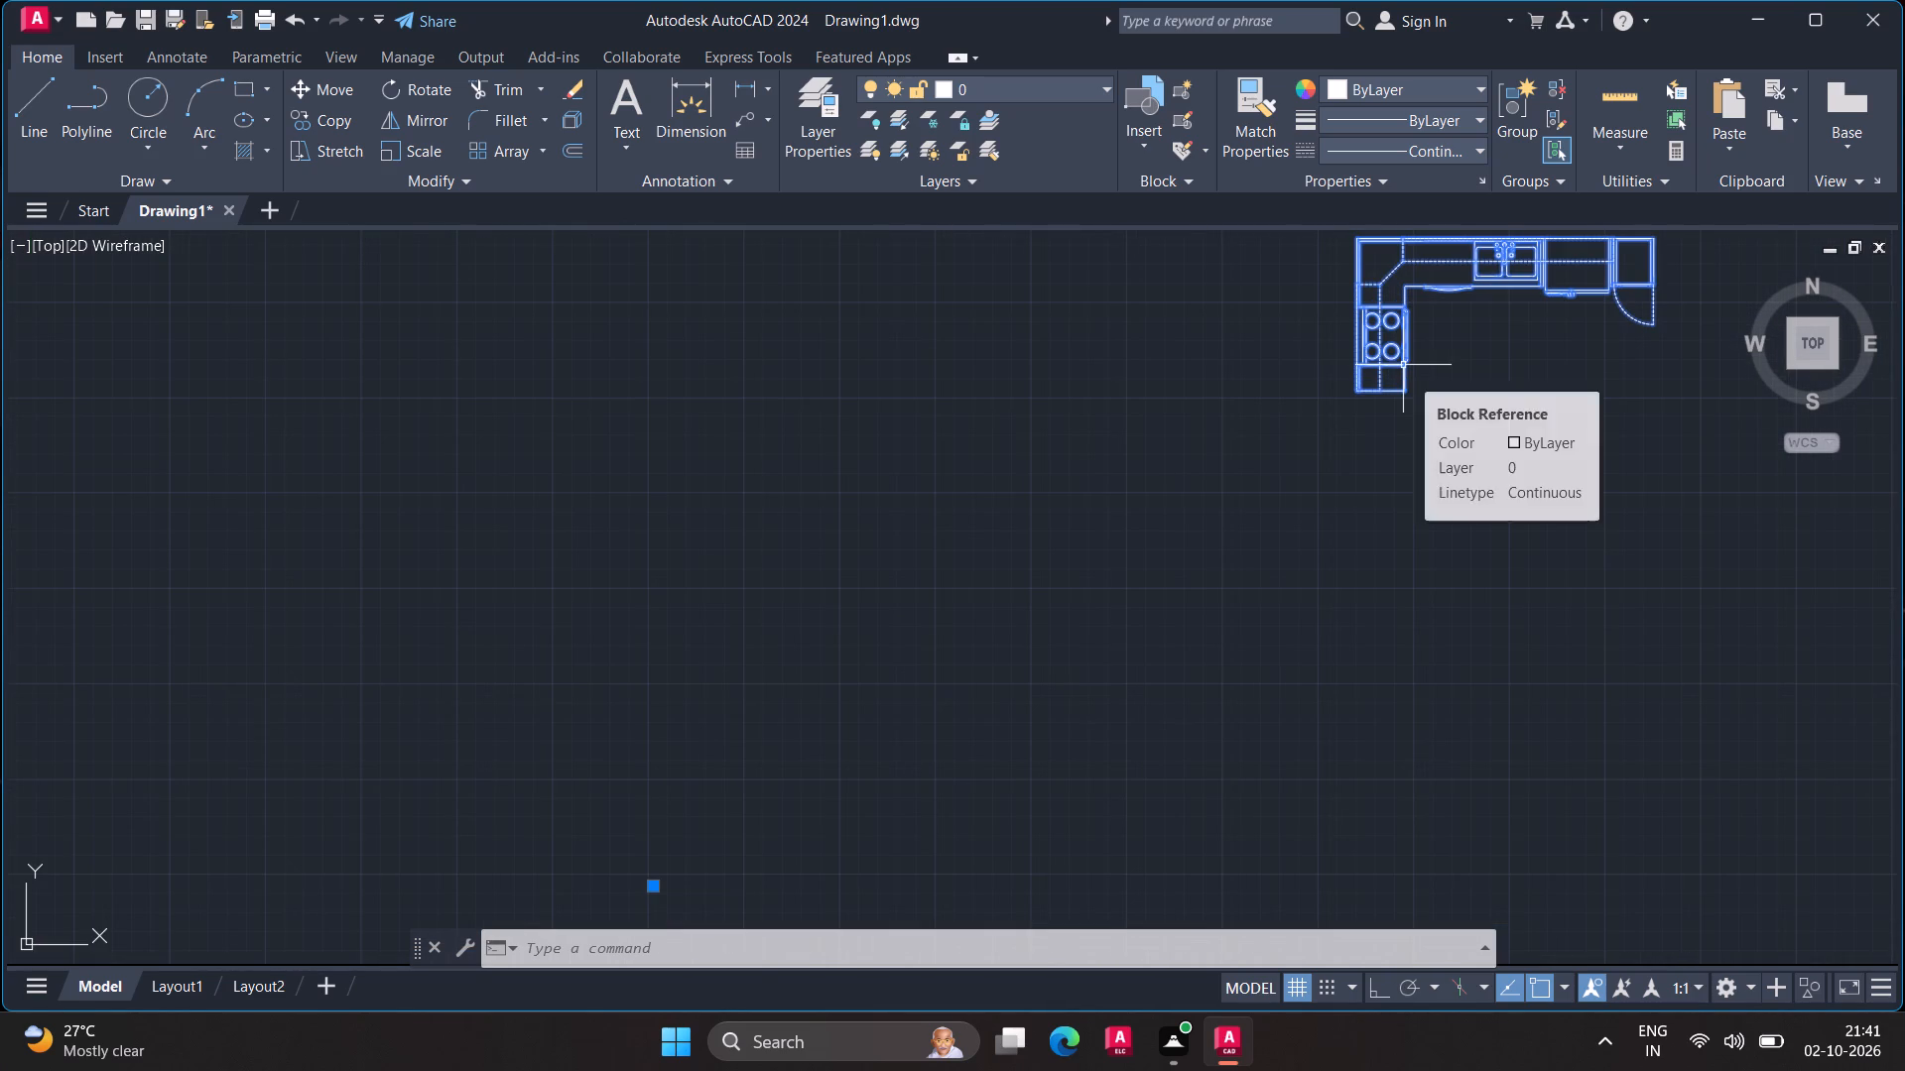
key("m")
key("Return")
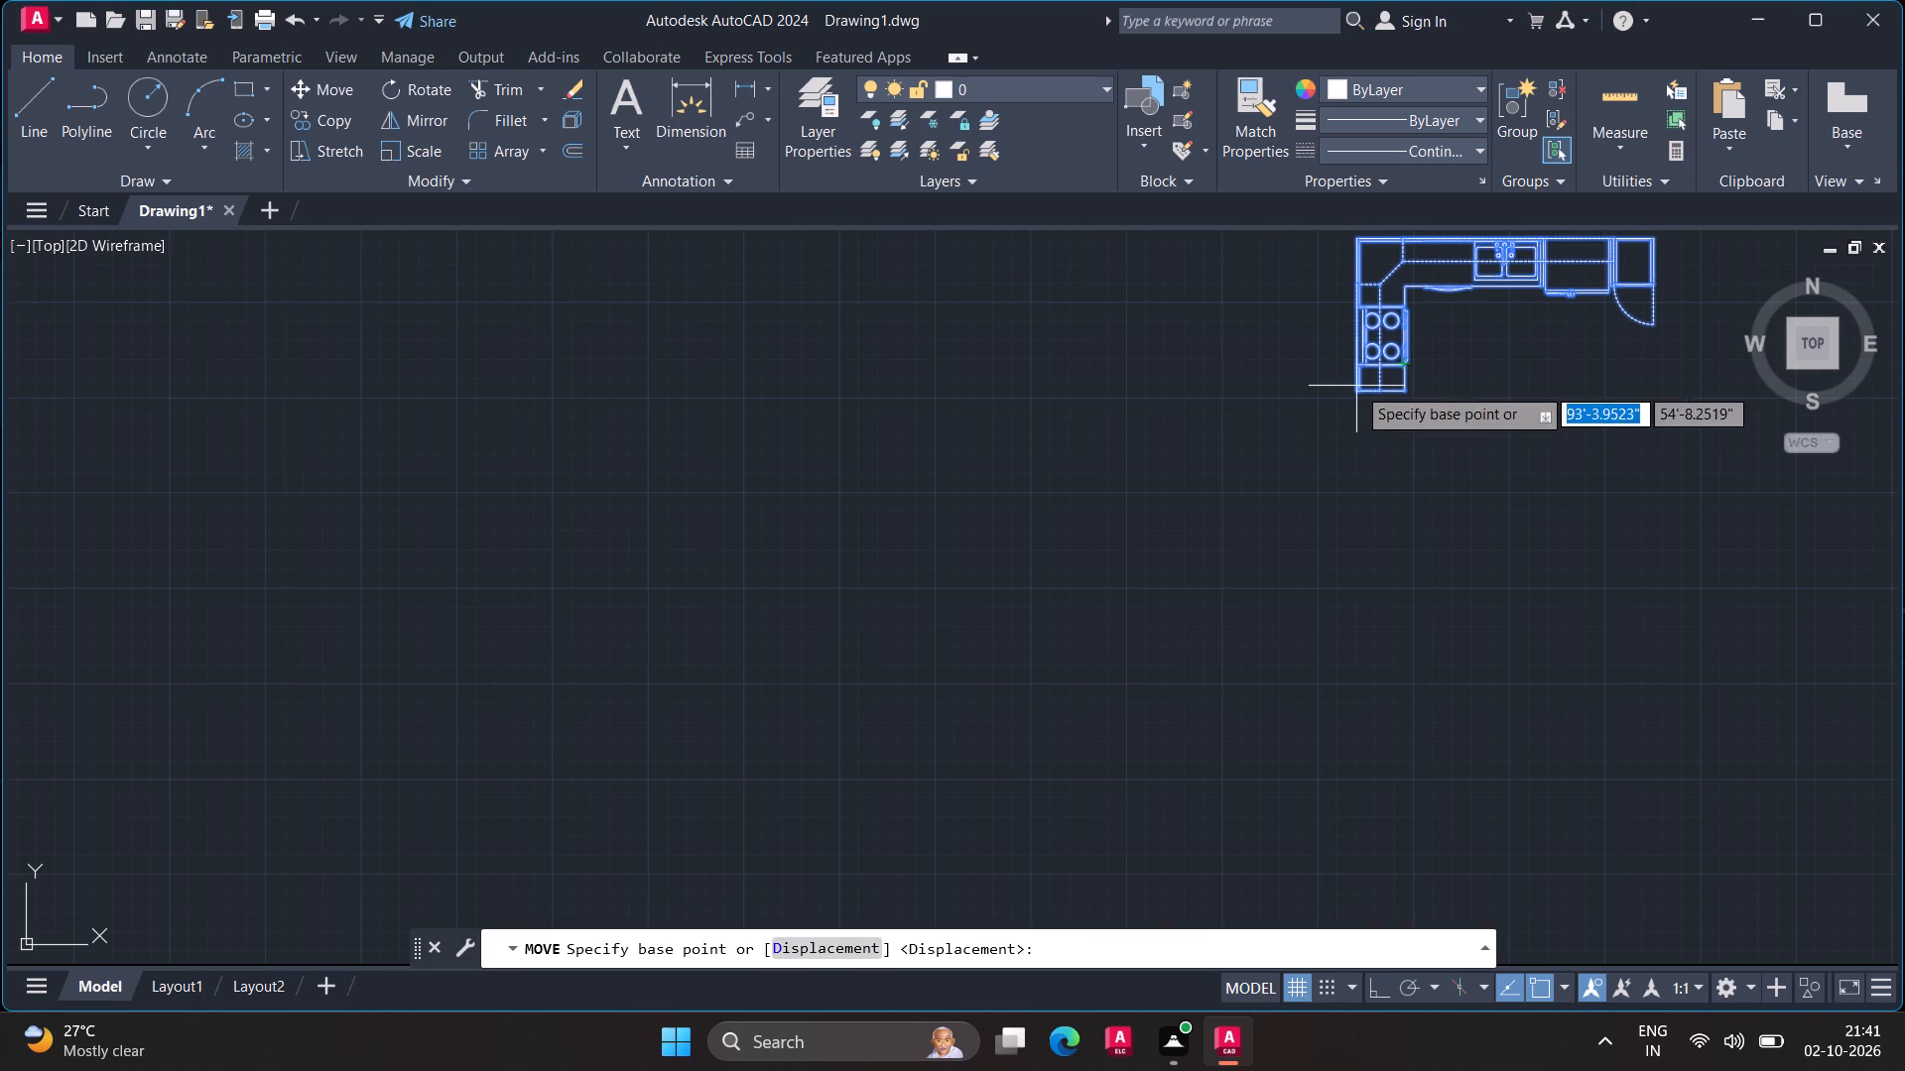
left_click(1356, 242)
scroll(1224, 362, "down", 4)
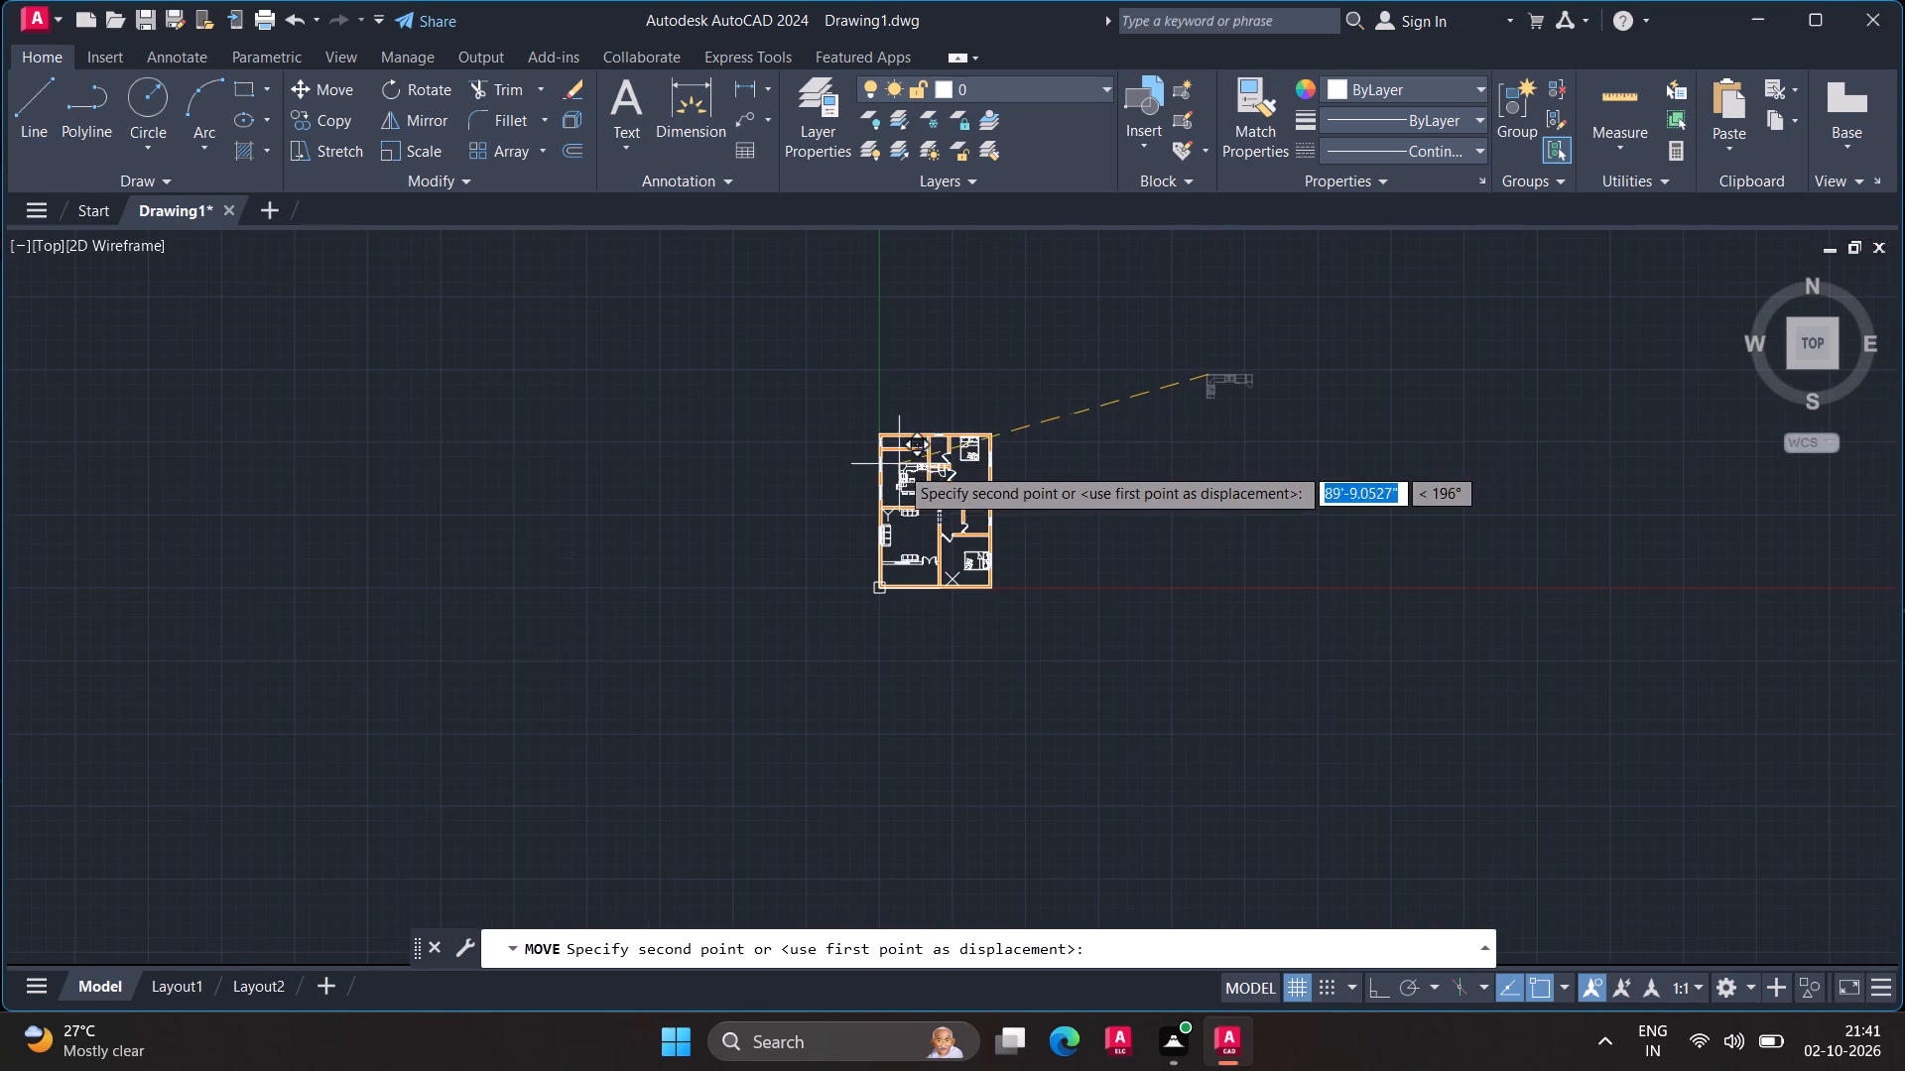
scroll(892, 467, "up", 8)
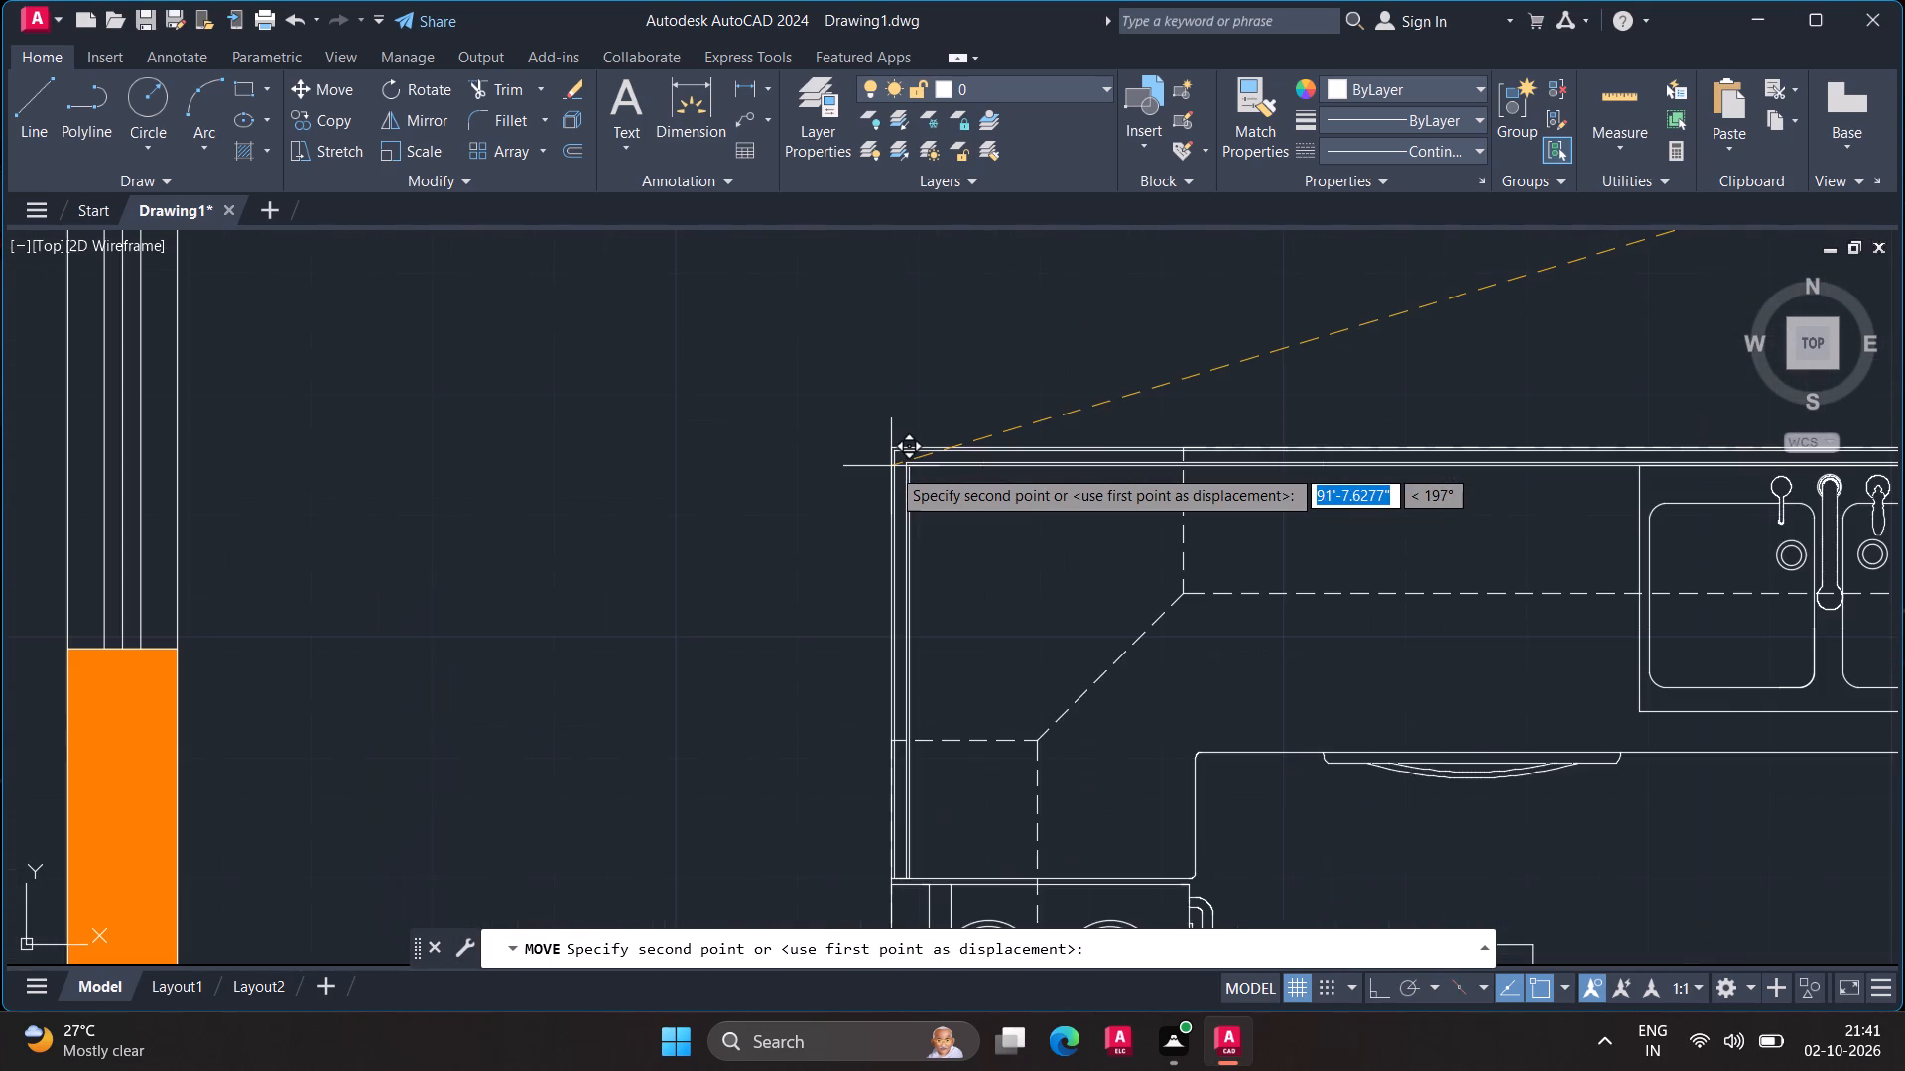
scroll(891, 467, "down", 4)
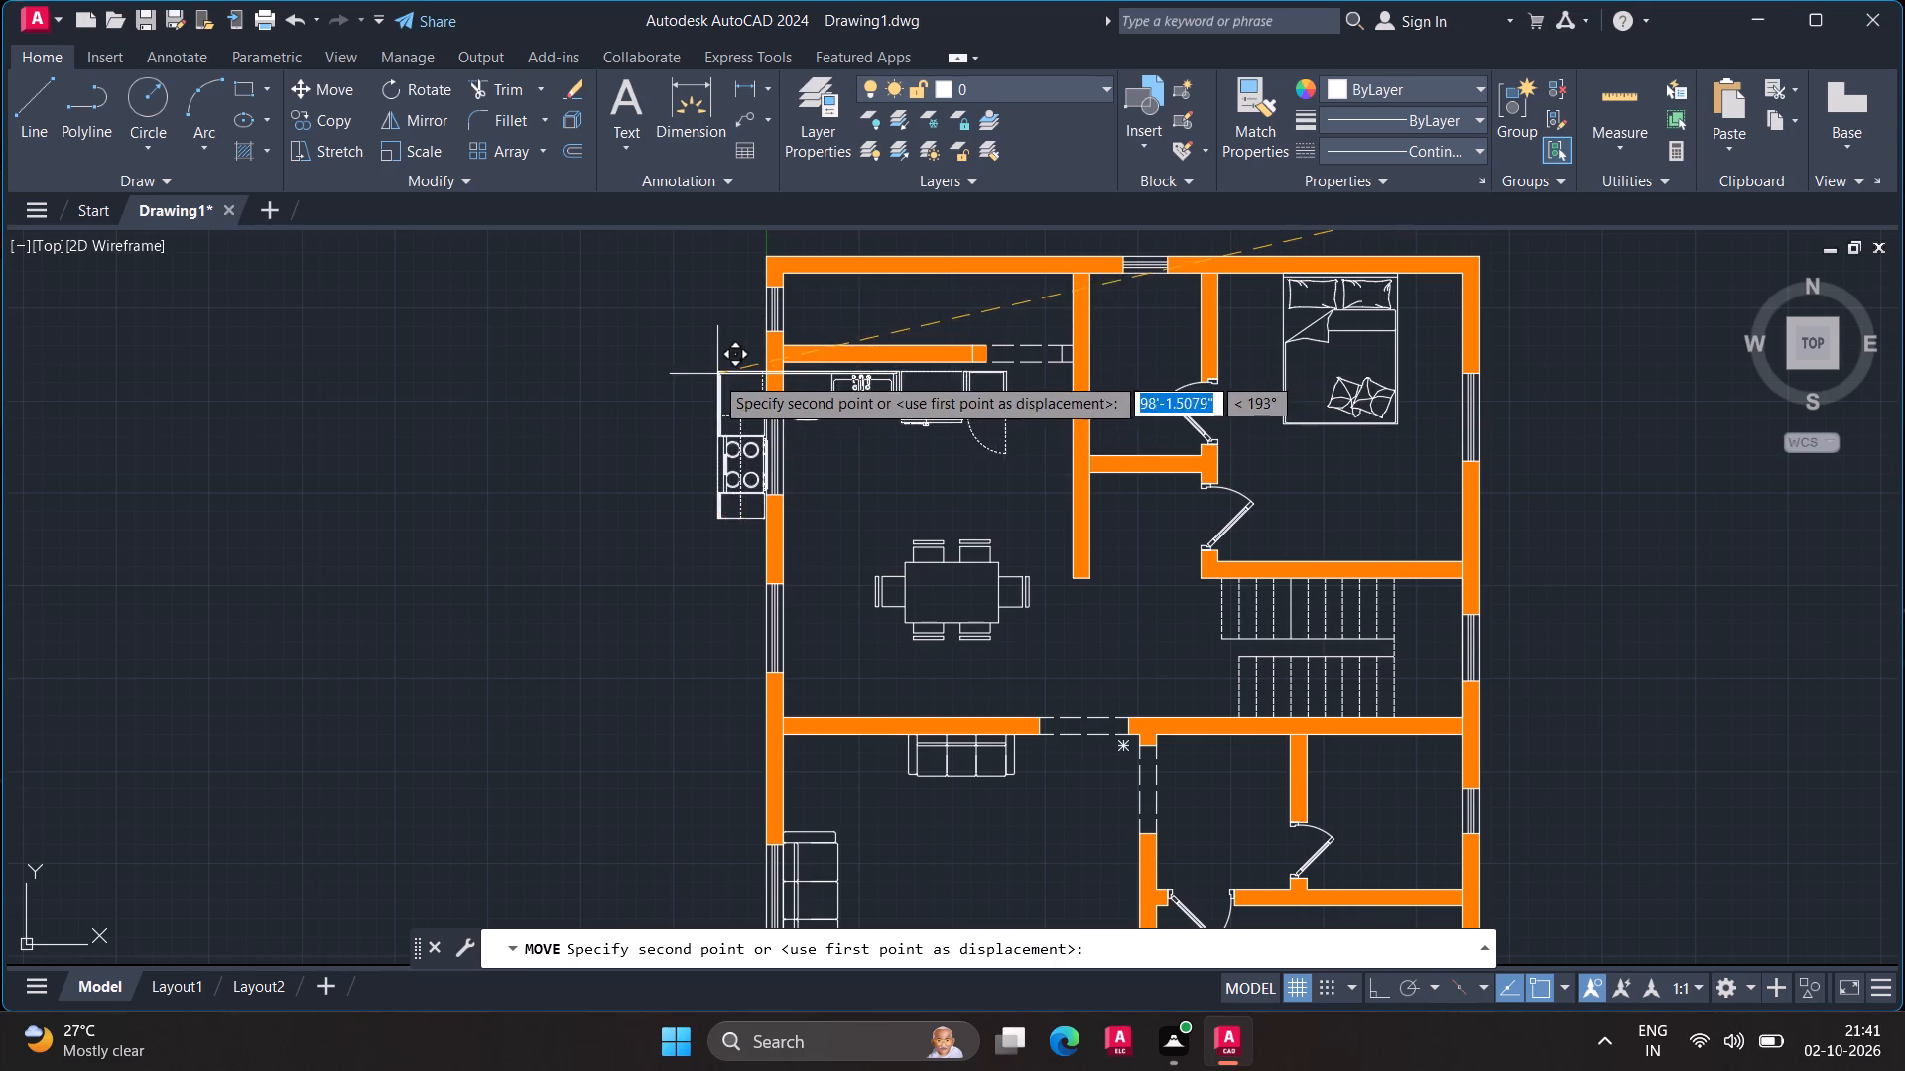
left_click(298, 363)
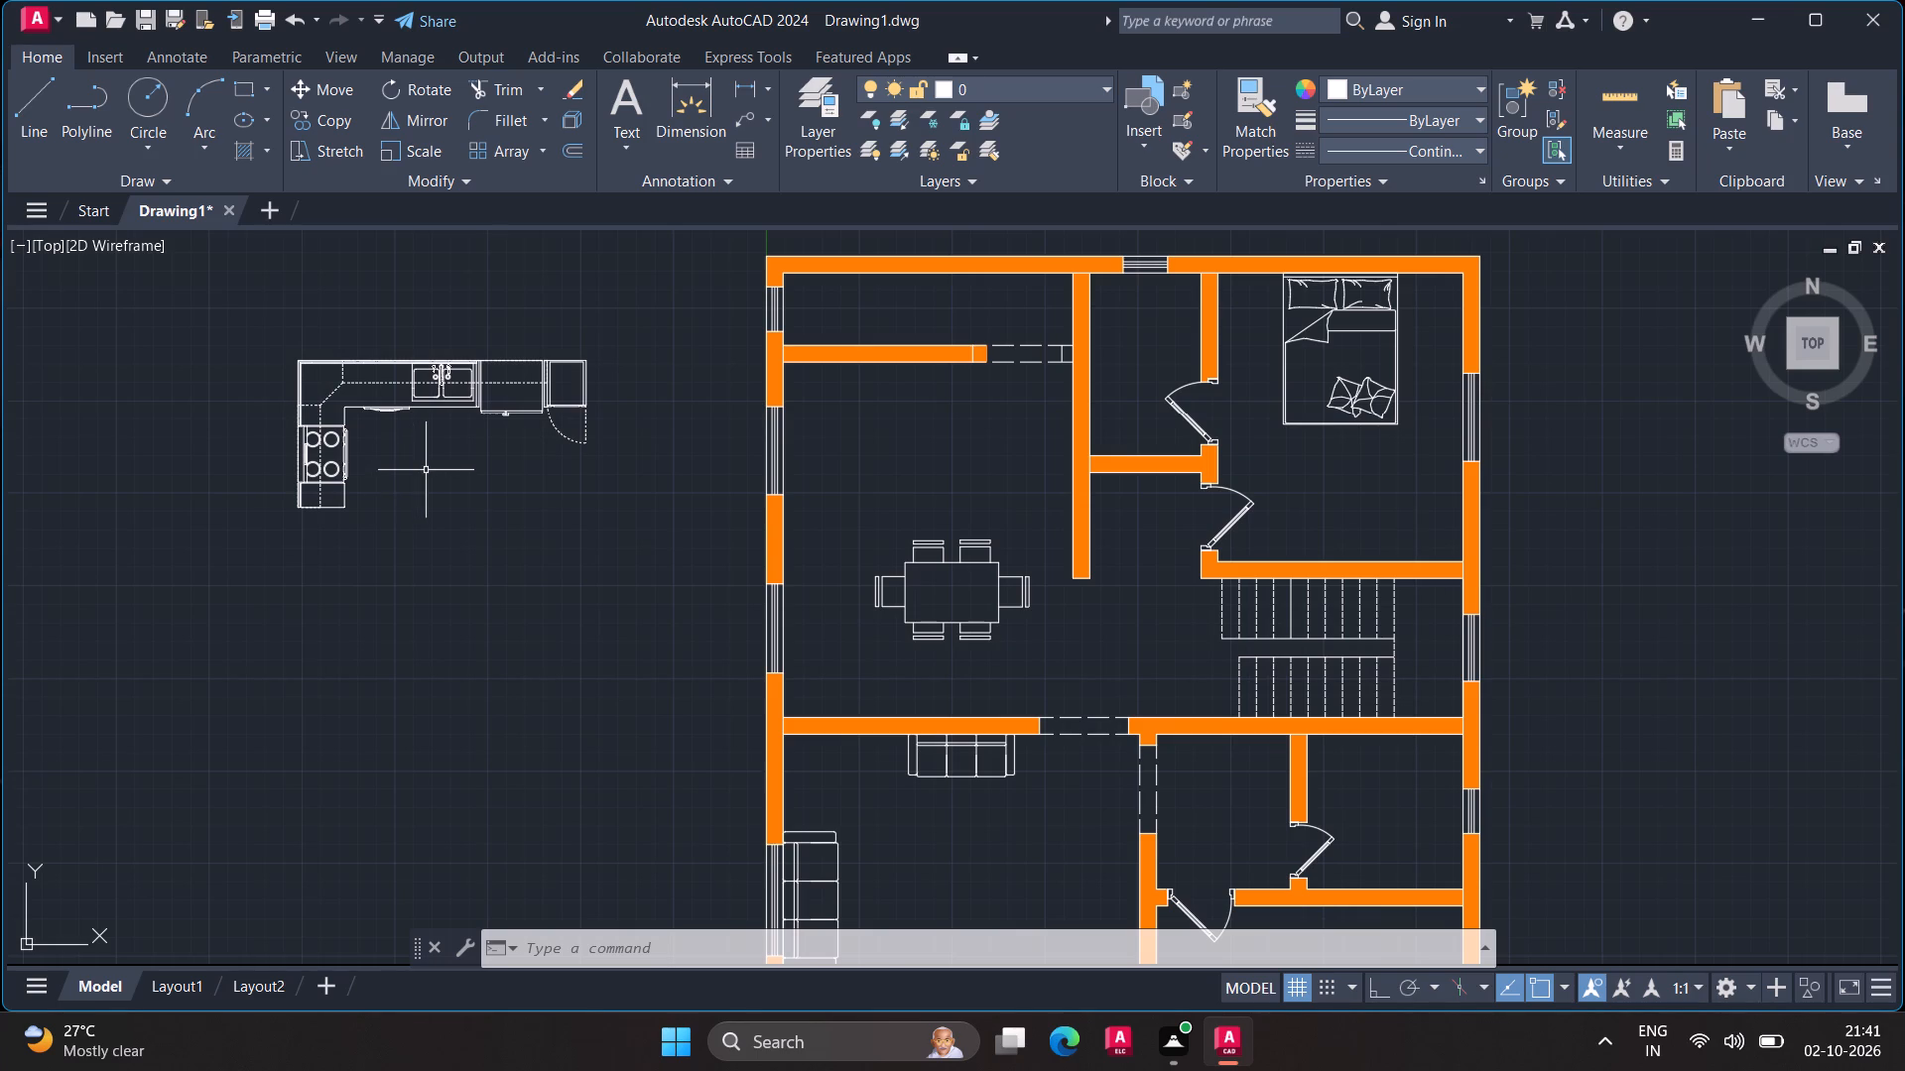
Copy the L-shaped kitchen block once, placing the duplicate below and to the left of the original, outside the plan.
left_click_drag(572, 496, 616, 389)
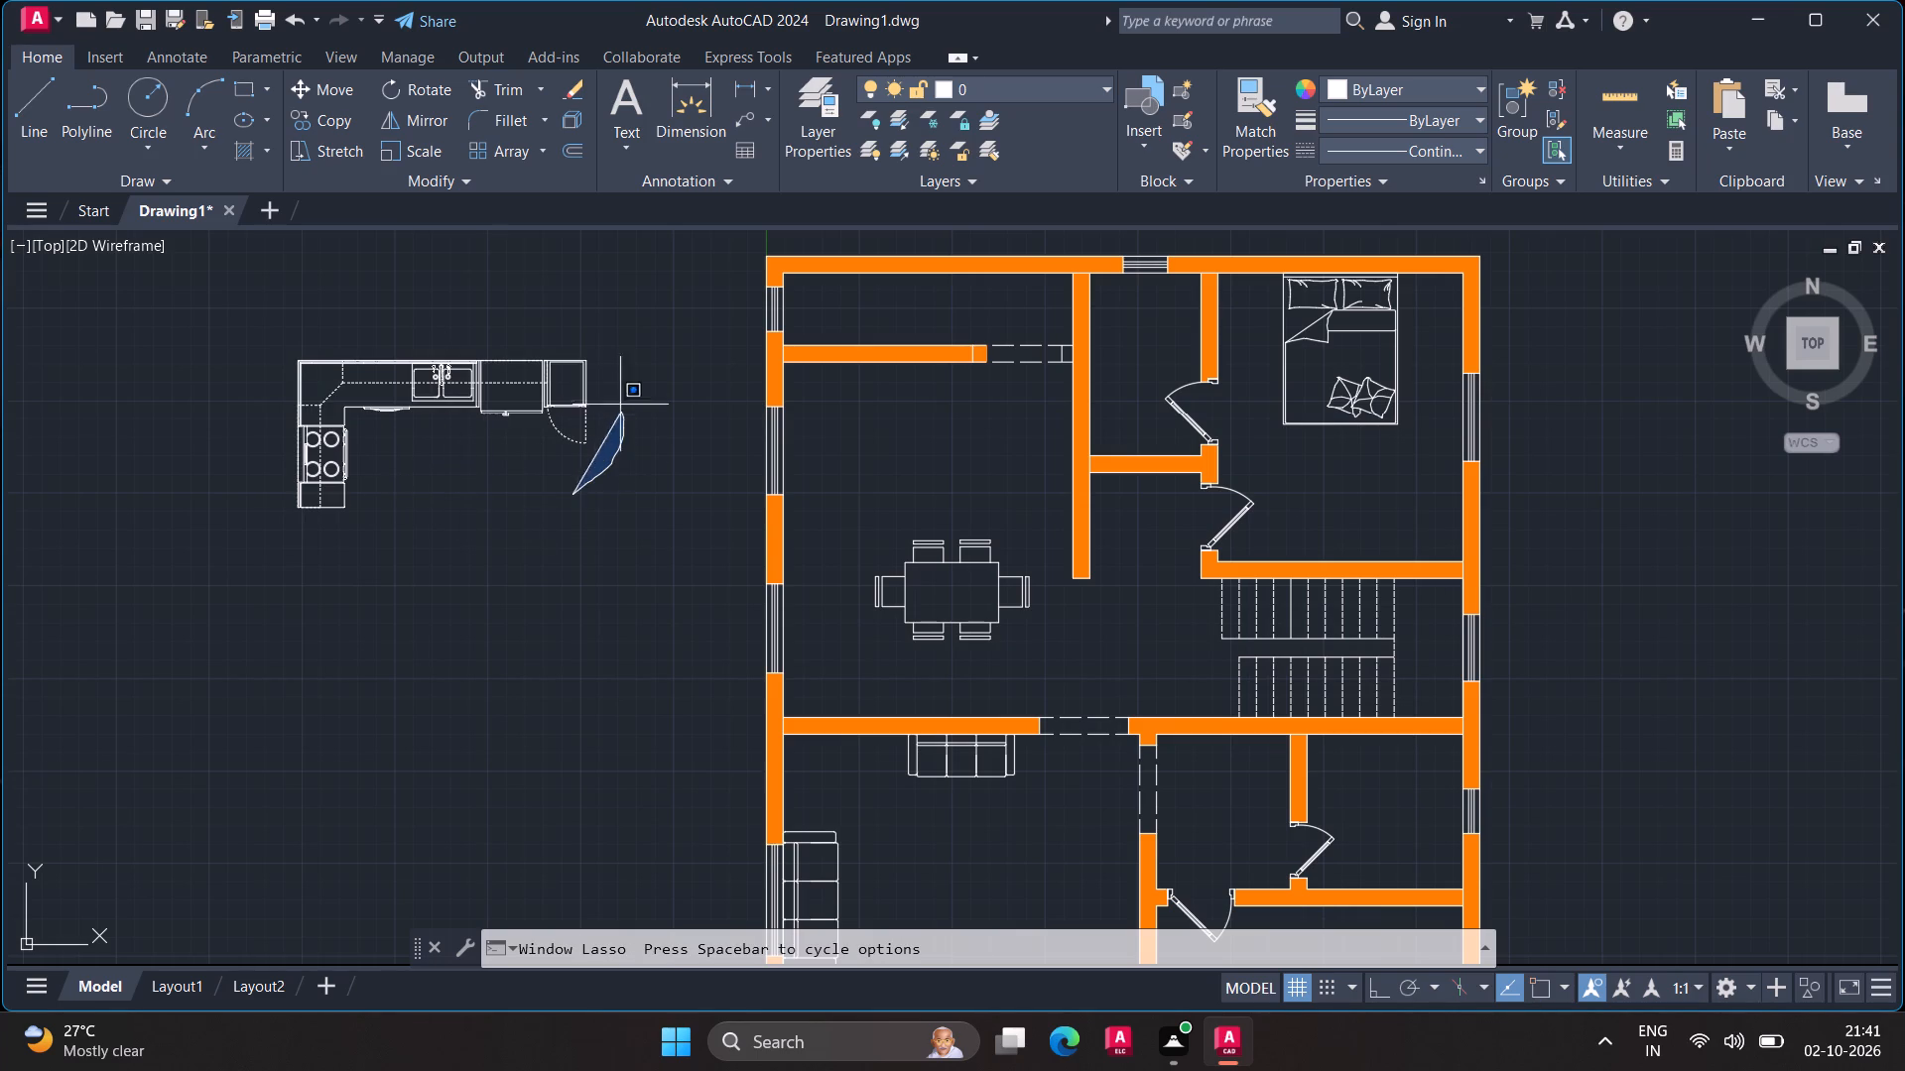
left_click_drag(616, 389, 228, 521)
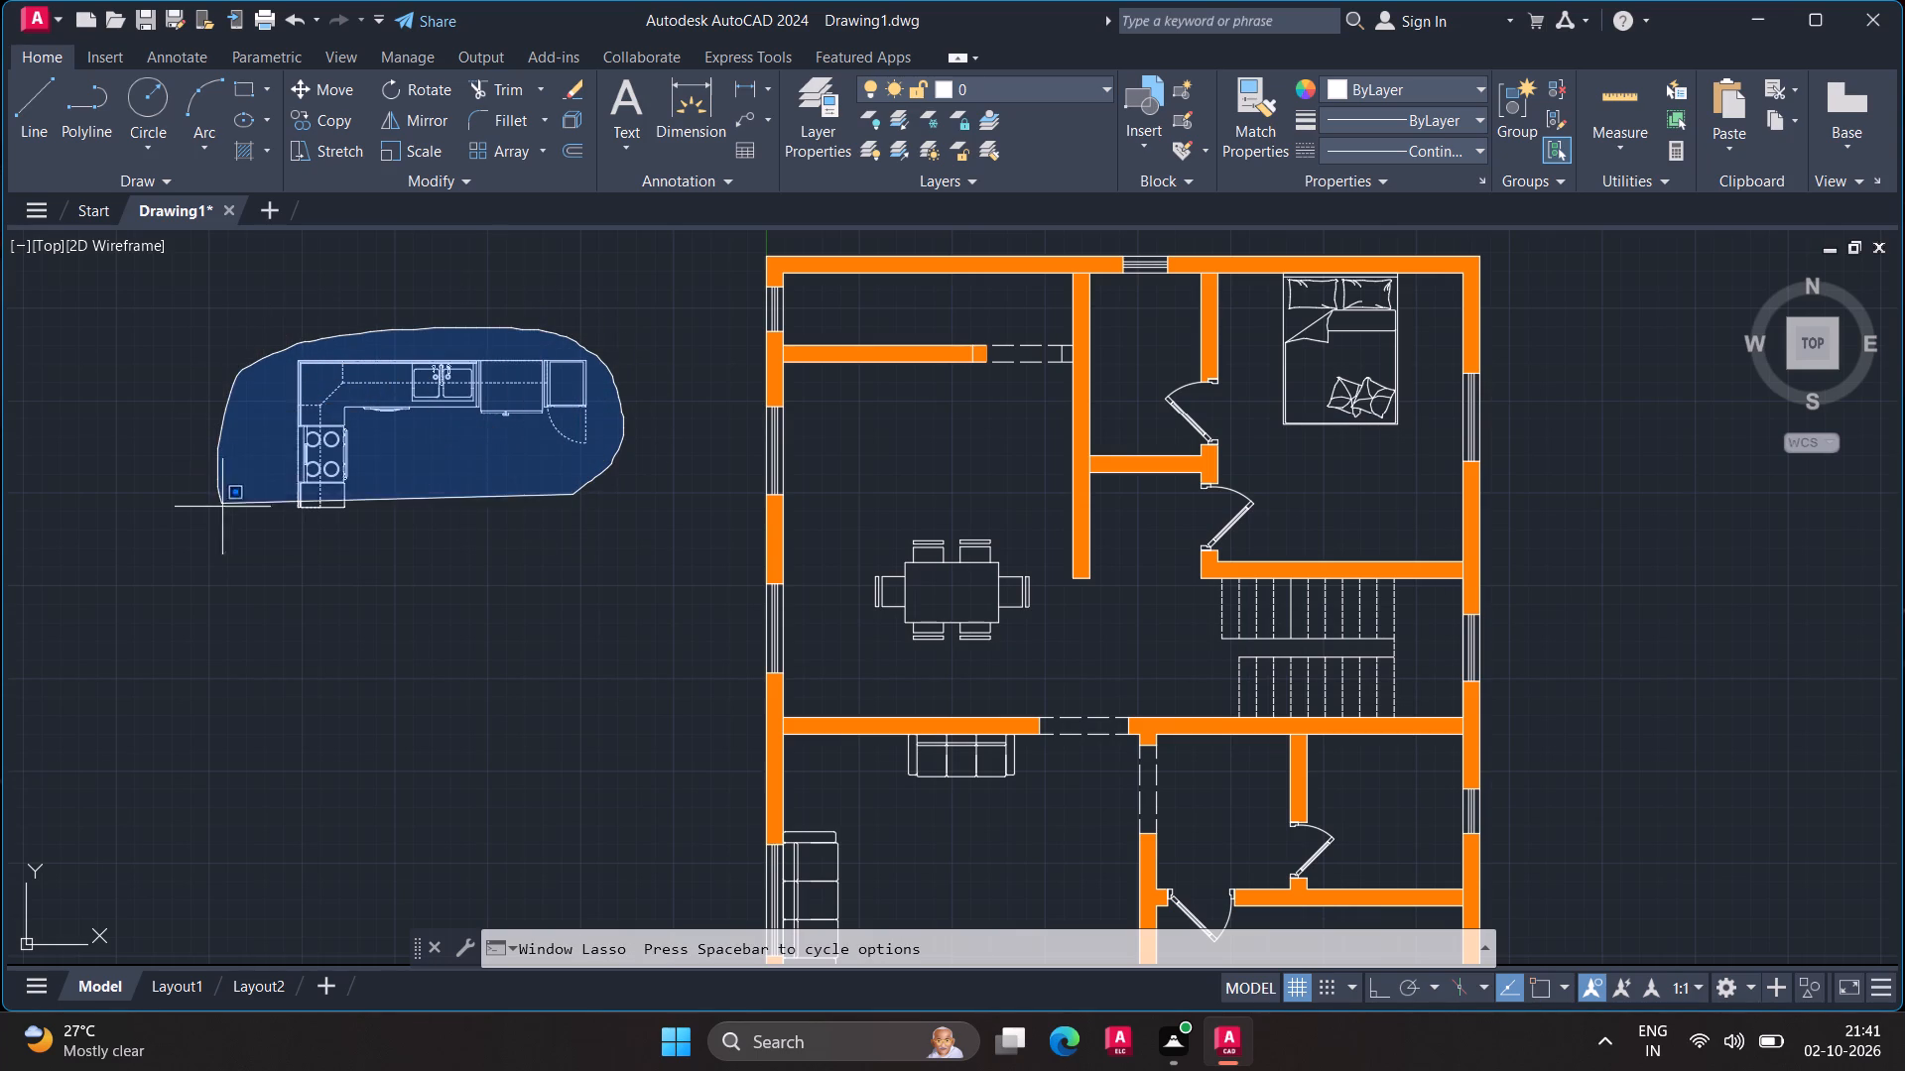
left_click_drag(228, 521, 432, 577)
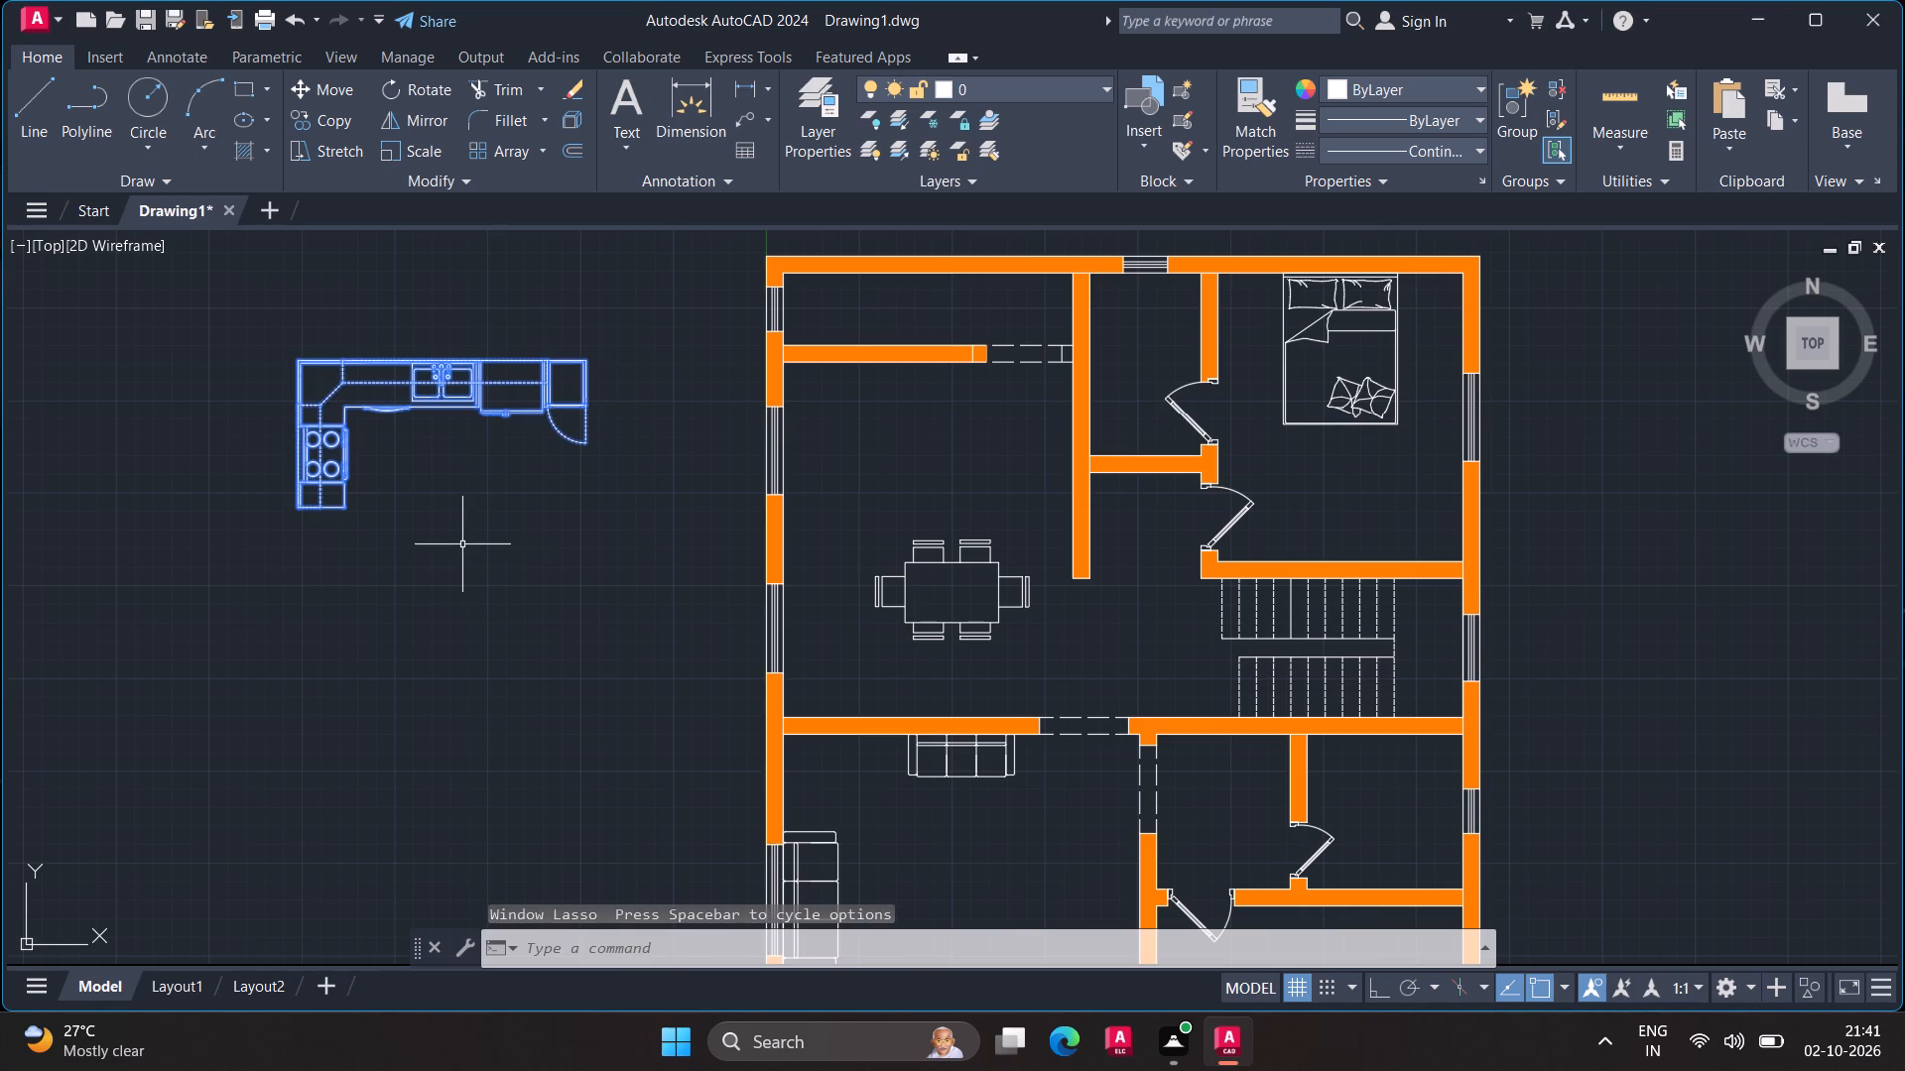
left_click(336, 124)
left_click(295, 365)
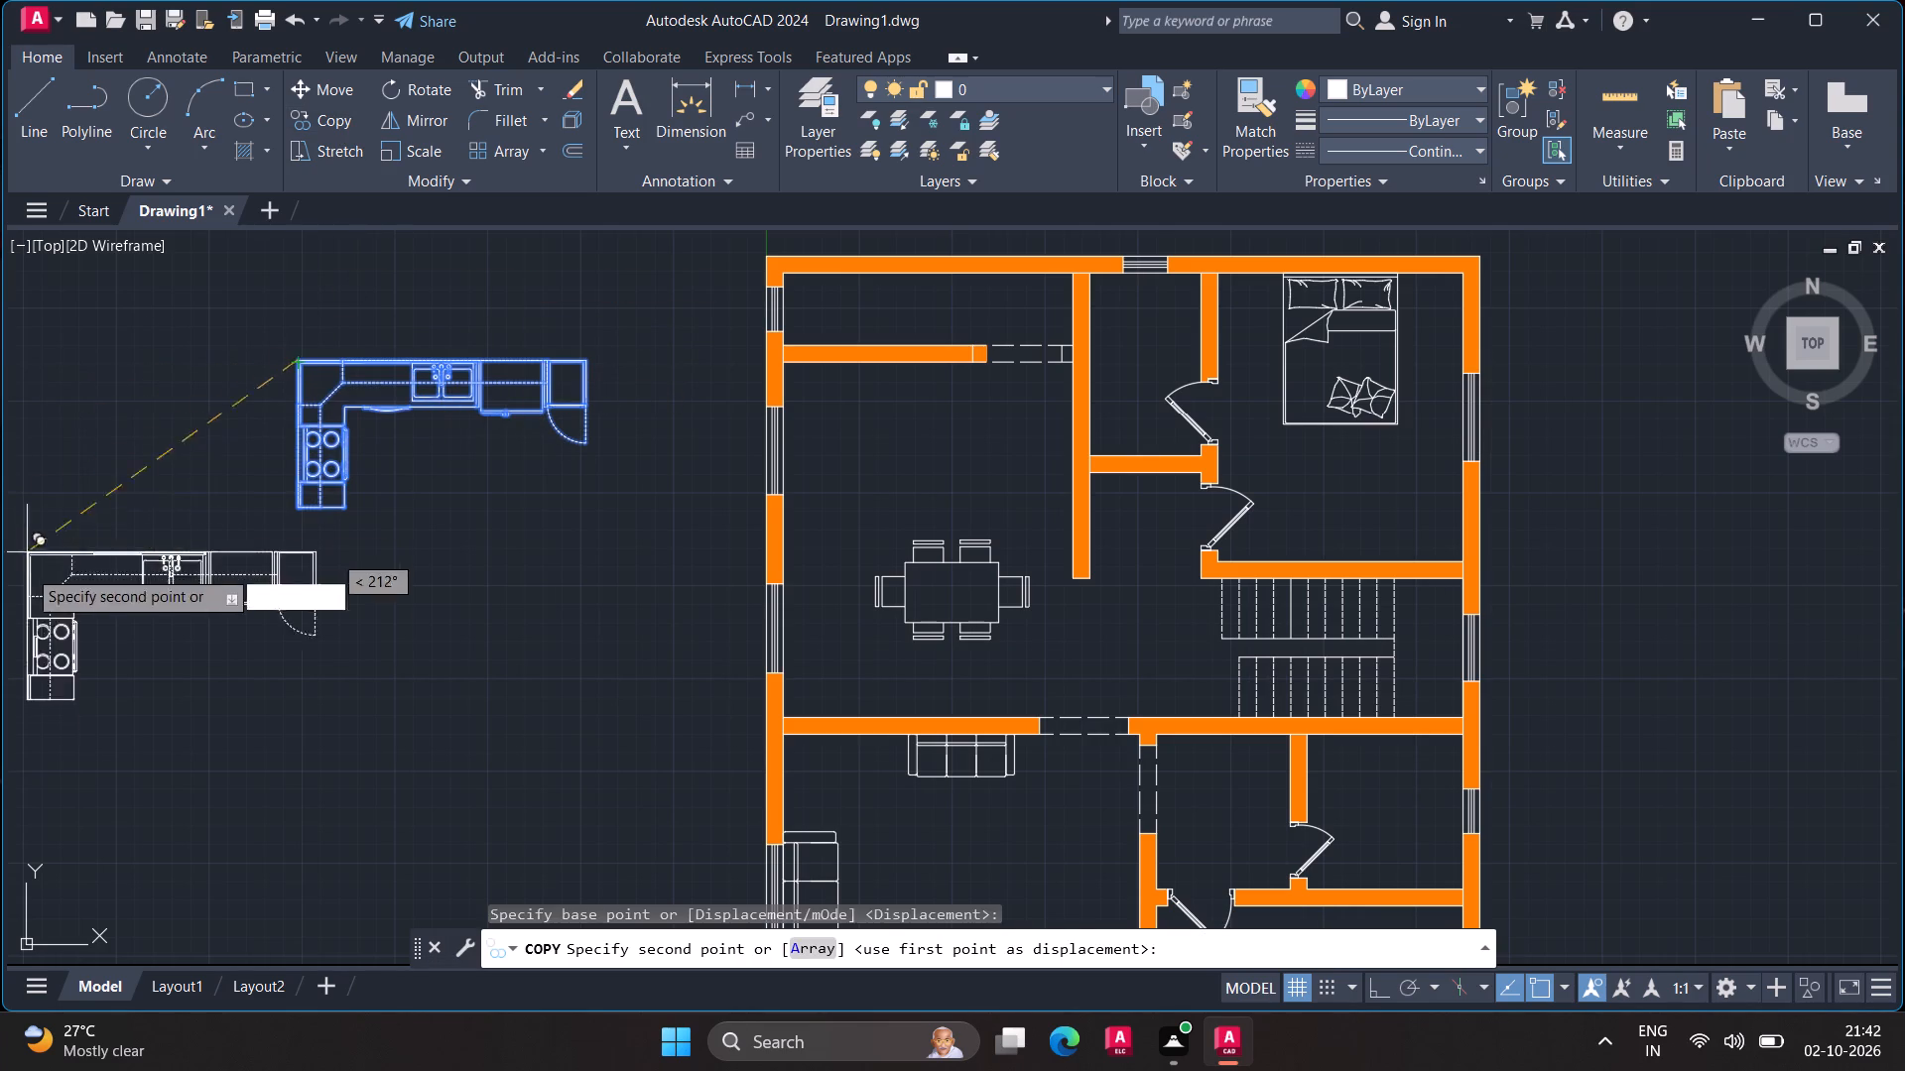
left_click(50, 651)
key("Escape")
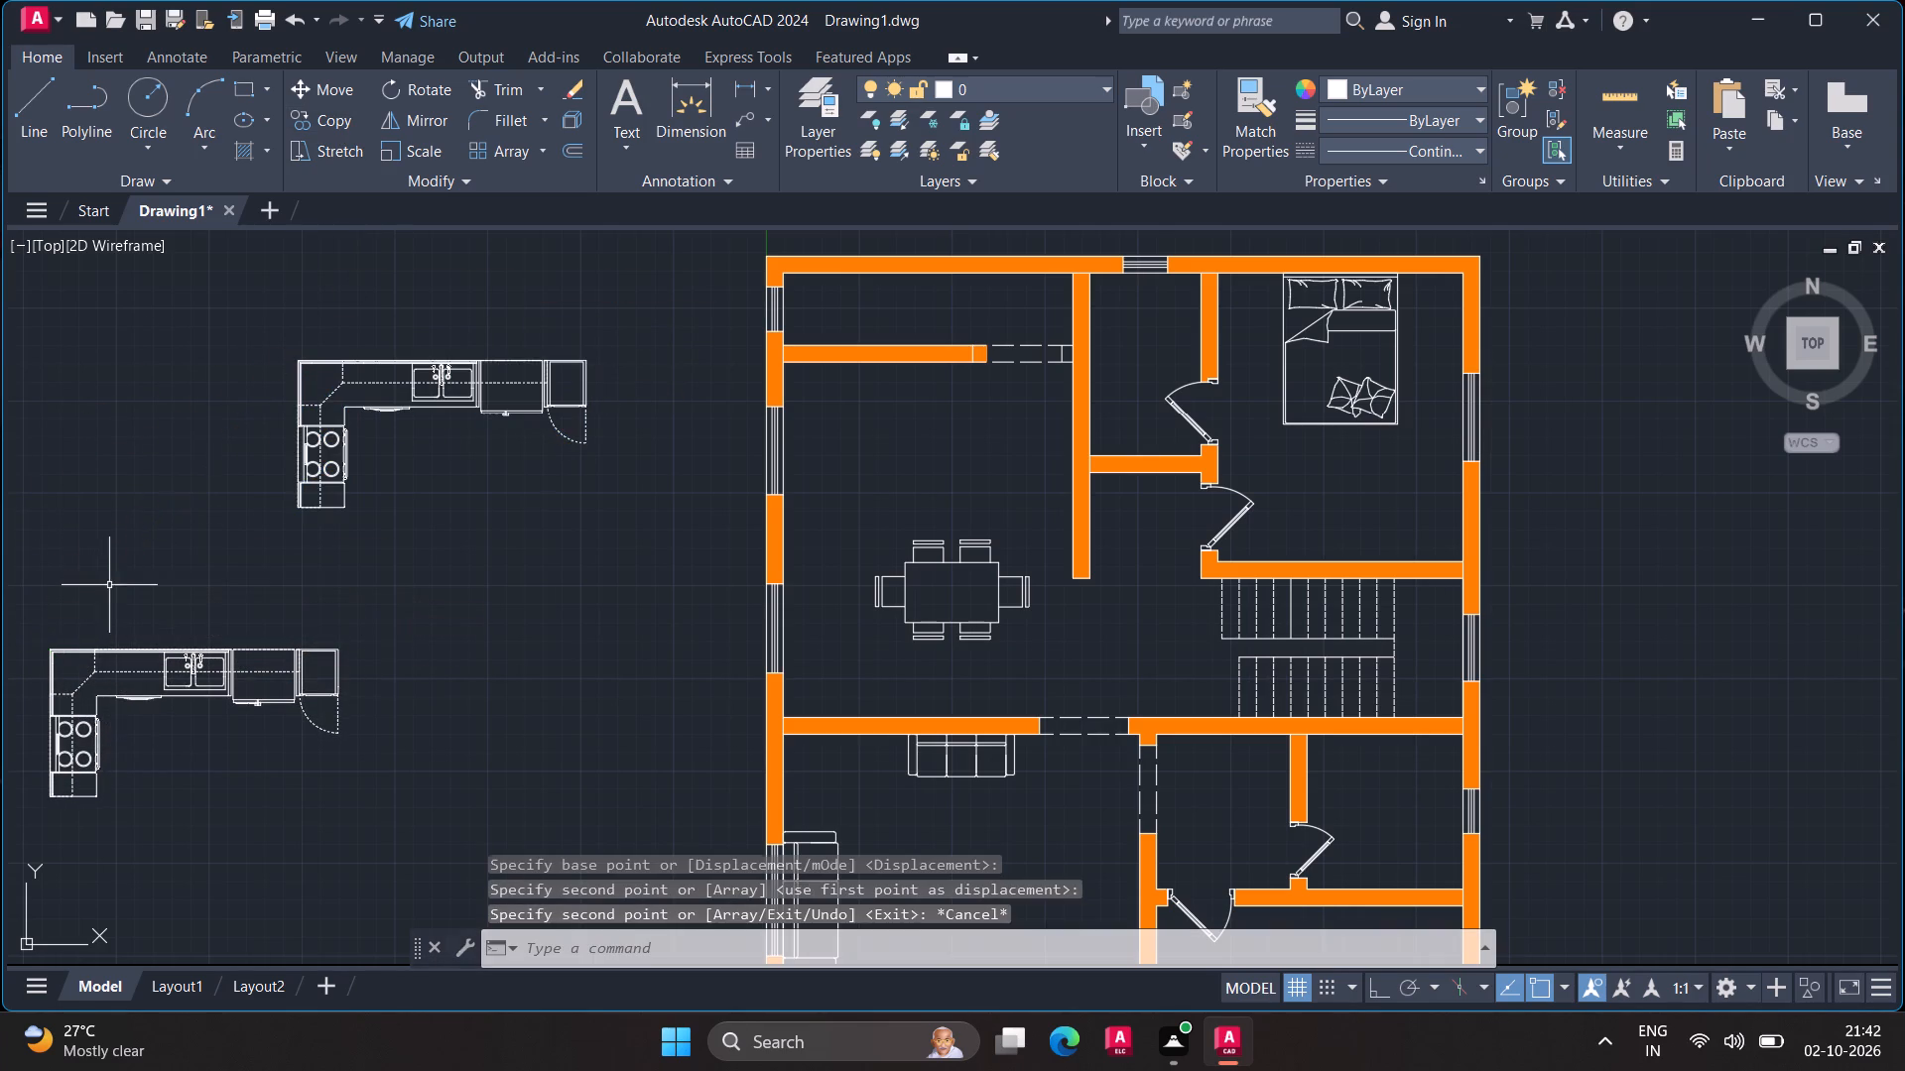
Explode the upper of the two L-shaped kitchen blocks left of the plan.
left_click_drag(231, 506, 618, 397)
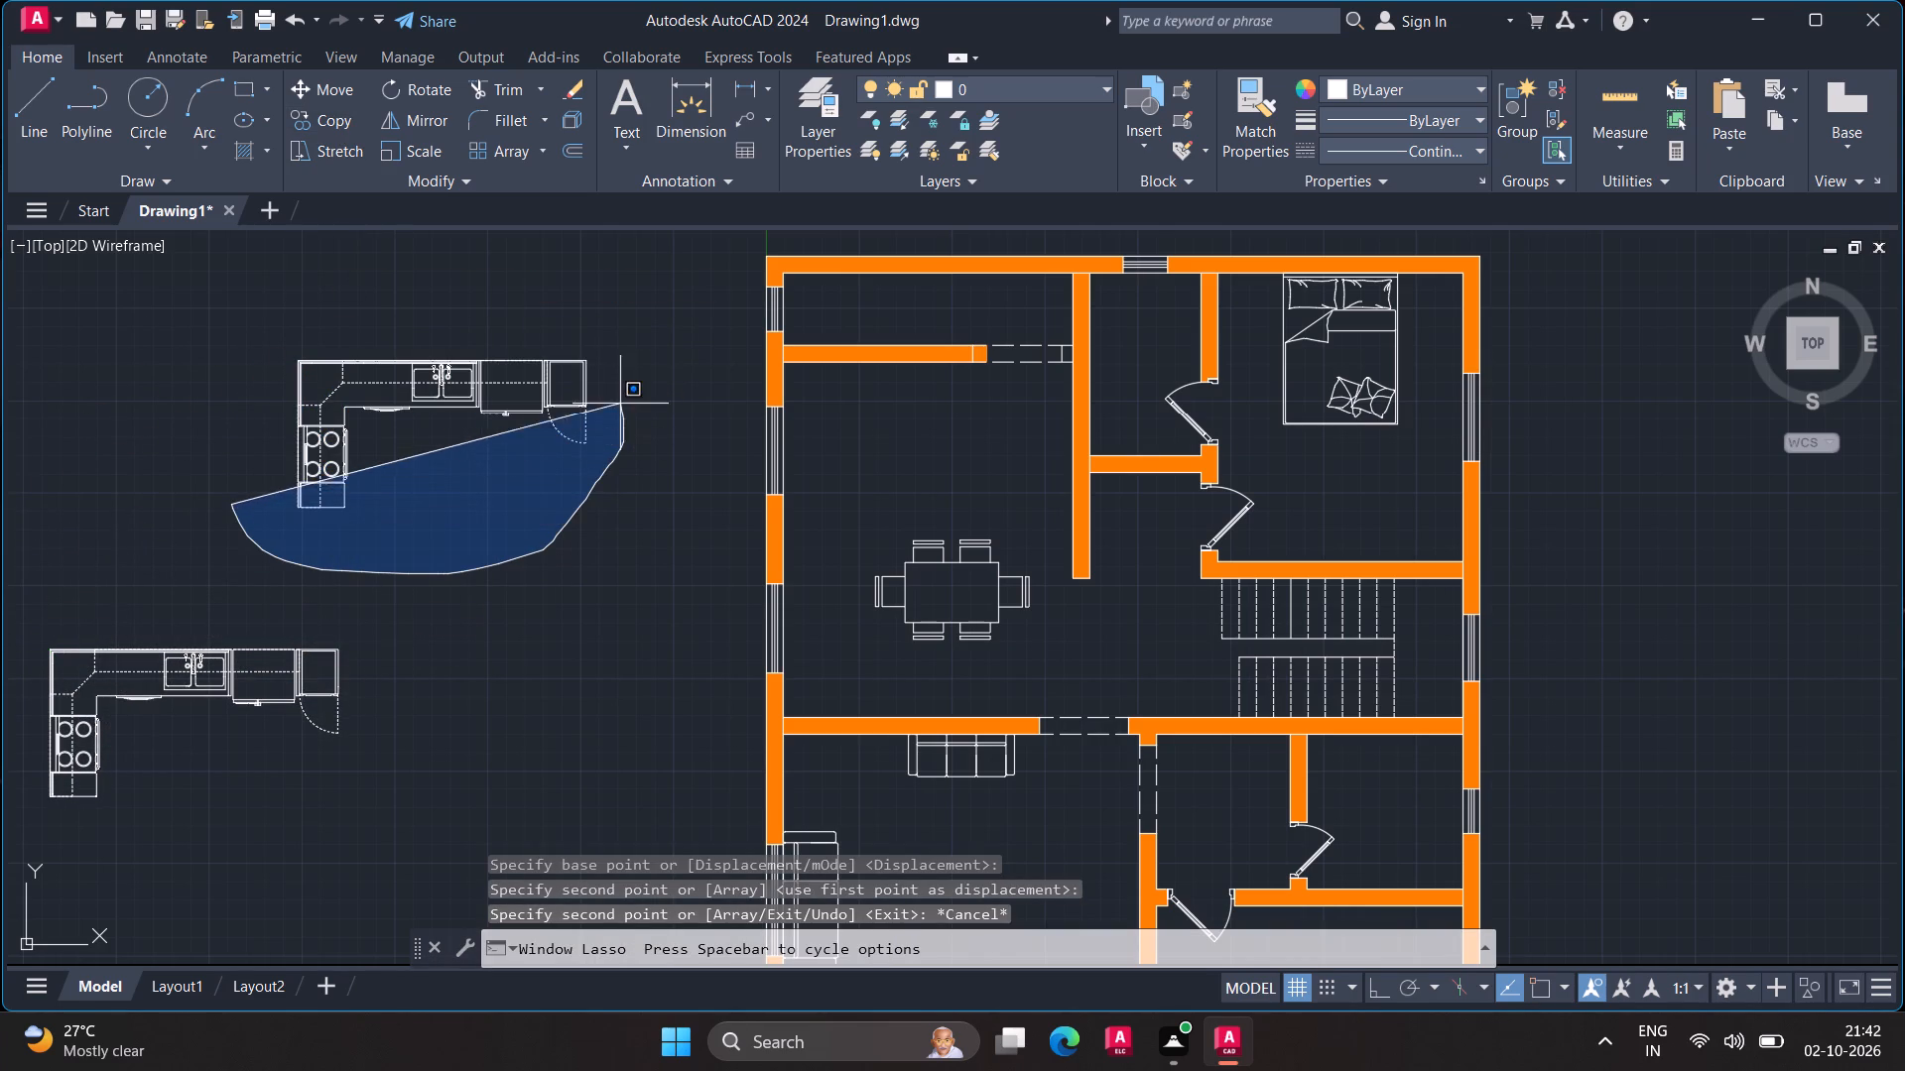
left_click_drag(618, 397, 265, 443)
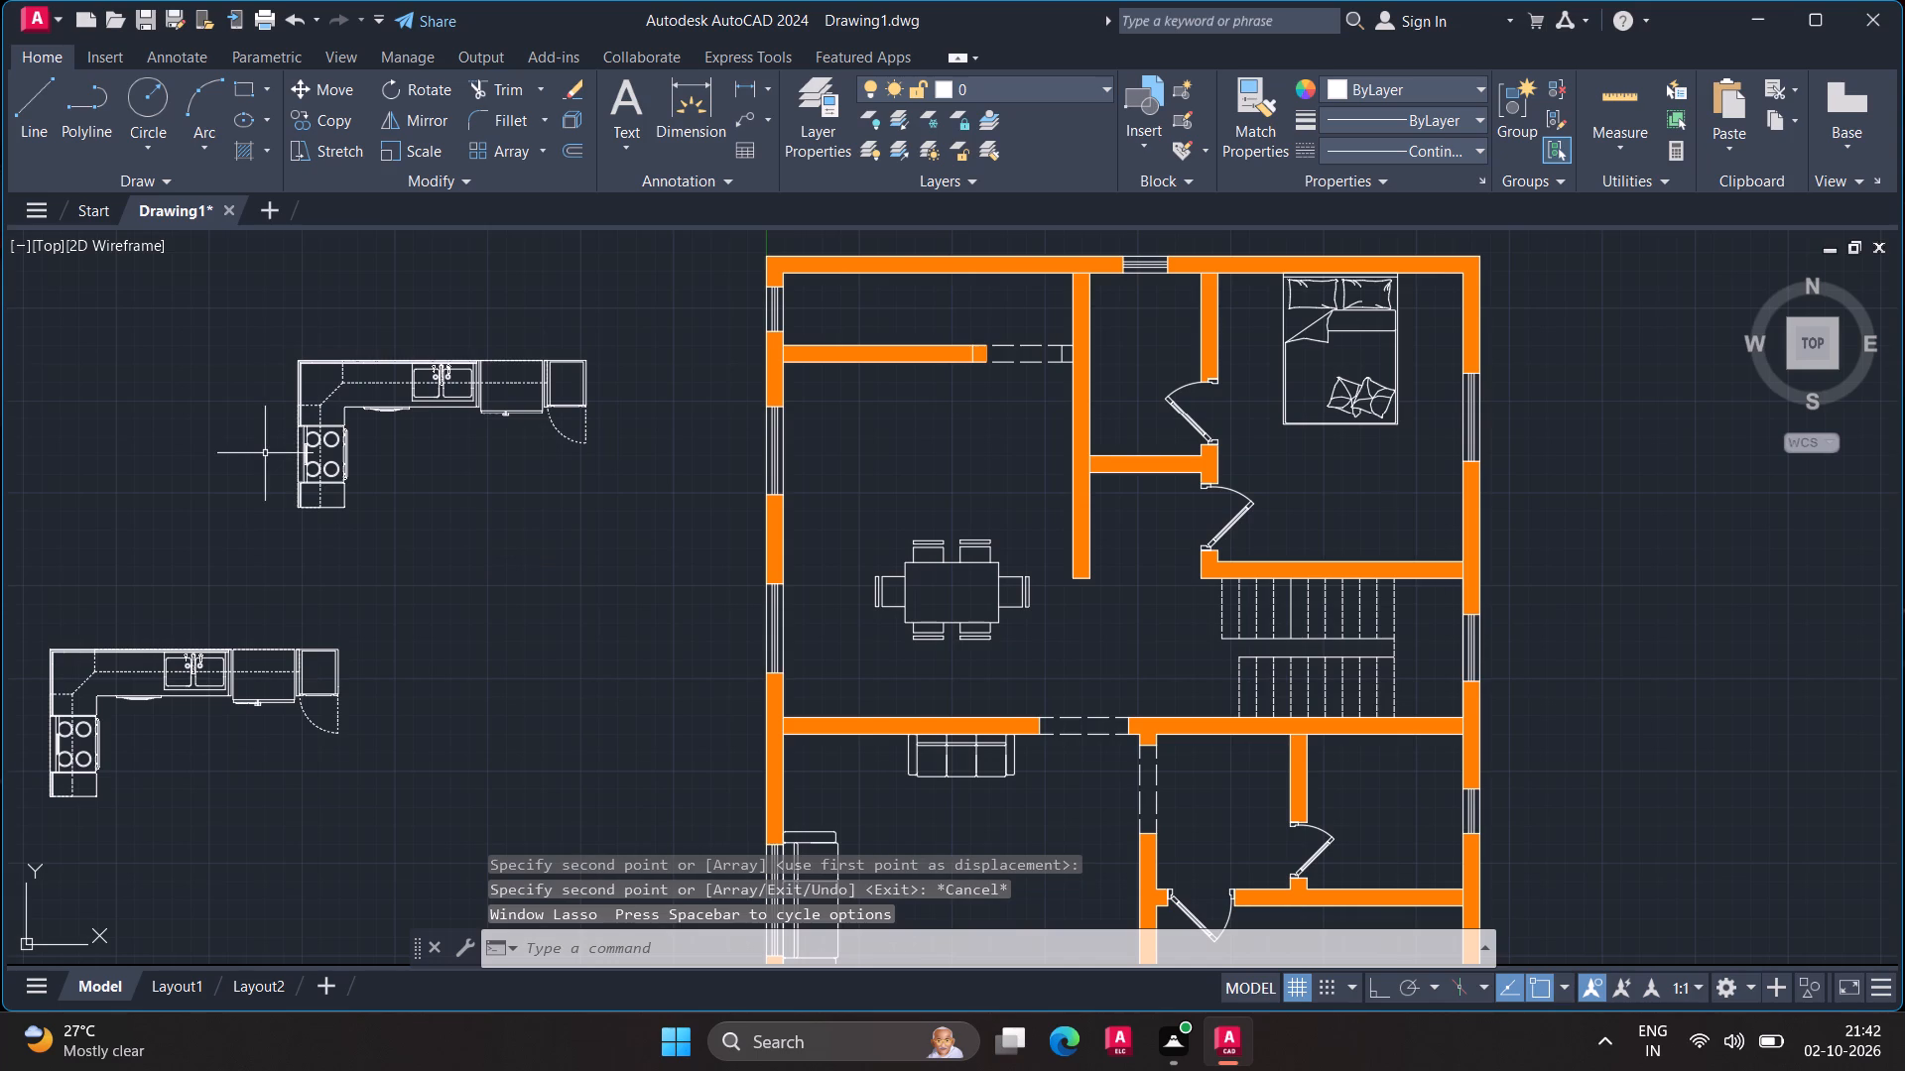
left_click_drag(639, 560, 631, 385)
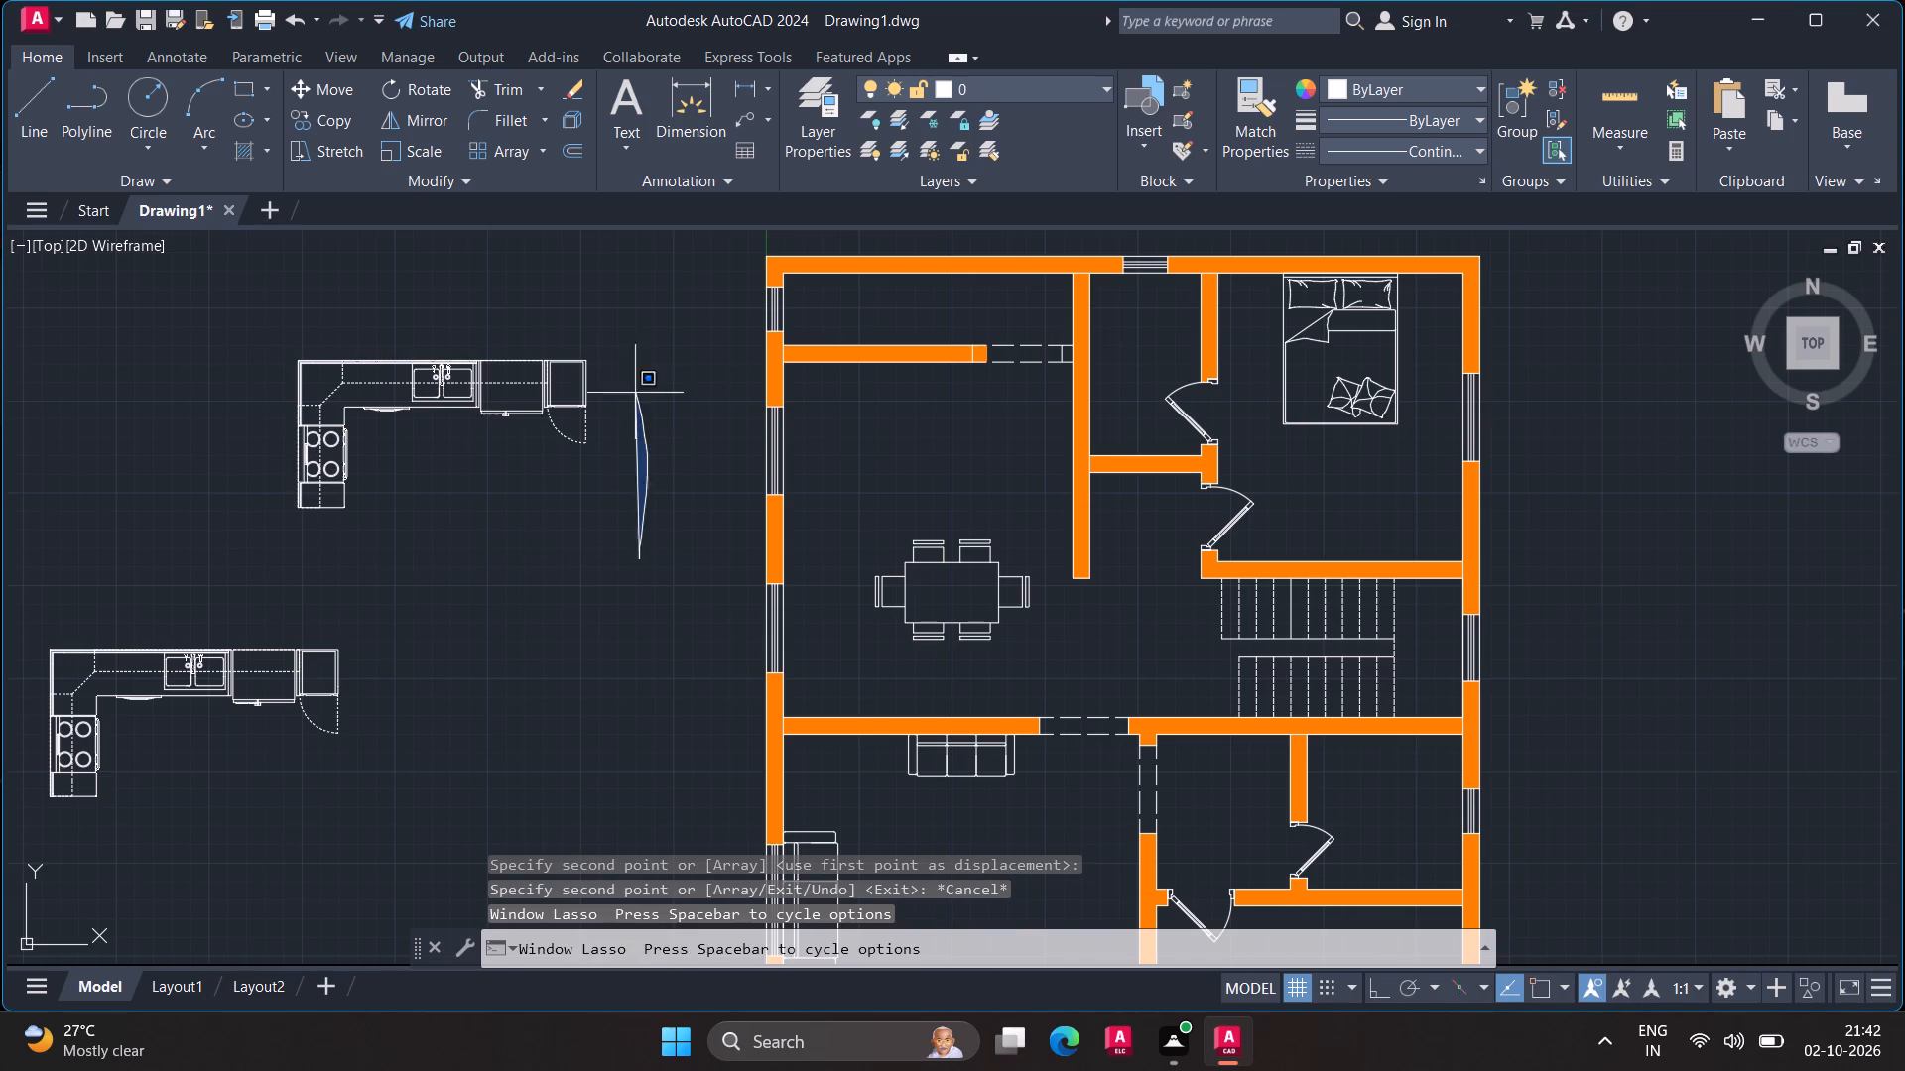
left_click_drag(631, 385, 611, 358)
left_click_drag(602, 447, 634, 432)
left_click_drag(624, 472, 602, 377)
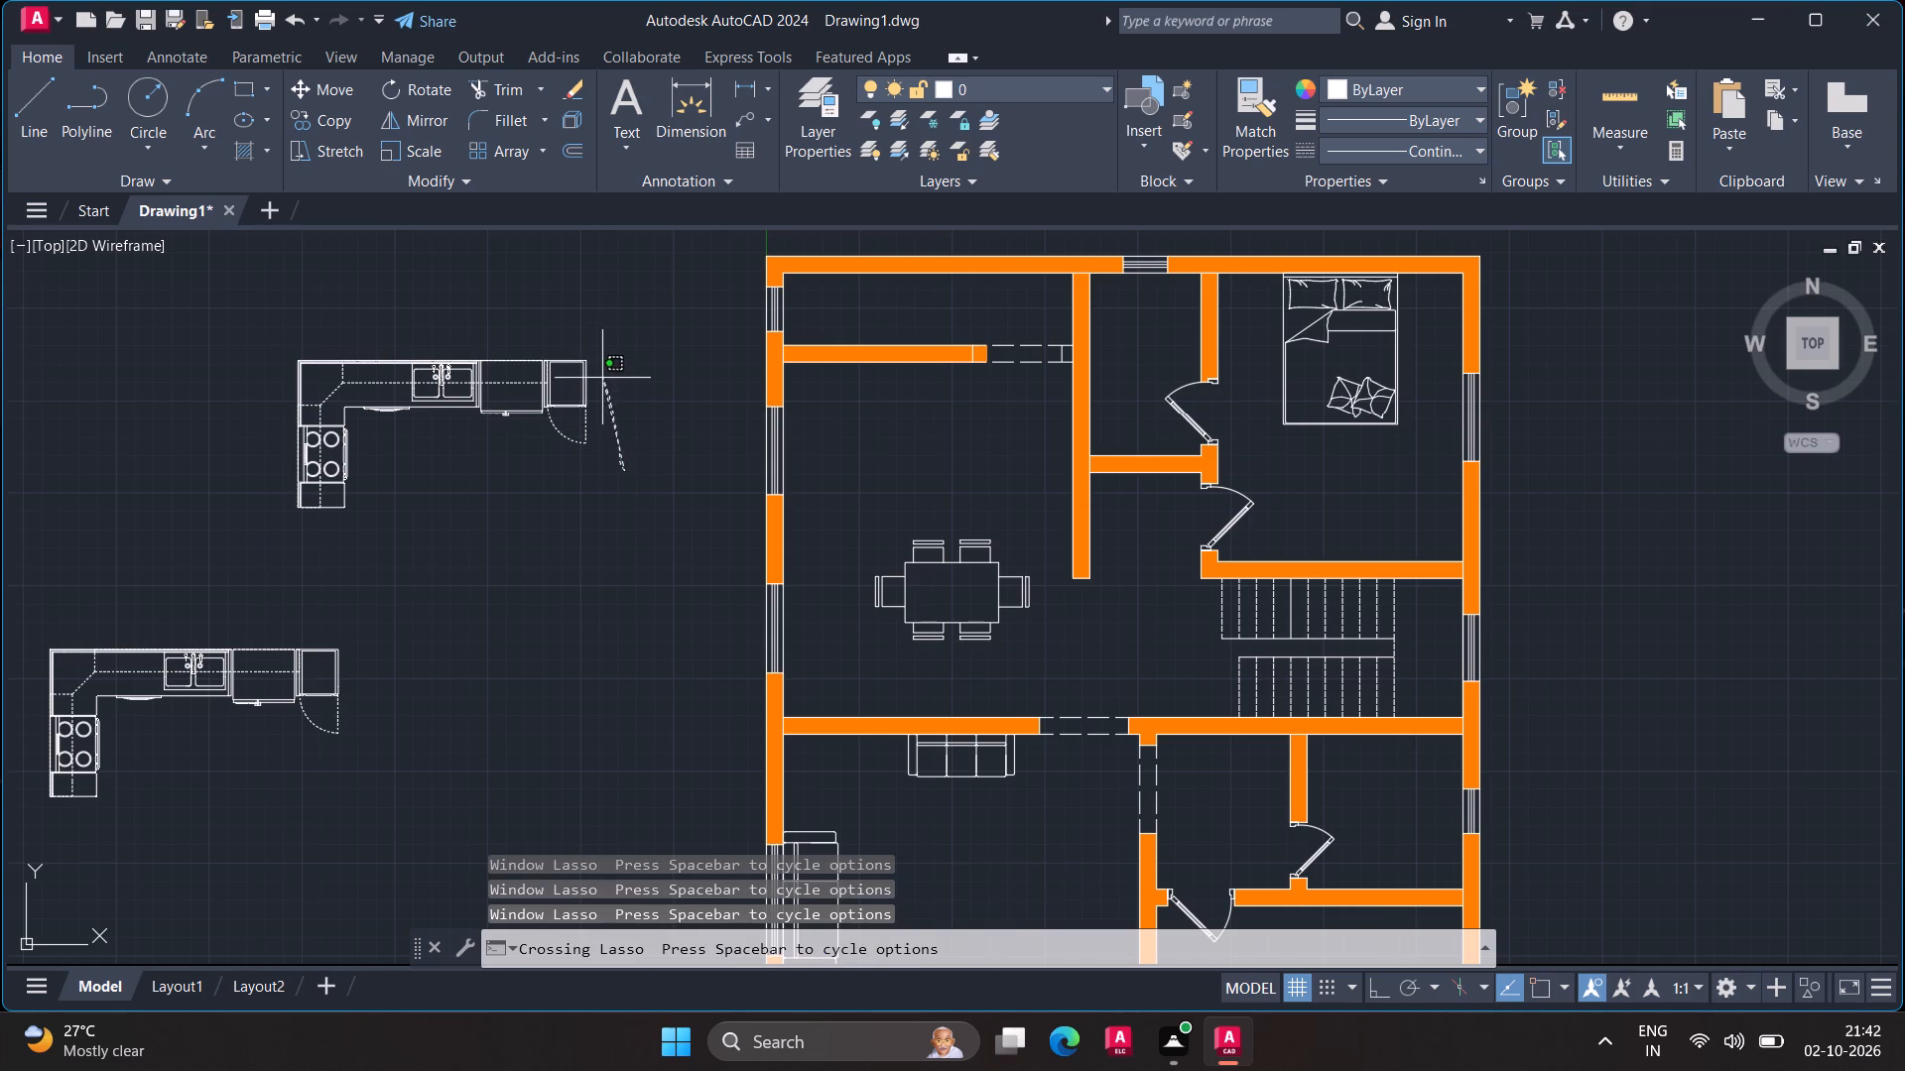
left_click_drag(602, 377, 481, 308)
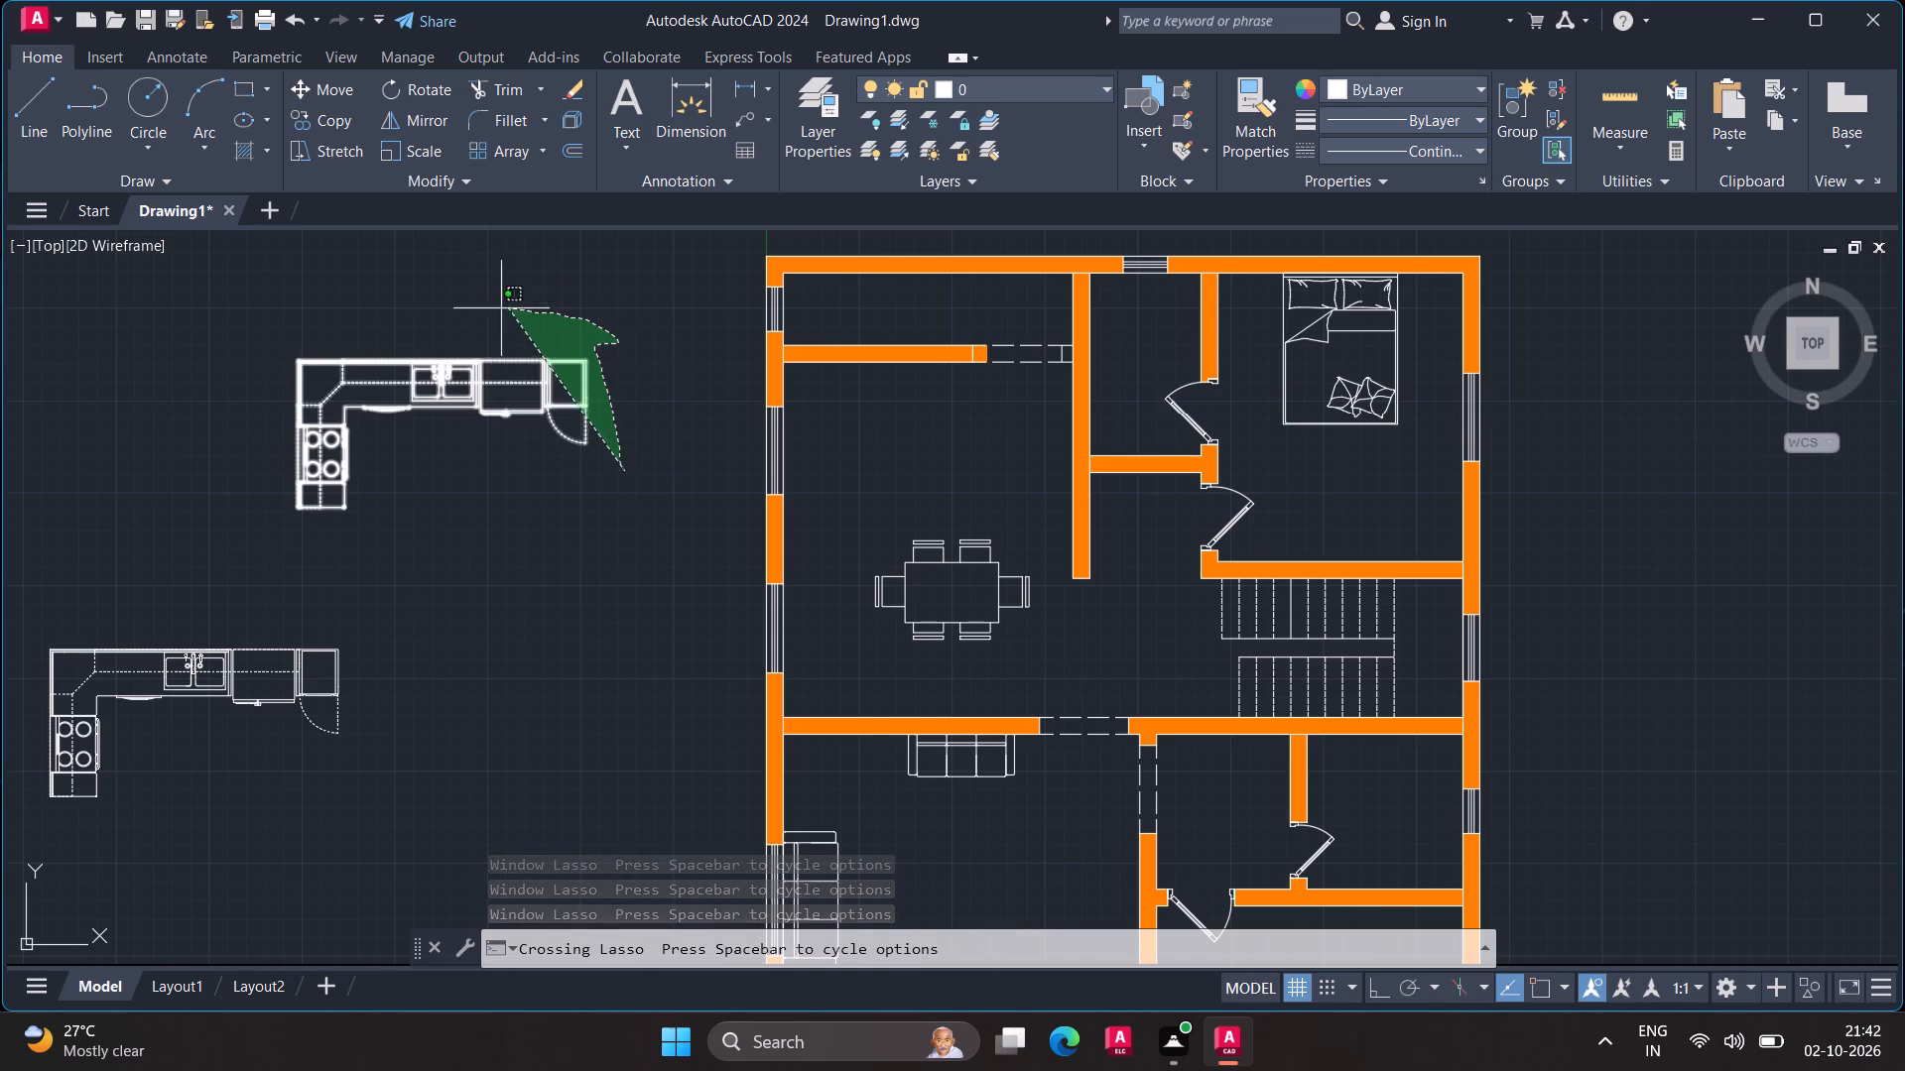
left_click_drag(481, 308, 449, 557)
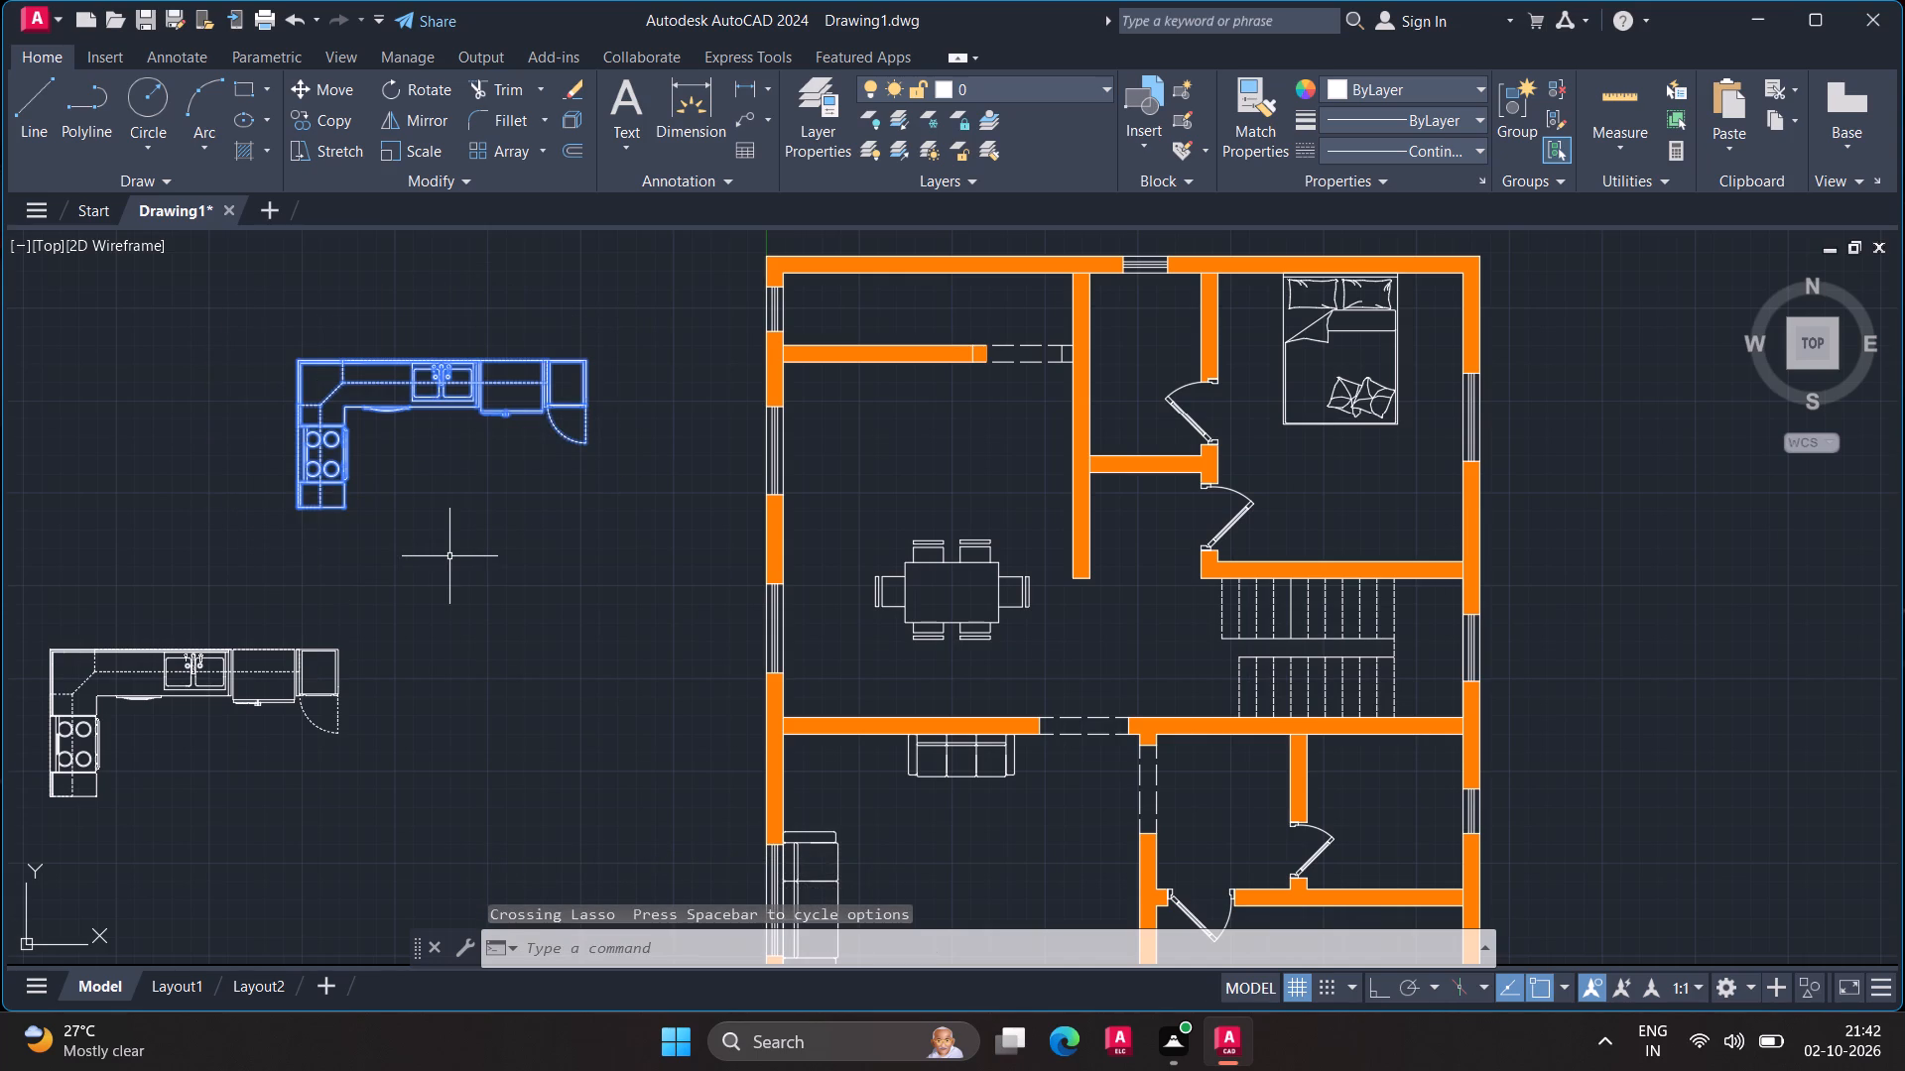
type("exp")
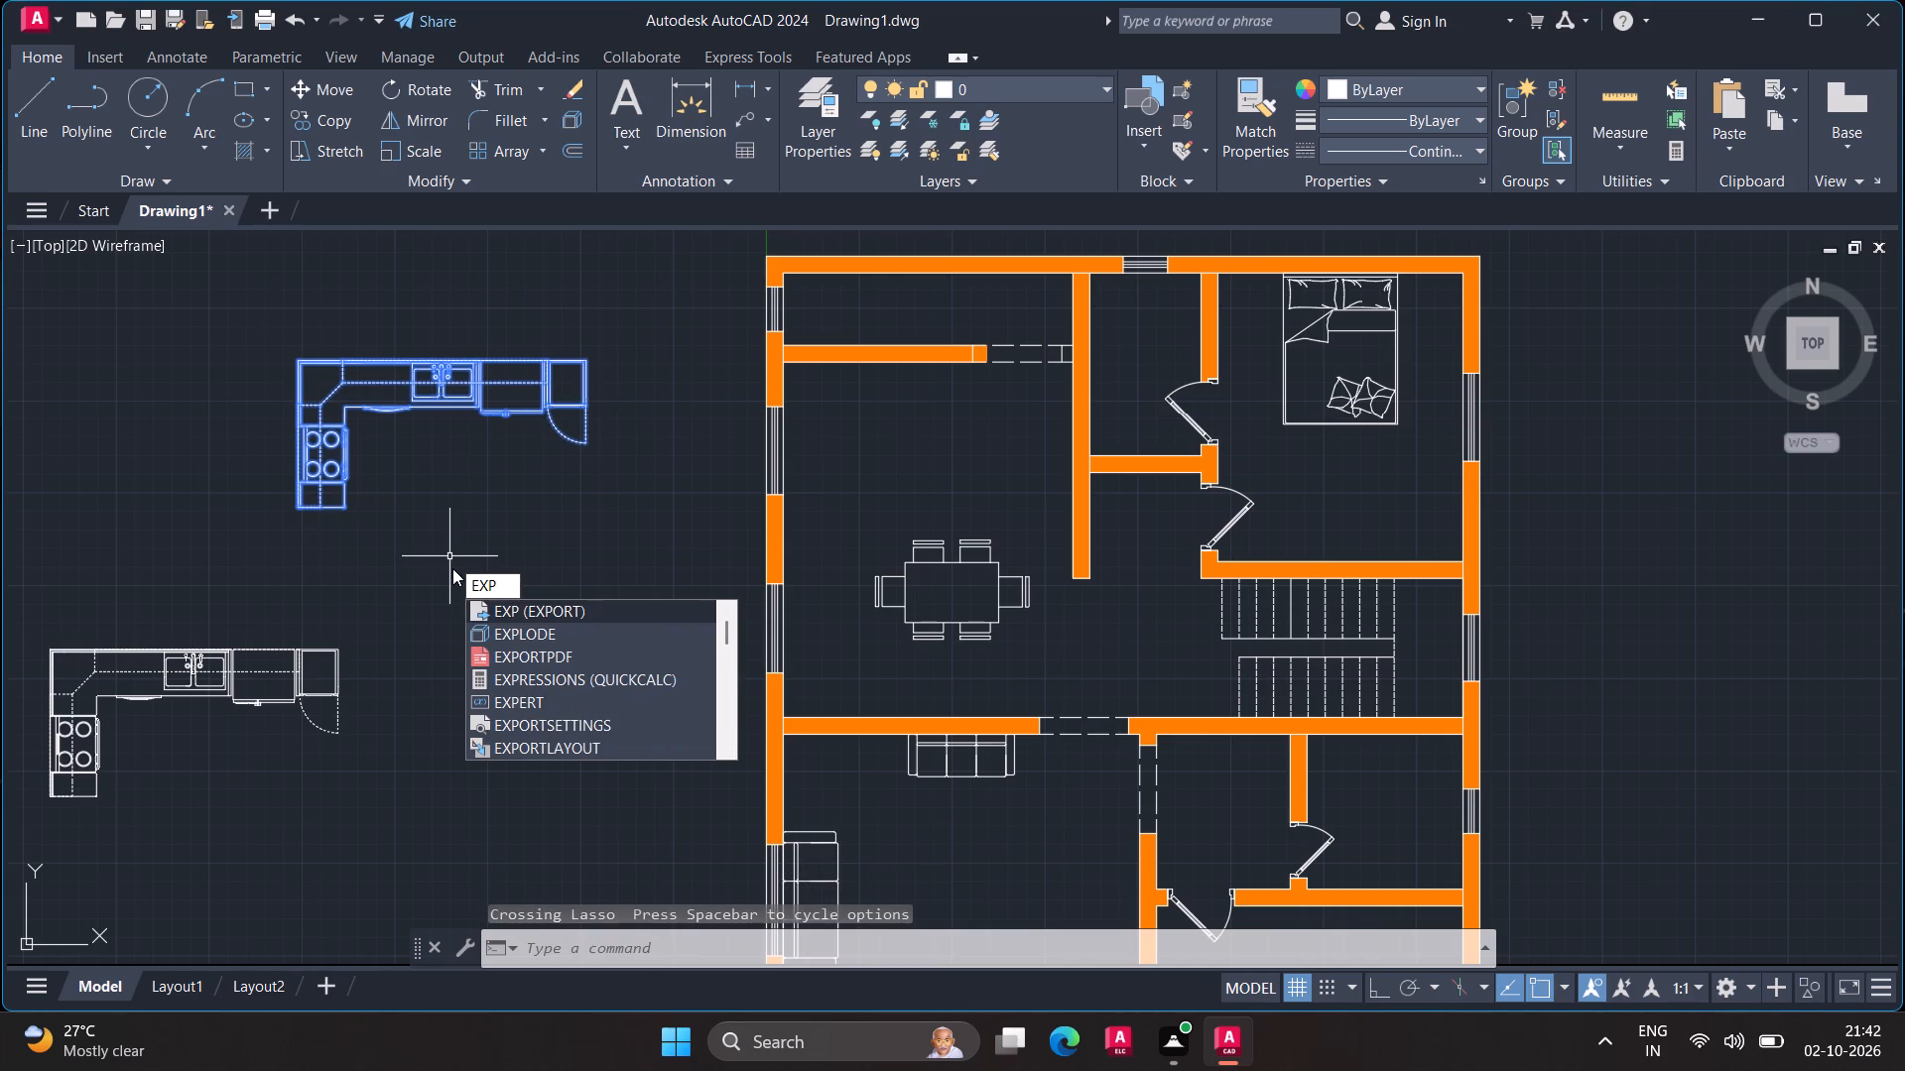
left_click(475, 629)
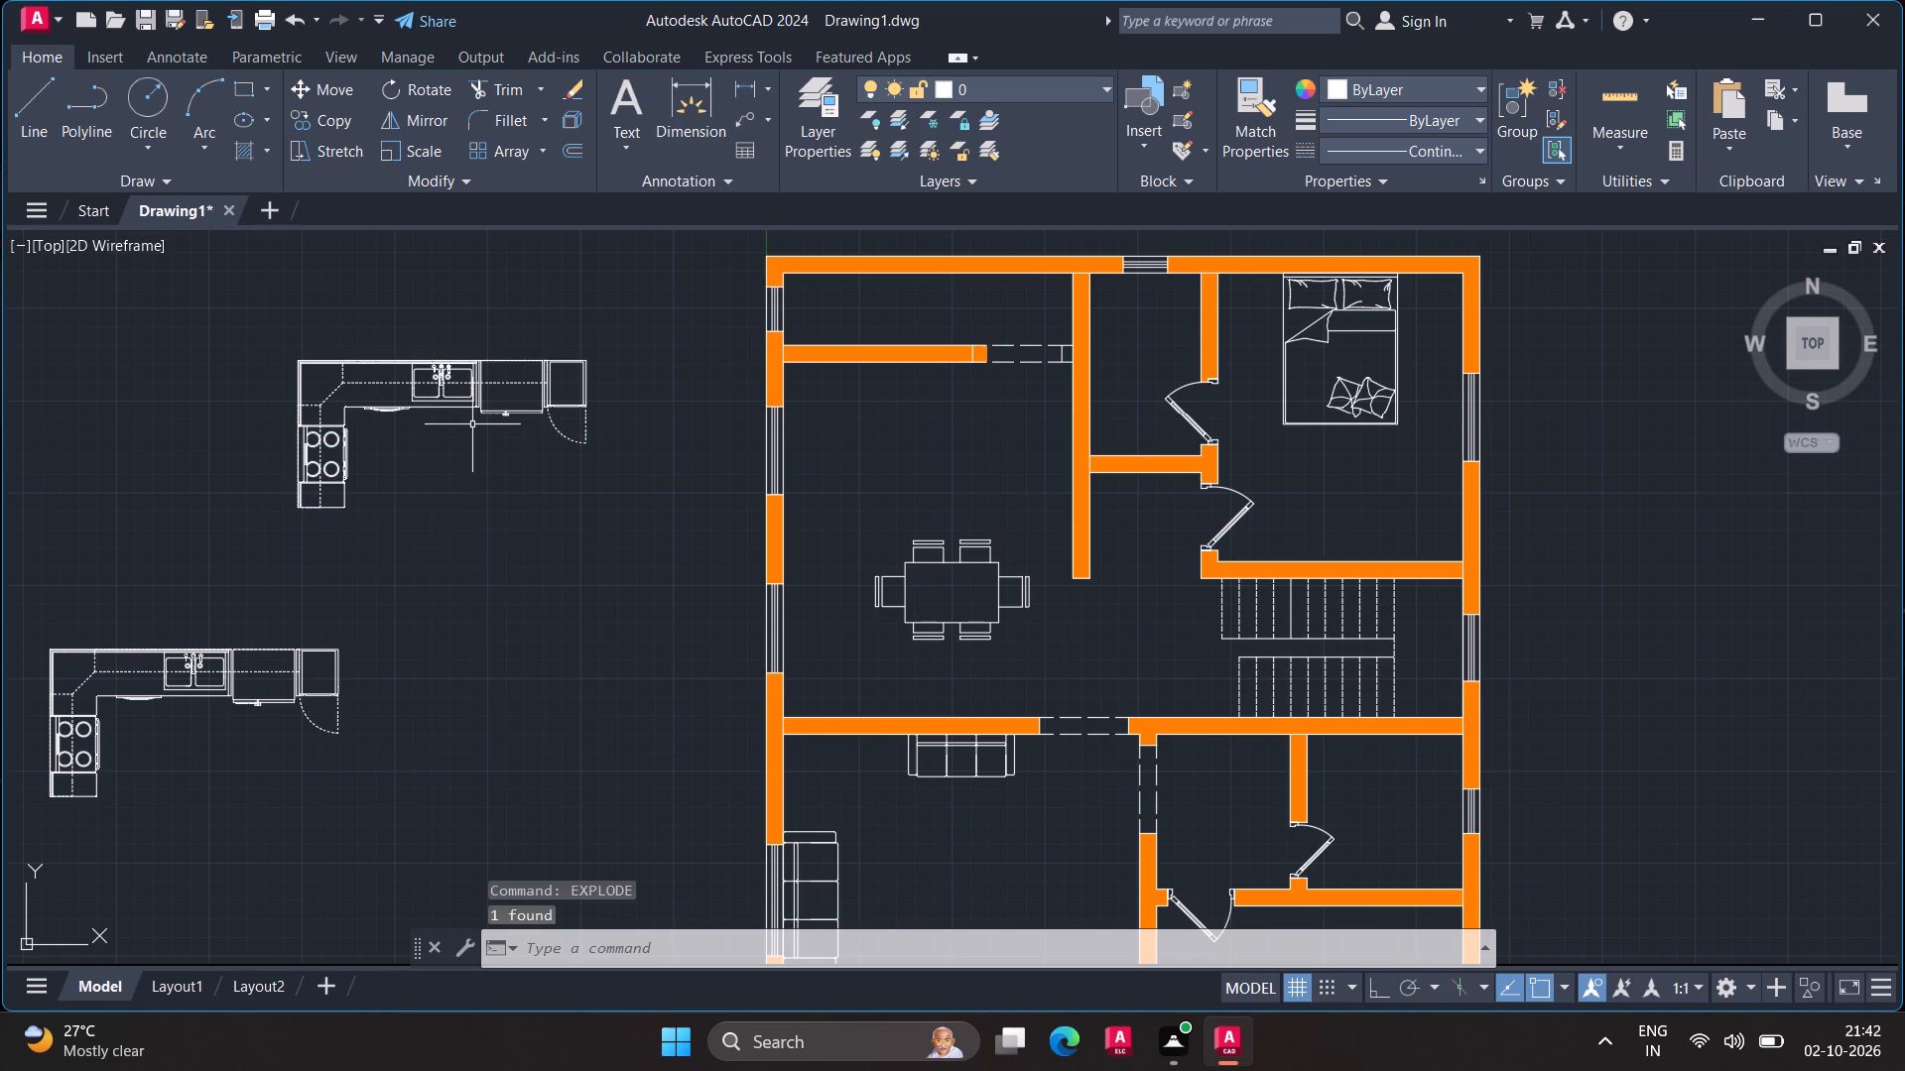
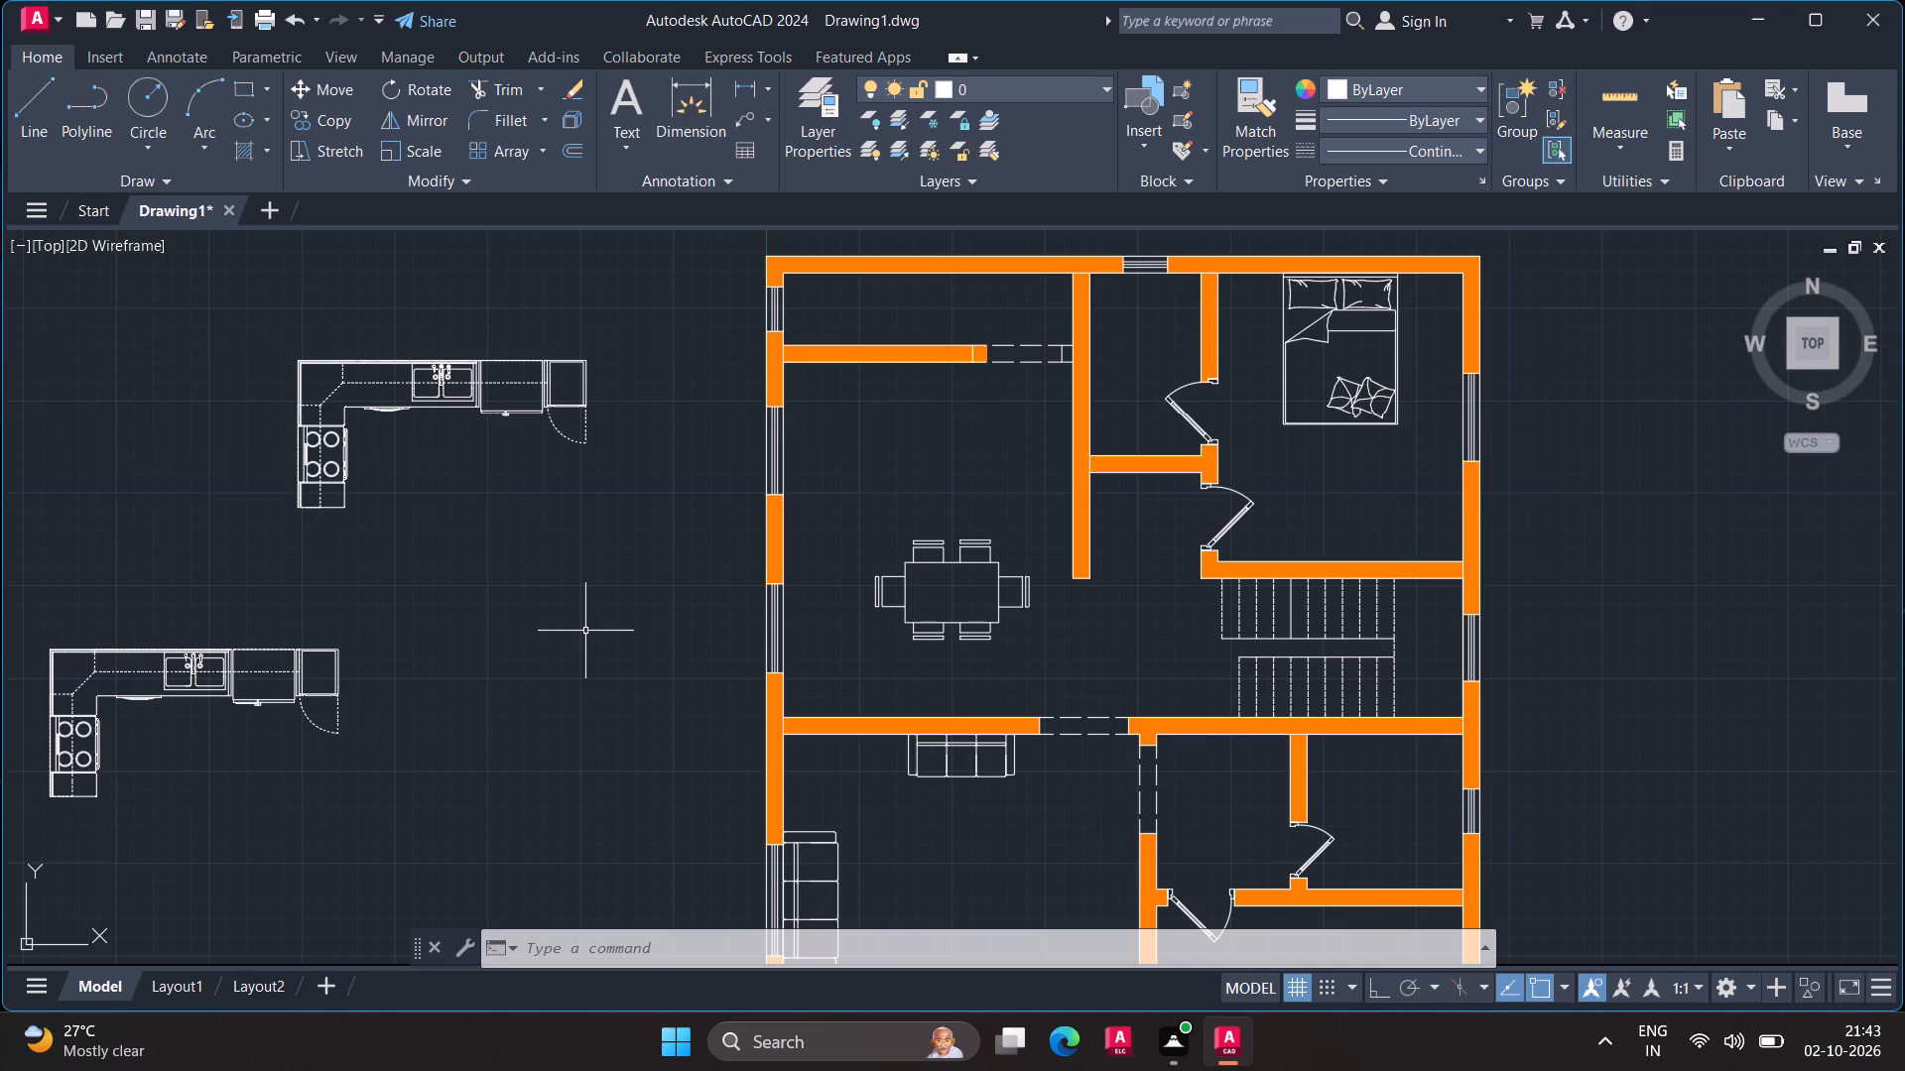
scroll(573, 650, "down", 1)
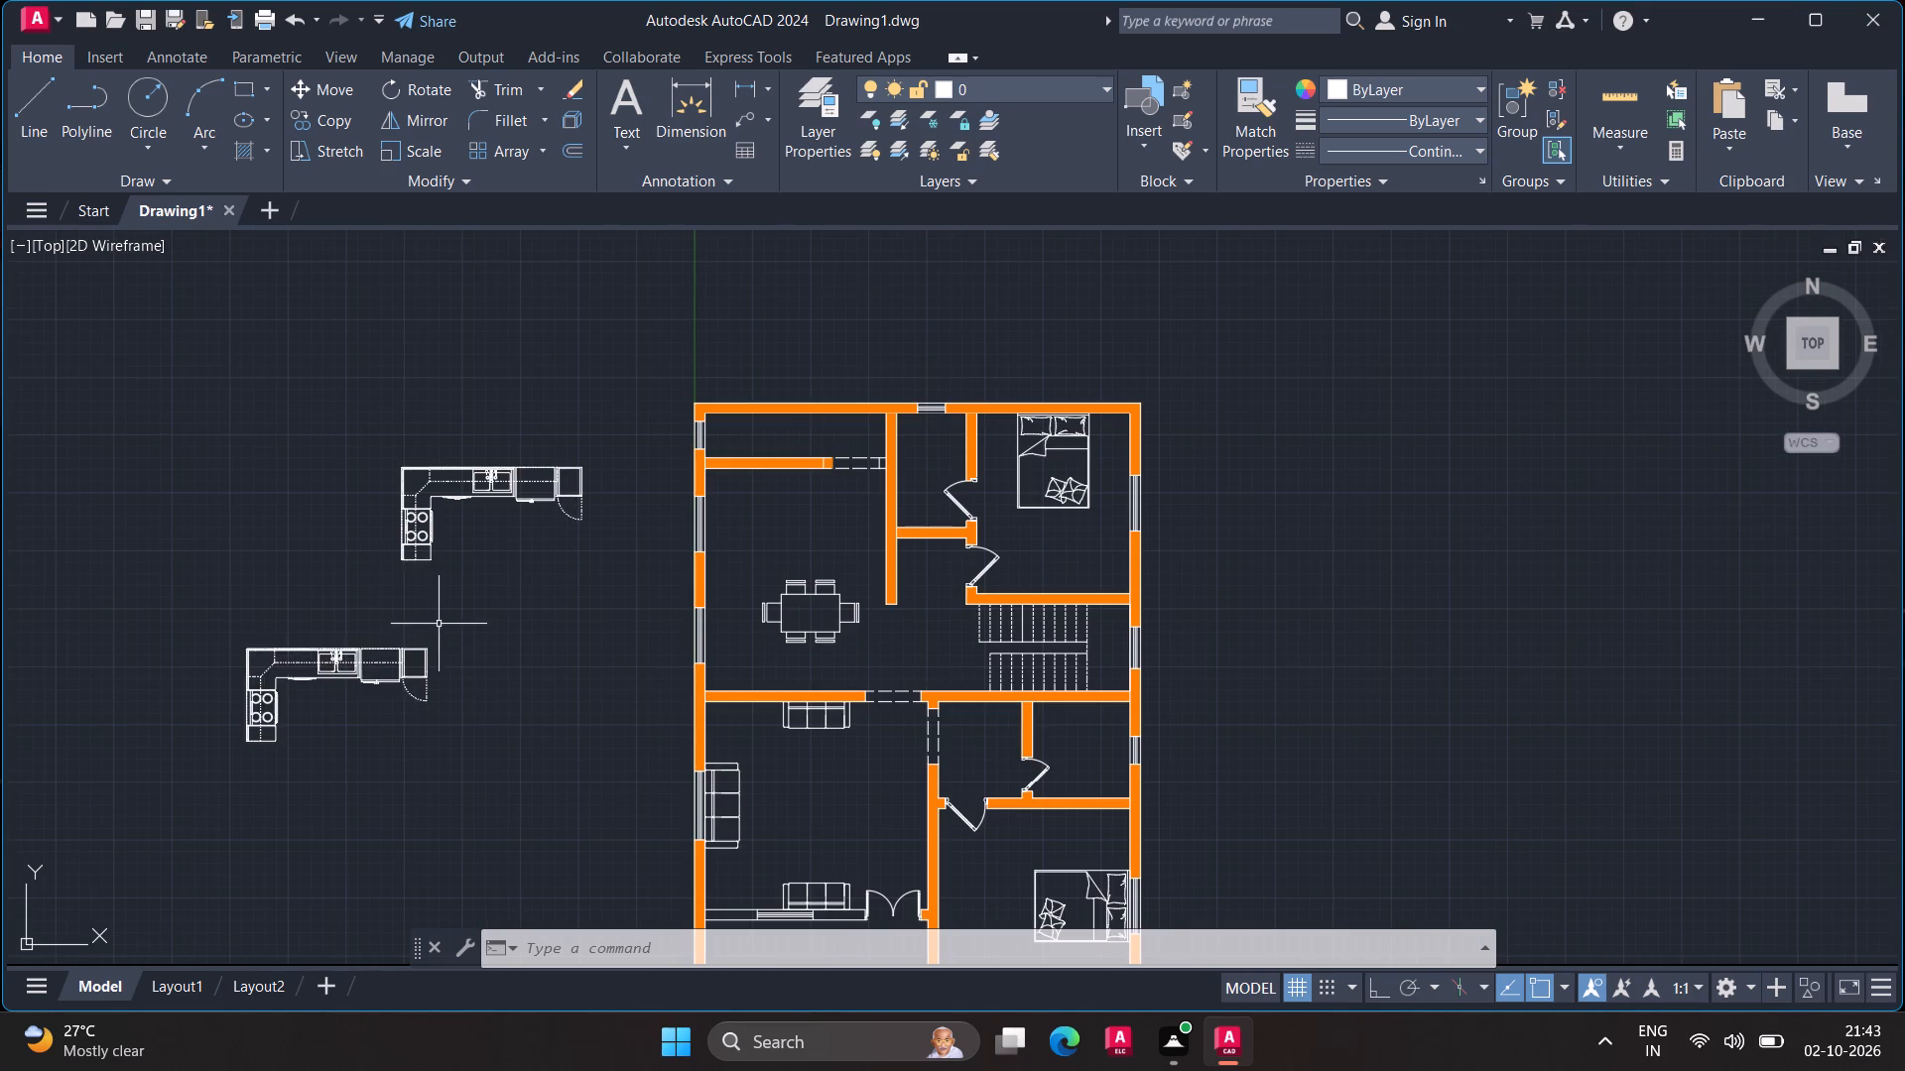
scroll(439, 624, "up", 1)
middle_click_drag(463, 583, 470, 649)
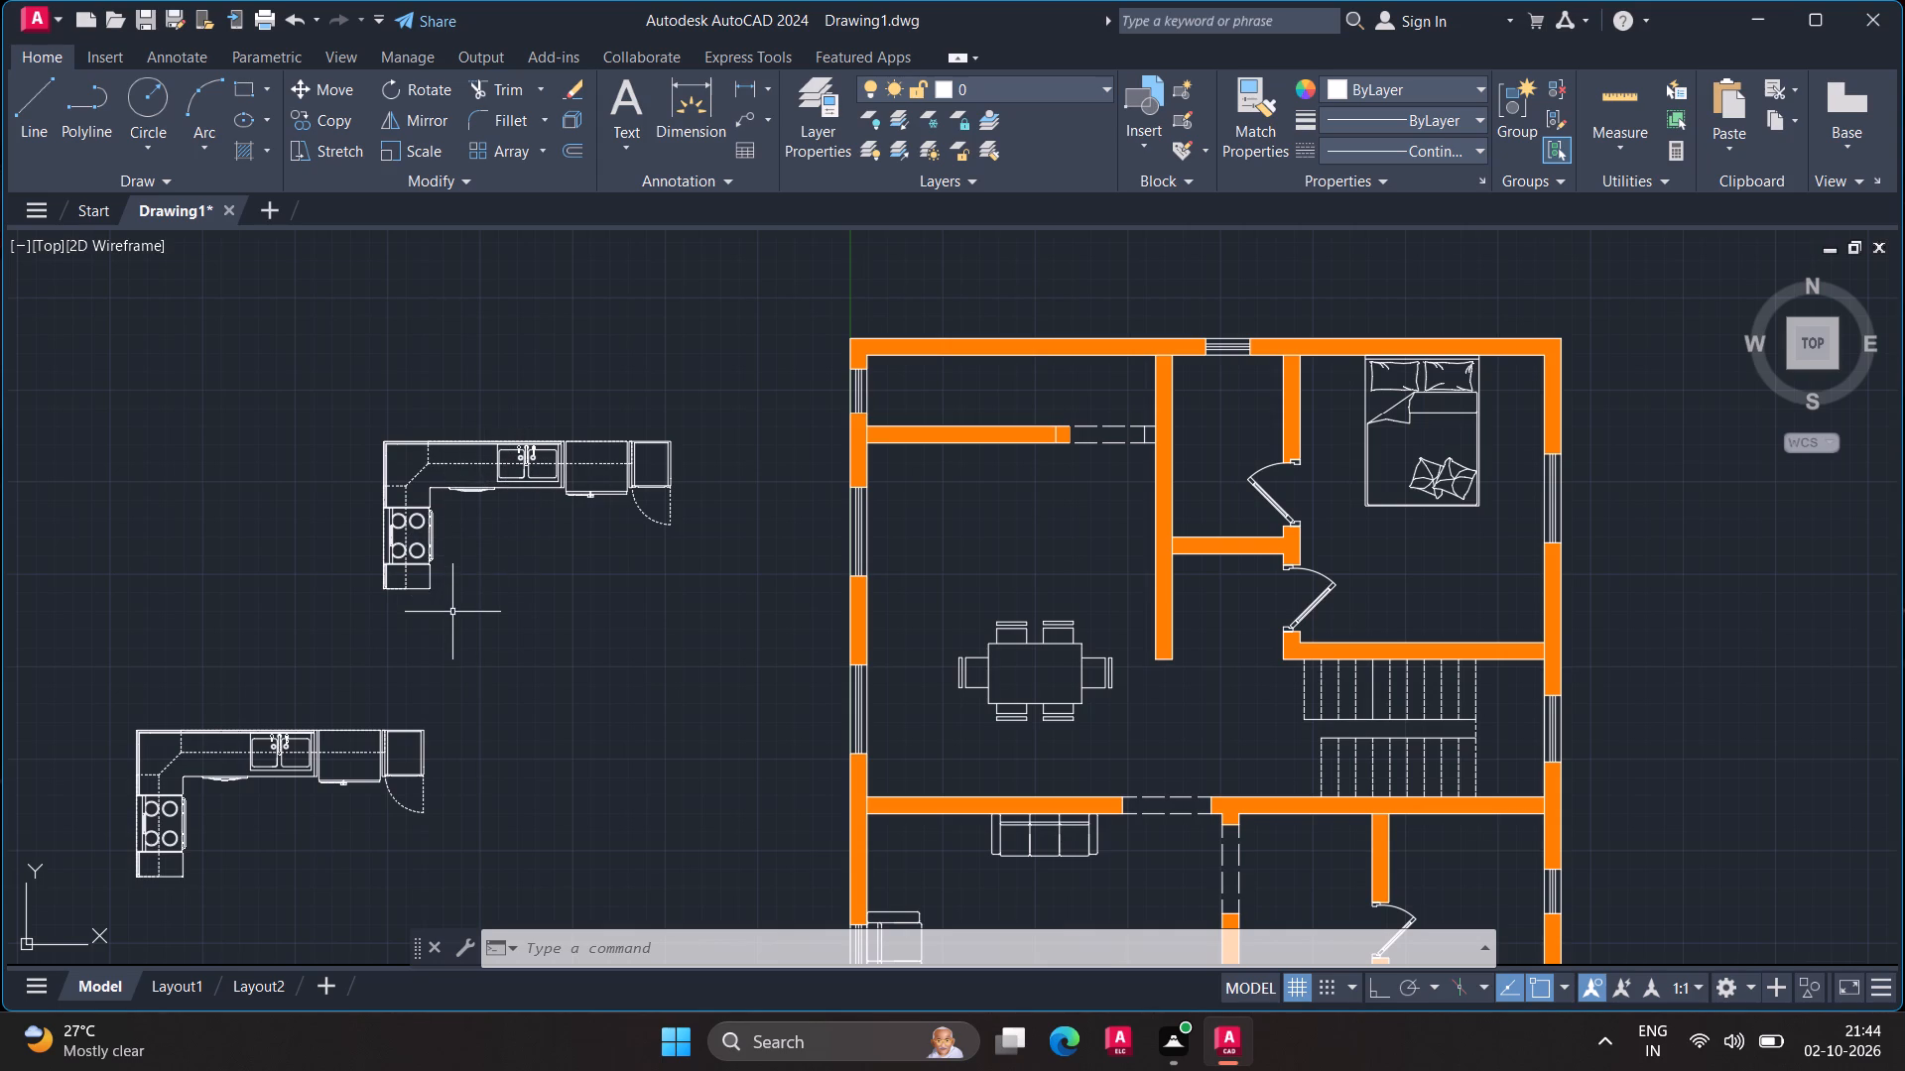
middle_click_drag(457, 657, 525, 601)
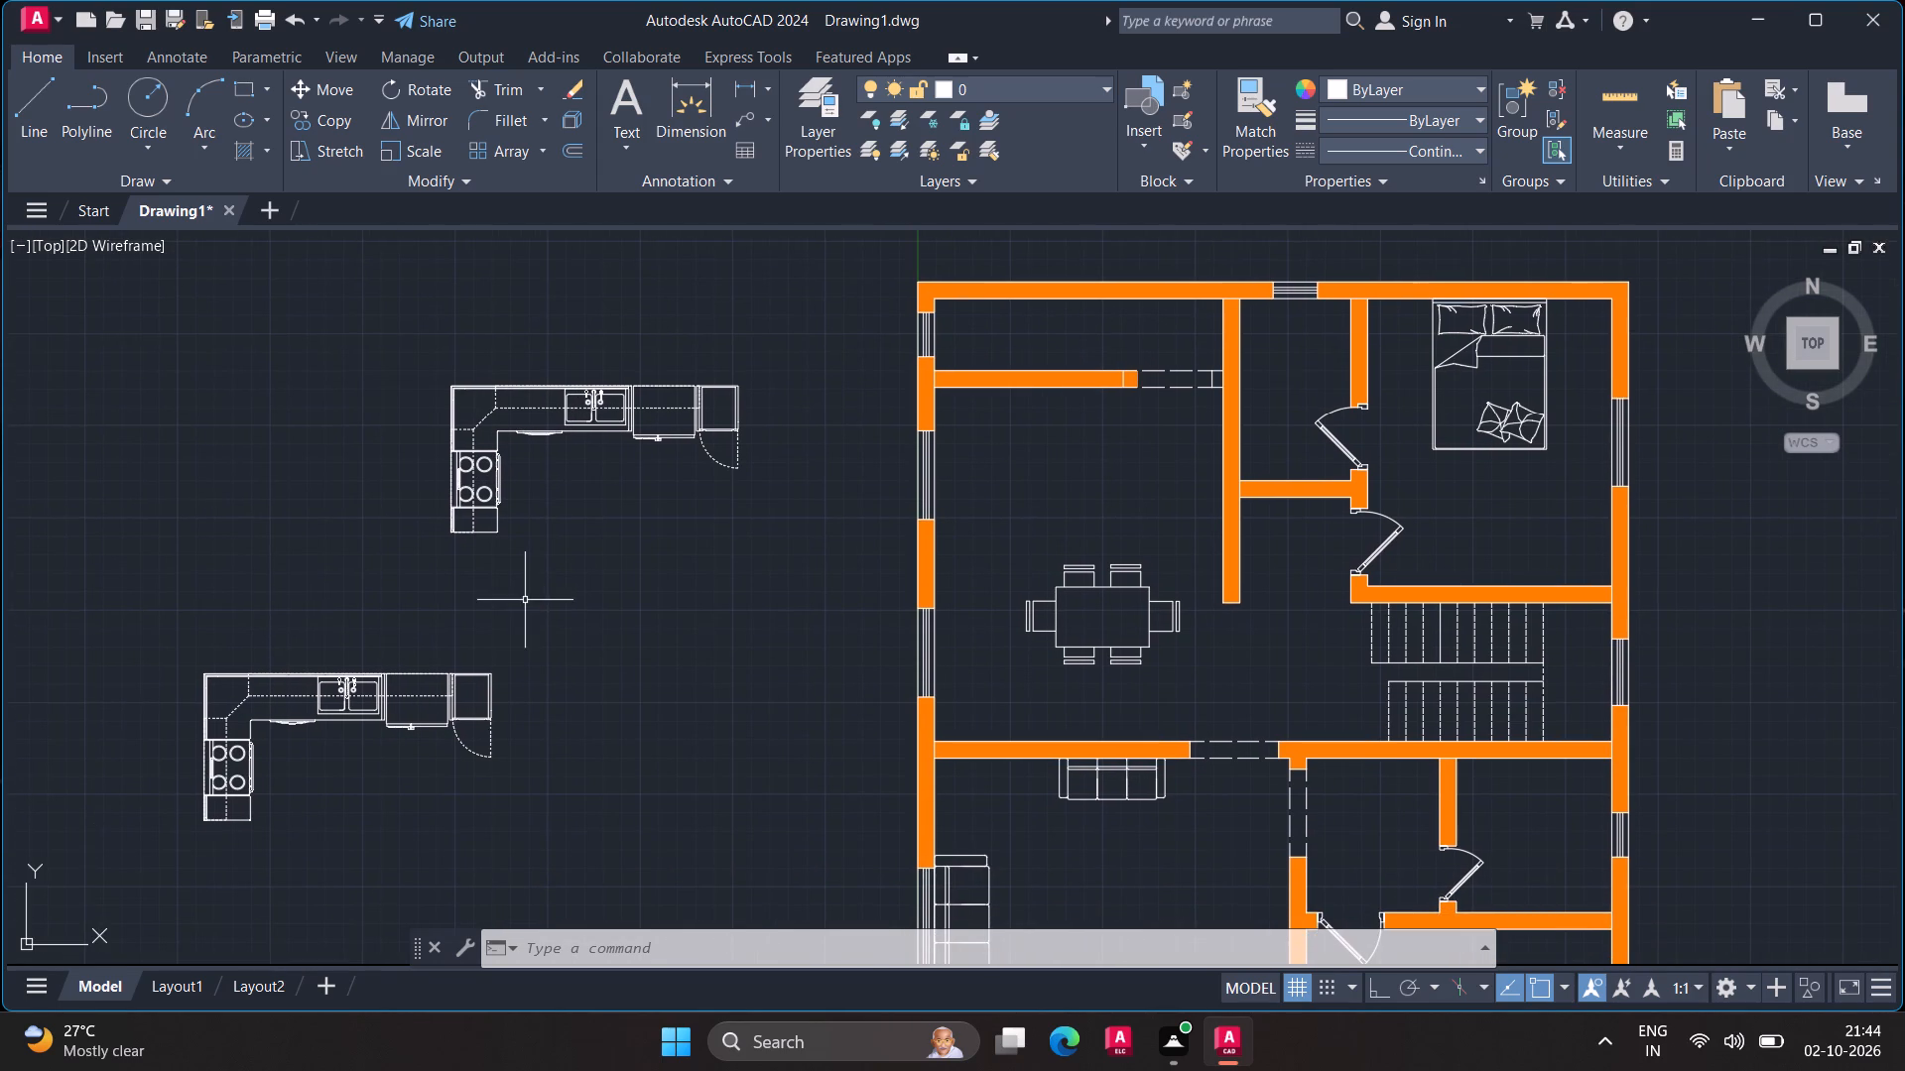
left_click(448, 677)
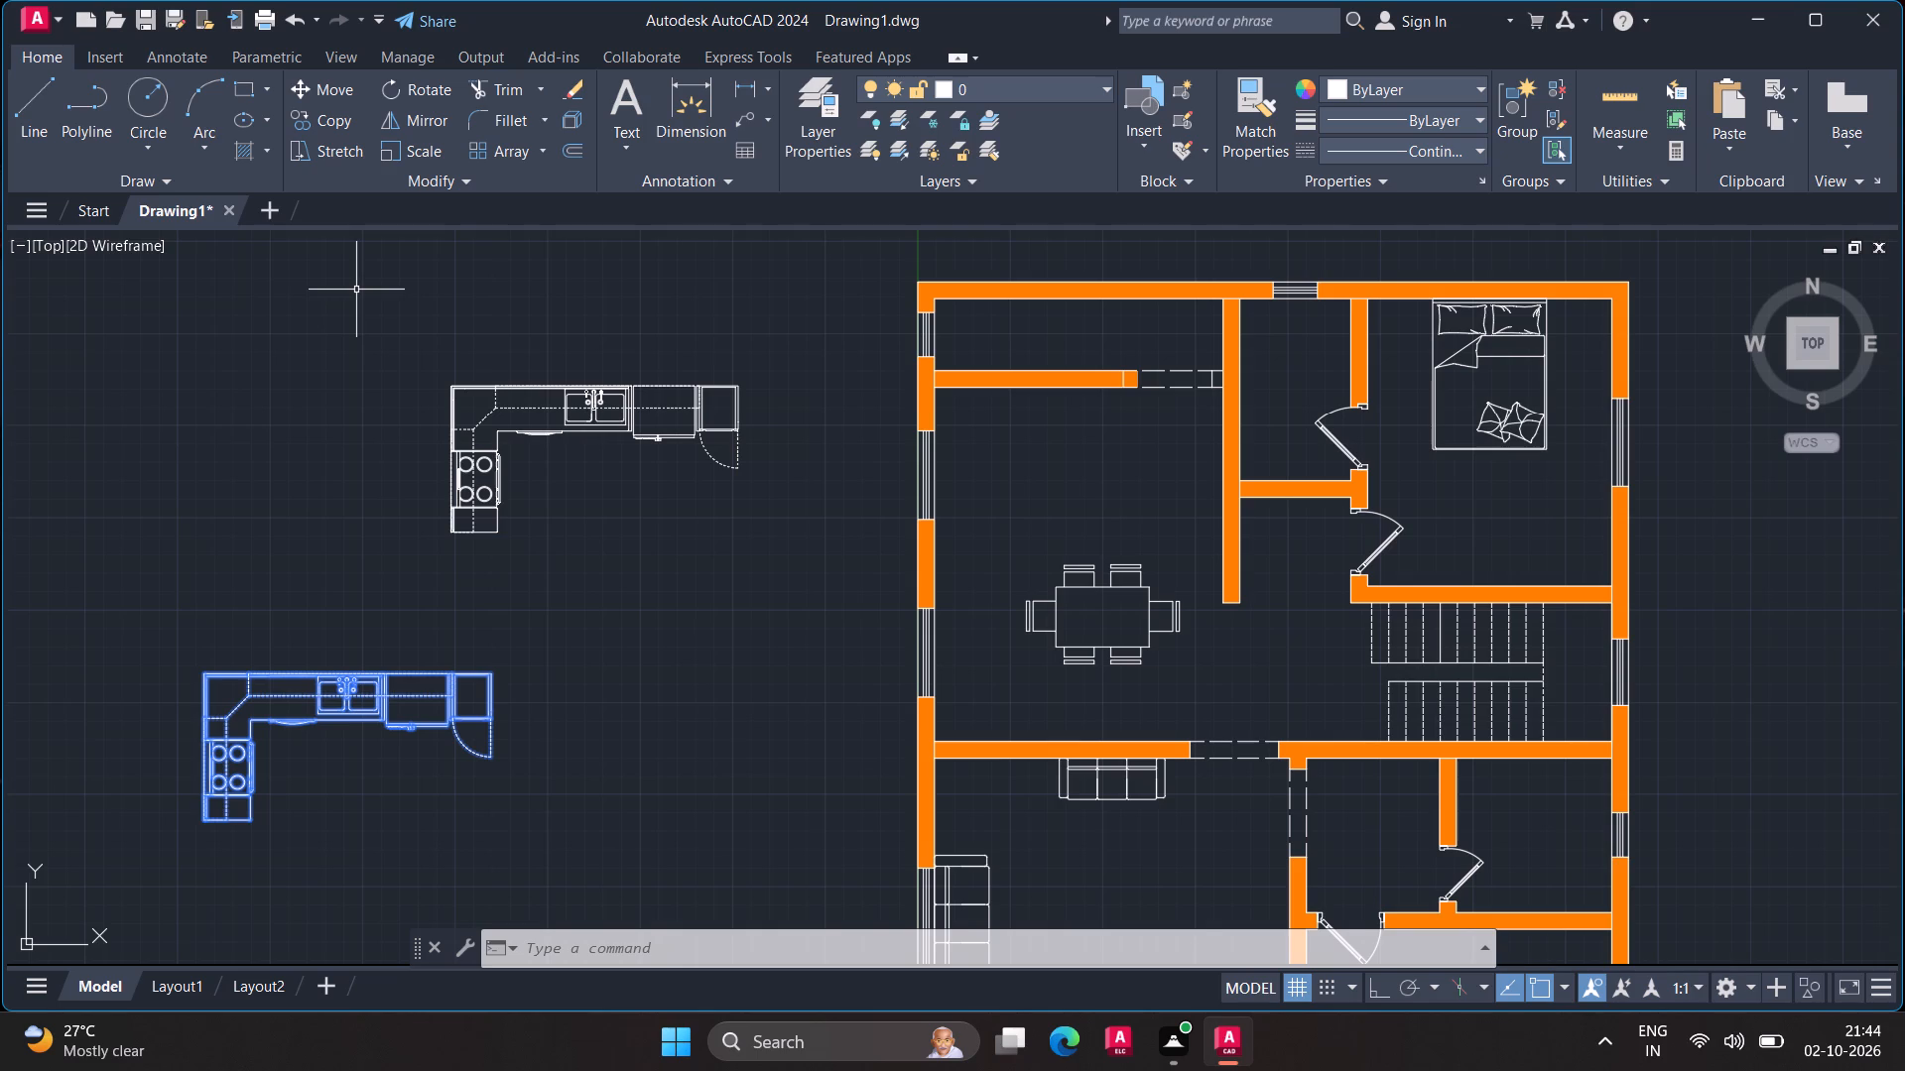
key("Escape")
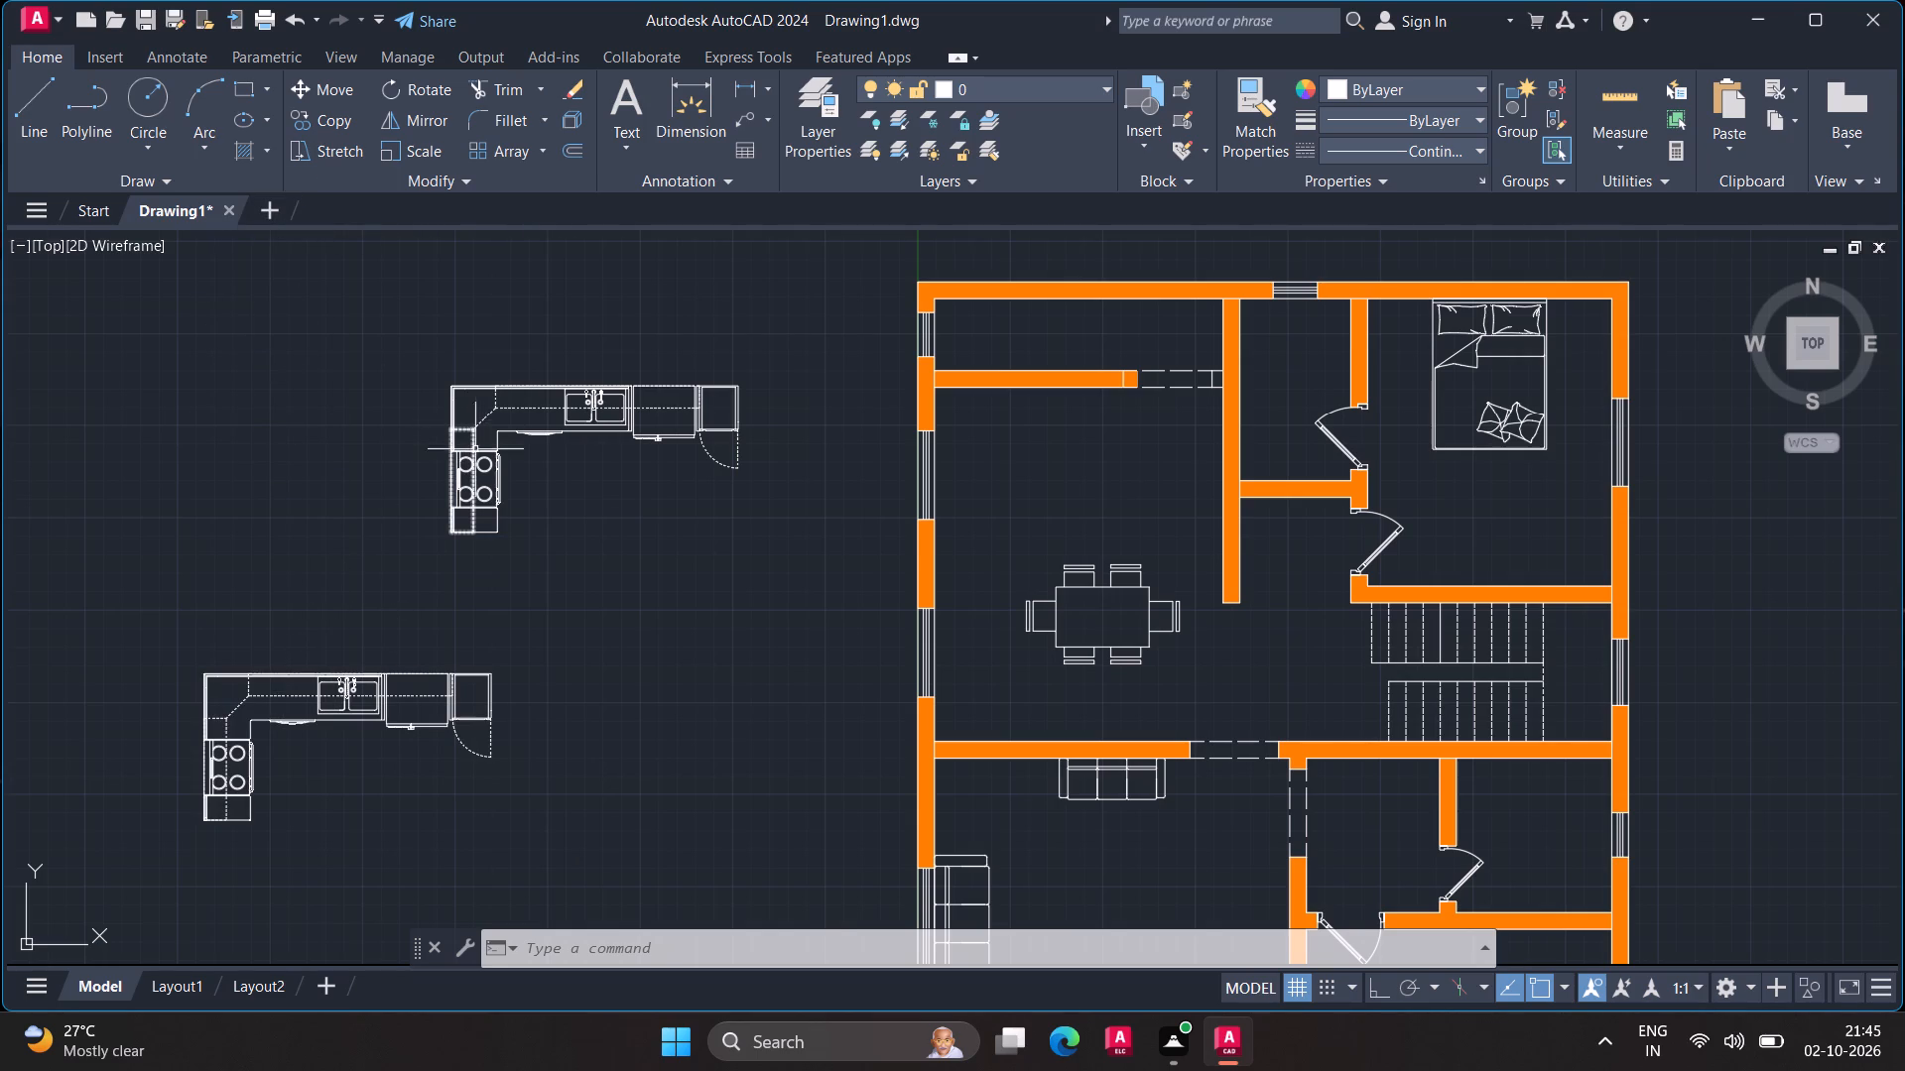
Extend the inner vertical counter edge above the stove up to the back line of the exploded L-shaped kitchen's counter.
scroll(523, 455, "up", 3)
middle_click_drag(520, 460, 520, 462)
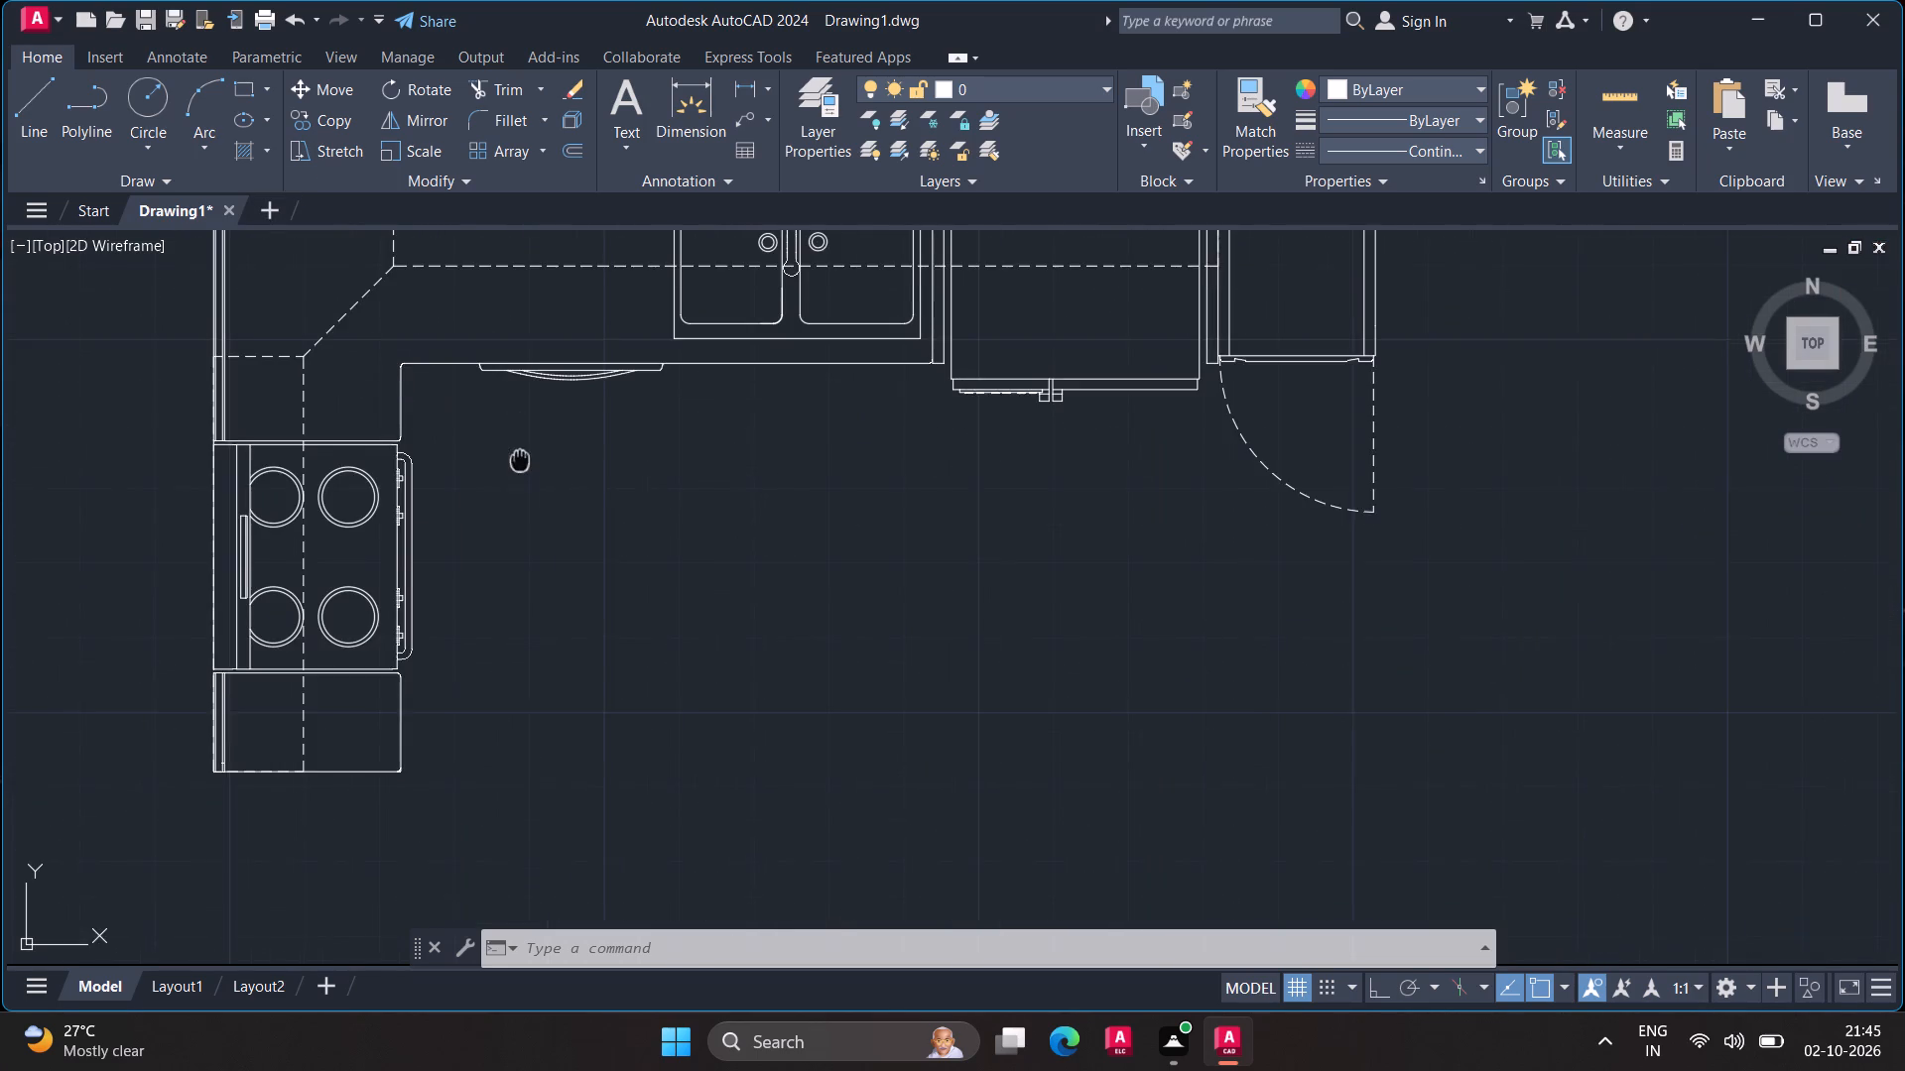
middle_click_drag(520, 462, 571, 675)
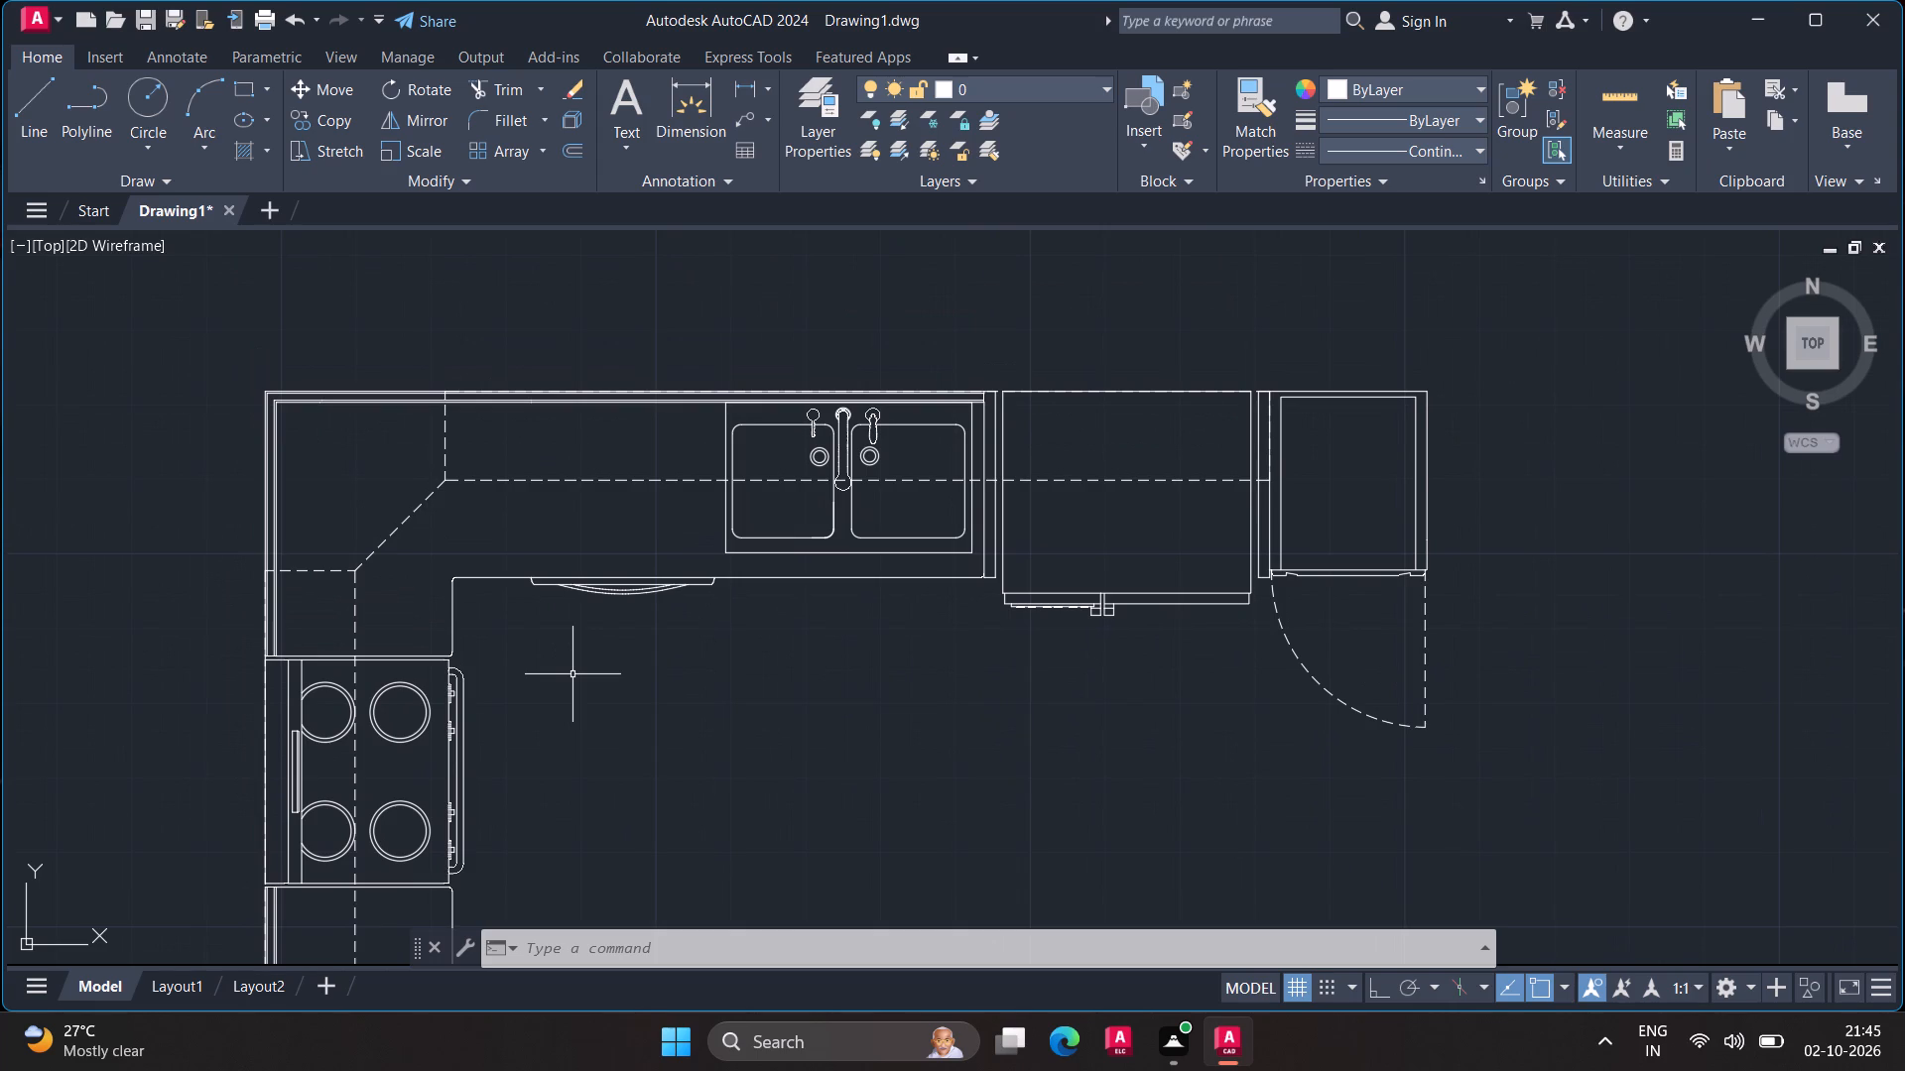
type("ex")
key("Return")
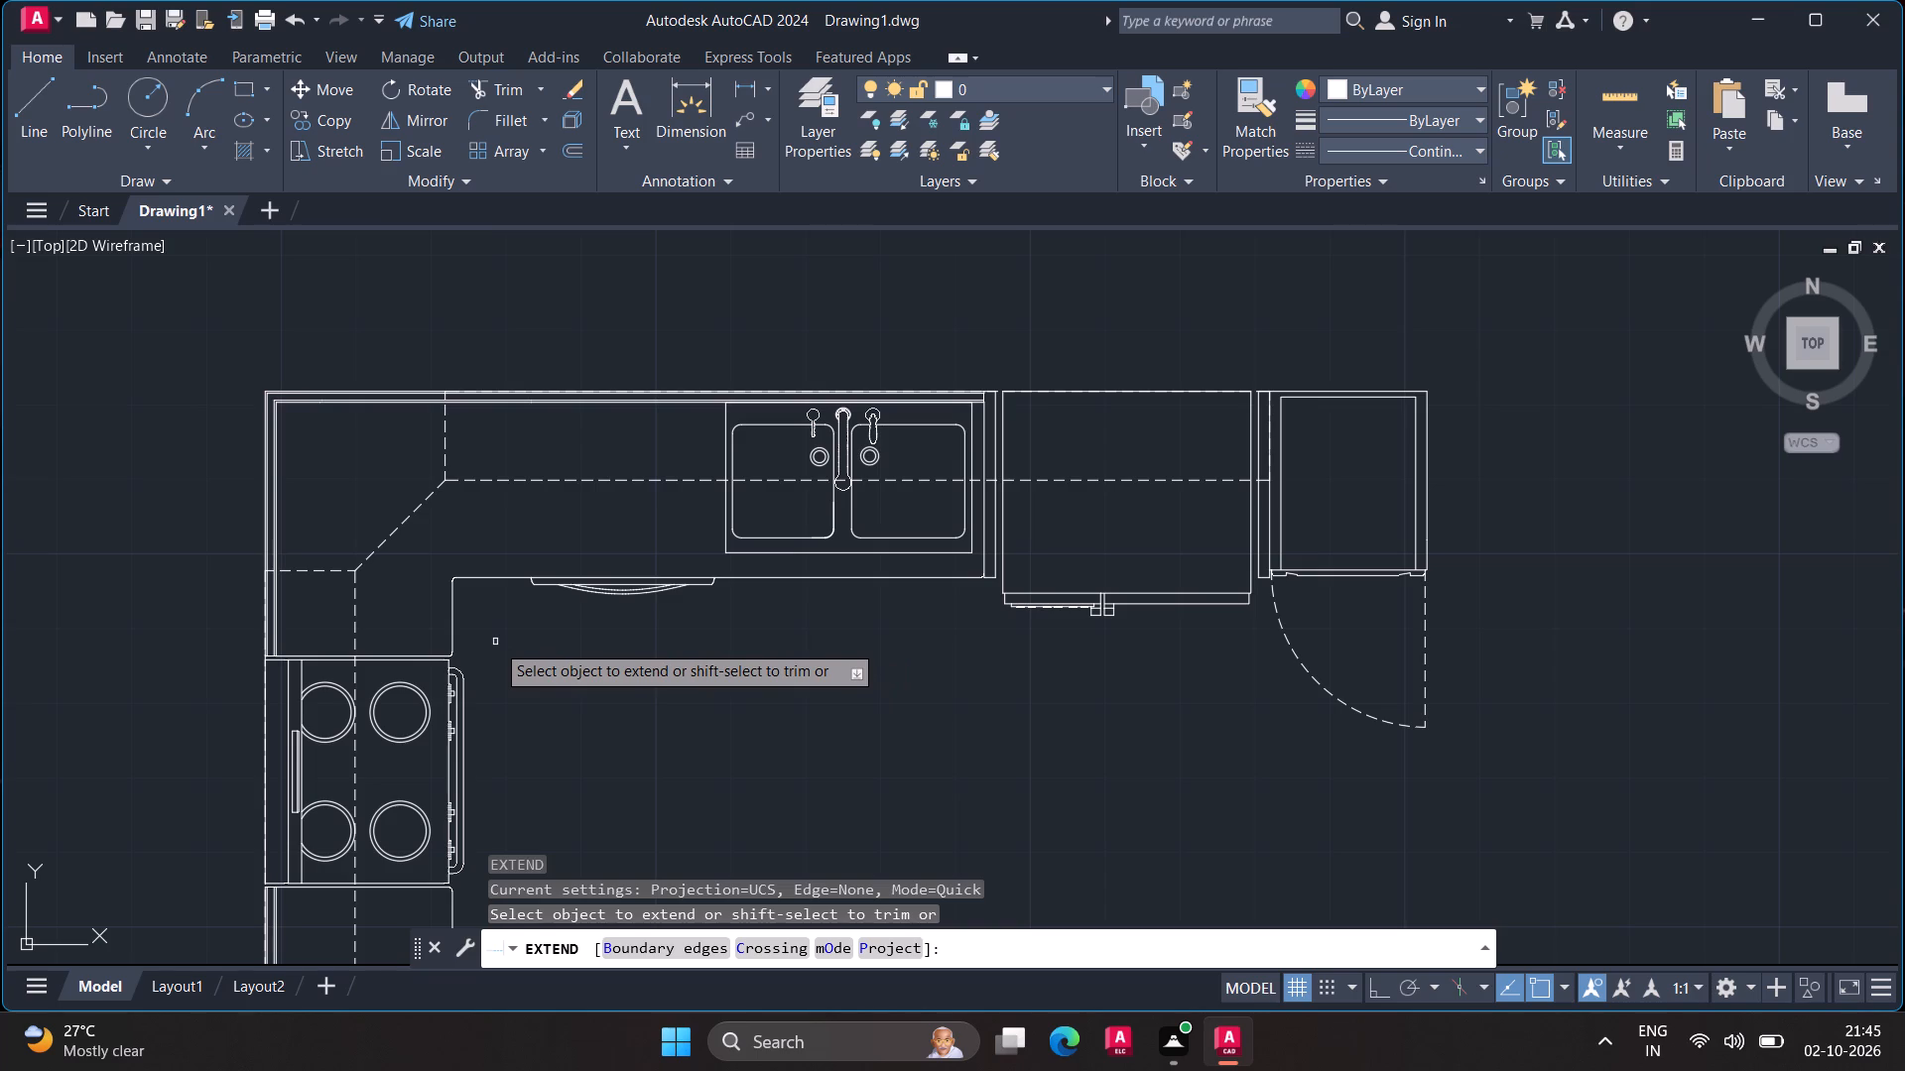
left_click(454, 610)
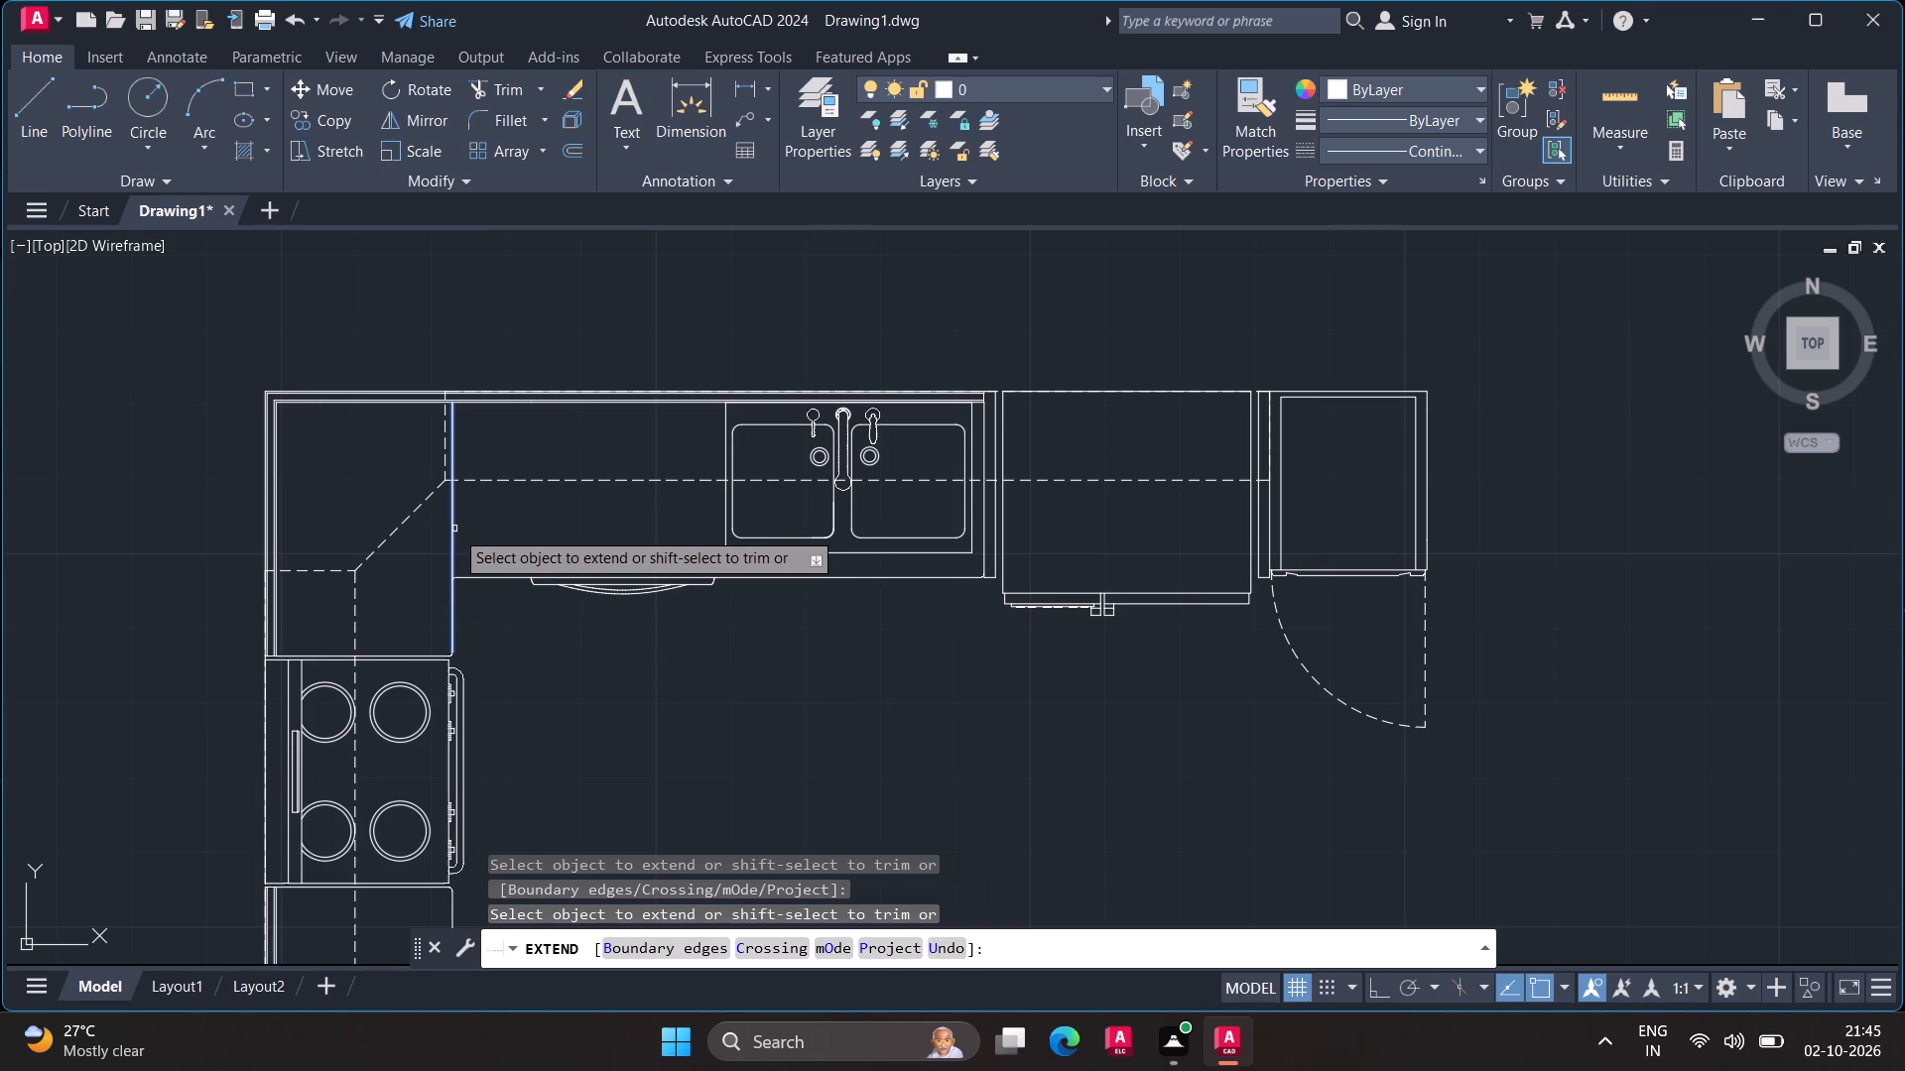
left_click(454, 530)
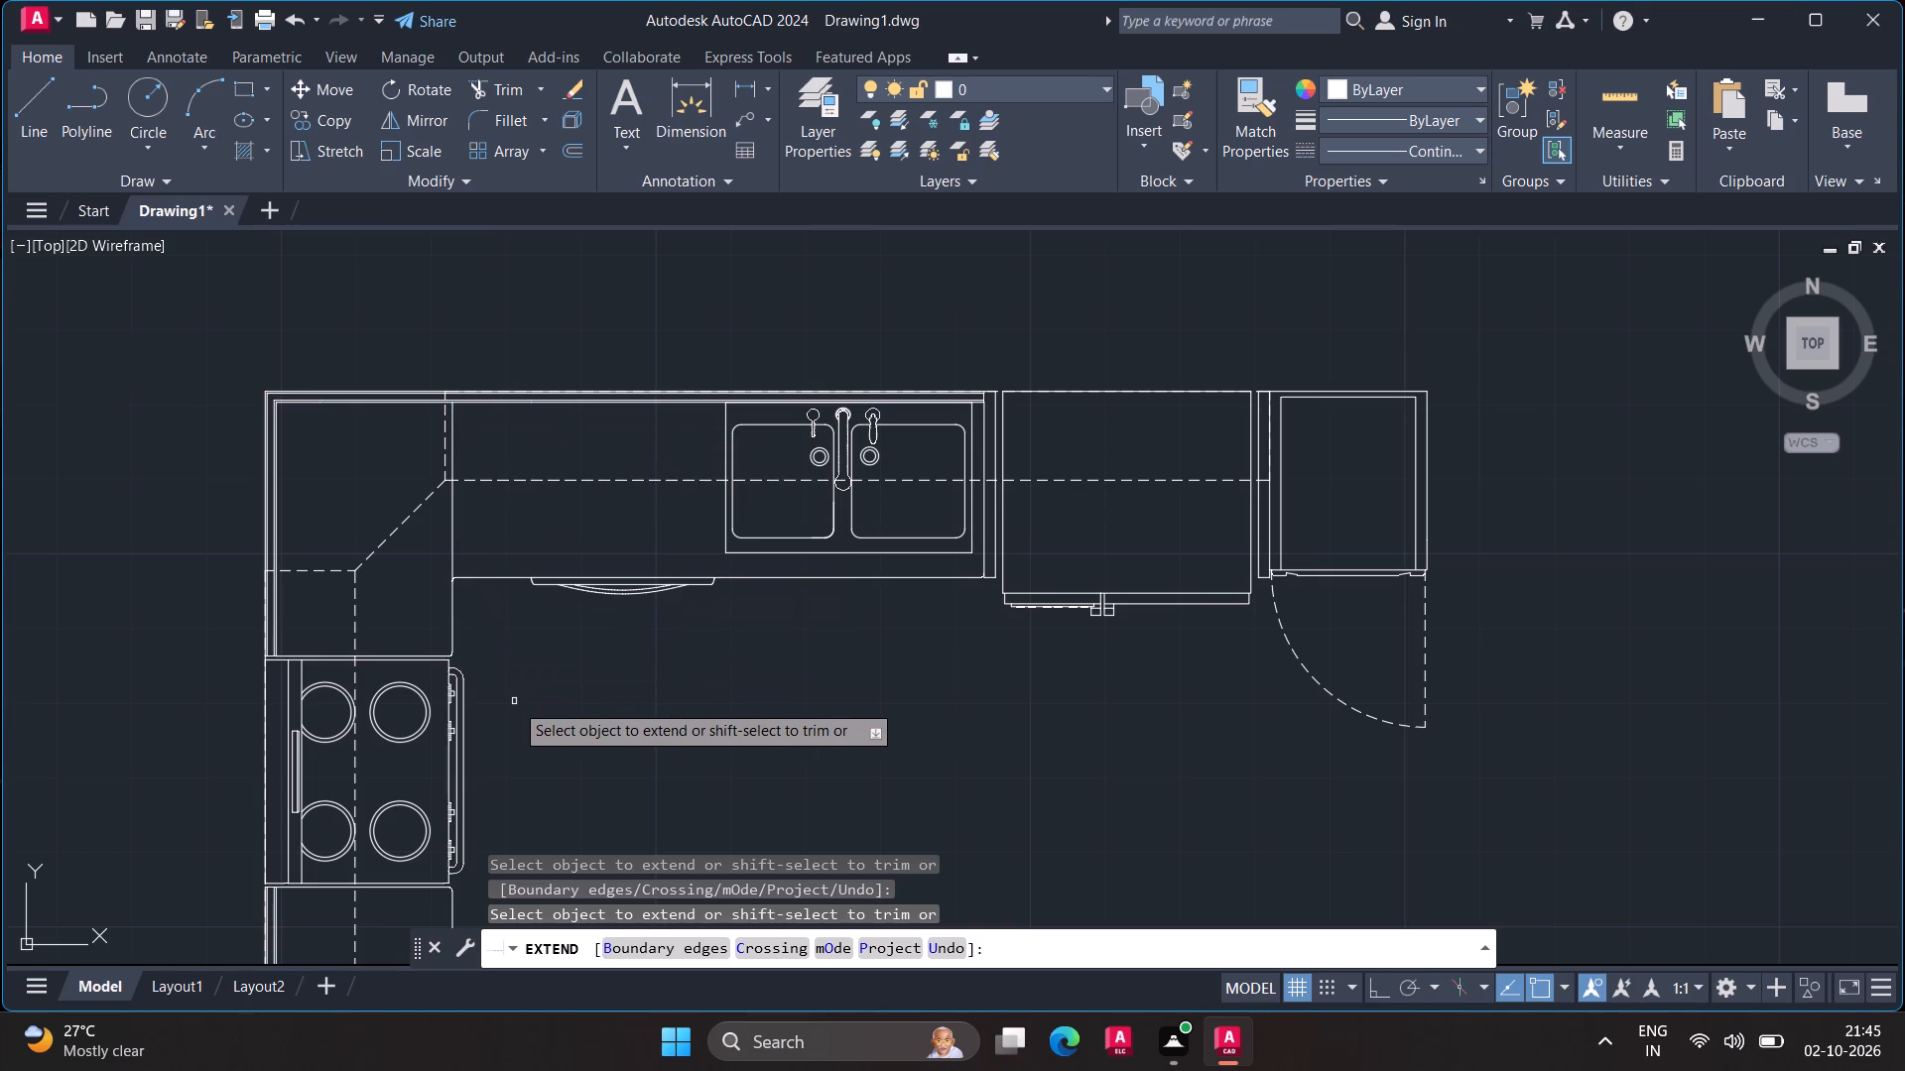
key("Escape")
Examine closely where the extended vertical counter edge meets the double back line of the kitchen counter.
scroll(635, 908, "down", 1)
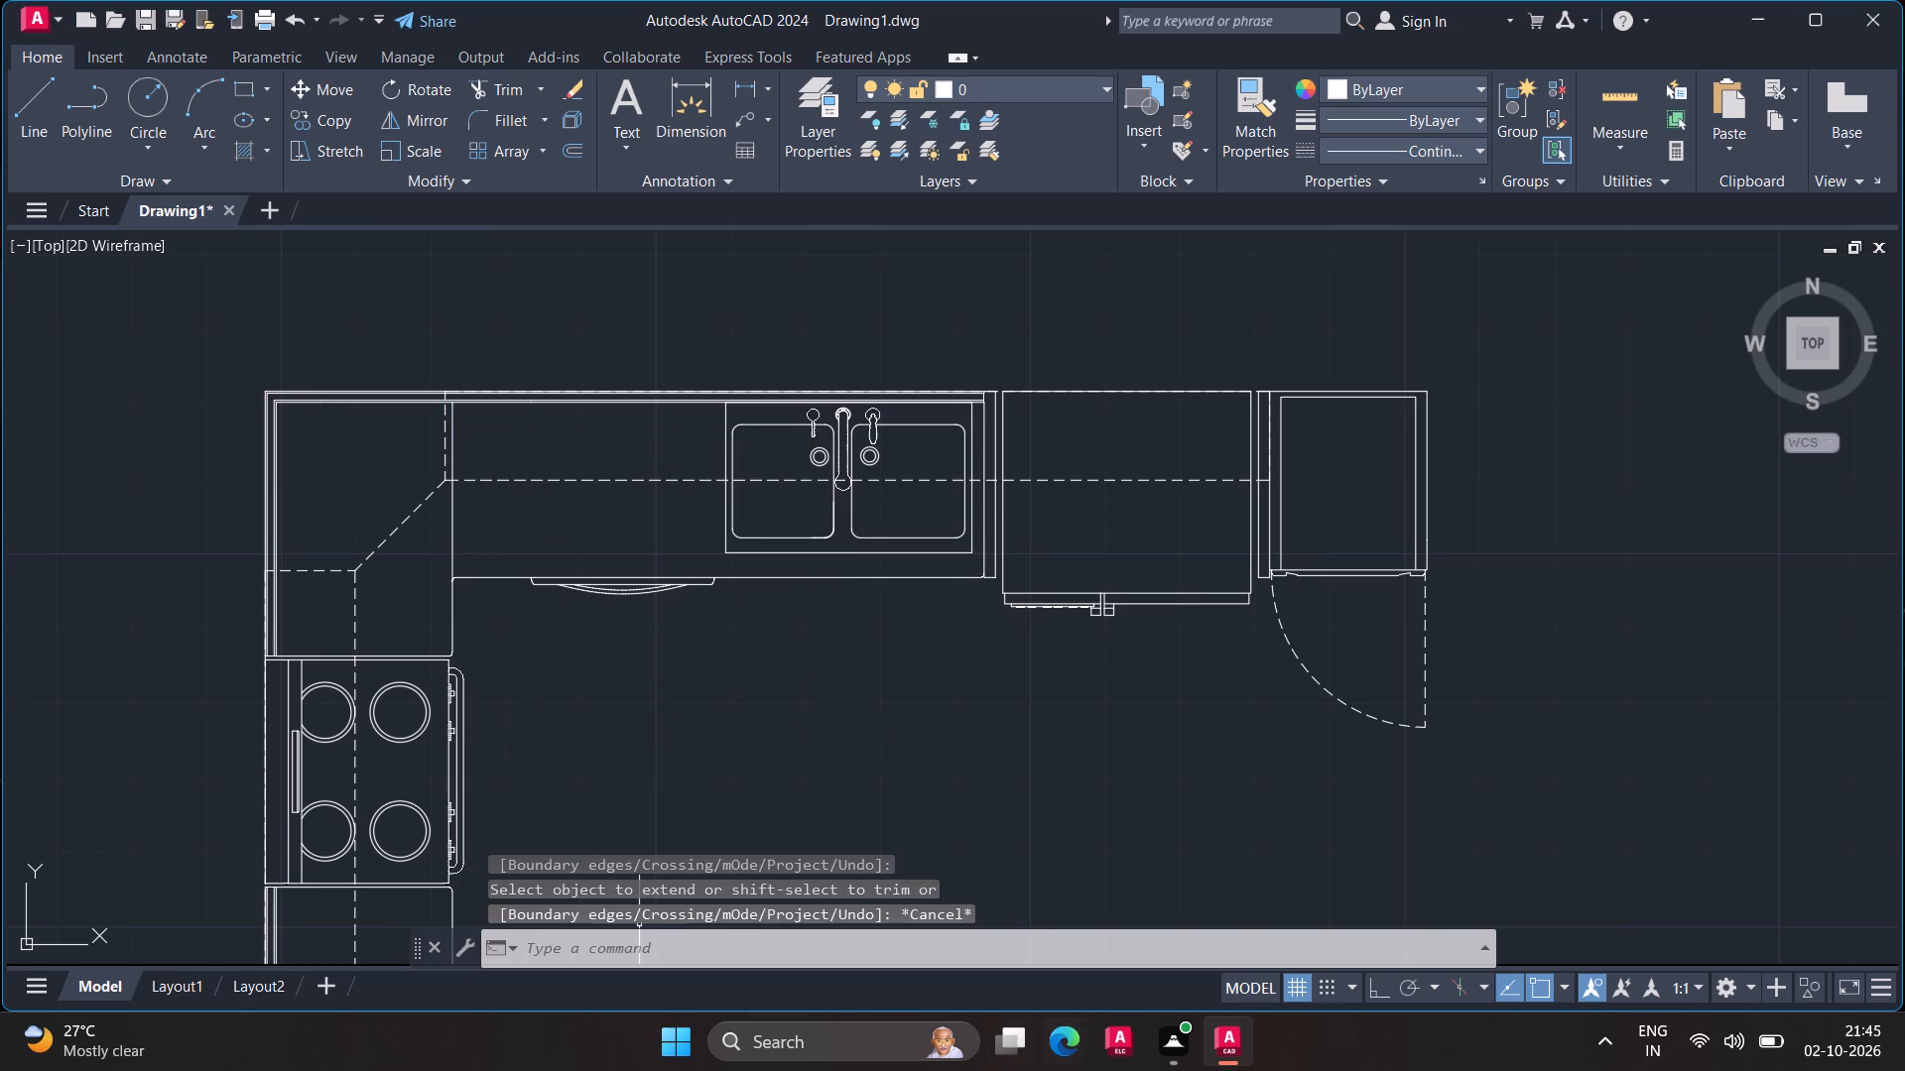
scroll(522, 501, "up", 2)
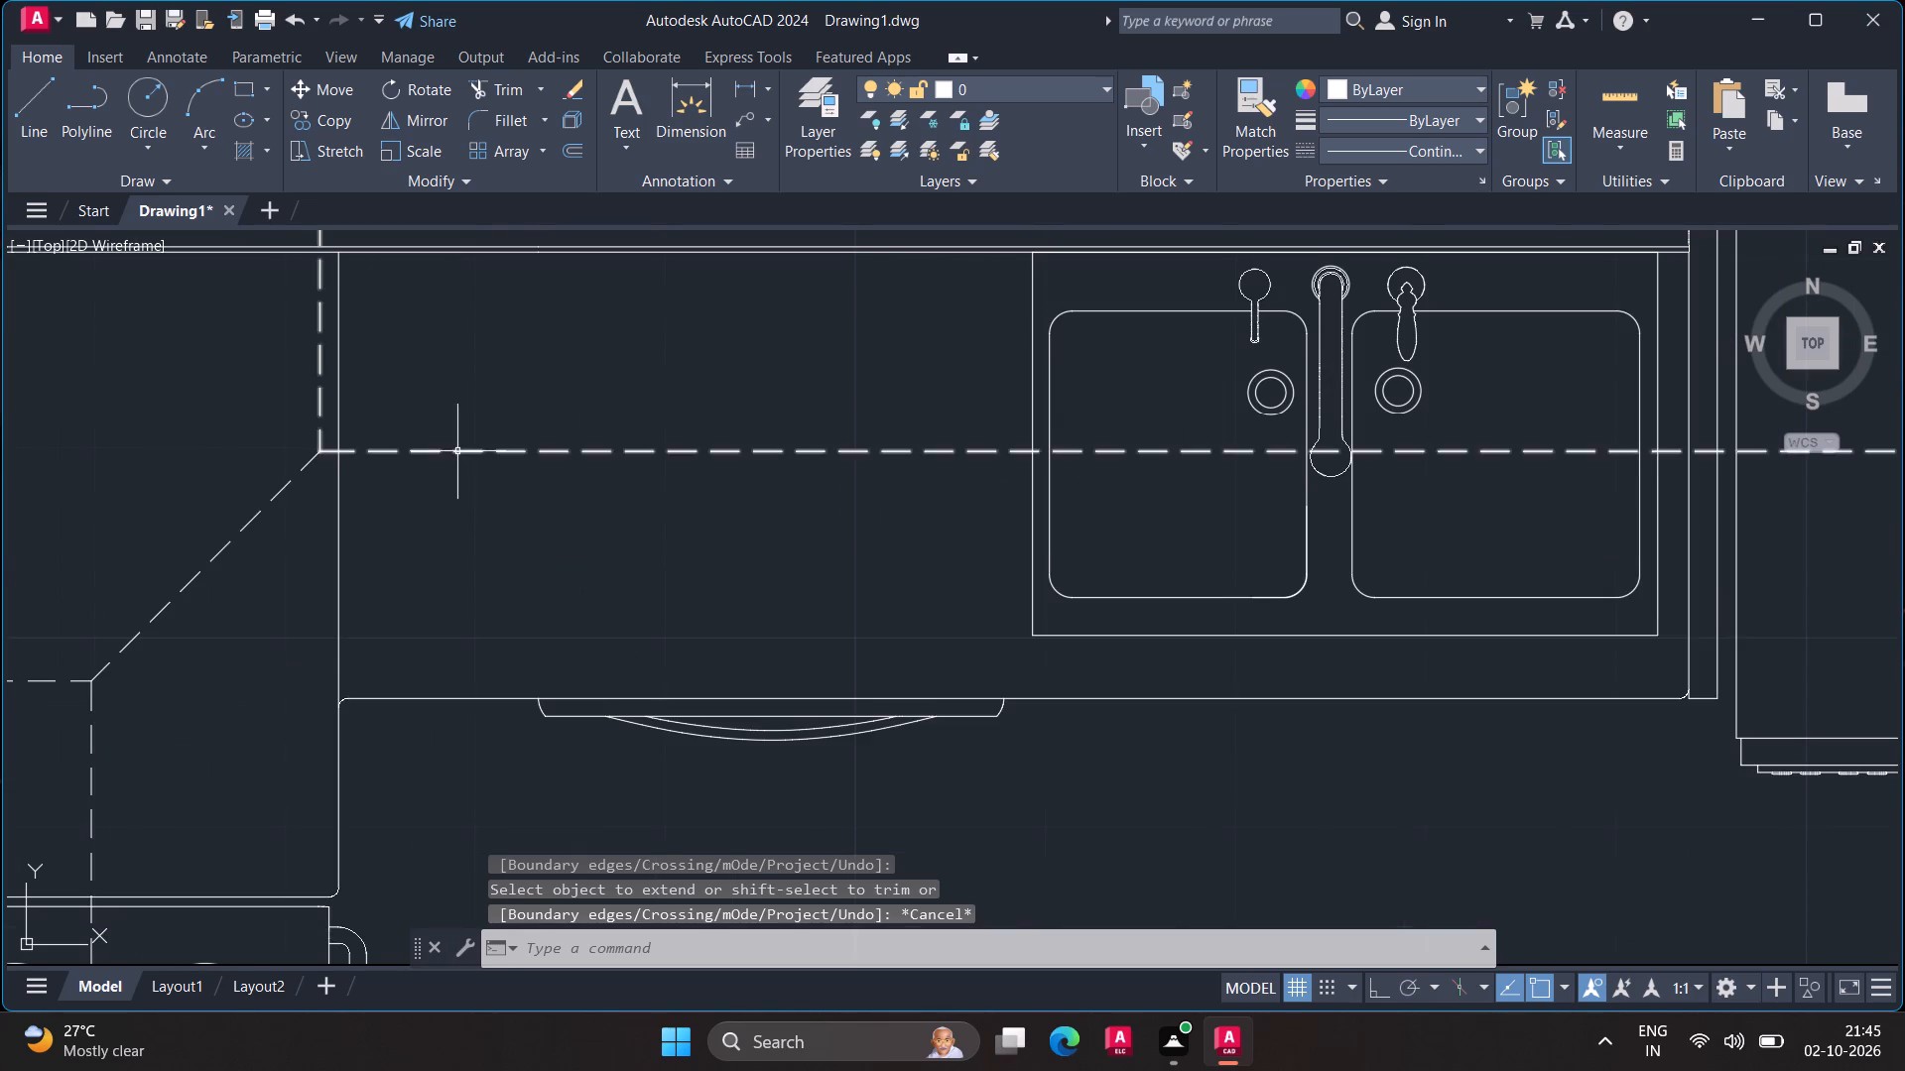
middle_click_drag(457, 453, 665, 817)
scroll(617, 725, "up", 2)
middle_click_drag(577, 680, 678, 758)
scroll(633, 692, "up", 1)
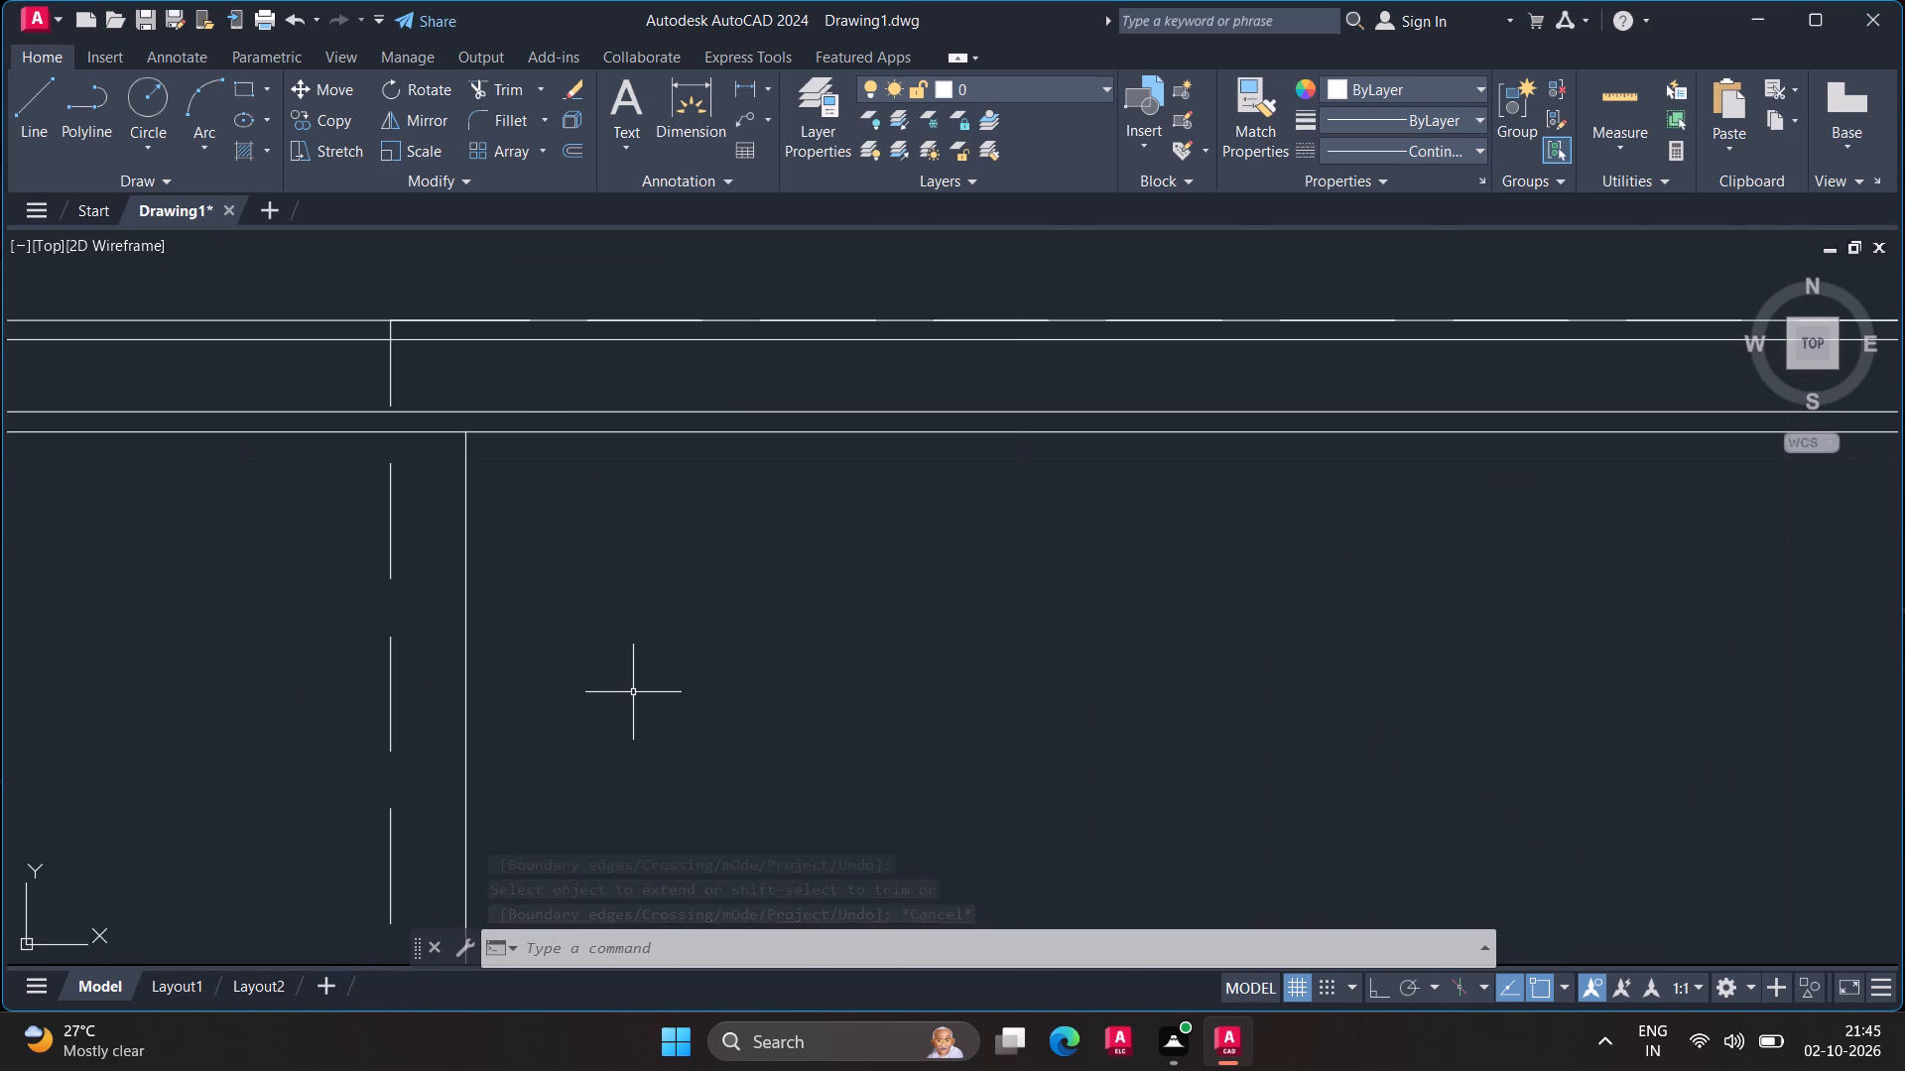
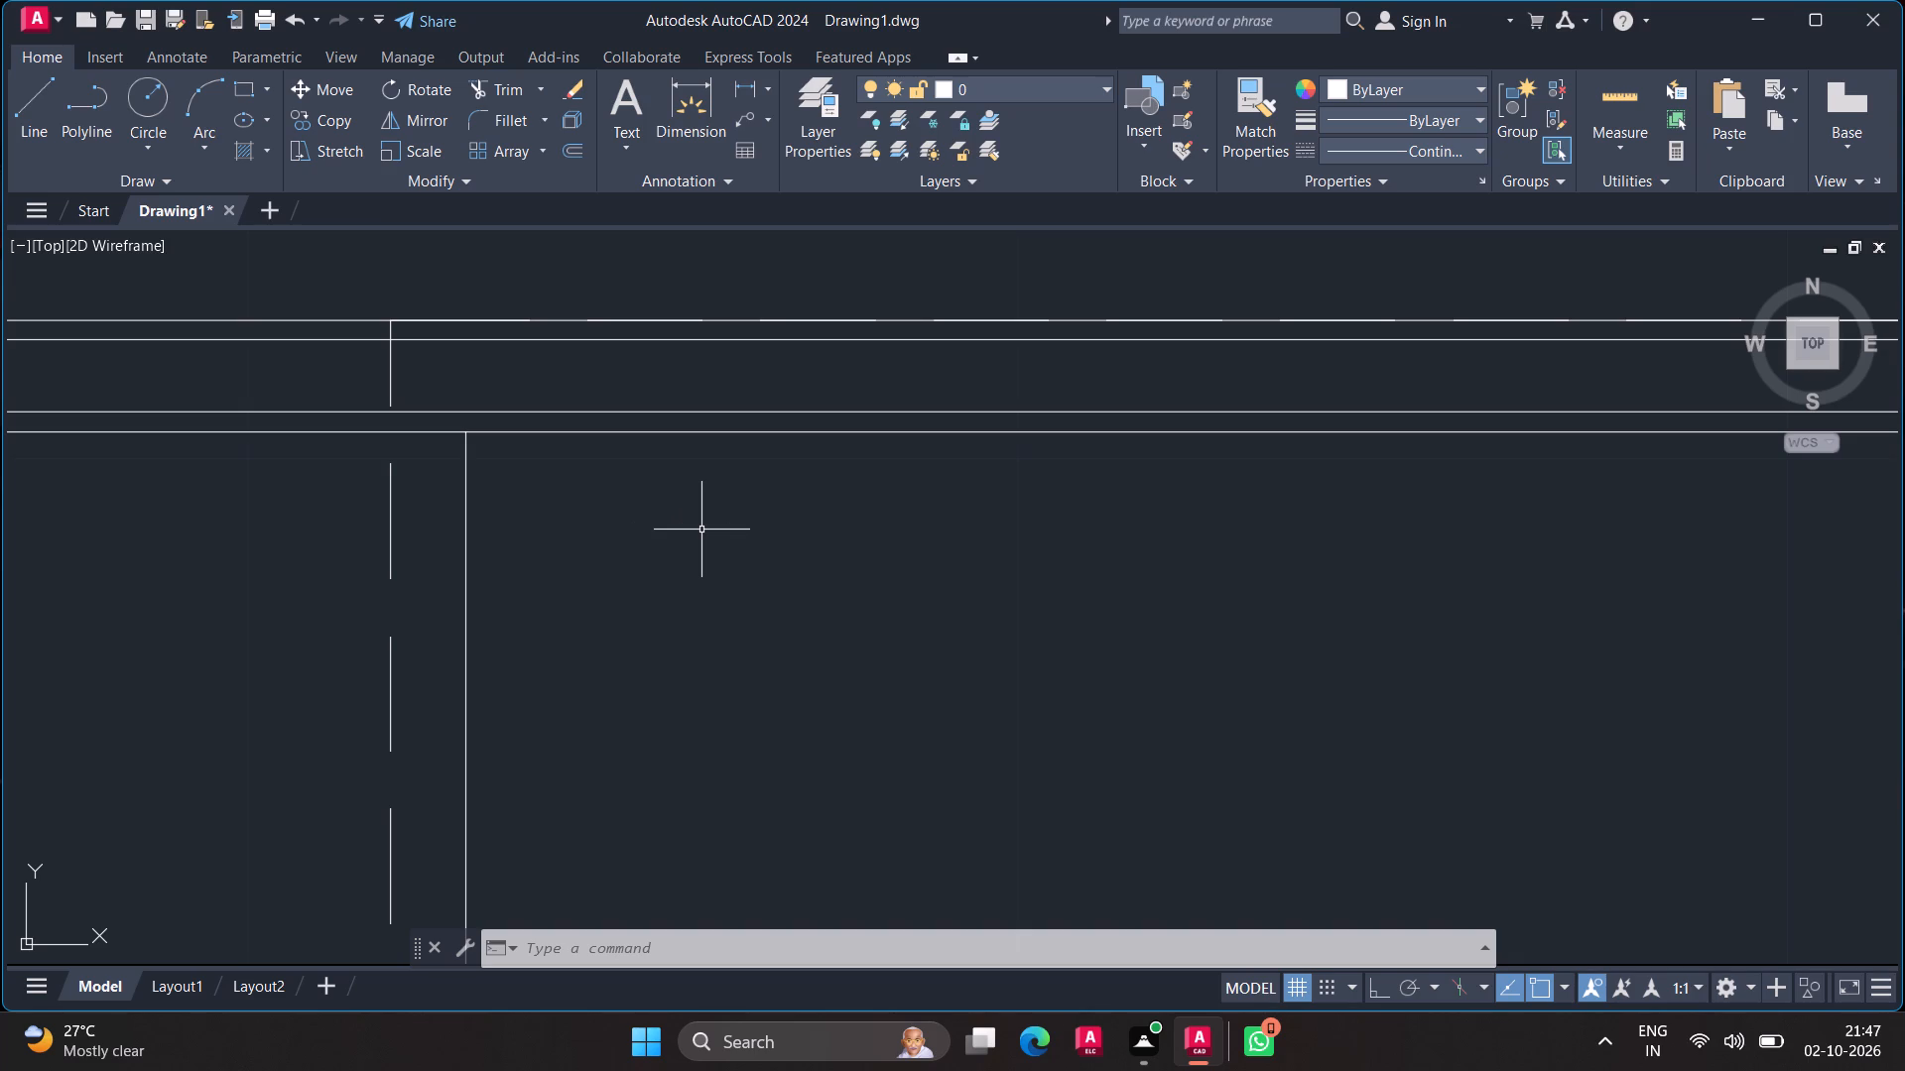
Trim the lowest back line of the sink counter where it starts beside the extended vertical counter edge.
scroll(186, 466, "down", 4)
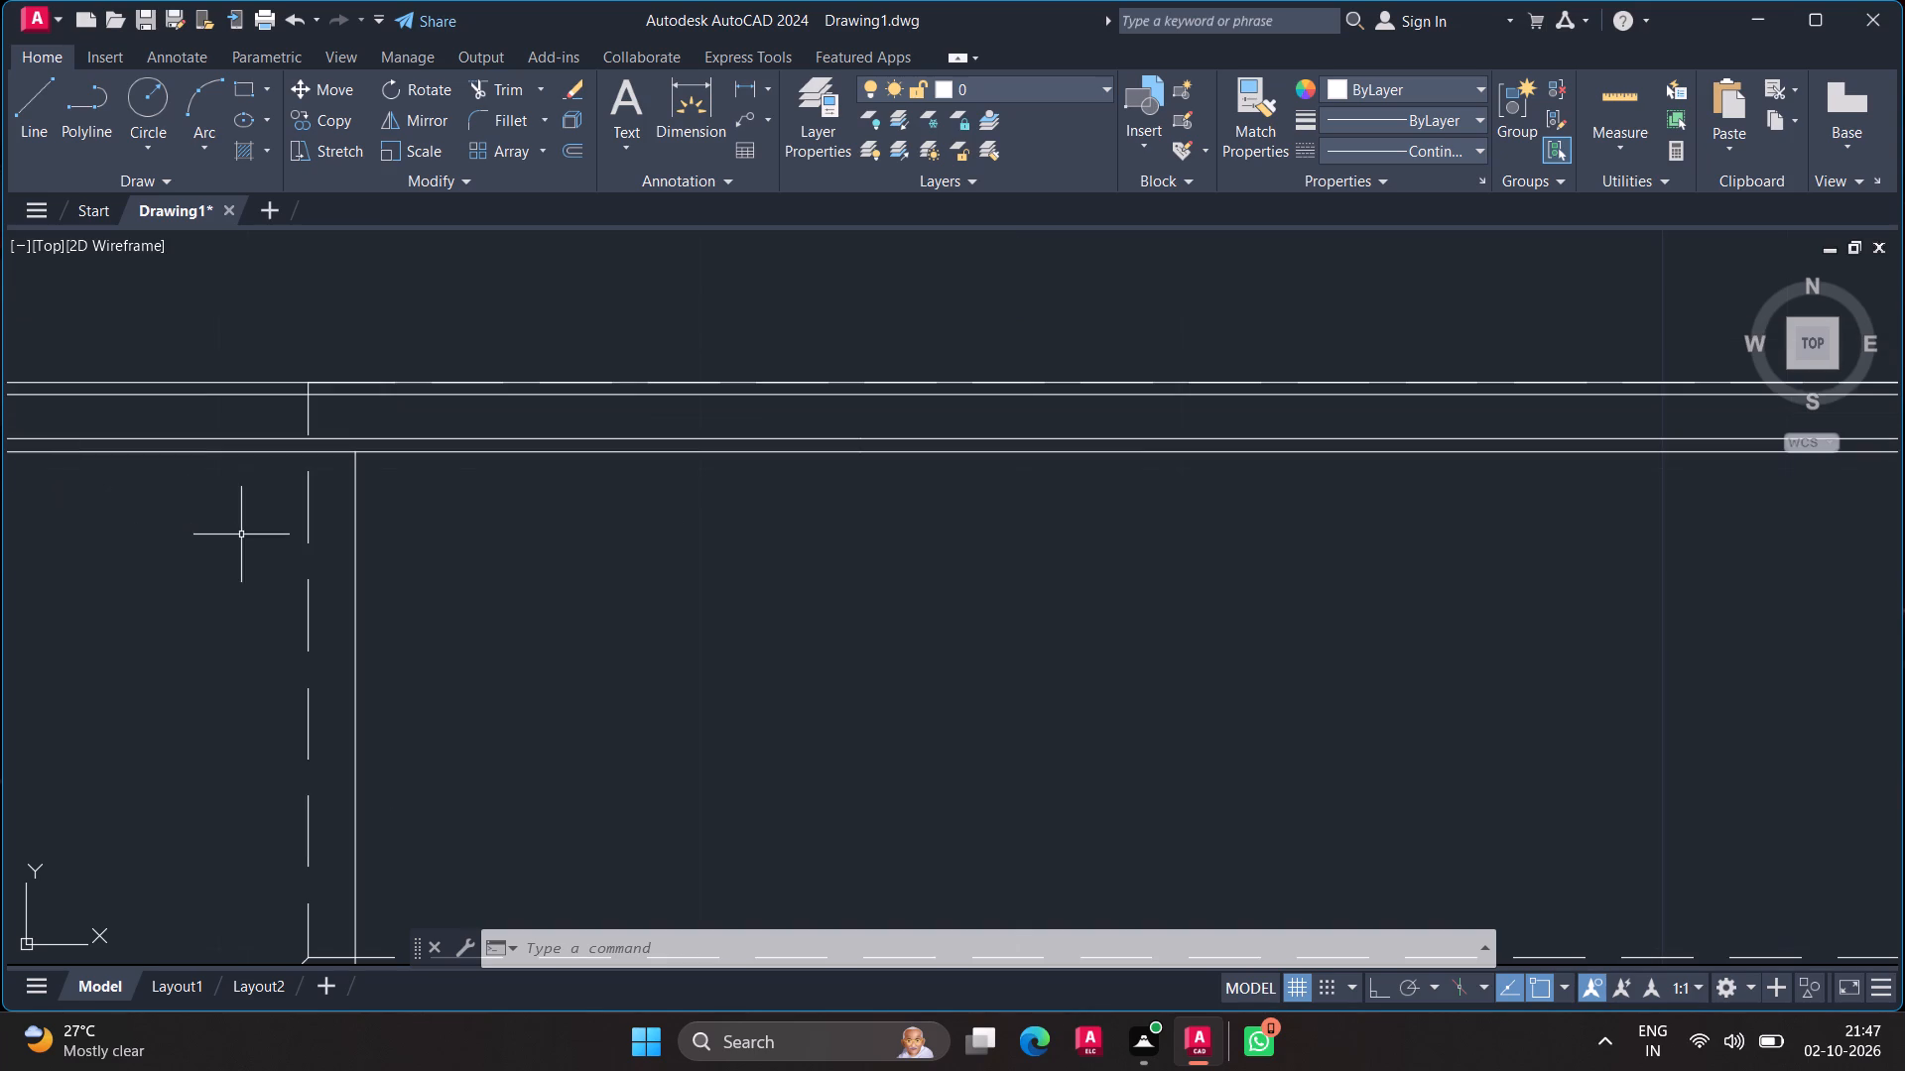
scroll(272, 538, "down", 1)
scroll(351, 576, "down", 2)
middle_click_drag(388, 584, 416, 588)
type("tr")
key("Return")
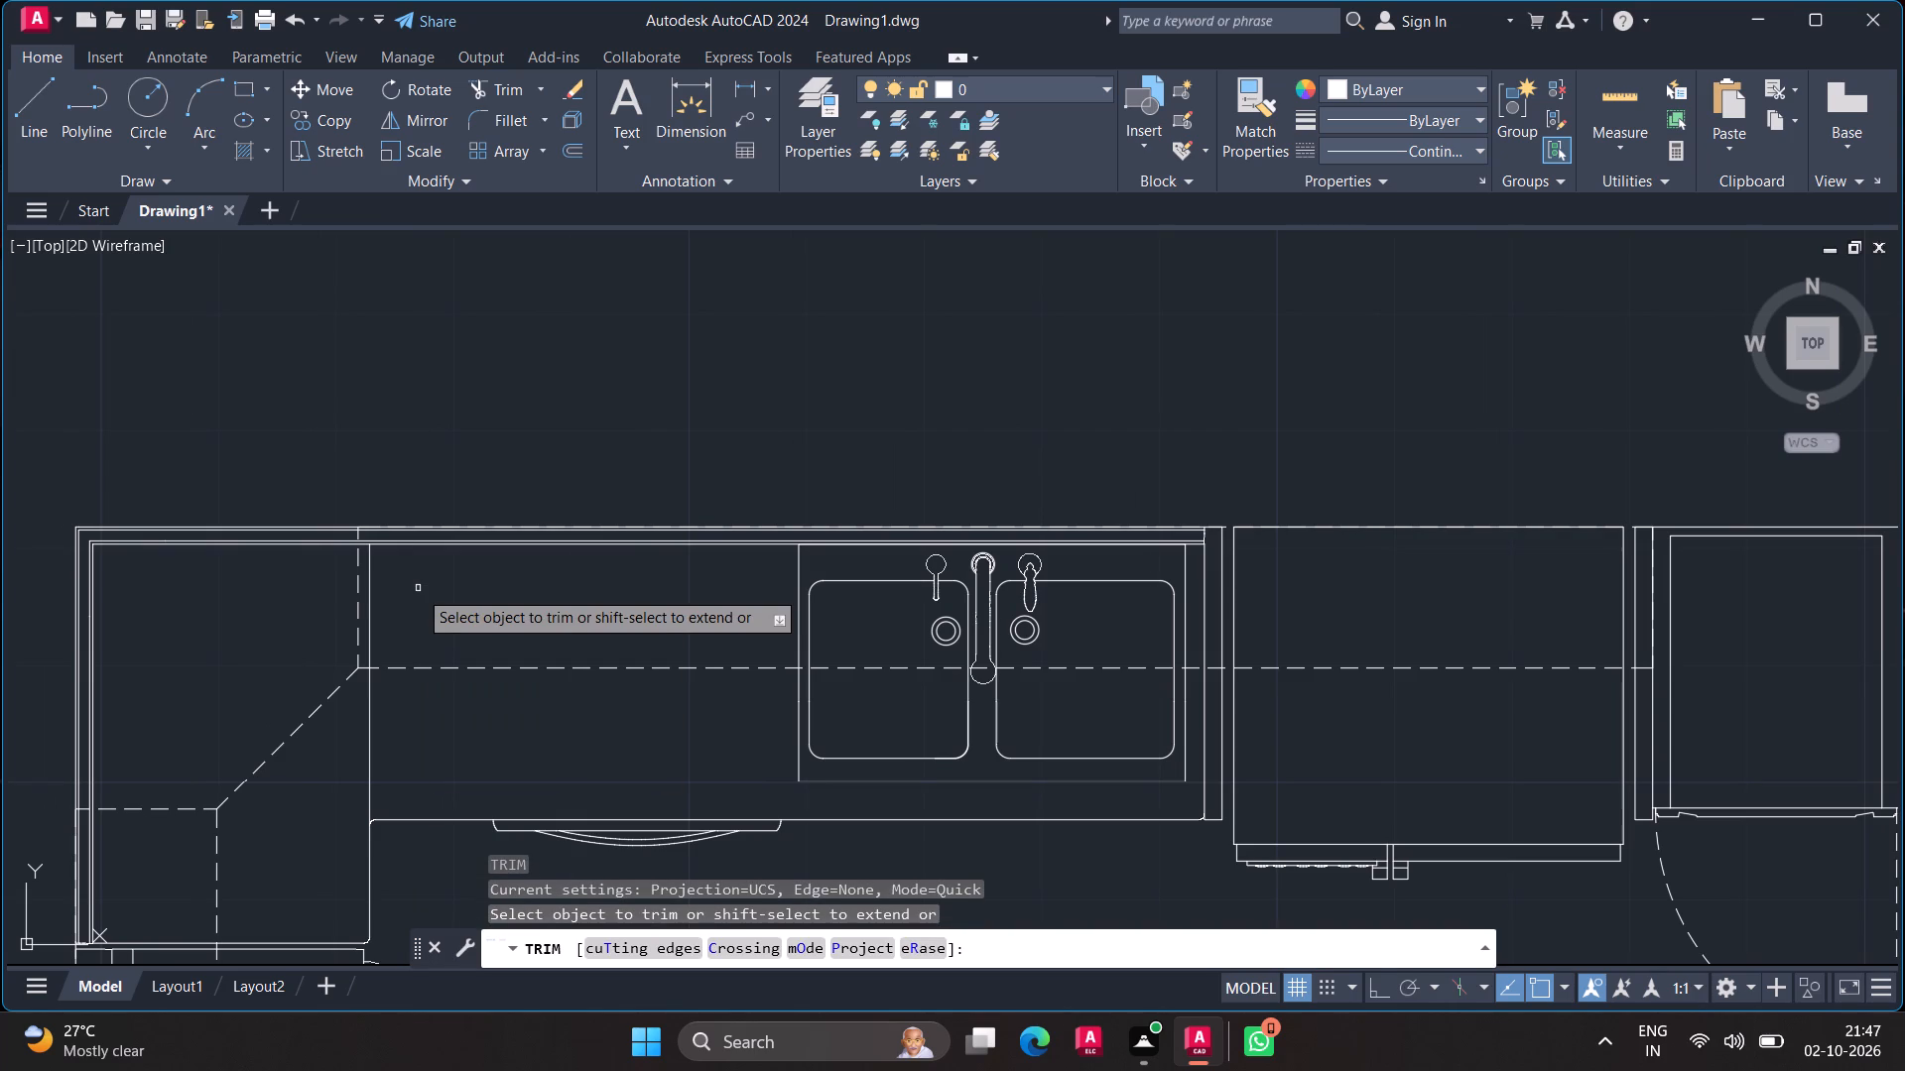
scroll(504, 572, "down", 1)
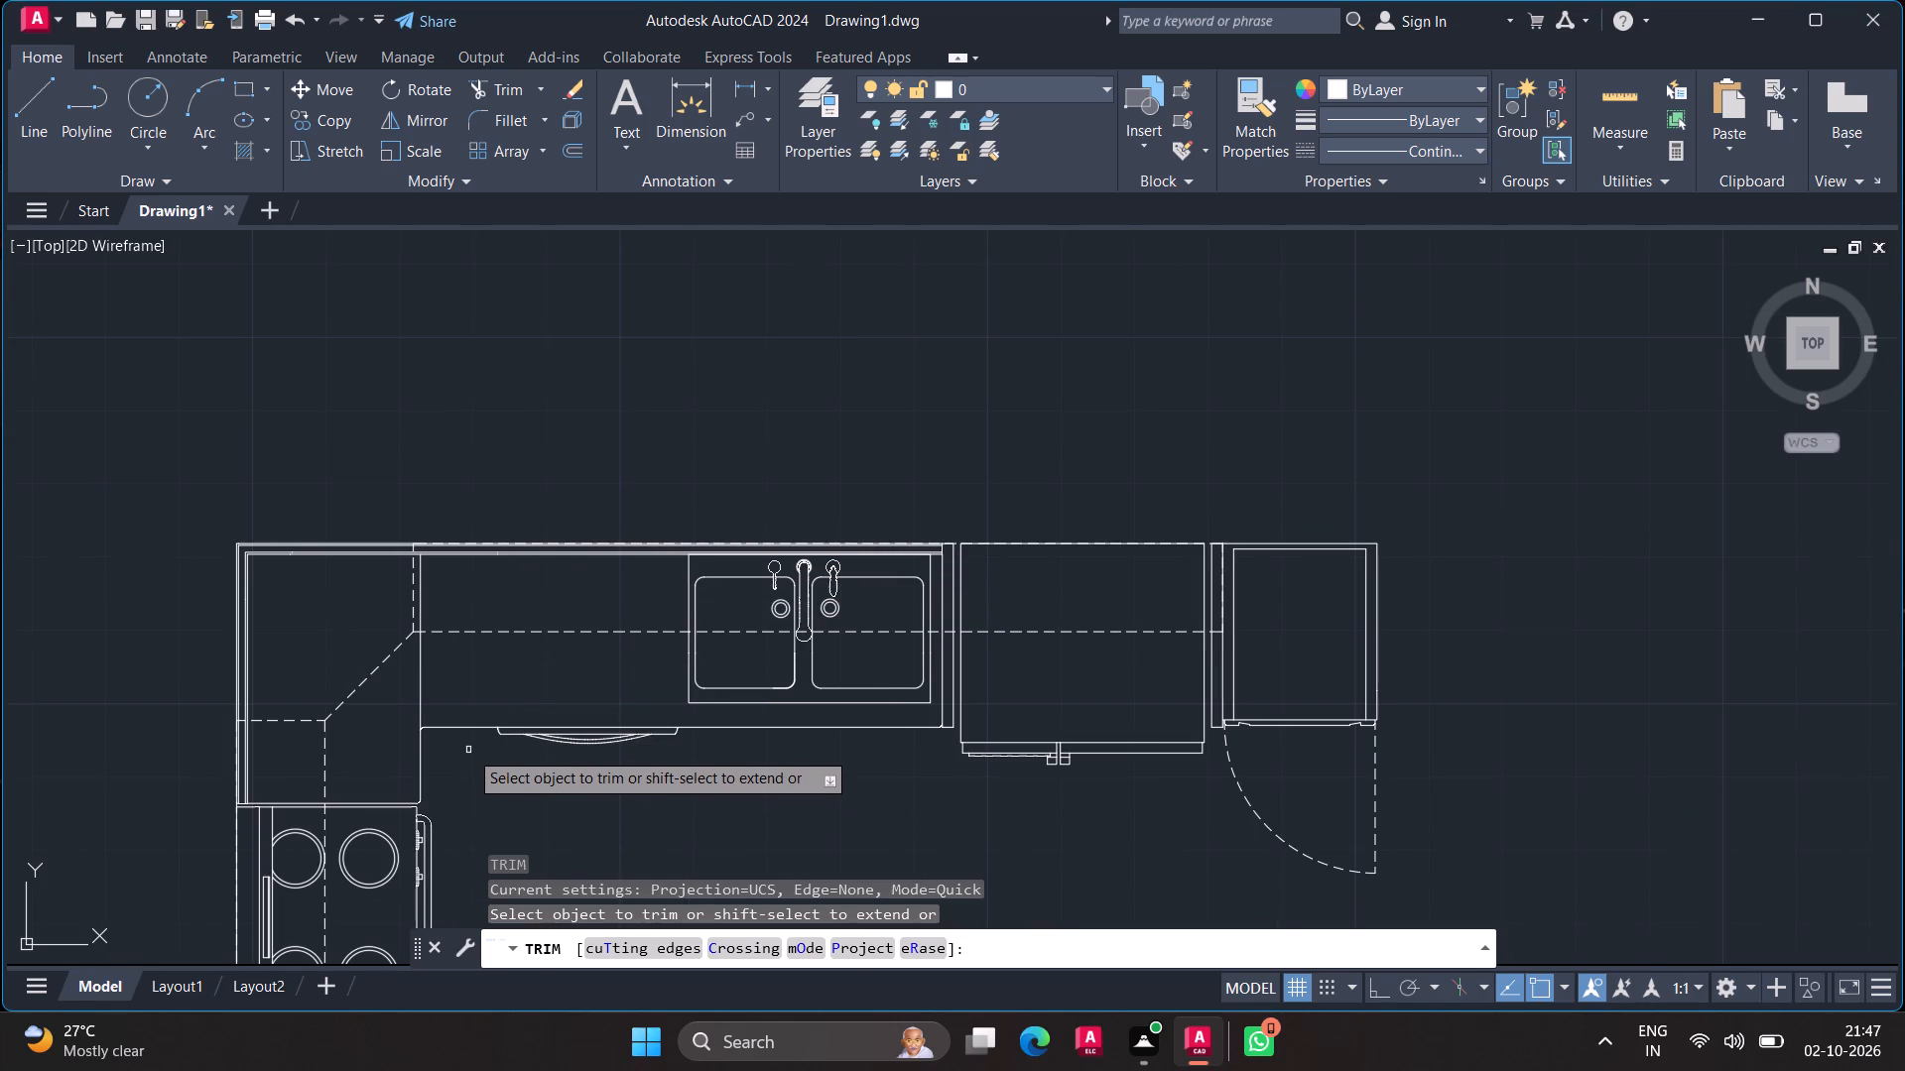
left_click(436, 555)
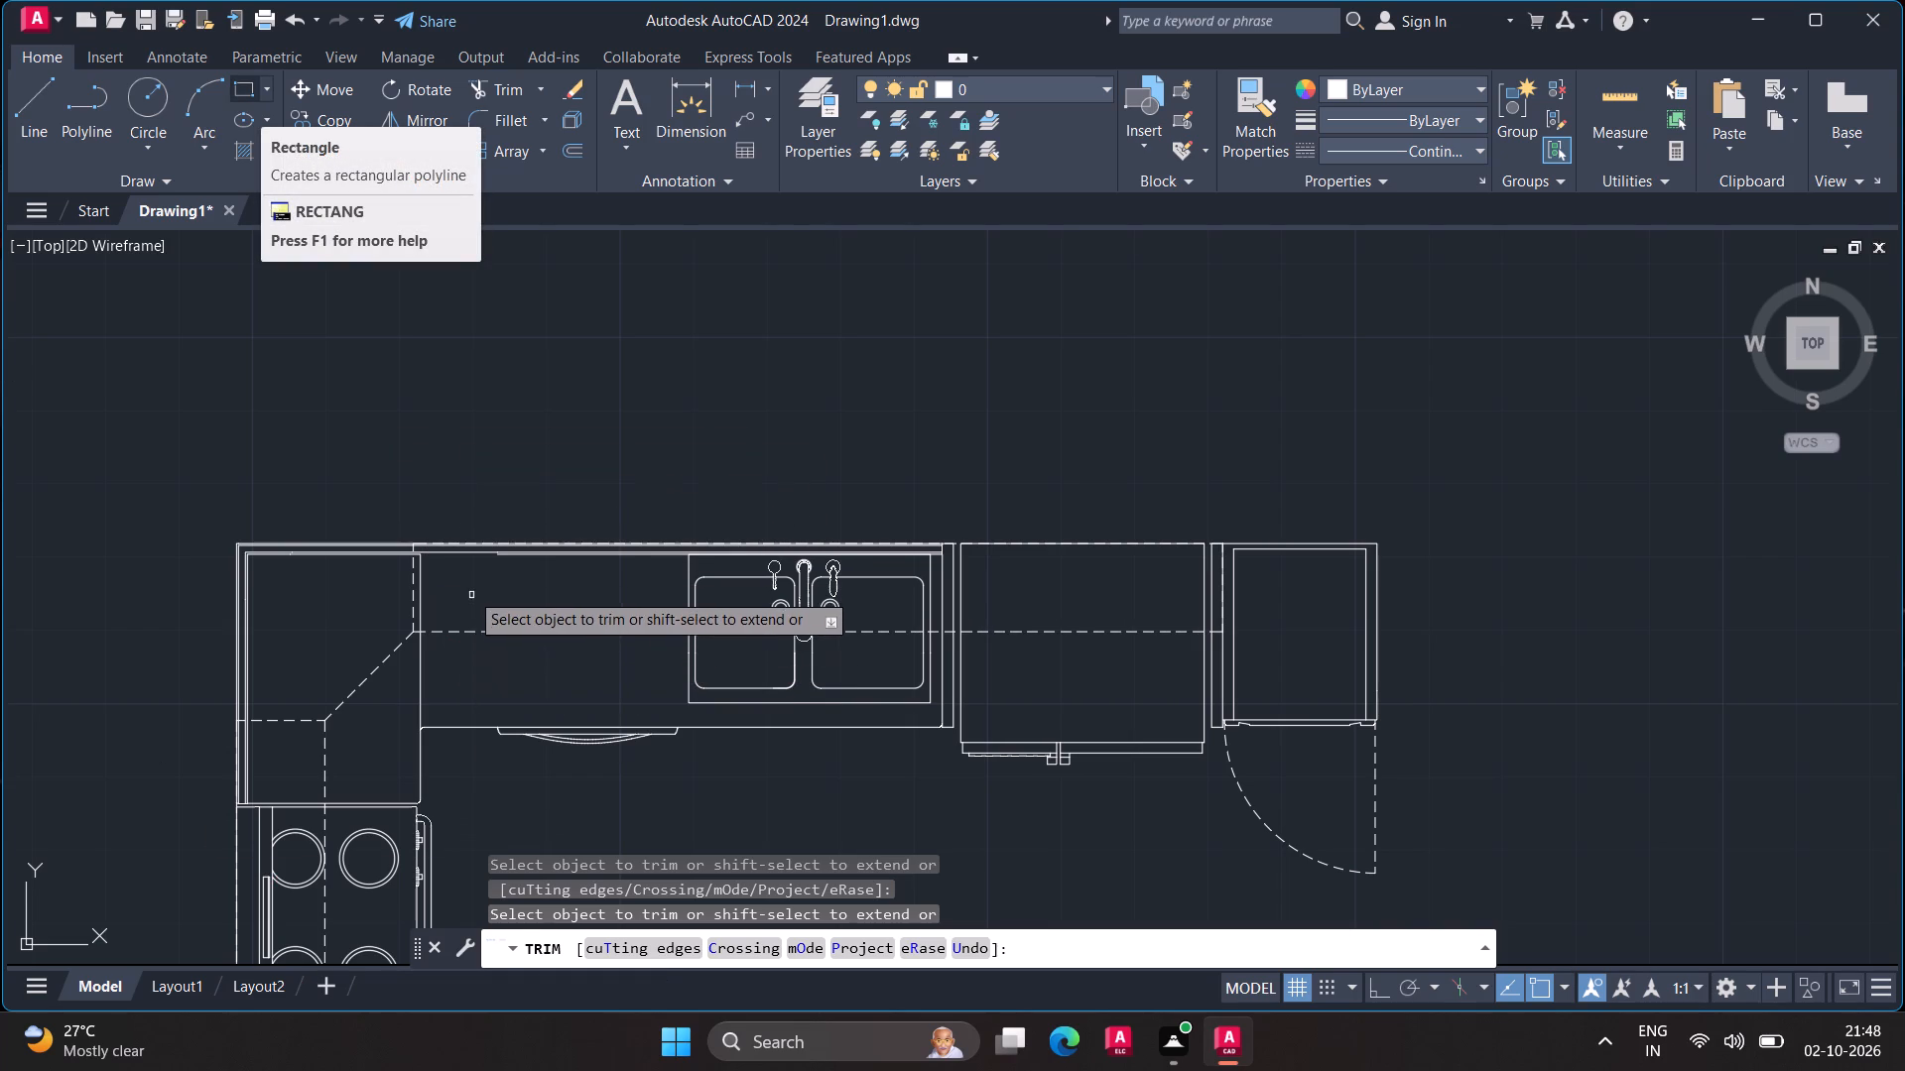
scroll(467, 584, "up", 2)
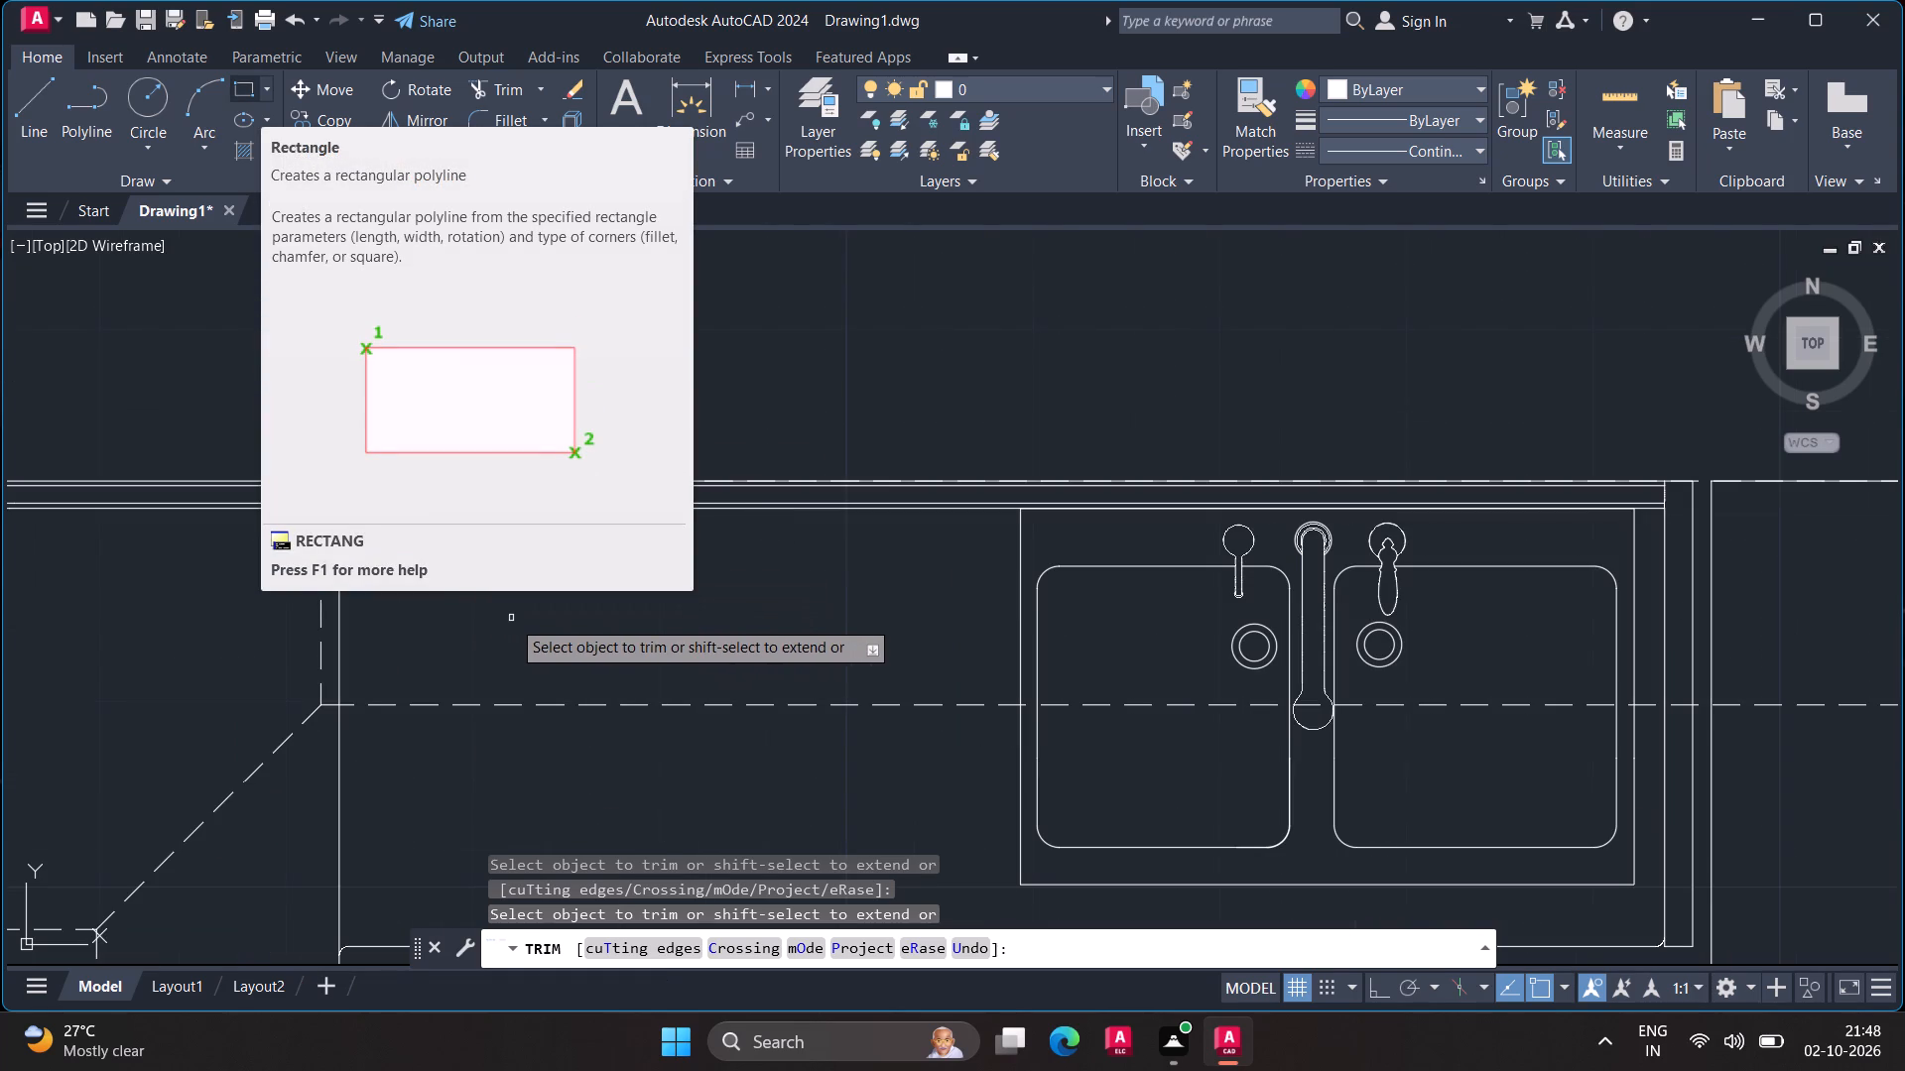
key("Escape")
left_click(938, 357)
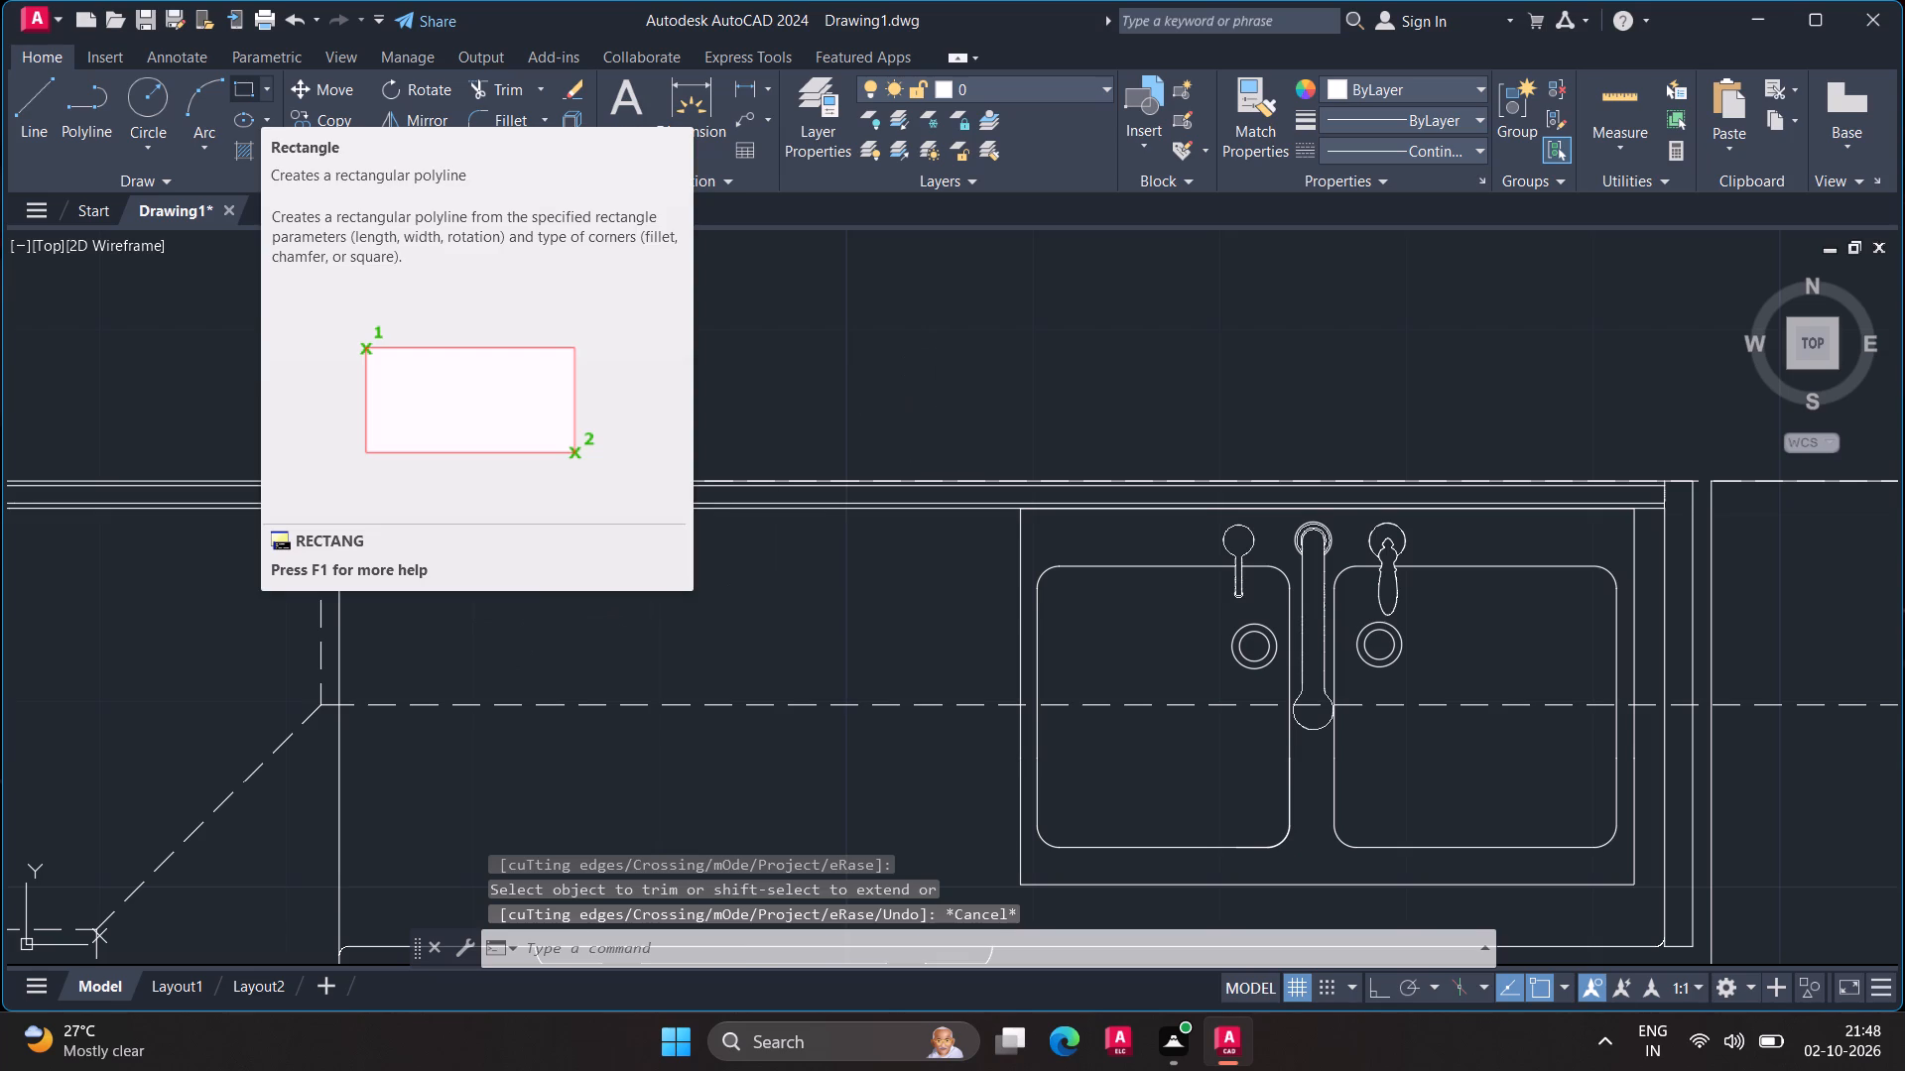
left_click(694, 395)
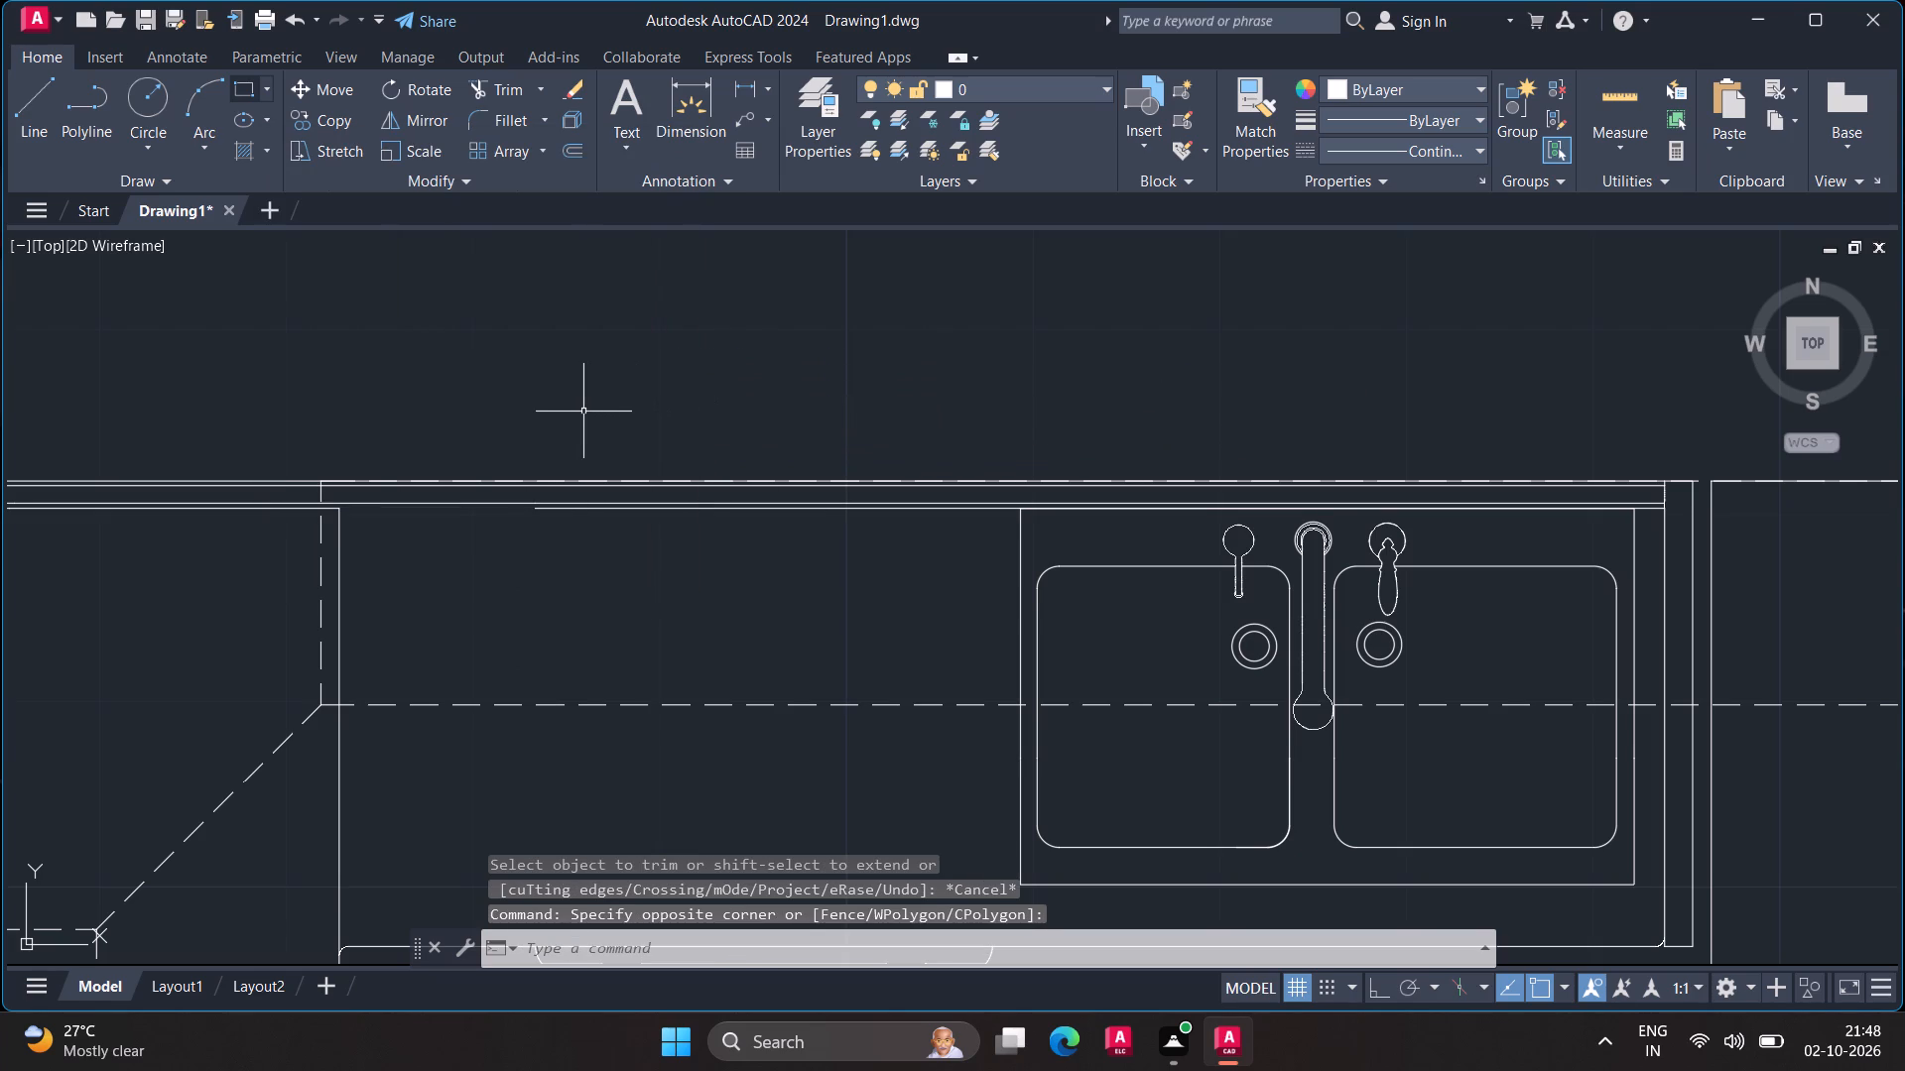
Extend the vertical counter edge of the corner unit through the back lines up to the outermost back line.
middle_click_drag(438, 404, 675, 369)
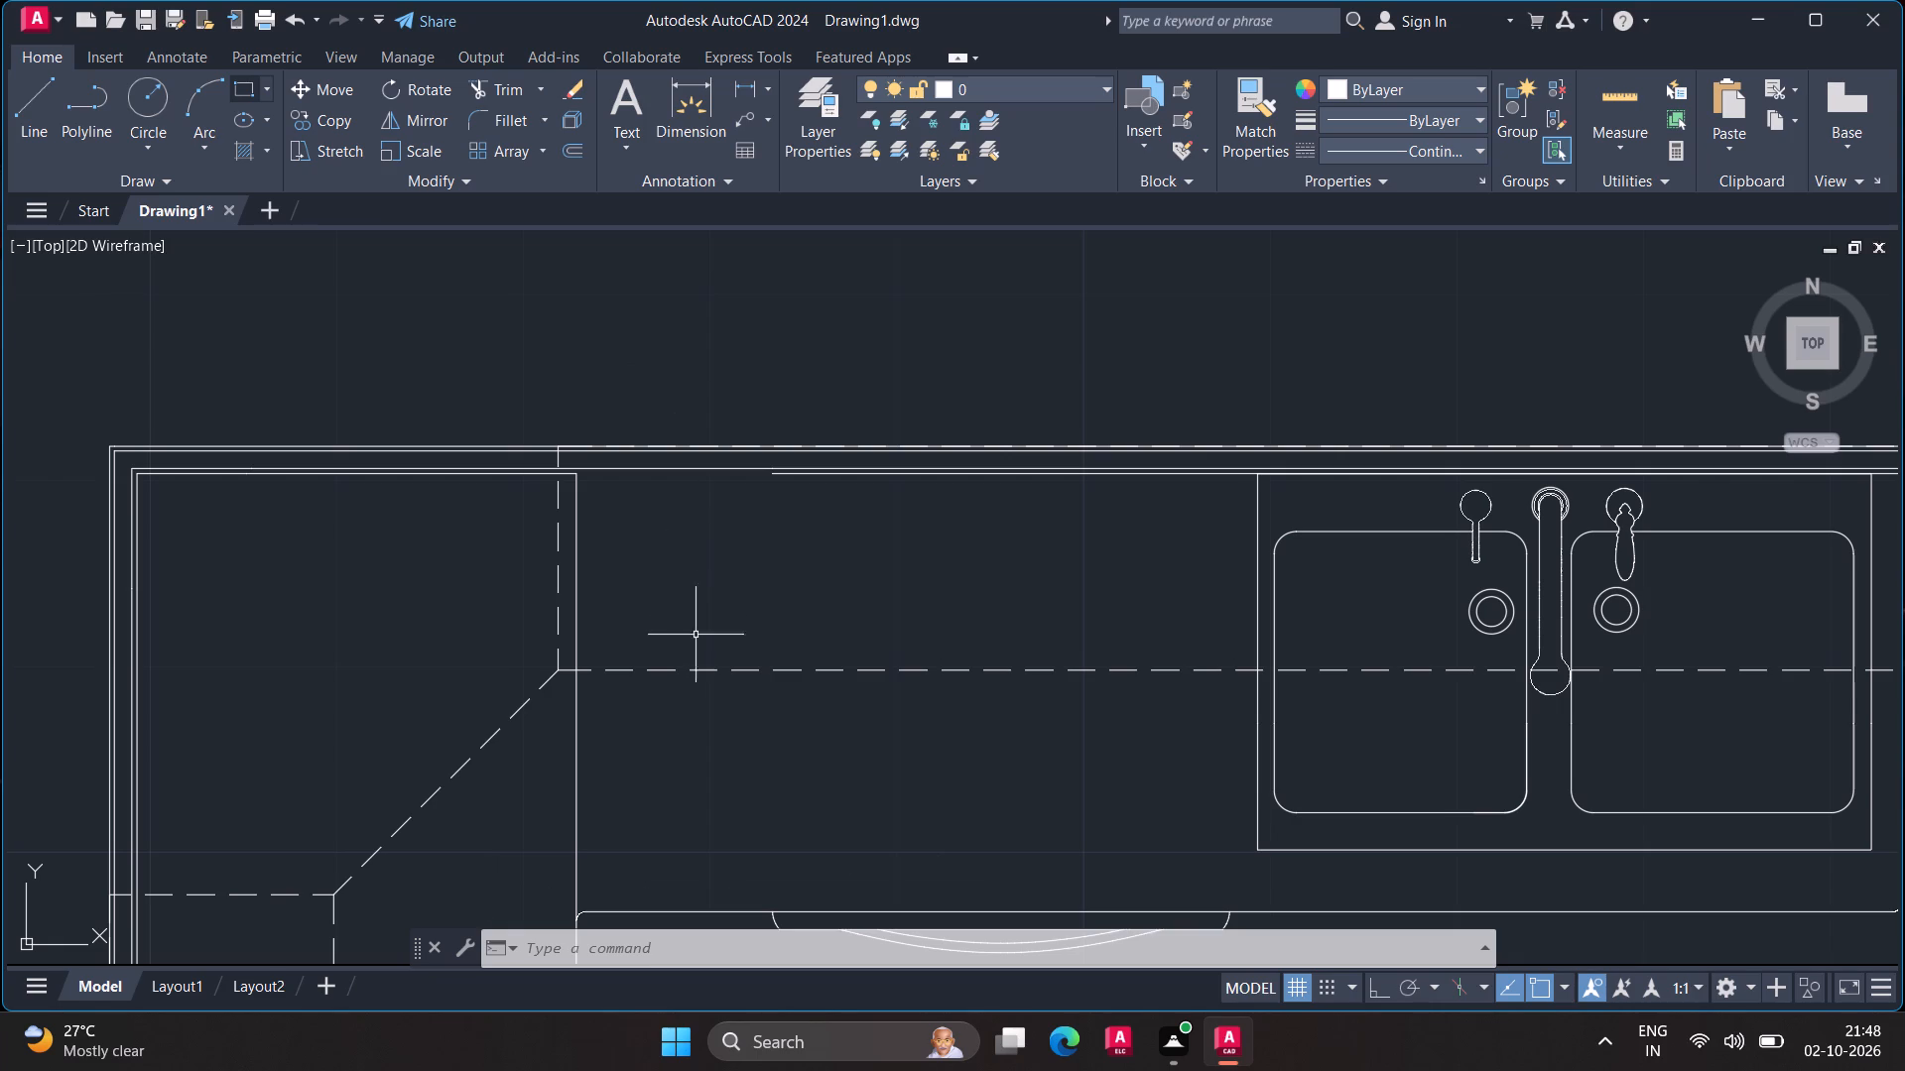
key("Escape")
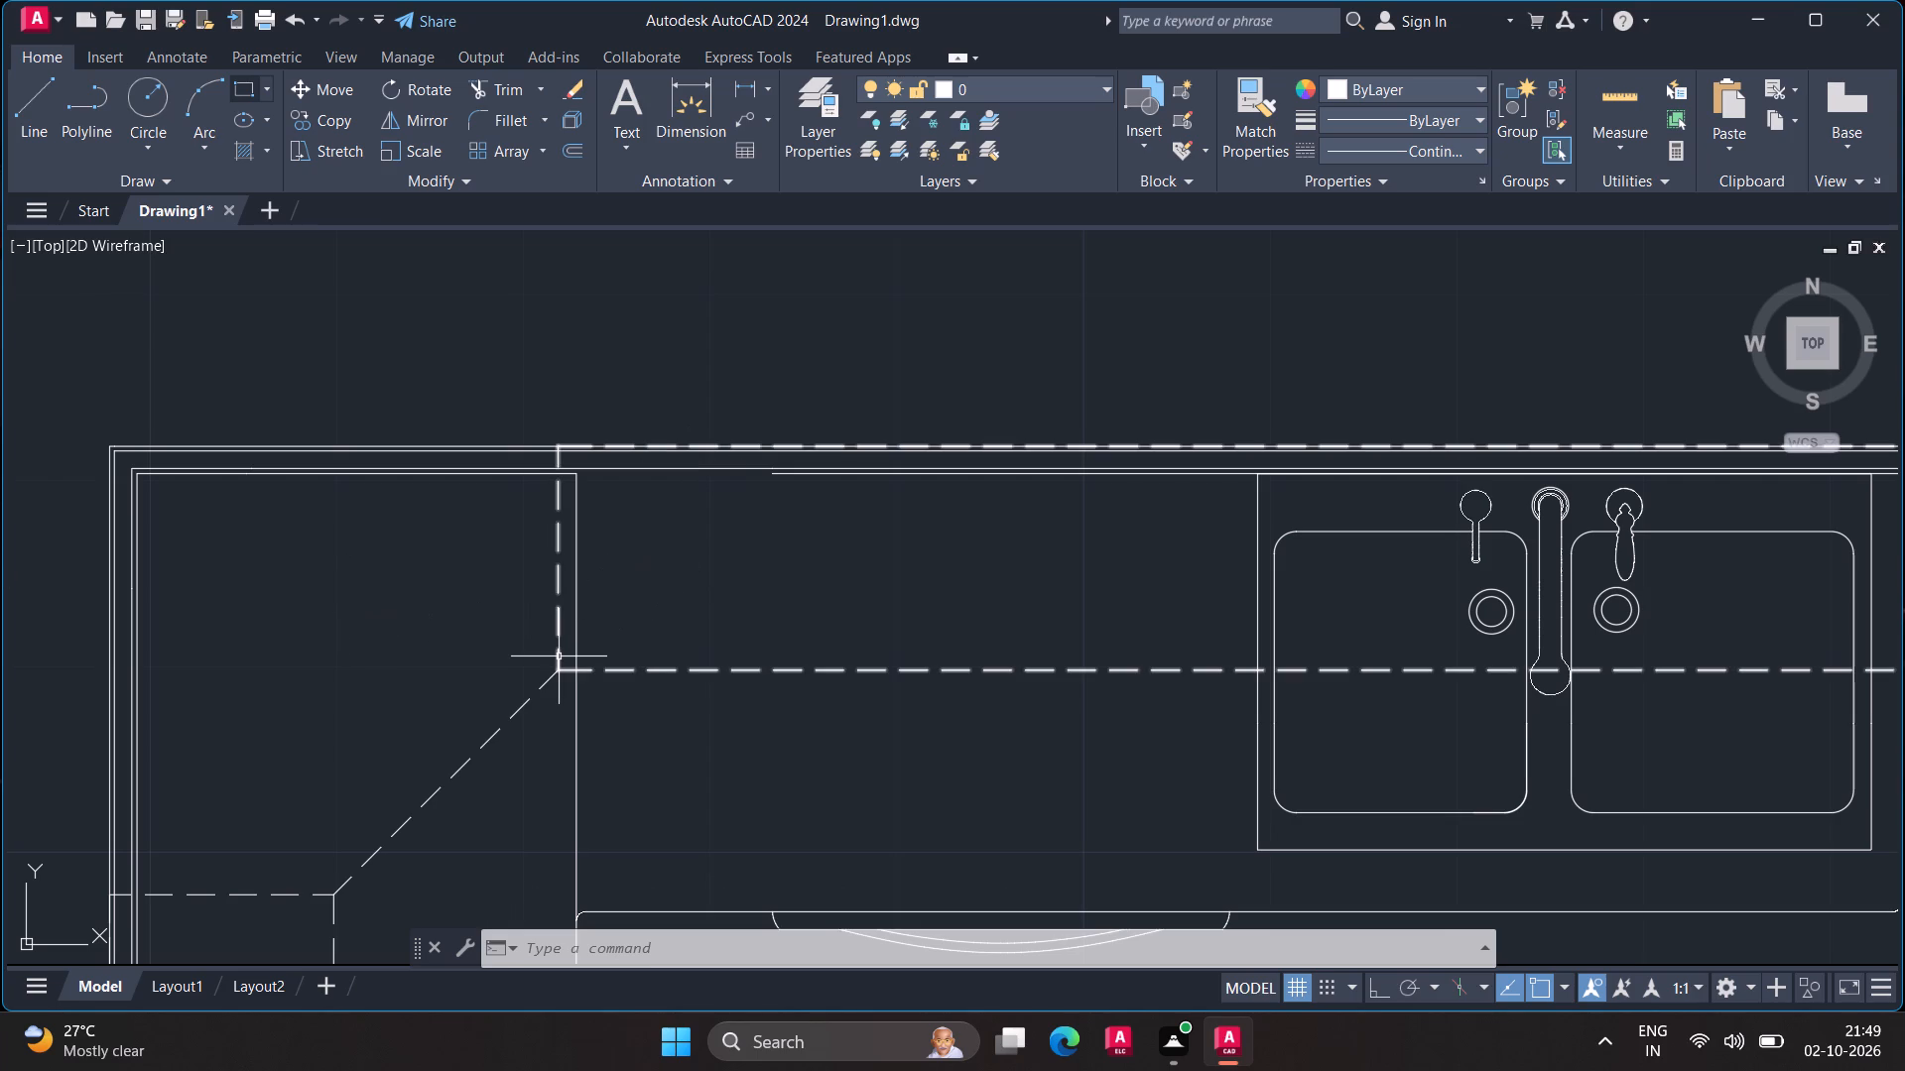
type("ex")
key("Return")
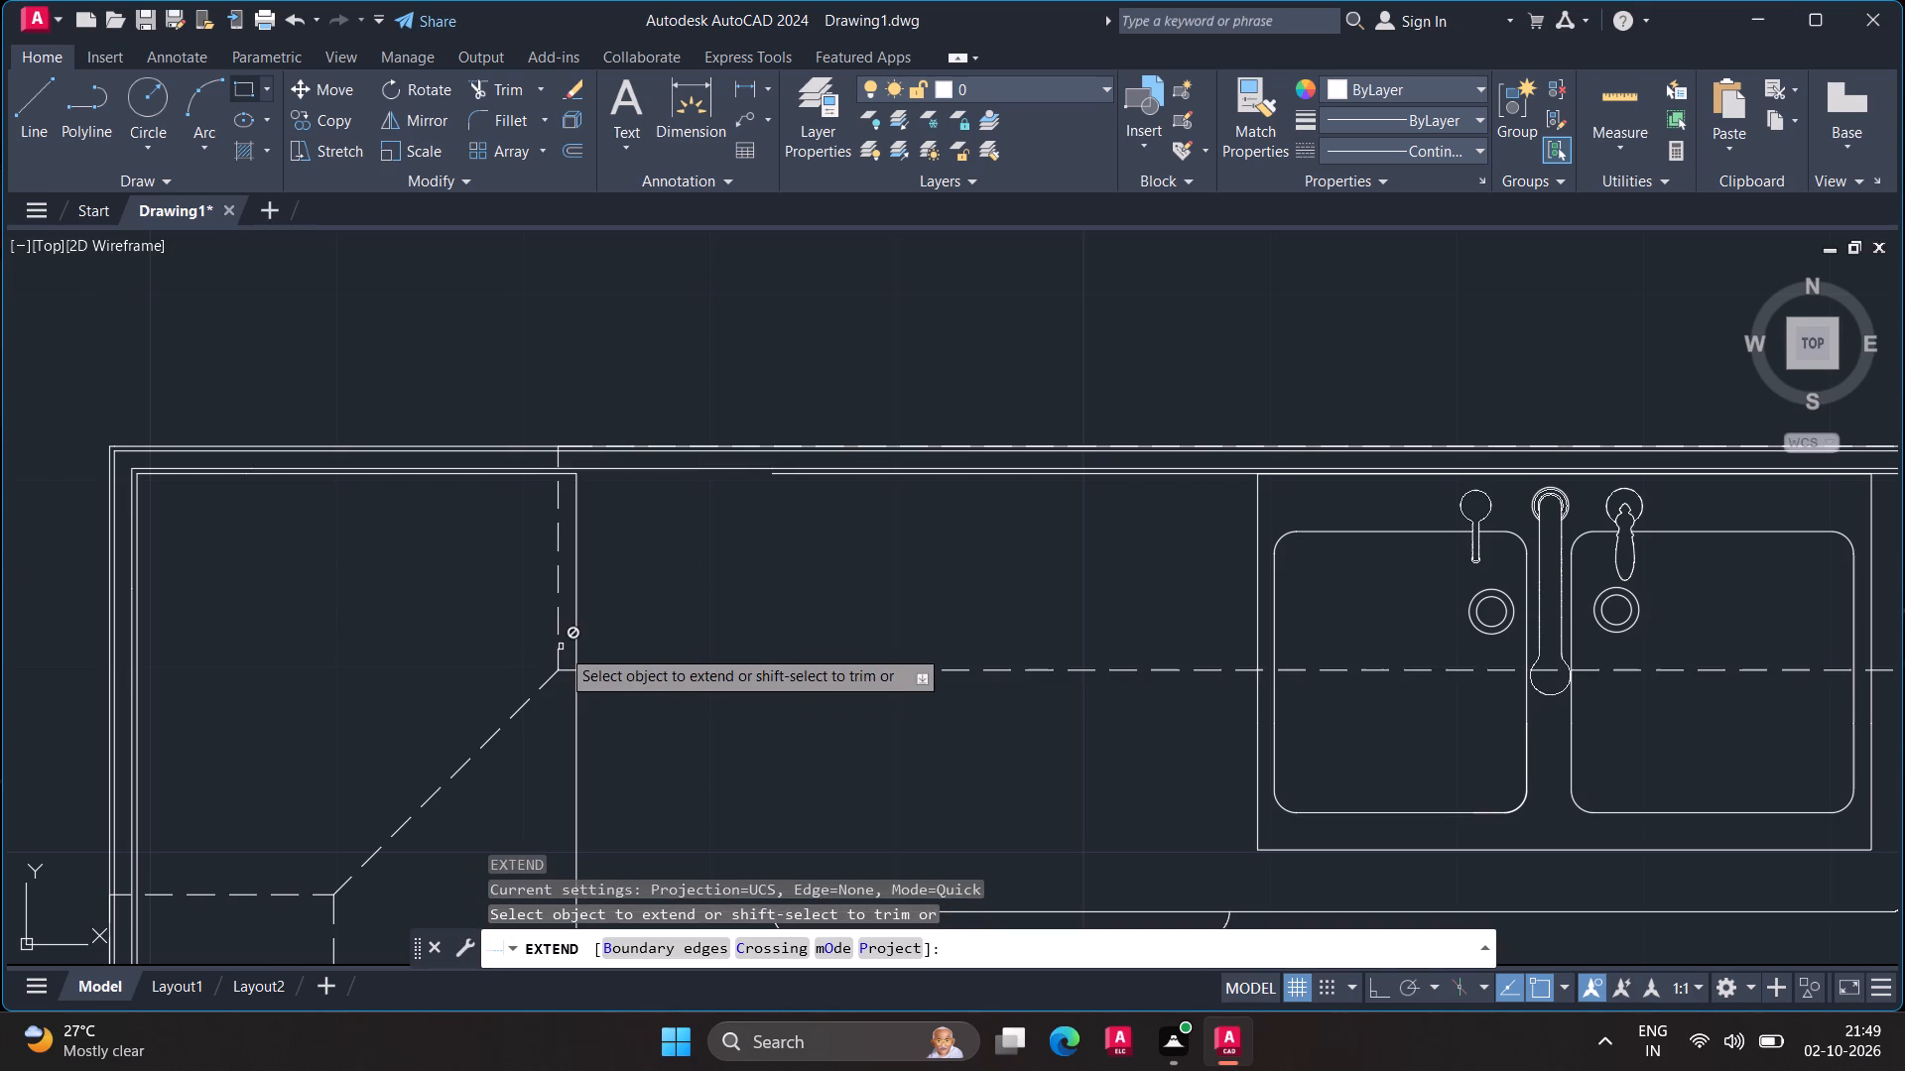
left_click(574, 509)
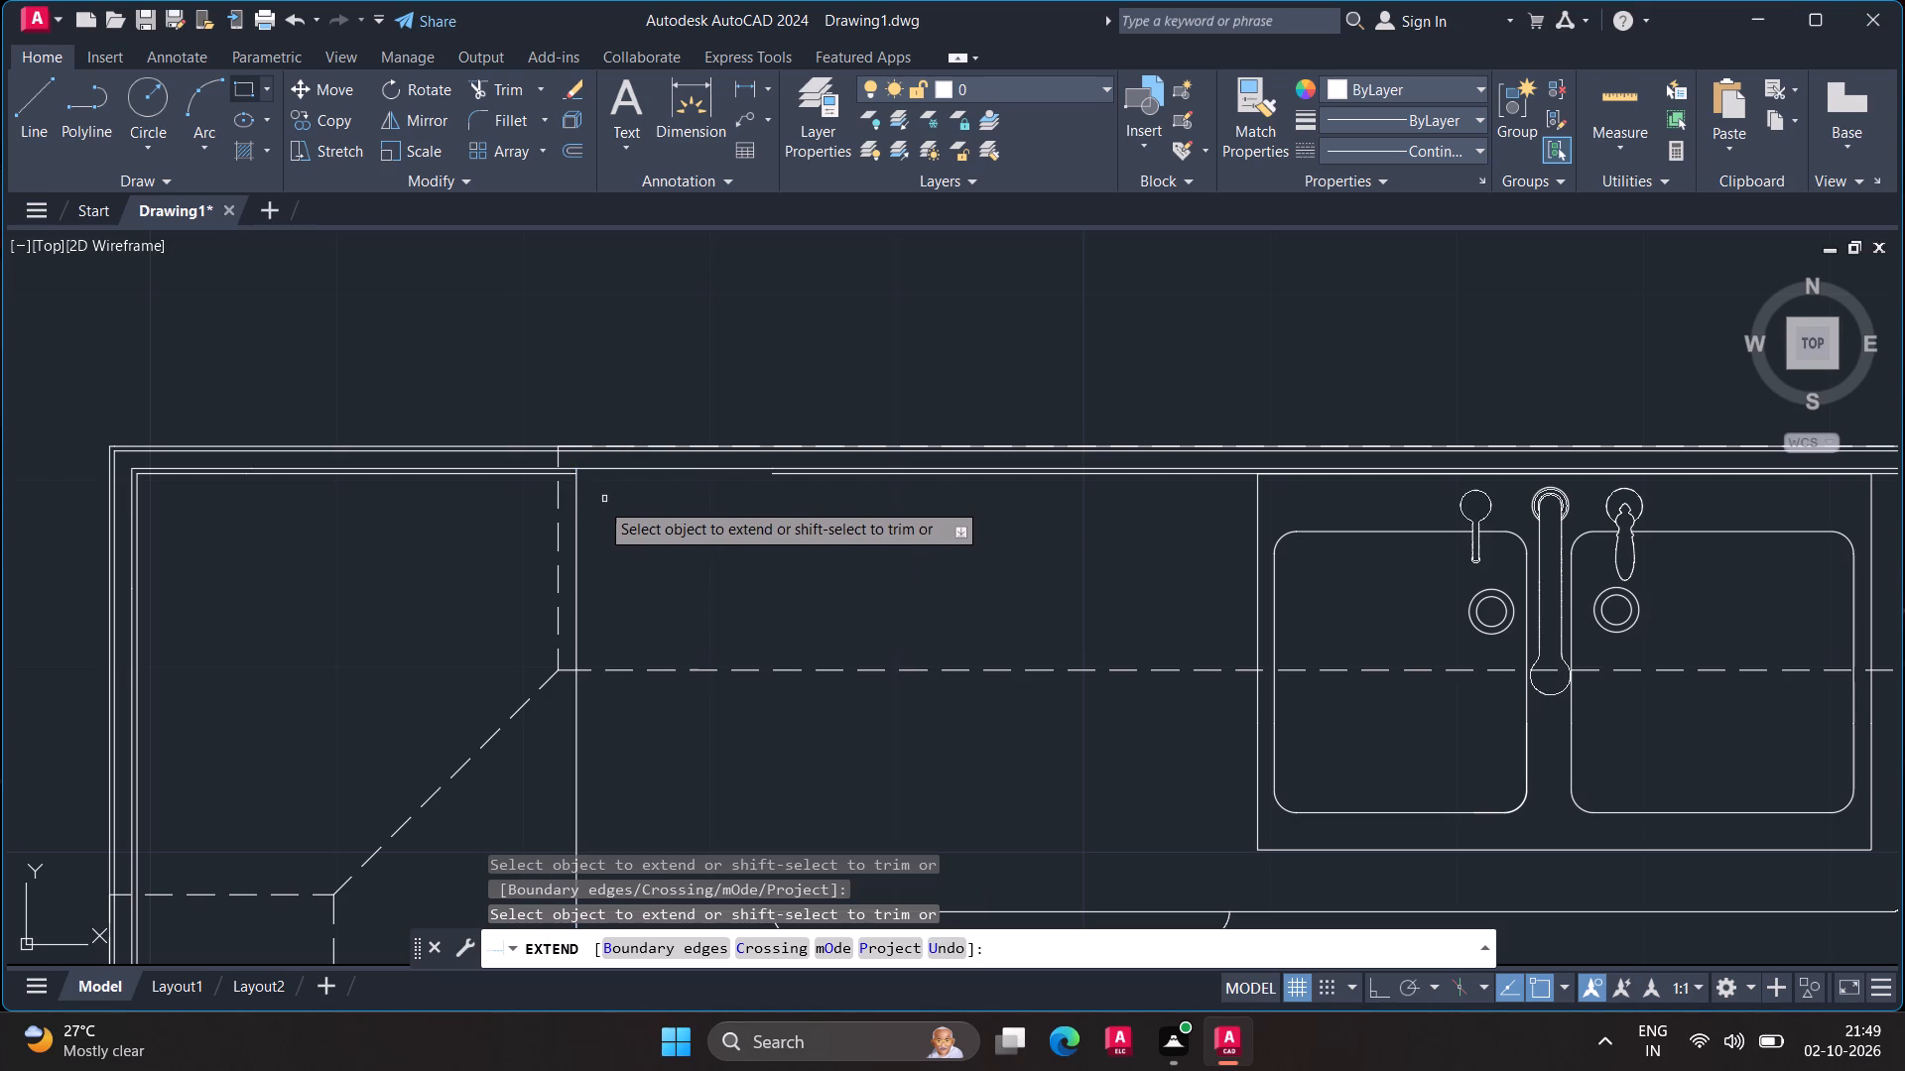
left_click(573, 509)
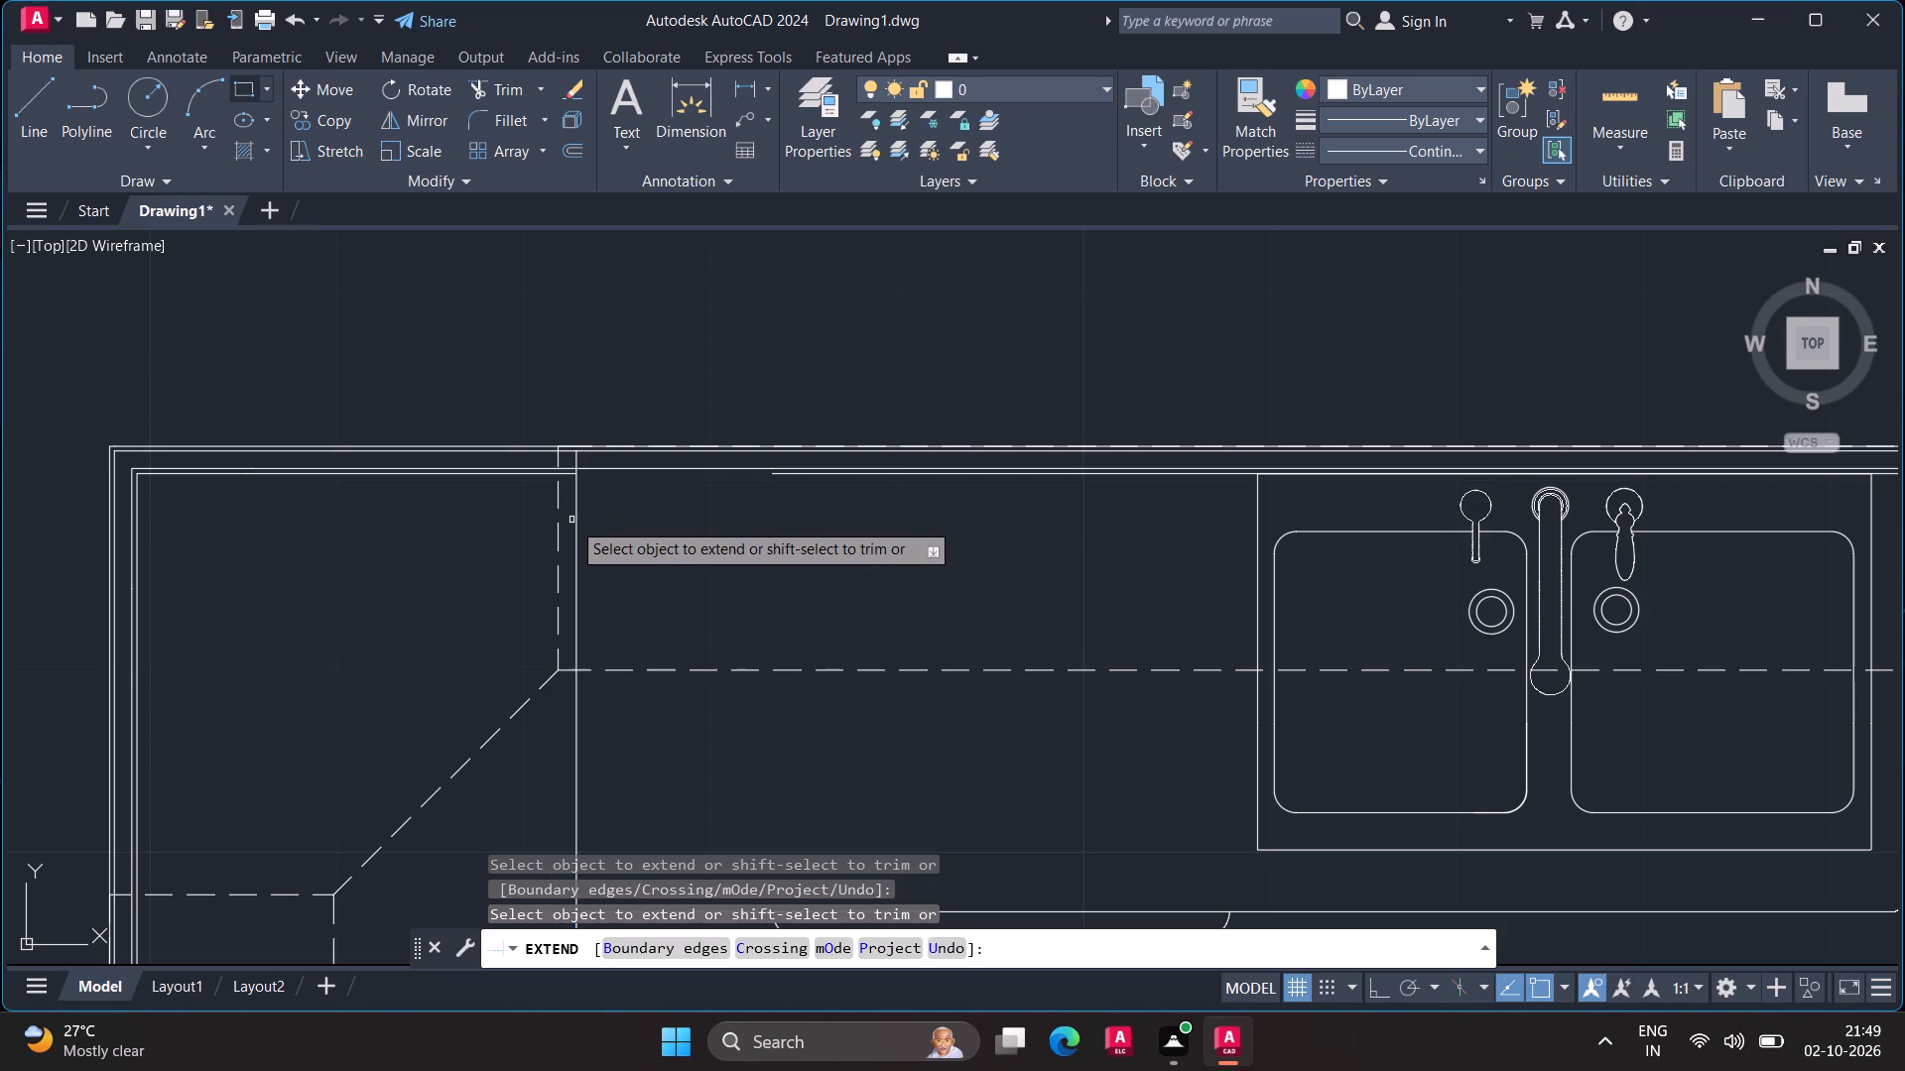
left_click(574, 521)
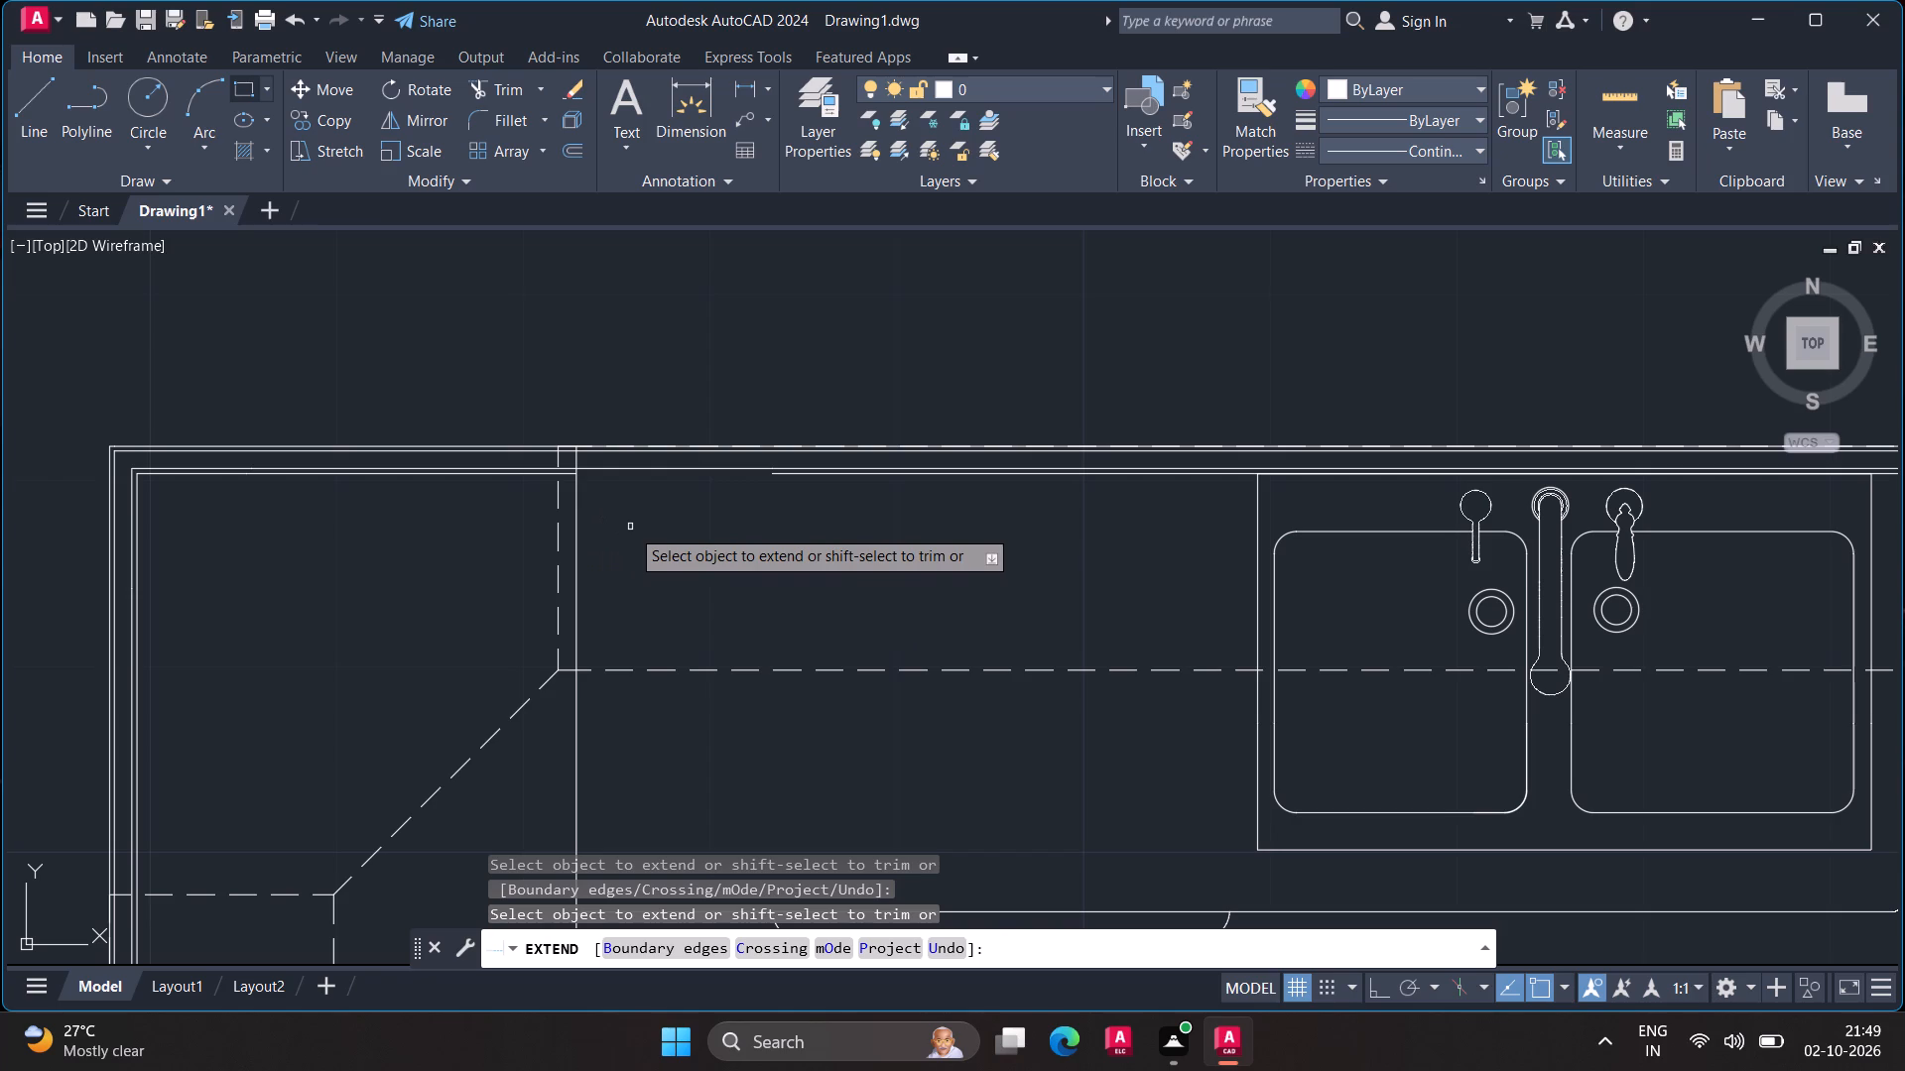
key("Escape")
Trim the remaining back lines, the dashed line and the front counter edge running from the corner unit toward the sink.
type("tr")
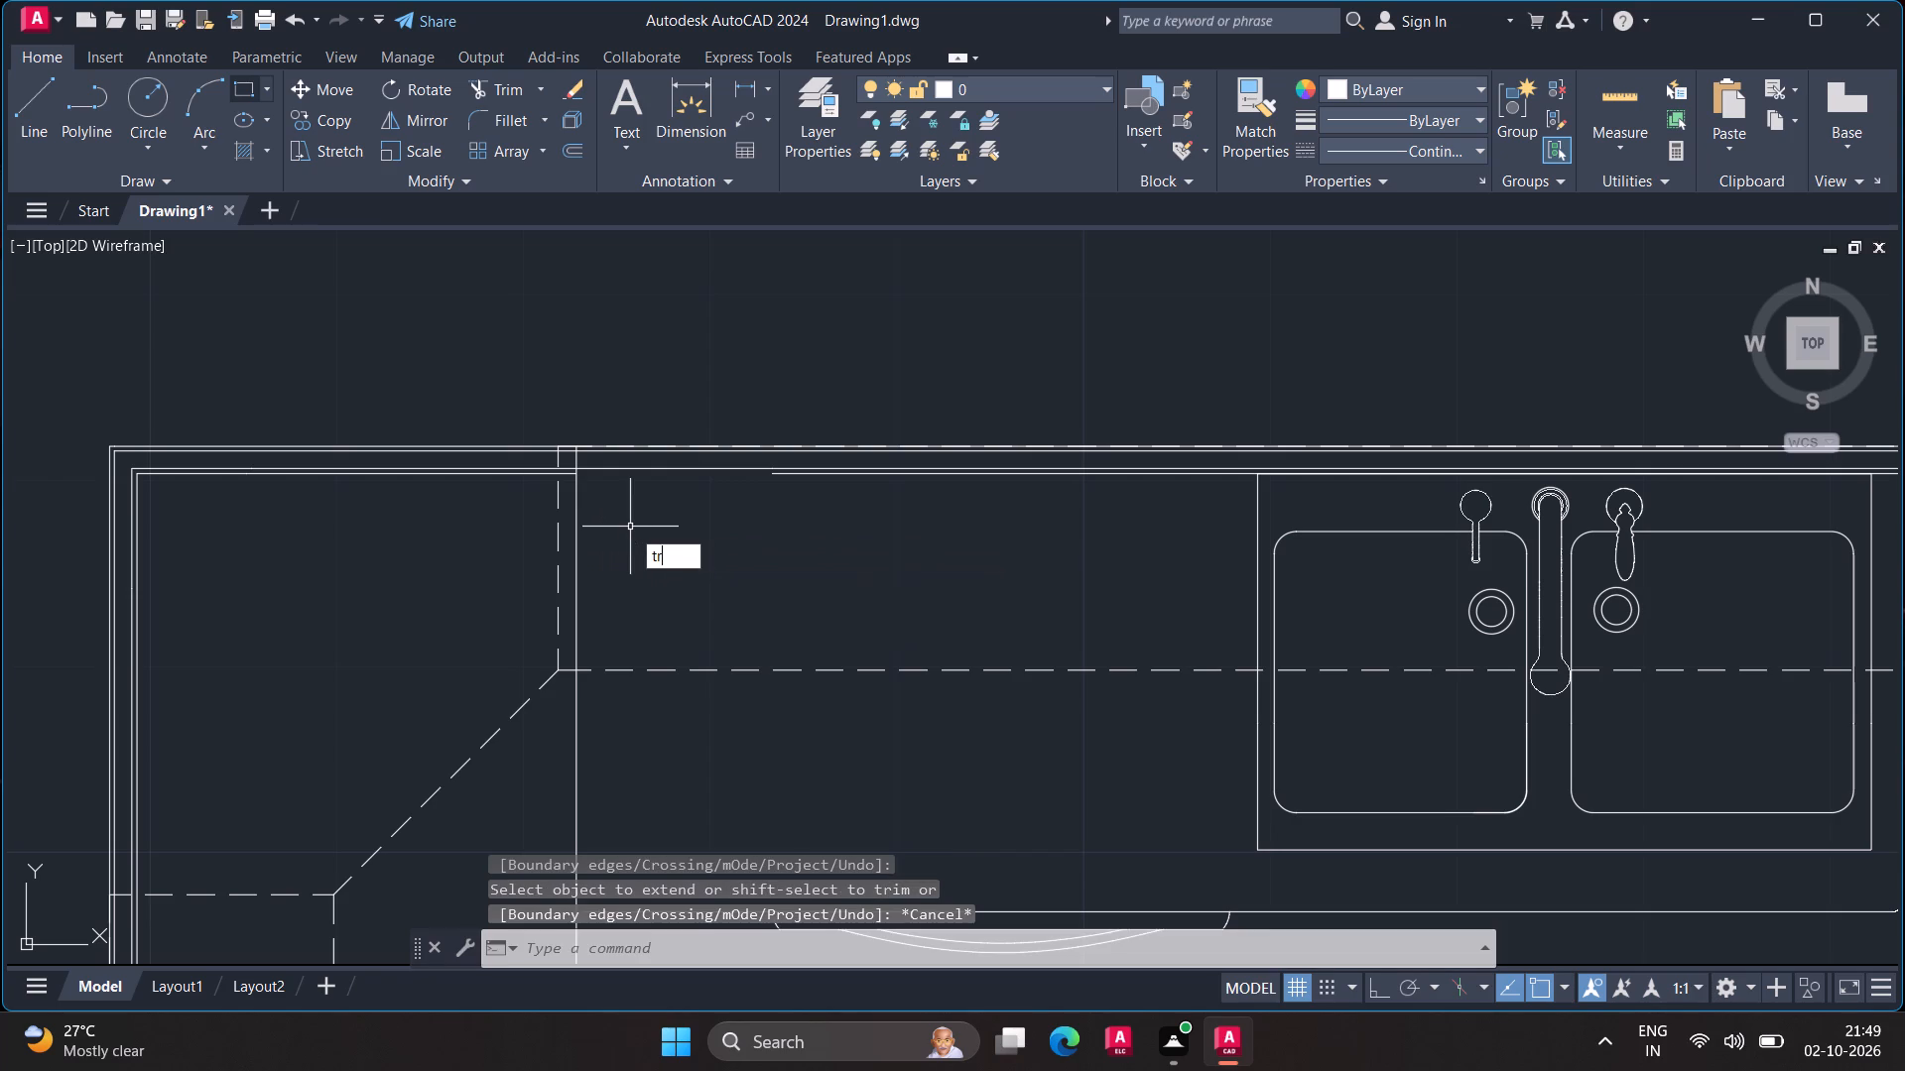
key("Return")
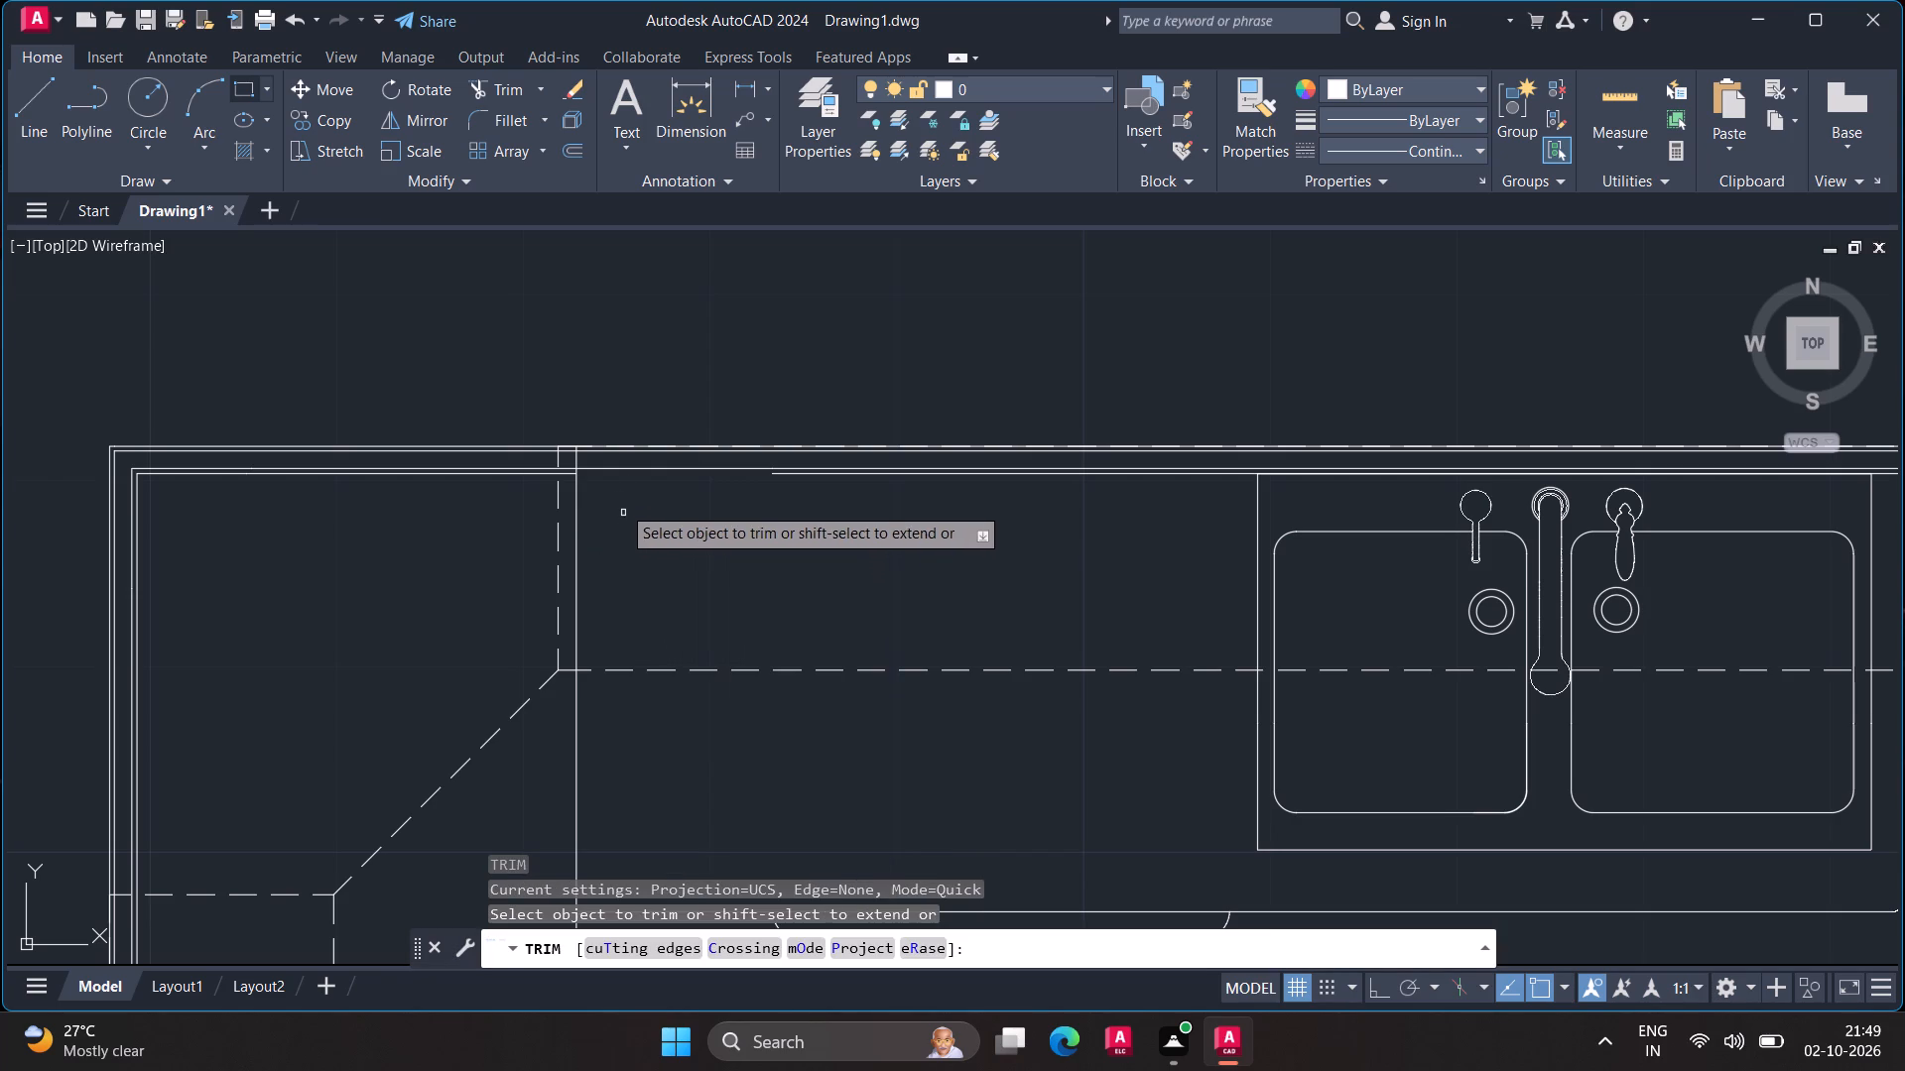
left_click_drag(619, 503, 623, 409)
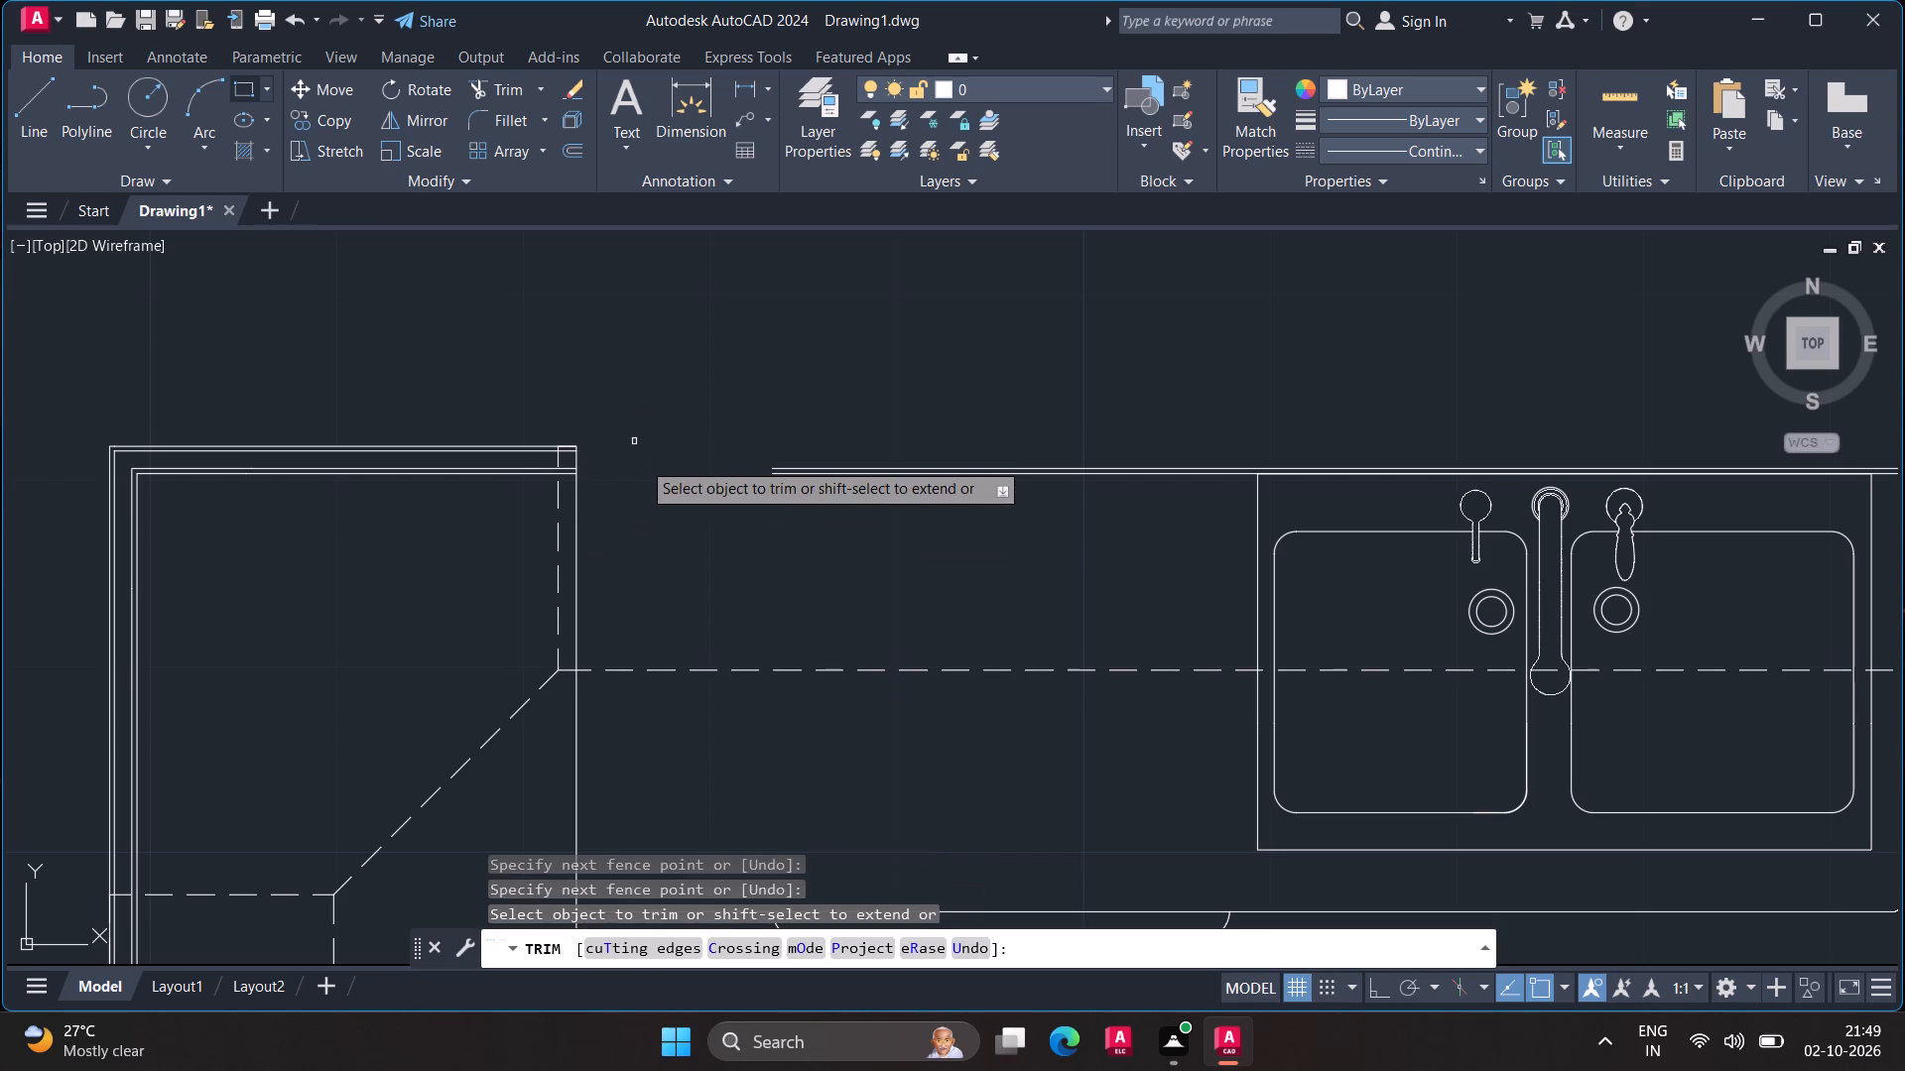
scroll(675, 525, "down", 1)
left_click_drag(628, 585, 657, 817)
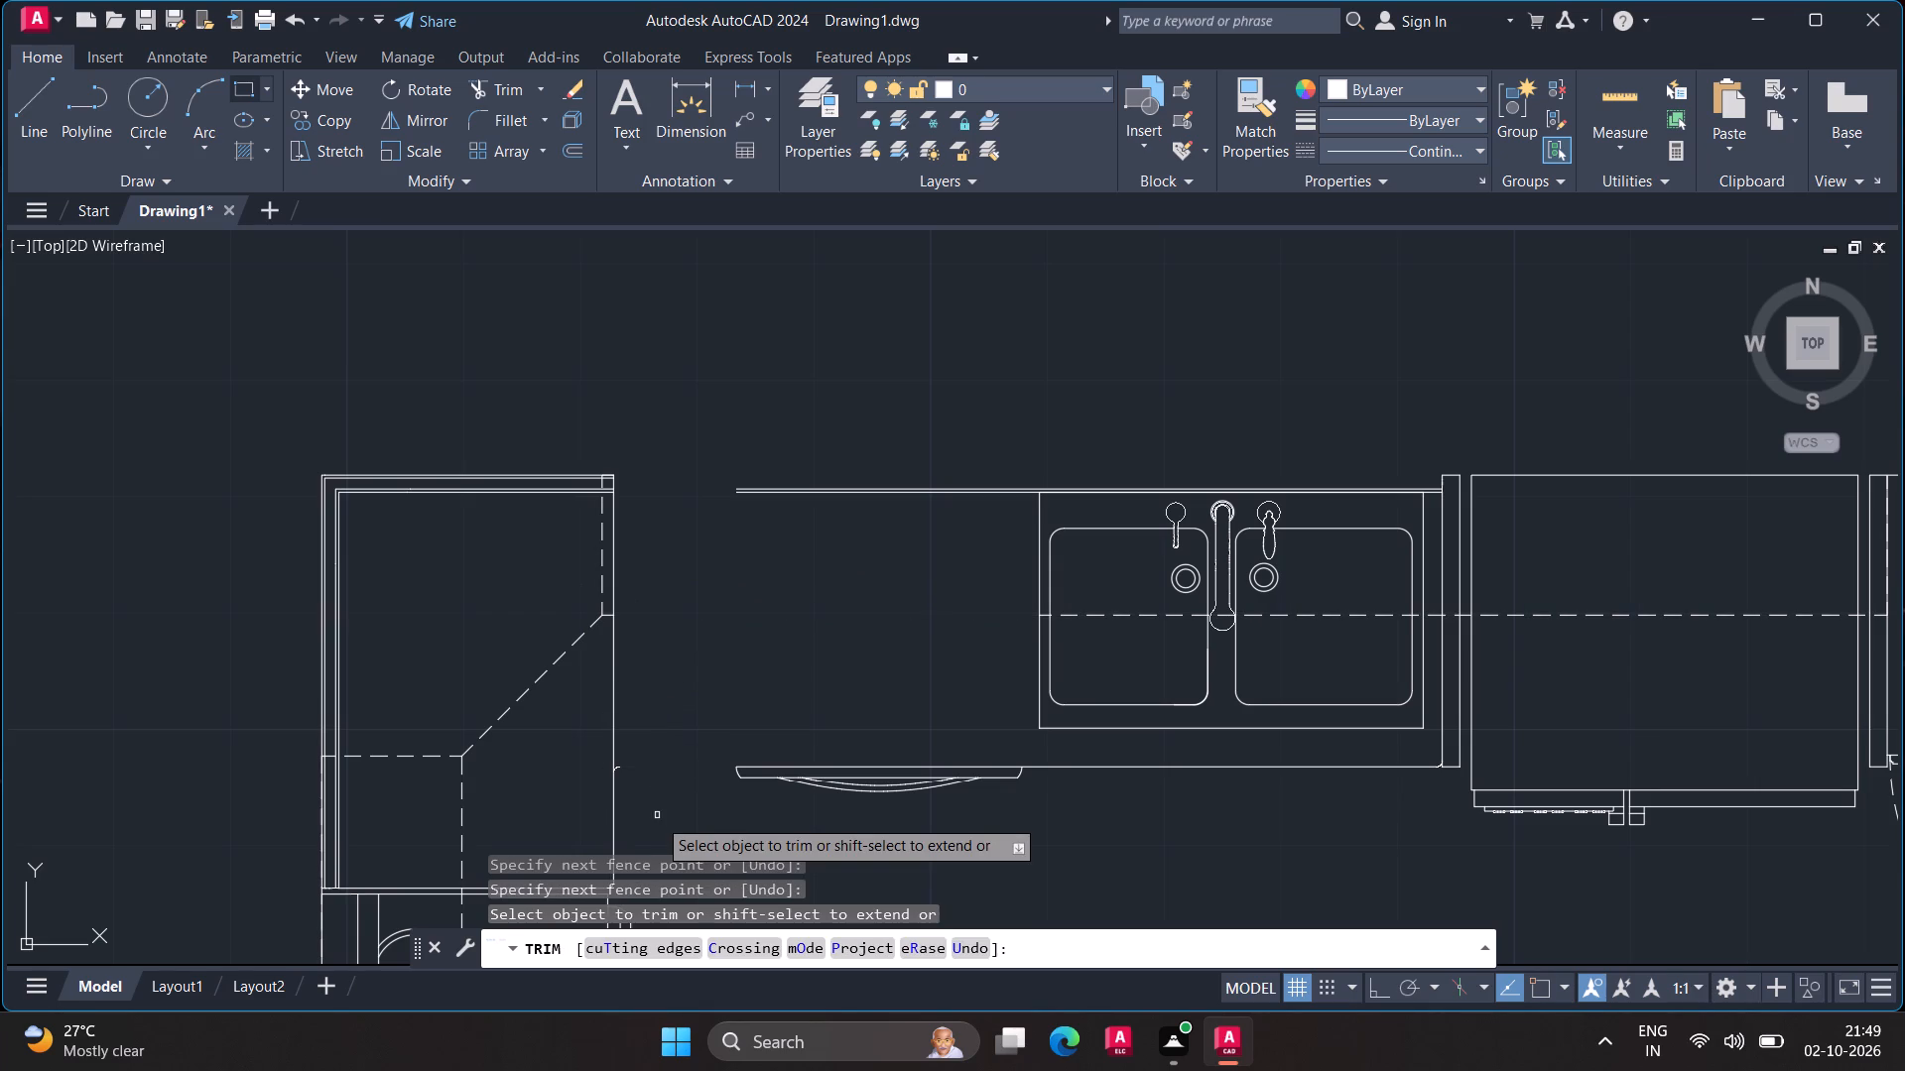
Trim pieces of the leftover rounded corner arc where the front counter edge met the vertical edge.
left_click(618, 769)
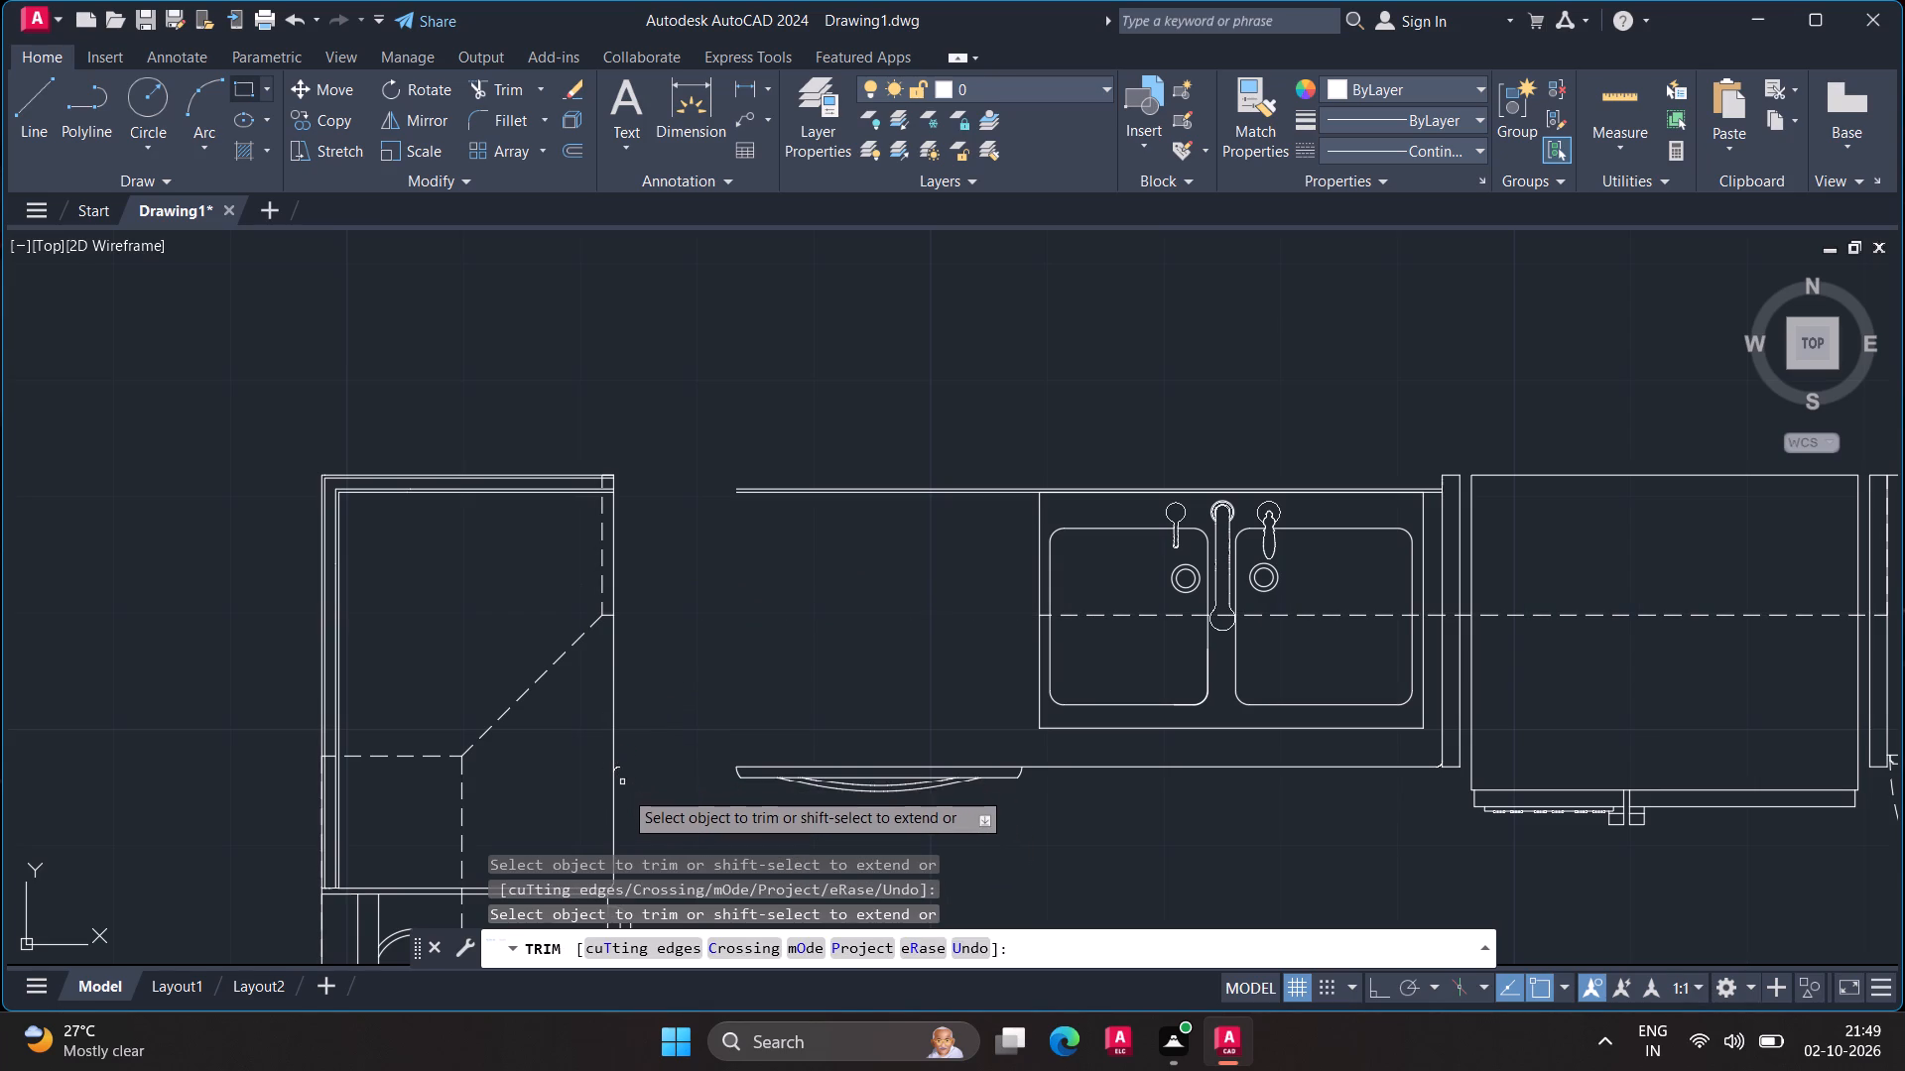
scroll(623, 792, "up", 3)
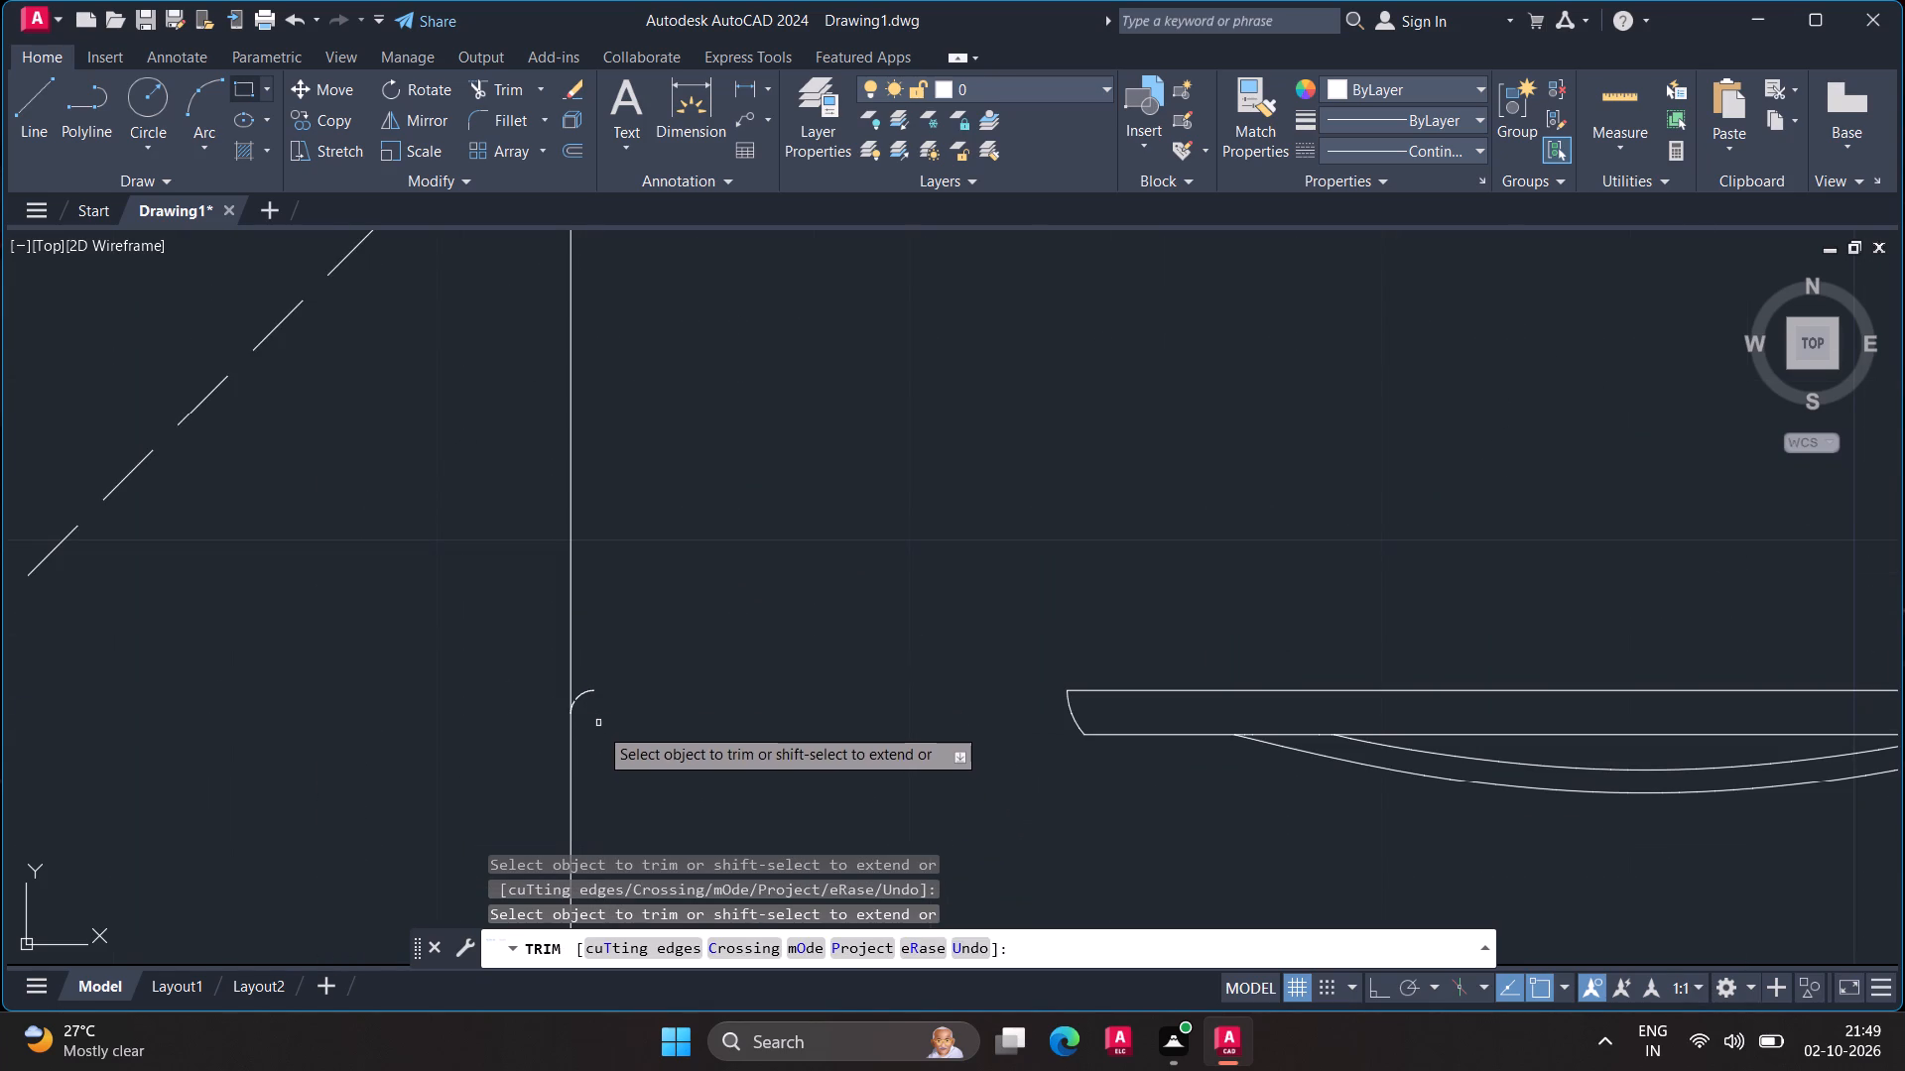
scroll(600, 737, "up", 2)
left_click_drag(590, 735, 600, 732)
middle_click_drag(600, 732, 746, 702)
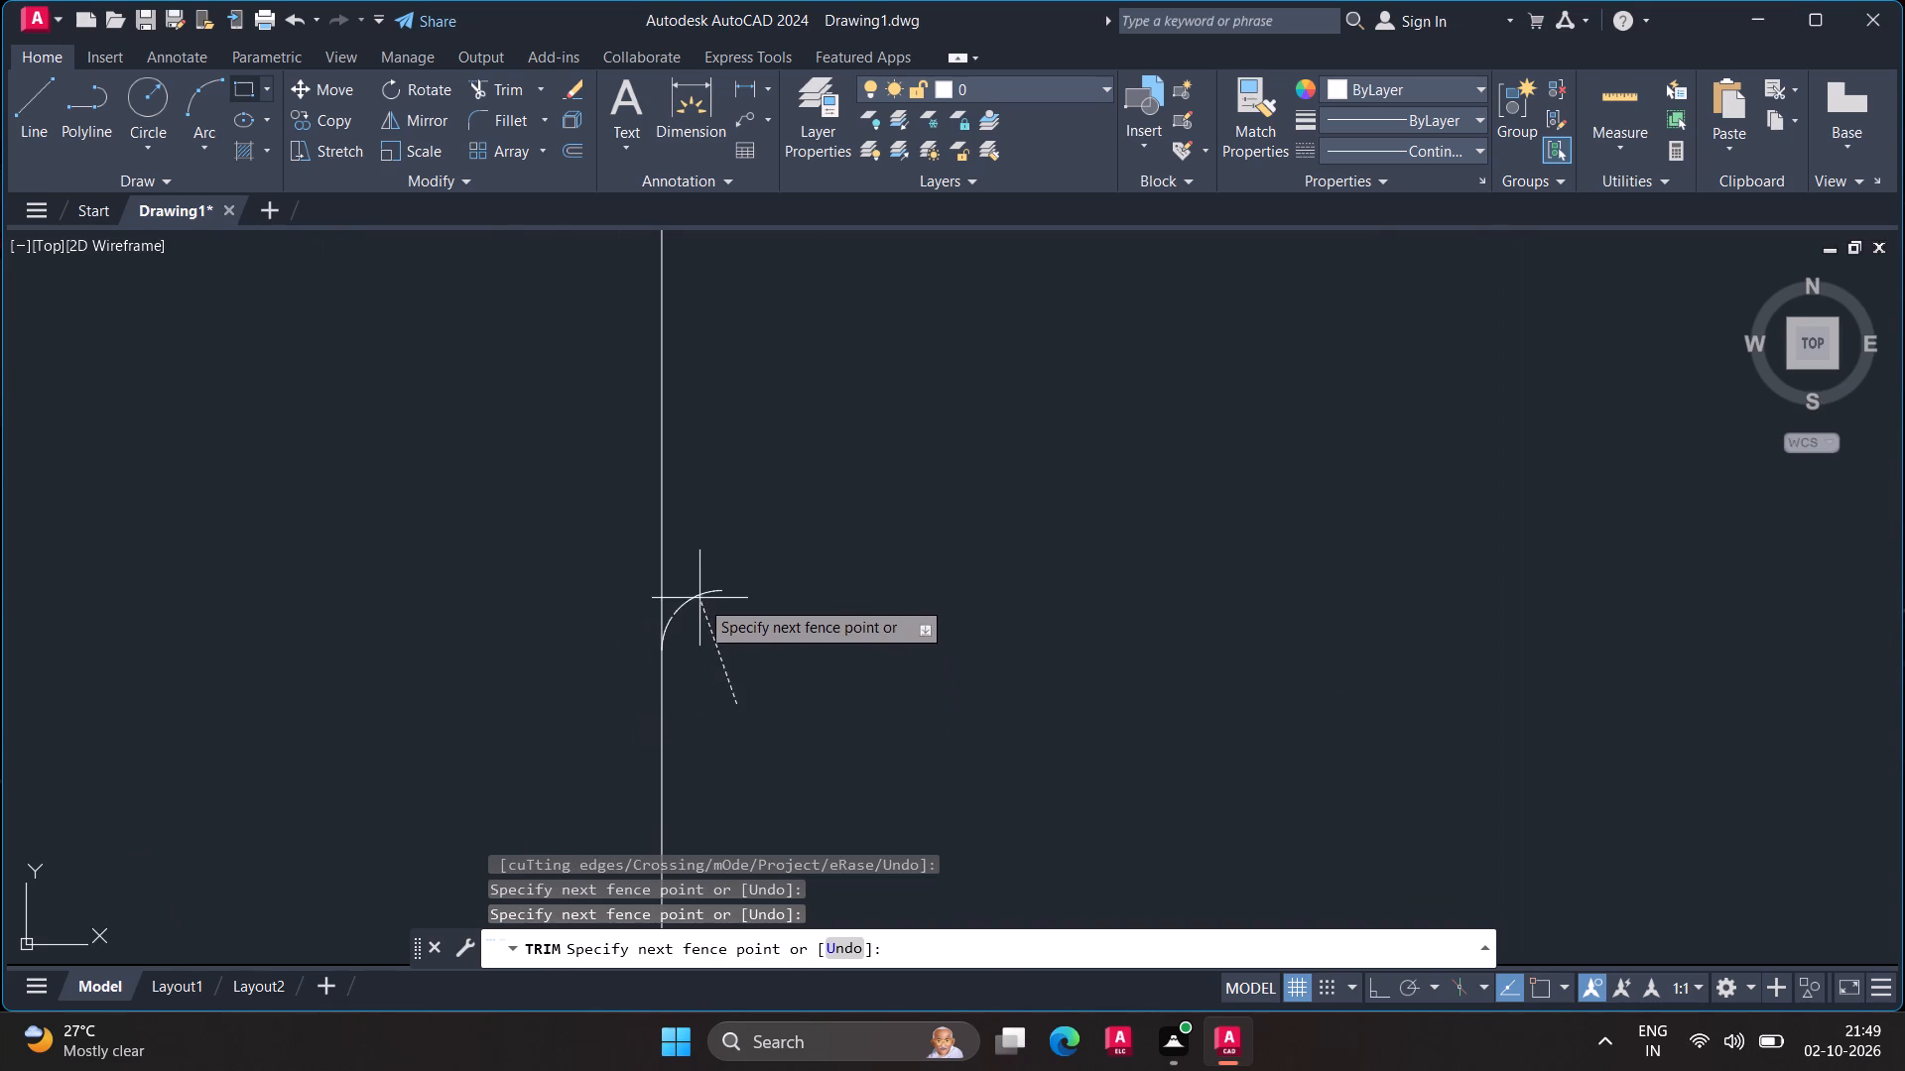
left_click(696, 578)
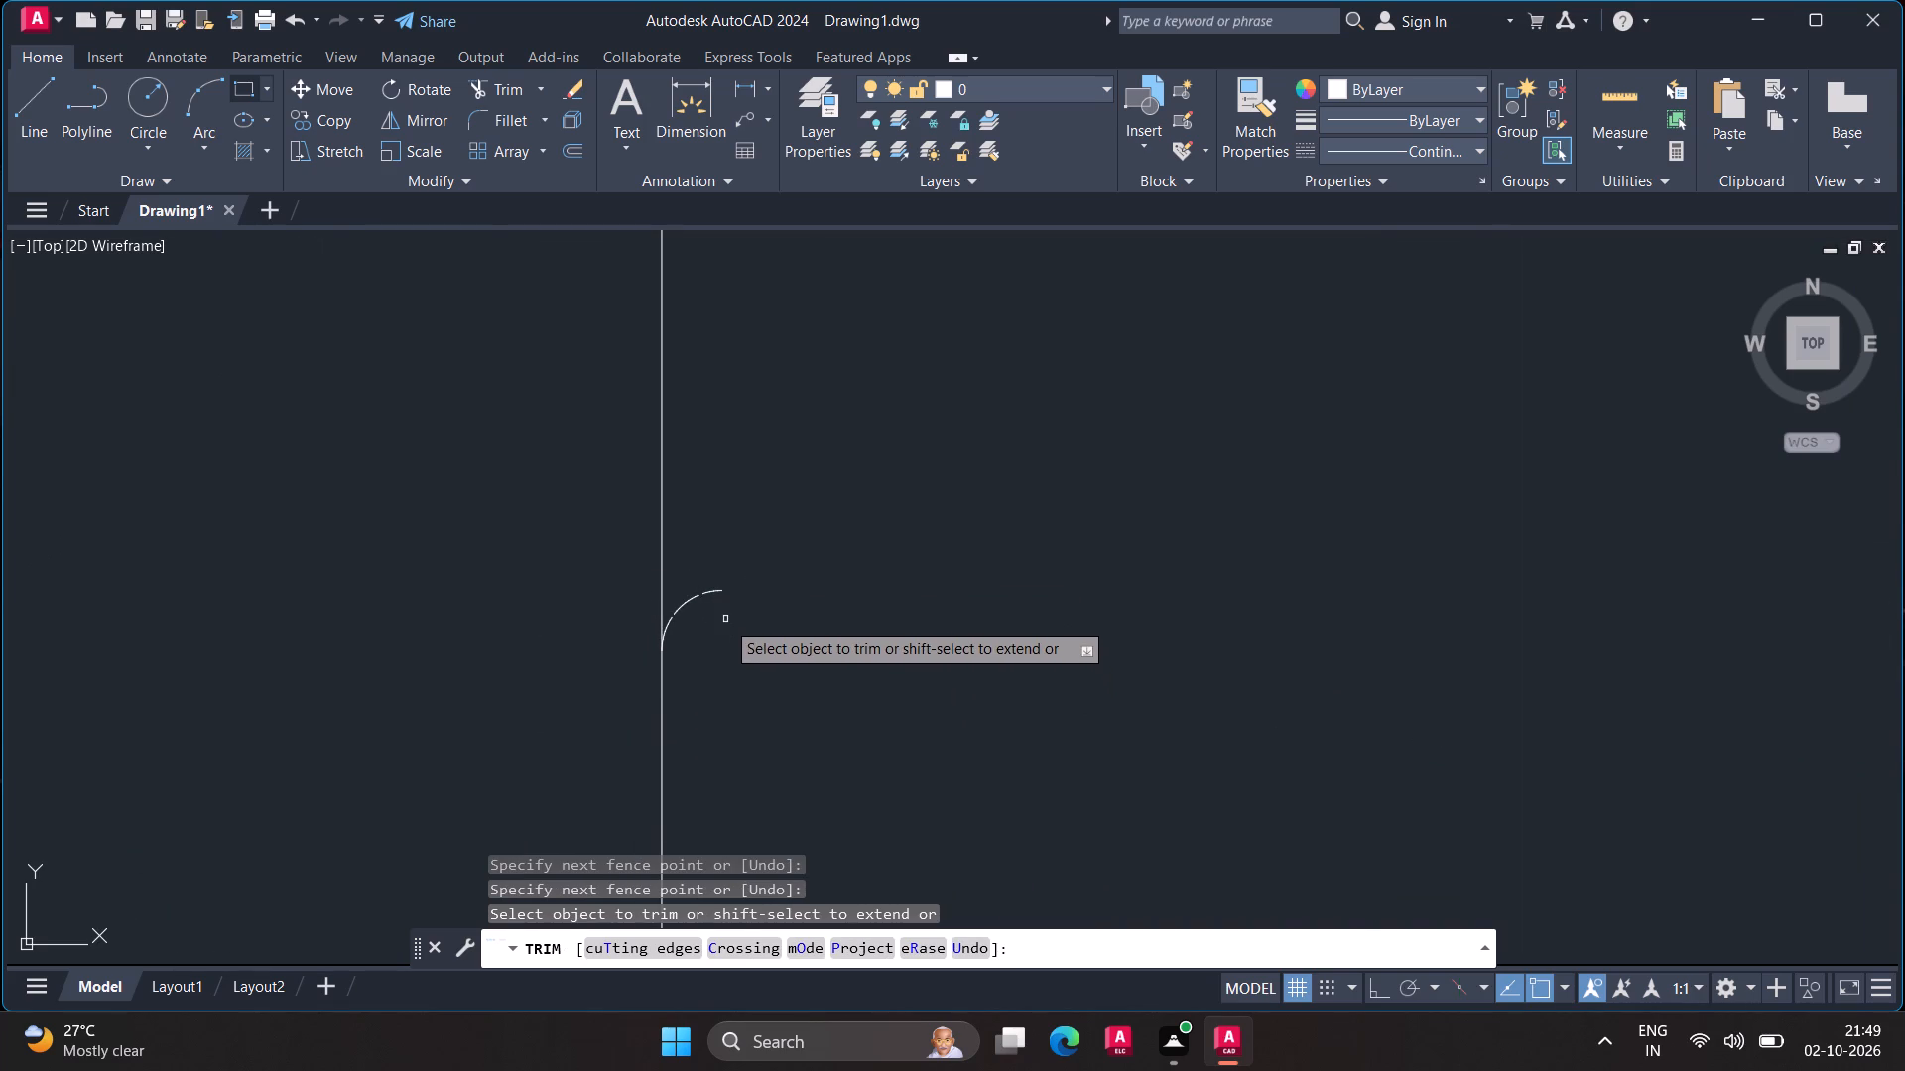
key("Escape")
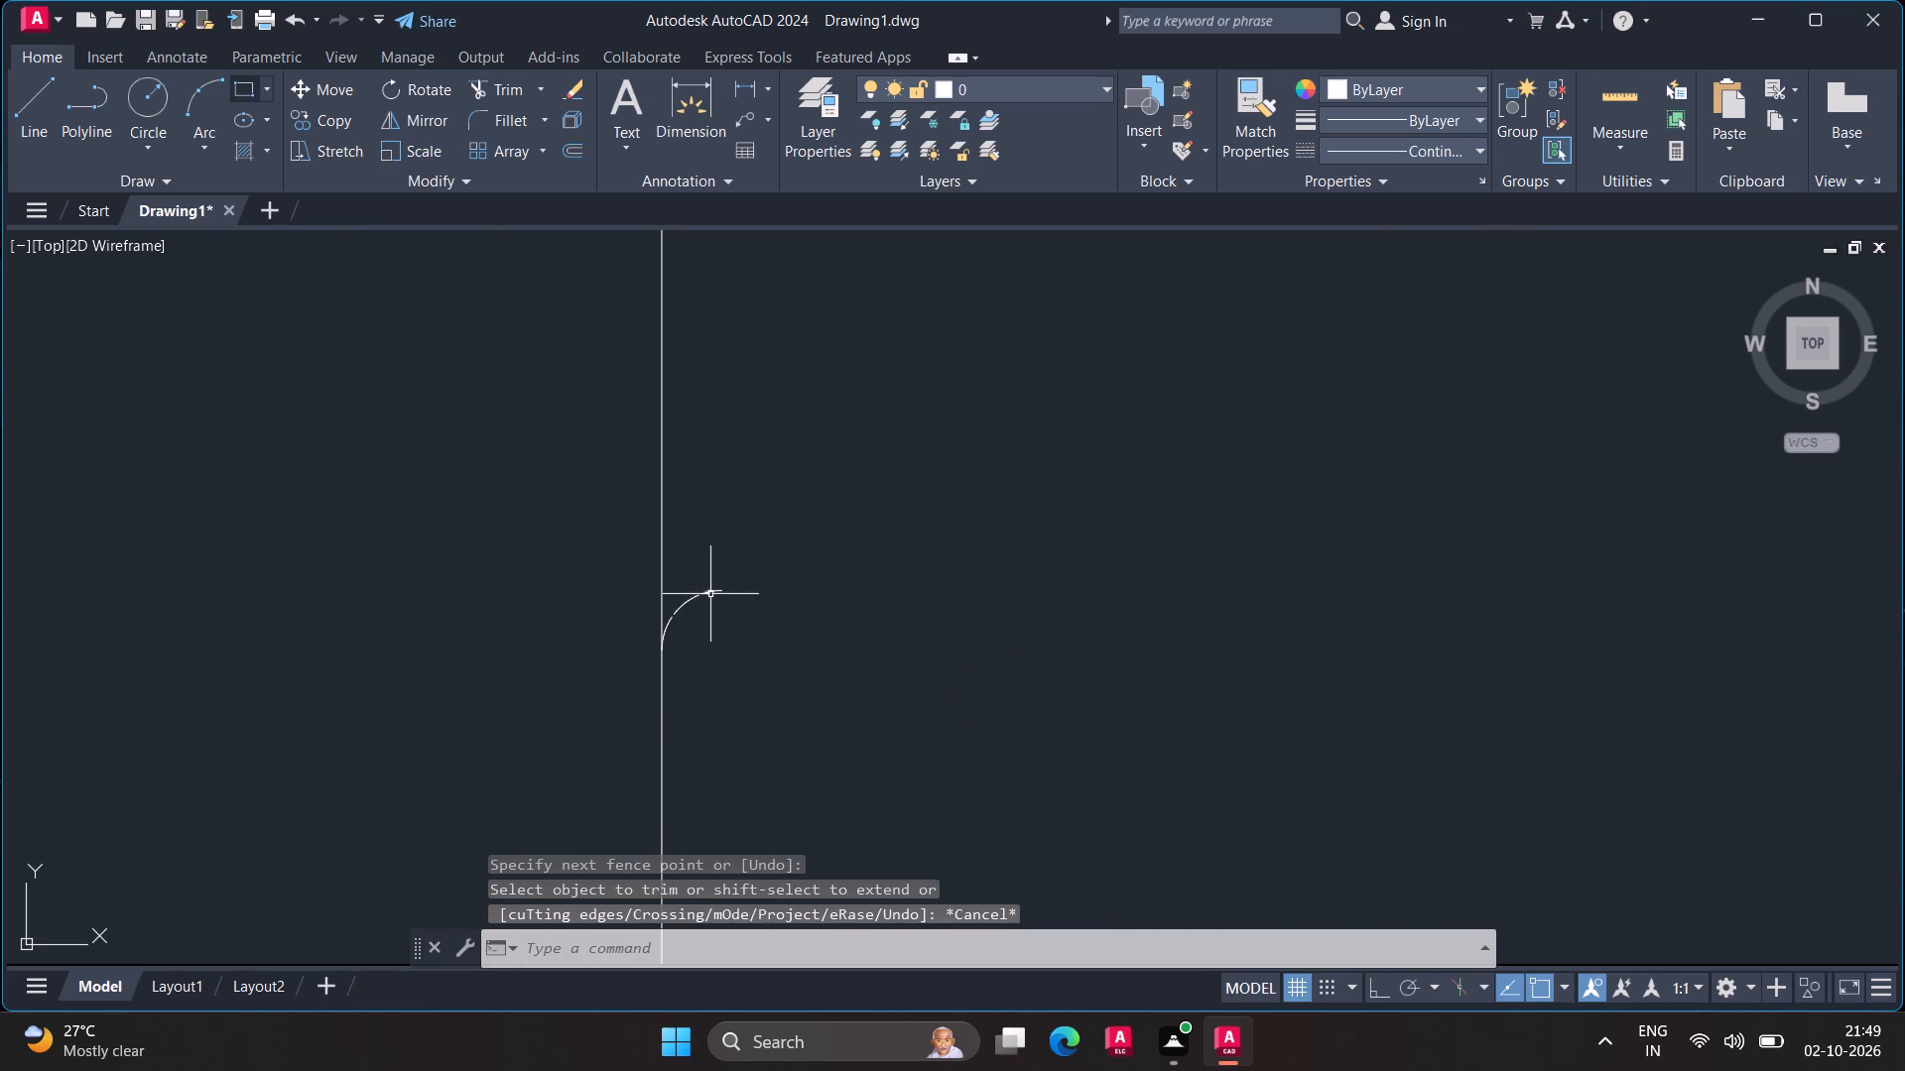
Erase one short segment near the upper end of the leftover corner arc.
left_click(710, 593)
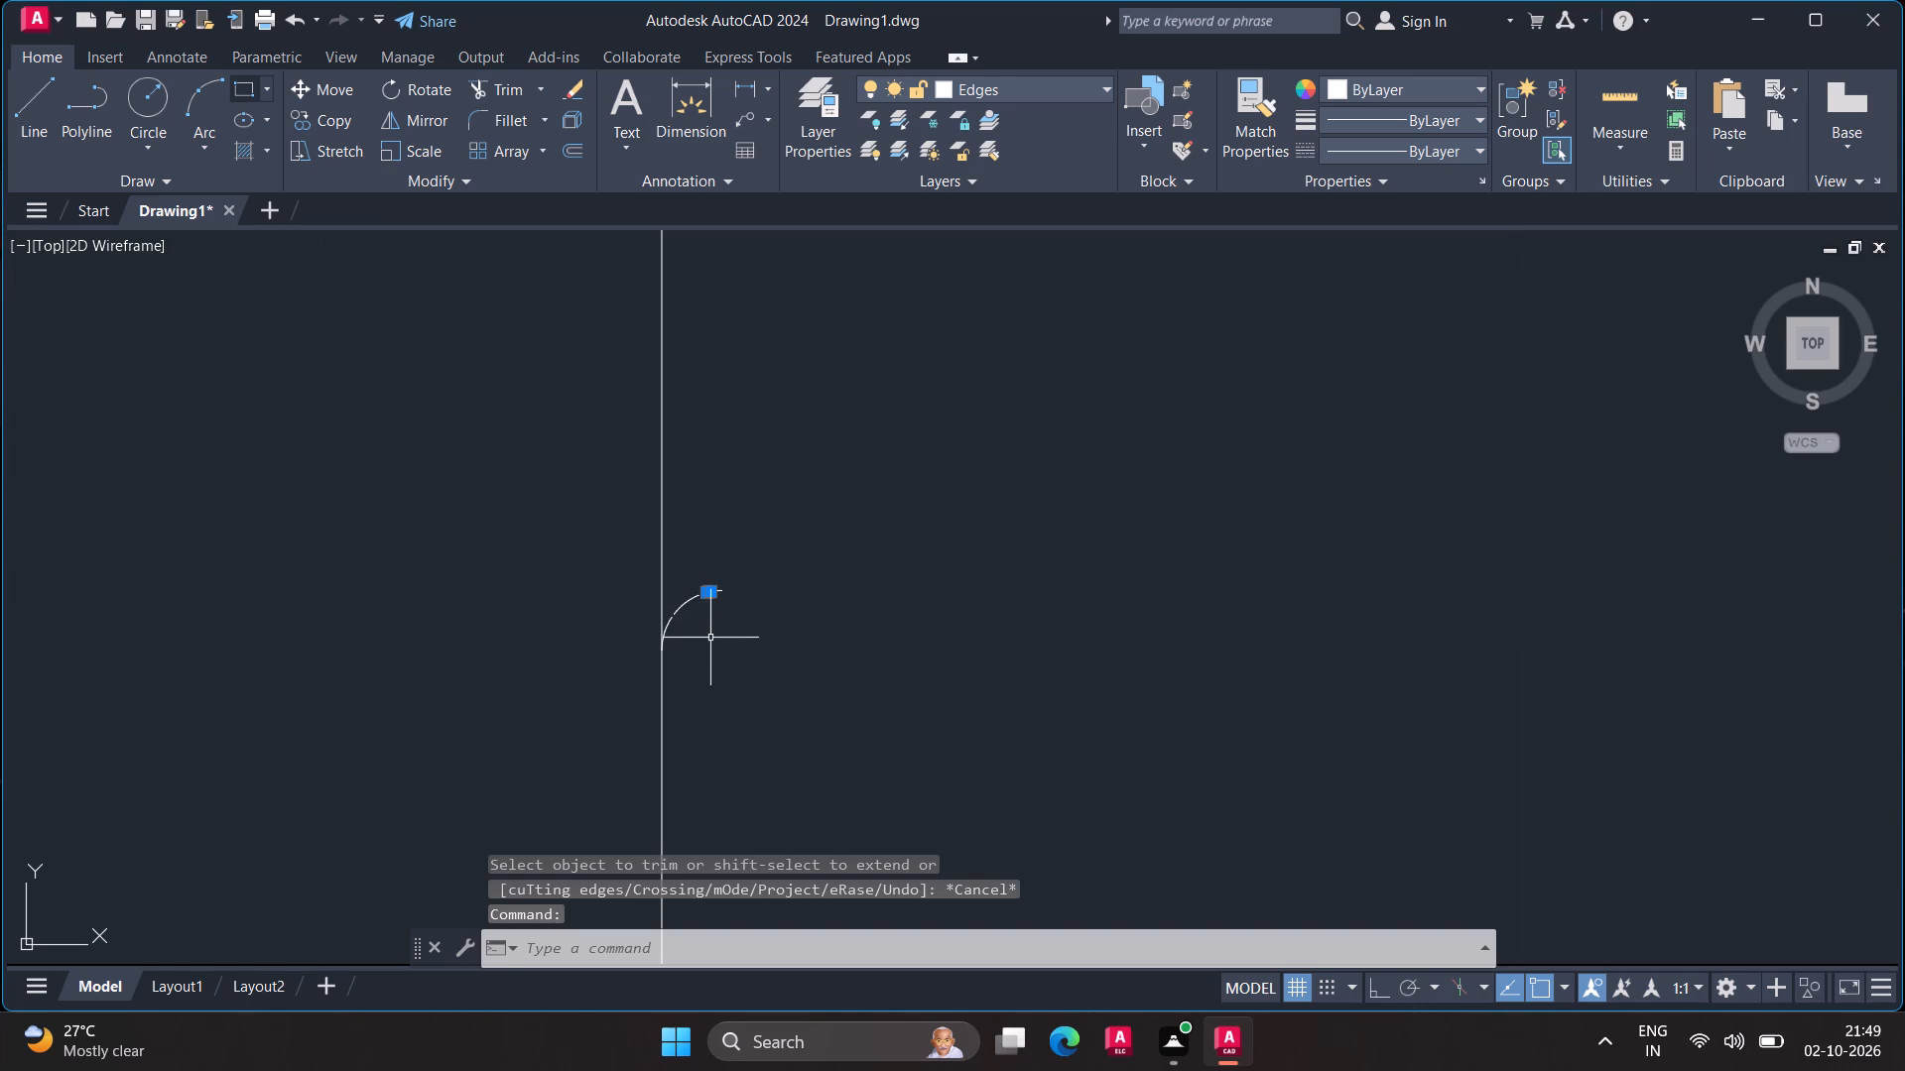
right_click(710, 639)
left_click(735, 195)
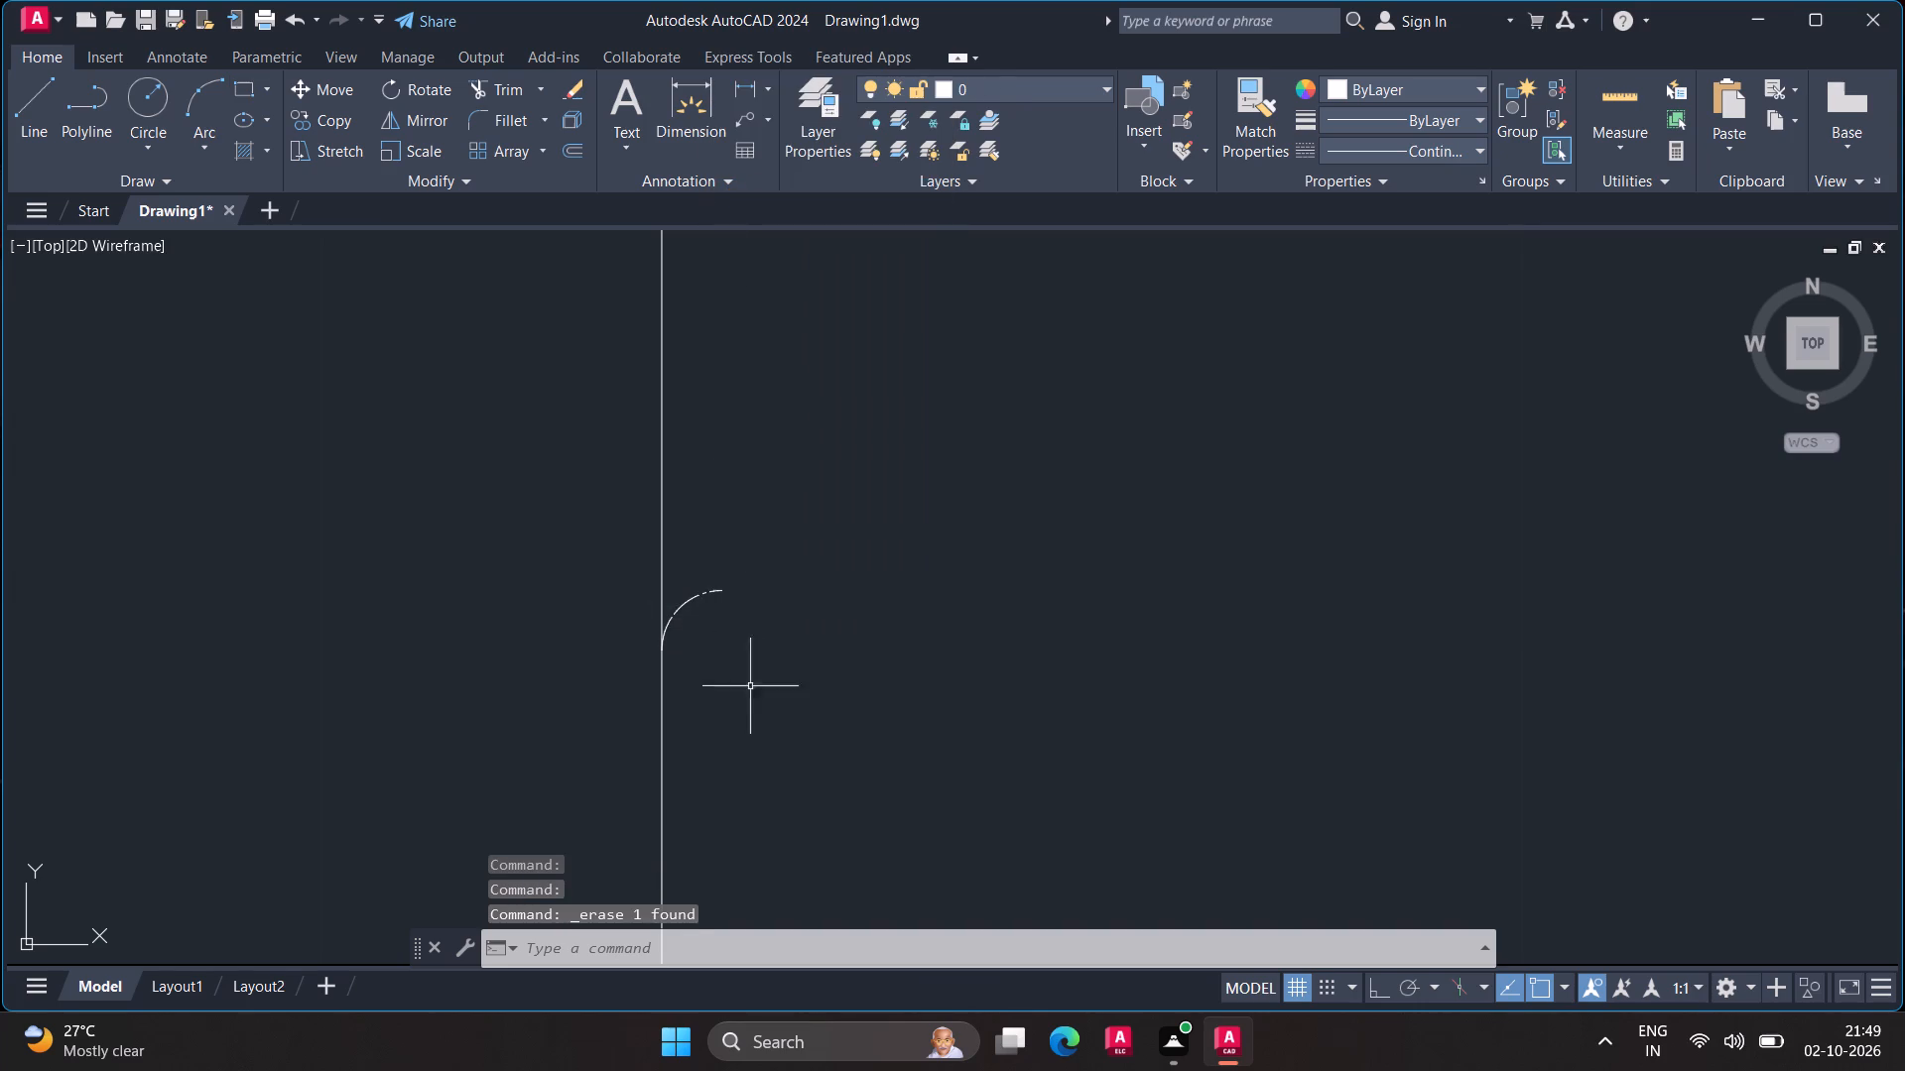
Erase the run of short segments forming the upper part of the leftover corner arc.
left_click_drag(747, 582, 680, 603)
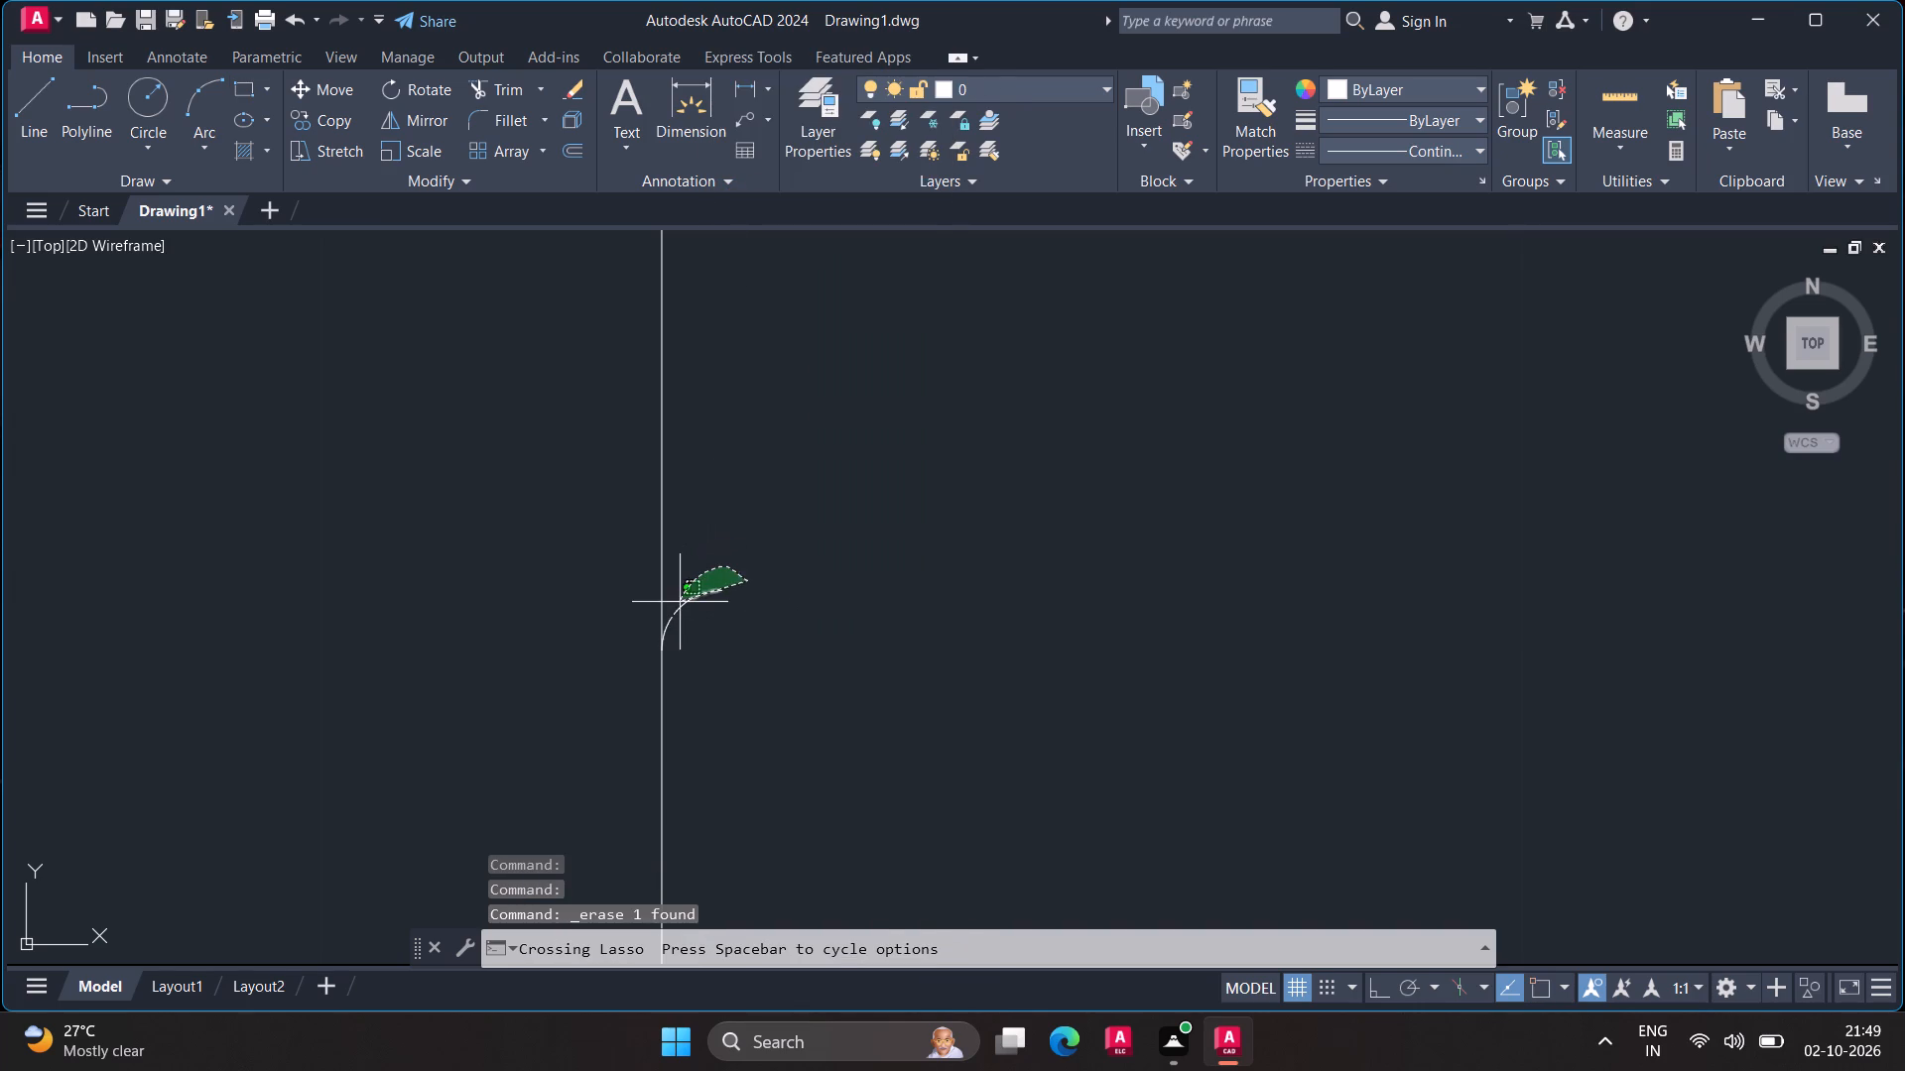
left_click_drag(680, 603, 667, 643)
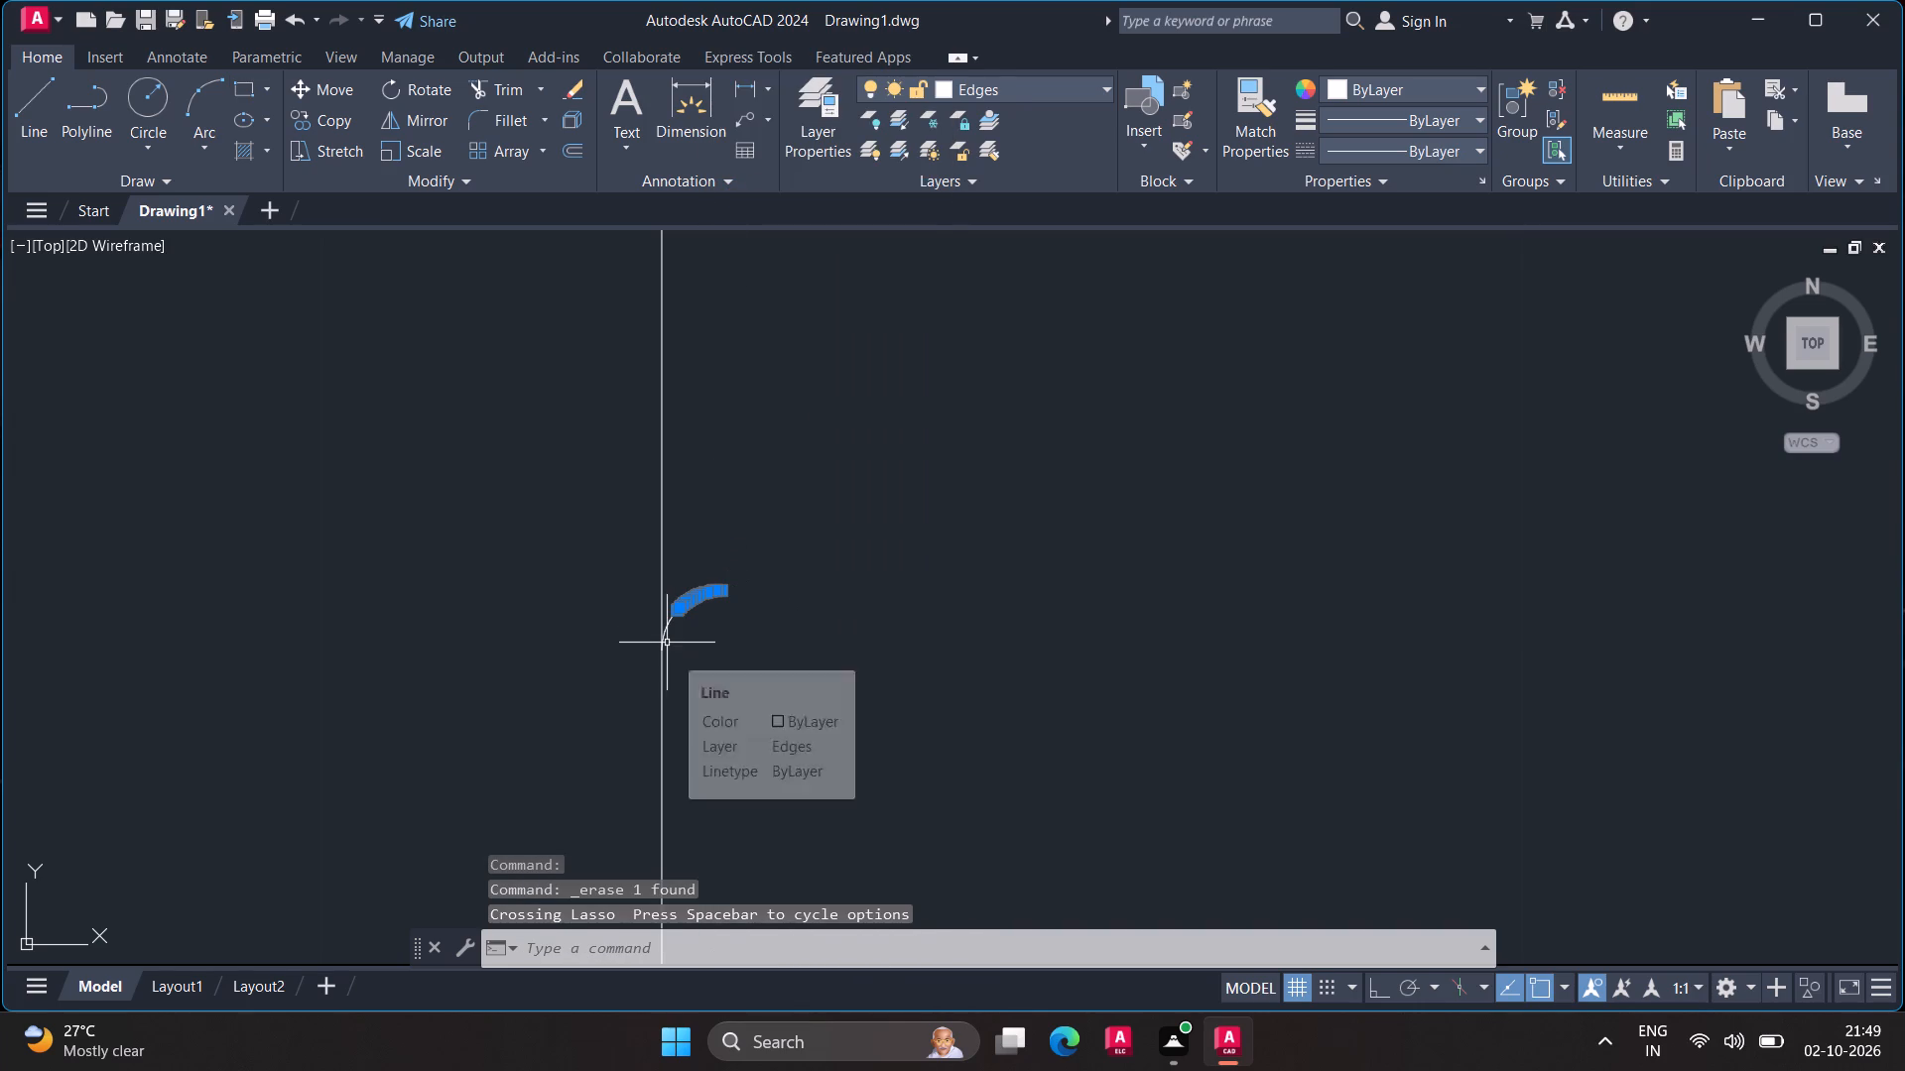
scroll(691, 653, "up", 3)
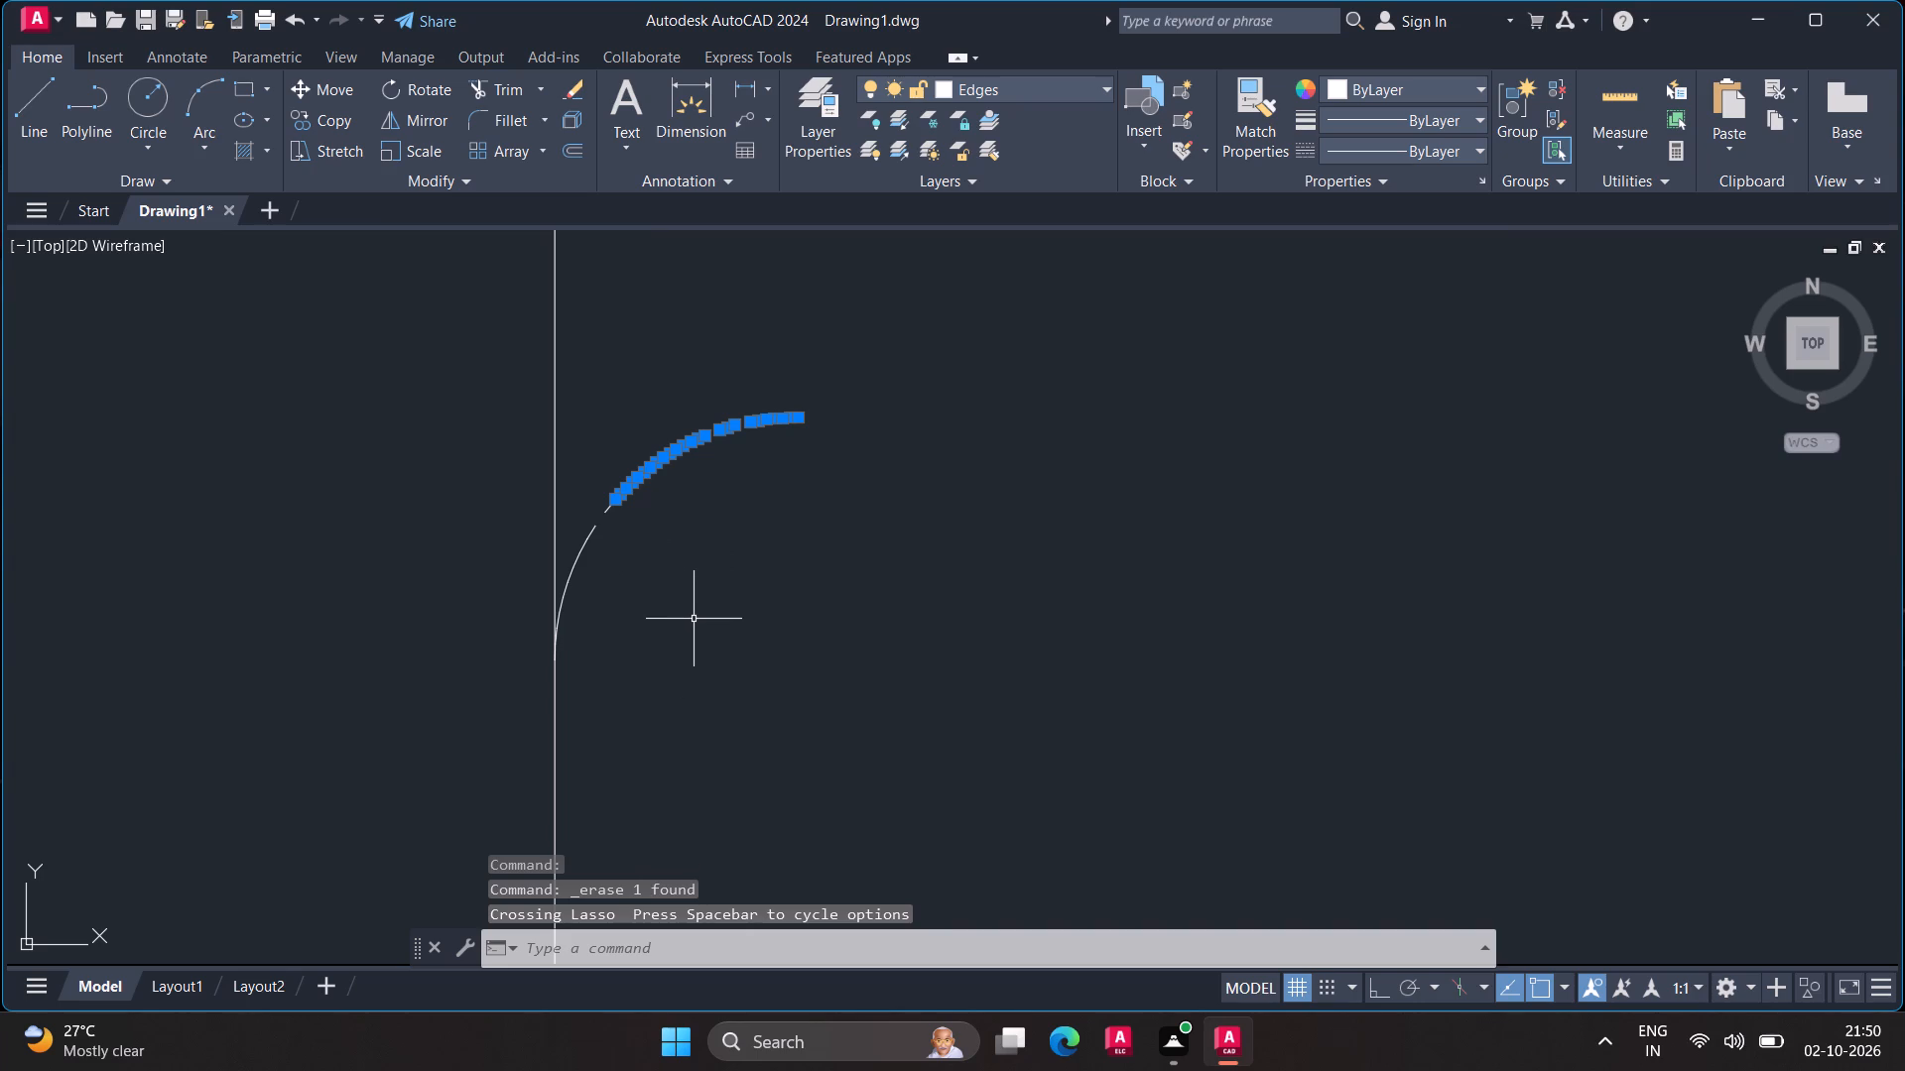
middle_click_drag(707, 548, 754, 619)
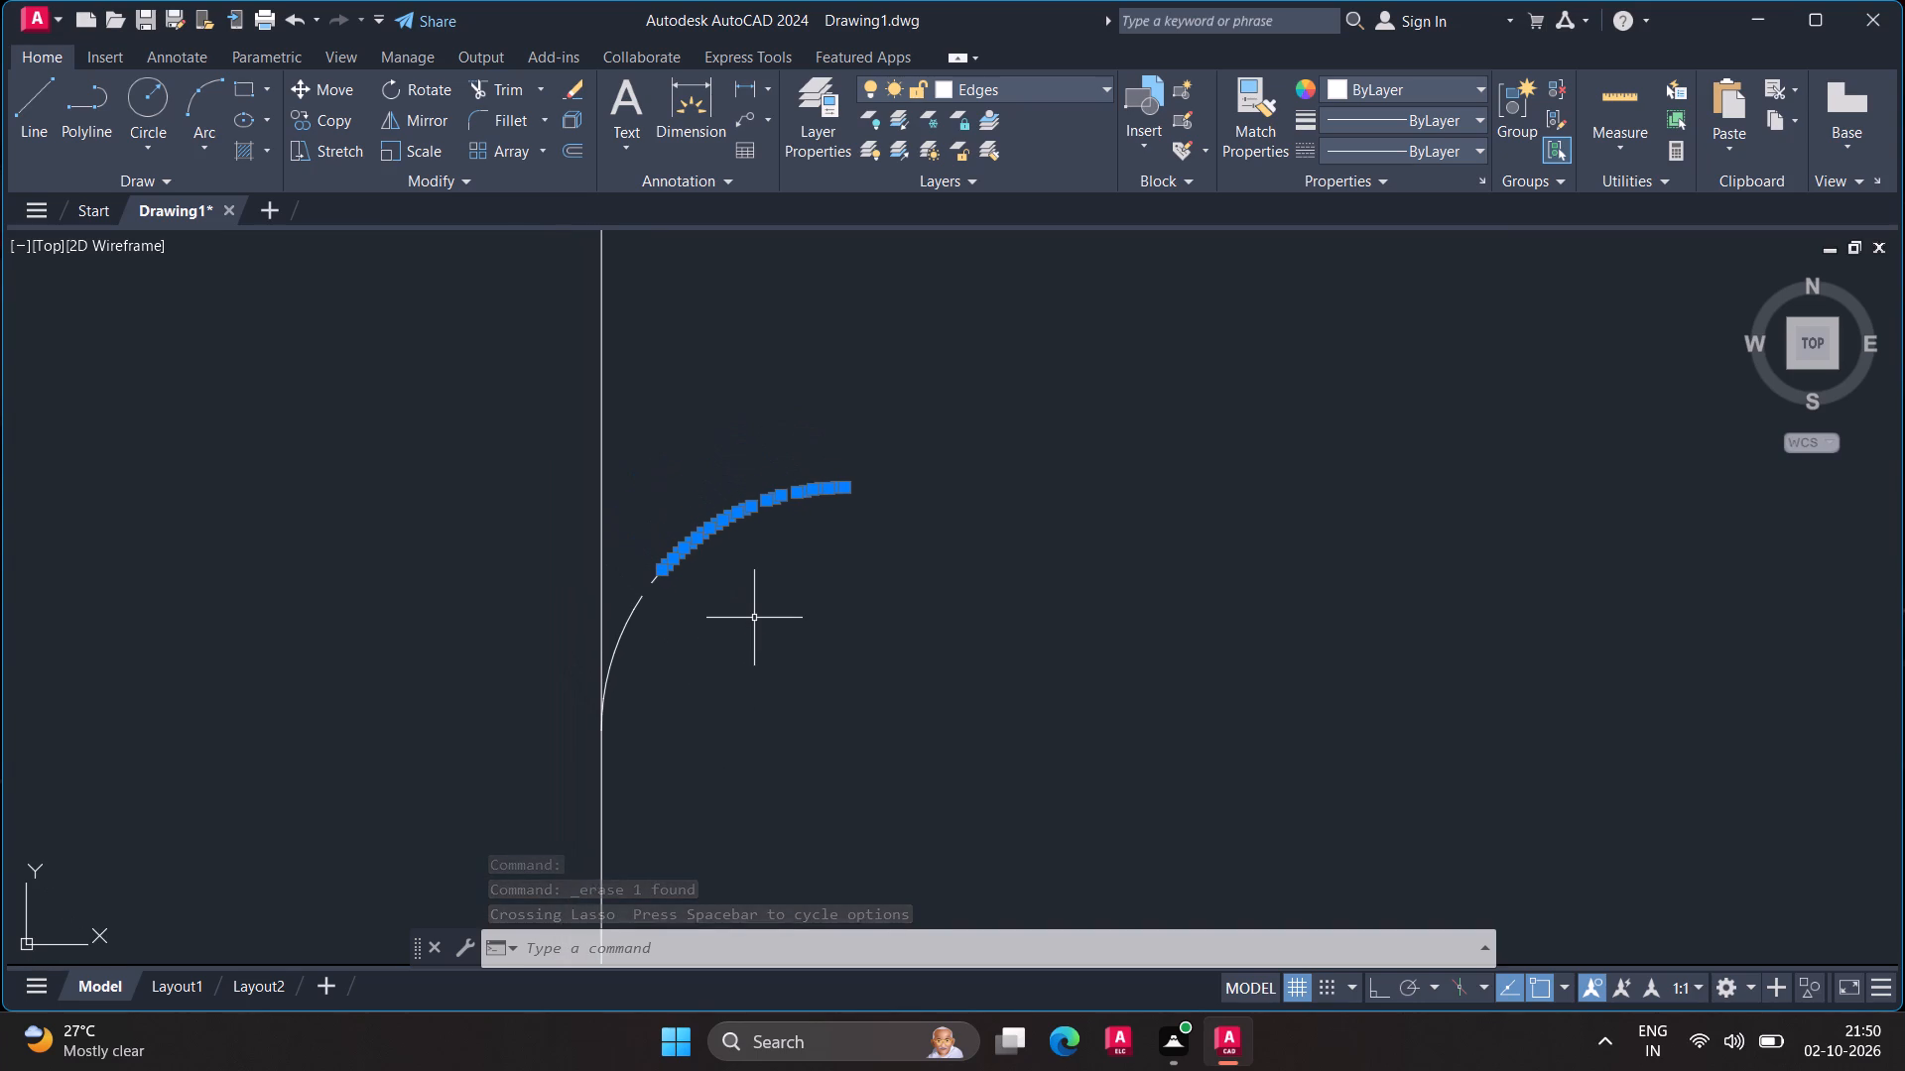
scroll(754, 611, "up", 2)
middle_click_drag(756, 570, 853, 655)
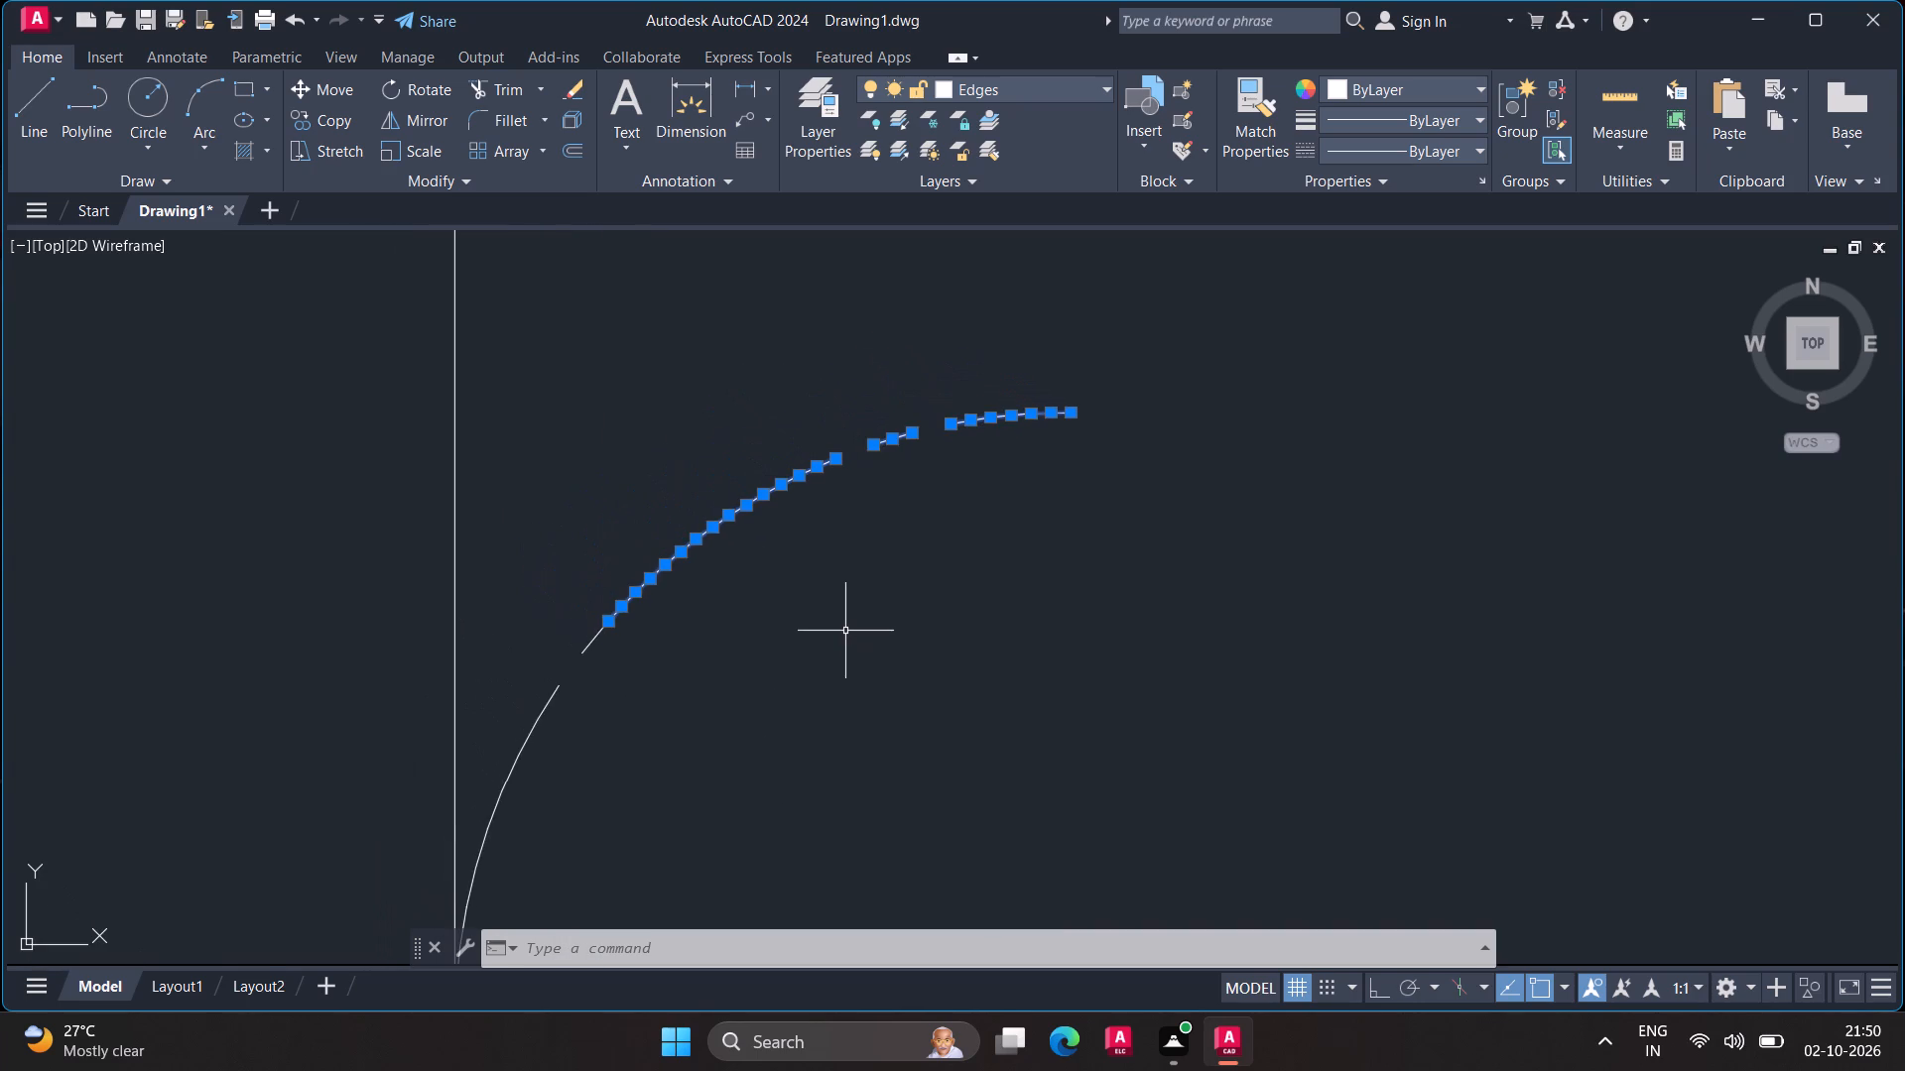
scroll(845, 630, "up", 2)
scroll(845, 630, "down", 7)
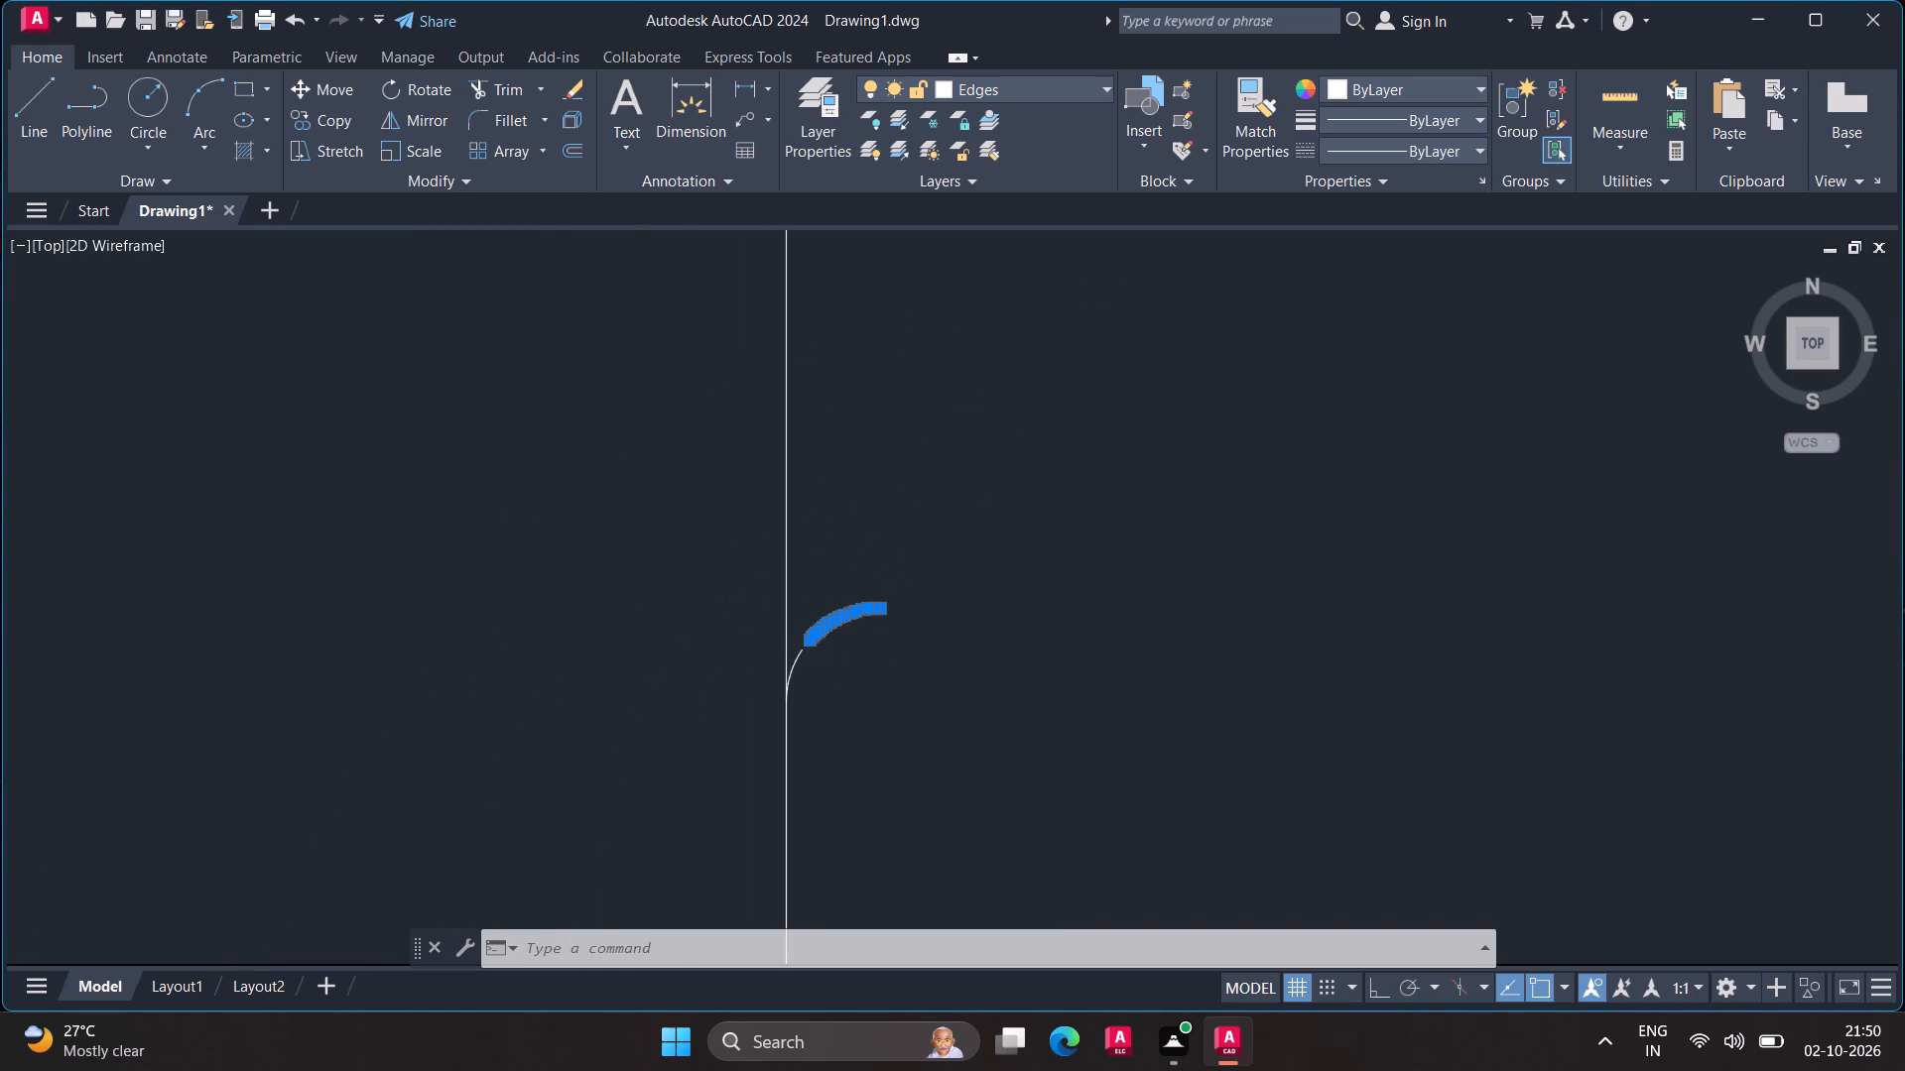
scroll(843, 672, "down", 4)
scroll(947, 708, "down", 2)
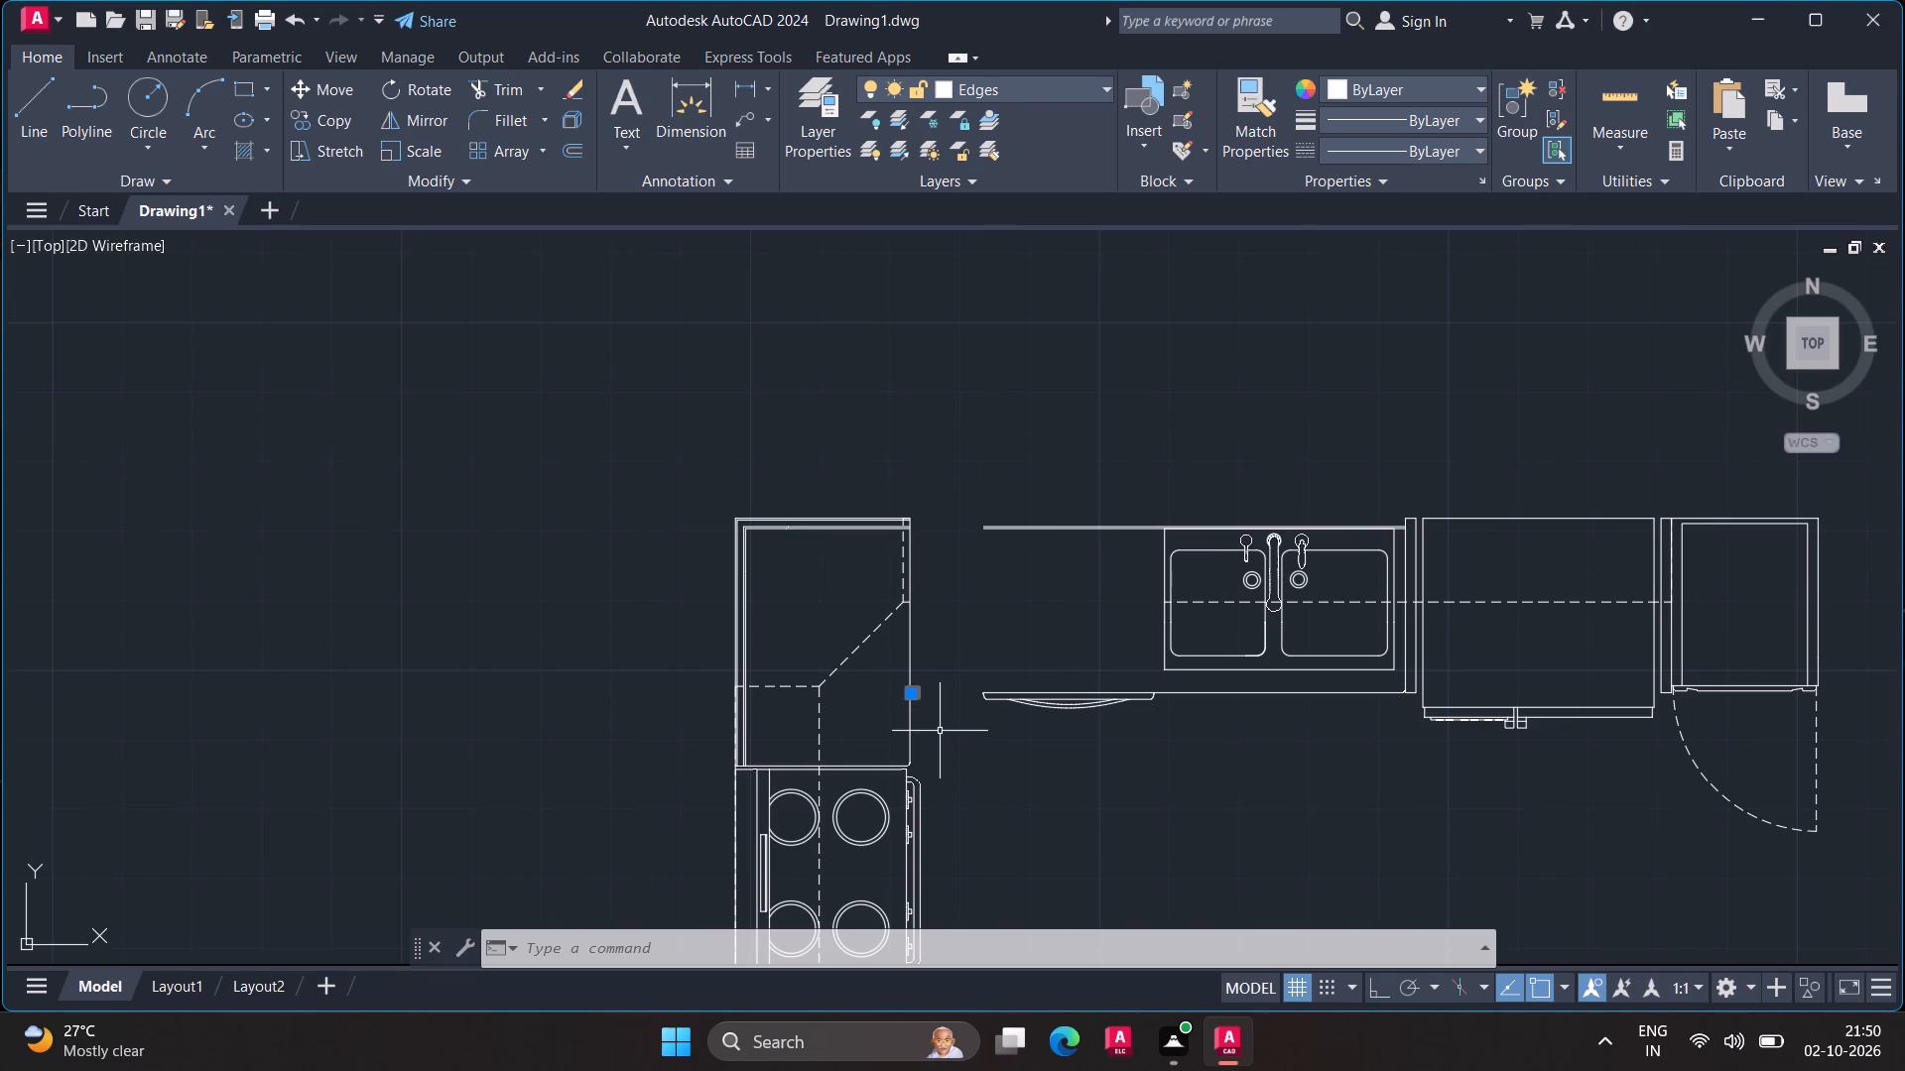
scroll(906, 738, "up", 3)
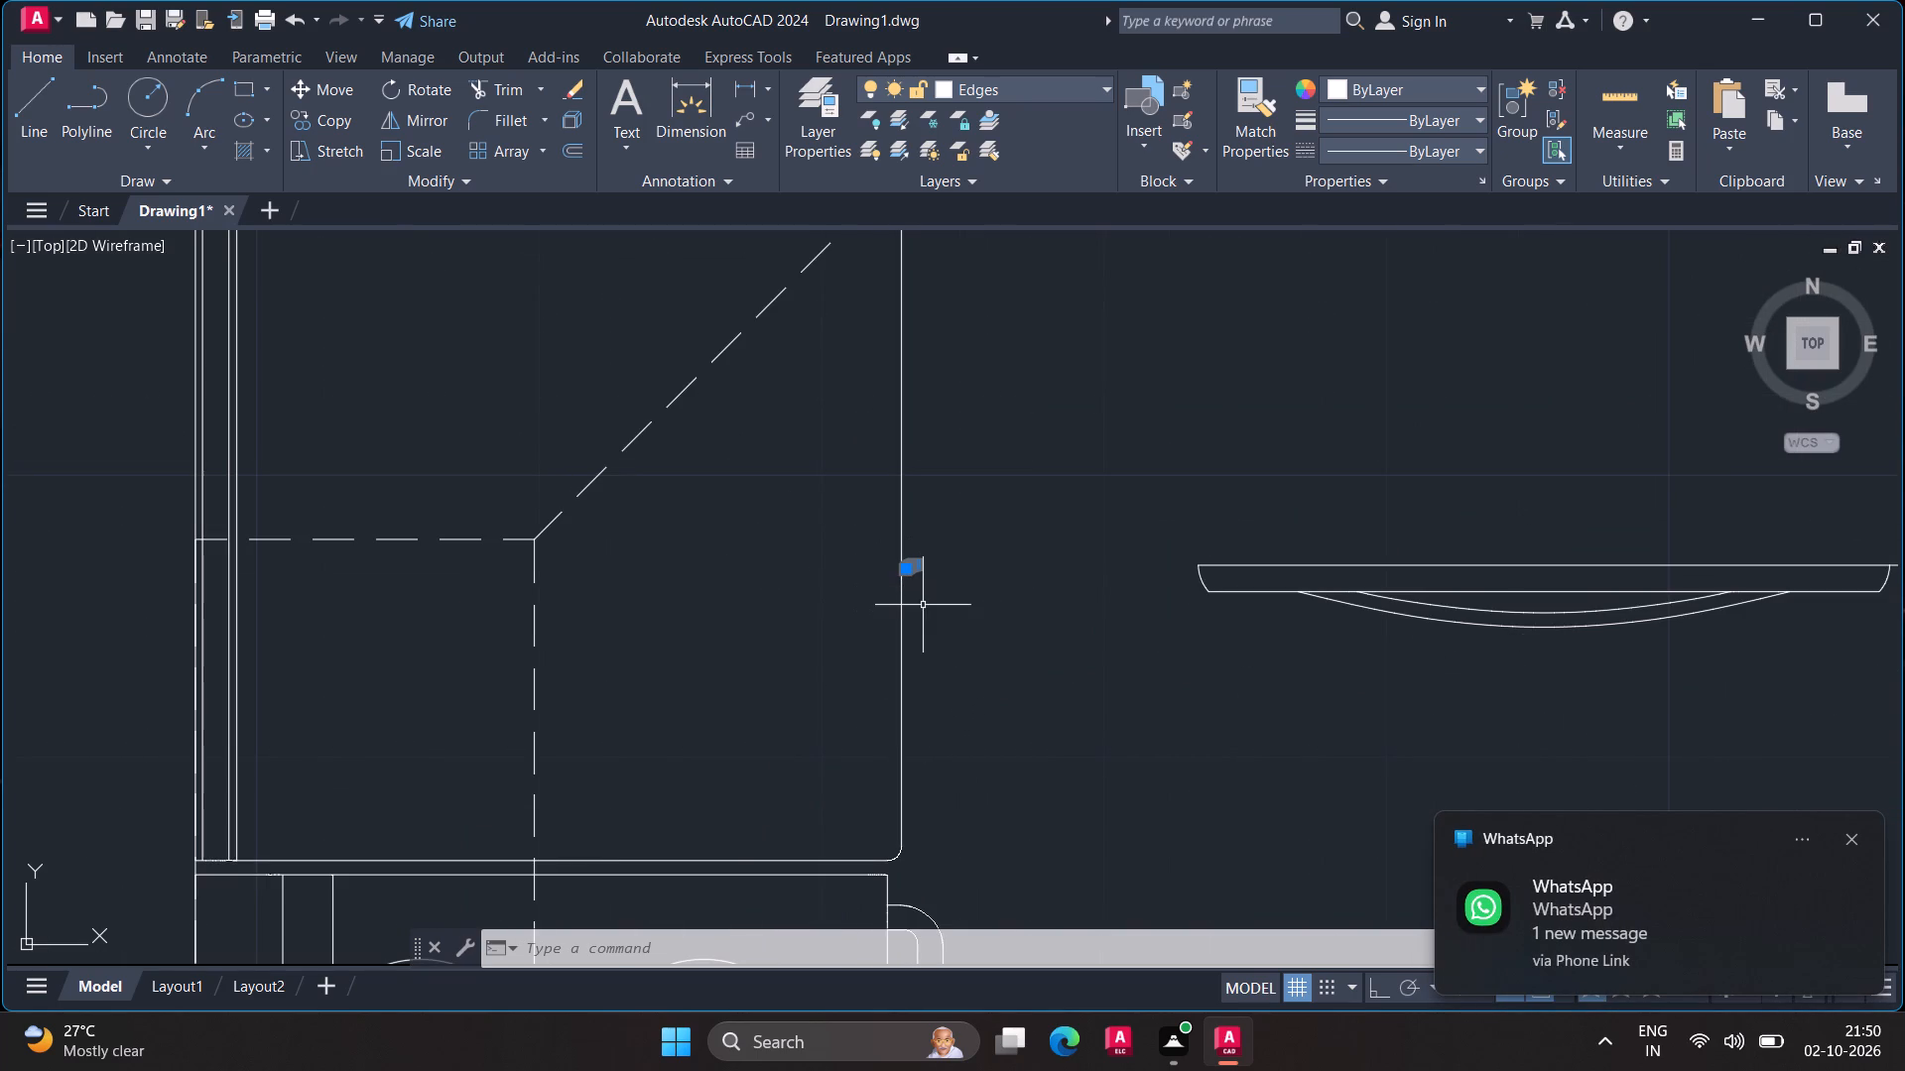
key("Delete")
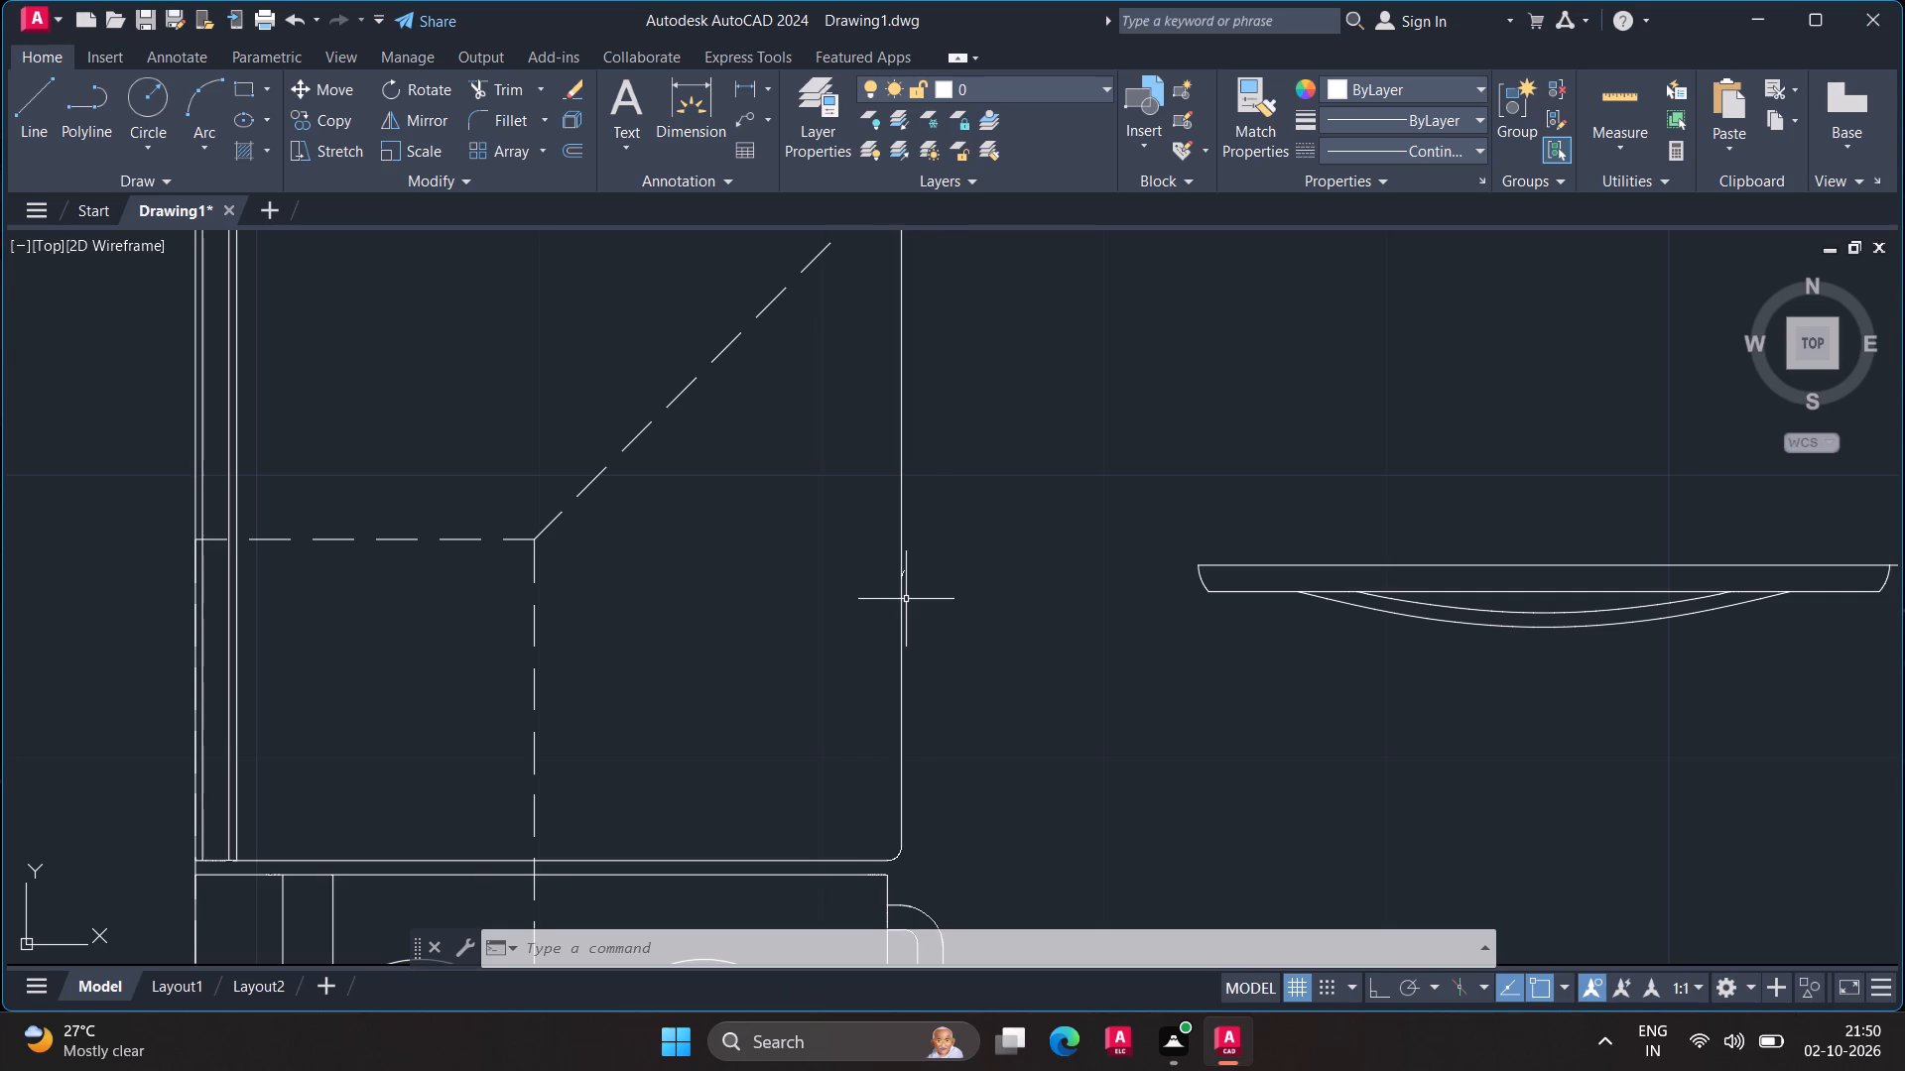
Erase the remaining upper segments of the leftover corner arc, keeping the vertical counter edge.
scroll(918, 603, "up", 4)
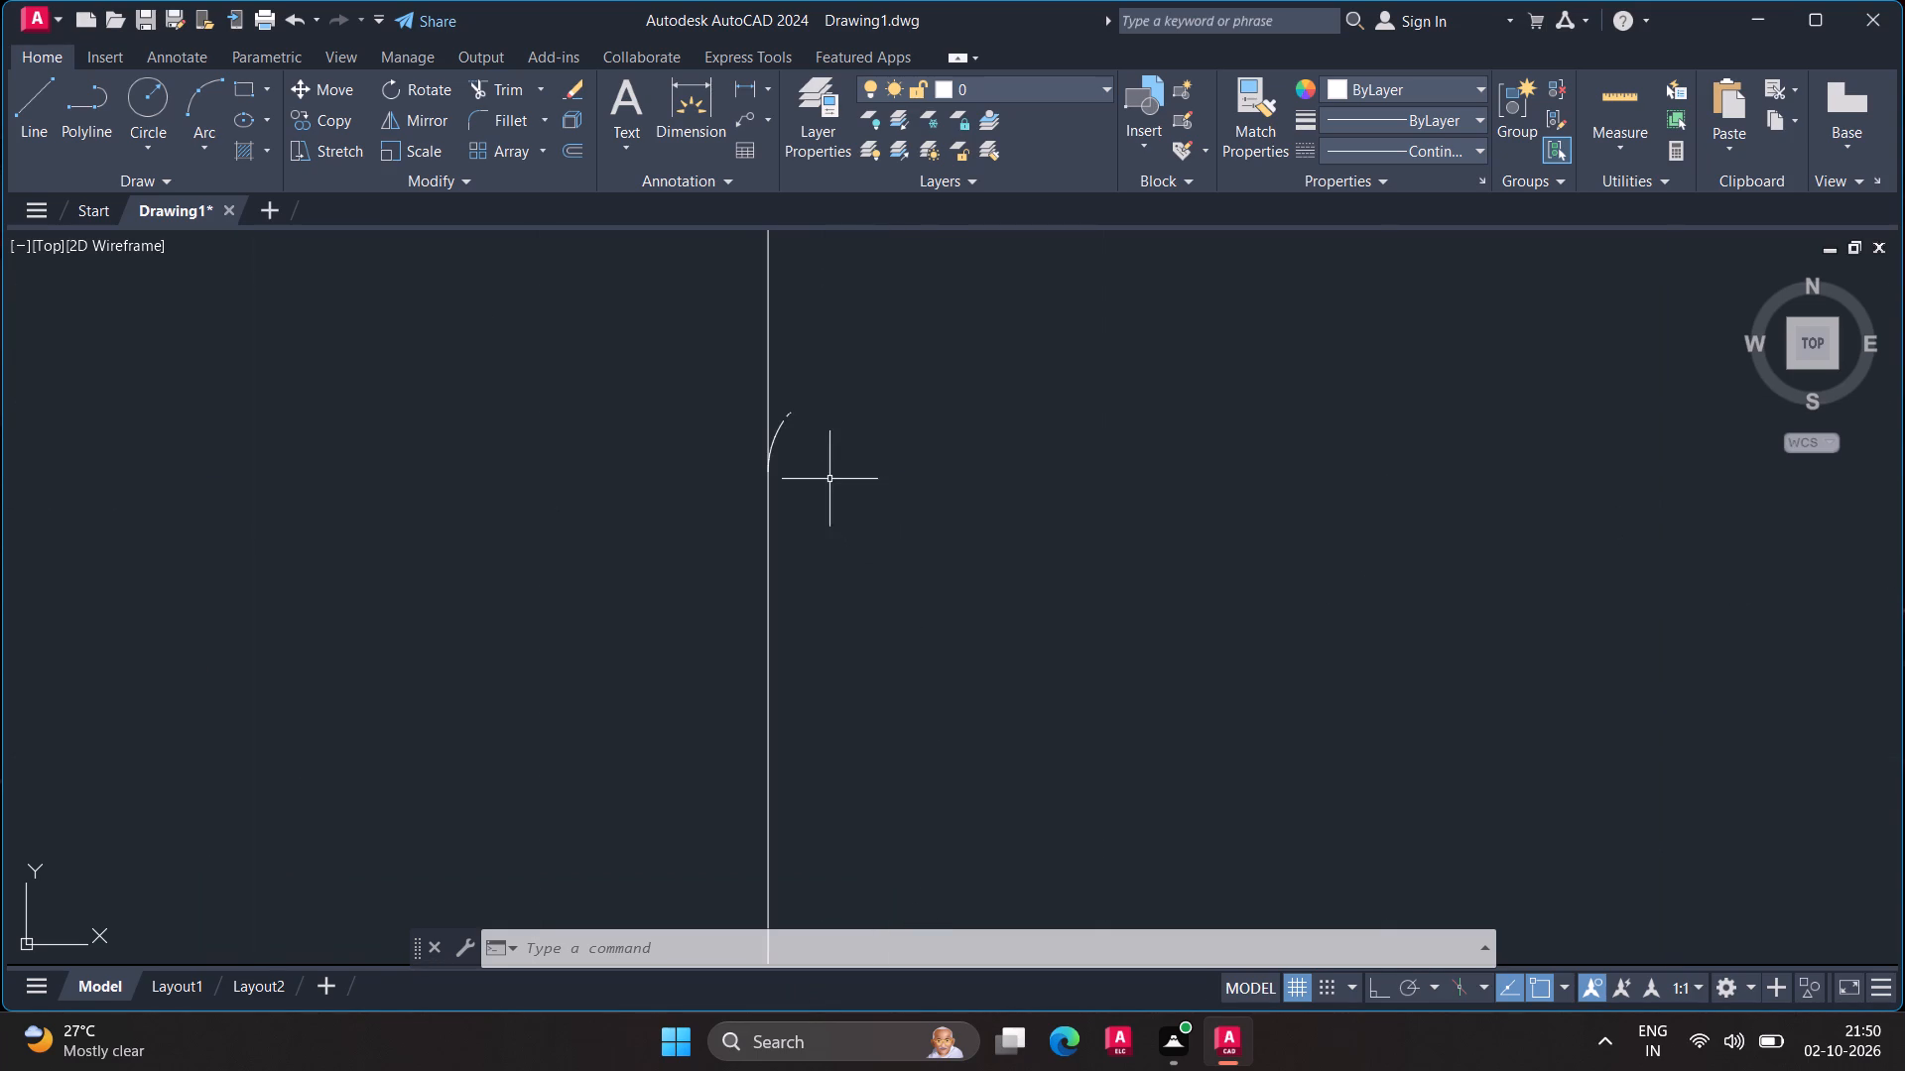
scroll(827, 478, "up", 2)
middle_click_drag(802, 460, 998, 582)
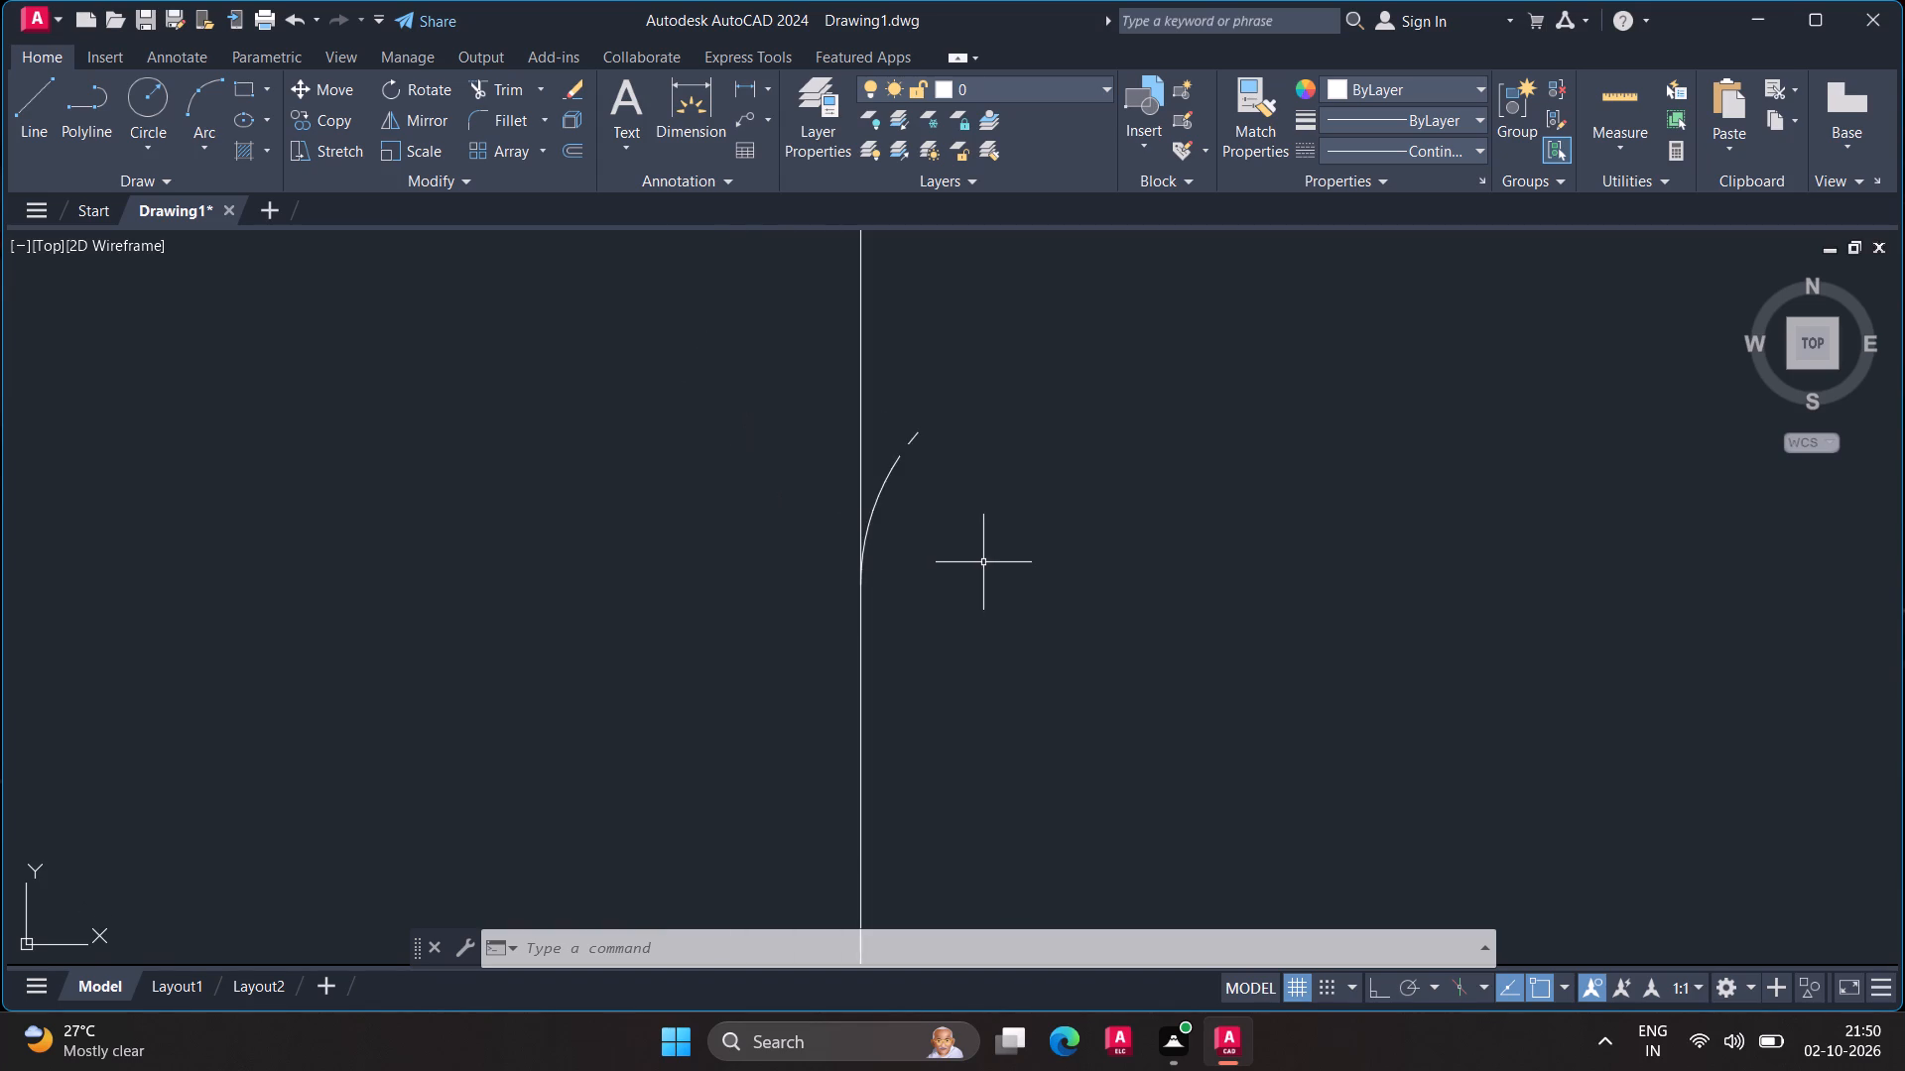
scroll(976, 553, "up", 2)
middle_click_drag(973, 590, 1055, 650)
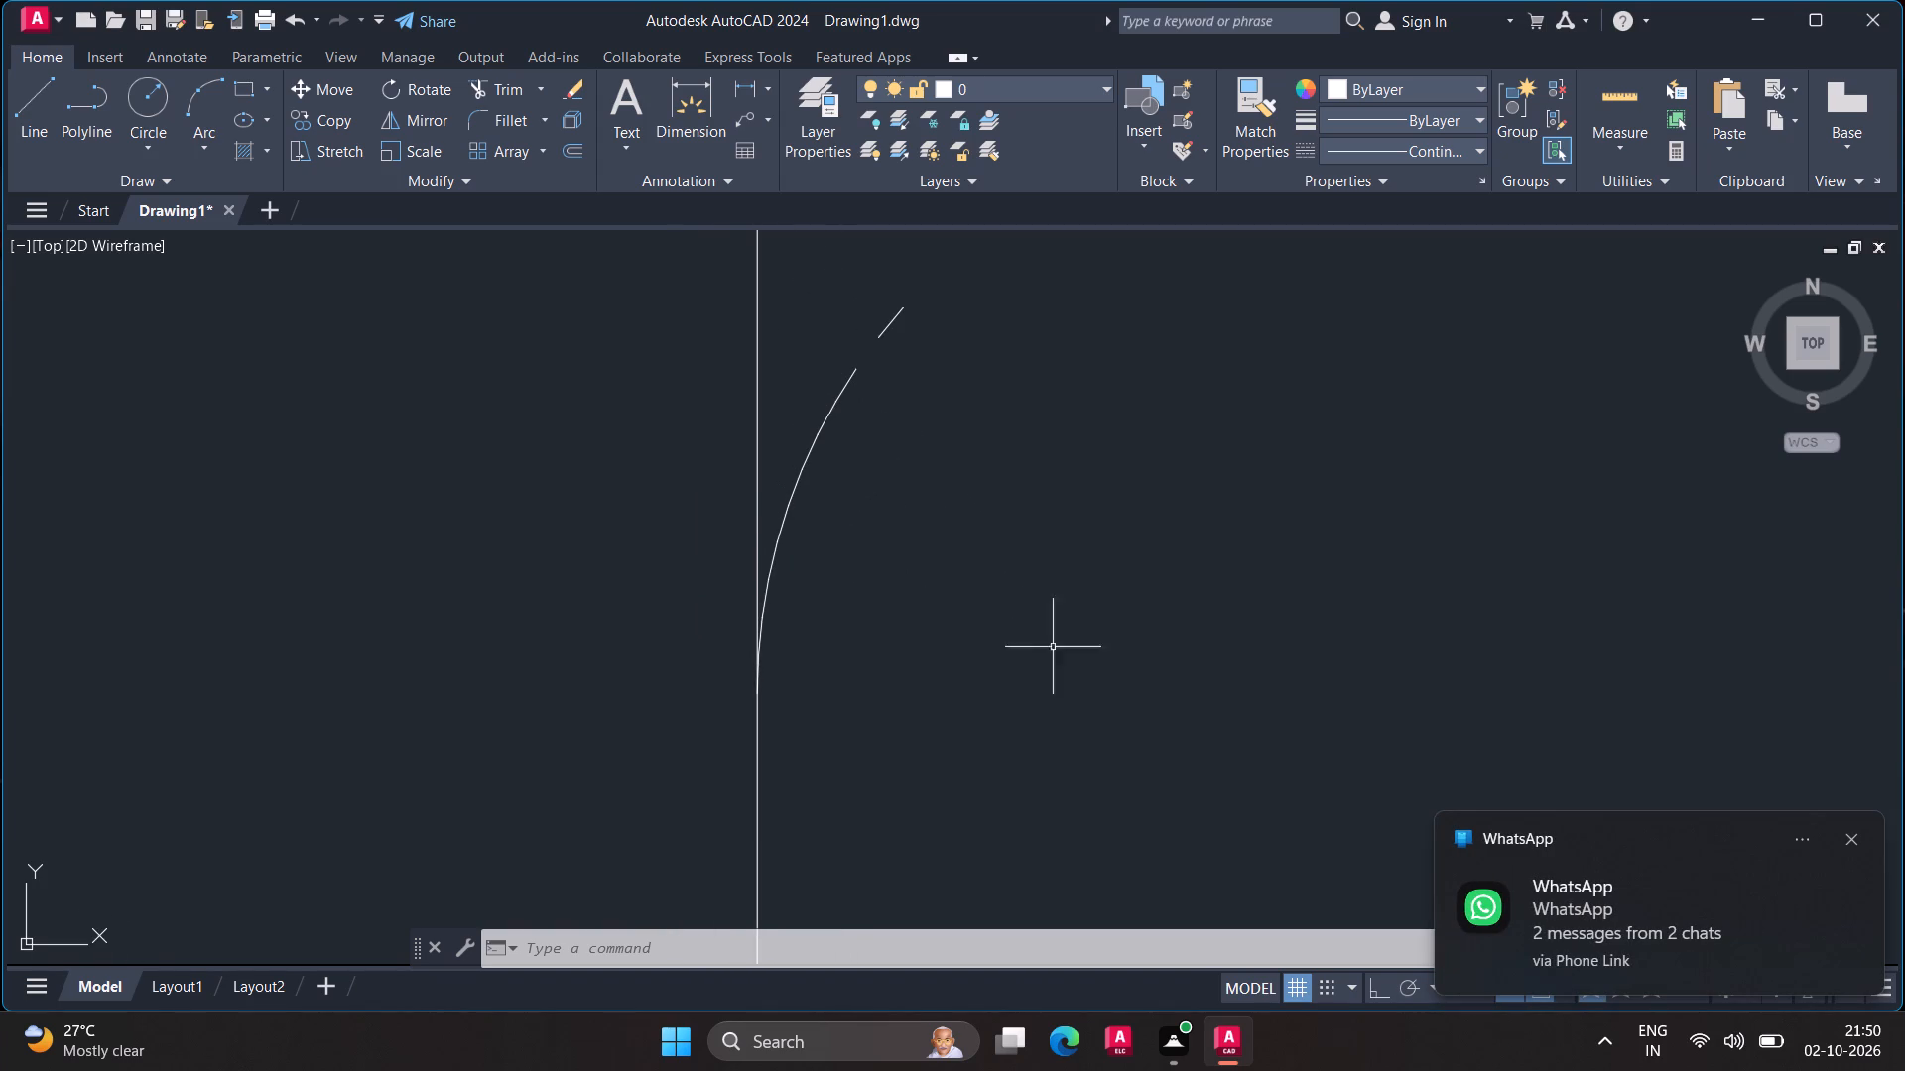
middle_click_drag(969, 576, 994, 624)
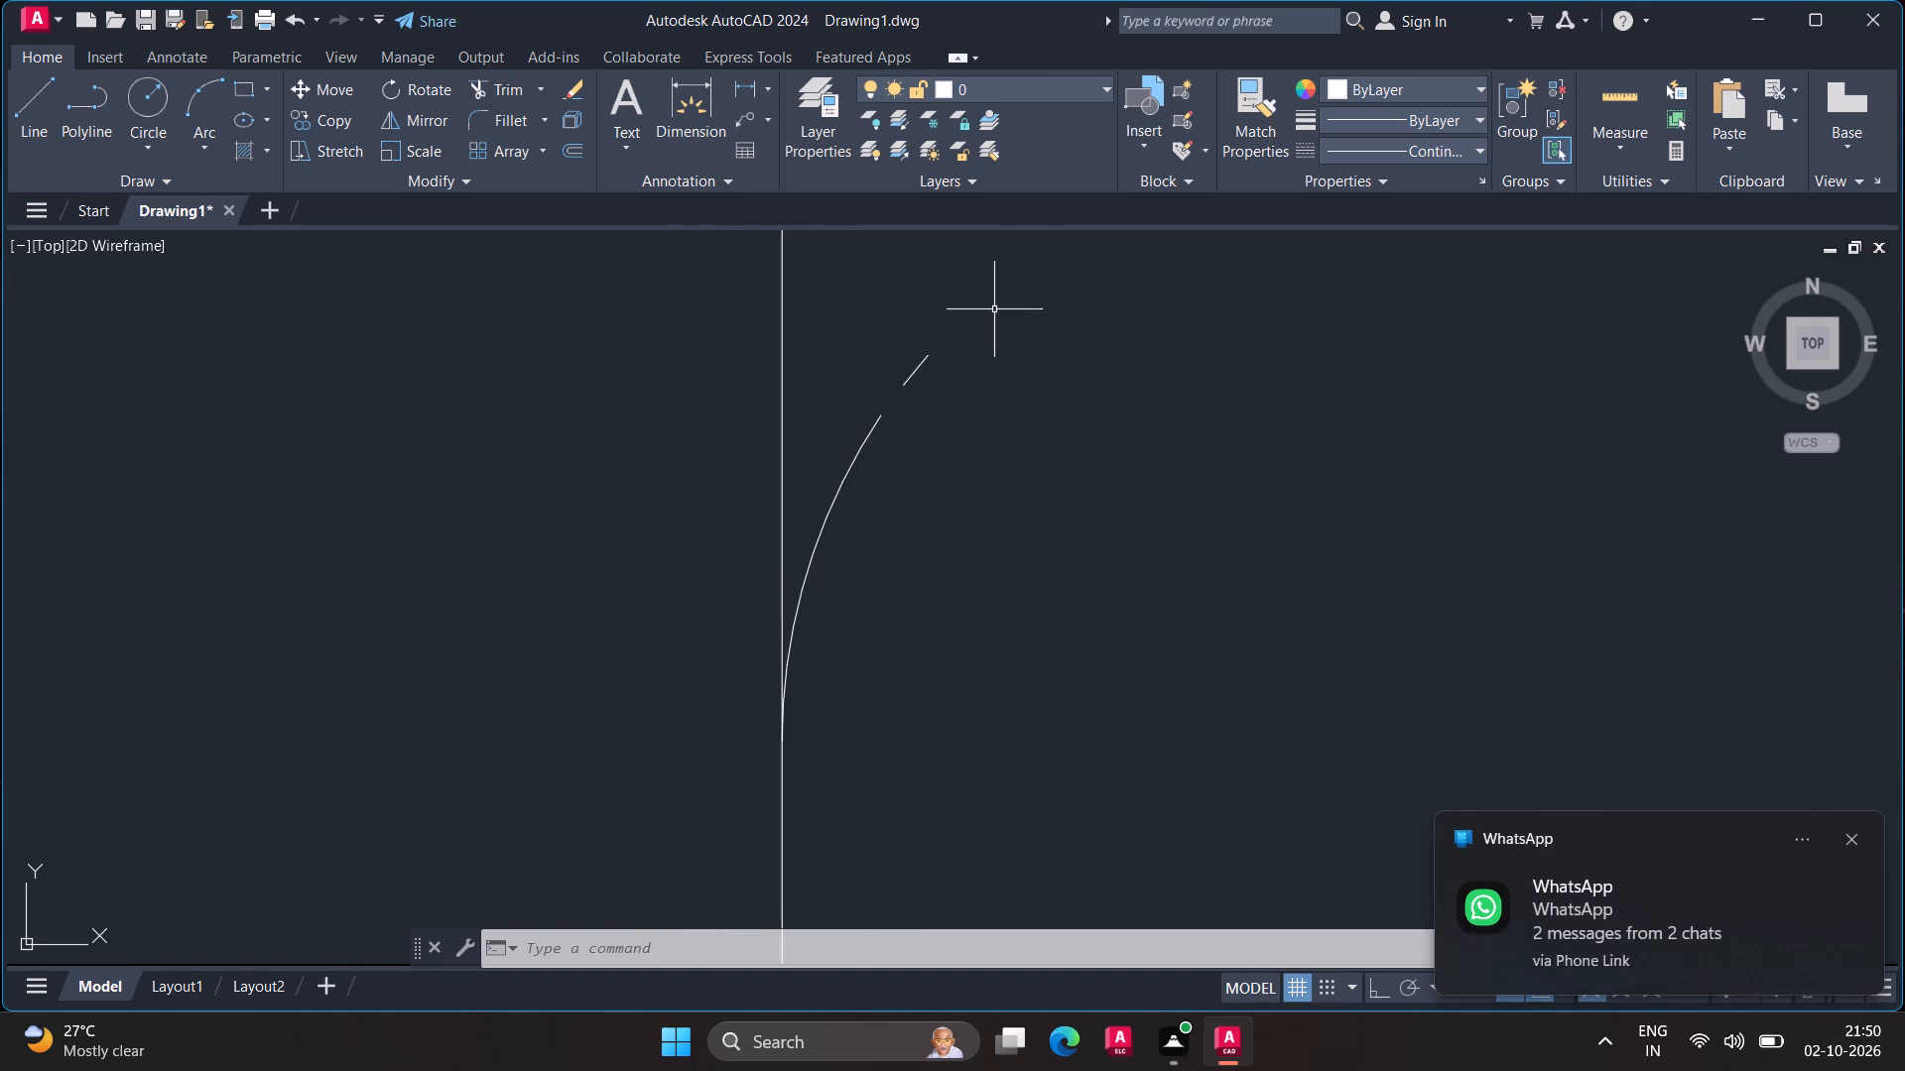
left_click_drag(990, 298, 814, 456)
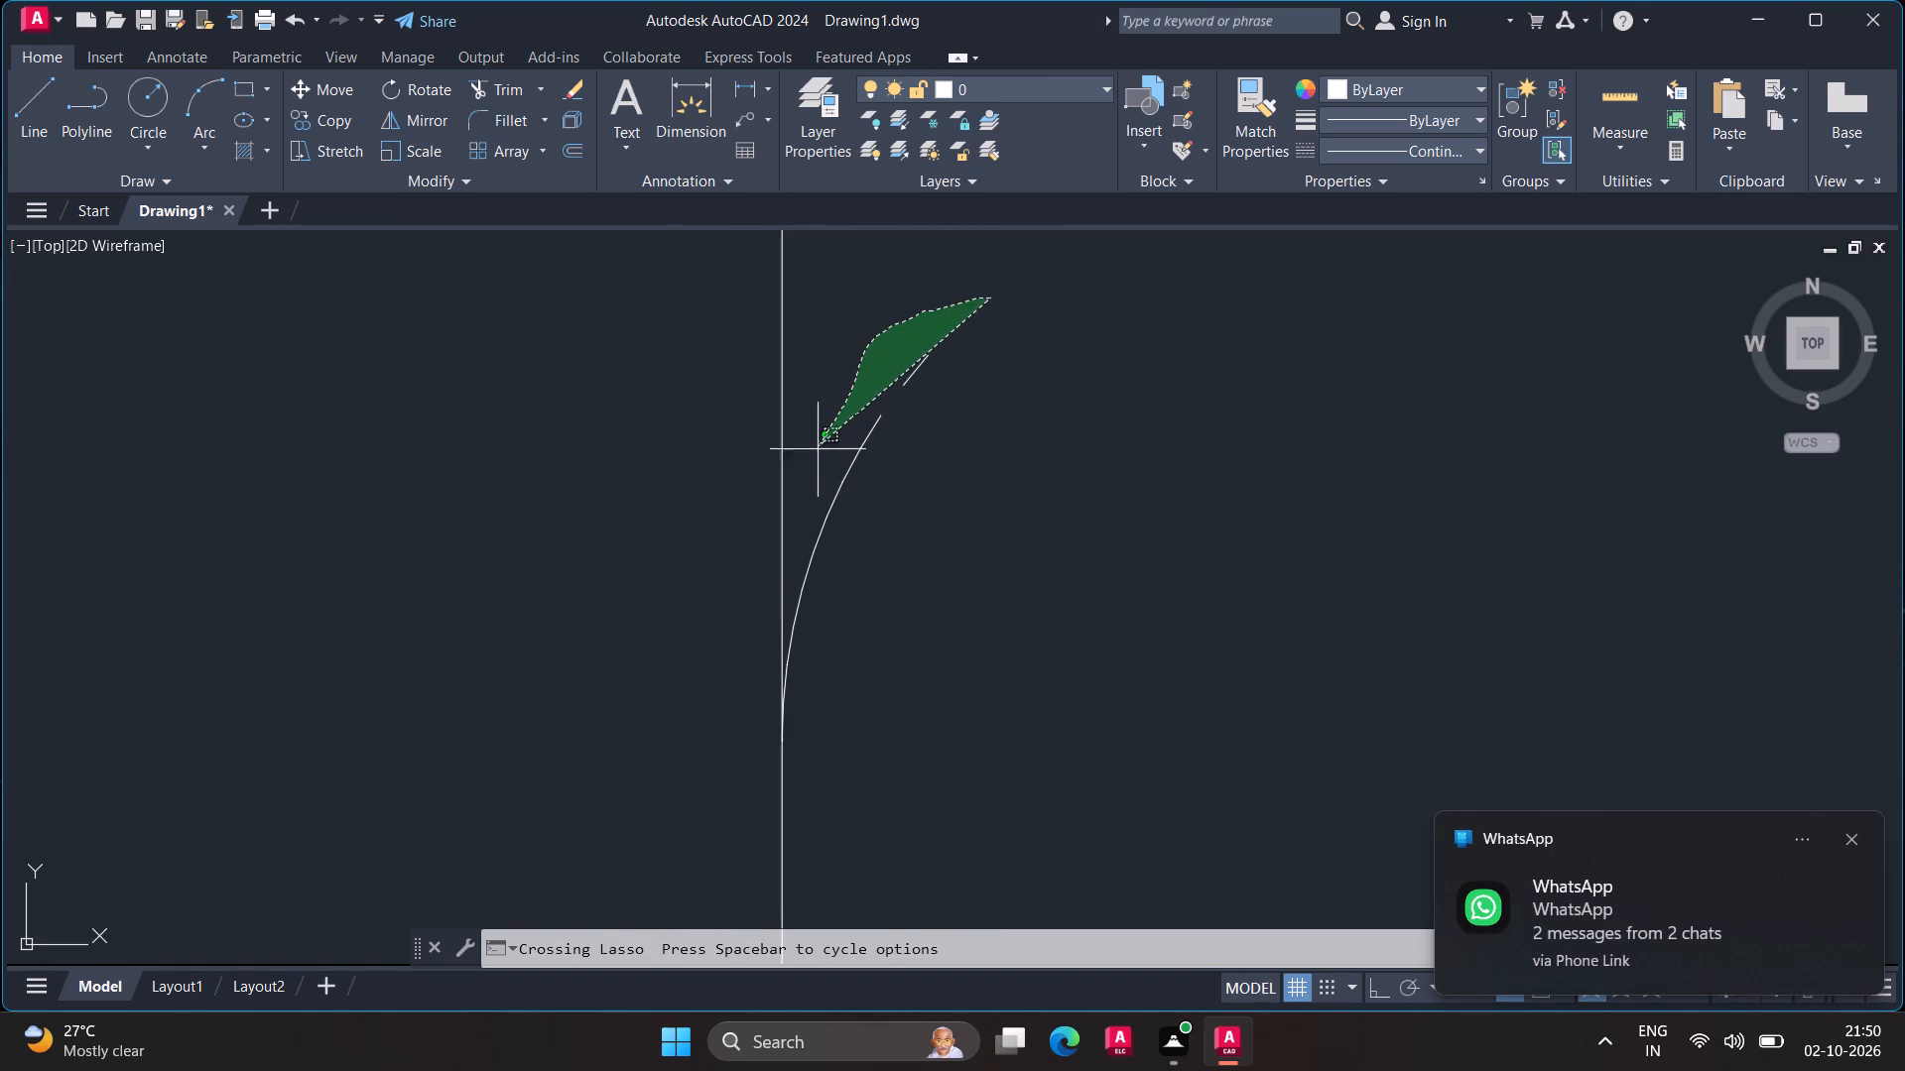
left_click_drag(814, 456, 790, 594)
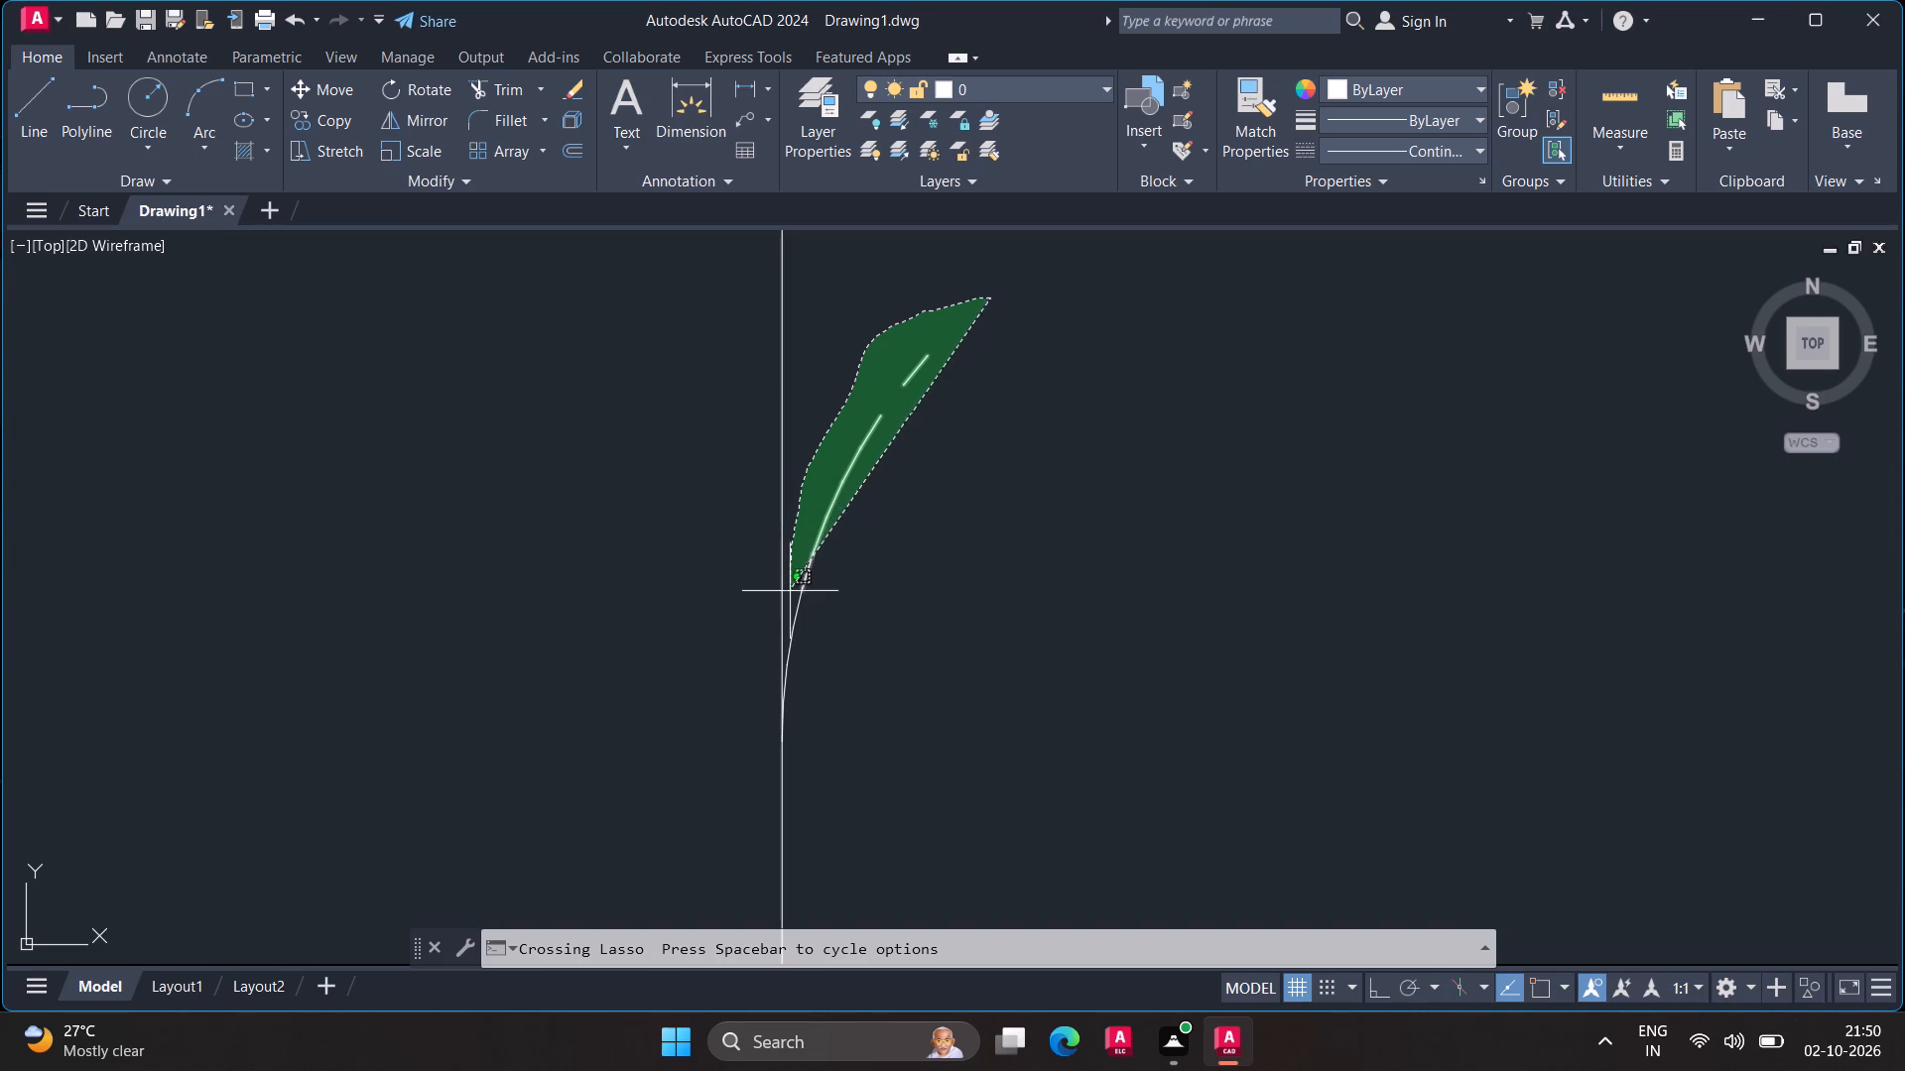
left_click_drag(790, 594, 901, 707)
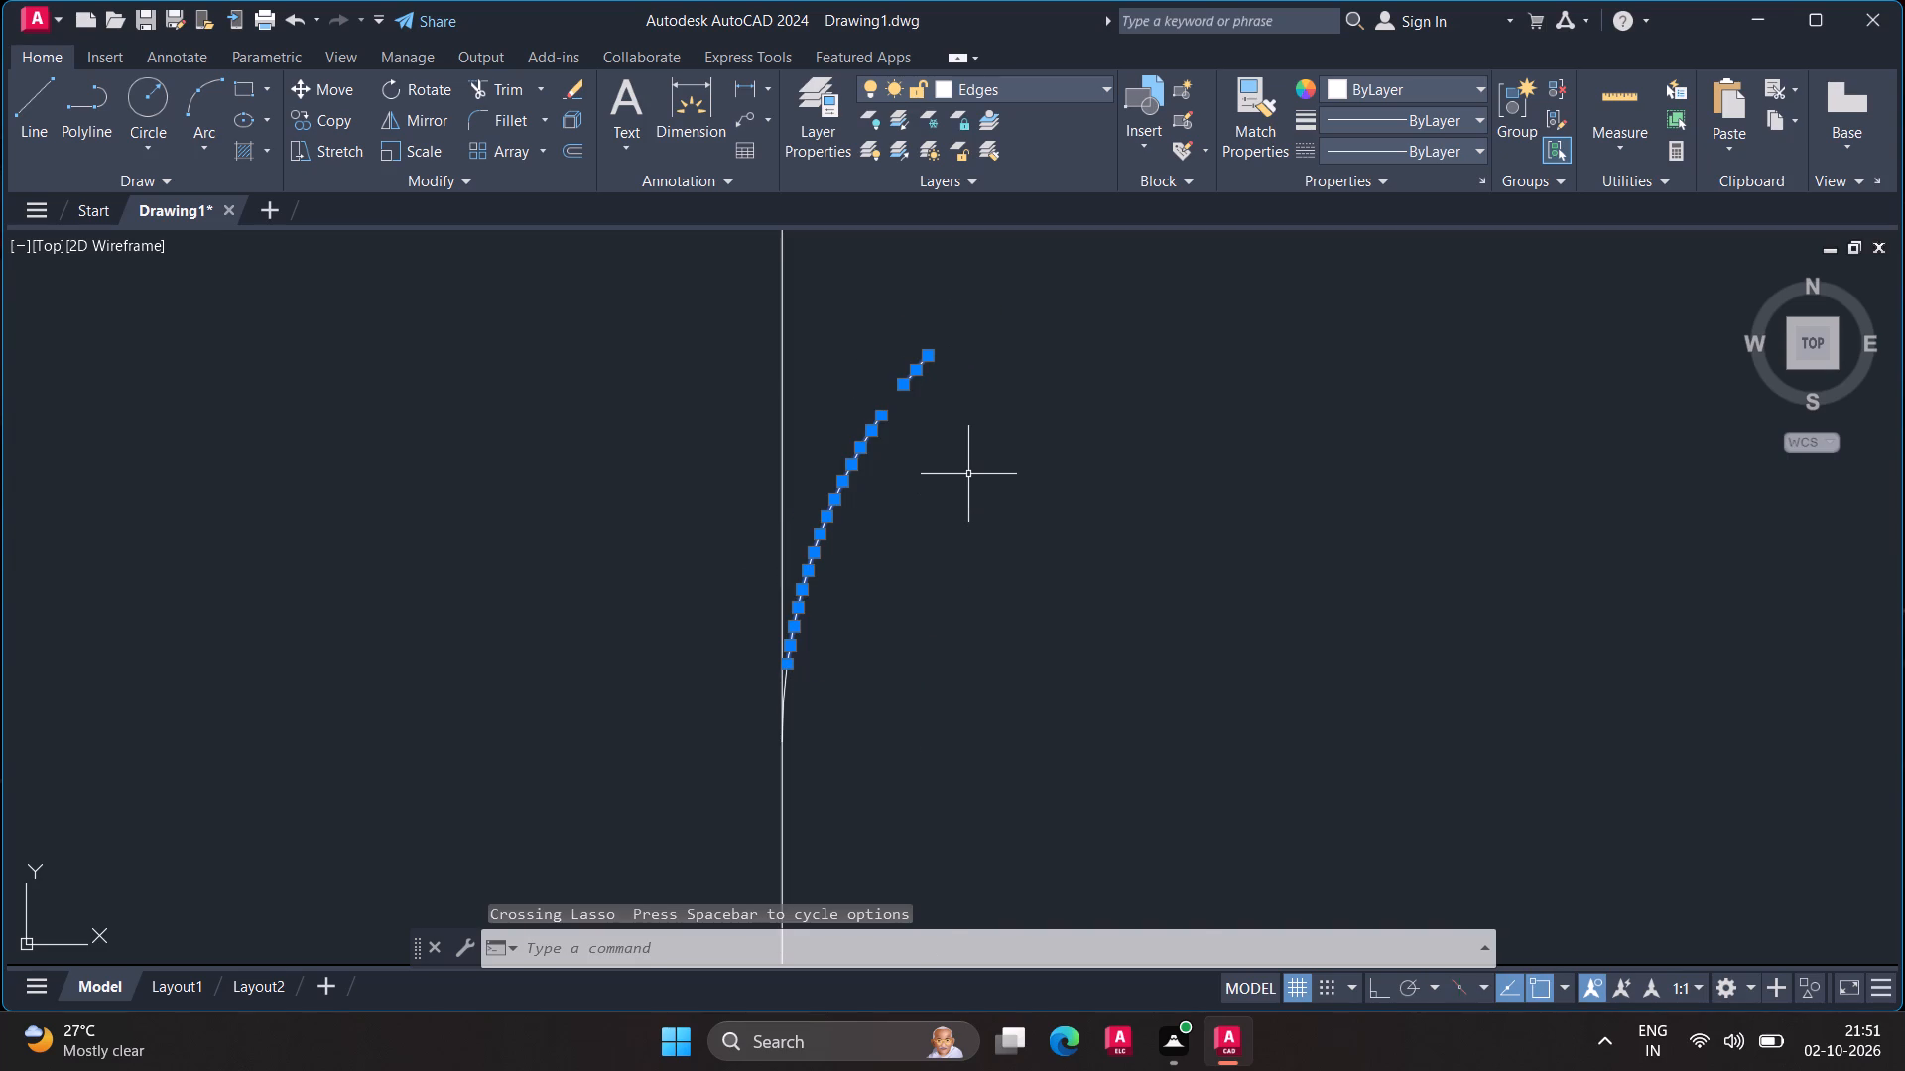
right_click(969, 474)
left_click(1035, 597)
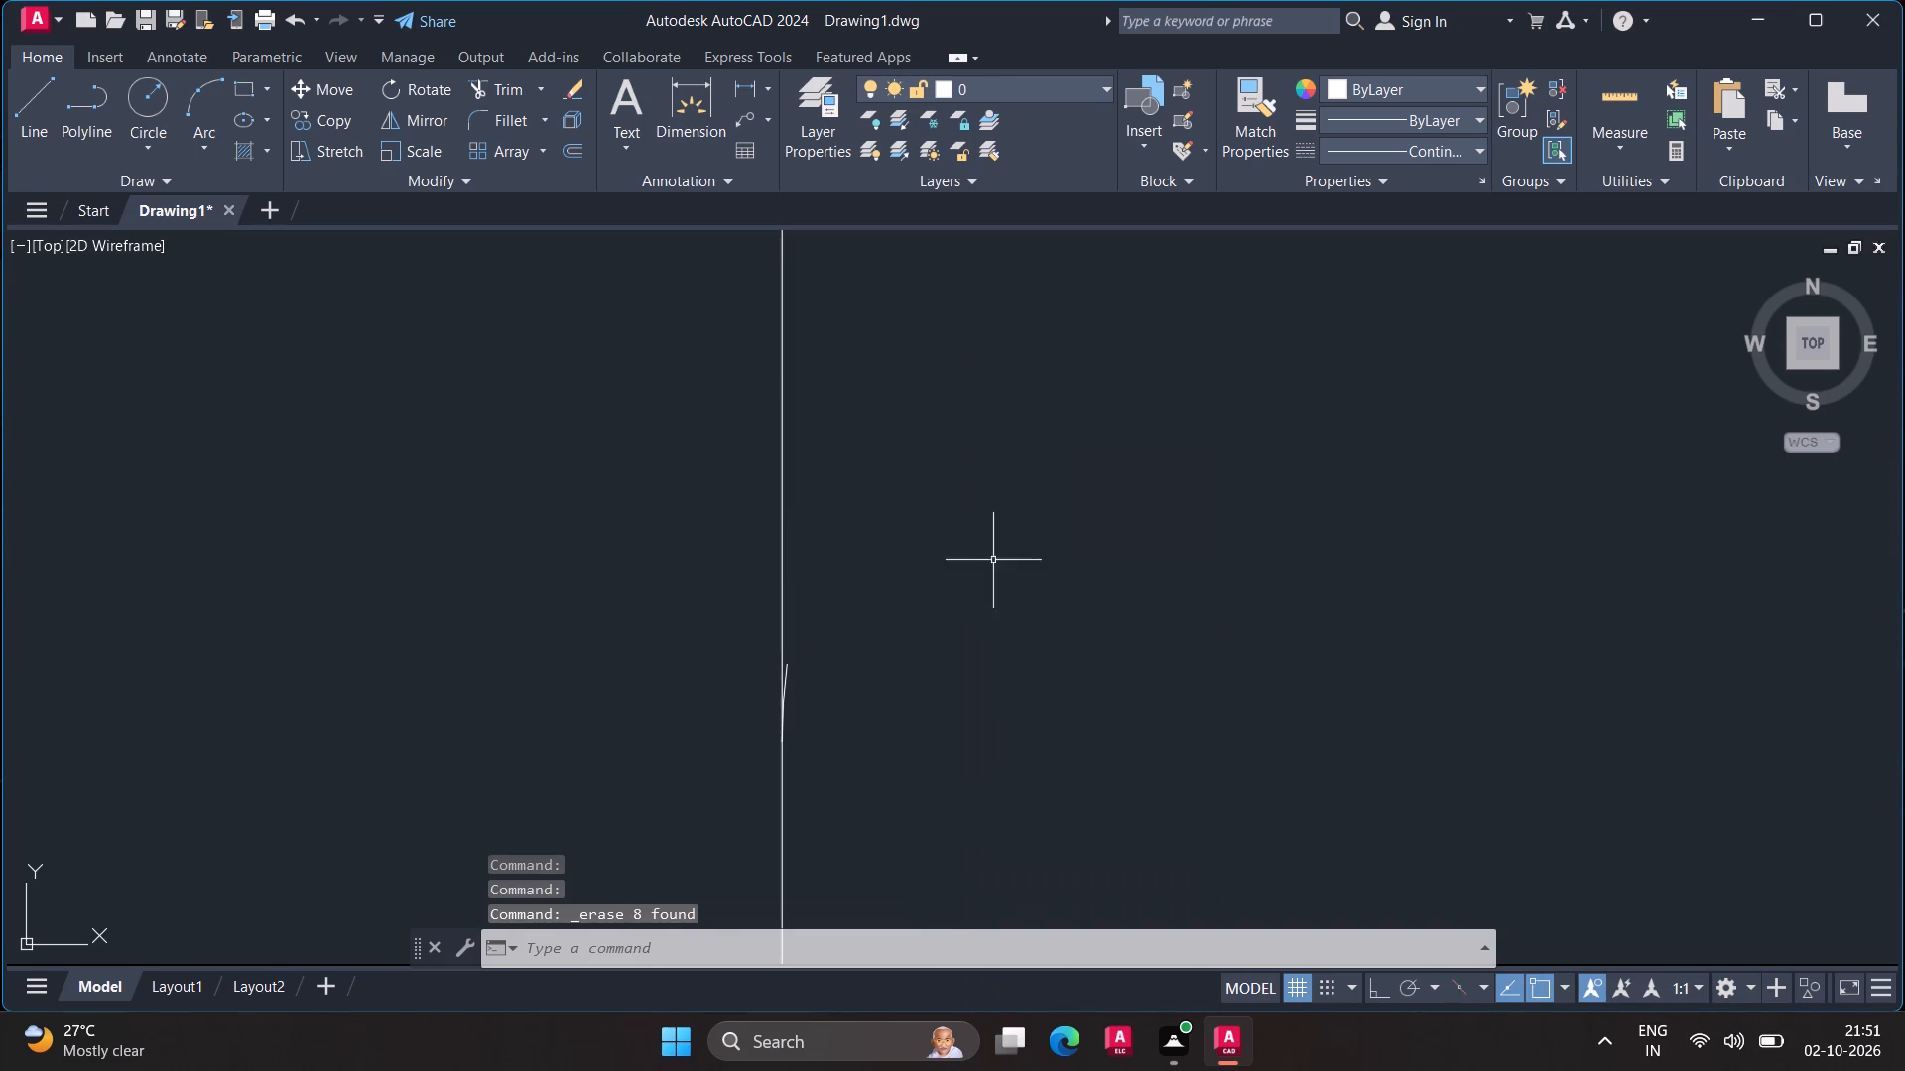
Erase the slanted arc segment left beside the corner unit's vertical edge.
scroll(813, 678, "up", 3)
middle_click_drag(806, 682, 979, 561)
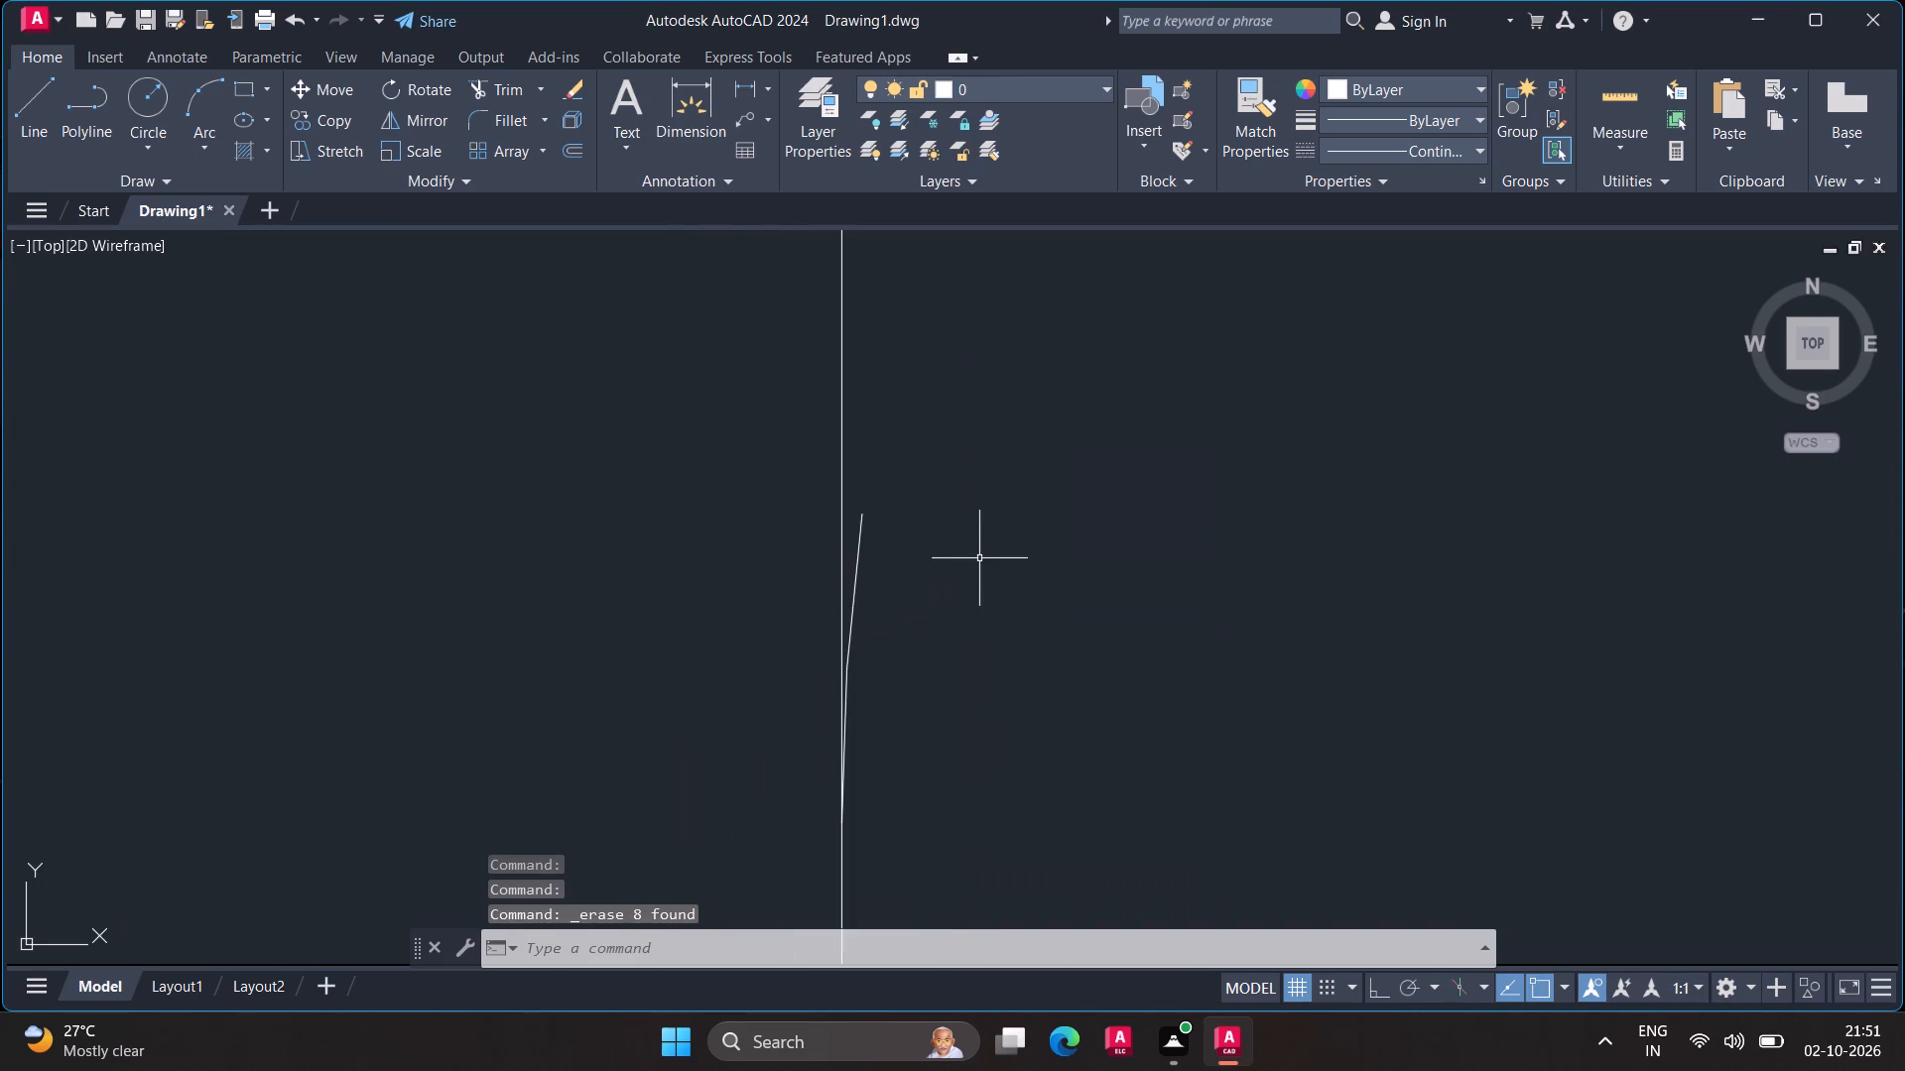
scroll(969, 558, "up", 3)
middle_click_drag(678, 573, 1043, 489)
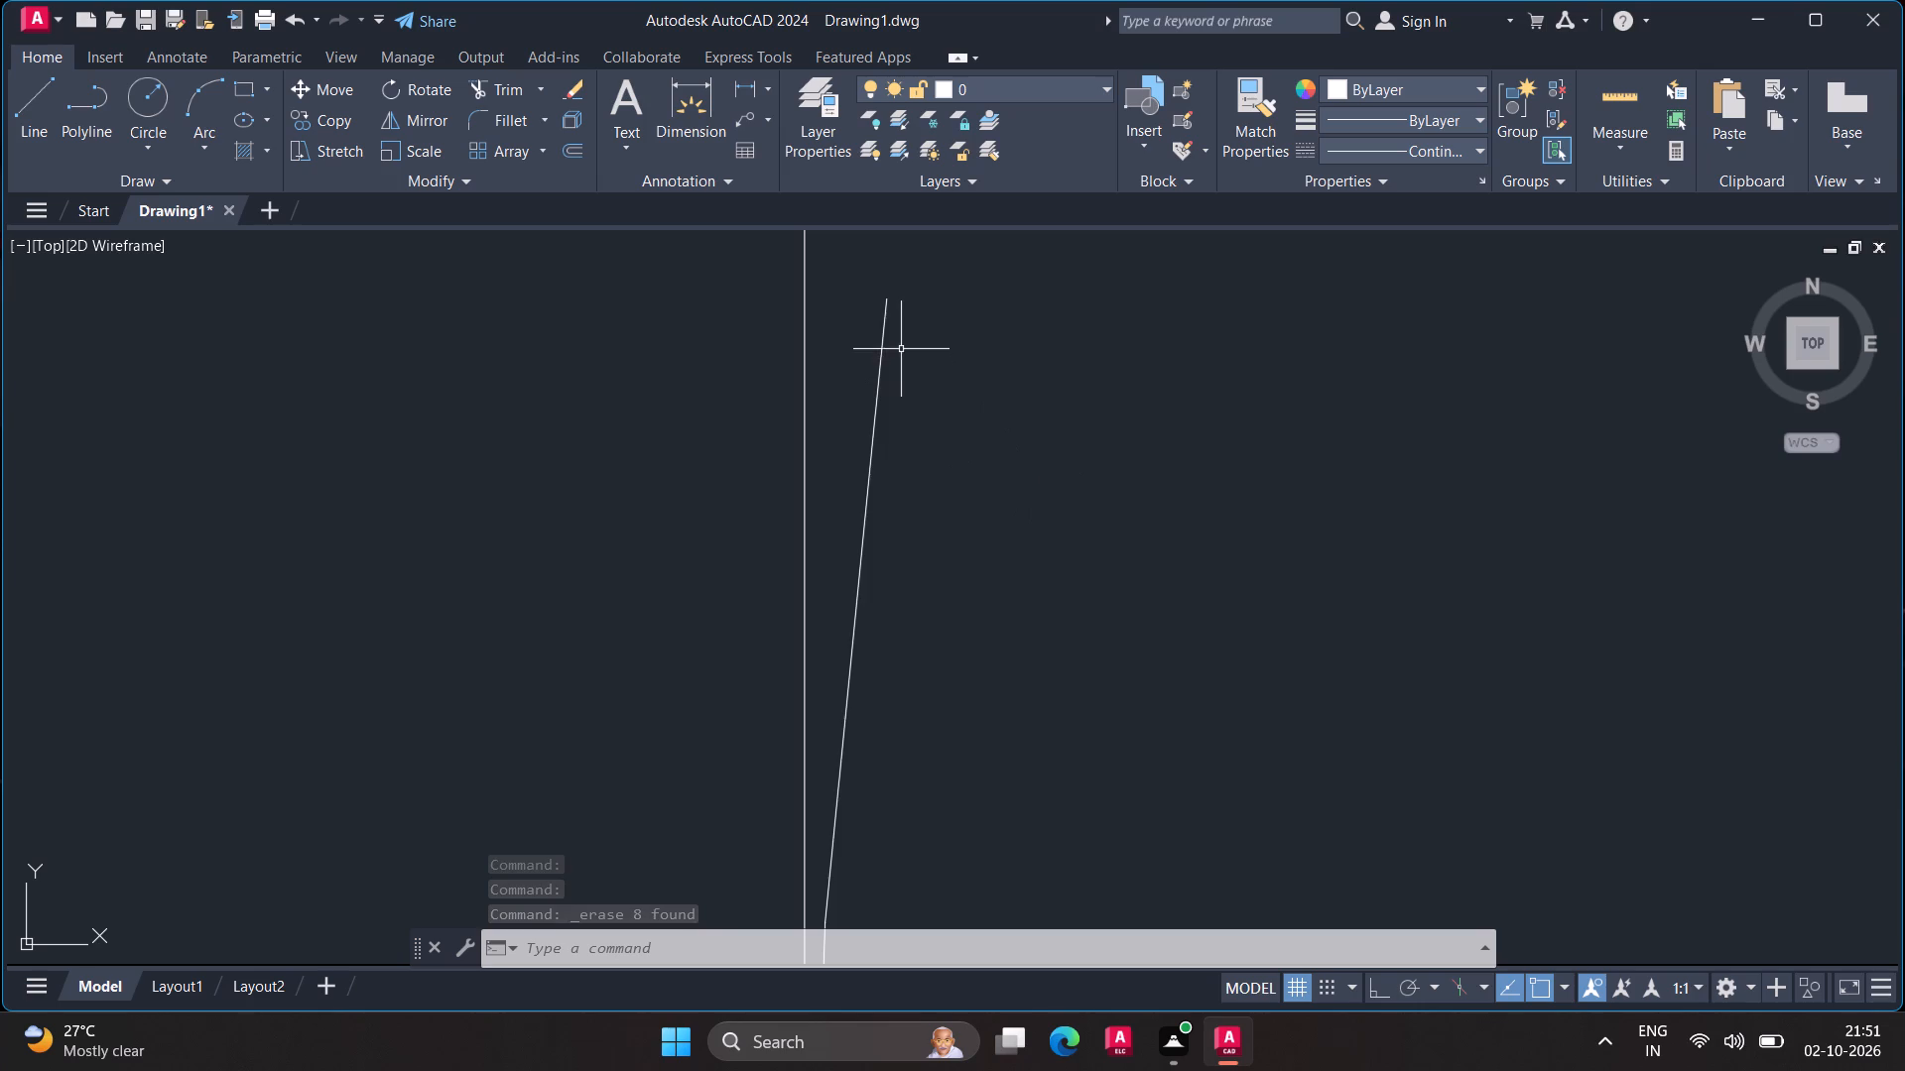
left_click_drag(883, 281, 826, 532)
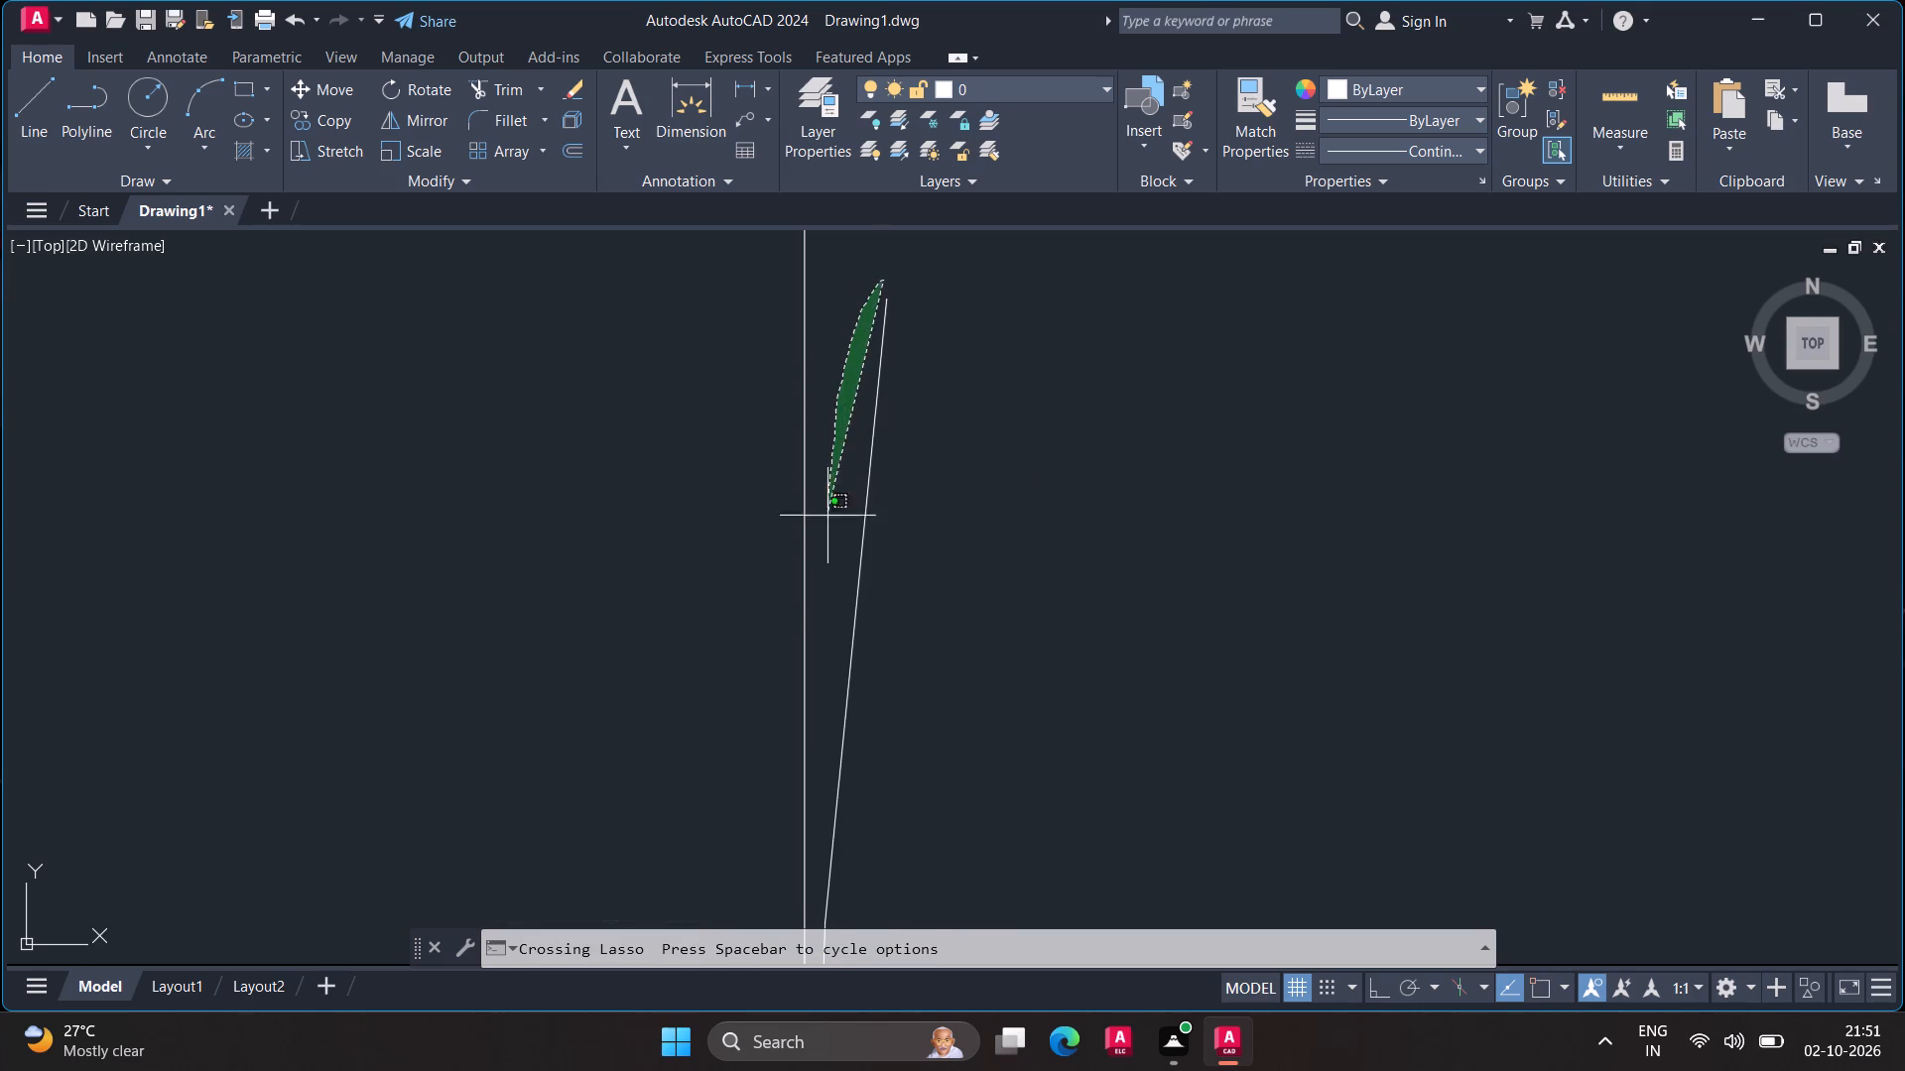
left_click_drag(826, 532, 1020, 726)
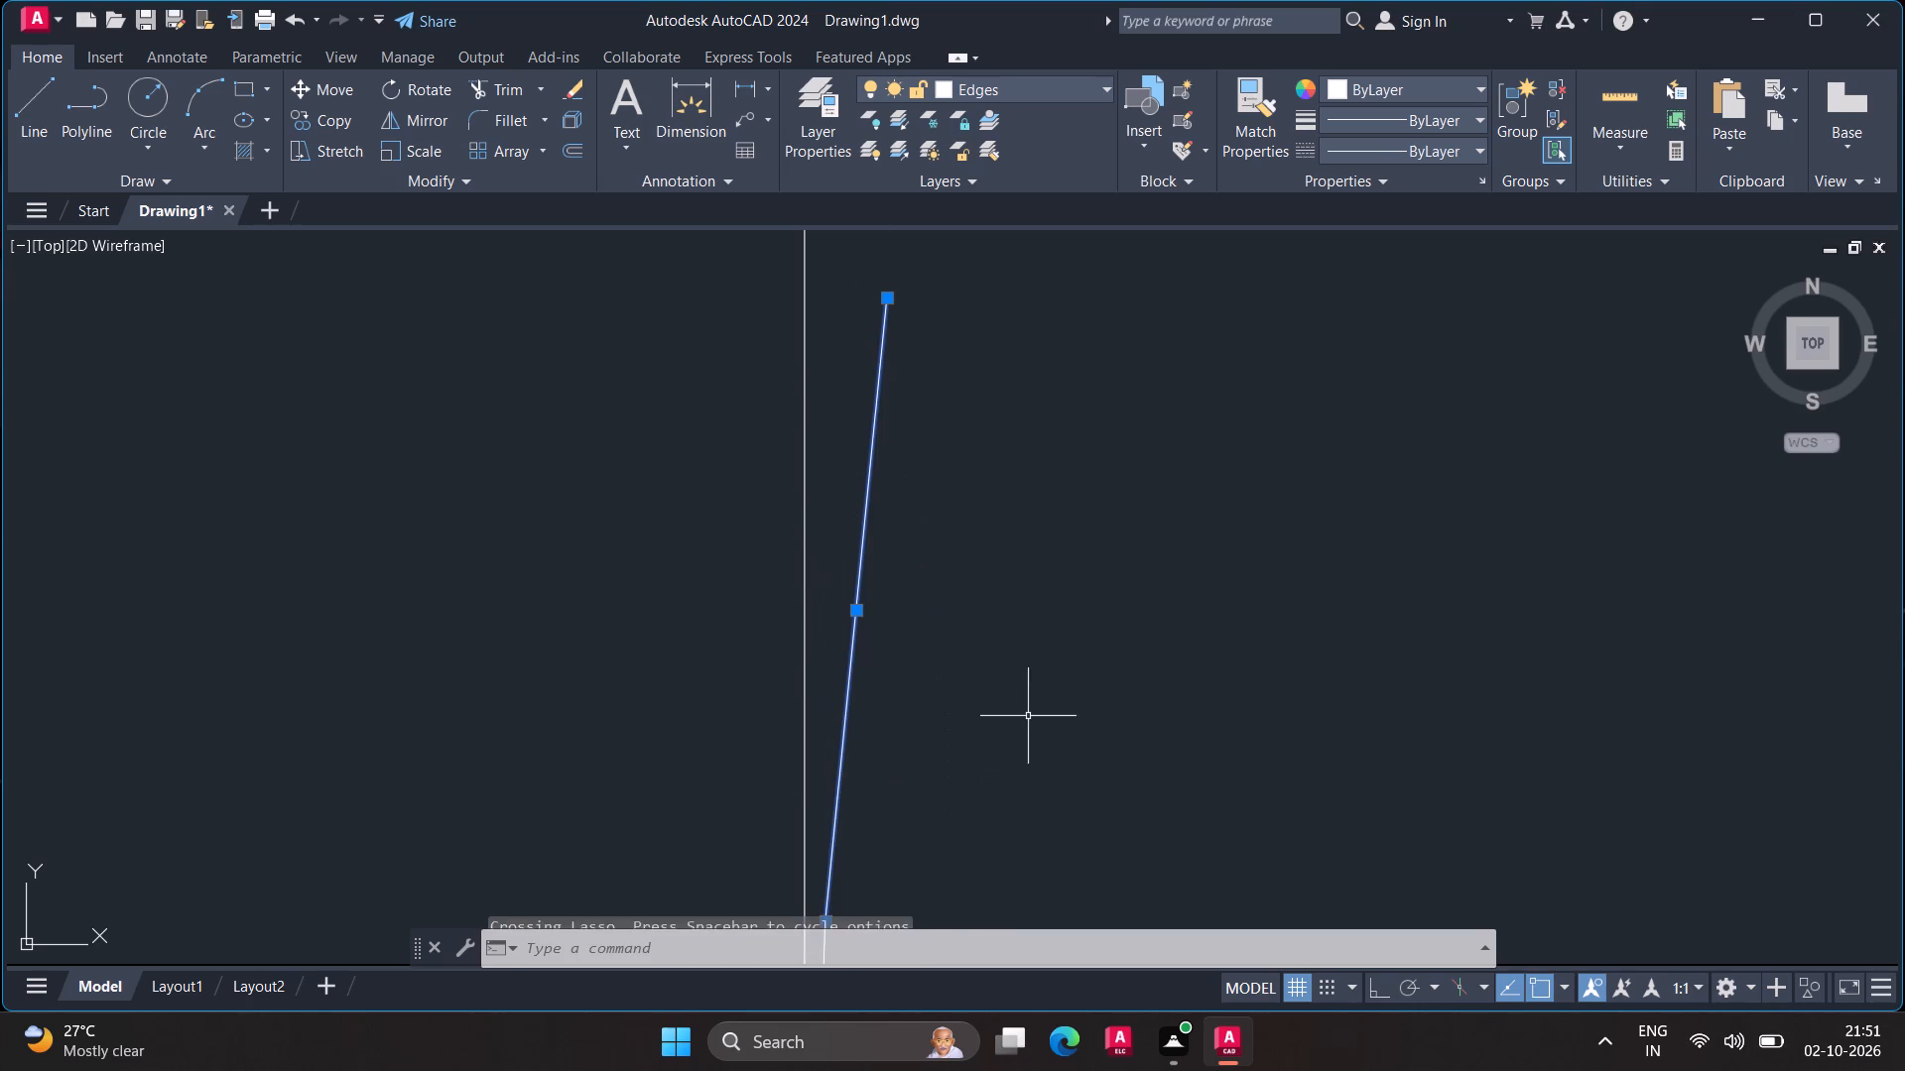
right_click(1014, 677)
left_click(1064, 221)
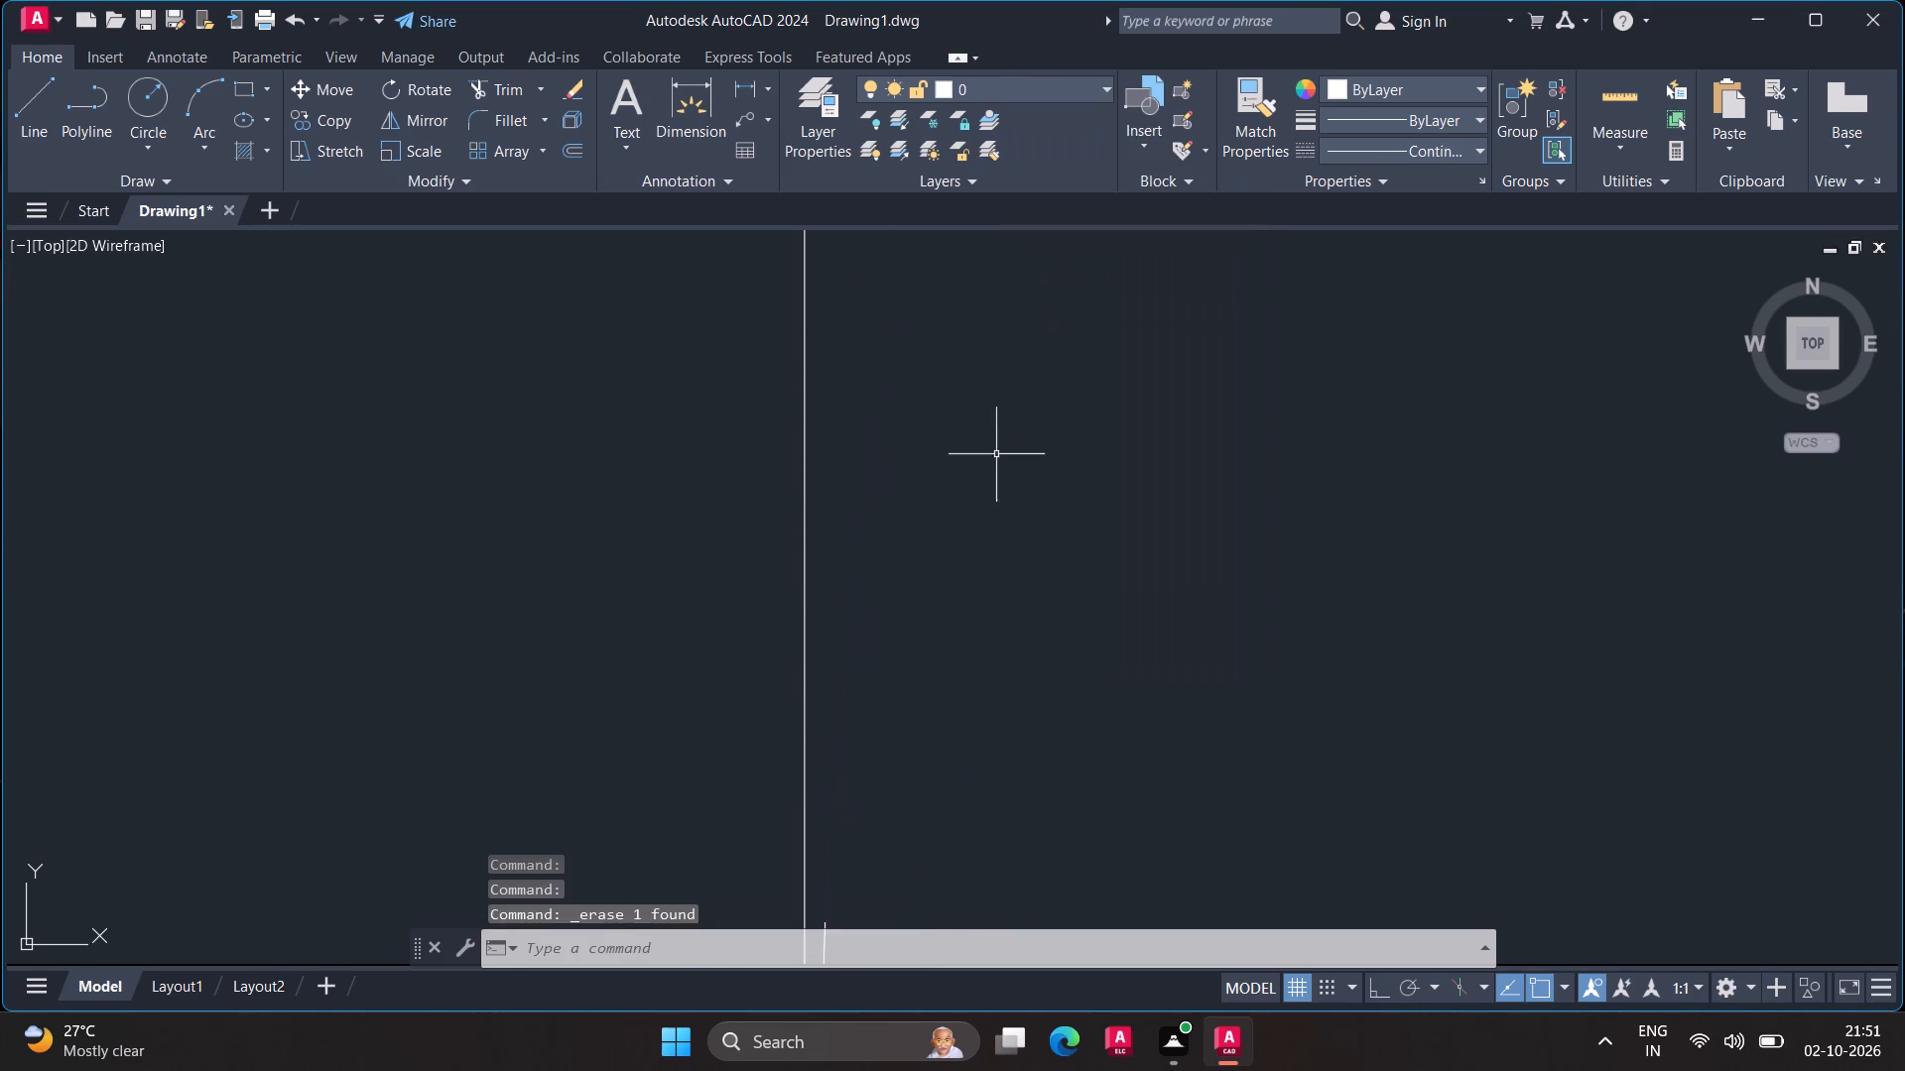
Erase the last nearly vertical arc segment touching the corner unit's vertical edge.
scroll(995, 470, "down", 3)
middle_click_drag(976, 617, 963, 450)
scroll(943, 412, "up", 2)
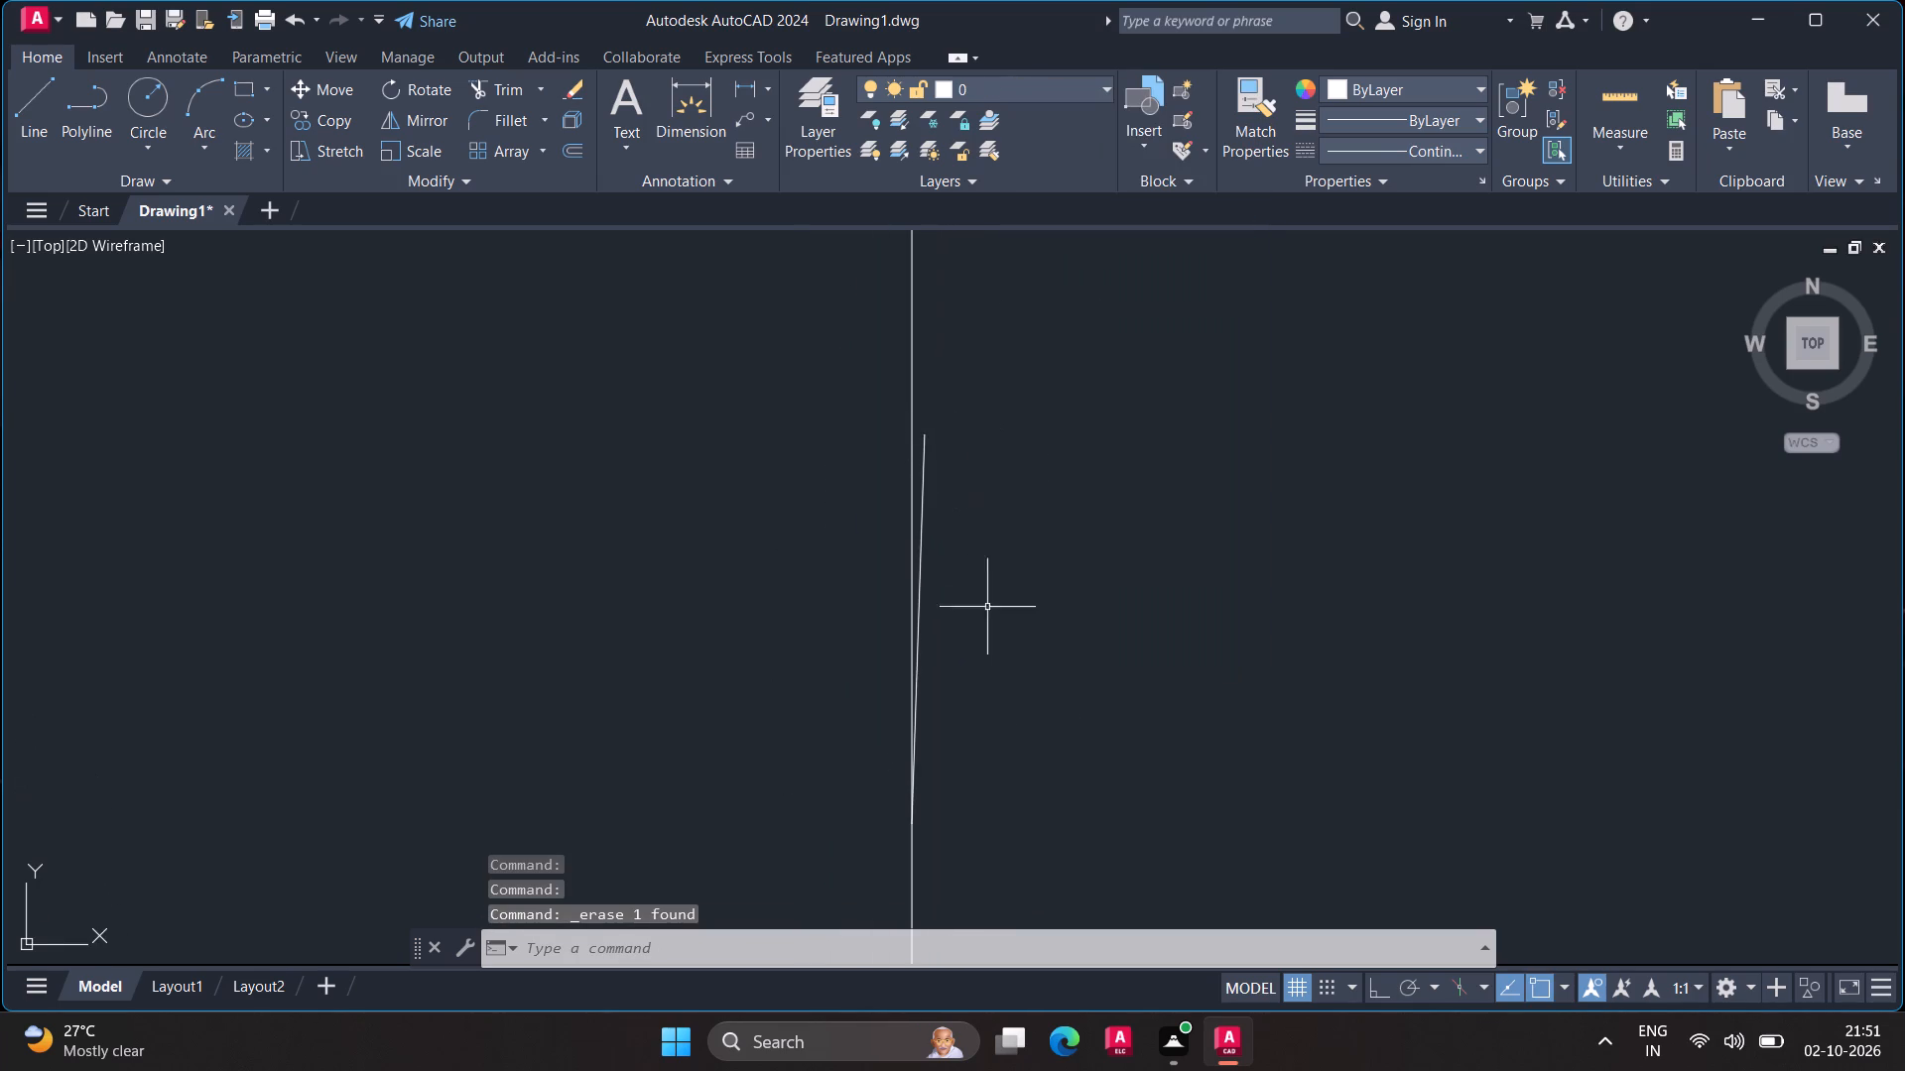
middle_click_drag(989, 625, 981, 517)
scroll(973, 507, "up", 2)
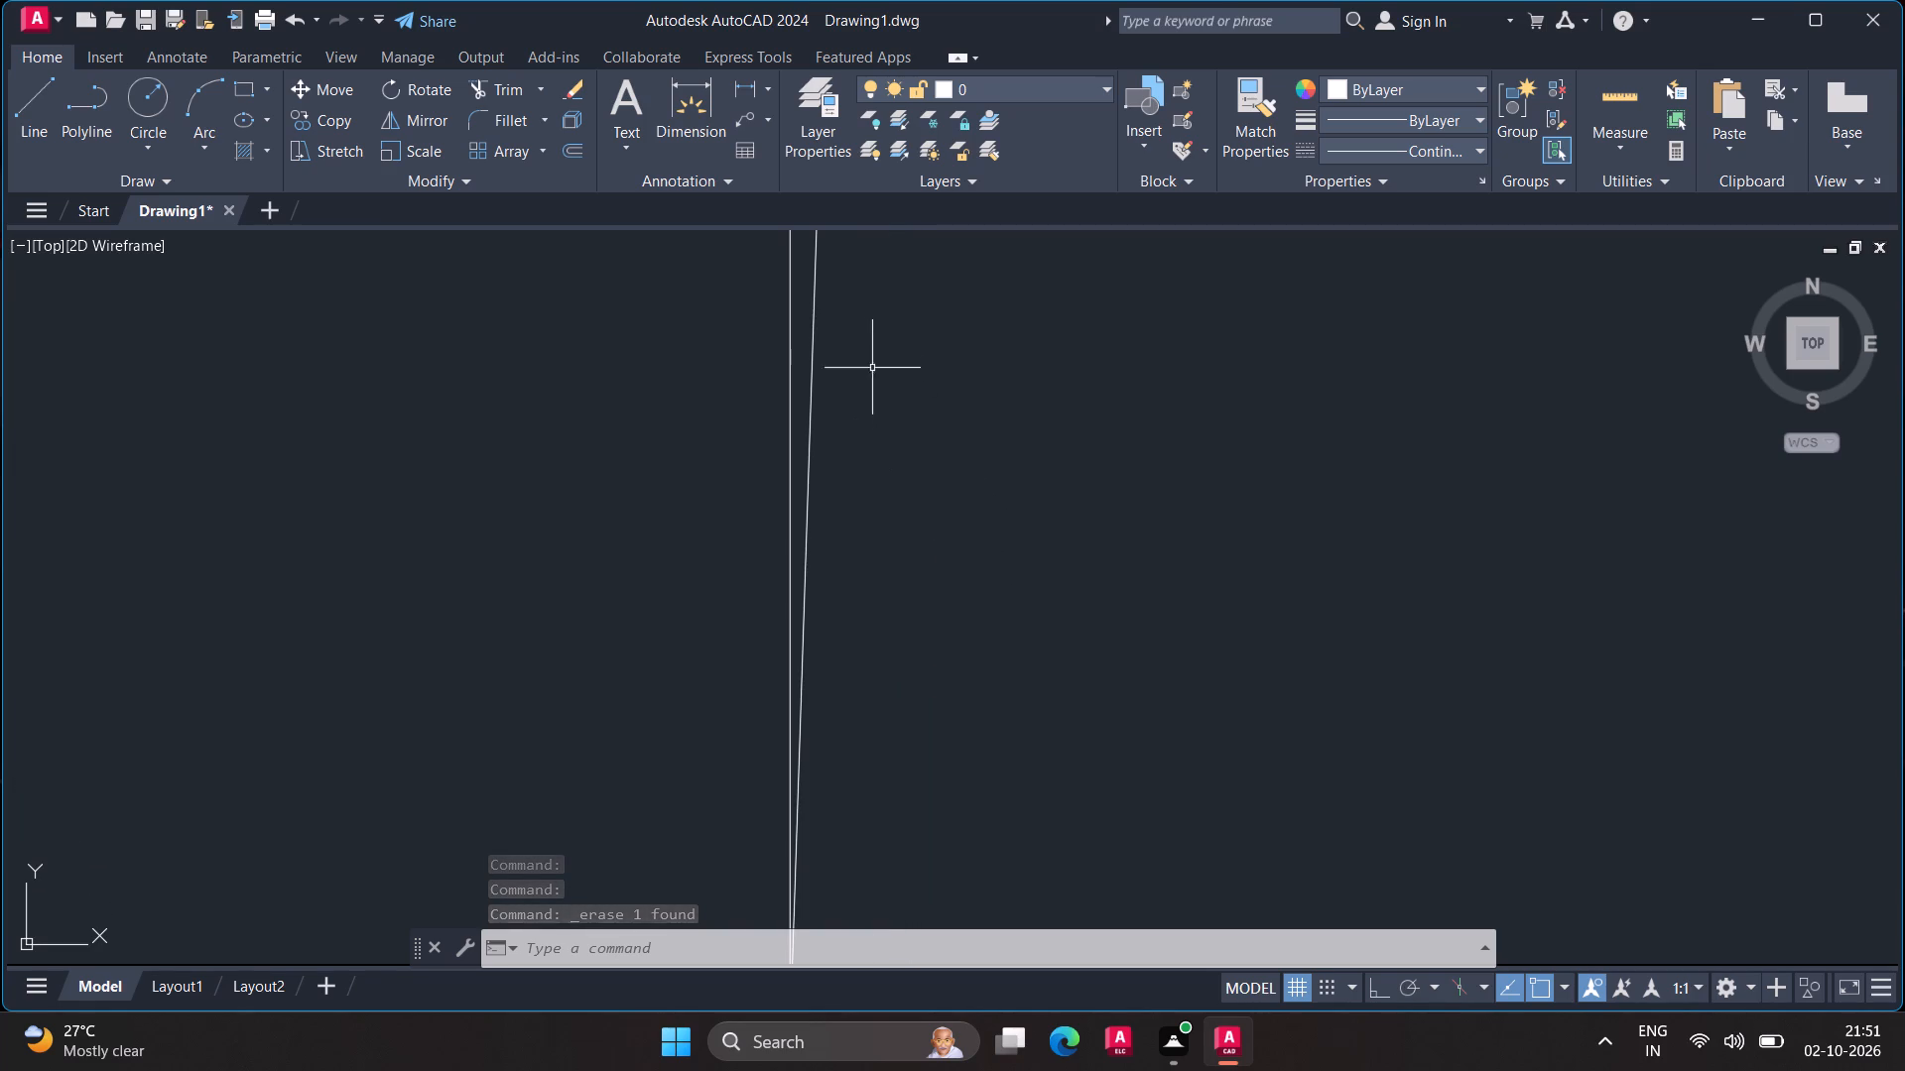
left_click_drag(884, 328, 806, 322)
right_click(806, 323)
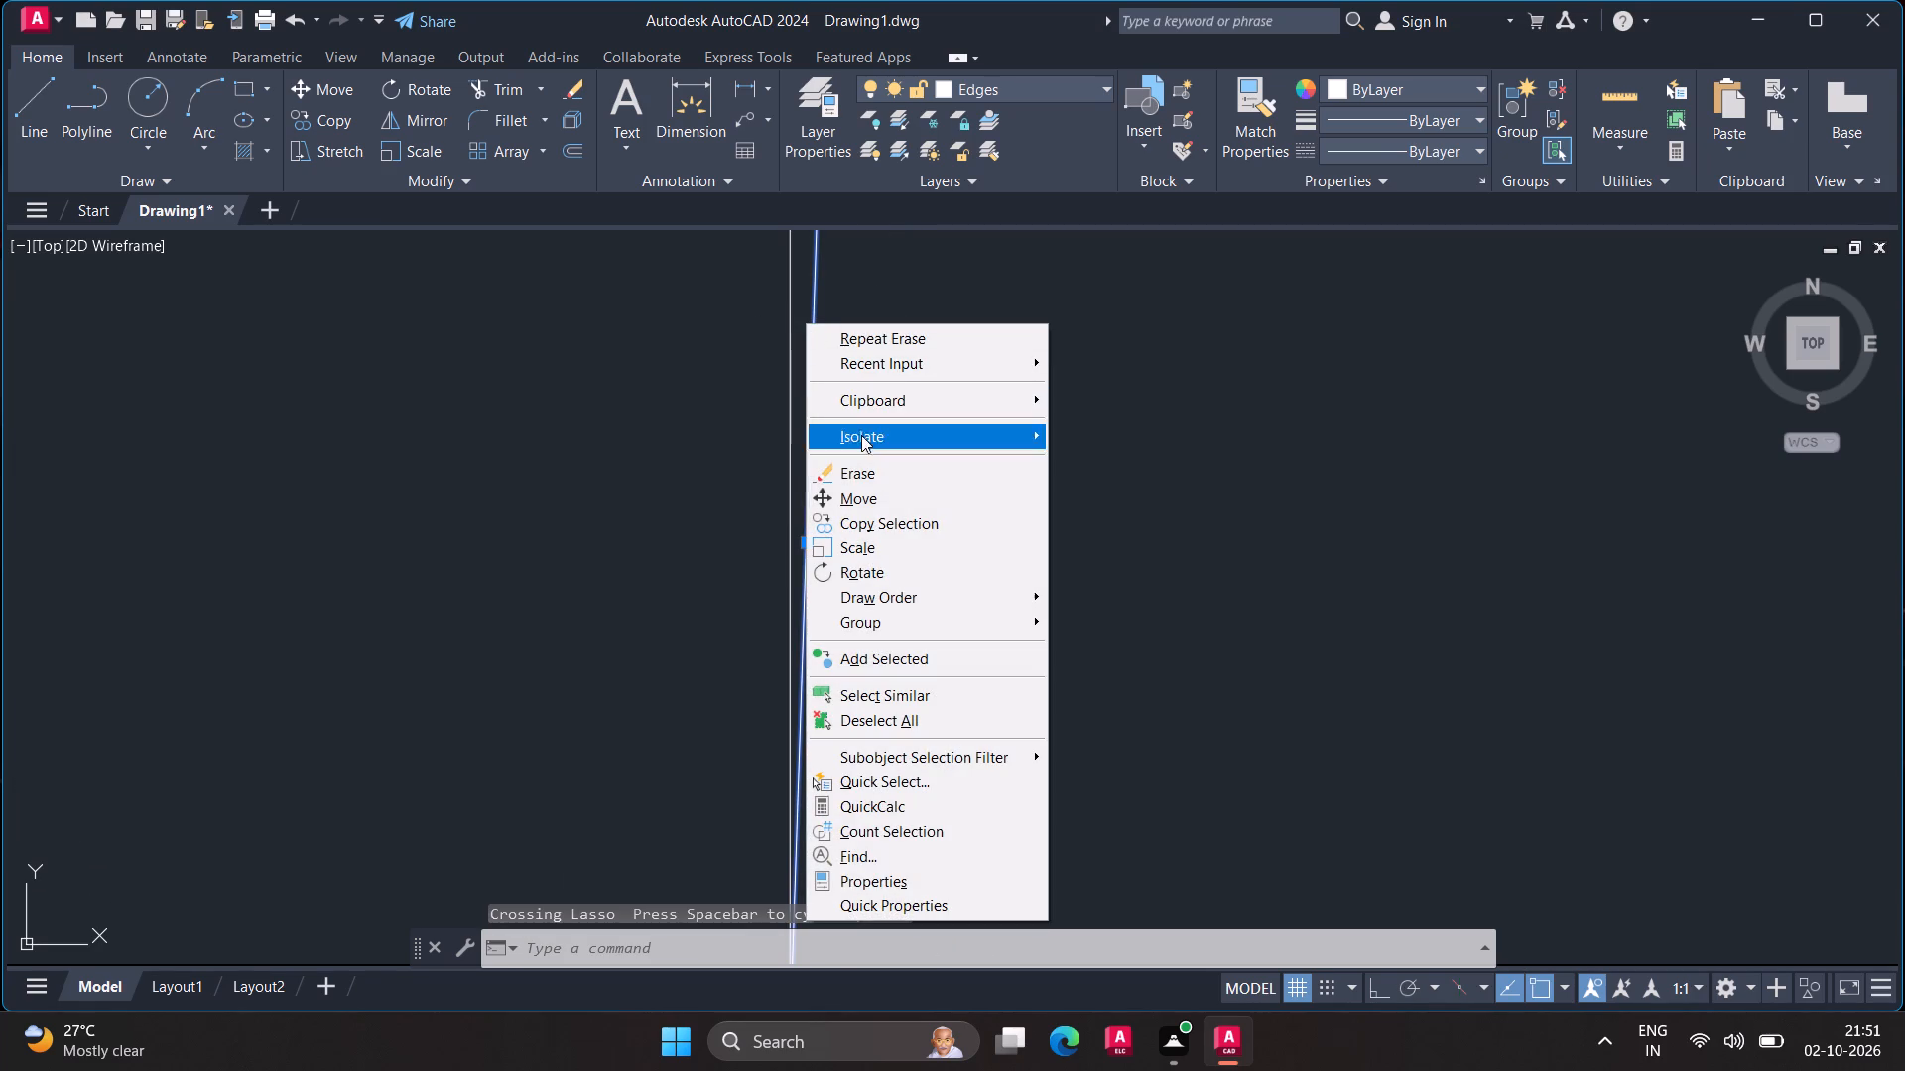
left_click(867, 473)
Erase the dashed line running through the sink and the neighbouring appliance.
scroll(888, 603, "down", 4)
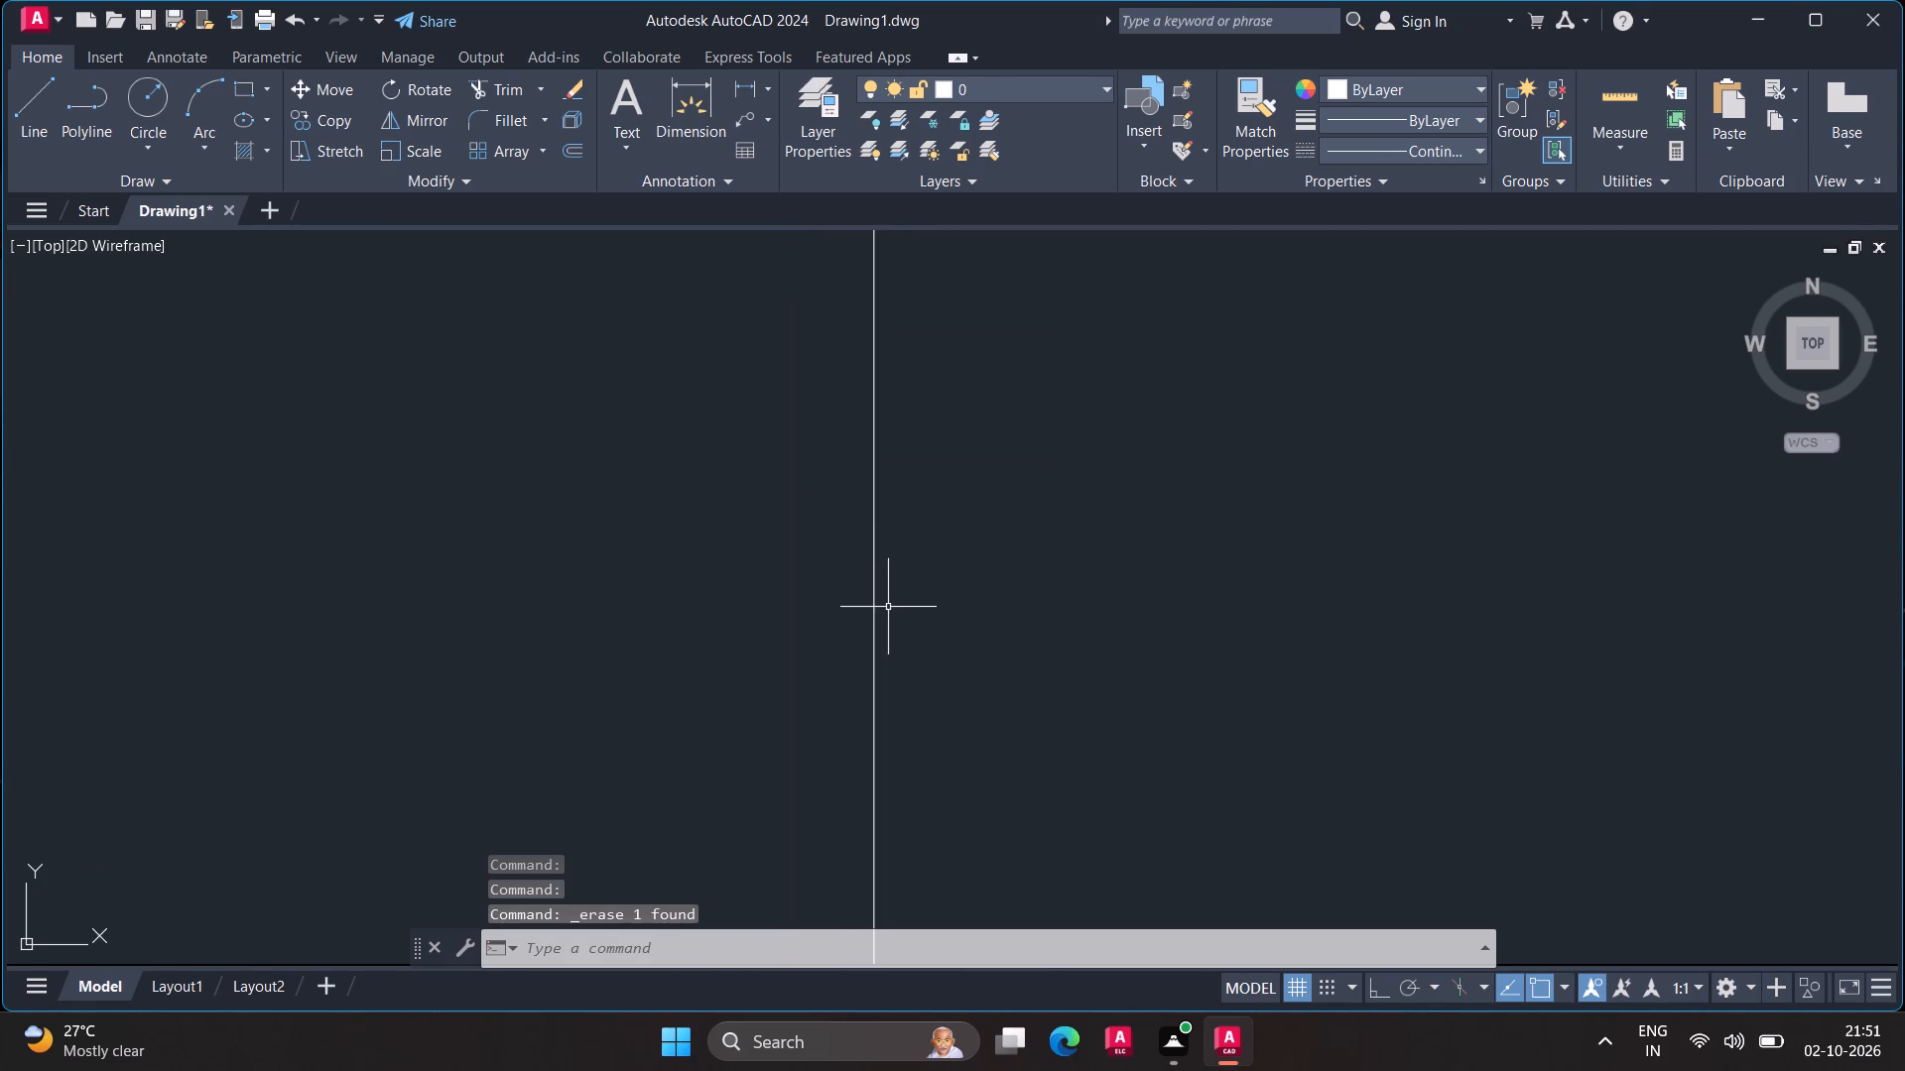
scroll(918, 869, "down", 9)
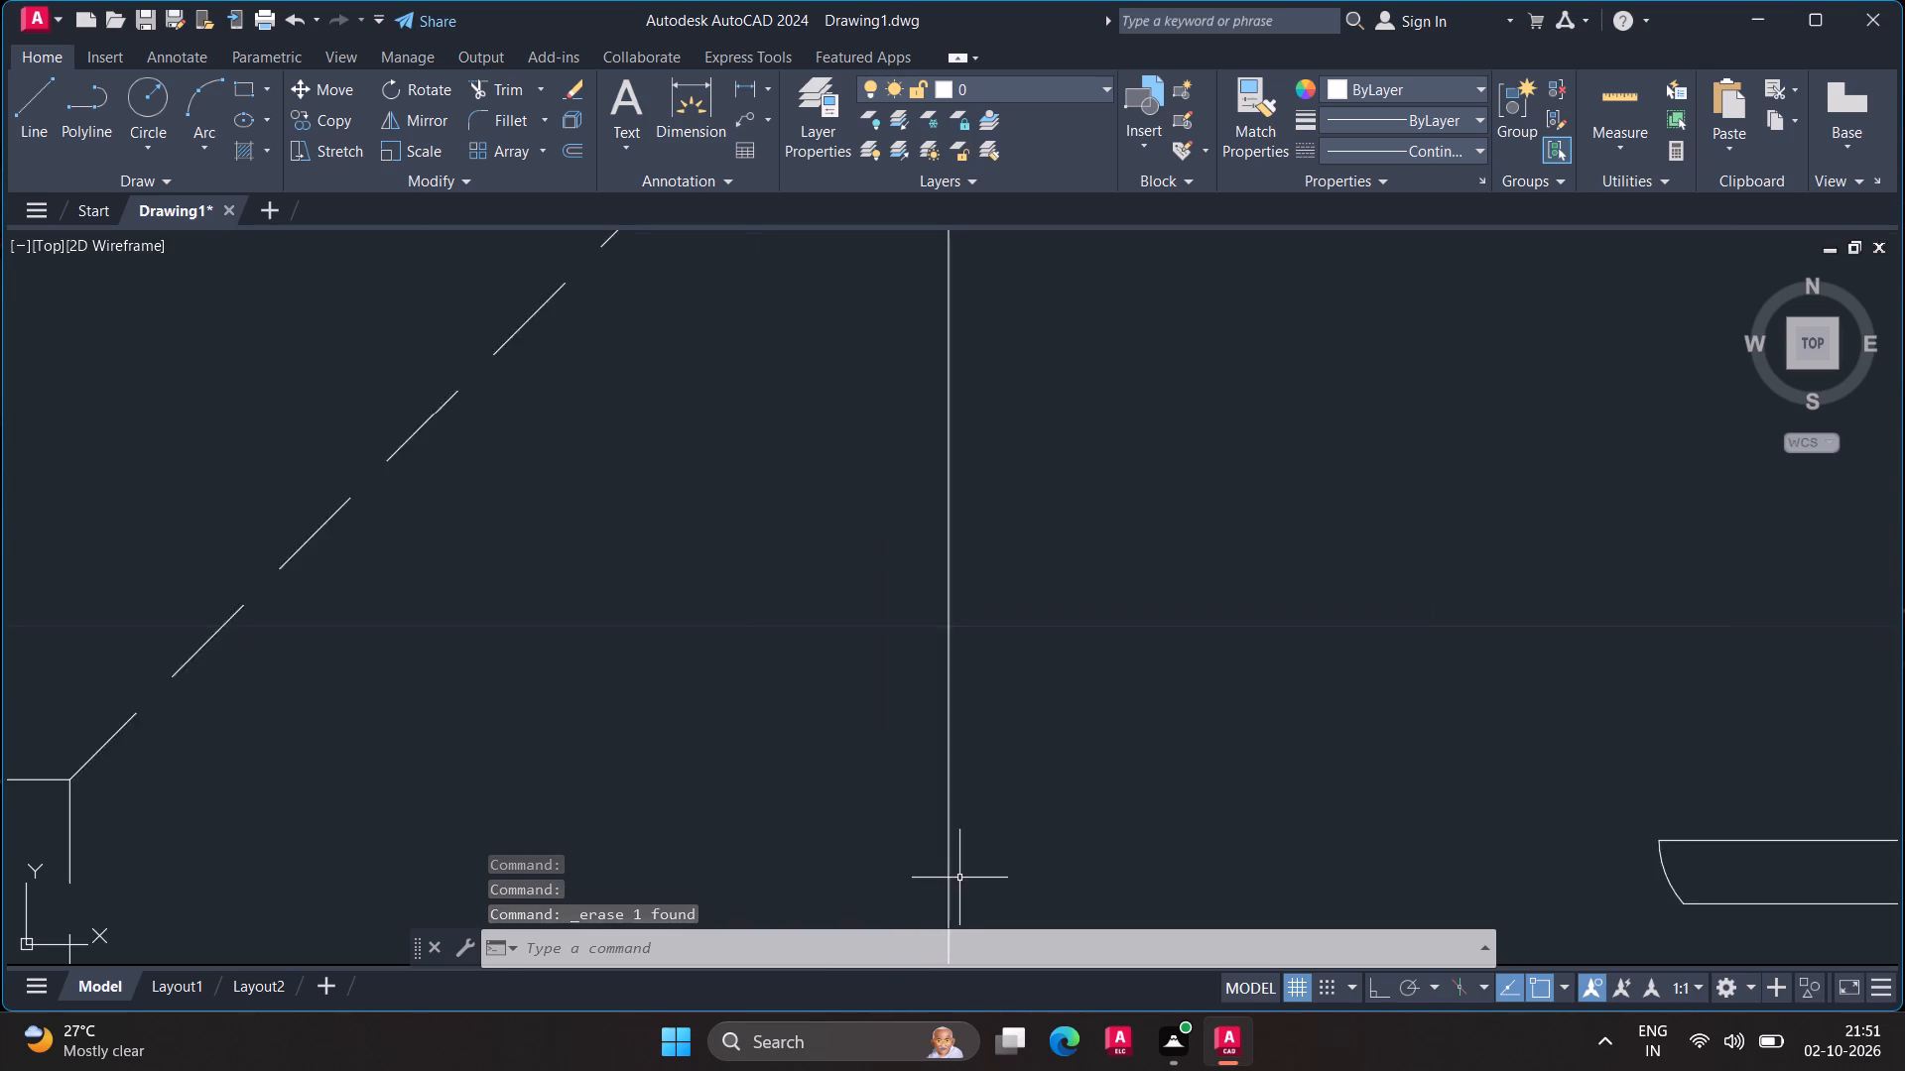
scroll(962, 879, "down", 3)
middle_click_drag(999, 856, 965, 644)
scroll(964, 641, "down", 1)
scroll(1014, 722, "down", 1)
middle_click_drag(1021, 739, 996, 683)
scroll(980, 661, "down", 1)
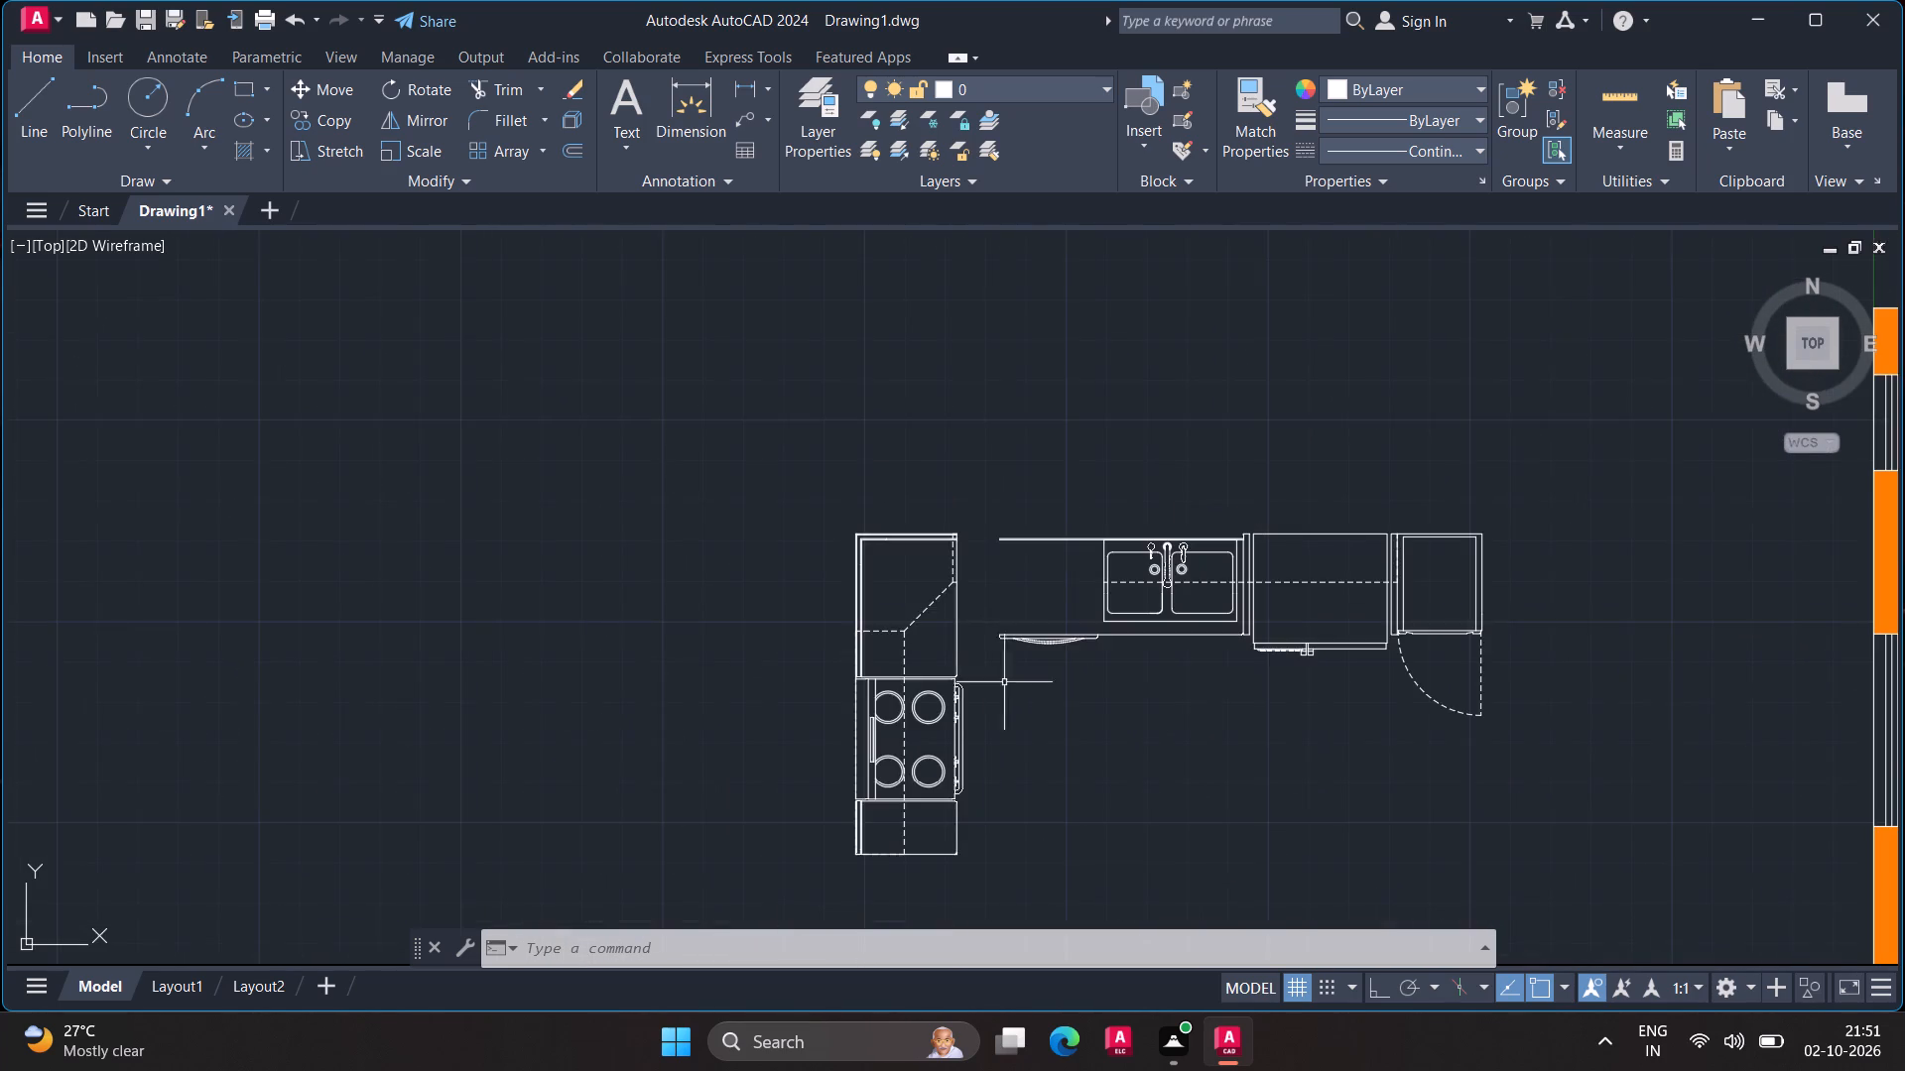
scroll(1036, 718, "down", 1)
middle_click_drag(1036, 721, 955, 690)
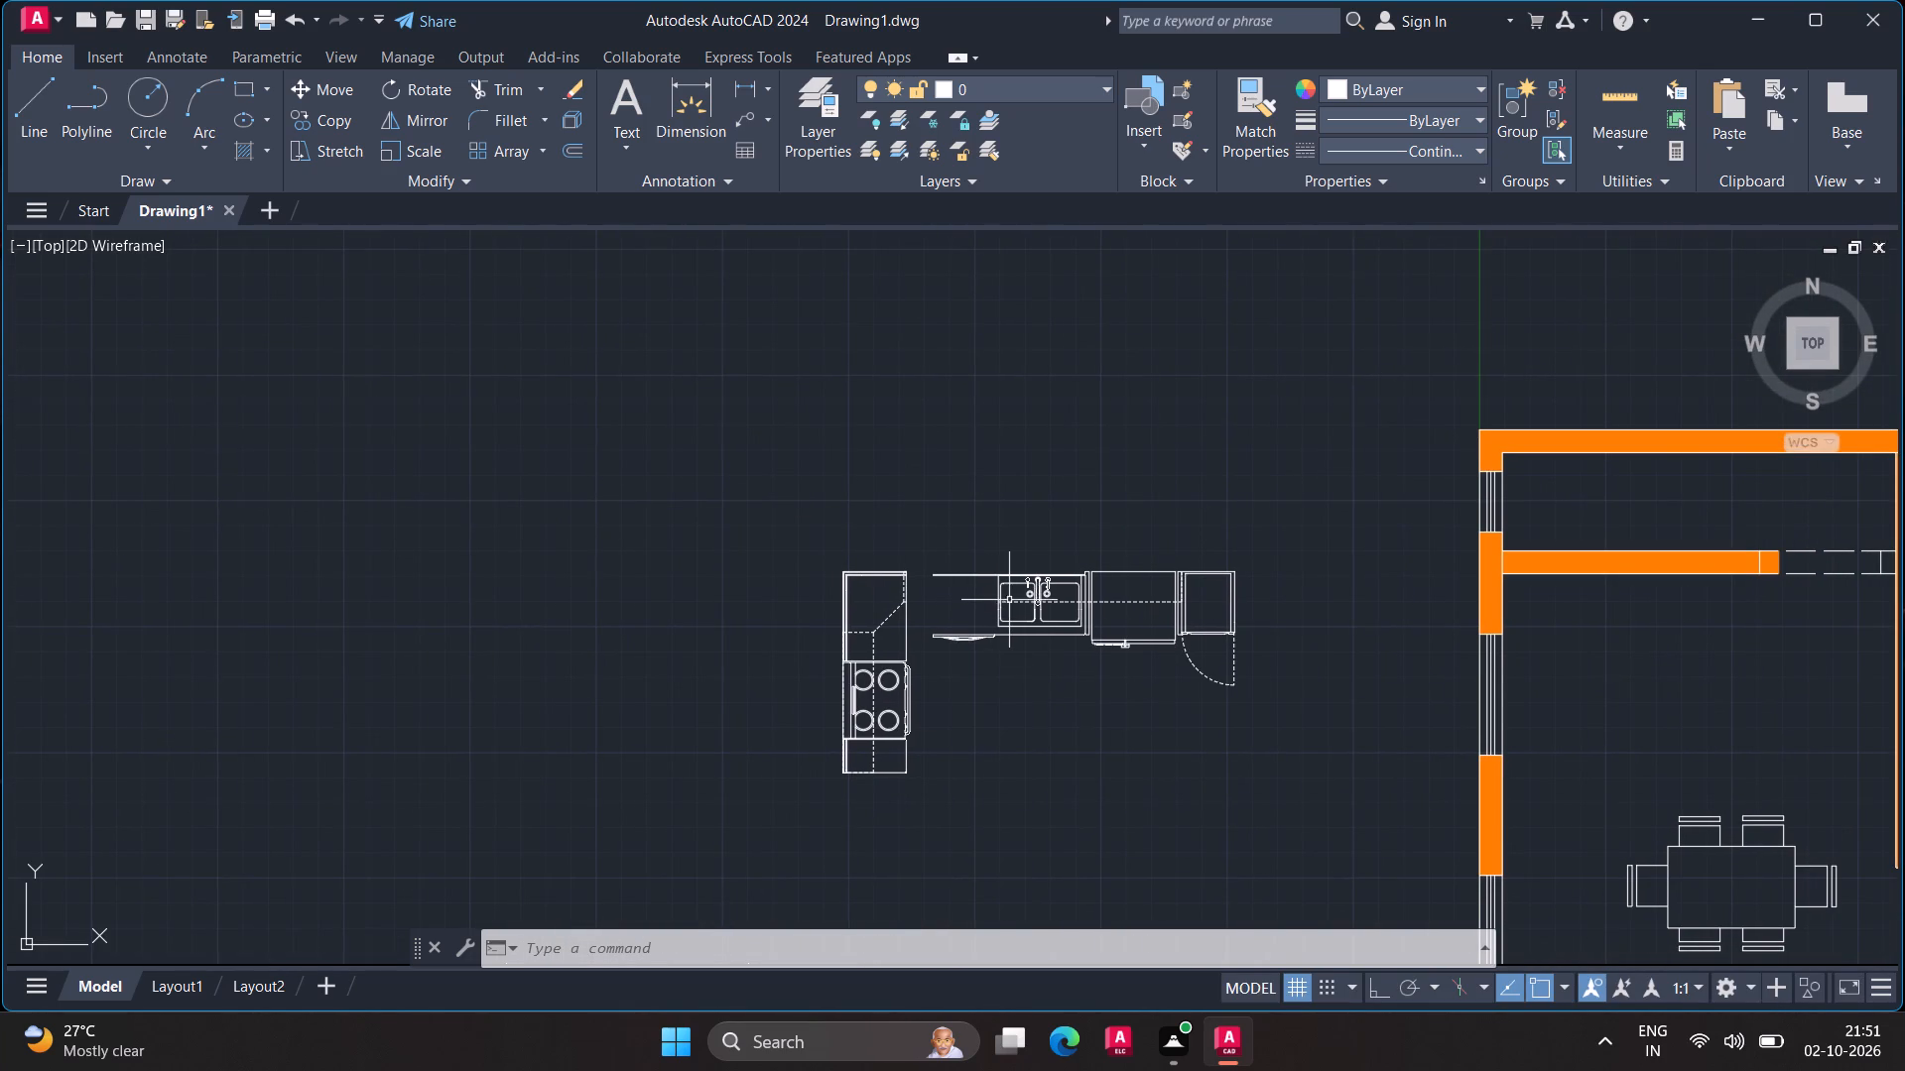
left_click(1014, 601)
right_click(1014, 601)
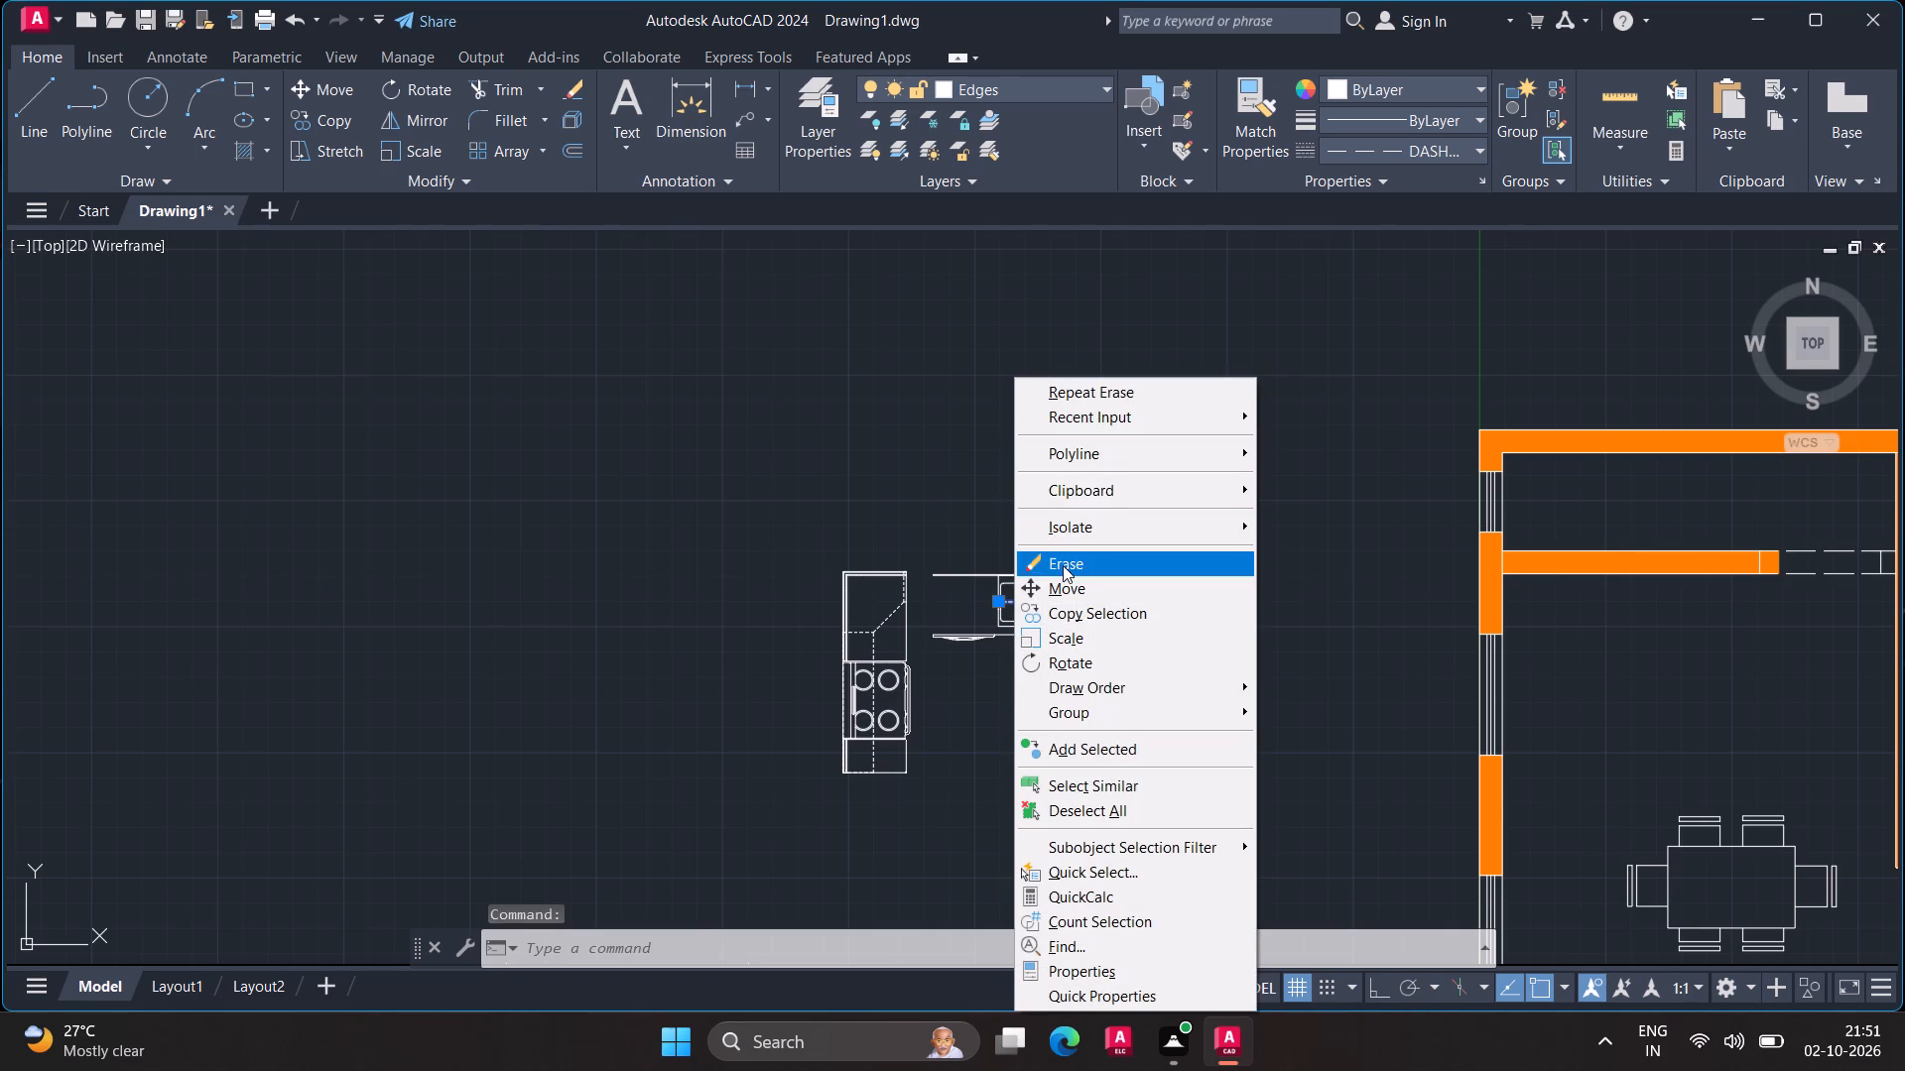
left_click(1063, 565)
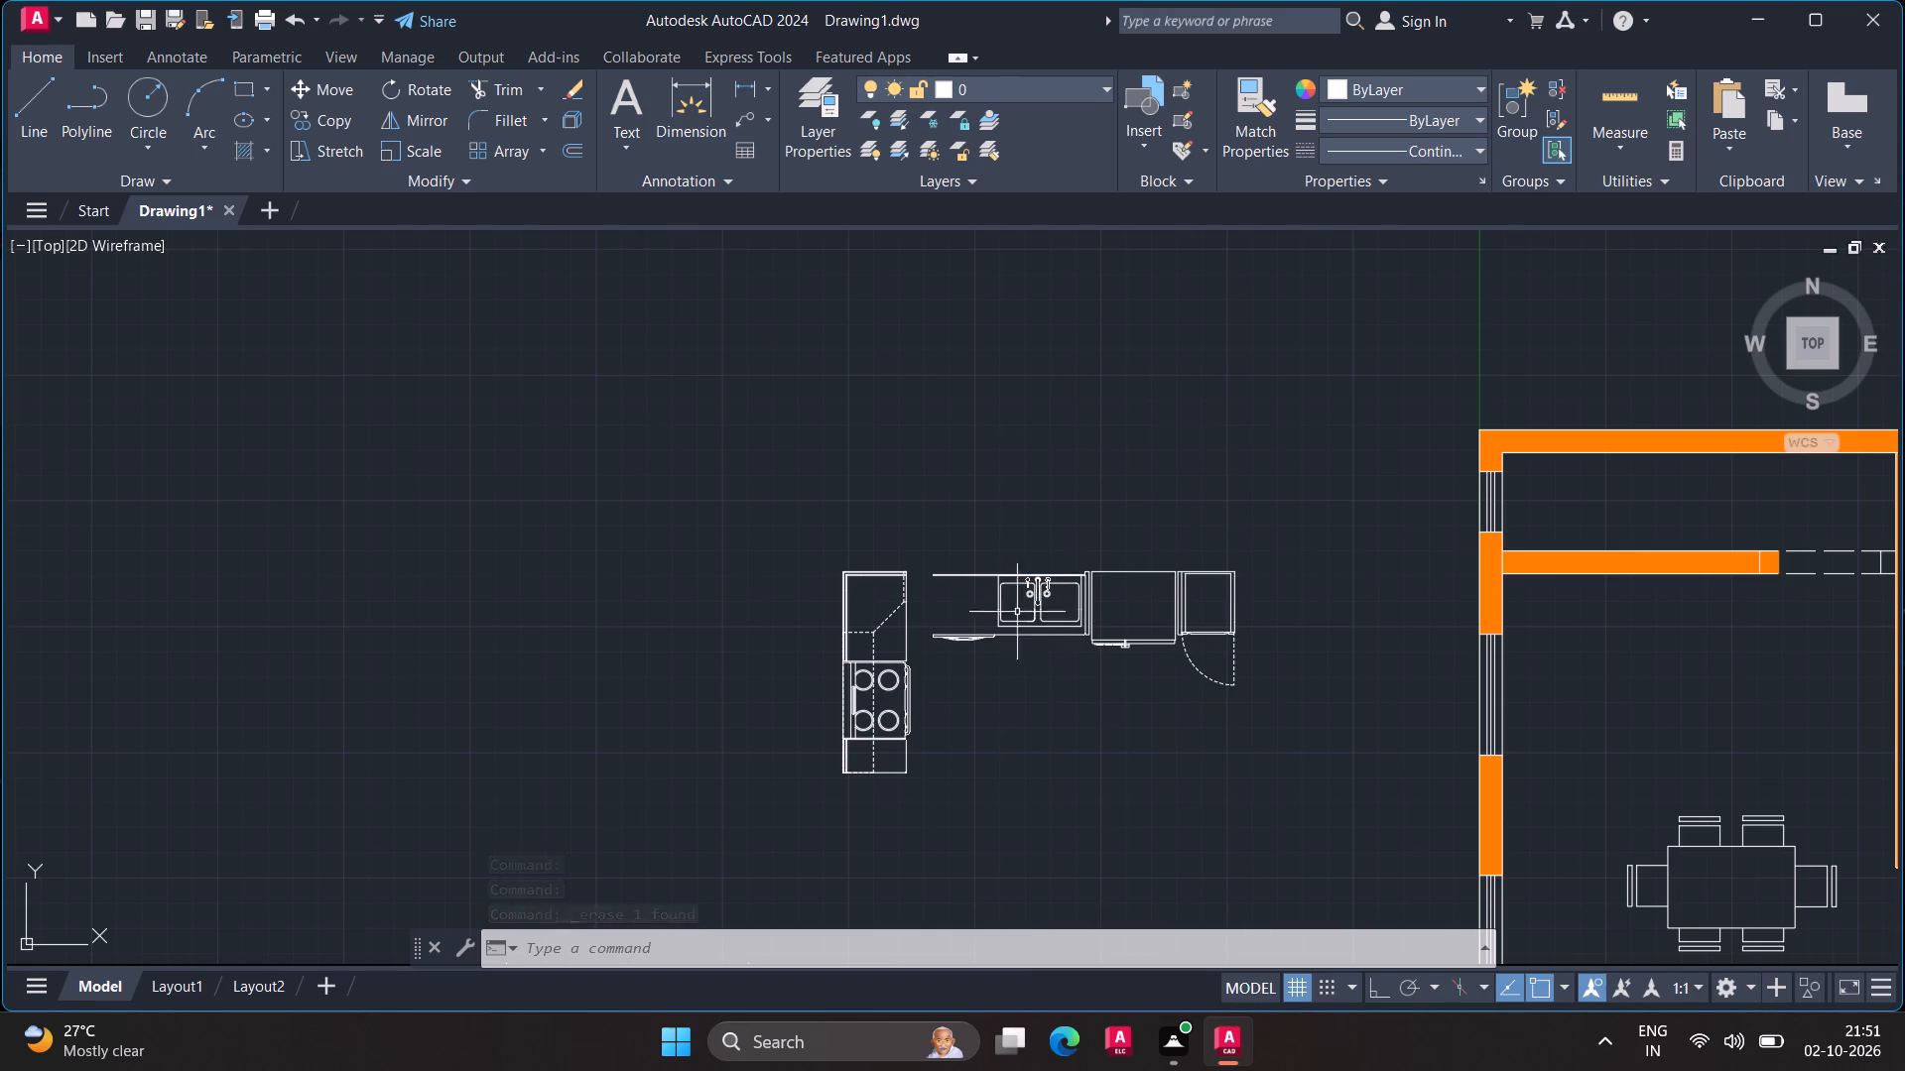
Erase the back counter lines and the front edge and curved lines between the corner unit and the sink.
left_click_drag(984, 556, 979, 672)
right_click(979, 672)
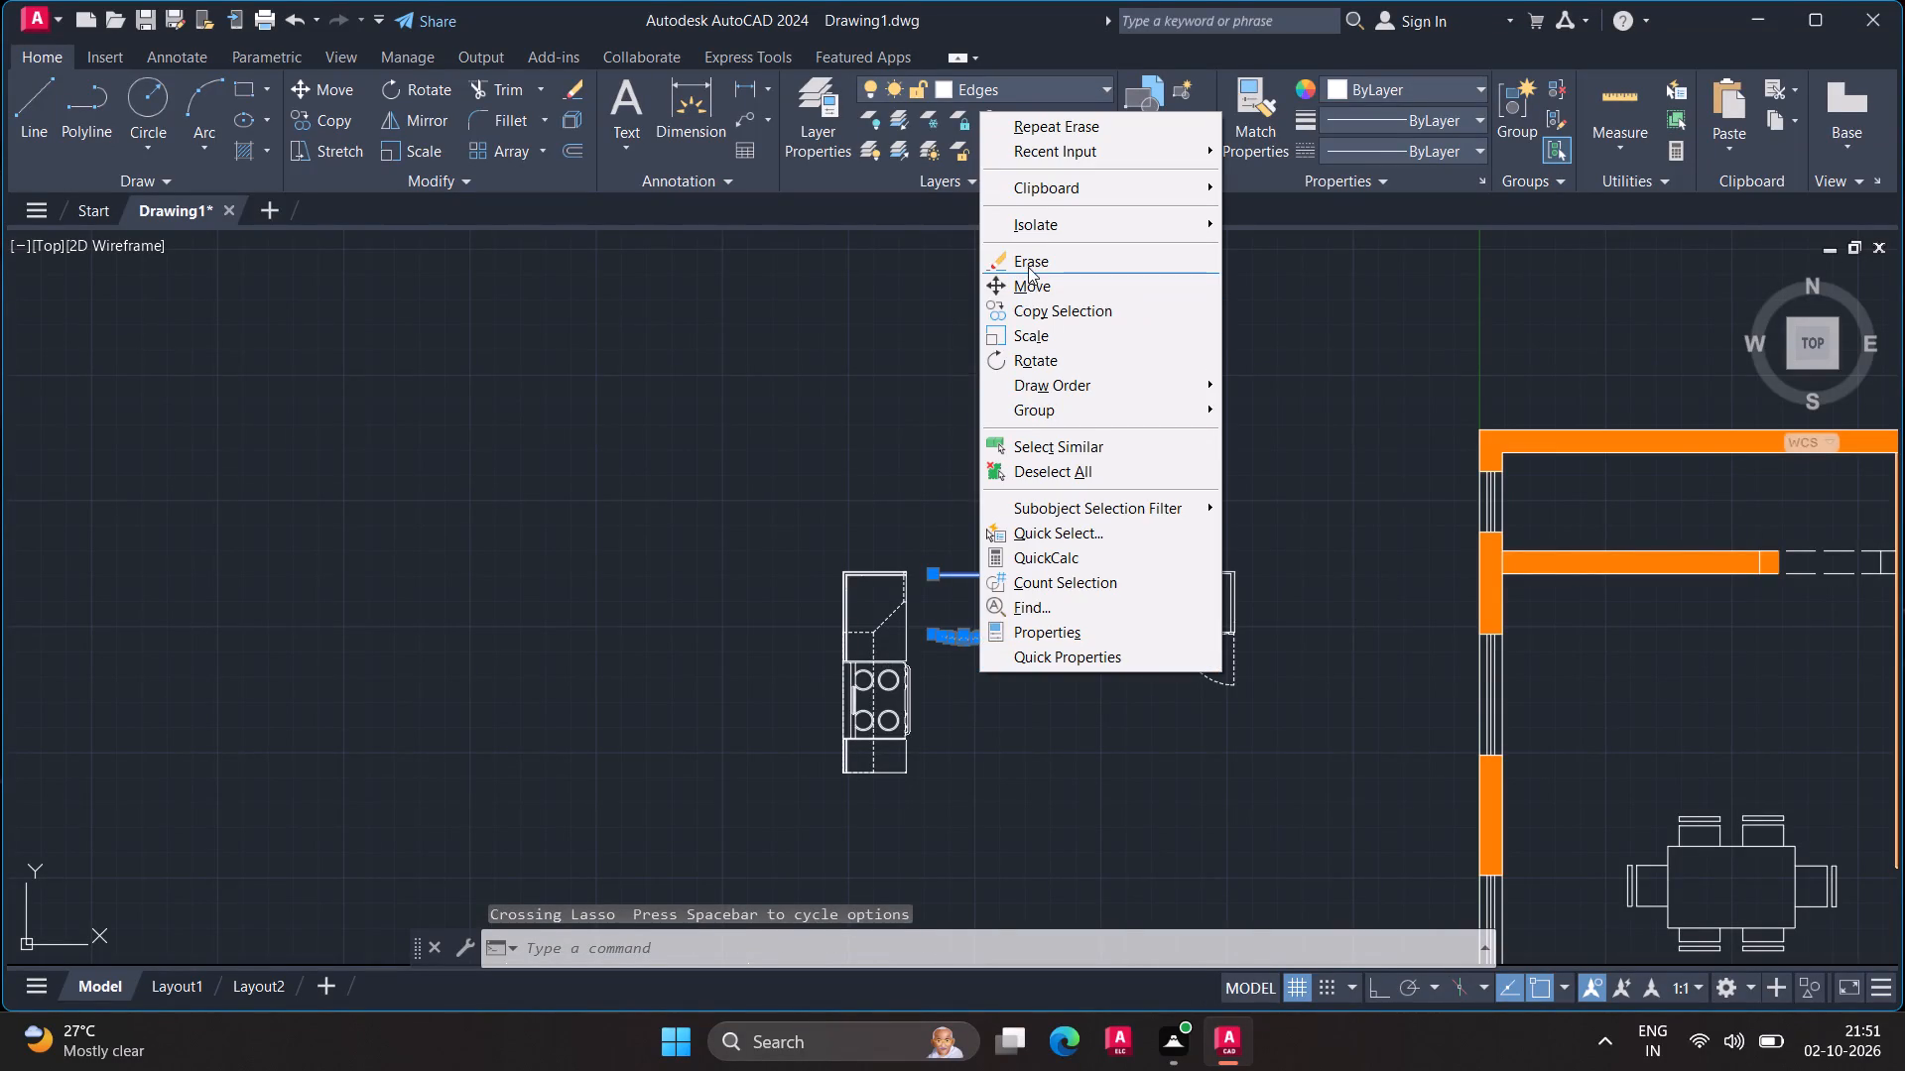
left_click(1028, 265)
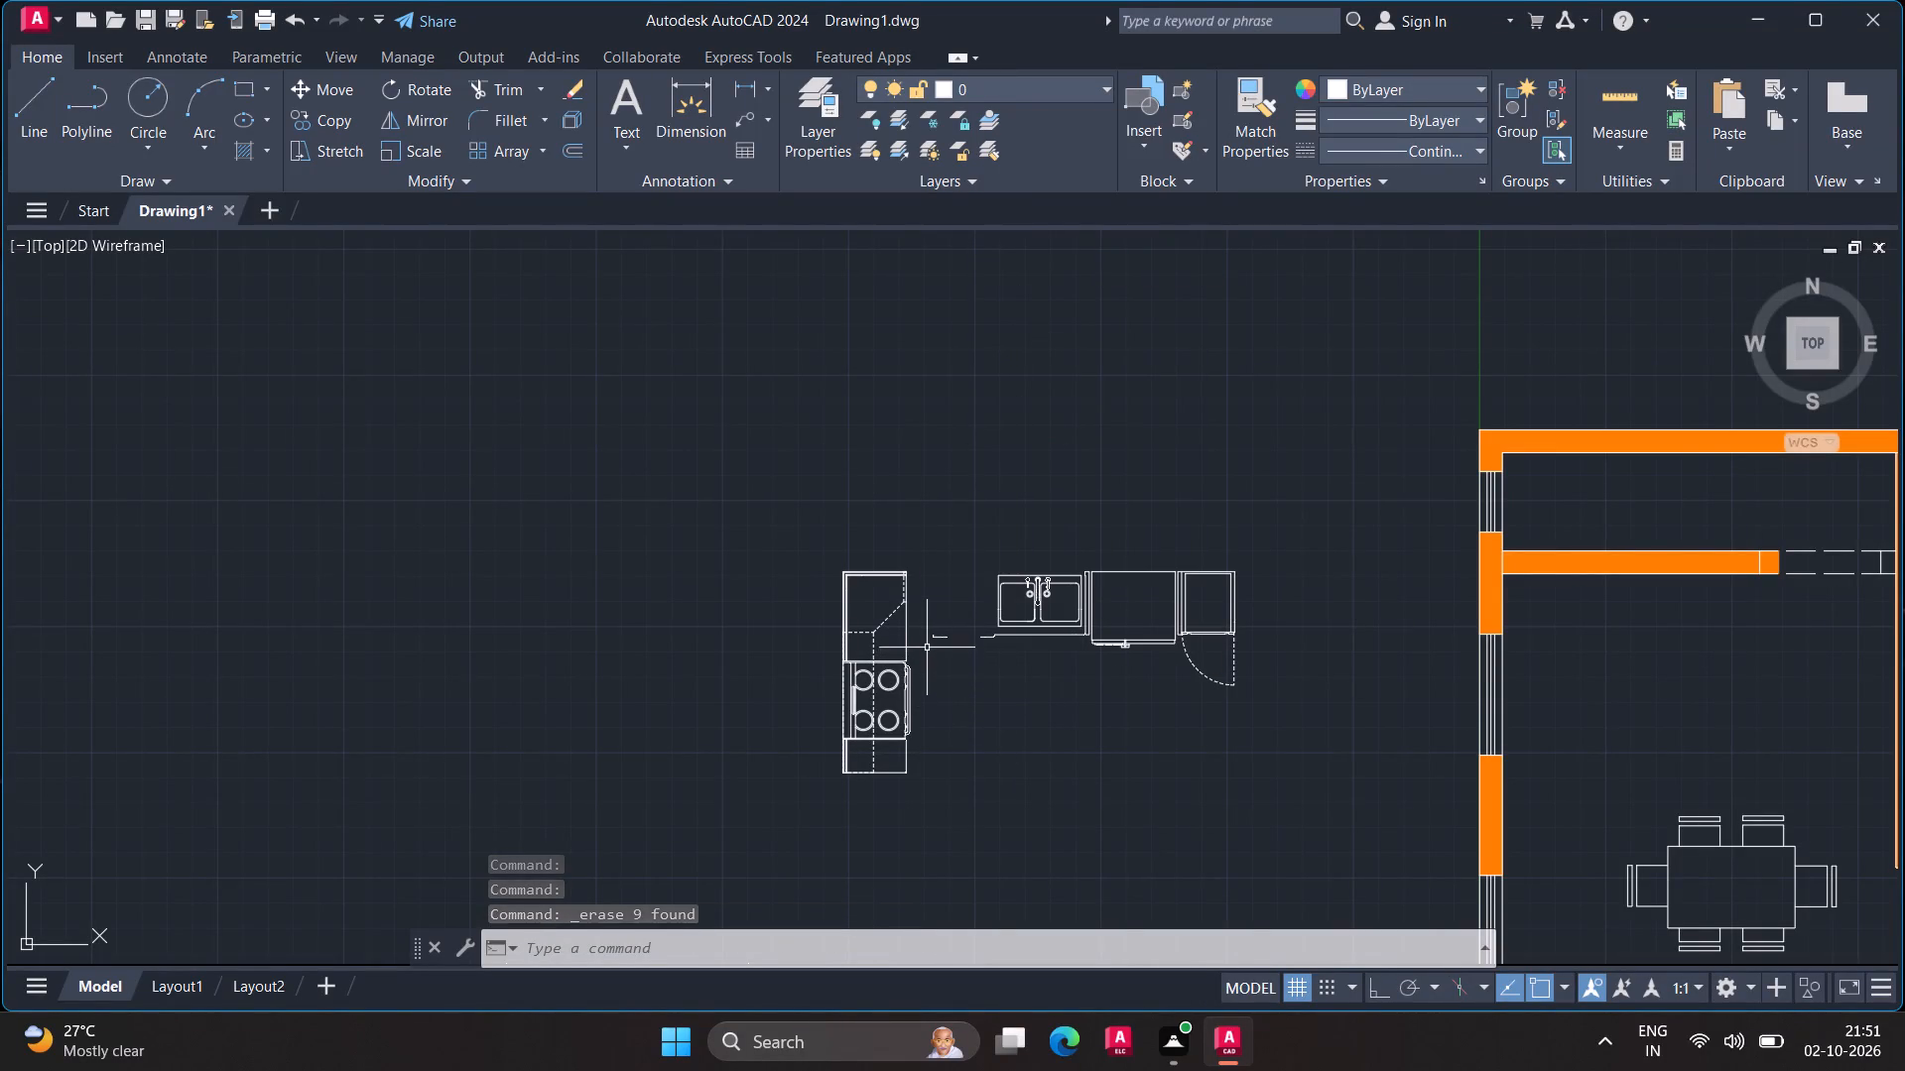
Erase the small leftover front-edge fragments nearest the corner unit, in the gap before the sink.
left_click_drag(944, 622, 942, 649)
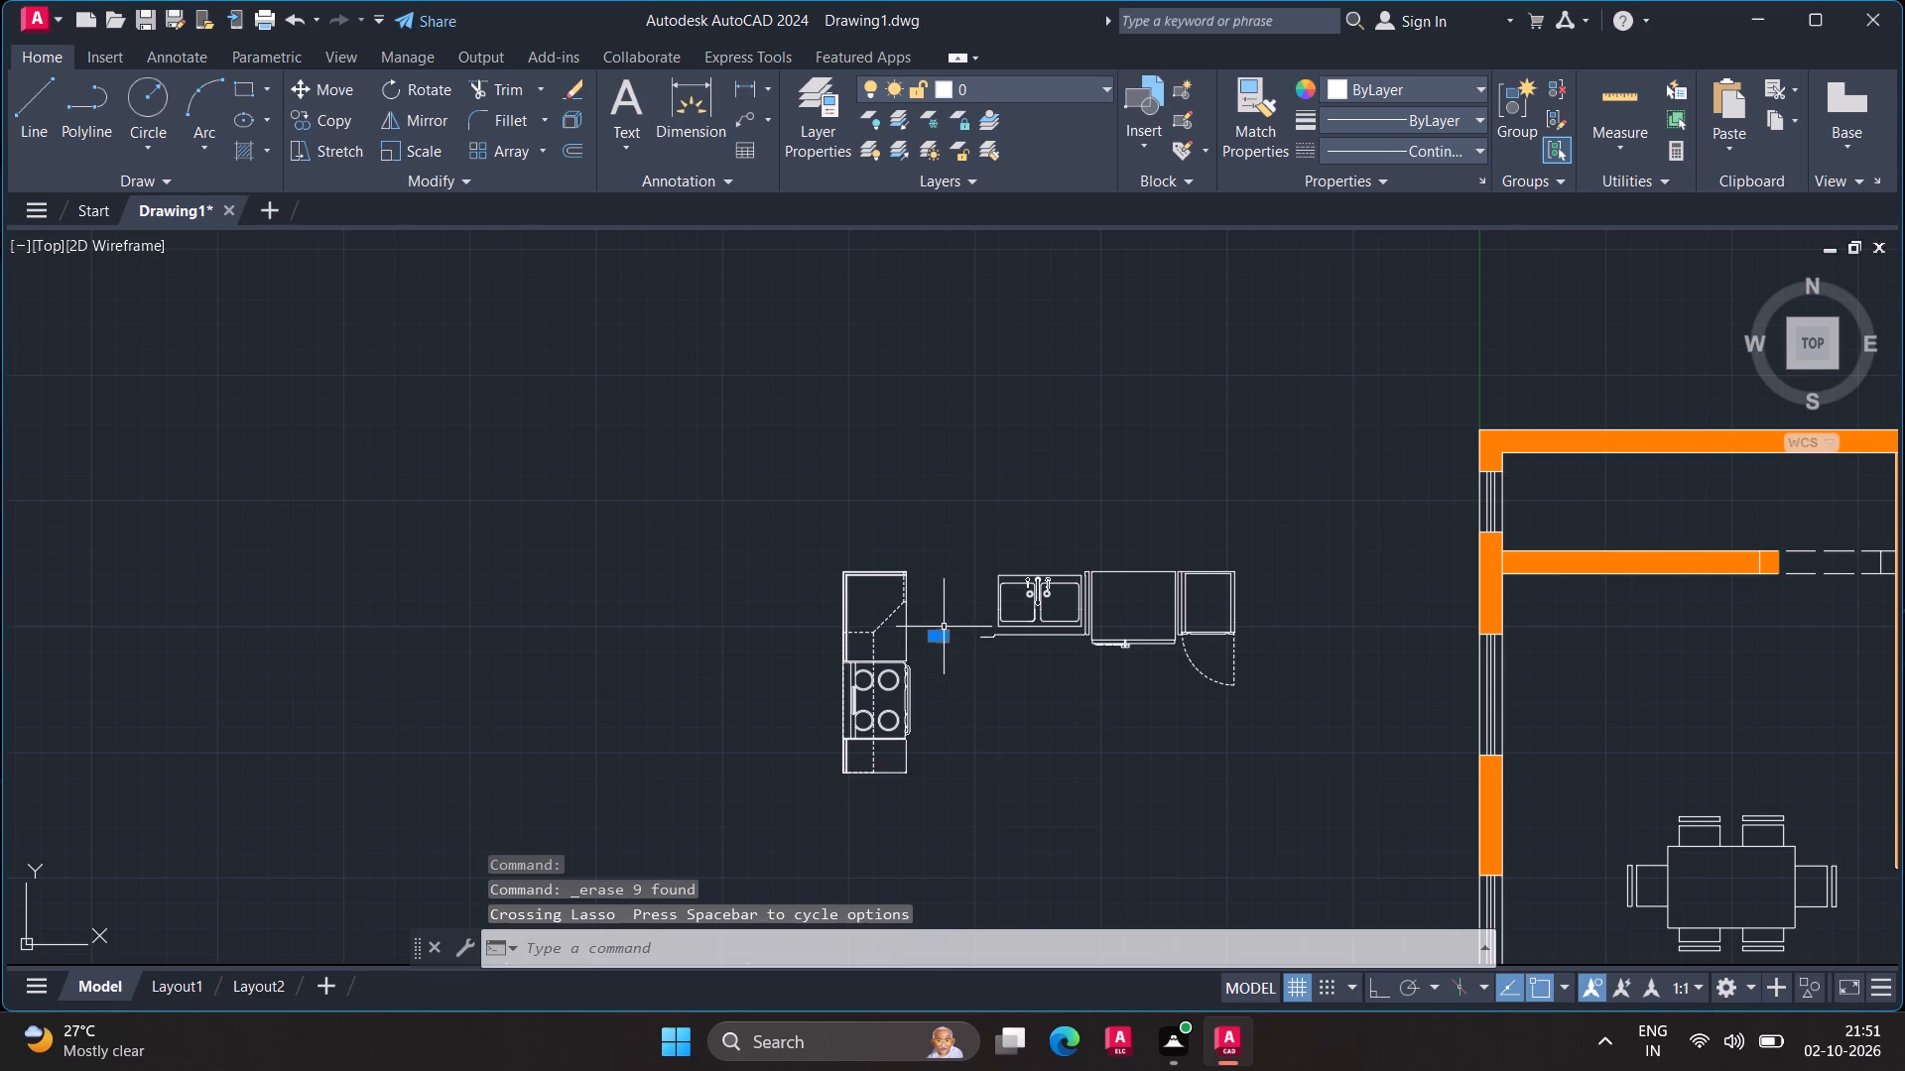
right_click(944, 625)
left_click(1004, 212)
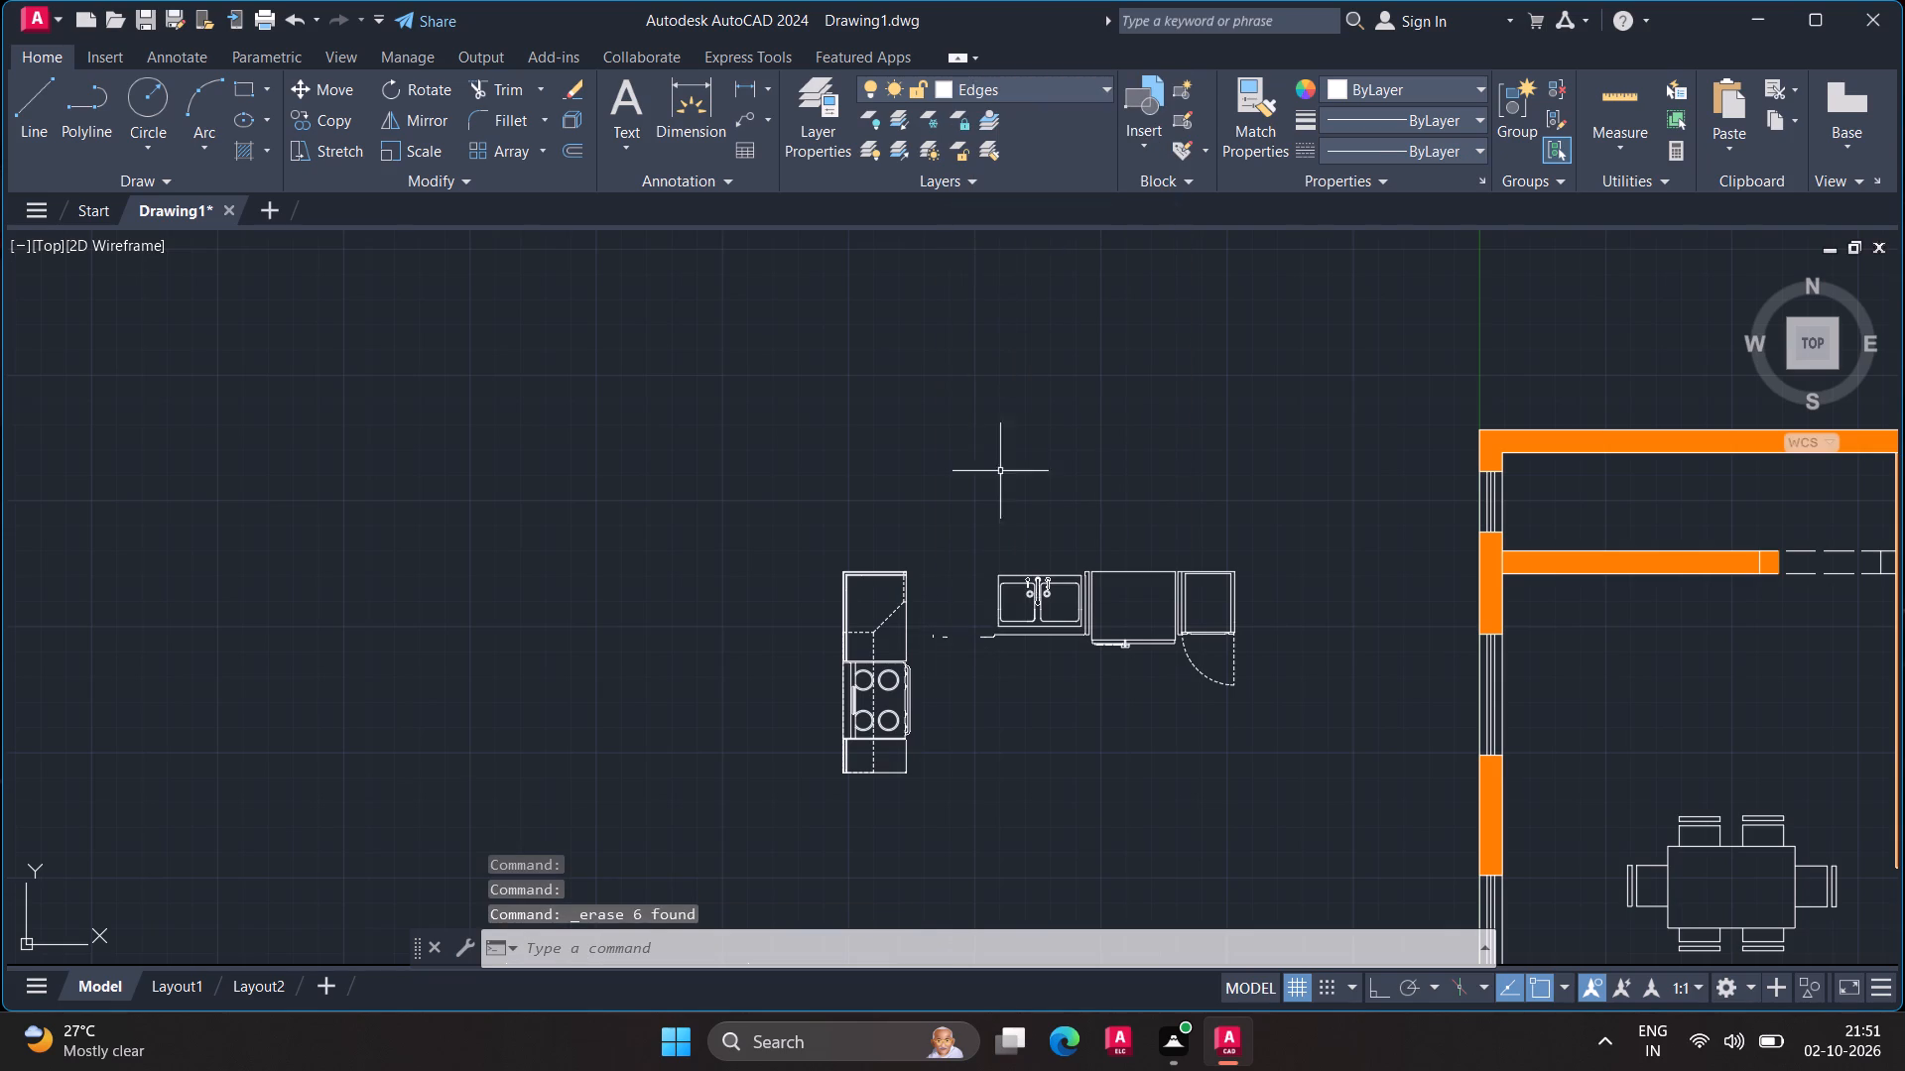
left_click_drag(977, 625, 939, 660)
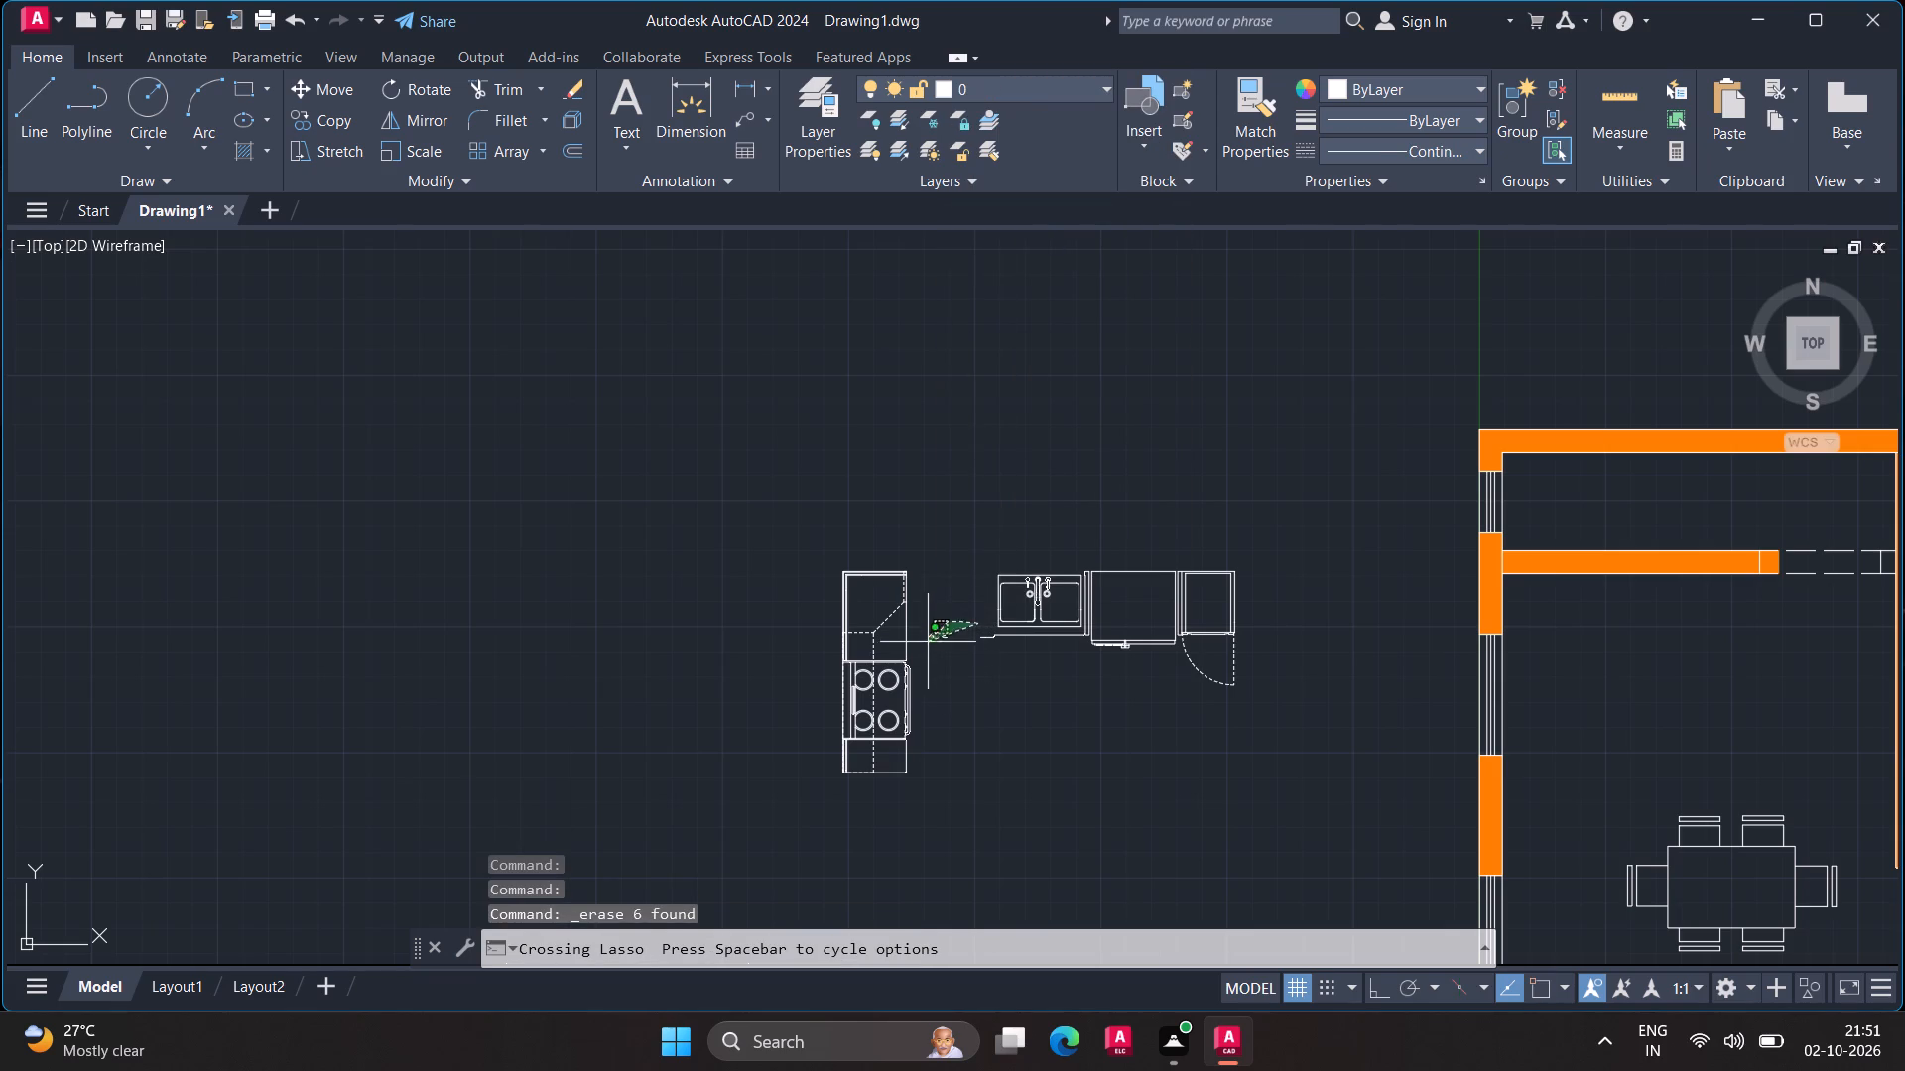
left_click_drag(939, 660, 963, 674)
right_click(956, 649)
left_click(998, 235)
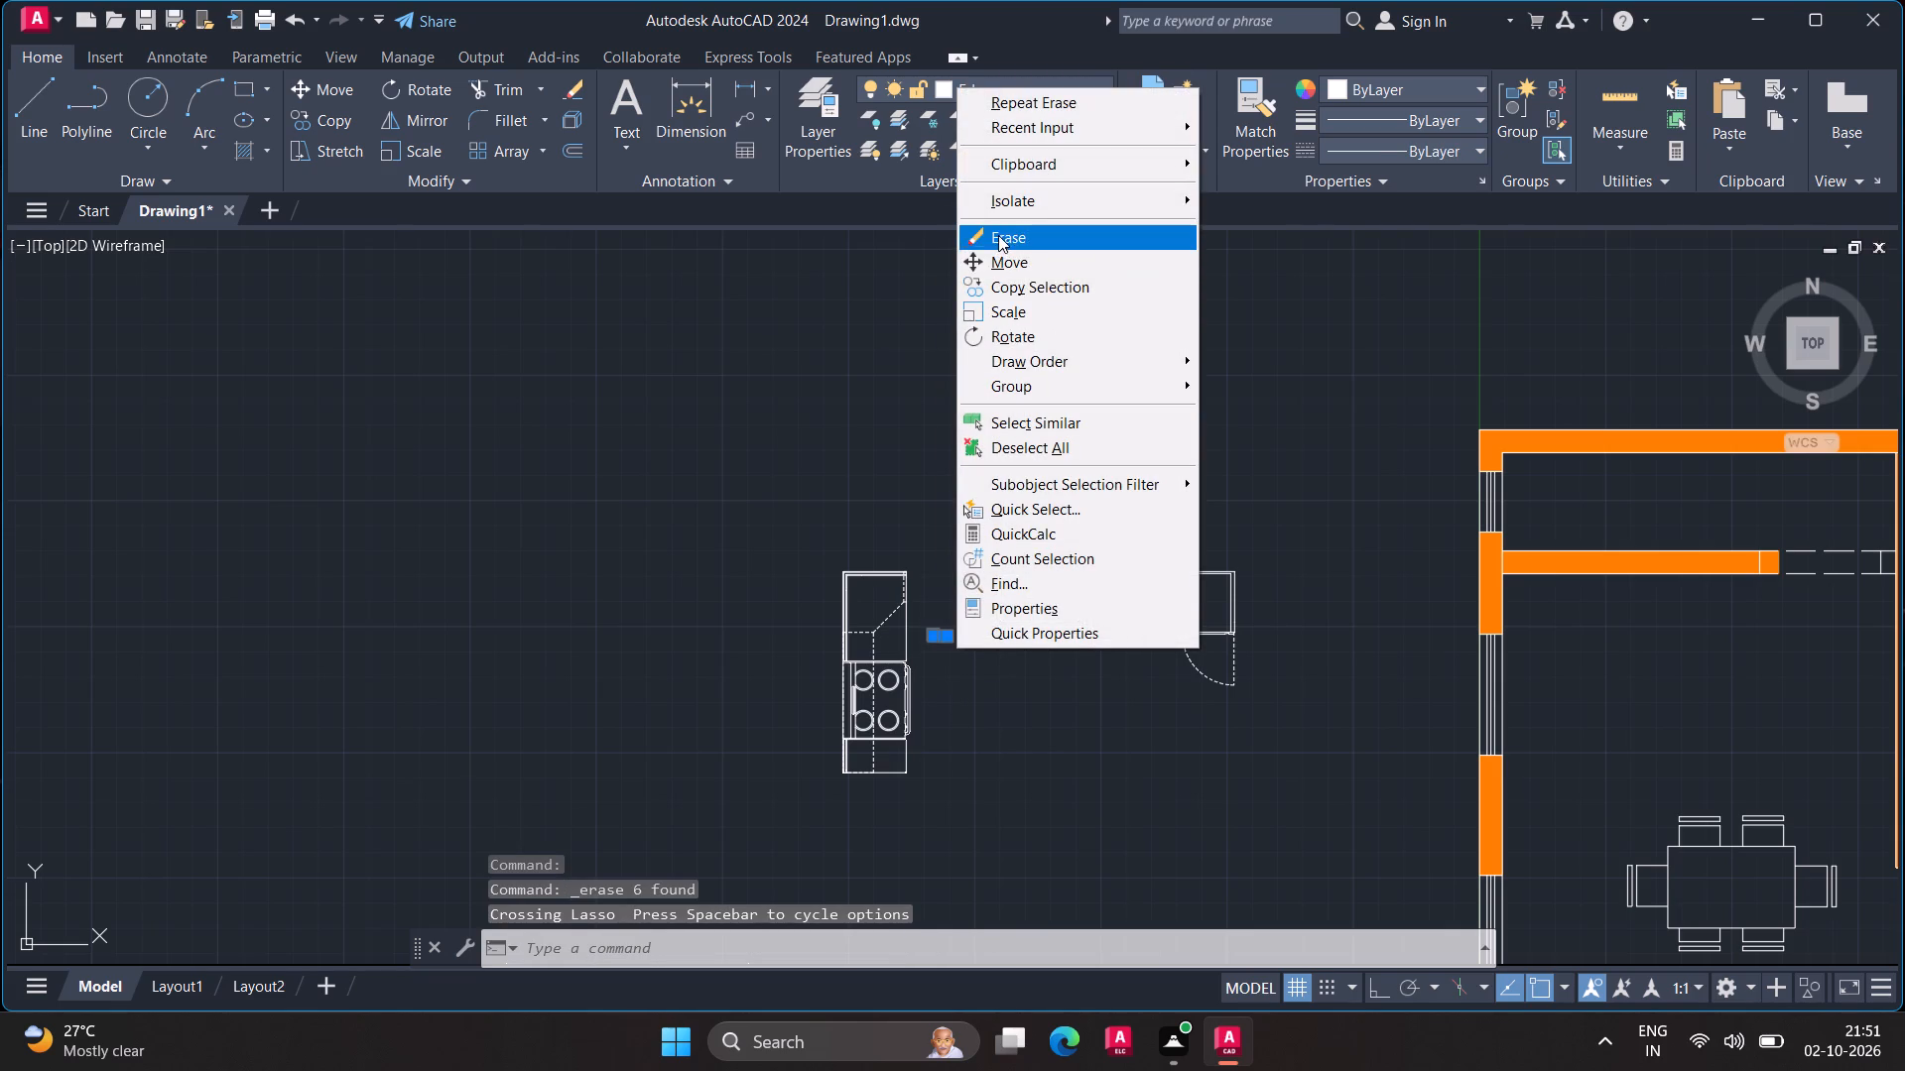
Erase the front counter edge below the sink and the short fragments at its corner-unit end.
scroll(1057, 675, "up", 3)
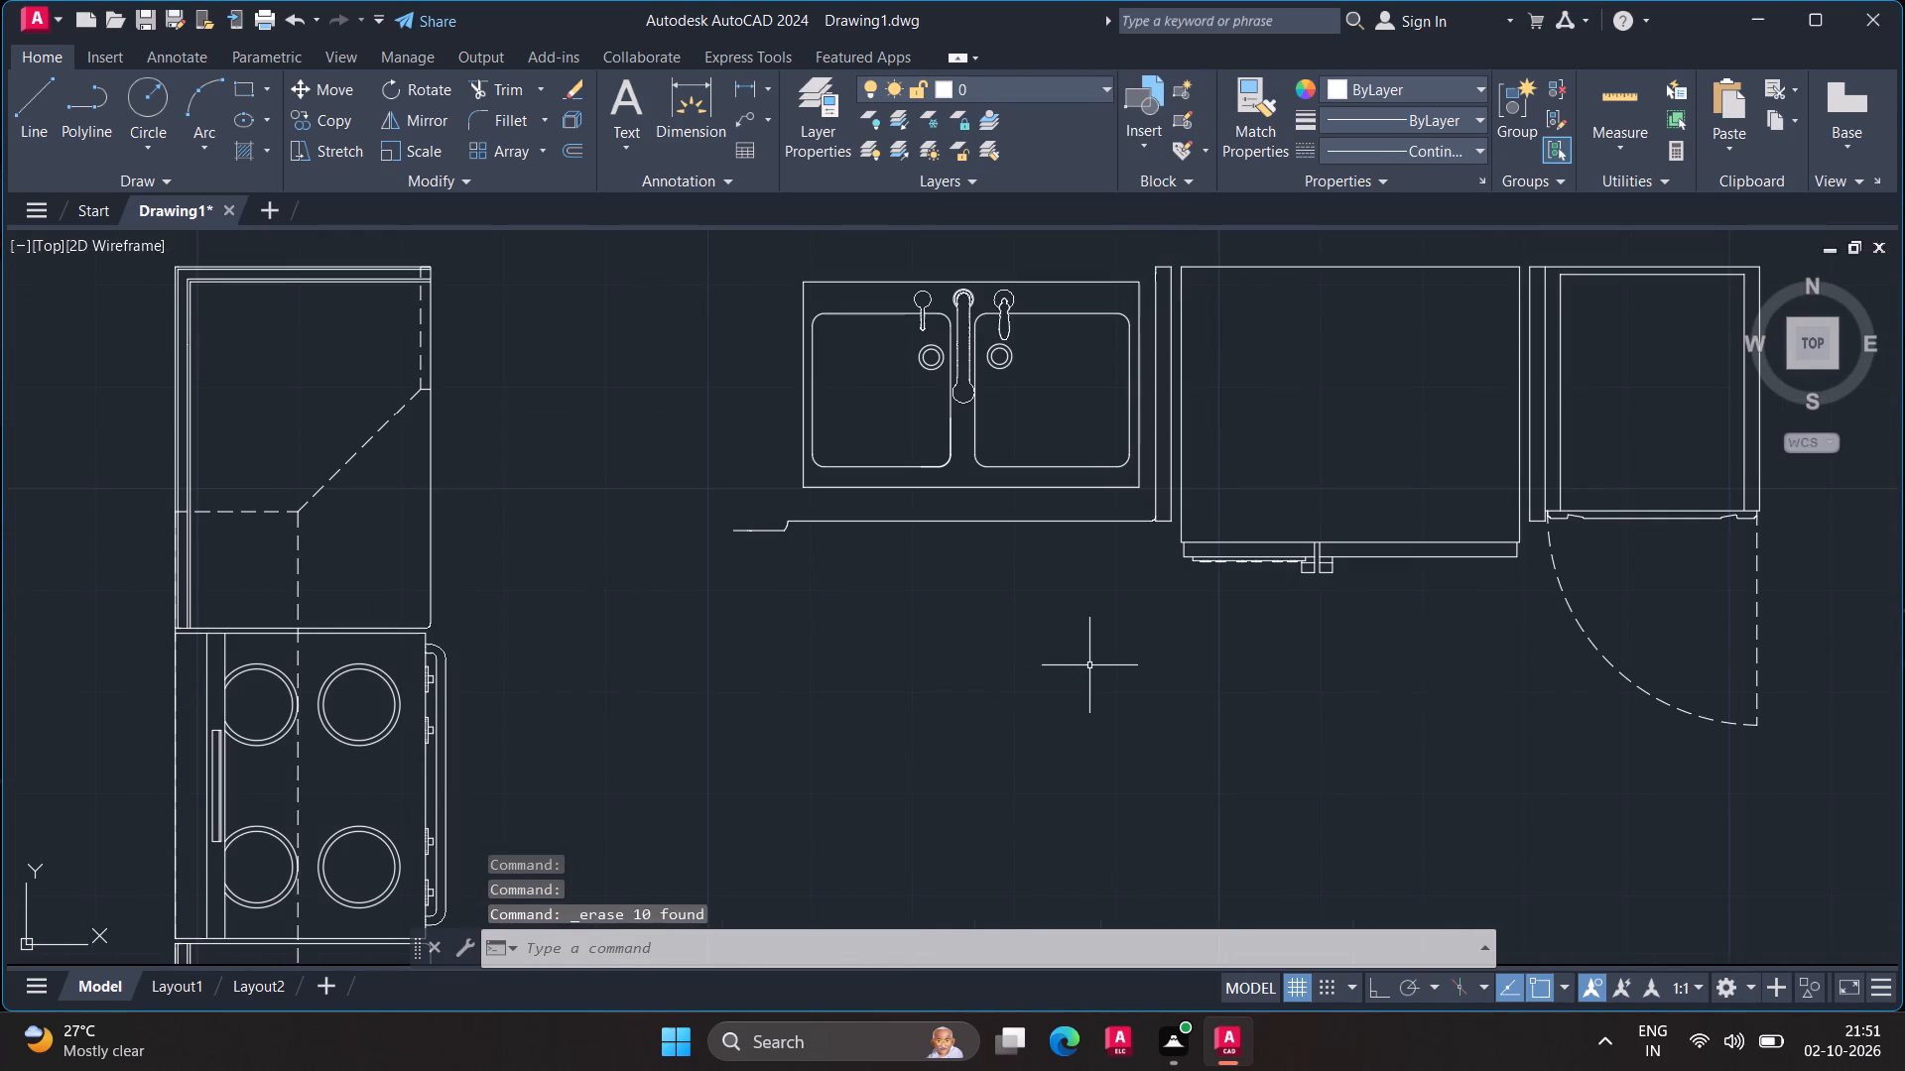
left_click(1075, 524)
right_click(1075, 524)
left_click(1098, 568)
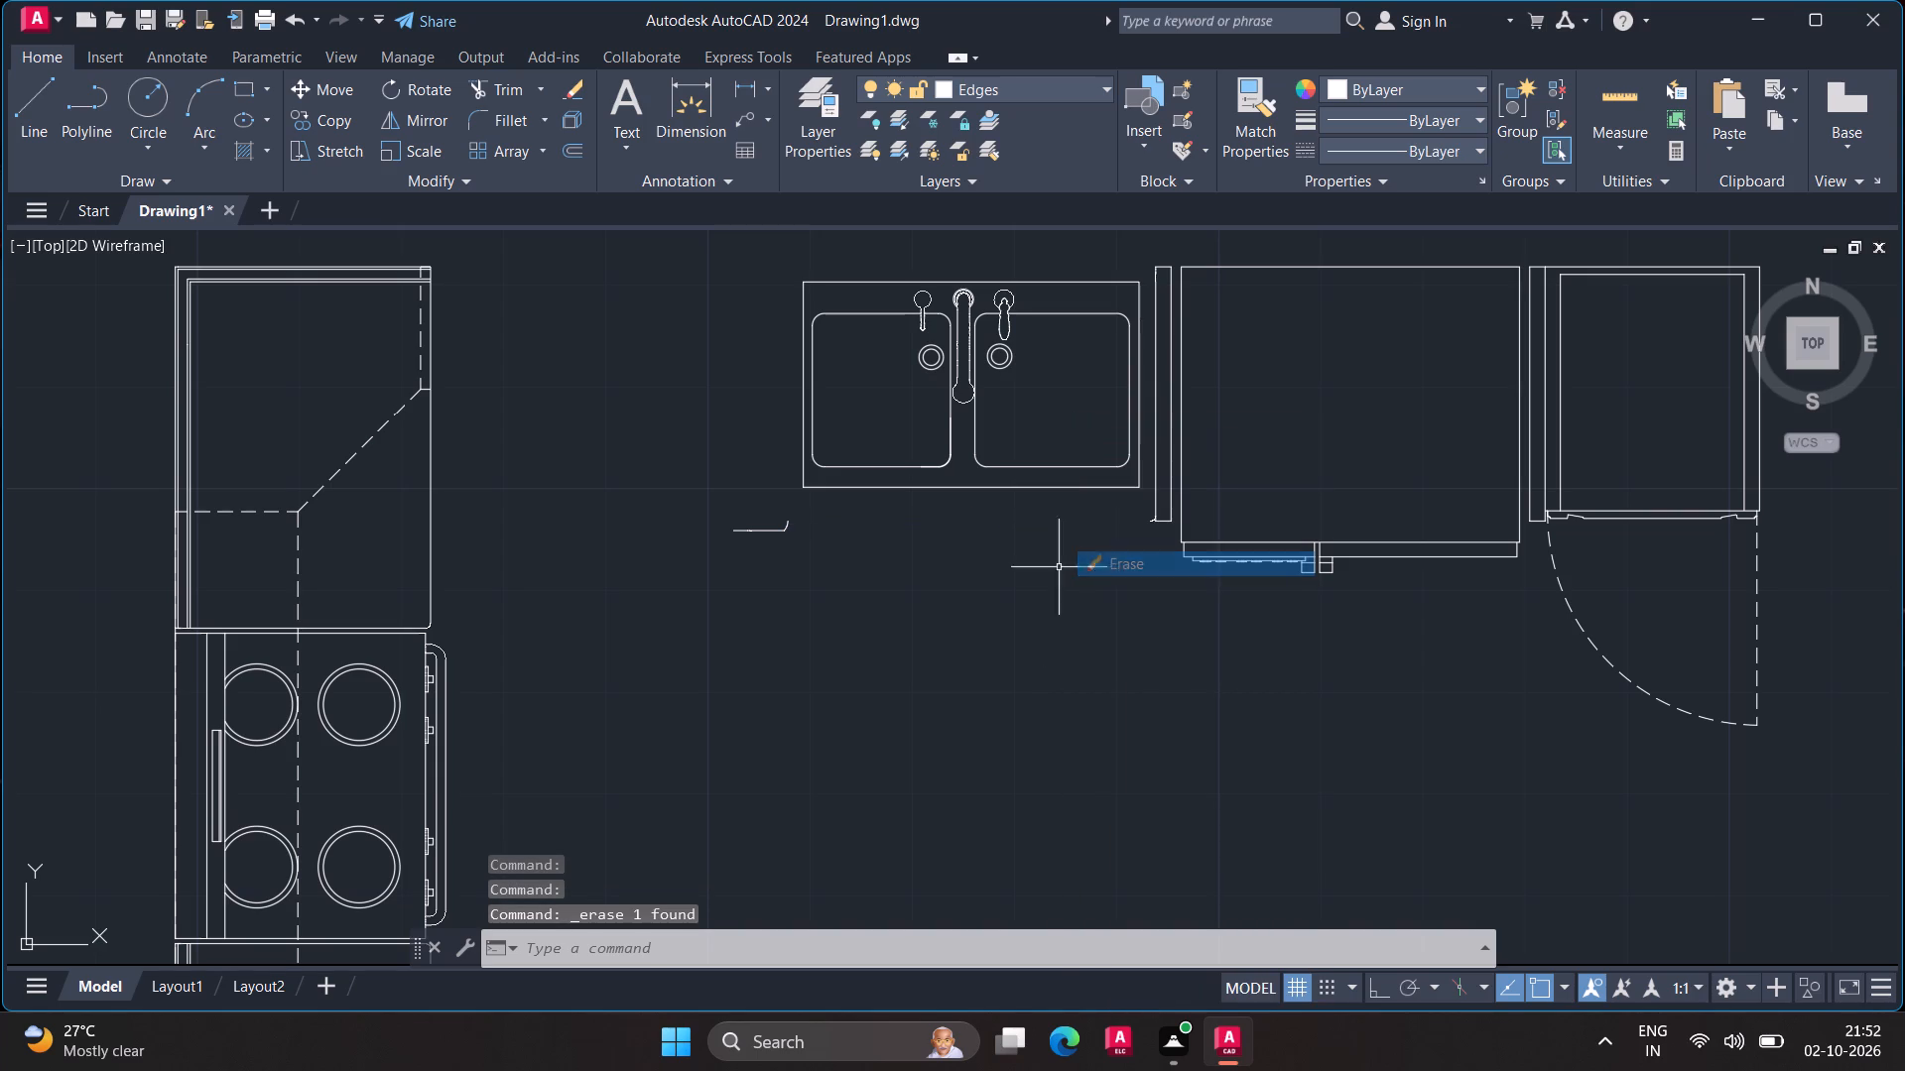
left_click_drag(817, 532, 784, 576)
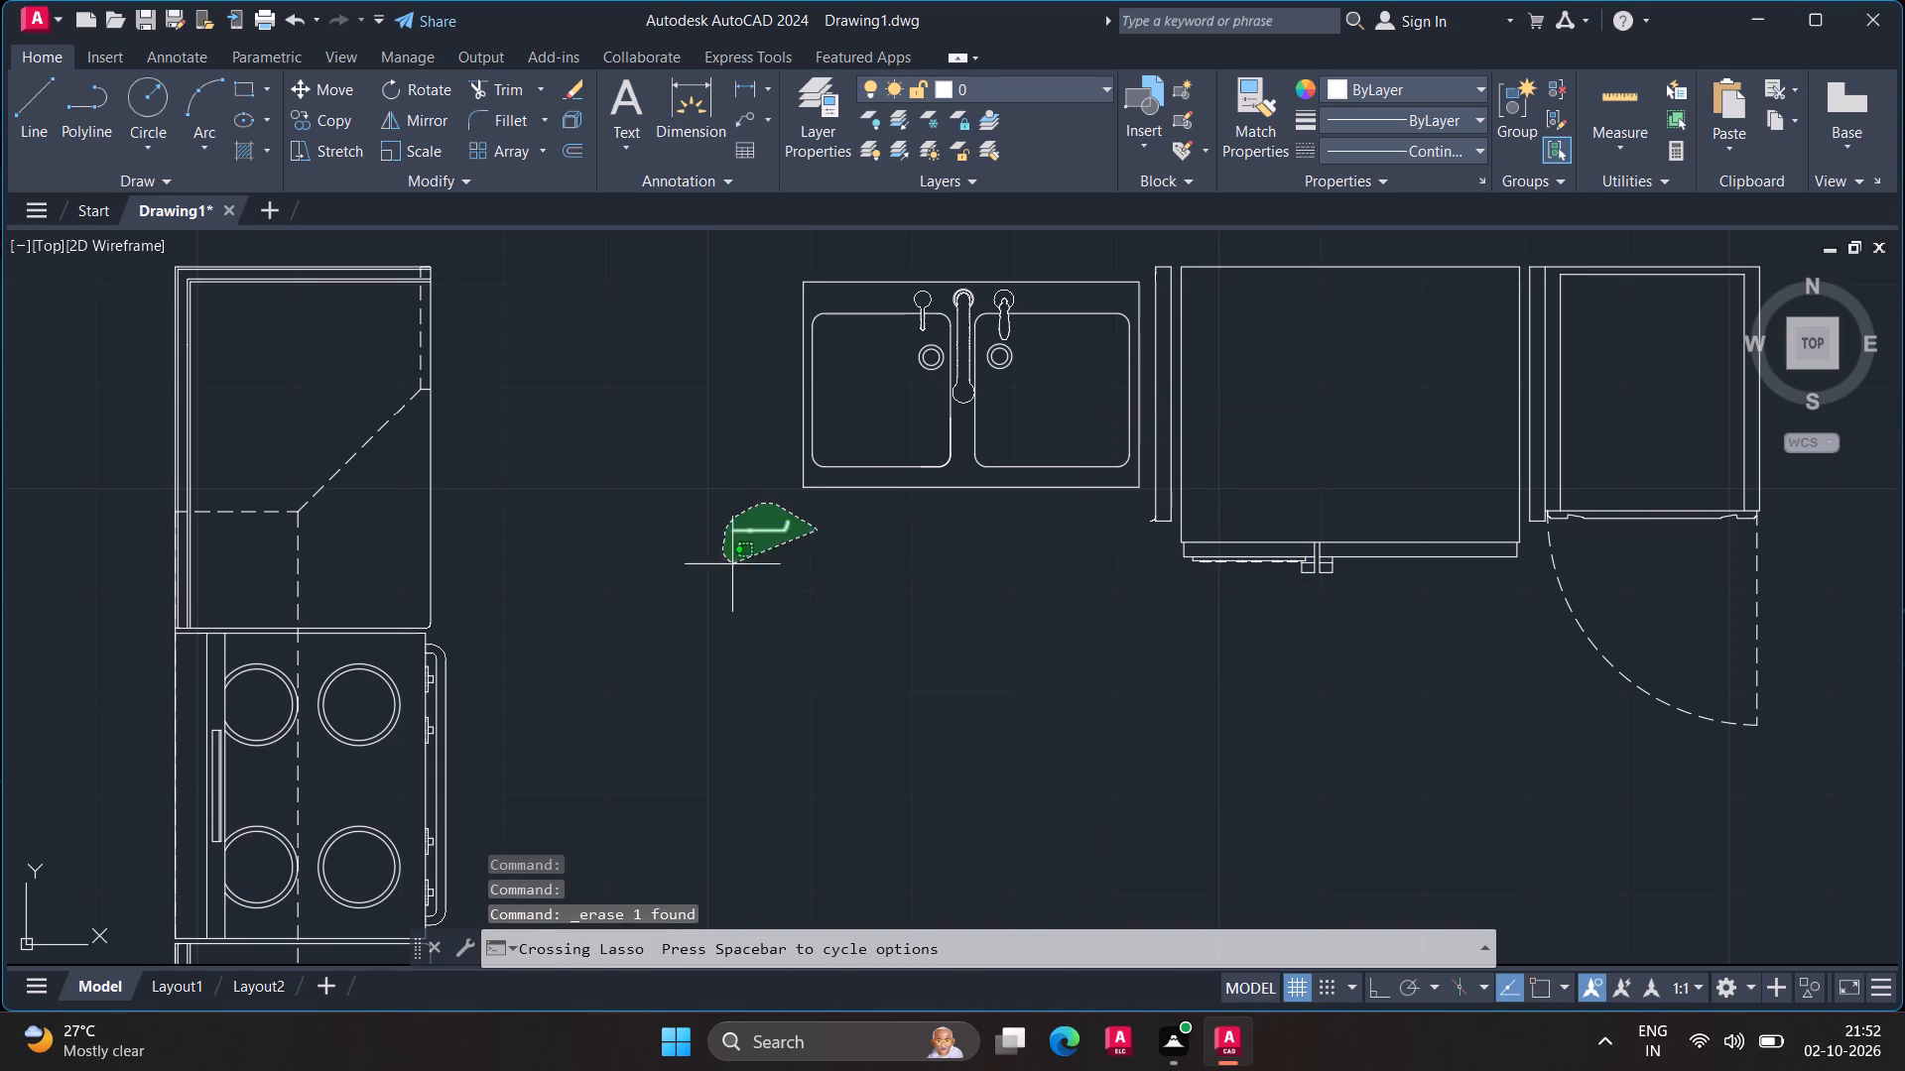
left_click_drag(784, 576, 809, 576)
right_click(827, 574)
left_click(945, 170)
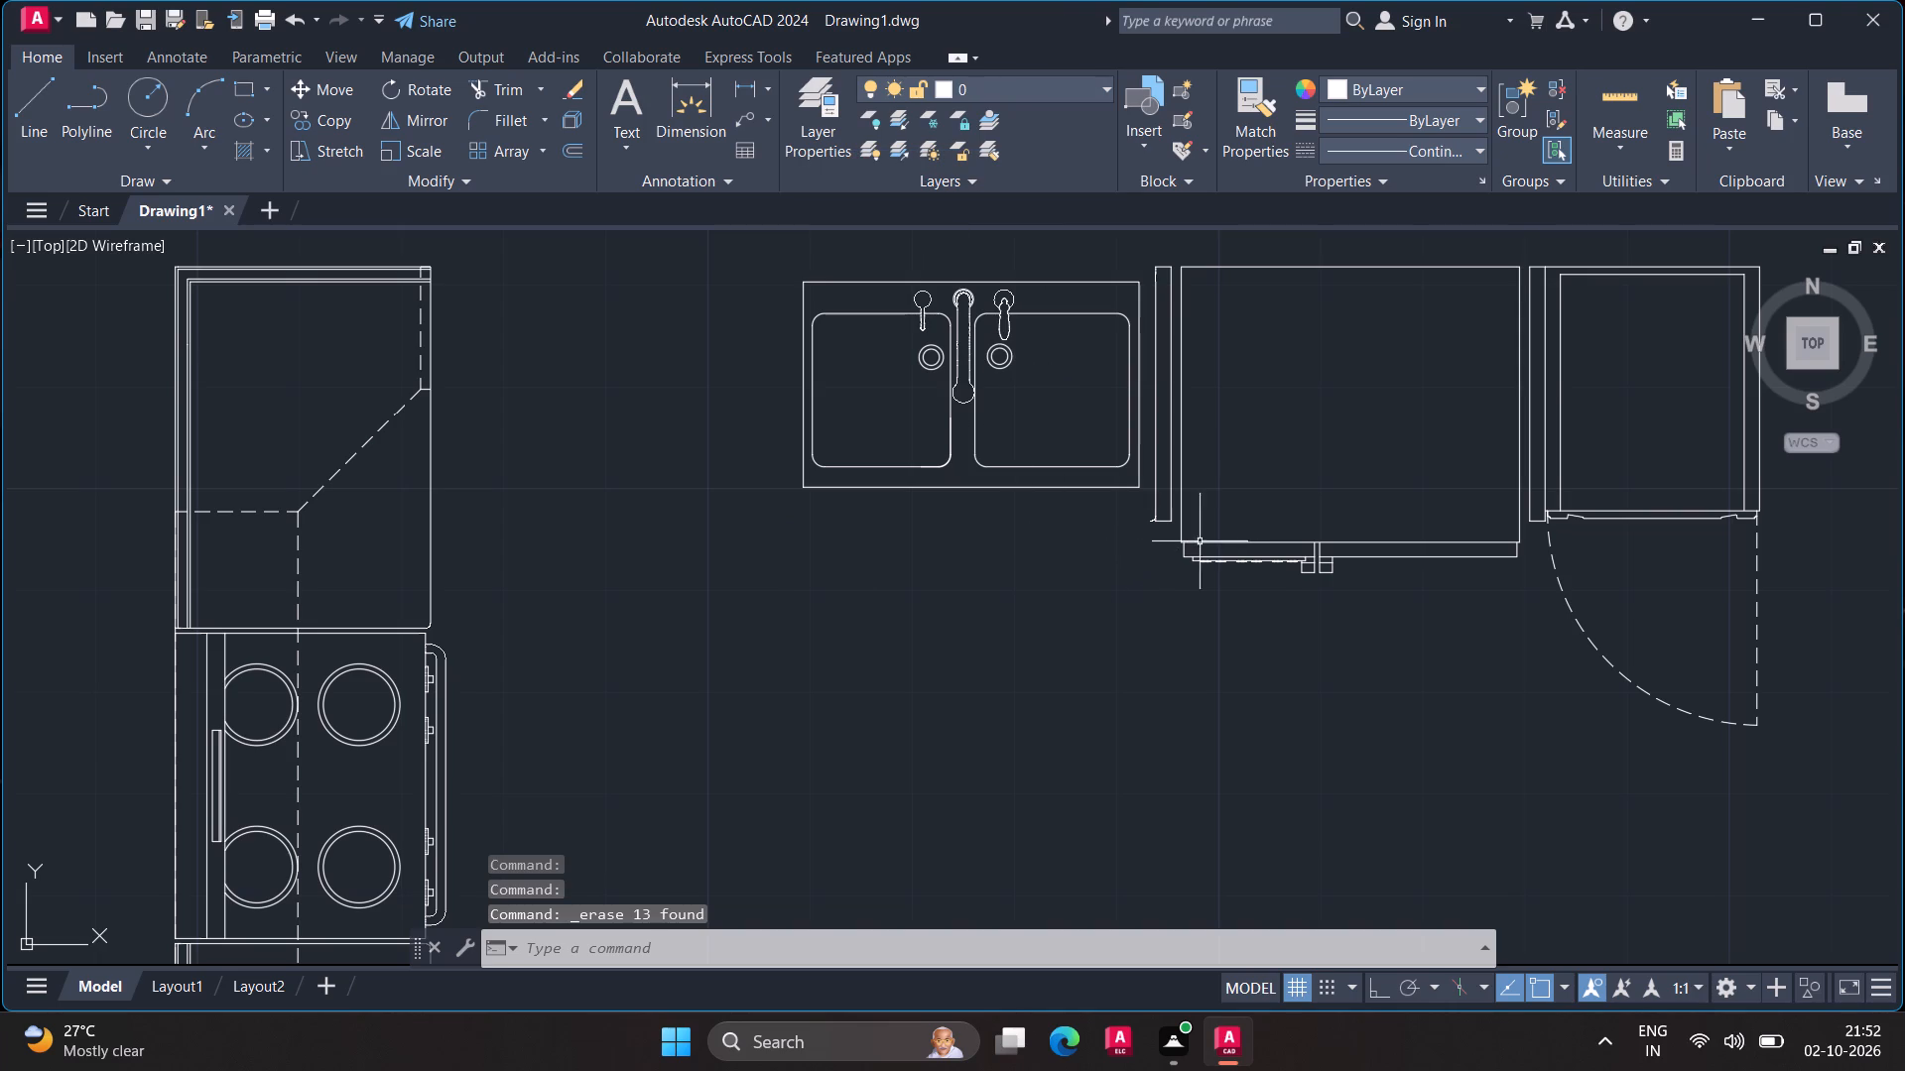
Erase the two appliances beyond the sink, including their narrow filler panels, handles and dashed door swing.
left_click_drag(1793, 561, 1770, 517)
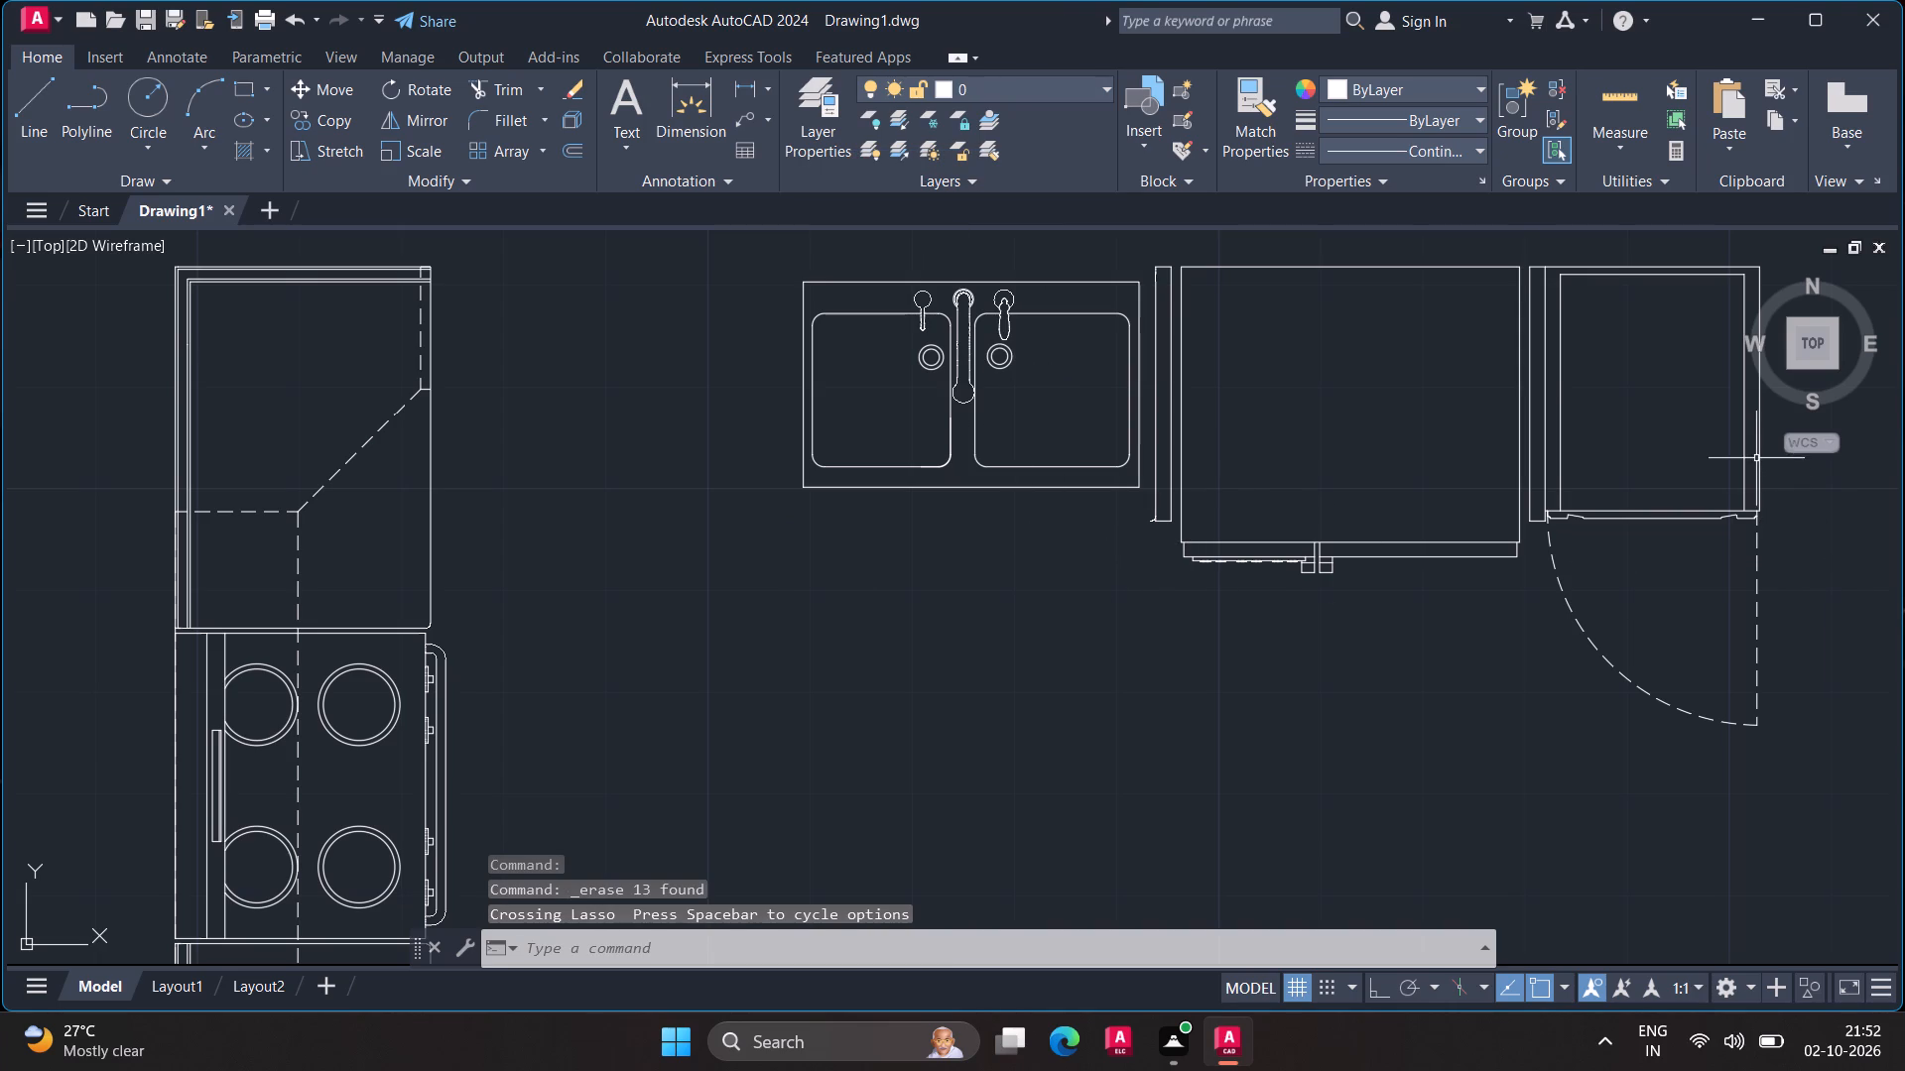
left_click_drag(1805, 490, 1728, 262)
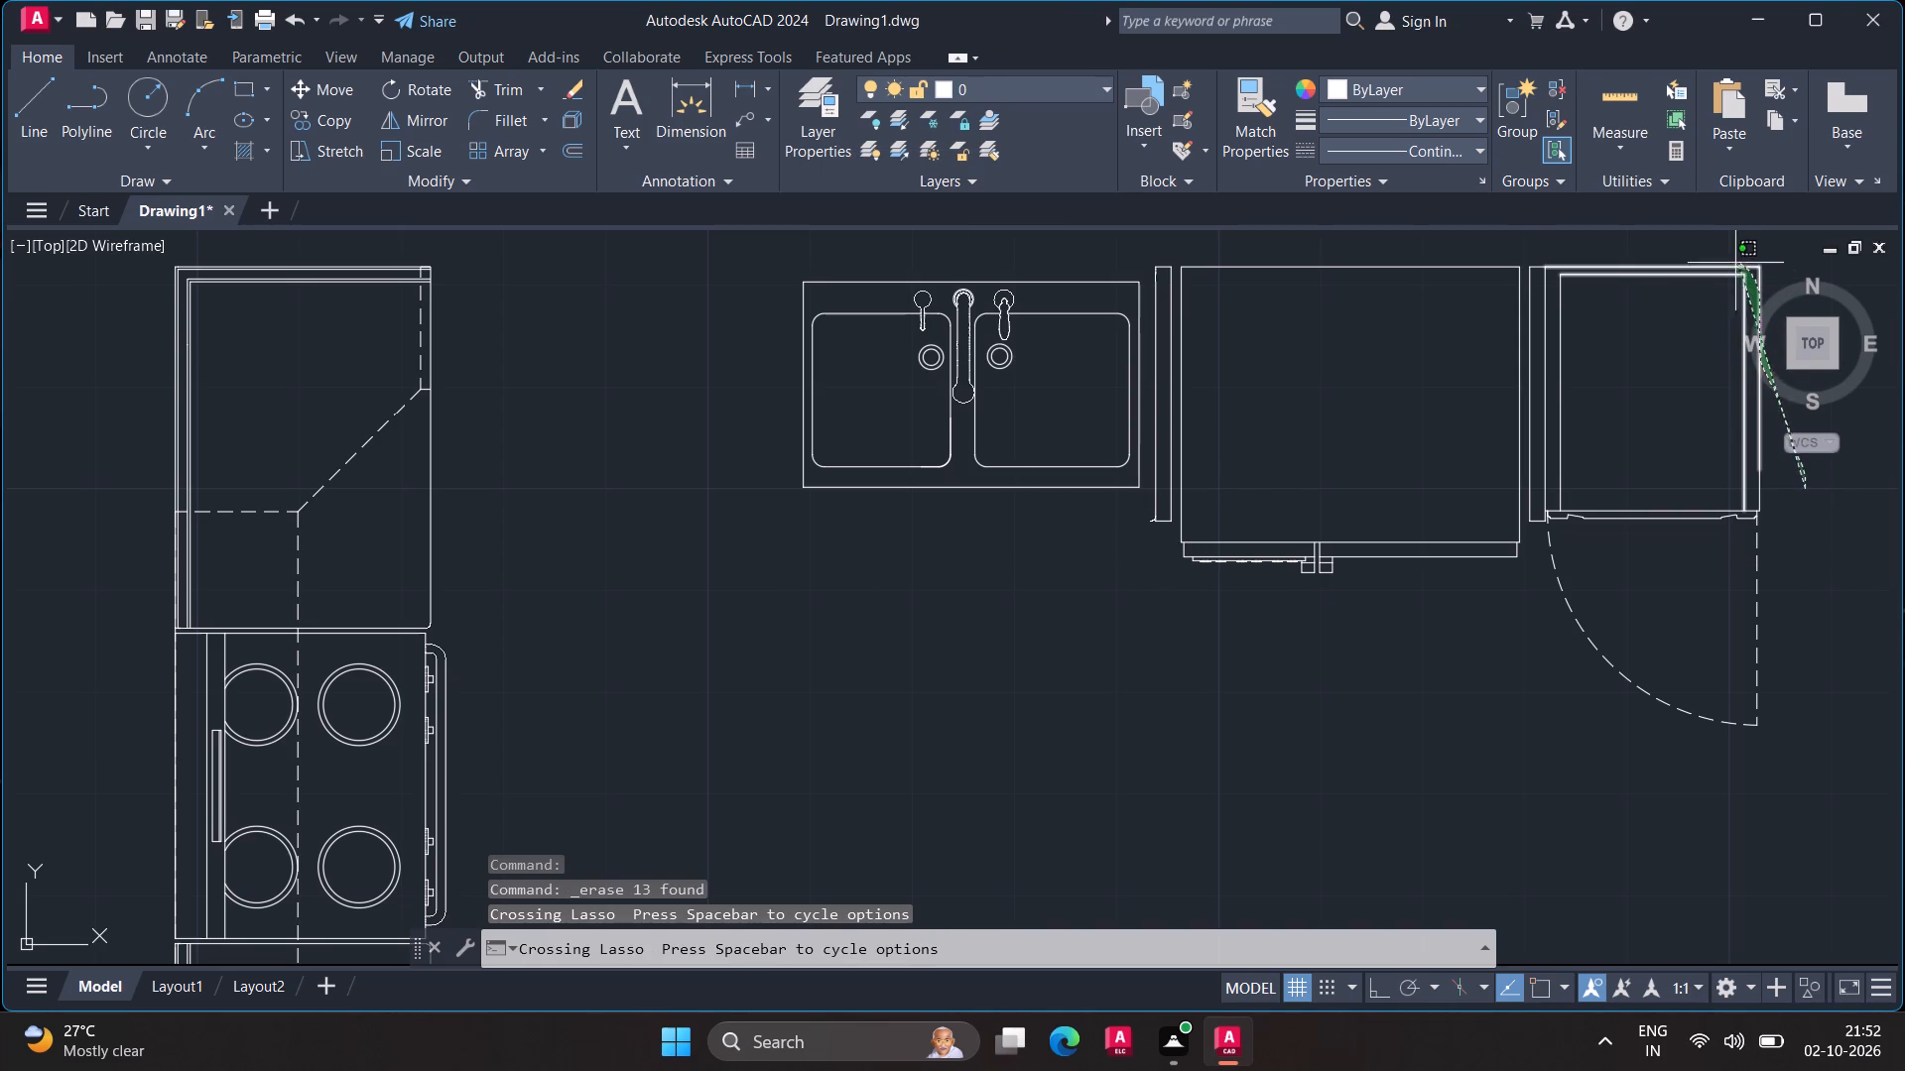
left_click_drag(1728, 262, 1603, 269)
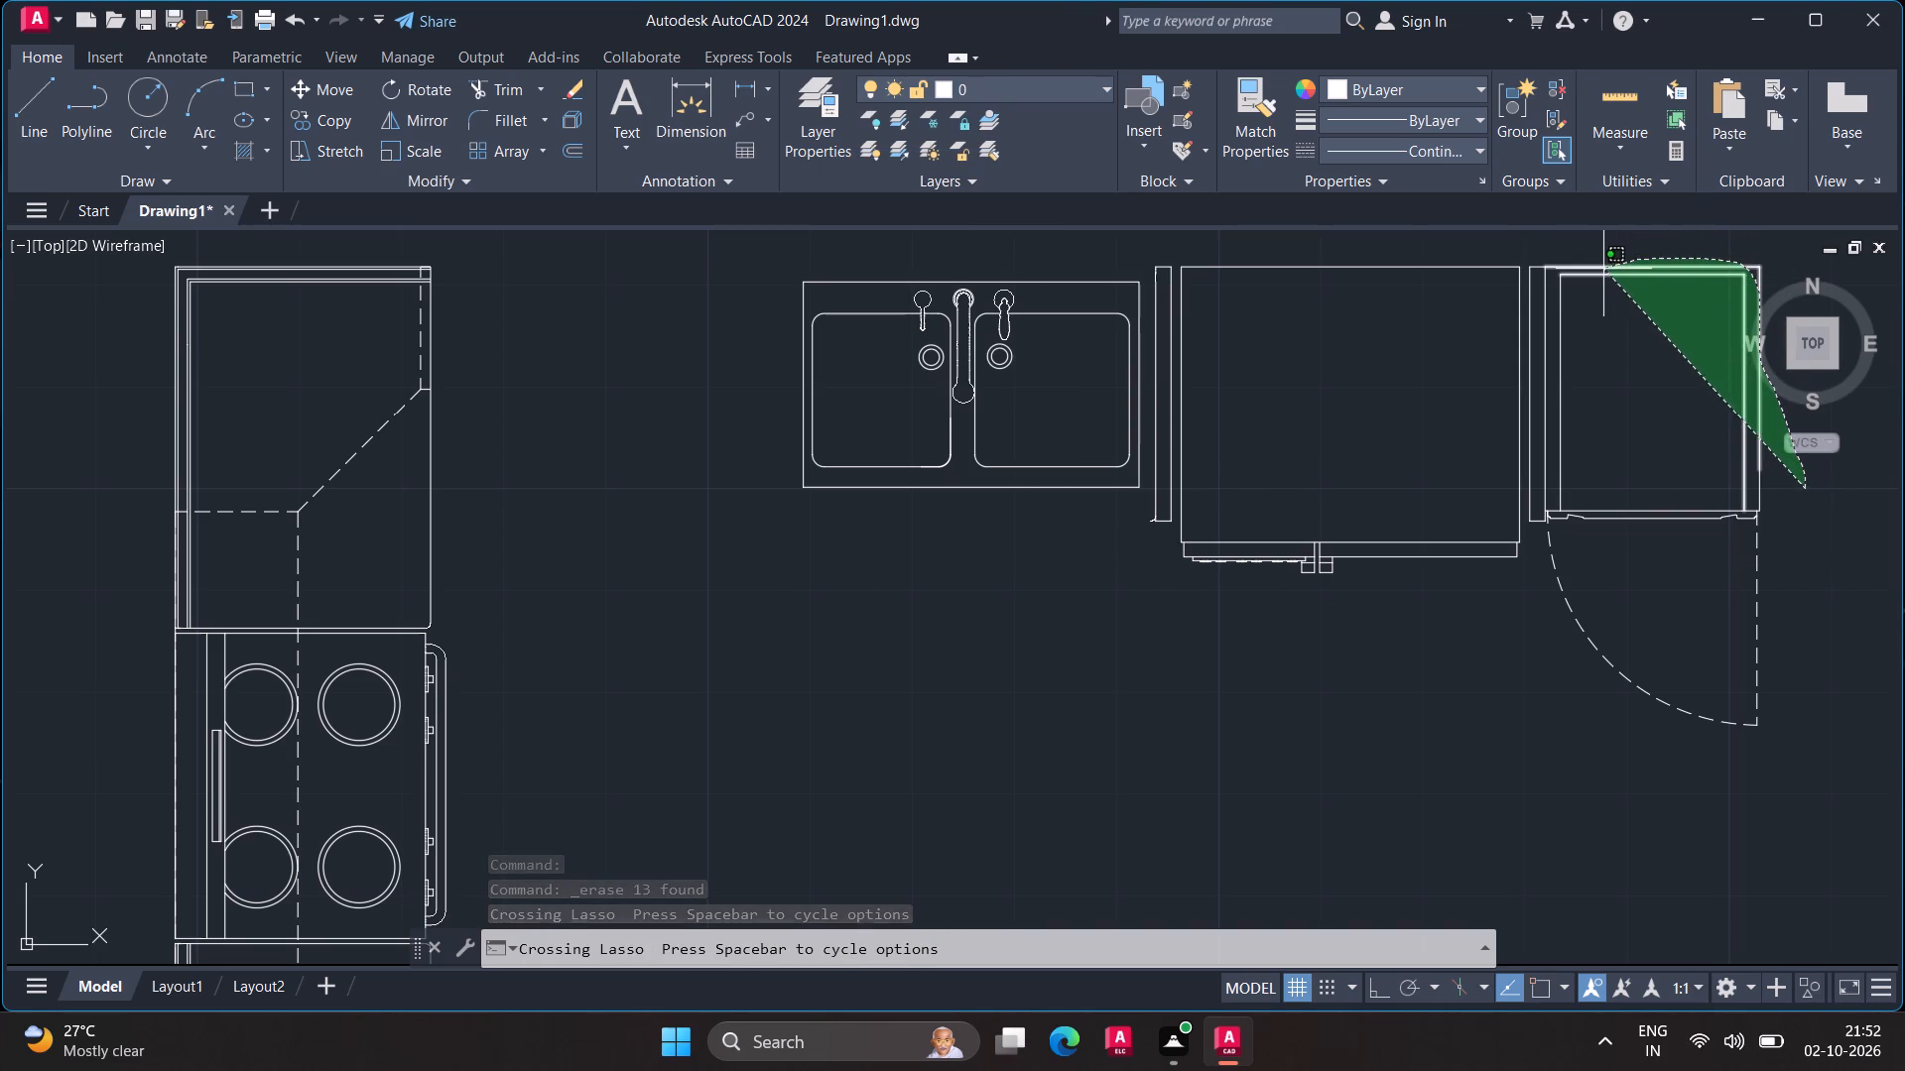
left_click_drag(1603, 269, 1292, 246)
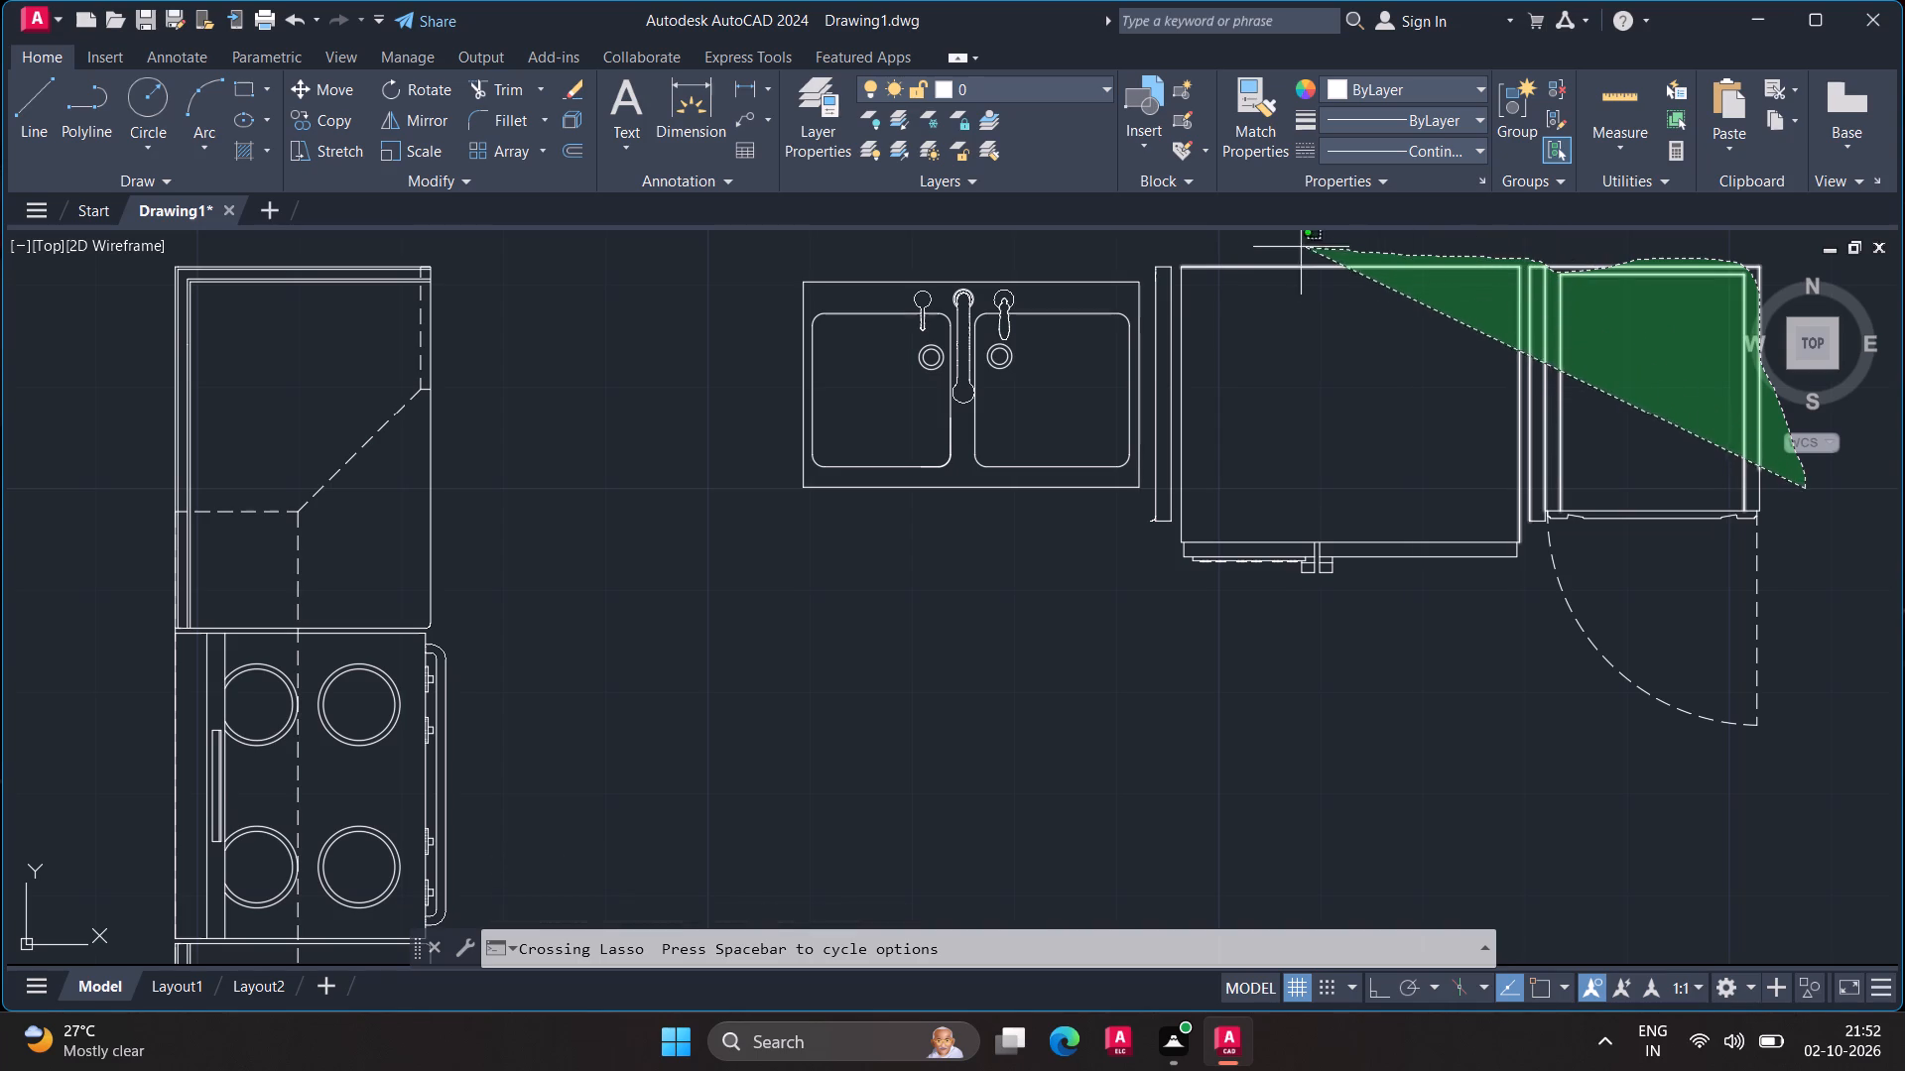
left_click_drag(1292, 246, 1148, 245)
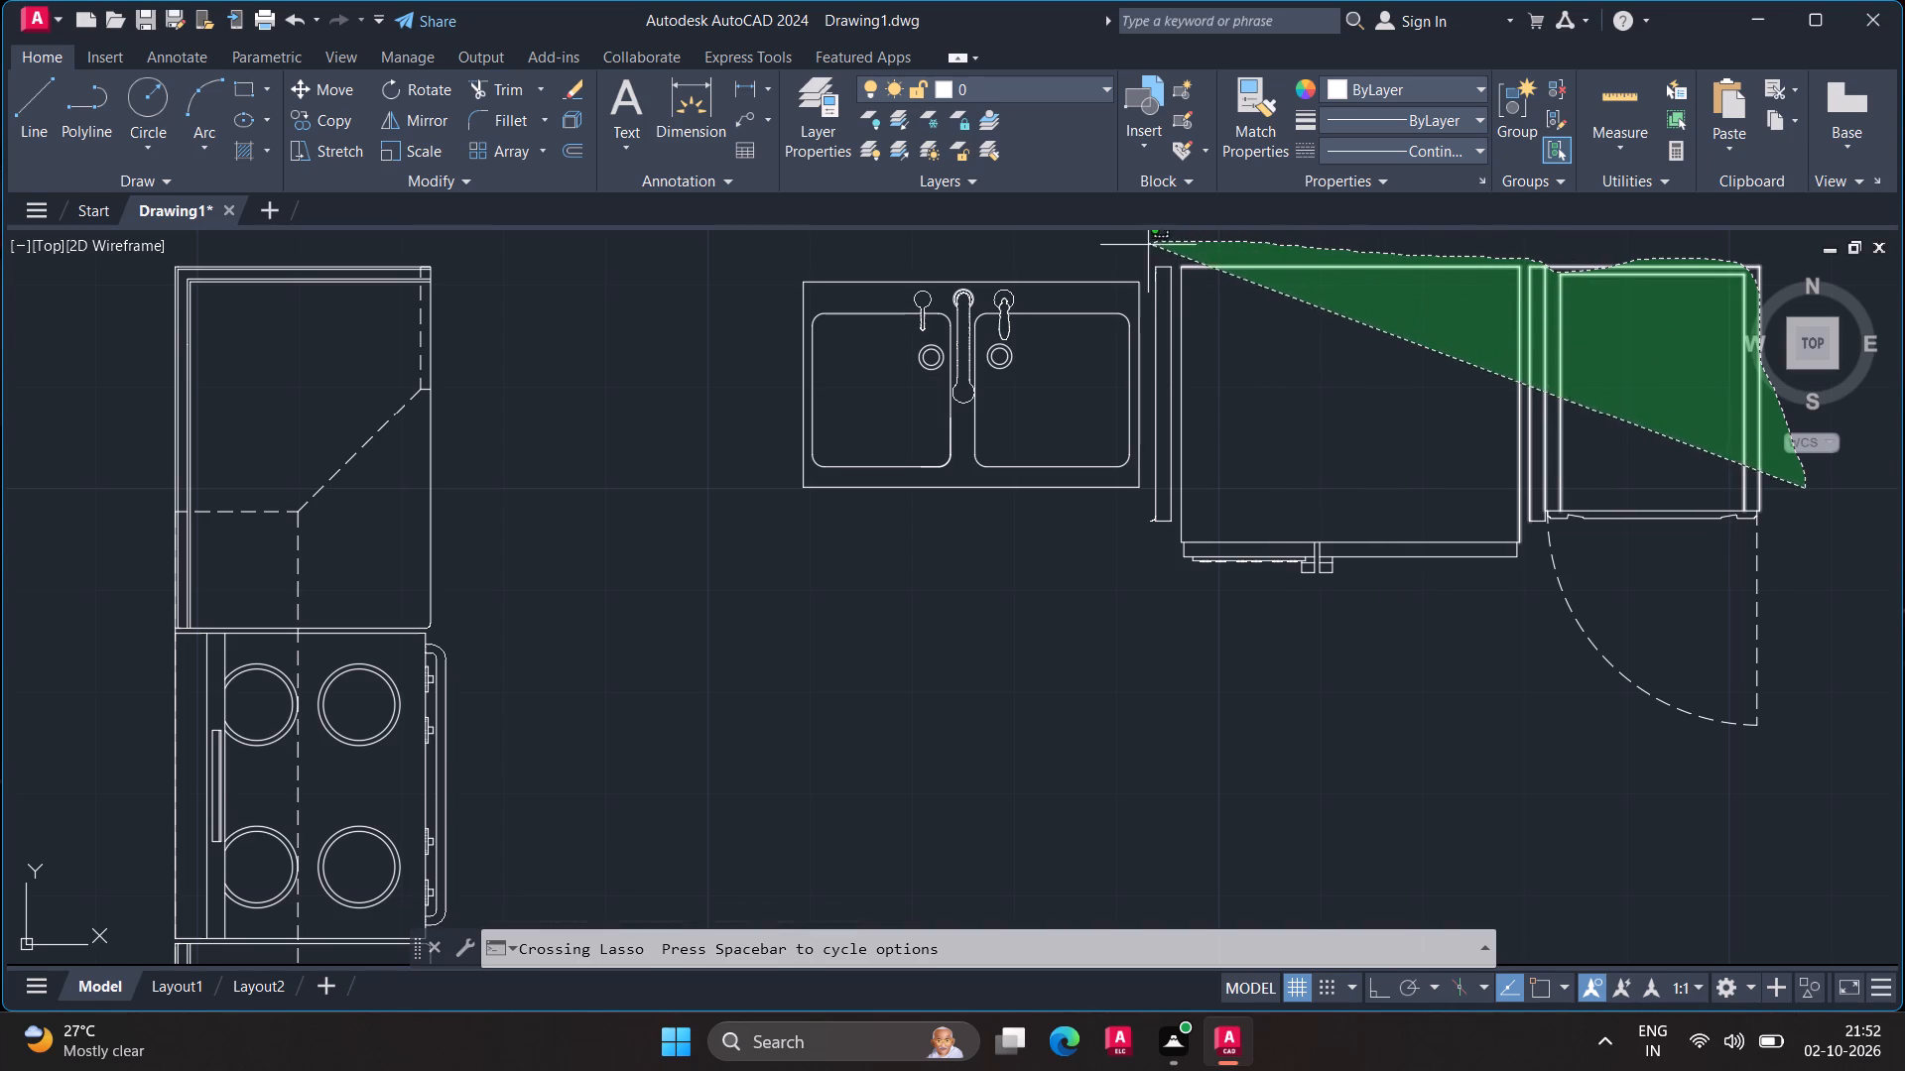
left_click_drag(1148, 245, 1148, 299)
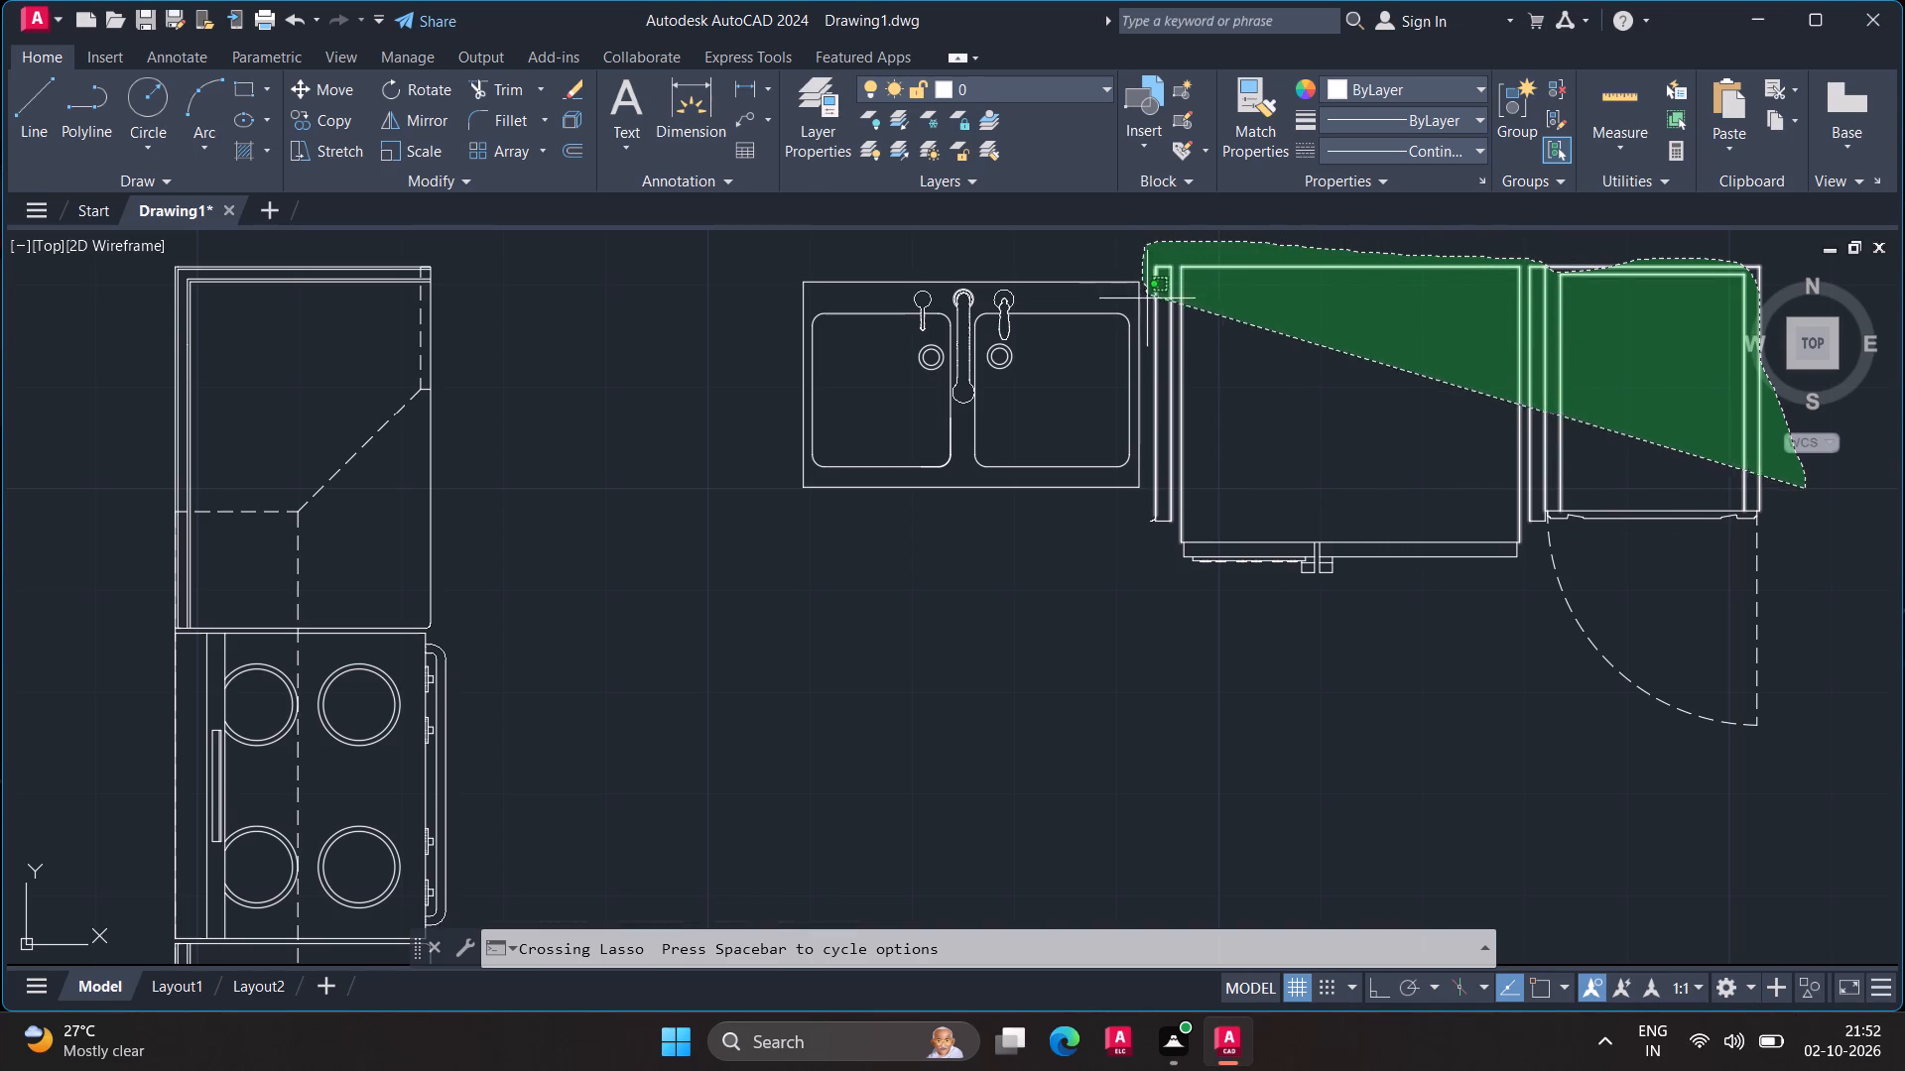
left_click_drag(1148, 299, 1147, 388)
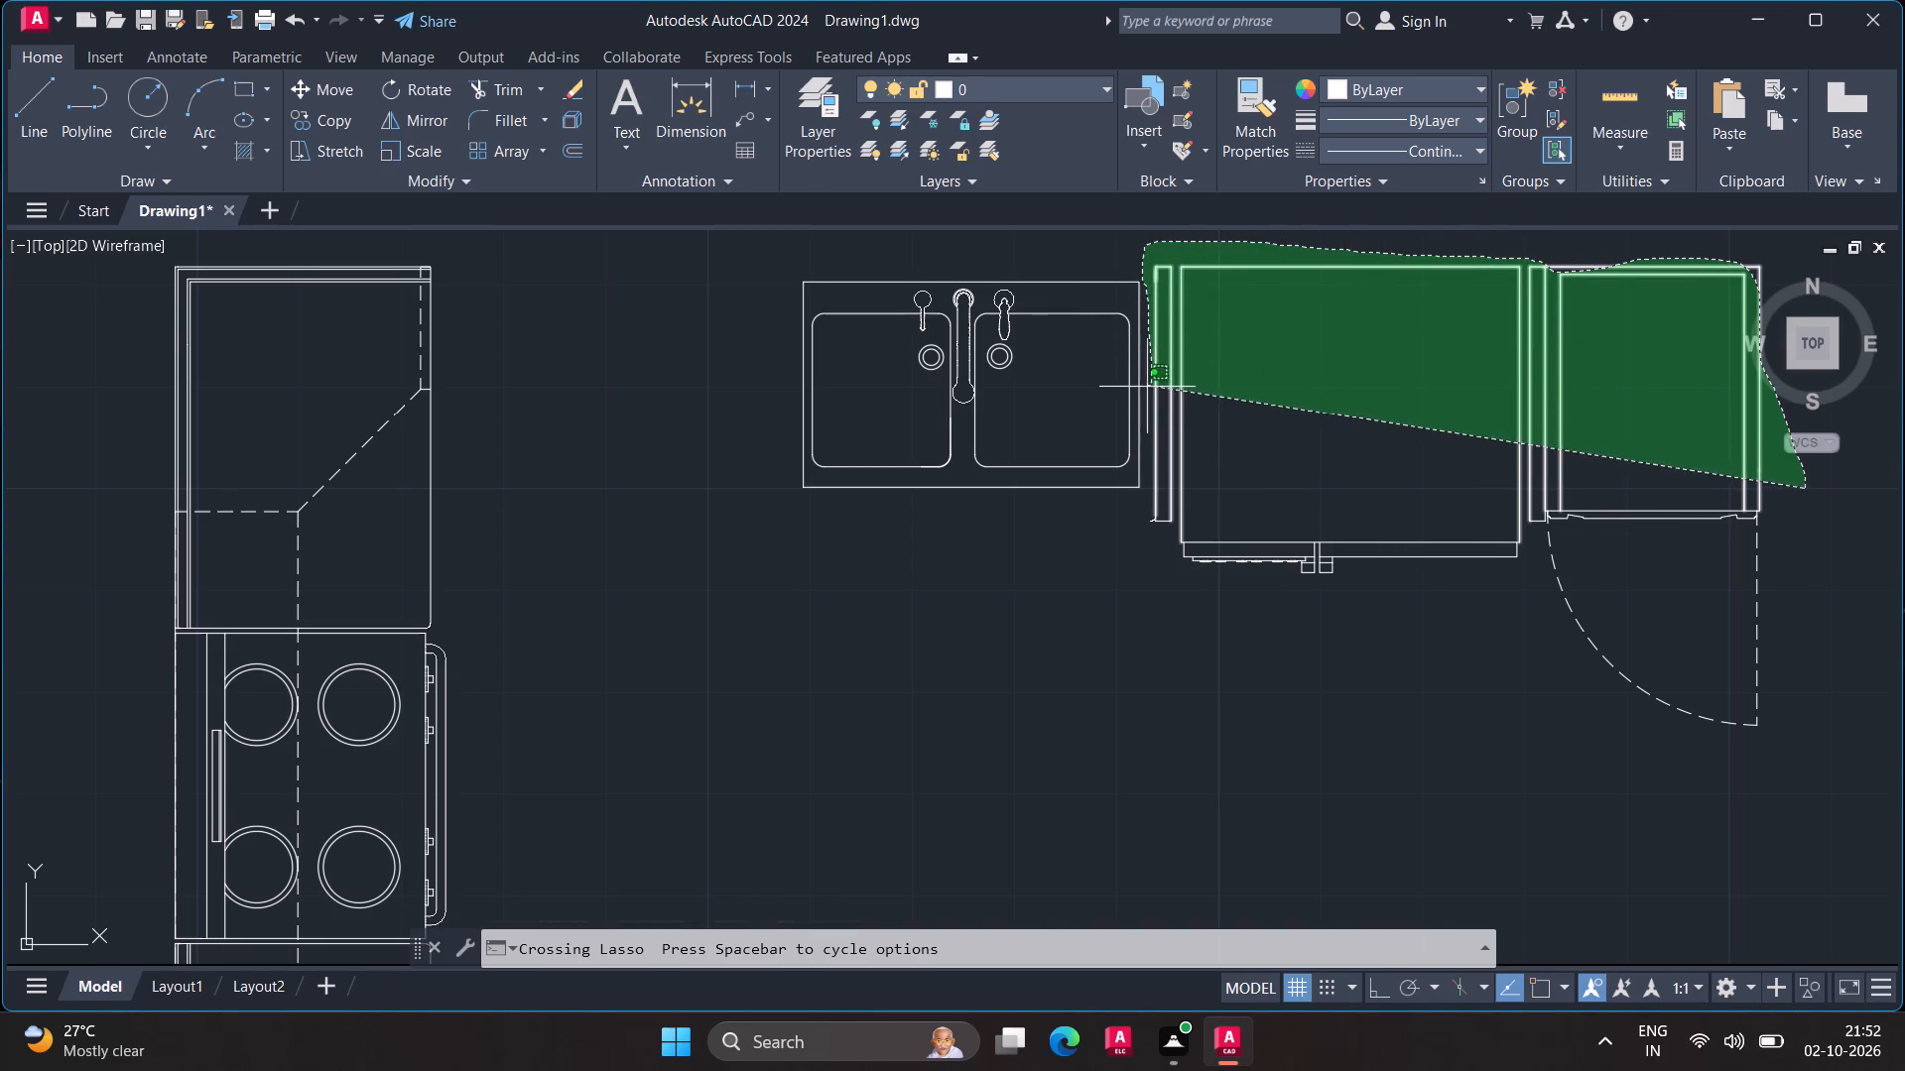
left_click_drag(1147, 388, 1147, 481)
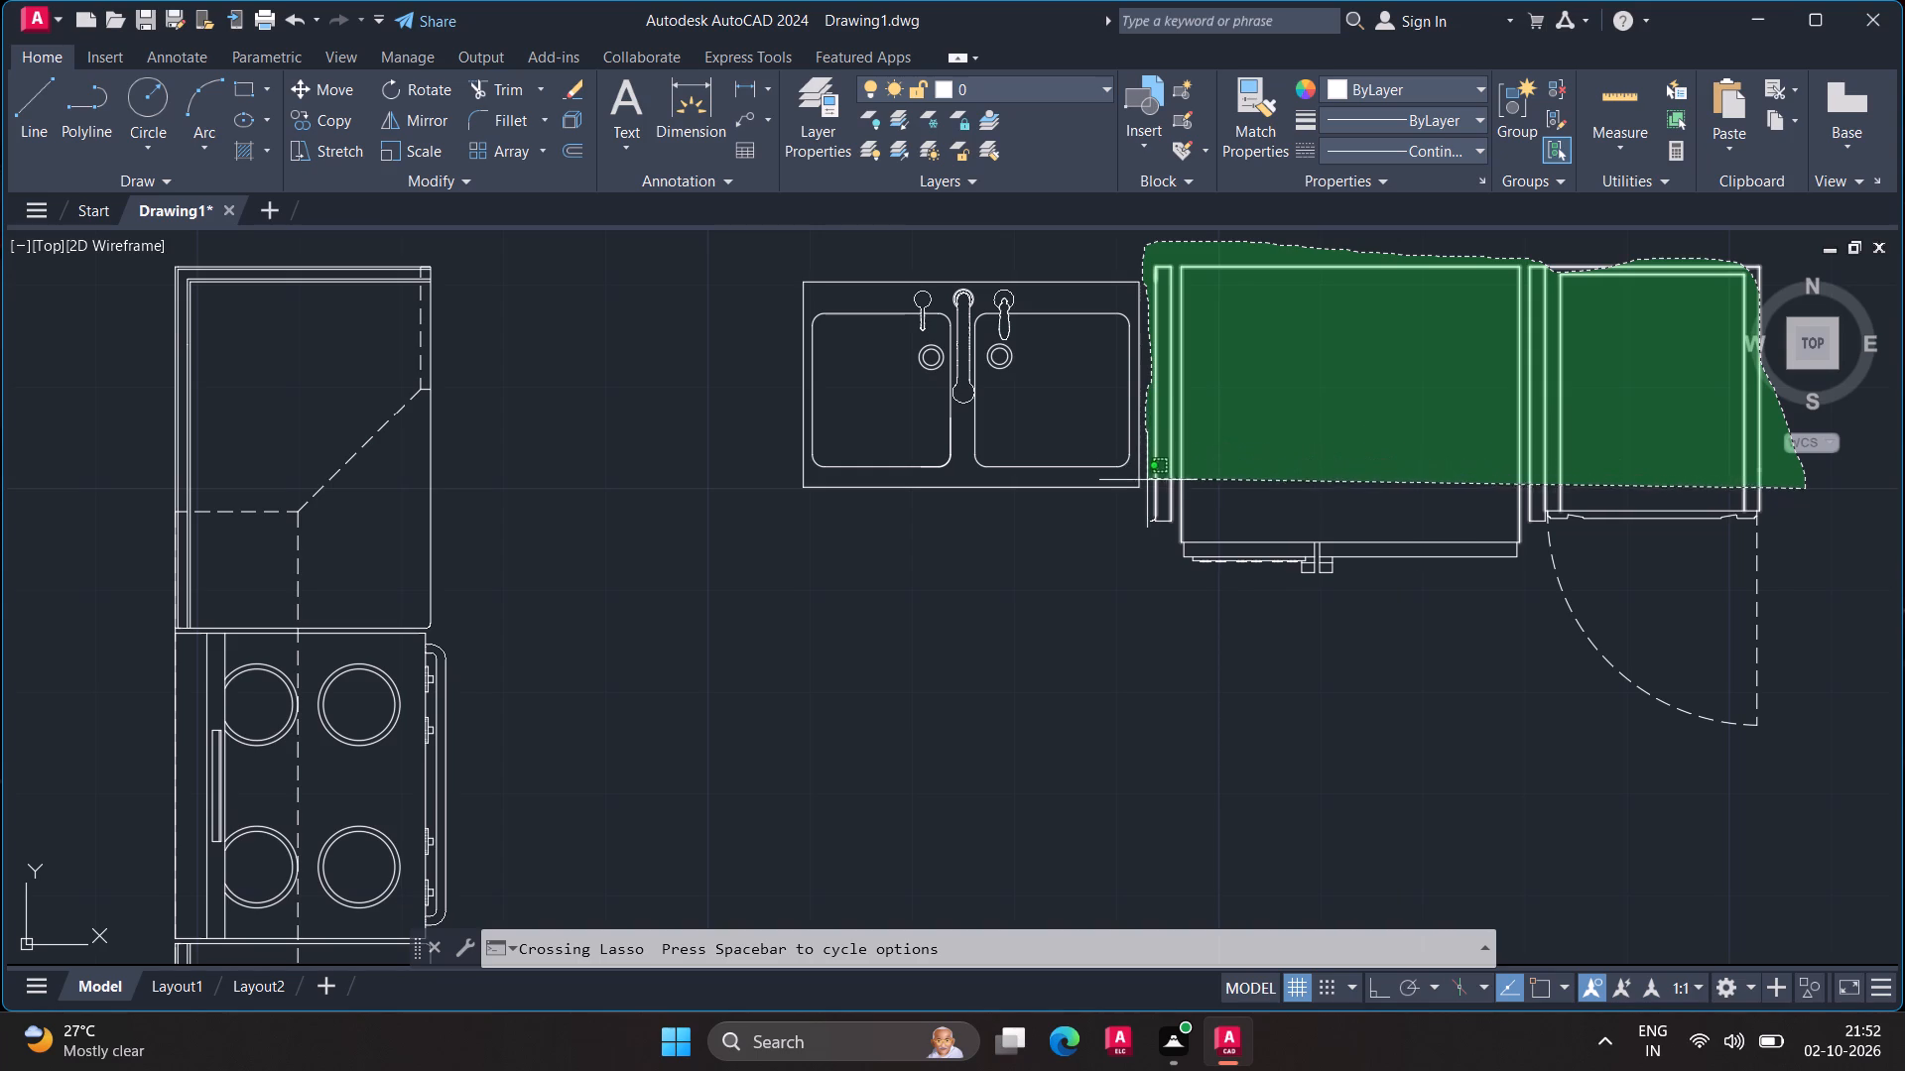
left_click_drag(1147, 481, 1264, 678)
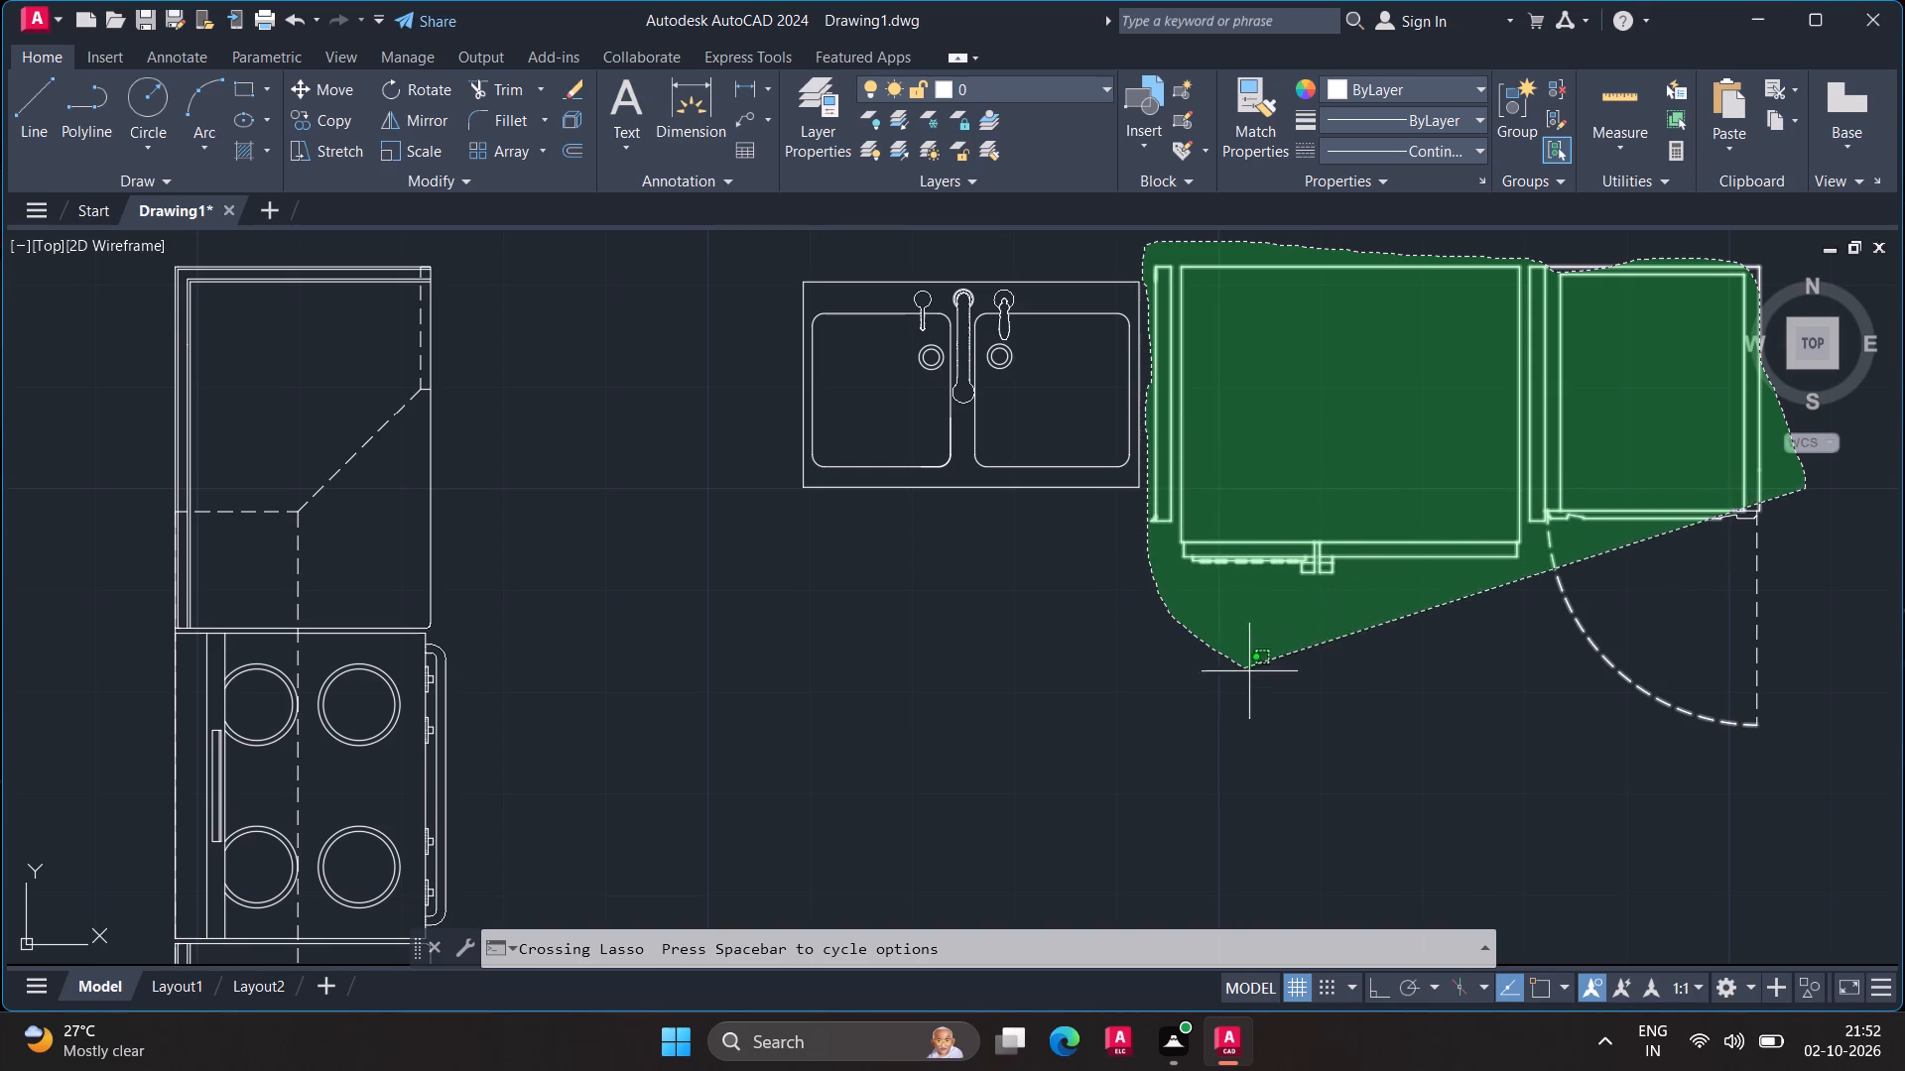
left_click_drag(1264, 678, 1679, 776)
right_click(1614, 678)
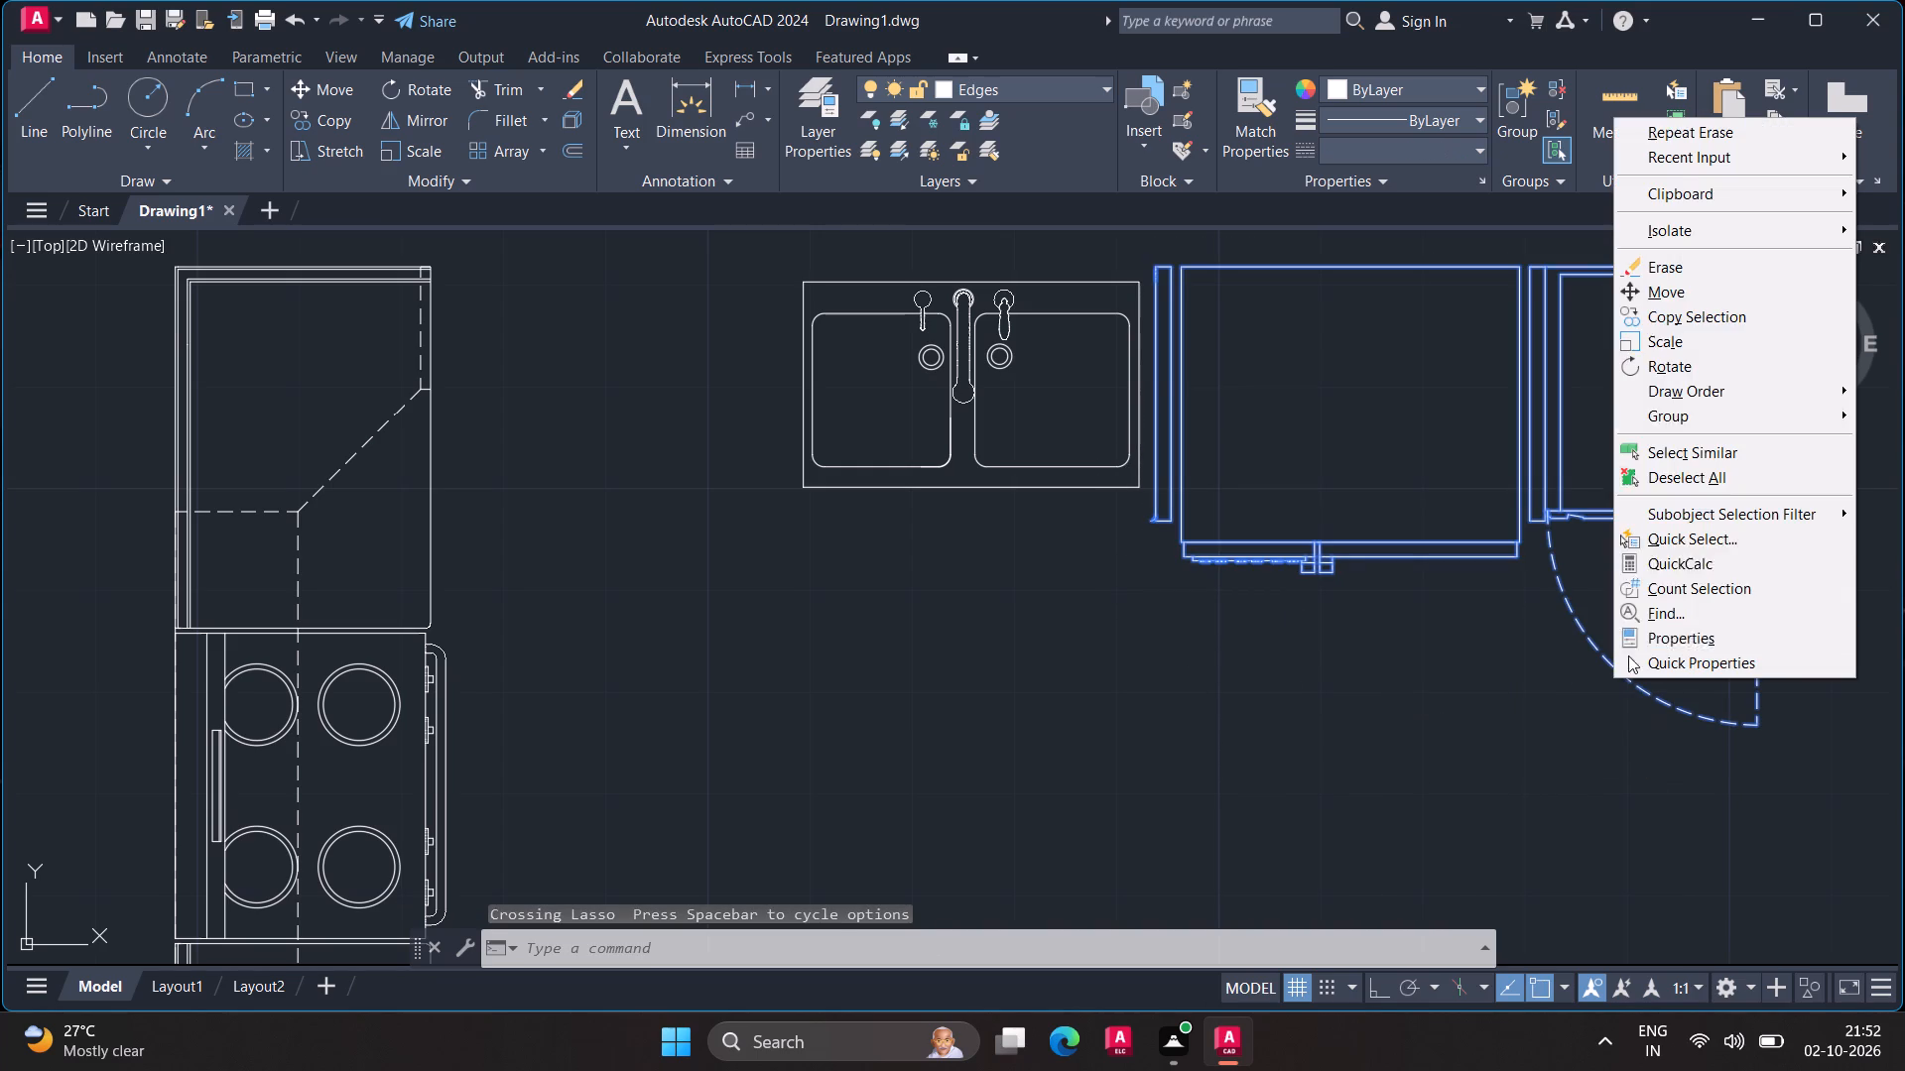
left_click(1694, 275)
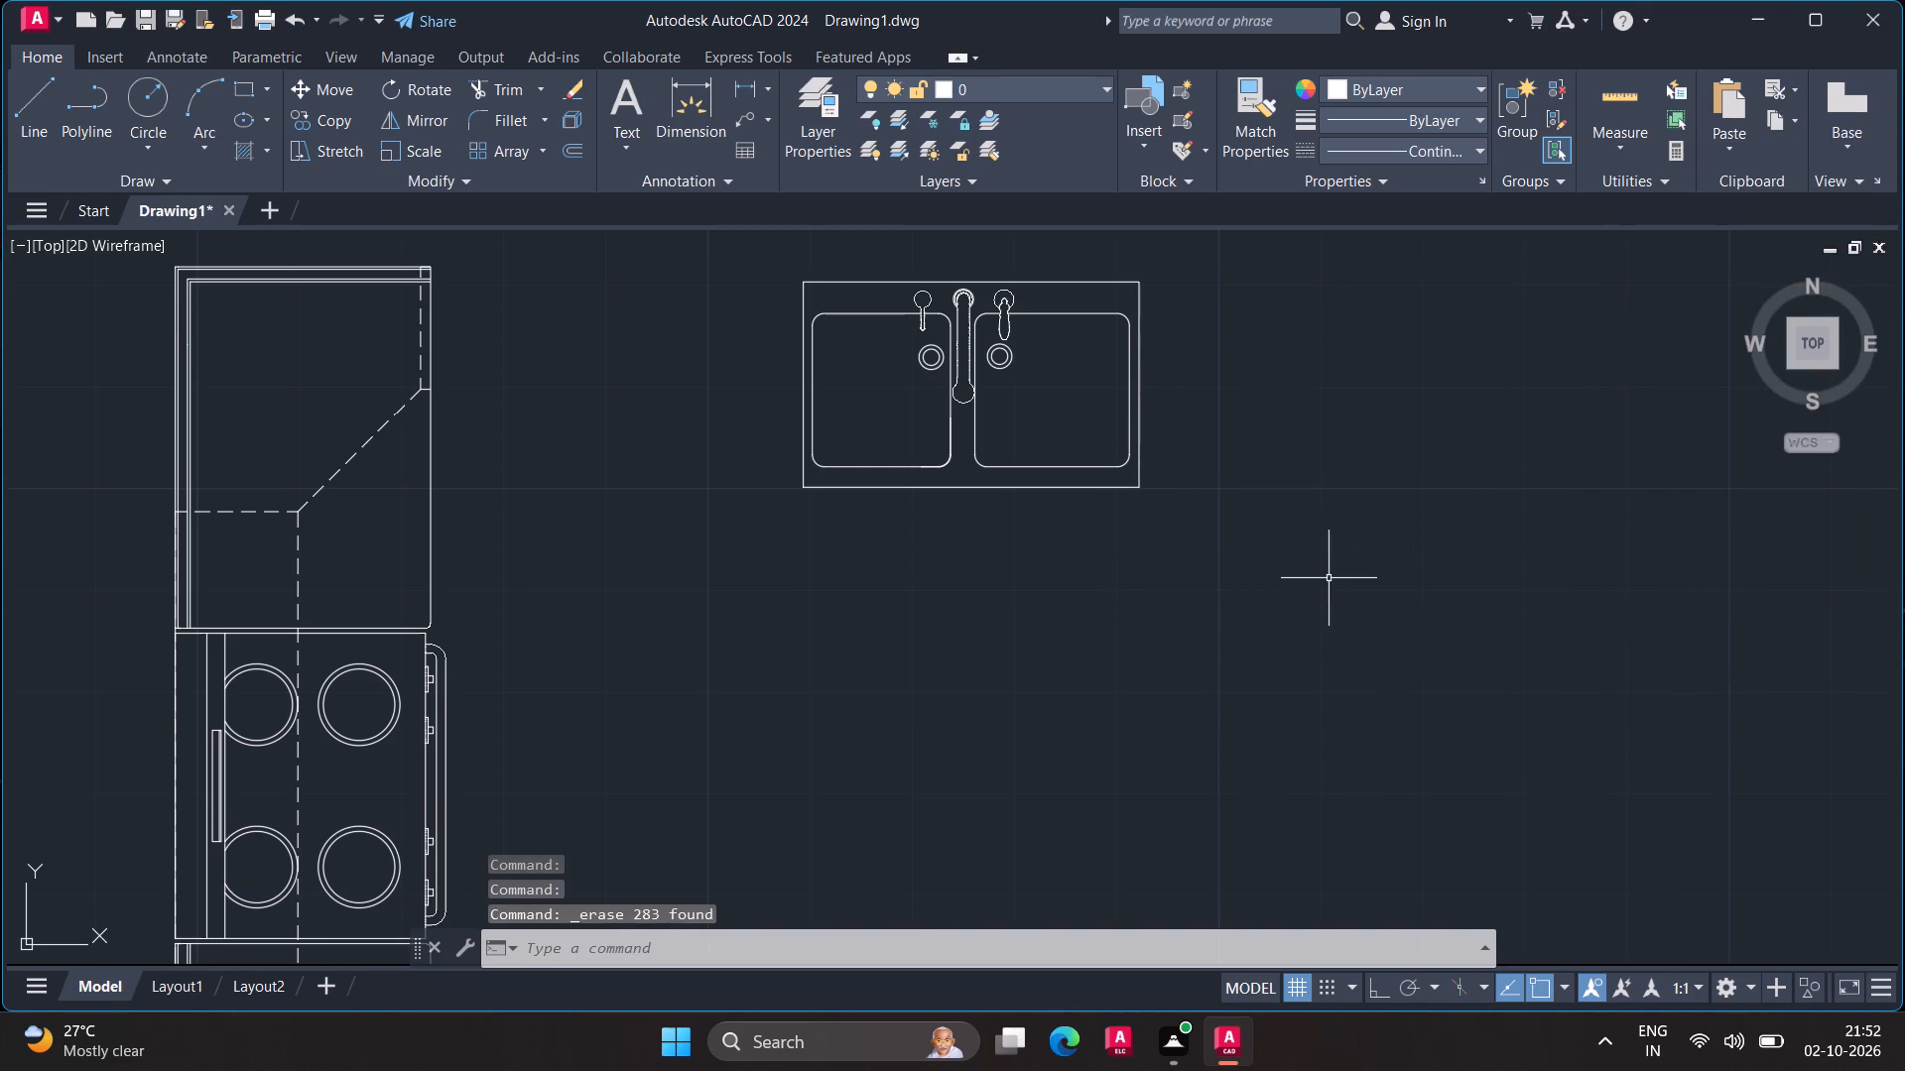
Group all the linework of the double-bowl sink into a single object.
left_click_drag(982, 263, 763, 280)
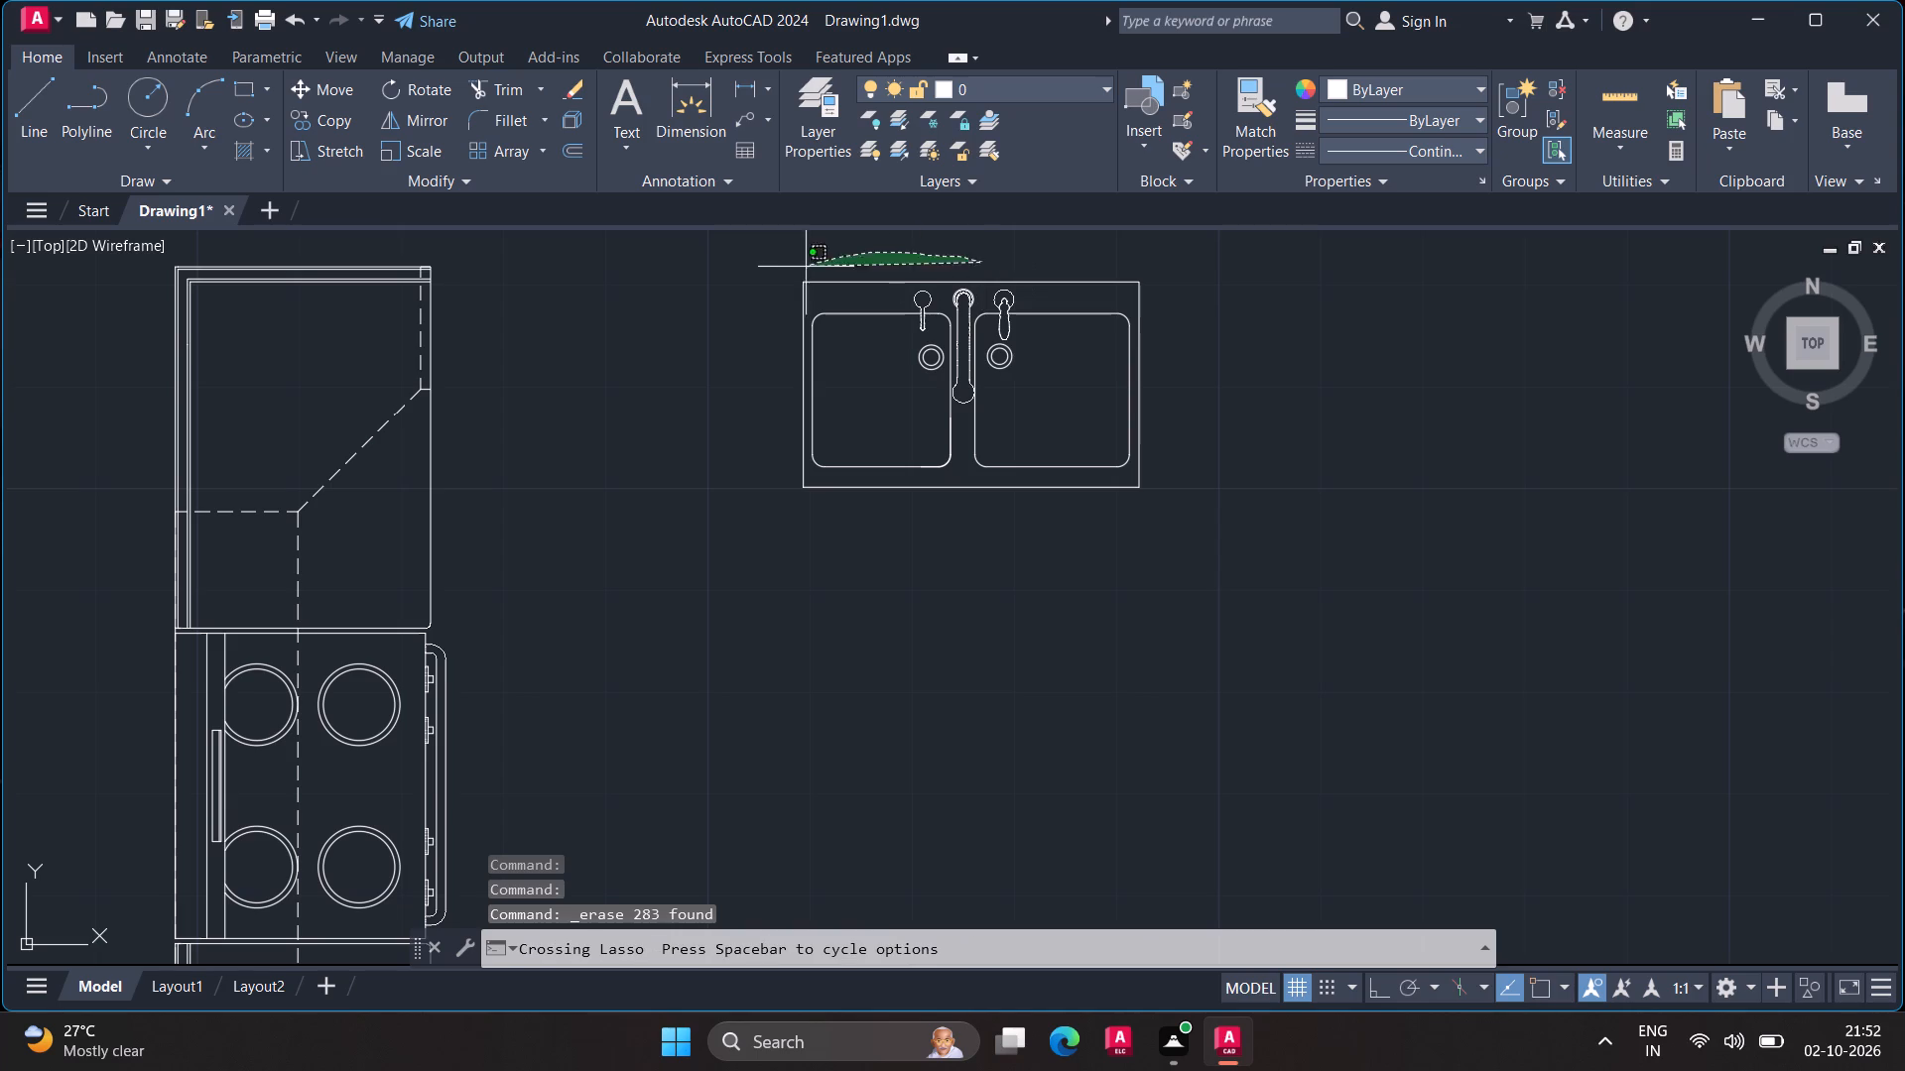
left_click_drag(763, 280, 1322, 547)
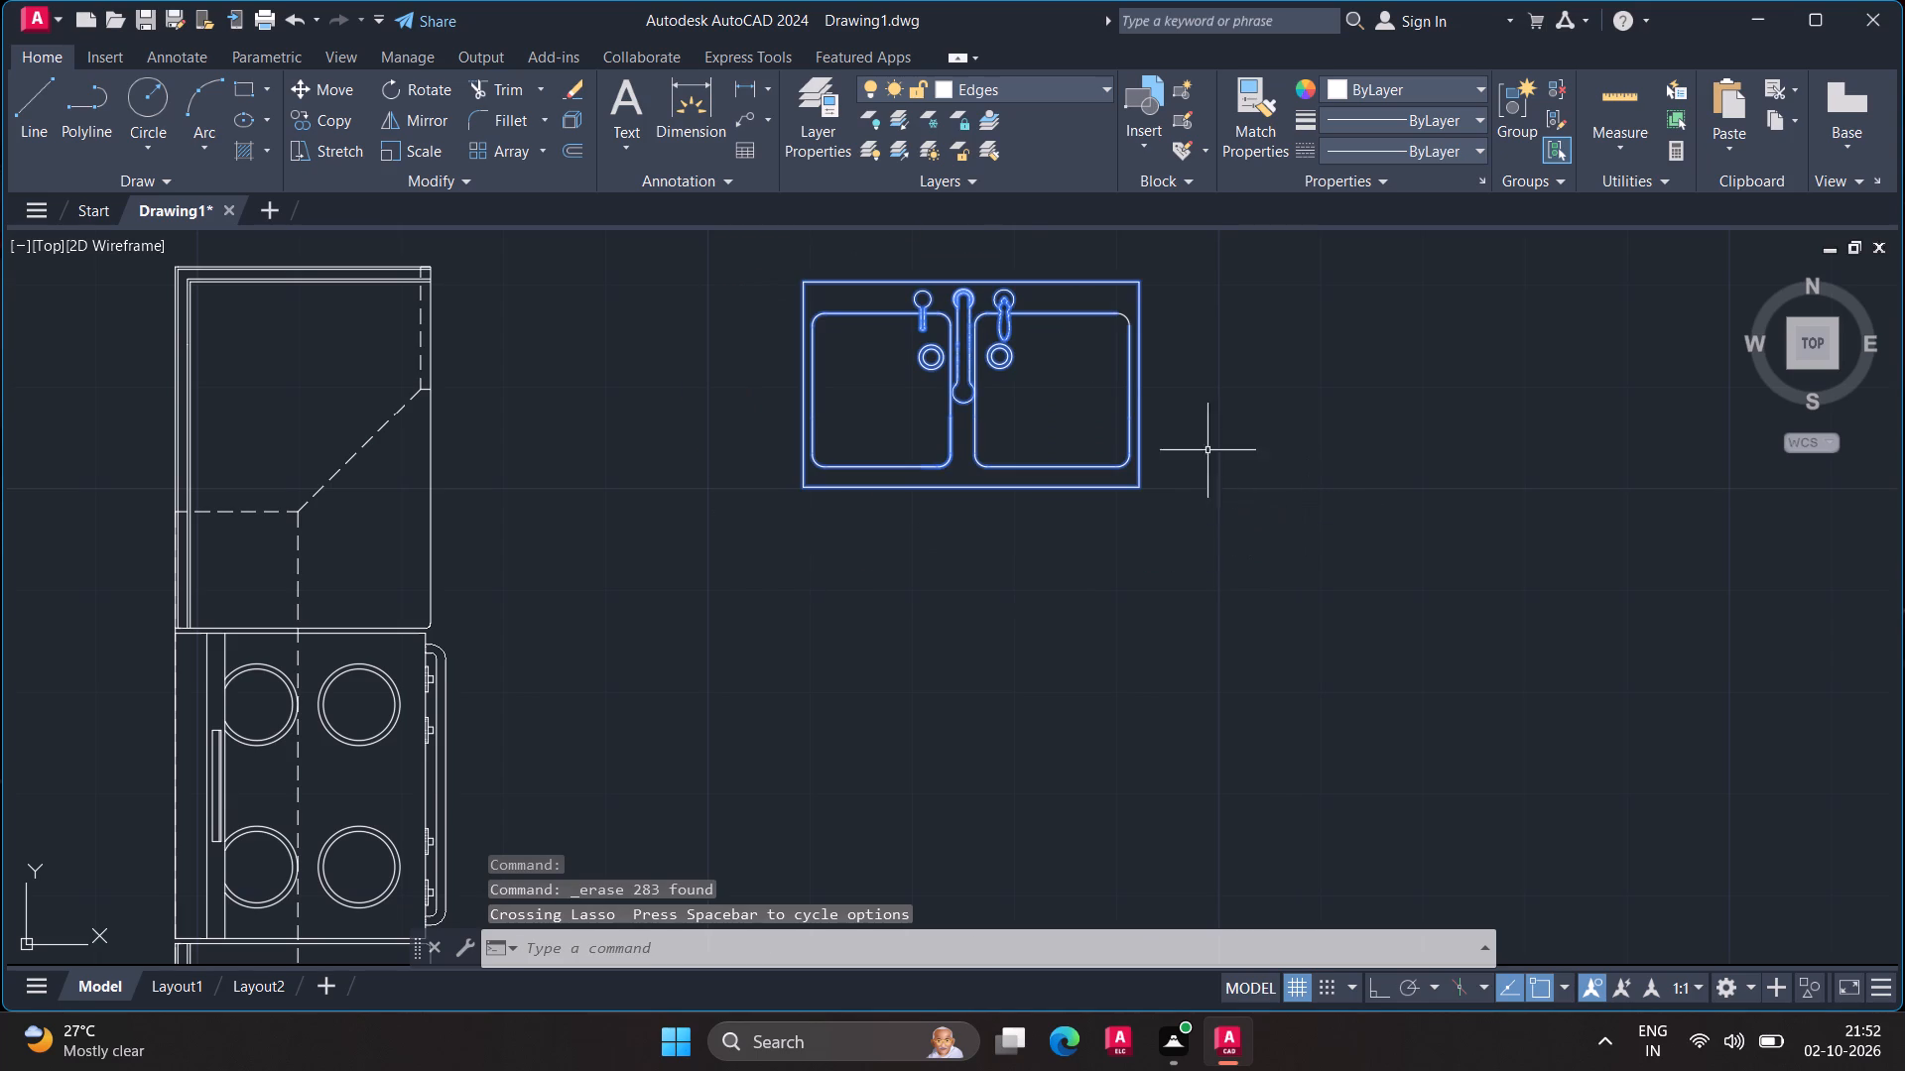
left_click(1126, 318)
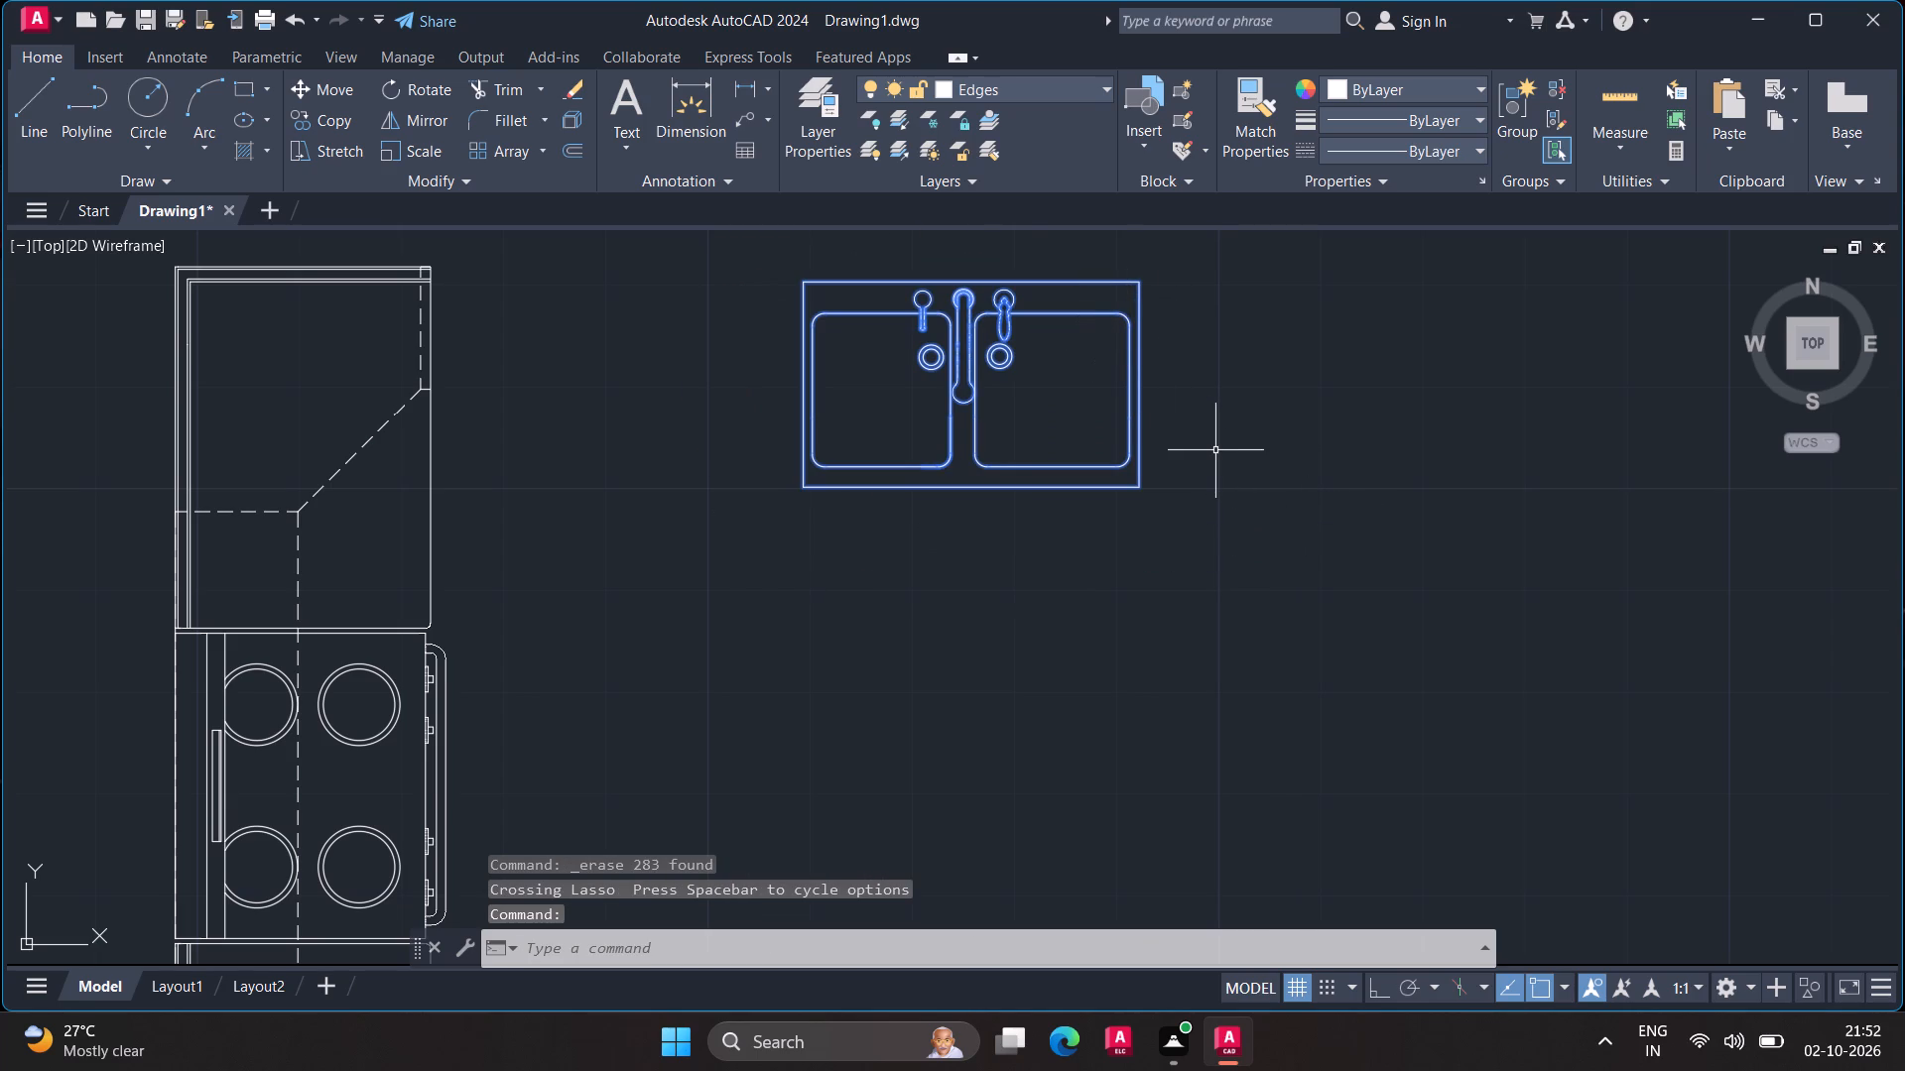
key("g")
key("Return")
Shift the sink group down into clear space and rotate it 90° about a point near the middle of its back edge.
left_click(963, 278)
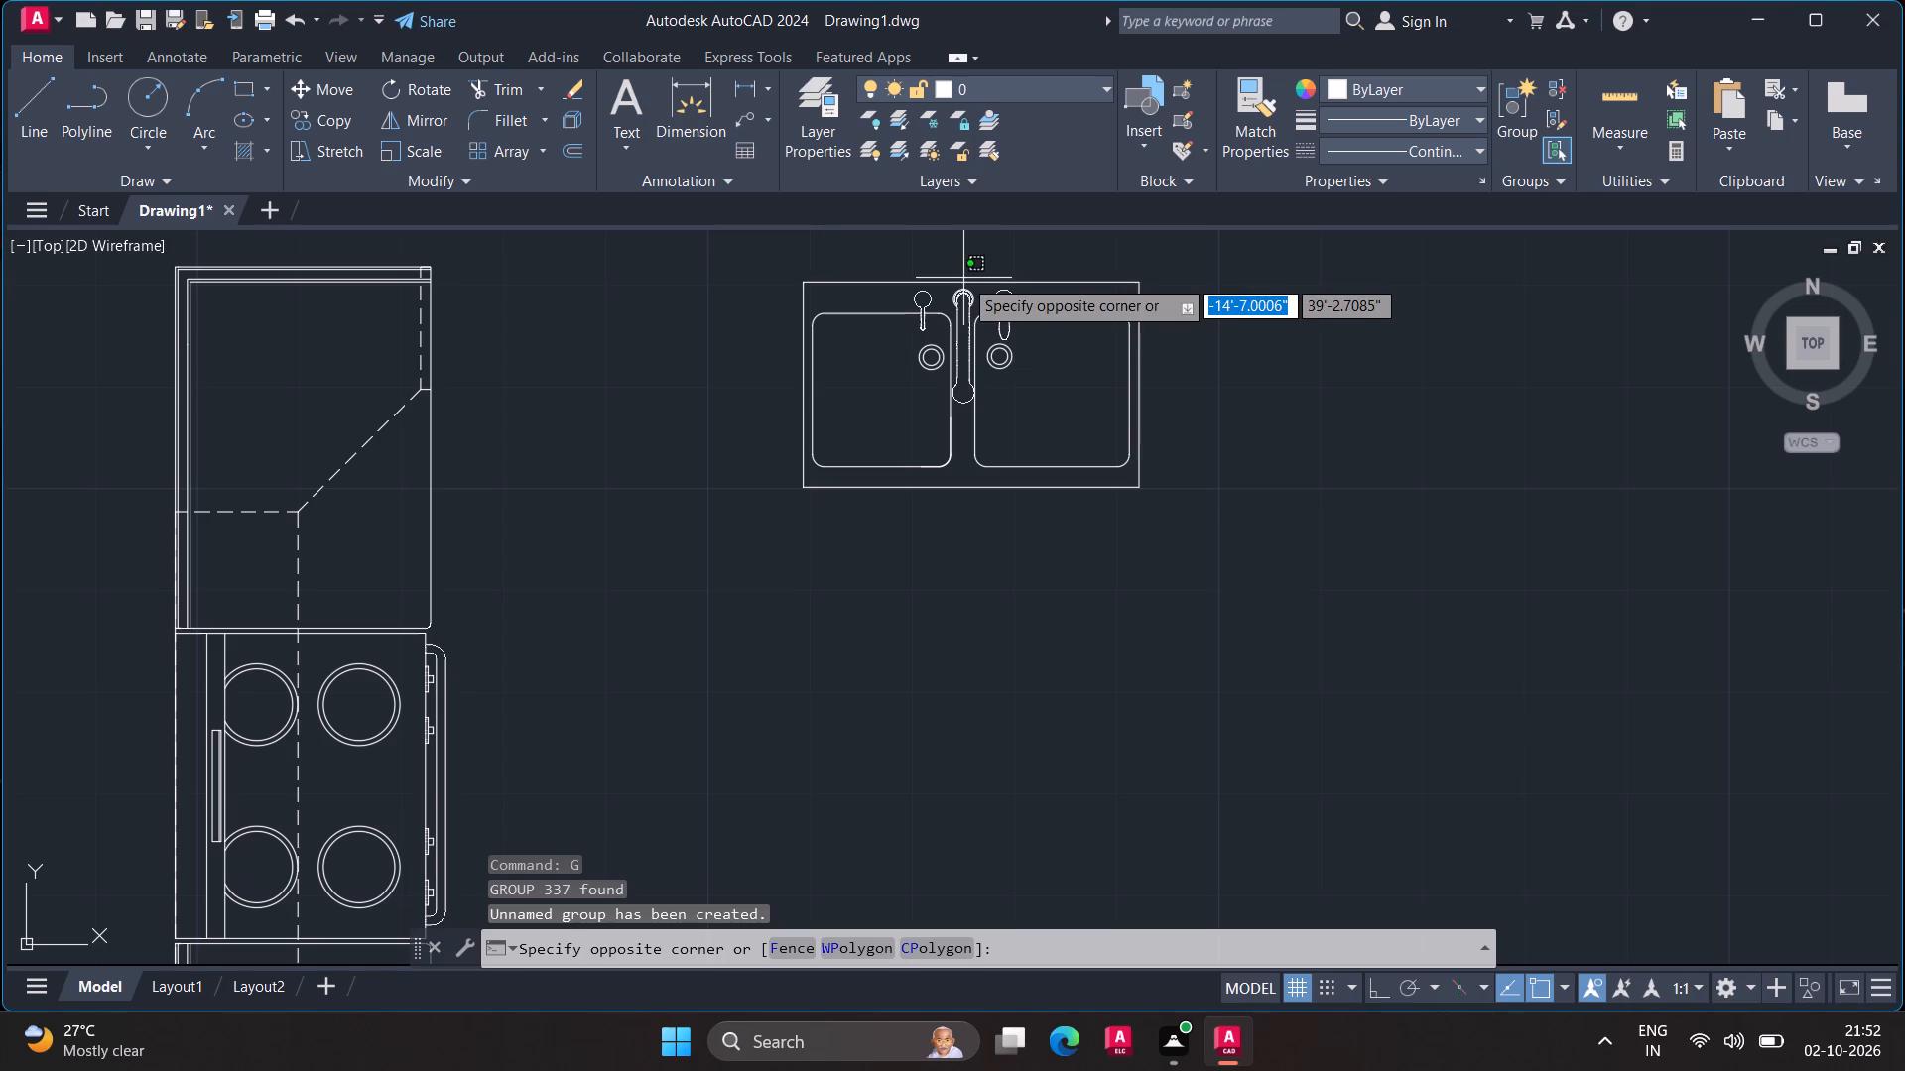
left_click(963, 286)
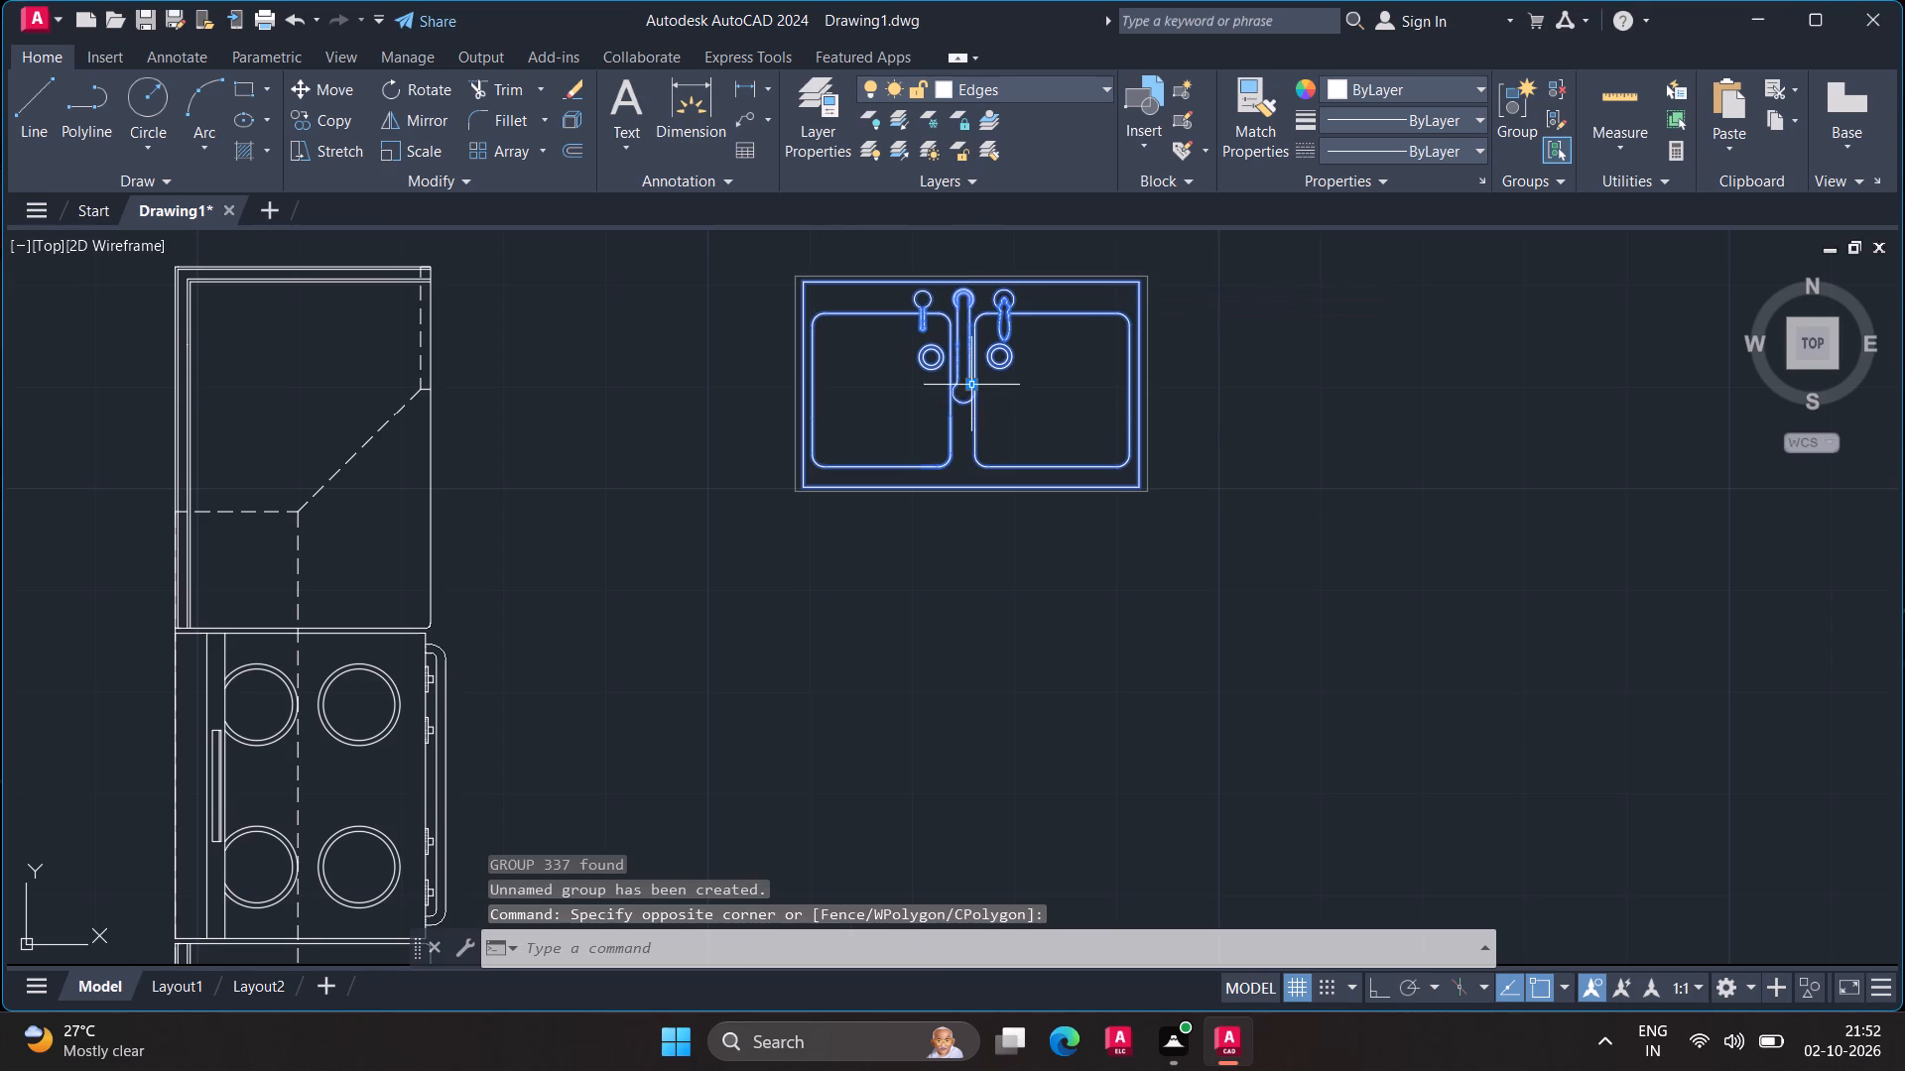
left_click_drag(972, 386, 971, 398)
left_click(991, 660)
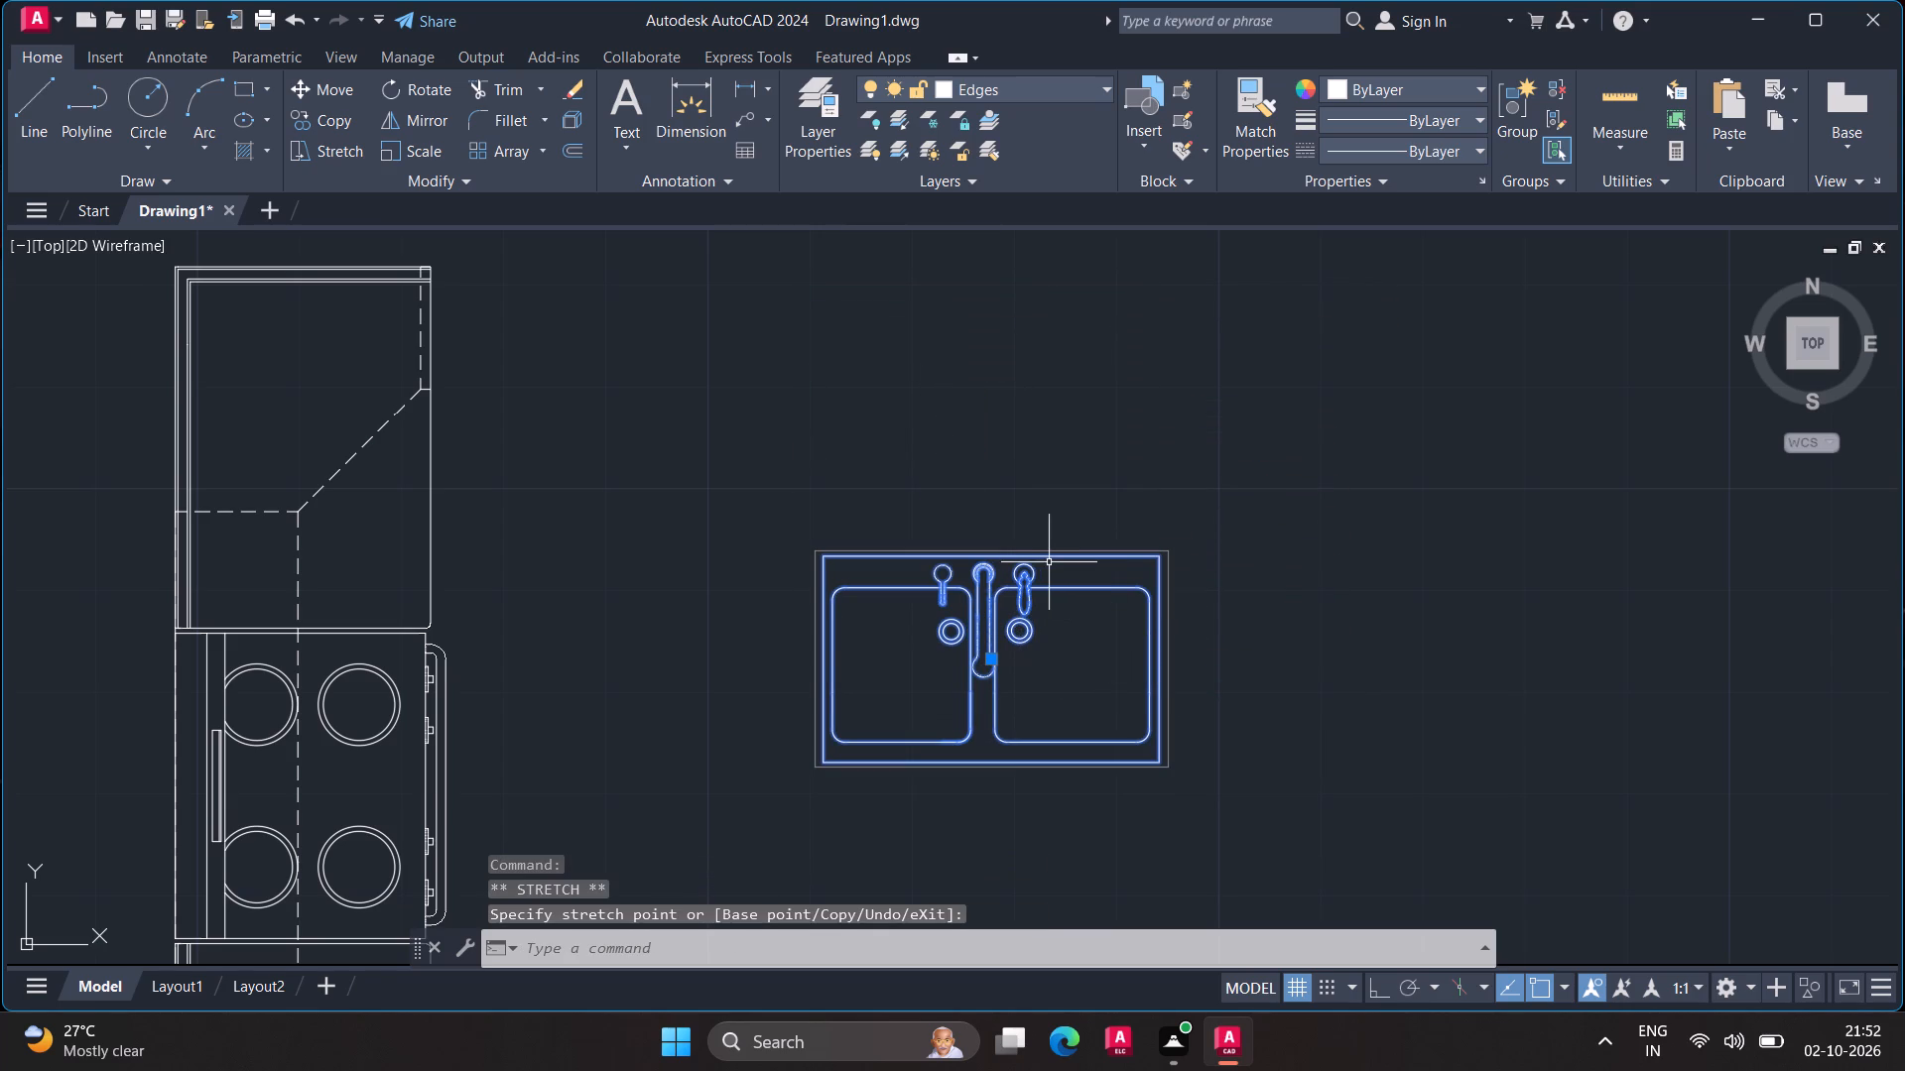
type("ro")
key("Return")
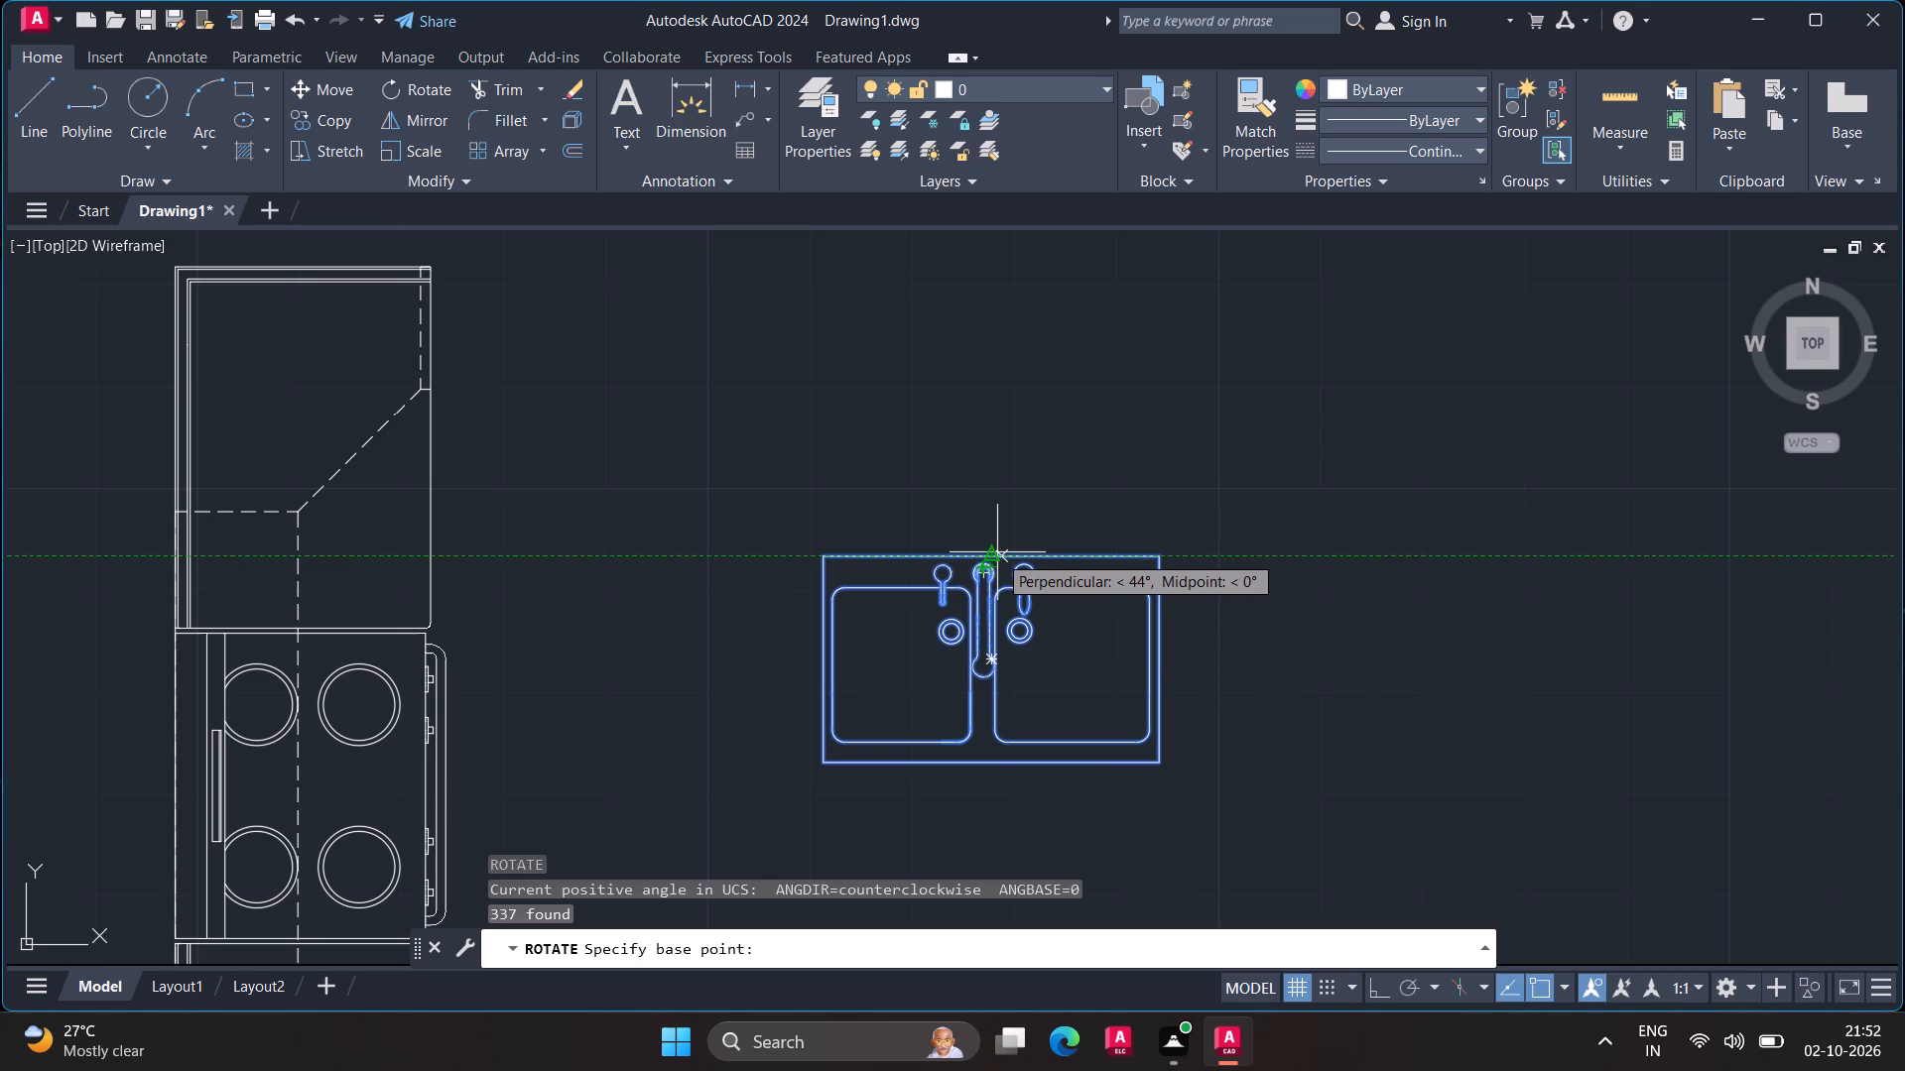
scroll(993, 554, "up", 3)
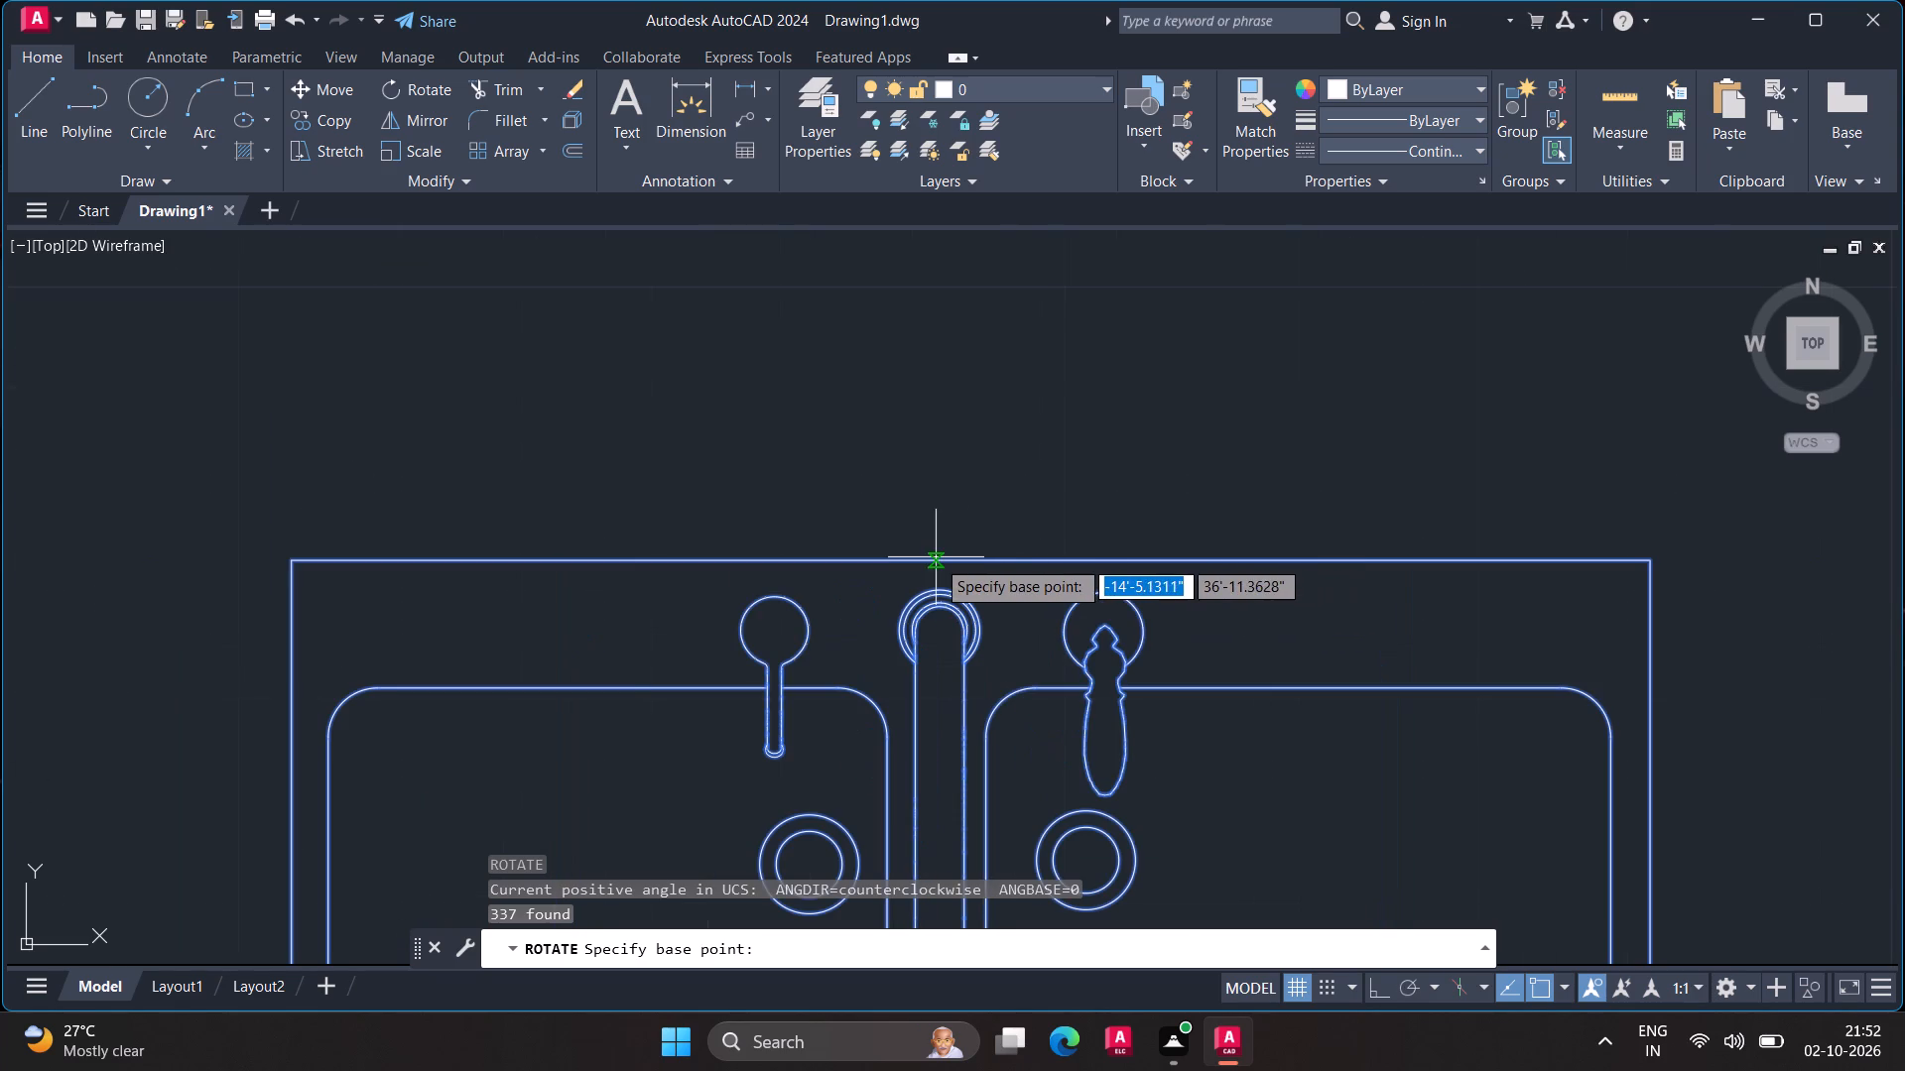
left_click(972, 554)
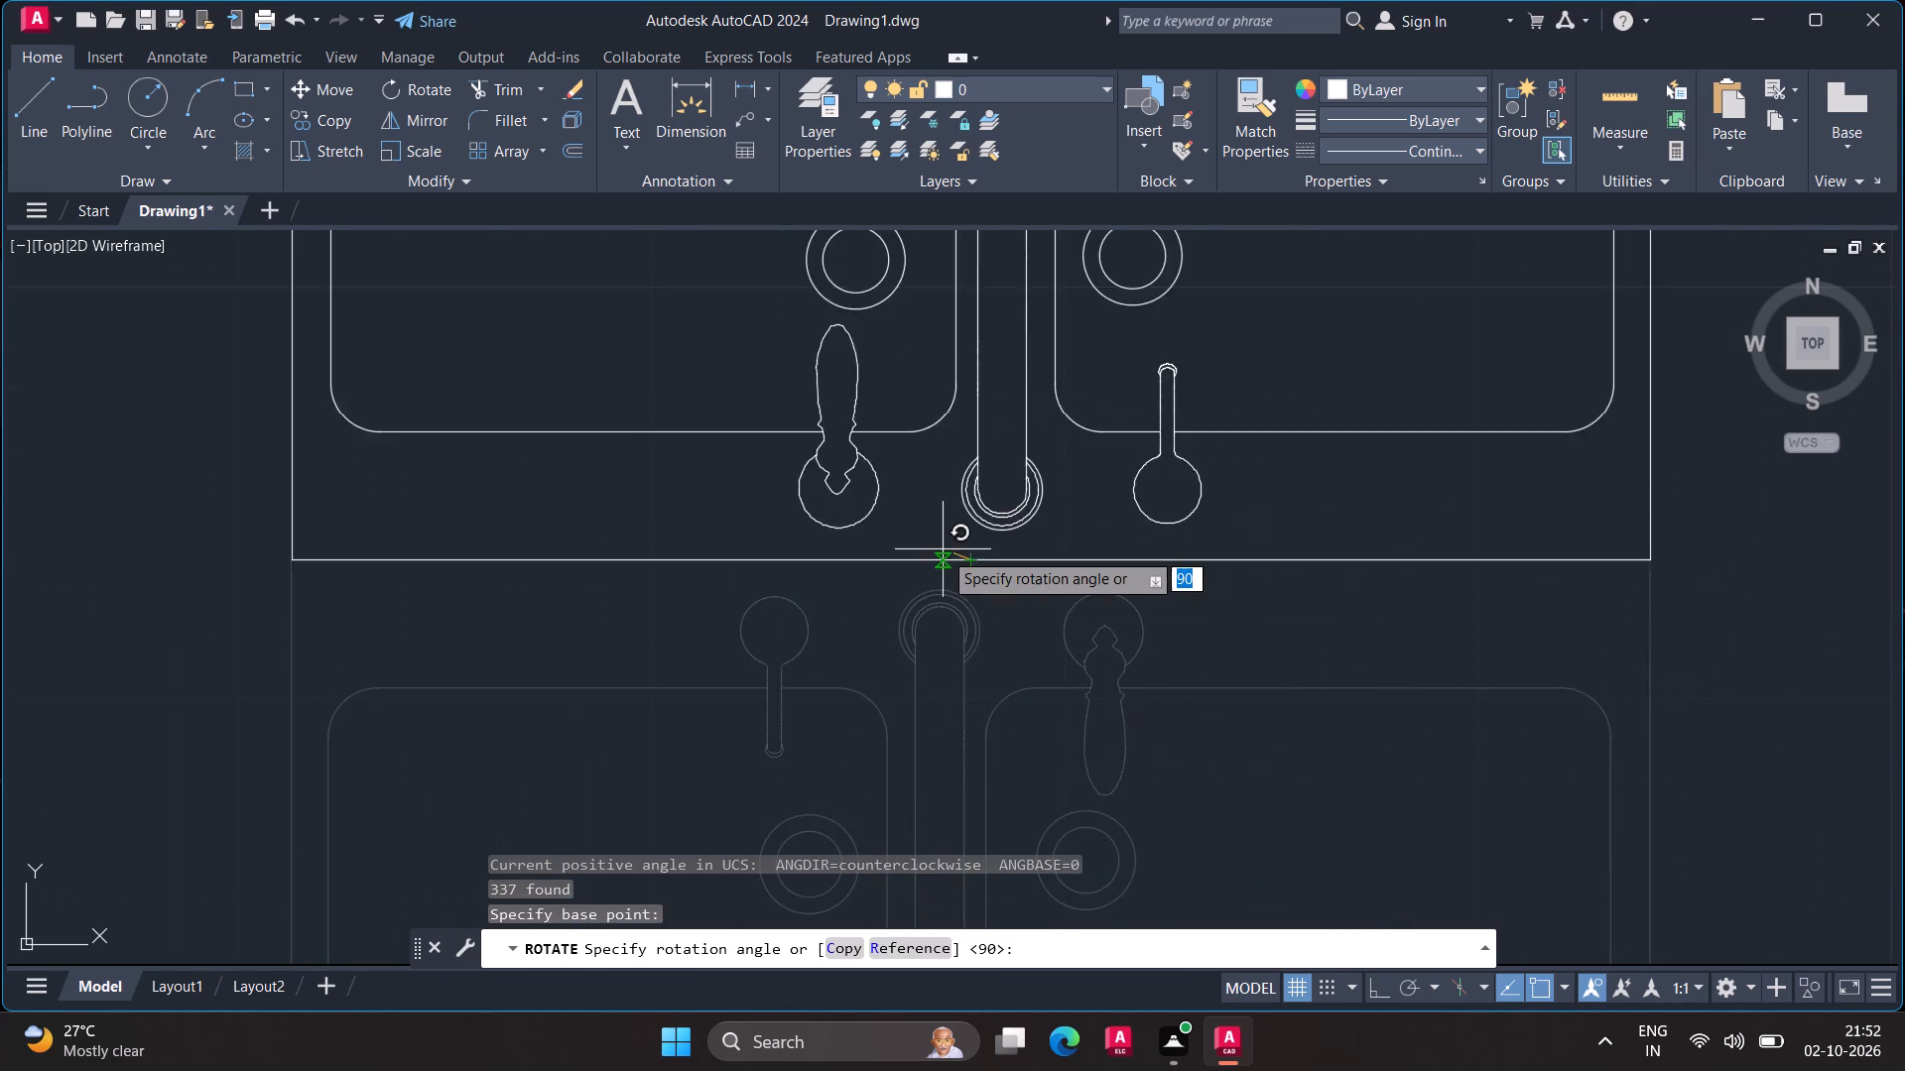
scroll(943, 550, "down", 4)
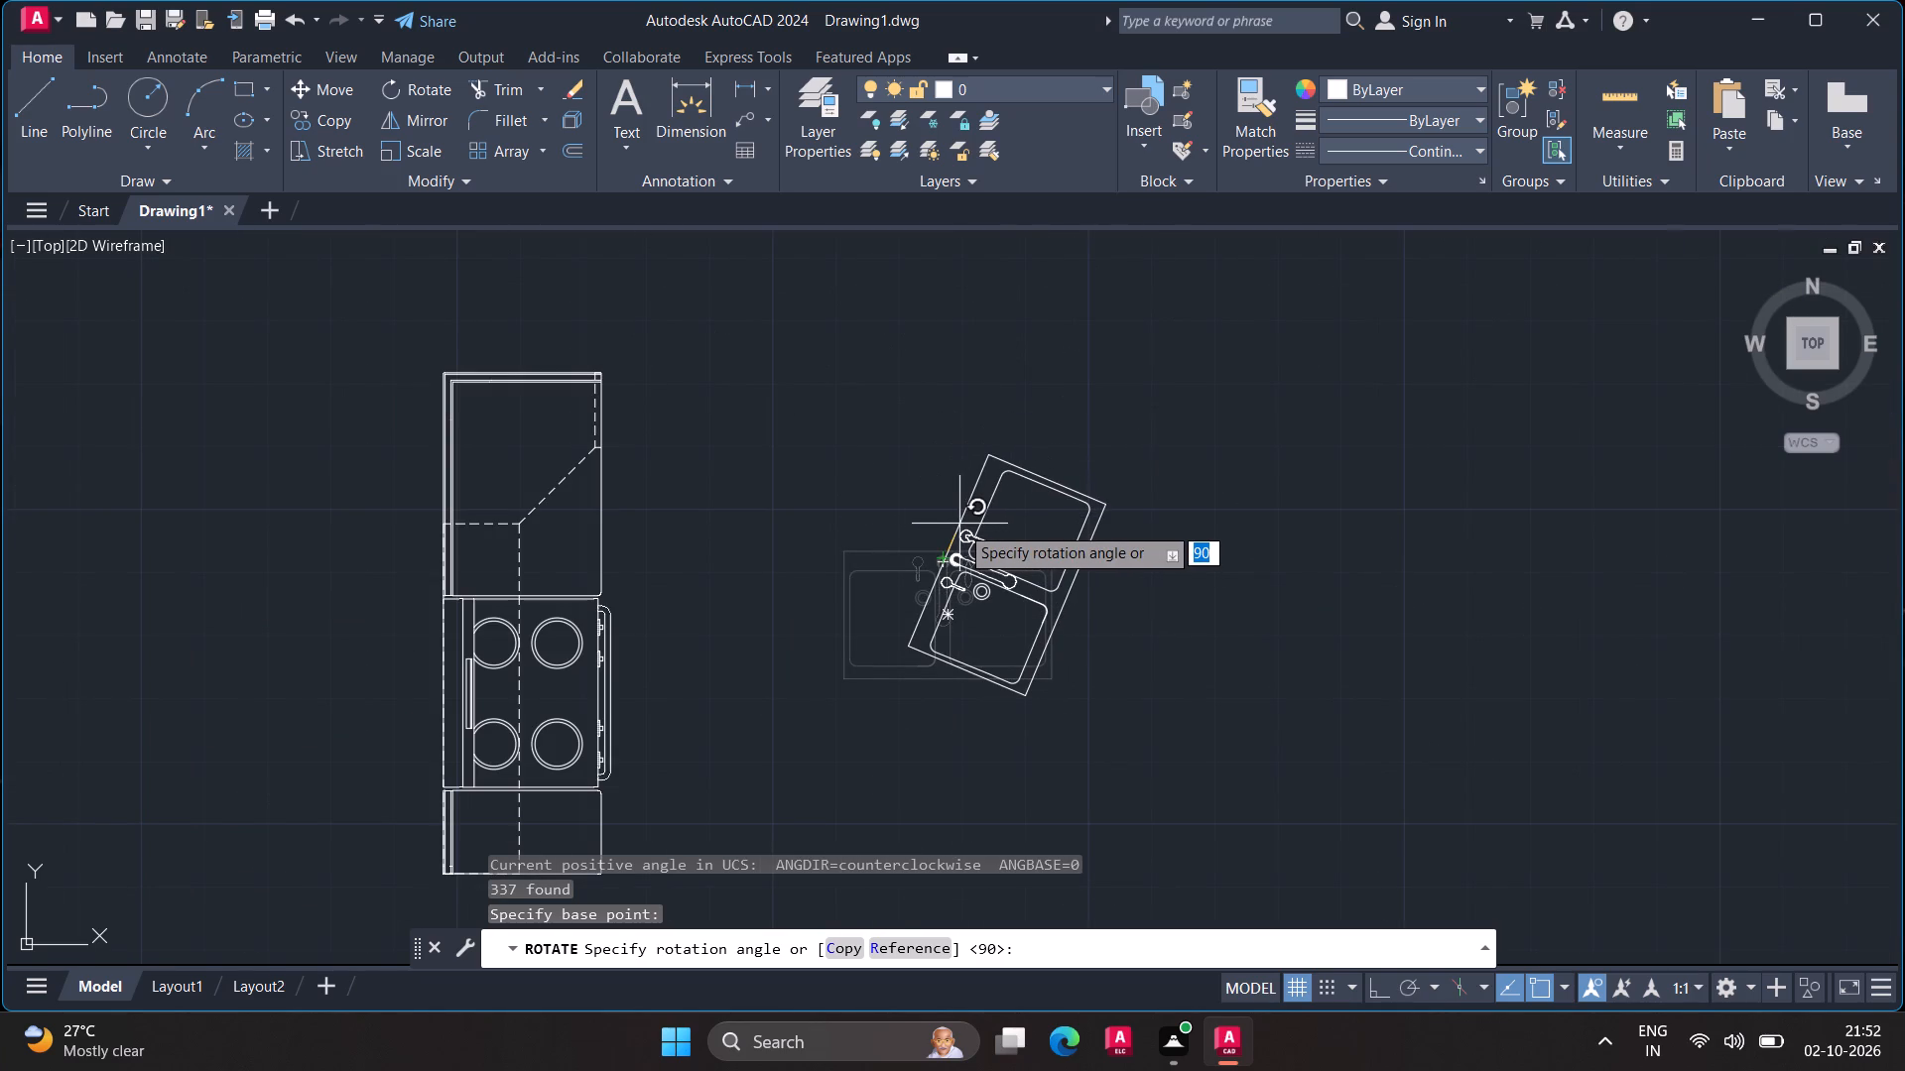
key("F8")
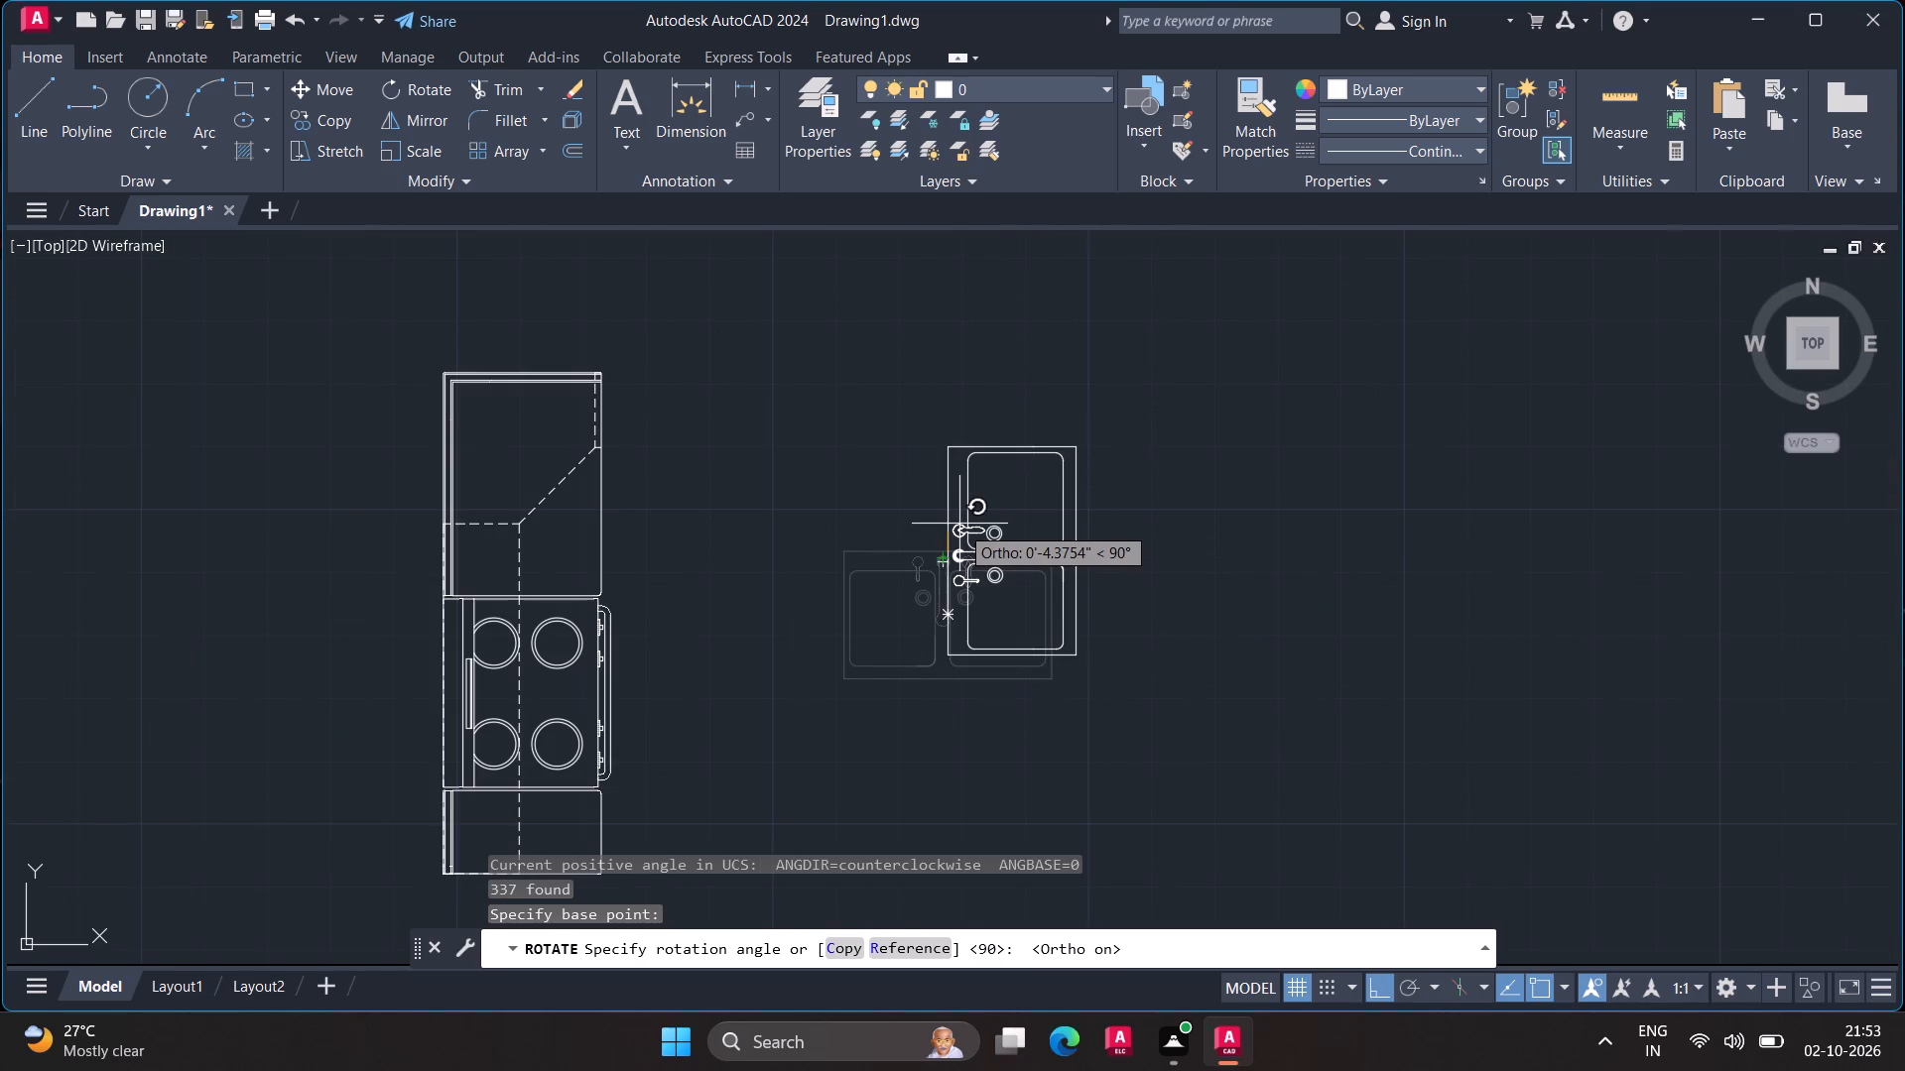
left_click(971, 527)
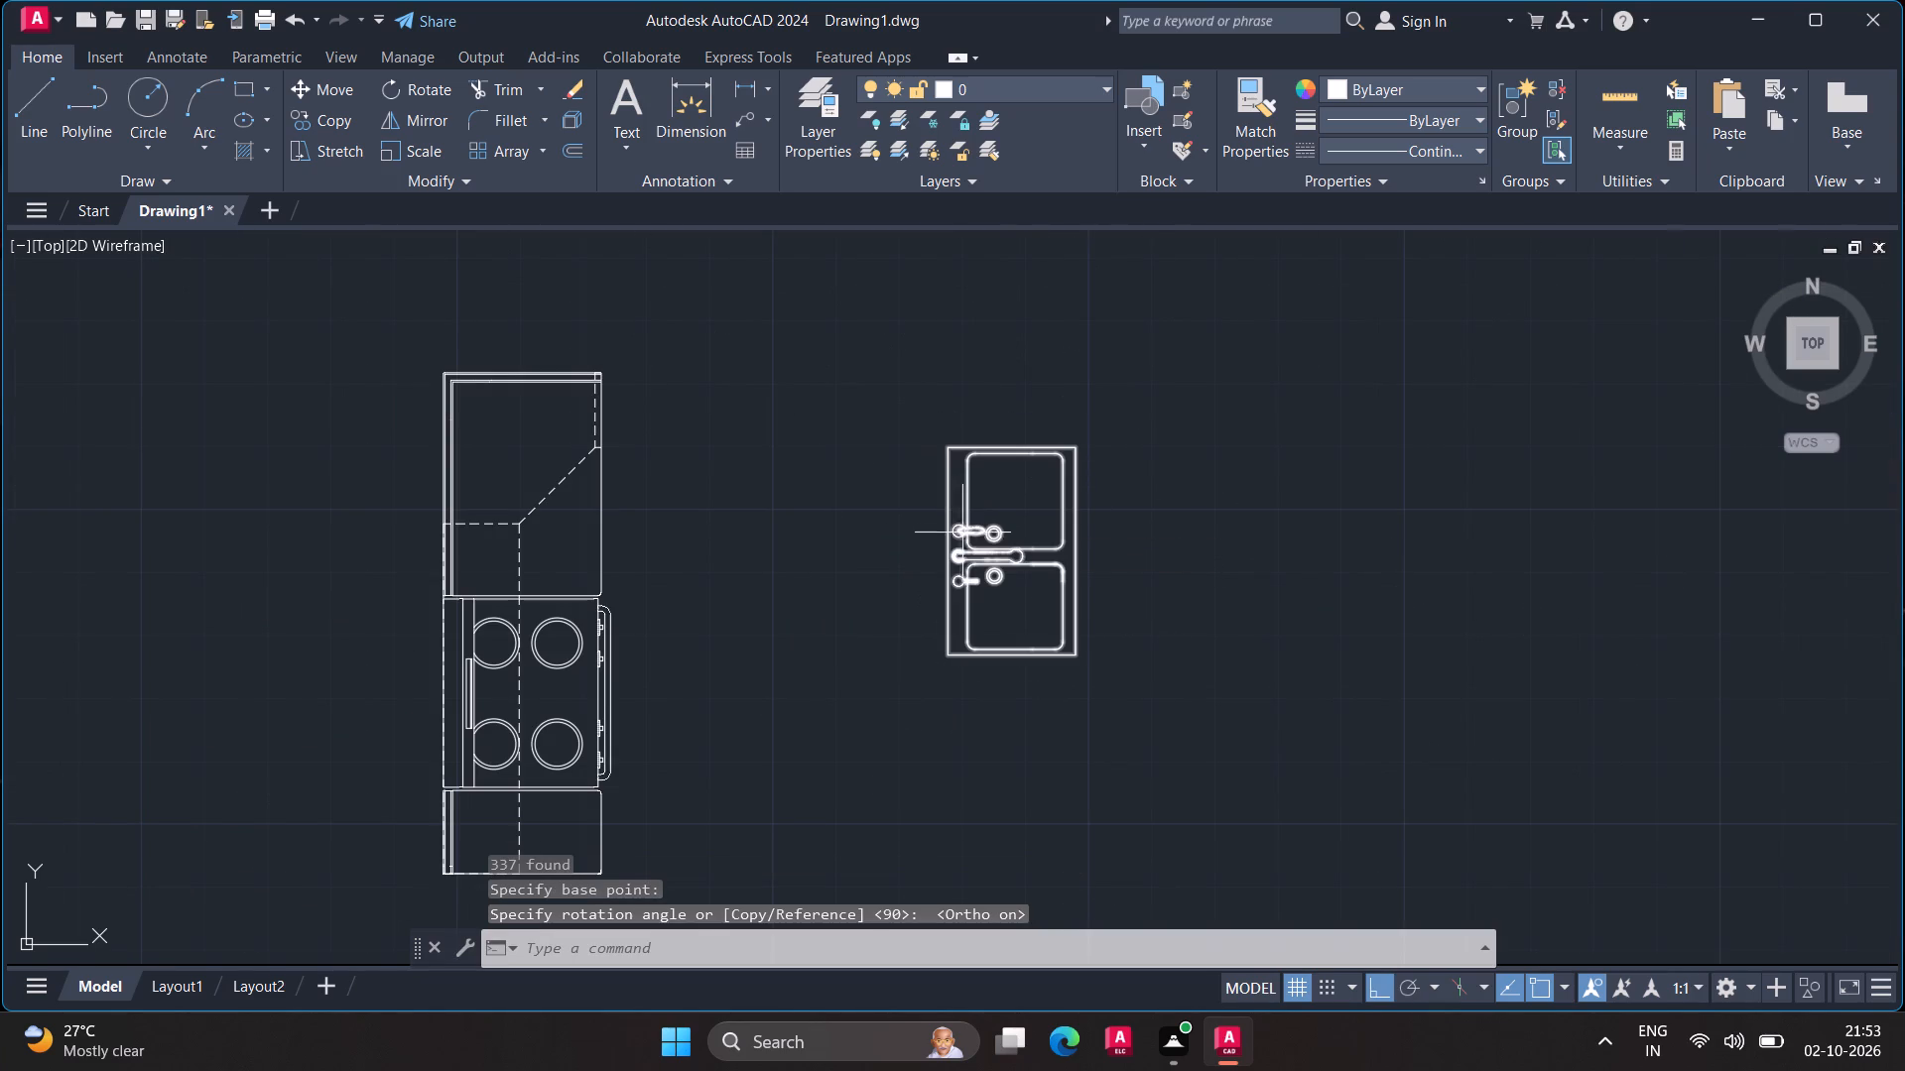
Move the rotated sink group to just above the corner unit, roughly in line with the unit's back edge.
left_click(955, 554)
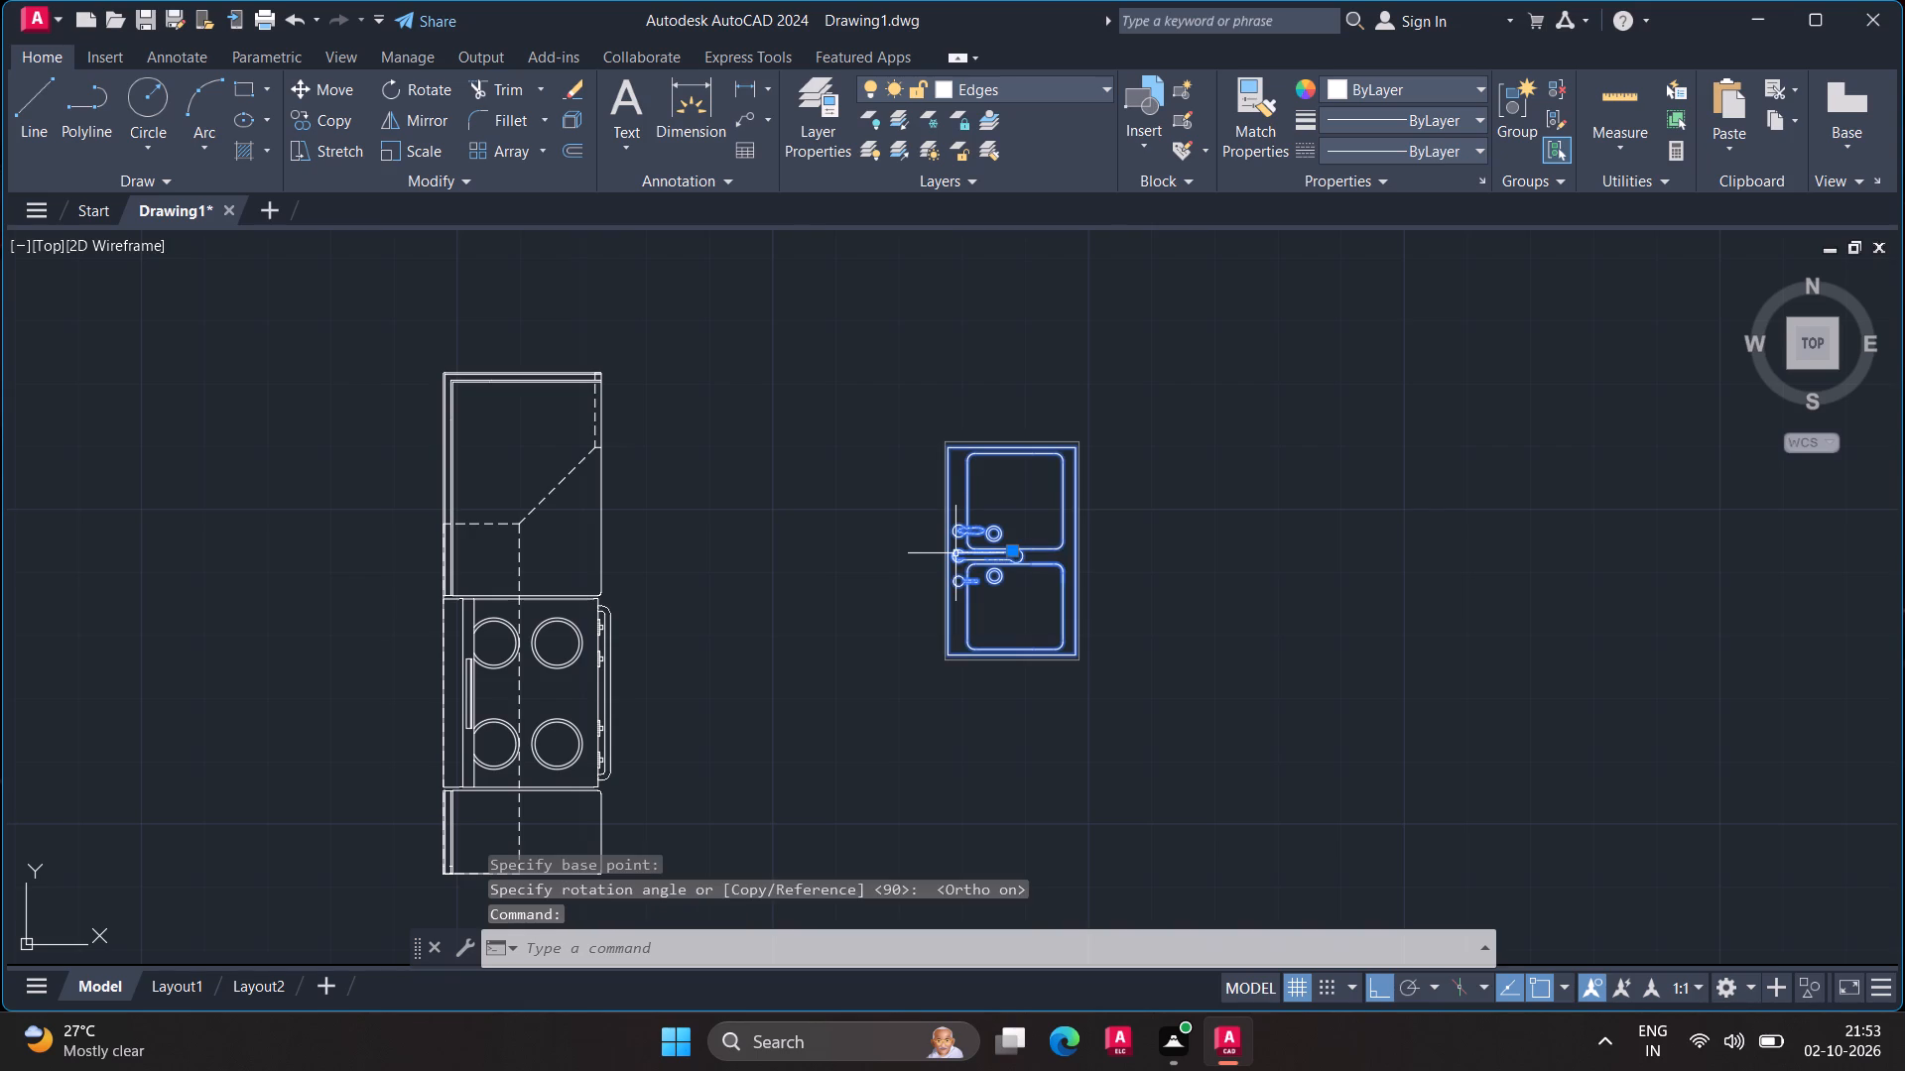
key("m")
key("Return")
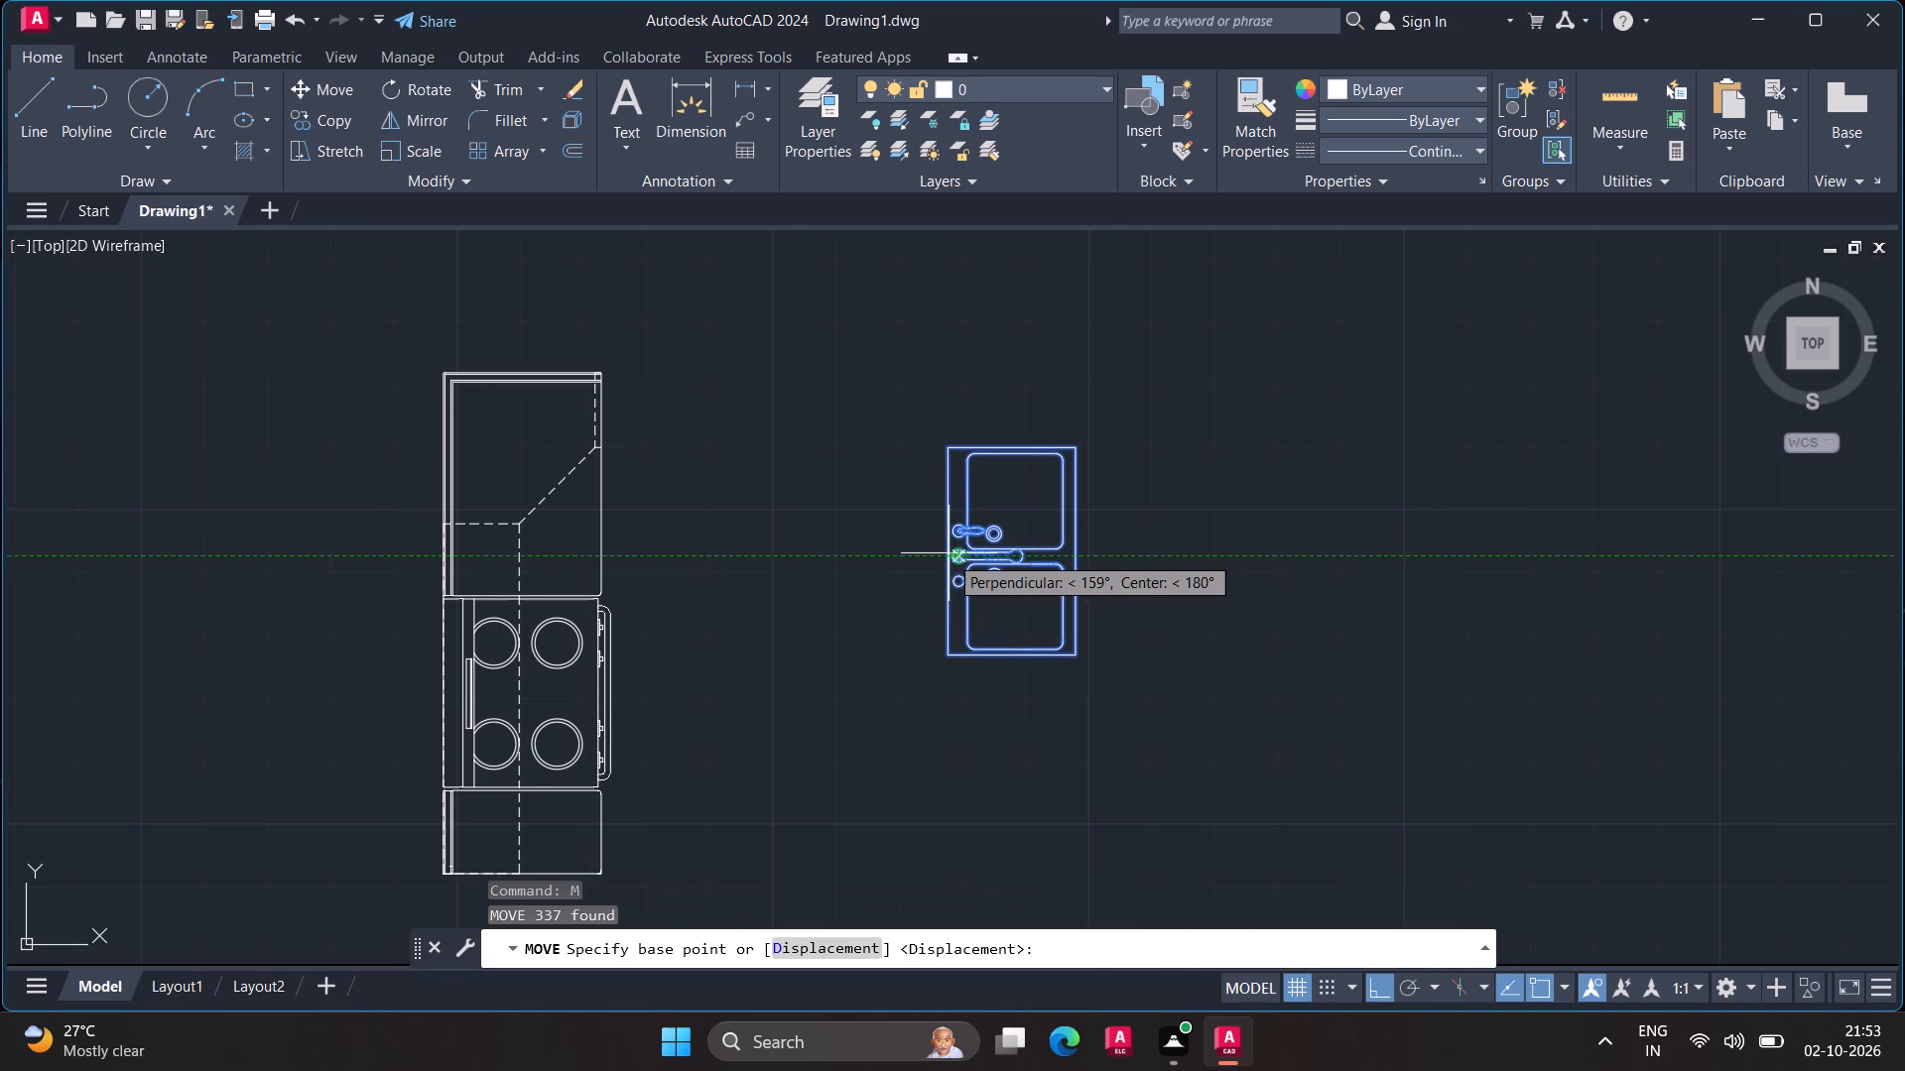
left_click(956, 556)
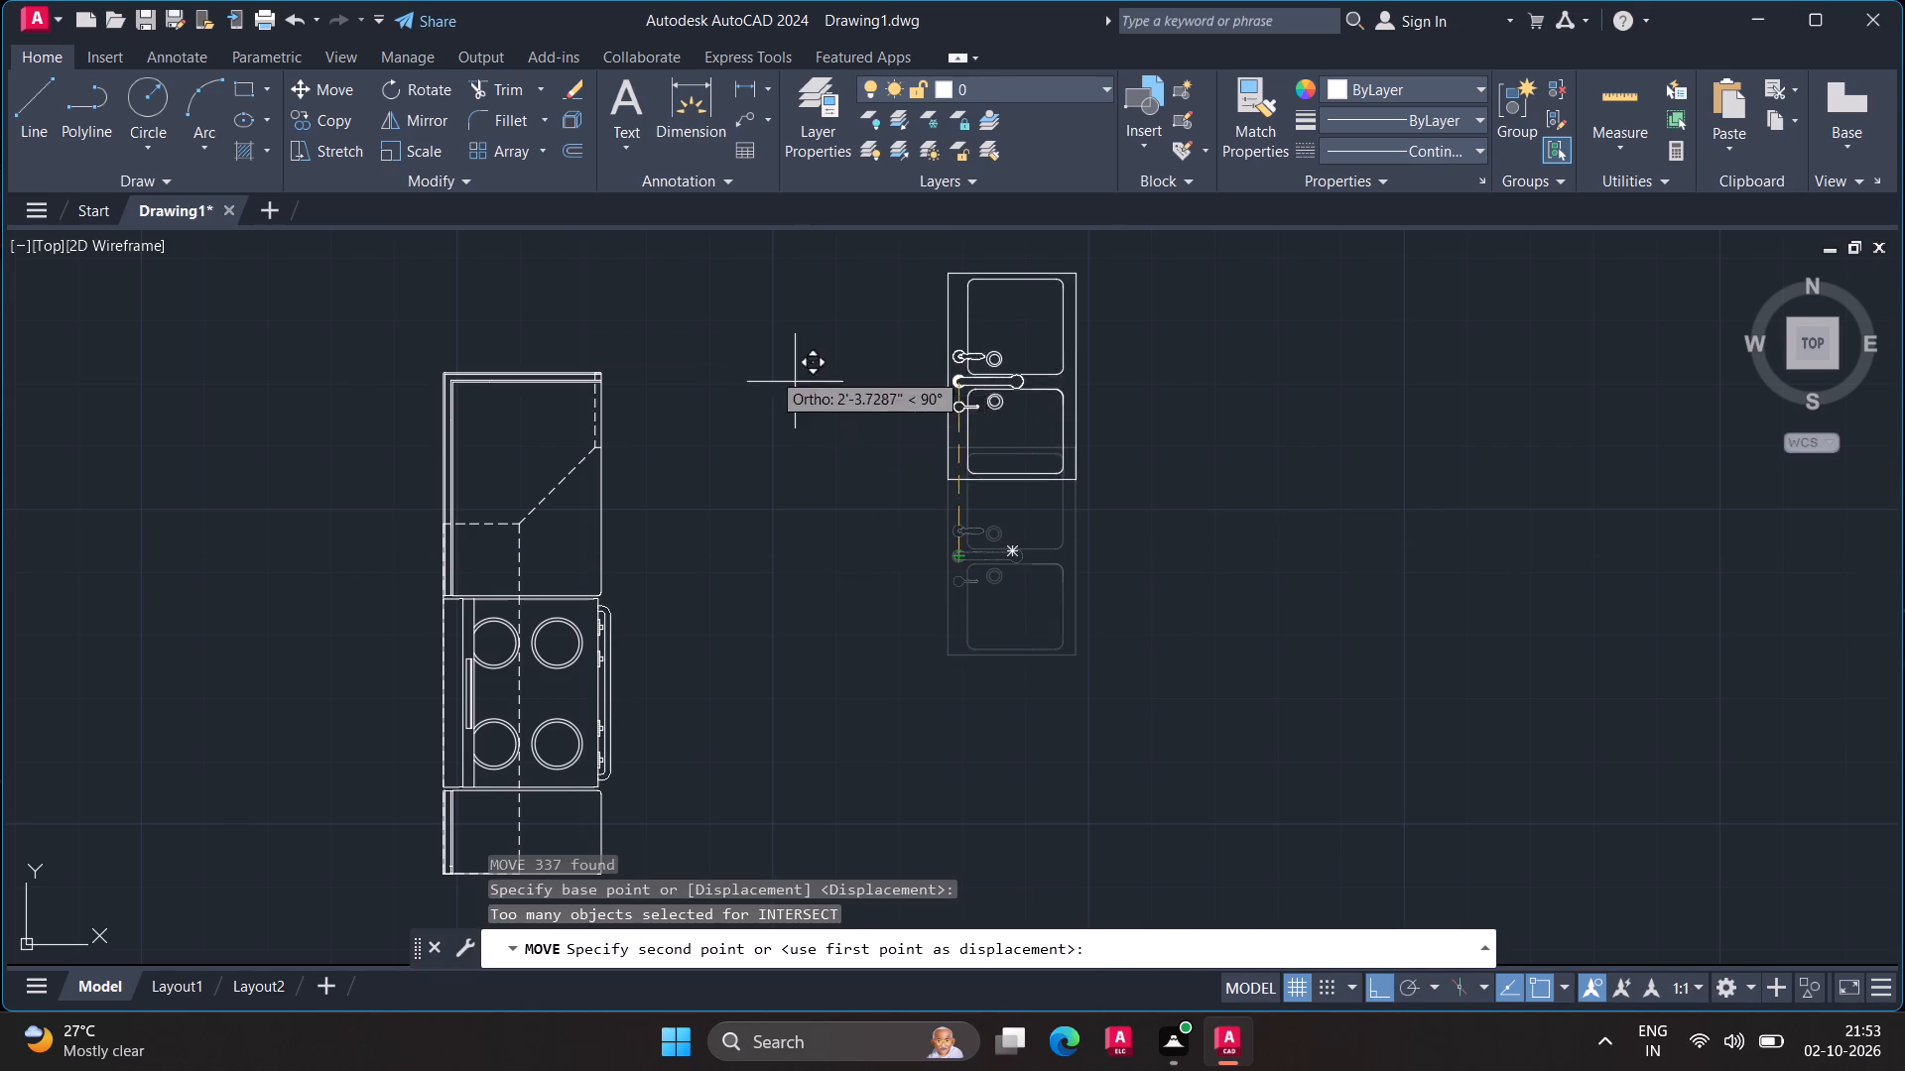
key("F8")
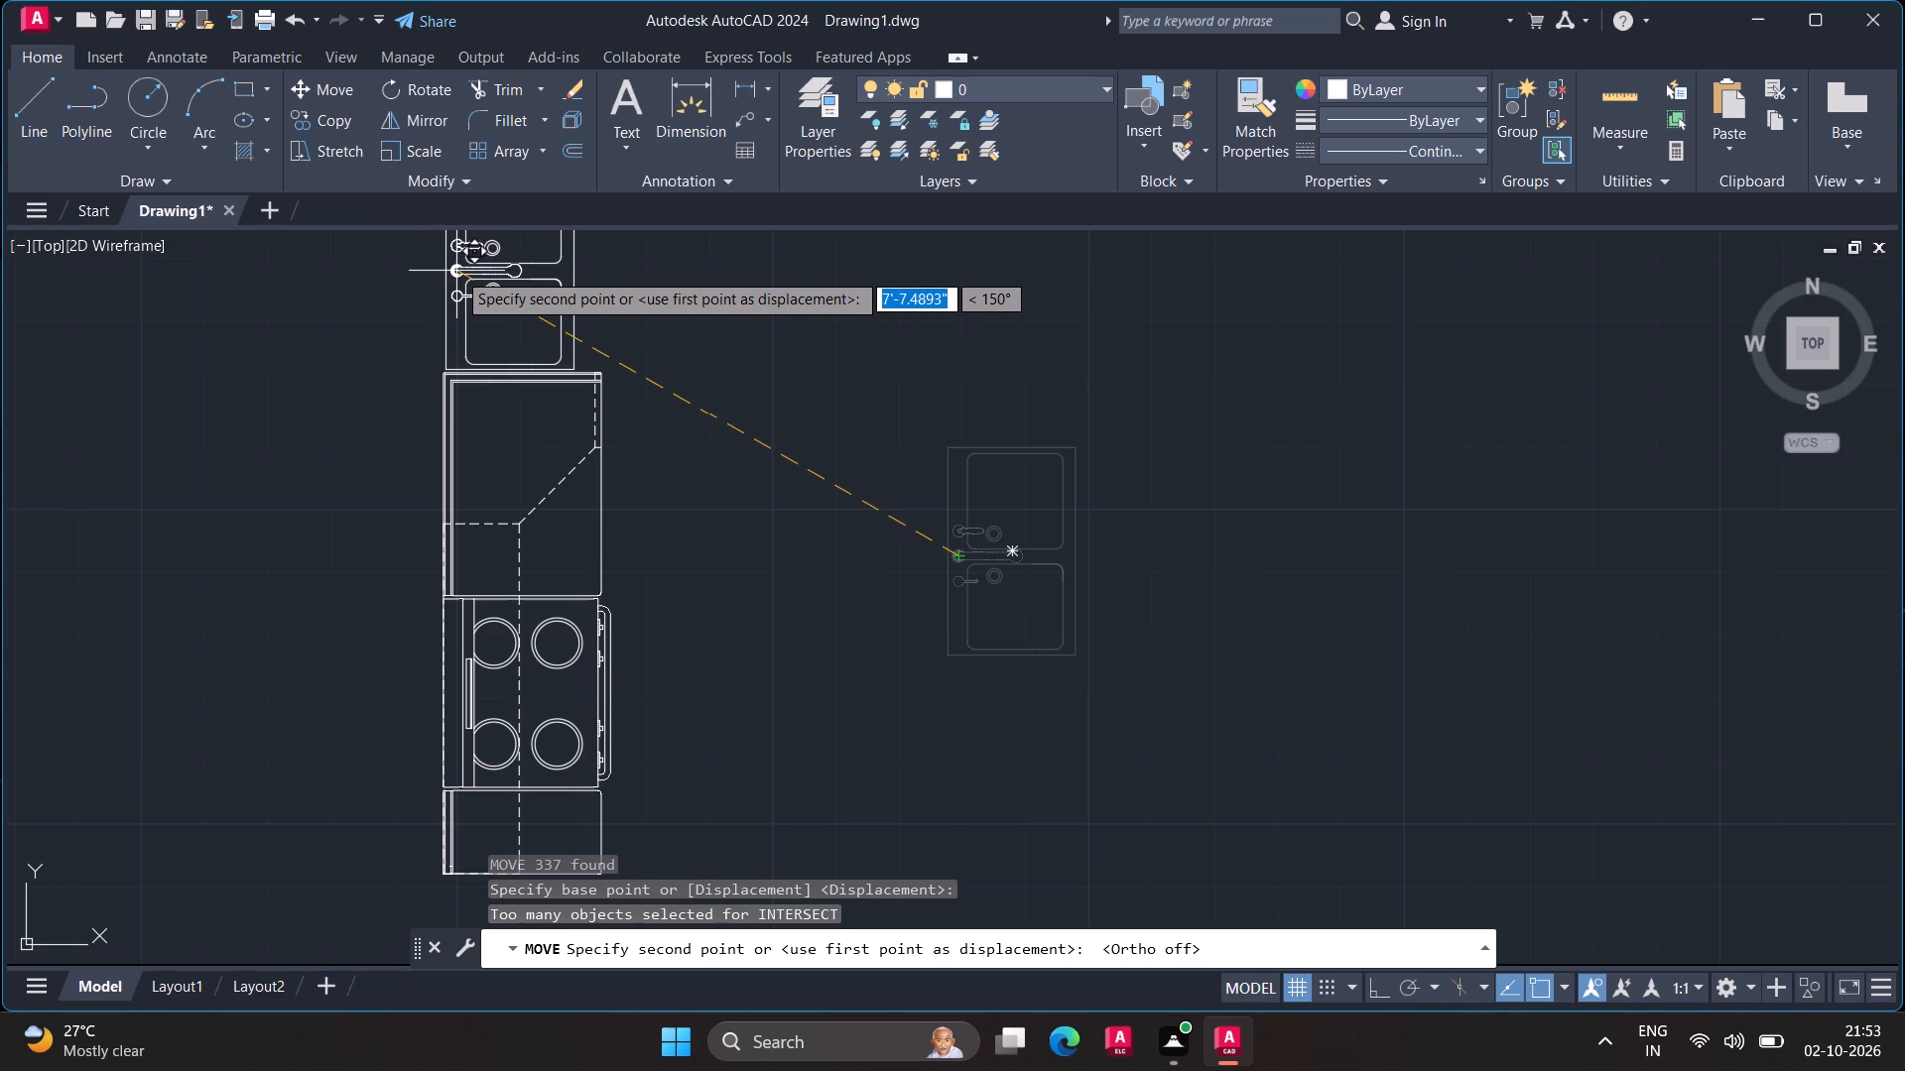
left_click(456, 266)
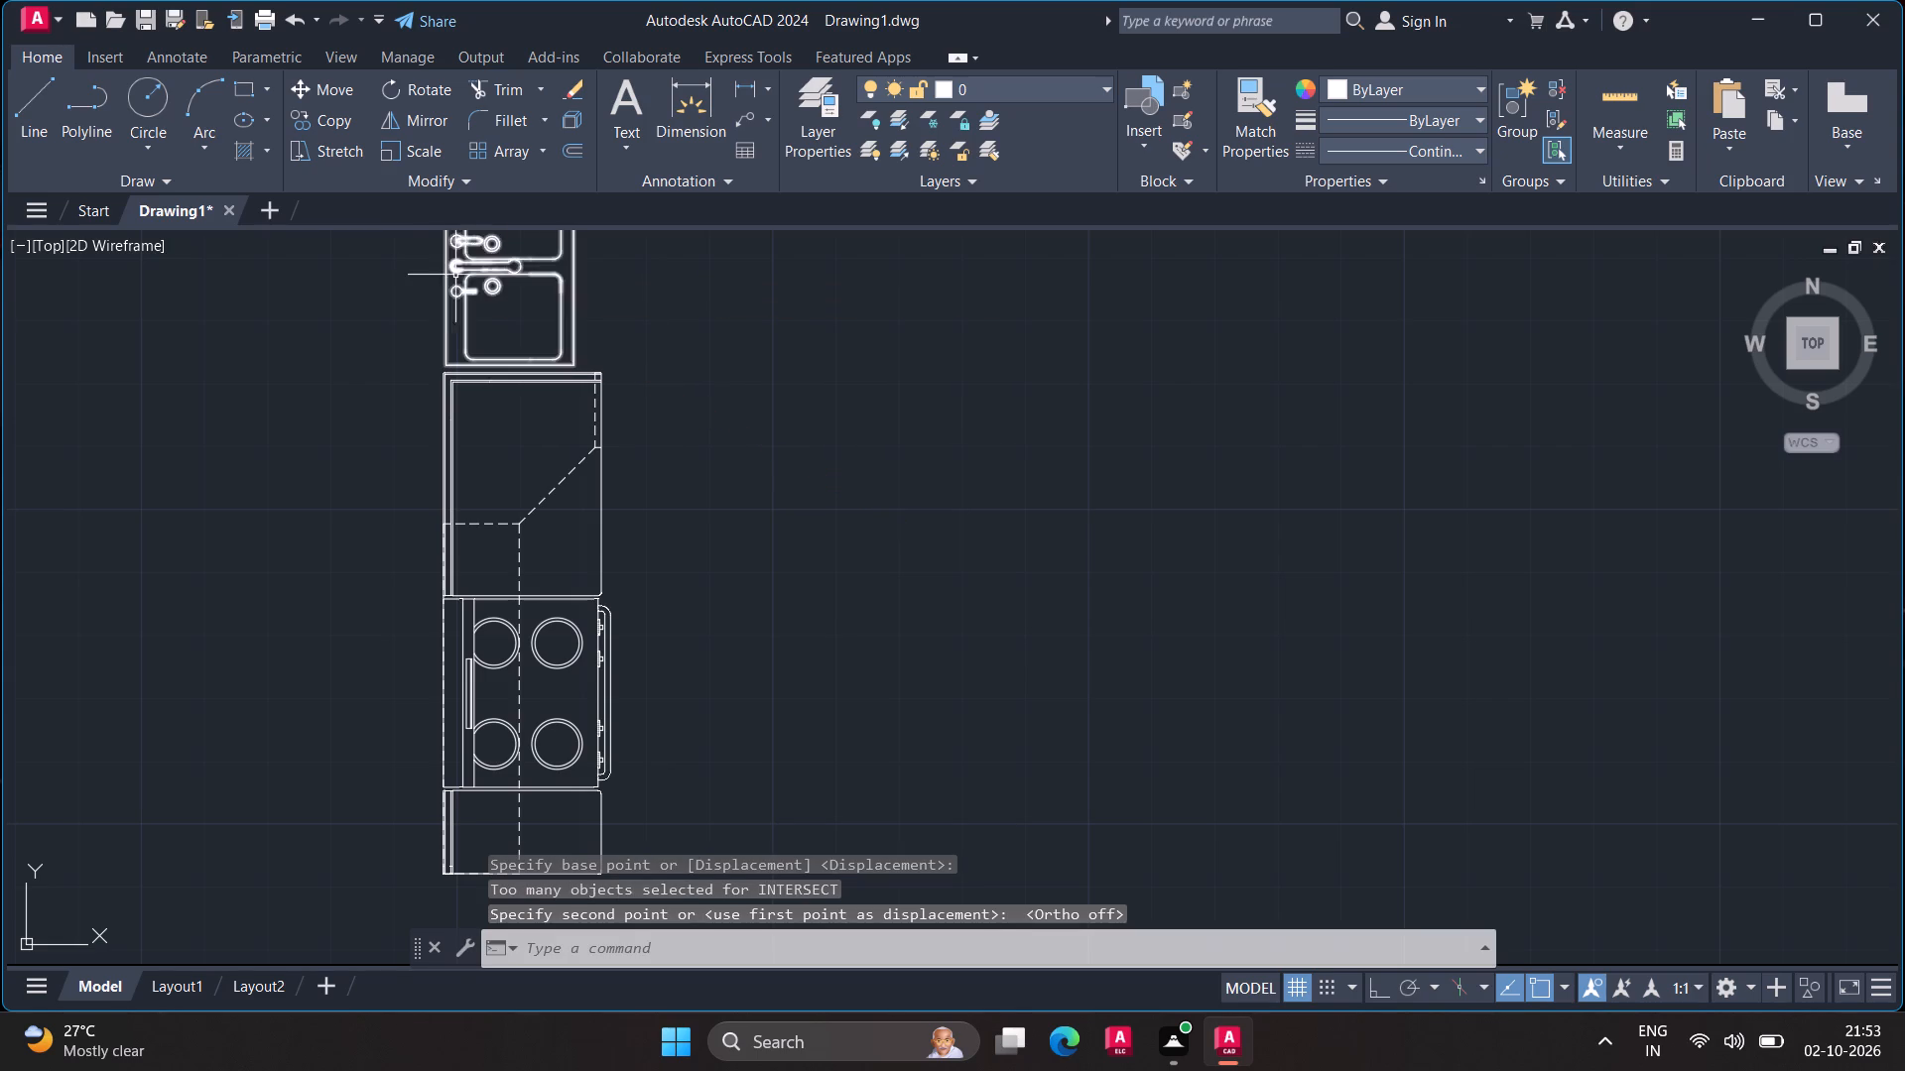
Move the sink group so its lower-left corner meets the corner unit's upper-left corner.
key("m")
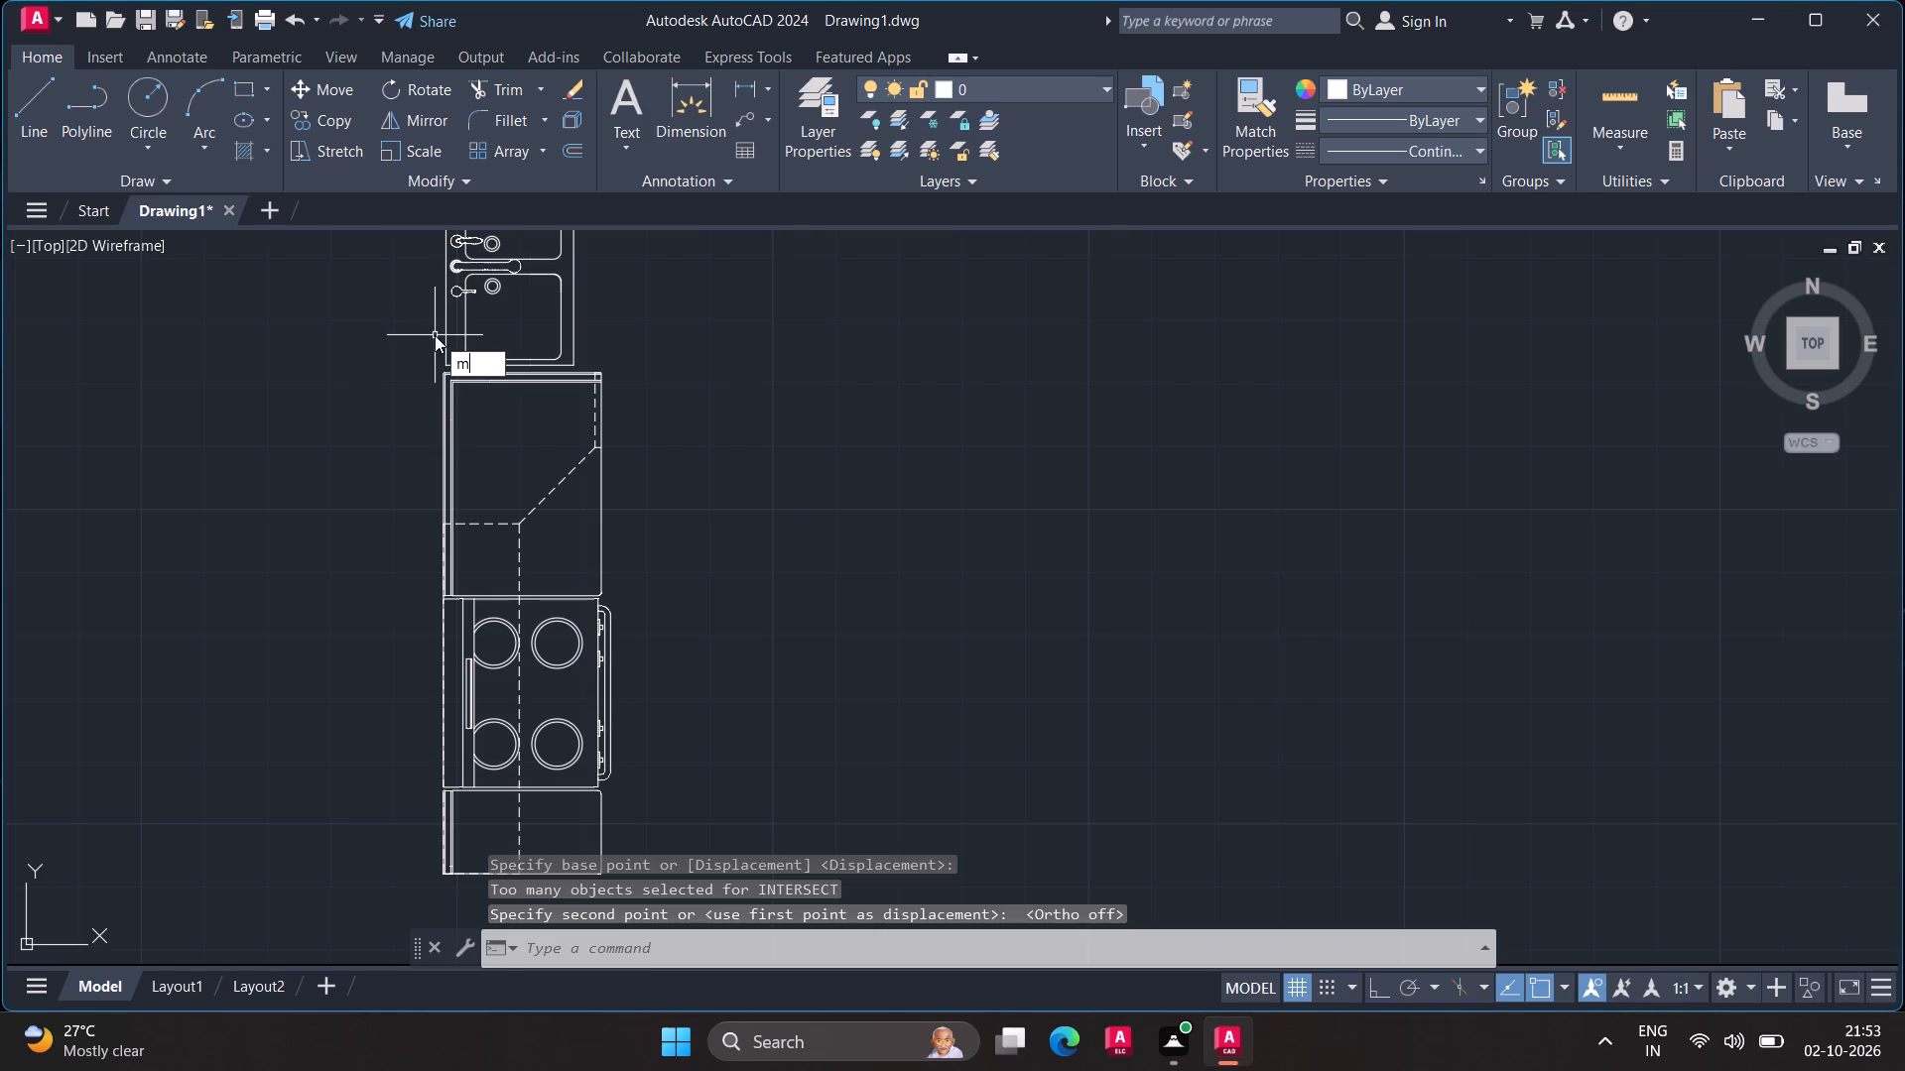
key("Return")
left_click(444, 348)
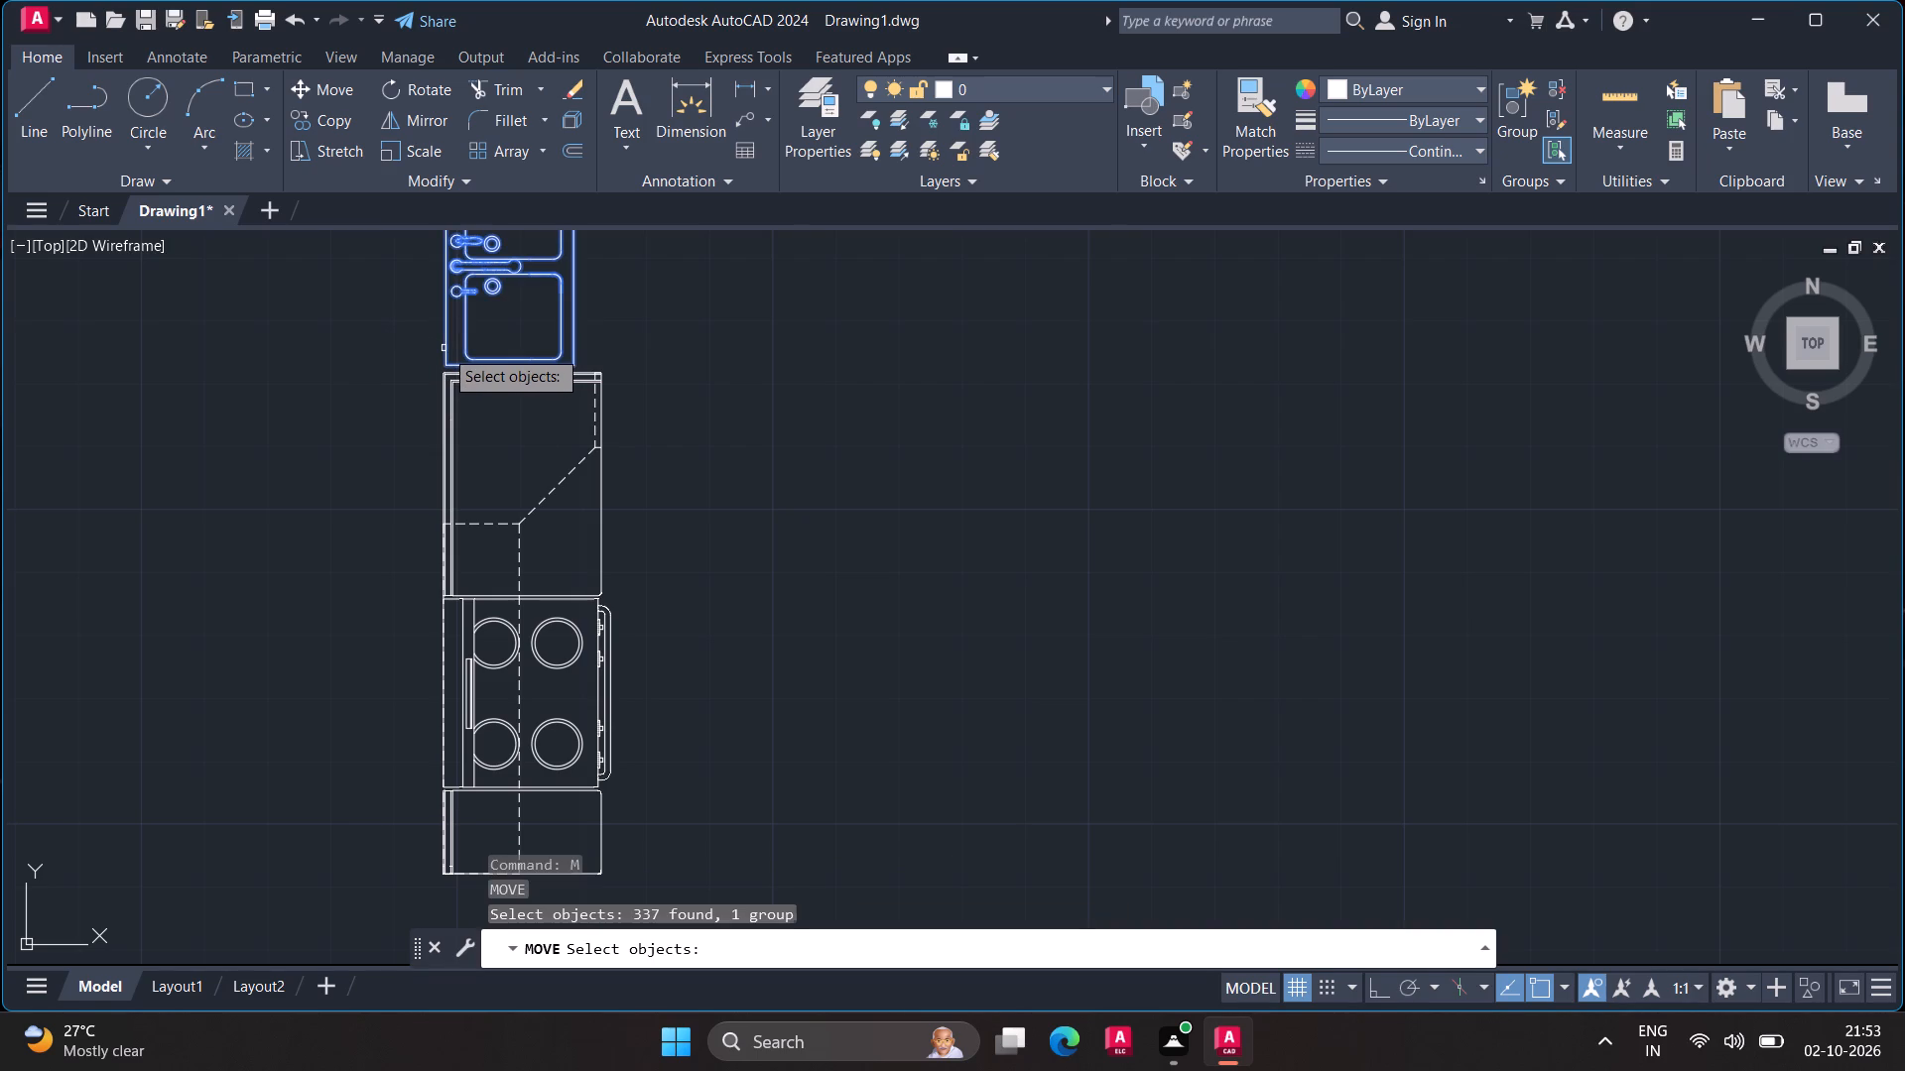
key("Return")
scroll(441, 353, "up", 3)
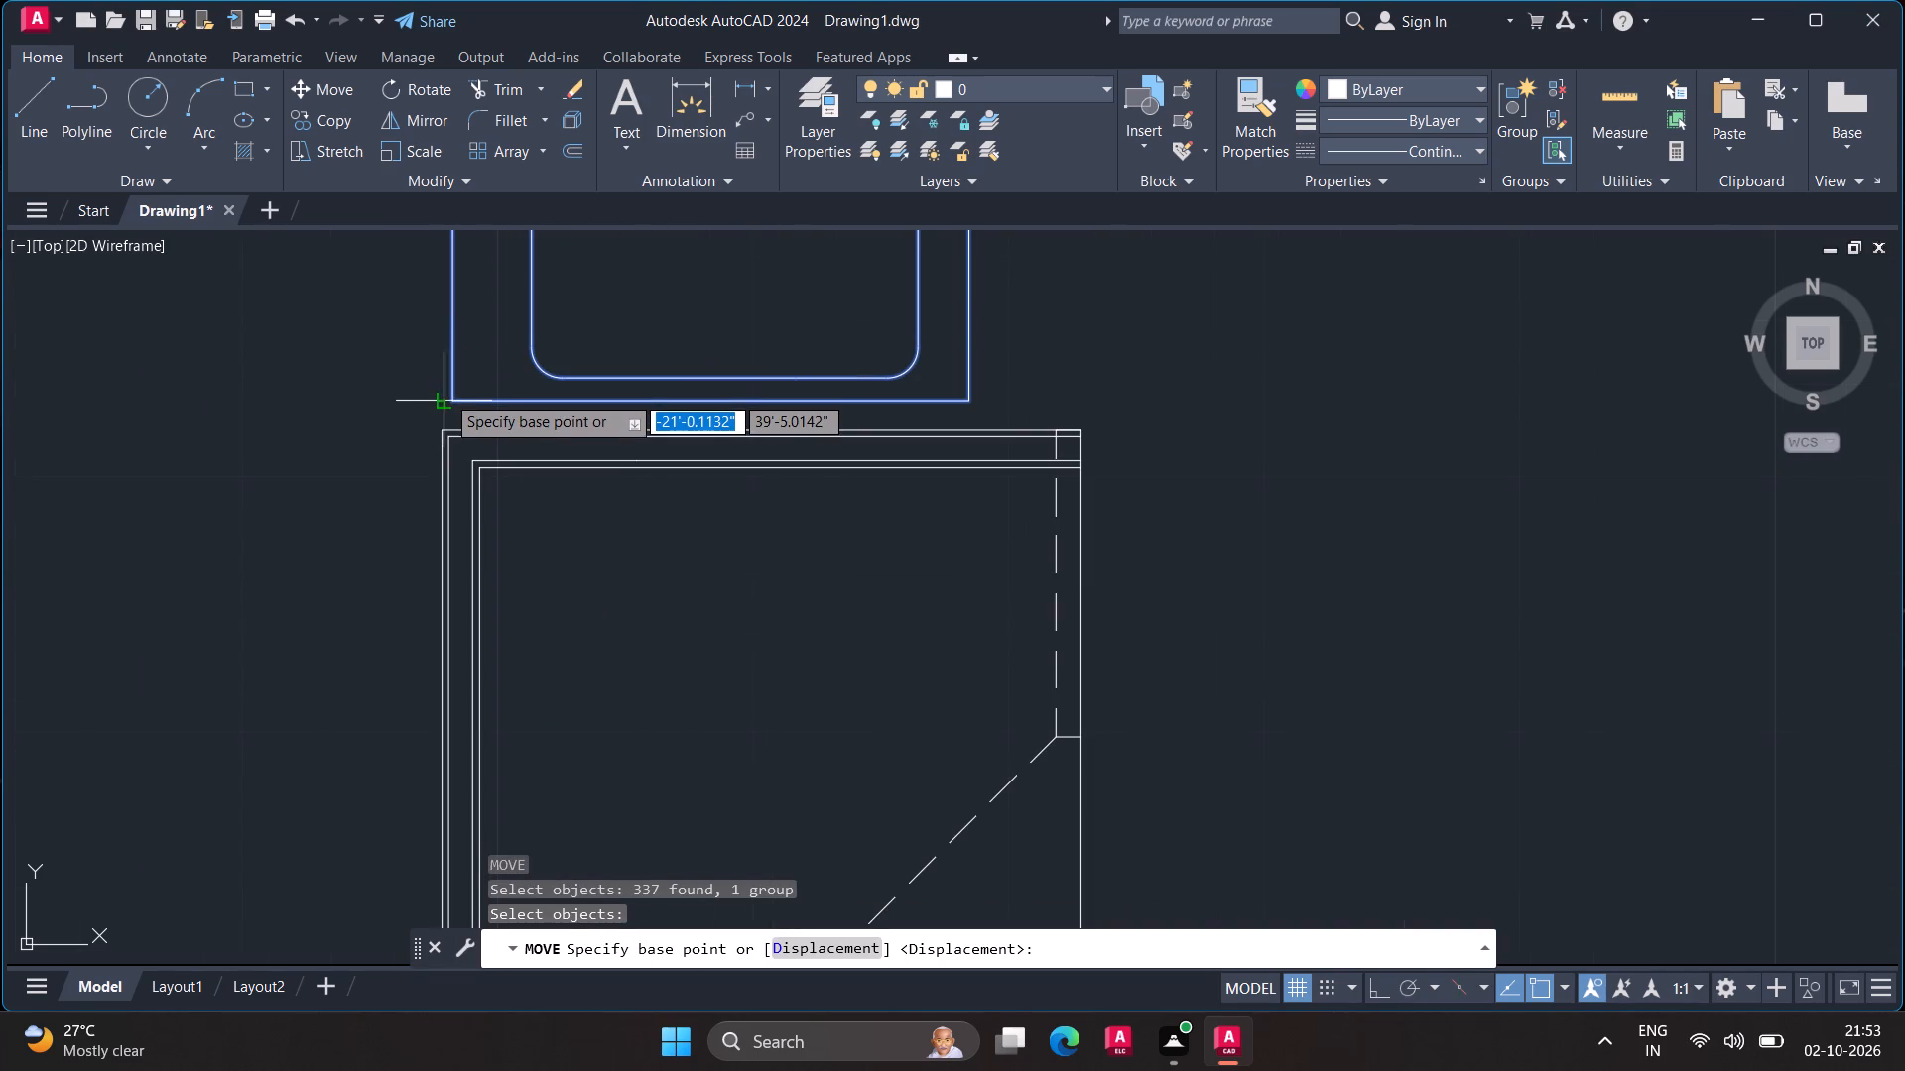
left_click(450, 398)
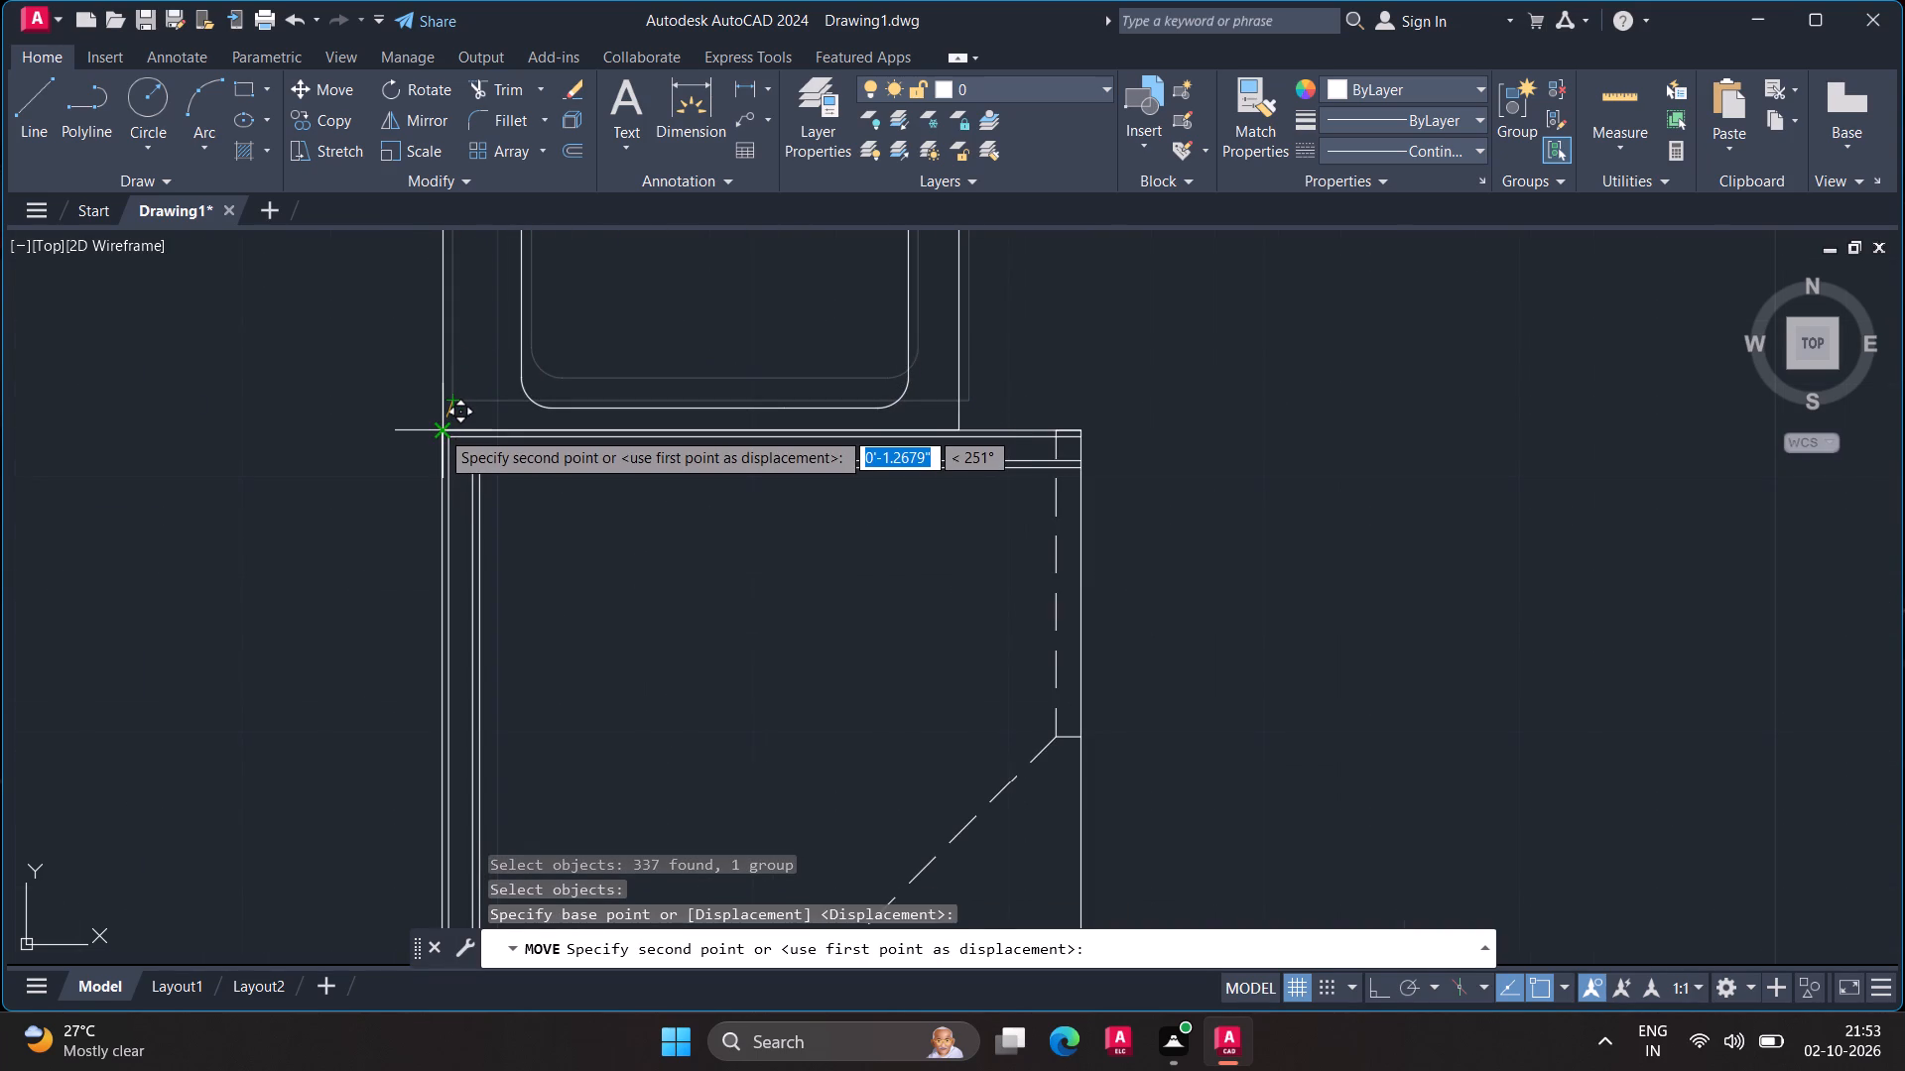
left_click(440, 429)
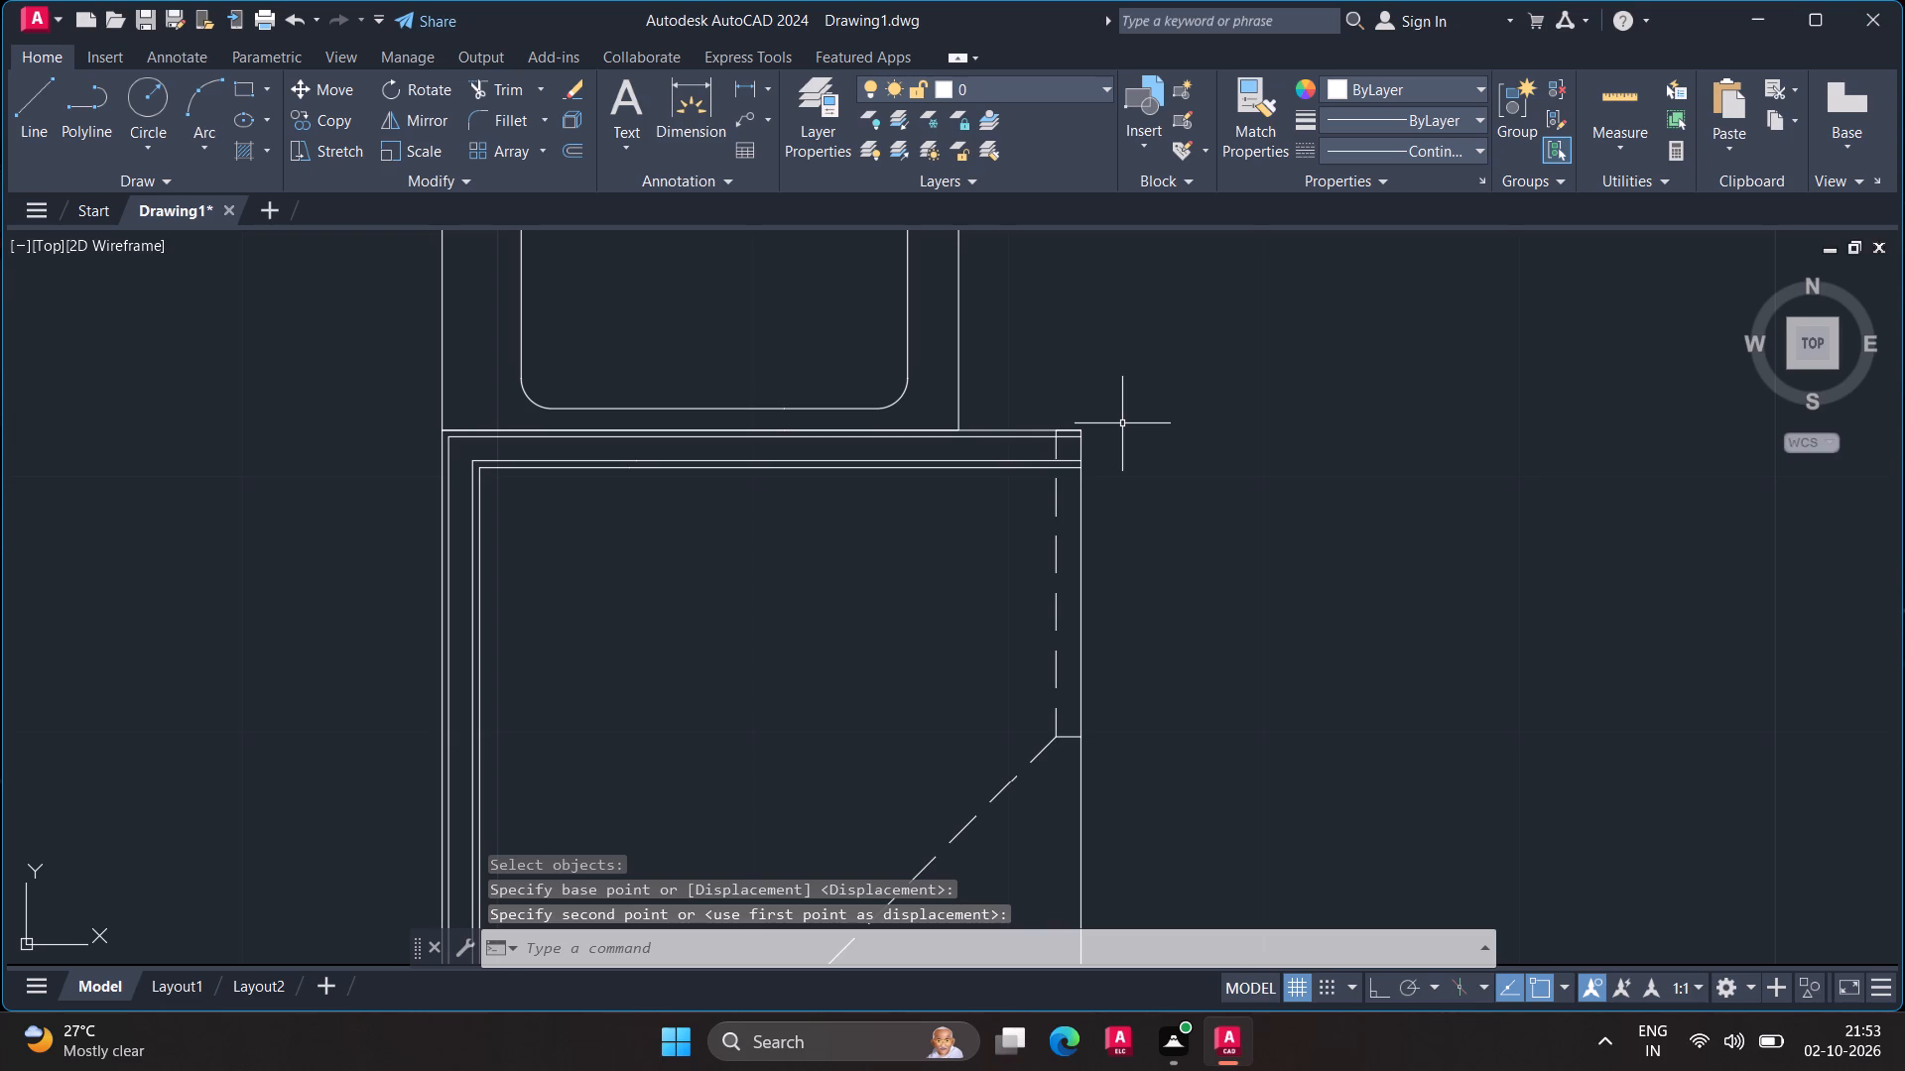
key("Escape")
scroll(1122, 424, "down", 5)
middle_click_drag(1214, 449, 1081, 472)
middle_click_drag(1262, 498, 1031, 523)
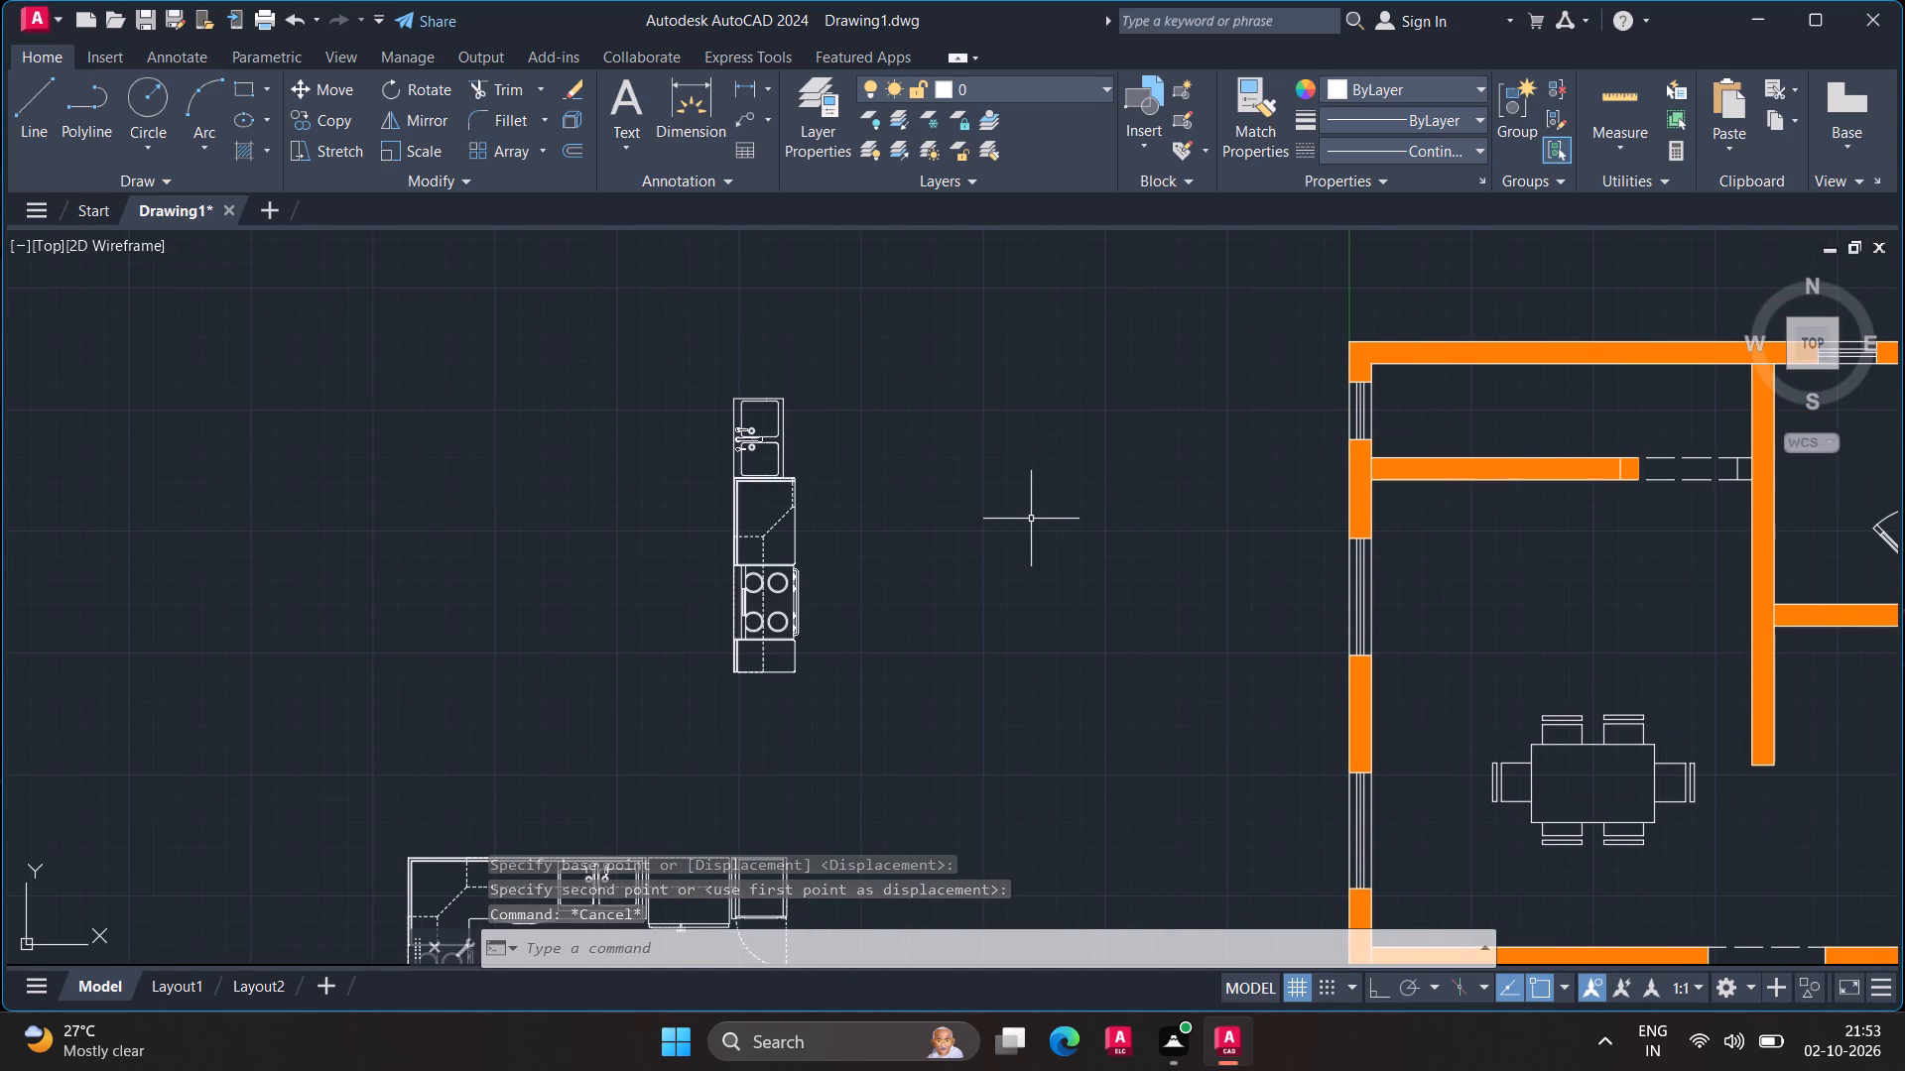
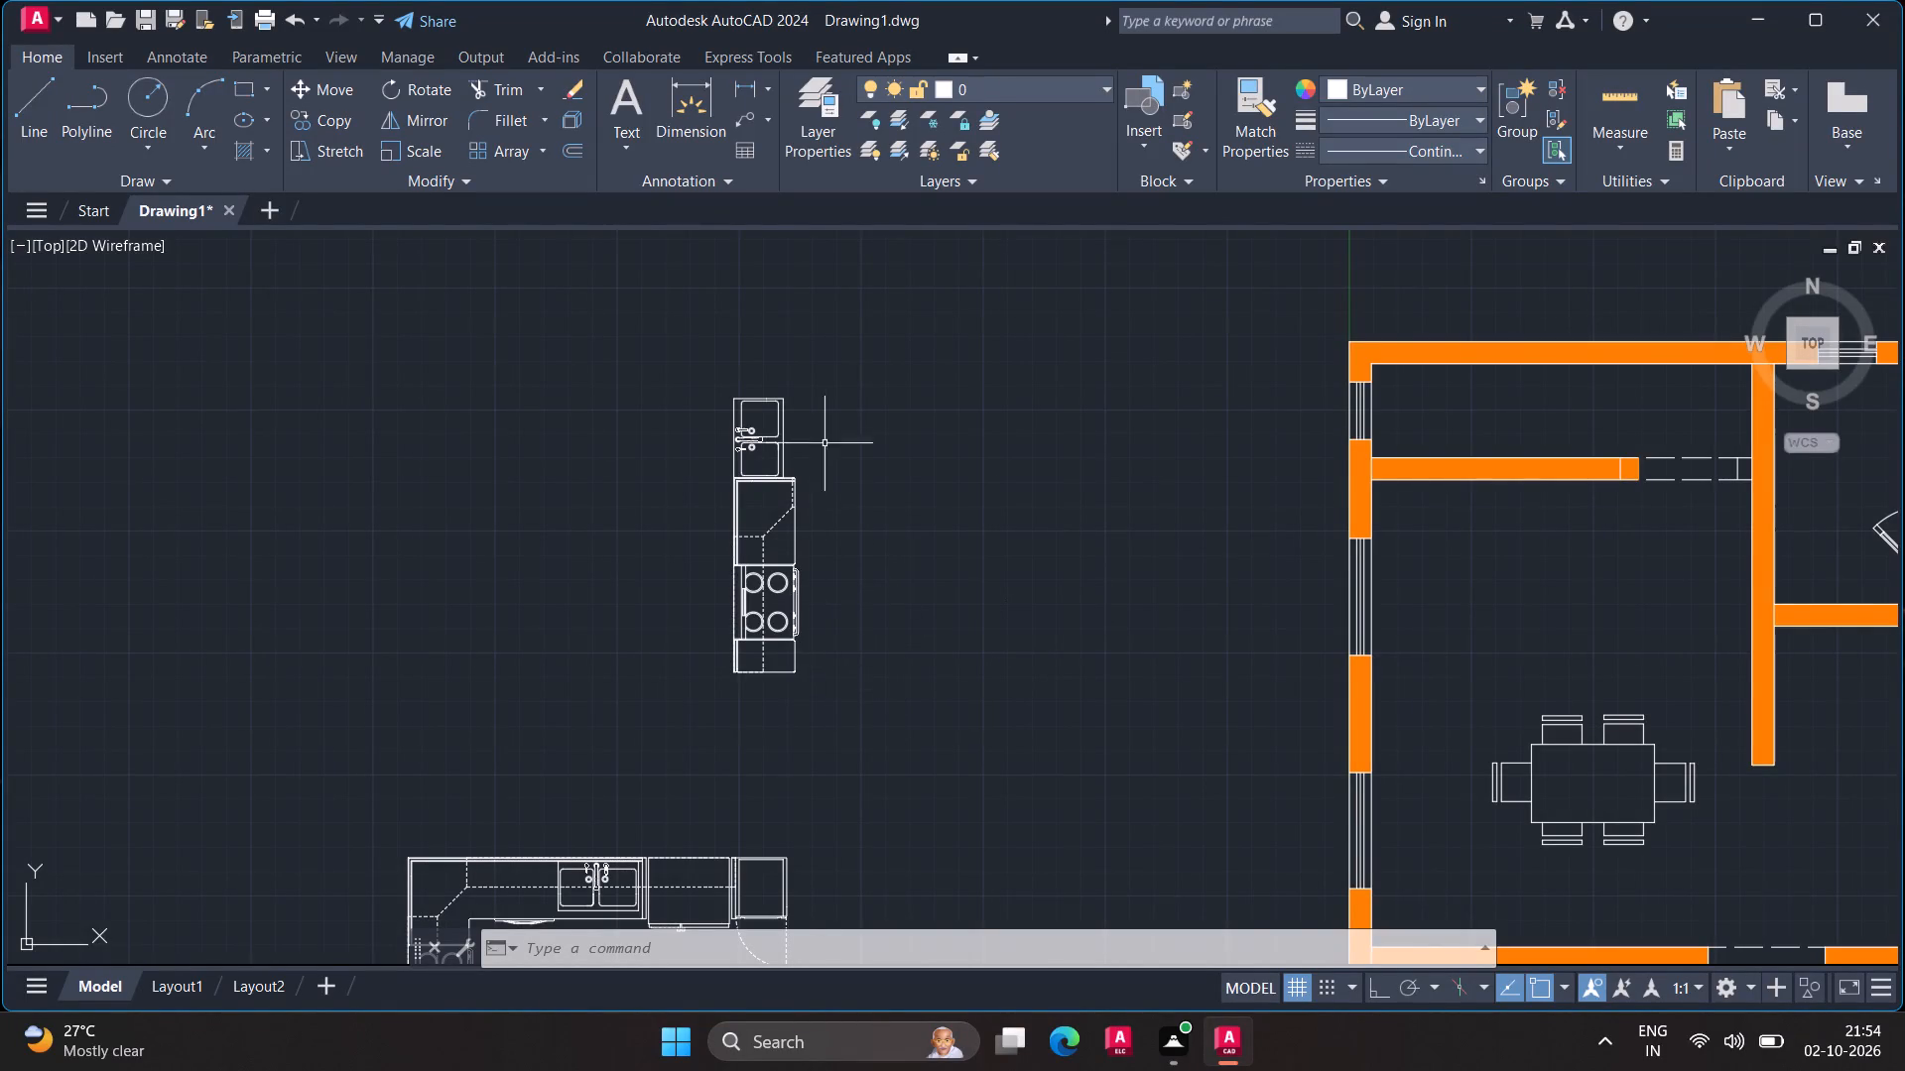
Group all parts of the straight kitchen unit with the sink, counter and four-burner stove.
left_click_drag(794, 337, 795, 706)
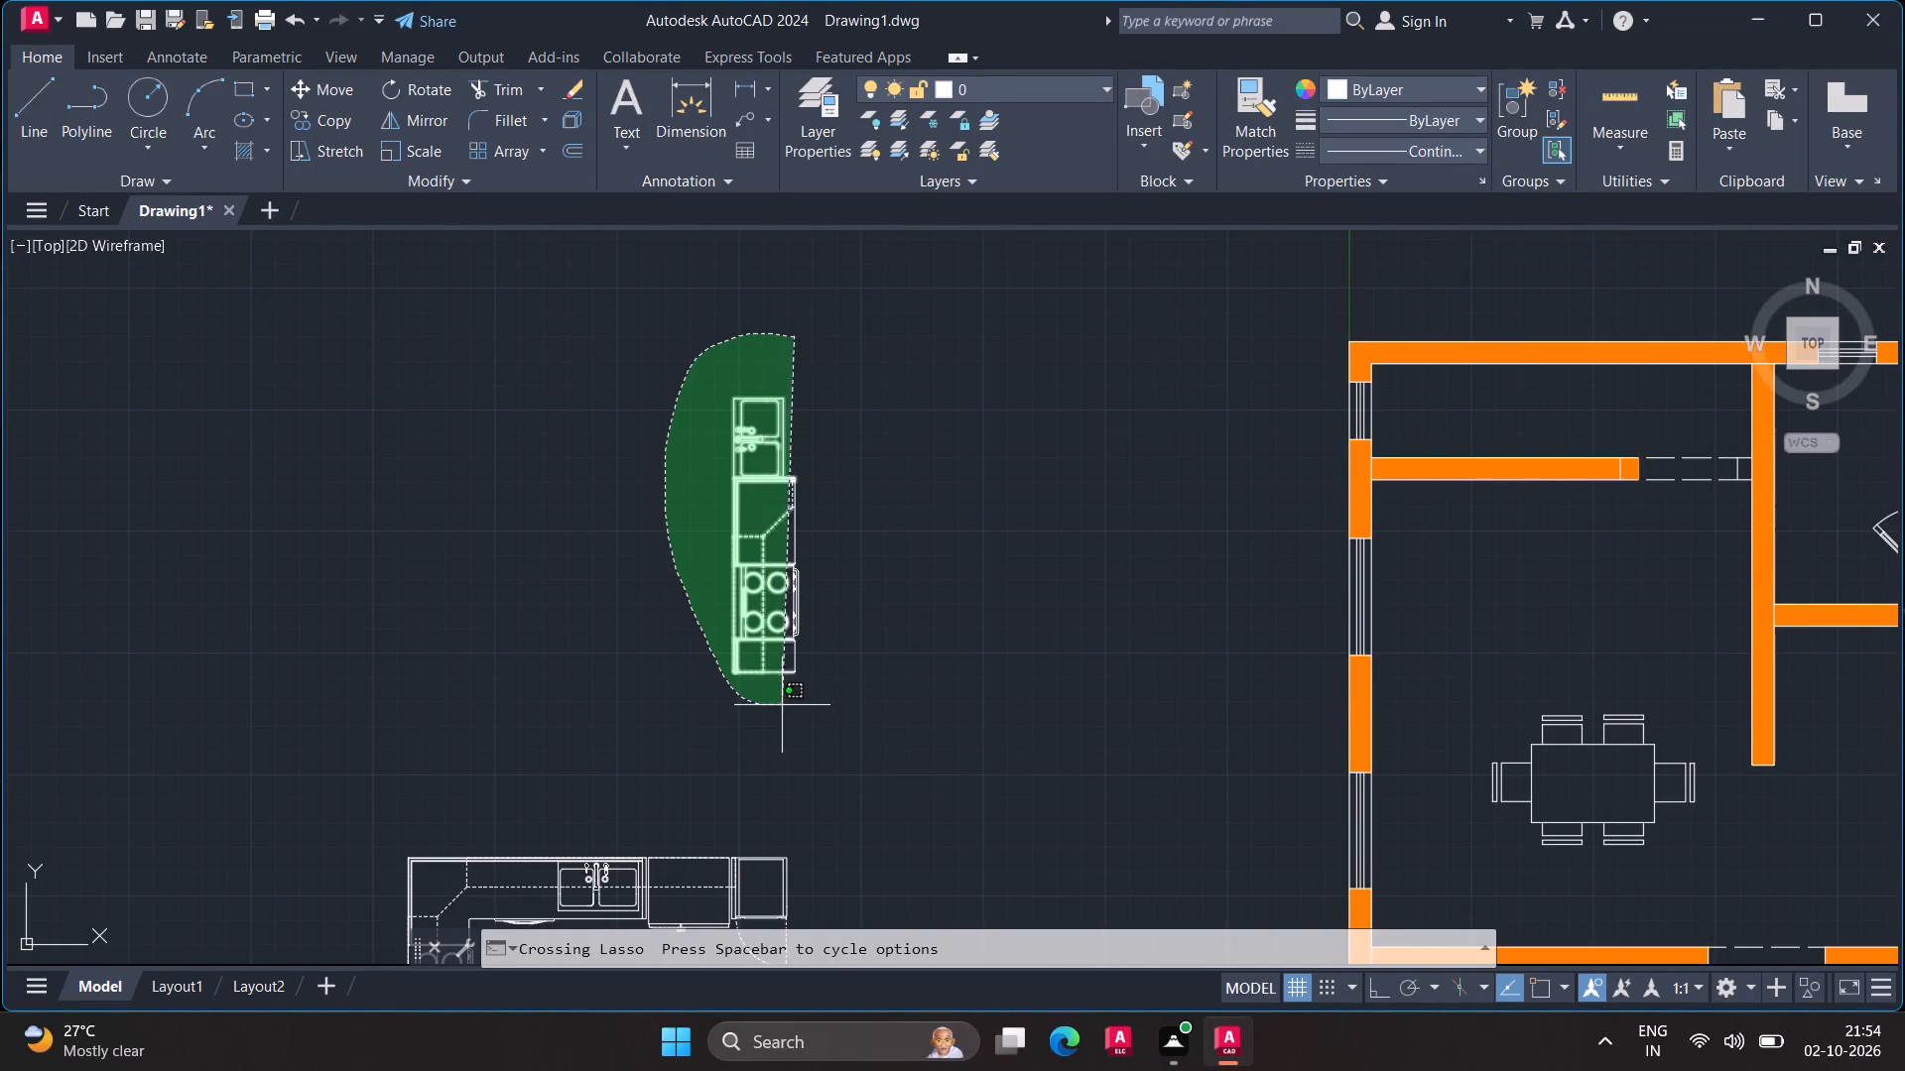
left_click_drag(795, 706, 864, 695)
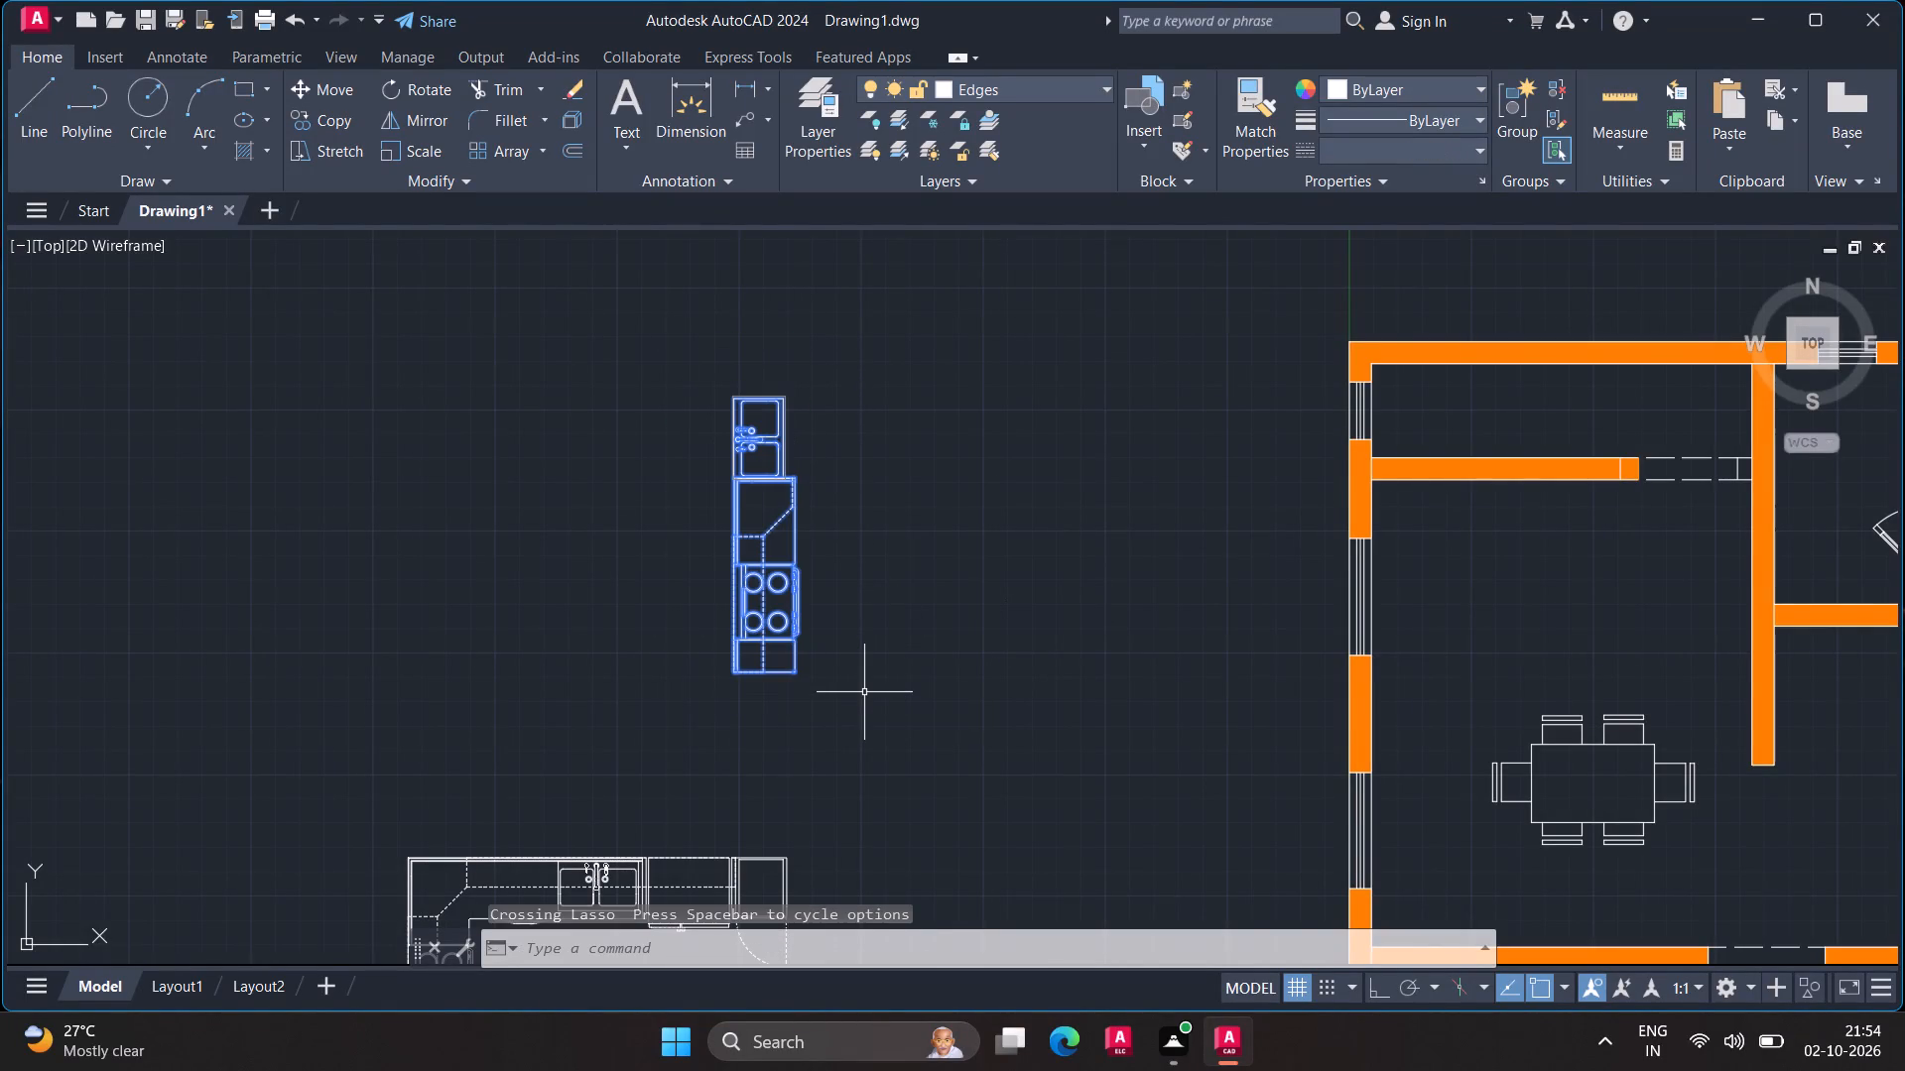
key("g")
key("Return")
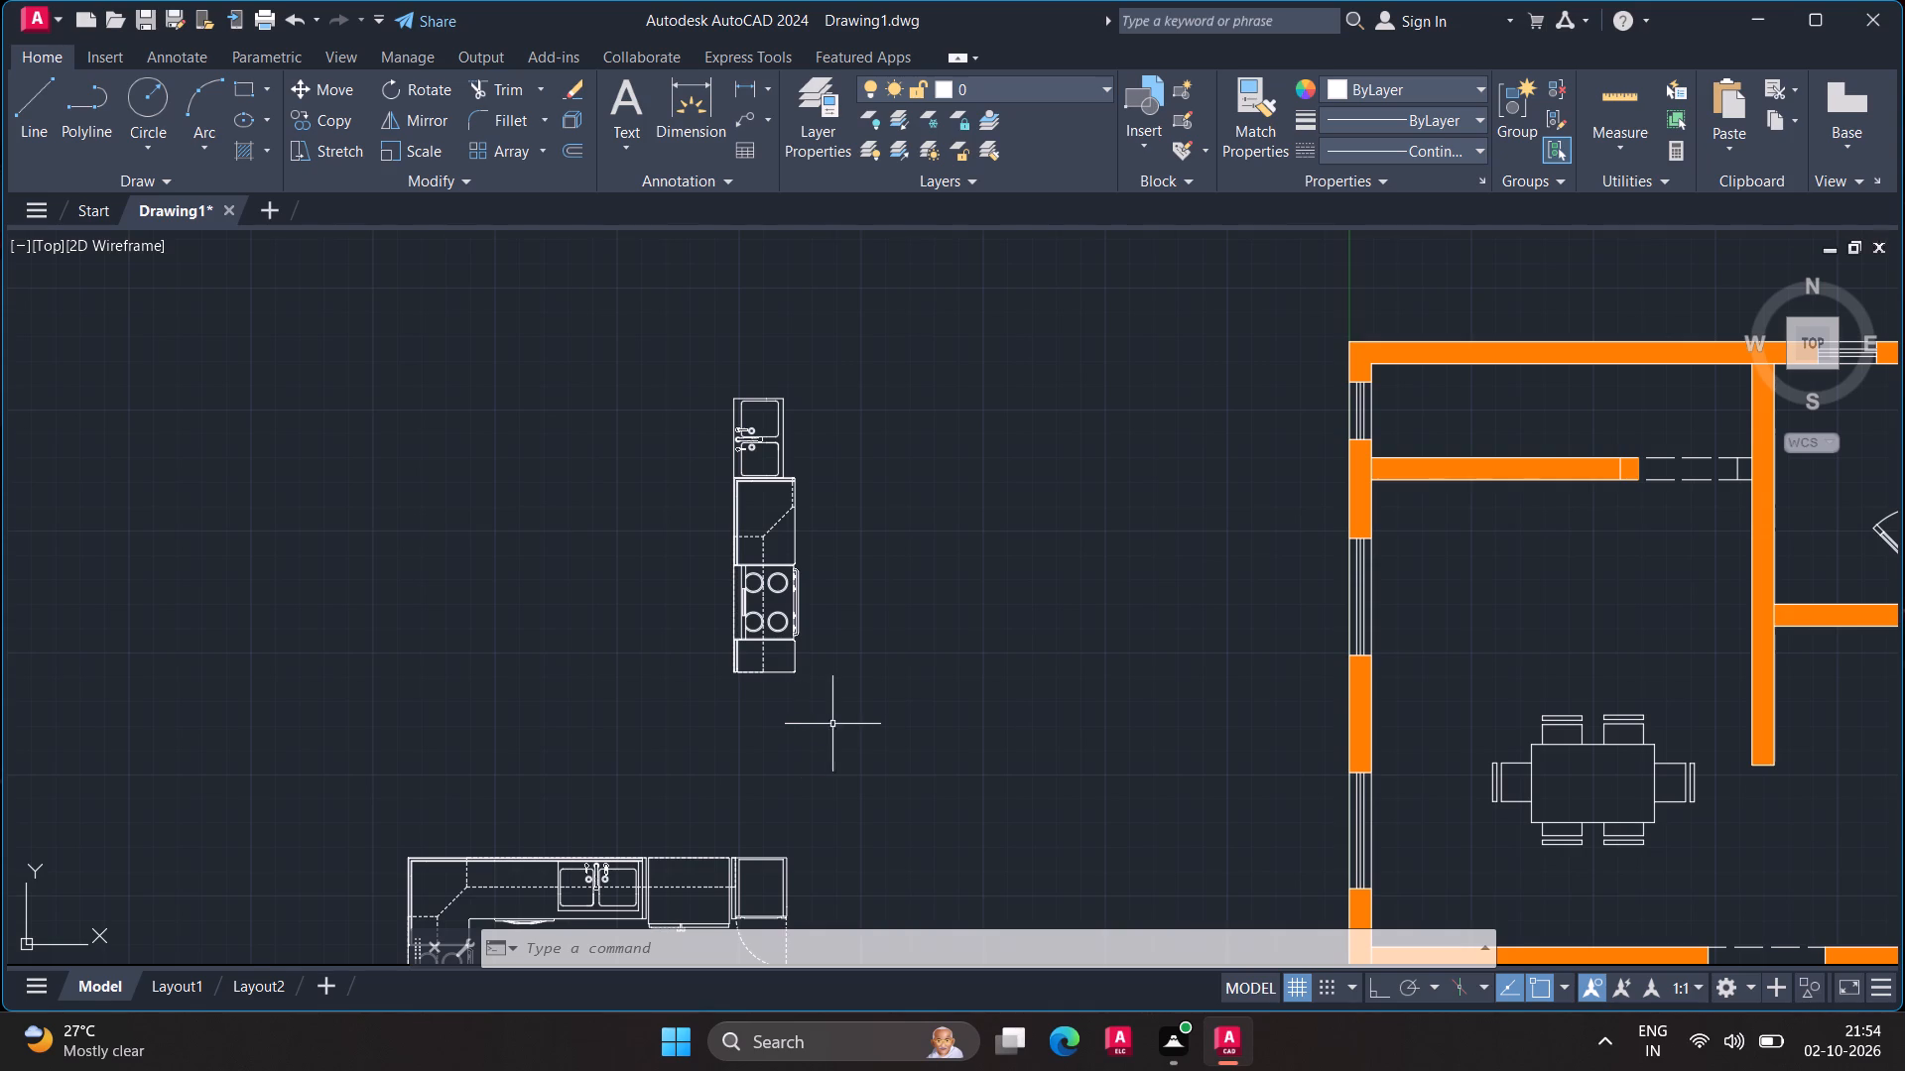
Move the grouped kitchen unit by its lower-left corner into the house plan, inside the outer wall near the kitchen window.
left_click(796, 641)
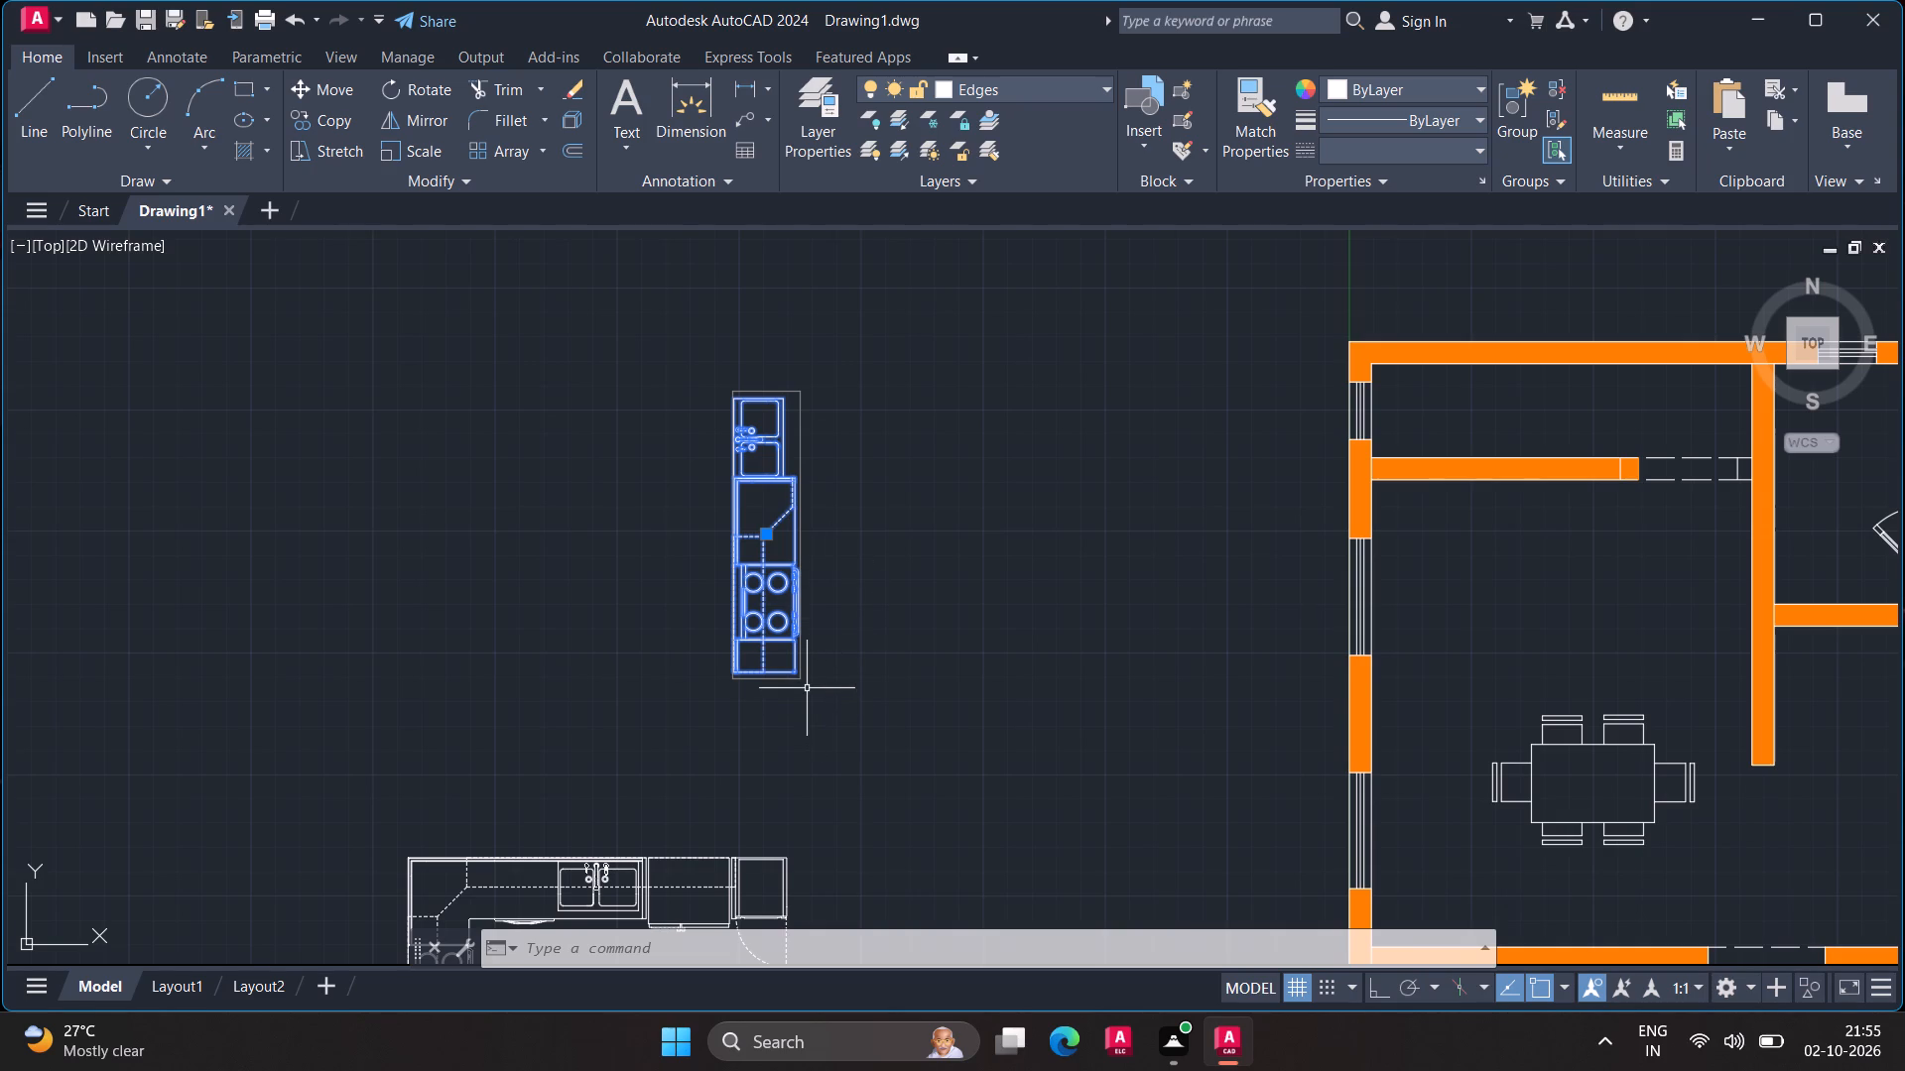
key("m")
key("Return")
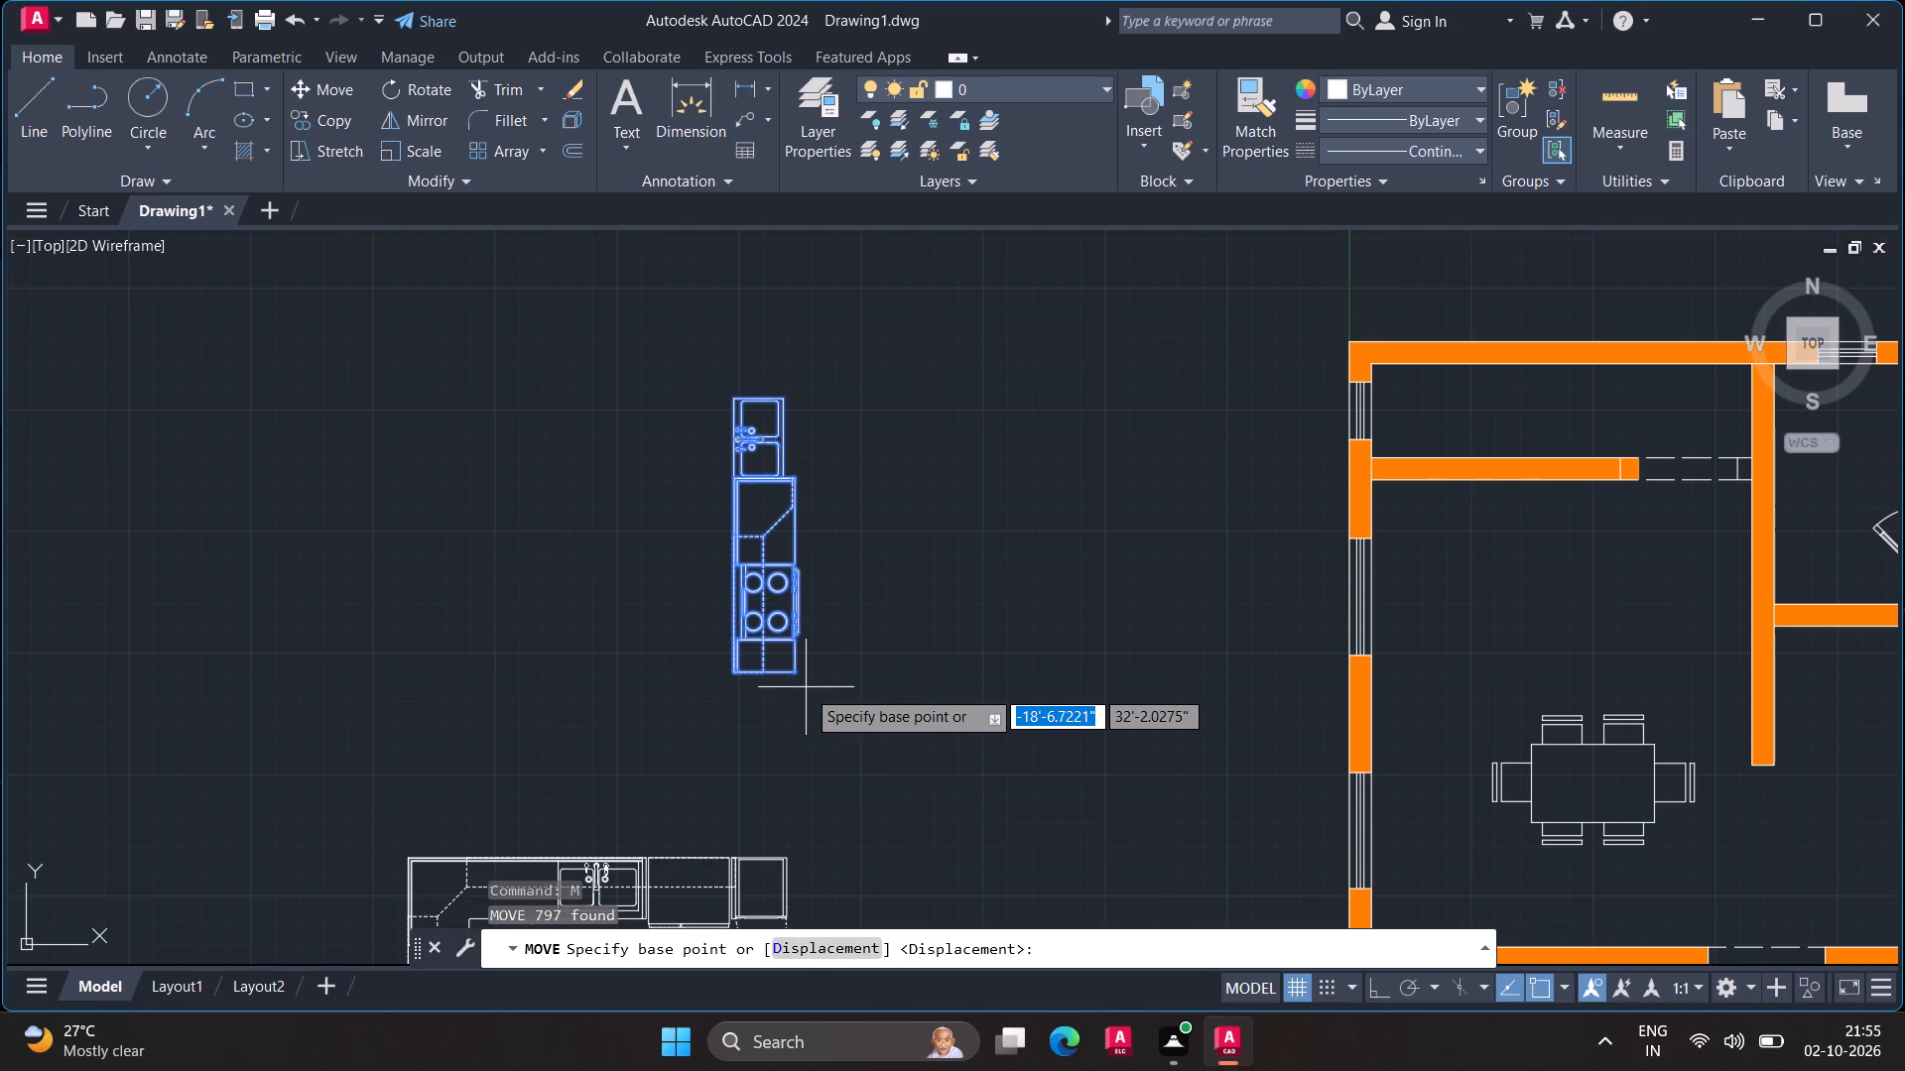
scroll(797, 681, "up", 2)
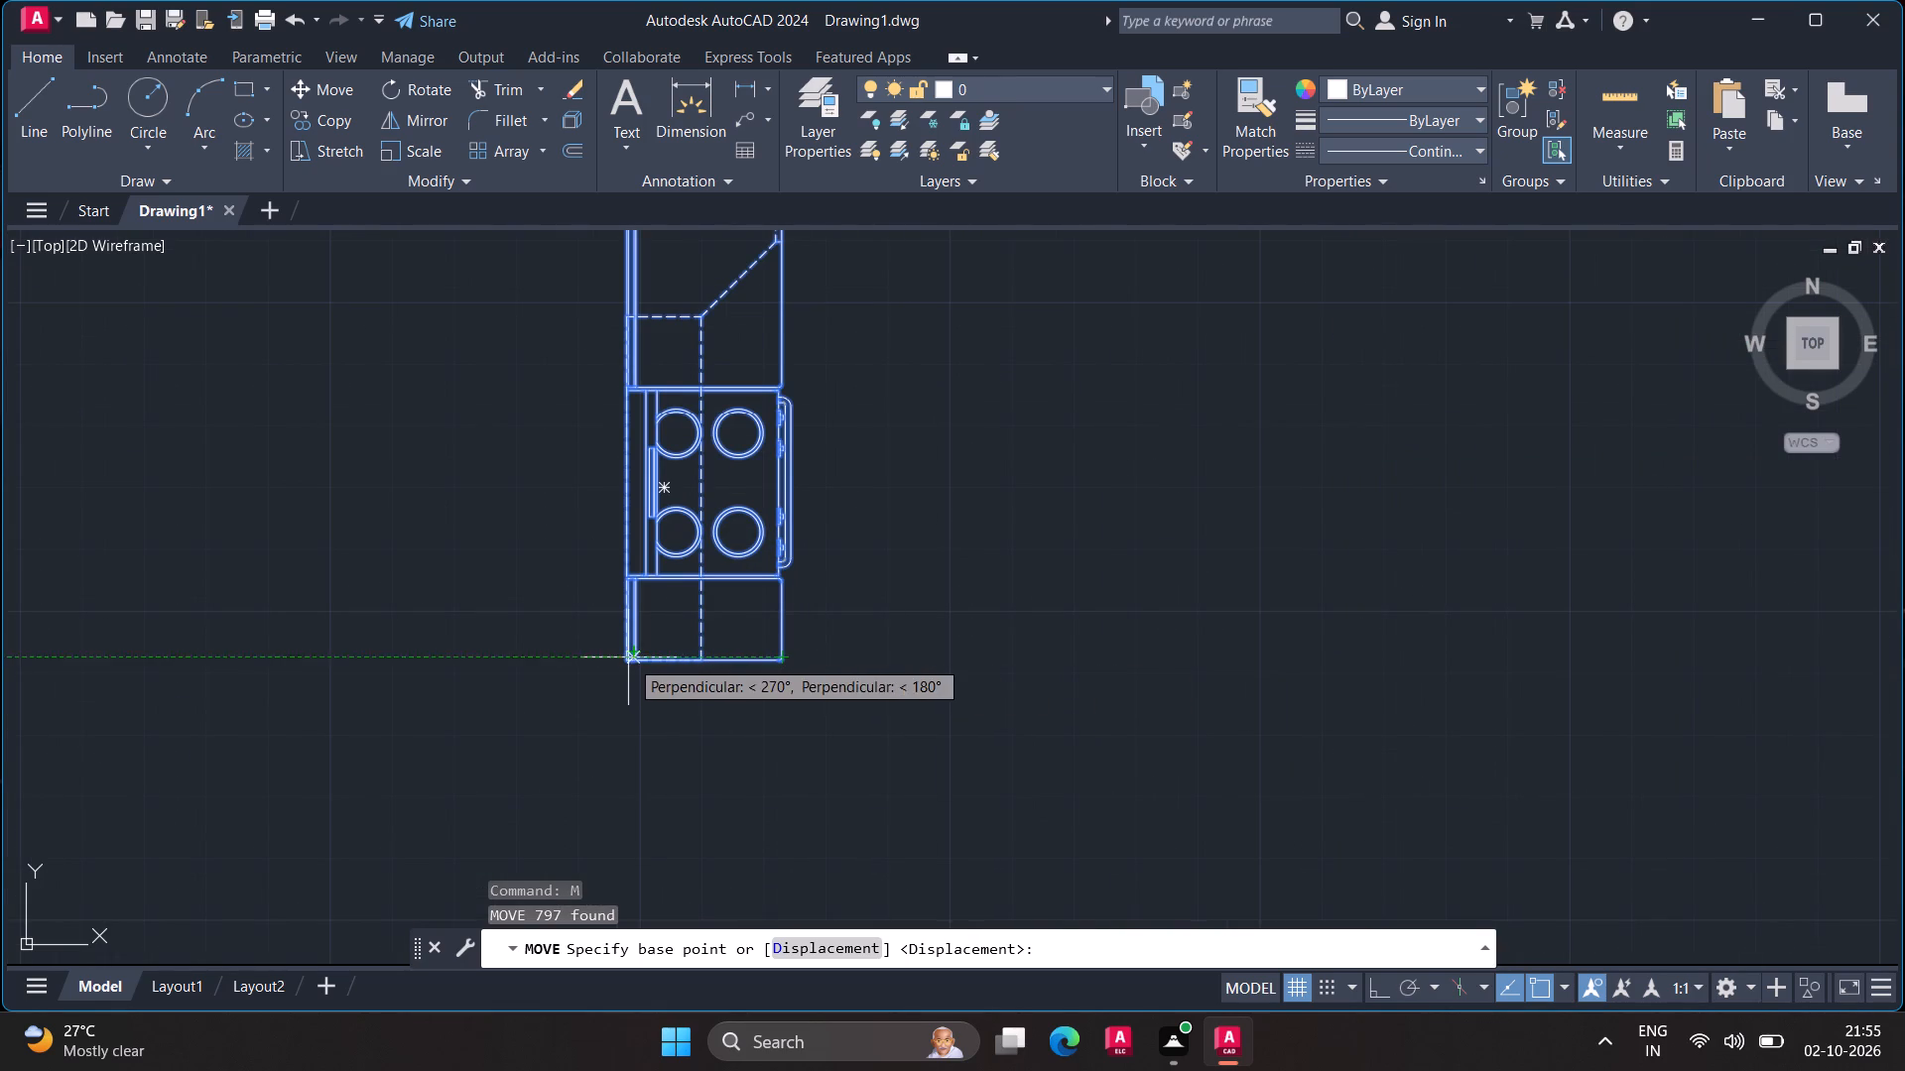
scroll(628, 658, "up", 5)
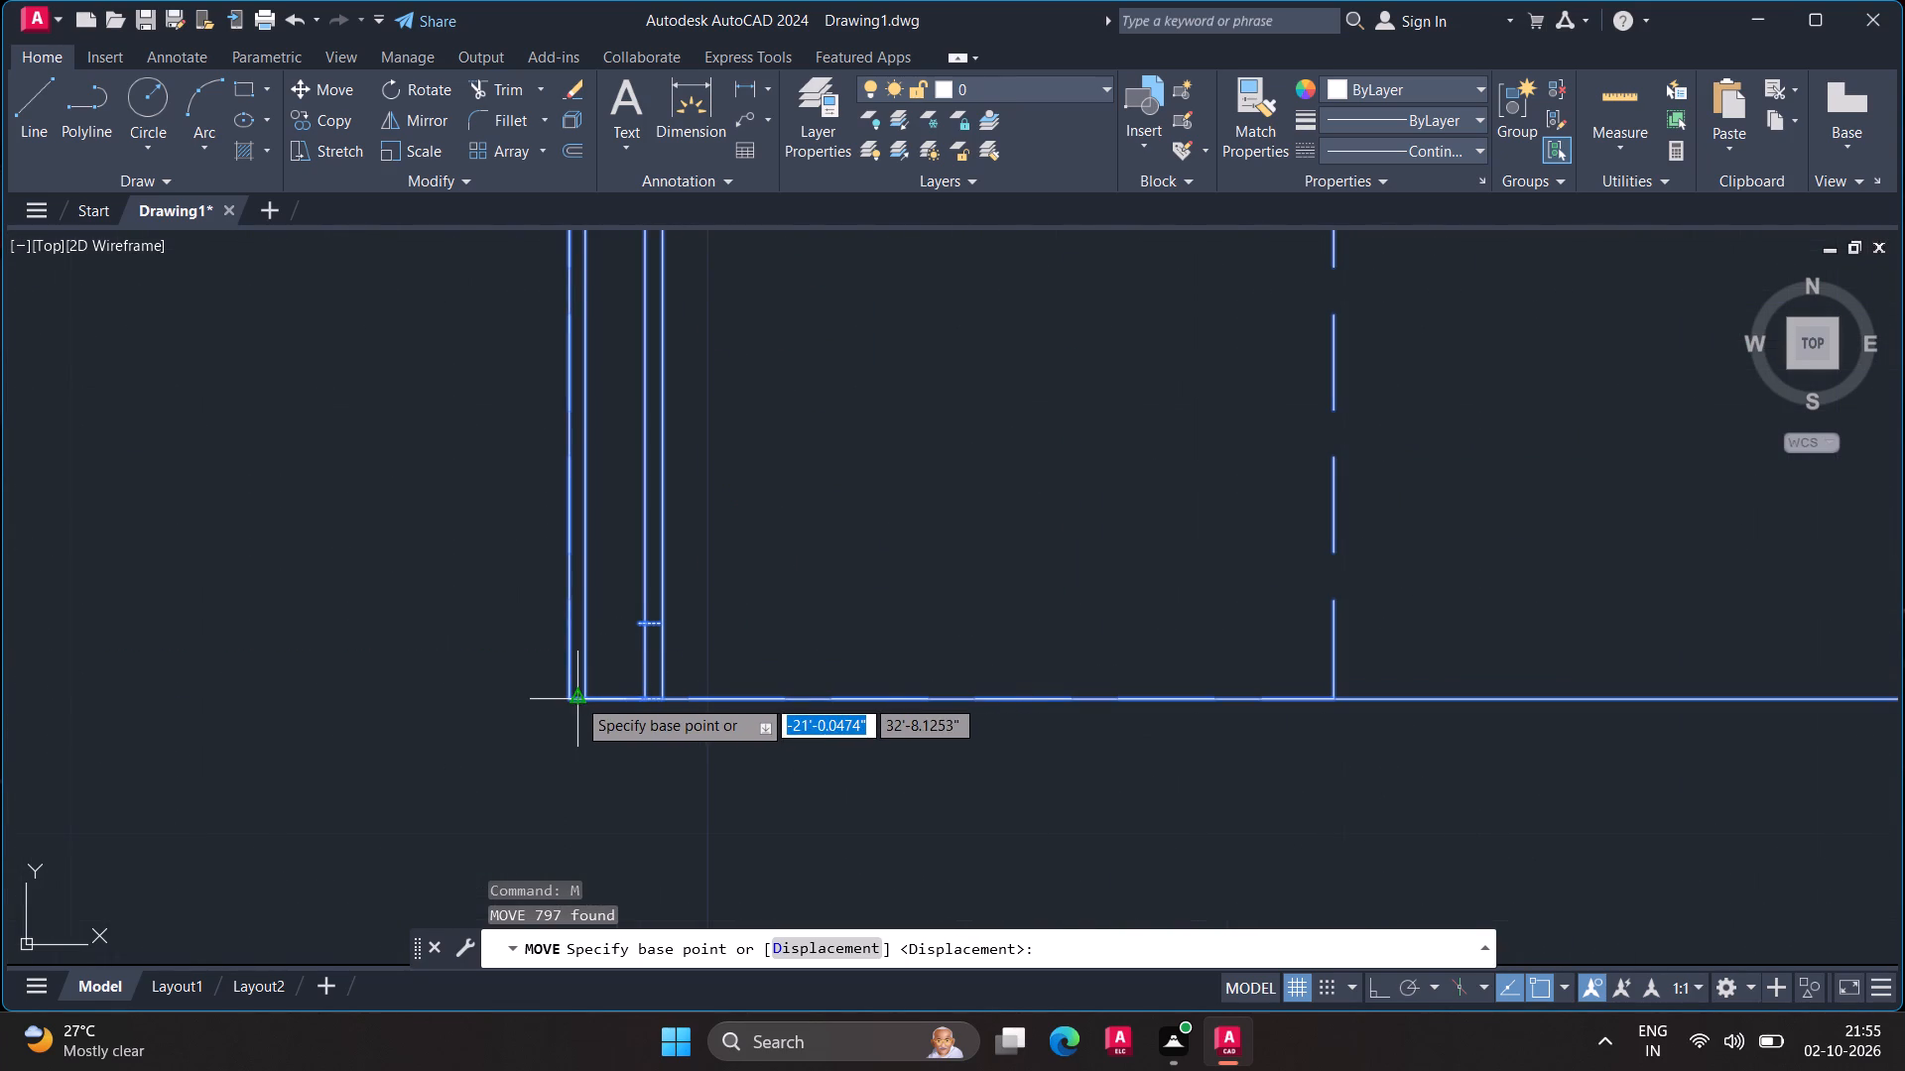
left_click(567, 700)
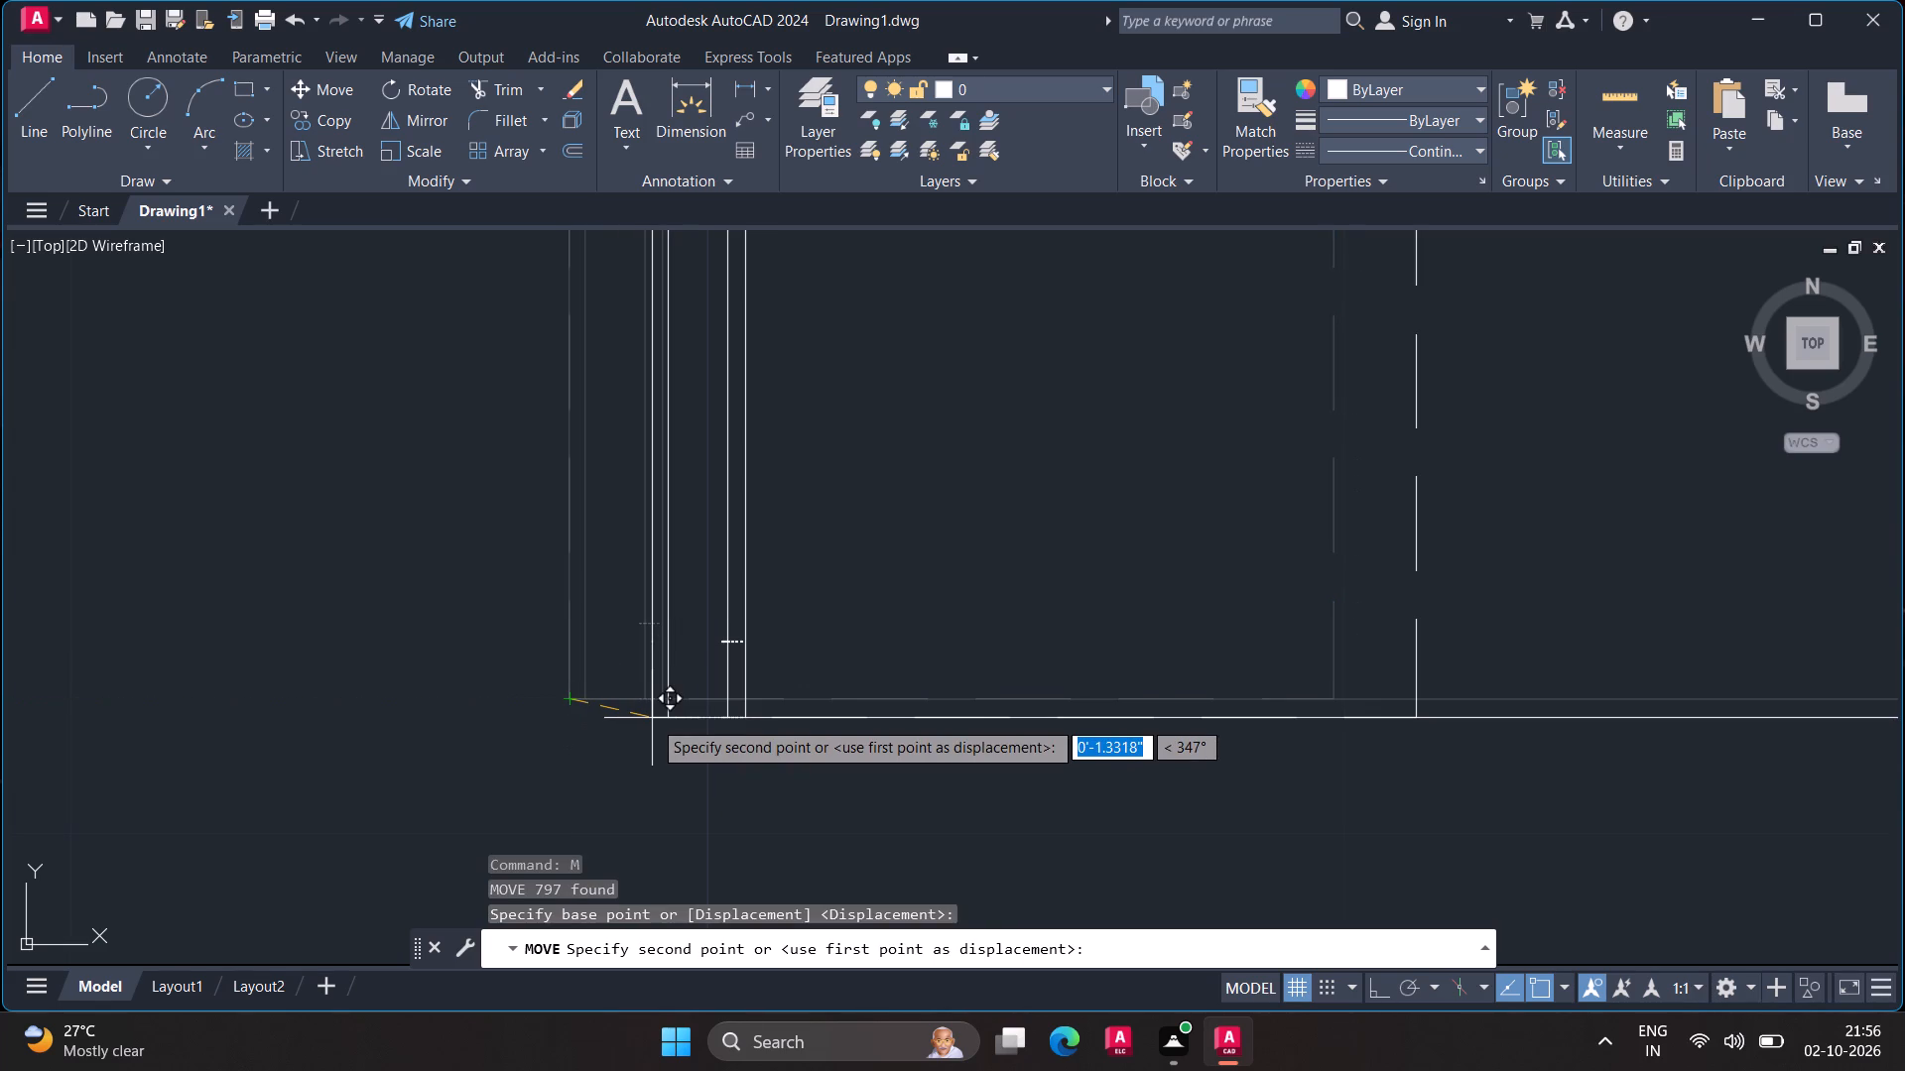
scroll(1048, 770, "down", 2)
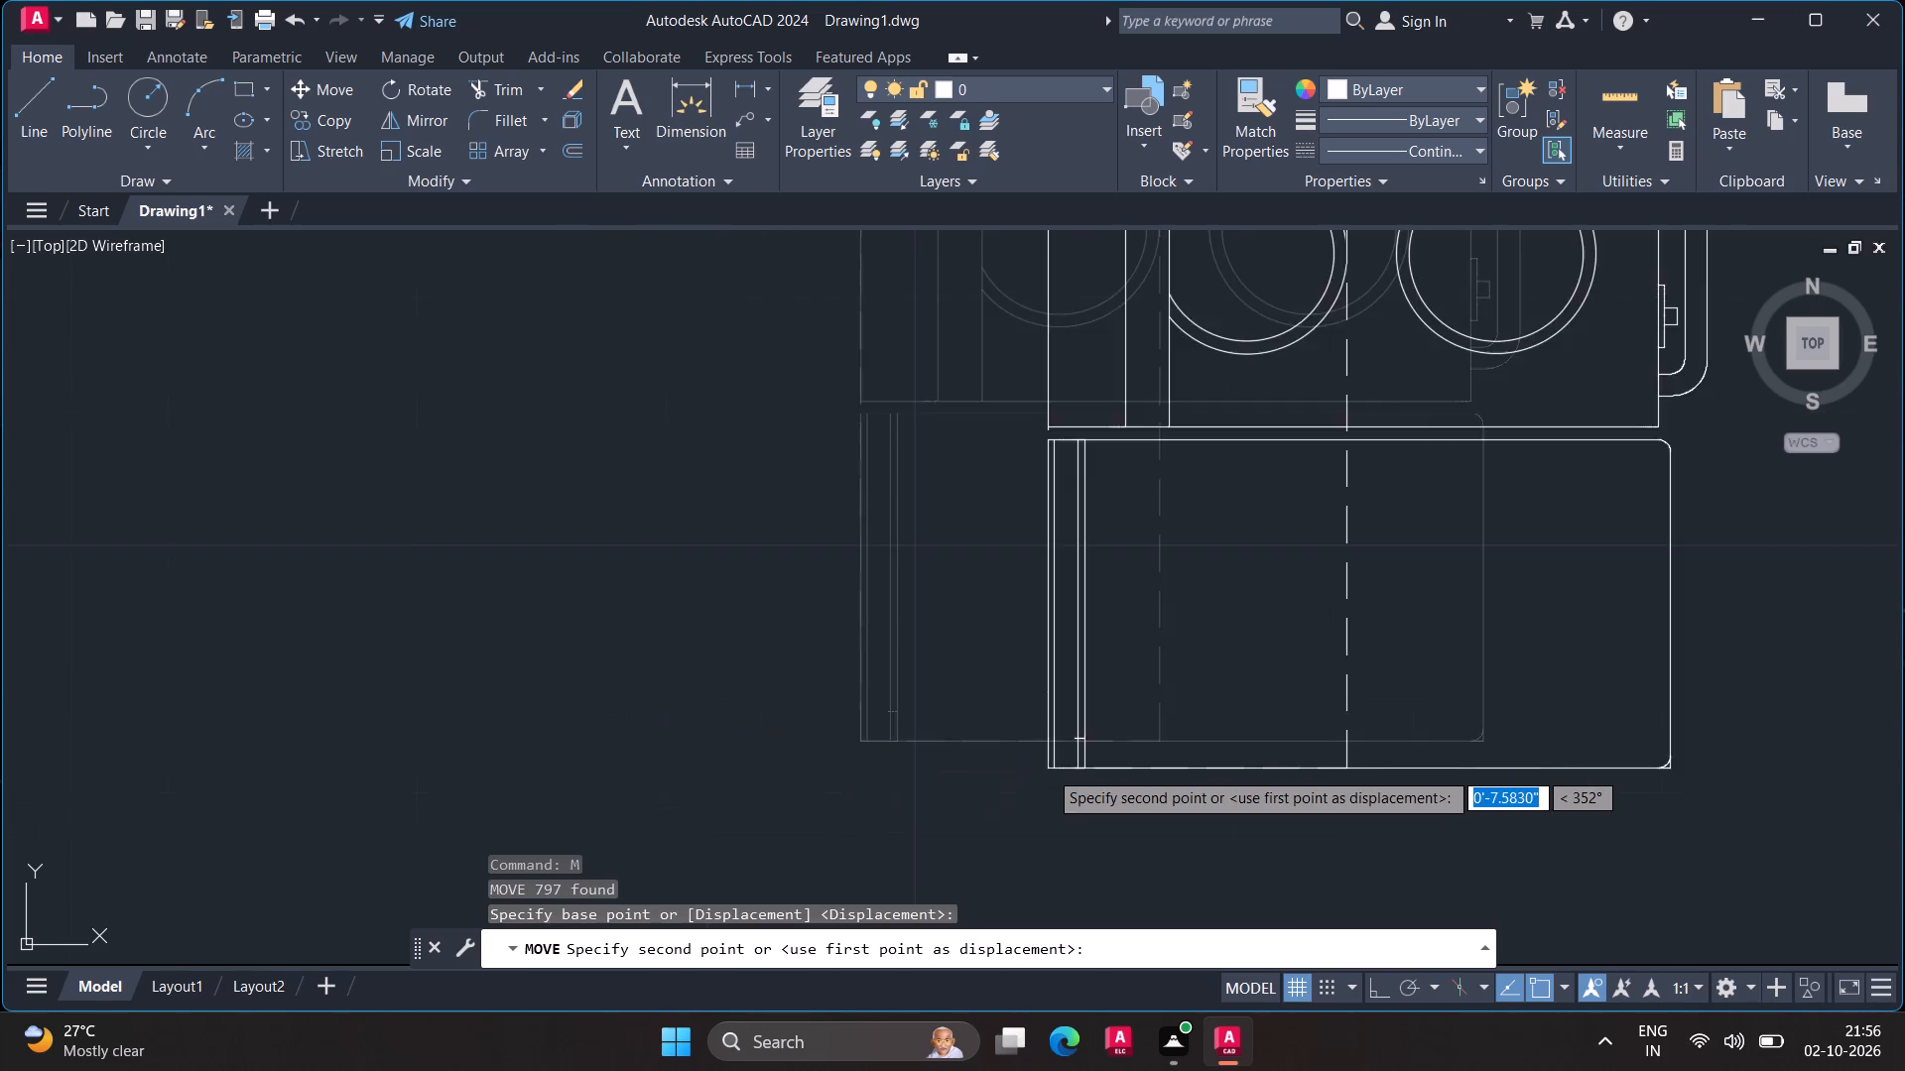
scroll(1048, 770, "down", 6)
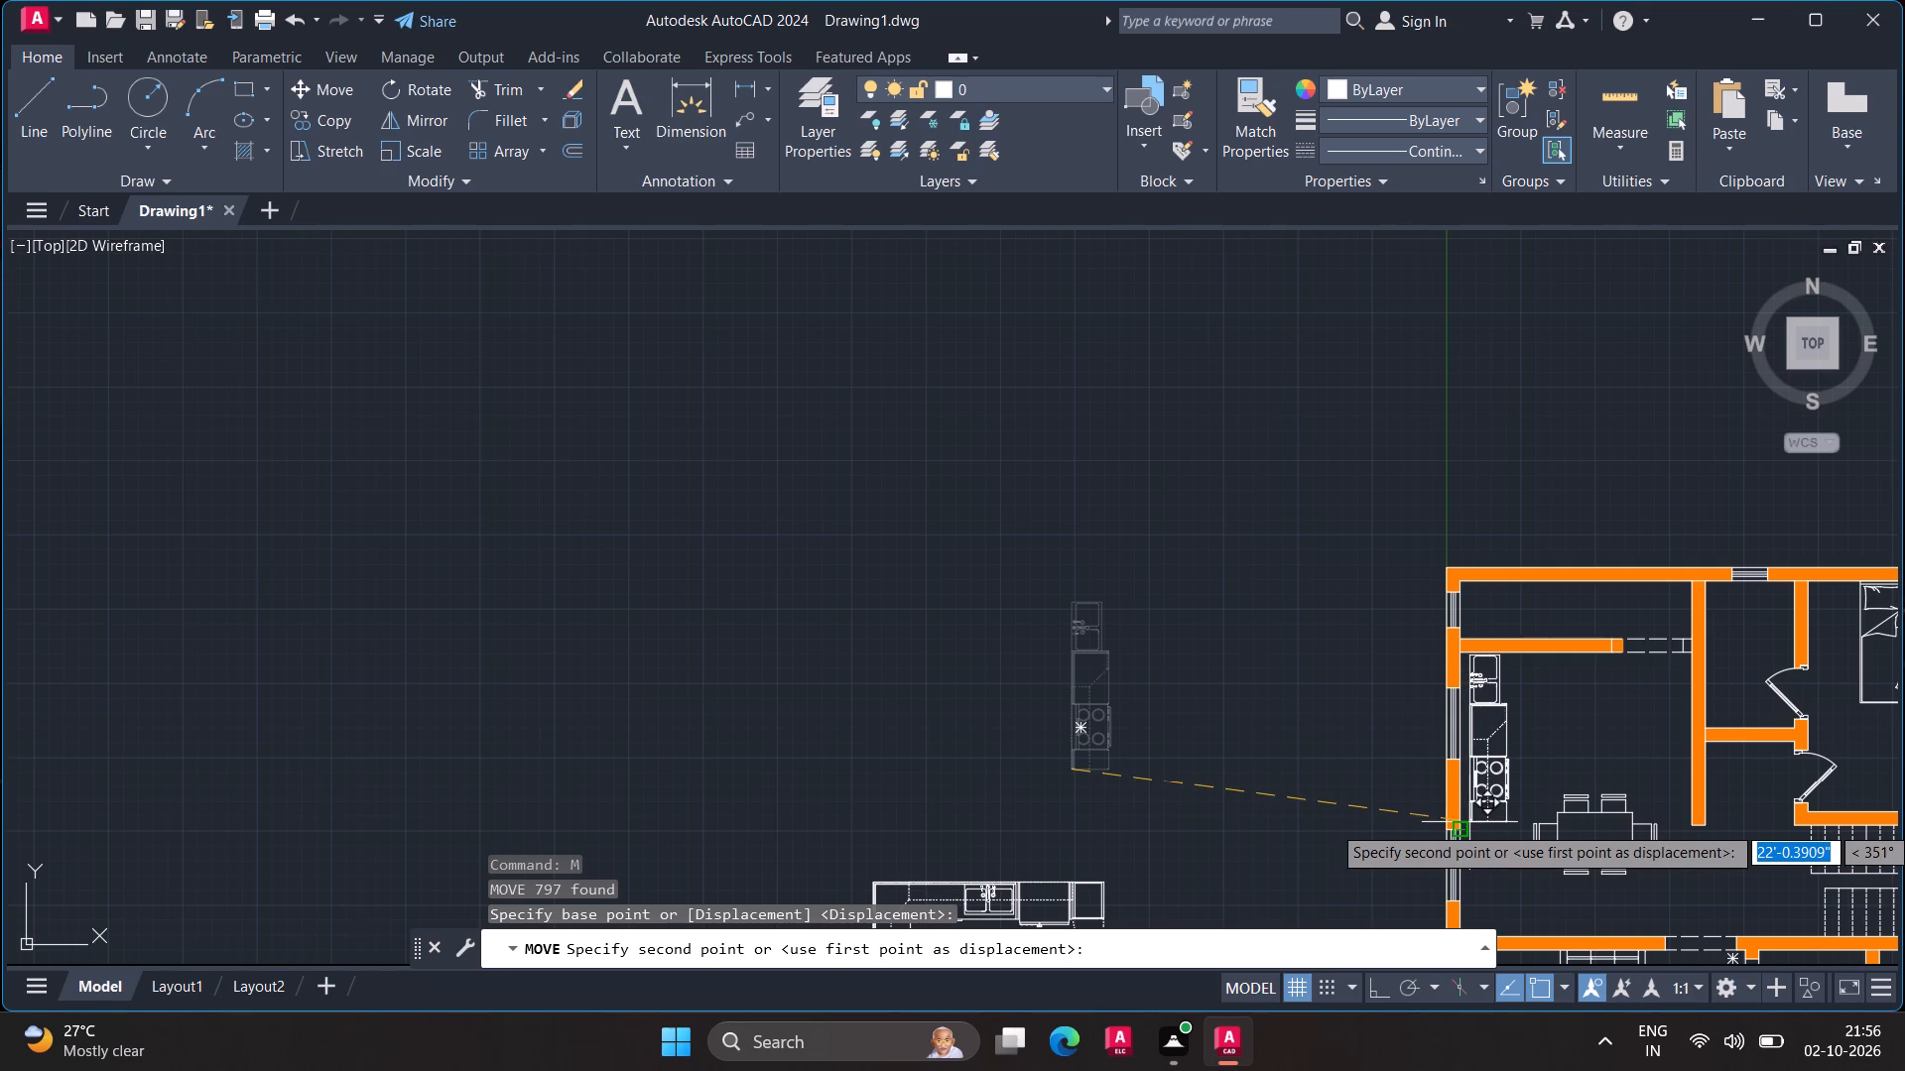
scroll(1469, 824, "up", 3)
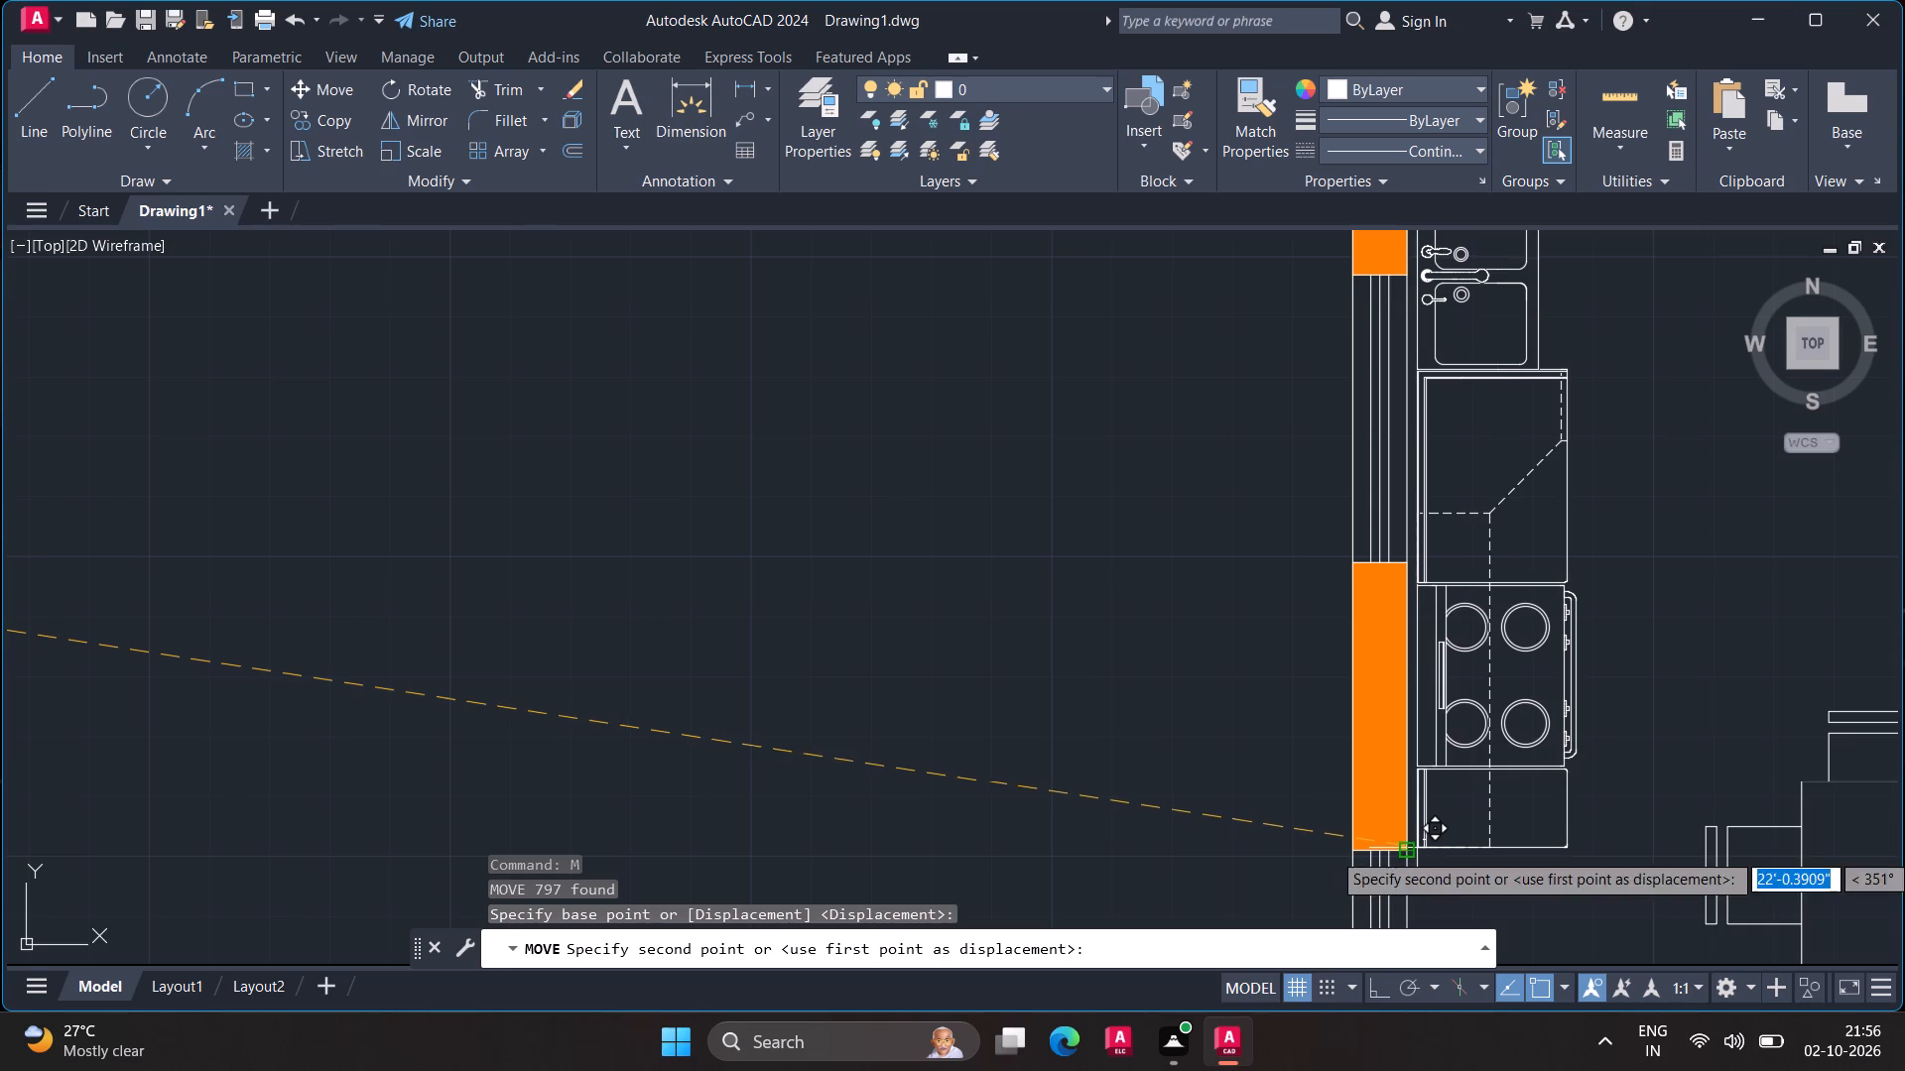
middle_click_drag(1417, 855, 1392, 1069)
middle_click(1365, 1059)
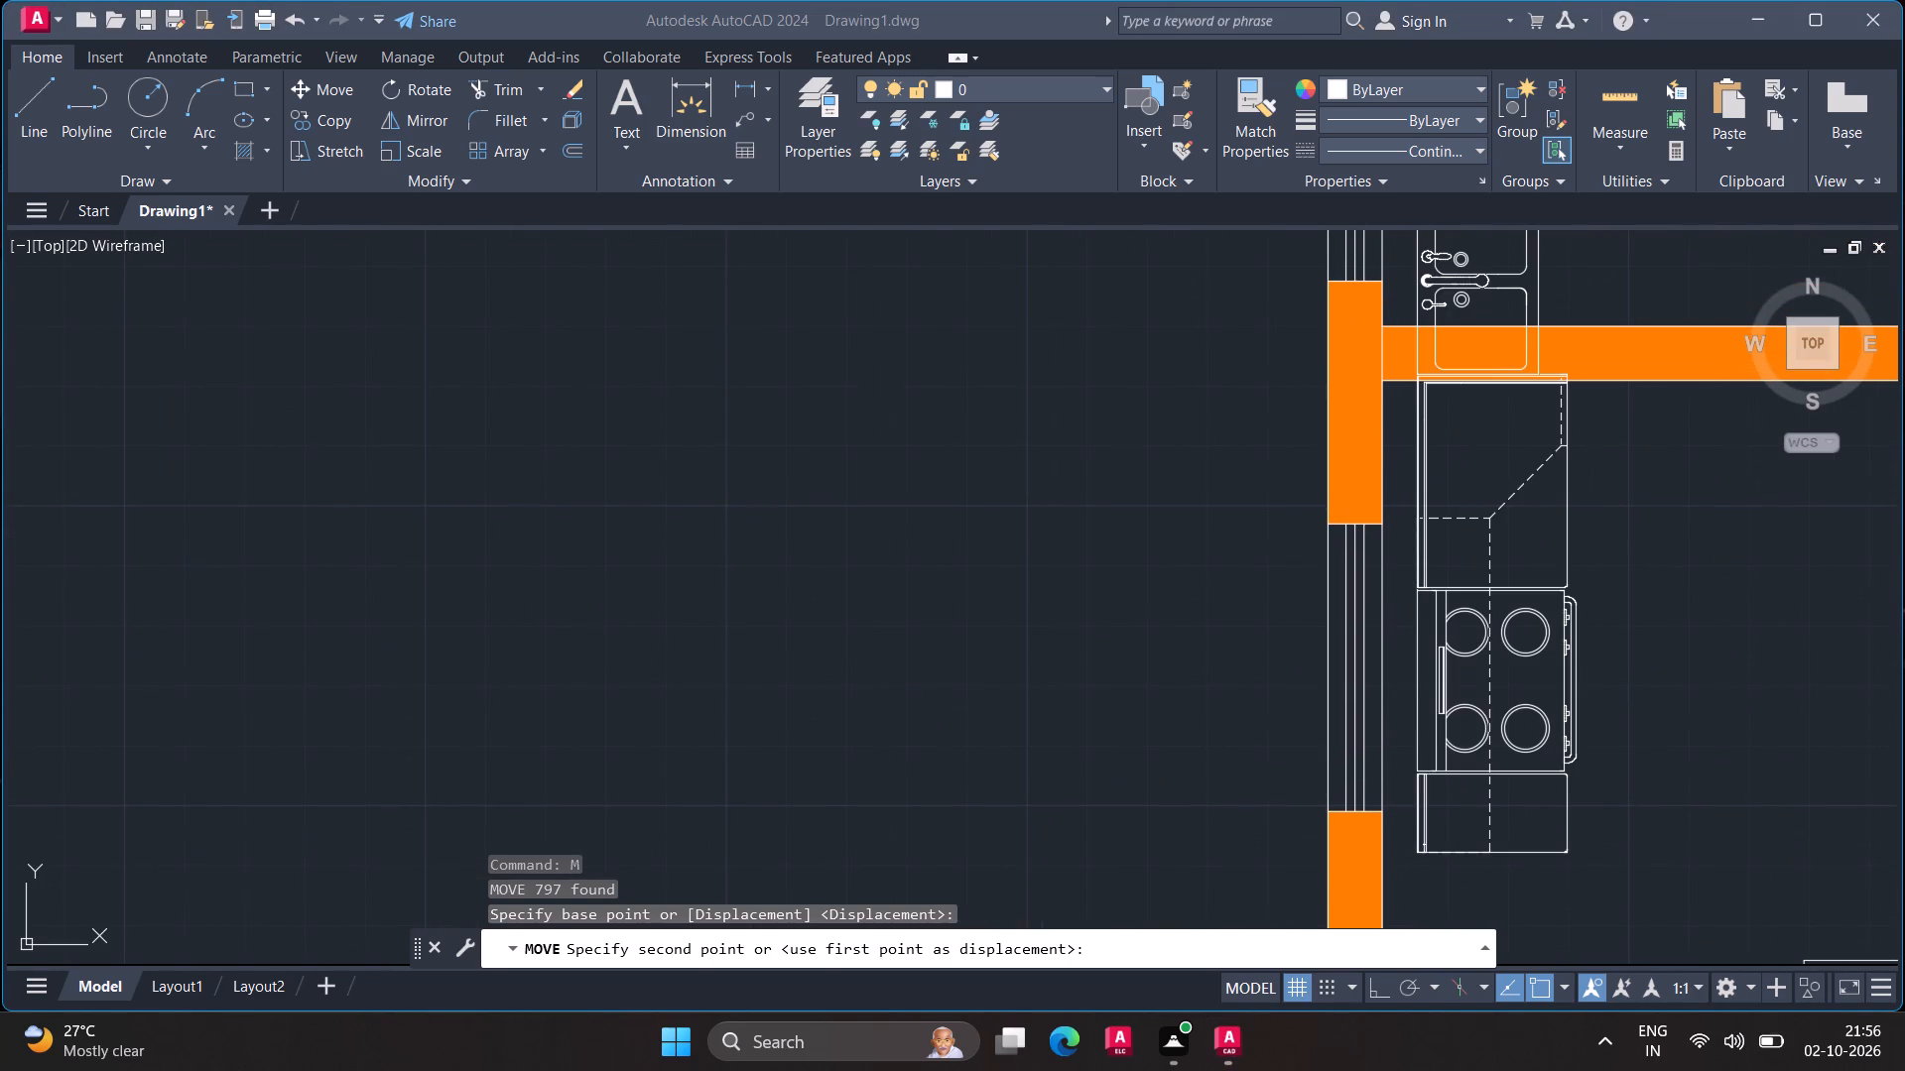
middle_click_drag(1613, 546, 1431, 733)
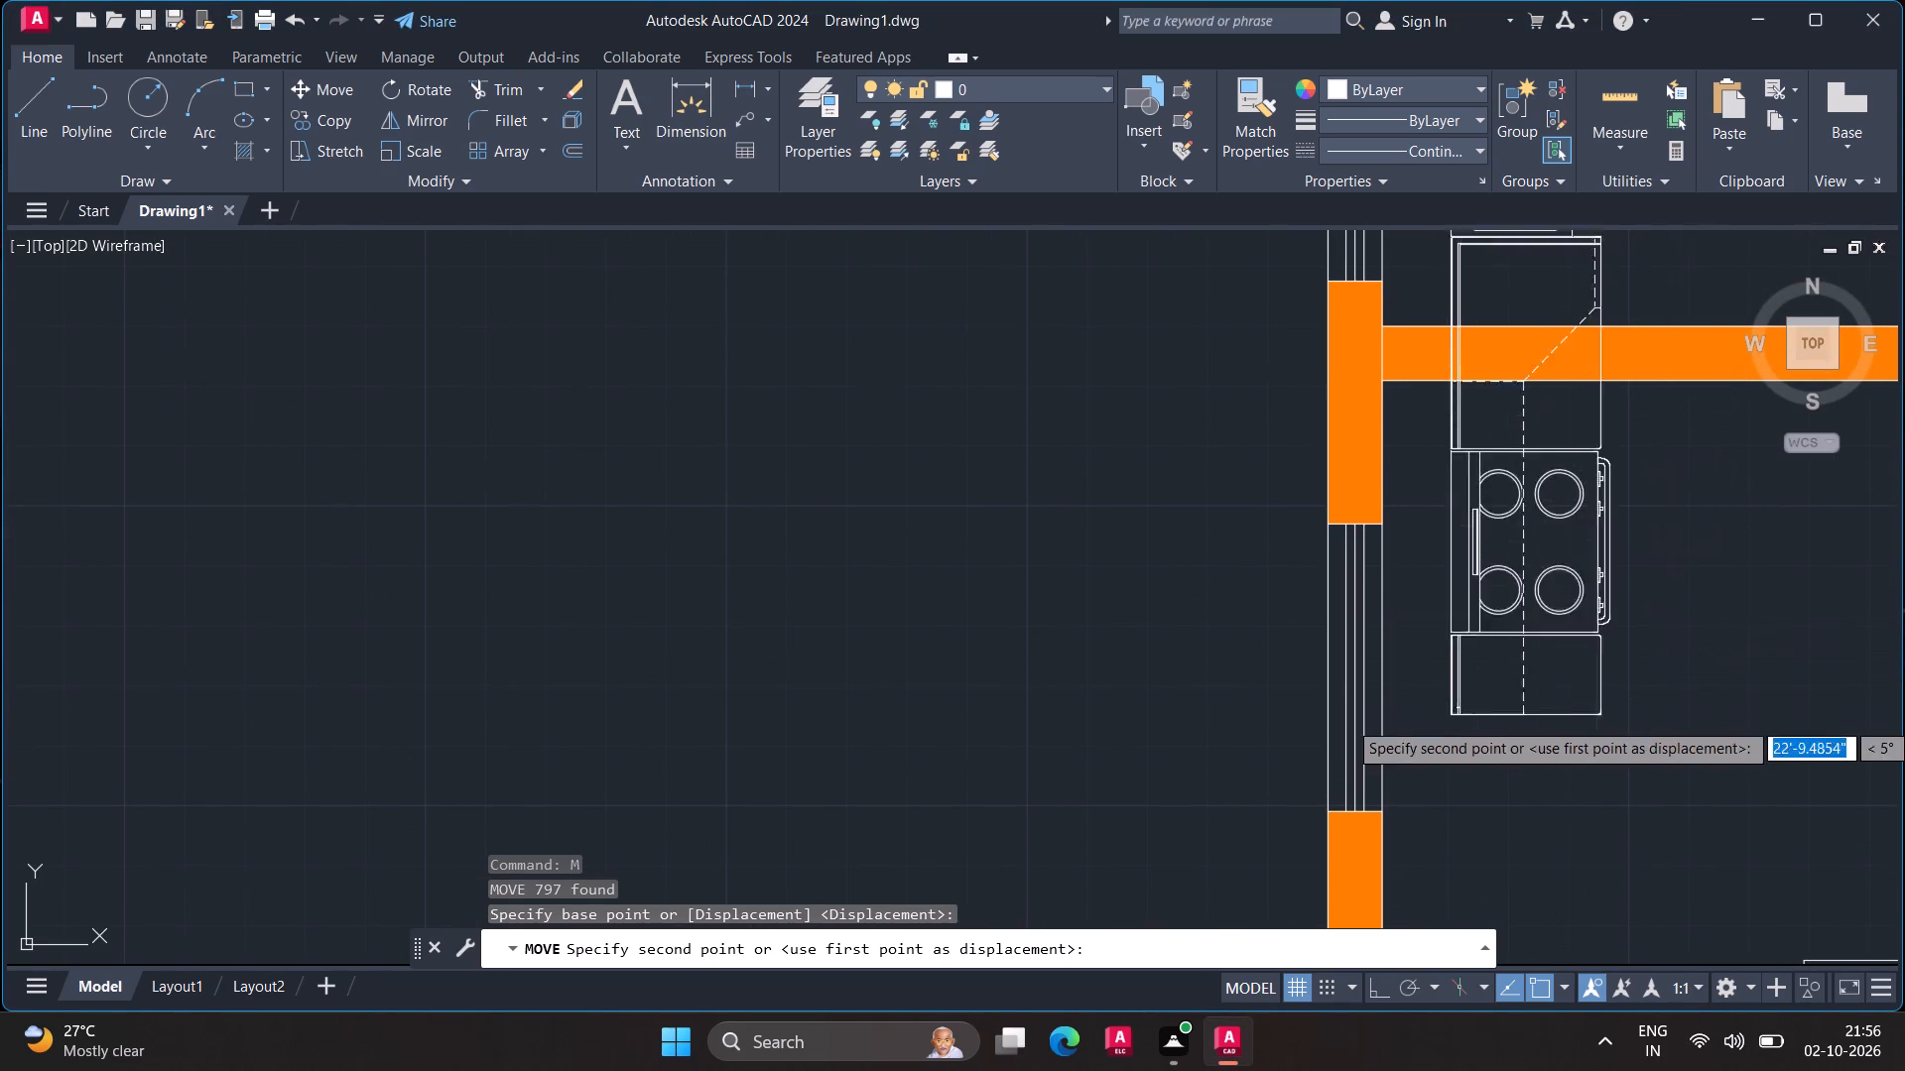
middle_click_drag(1431, 733, 1465, 948)
middle_click_drag(1475, 961, 1482, 972)
middle_click_drag(1498, 993, 1535, 1070)
middle_click(1537, 1070)
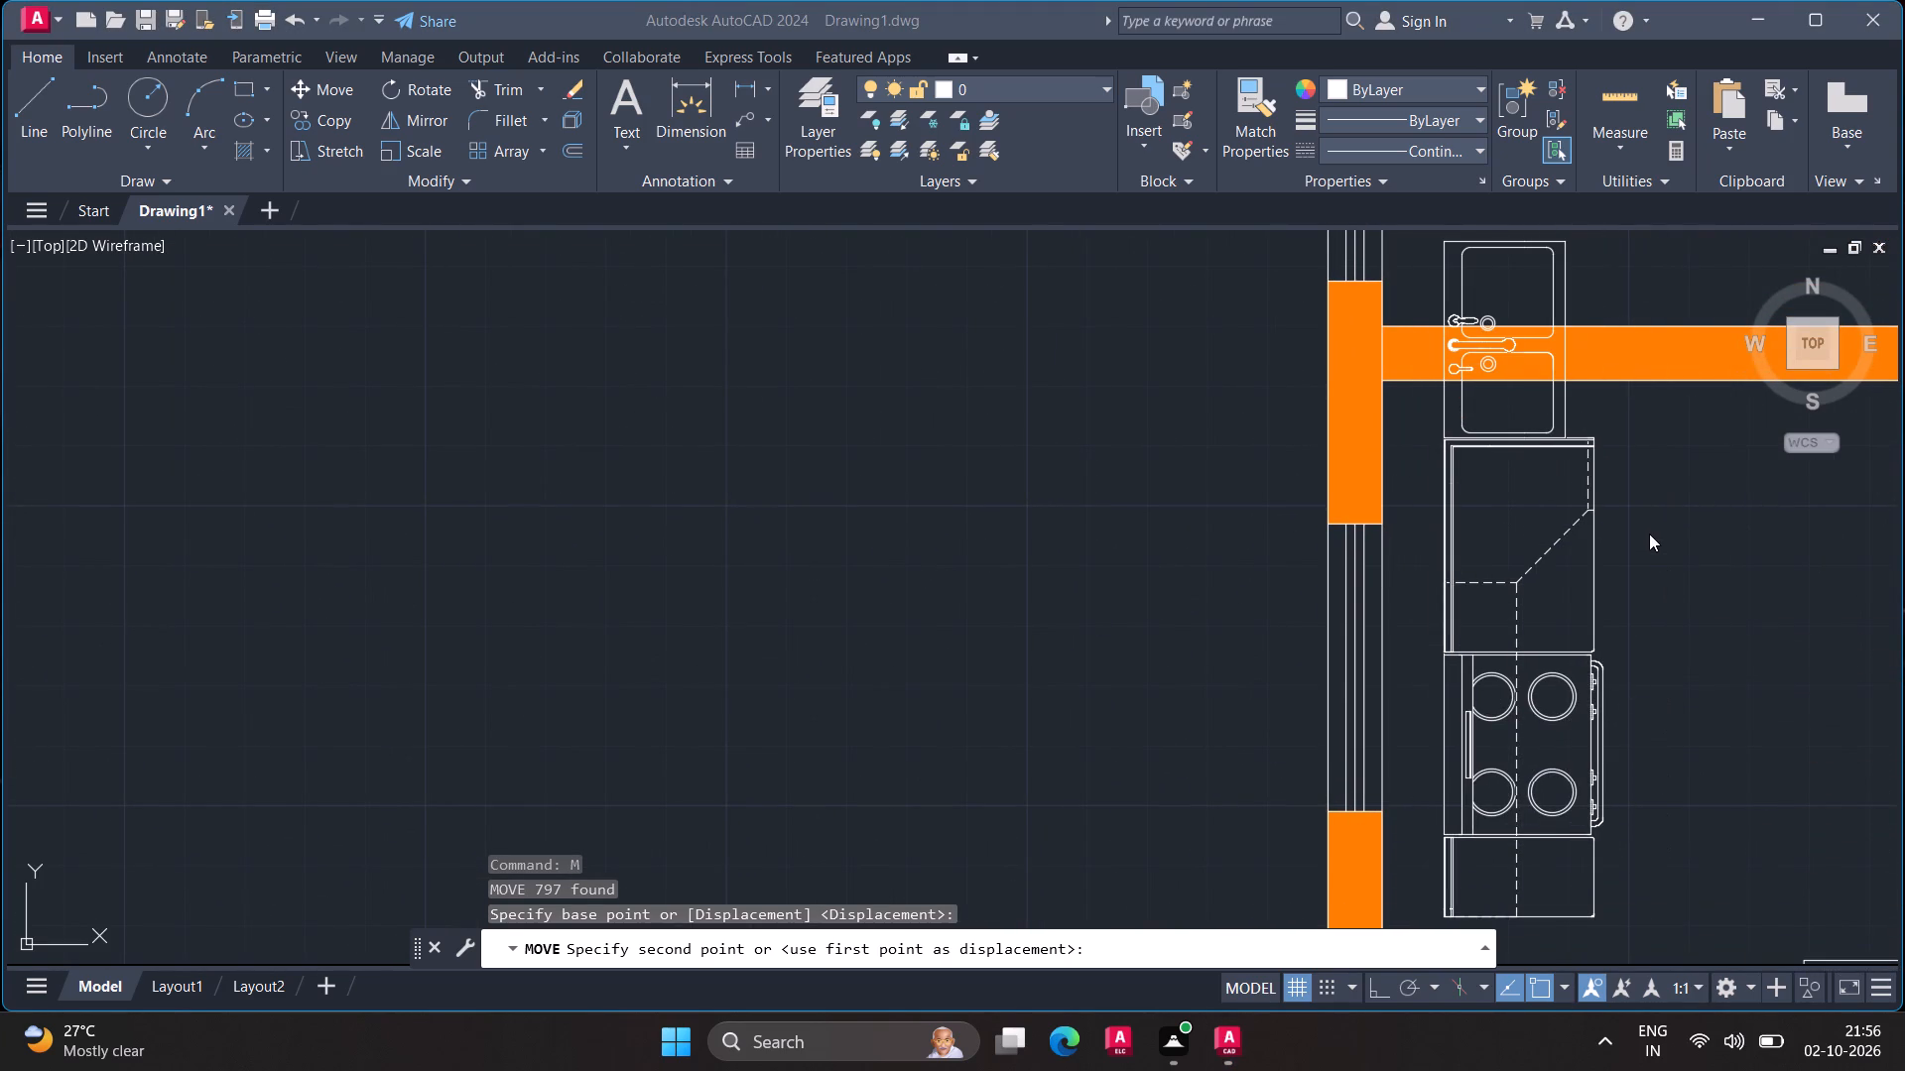
middle_click_drag(1647, 534, 1636, 778)
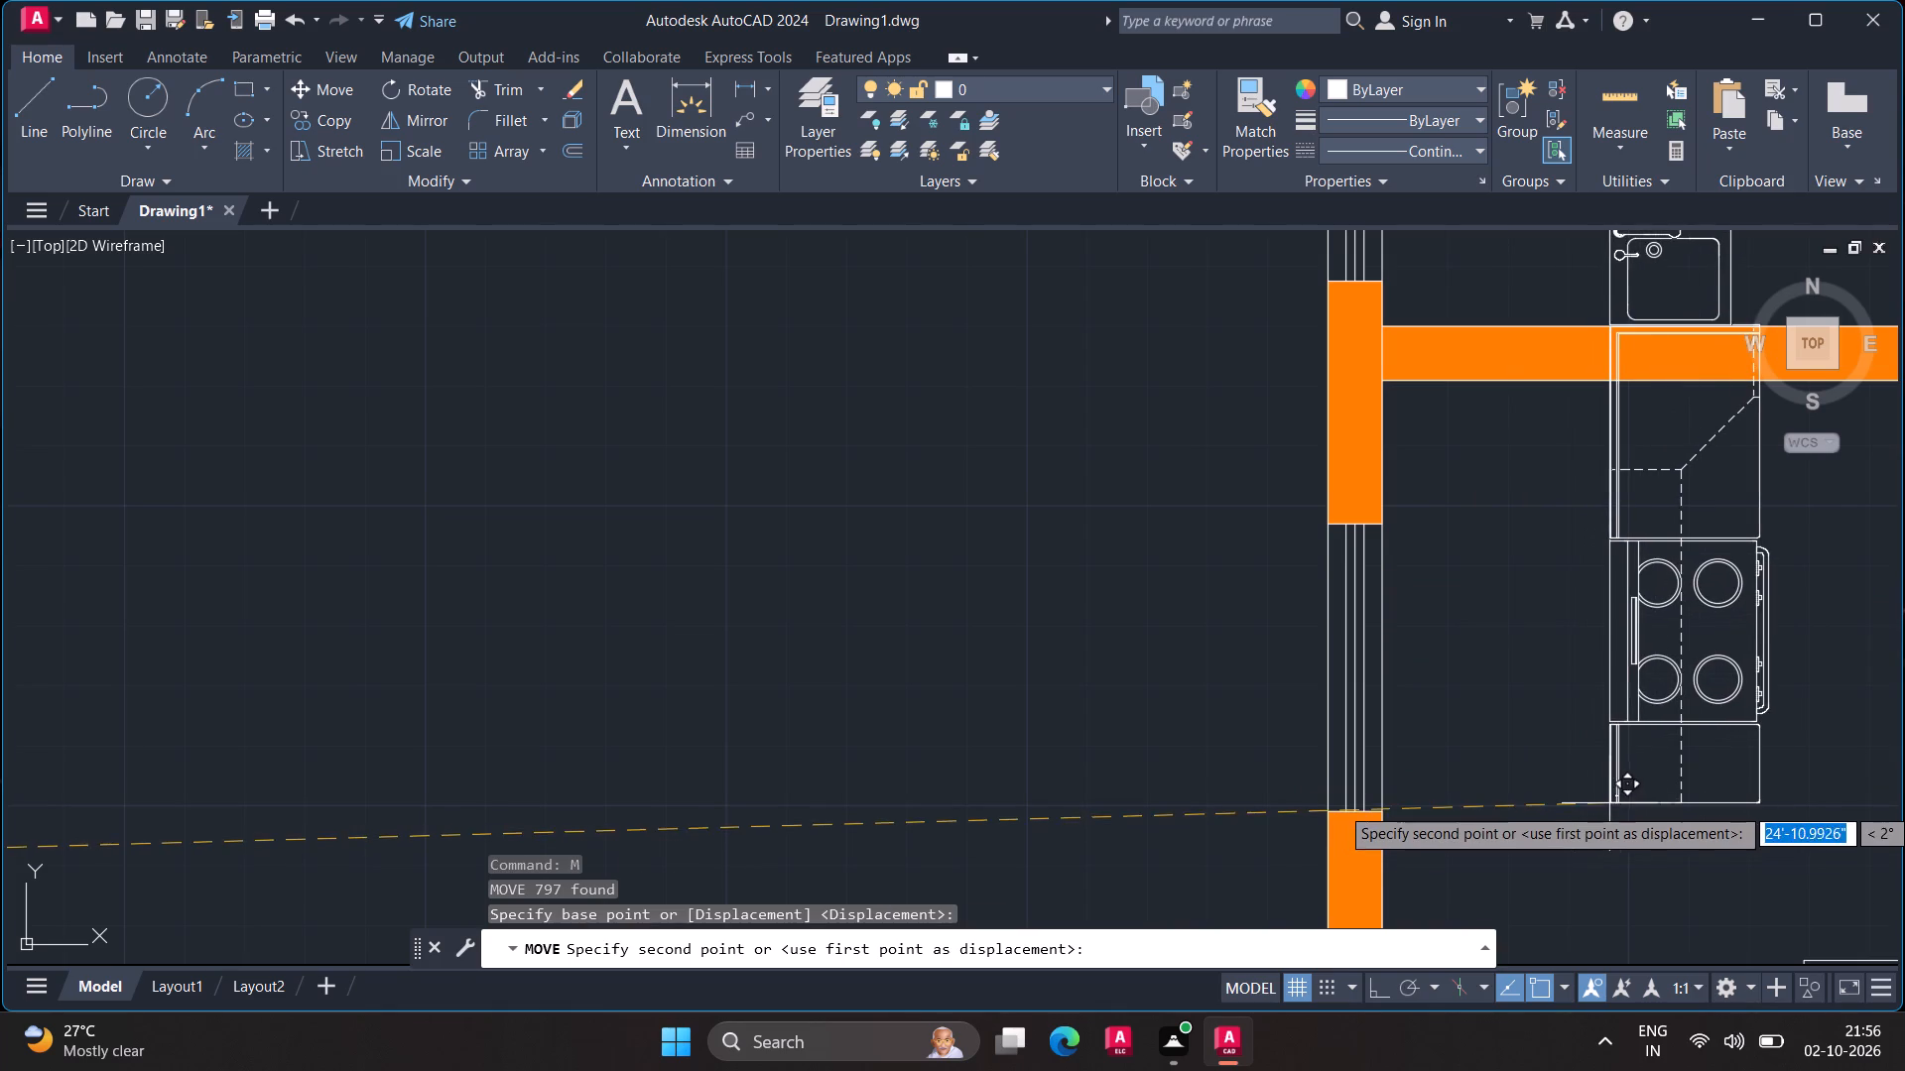
left_click(1609, 805)
Move the kitchen group from the sink's upper-left corner to the kitchen's inner upper-left wall corner, below the partition wall.
scroll(1513, 700, "down", 1)
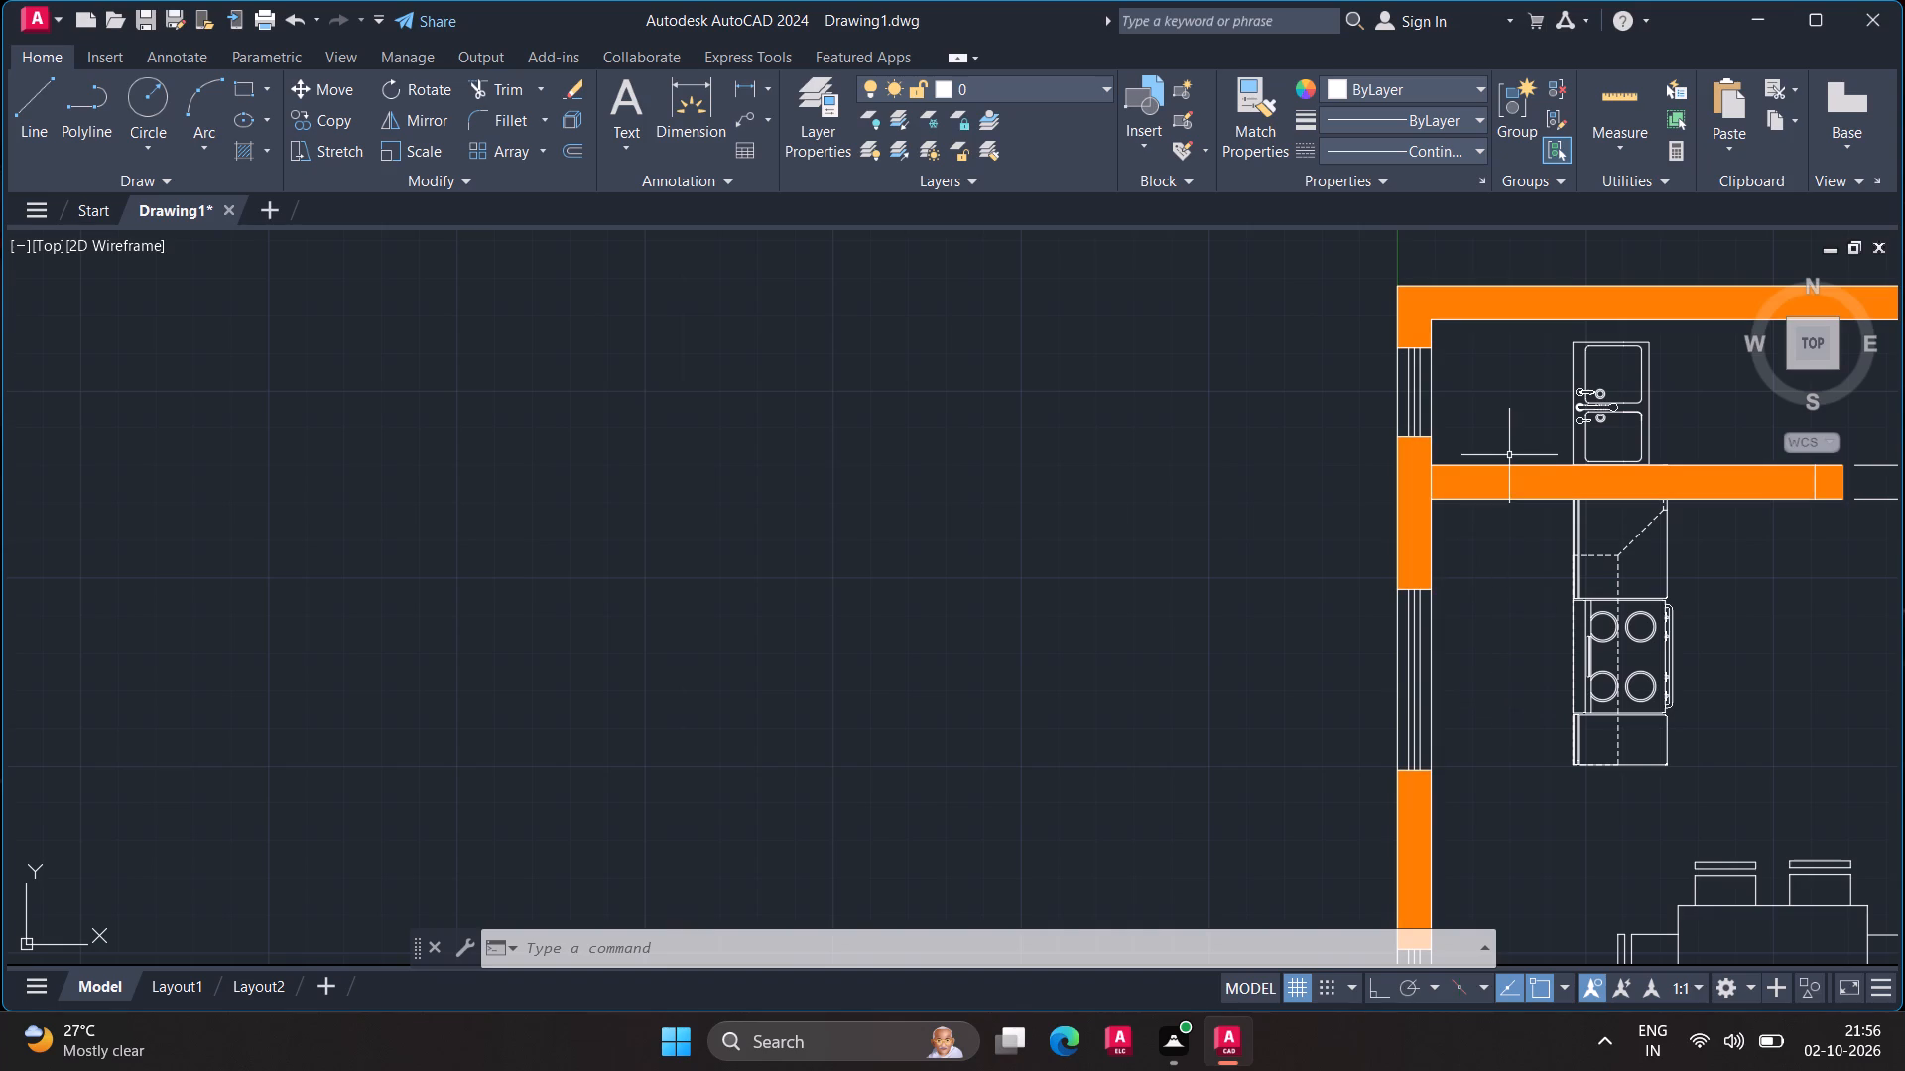
key("m")
key("Return")
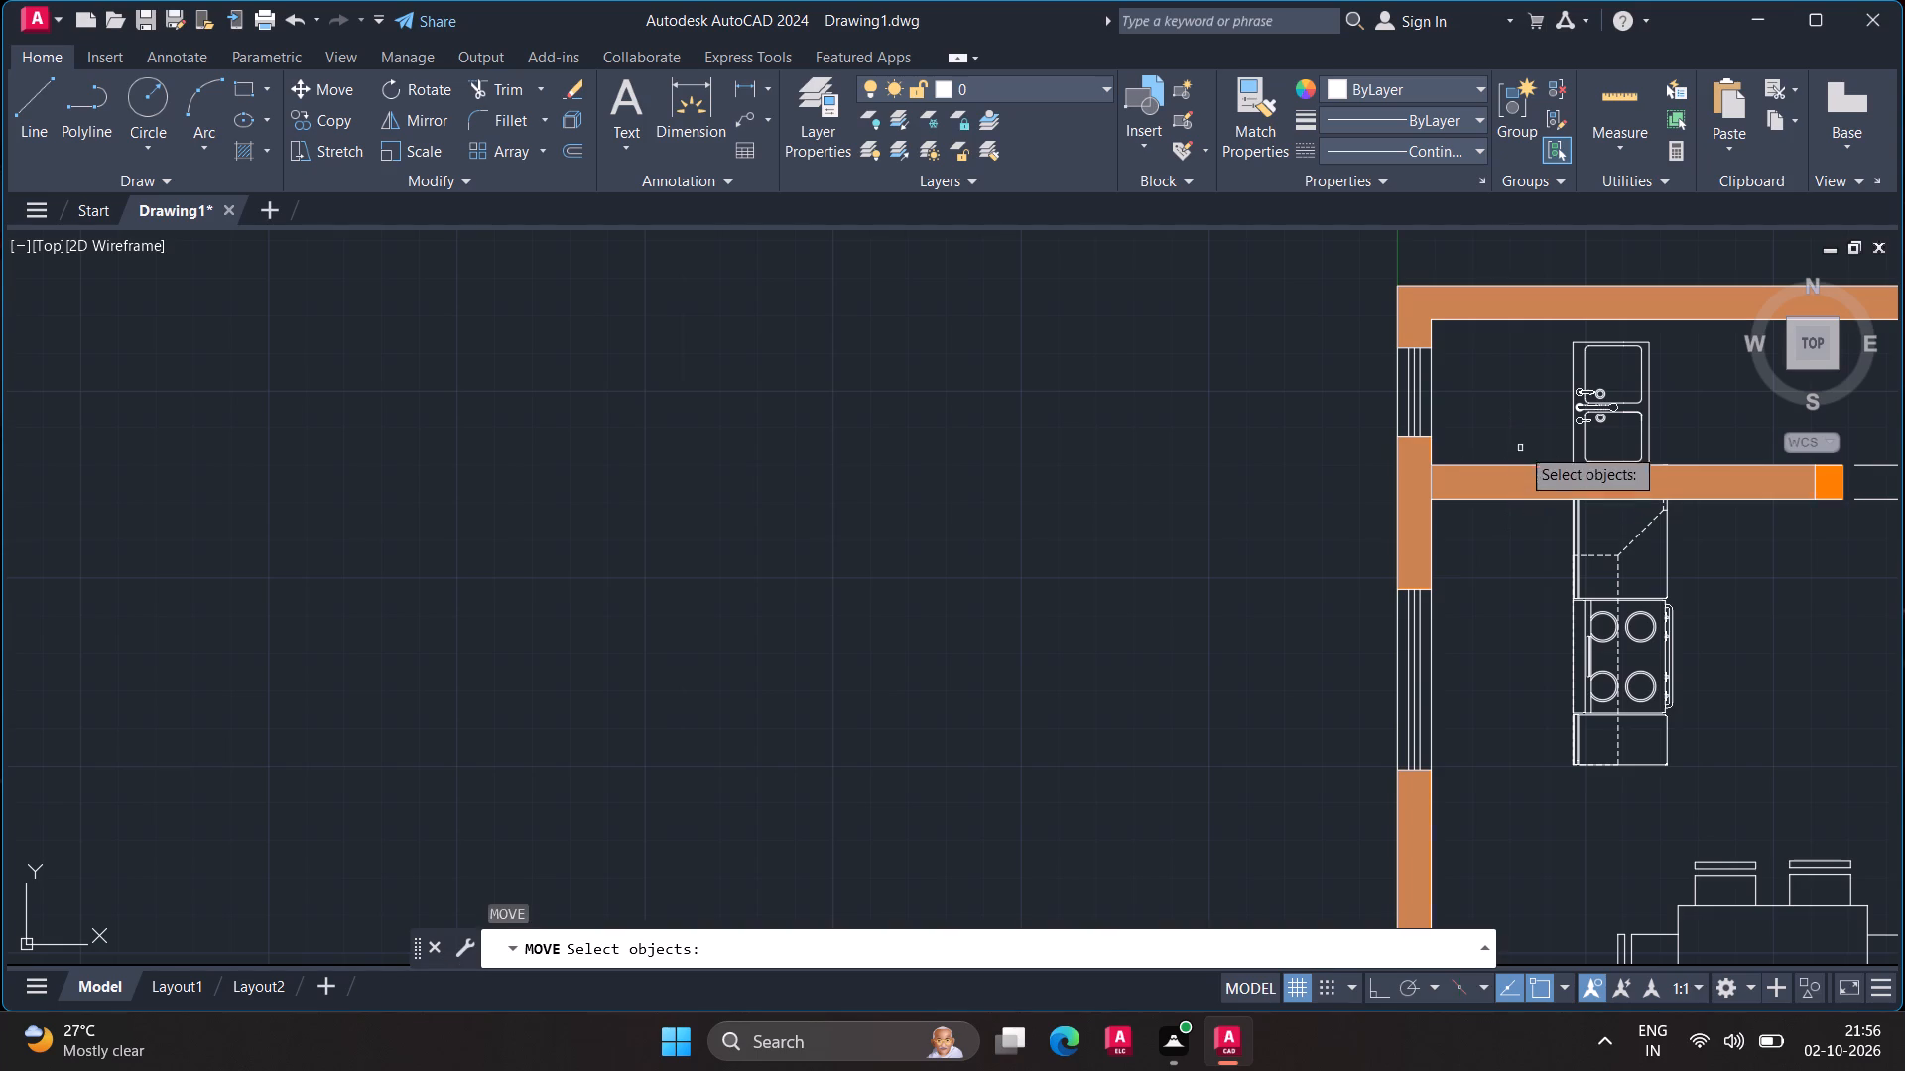
left_click(1579, 341)
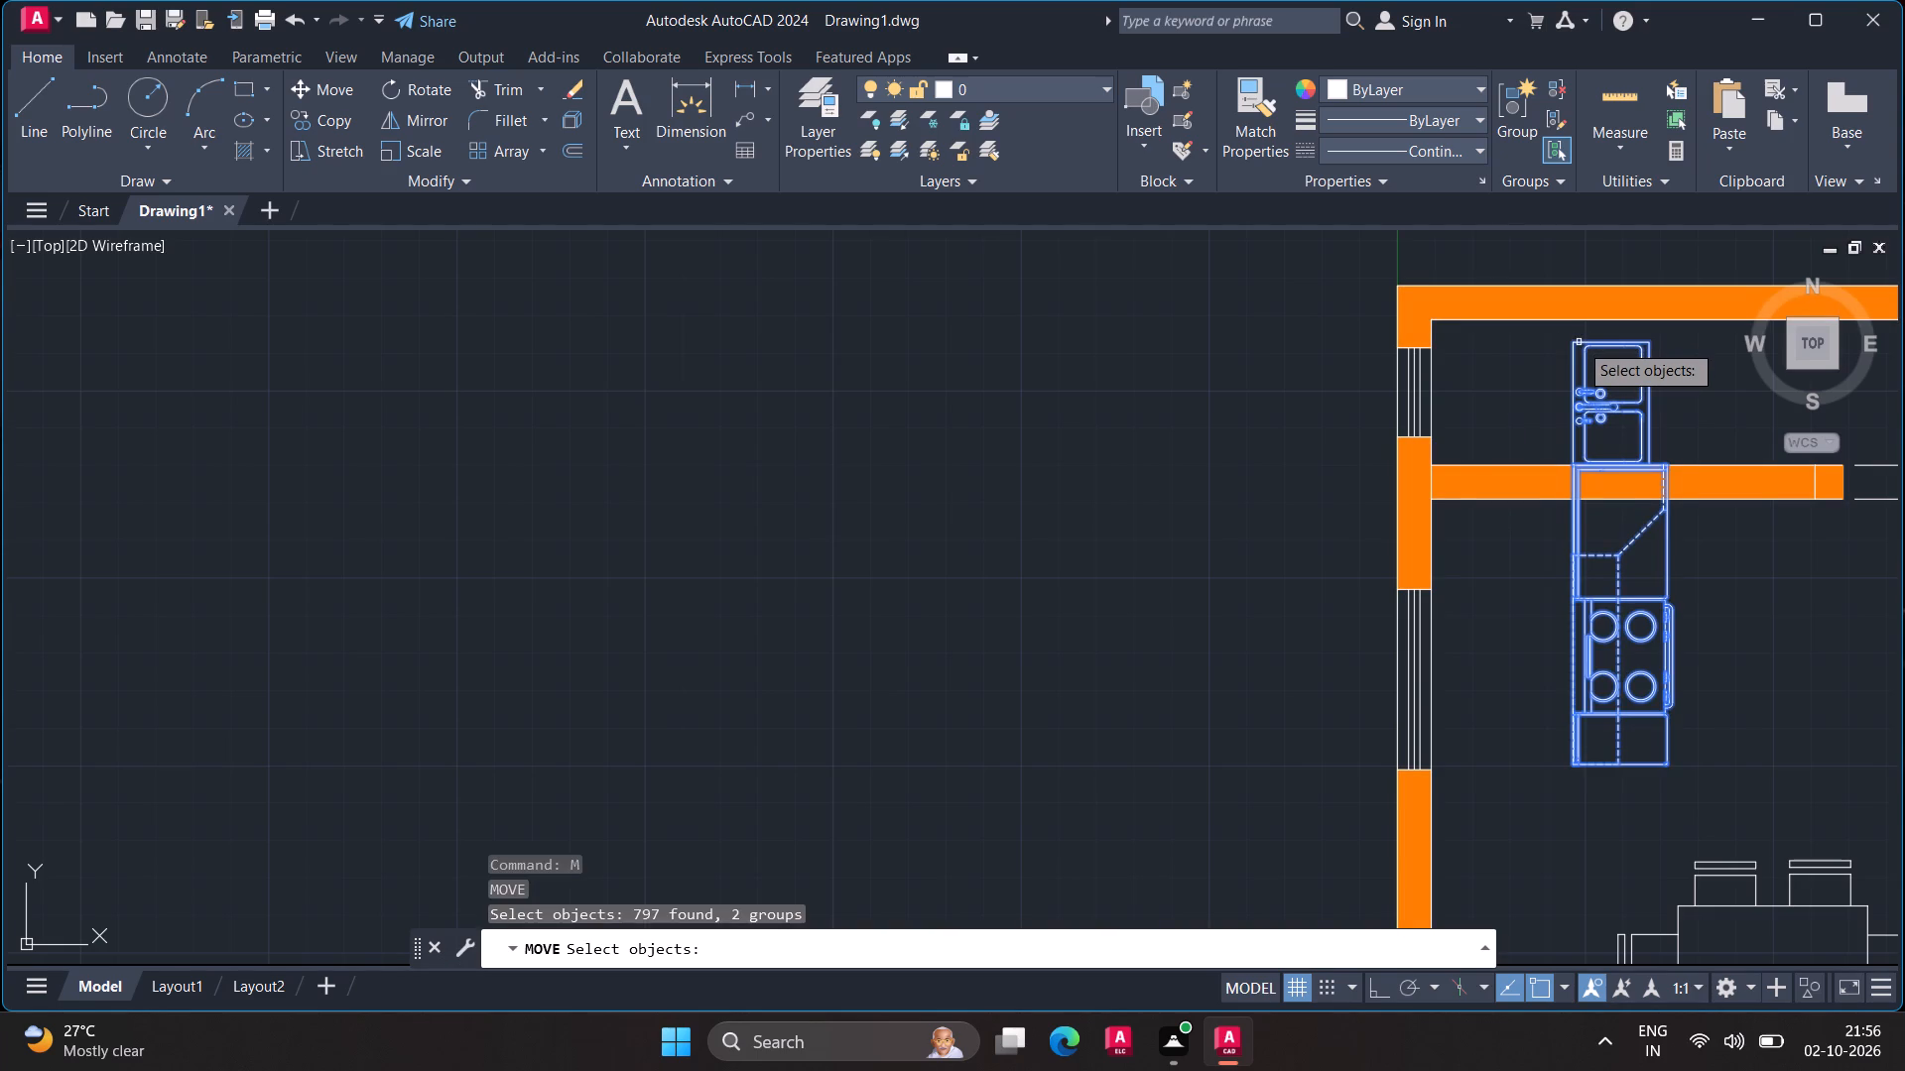
key("Return")
scroll(1578, 342, "up", 3)
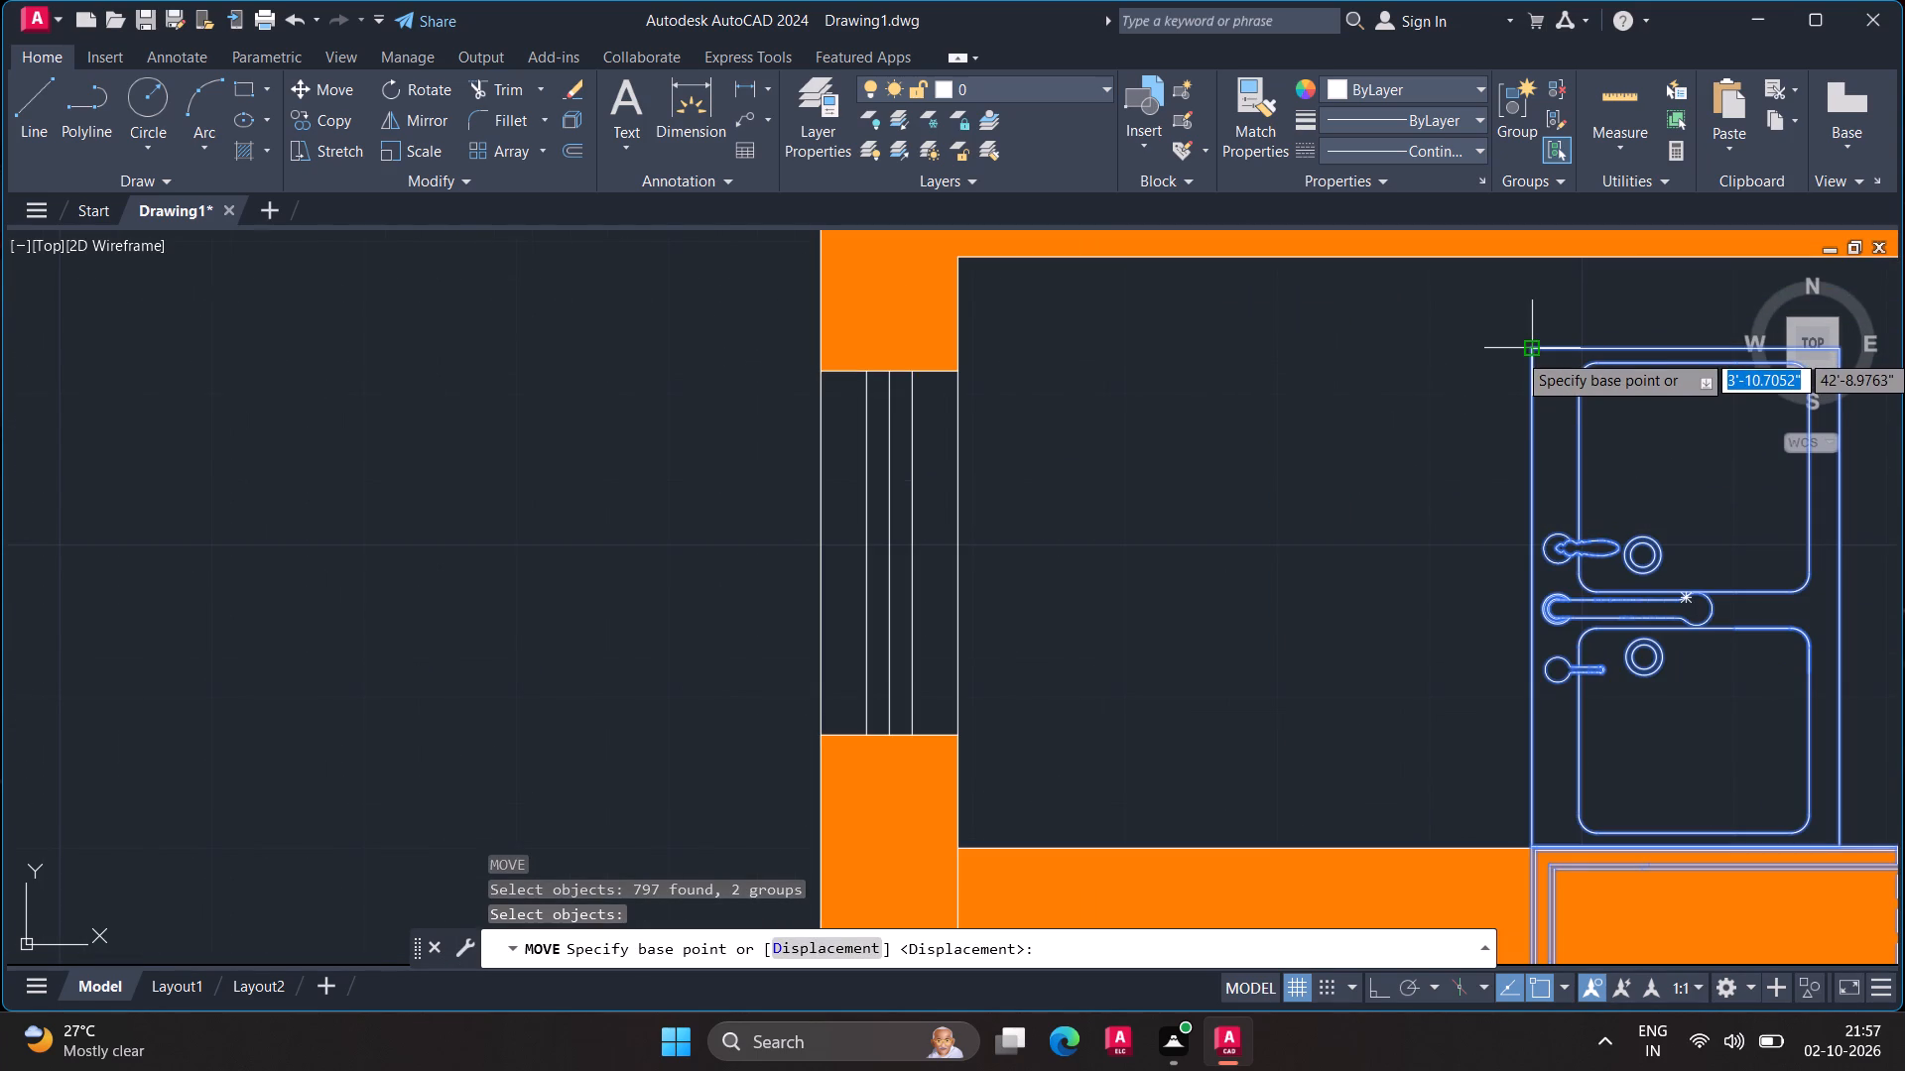
left_click(1531, 351)
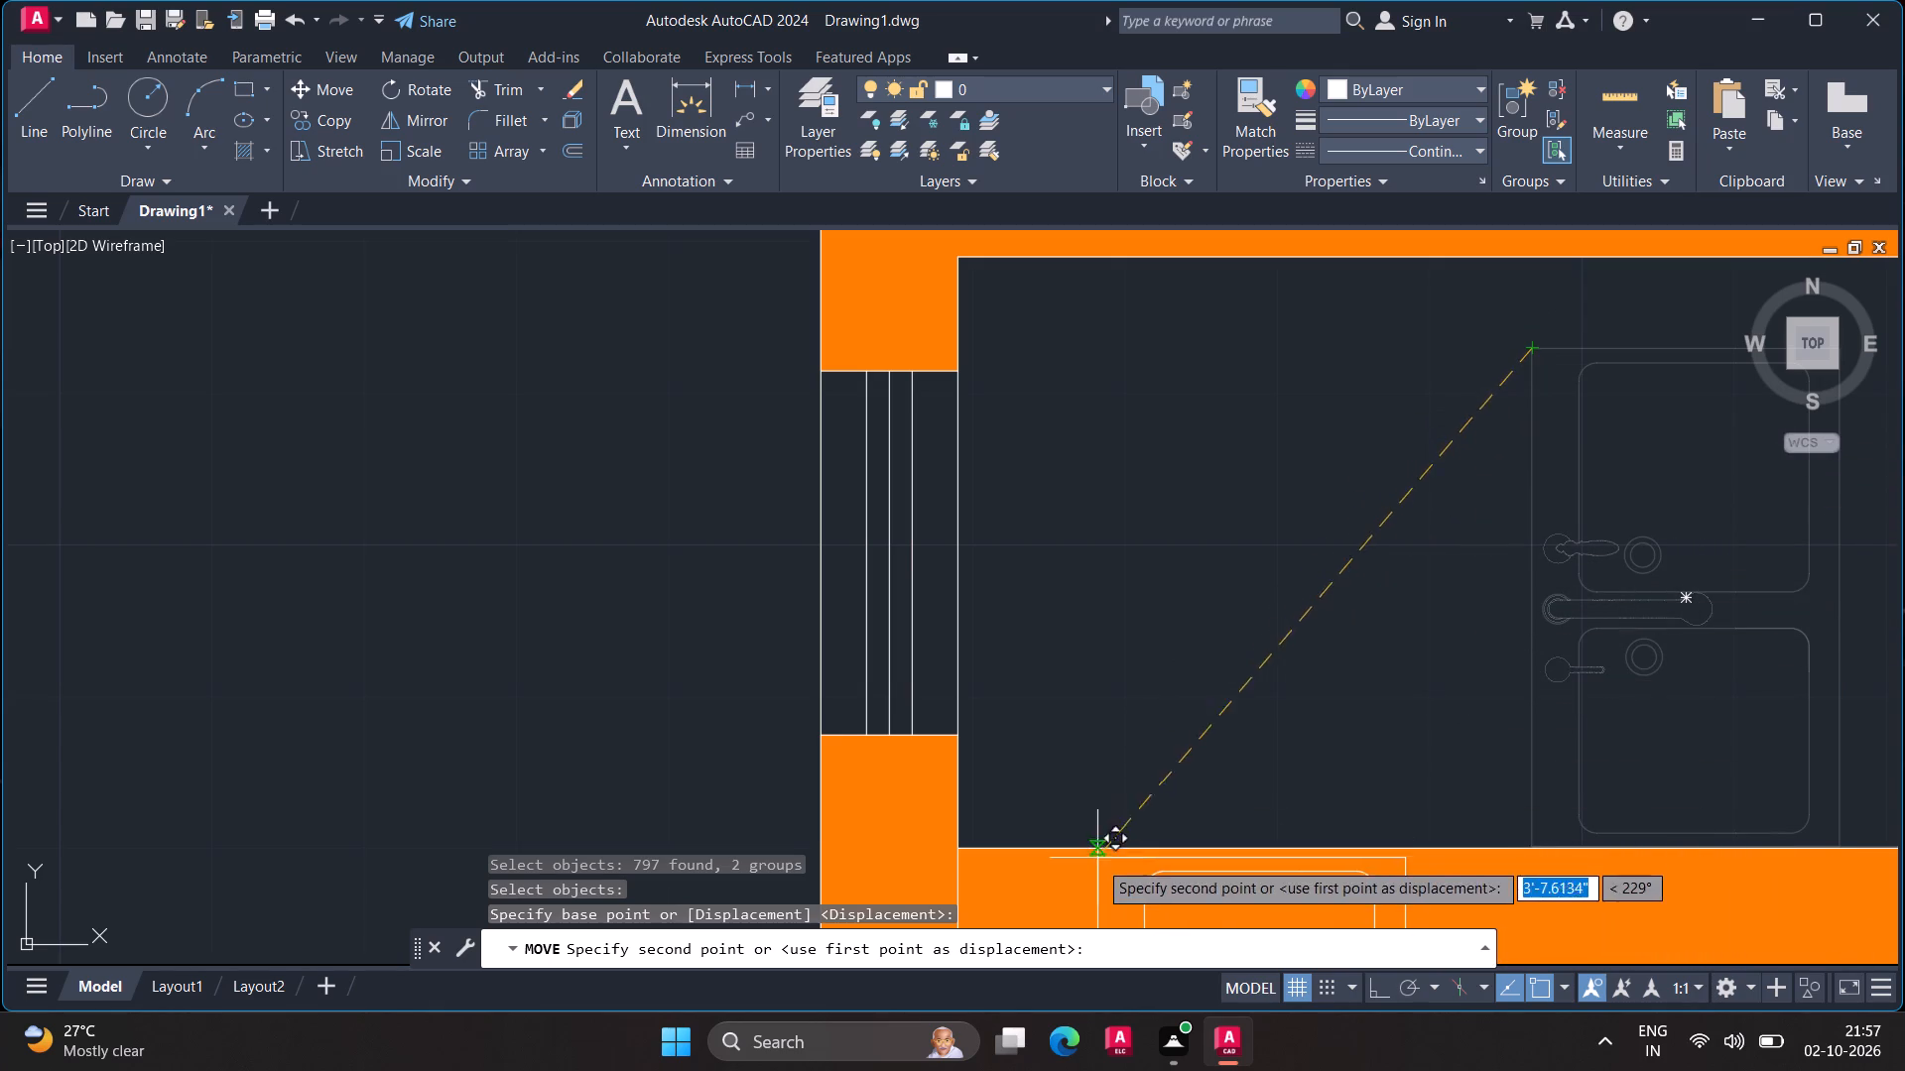
middle_click_drag(1088, 764, 1277, 408)
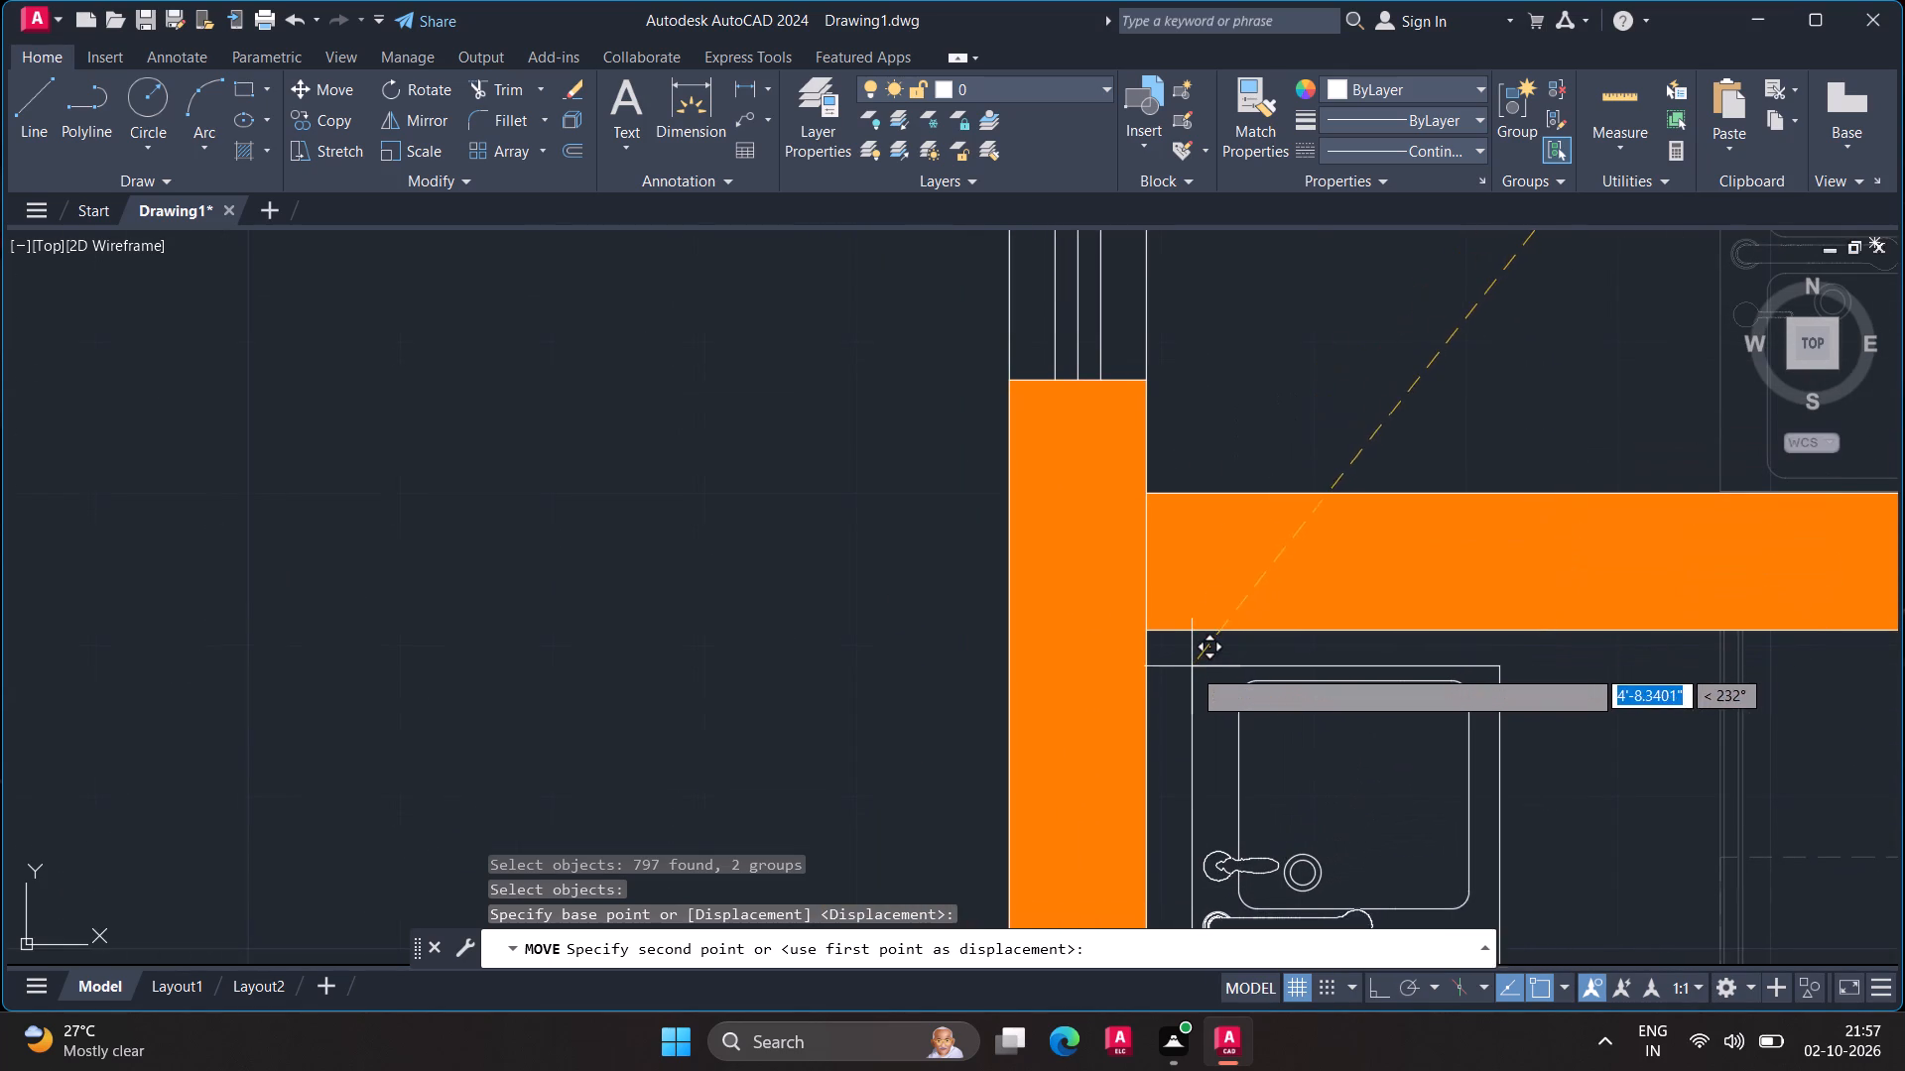
left_click(1151, 634)
Shift the six-seat dining table set slightly right and down, away from the kitchen counter.
scroll(1557, 705, "down", 2)
scroll(1654, 729, "down", 1)
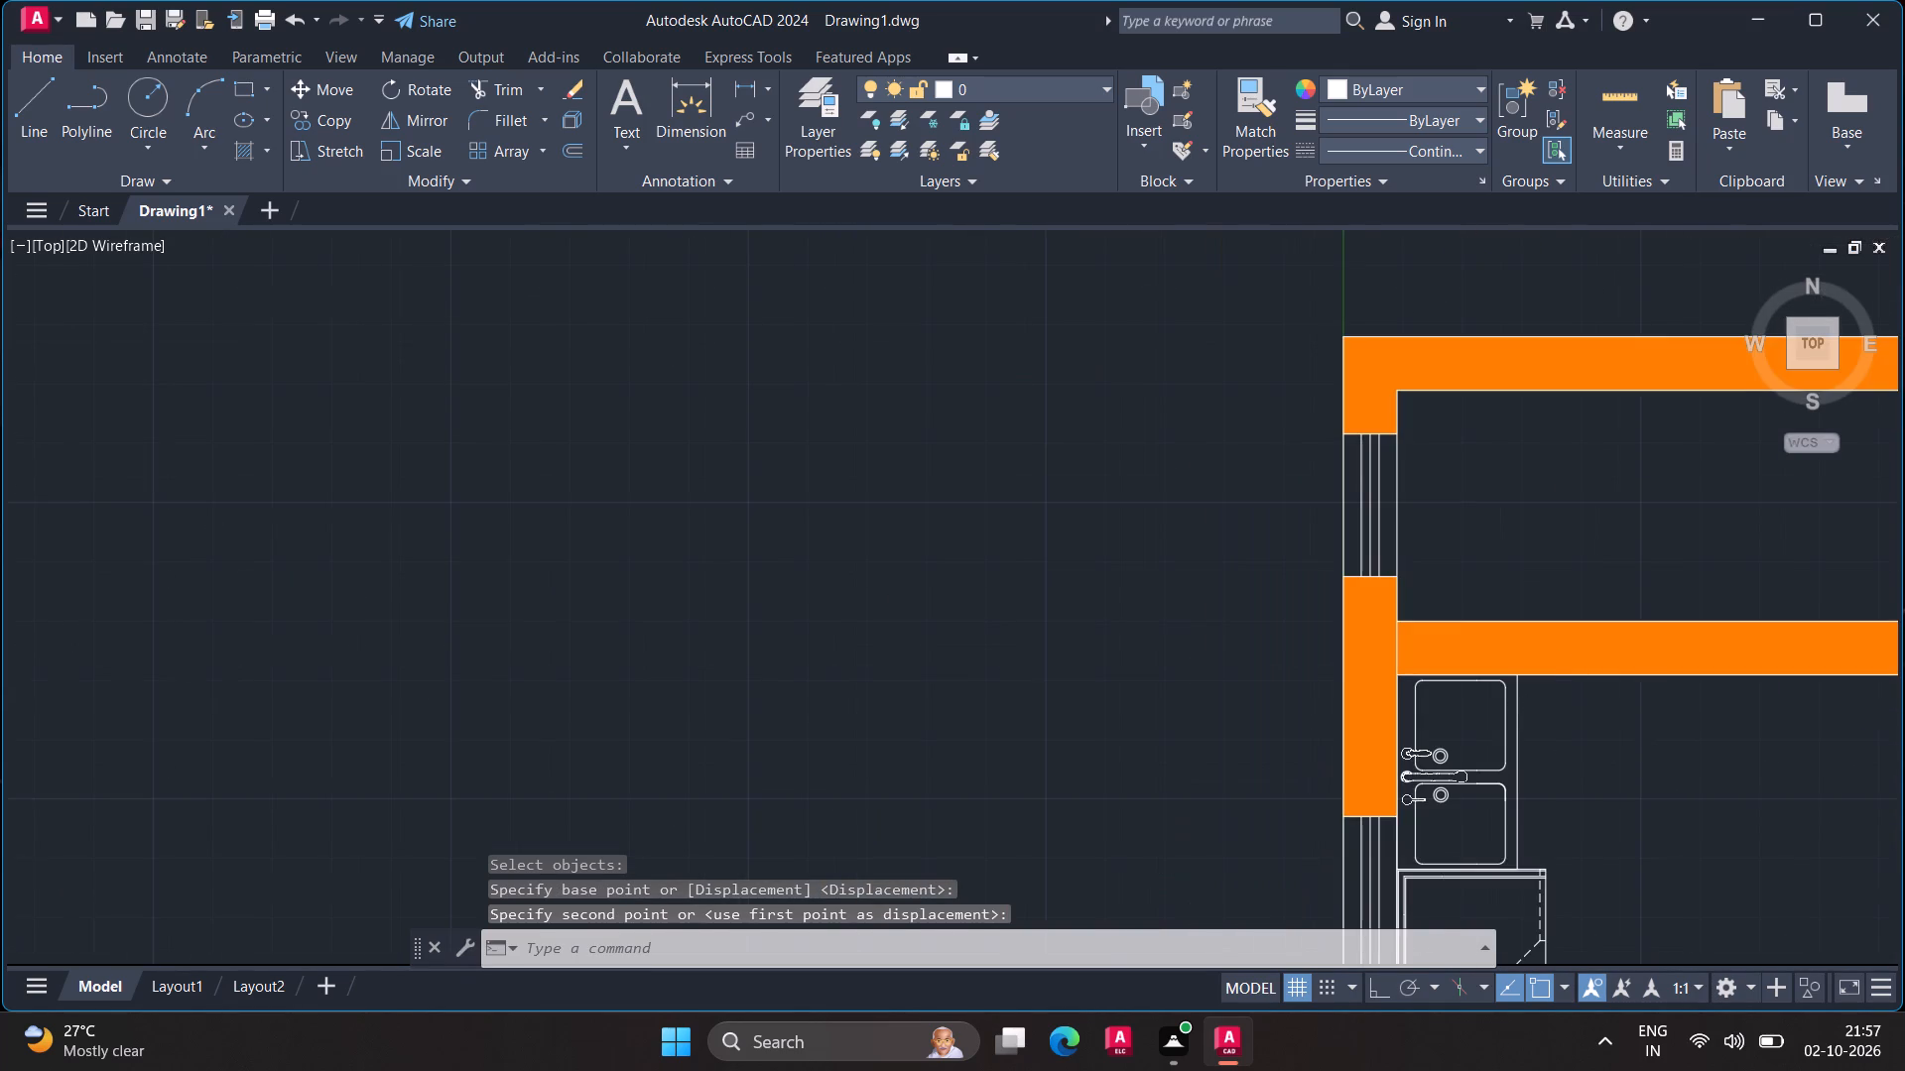
scroll(1660, 731, "down", 2)
middle_click_drag(1669, 740, 1043, 380)
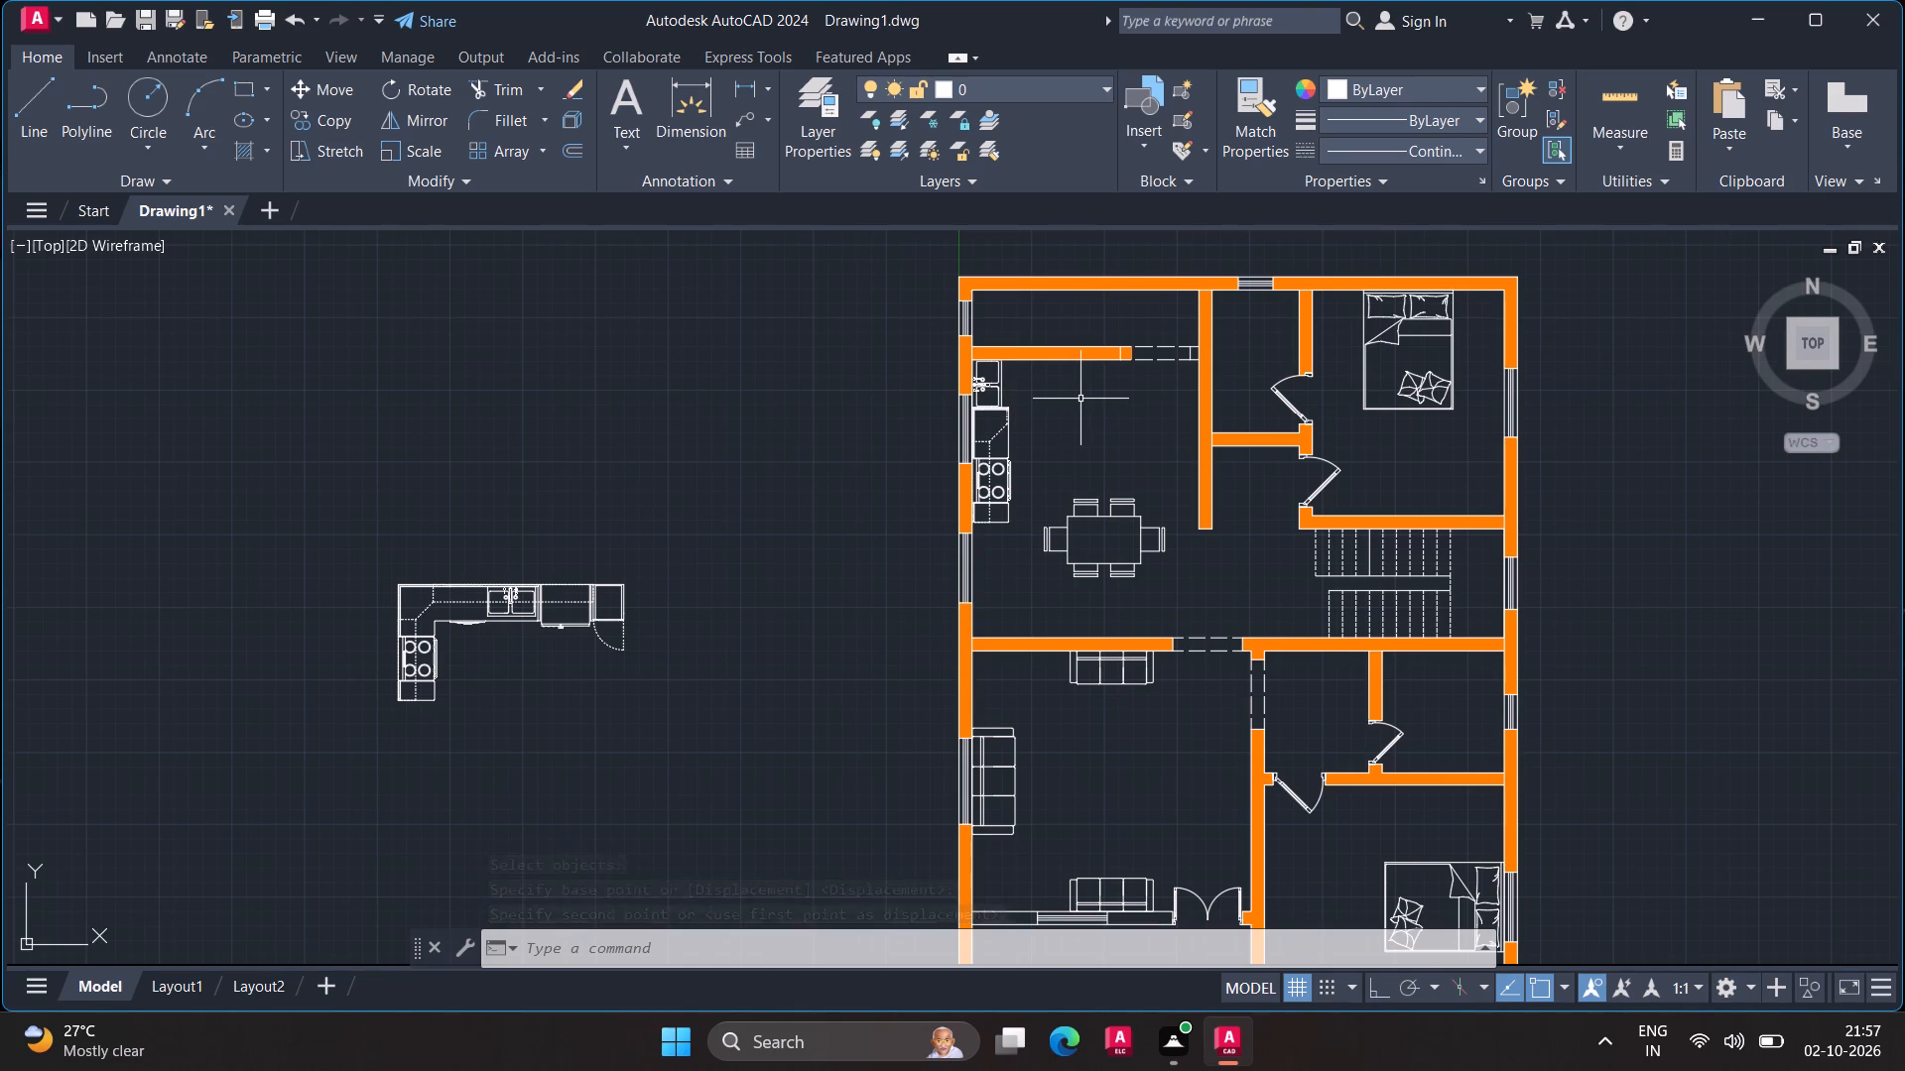
key("Escape")
left_click(1101, 532)
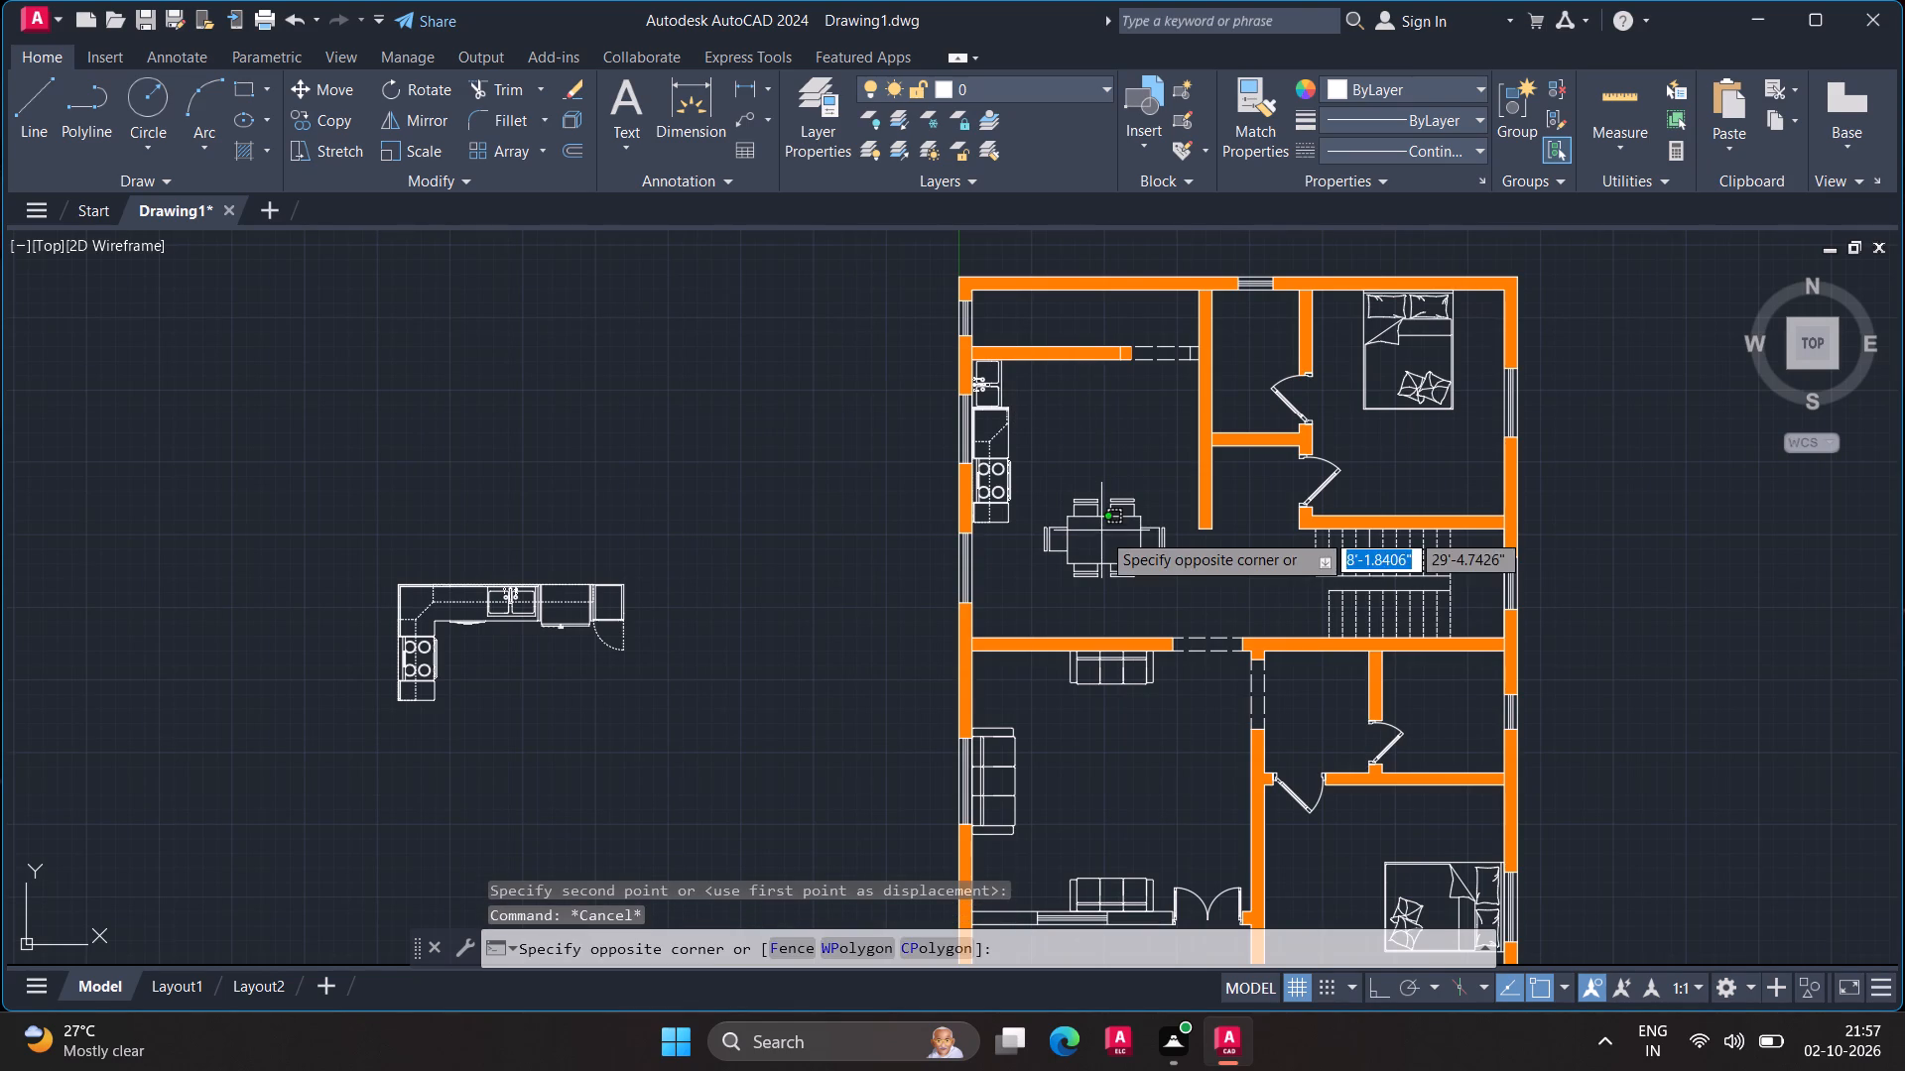
left_click(1104, 518)
left_click(1105, 518)
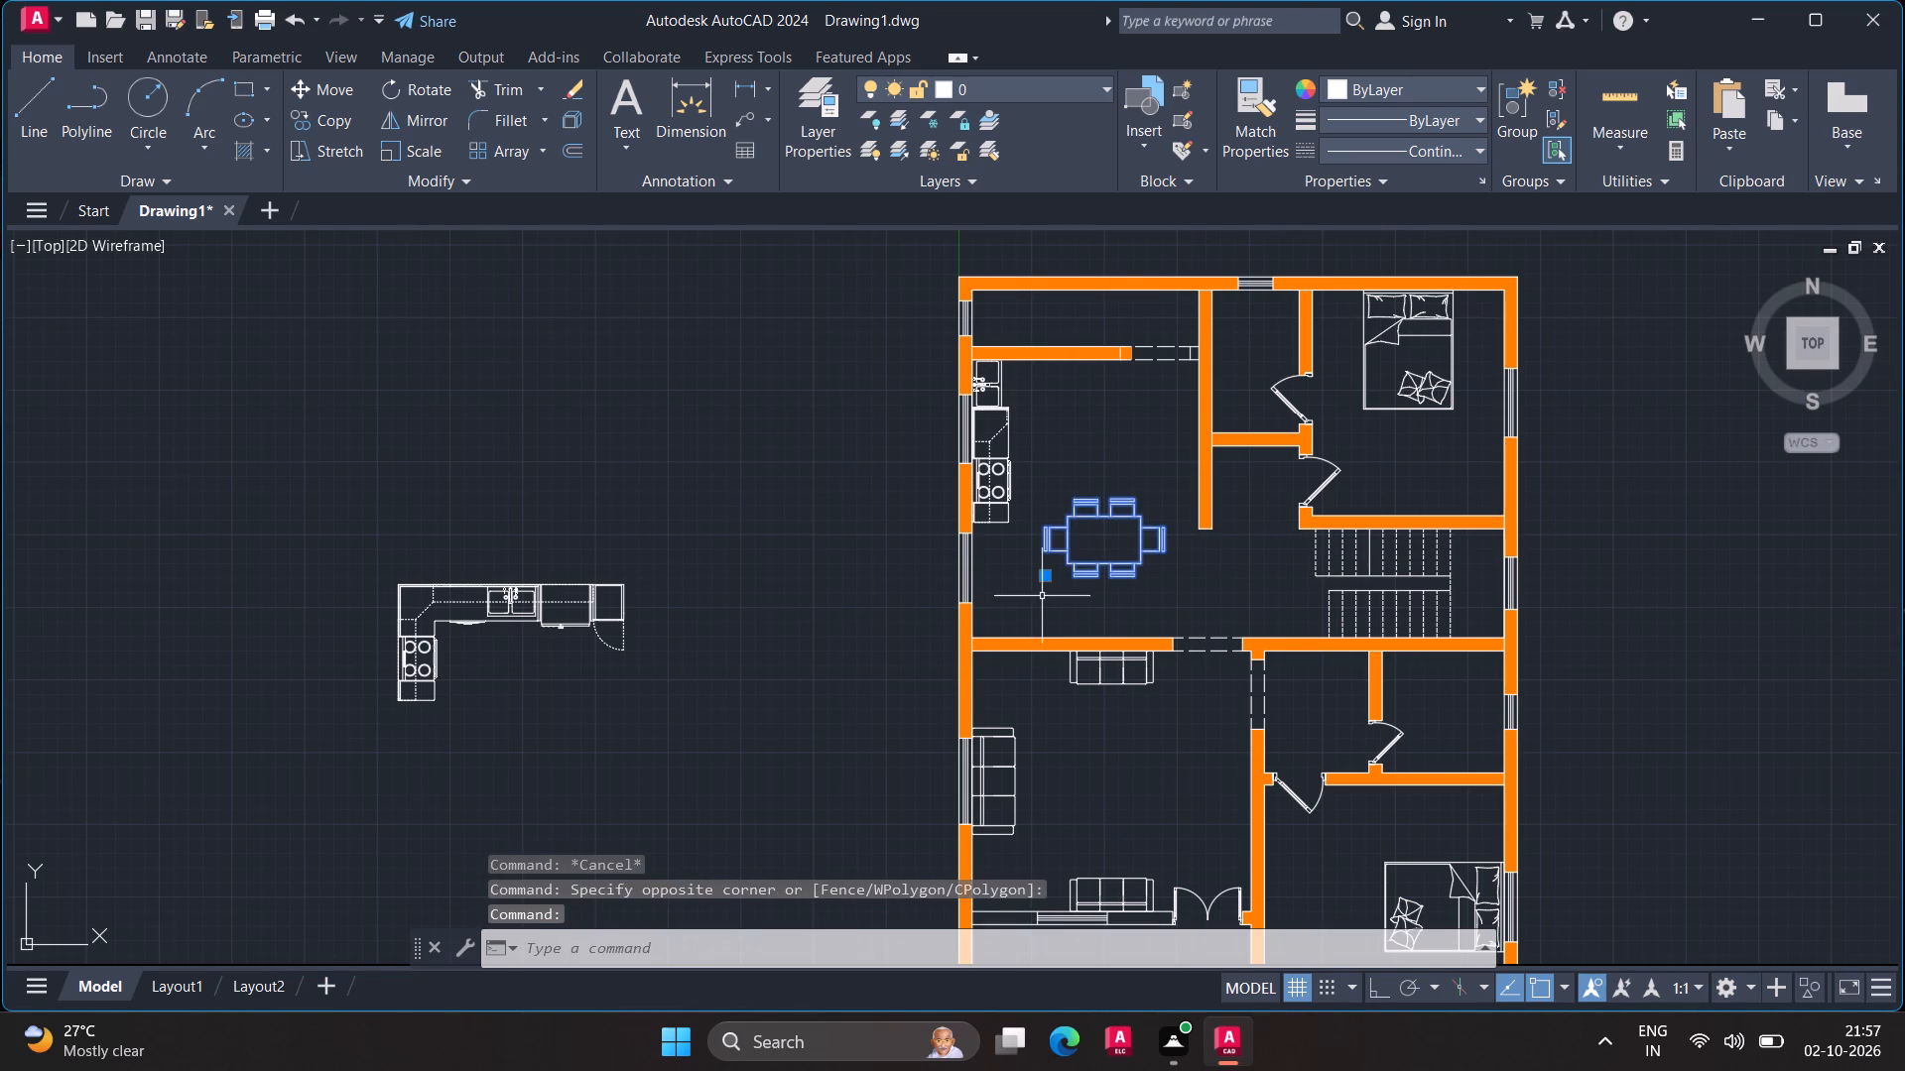
left_click(1047, 577)
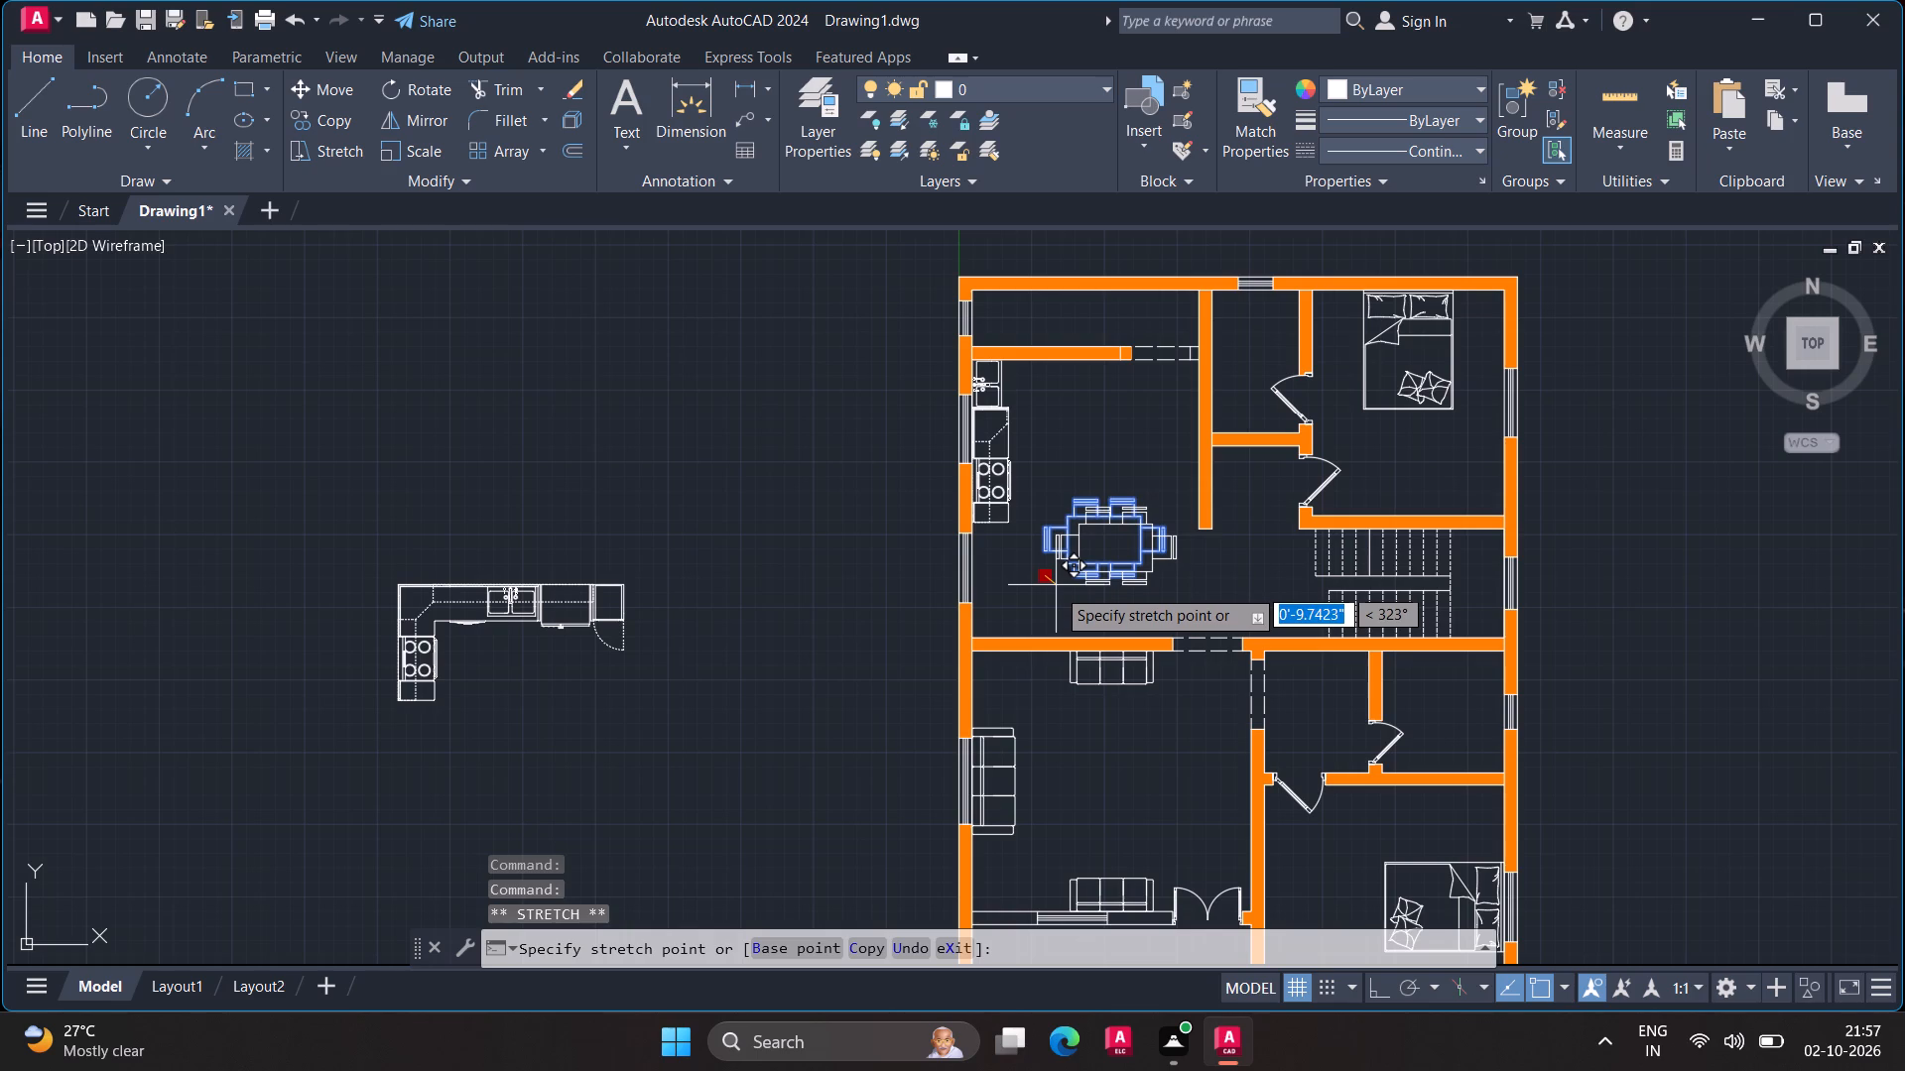
left_click(1059, 589)
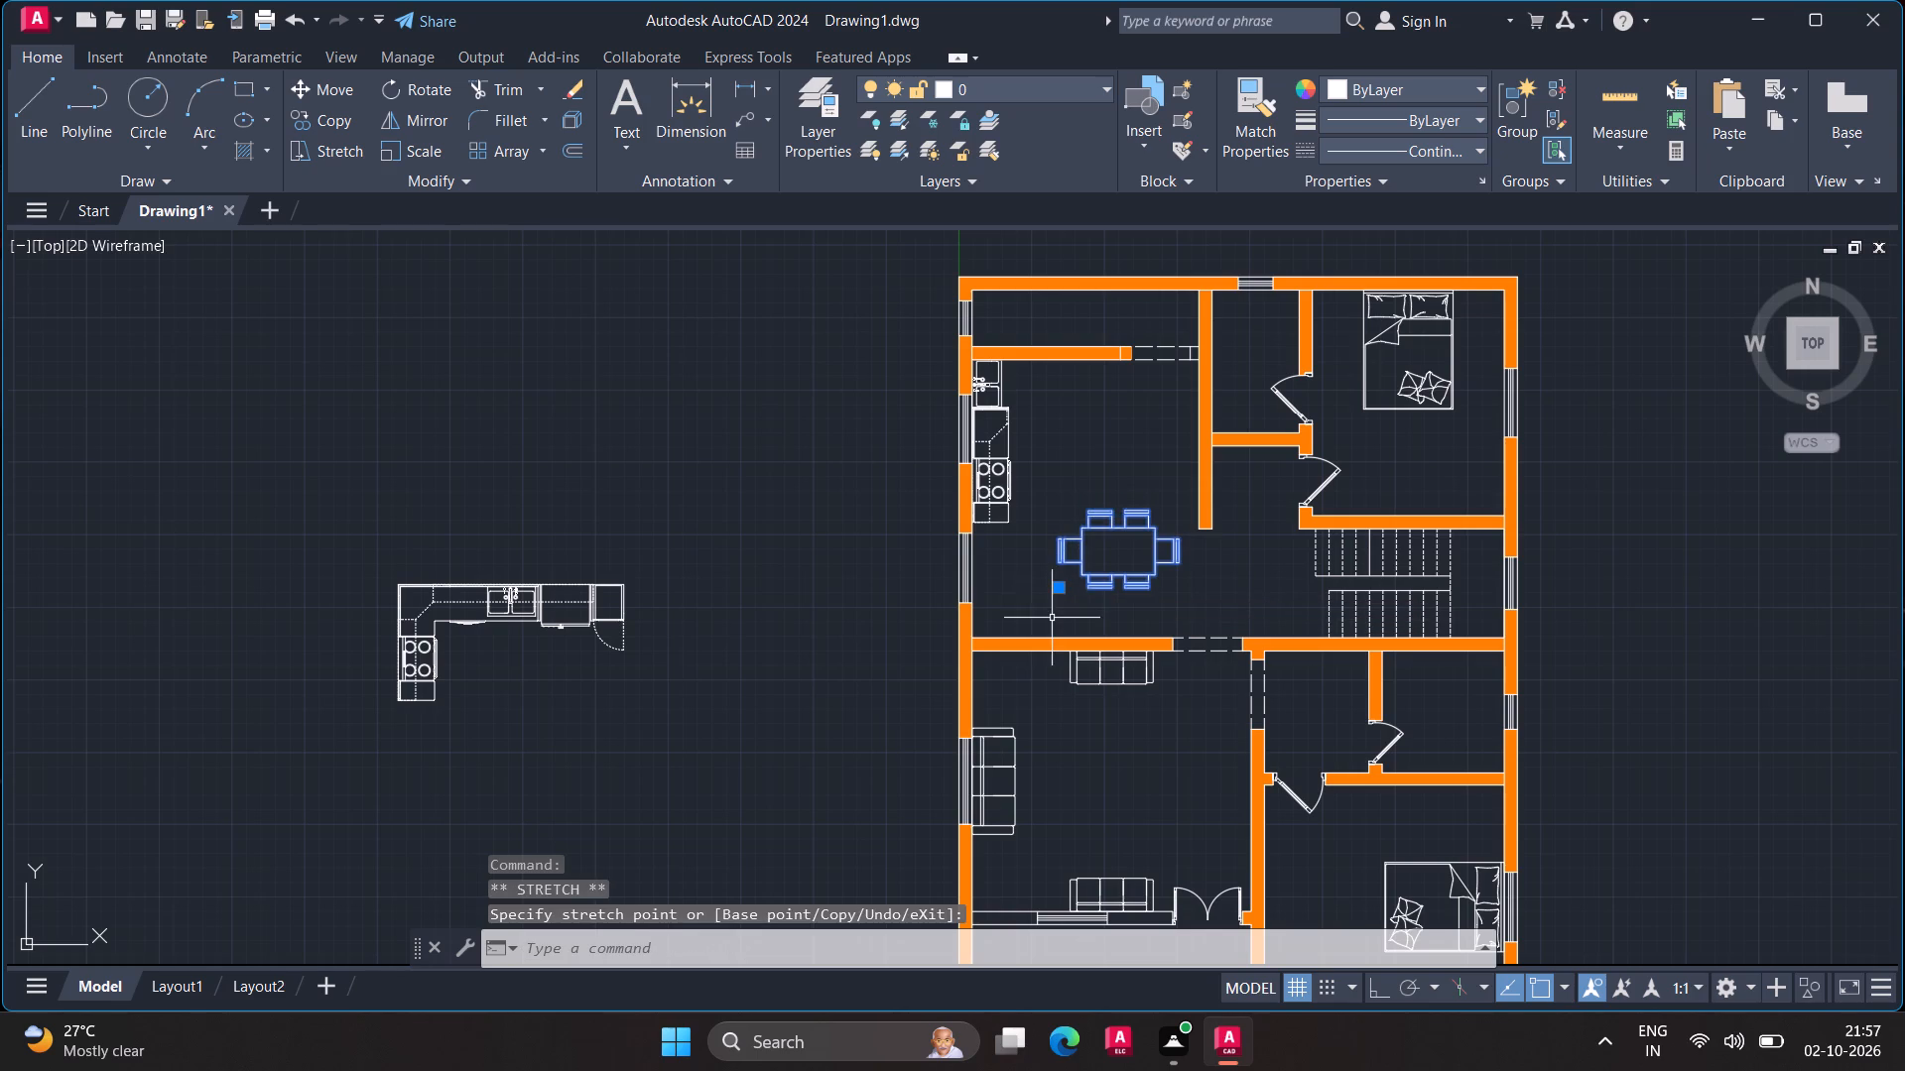
key("Escape")
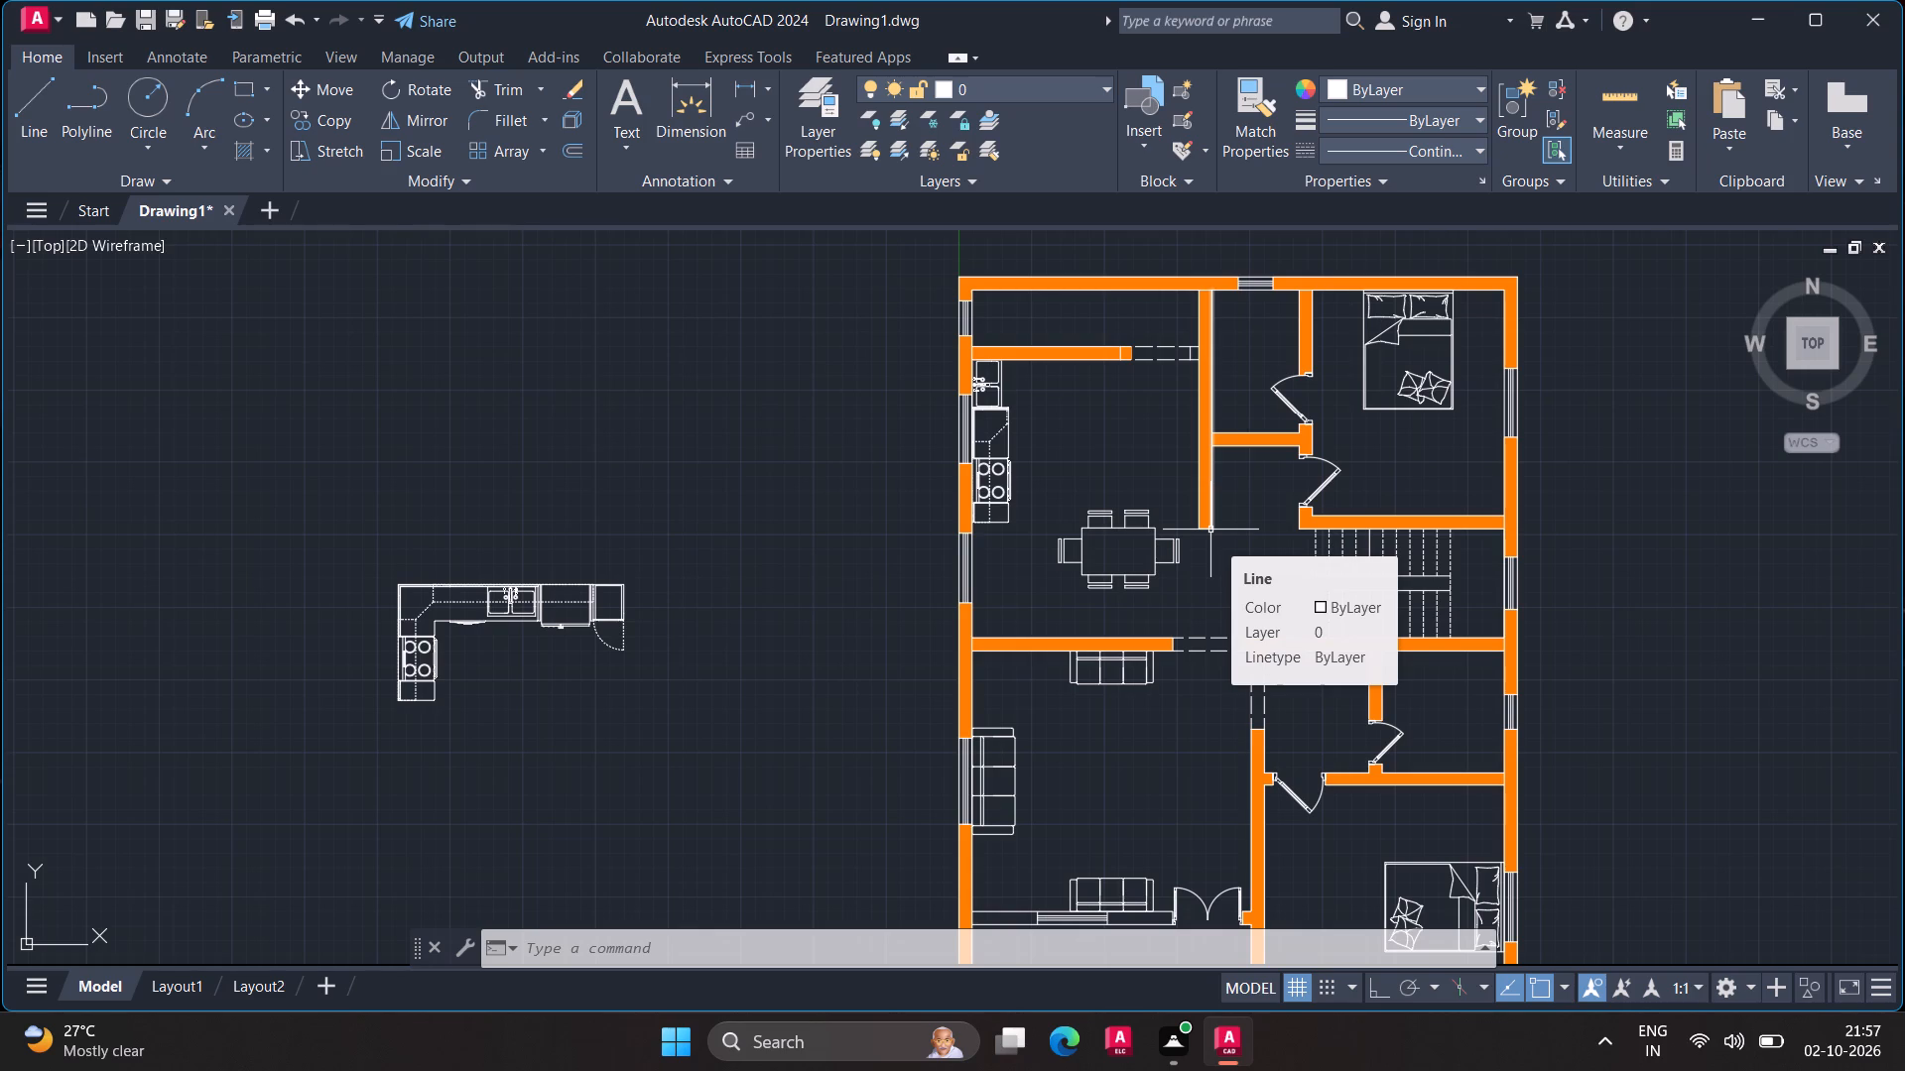
Erase the leftover L-shaped kitchen block outside the house plan.
left_click_drag(670, 561, 365, 468)
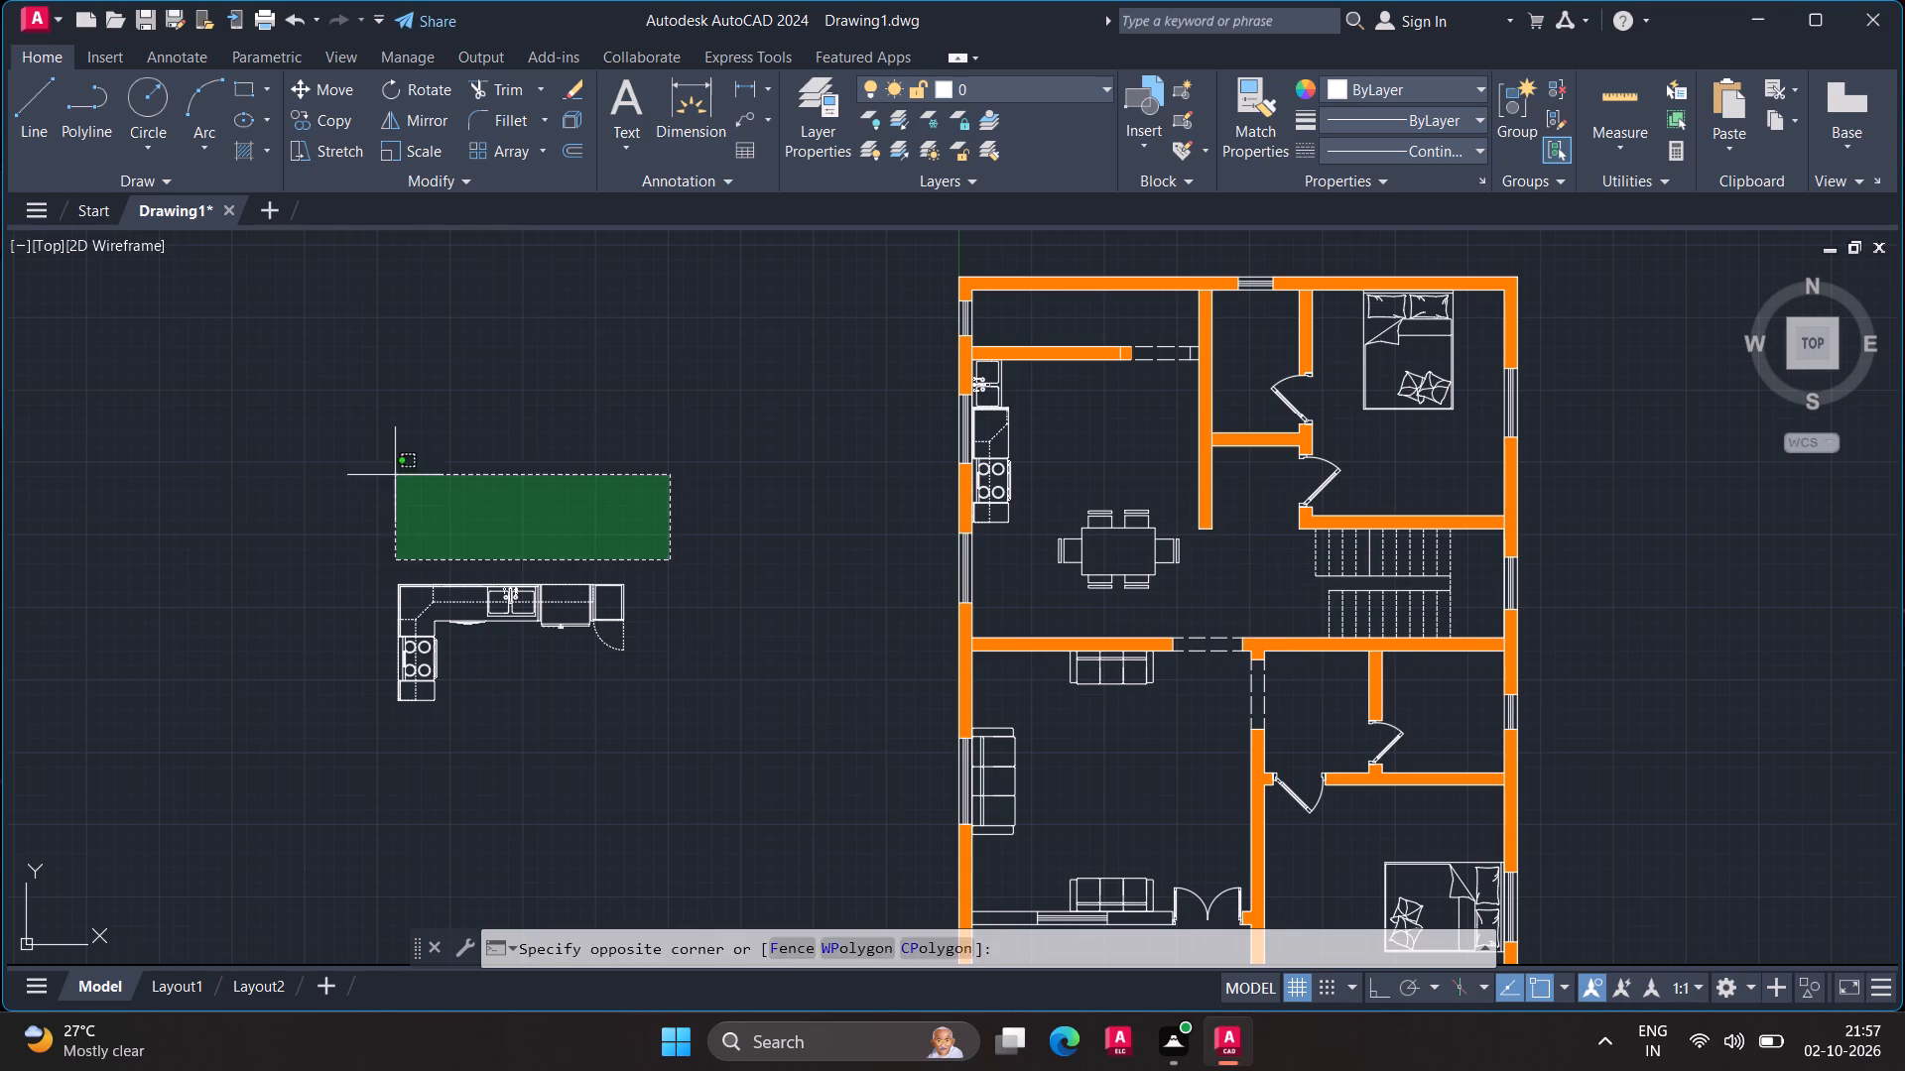
left_click_drag(365, 468, 545, 899)
right_click(596, 731)
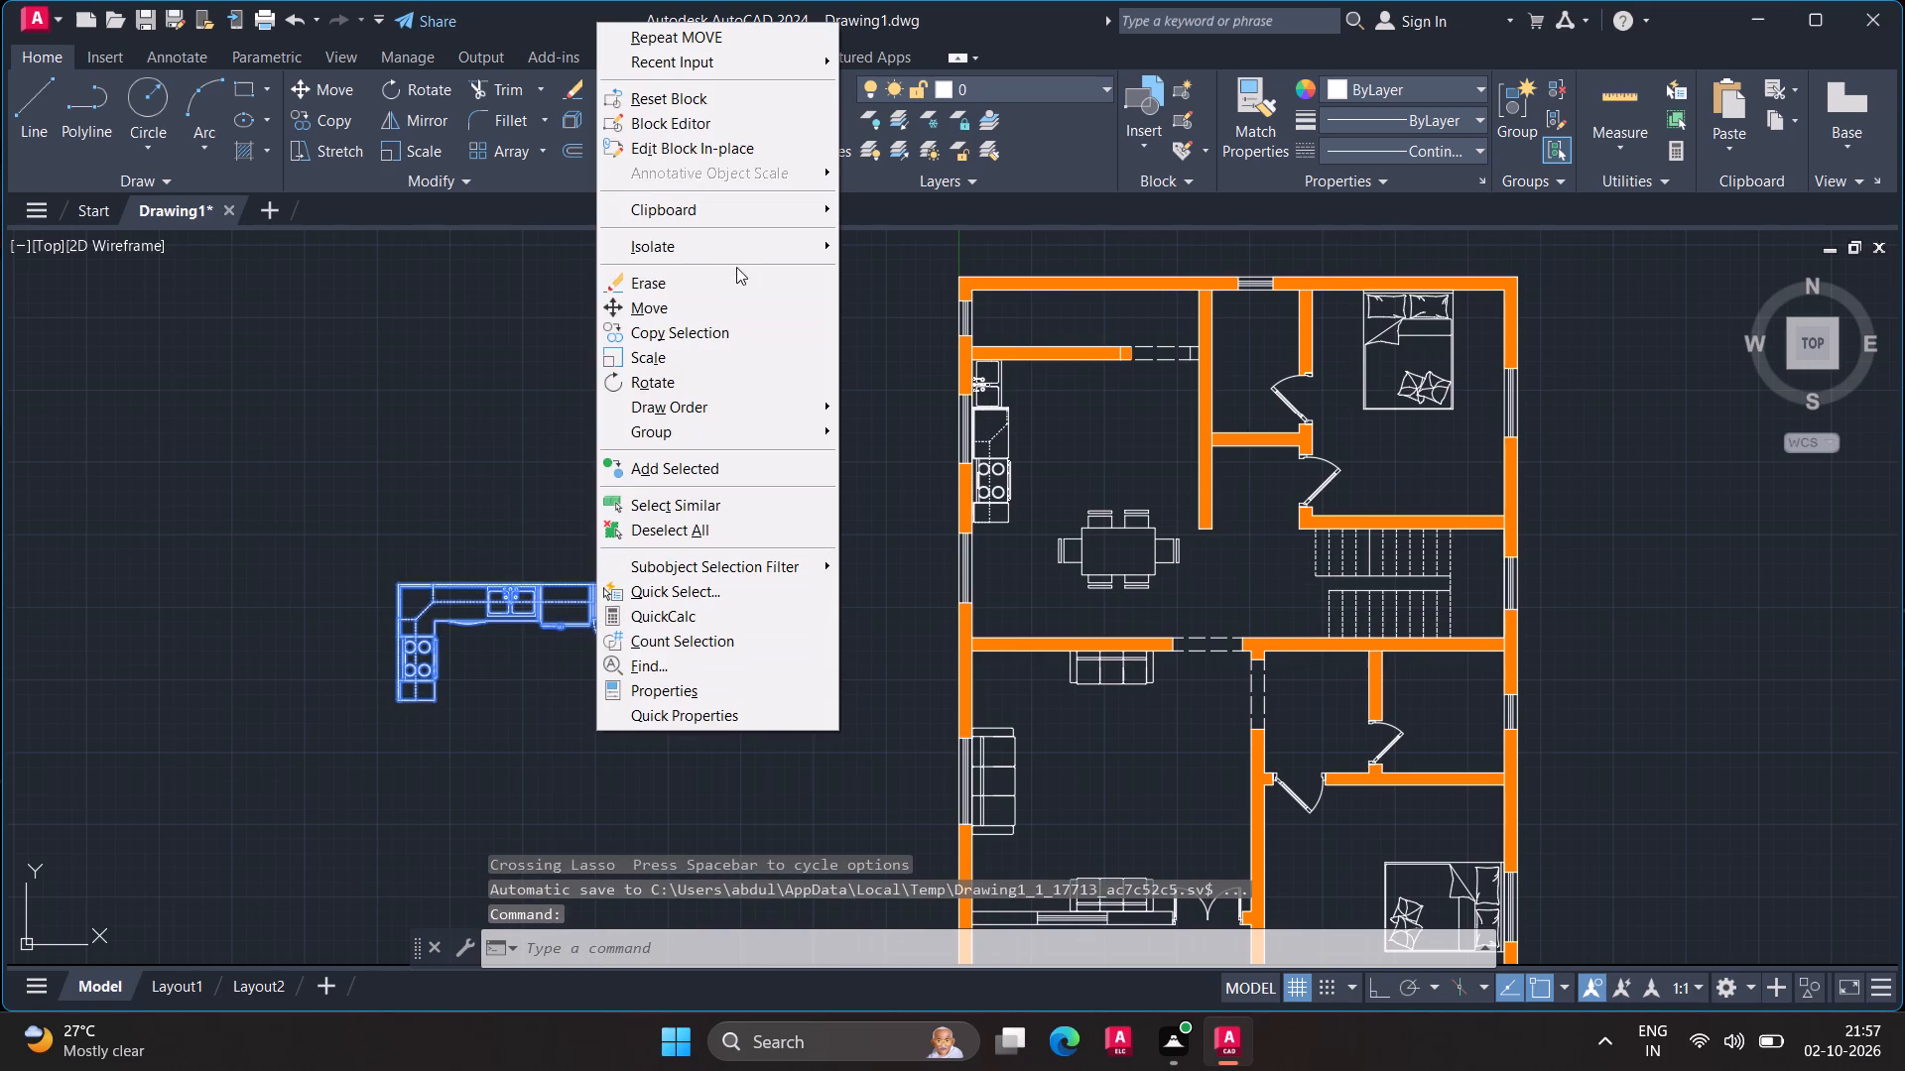
left_click(734, 273)
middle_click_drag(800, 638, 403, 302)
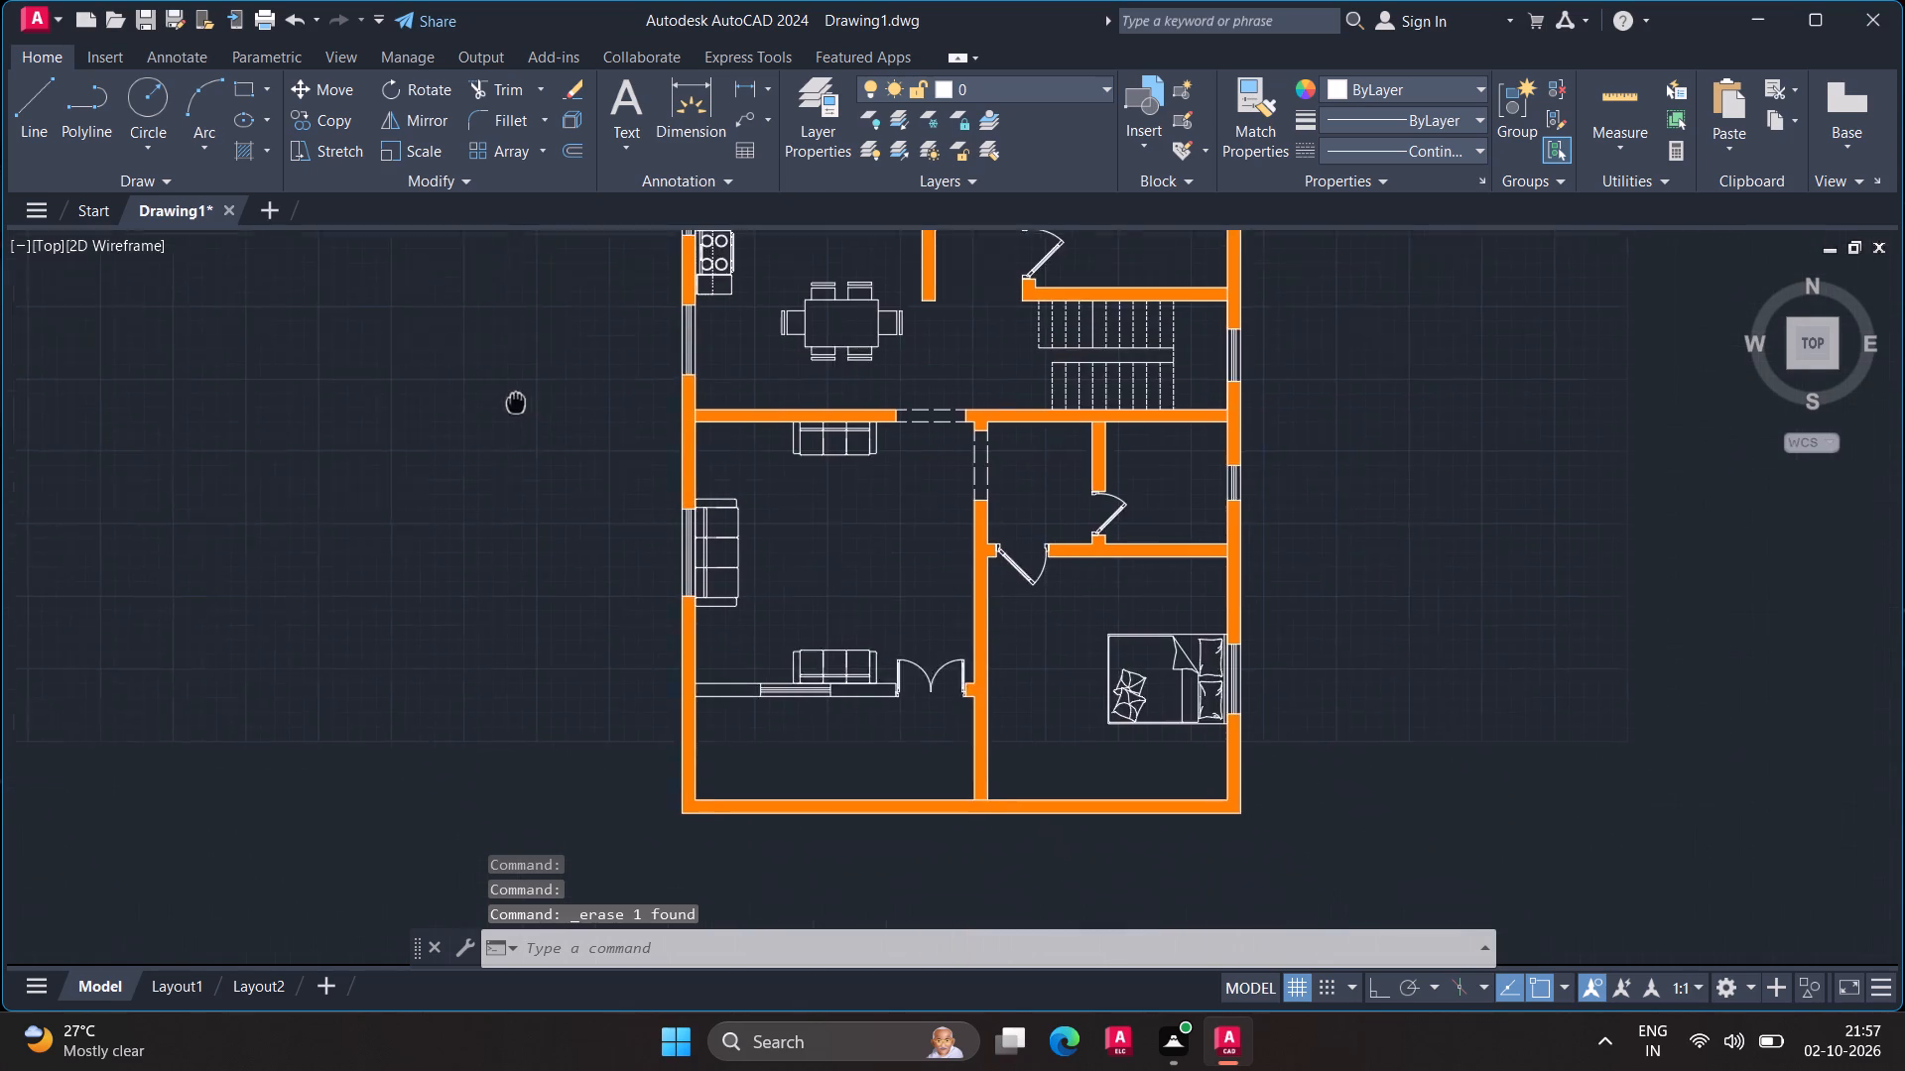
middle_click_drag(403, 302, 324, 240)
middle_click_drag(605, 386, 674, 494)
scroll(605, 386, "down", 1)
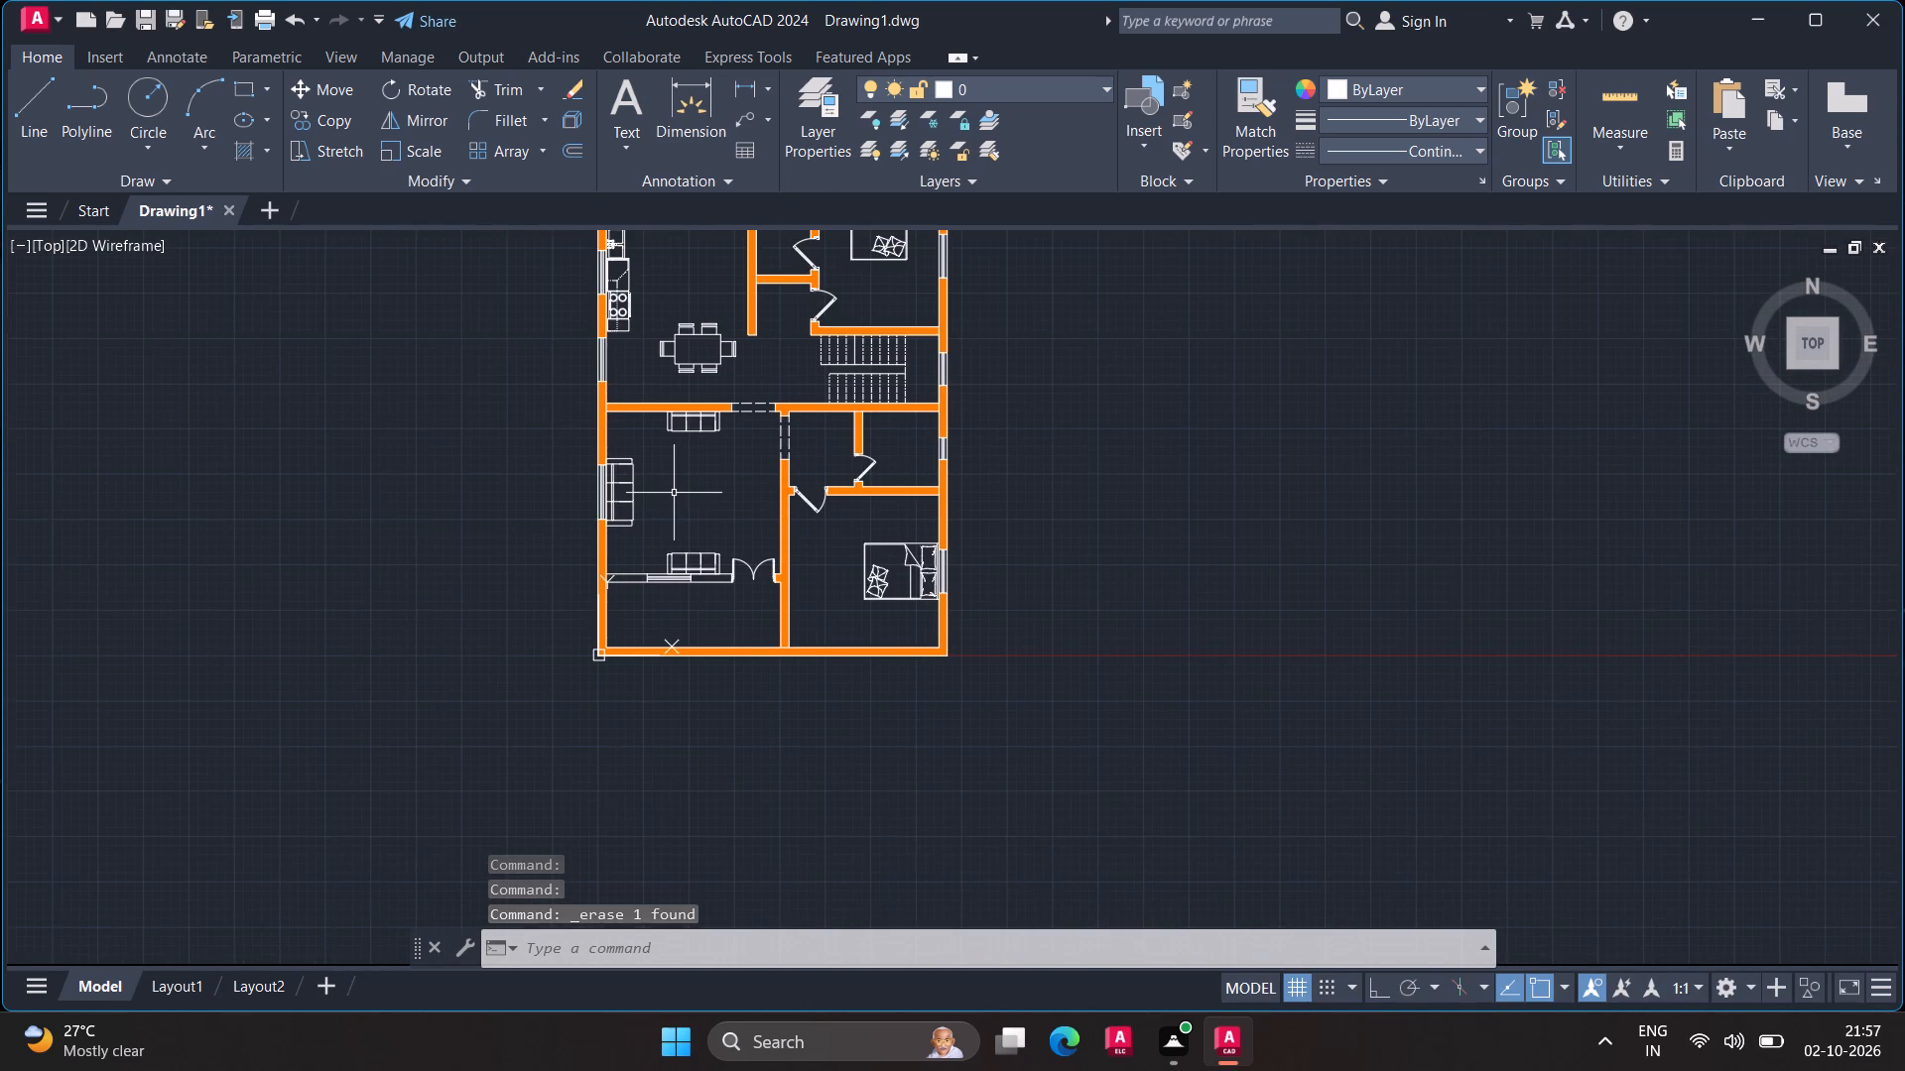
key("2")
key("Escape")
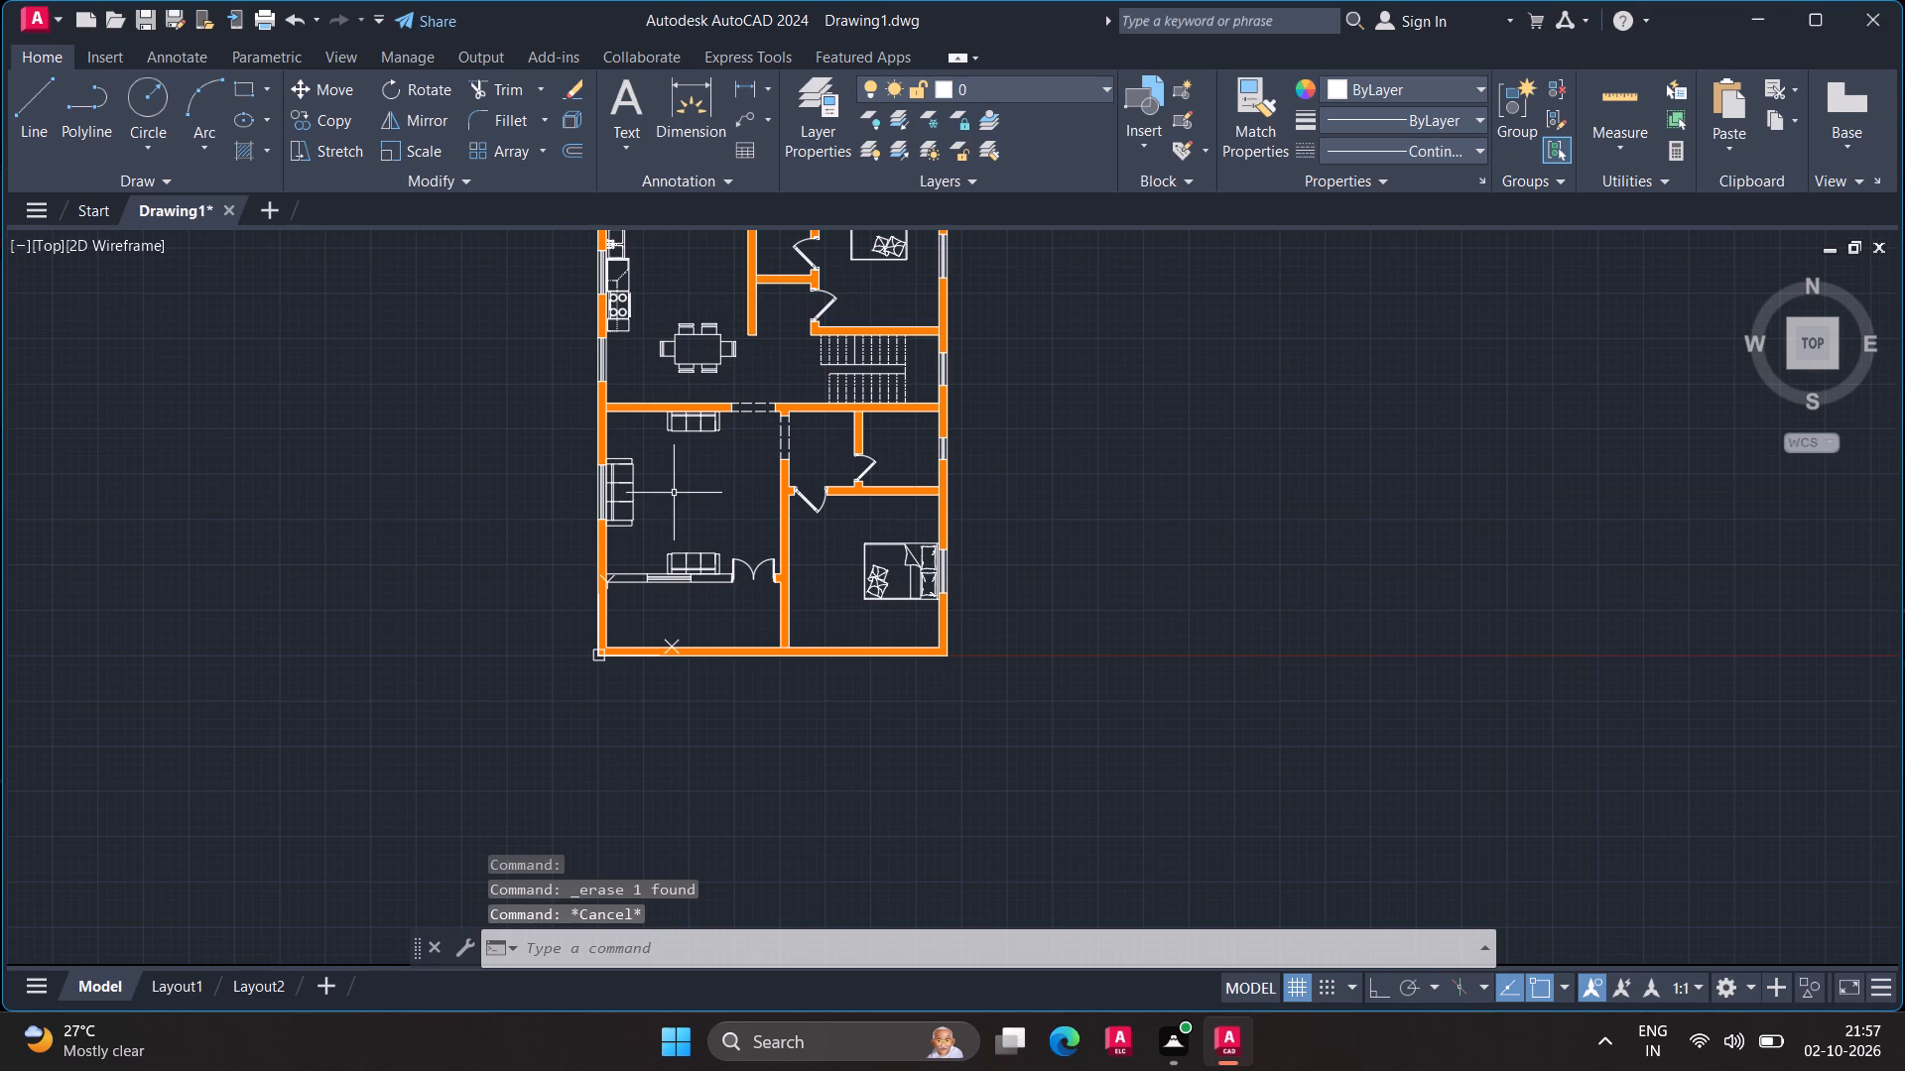
Insert the SILLA-01 chair block from the 01-10-cad-blocks-net-tables.dwg blocks in DesignCenter into the empty space west of the house plan.
key("ctrl+2")
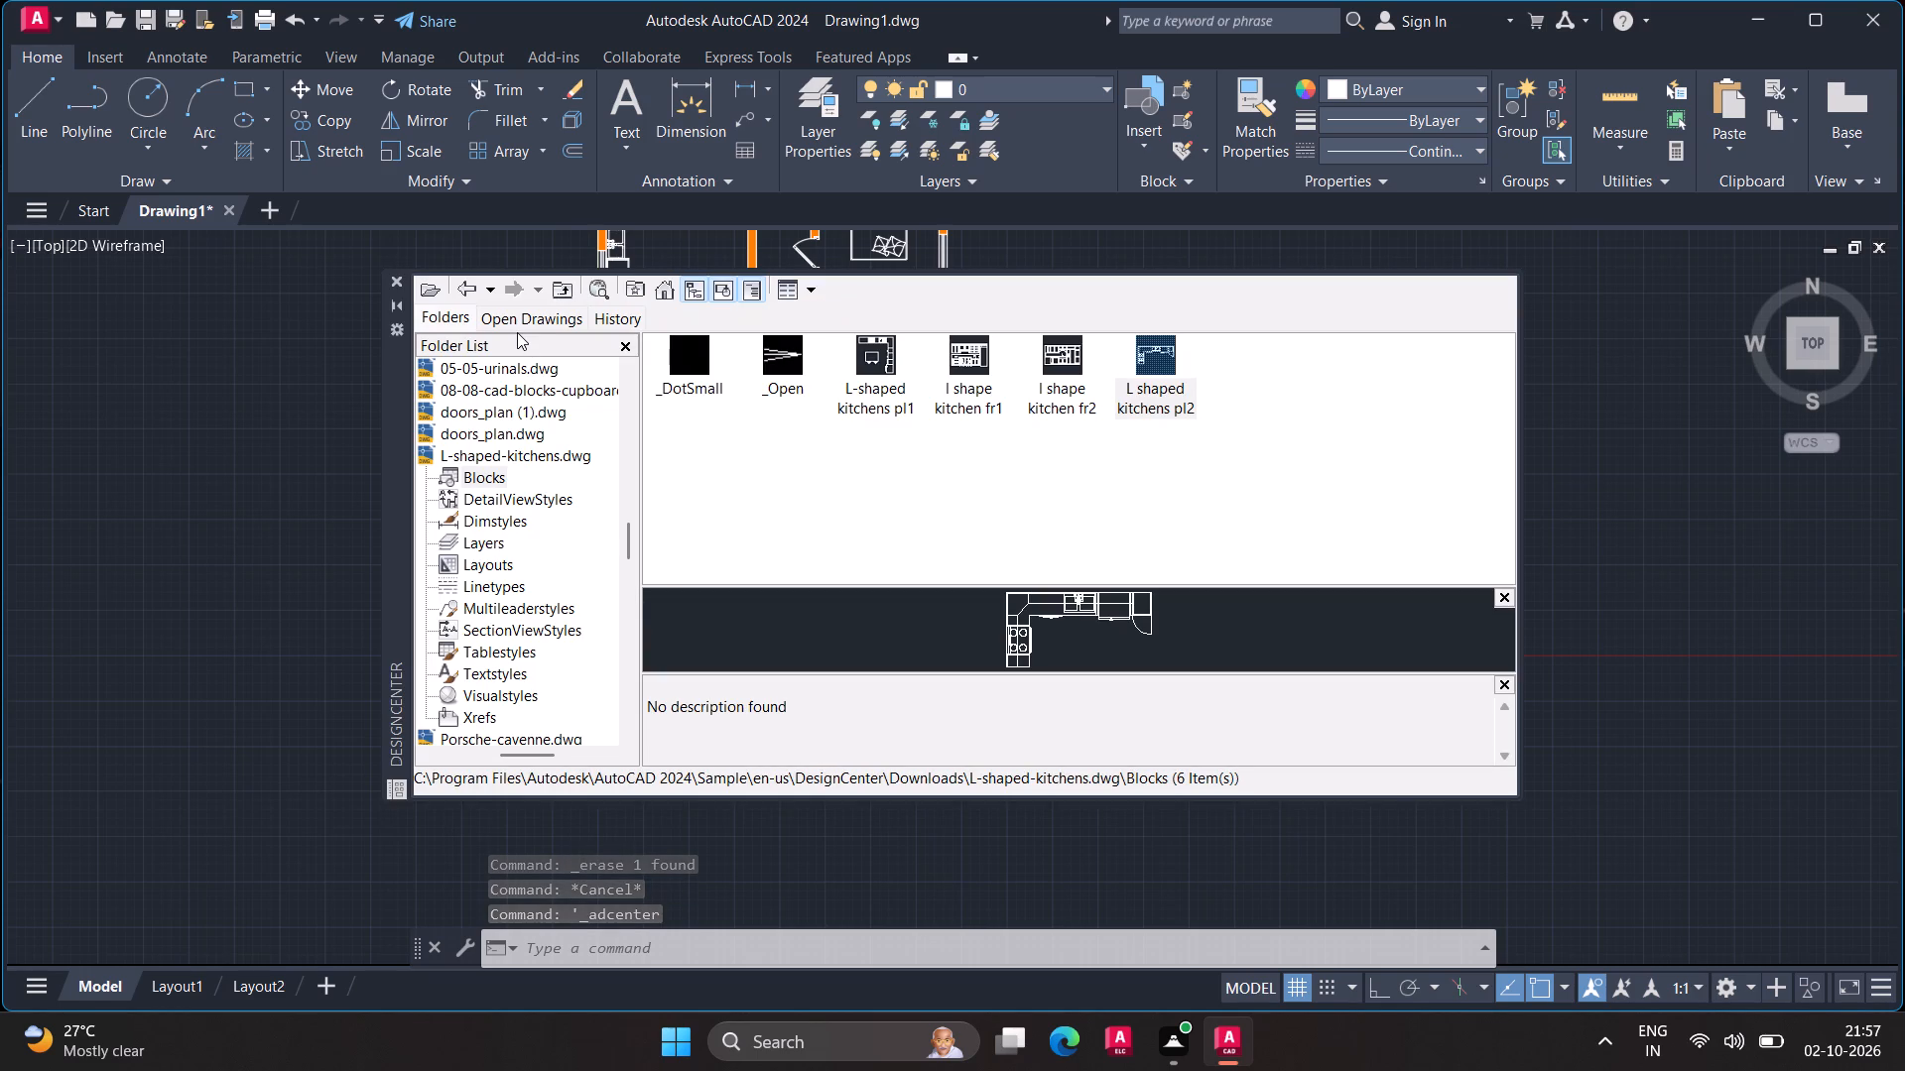
left_click(556, 287)
left_click(556, 287)
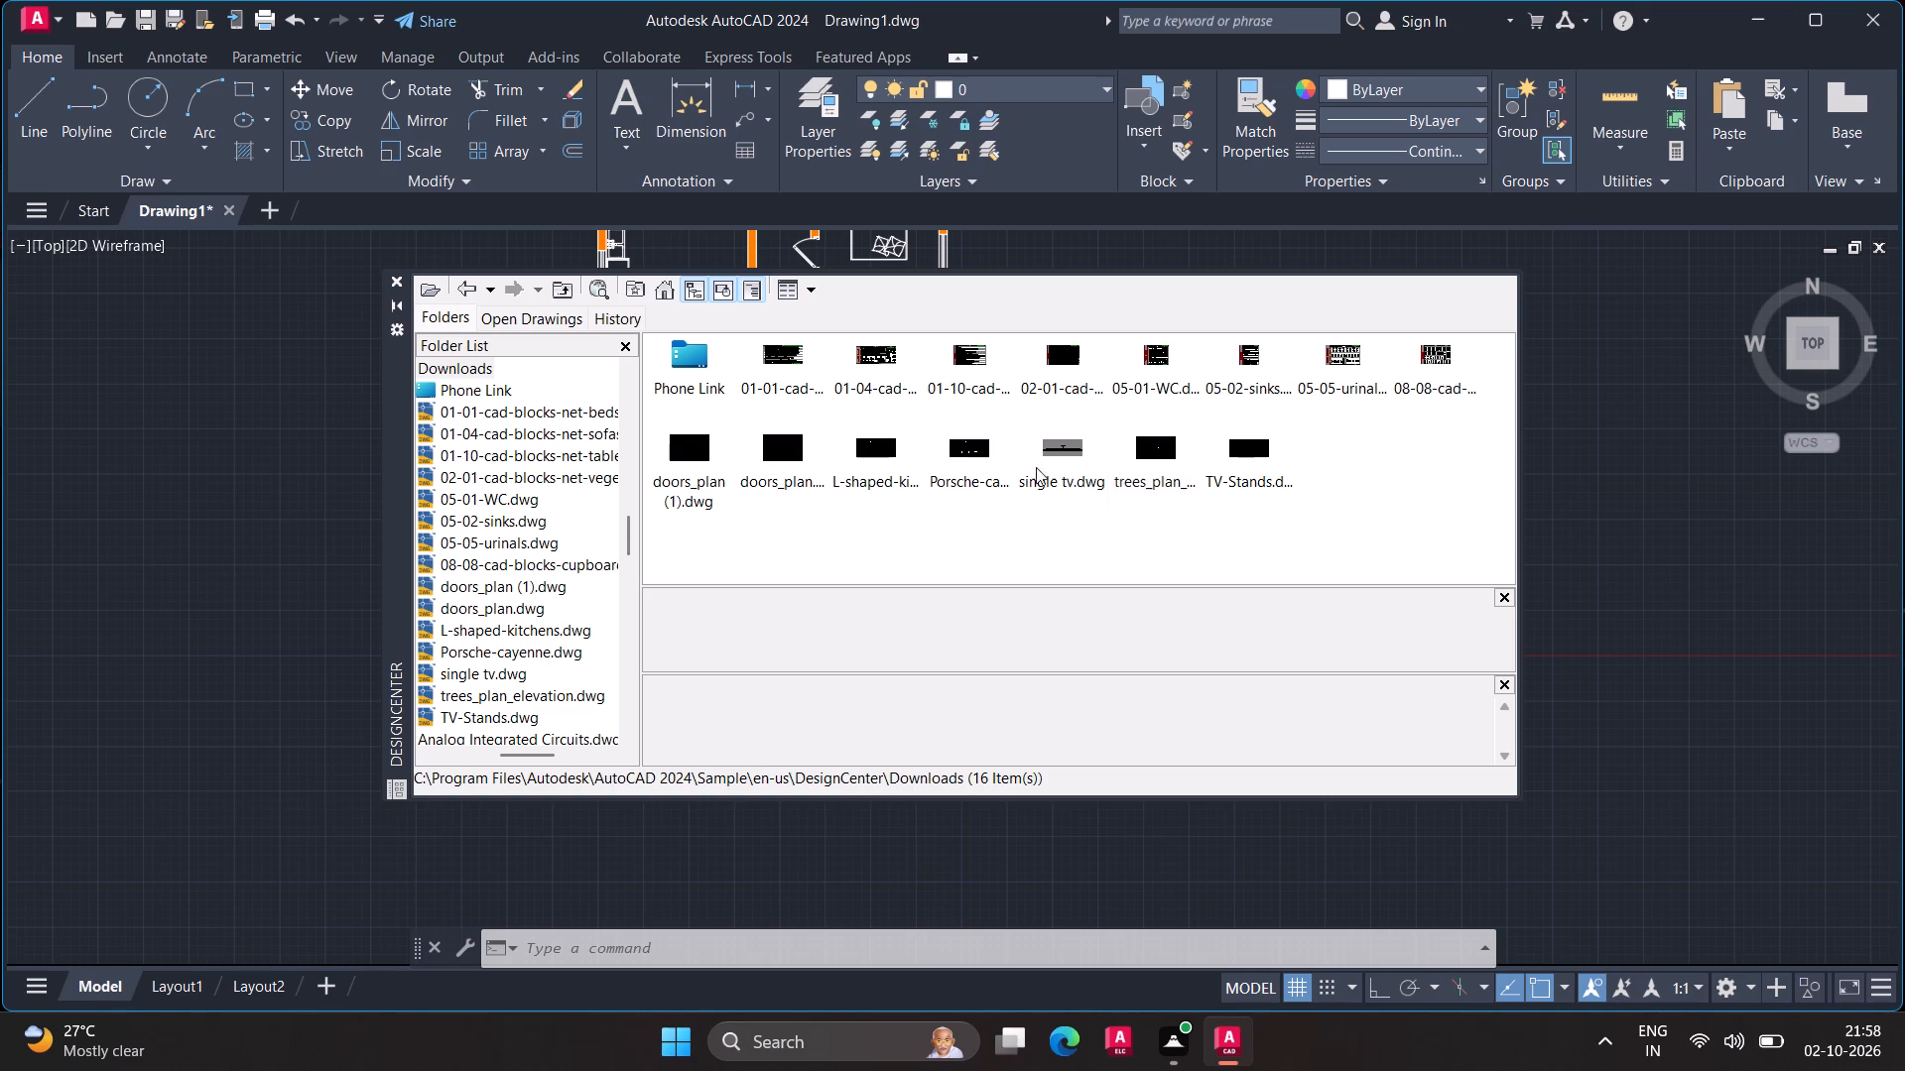
double_click(963, 350)
double_click(695, 359)
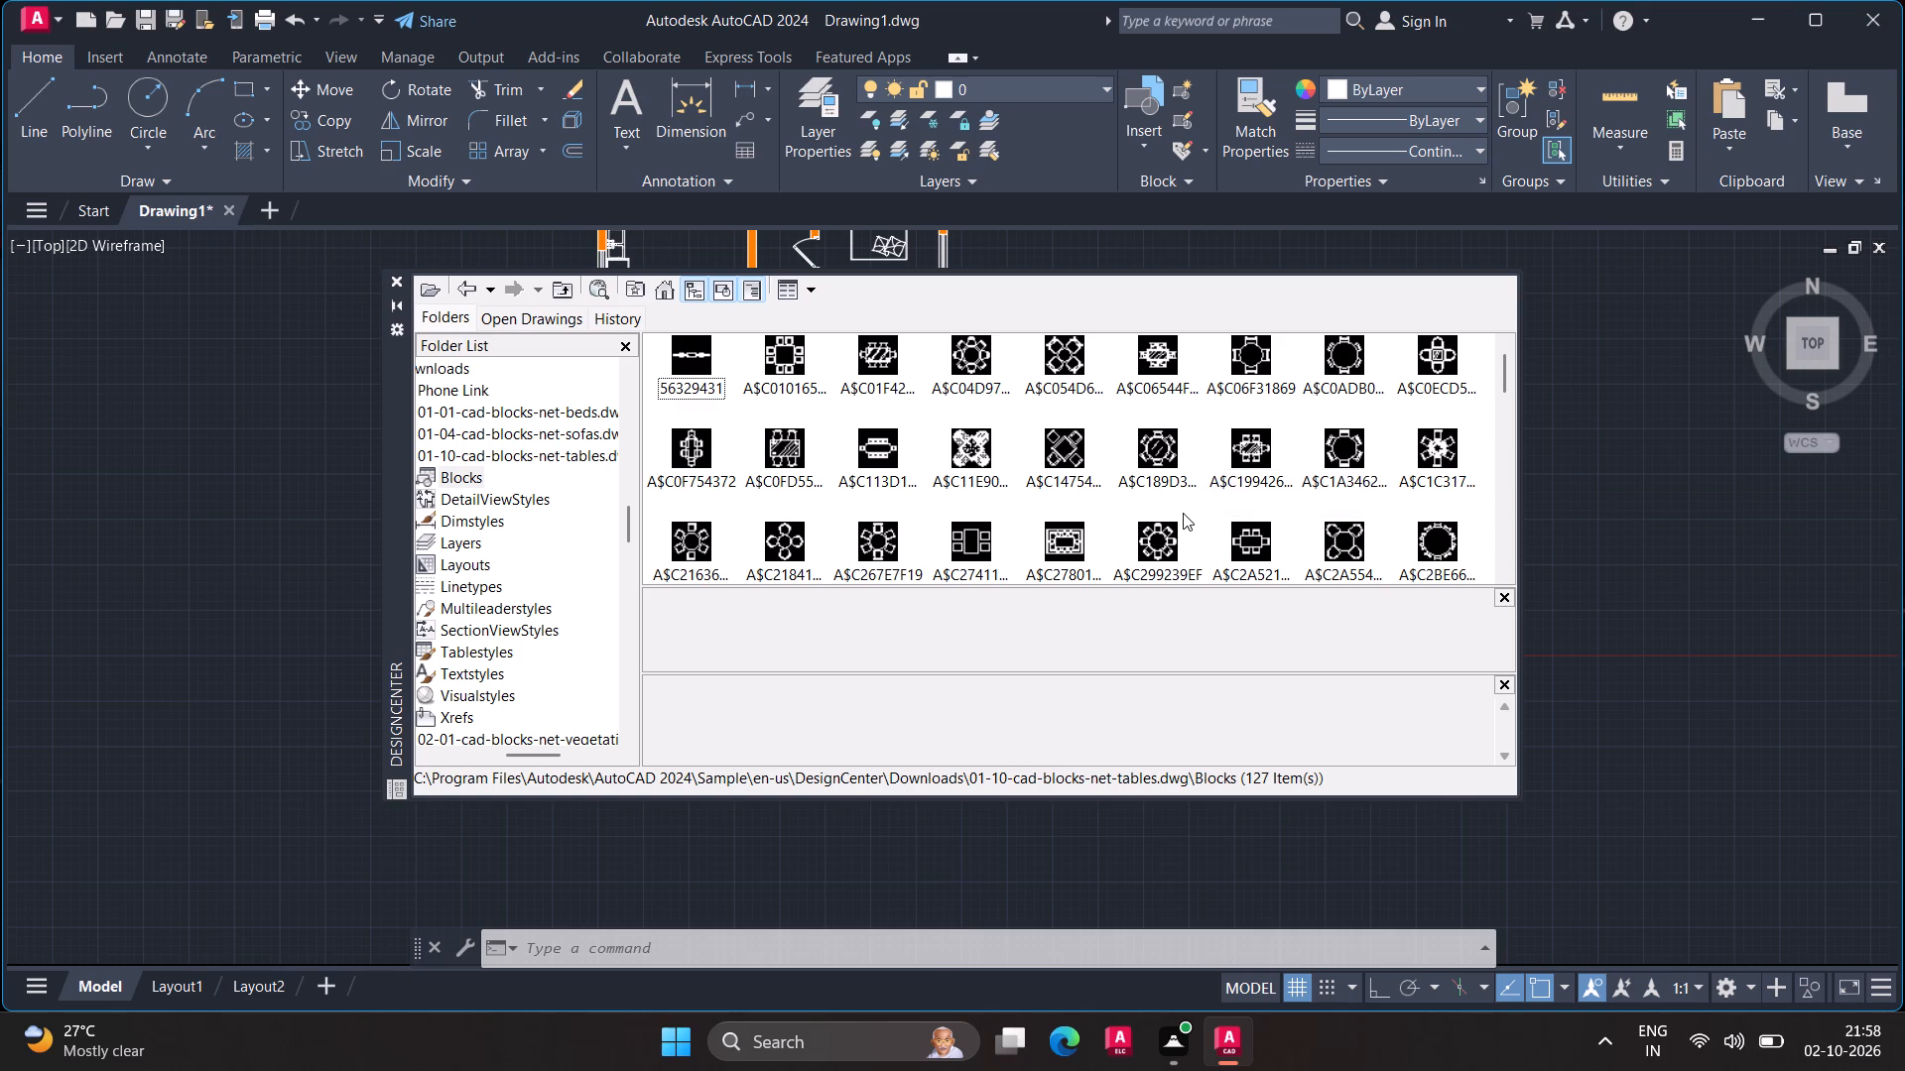
scroll(1183, 513, "up", 4)
scroll(1176, 521, "down", 13)
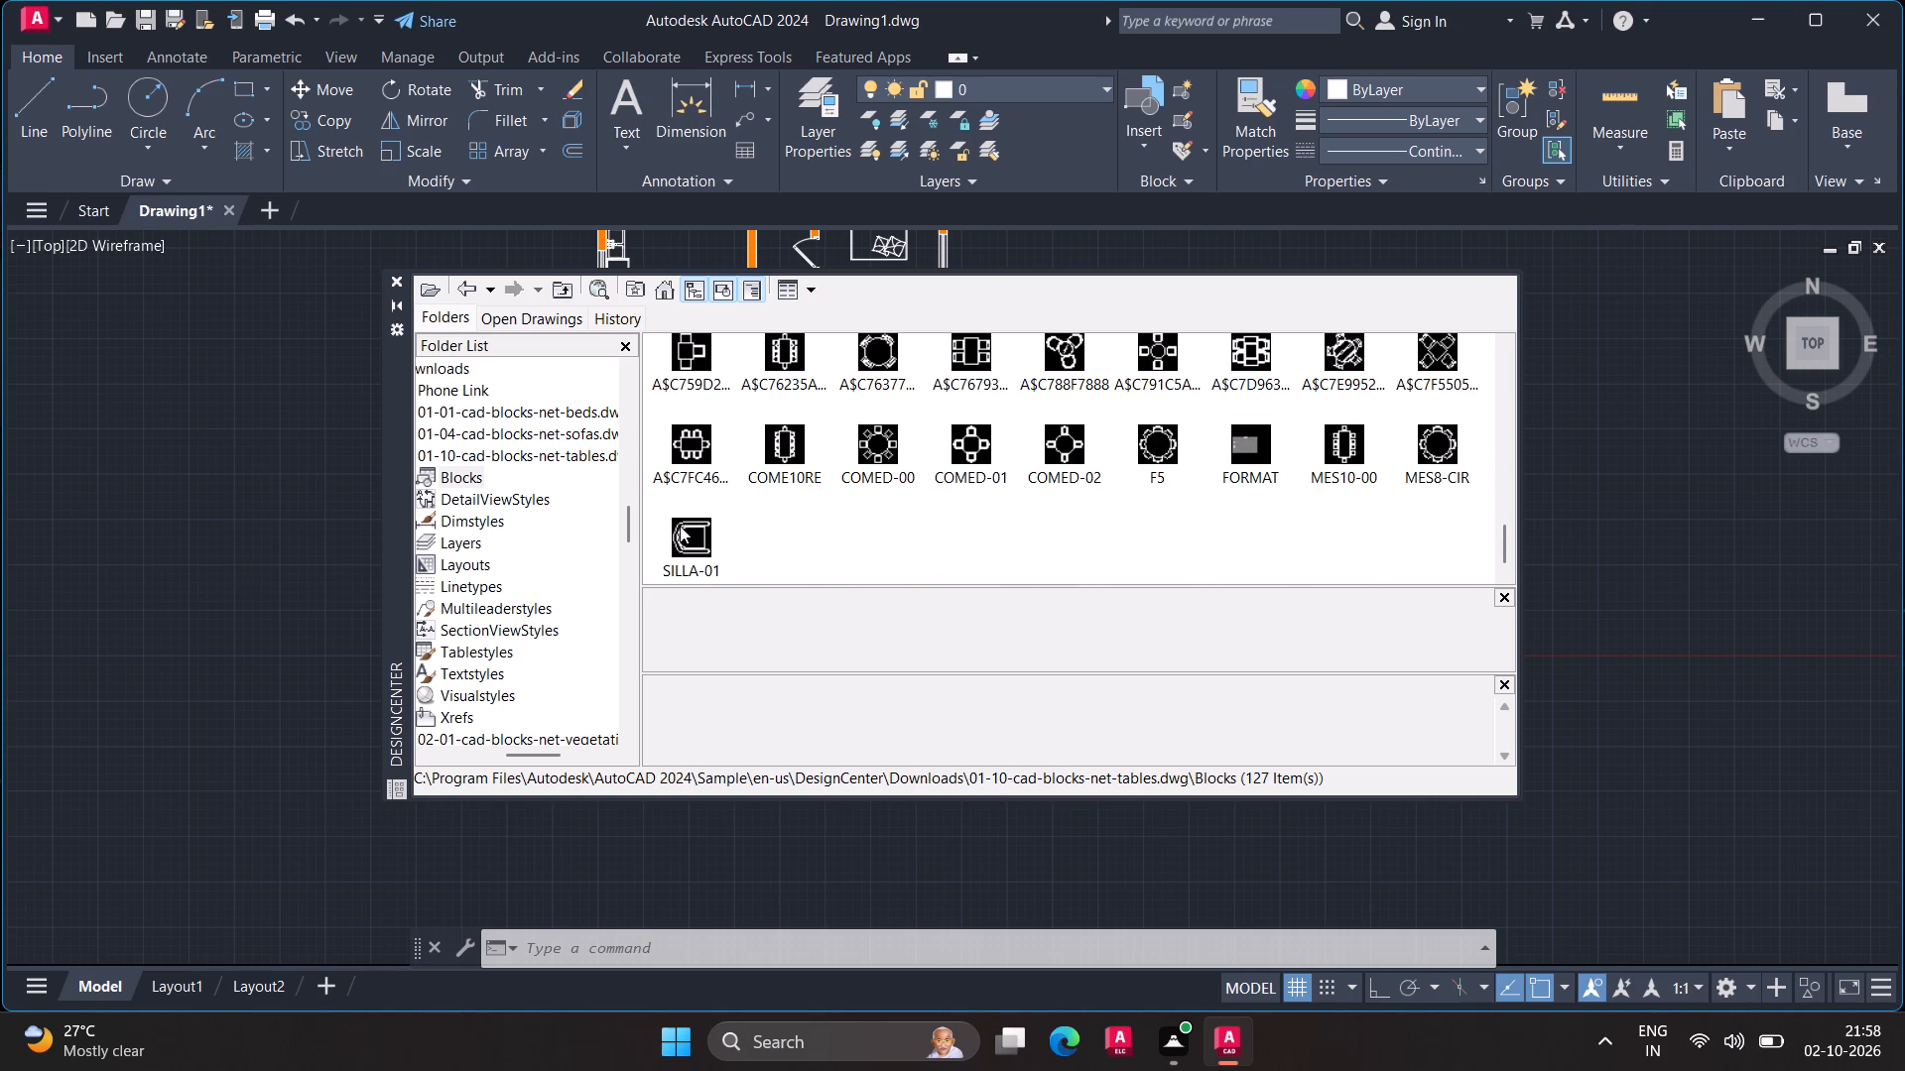
left_click_drag(680, 526, 259, 625)
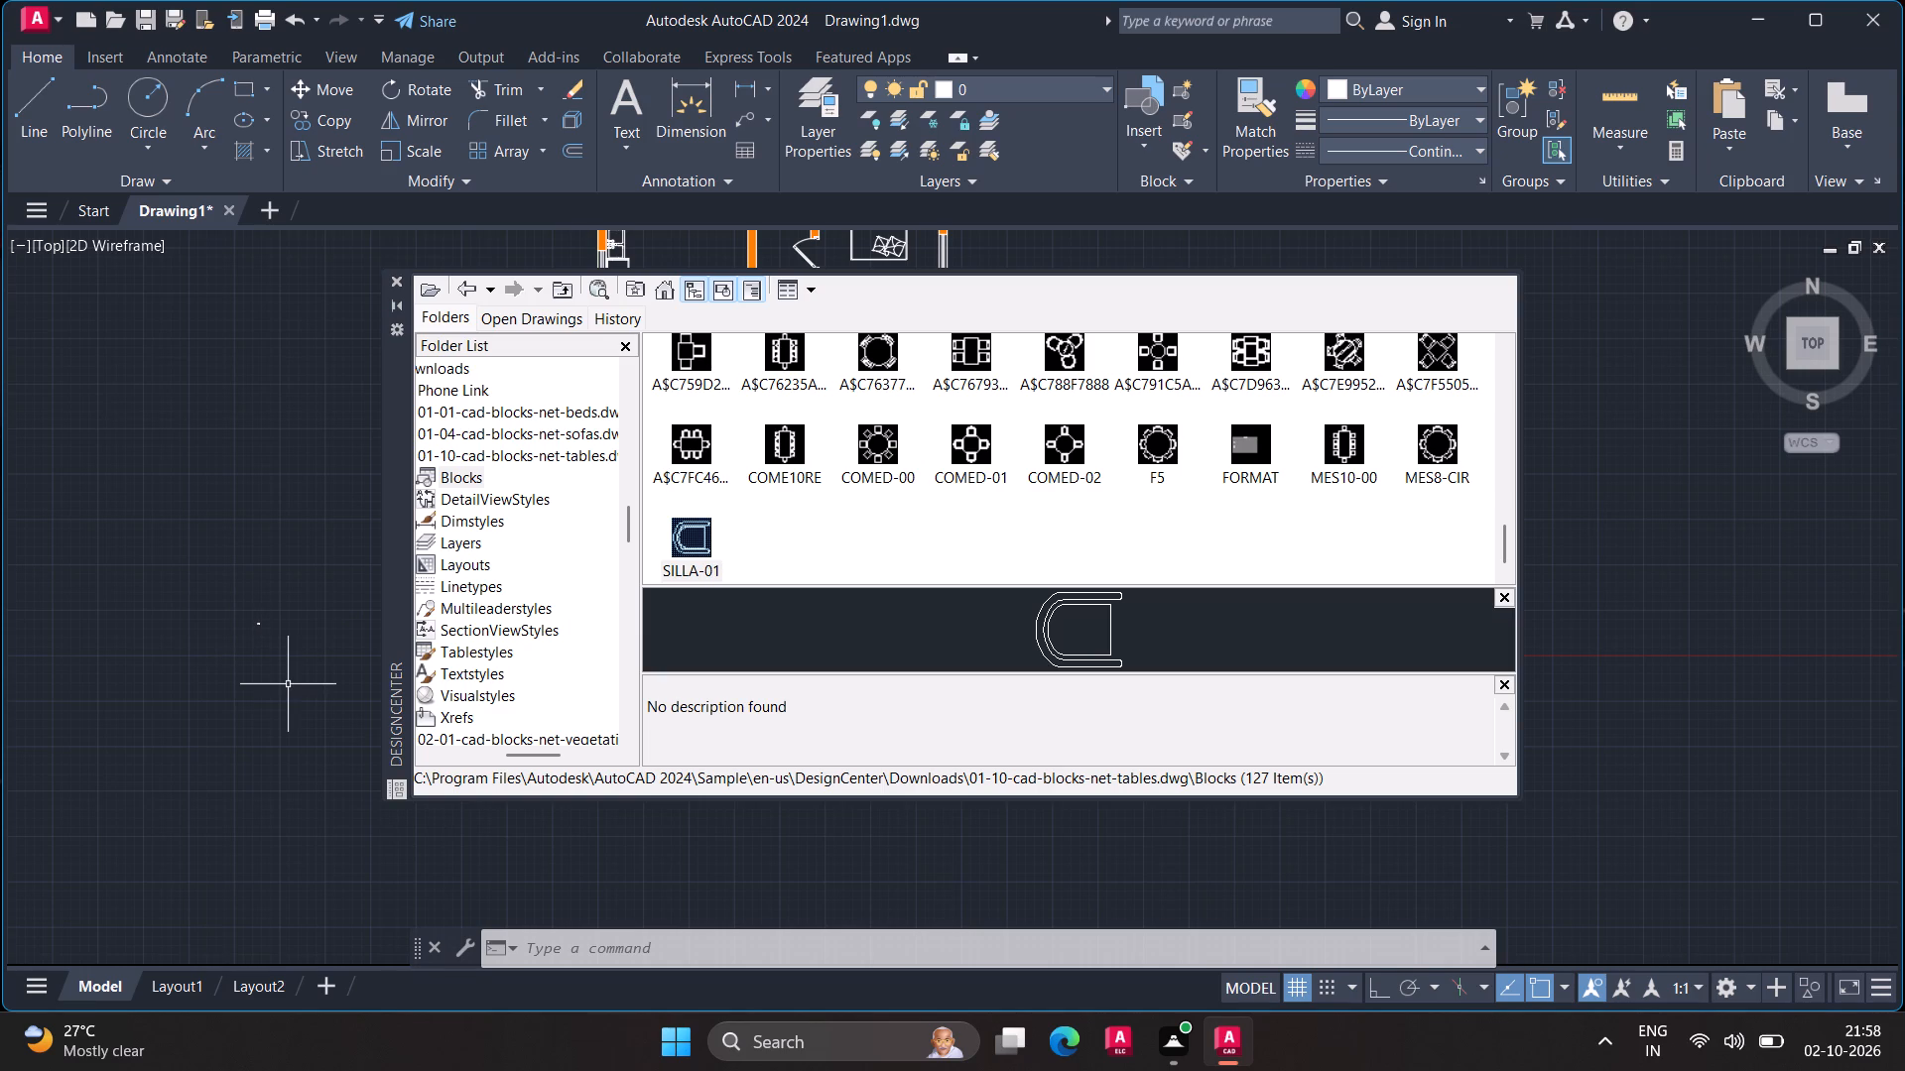
key("Escape")
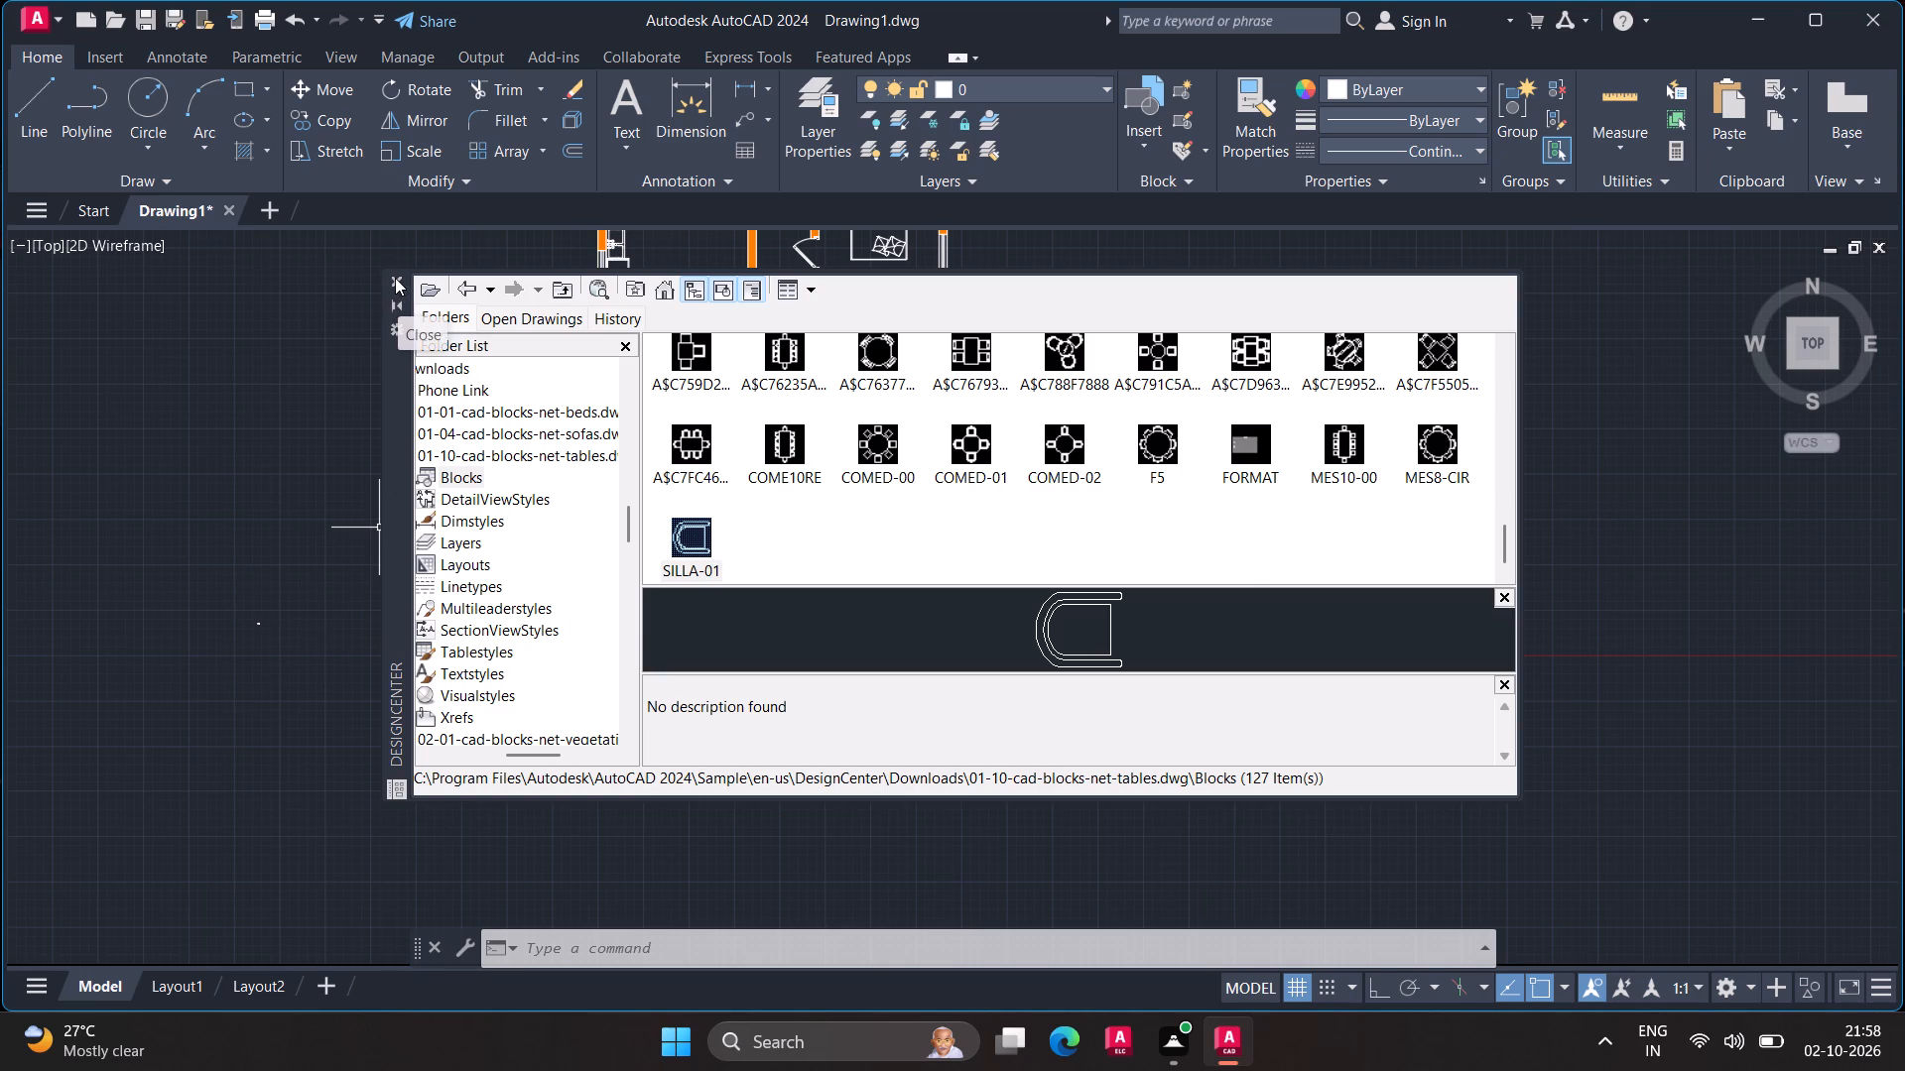
left_click(395, 278)
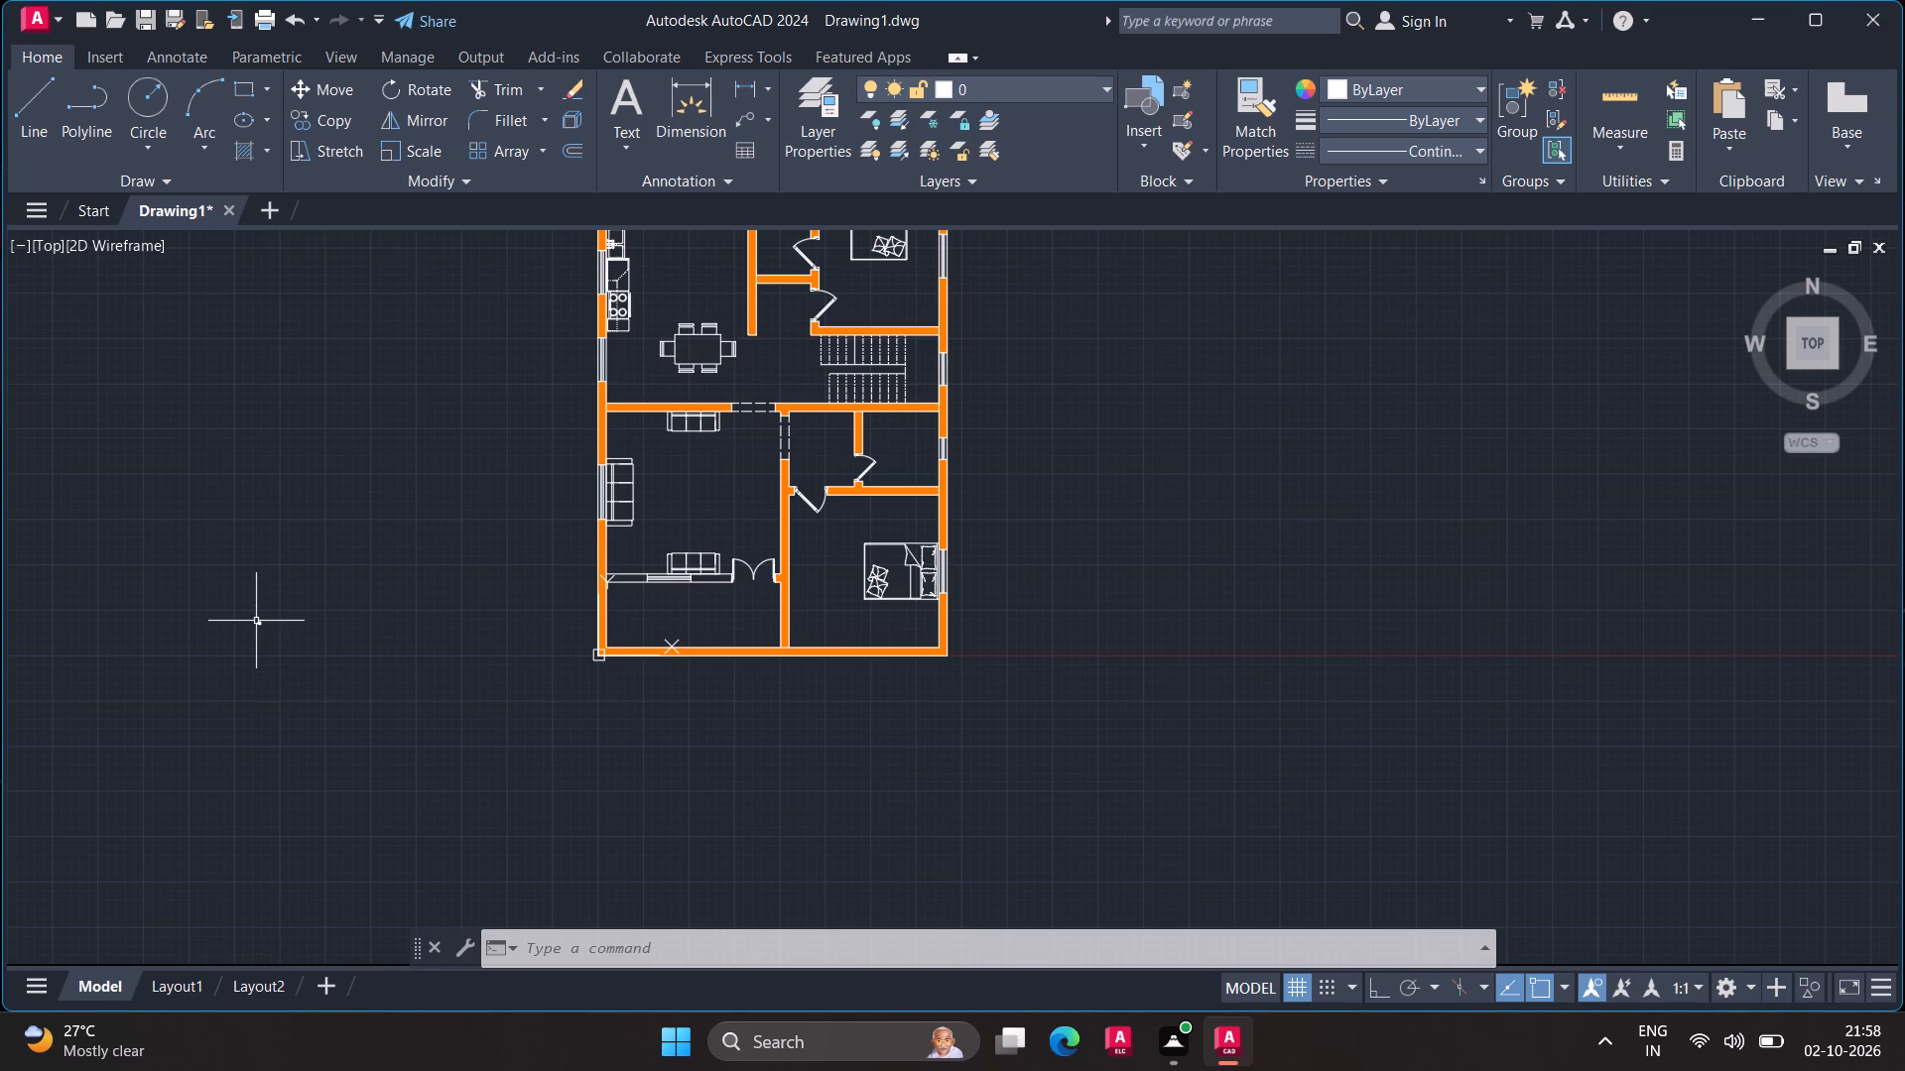
Scale up the tiny inserted chair block from its insertion point by a freehand factor of about 16'-1".
left_click(260, 625)
type("sc")
key("Return")
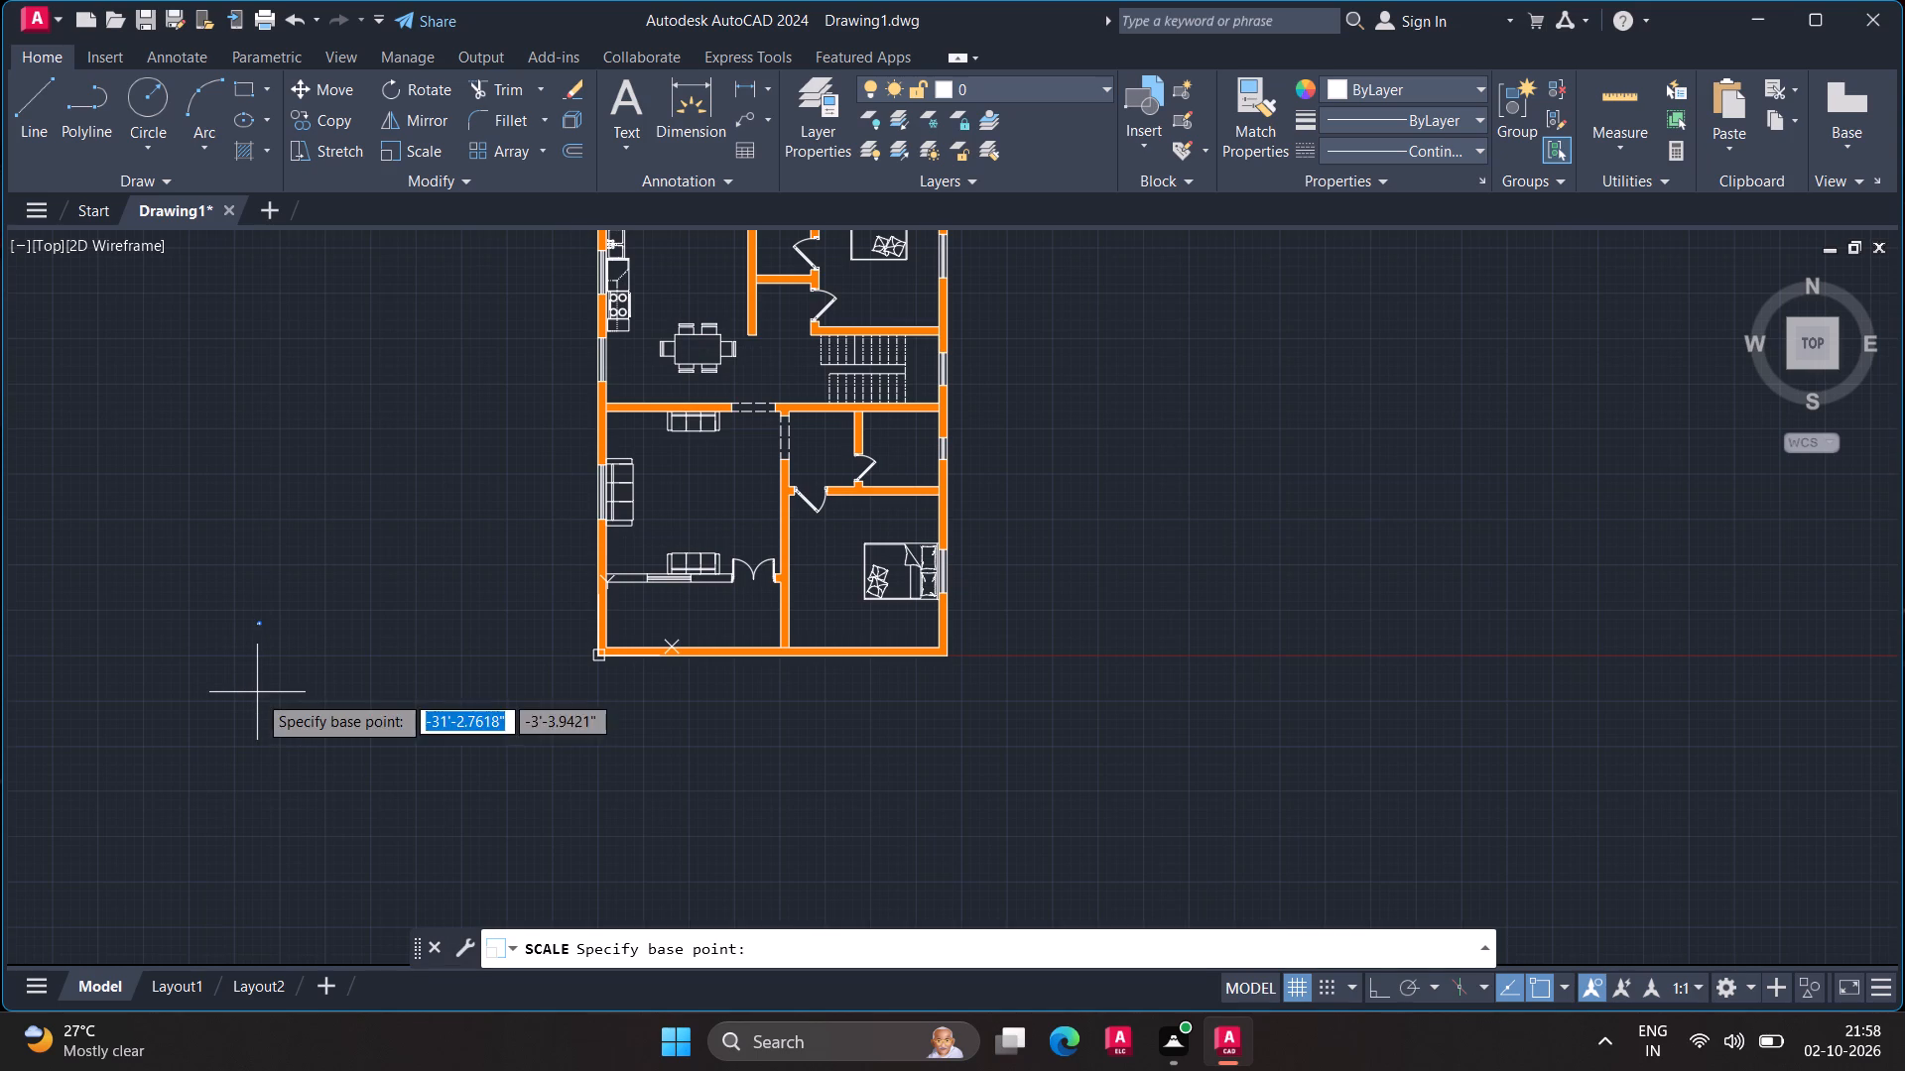
left_click(263, 630)
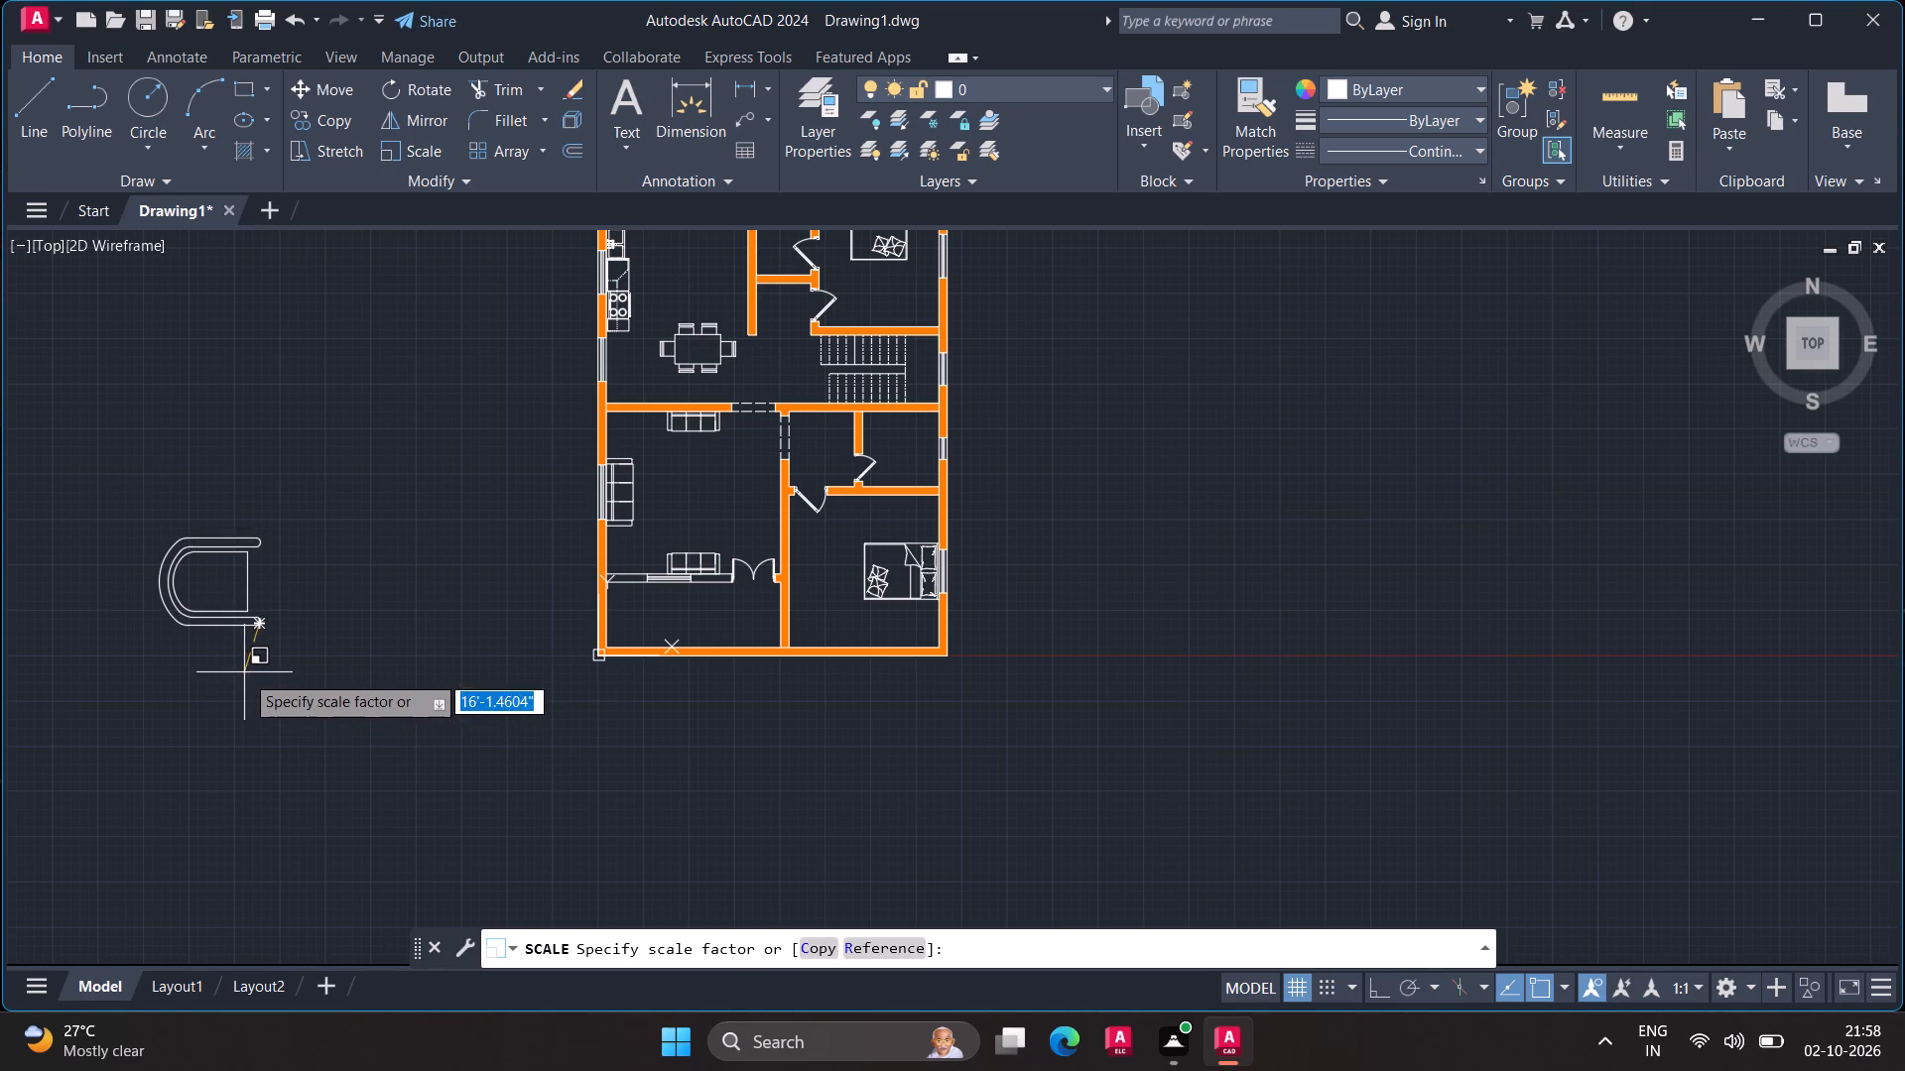
left_click(244, 673)
key("Escape")
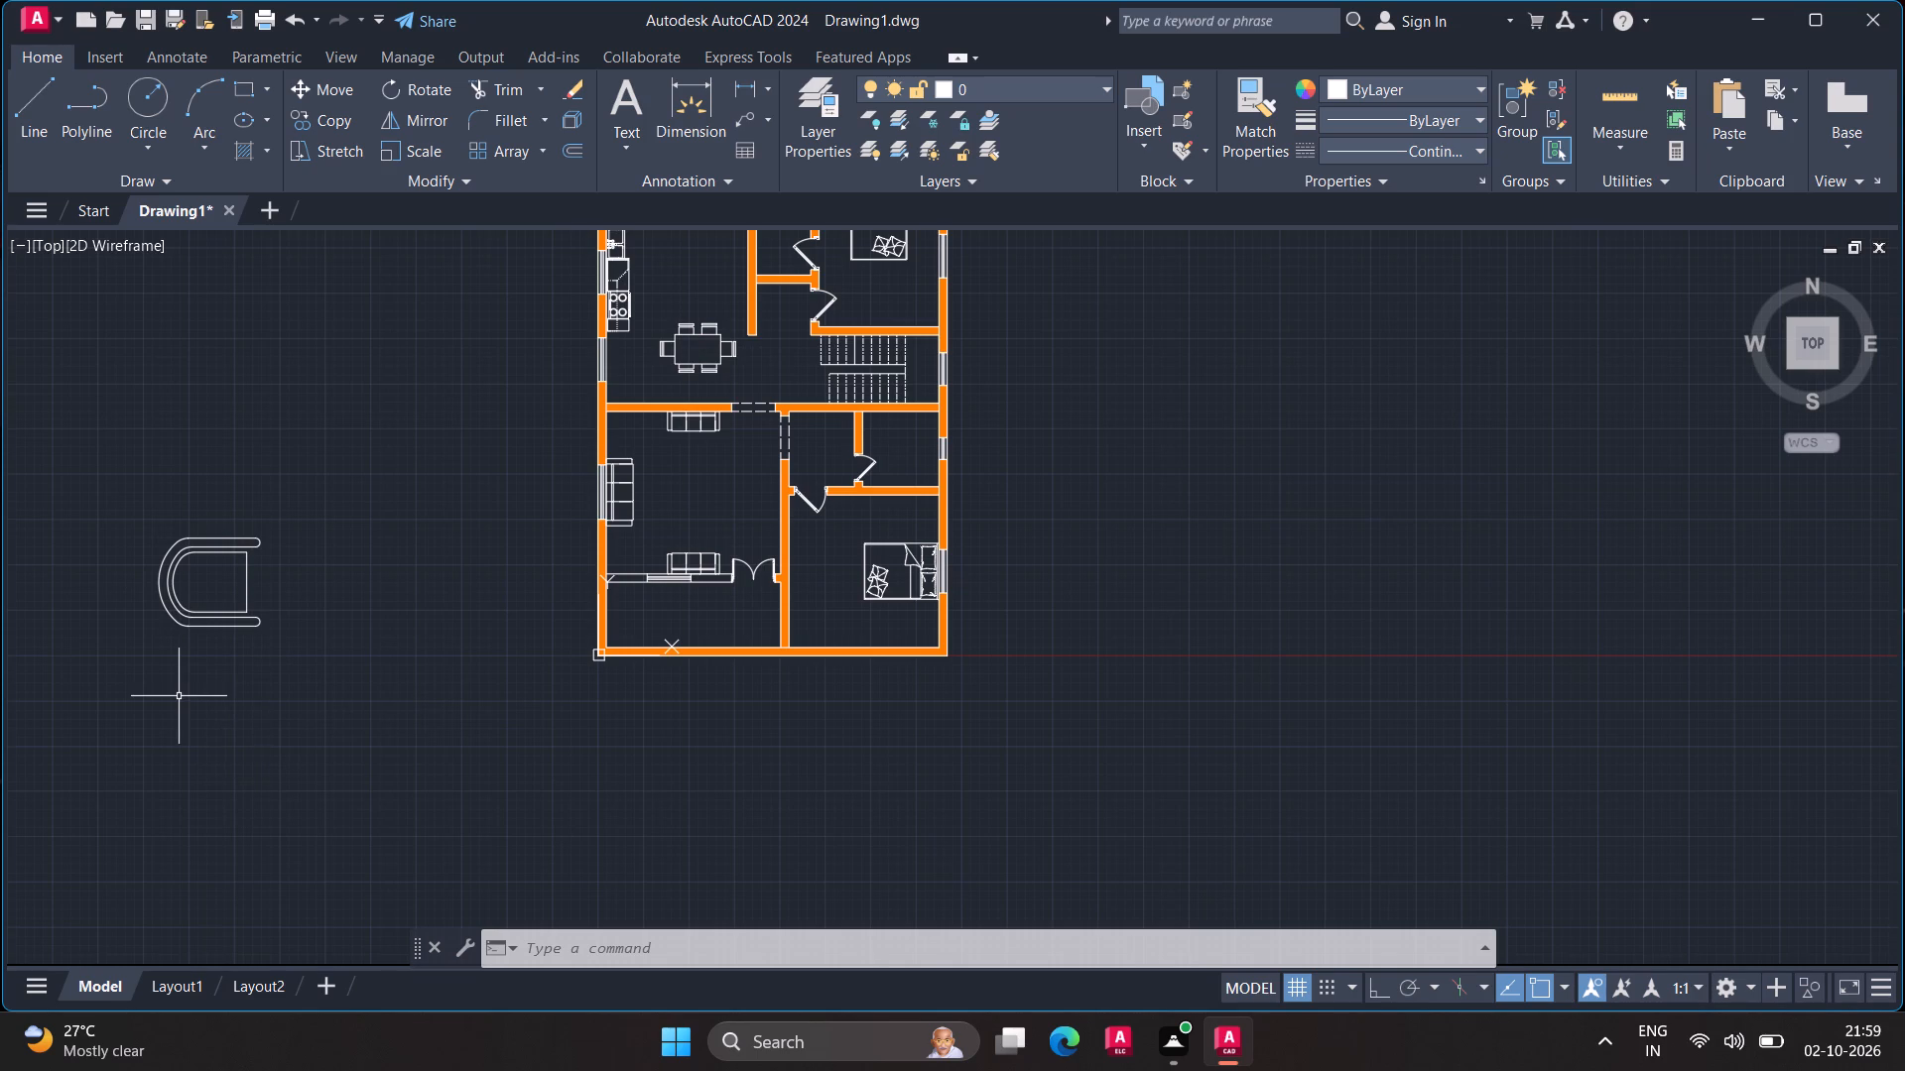
Explode the enlarged chair block into separate outlines.
middle_click_drag(180, 698, 744, 773)
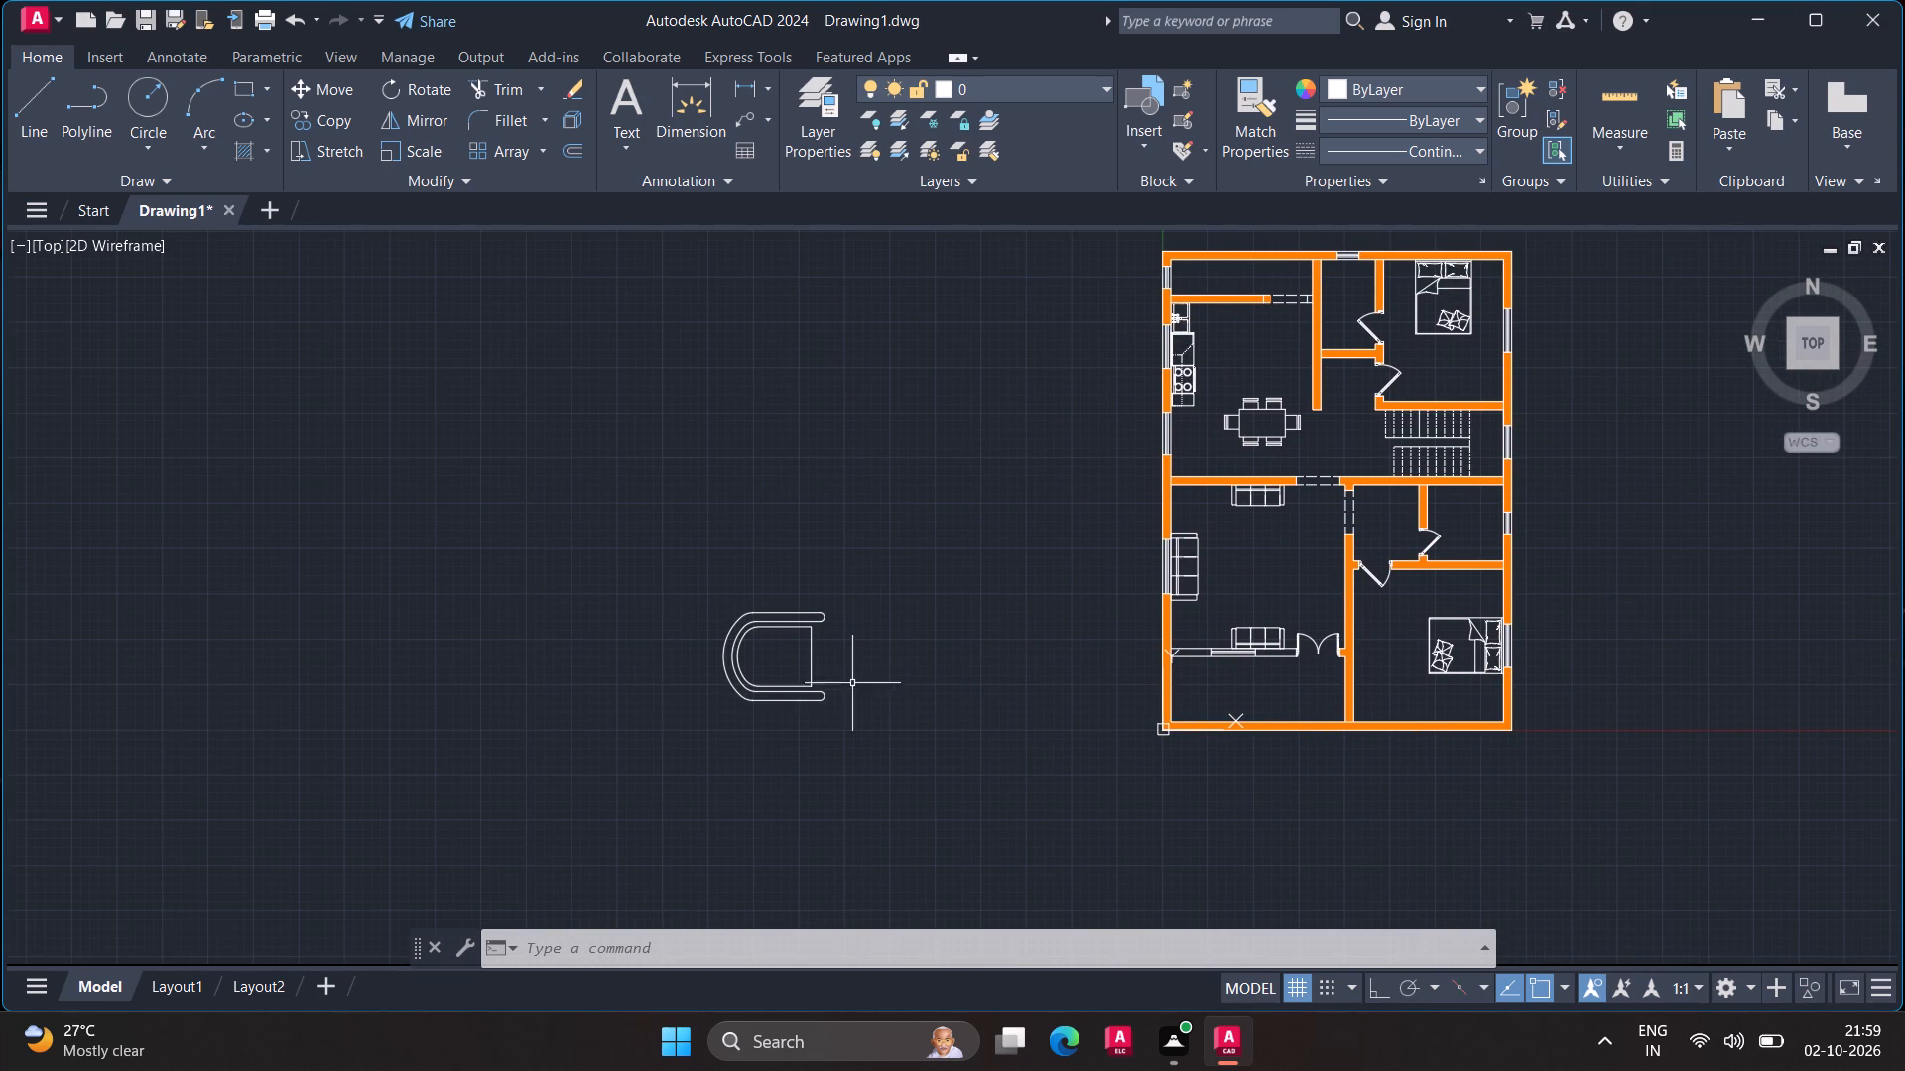
left_click_drag(857, 630, 677, 792)
right_click(677, 792)
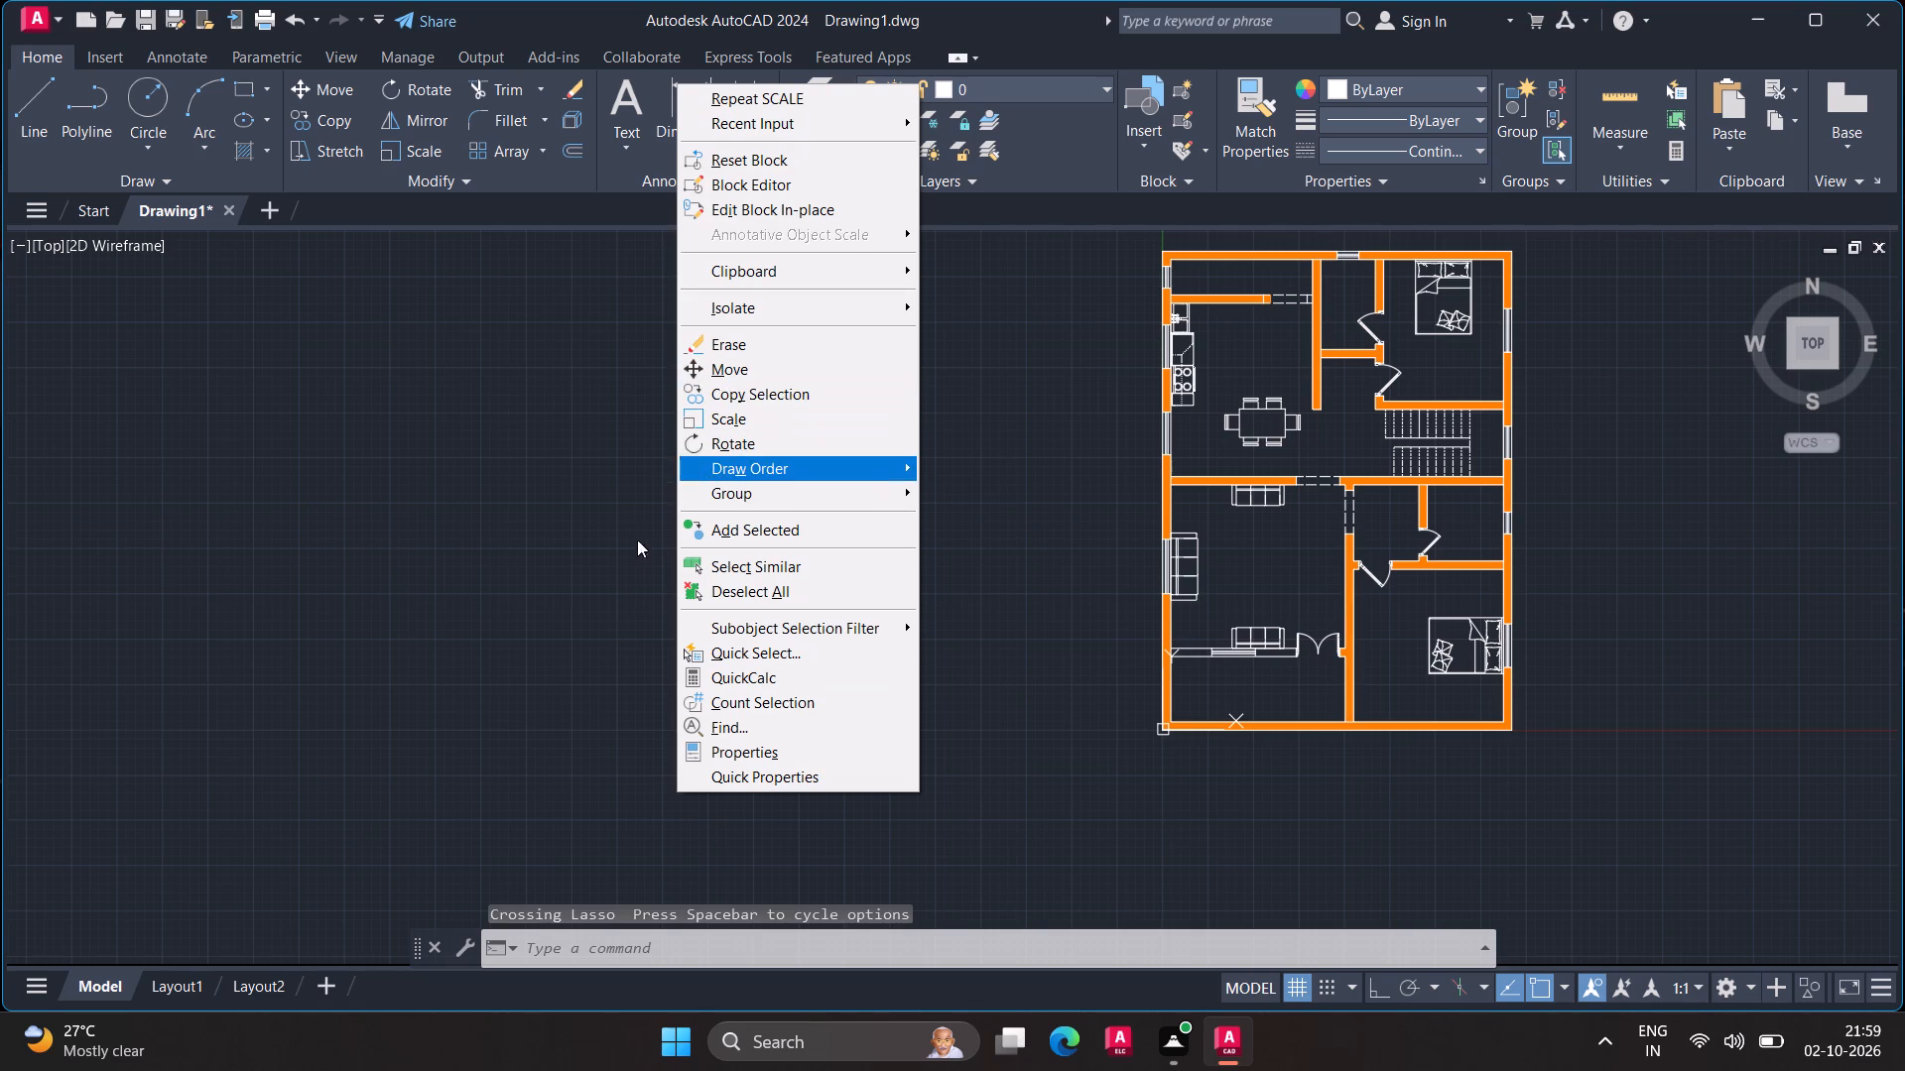
left_click(612, 605)
left_click(642, 707)
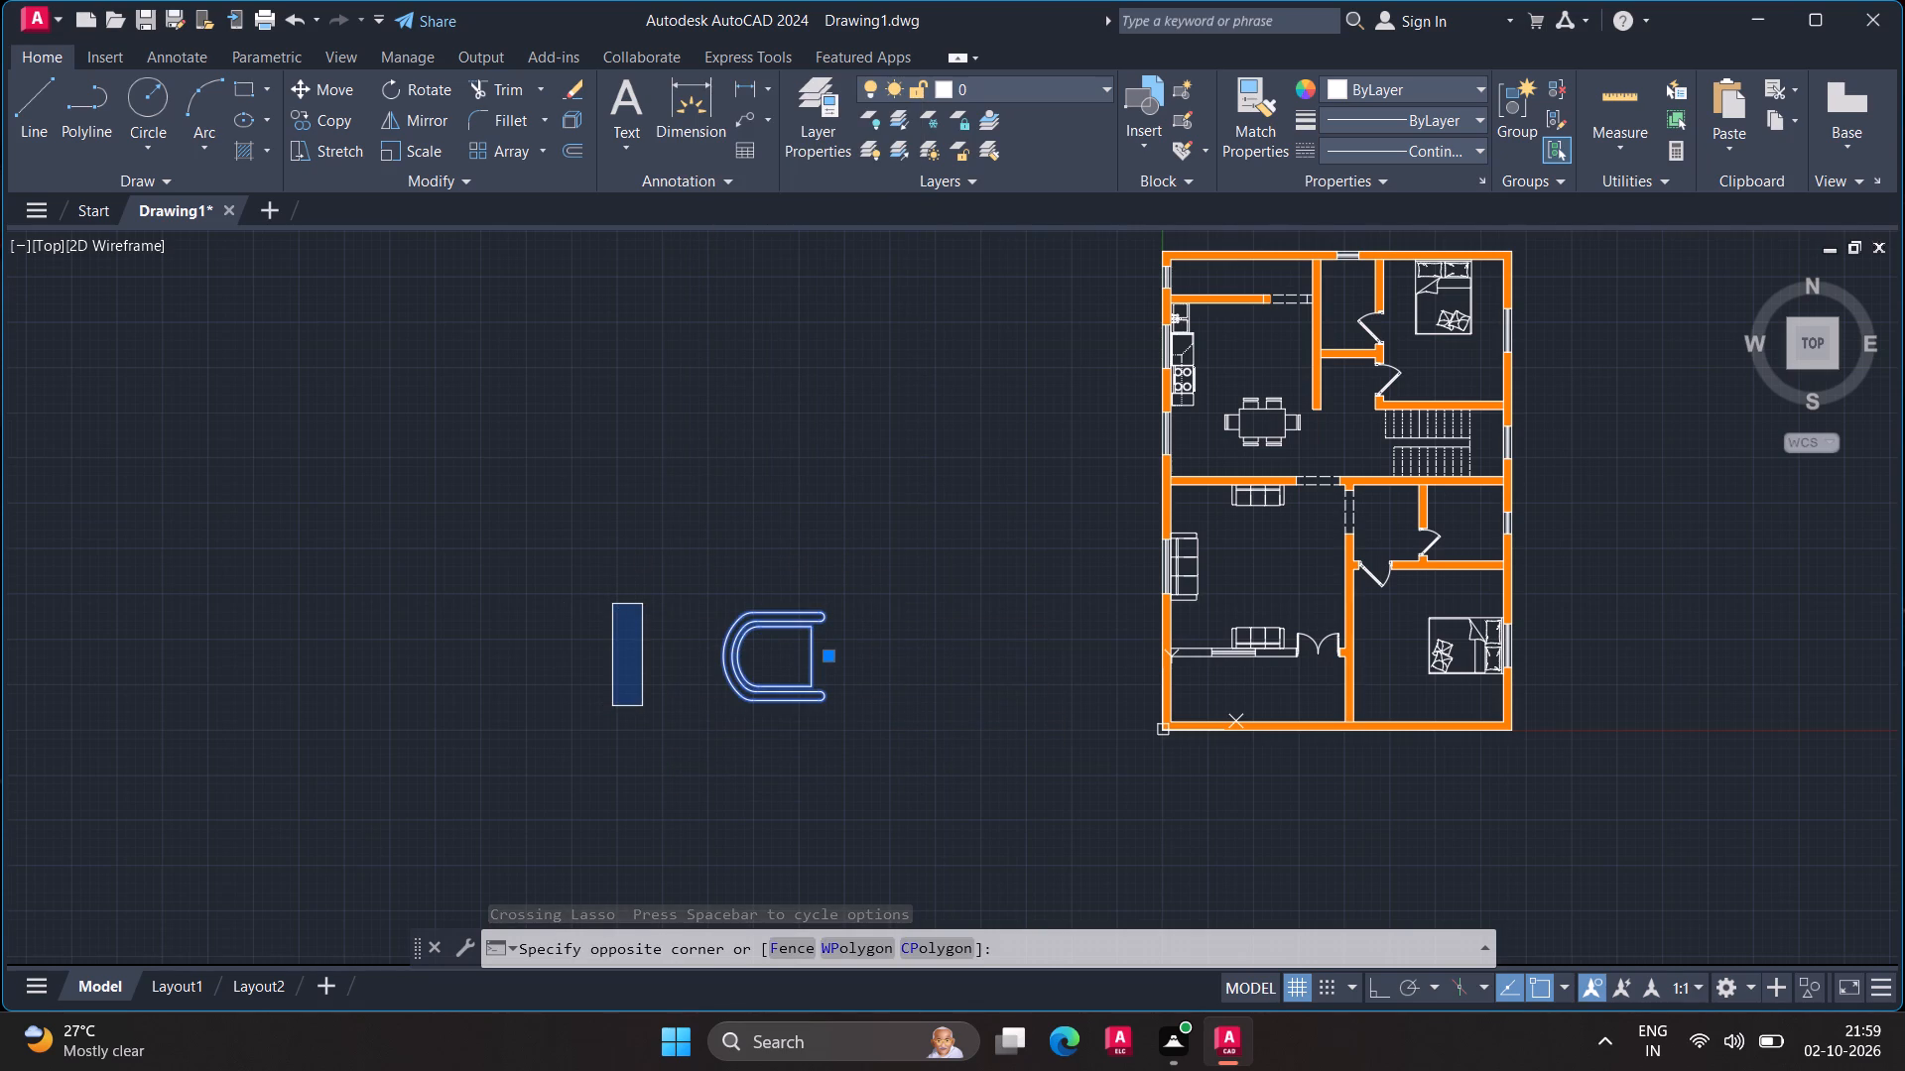
type("ex")
key("p")
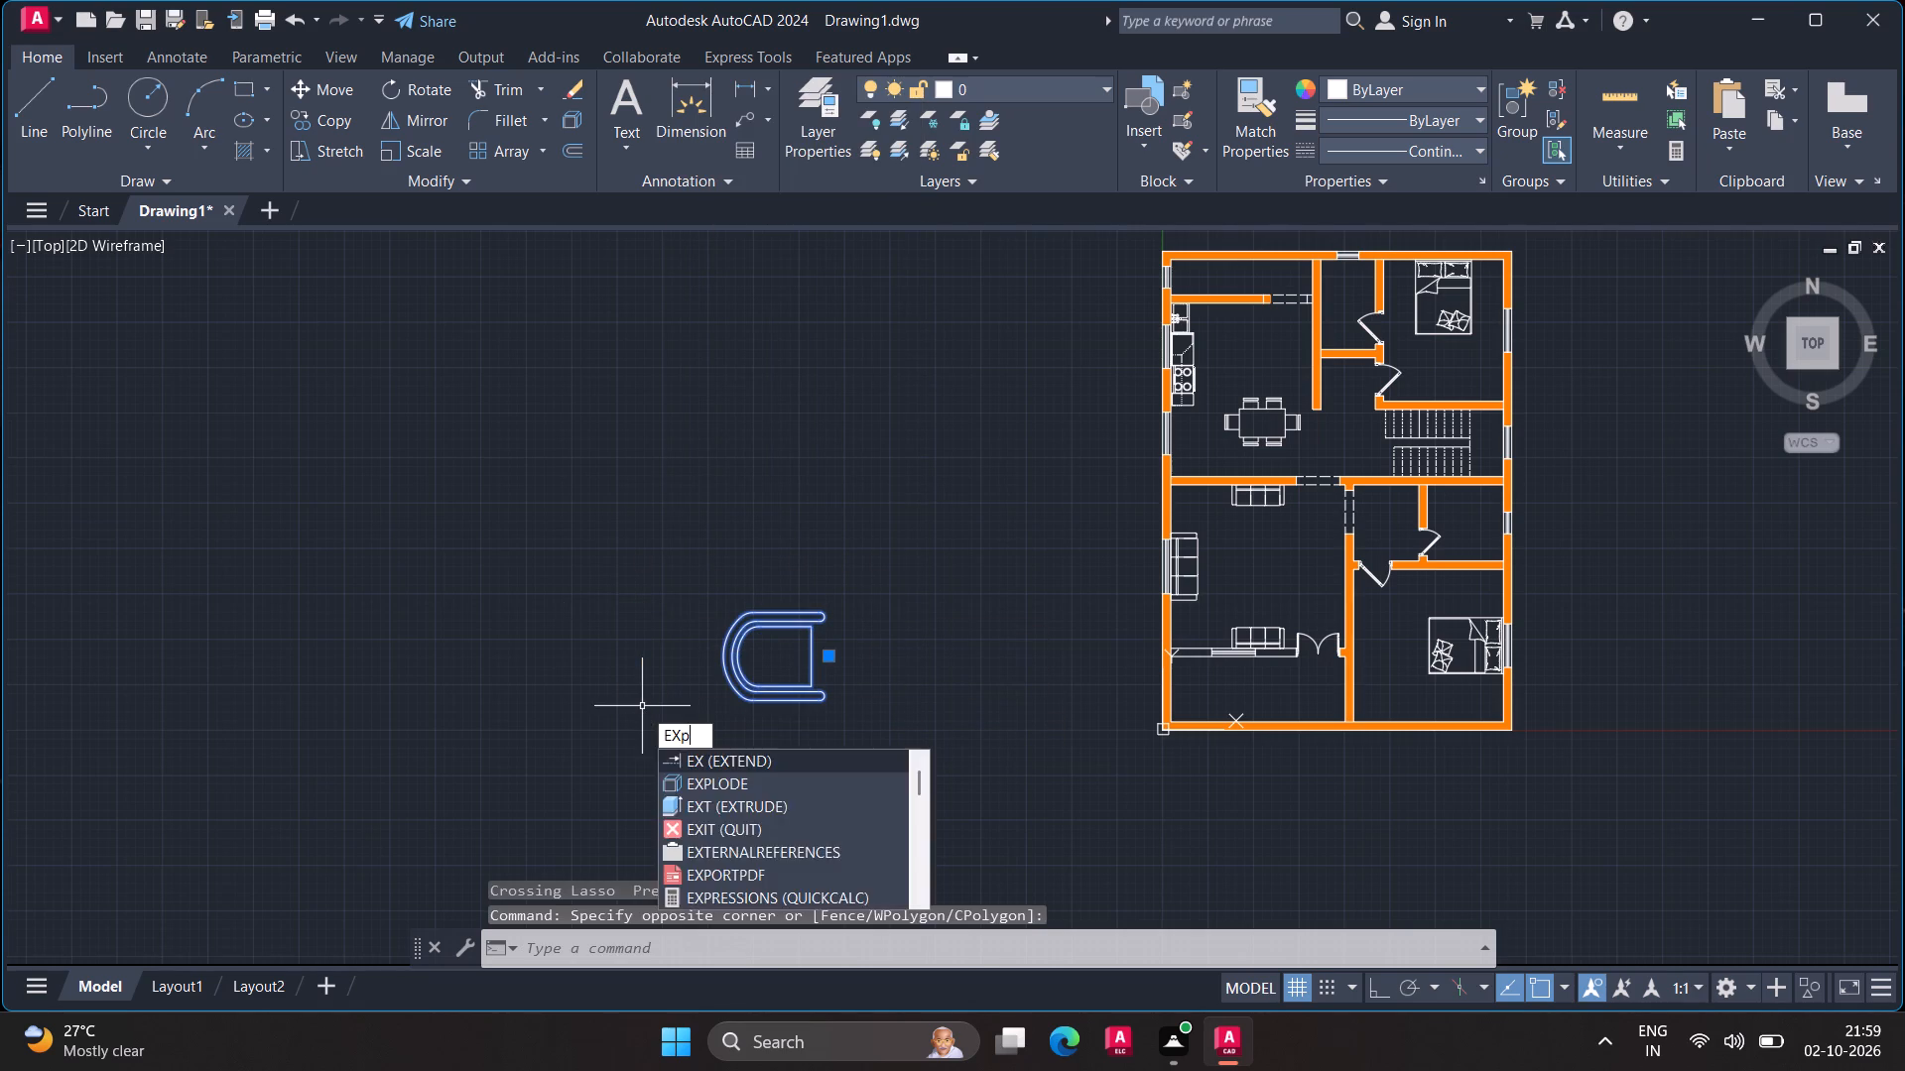
key("l")
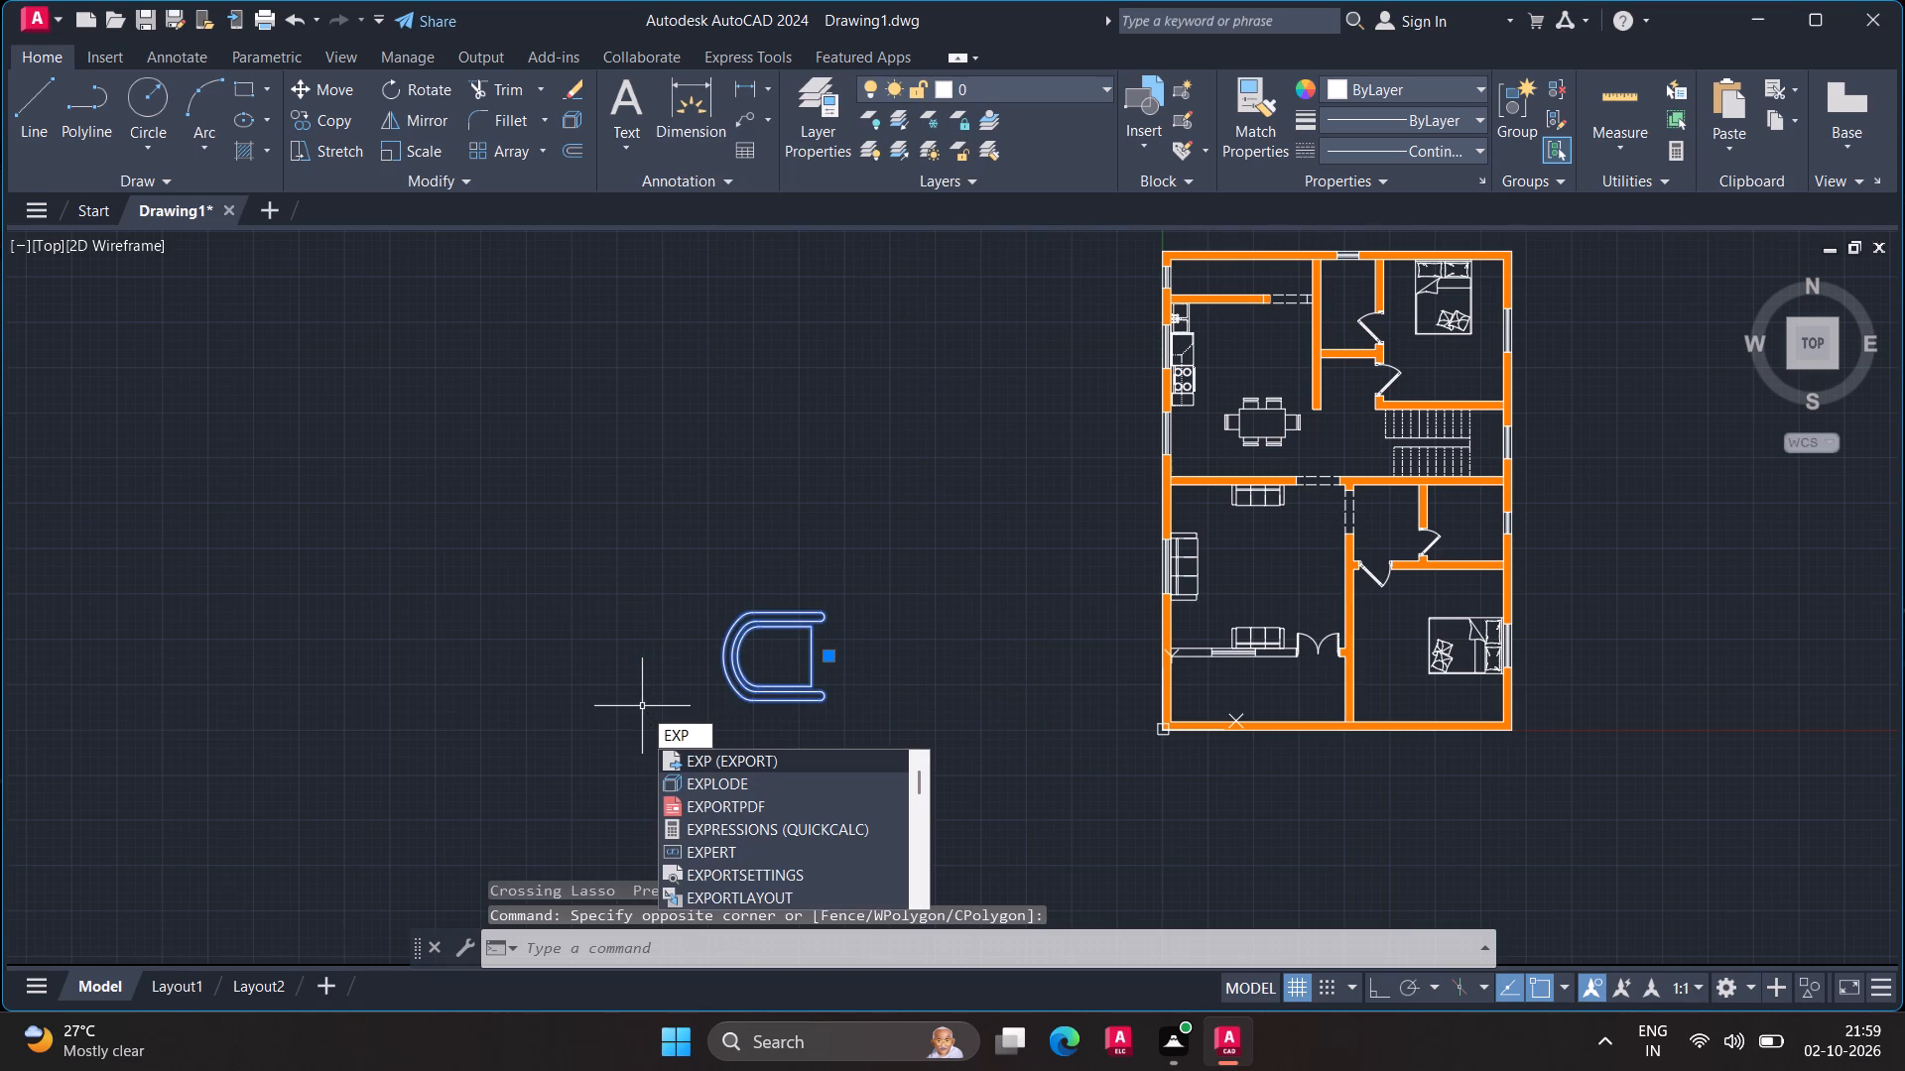
key("Return")
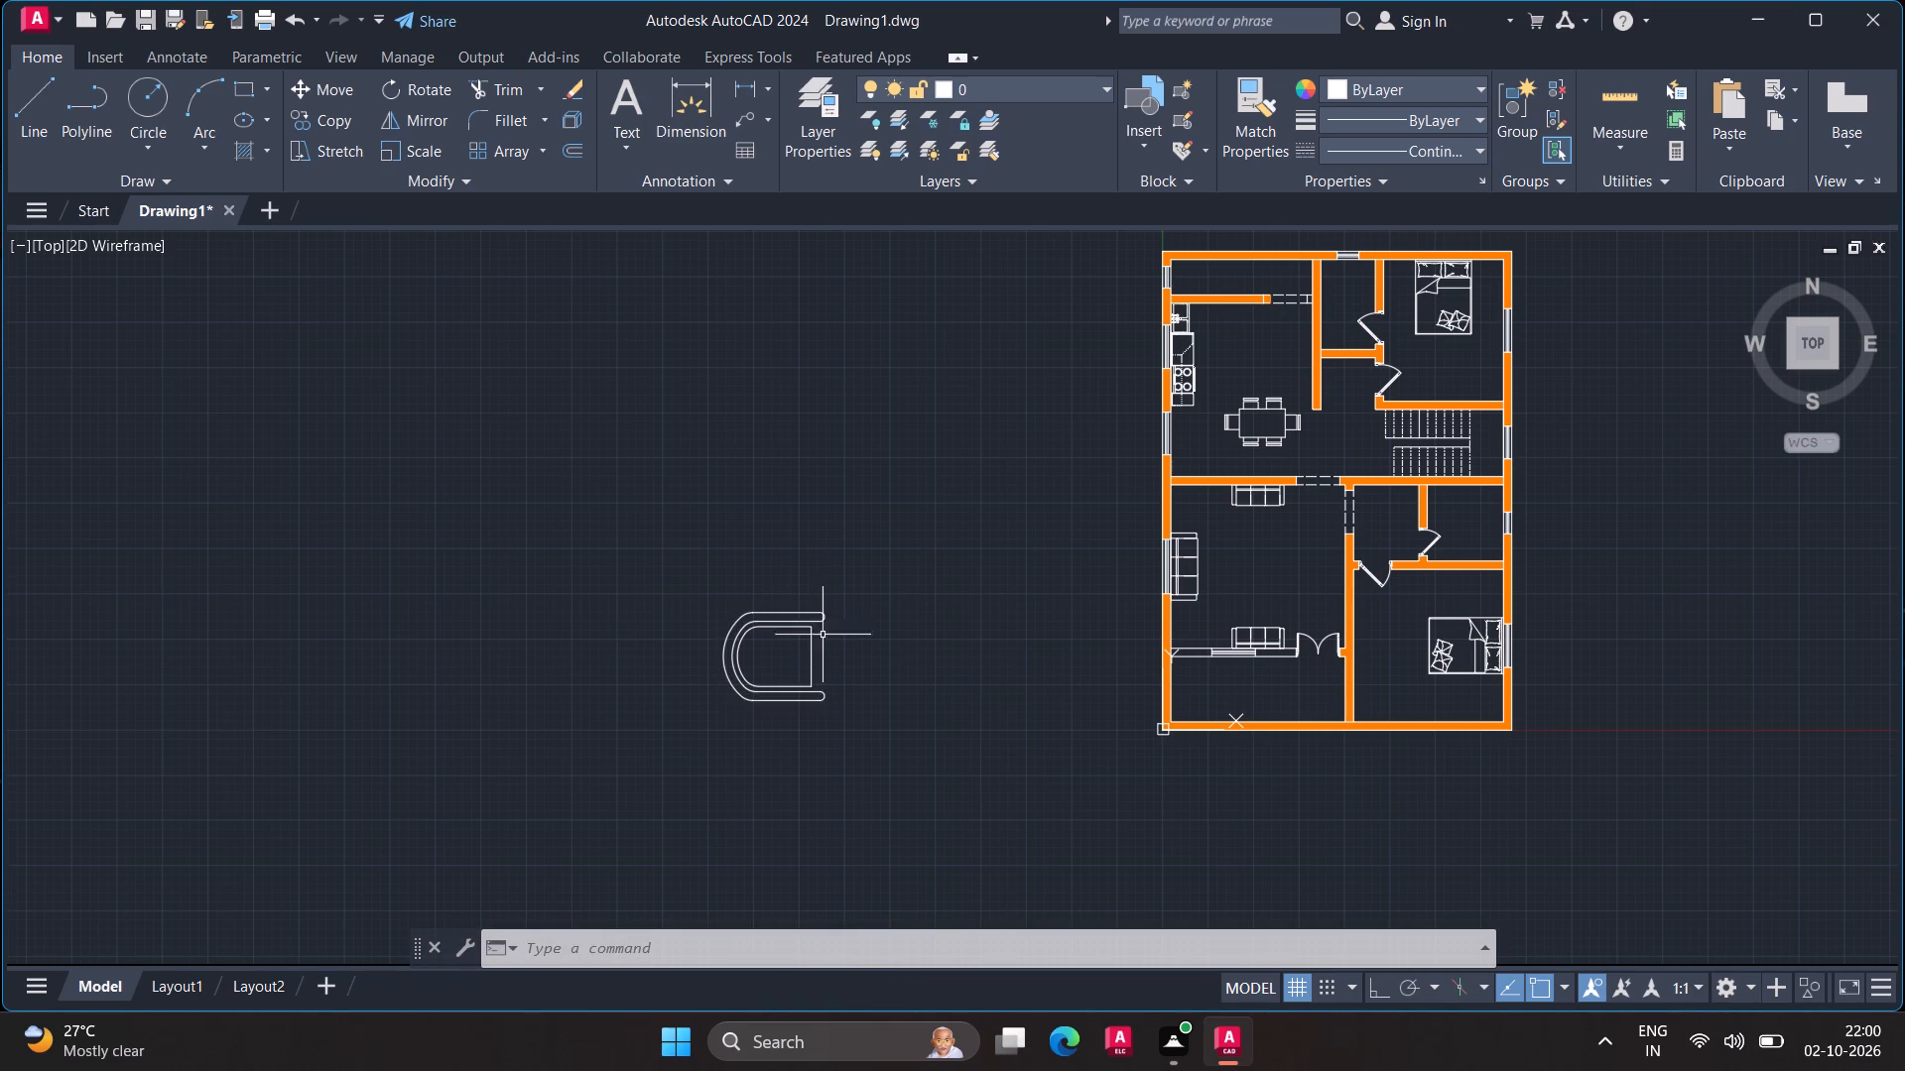
Erase the chair's outer backrest and armrest outline, leaving only the inner seat outline.
scroll(824, 677, "up", 3)
middle_click_drag(838, 715, 945, 773)
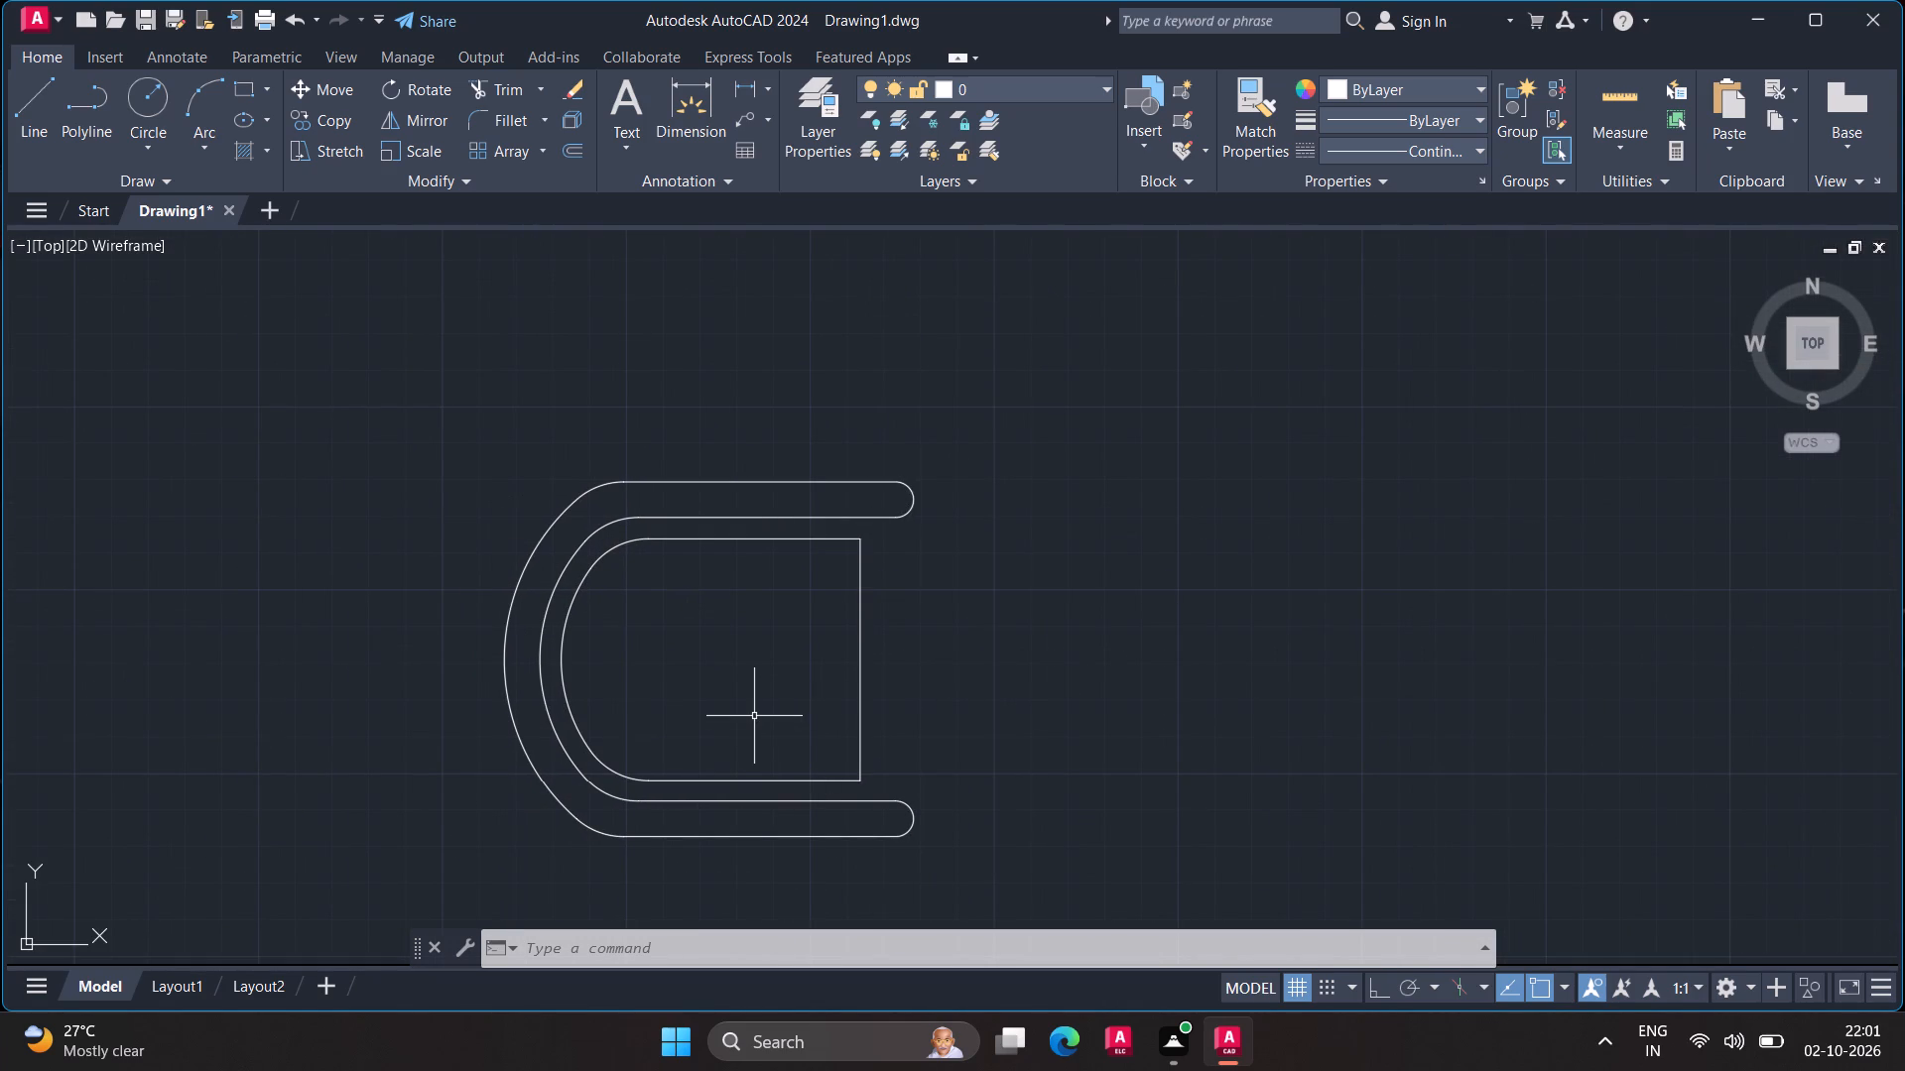
left_click(818, 519)
right_click(818, 519)
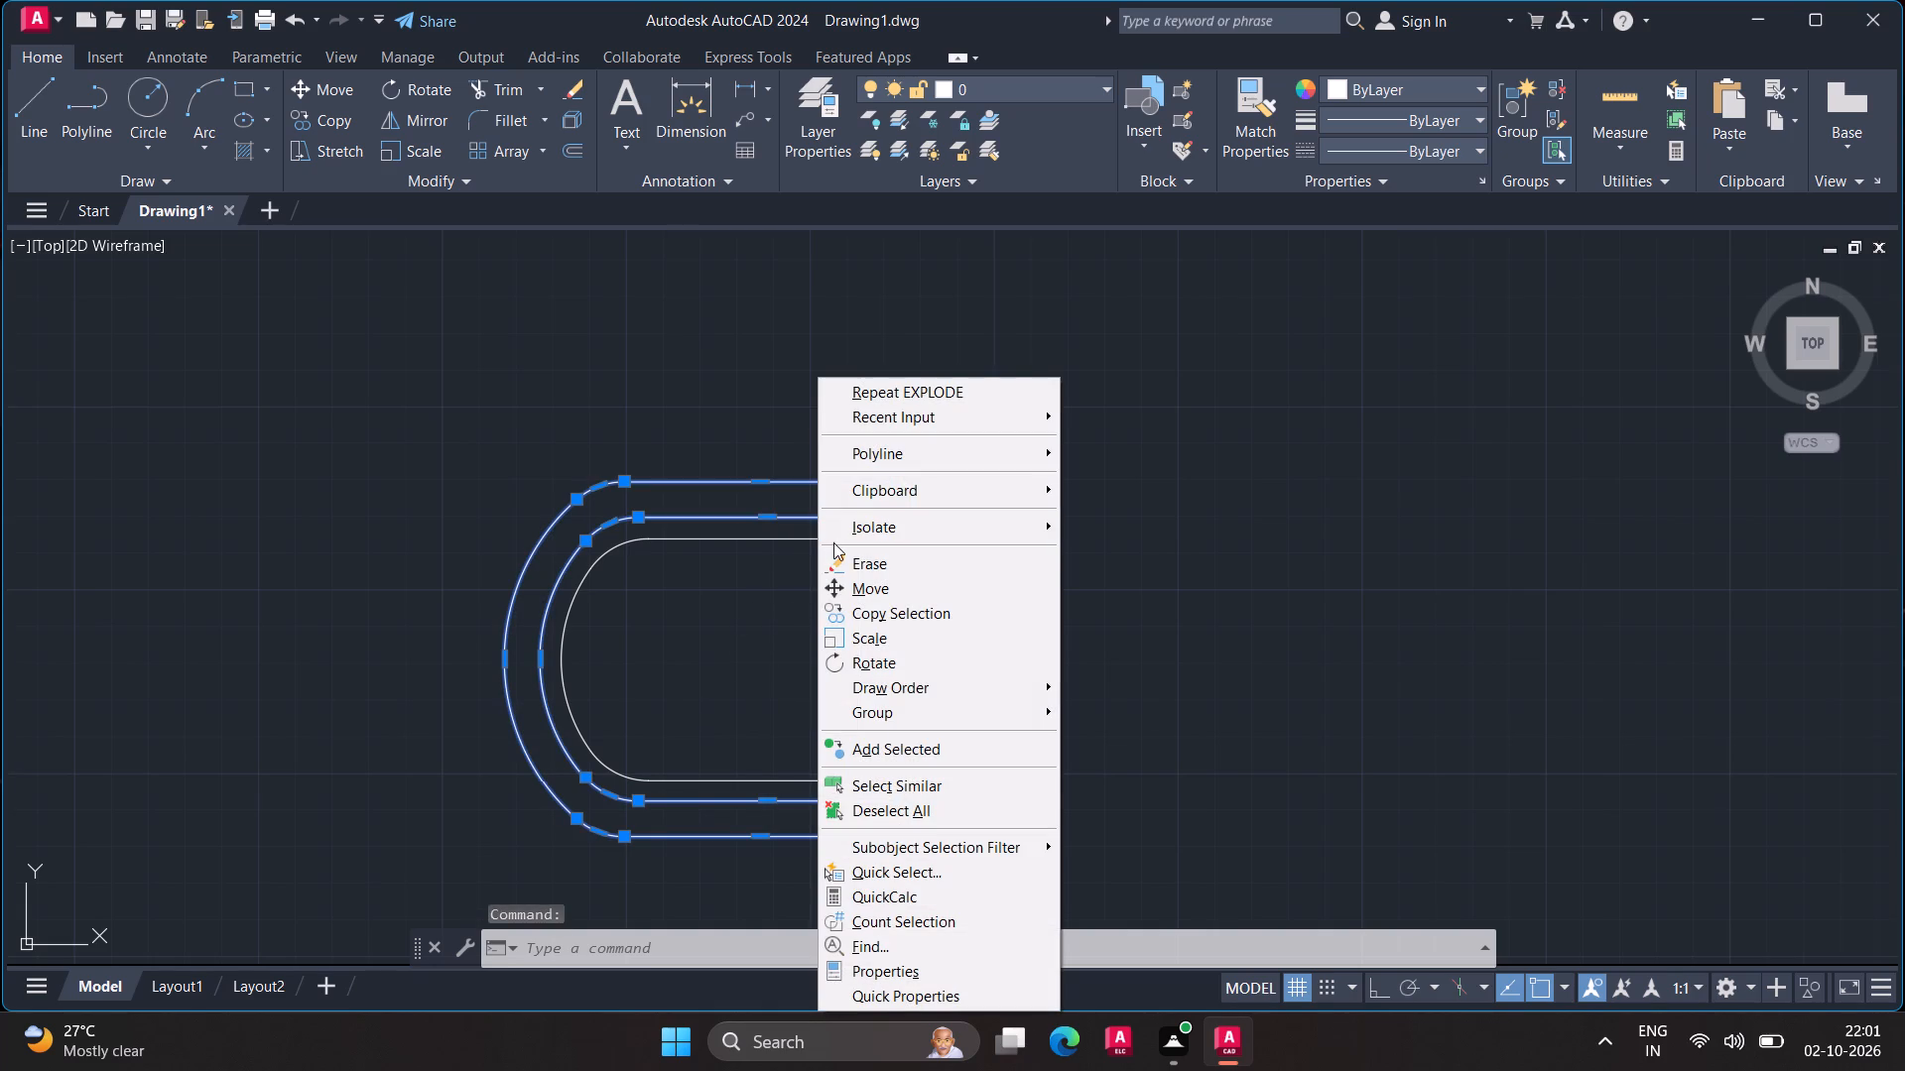
left_click(837, 555)
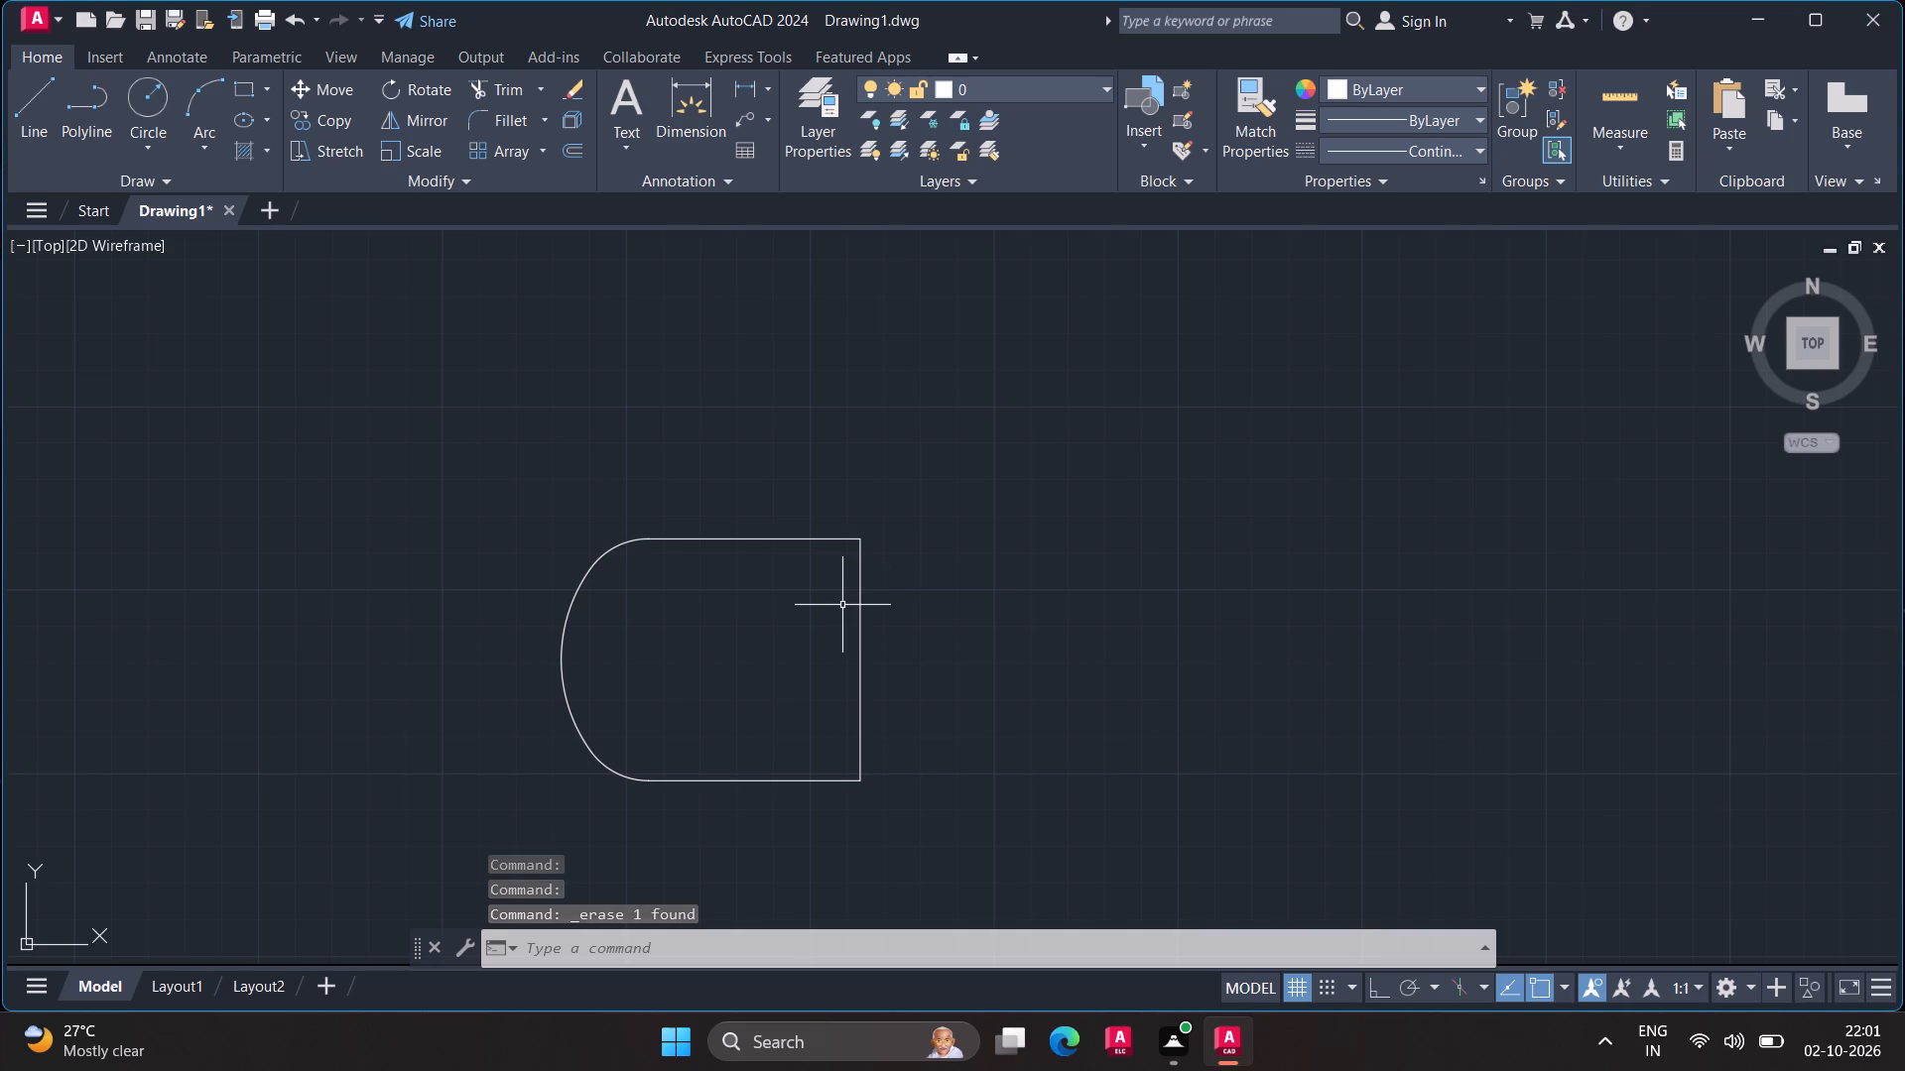
Mirror the seat outline across its straight vertical edge with Ortho on, keeping the source object.
left_click(860, 668)
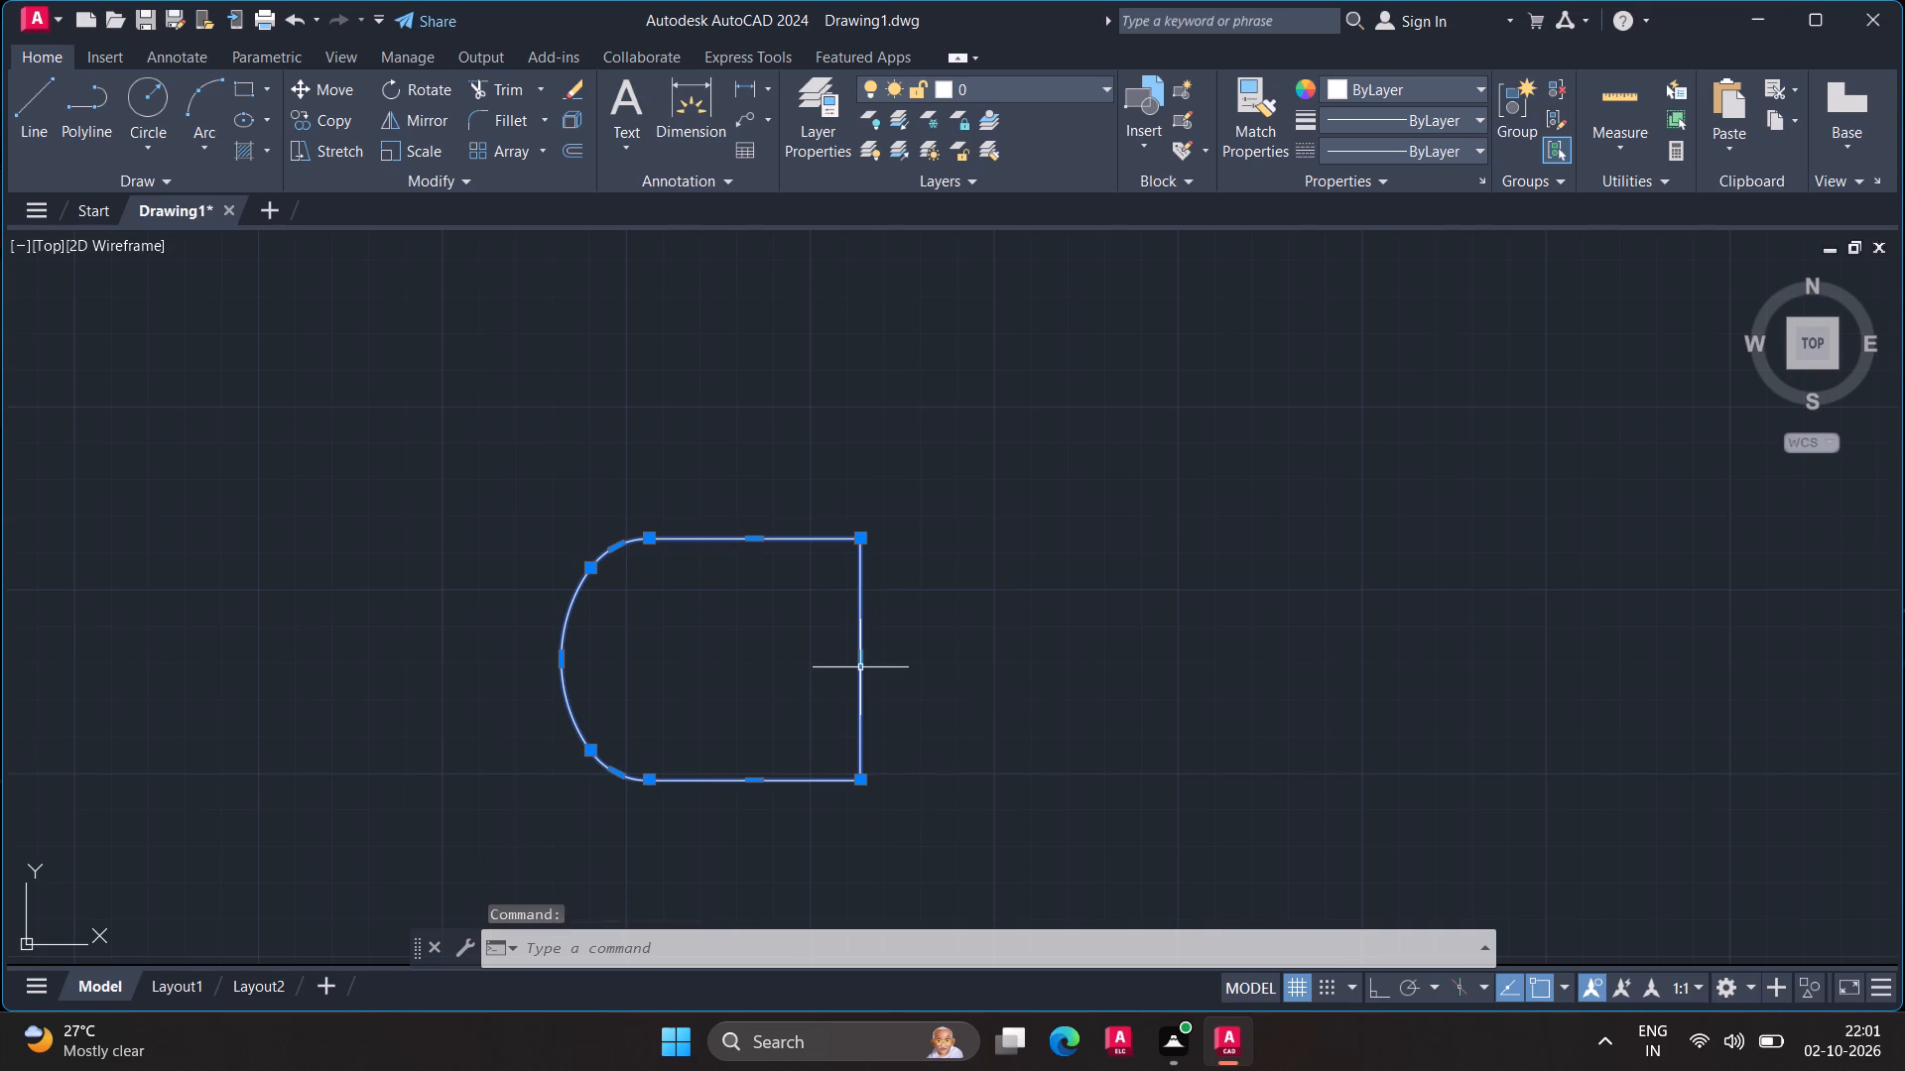
type("mi")
key("Return")
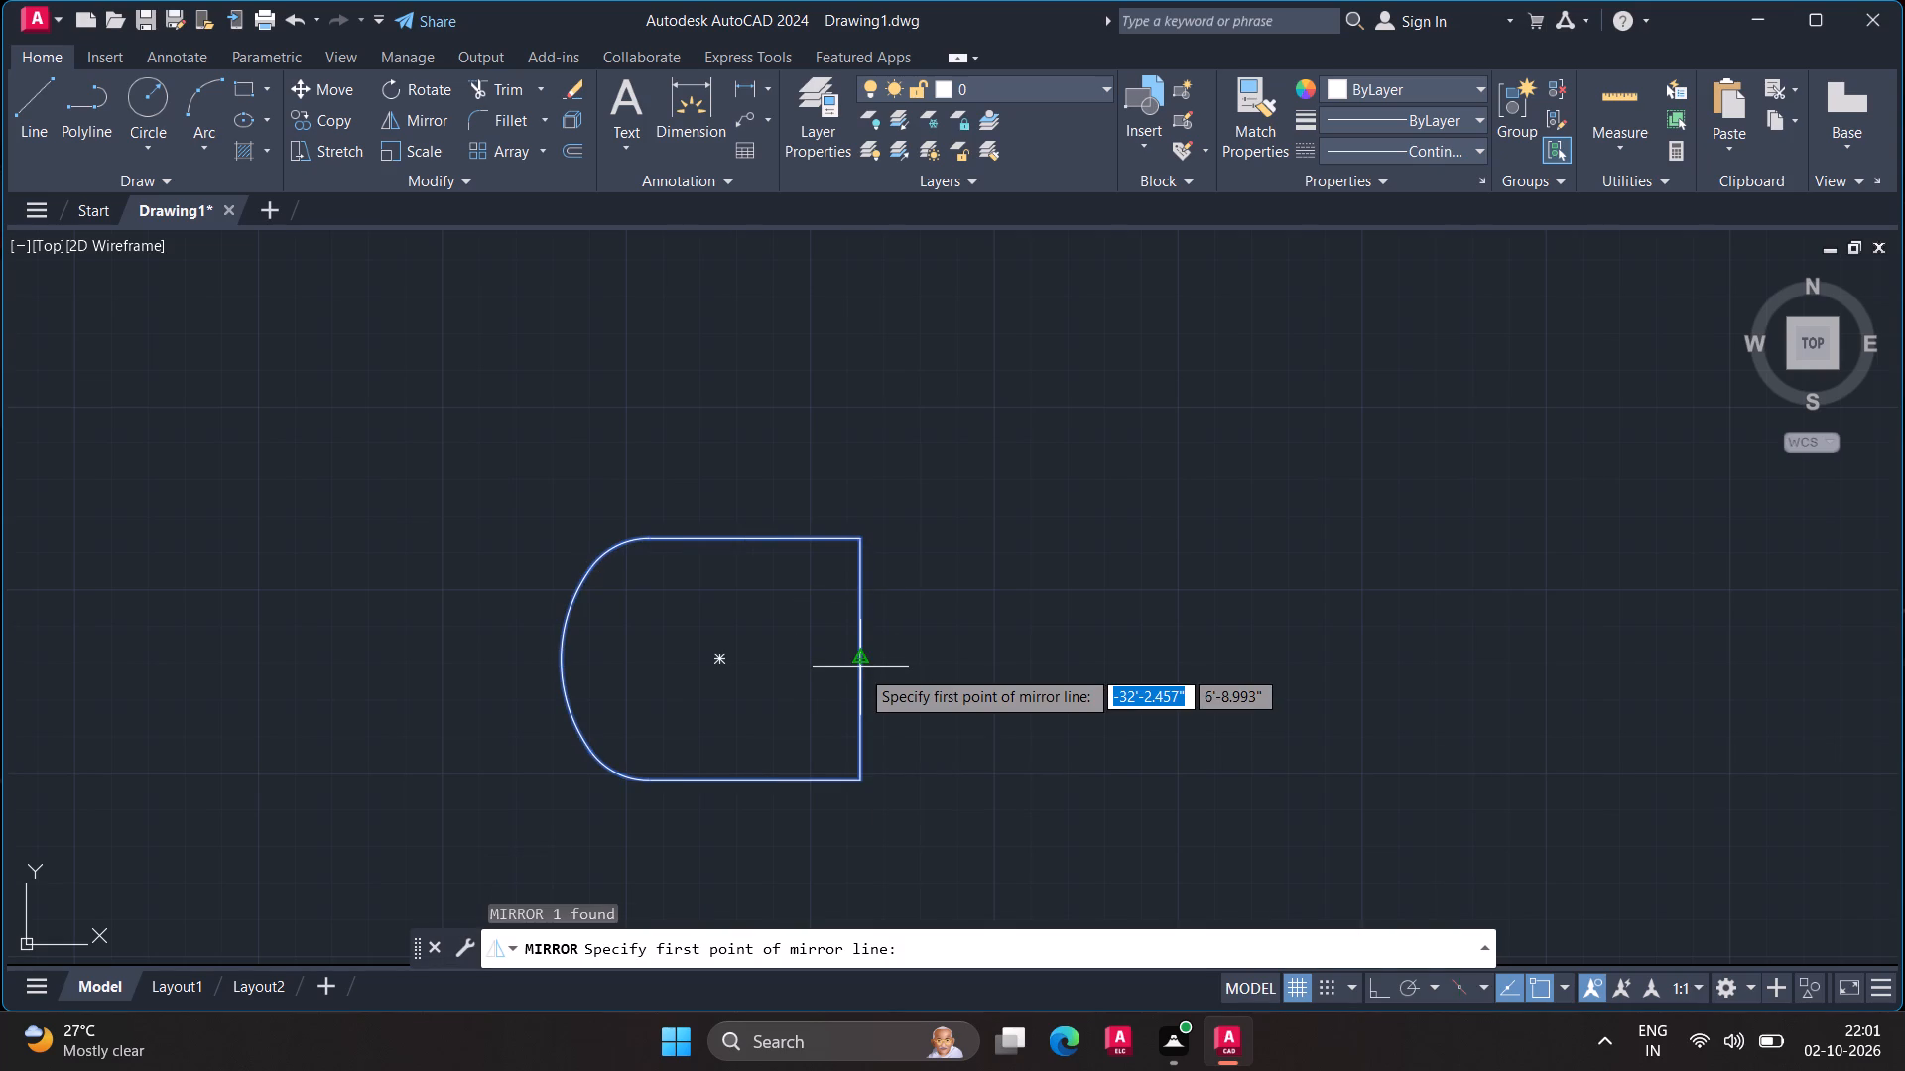
left_click(860, 668)
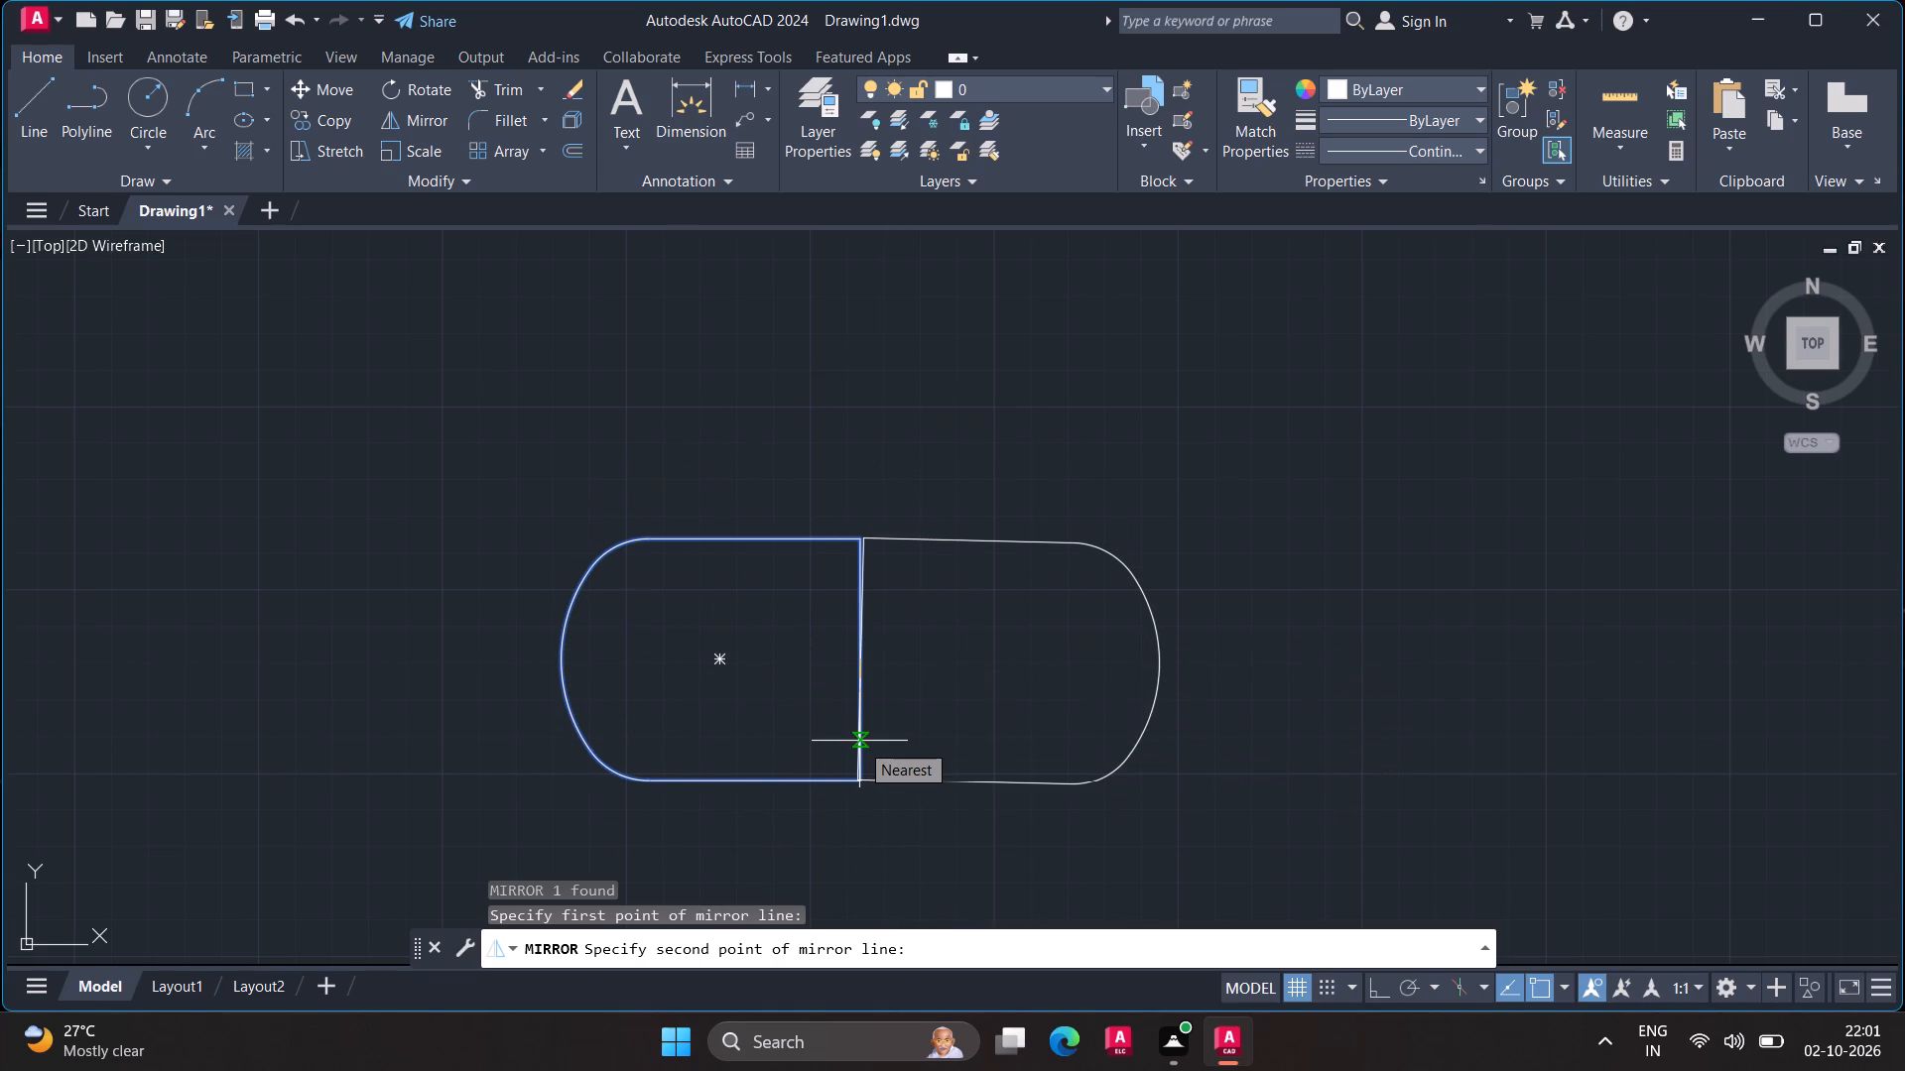
key("F8")
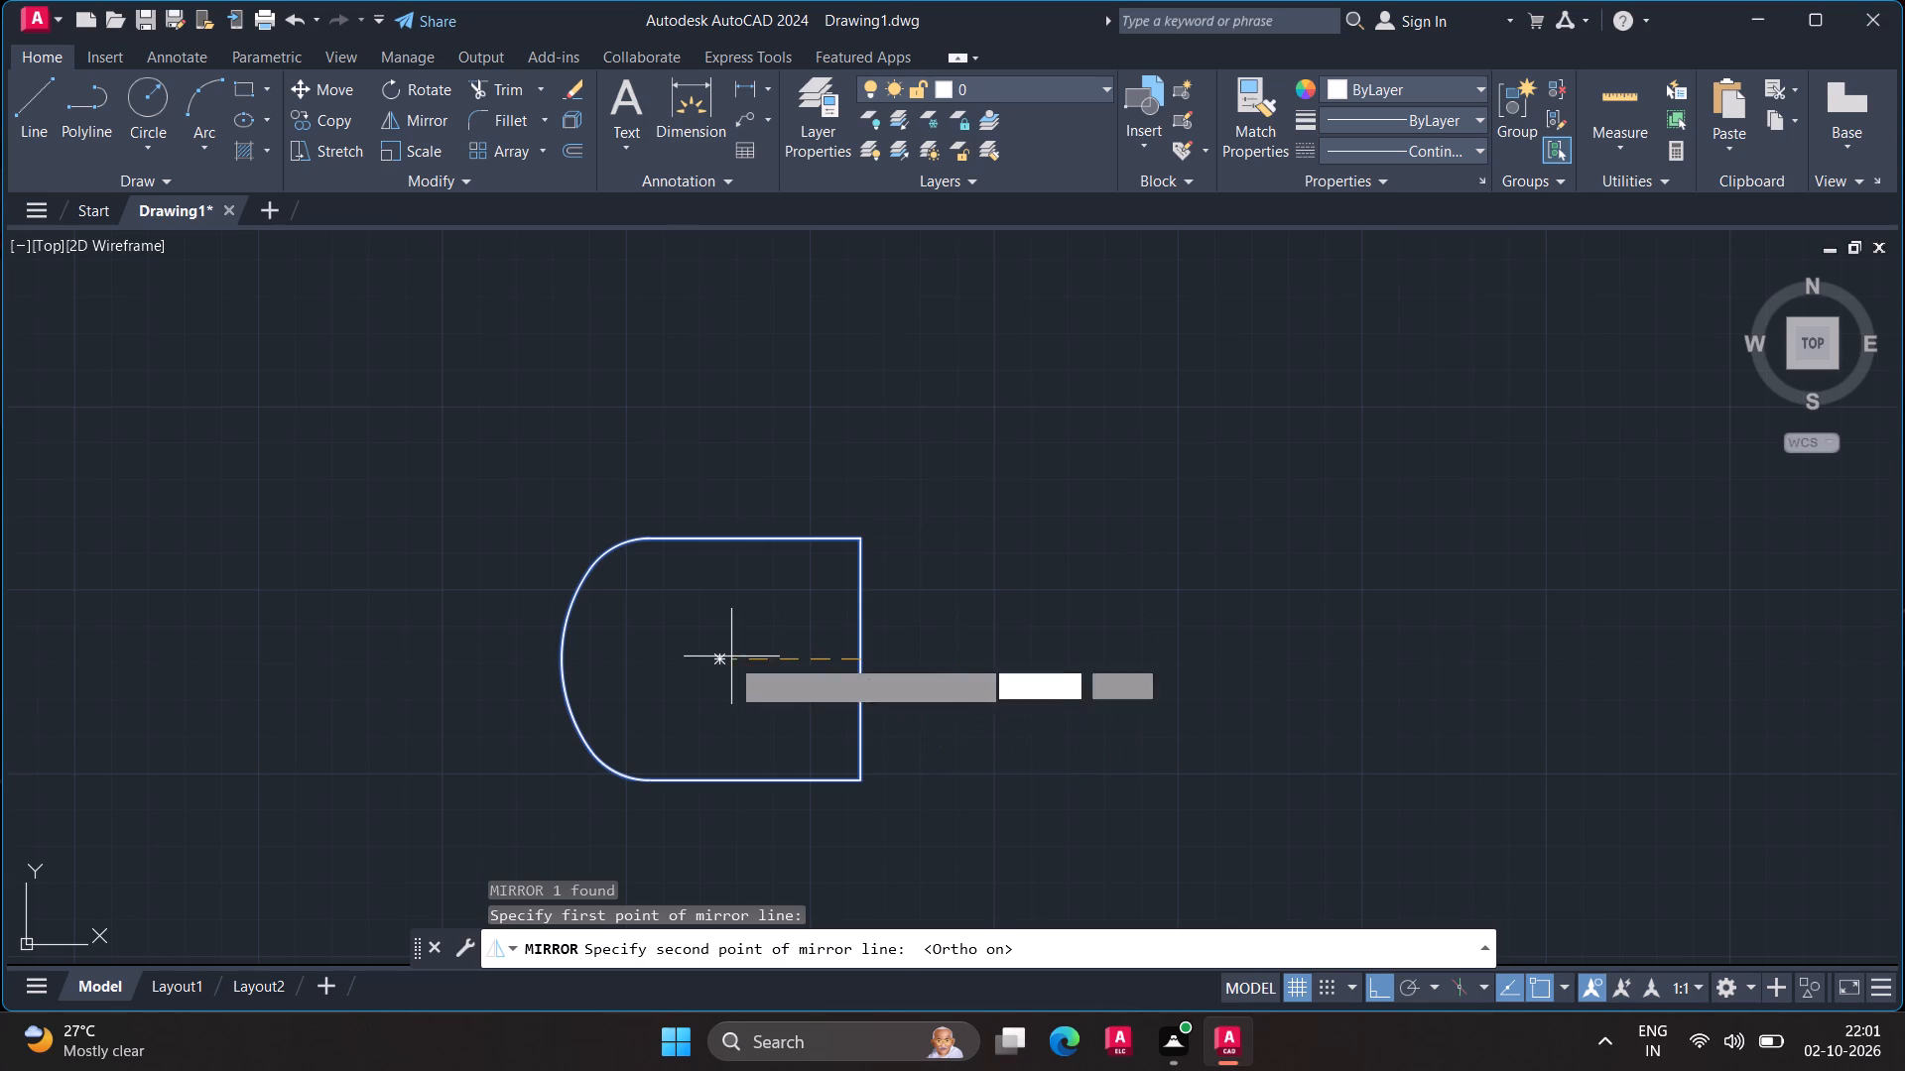
left_click(880, 781)
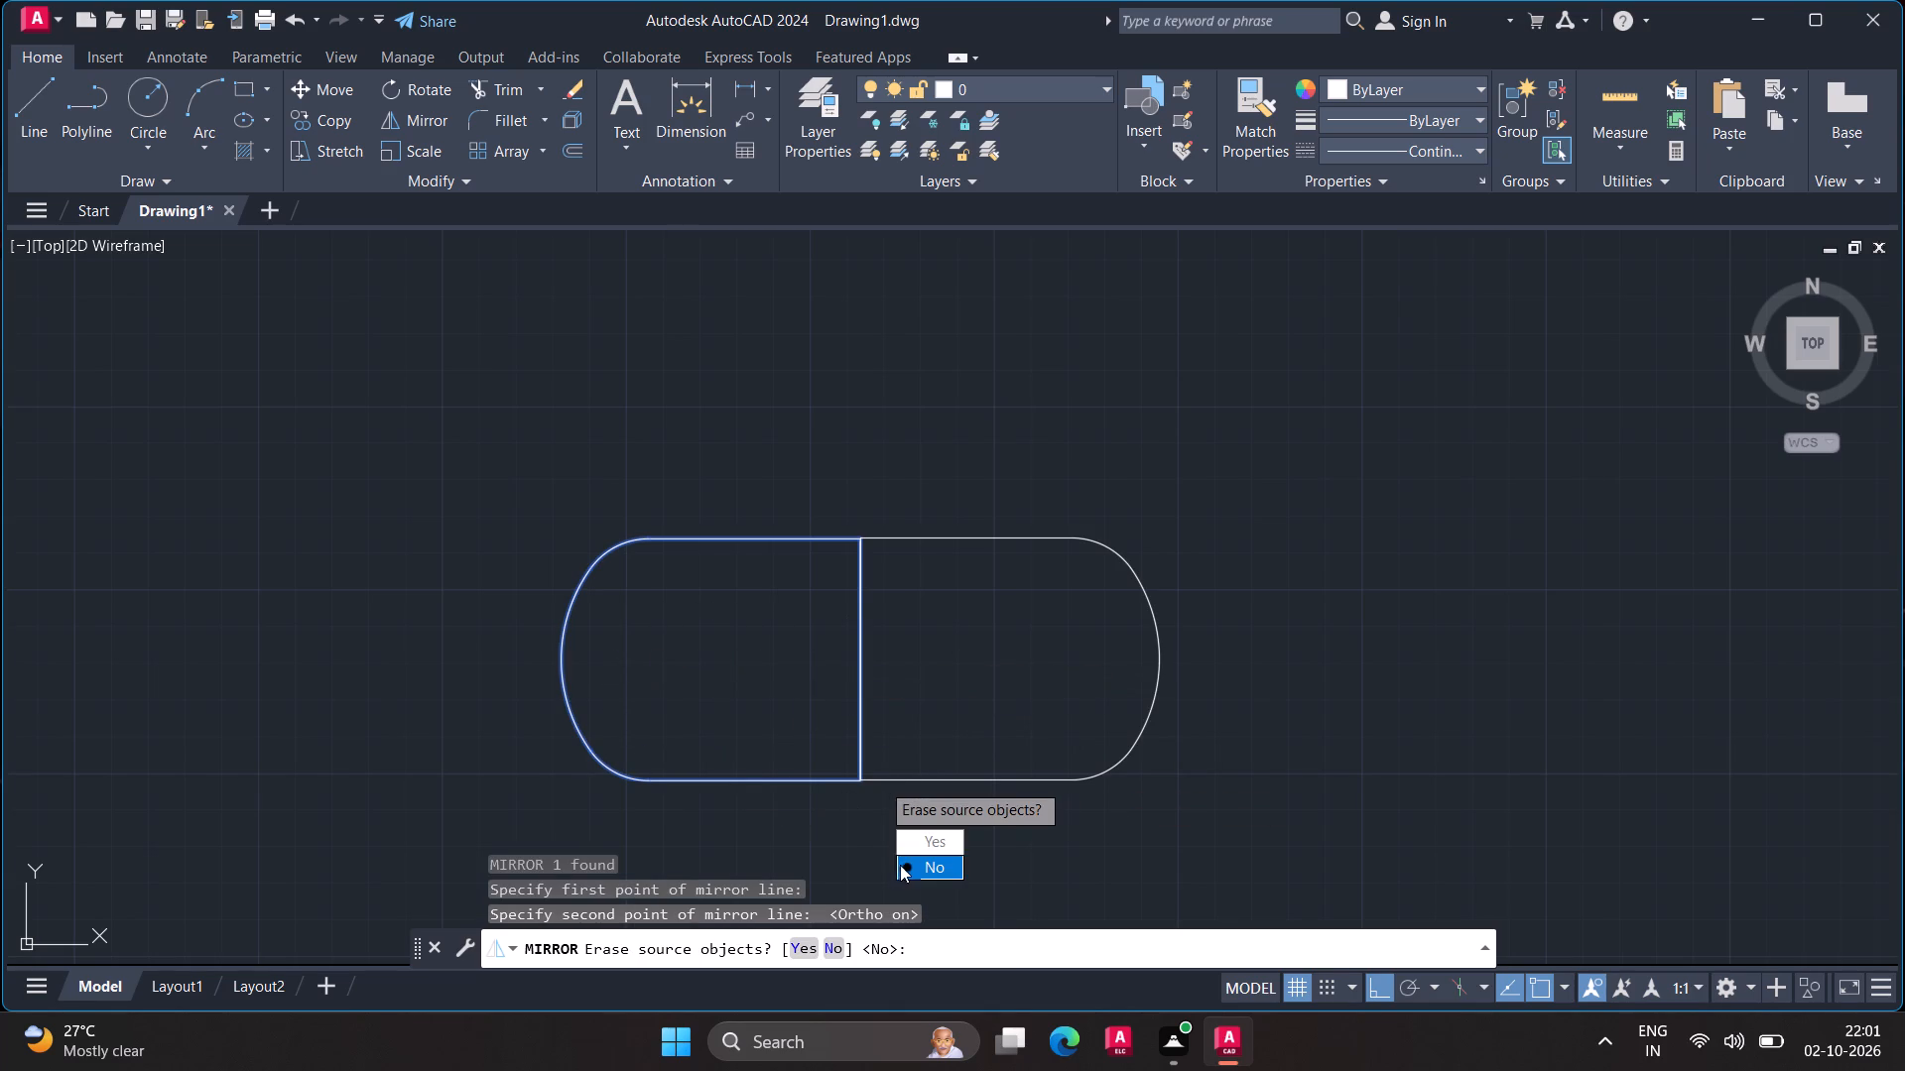
left_click_drag(901, 865, 880, 781)
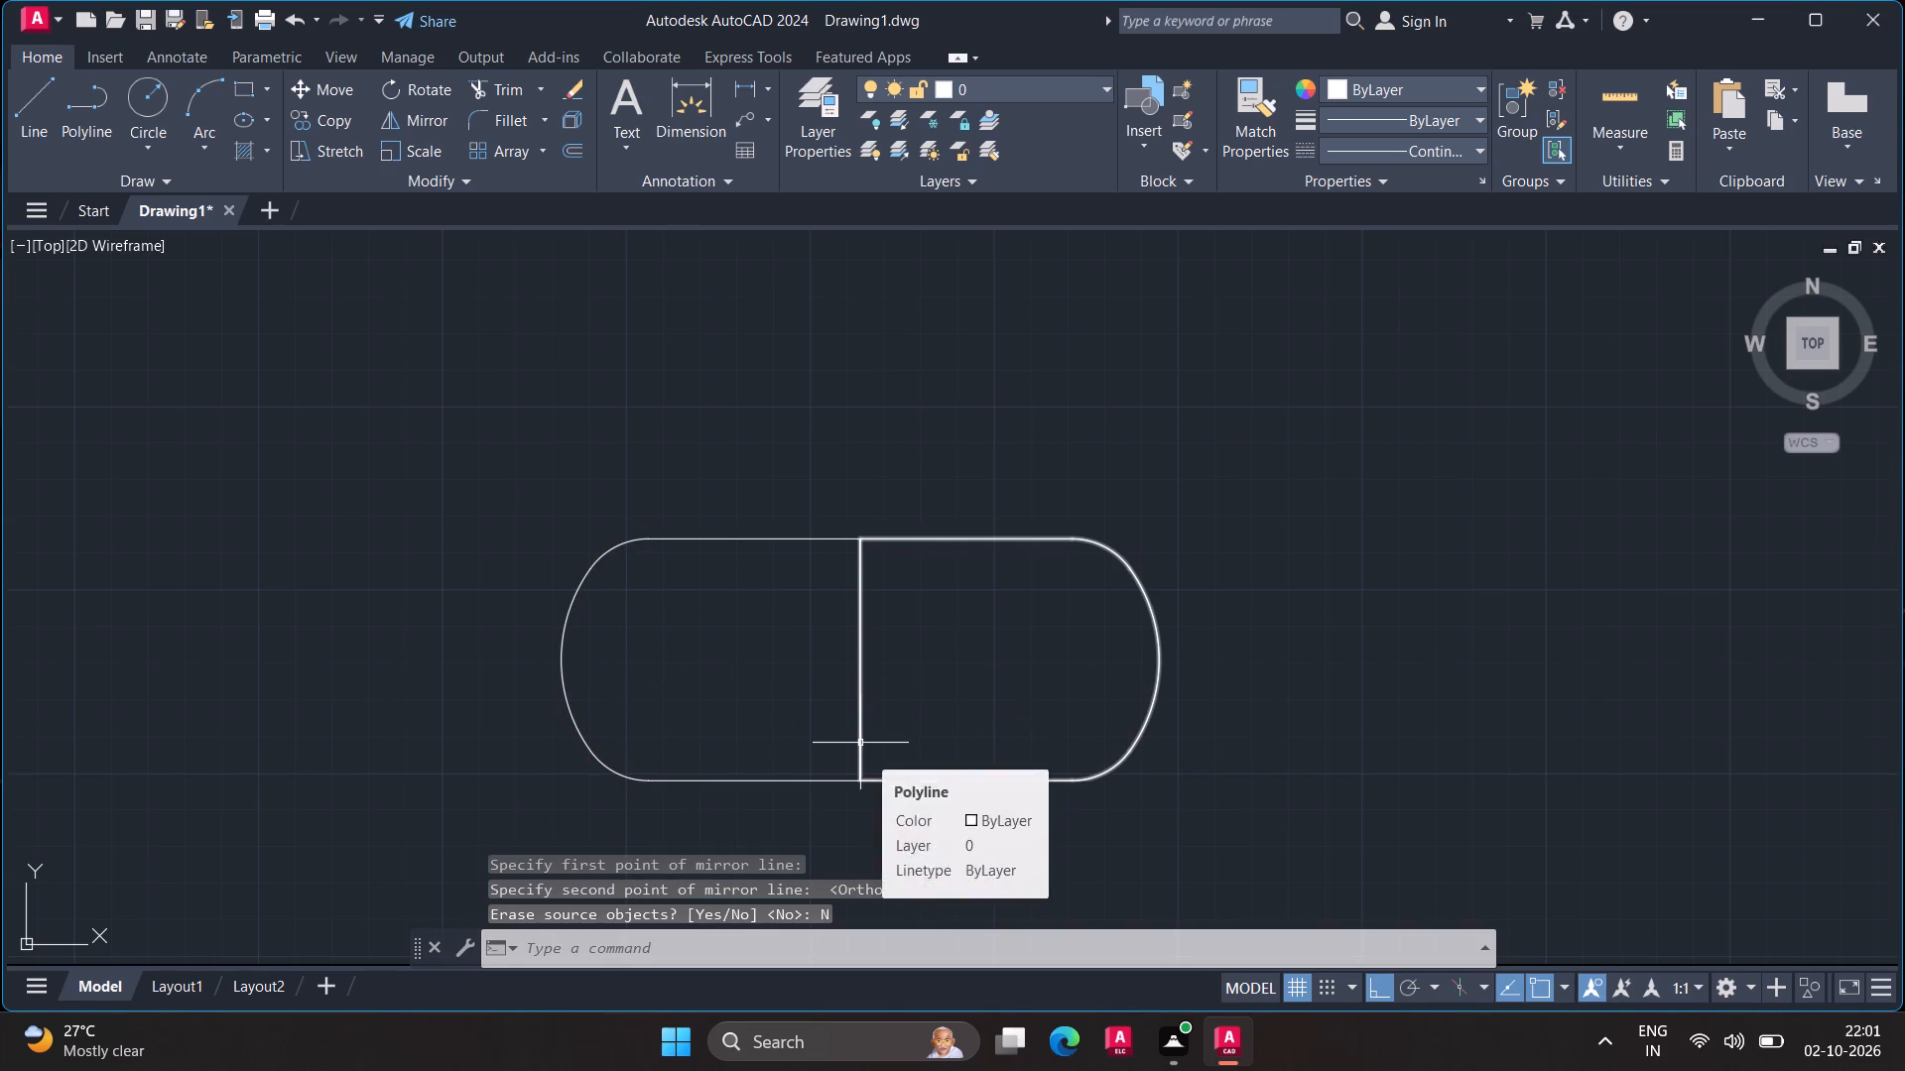
Move the mirrored half horizontally over the original, from its curved end's midpoint to its own geometric center.
left_click(1160, 640)
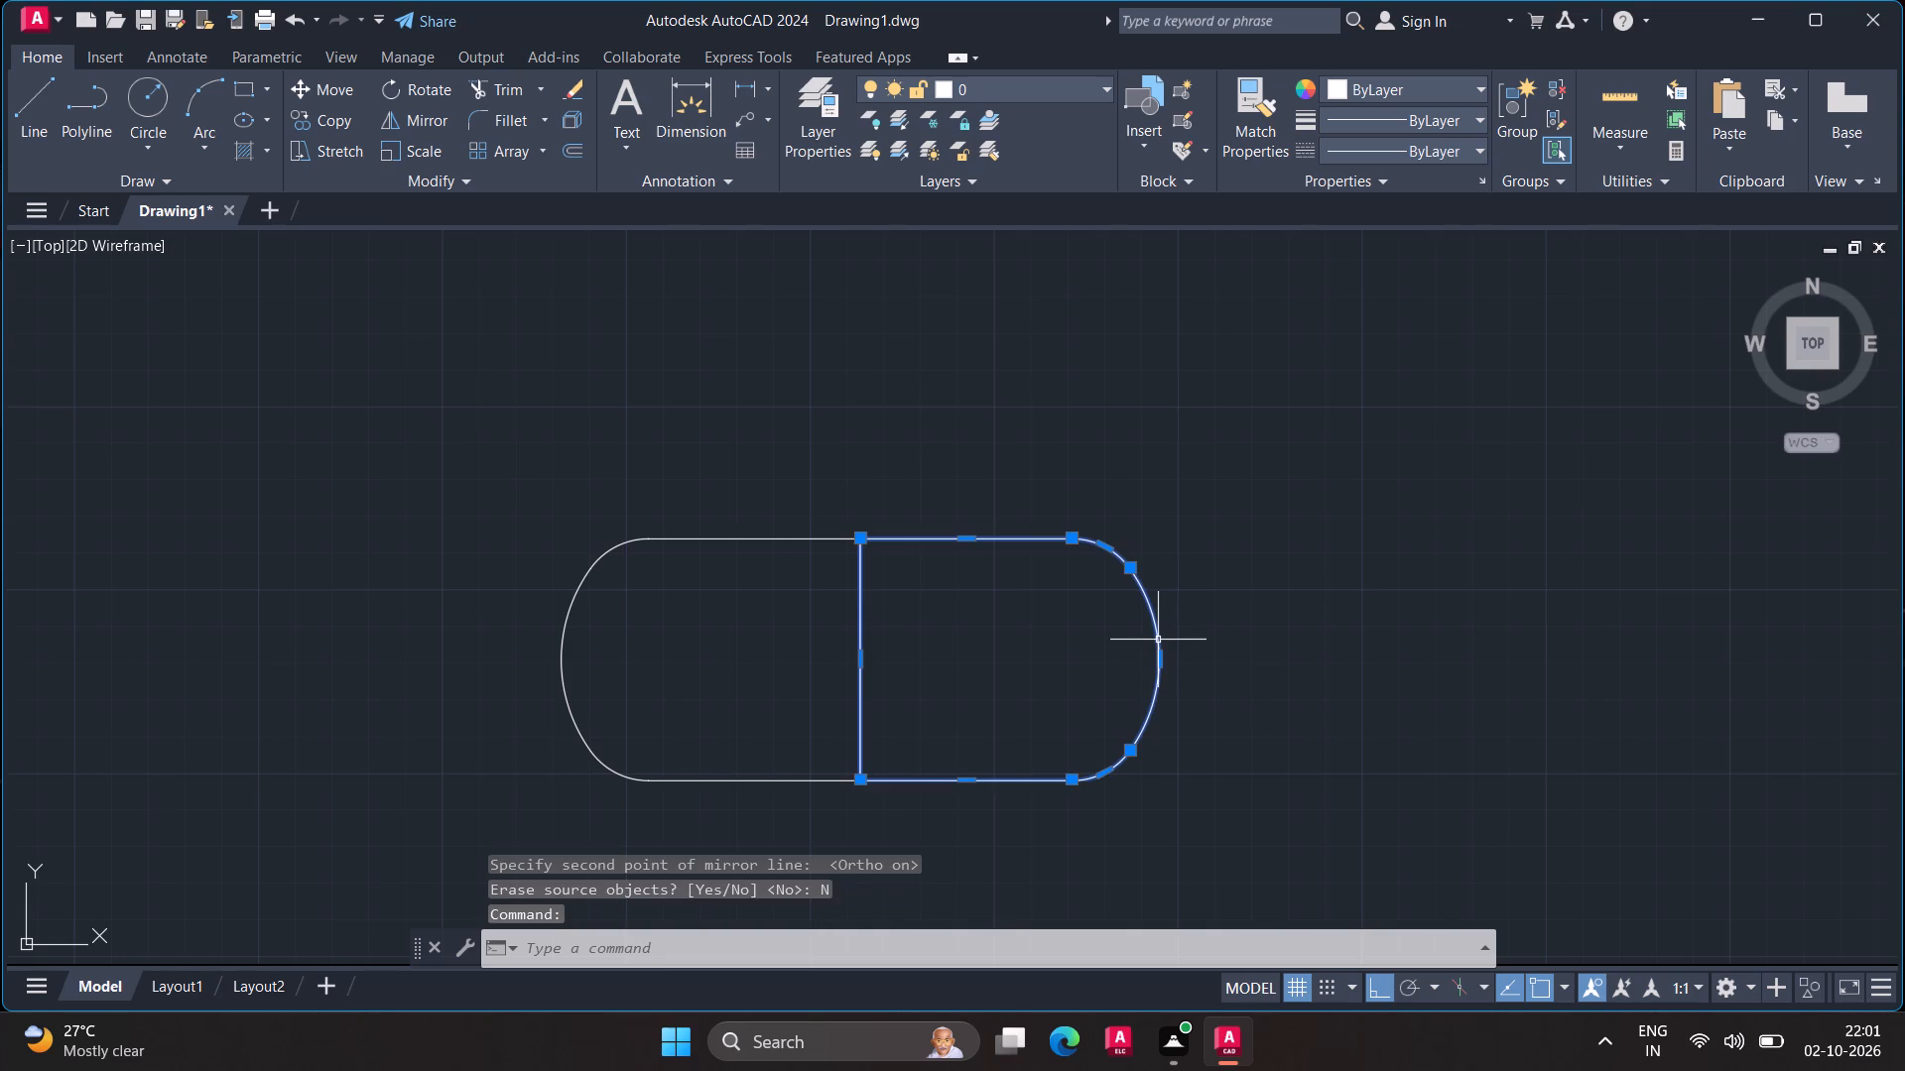
key("m")
key("Return")
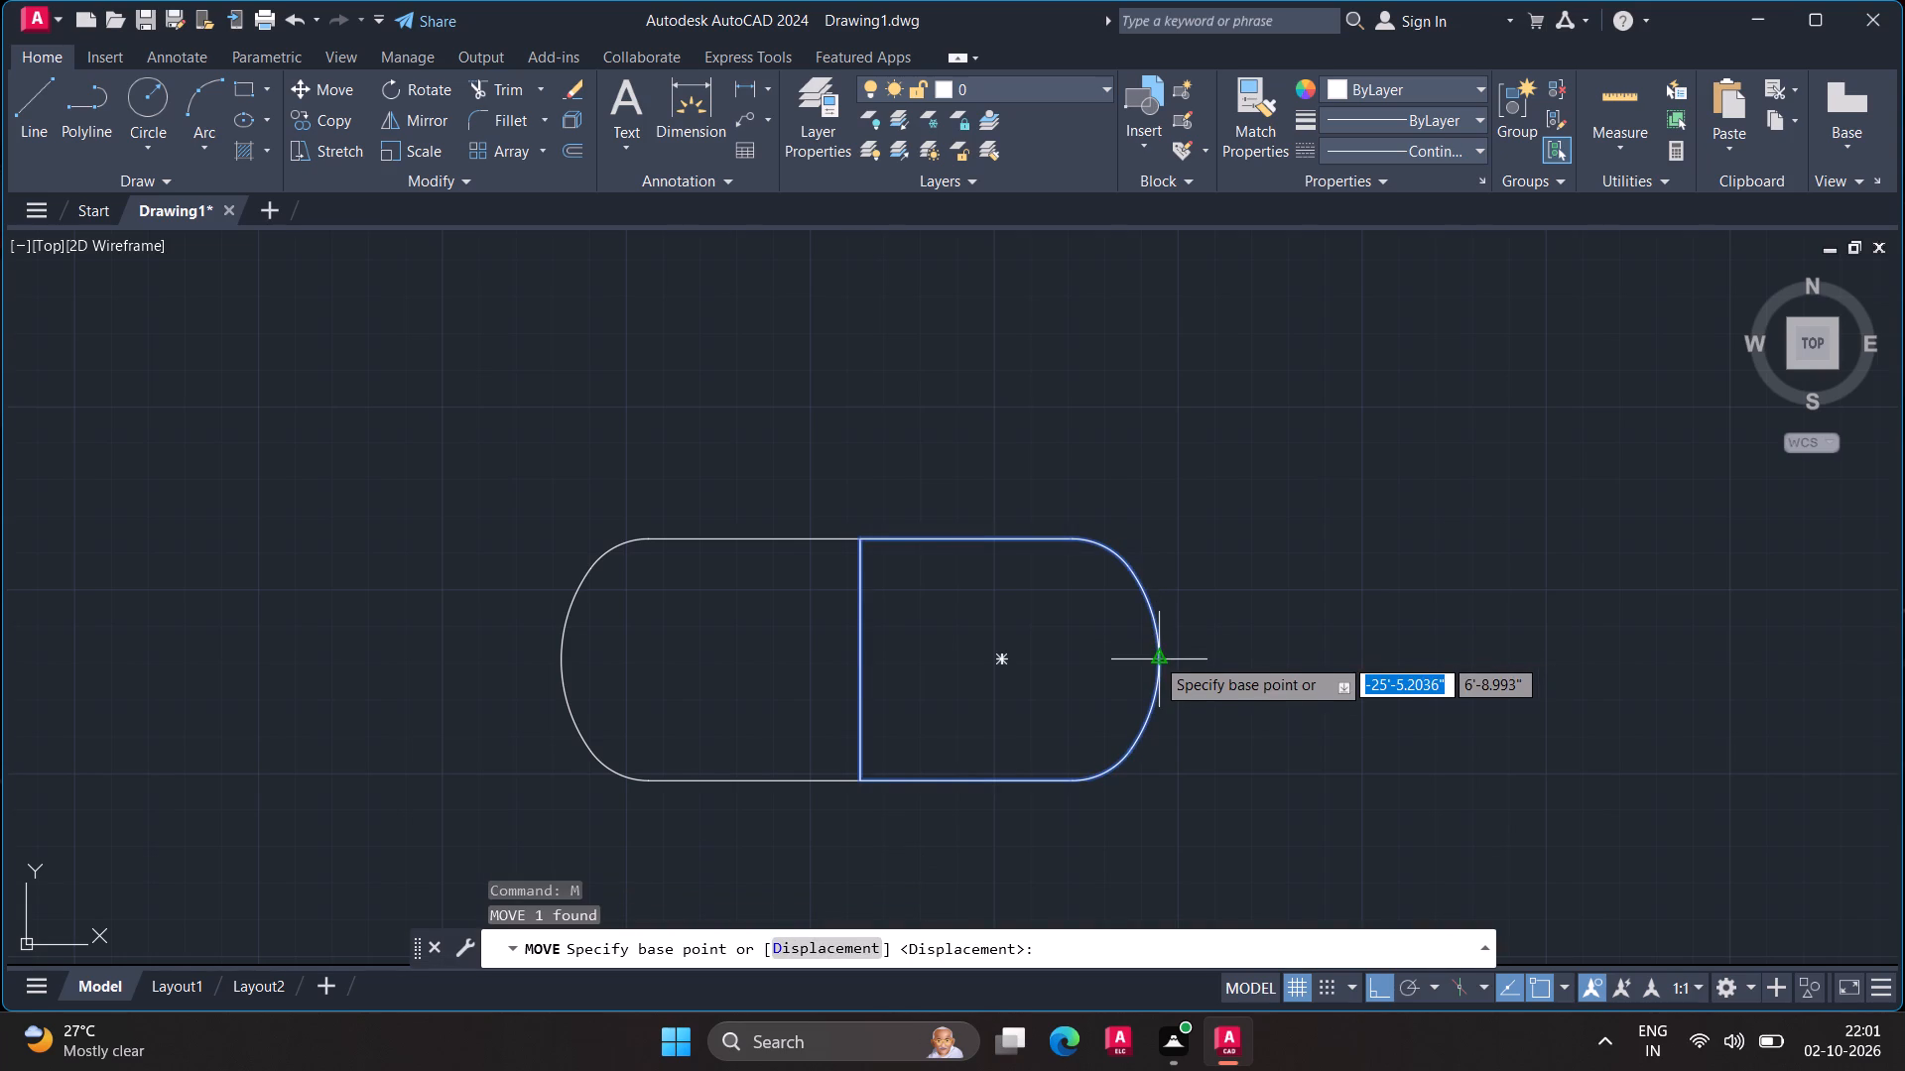
left_click(1154, 657)
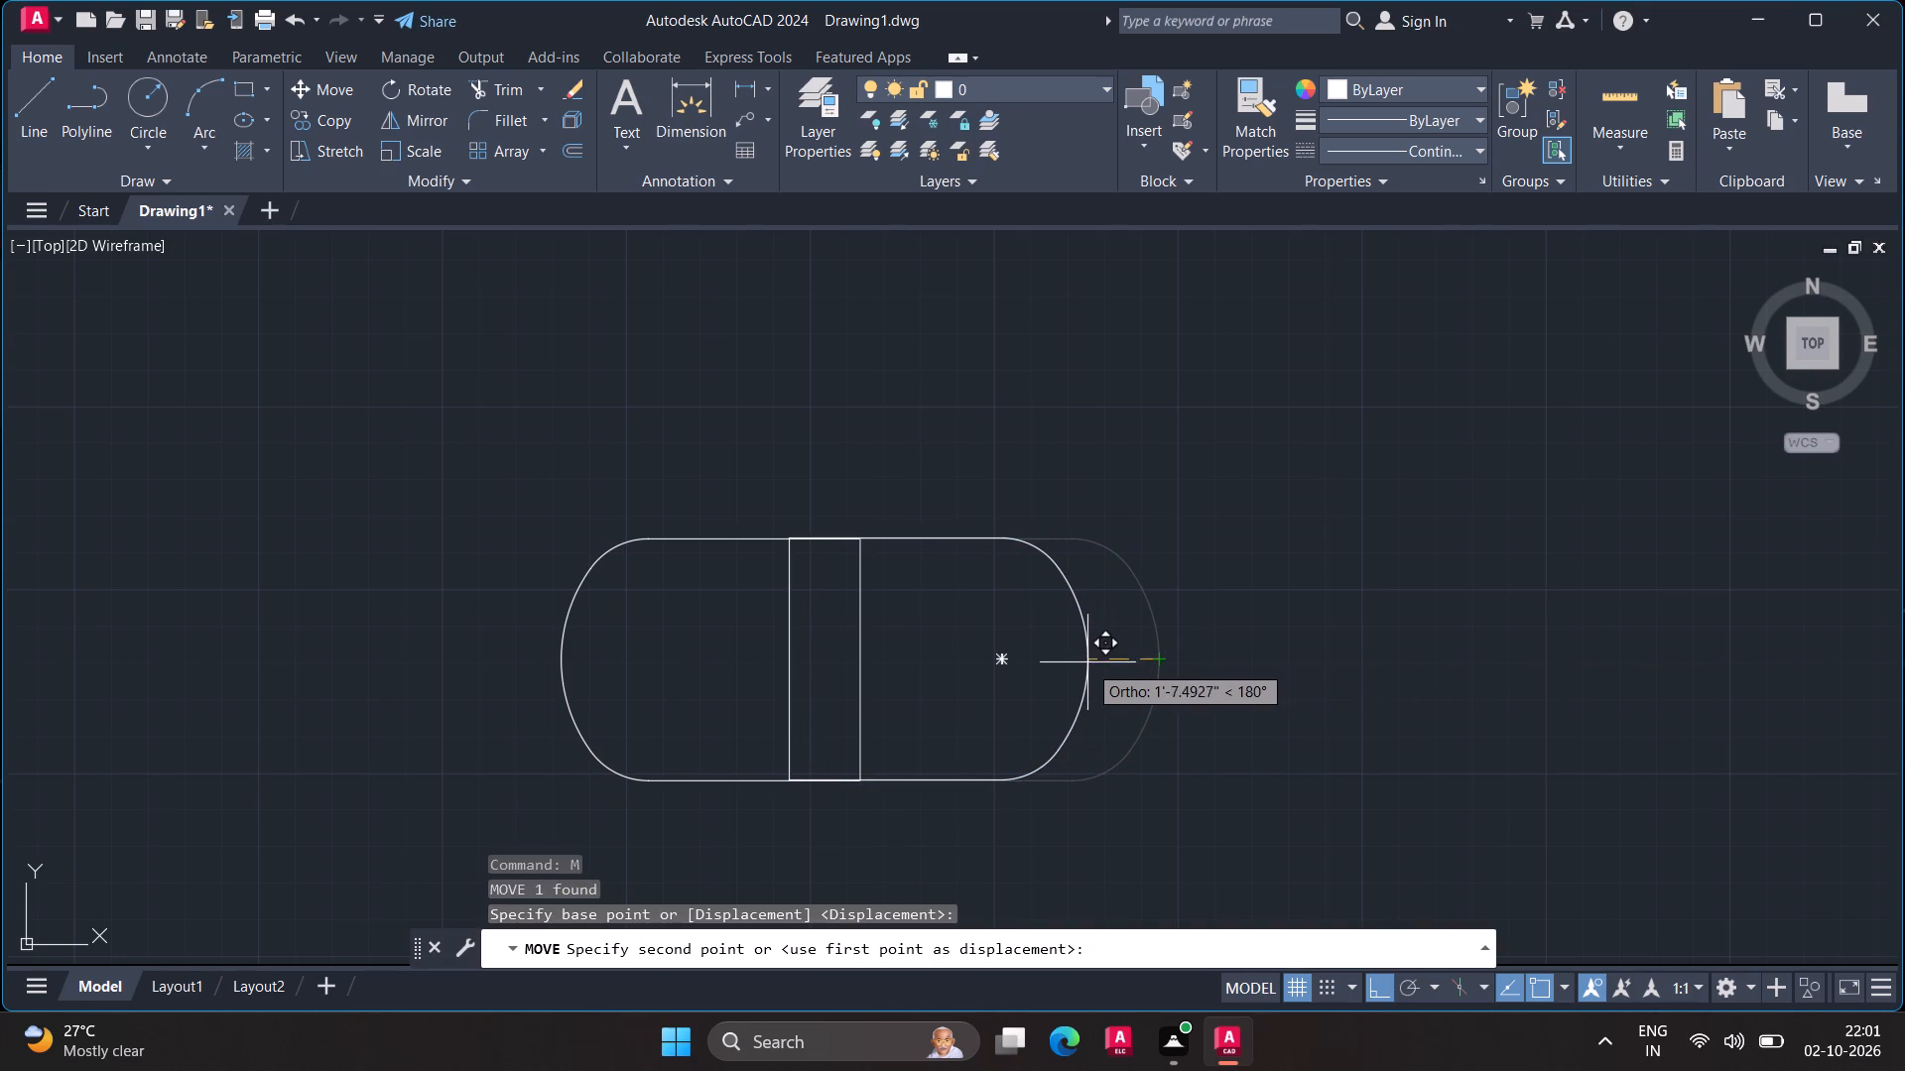
left_click(993, 671)
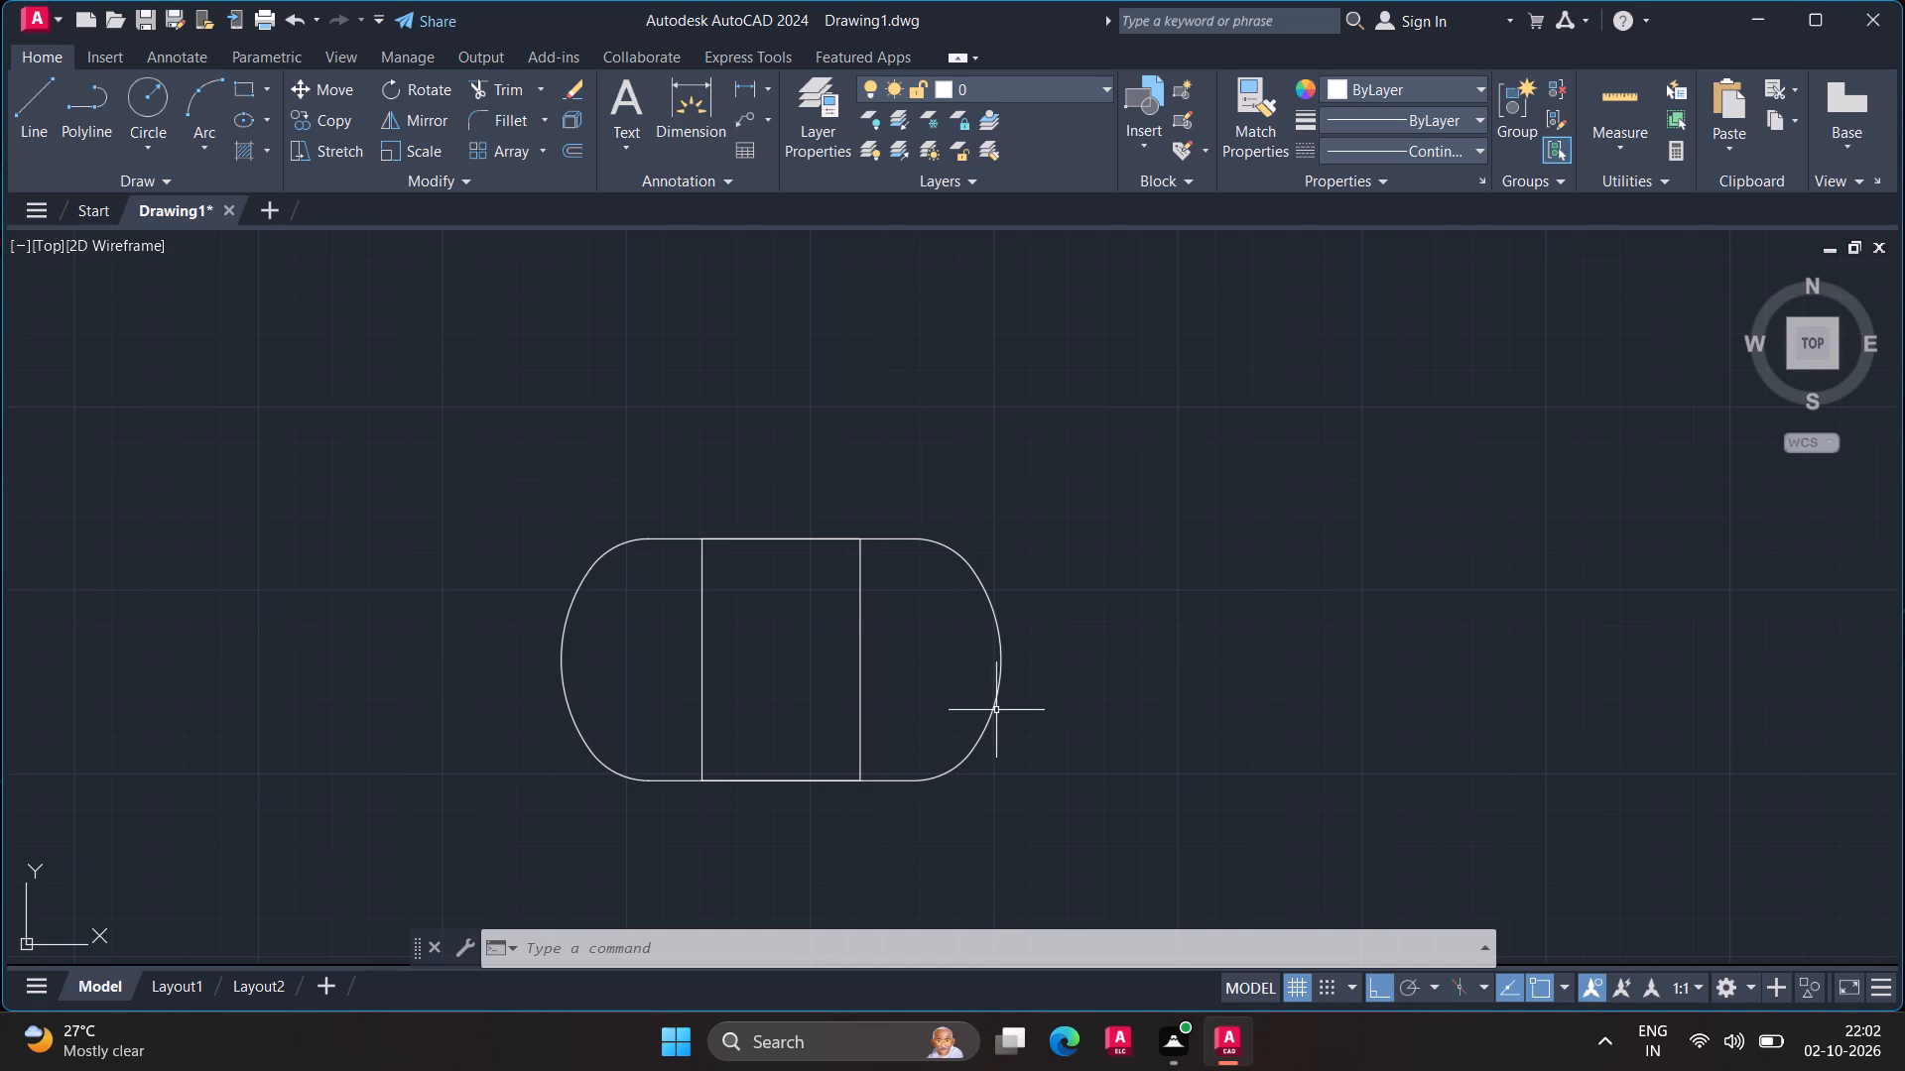
Trim away the two vertical lines inside the overlapping halves to leave one rounded oblong outline.
key("t")
key("r")
key("Return")
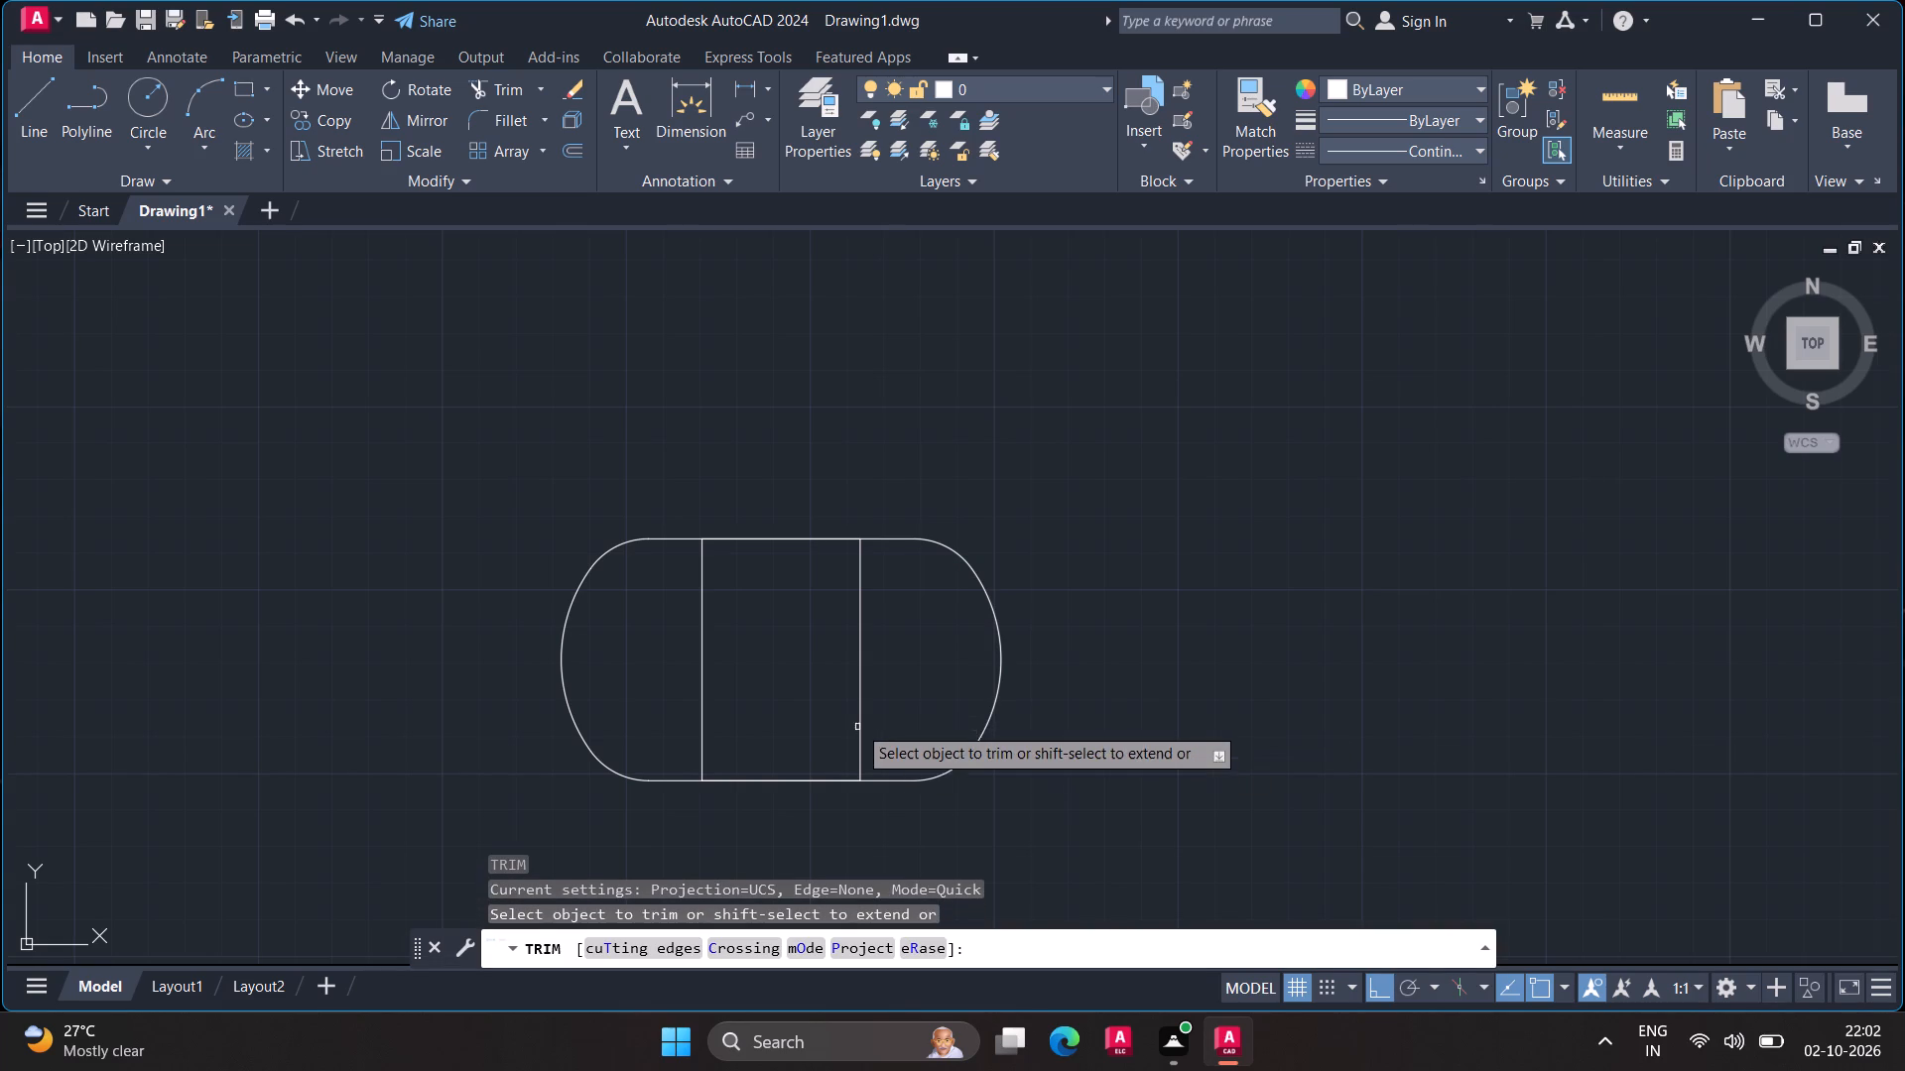
left_click(857, 676)
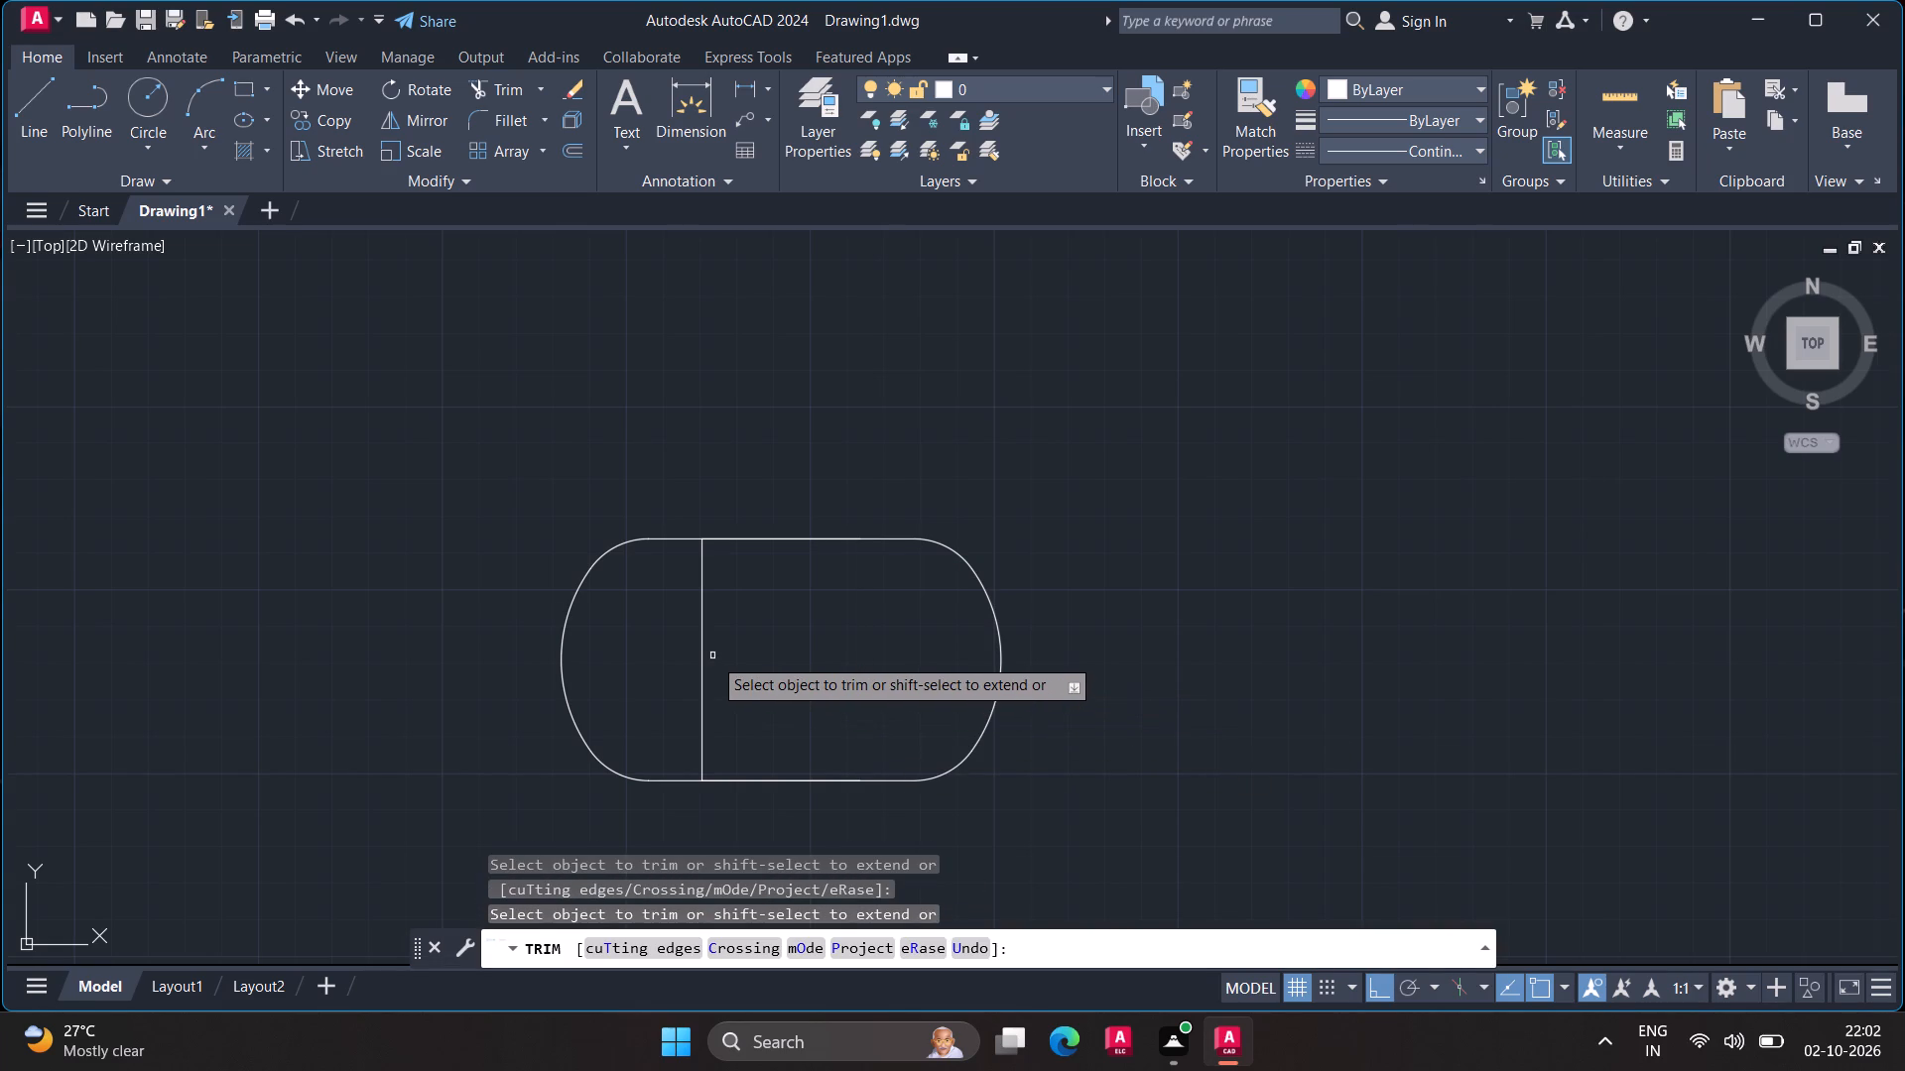
left_click(704, 656)
key("Escape")
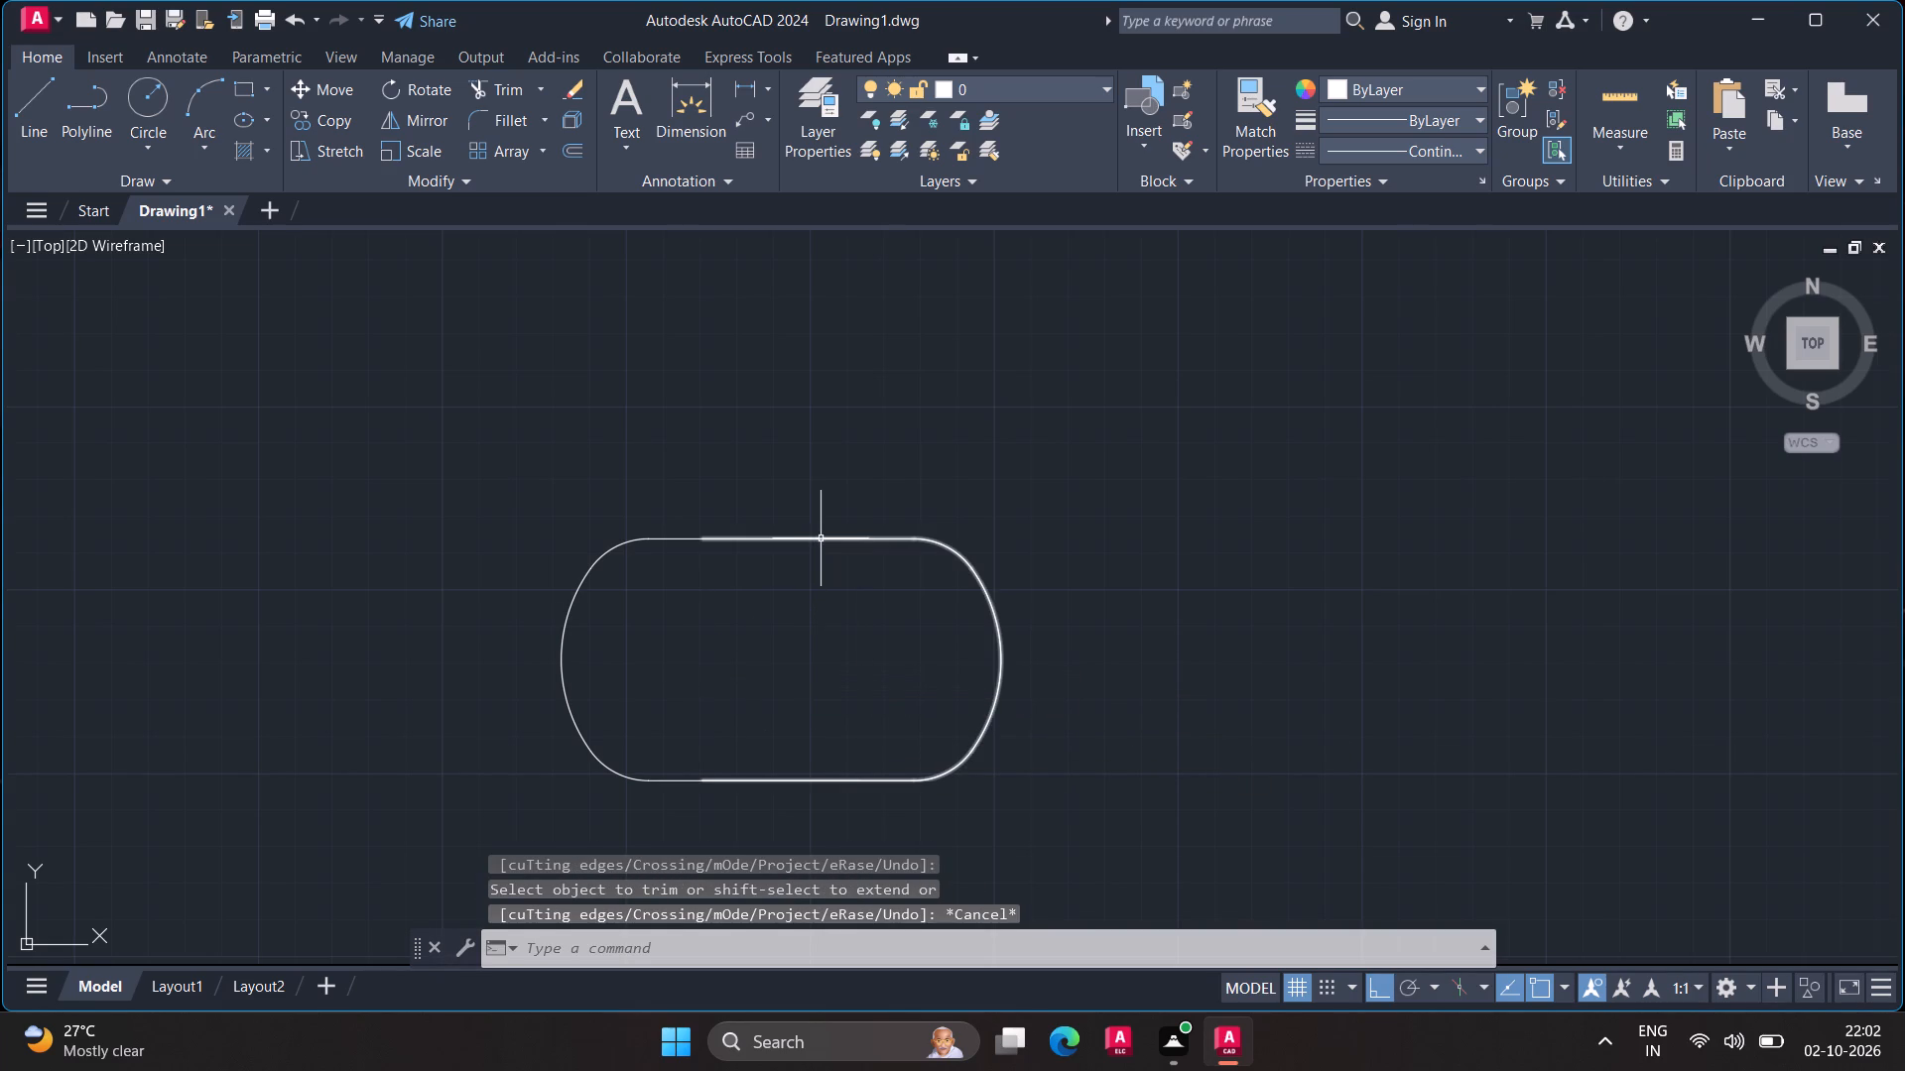
Group the two halves of the rounded oblong outline into one object.
left_click_drag(981, 511, 1072, 738)
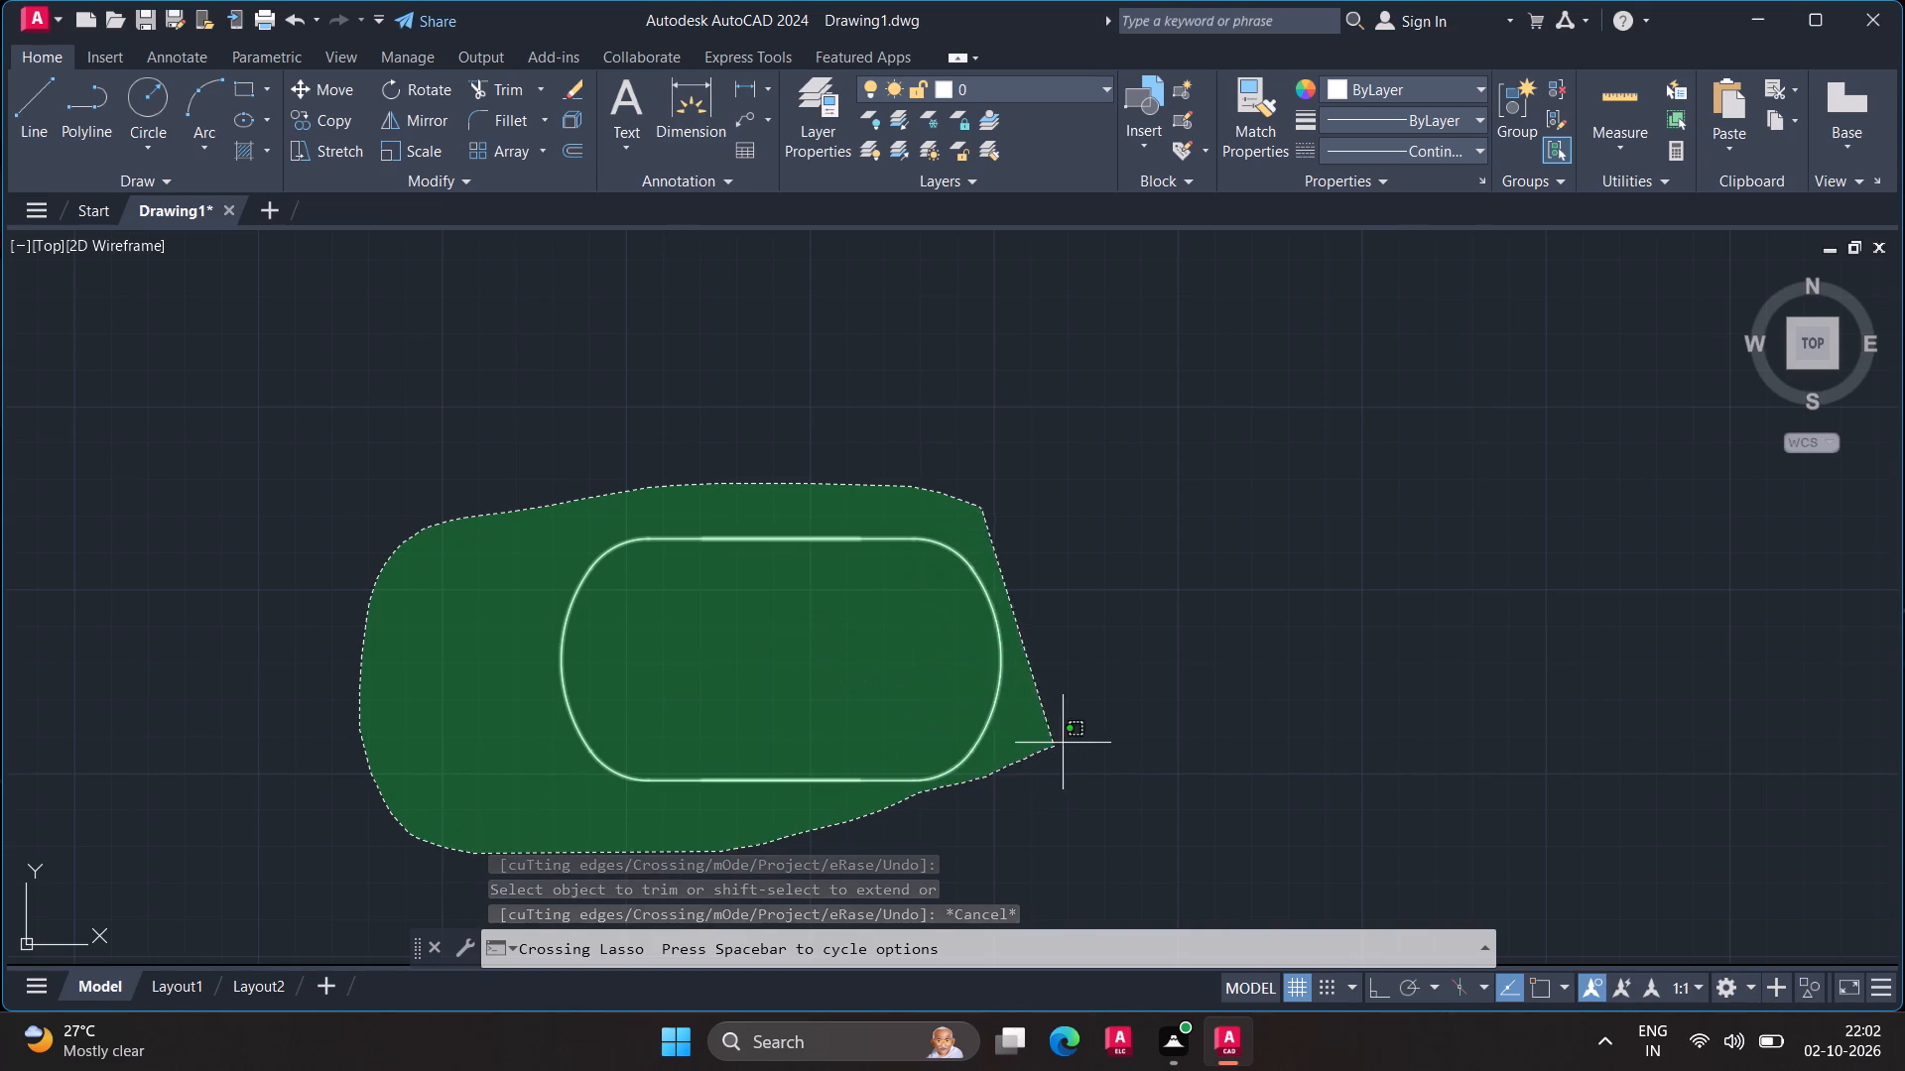
left_click_drag(1072, 738, 1074, 730)
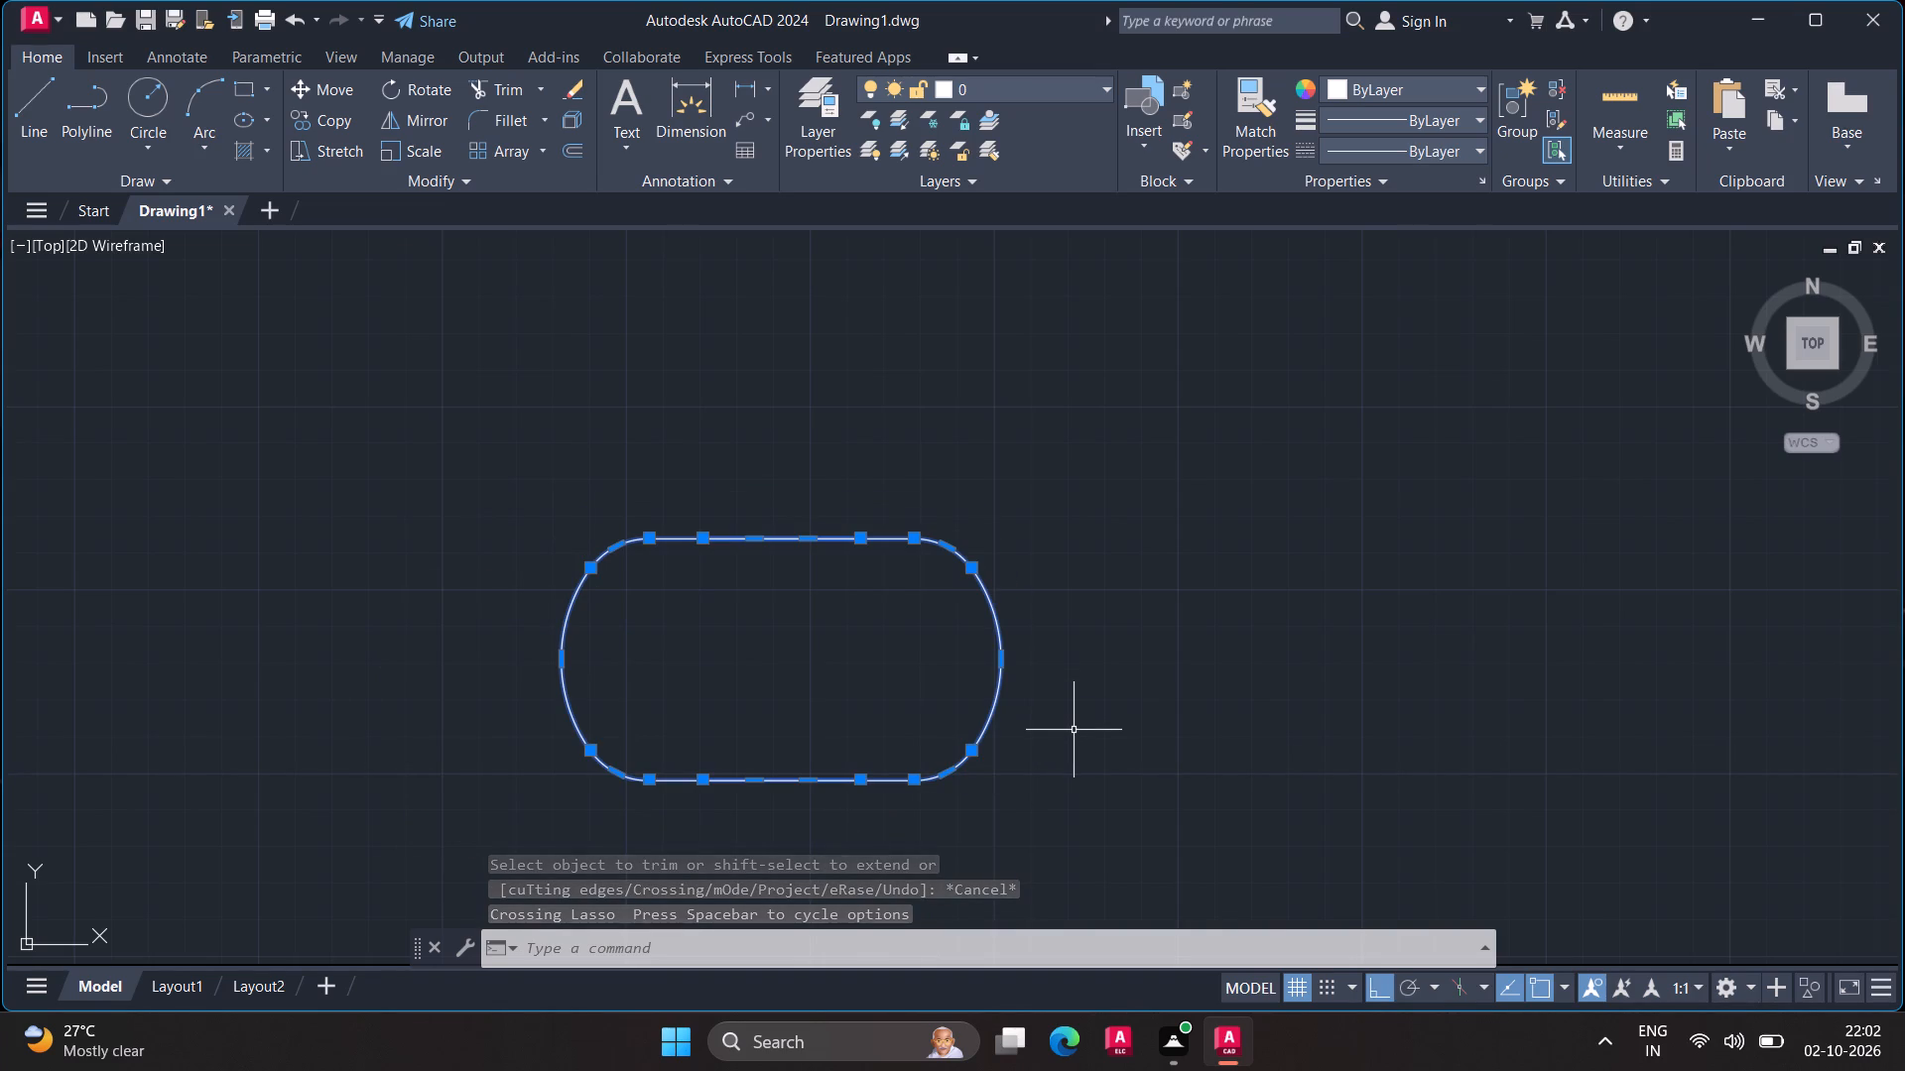
type("co")
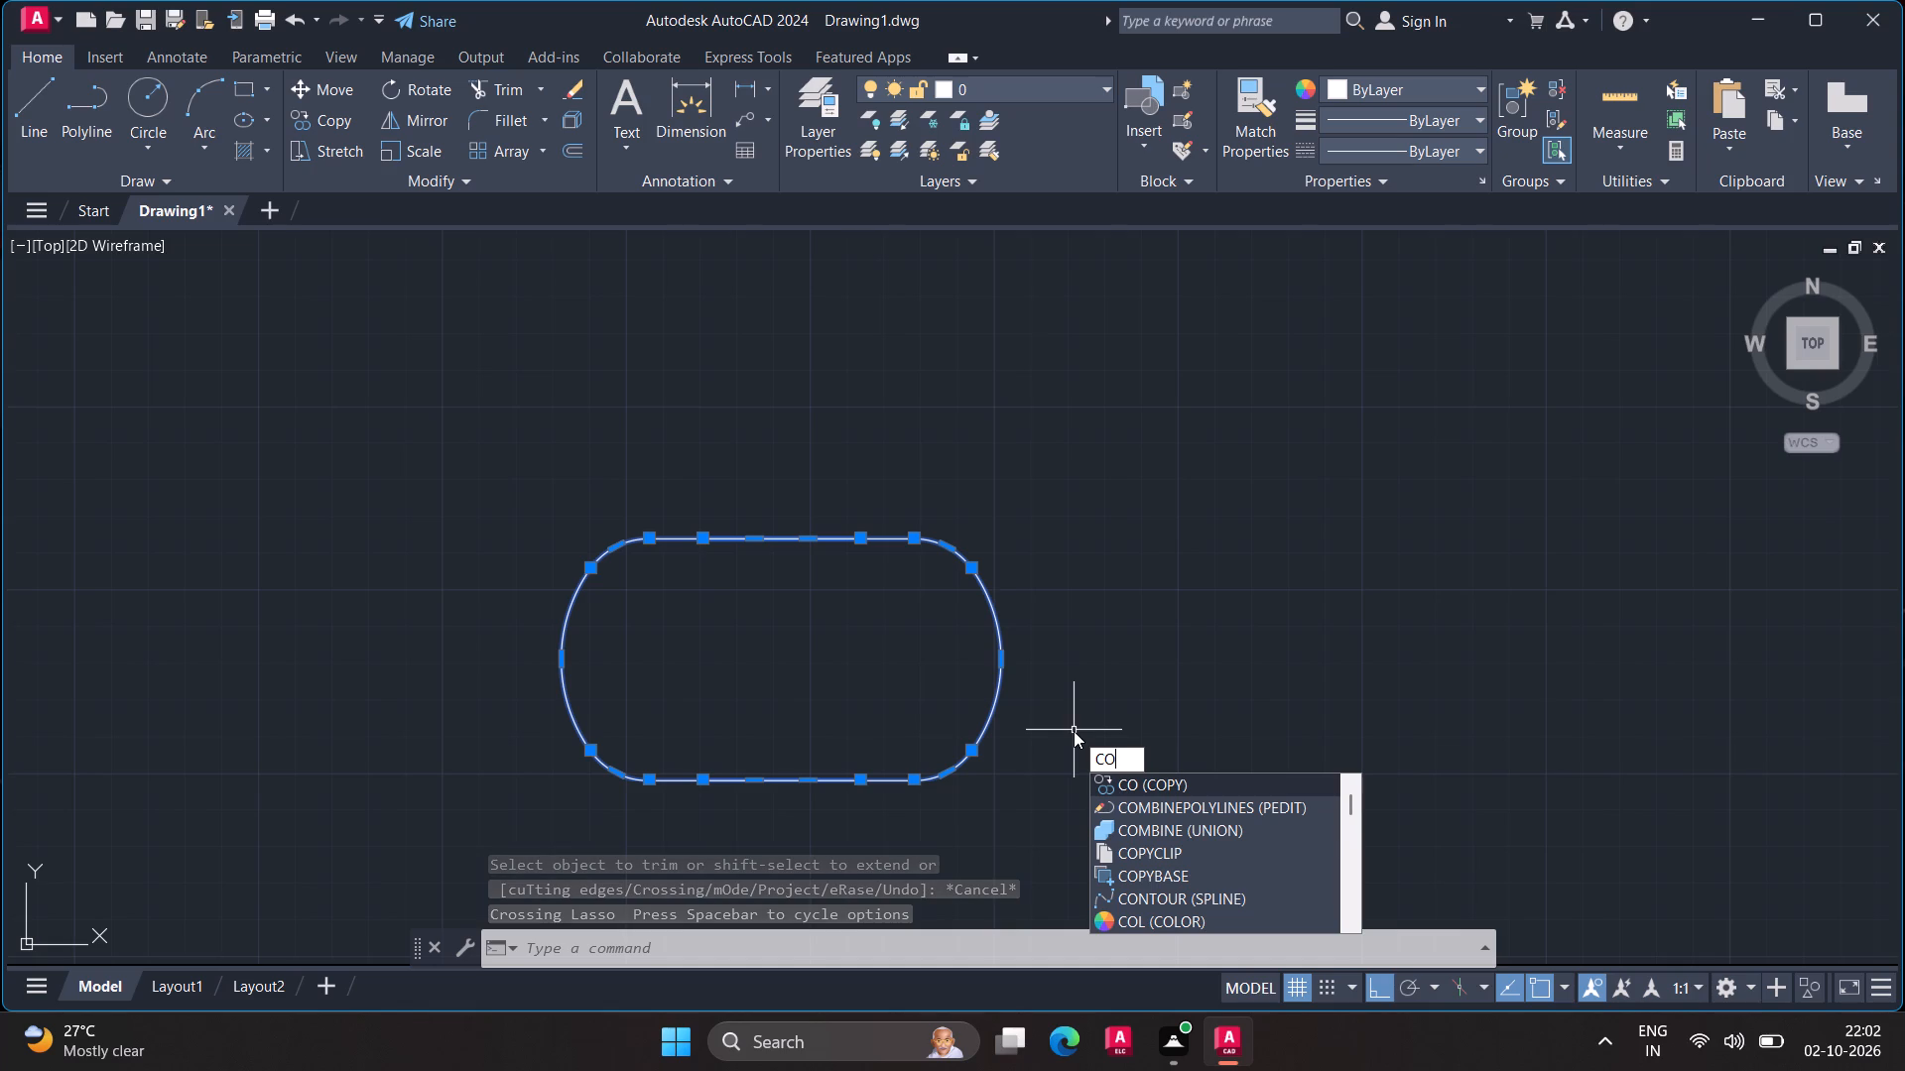
key("BackSpace")
key("BackSpace")
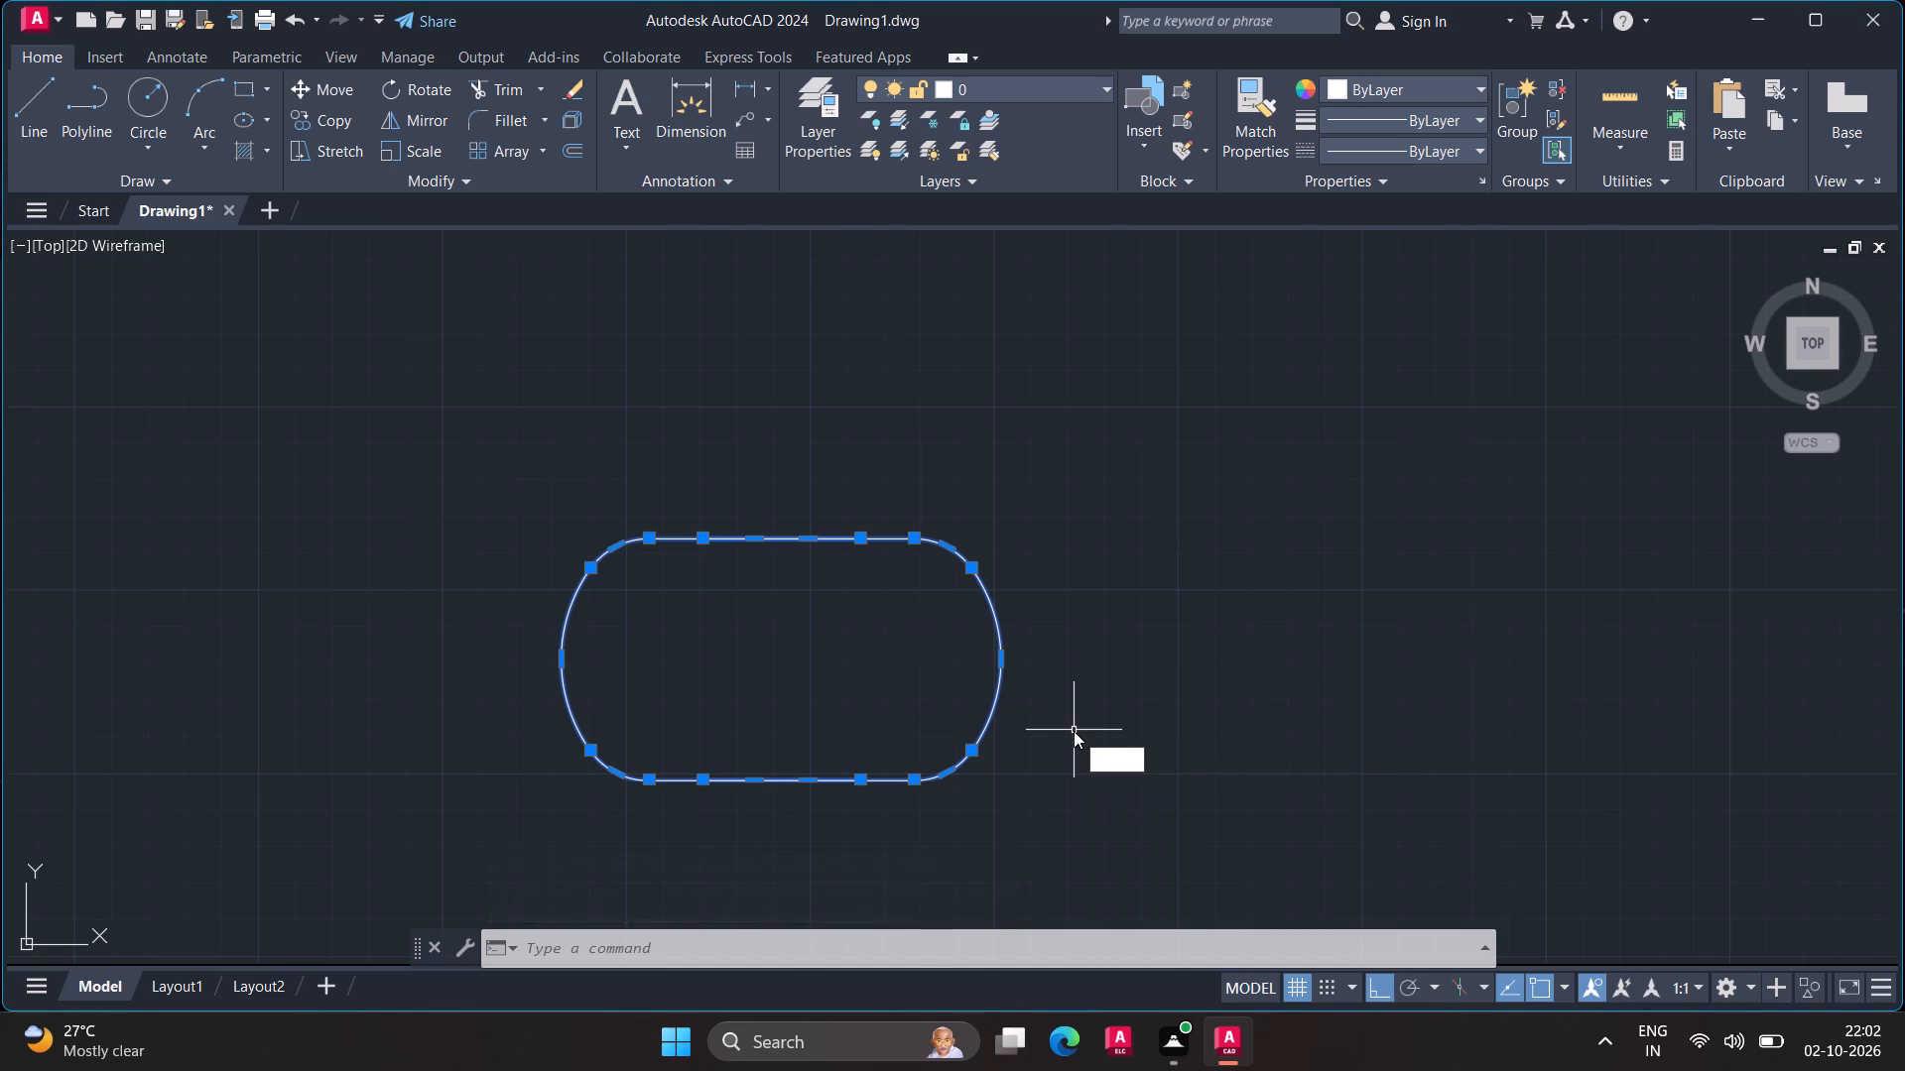
key("g")
key("Return")
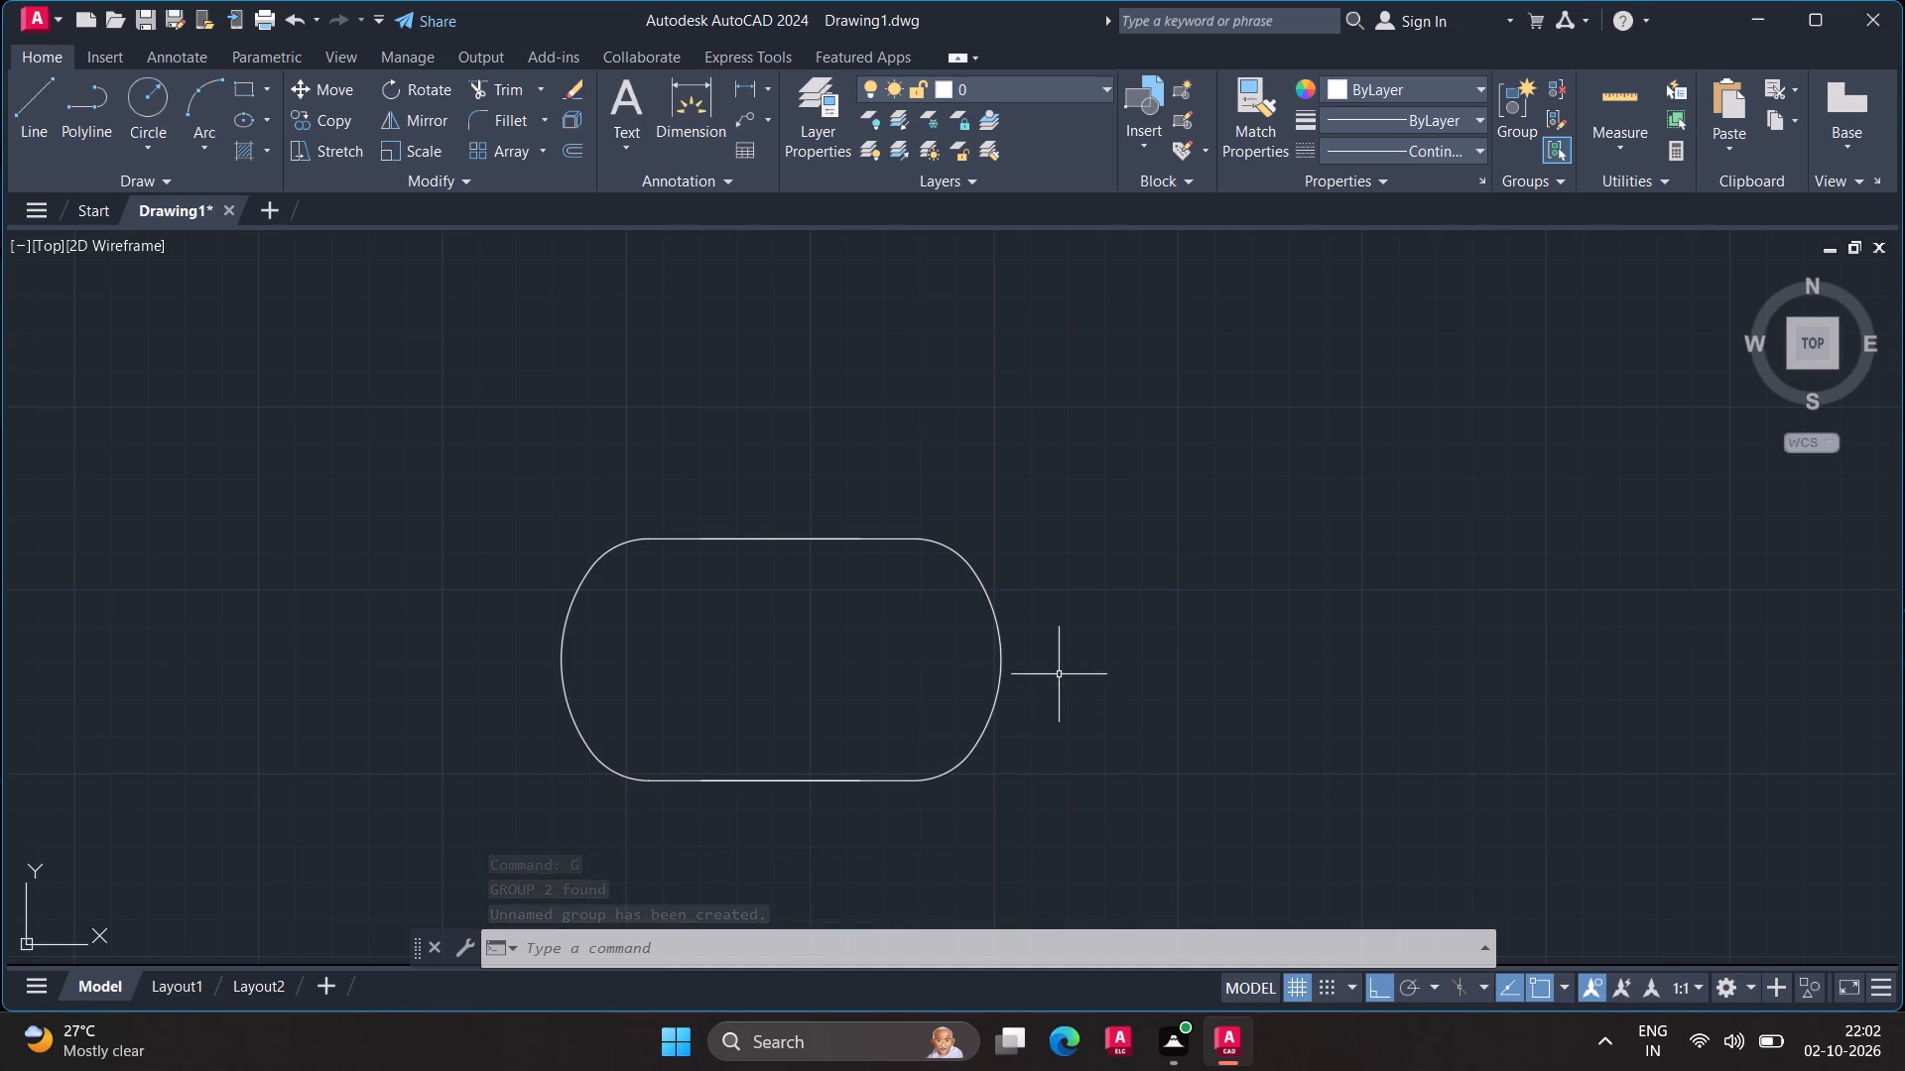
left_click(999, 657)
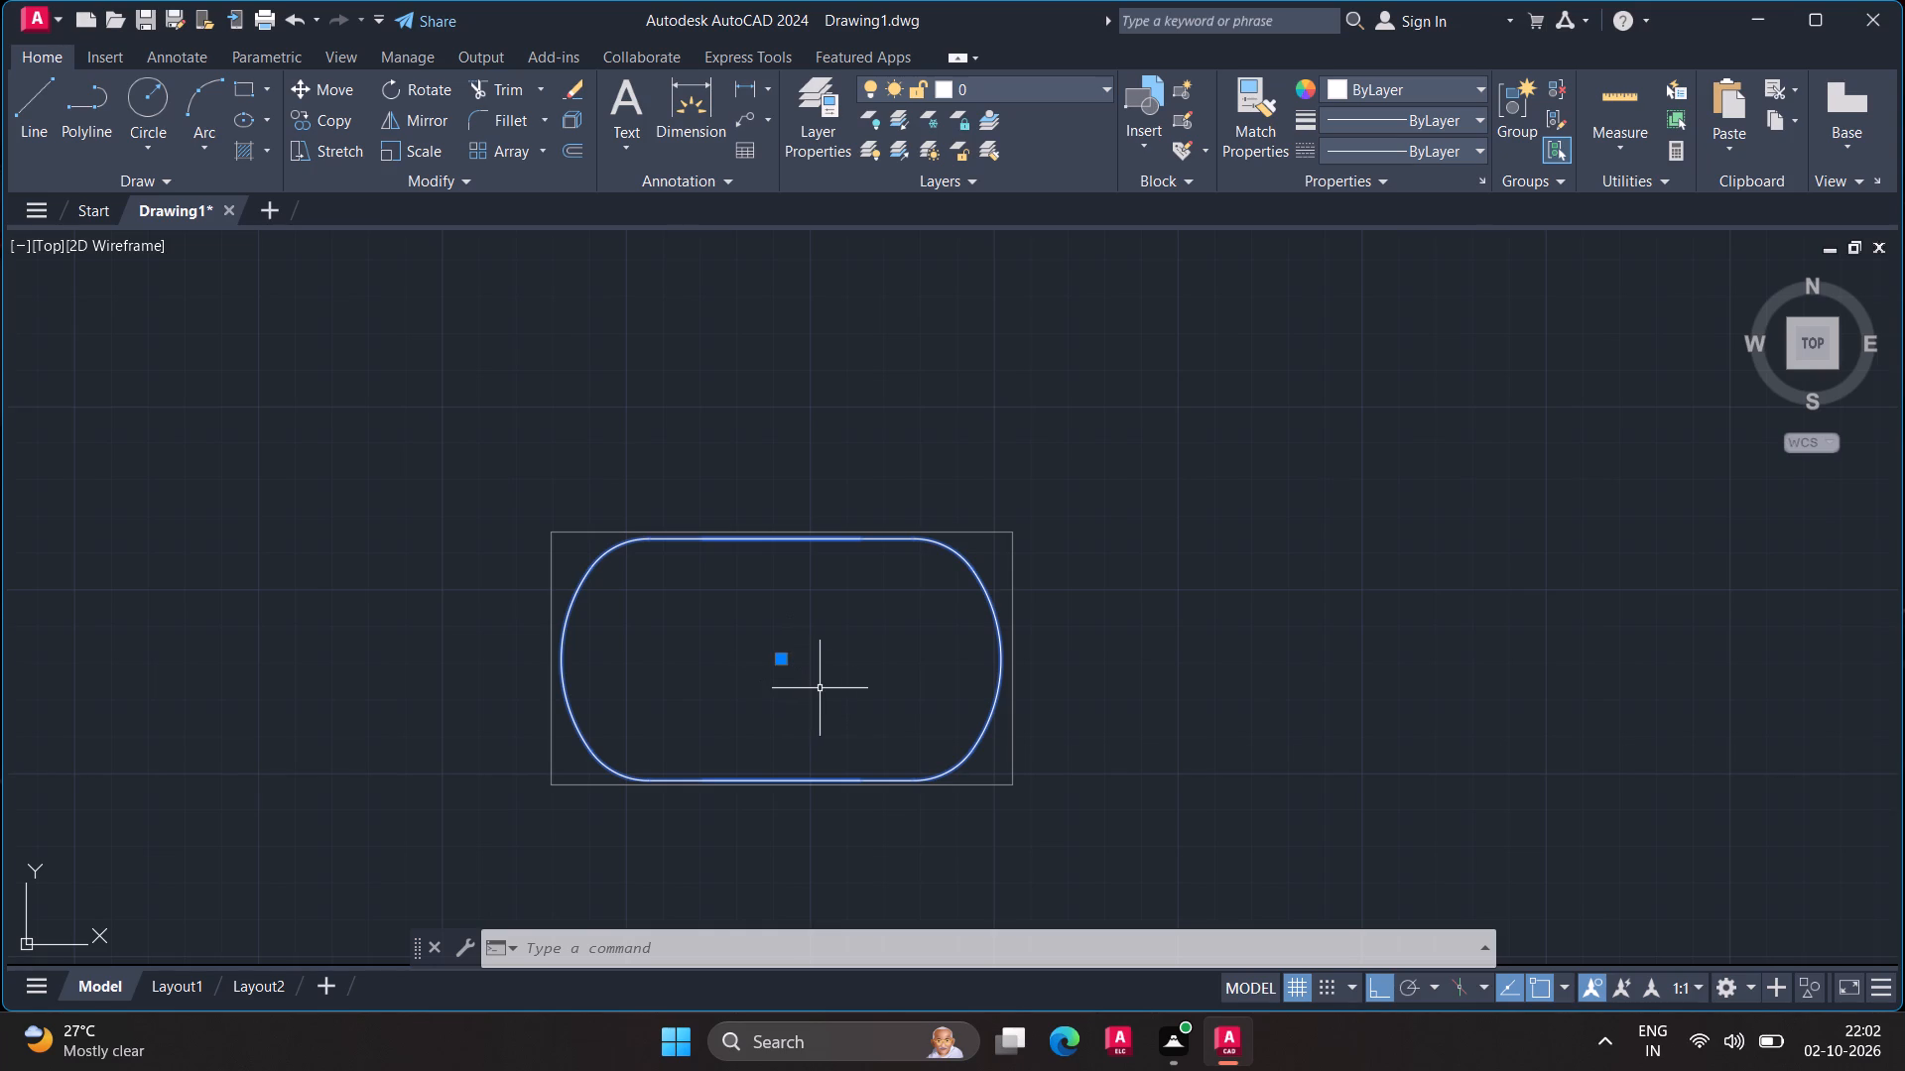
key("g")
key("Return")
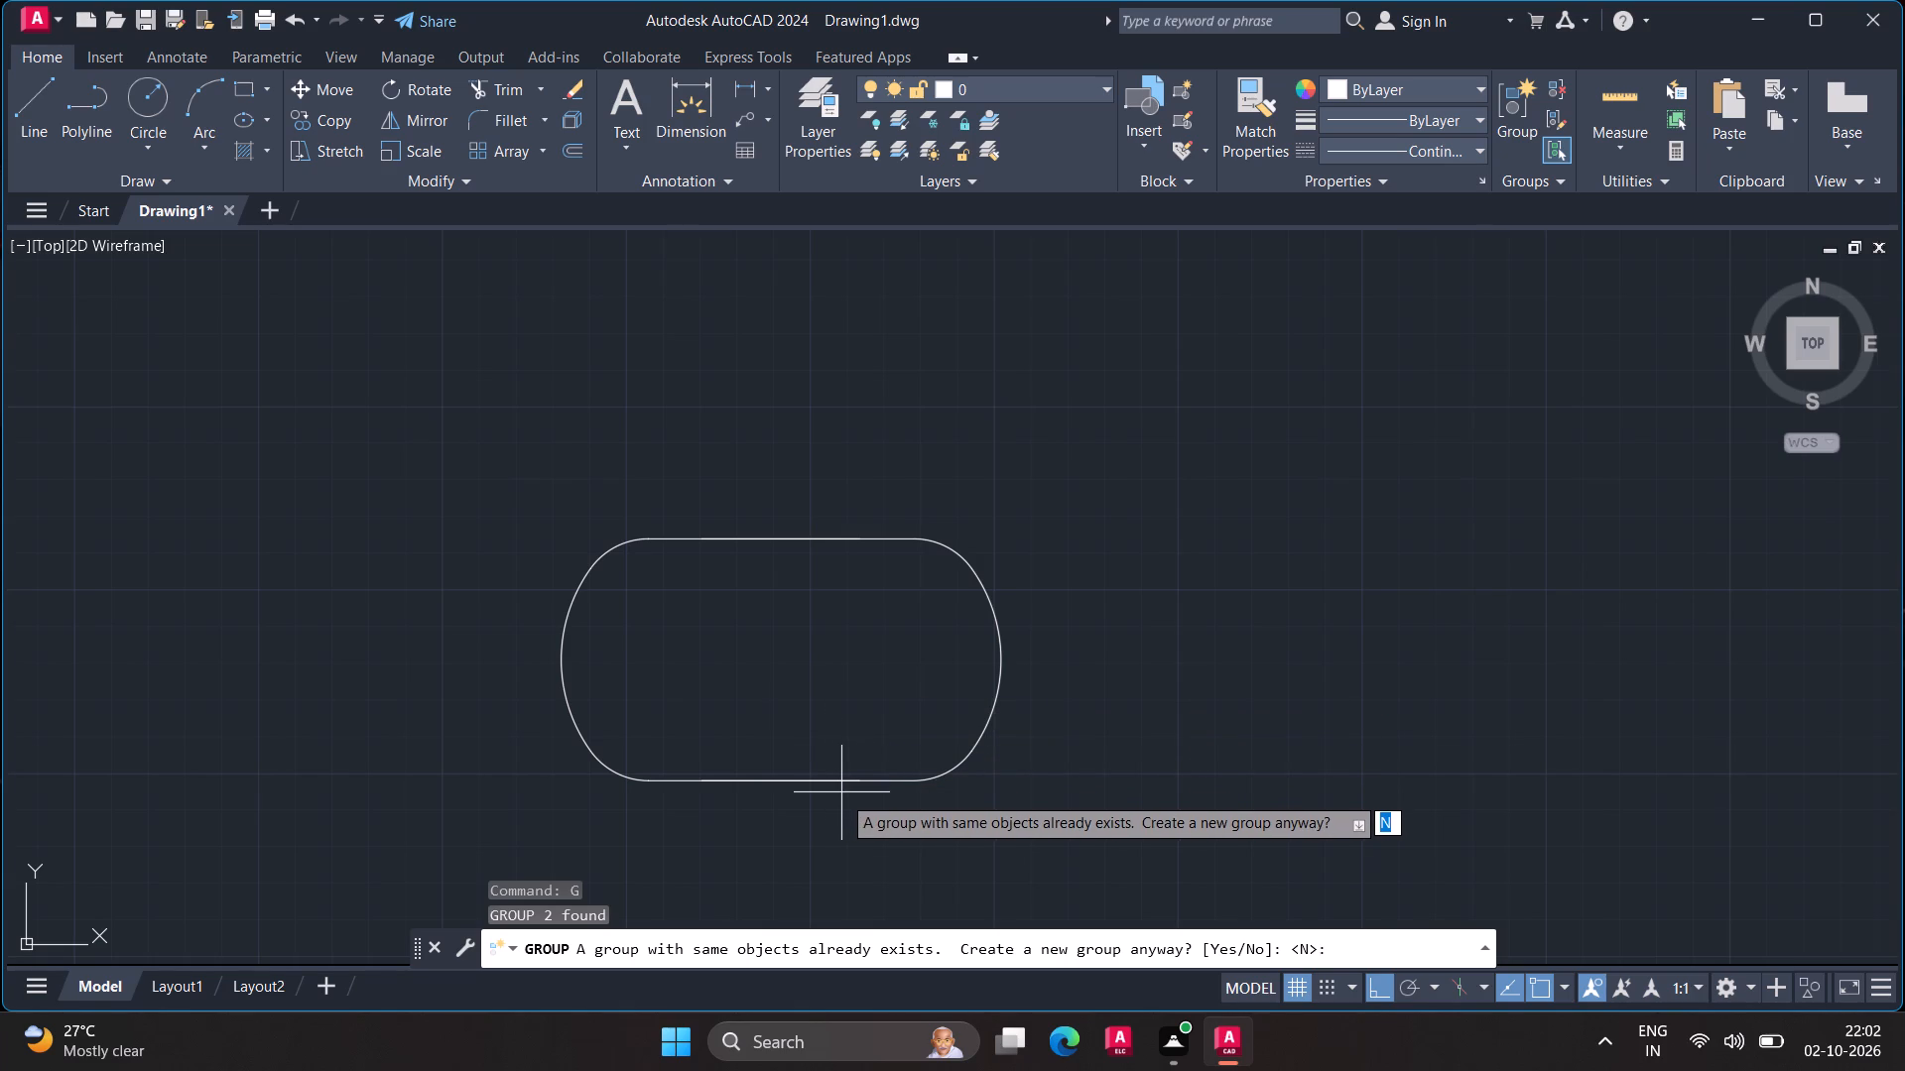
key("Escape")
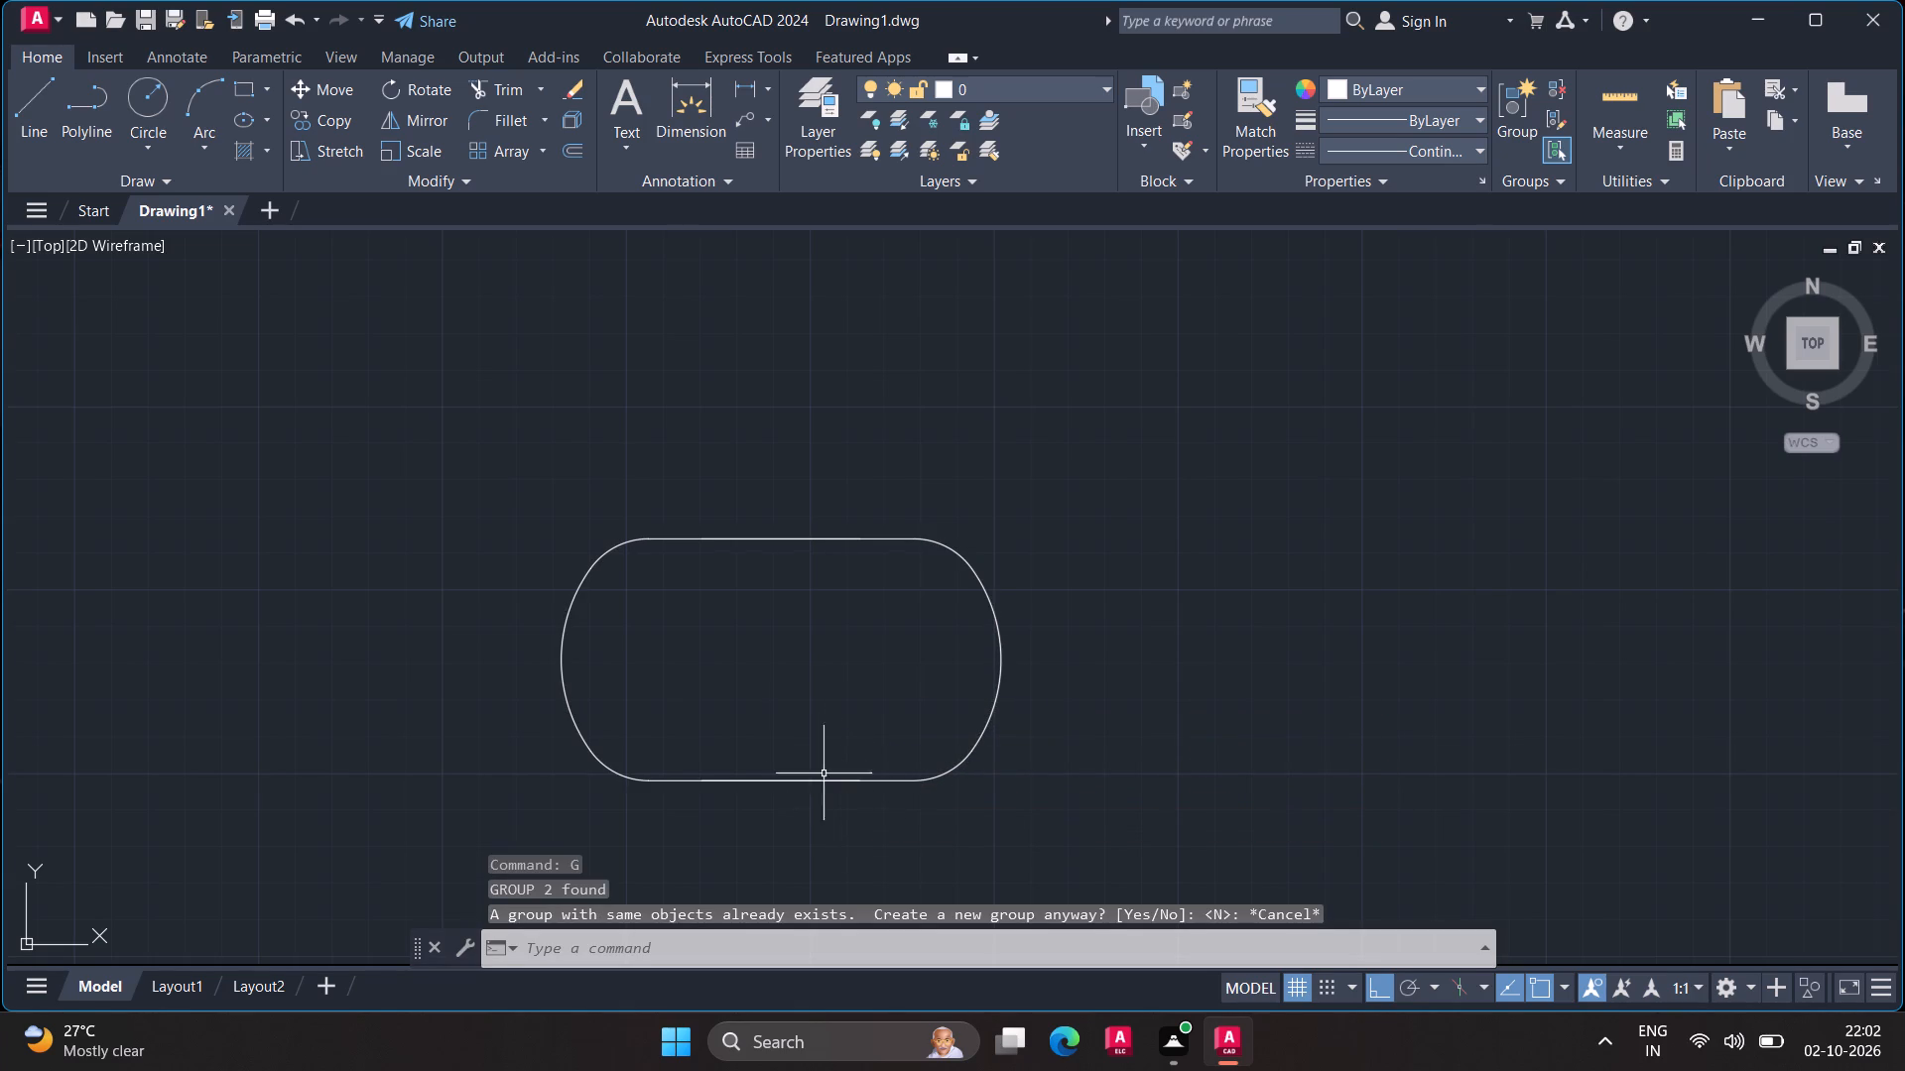
Copy the grouped oblong diagonally up and to the right with Ortho off, so the copy partly overlaps the original.
type("co")
key("Return")
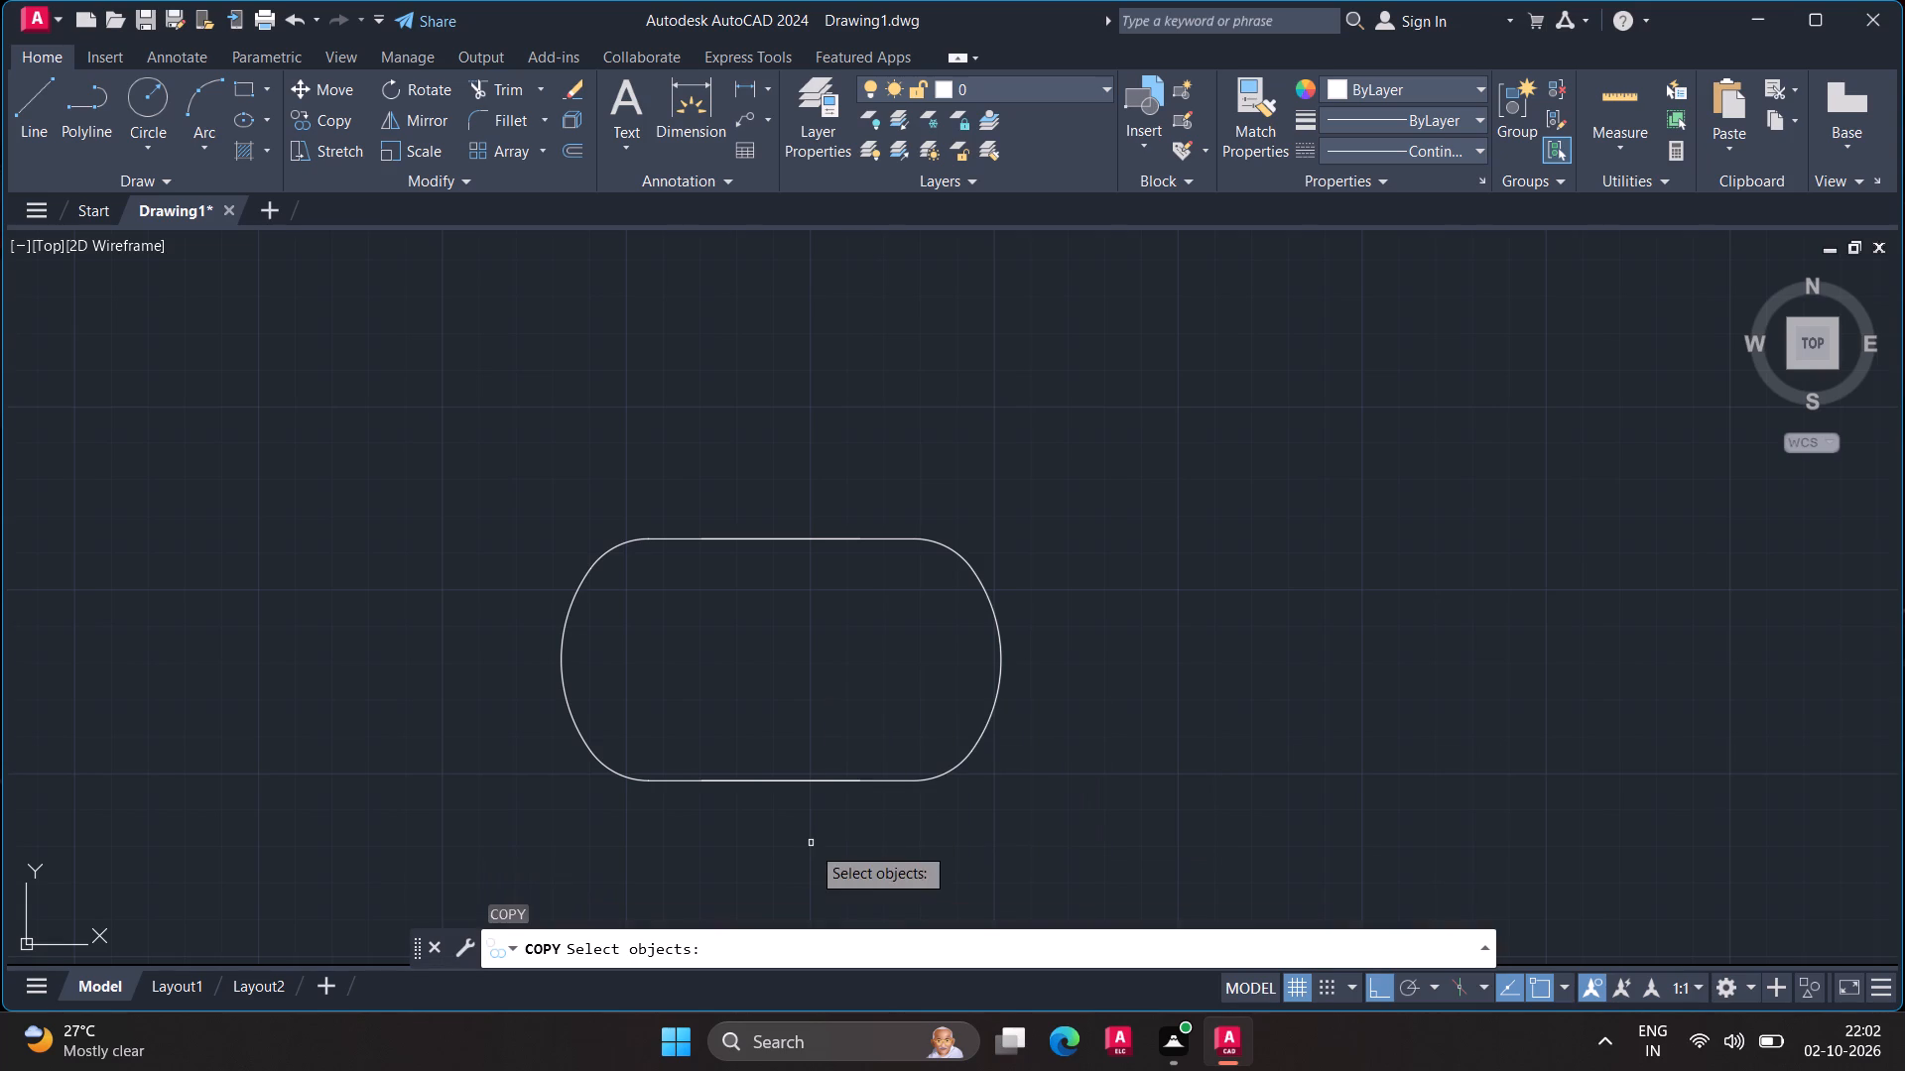
left_click(792, 782)
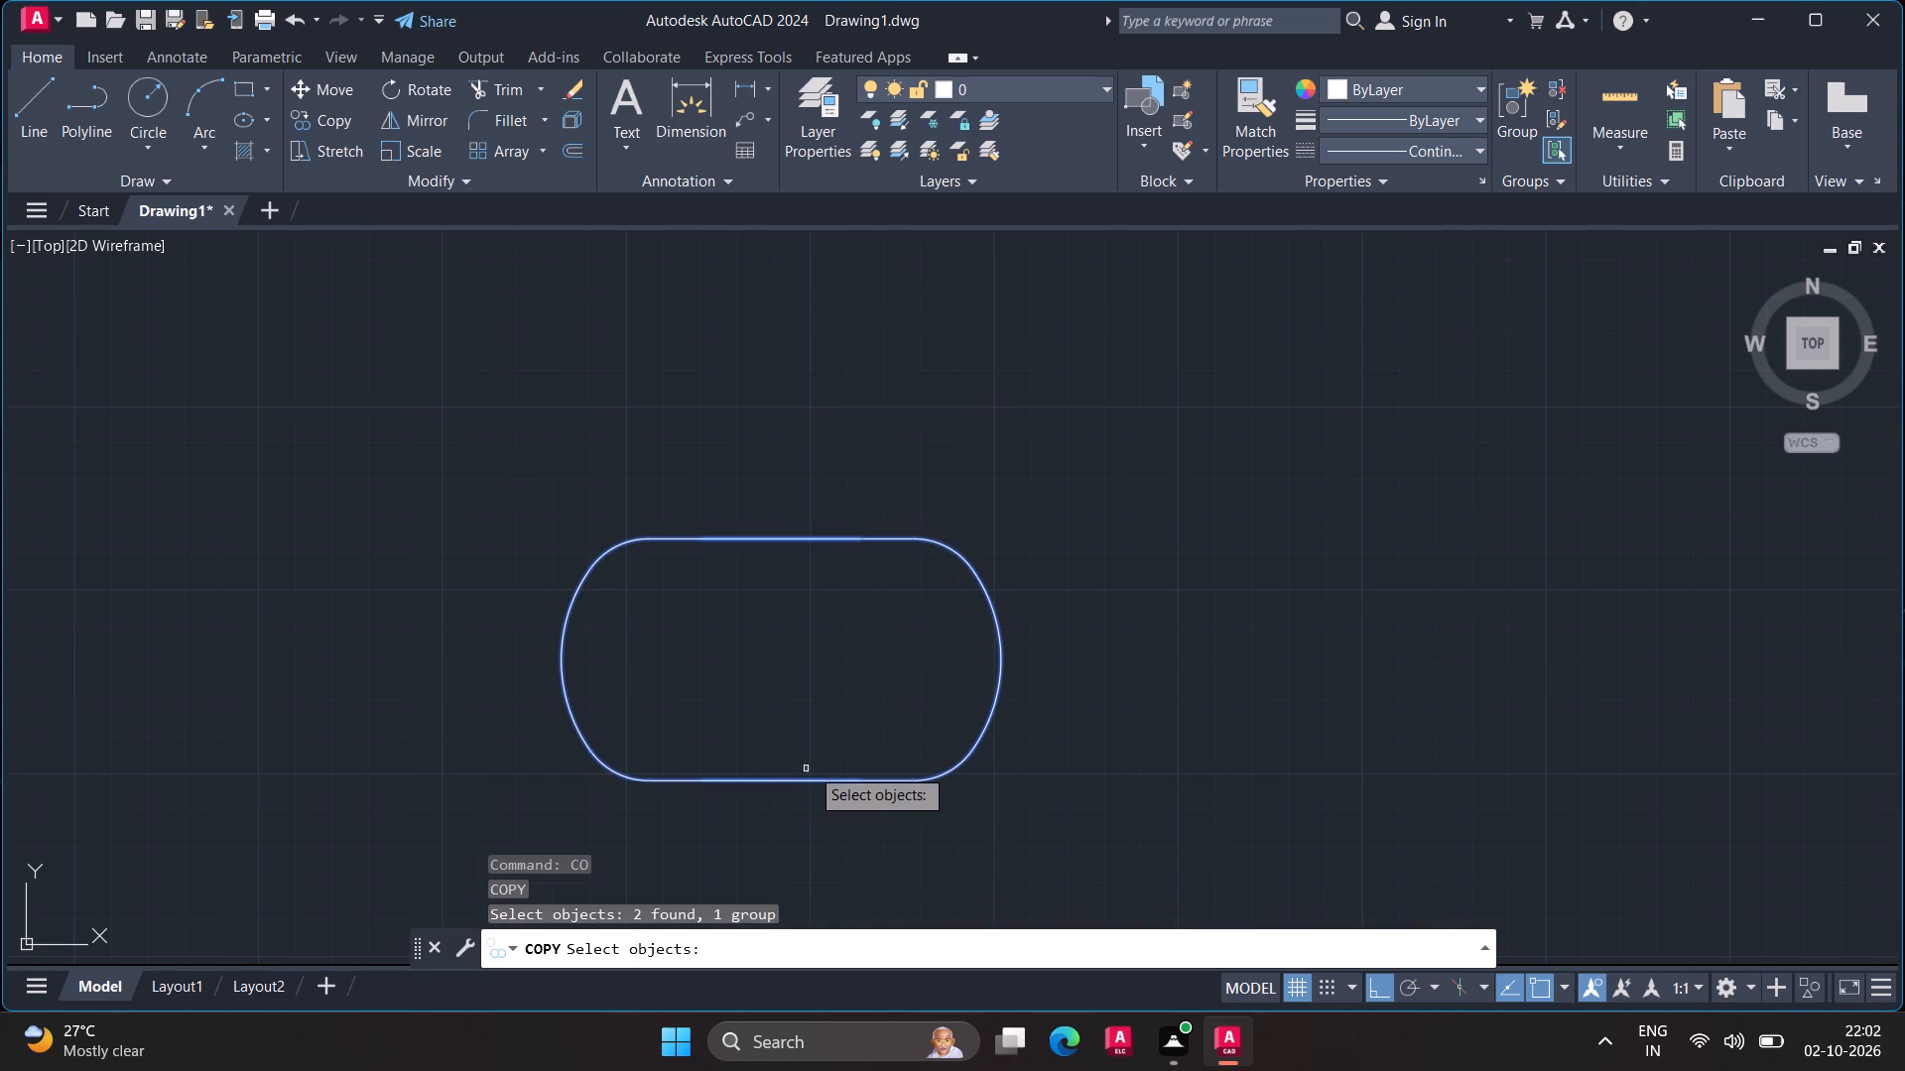
key("Return")
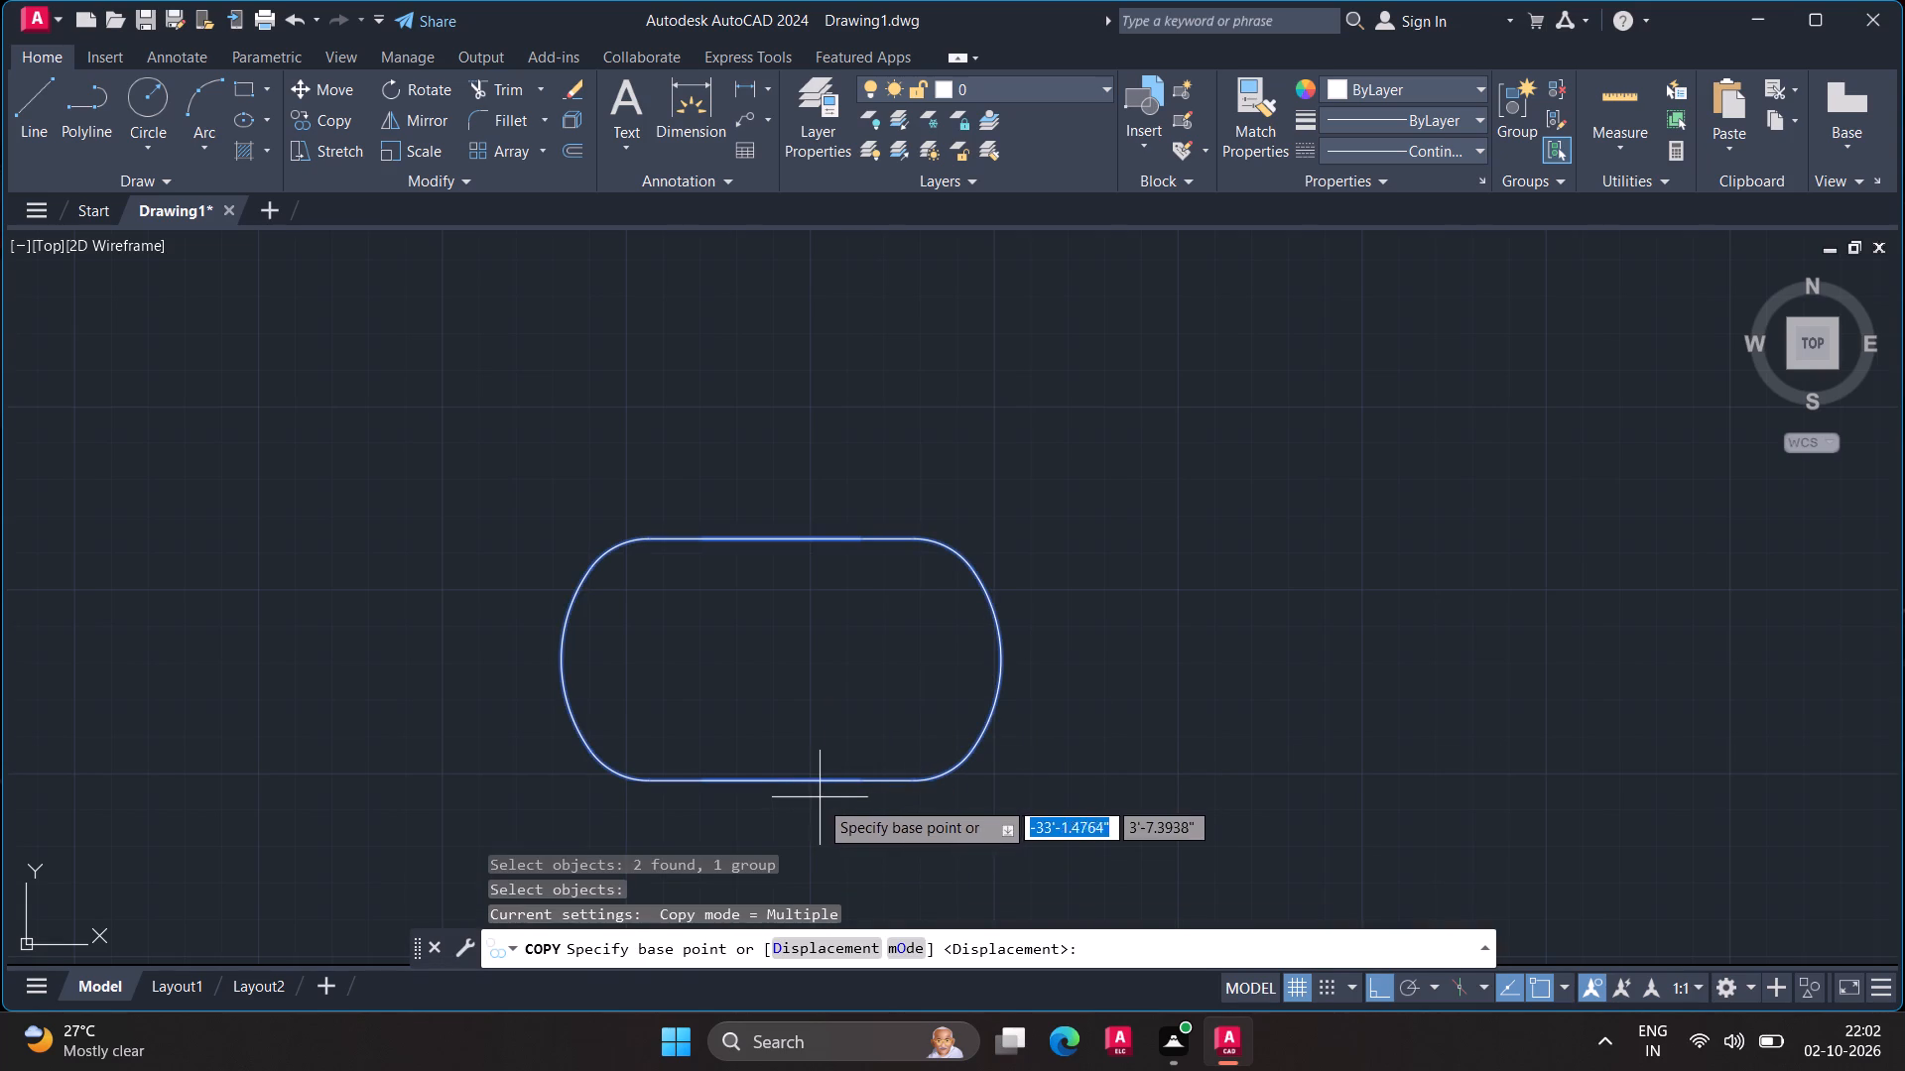
left_click(810, 780)
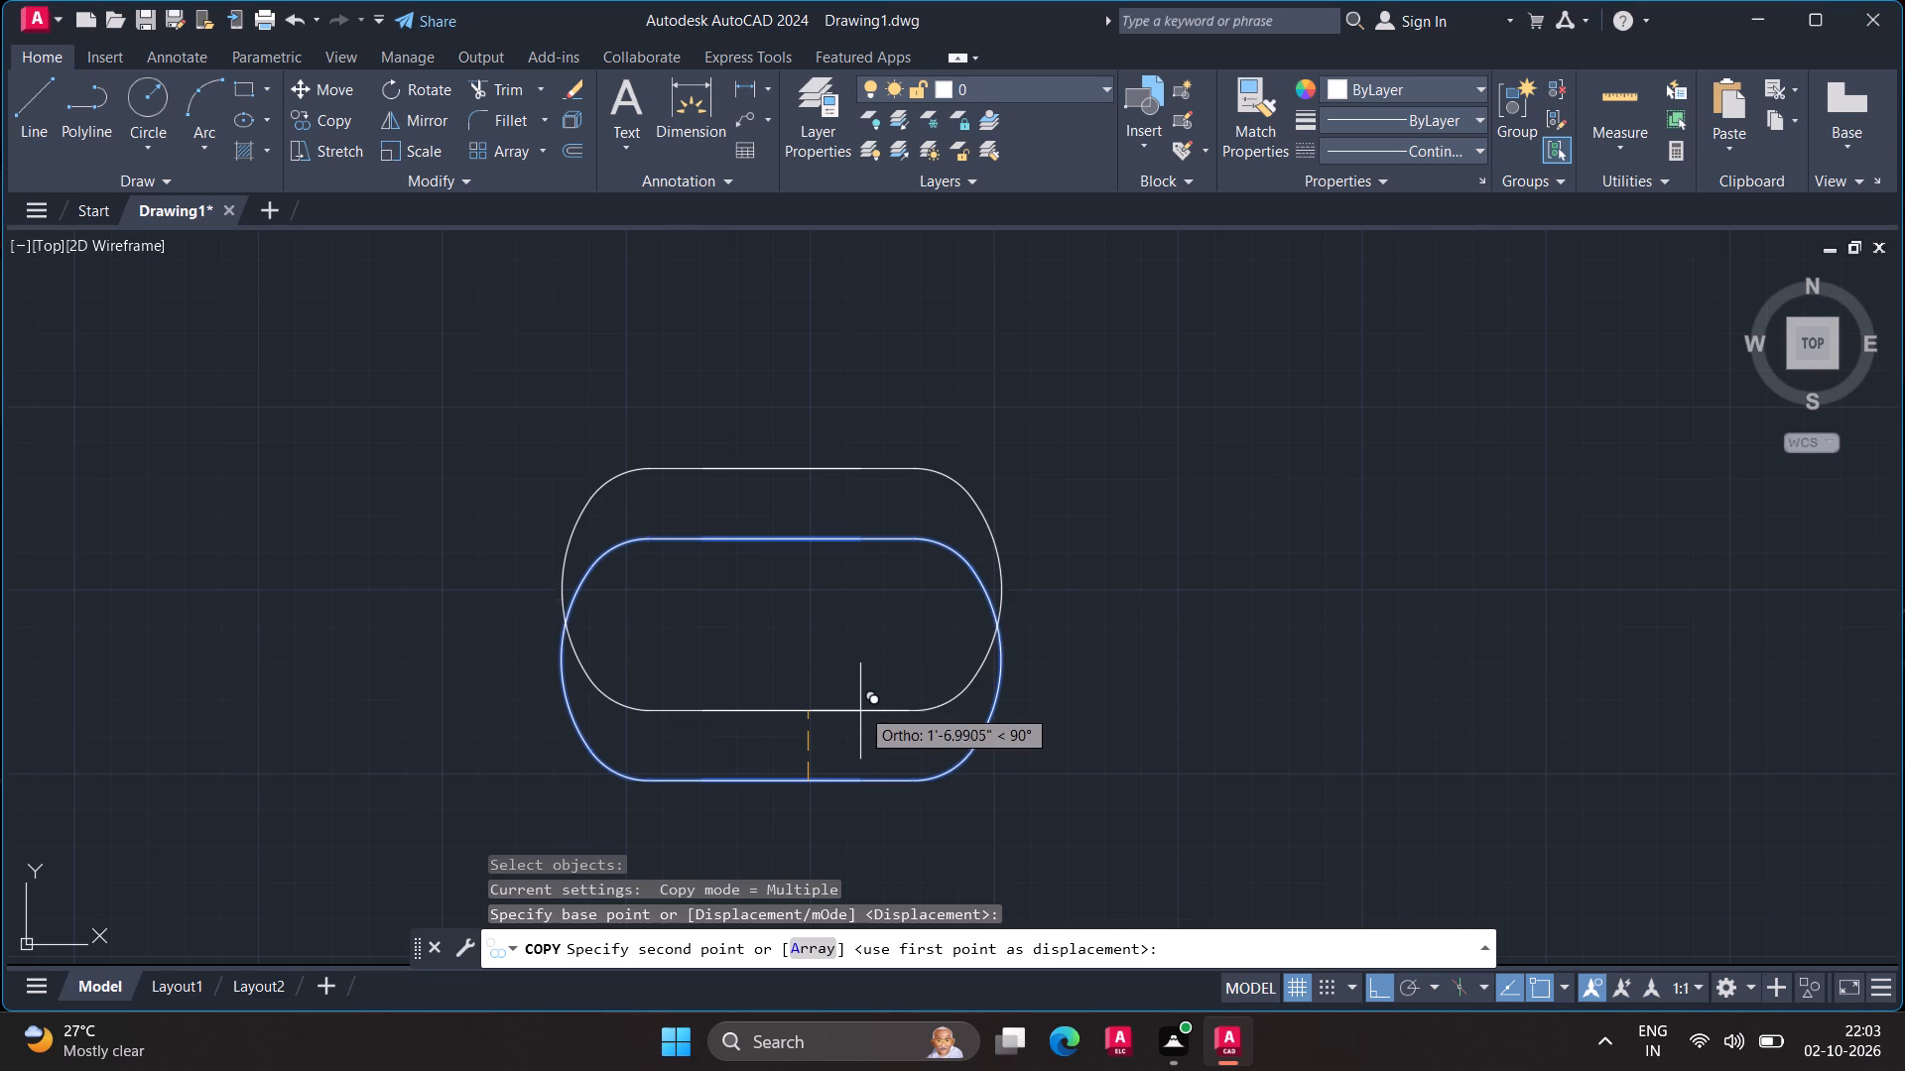
key("F8")
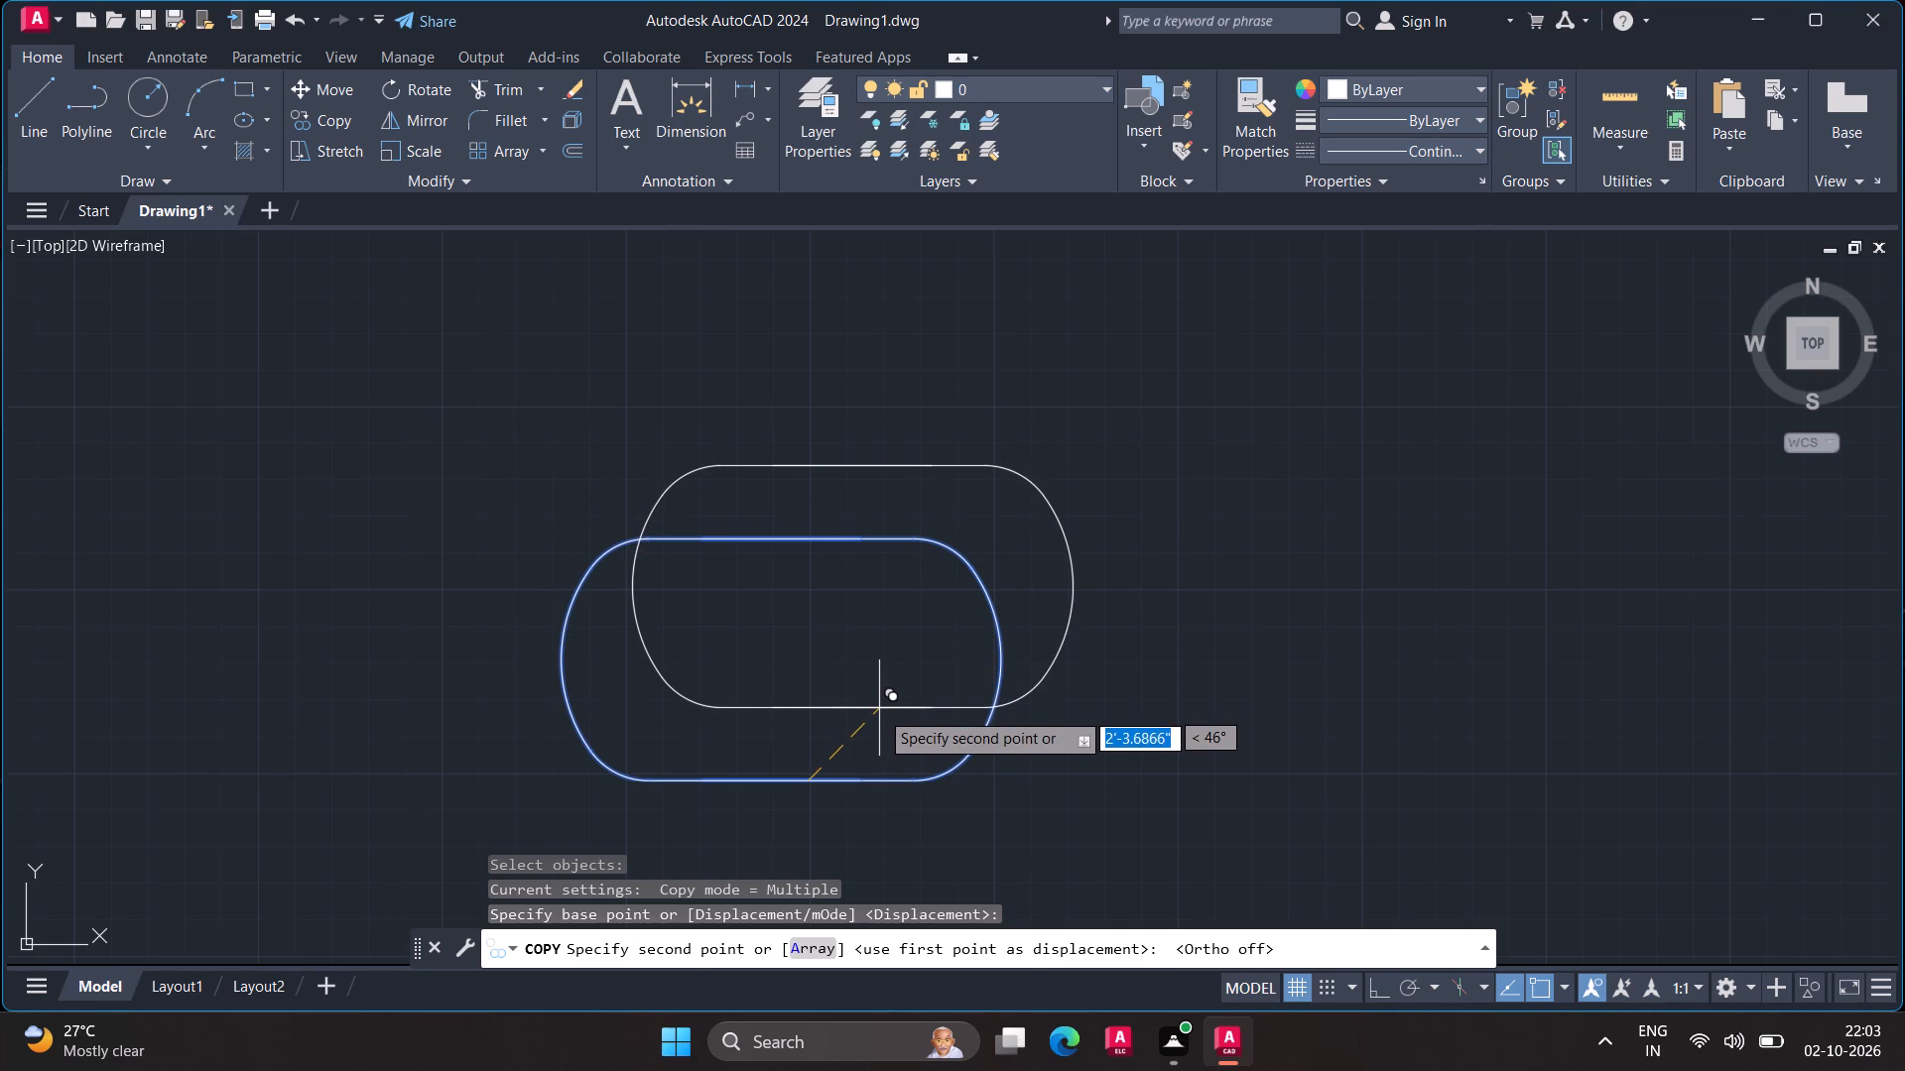
left_click(869, 719)
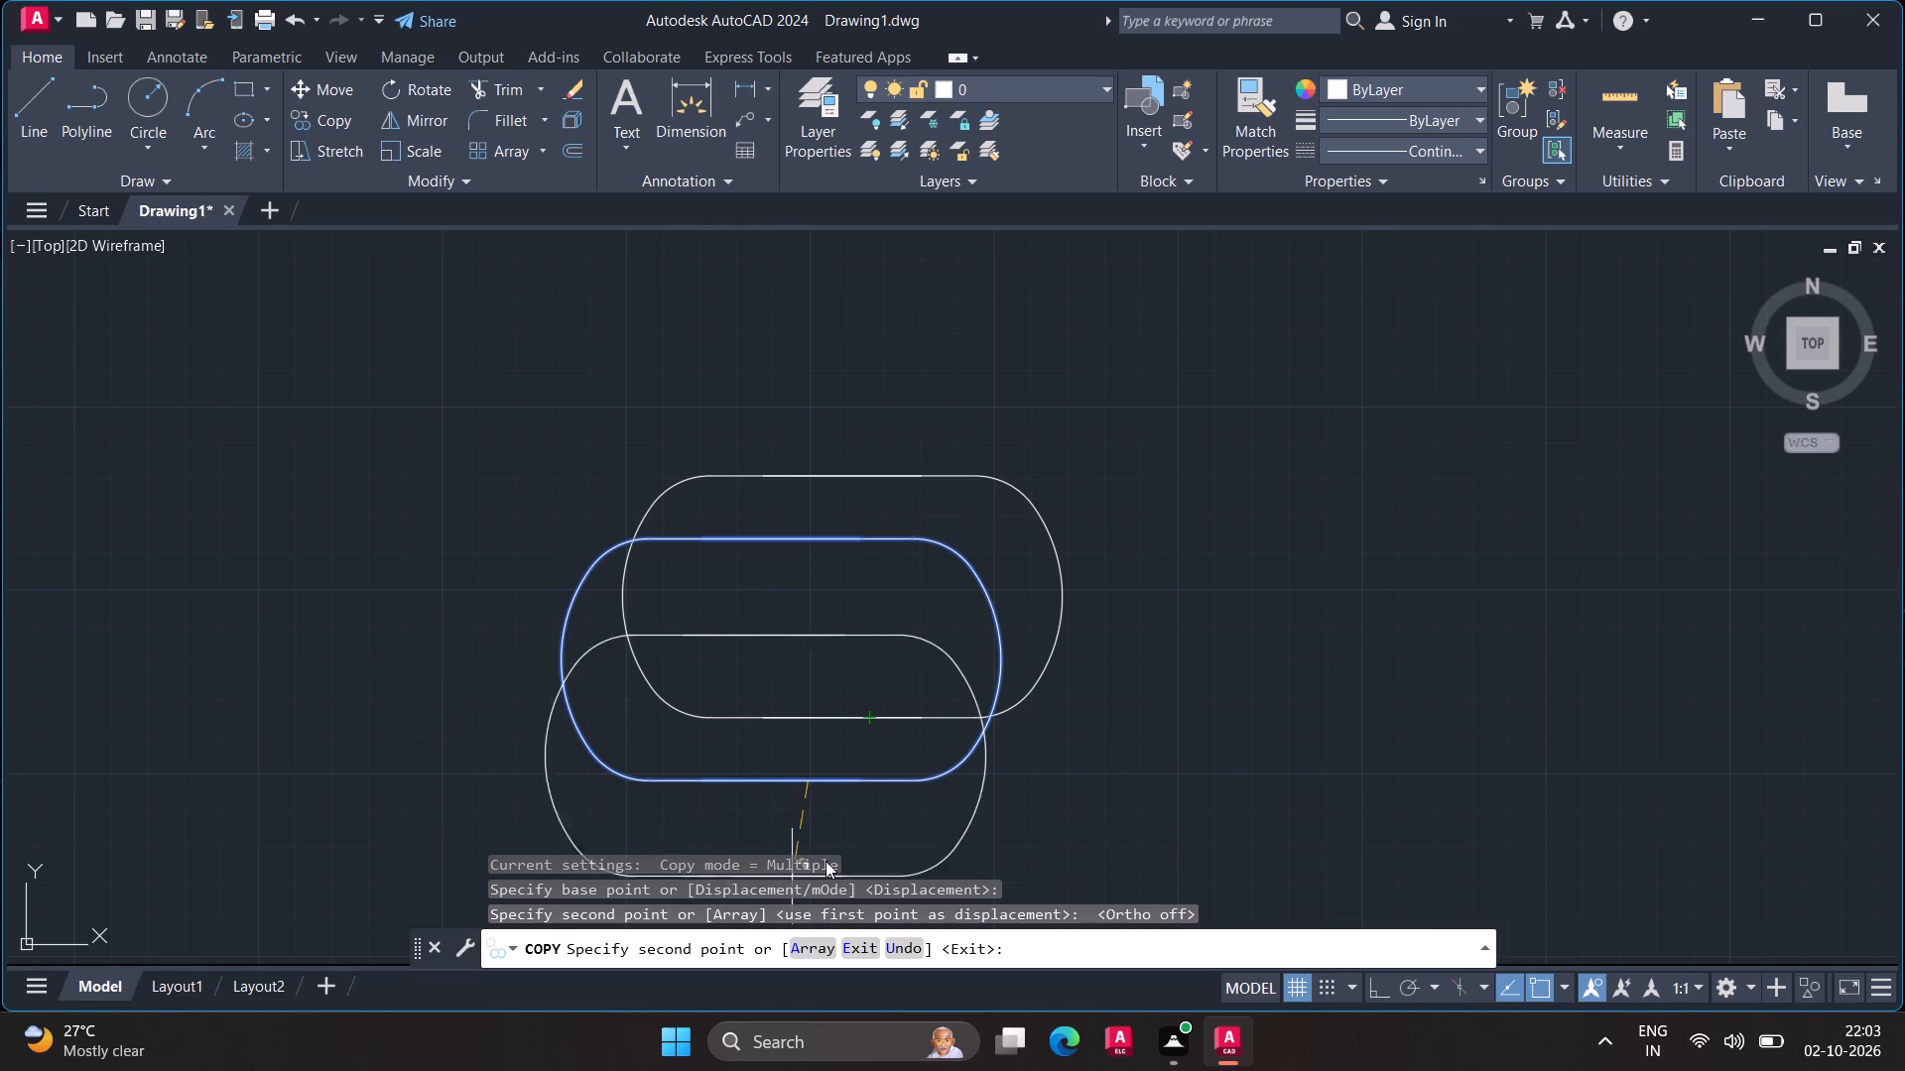
key("Escape")
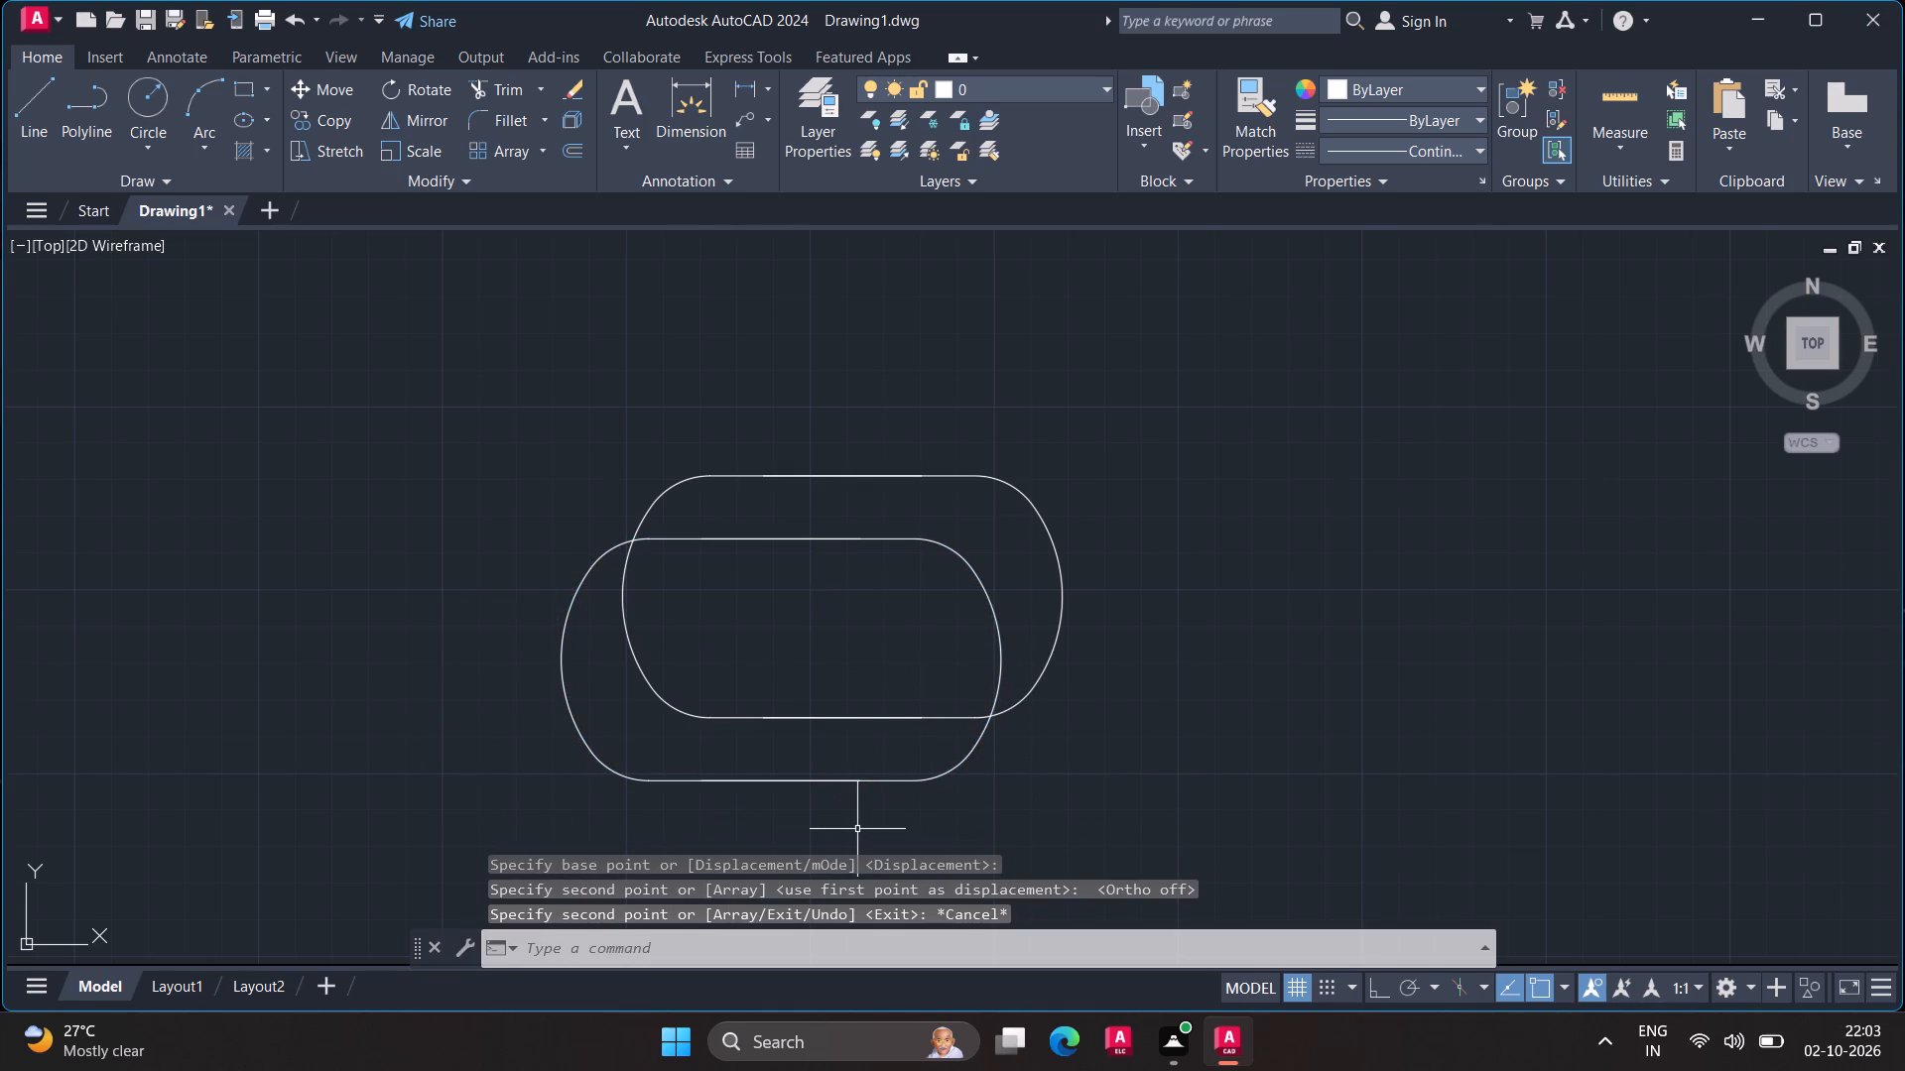
Group the original oblong and its overlapping copy together.
left_click_drag(1103, 612, 1063, 515)
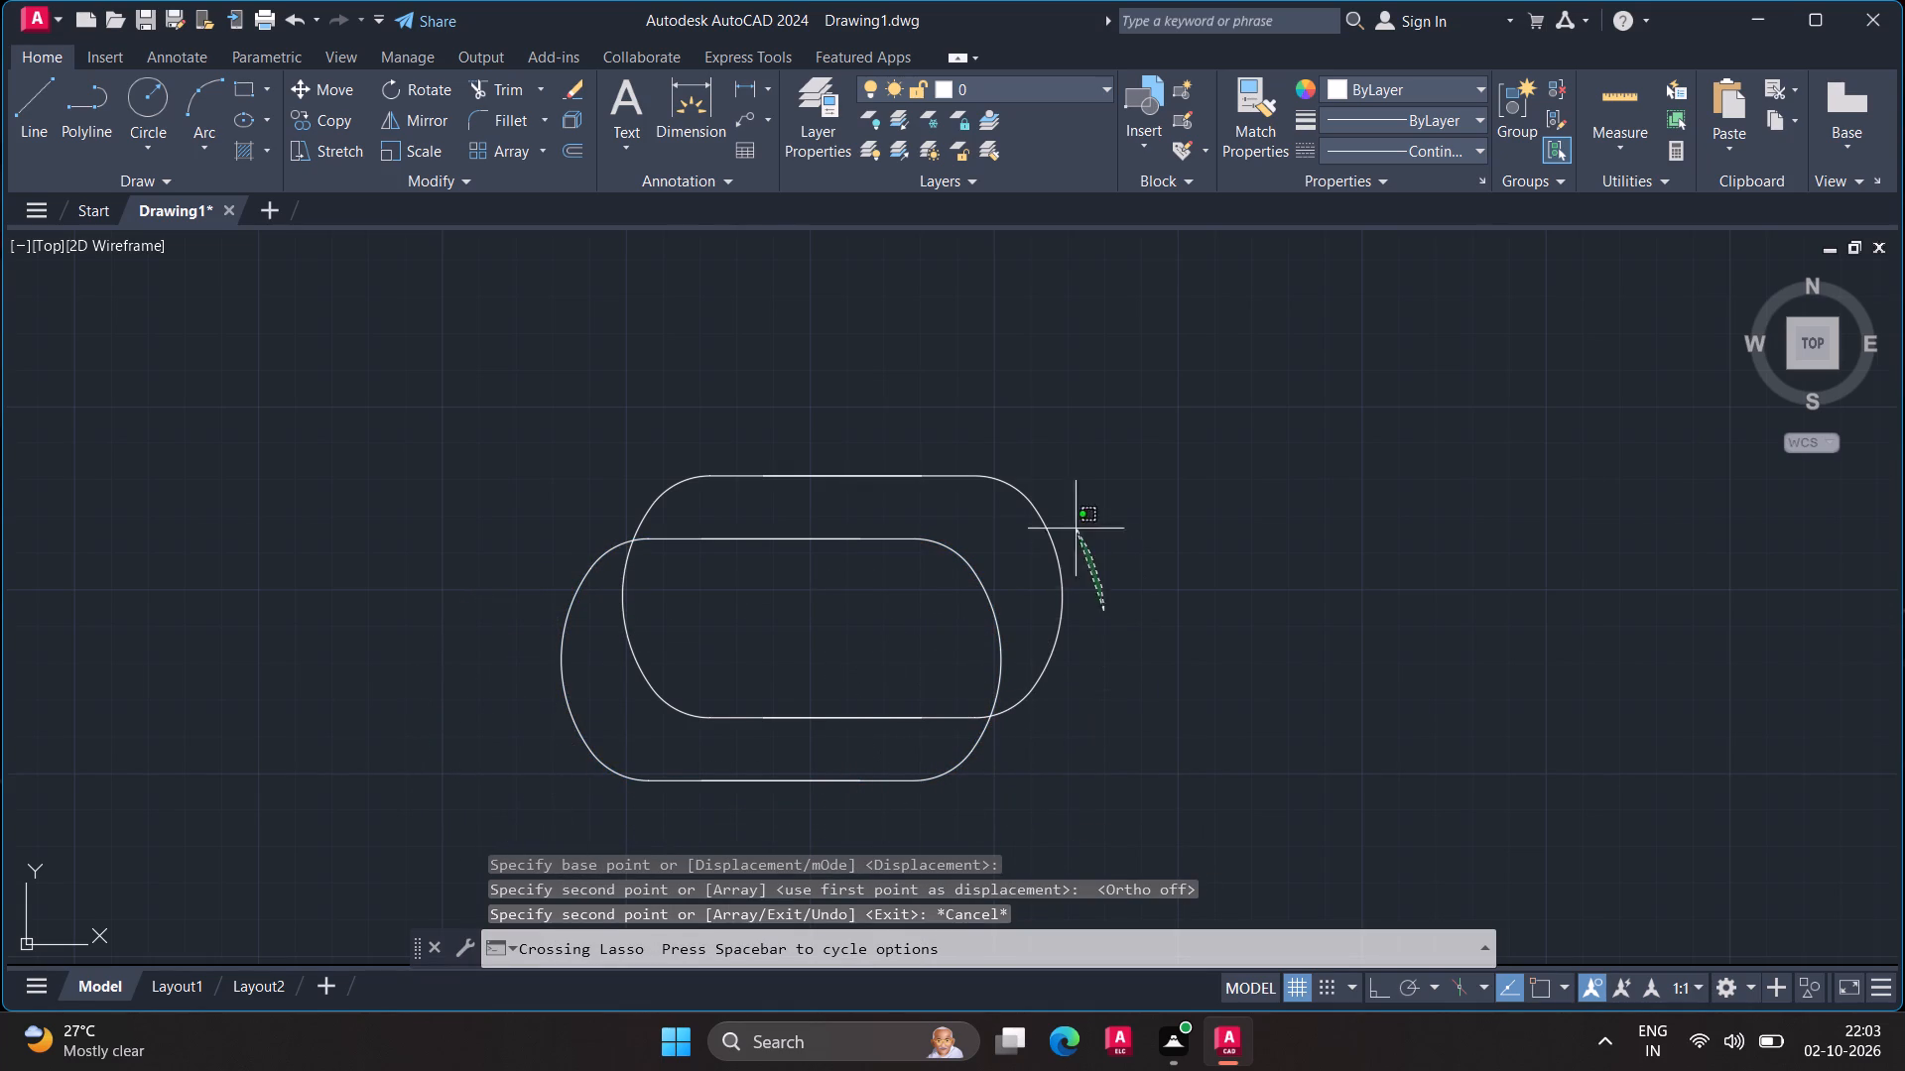
left_click_drag(1063, 515, 503, 804)
right_click(503, 804)
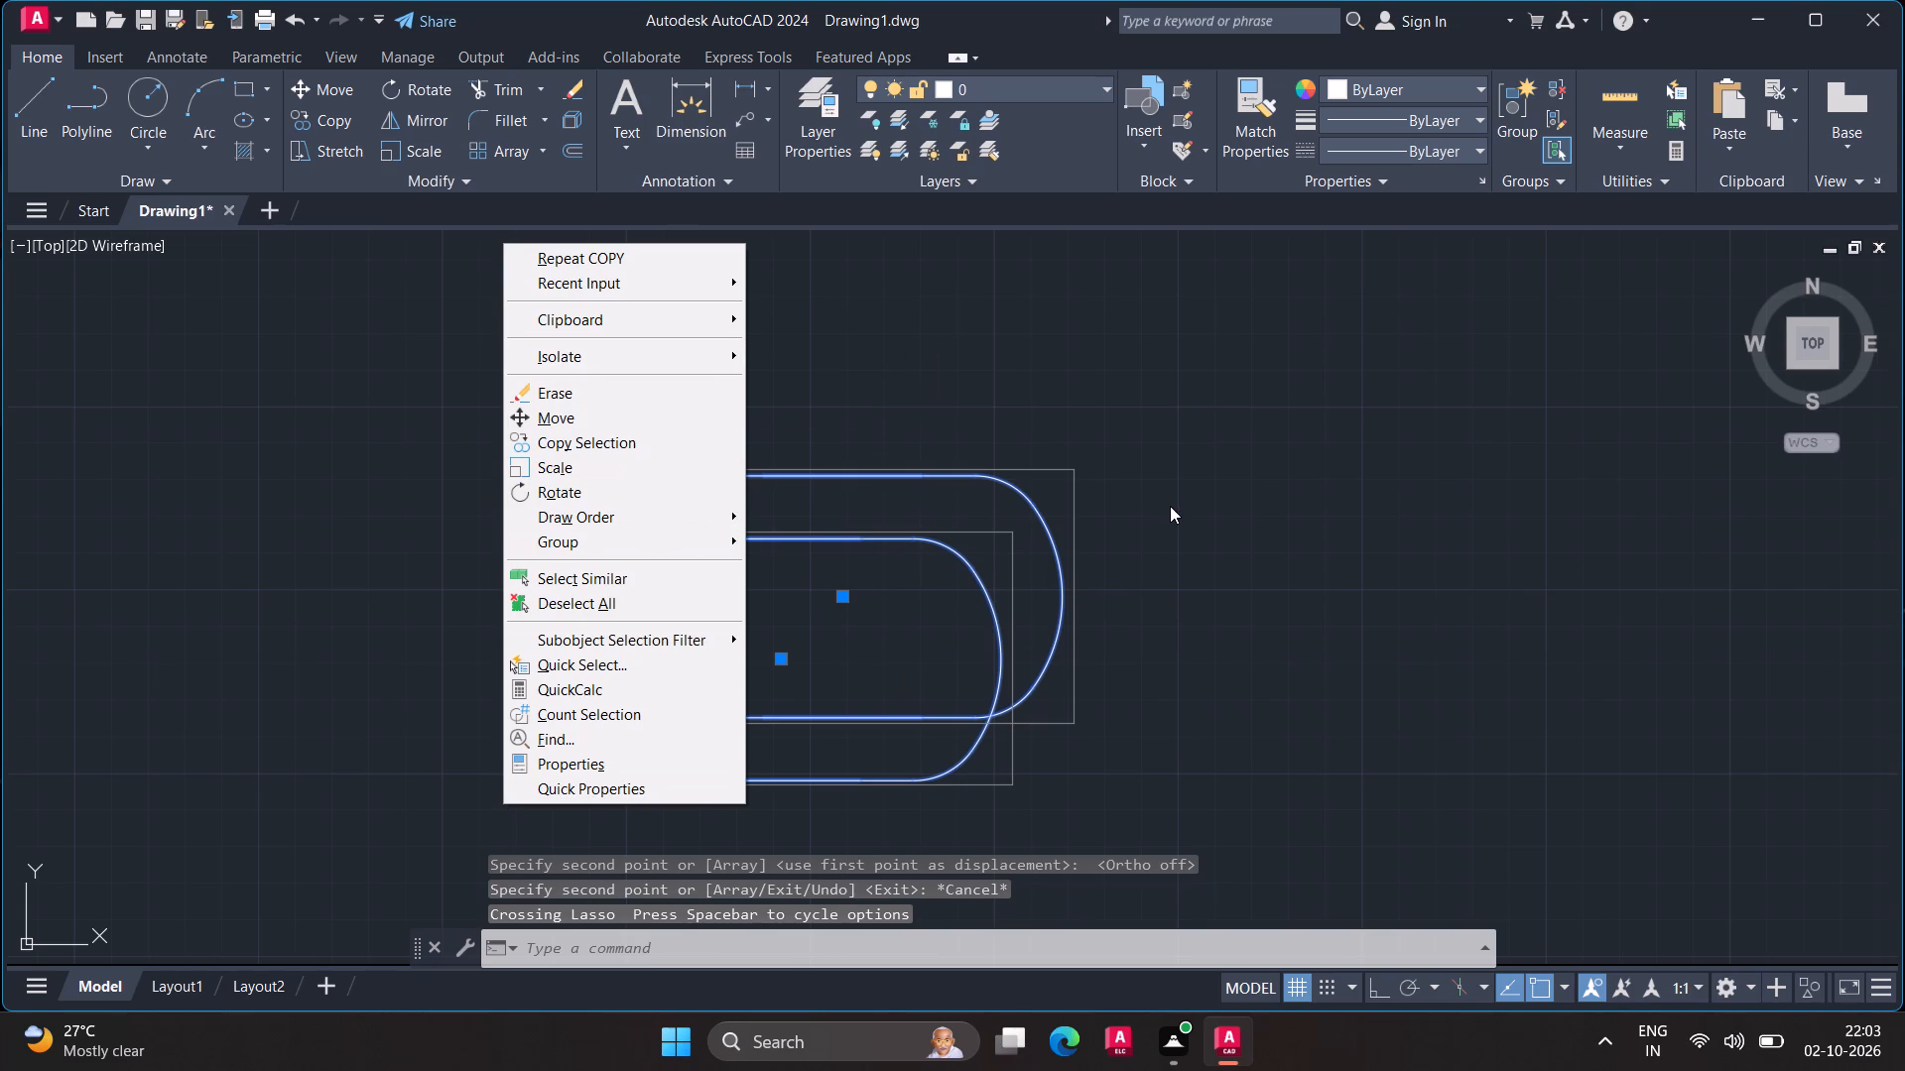
key("g")
key("Escape")
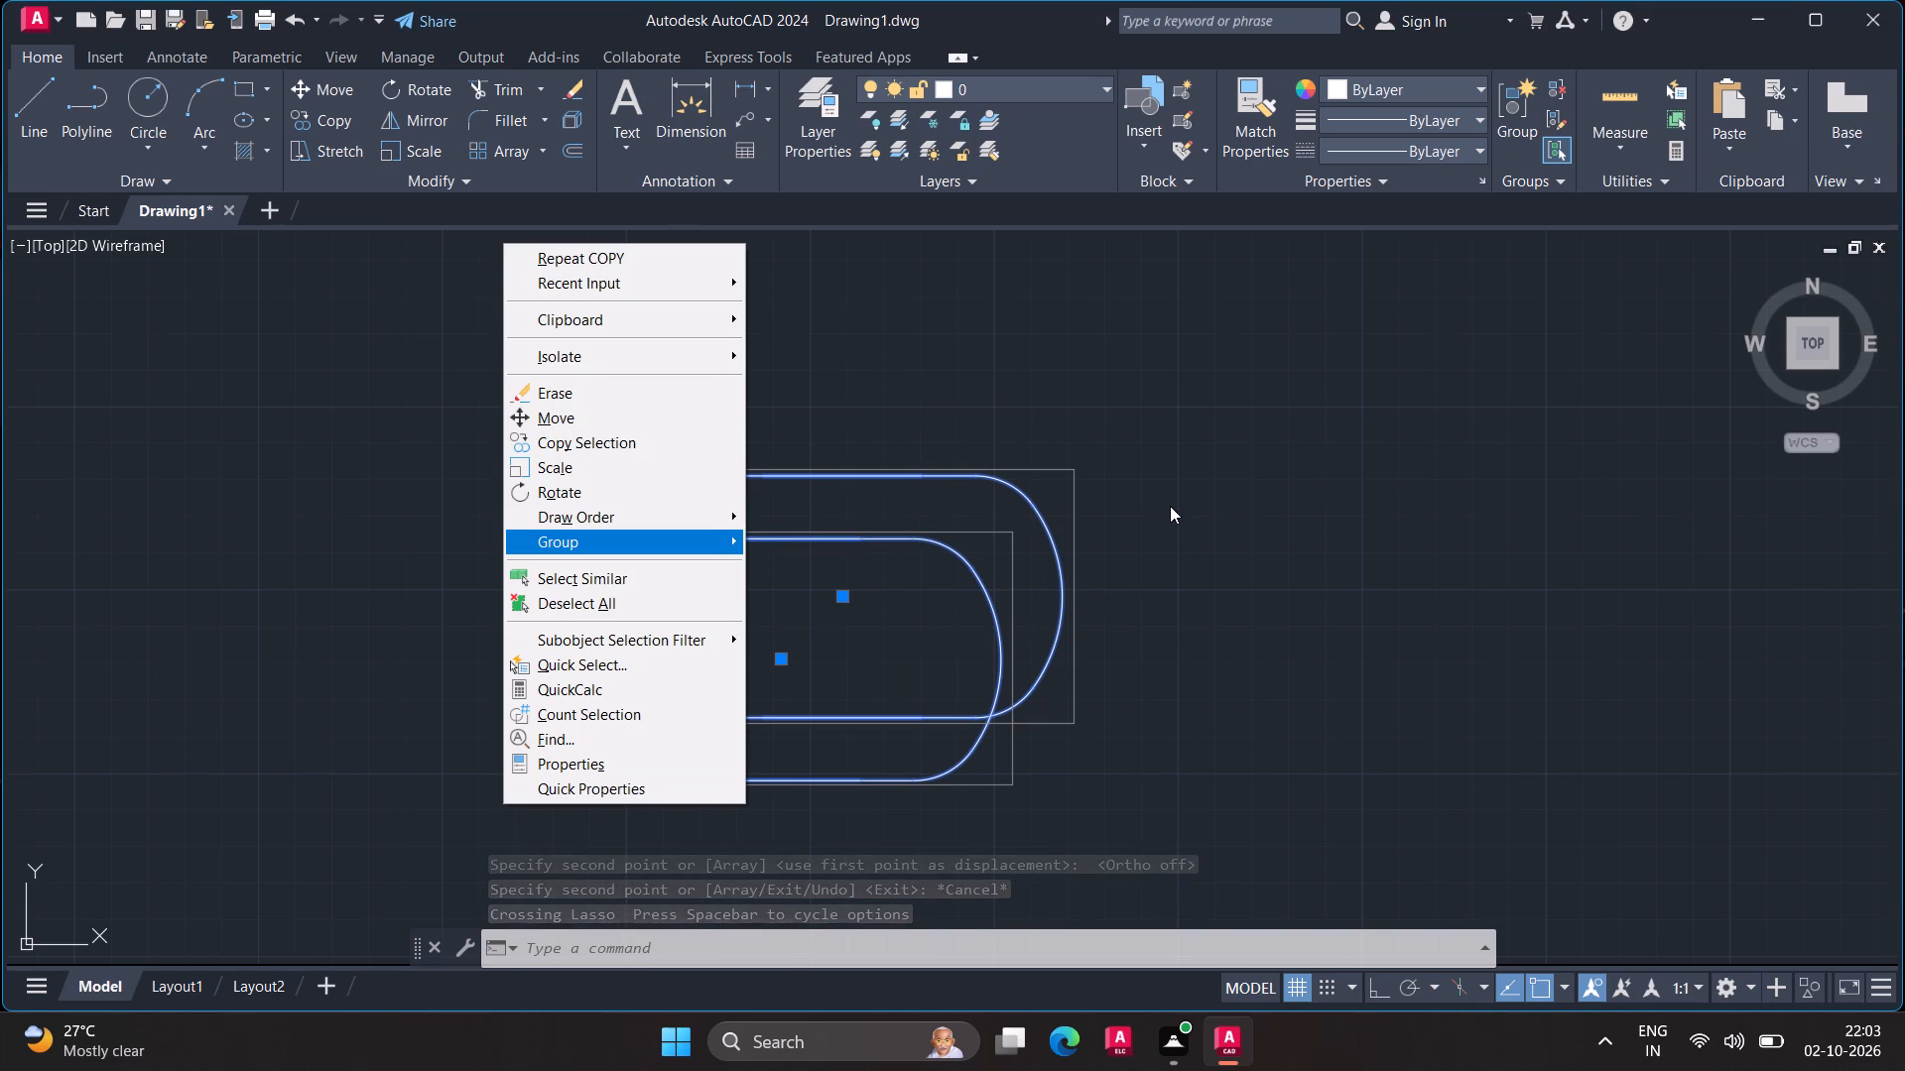
left_click(737, 535)
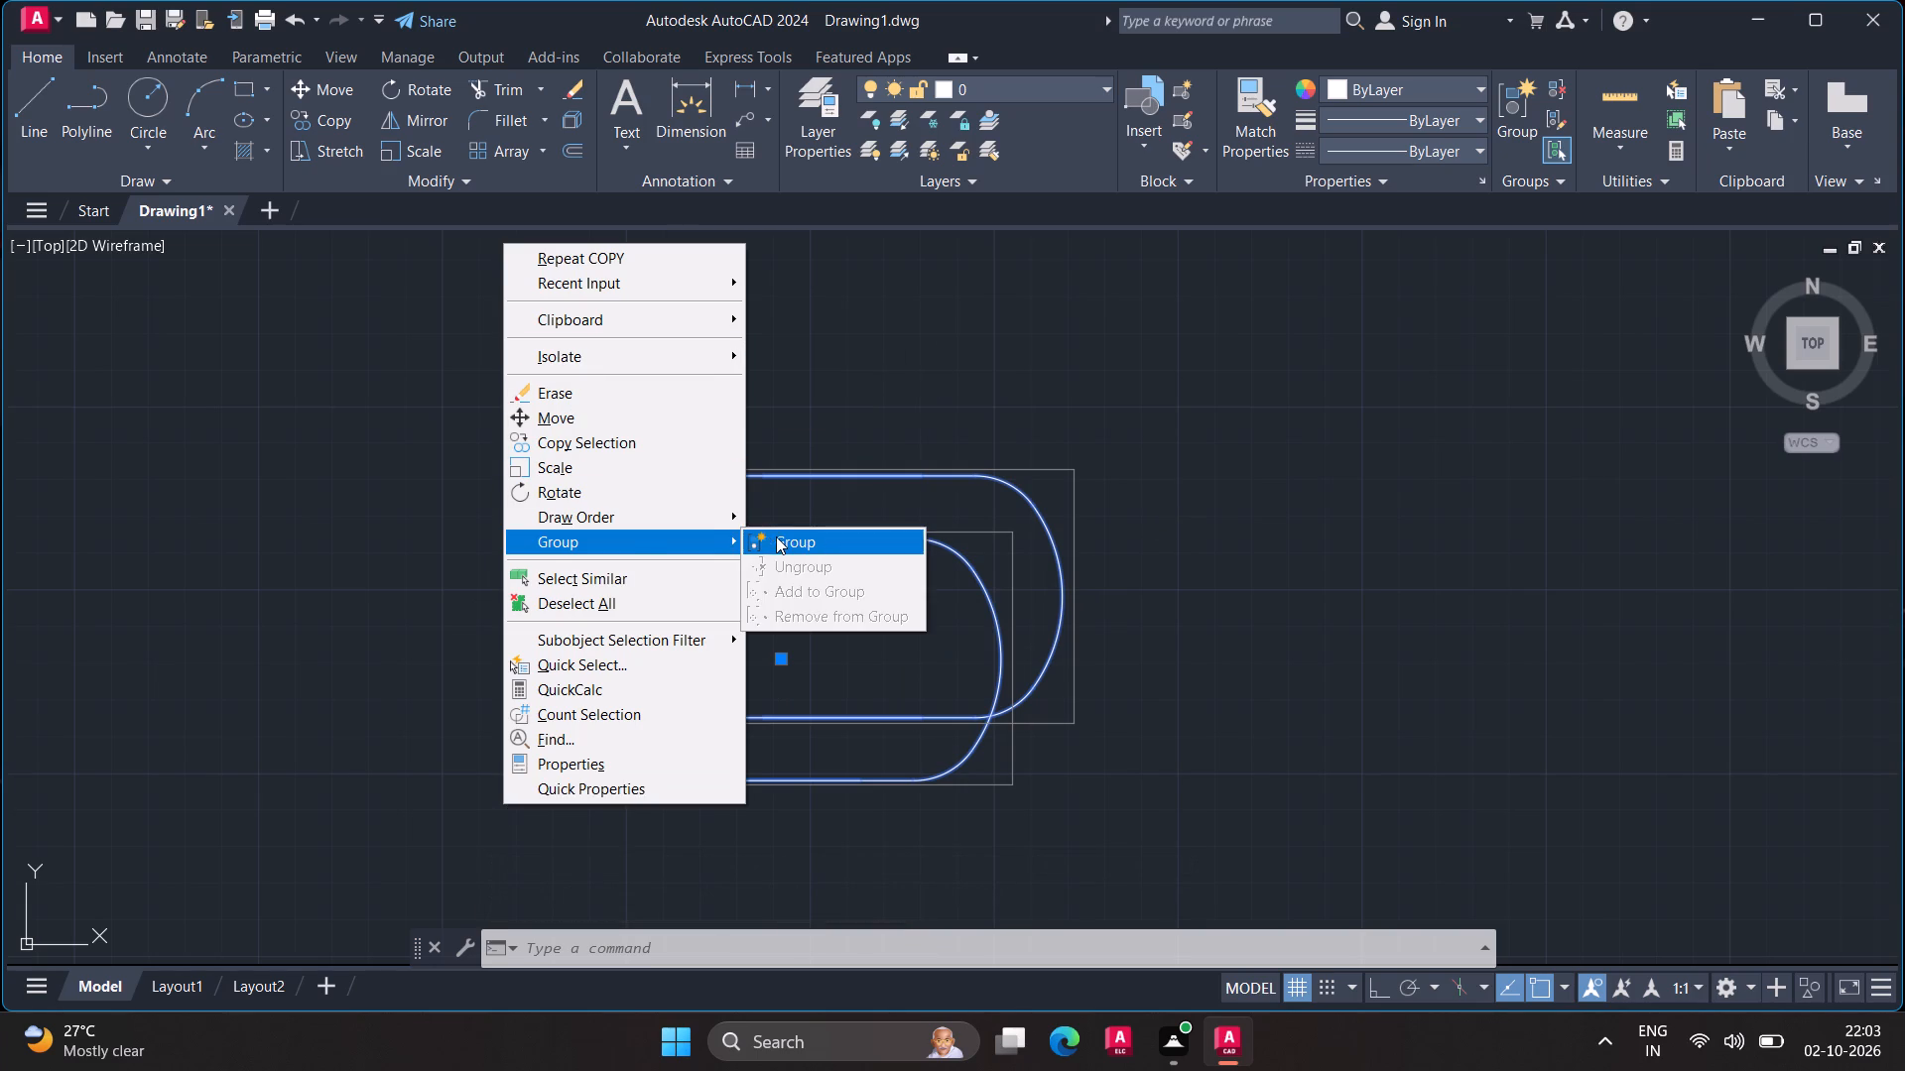
left_click(776, 536)
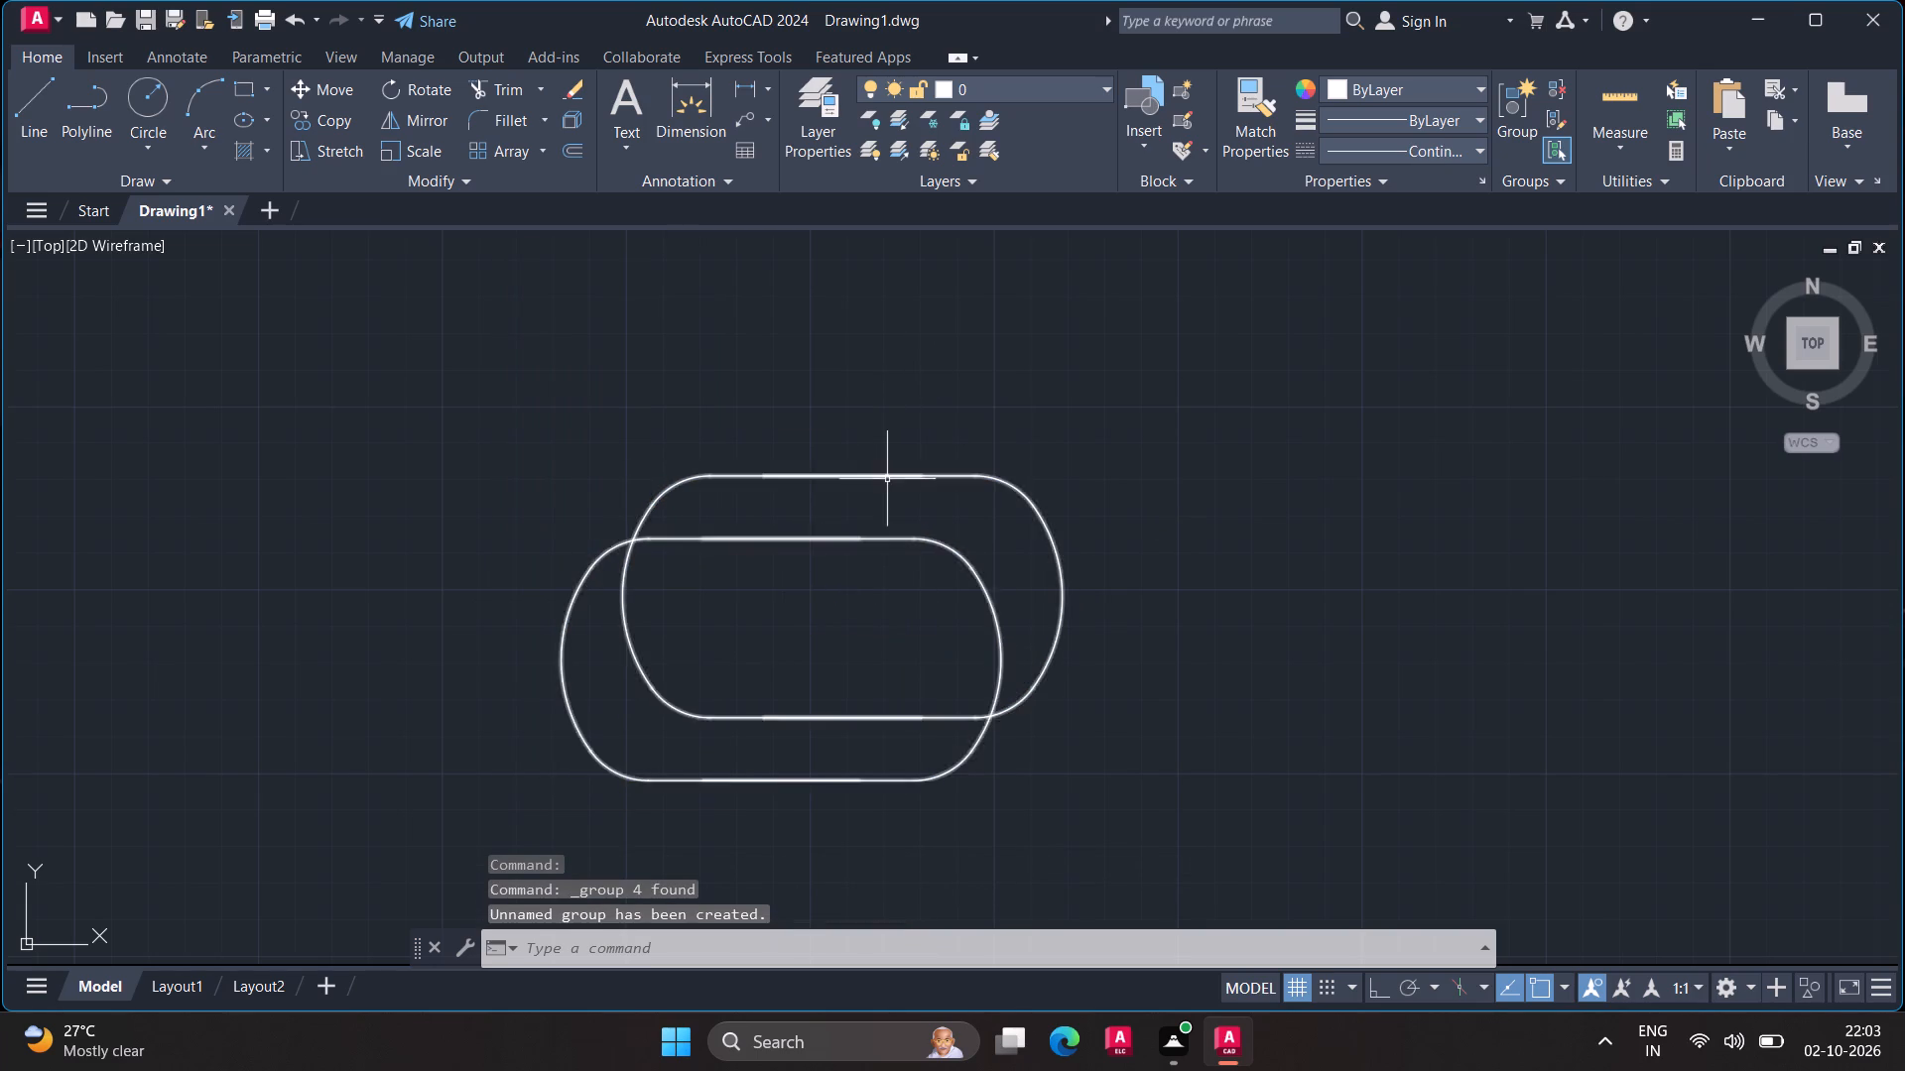
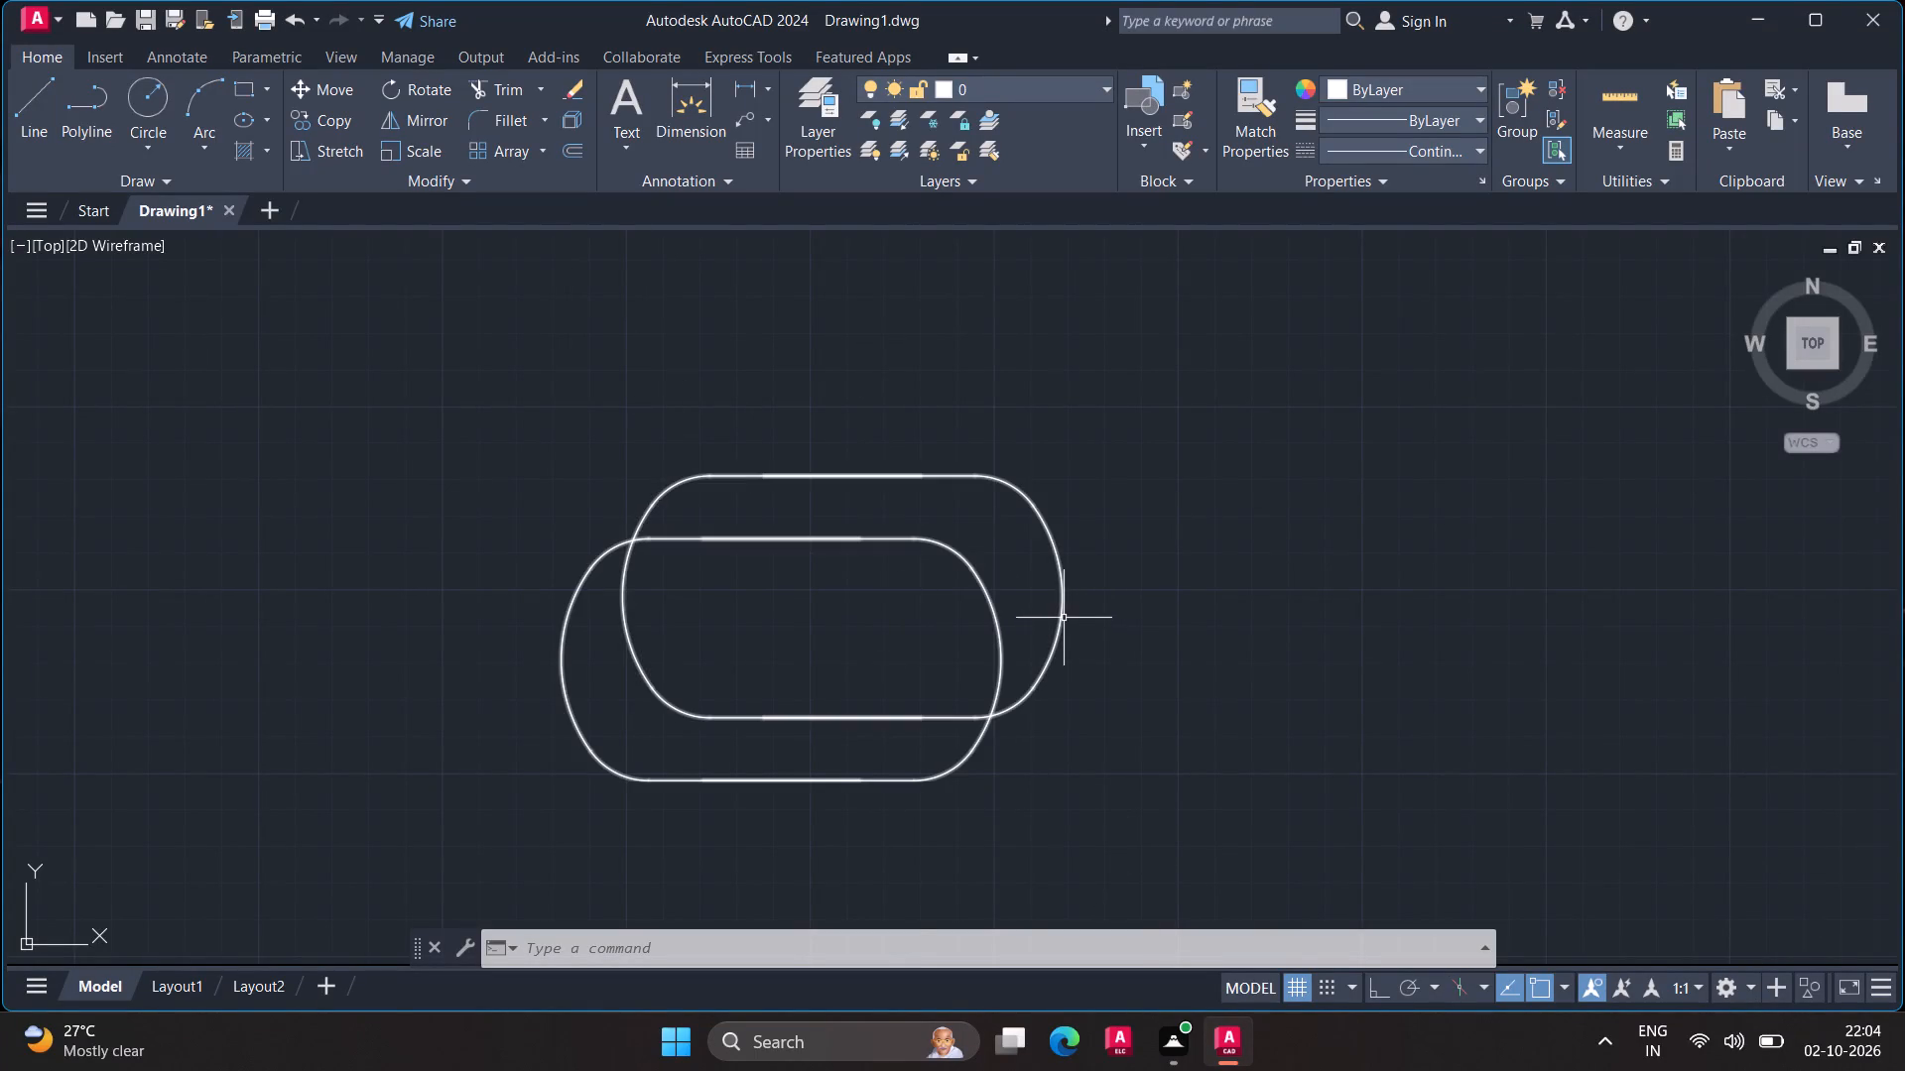
Rotate the grouped pair of overlapping oblongs a quarter turn clockwise about its outer curved end so it stands upright.
scroll(1077, 629, "down", 3)
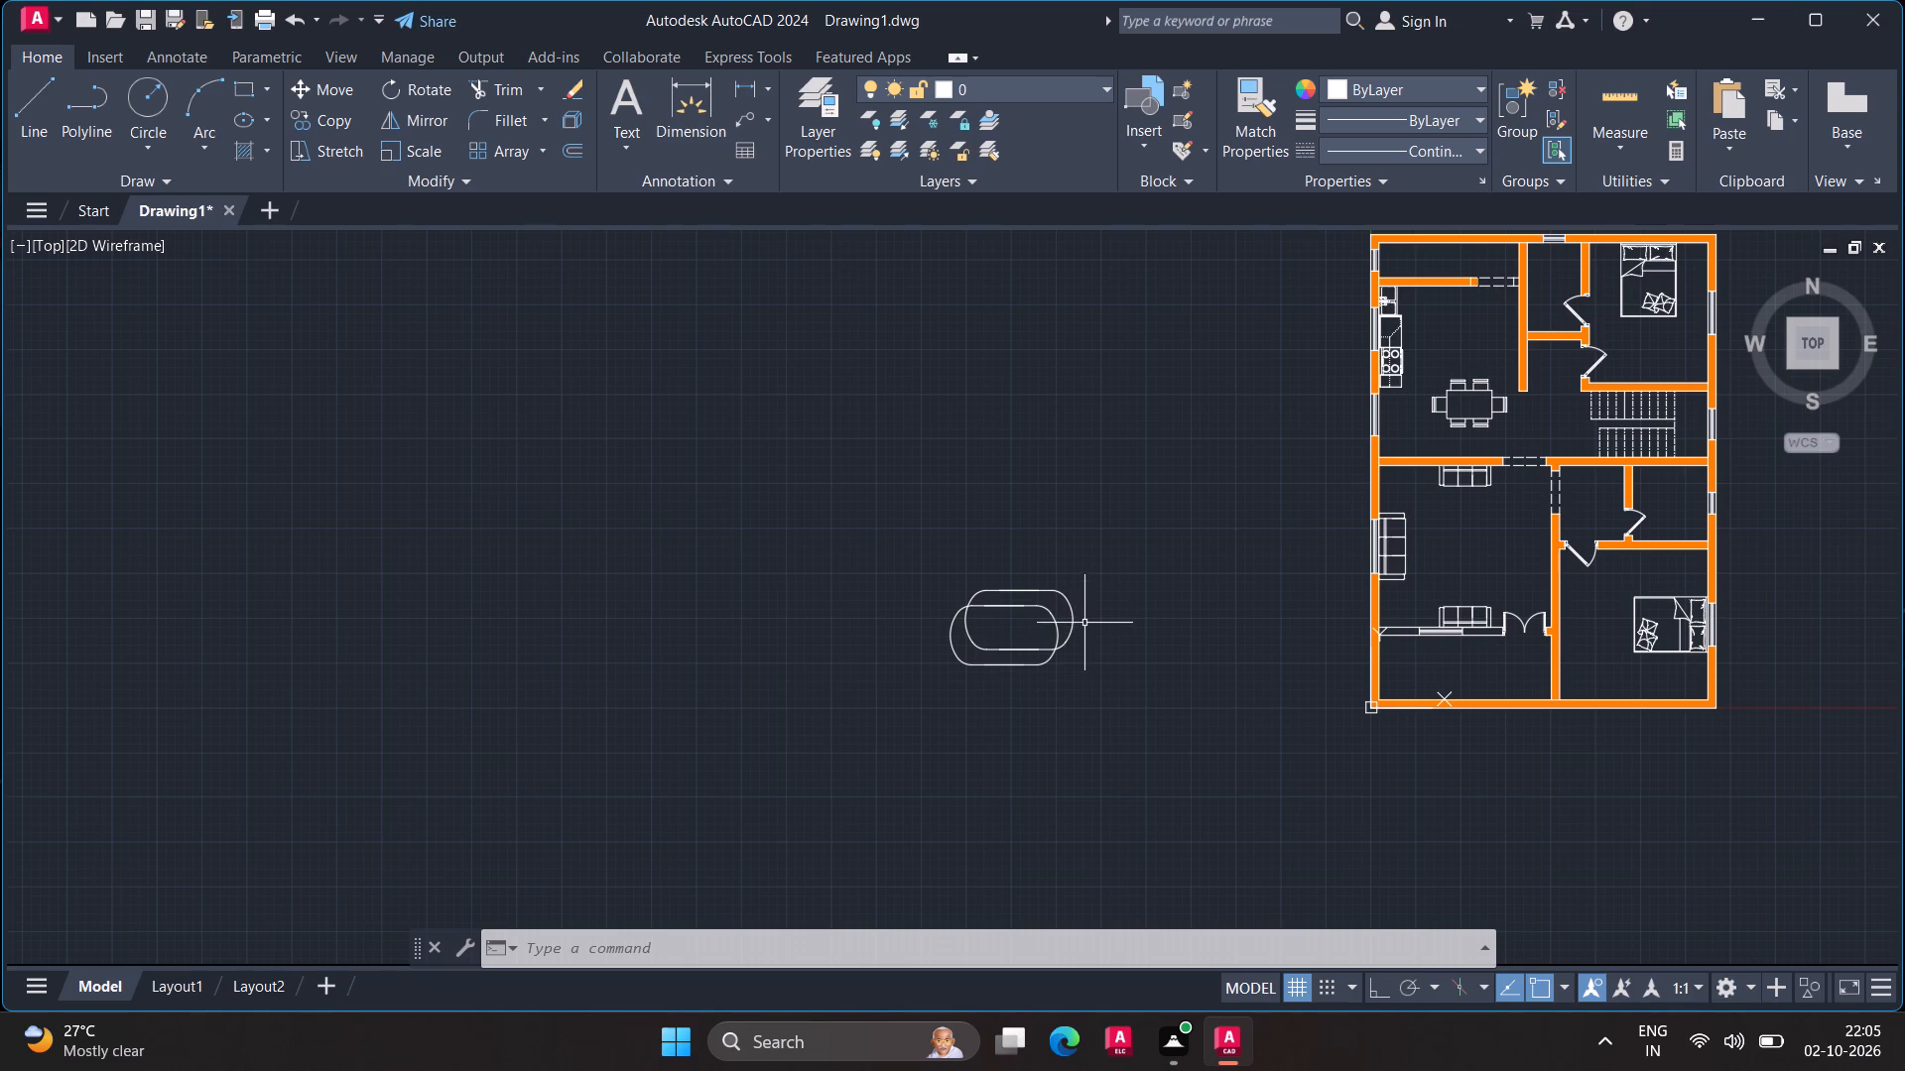
left_click(1074, 622)
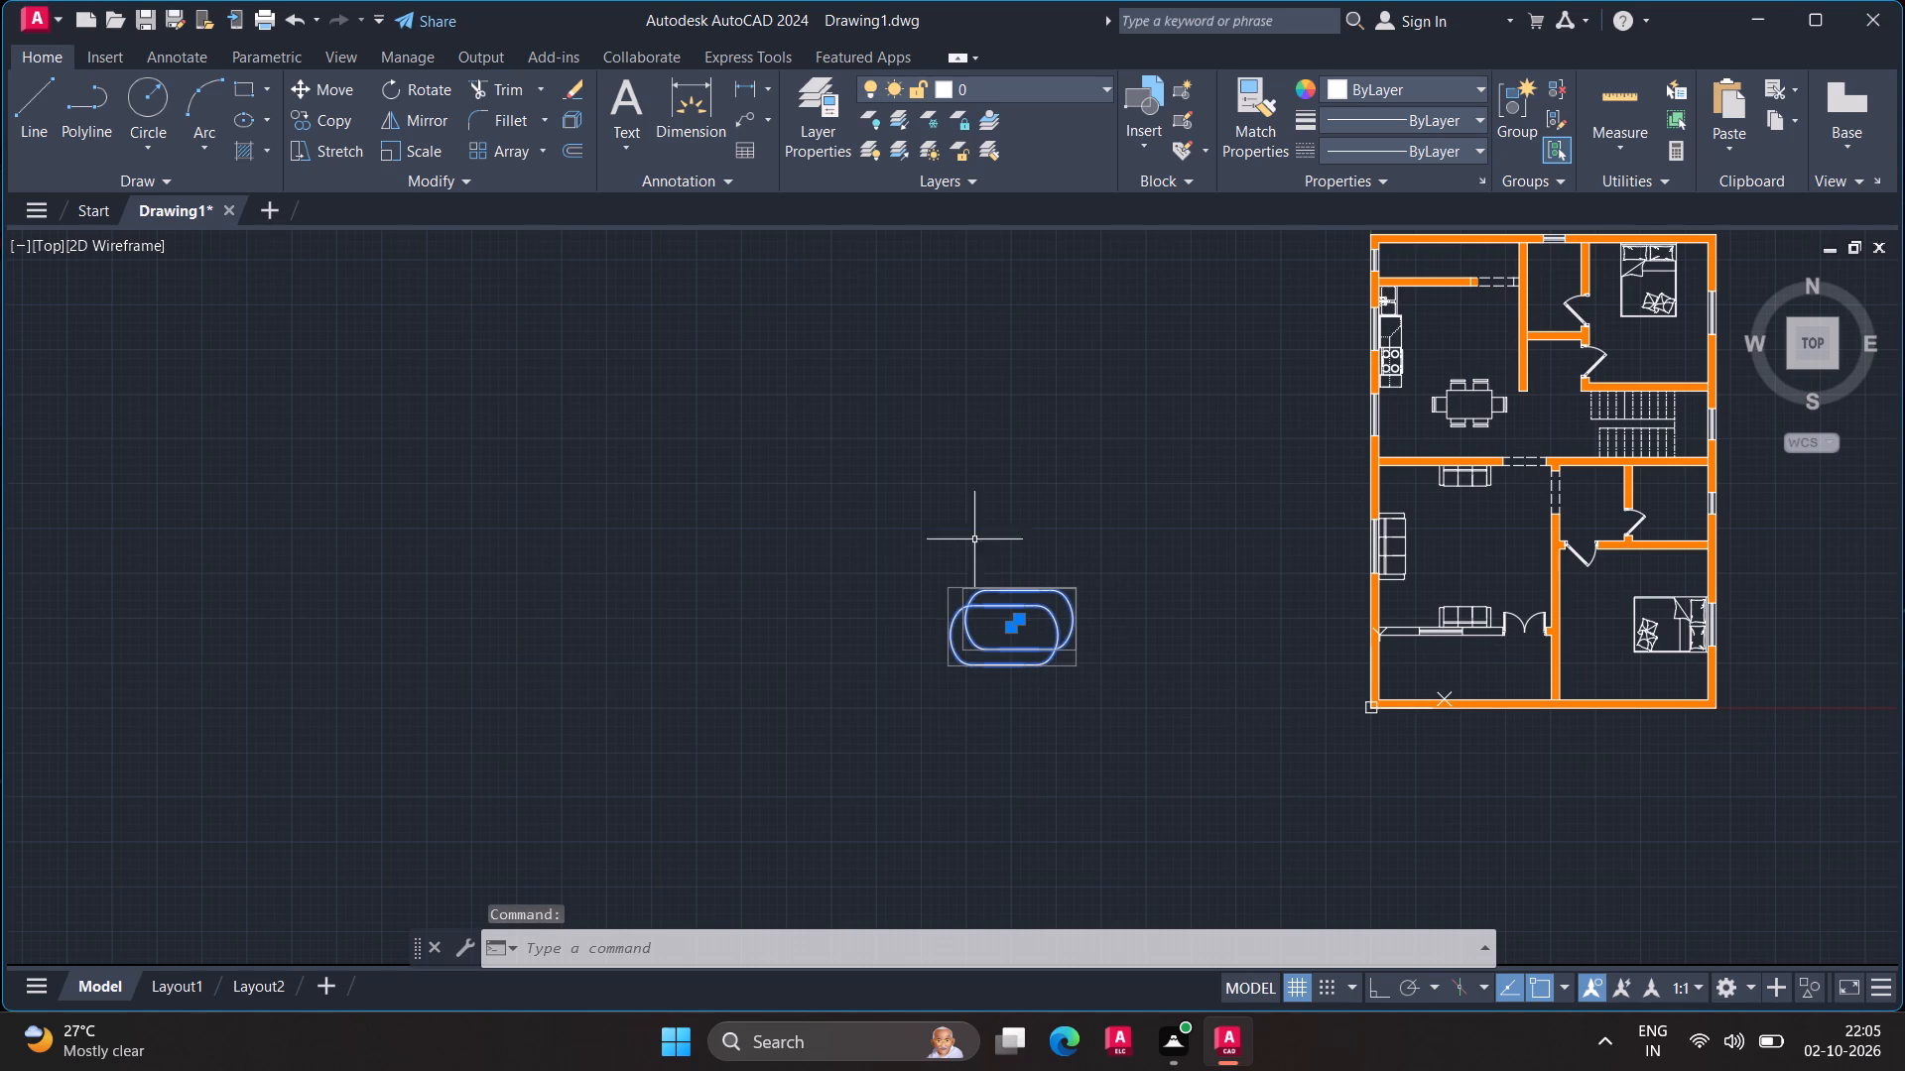
left_click(401, 93)
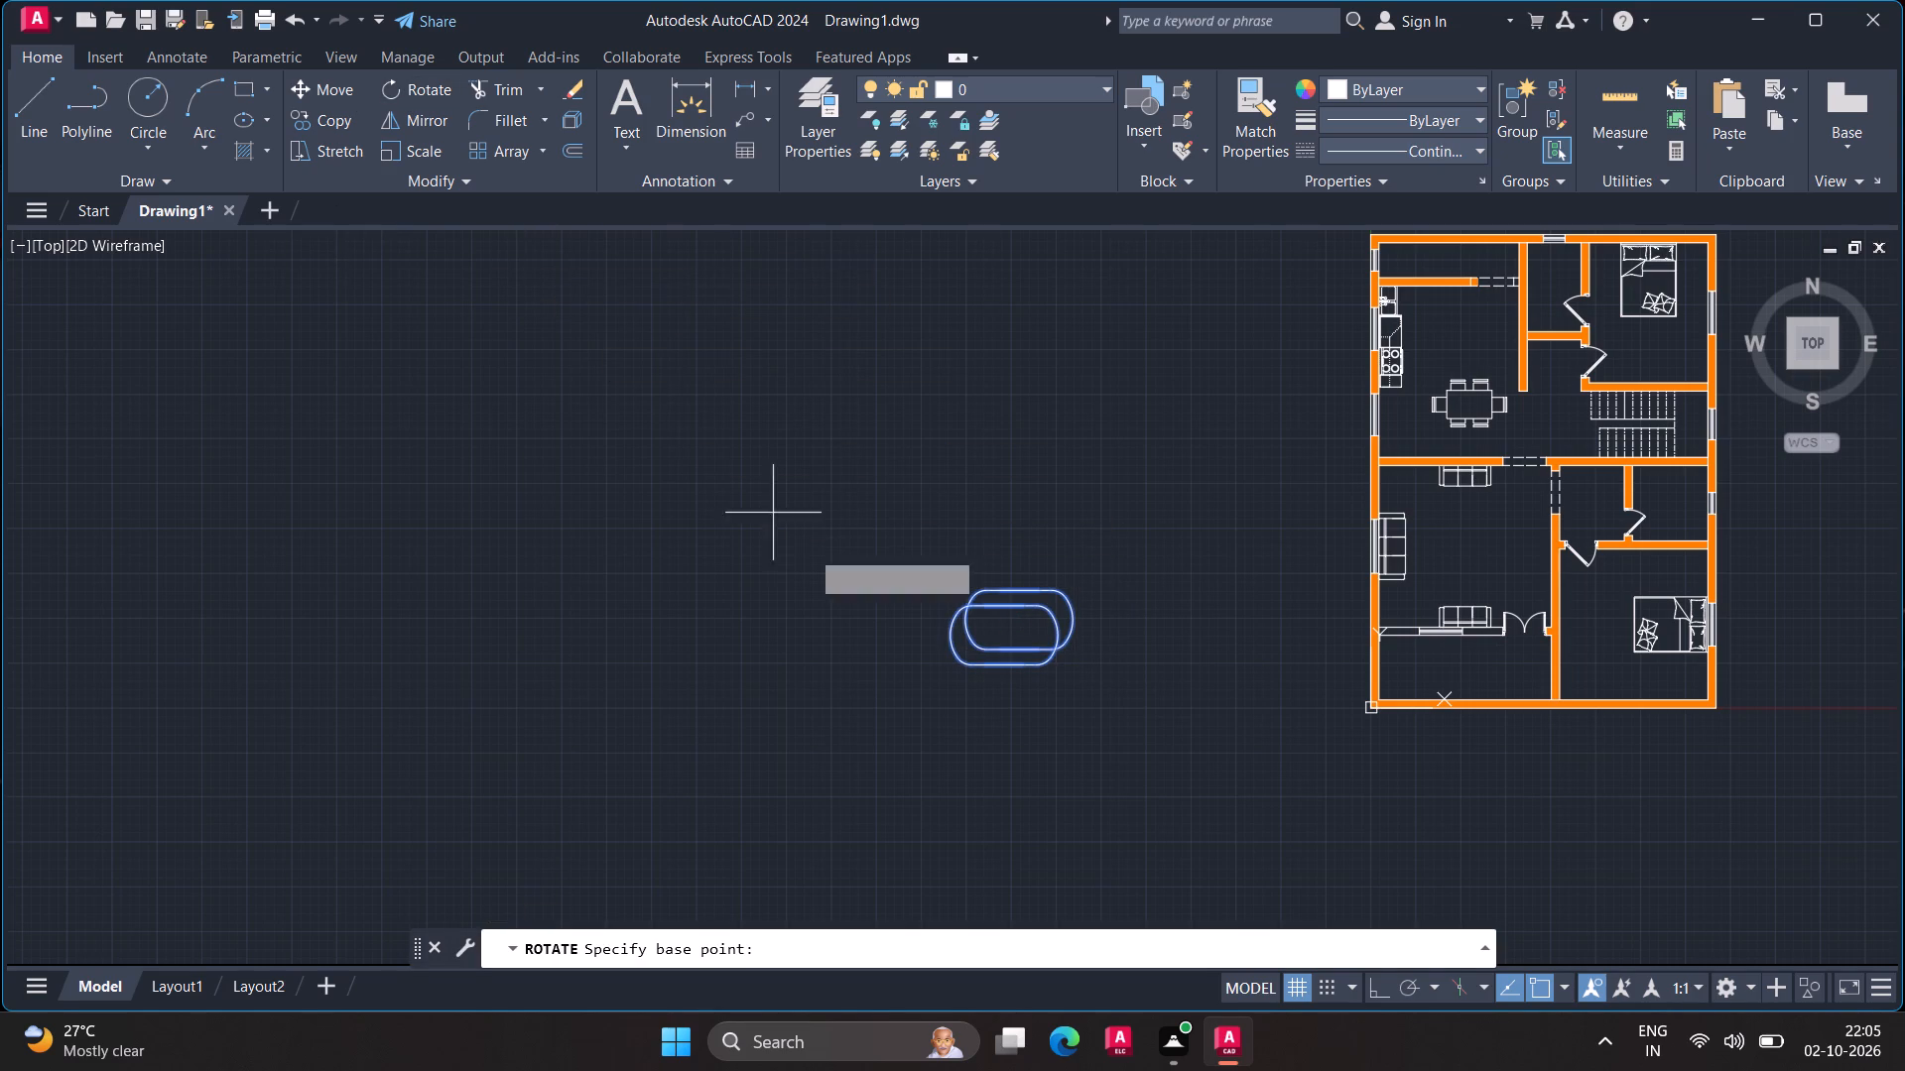
left_click(1073, 616)
left_click(1079, 687)
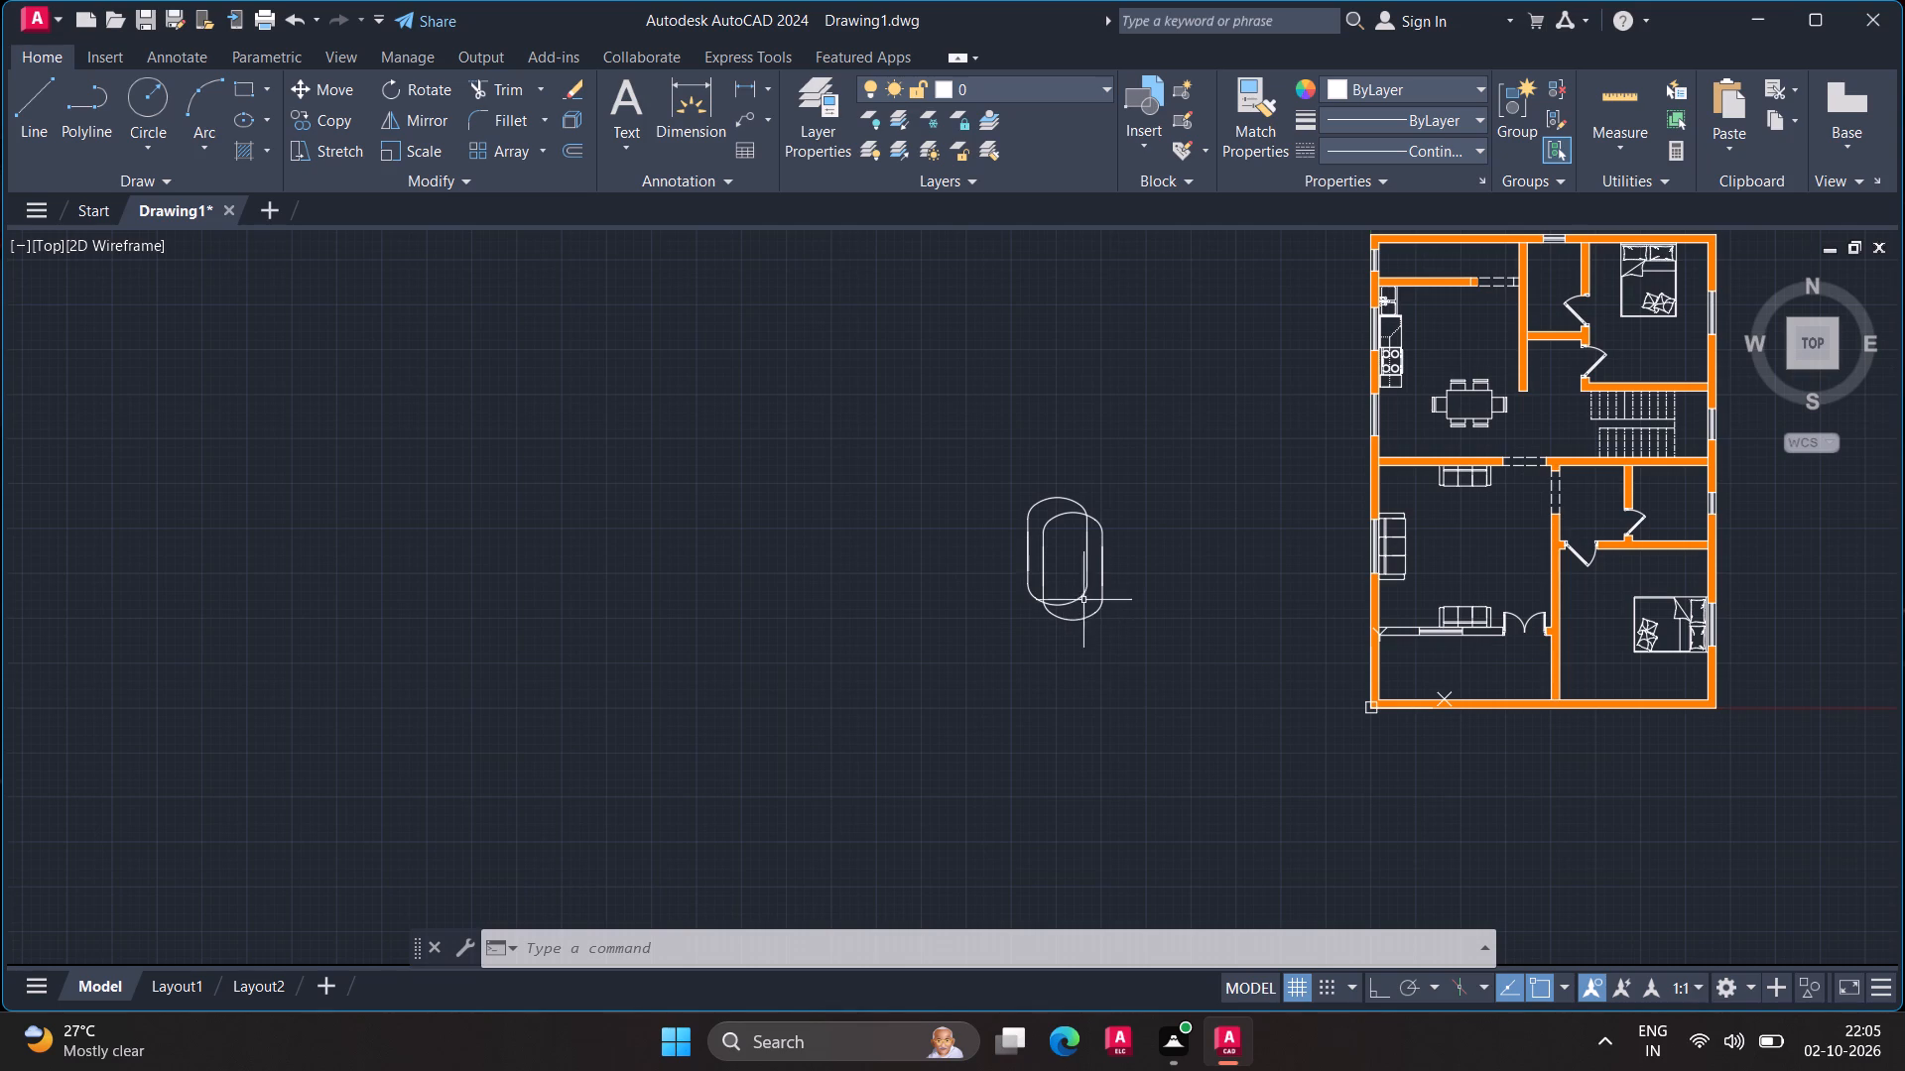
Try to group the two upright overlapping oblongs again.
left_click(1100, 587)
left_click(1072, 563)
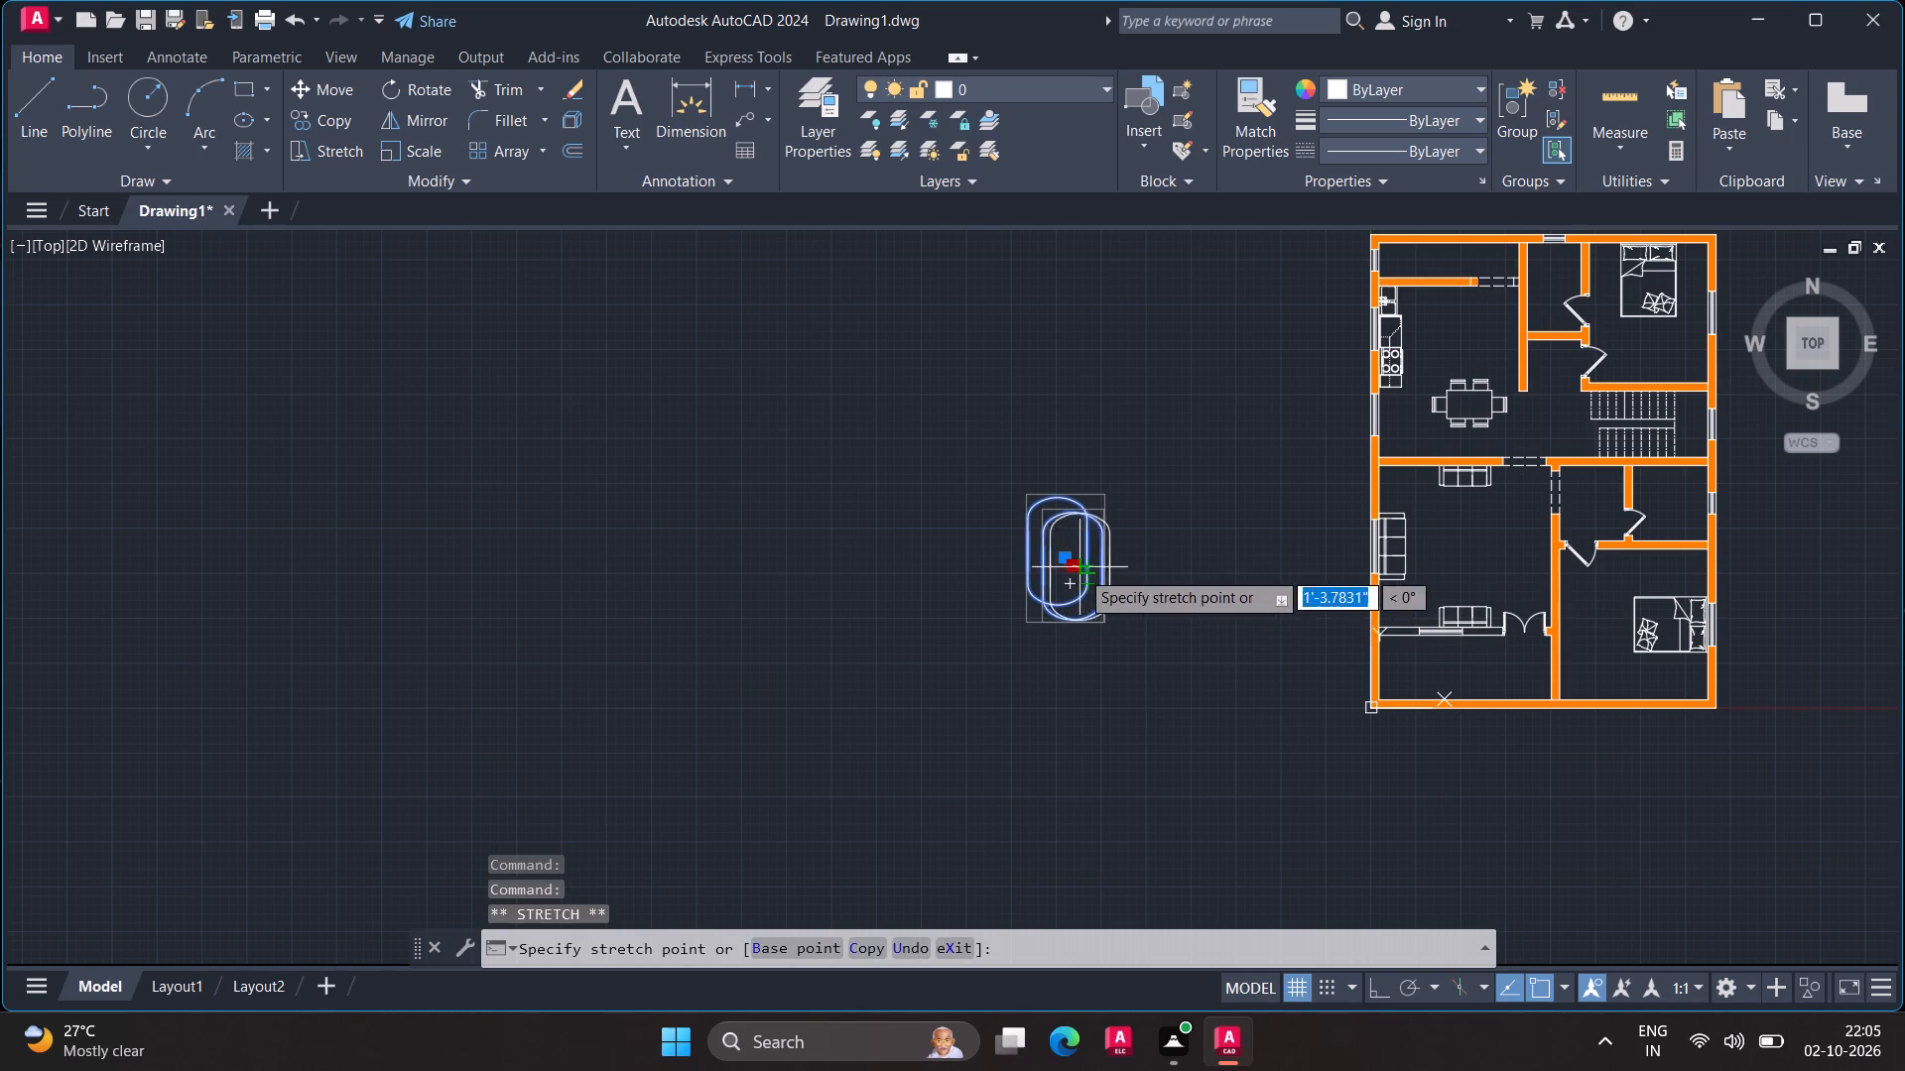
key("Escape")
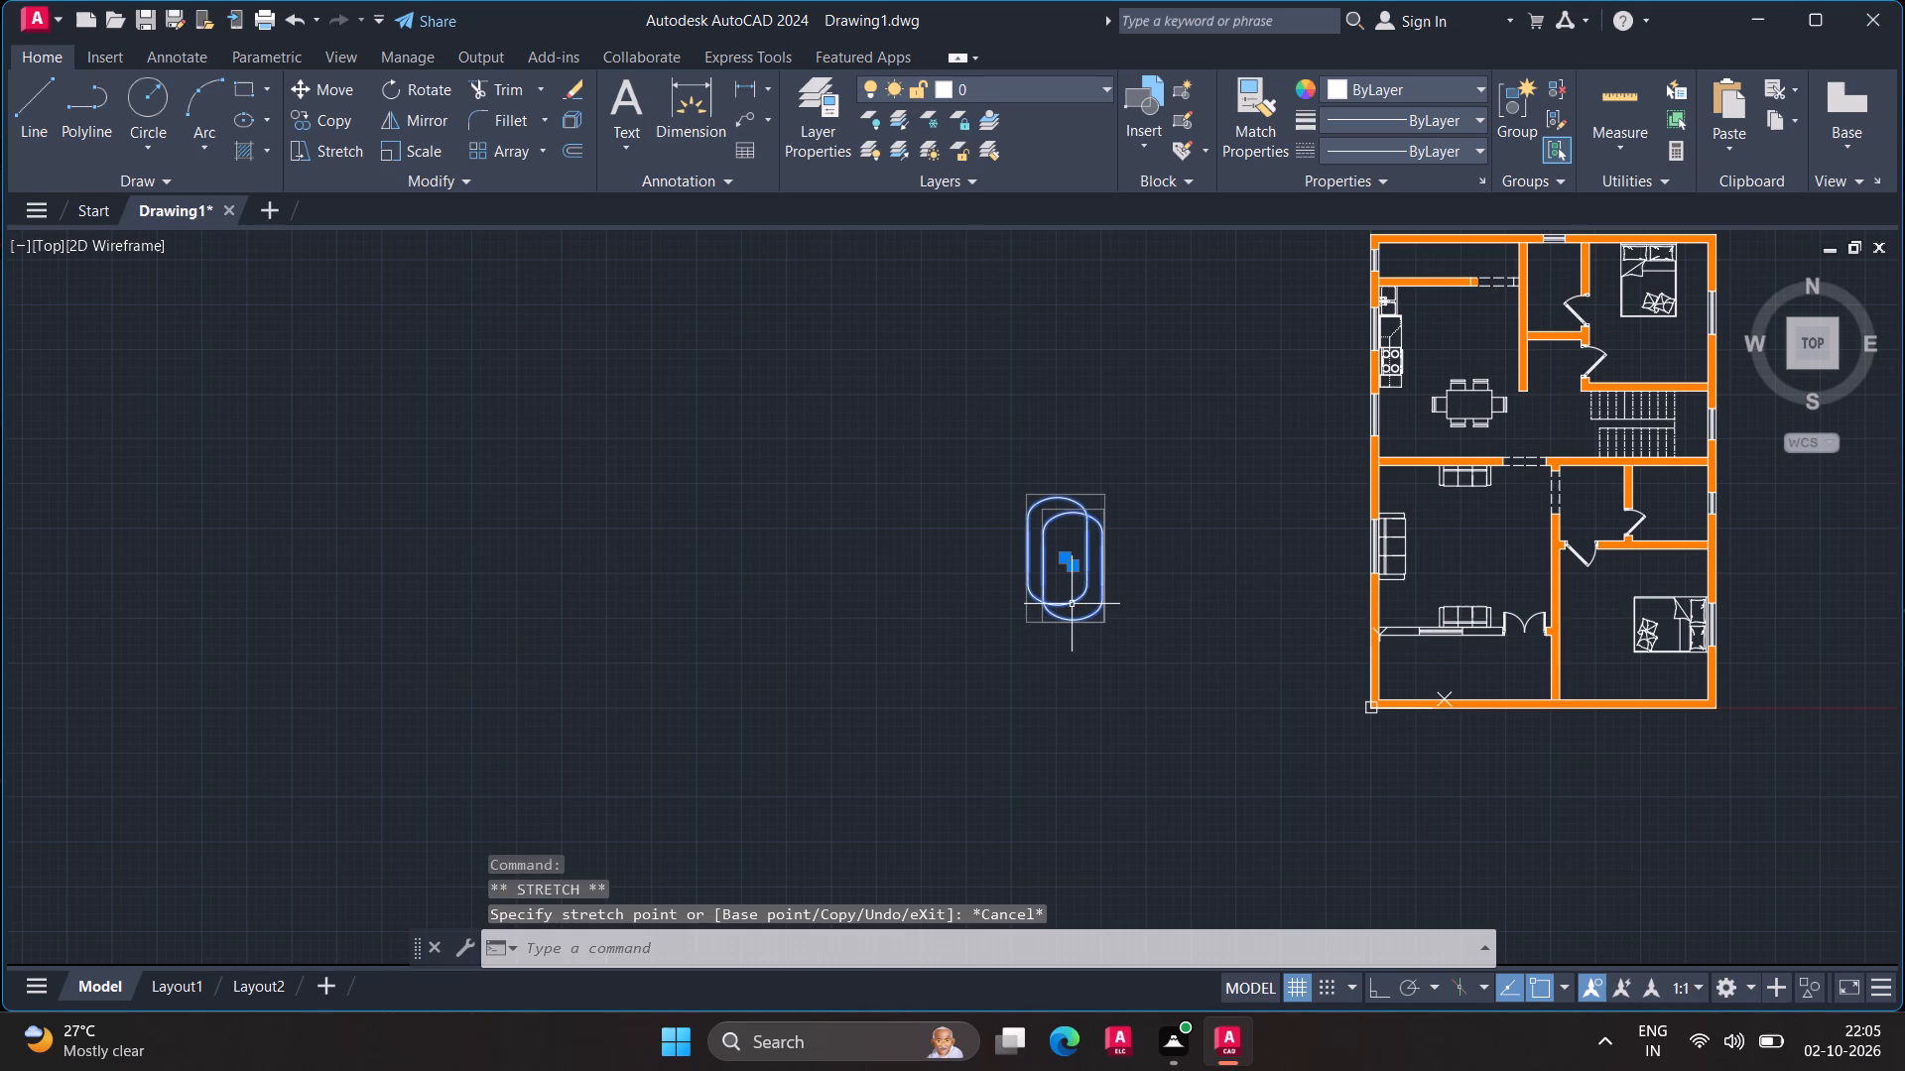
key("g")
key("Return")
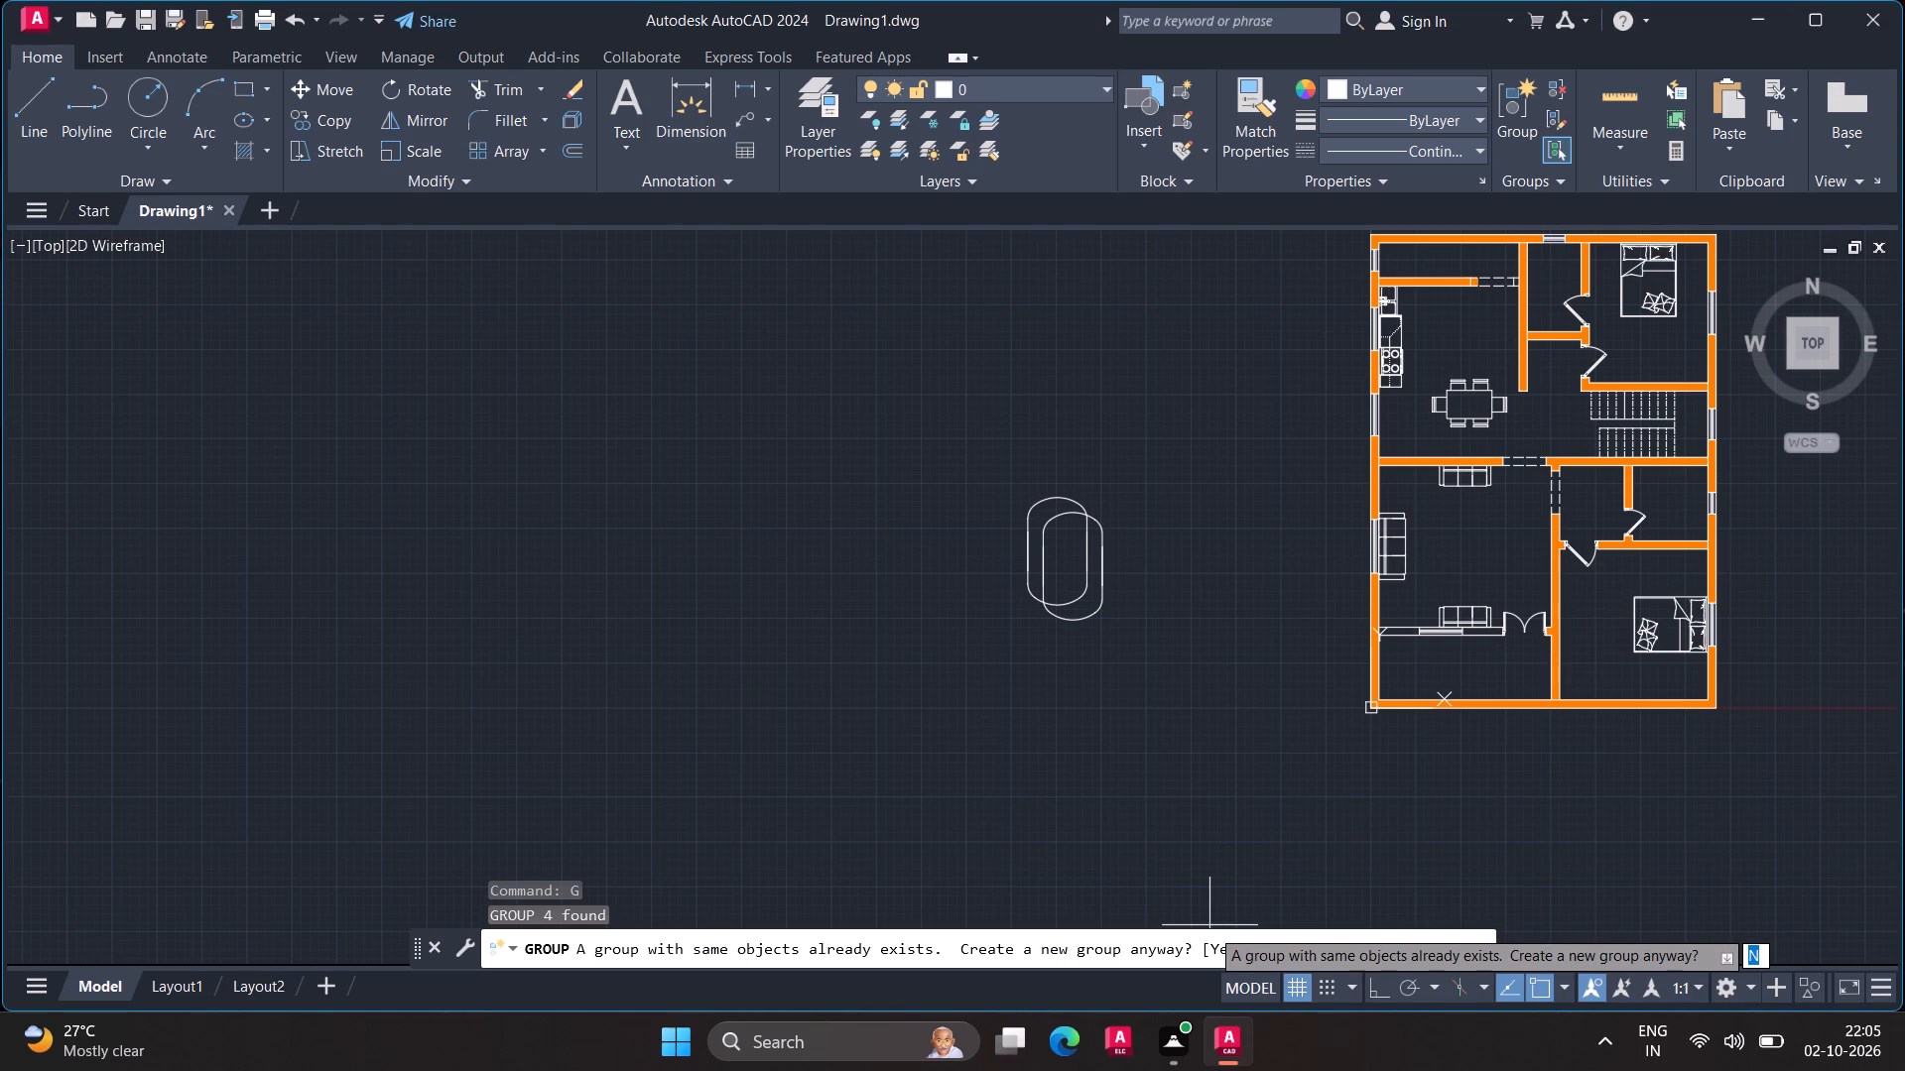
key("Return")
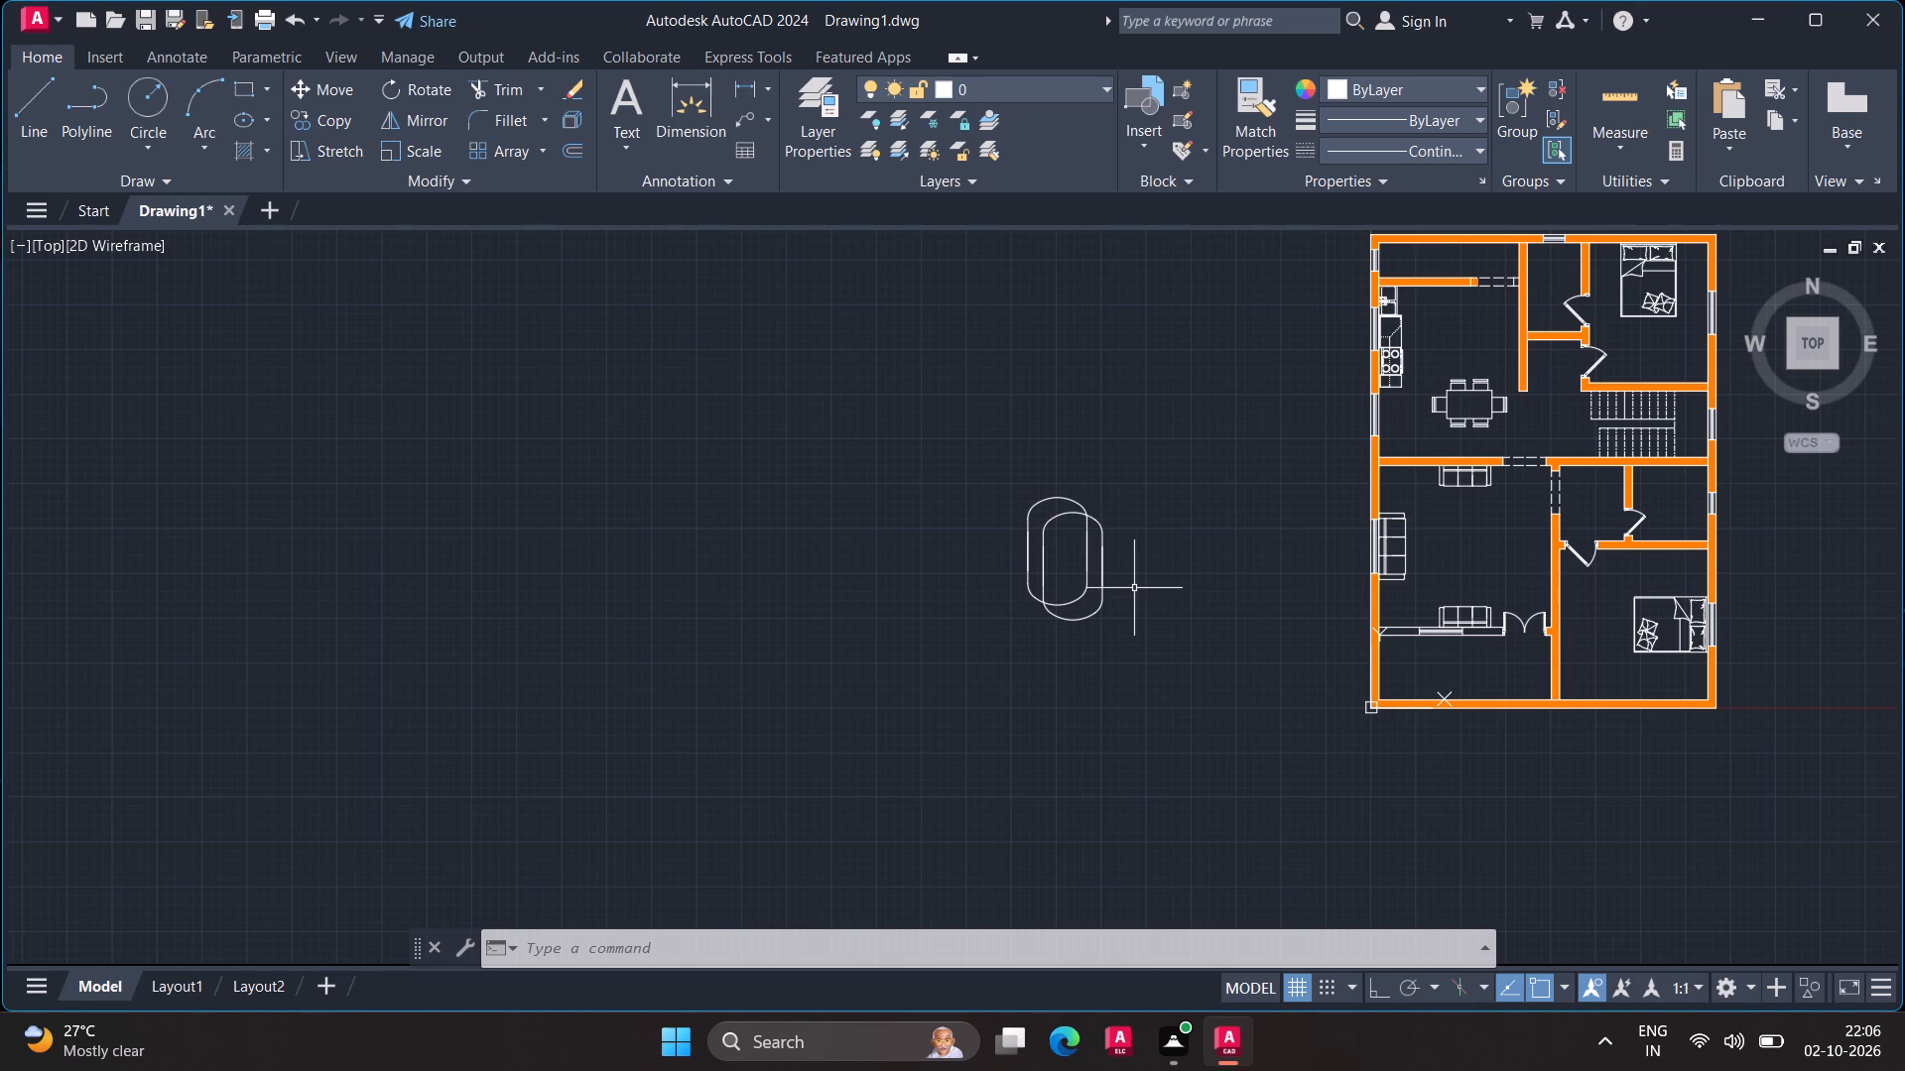
Move the upright oblong pair from beside the plan into the living room, next to the wall sofa.
type("m")
key("space")
left_click(1050, 613)
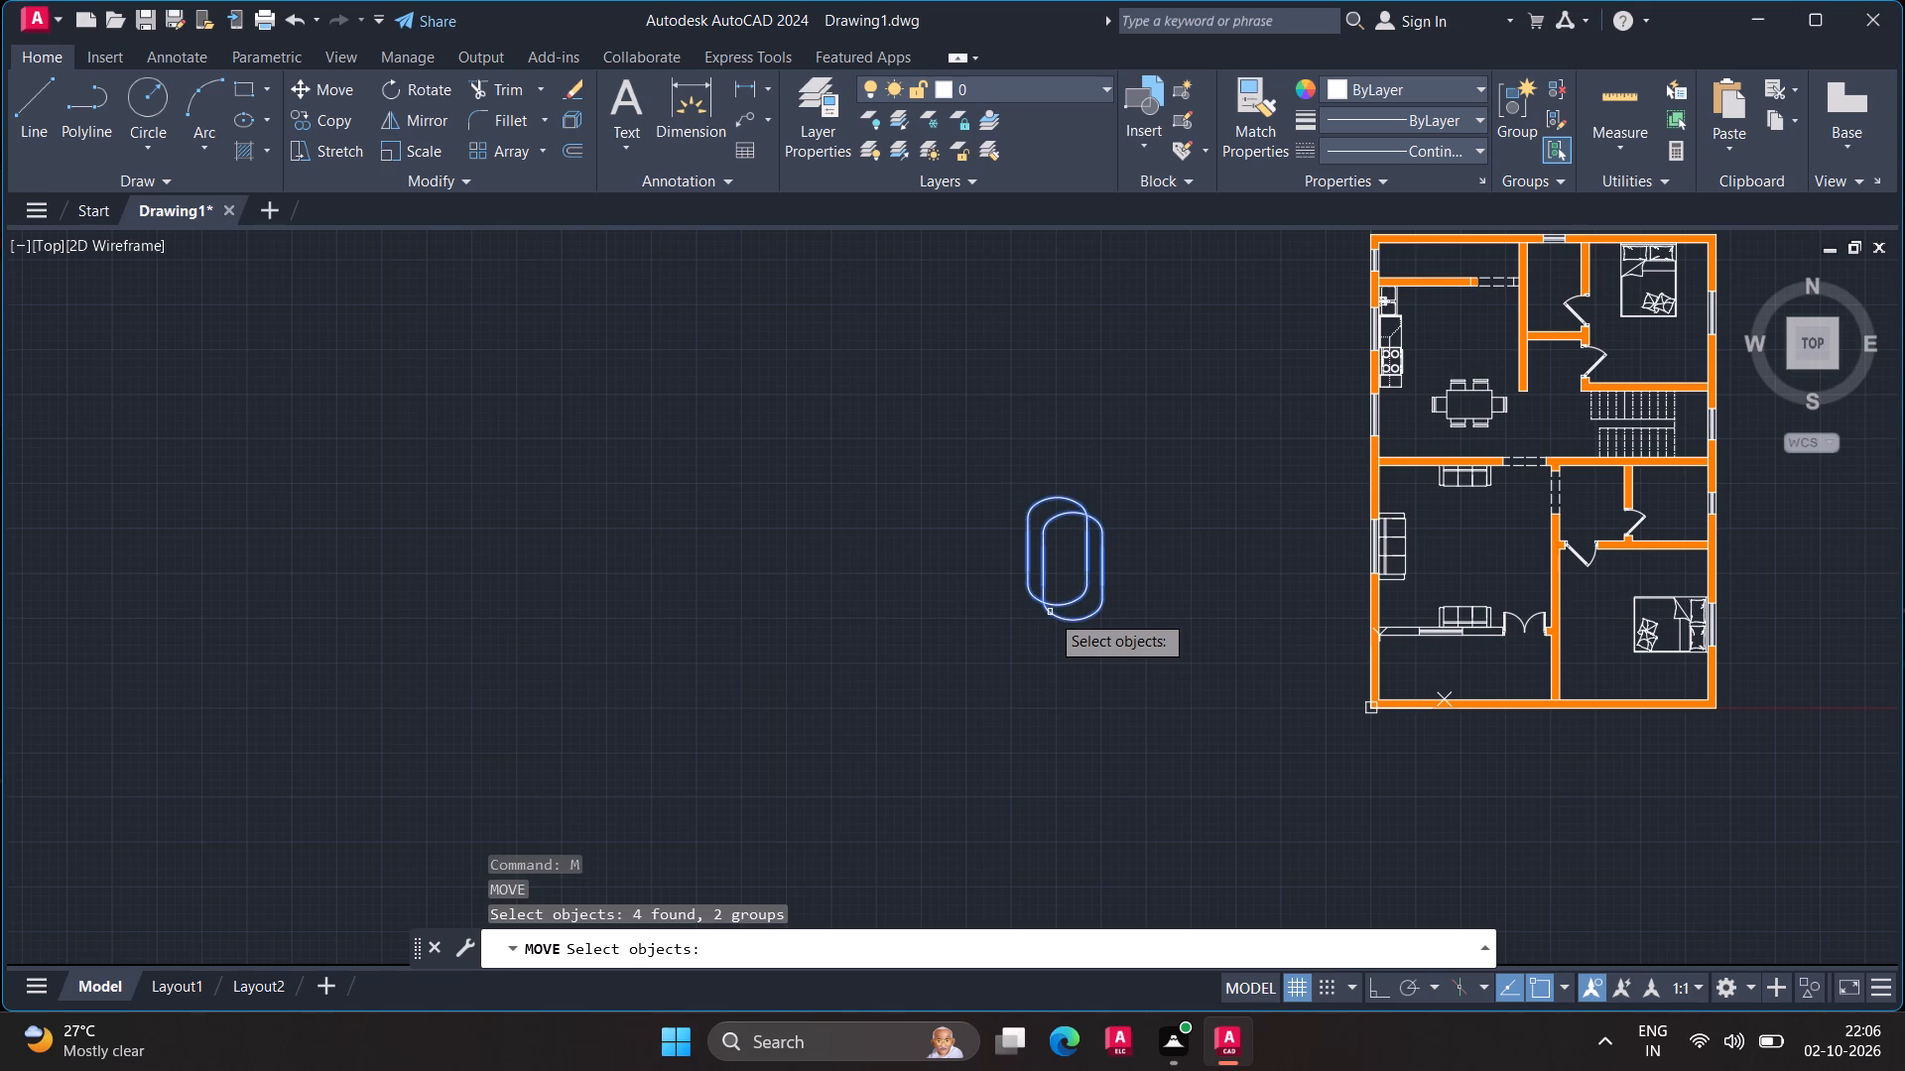
key("space")
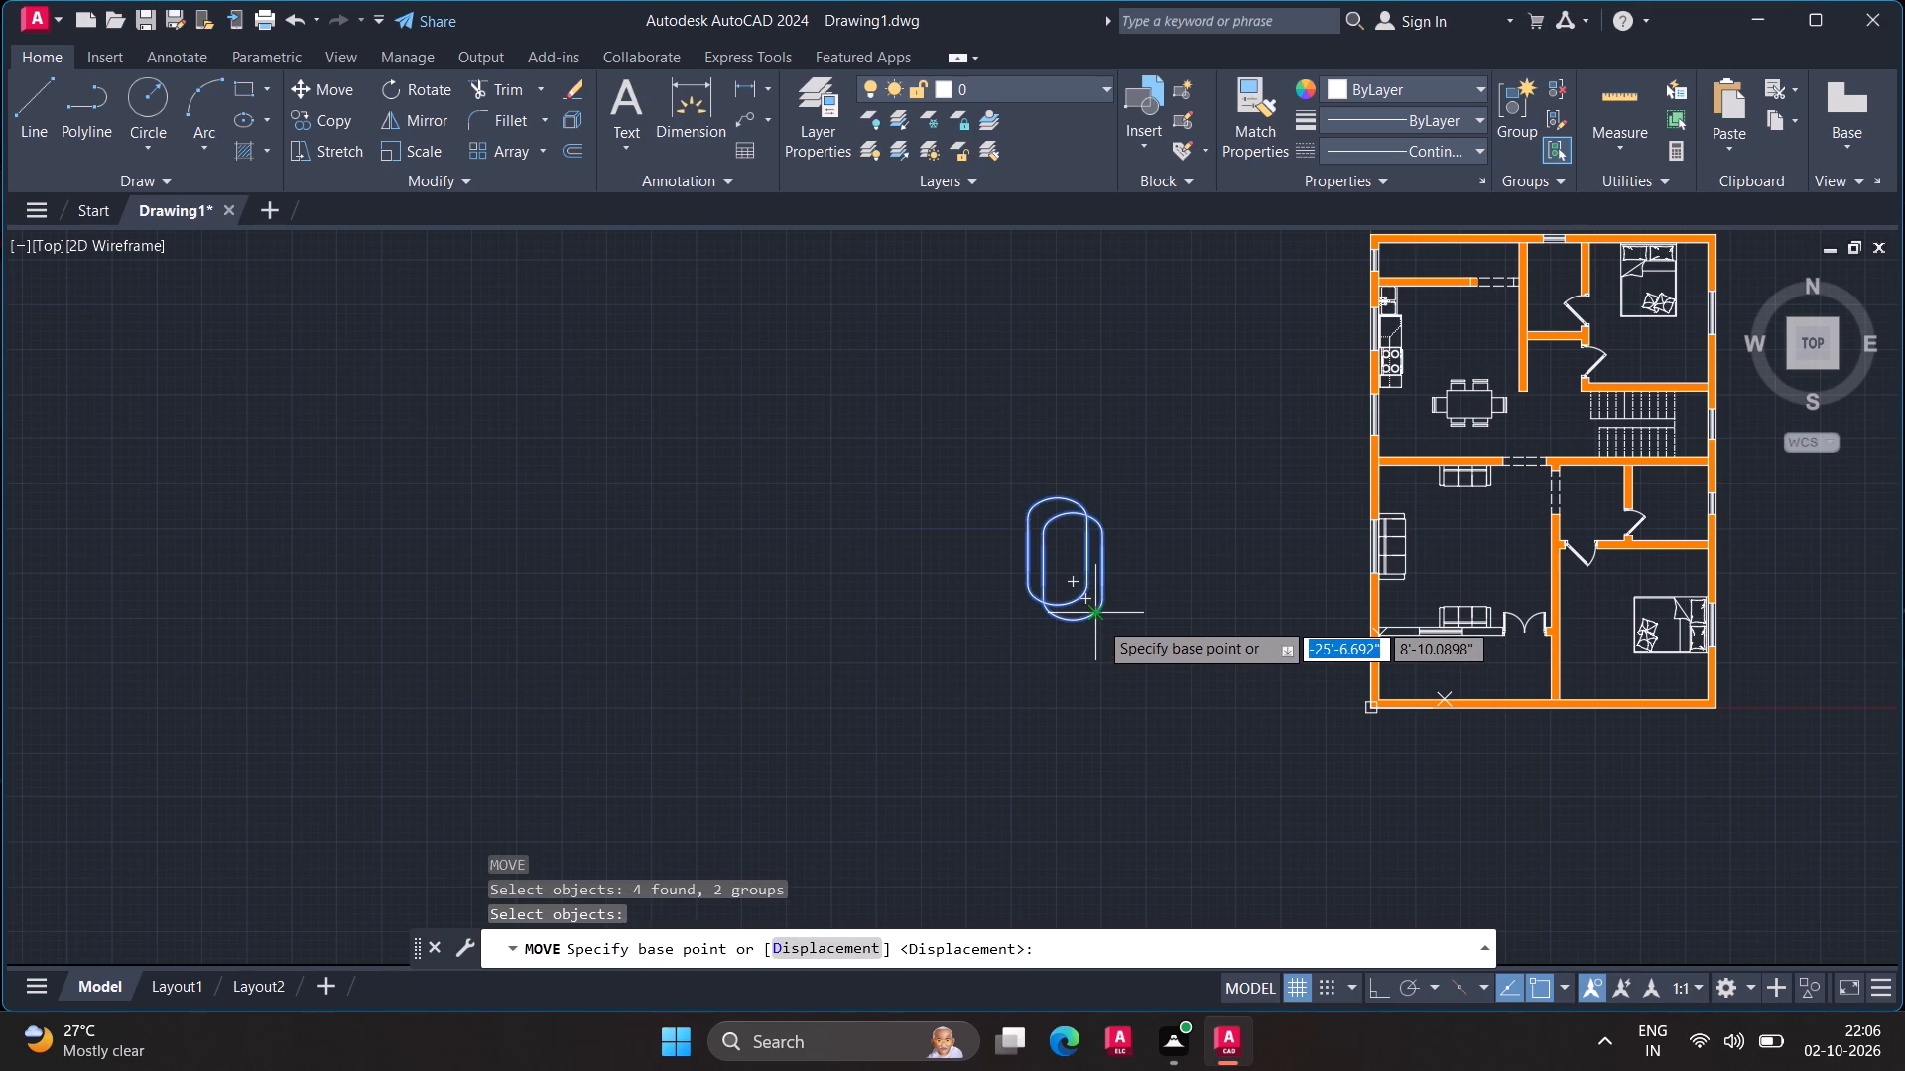
left_click(1100, 618)
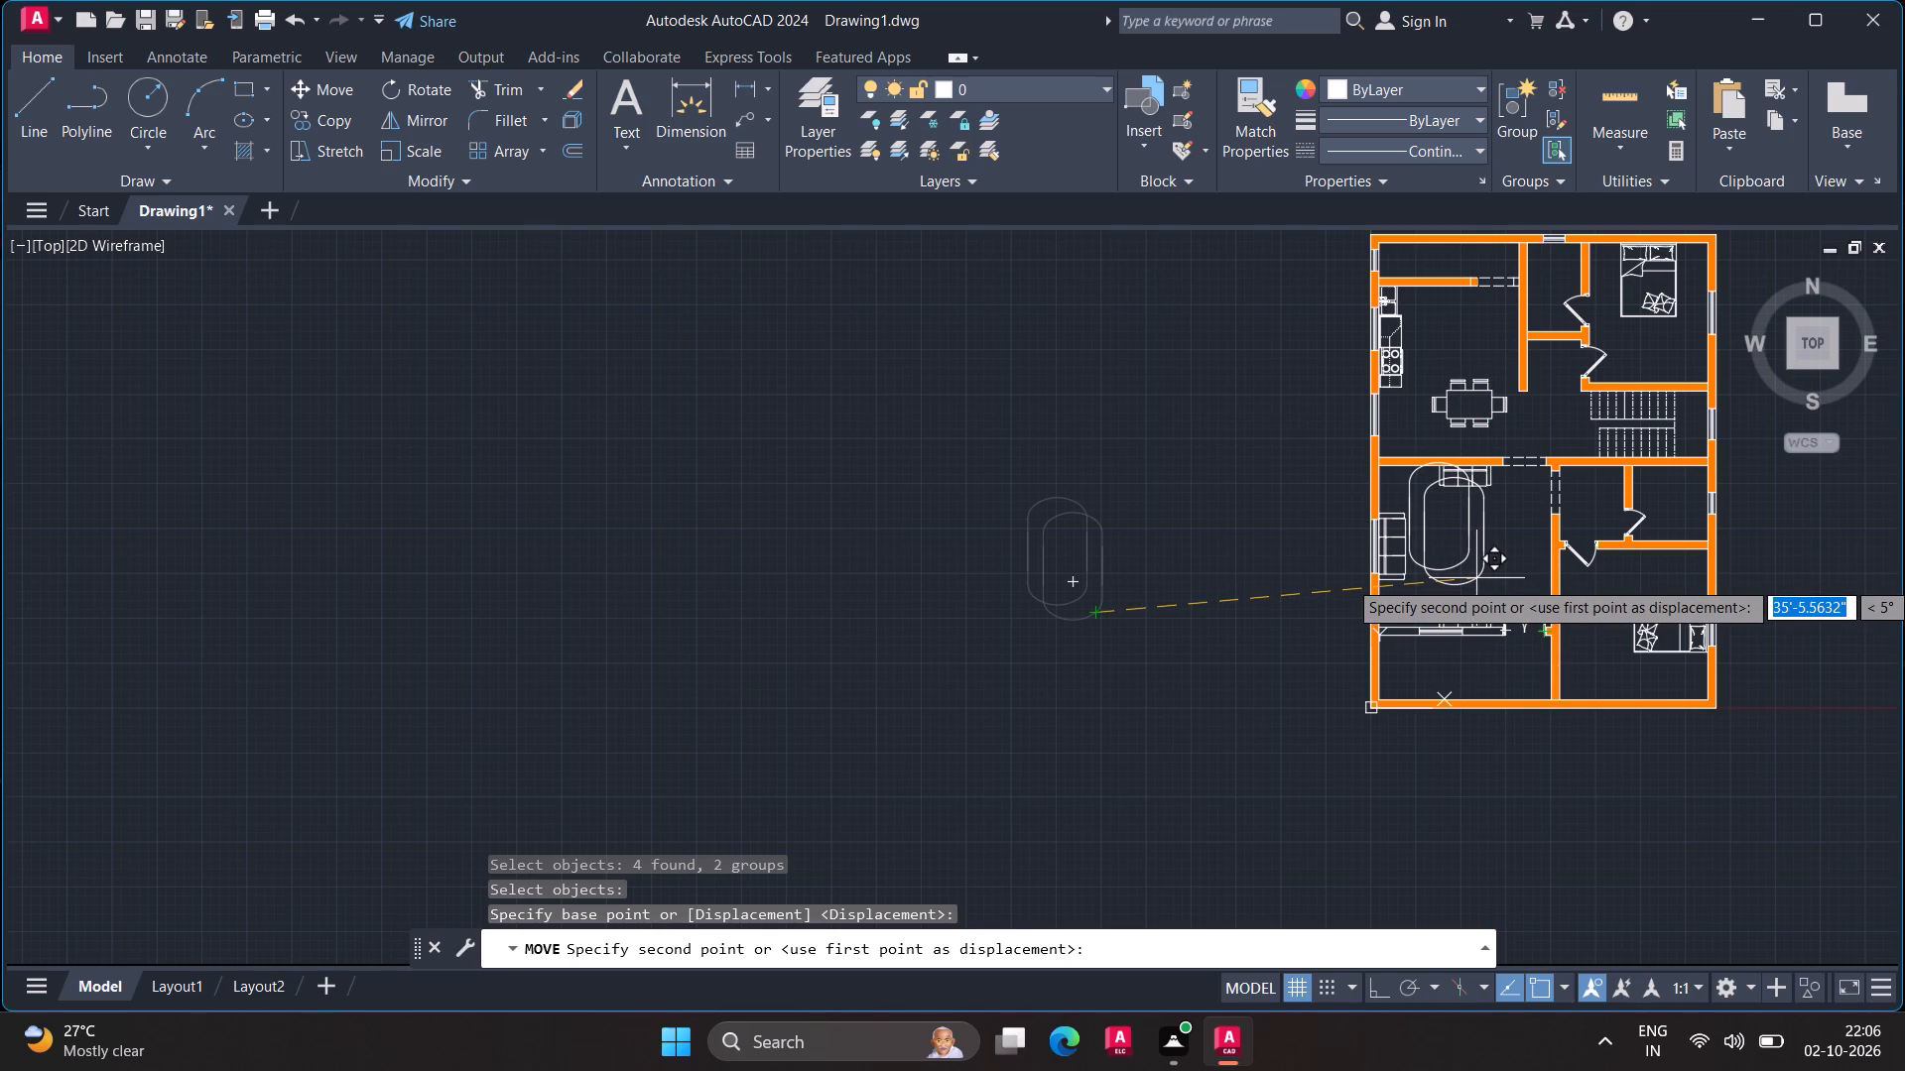
left_click(1476, 578)
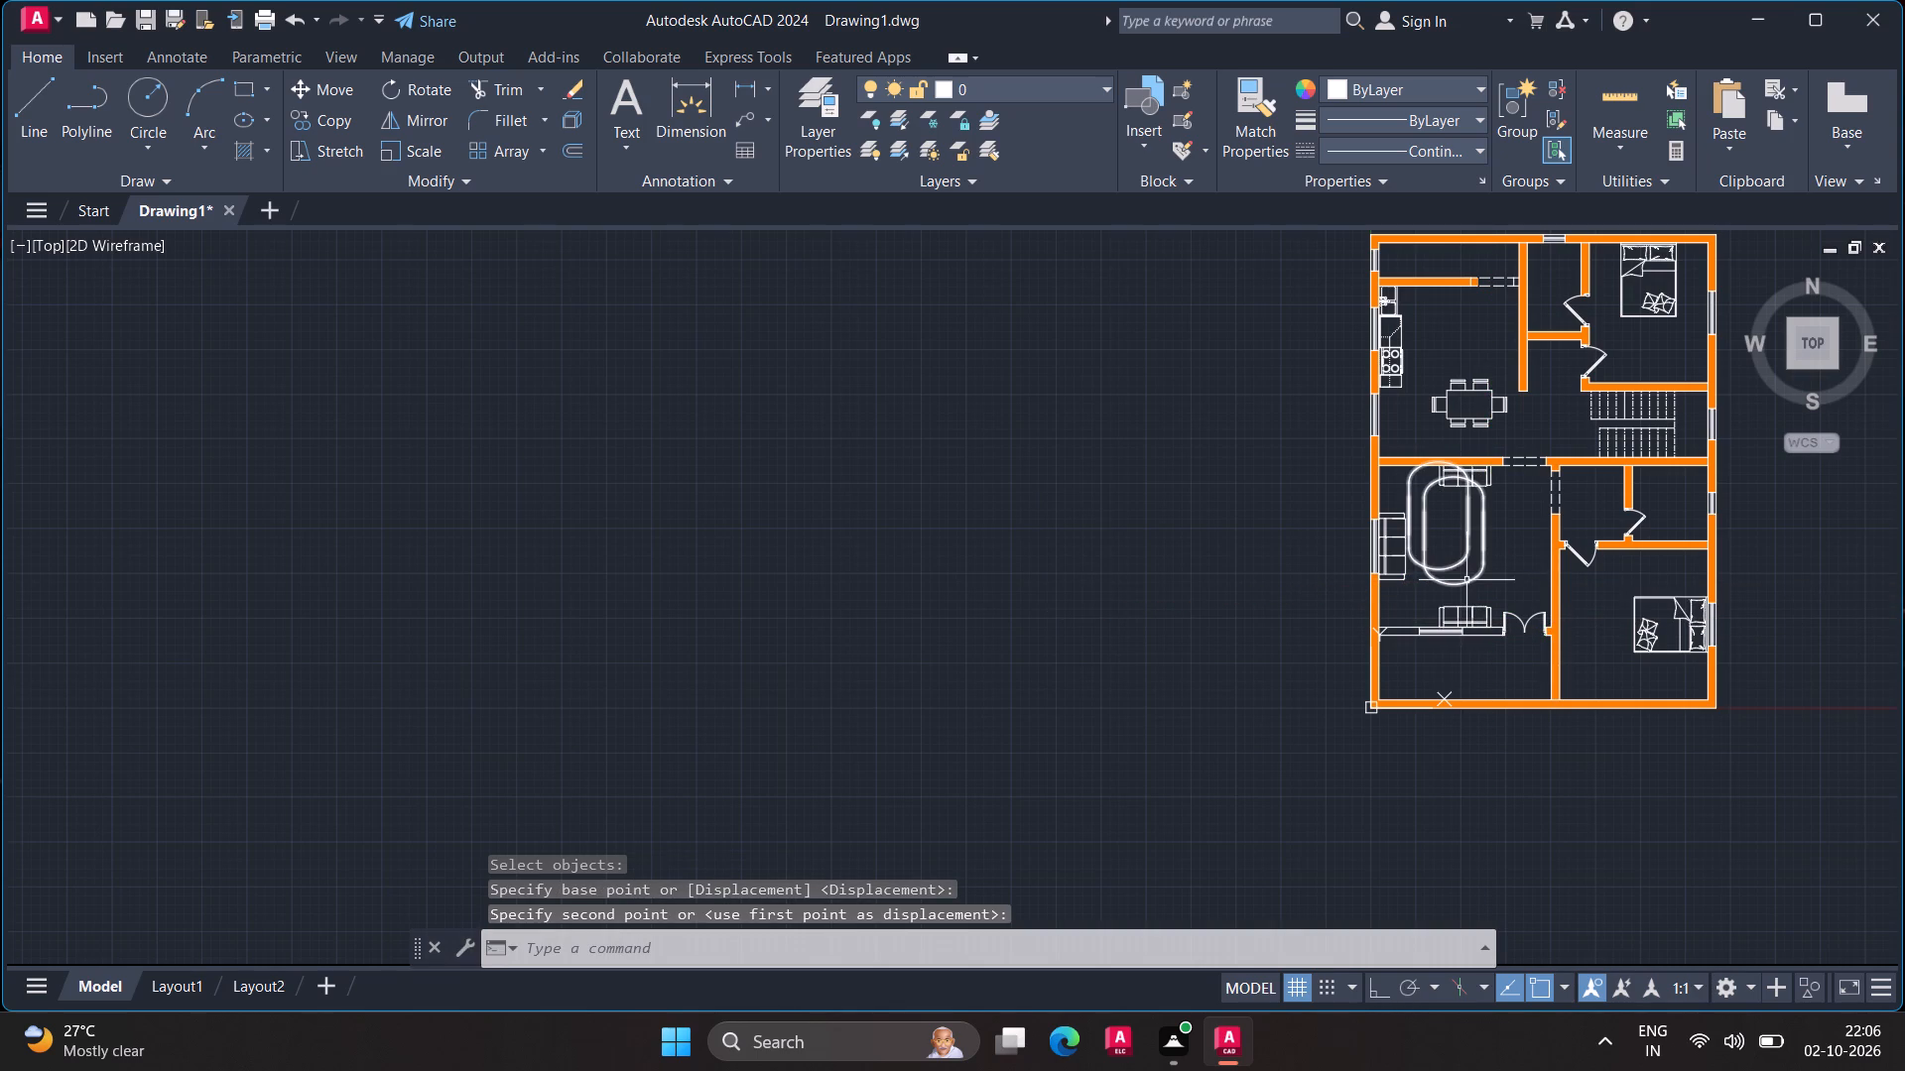
Scale the oblong pair down freehand about its lower corner so it fits as a coffee table between the three sofas.
type("sc")
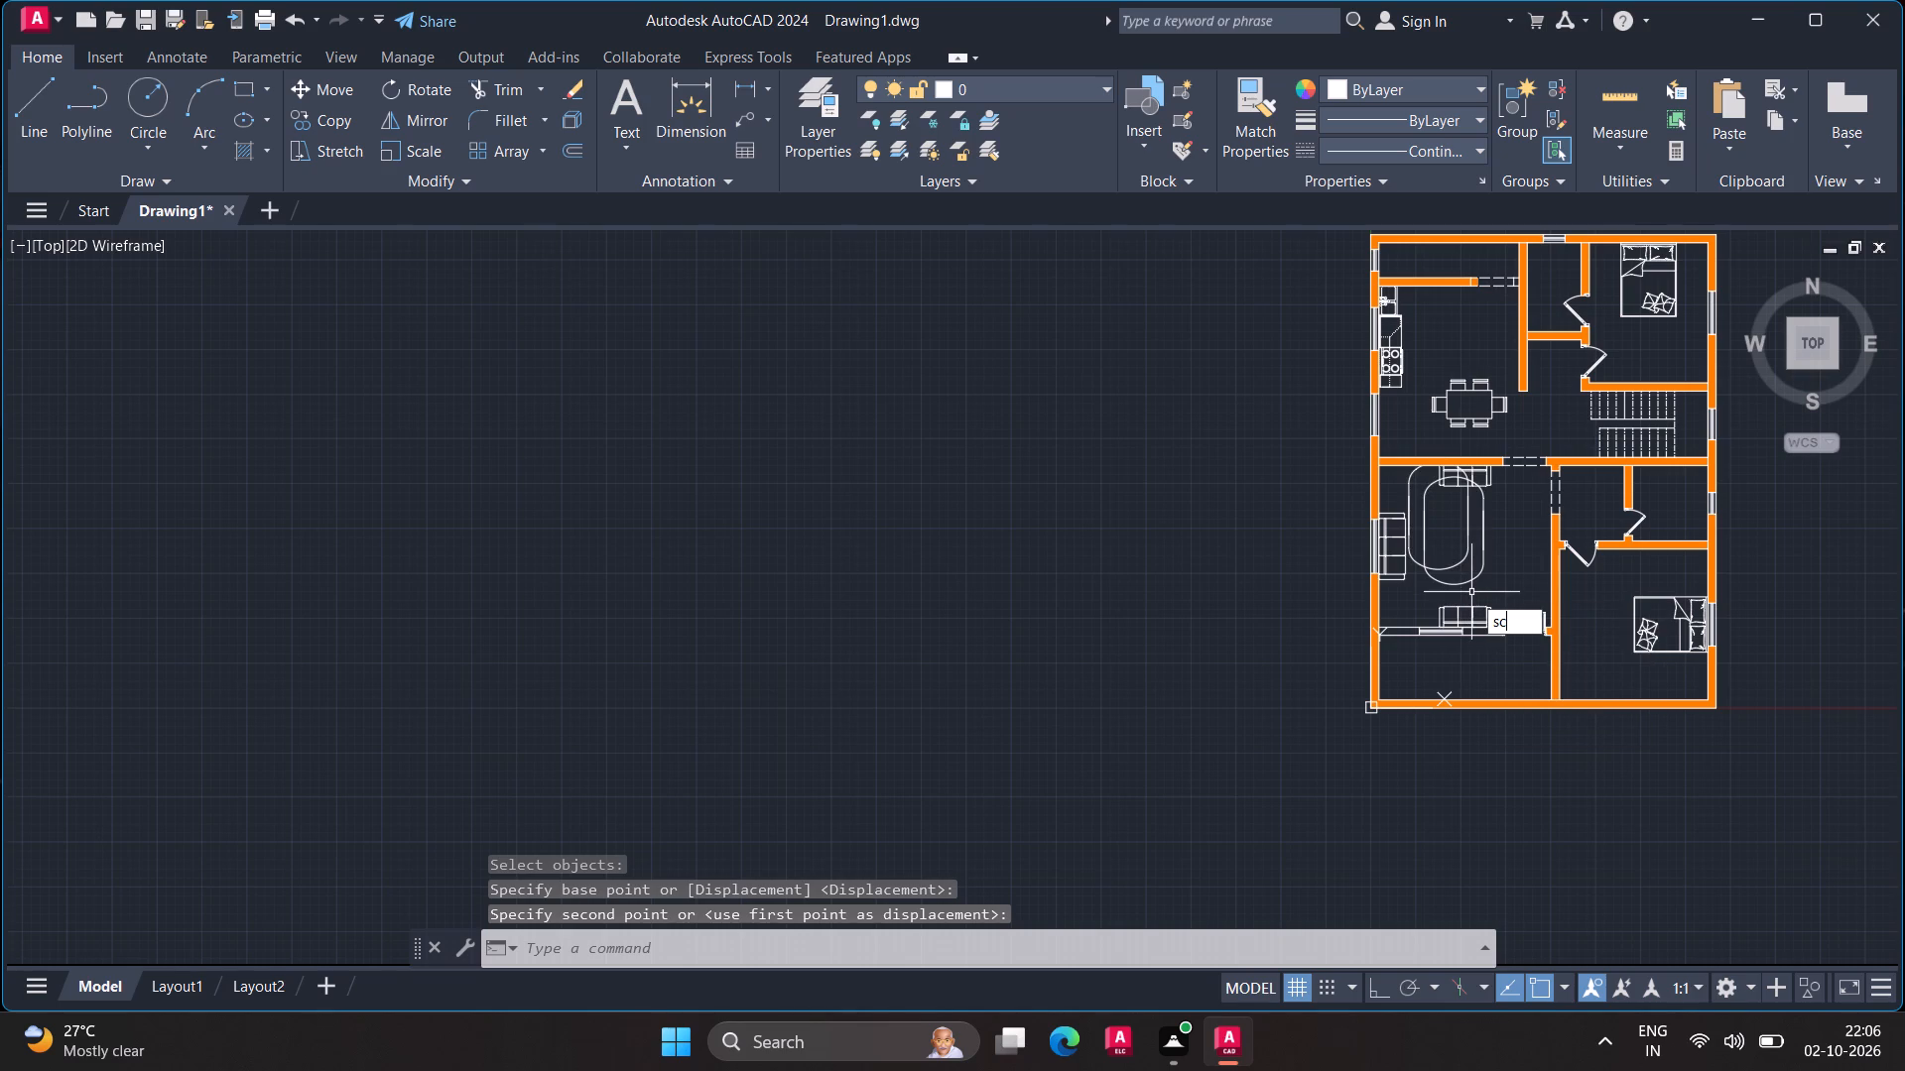
key("Return")
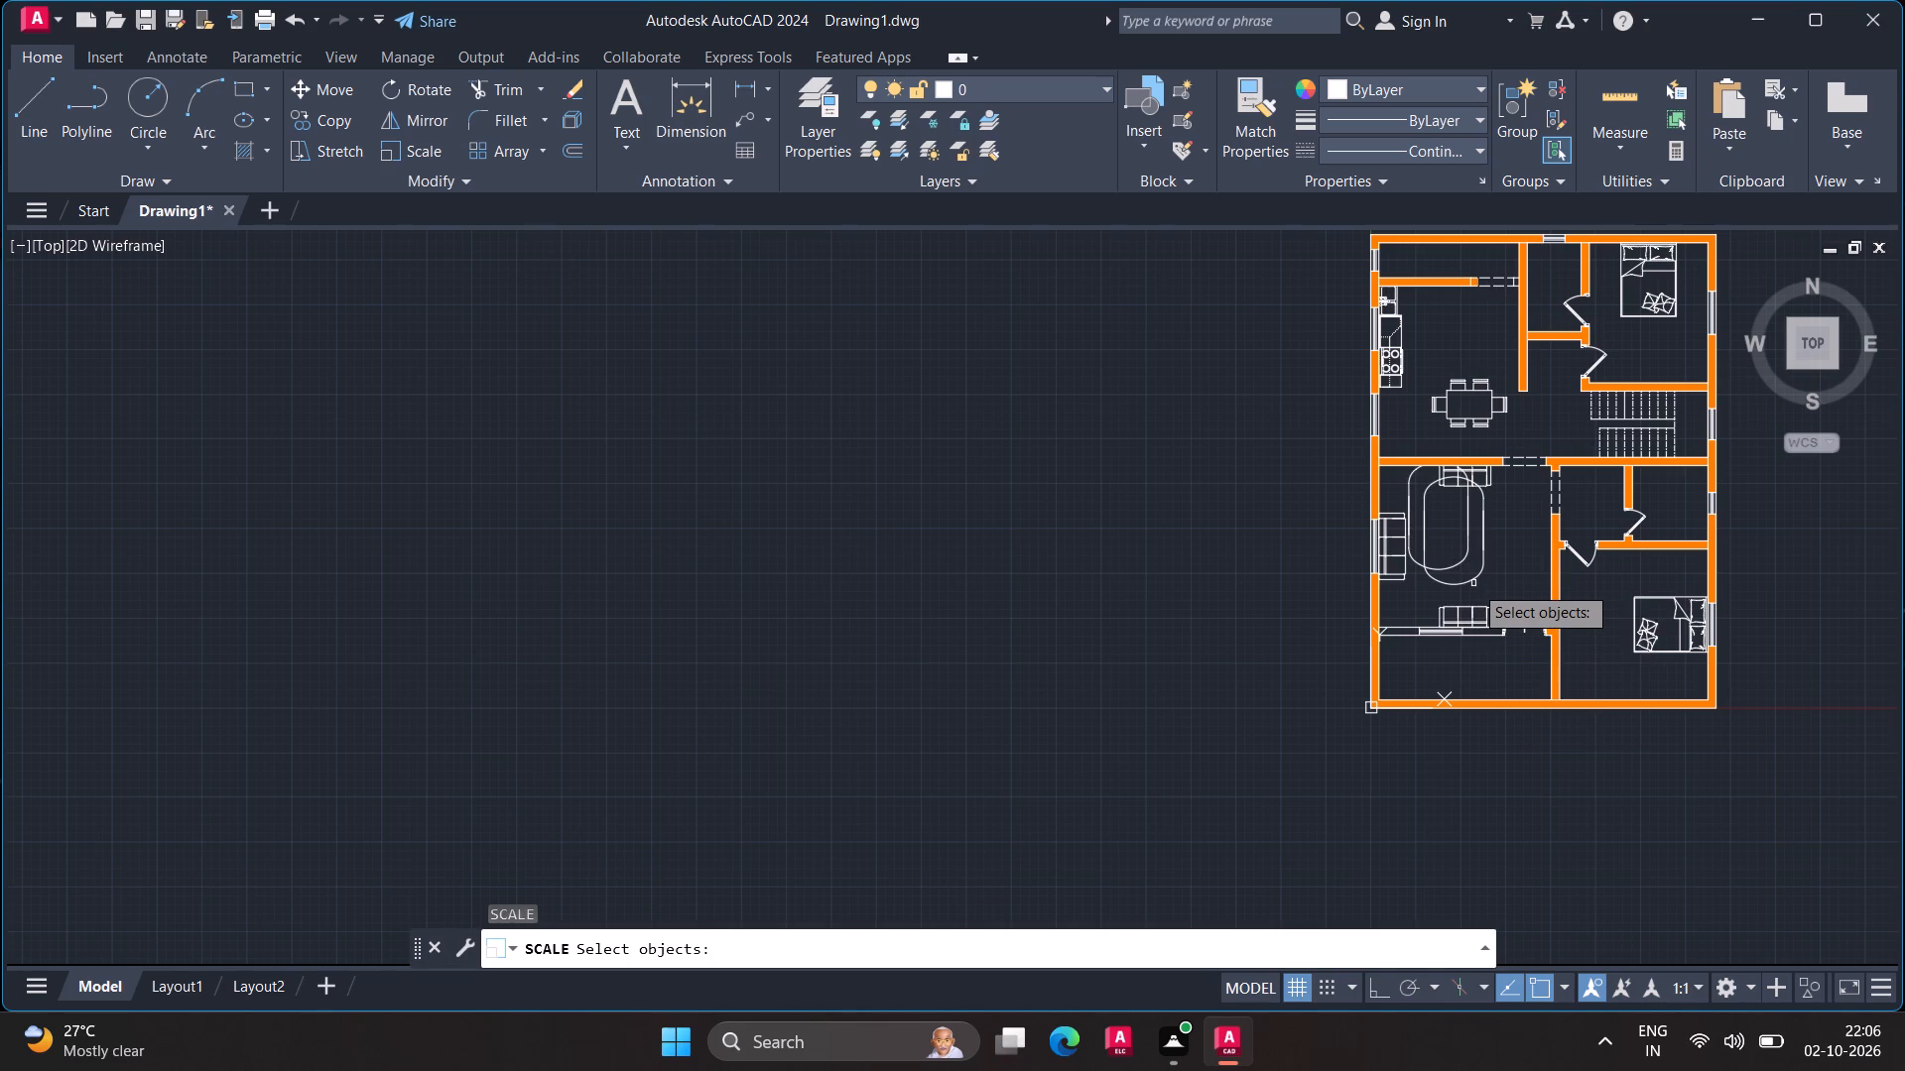
left_click(1471, 581)
key("Return")
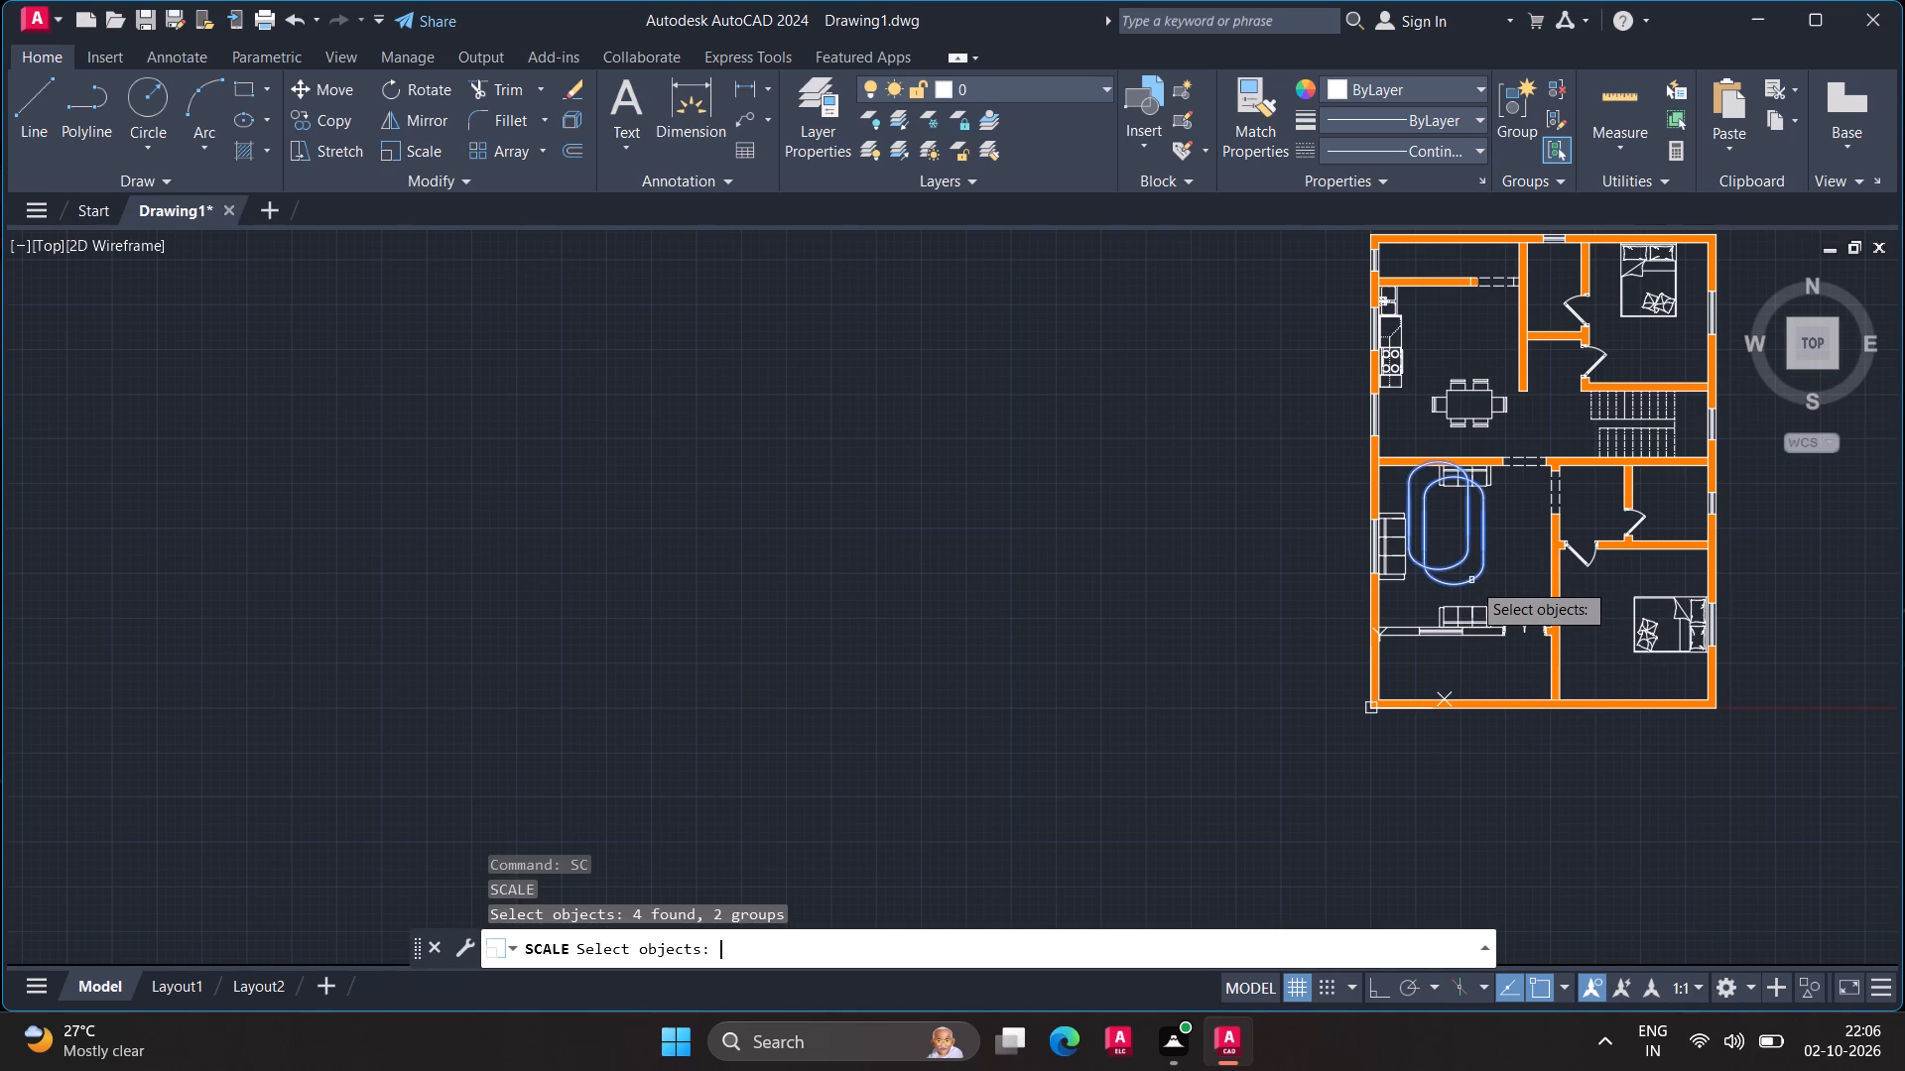
left_click(1478, 581)
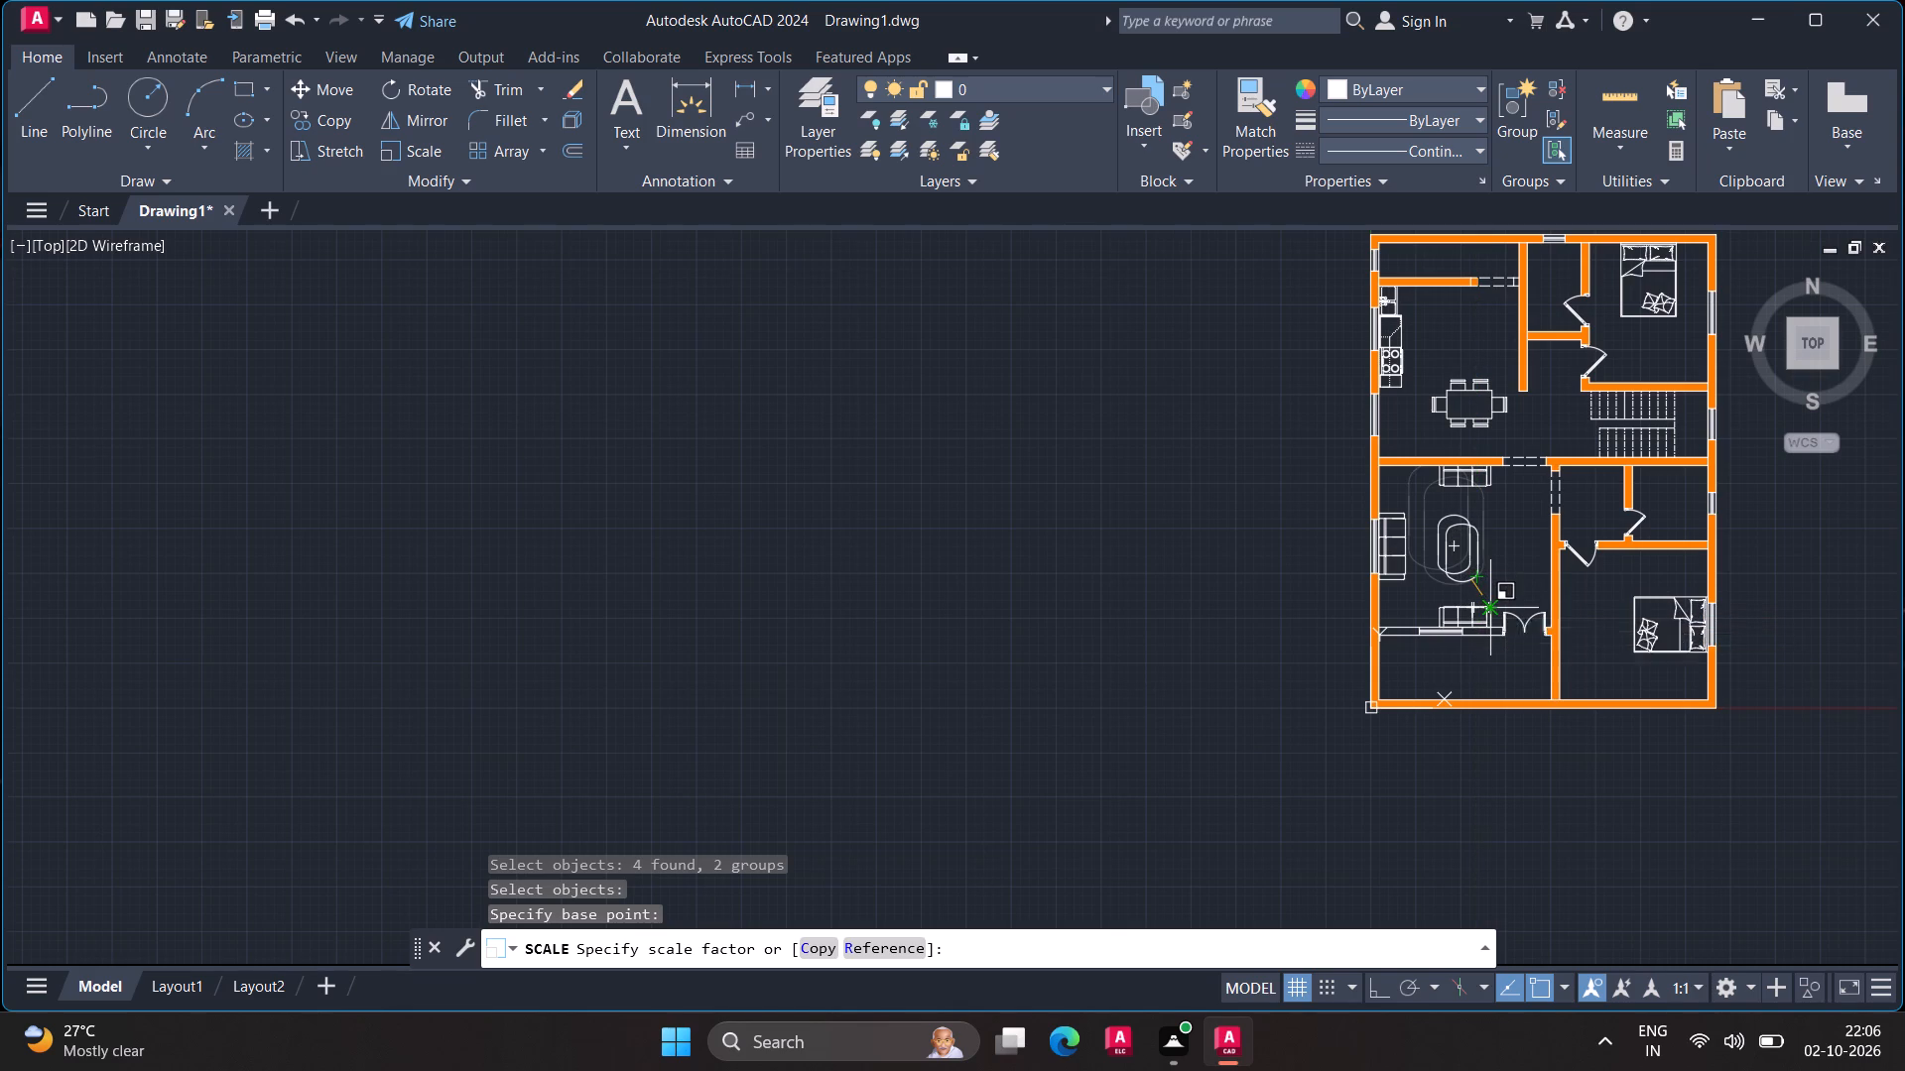
left_click(1488, 601)
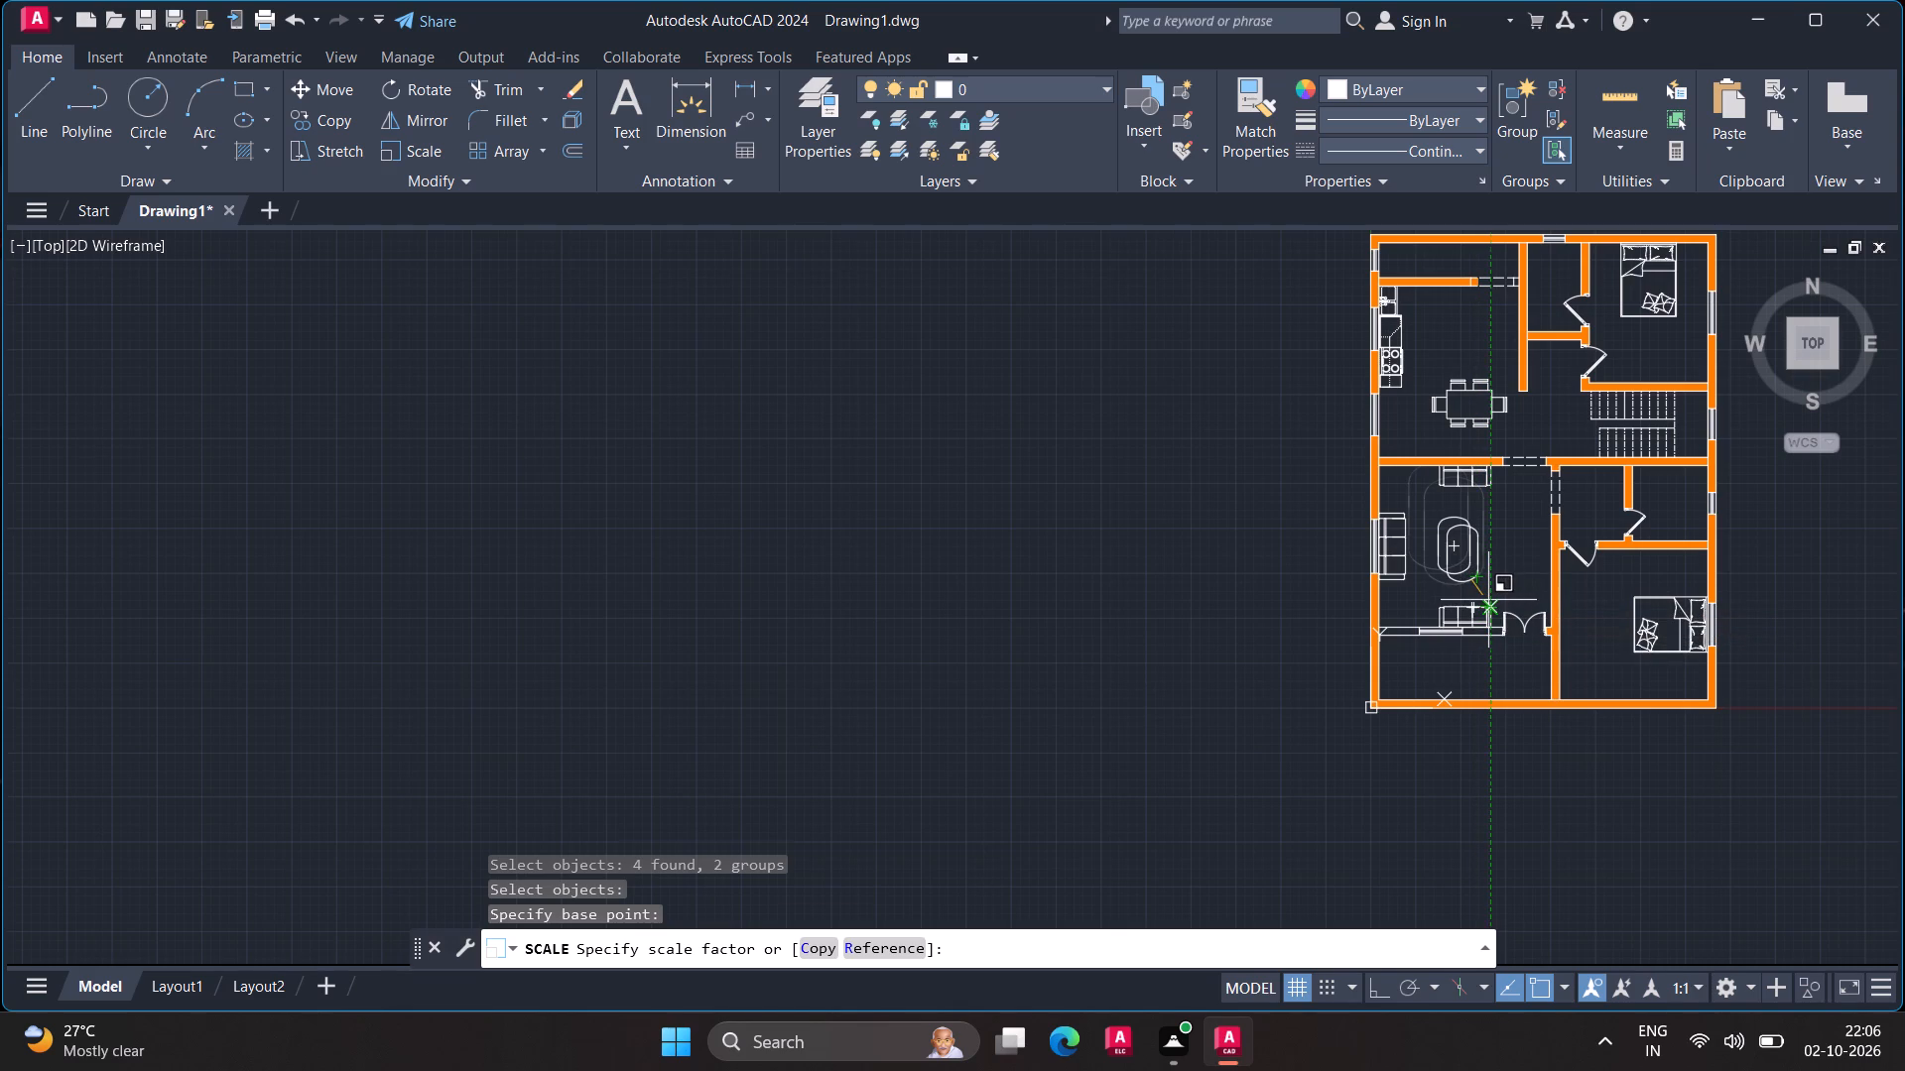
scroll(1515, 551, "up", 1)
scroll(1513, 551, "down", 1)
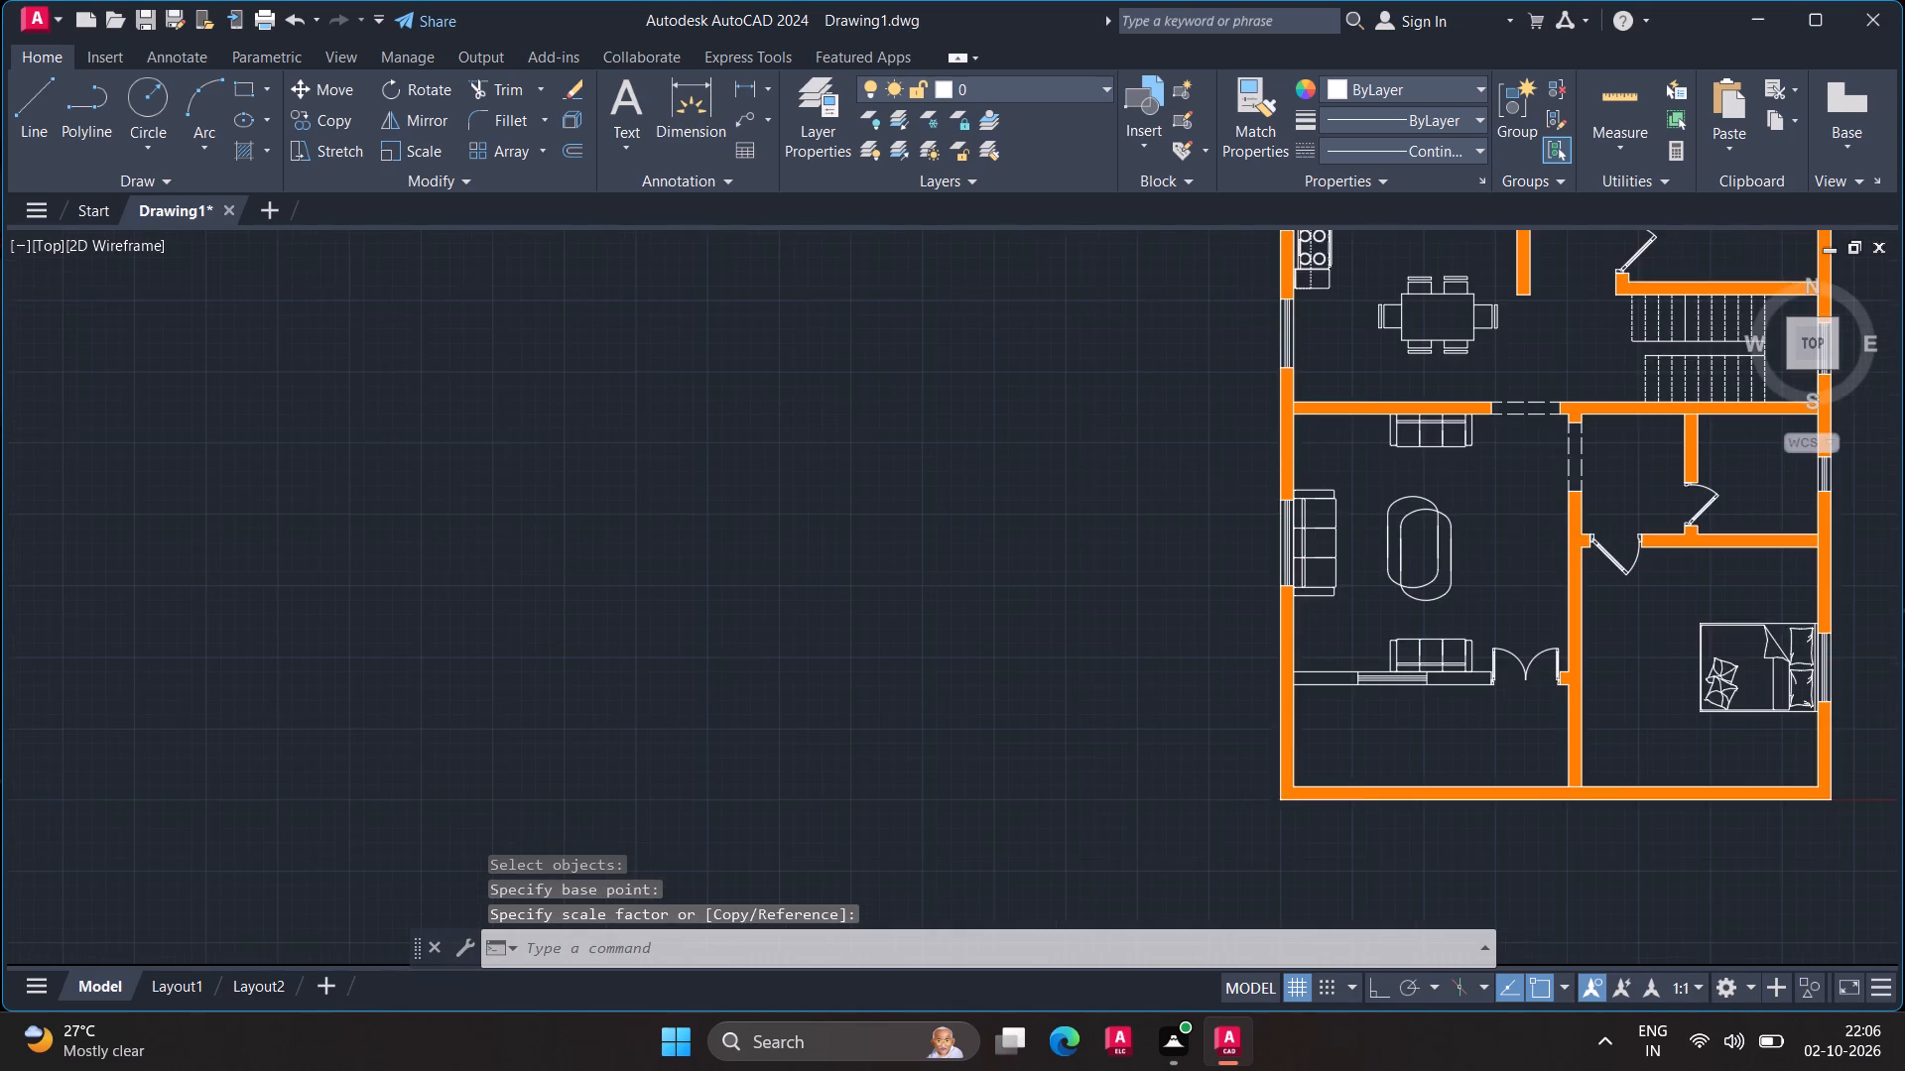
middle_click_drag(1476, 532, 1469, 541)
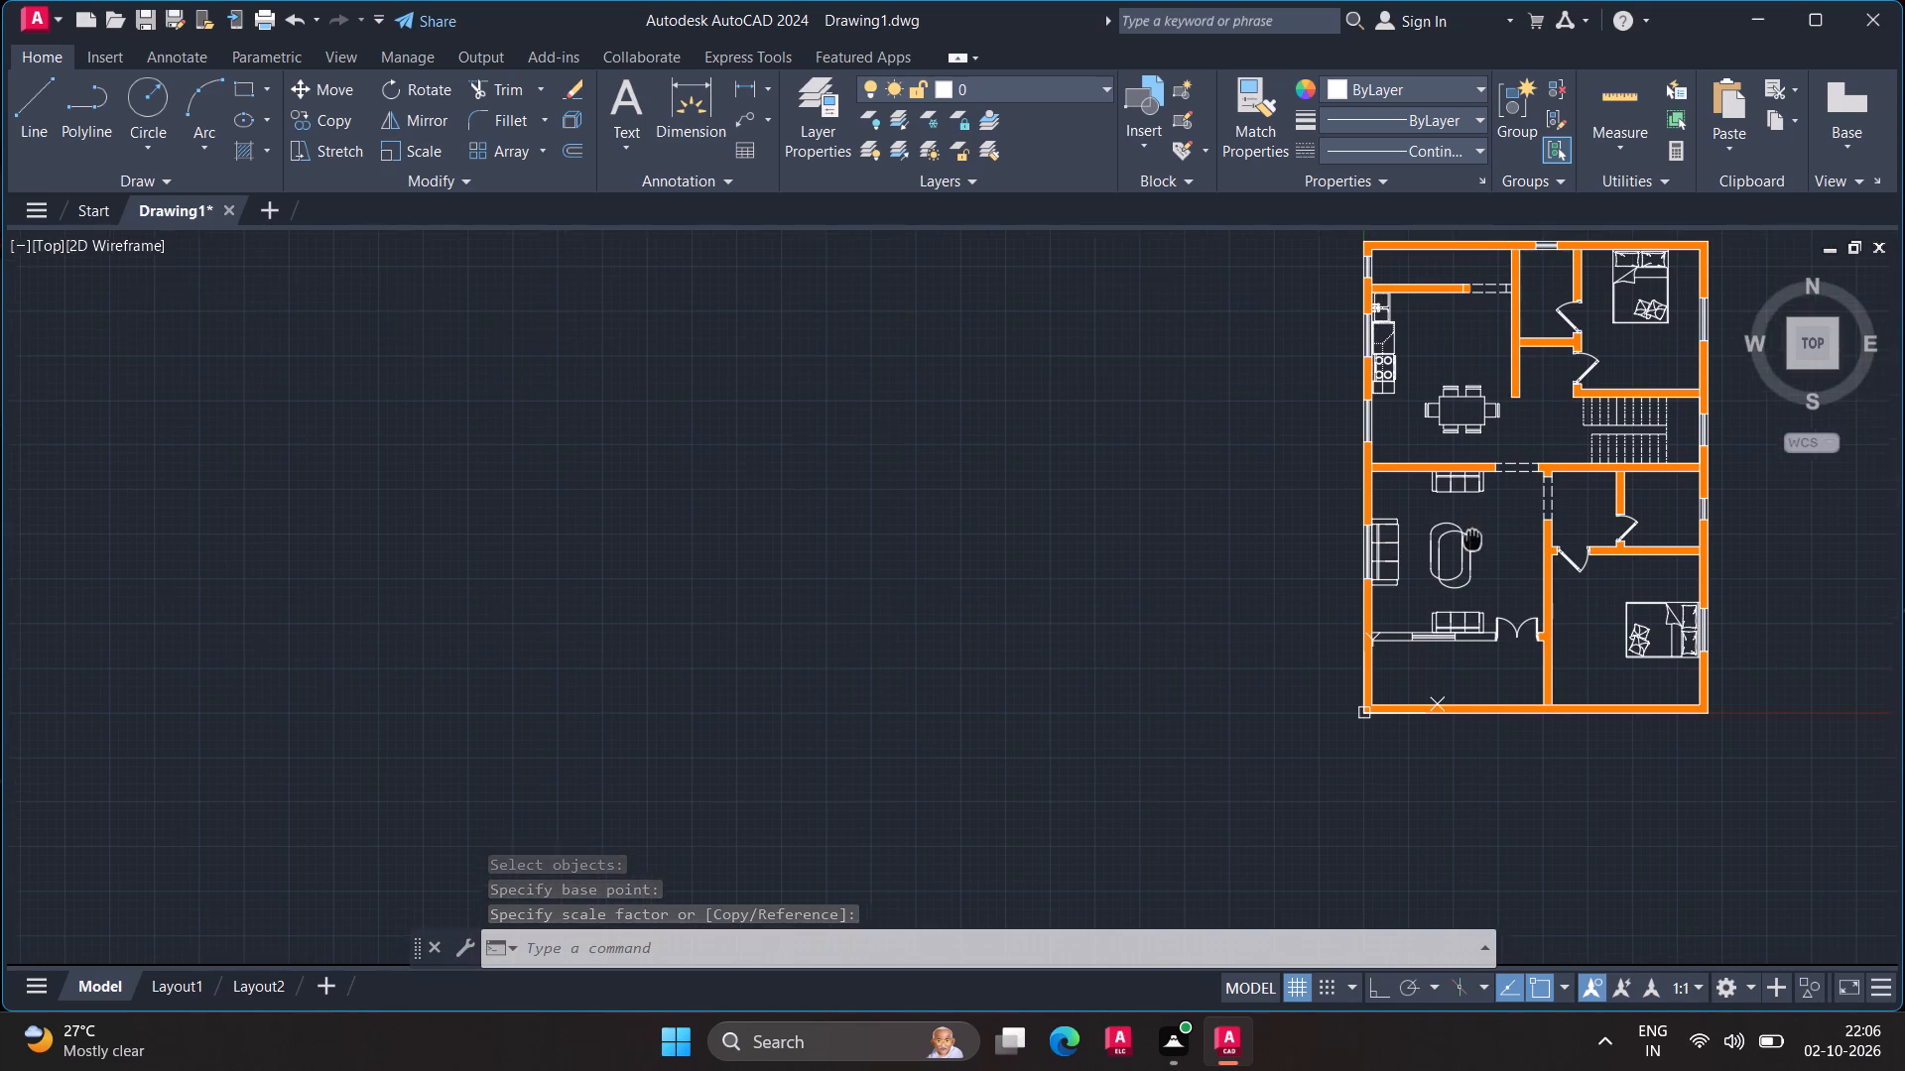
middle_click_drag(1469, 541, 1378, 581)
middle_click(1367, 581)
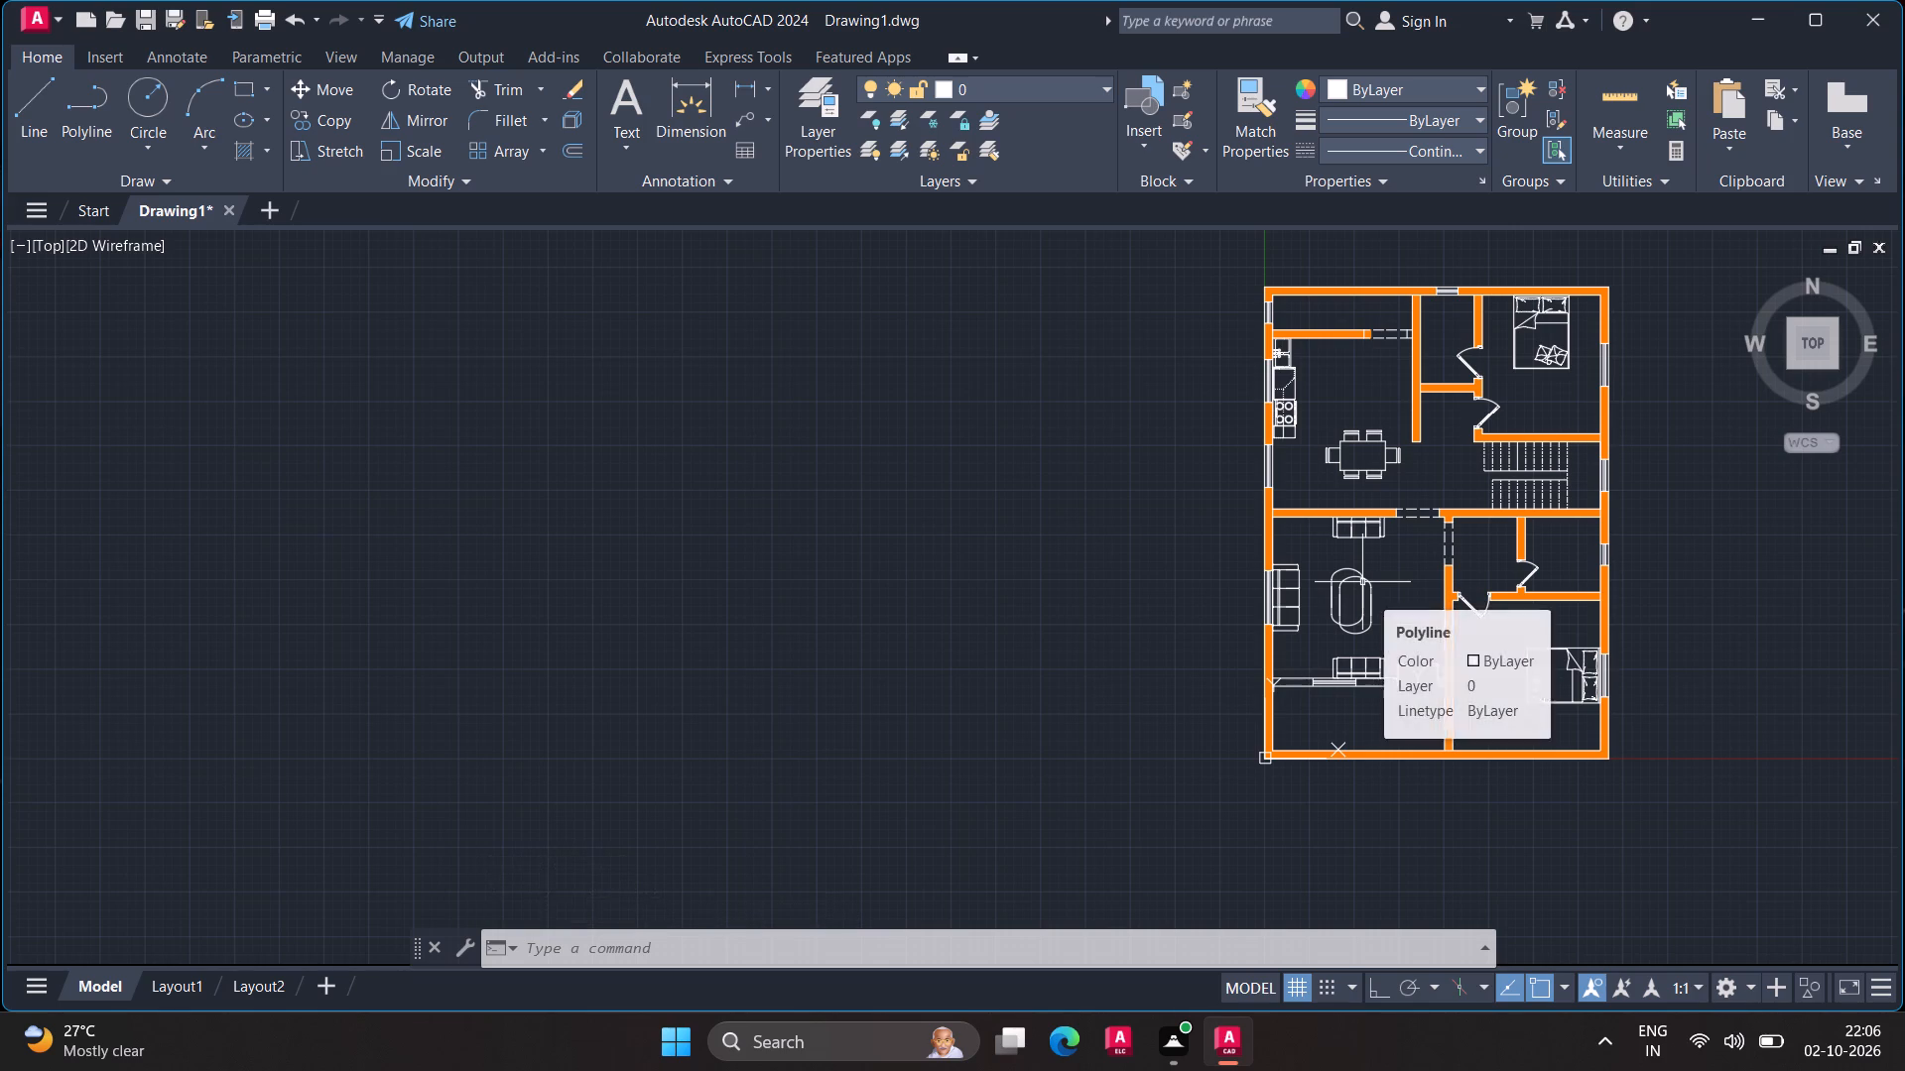
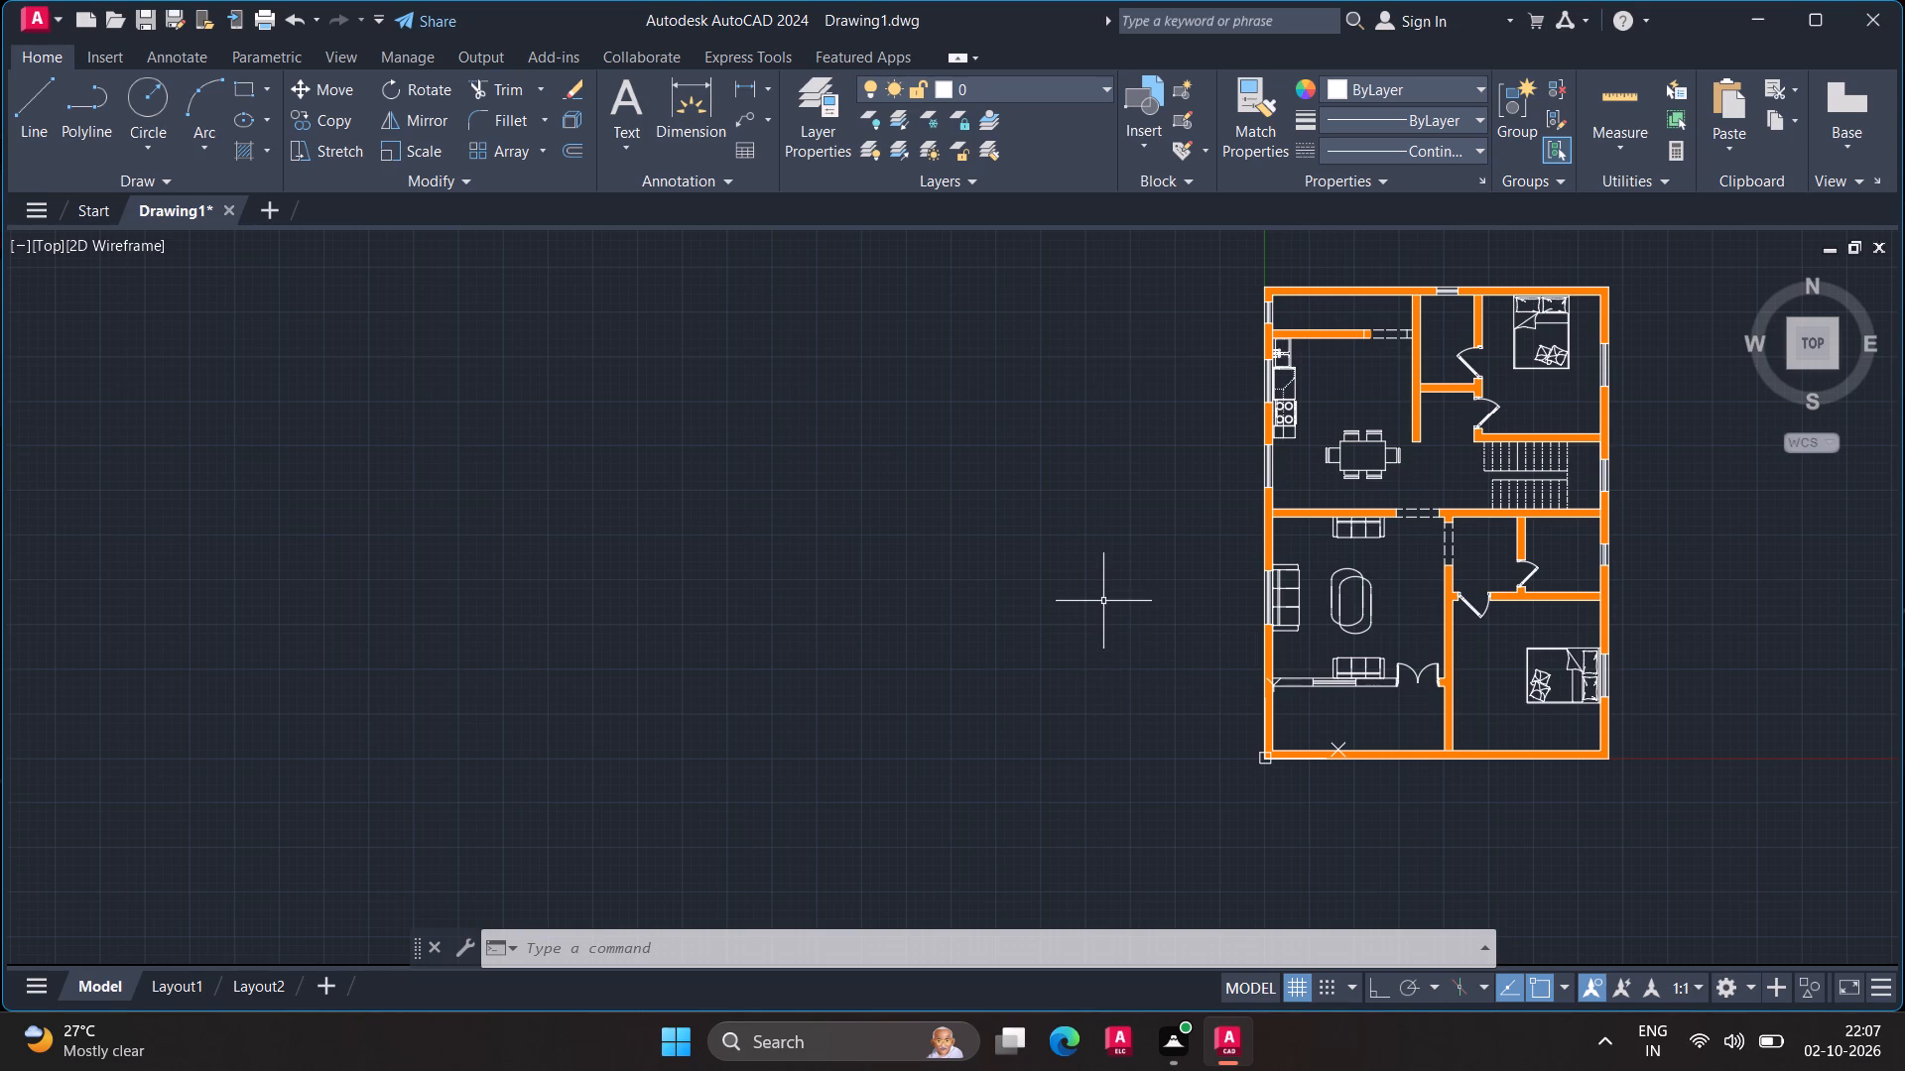
Place a rounded washbasin block (A$C178D0…) and a rectangular sink block (A$C329C6B…) from 05-02-sinks.dwg in the empty space beside the plan.
scroll(1102, 602, "up", 1)
scroll(1105, 602, "down", 1)
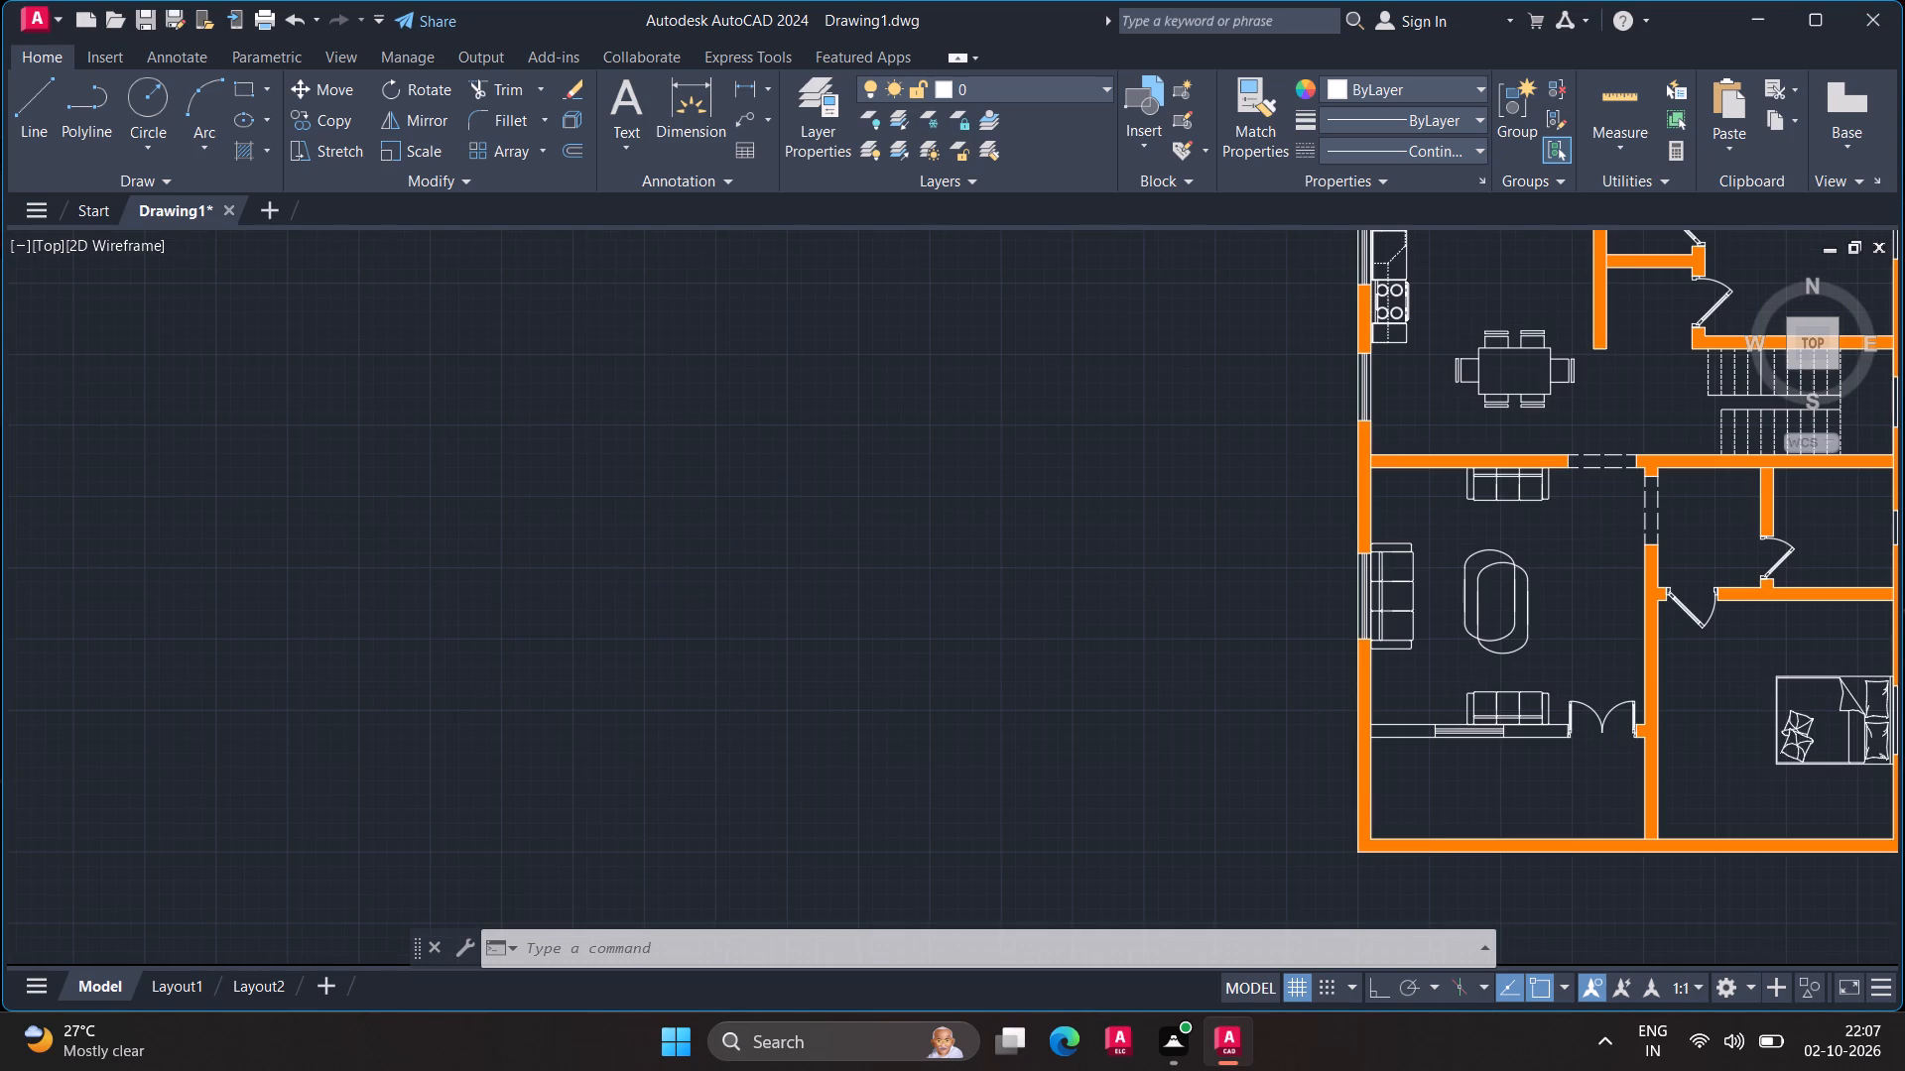
middle_click_drag(1105, 608, 863, 699)
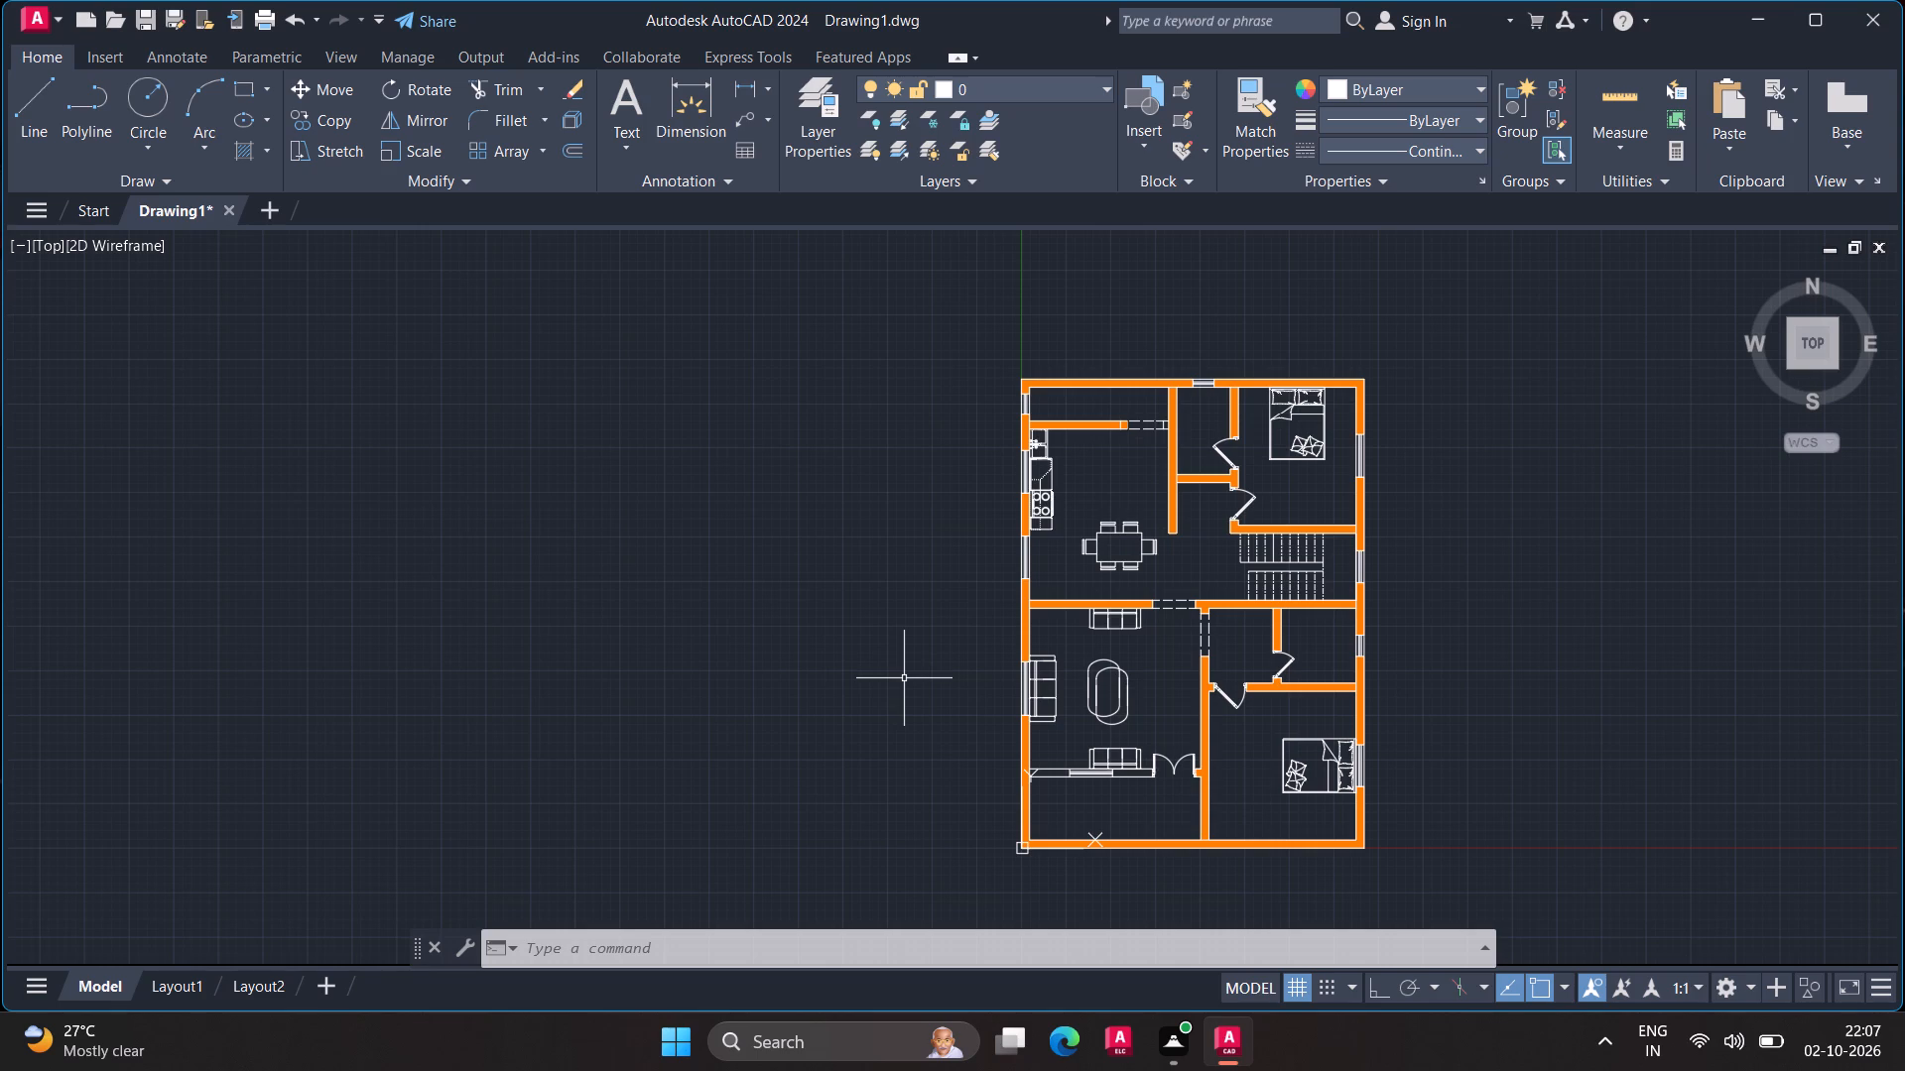
key("ctrl+2")
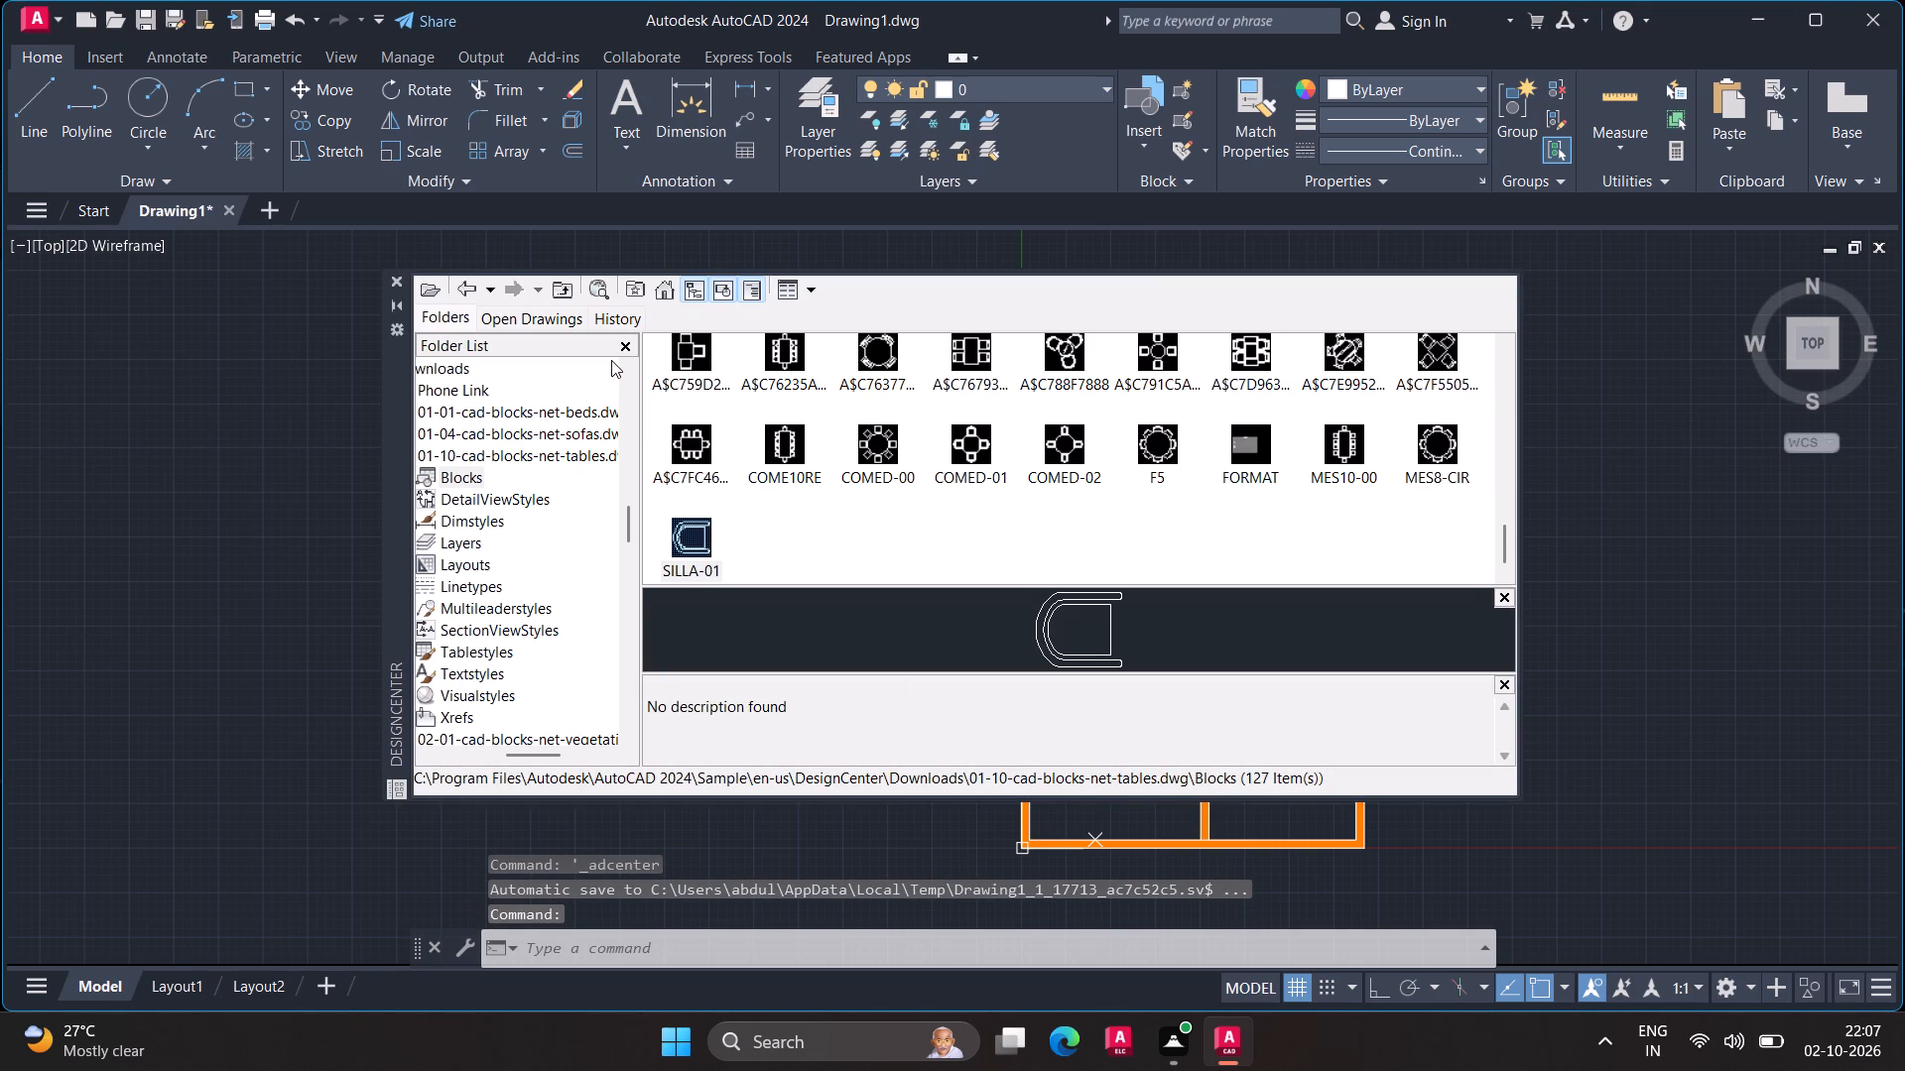
left_click(562, 295)
left_click(561, 295)
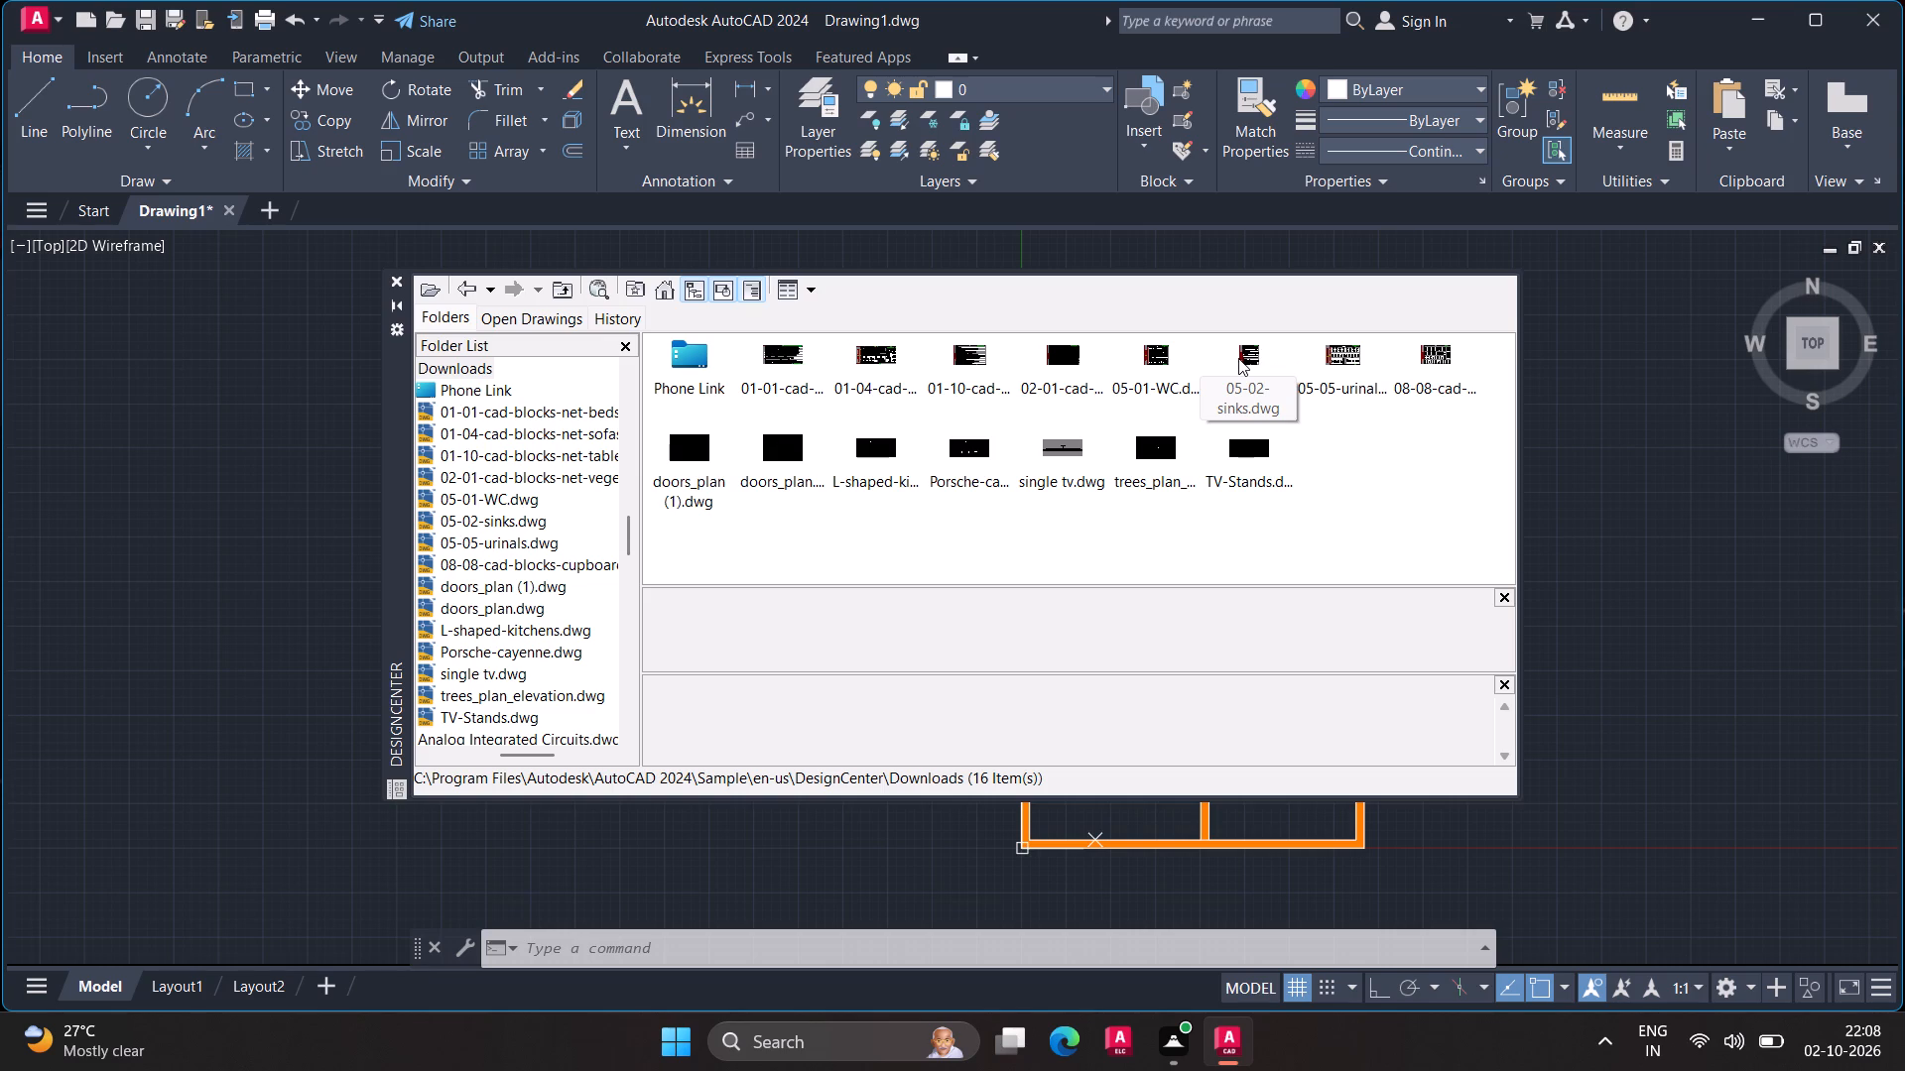
double_click(1238, 358)
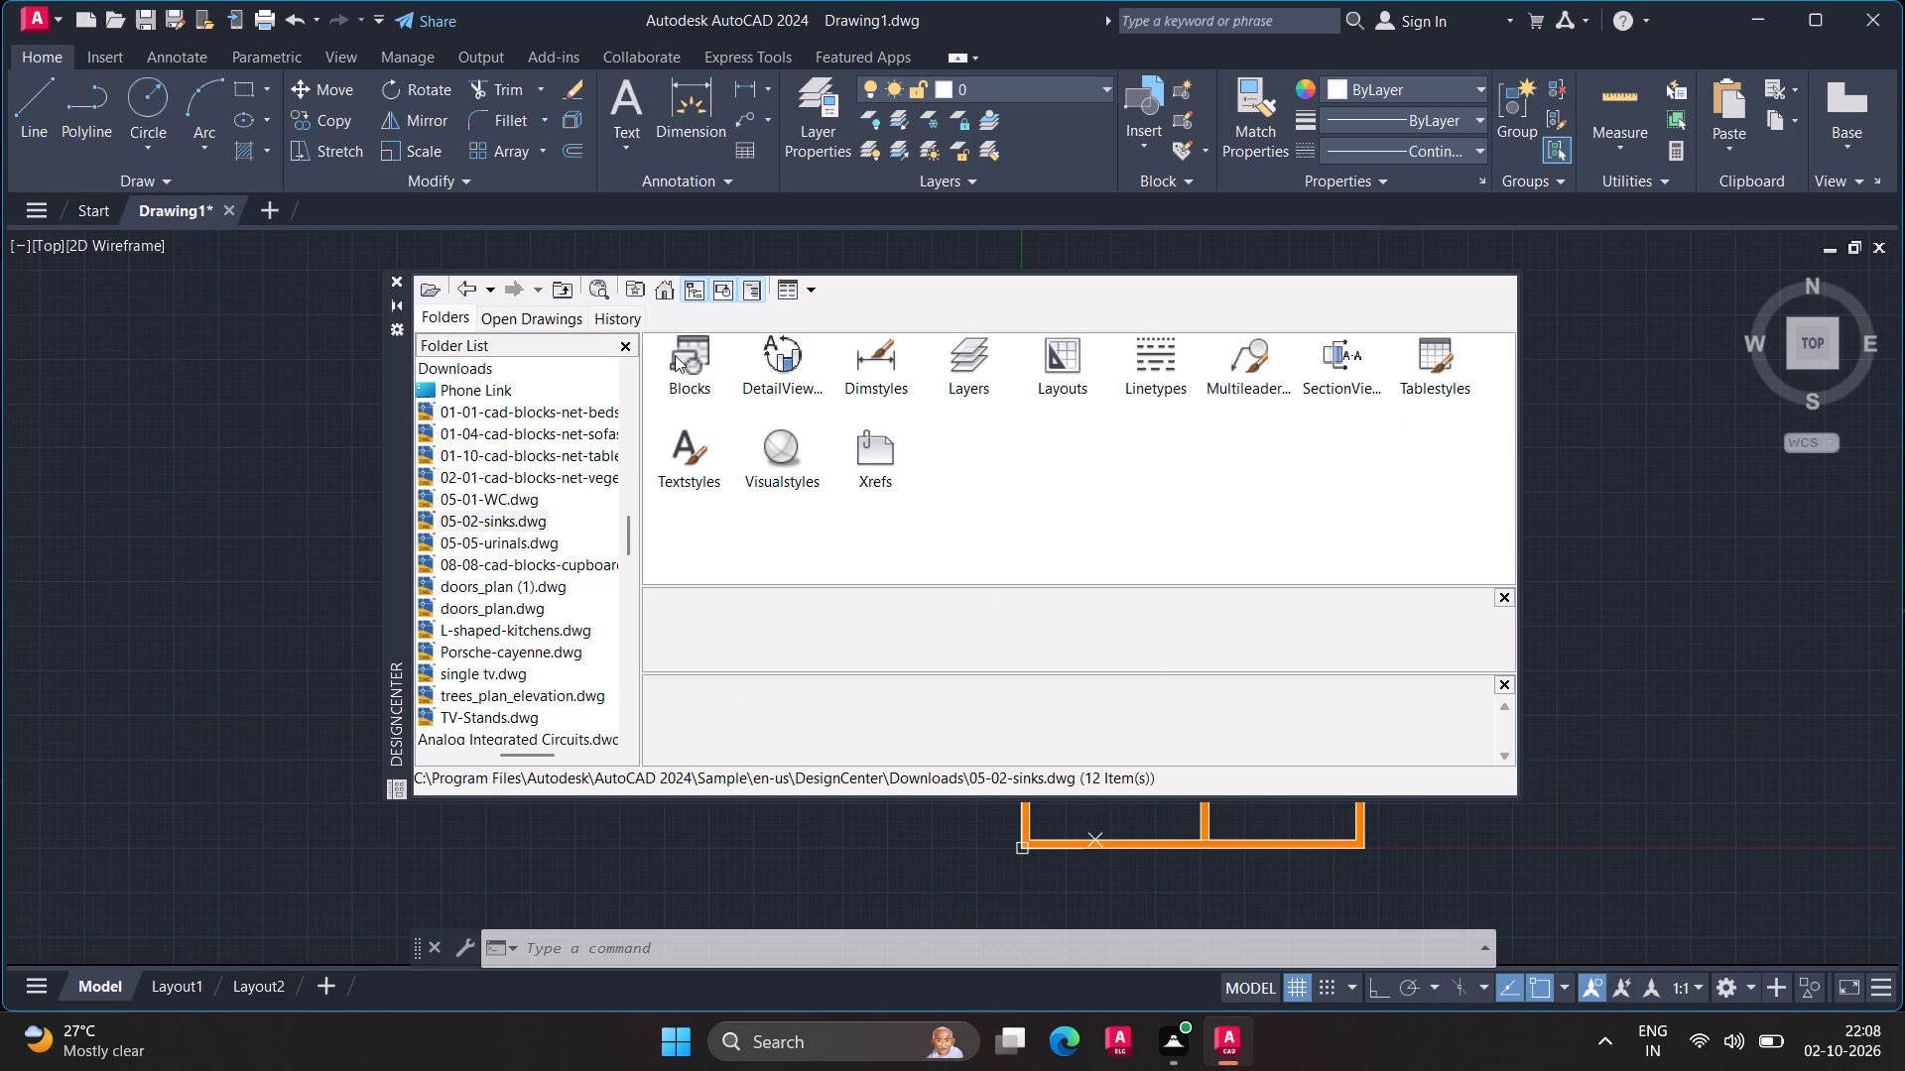
double_click(675, 355)
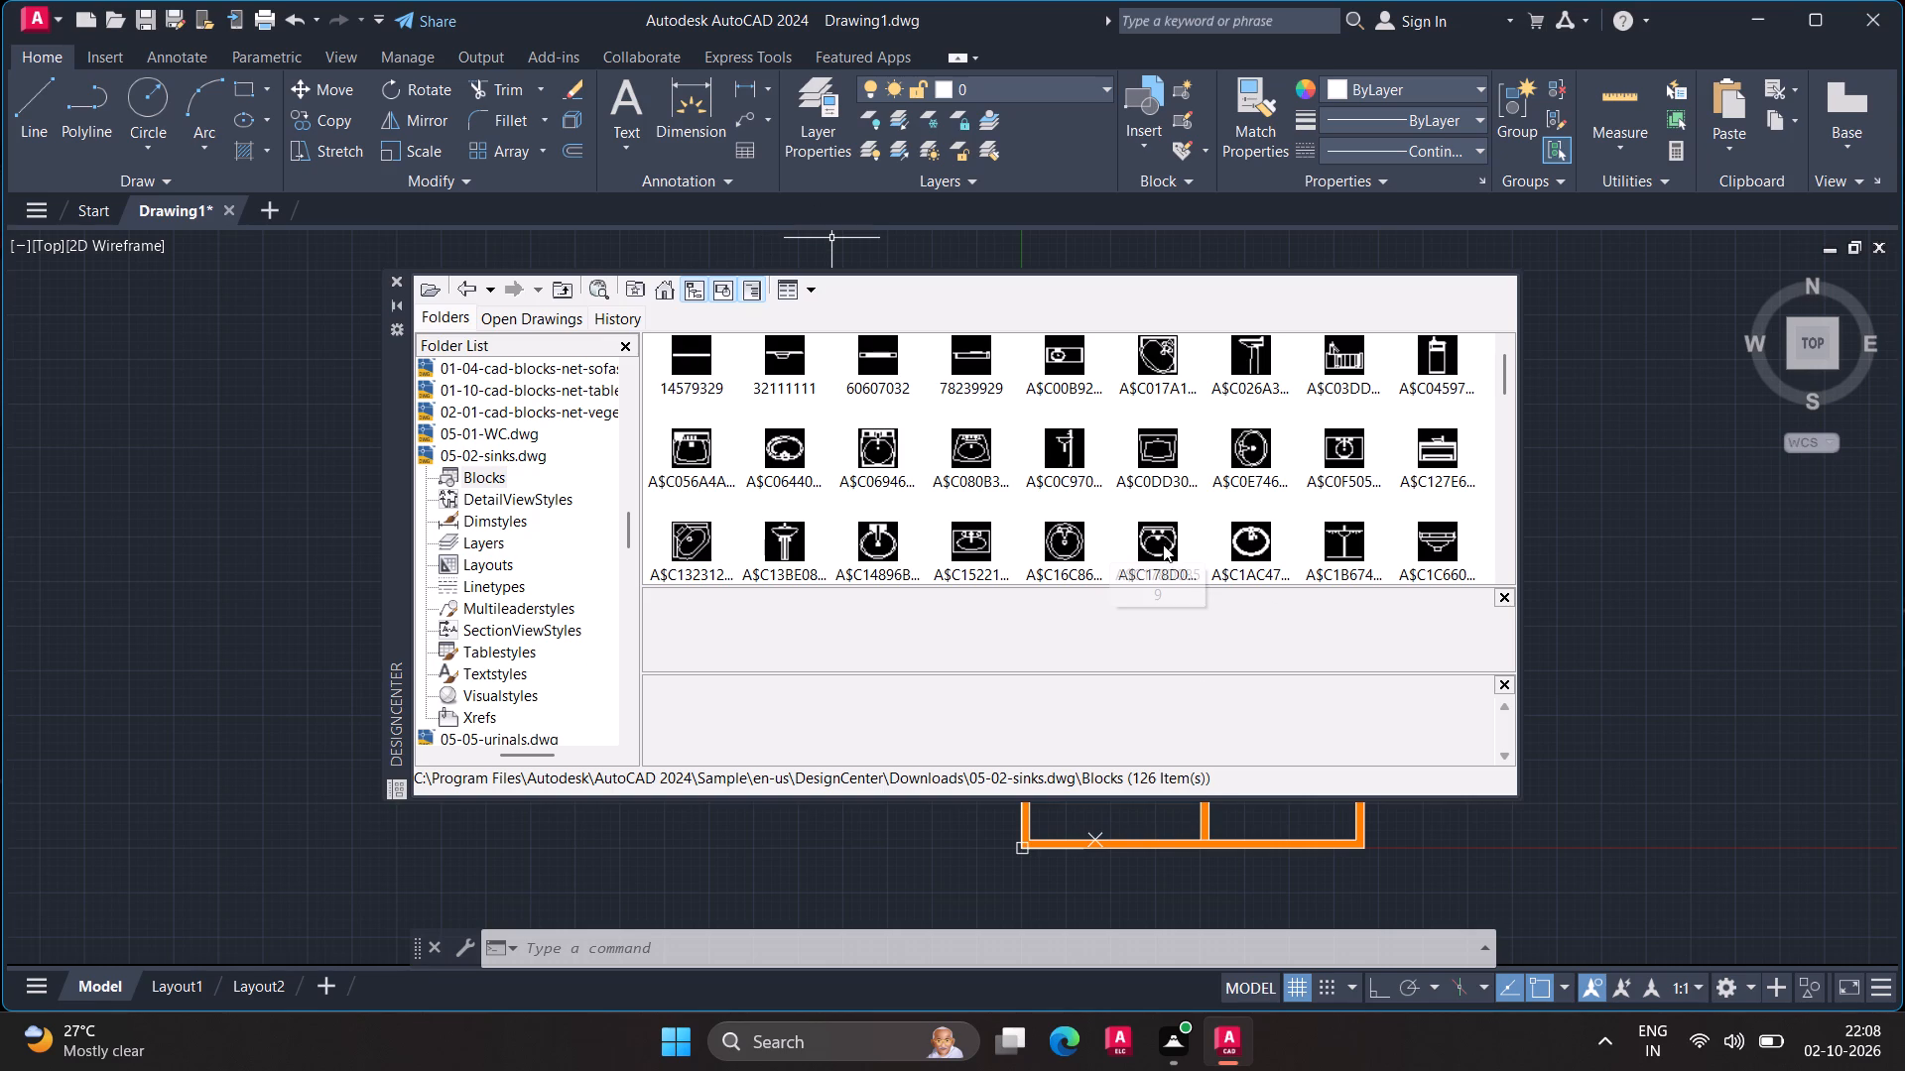
left_click_drag(1160, 538, 1642, 582)
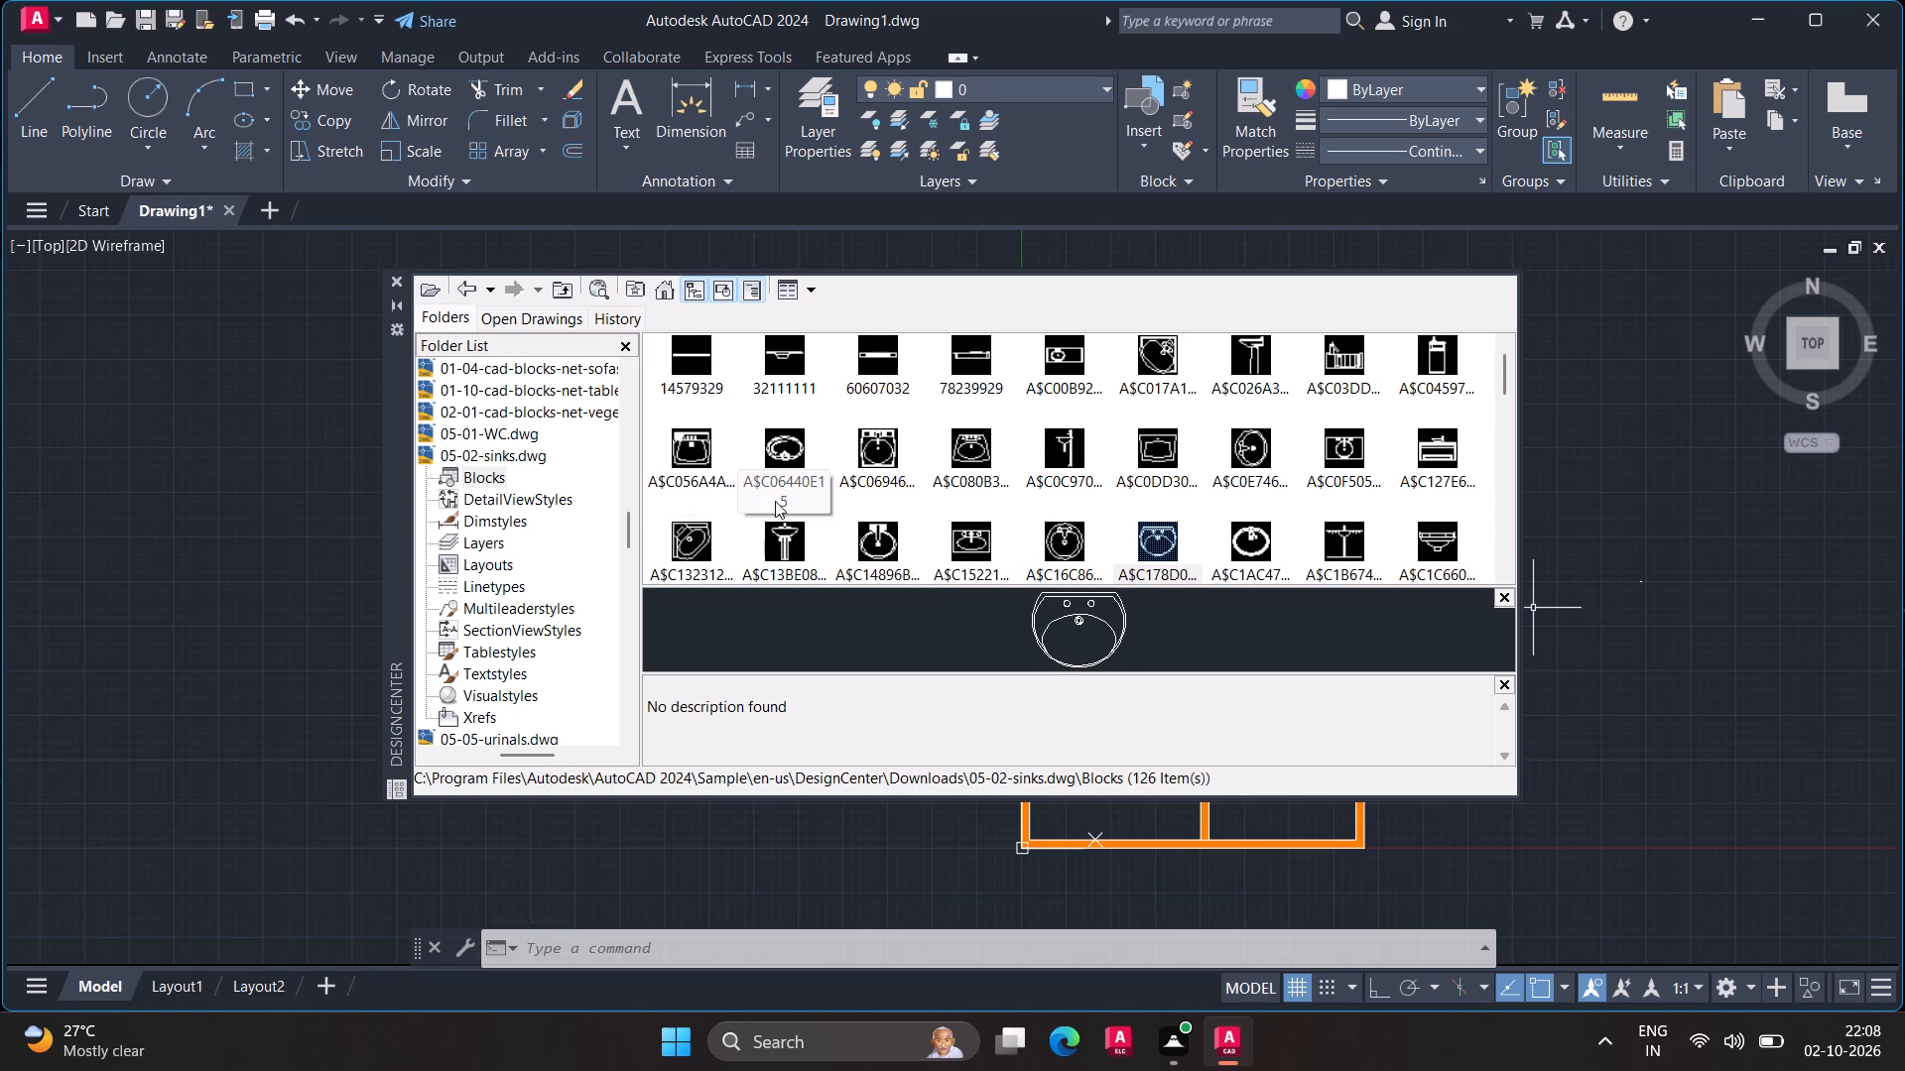
scroll(776, 501, "down", 2)
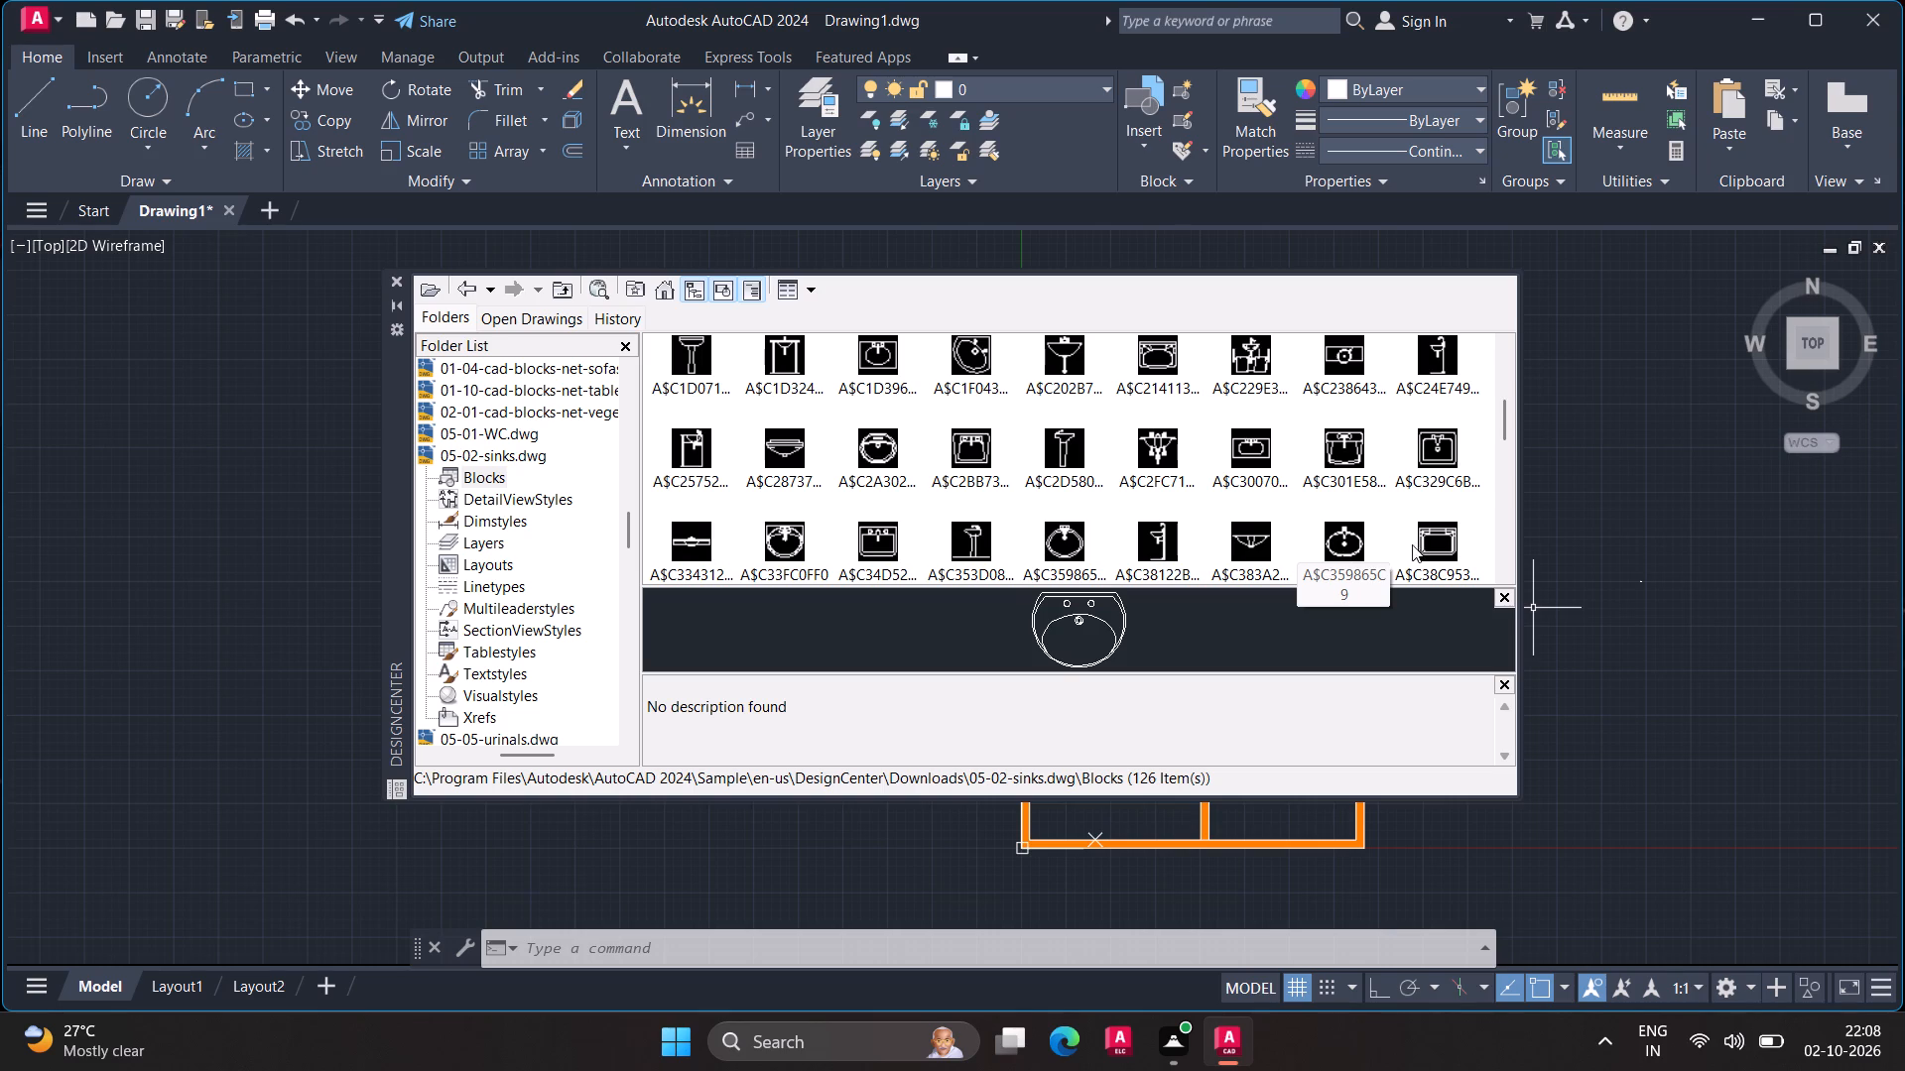
left_click_drag(1422, 454, 1648, 612)
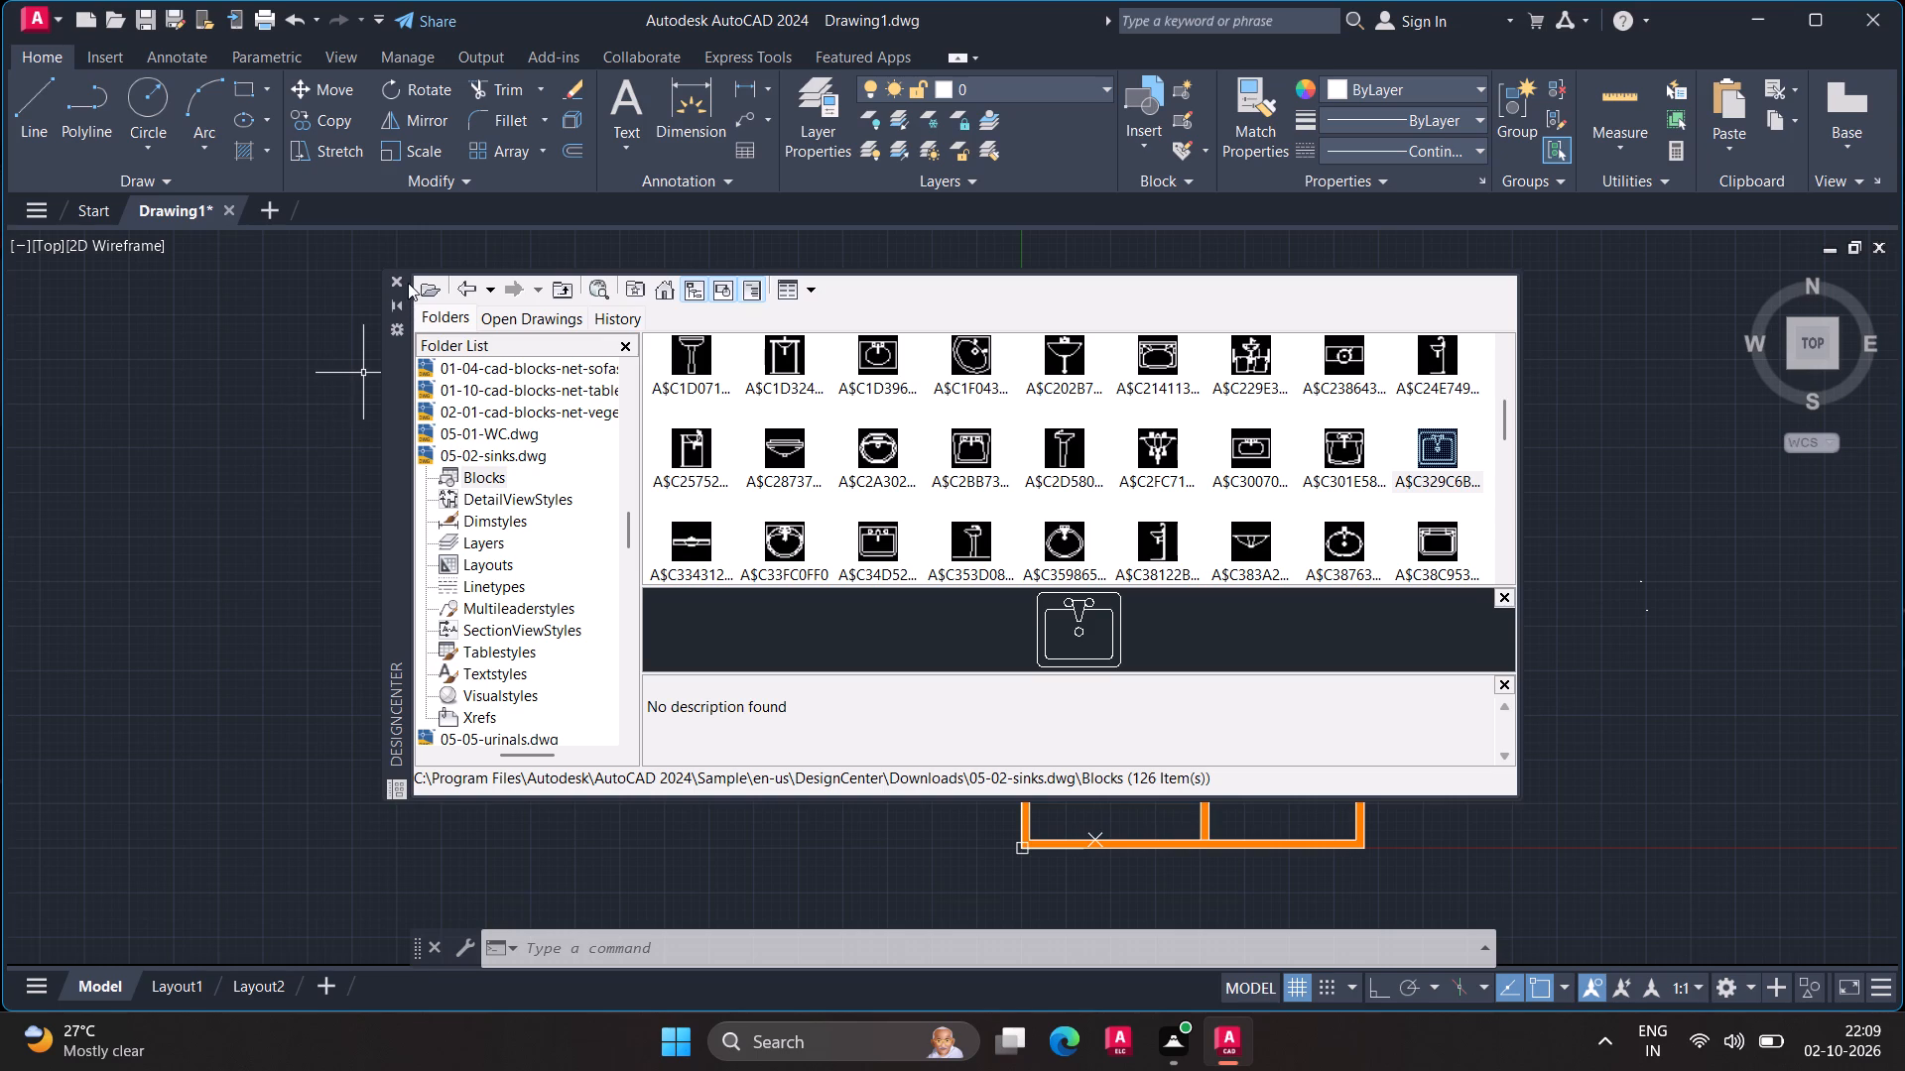
Examine the blocks in 05-05-urinals.dwg for a suitable bathroom fixture.
left_click(460, 292)
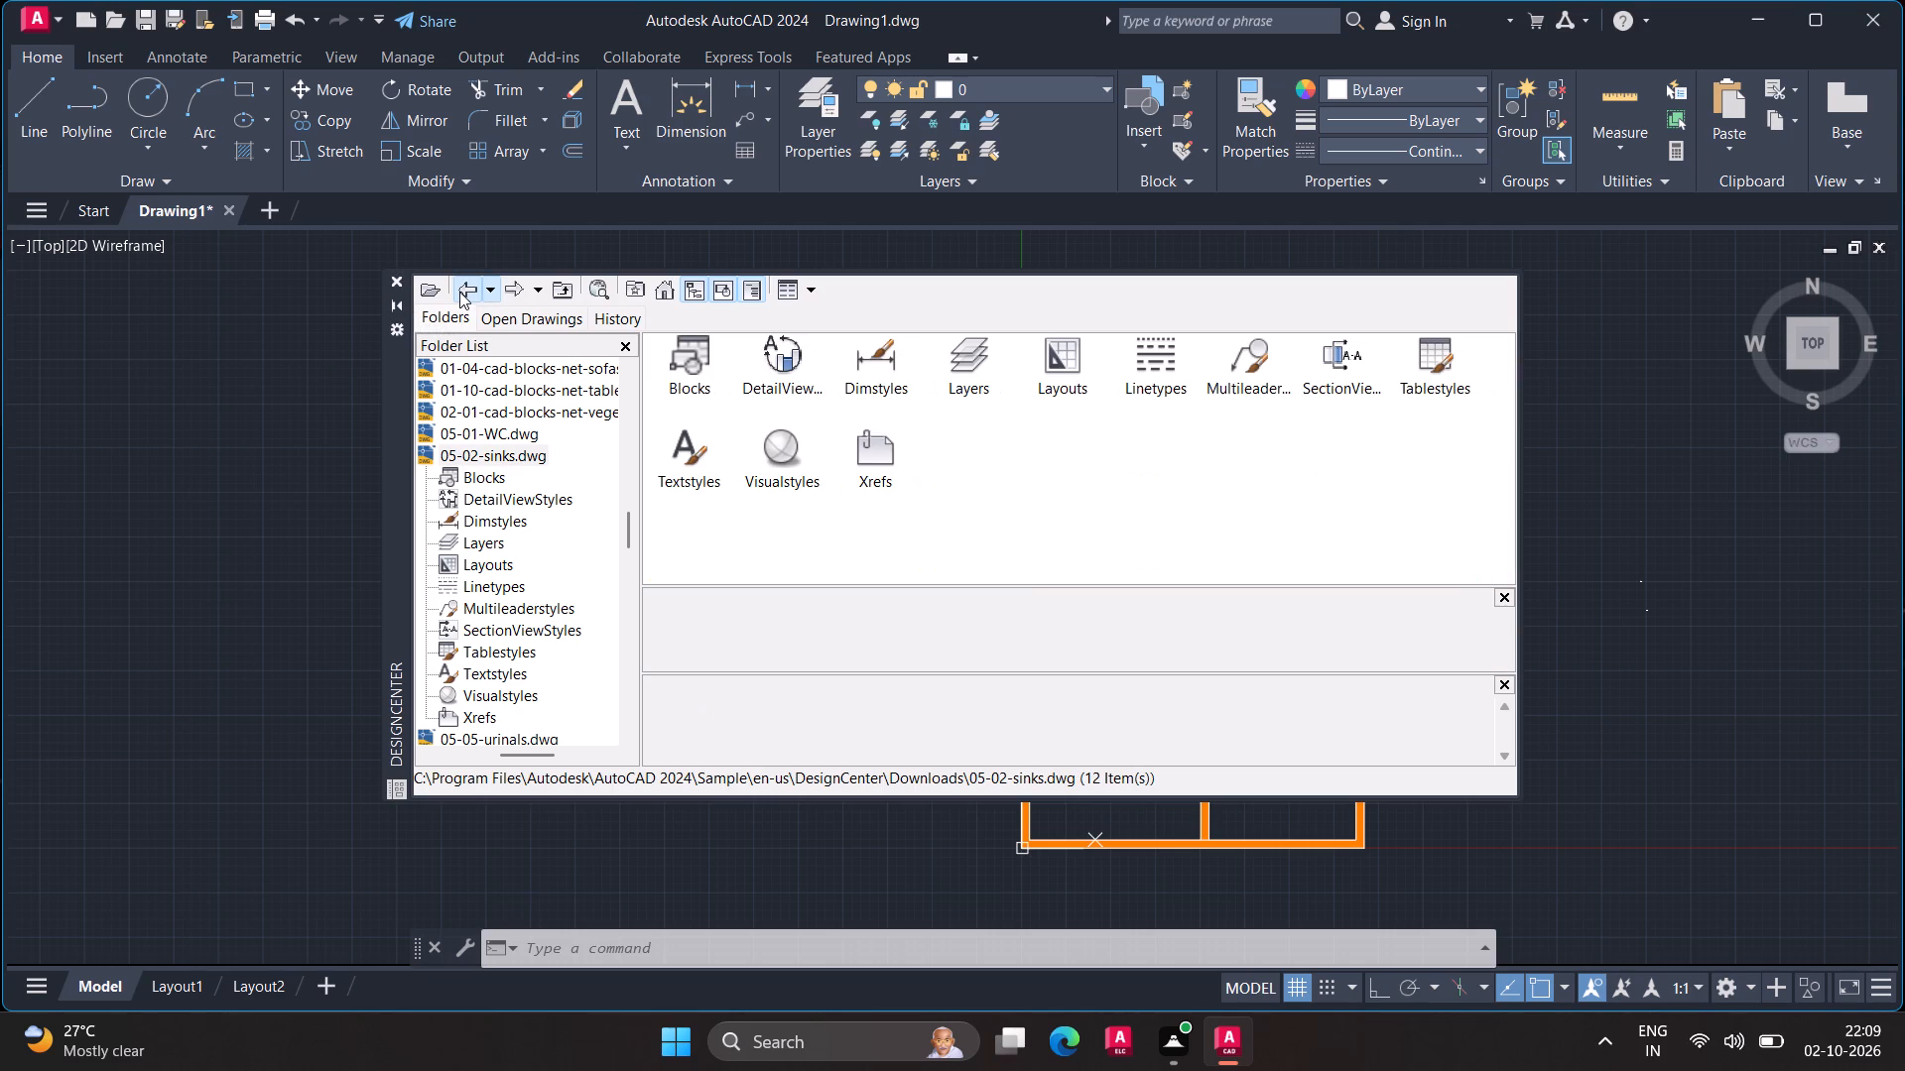
left_click(459, 292)
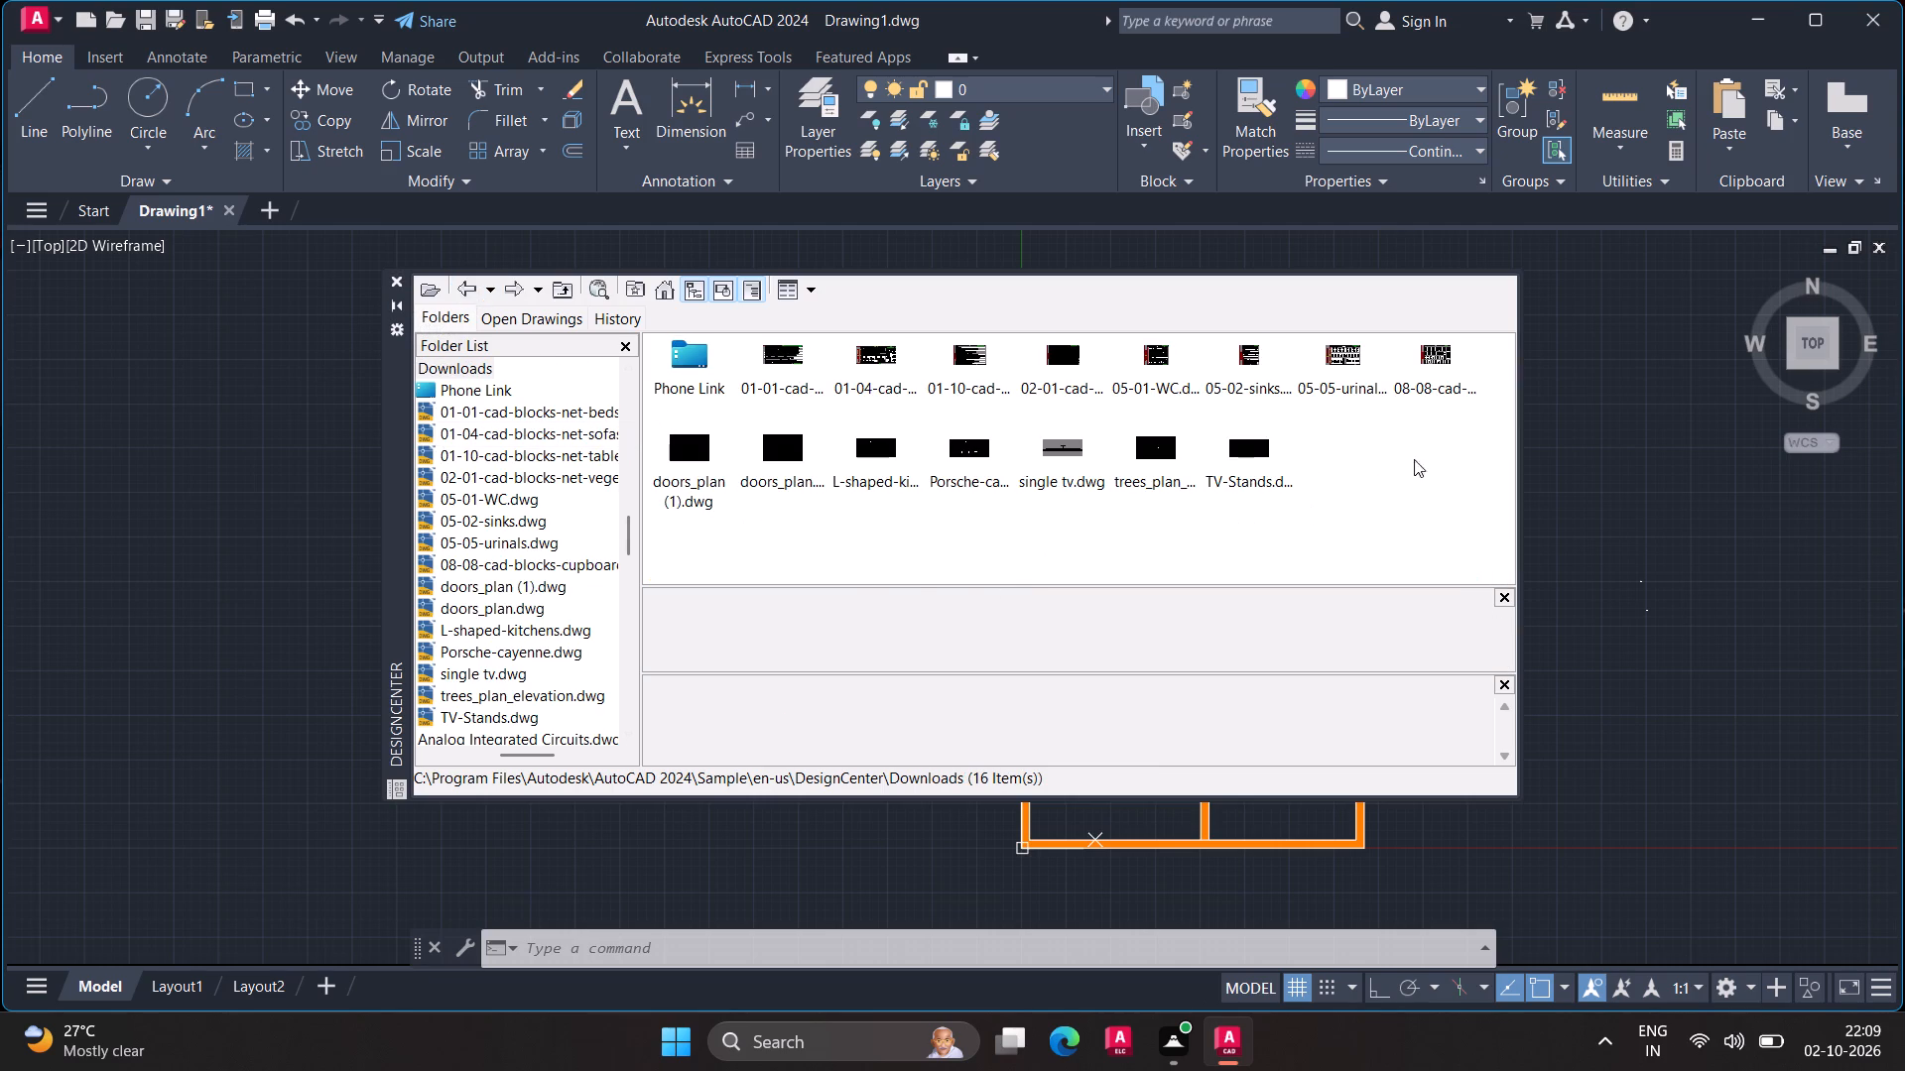
double_click(1351, 358)
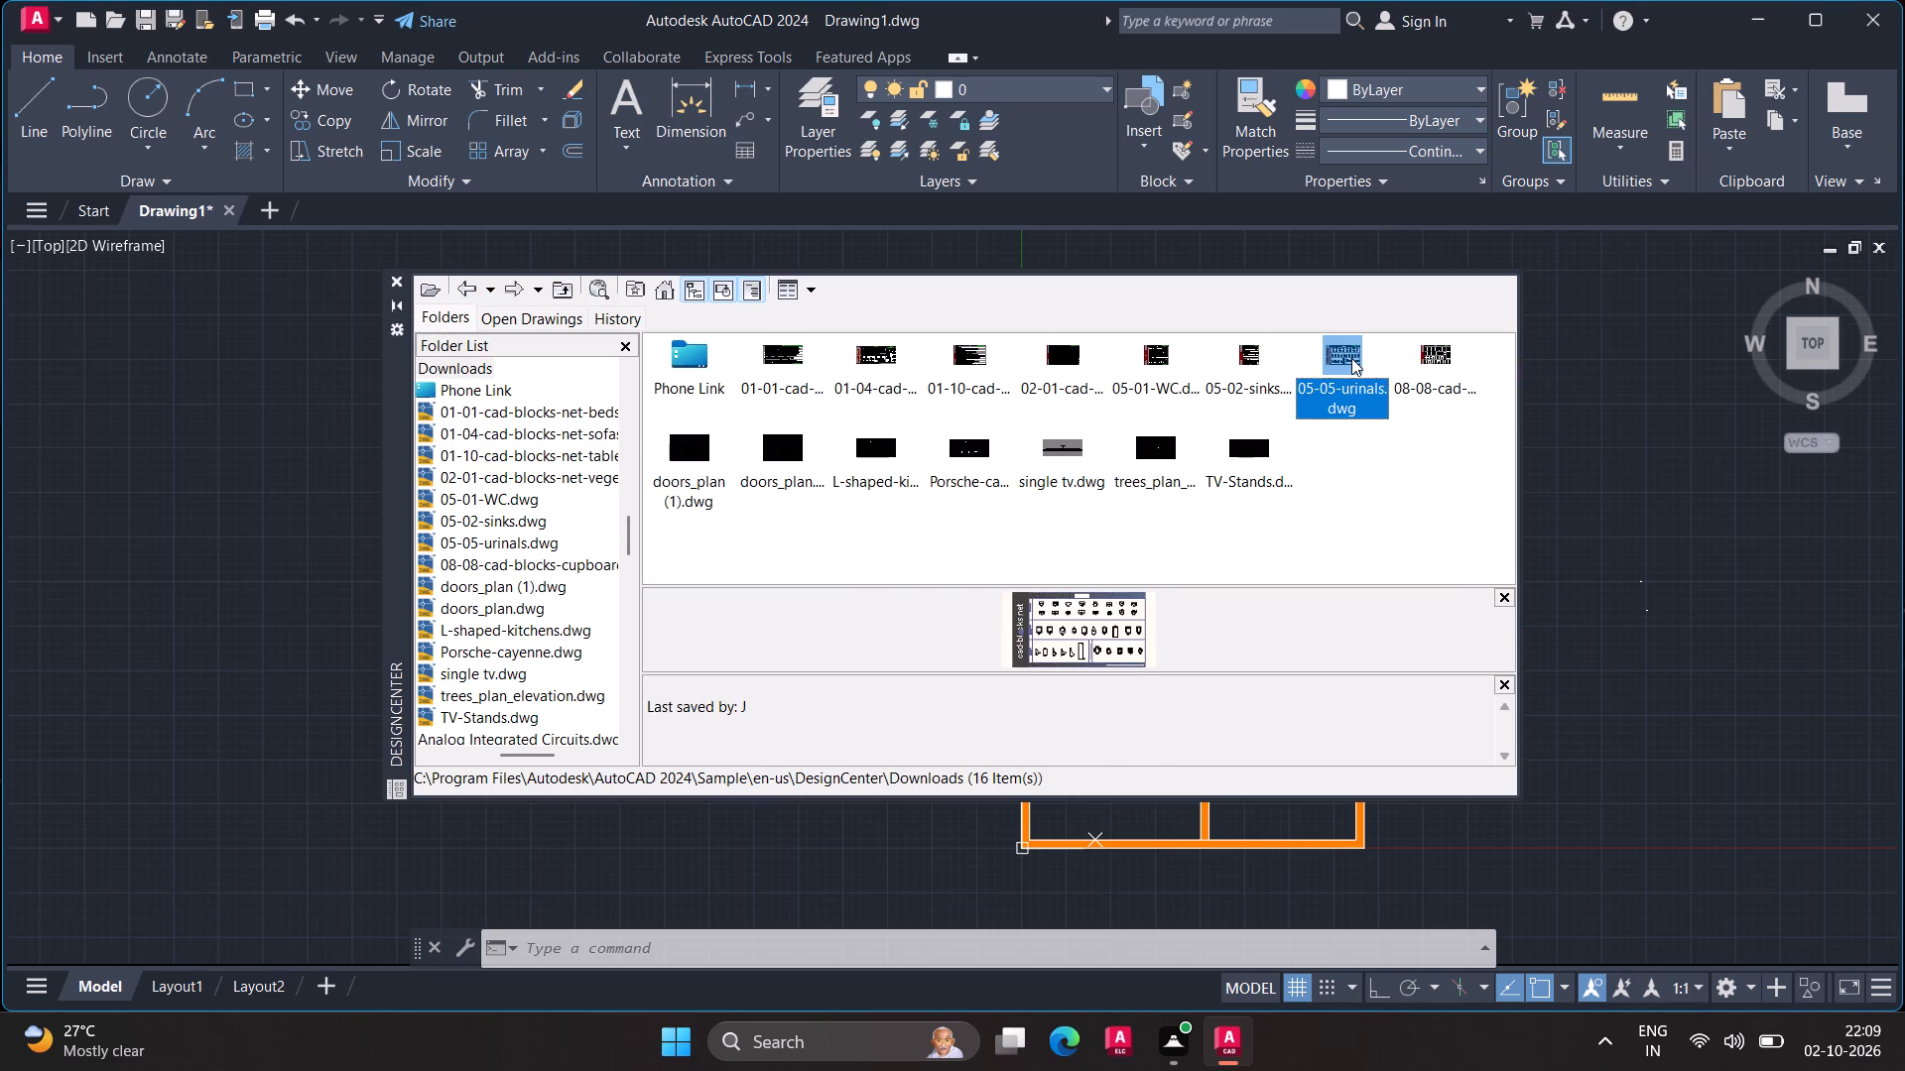
double_click(701, 357)
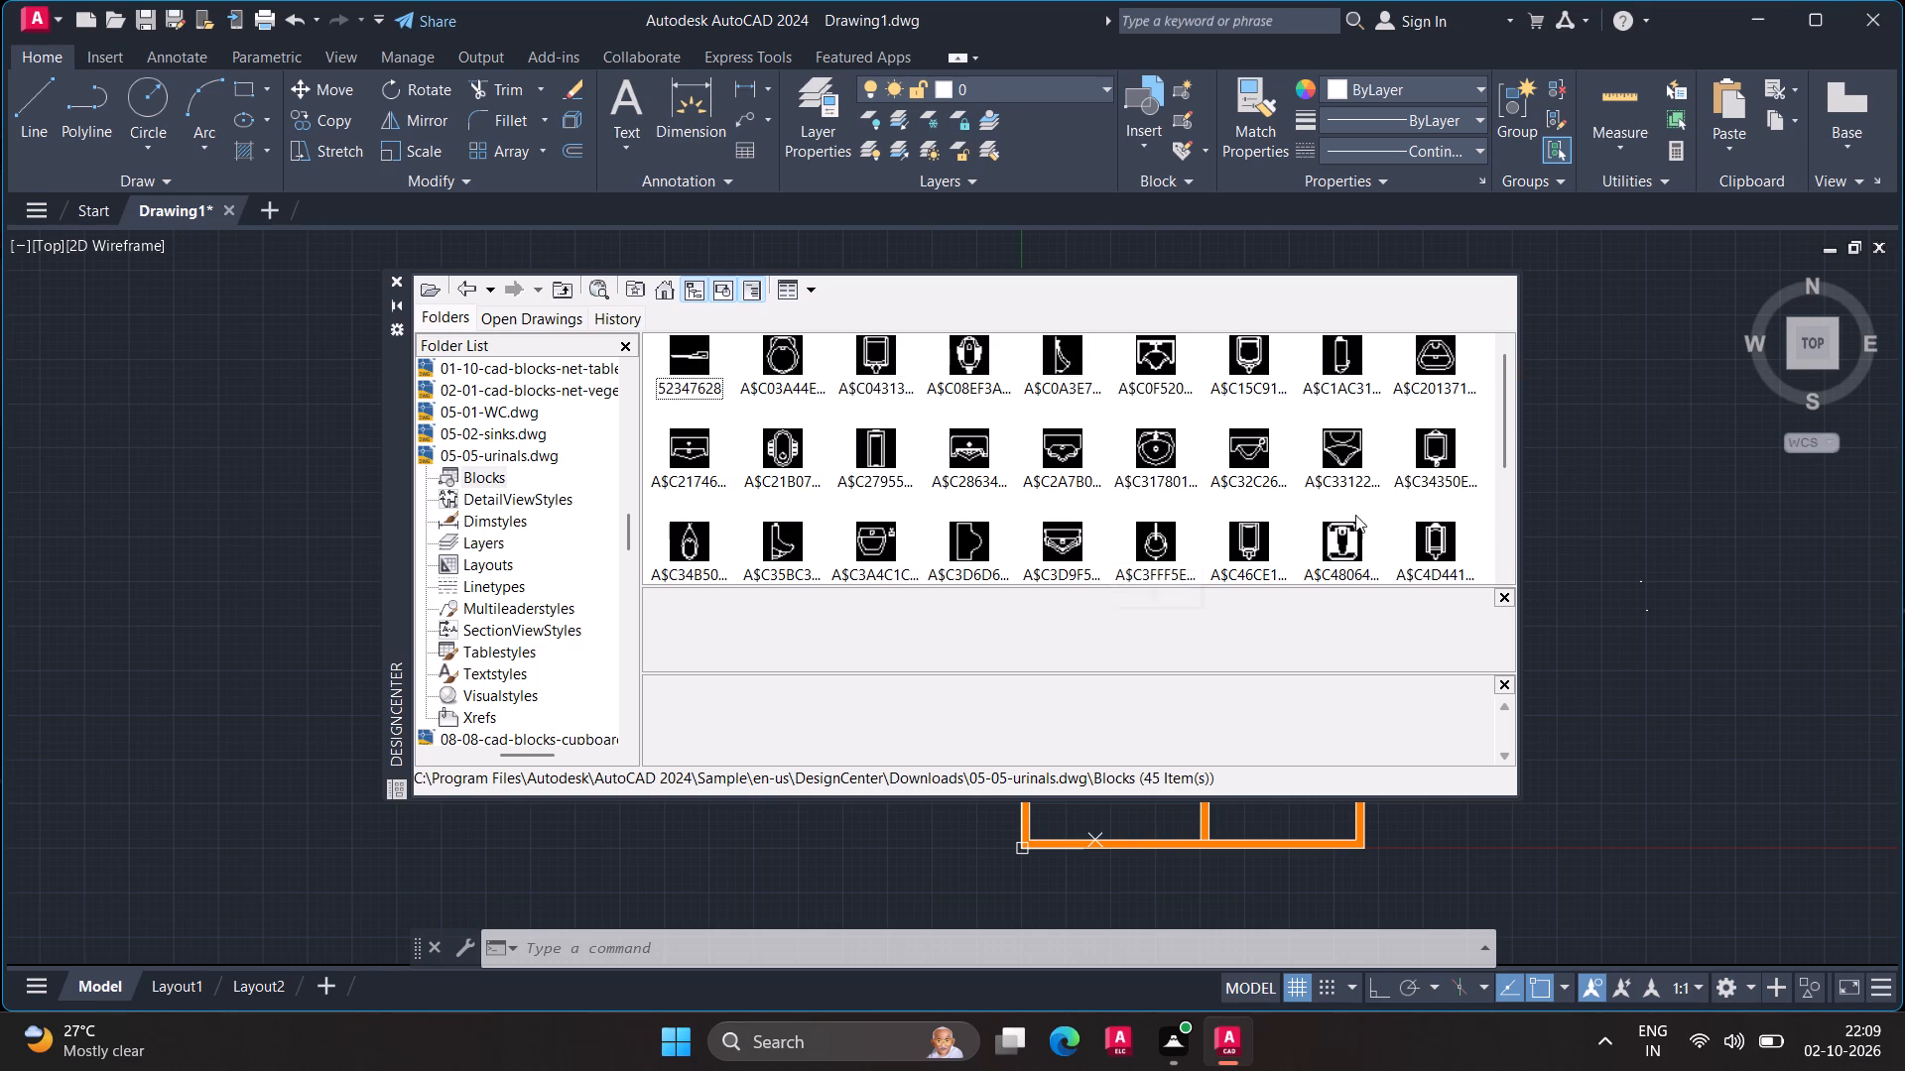
scroll(1406, 470, "down", 1)
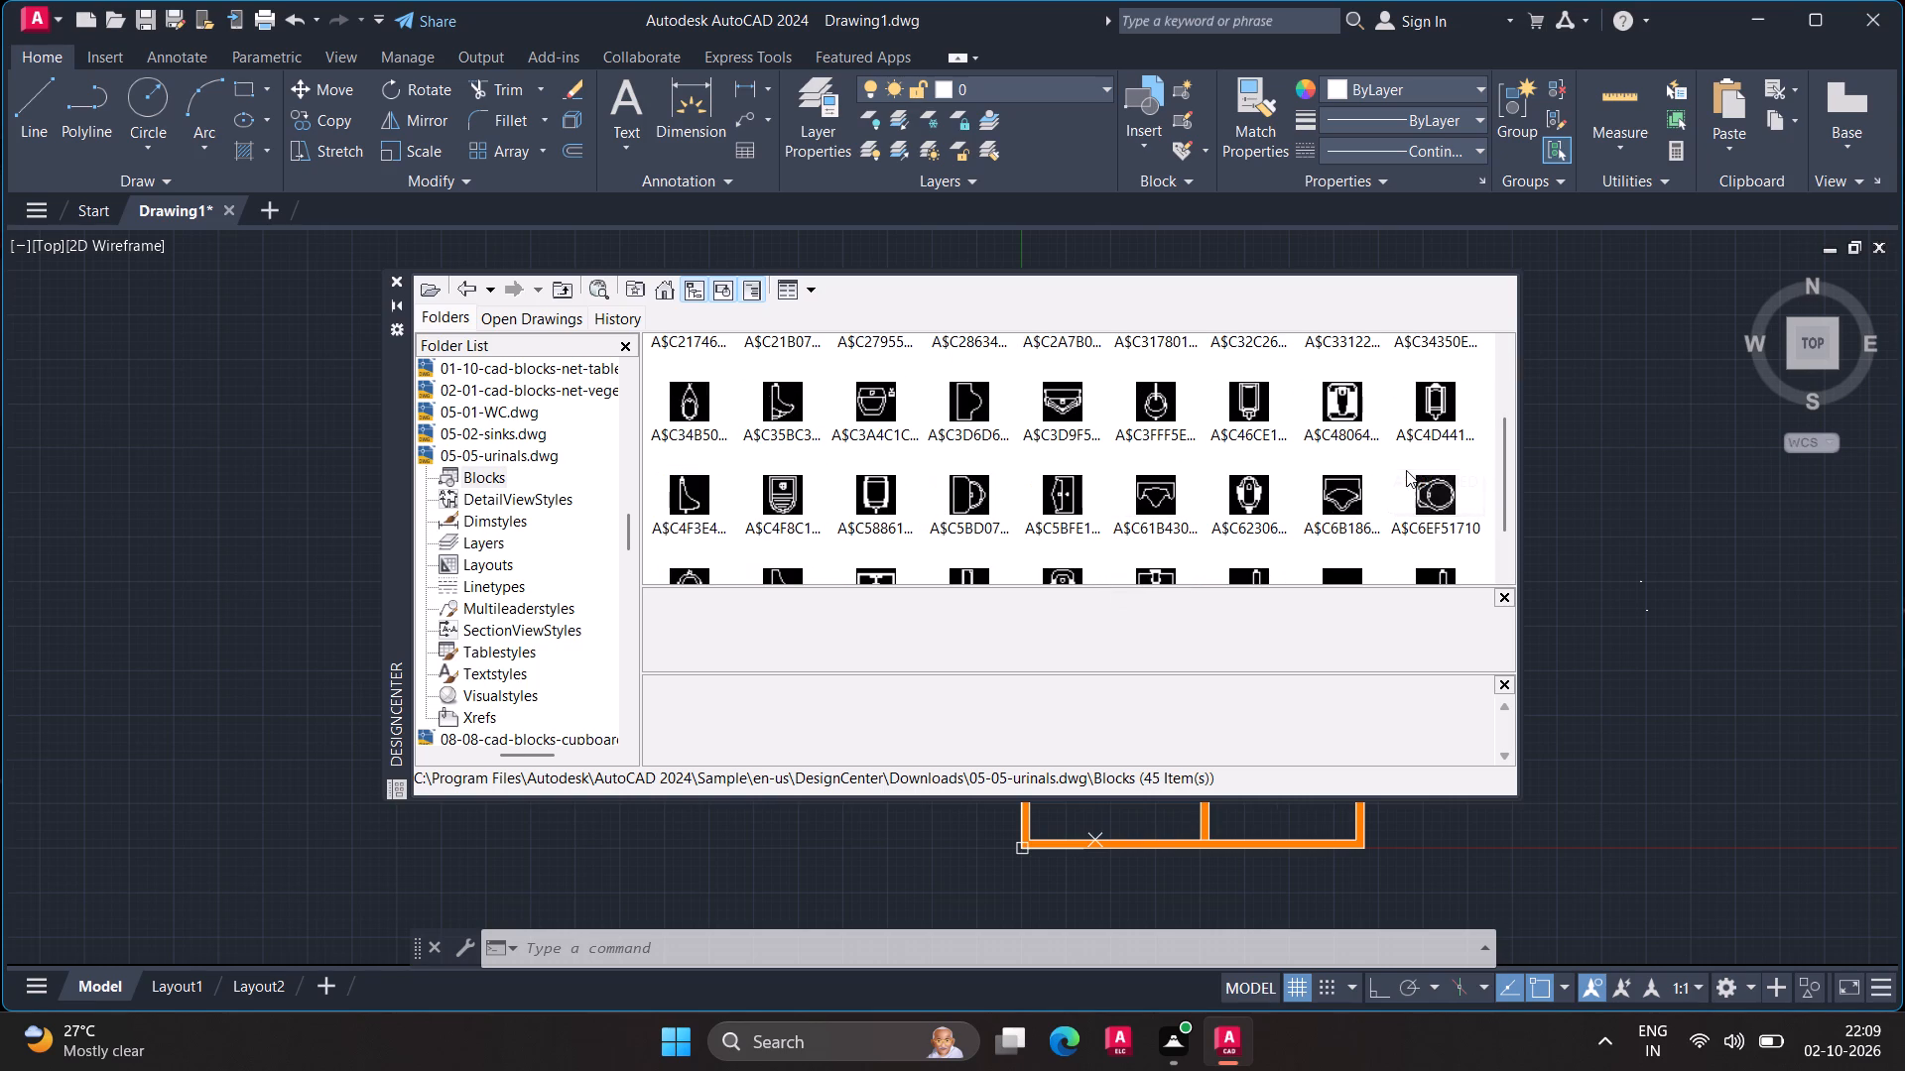
scroll(1406, 470, "down", 2)
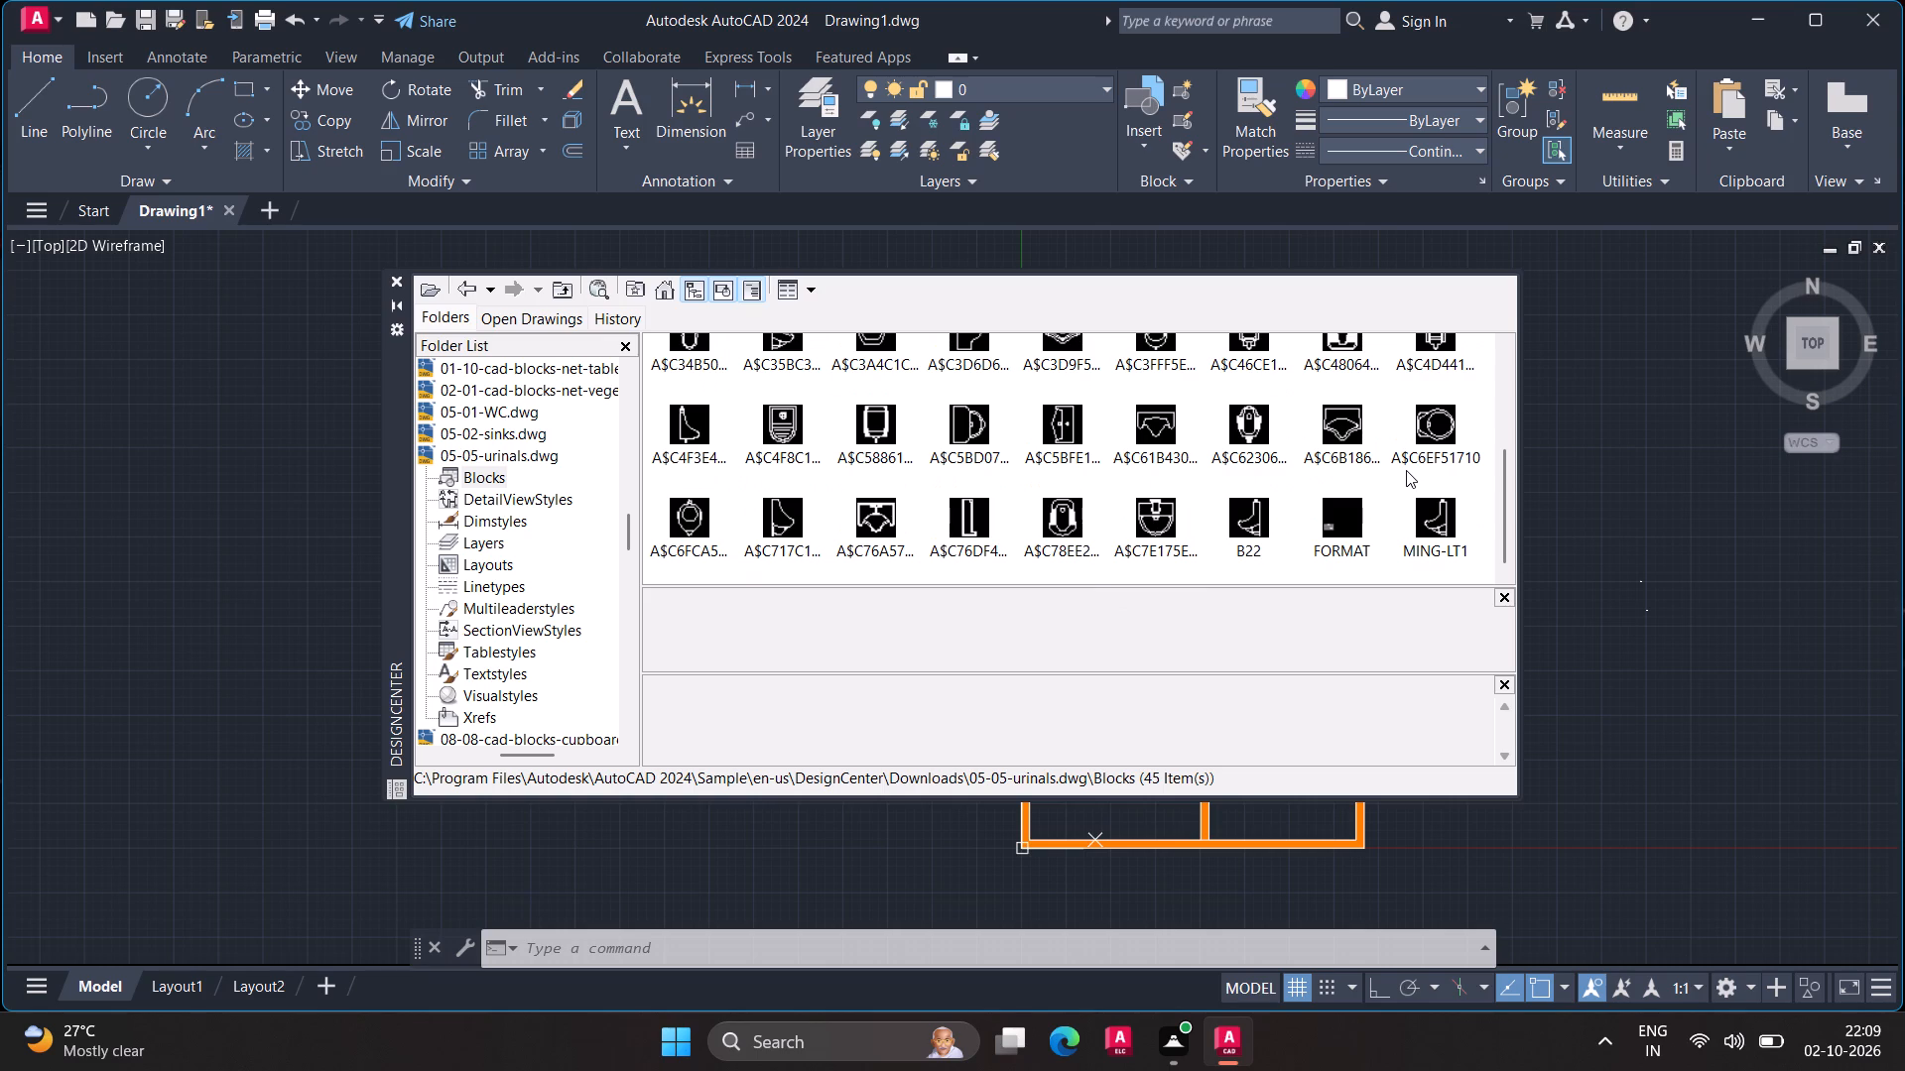
scroll(1406, 470, "down", 3)
scroll(1406, 470, "up", 5)
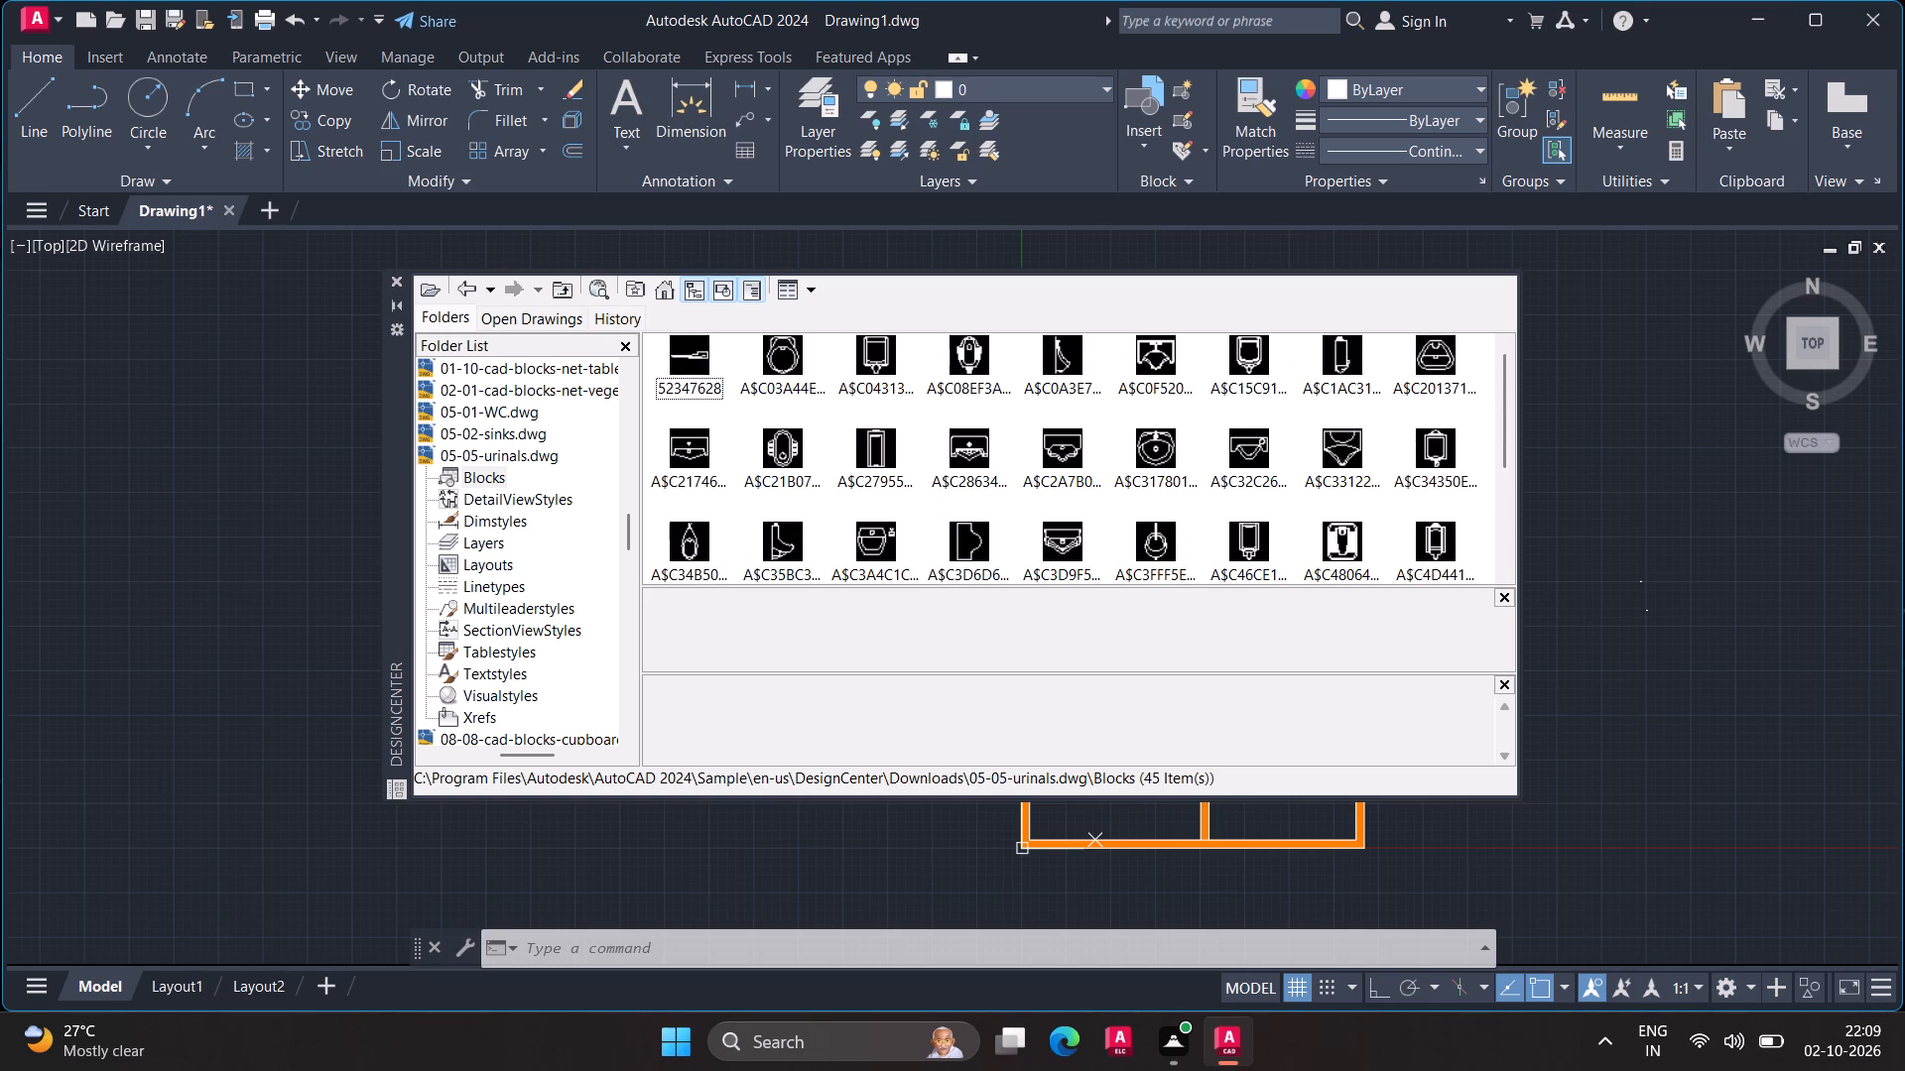
Place two plan-view toilet blocks (A$C02F37… and A$C188A4…) from 05-01-WC.dwg beside the plan and close DesignCenter.
left_click(467, 290)
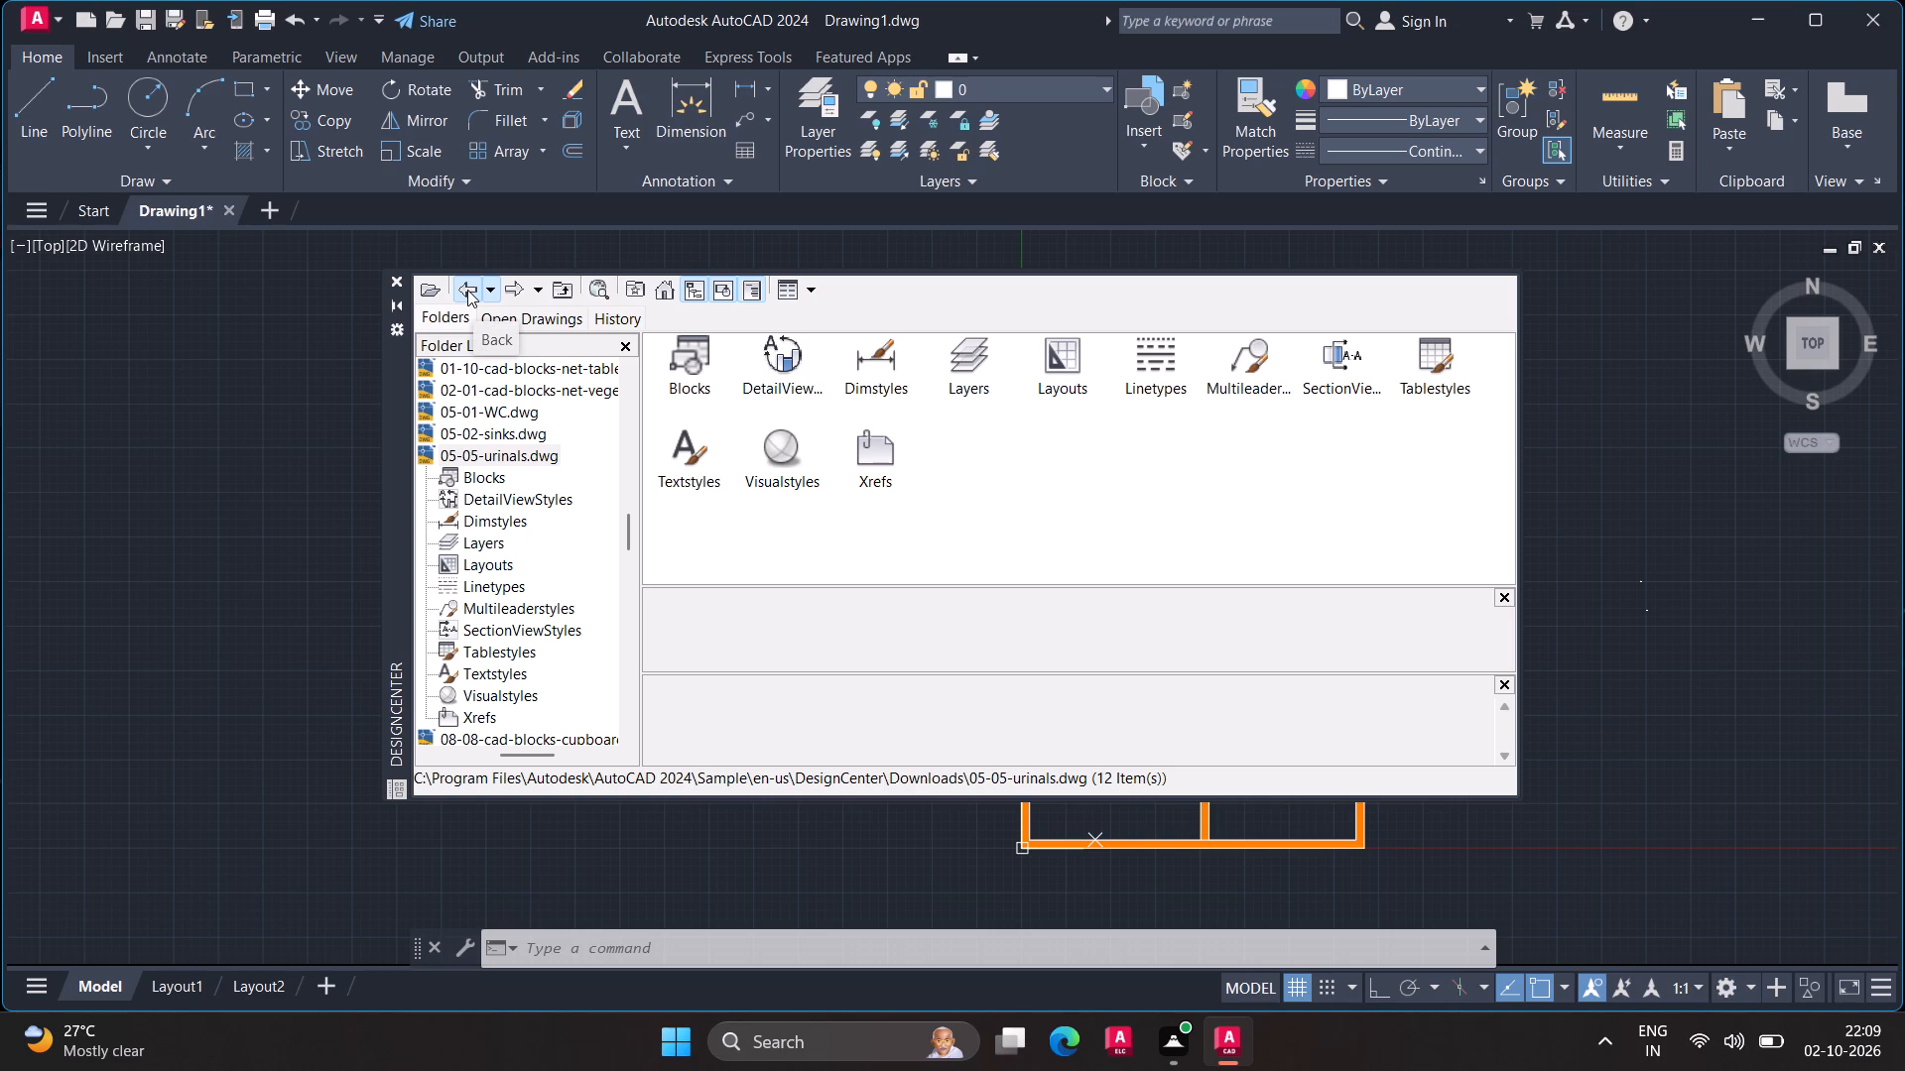
left_click(467, 290)
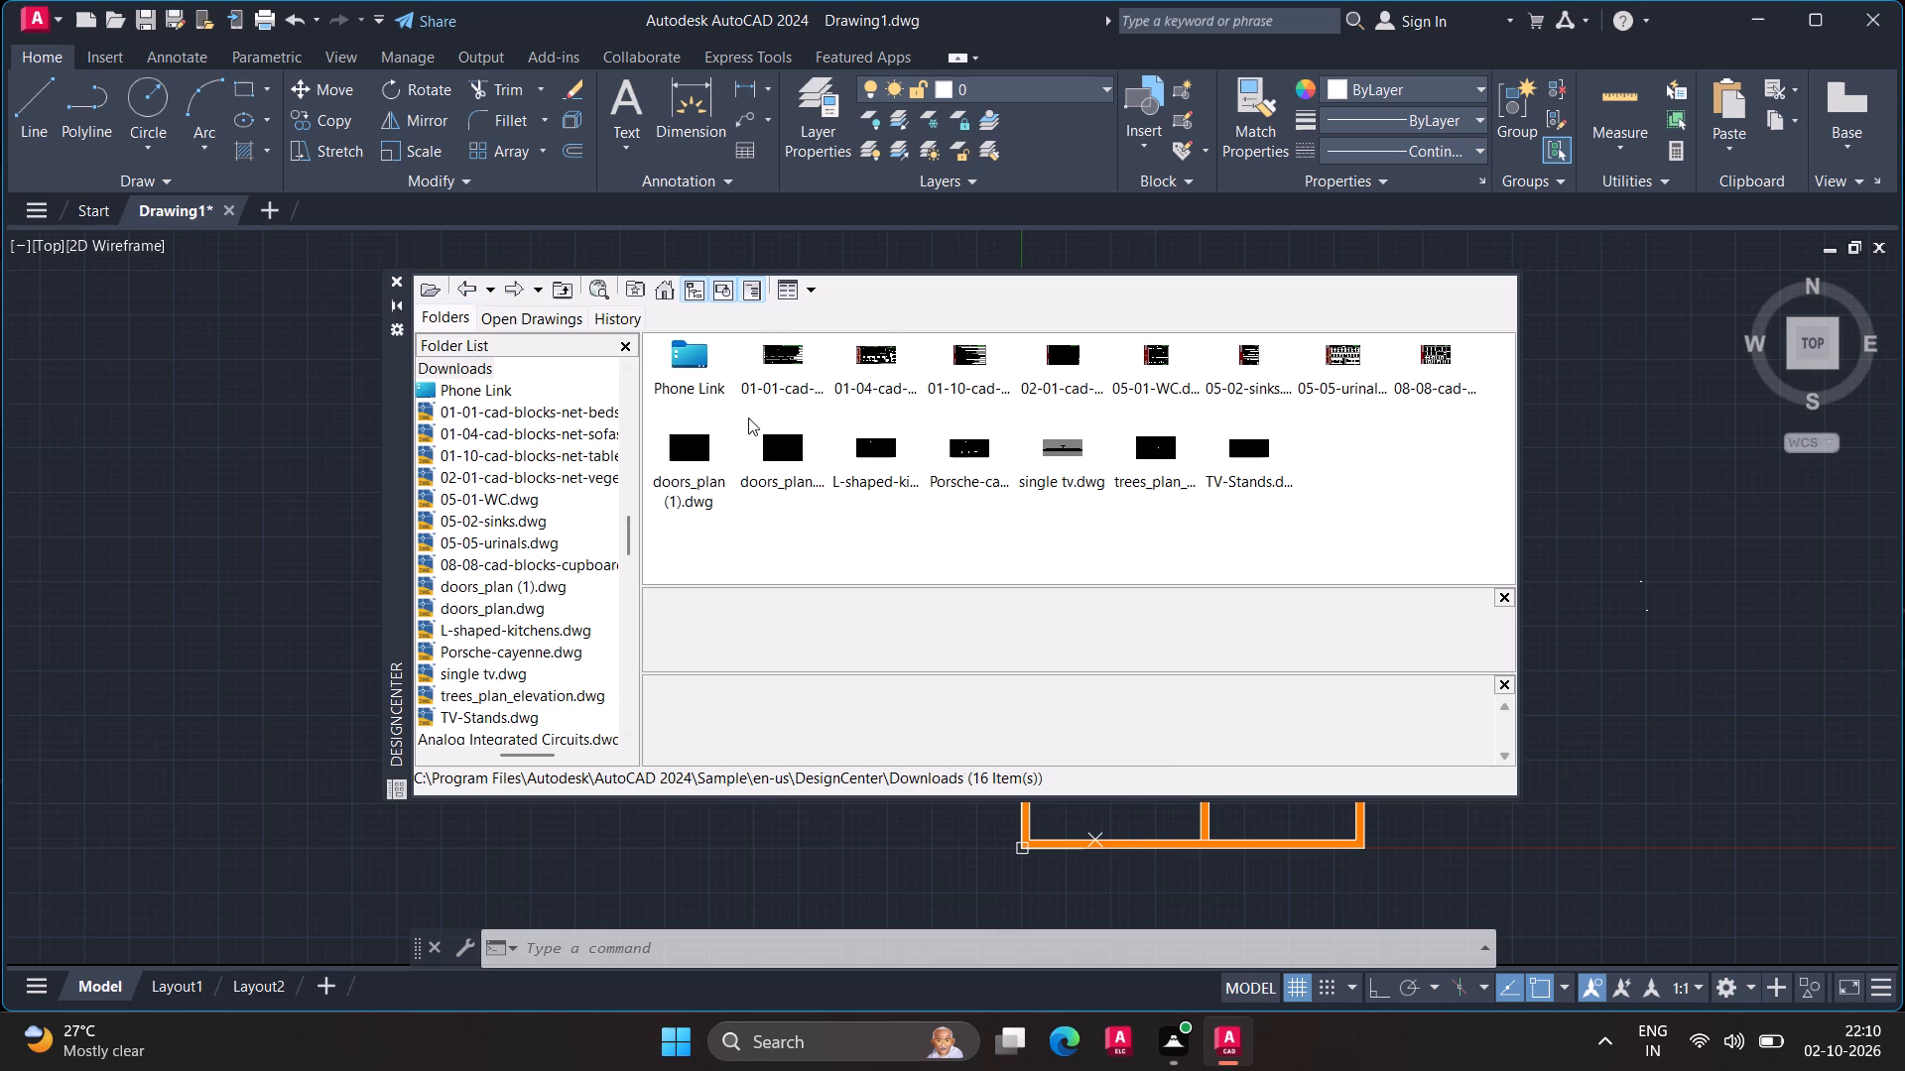
double_click(1156, 360)
double_click(698, 359)
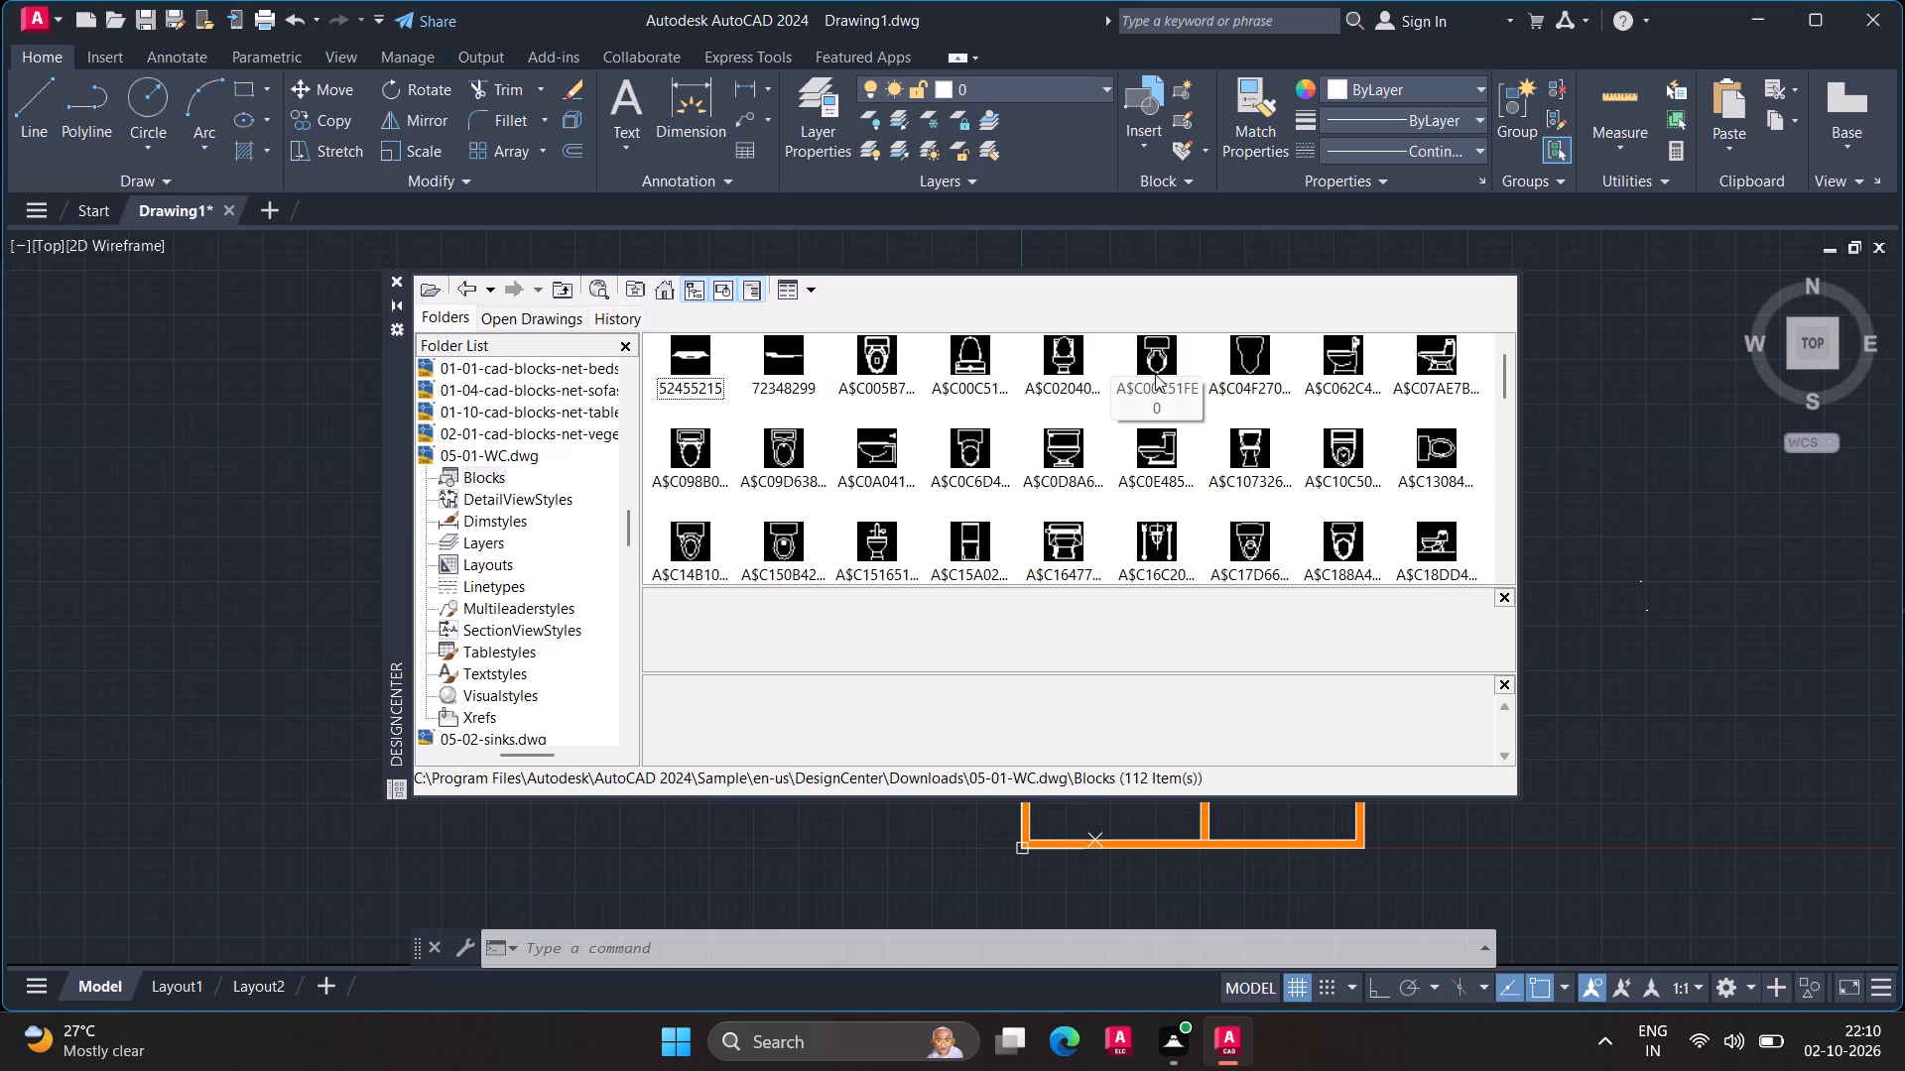
left_click_drag(1157, 358, 1658, 445)
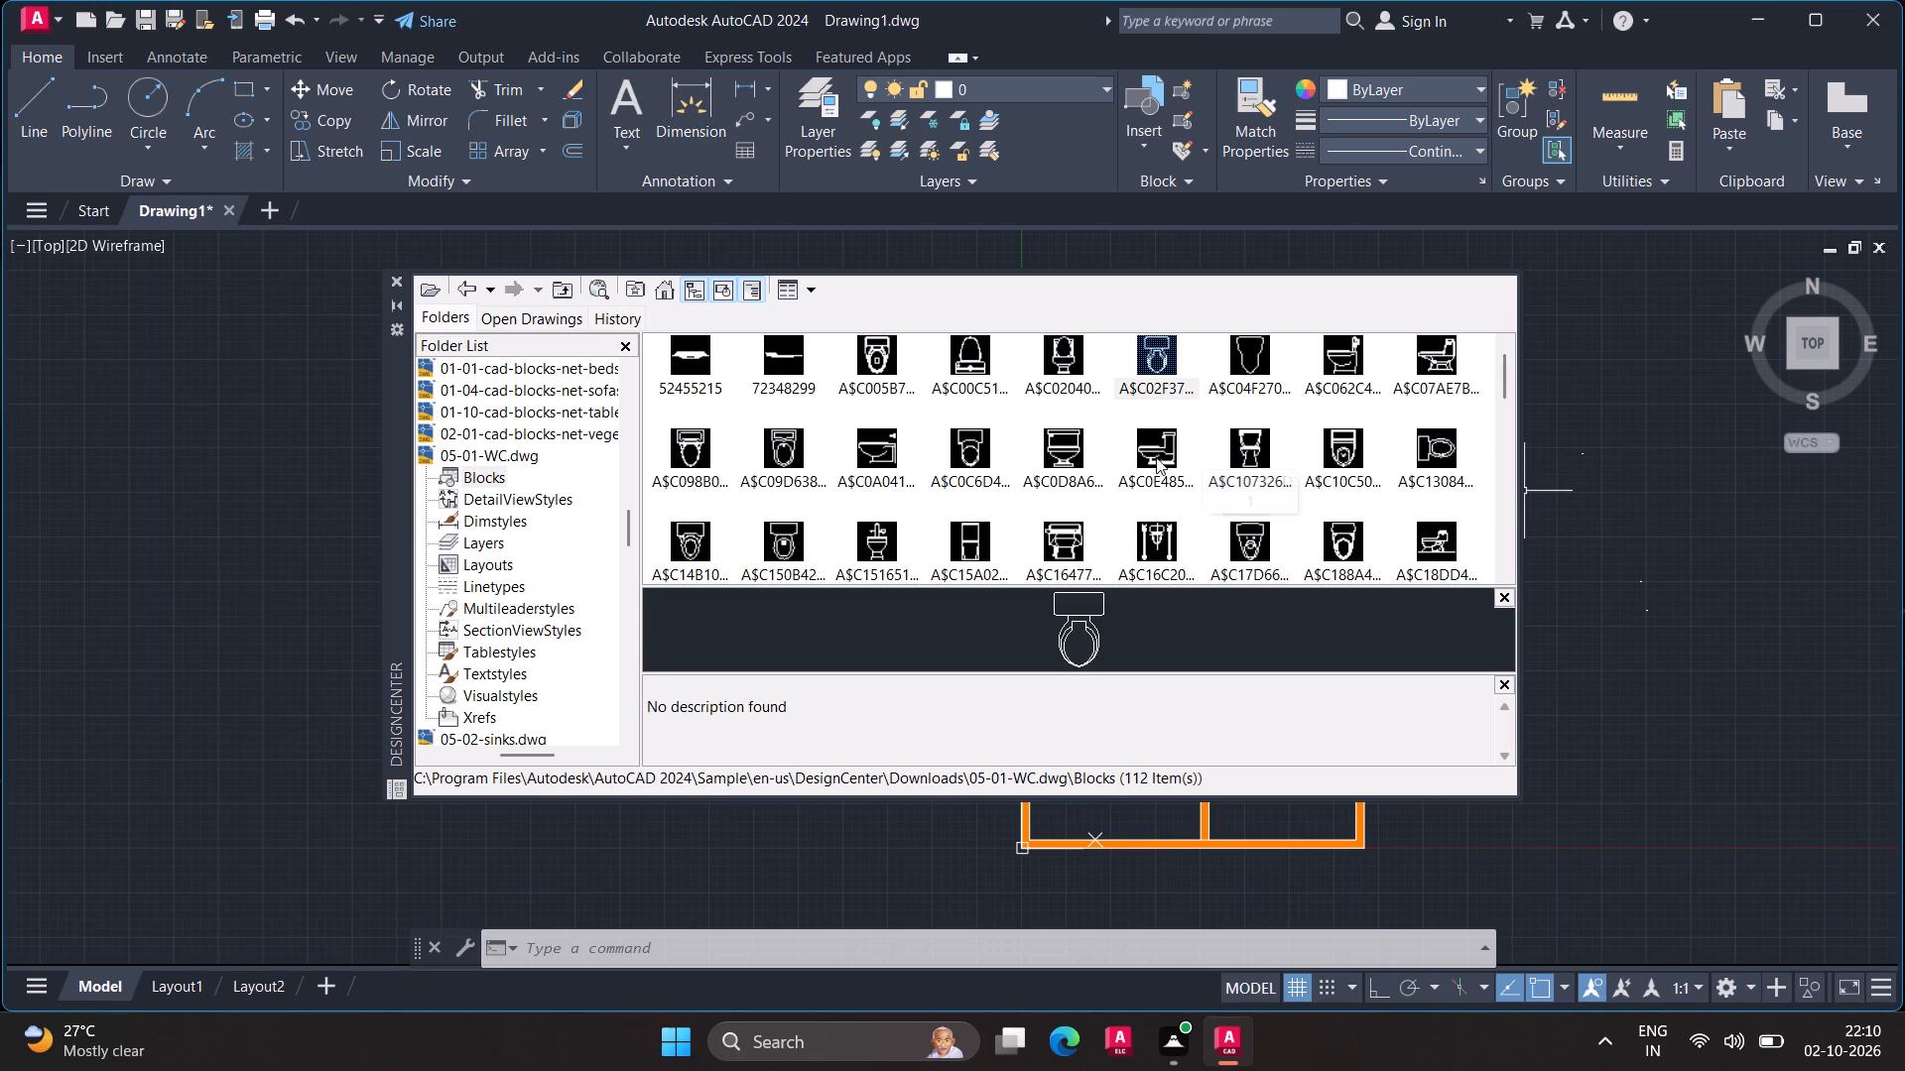
left_click_drag(1337, 530, 1559, 497)
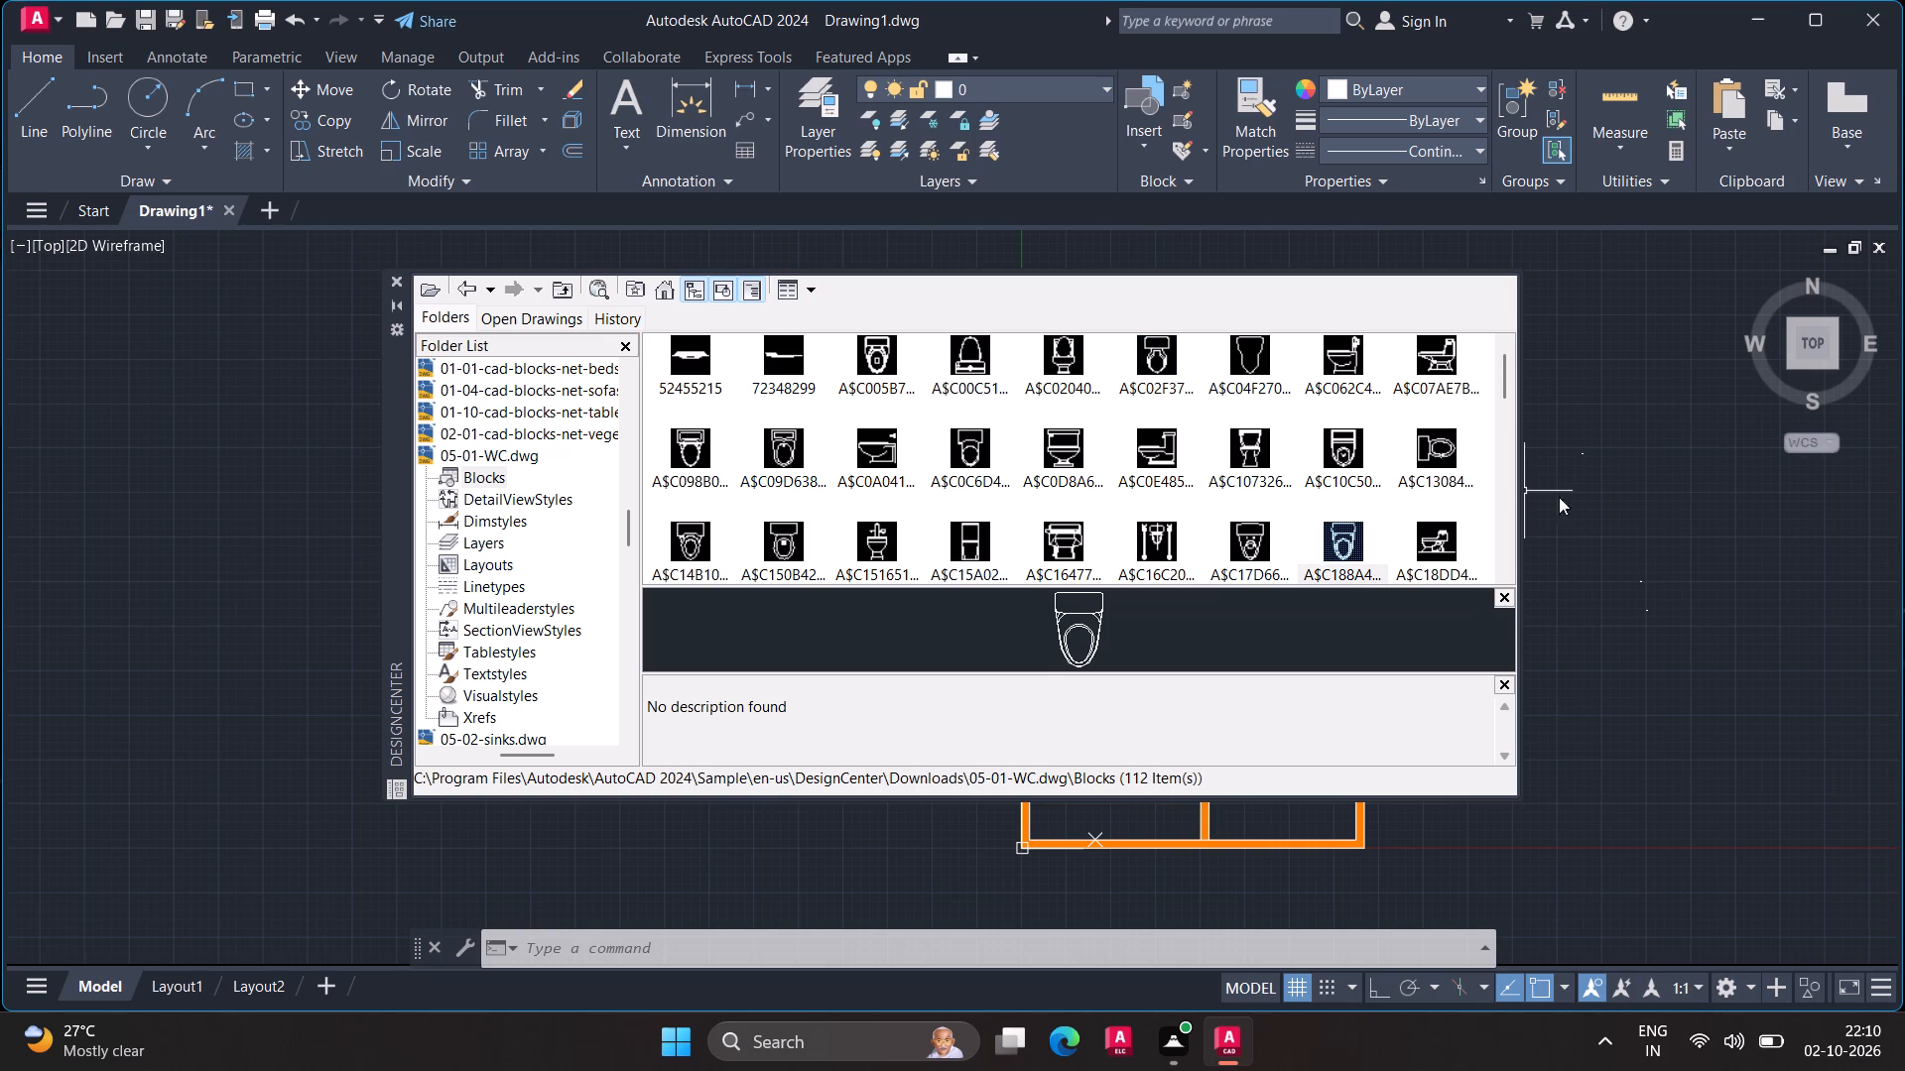
left_click_drag(1559, 497, 1697, 418)
left_click(394, 283)
middle_click_drag(1474, 531, 1304, 546)
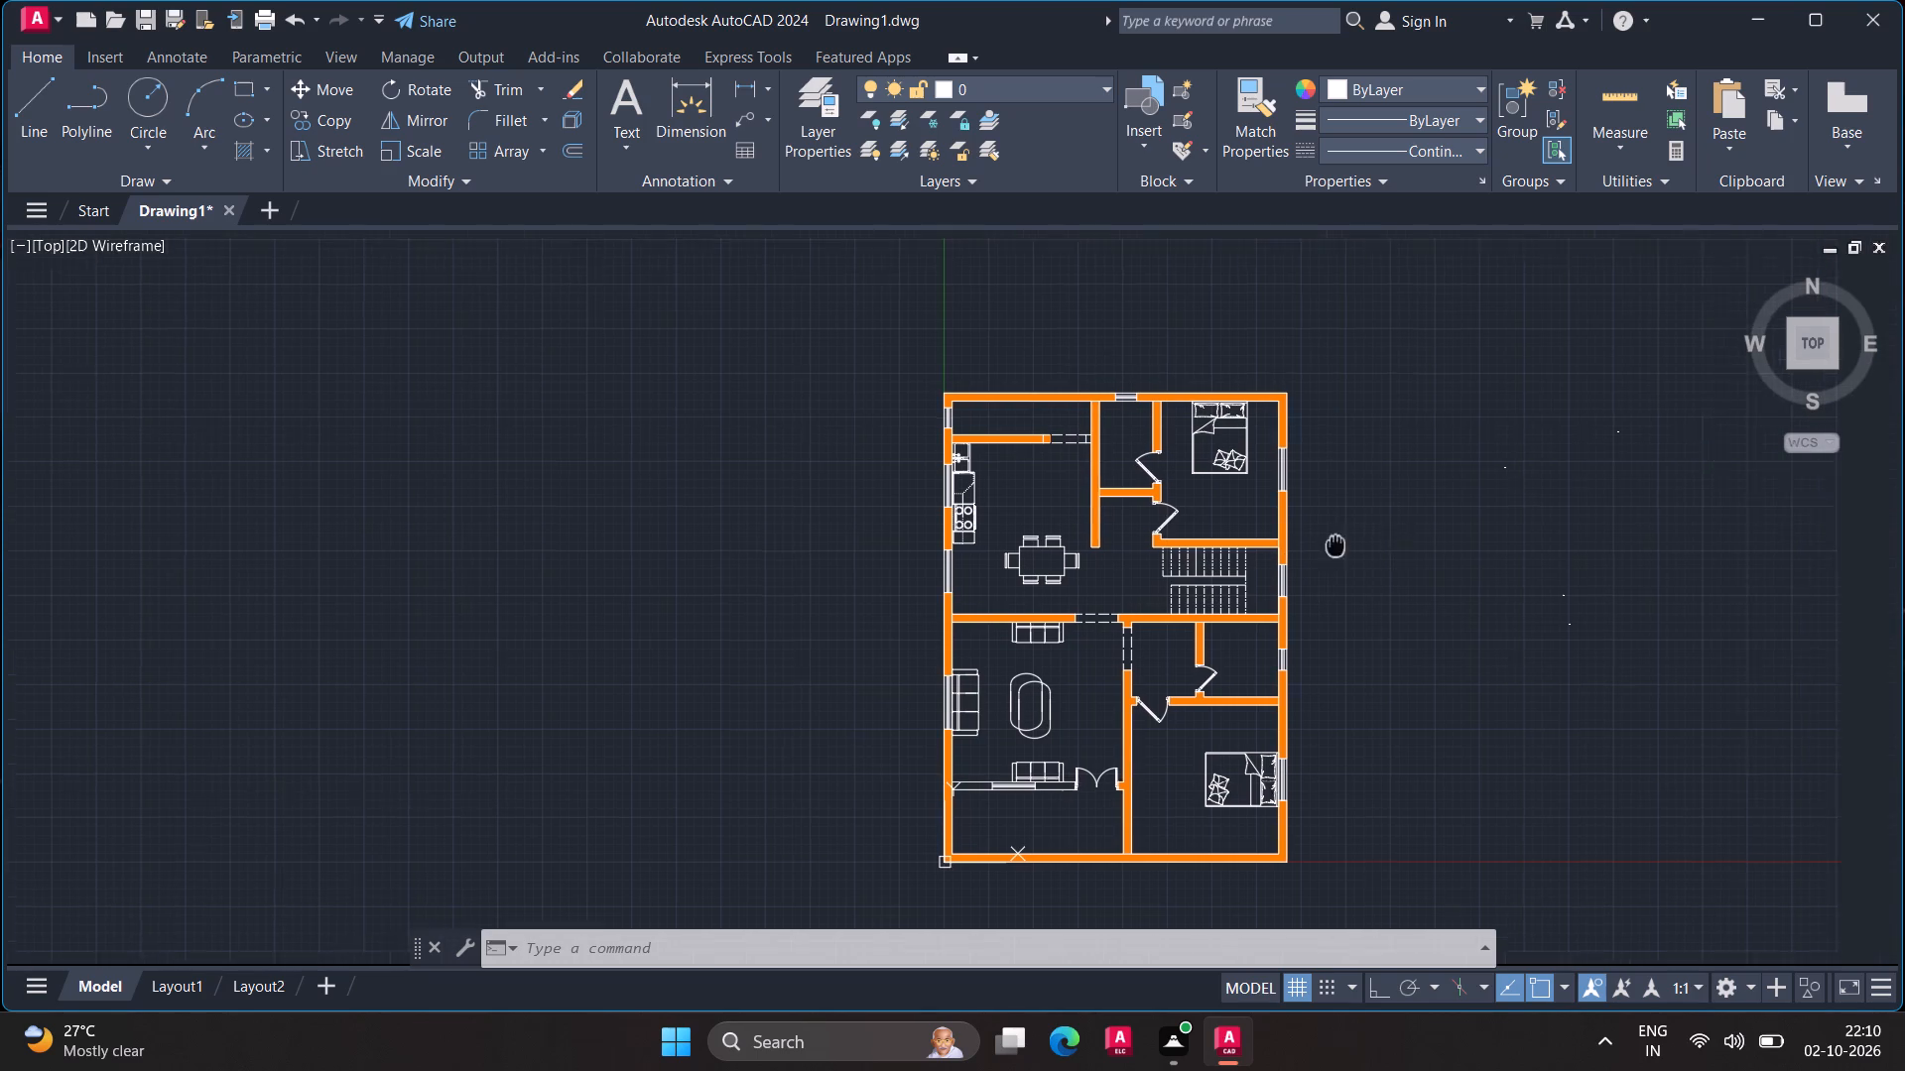
middle_click_drag(1304, 546, 1111, 544)
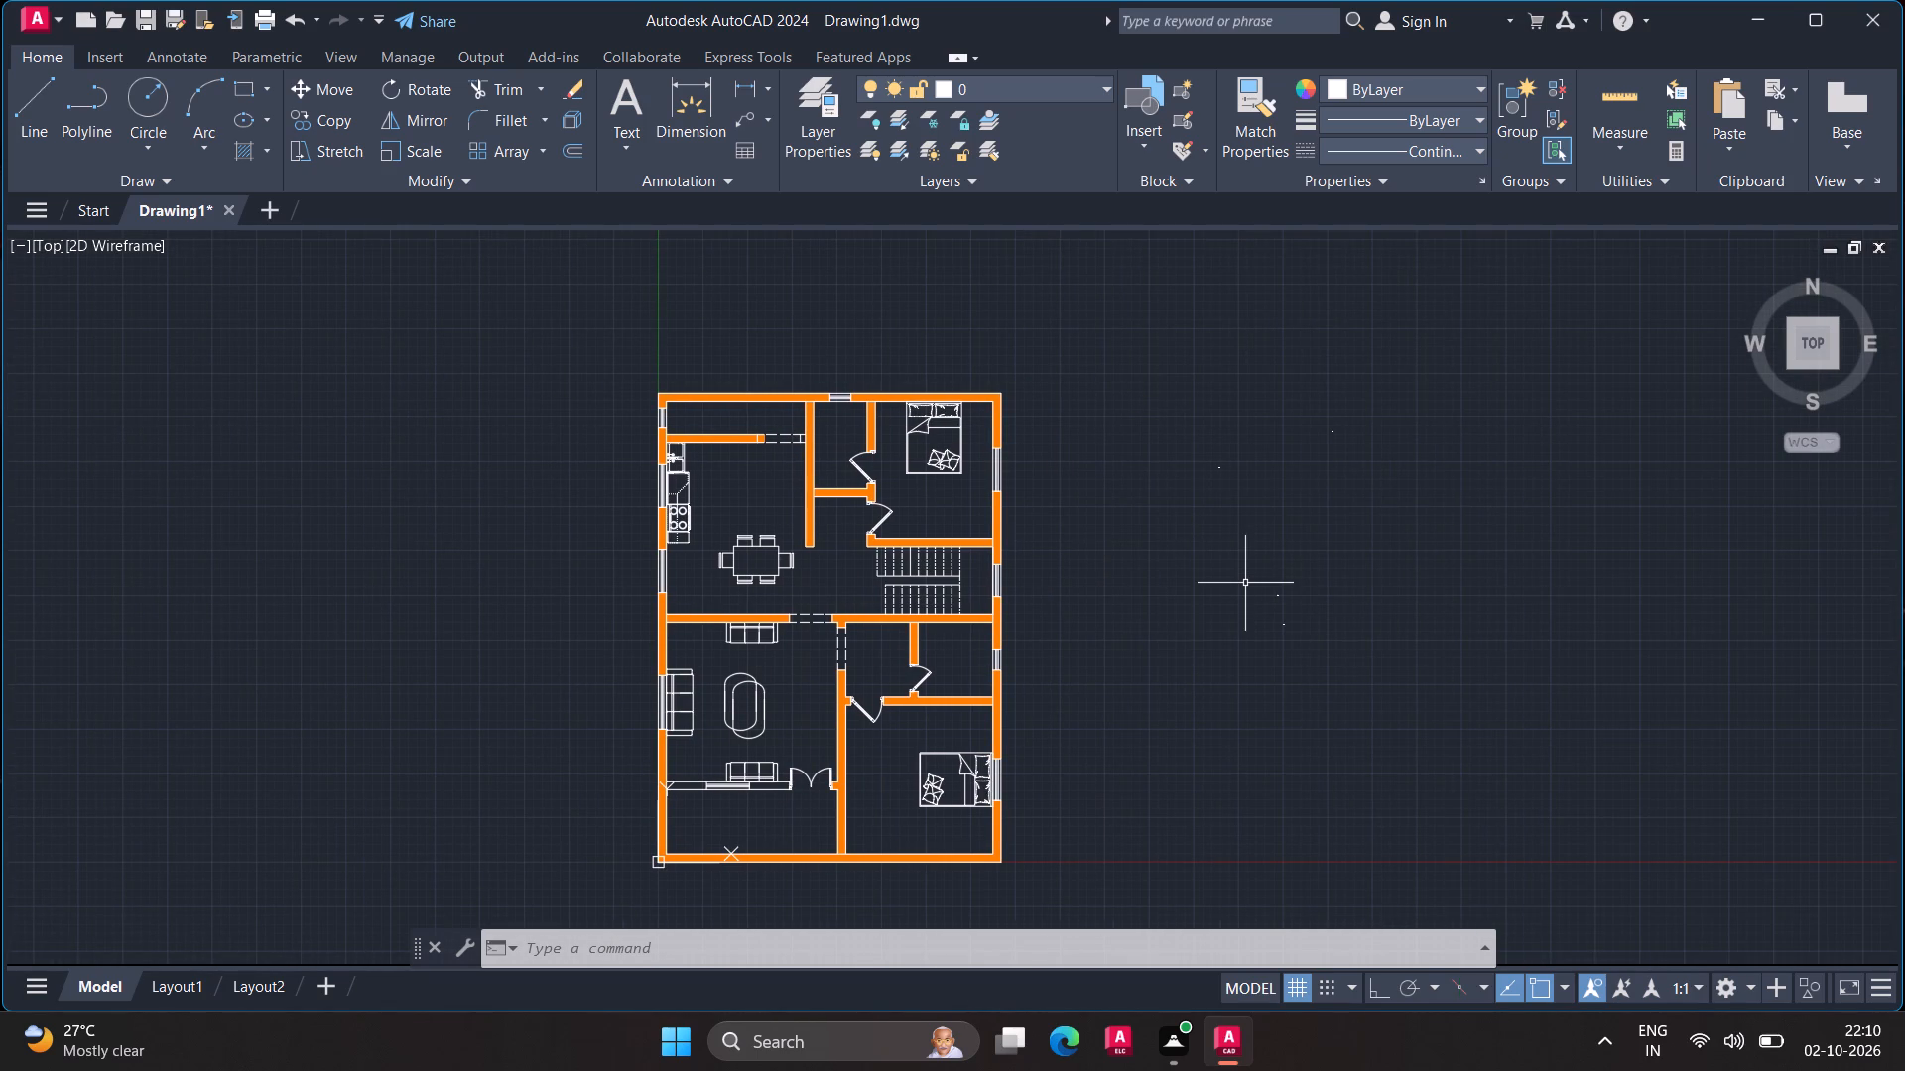
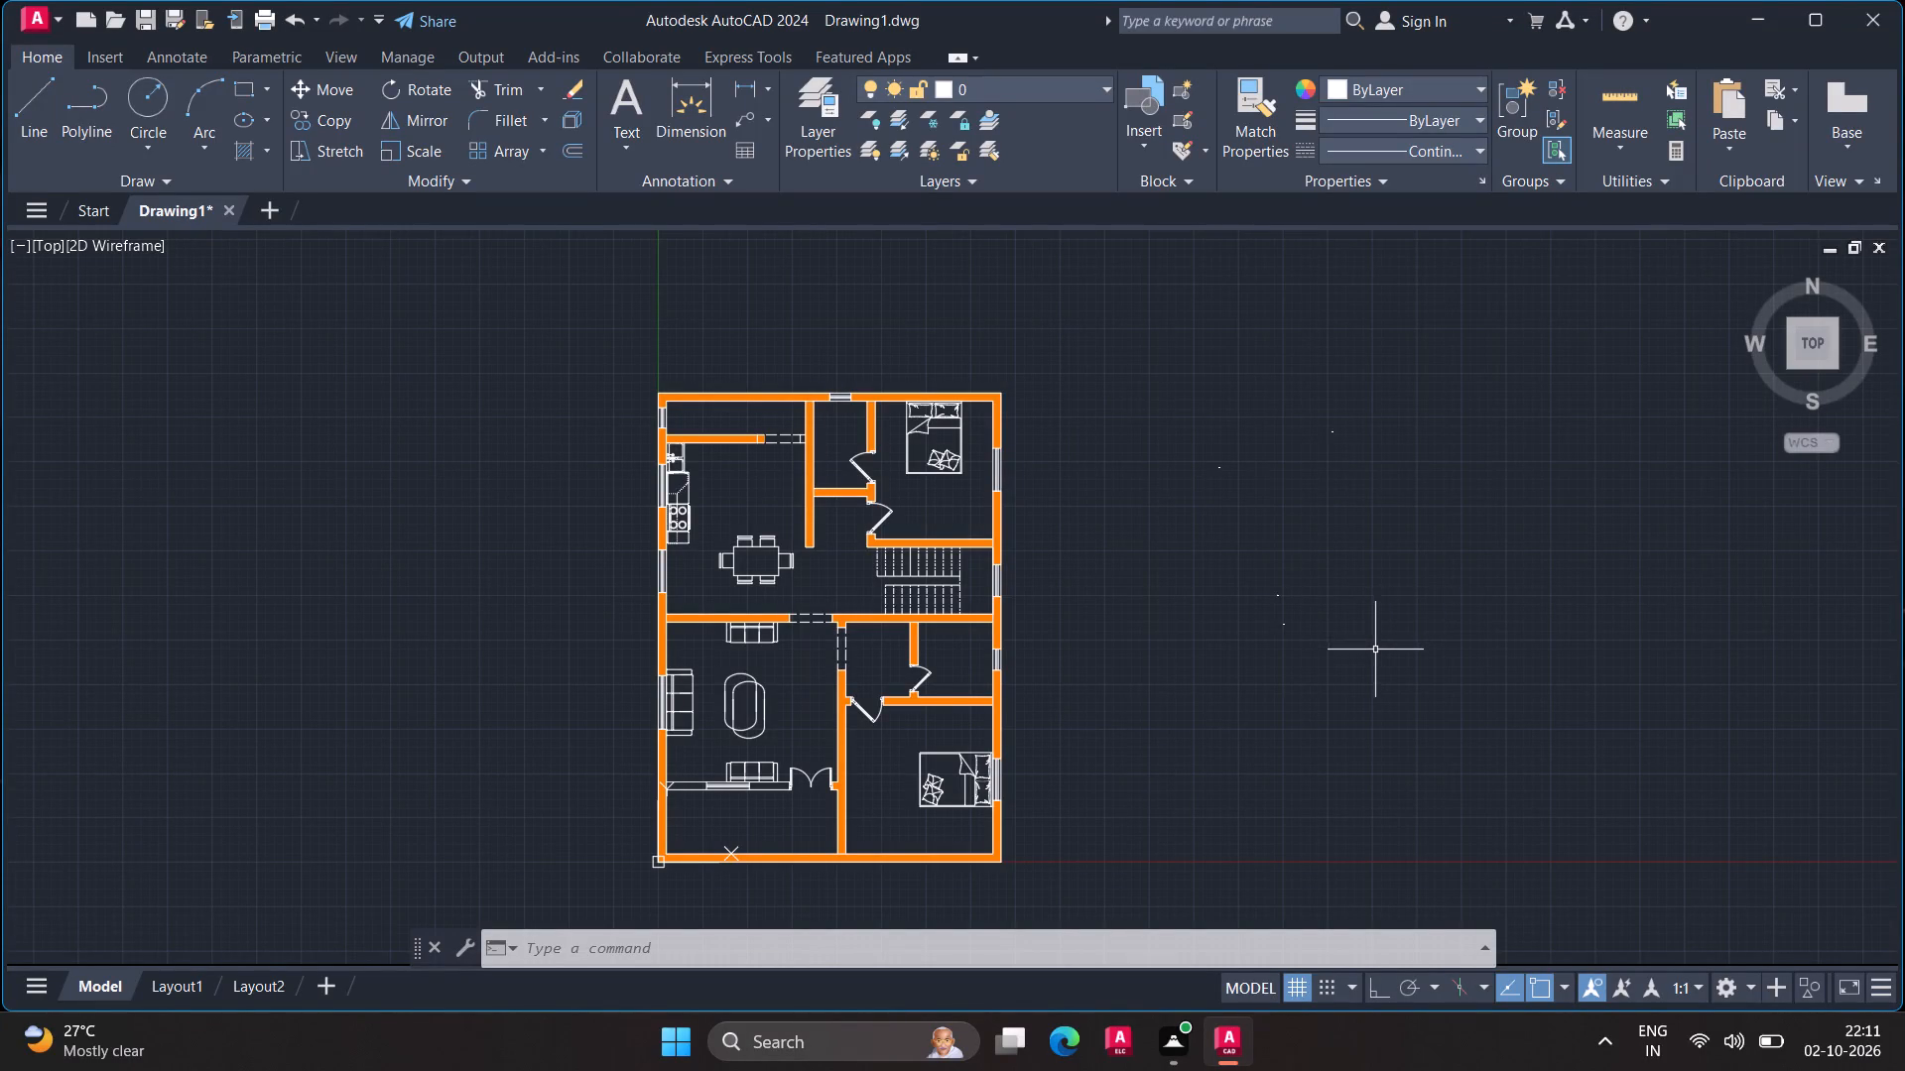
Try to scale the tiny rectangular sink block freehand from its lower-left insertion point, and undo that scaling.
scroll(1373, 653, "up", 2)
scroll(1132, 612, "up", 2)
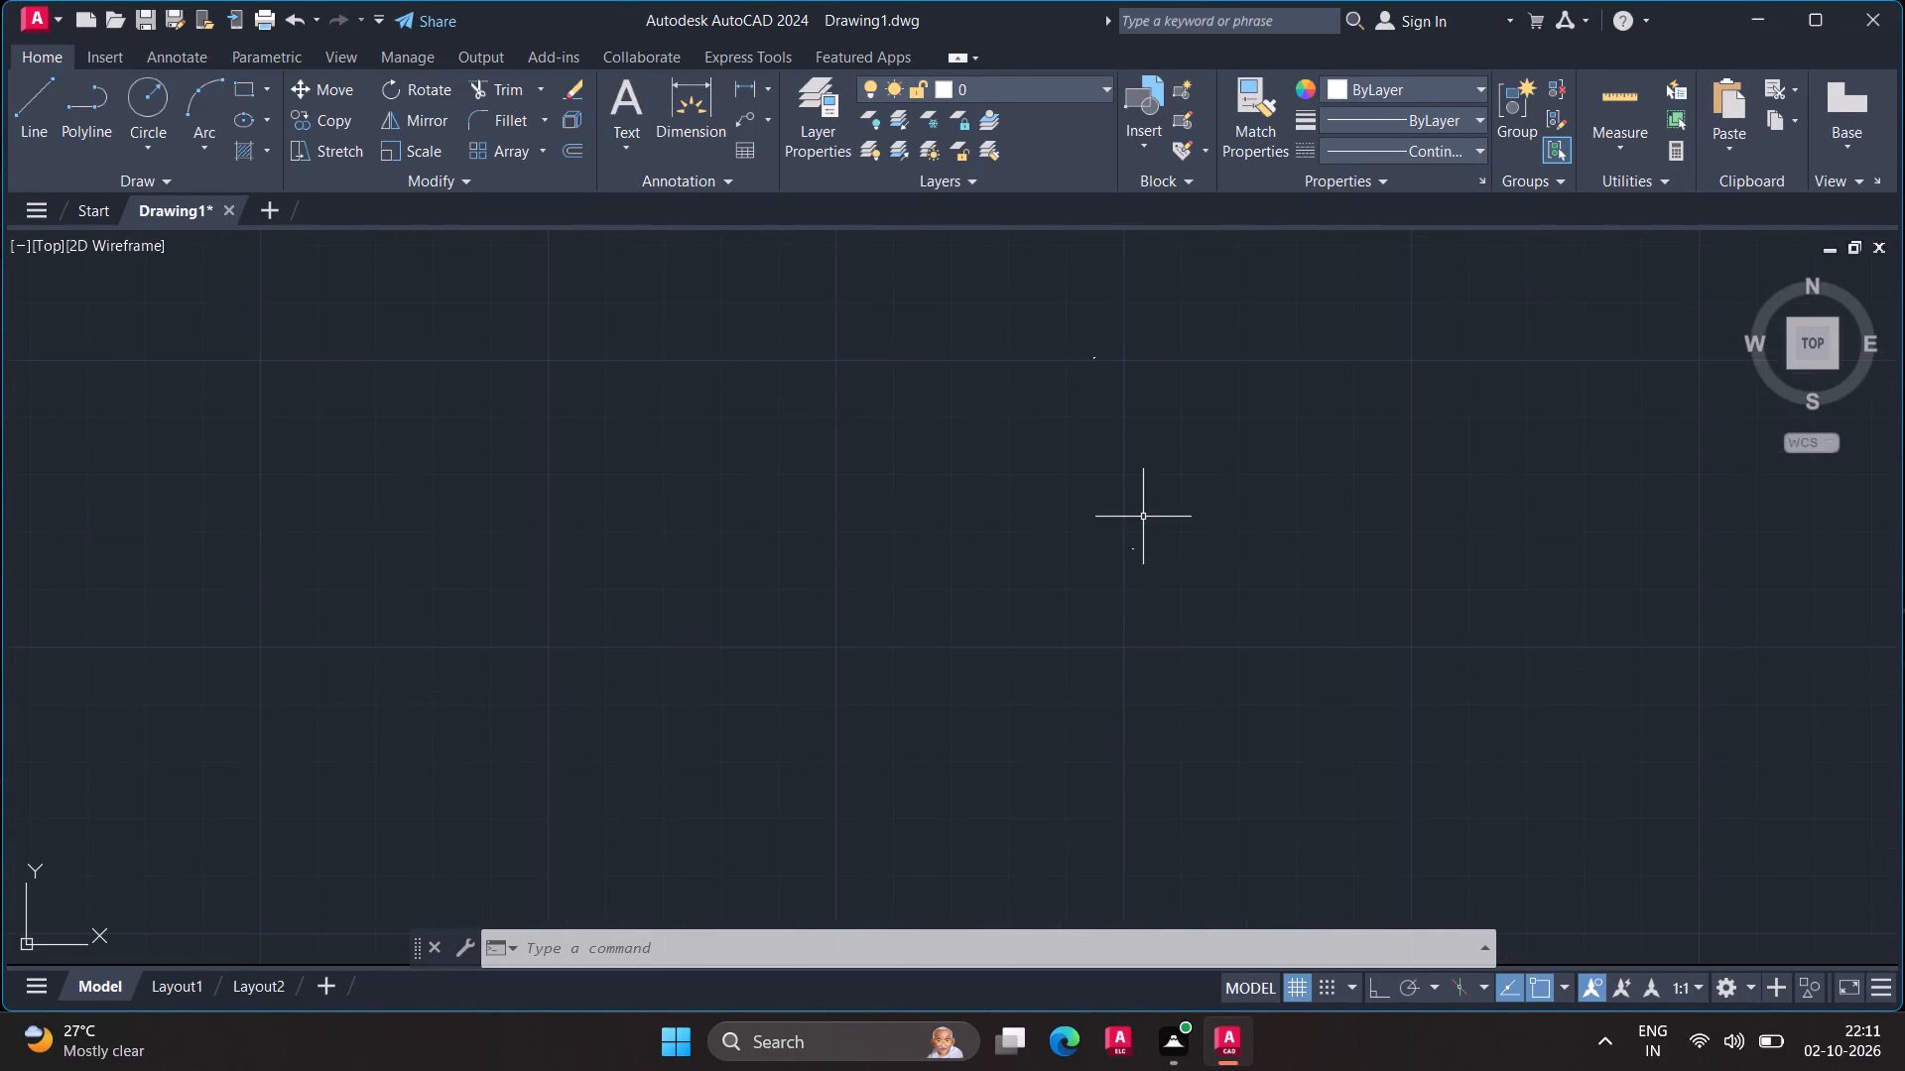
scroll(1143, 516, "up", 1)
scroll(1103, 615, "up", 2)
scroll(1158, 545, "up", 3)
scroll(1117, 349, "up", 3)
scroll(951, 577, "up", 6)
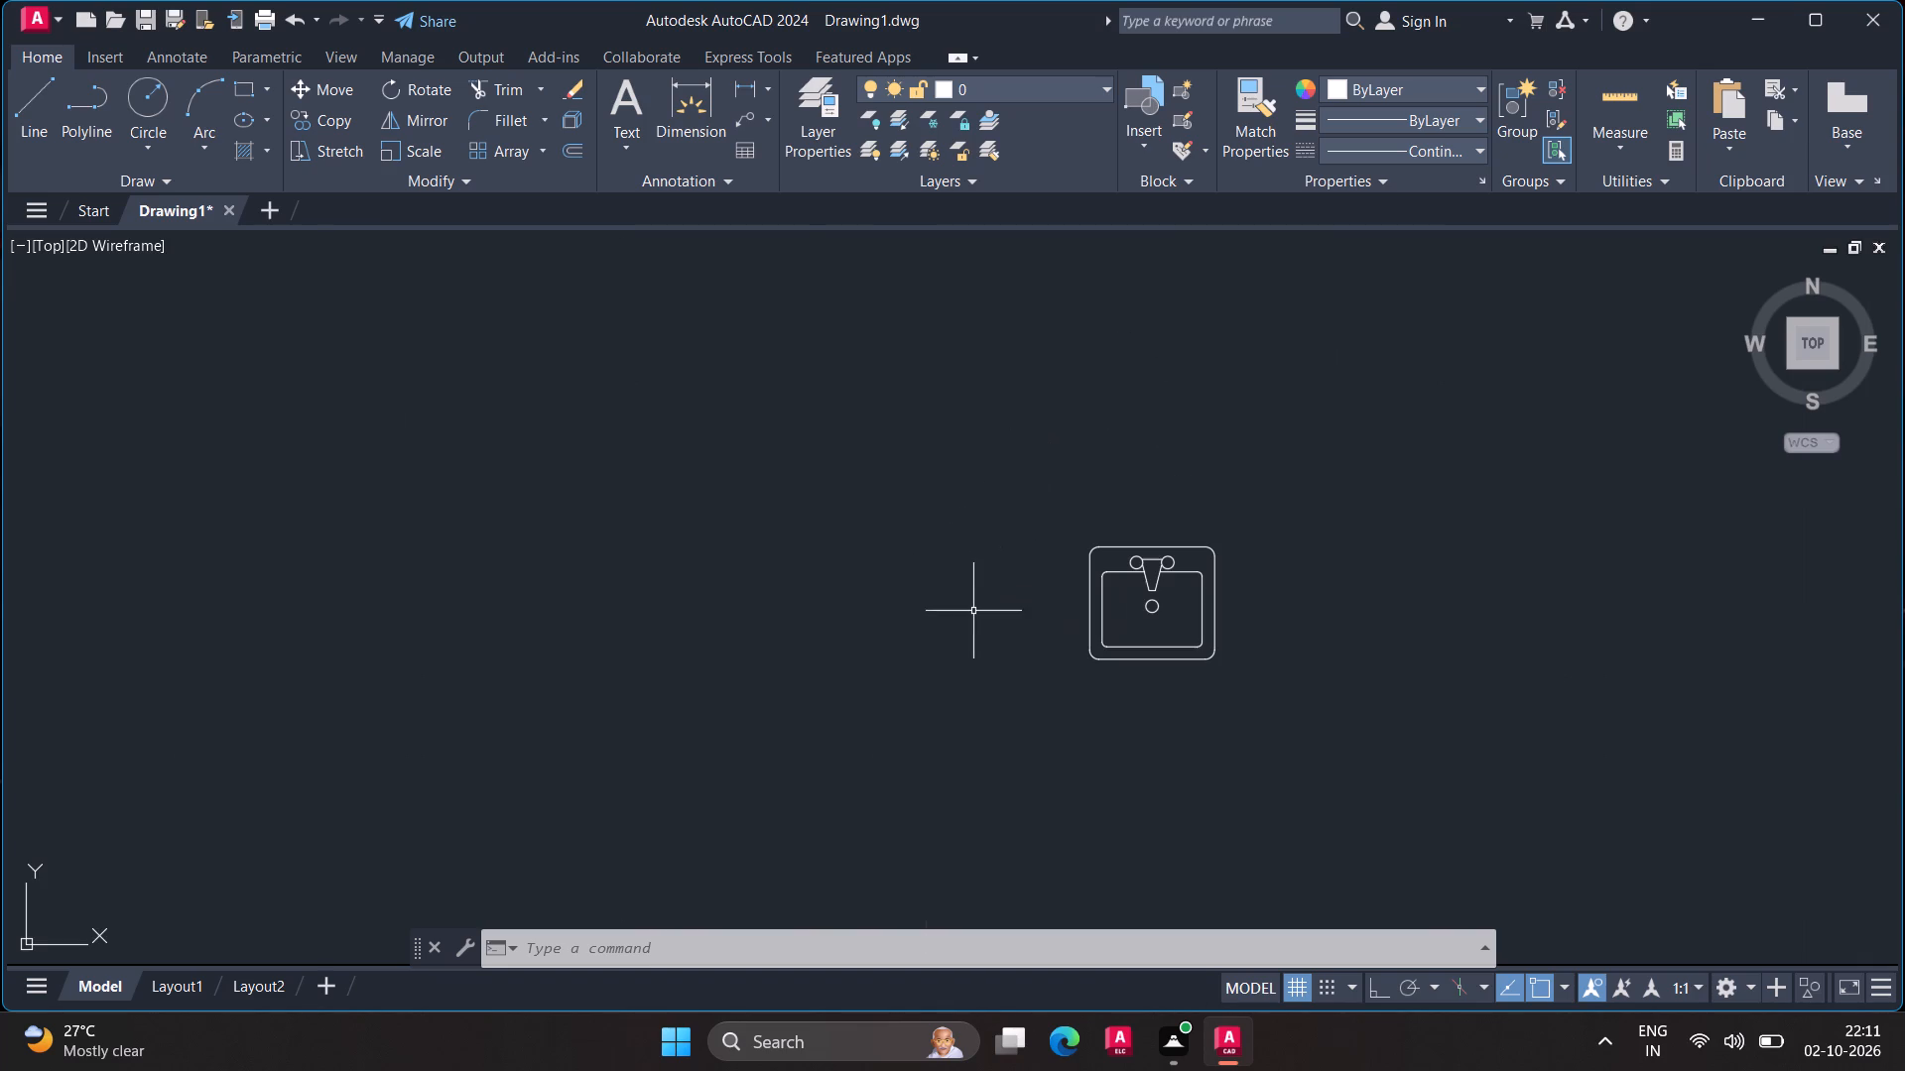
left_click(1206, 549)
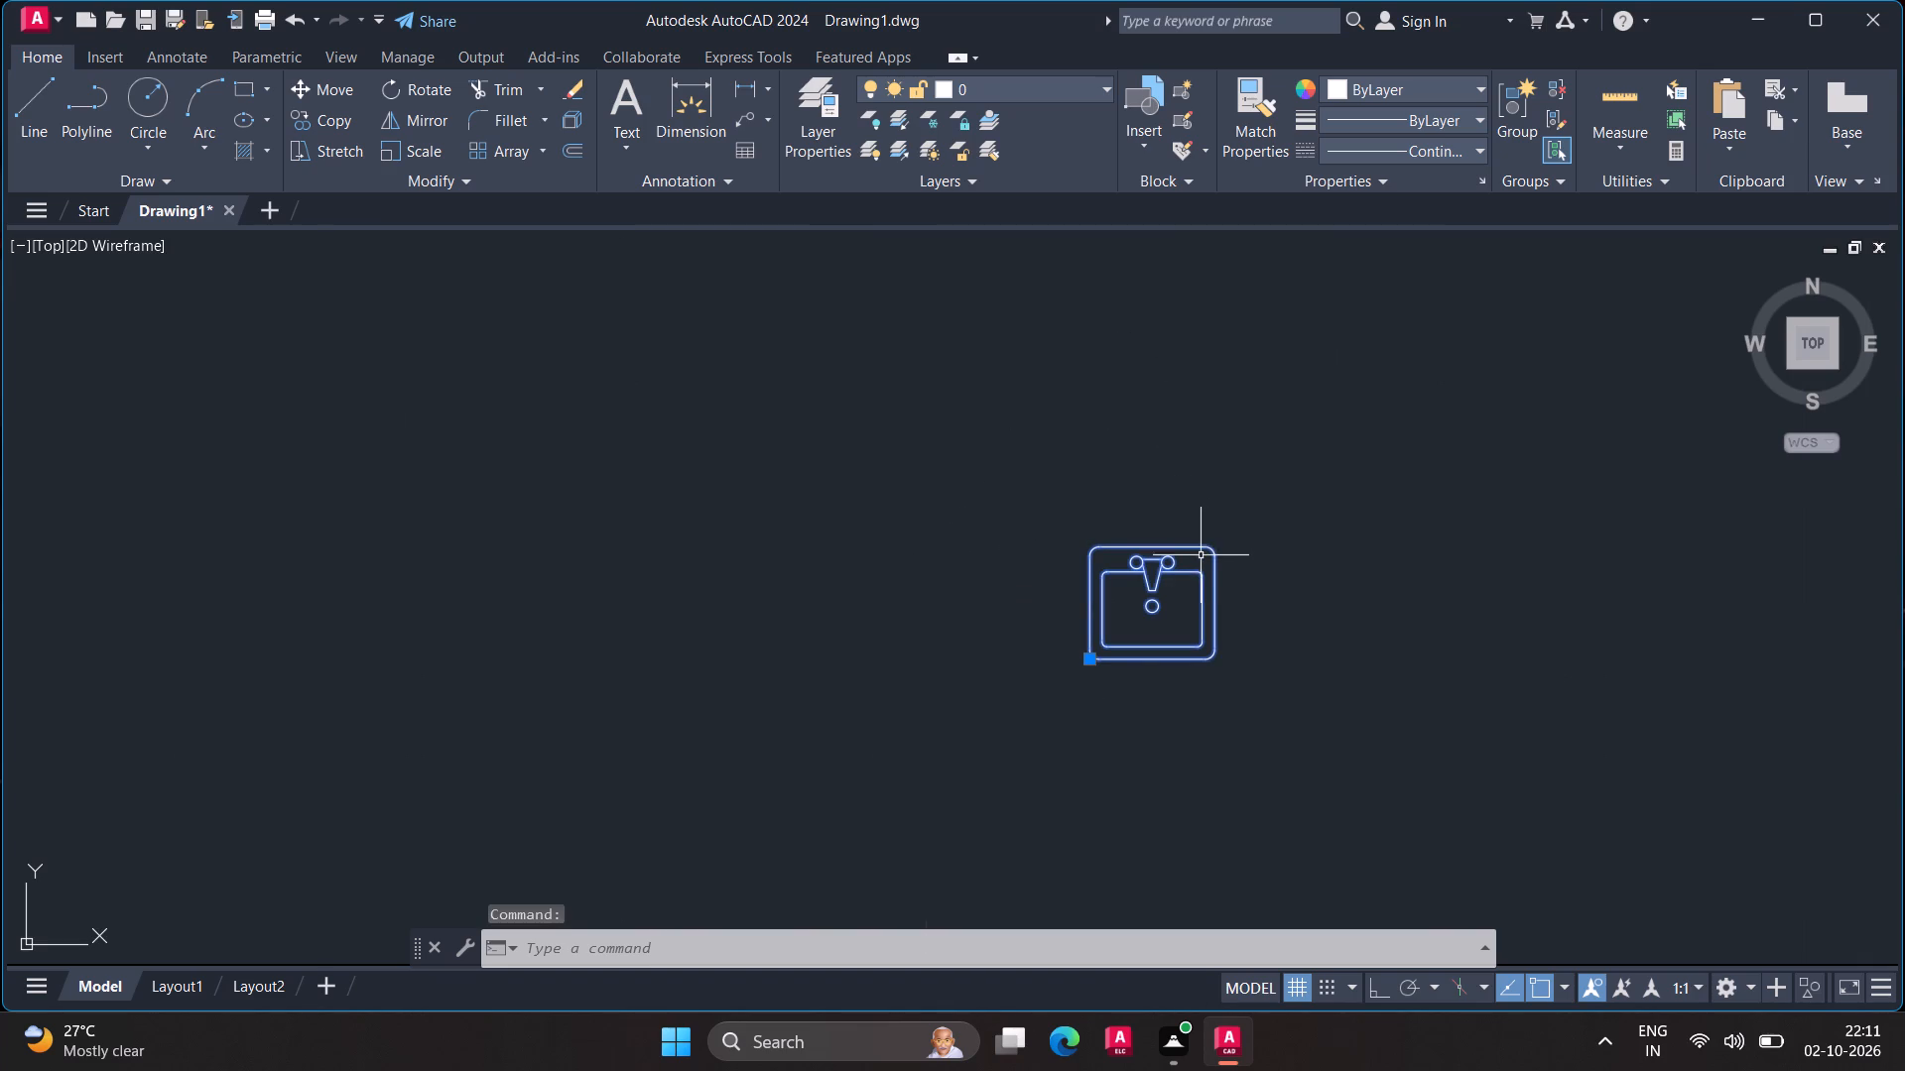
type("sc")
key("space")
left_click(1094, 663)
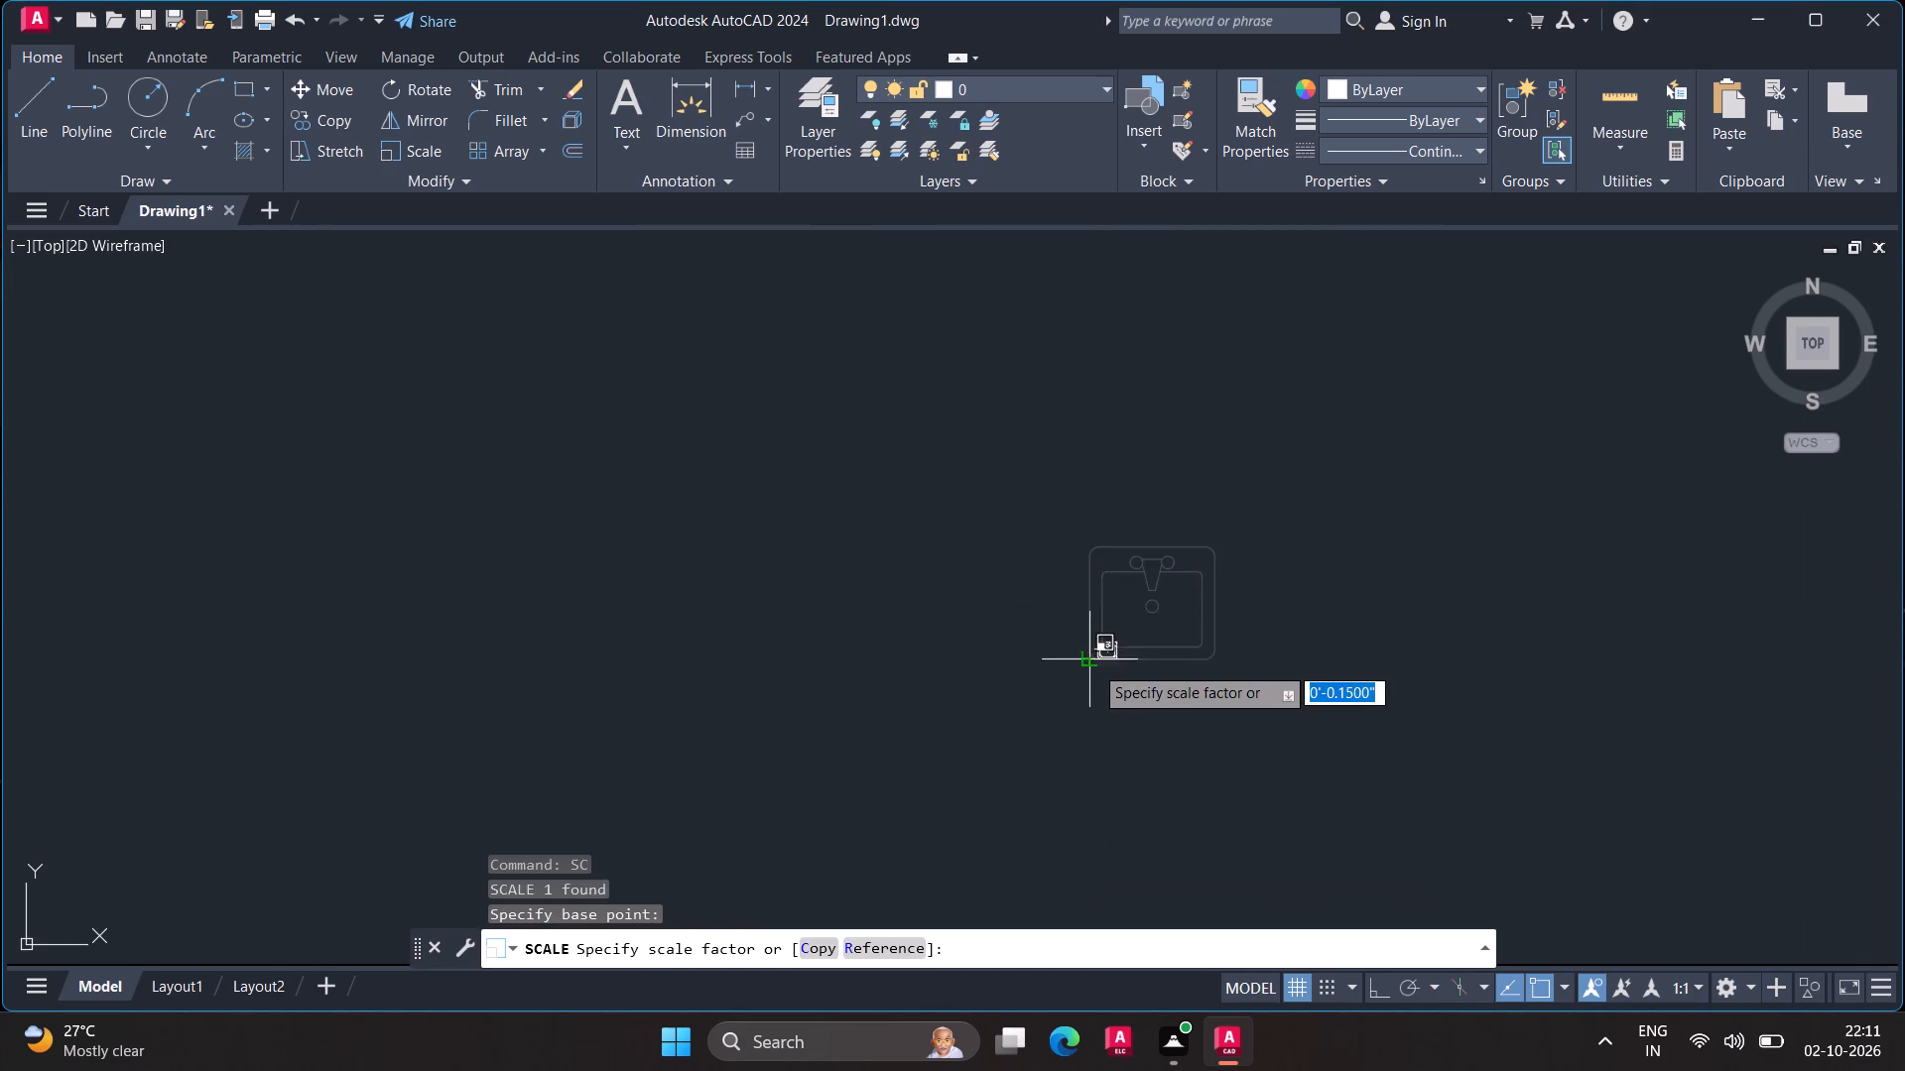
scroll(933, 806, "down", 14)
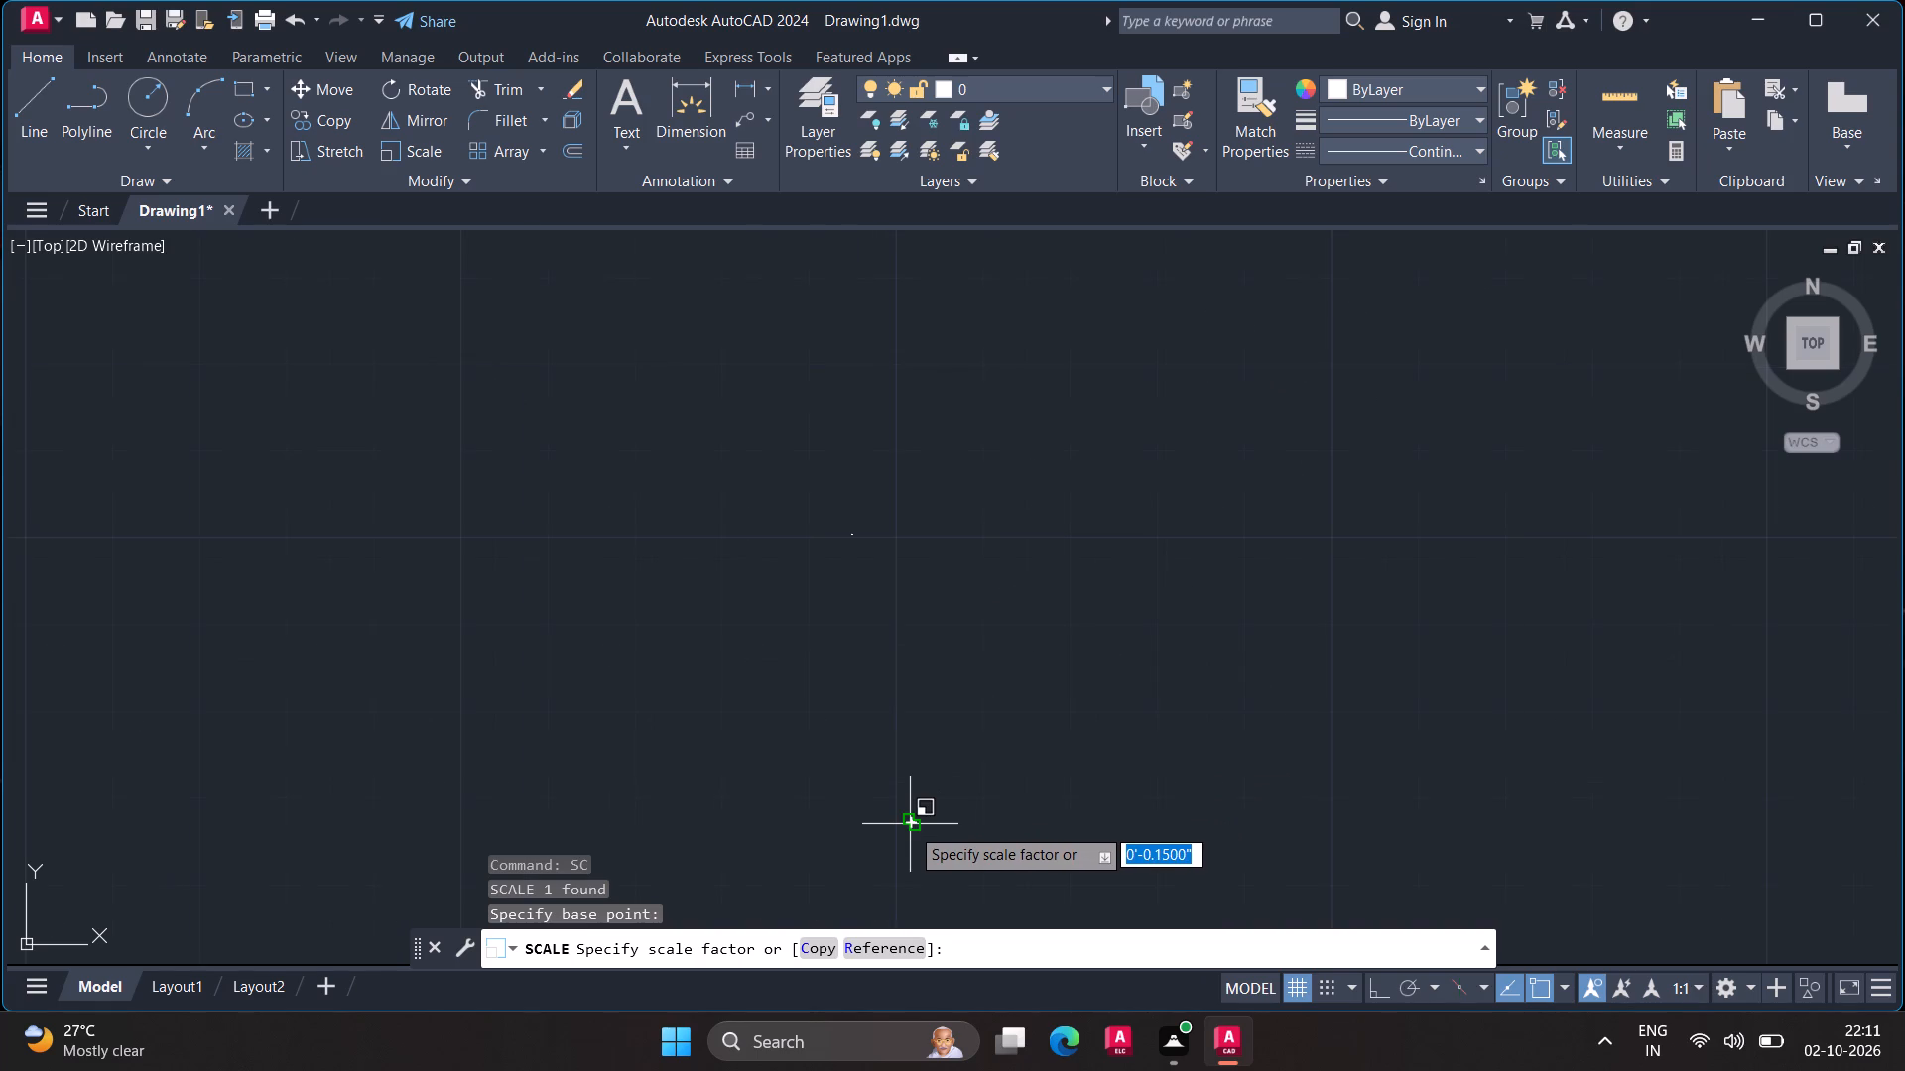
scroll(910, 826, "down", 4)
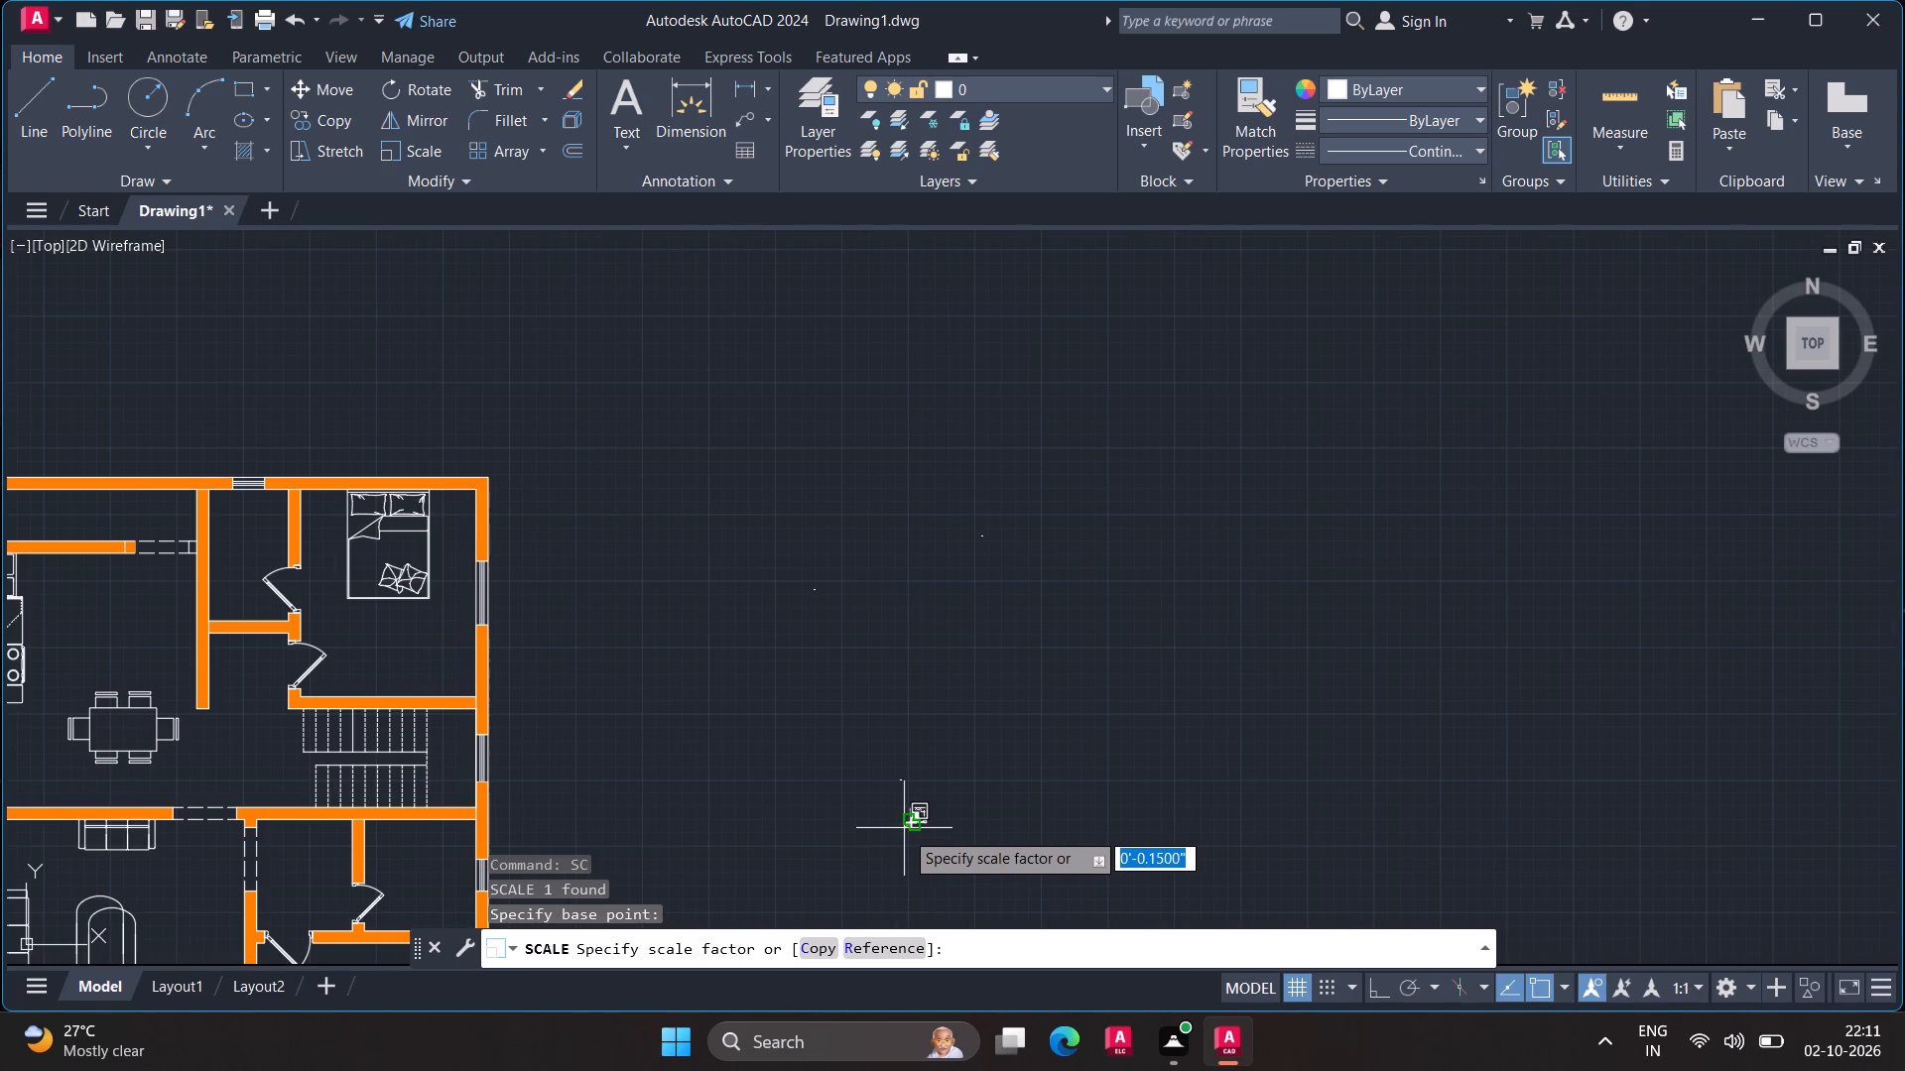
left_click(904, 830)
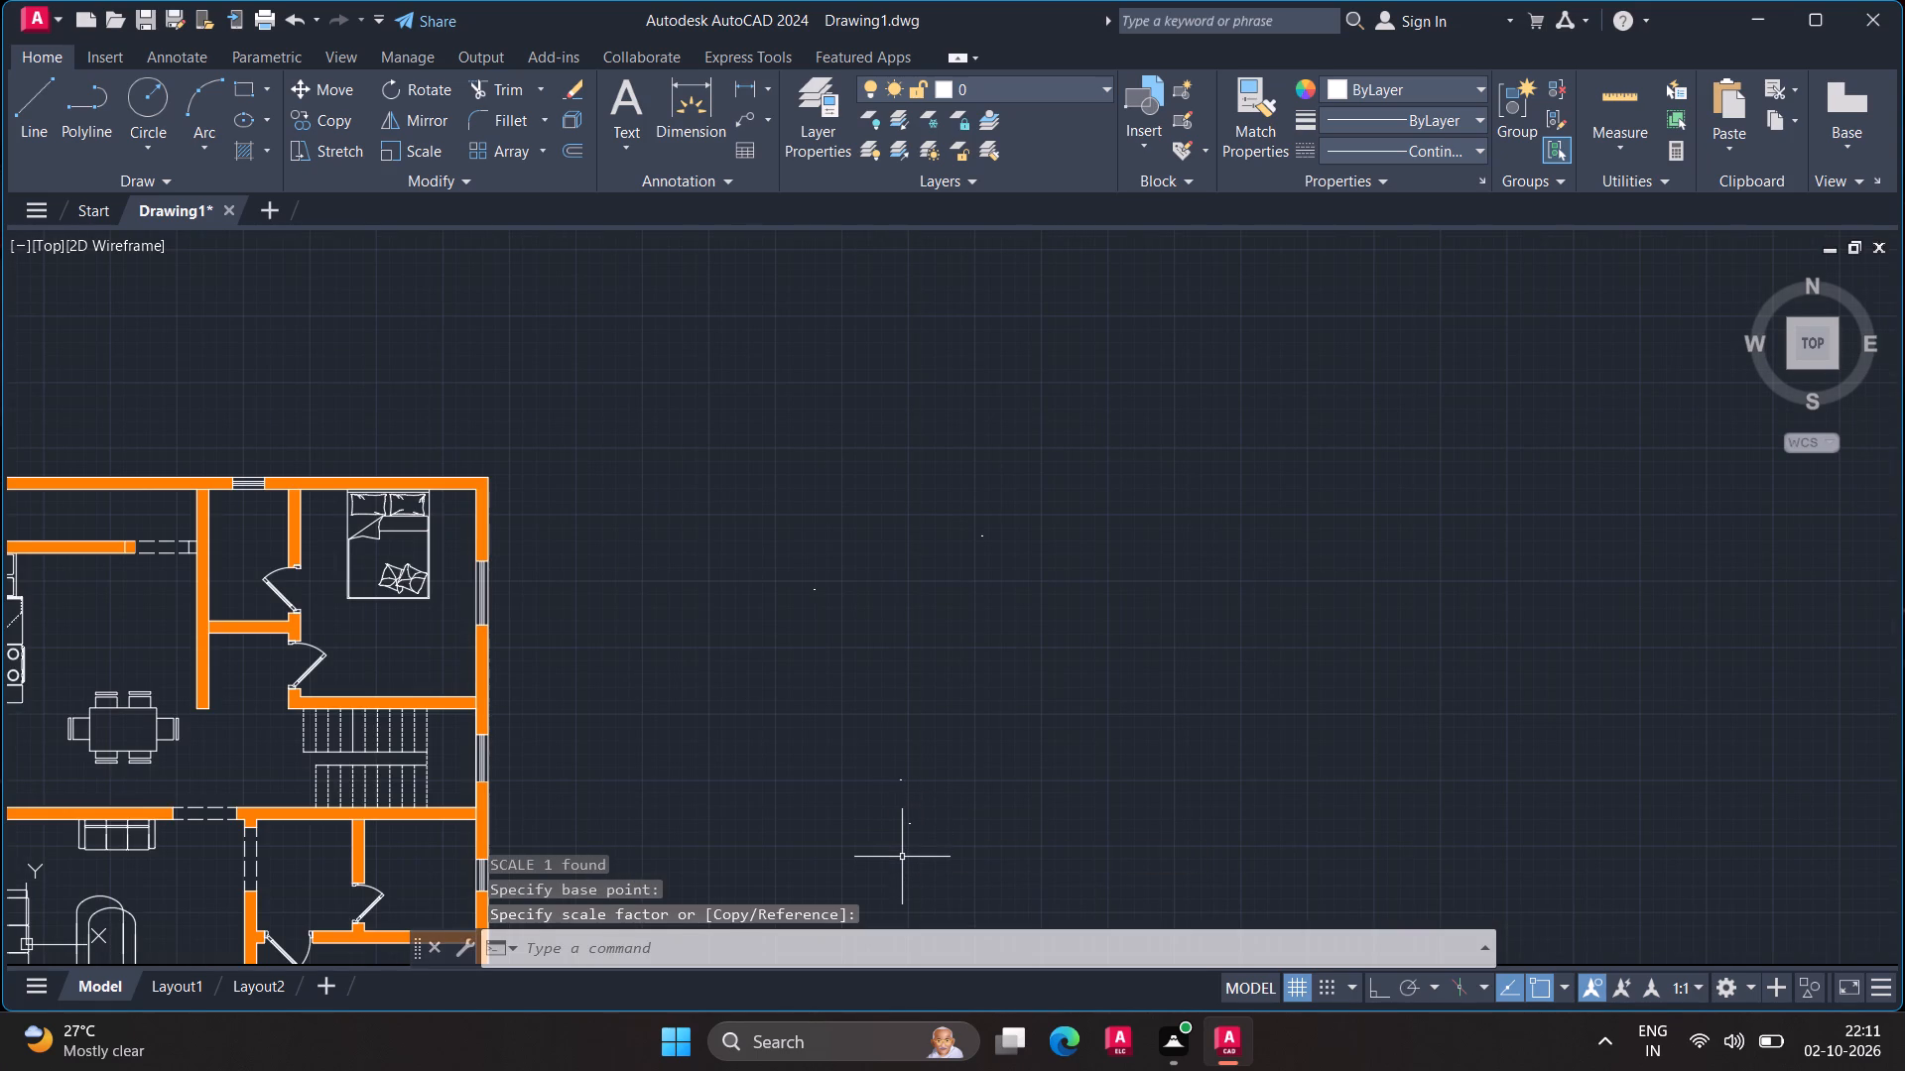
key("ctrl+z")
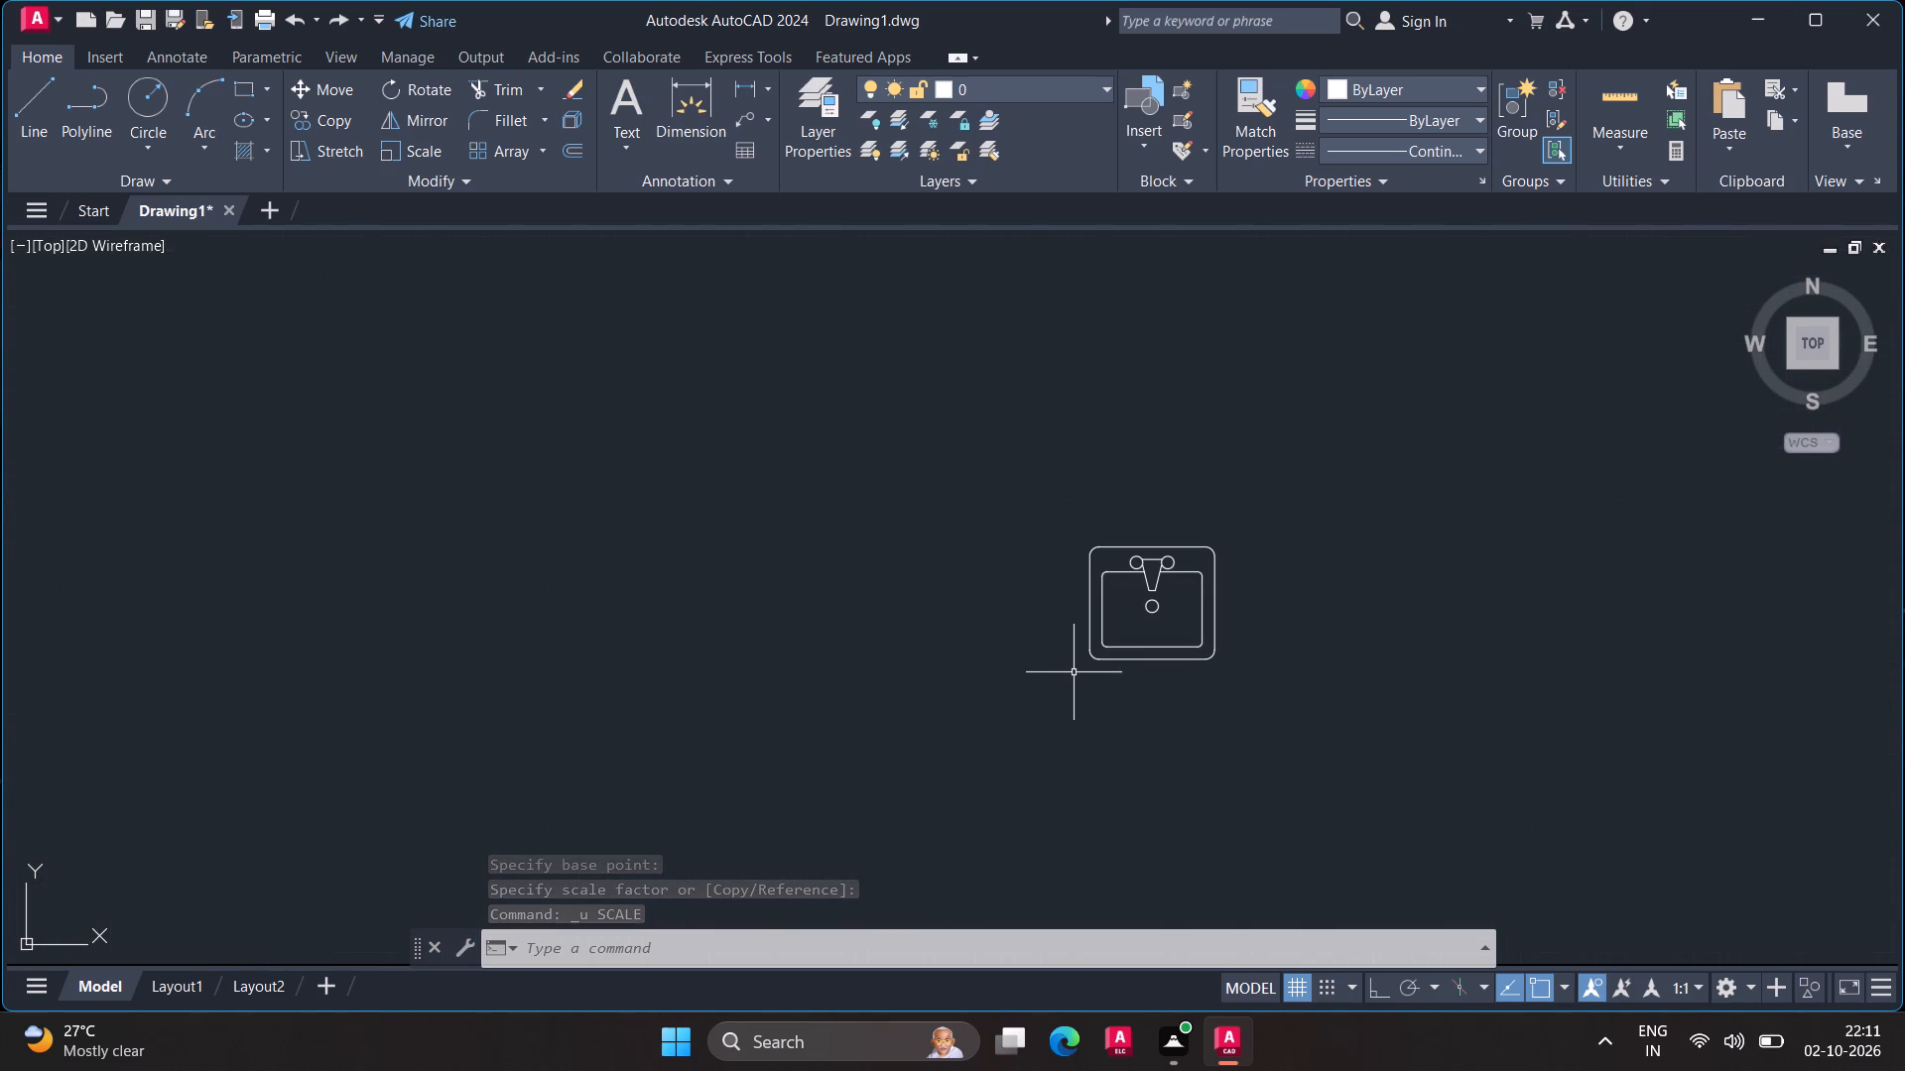
Scale the rectangular sink block up freehand from its lower-left corner until it is drawn at a usable size beside the plan.
left_click(1094, 654)
type("sc")
key("space")
left_click(1092, 654)
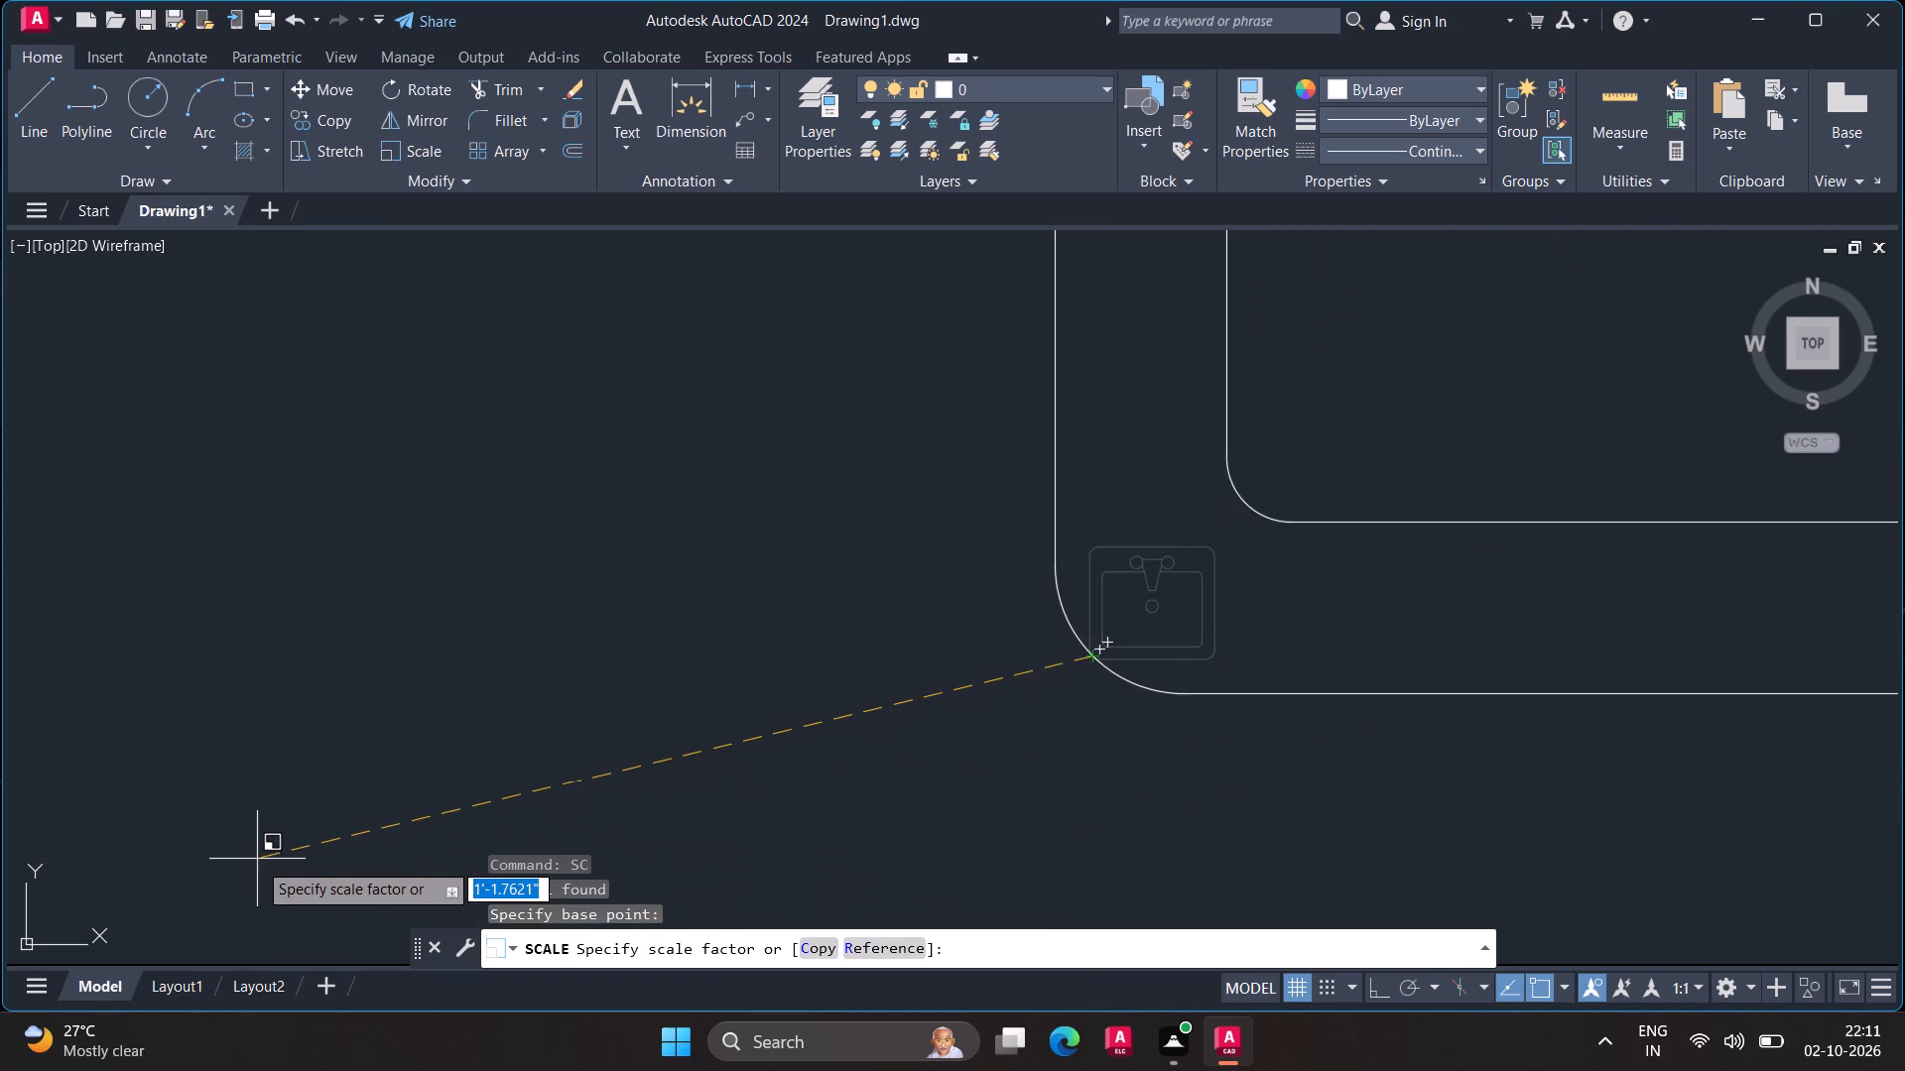
scroll(257, 861, "down", 5)
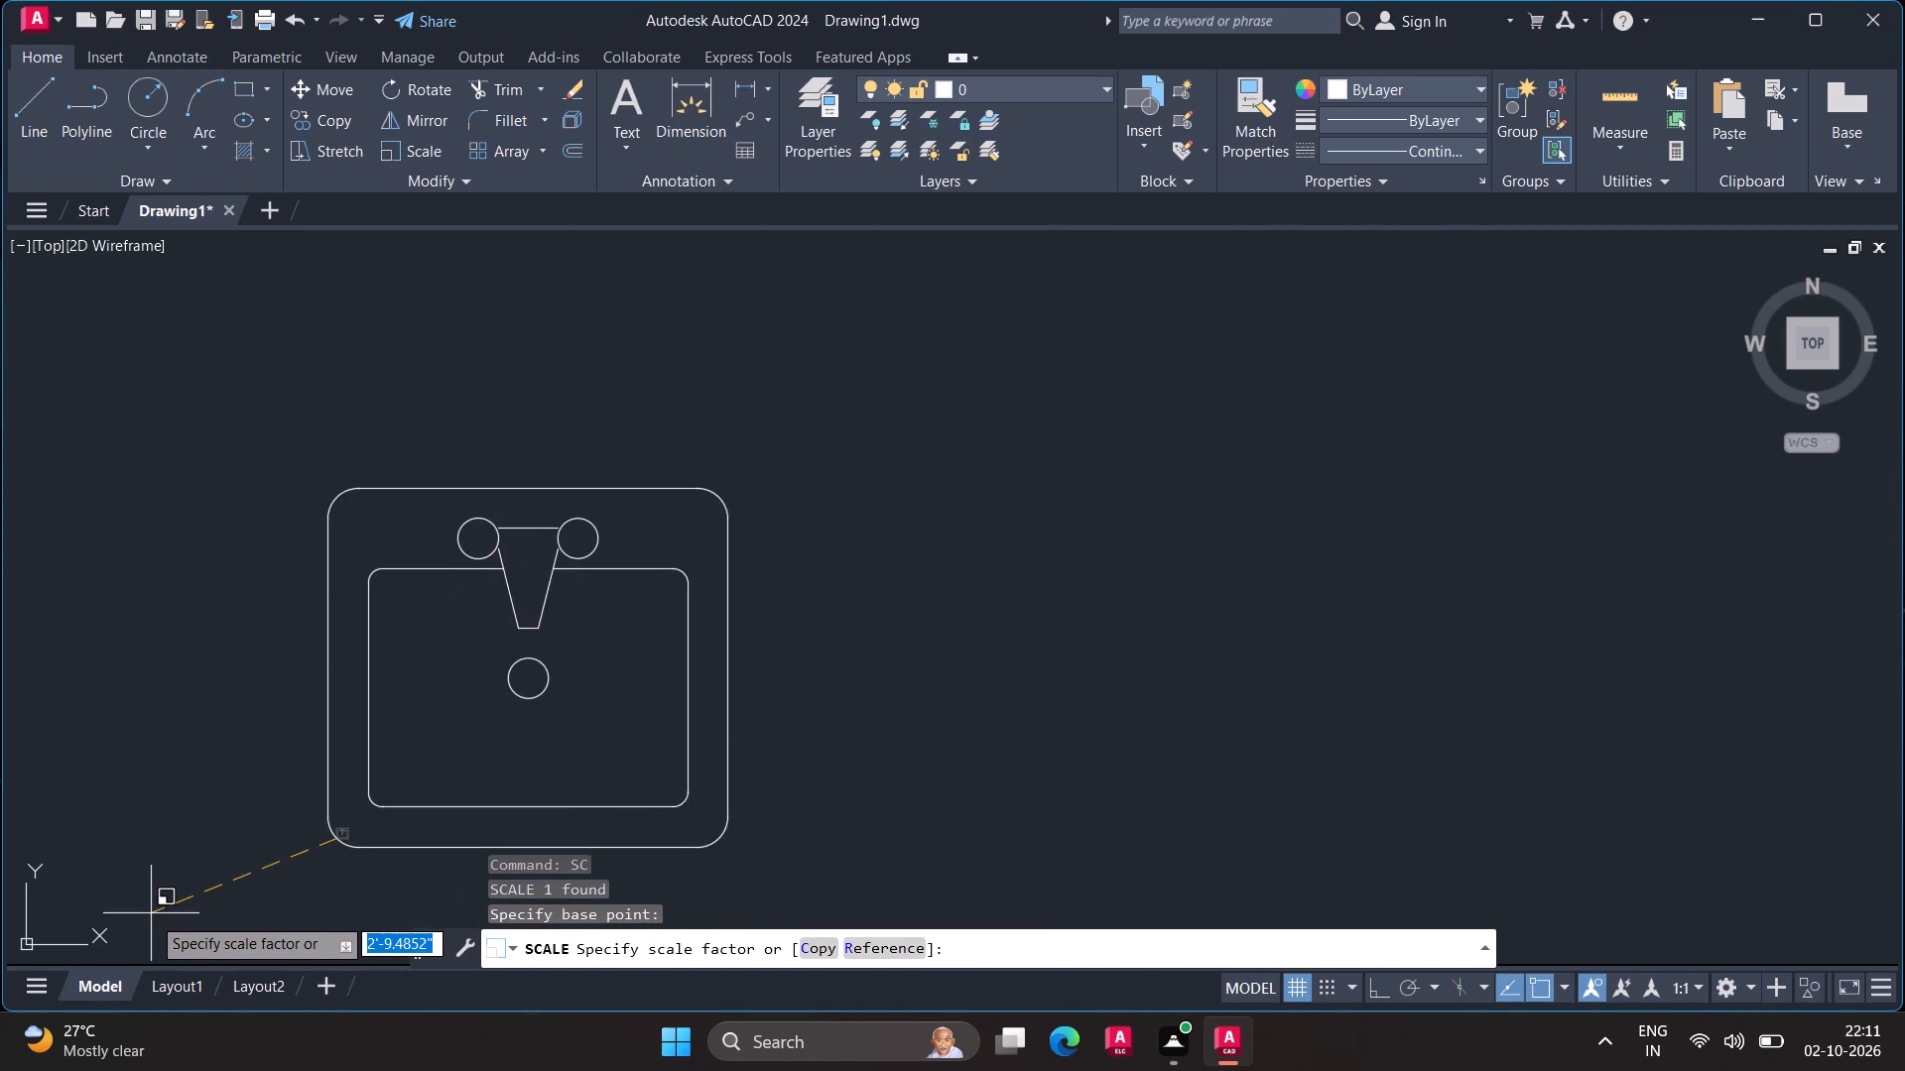
scroll(151, 915, "down", 6)
scroll(151, 916, "up", 1)
scroll(151, 916, "down", 1)
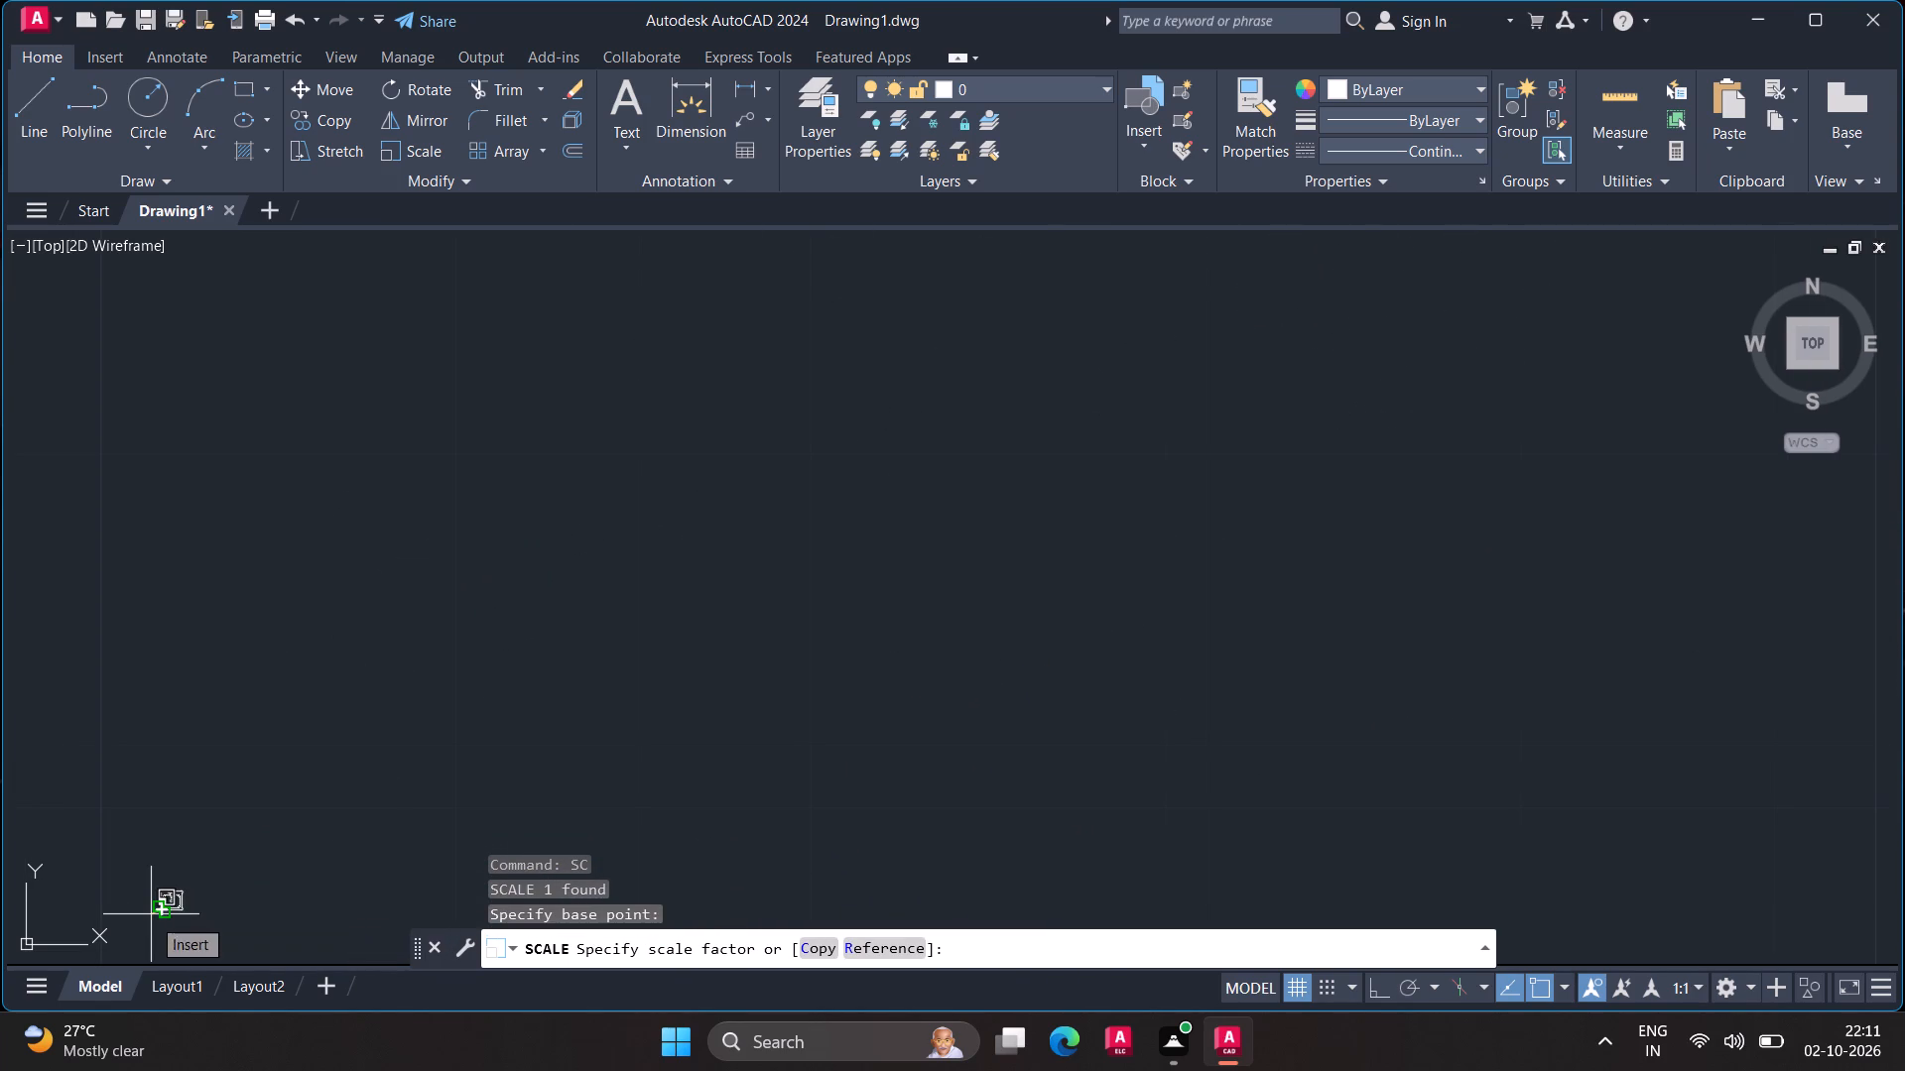
scroll(151, 916, "down", 11)
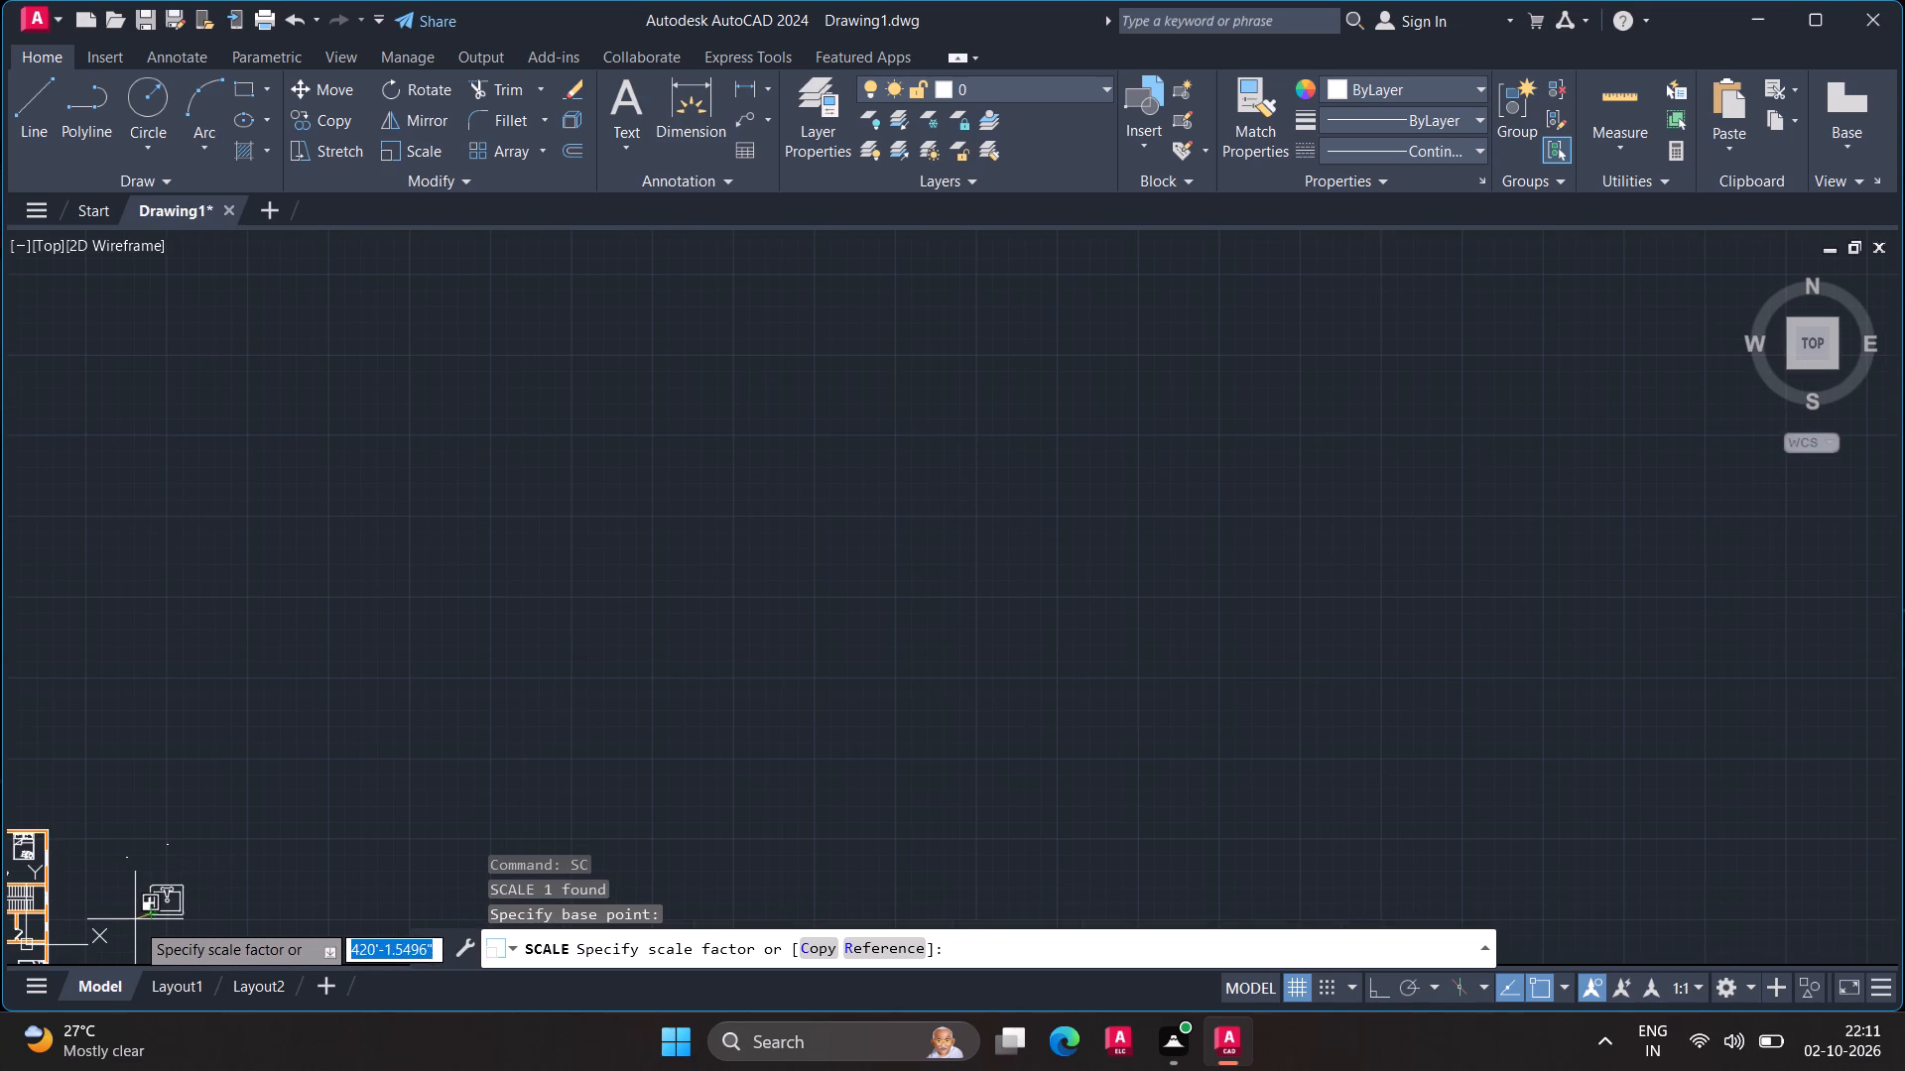
left_click(135, 921)
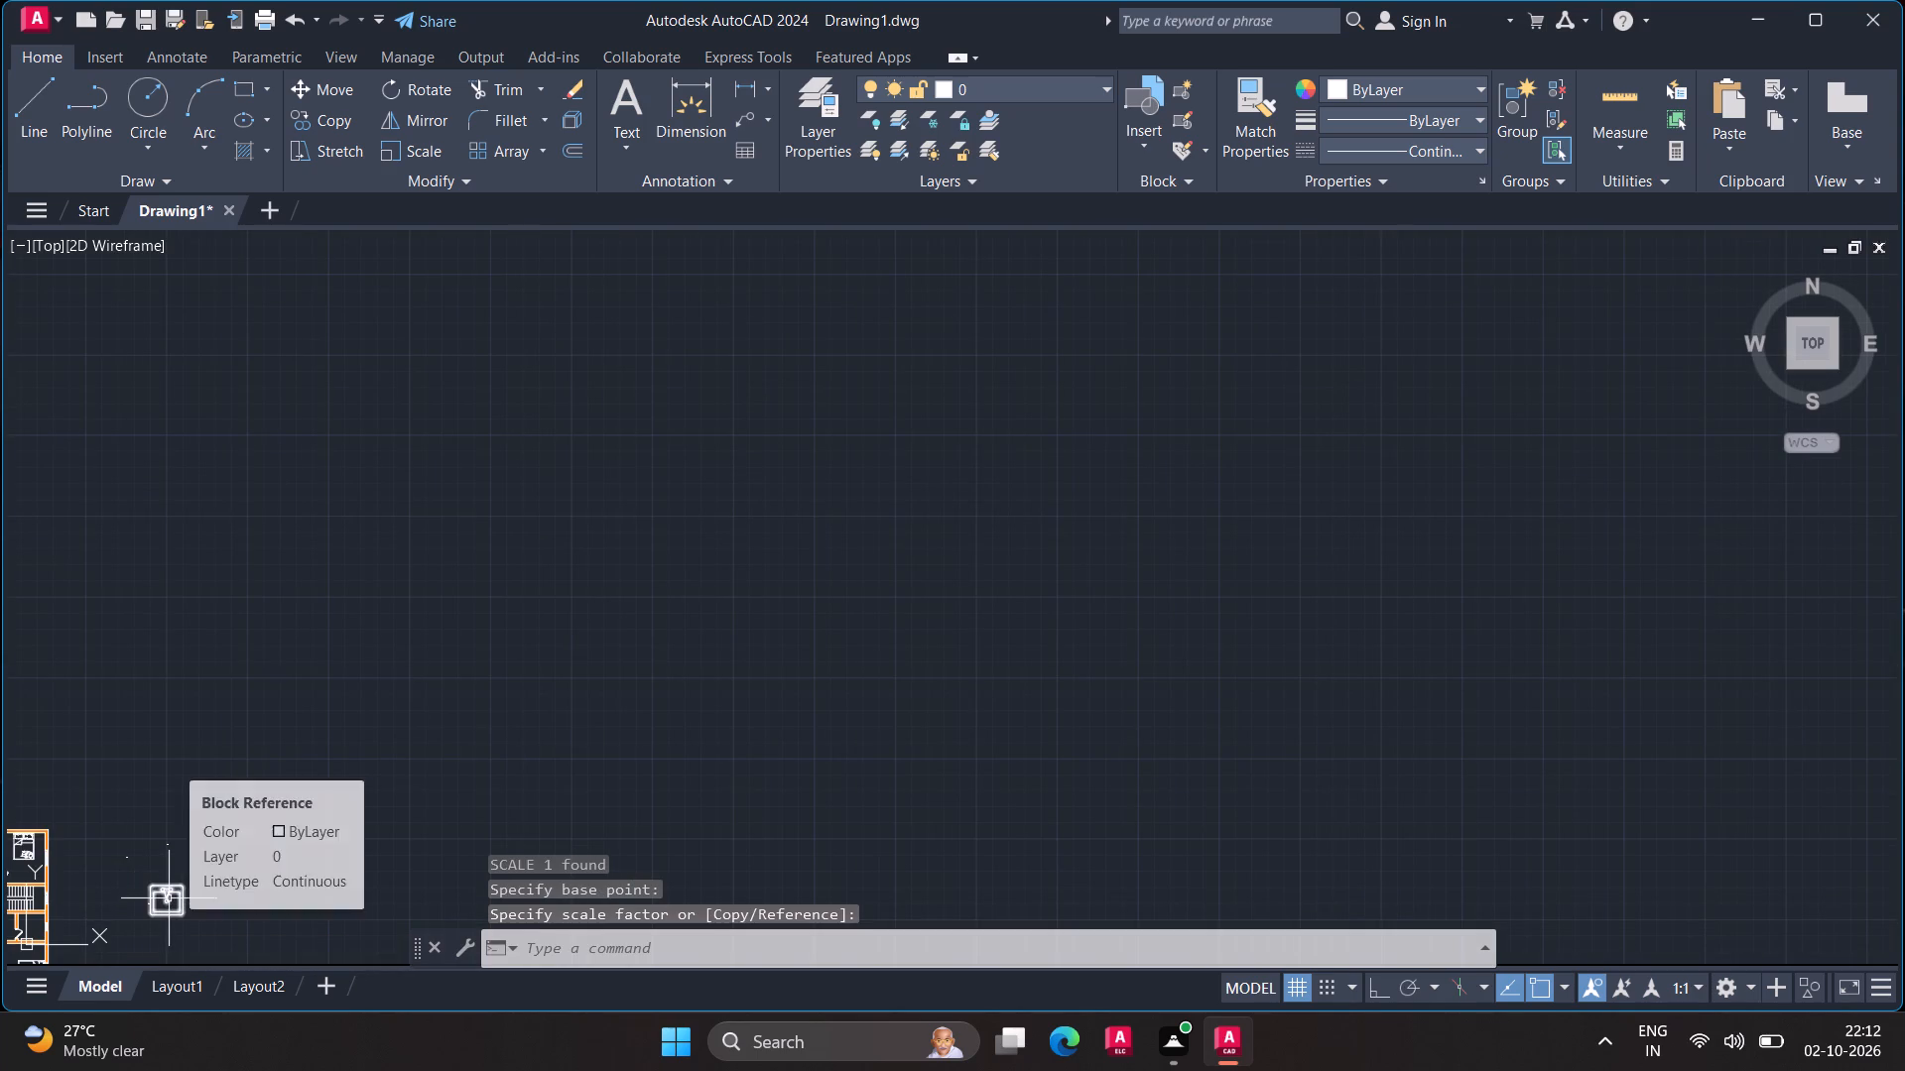
Move the enlarged sink close to the plan's outer right wall, level with the lower bathroom.
left_click(169, 900)
left_click(148, 914)
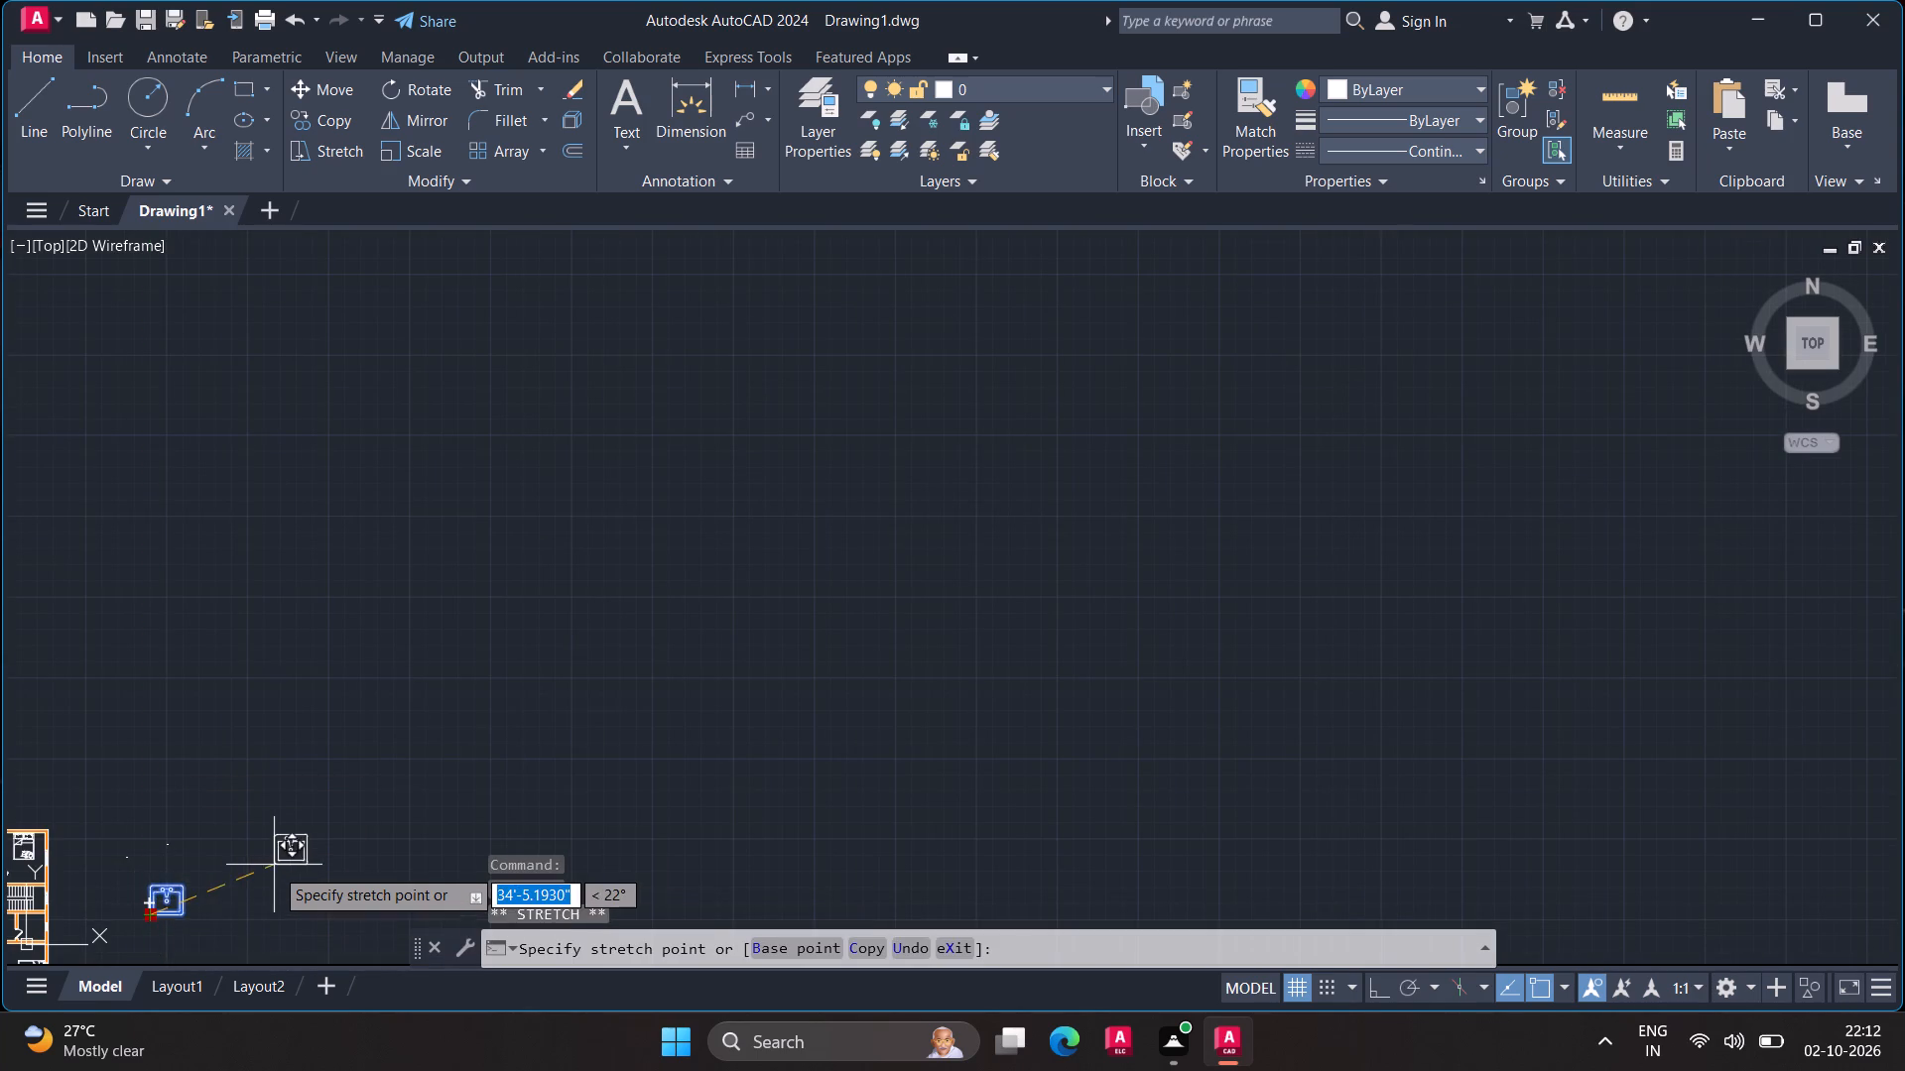
scroll(274, 867, "down", 5)
middle_click_drag(250, 882, 575, 823)
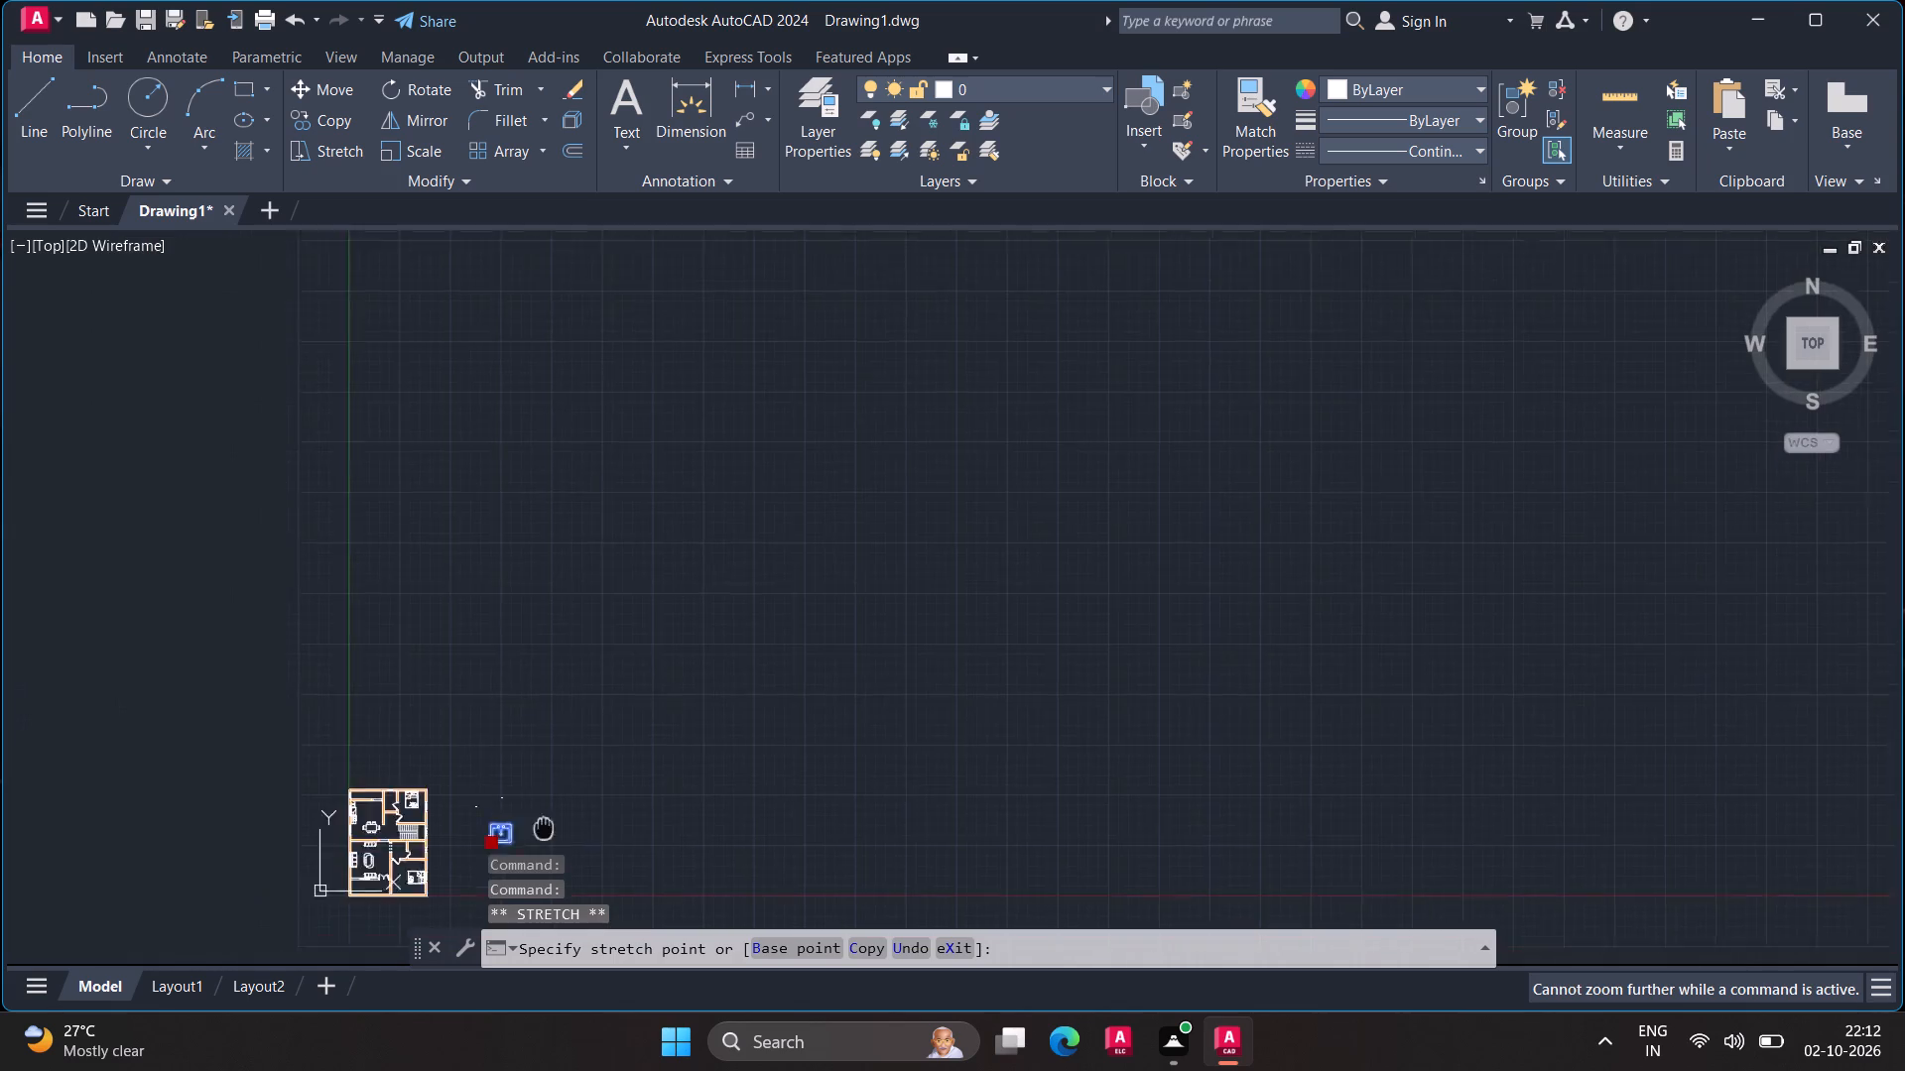
middle_click_drag(575, 823, 848, 773)
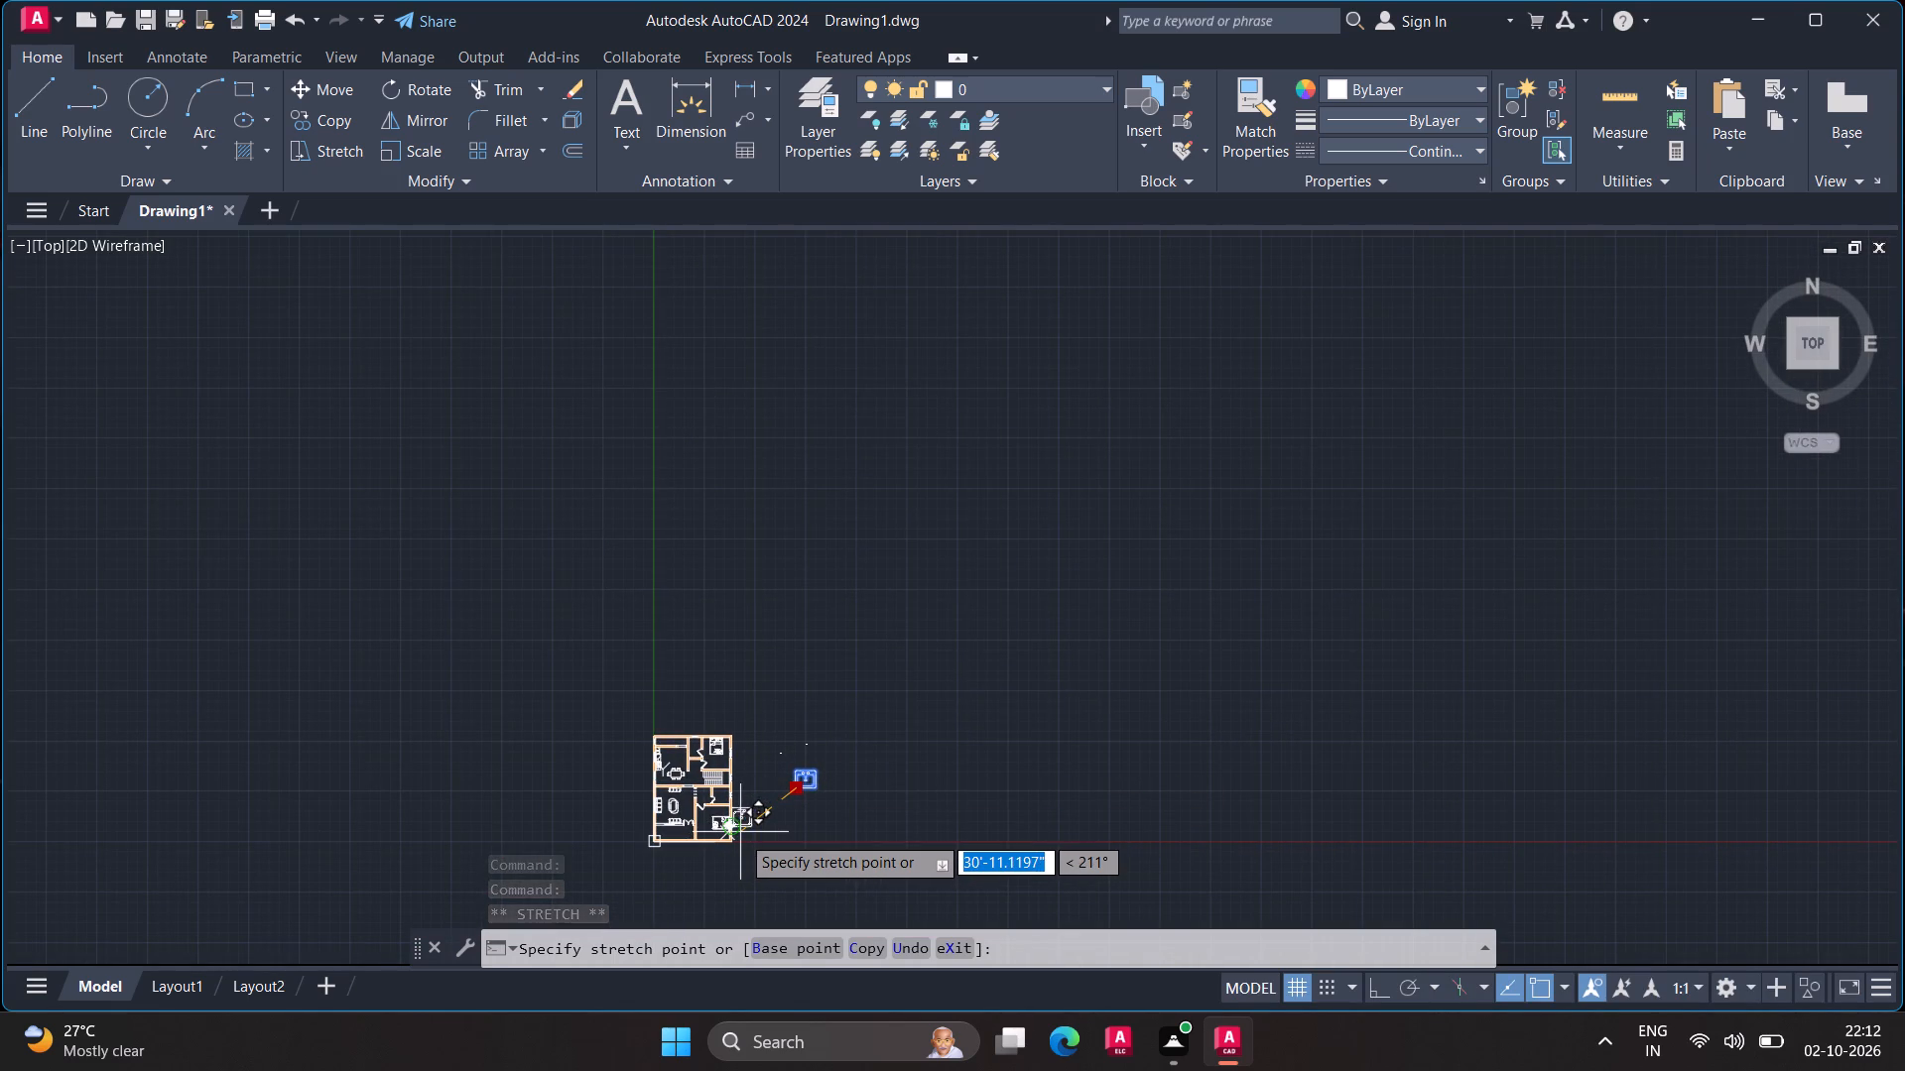
scroll(682, 840, "up", 2)
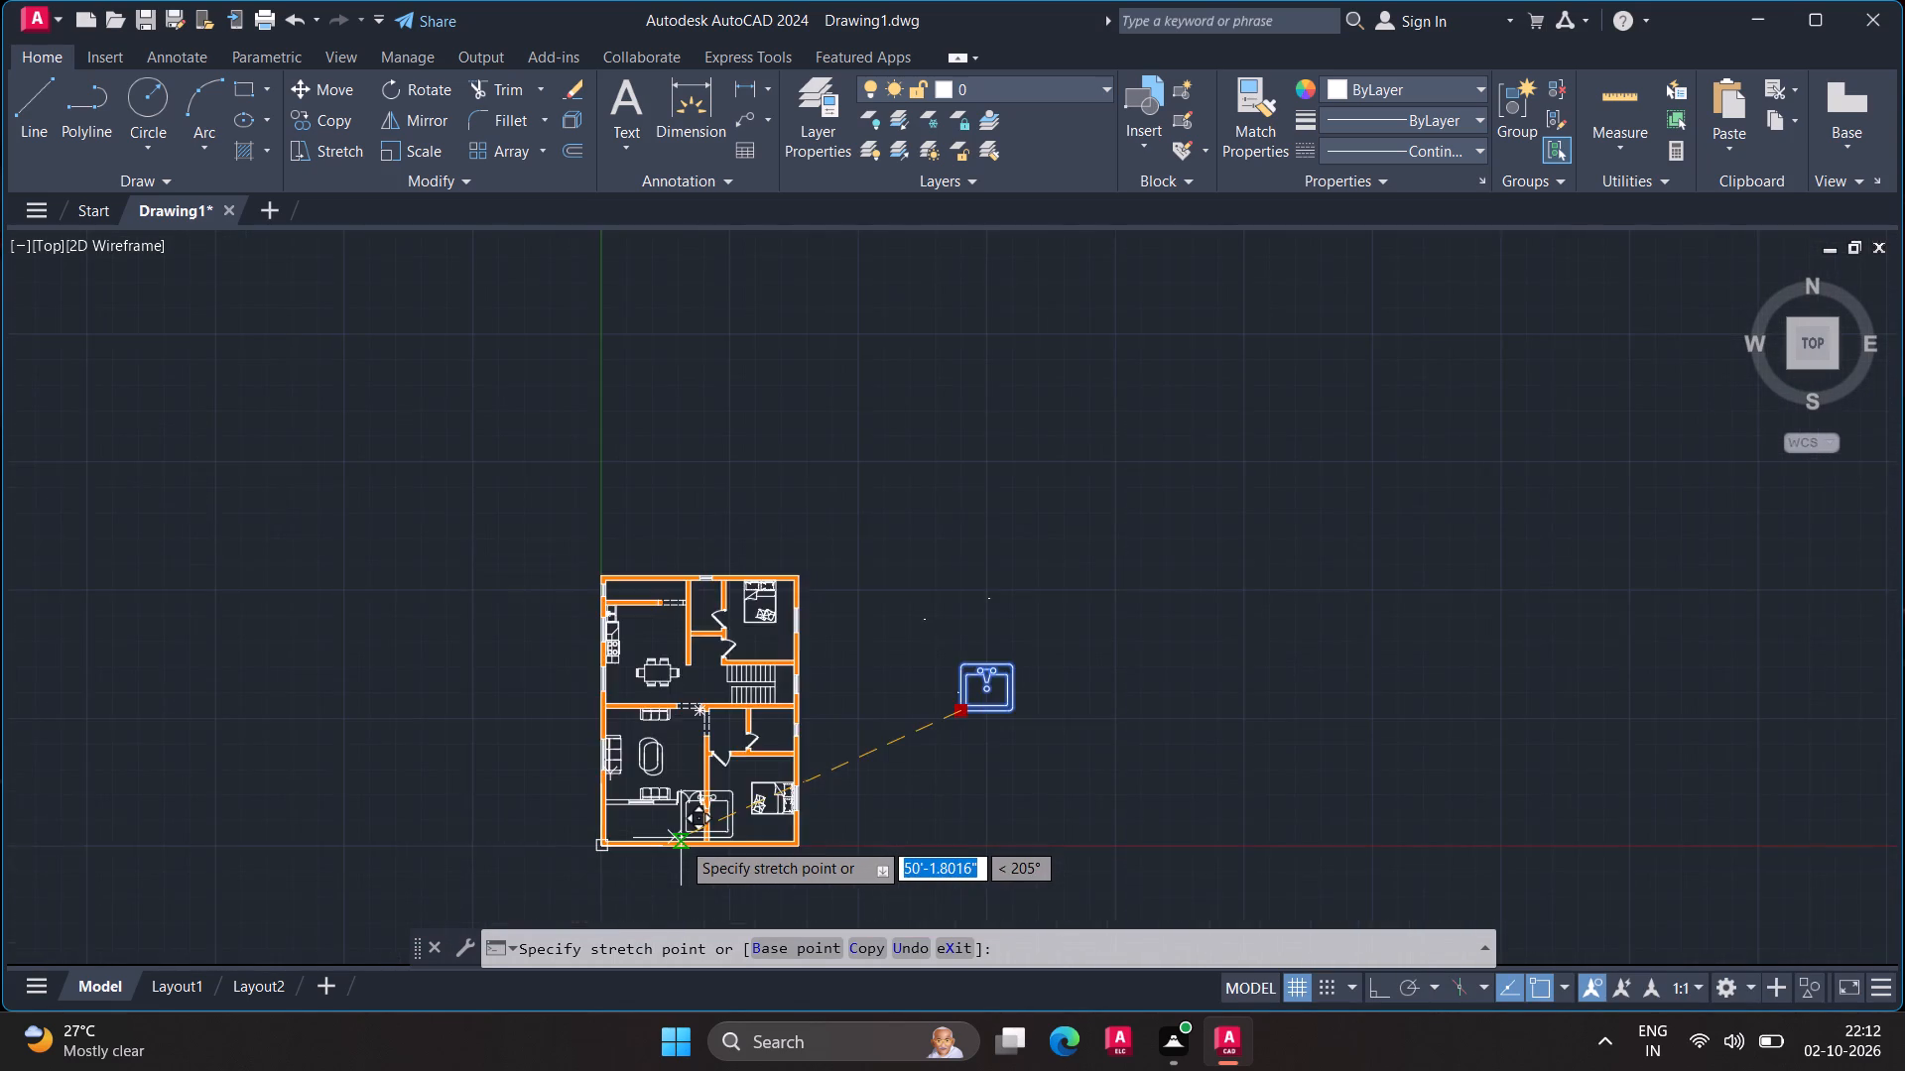
scroll(681, 840, "up", 3)
scroll(997, 656, "down", 2)
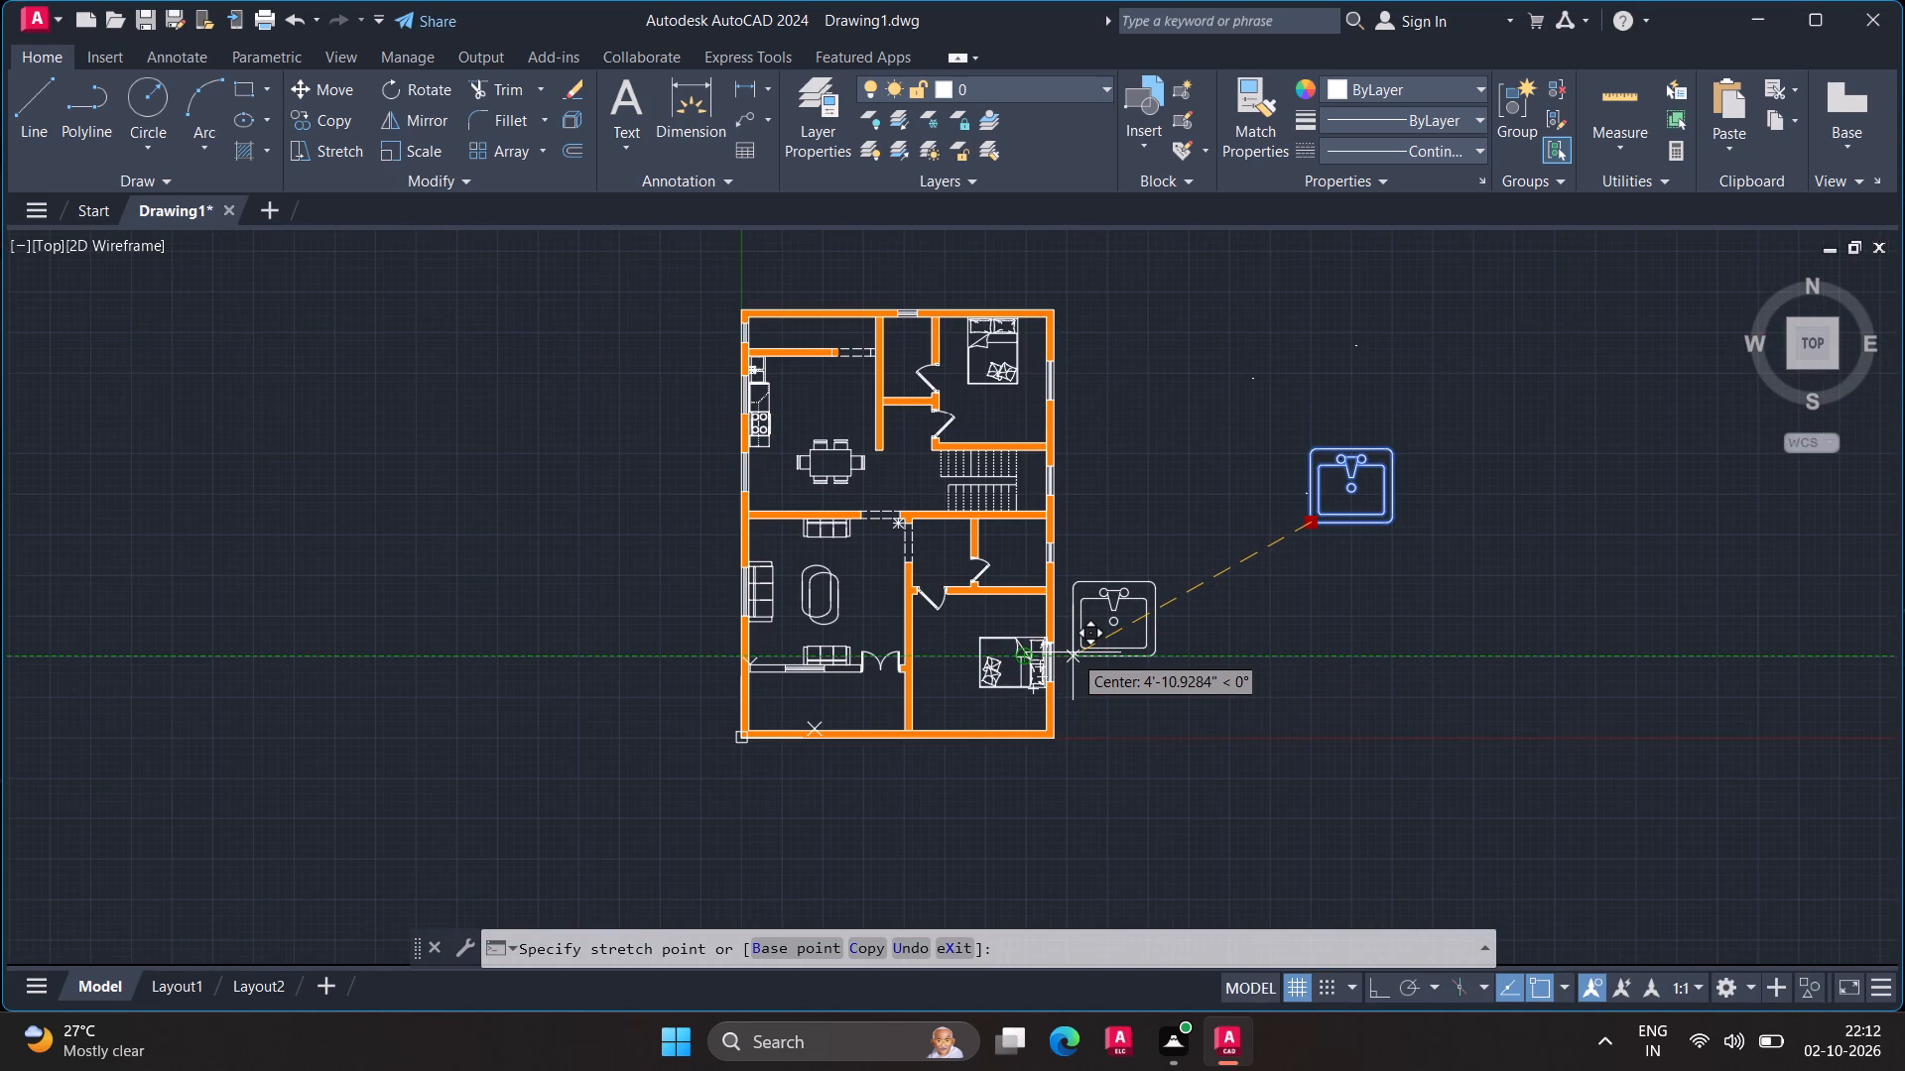
left_click(1089, 601)
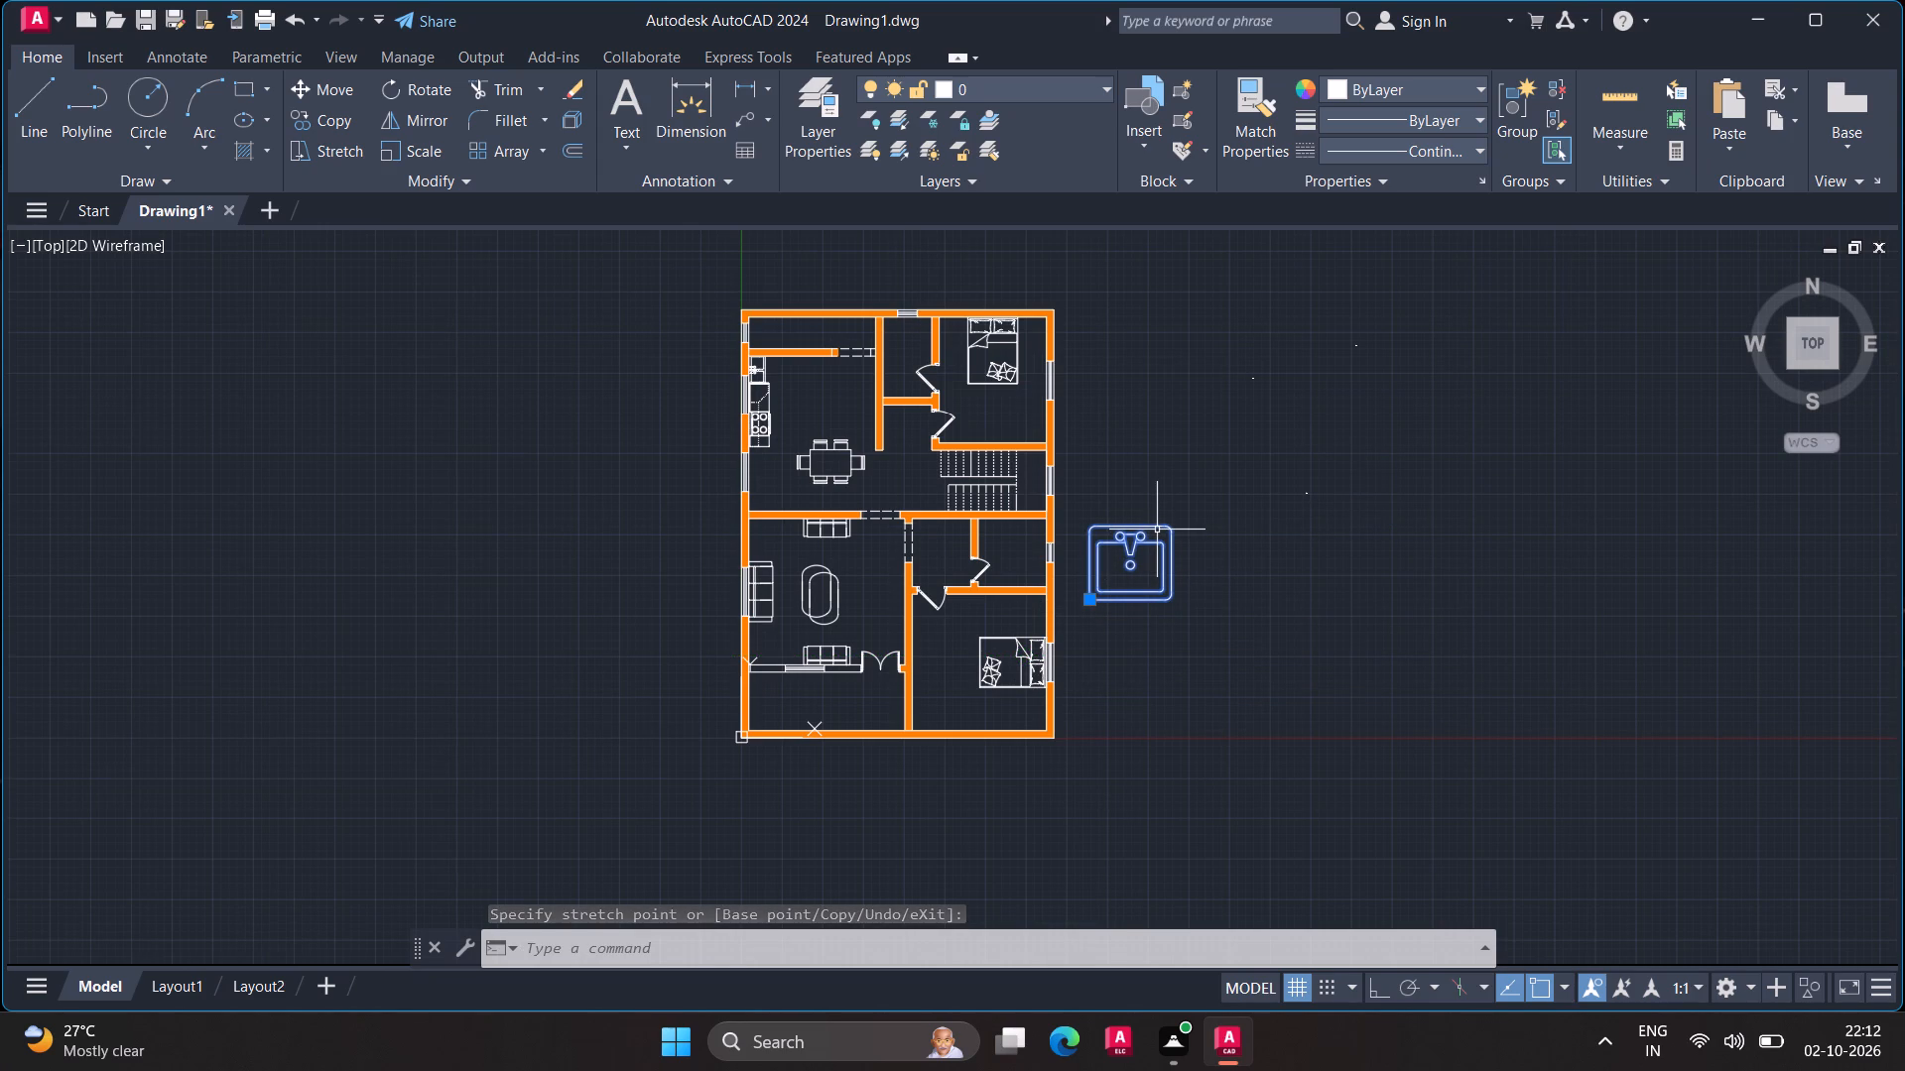
Scale the sink from the midpoint of its top edge with a factor of 1'.
type("sc")
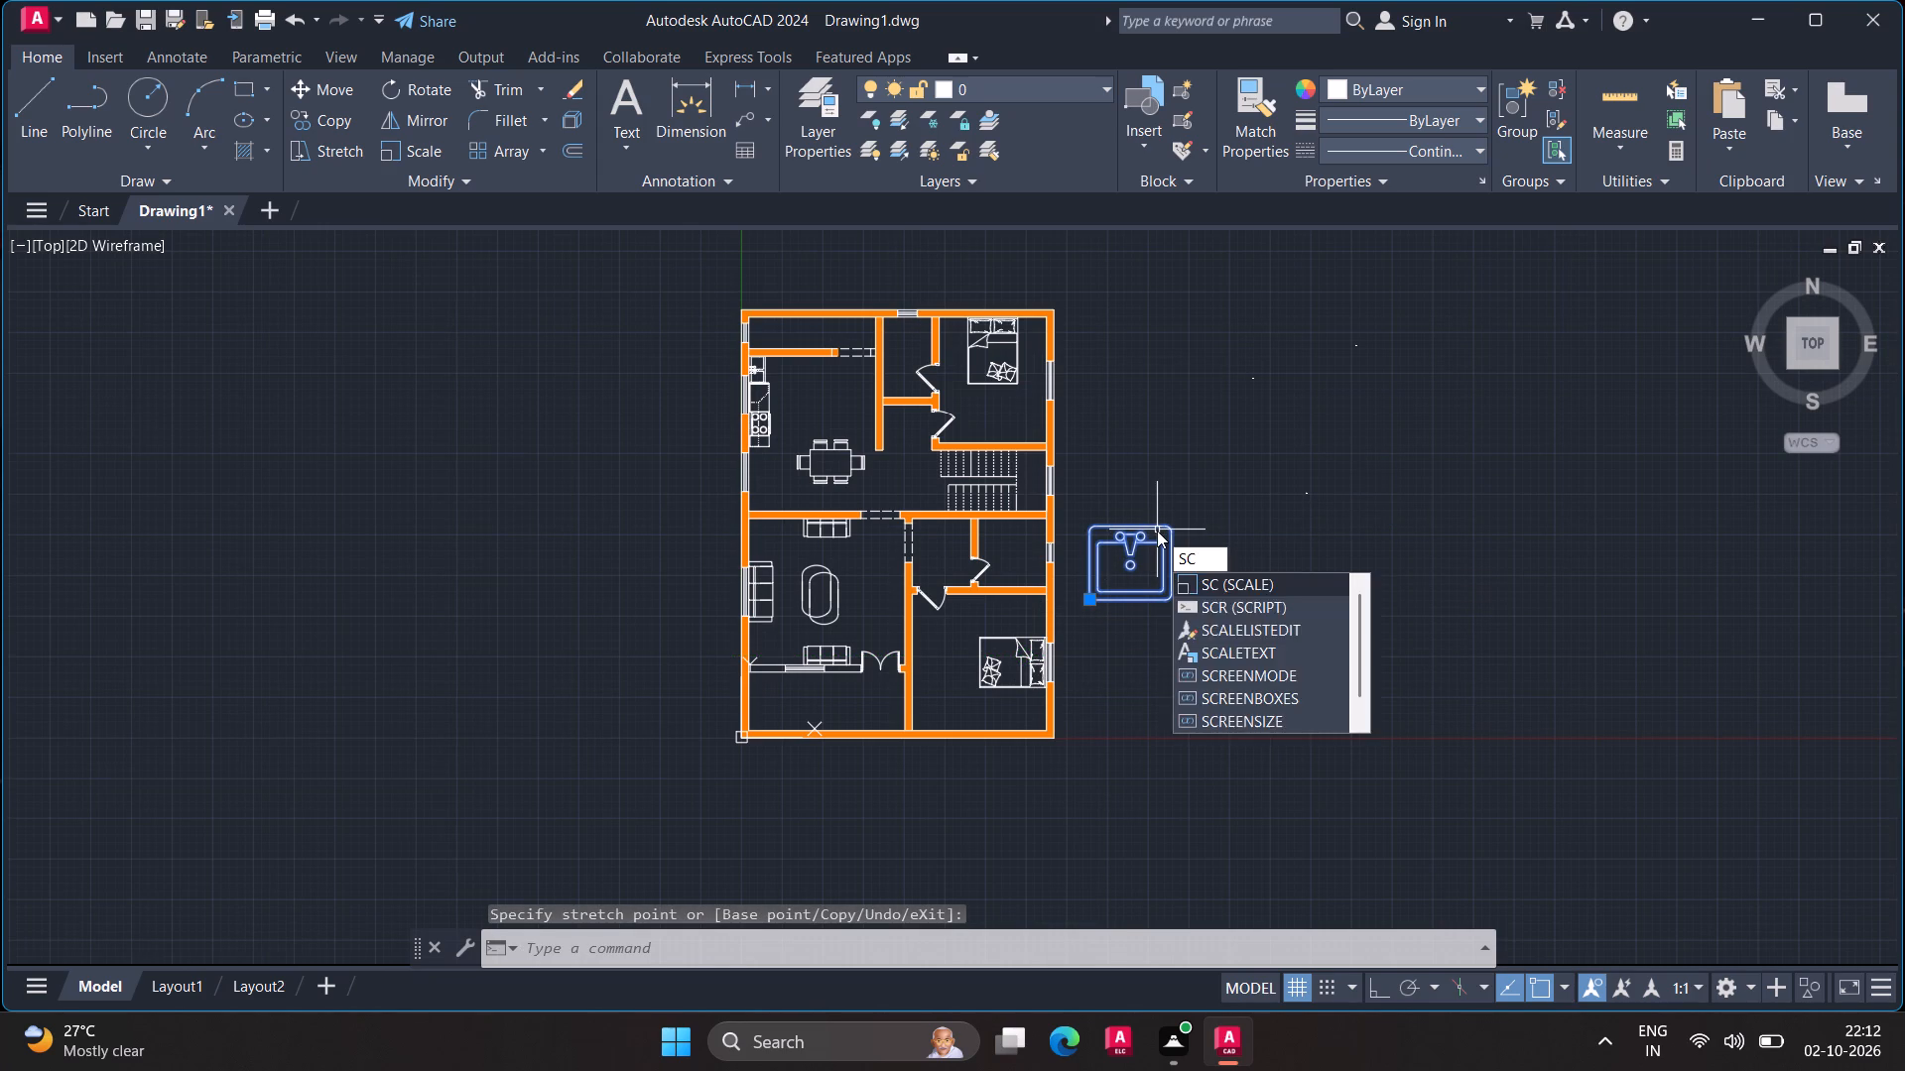
key("Return")
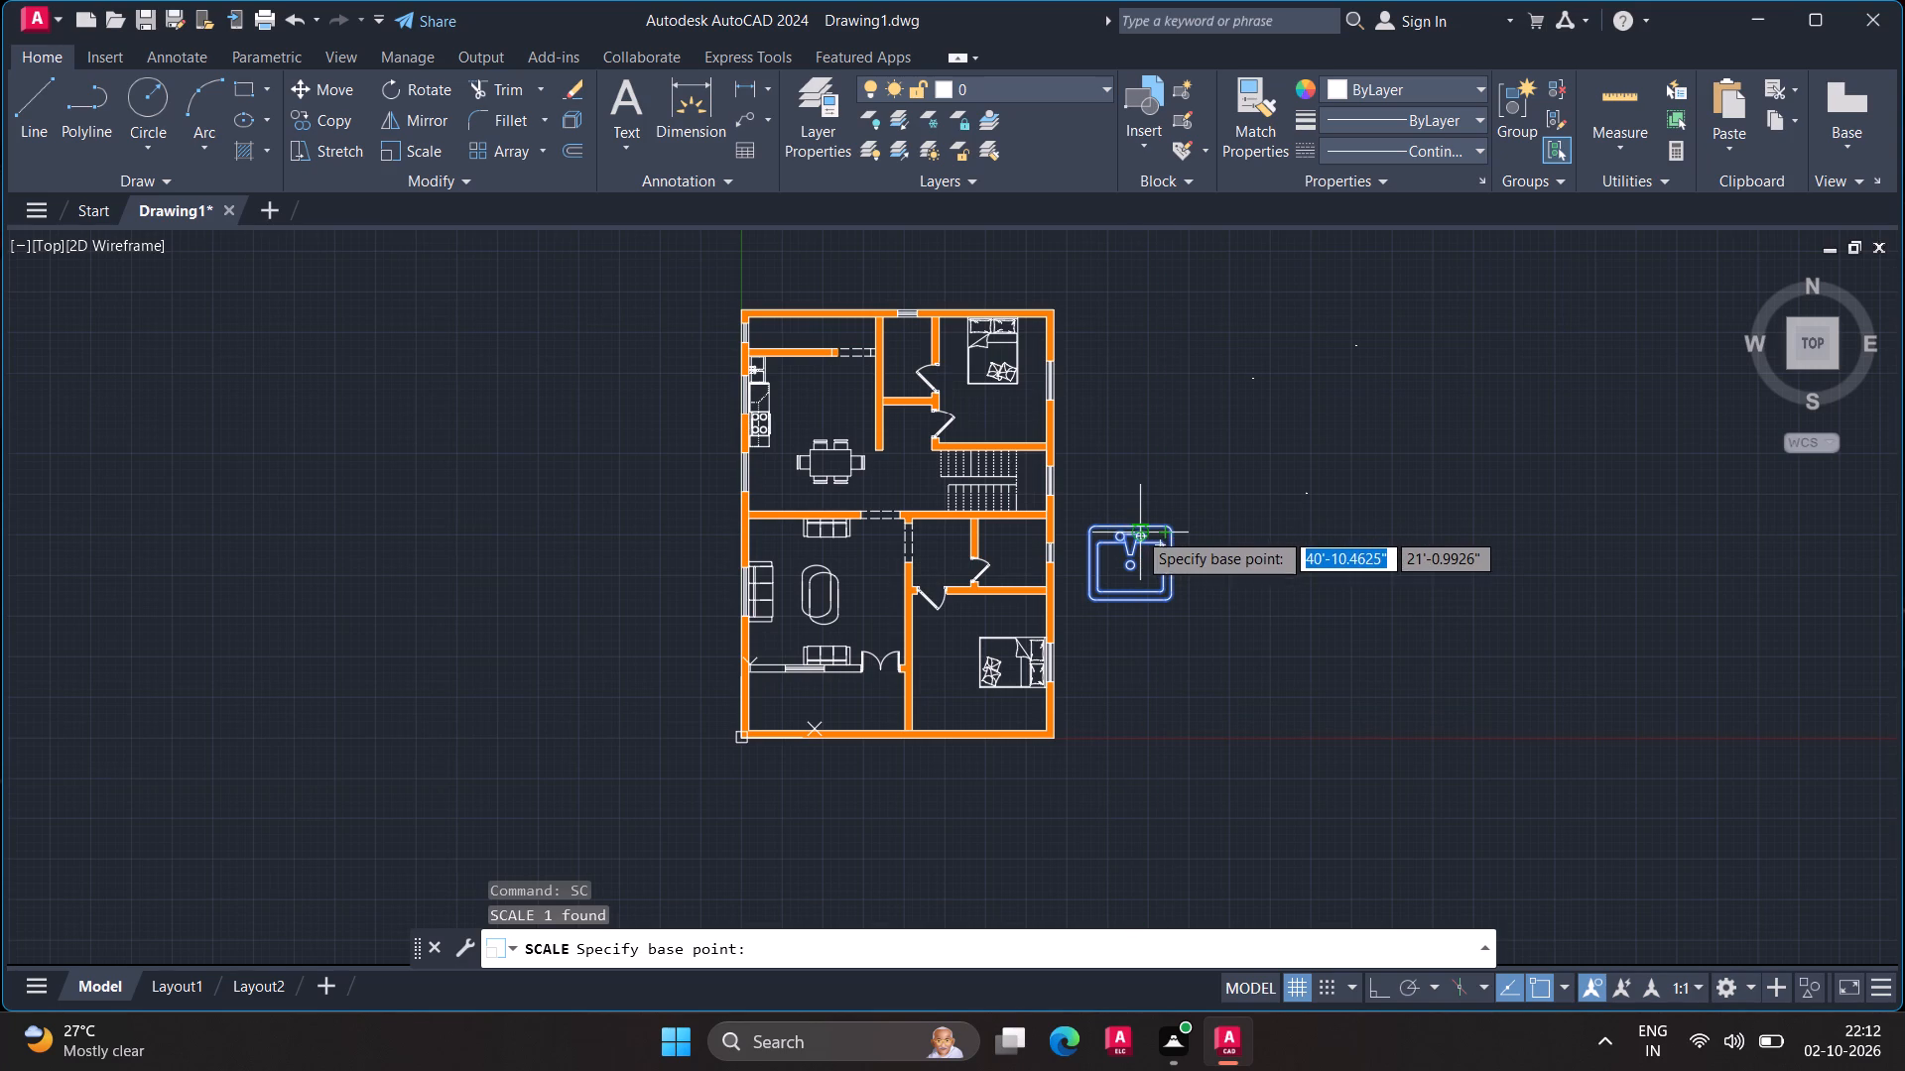
scroll(1136, 531, "up", 3)
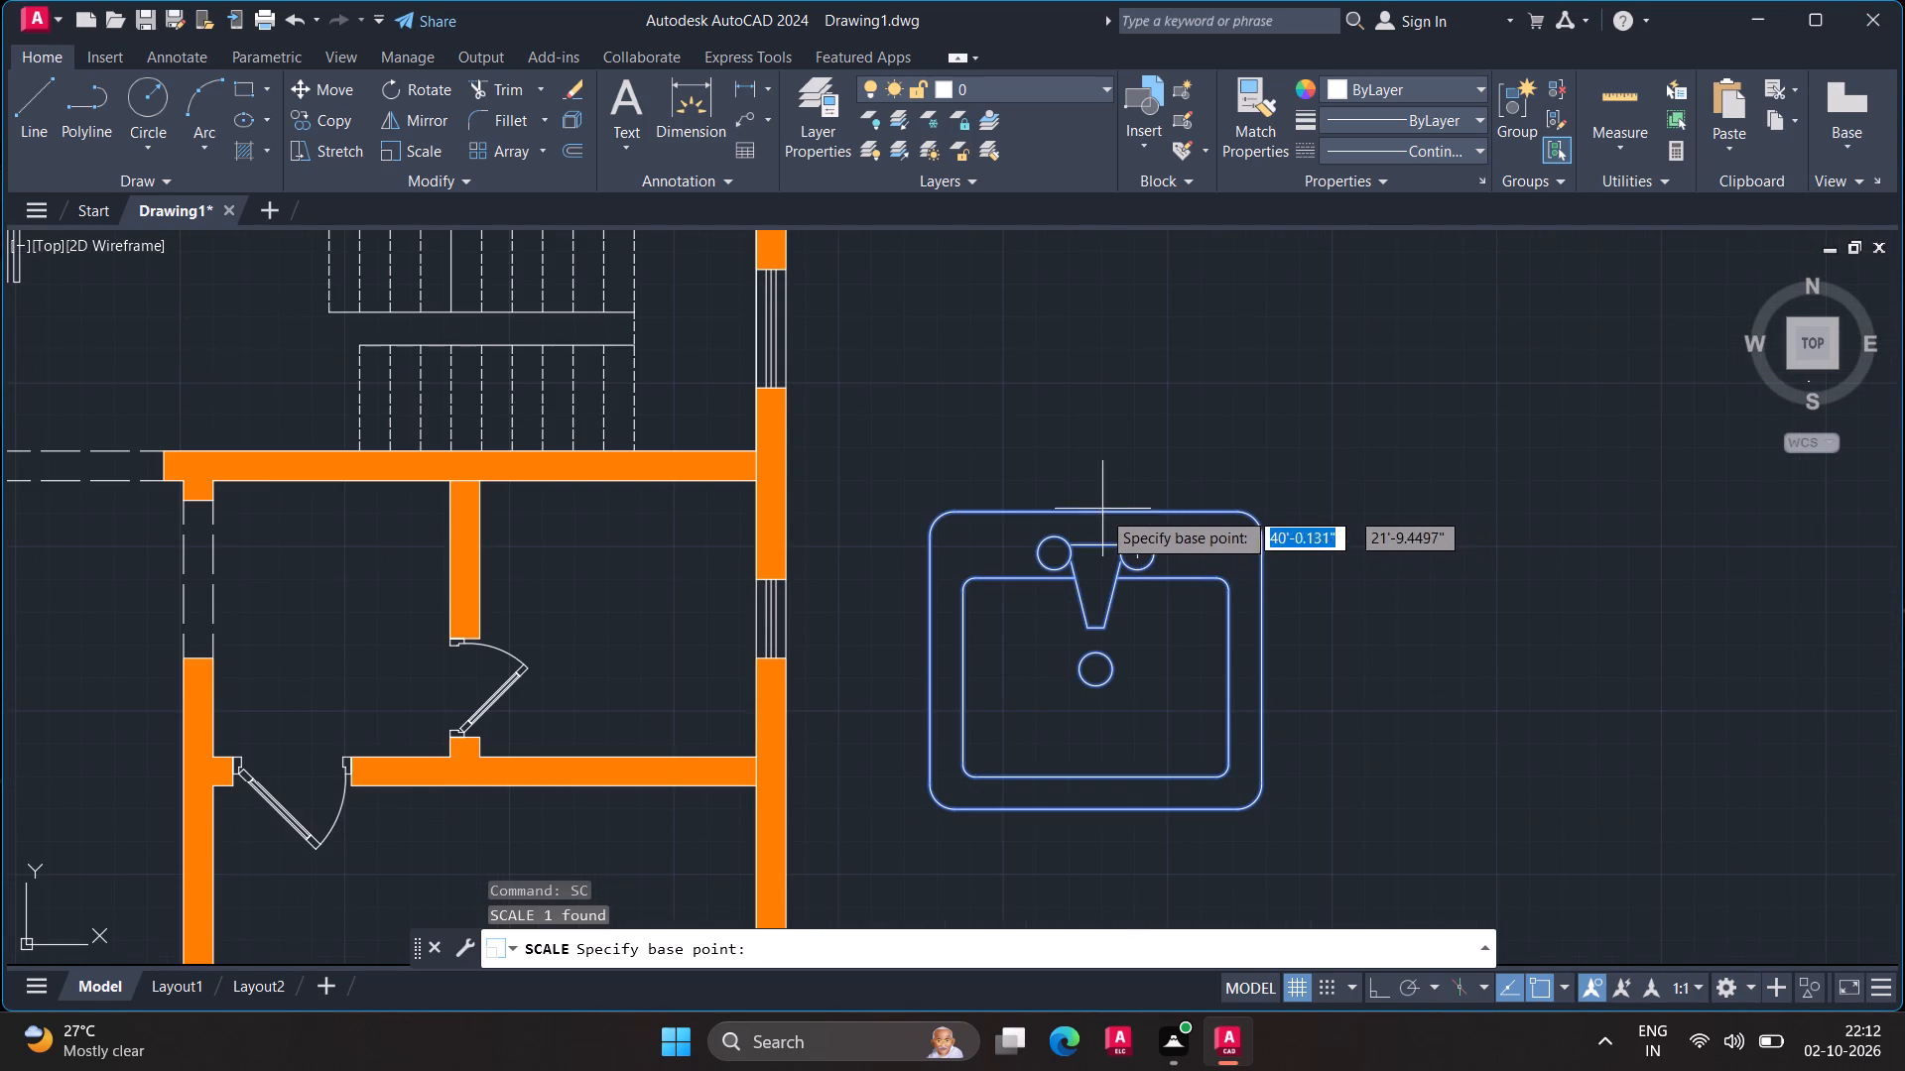
left_click(1099, 510)
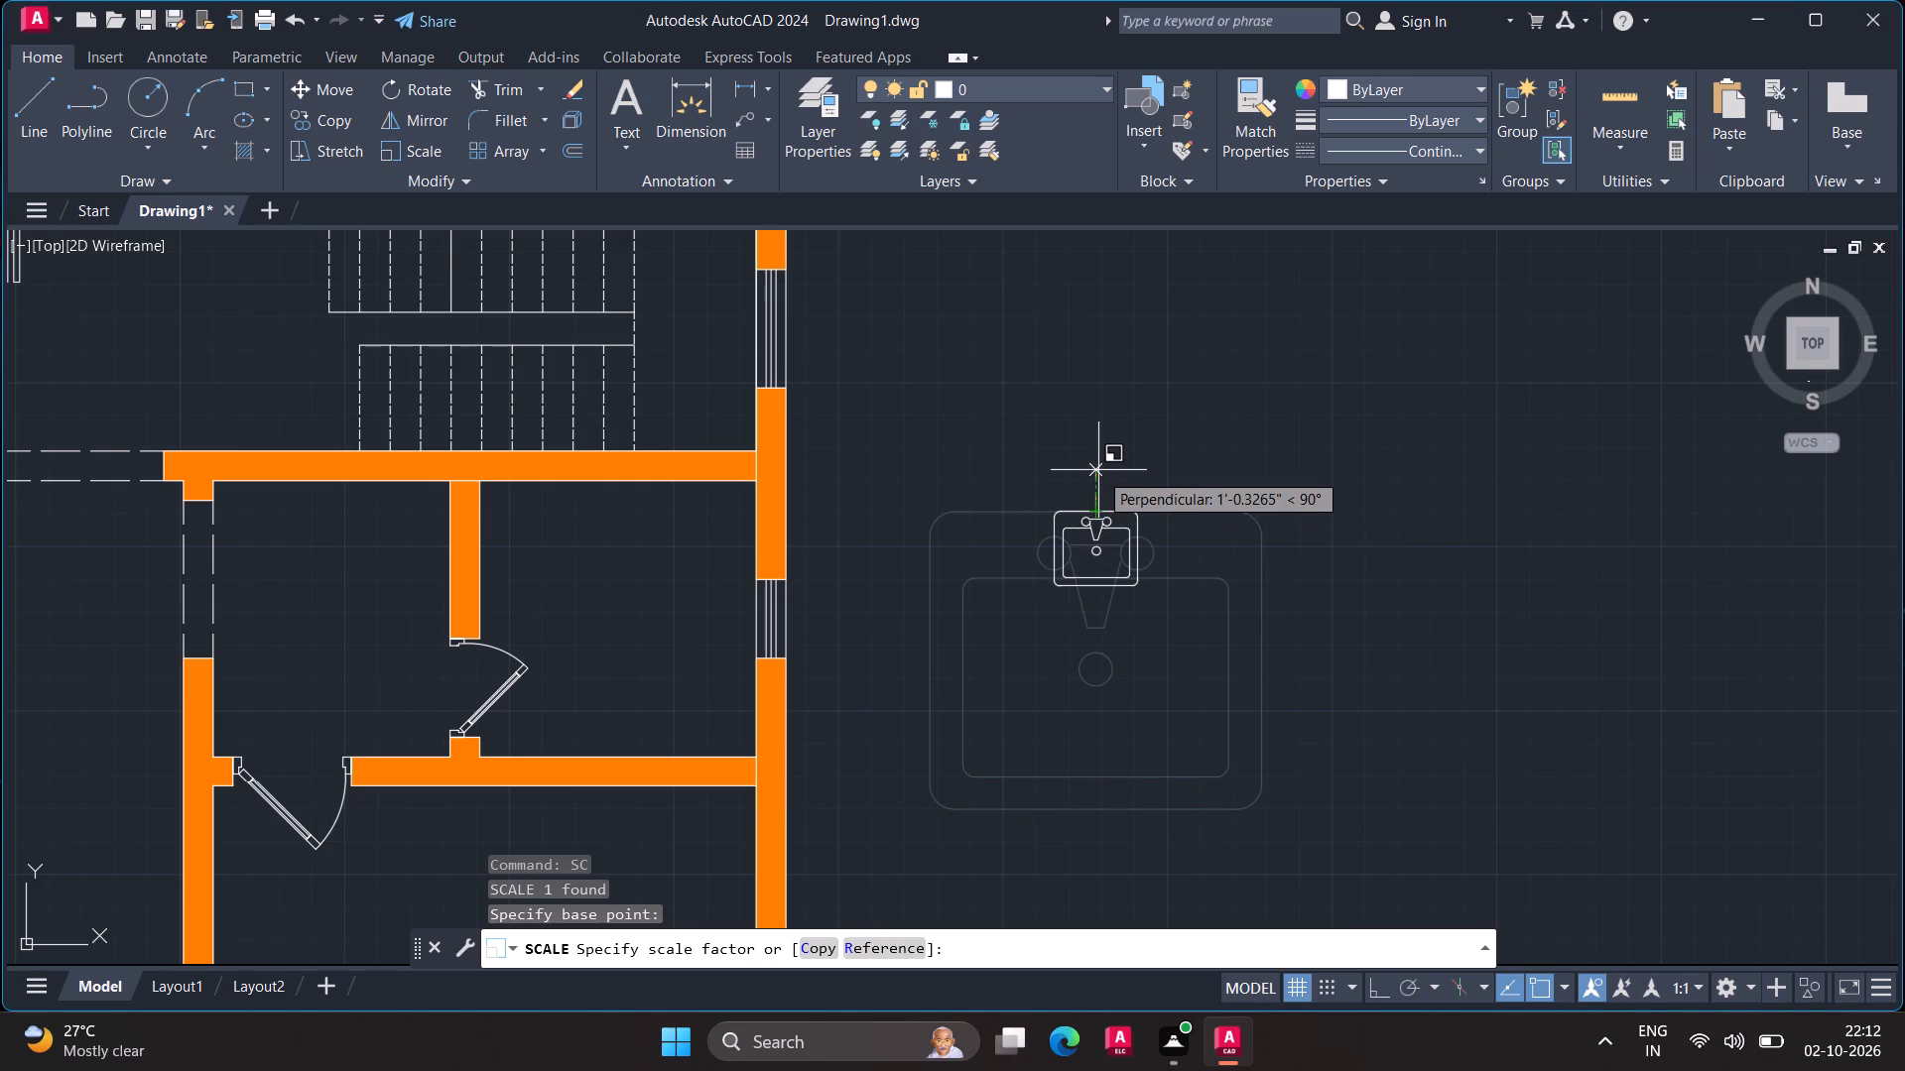
key("1")
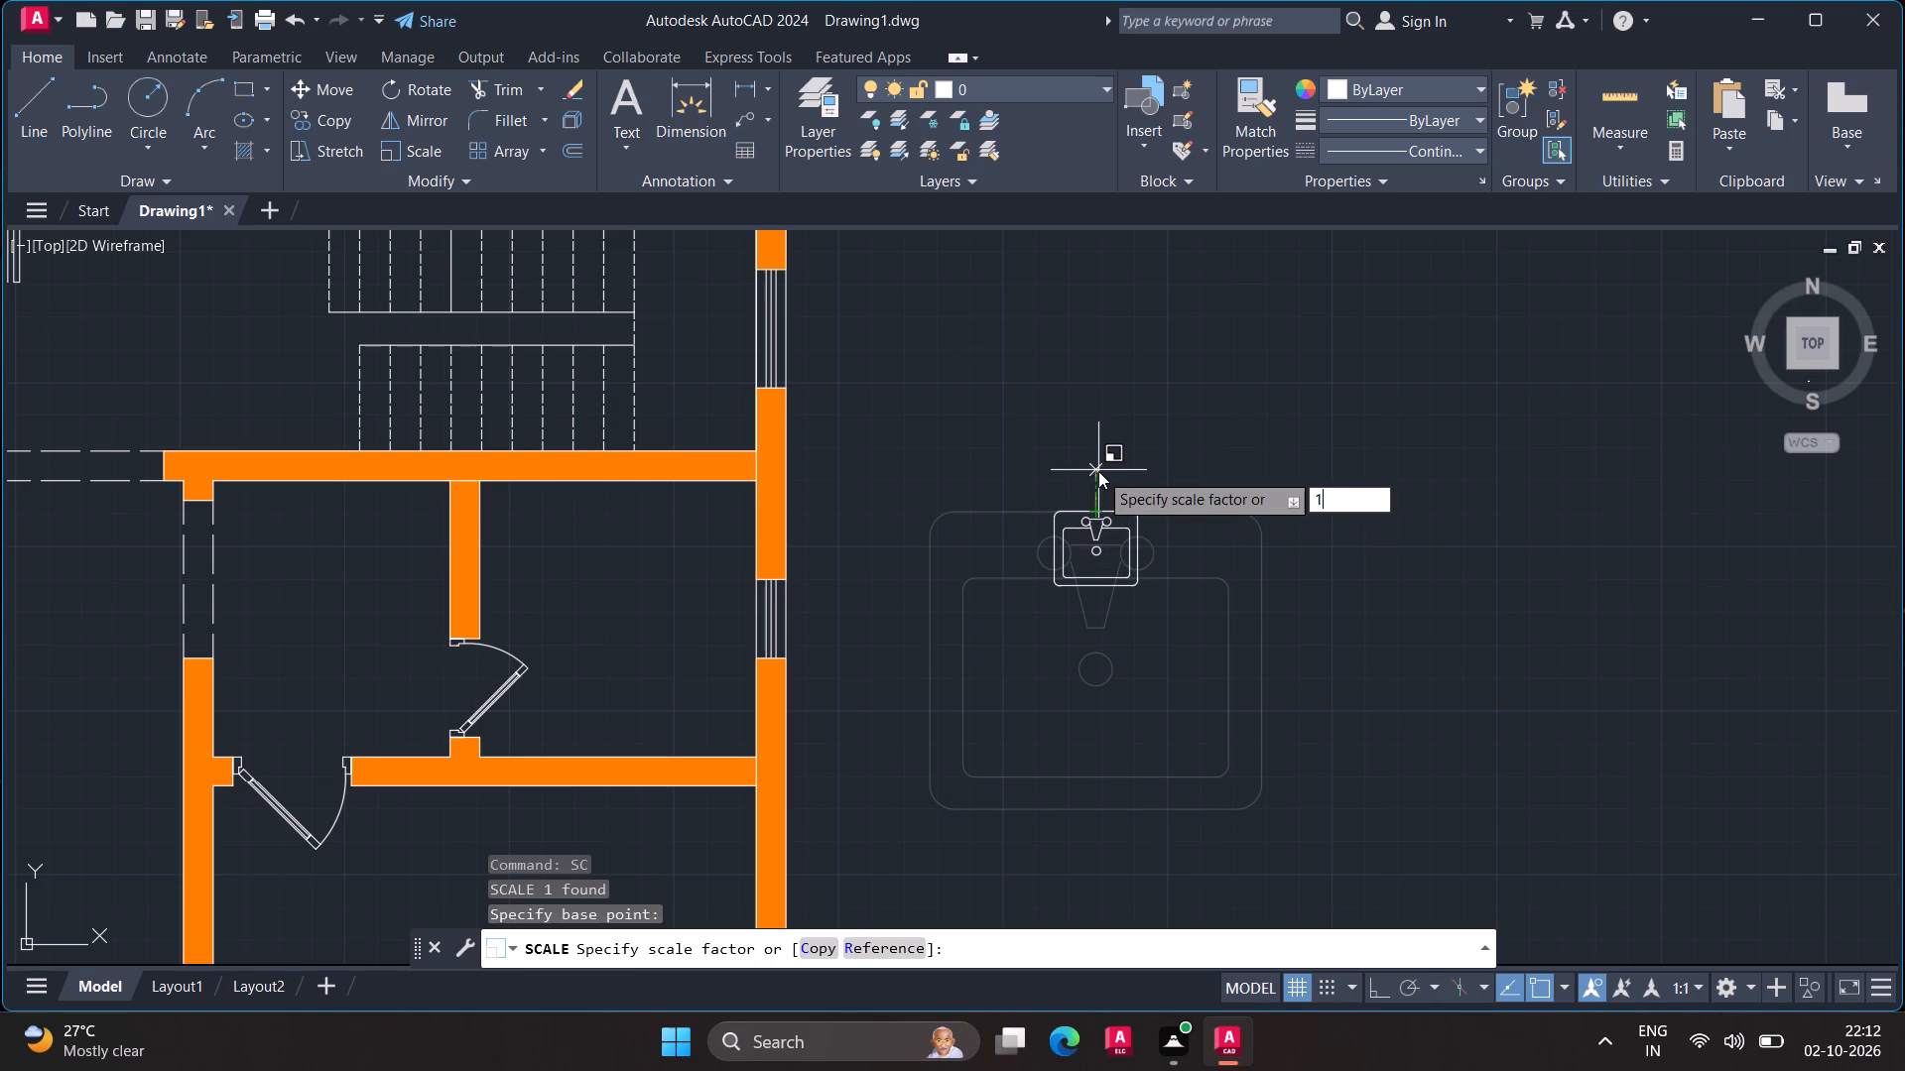
key("apostrophe")
key("Return")
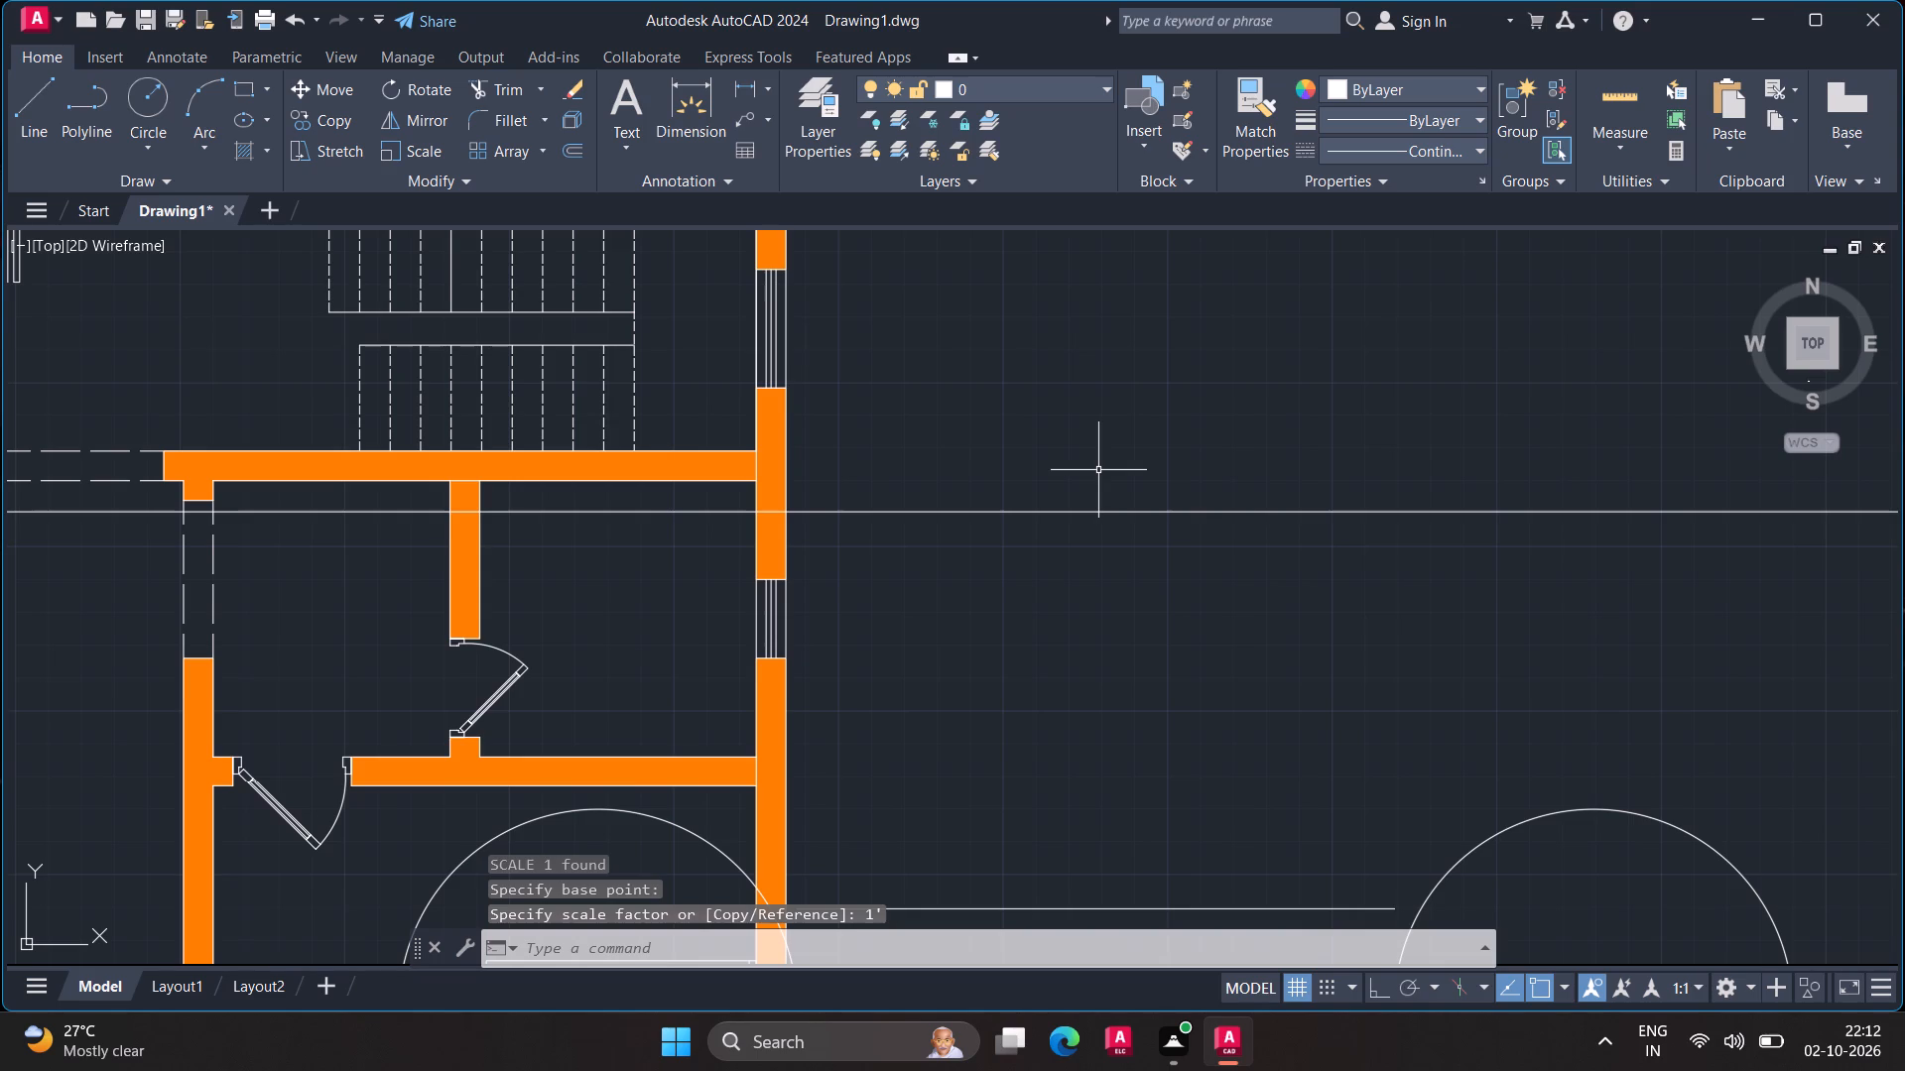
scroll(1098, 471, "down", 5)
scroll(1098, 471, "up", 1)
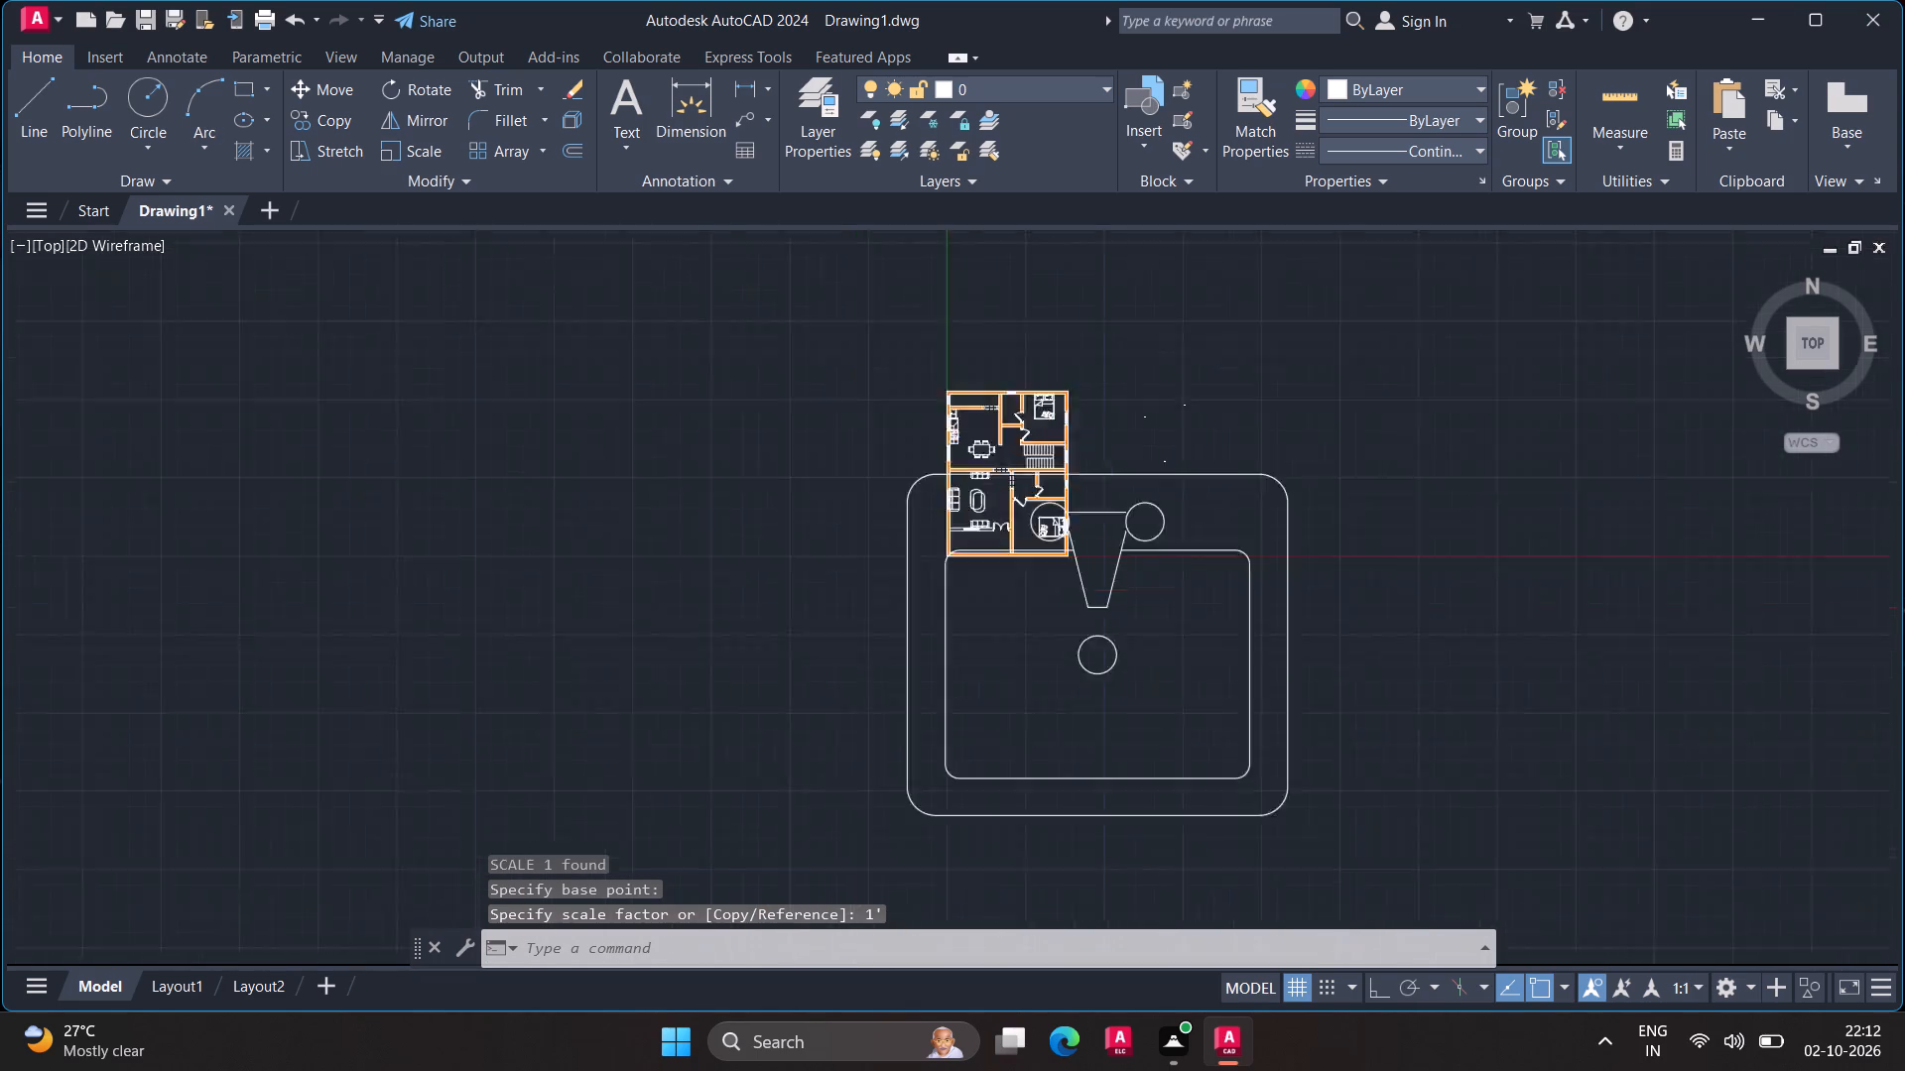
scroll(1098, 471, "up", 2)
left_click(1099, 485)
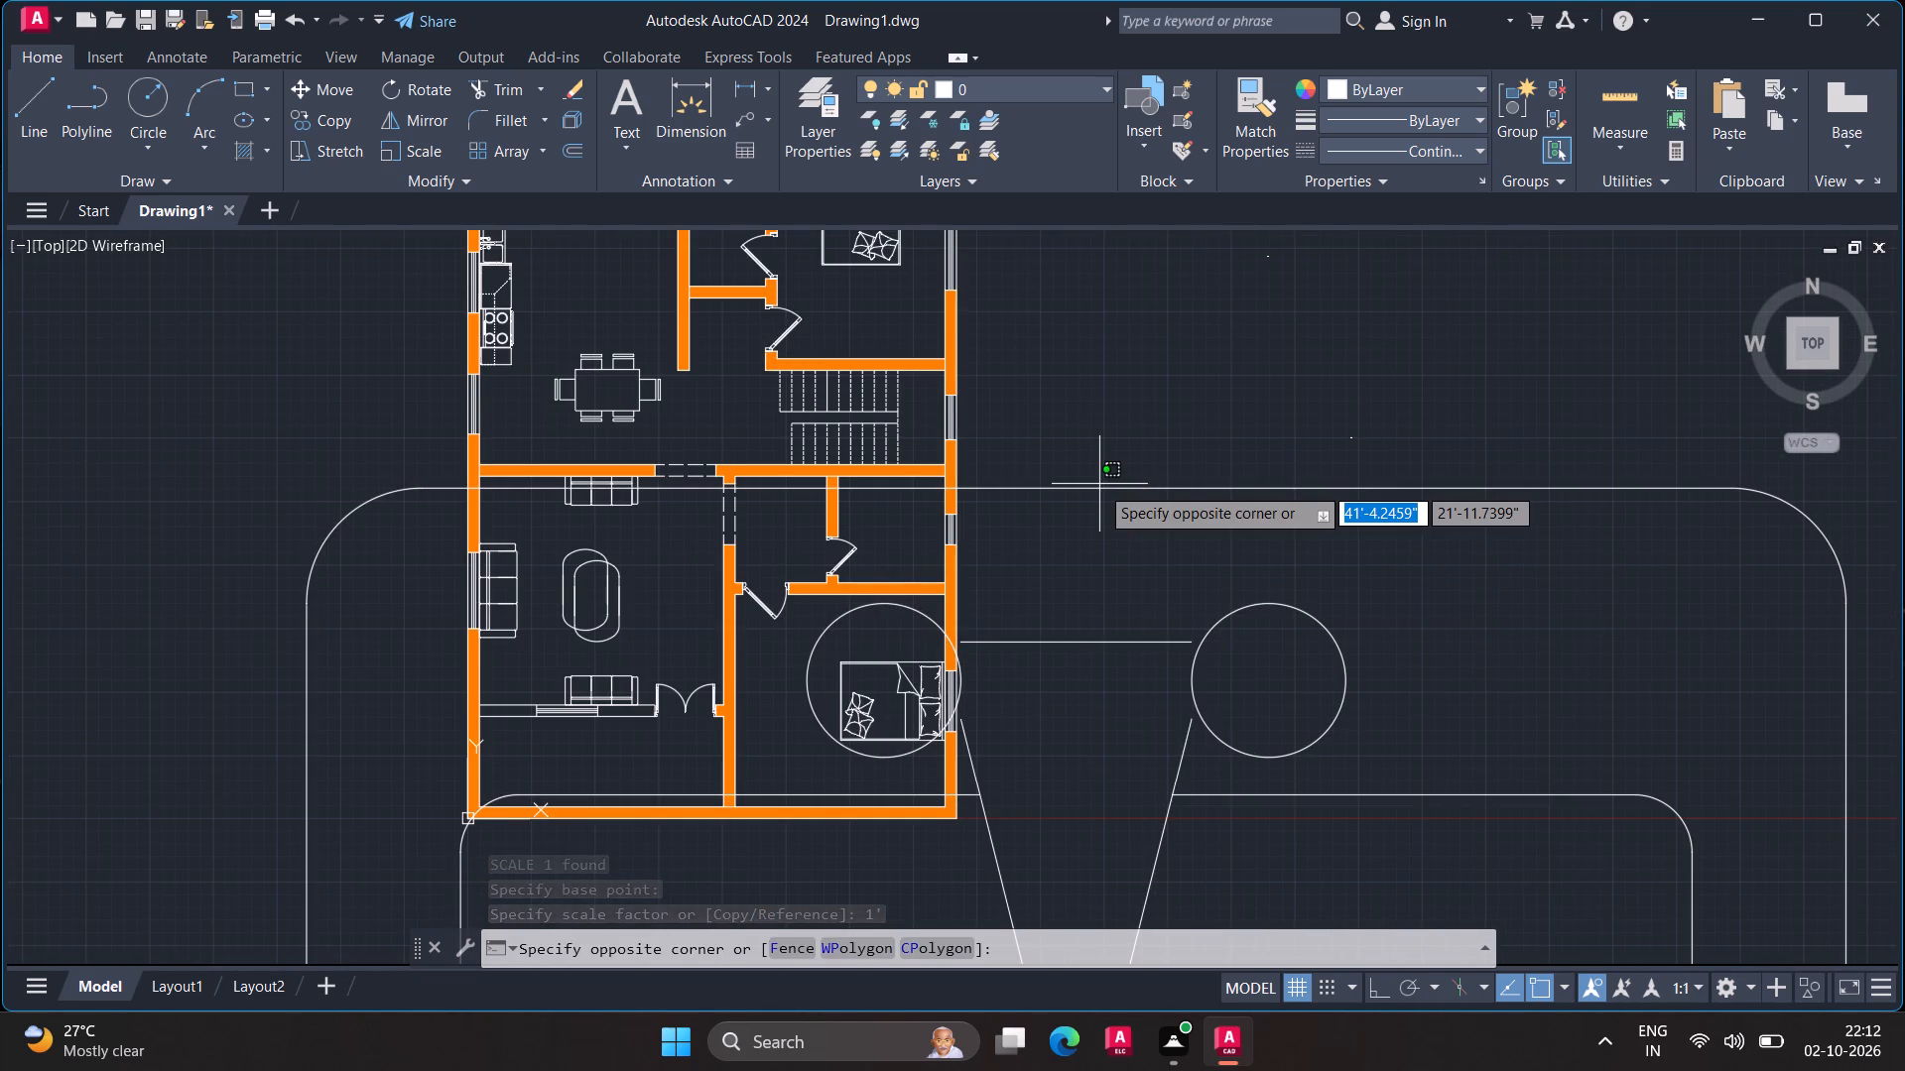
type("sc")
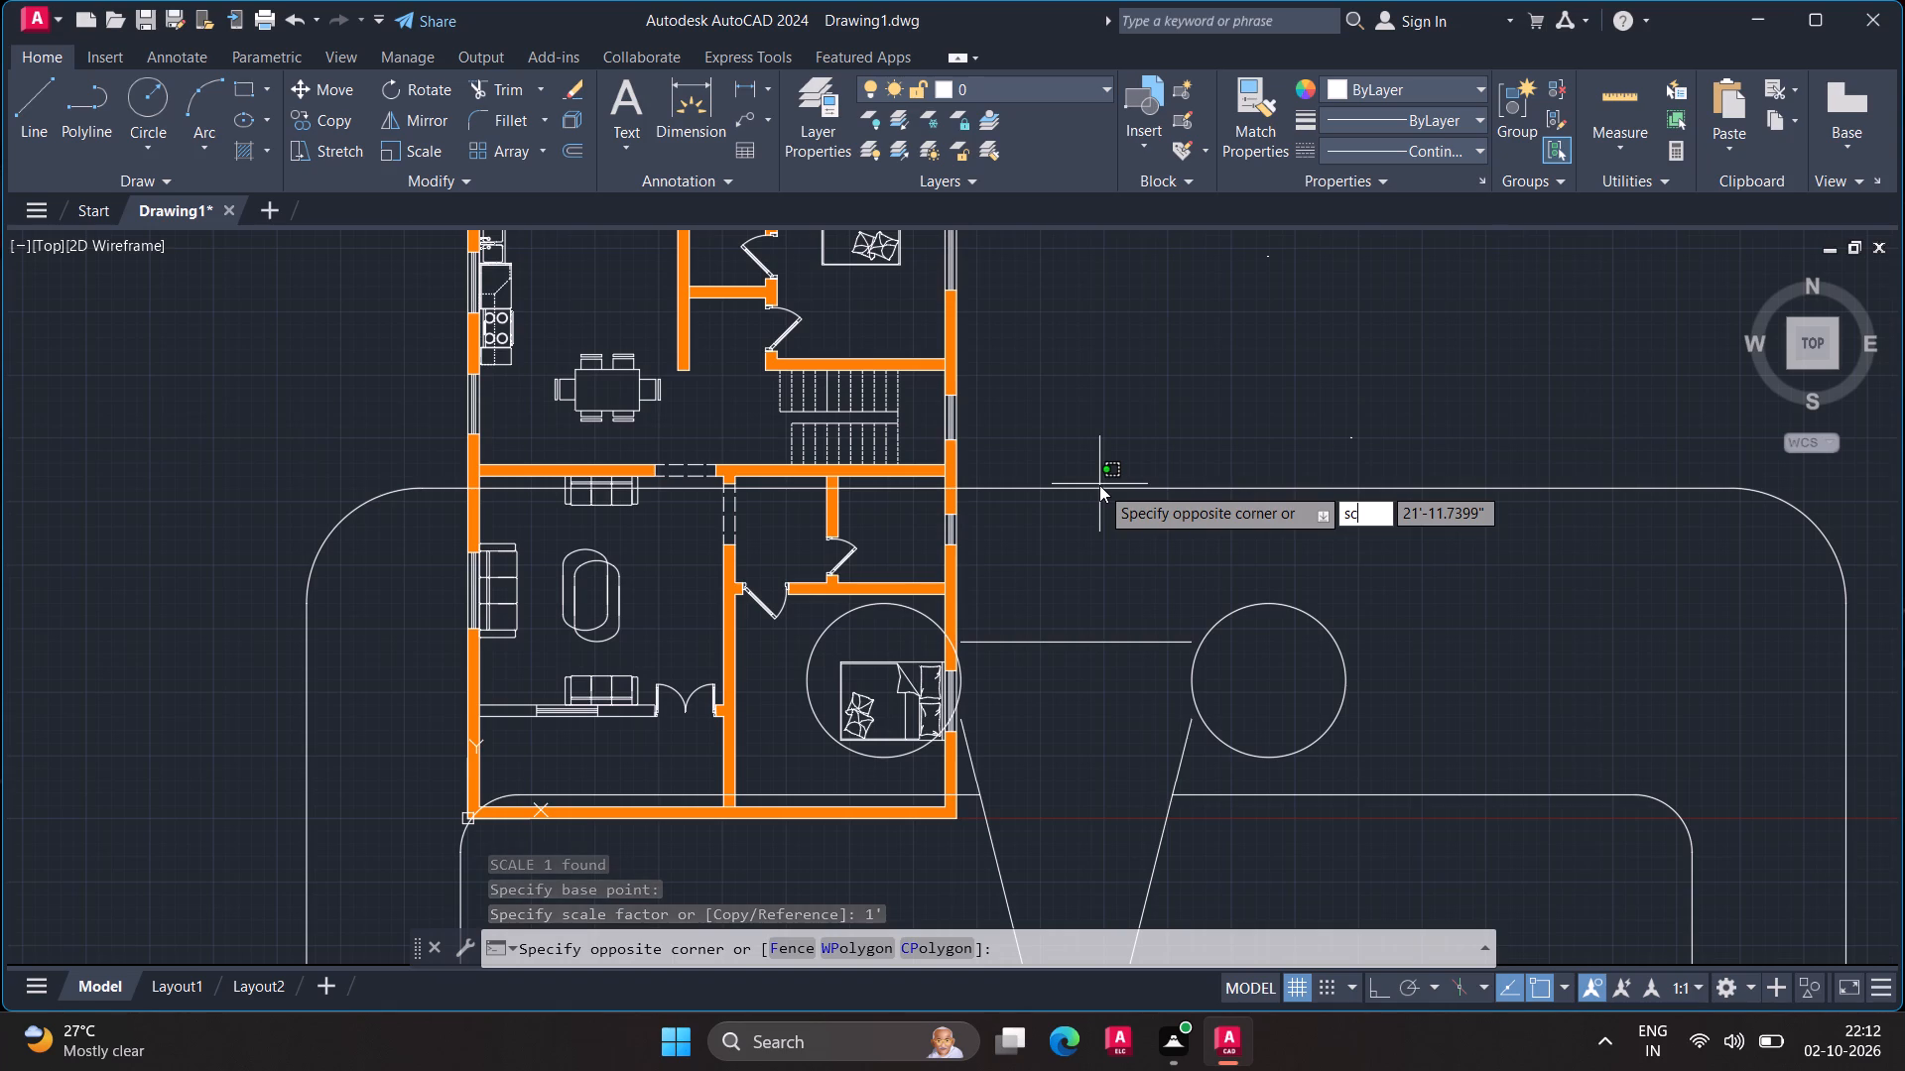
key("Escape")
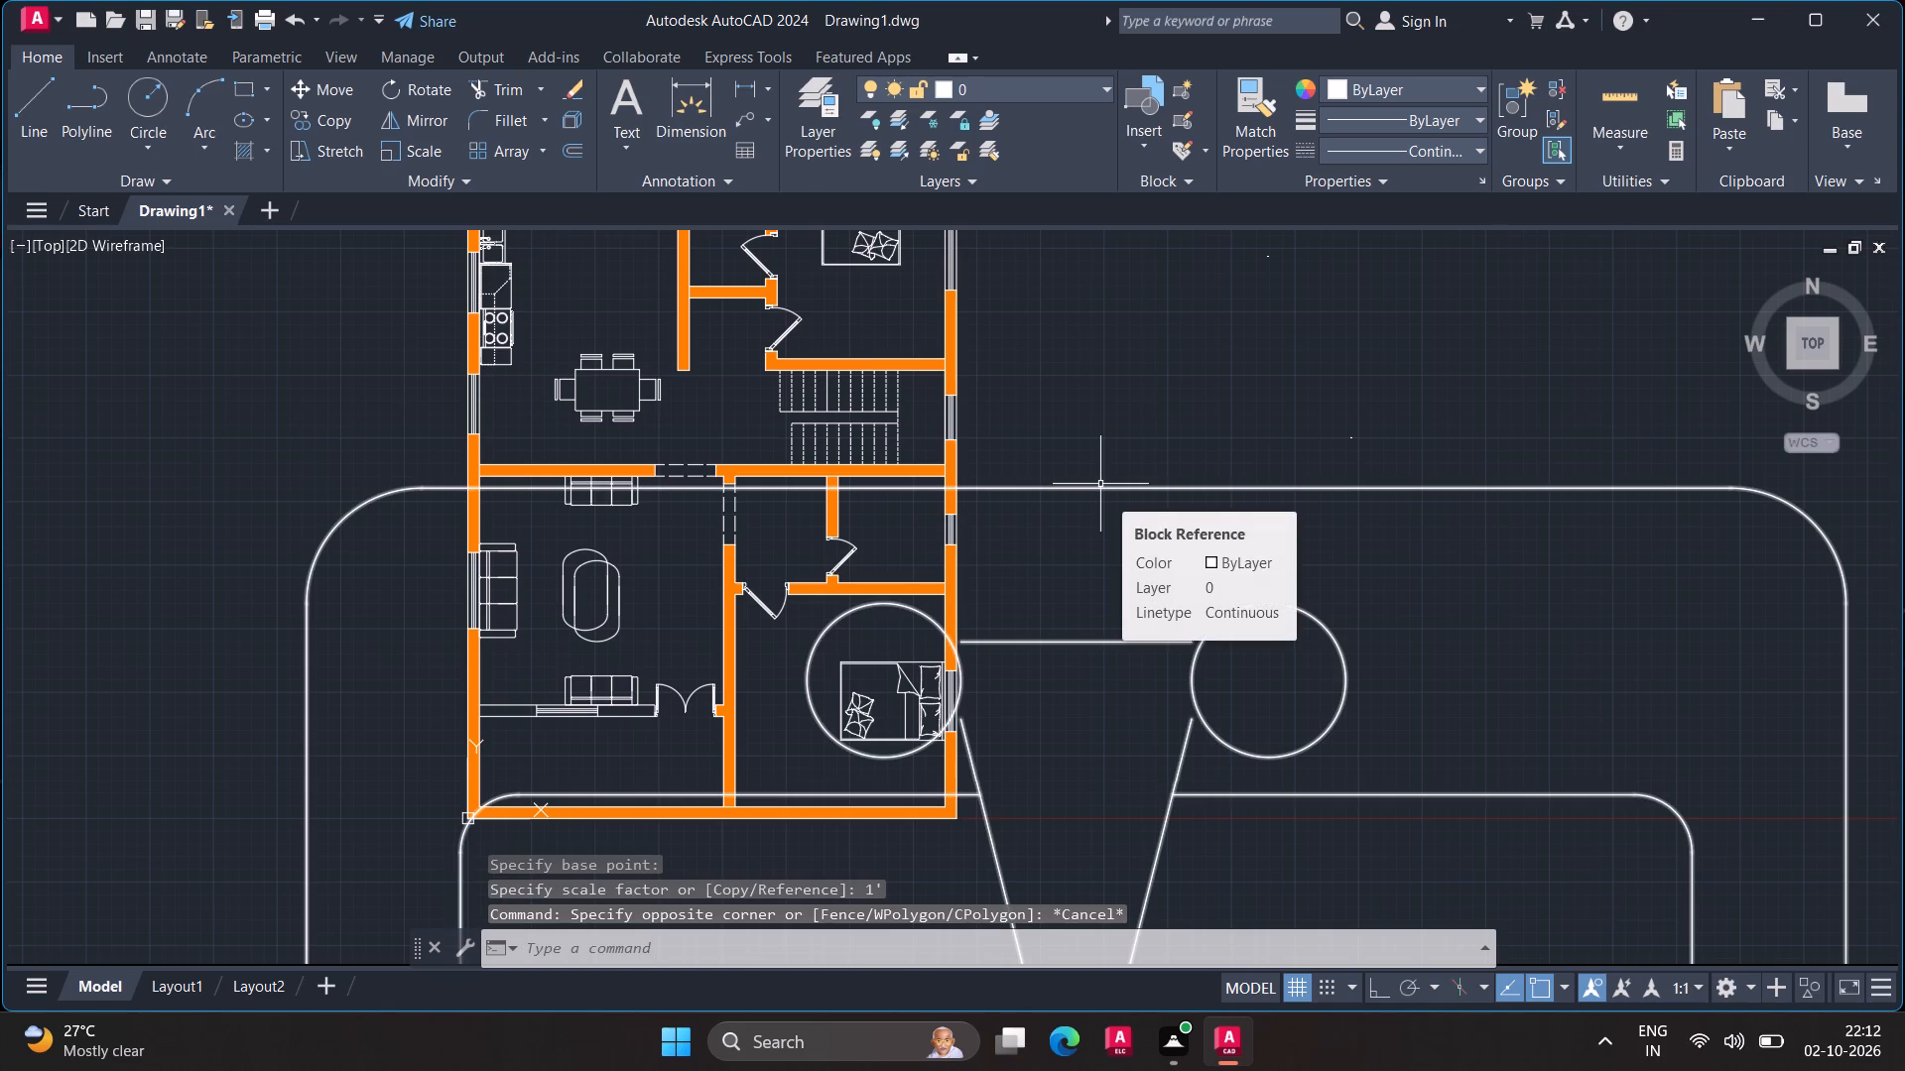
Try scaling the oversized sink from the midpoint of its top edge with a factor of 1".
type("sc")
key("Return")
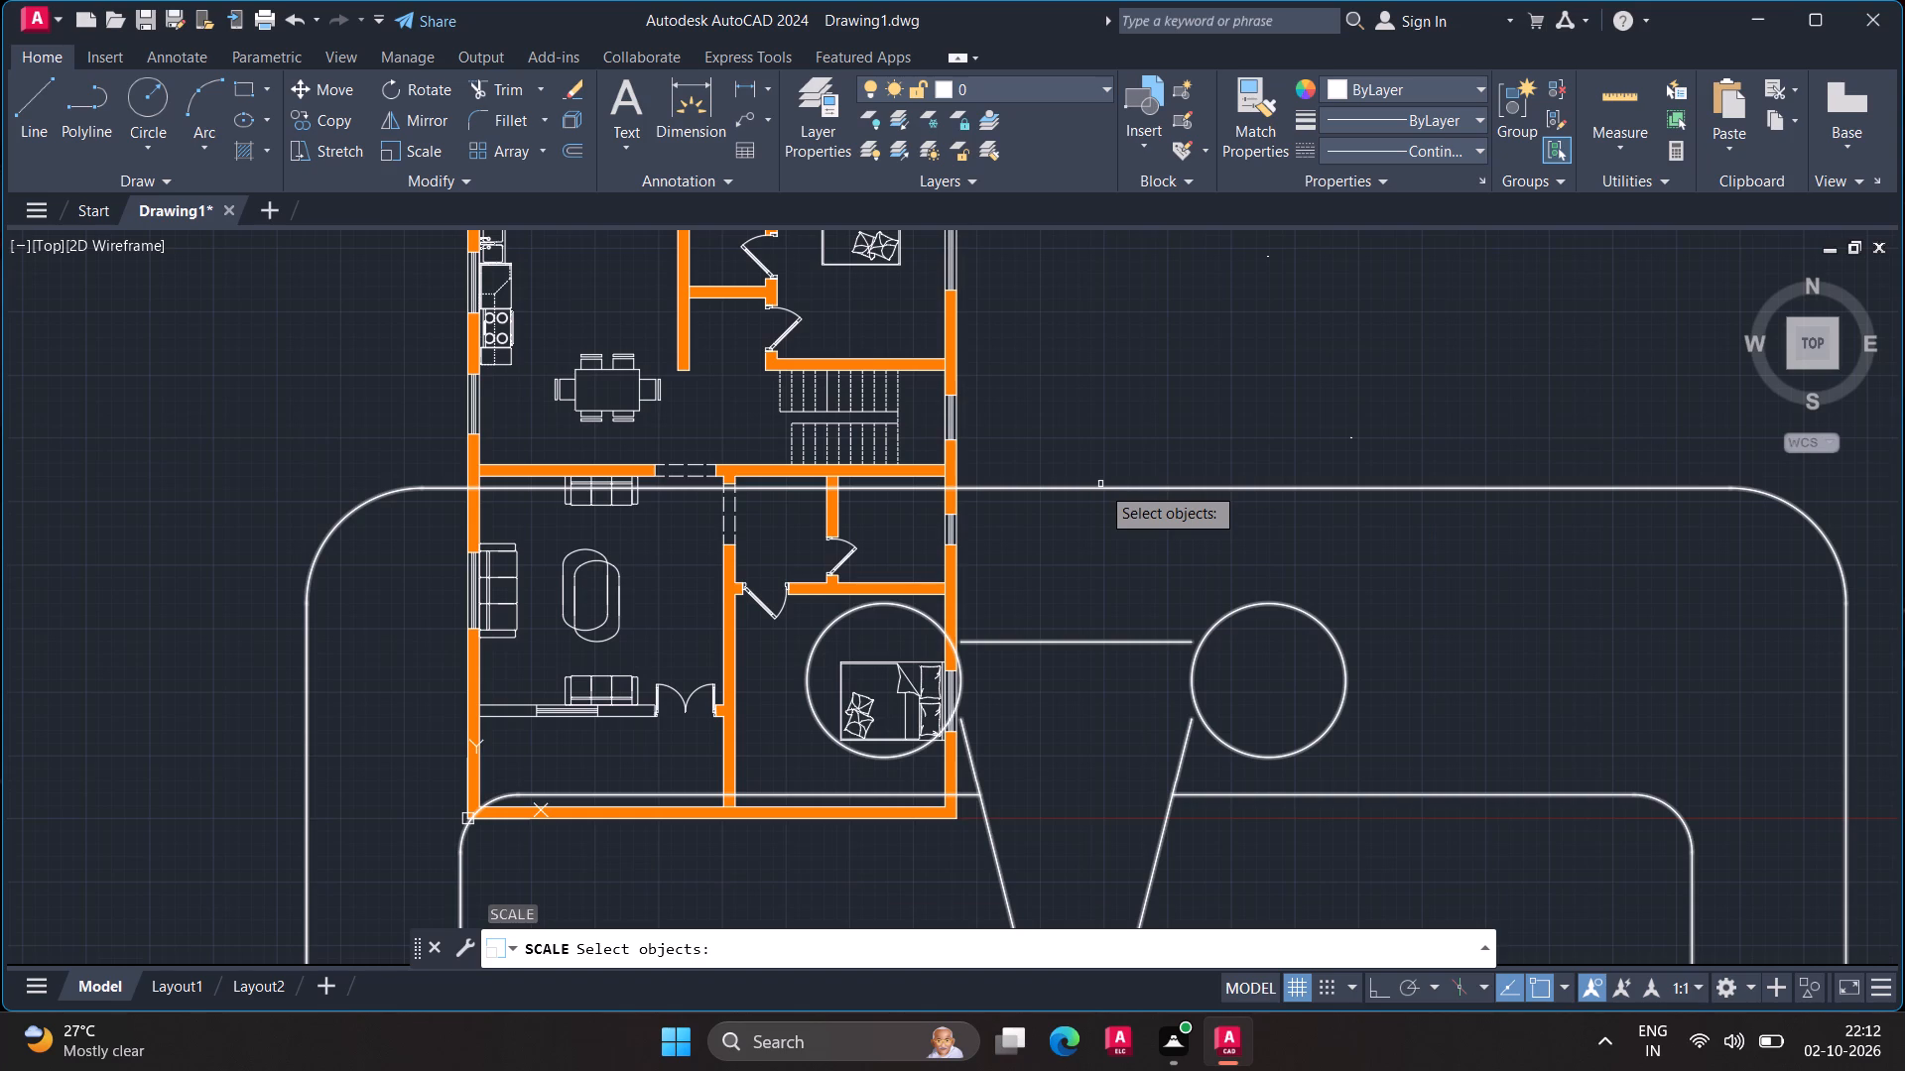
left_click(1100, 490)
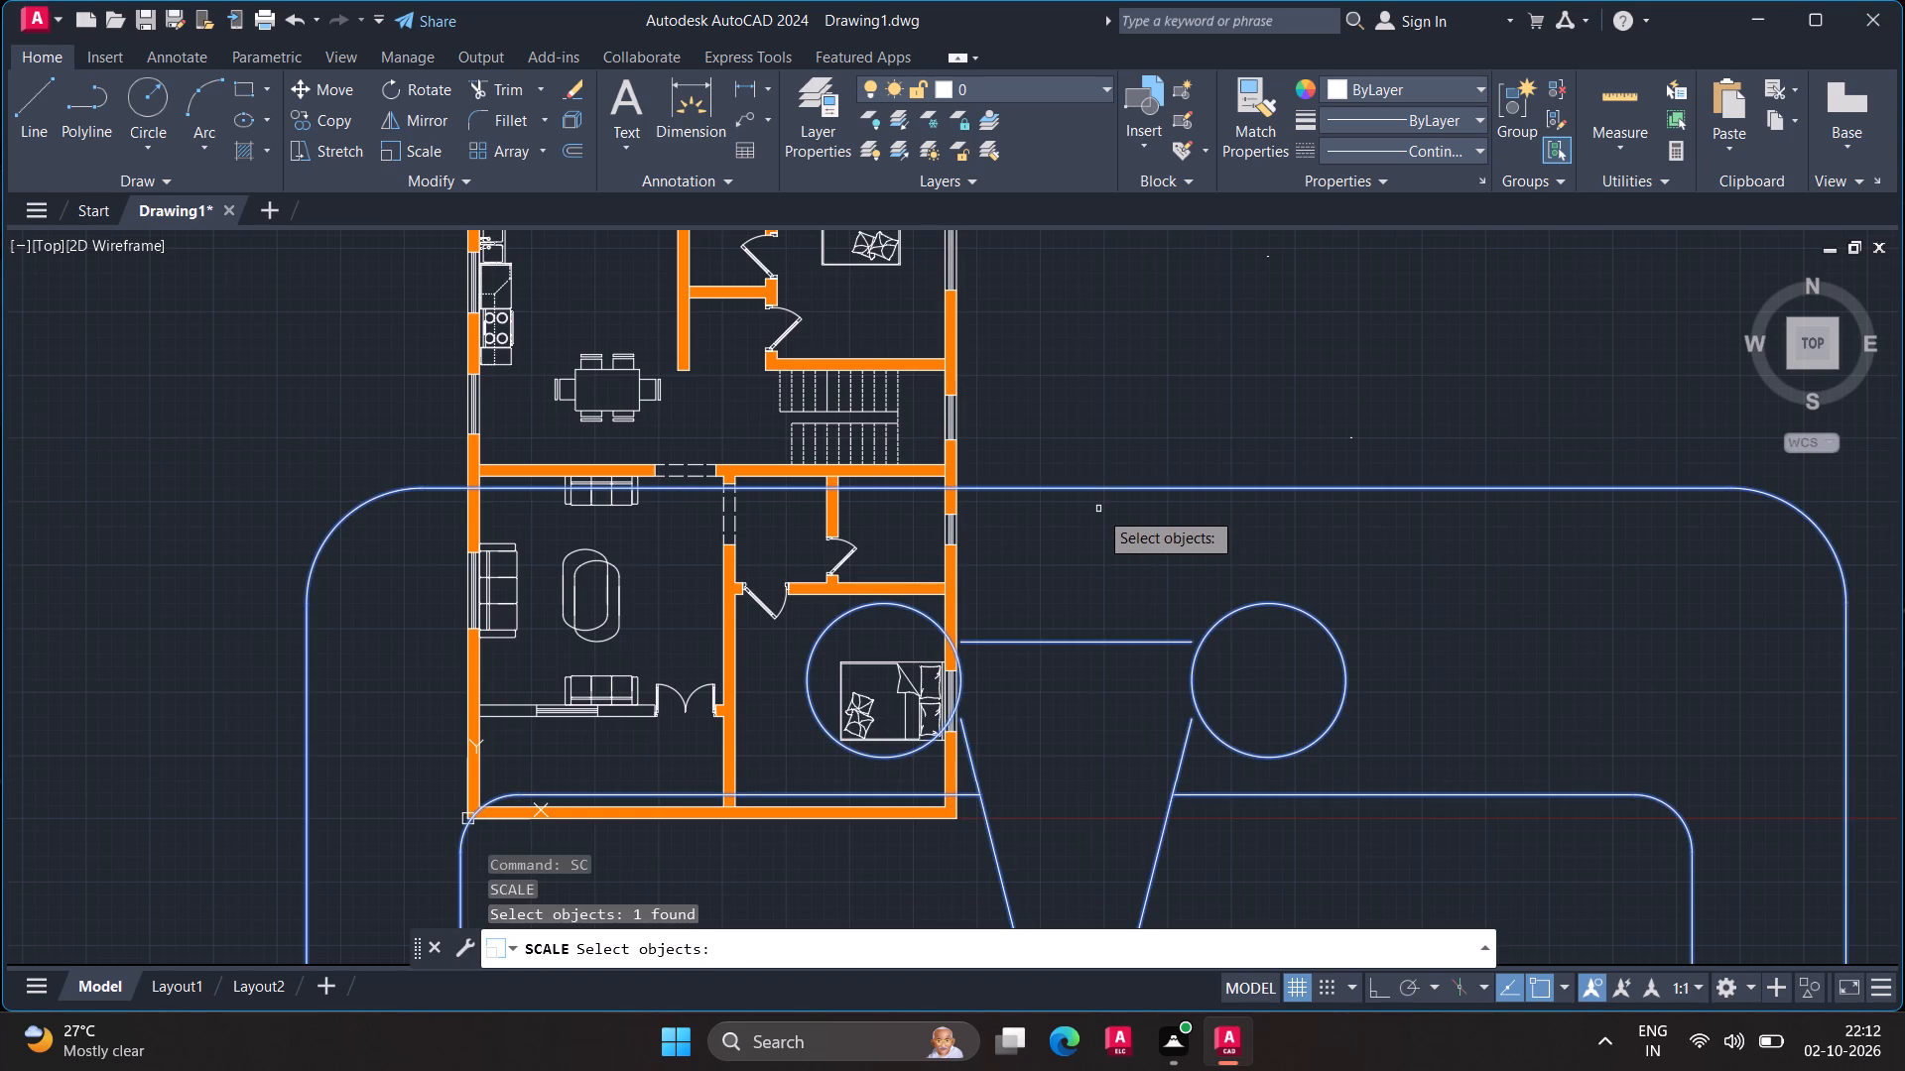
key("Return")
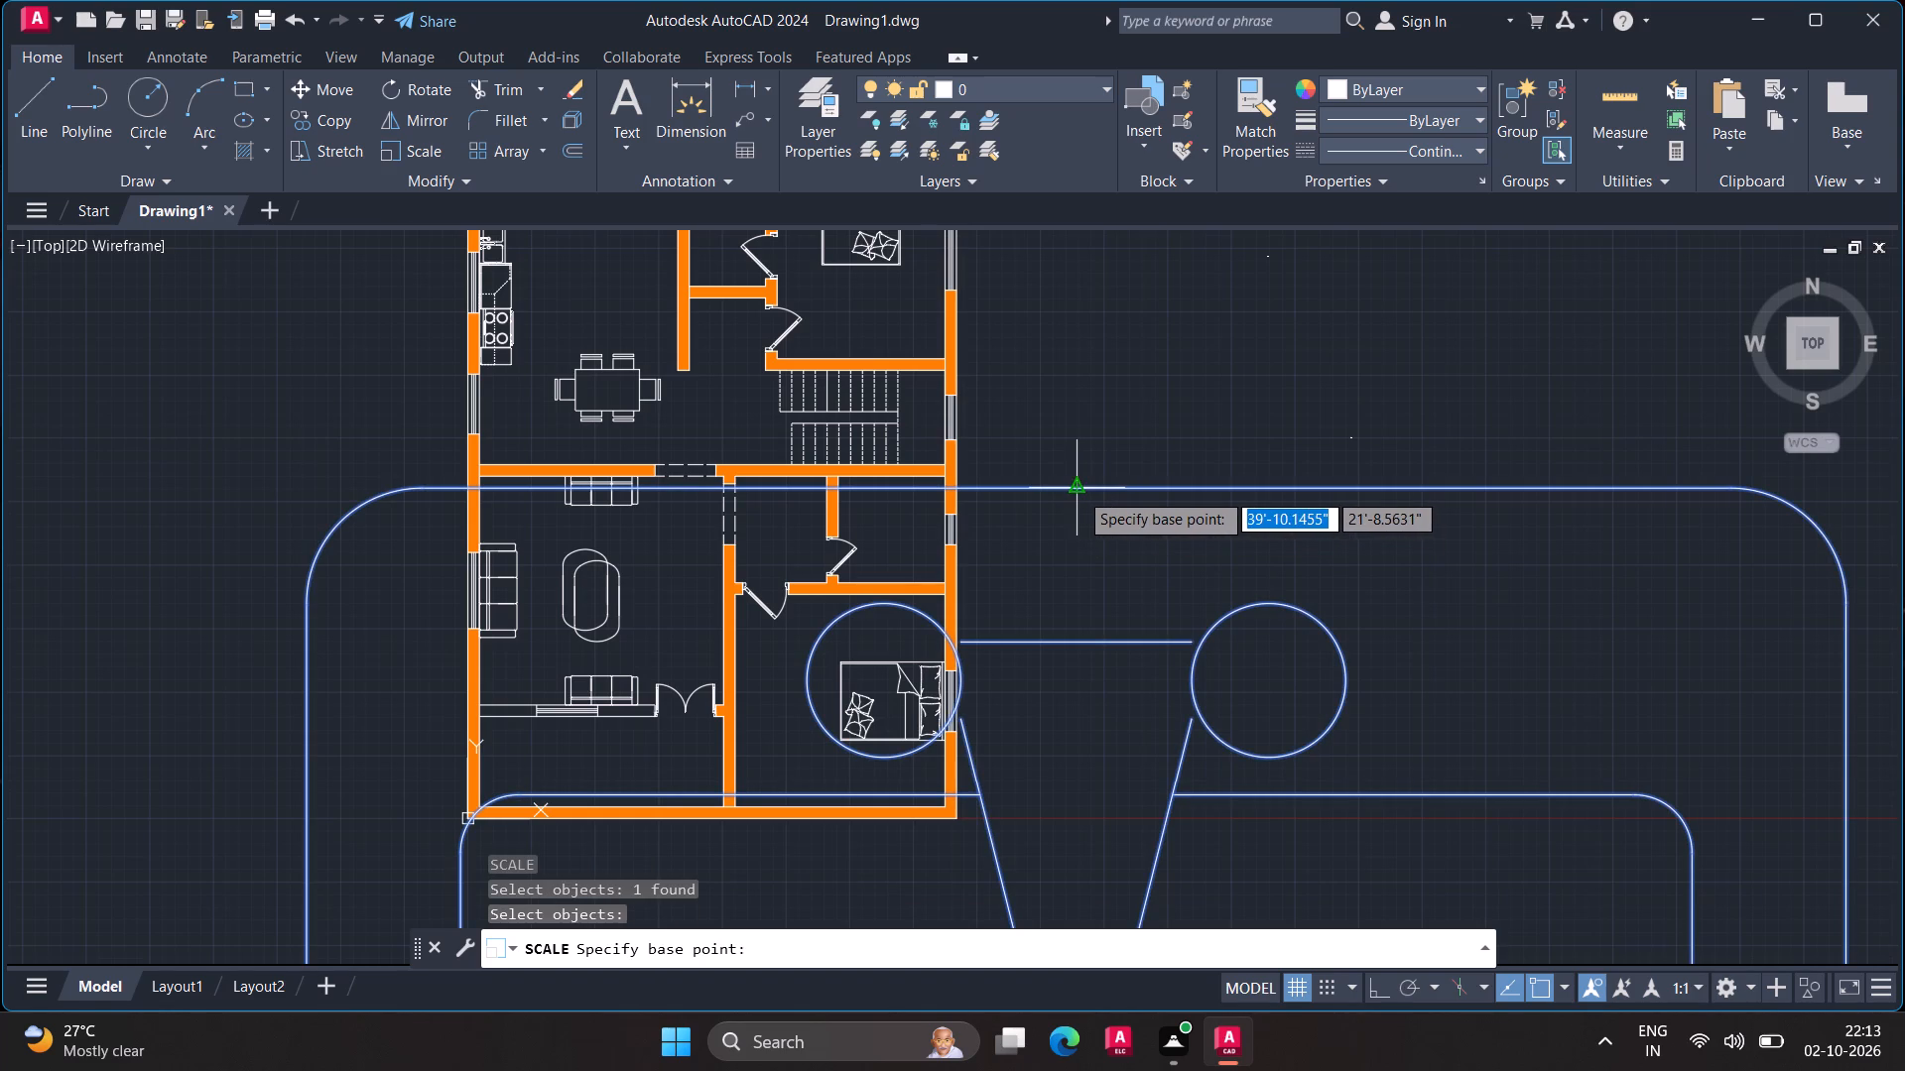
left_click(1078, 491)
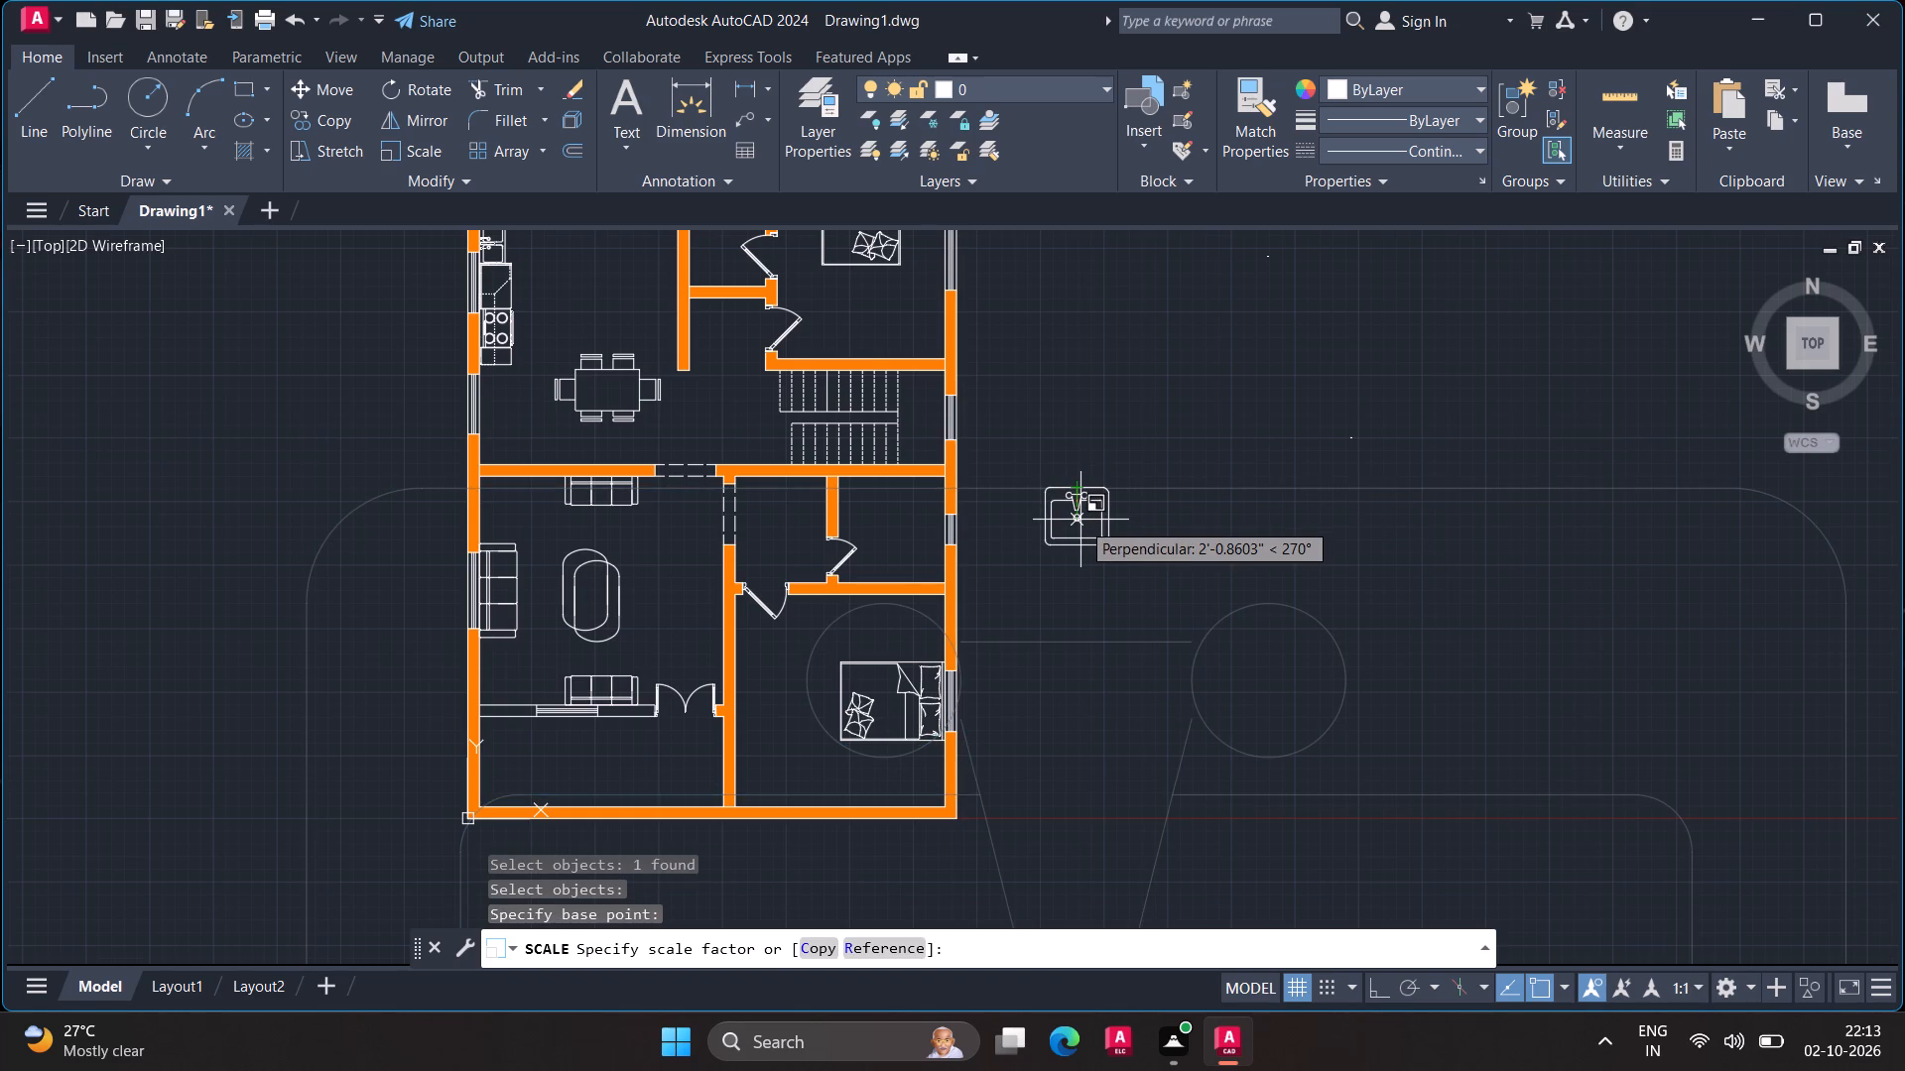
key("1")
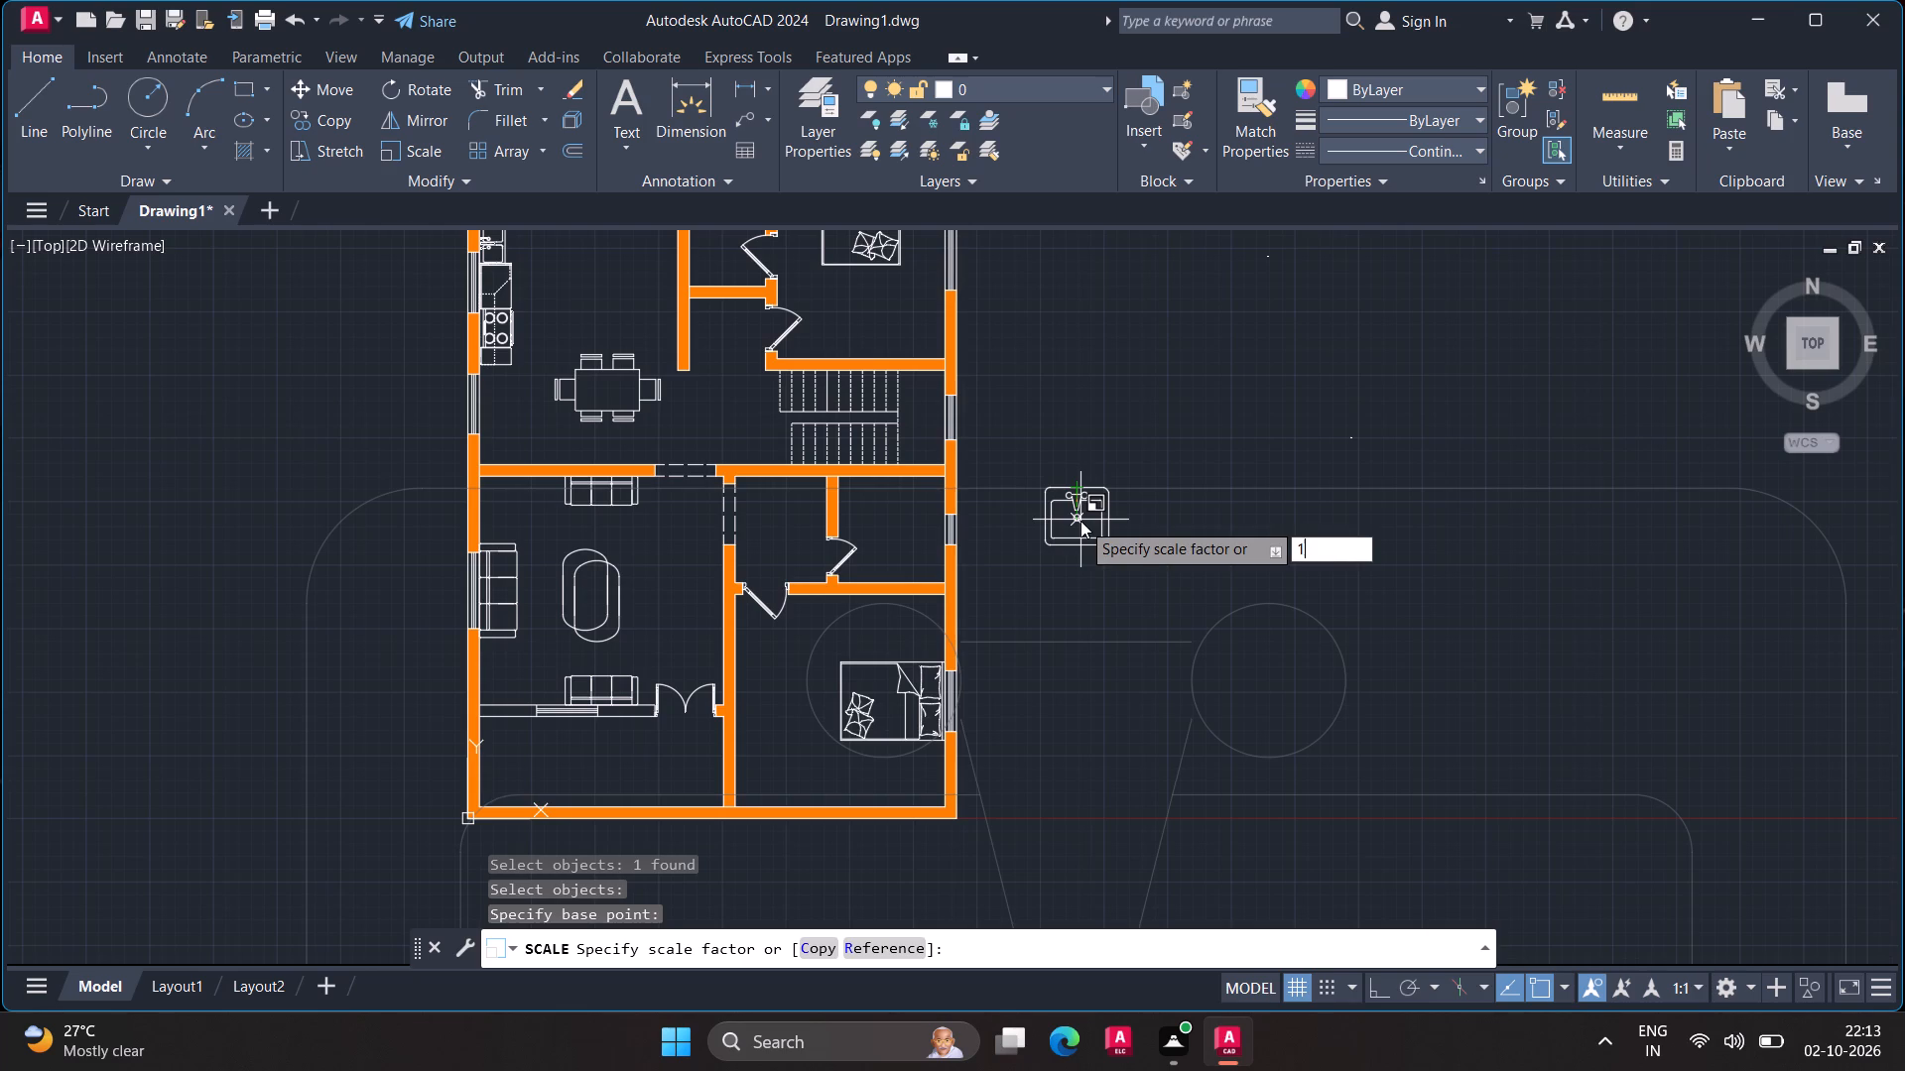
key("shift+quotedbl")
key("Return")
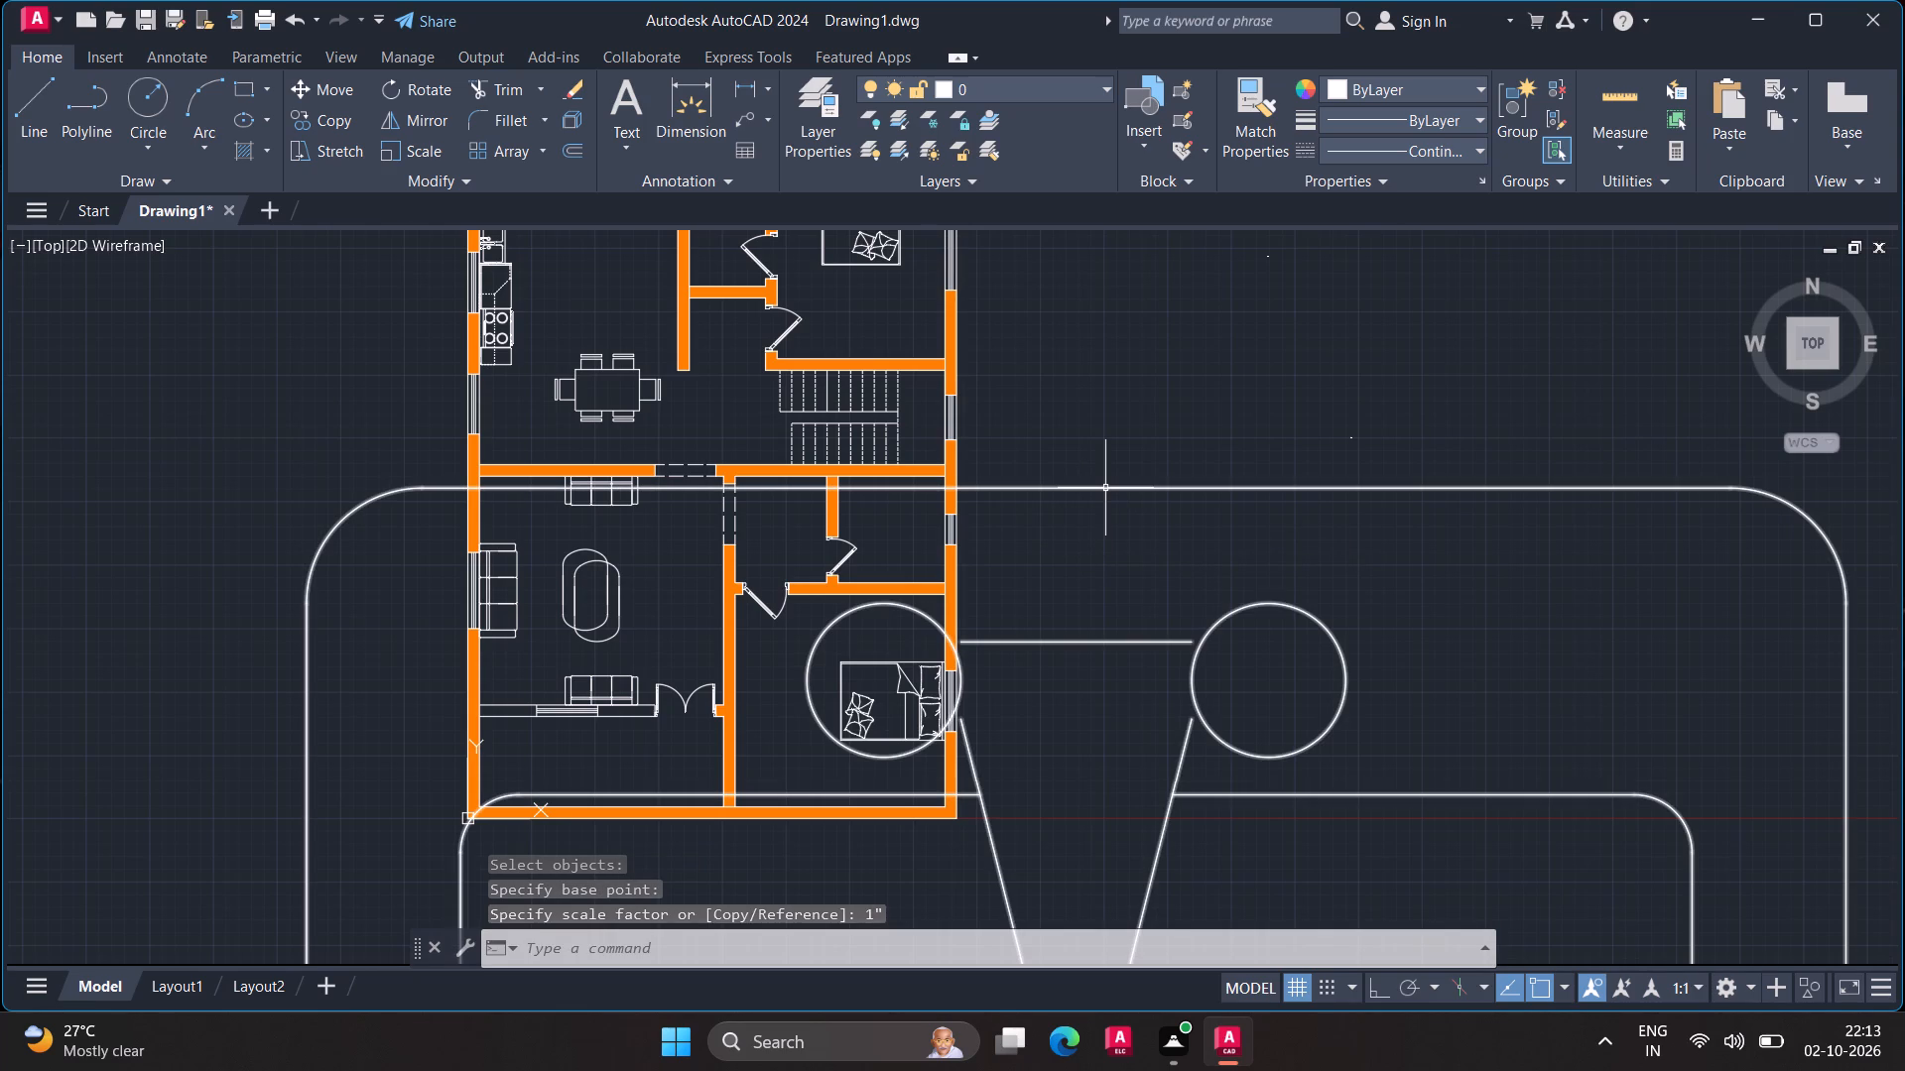
Scale the oversized sink down freehand from its top edge's midpoint, picking a distance of about 1'-2".
key("space")
left_click(1105, 489)
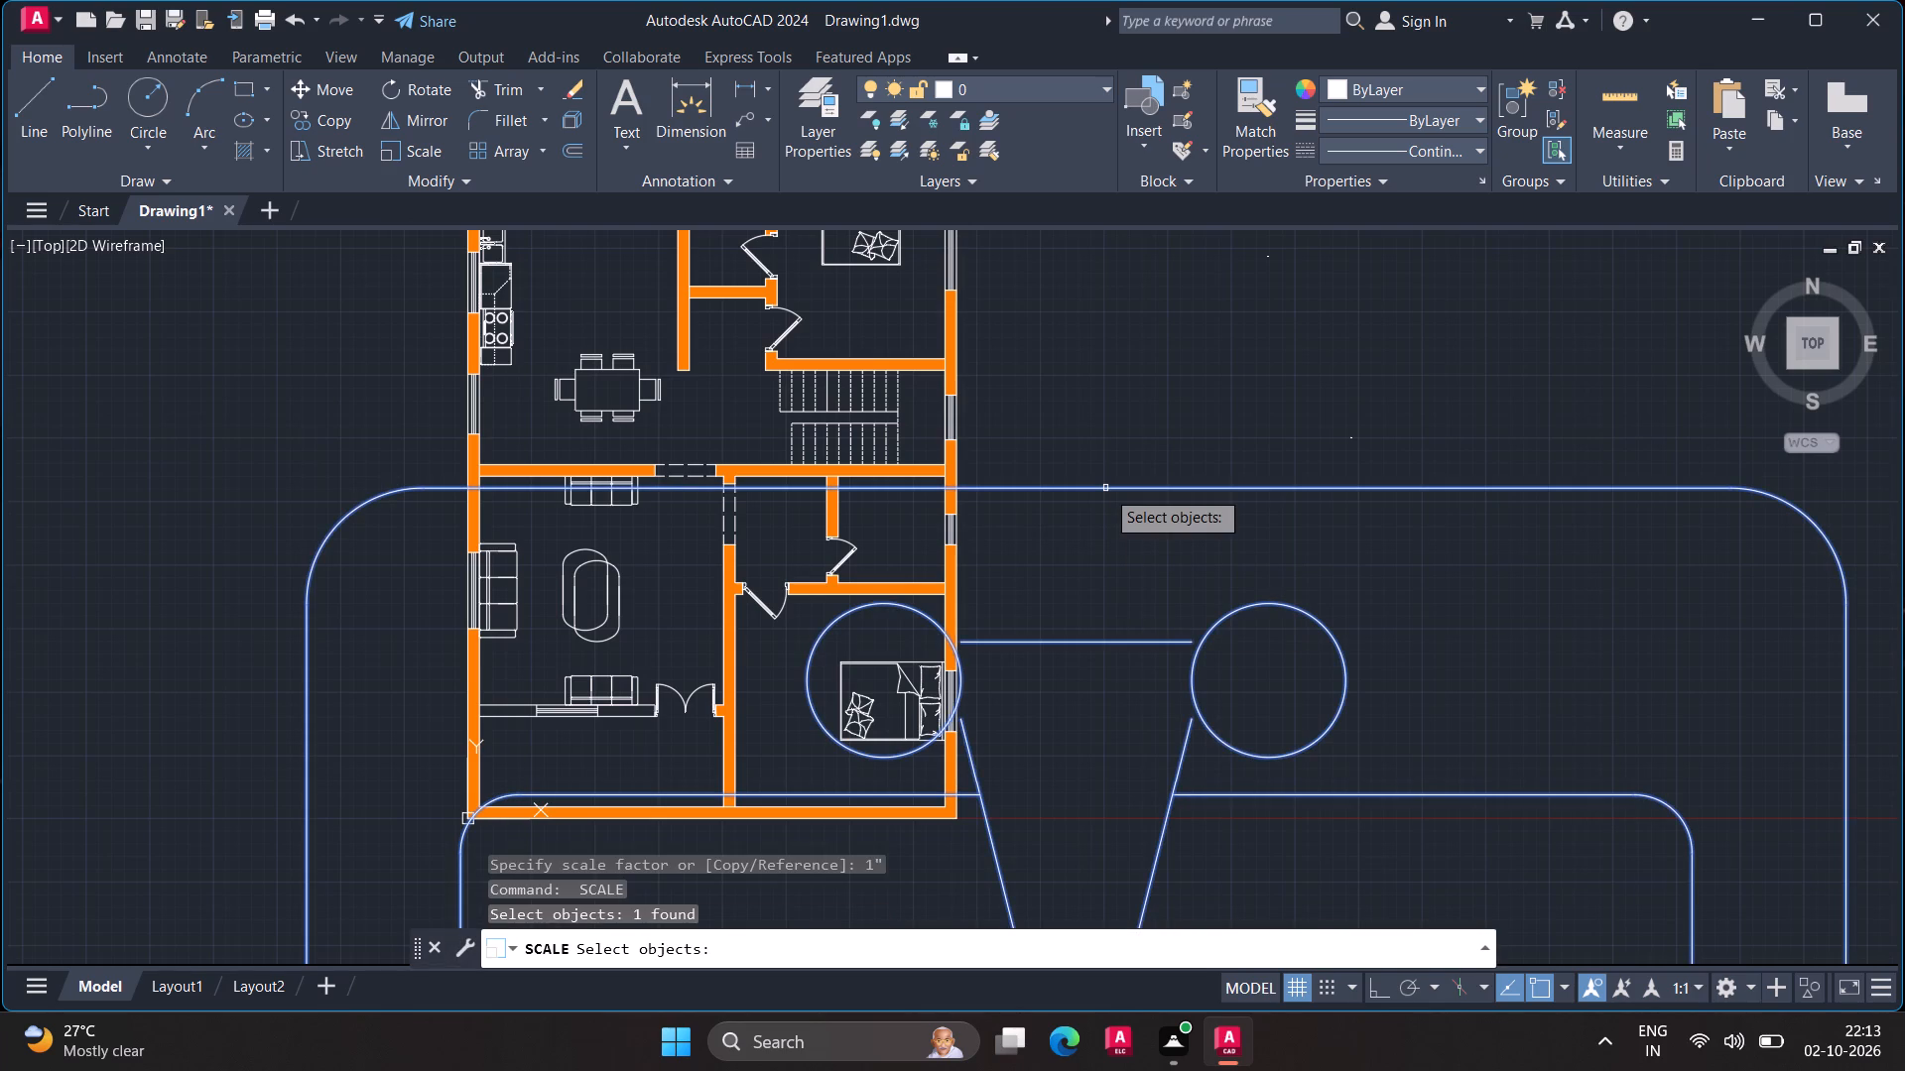
key("Return")
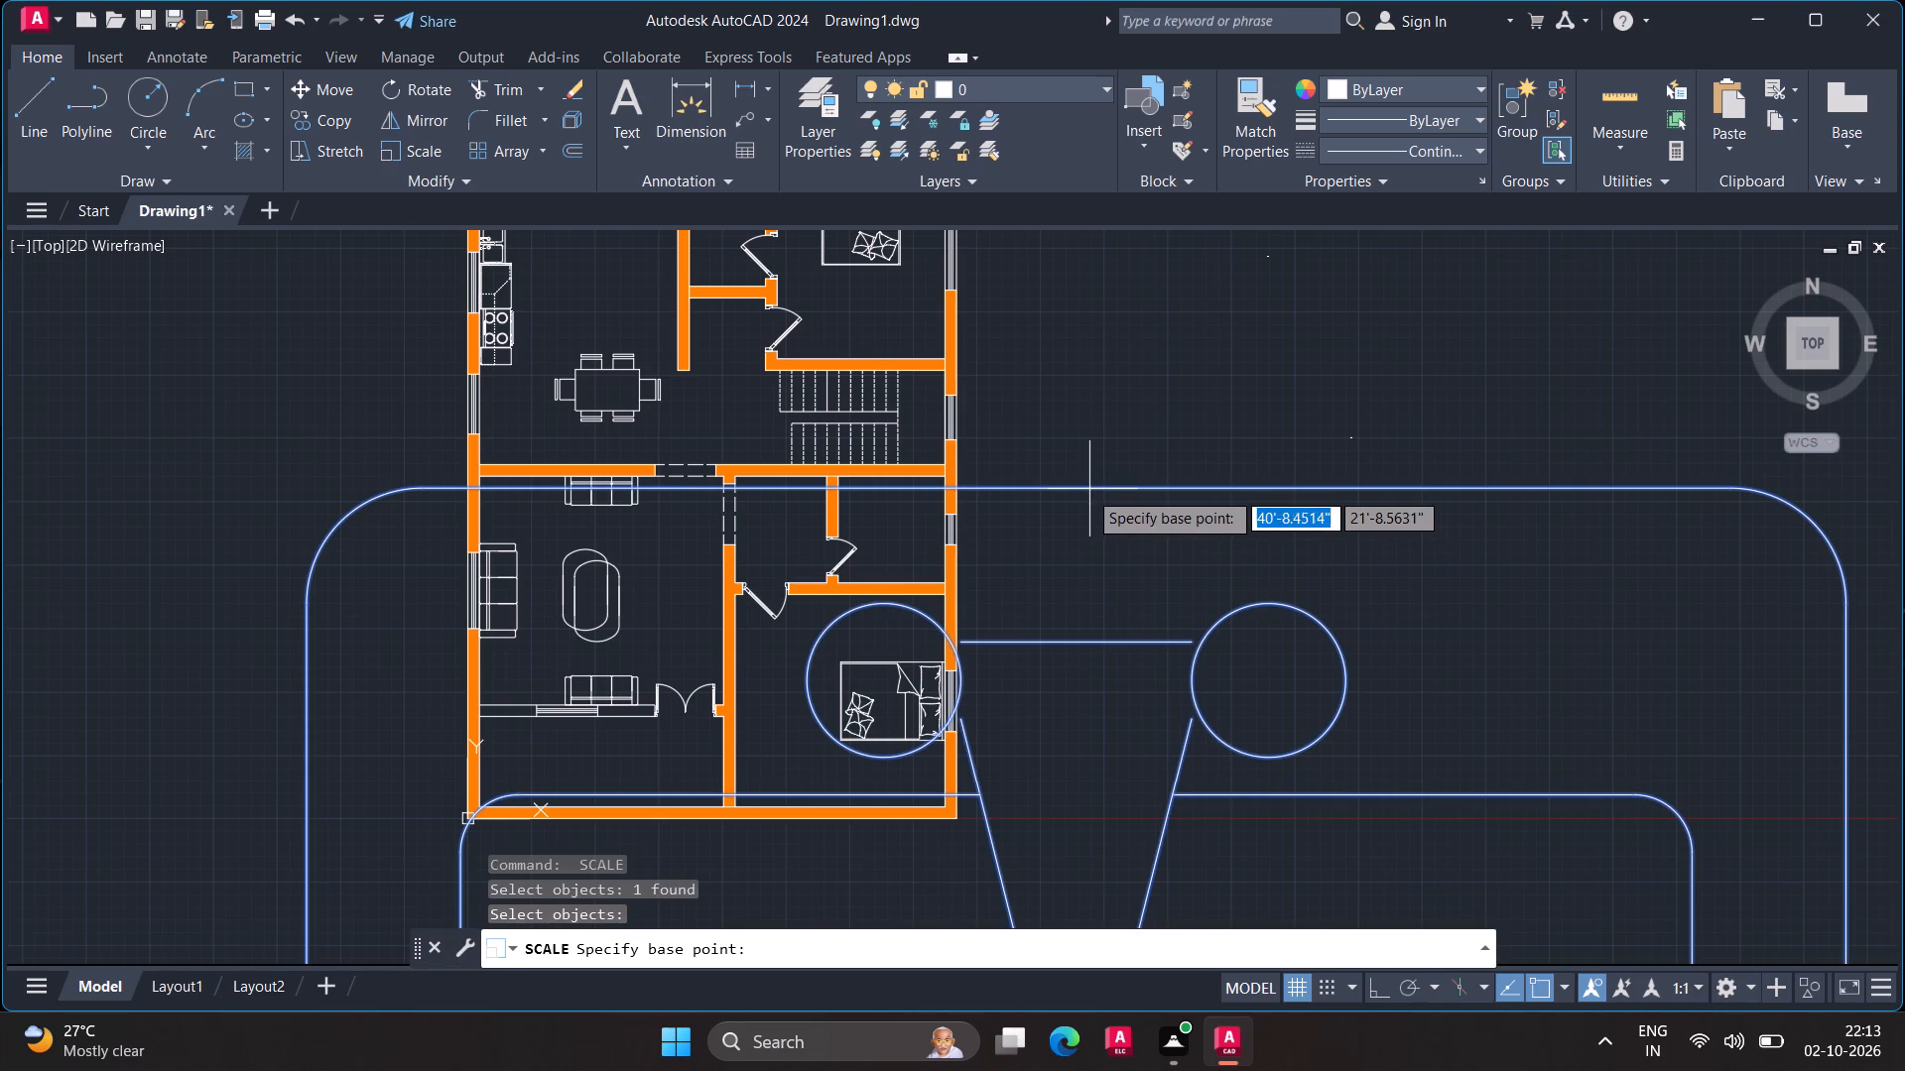
left_click(1071, 490)
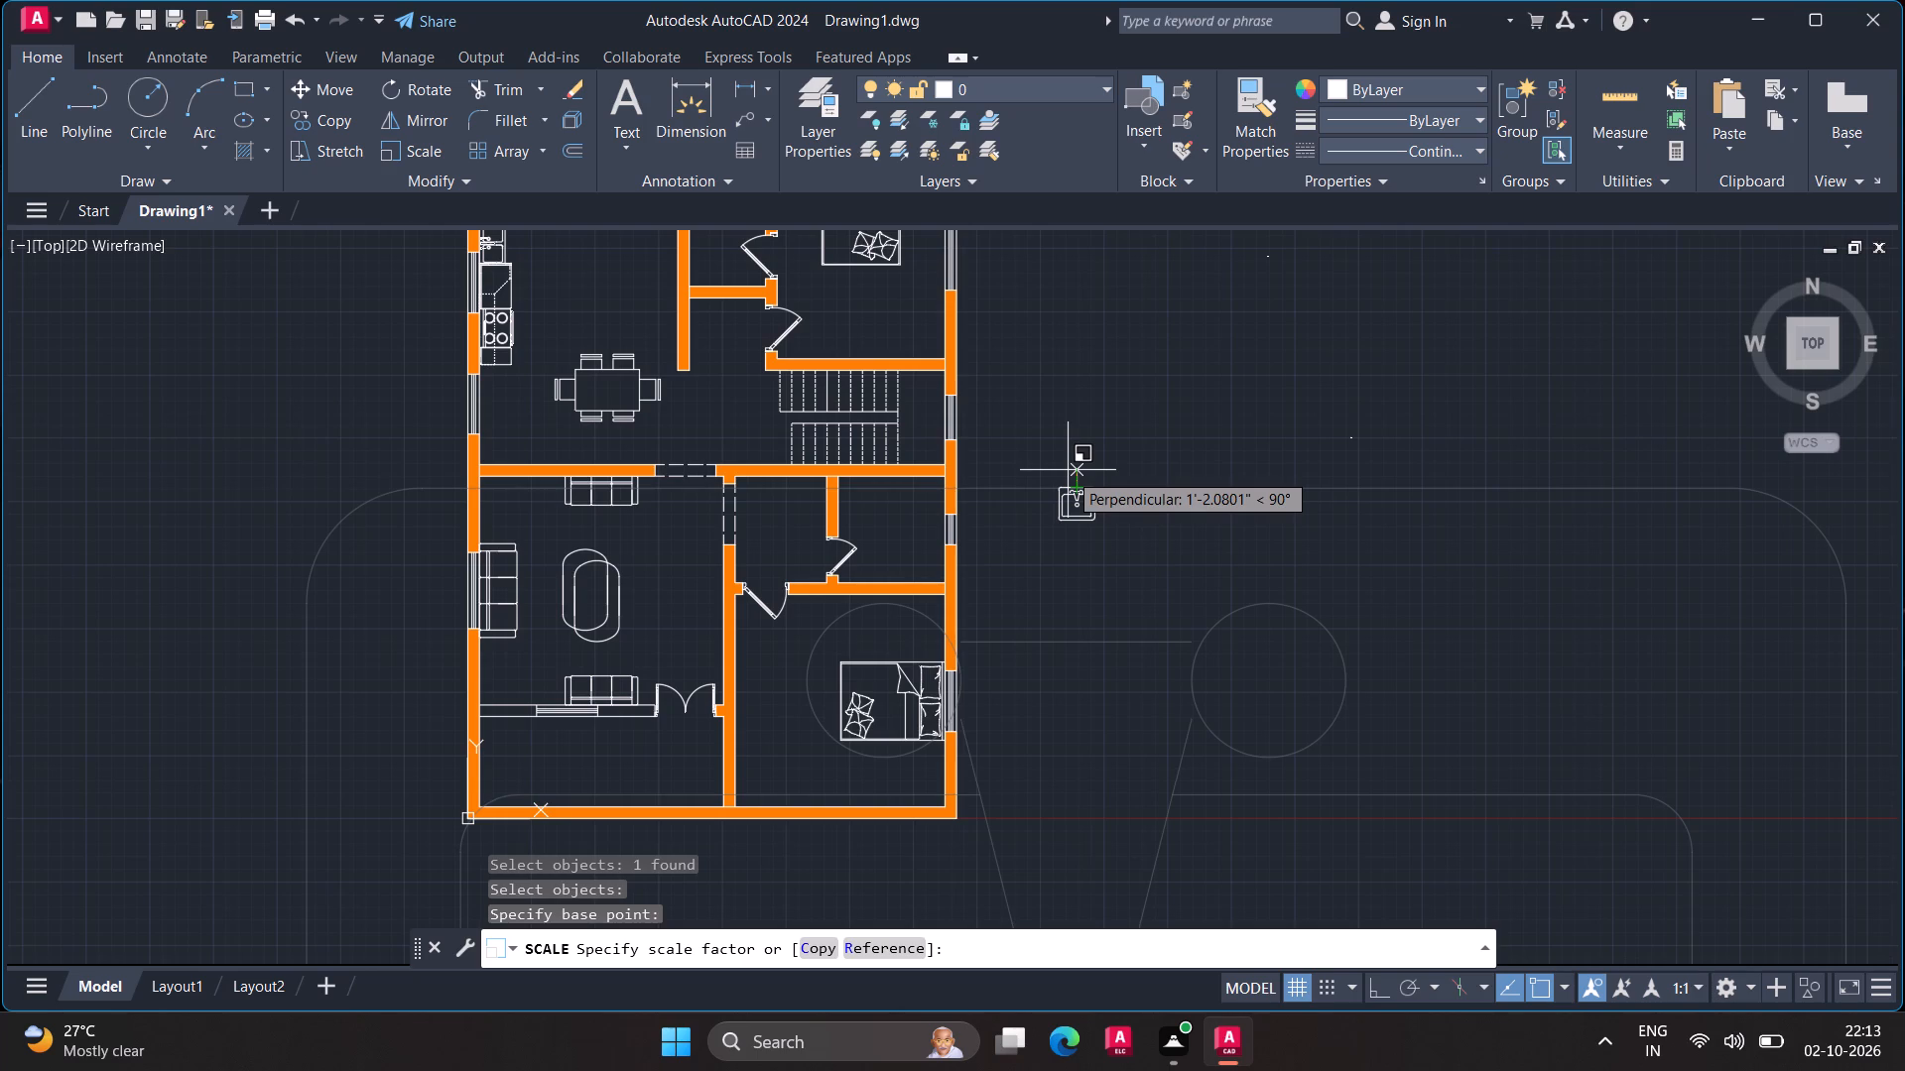
left_click(1068, 471)
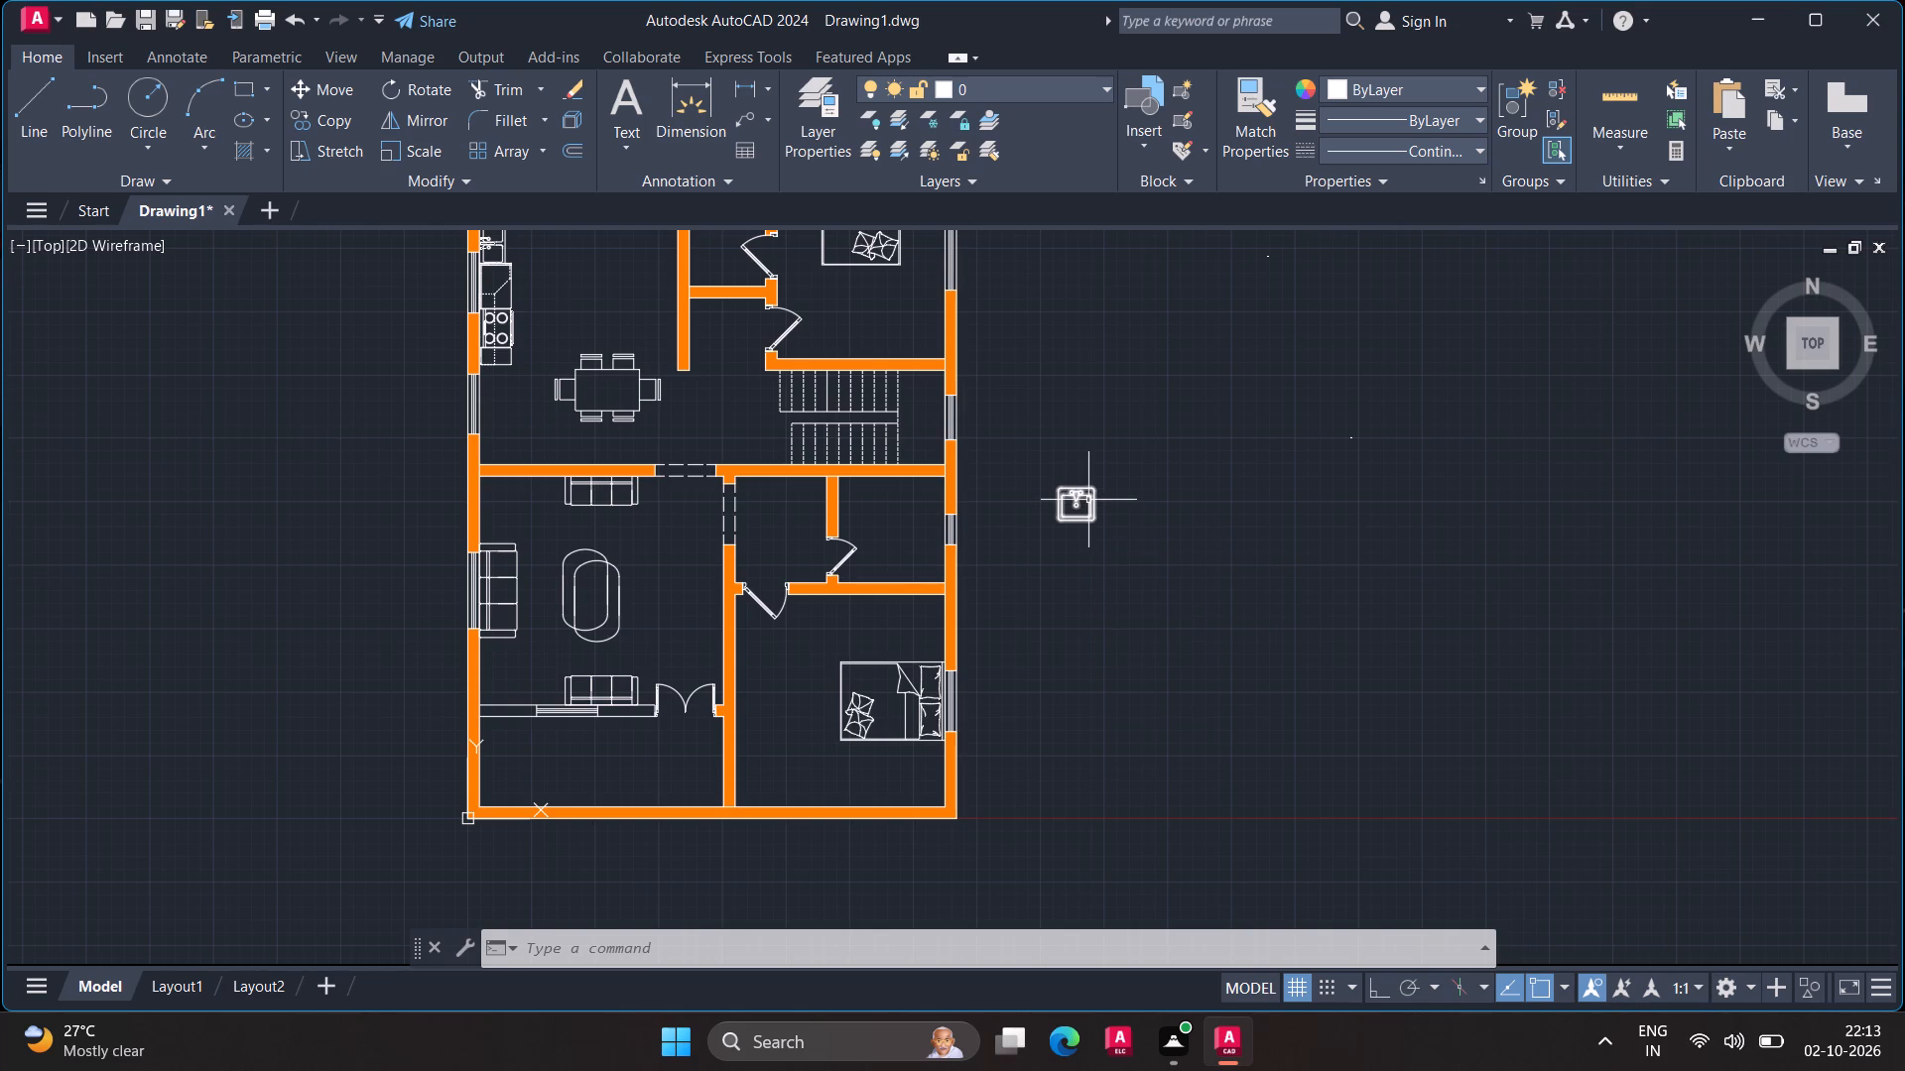
Rotate the sink 270° about the right end of its top edge, with Ortho on, so its faucet faces right.
left_click(1089, 499)
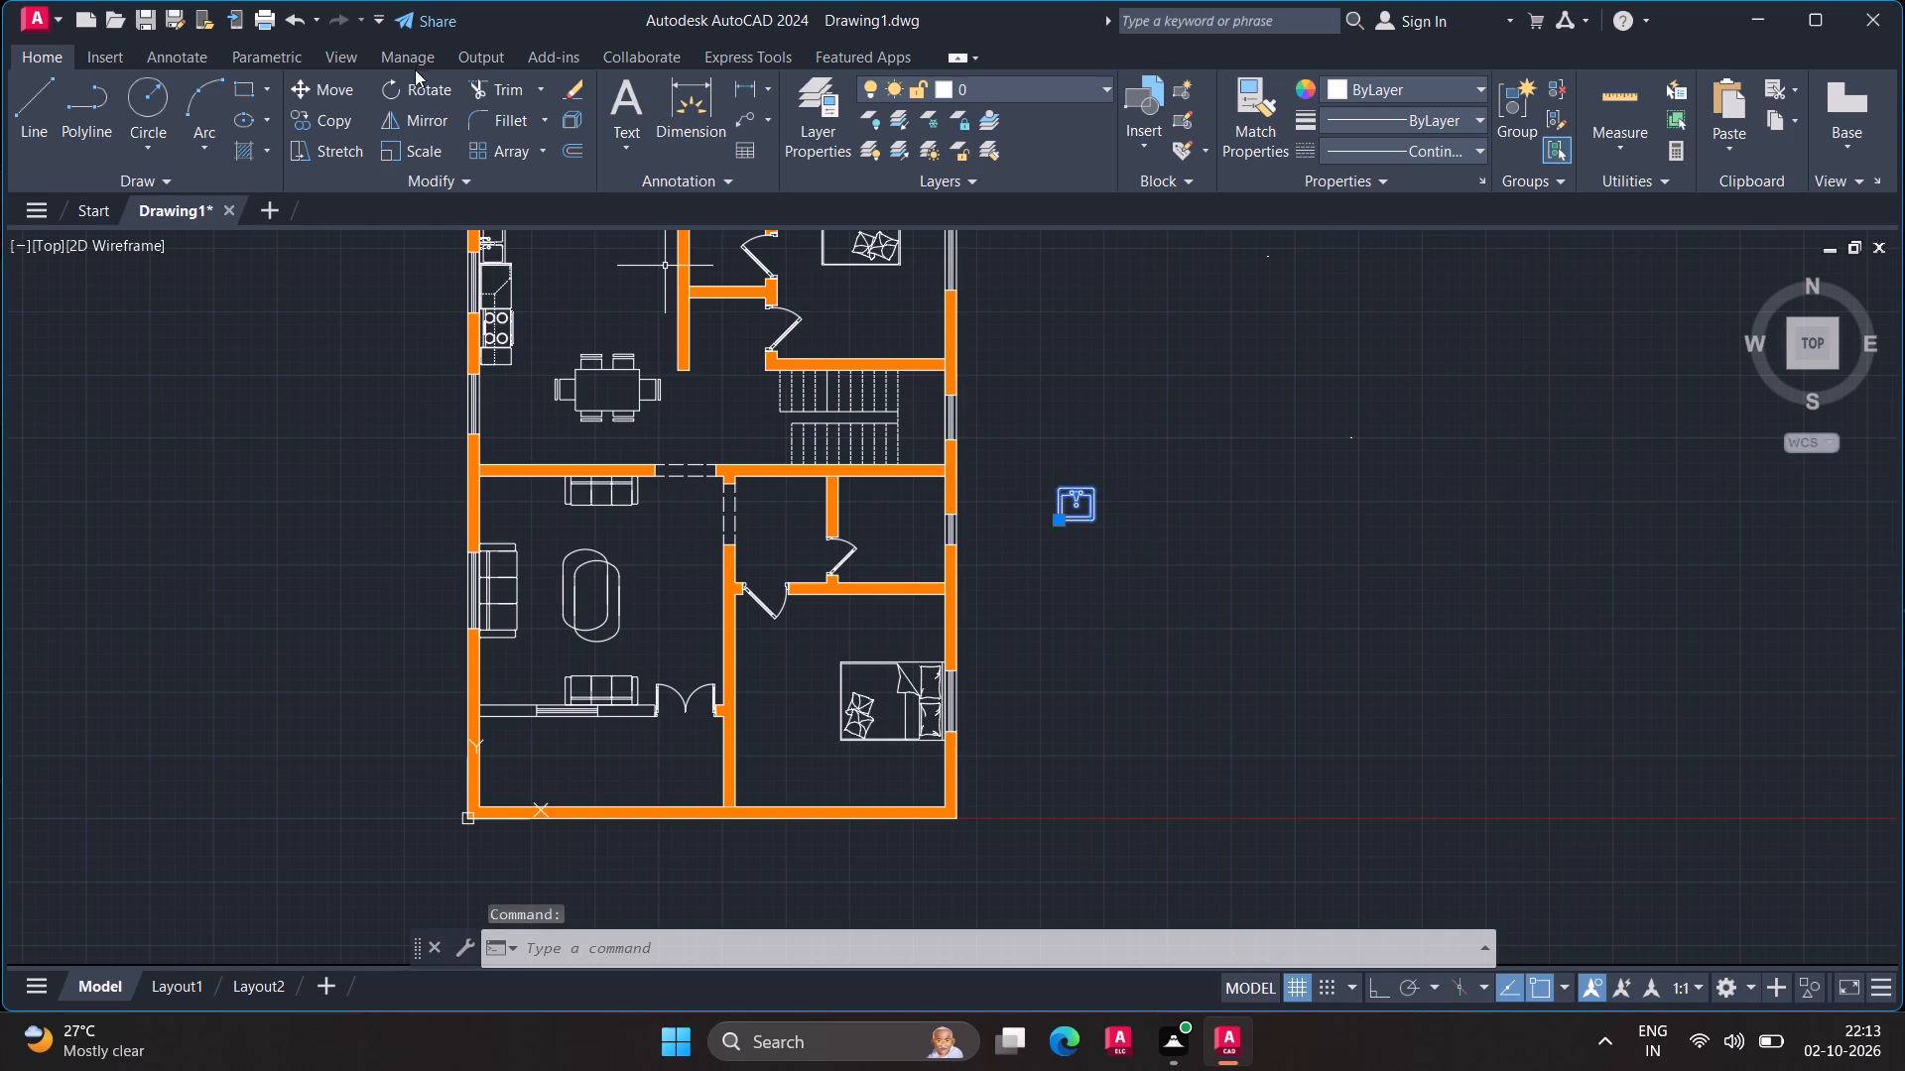
left_click(412, 78)
scroll(1054, 490, "up", 2)
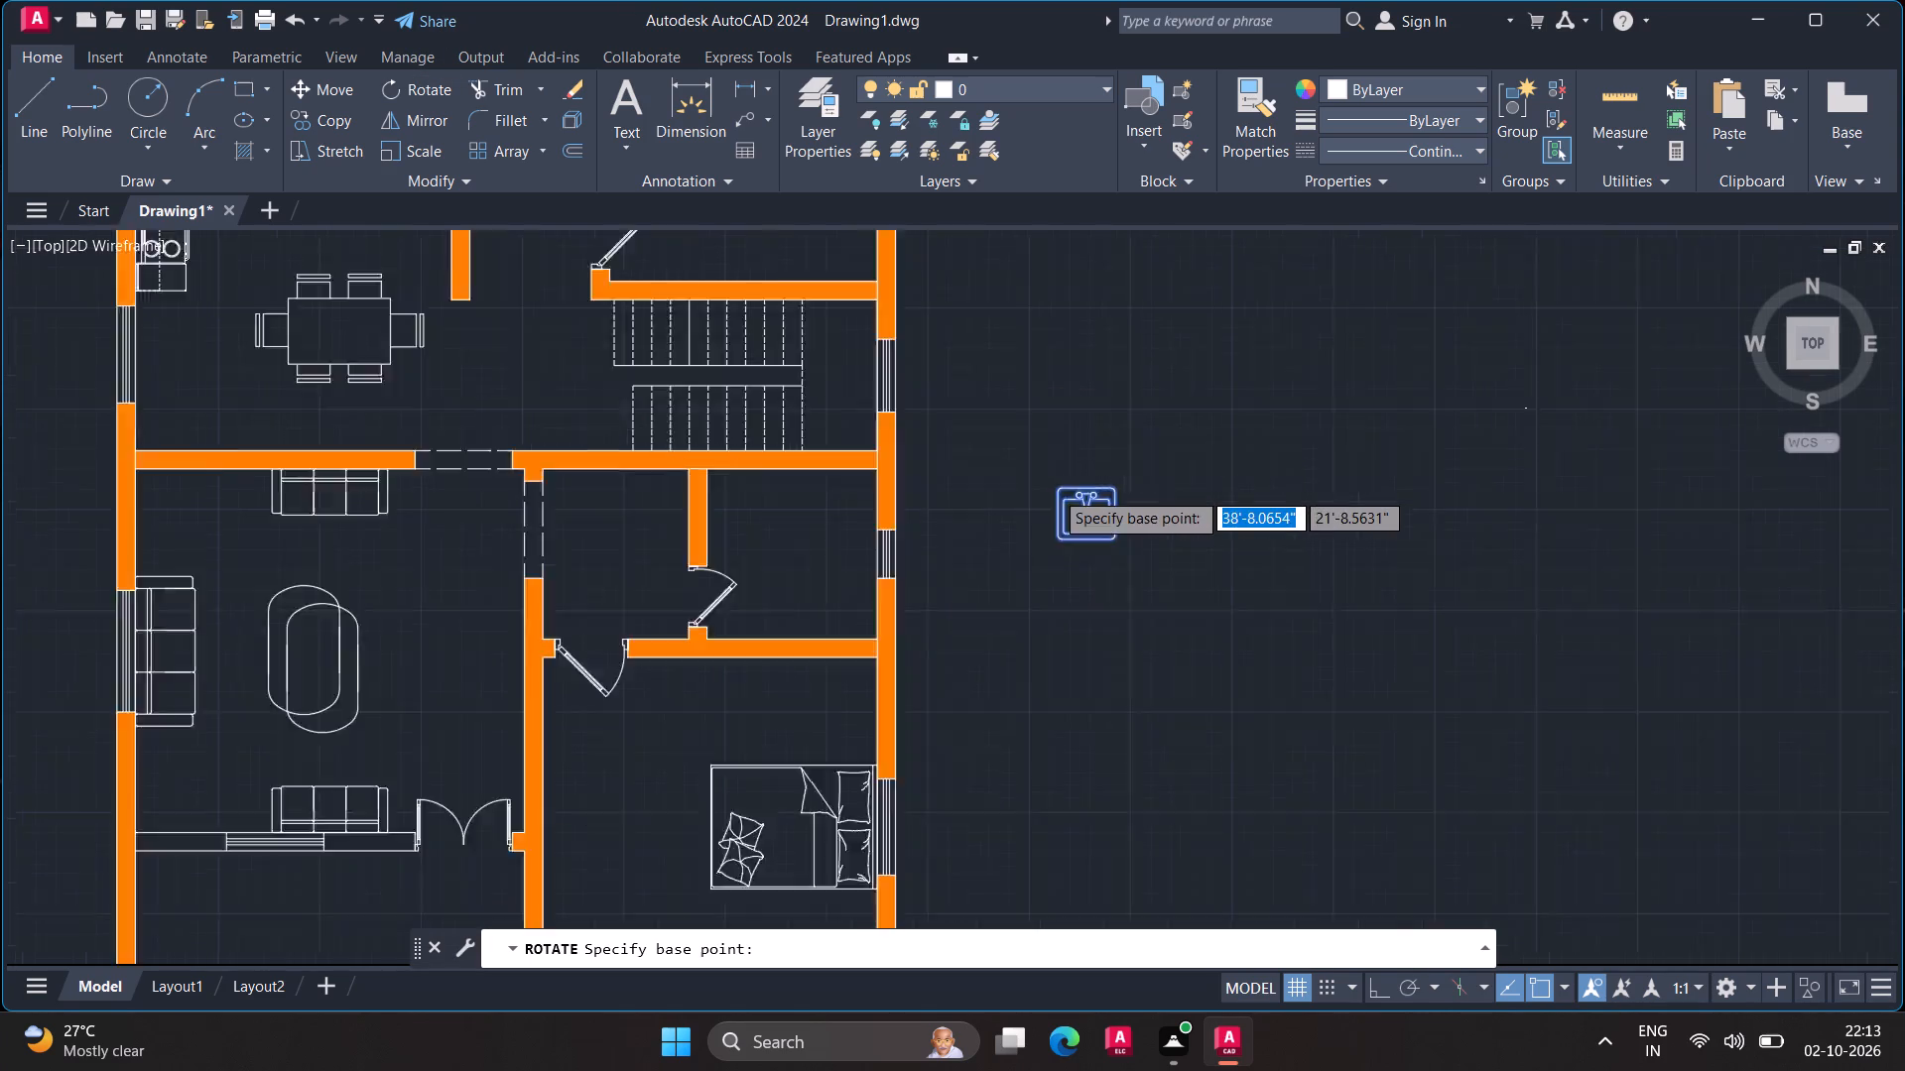
scroll(1054, 490, "up", 2)
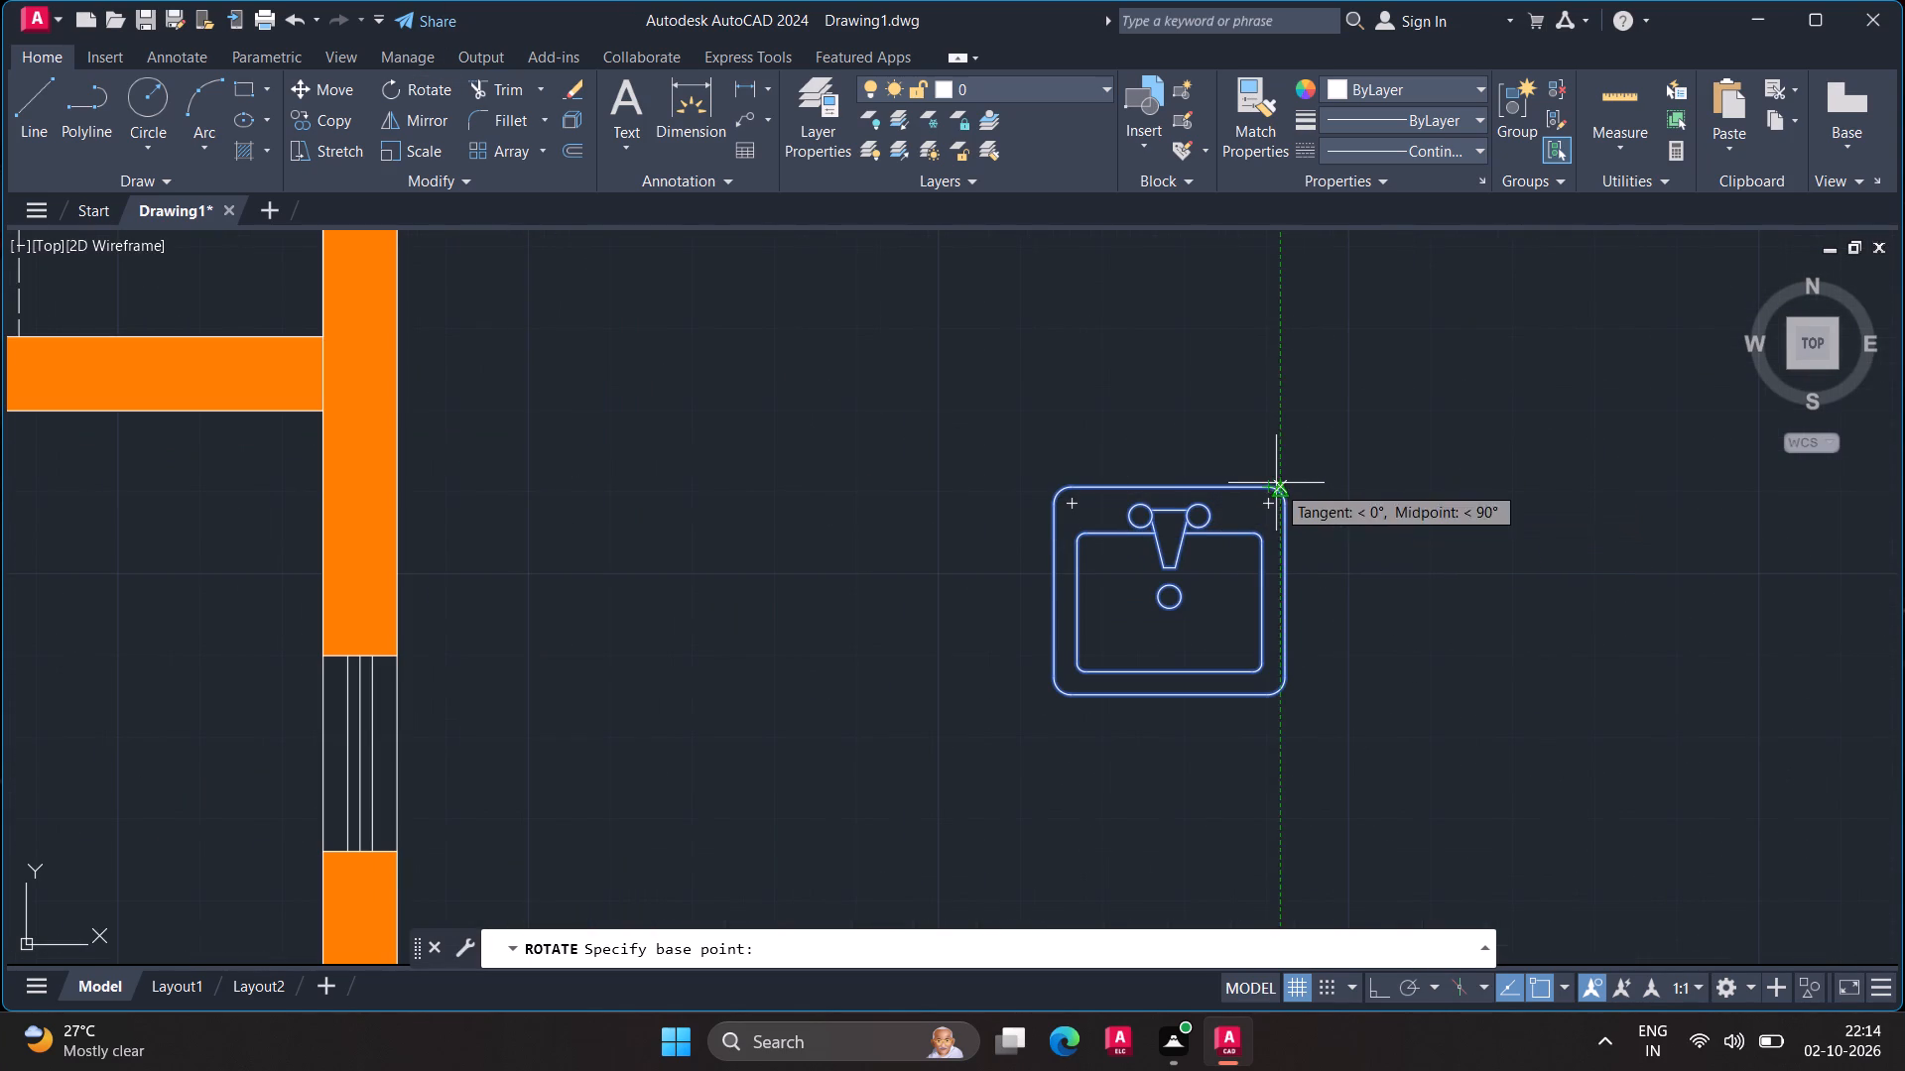
left_click(1264, 485)
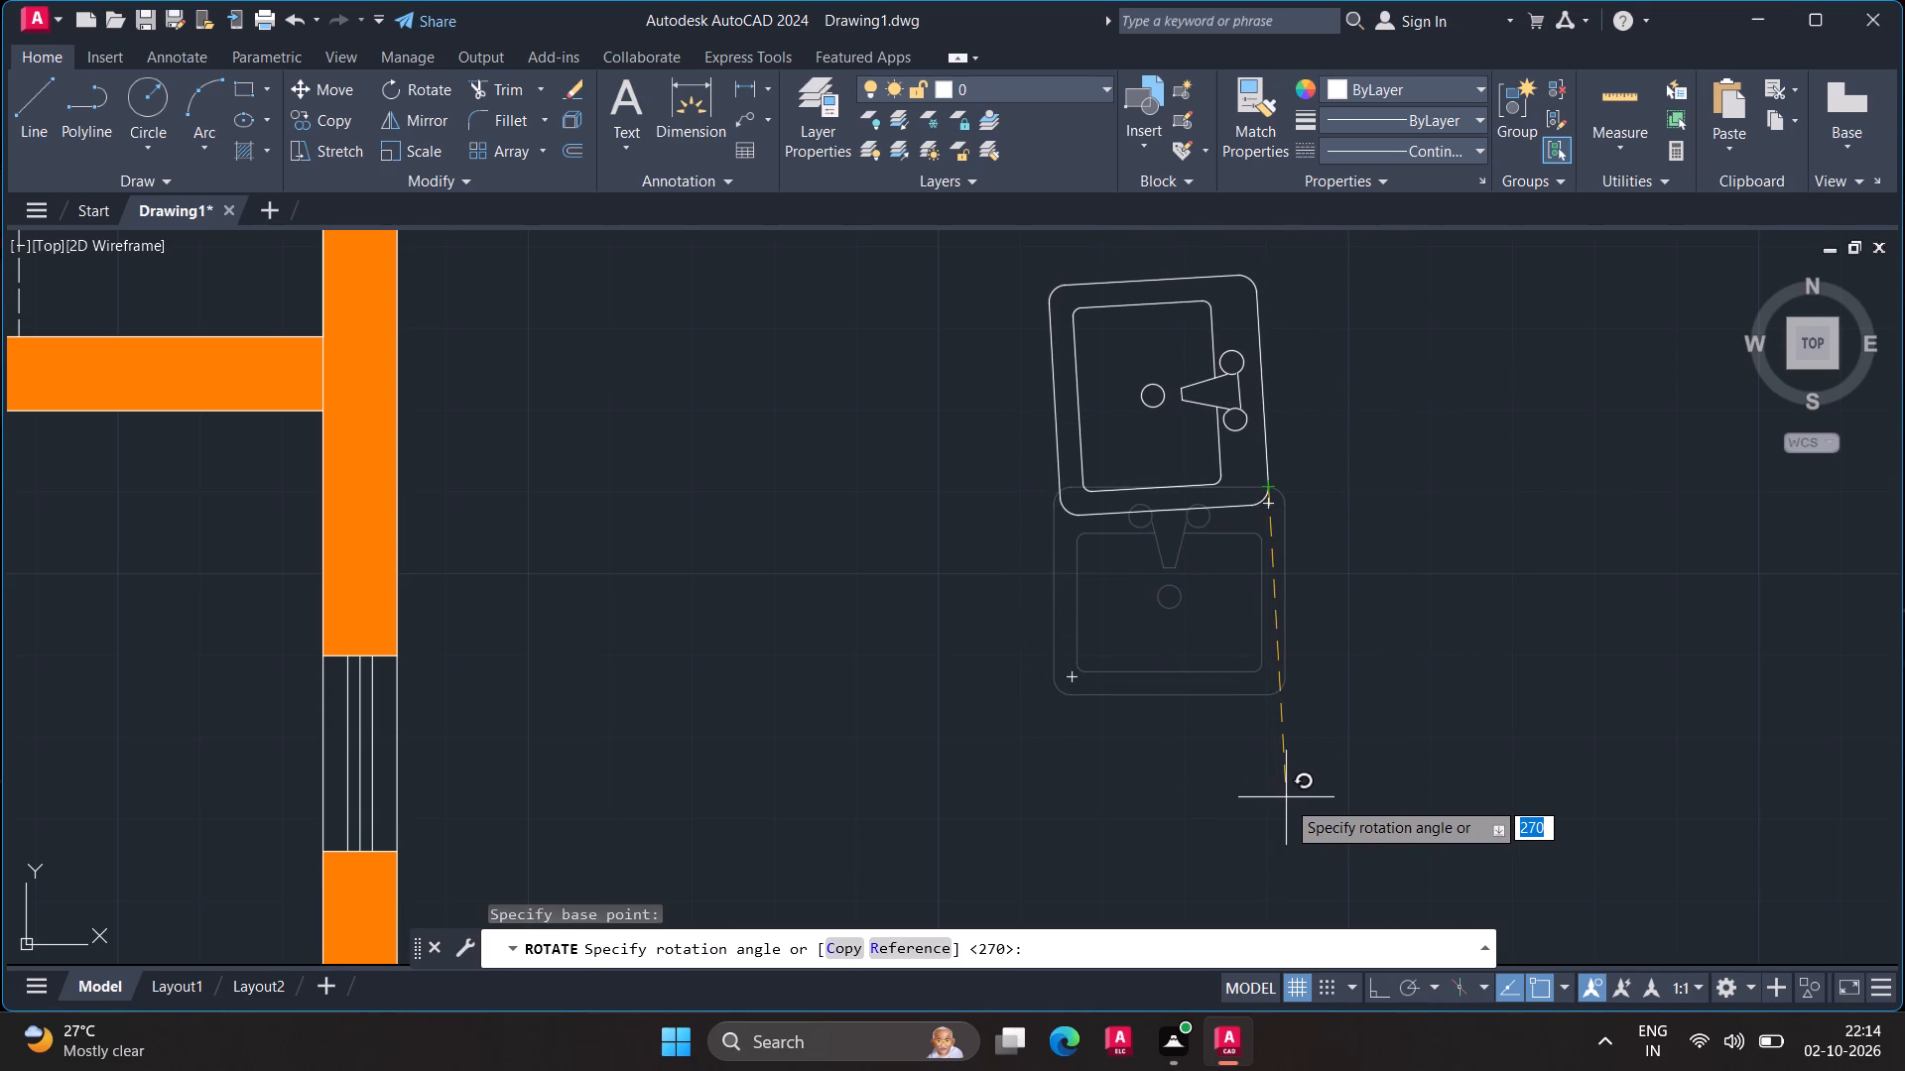
key("F8")
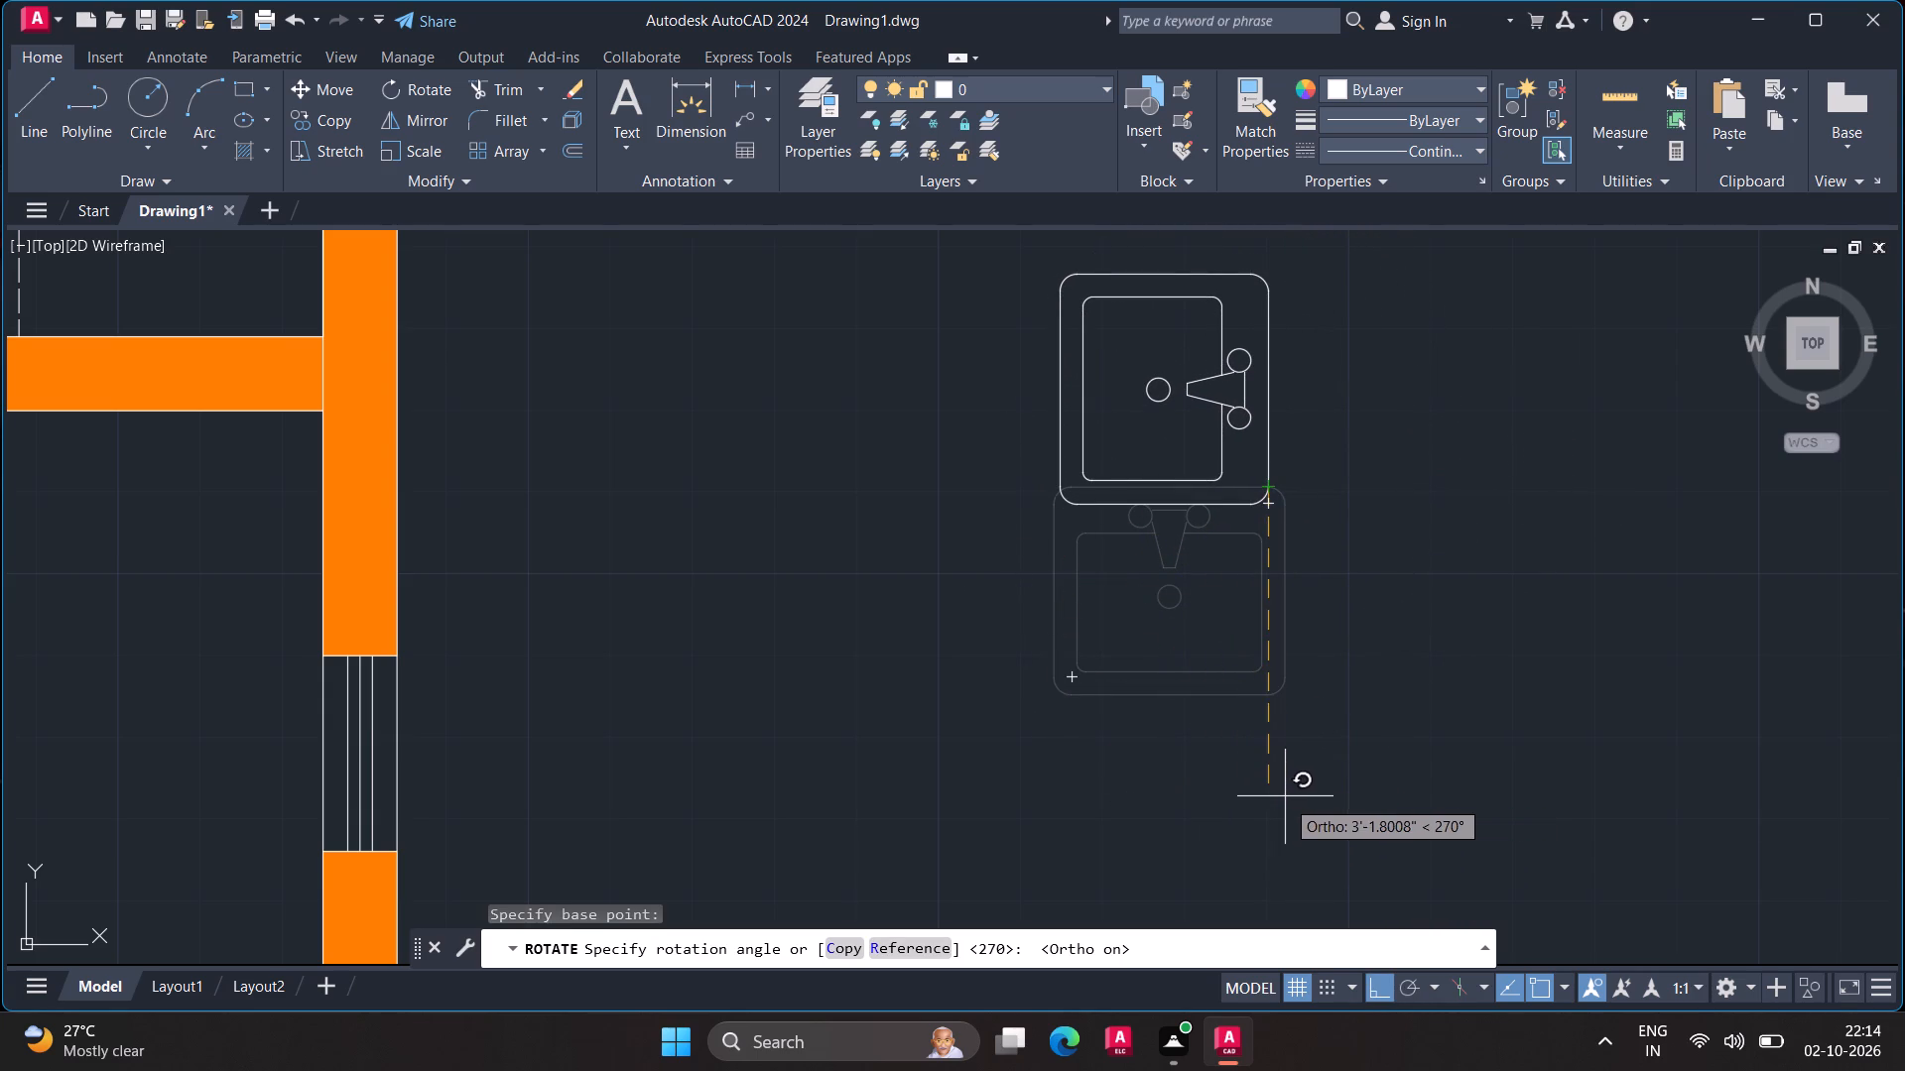
left_click(1285, 798)
Move the sink by its faucet-side edge midpoint, with Ortho off, onto the lower bathroom's right wall inner face, just below the window.
left_click(1269, 378)
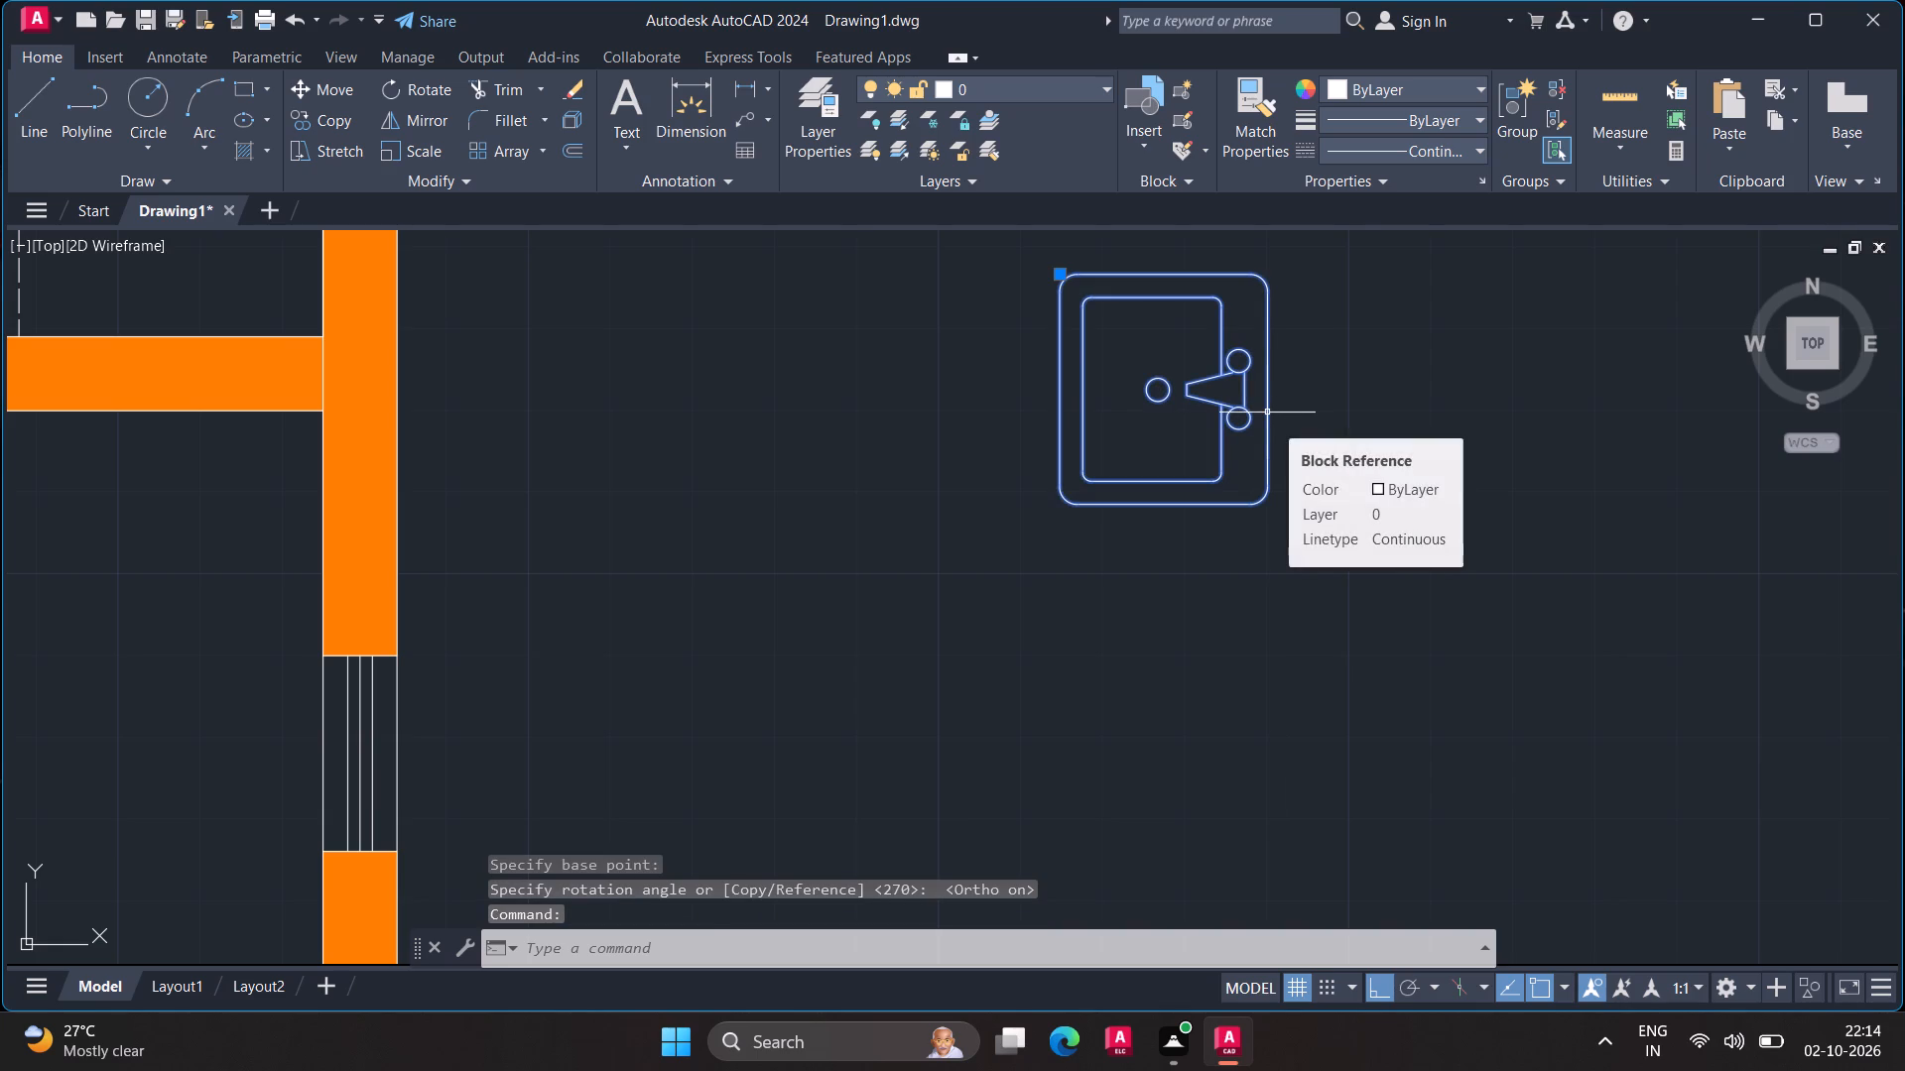
key("m")
key("Return")
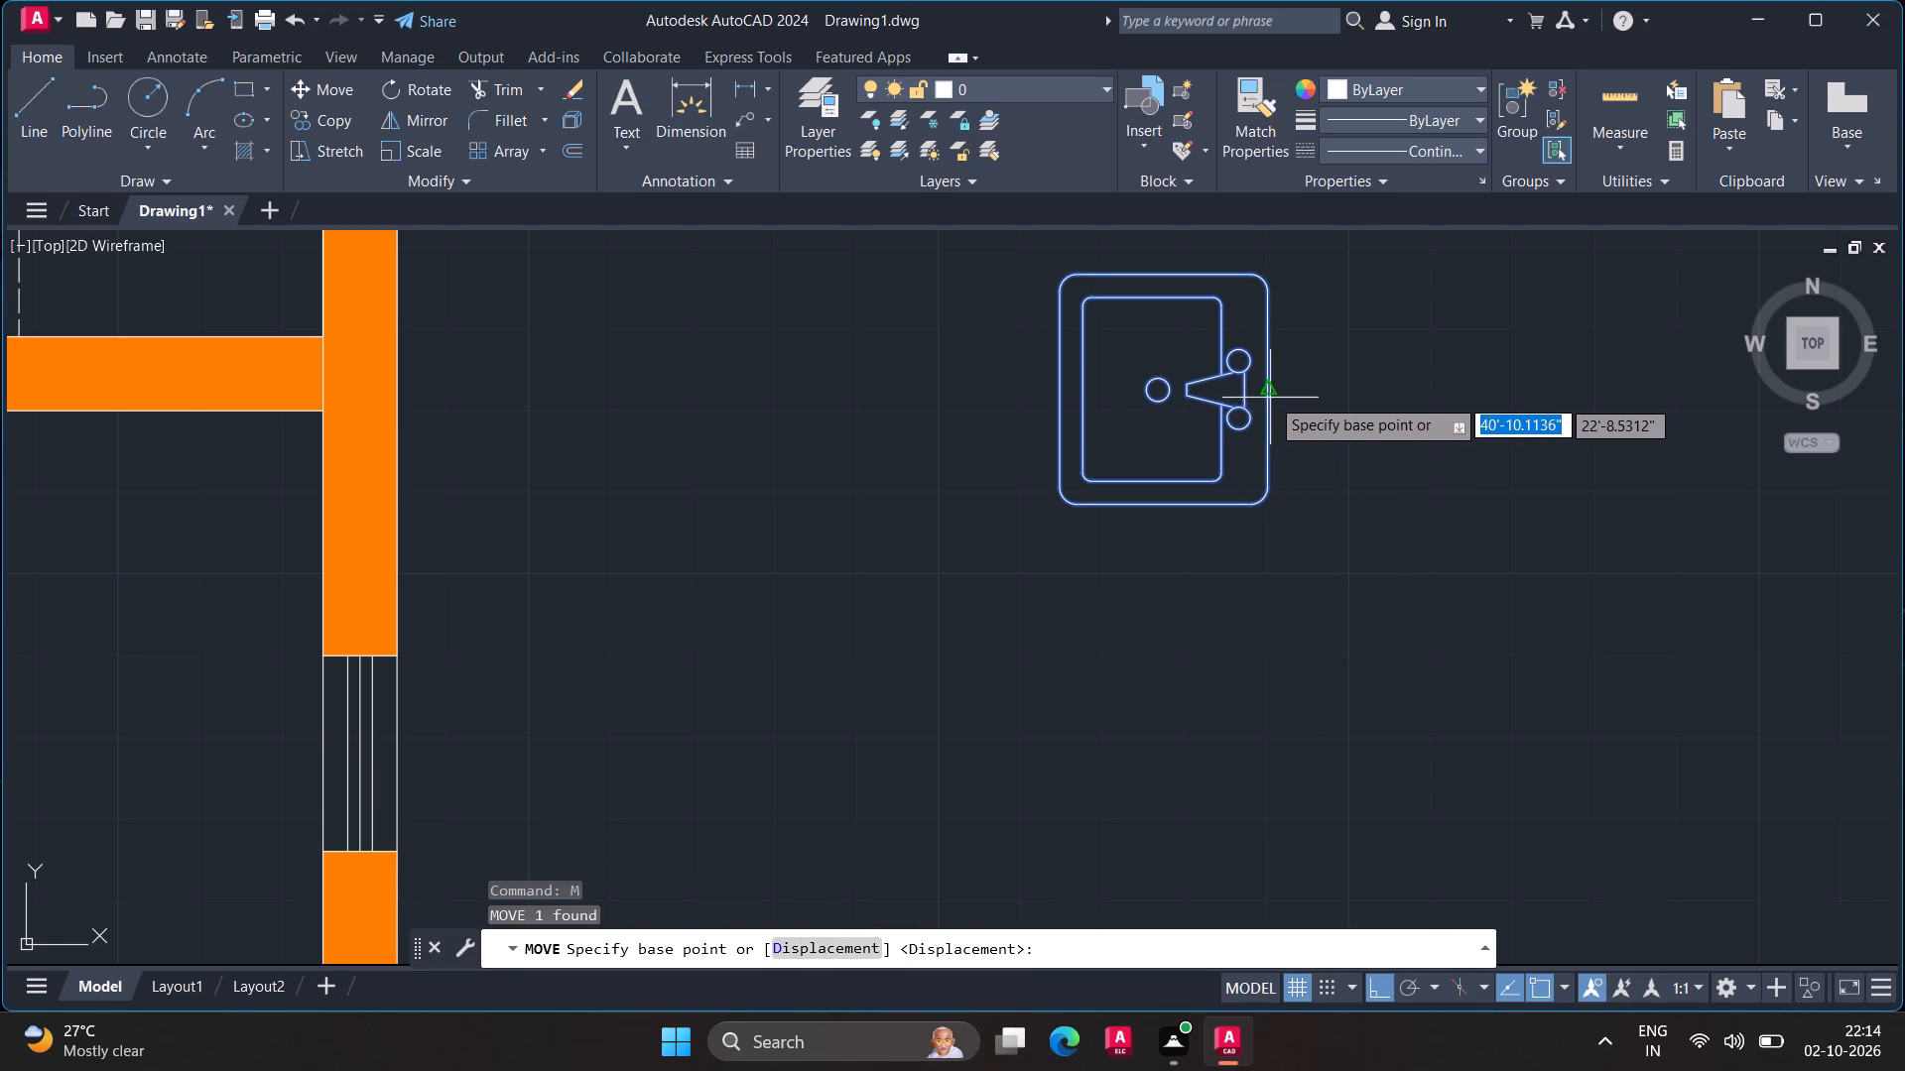
left_click(1271, 394)
scroll(970, 544, "down", 3)
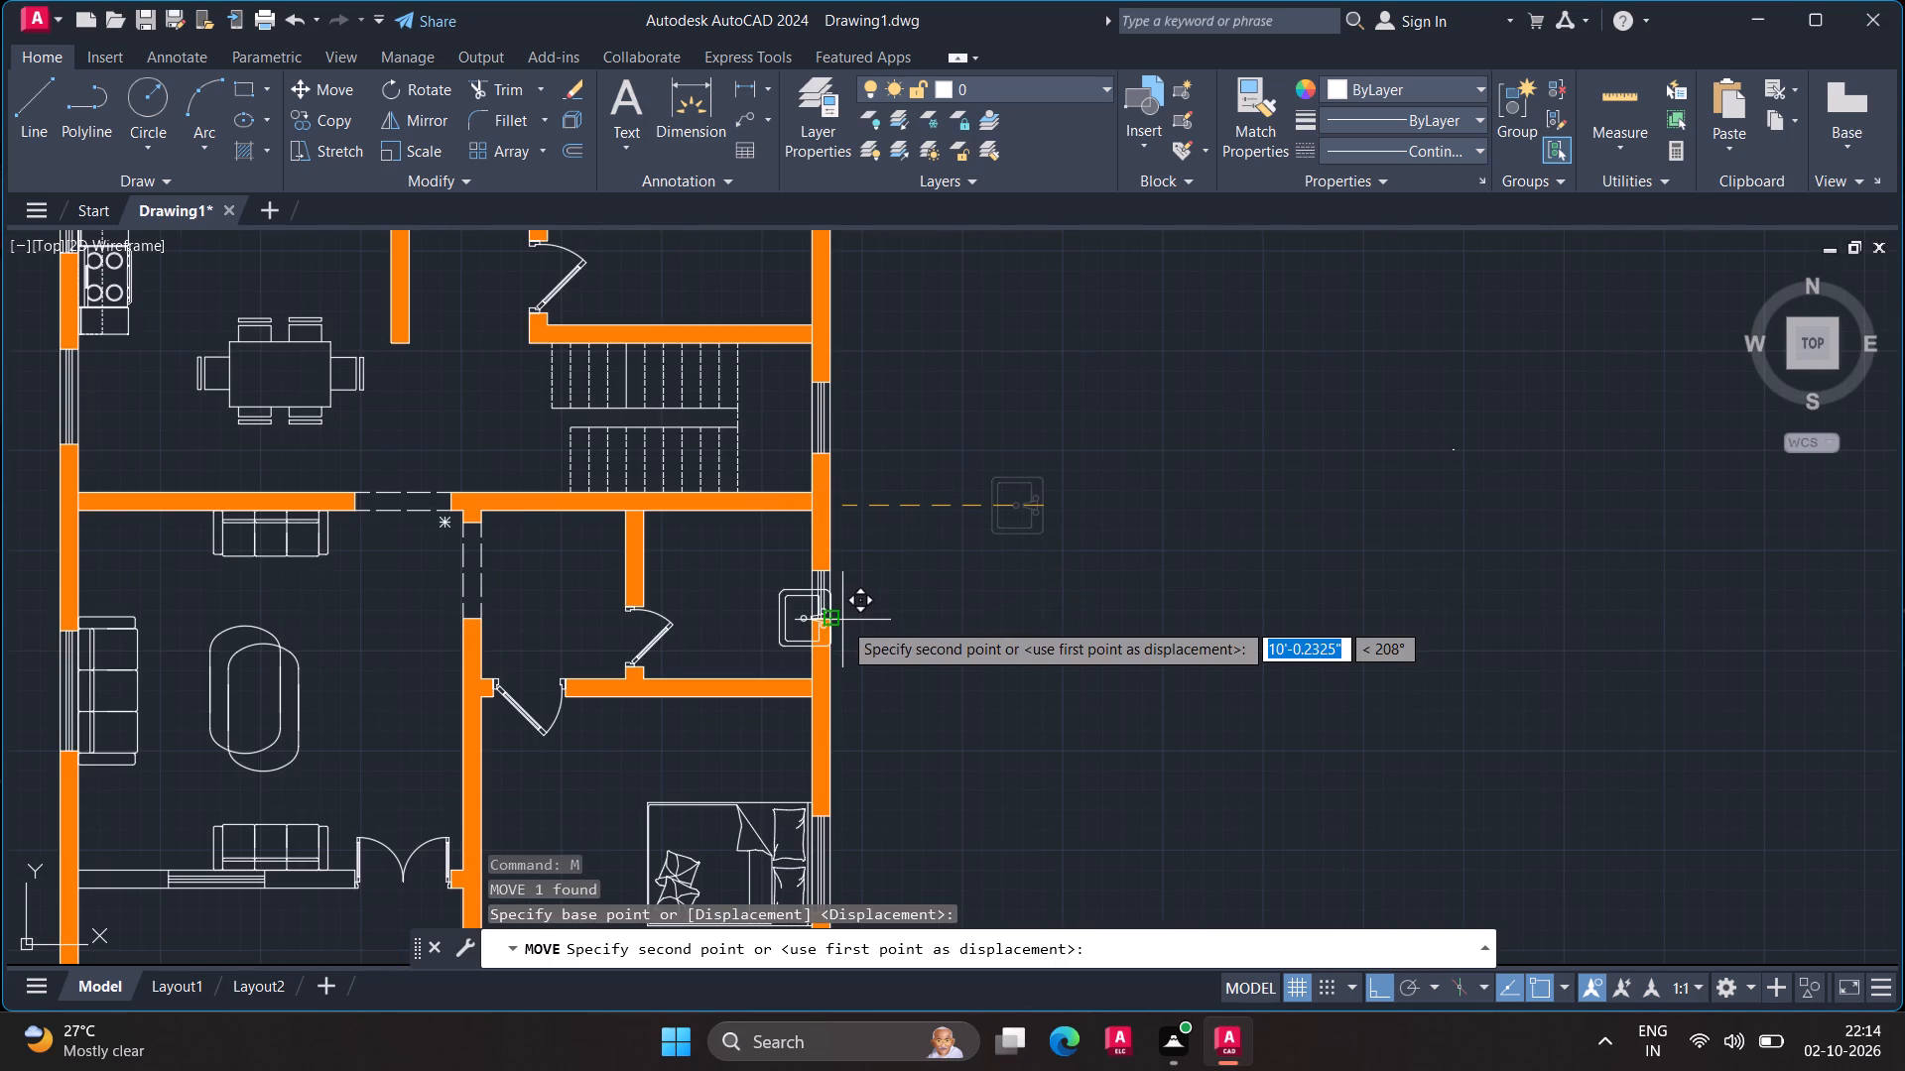
key("F8")
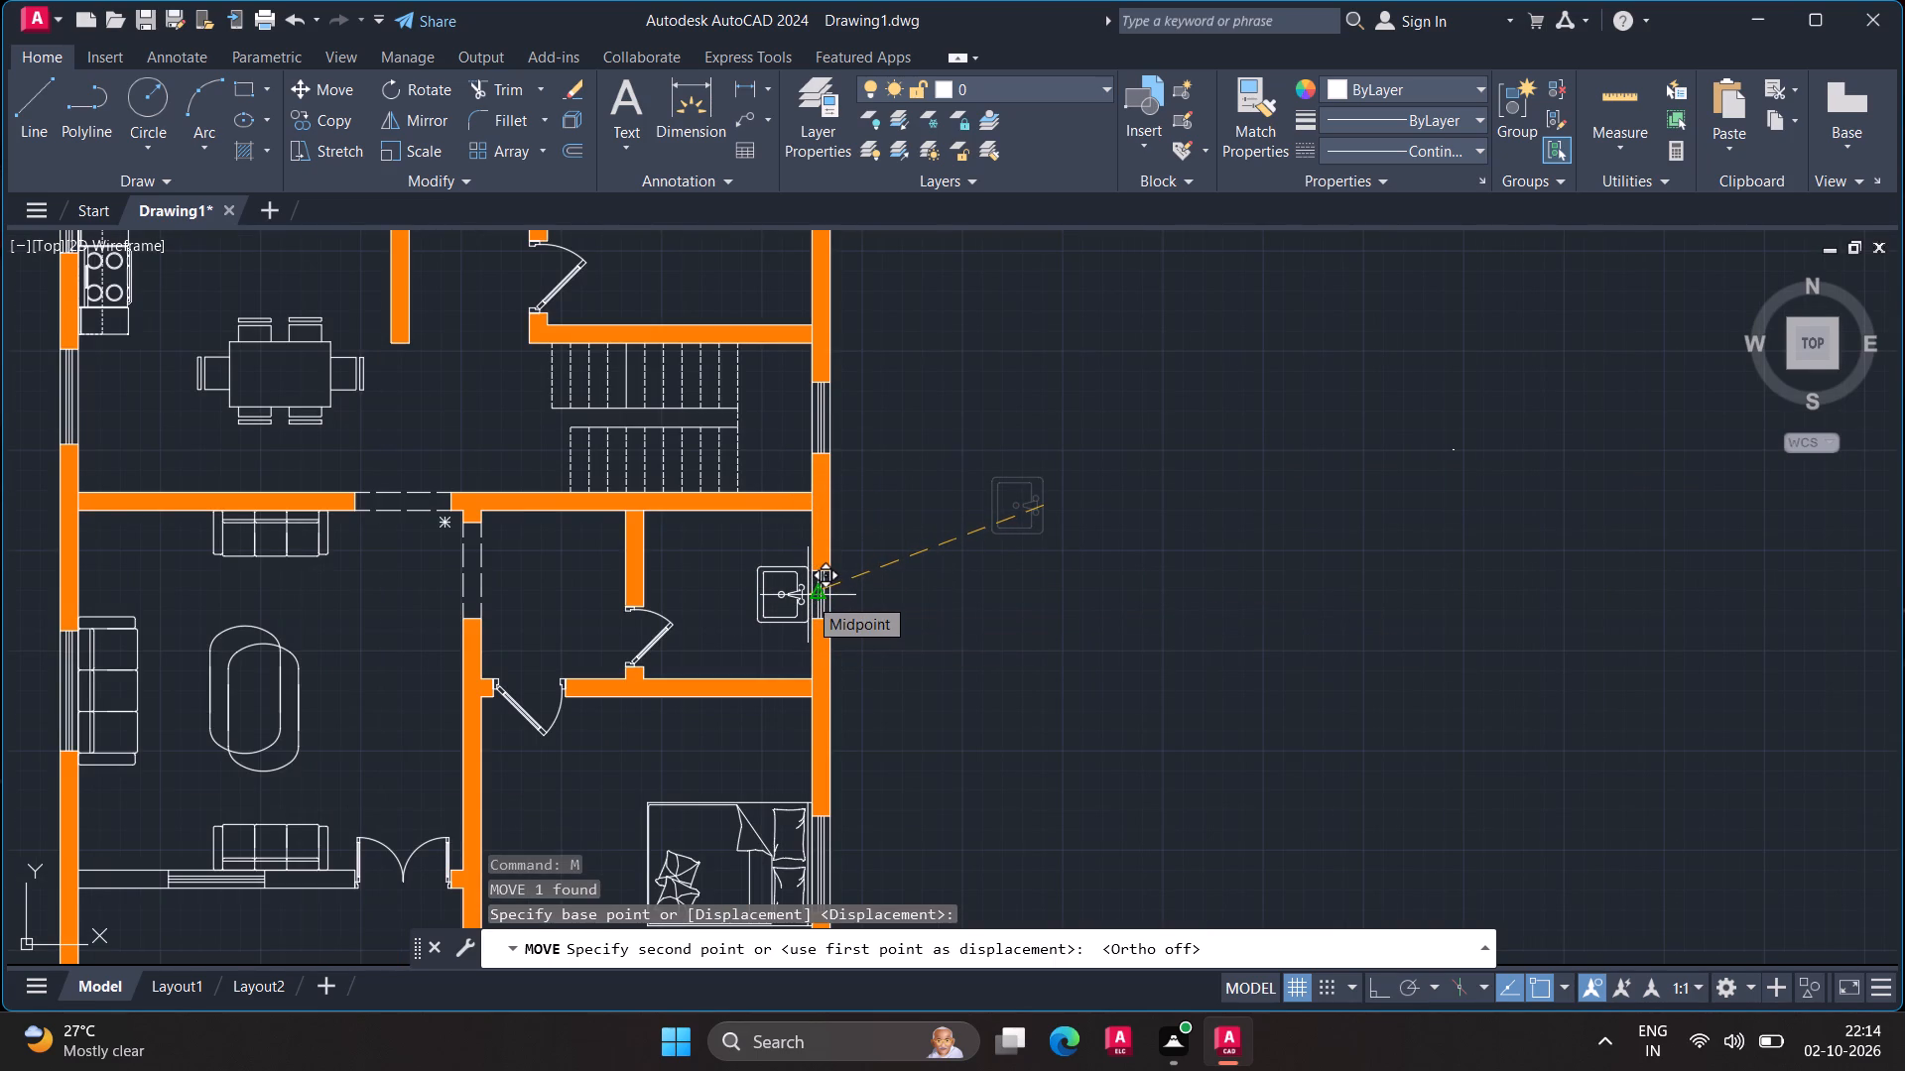
scroll(804, 645, "up", 2)
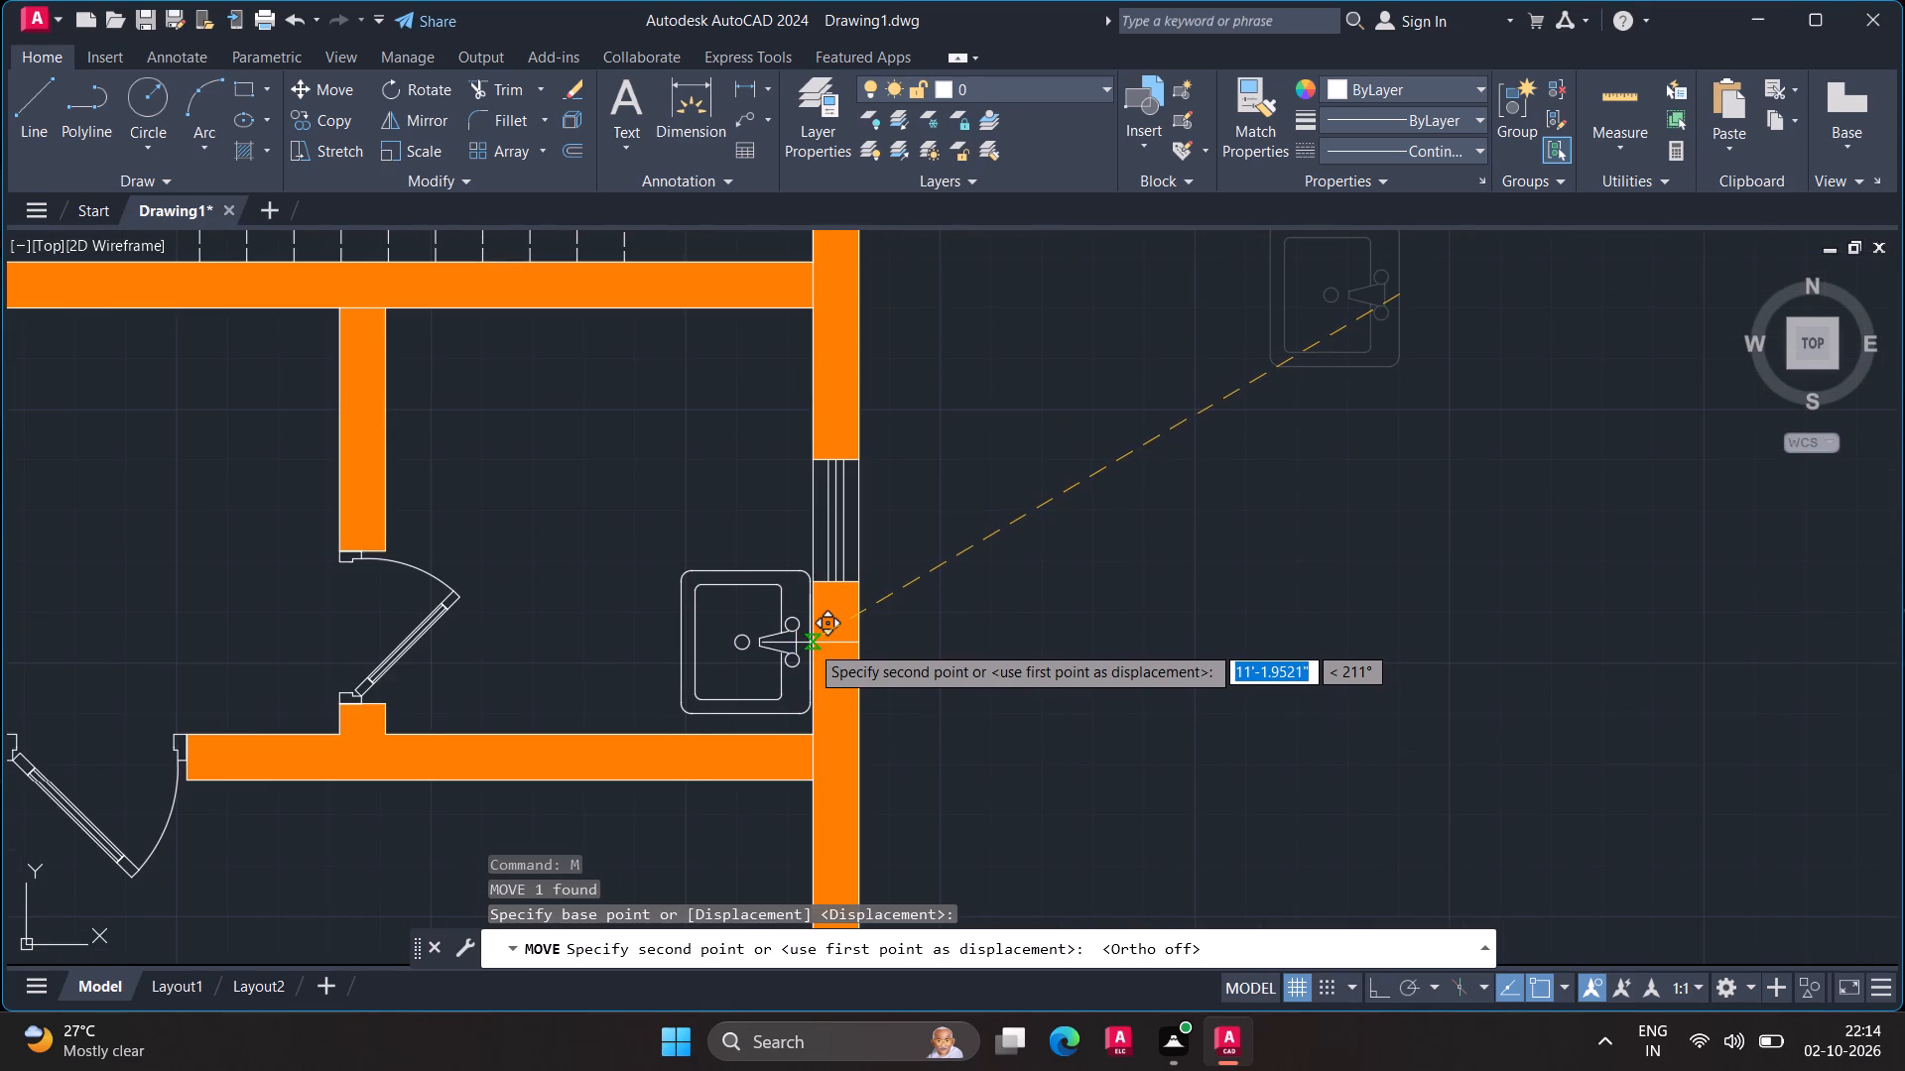
scroll(811, 641, "up", 3)
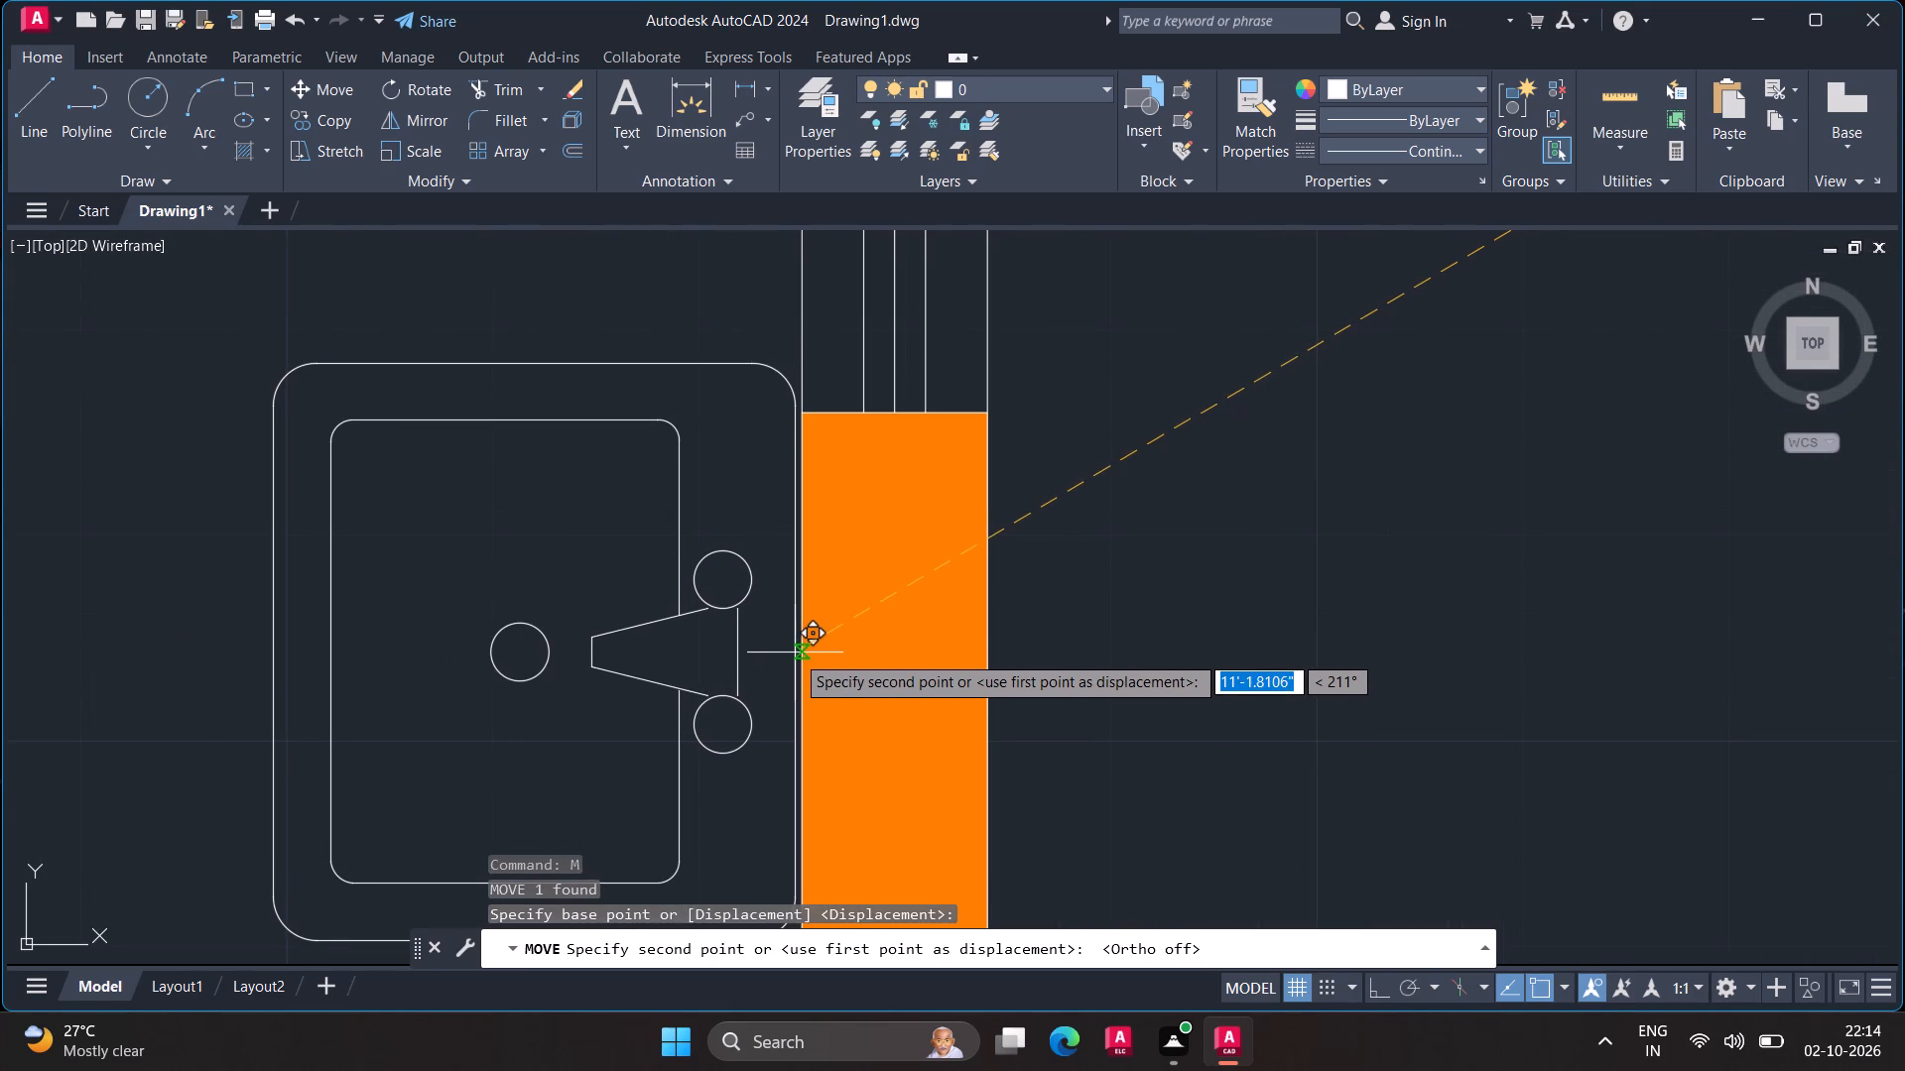
scroll(794, 654, "up", 11)
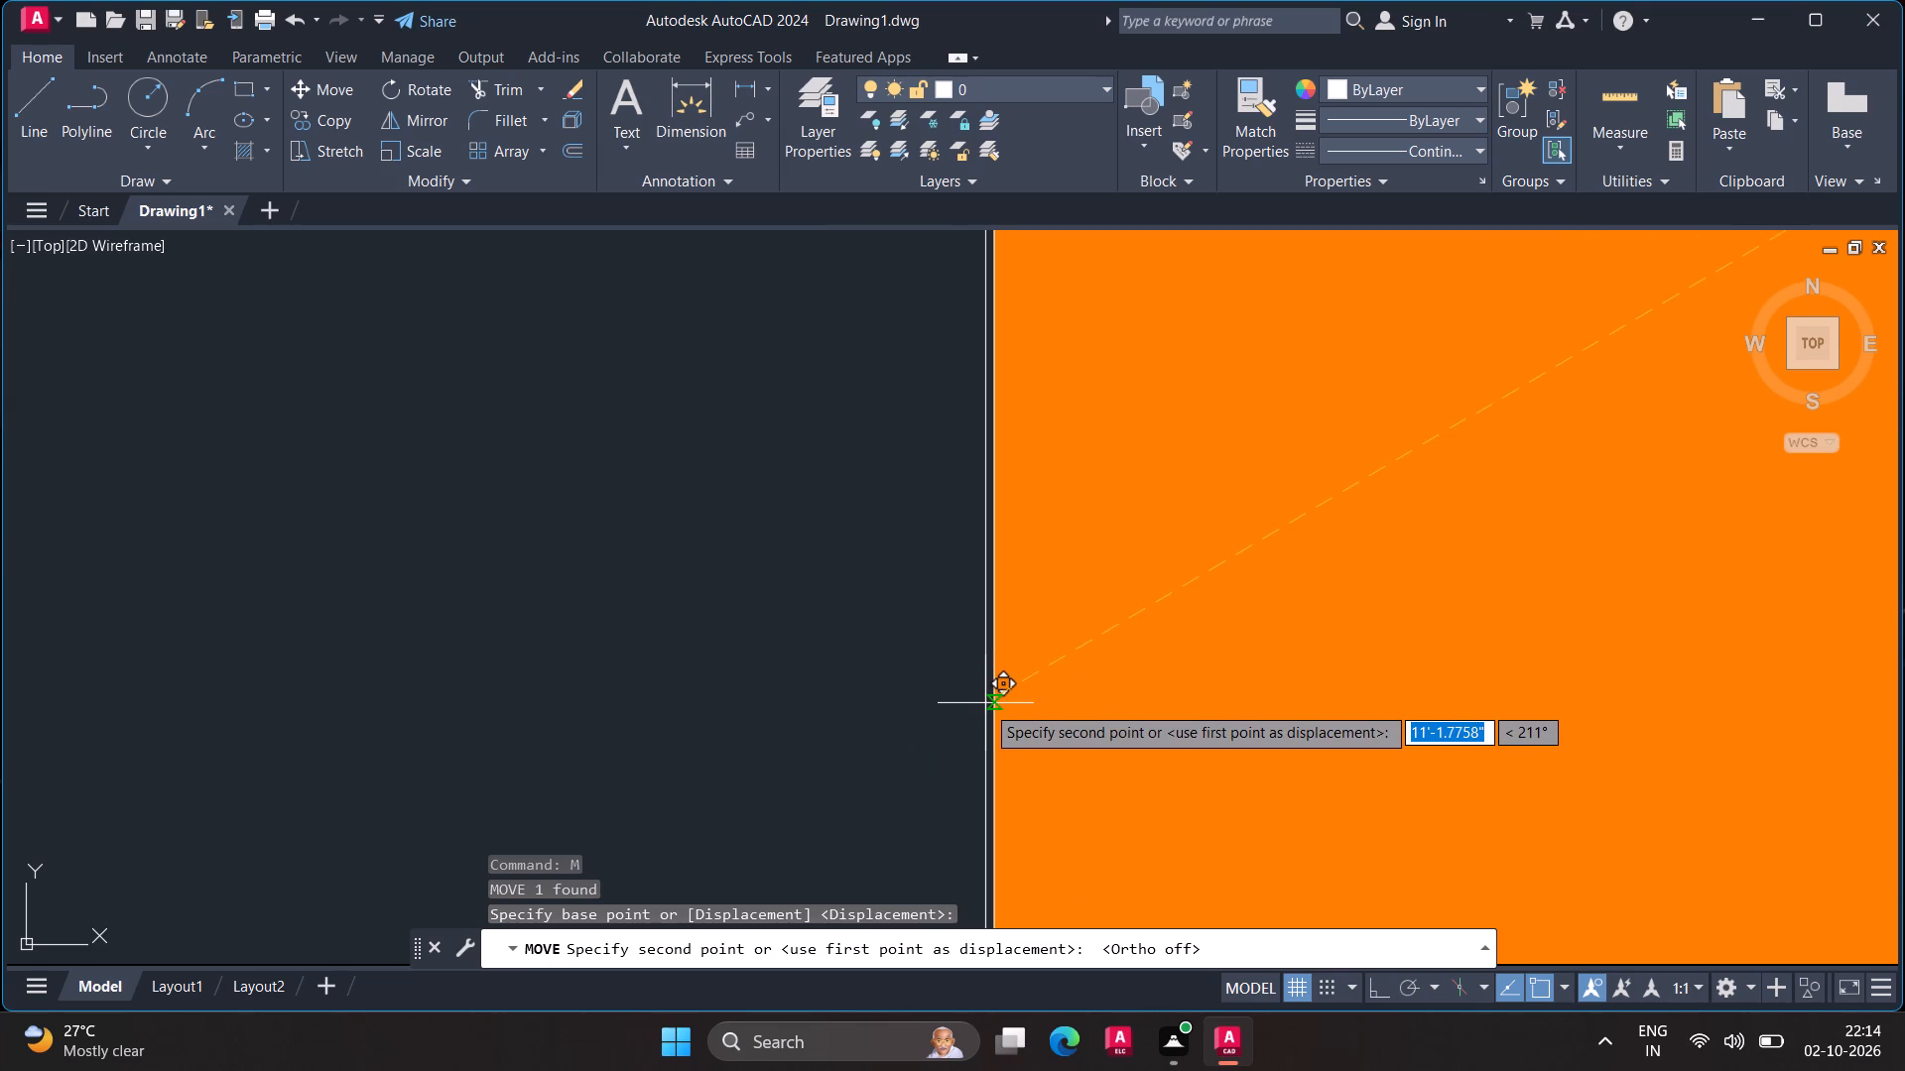
scroll(985, 704, "up", 10)
scroll(1065, 709, "up", 2)
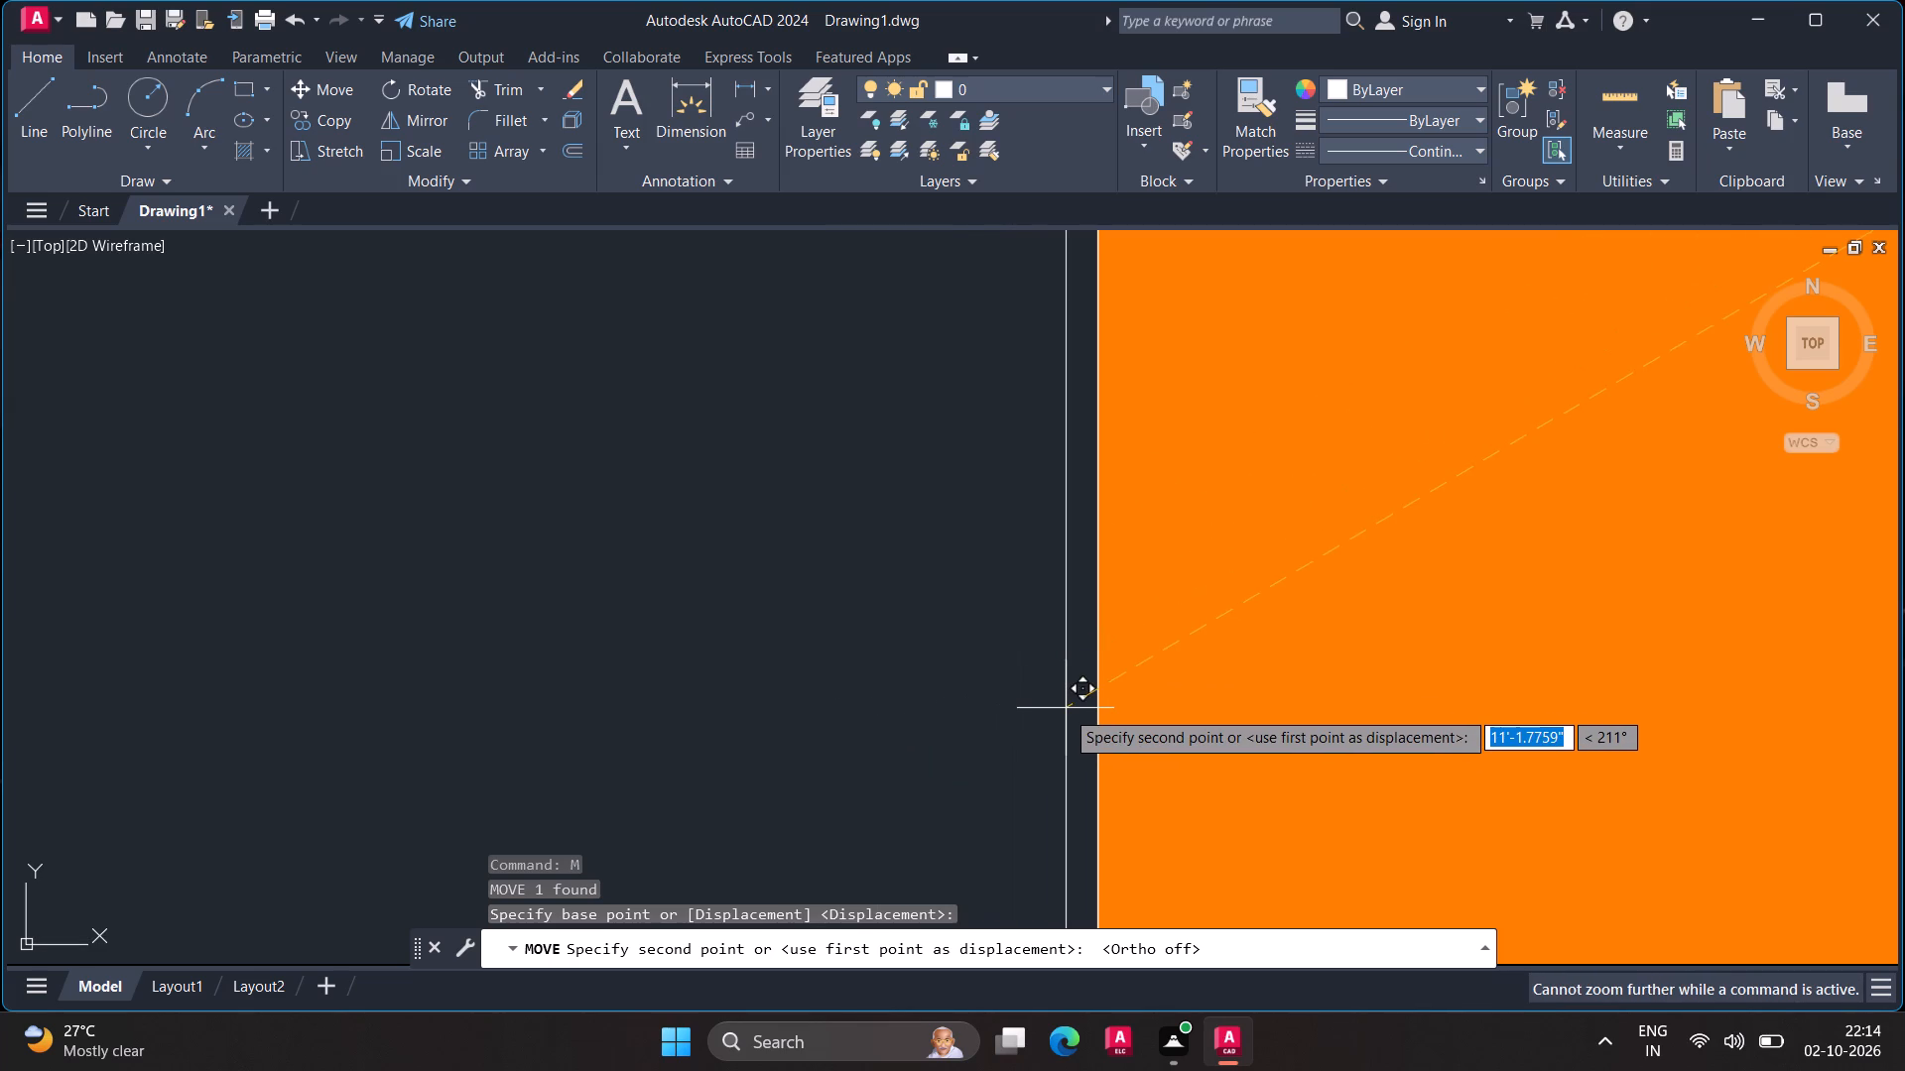
scroll(1075, 709, "up", 12)
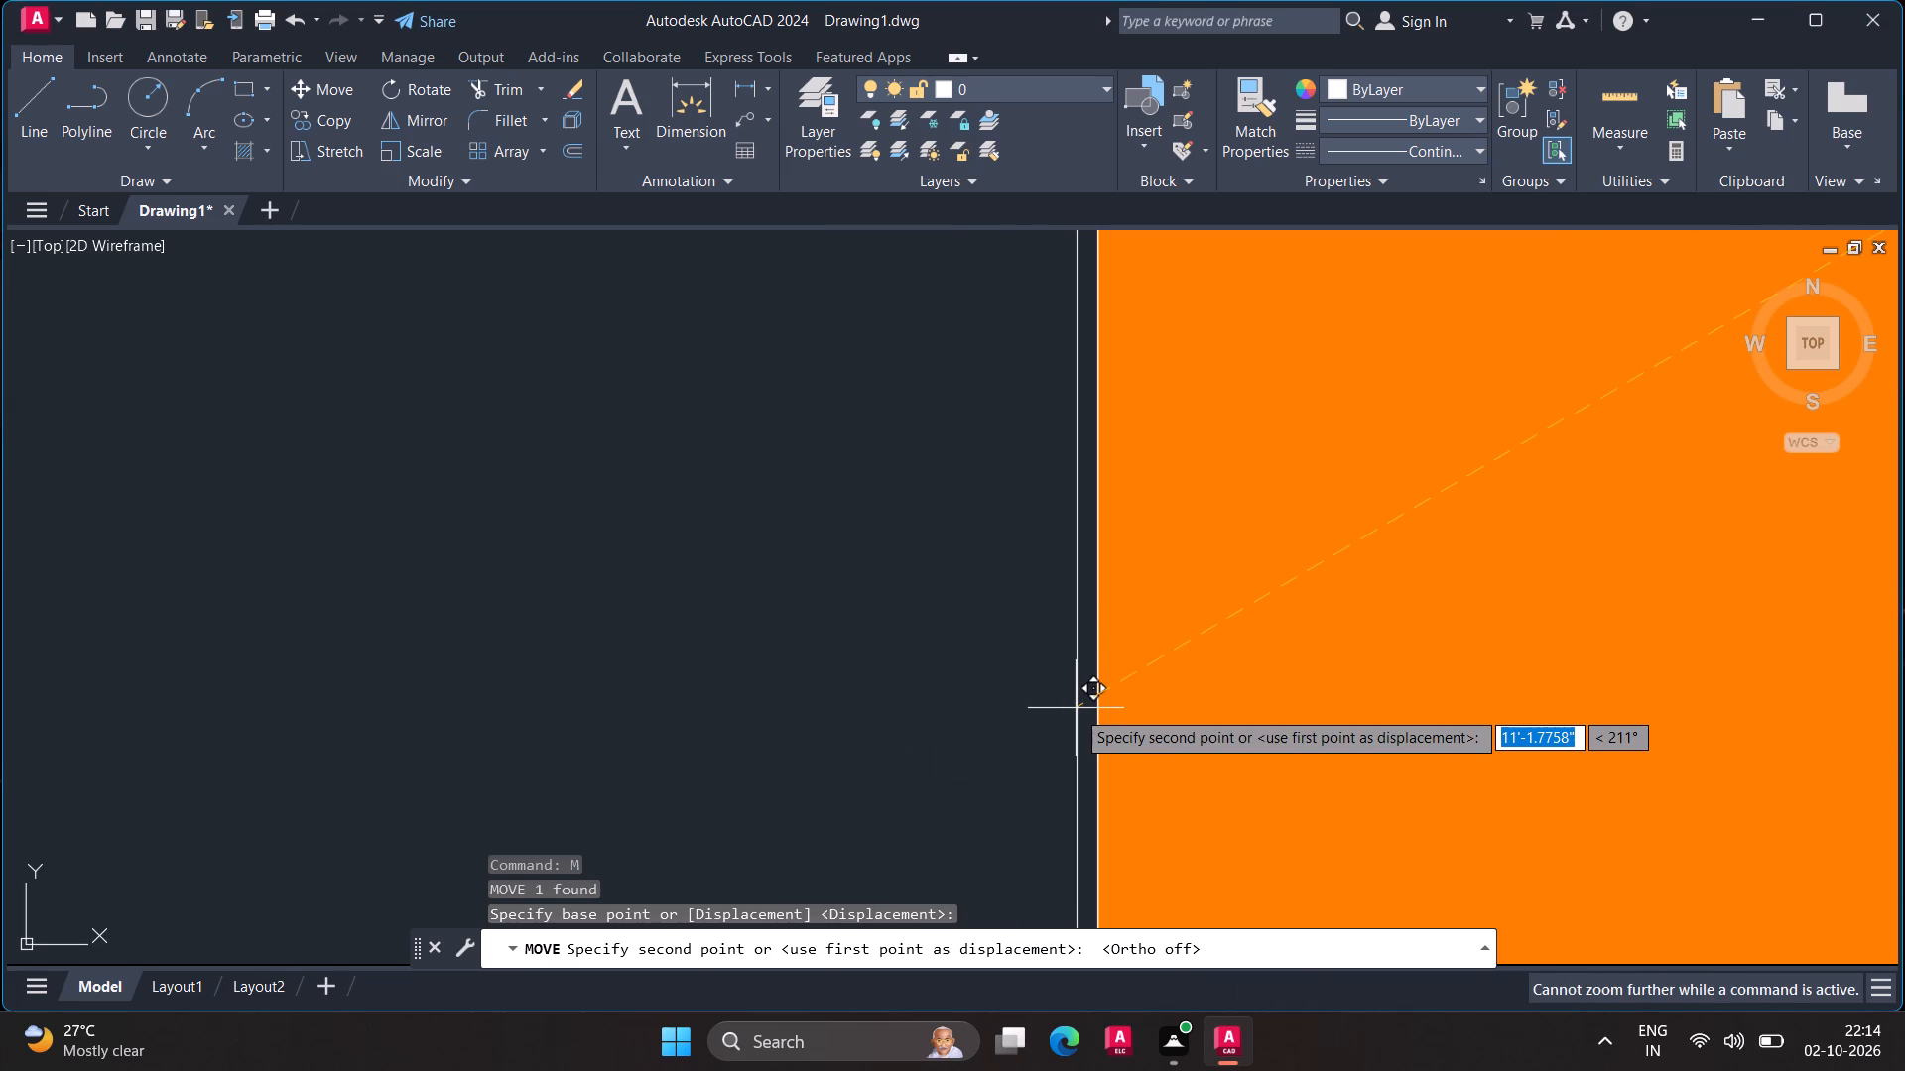
scroll(1076, 709, "up", 8)
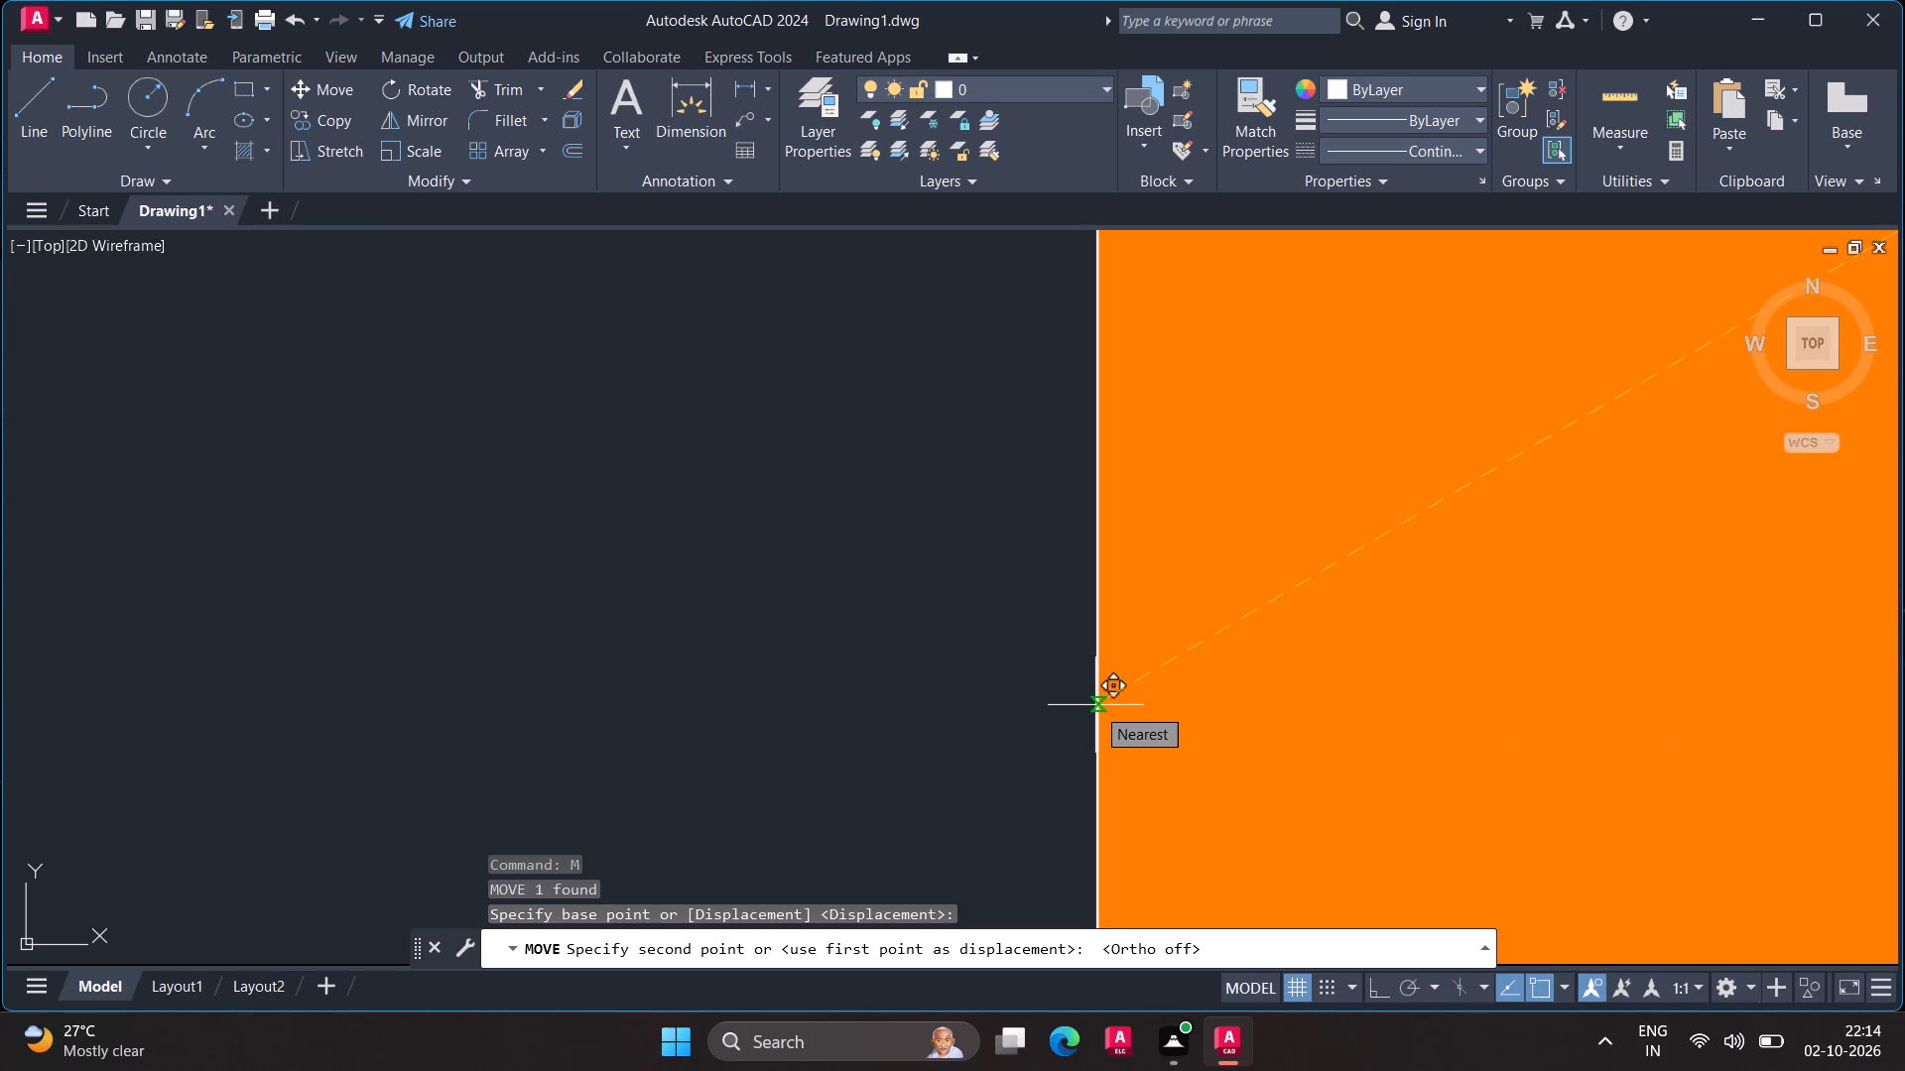
left_click(1096, 706)
Examine the sink's placement in the lower bathroom and the overall floor plan.
scroll(926, 694, "down", 2)
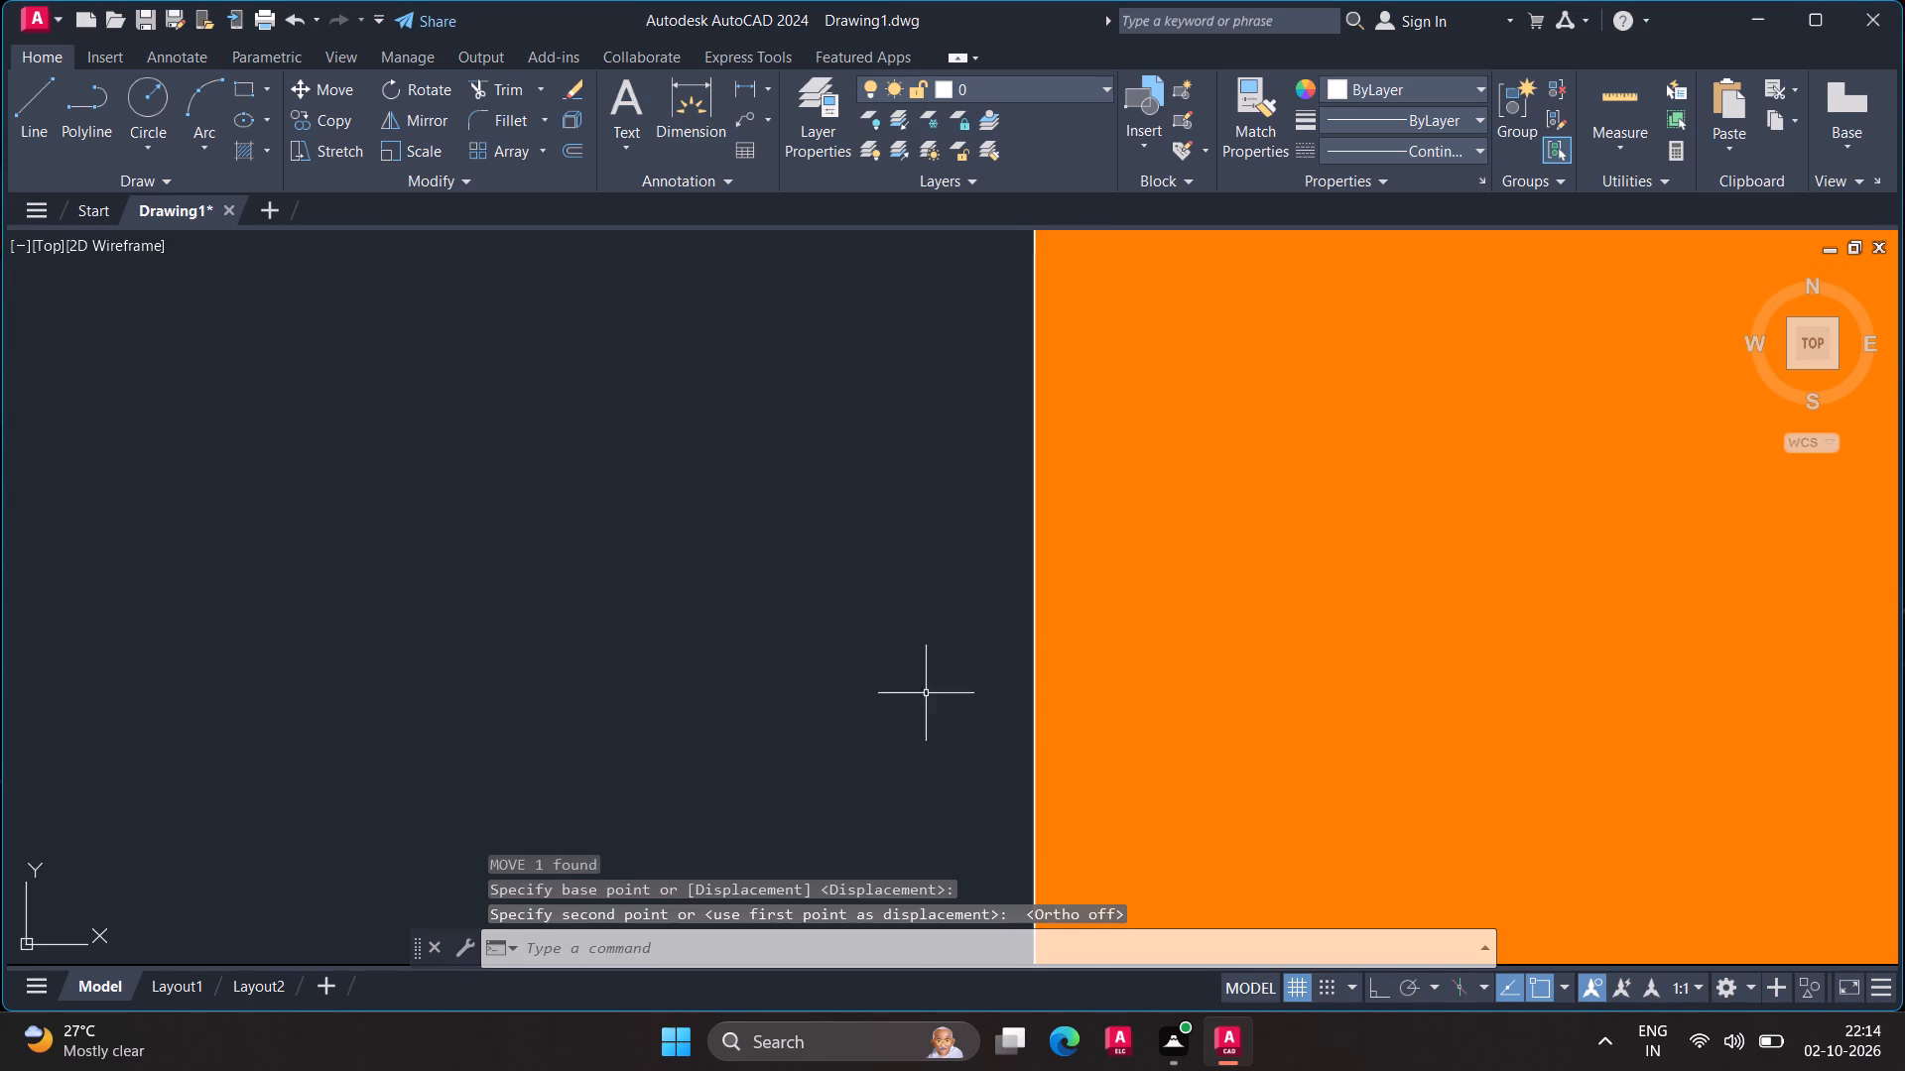
scroll(926, 694, "down", 18)
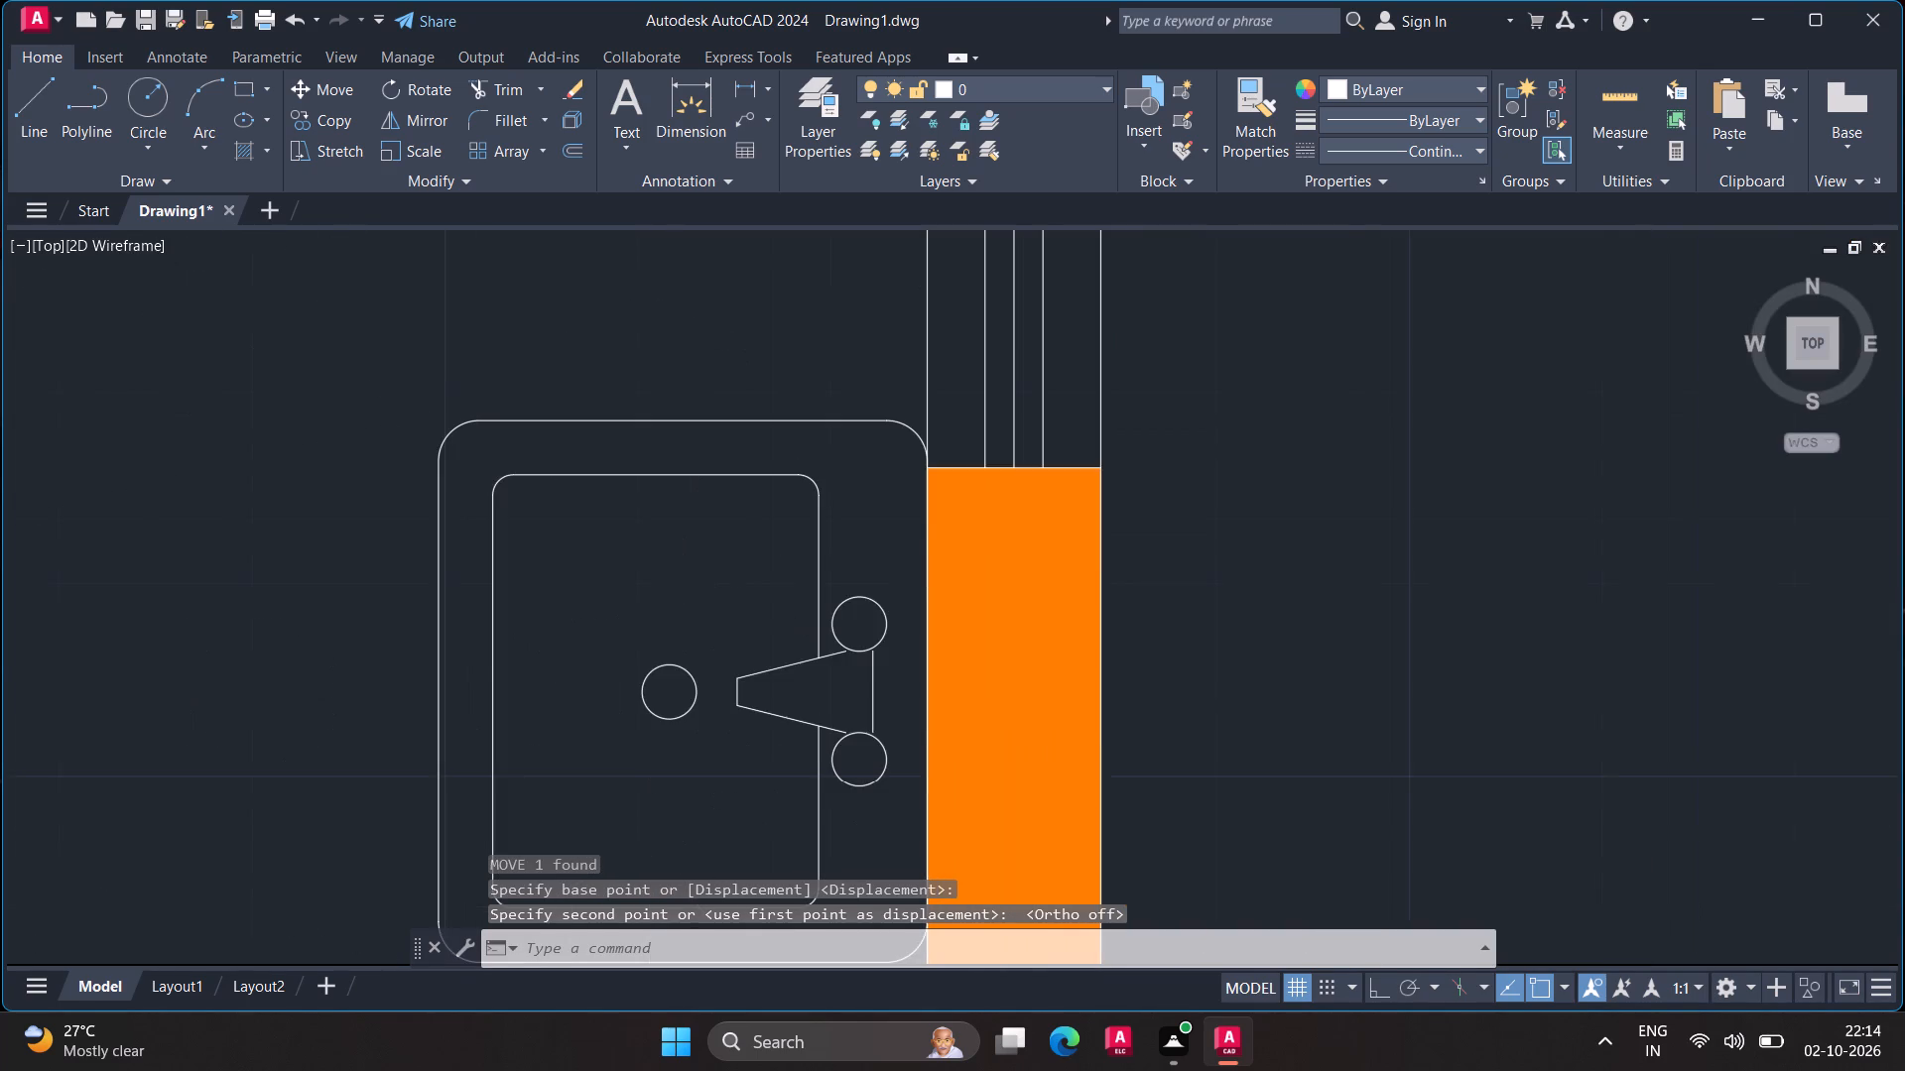
middle_click_drag(926, 694, 1038, 772)
scroll(1081, 778, "down", 2)
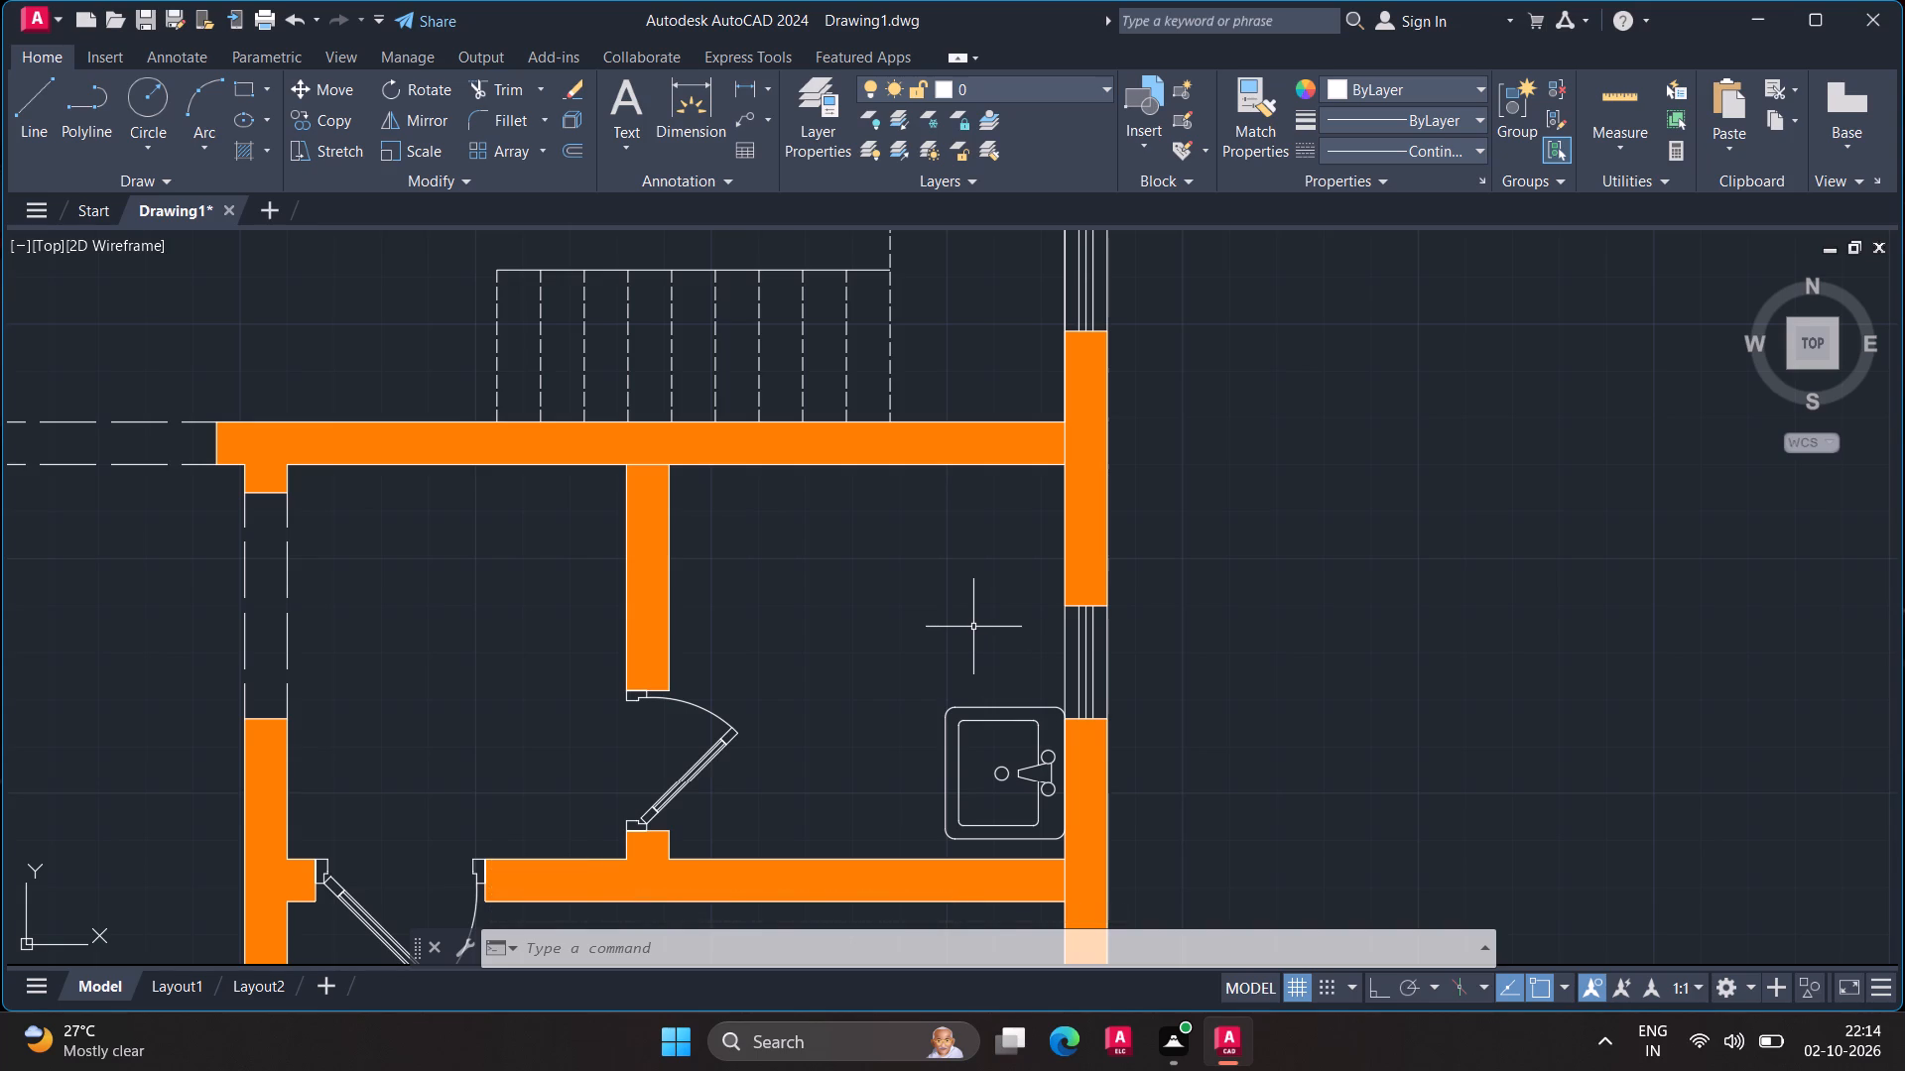
scroll(934, 593, "down", 1)
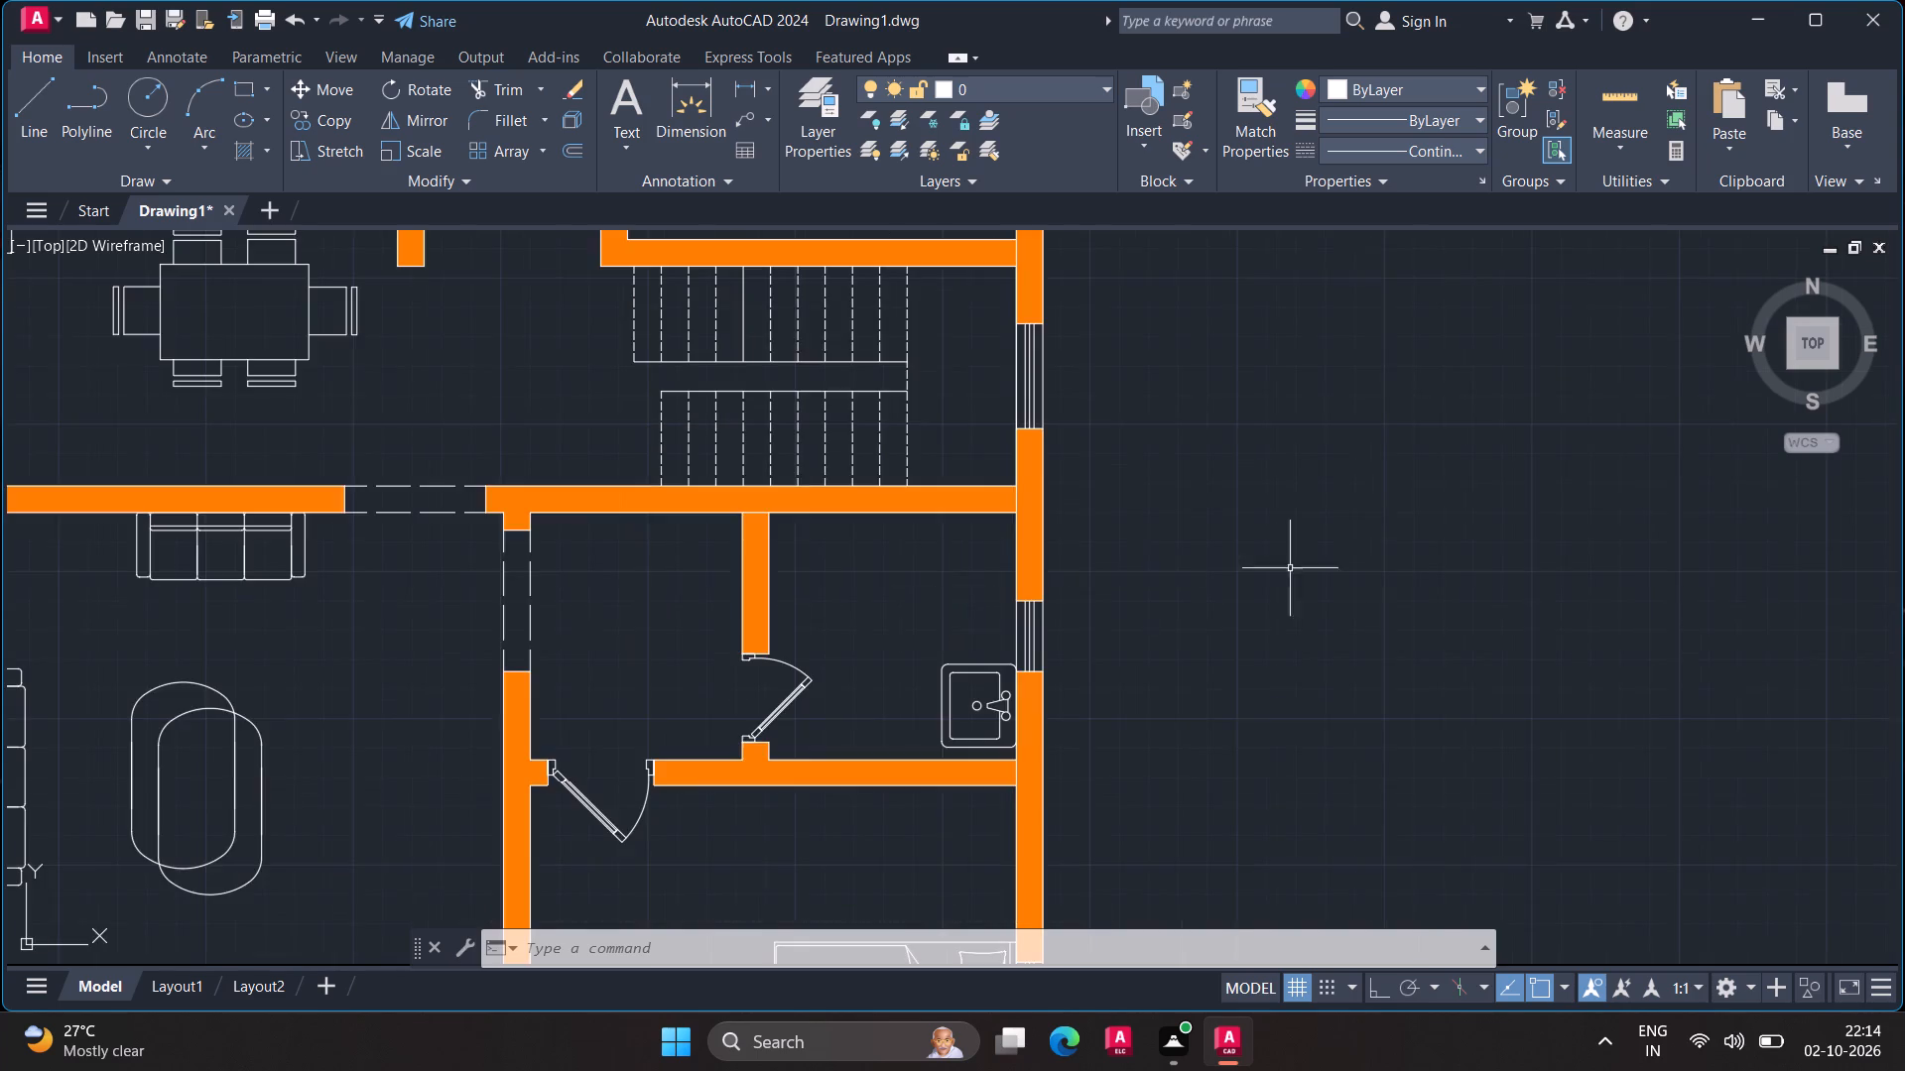
scroll(1529, 556, "down", 3)
scroll(1692, 390, "up", 2)
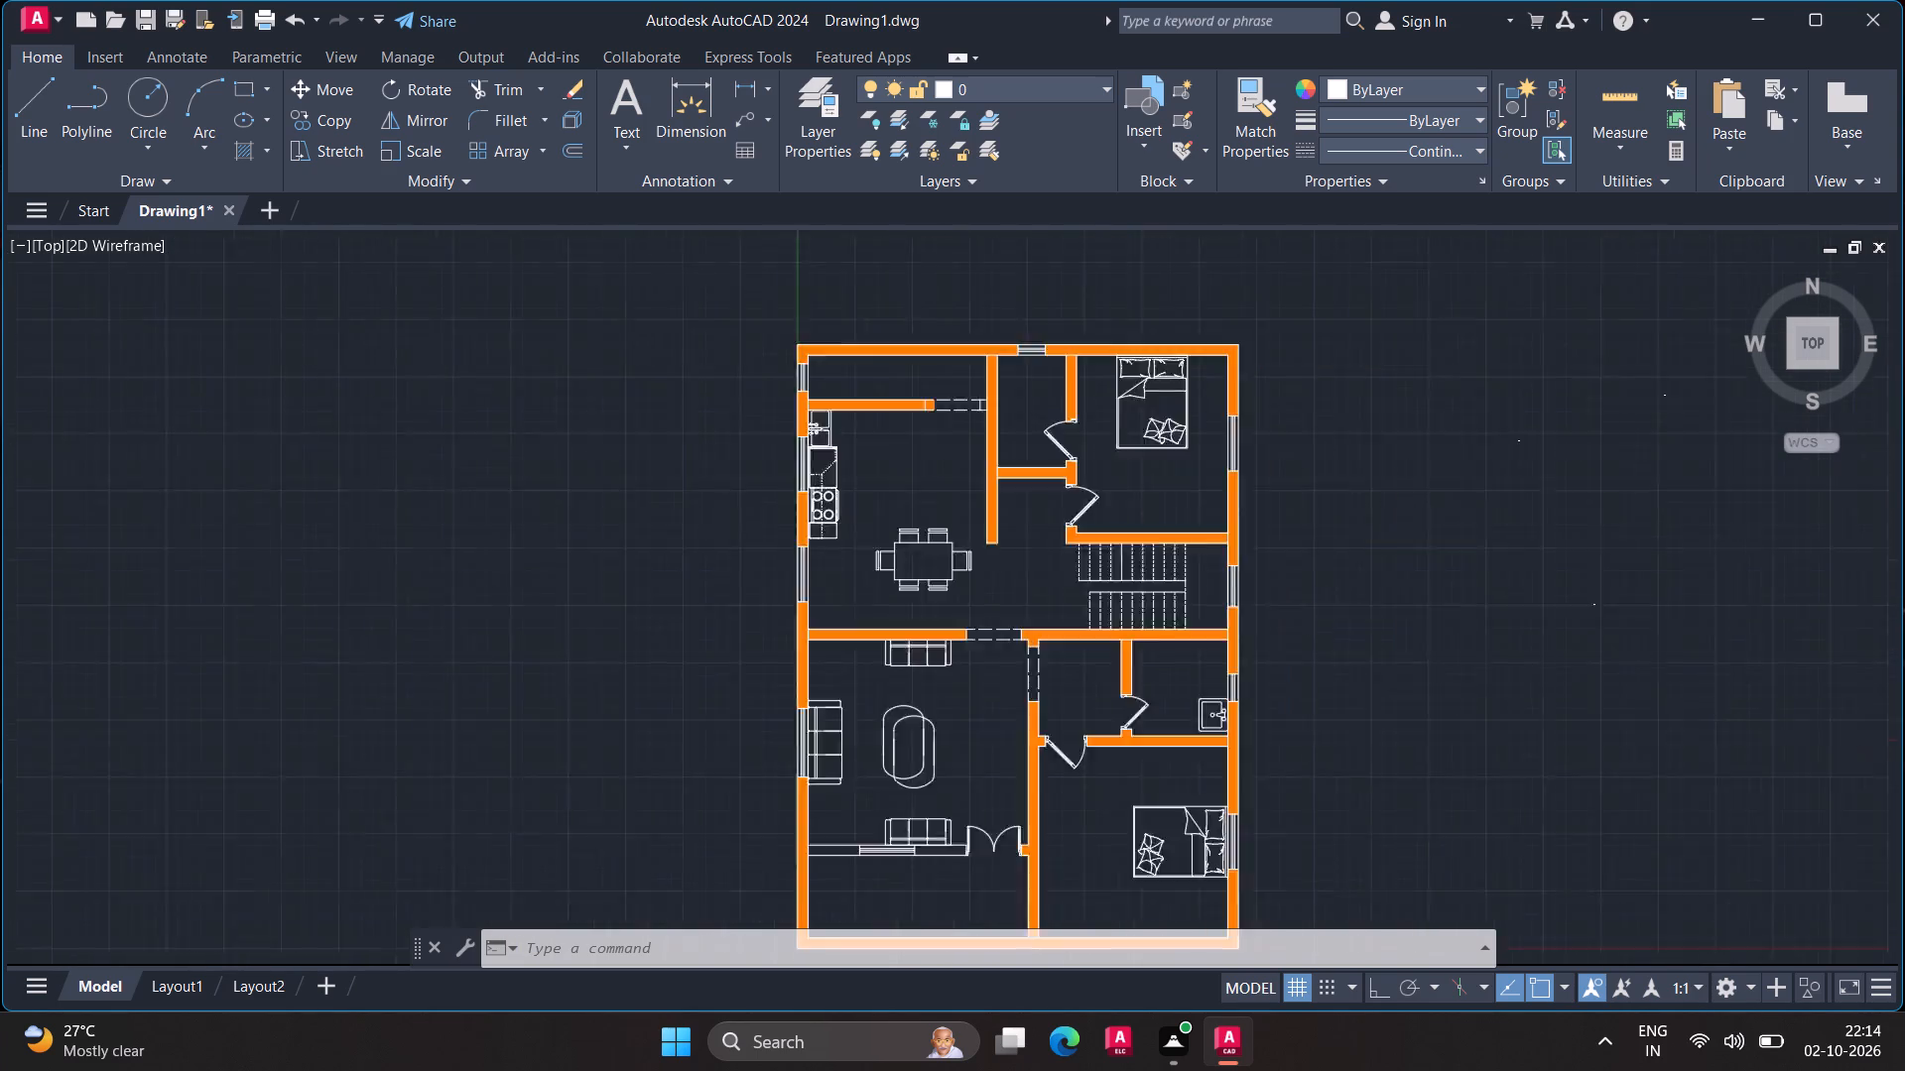
Scale up the tiny toilet block freehand from the midpoint on its tank's top edge, picking a distance of about 1'-1".
scroll(1692, 390, "up", 2)
scroll(1528, 426, "up", 2)
scroll(1726, 422, "up", 3)
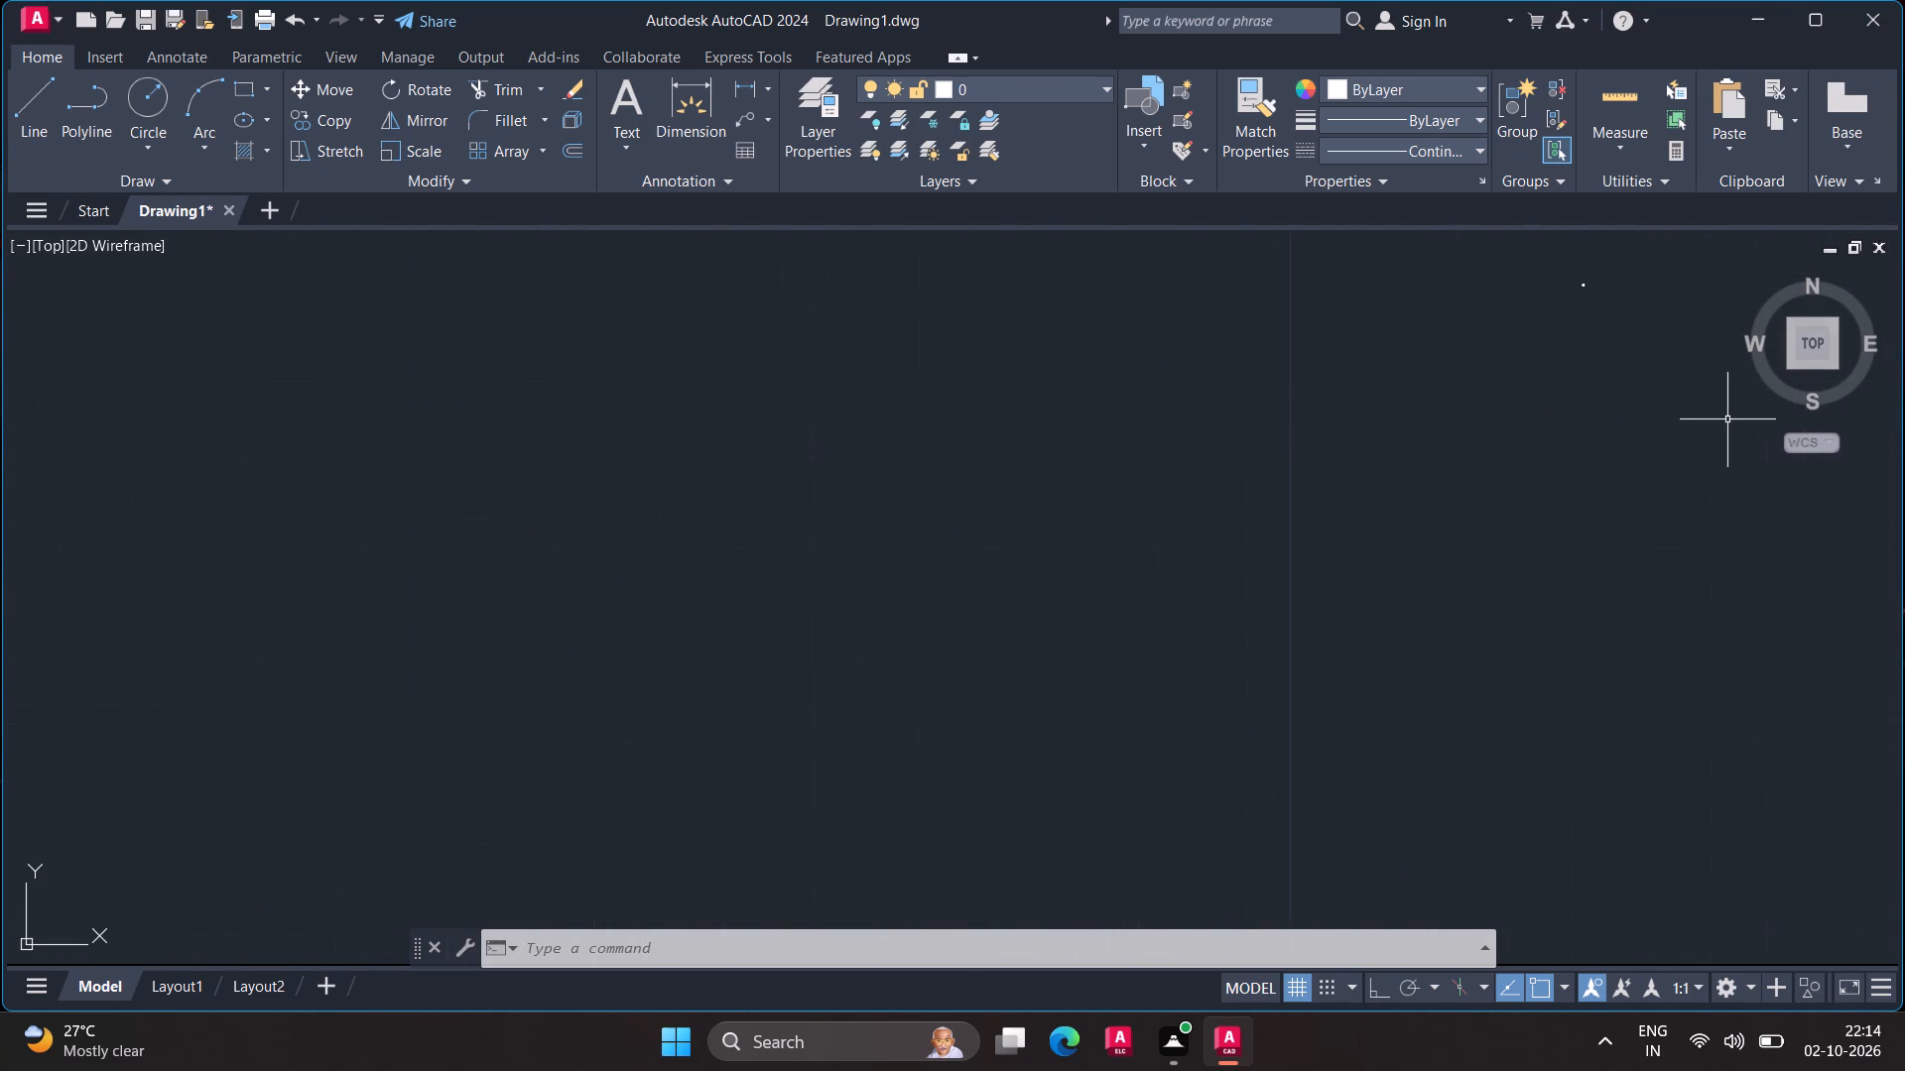
scroll(1633, 275, "up", 3)
scroll(1549, 254, "up", 2)
scroll(1374, 262, "up", 1)
scroll(1248, 289, "up", 1)
scroll(1056, 752, "up", 2)
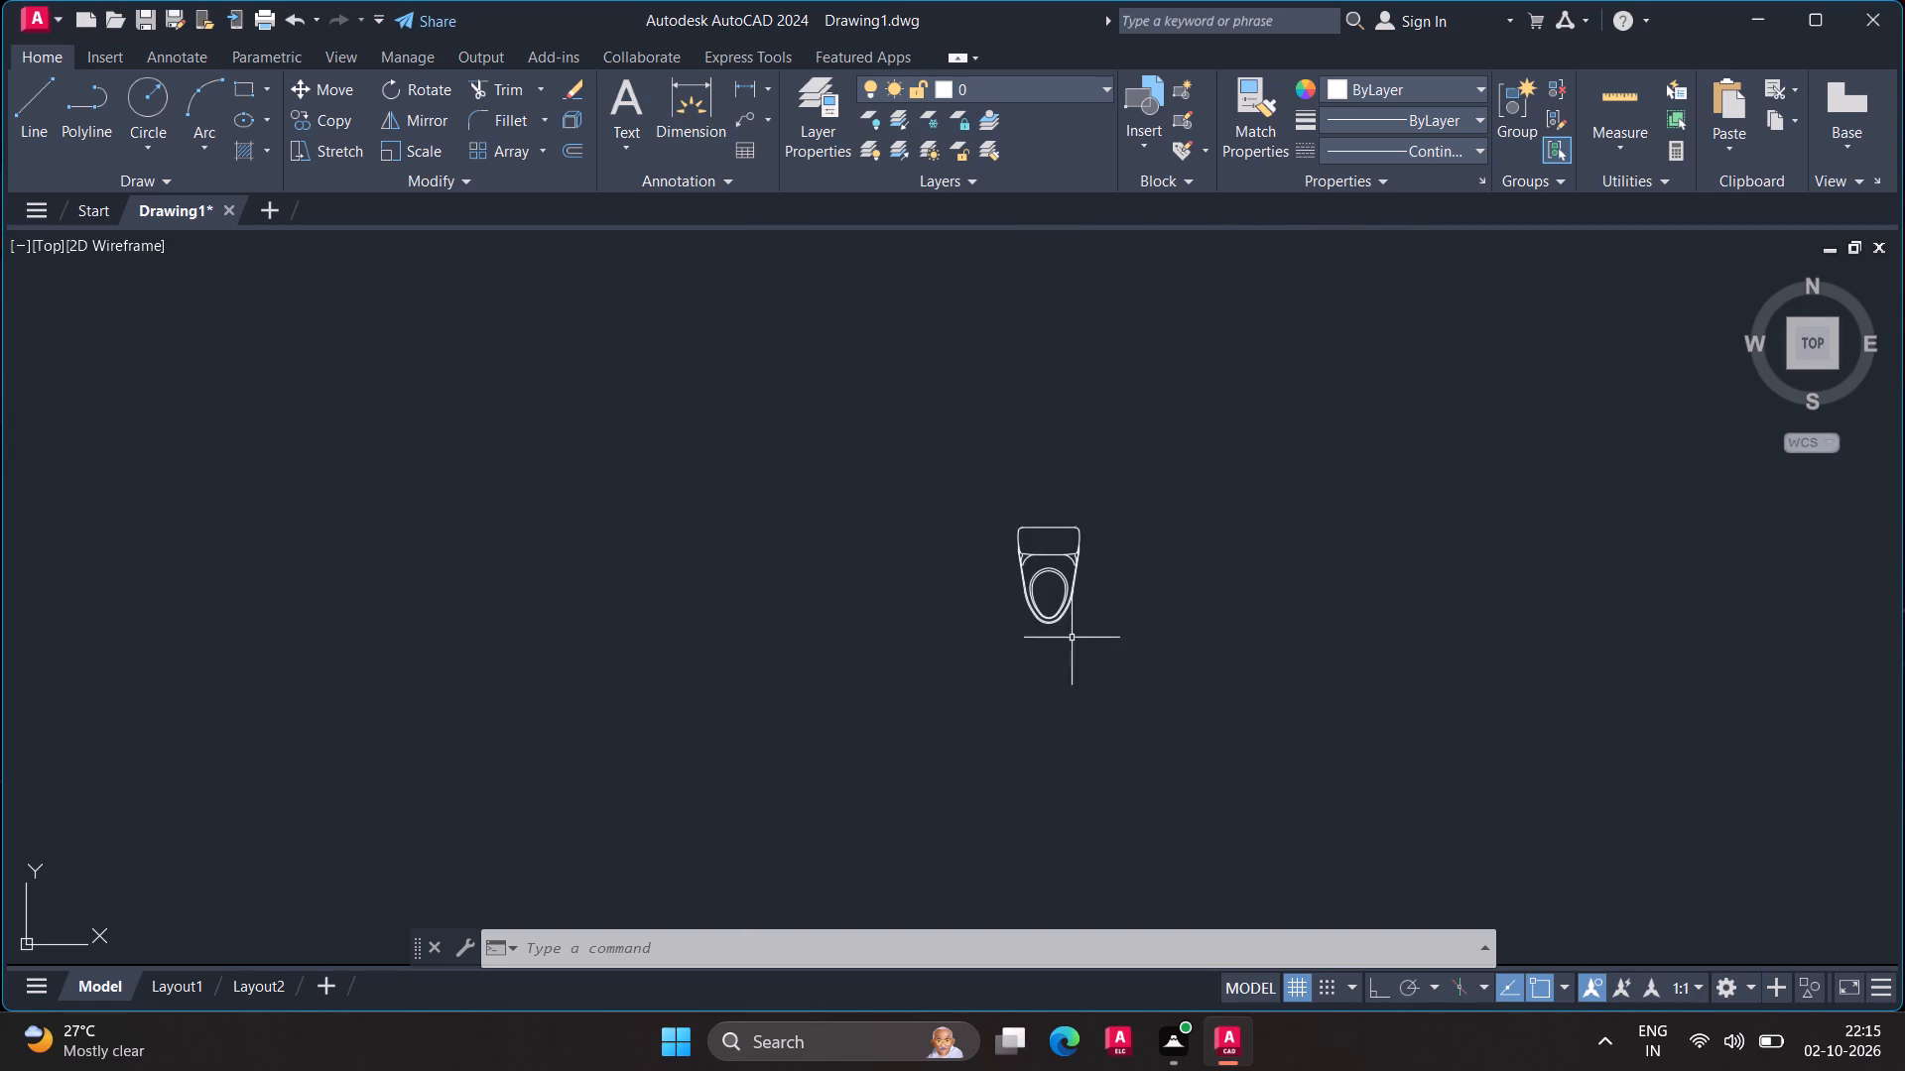
left_click(1051, 528)
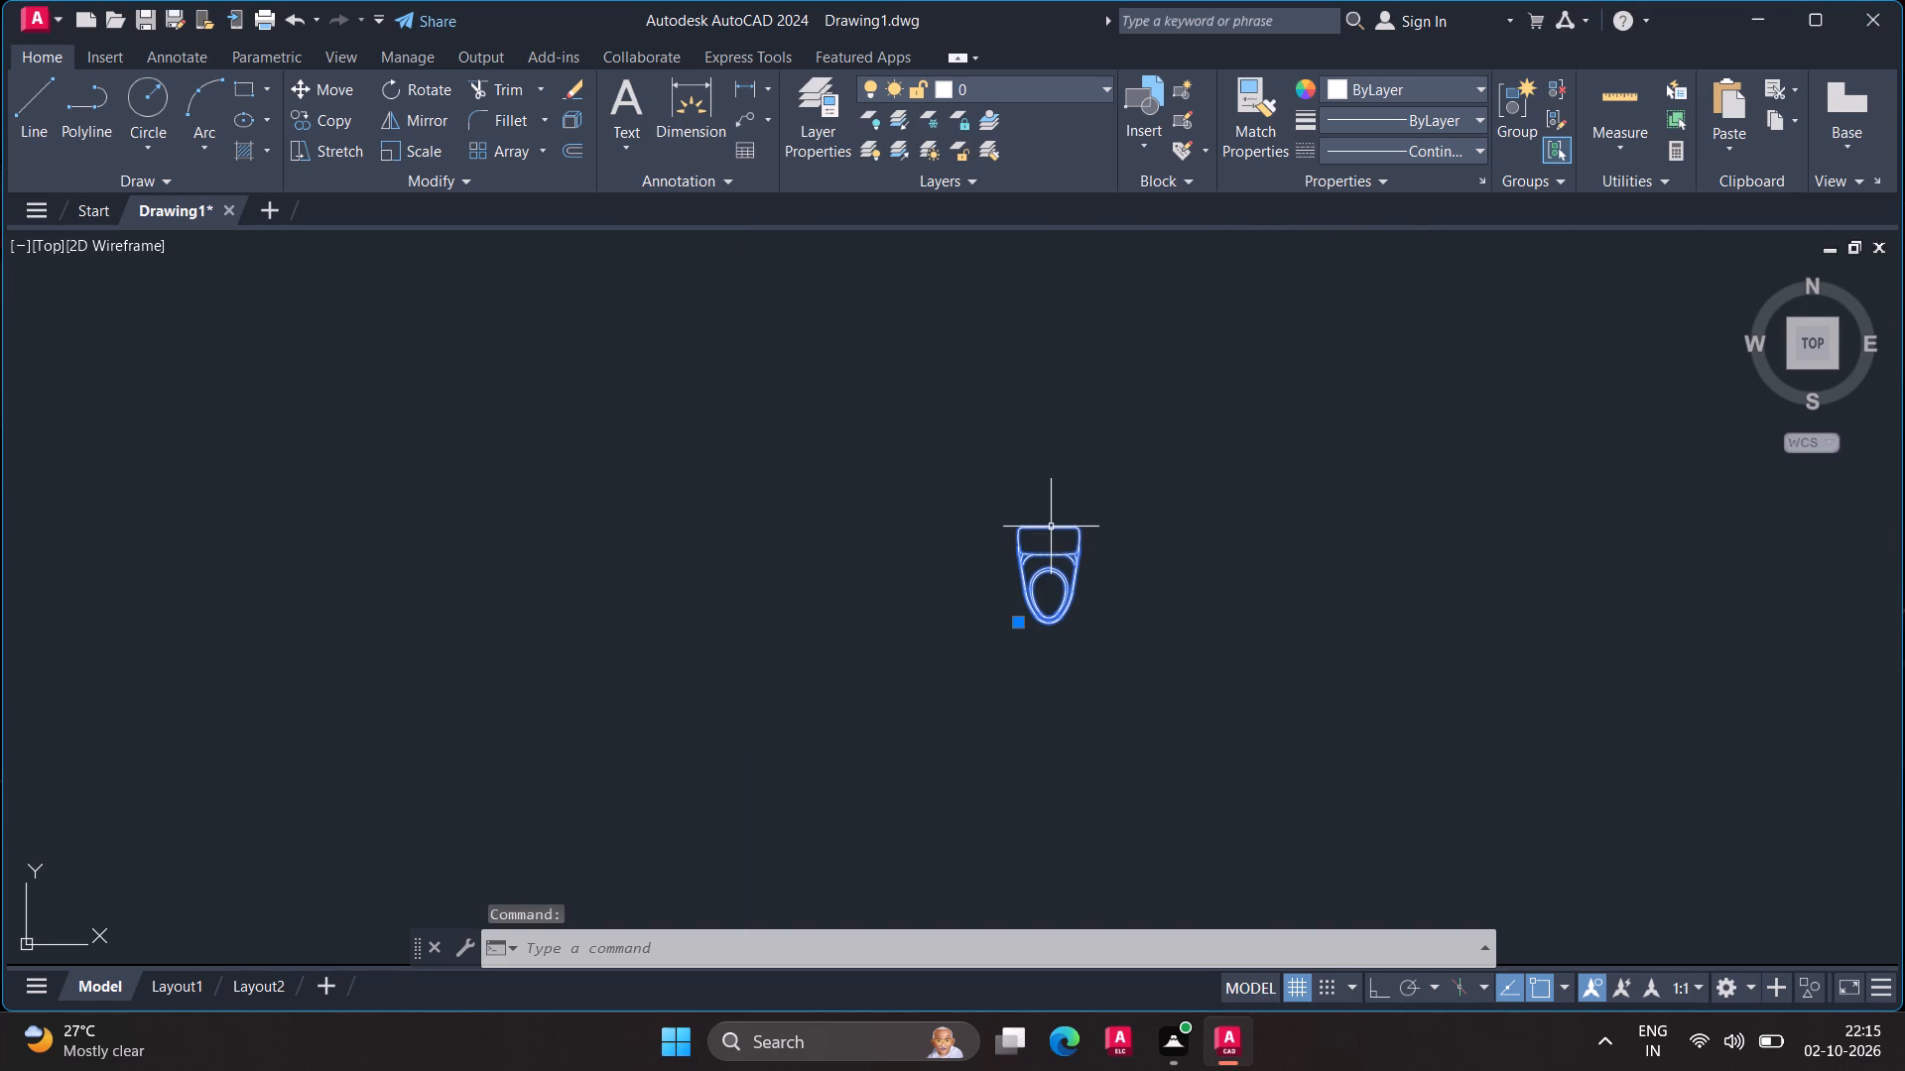
type("sc")
key("space")
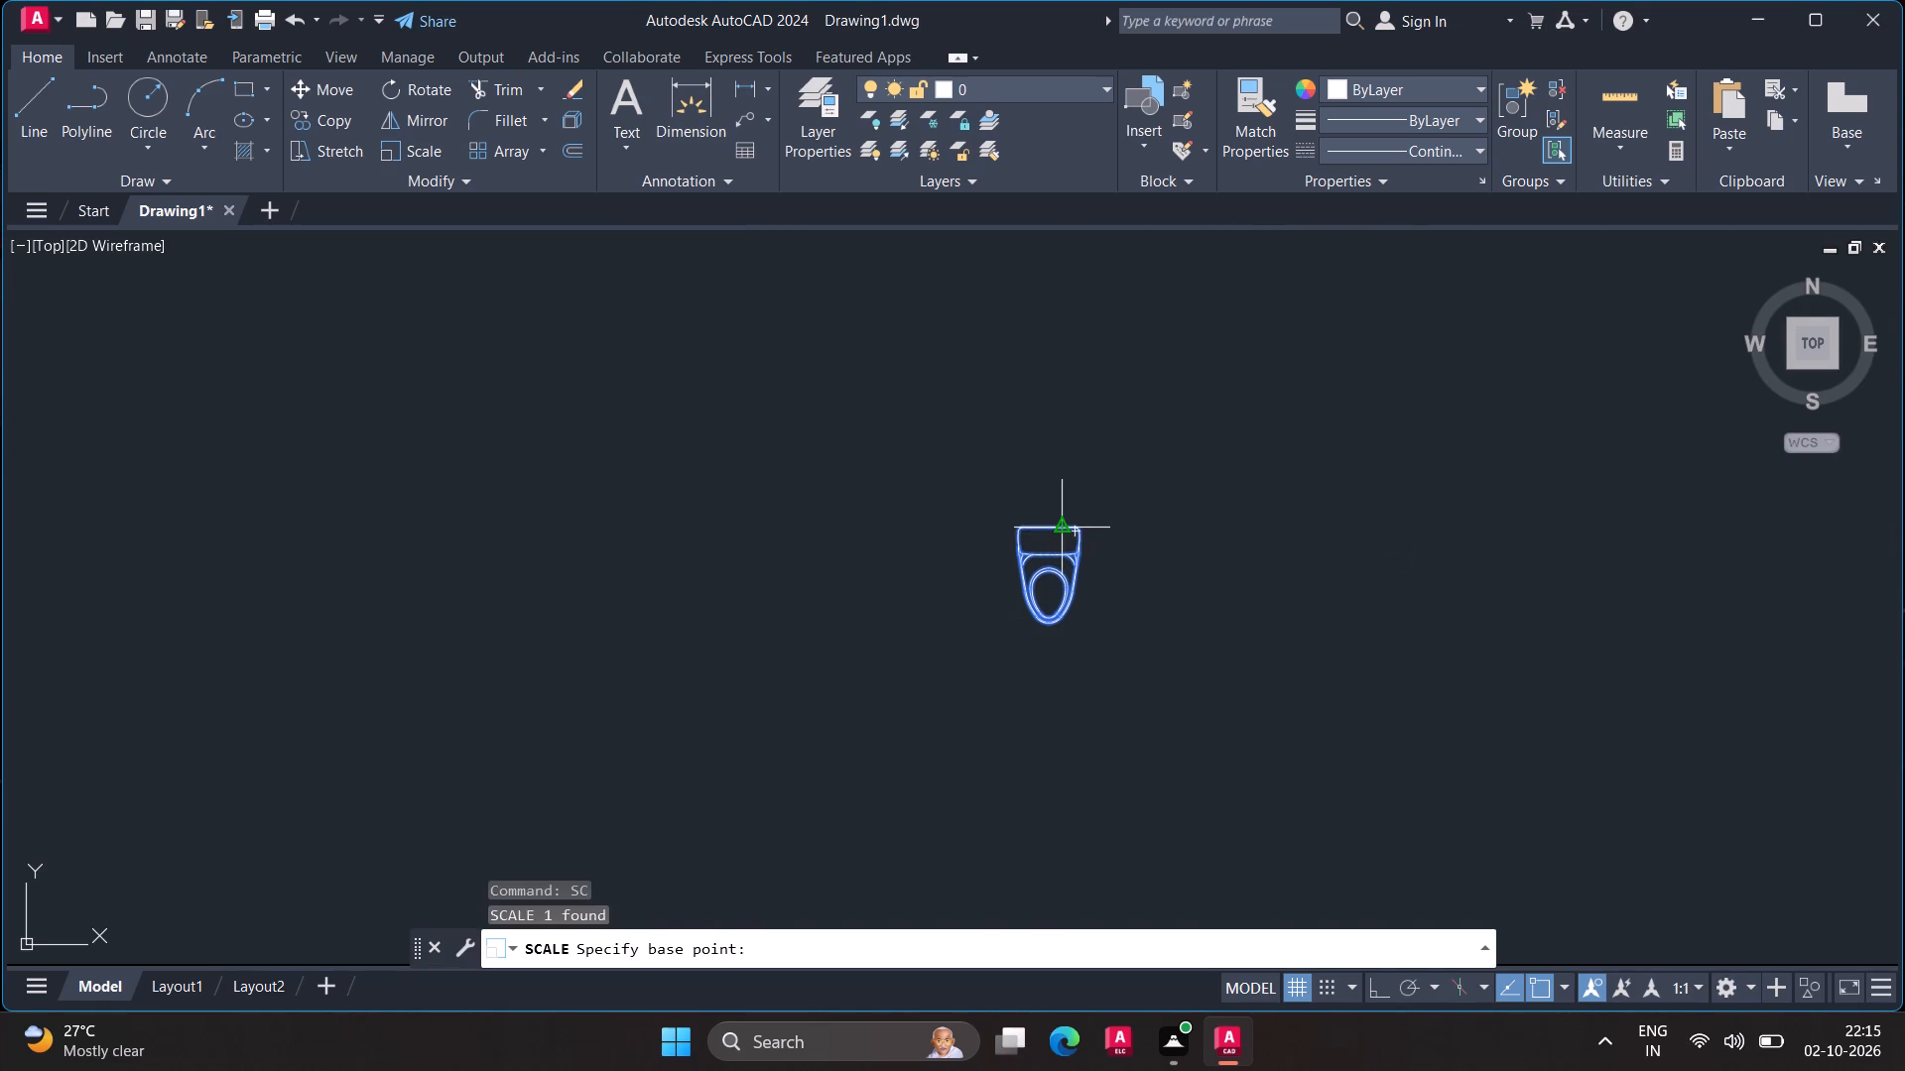
left_click(1065, 528)
scroll(1042, 739, "down", 13)
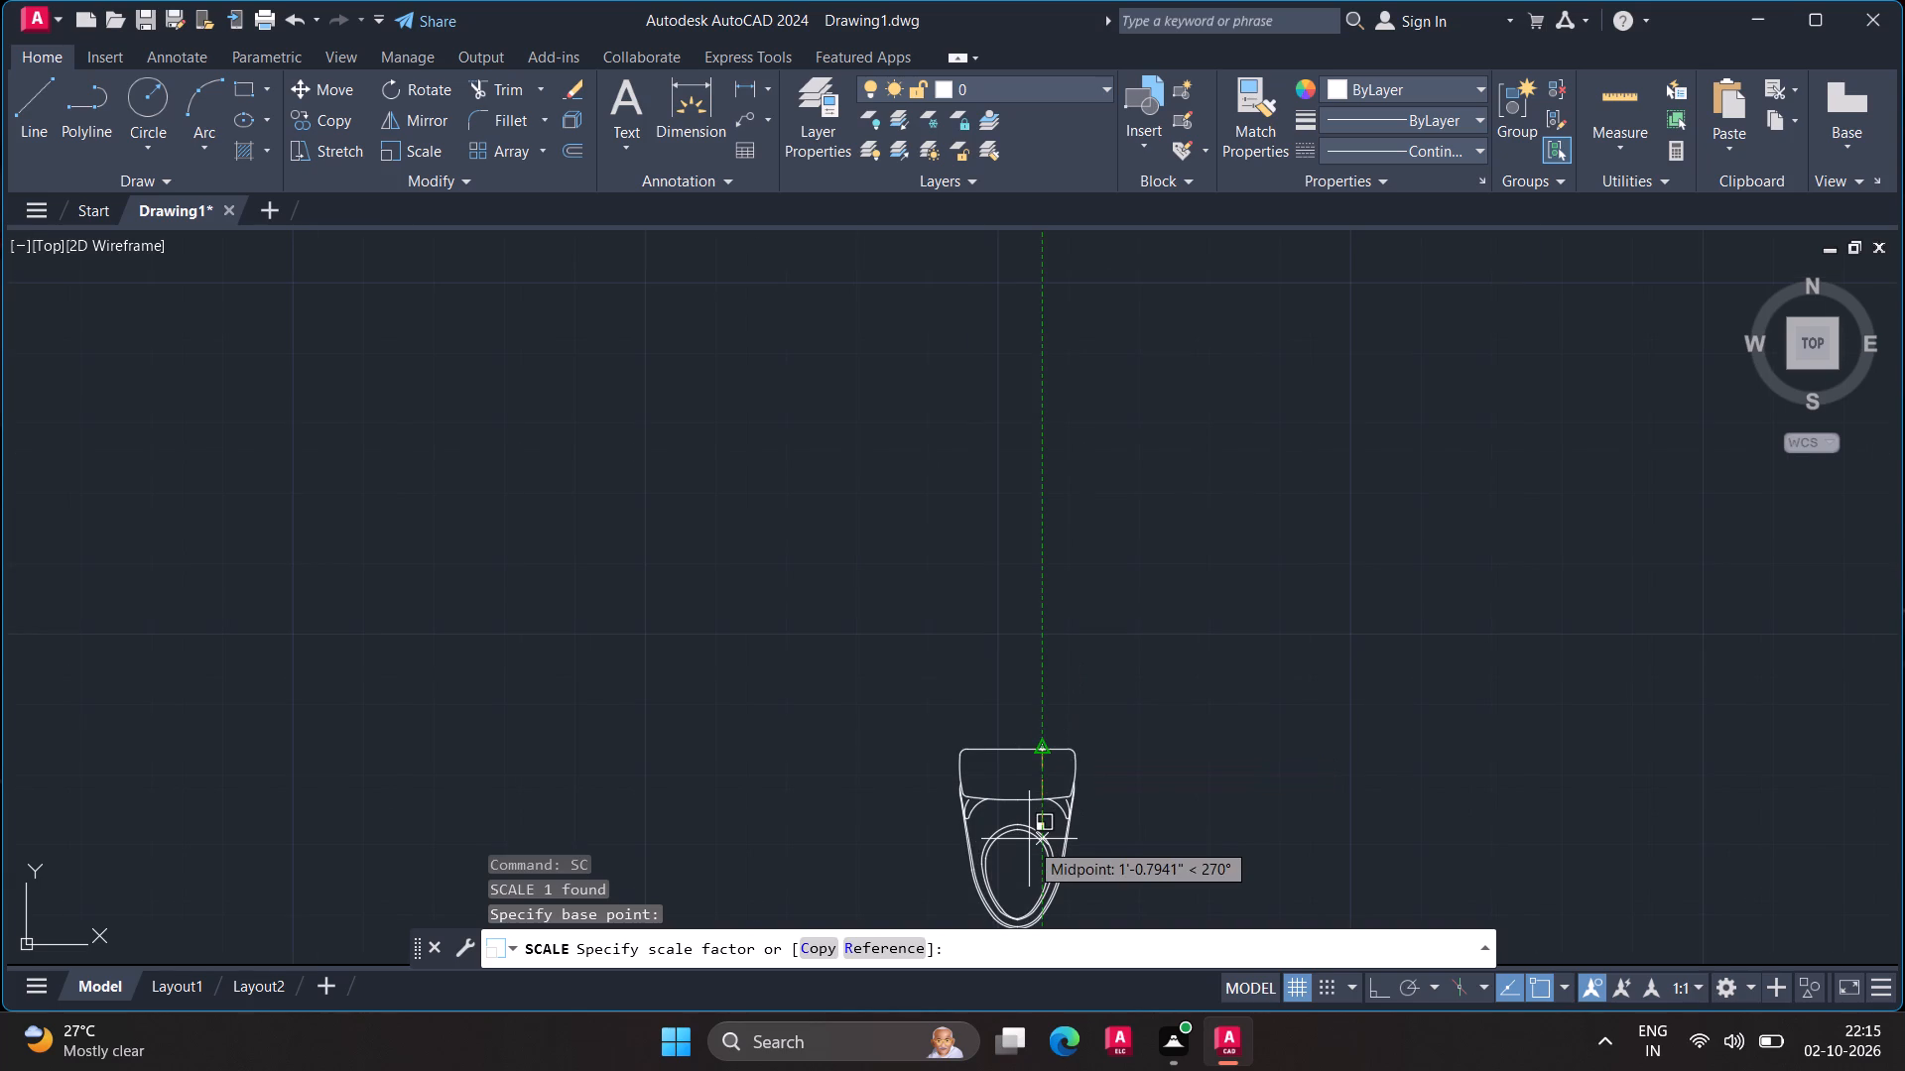
left_click(1028, 841)
Move the toilet by the middle of its tank's back edge onto the lower bathroom's upper wall inner face, below the staircase.
scroll(1141, 839, "down", 5)
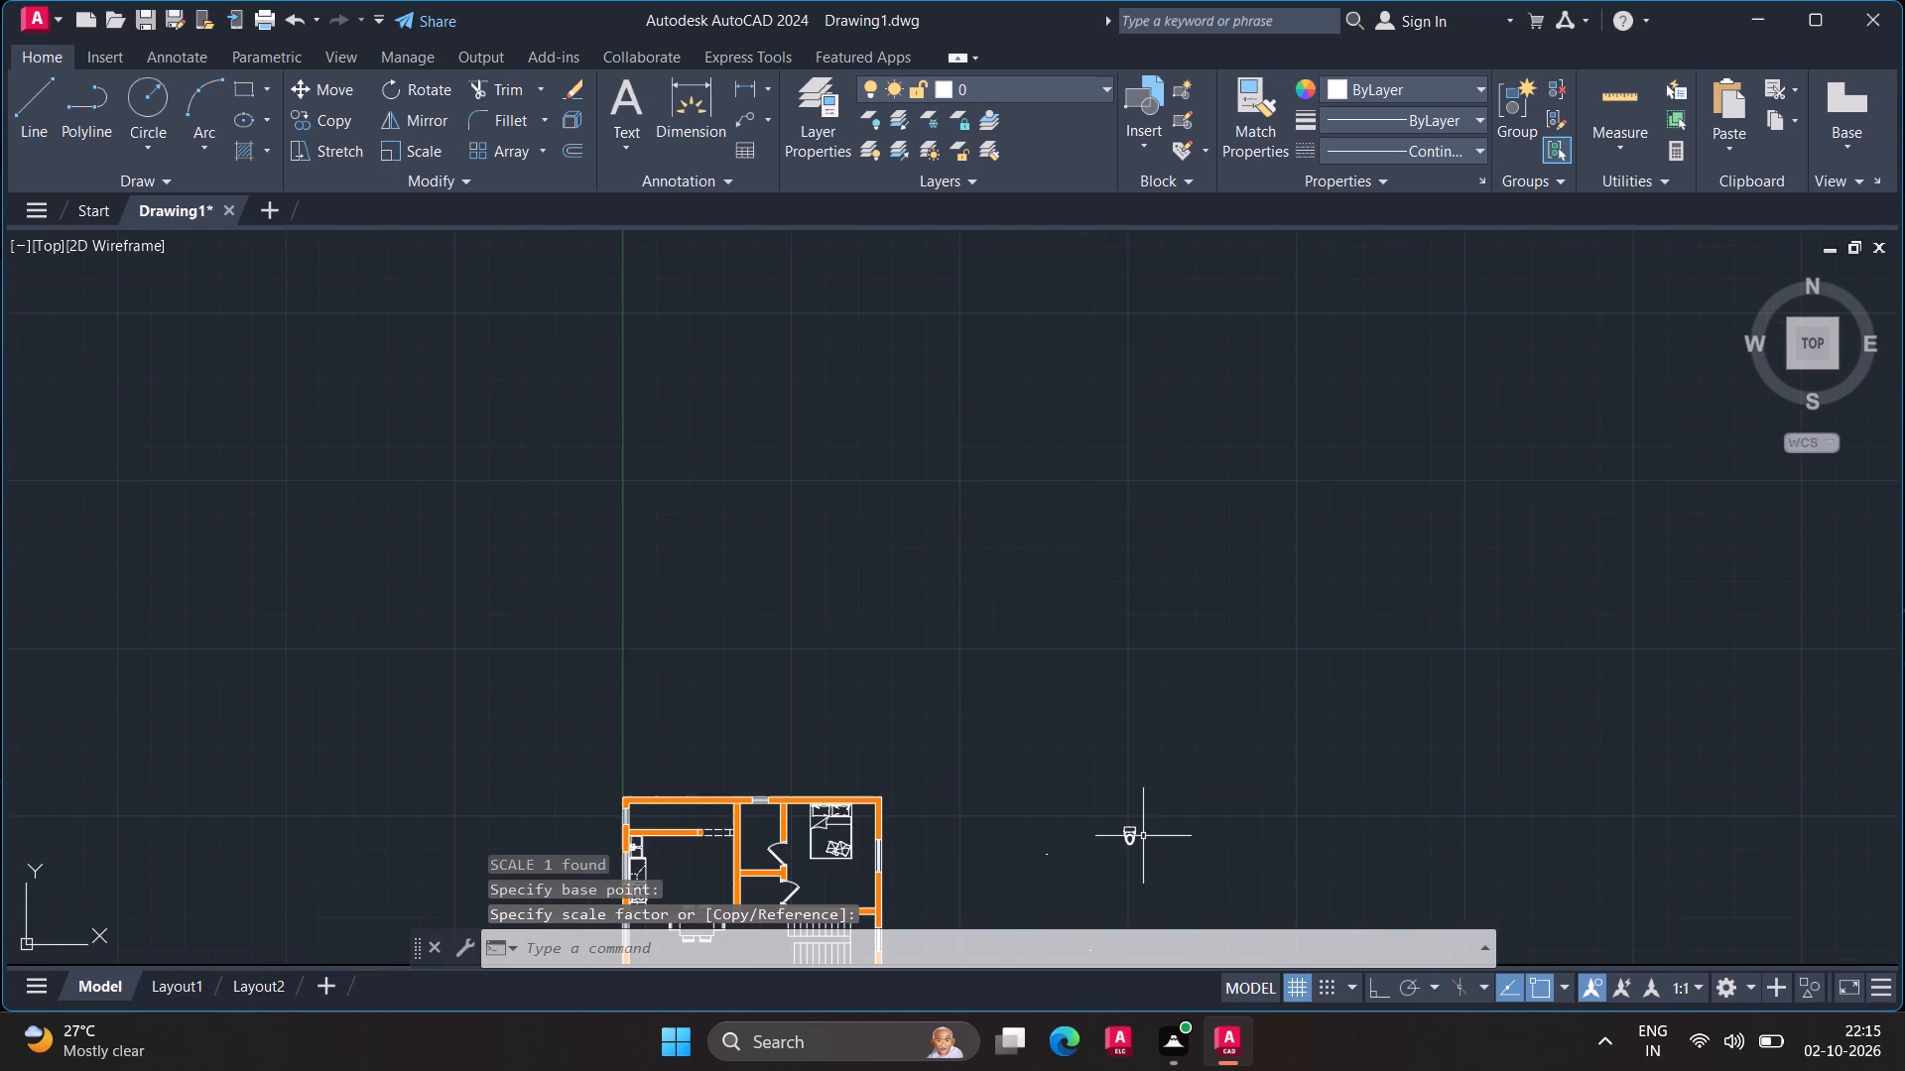
middle_click_drag(1143, 827, 1357, 622)
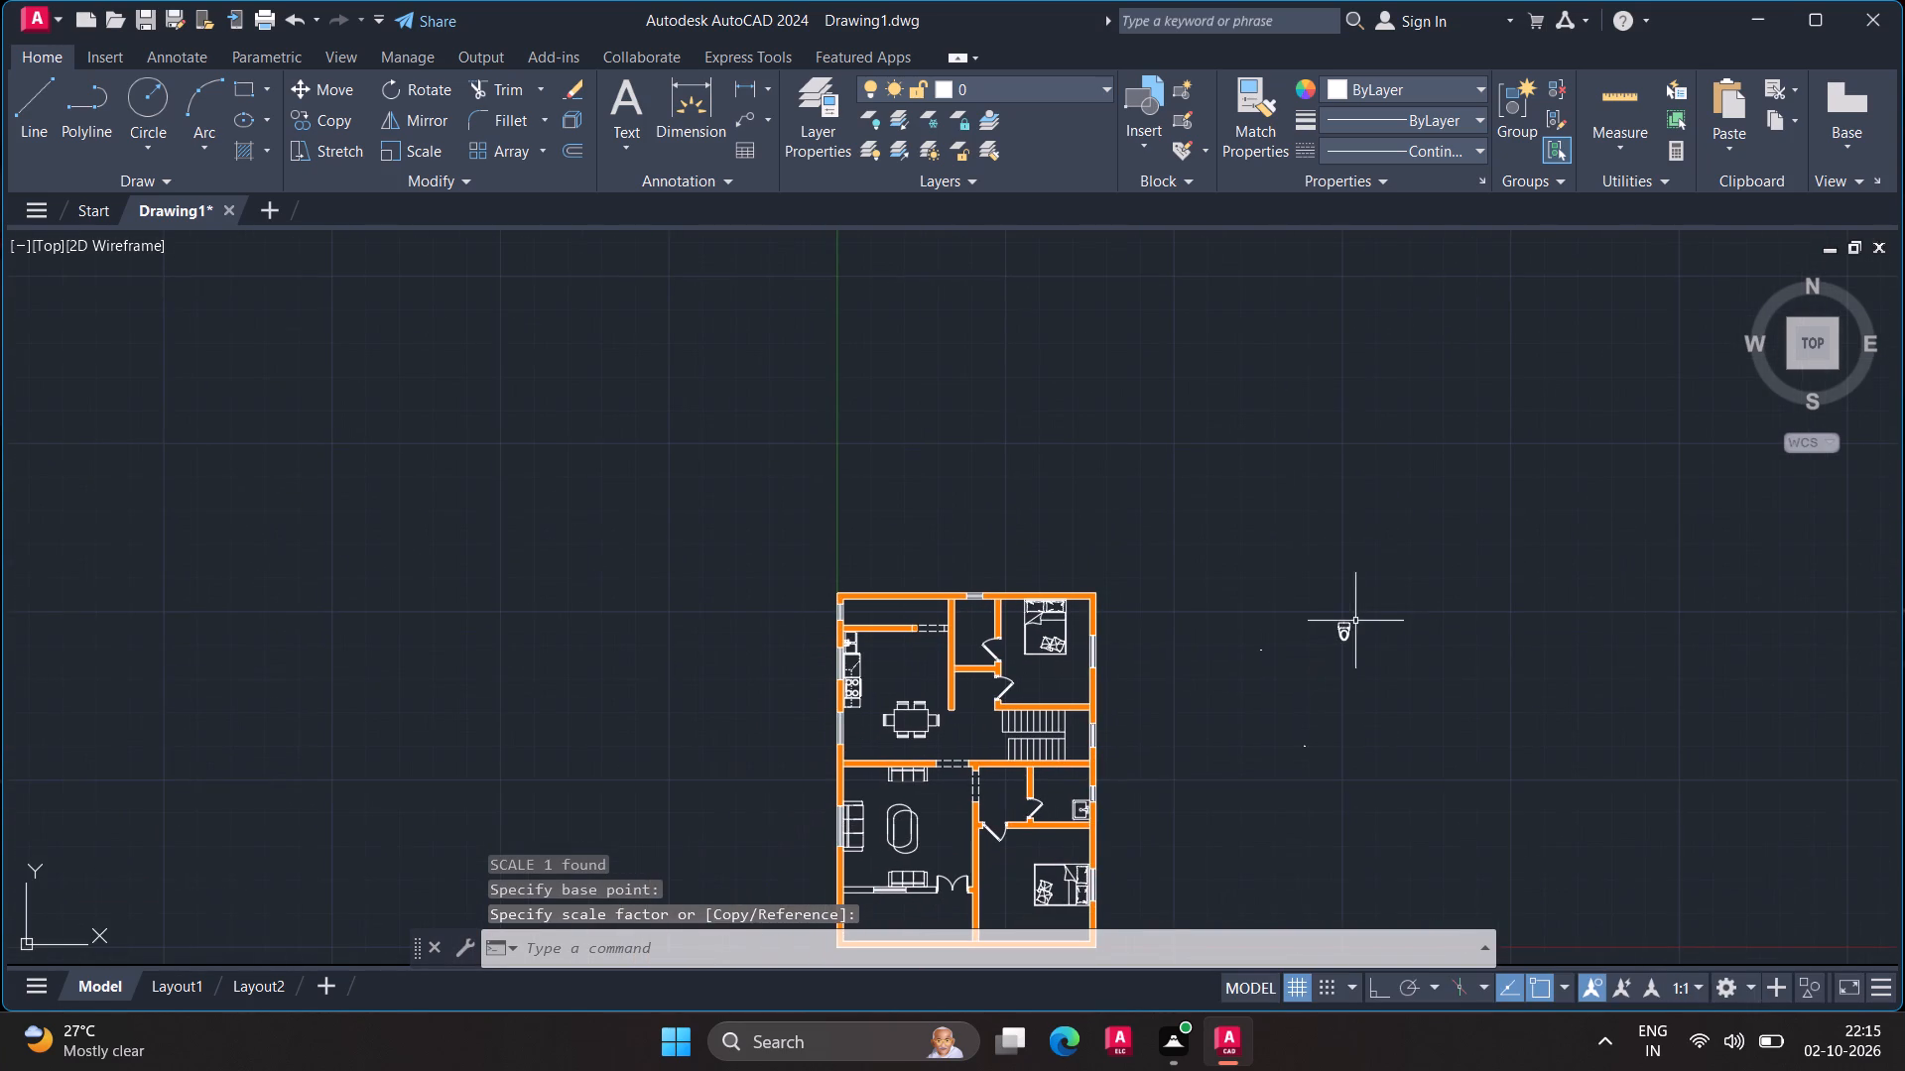
left_click(1345, 624)
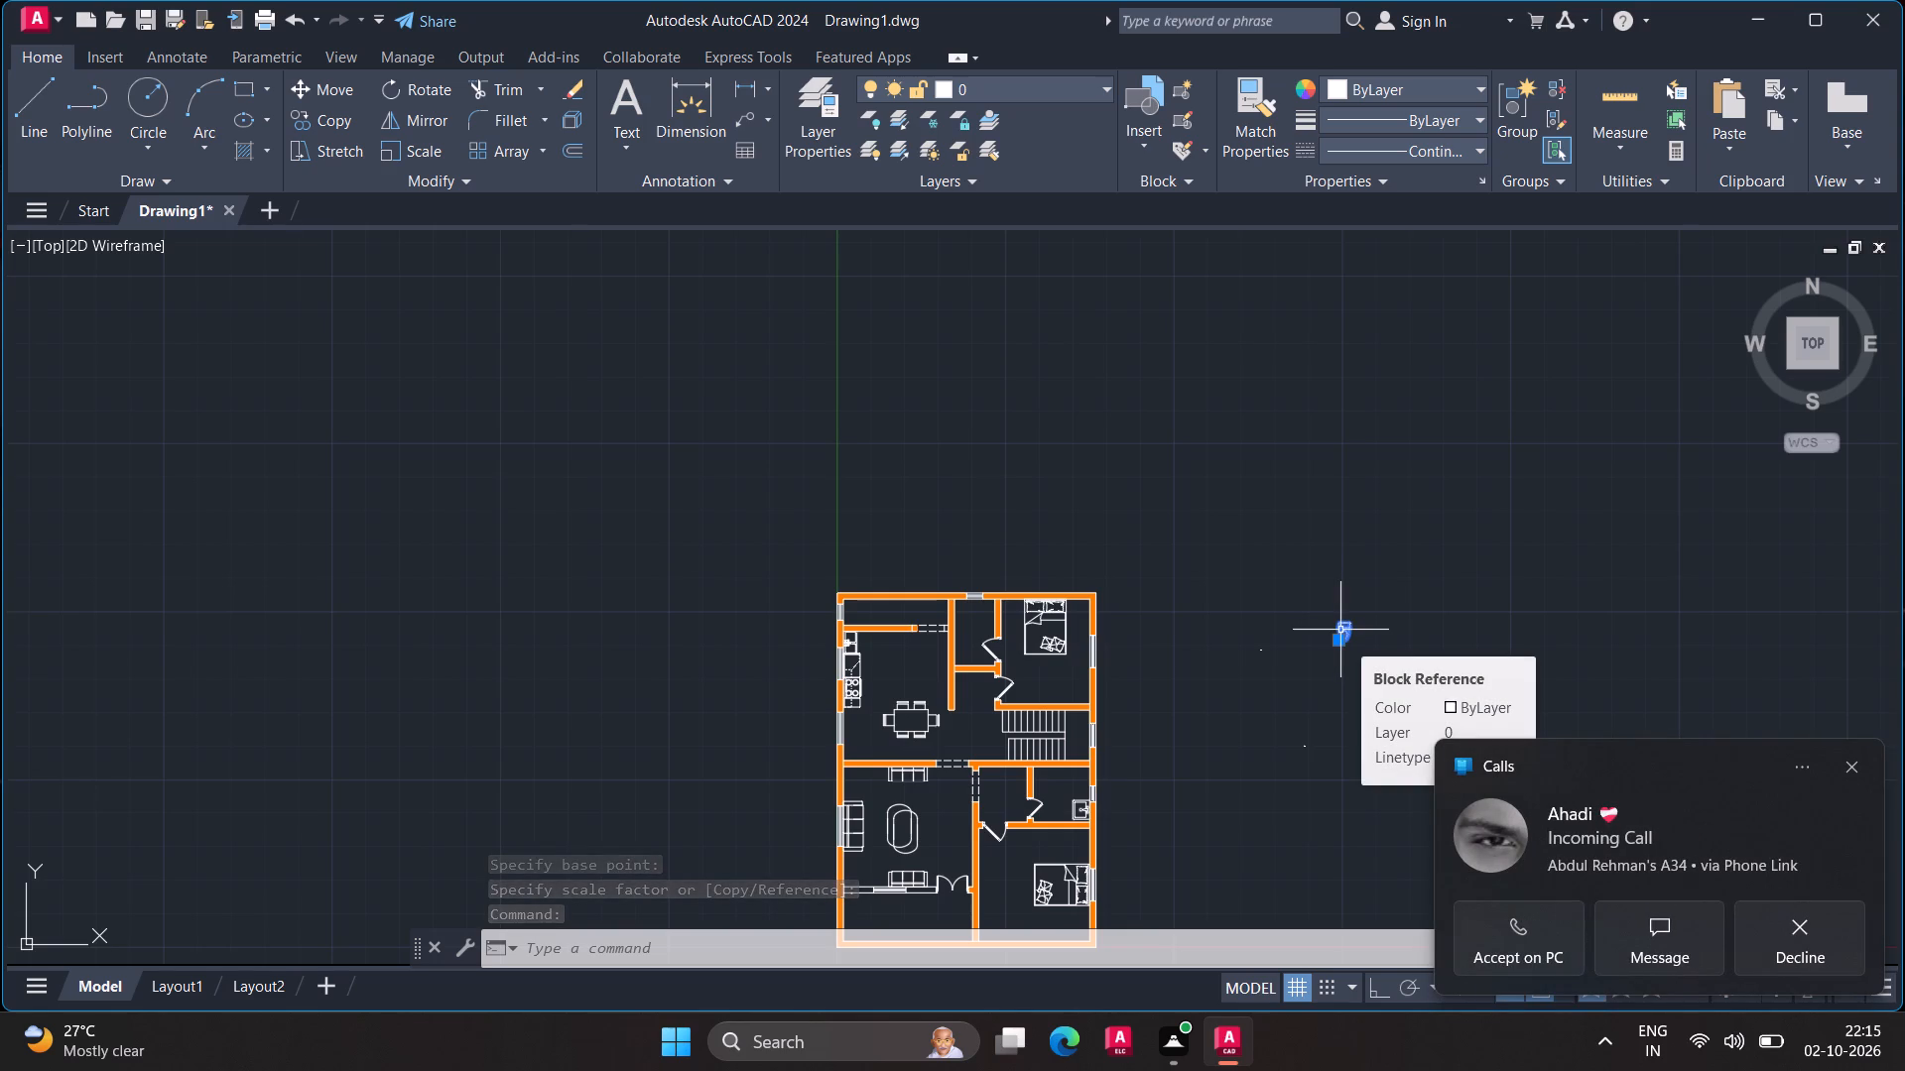
type("m")
key("space")
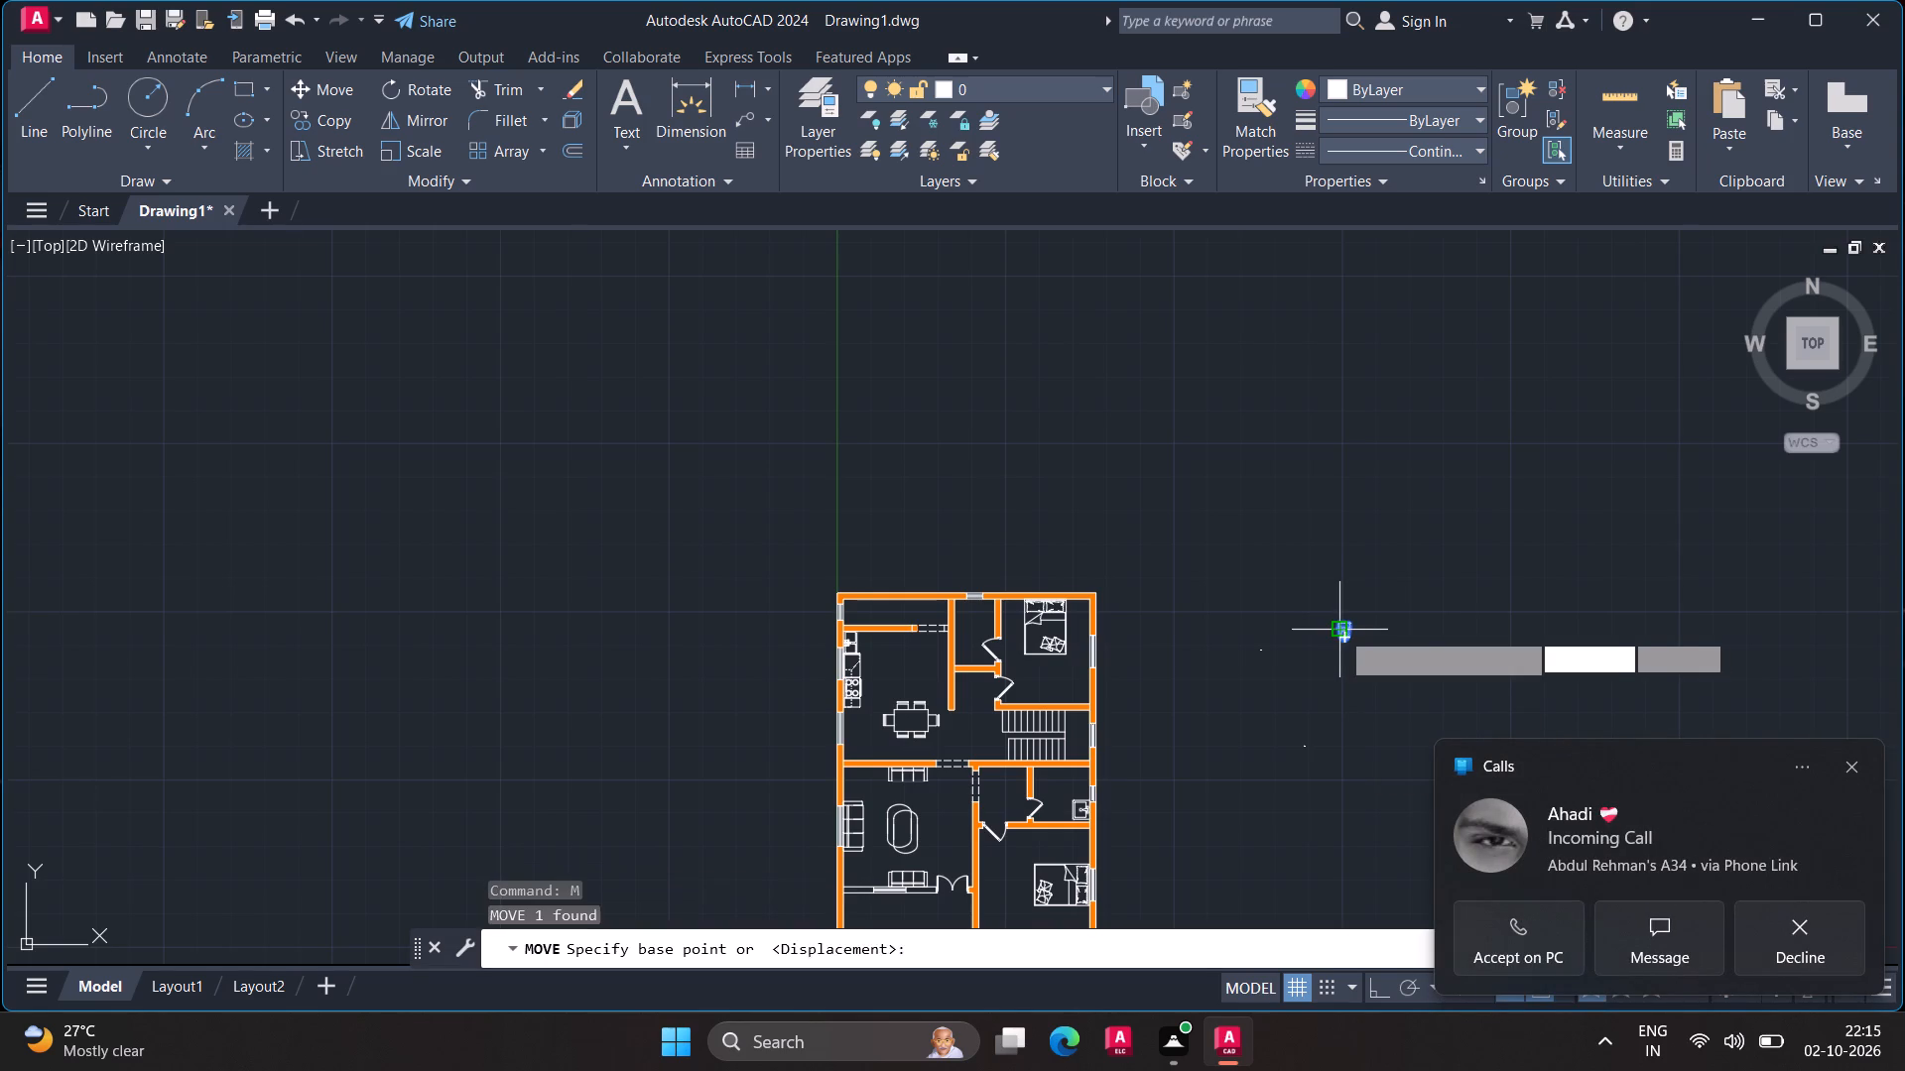
scroll(1340, 631, "up", 4)
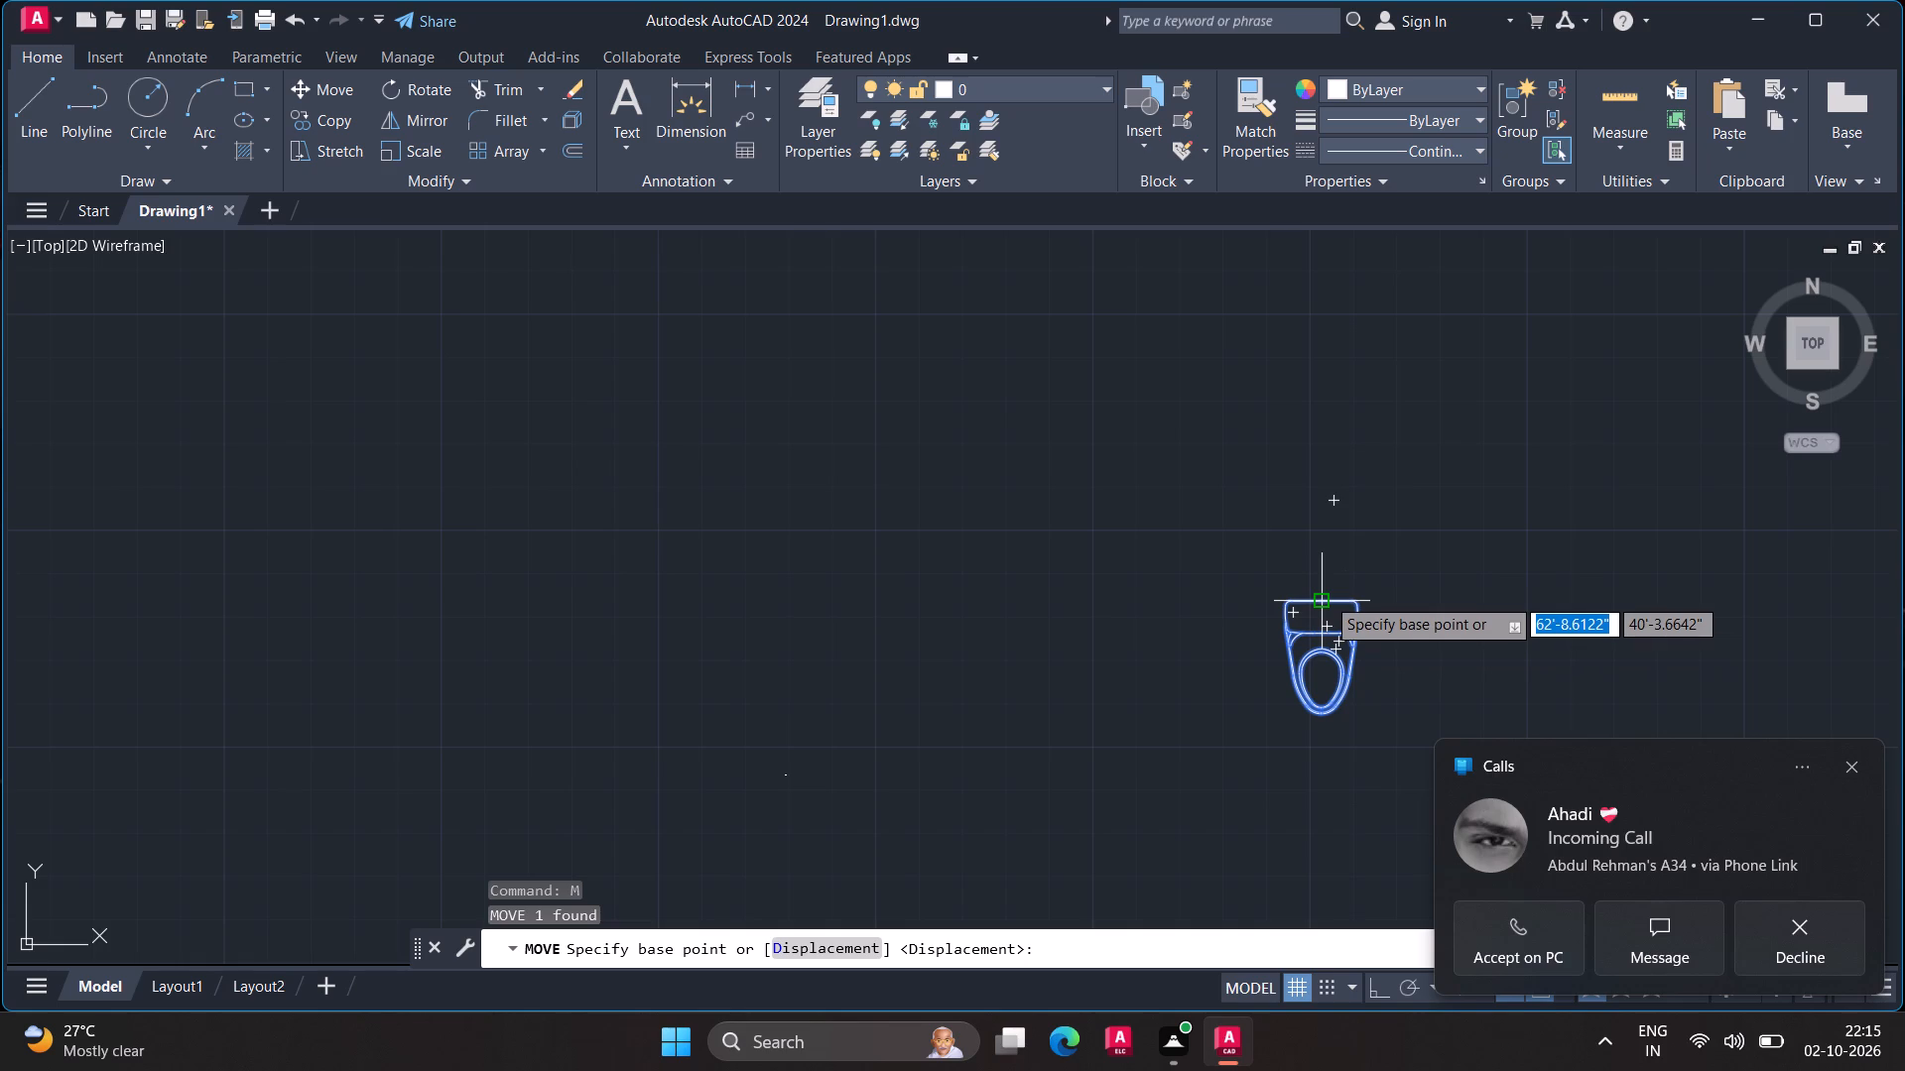
left_click(1325, 596)
scroll(1170, 653, "down", 4)
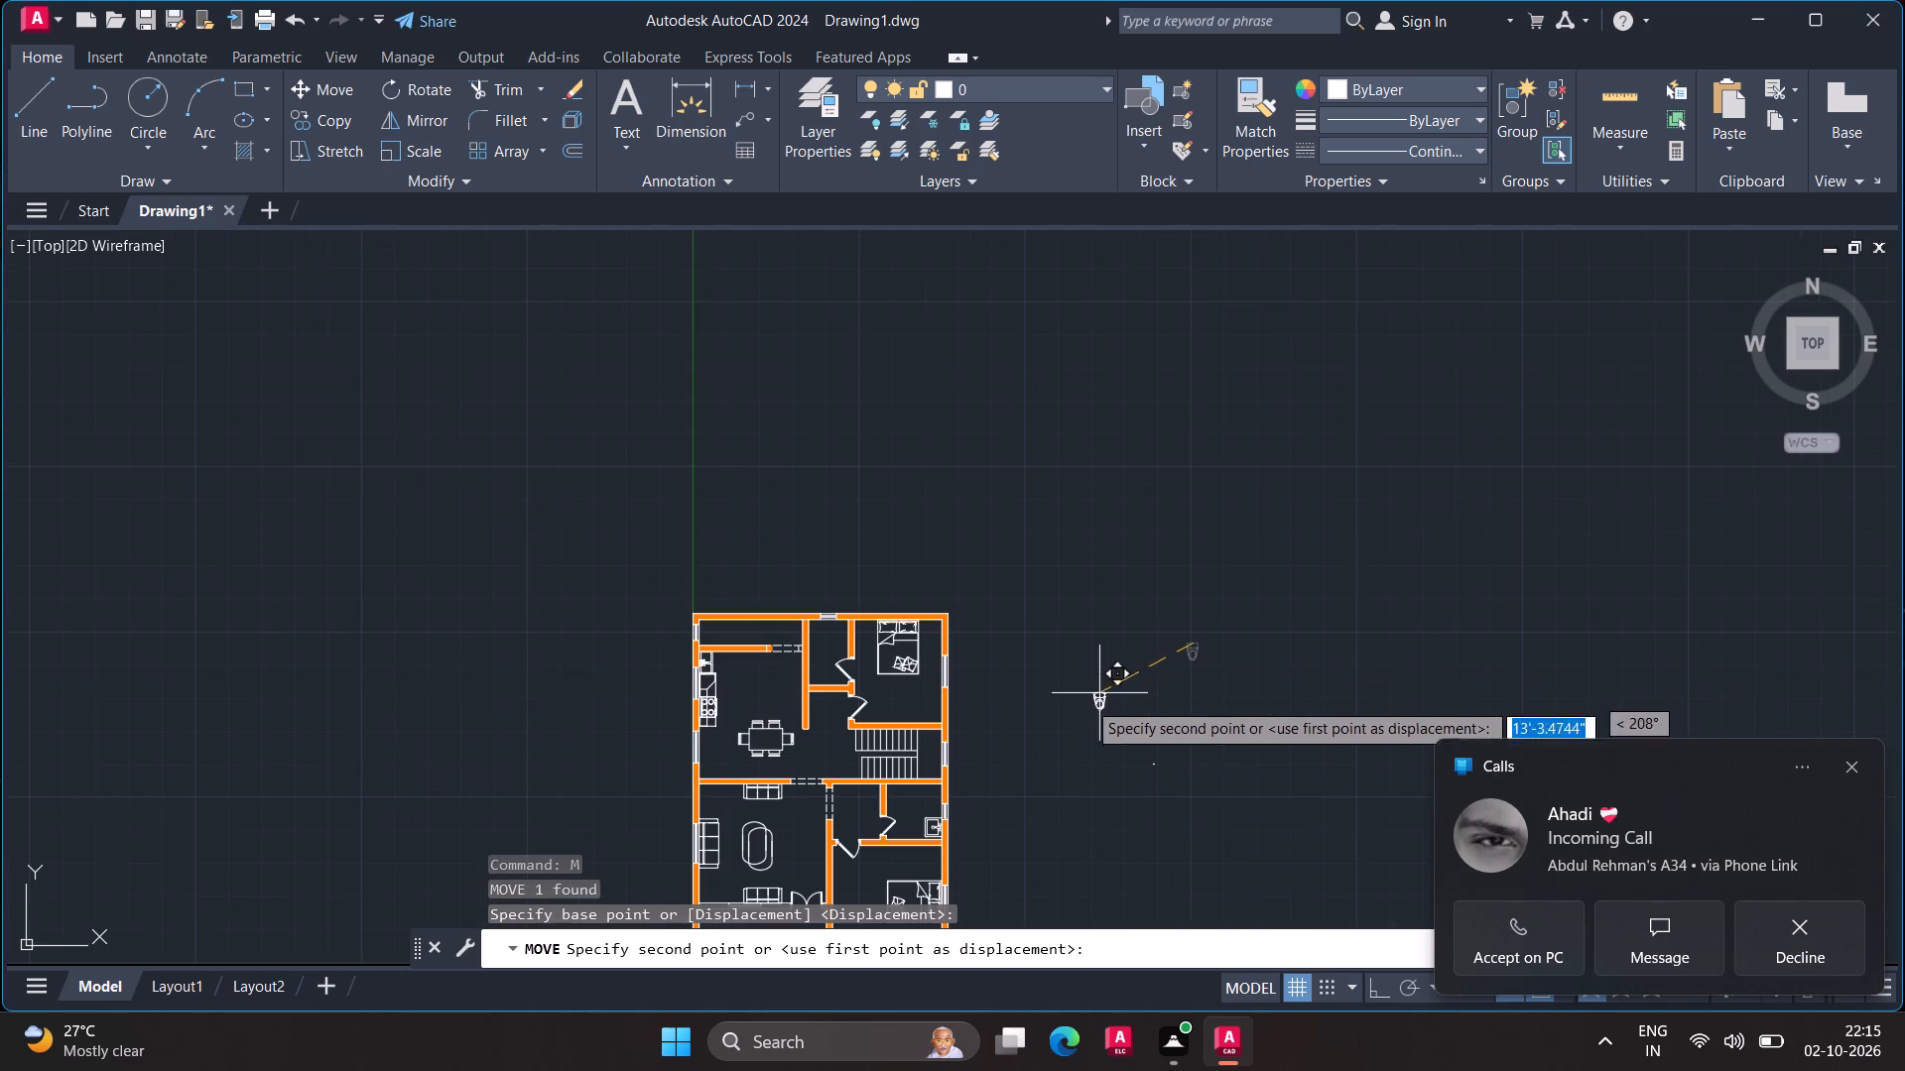
scroll(925, 793, "up", 4)
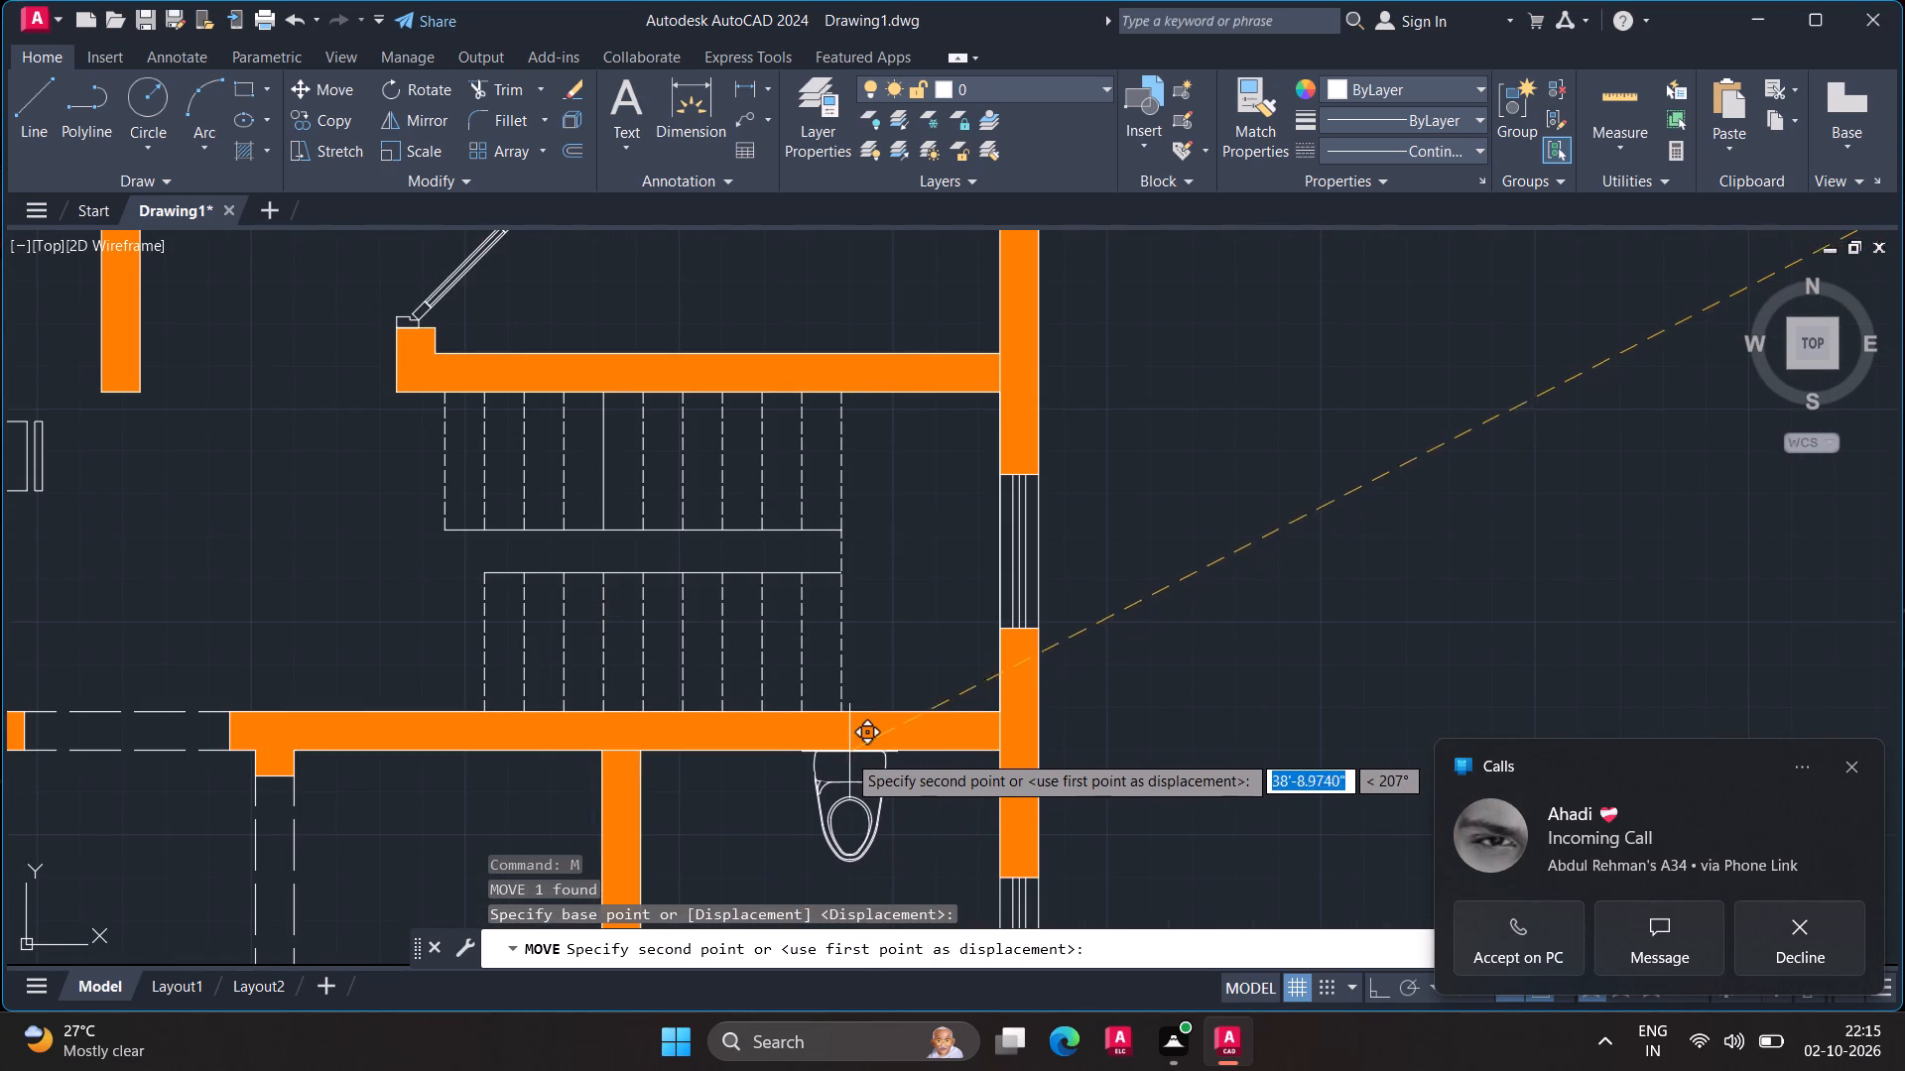
scroll(834, 751, "up", 3)
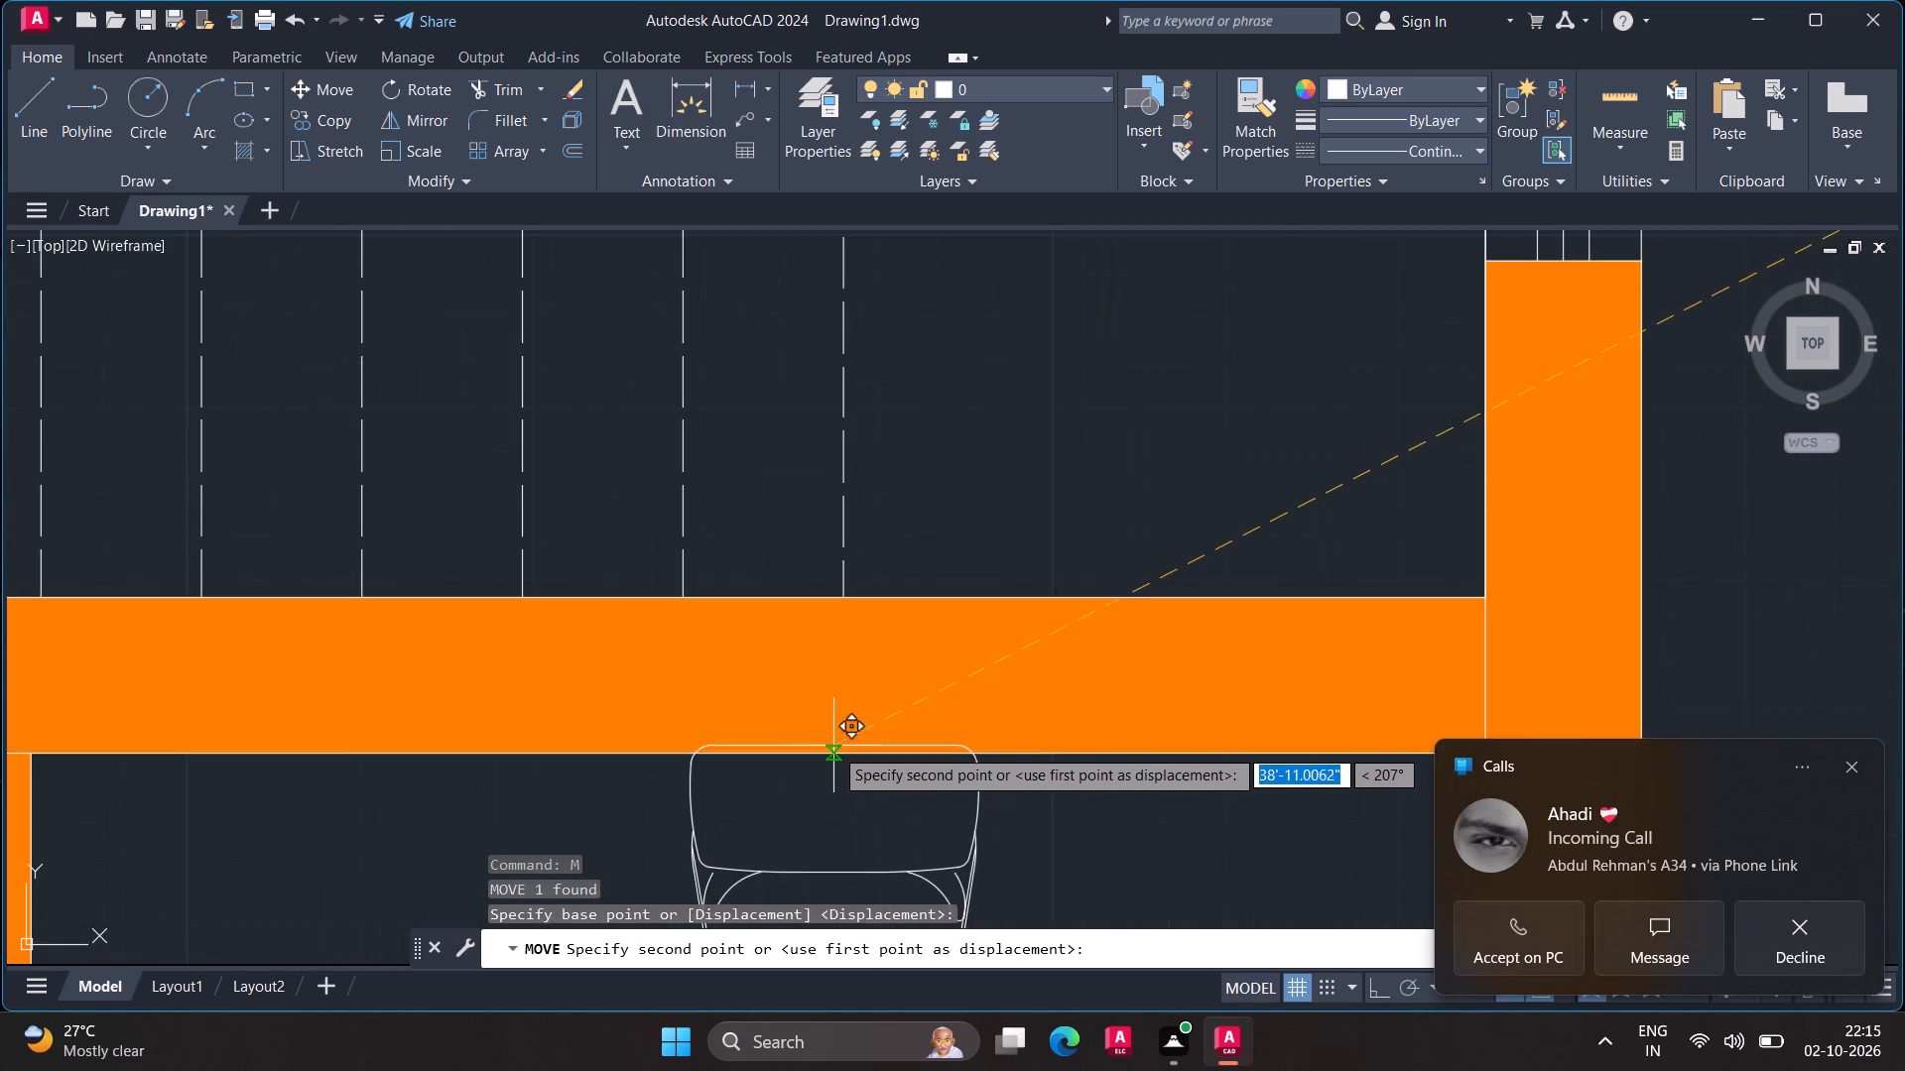
scroll(833, 747, "up", 6)
scroll(814, 837, "down", 3)
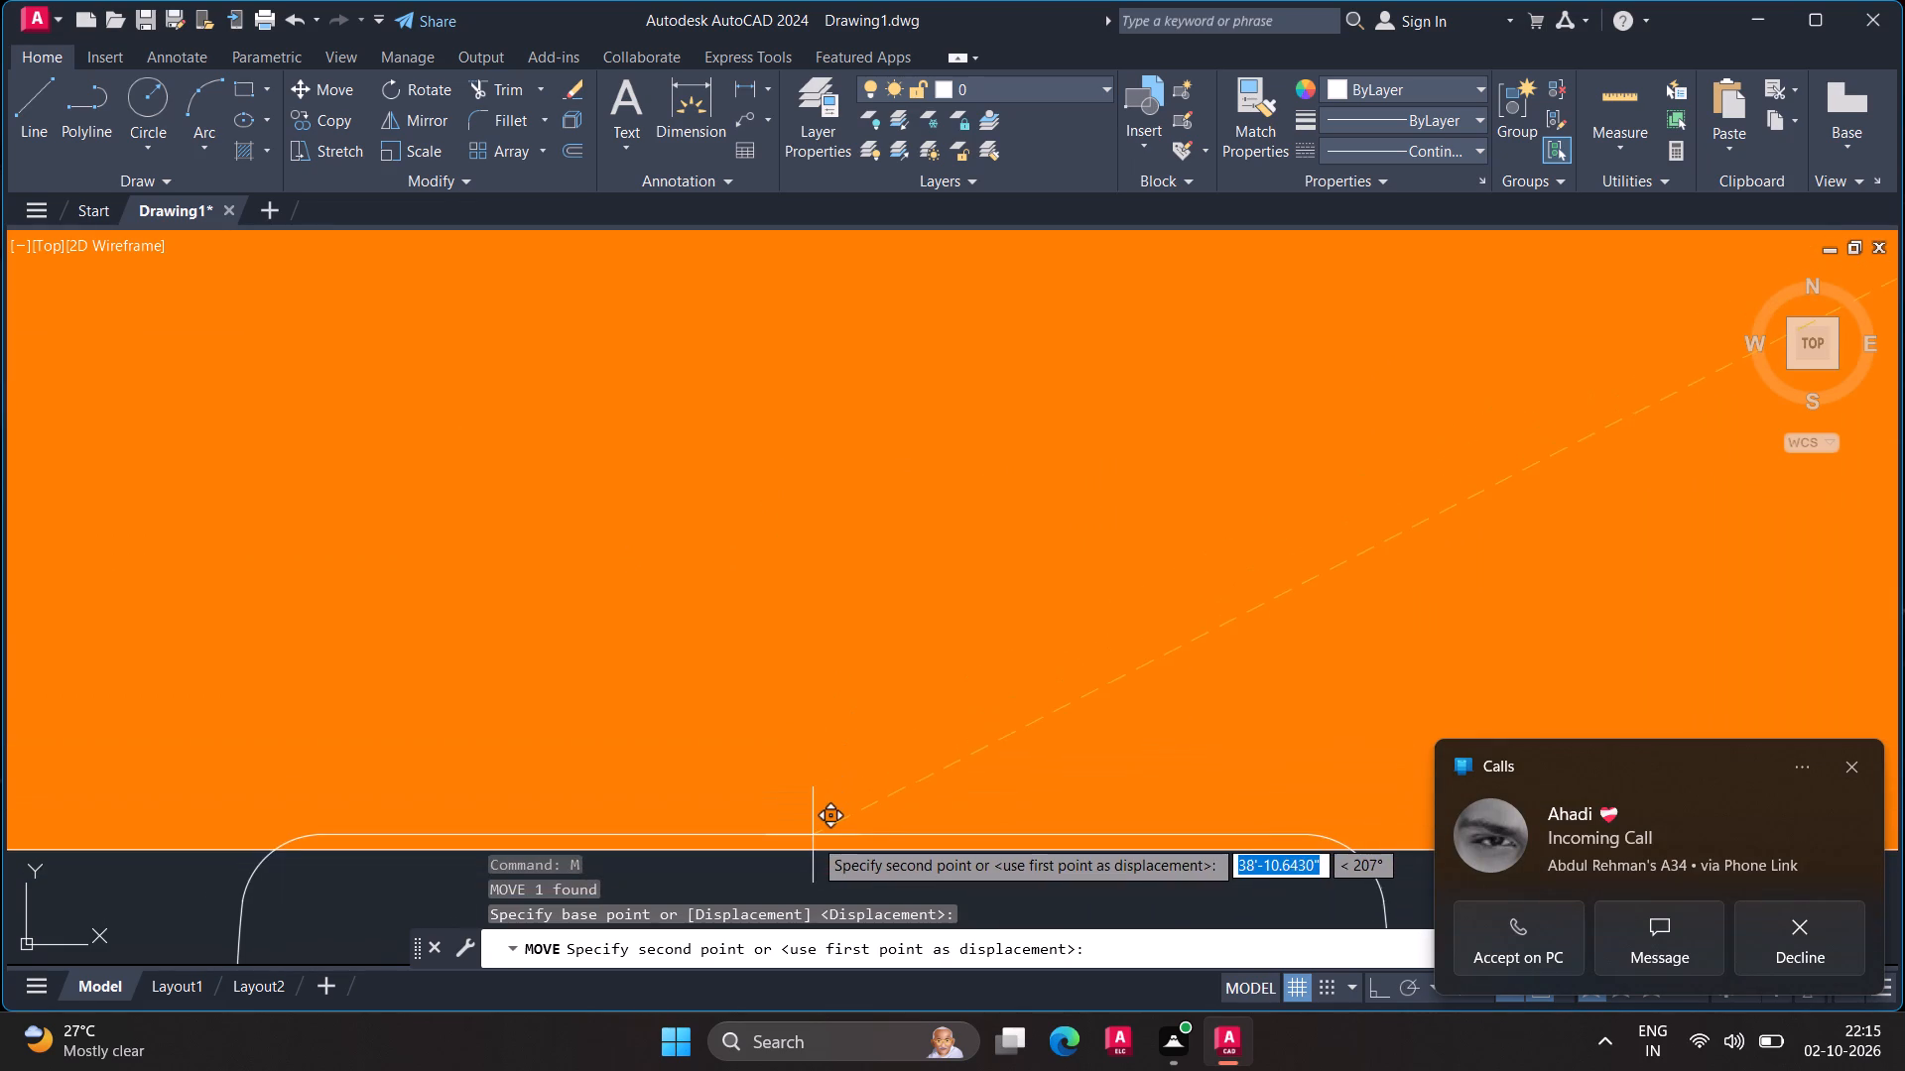
scroll(813, 837, "down", 1)
scroll(808, 860, "up", 3)
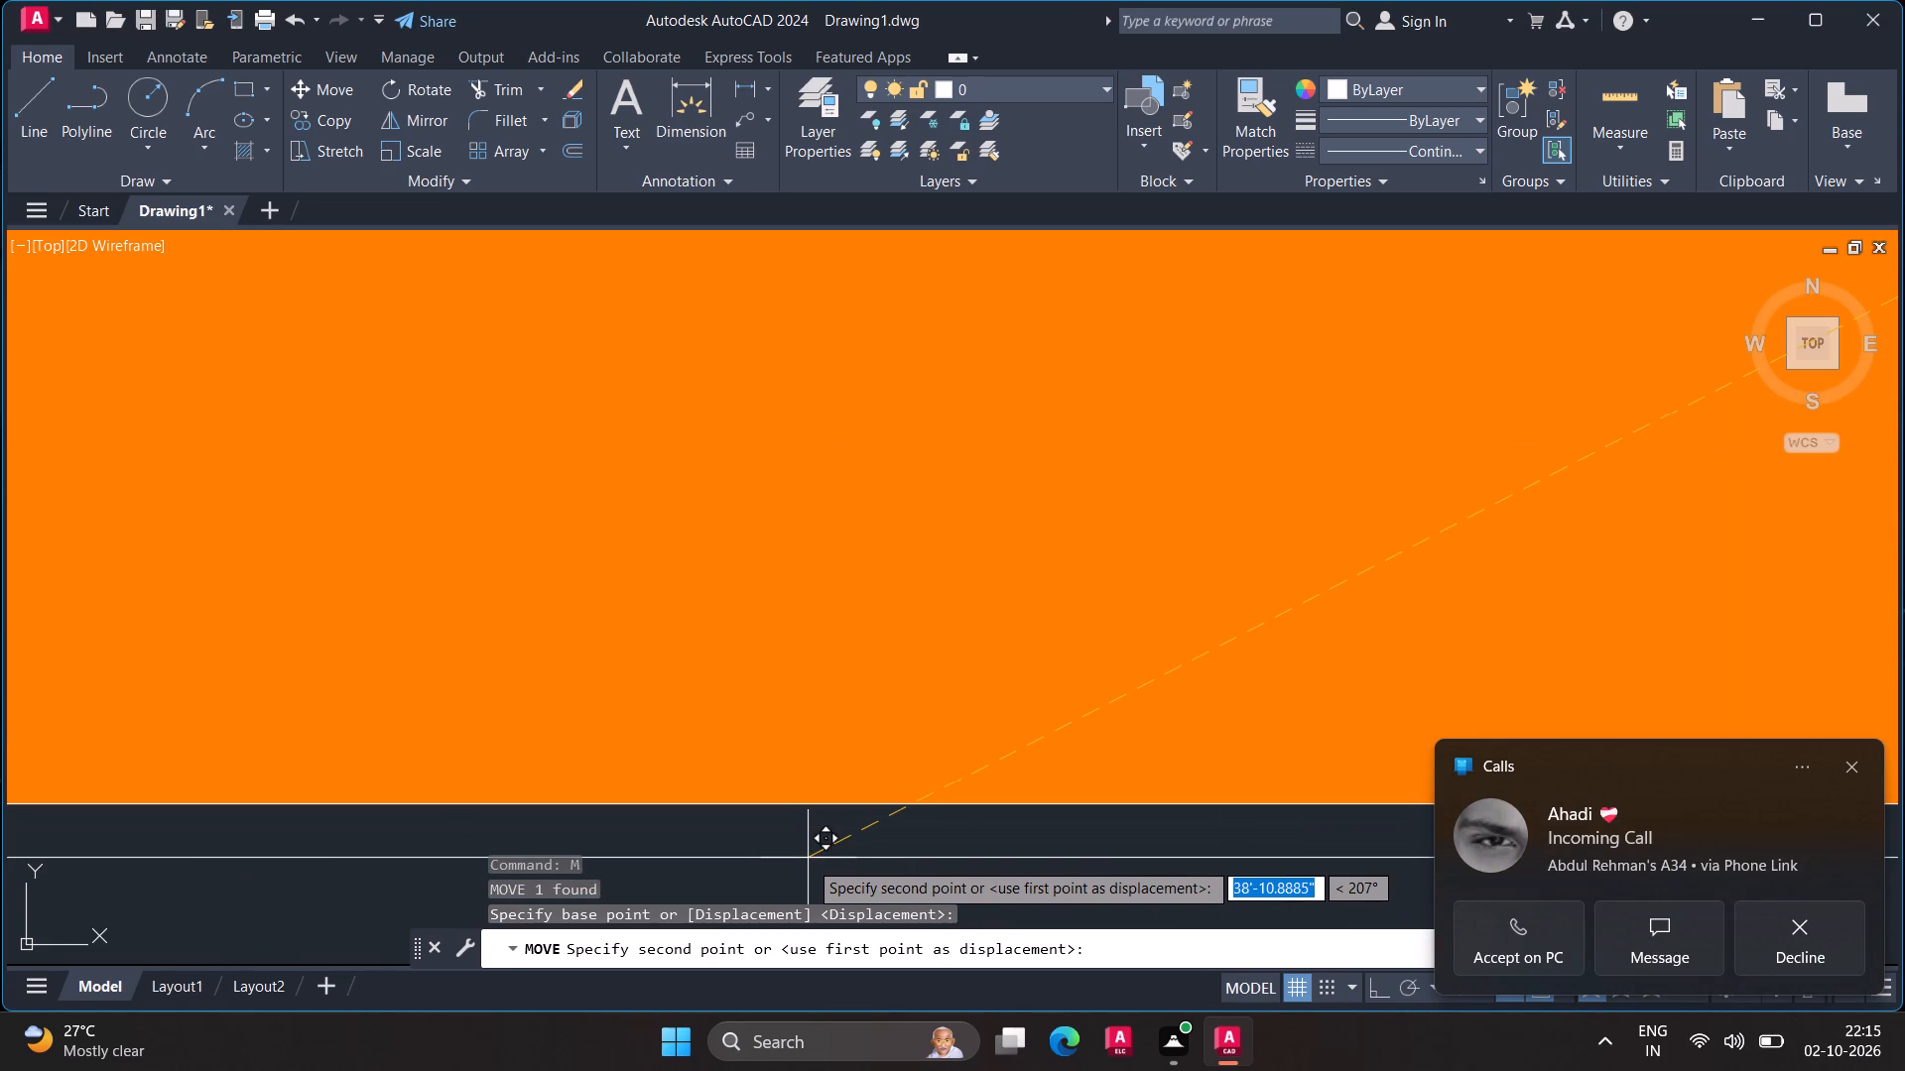
scroll(808, 860, "up", 3)
scroll(841, 672, "up", 2)
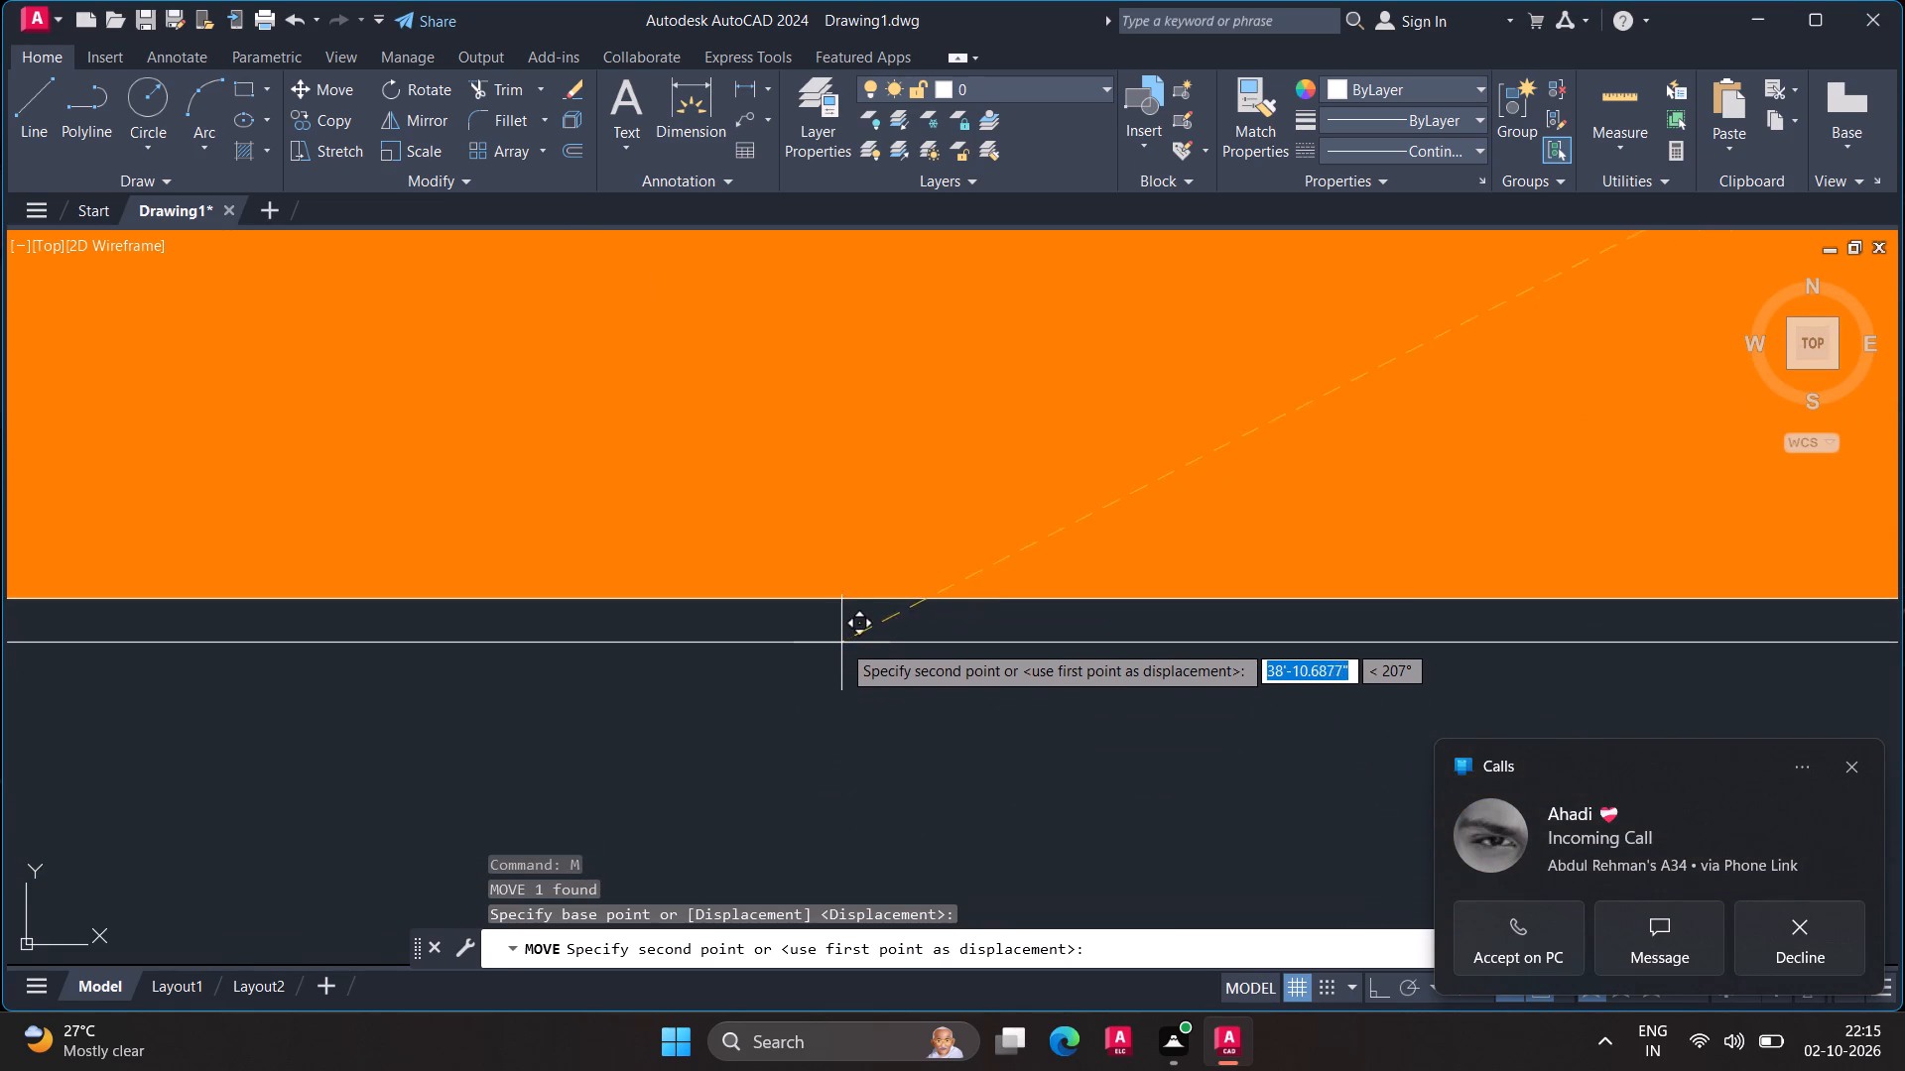
scroll(842, 628, "up", 2)
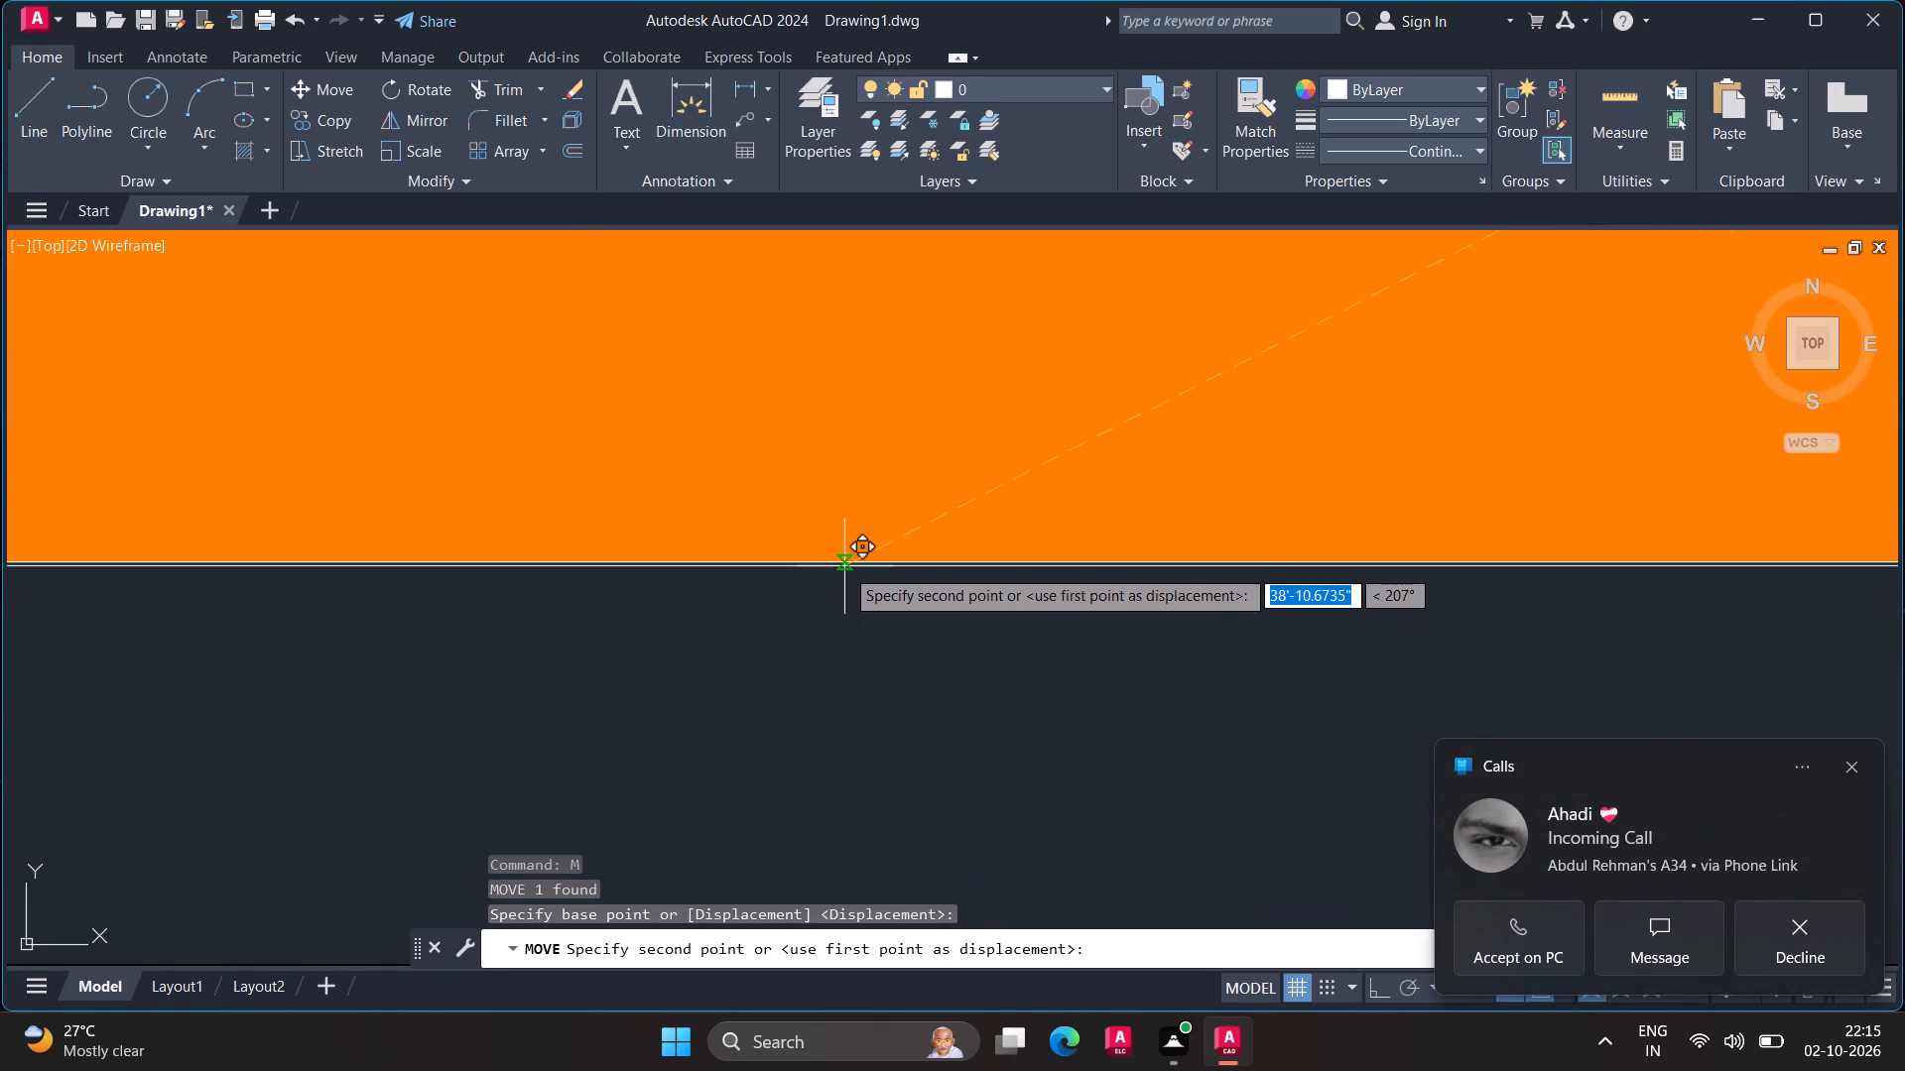
scroll(843, 567, "up", 7)
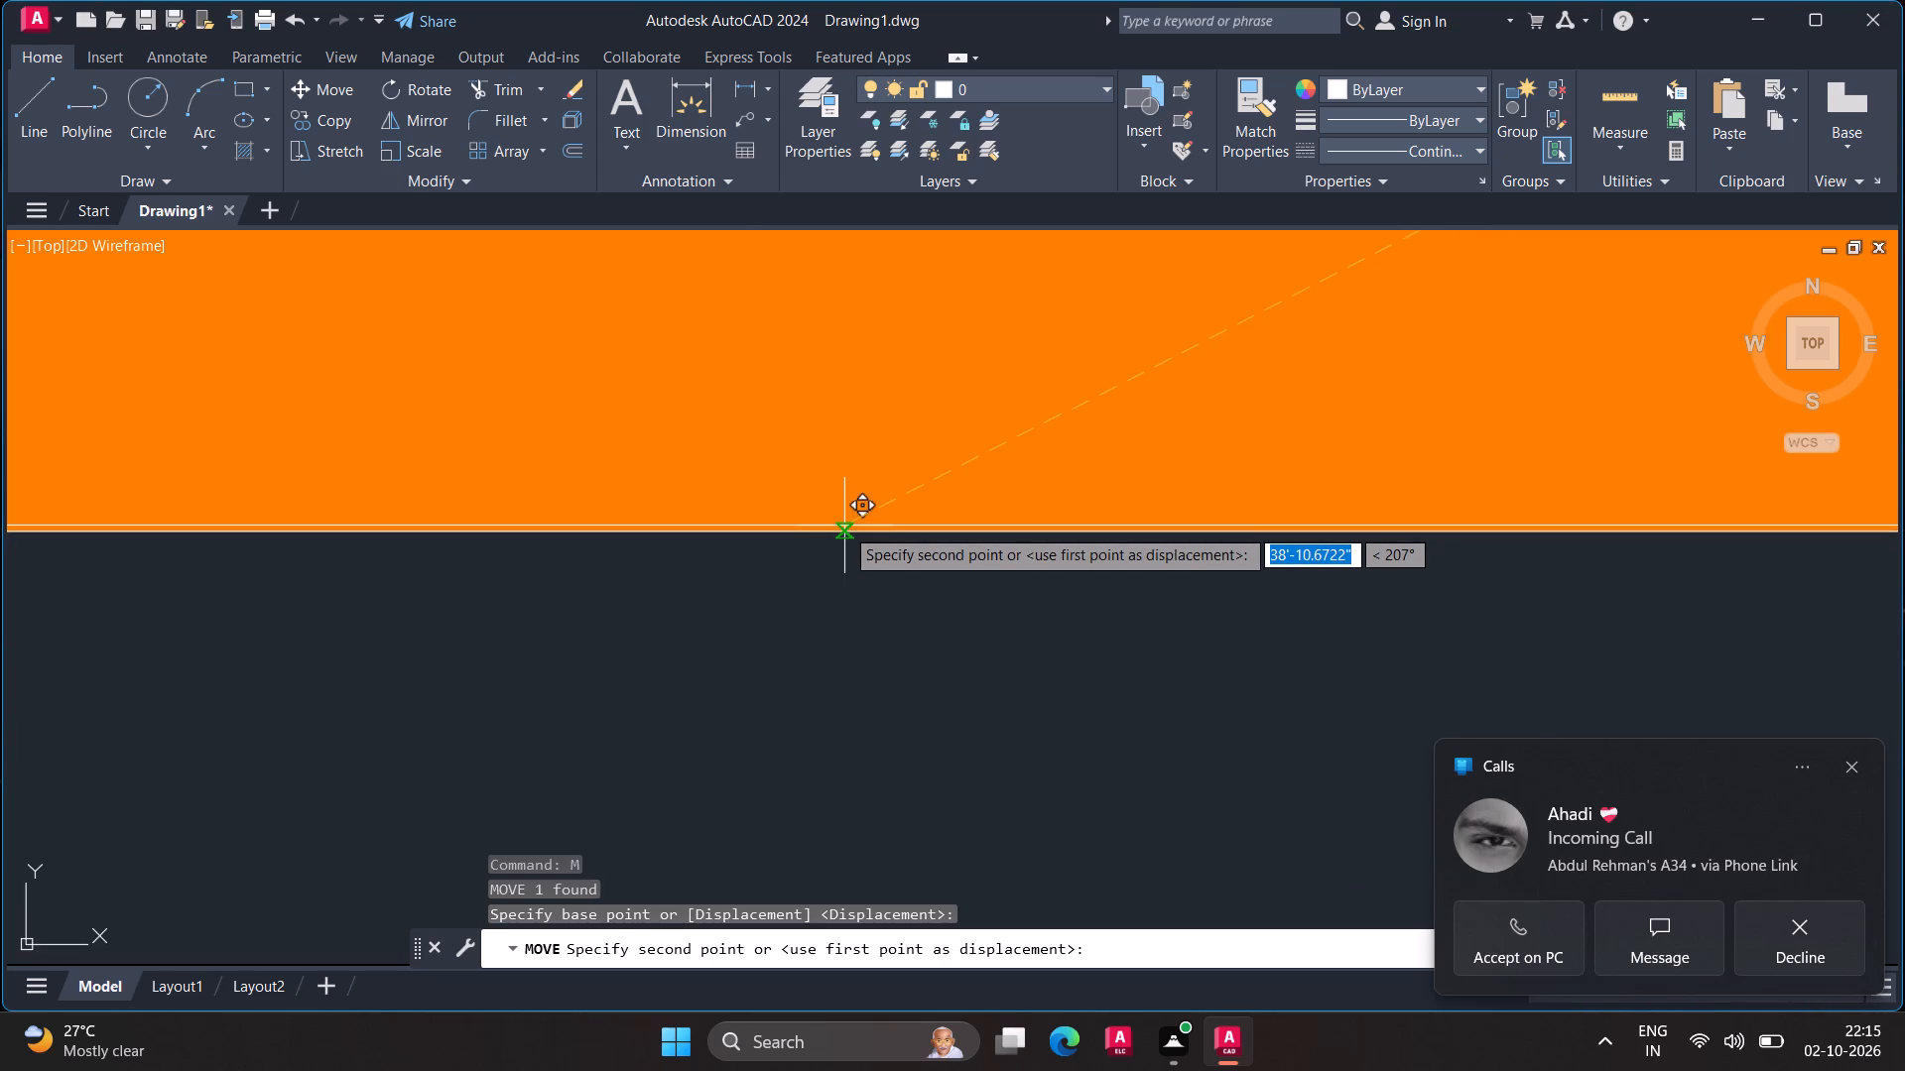
scroll(844, 527, "up", 6)
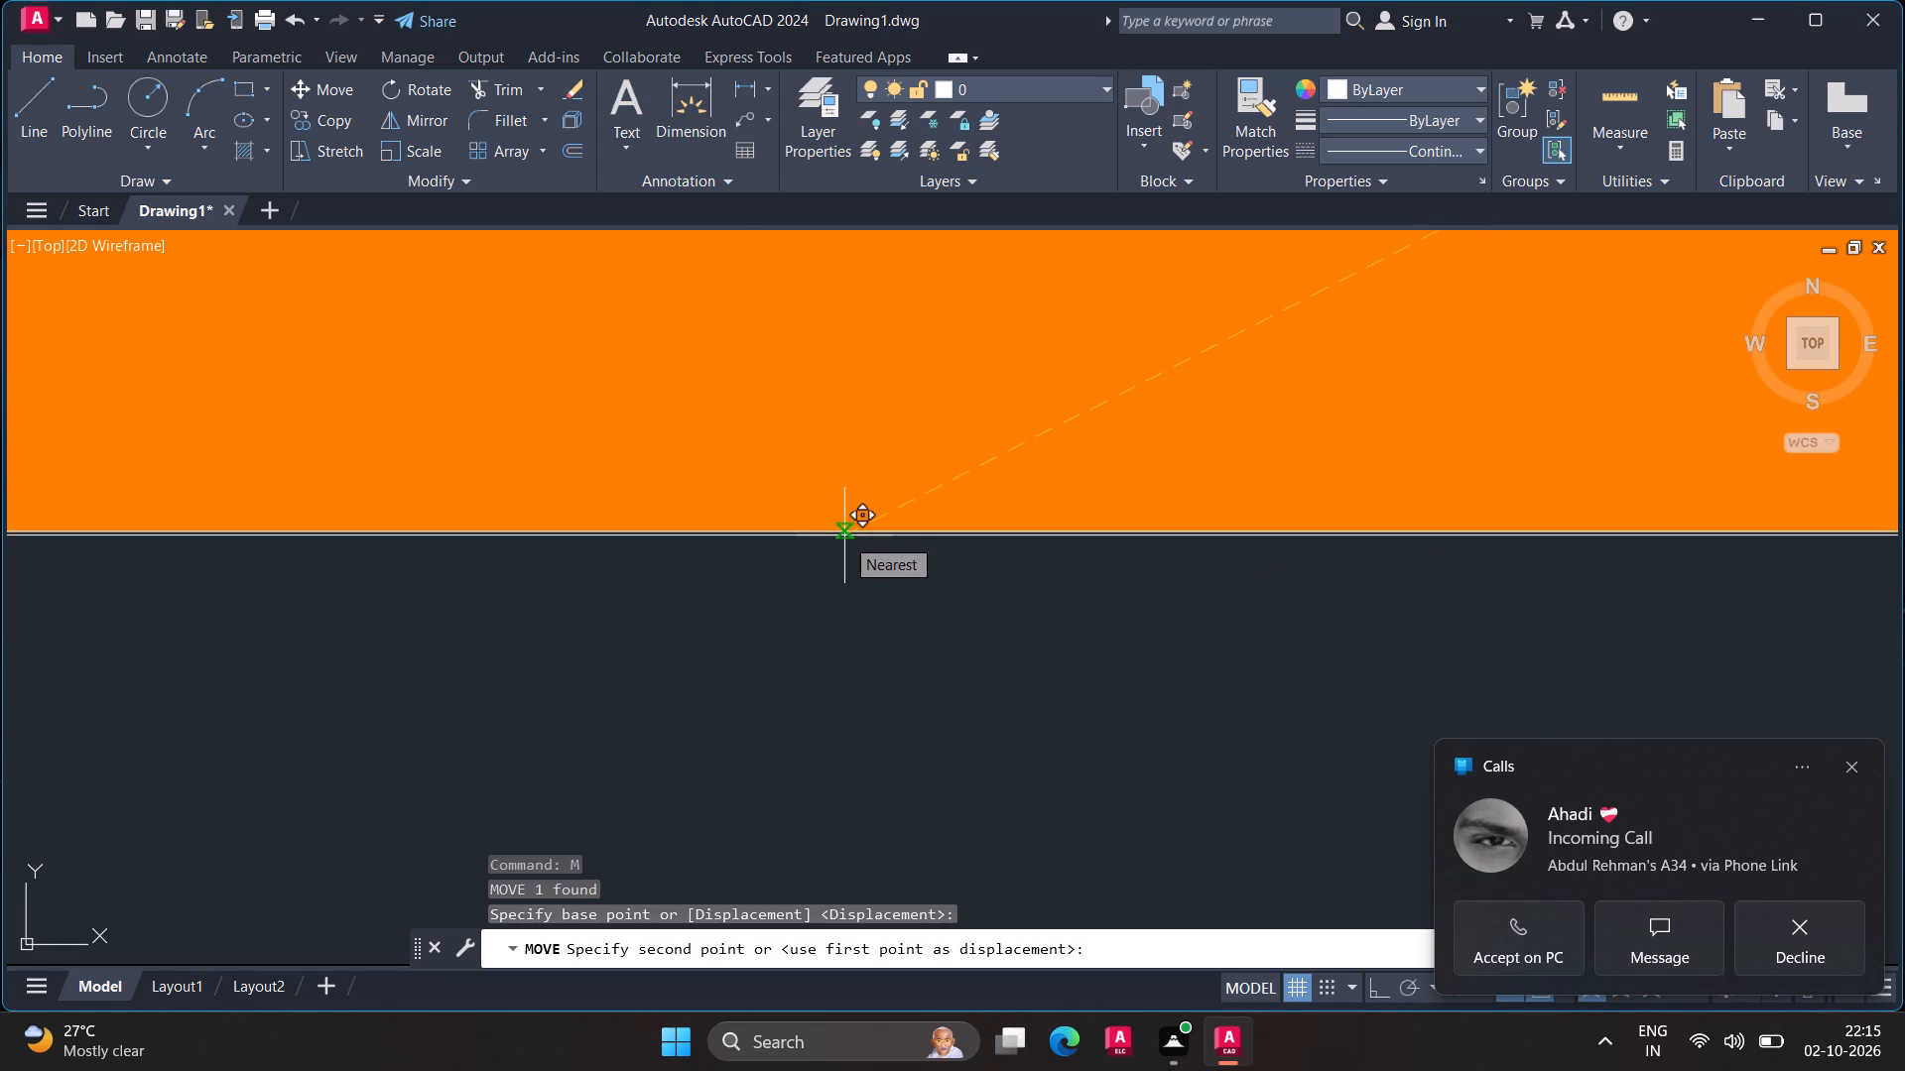
left_click(844, 534)
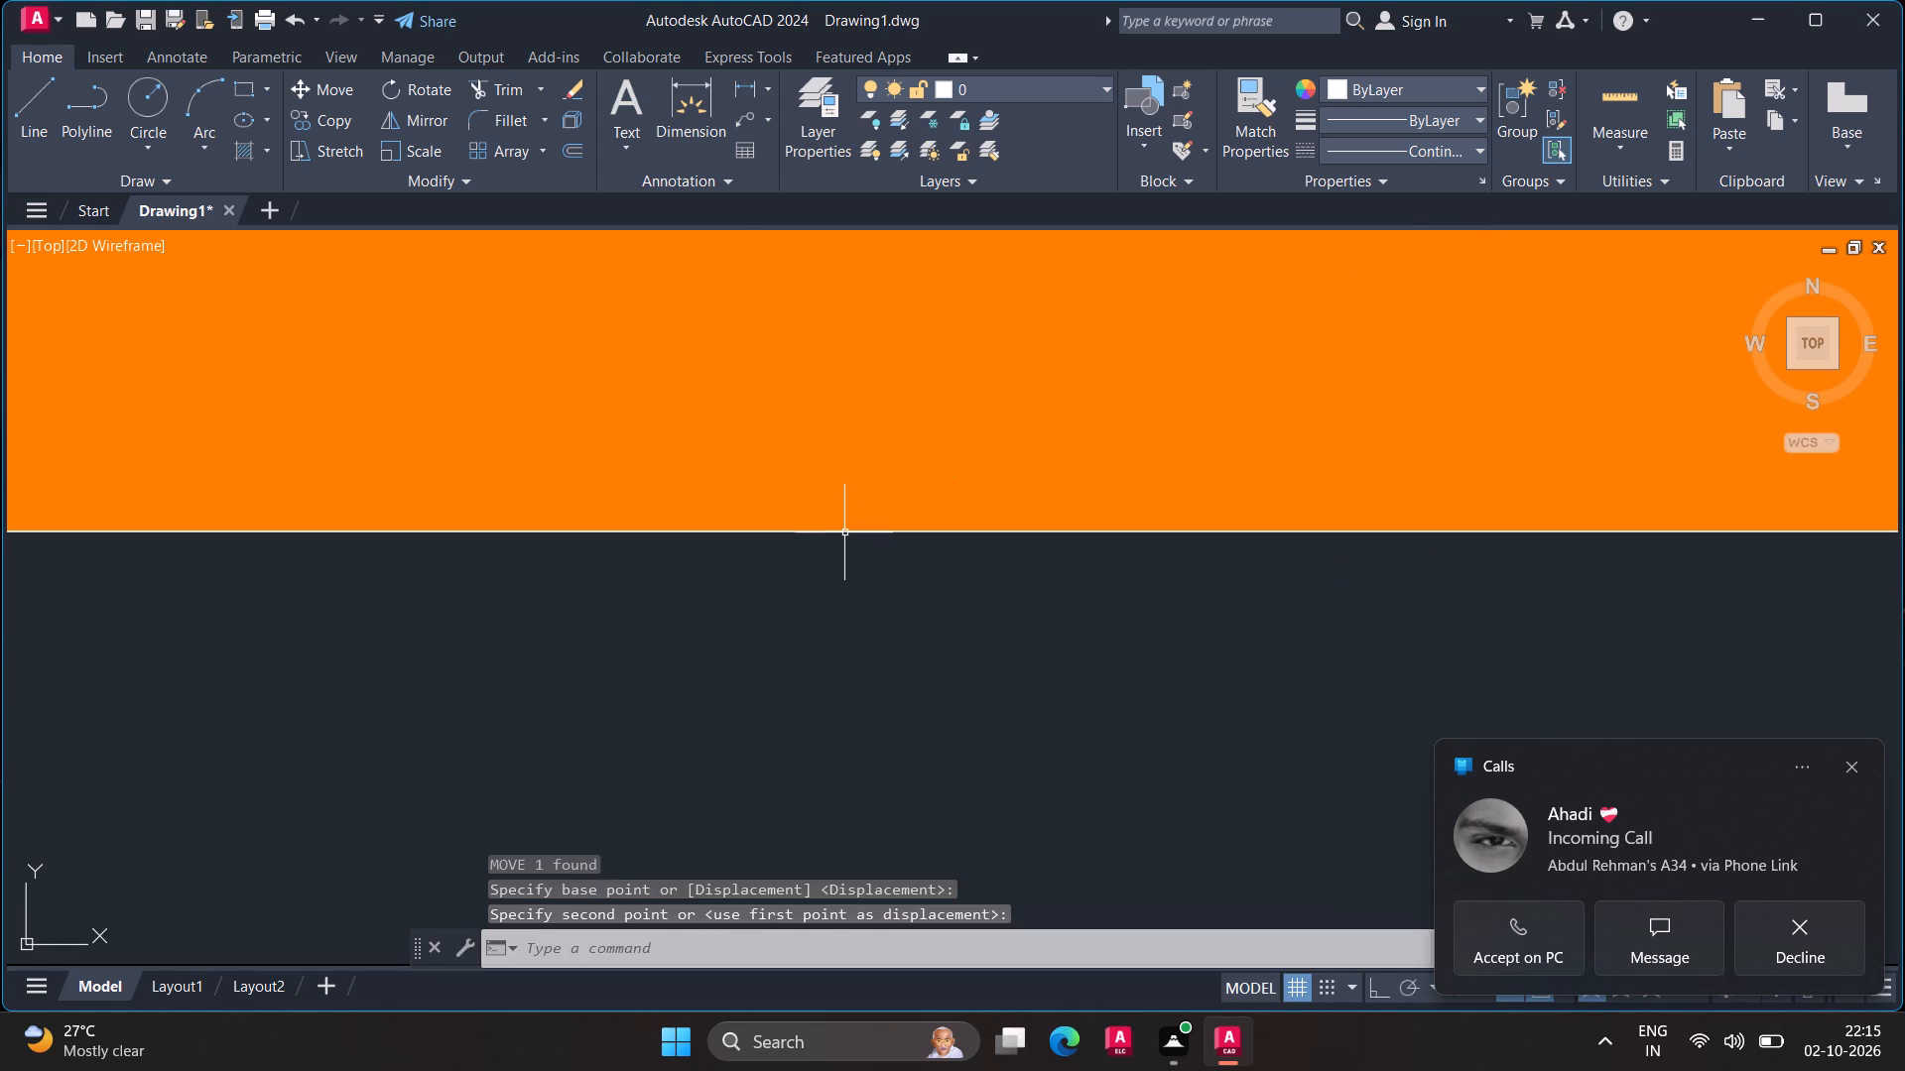
Scale up the tiny round-front washbasin block freehand, using its left tap hole near the back edge as base point.
scroll(855, 546, "down", 15)
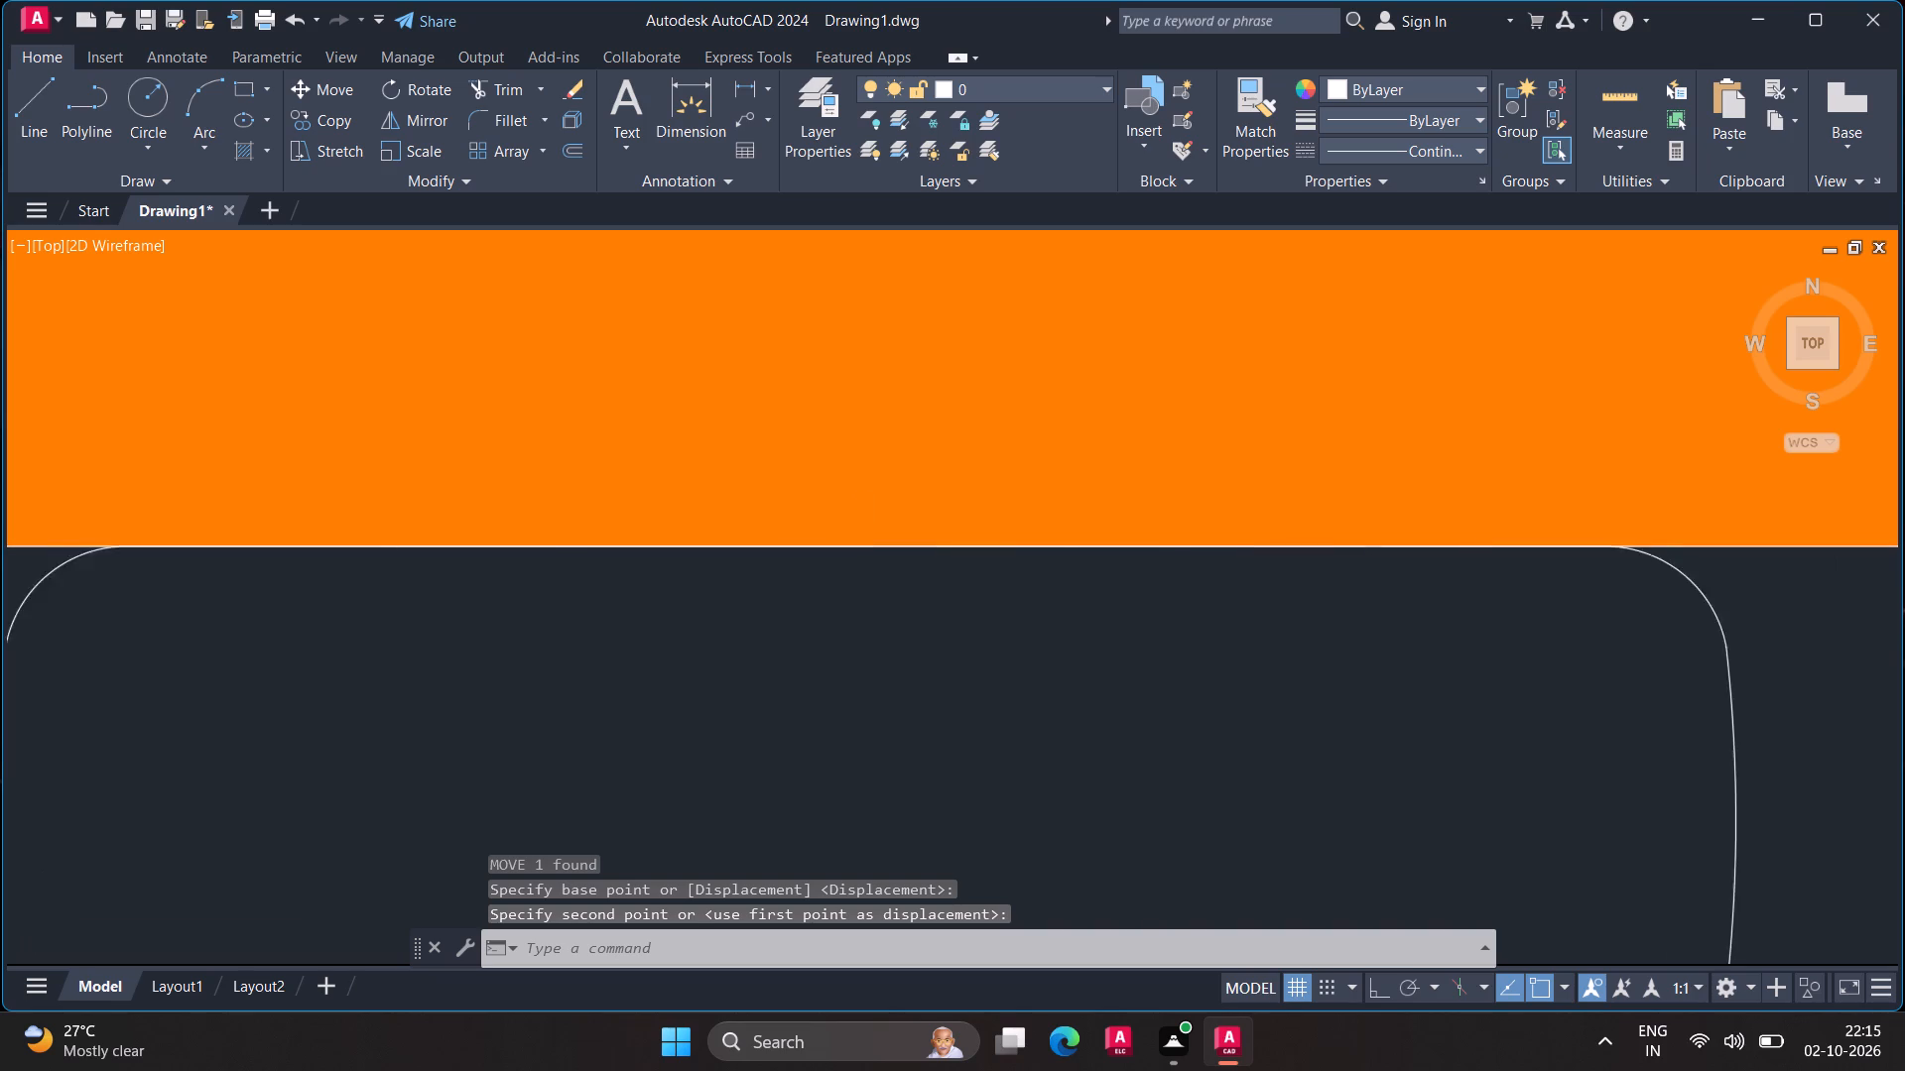
scroll(865, 547, "down", 5)
scroll(968, 624, "down", 1)
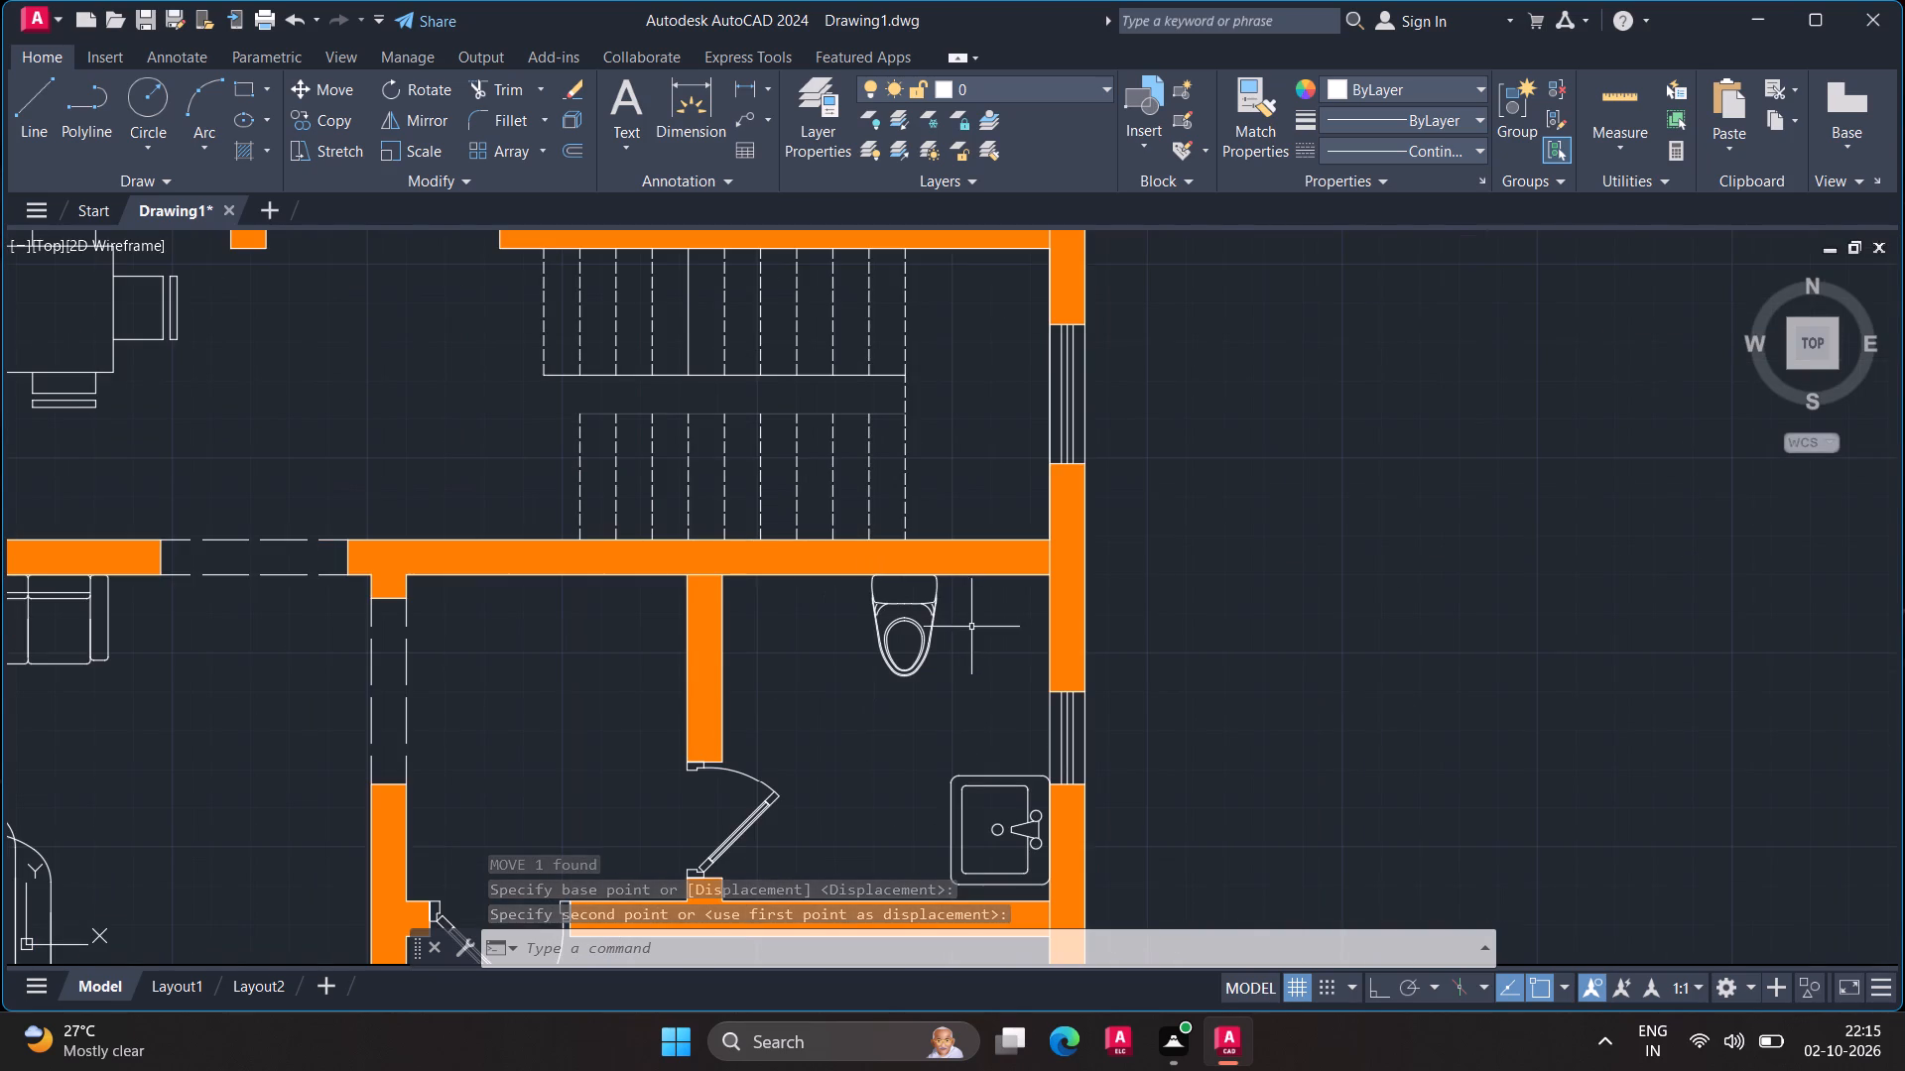
scroll(979, 639, "down", 1)
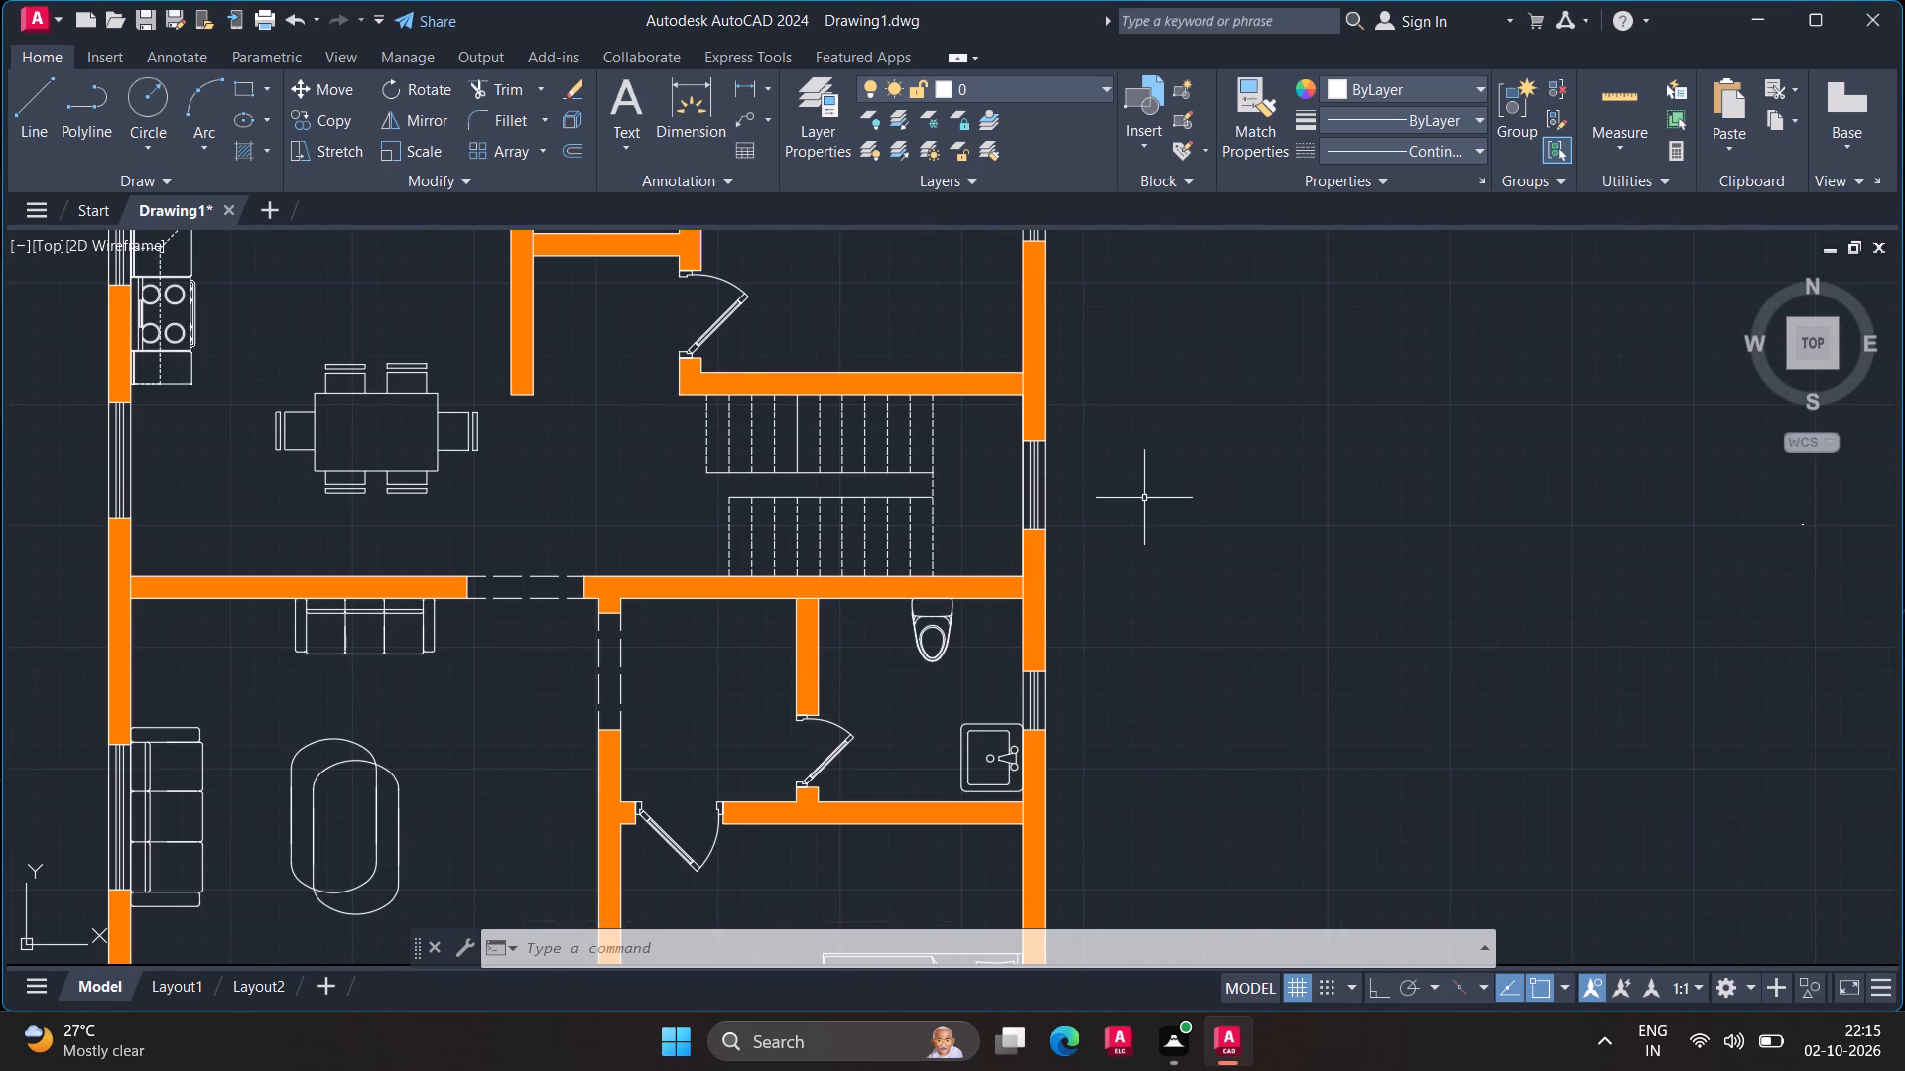
scroll(1144, 499, "down", 2)
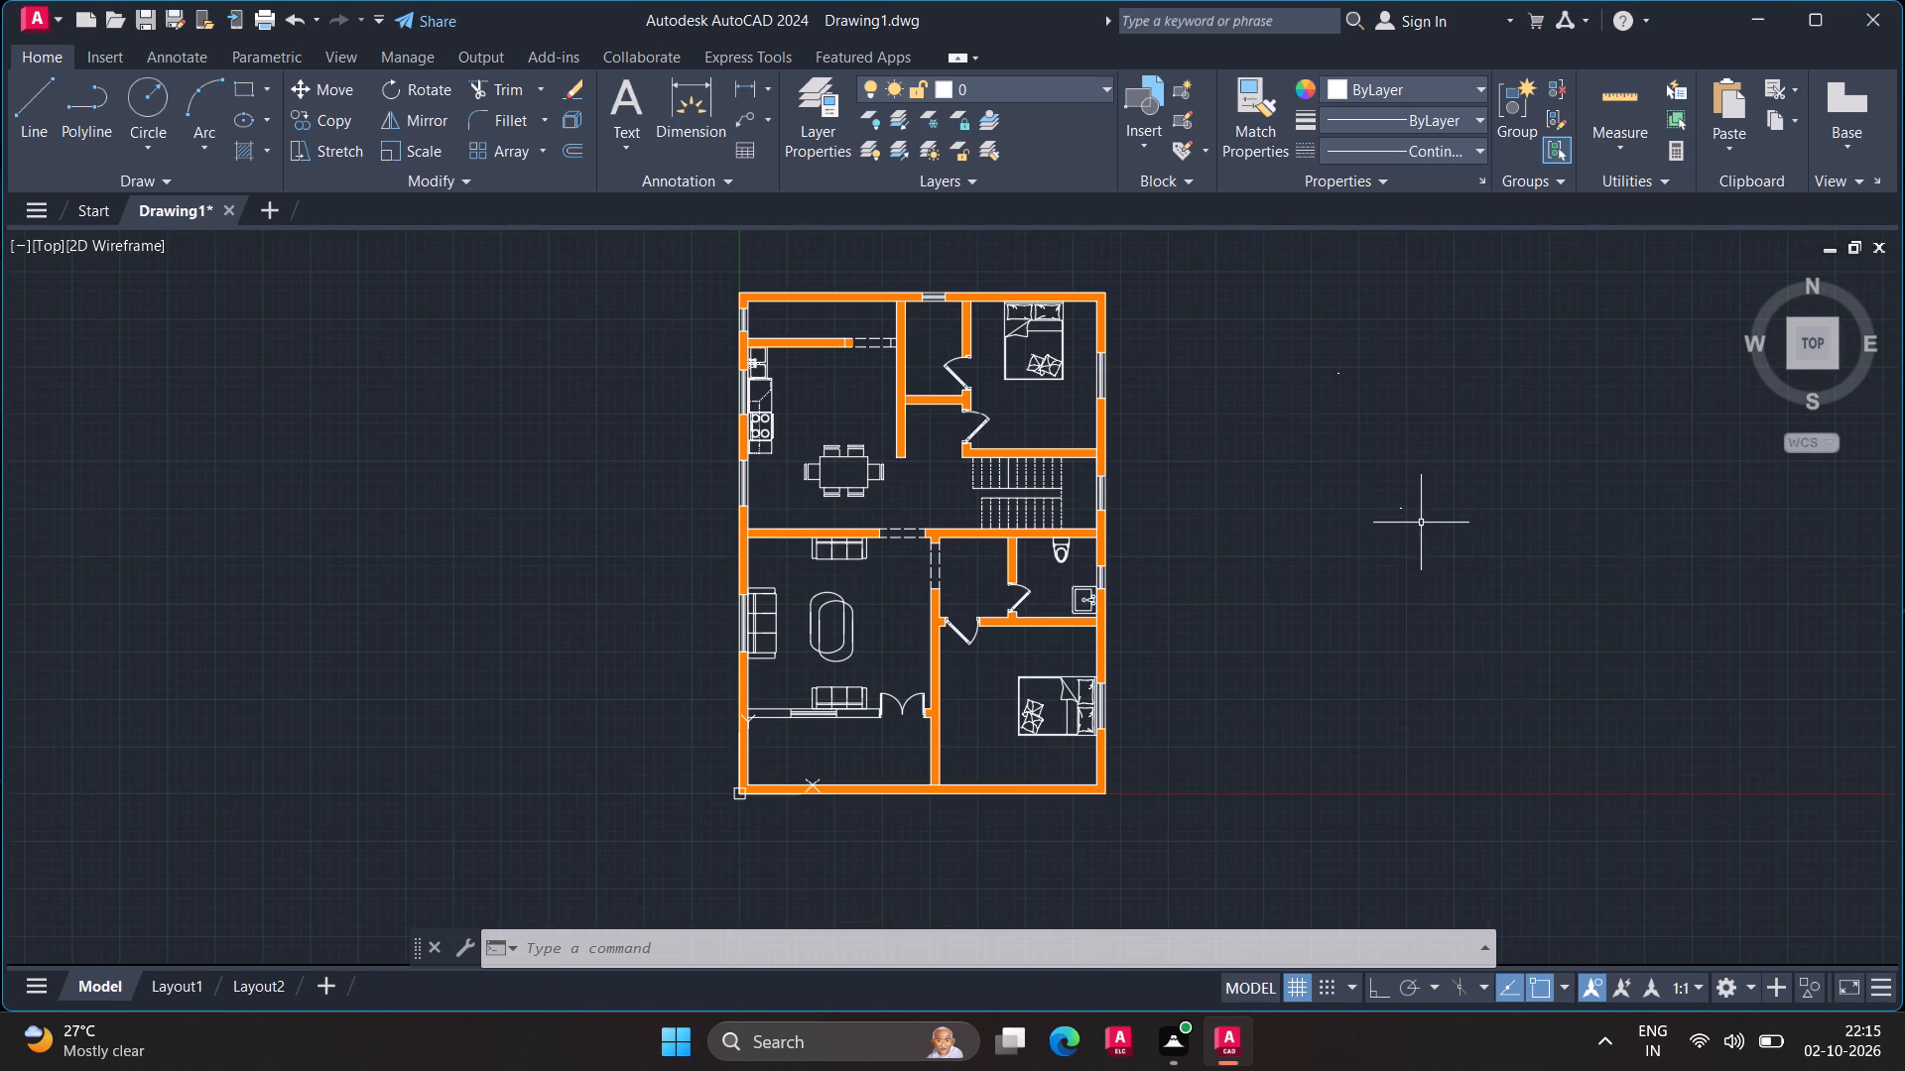
scroll(1419, 523, "up", 4)
scroll(1275, 430, "up", 3)
scroll(1234, 499, "up", 2)
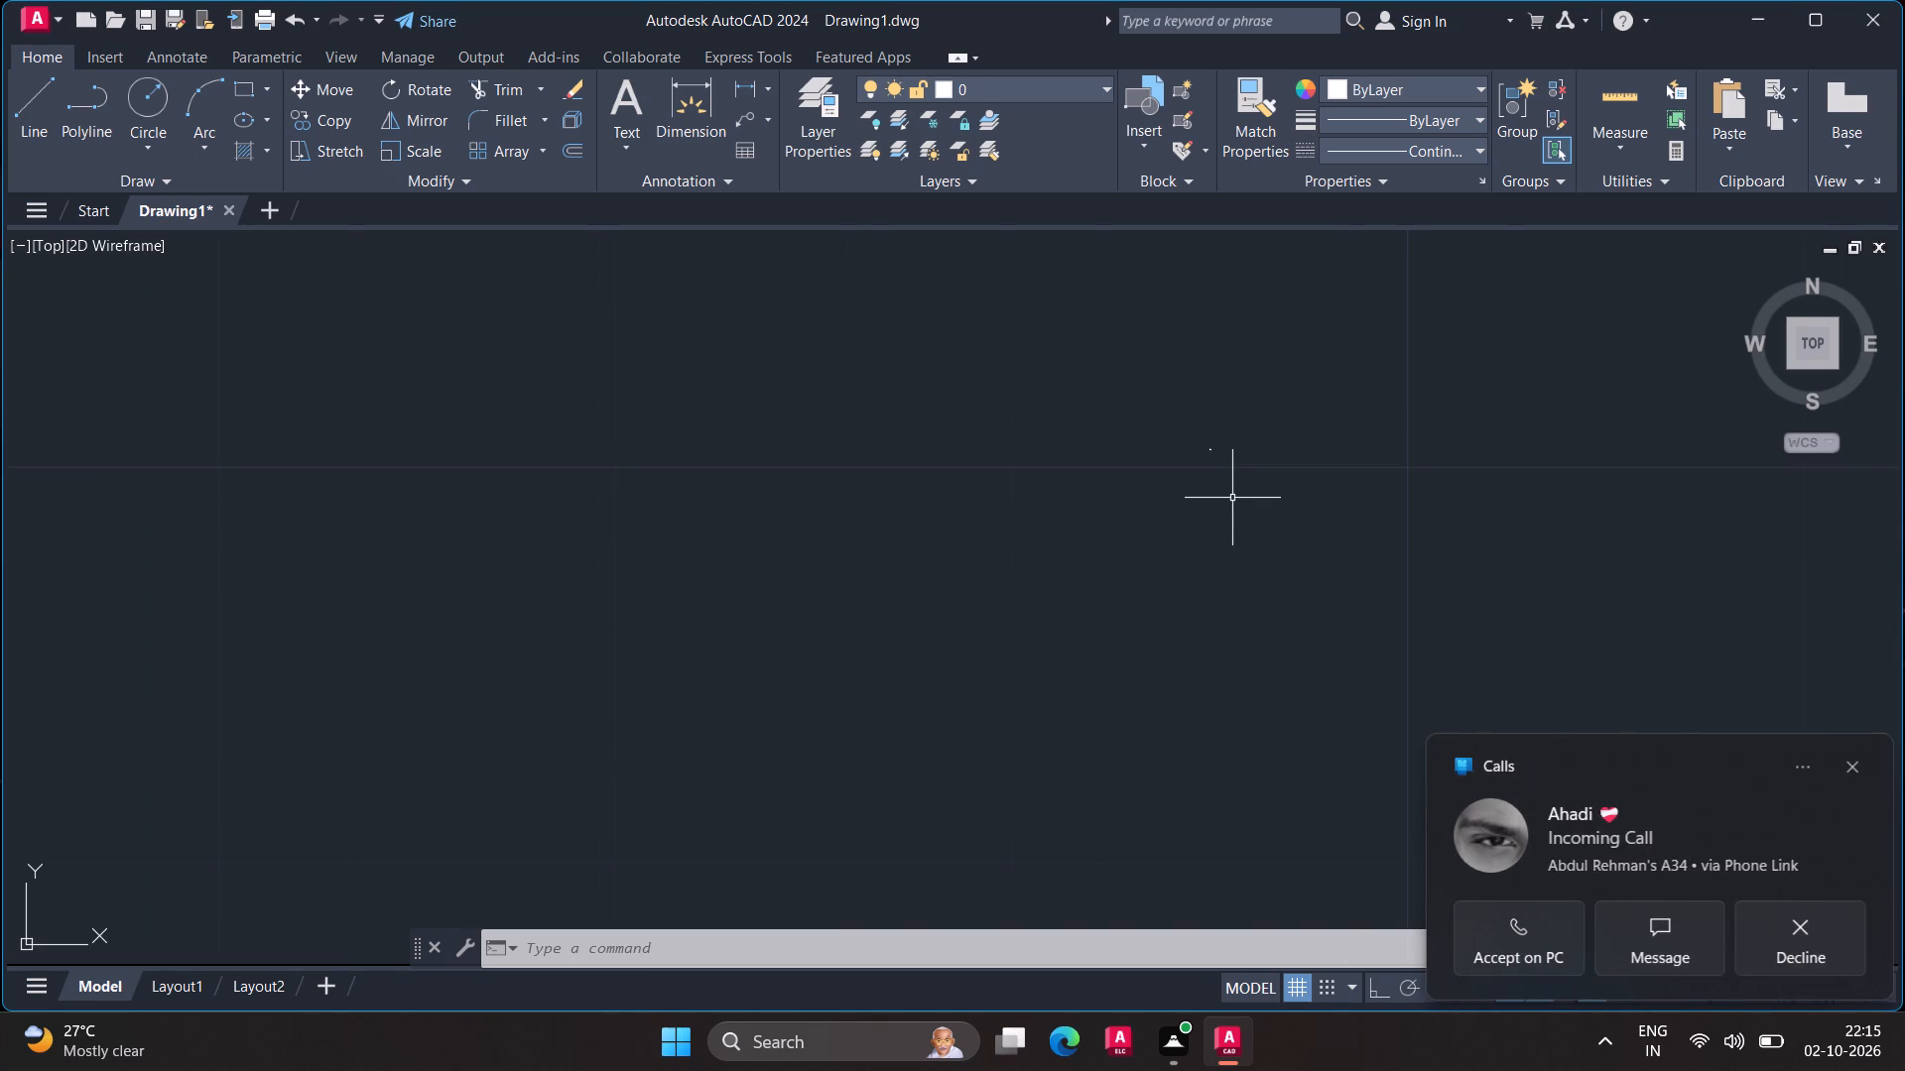
scroll(1207, 424, "up", 6)
scroll(1050, 391, "up", 1)
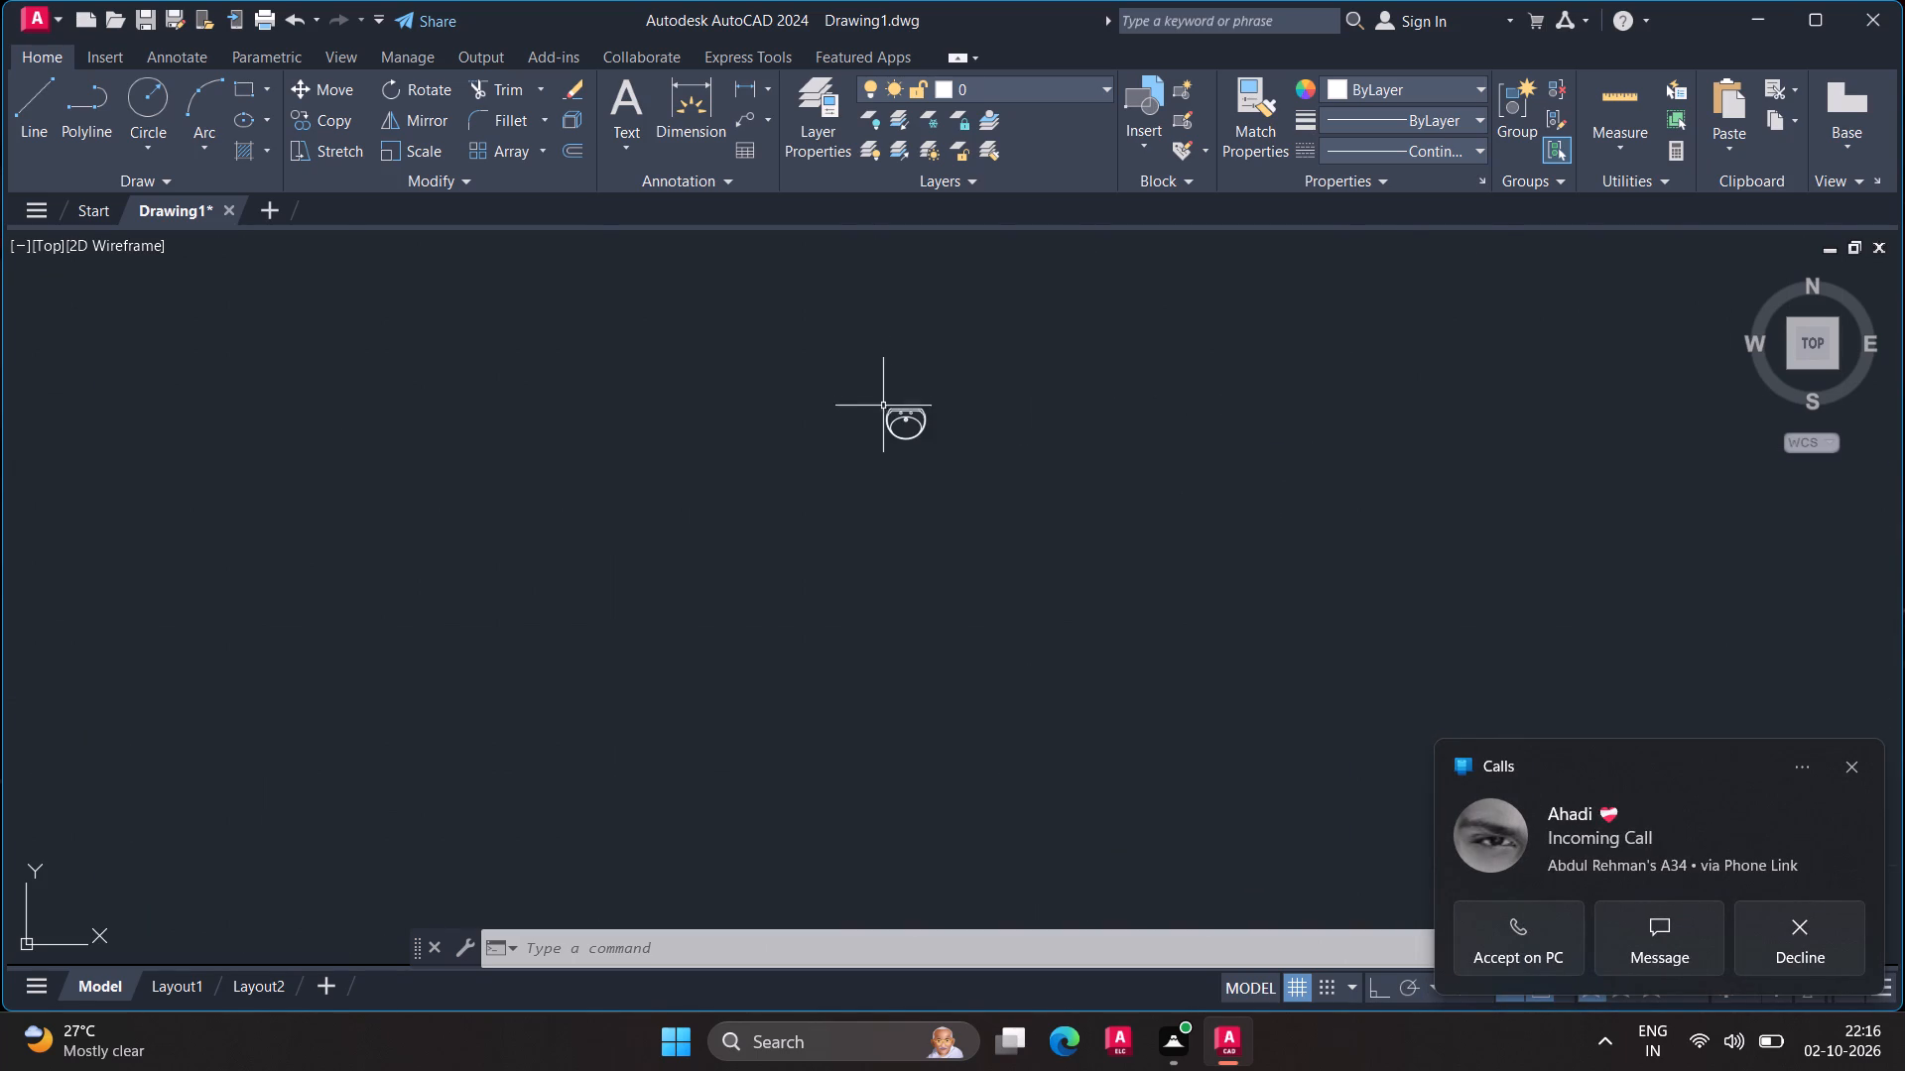
left_click(898, 409)
type("sc")
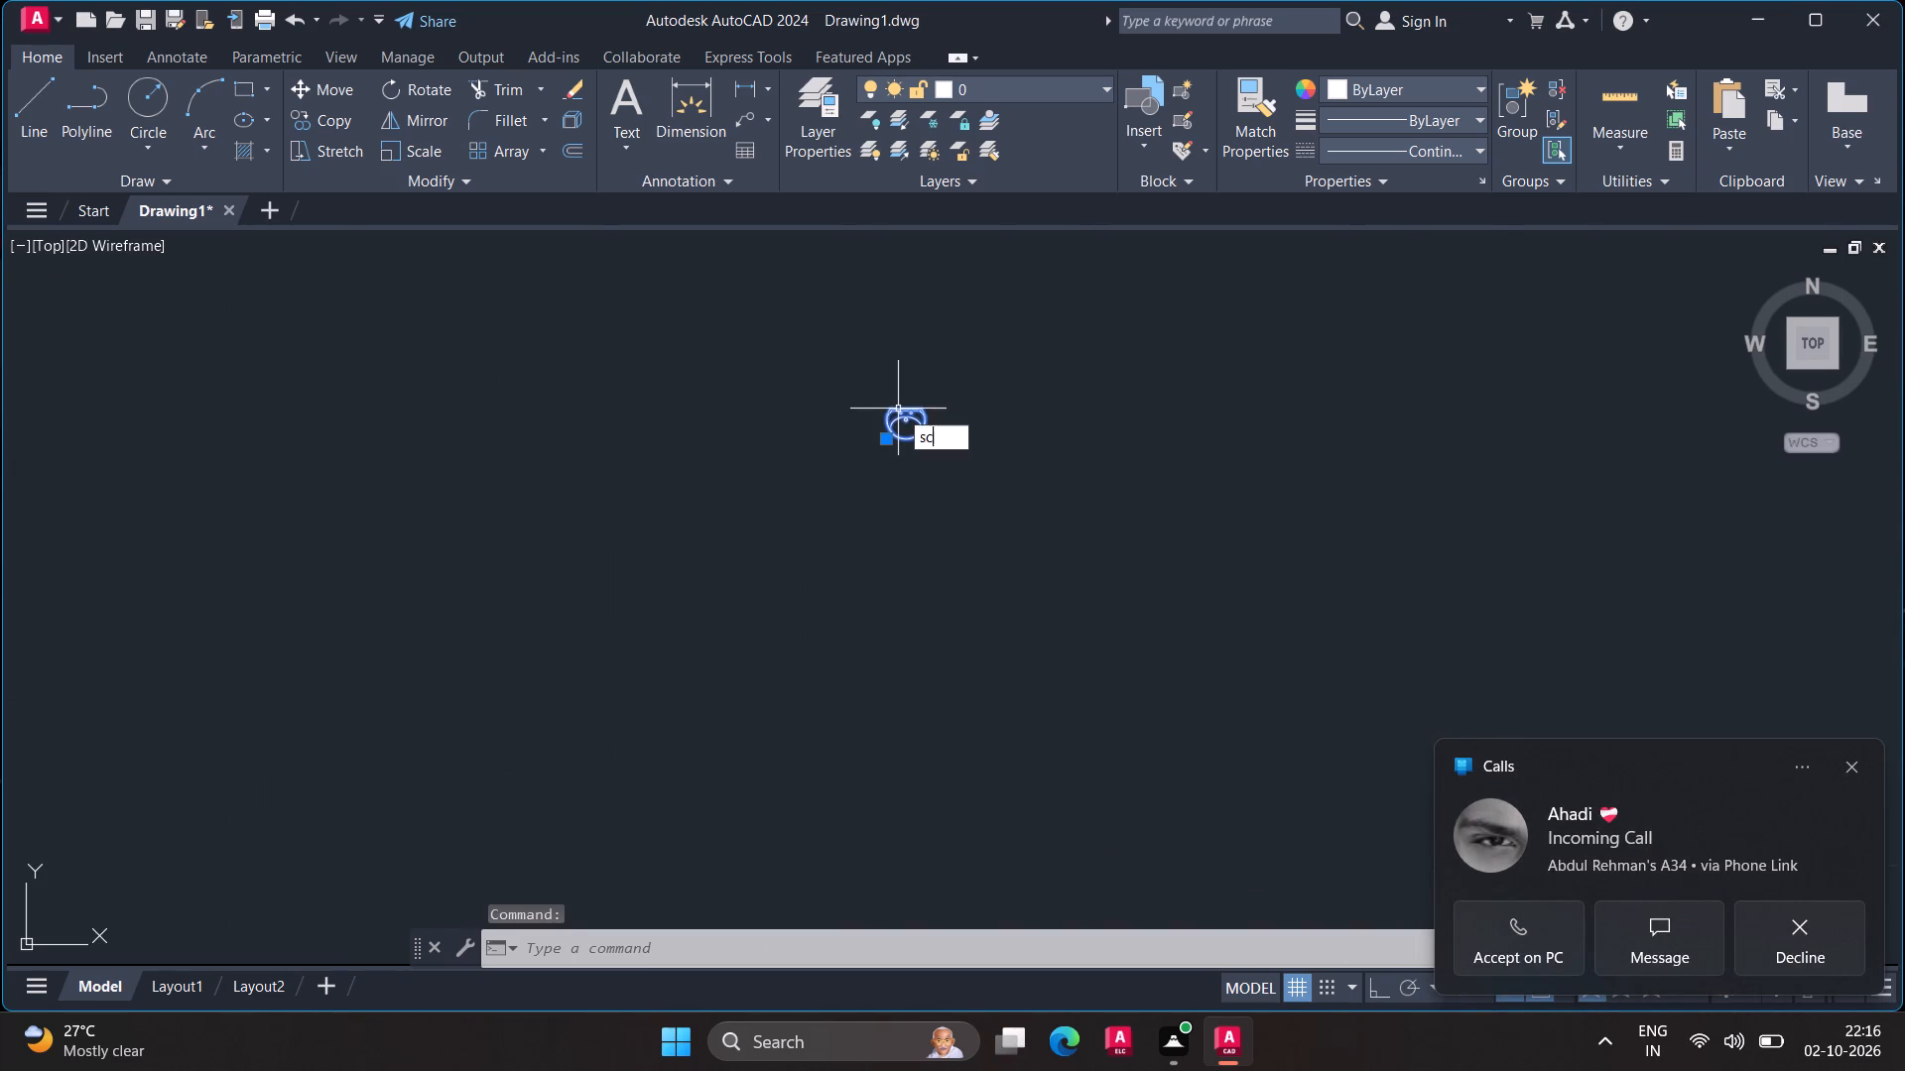
key("space")
left_click(898, 409)
scroll(862, 672, "down", 5)
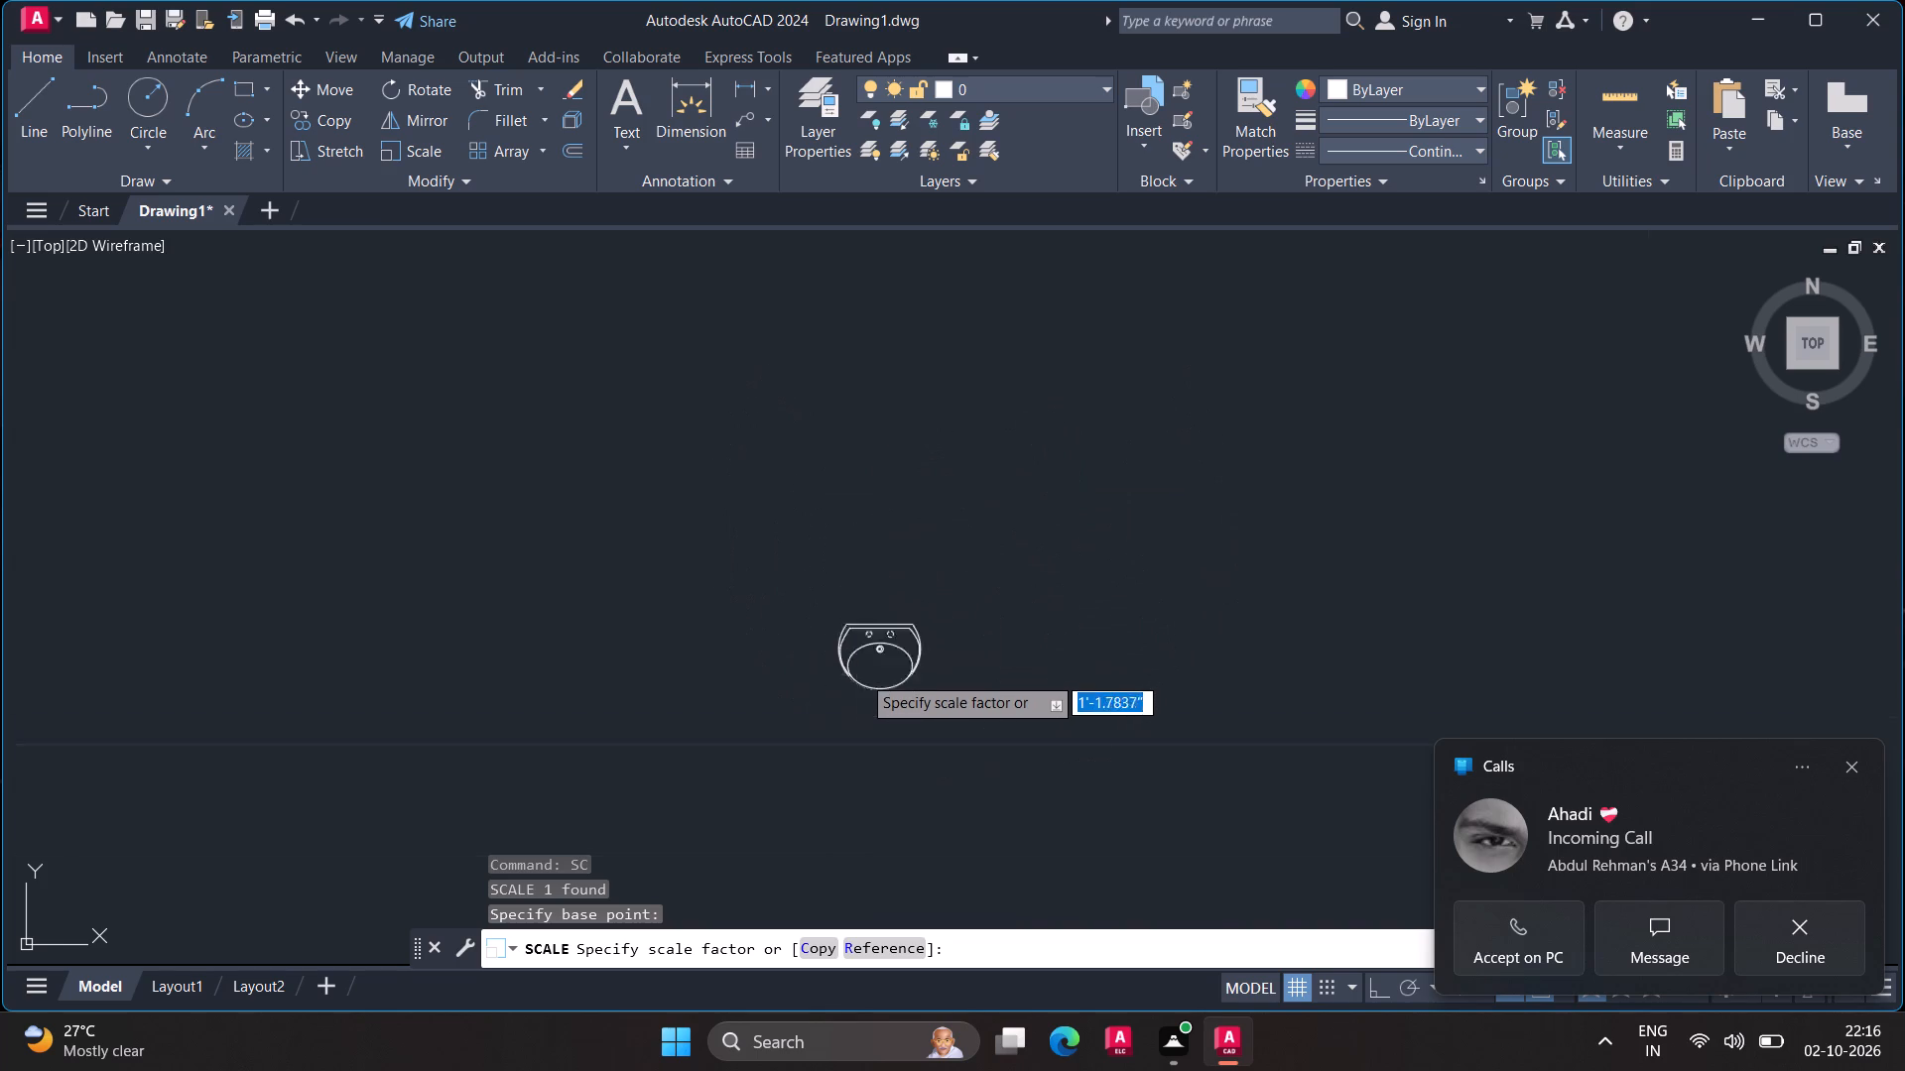
scroll(861, 674, "down", 9)
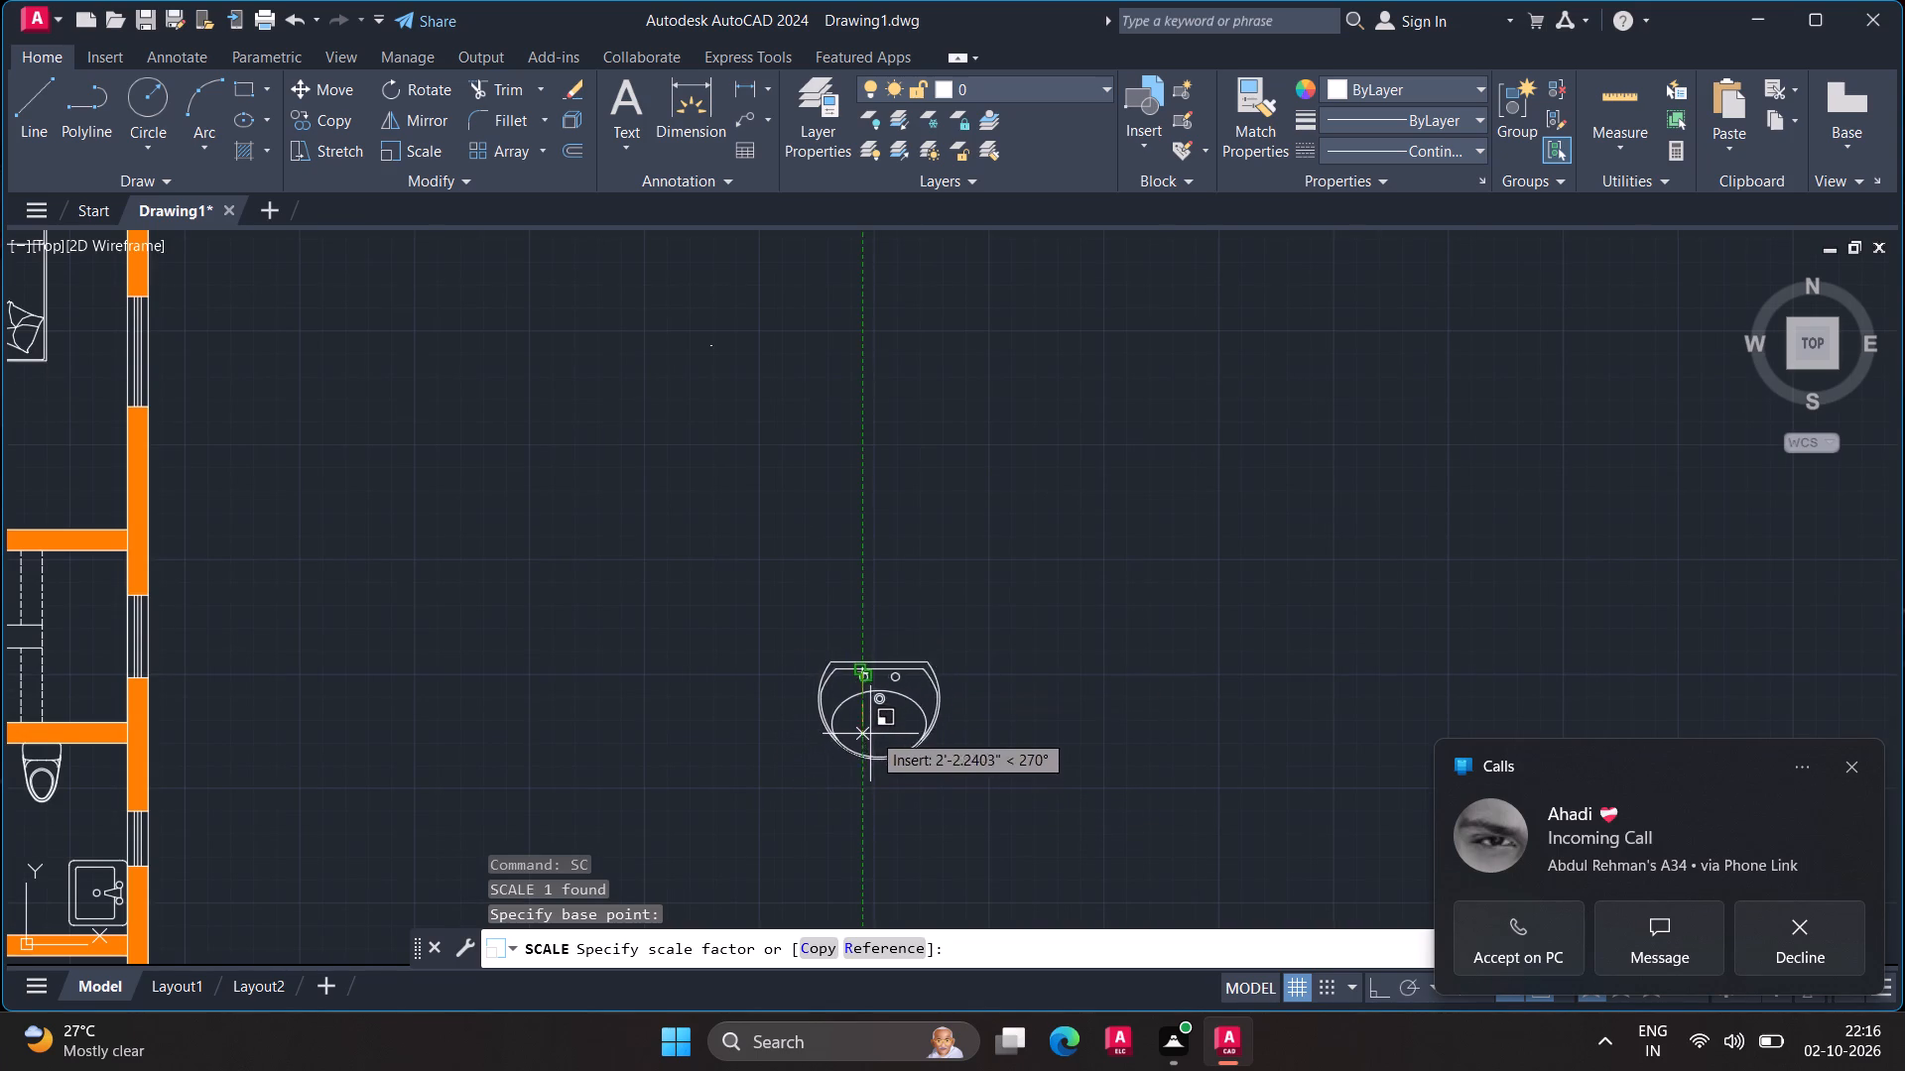
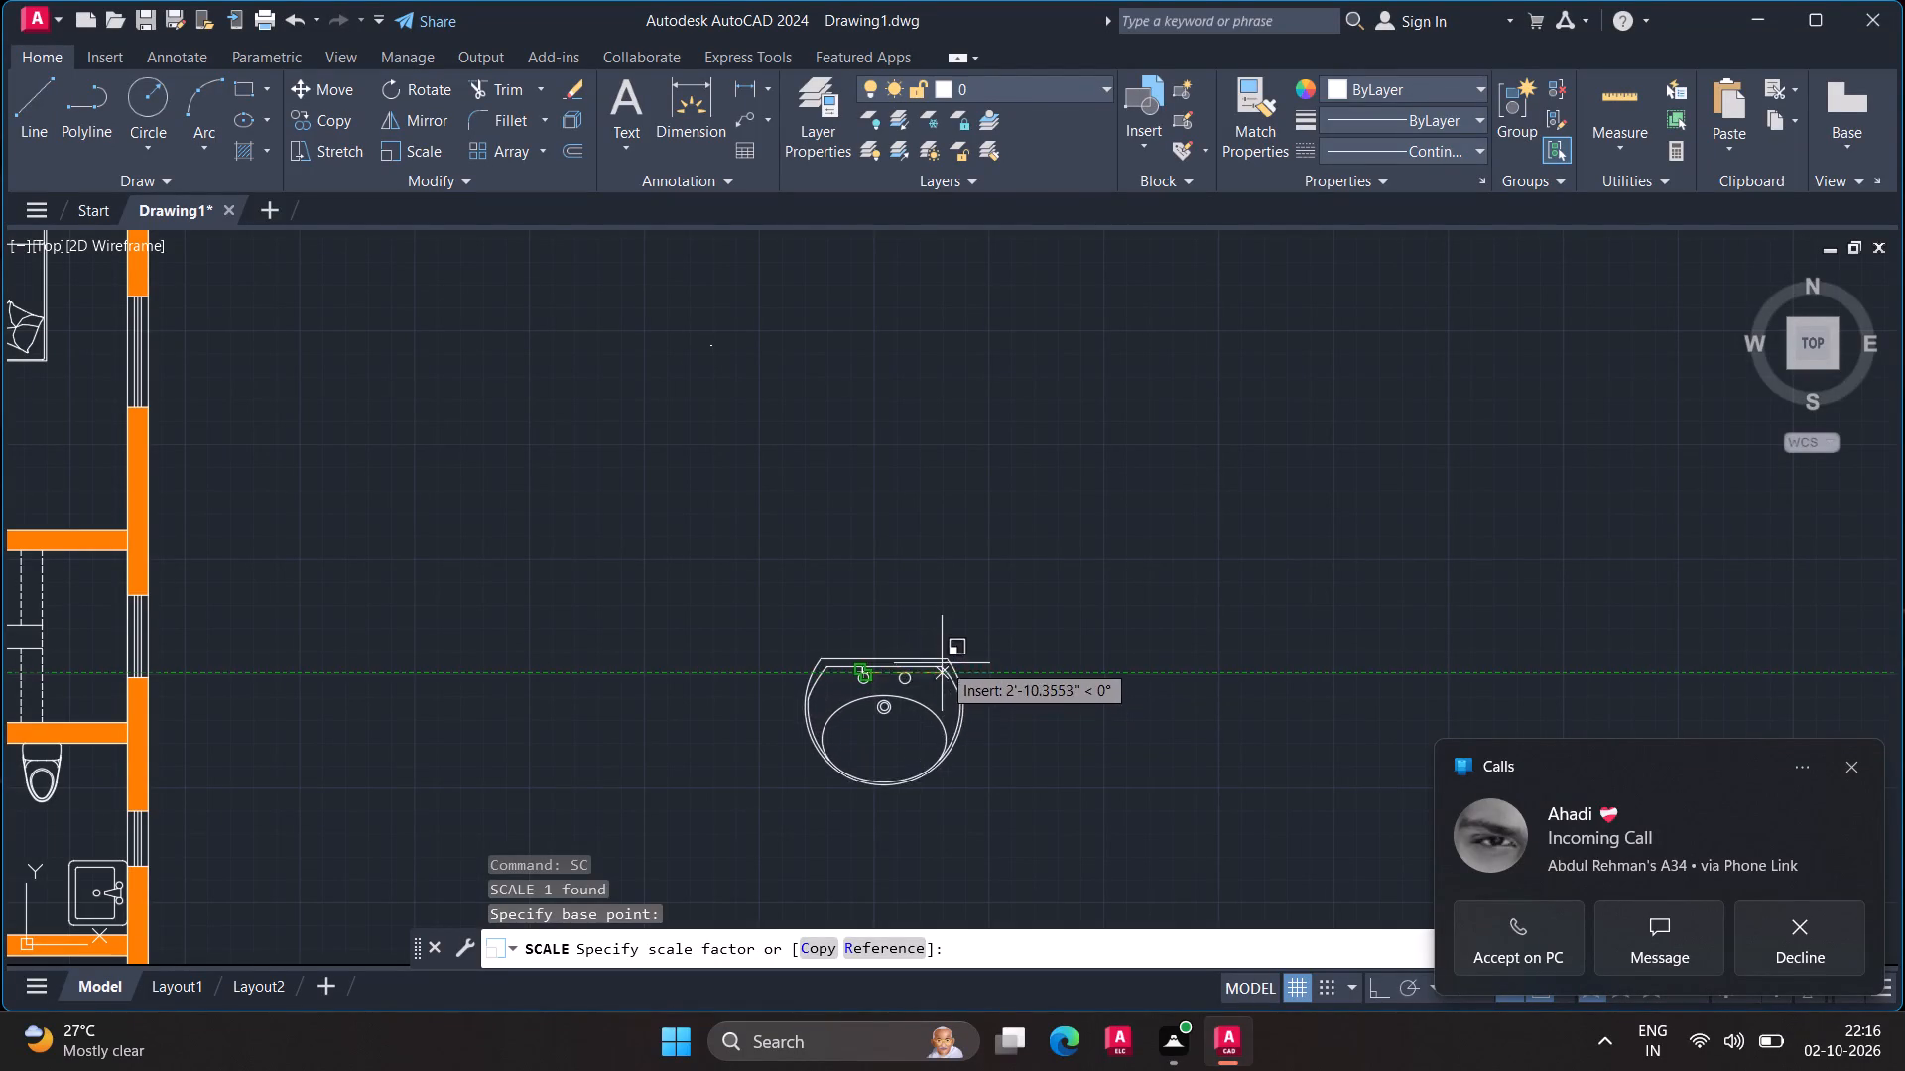
Set the washbasin's scale with a freehand distance of about 1'-1" above its base point.
left_click(871, 642)
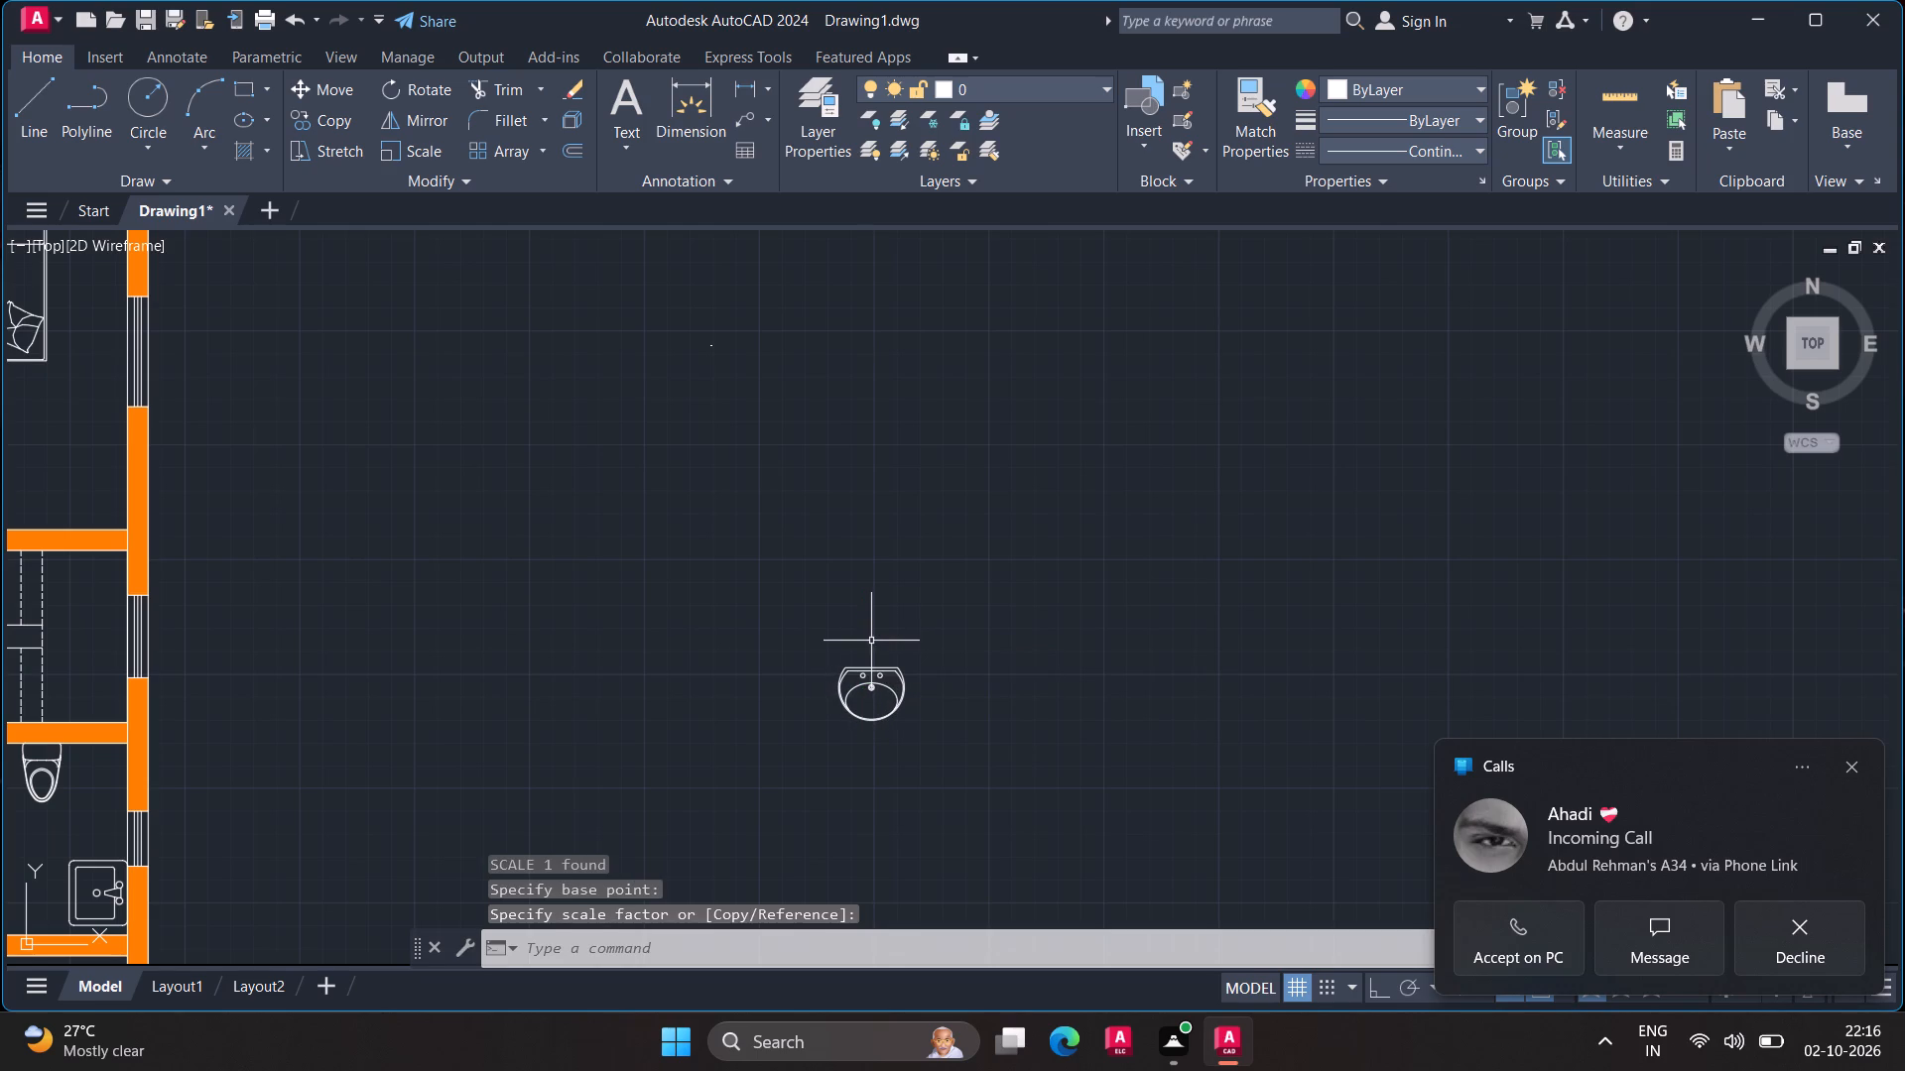
Move the washbasin by the middle of its back edge into the upper bathroom, between the inner side wall and the door.
left_click(877, 665)
key("m")
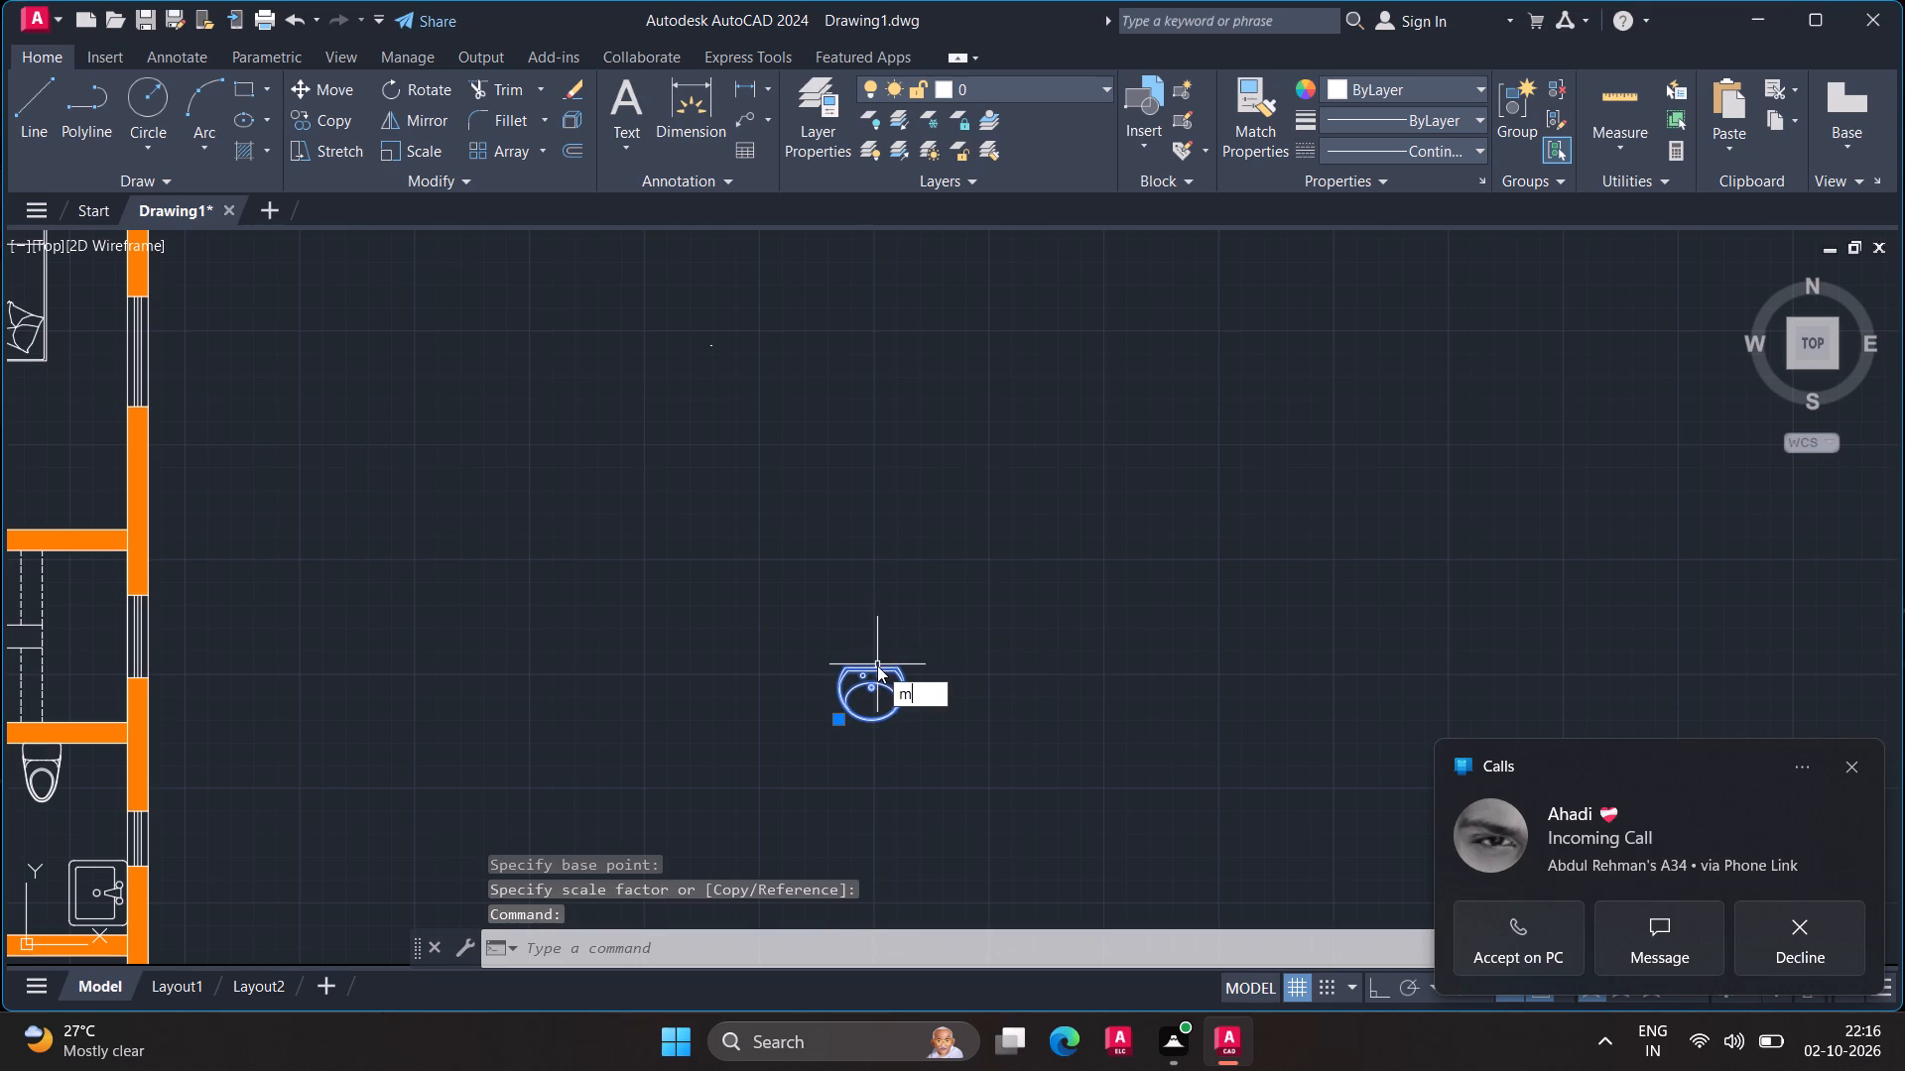
key("Return")
left_click(877, 665)
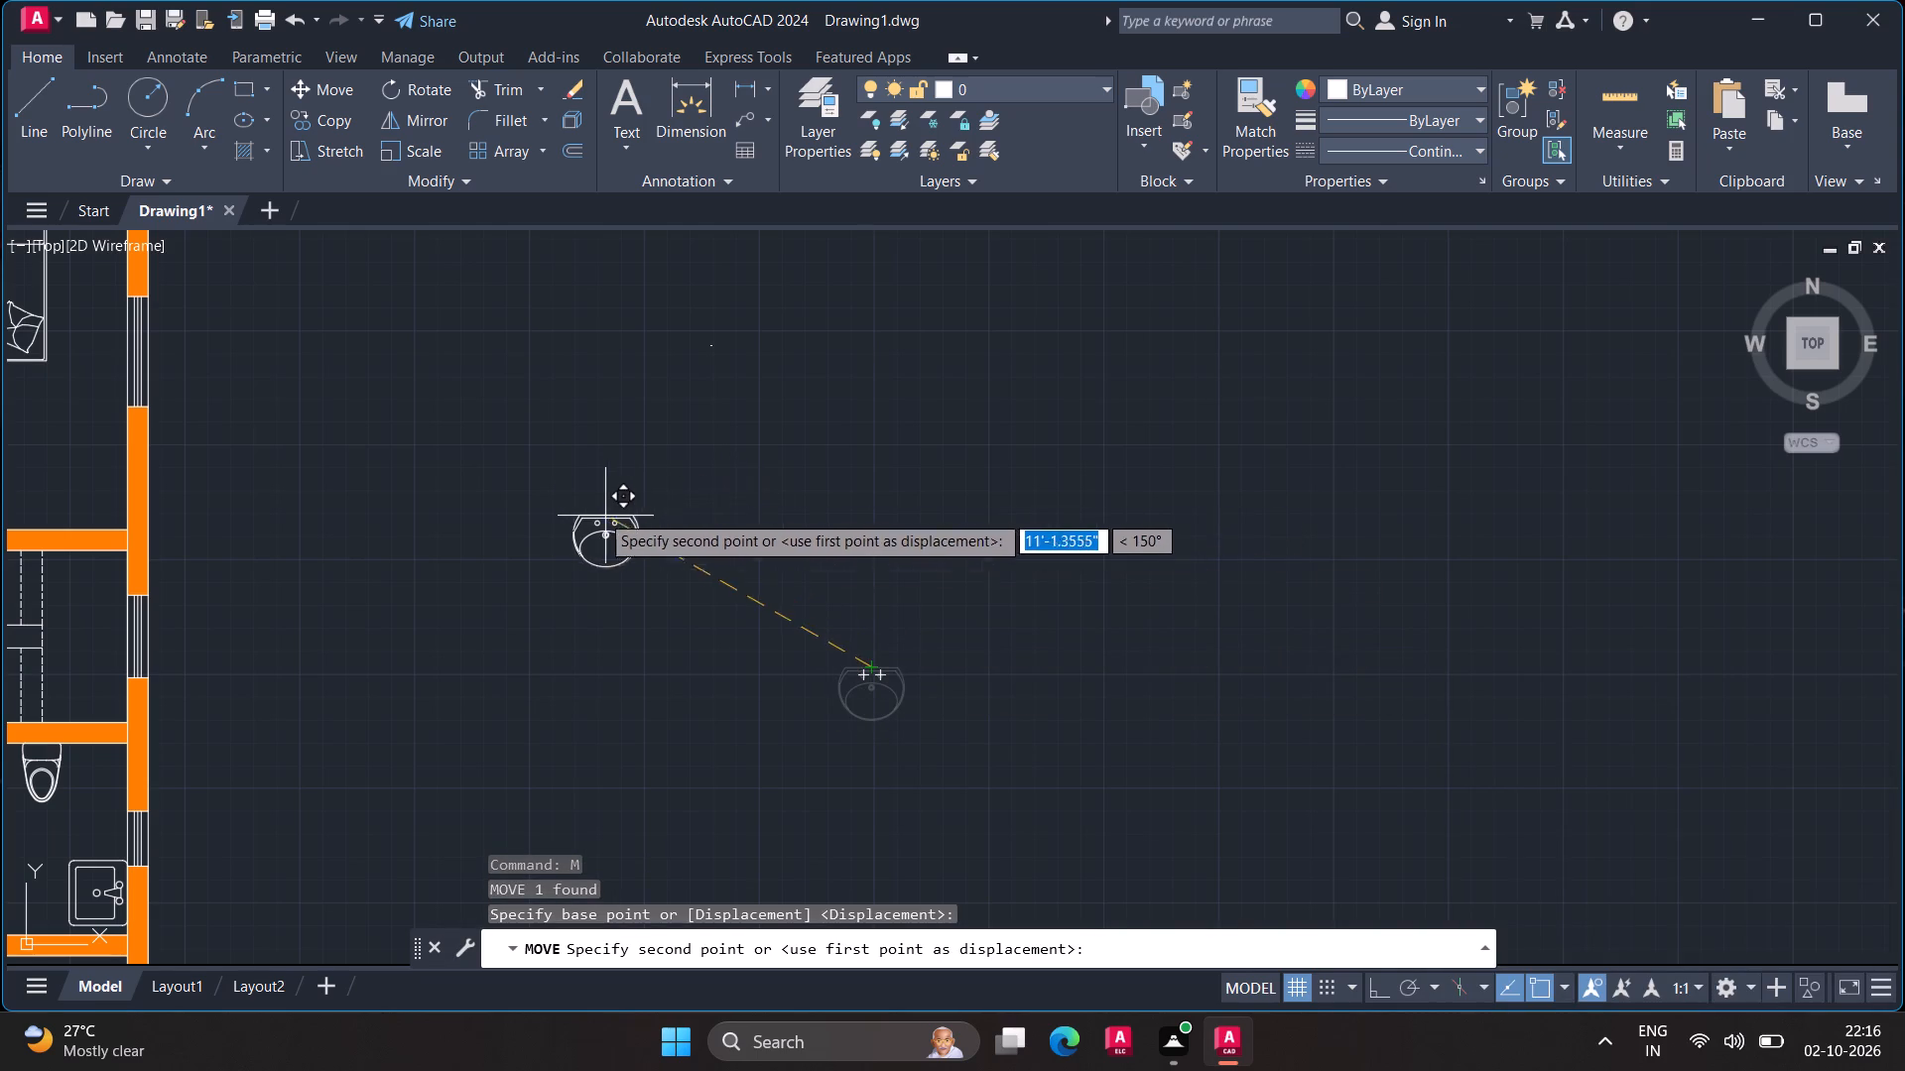
scroll(549, 494, "down", 3)
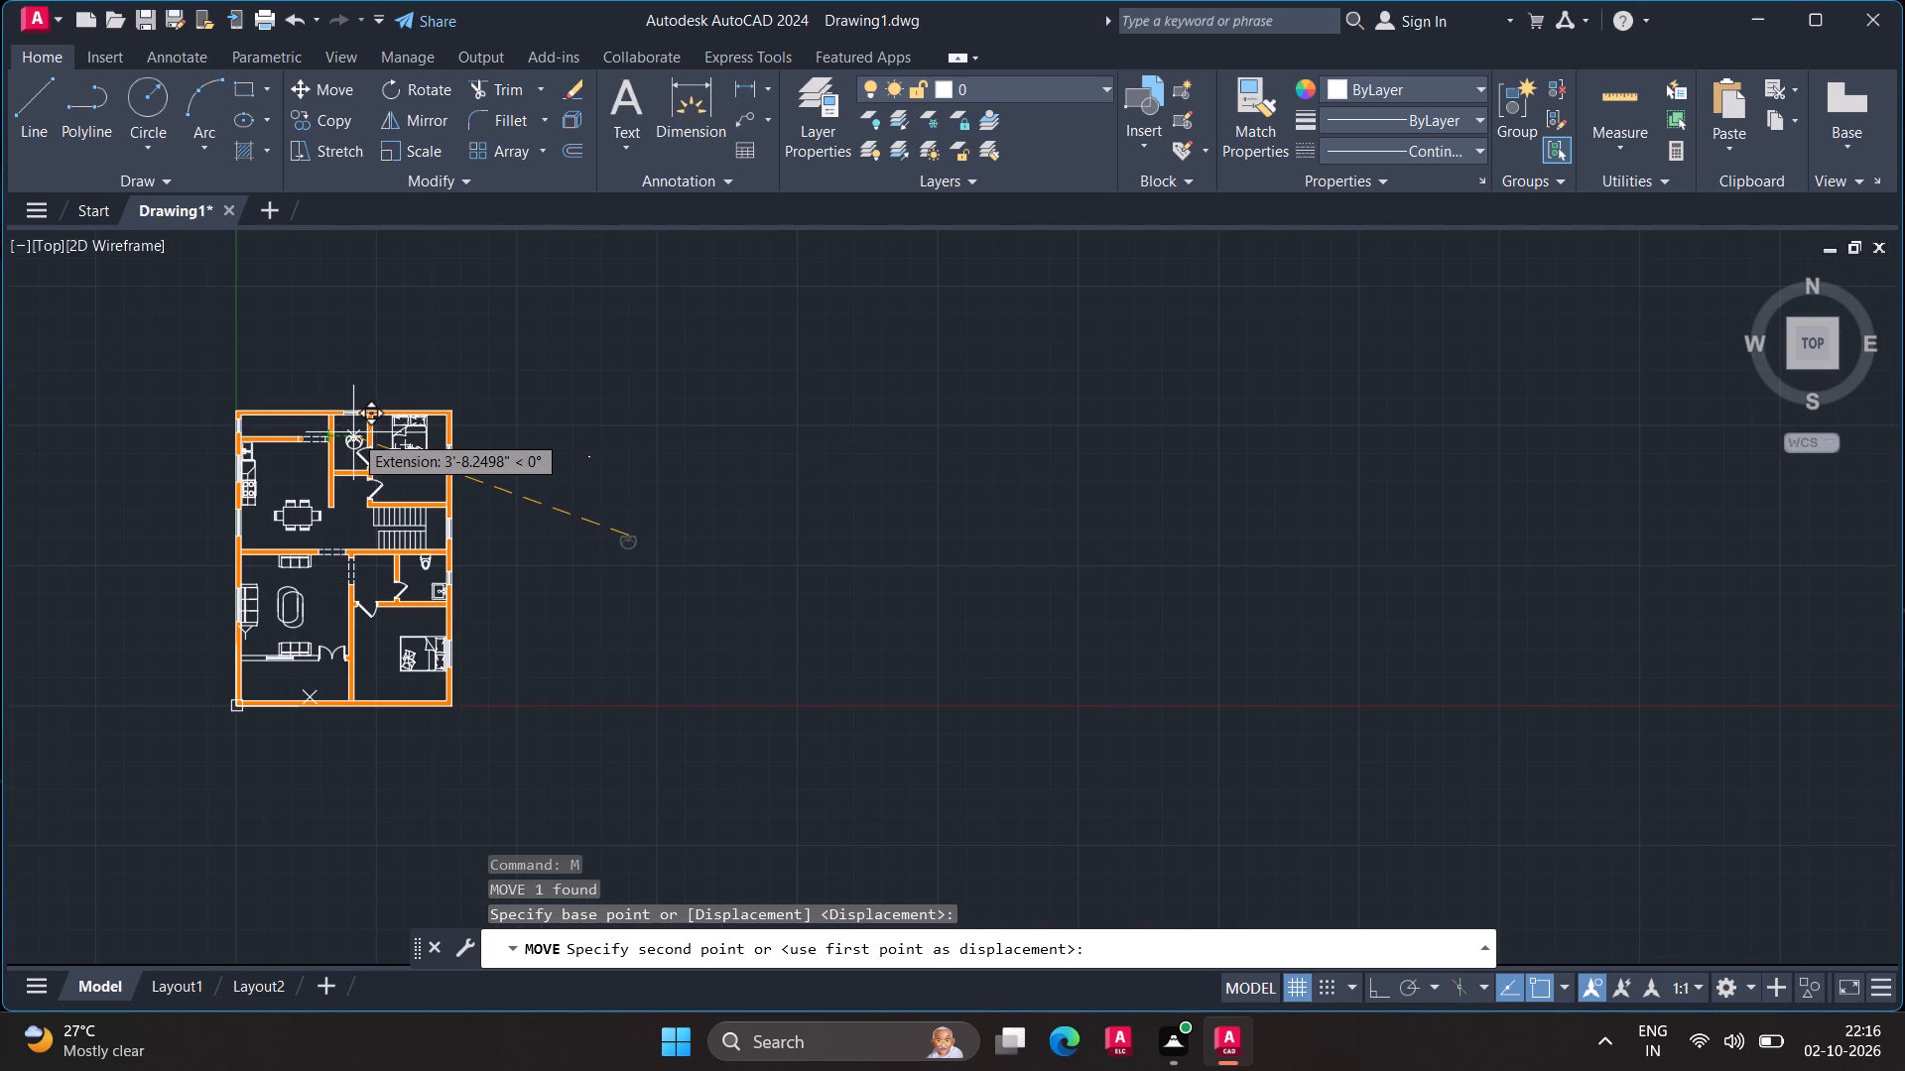
scroll(354, 433, "up", 3)
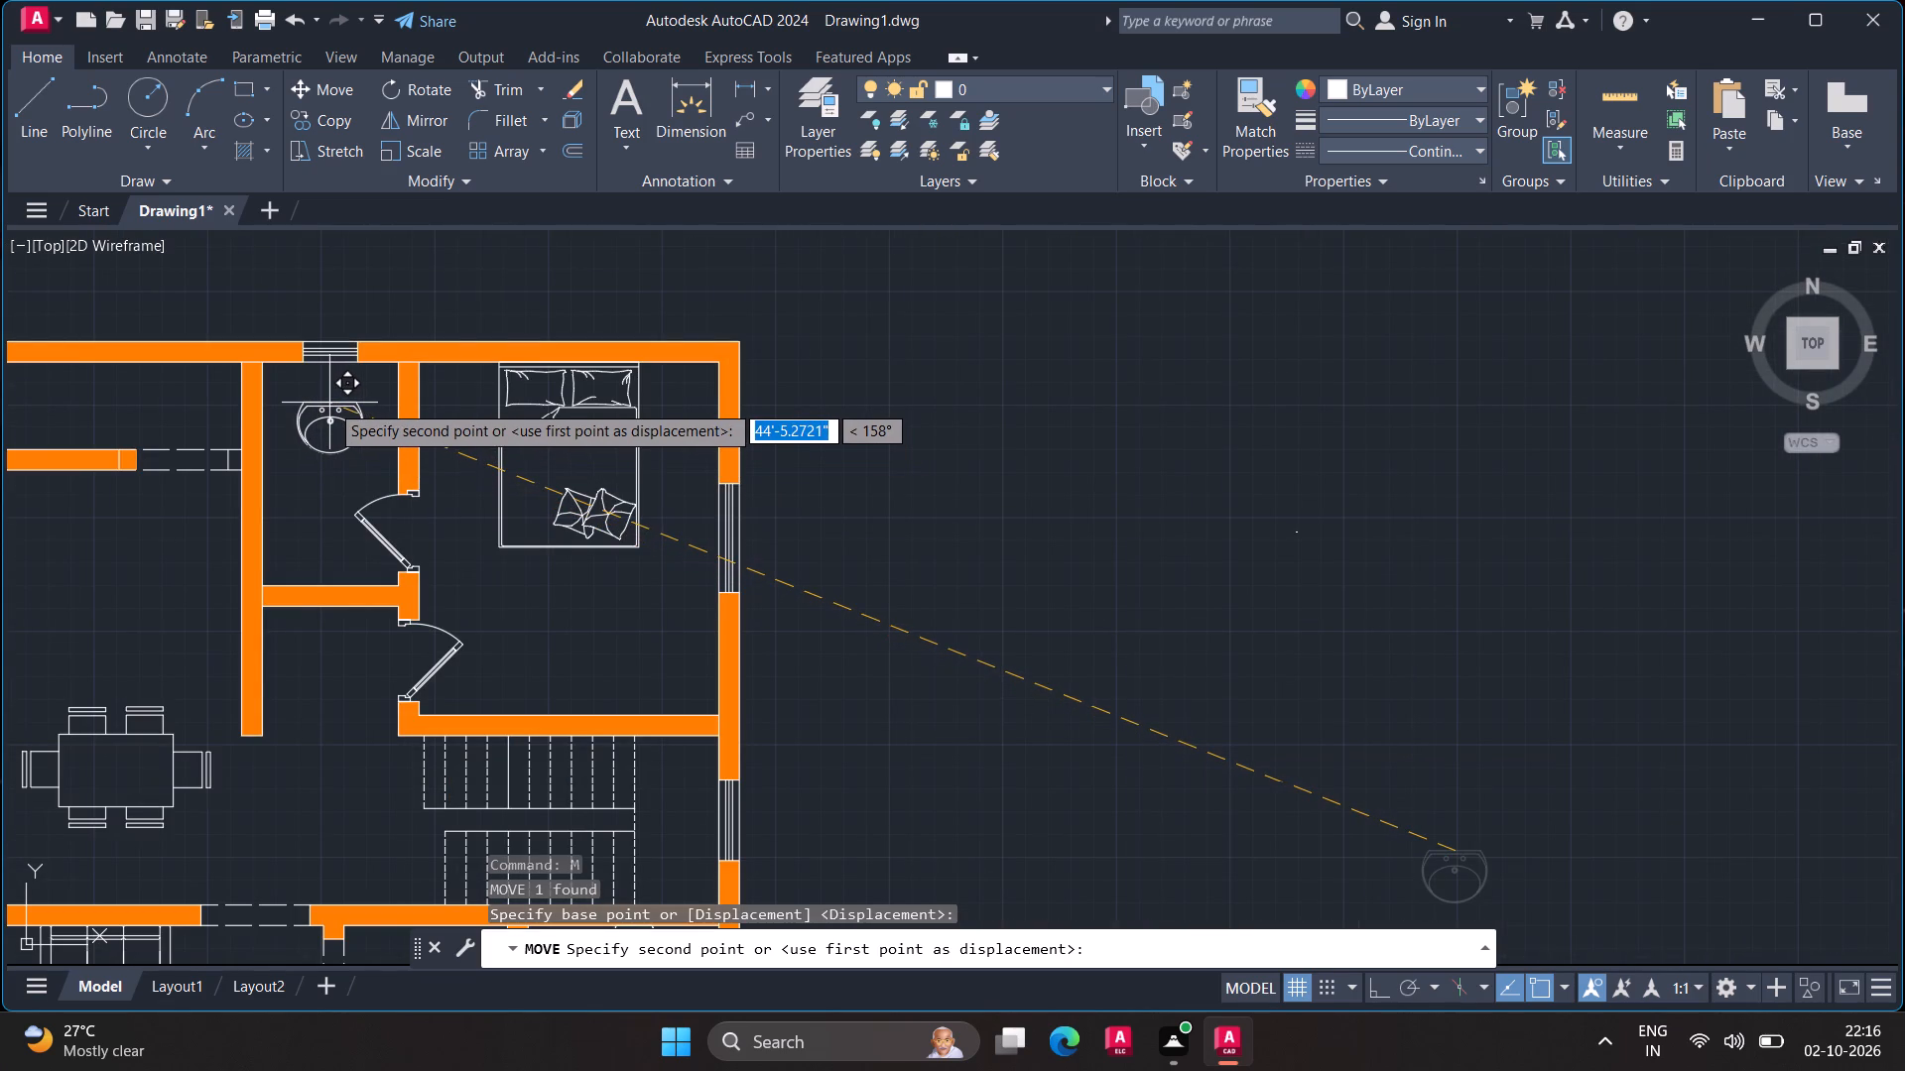
left_click(306, 522)
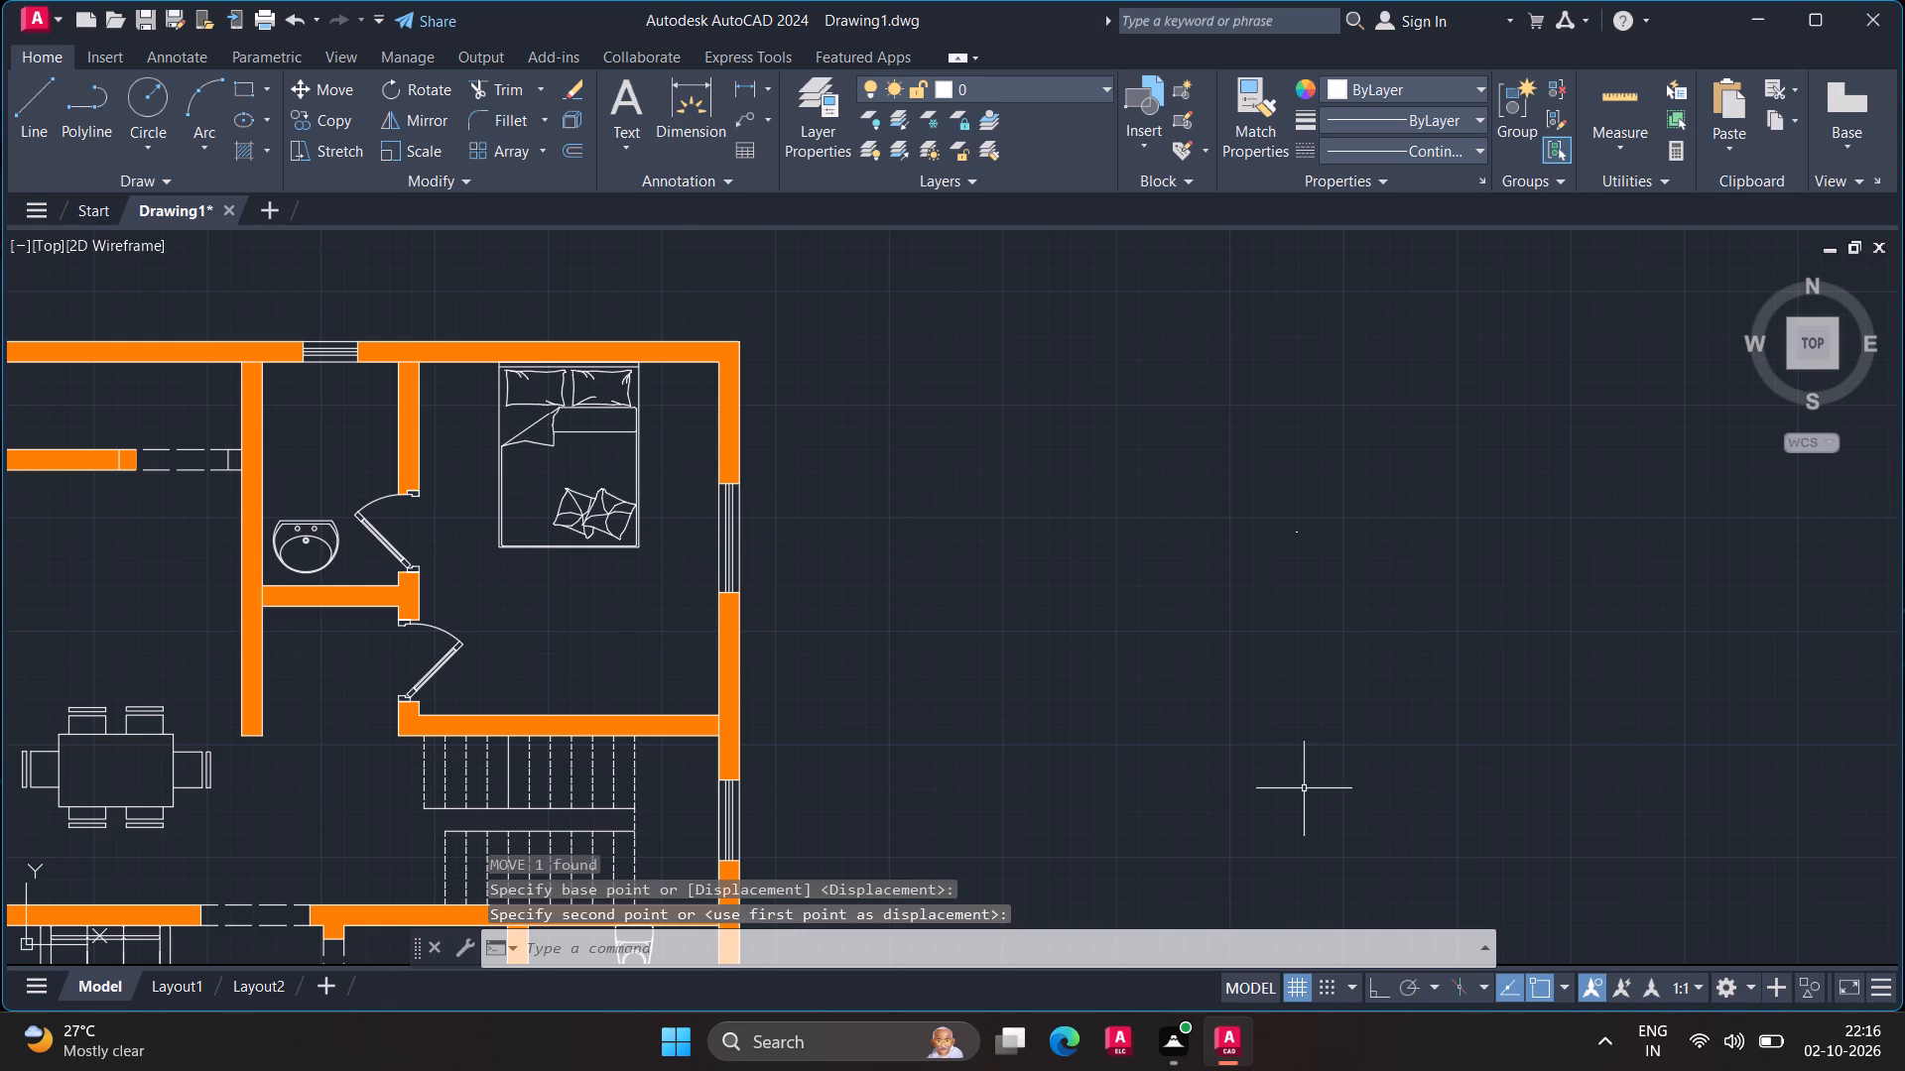
Scale up the remaining tiny toilet block freehand from the midpoint of its tank's back edge, picking a distance of about 1'-3.5".
scroll(1313, 536, "up", 3)
scroll(1210, 510, "up", 2)
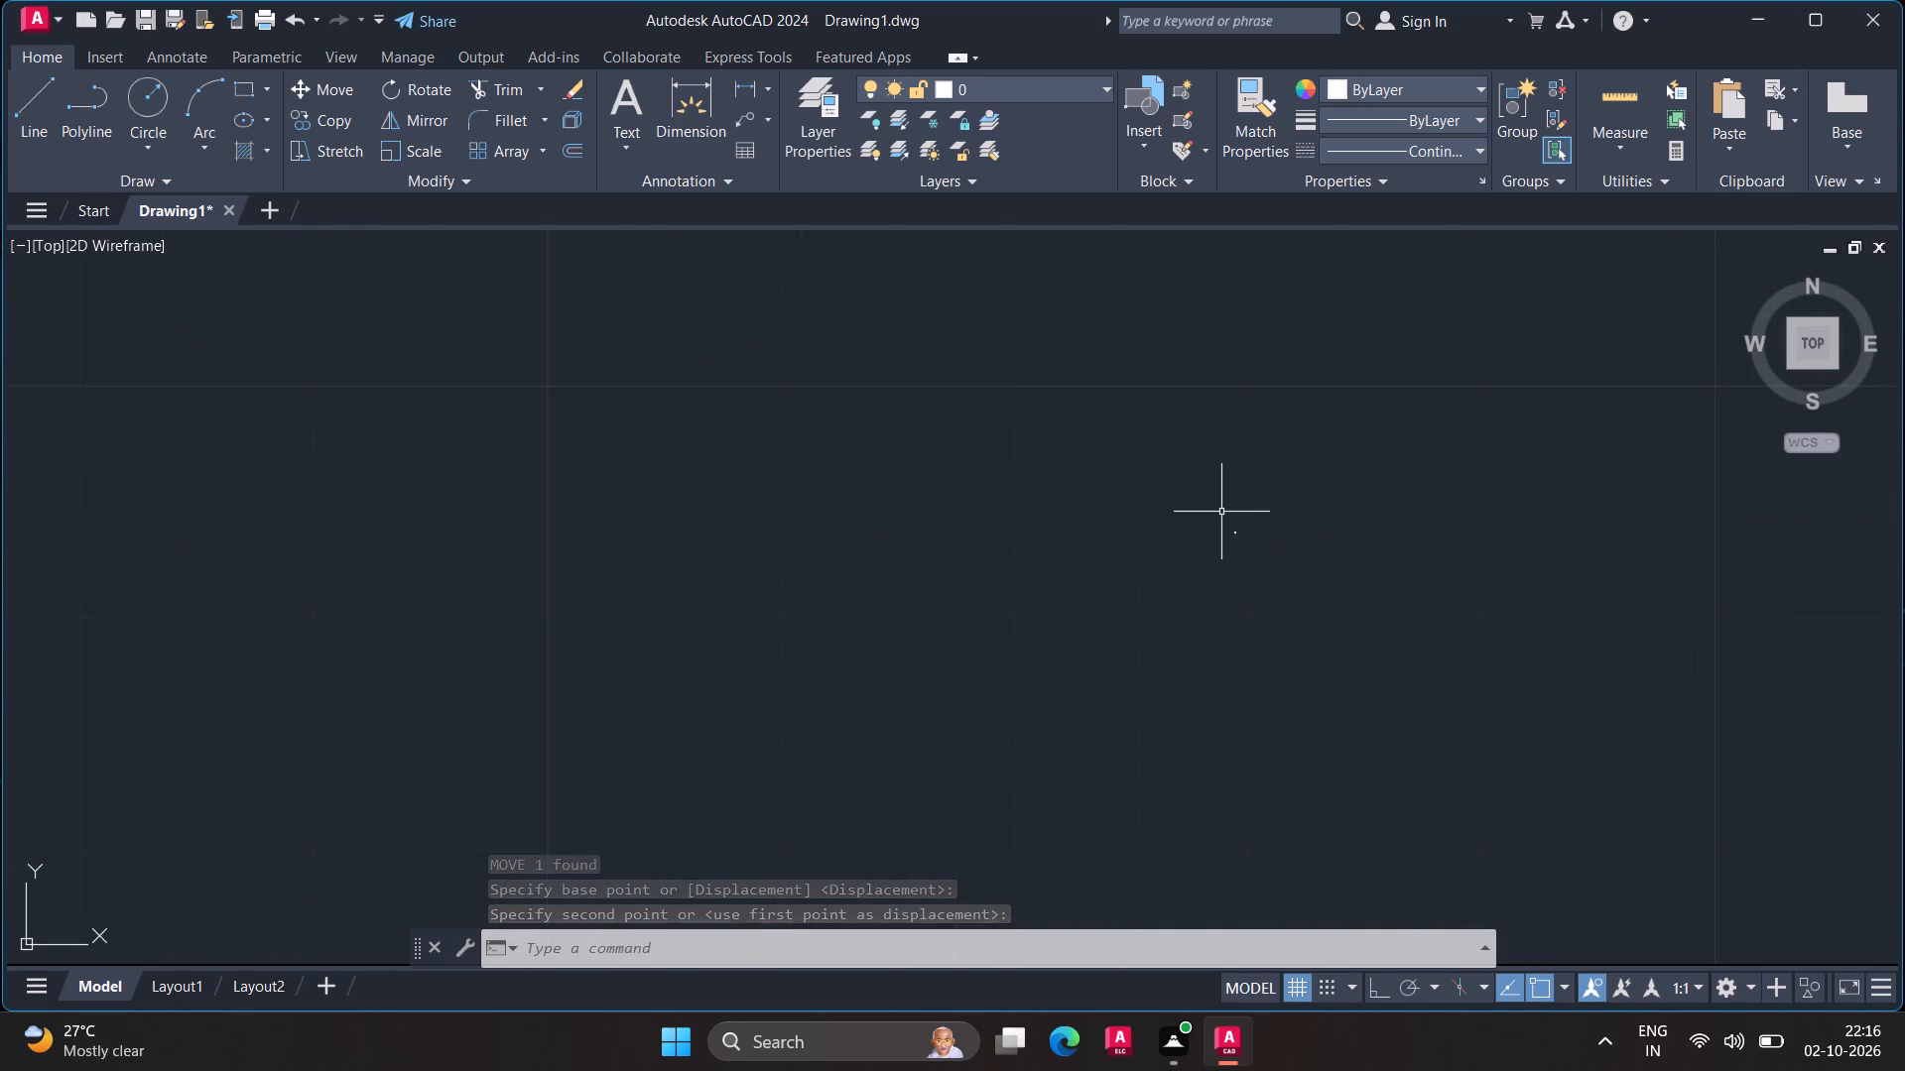
scroll(1291, 536, "up", 3)
scroll(1191, 540, "up", 2)
scroll(791, 466, "up", 2)
scroll(822, 576, "up", 2)
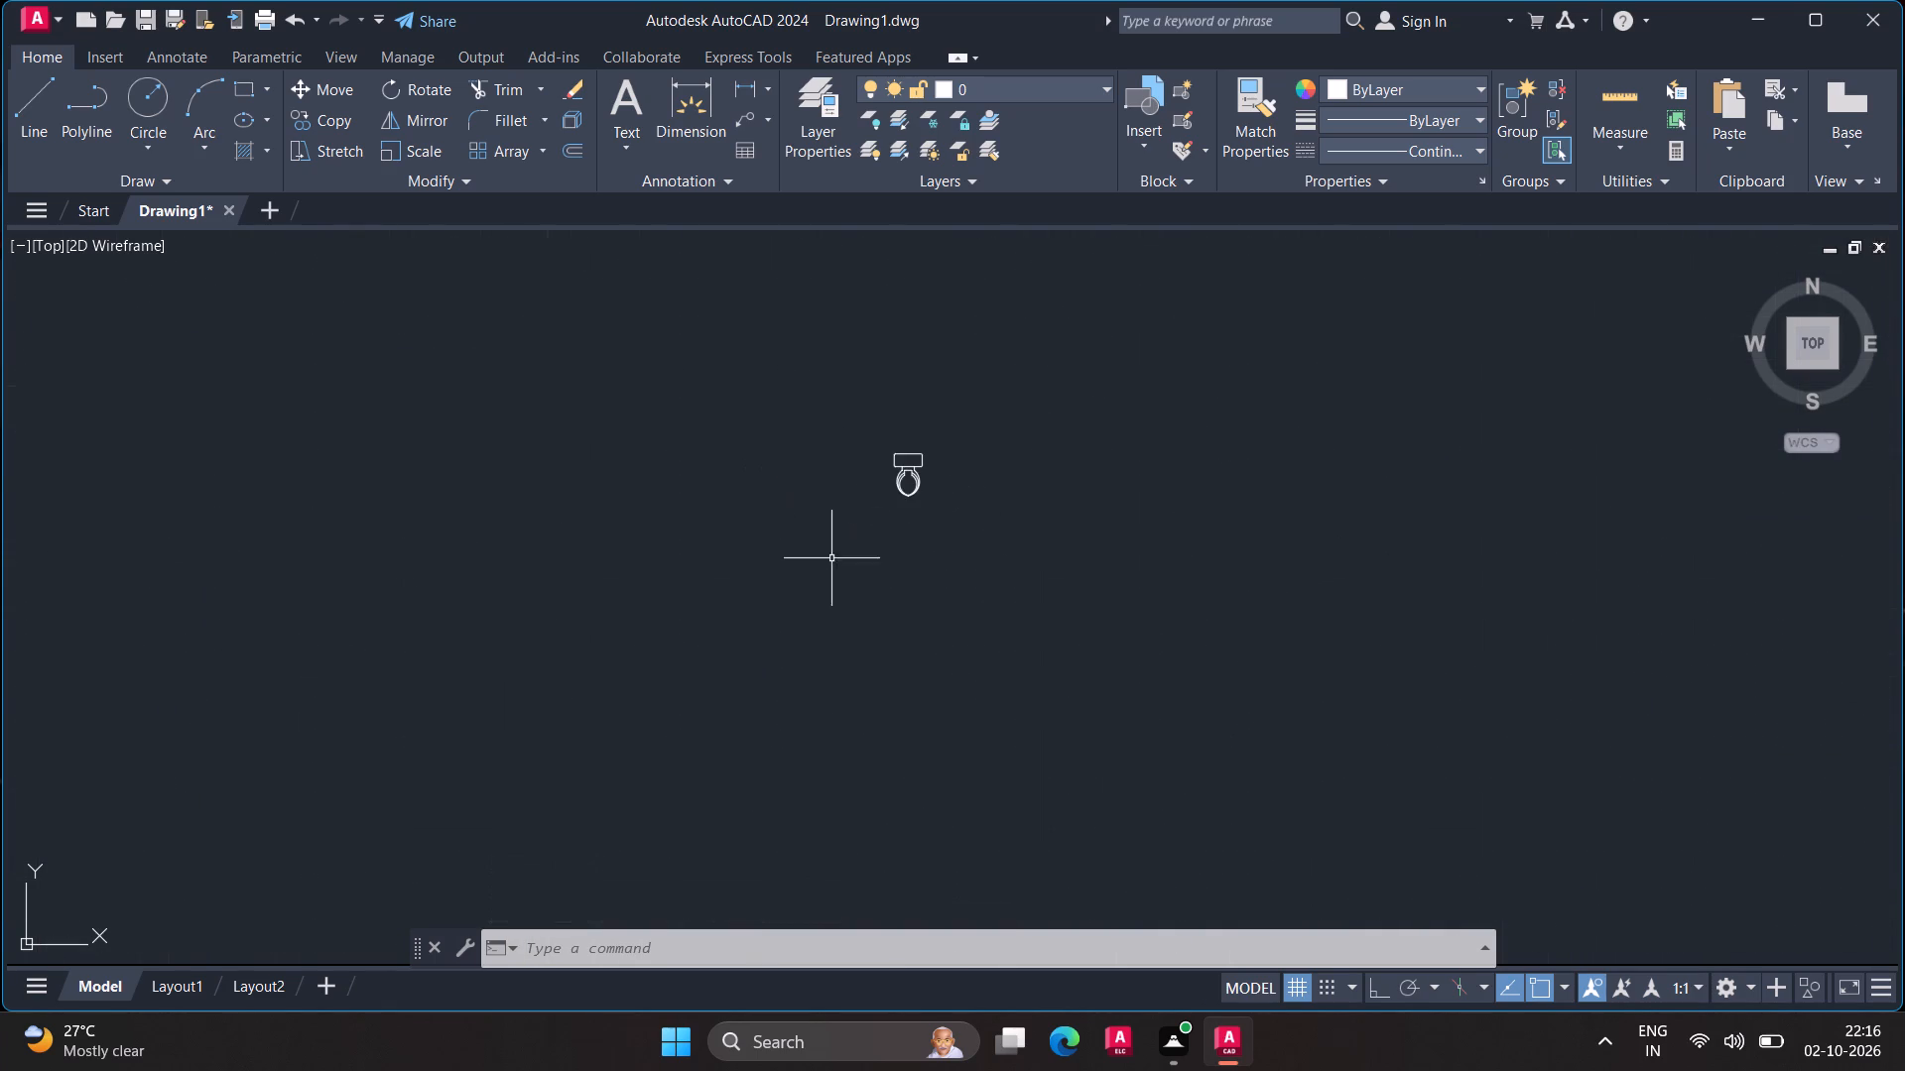
scroll(960, 506, "up", 5)
scroll(767, 369, "down", 2)
middle_click_drag(779, 449, 781, 470)
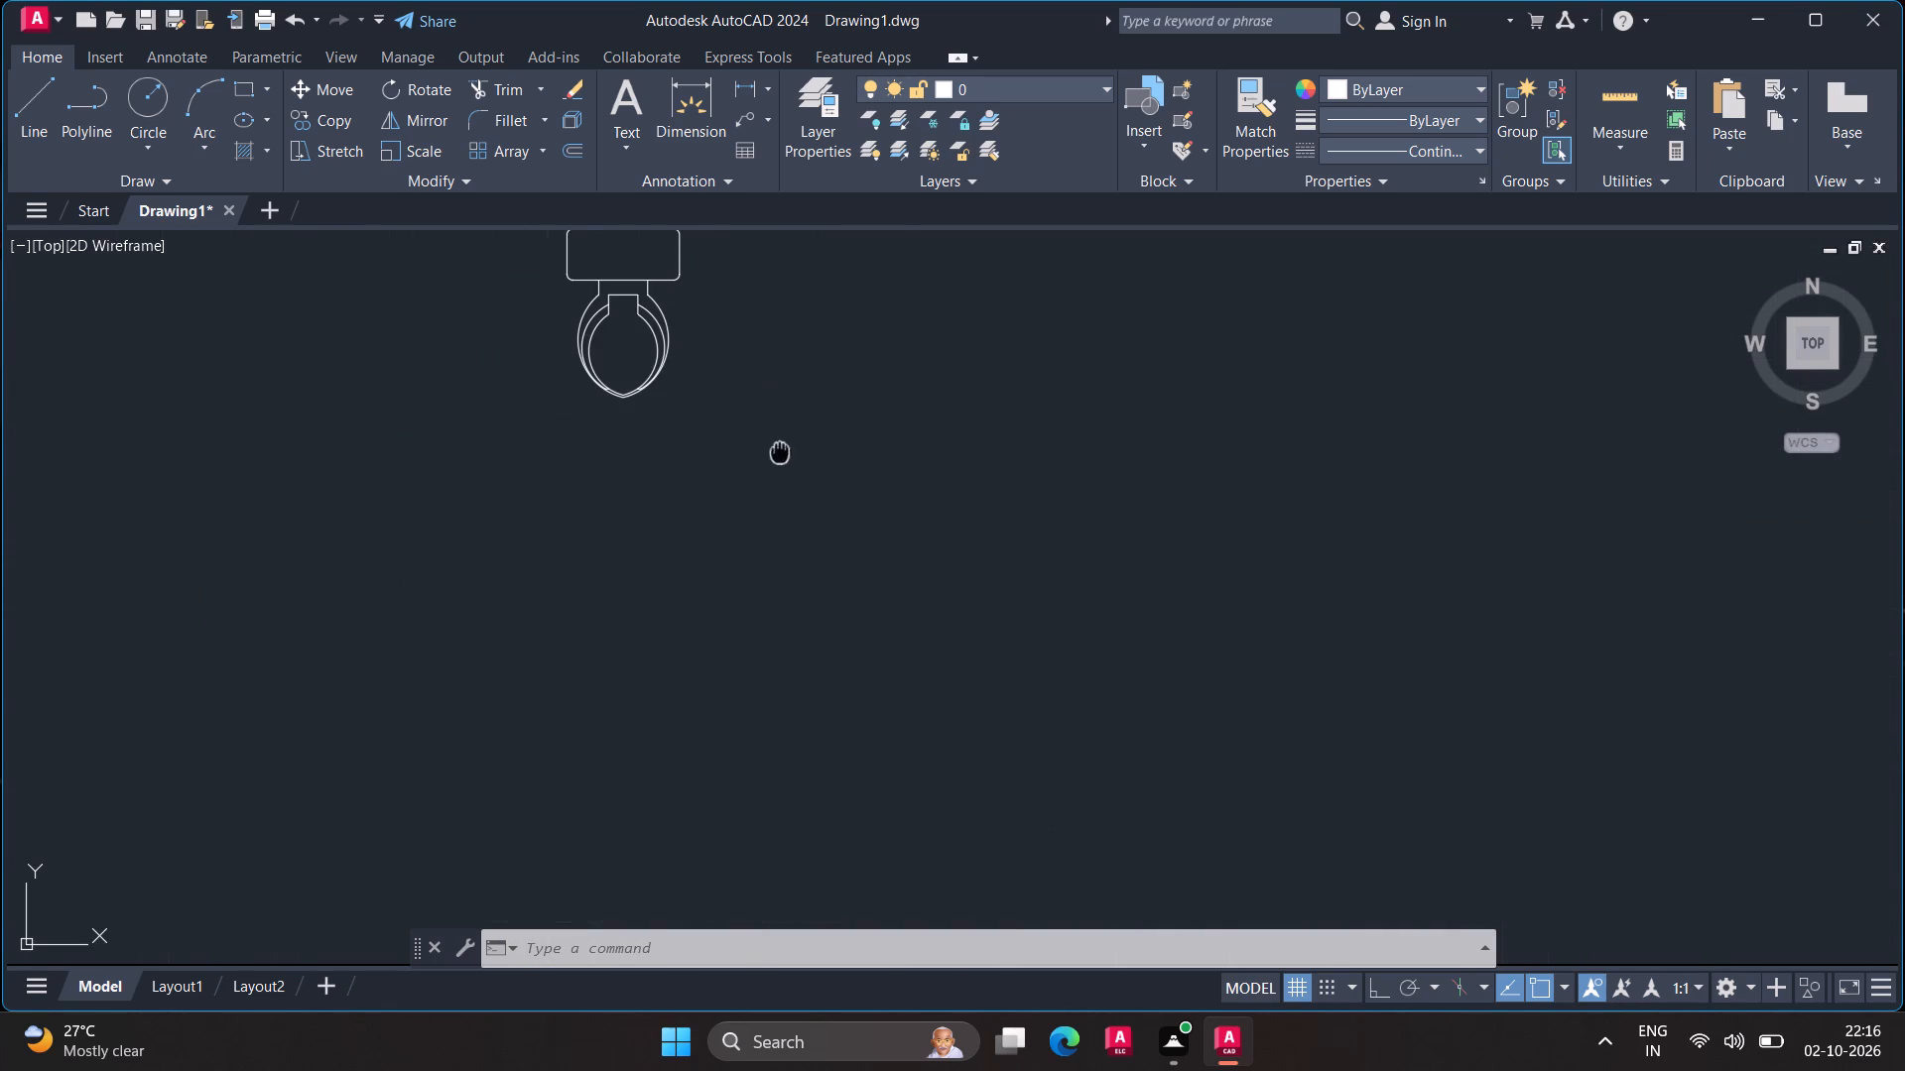
middle_click_drag(781, 470, 824, 696)
left_click(665, 477)
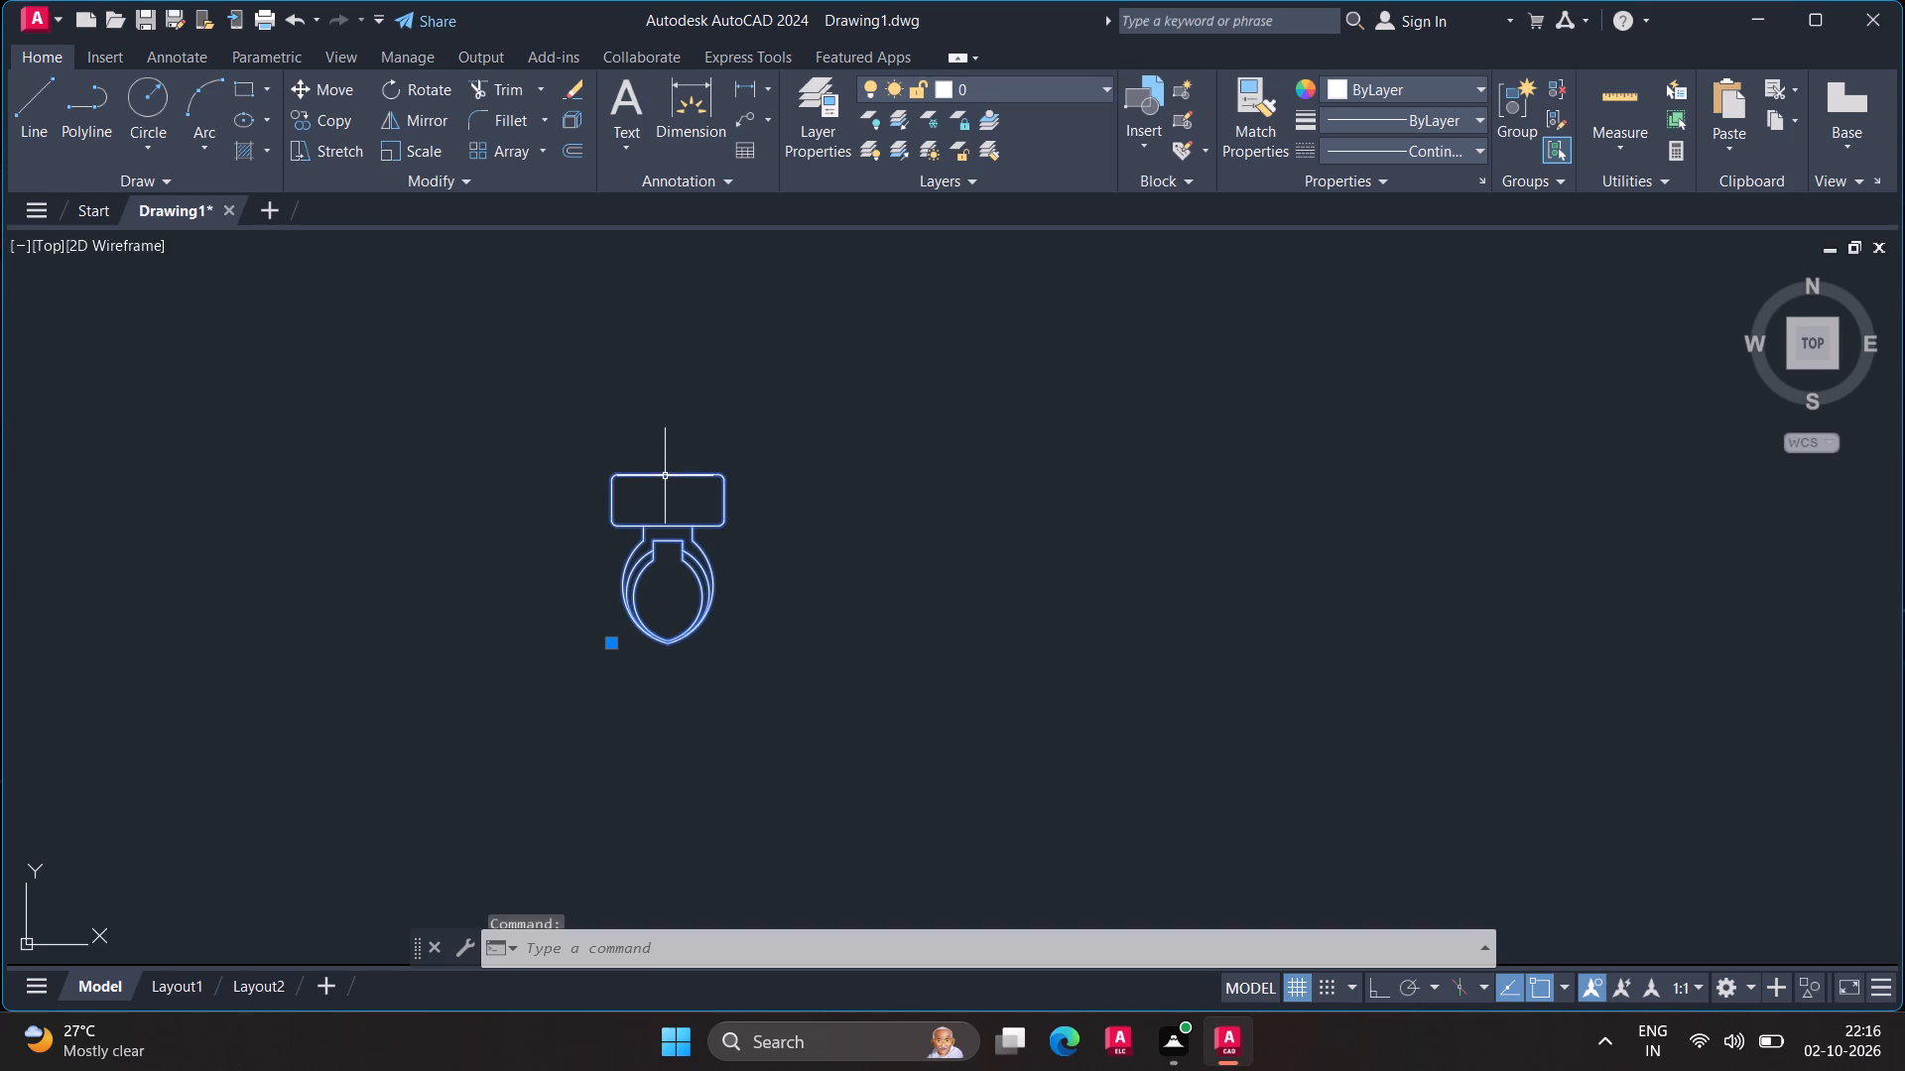
type("sc")
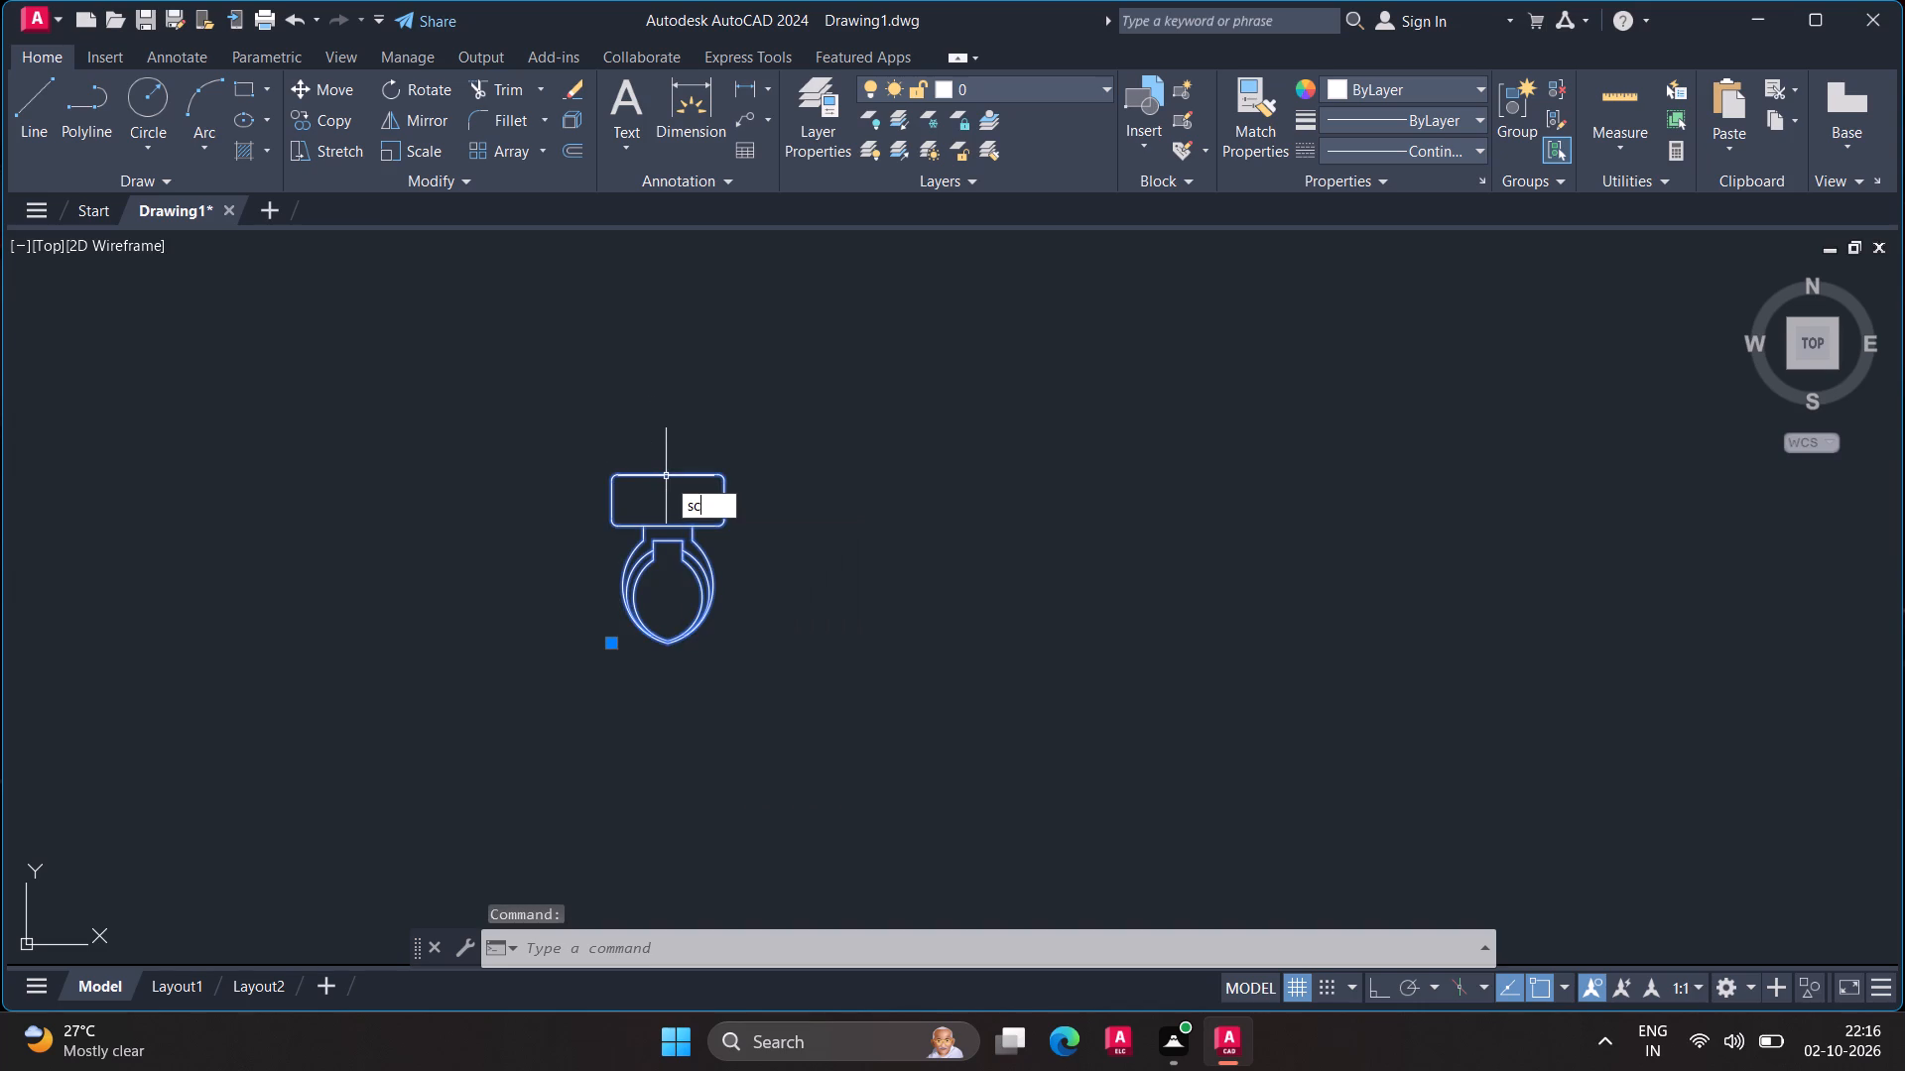
key("Return")
left_click(666, 477)
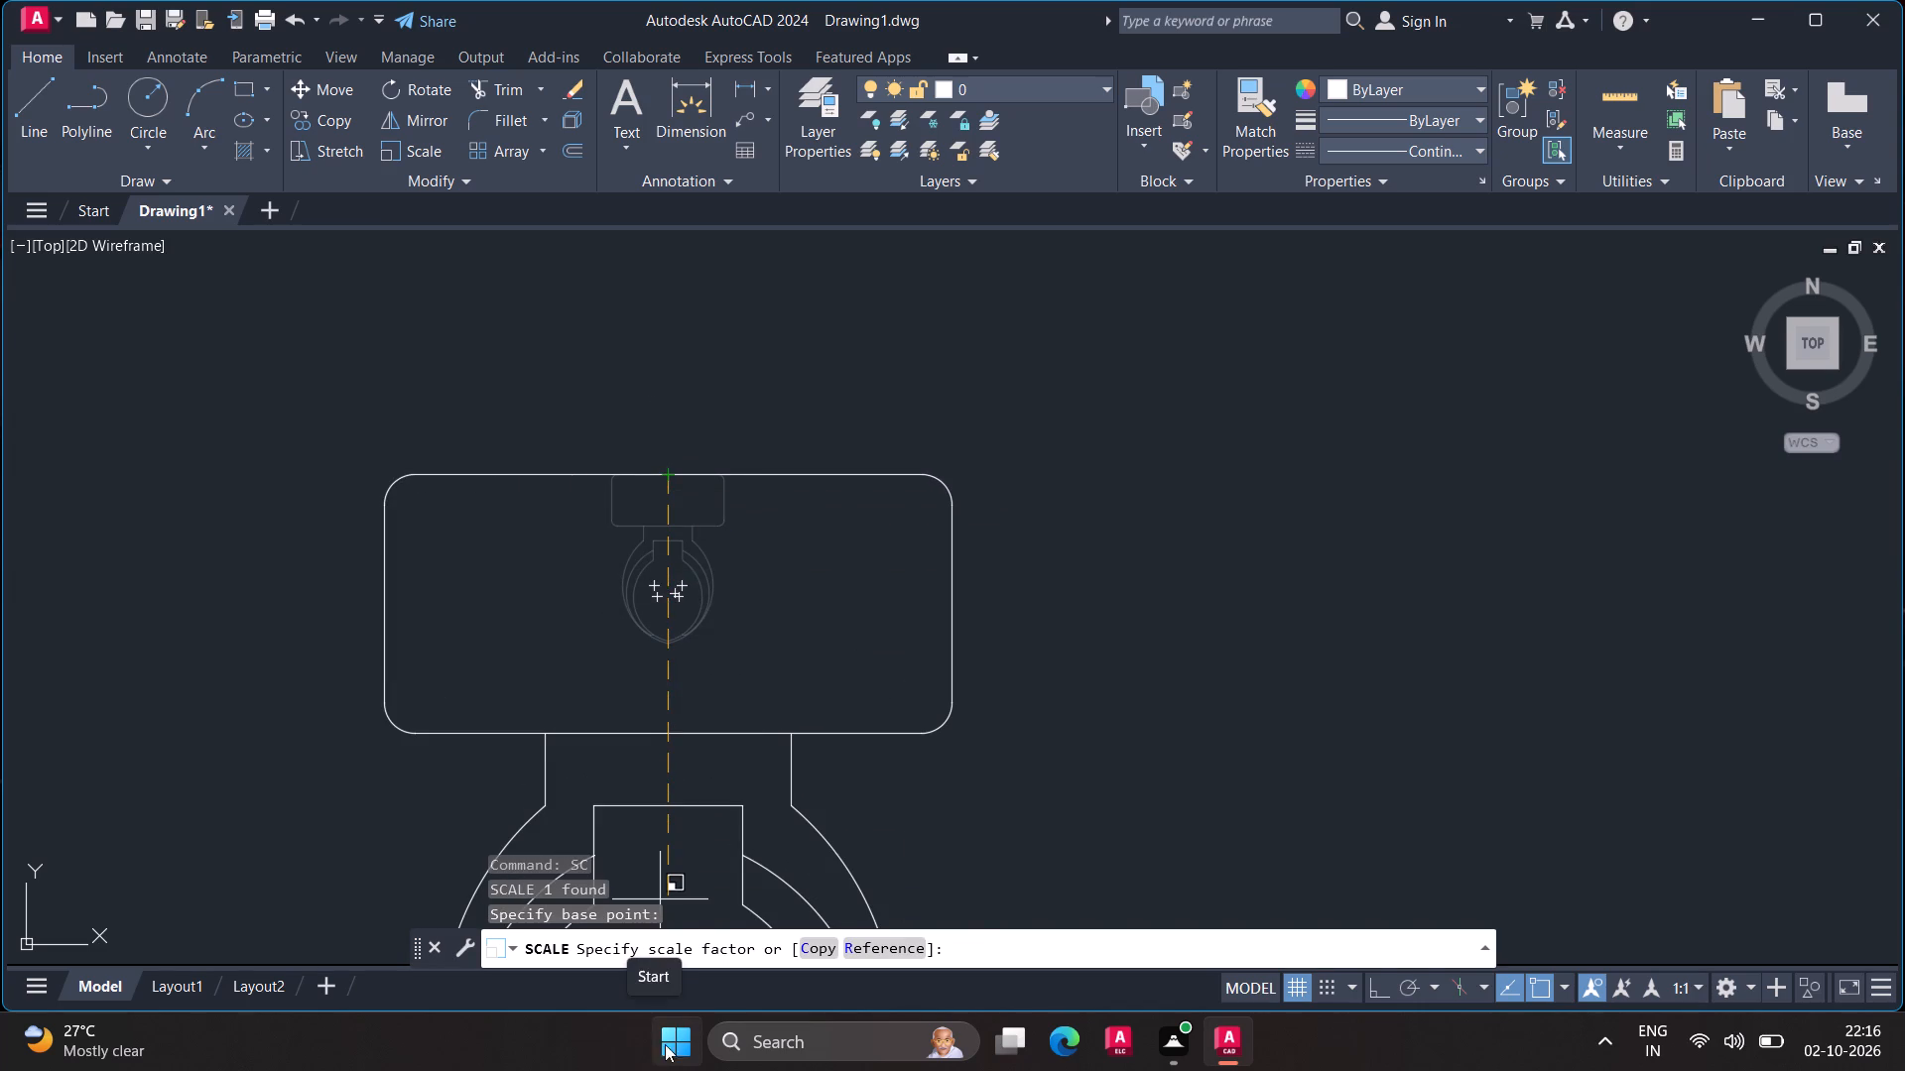
scroll(690, 903, "down", 6)
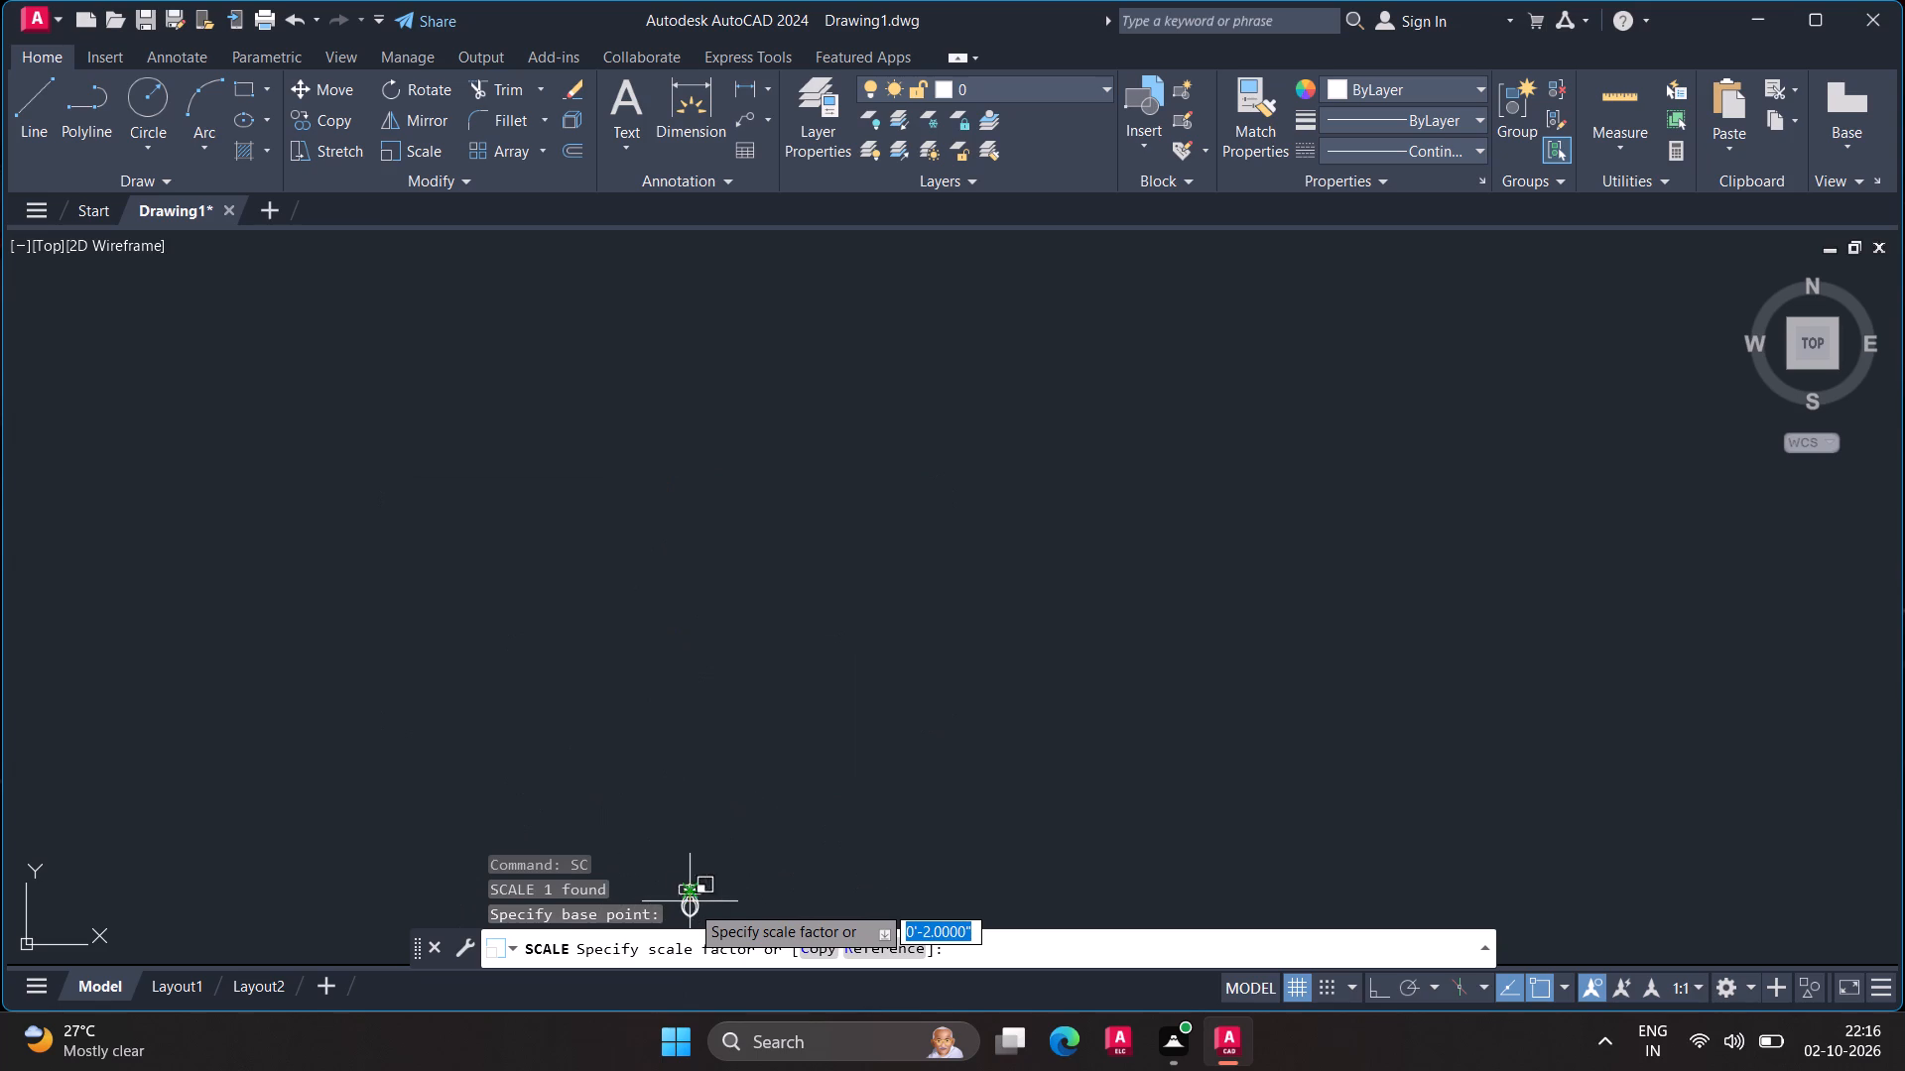
scroll(690, 903, "down", 12)
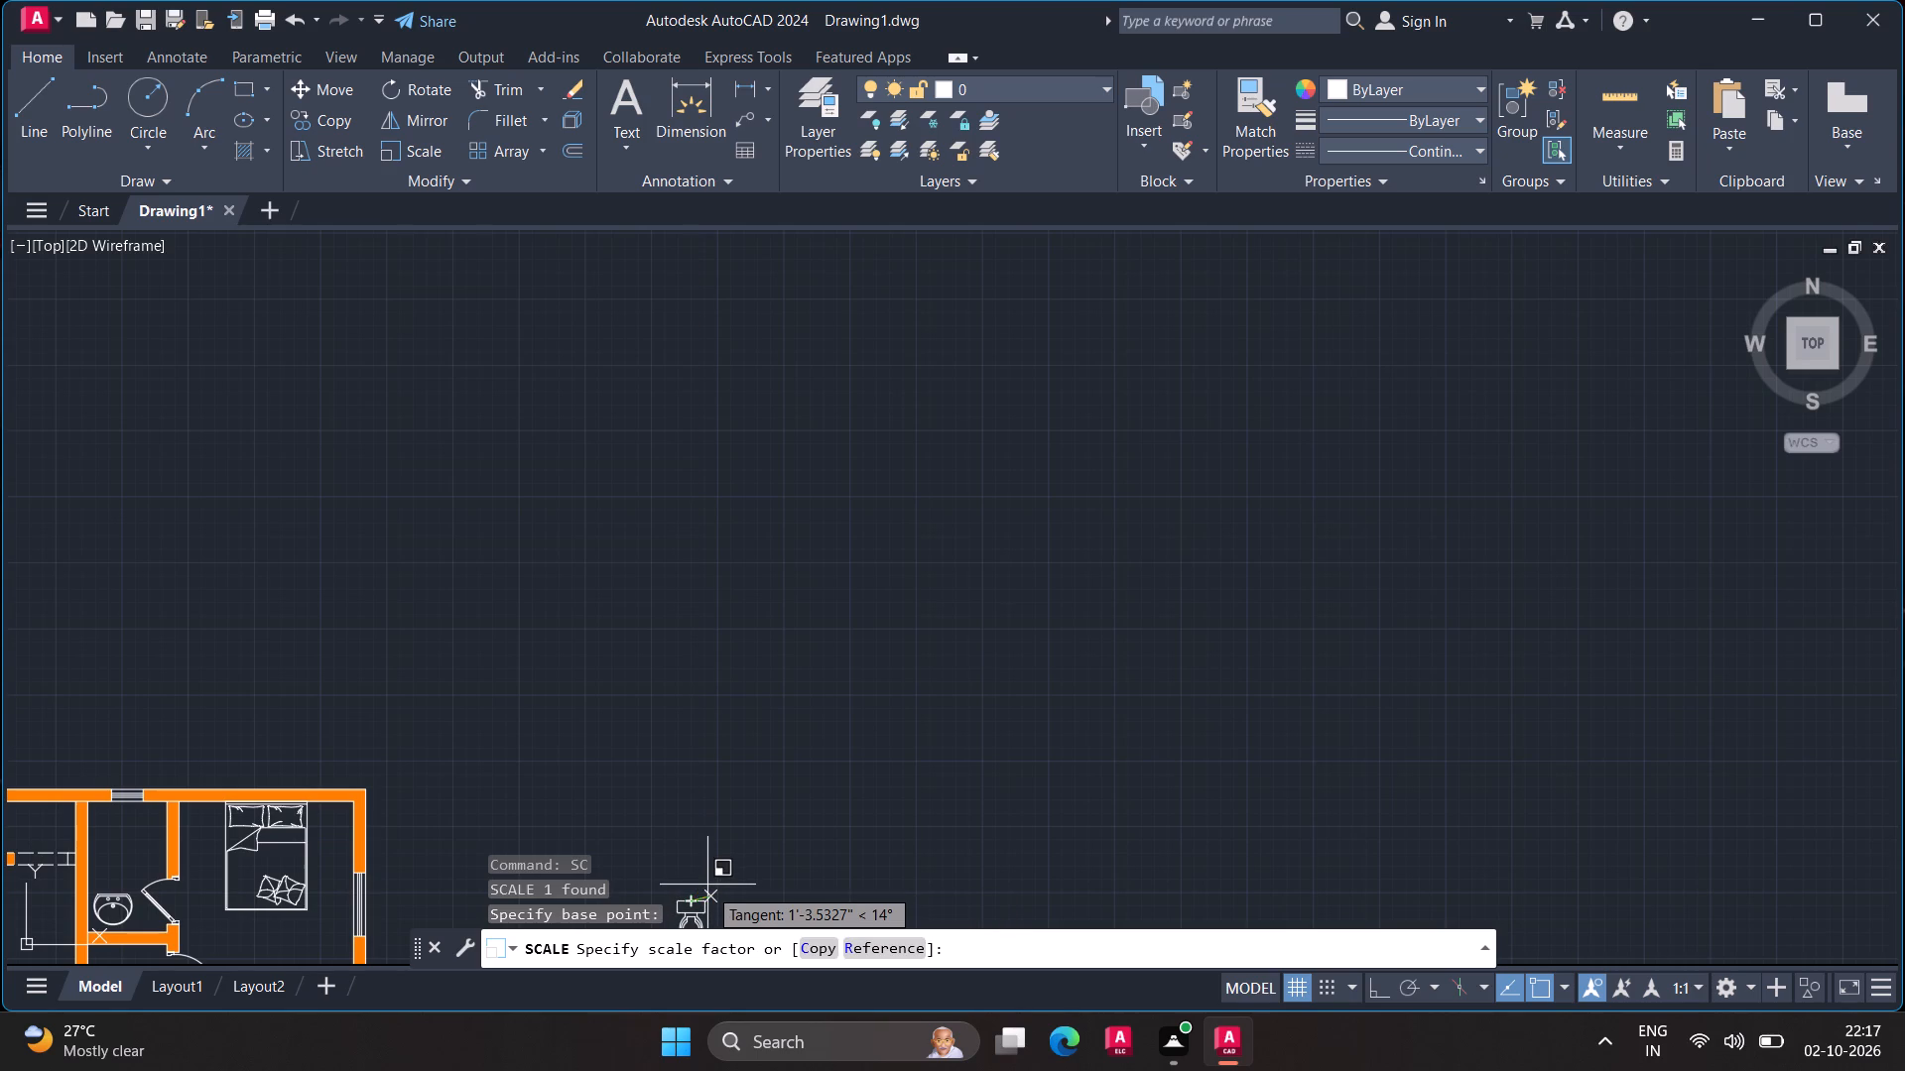
left_click(707, 887)
Move the toilet by the middle of its tank's back edge to the window in the upper bathroom's outer wall.
scroll(713, 887, "down", 1)
middle_click_drag(713, 887, 1368, 544)
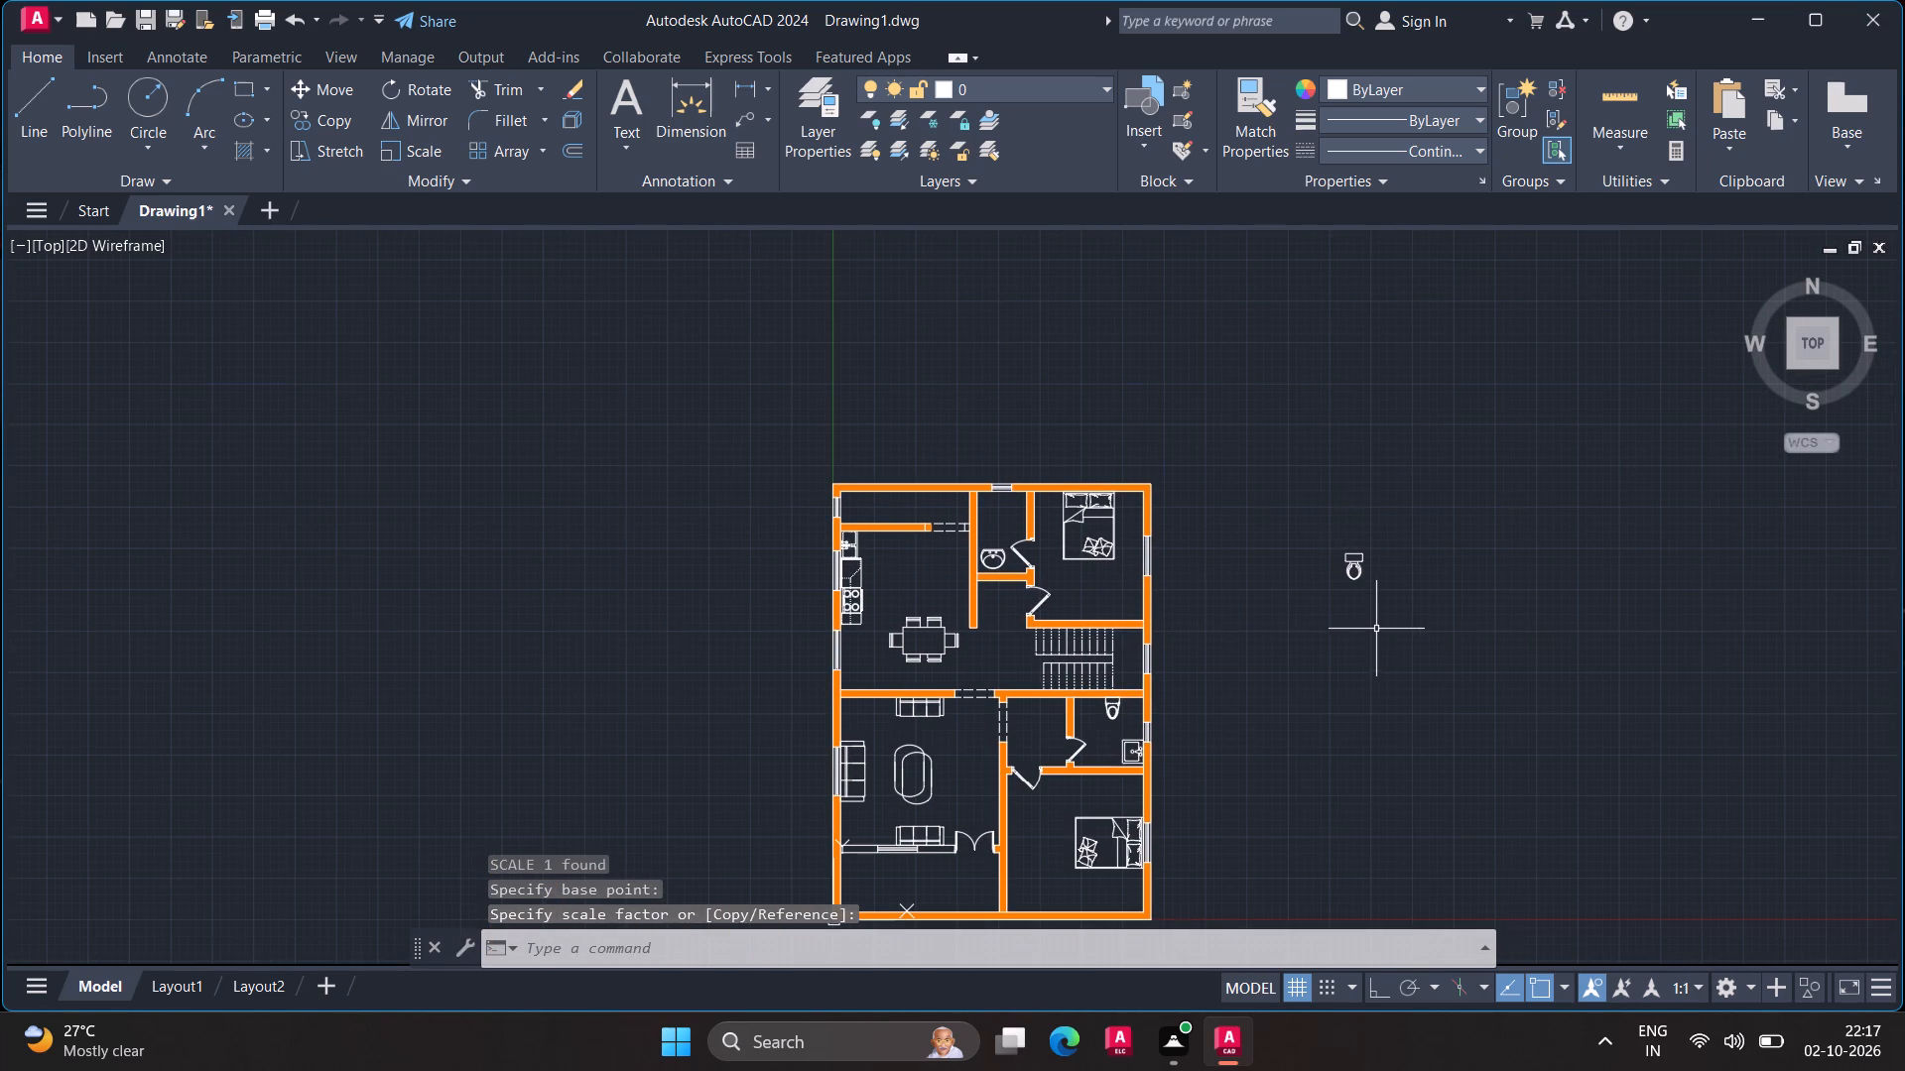
left_click(1359, 553)
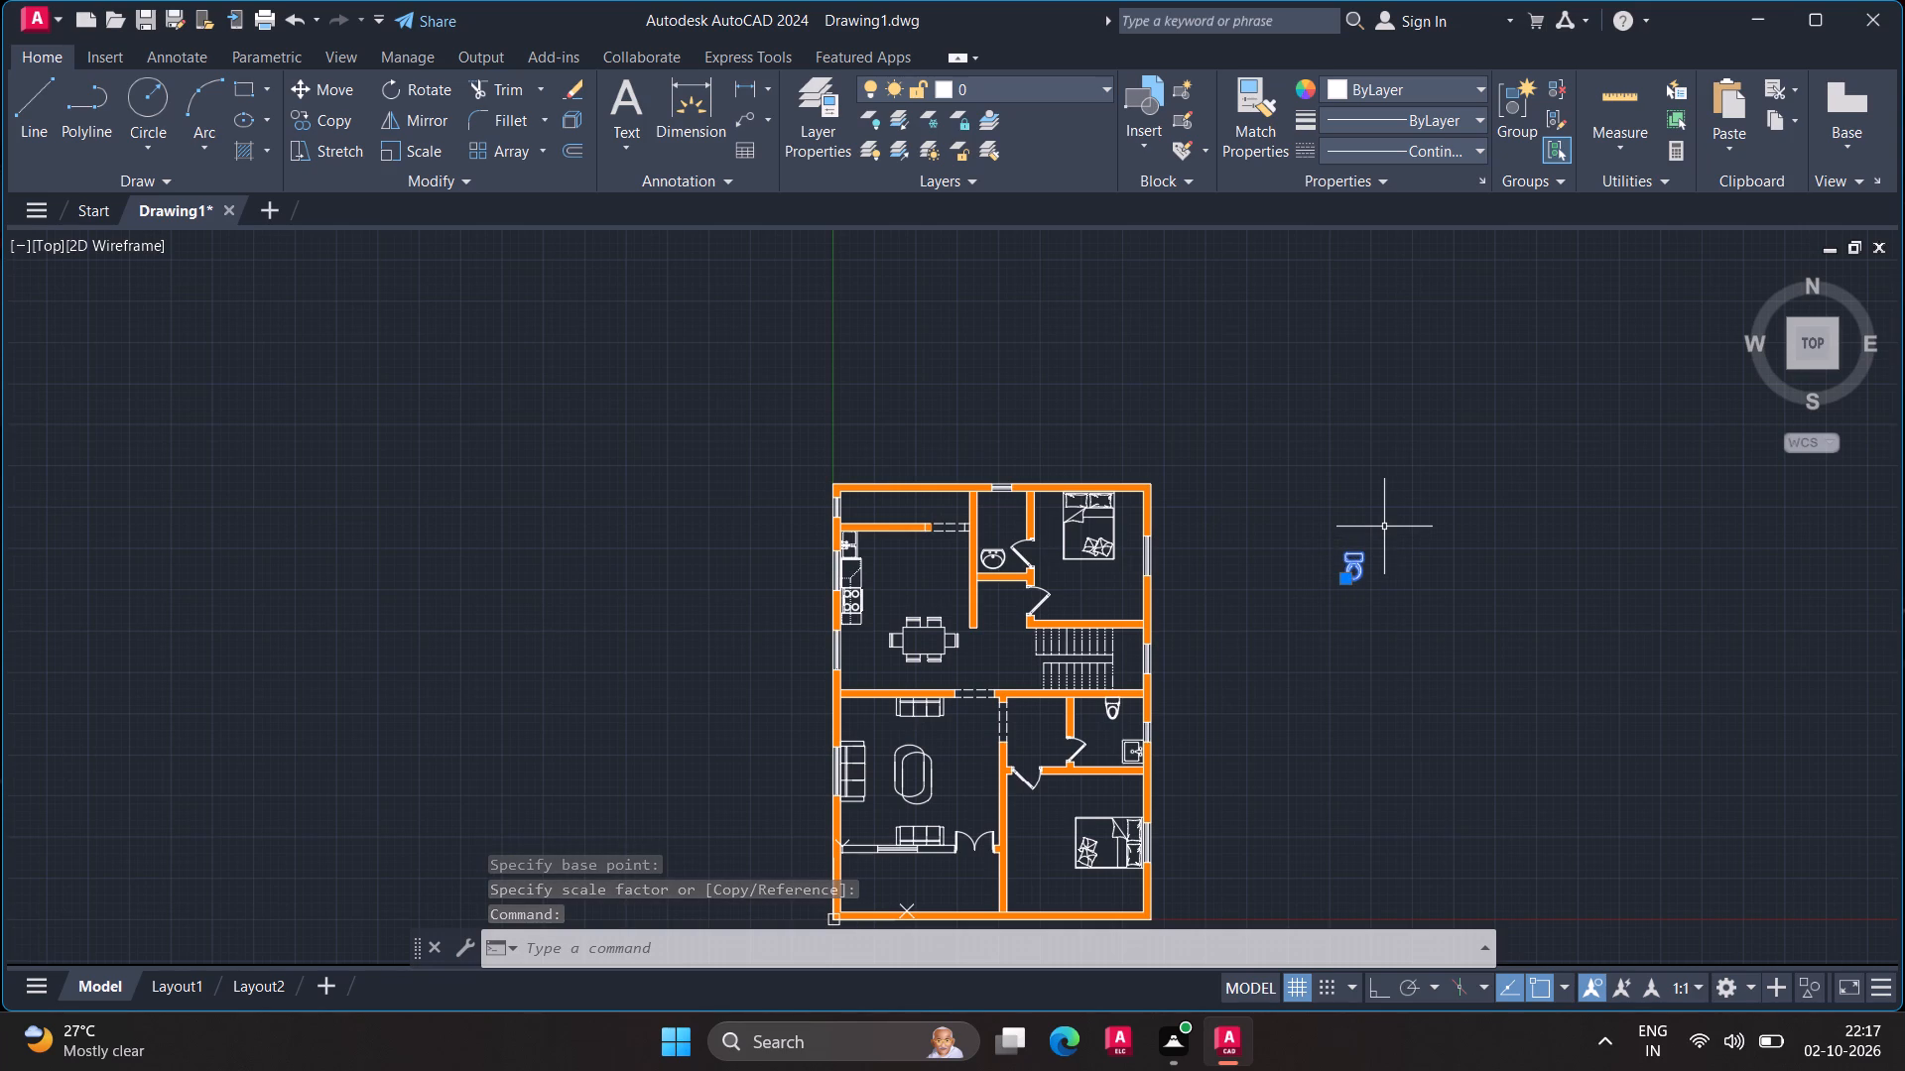
key("m")
key("Return")
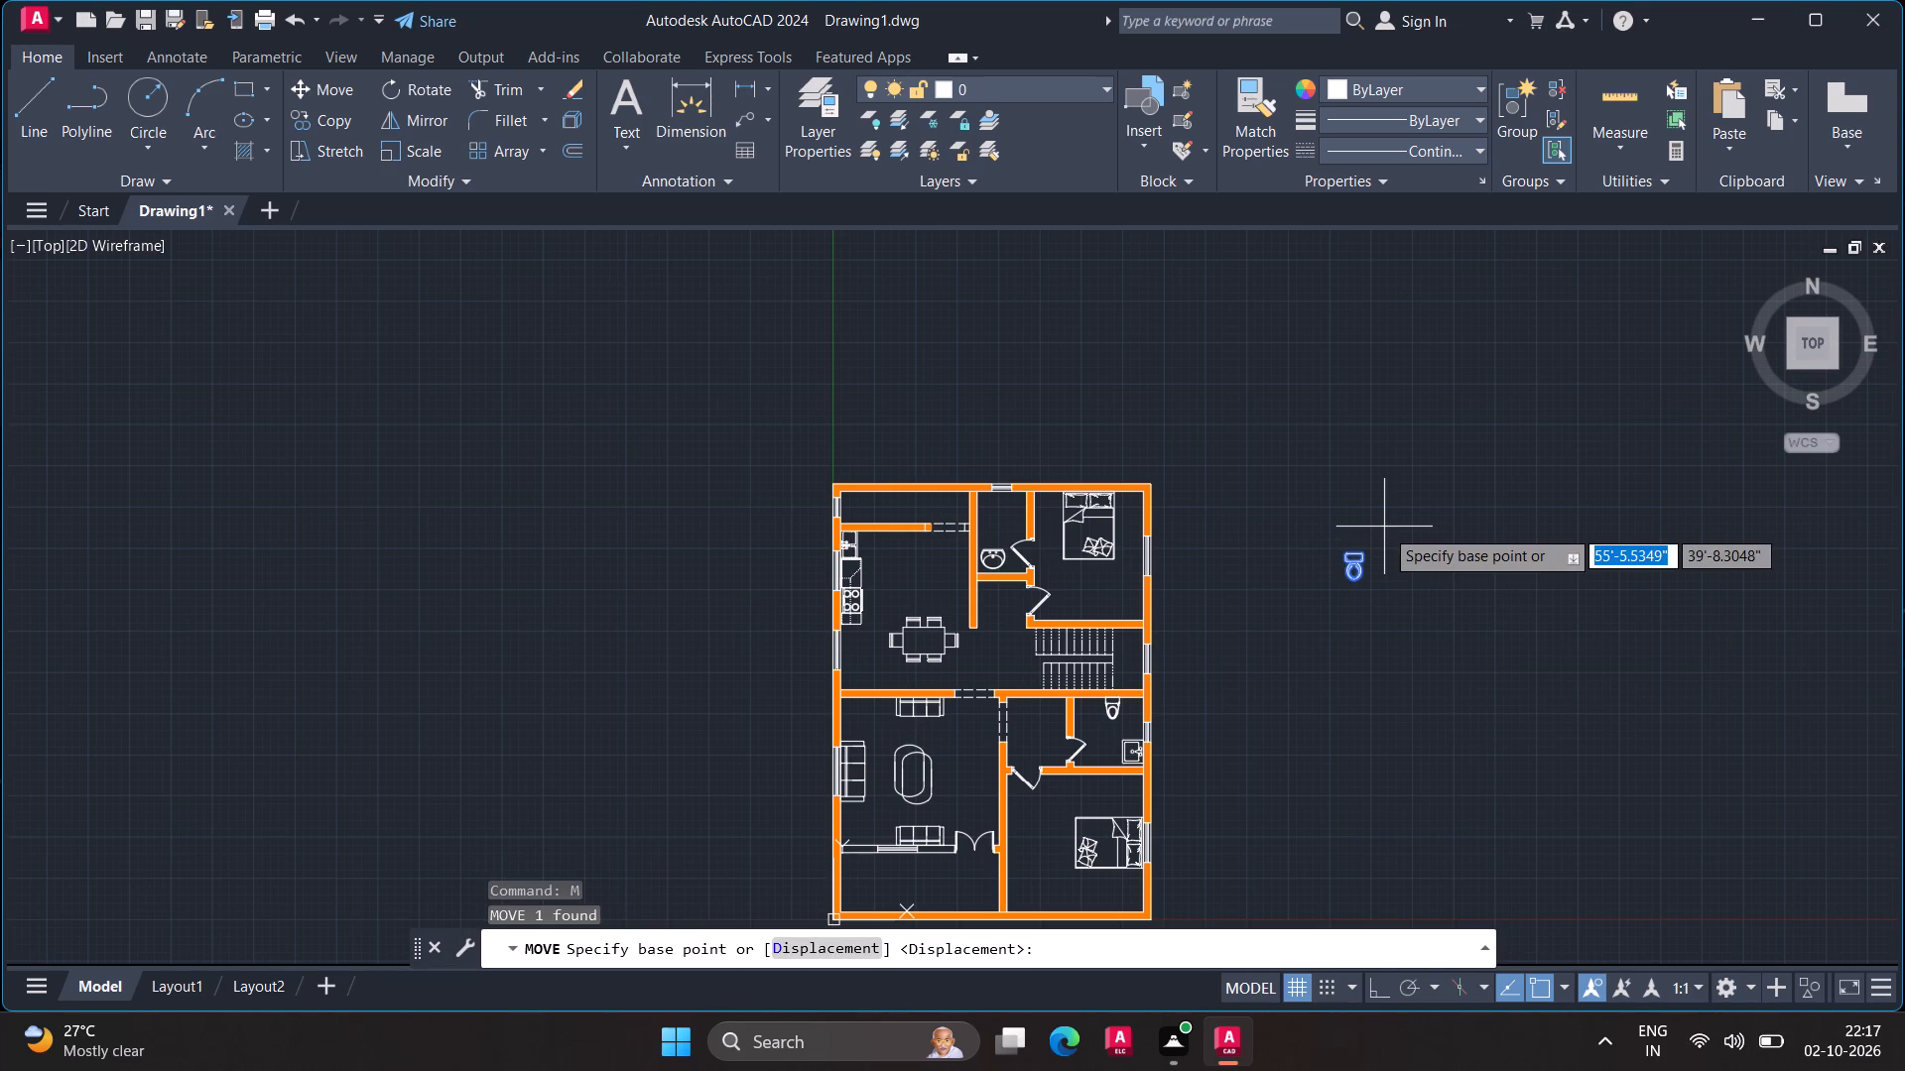
scroll(1366, 542, "up", 3)
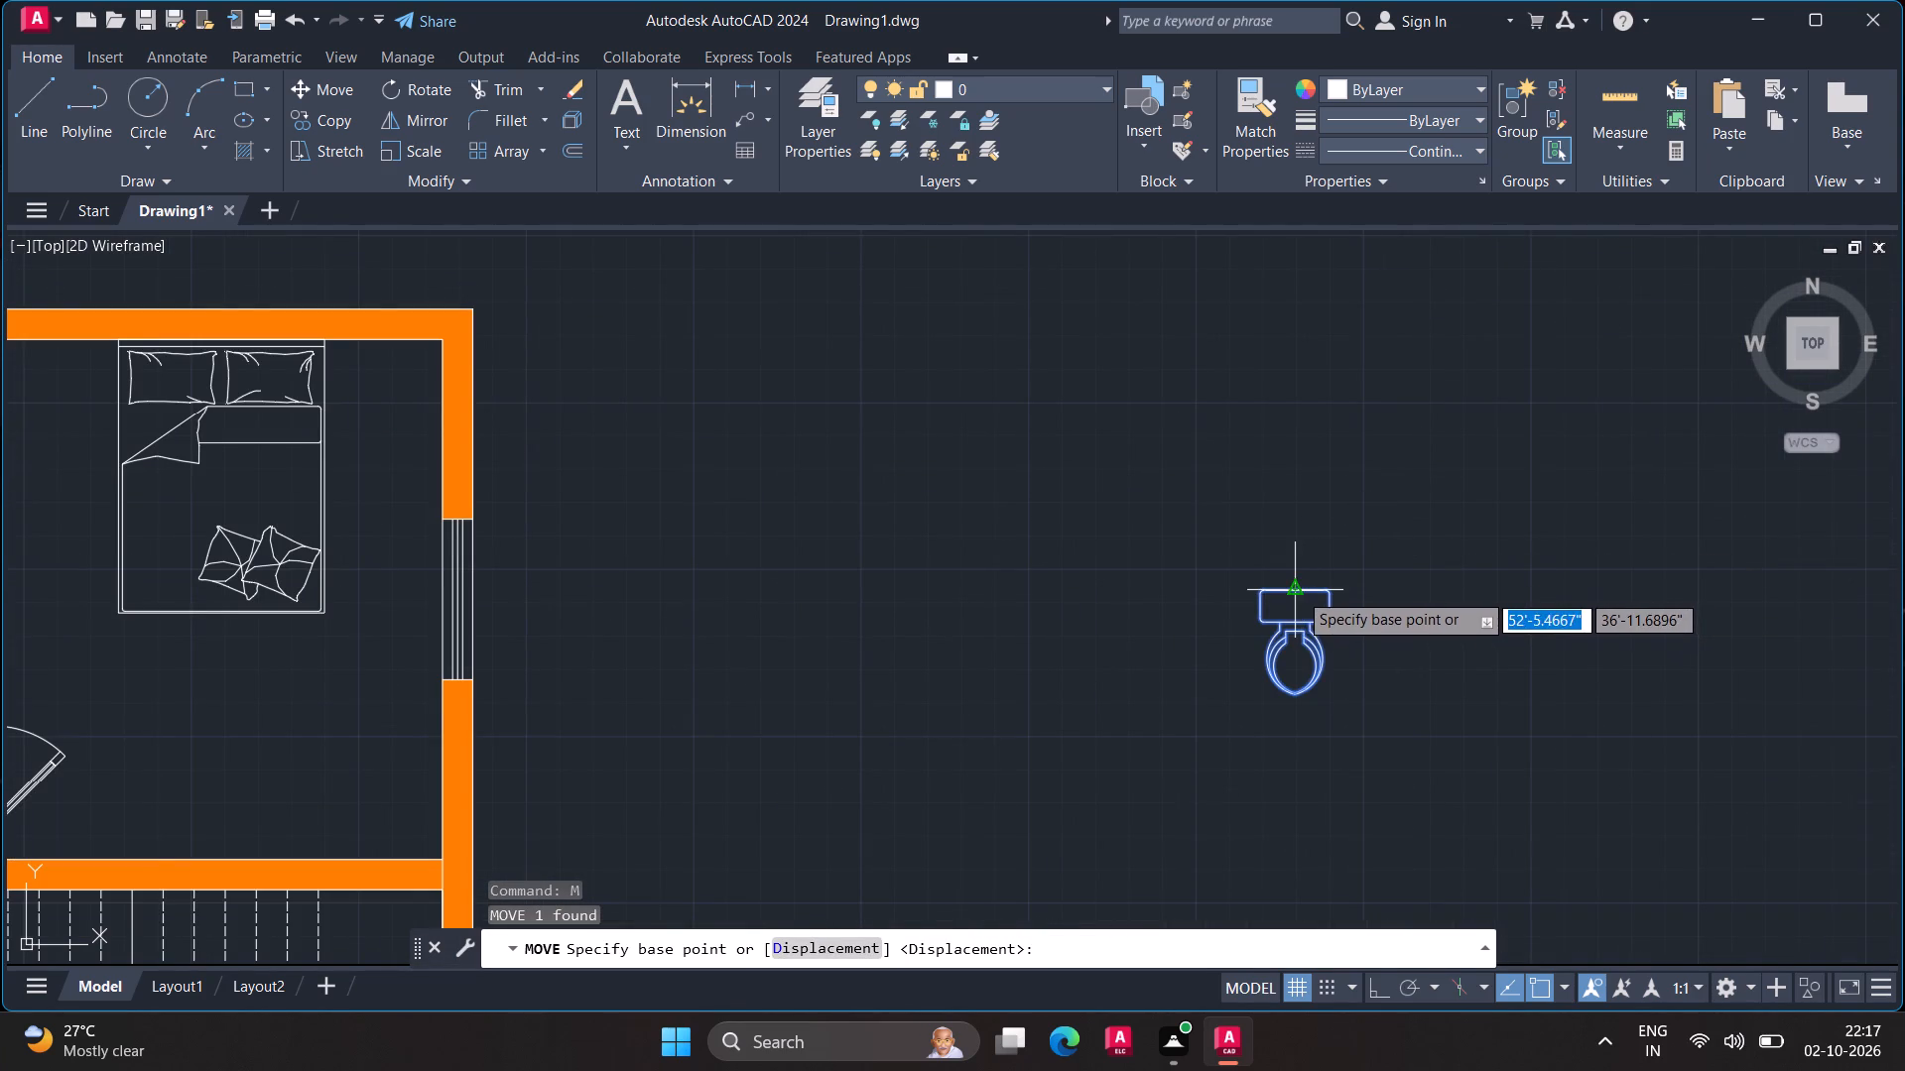
left_click(1298, 591)
scroll(1068, 577, "down", 3)
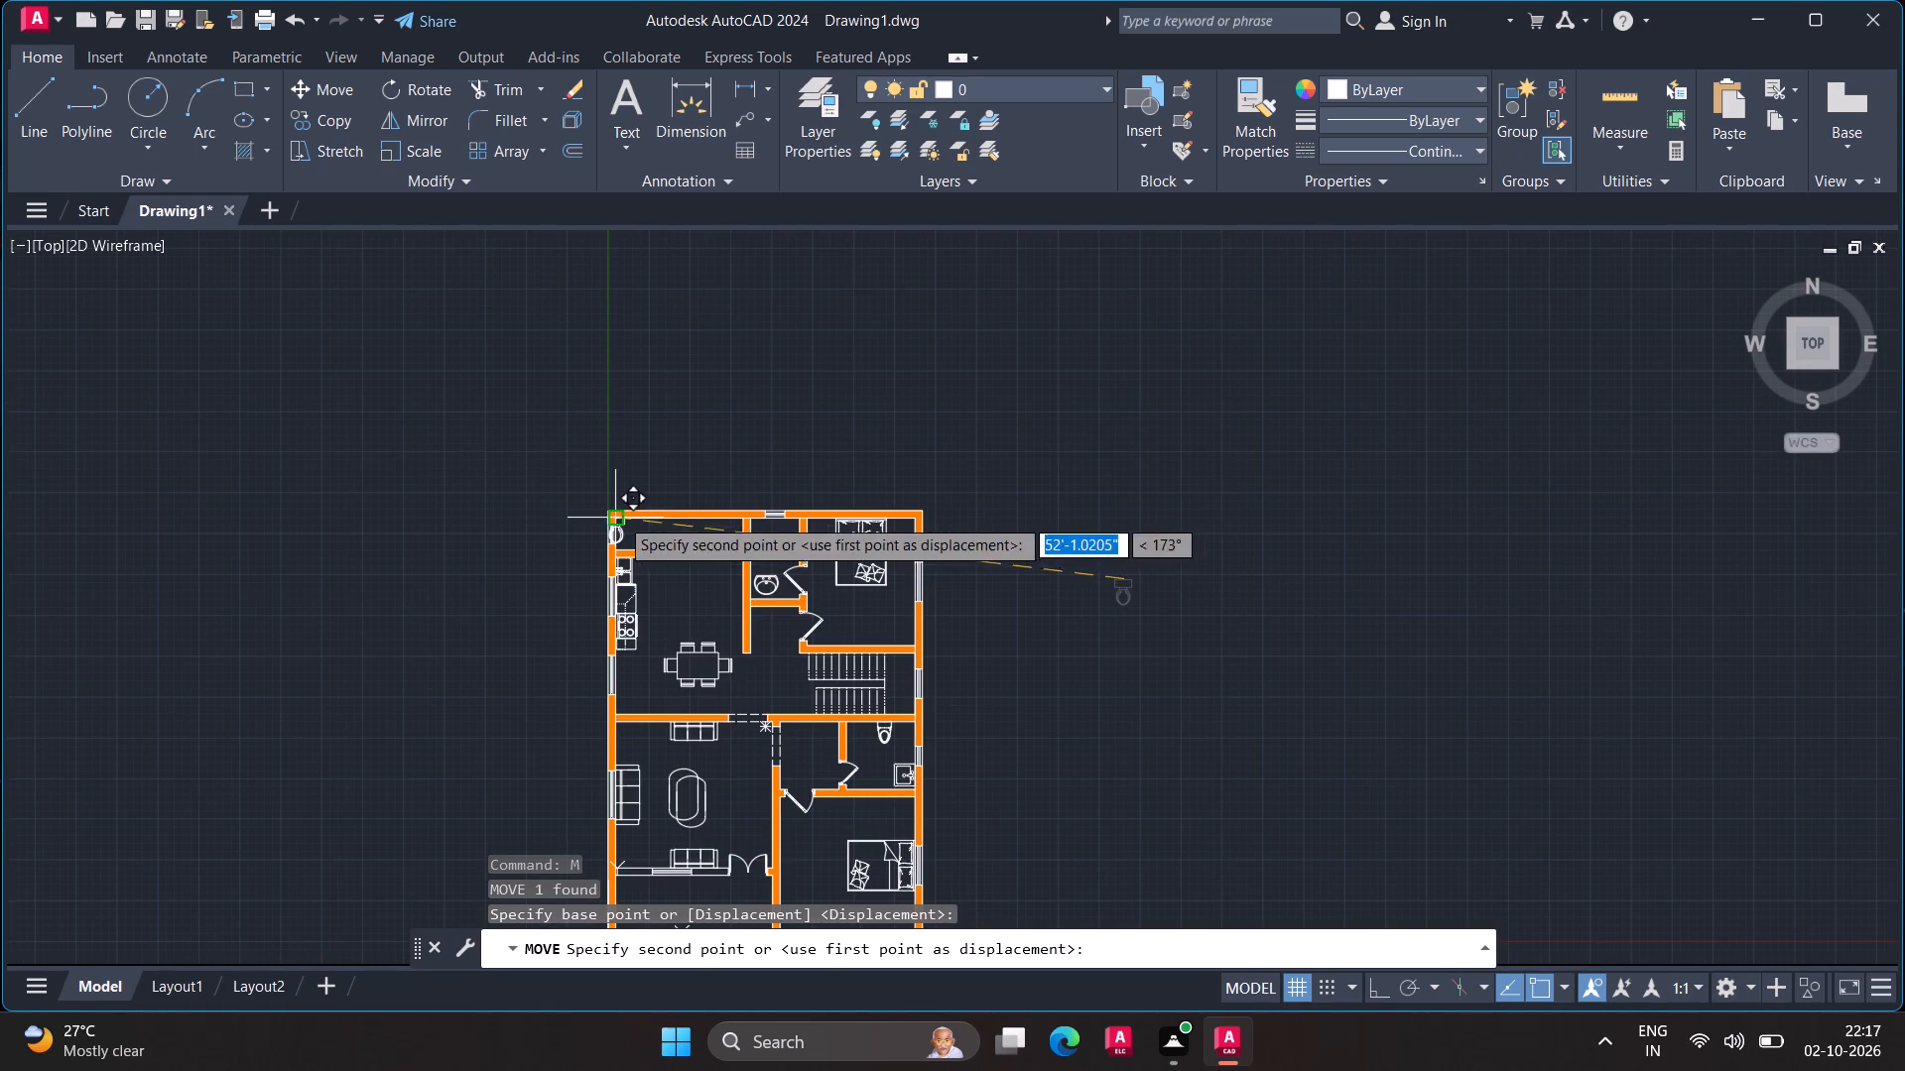
scroll(774, 535, "up", 3)
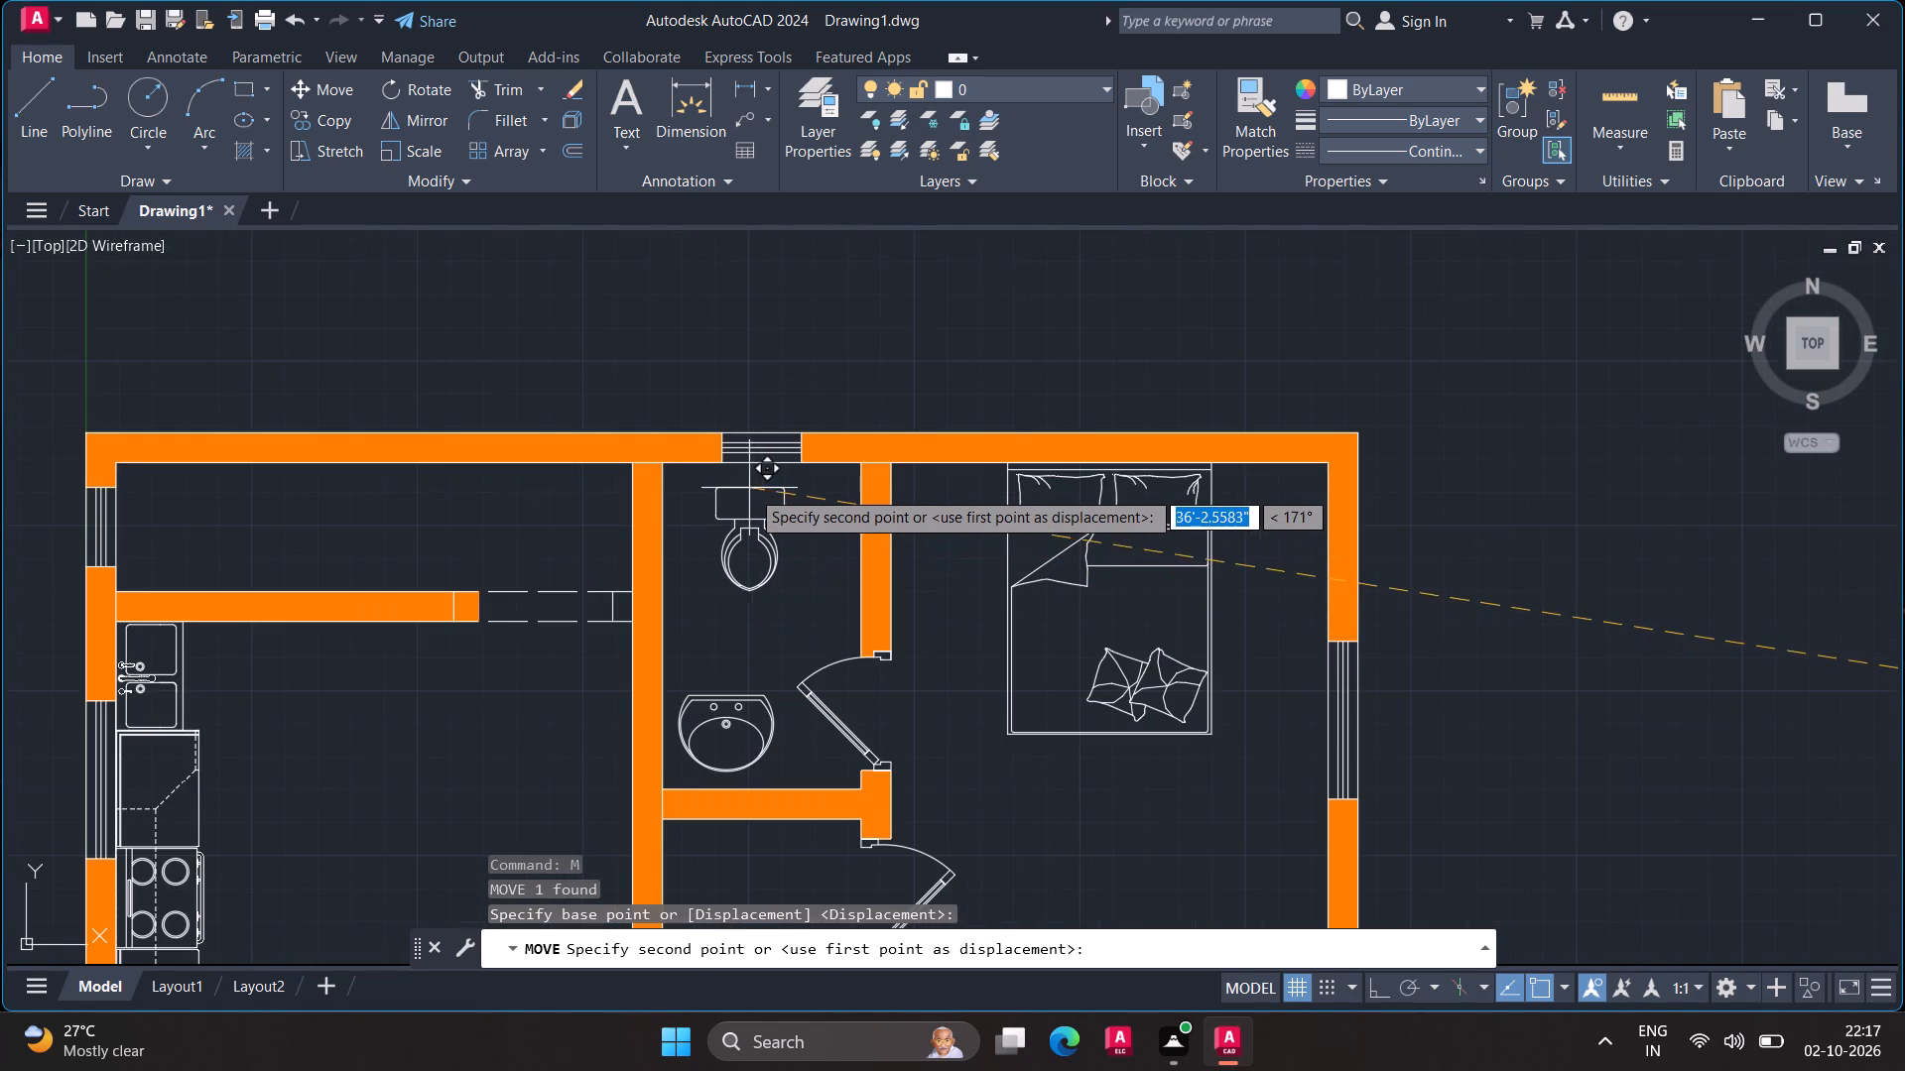
left_click(752, 464)
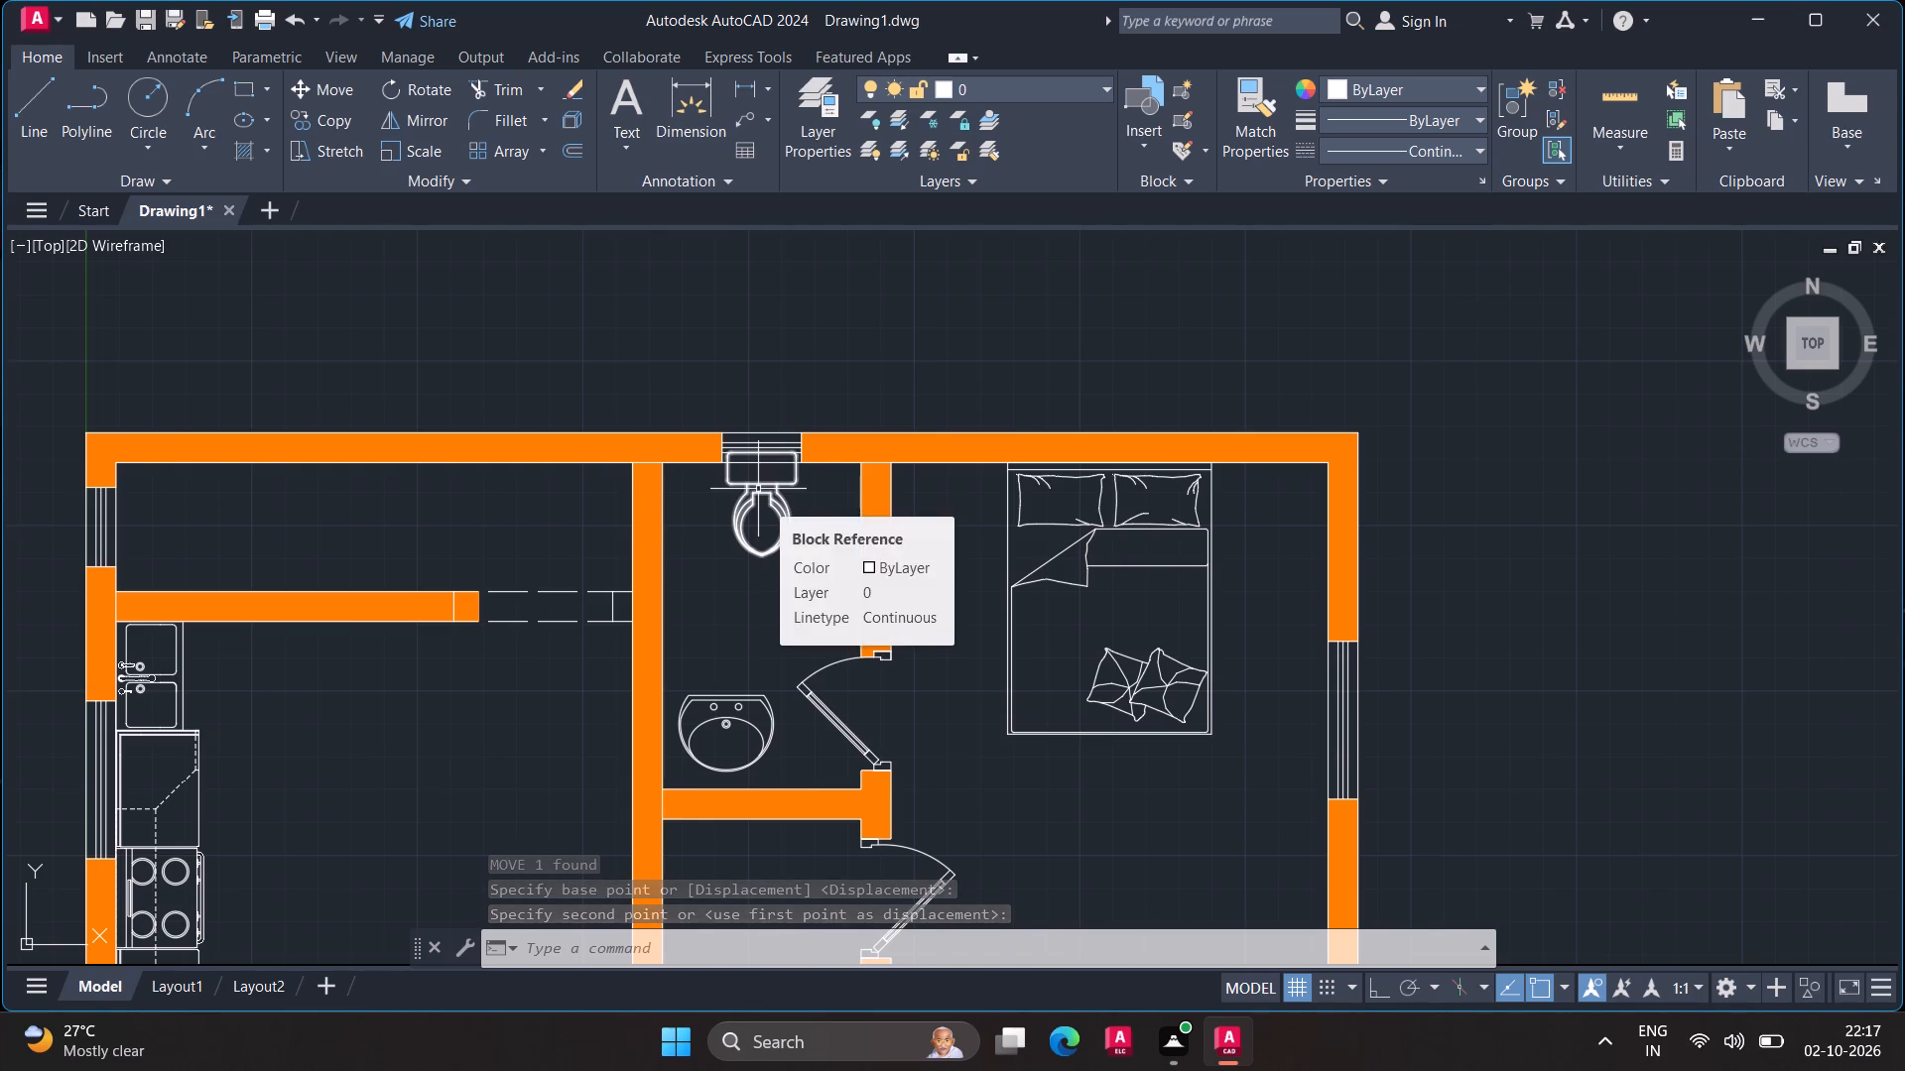
Shift the toilet down so the middle of its tank's back edge sits on the wall's inner face below the window.
left_click(758, 490)
left_click(748, 518)
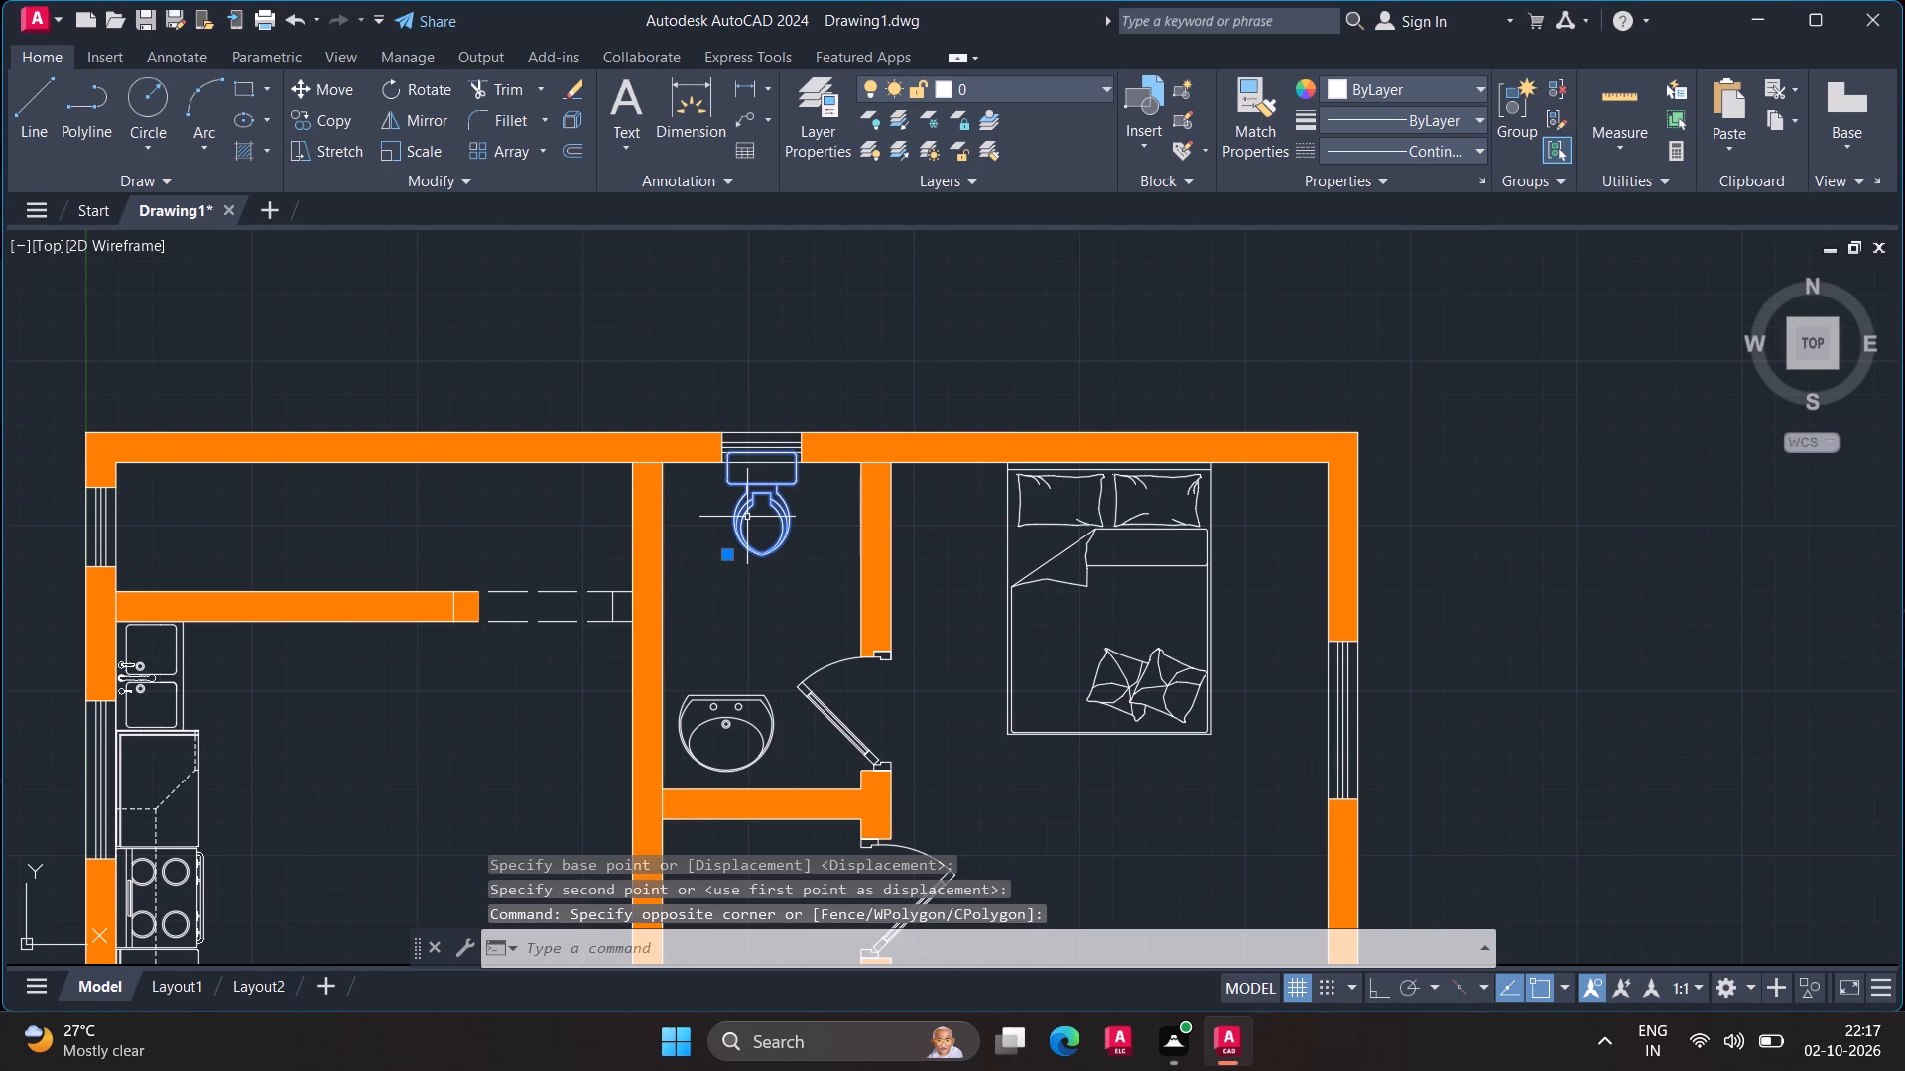
key("m")
key("Return")
scroll(759, 456, "up", 3)
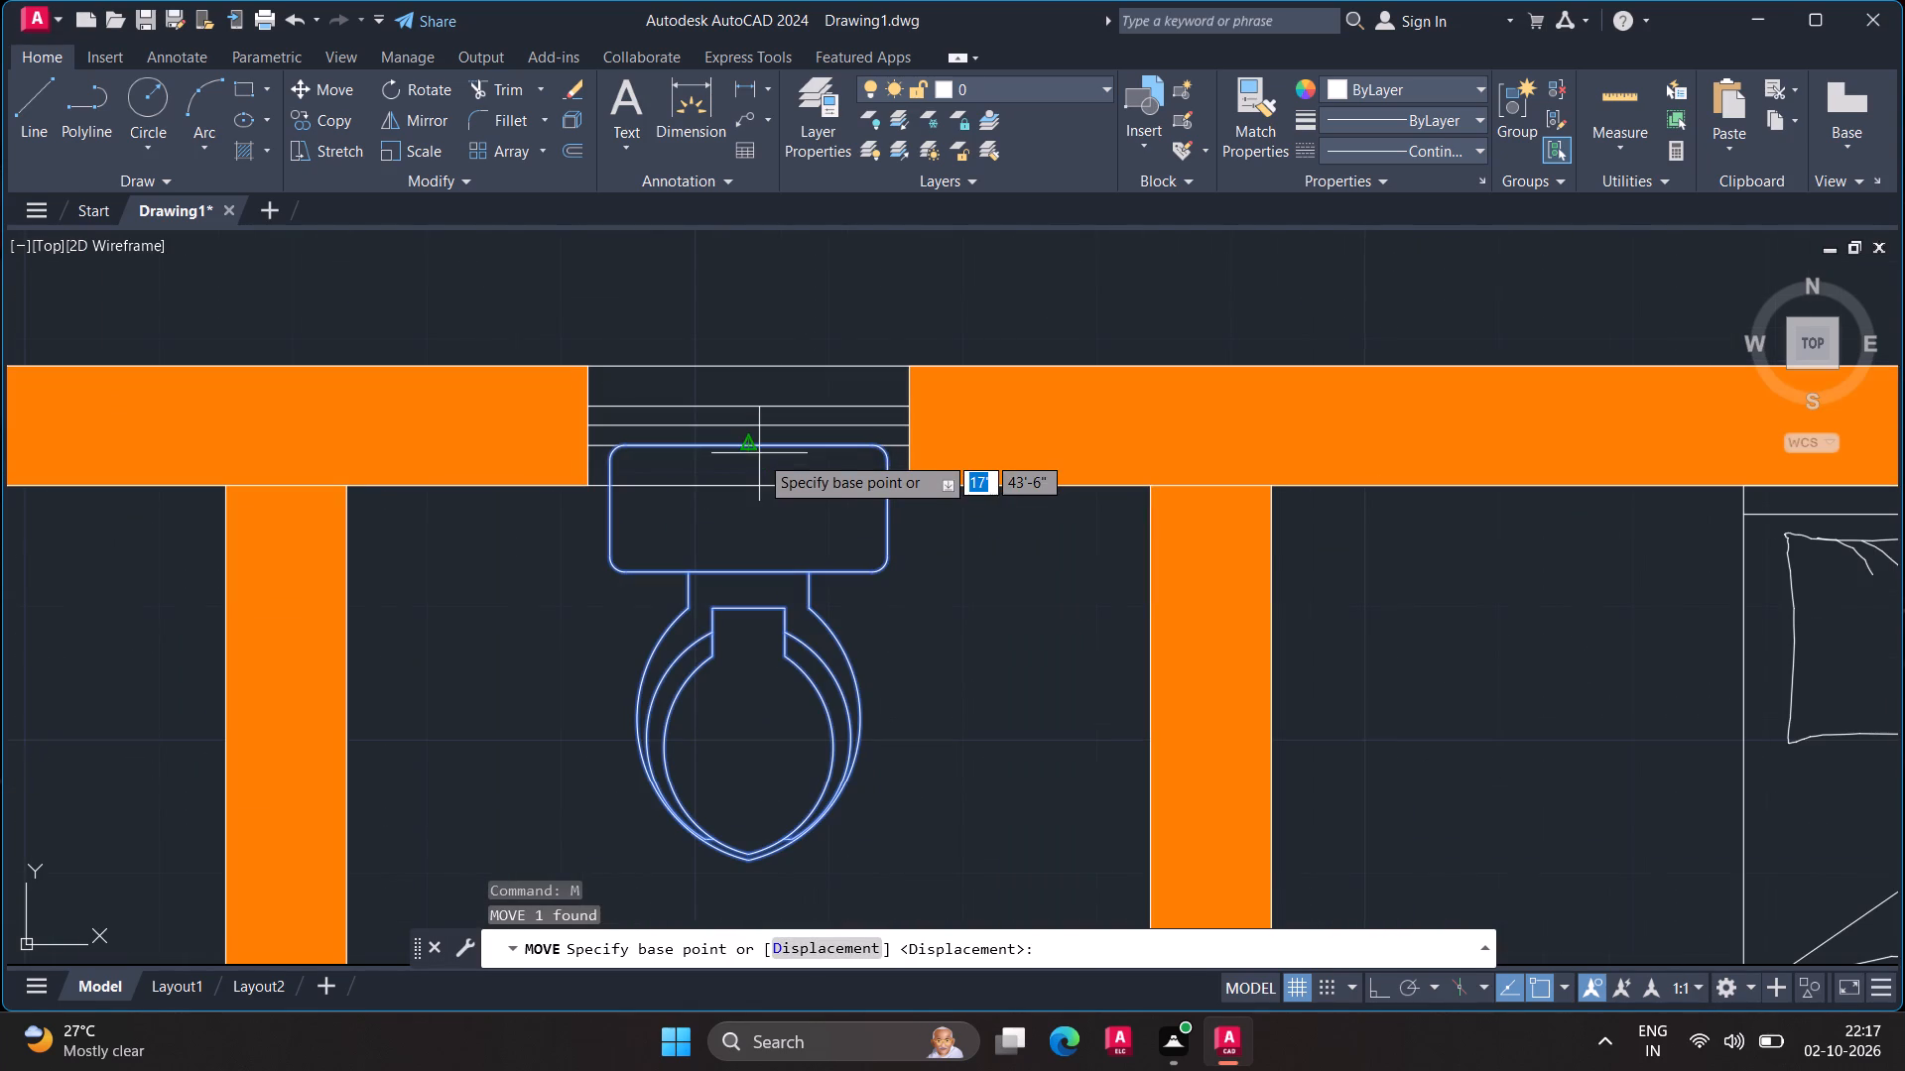
left_click(750, 440)
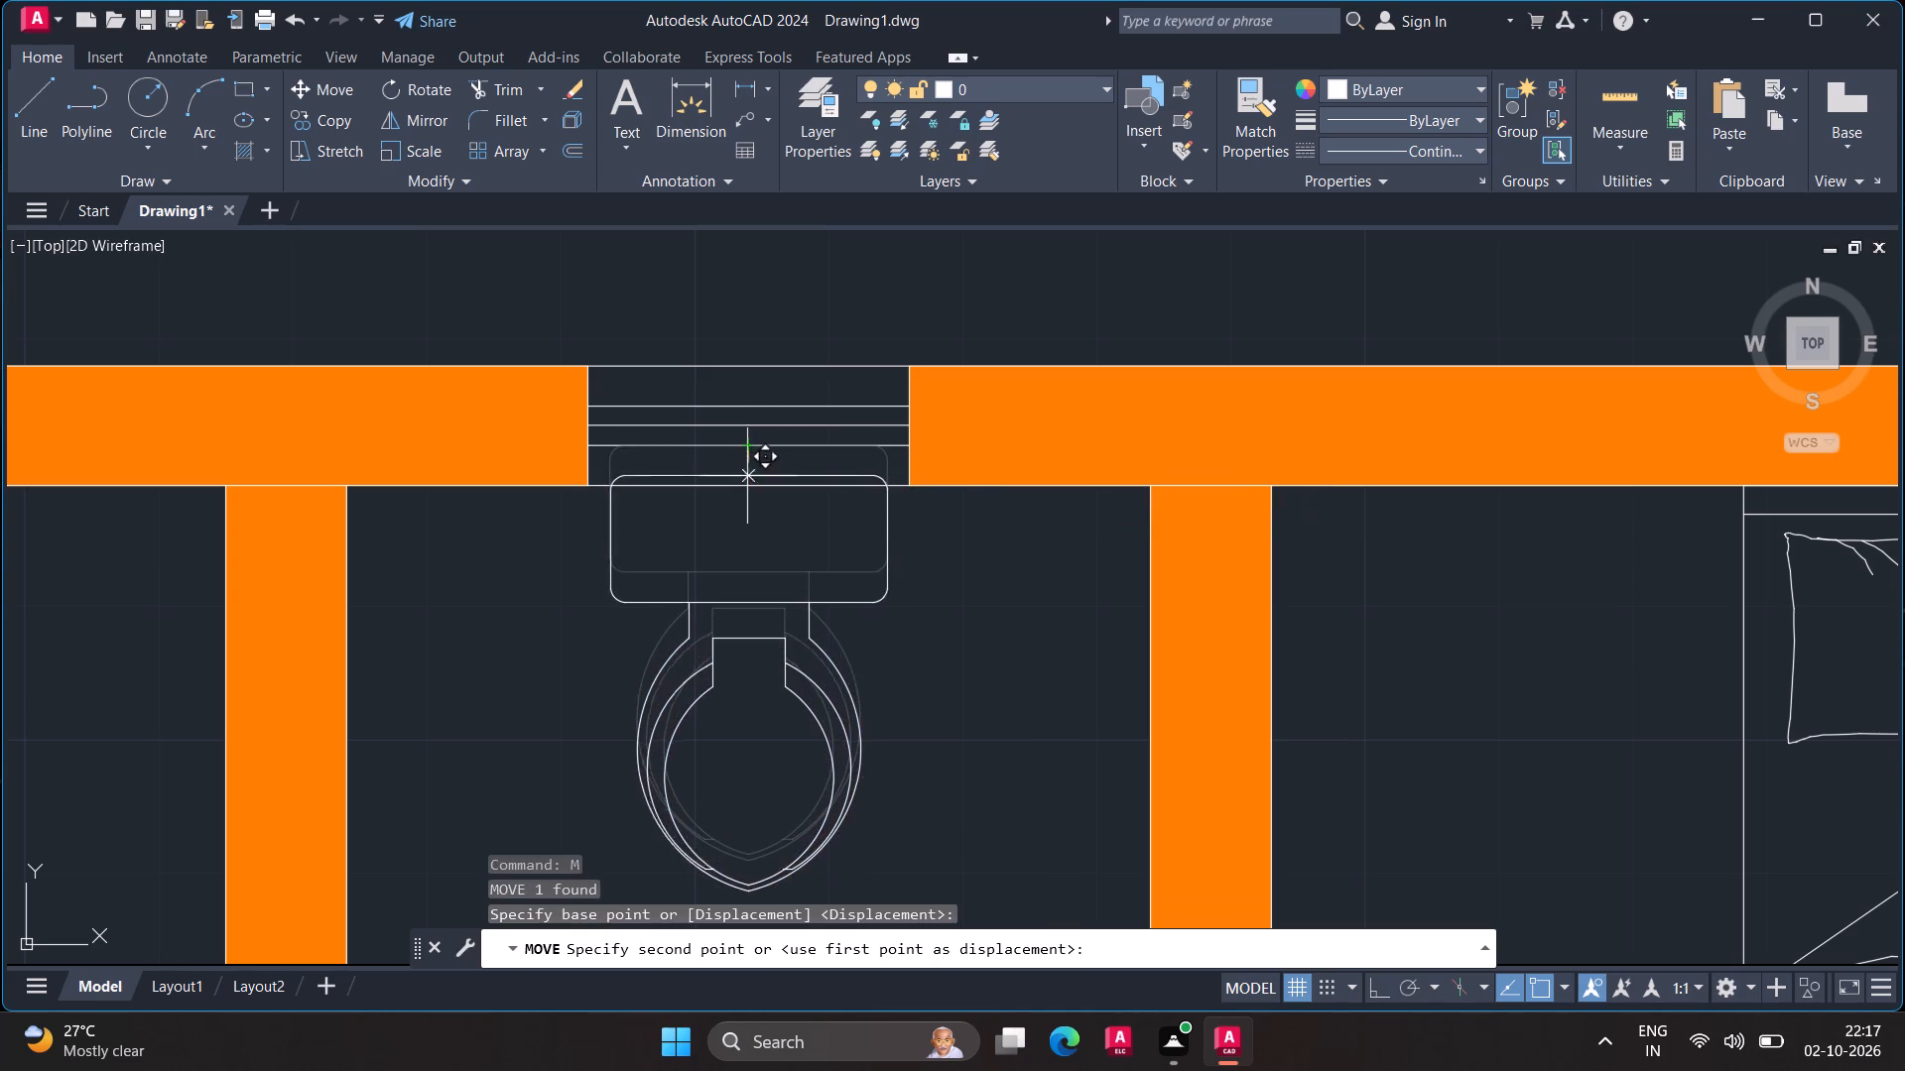
left_click(741, 488)
Rotate the upper bathroom's washbasin 90° counterclockwise about the midpoint of its back edge.
scroll(793, 597, "down", 5)
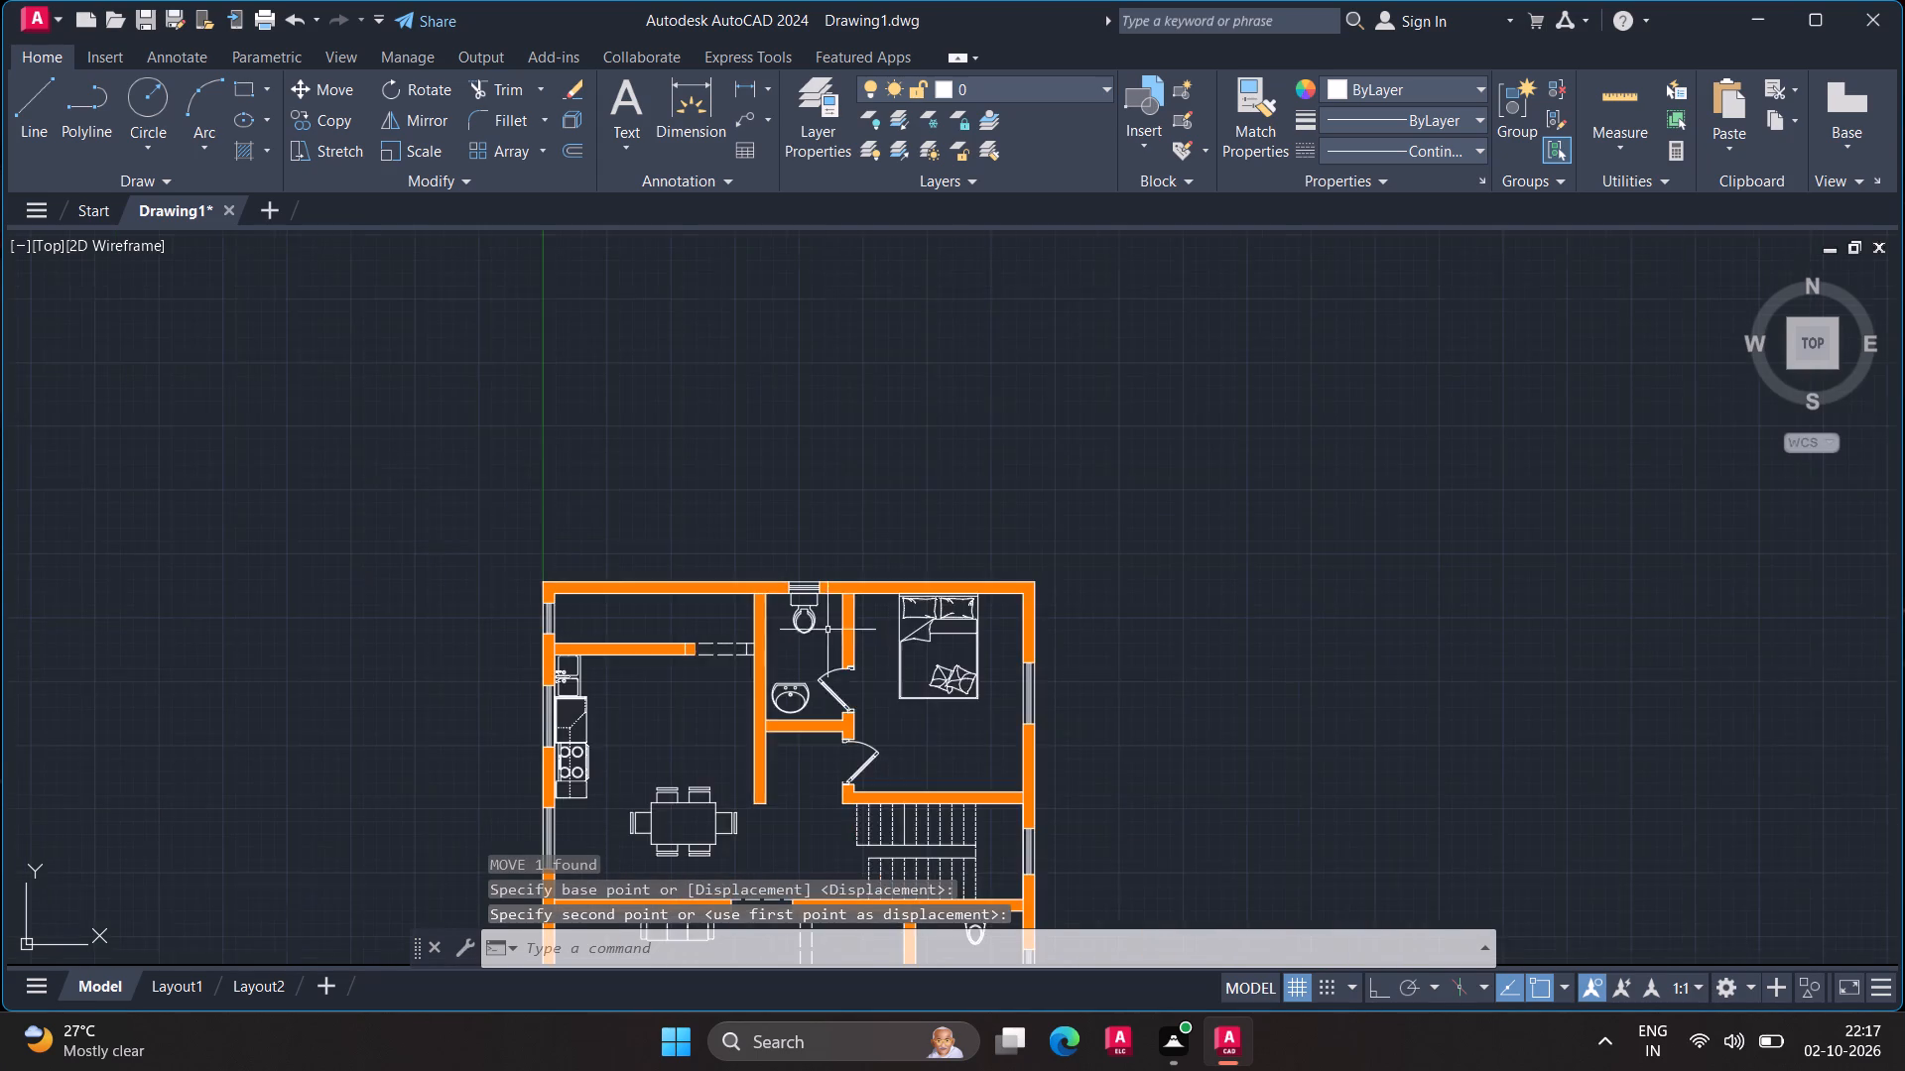
scroll(824, 690, "up", 3)
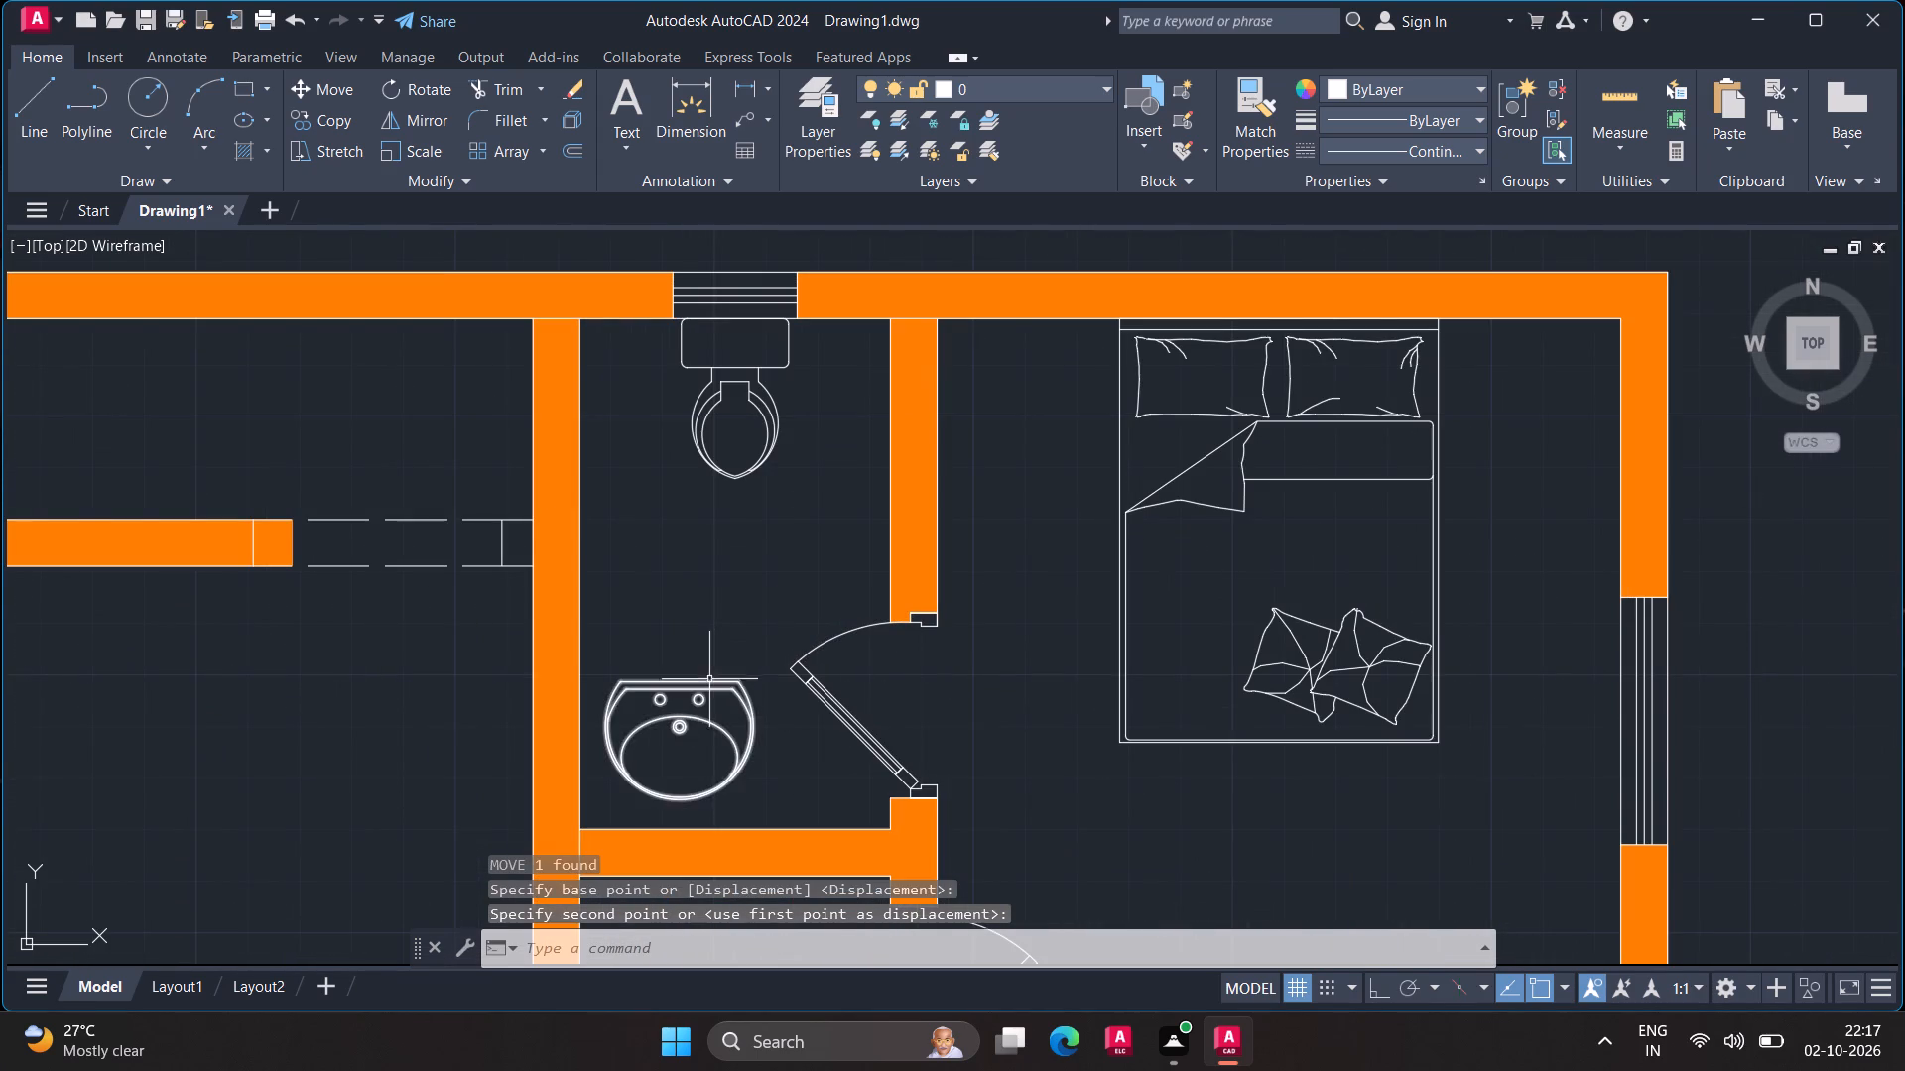
left_click(707, 680)
key("r")
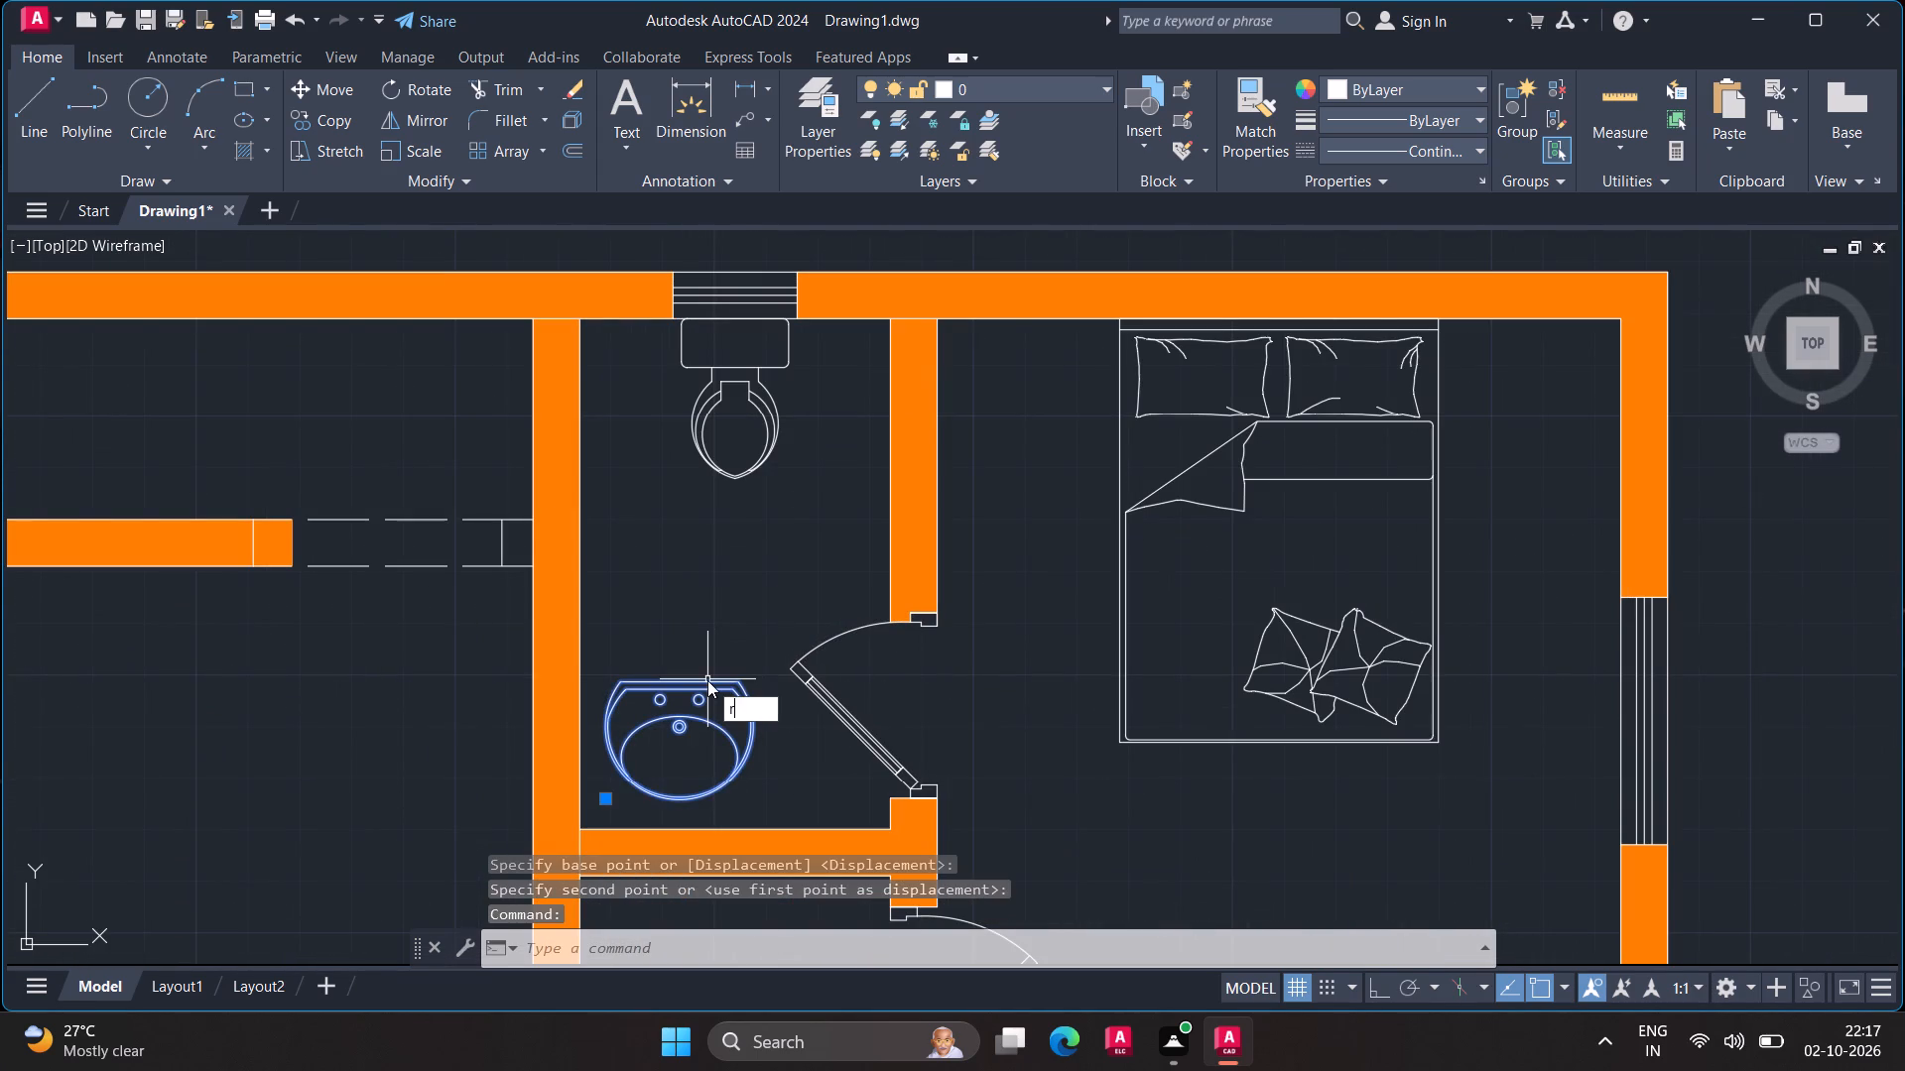
key("p")
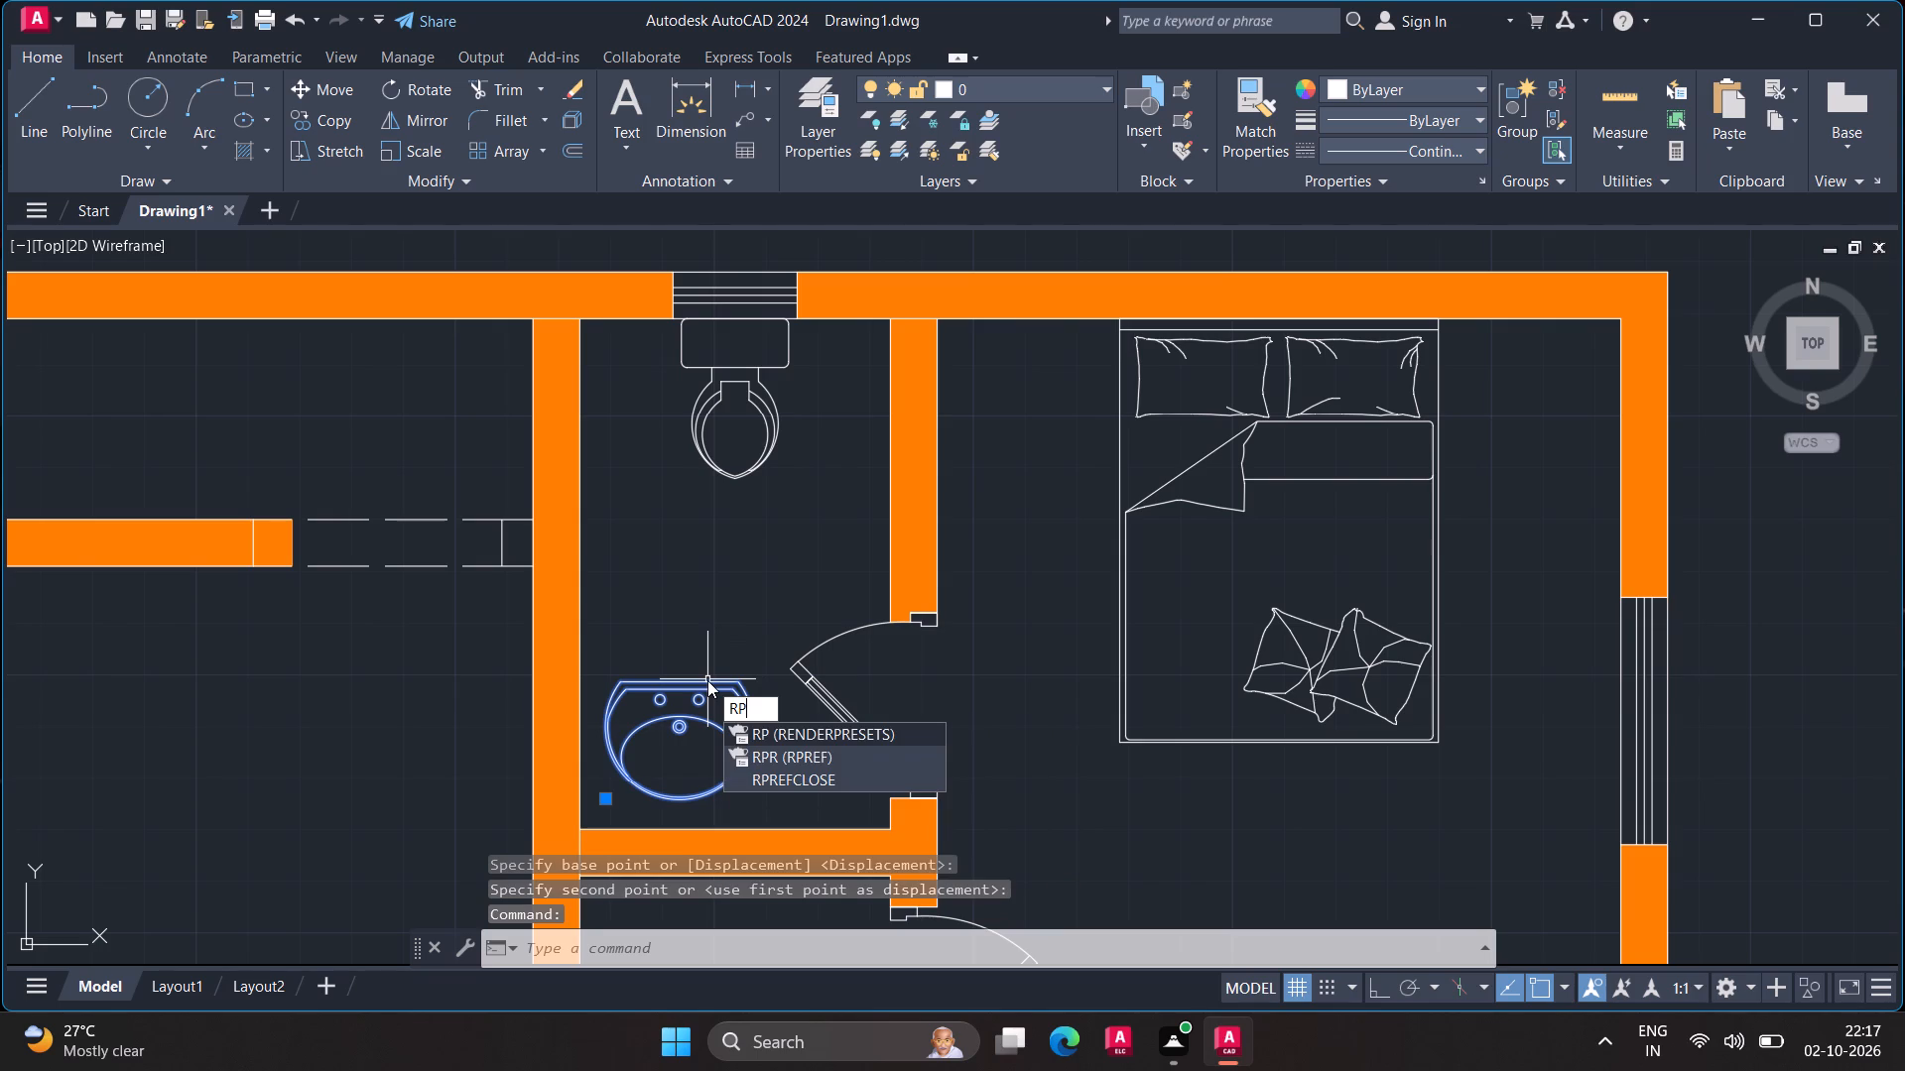
key("BackSpace")
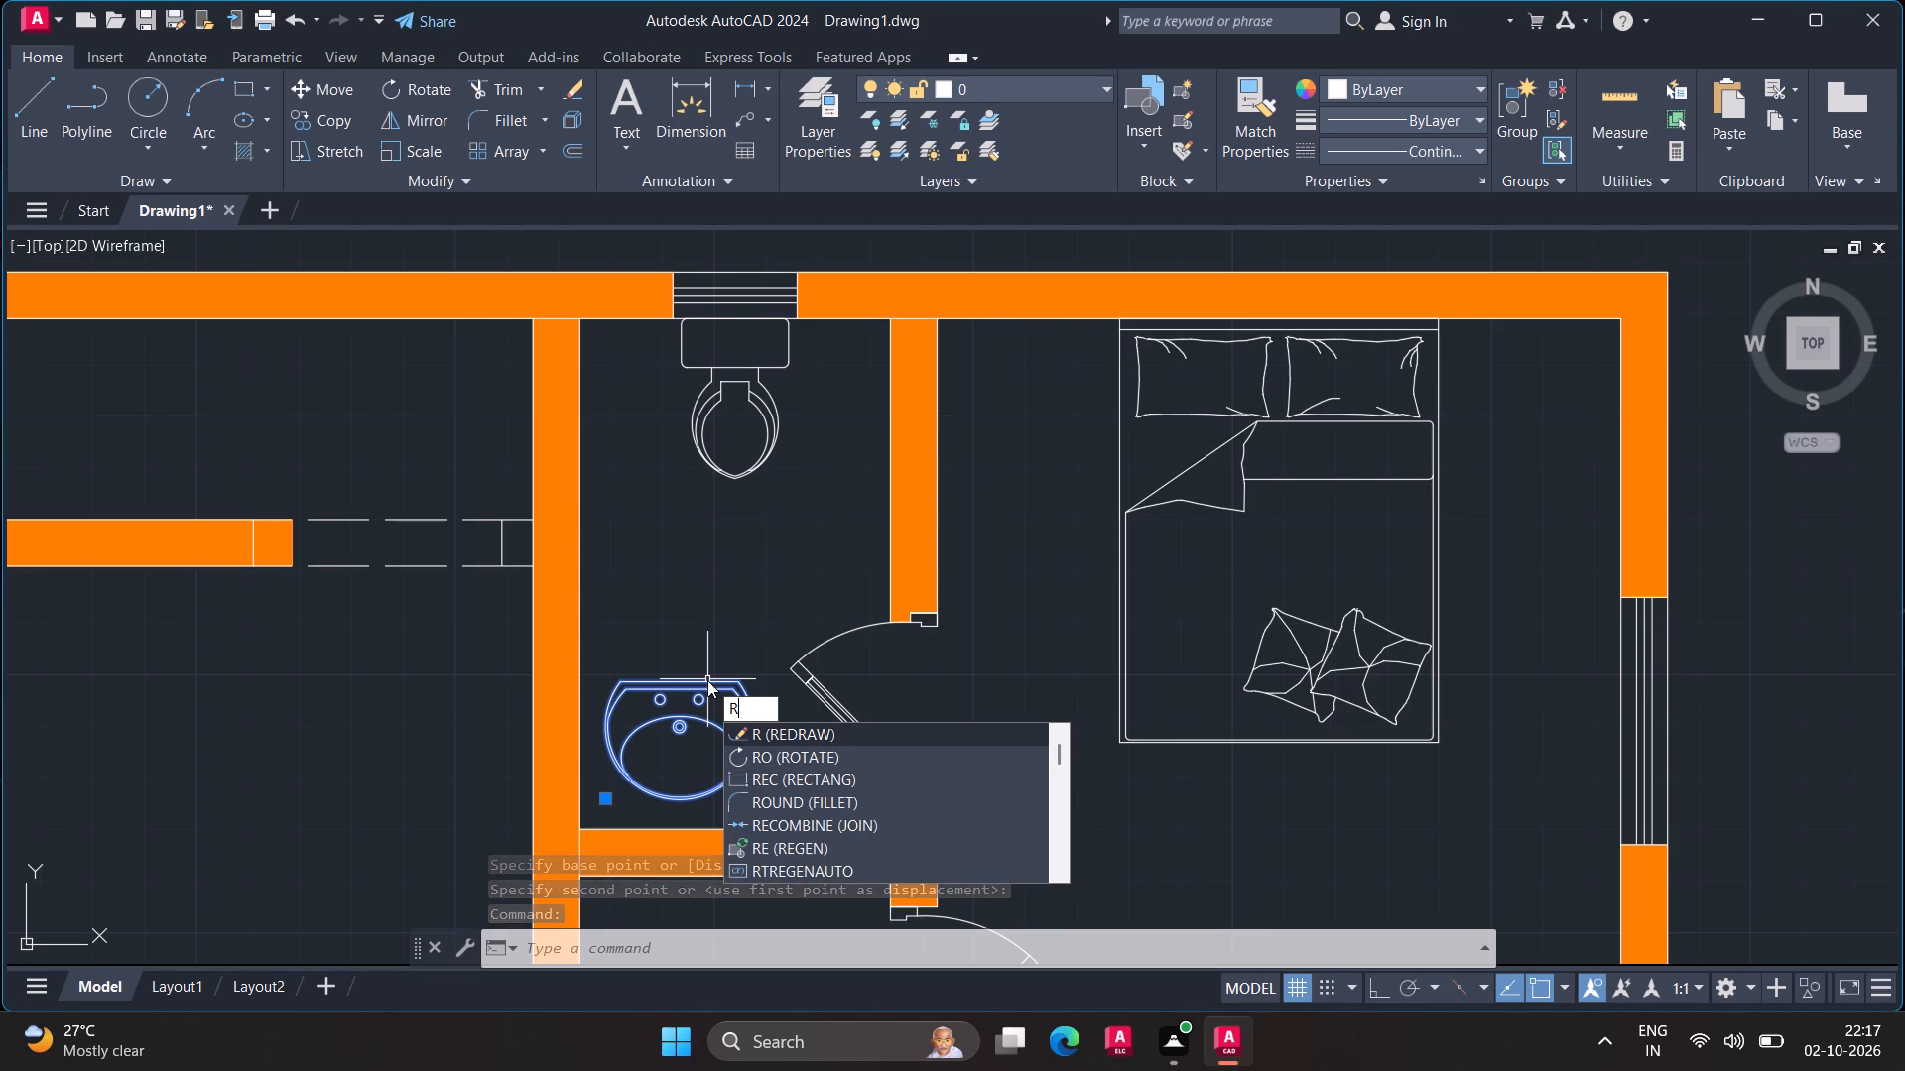
key("o")
key("Return")
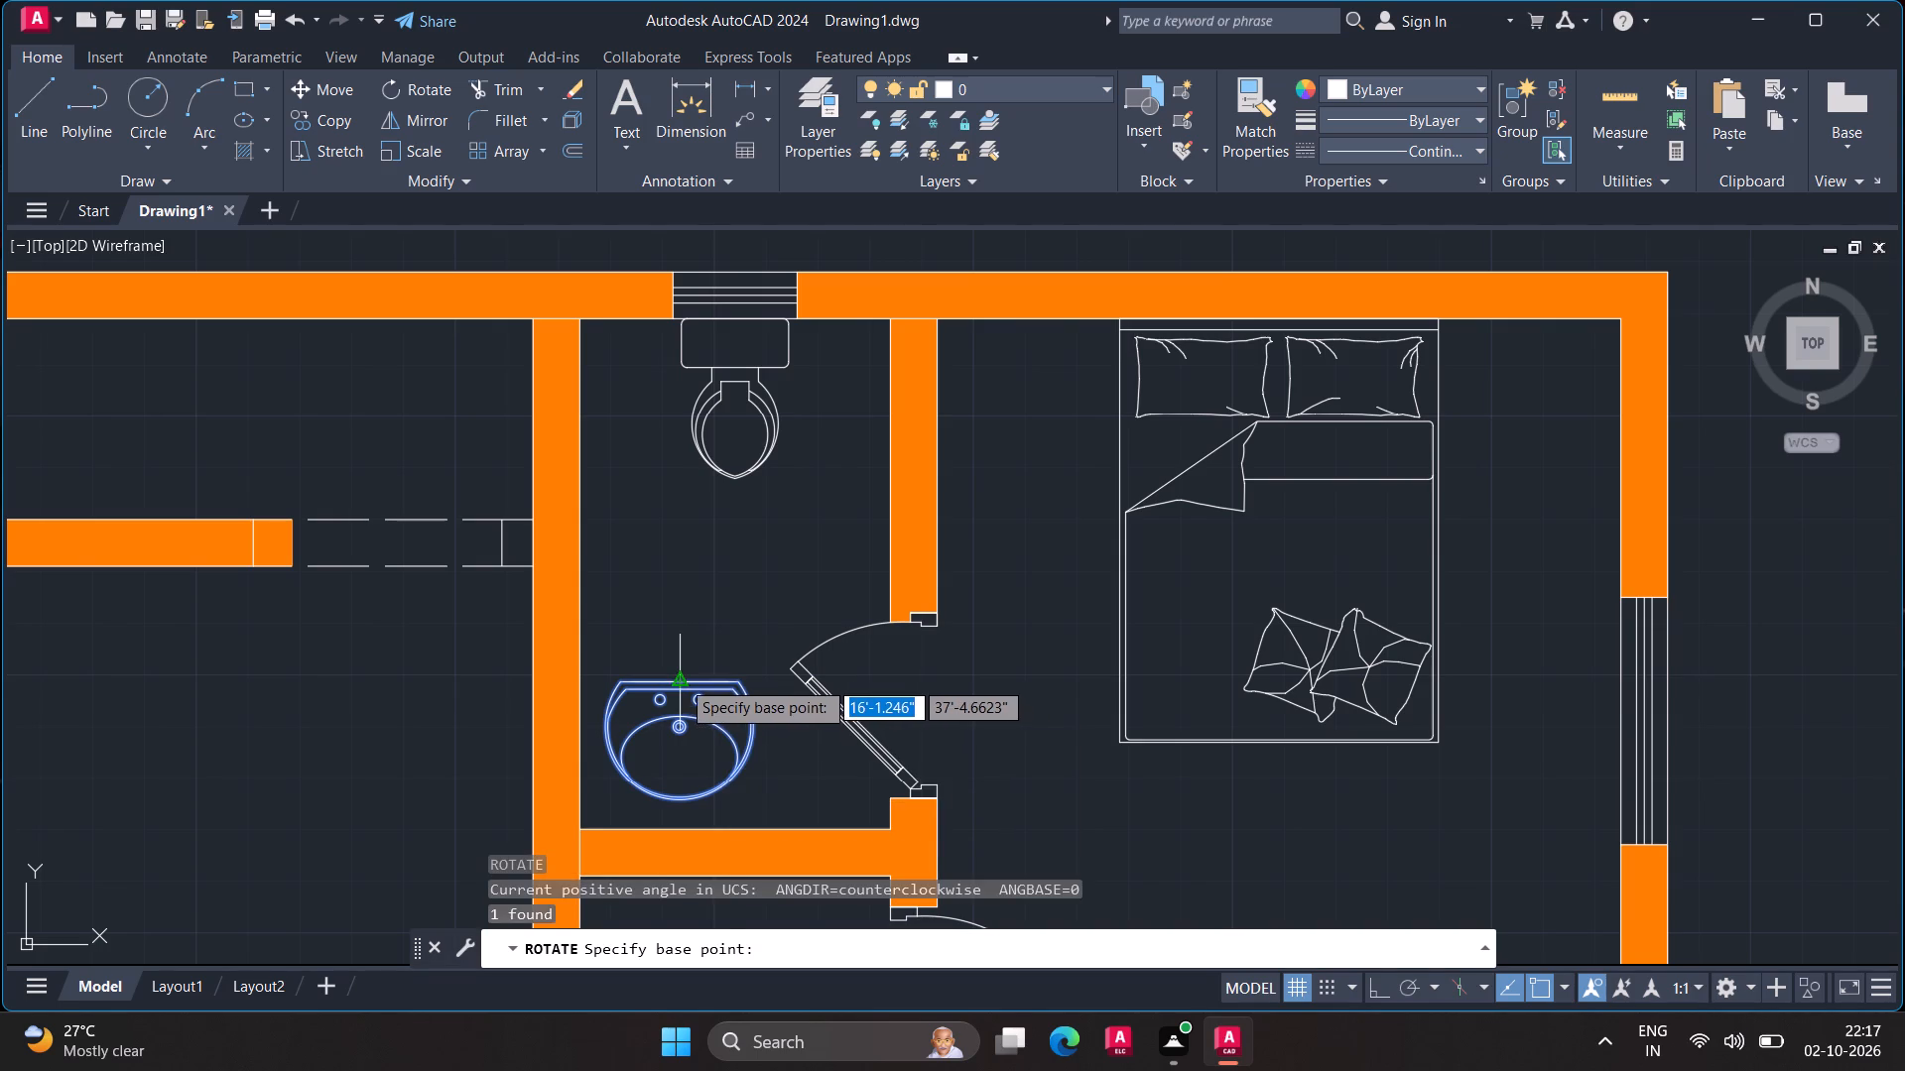
left_click(681, 679)
left_click(673, 628)
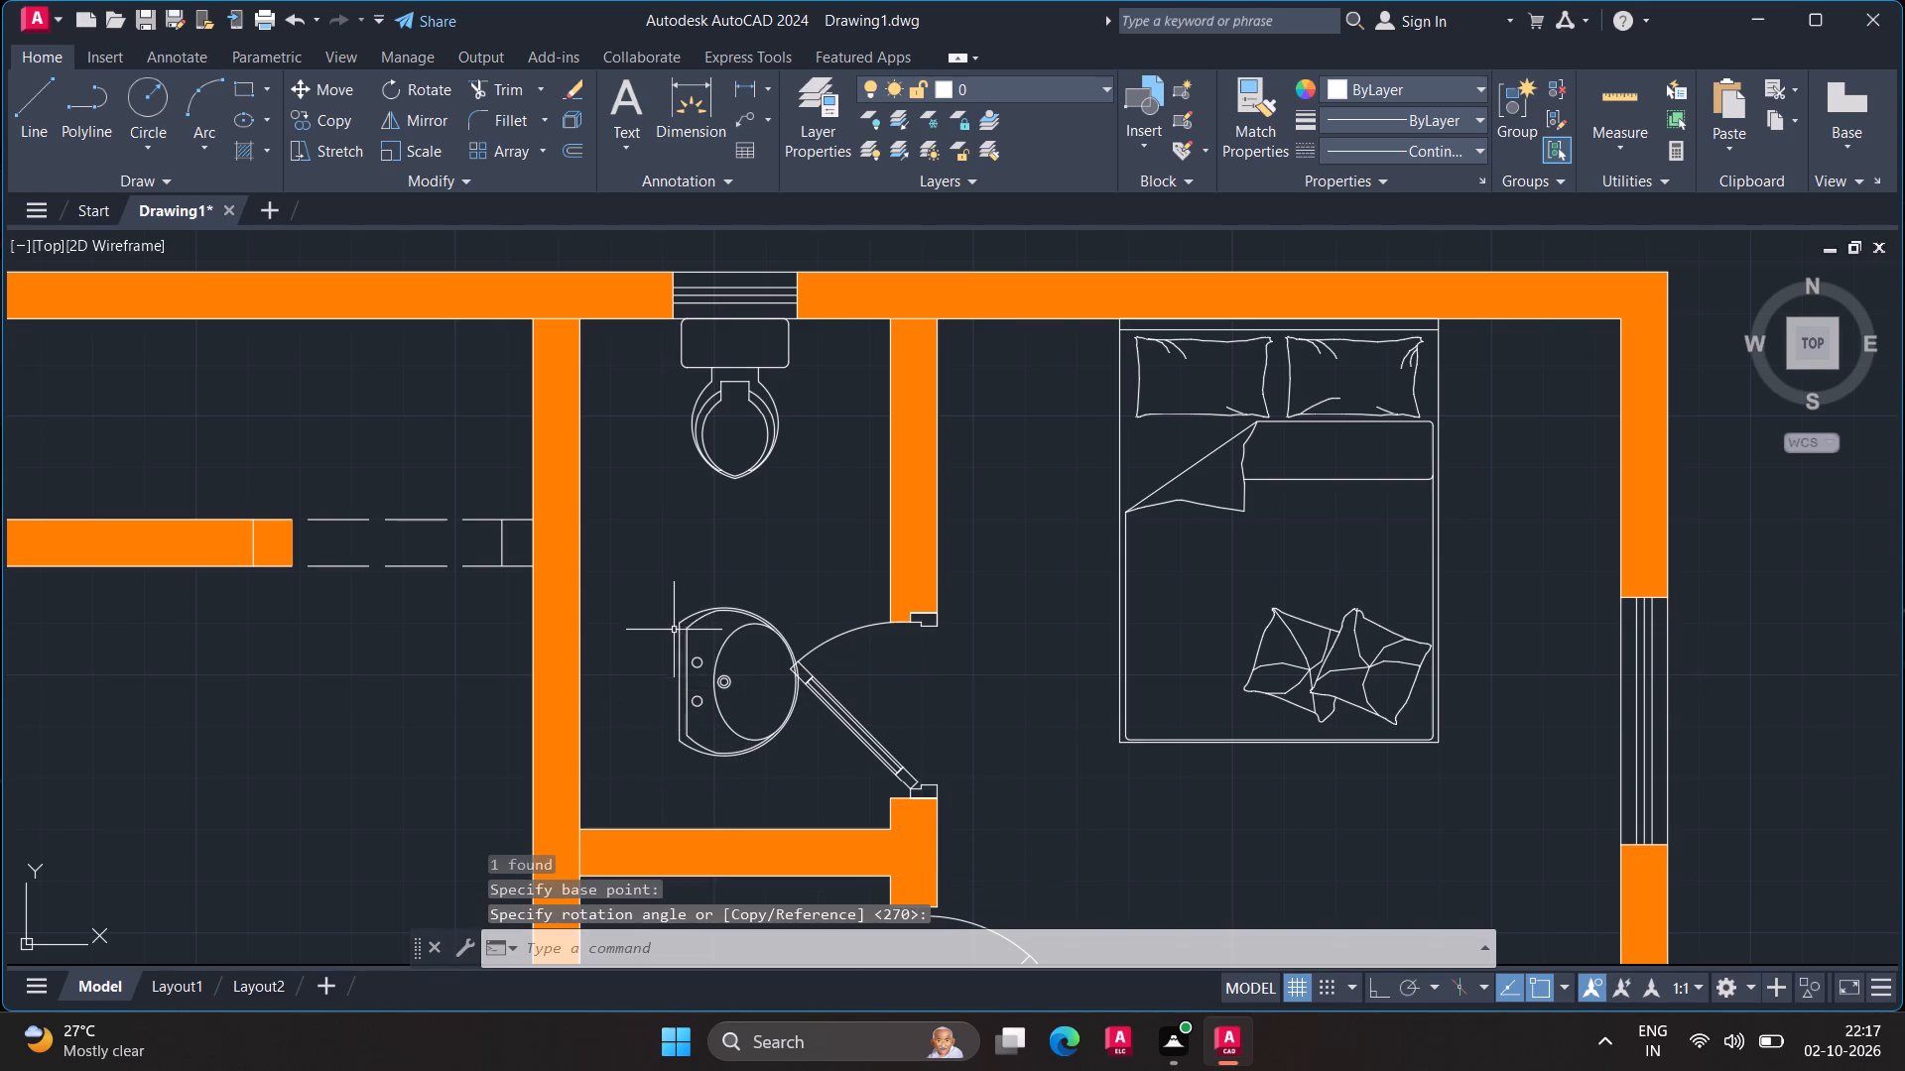
Move the upper bathroom's washbasin about 1'-7.3" by its back edge's midpoint onto the inner face of the wall behind it.
left_click(678, 672)
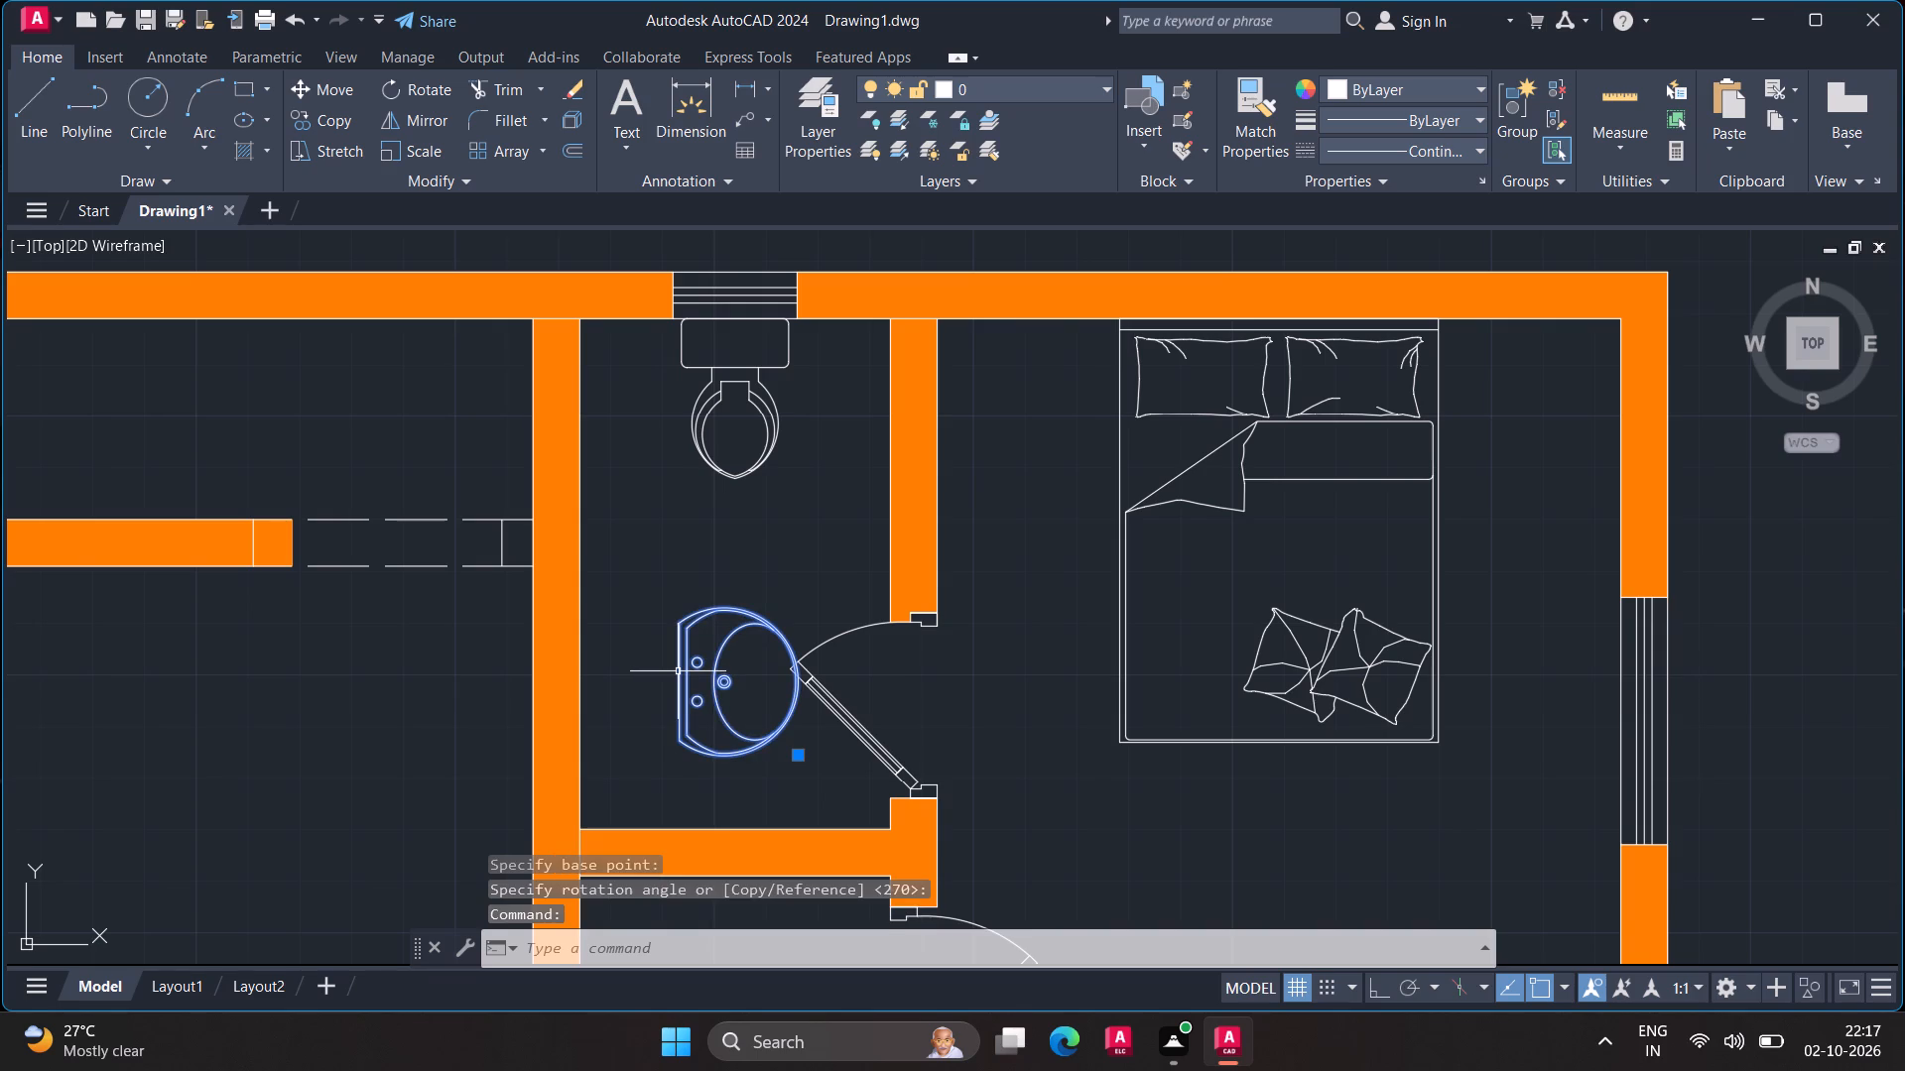
key("m")
key("Return")
scroll(678, 672, "up", 4)
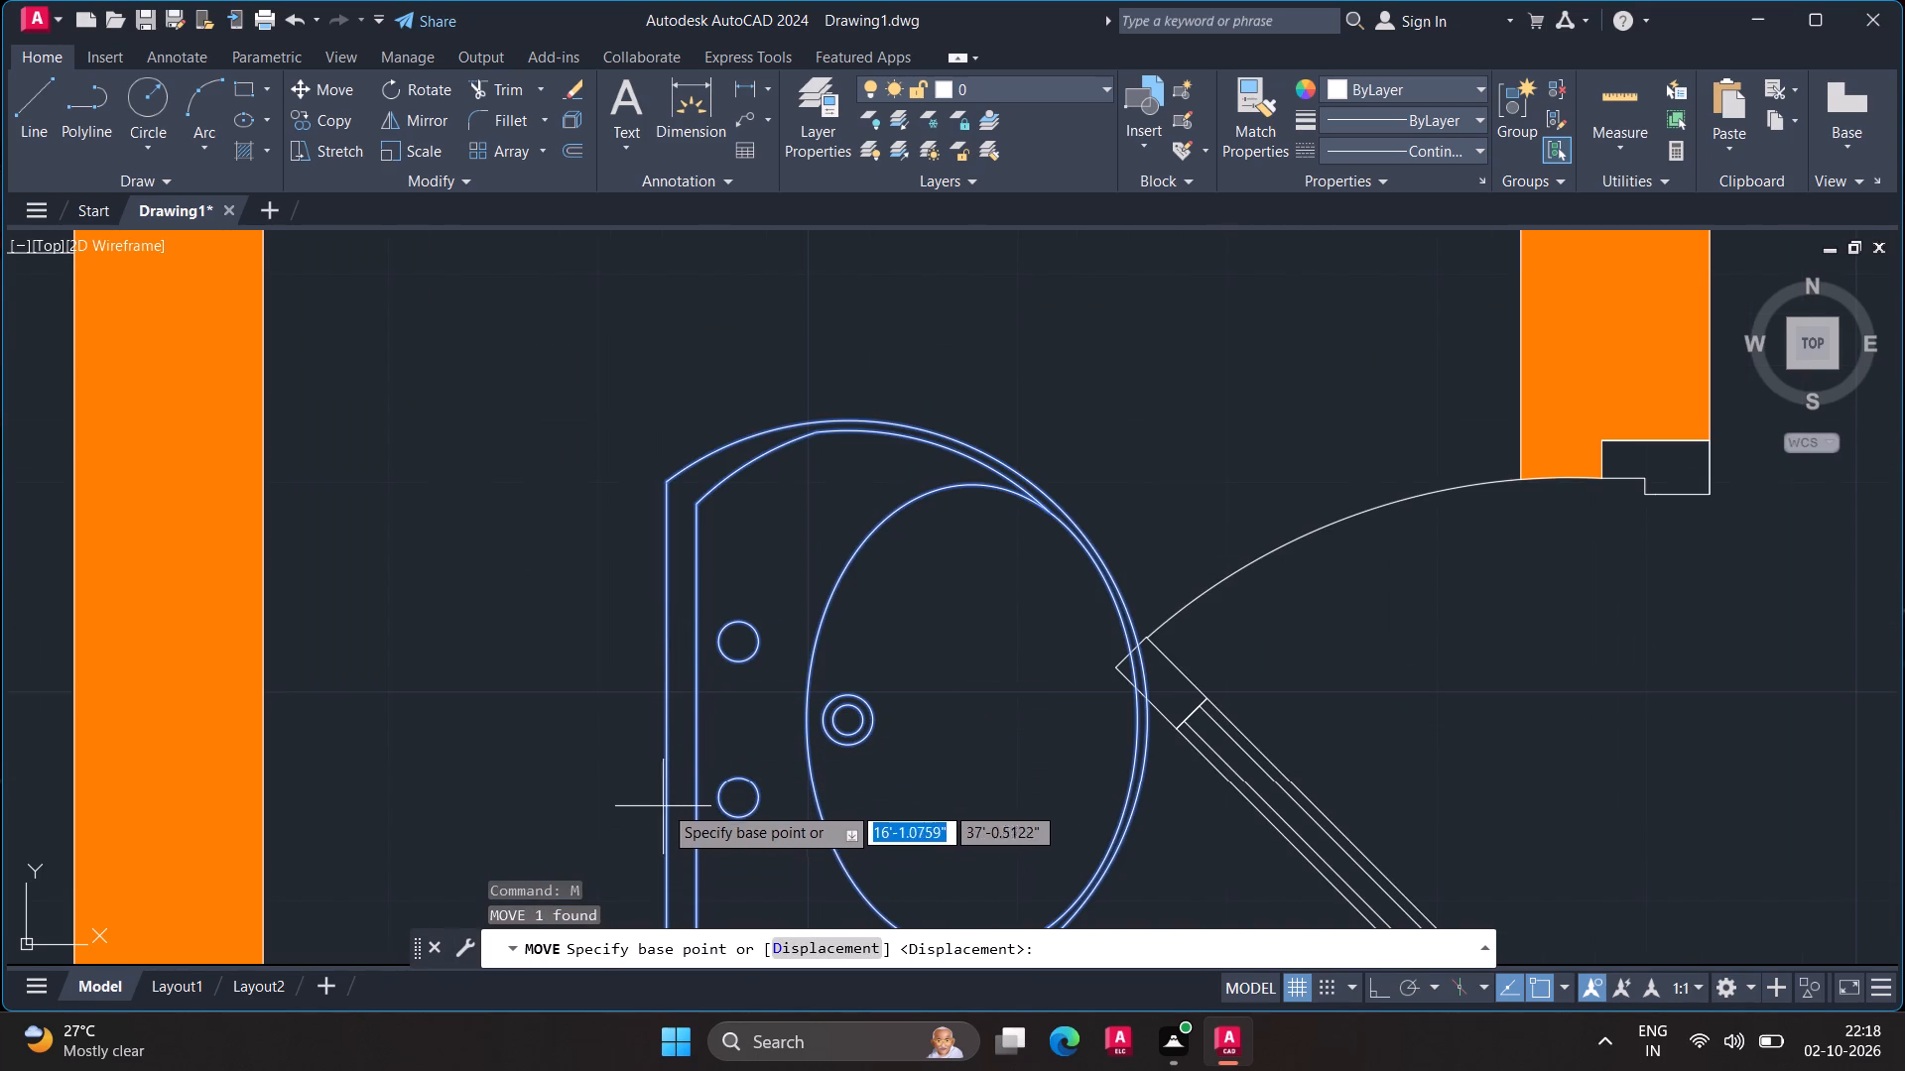
left_click(669, 722)
scroll(380, 623, "down", 4)
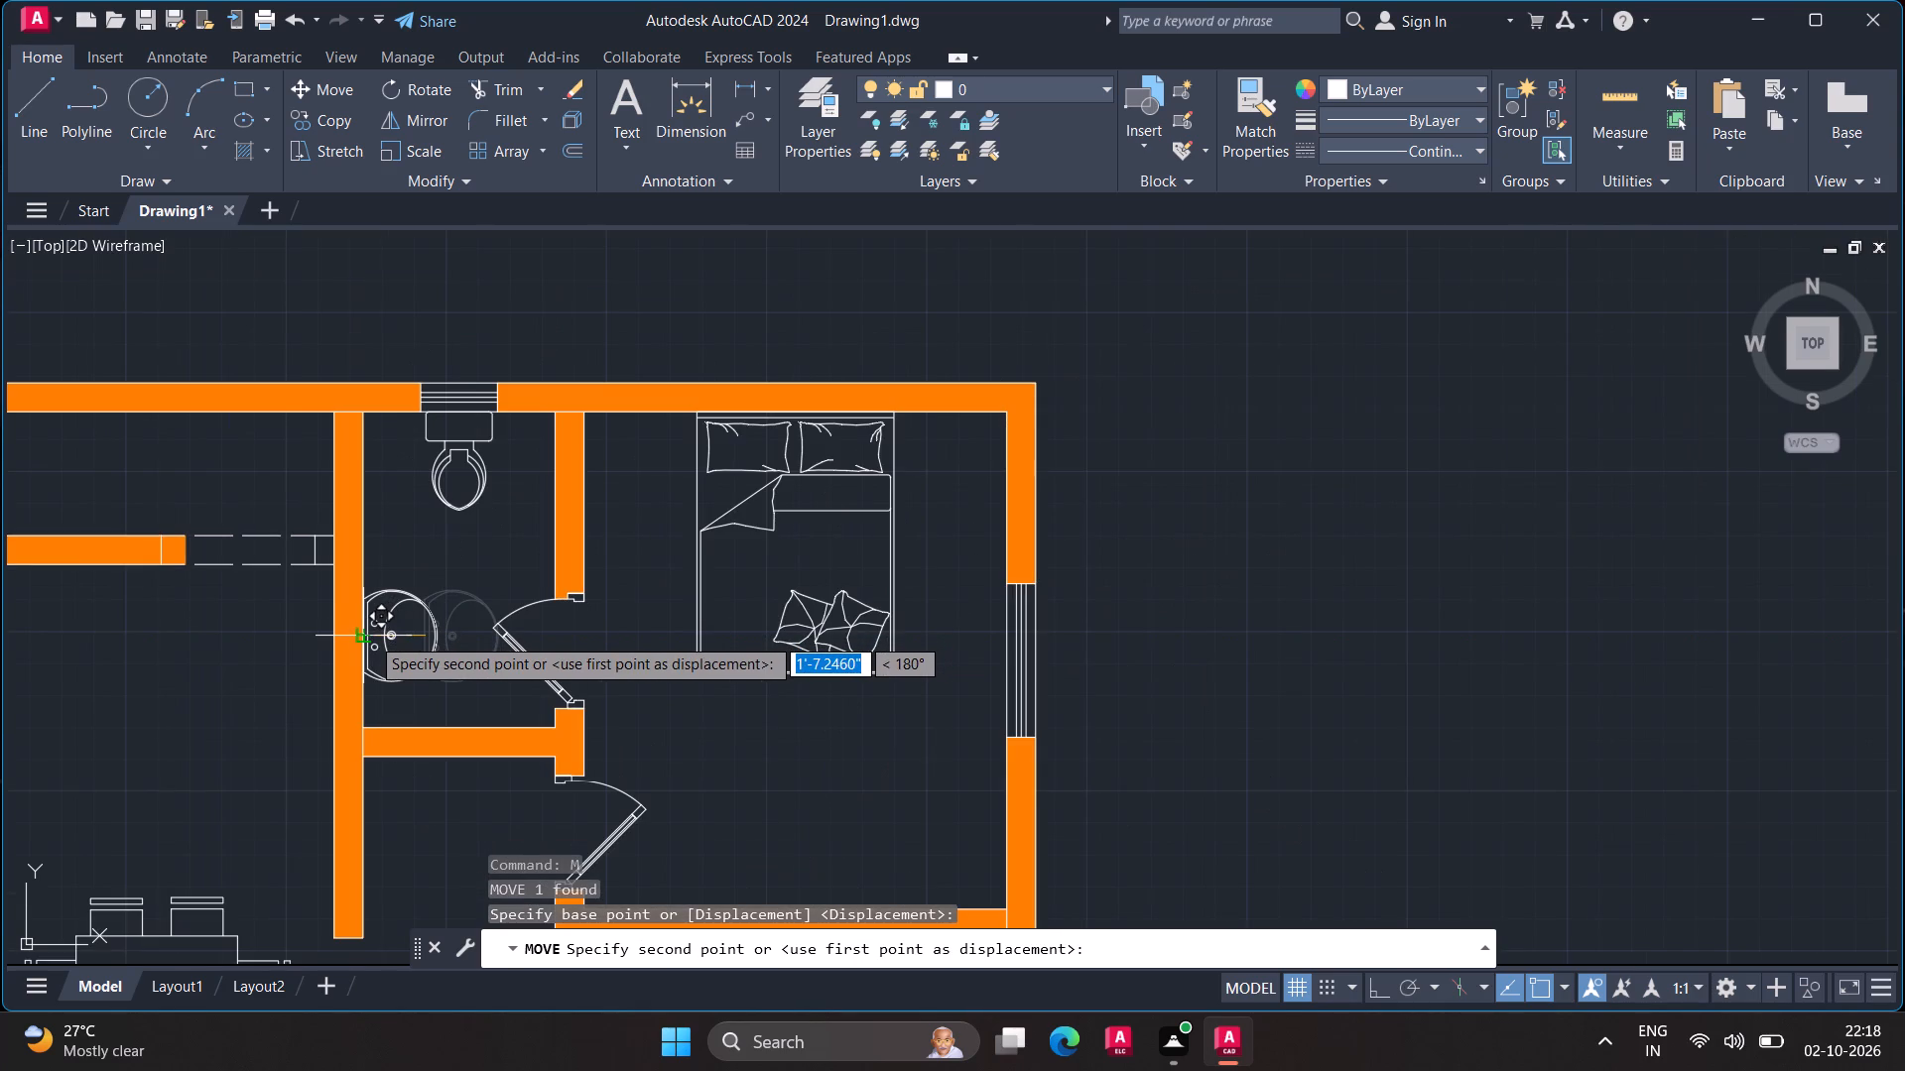
scroll(370, 636, "up", 7)
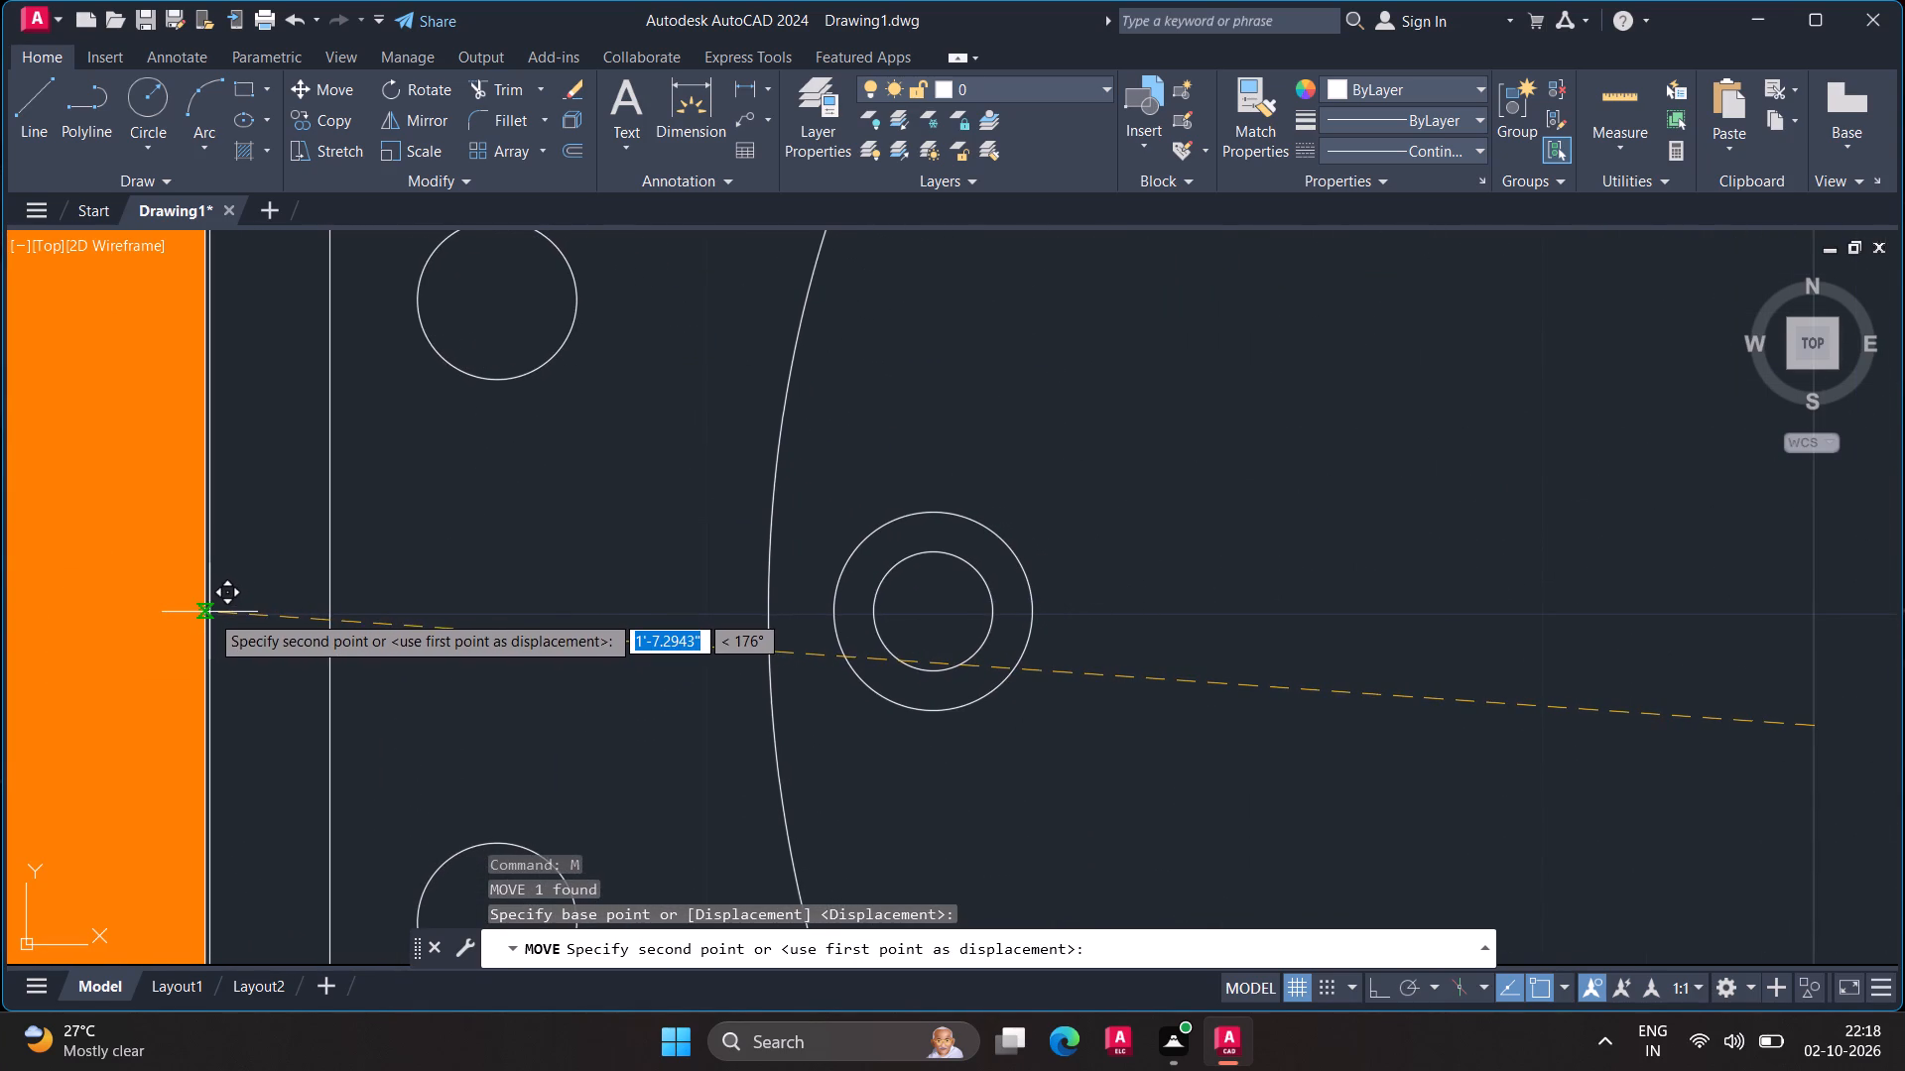
scroll(208, 613, "up", 8)
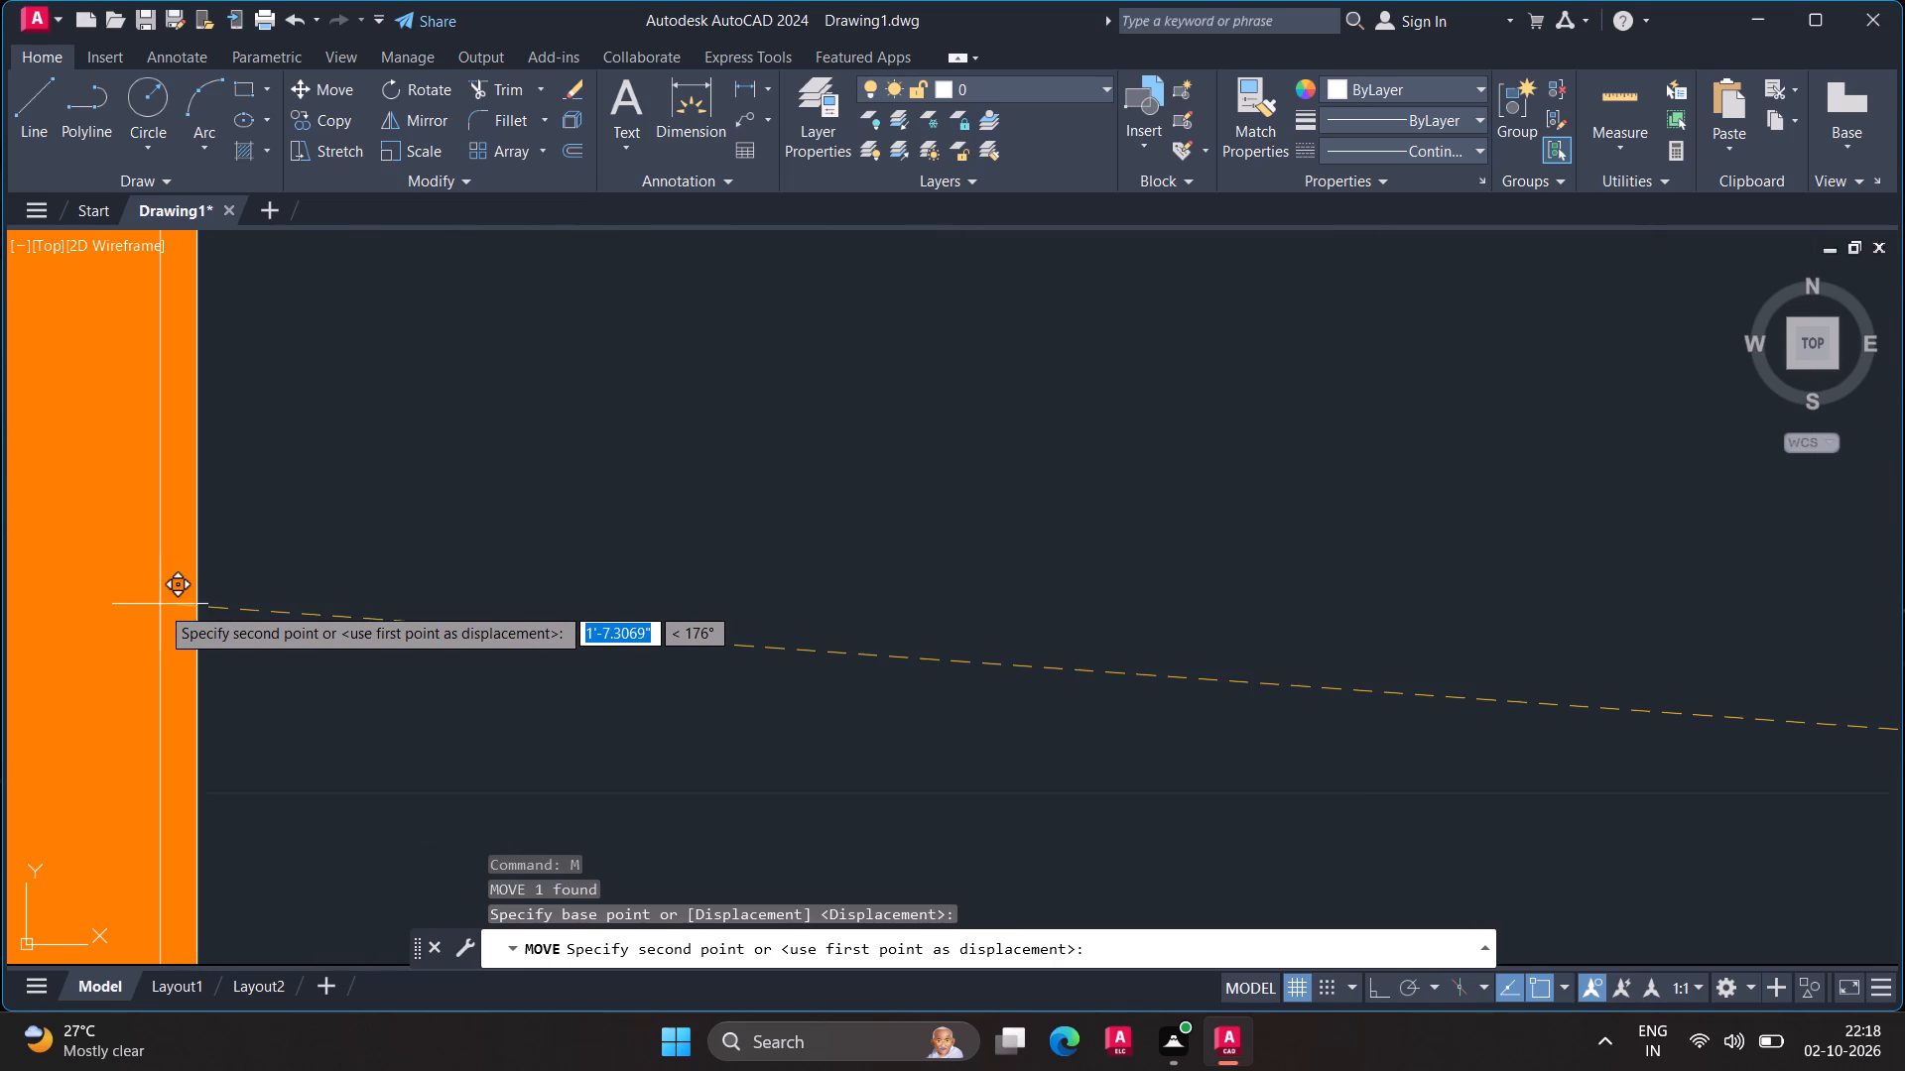
scroll(160, 605, "up", 7)
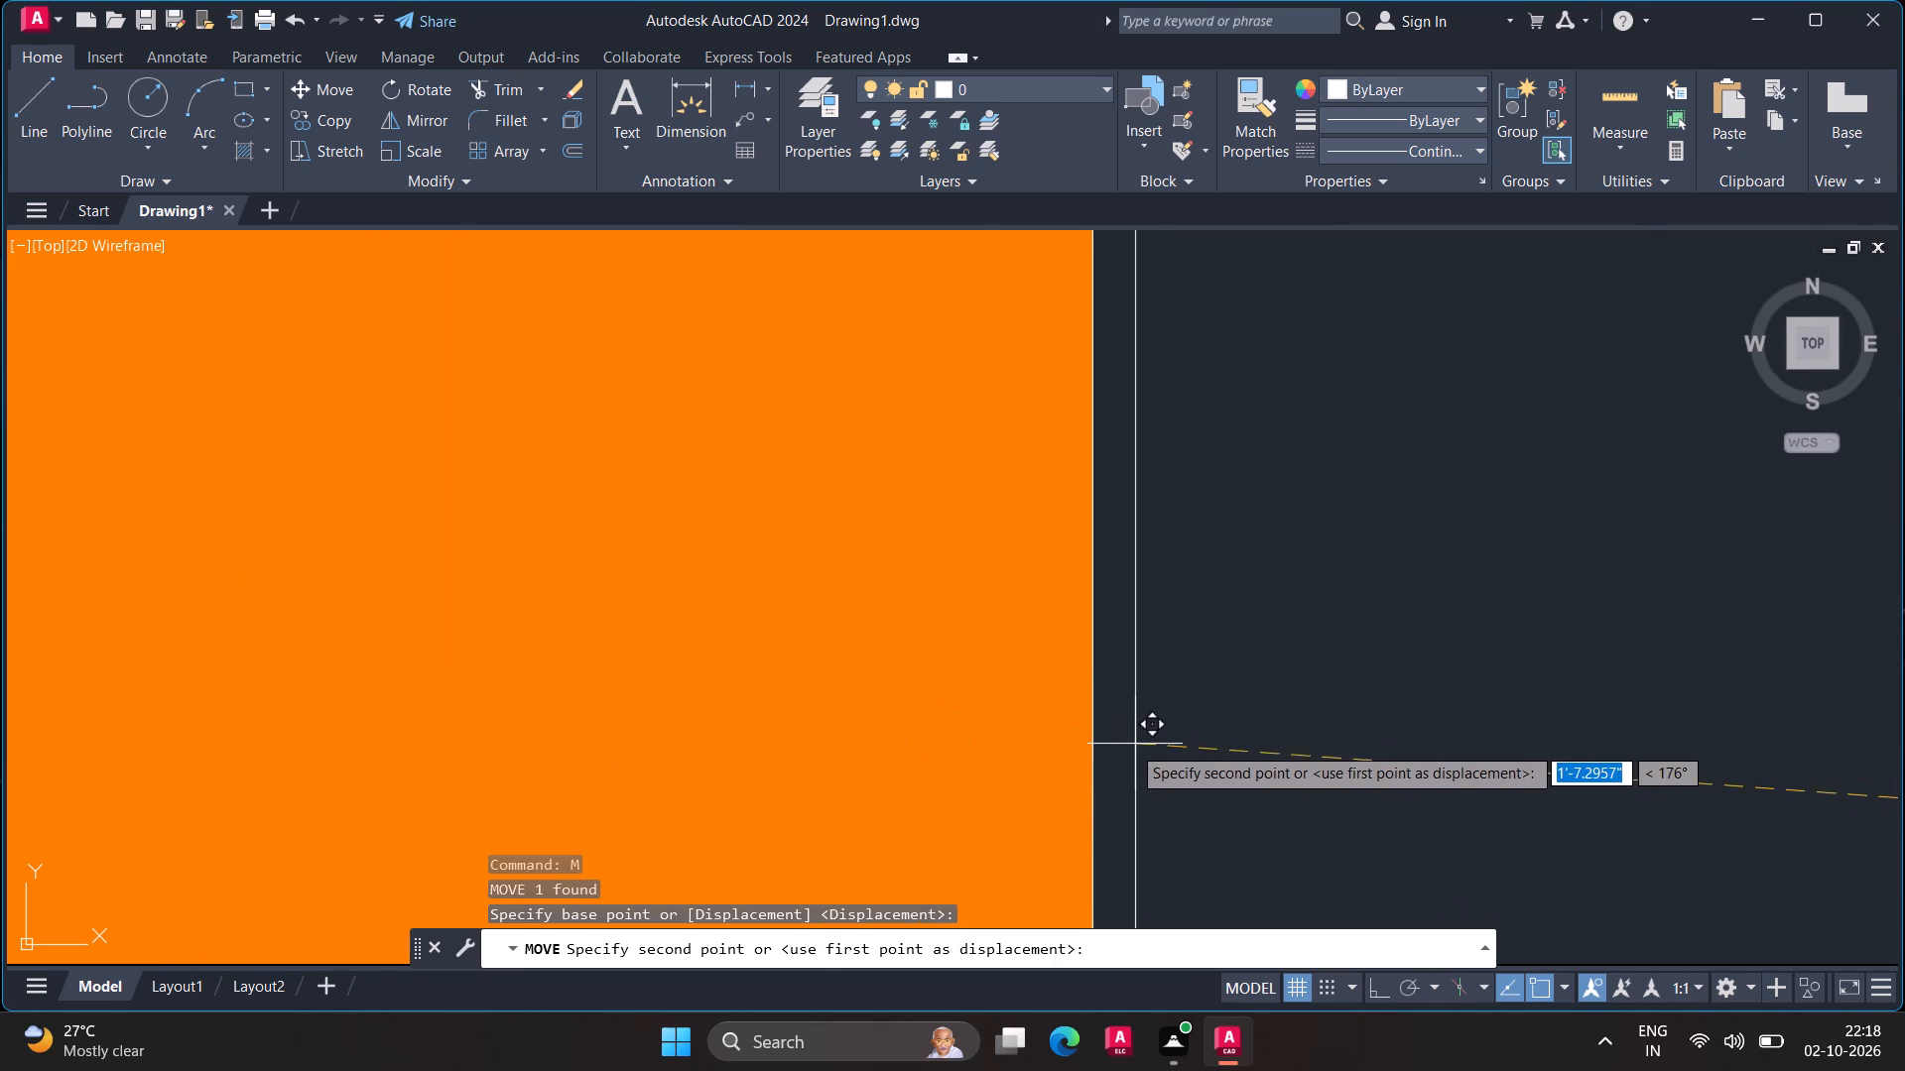
scroll(1093, 741, "up", 7)
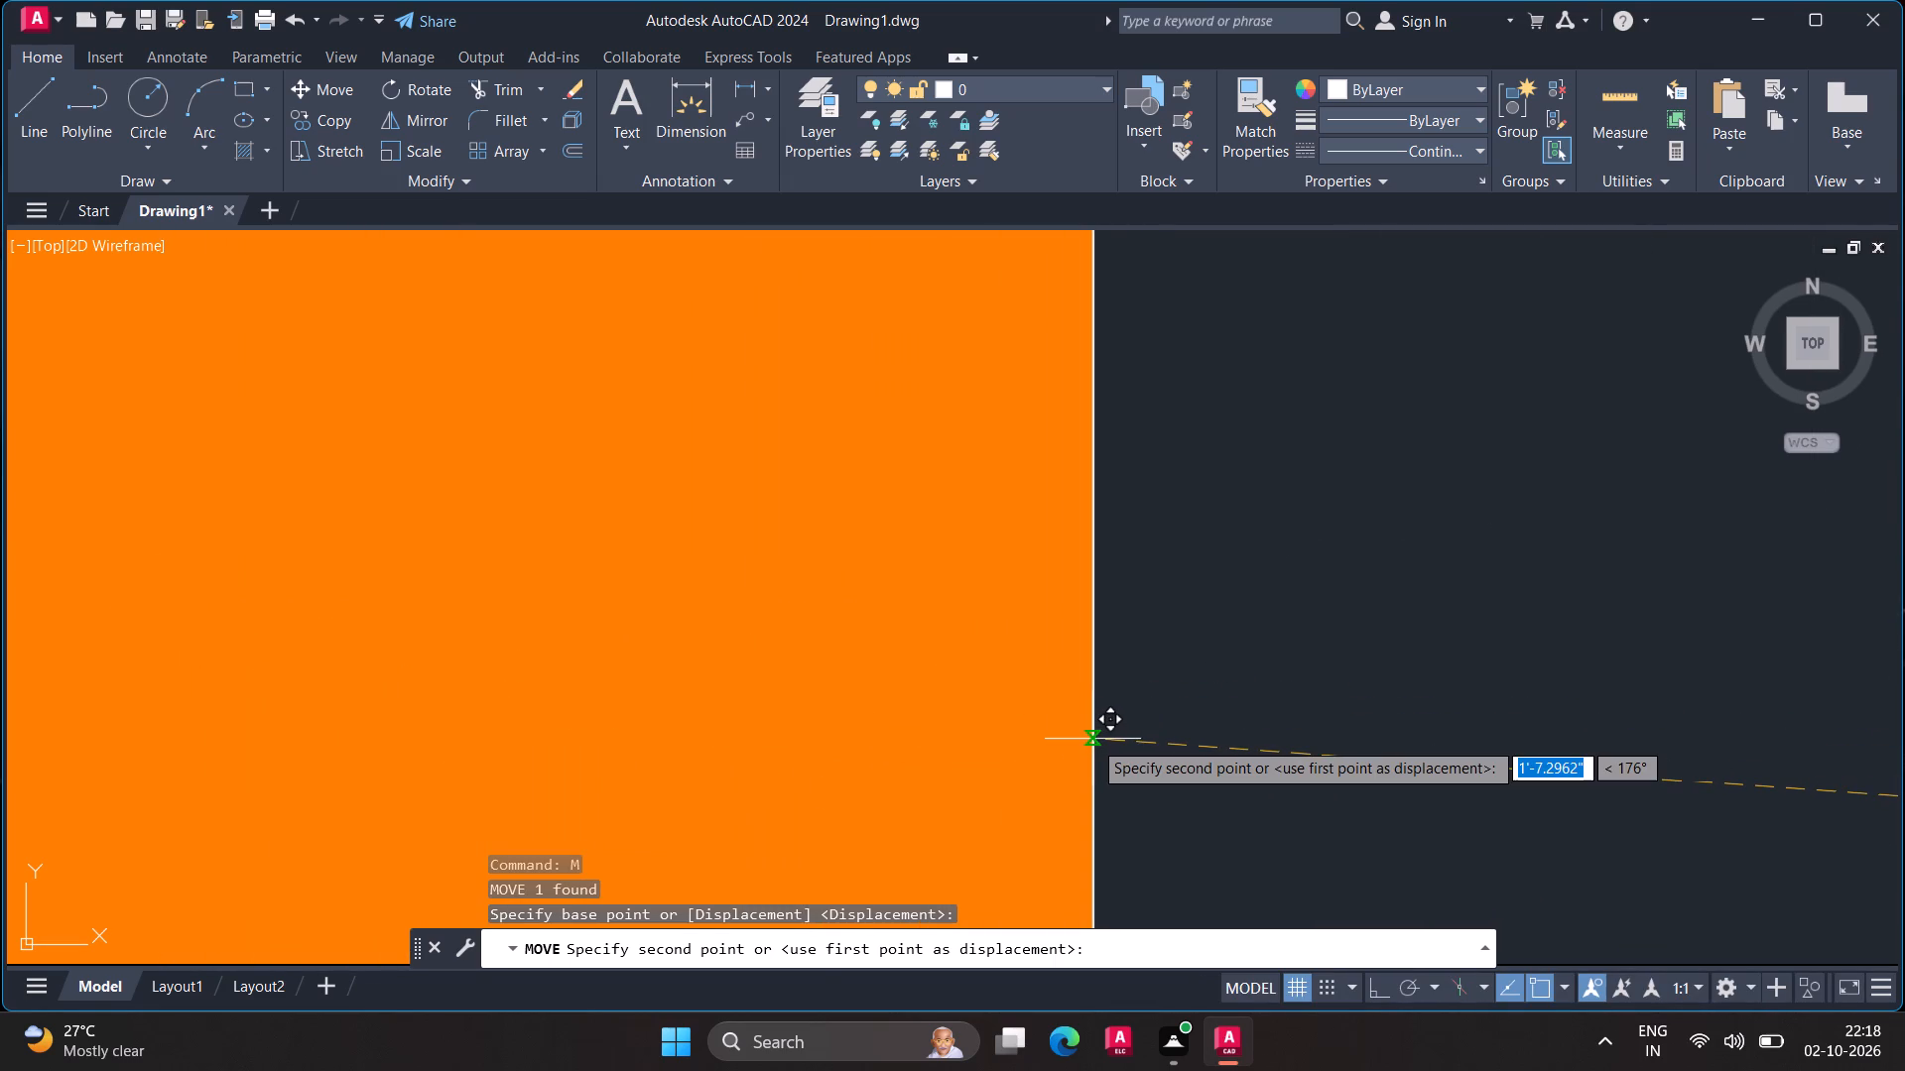
left_click(1092, 740)
Look over the whole furnished floor plan, from the upper bathroom to the front rooms.
scroll(1133, 727, "down", 14)
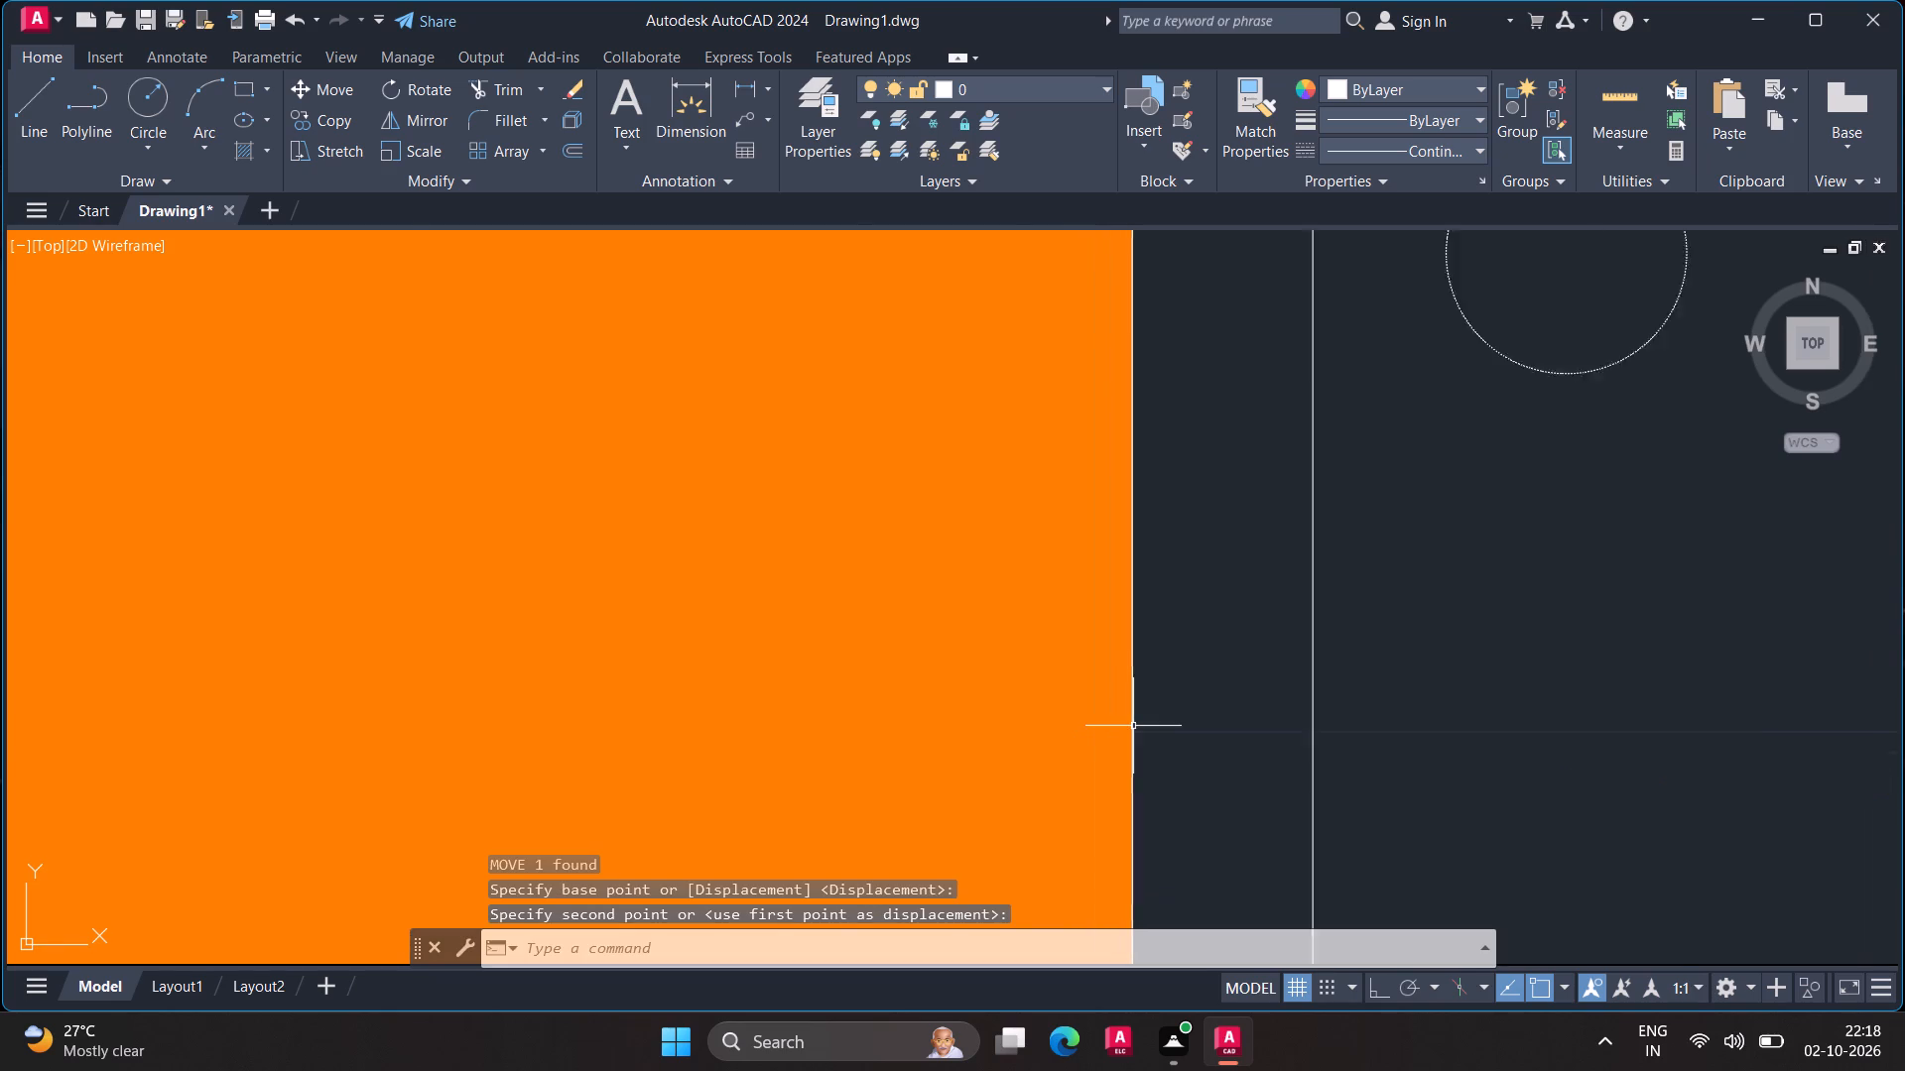
scroll(1133, 727, "down", 5)
scroll(1407, 689, "down", 2)
middle_click_drag(1460, 668, 1460, 669)
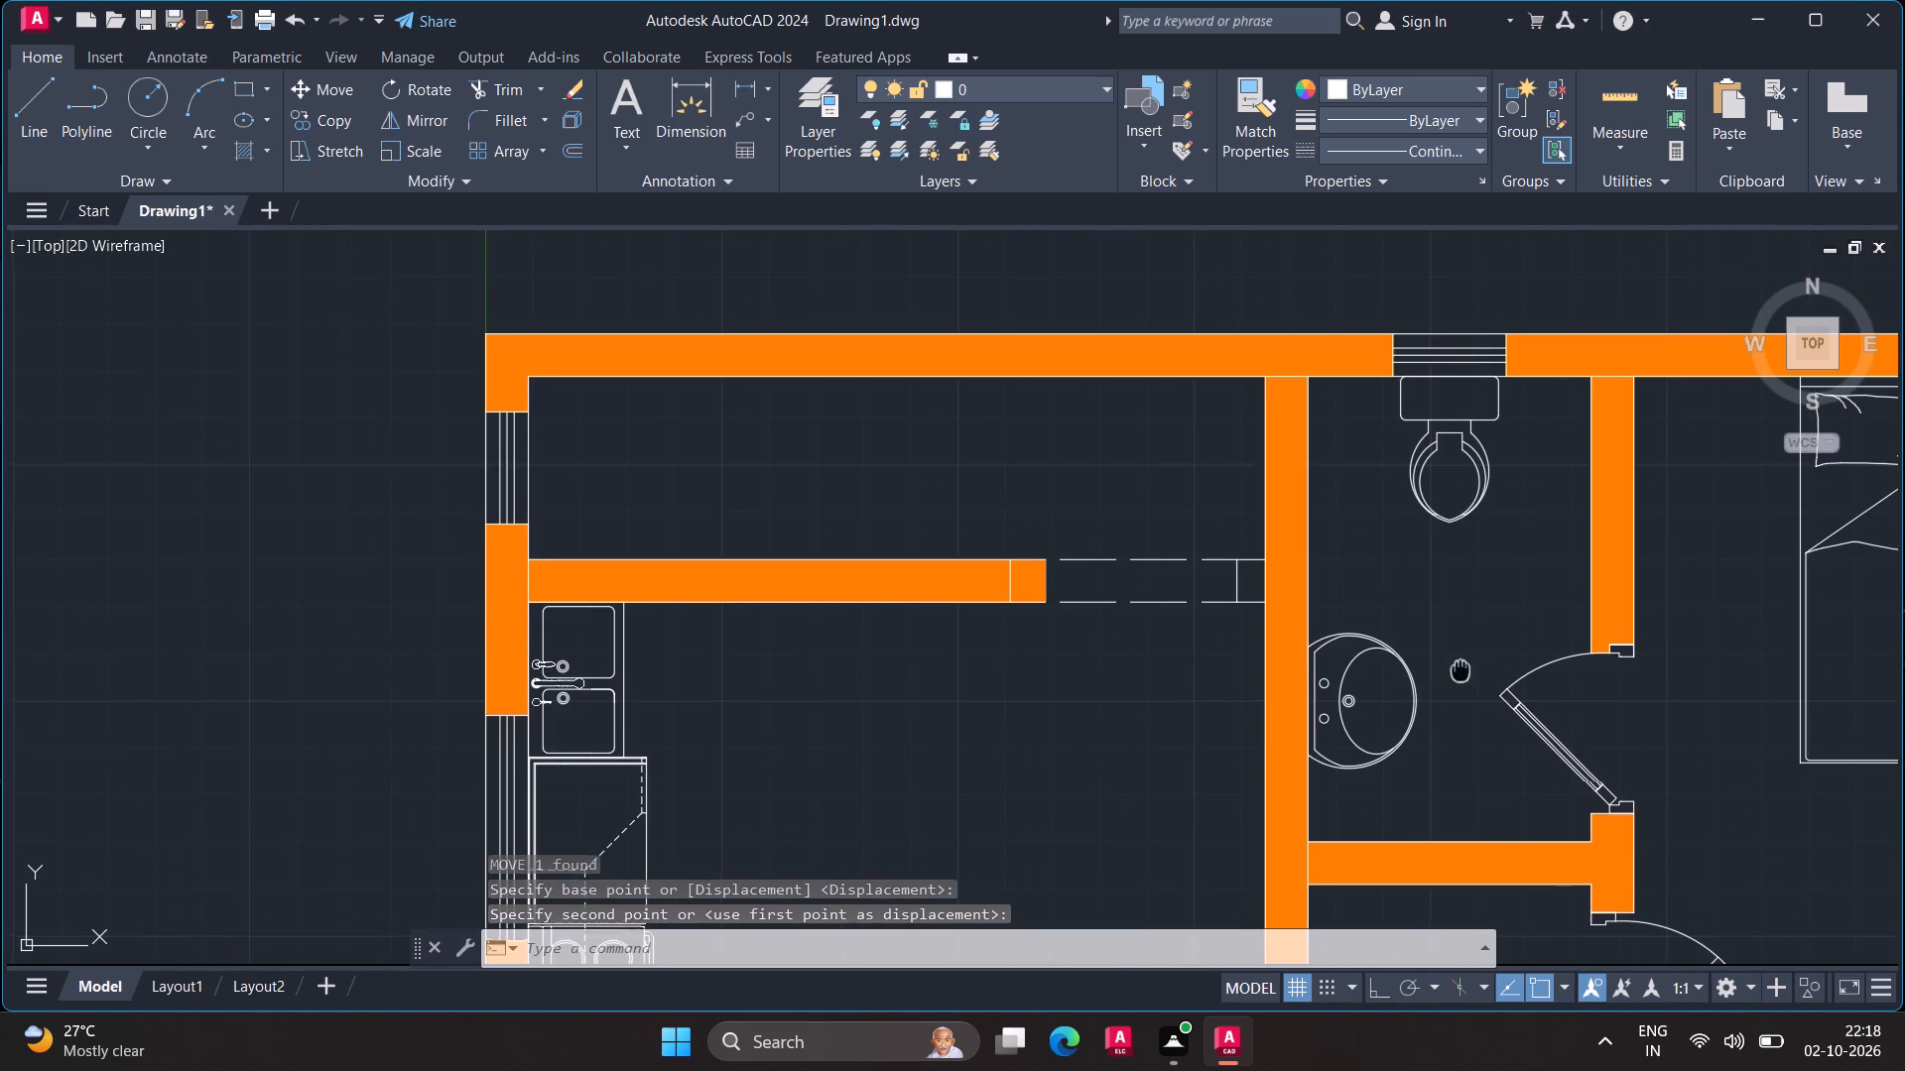
middle_click_drag(1460, 669, 1060, 667)
scroll(1056, 658, "down", 2)
middle_click_drag(1102, 610, 993, 604)
scroll(998, 600, "down", 1)
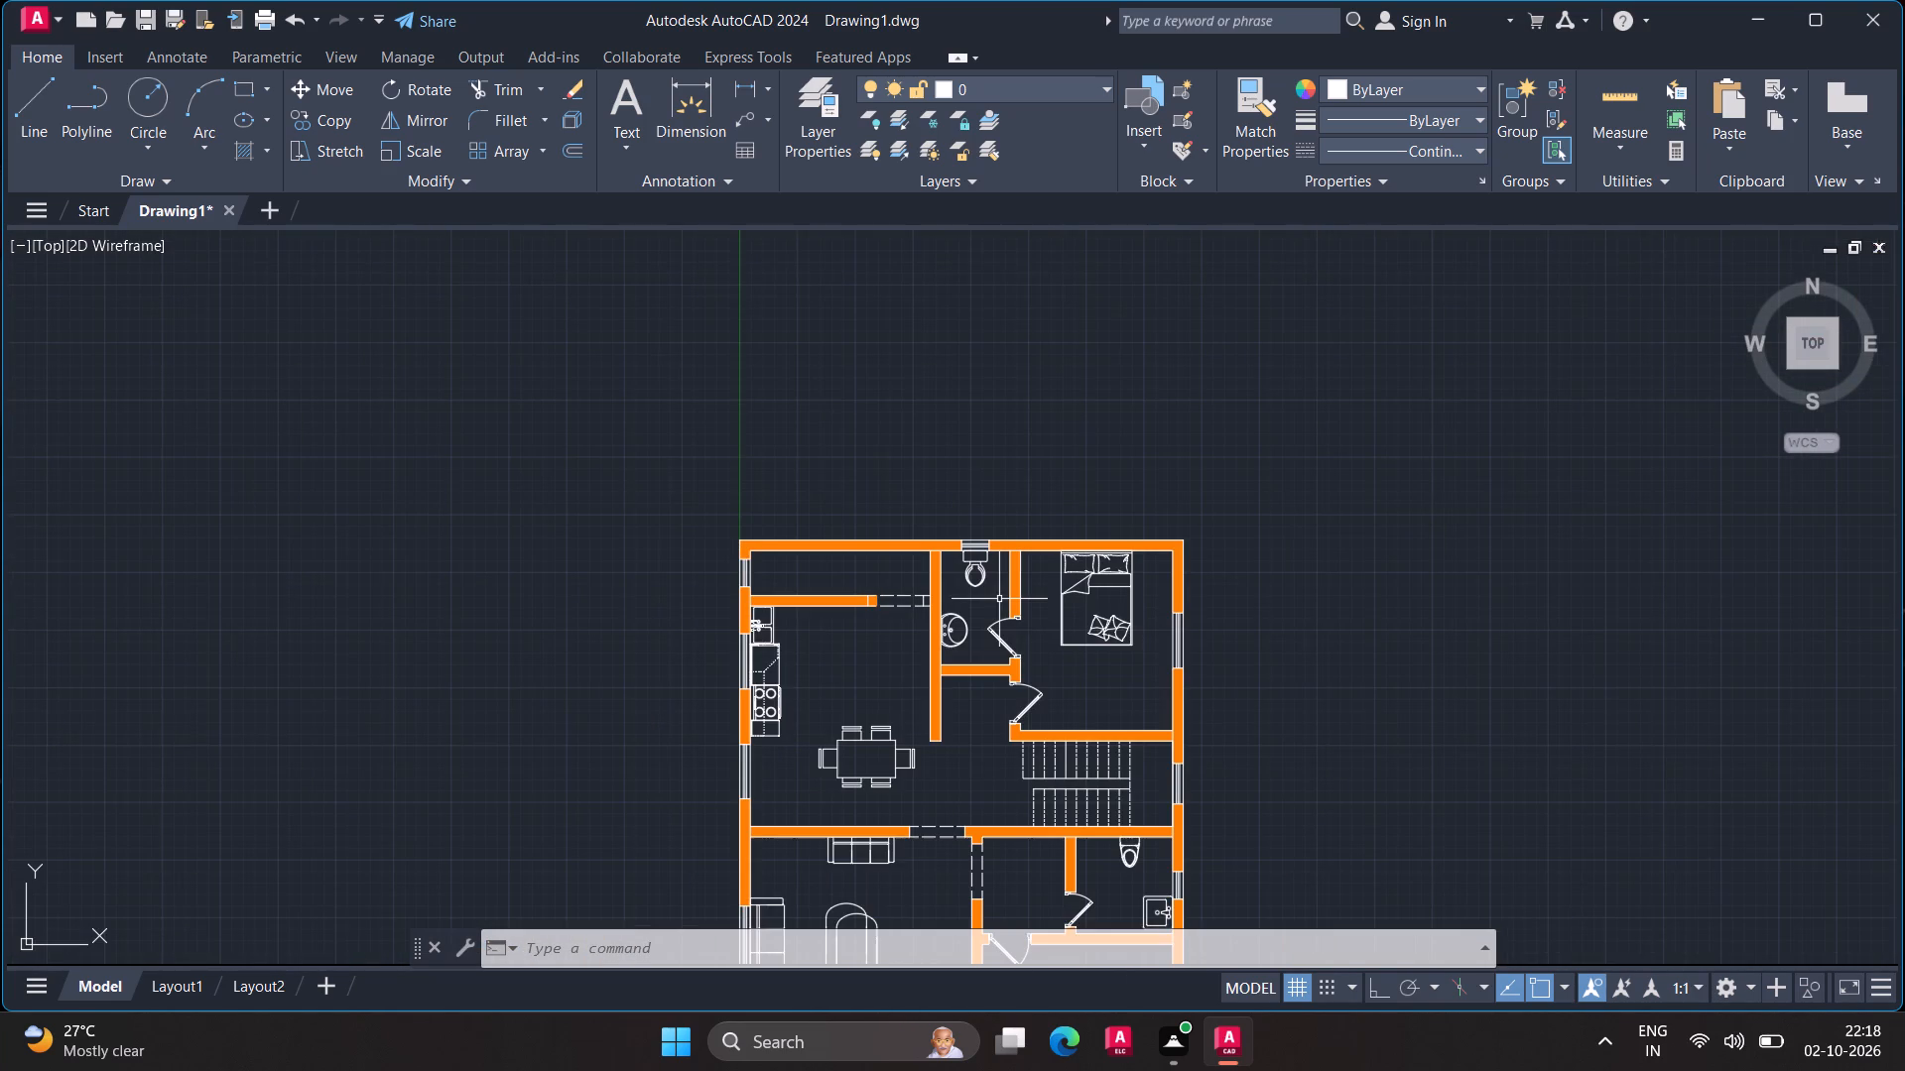
scroll(1030, 621, "down", 2)
scroll(1130, 648, "up", 1)
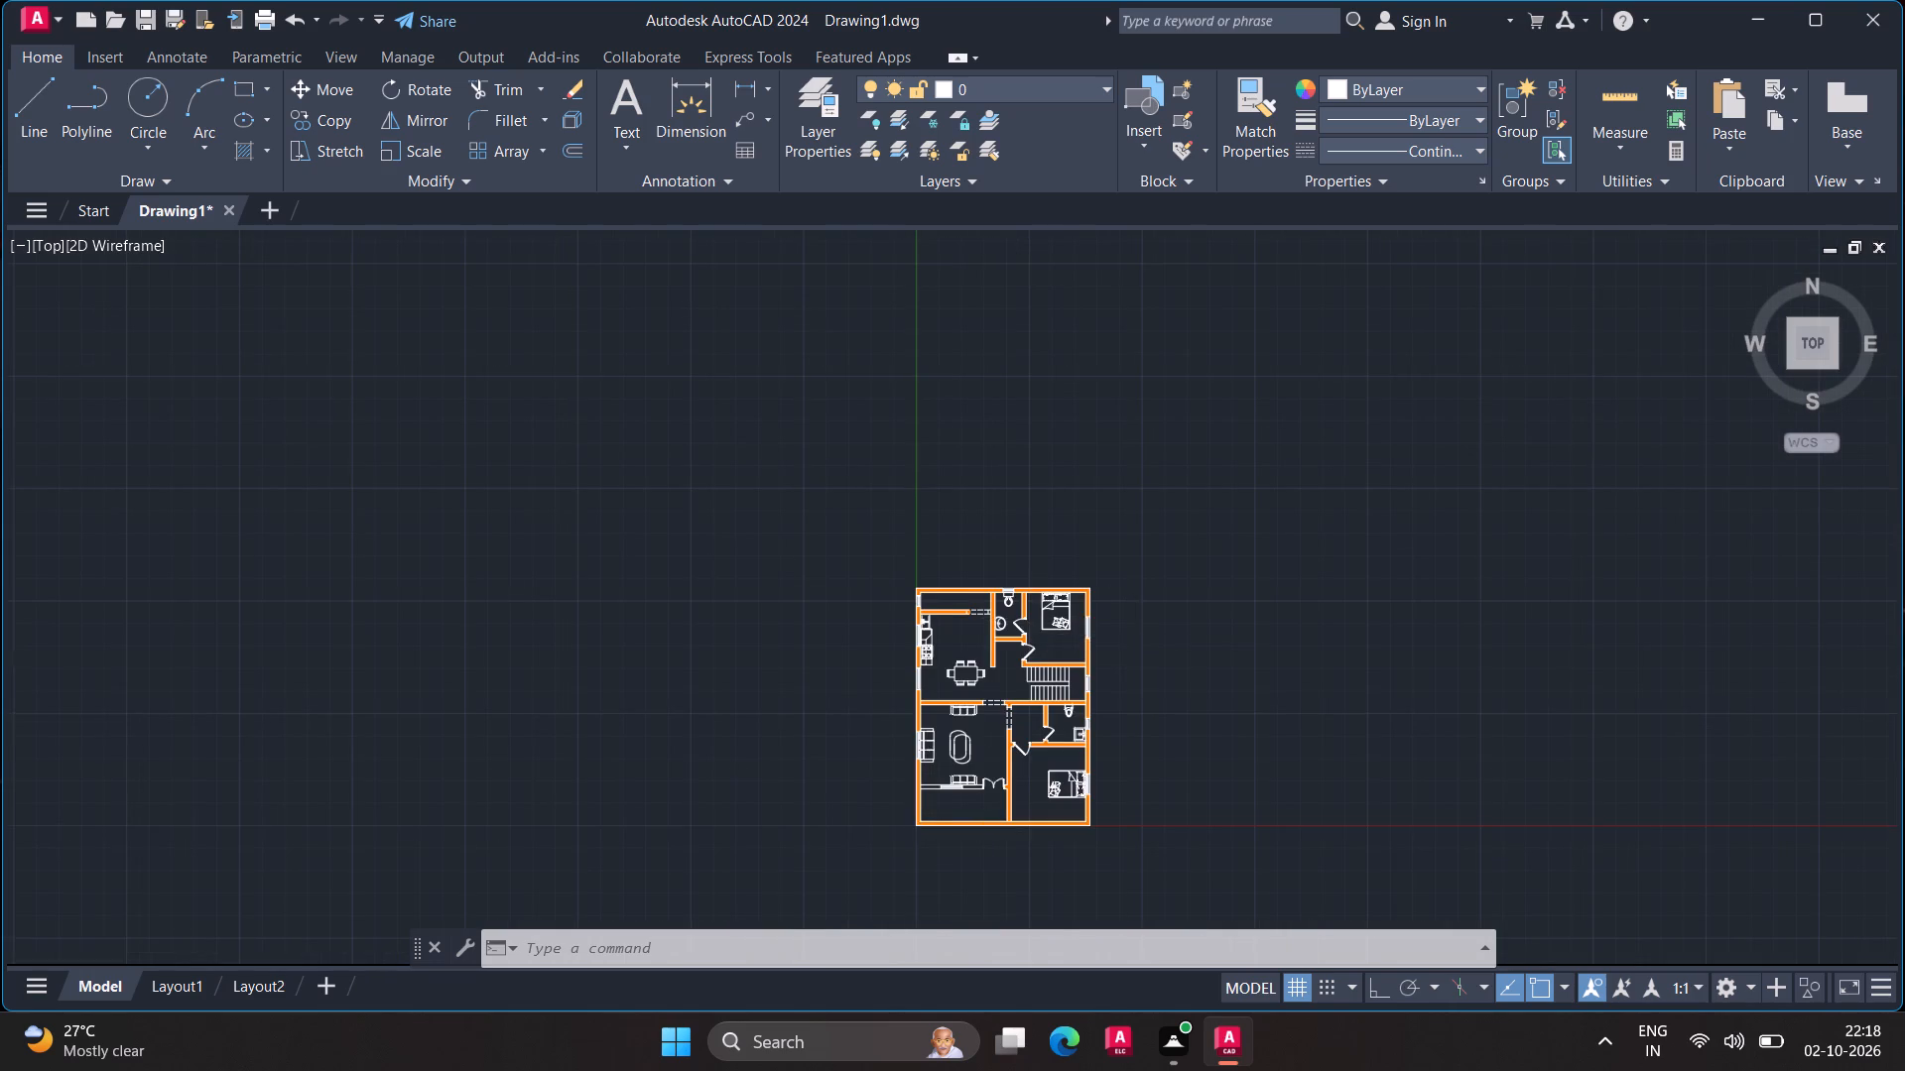
middle_click_drag(1133, 656, 1134, 398)
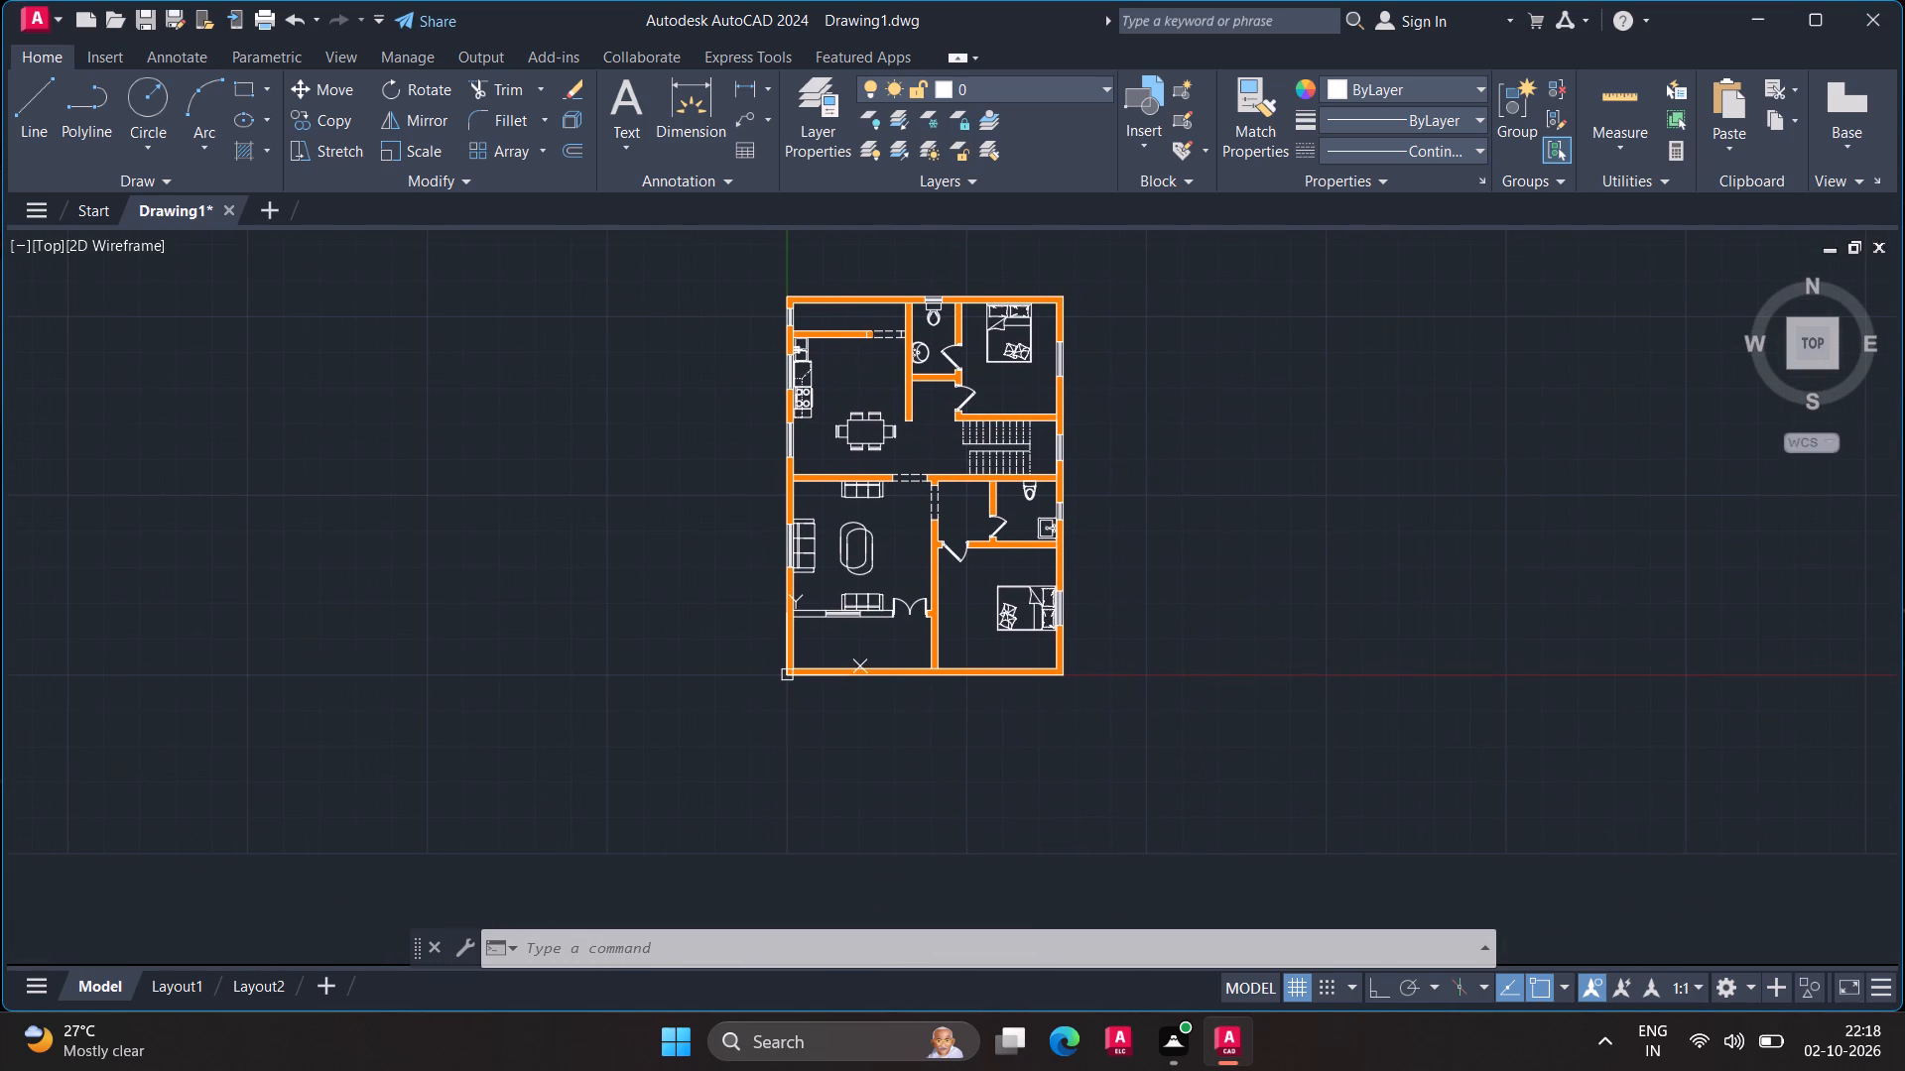
Save the drawing in the Documents folder under the name "orange floor".
key("ctrl+s")
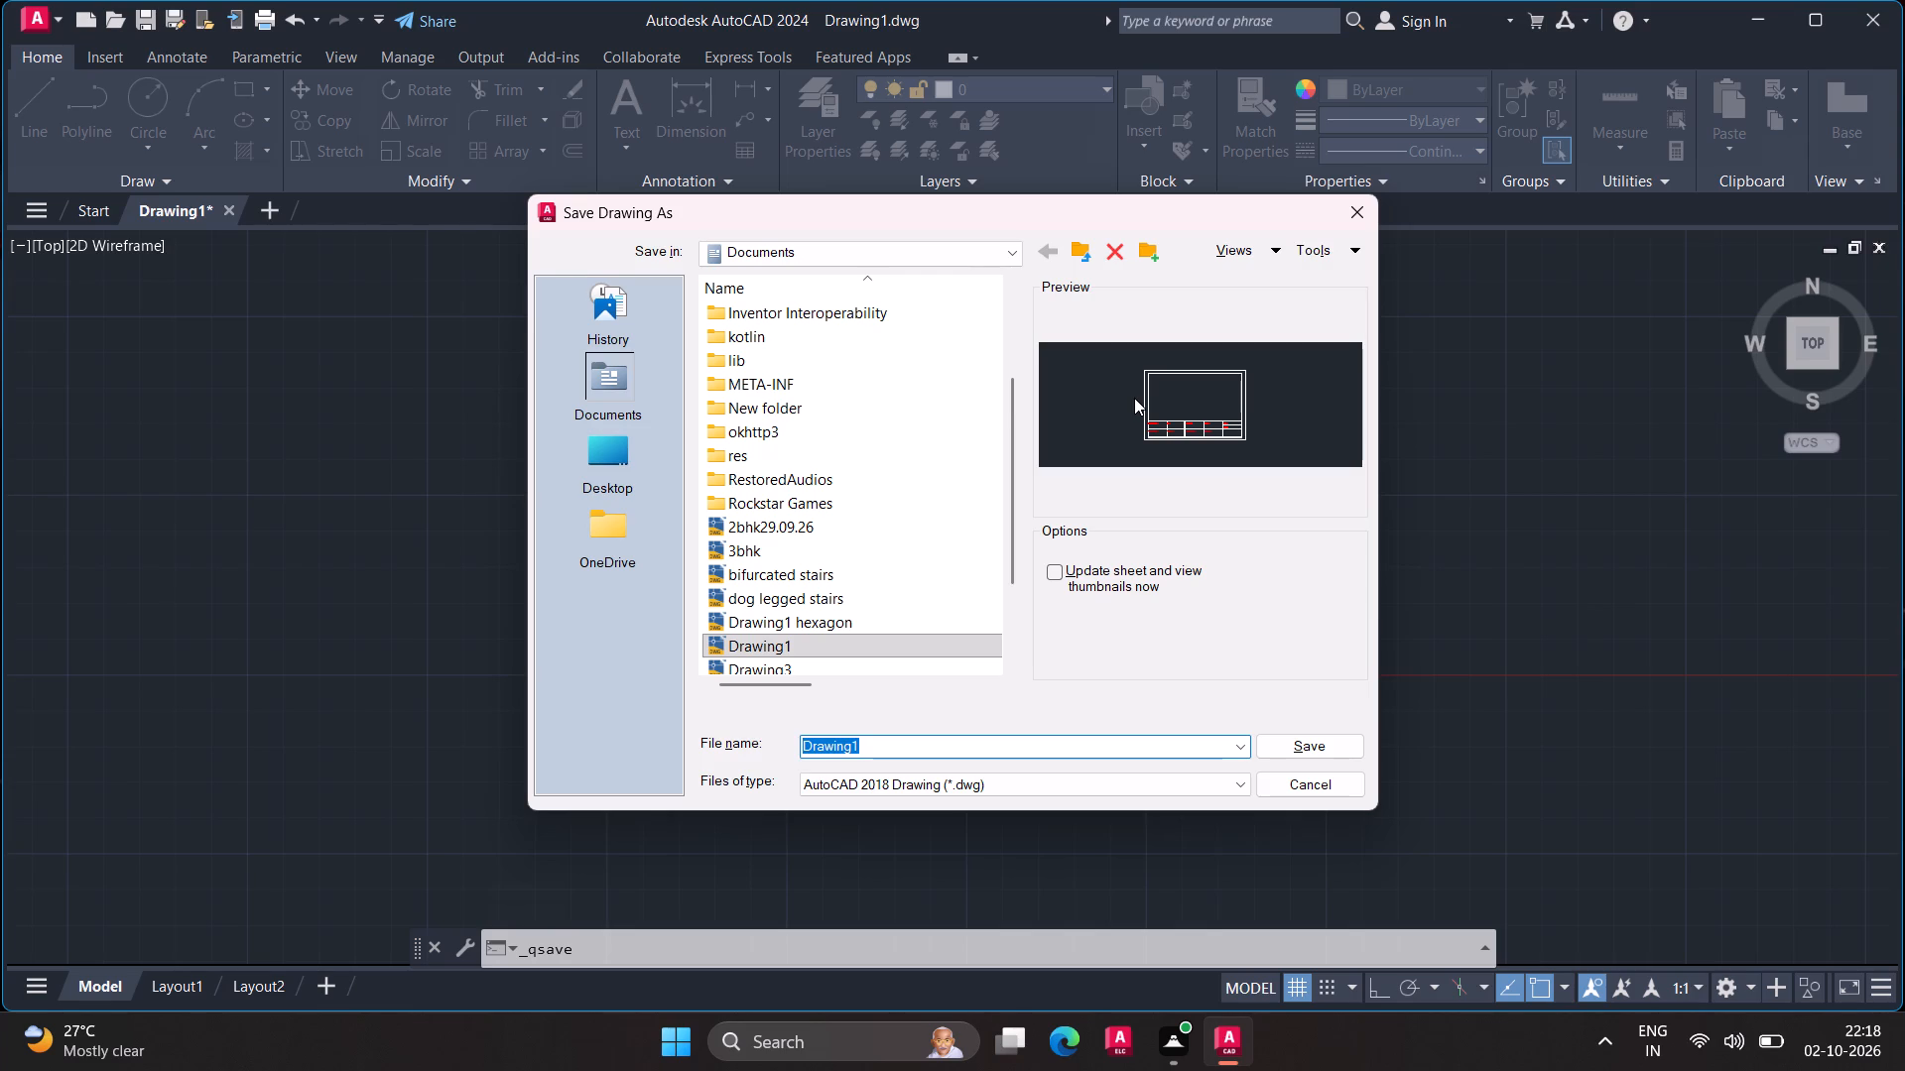
key("BackSpace")
key("o")
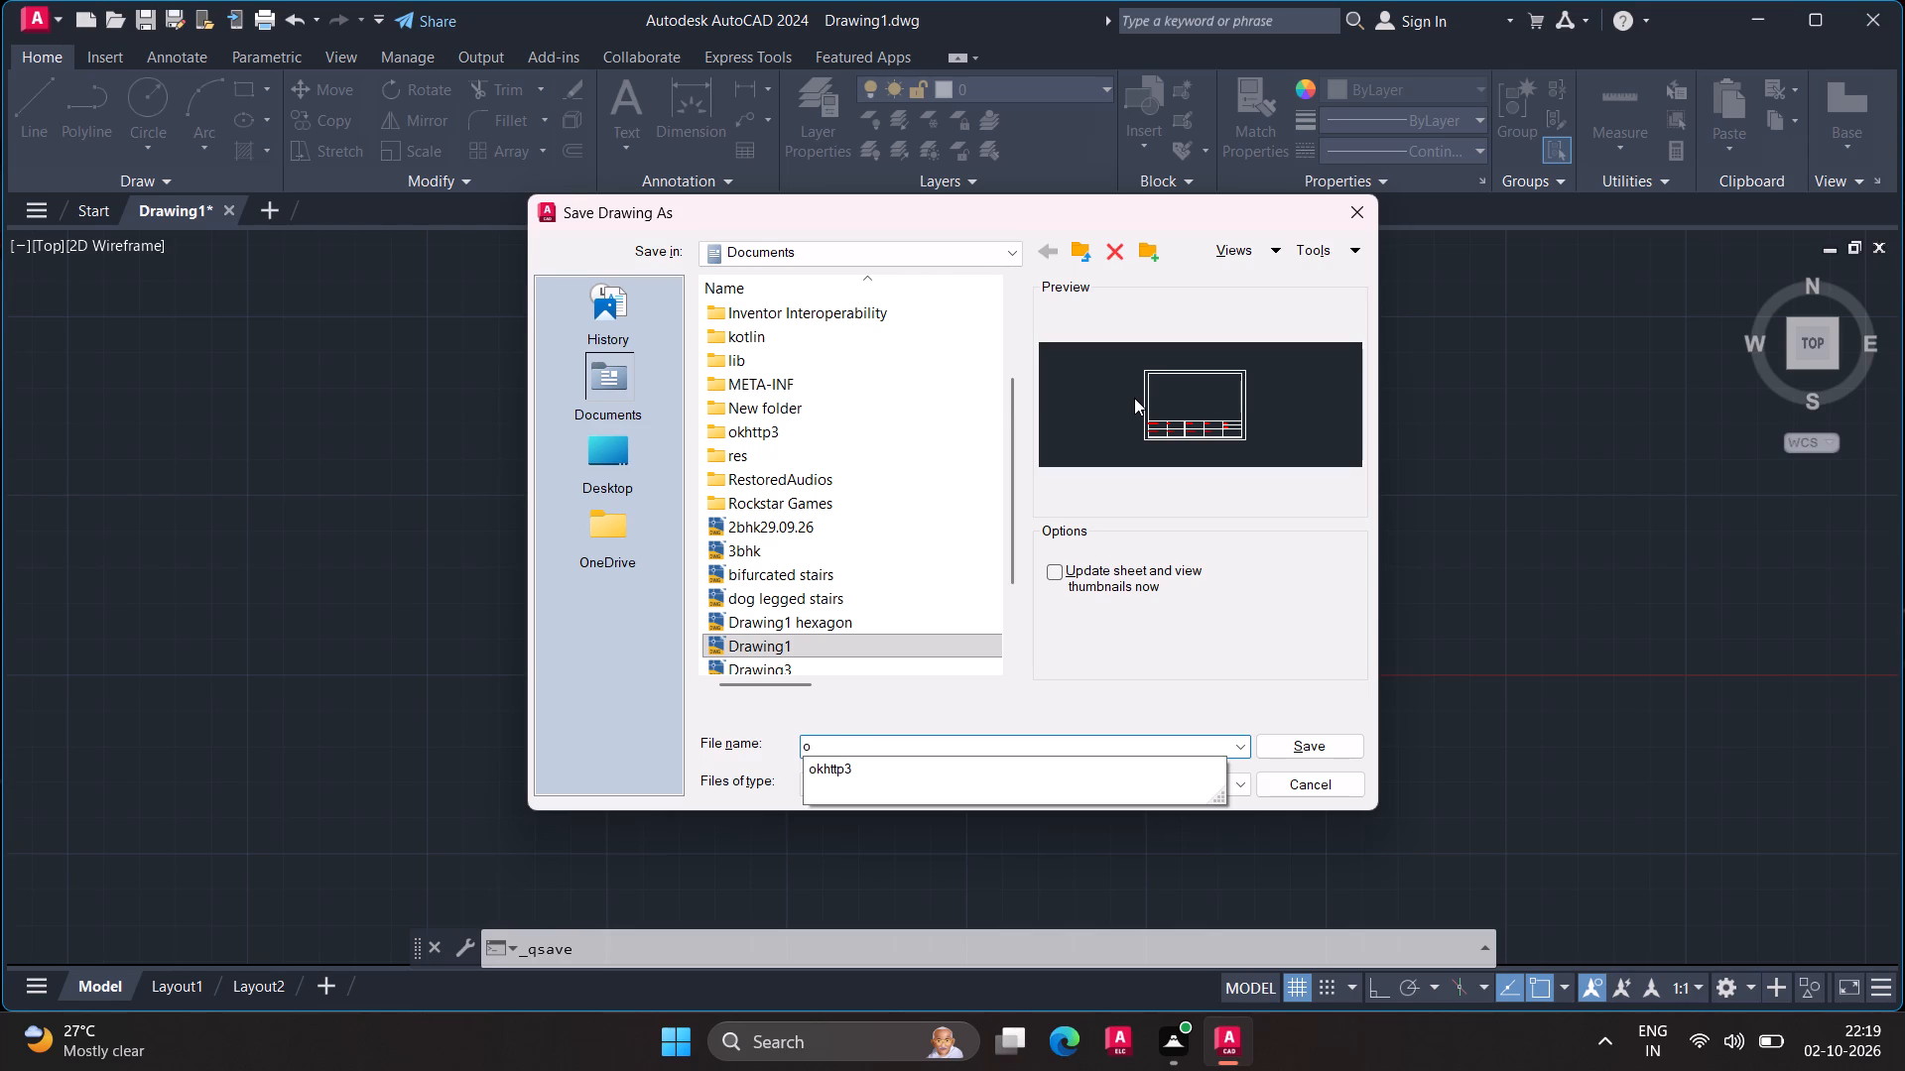
type("ra")
type("nge")
key("space")
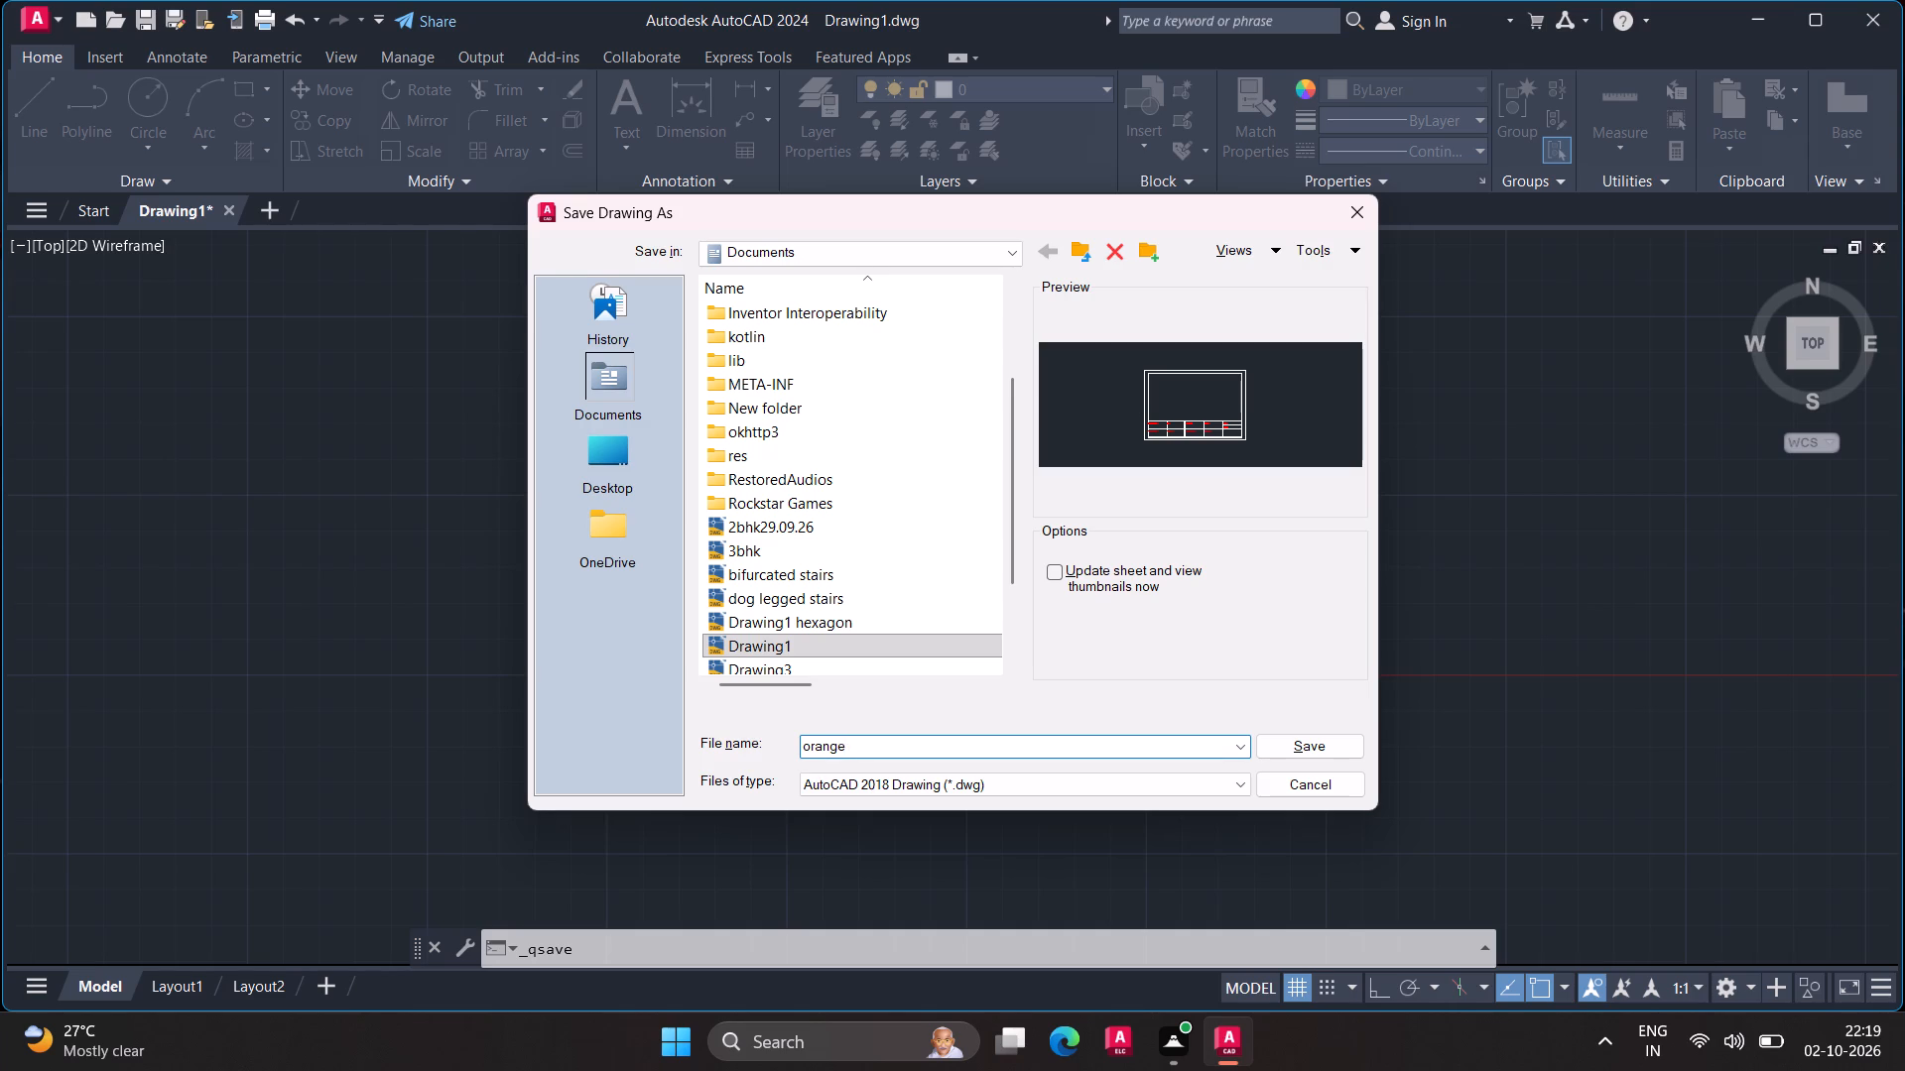
type("floor")
left_click(1330, 752)
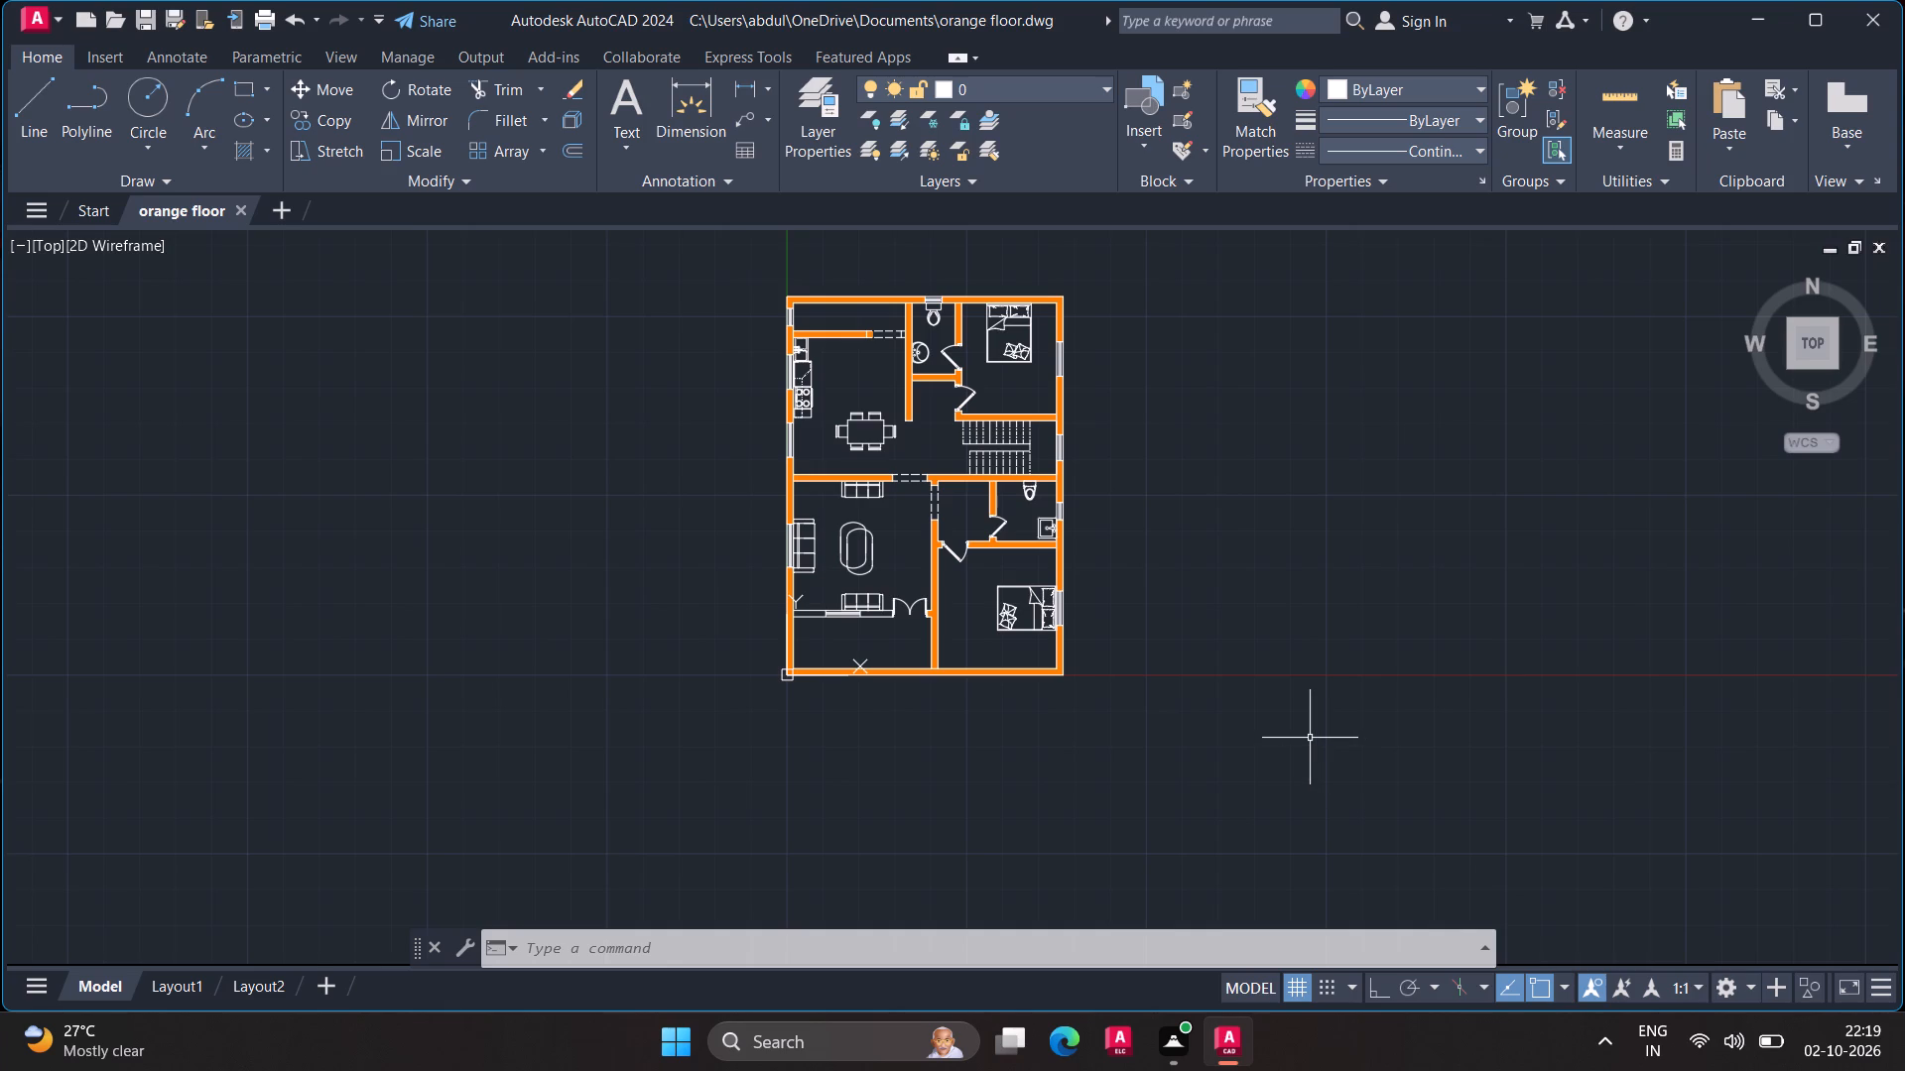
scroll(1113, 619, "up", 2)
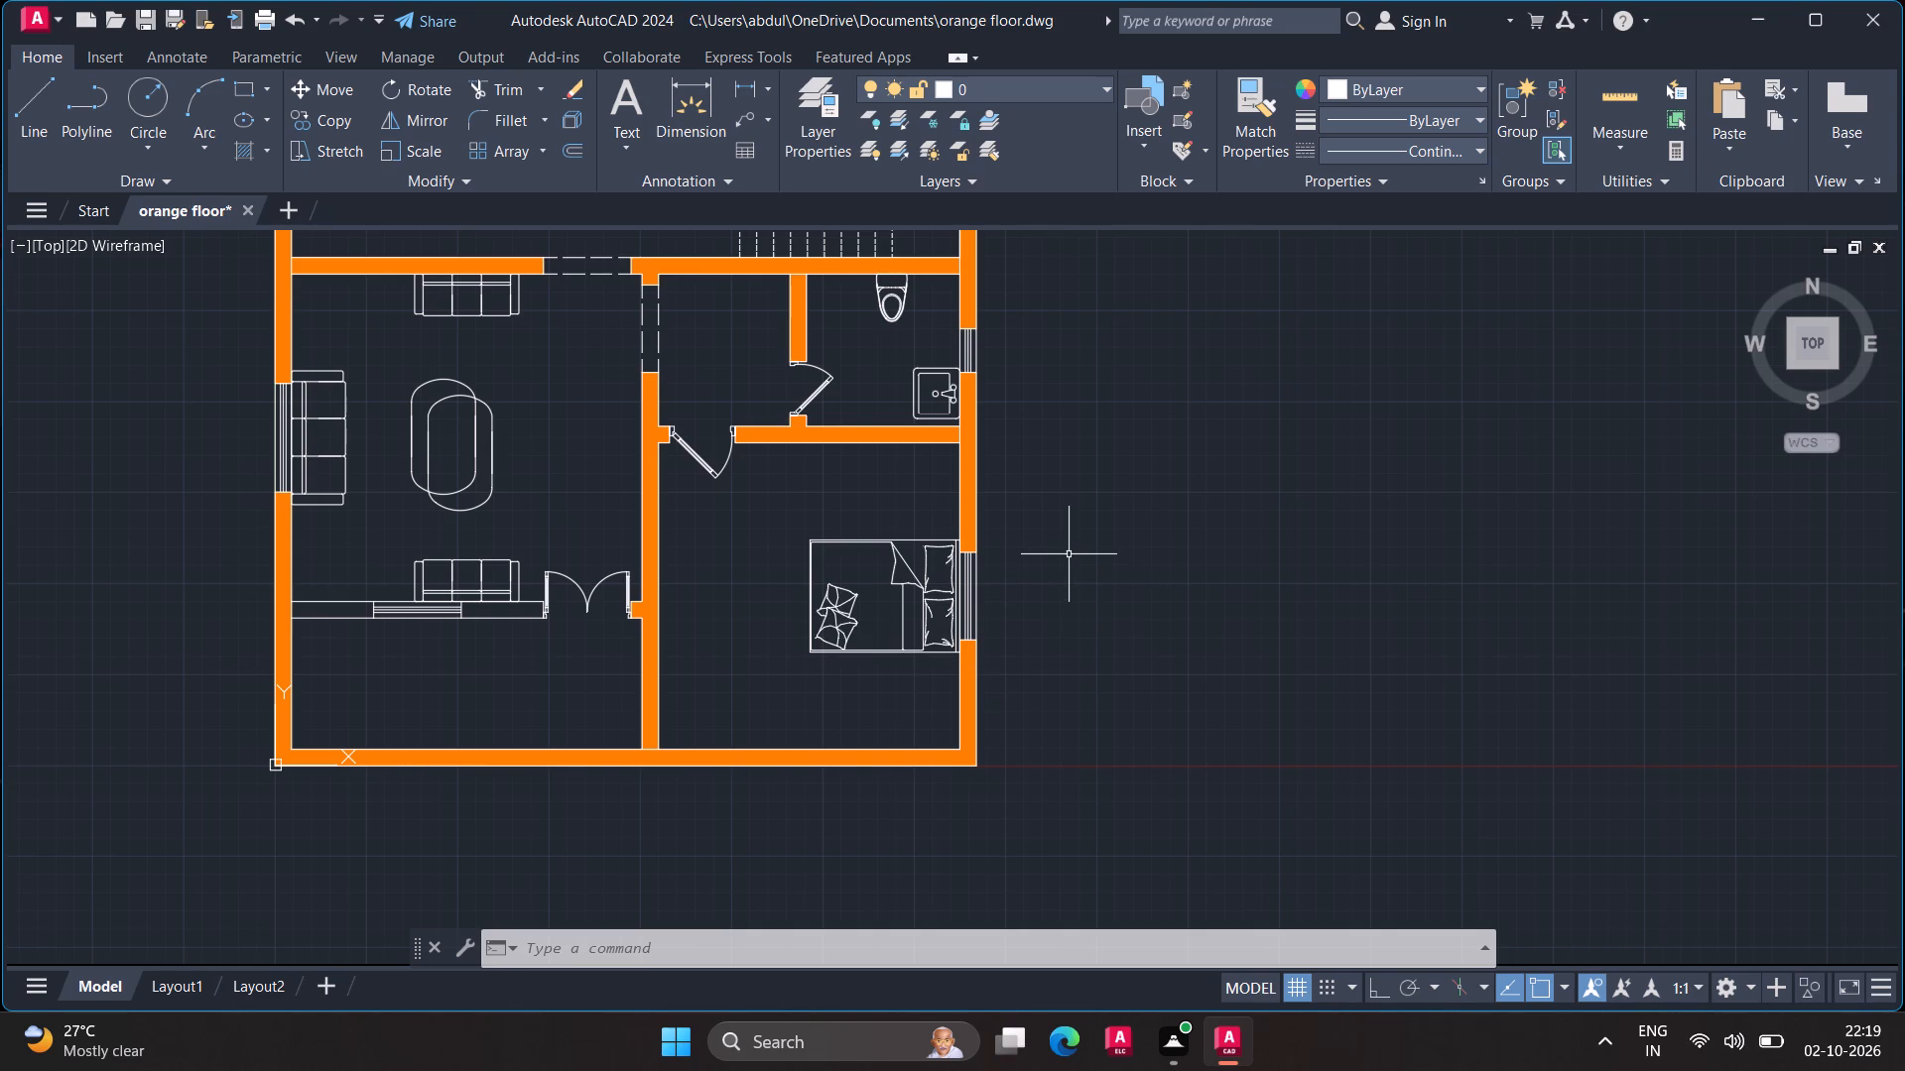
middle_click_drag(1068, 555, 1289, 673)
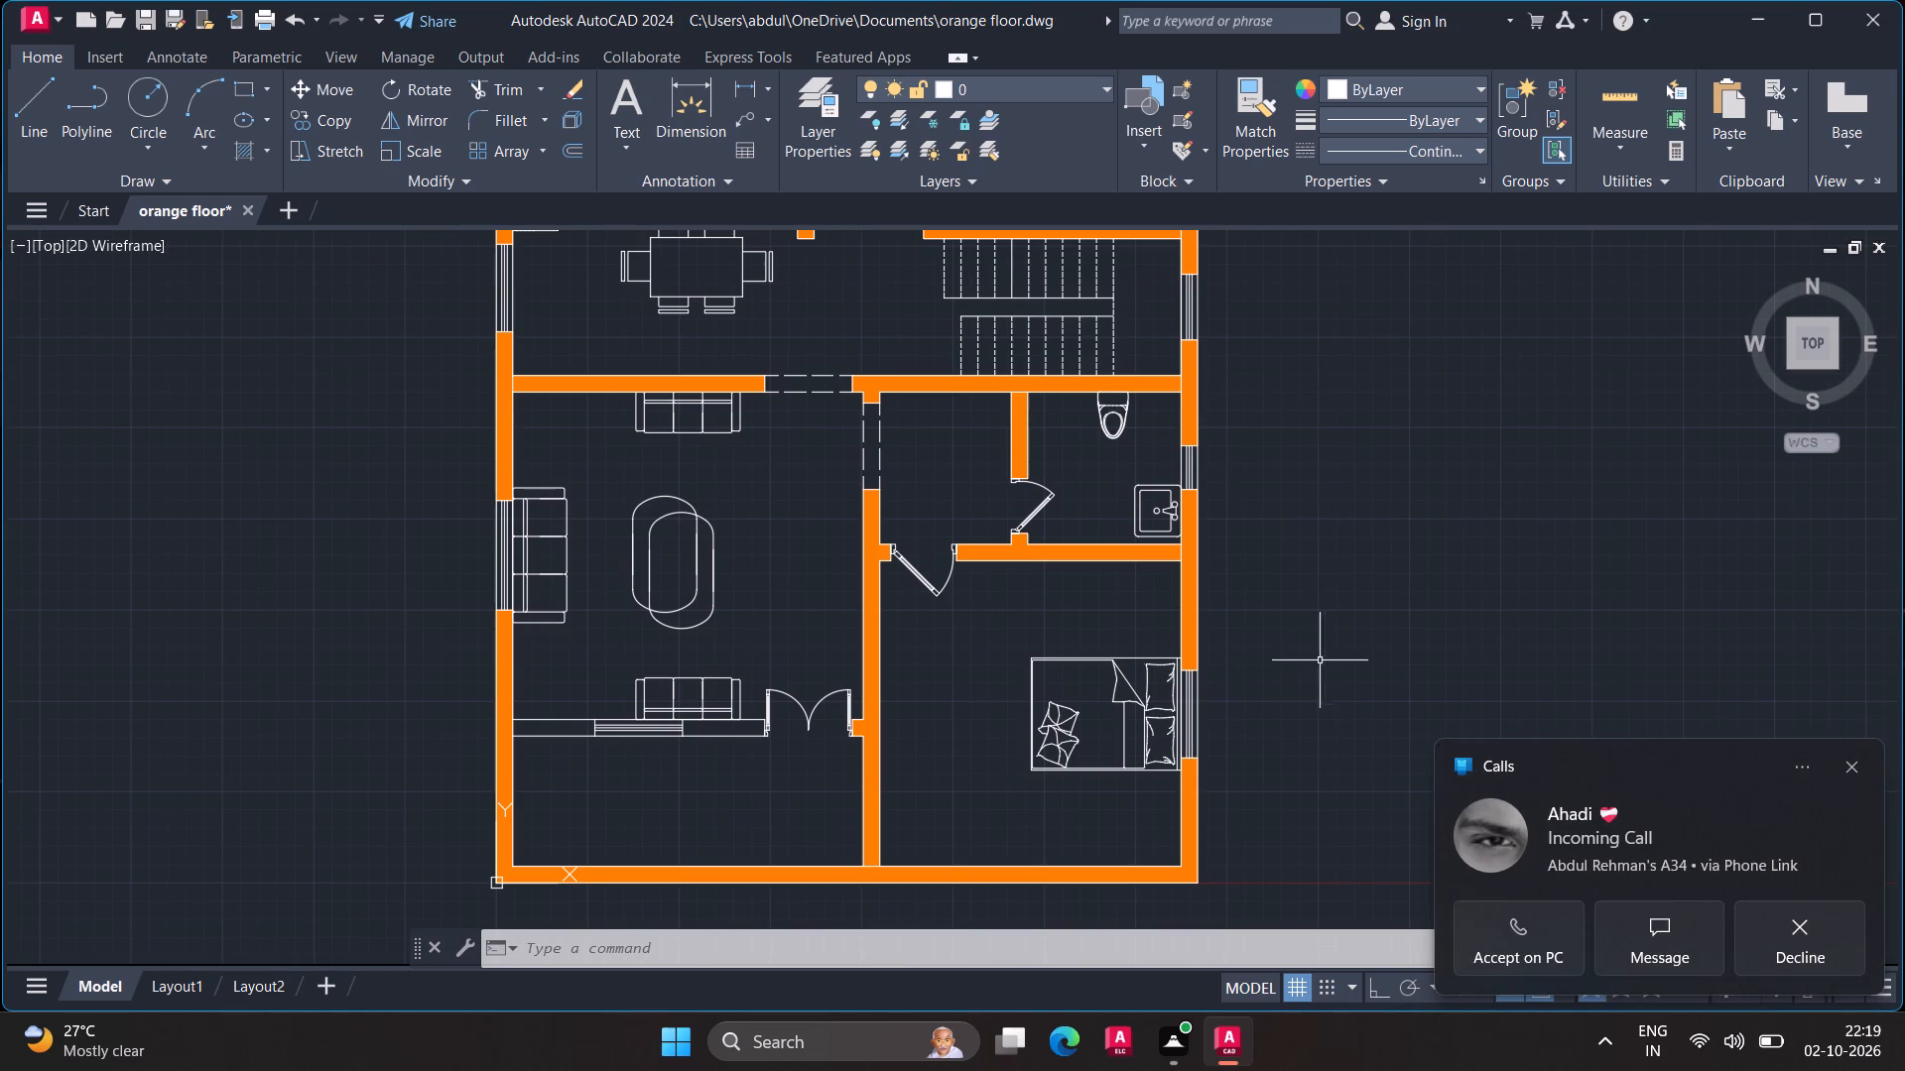
Dismiss the incoming call notification without answering it.
left_click(1855, 769)
left_click(1854, 770)
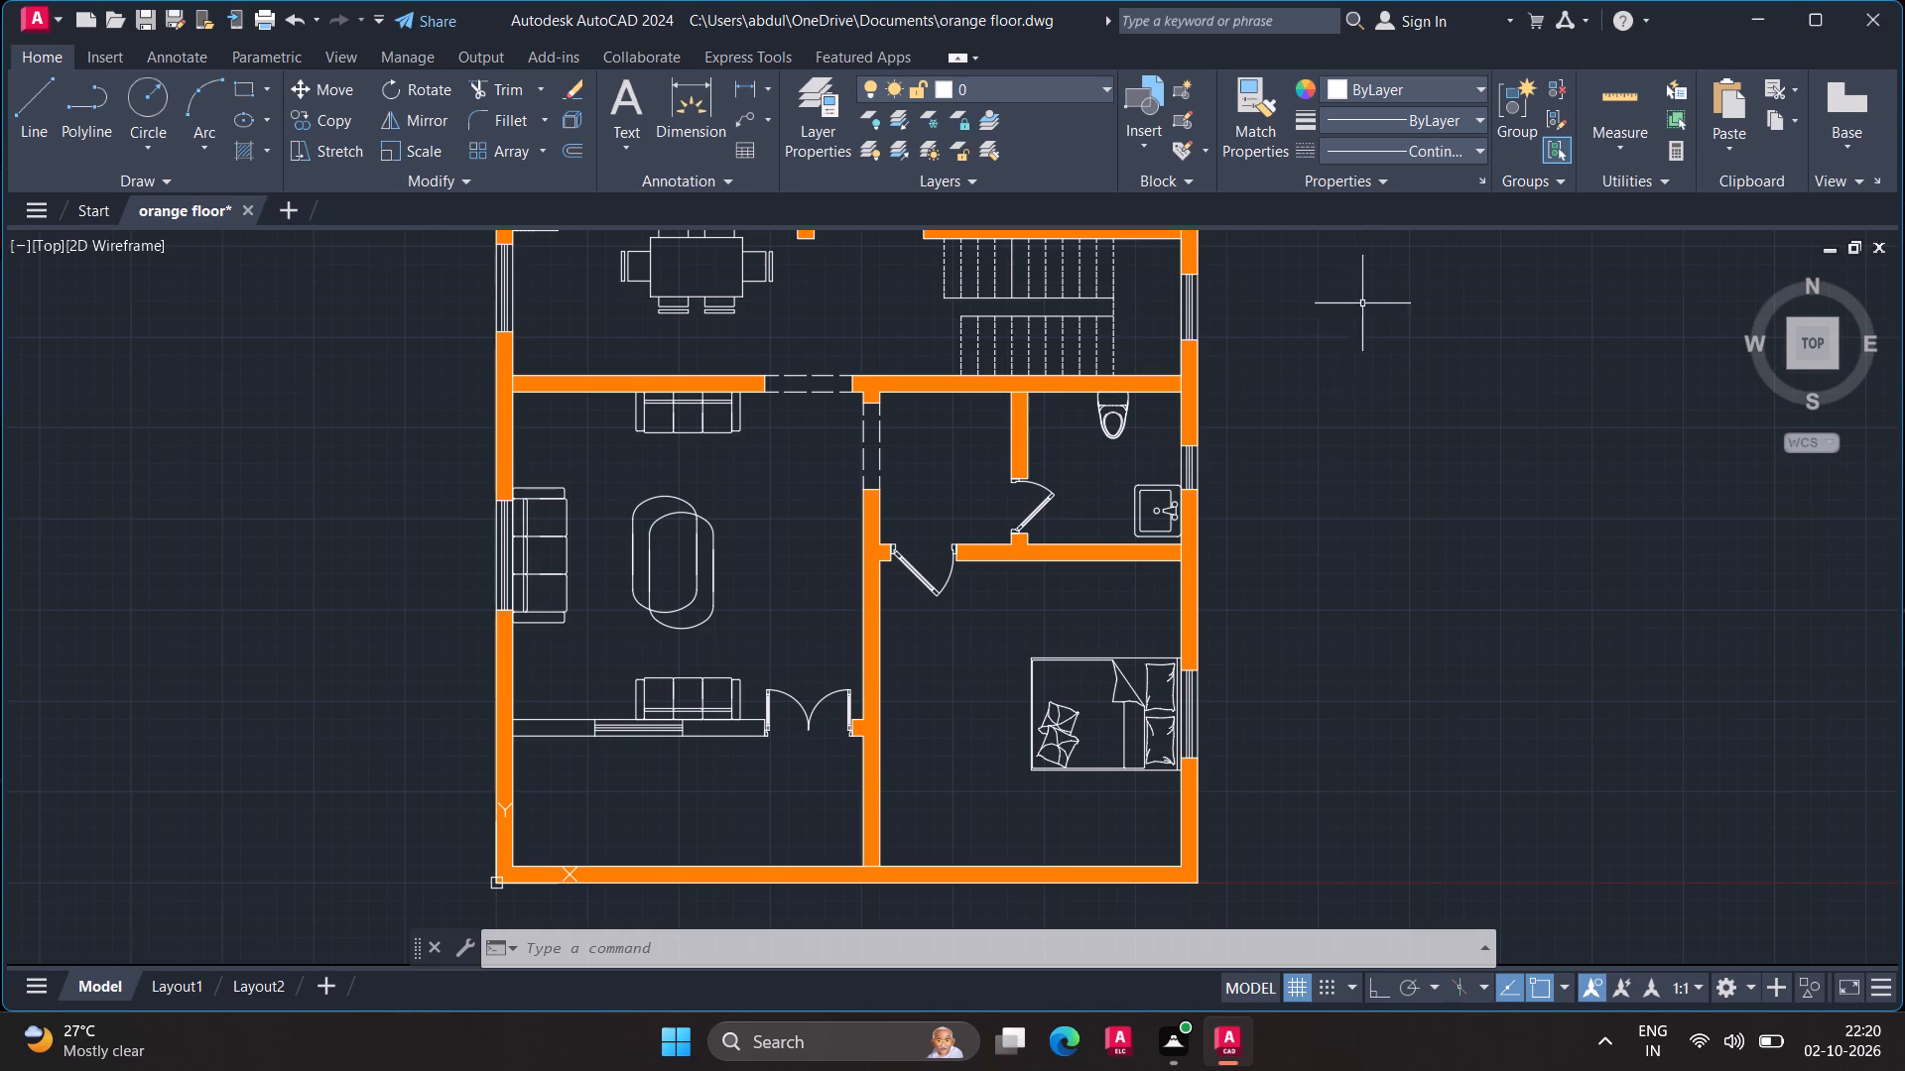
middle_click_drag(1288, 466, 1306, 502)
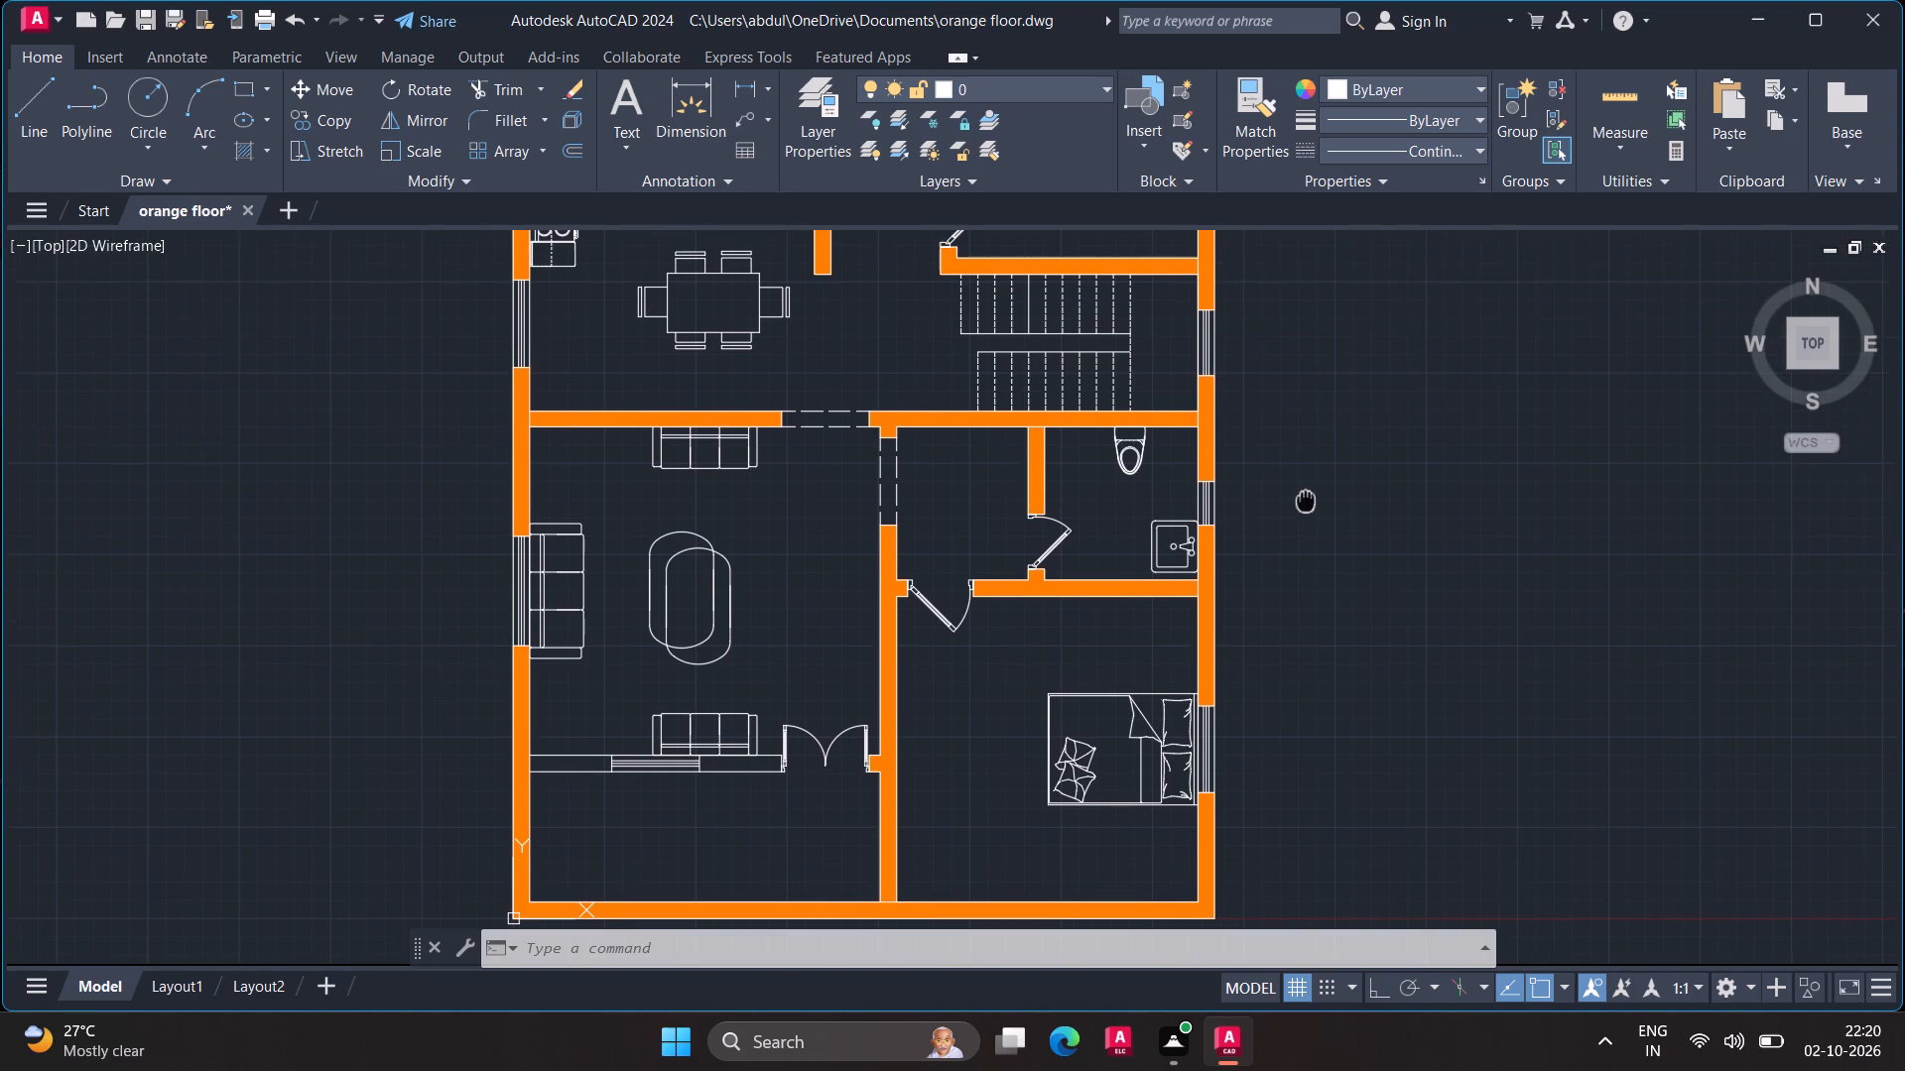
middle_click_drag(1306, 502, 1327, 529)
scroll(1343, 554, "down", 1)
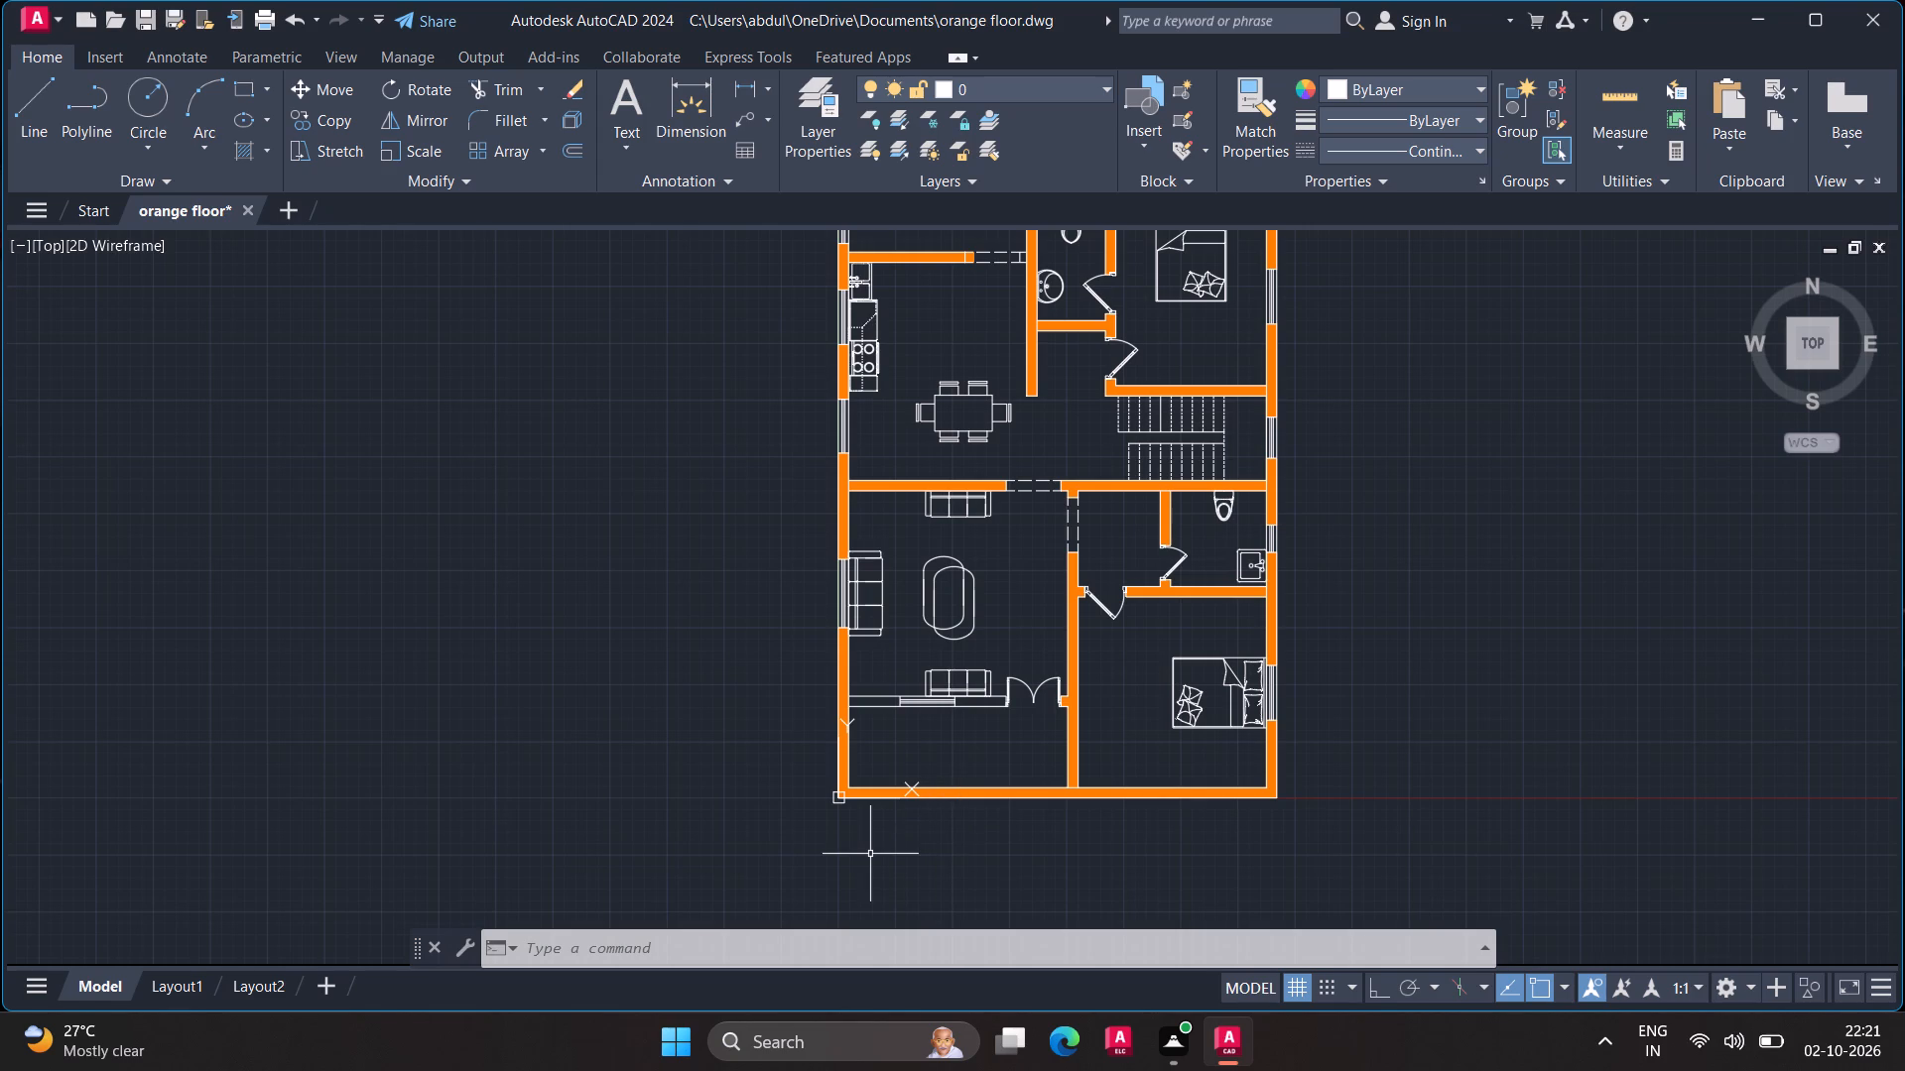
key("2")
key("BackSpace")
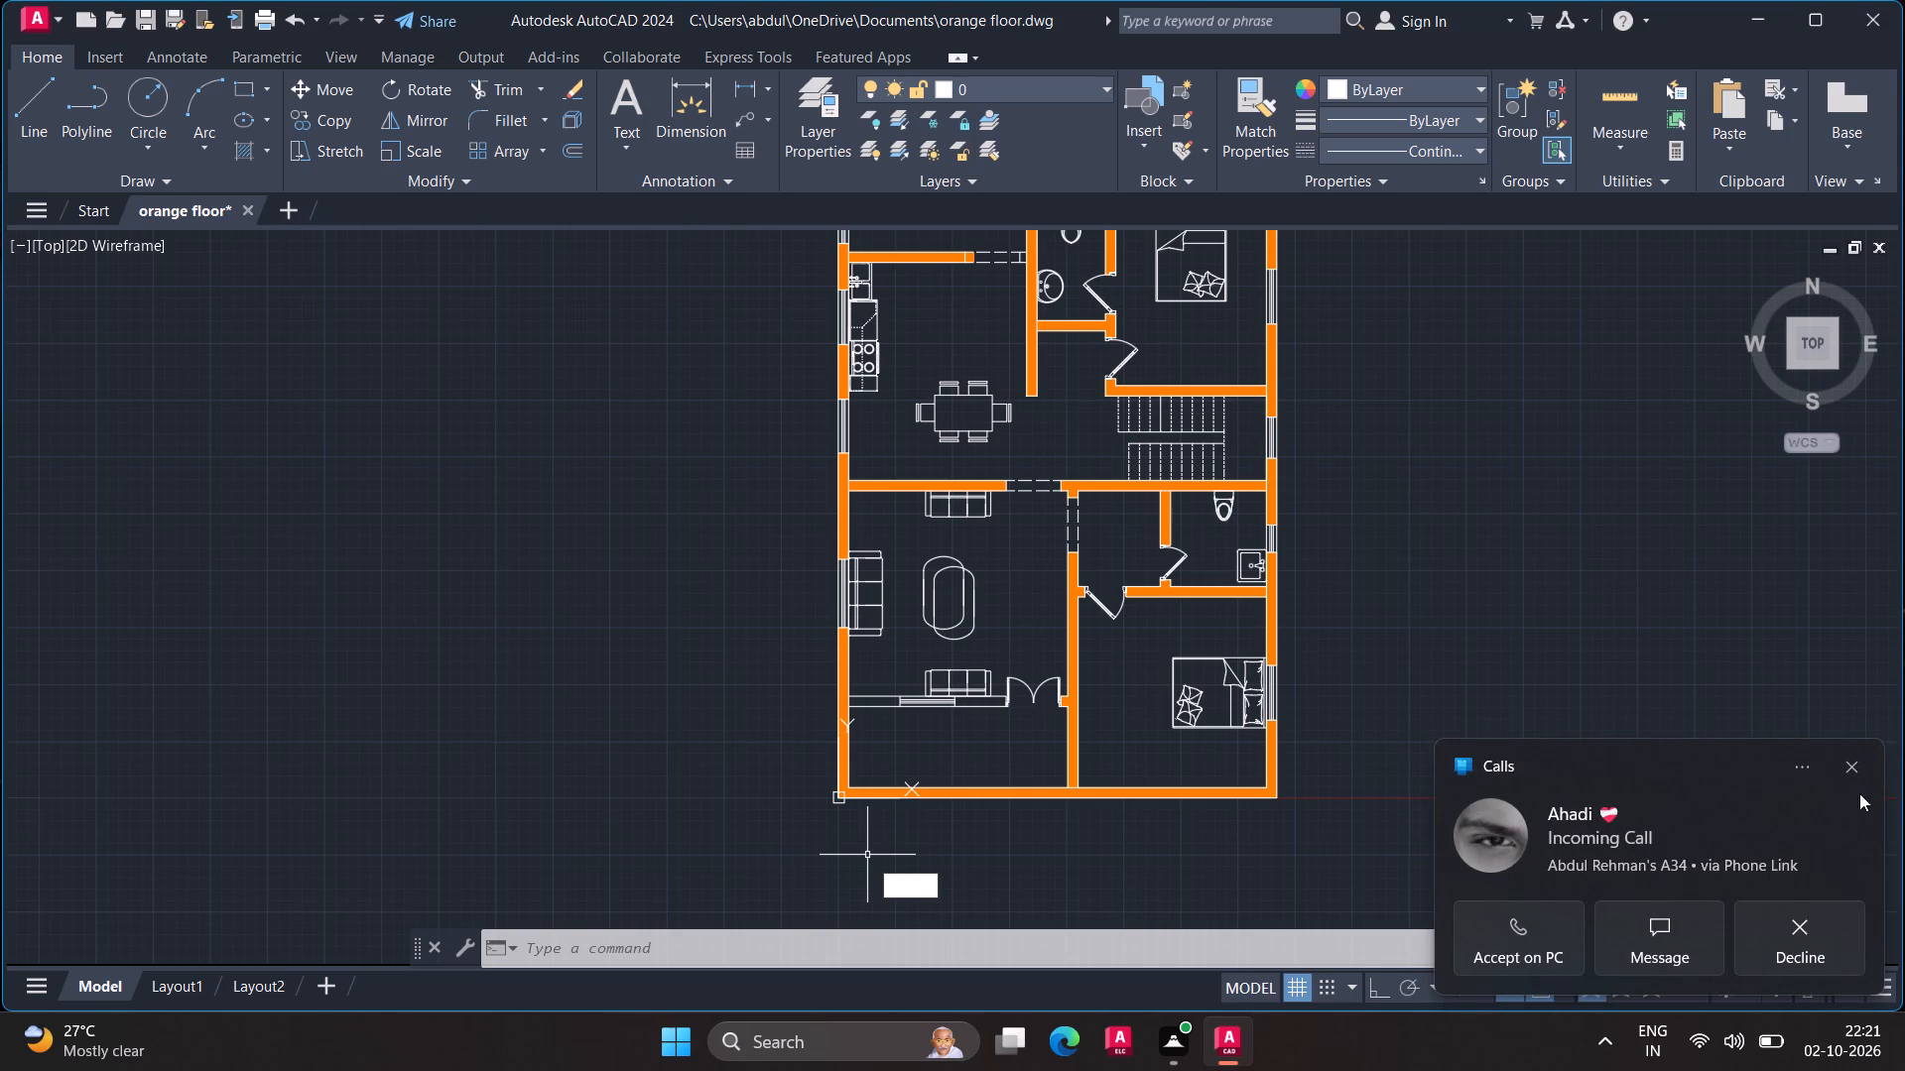
Dismiss the incoming call notification without answering it.
left_click(1859, 763)
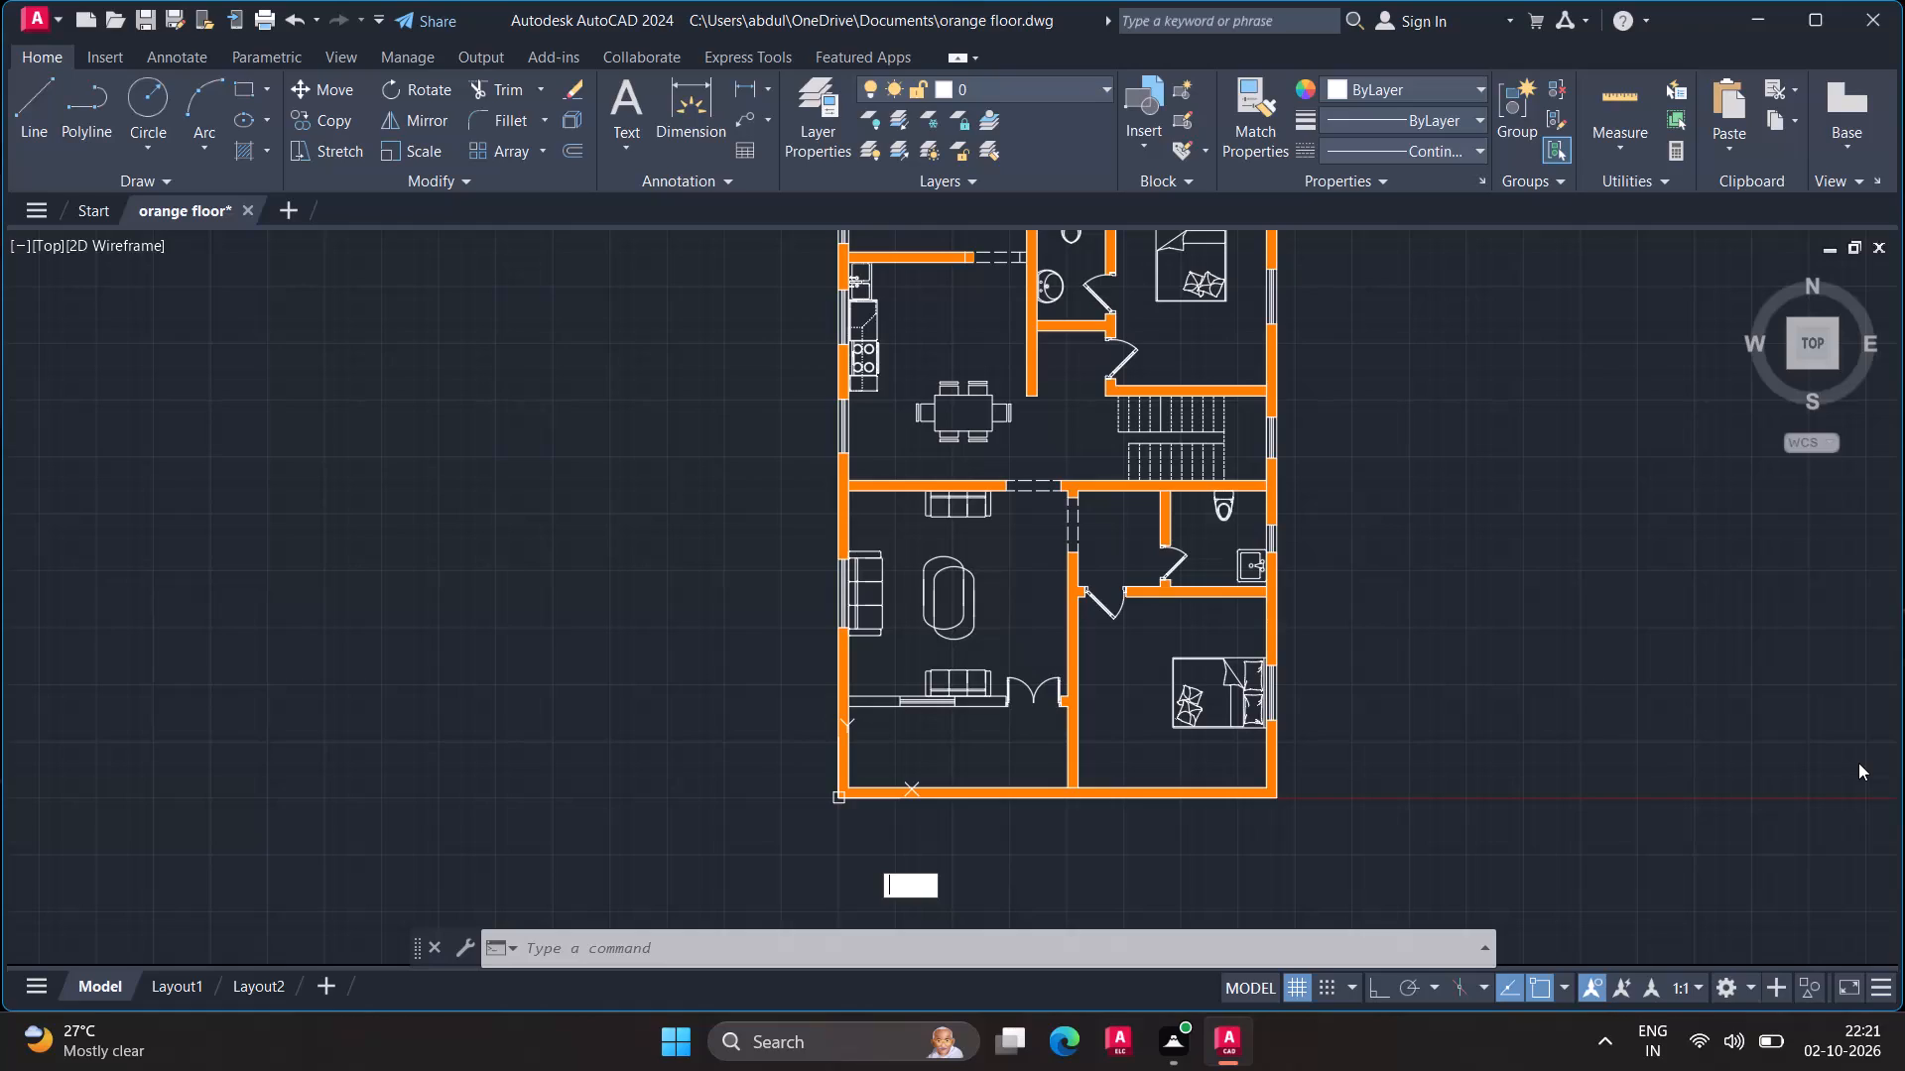
Add a vertical linear dimension for the front veranda's depth along its west wall, placing the dimension line about 1'-7" inside the wall face.
scroll(1629, 594, "down", 11)
scroll(1604, 626, "up", 3)
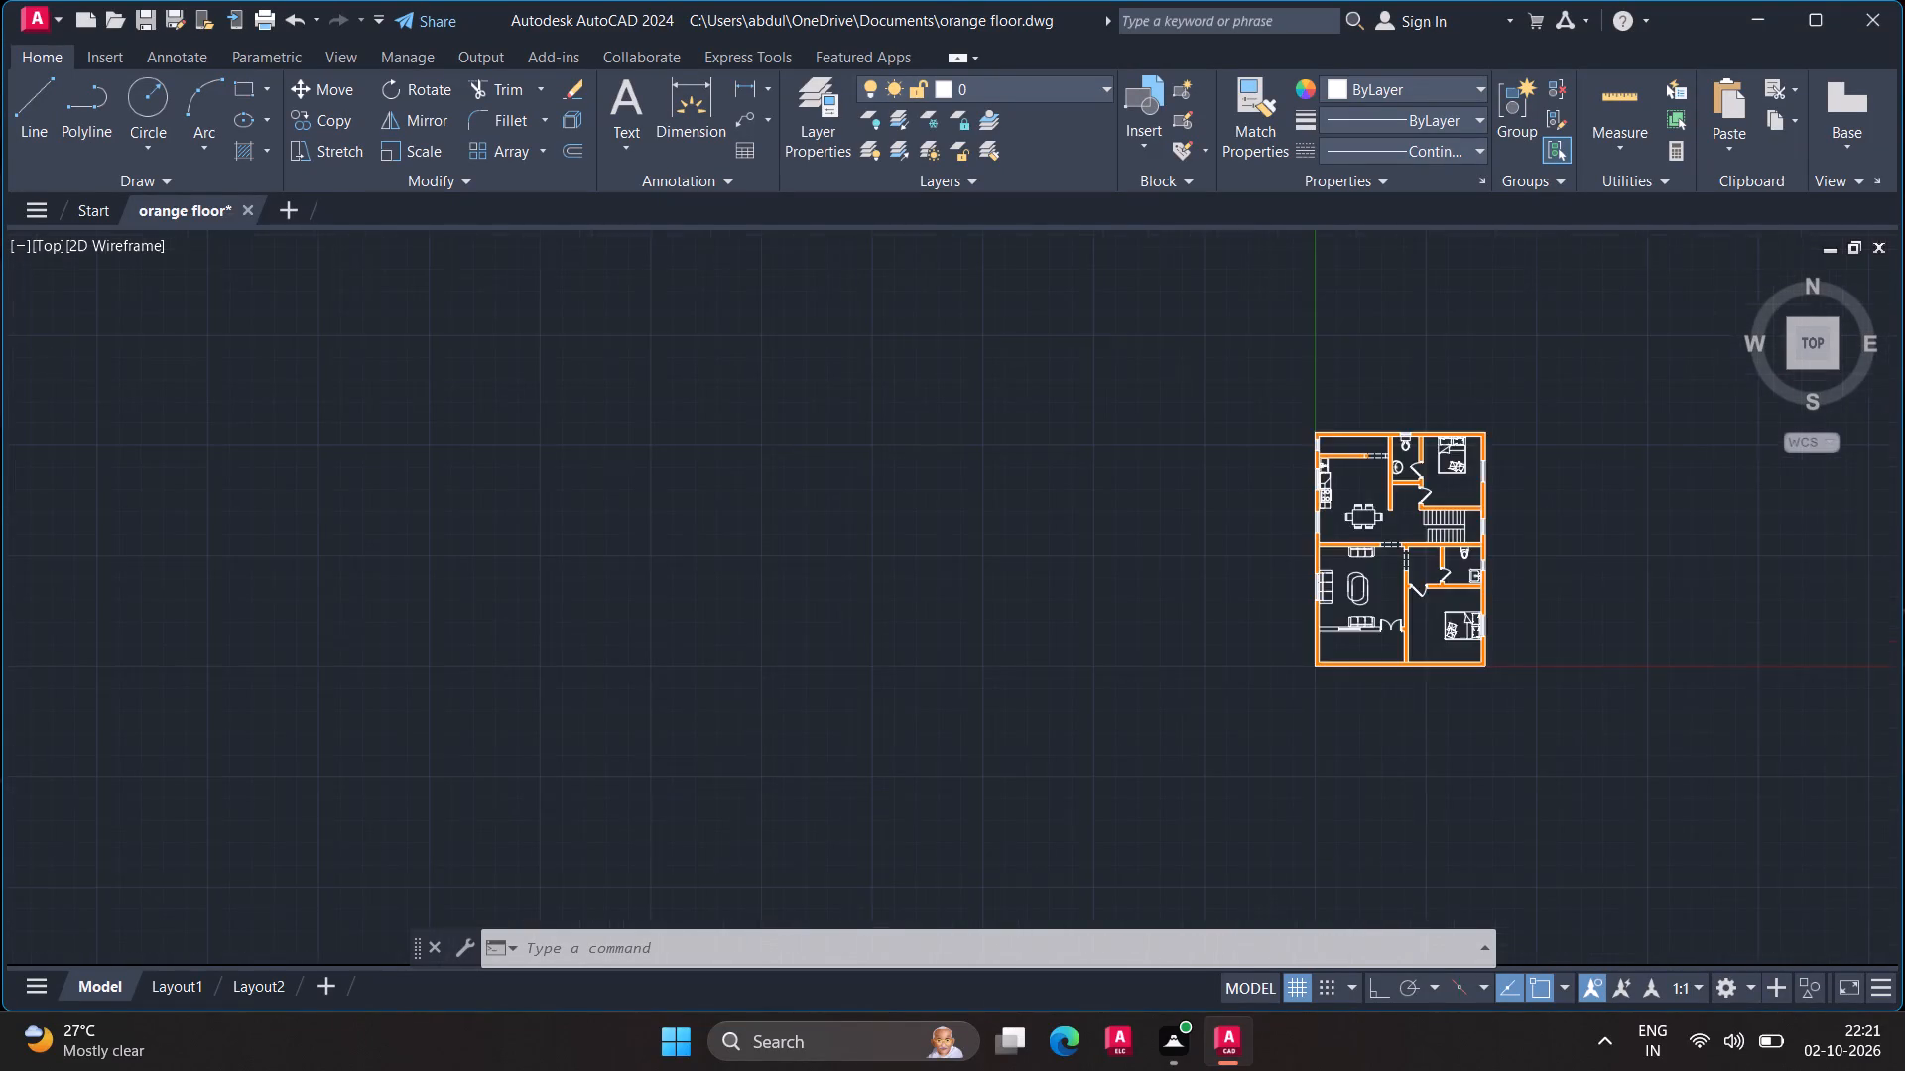
scroll(1604, 626, "up", 1)
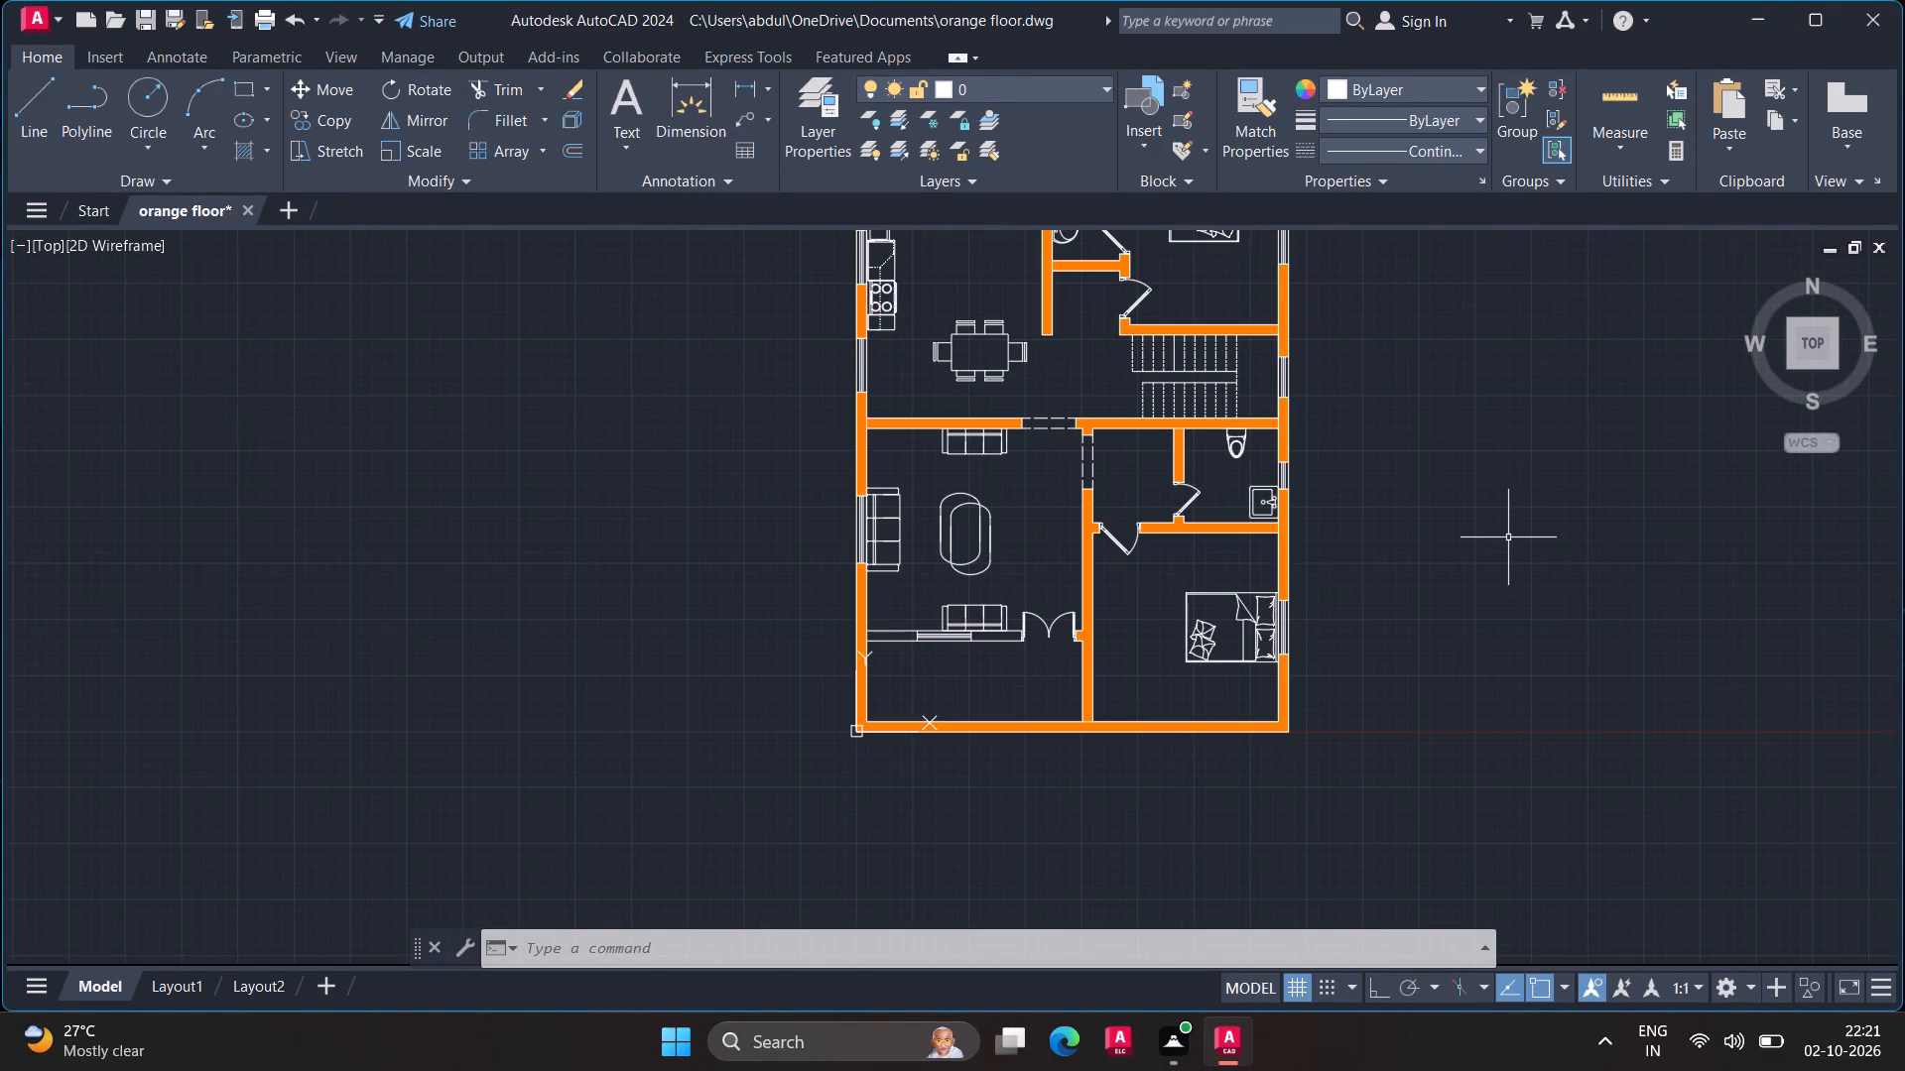
middle_click_drag(1427, 492, 1425, 492)
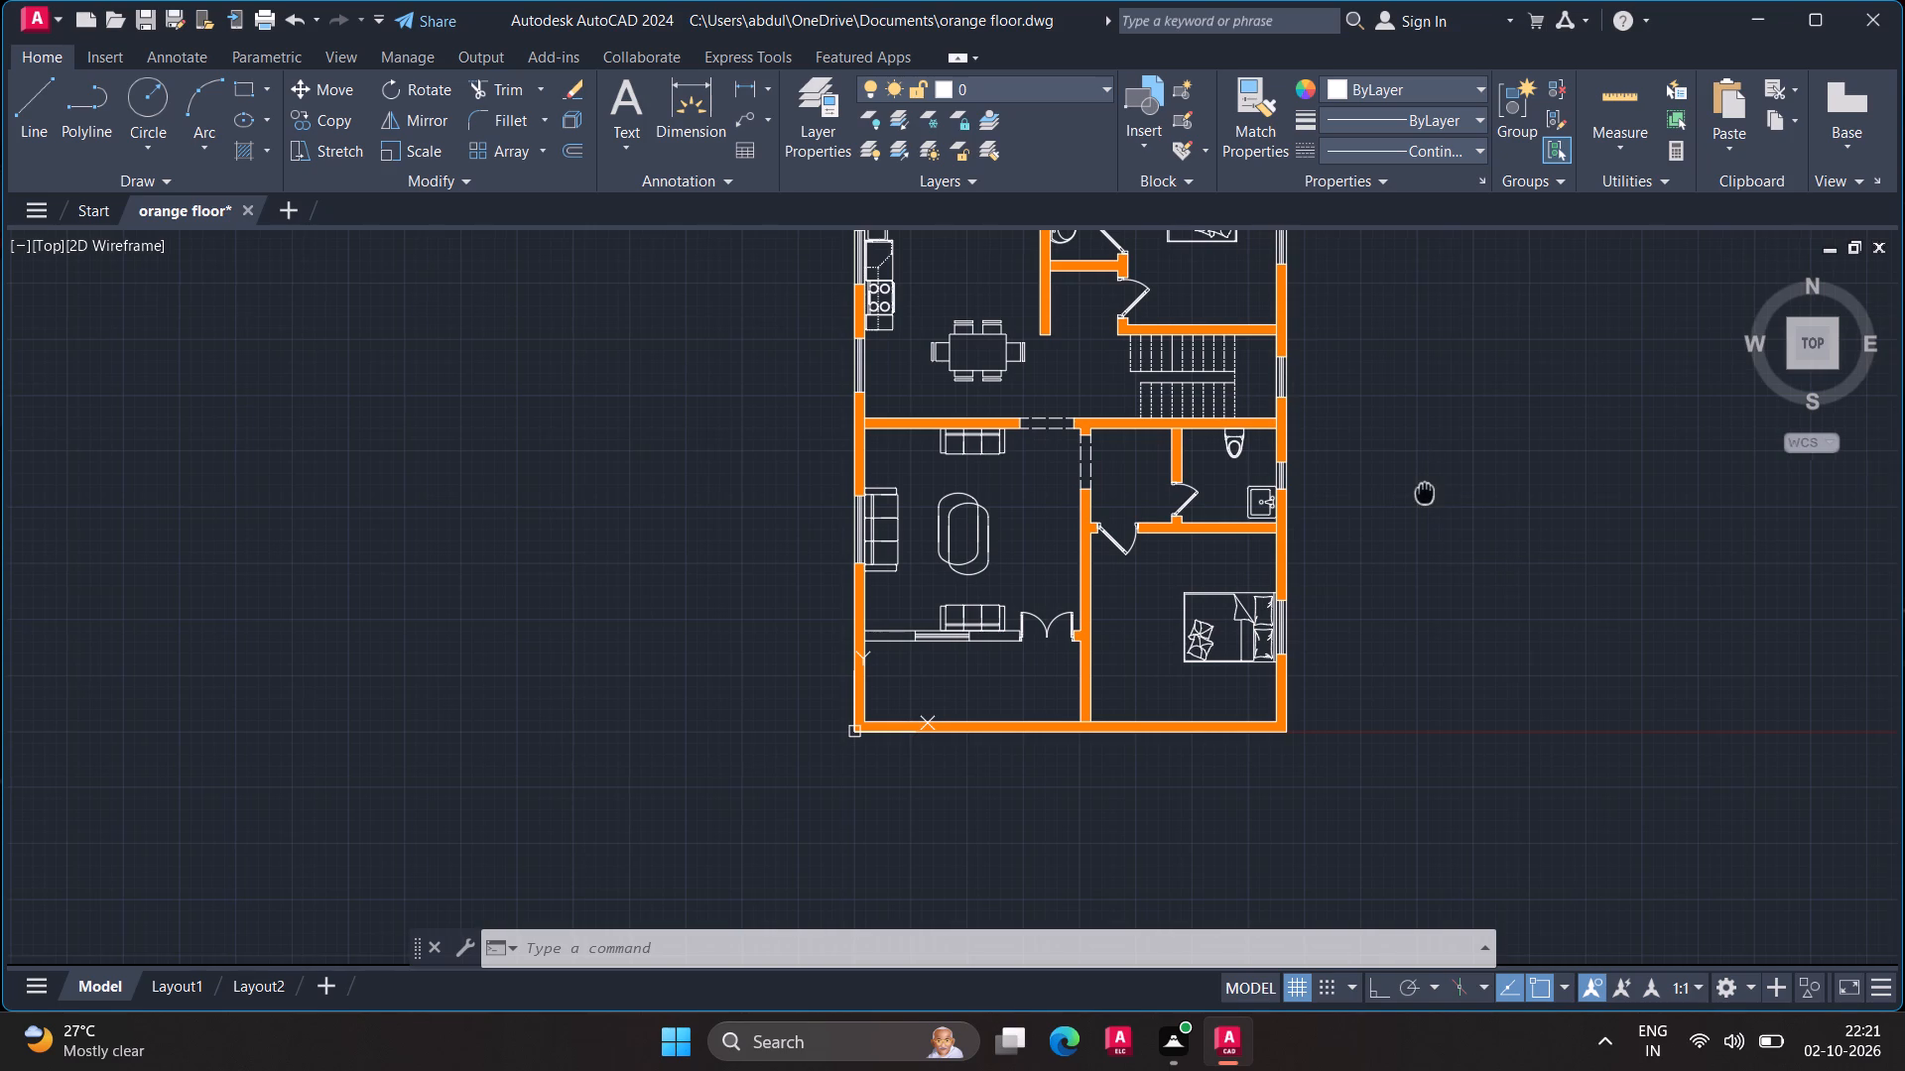
middle_click_drag(1425, 492, 1357, 613)
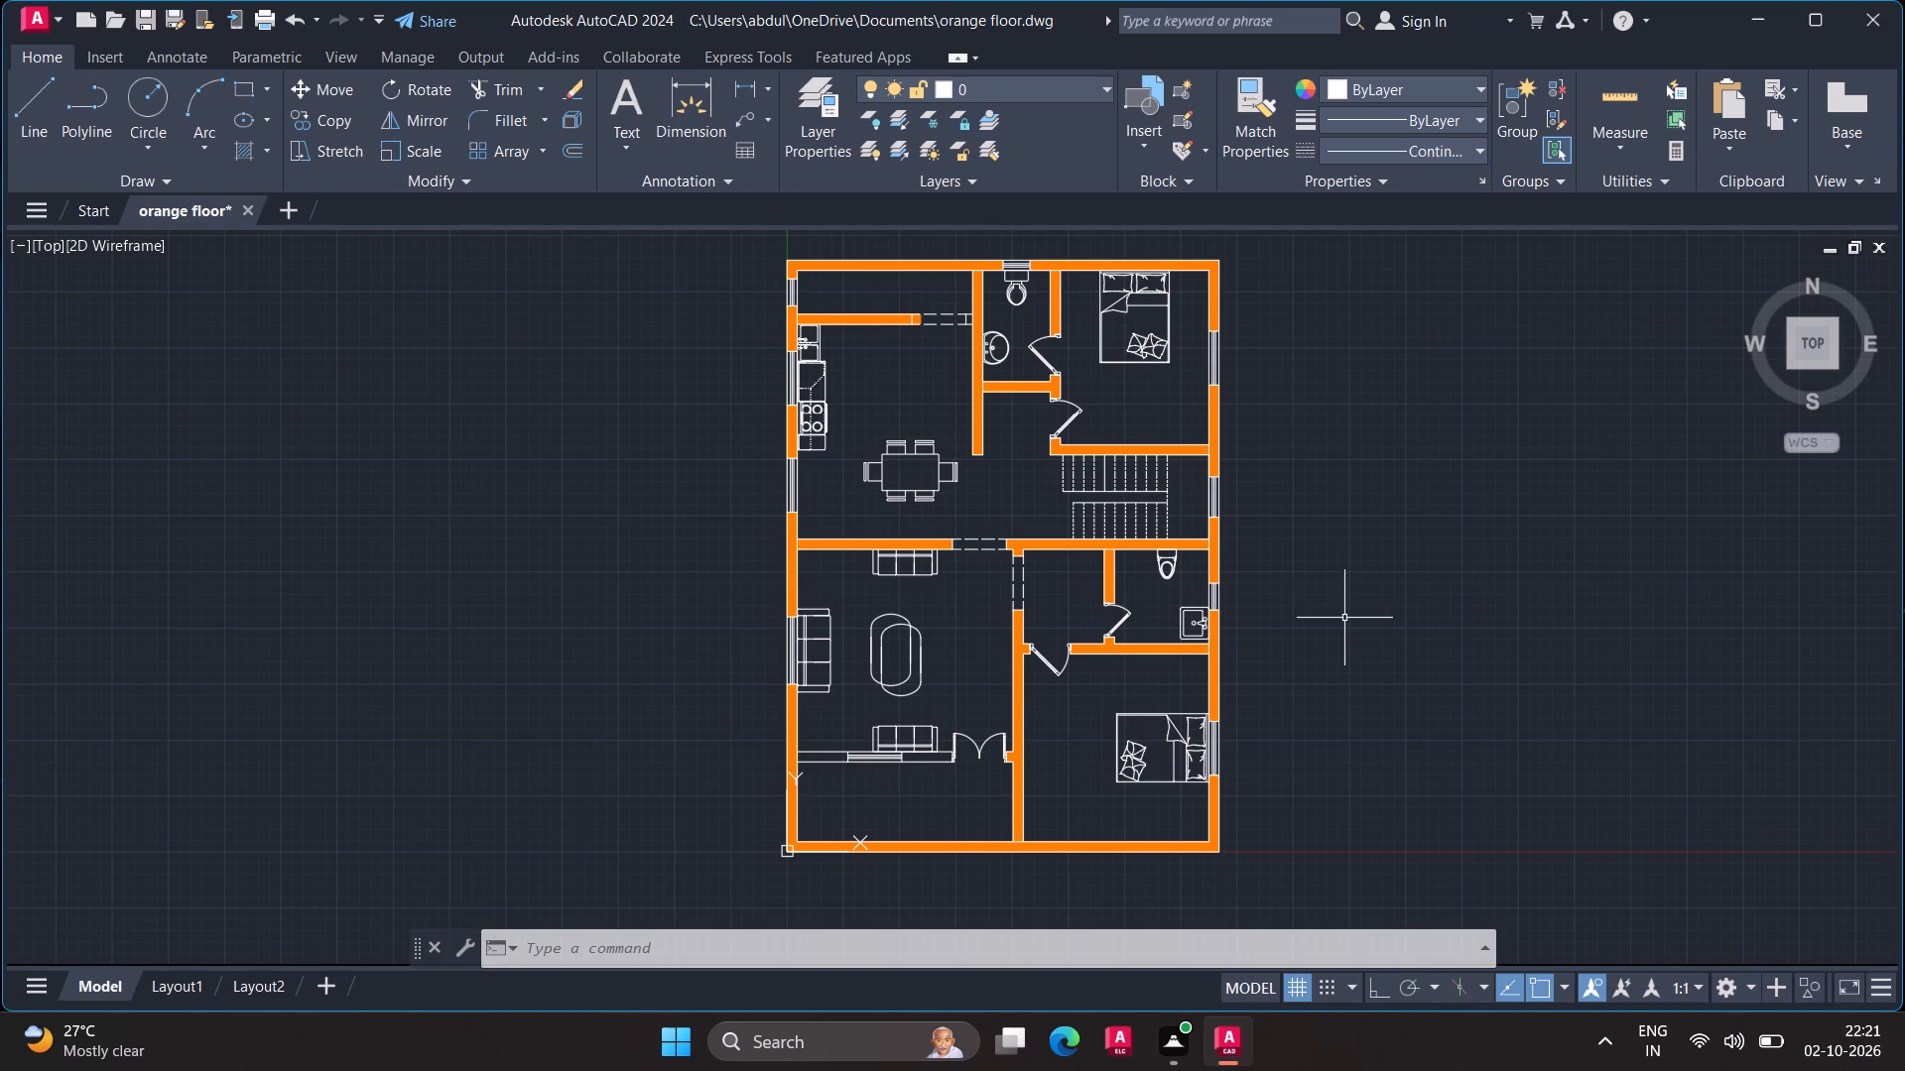
left_click(733, 82)
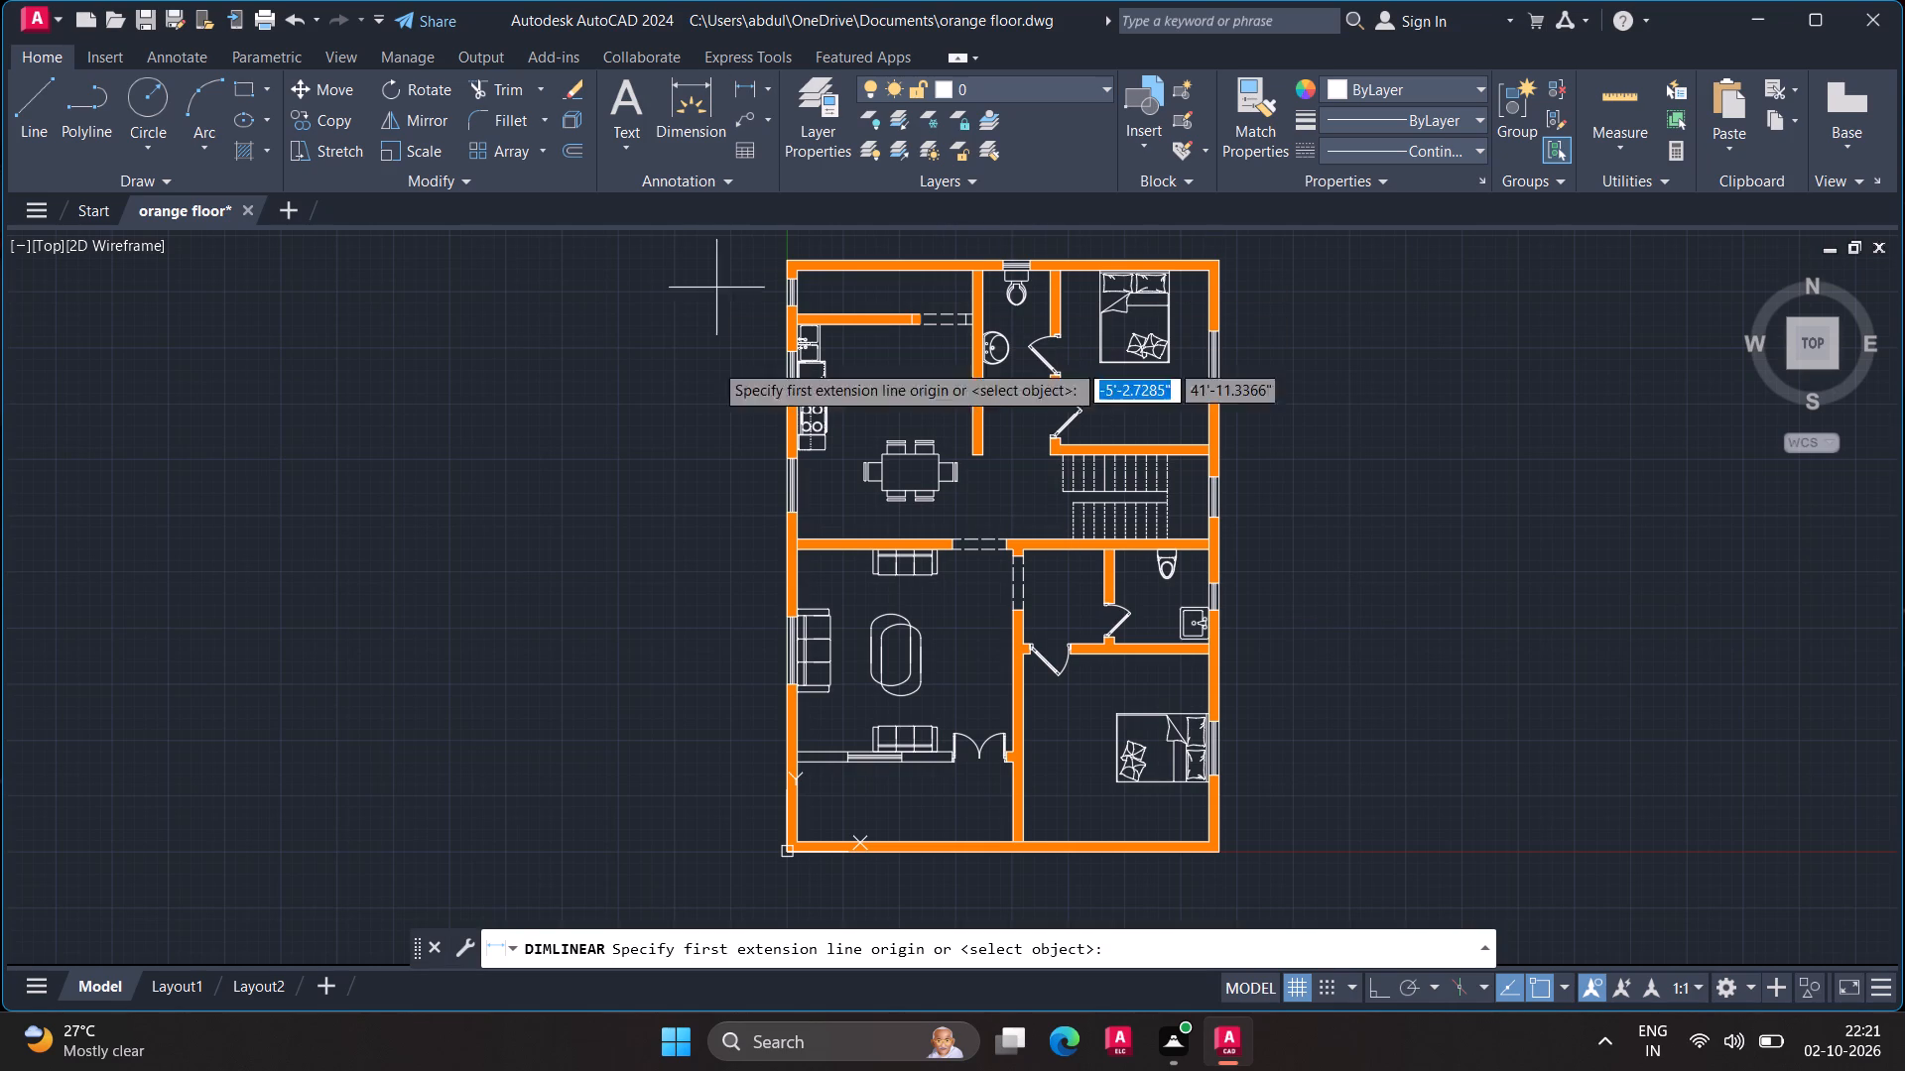
scroll(802, 830, "up", 1)
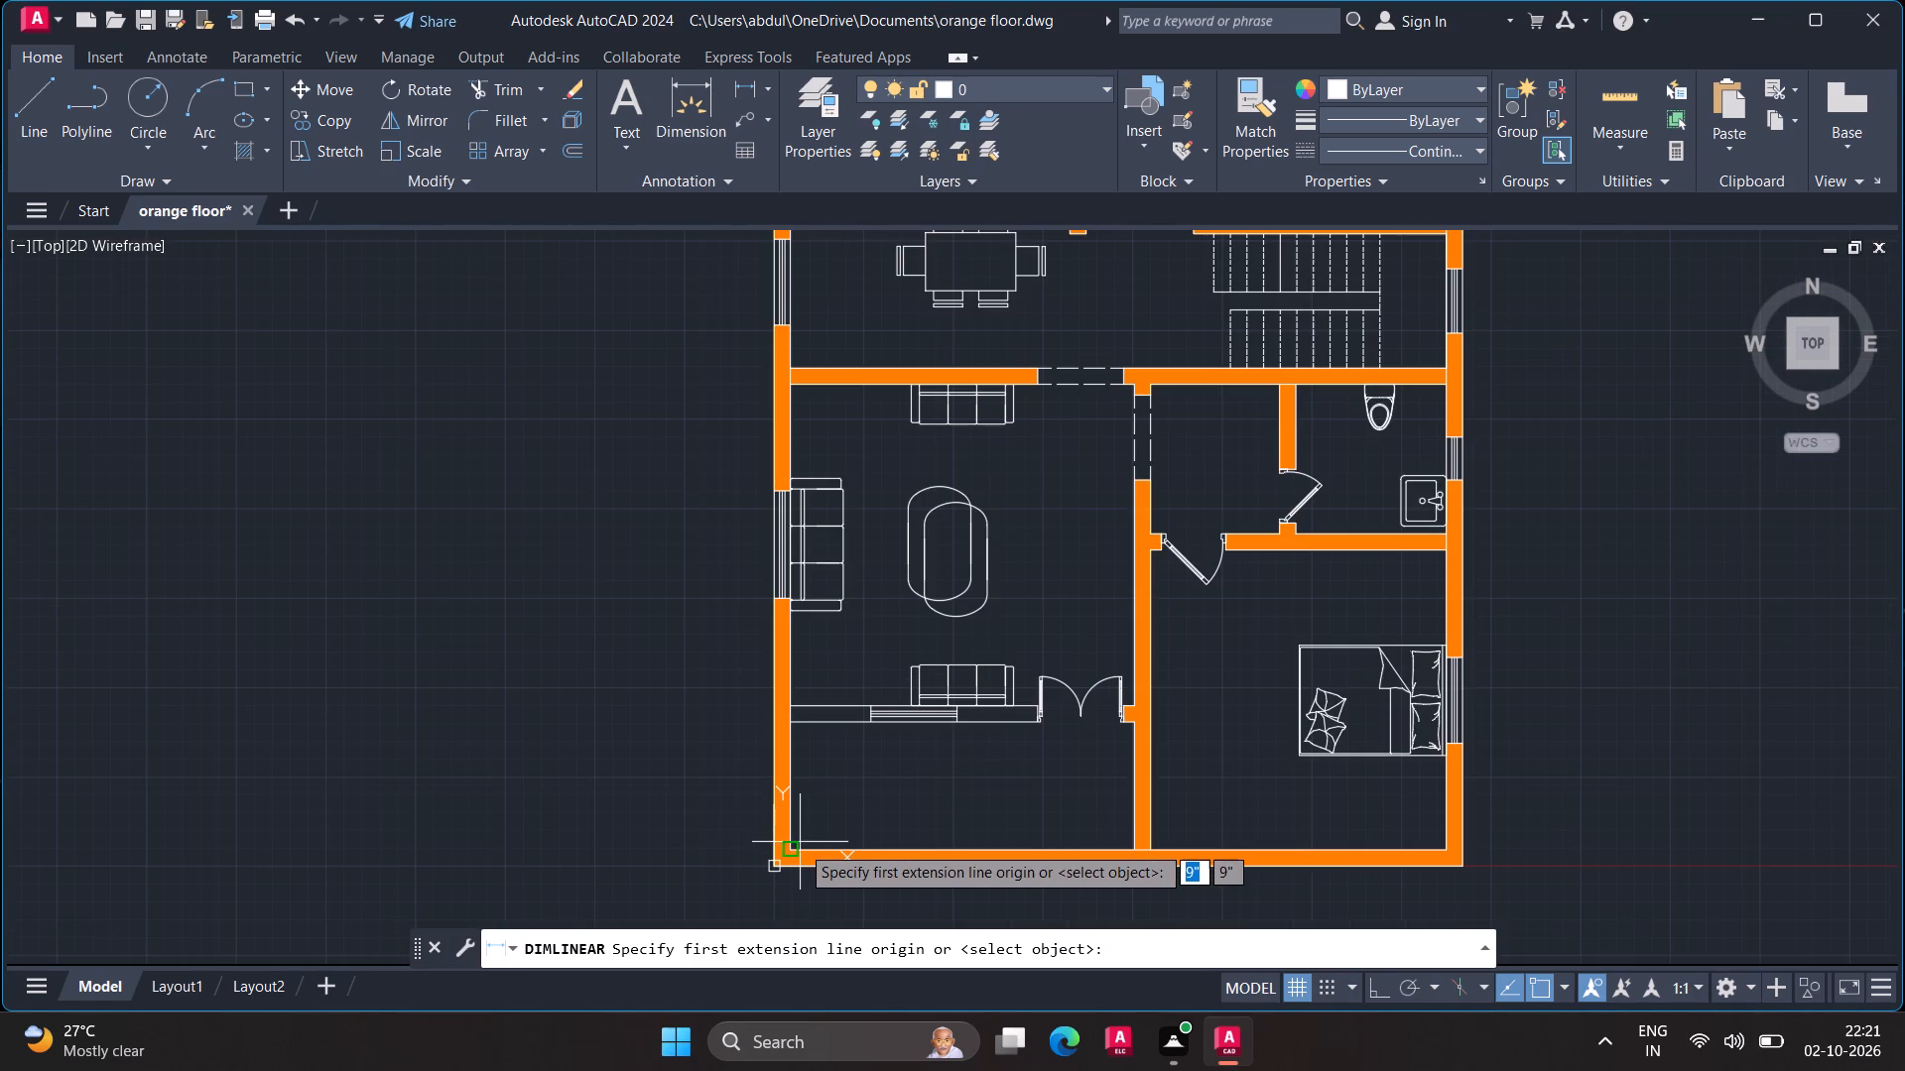
left_click(783, 851)
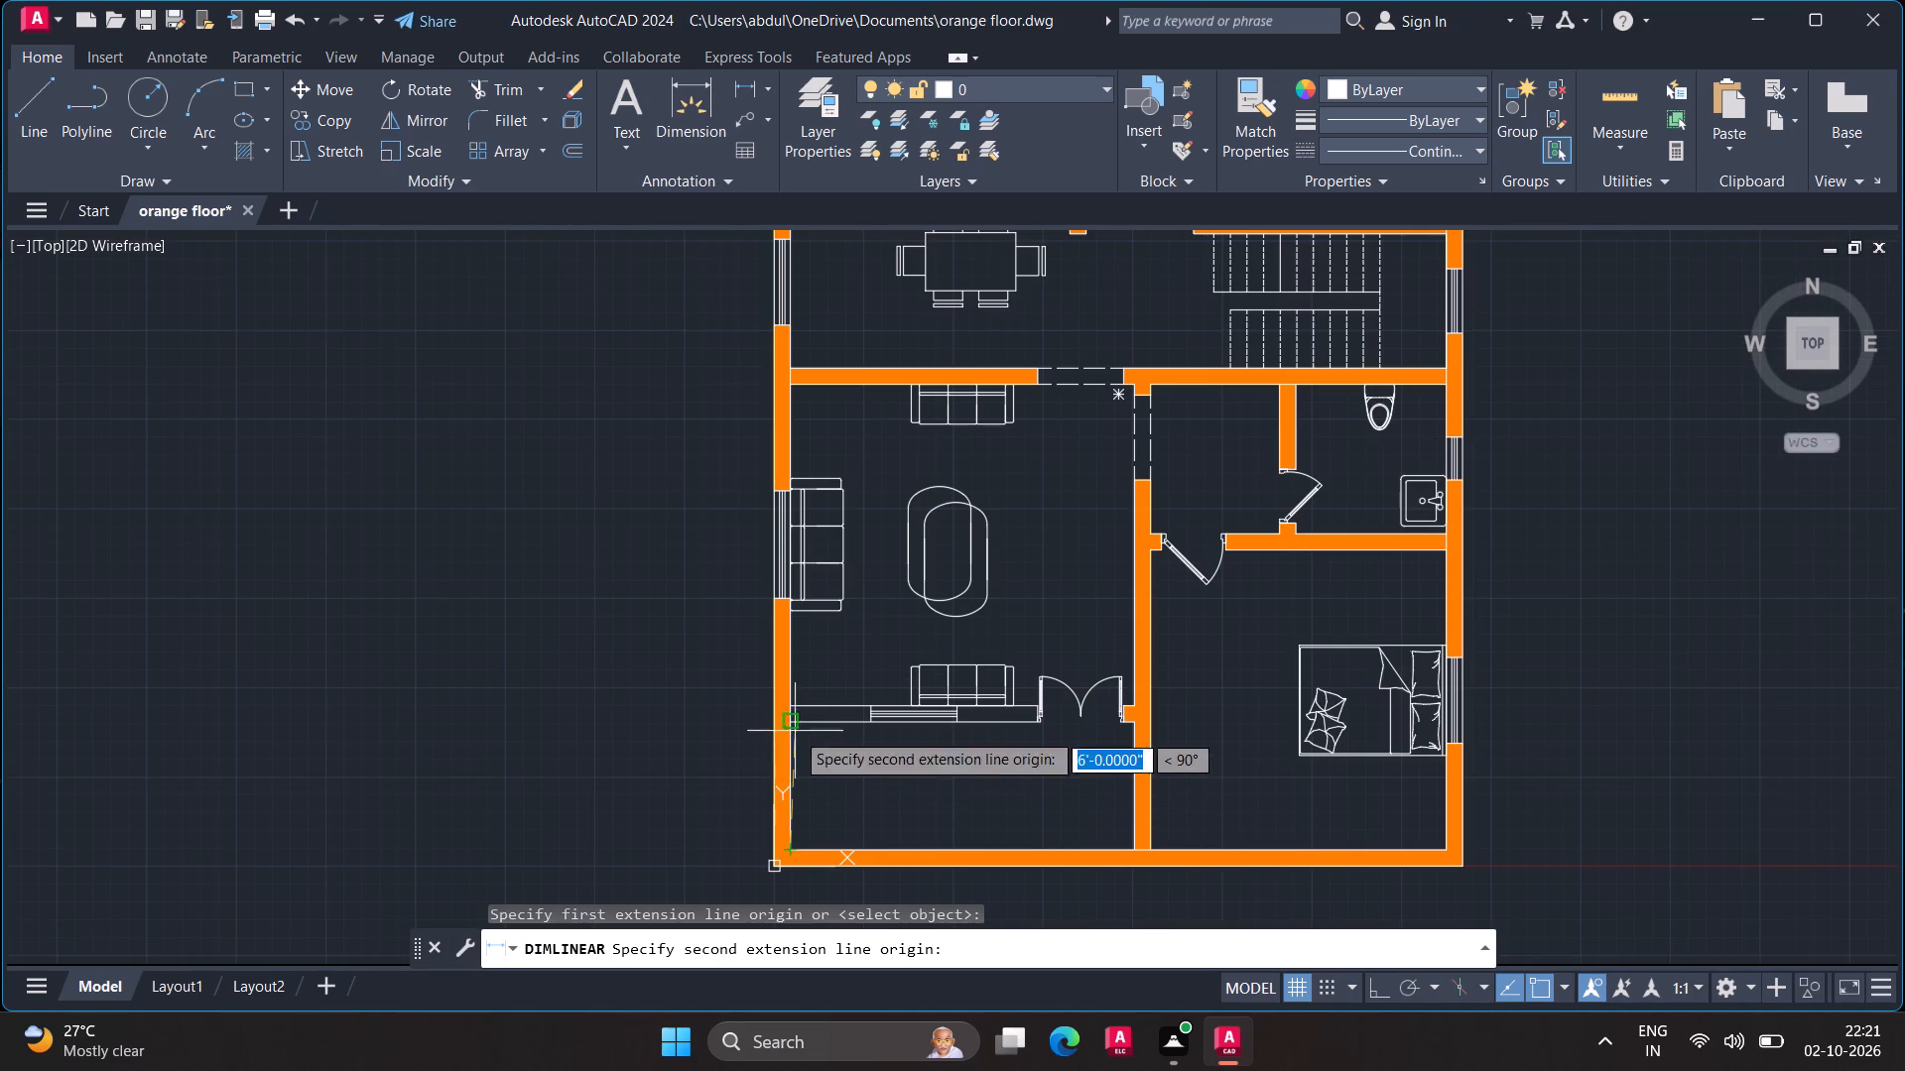
left_click(790, 721)
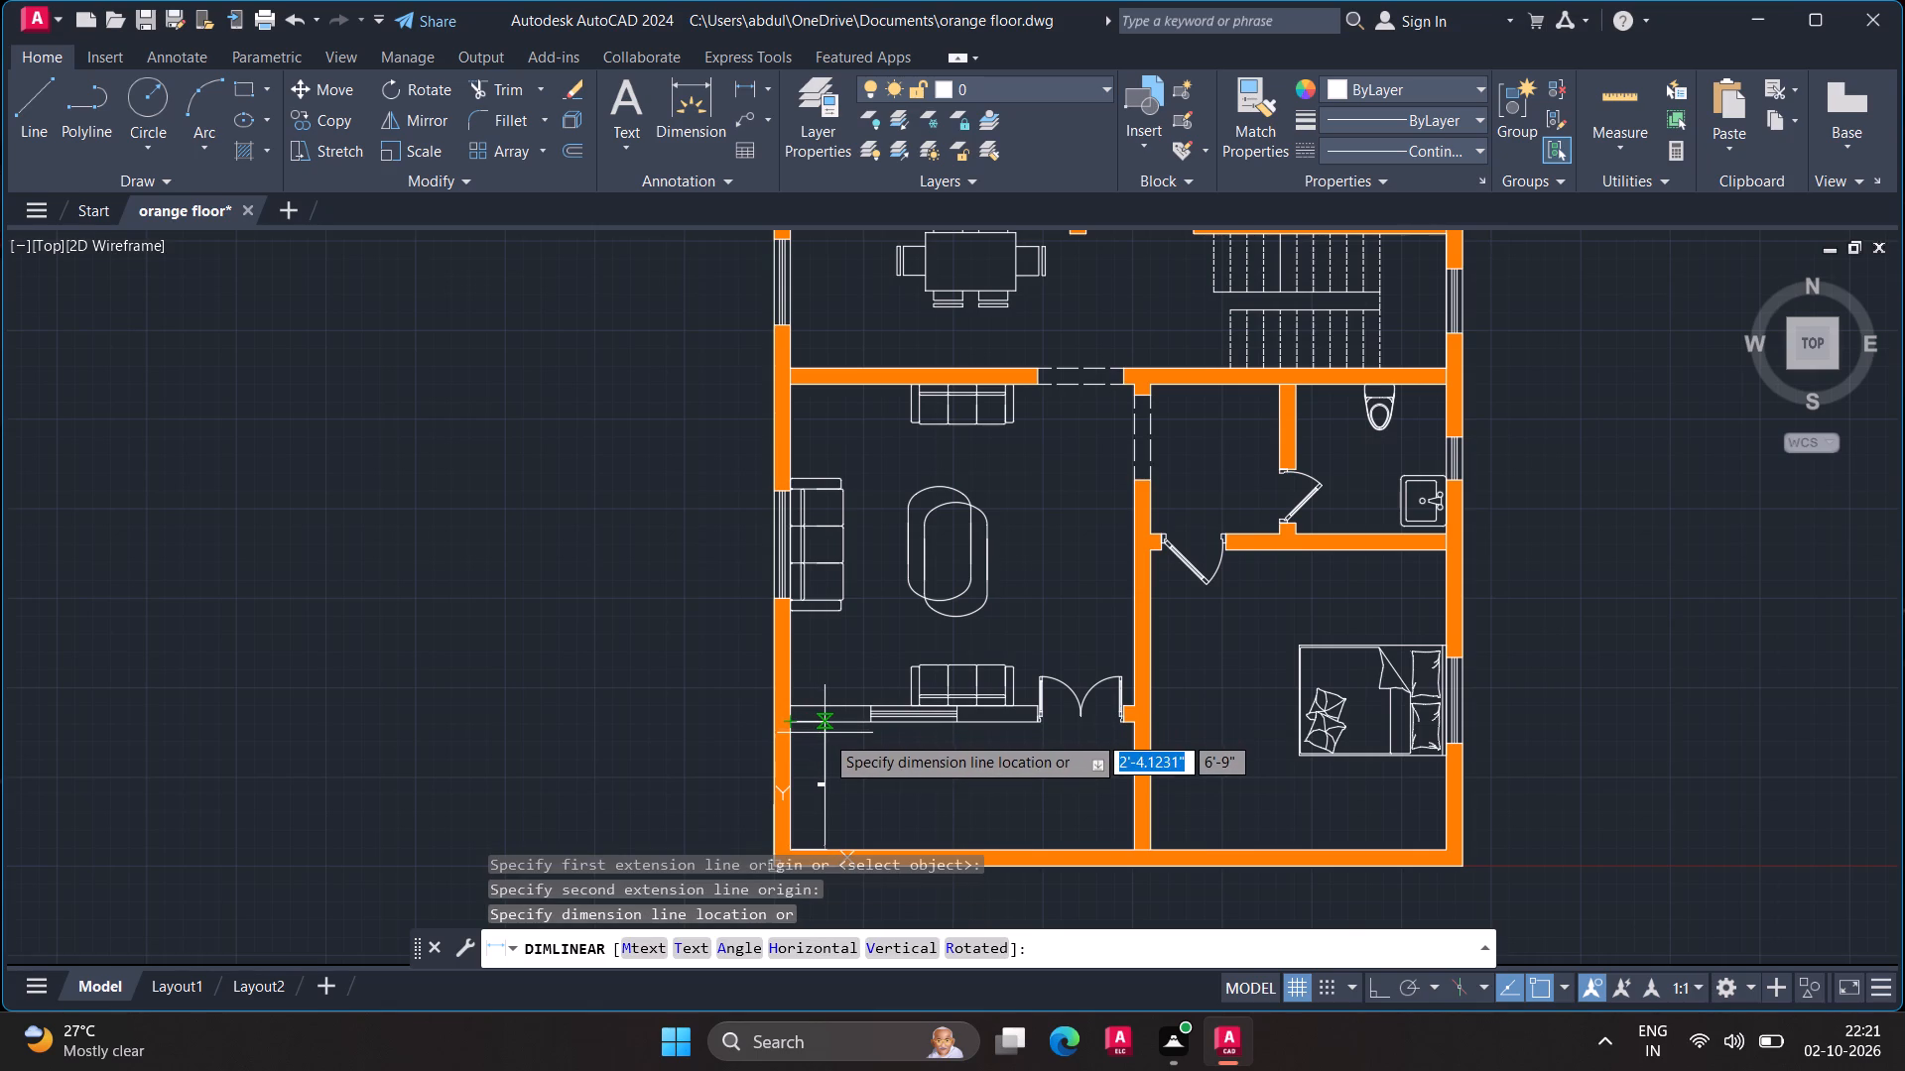
left_click(825, 734)
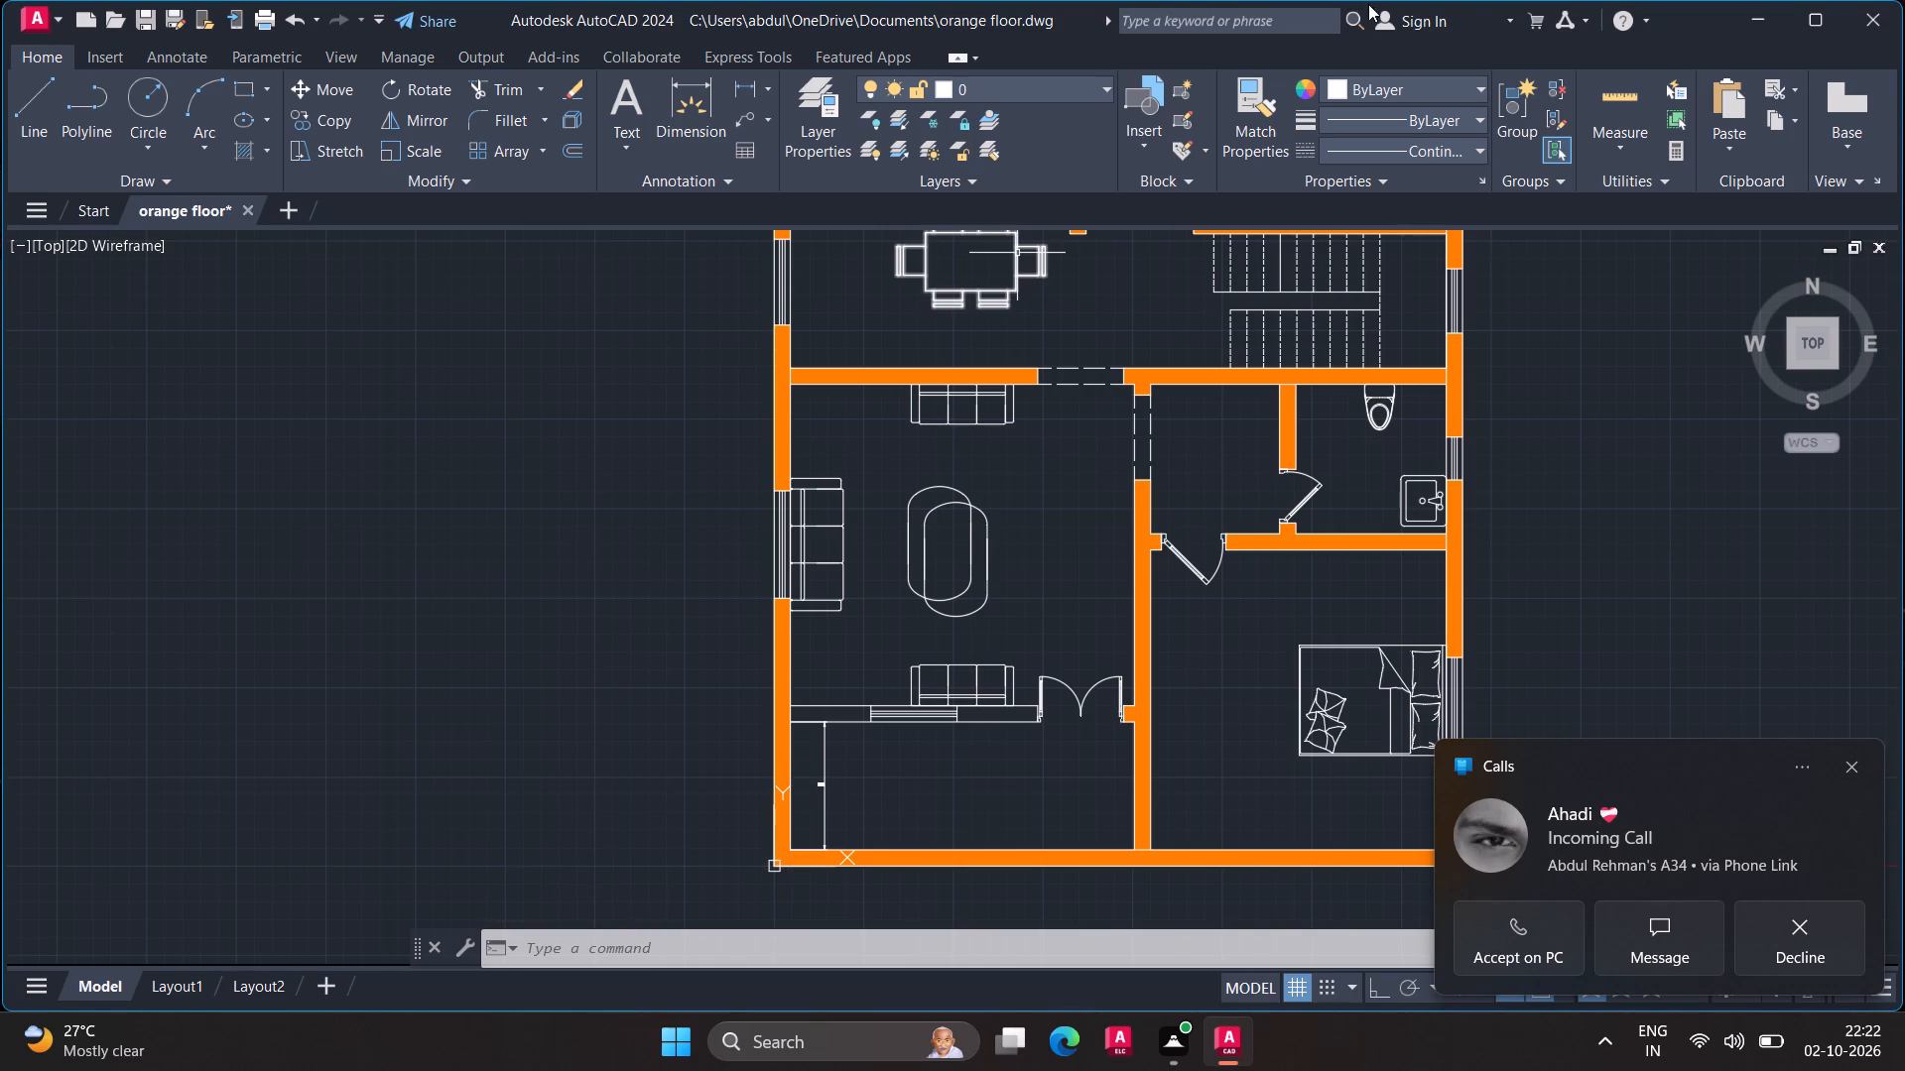
Dismiss the incoming call notification without answering it.
left_click(1855, 757)
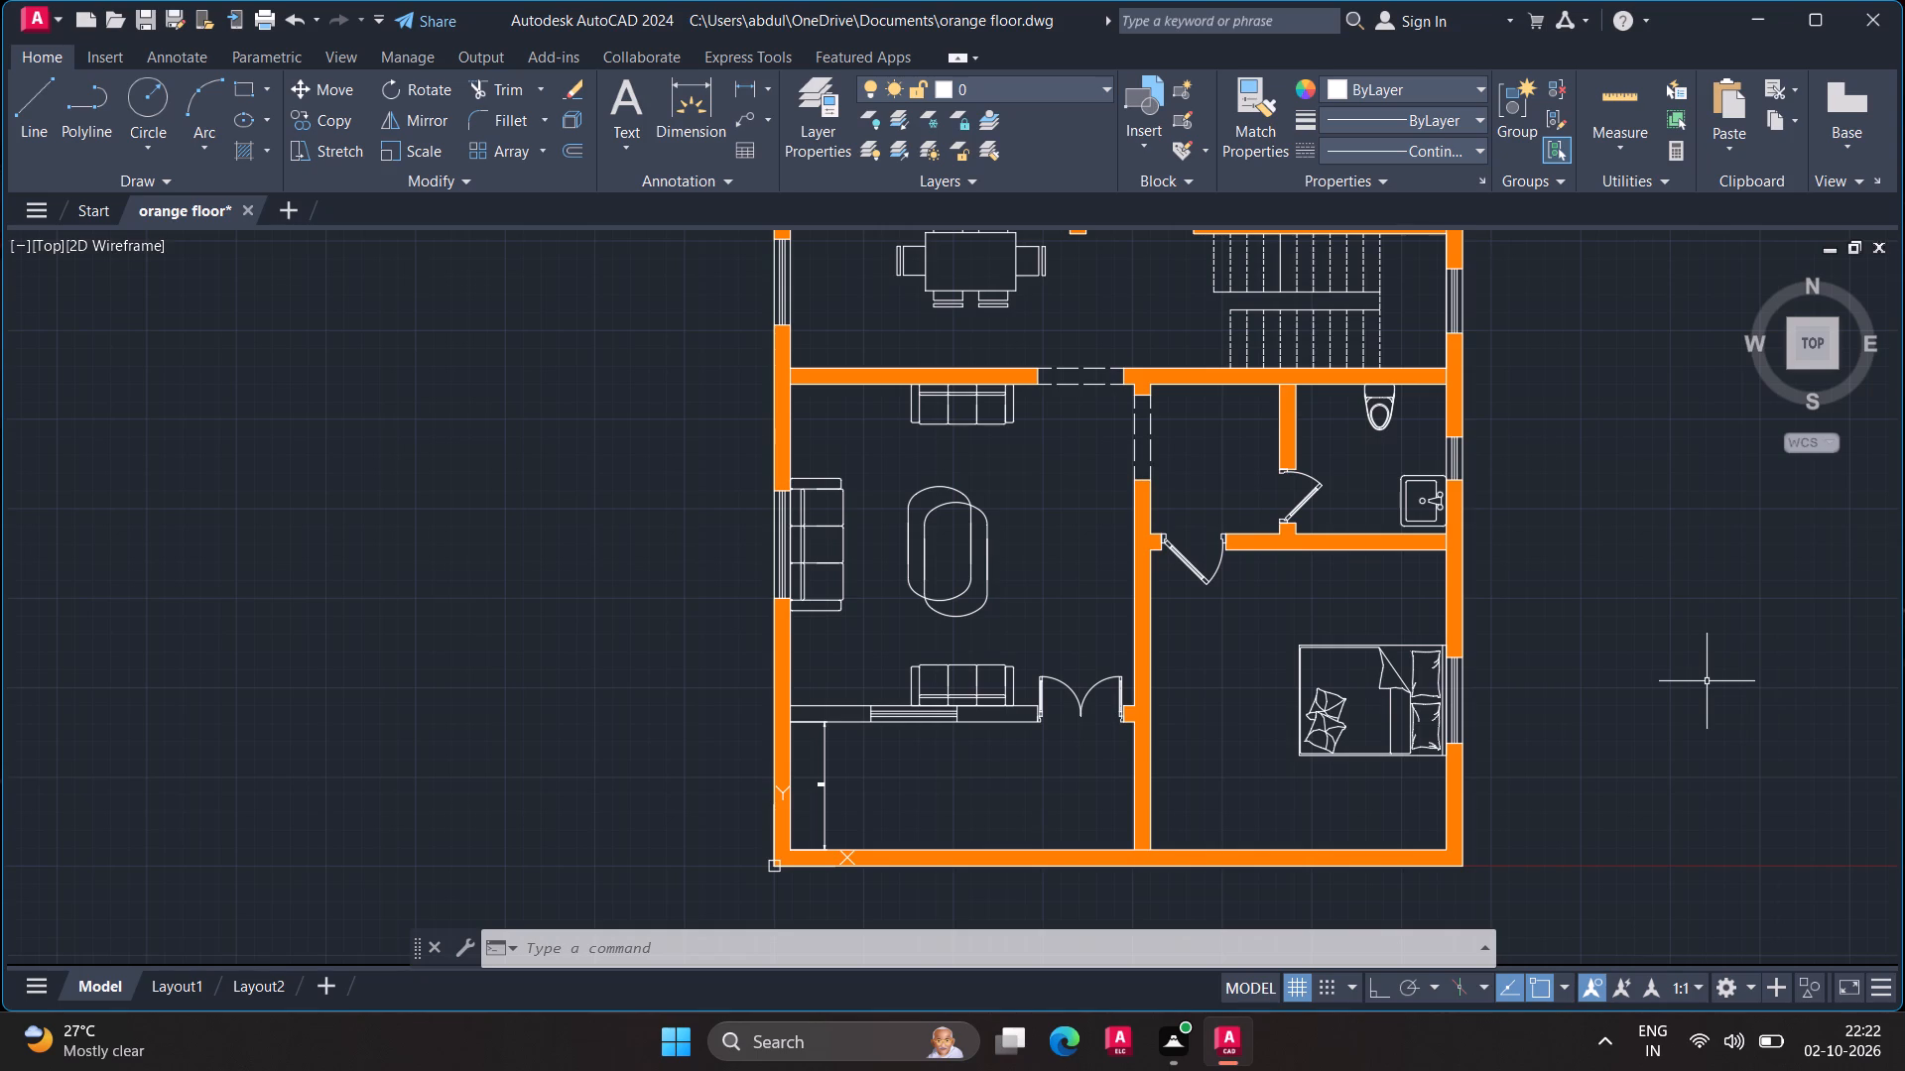
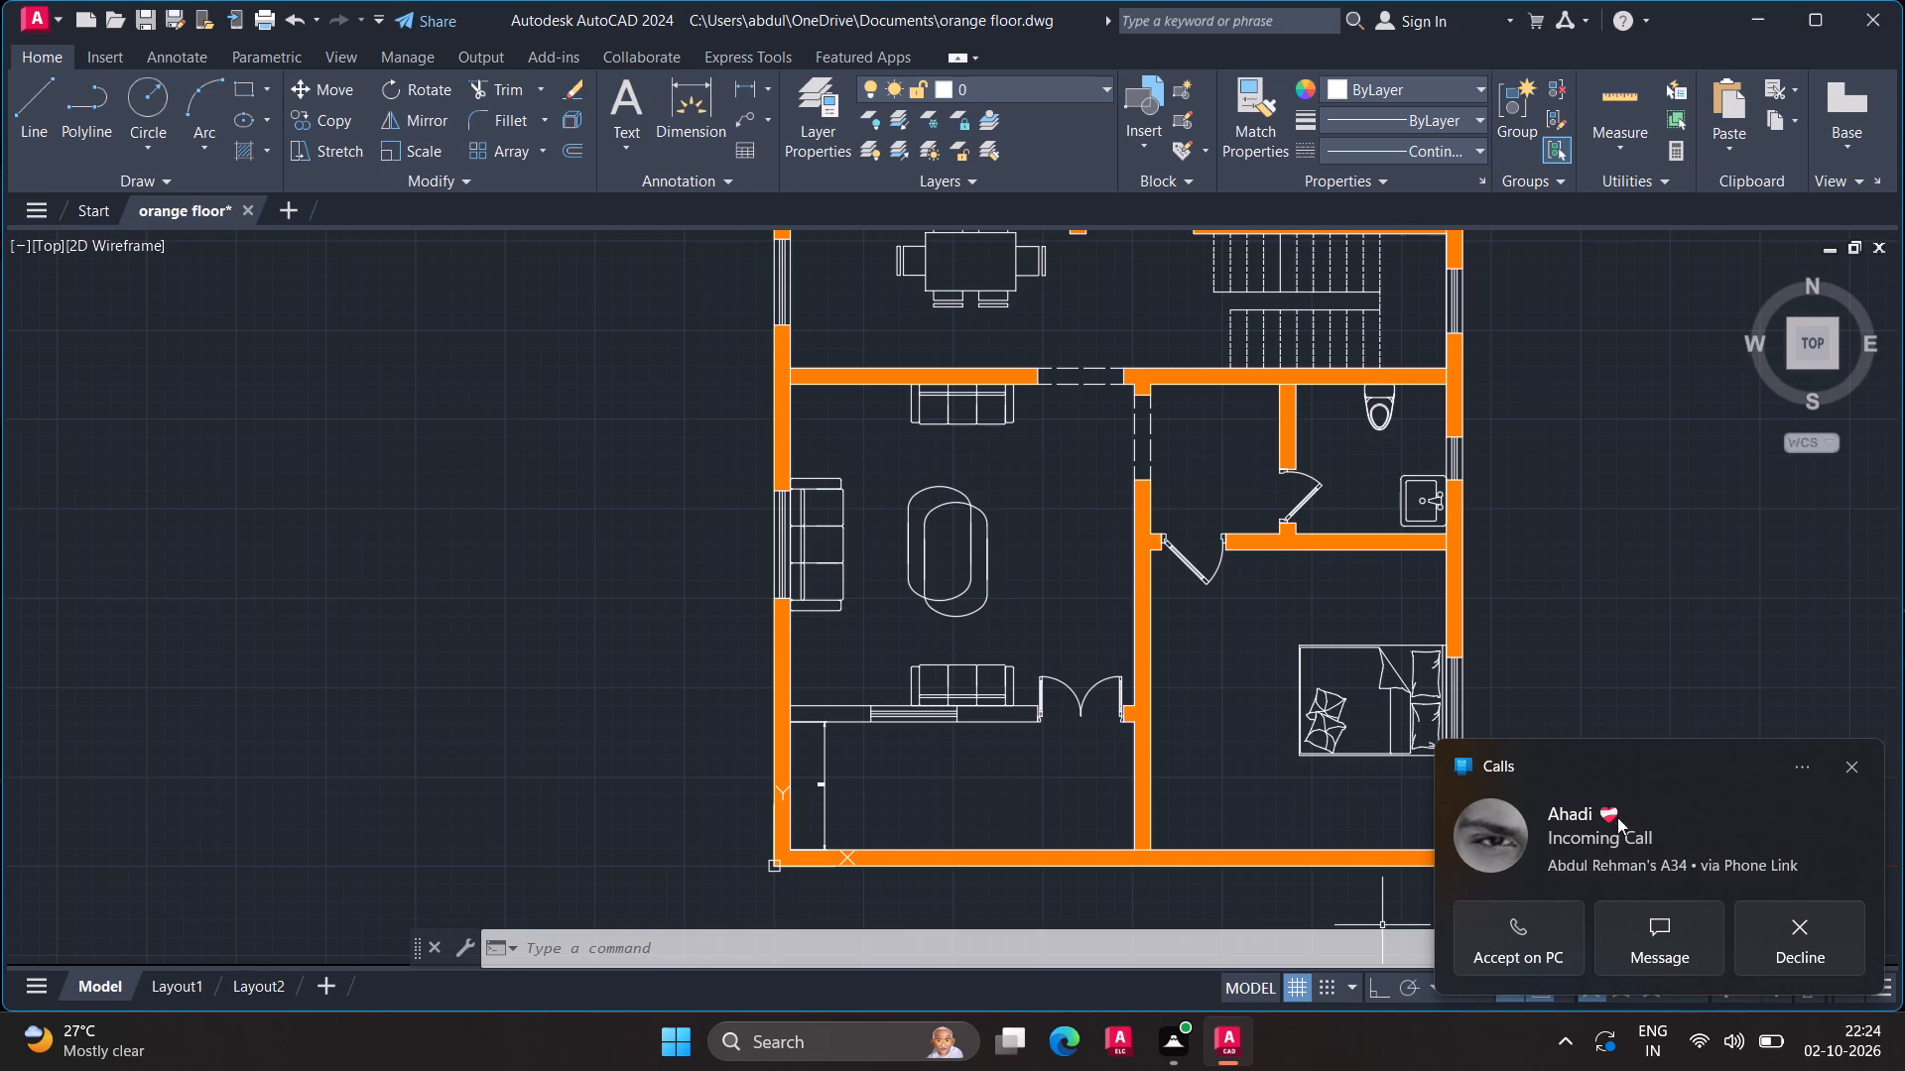
Dismiss the incoming call notification without answering it.
left_click(1852, 769)
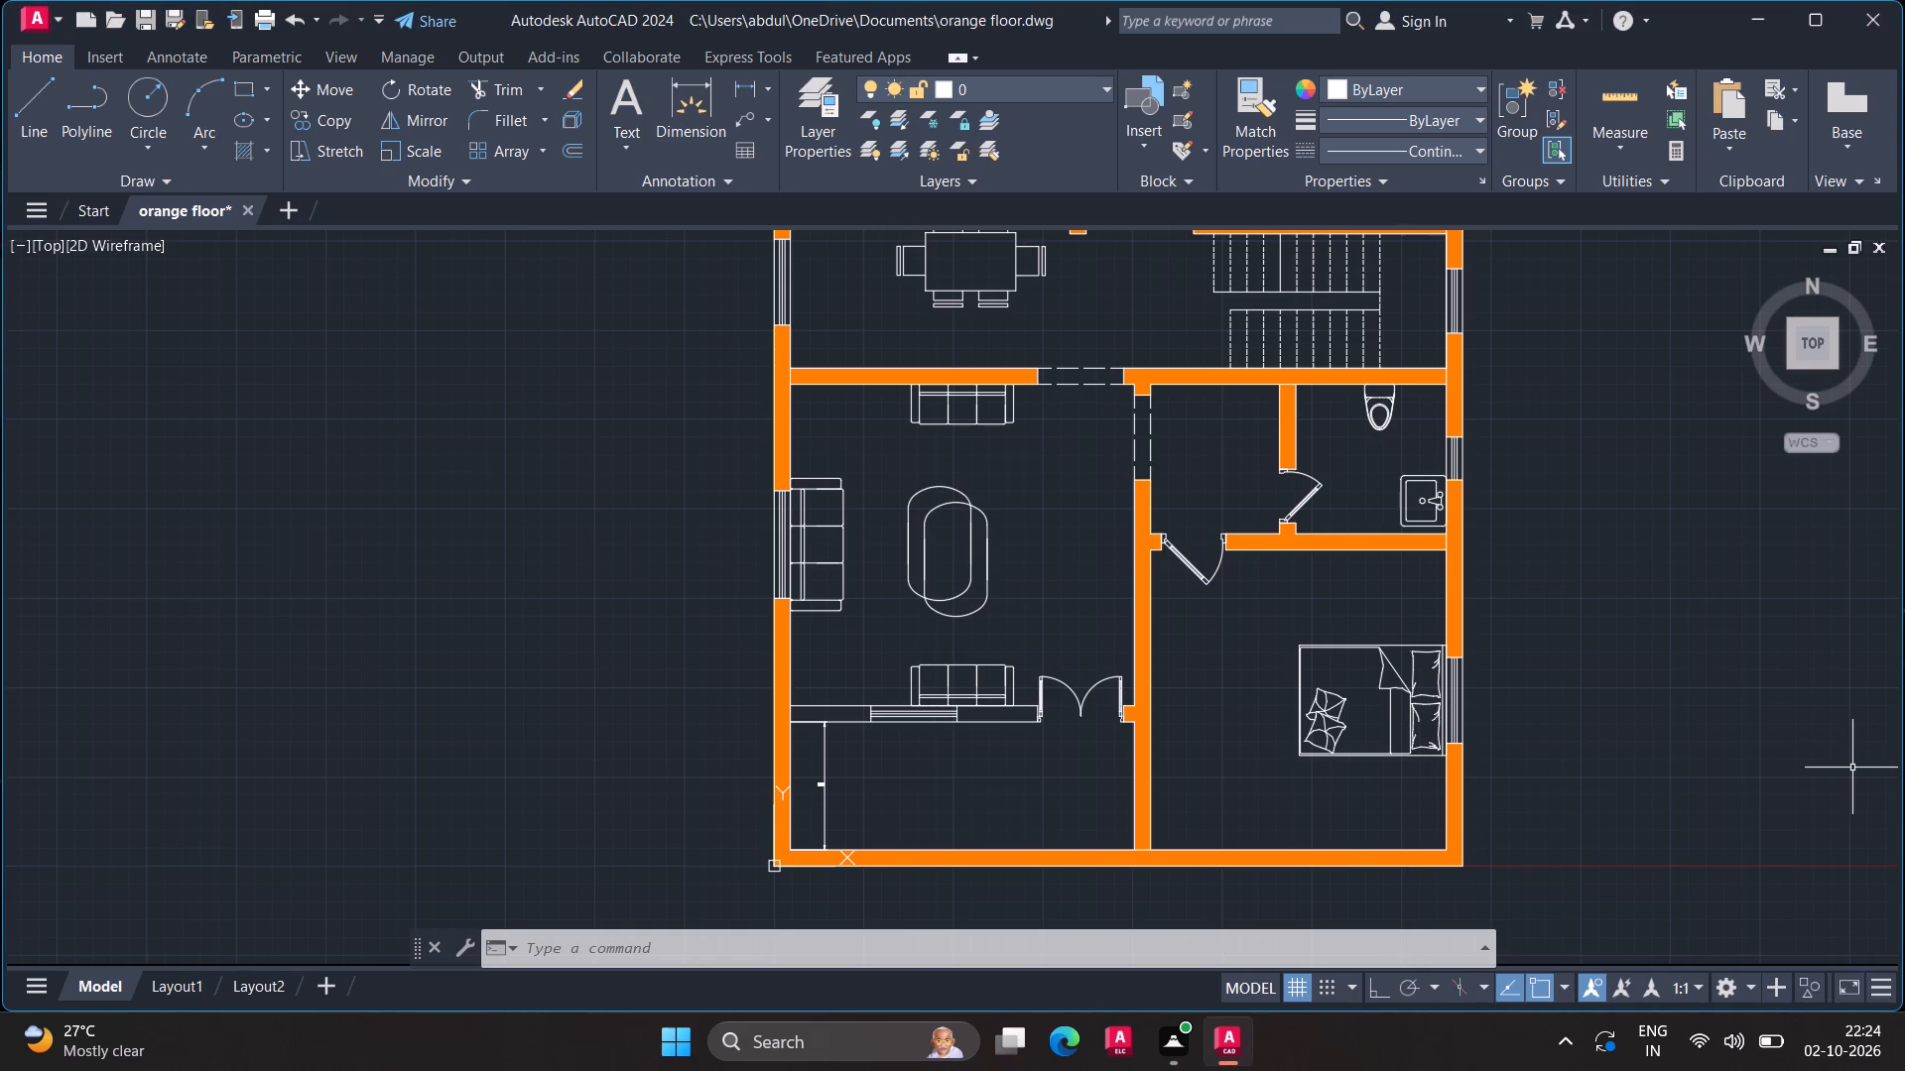
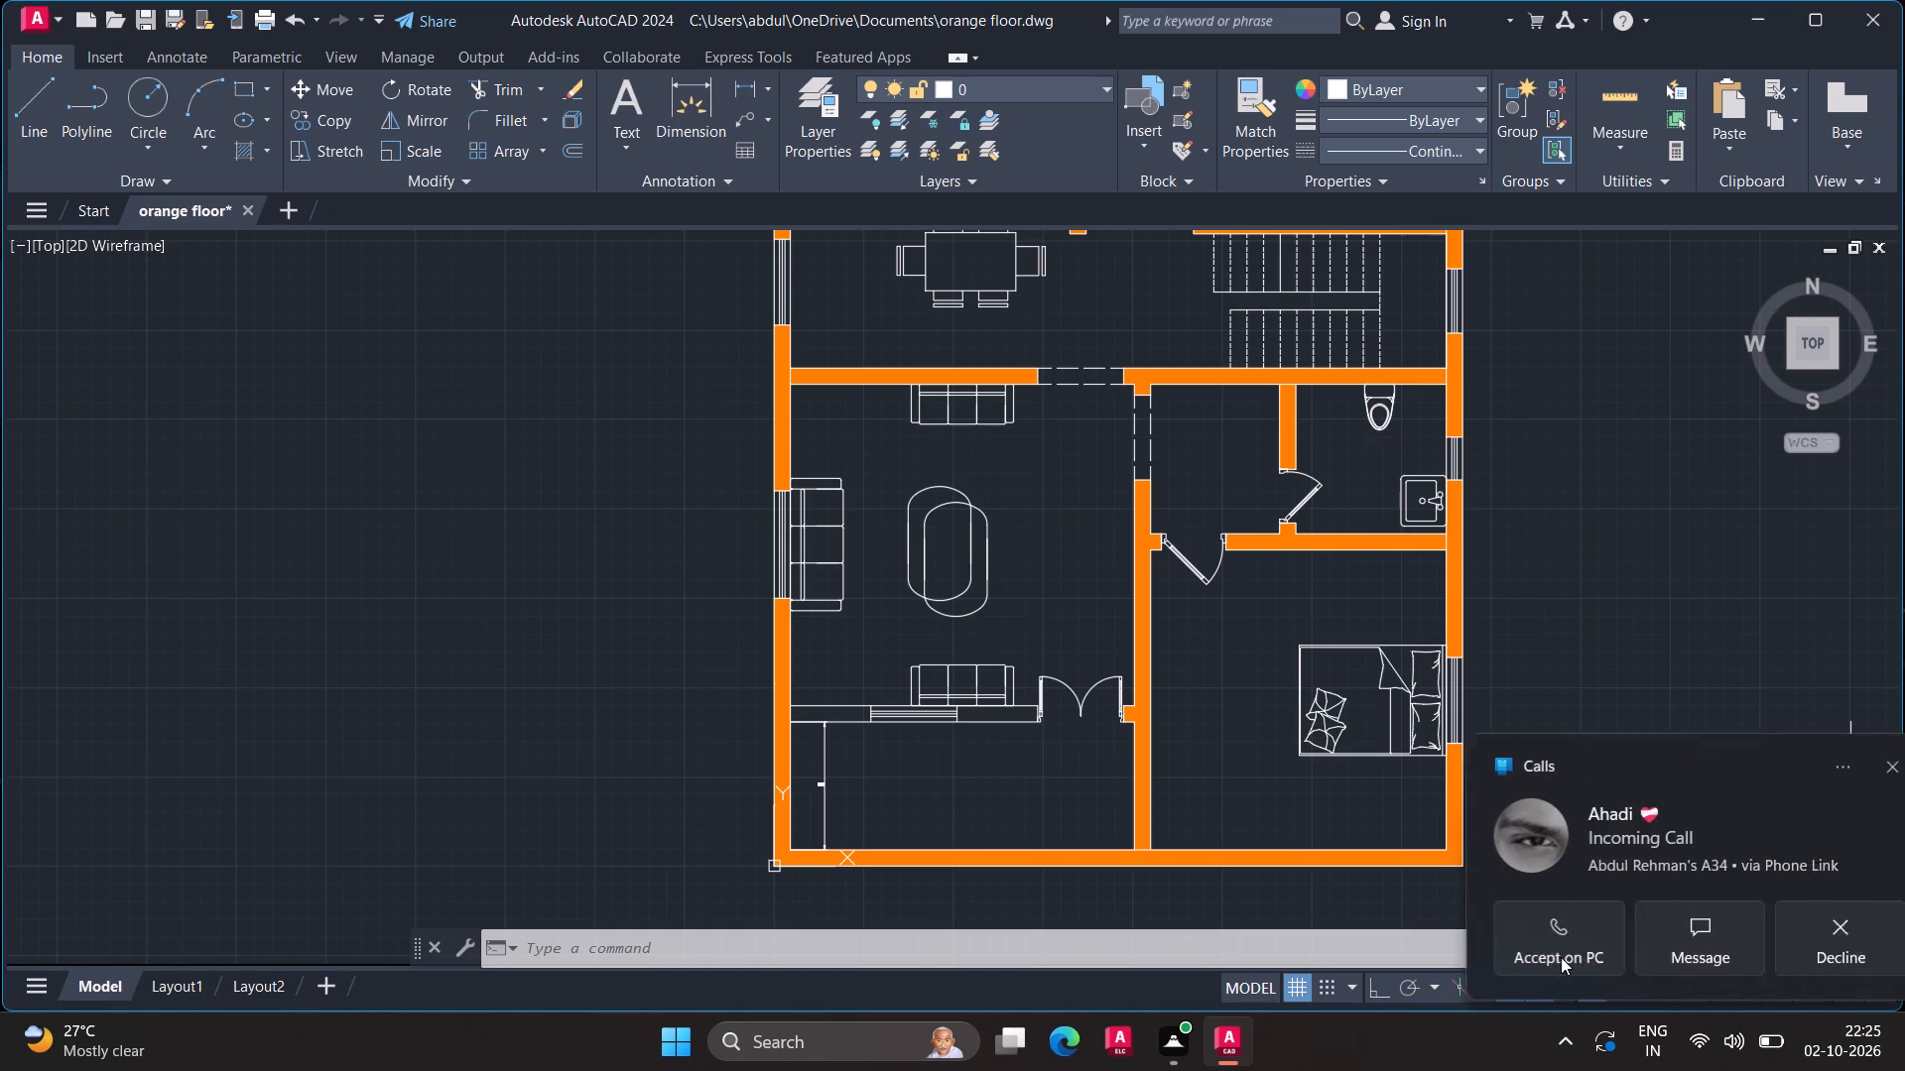
Dismiss the incoming call notification without answering it.
left_click(1841, 762)
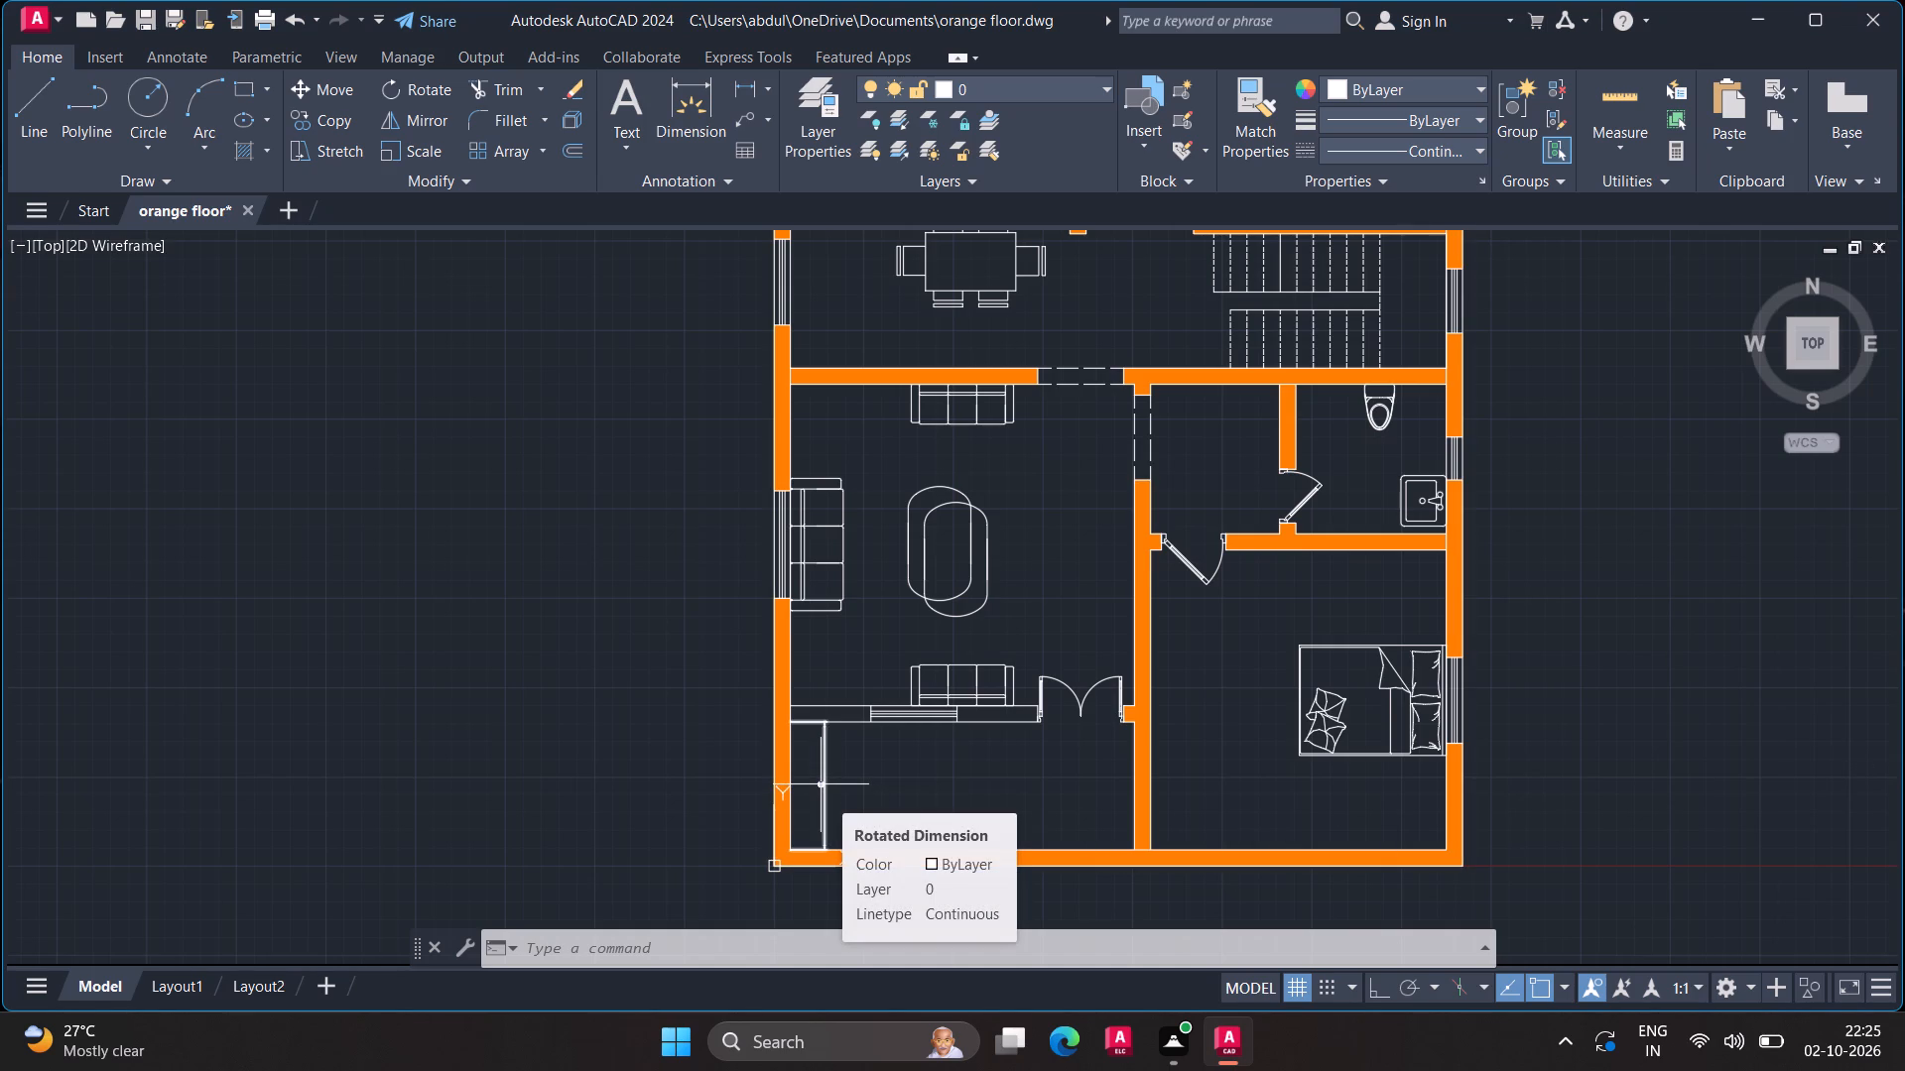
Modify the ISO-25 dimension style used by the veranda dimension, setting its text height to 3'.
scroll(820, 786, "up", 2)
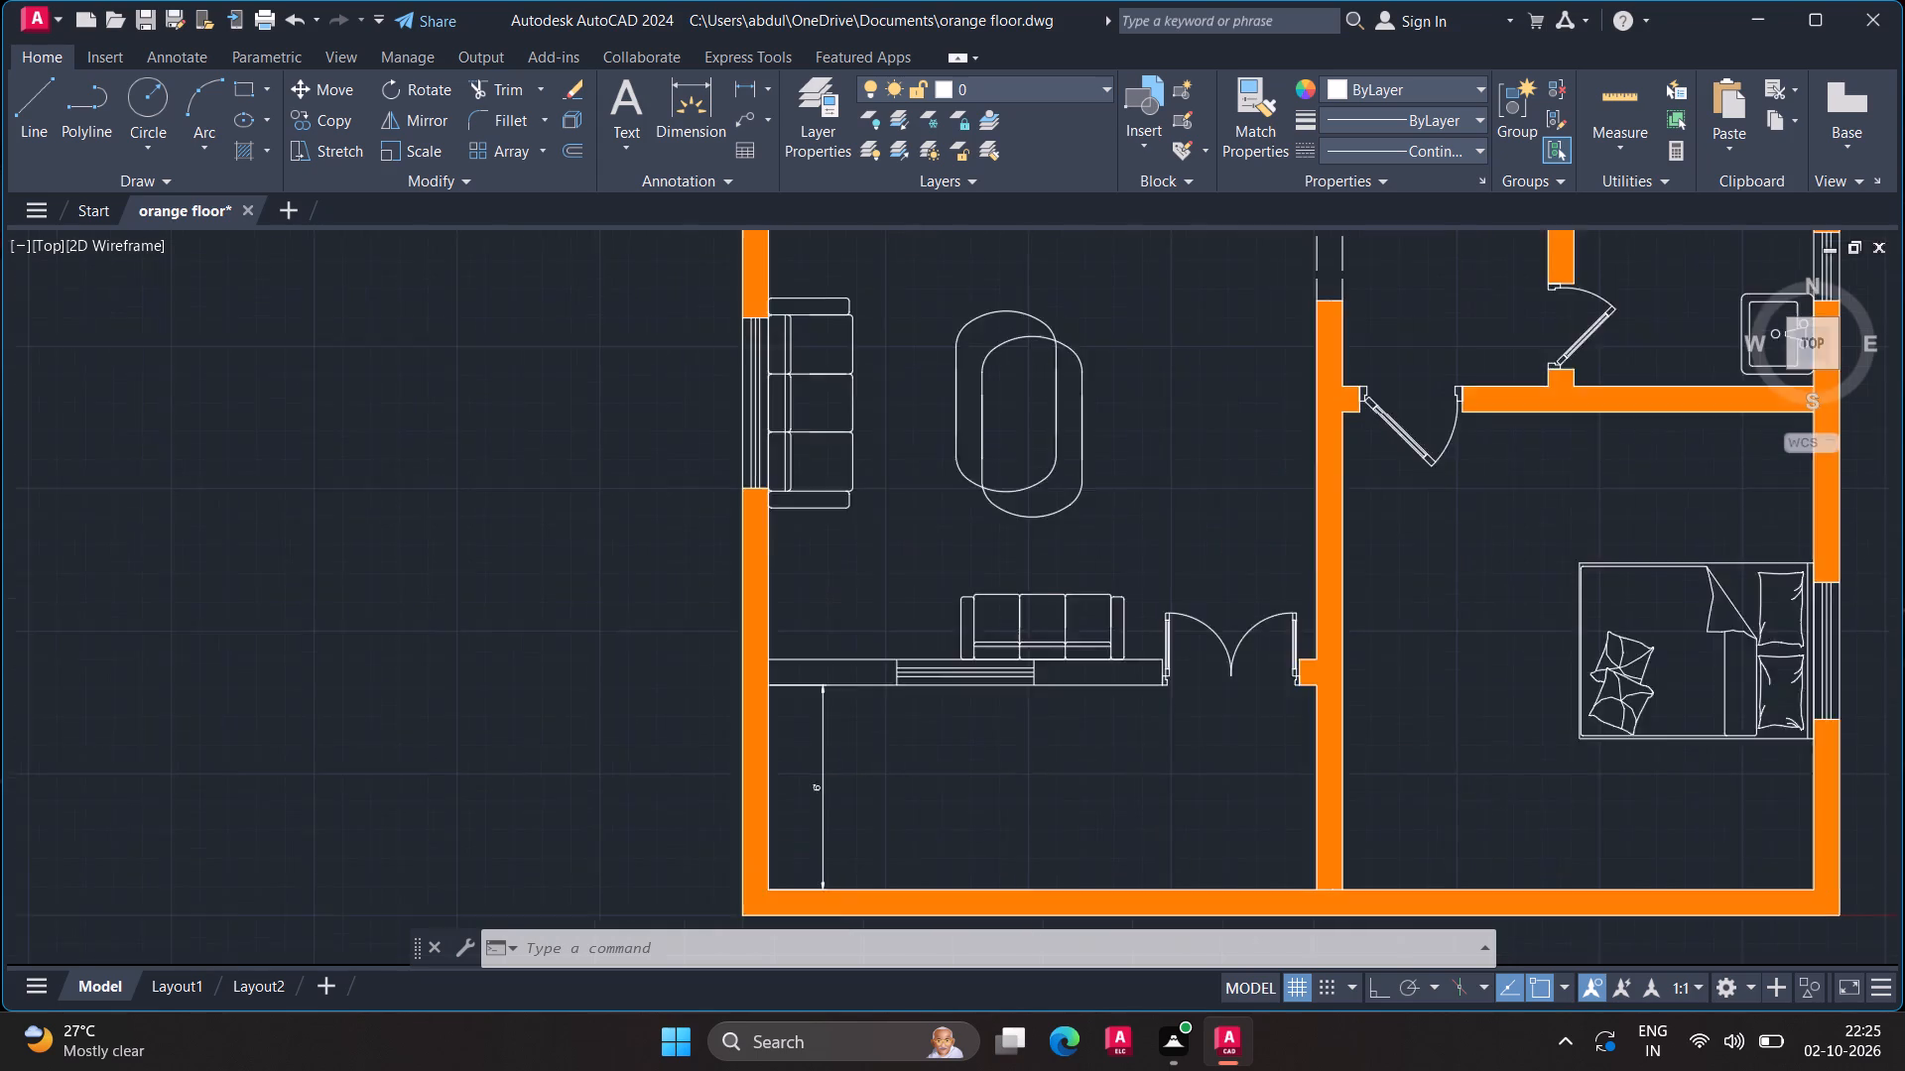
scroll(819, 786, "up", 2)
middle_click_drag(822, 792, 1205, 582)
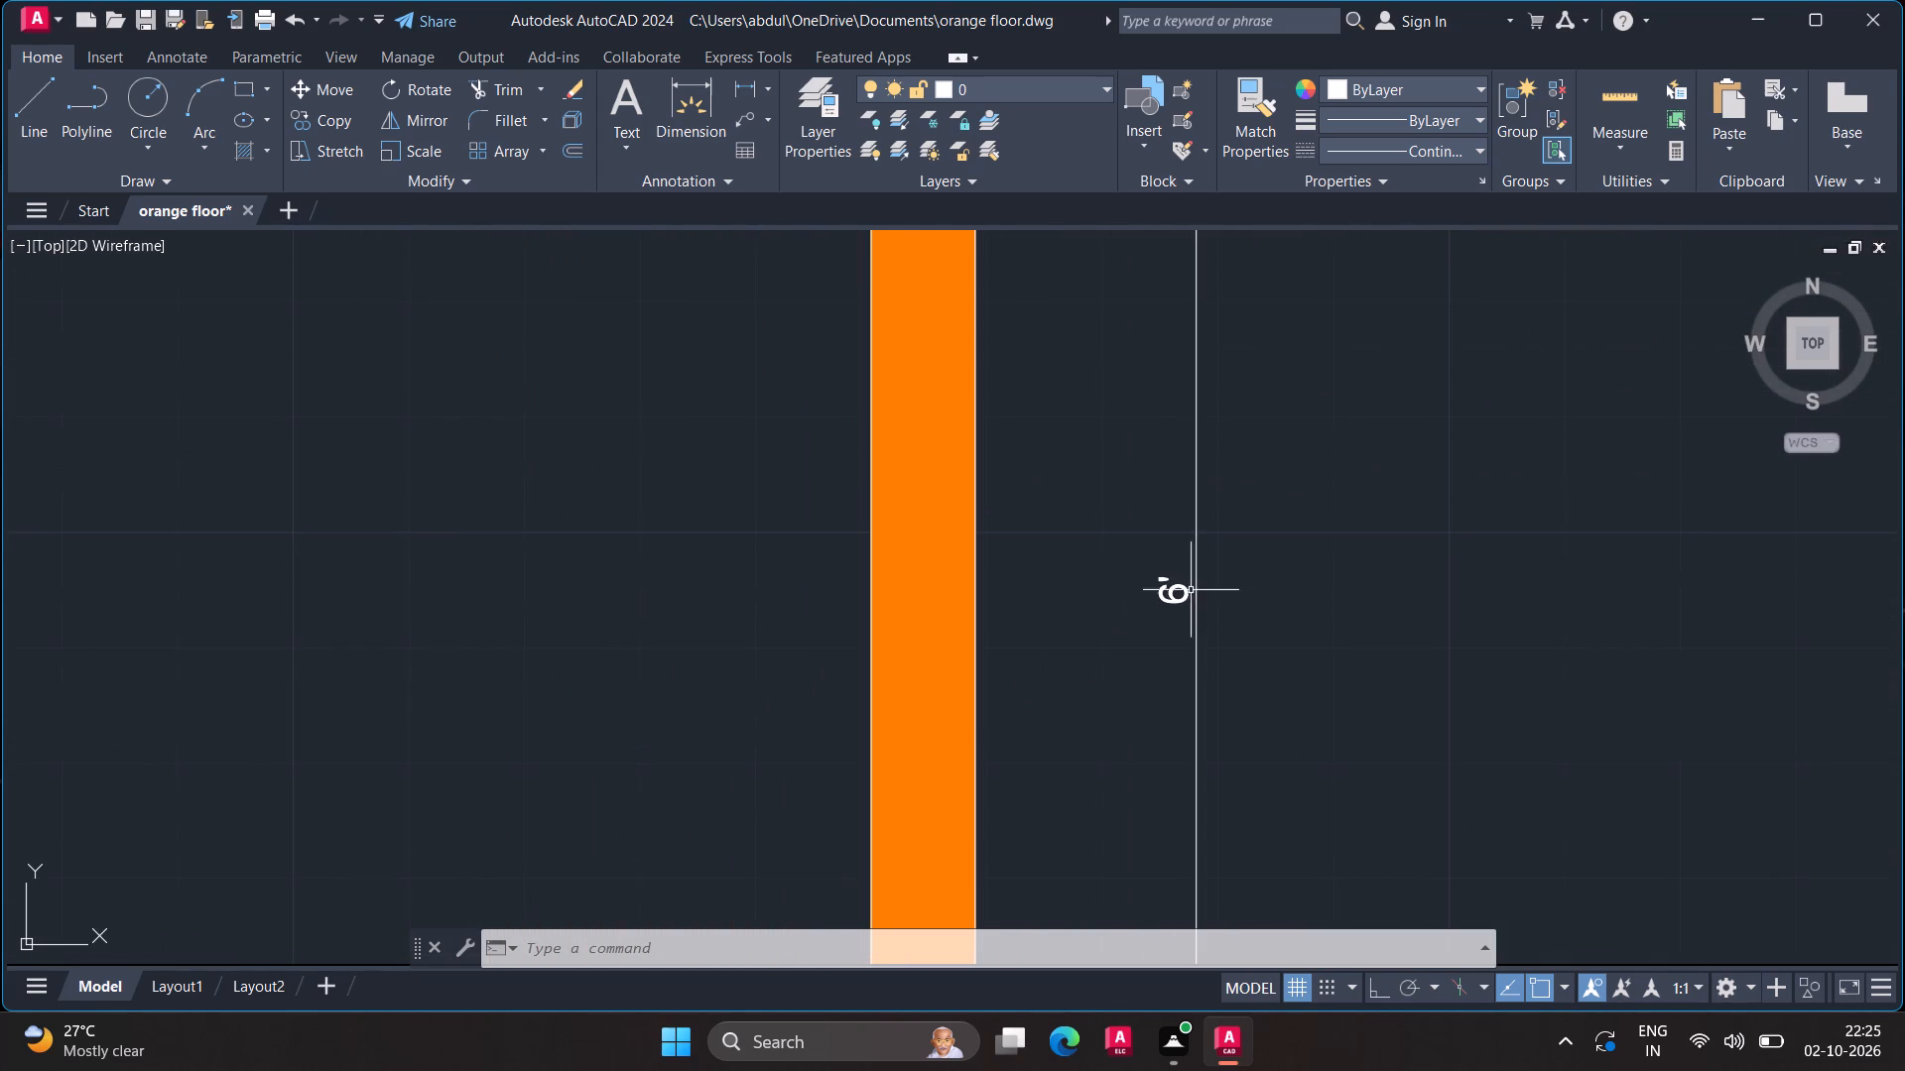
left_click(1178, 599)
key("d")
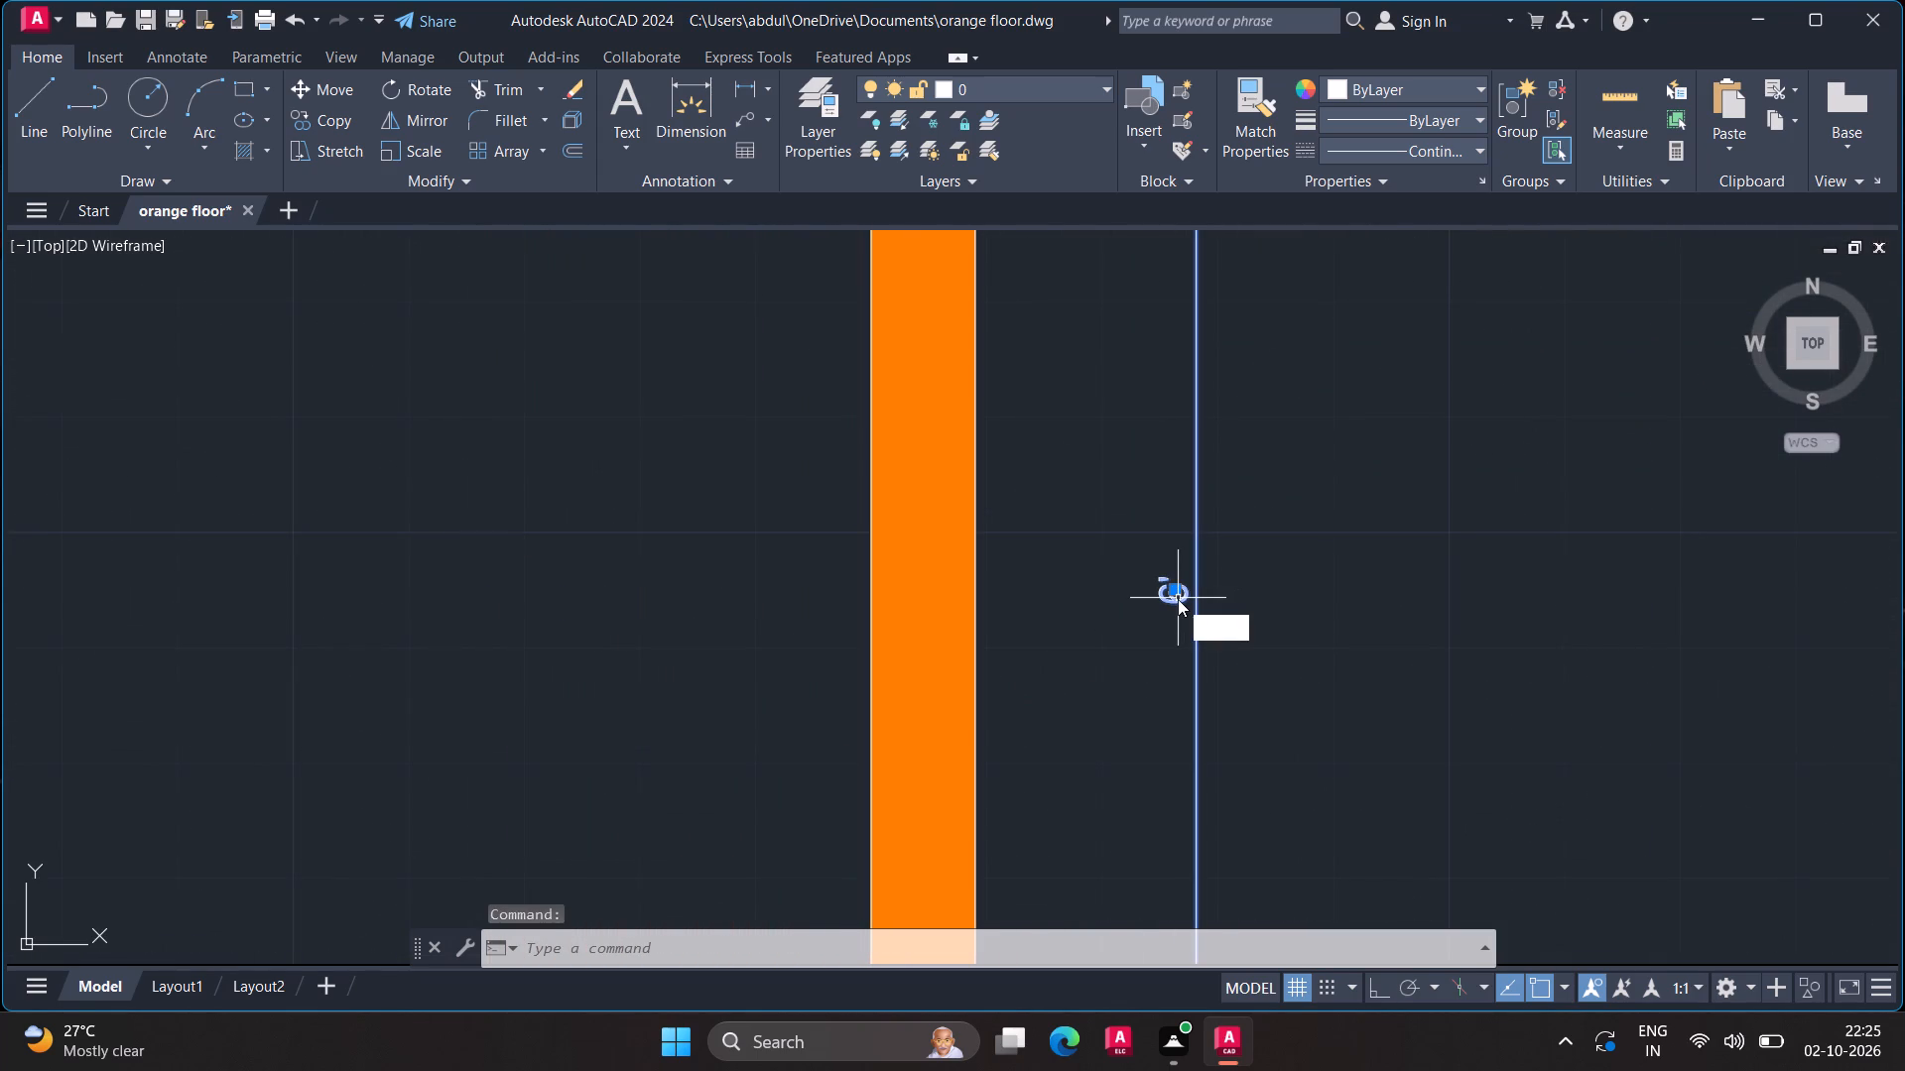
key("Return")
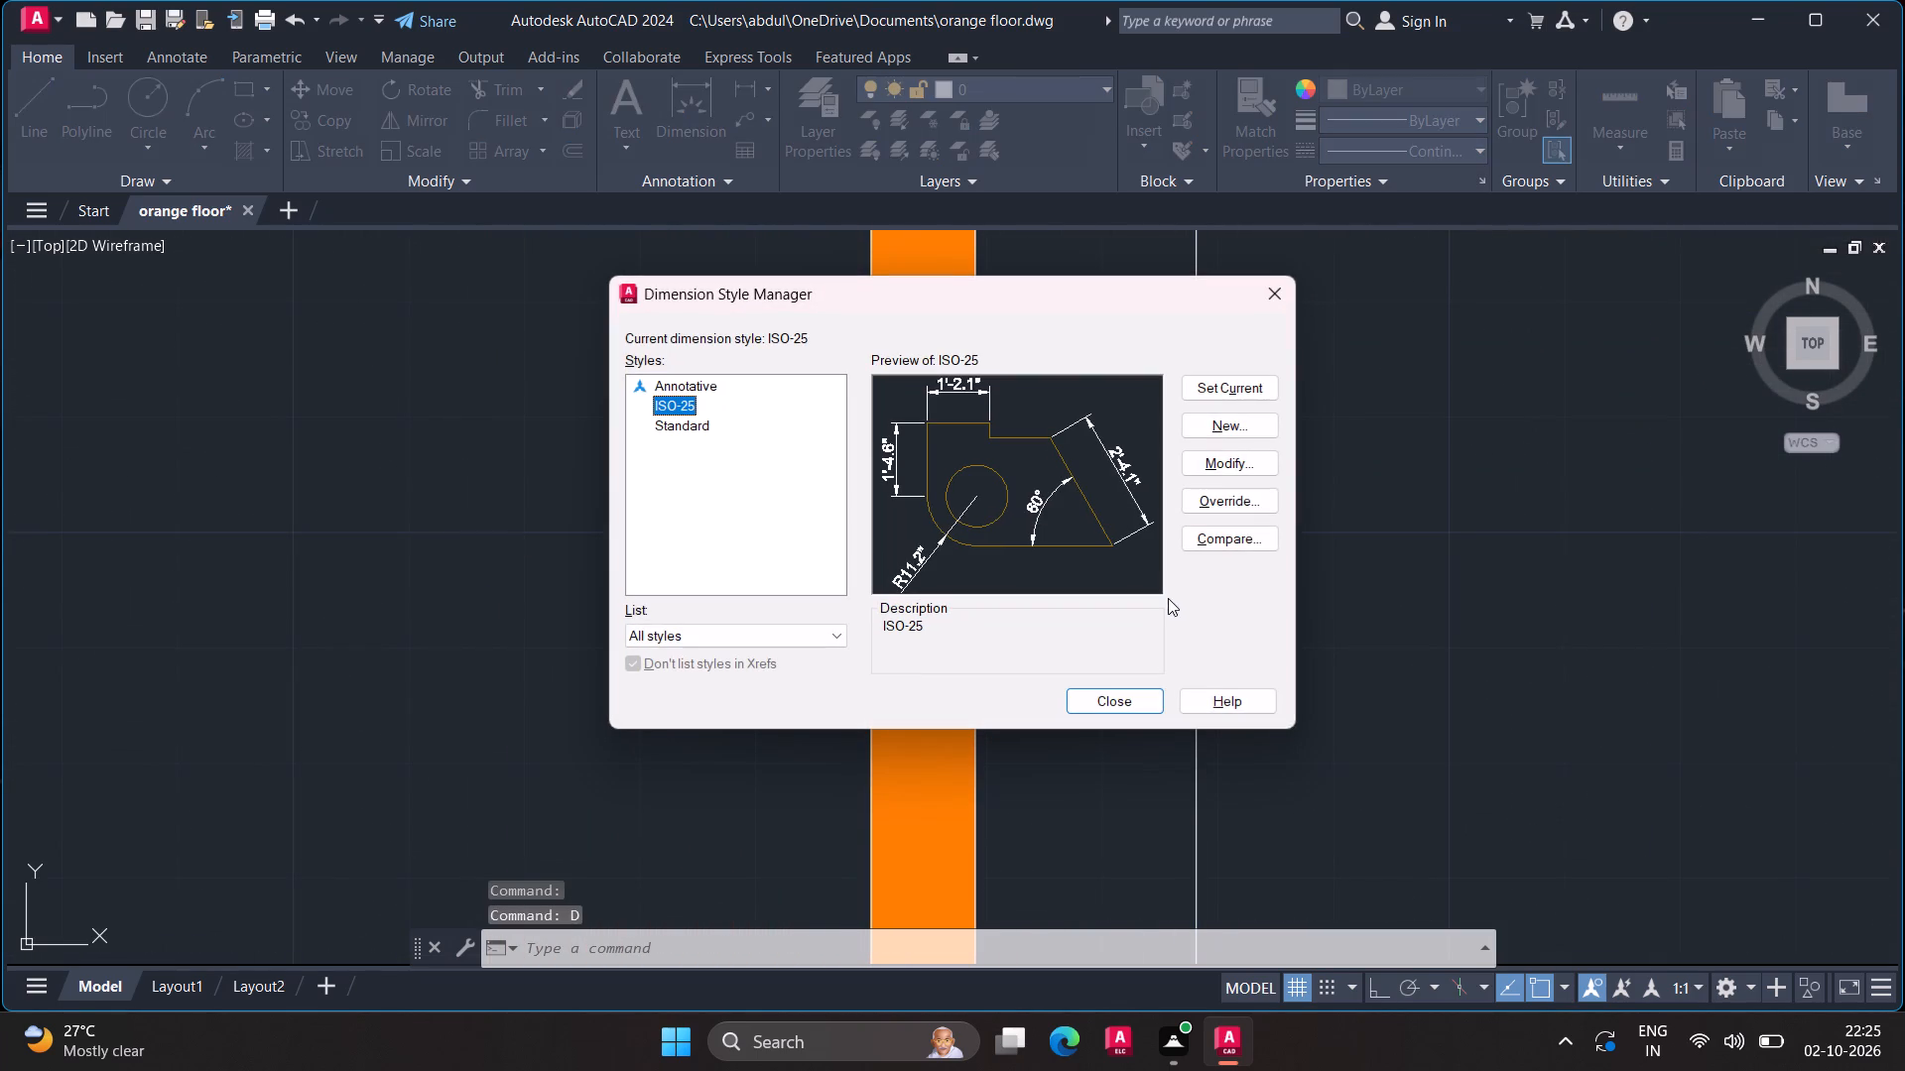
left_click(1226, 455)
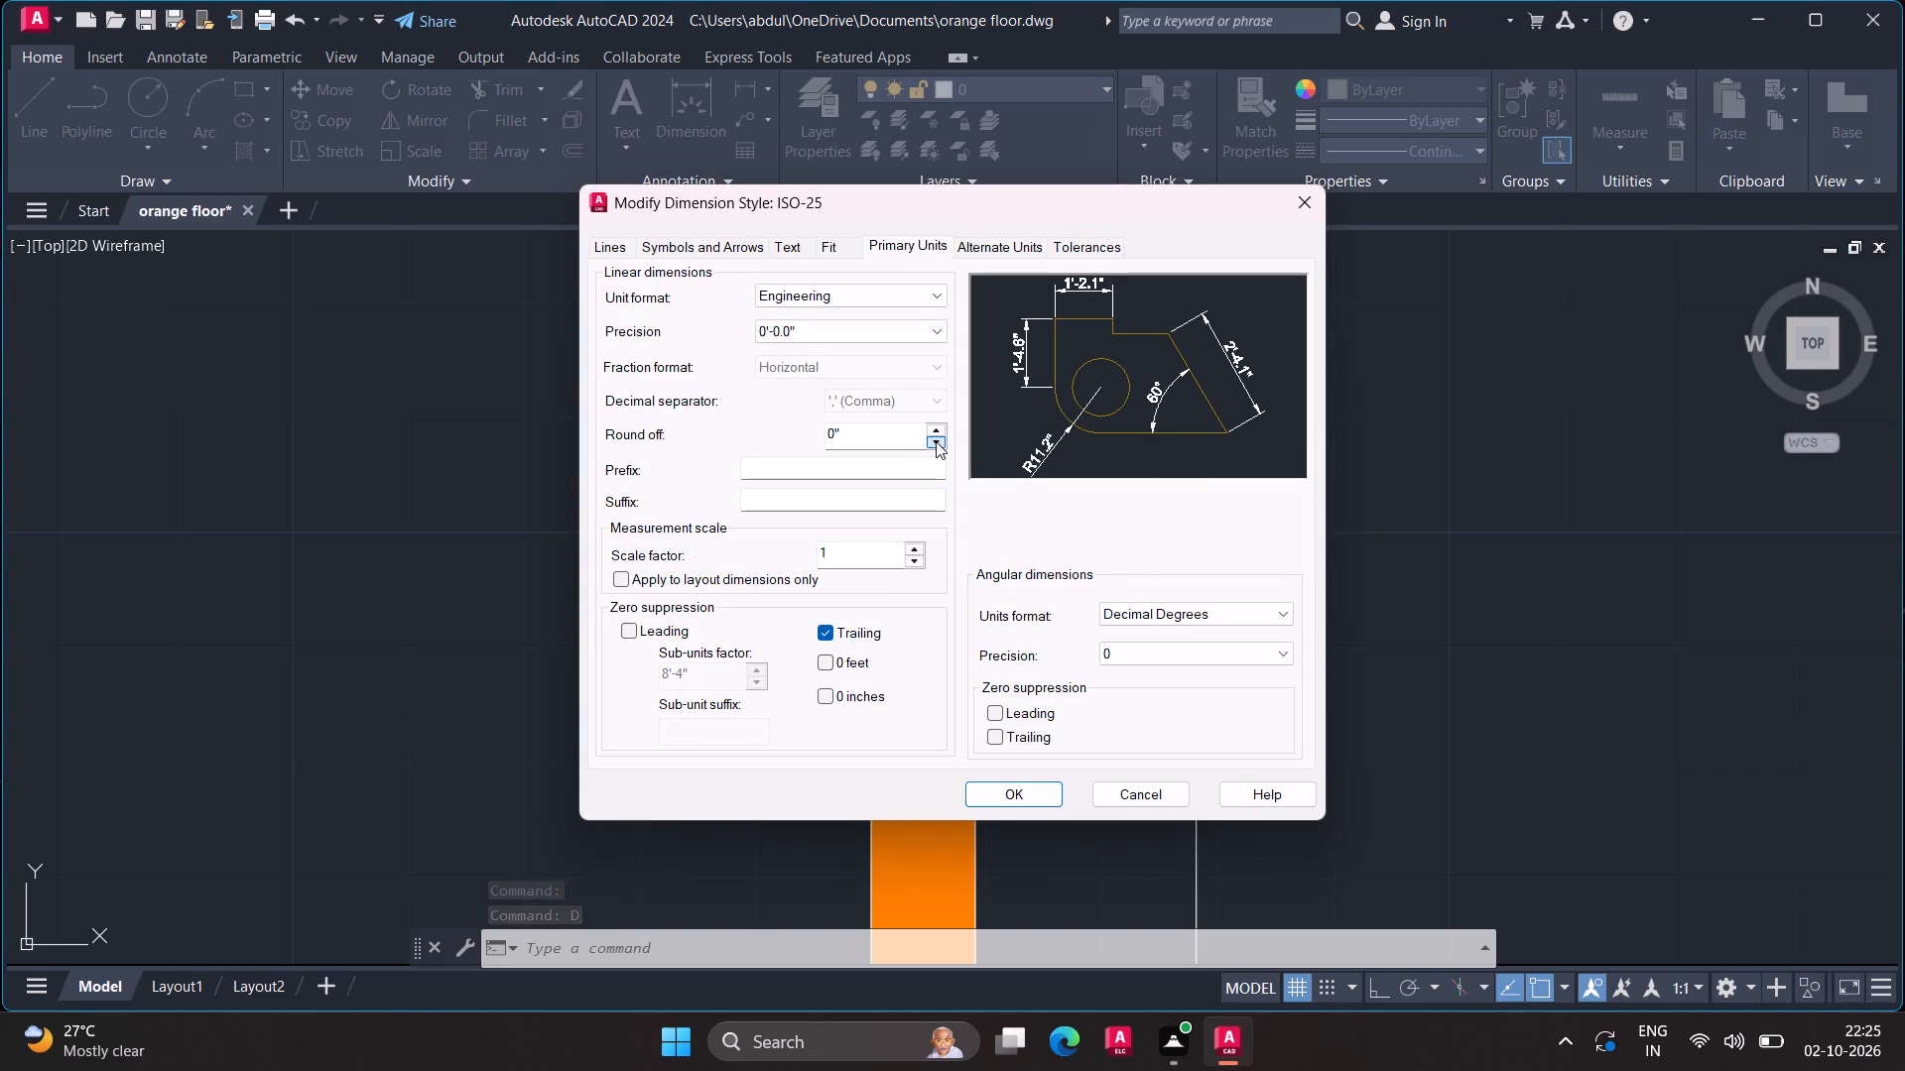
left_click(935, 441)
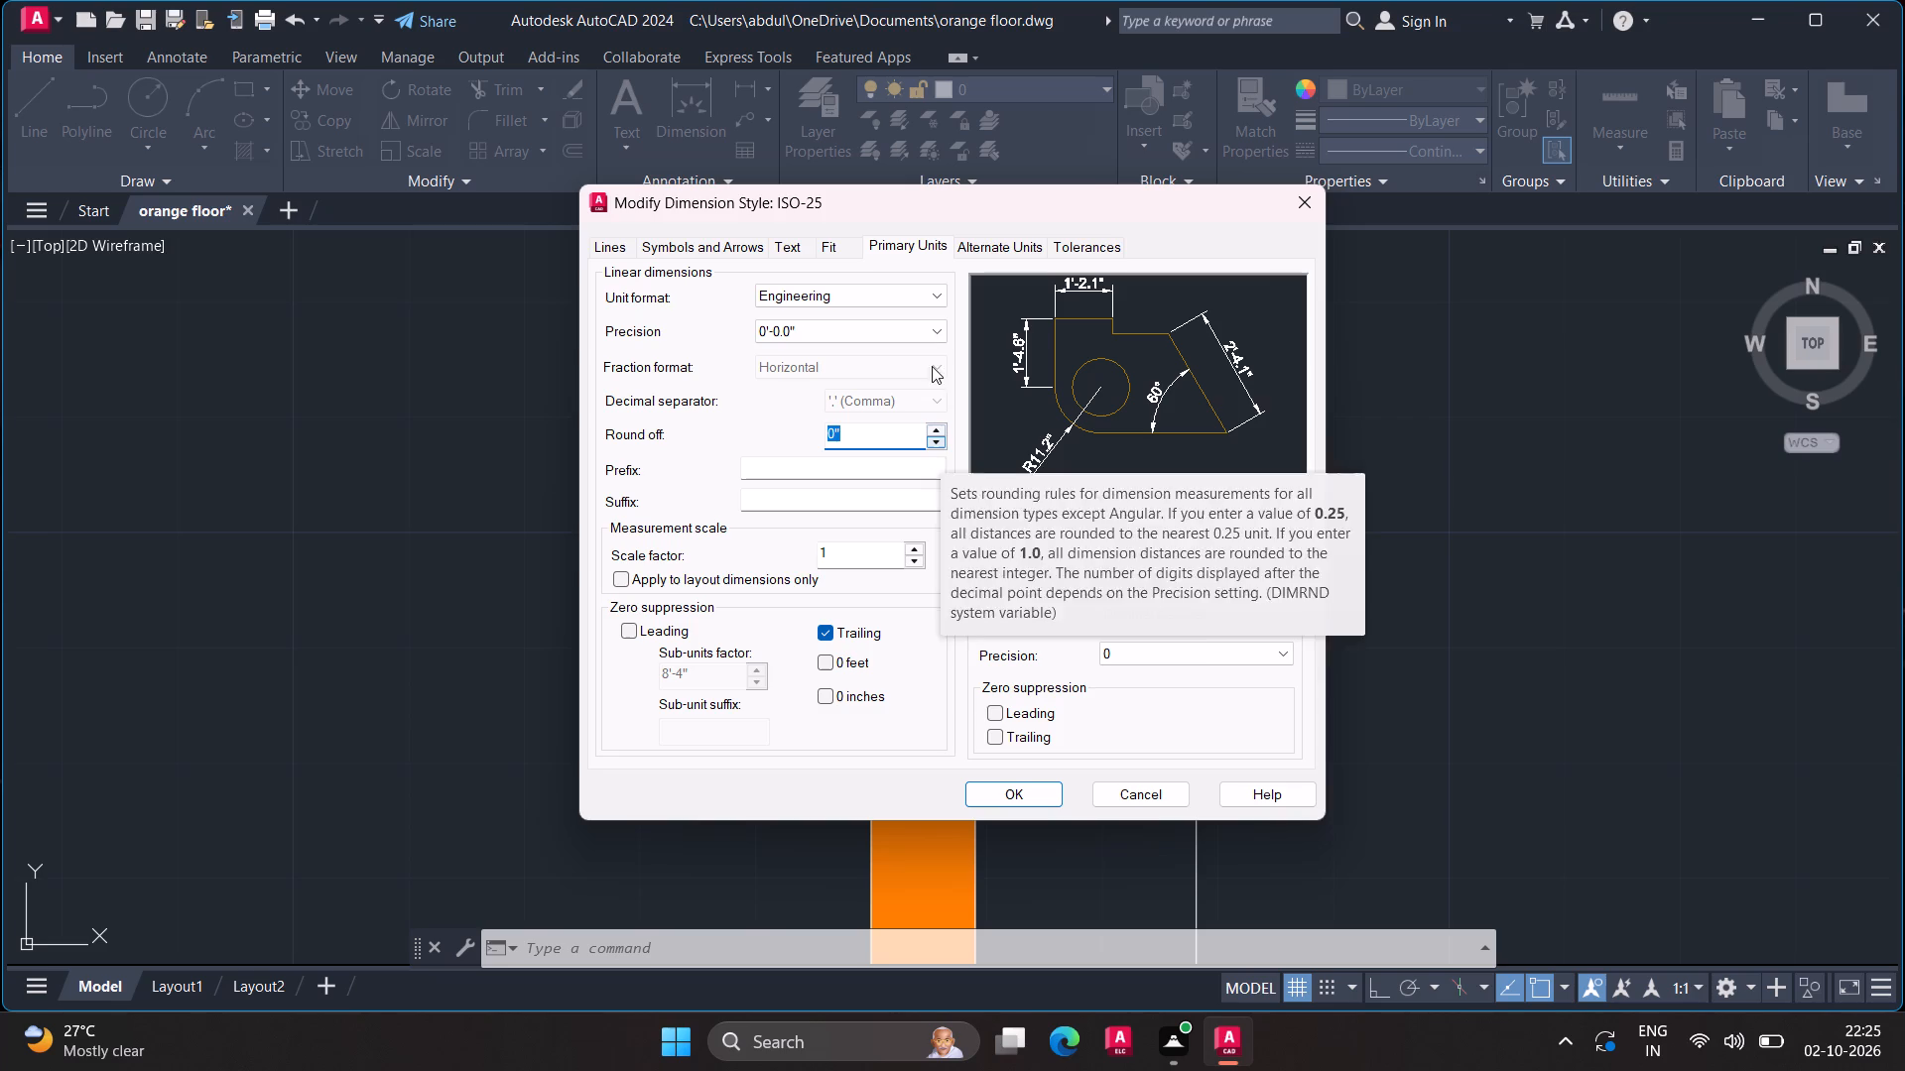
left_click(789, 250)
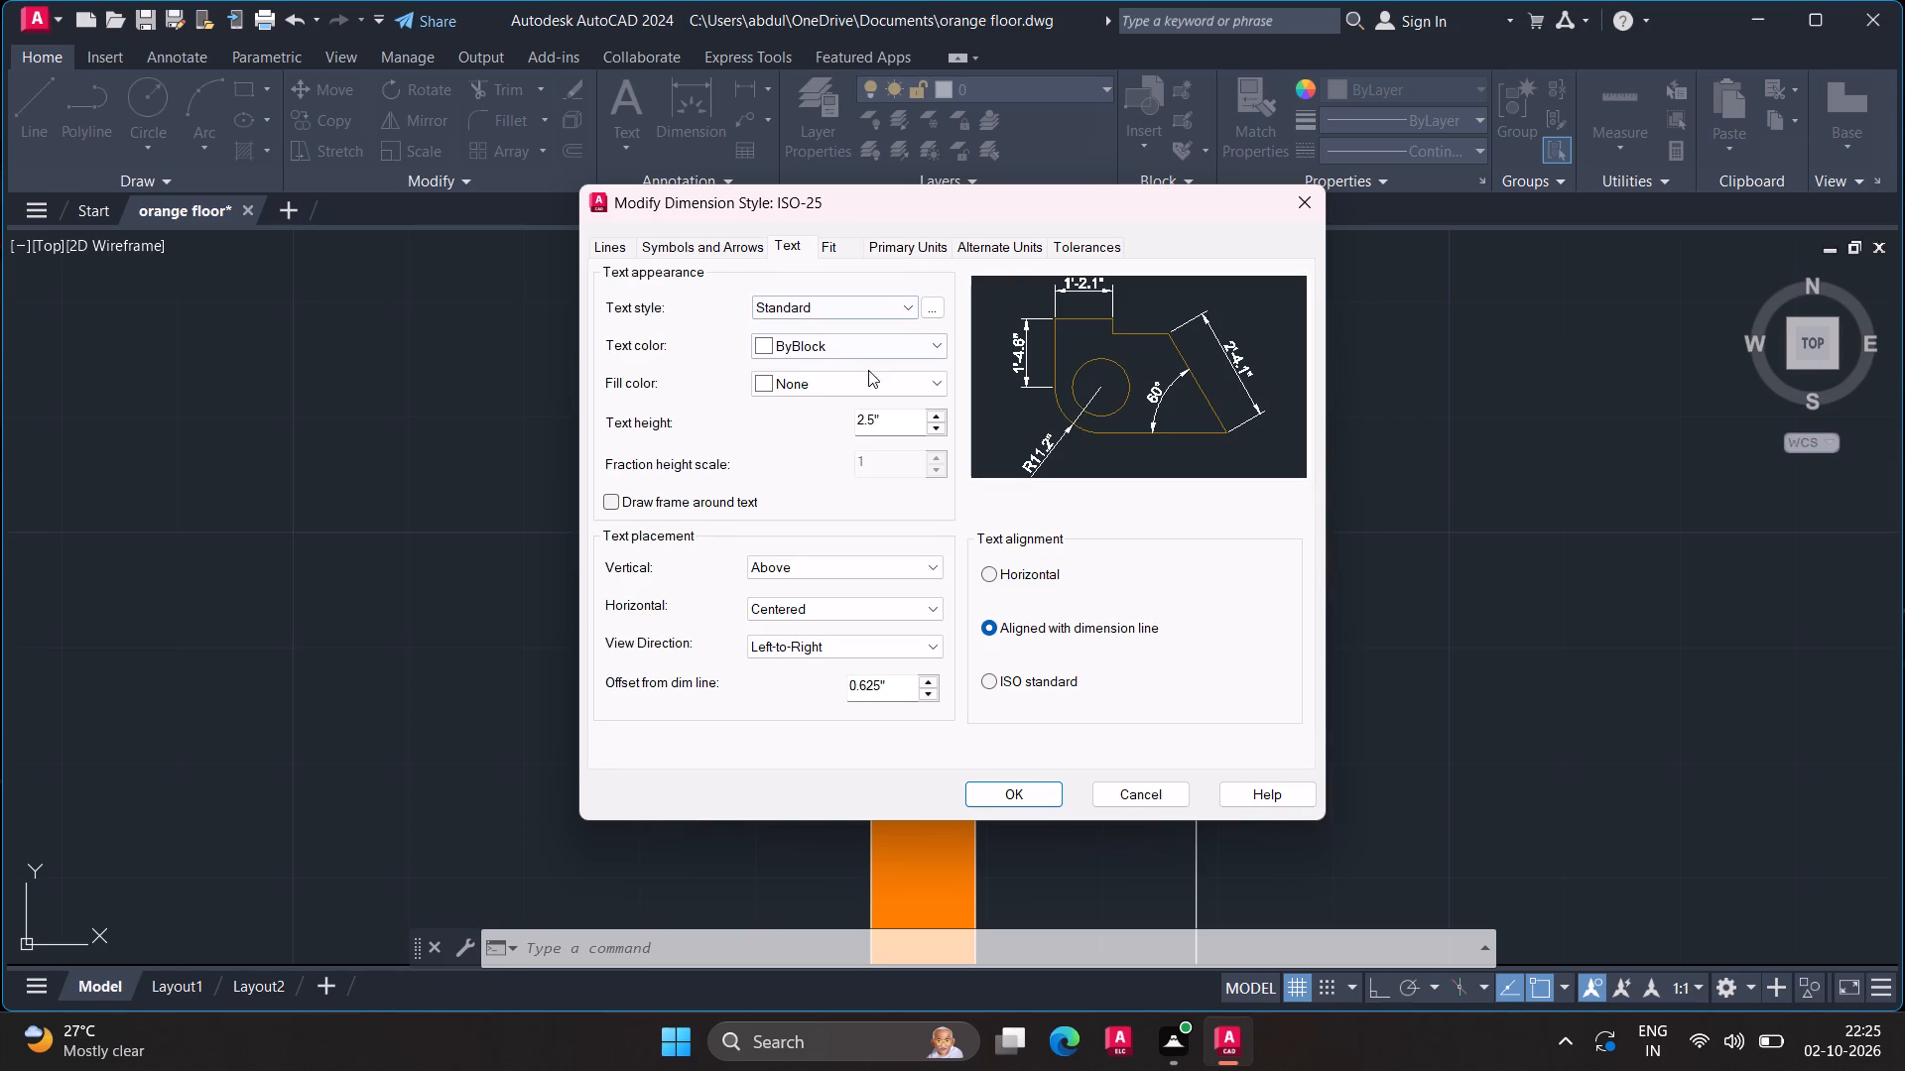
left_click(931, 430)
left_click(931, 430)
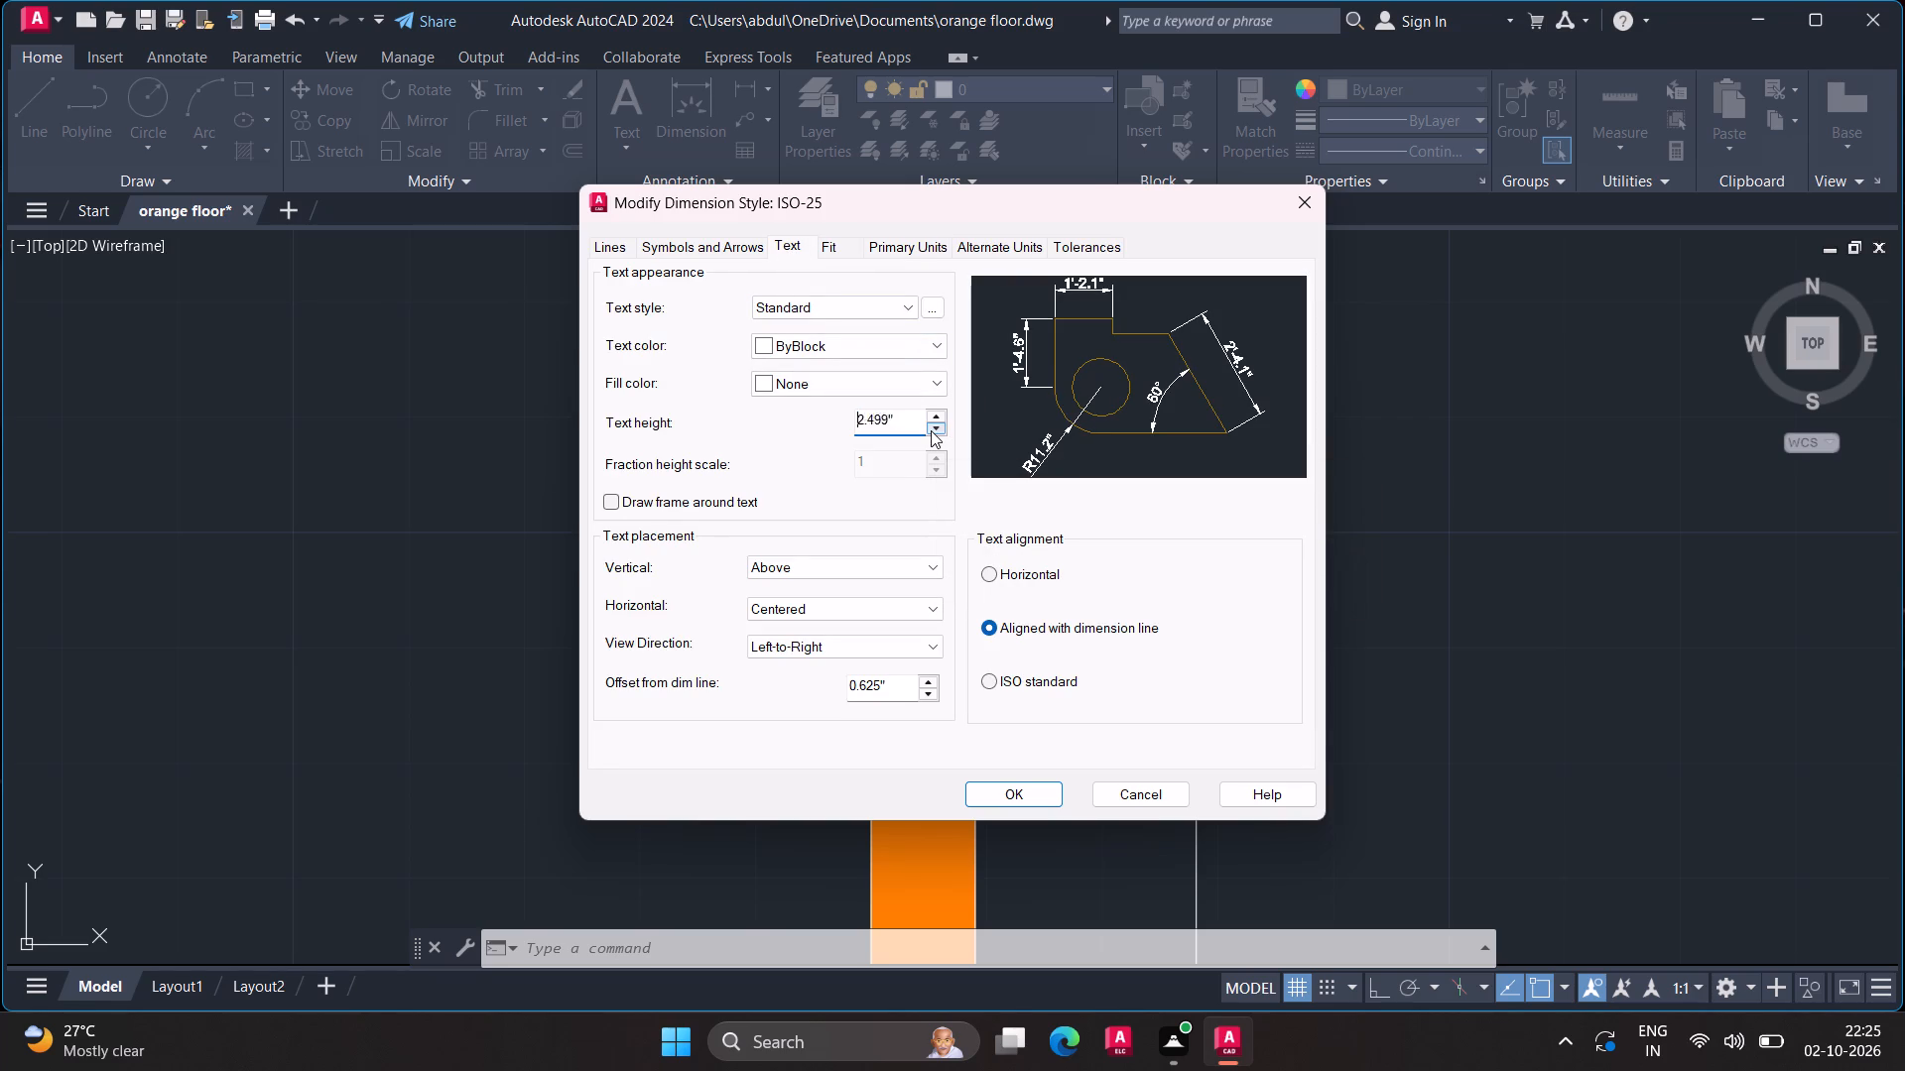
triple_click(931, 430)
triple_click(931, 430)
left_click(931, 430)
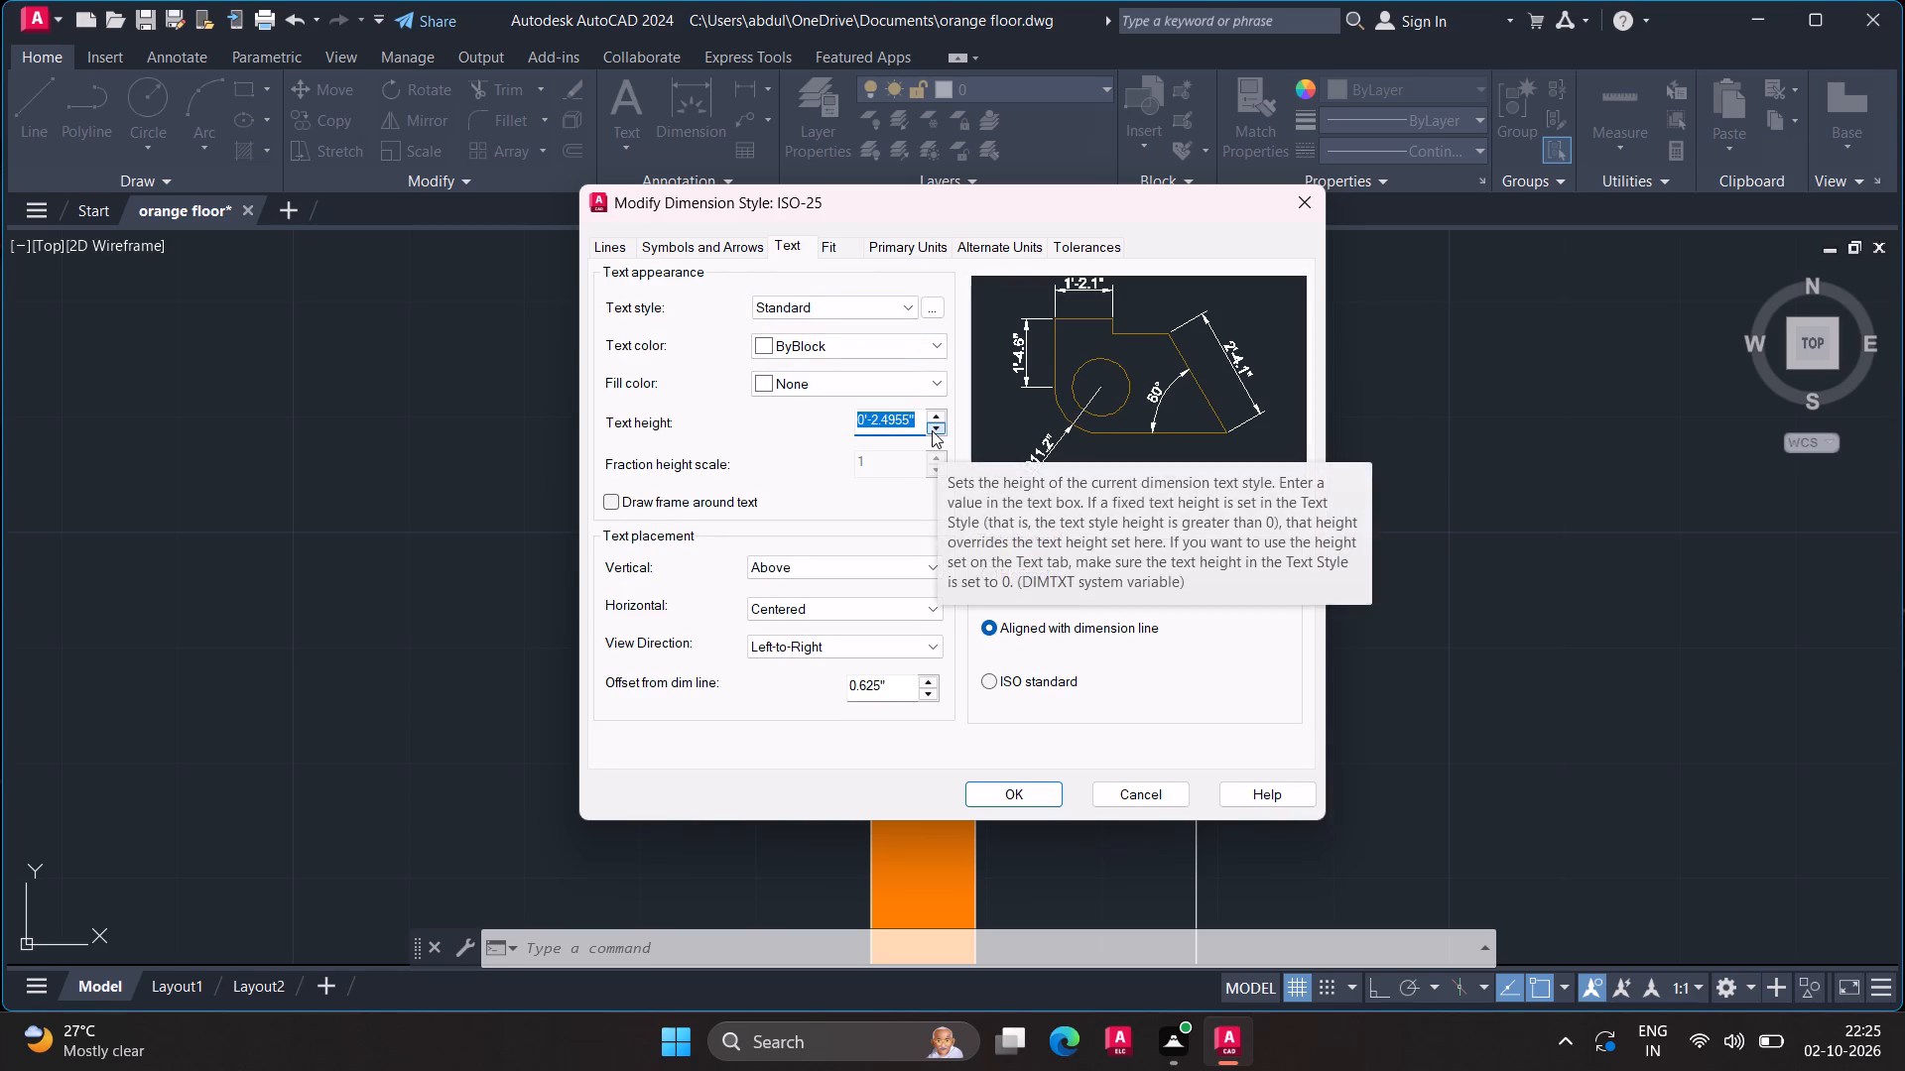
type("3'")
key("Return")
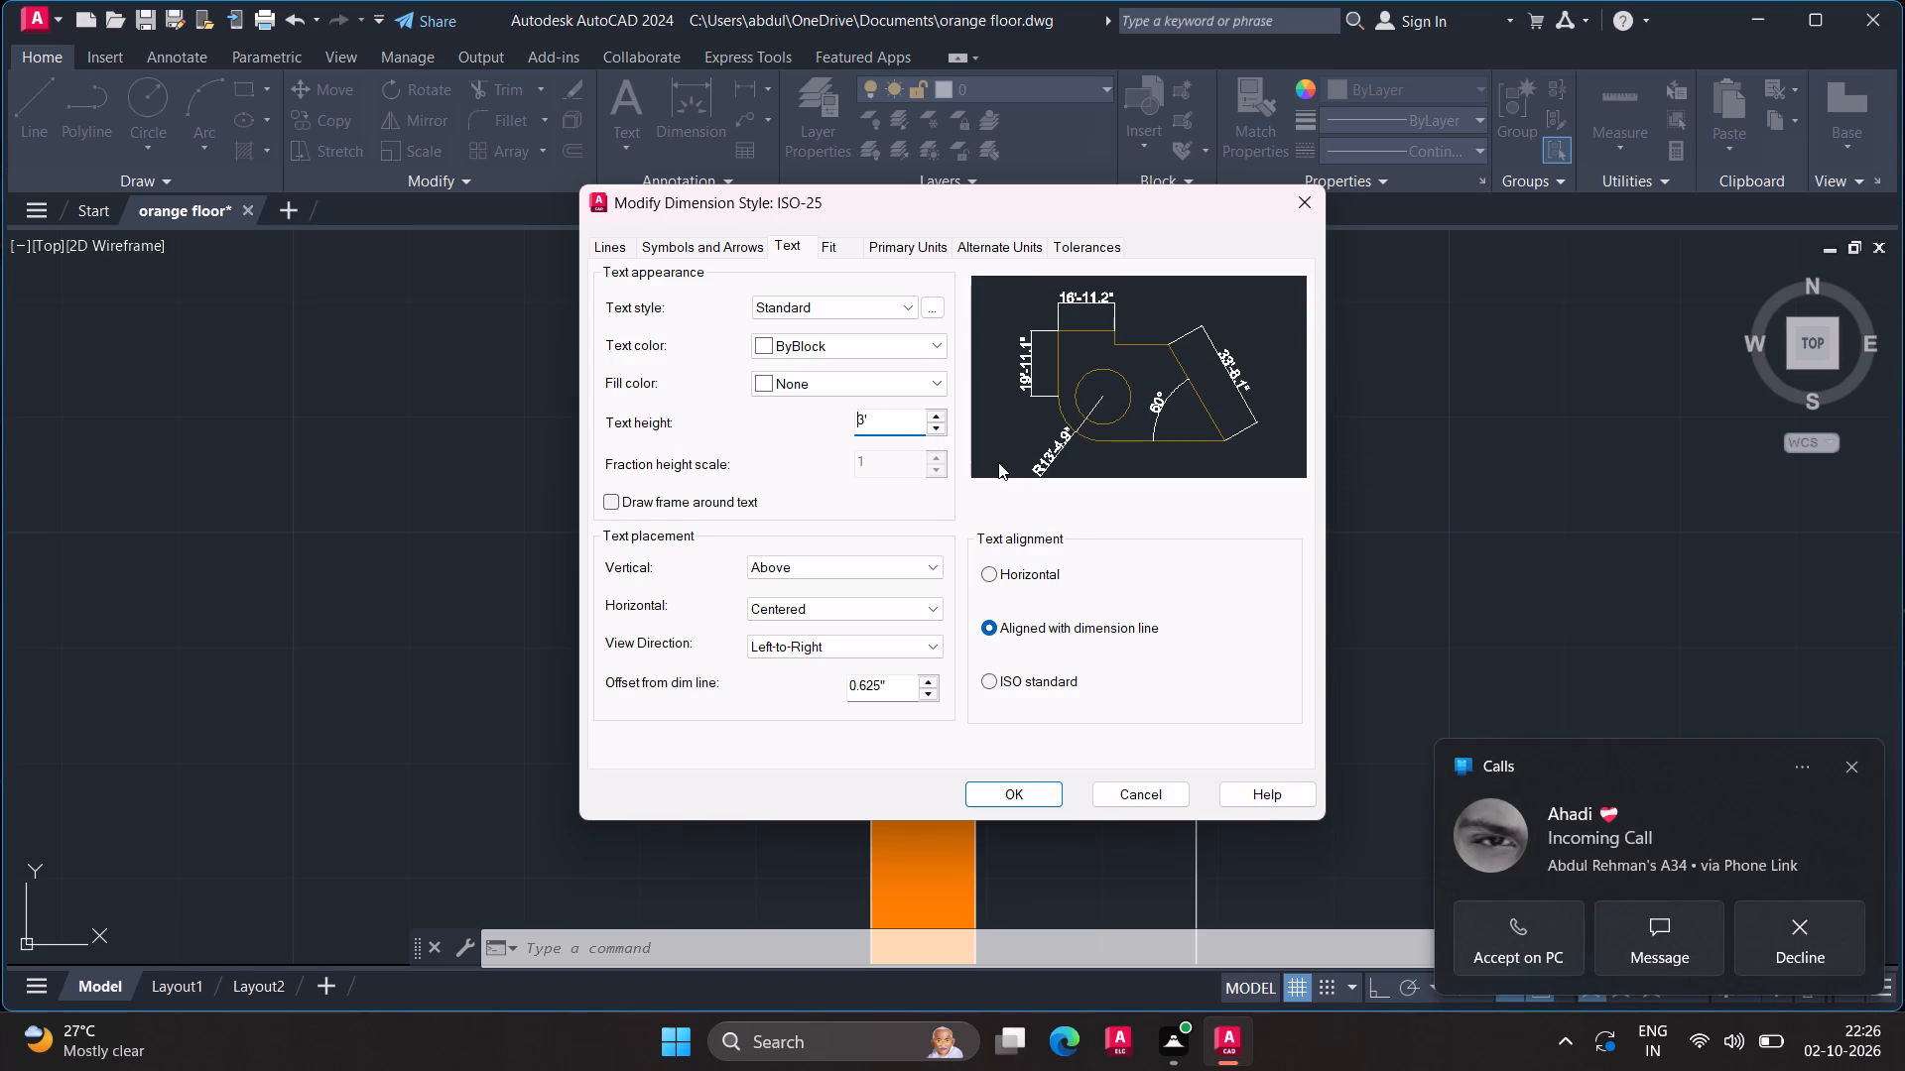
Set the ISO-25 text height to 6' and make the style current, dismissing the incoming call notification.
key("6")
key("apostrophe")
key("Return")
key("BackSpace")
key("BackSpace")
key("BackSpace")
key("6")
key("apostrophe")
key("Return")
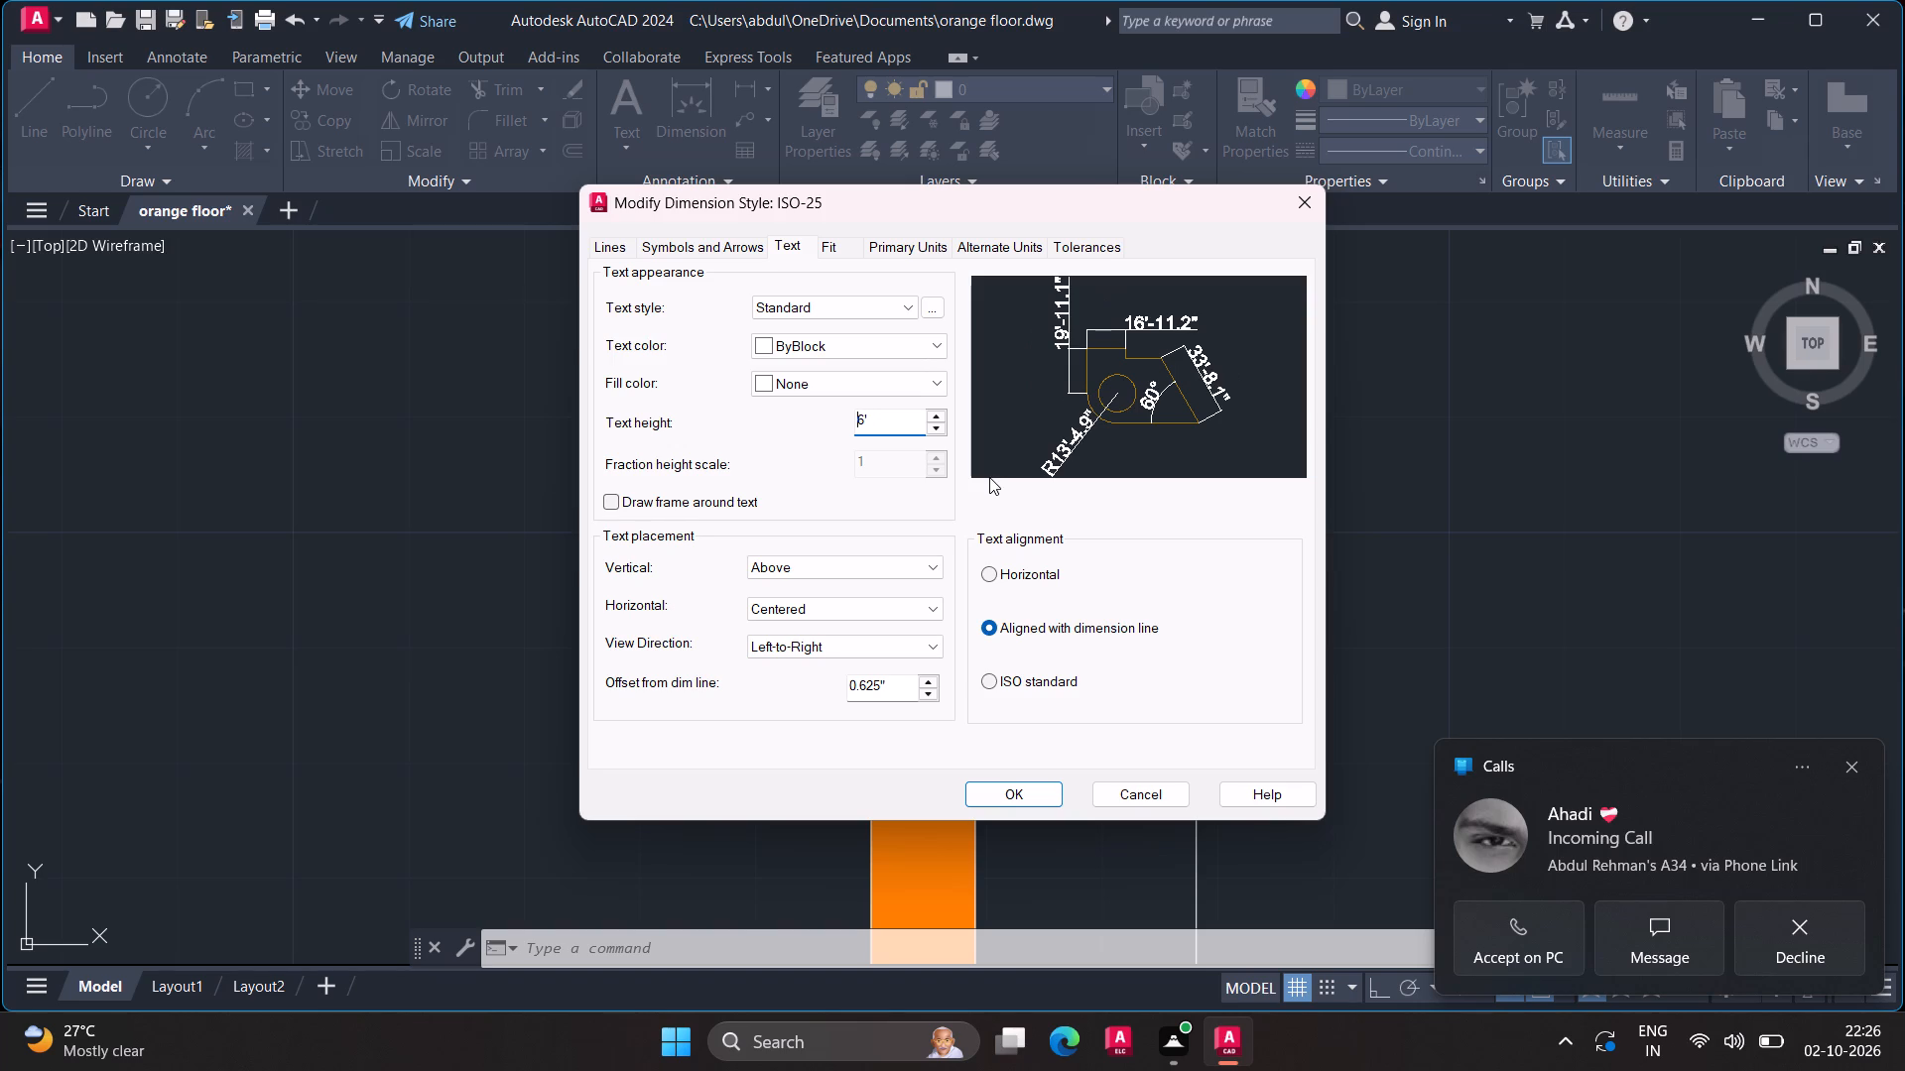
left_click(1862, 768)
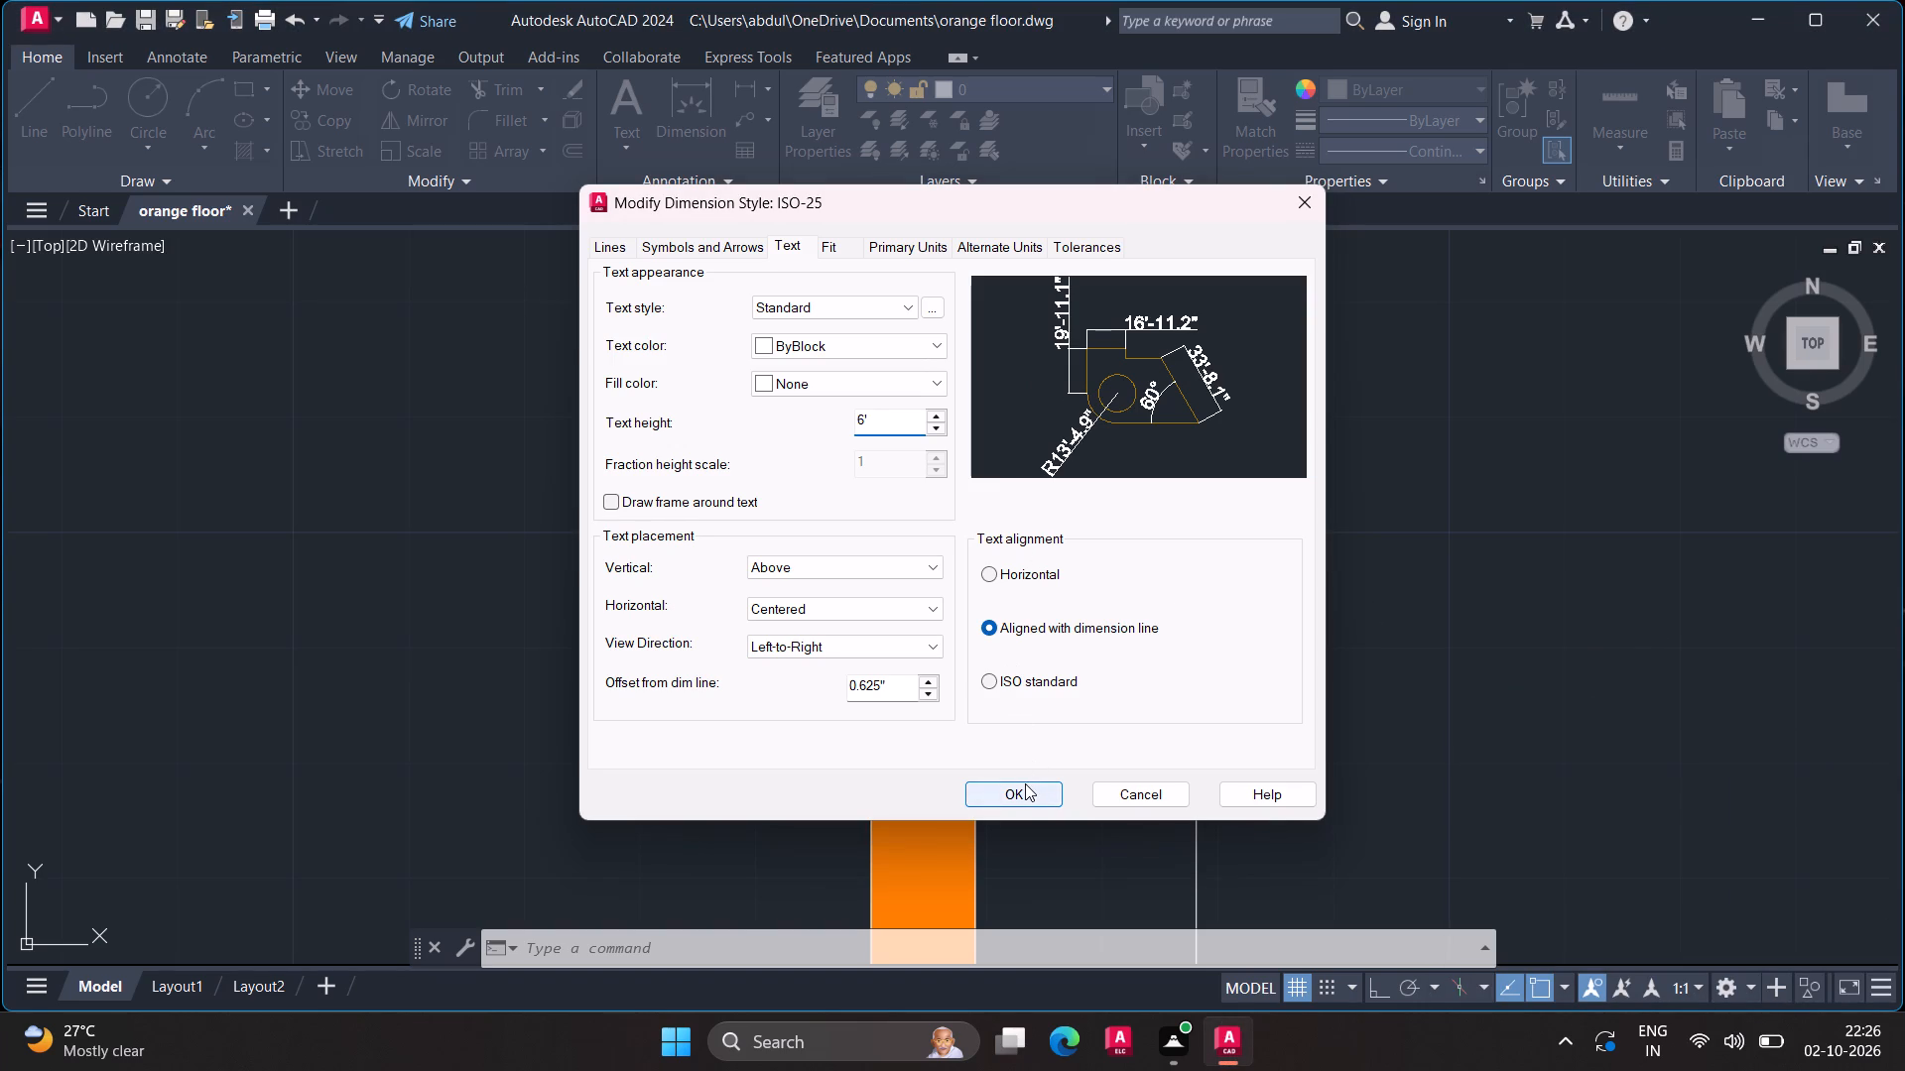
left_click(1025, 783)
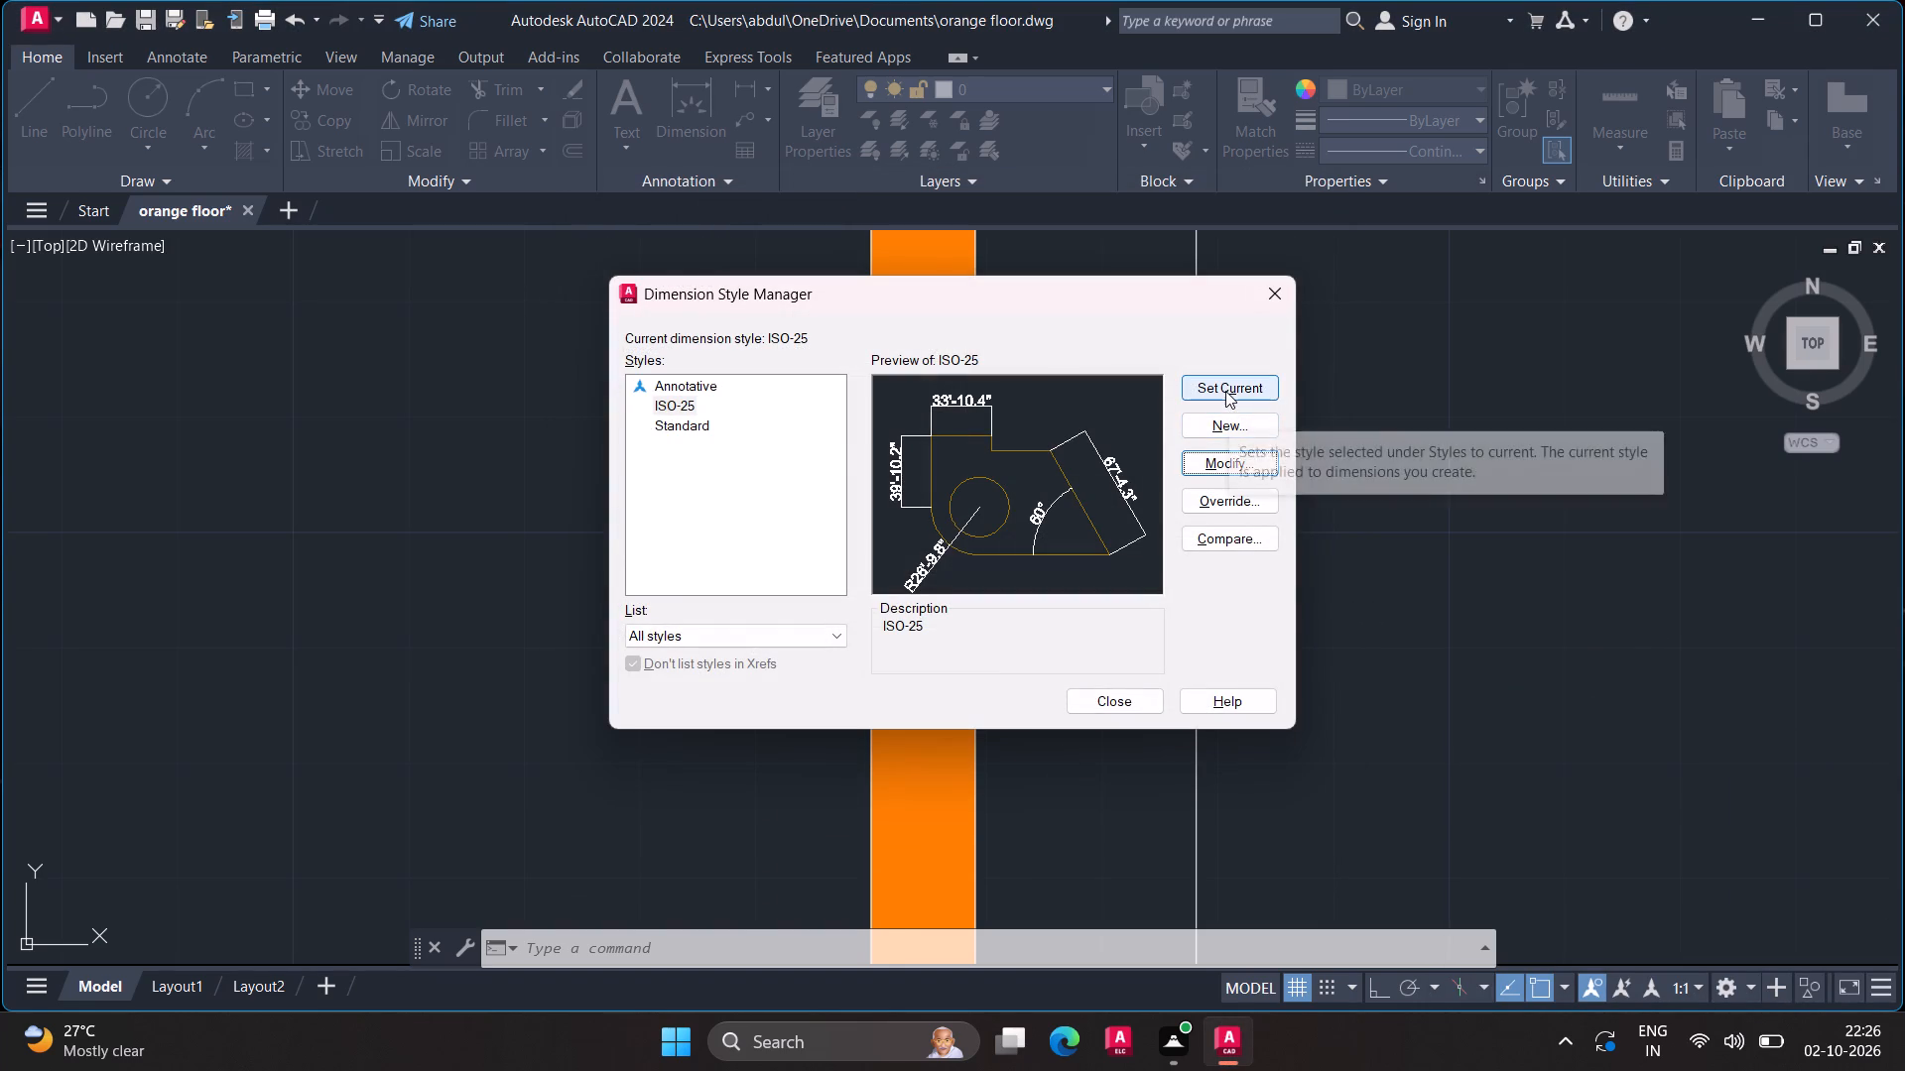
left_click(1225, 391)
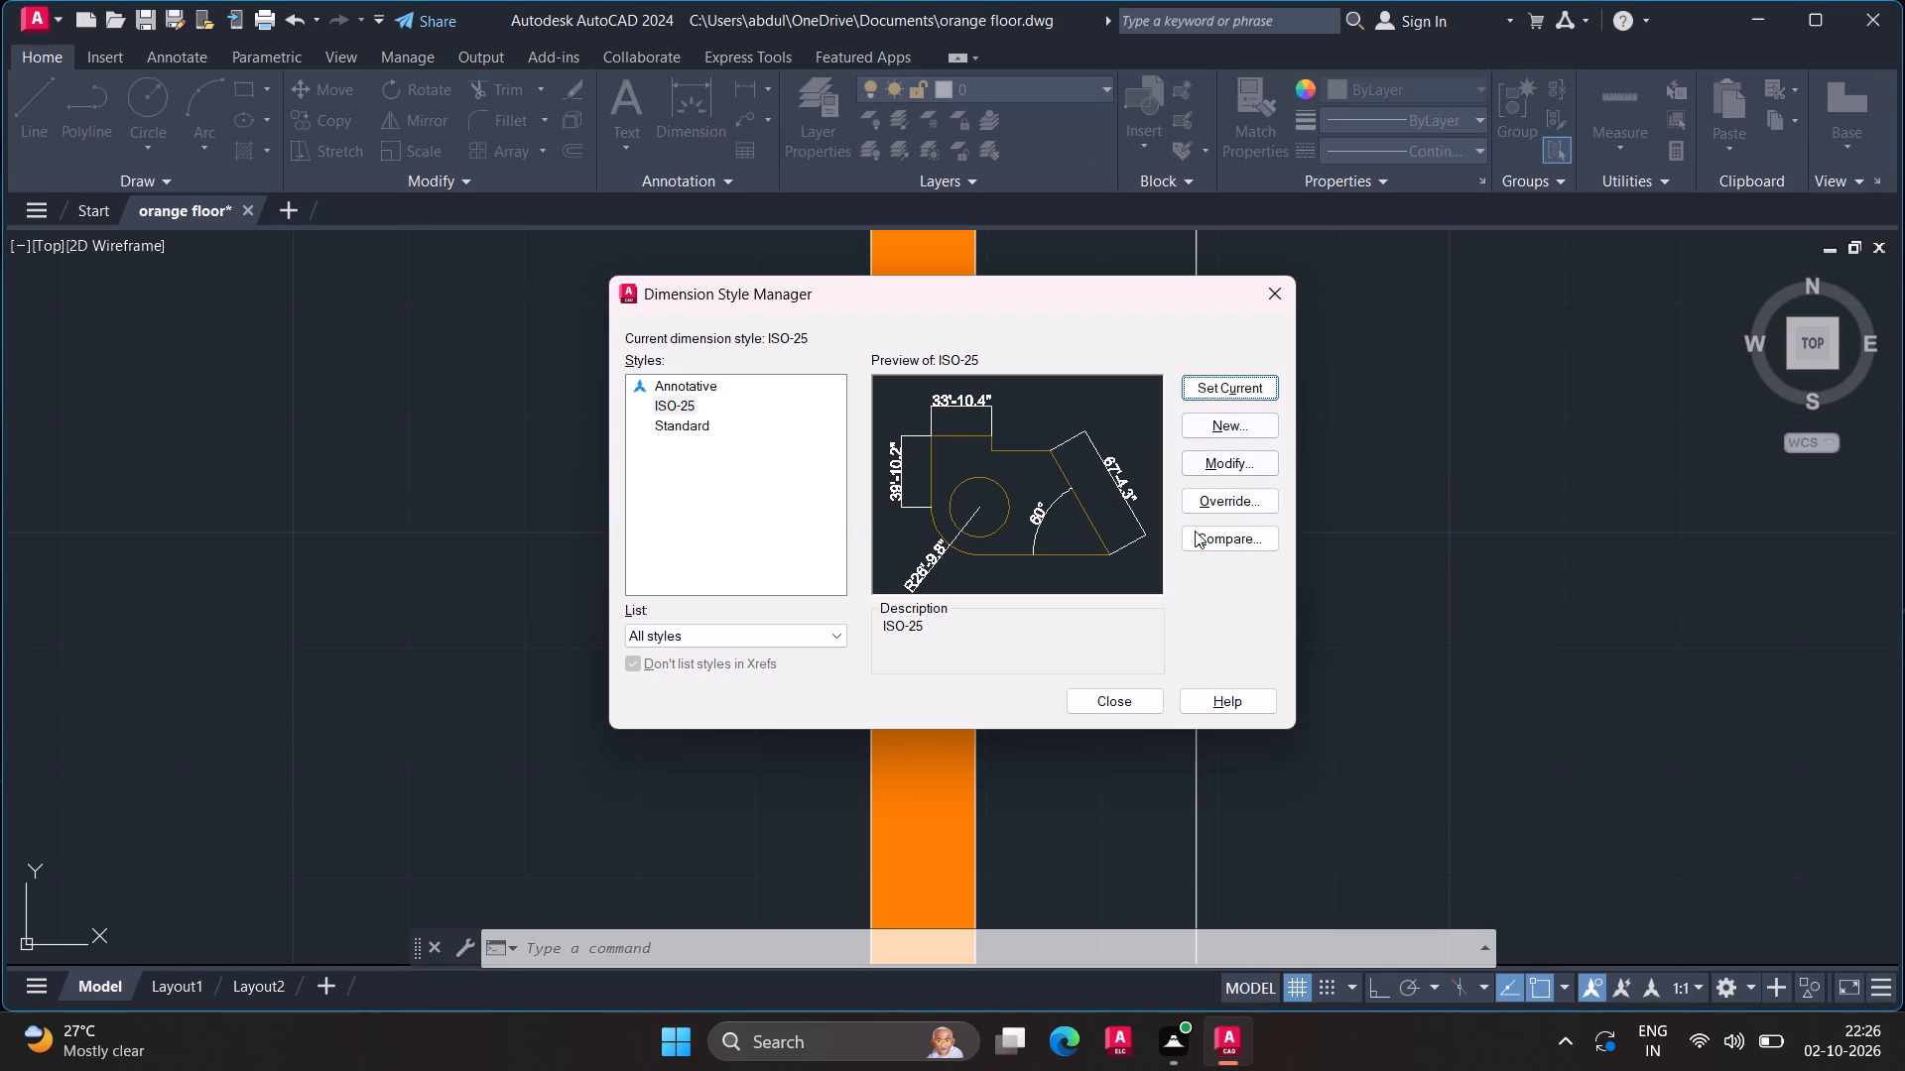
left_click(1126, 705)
Set the ISO-25 dimension text height to 3' and make the style current, dismissing the incoming call notification.
scroll(1021, 507, "down", 2)
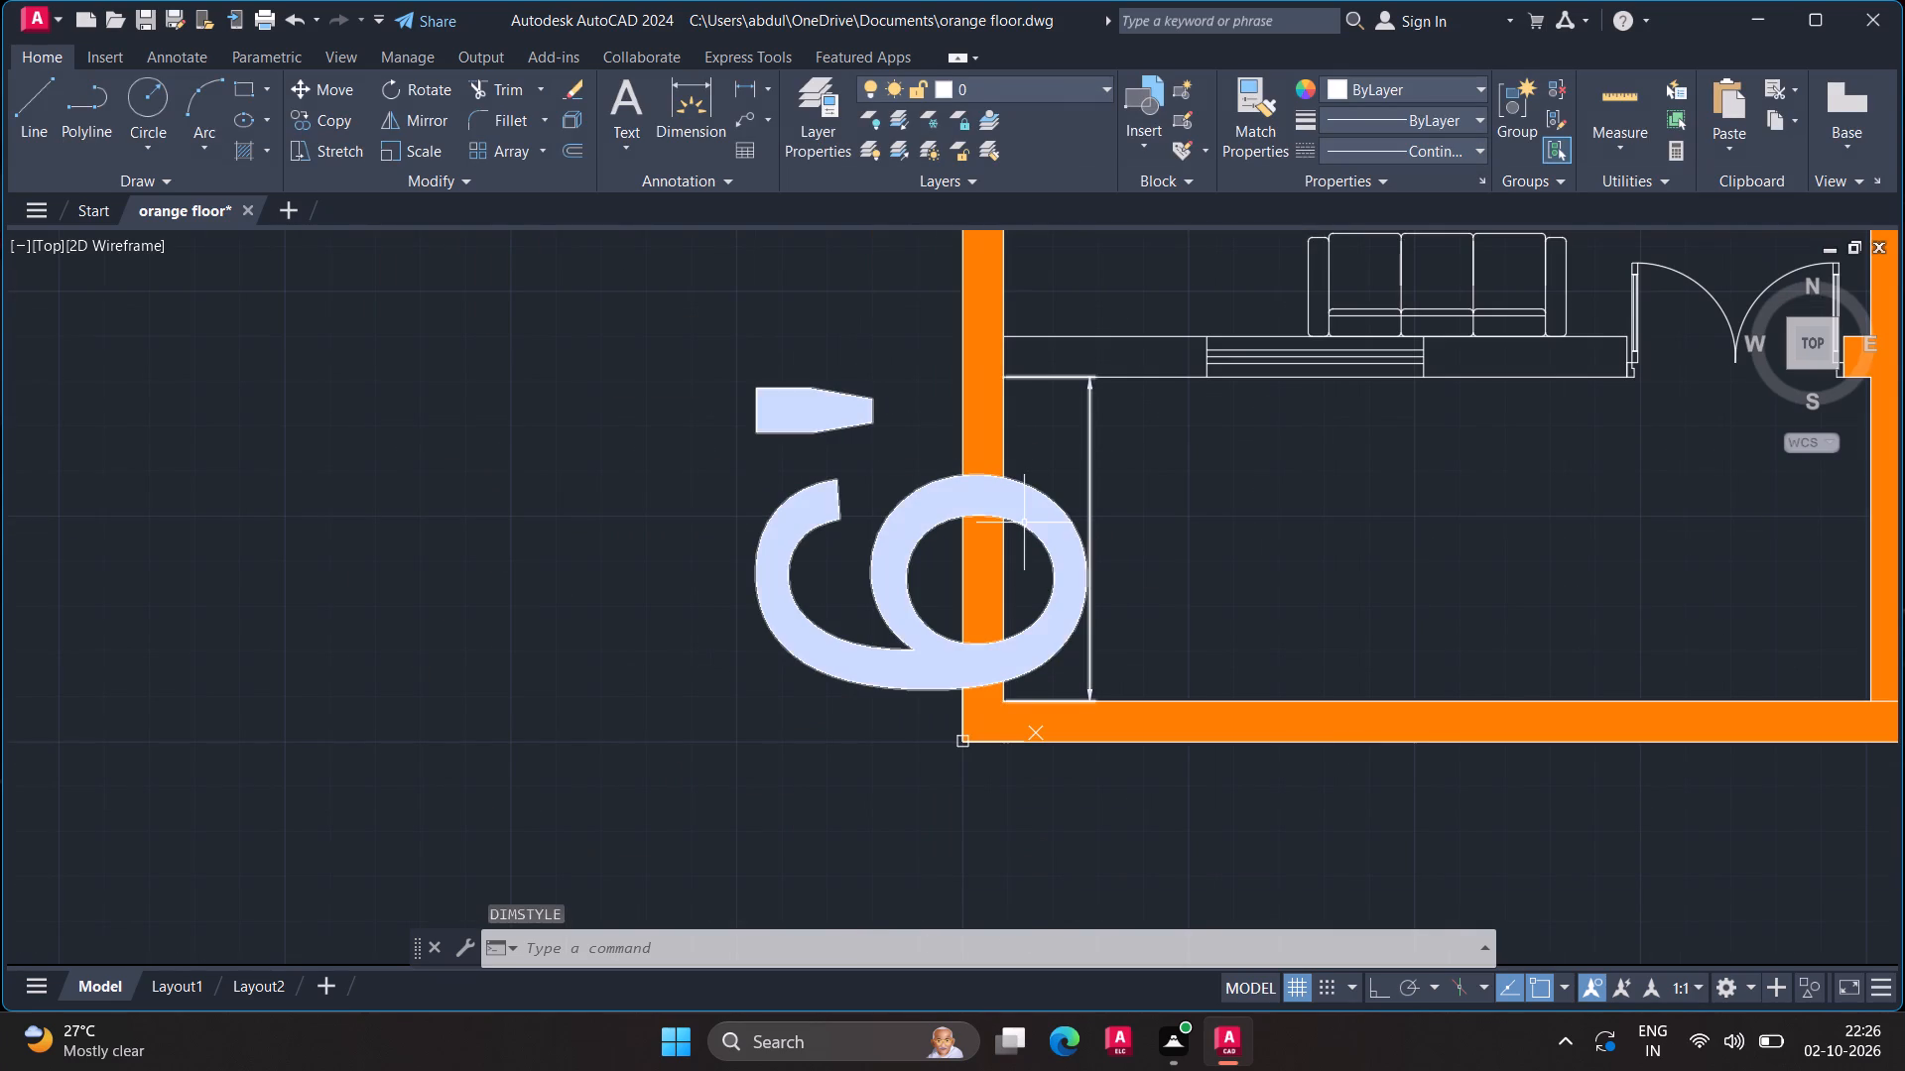
scroll(1031, 515, "down", 2)
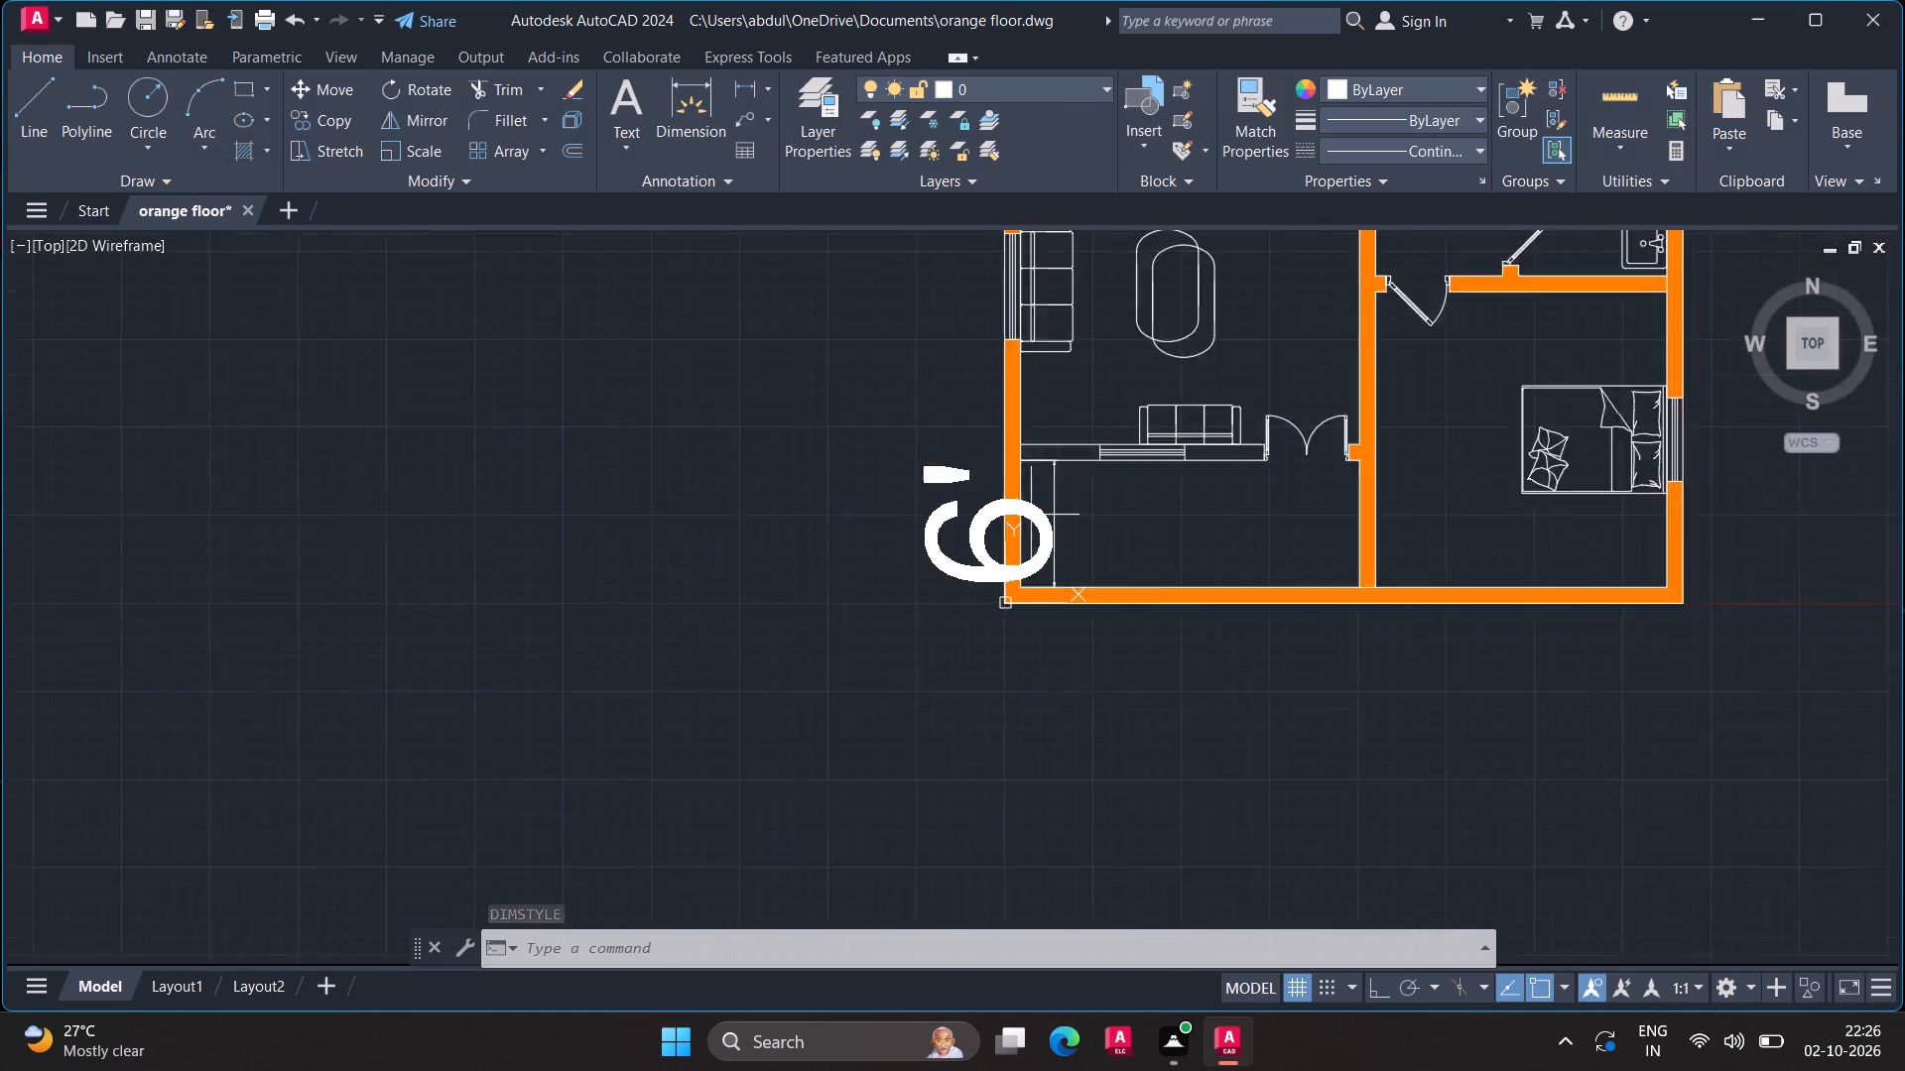
scroll(1031, 516, "down", 3)
scroll(1032, 514, "up", 4)
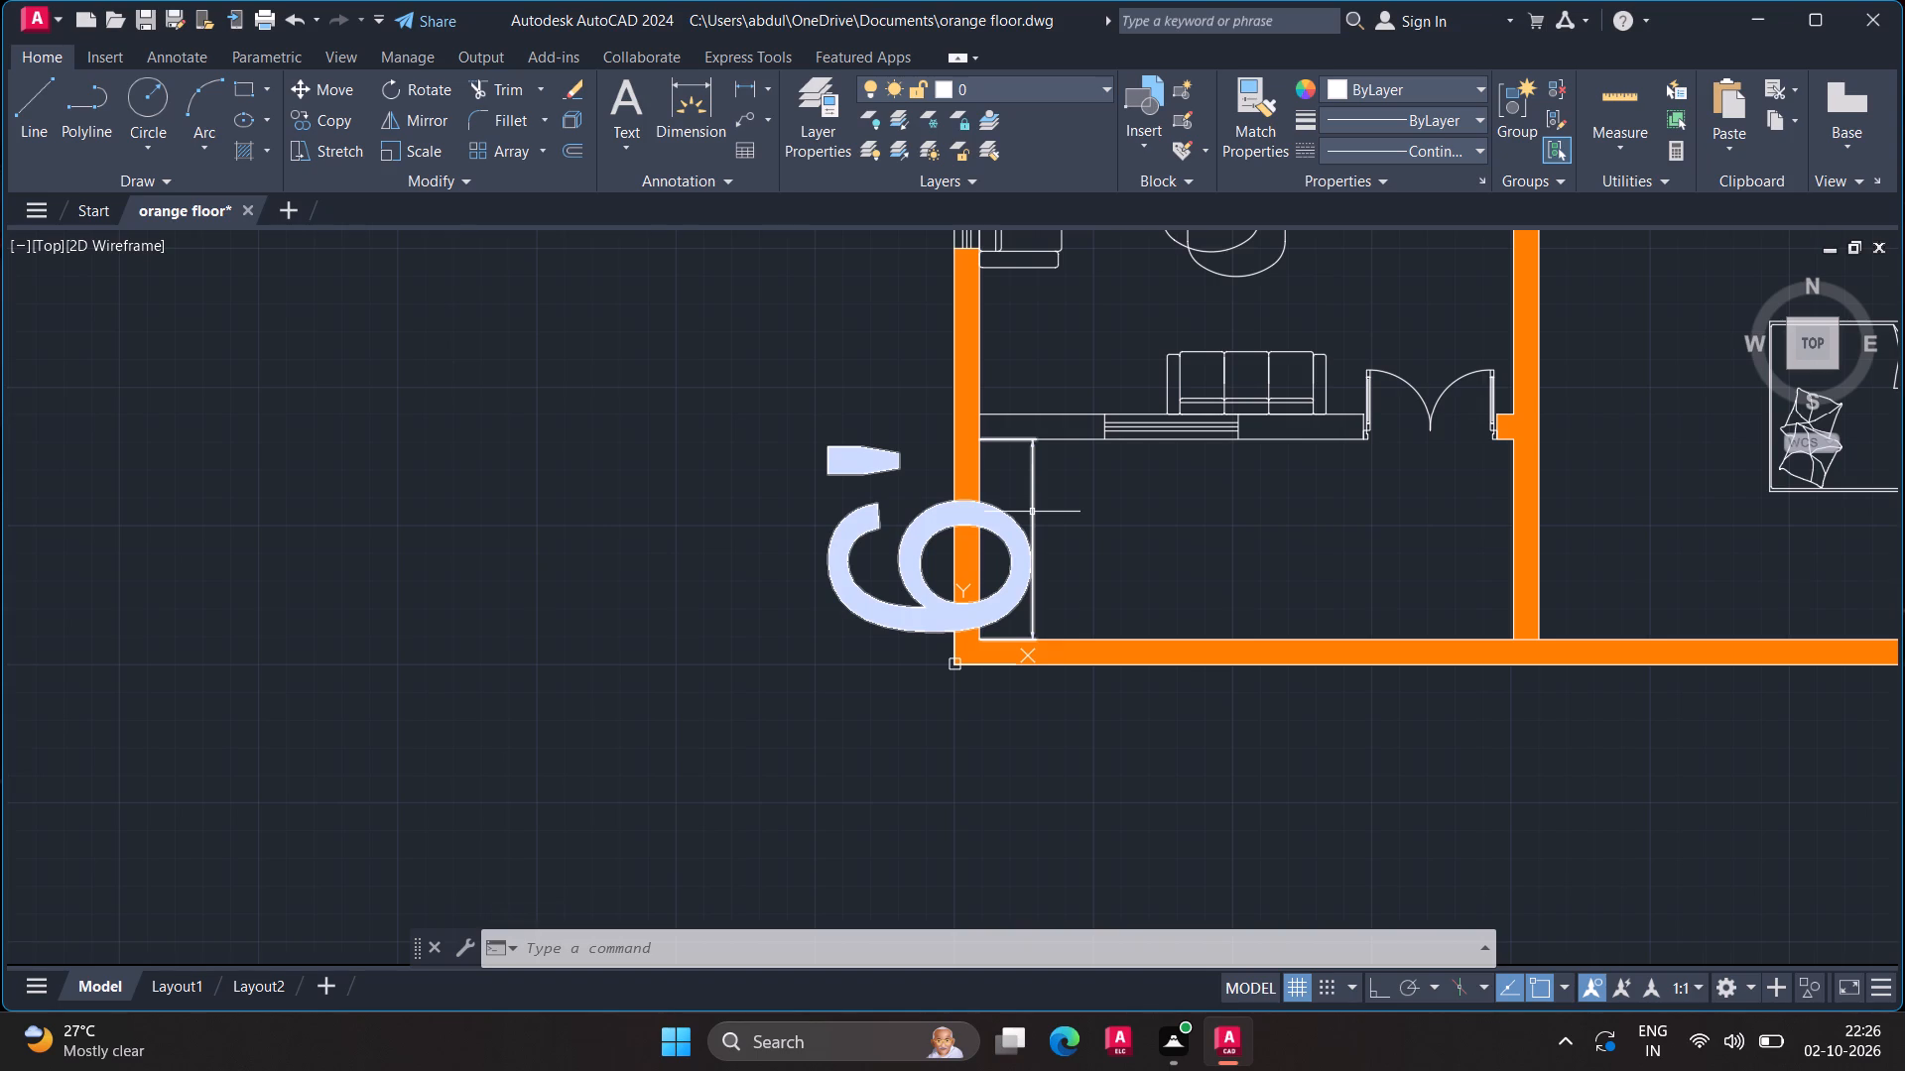
left_click(1032, 514)
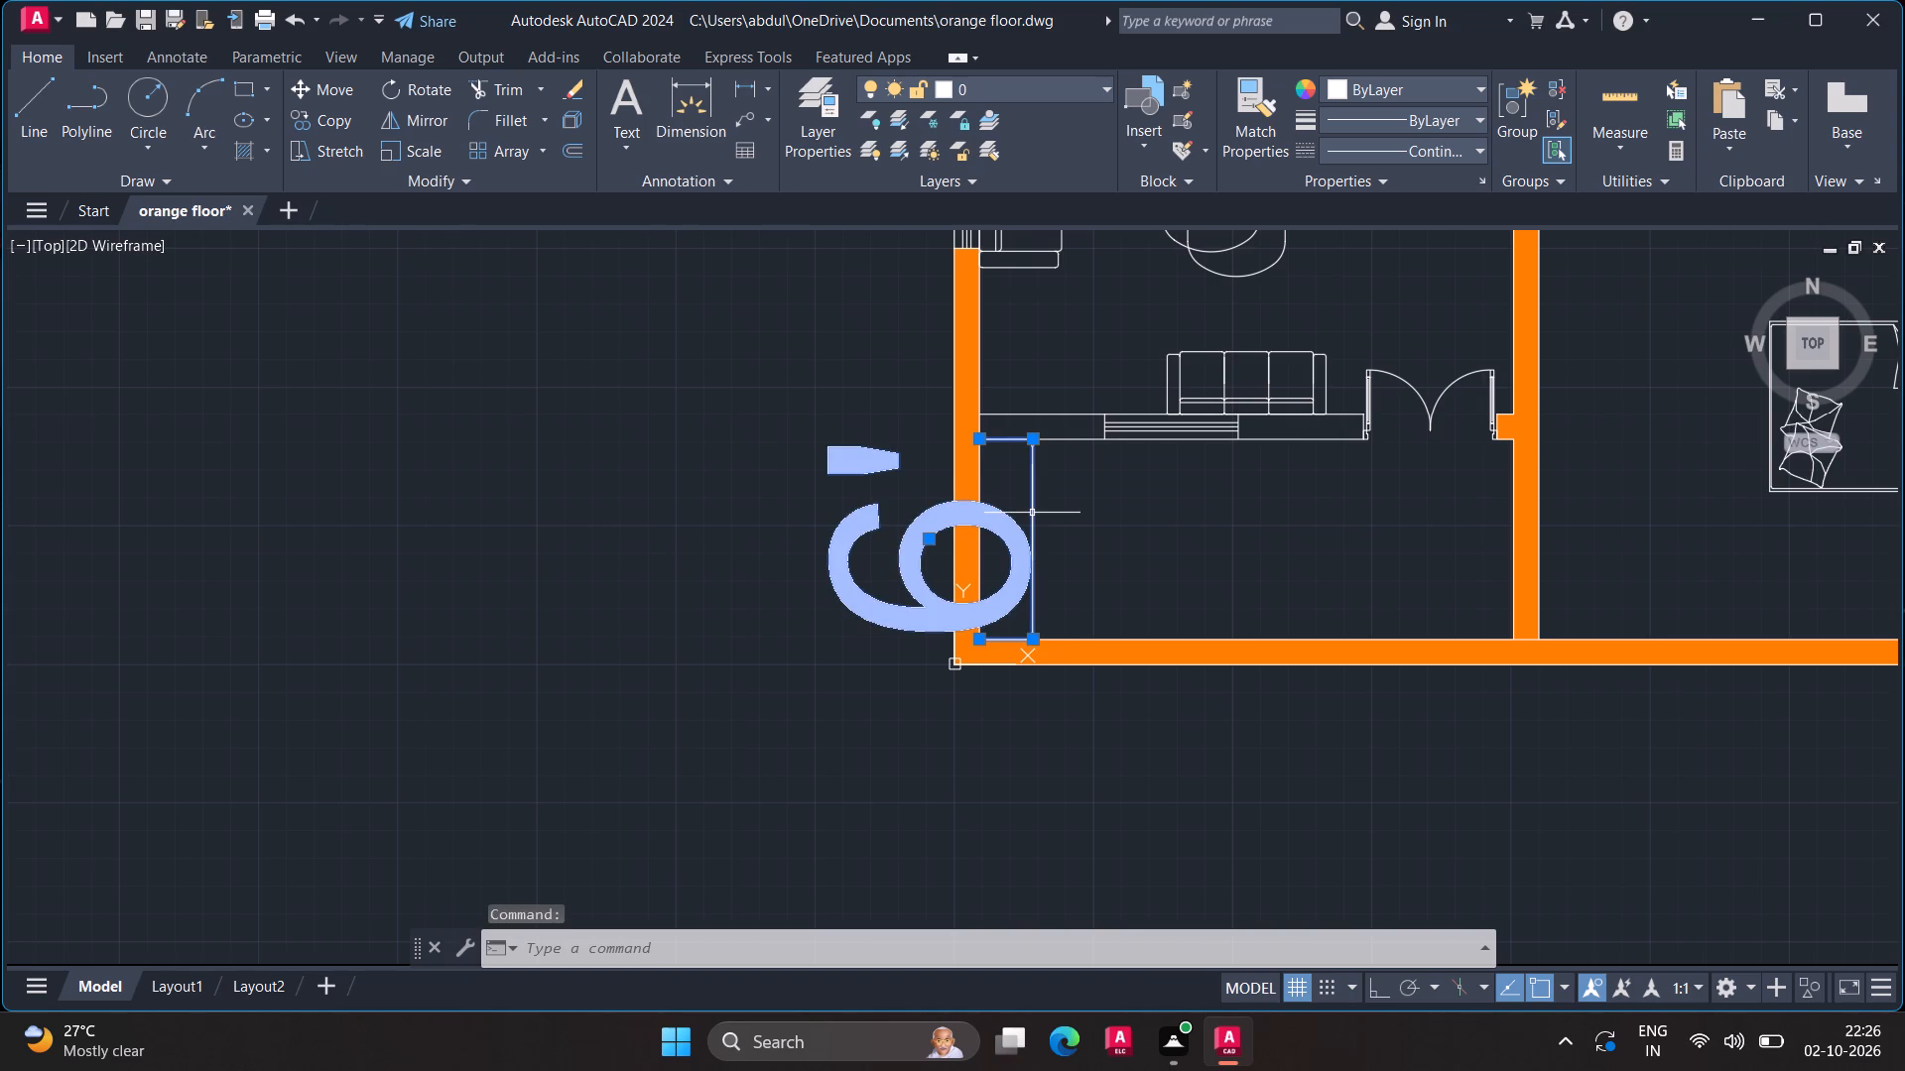
key("d")
key("Return")
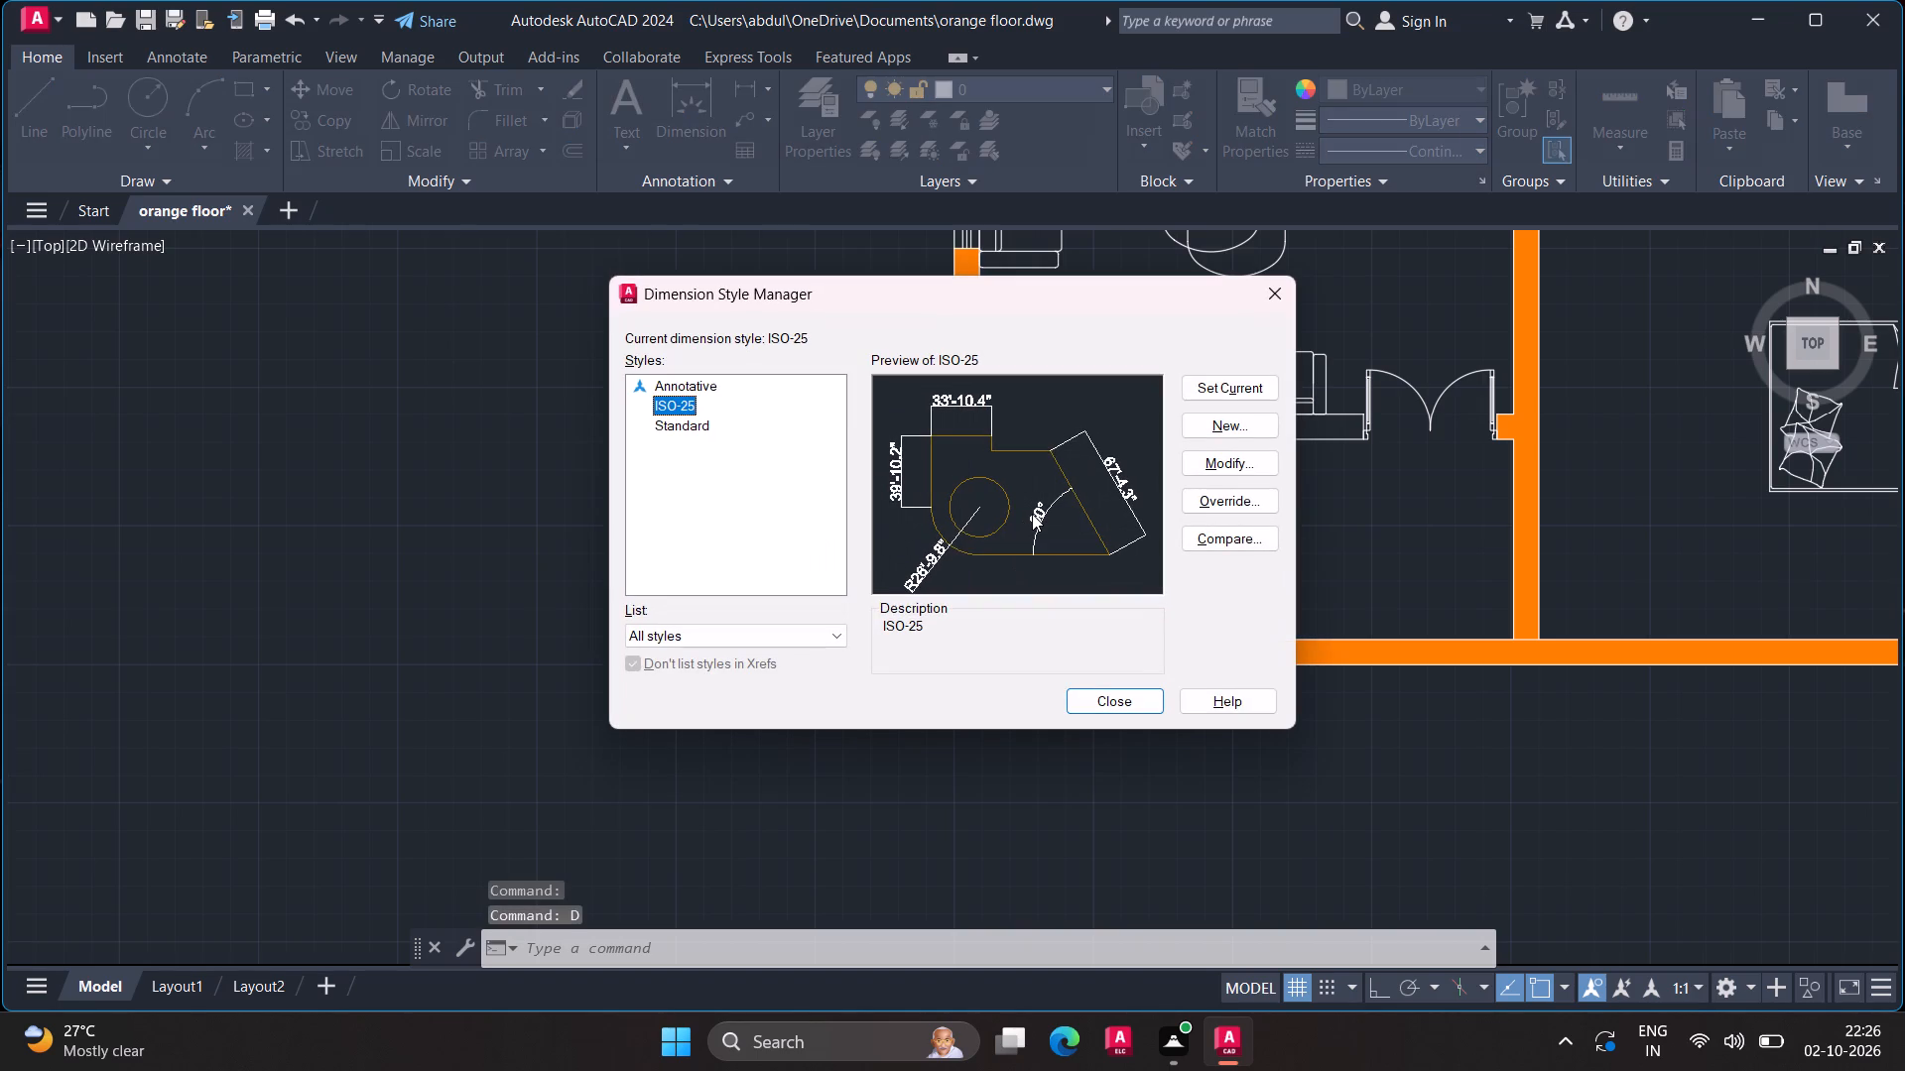
left_click(1186, 451)
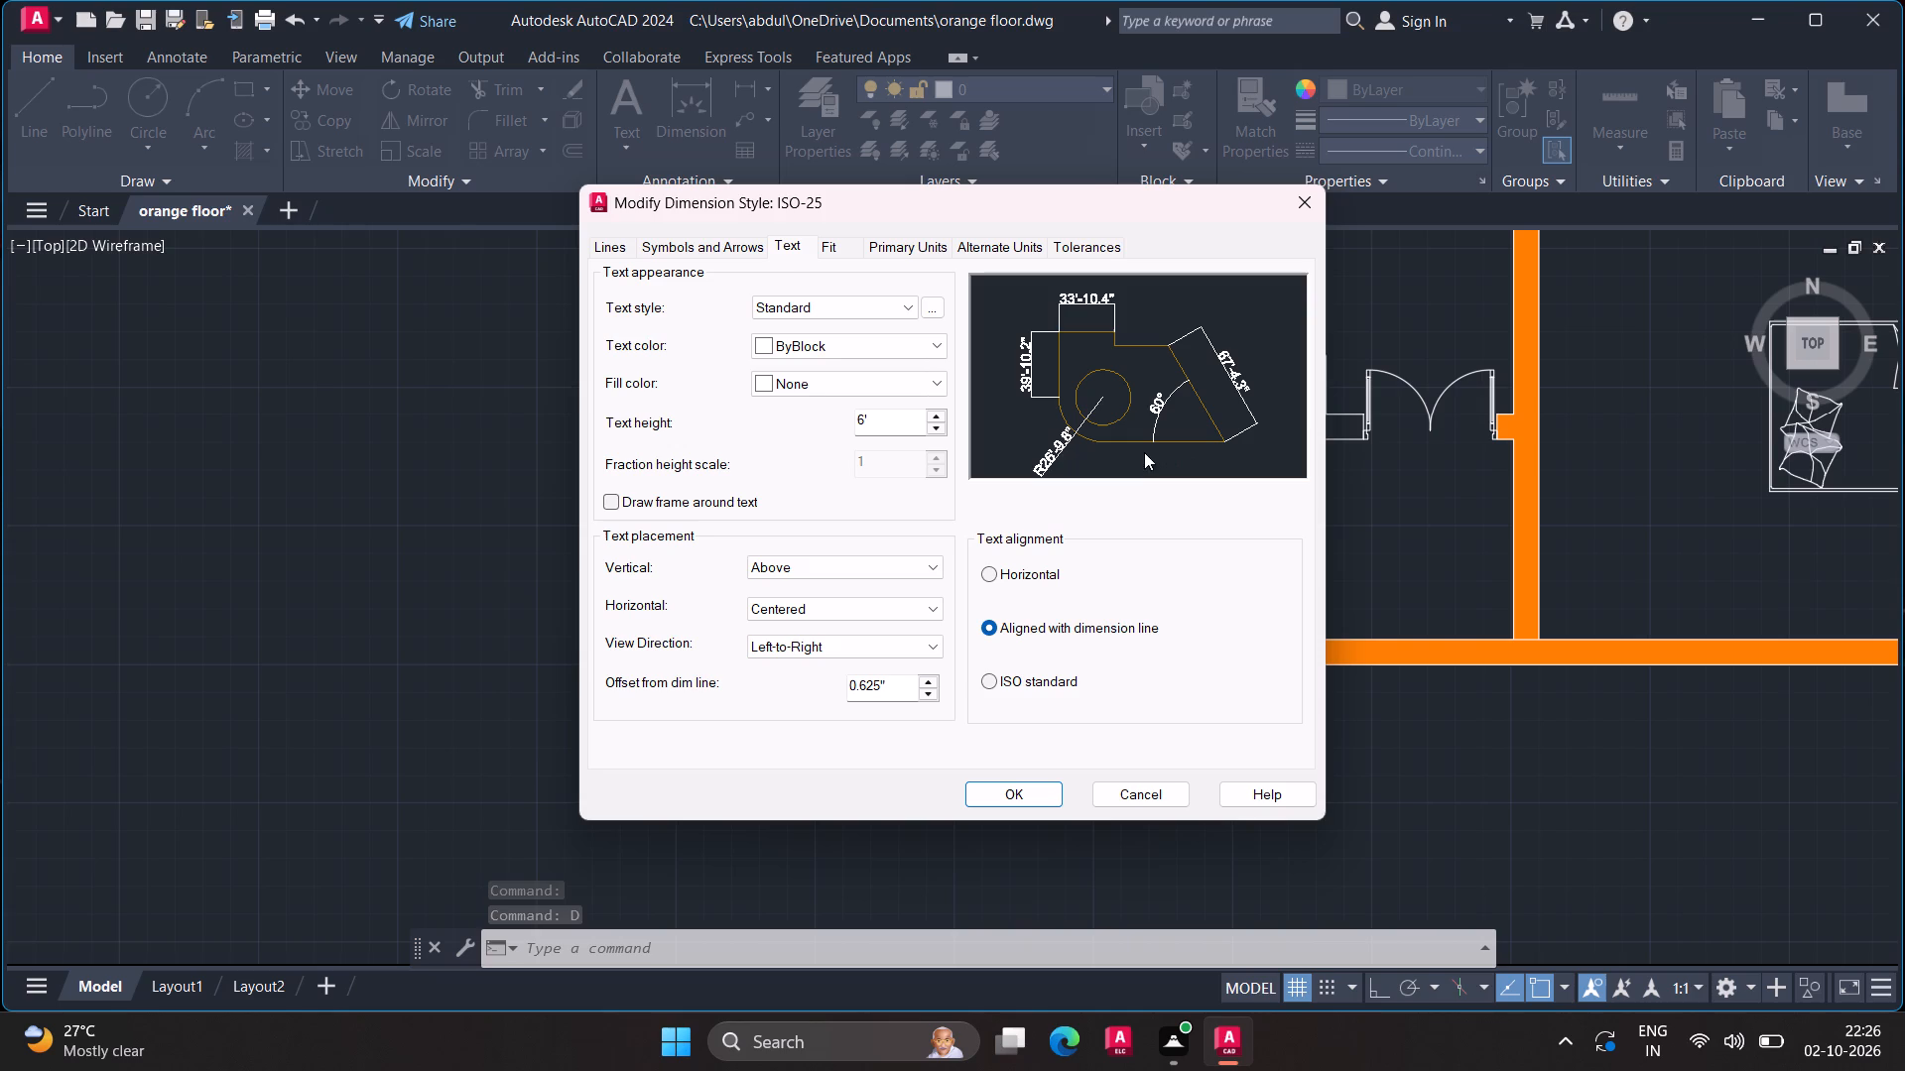
left_click(940, 416)
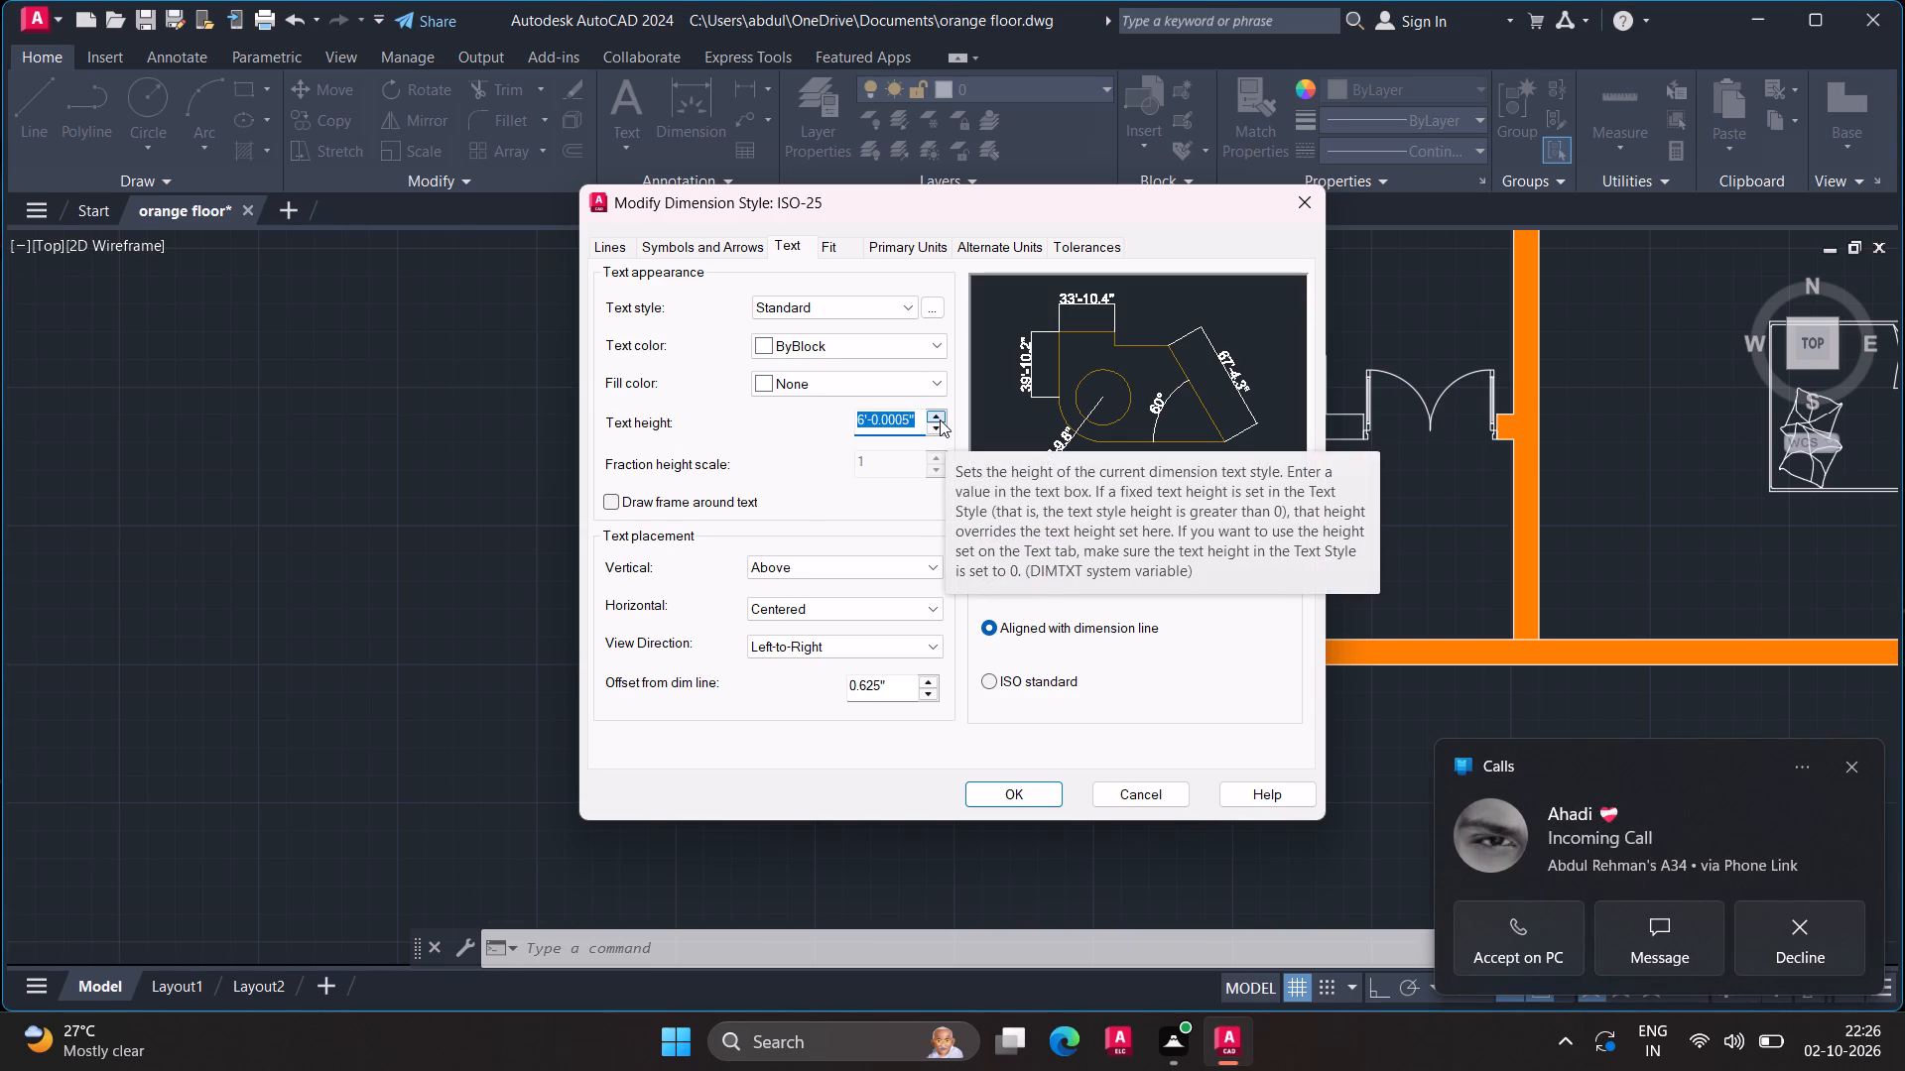
key("BackSpace")
type("3'")
key("Return")
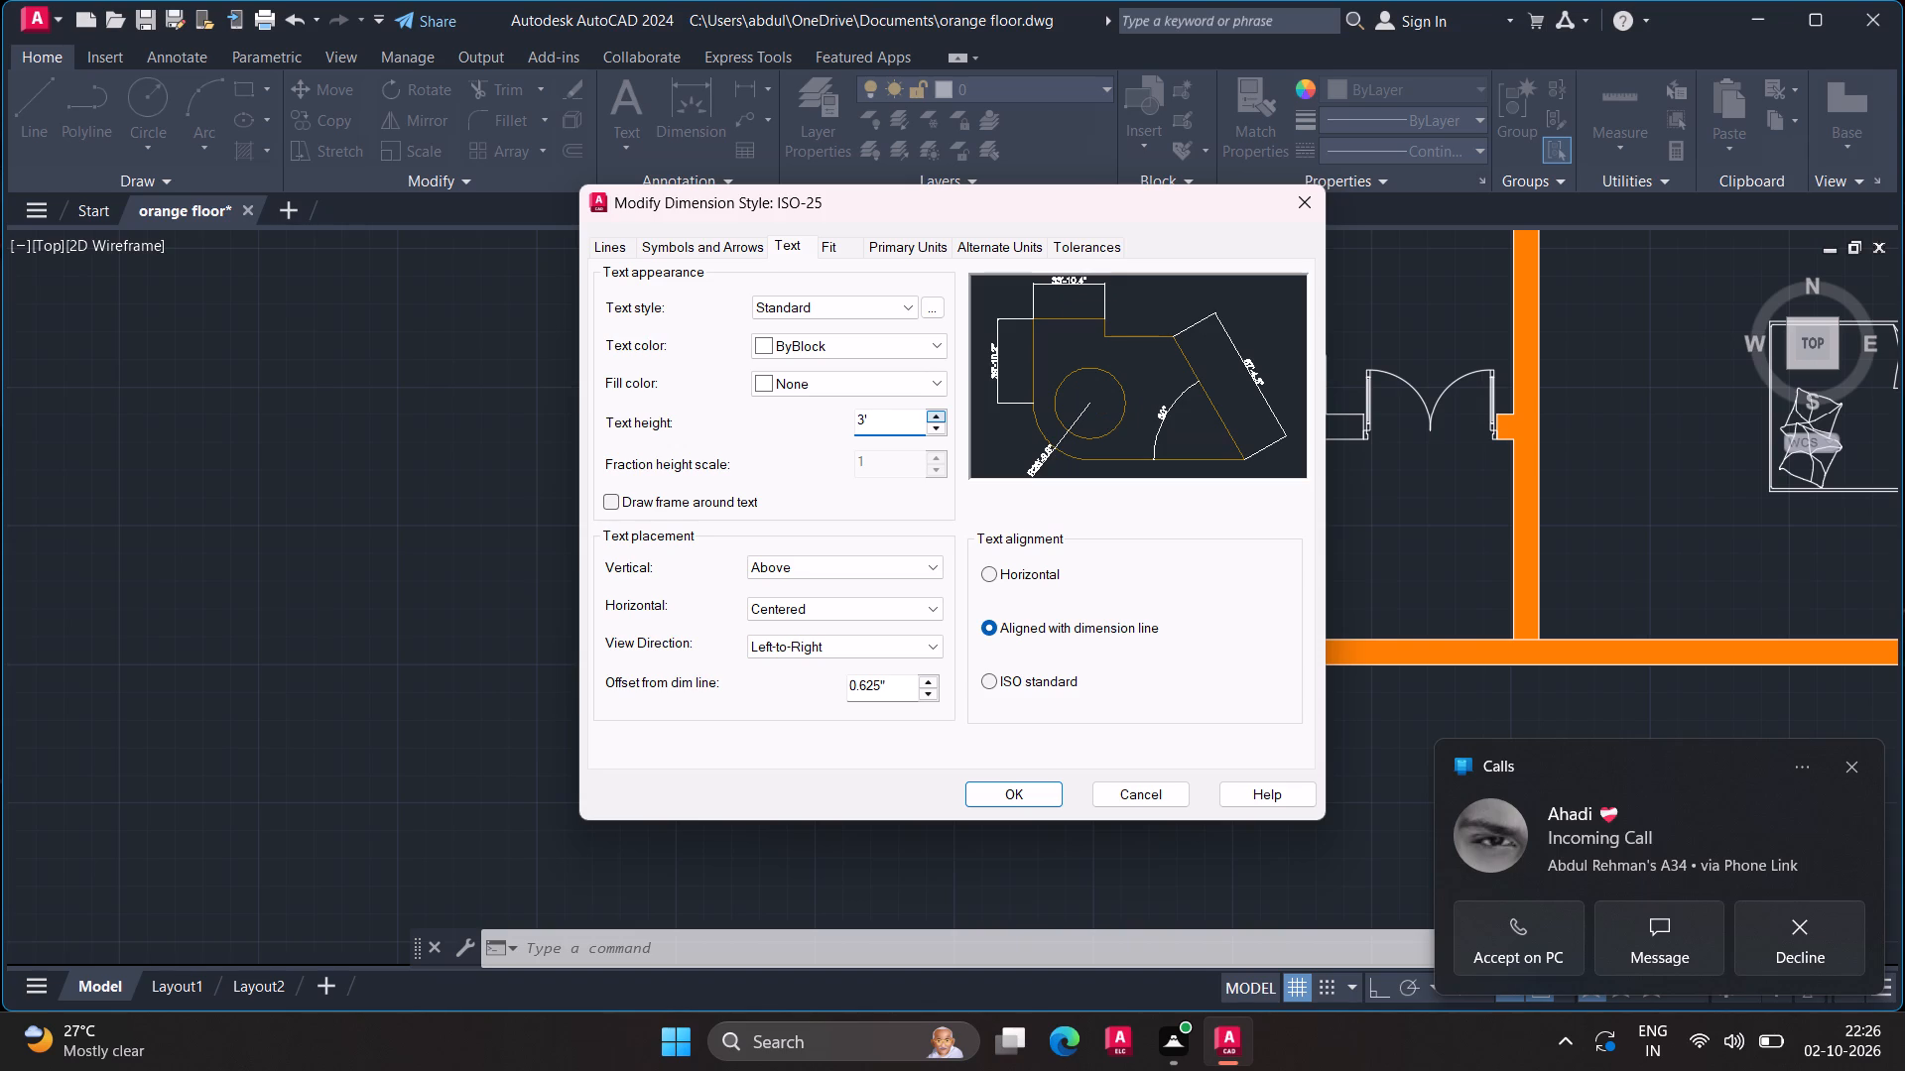
left_click(1015, 800)
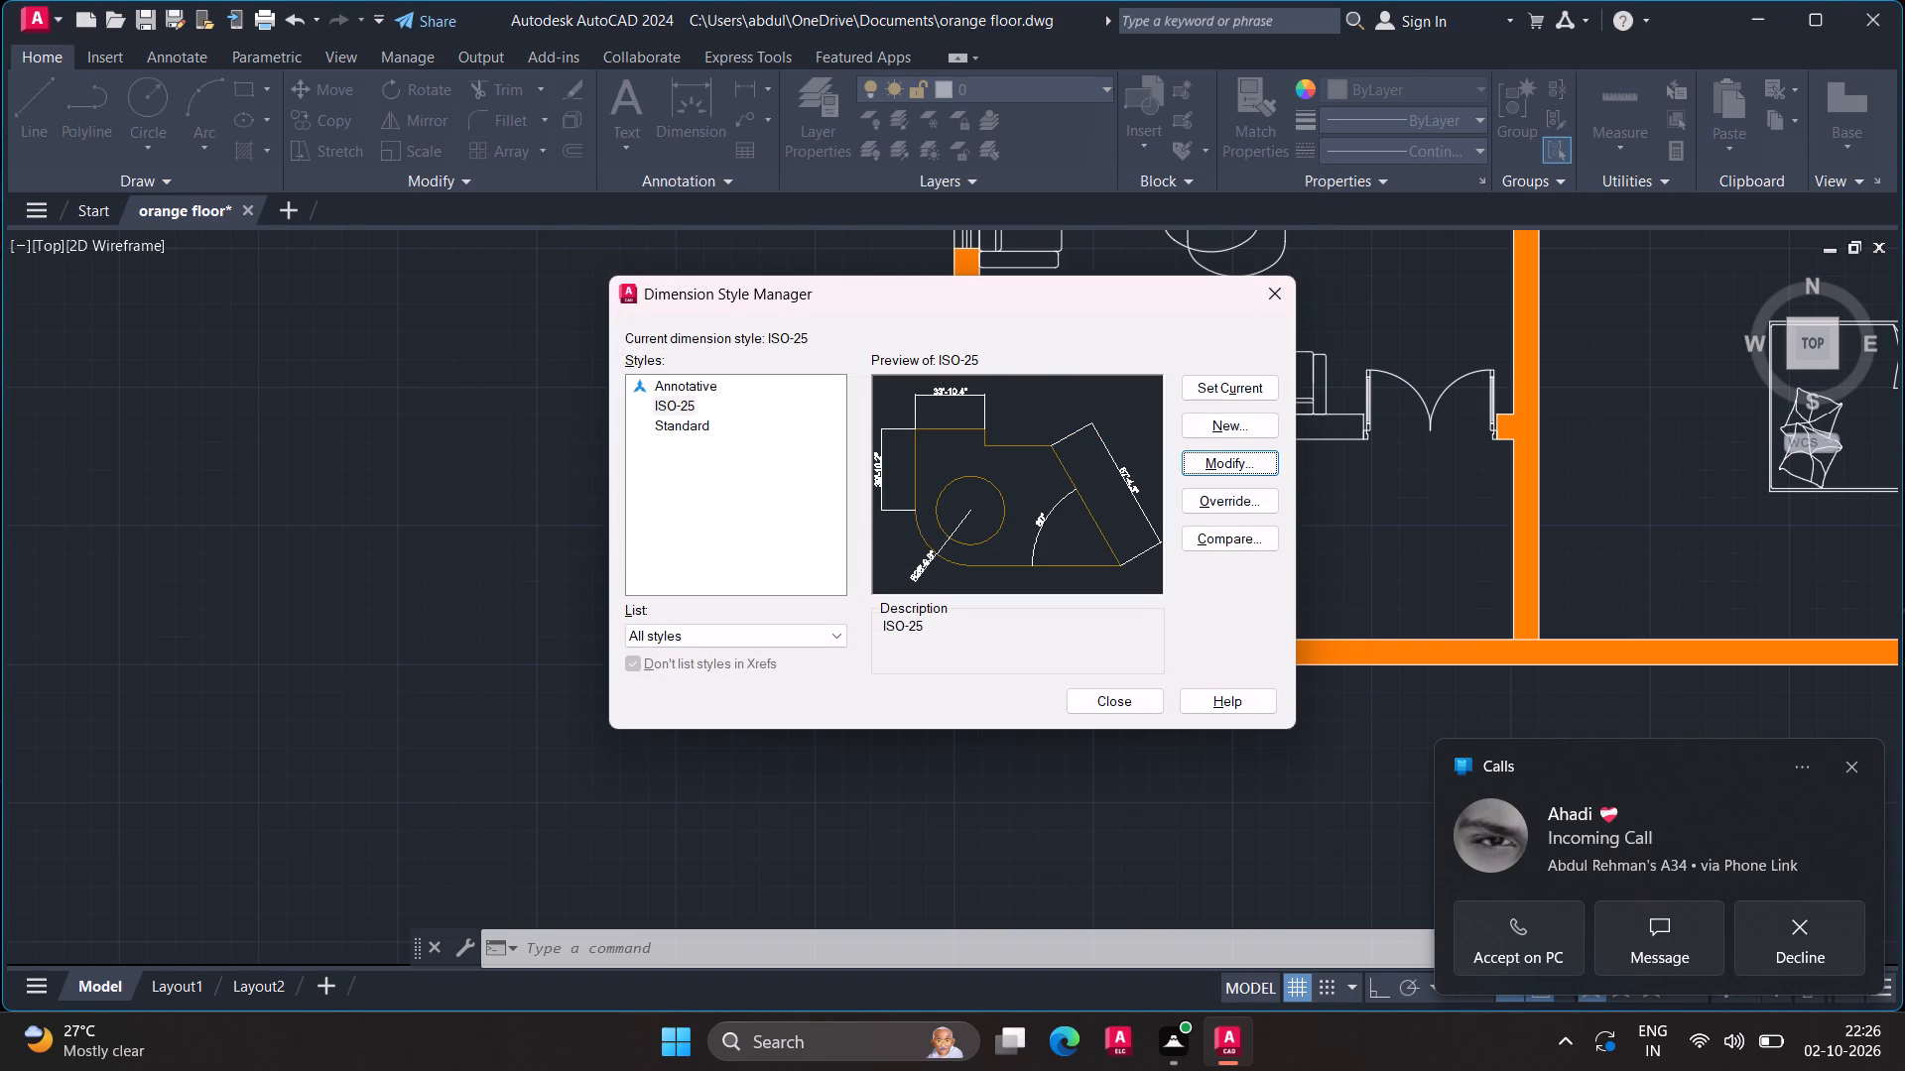
left_click(1853, 761)
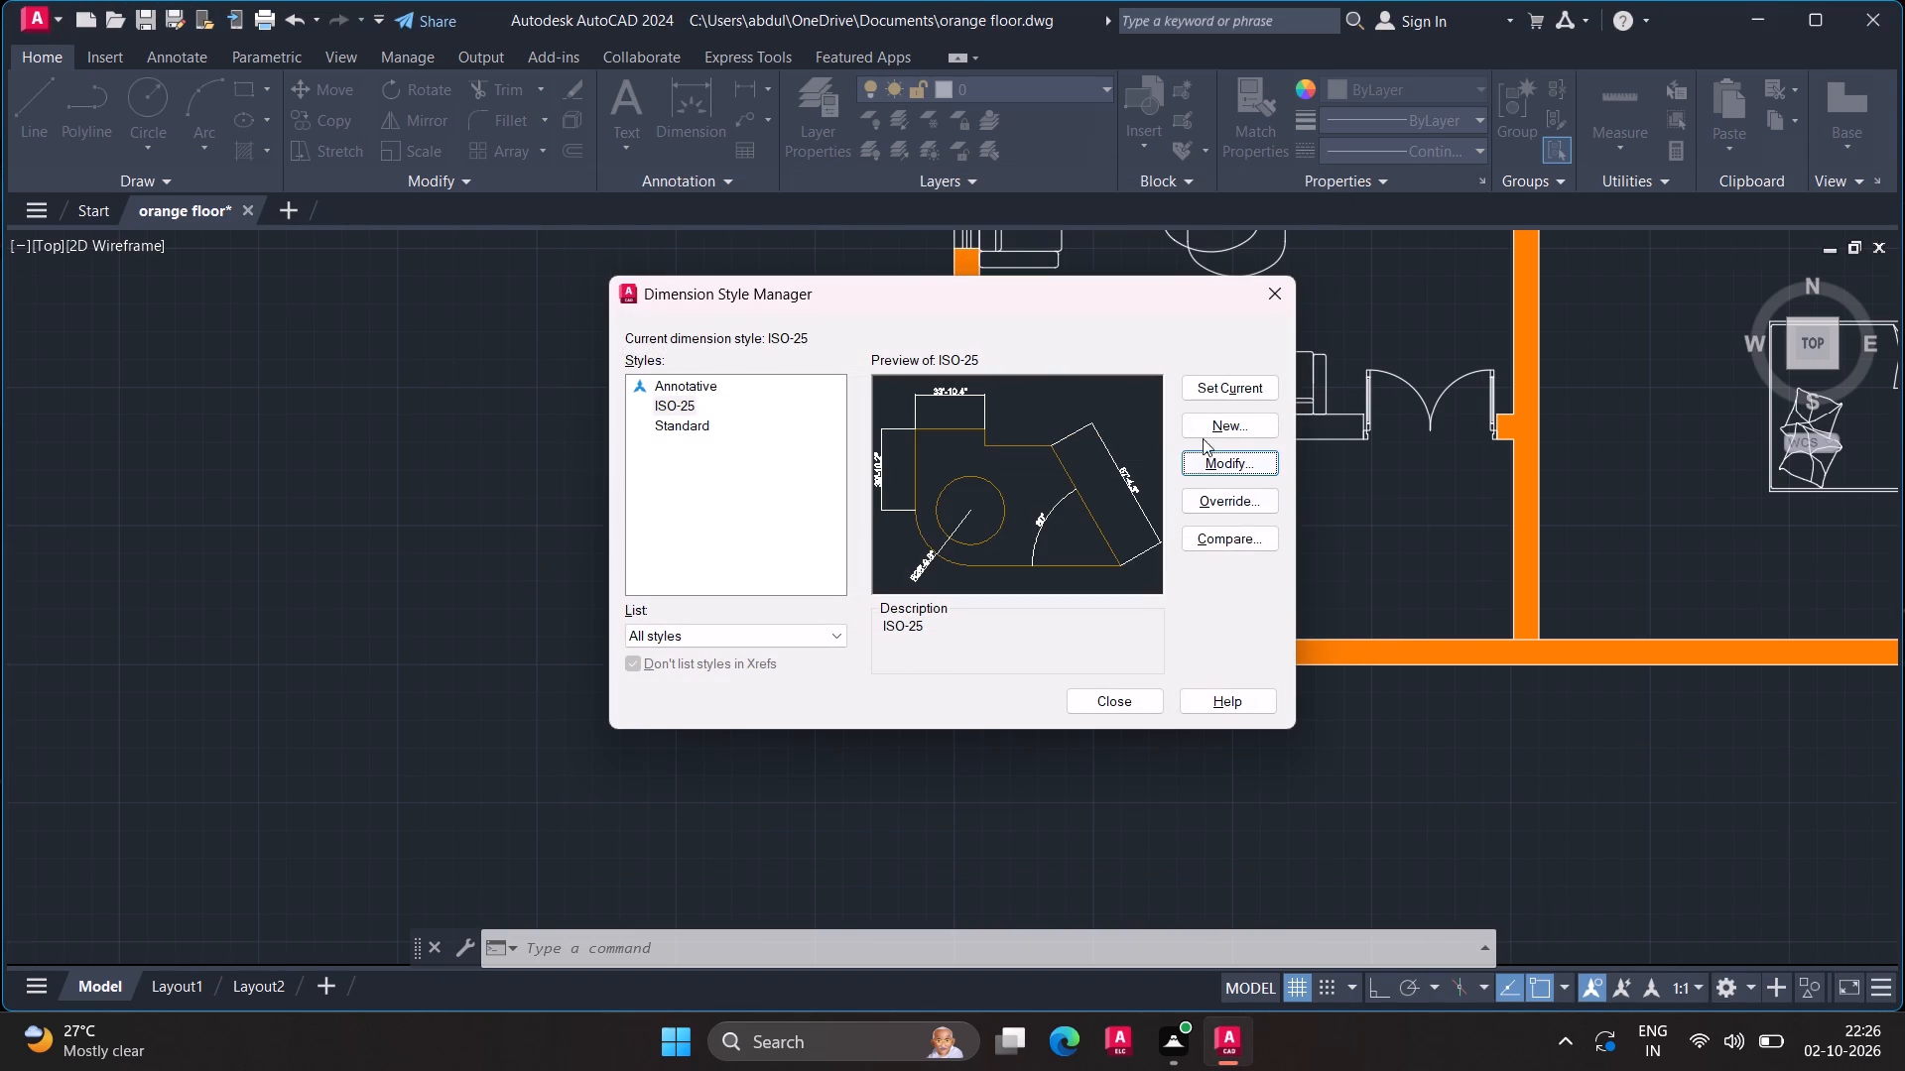
left_click(1210, 396)
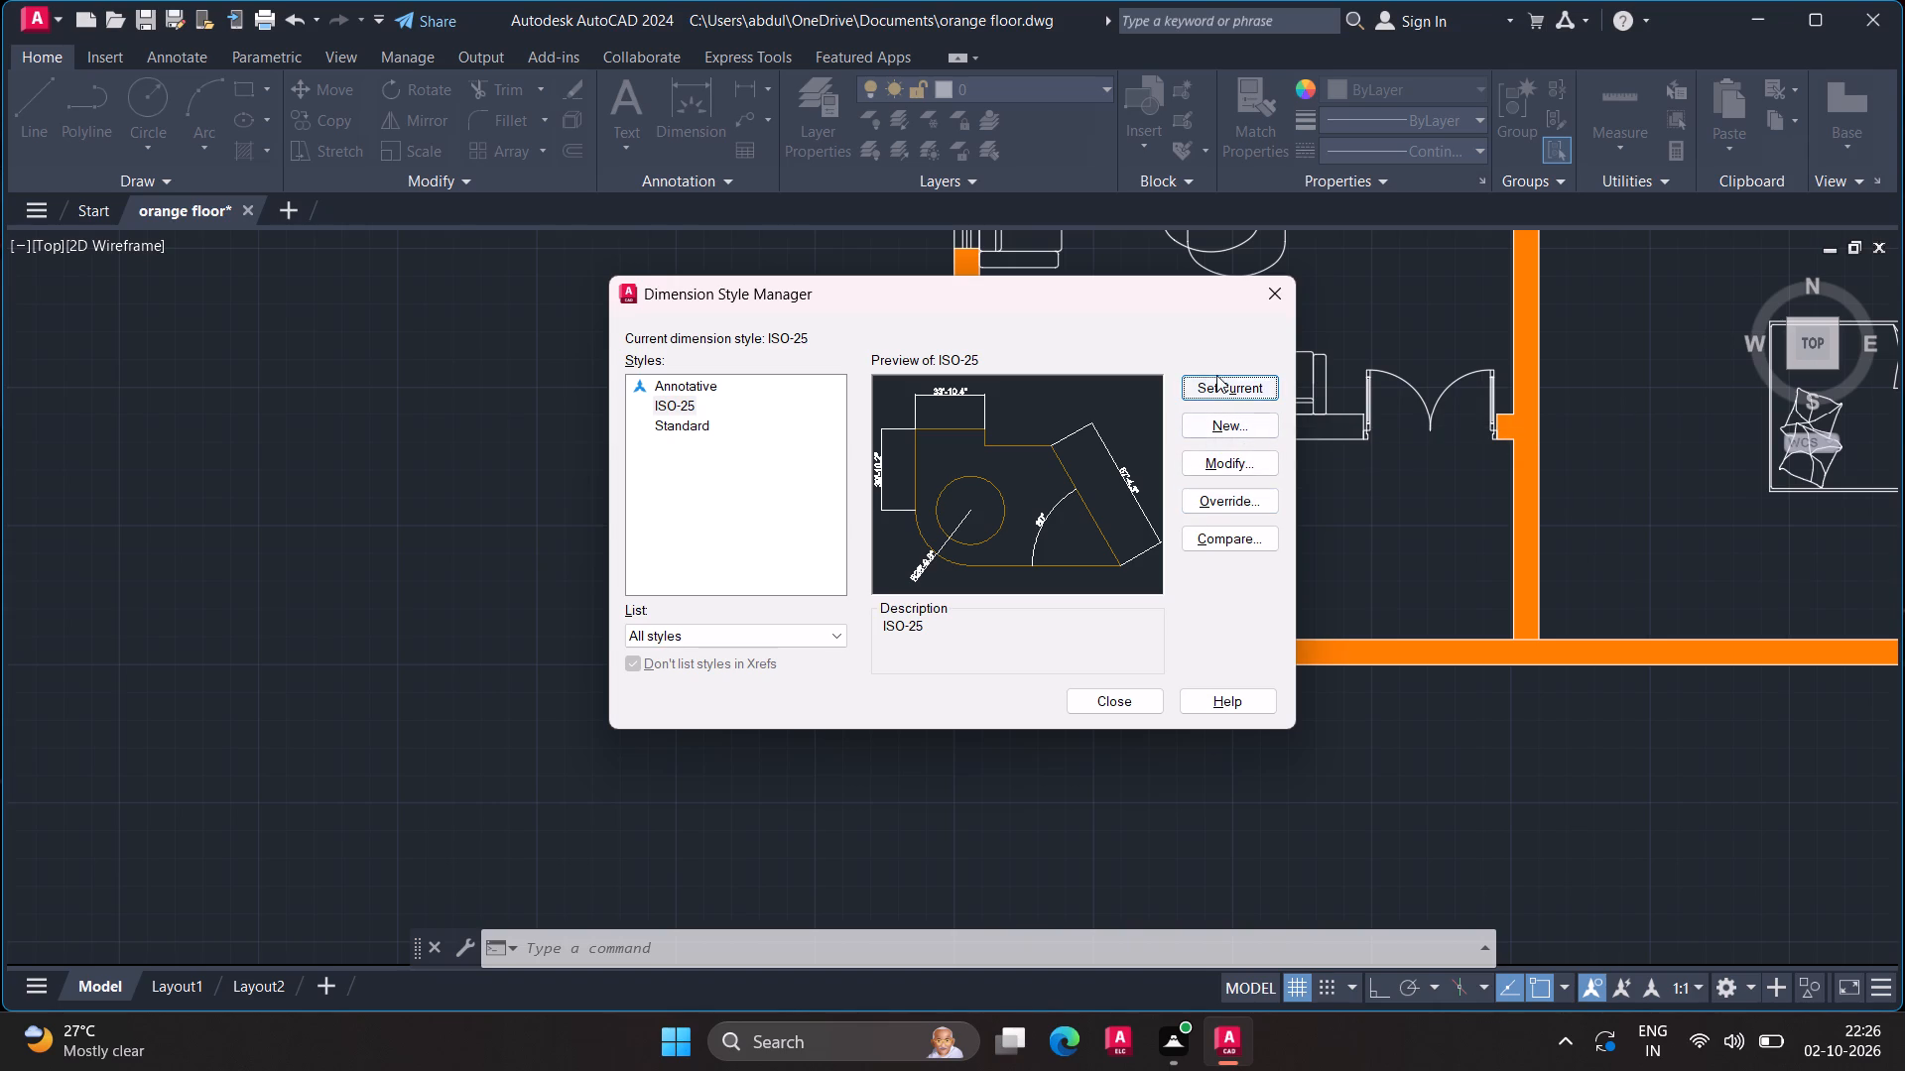
left_click(1216, 375)
left_click(1134, 709)
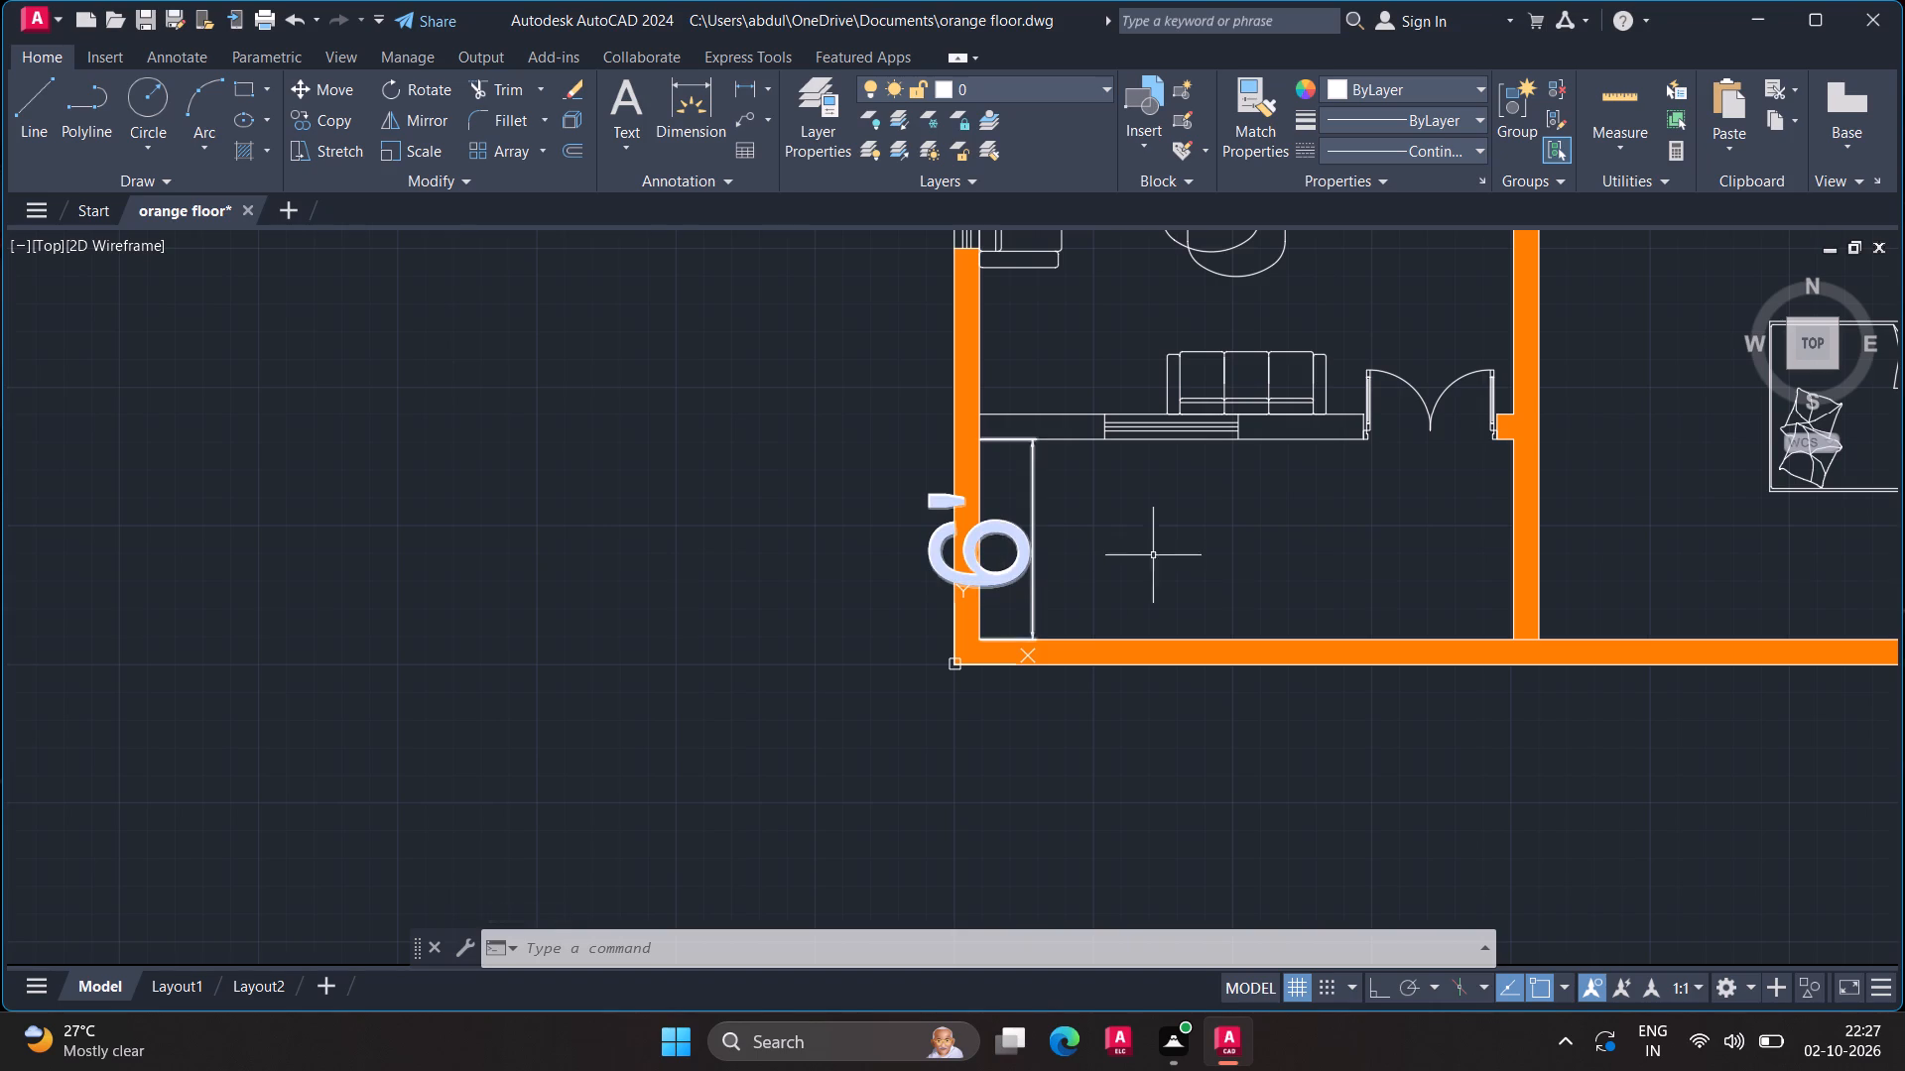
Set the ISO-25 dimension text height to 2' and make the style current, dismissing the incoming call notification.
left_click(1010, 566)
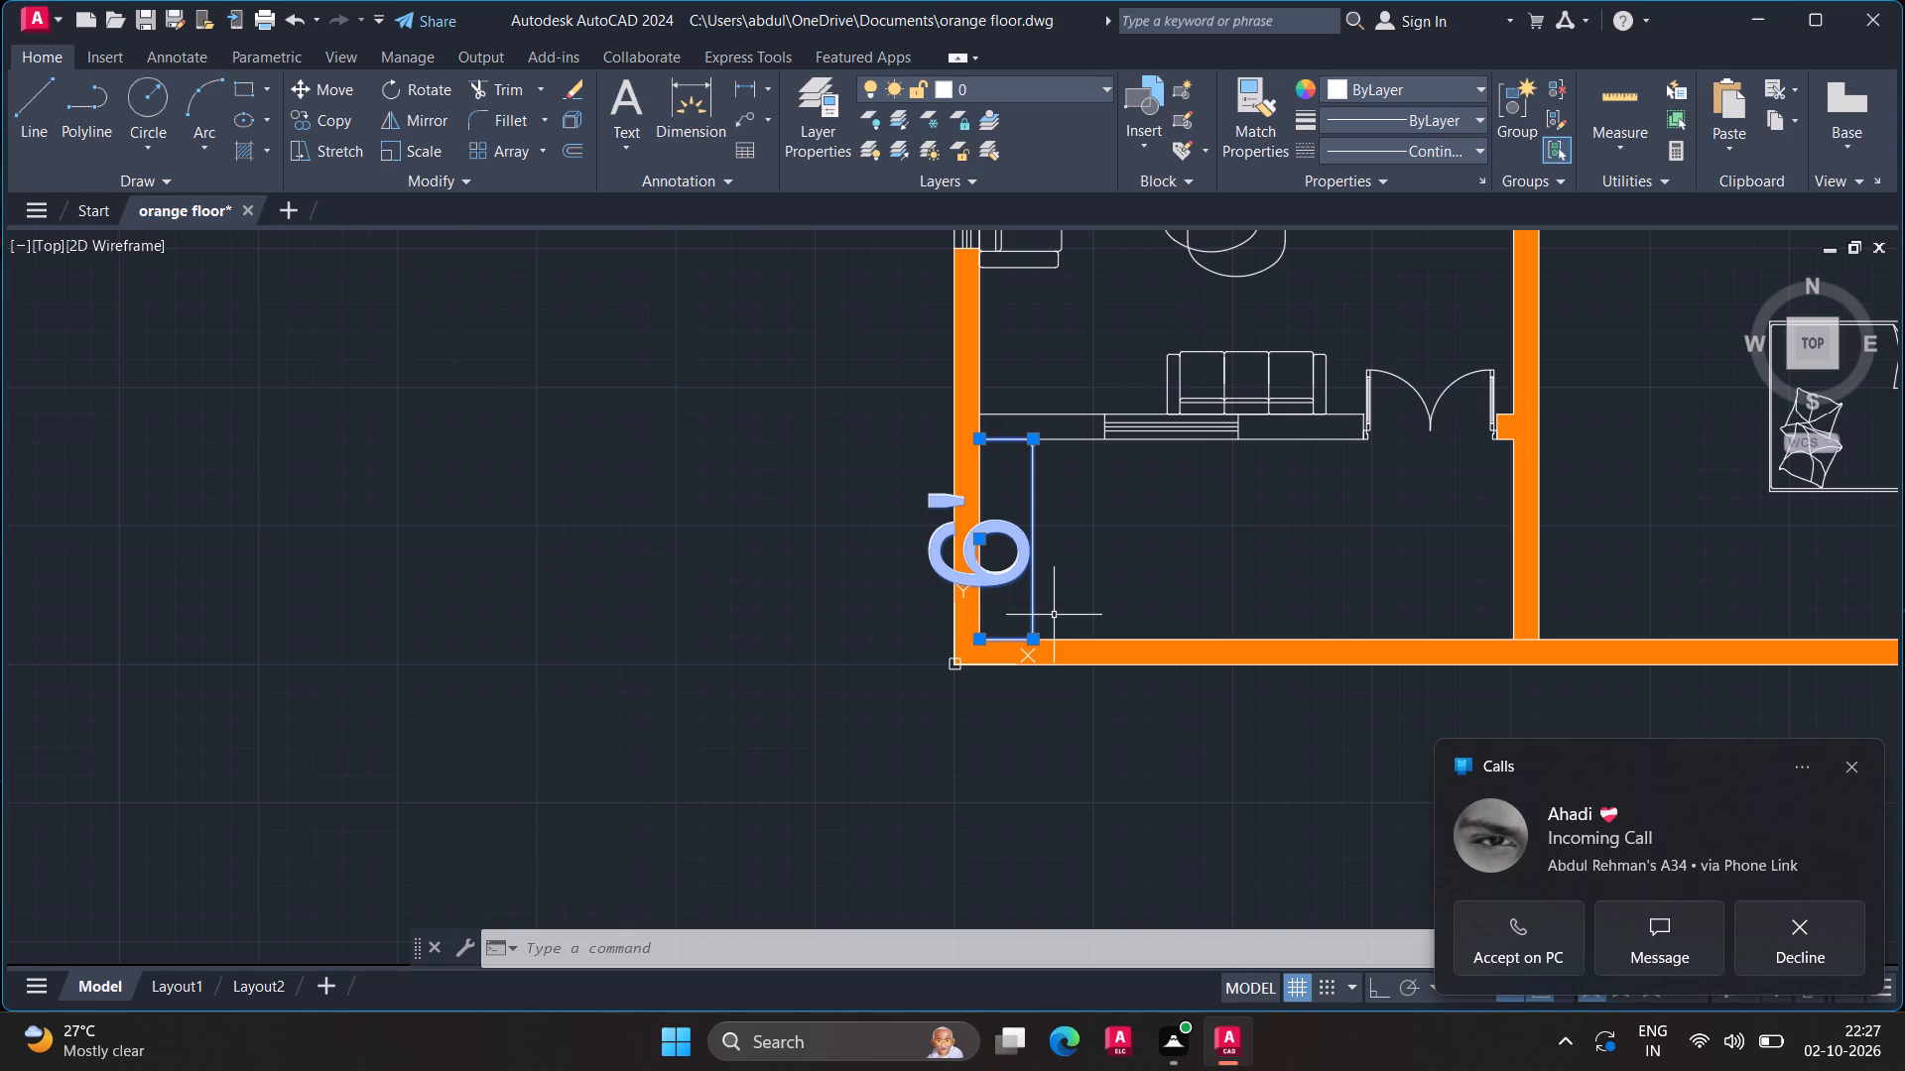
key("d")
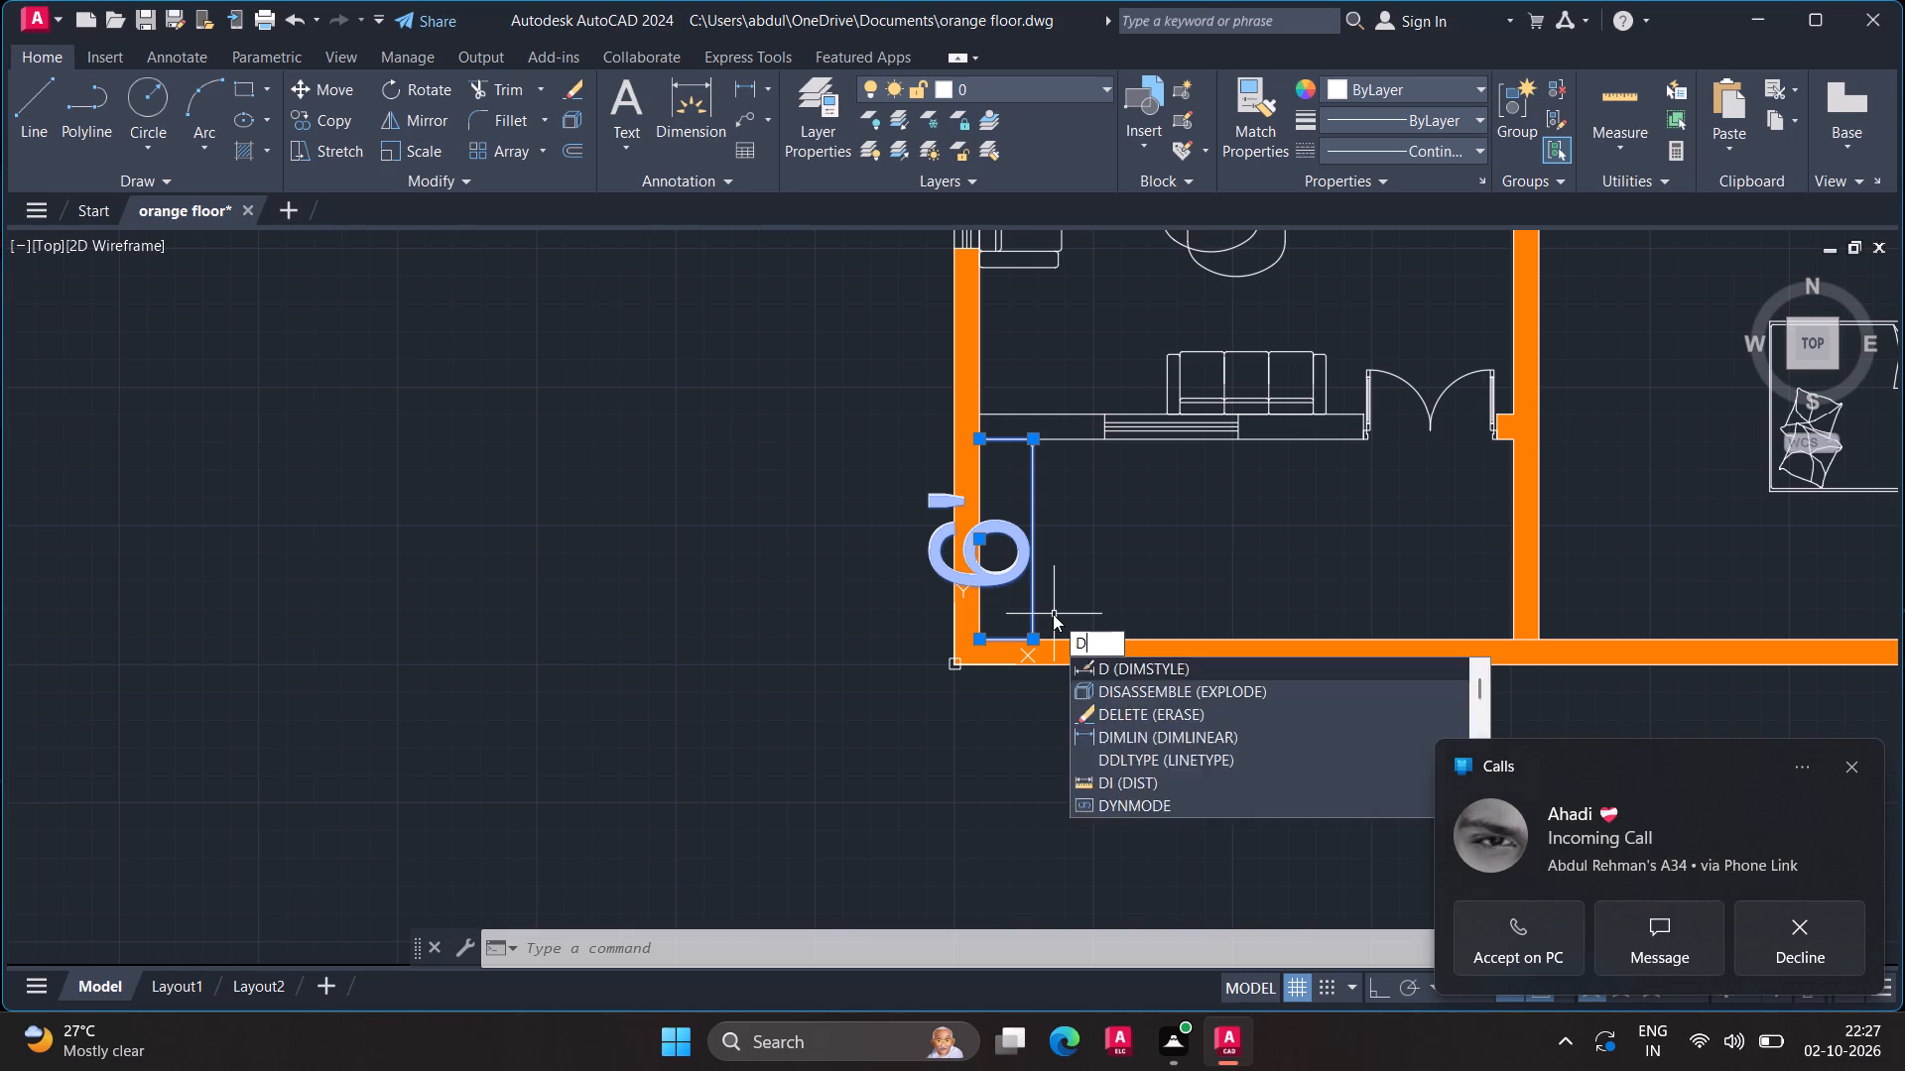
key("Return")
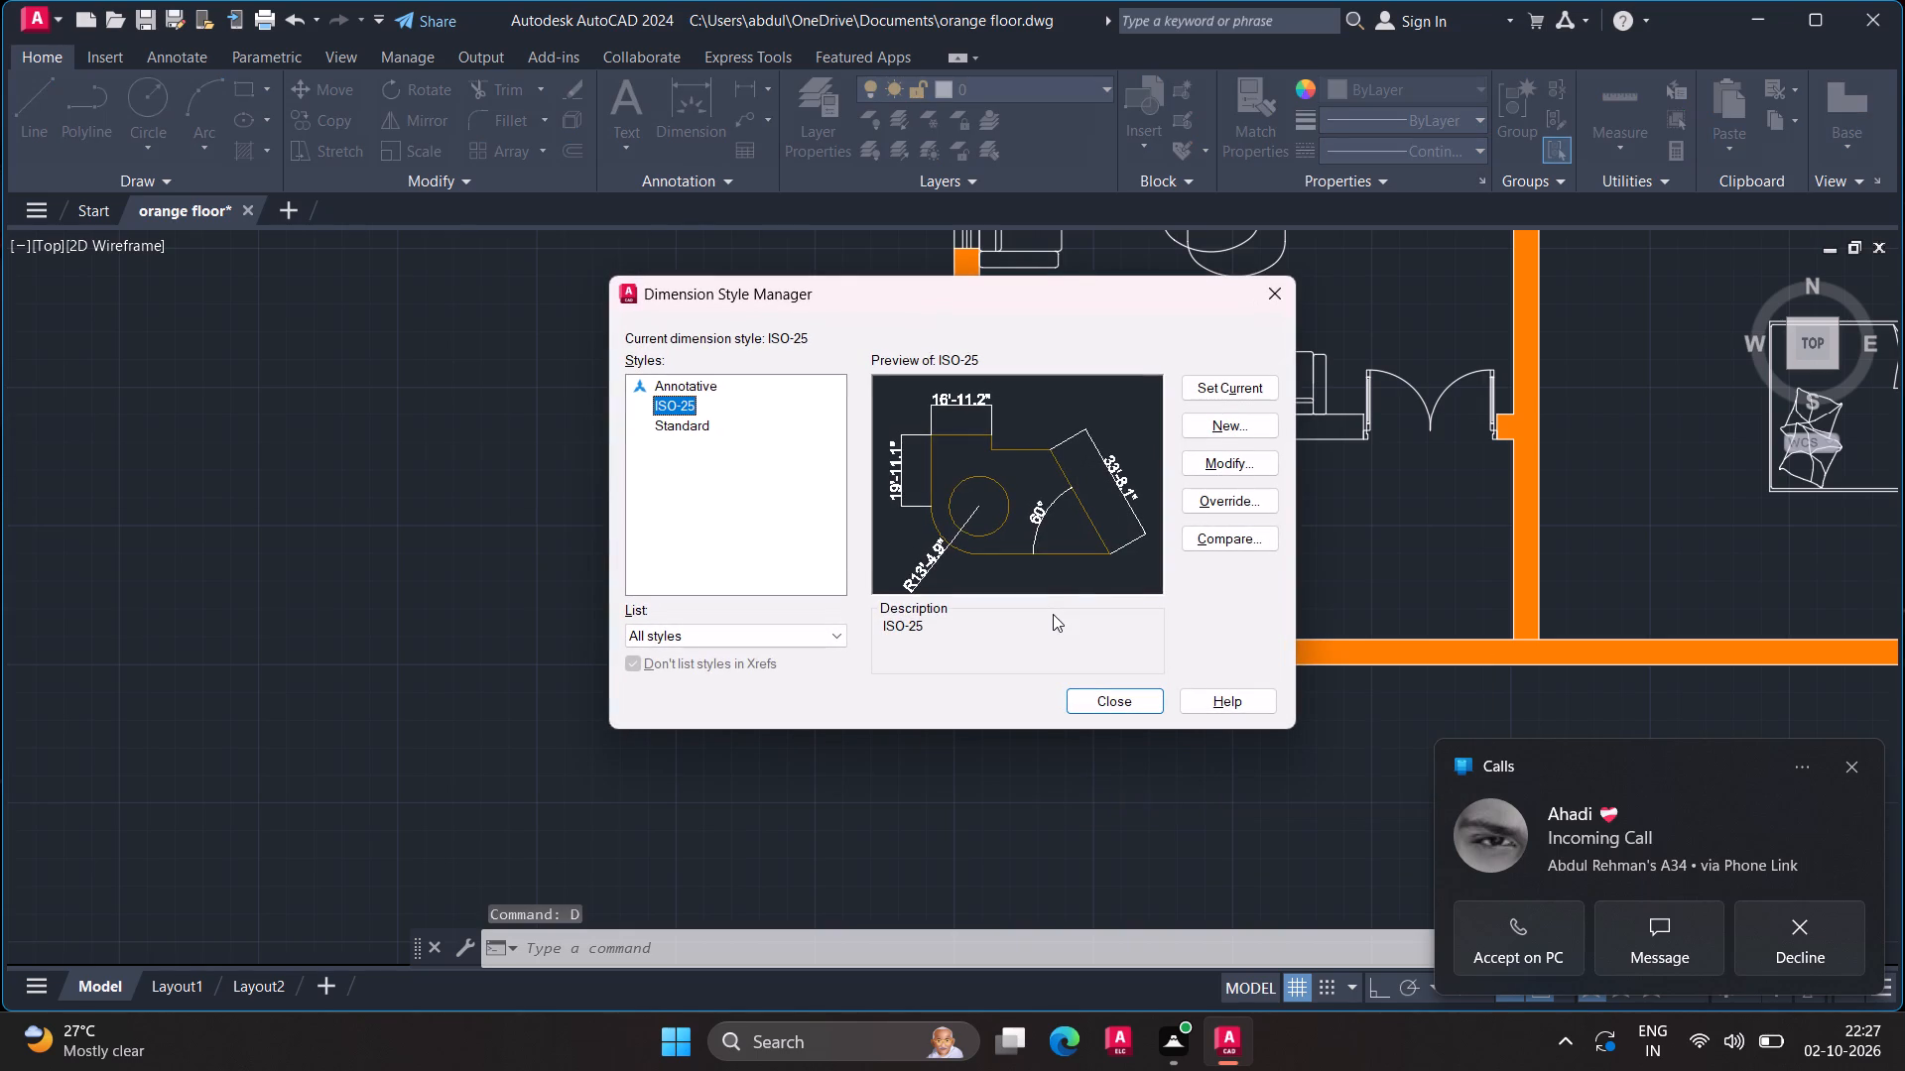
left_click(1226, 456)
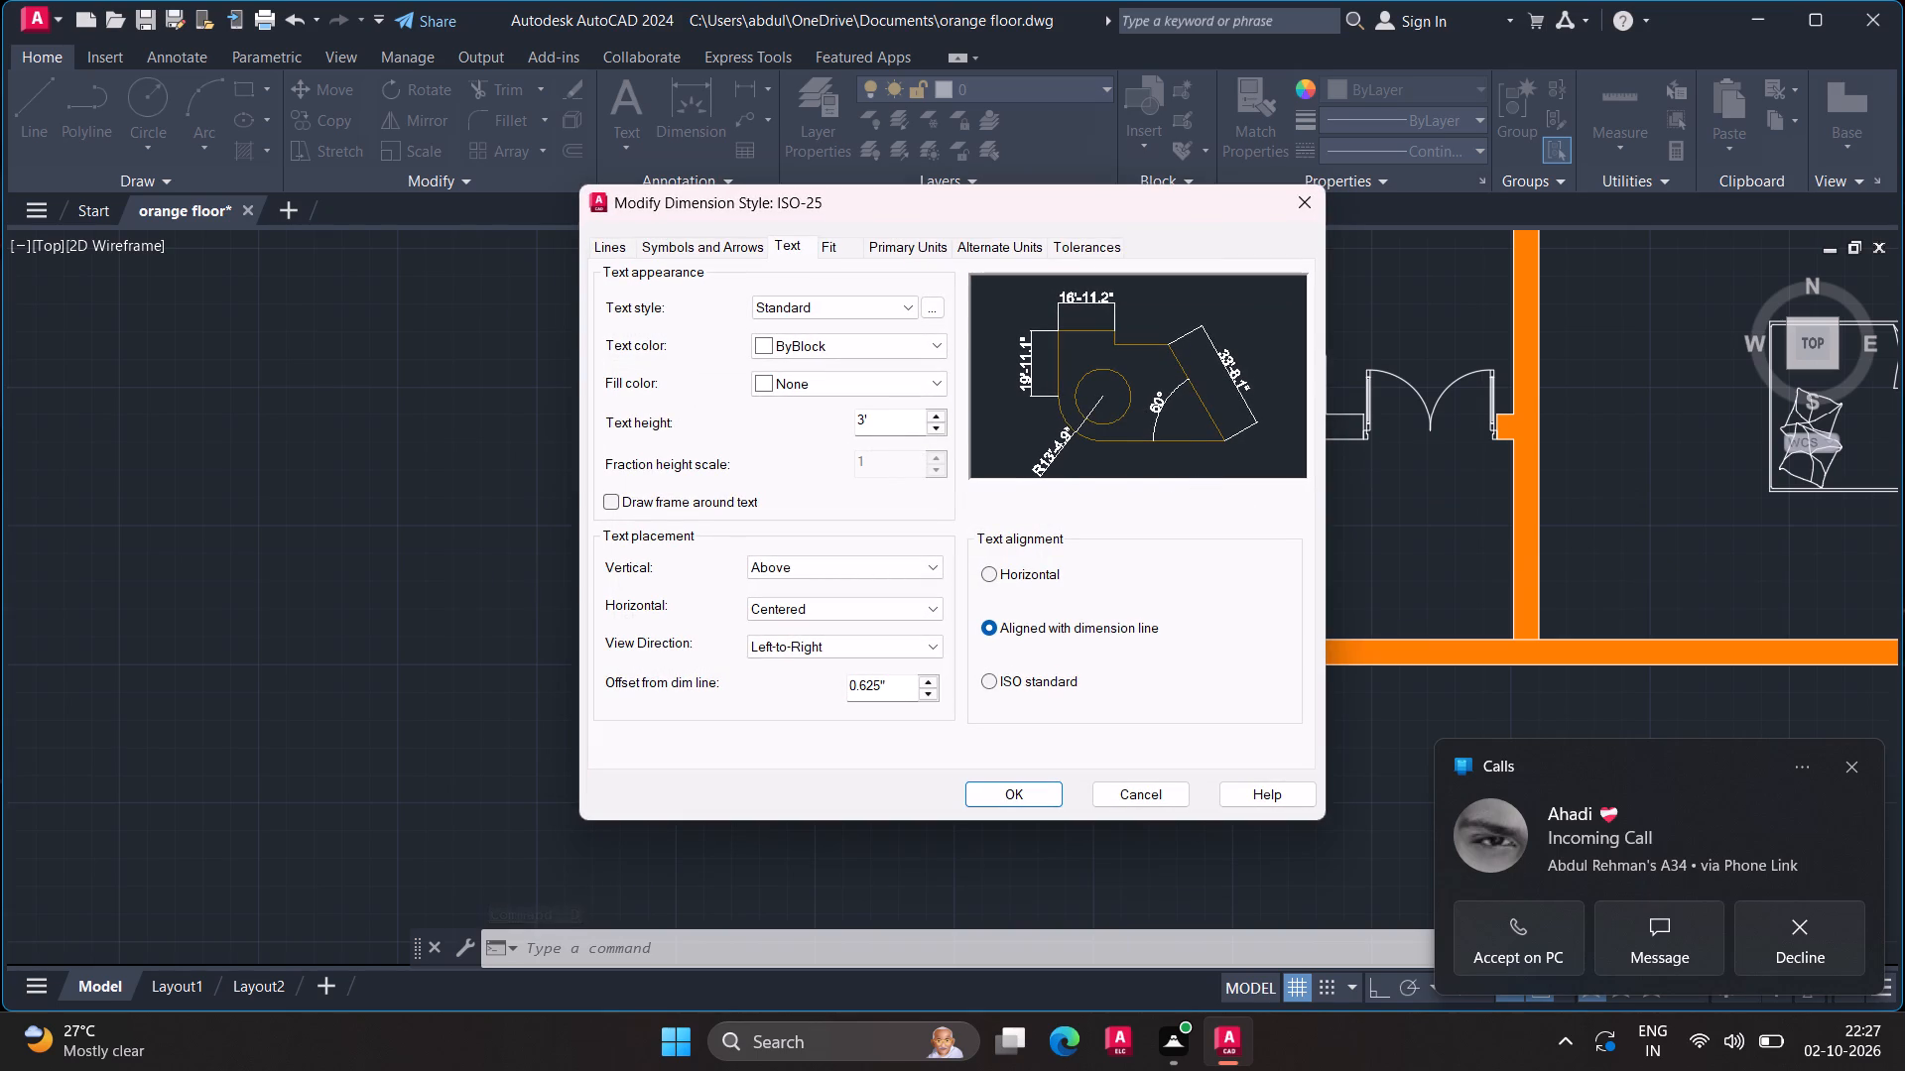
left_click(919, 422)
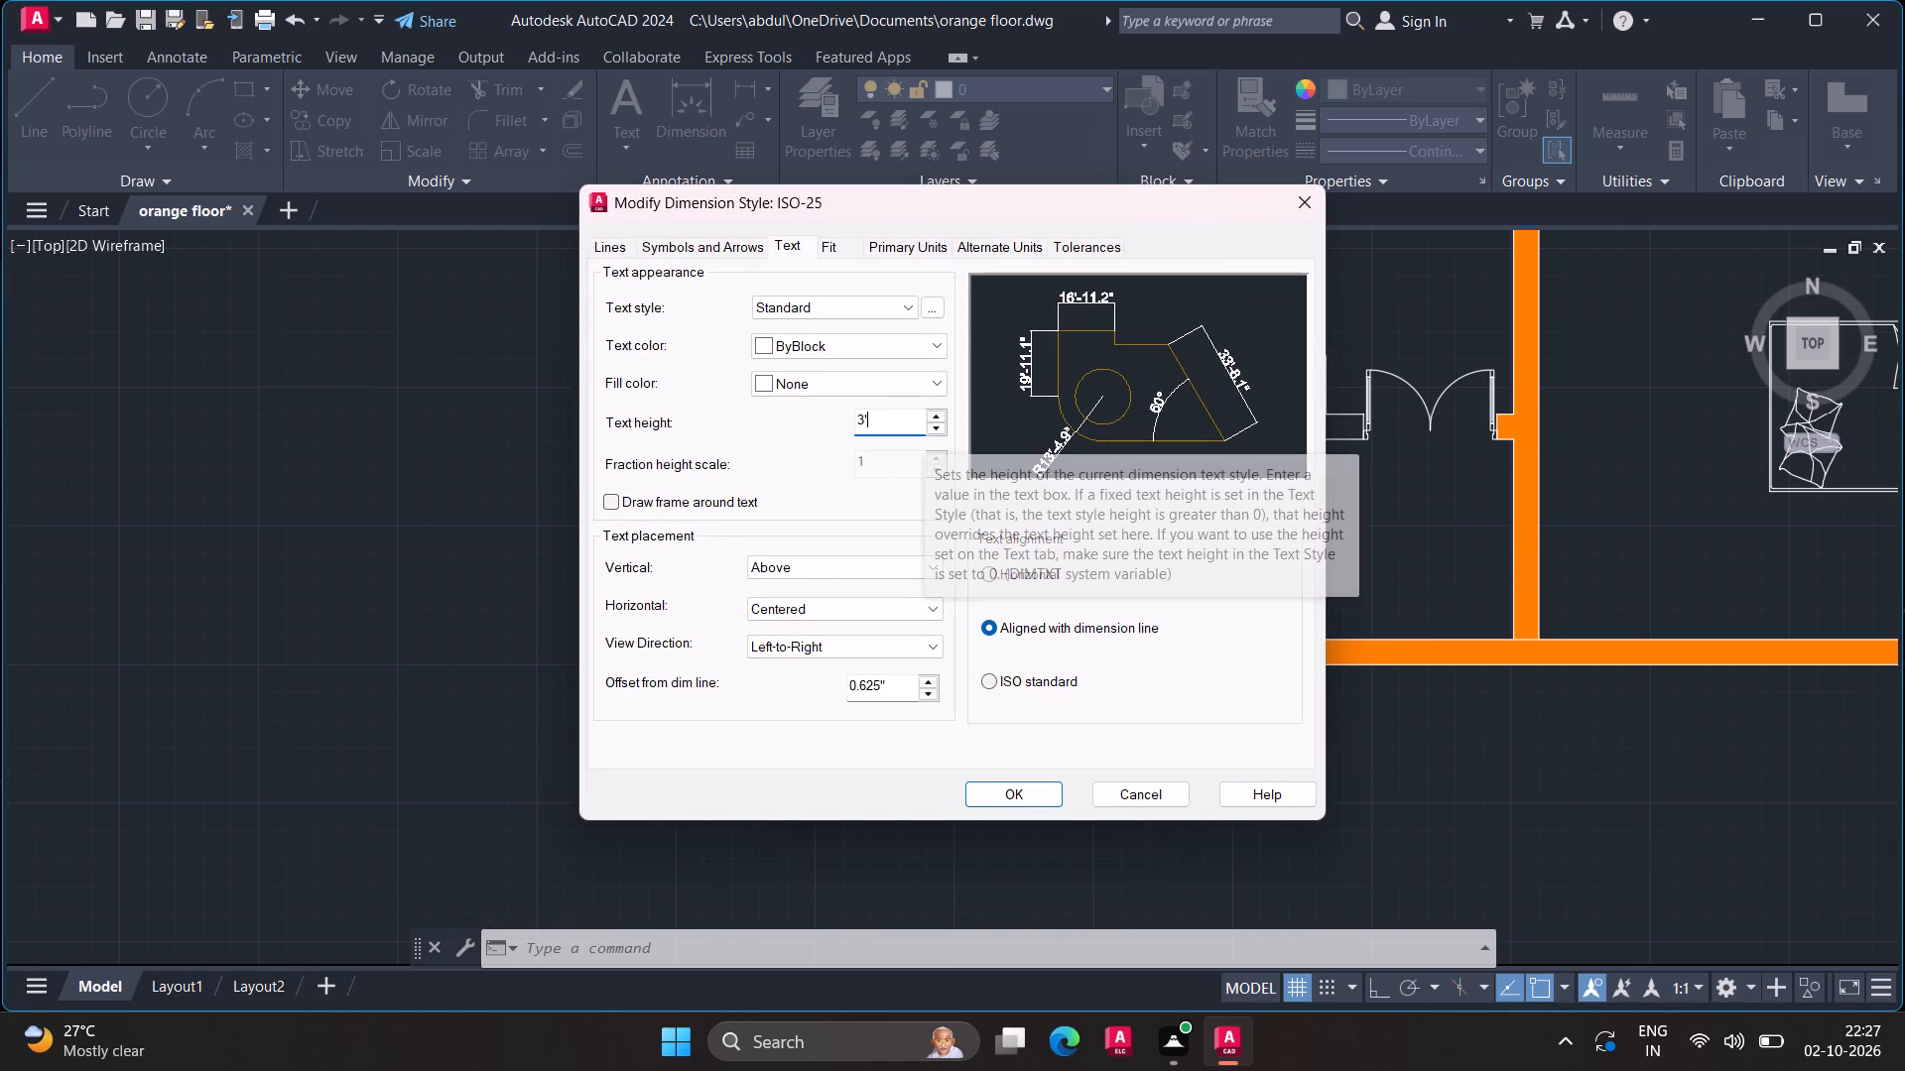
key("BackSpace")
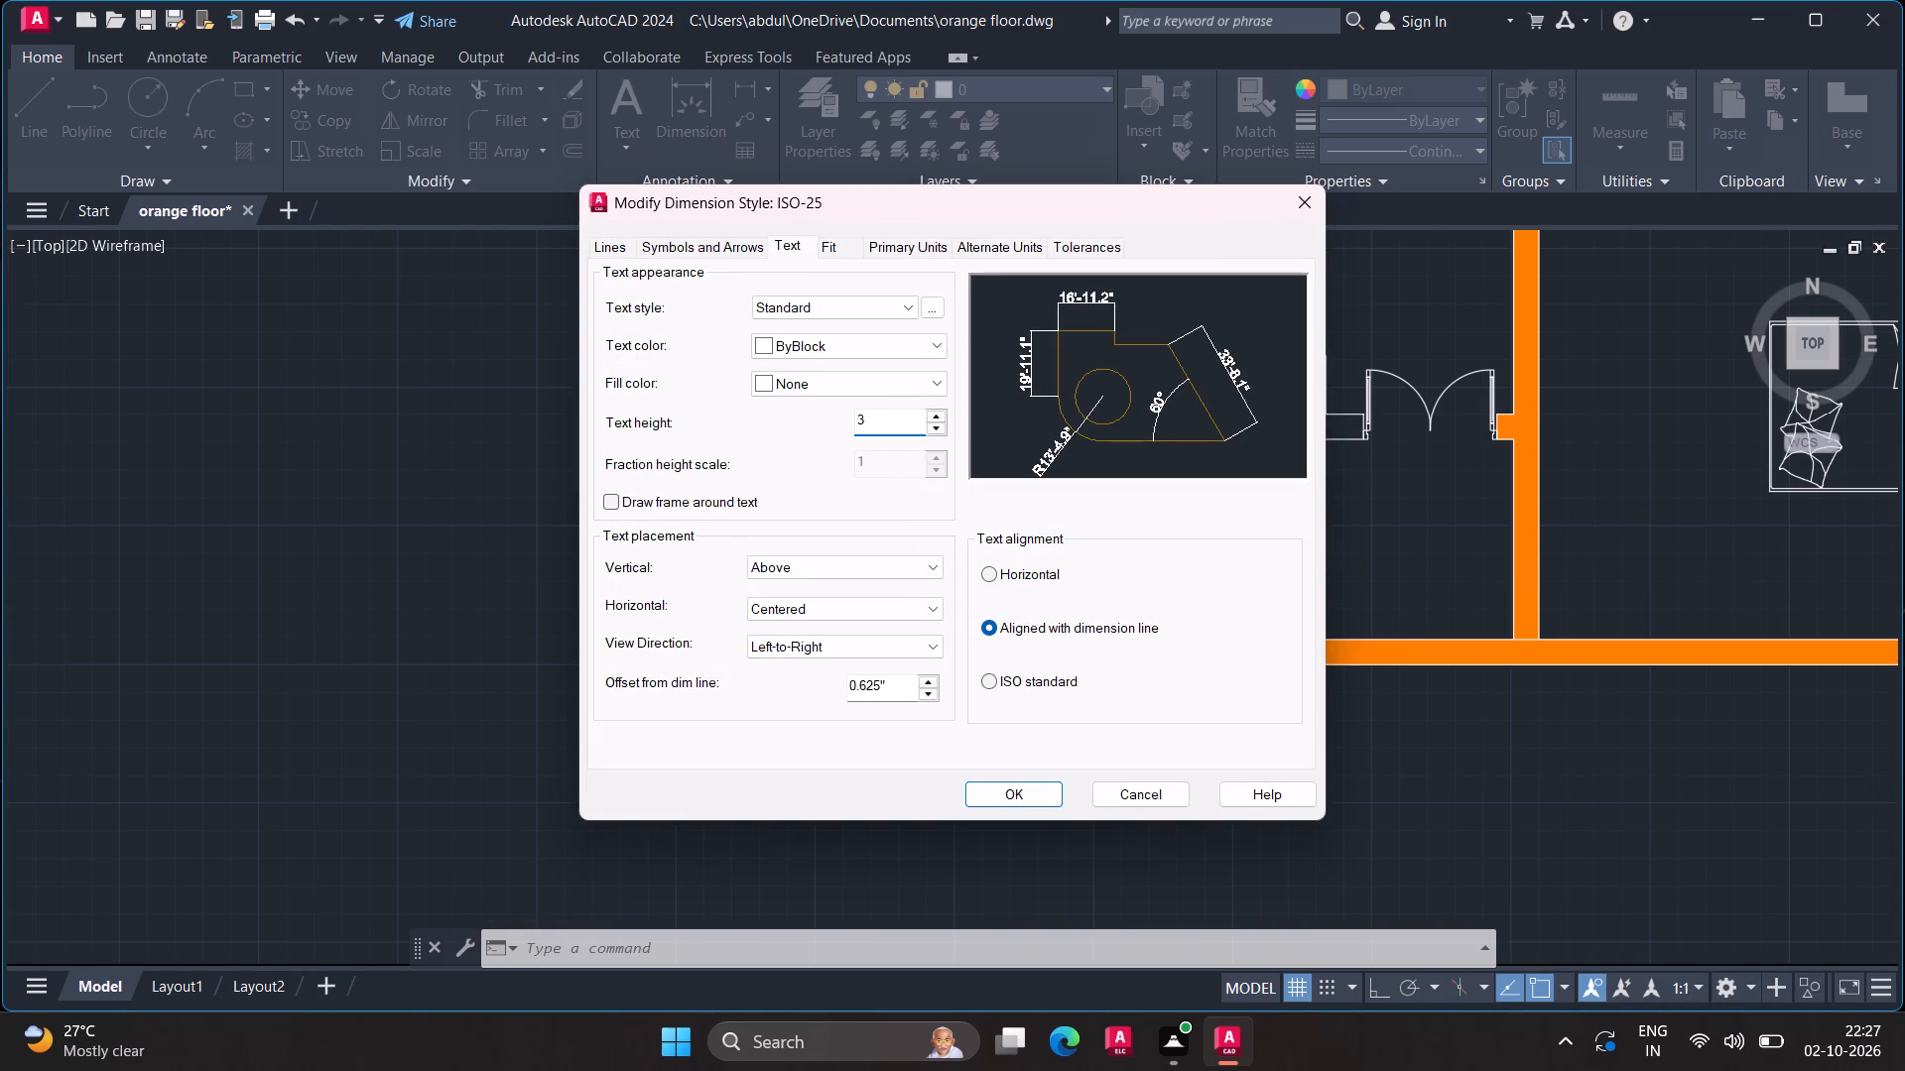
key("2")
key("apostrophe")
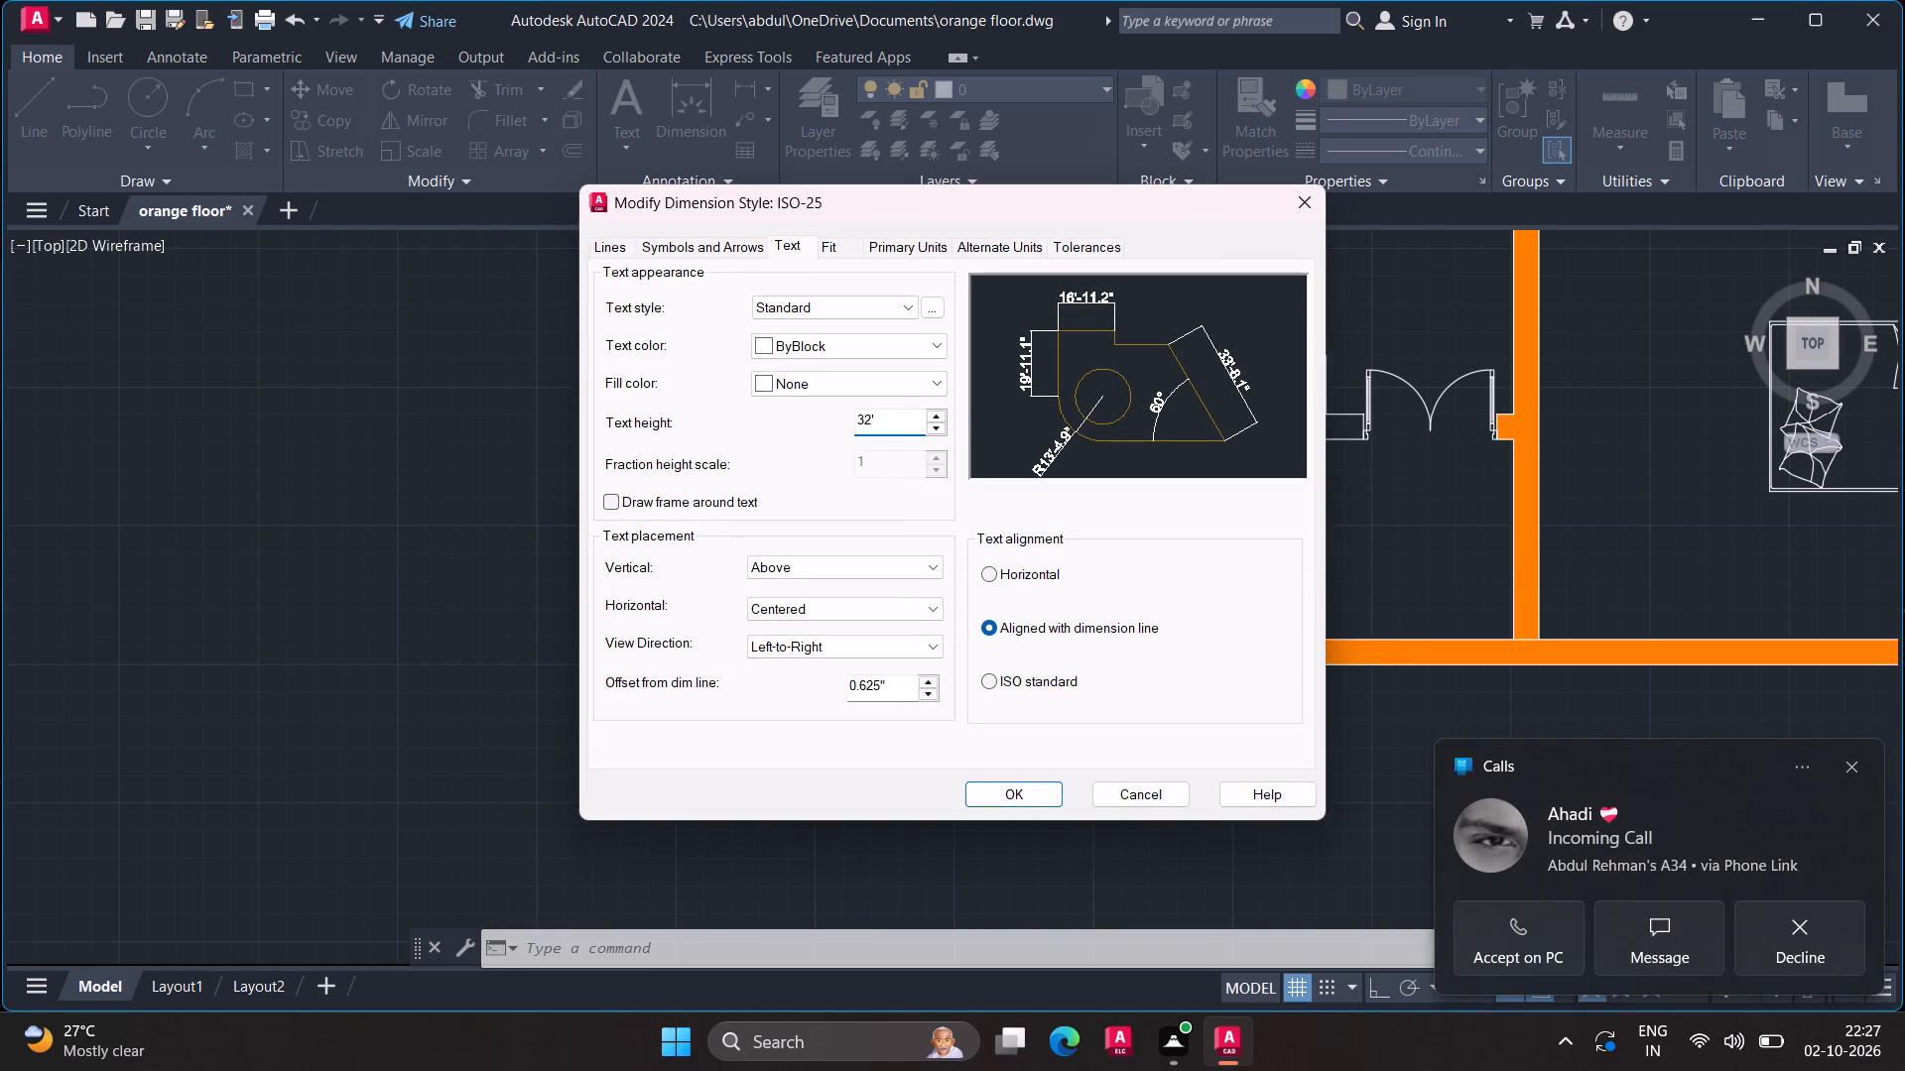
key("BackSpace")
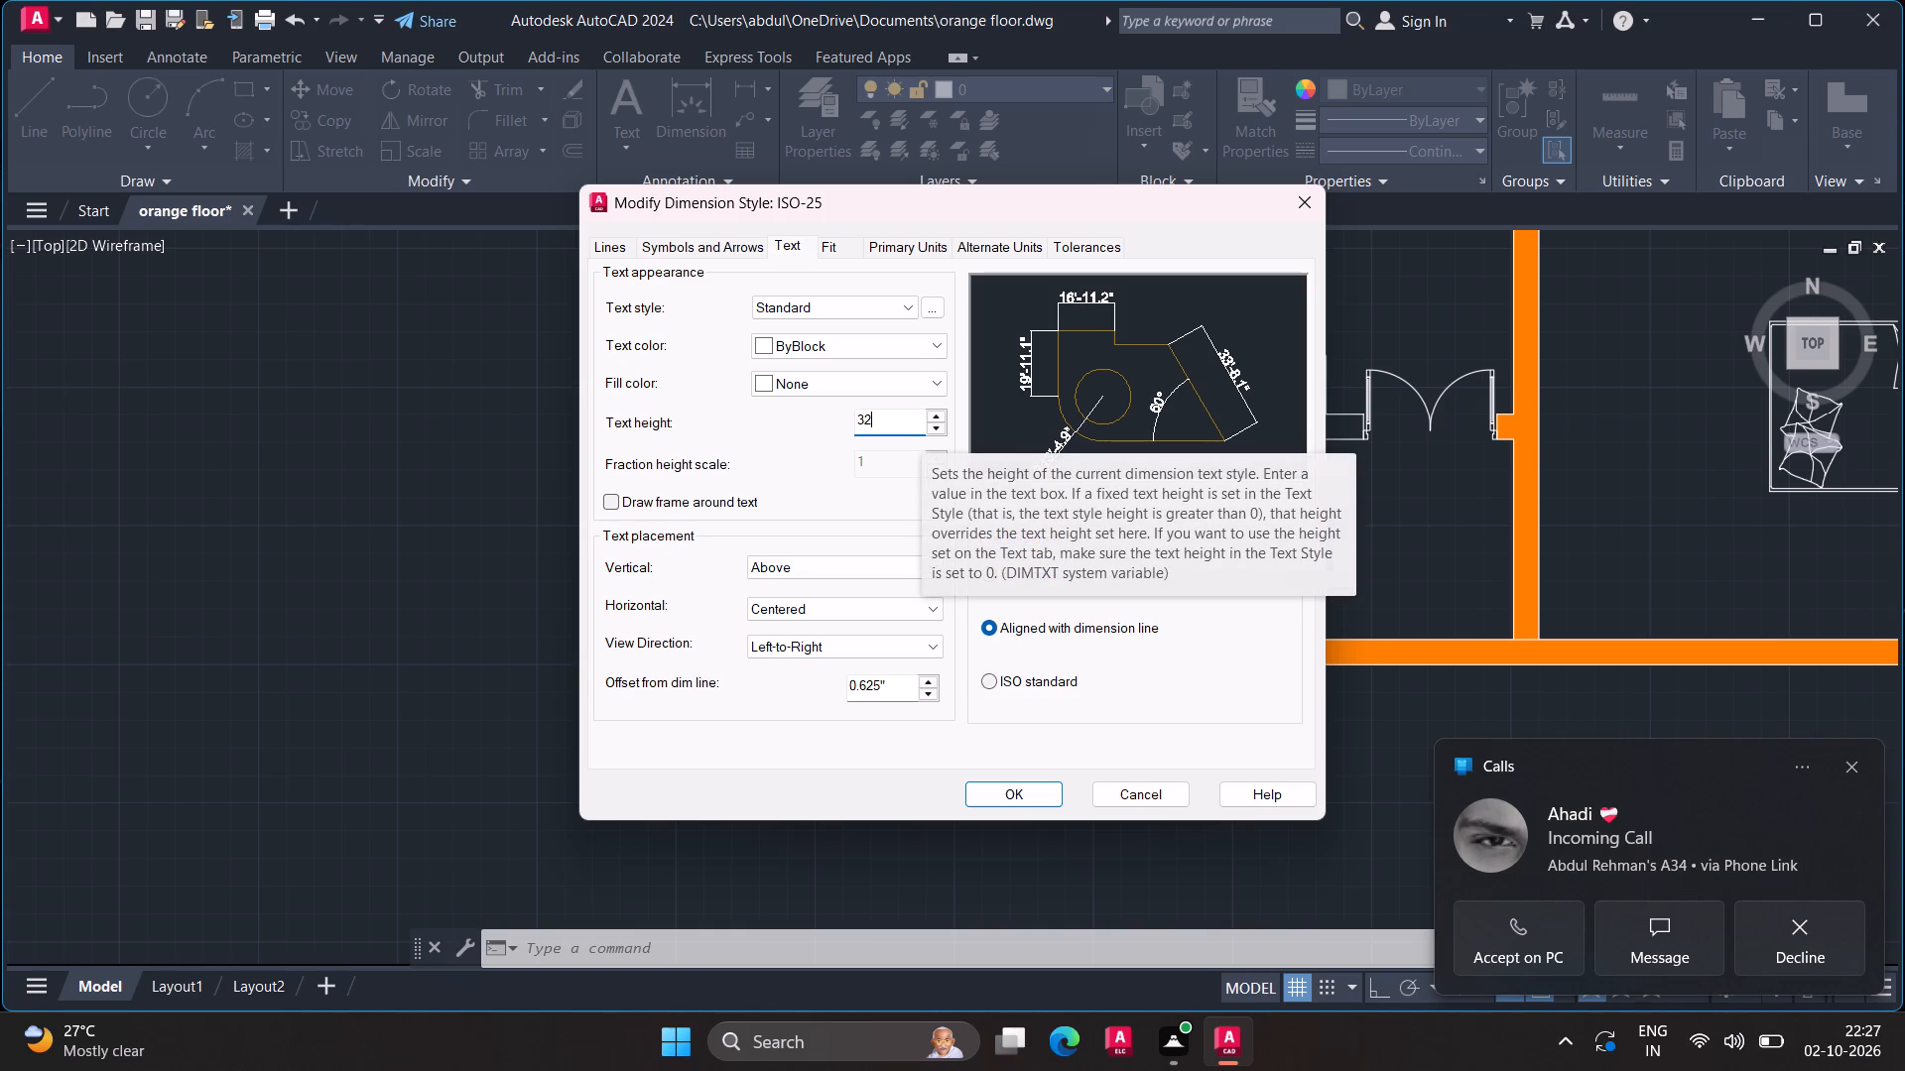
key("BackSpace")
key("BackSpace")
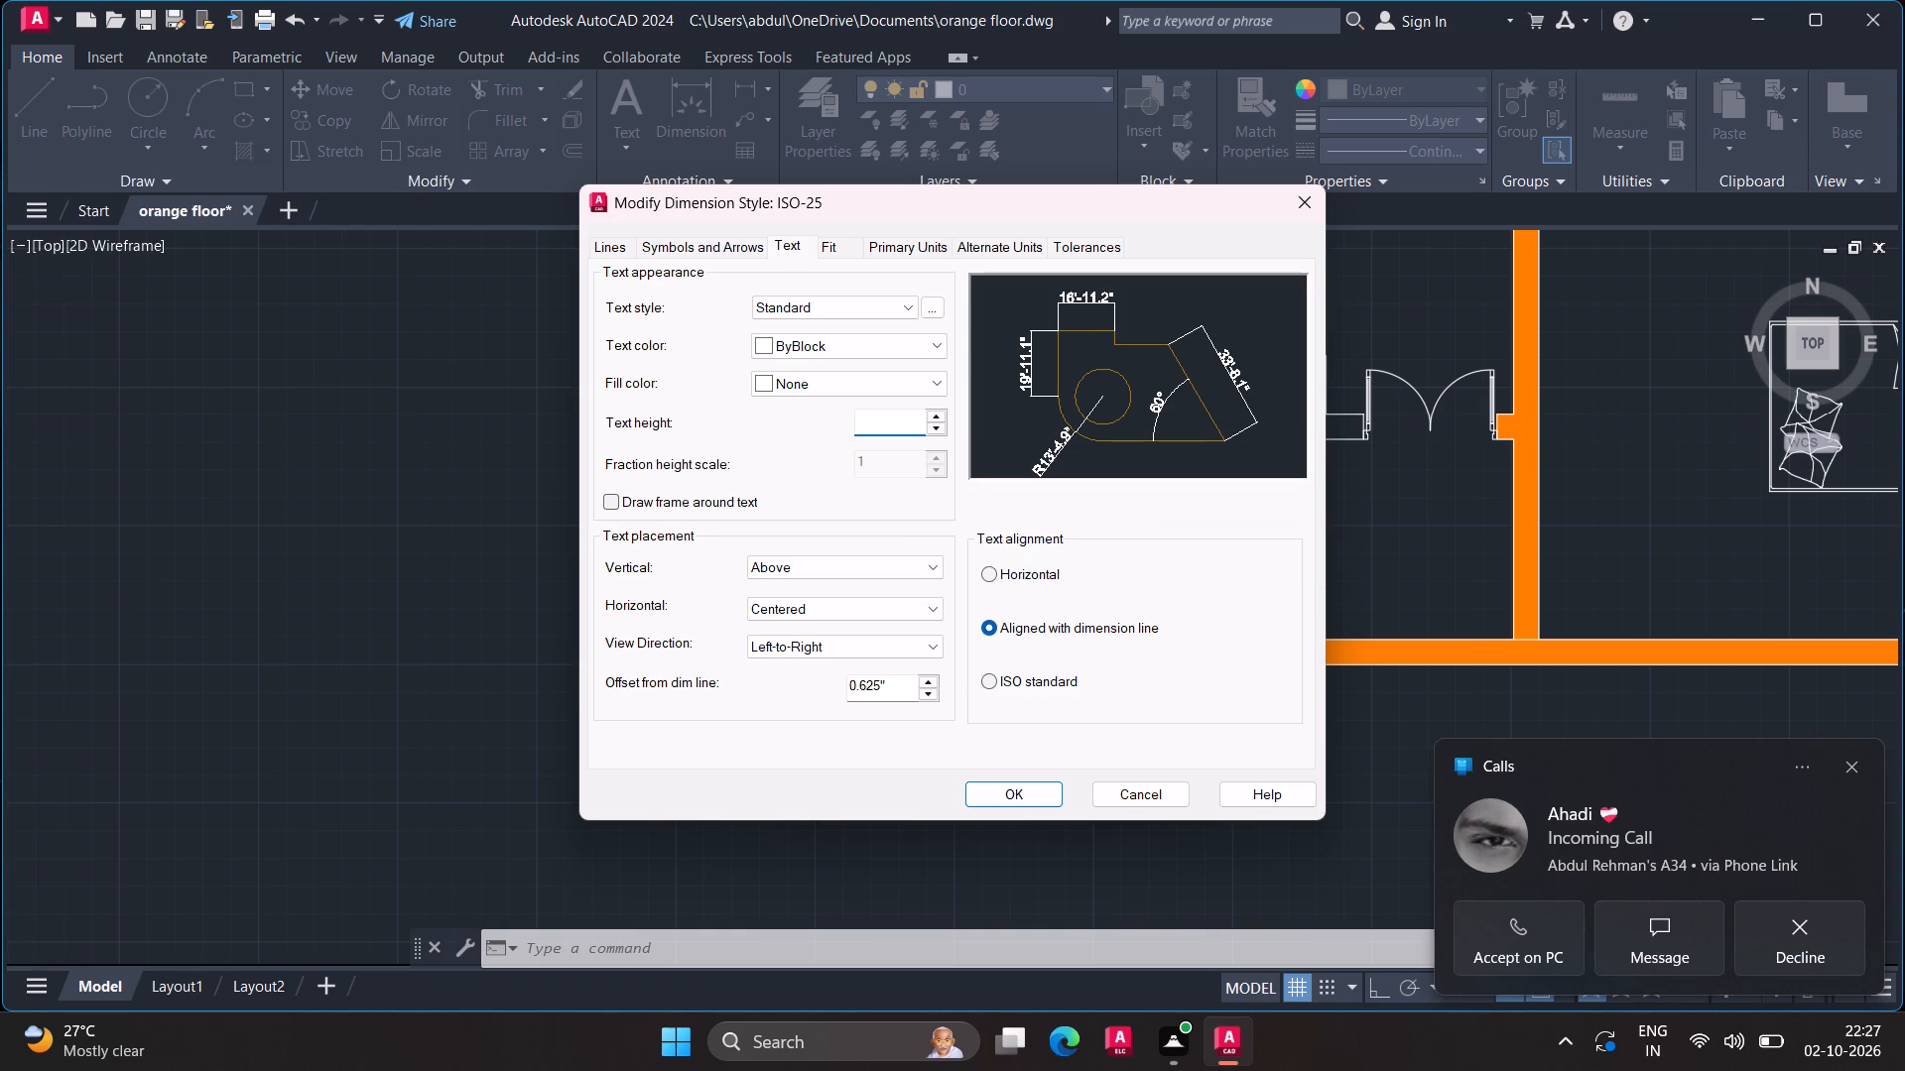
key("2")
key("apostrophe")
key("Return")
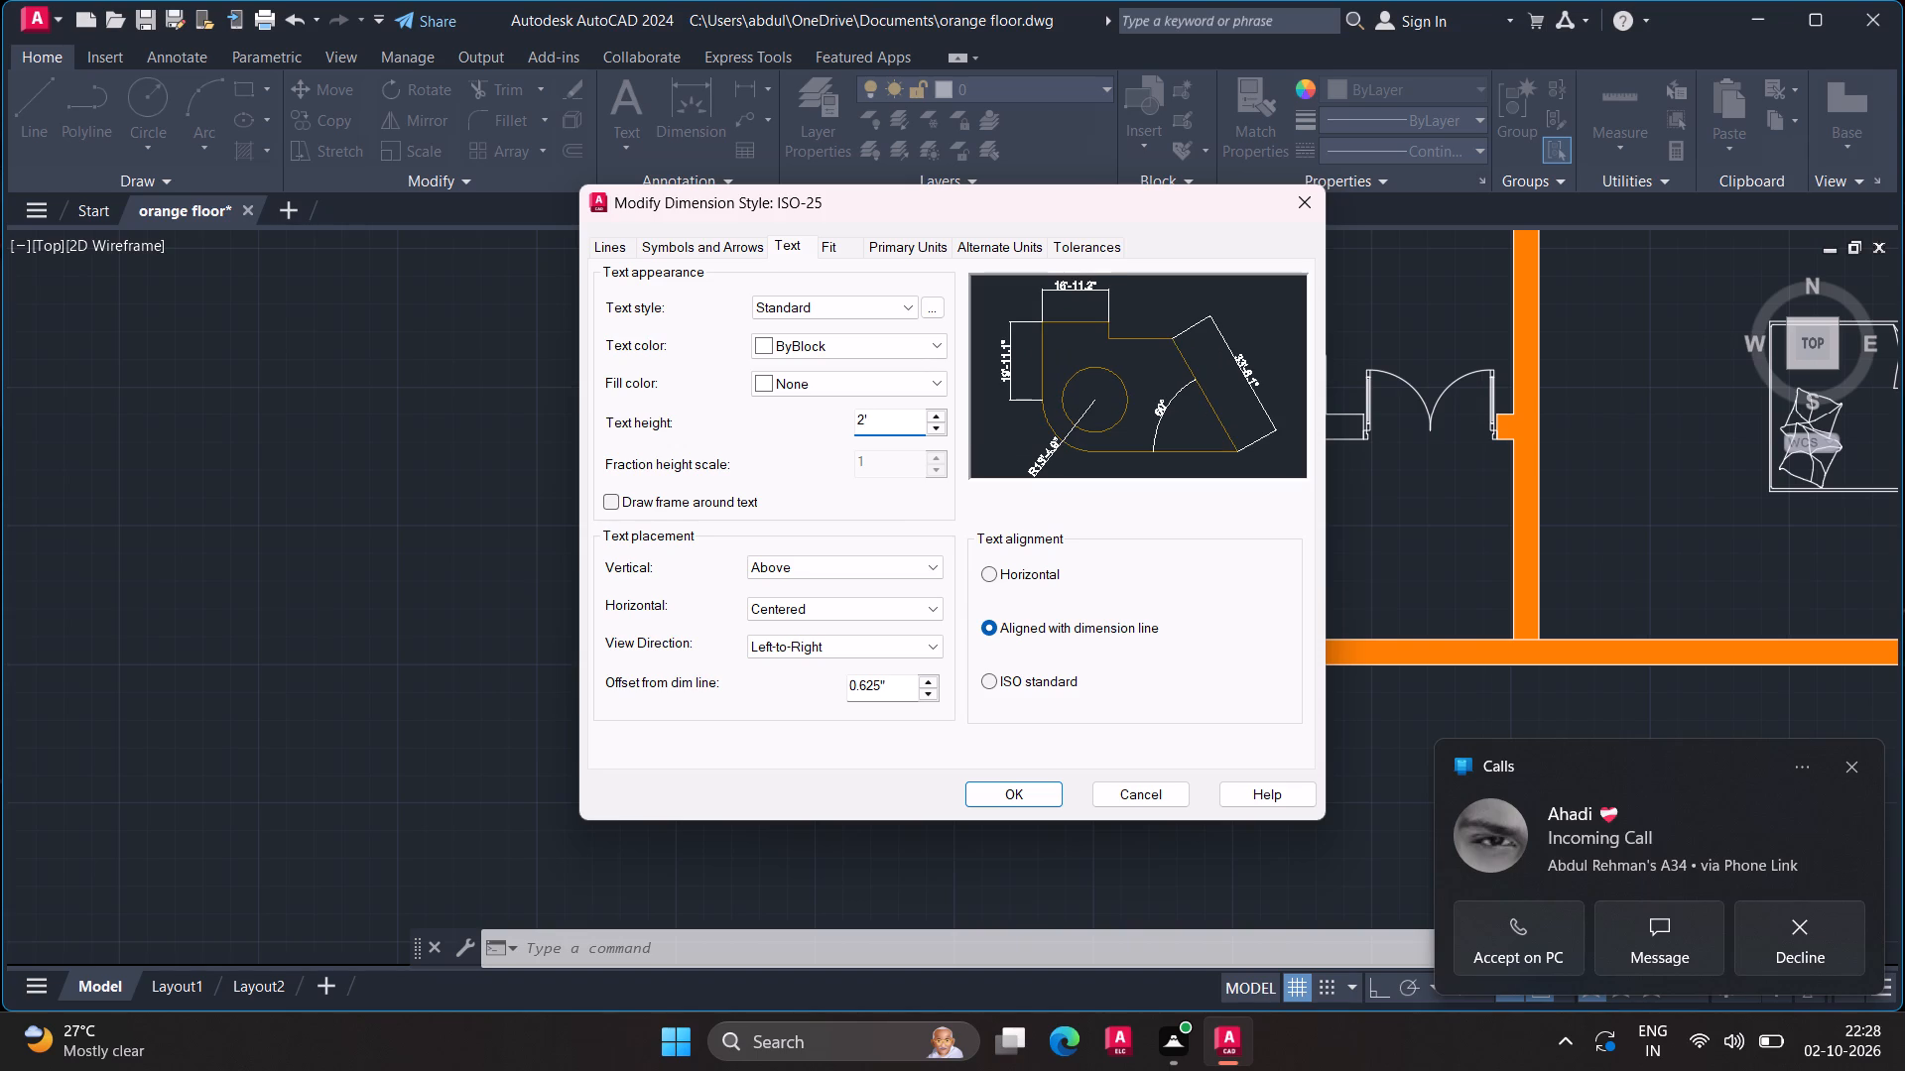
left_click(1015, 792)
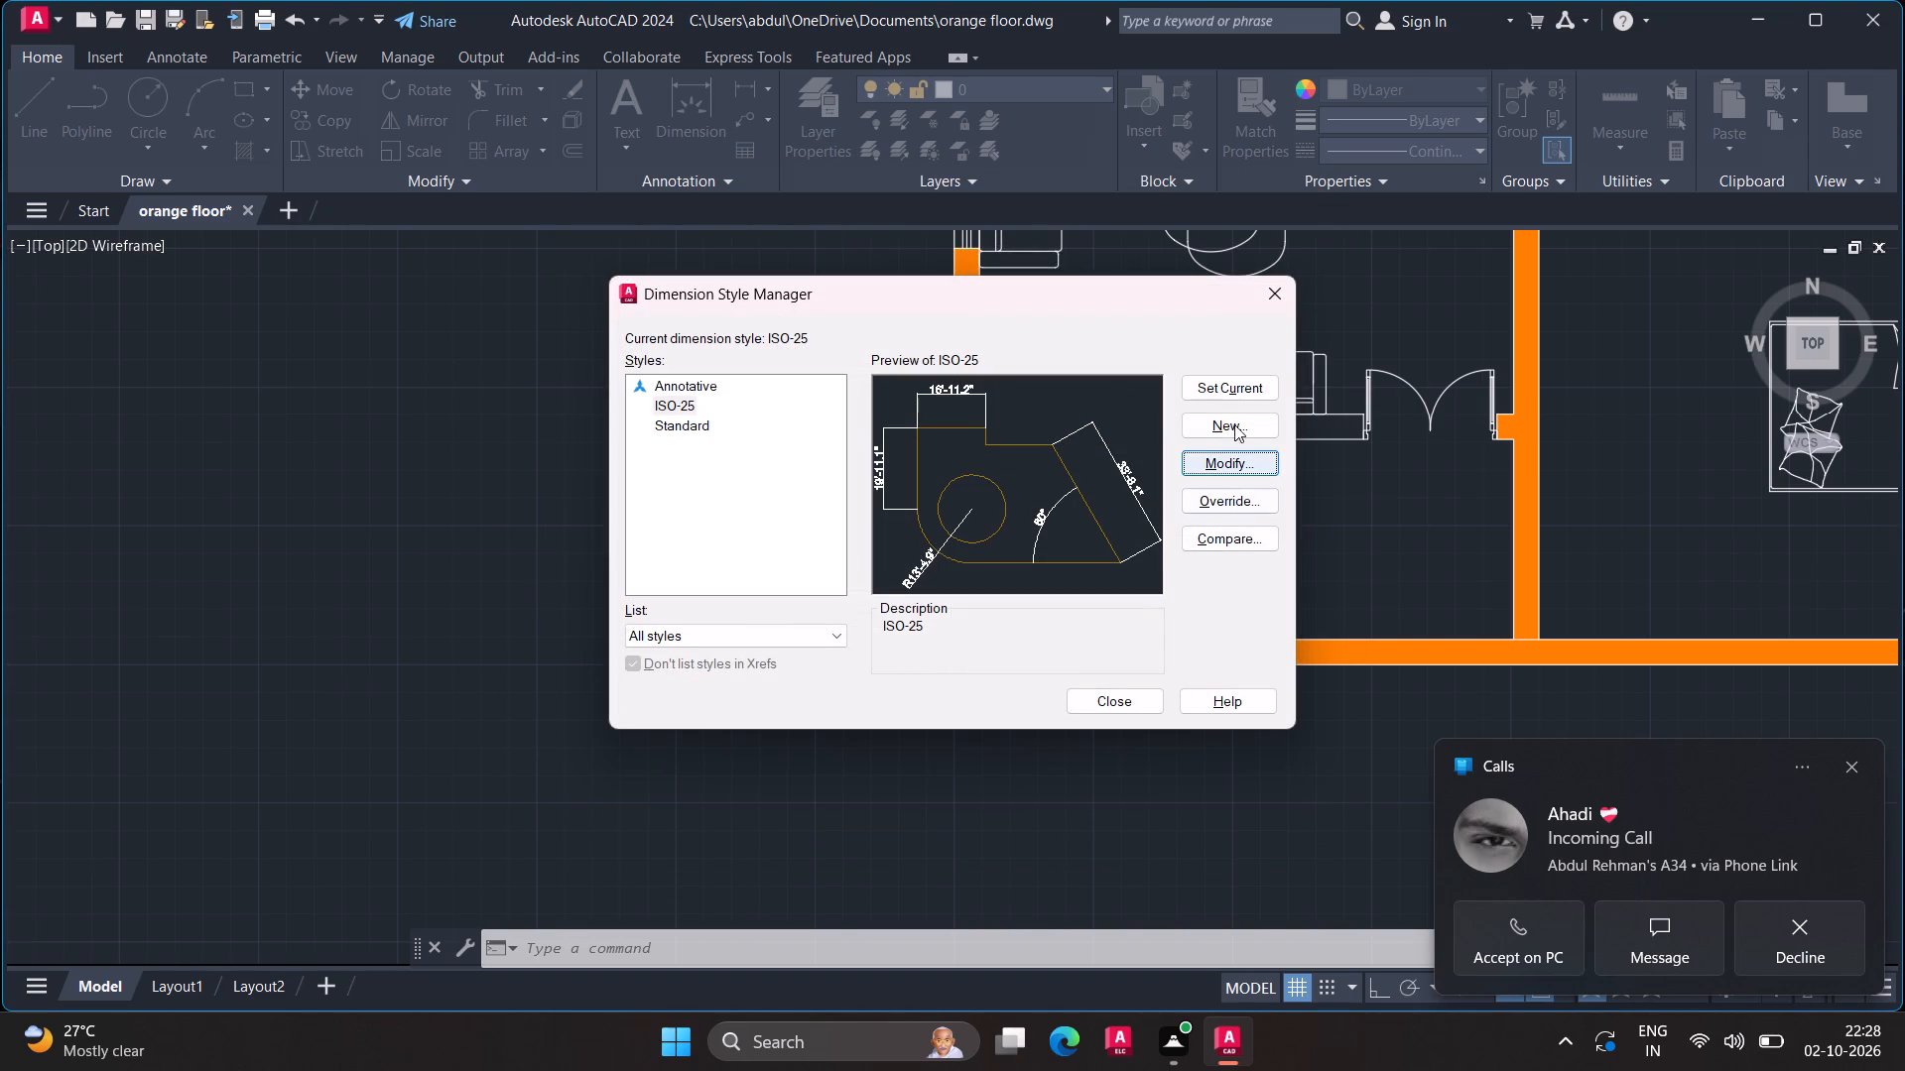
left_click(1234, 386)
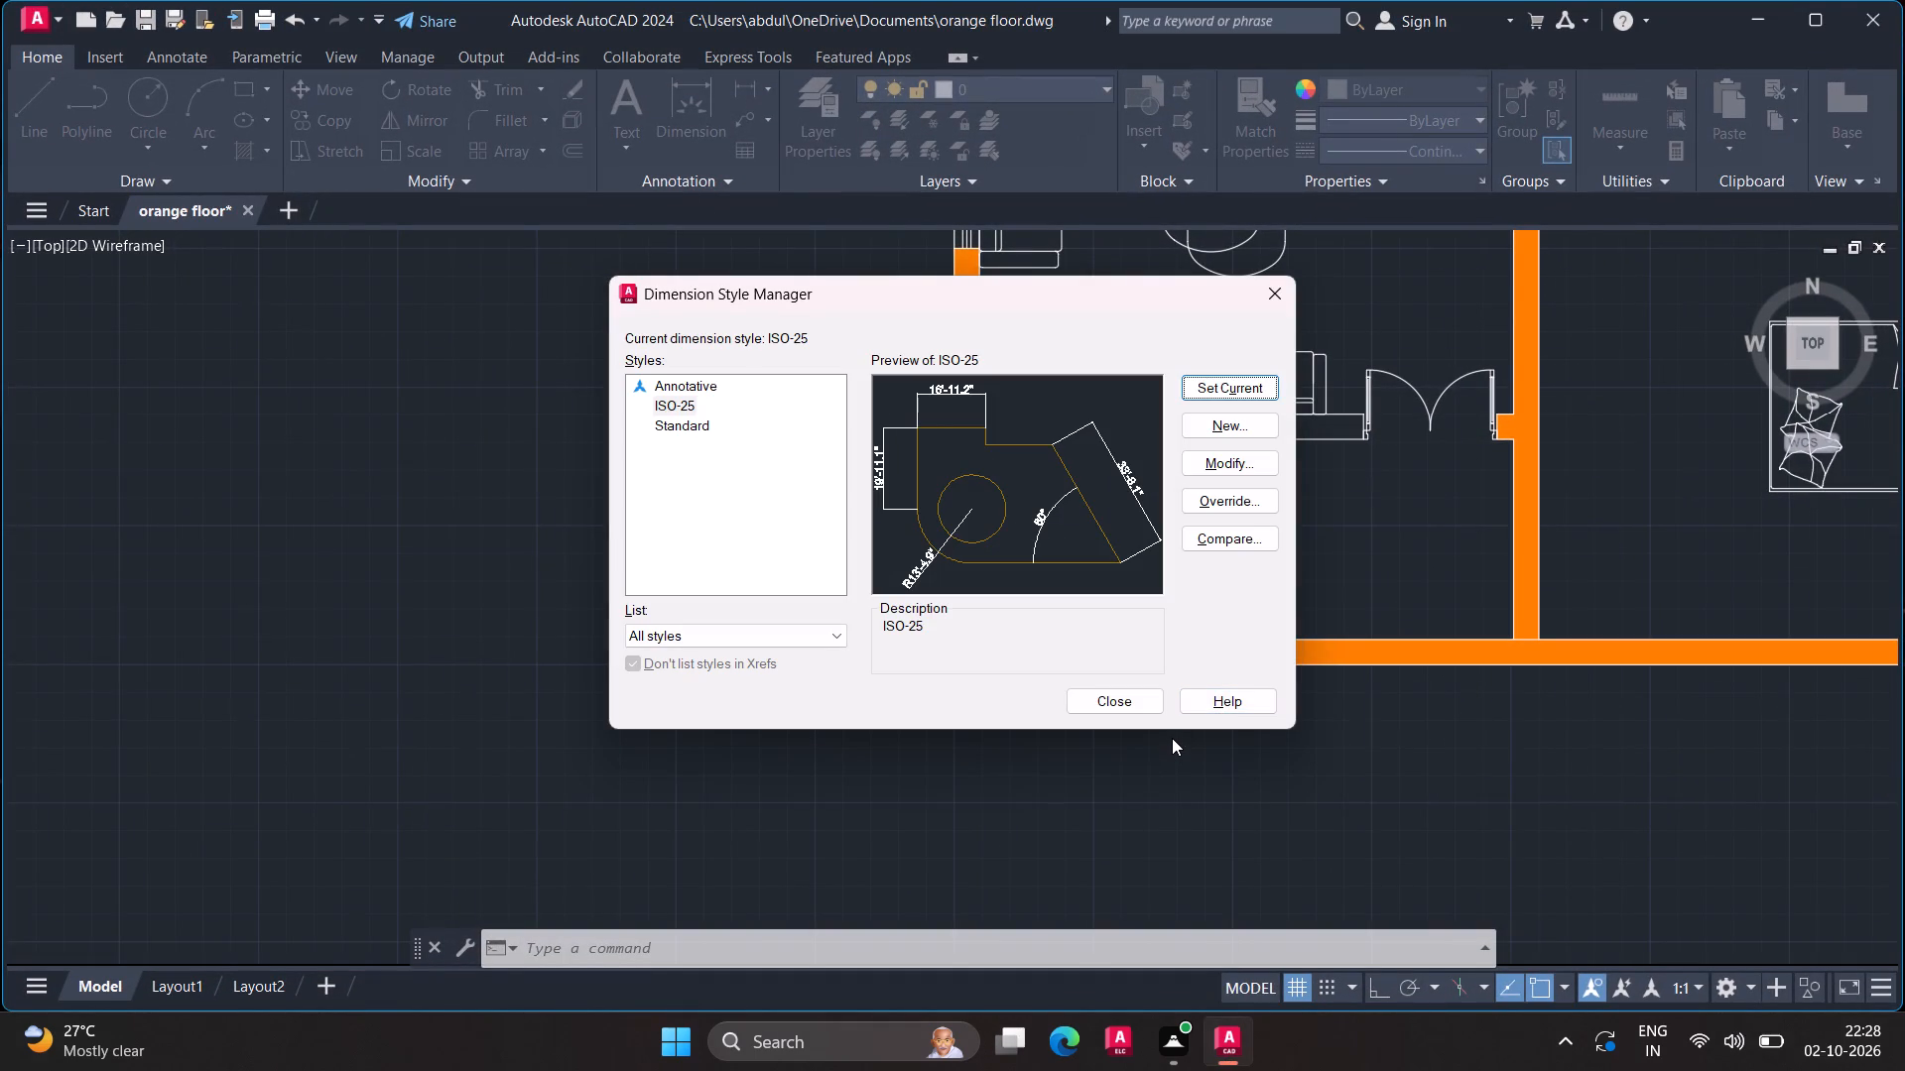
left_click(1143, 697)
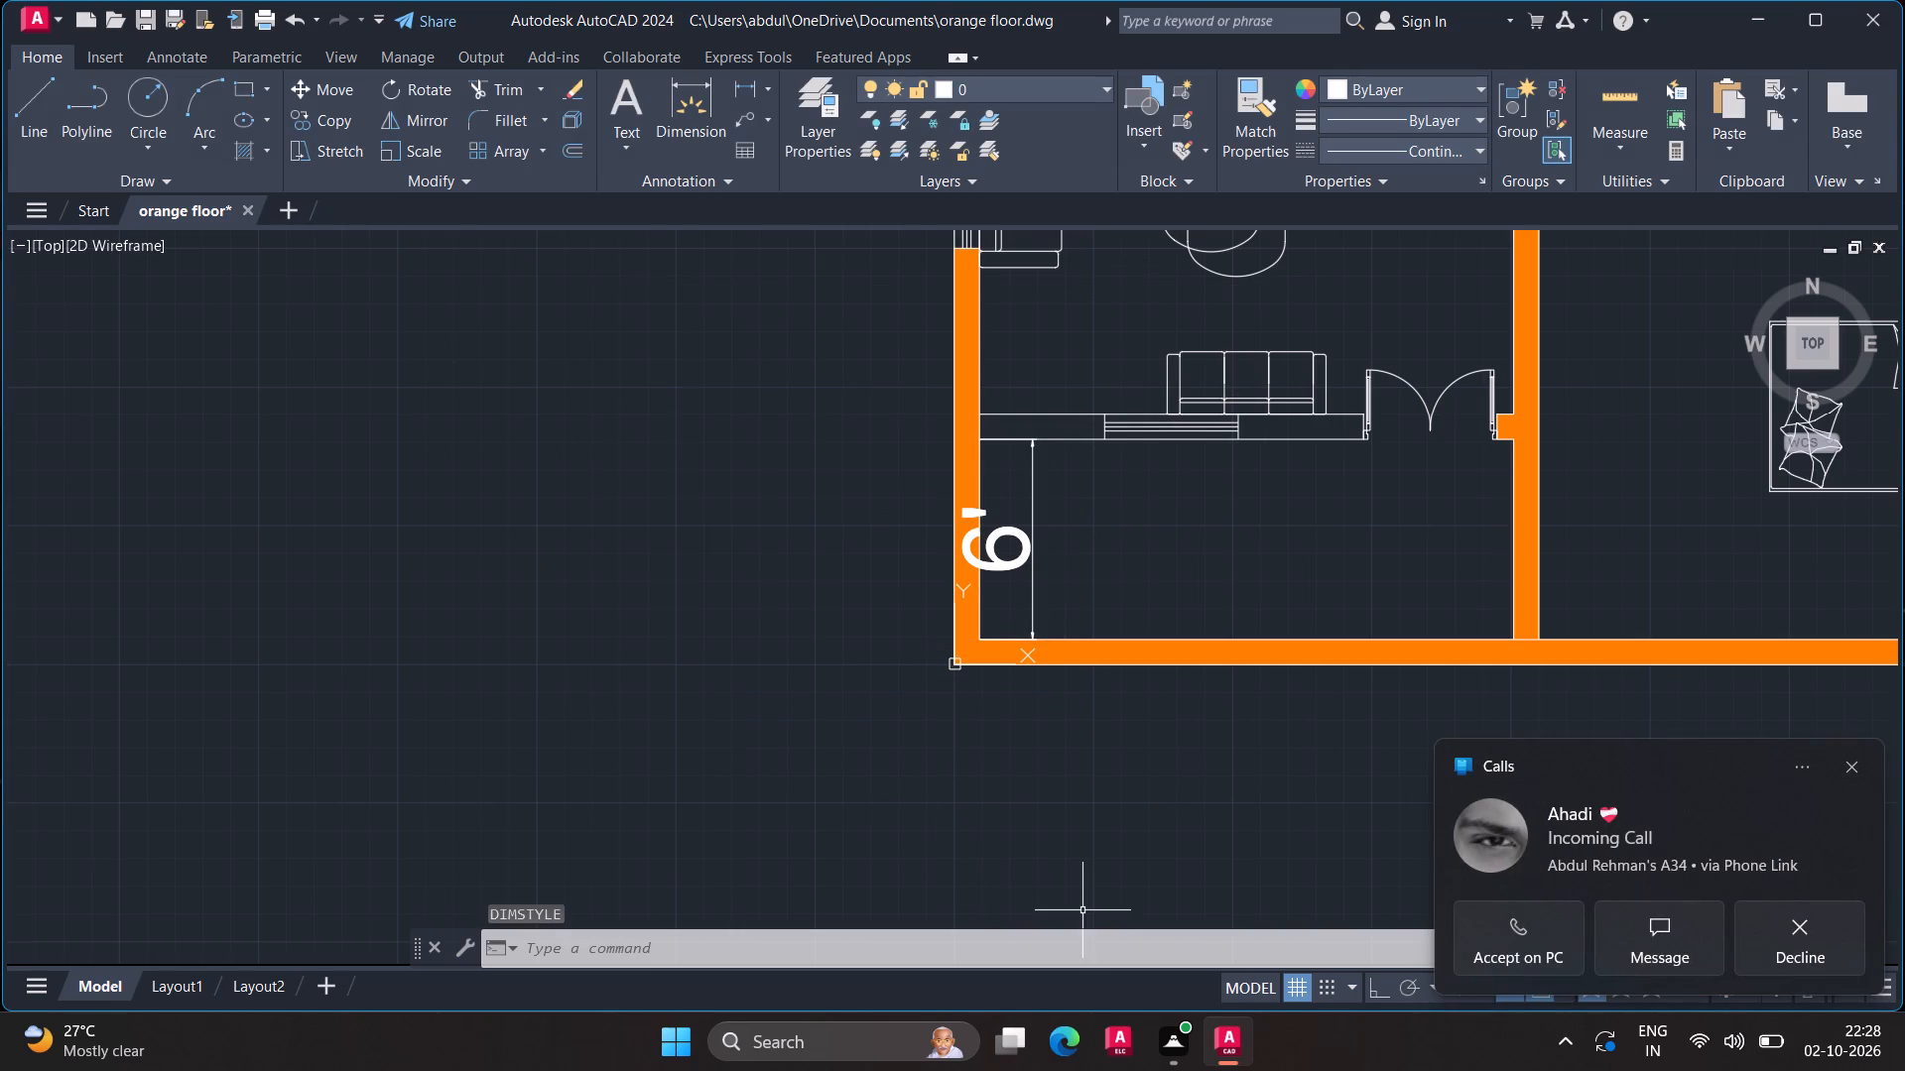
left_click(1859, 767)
Set the ISO-25 dimension text height to 6" and make the style current.
left_click(1023, 552)
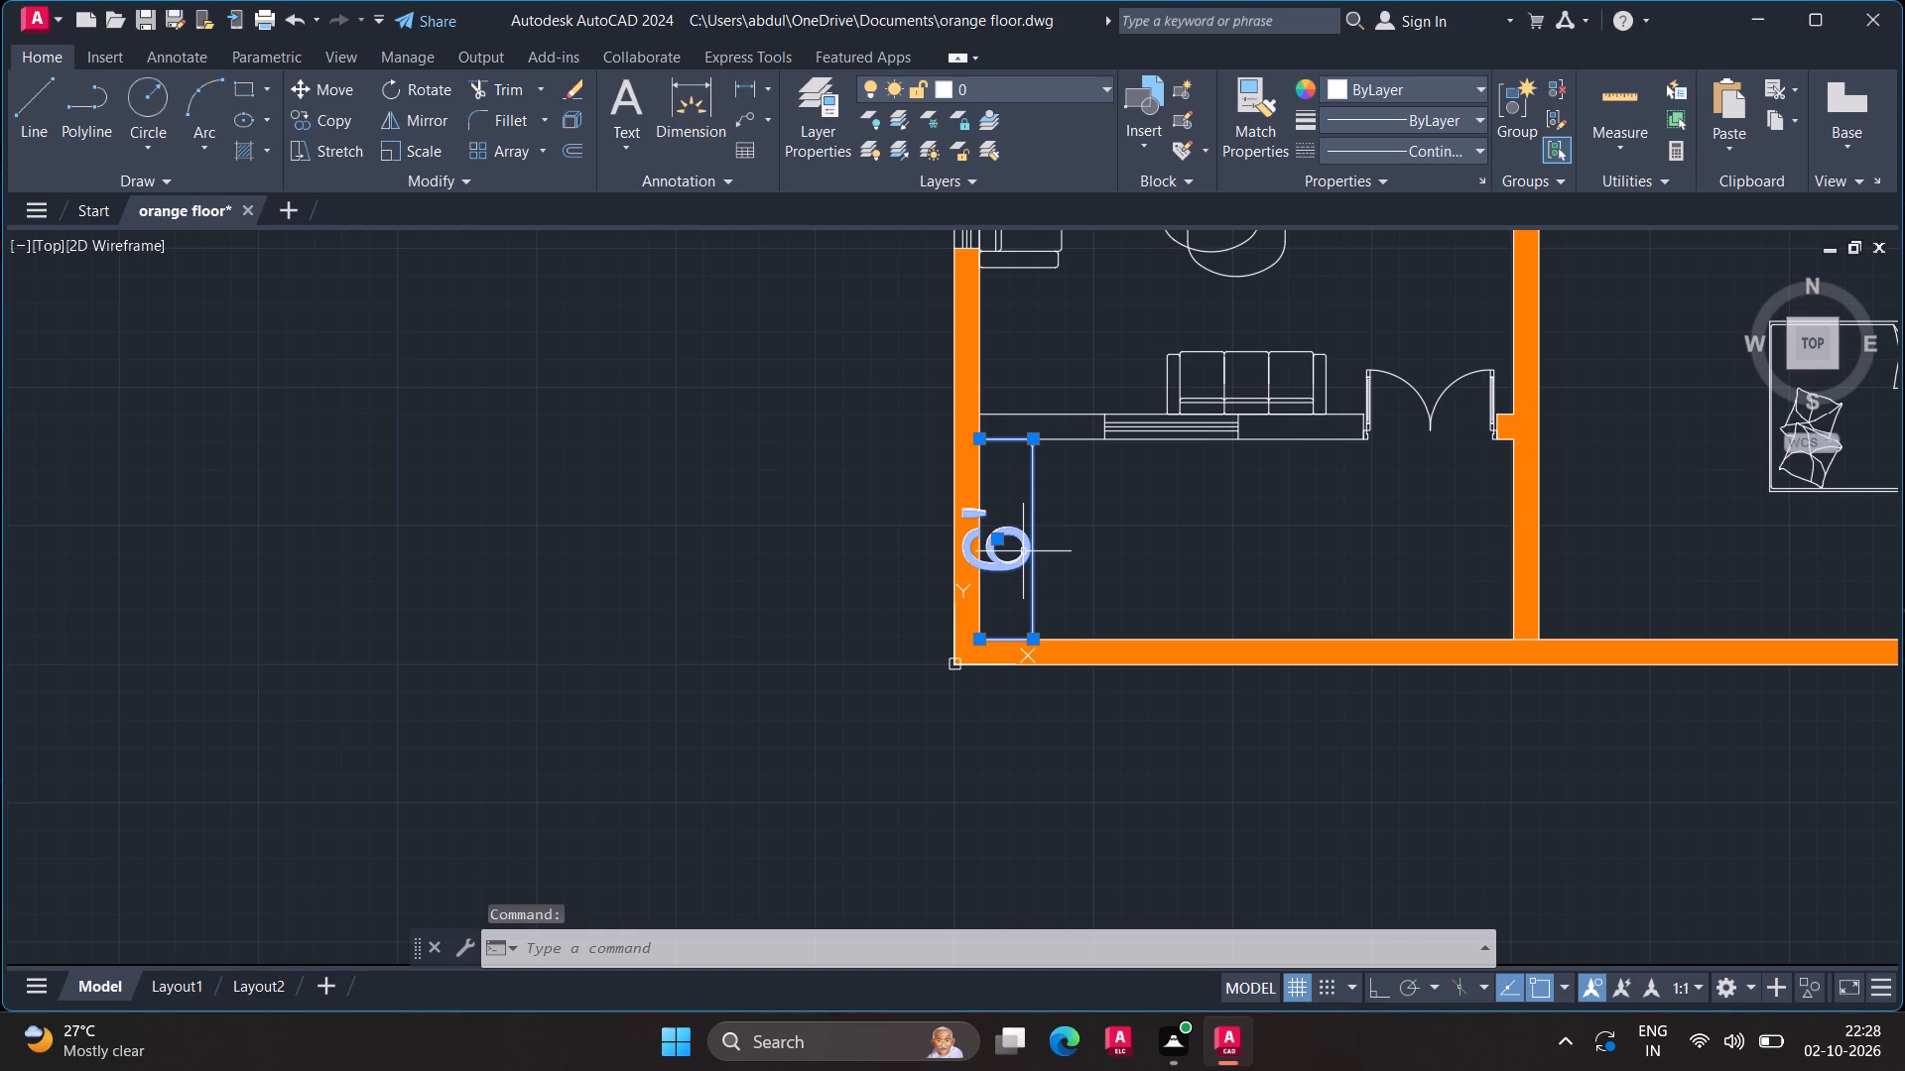
key("d")
key("Return")
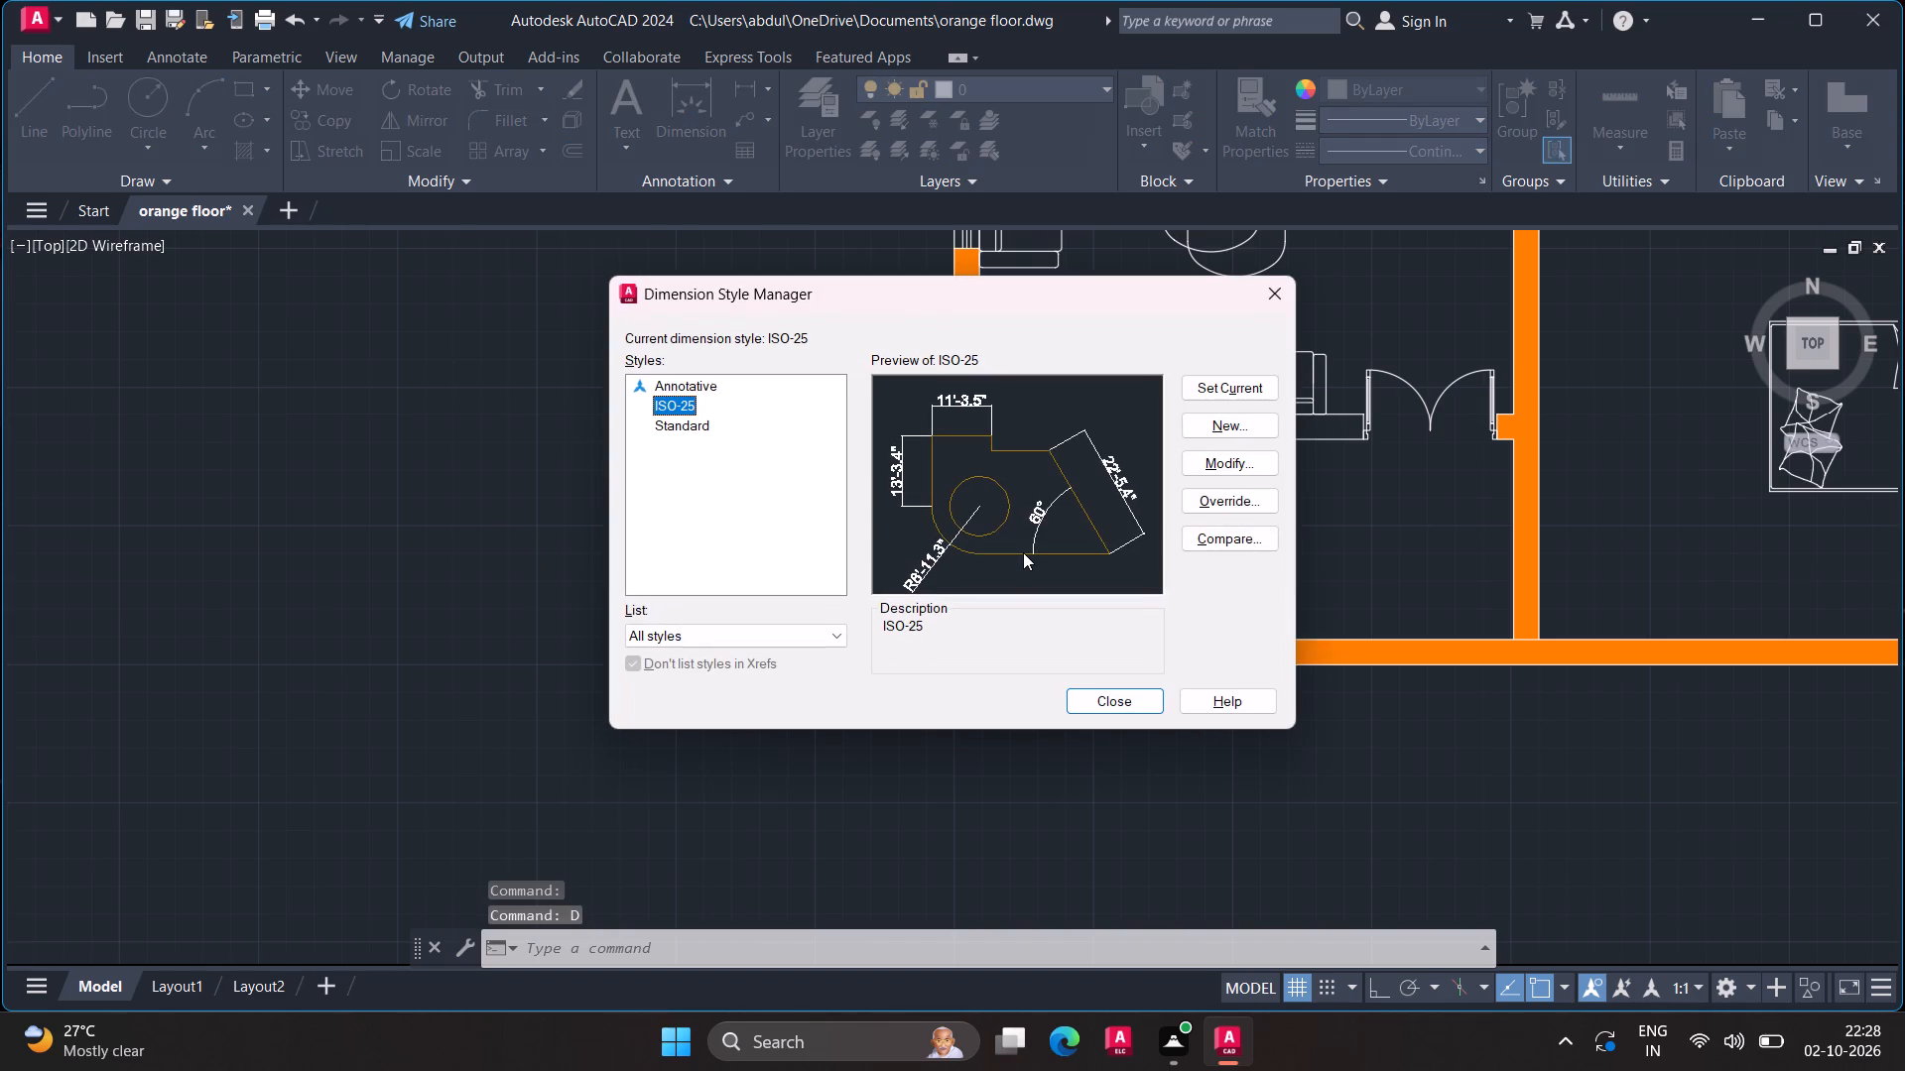
left_click(1184, 461)
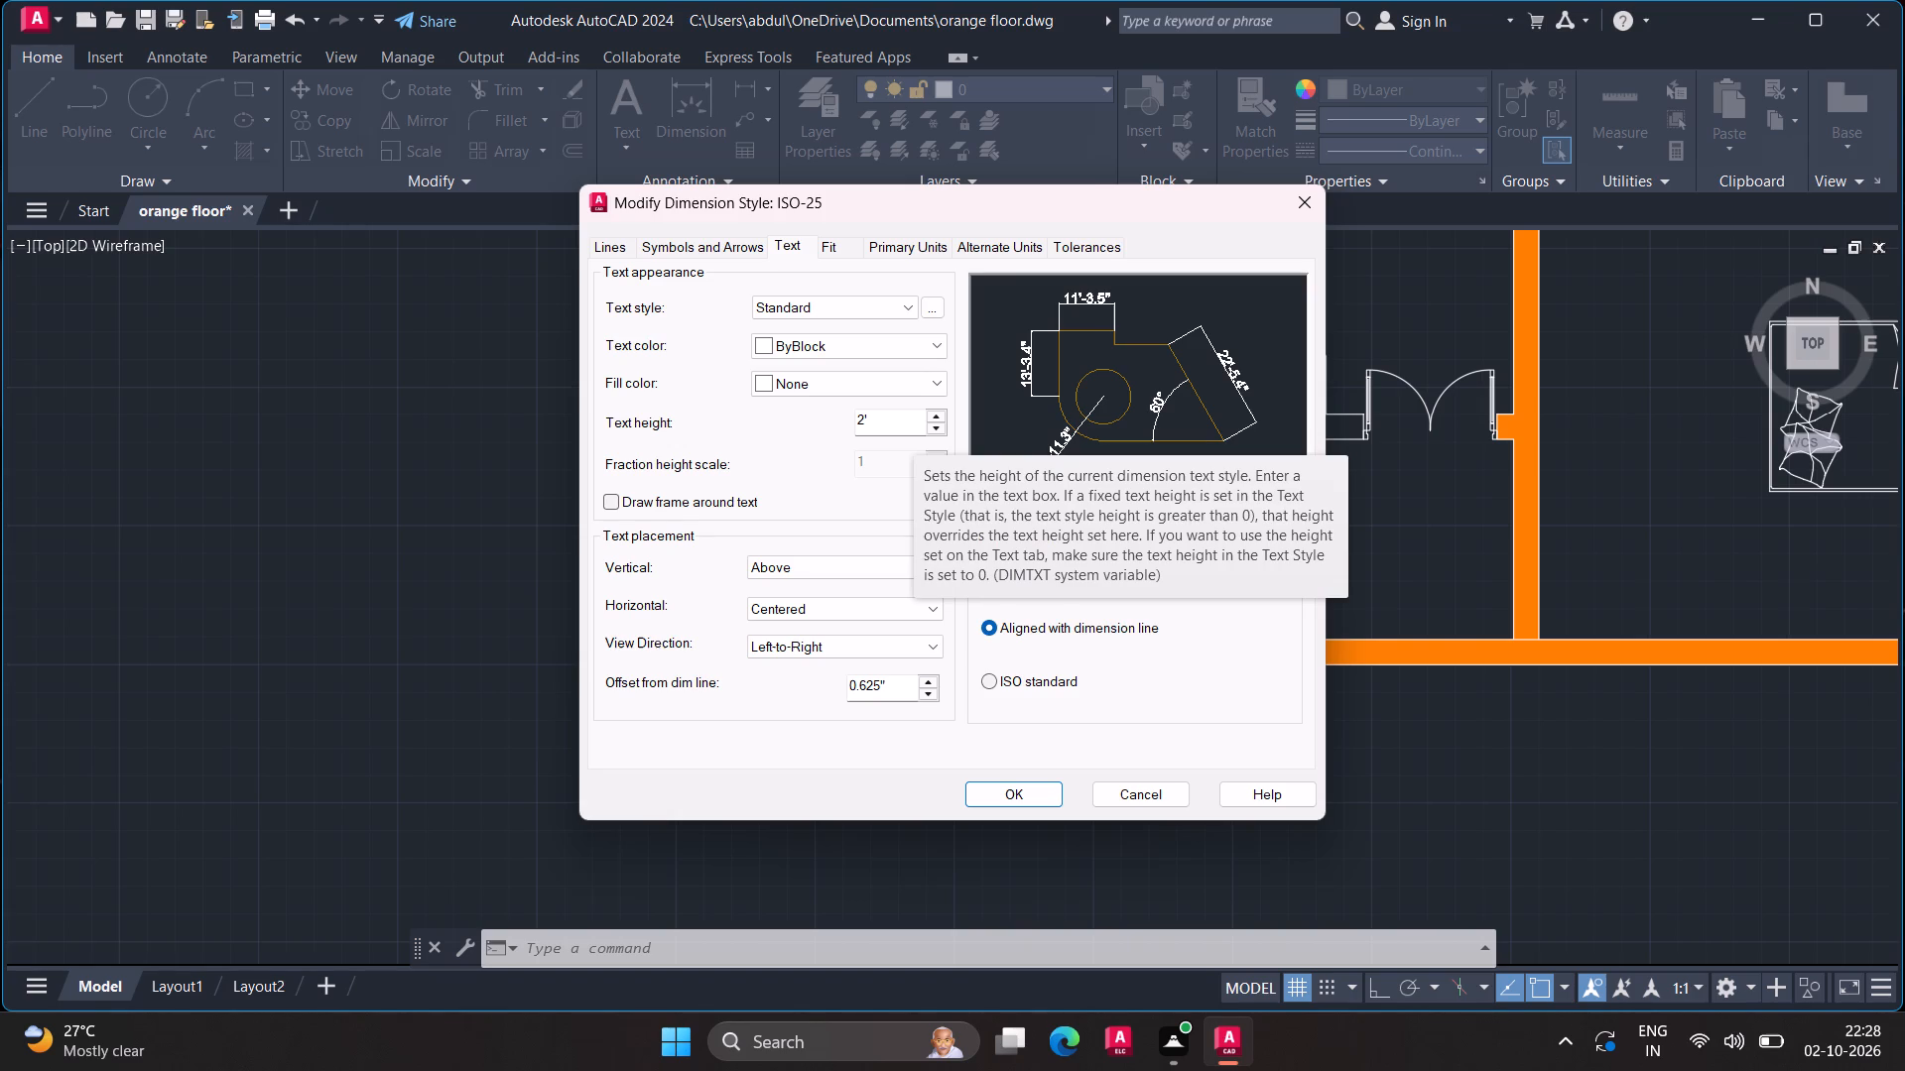
key("BackSpace")
key("BackSpace")
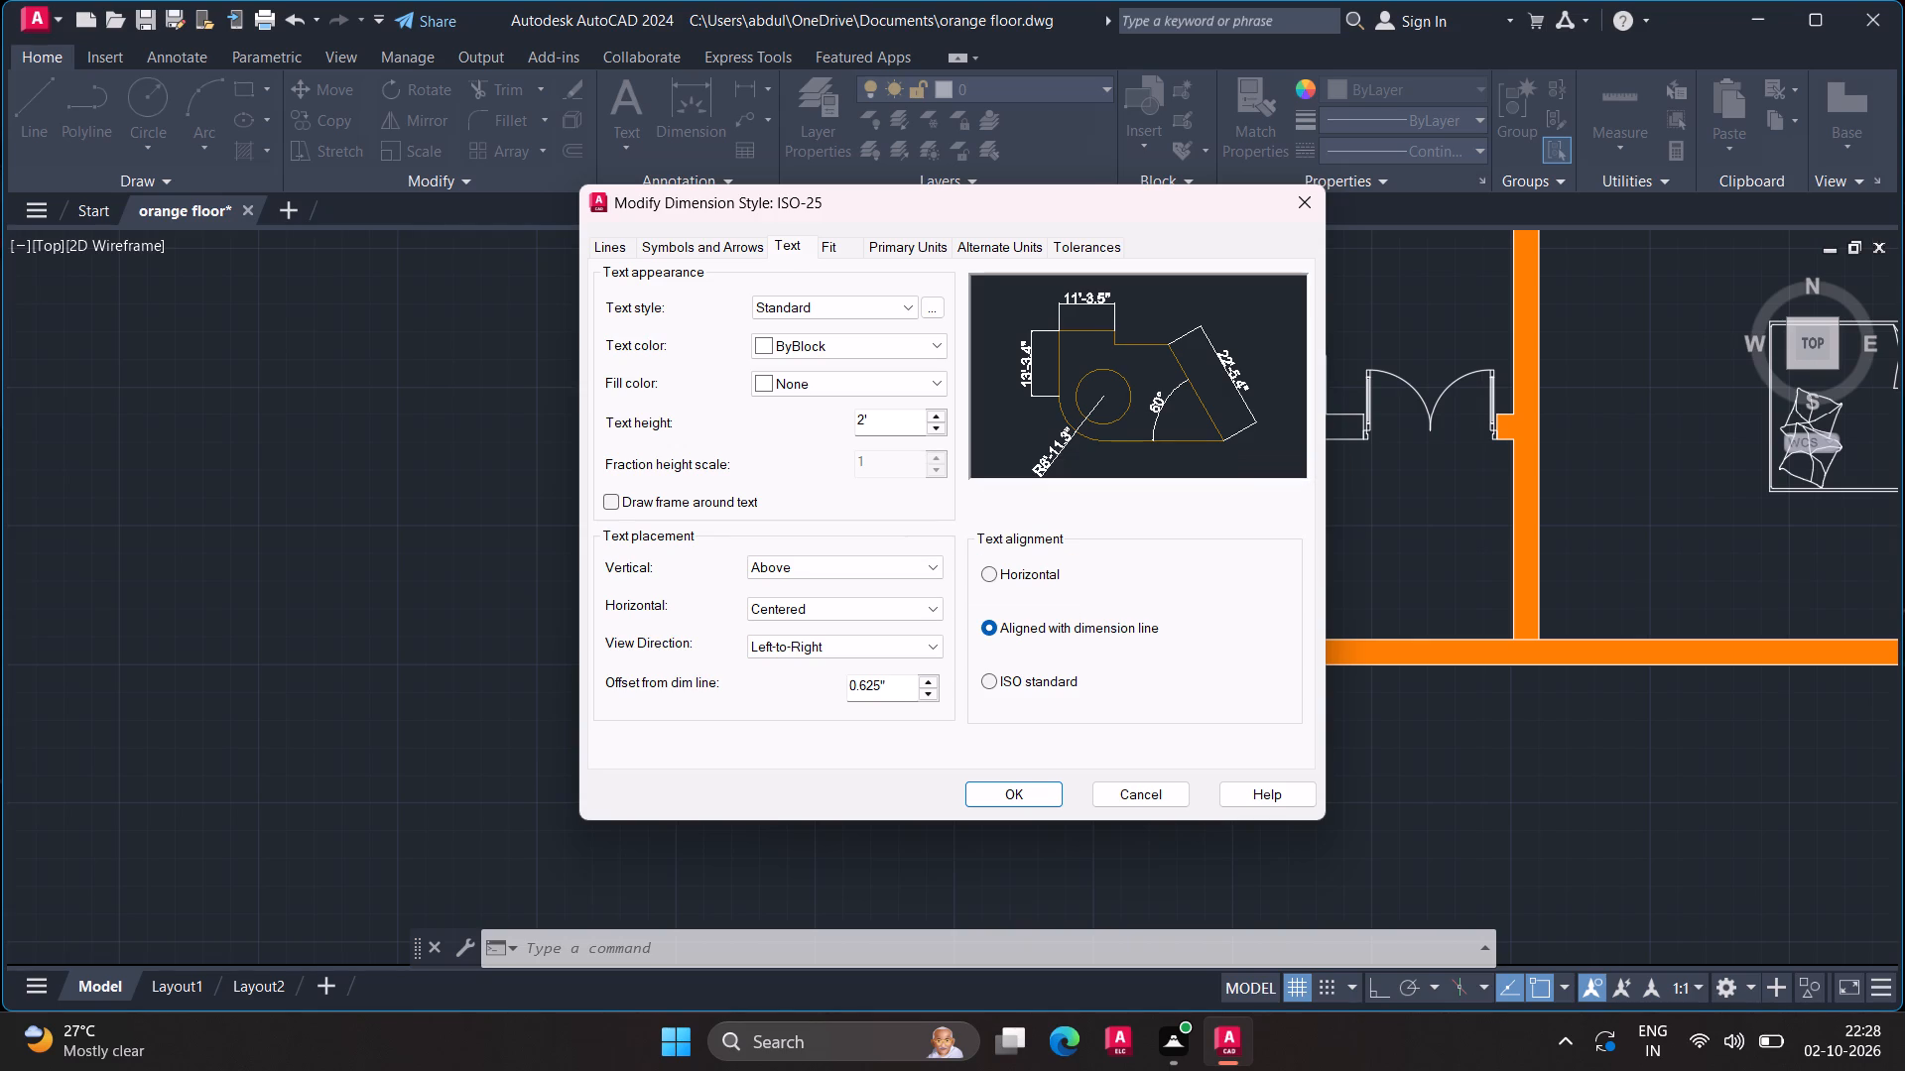
left_click(915, 411)
key("BackSpace")
key("BackSpace")
key("6")
key("Return")
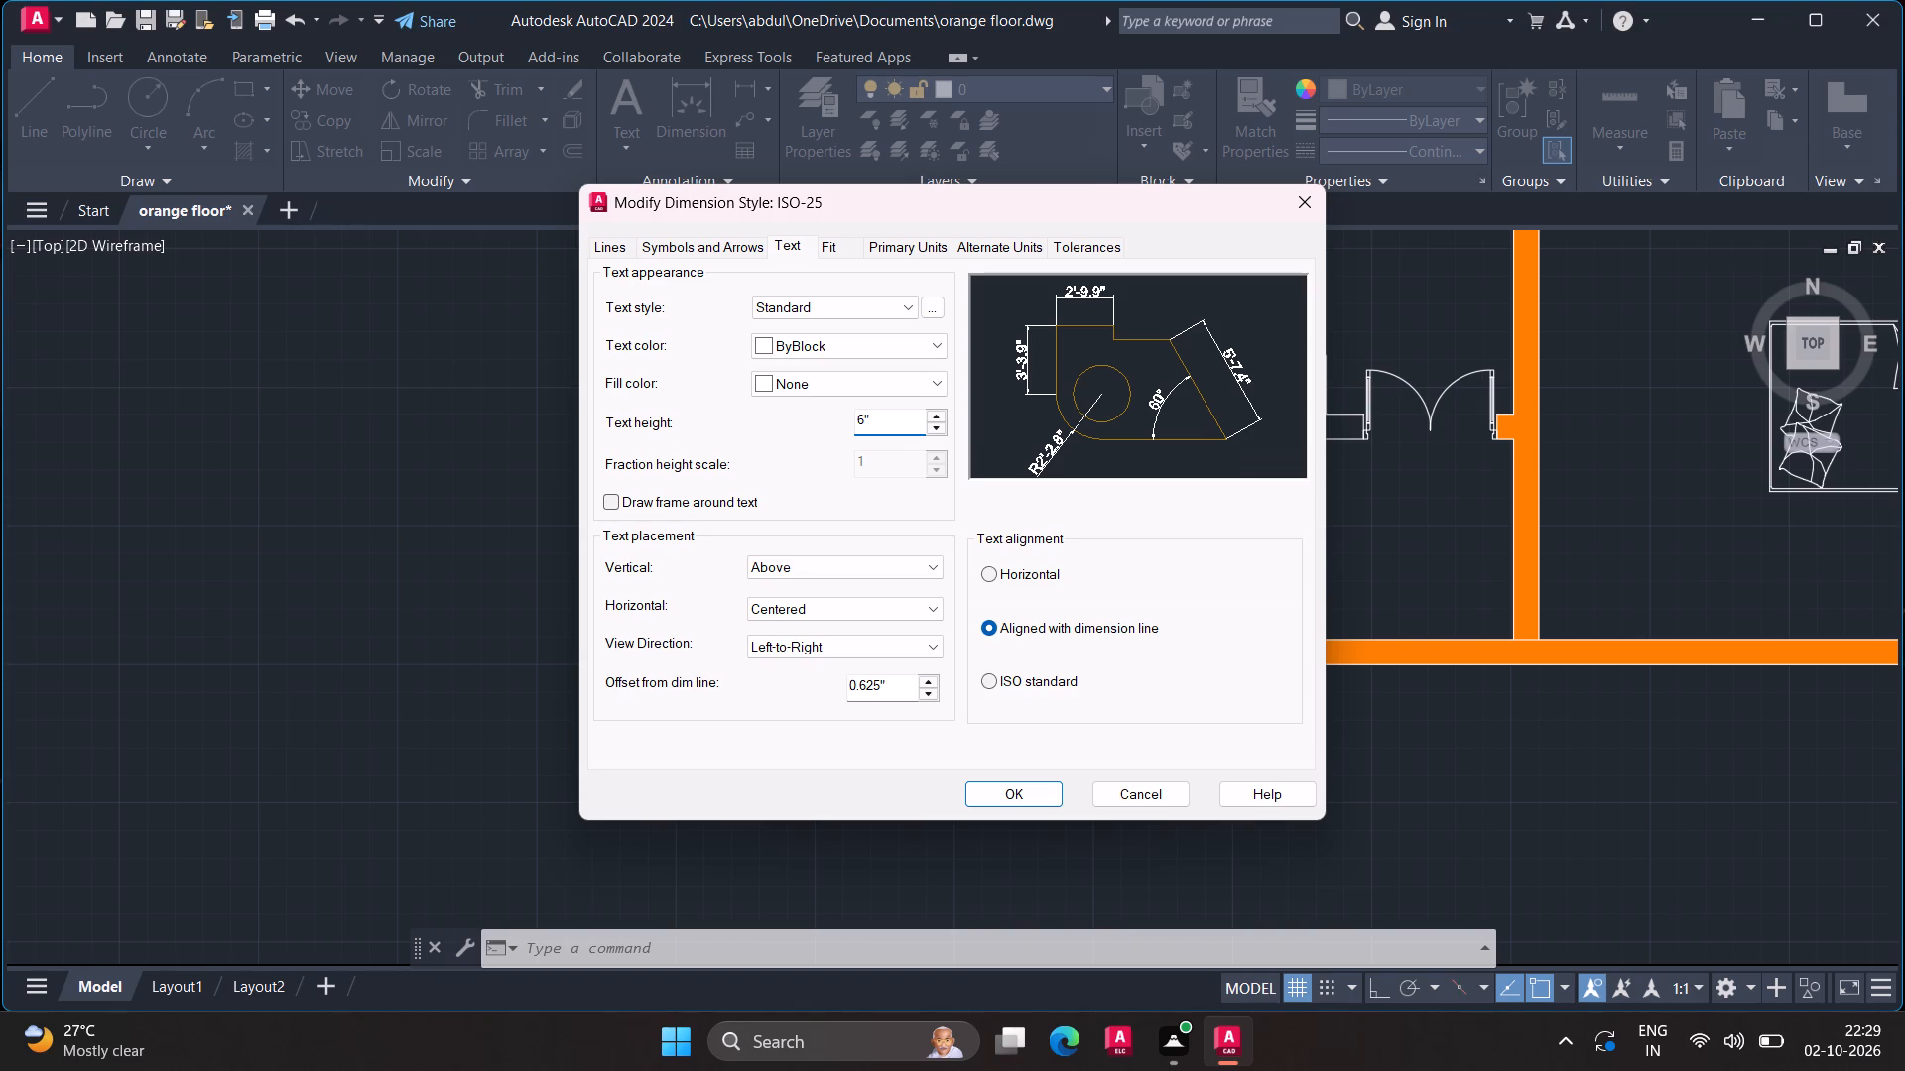
left_click(1020, 794)
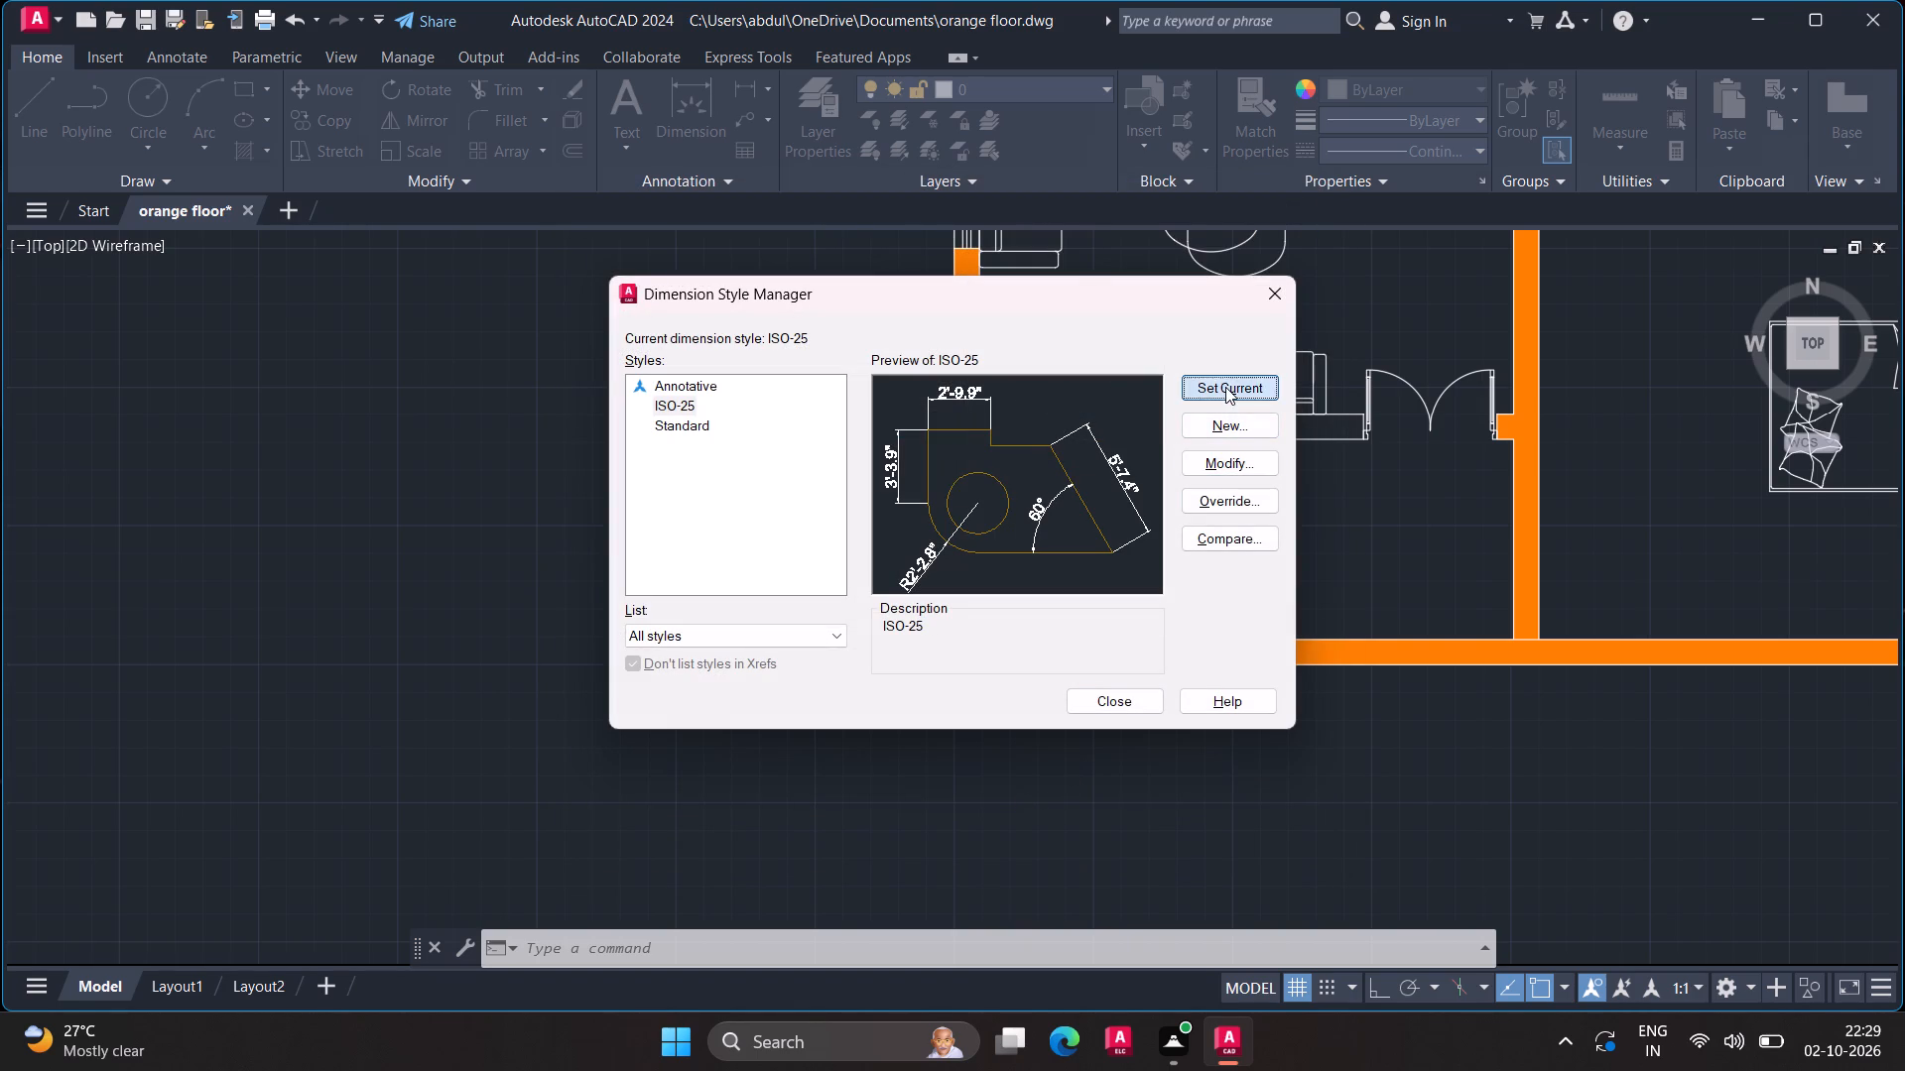
left_click(1225, 387)
left_click(1093, 704)
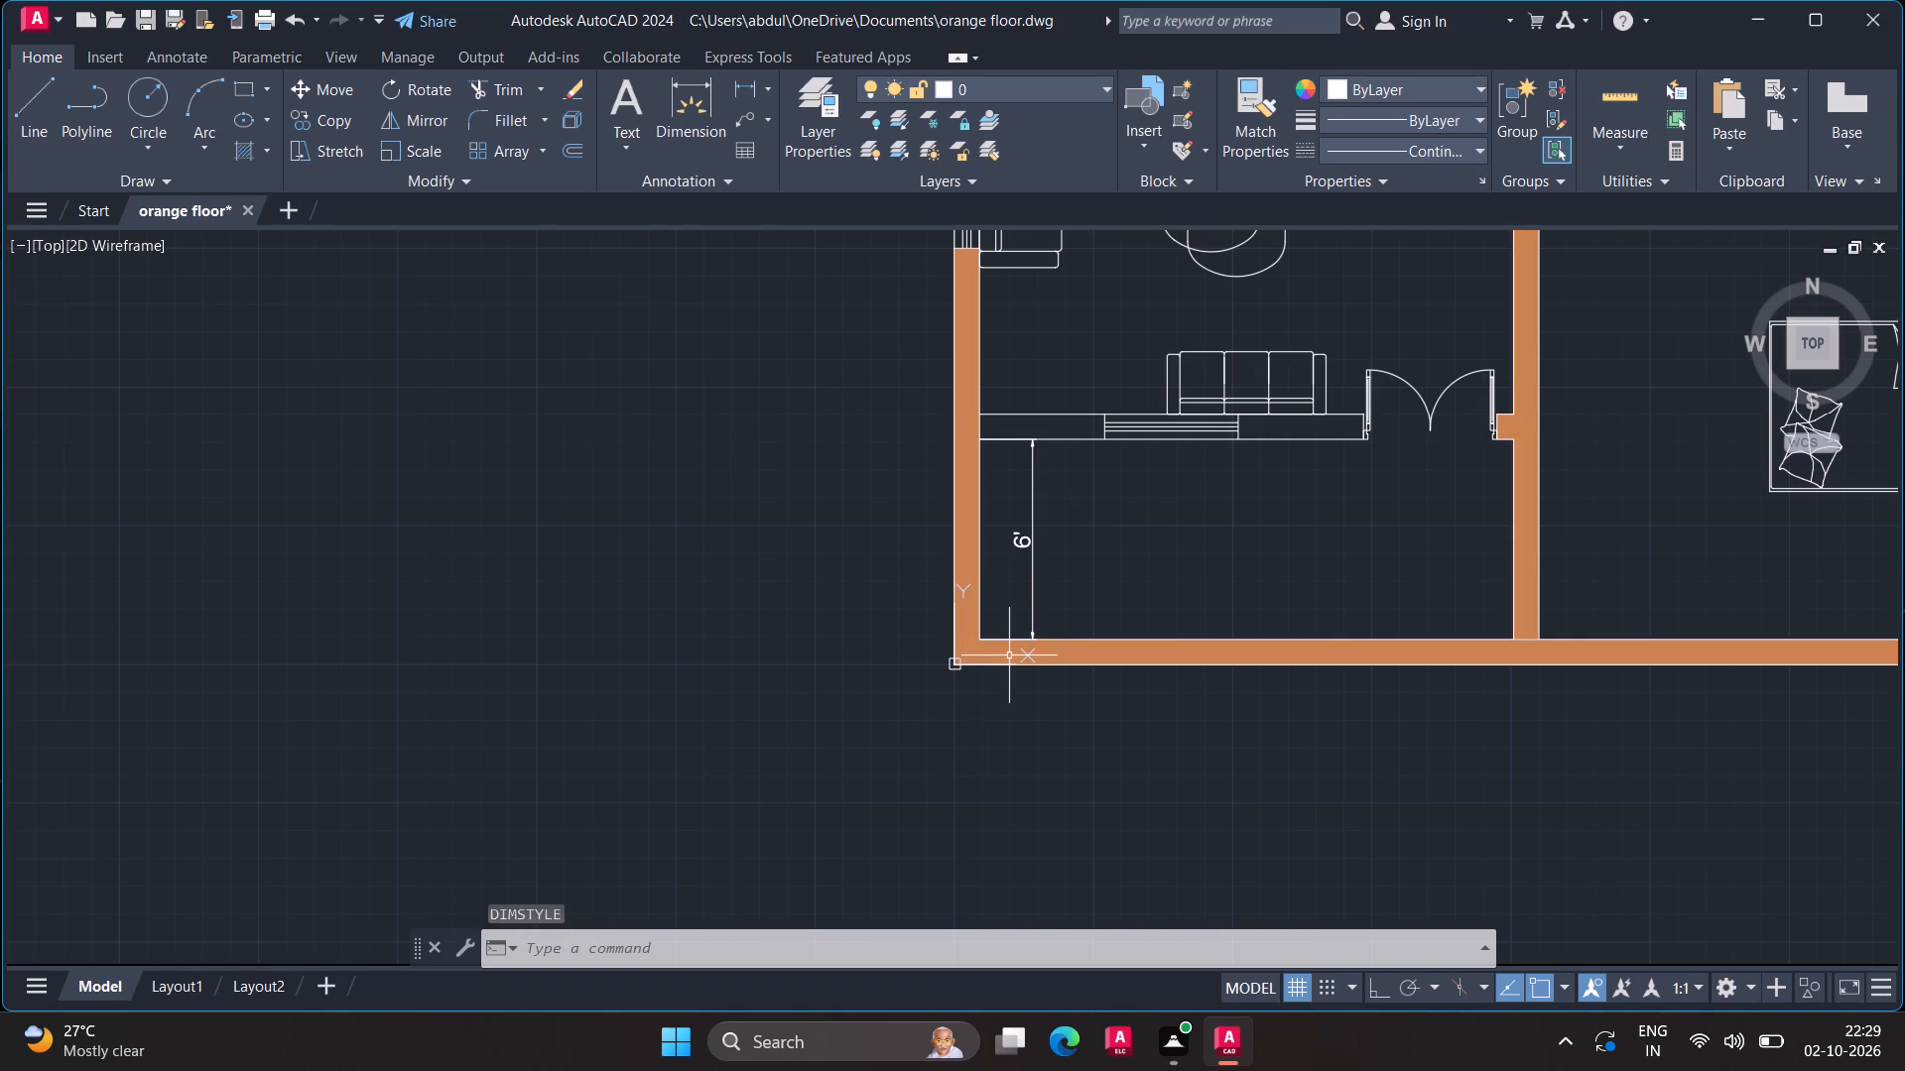
Add a horizontal linear dimension across the front veranda's width, between the inner faces of the outer wall and the partition wall.
scroll(1009, 656, "up", 2)
scroll(1051, 604, "down", 2)
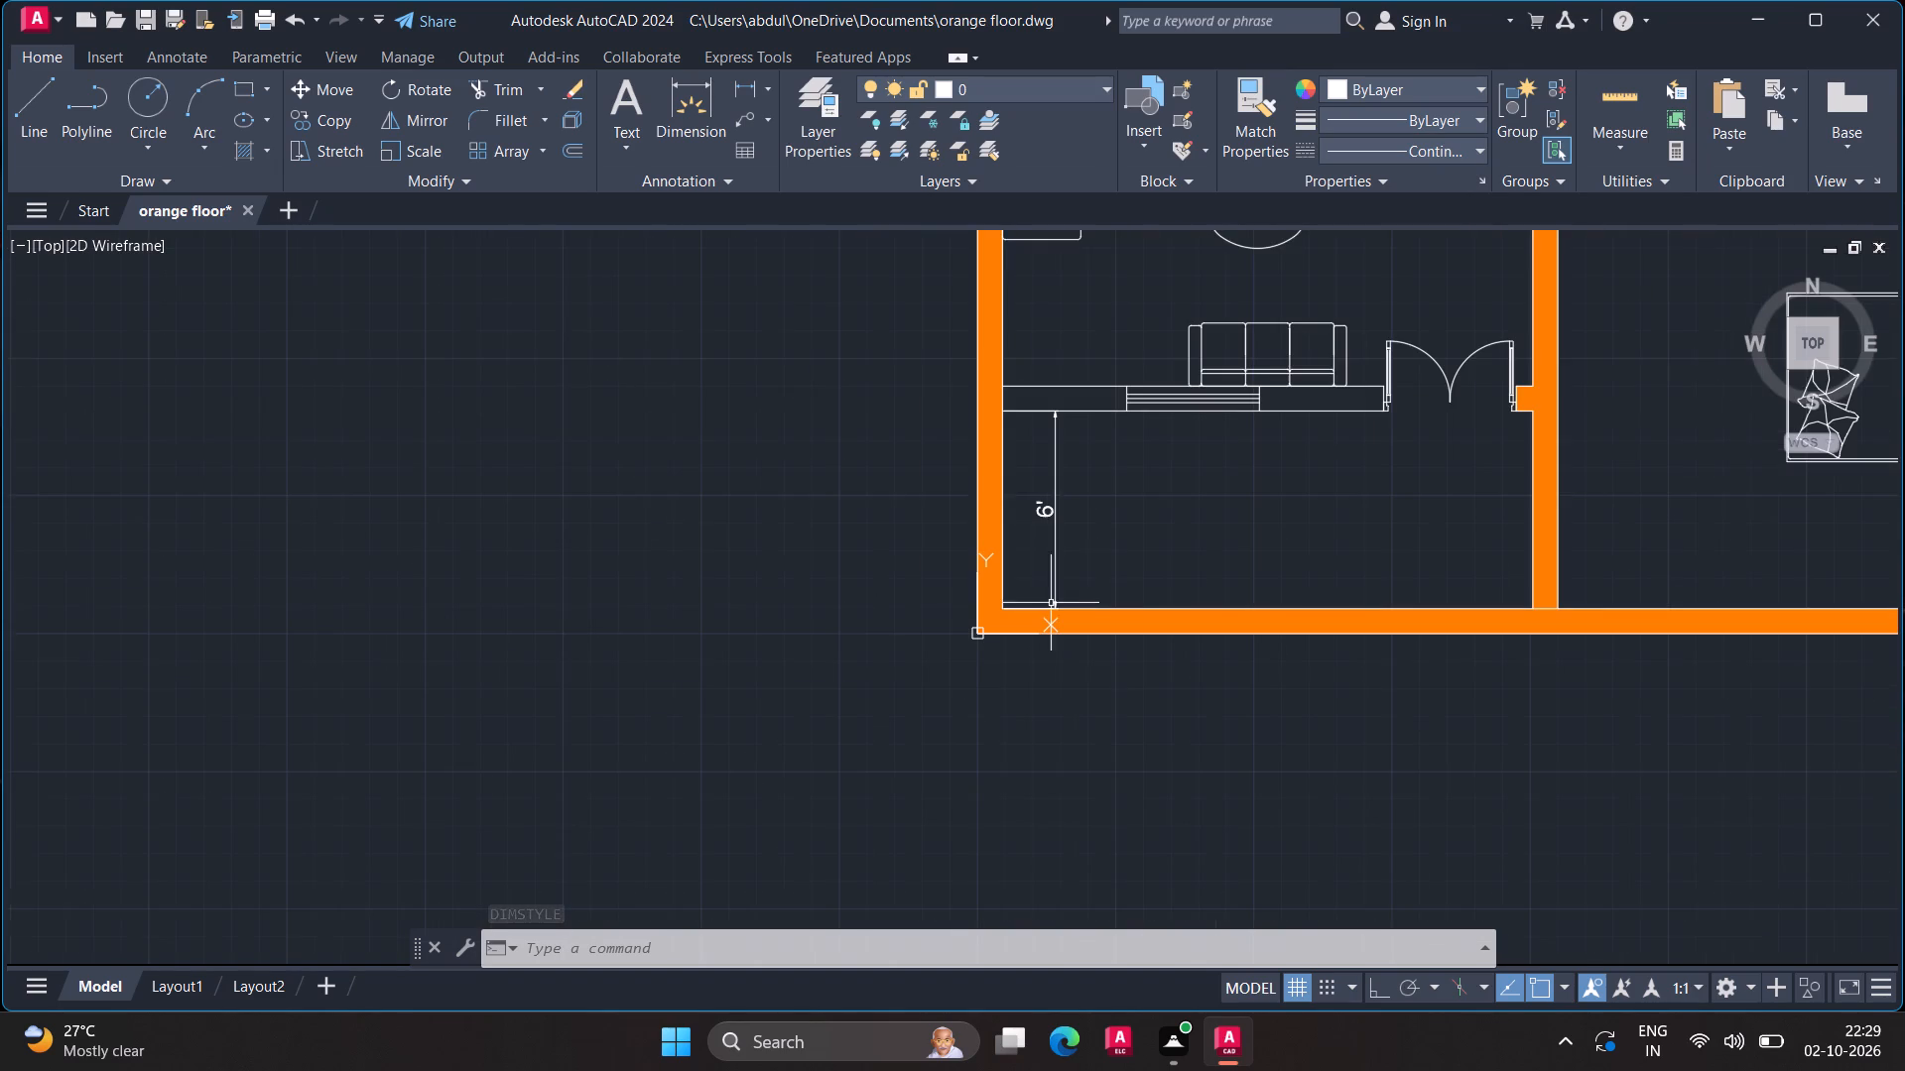
left_click(740, 77)
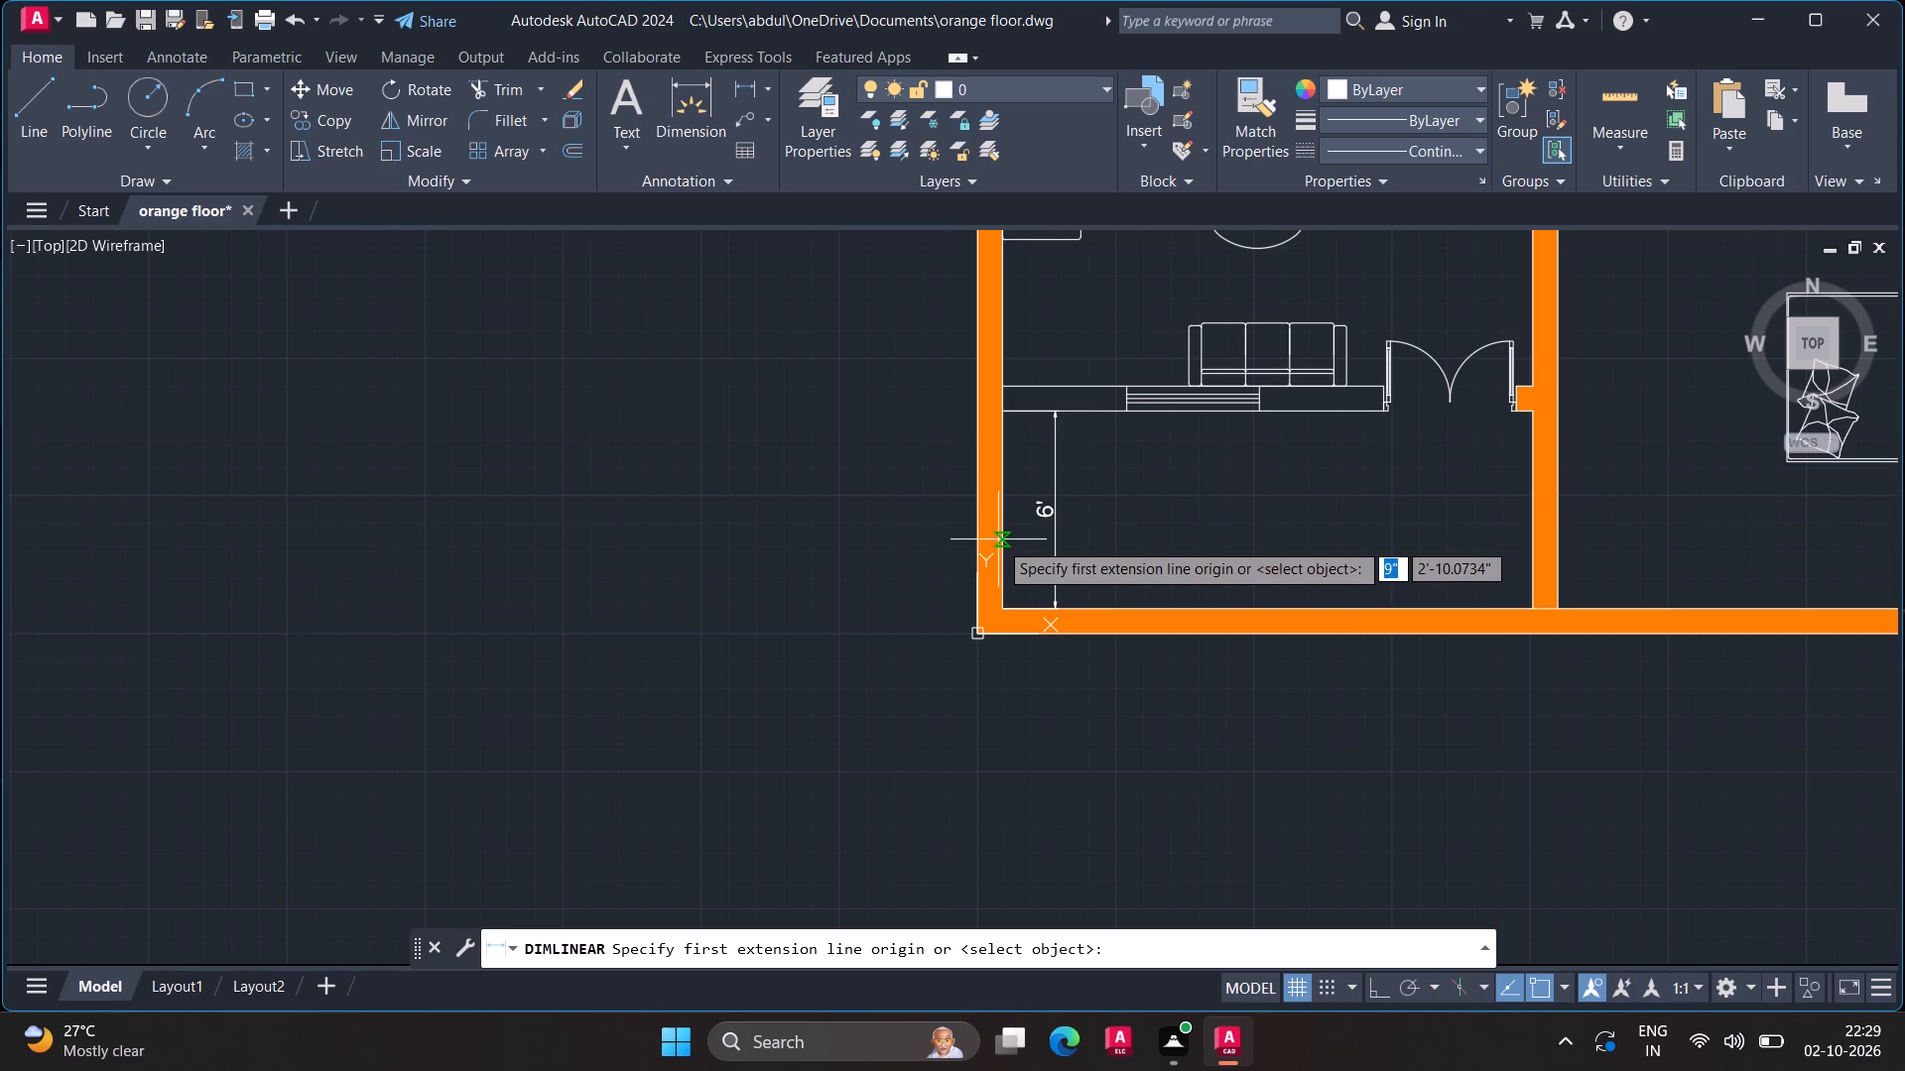
scroll(999, 541, "up", 3)
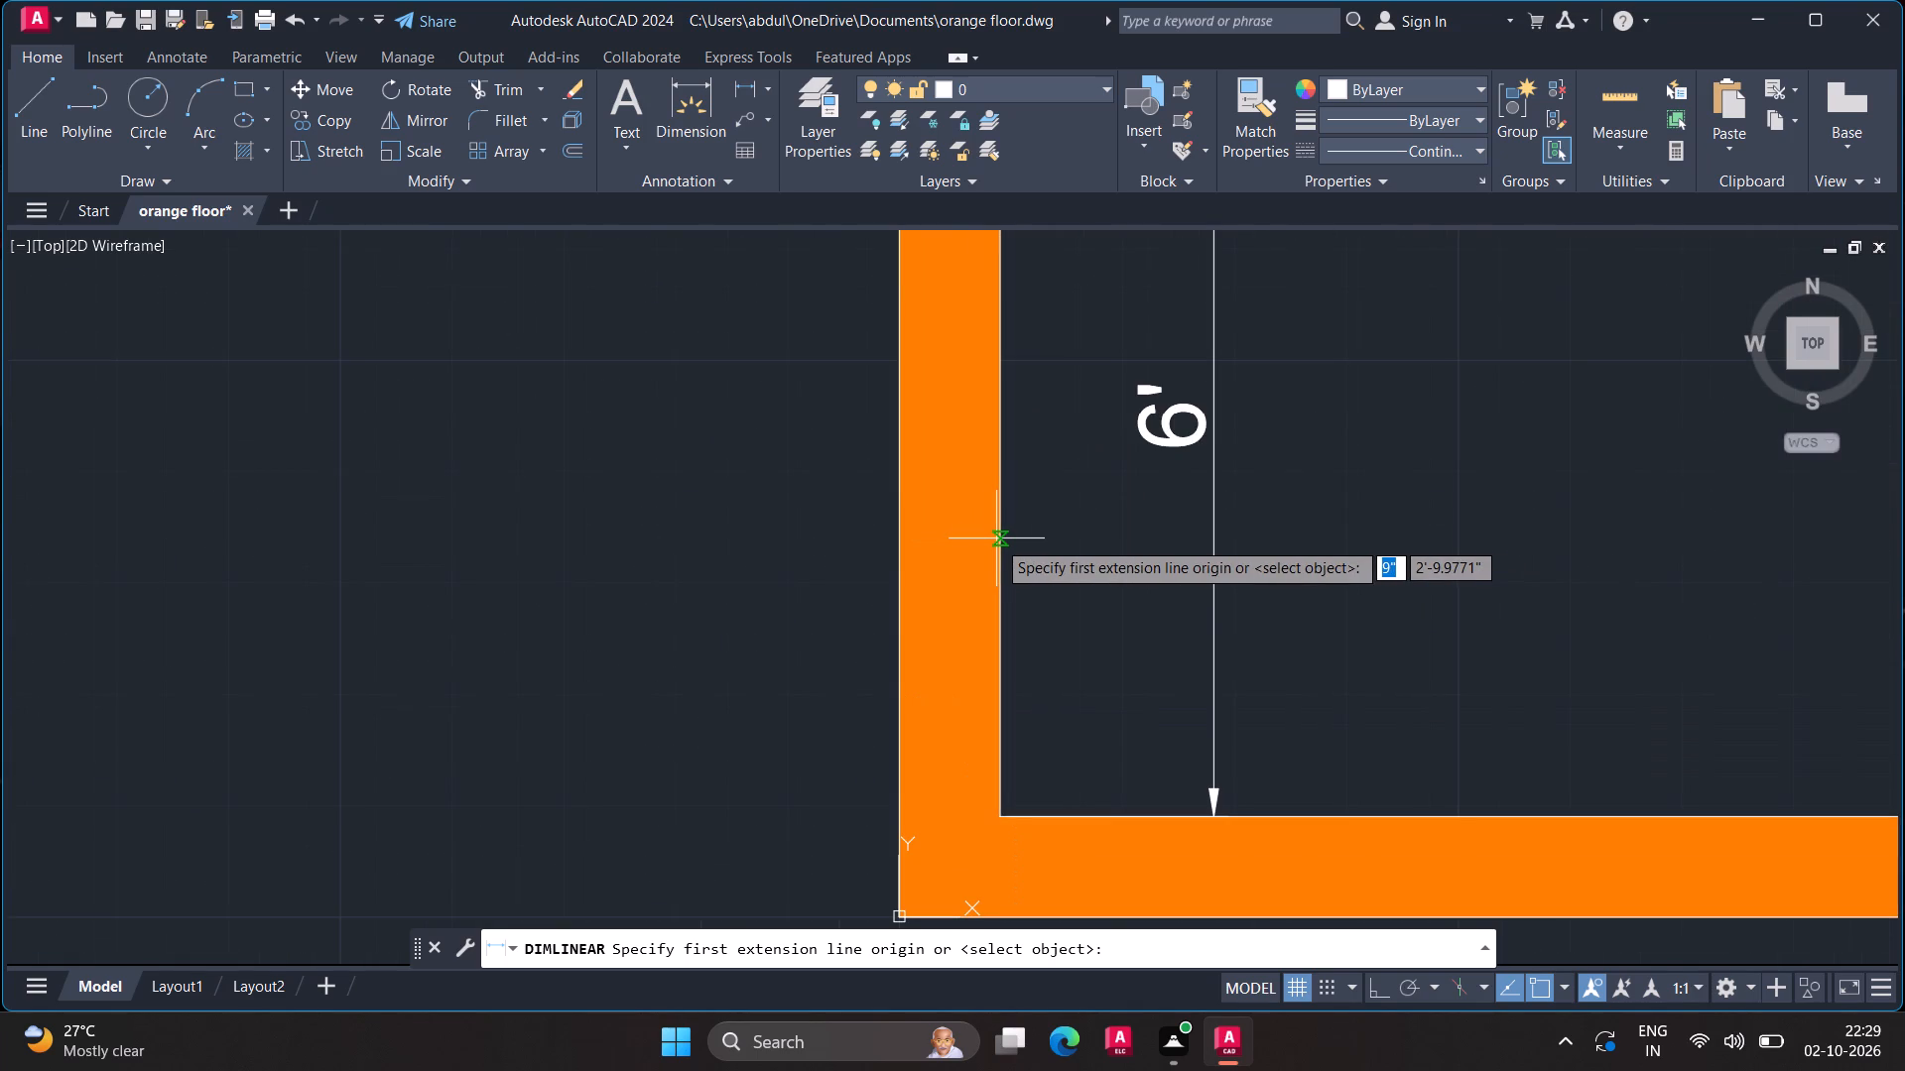
left_click(1001, 542)
scroll(1253, 550, "down", 3)
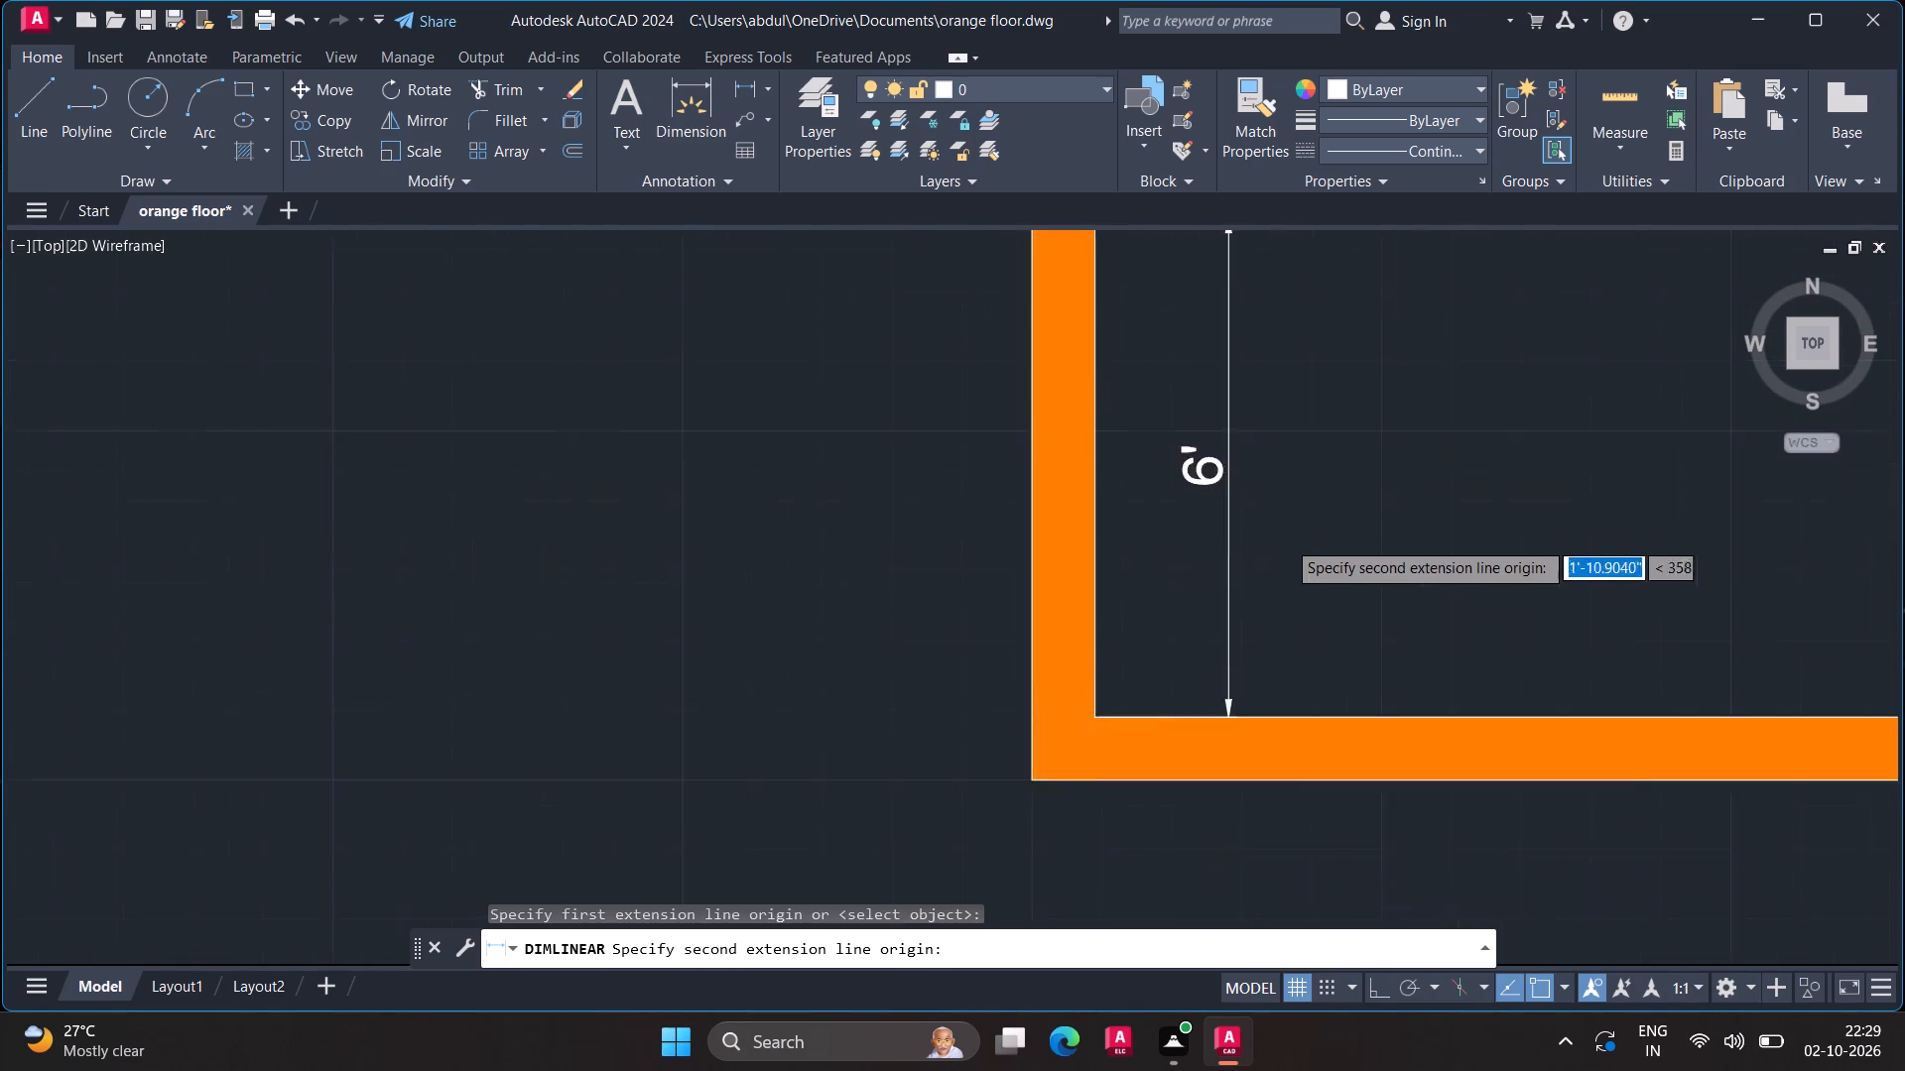
scroll(1301, 535, "down", 1)
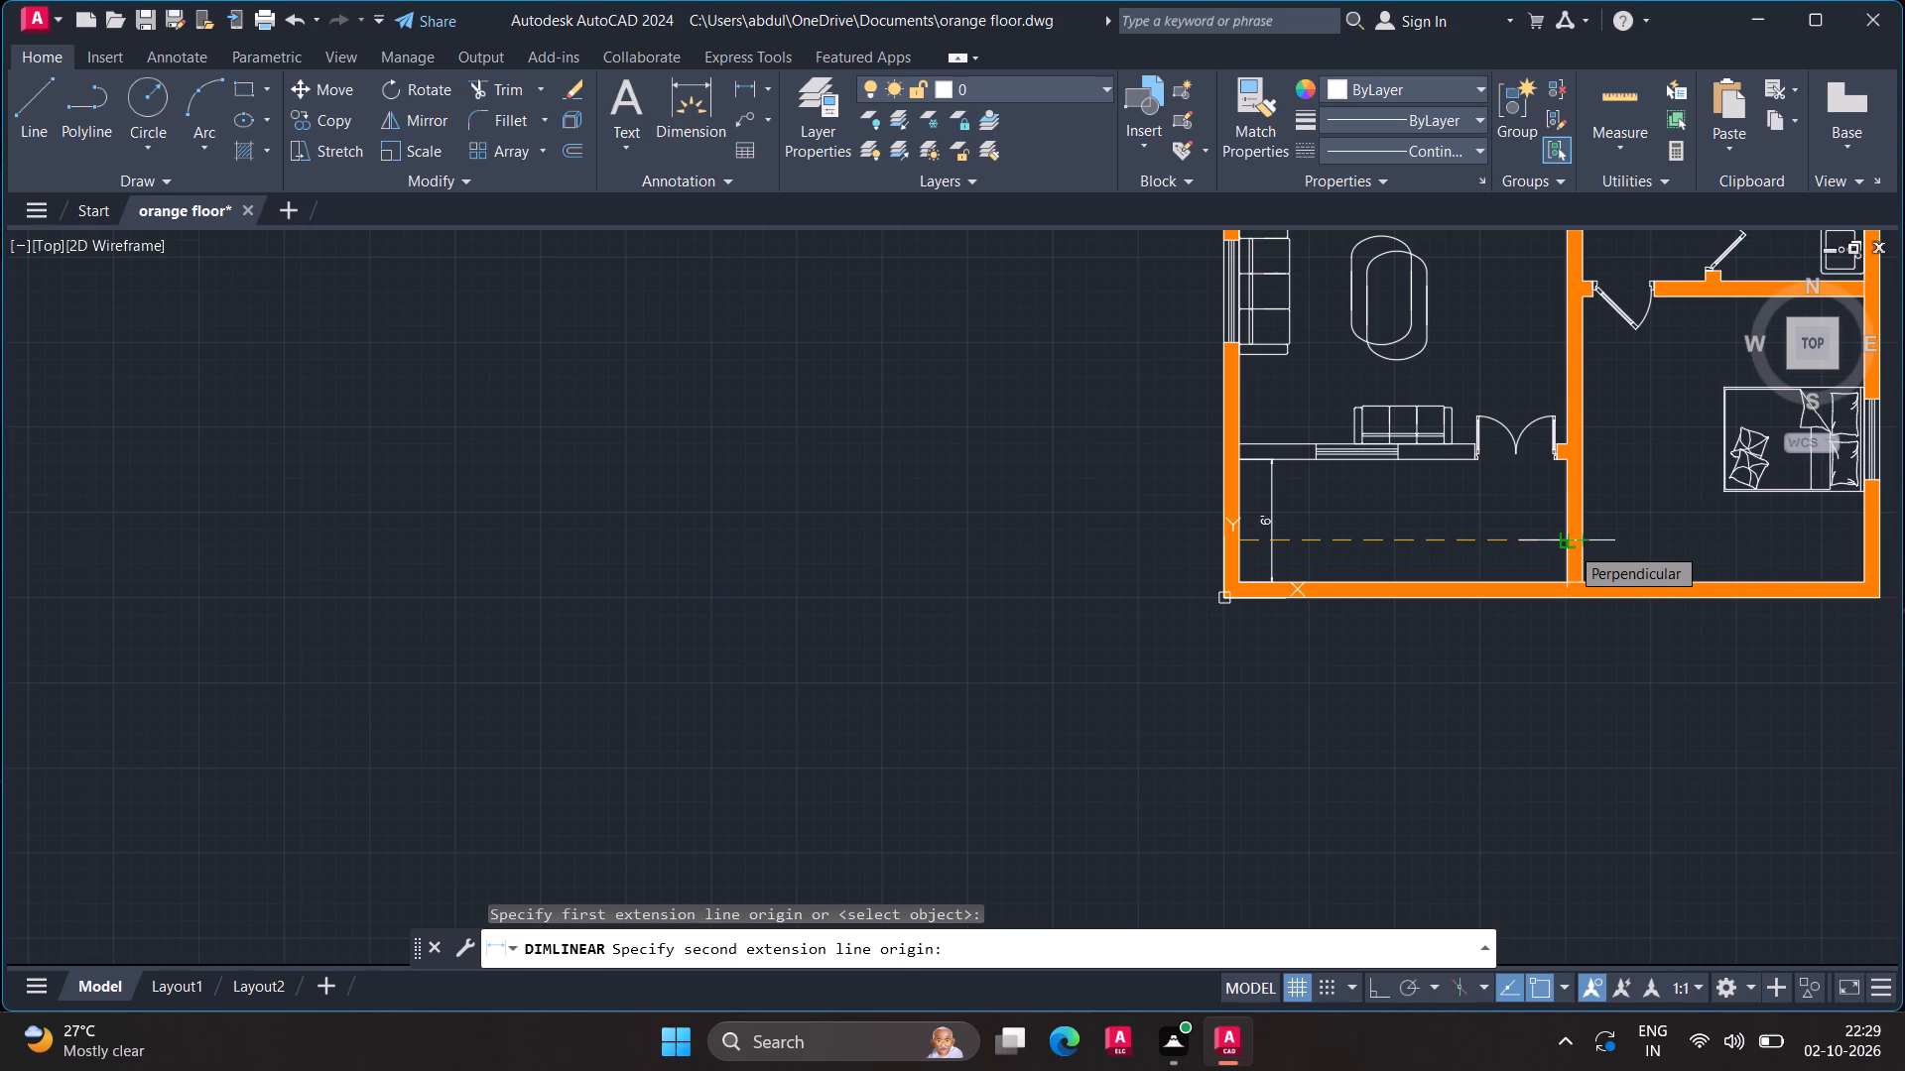
scroll(1570, 545, "up", 3)
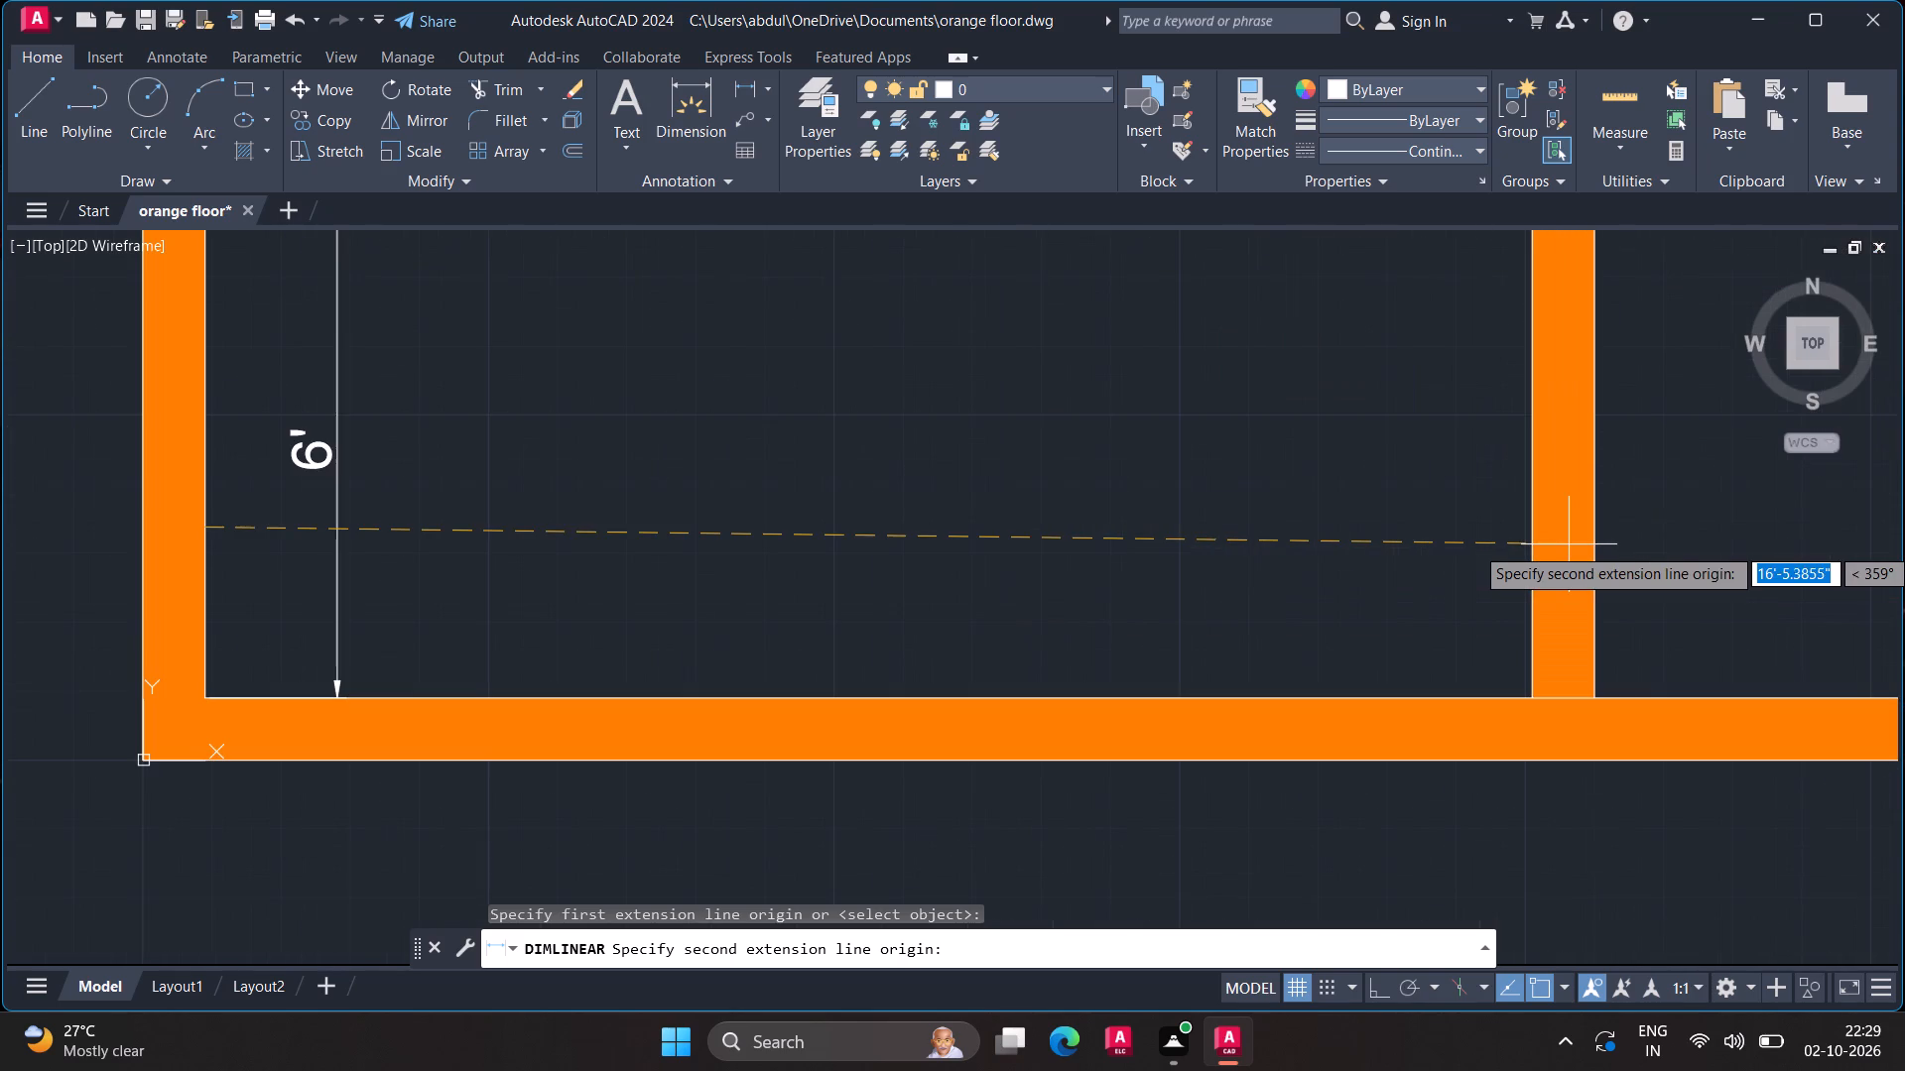
left_click(1533, 542)
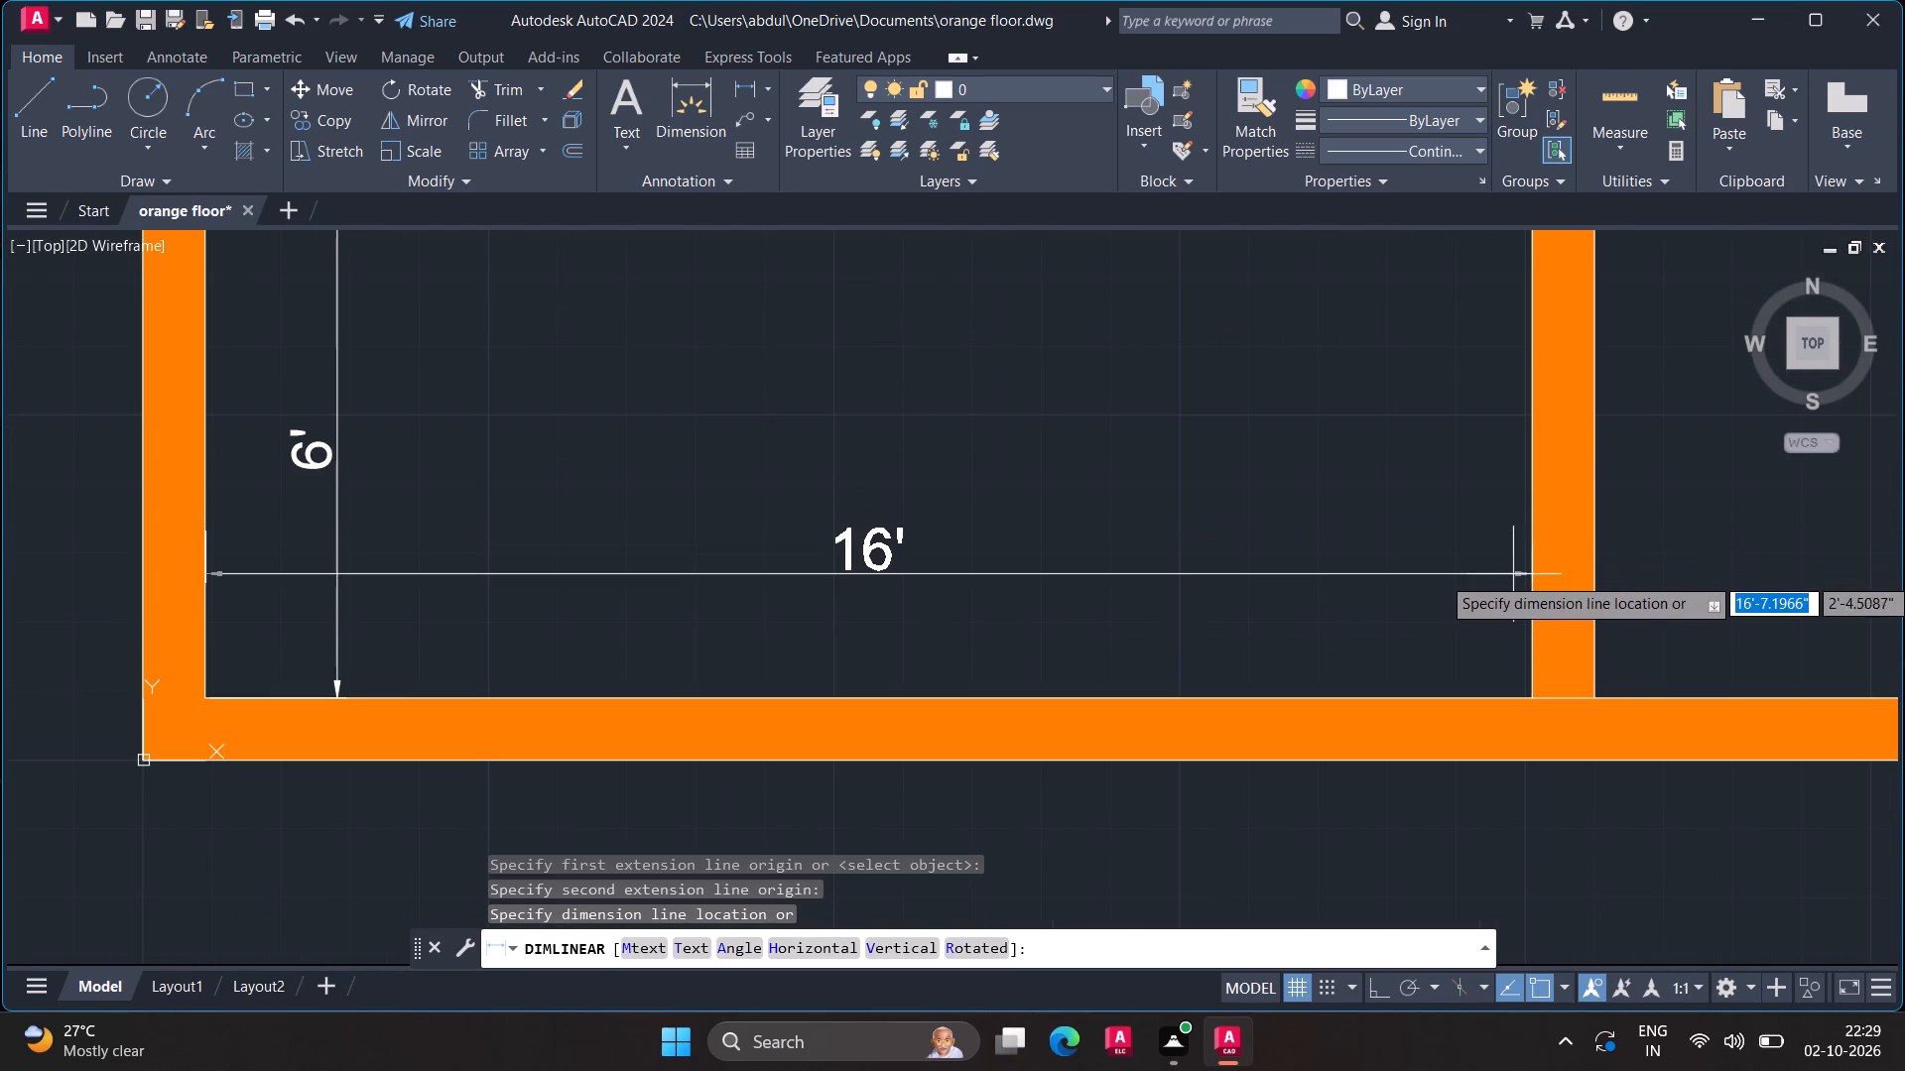
left_click(1504, 585)
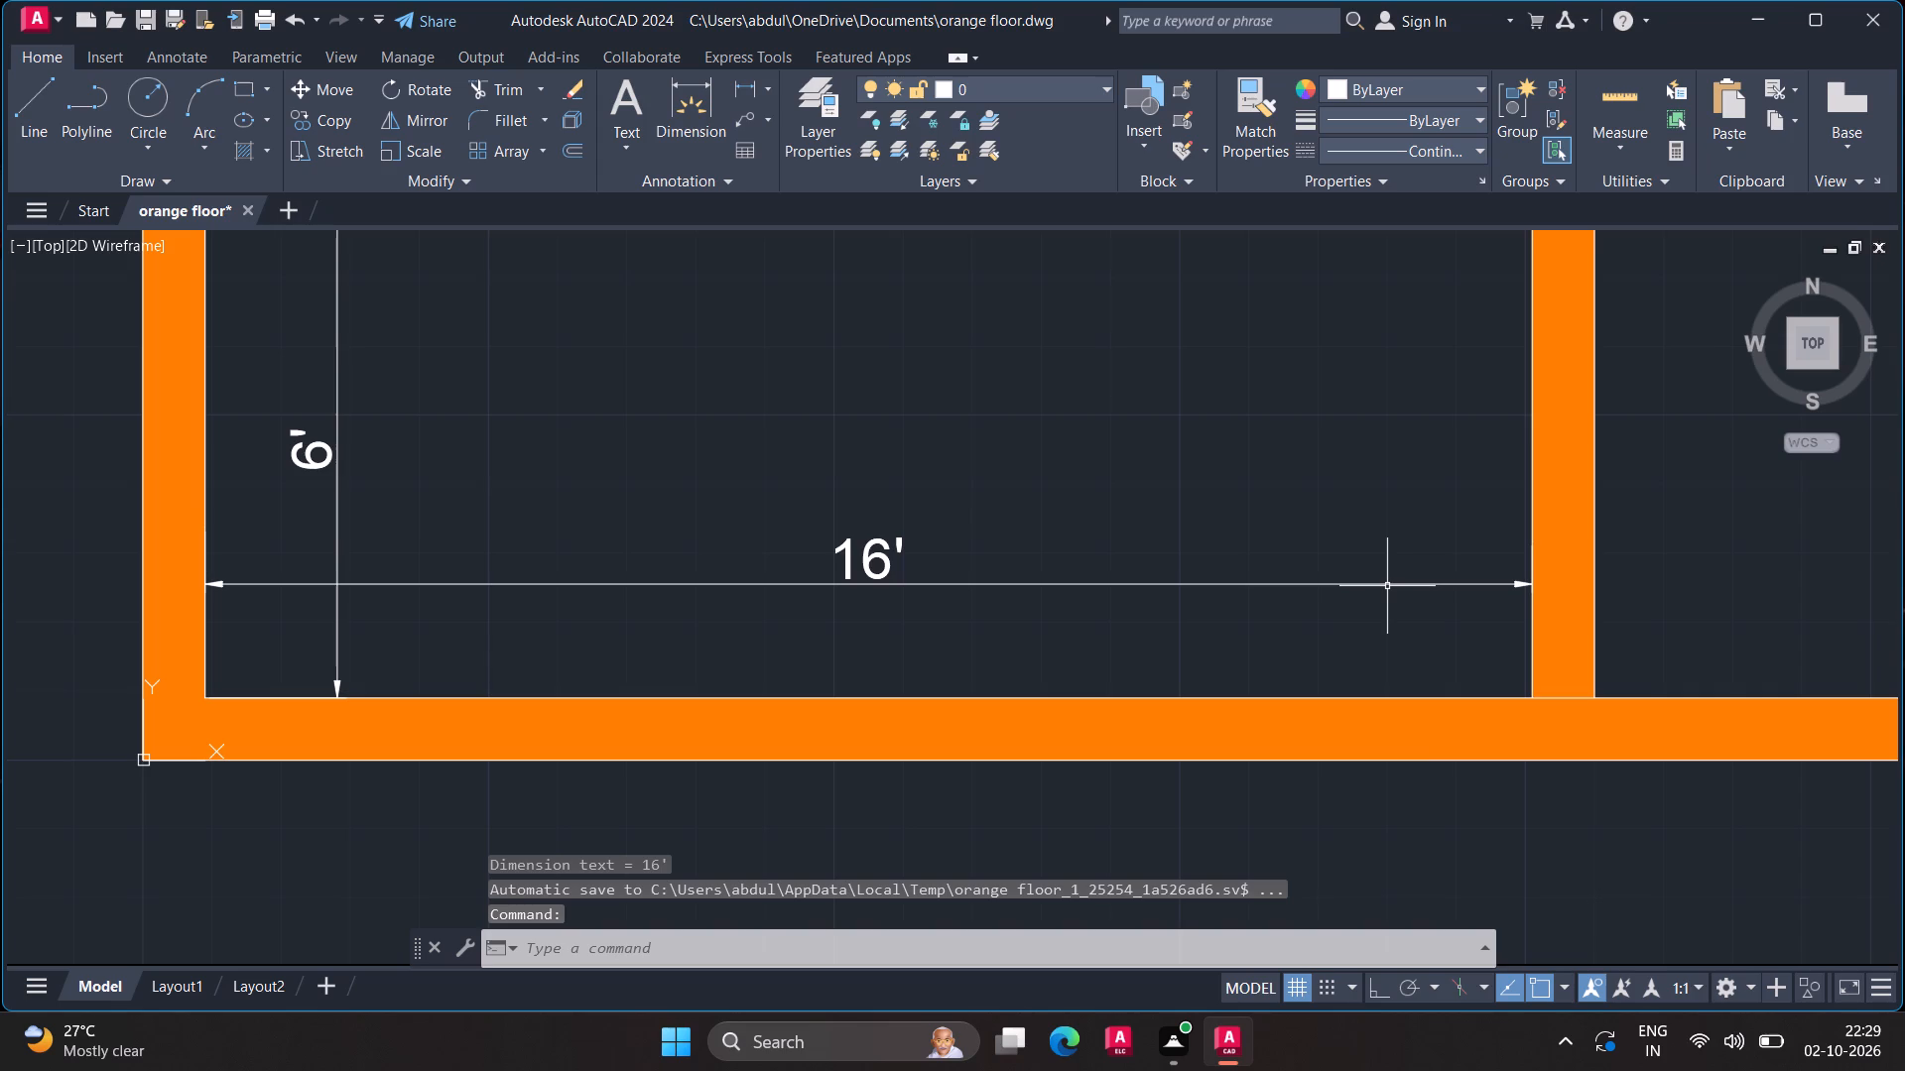
Add linear dimensions for the front bedroom's width and depth between its inner wall faces.
scroll(1387, 587, "down", 3)
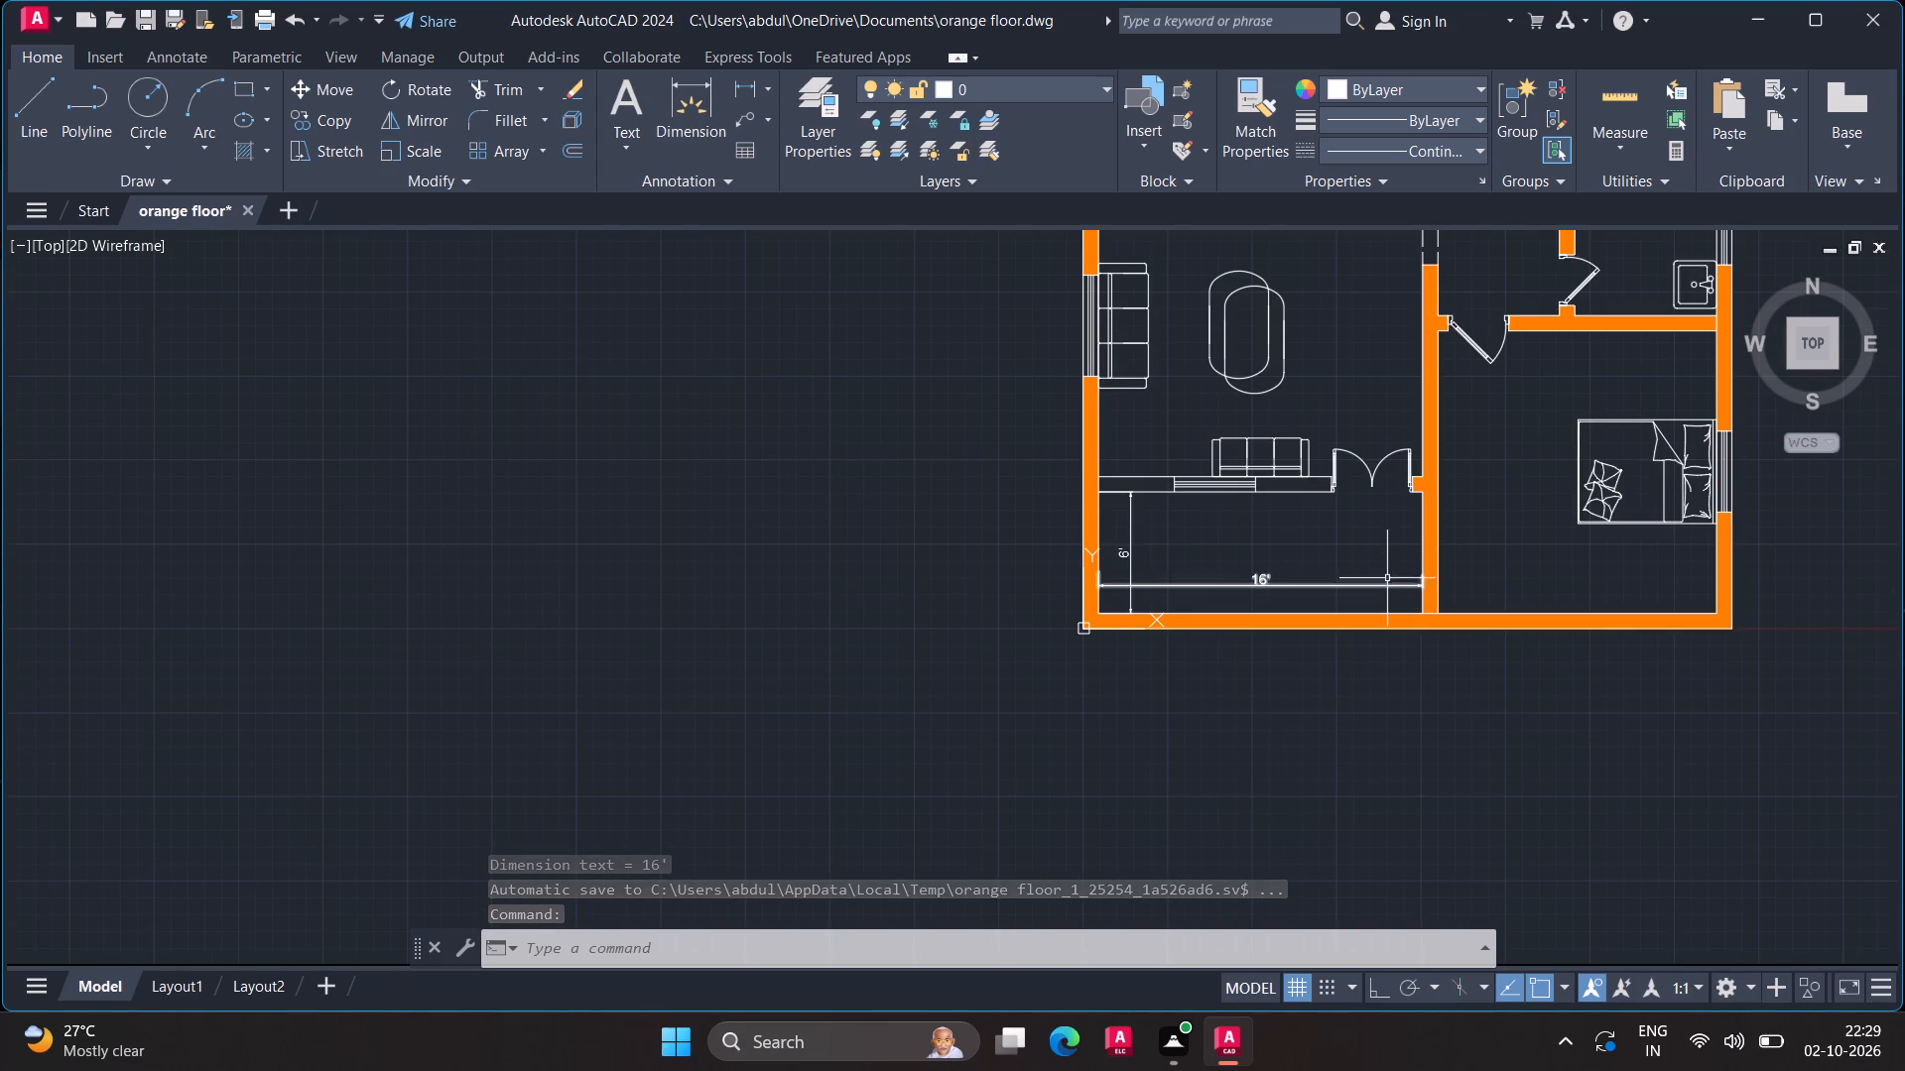
middle_click_drag(1385, 572, 1026, 541)
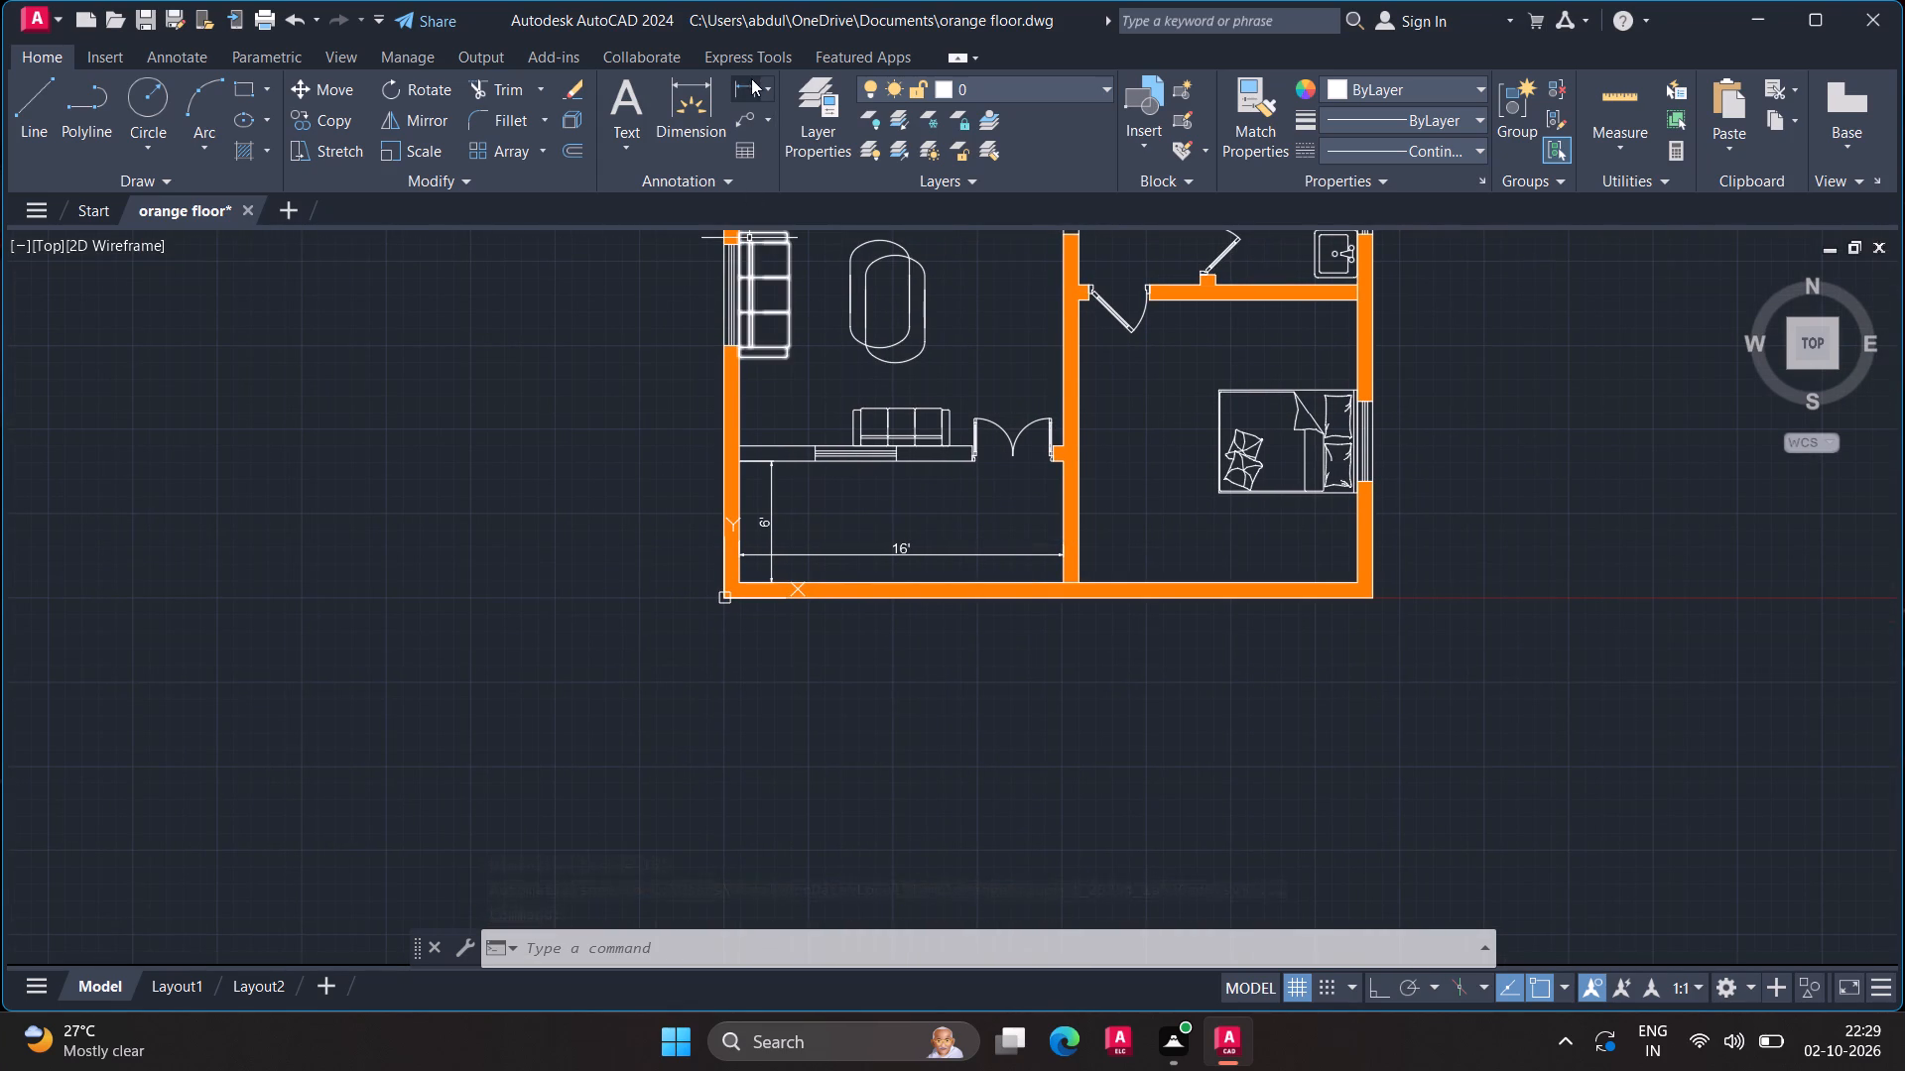
left_click(739, 82)
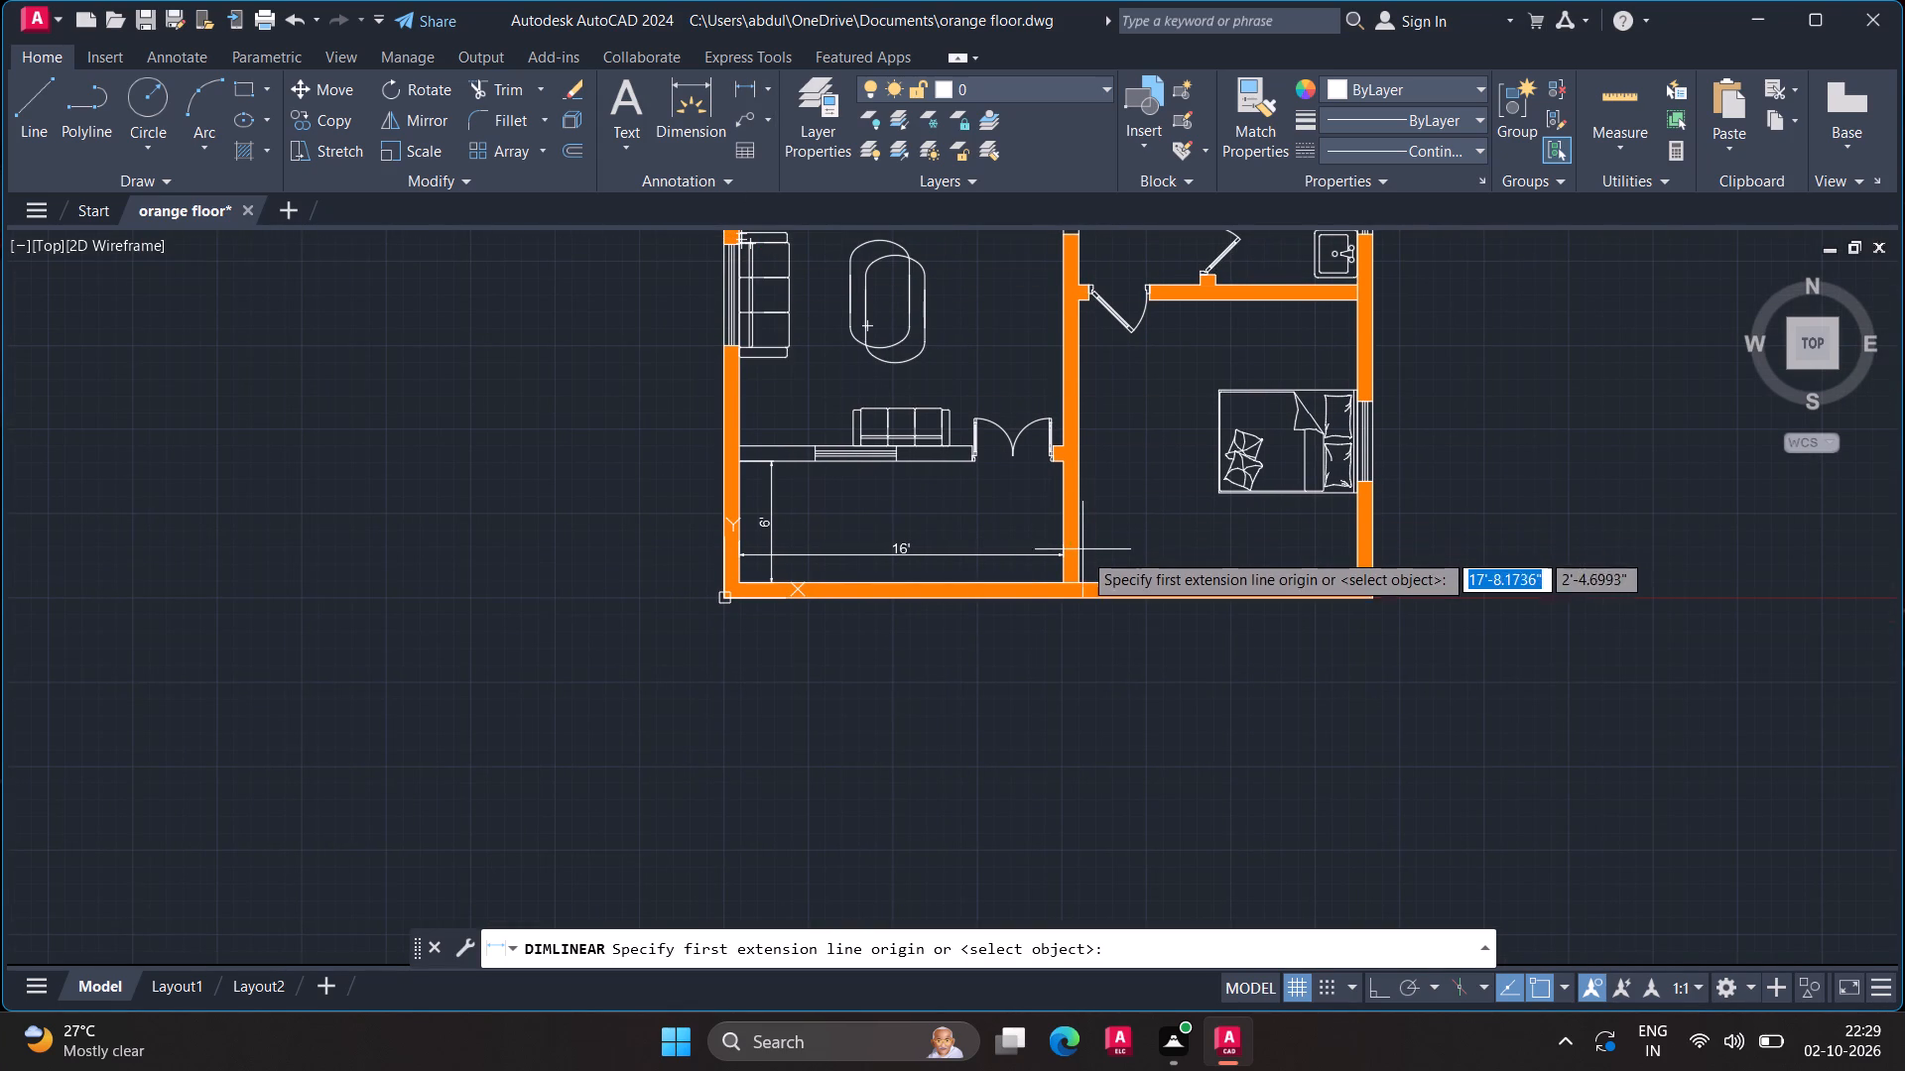
left_click(1084, 554)
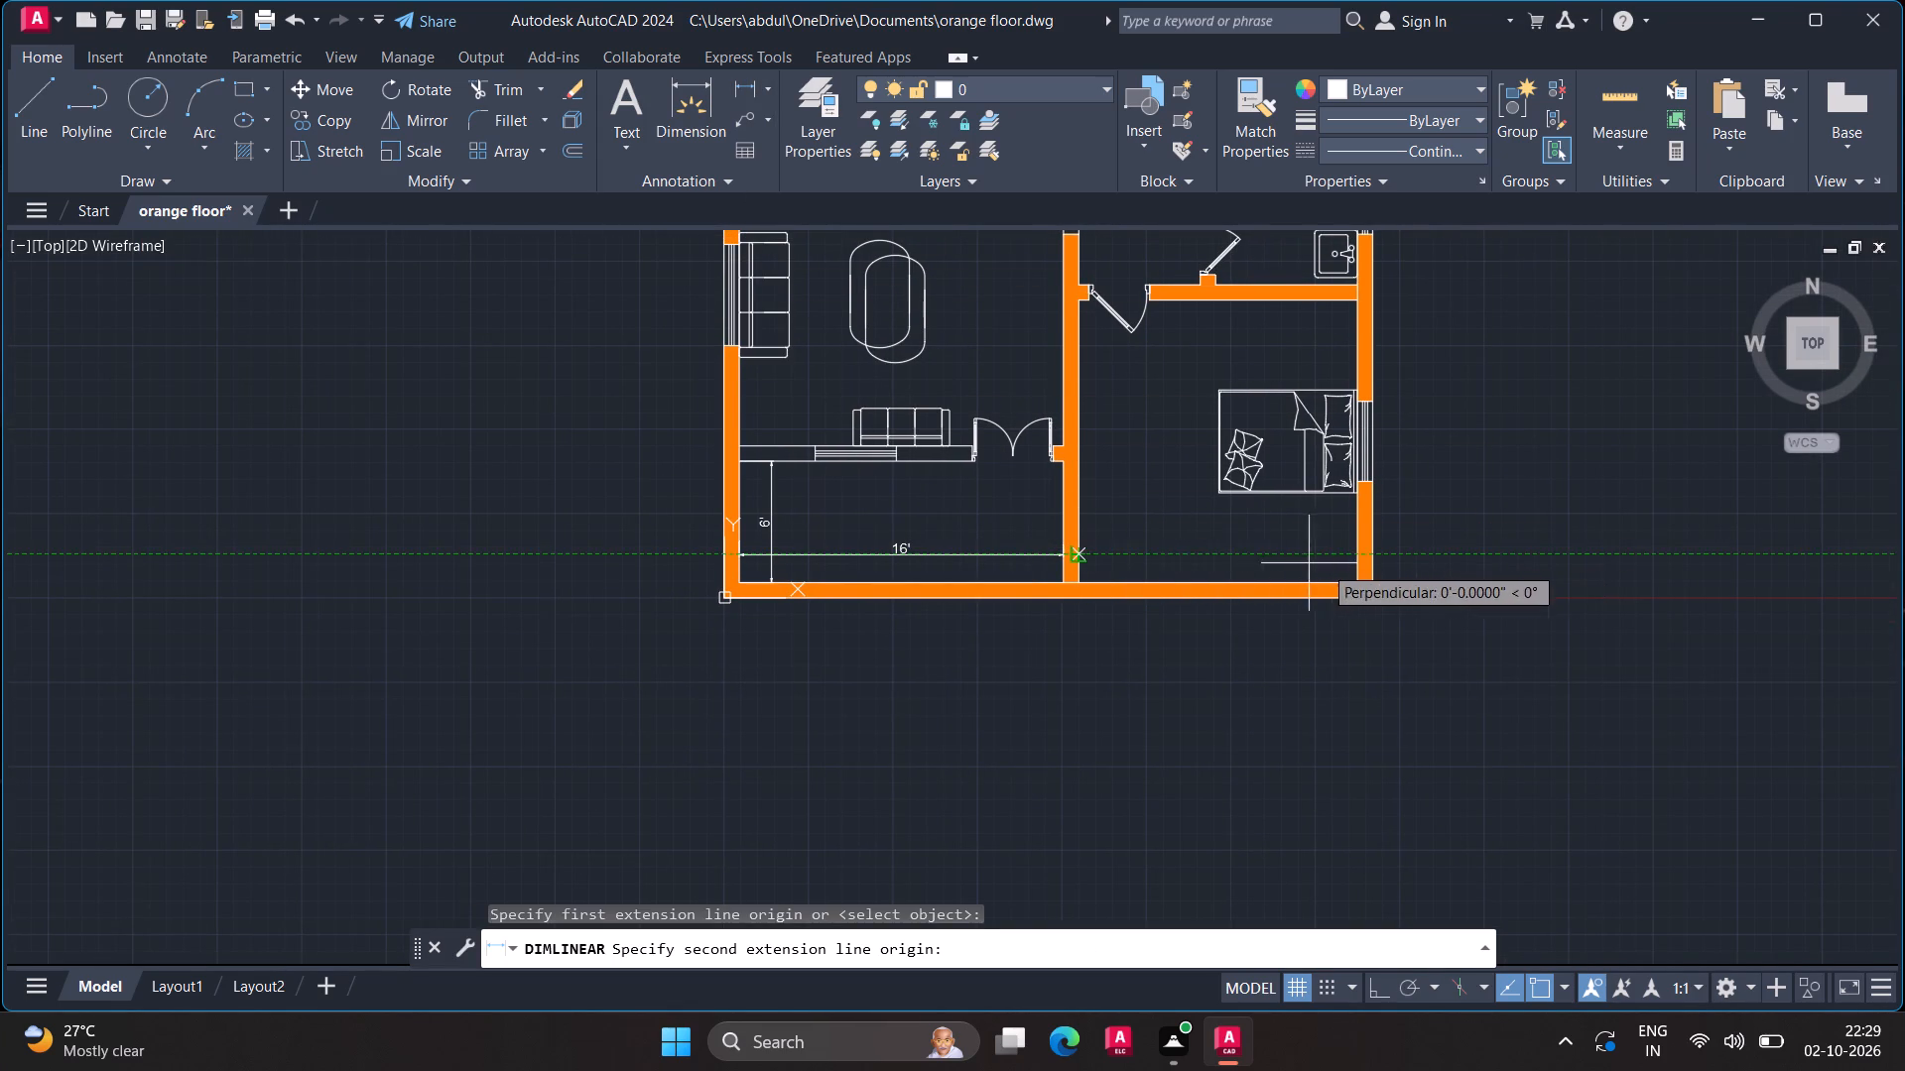
left_click(1358, 550)
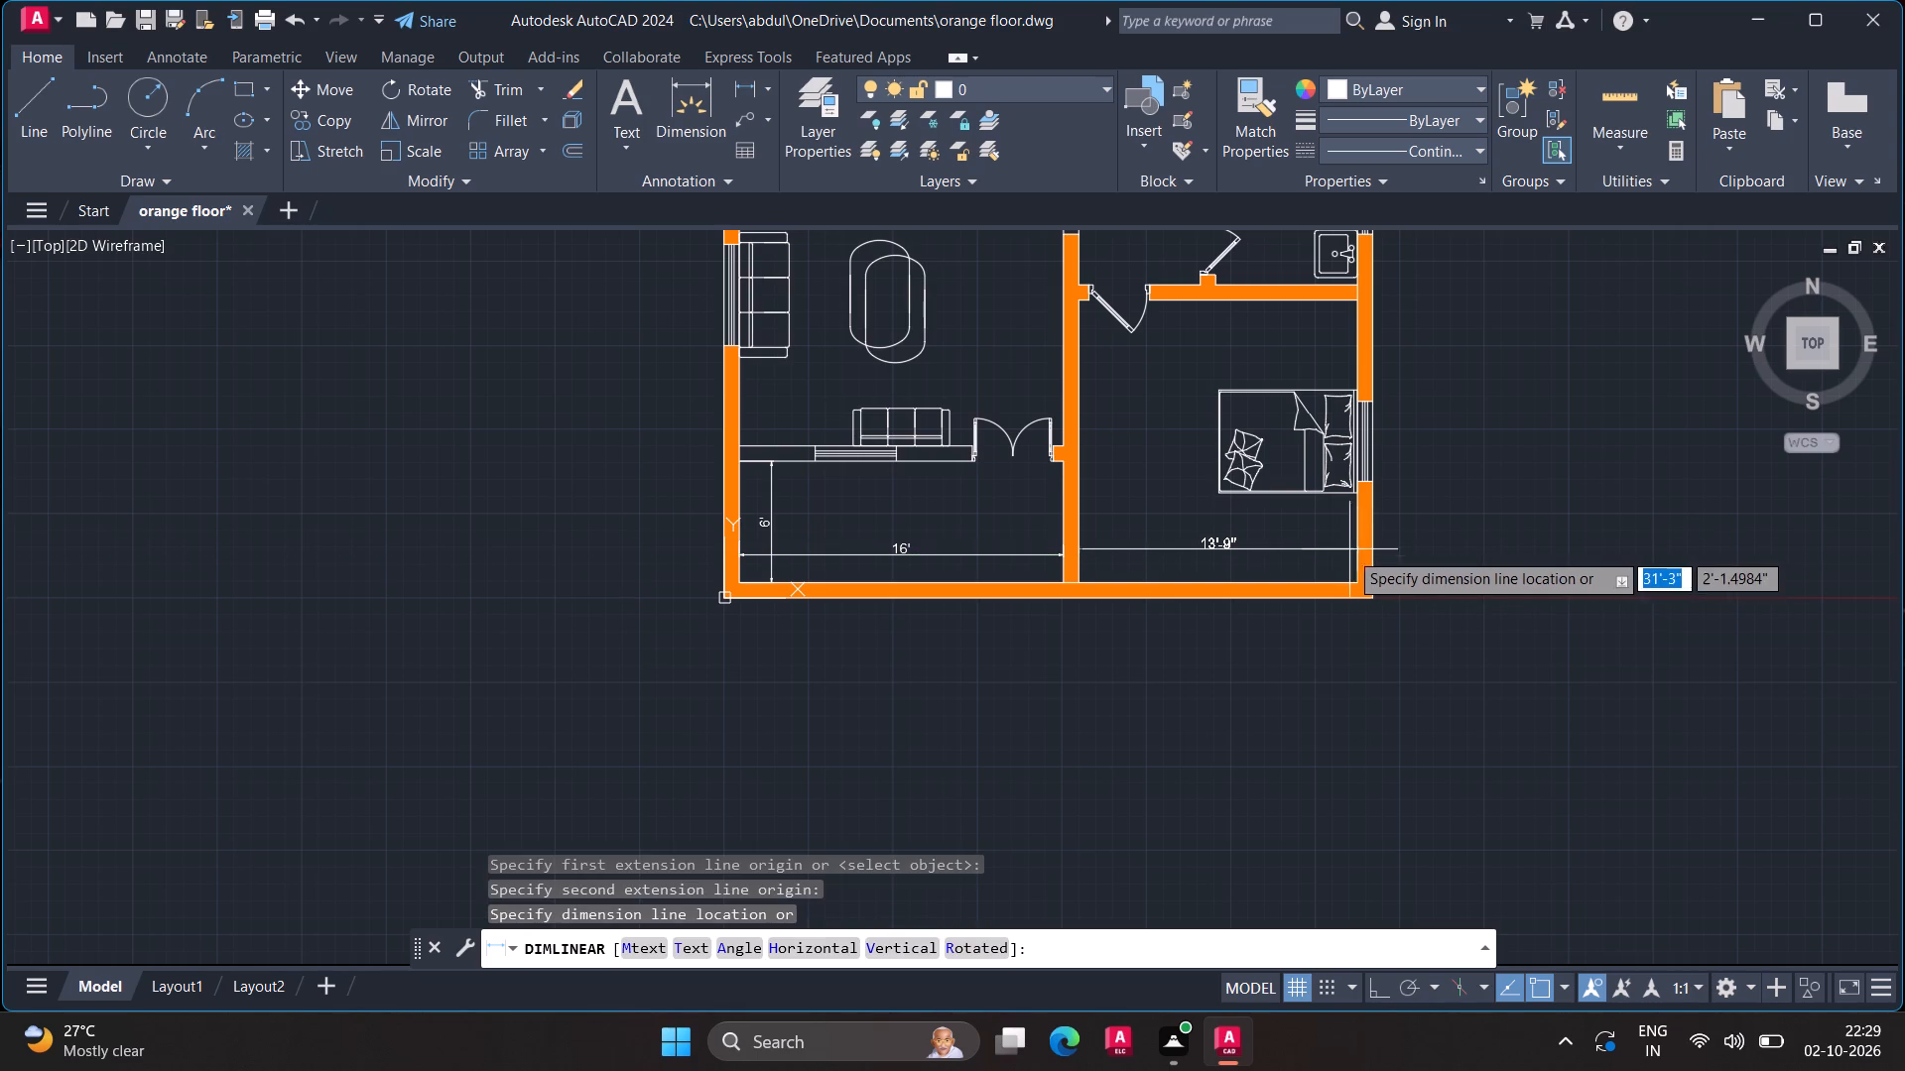
left_click(1324, 549)
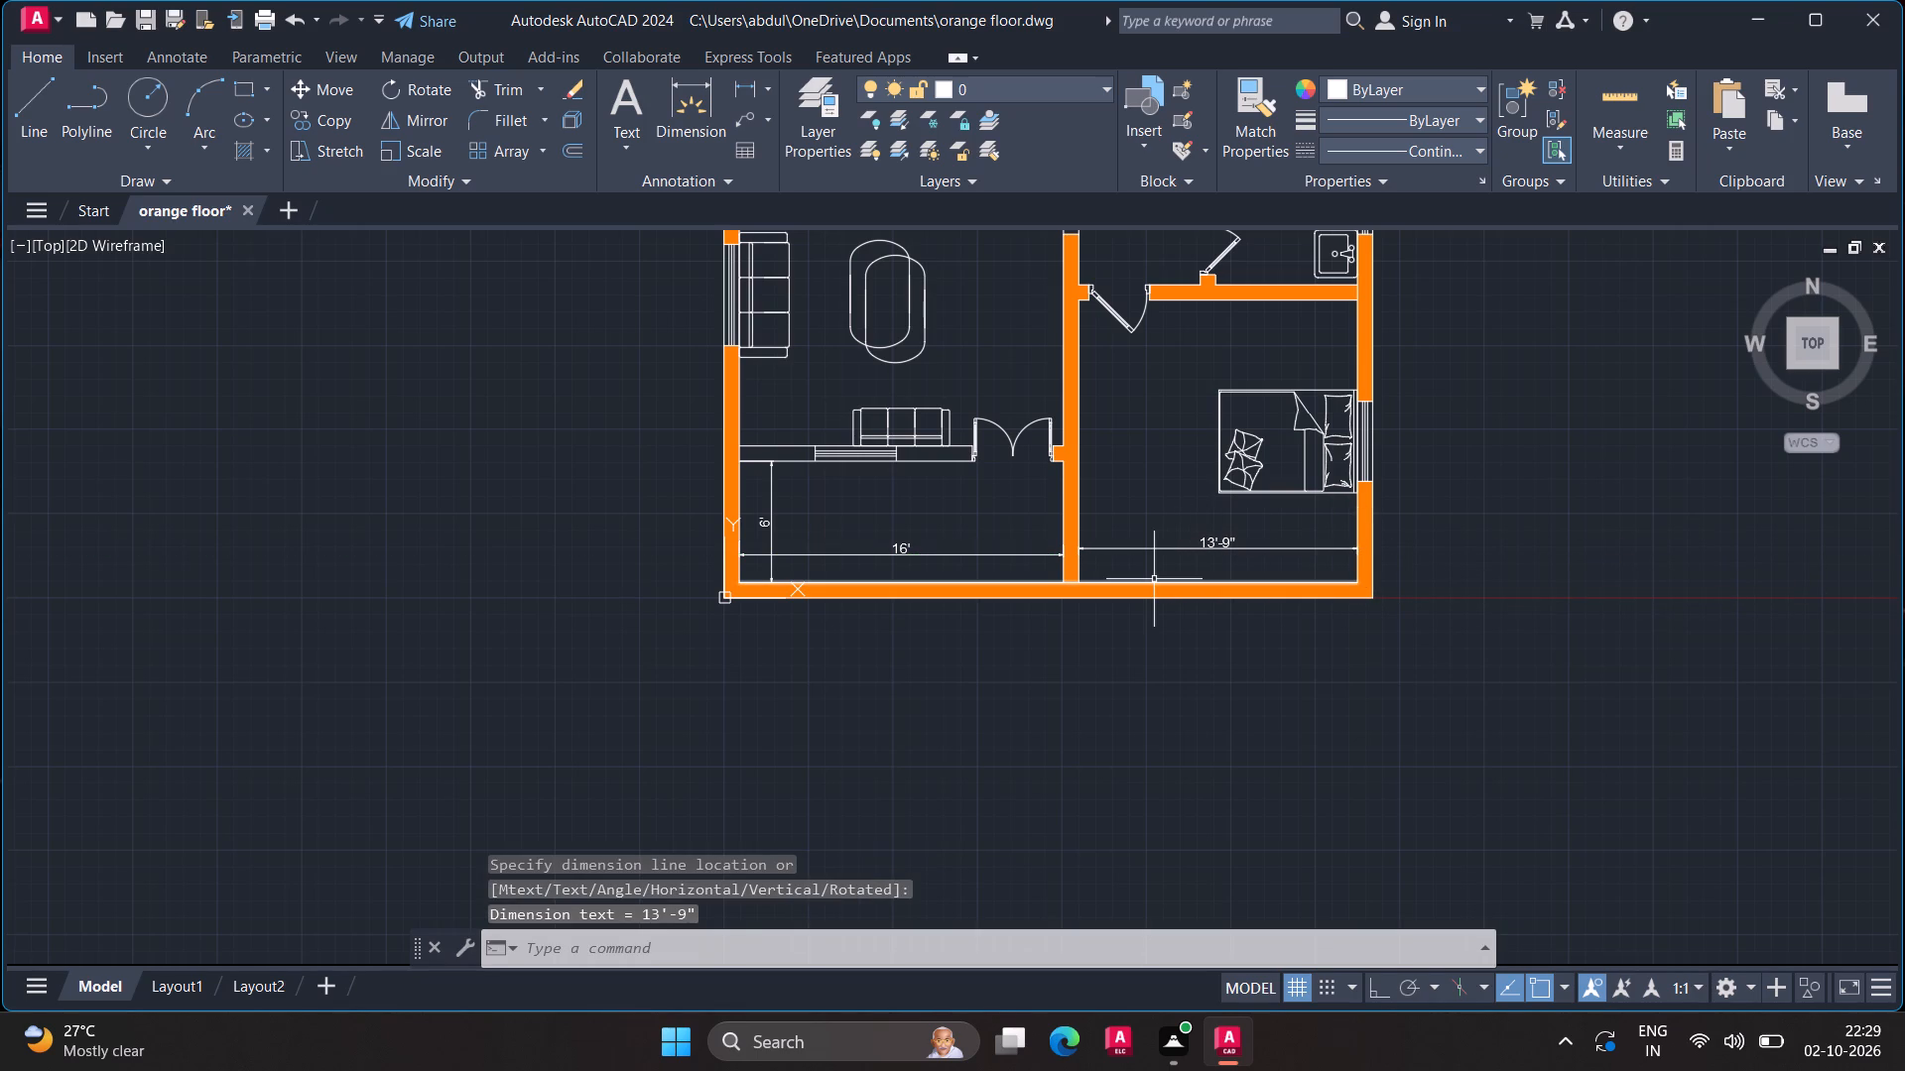
key("space")
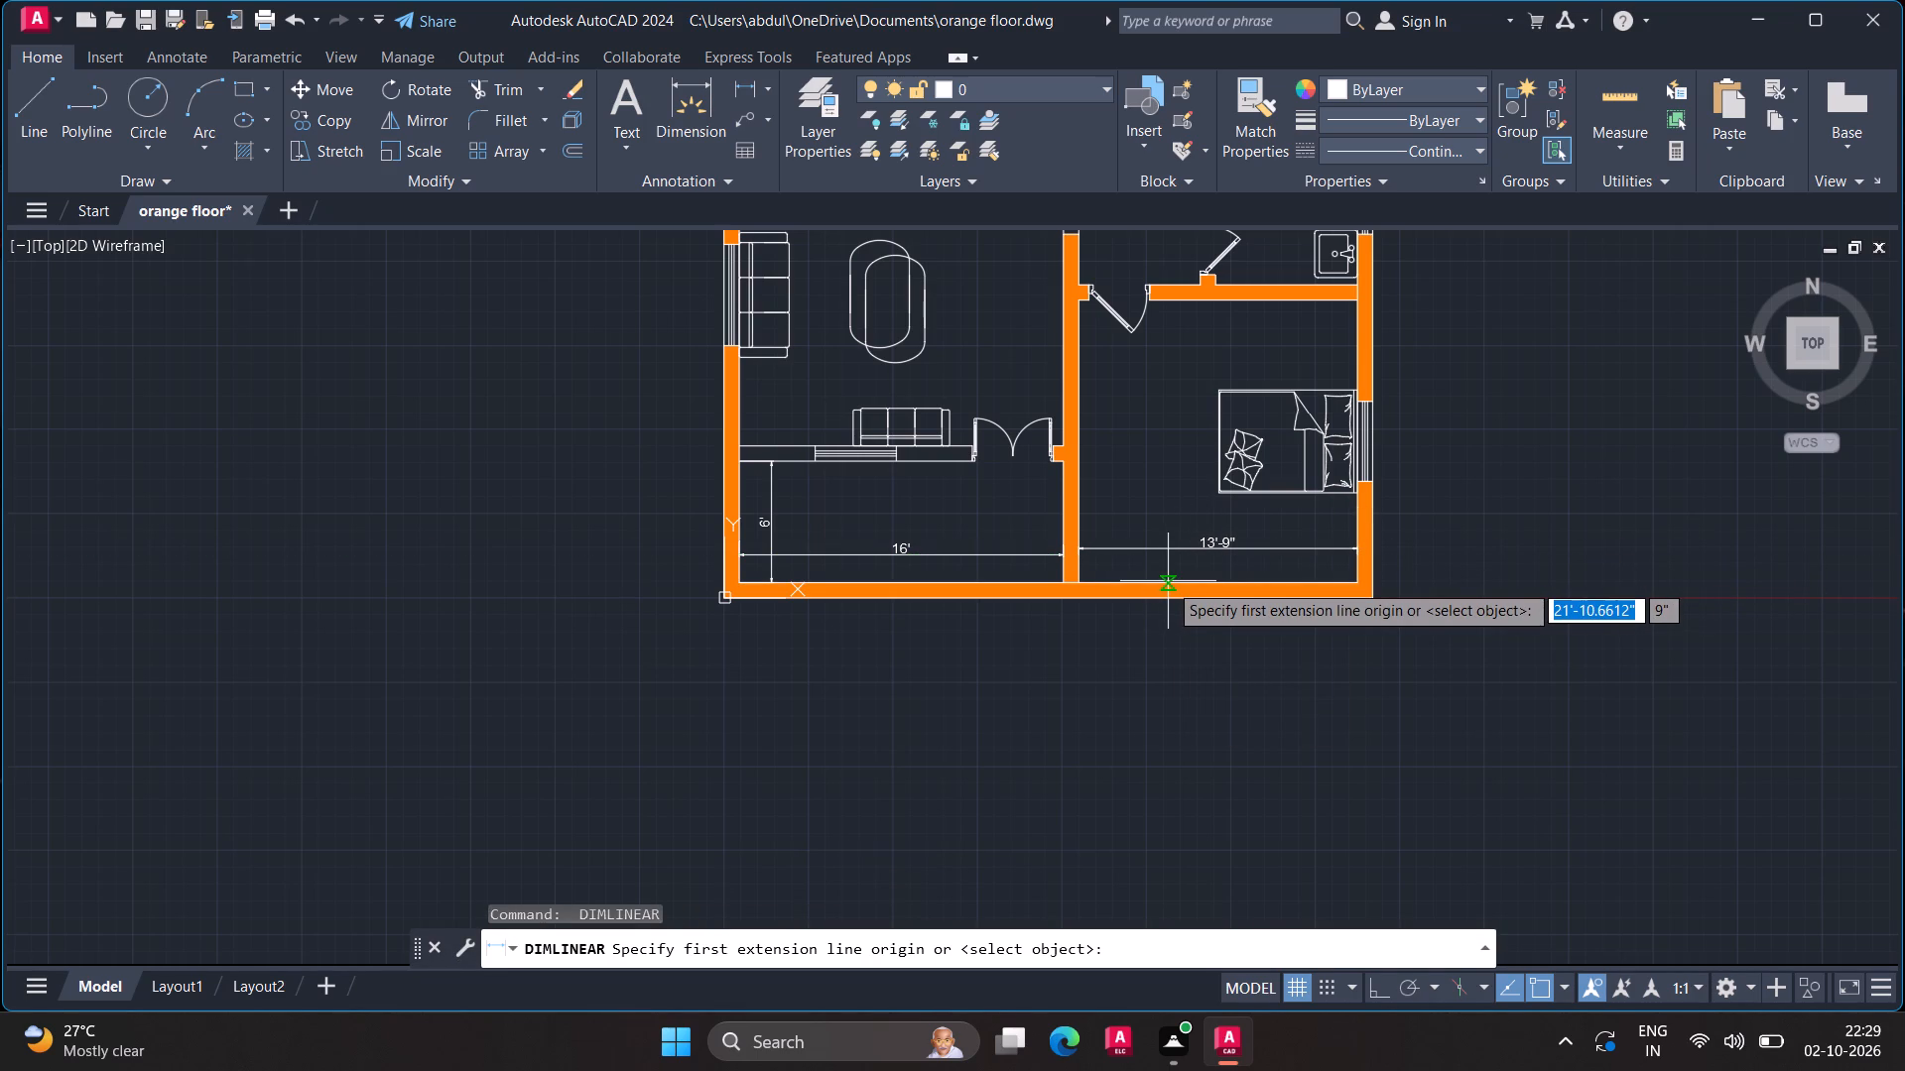
left_click(1168, 586)
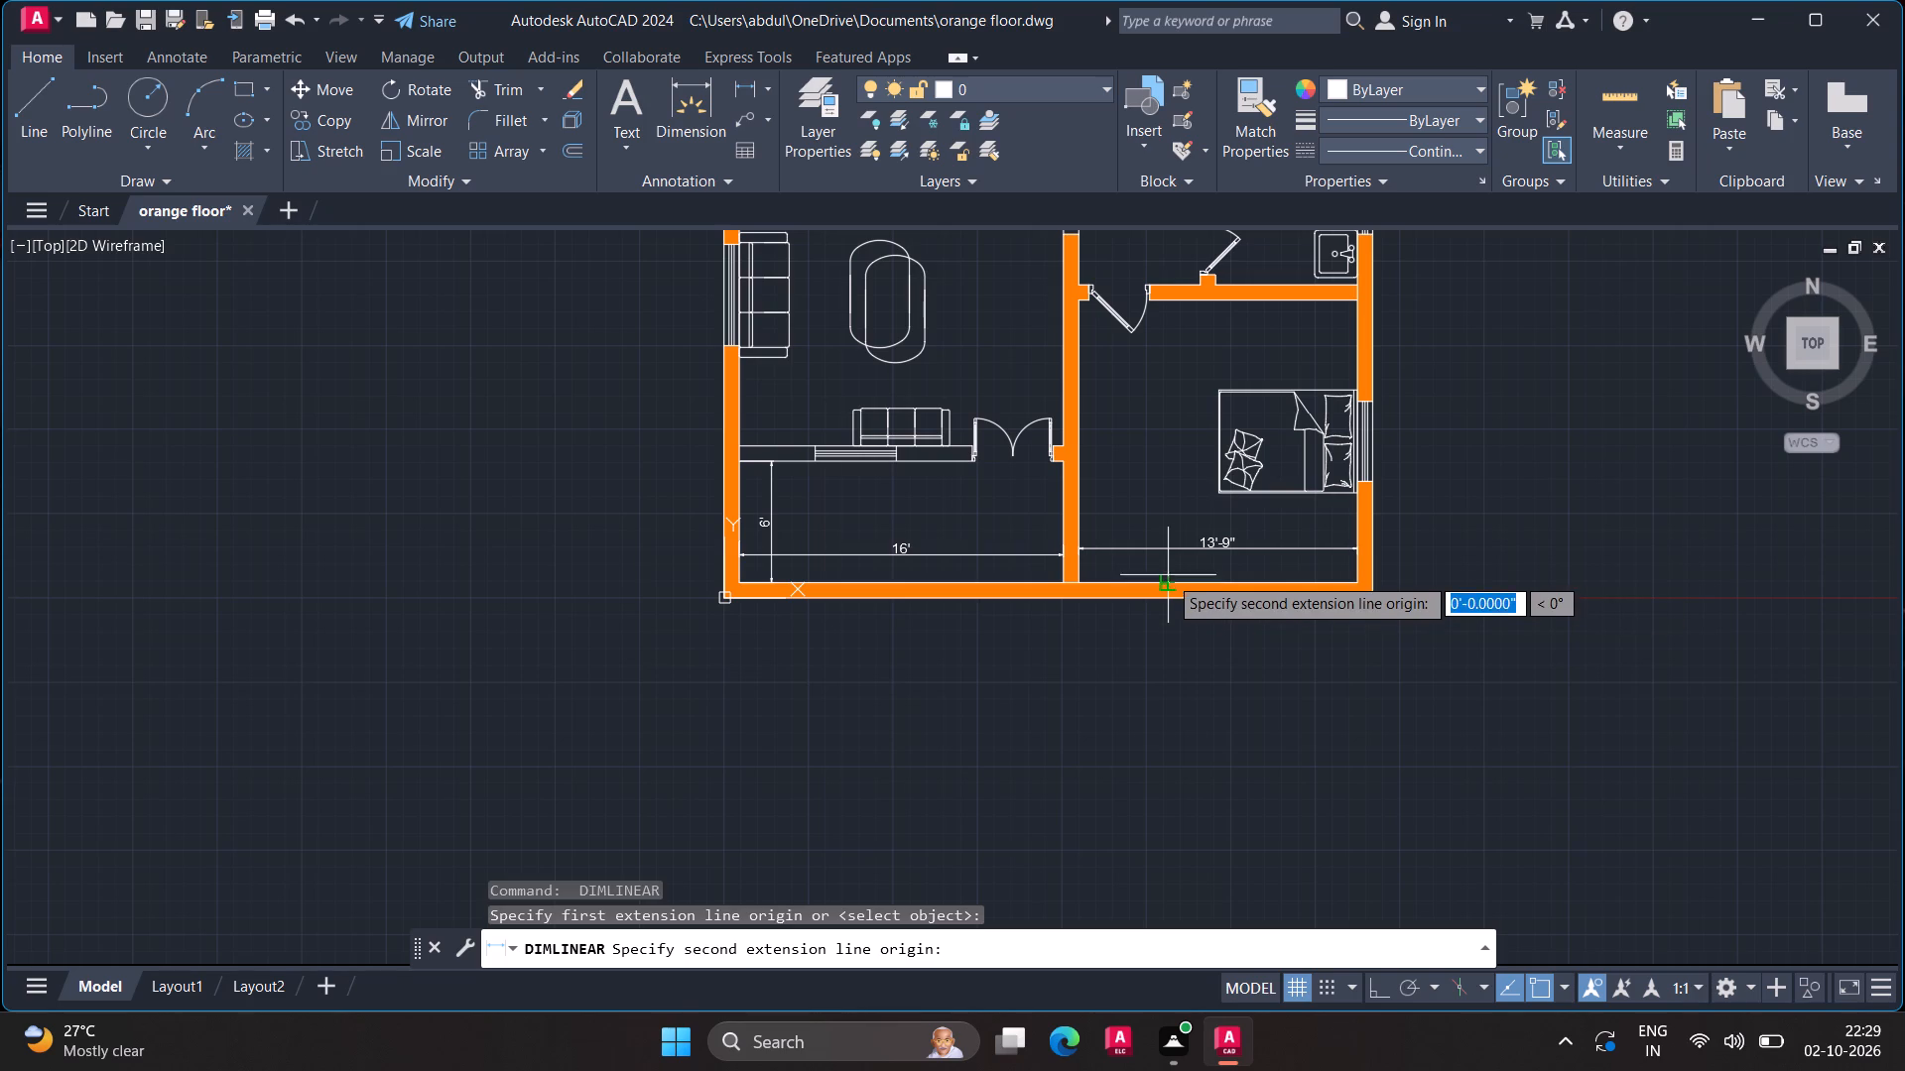
left_click(1171, 299)
left_click(1167, 360)
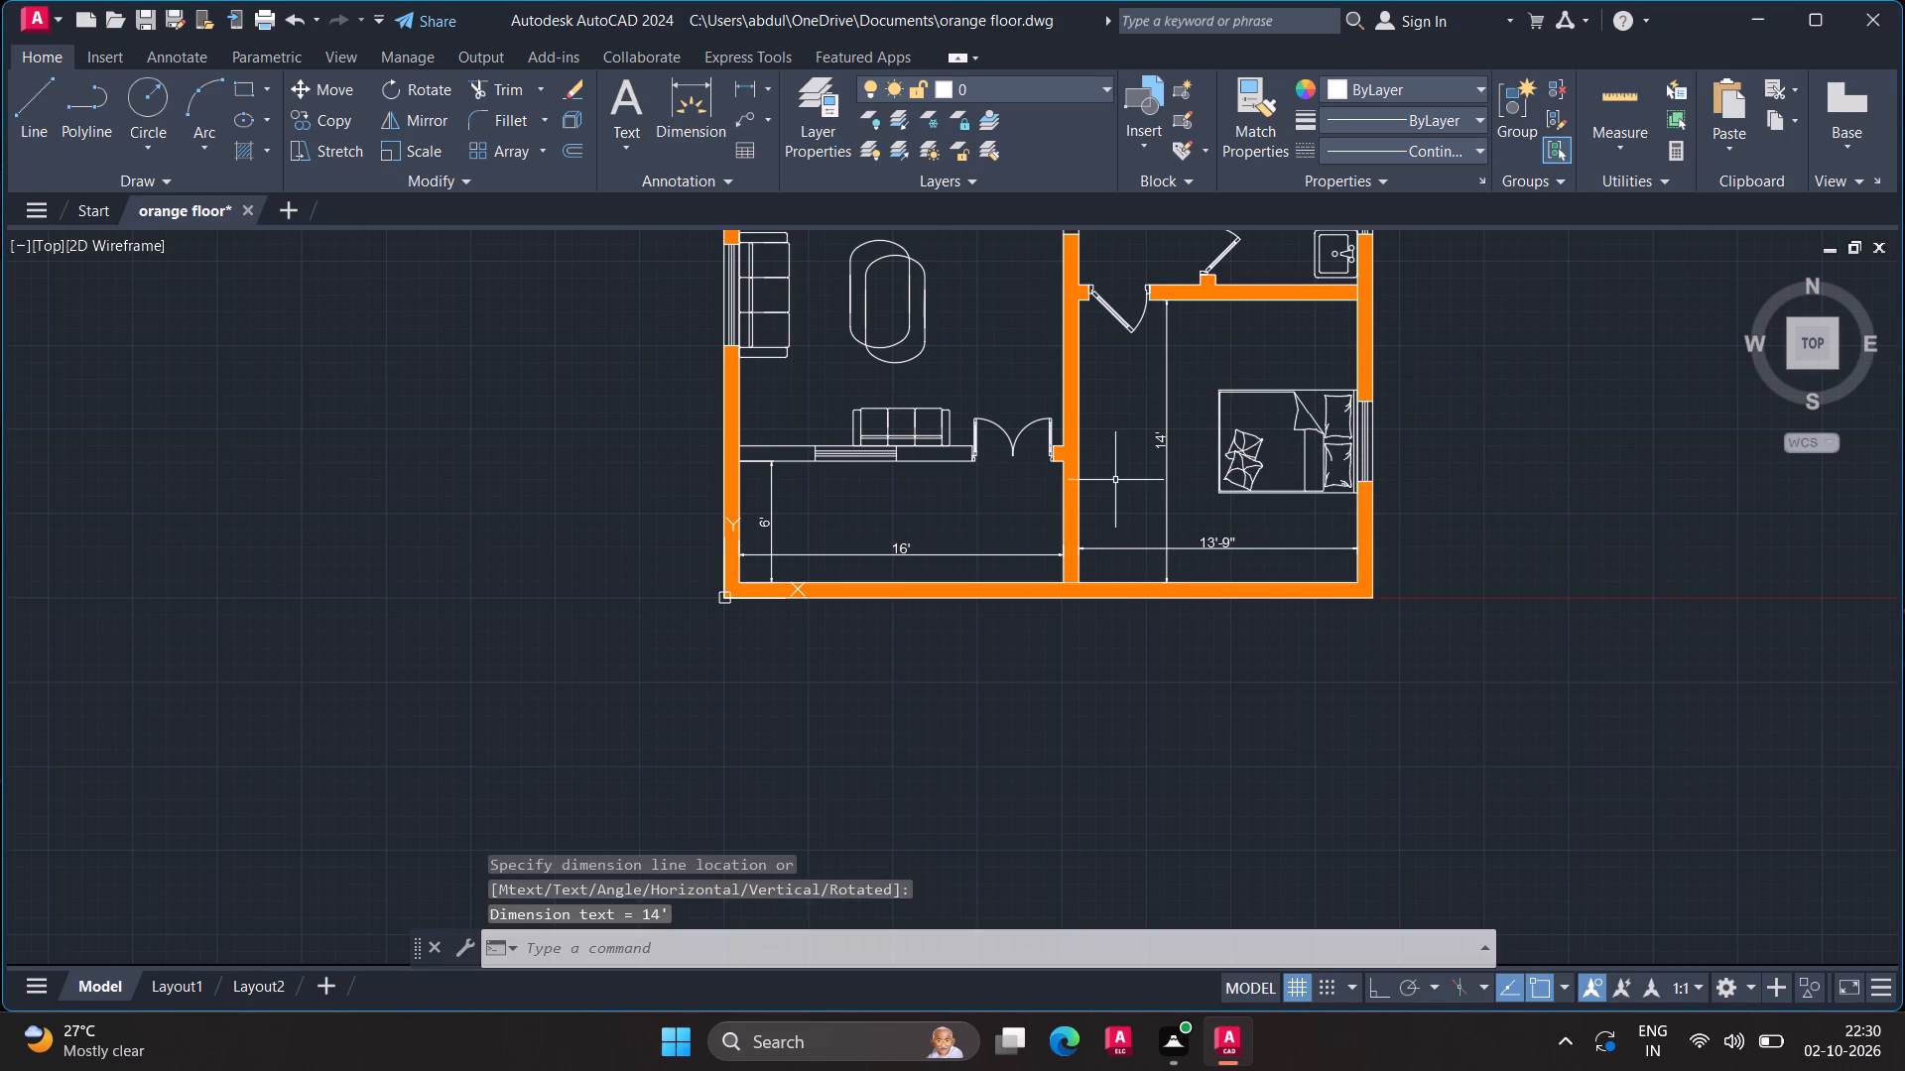
Add linear dimensions for the depth and width of the toilet behind the front bedroom, between its inner wall faces.
middle_click_drag(1115, 480, 1074, 737)
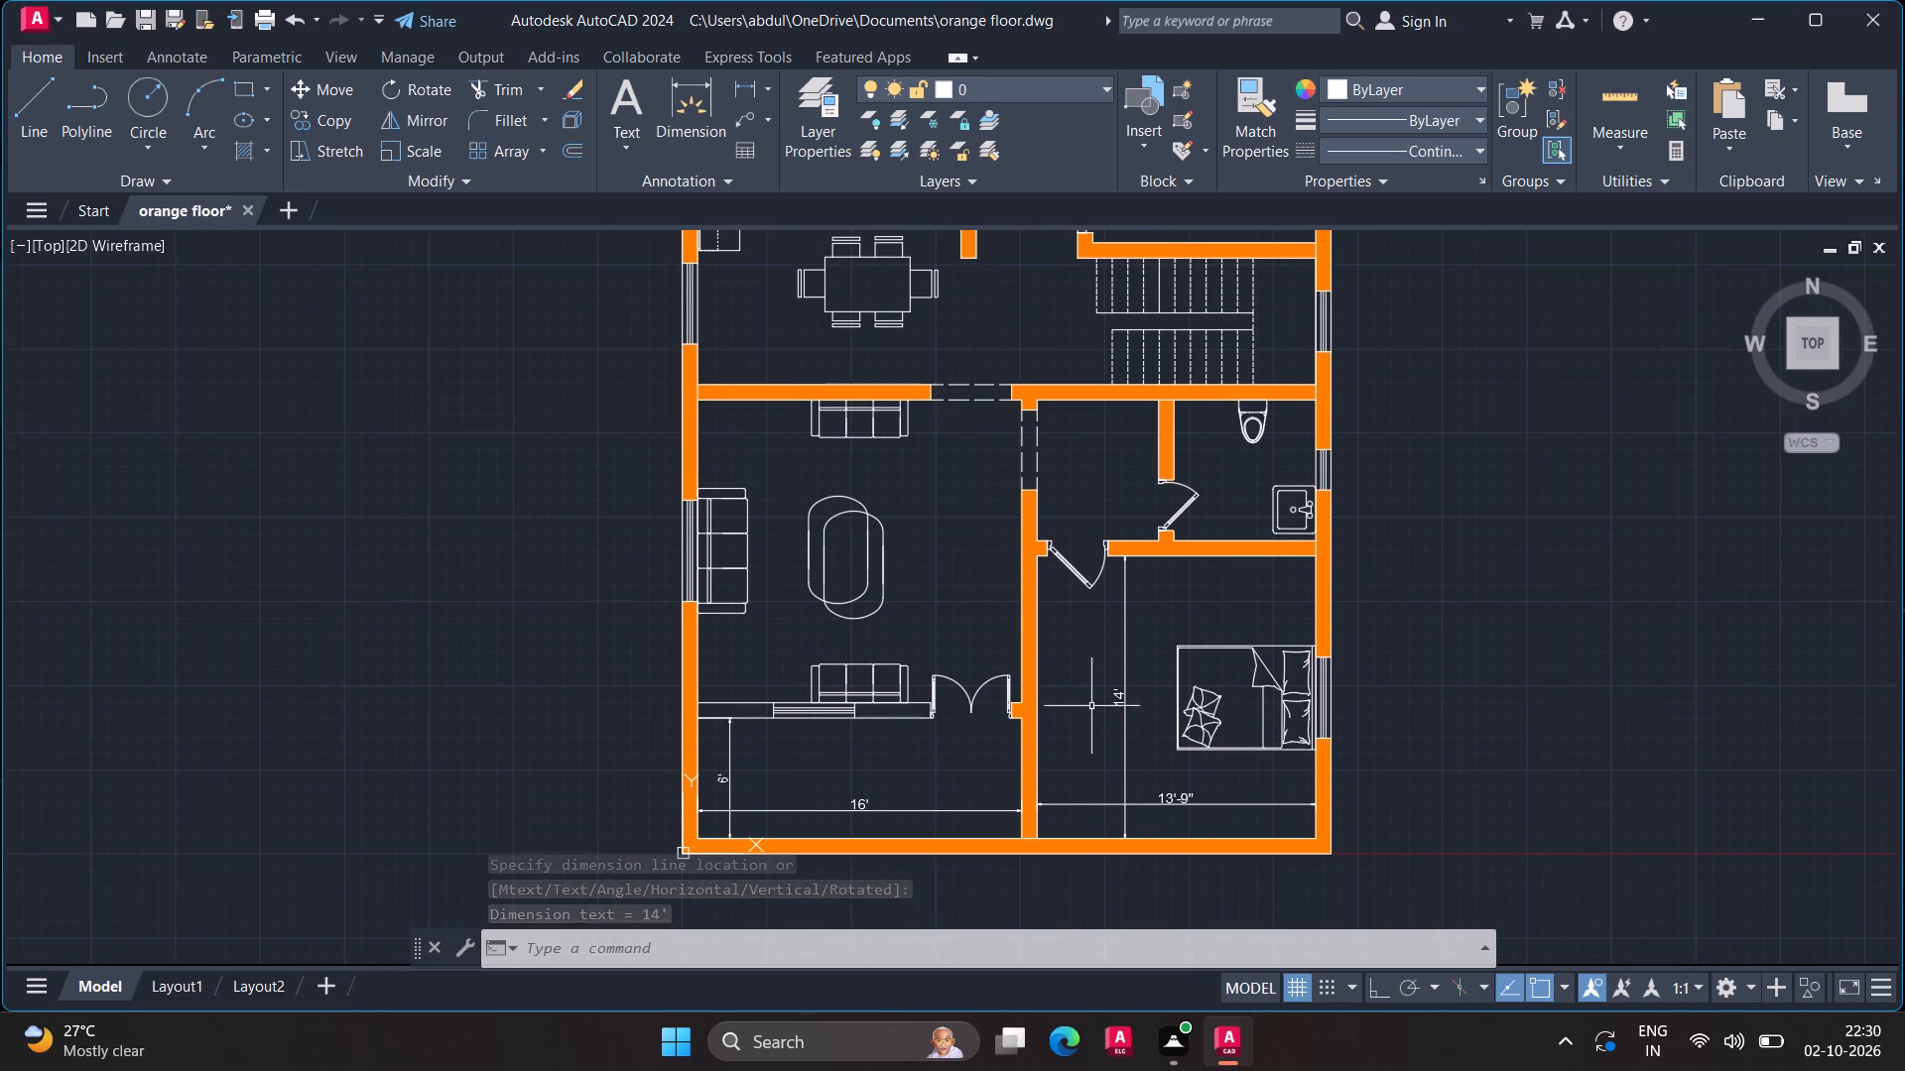
key("space")
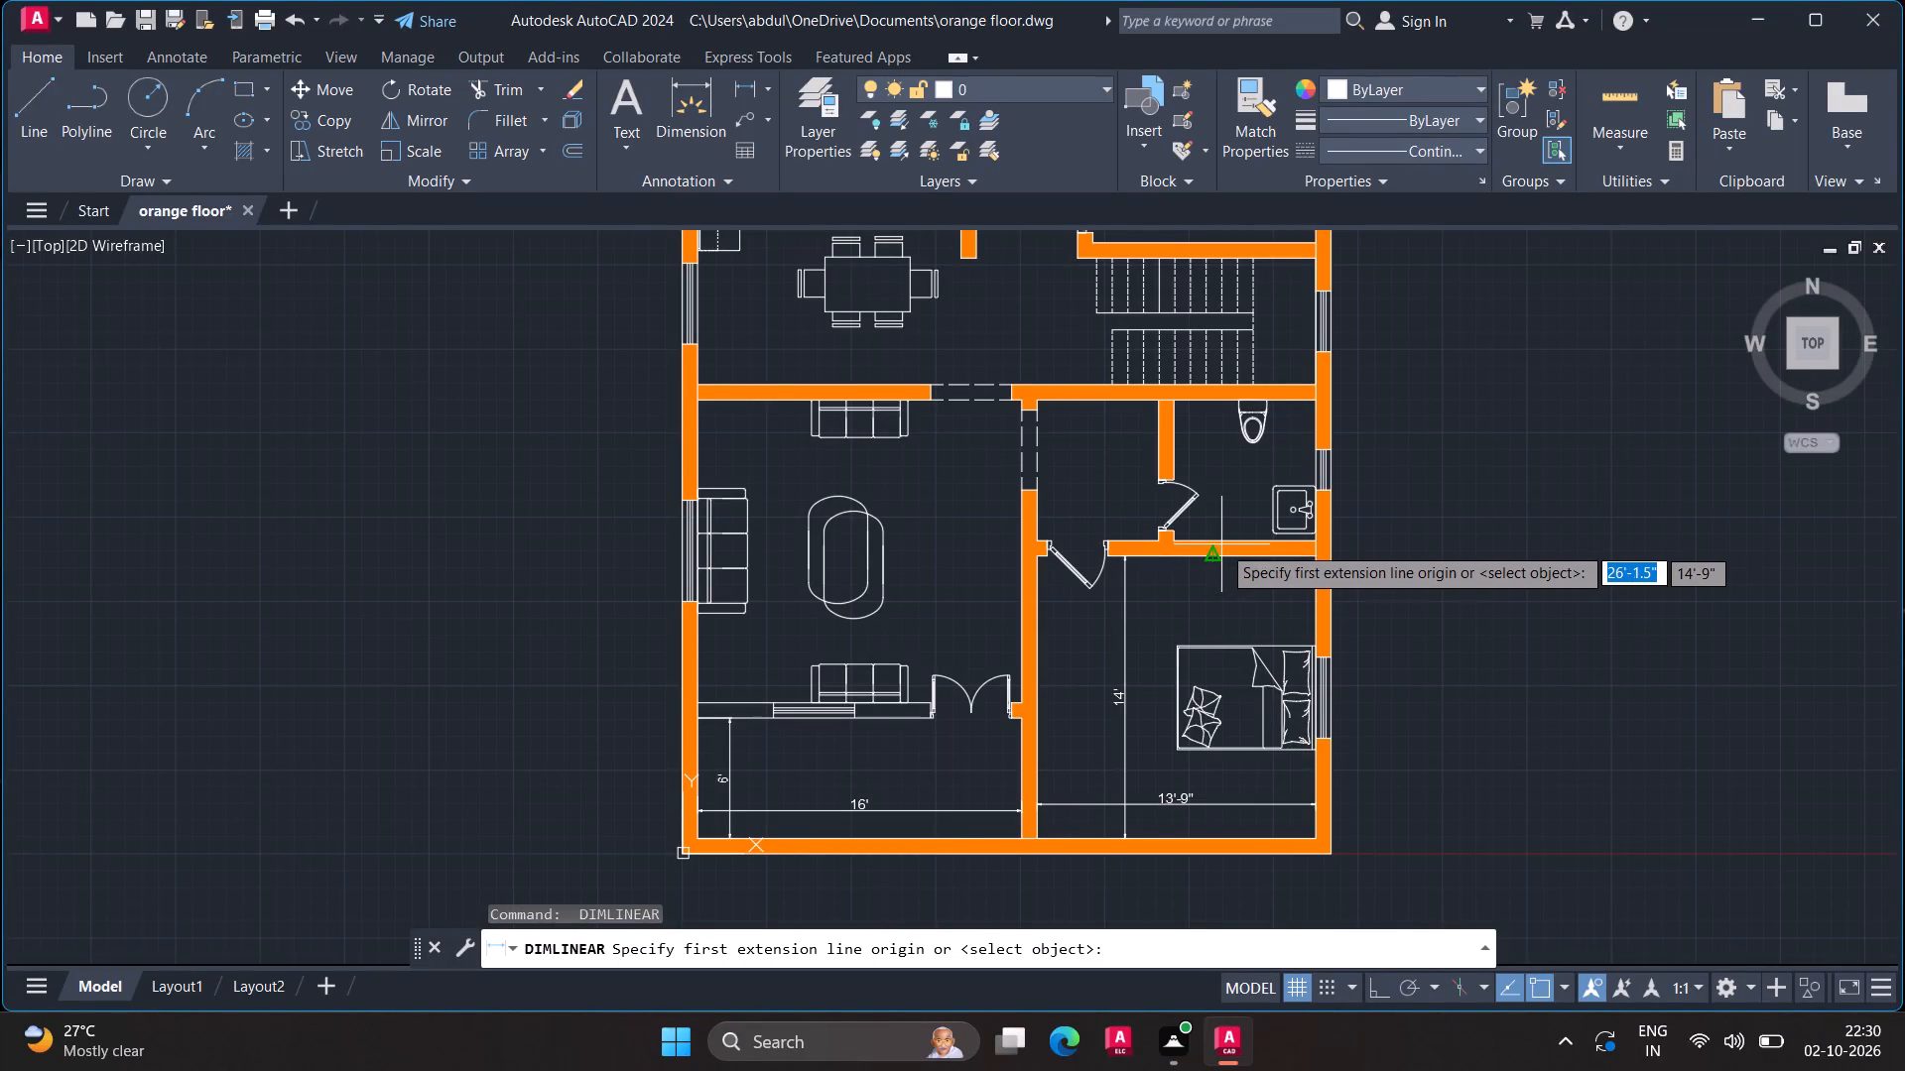
left_click(1221, 543)
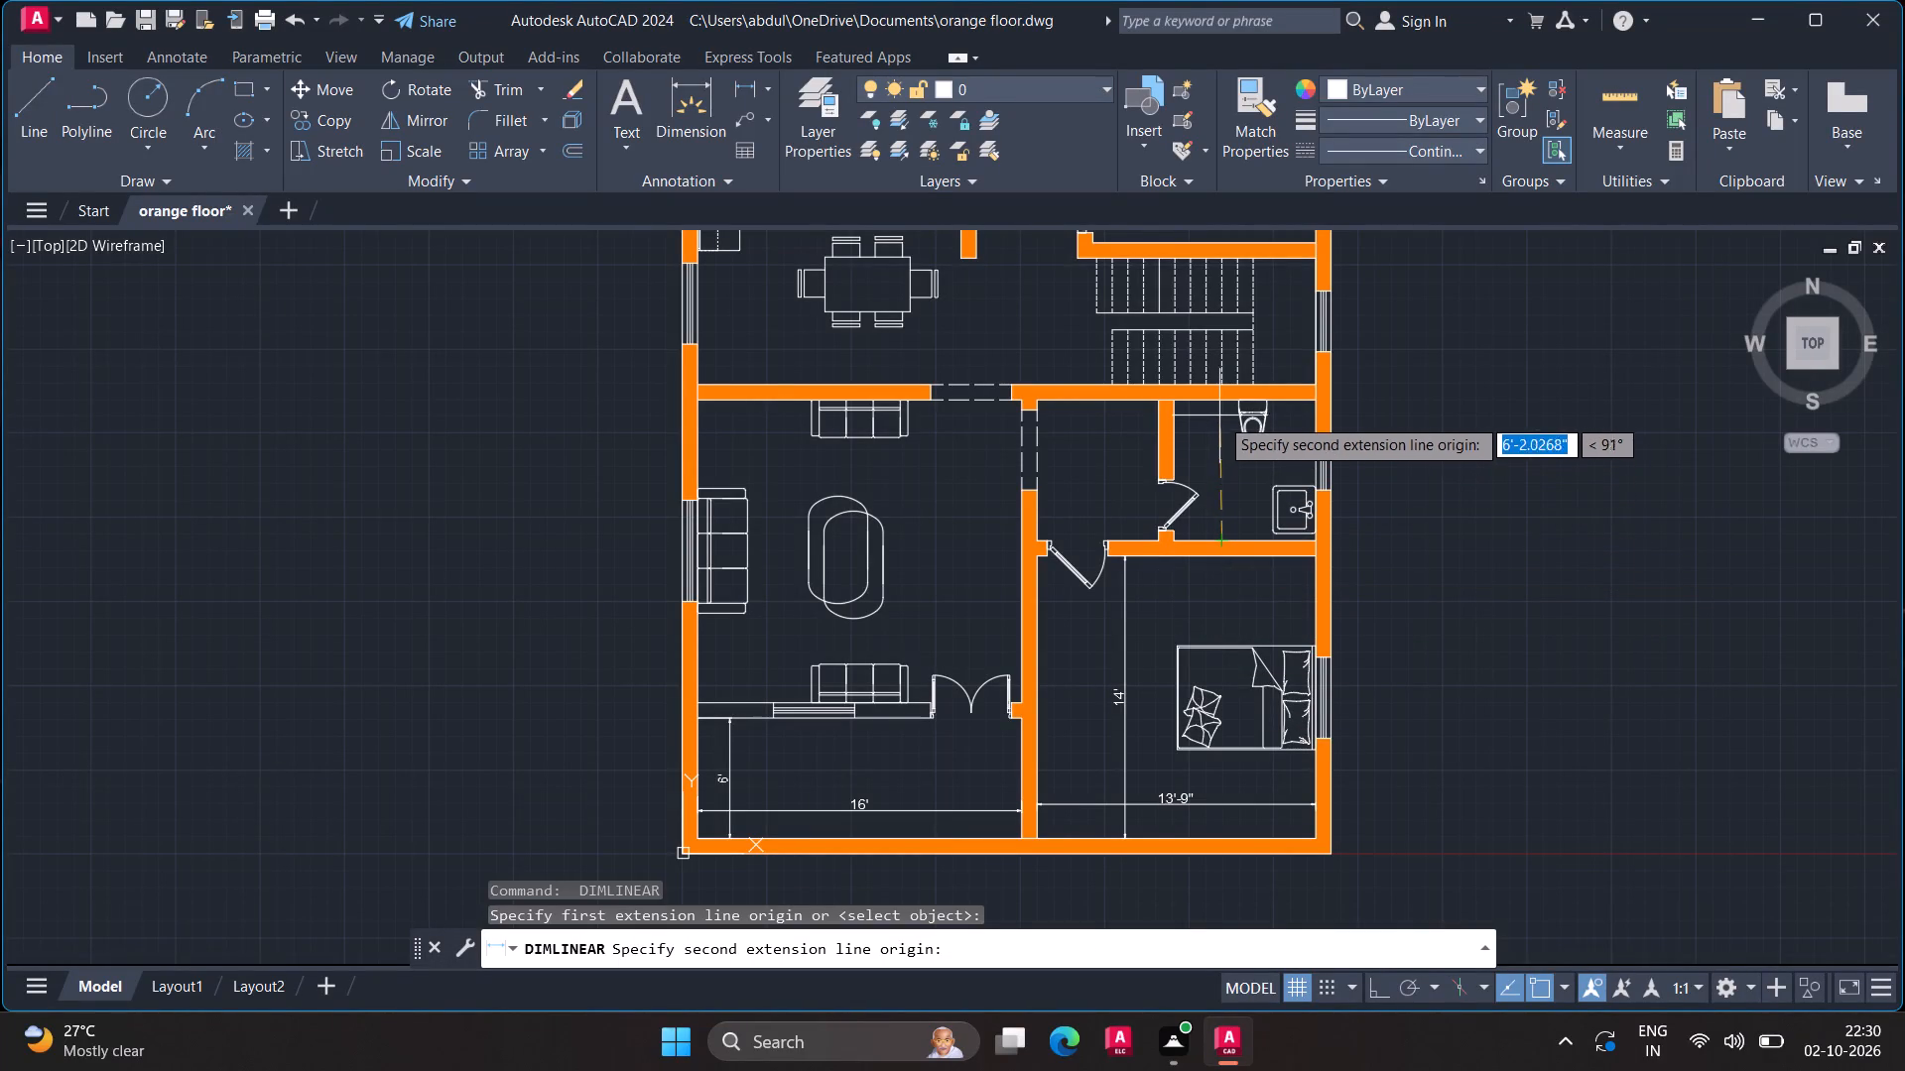
left_click(1221, 404)
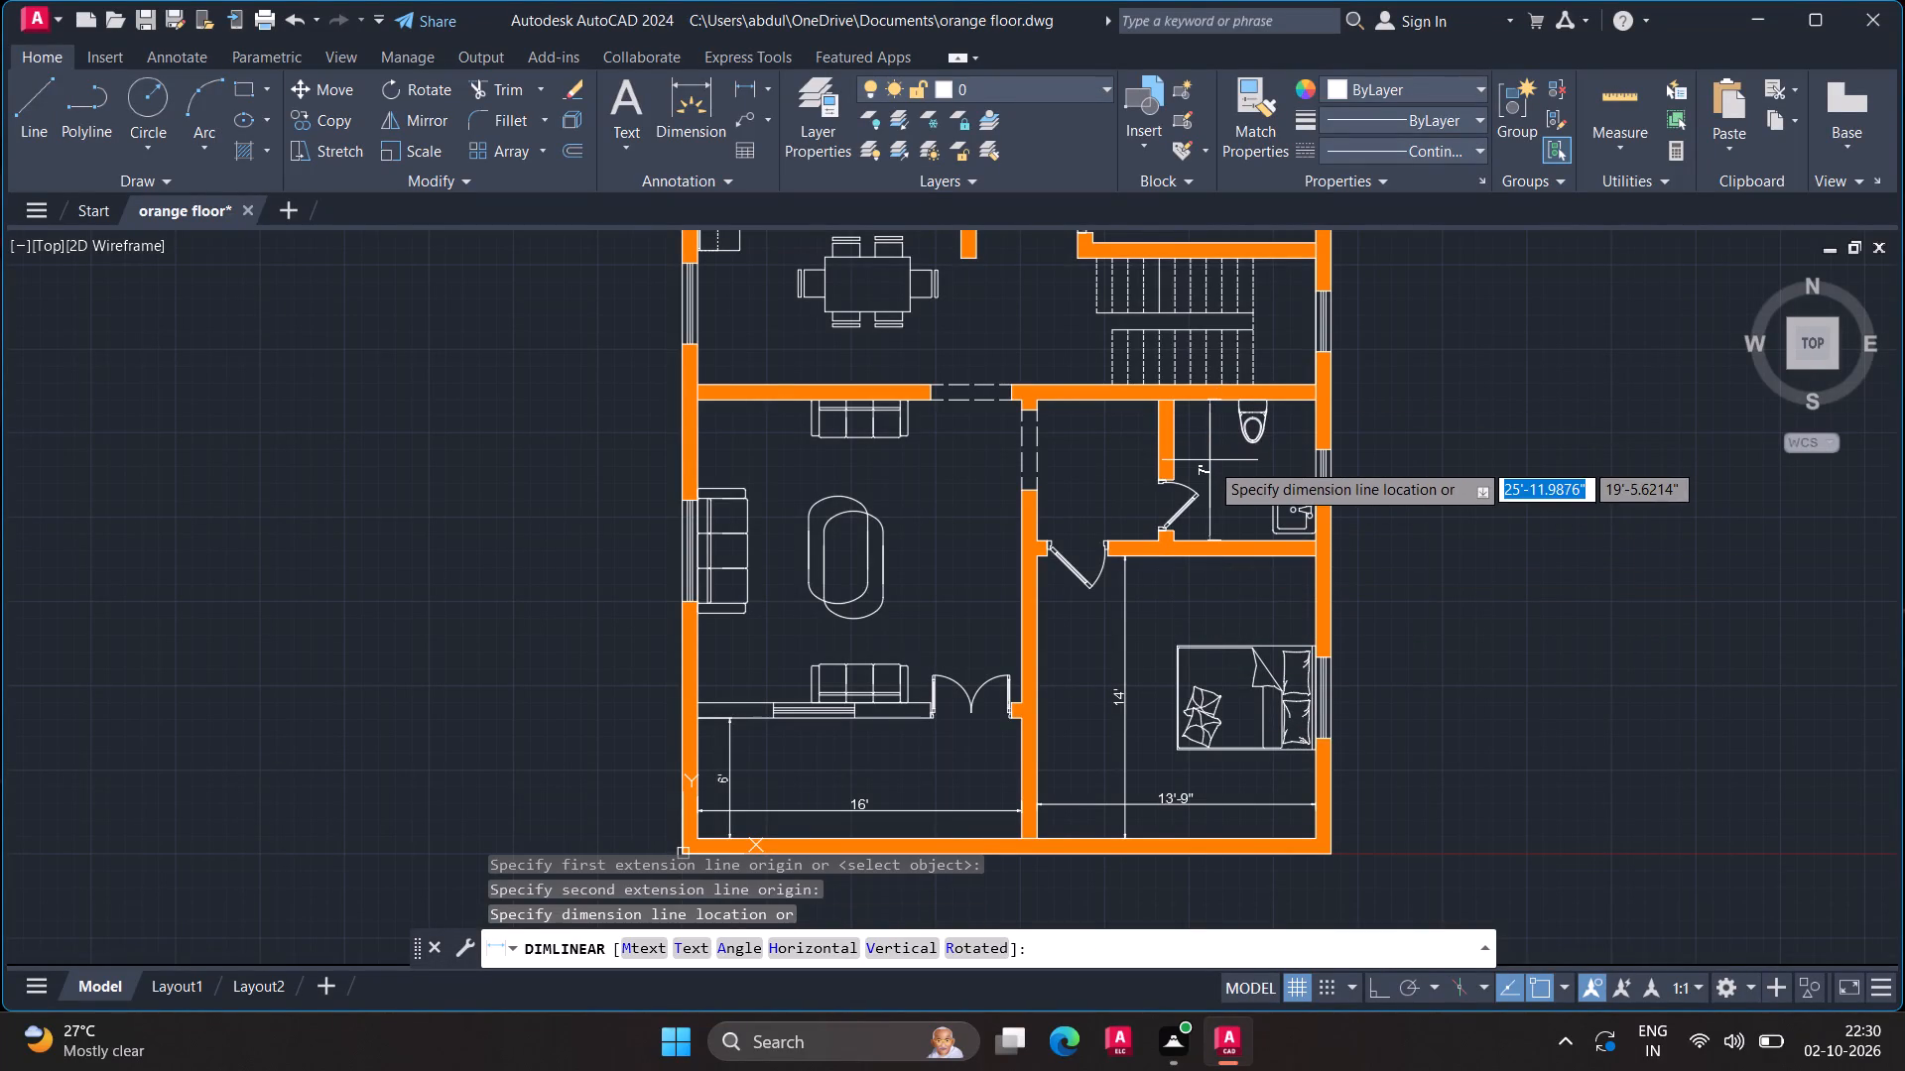
left_click(1217, 464)
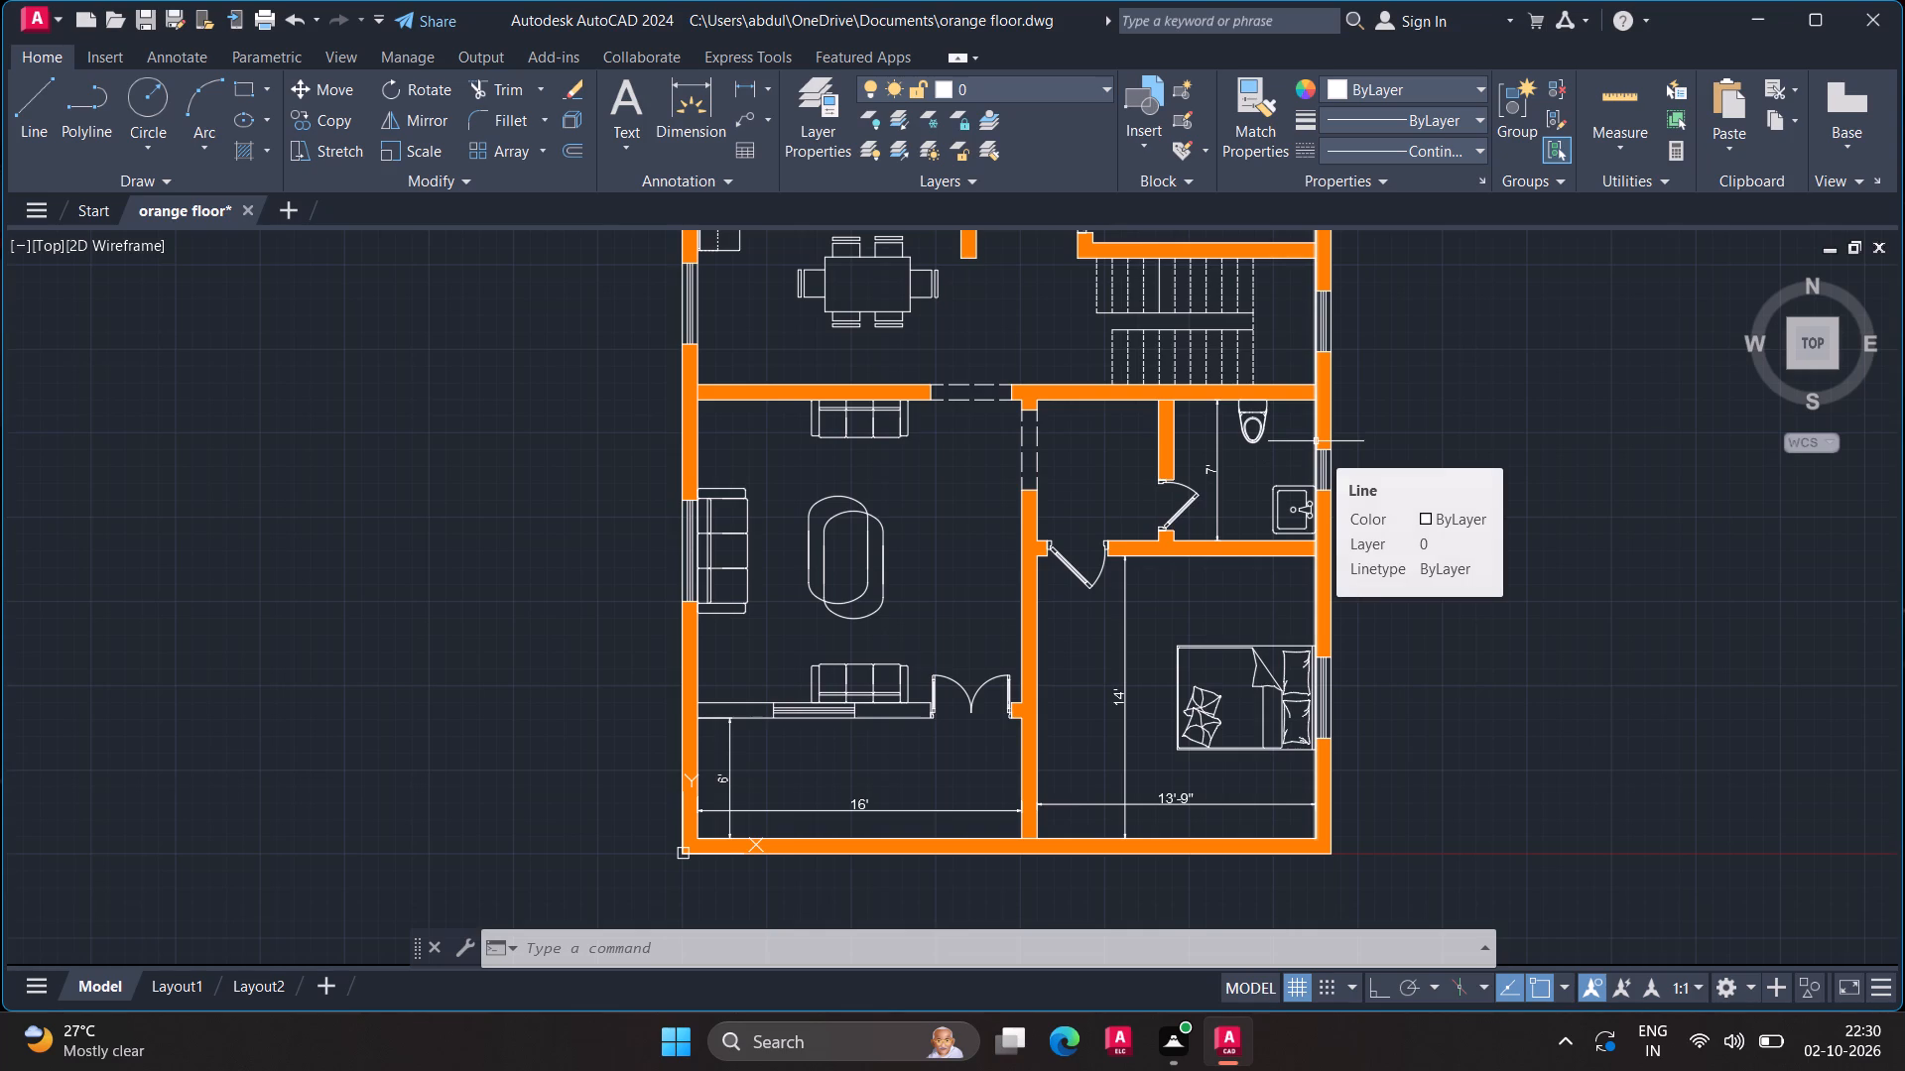
key("space")
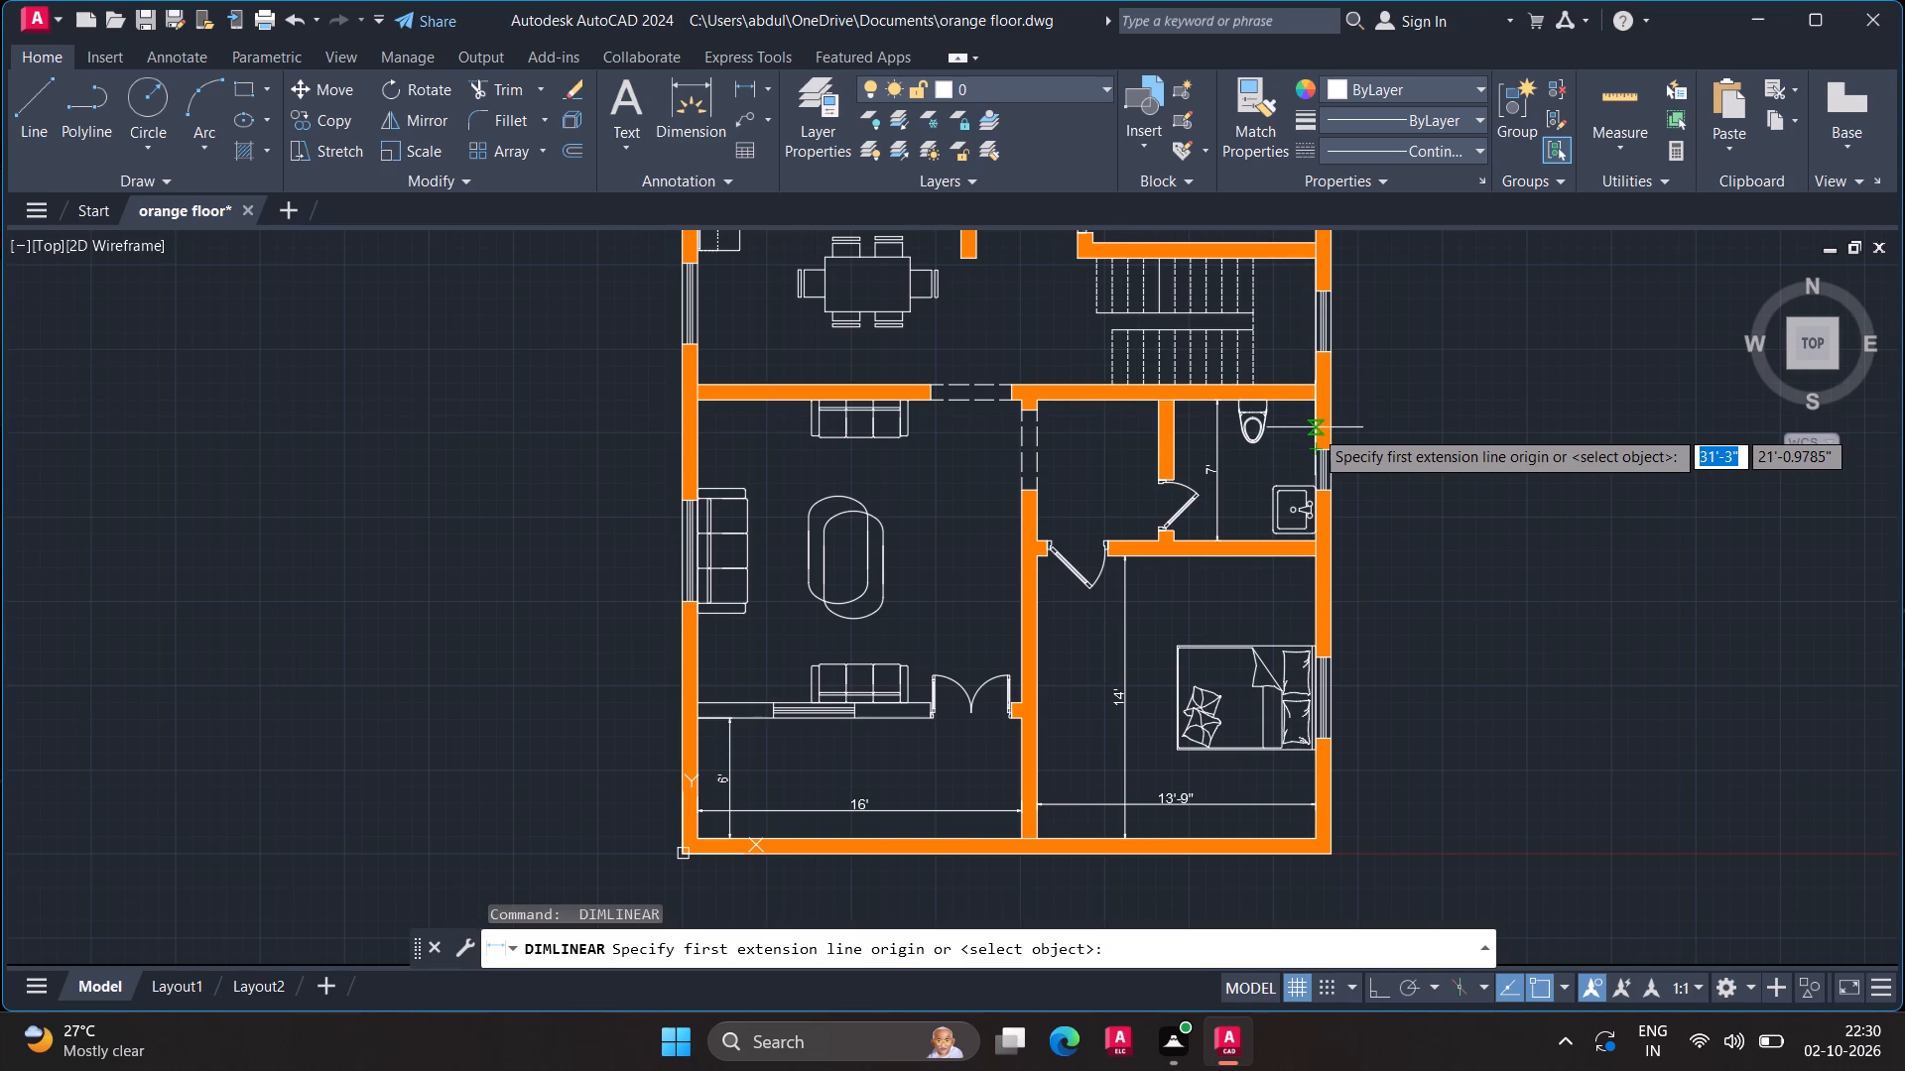
left_click(1314, 428)
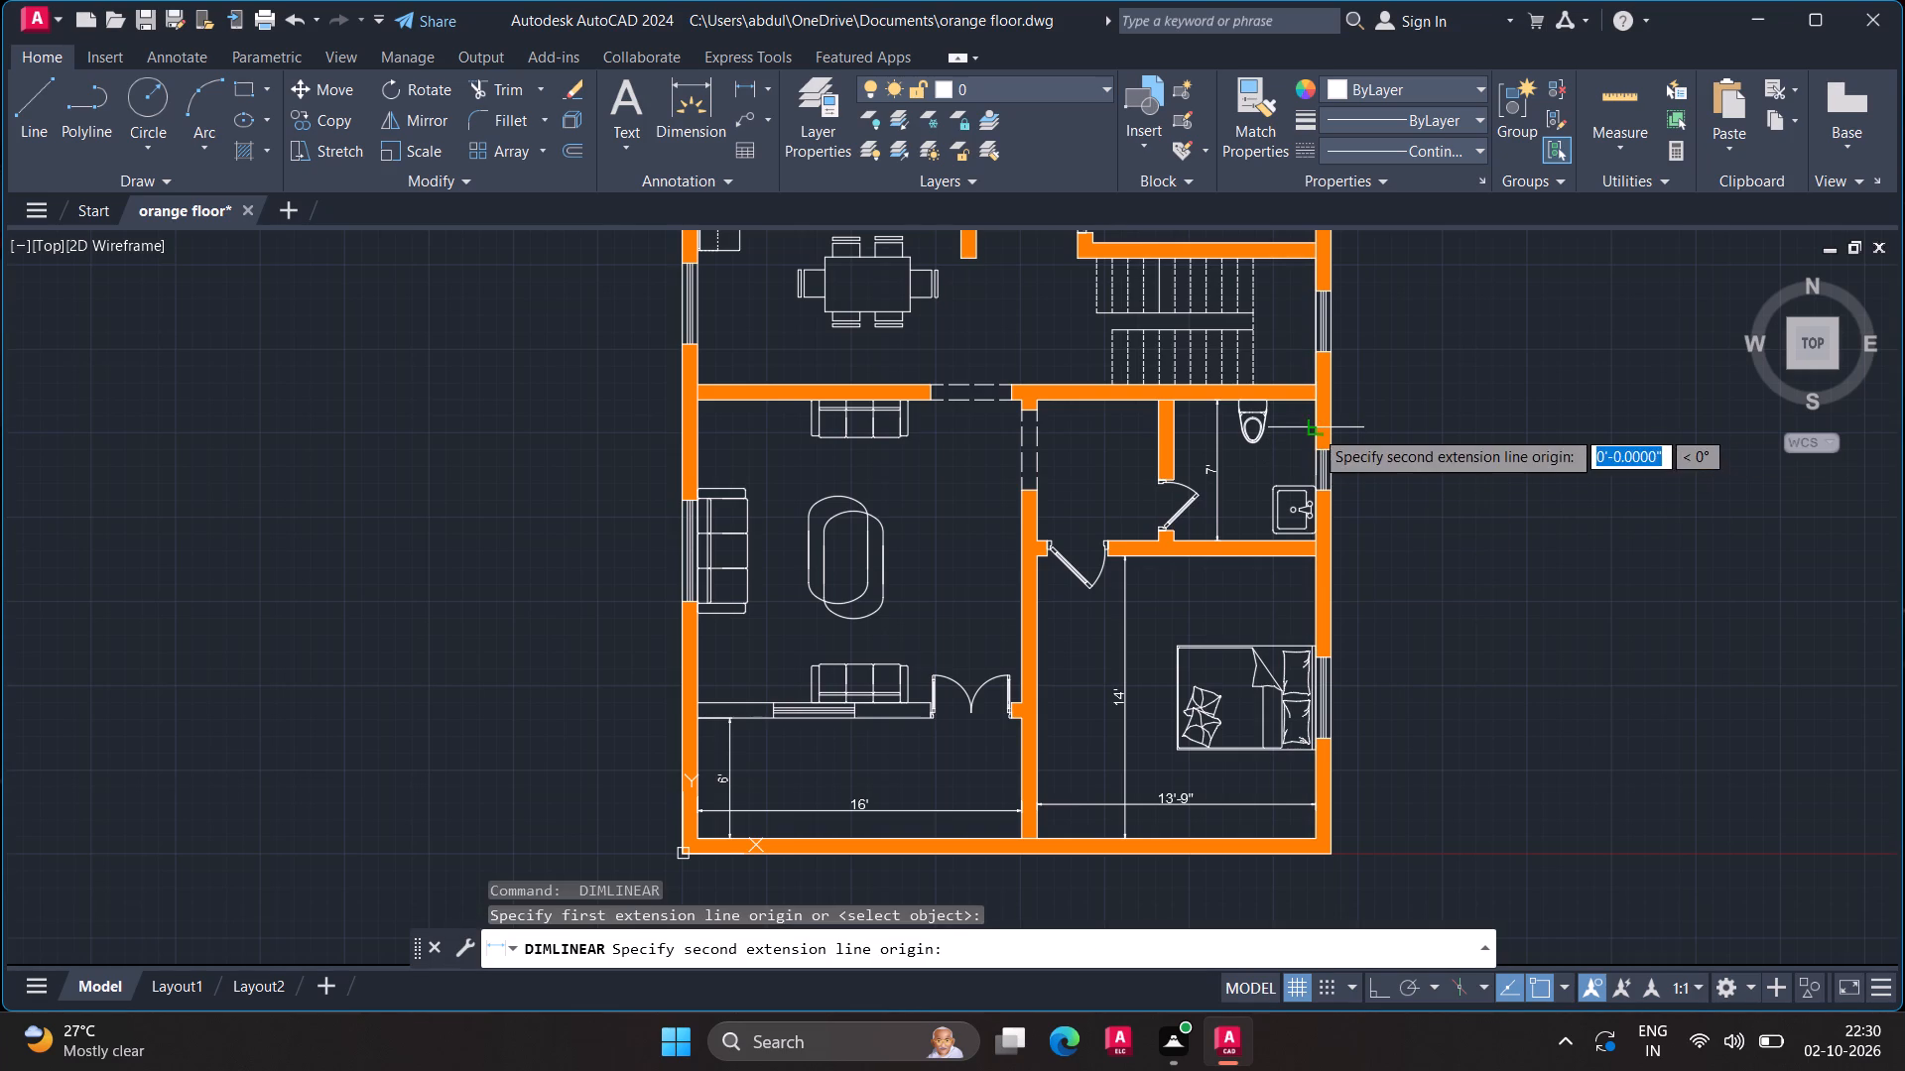
left_click(1176, 419)
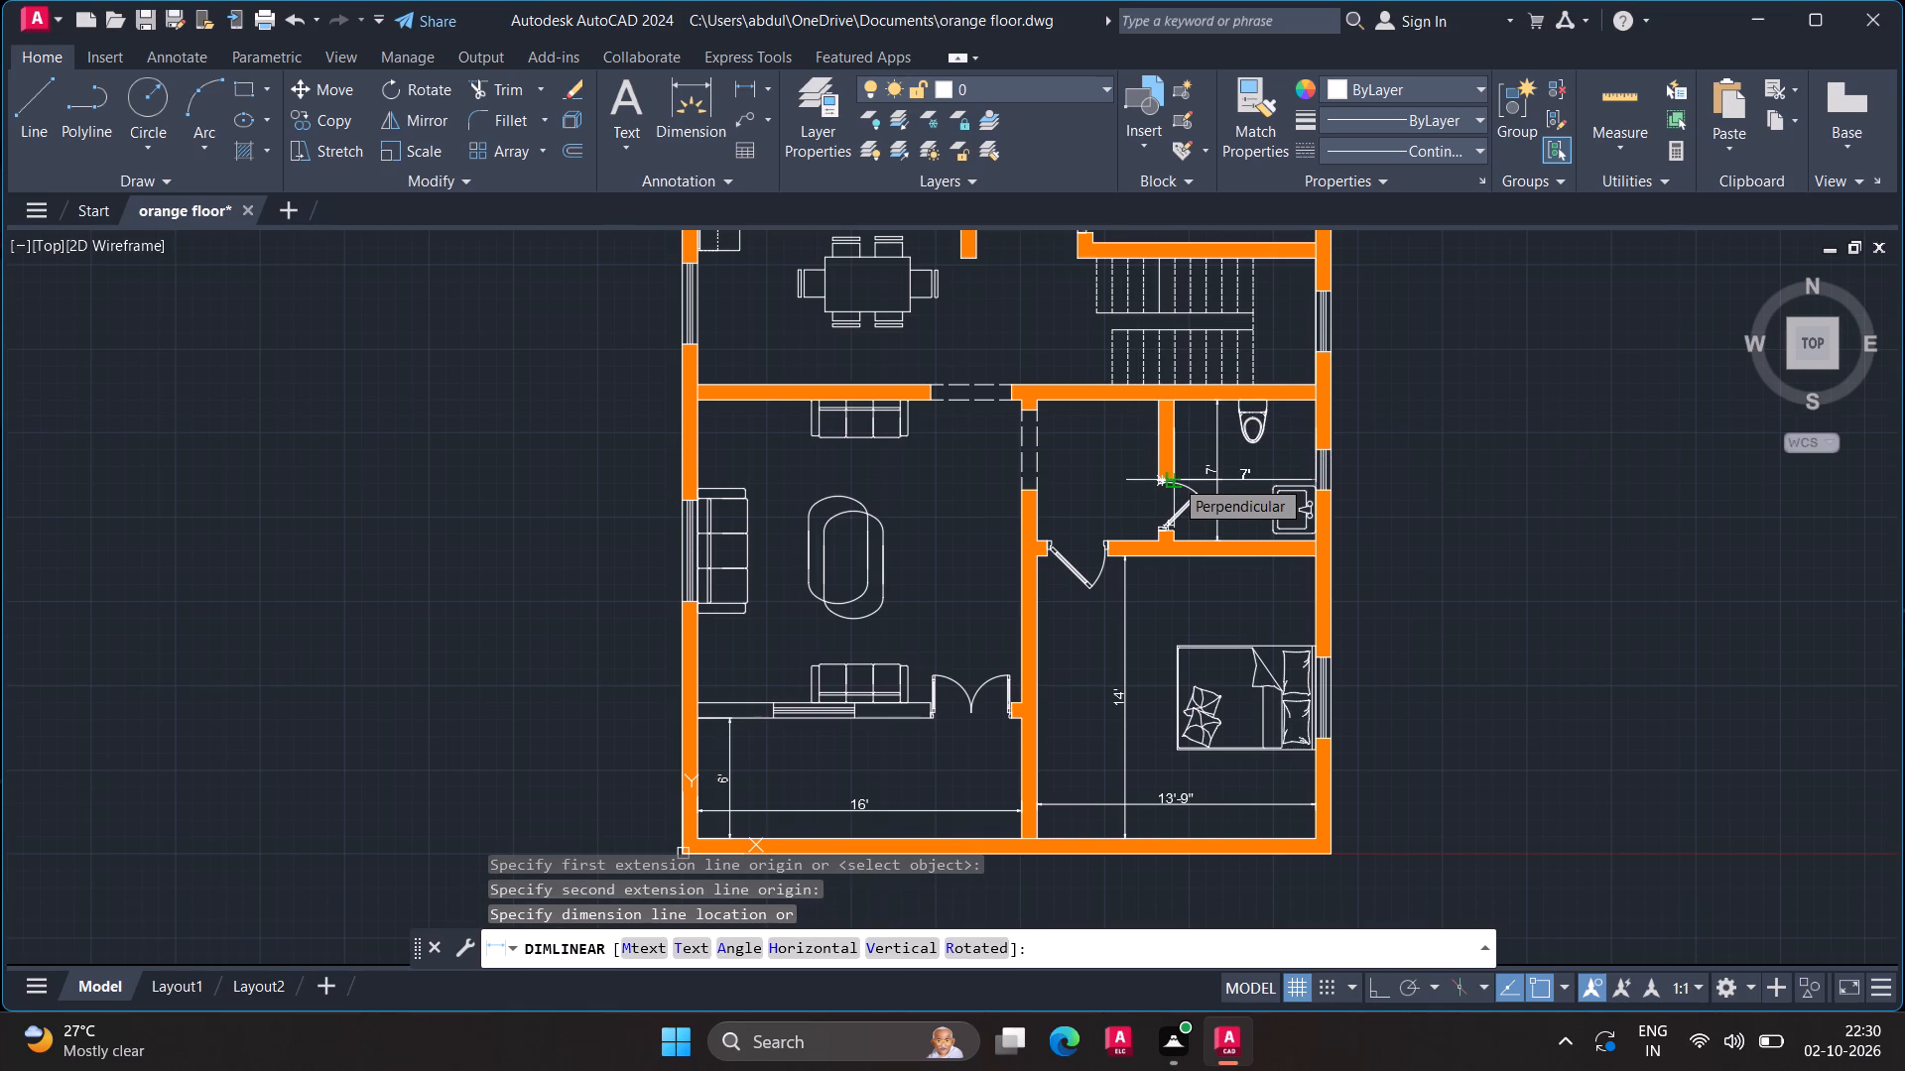
left_click(1174, 478)
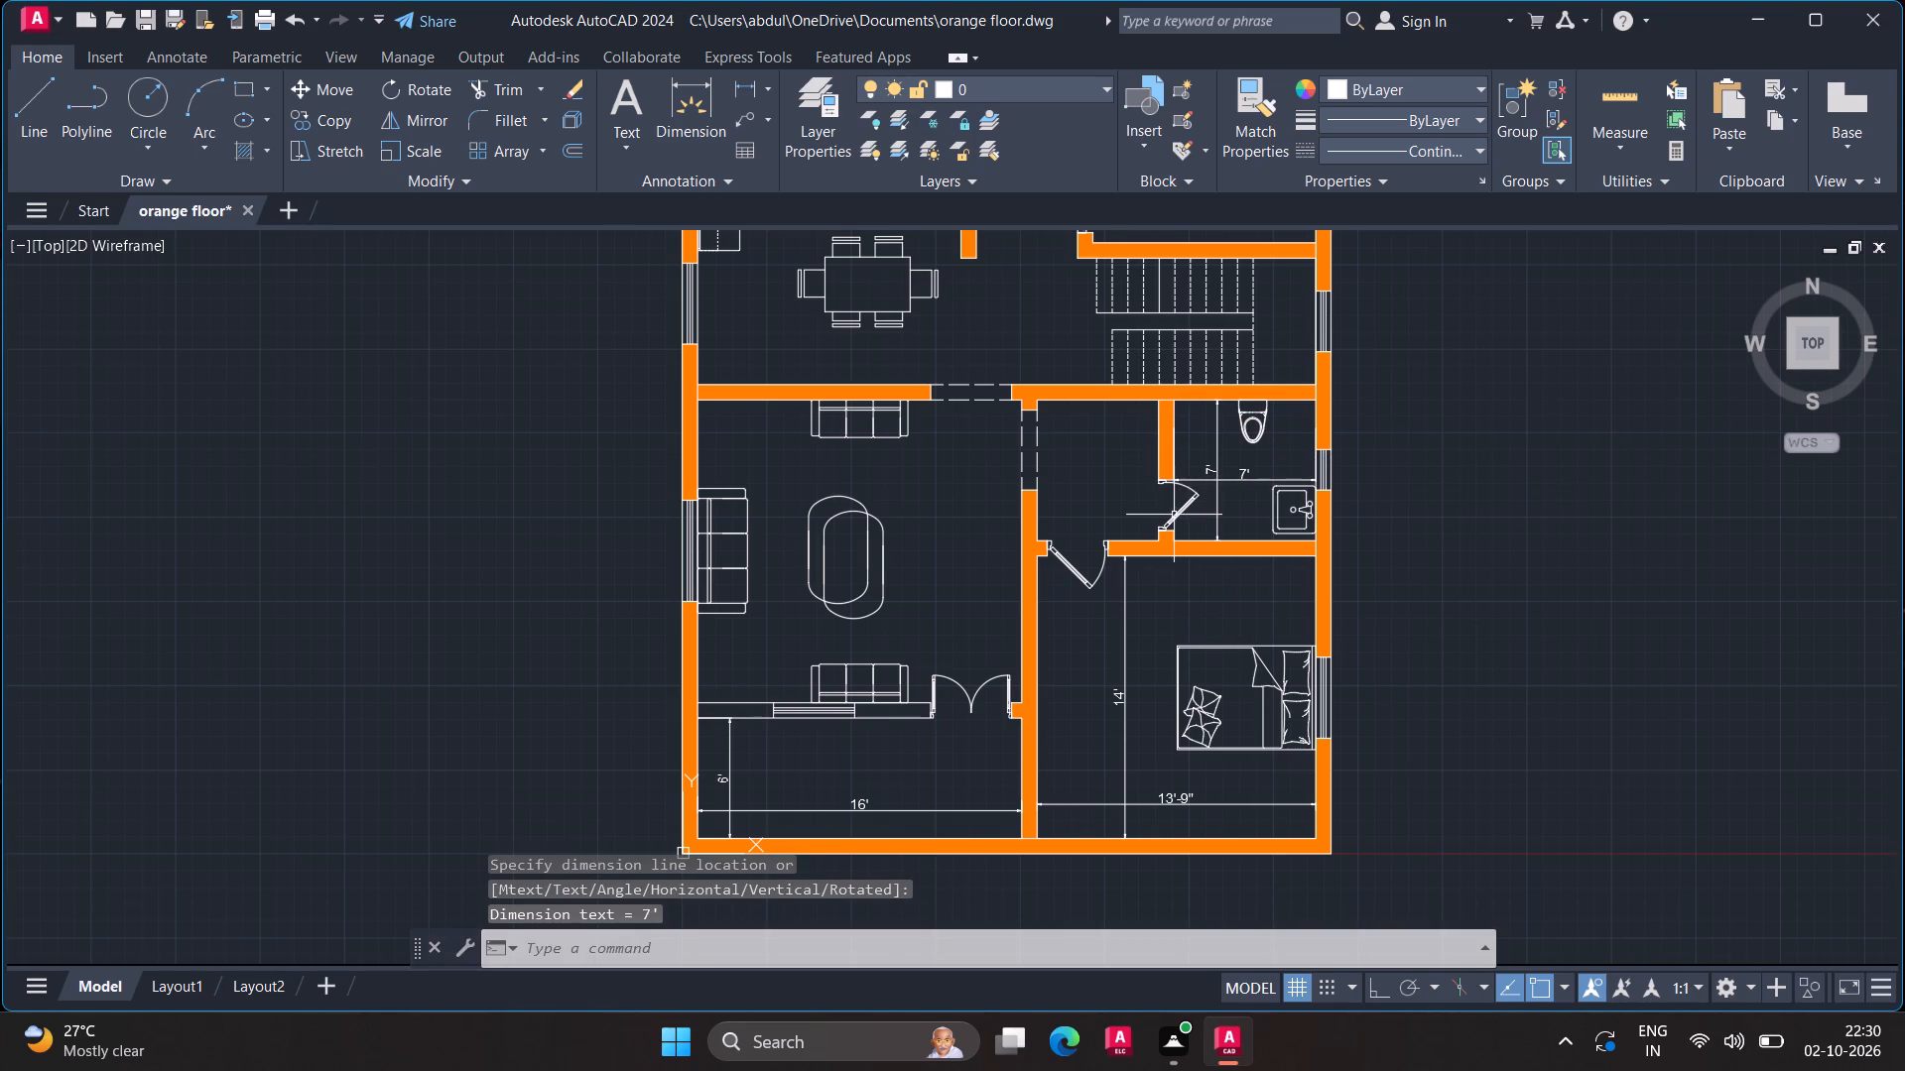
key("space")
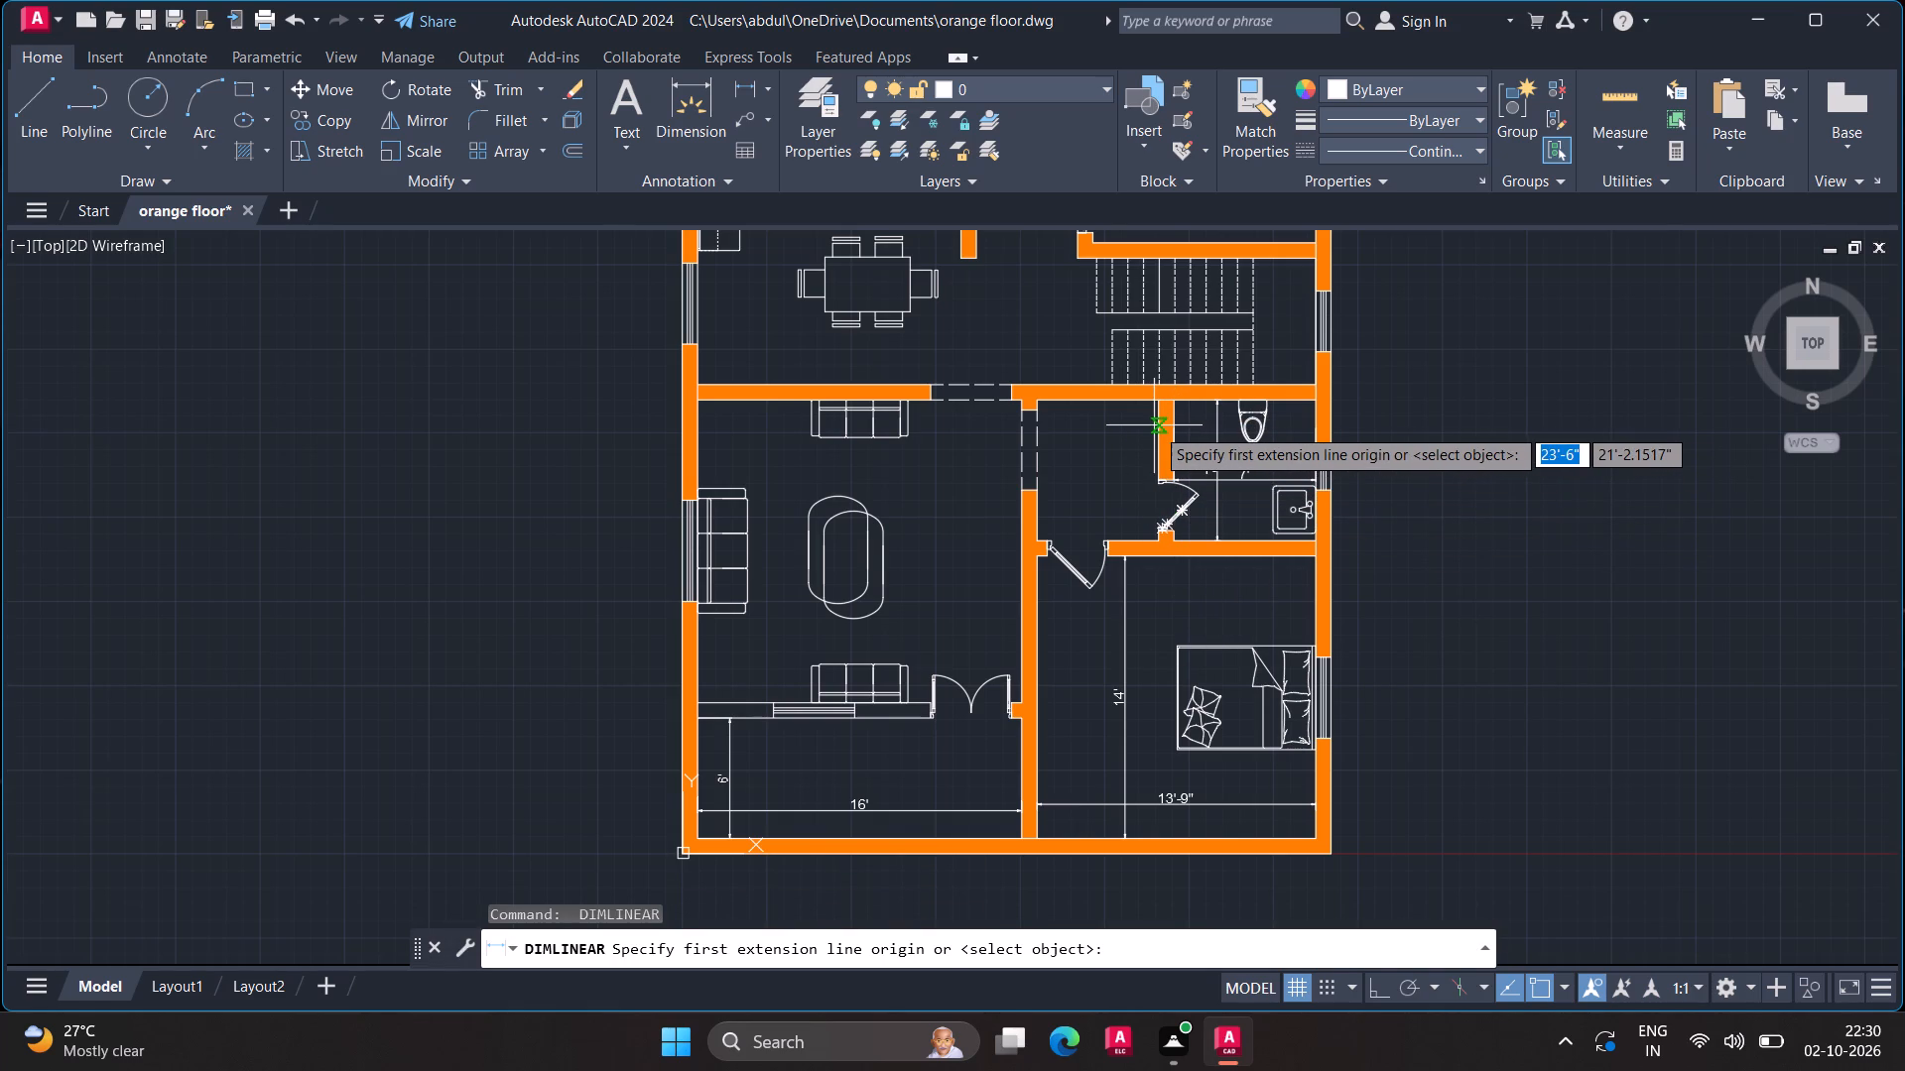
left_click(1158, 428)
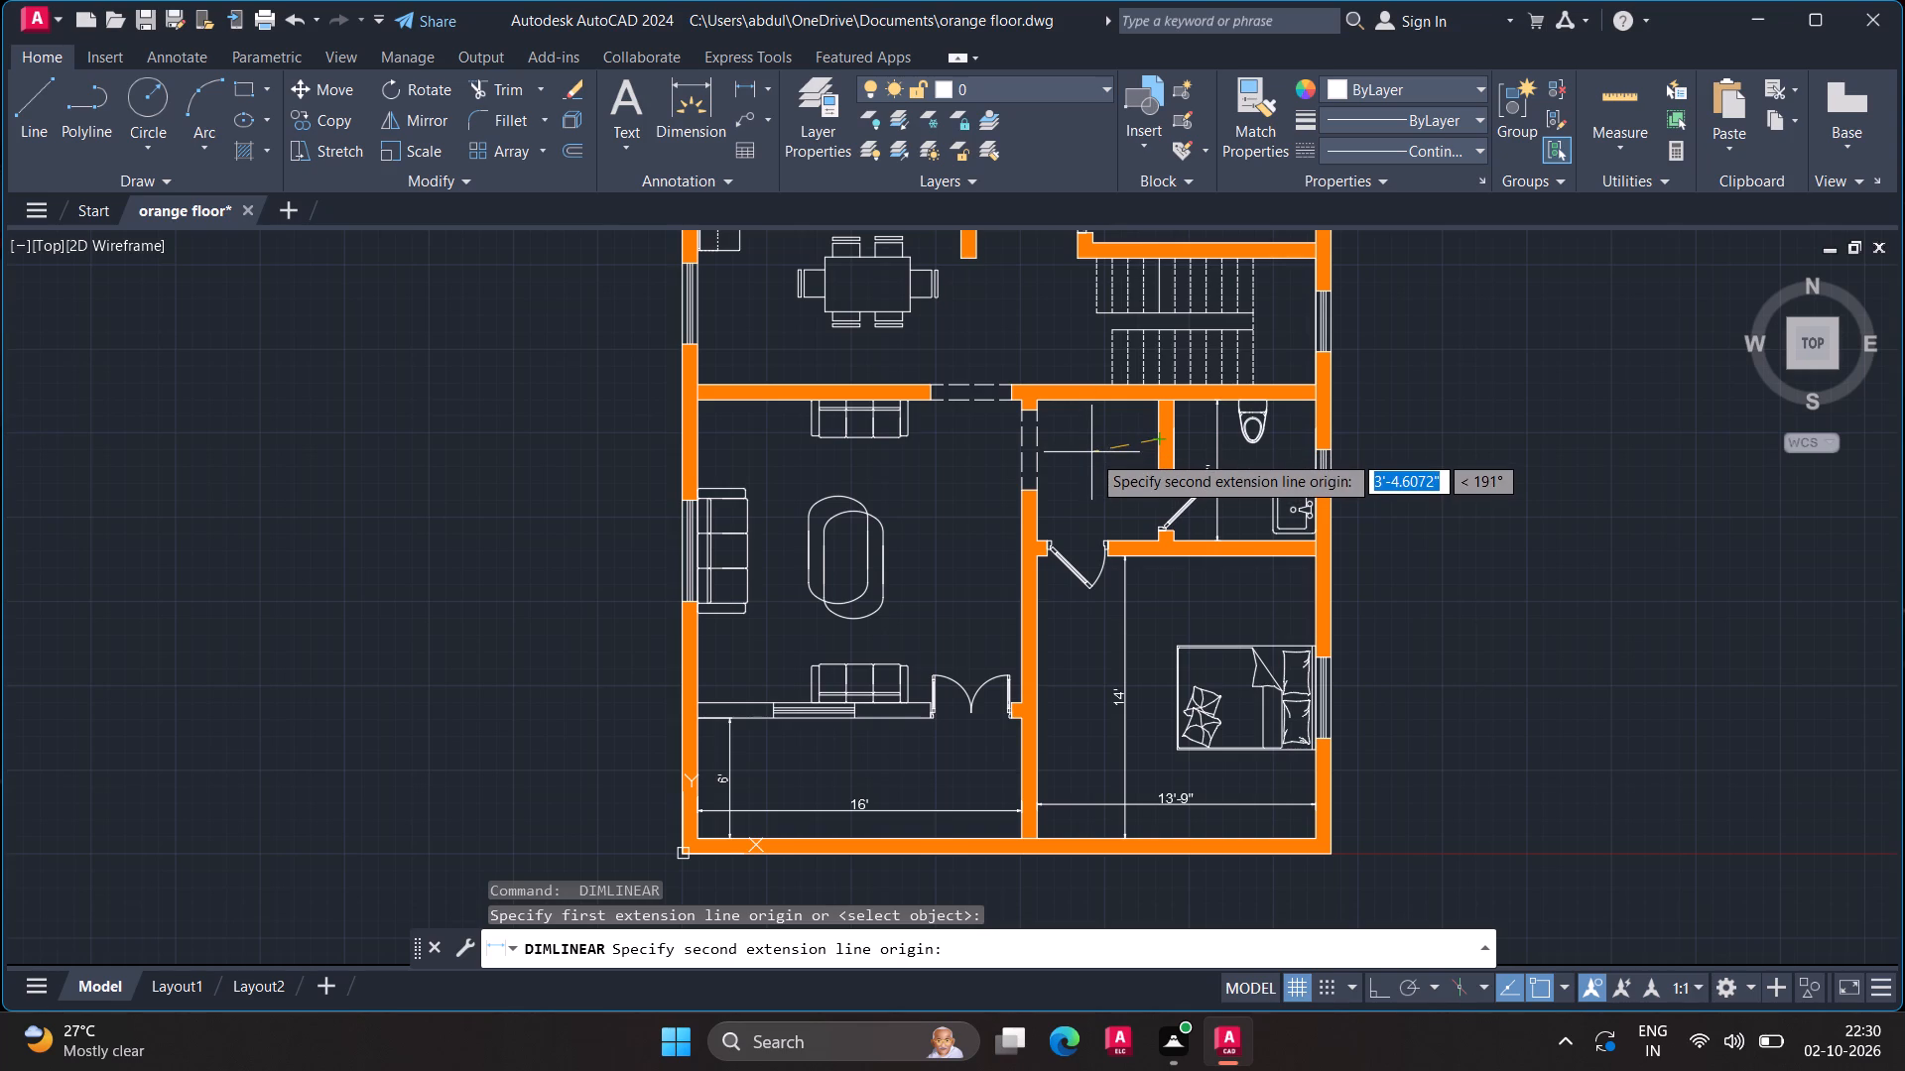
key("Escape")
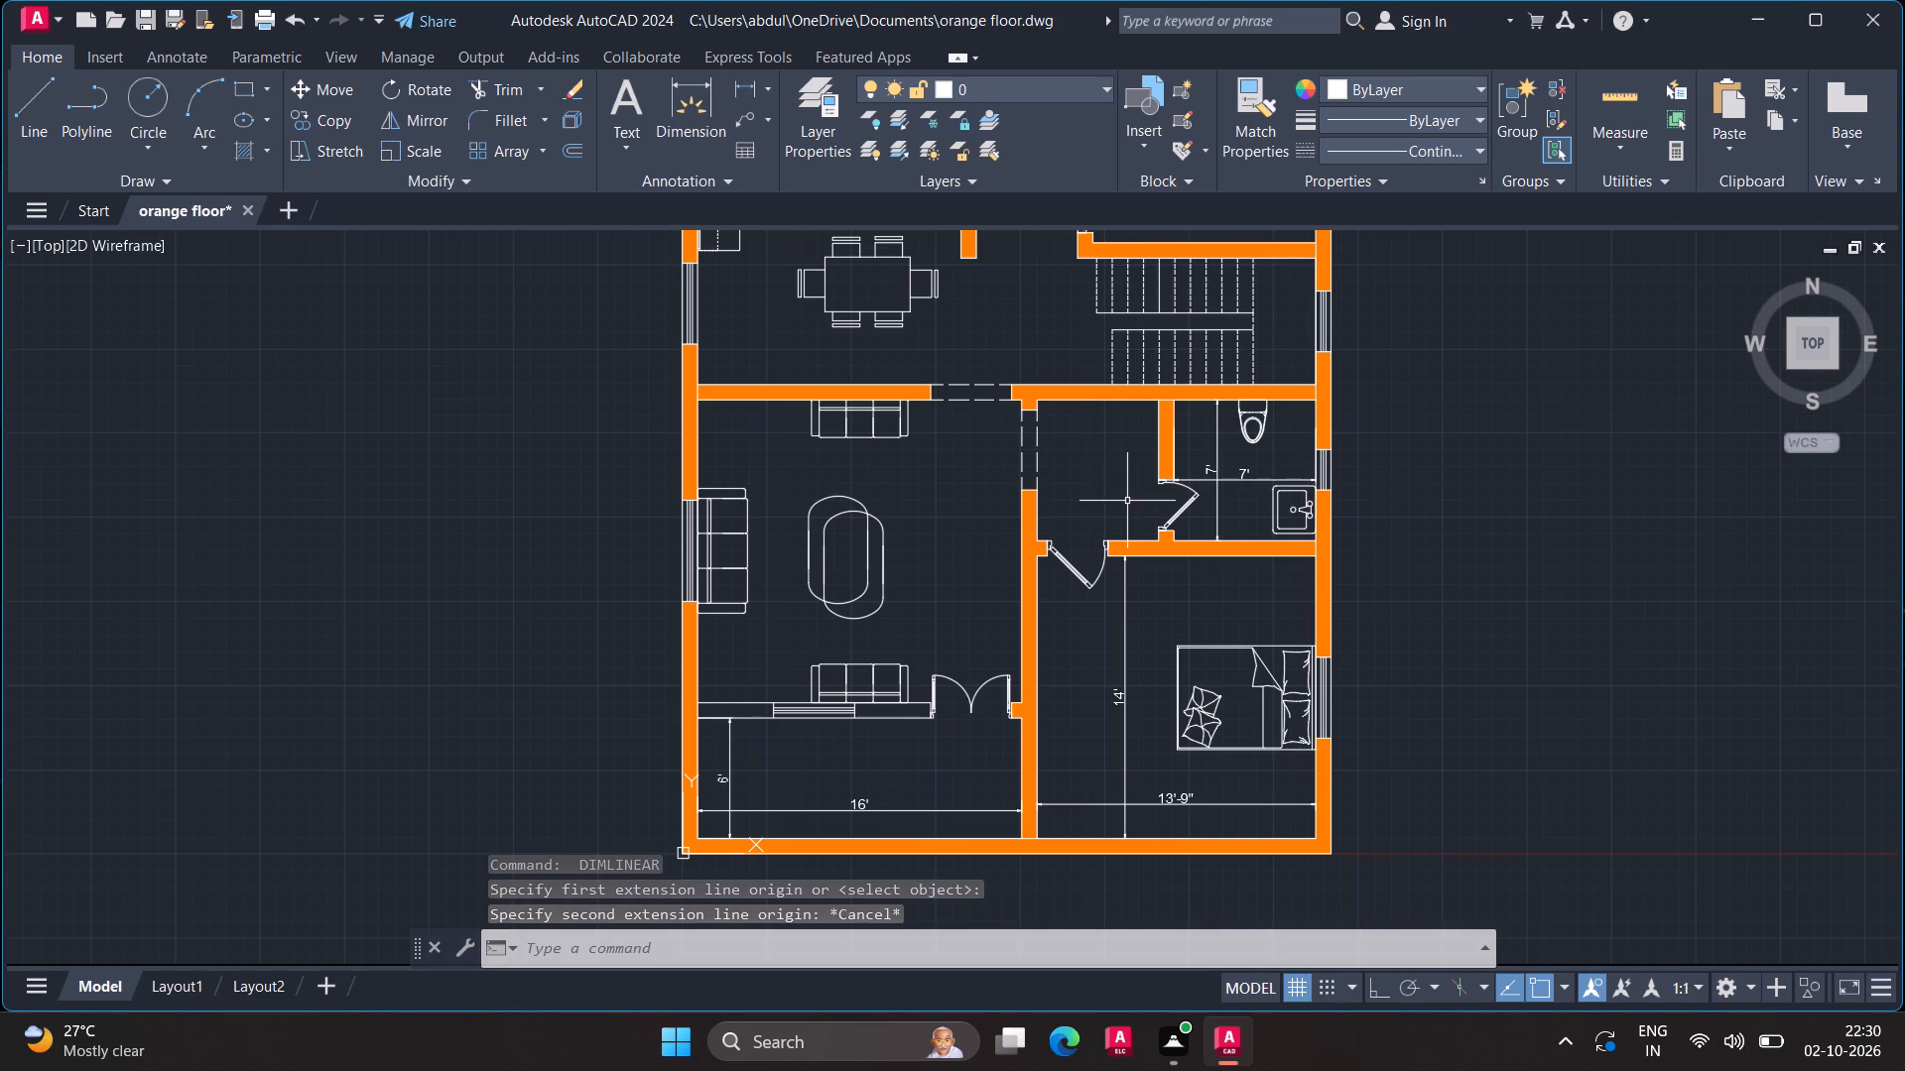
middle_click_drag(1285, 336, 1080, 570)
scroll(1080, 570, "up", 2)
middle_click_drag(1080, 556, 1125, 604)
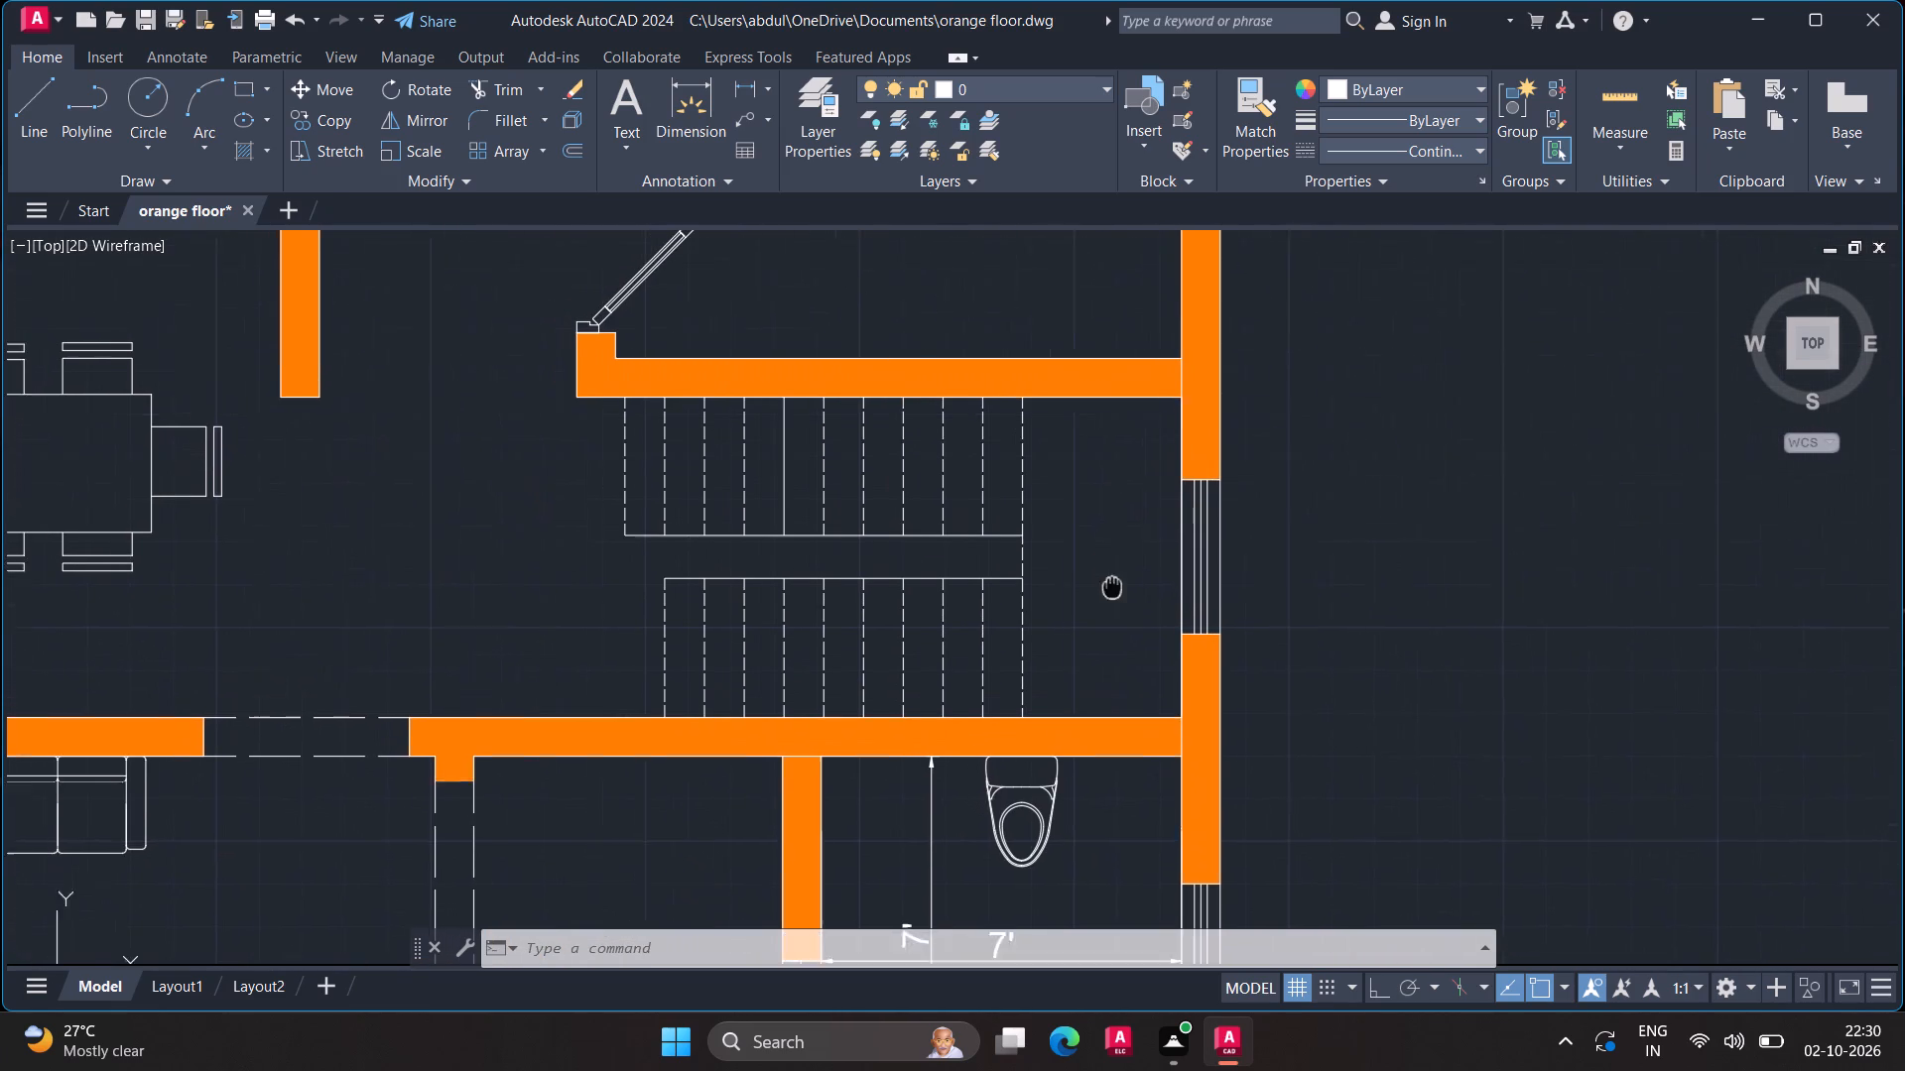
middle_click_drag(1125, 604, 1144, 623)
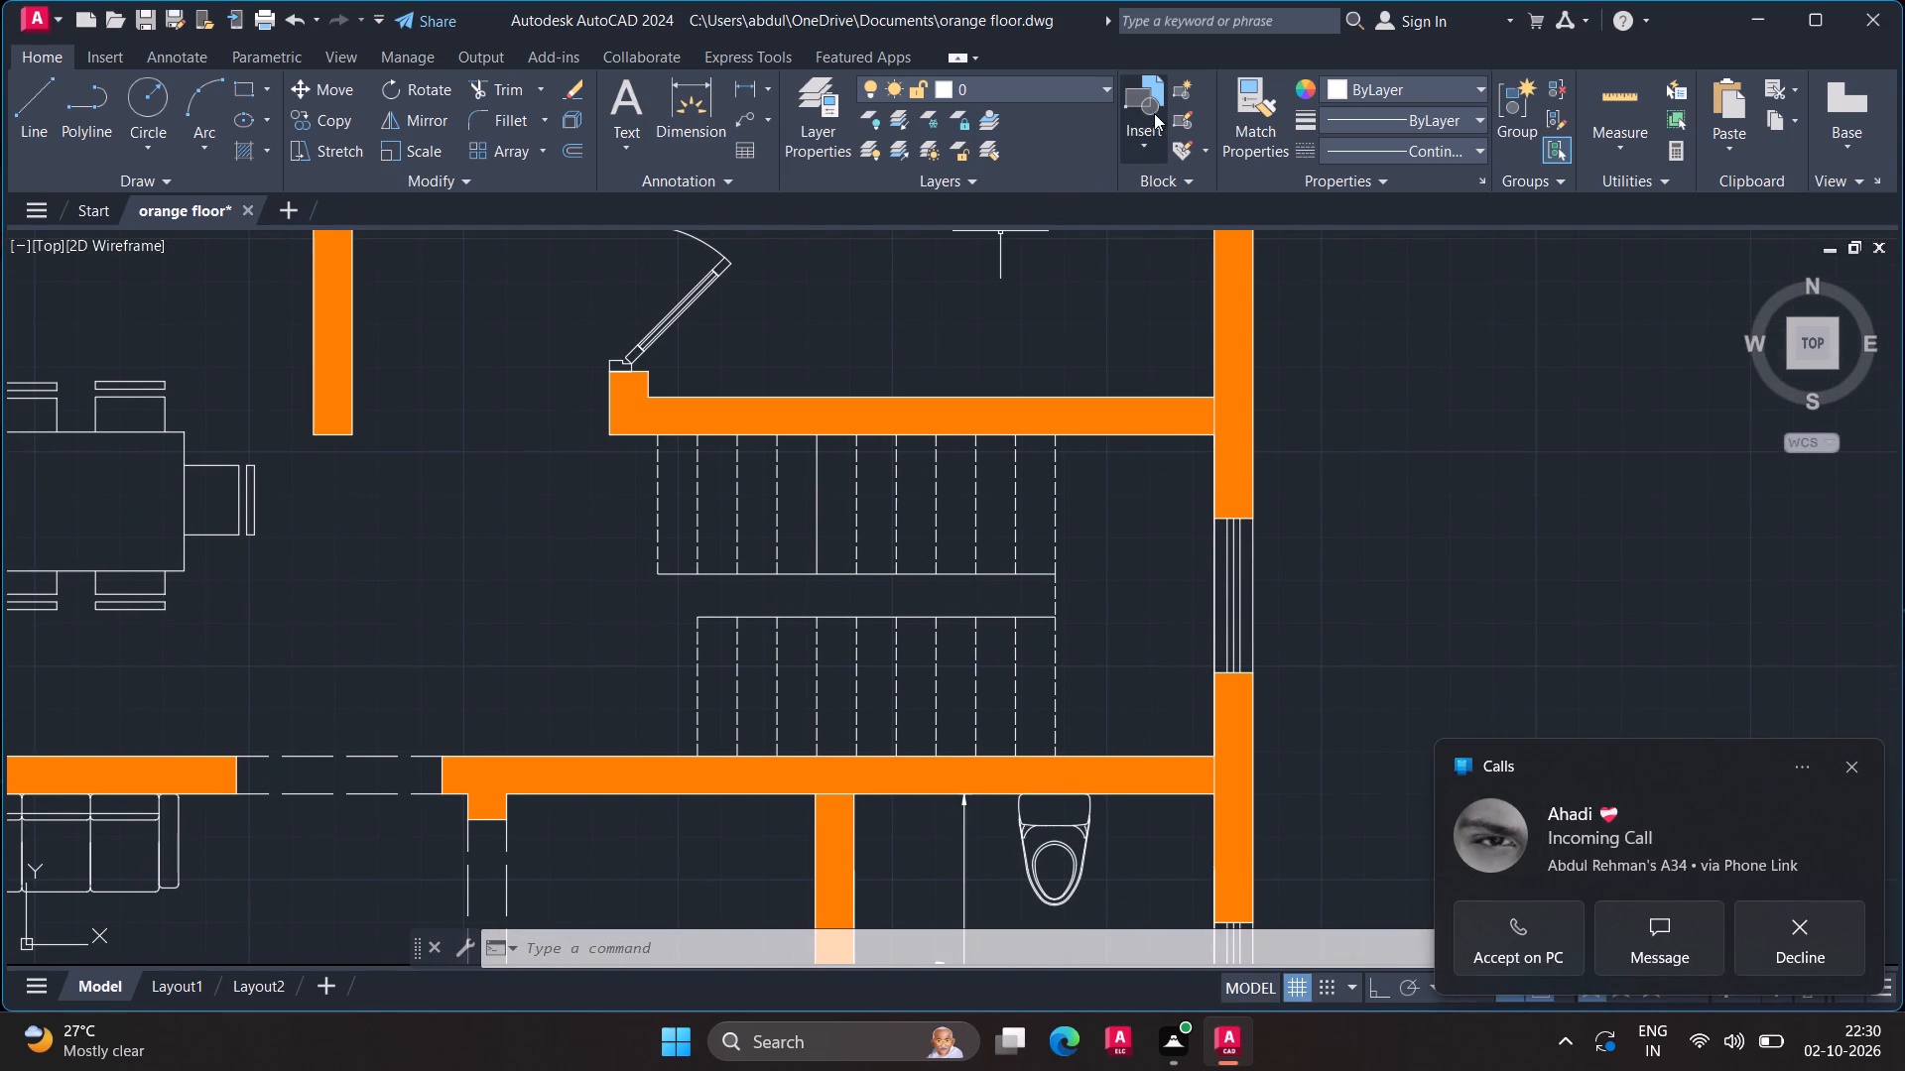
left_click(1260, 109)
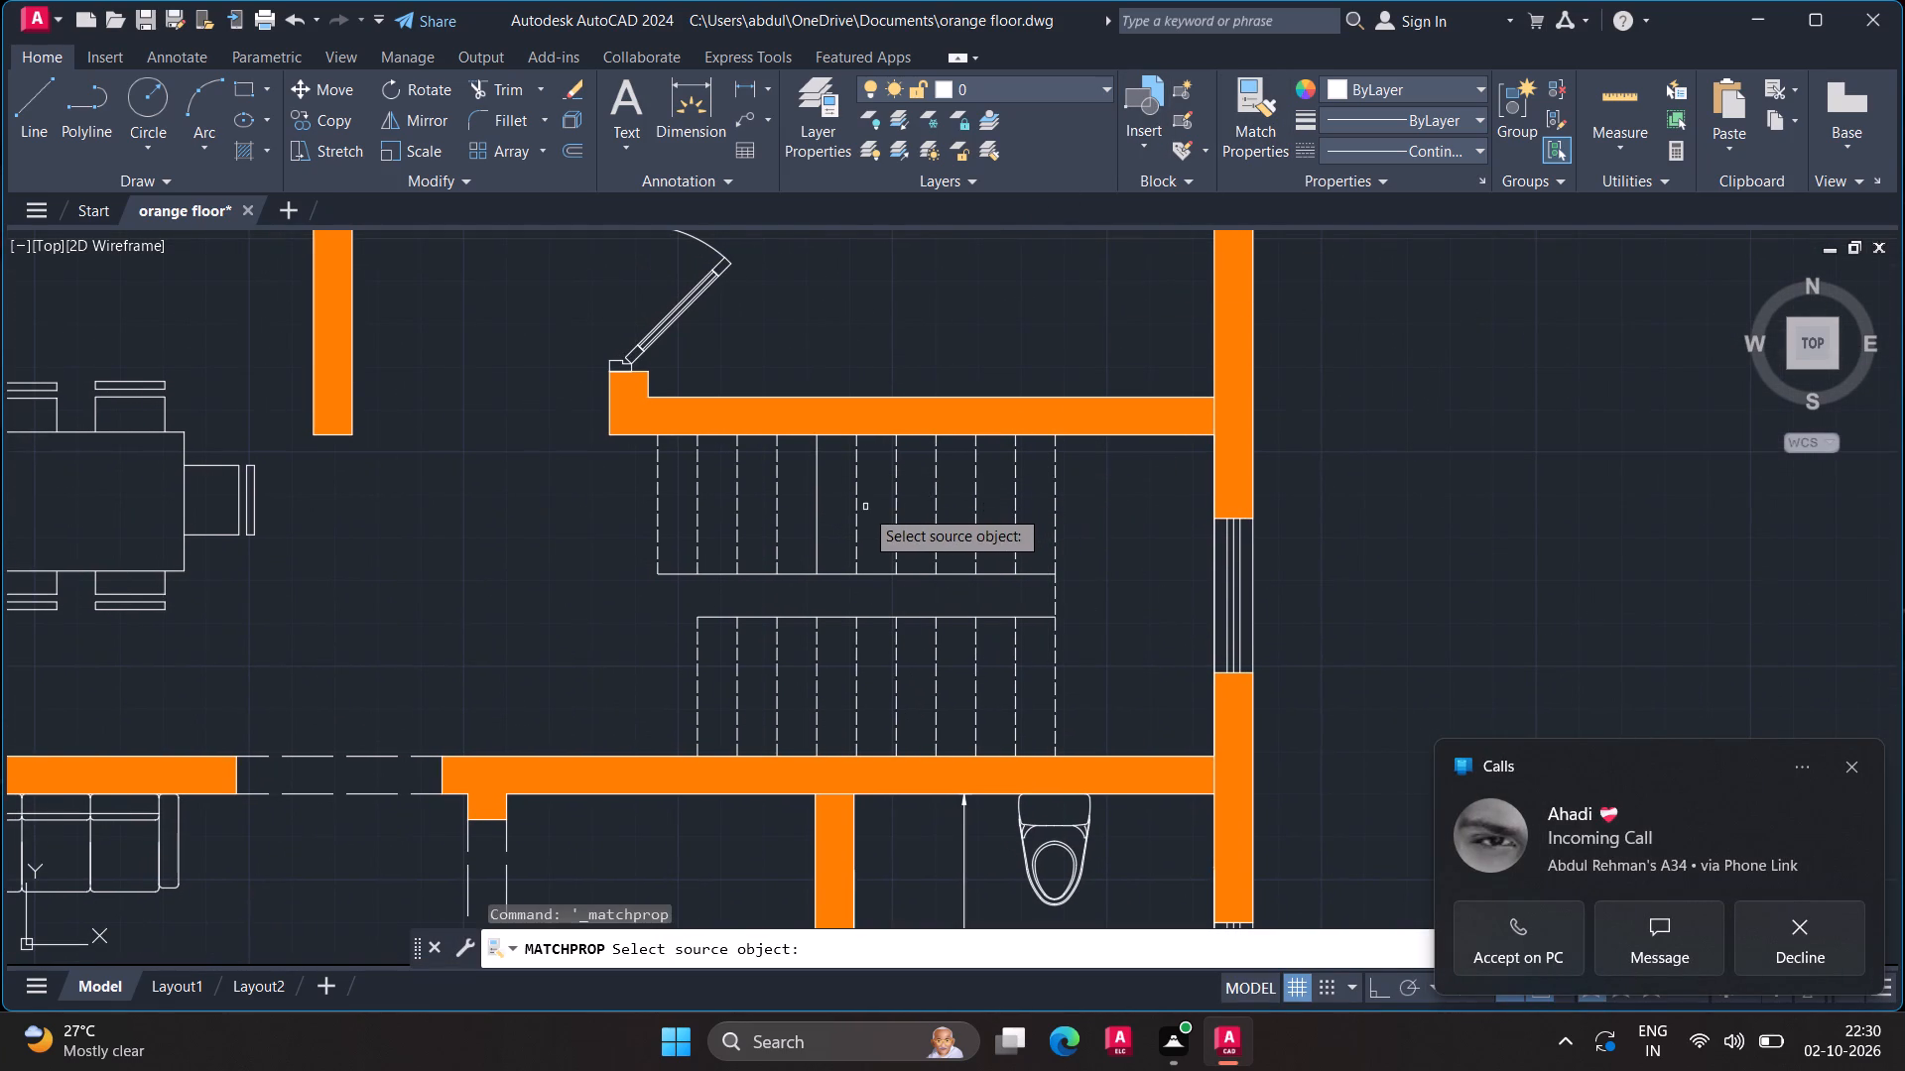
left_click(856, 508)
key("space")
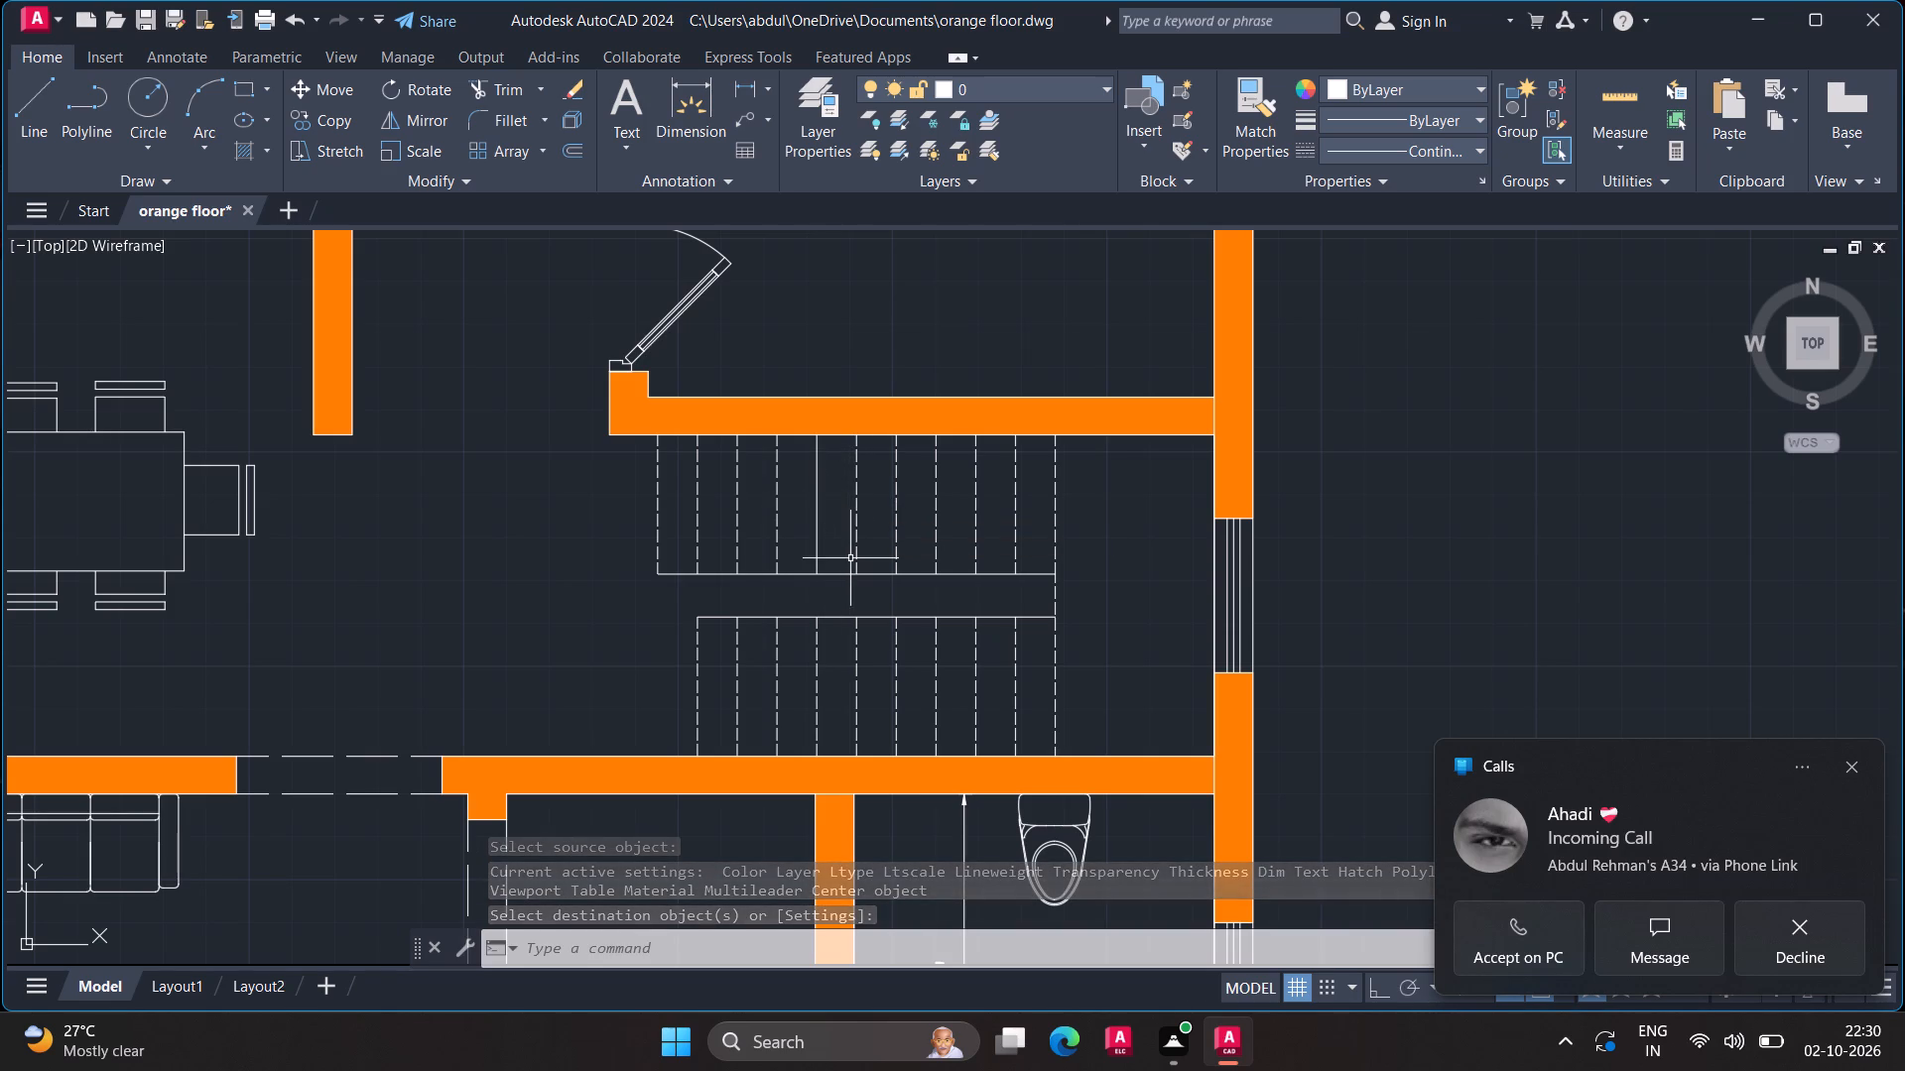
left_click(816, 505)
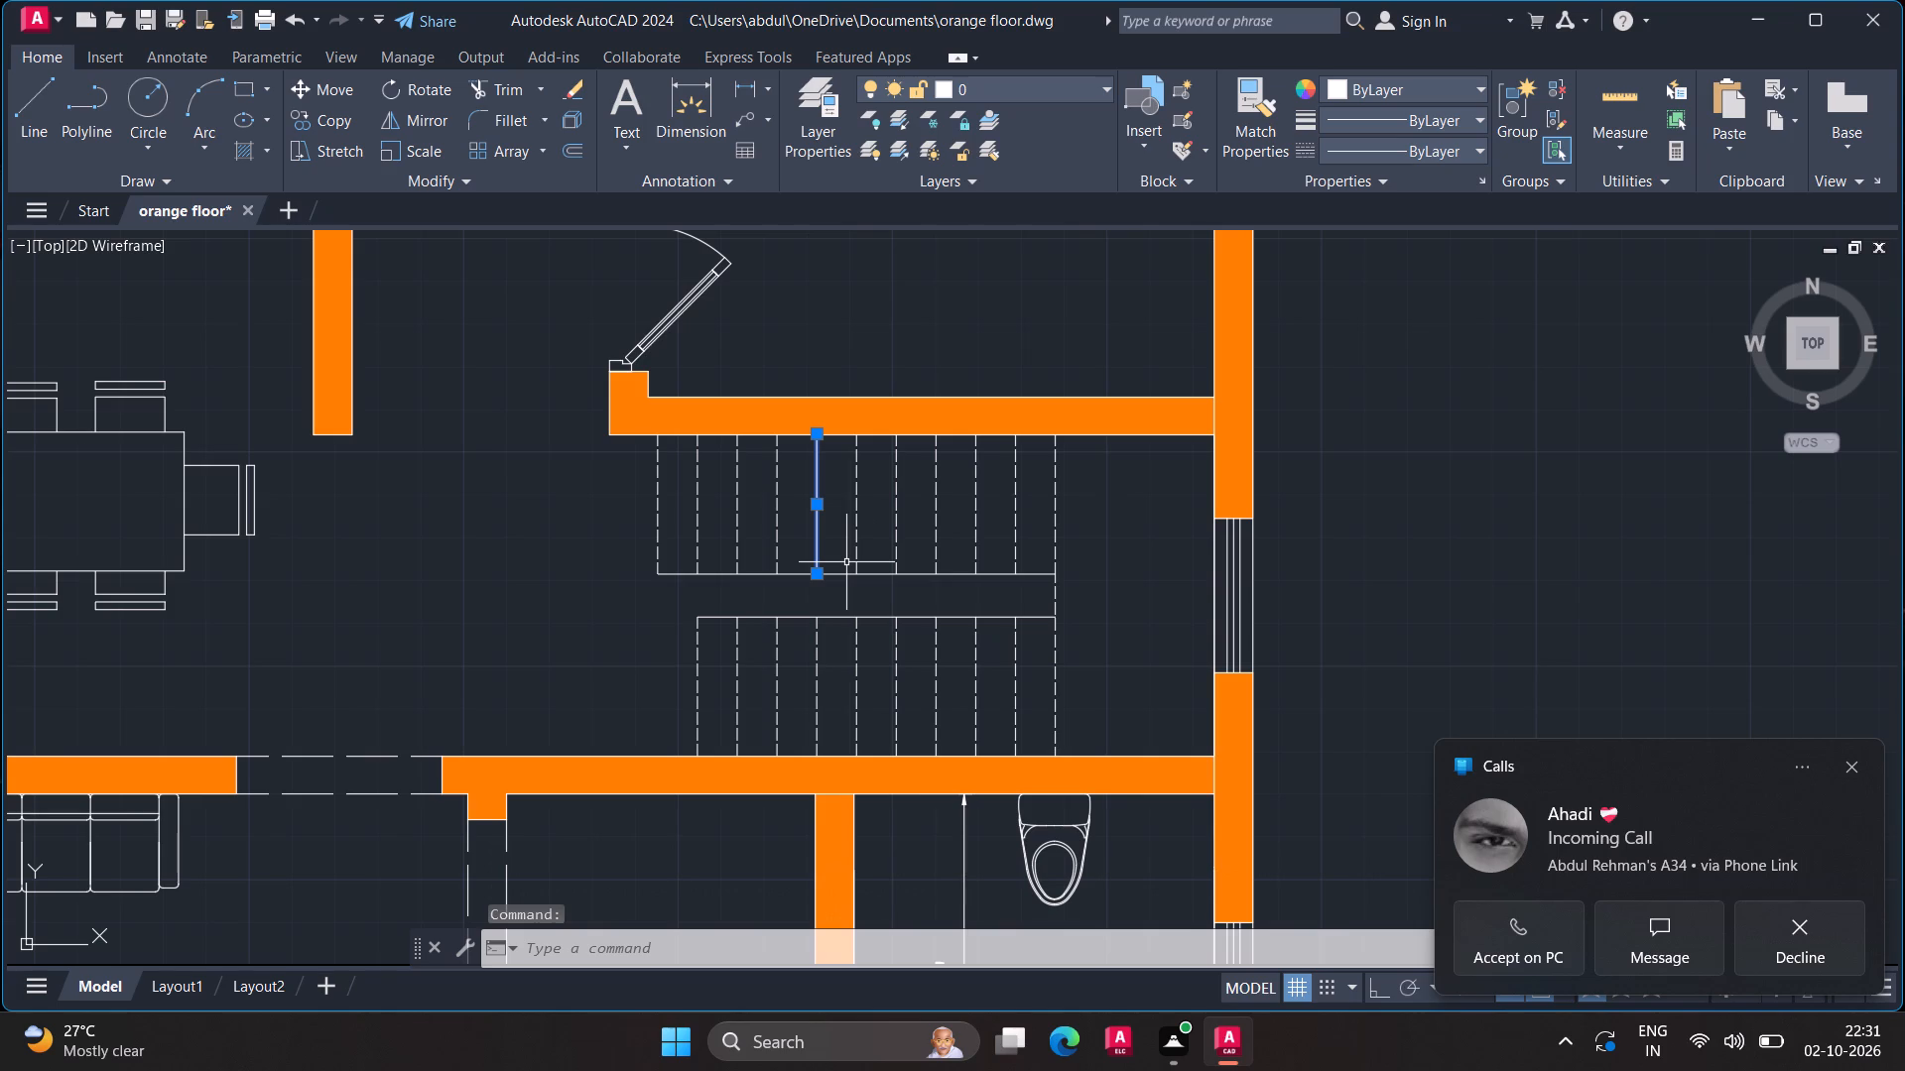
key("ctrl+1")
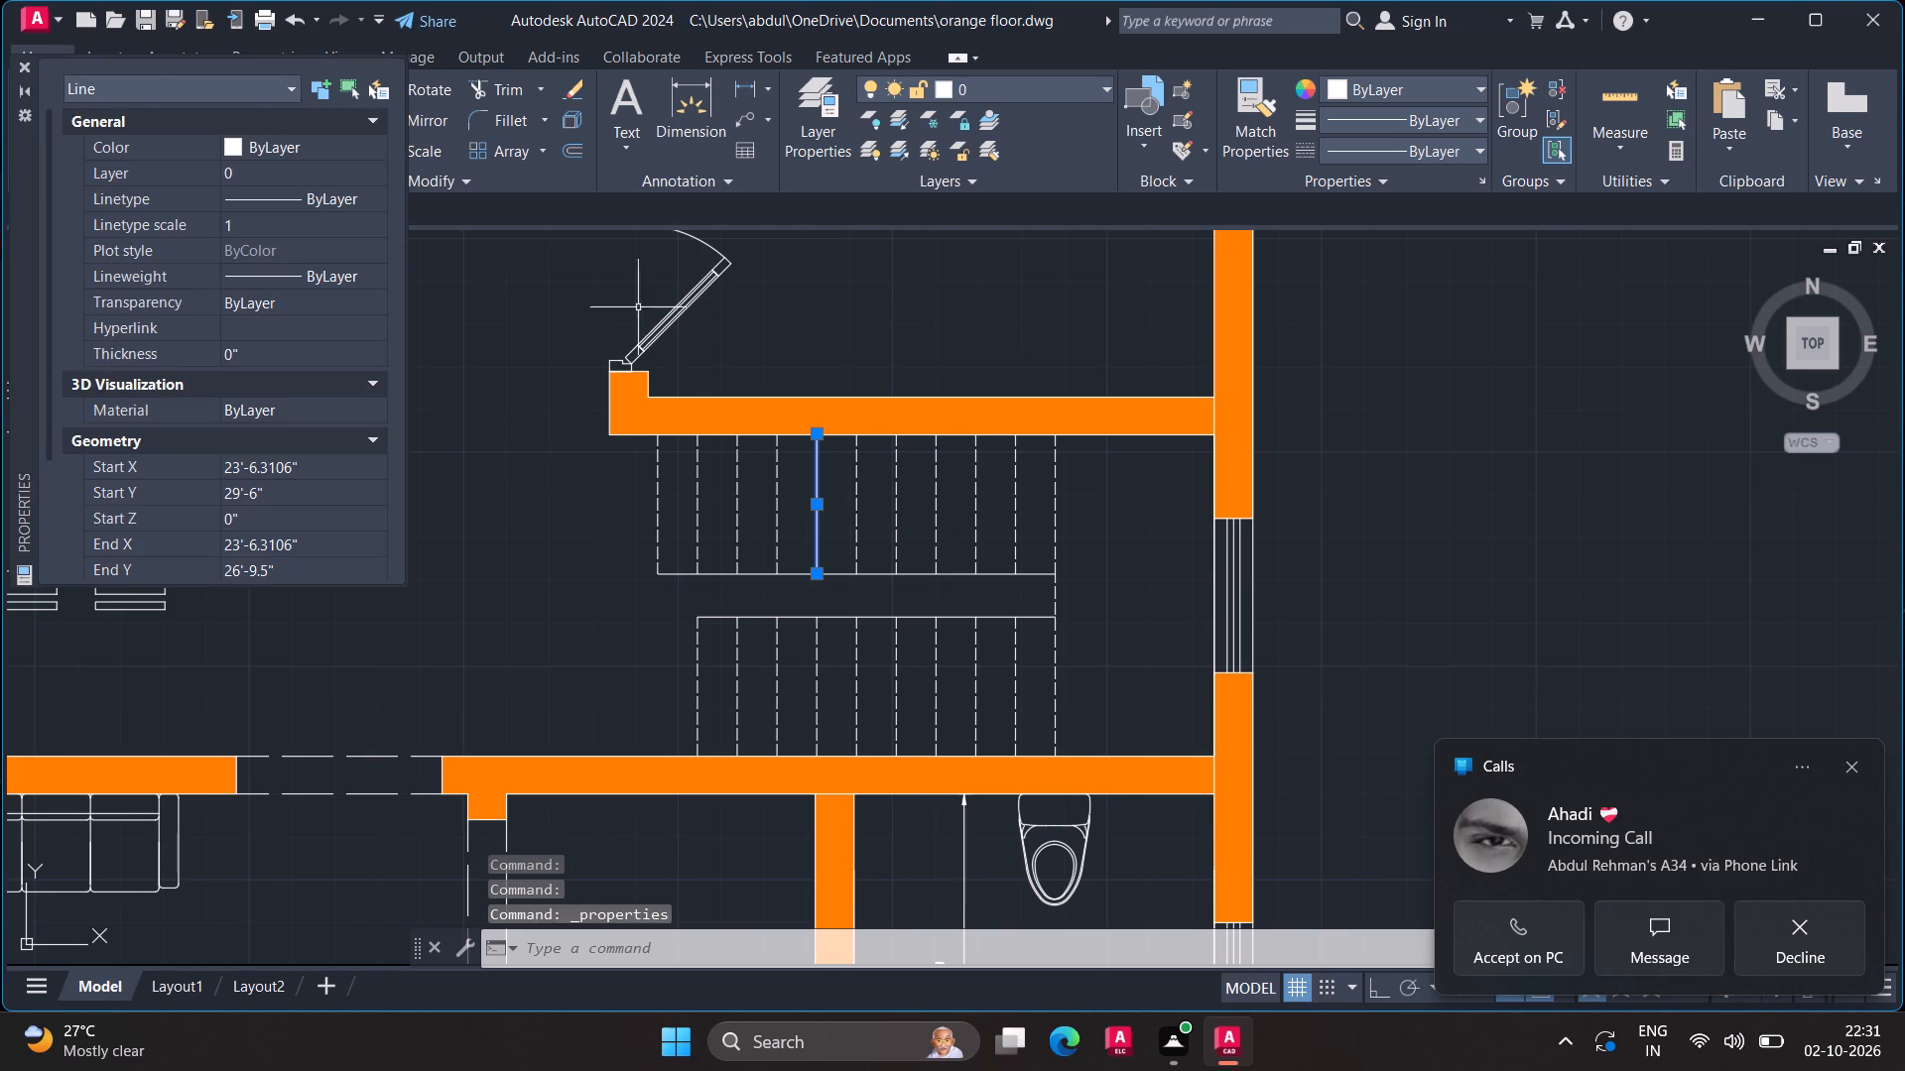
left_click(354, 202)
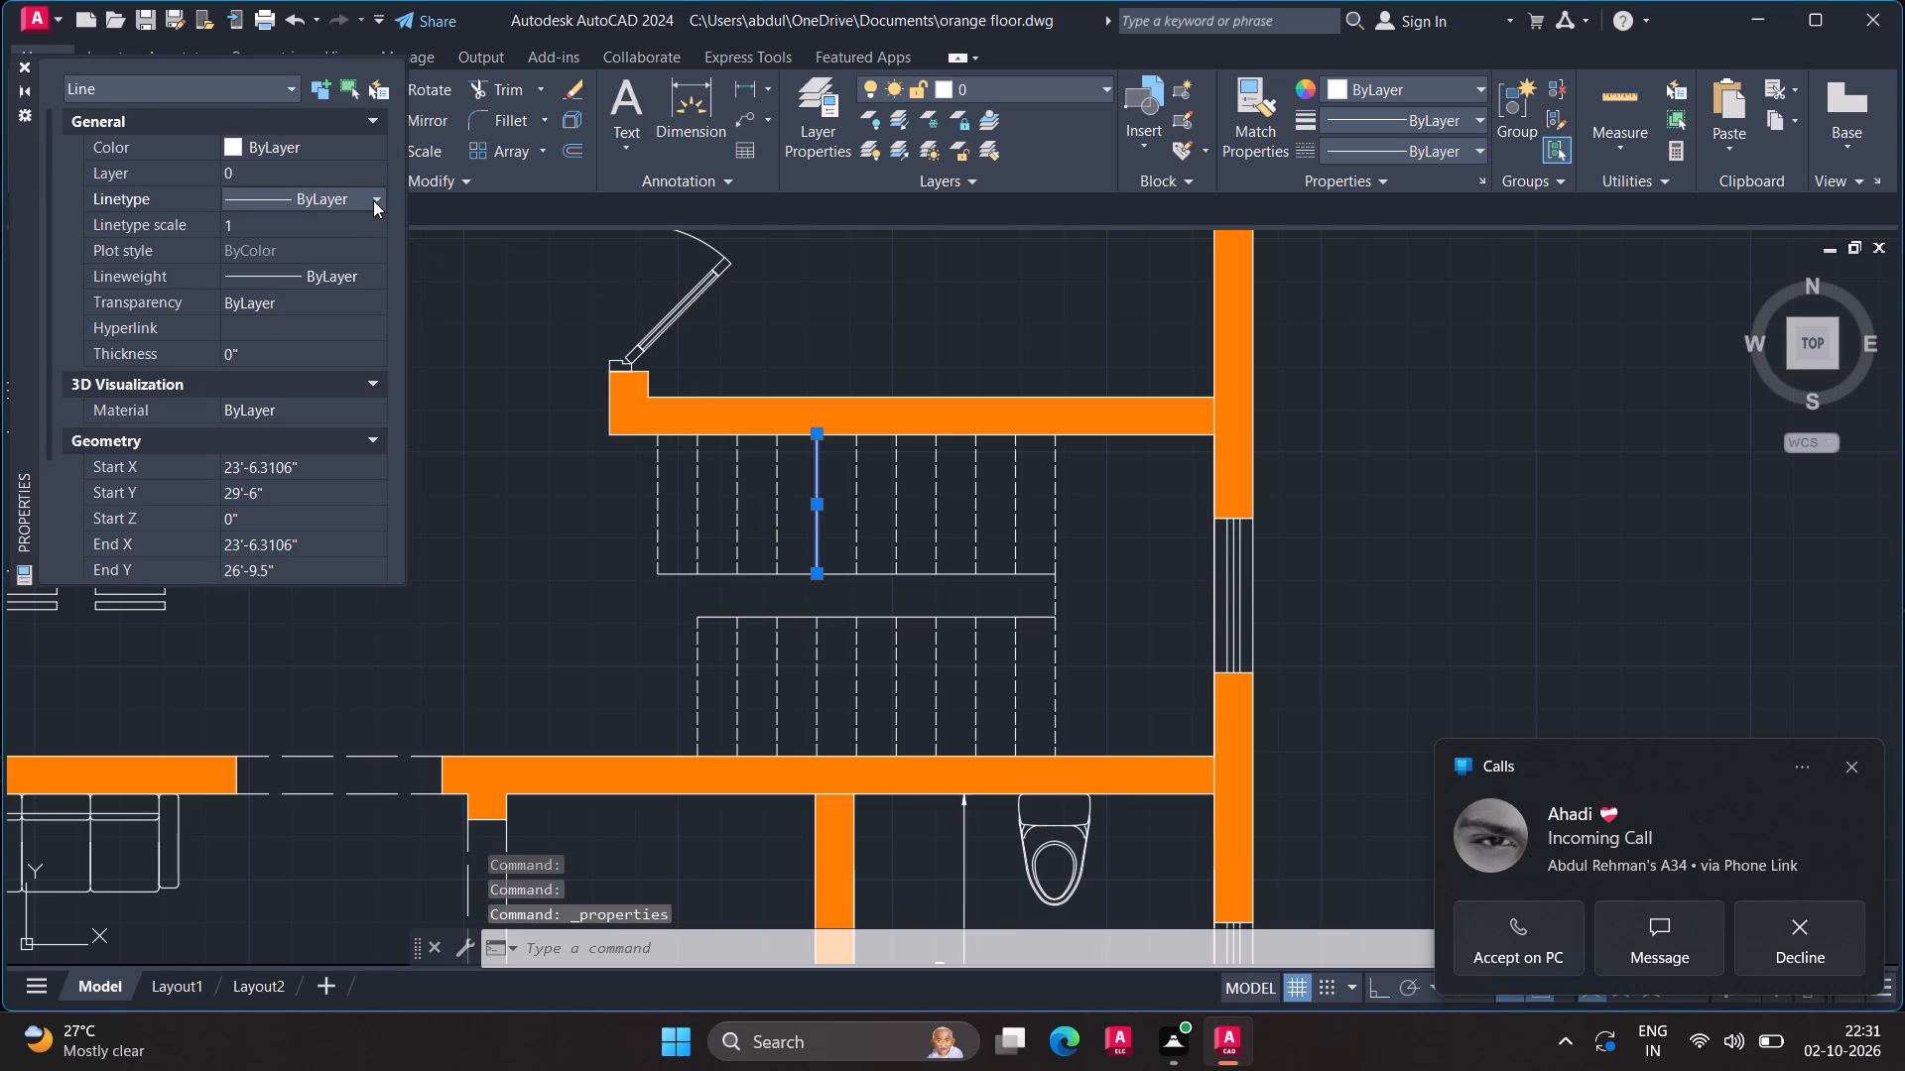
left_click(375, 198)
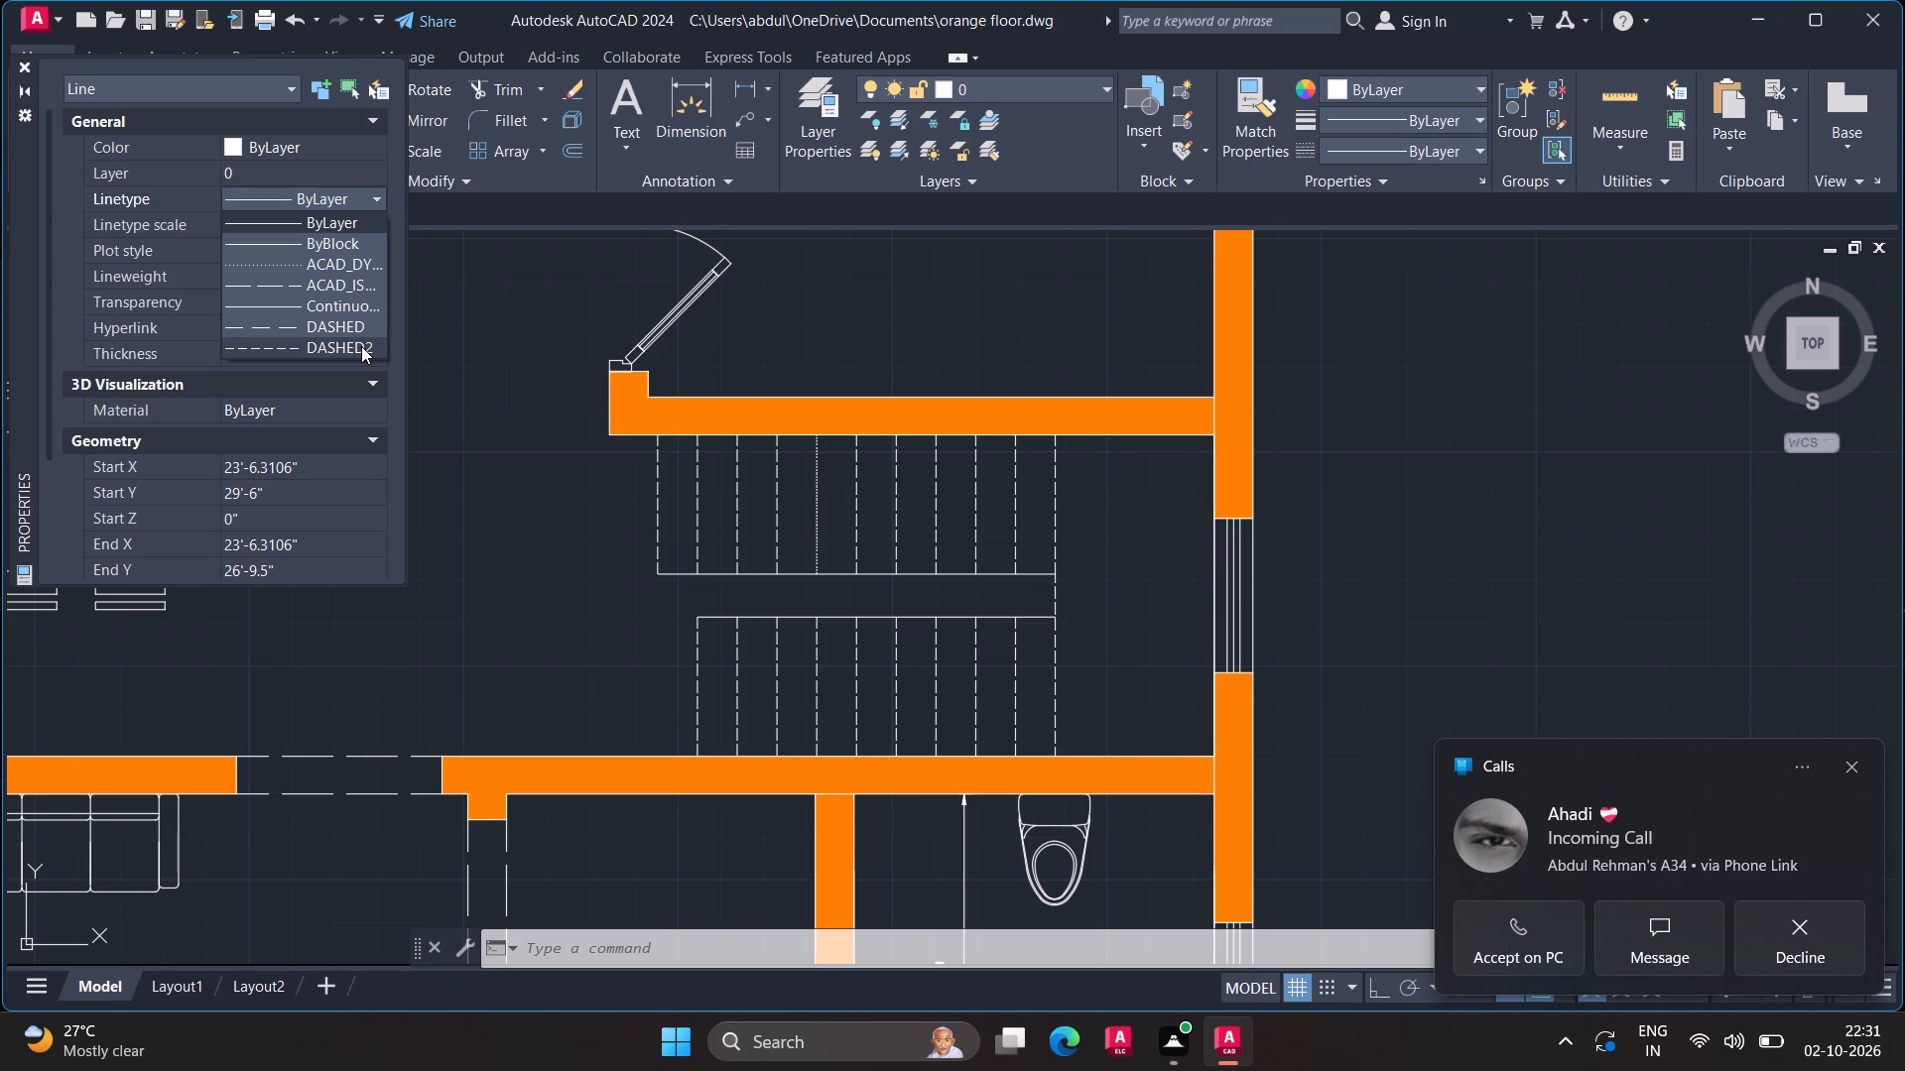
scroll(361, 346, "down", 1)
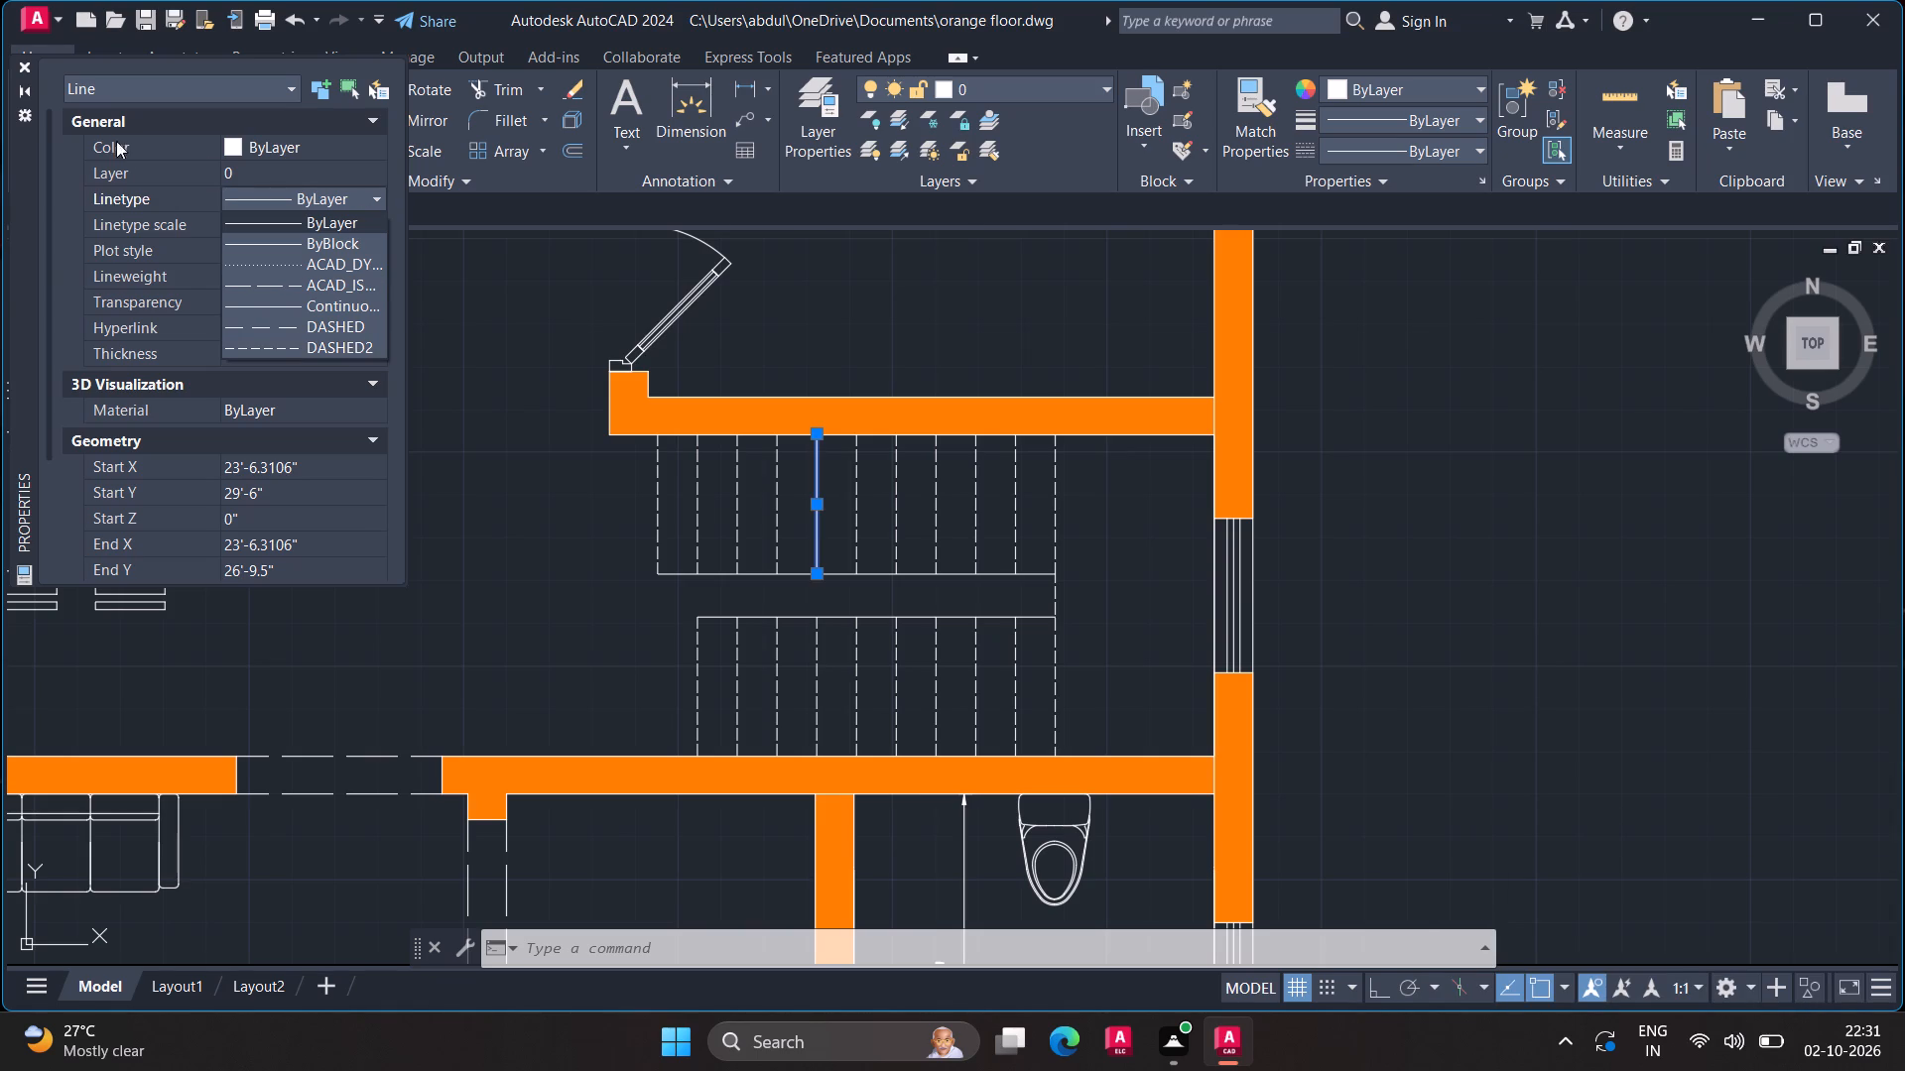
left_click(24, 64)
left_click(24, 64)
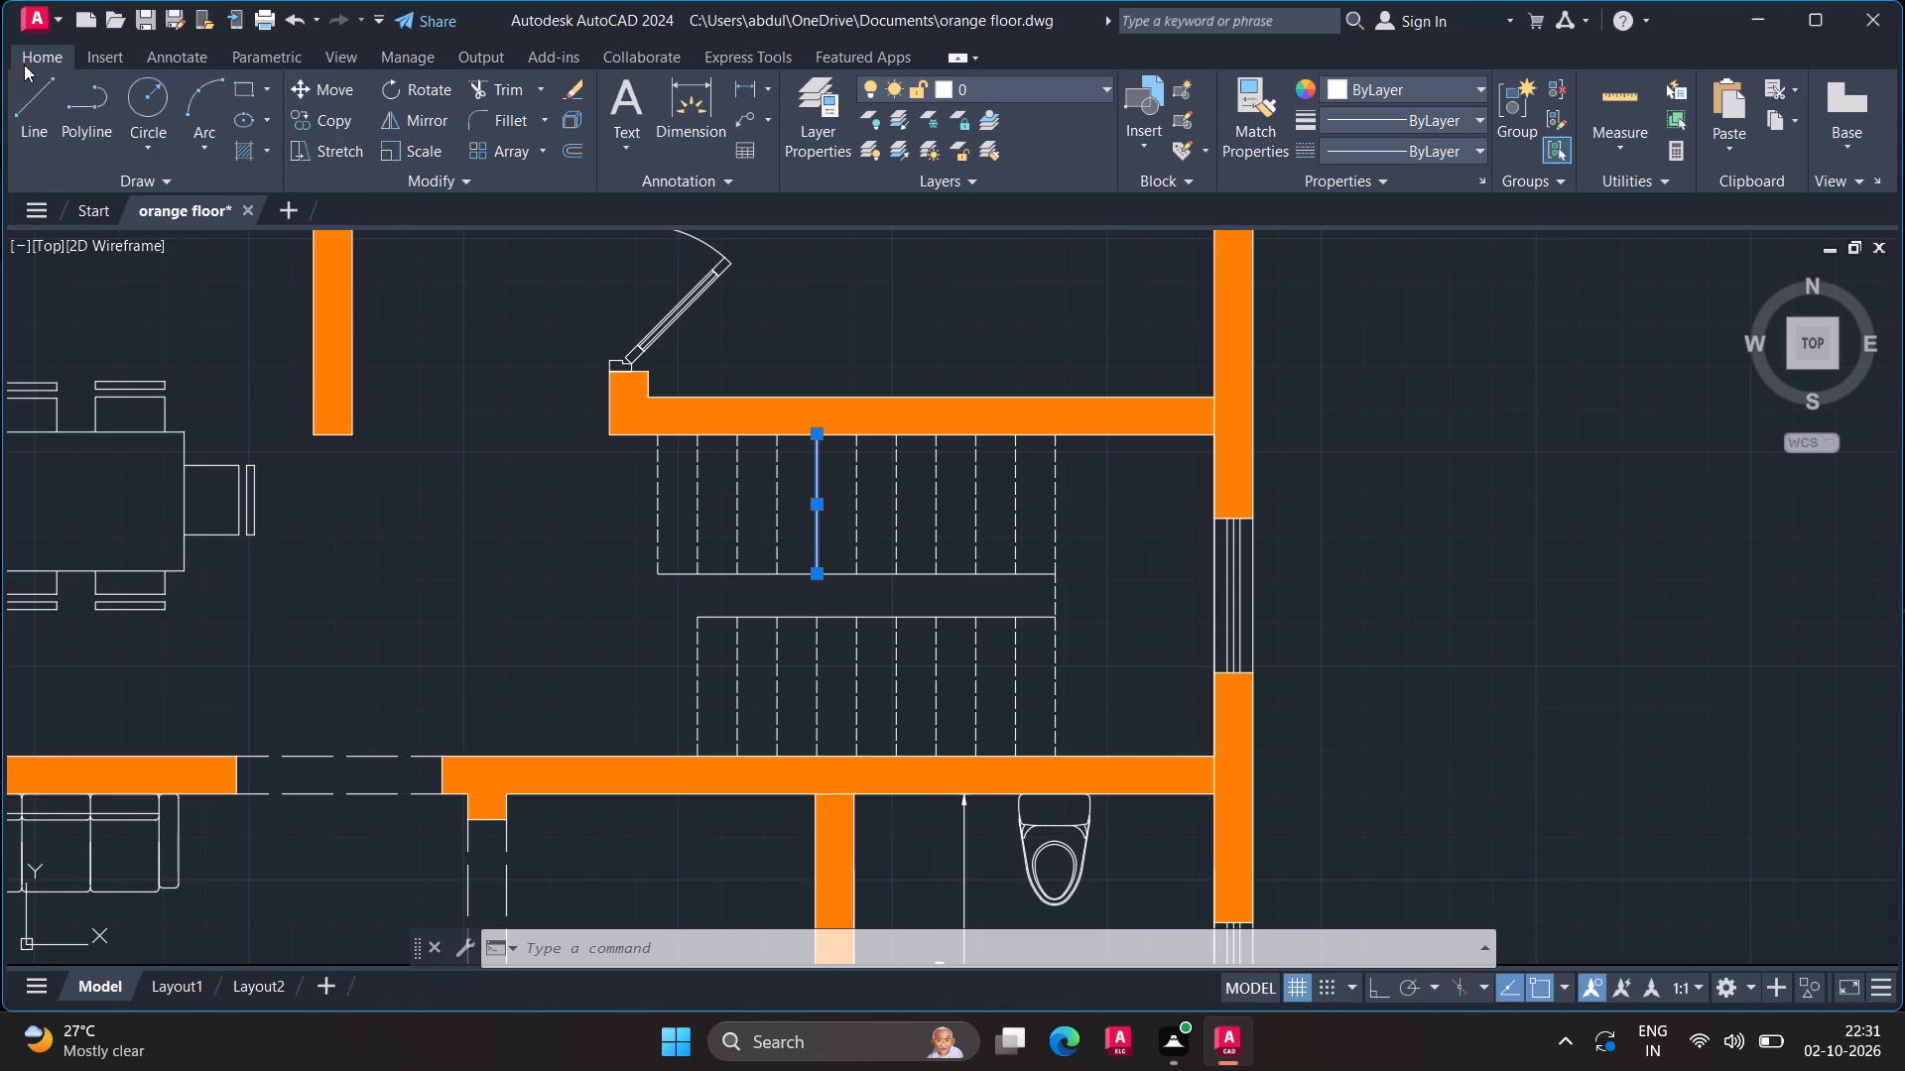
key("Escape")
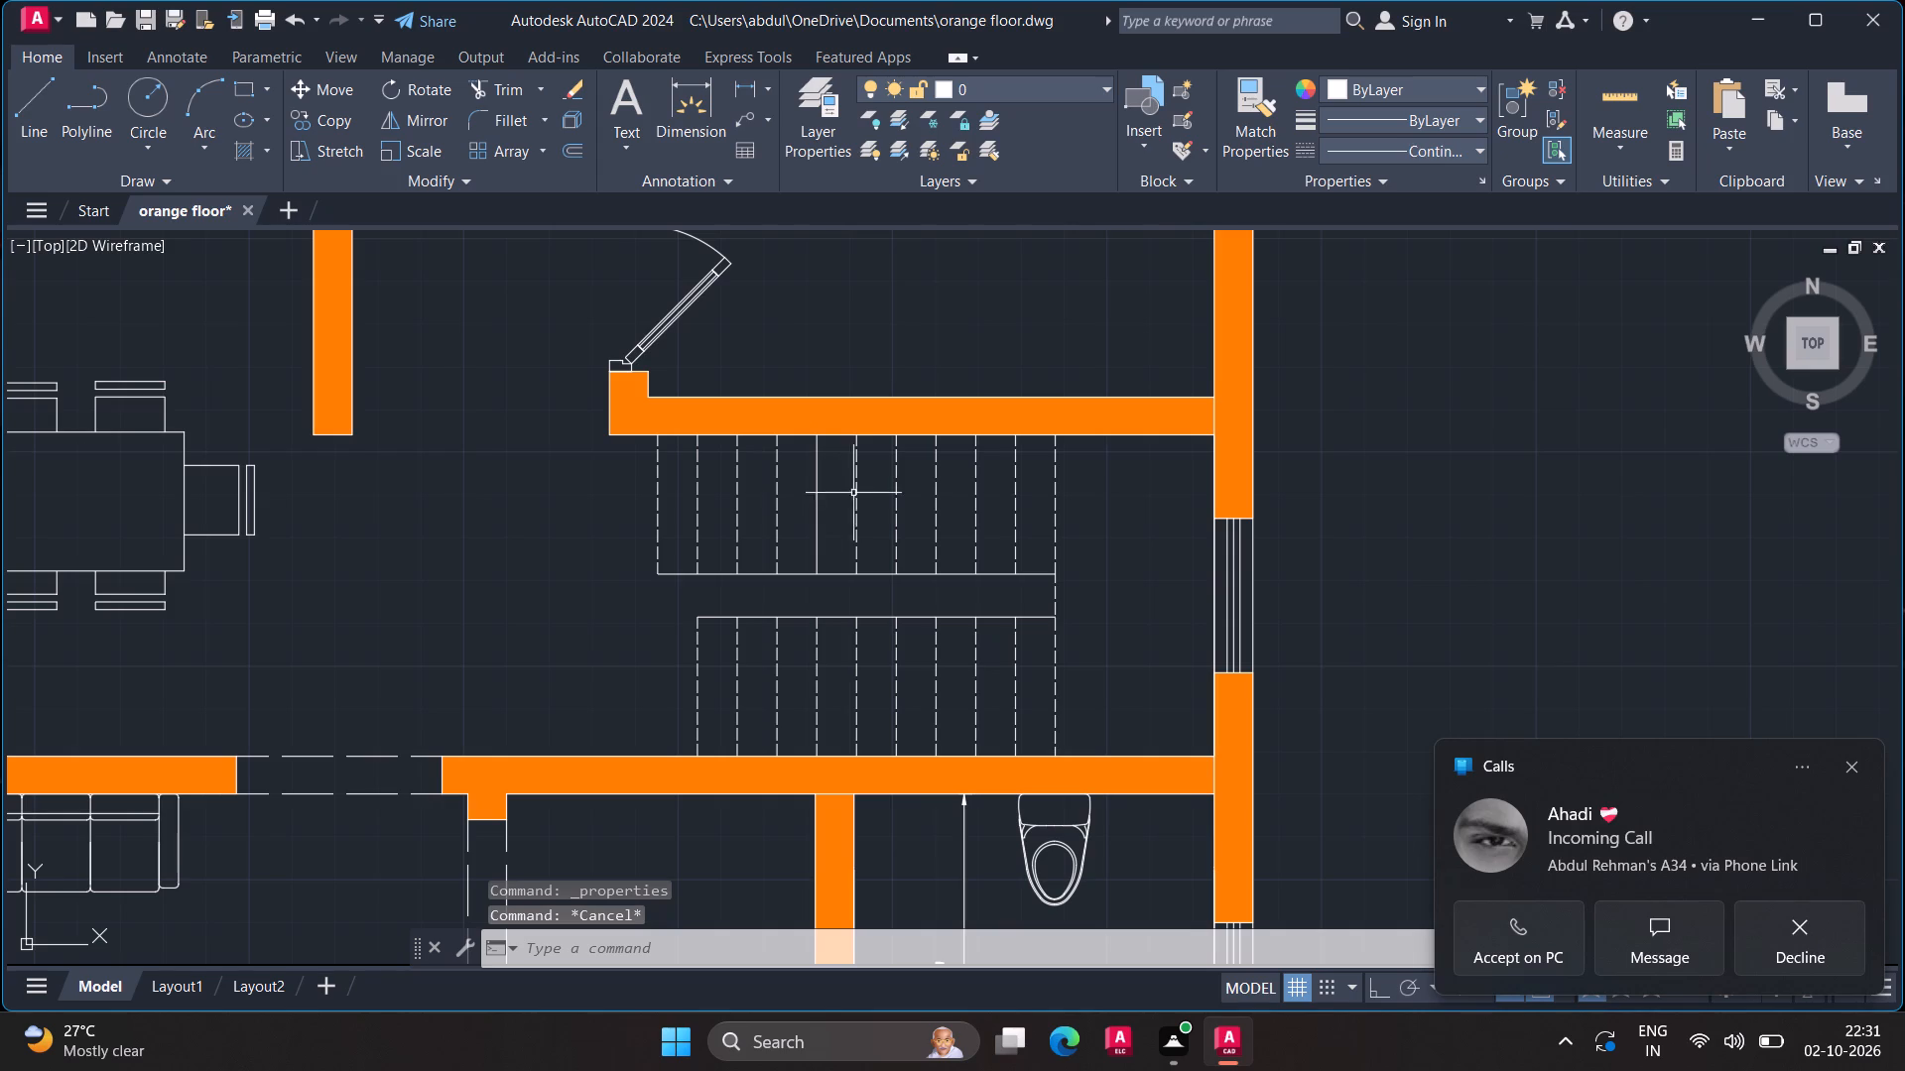
Match the solid tread line in the staircase's upper flight to the properties of the adjacent dashed tread.
left_click(1230, 132)
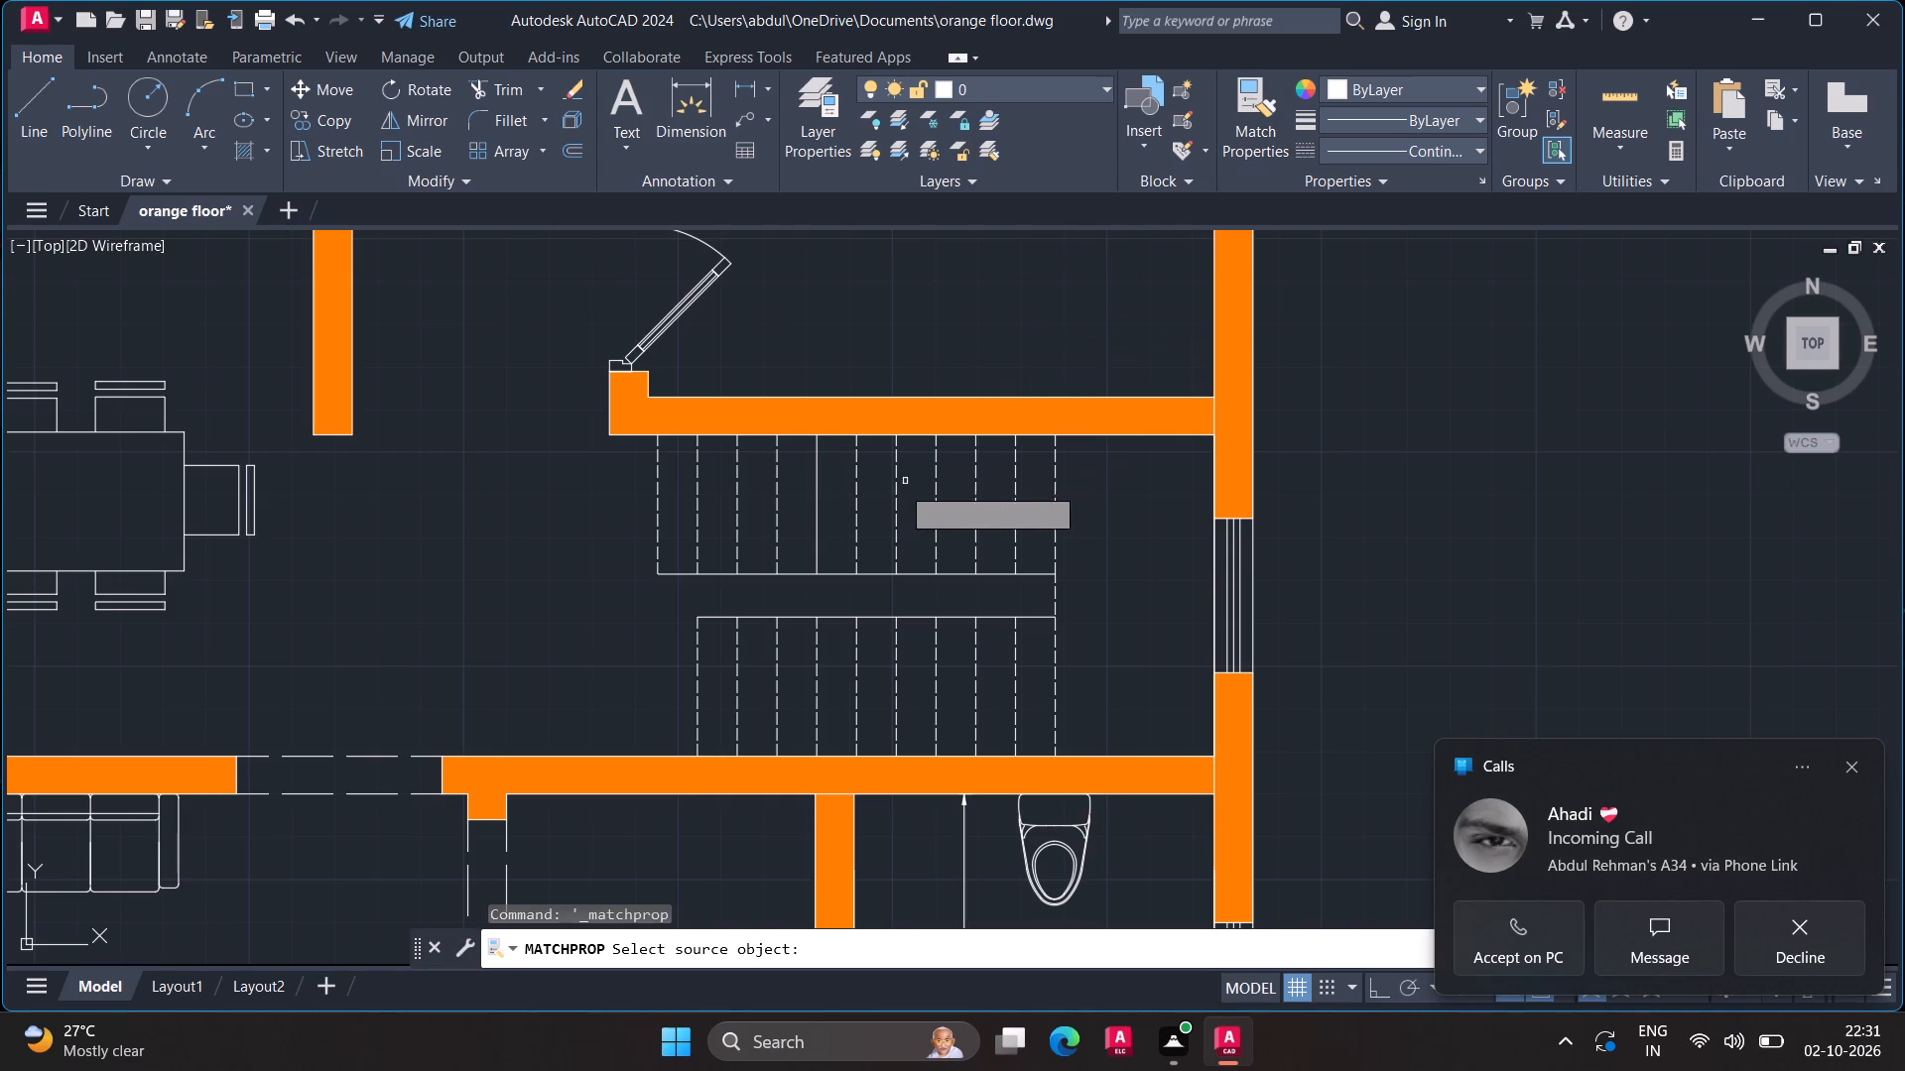
left_click(855, 496)
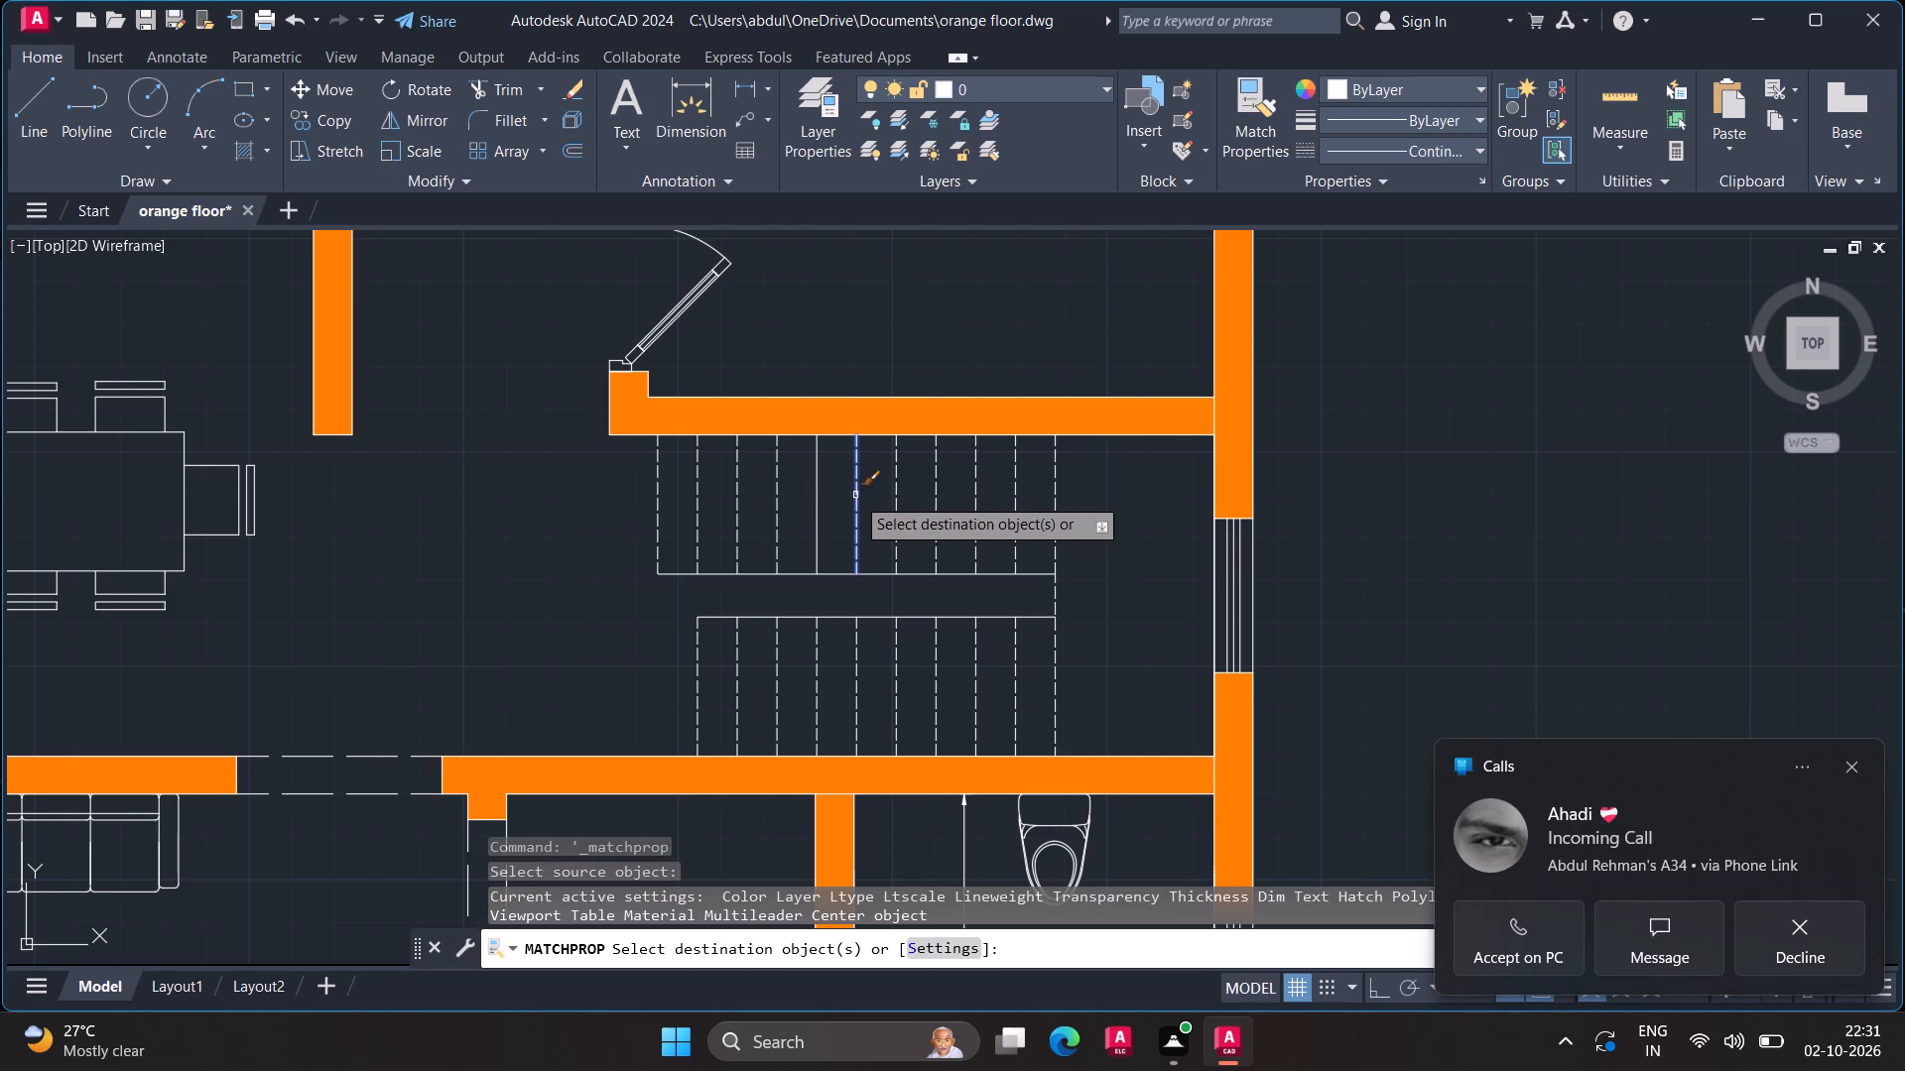
left_click(819, 497)
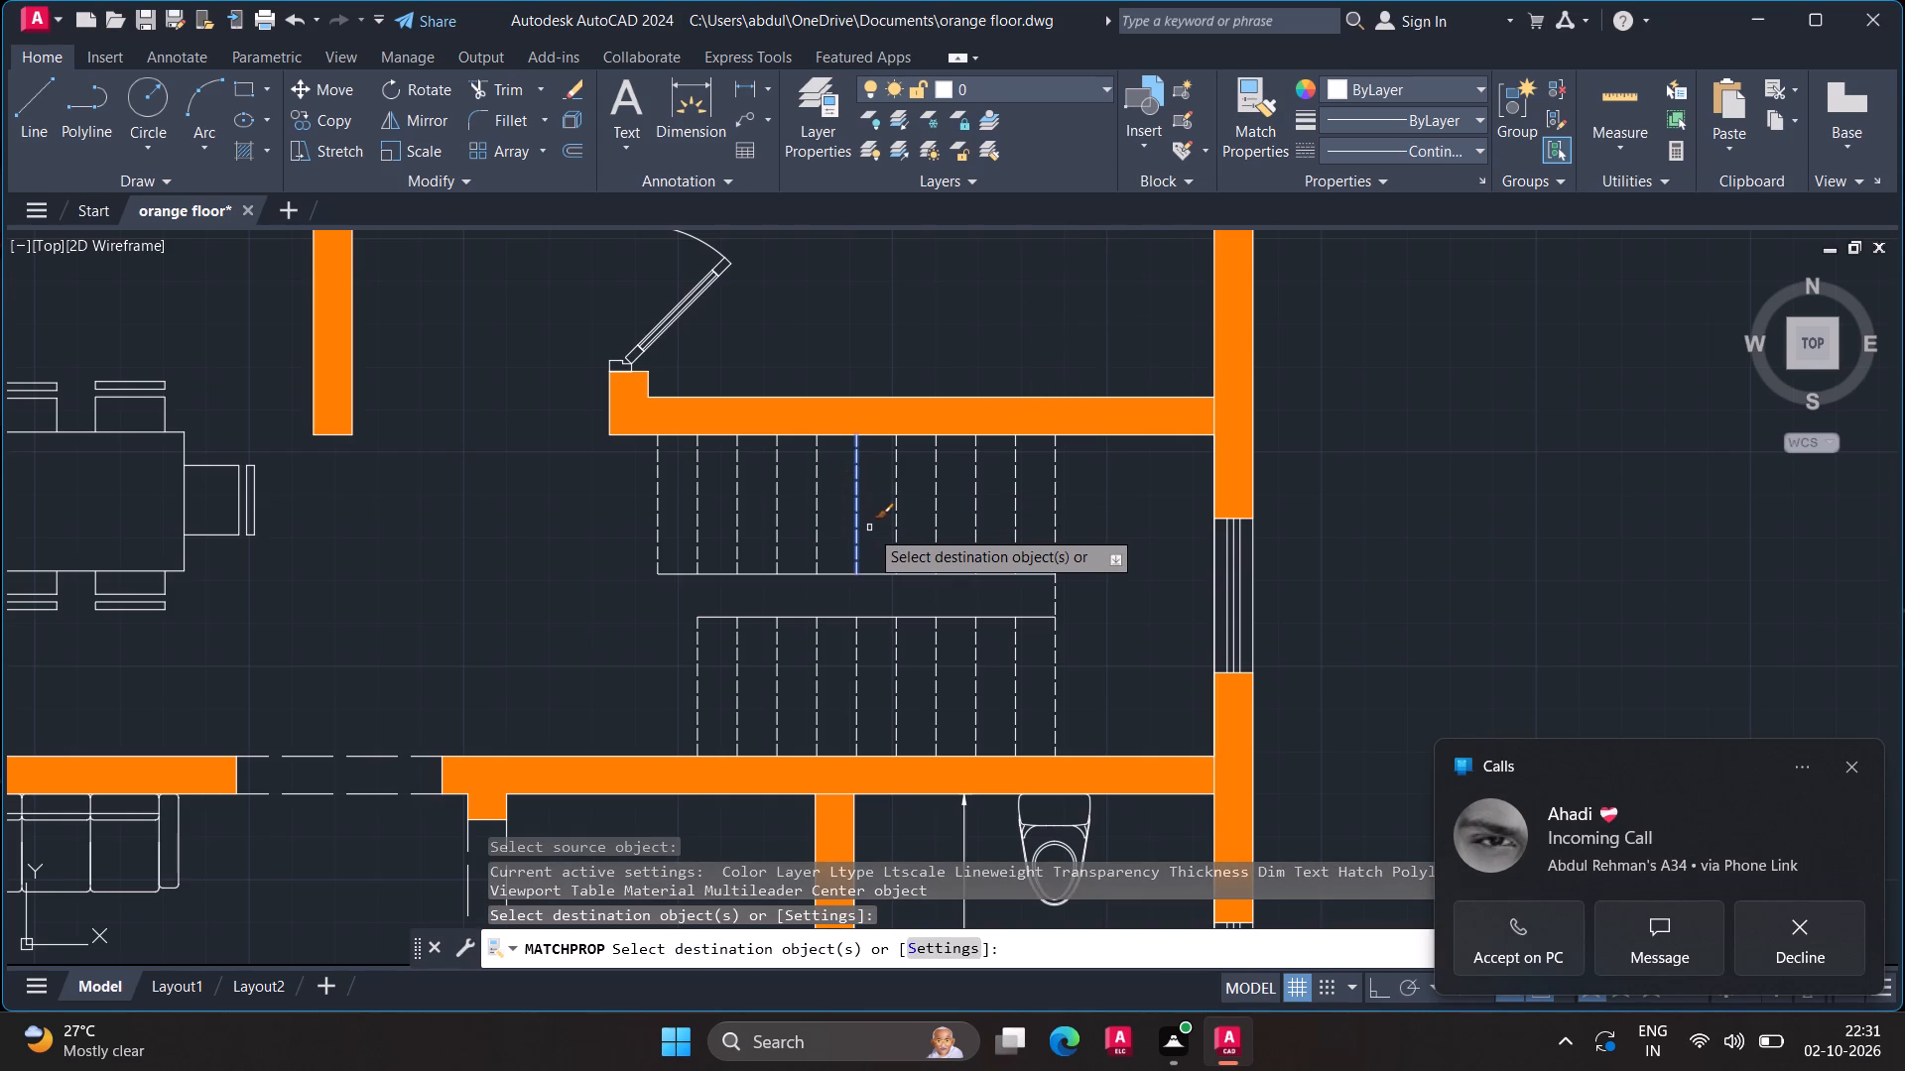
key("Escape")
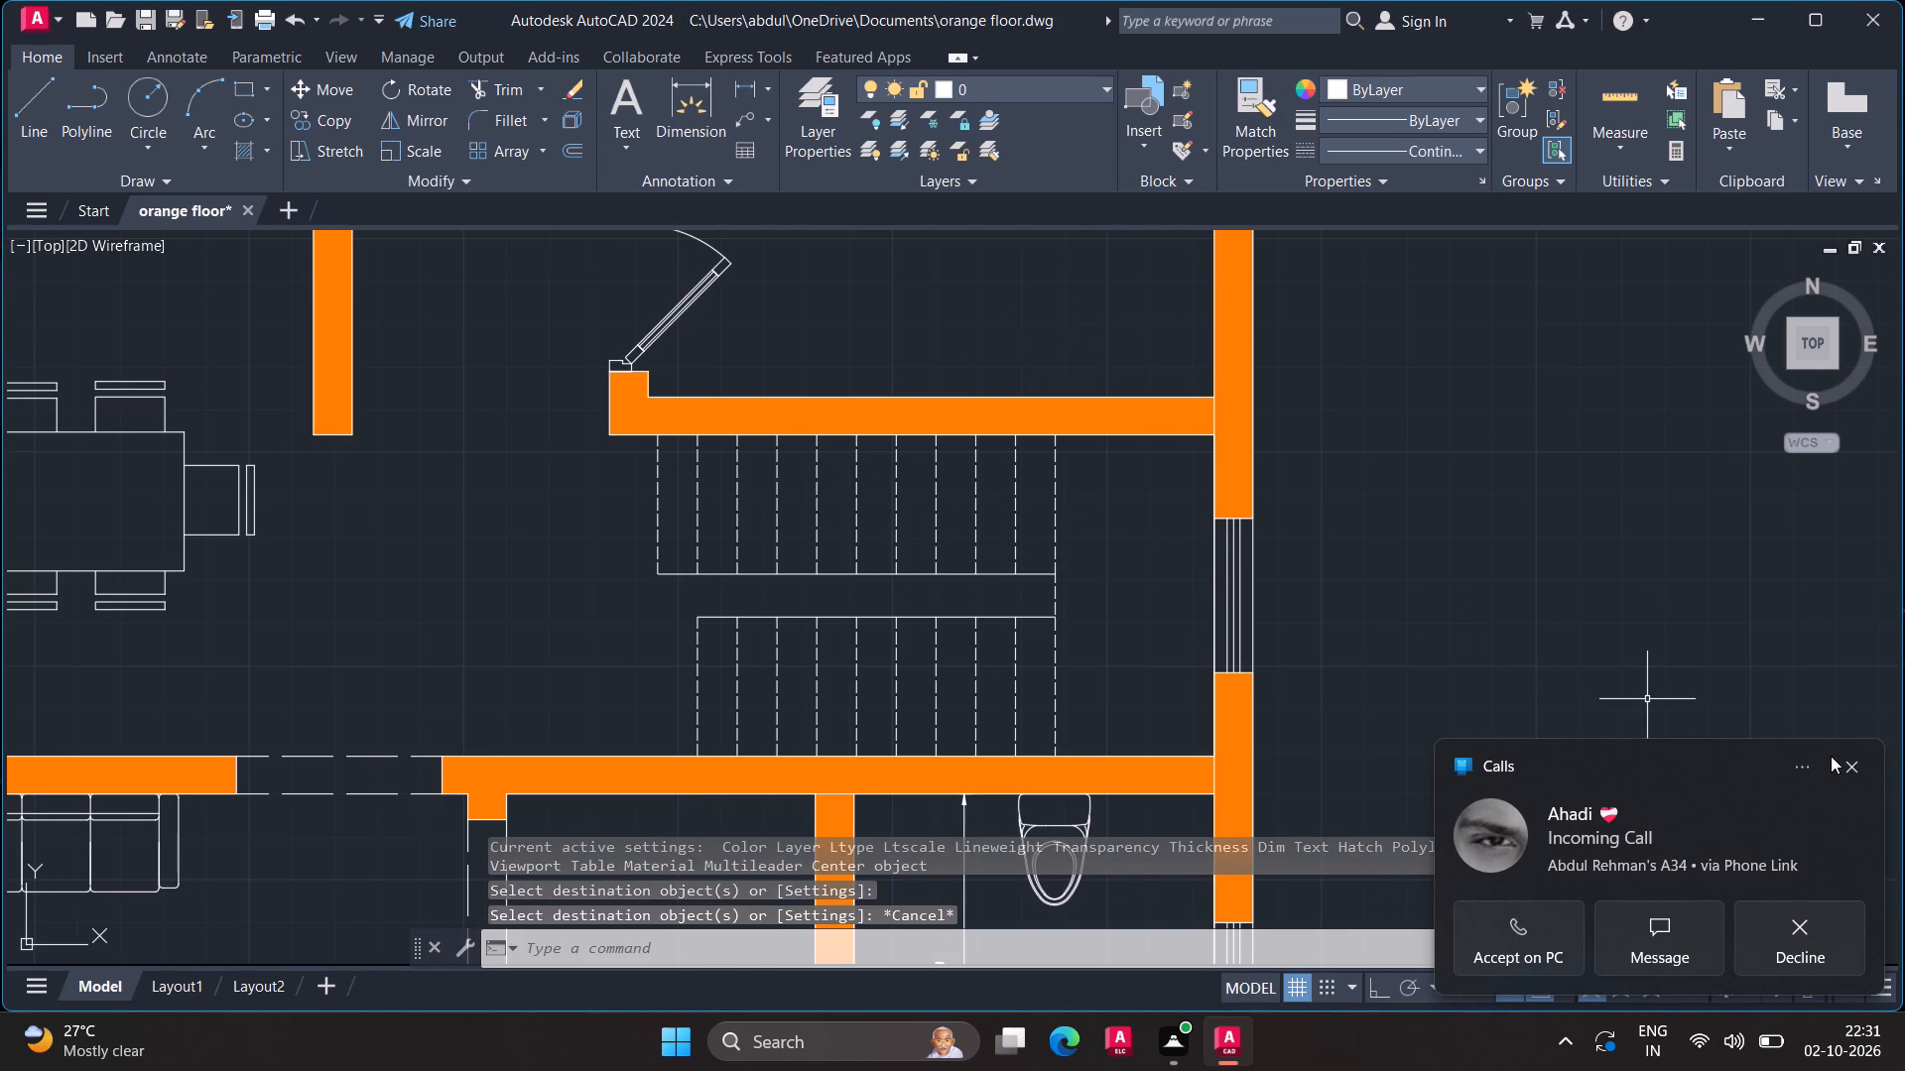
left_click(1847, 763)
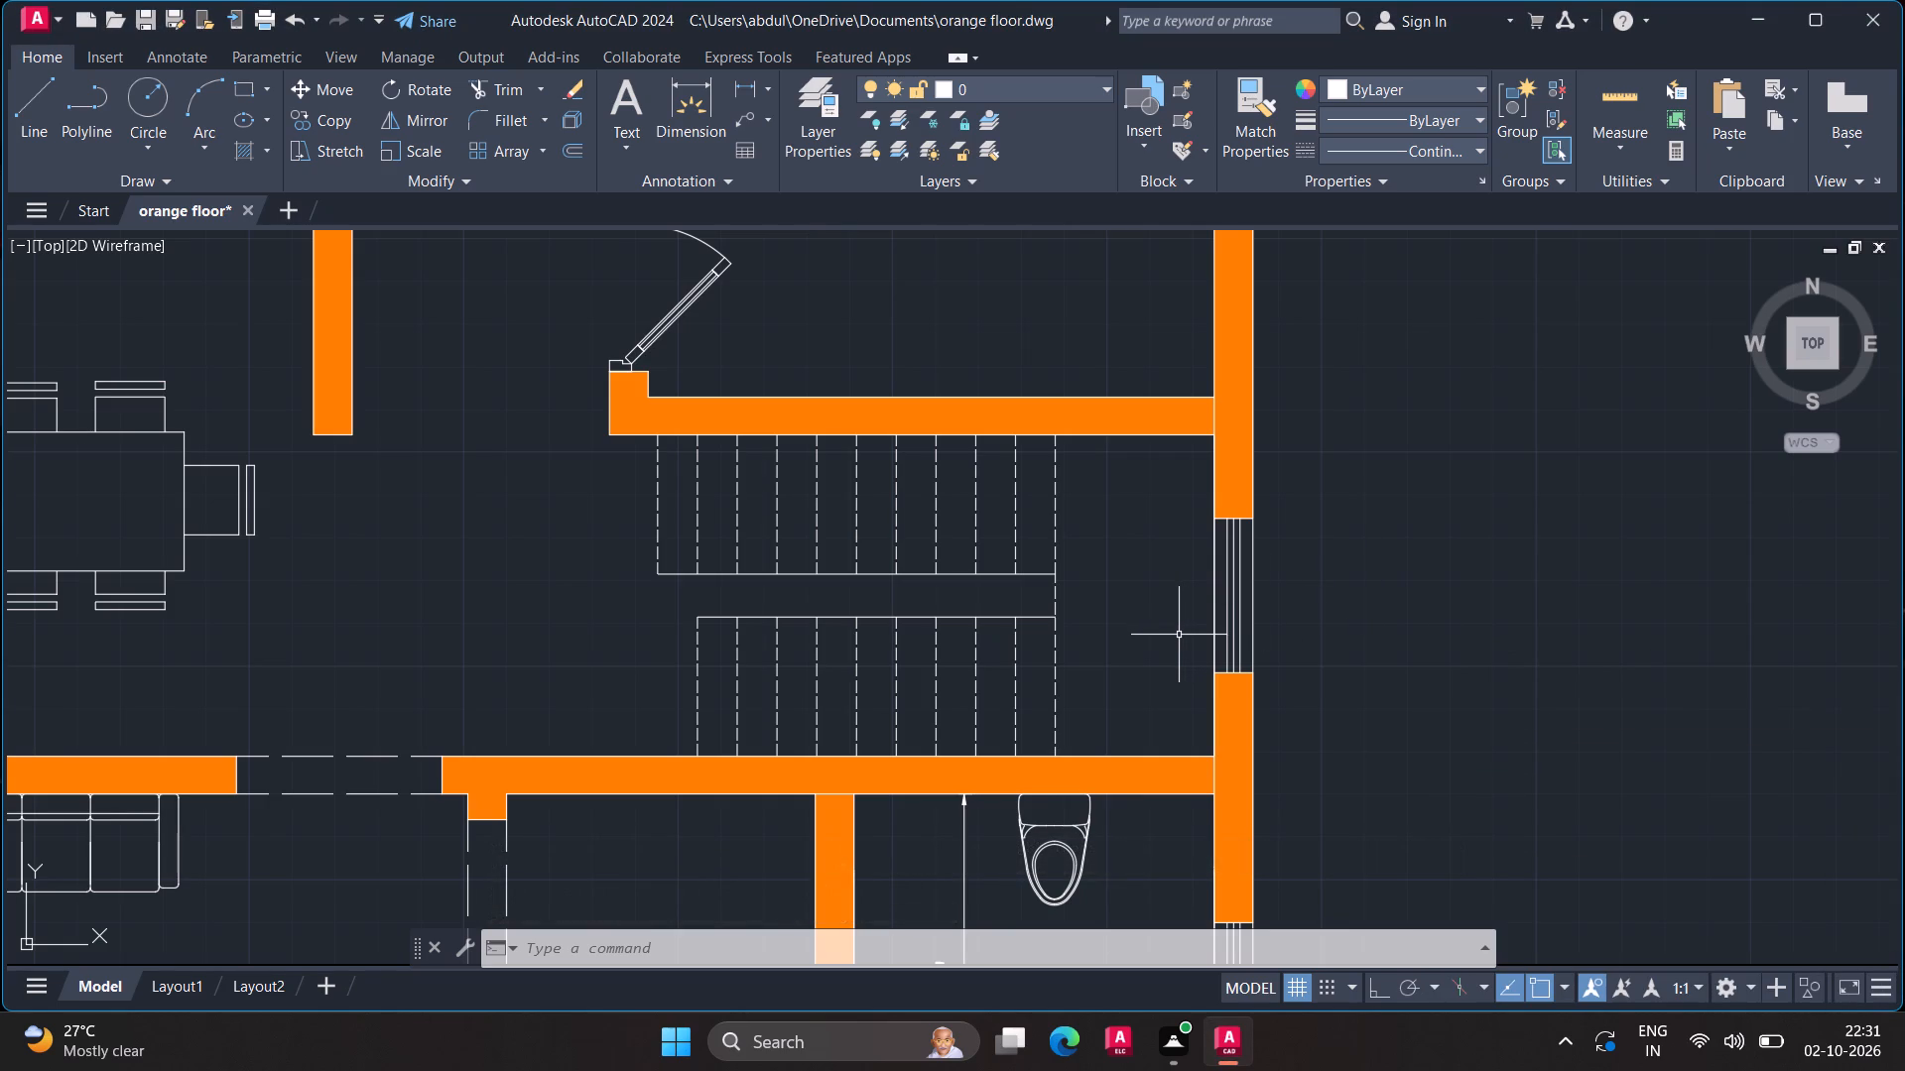
Review the floor plan from the kitchen and rear rooms to the dimensioned front rooms and staircase, dismissing any incoming call notifications.
scroll(1177, 636, "down", 2)
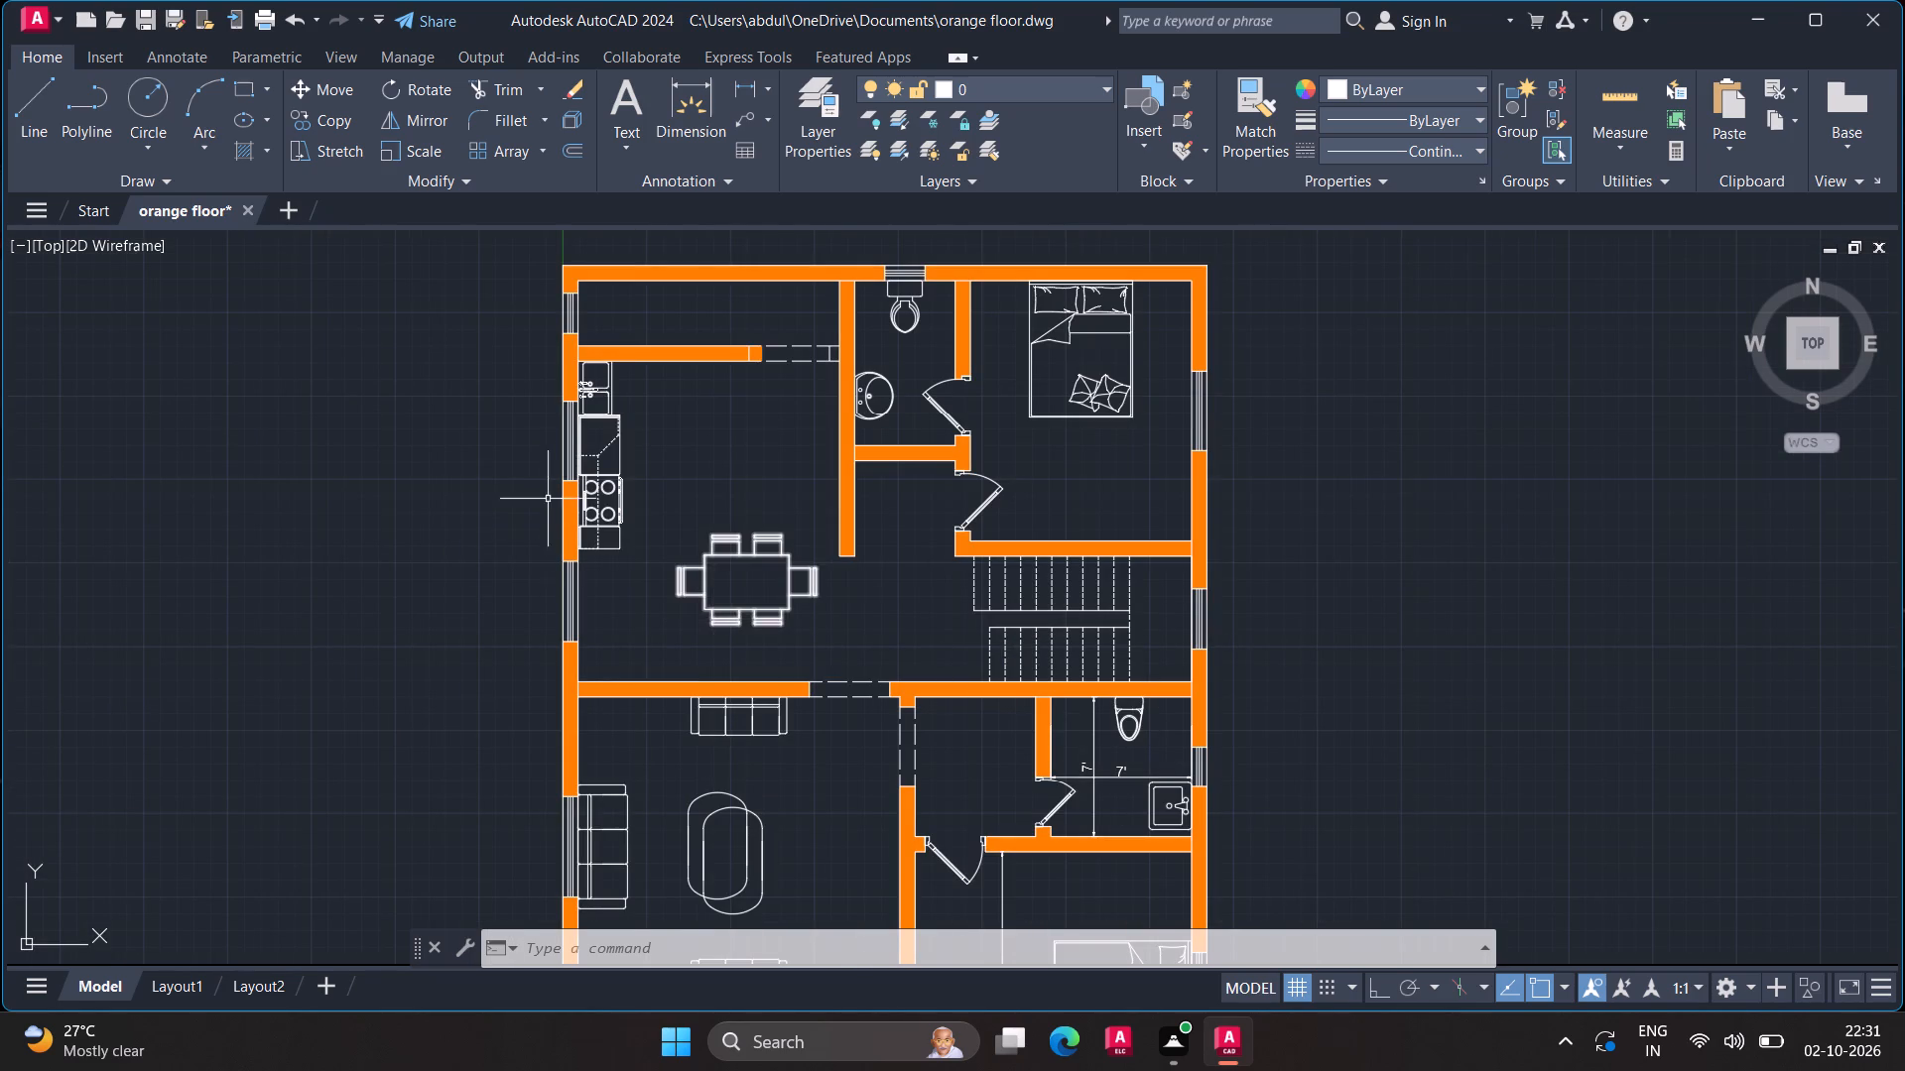
middle_click_drag(591, 863, 769, 721)
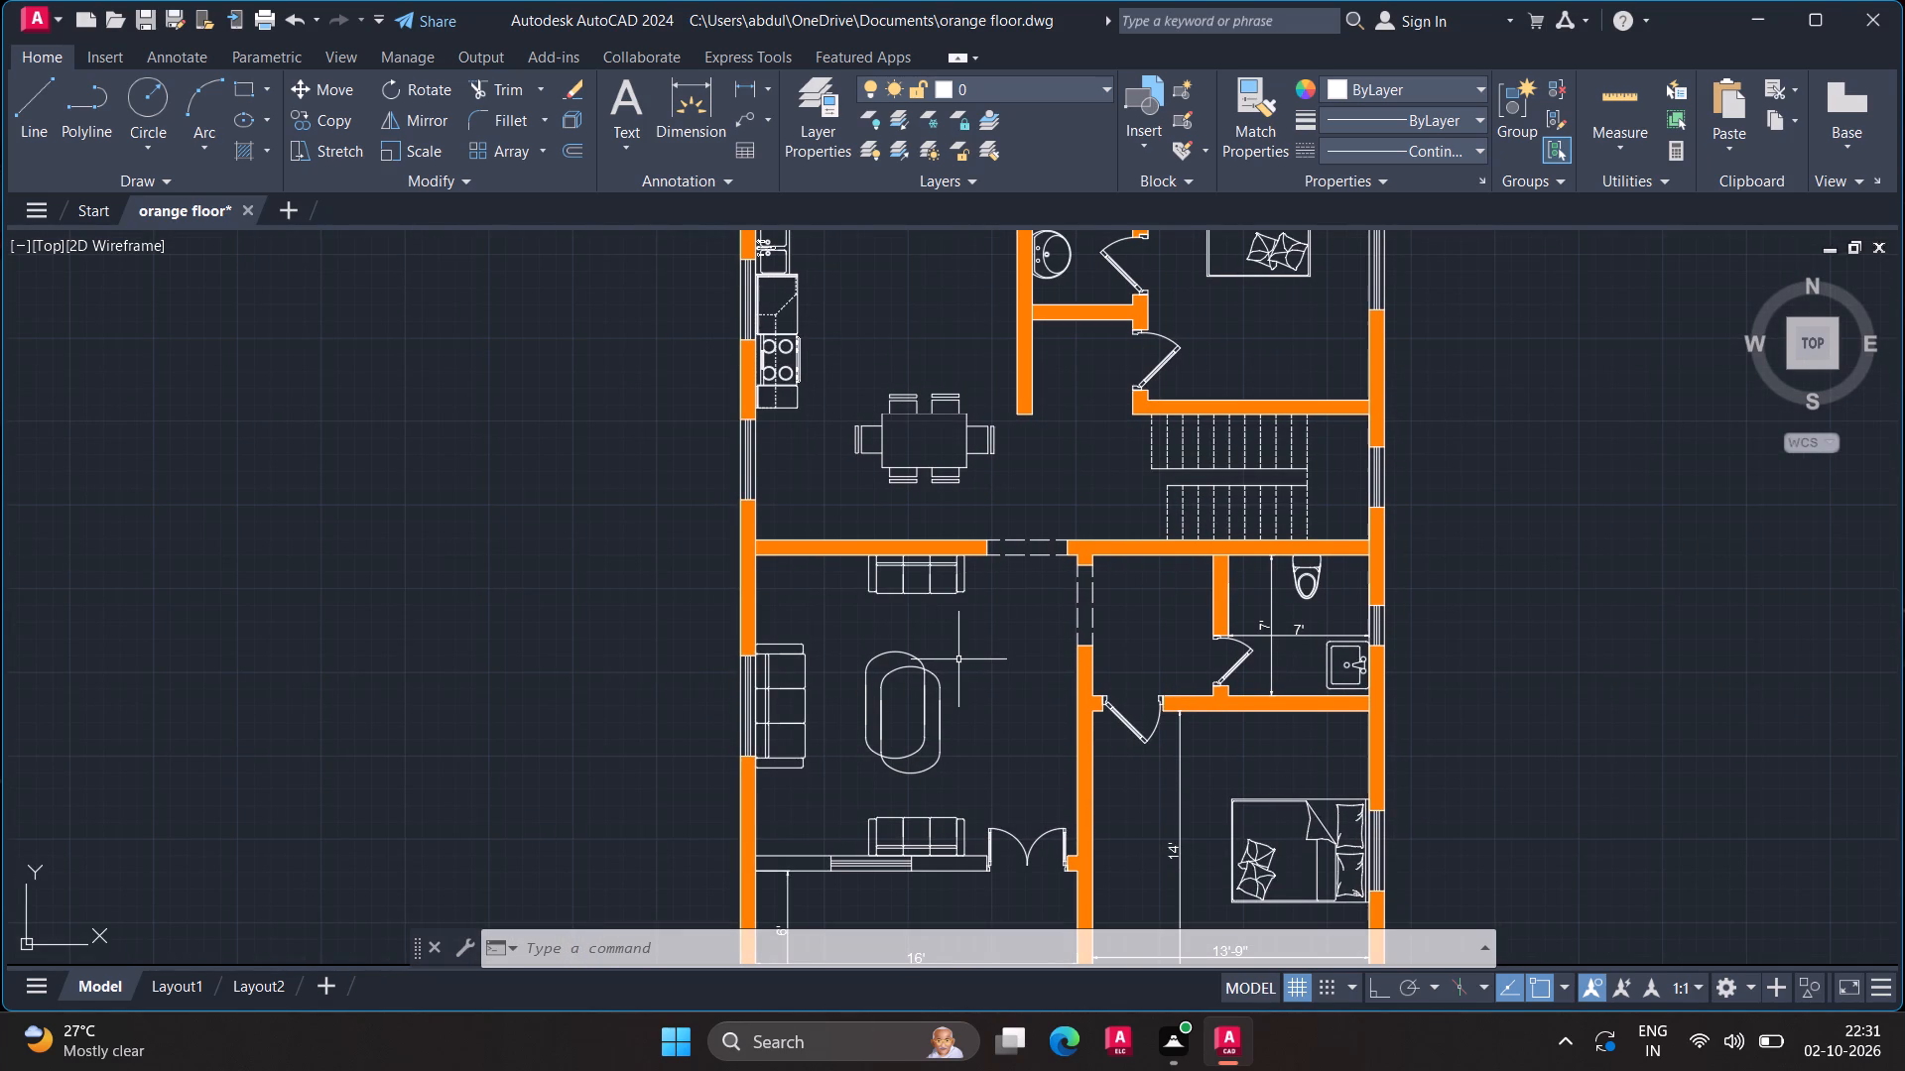
middle_click_drag(958, 660, 868, 786)
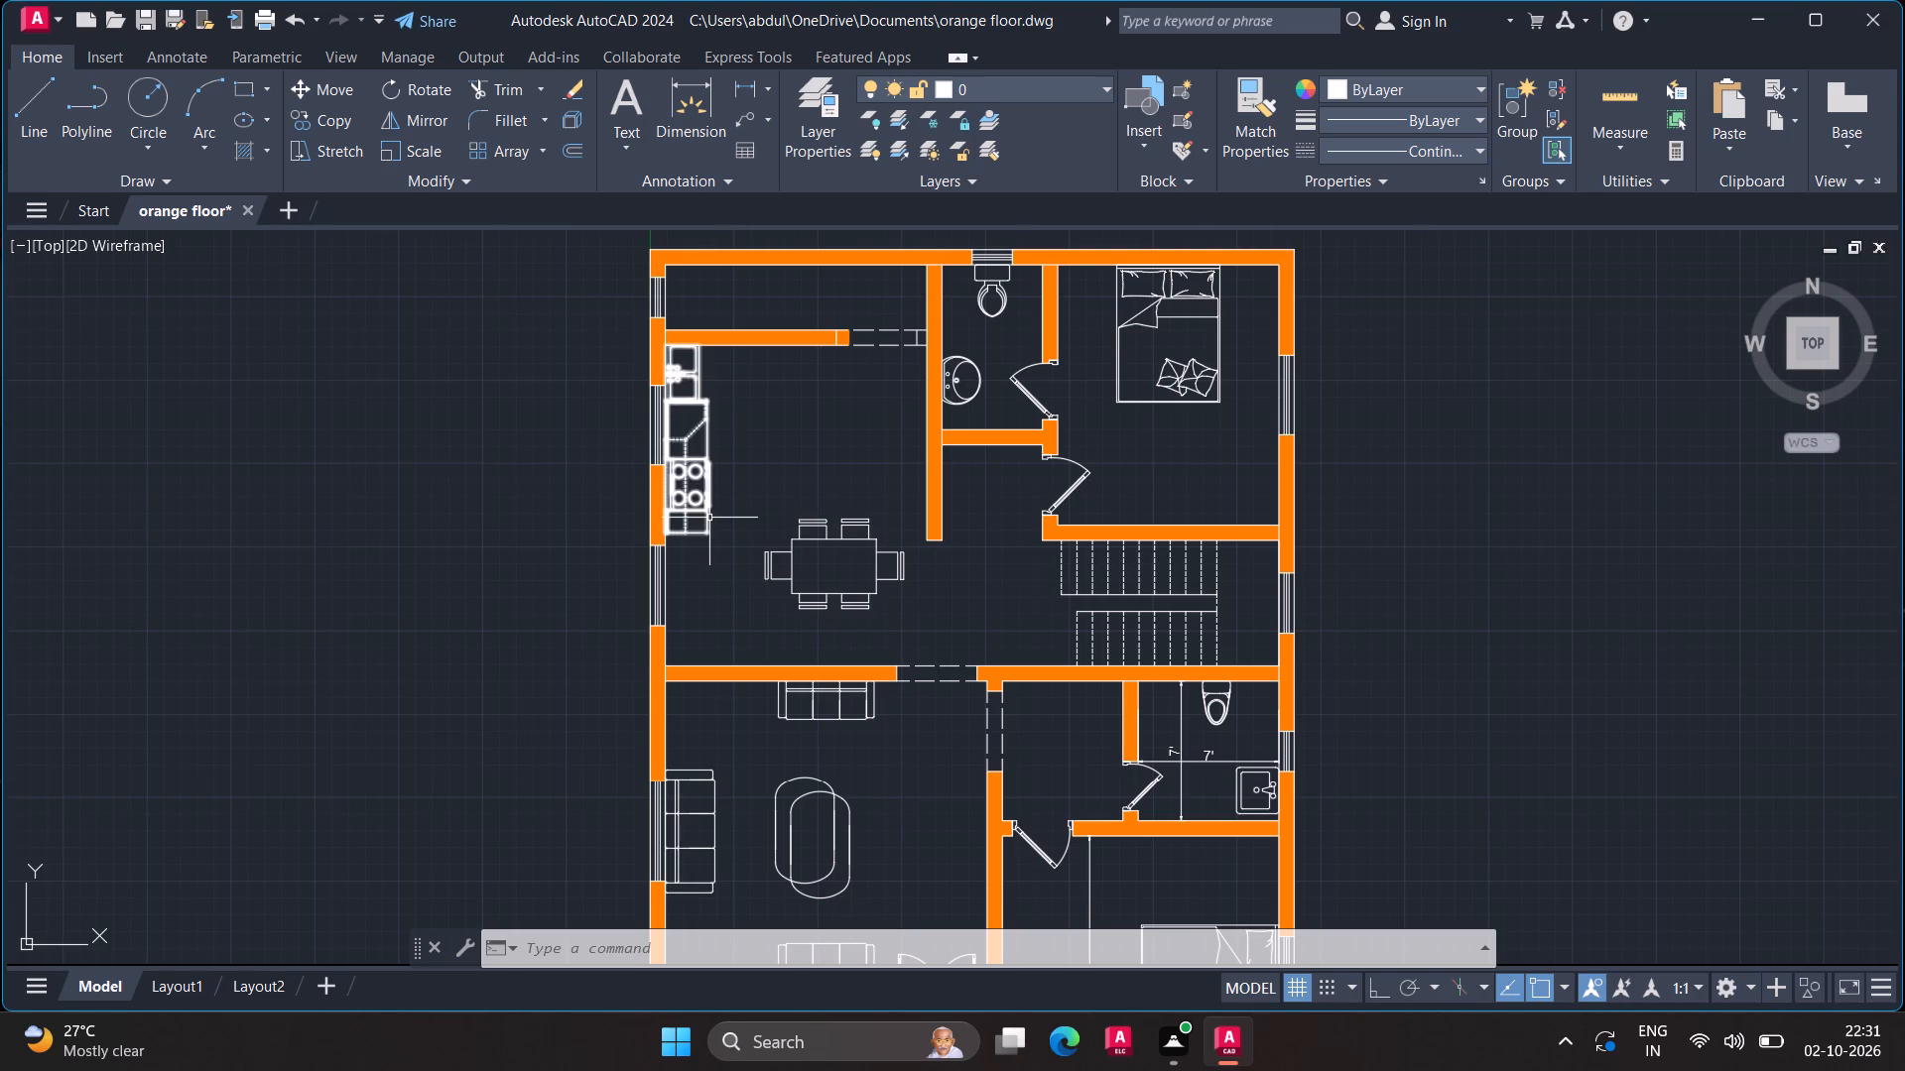
scroll(709, 519, "up", 1)
scroll(708, 519, "down", 1)
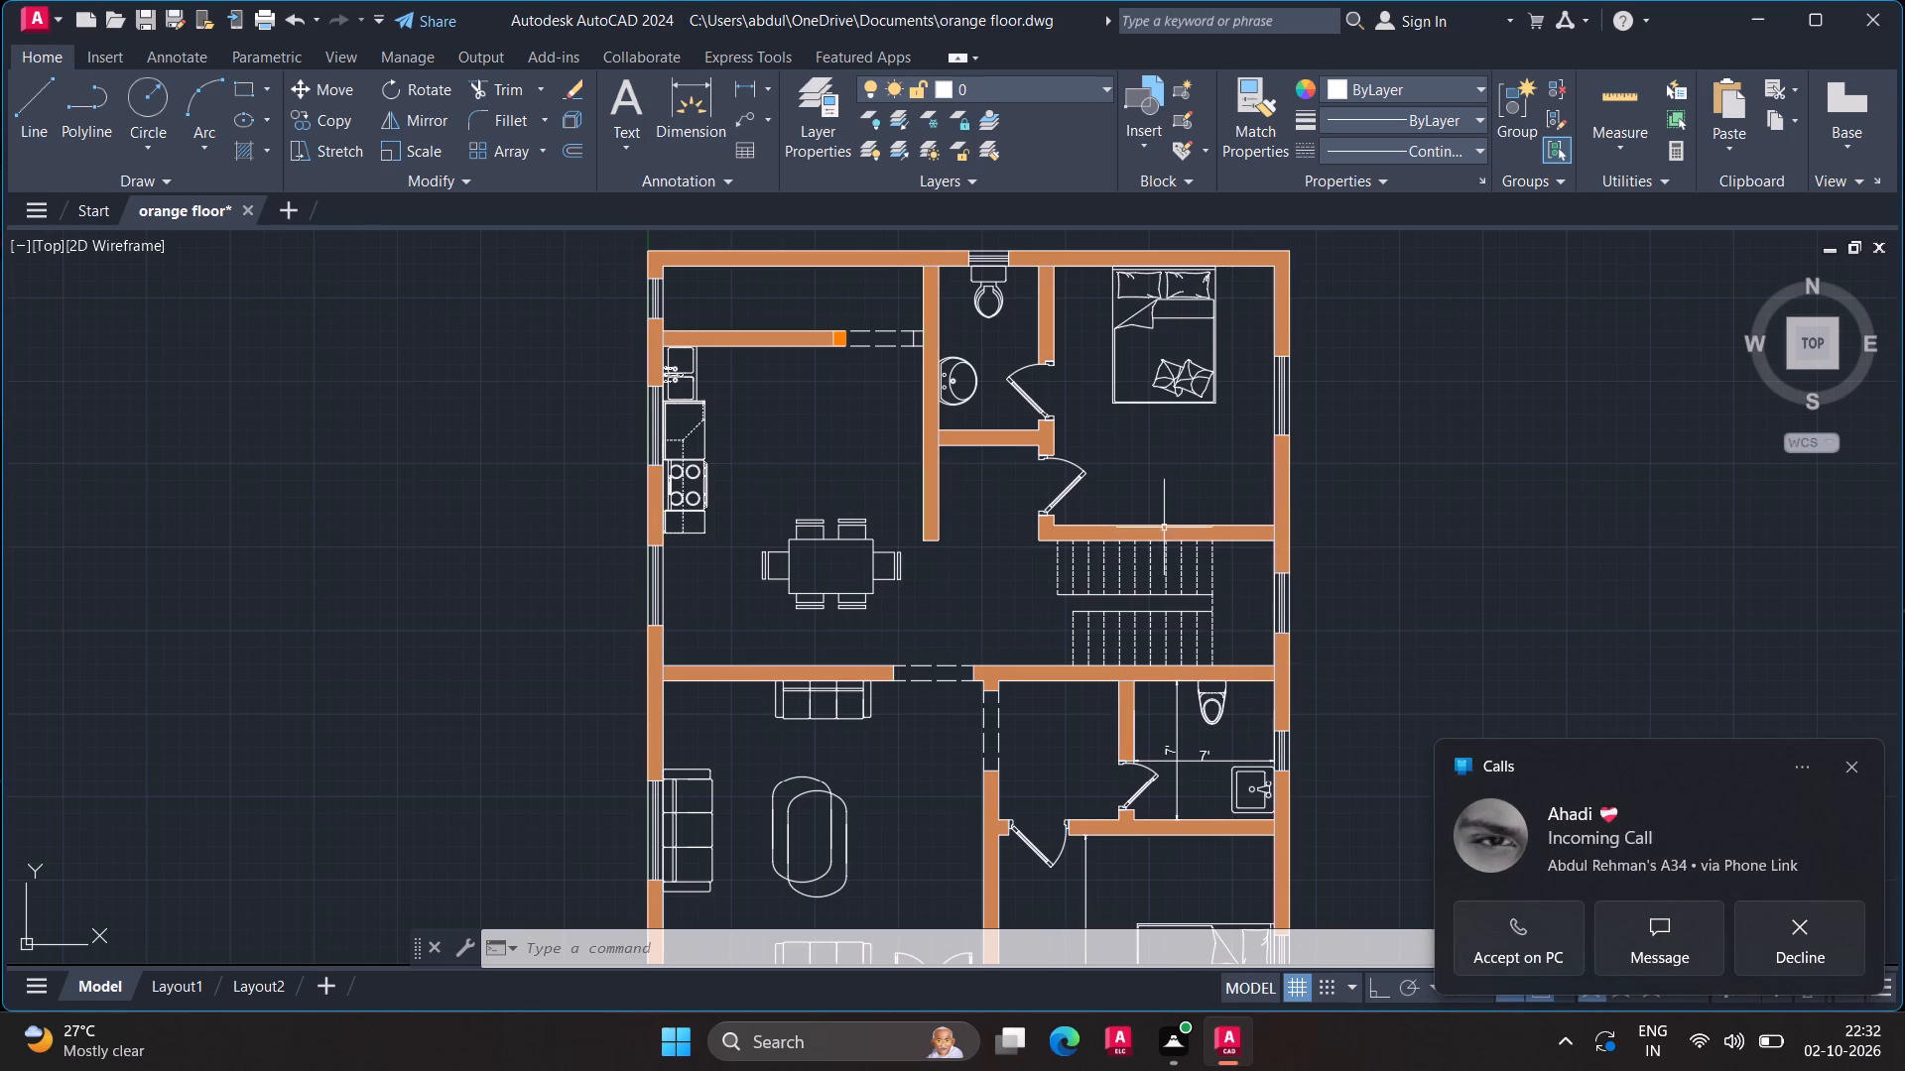
middle_click_drag(1188, 471, 1159, 558)
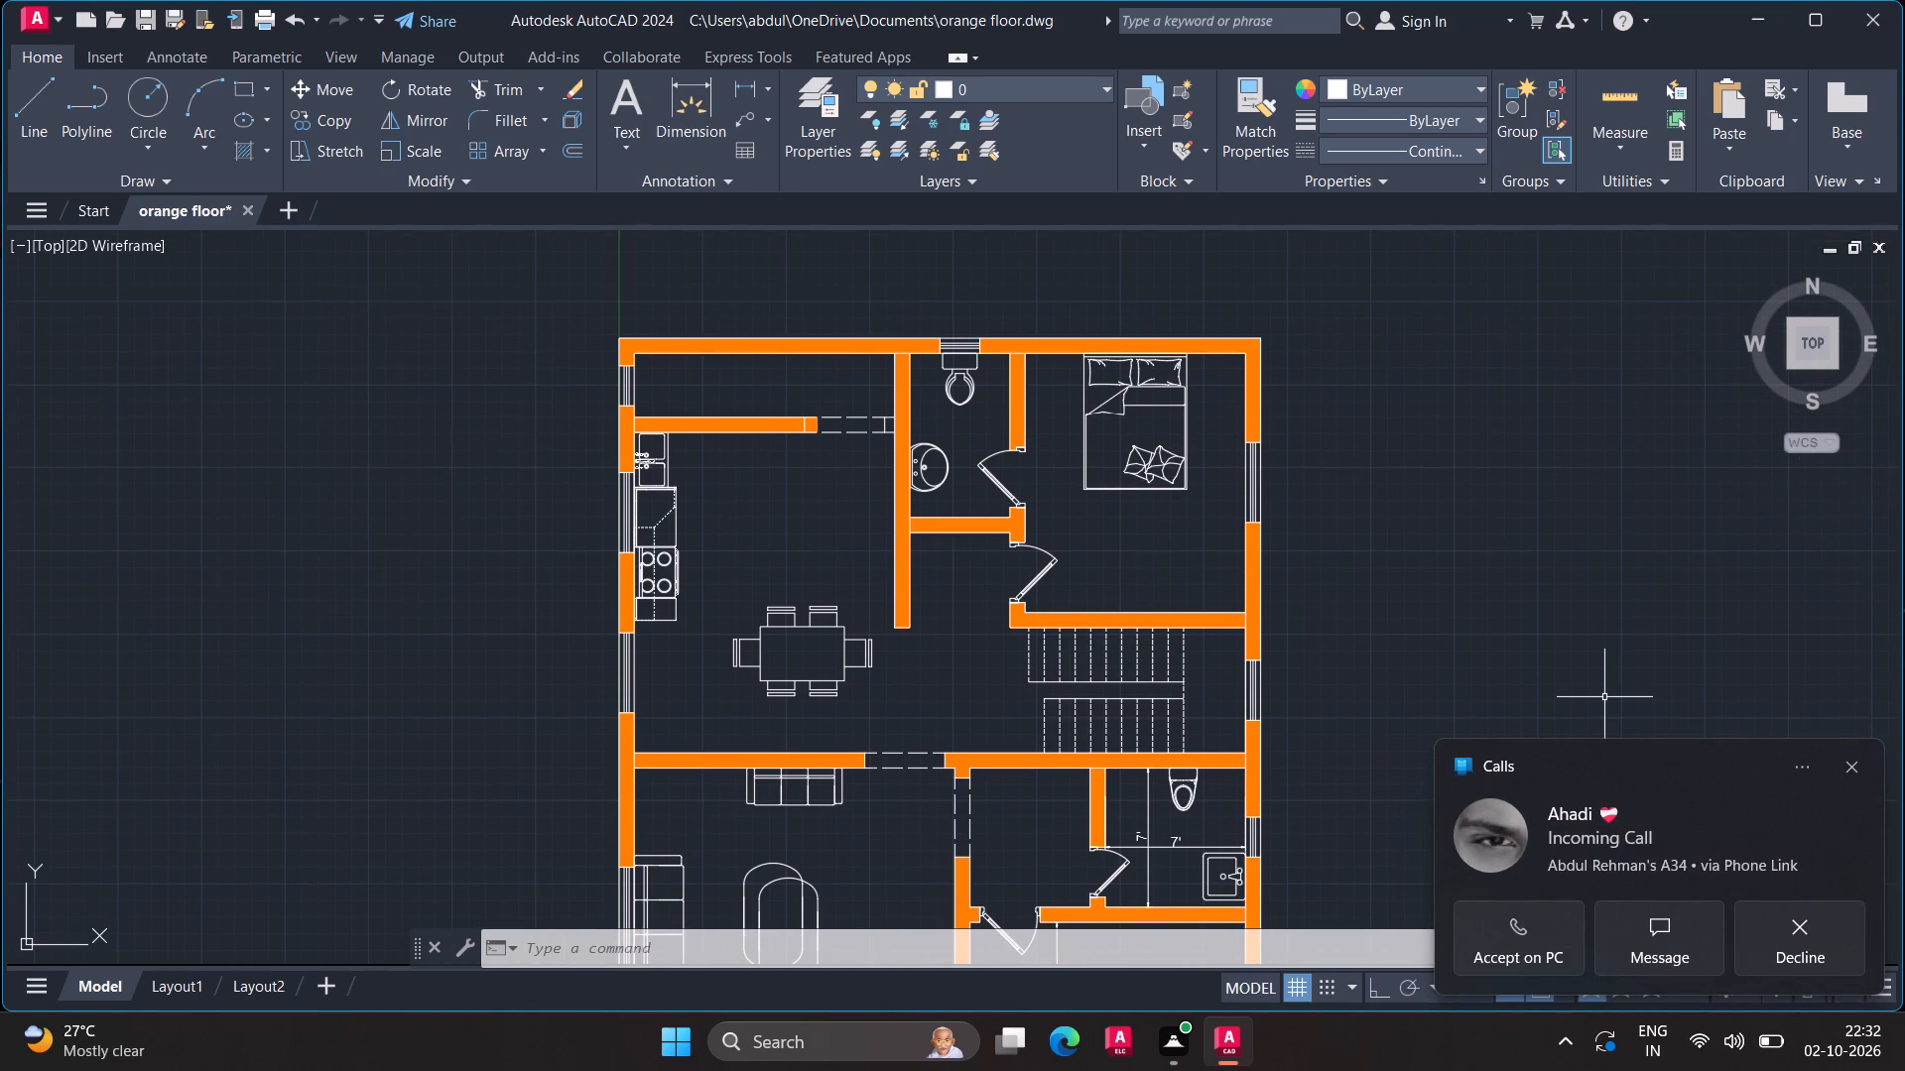
left_click(1854, 761)
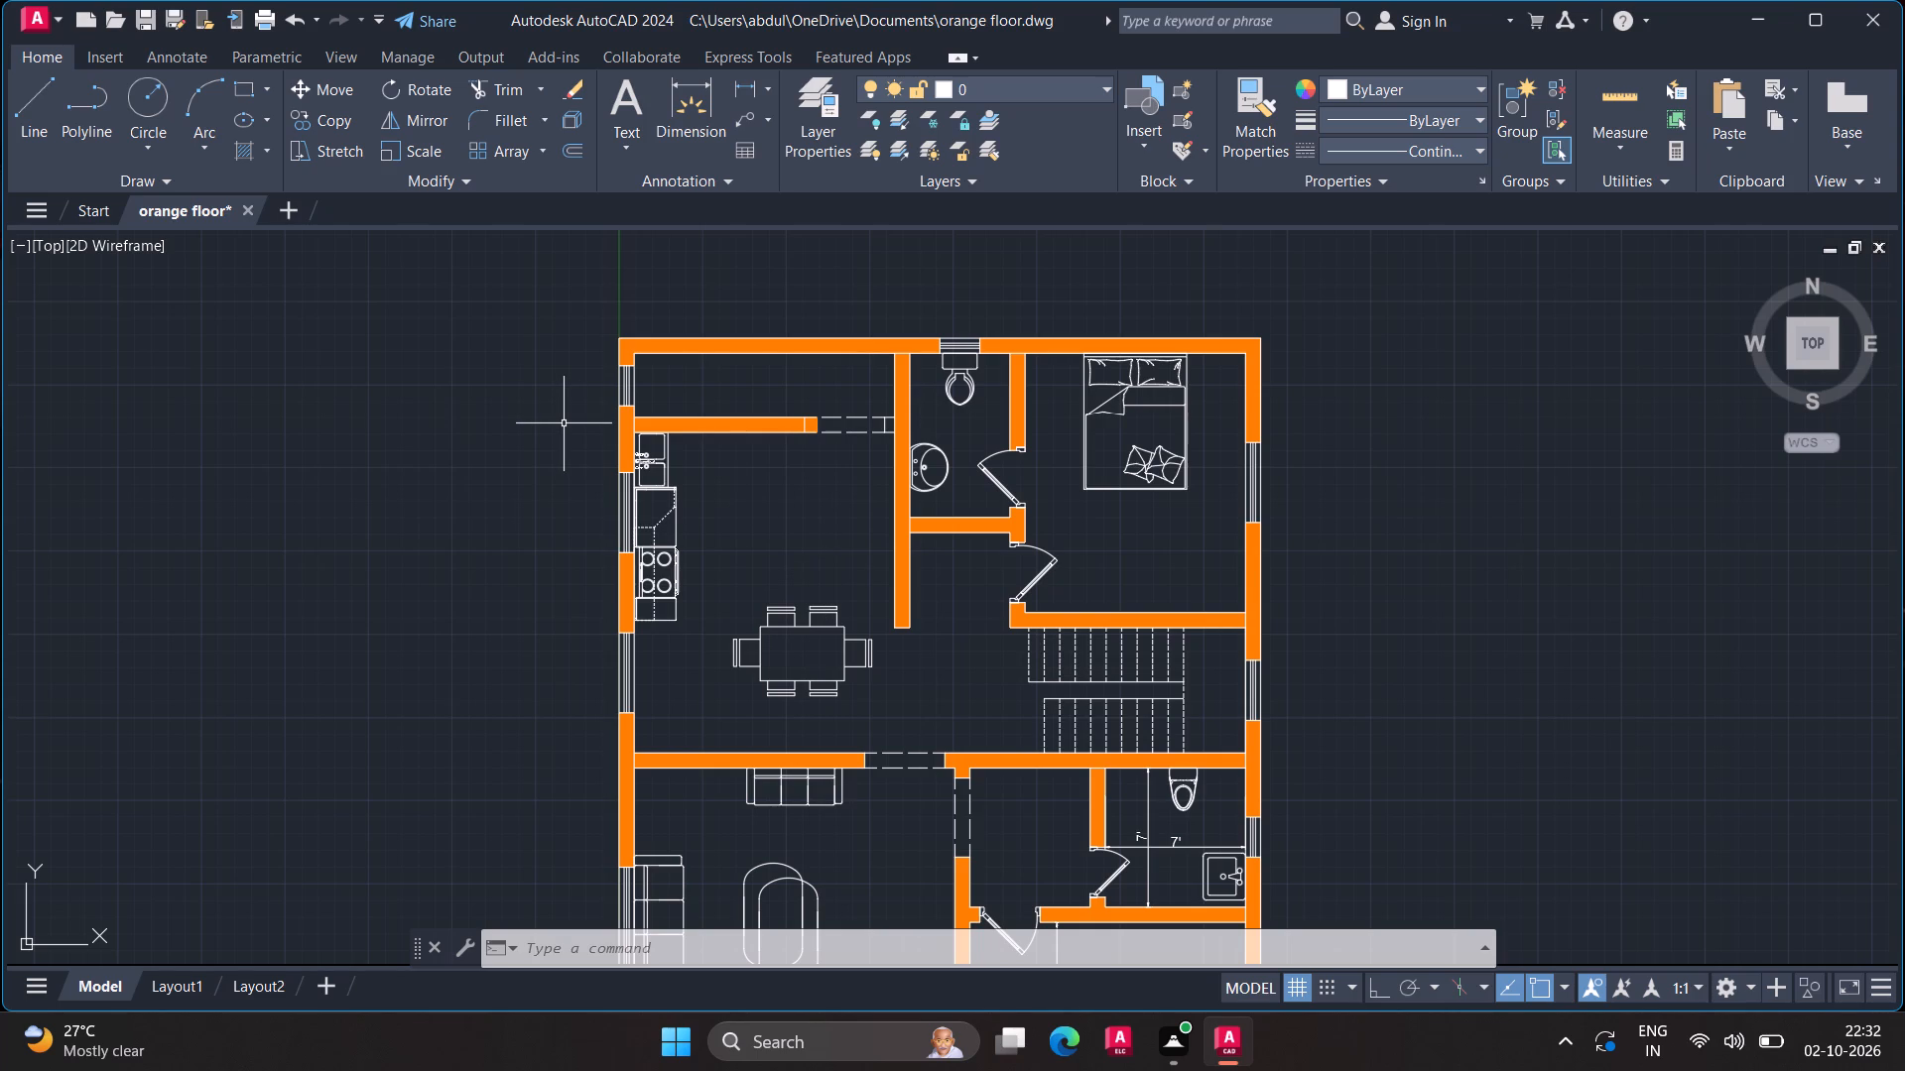
middle_click_drag(748, 580, 763, 507)
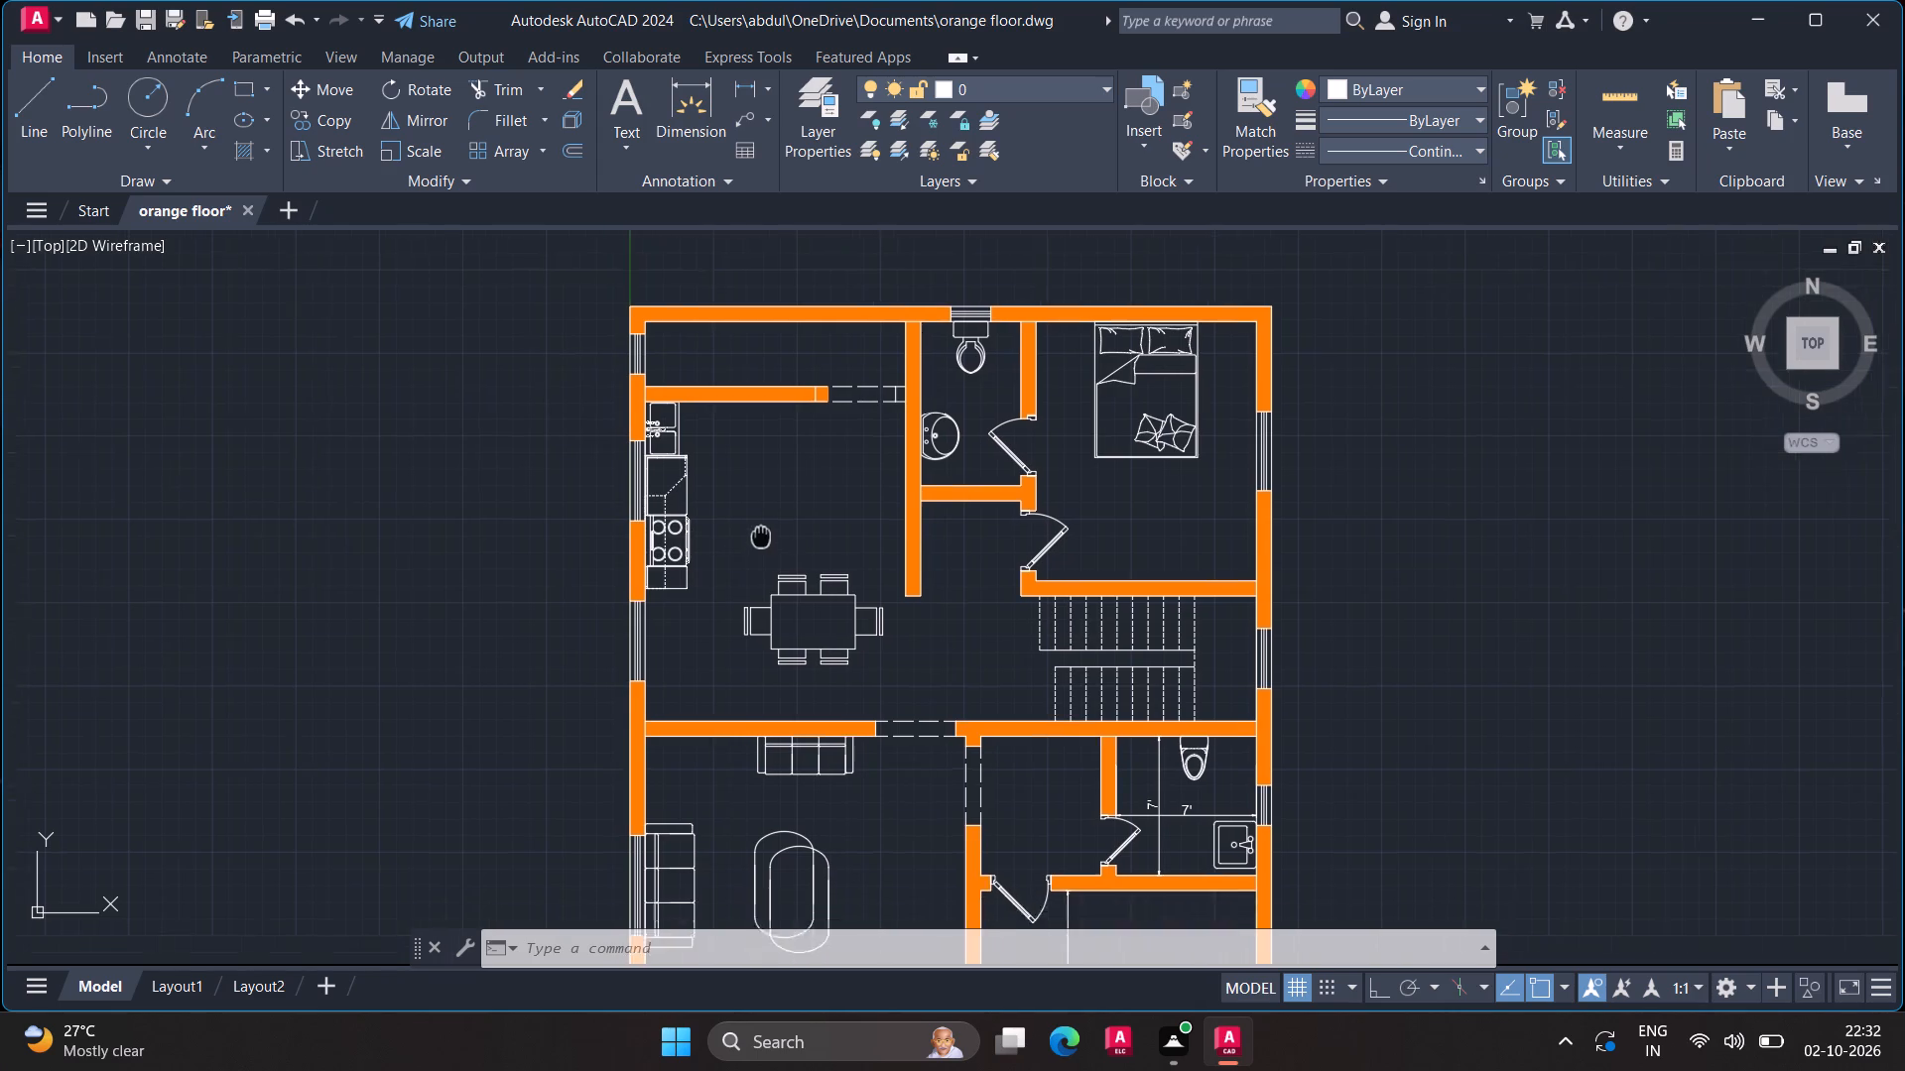
middle_click_drag(763, 507, 784, 243)
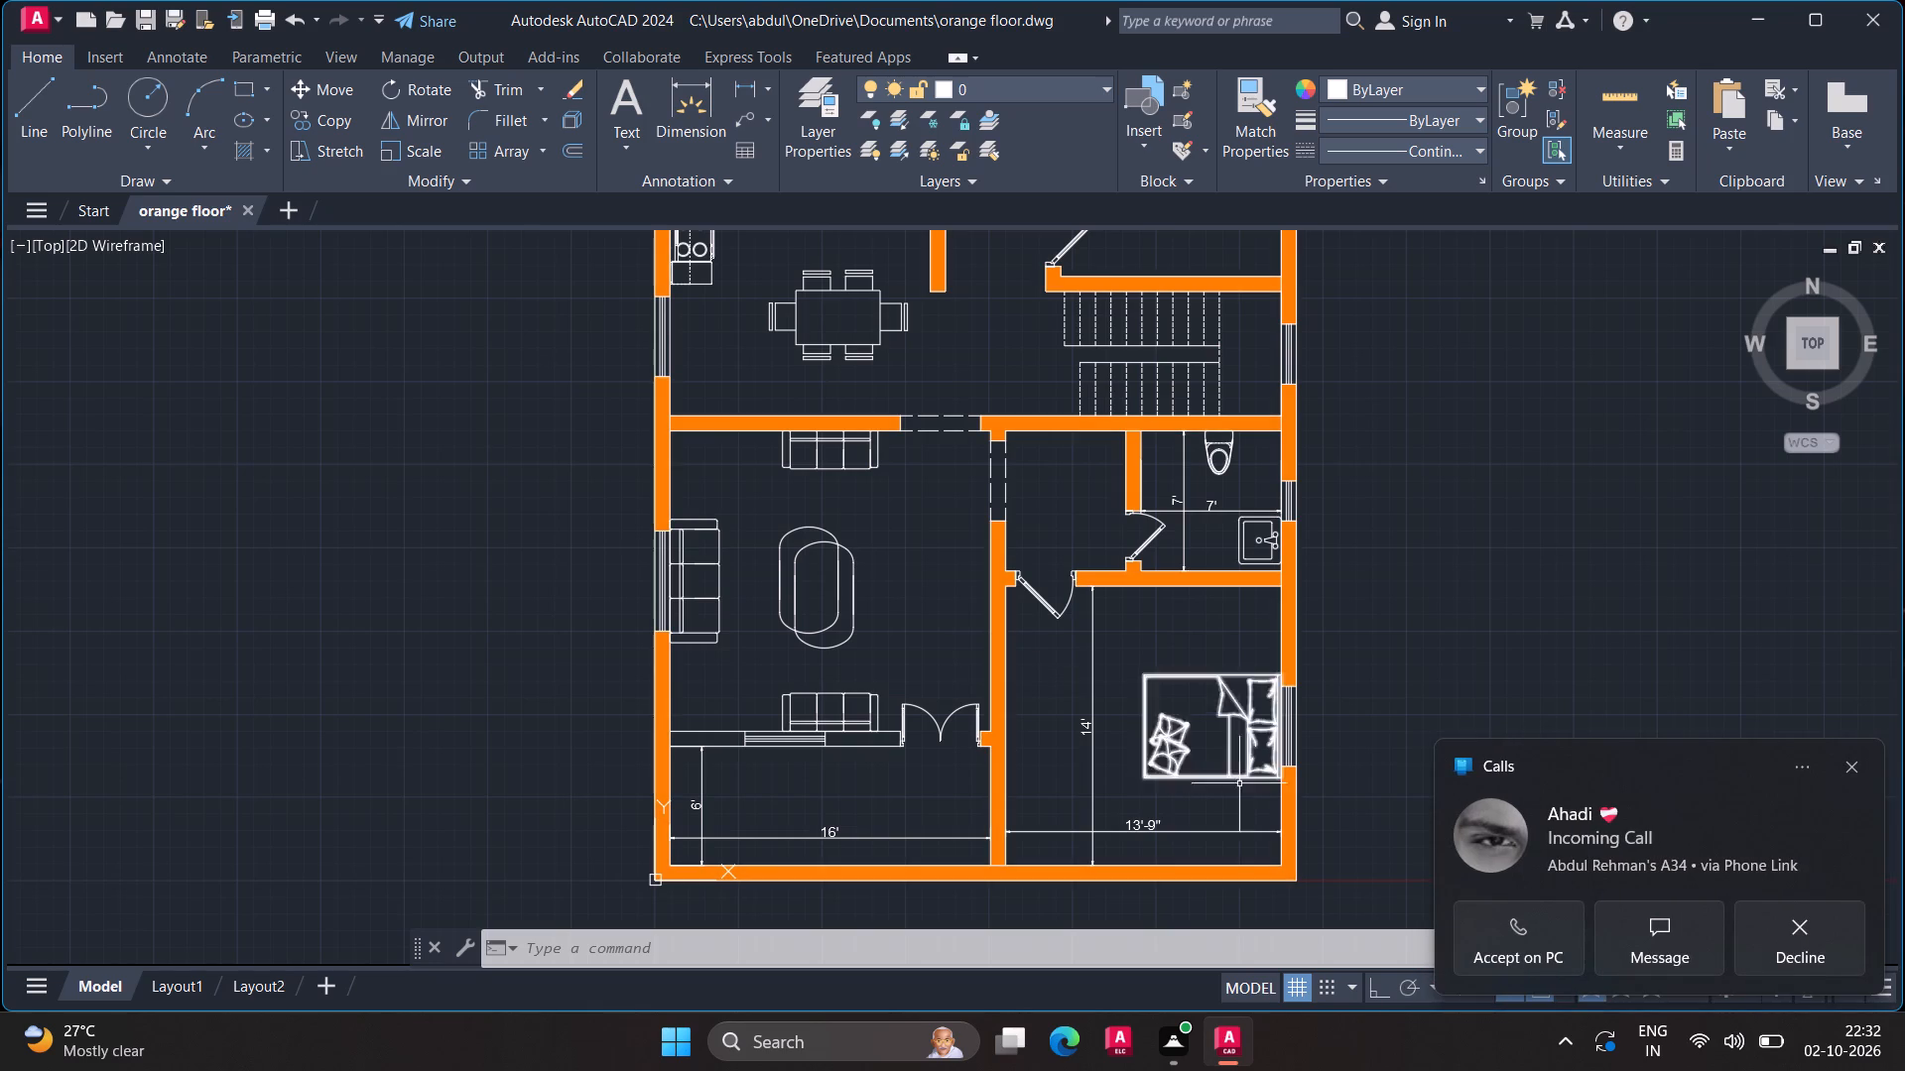
left_click(1770, 943)
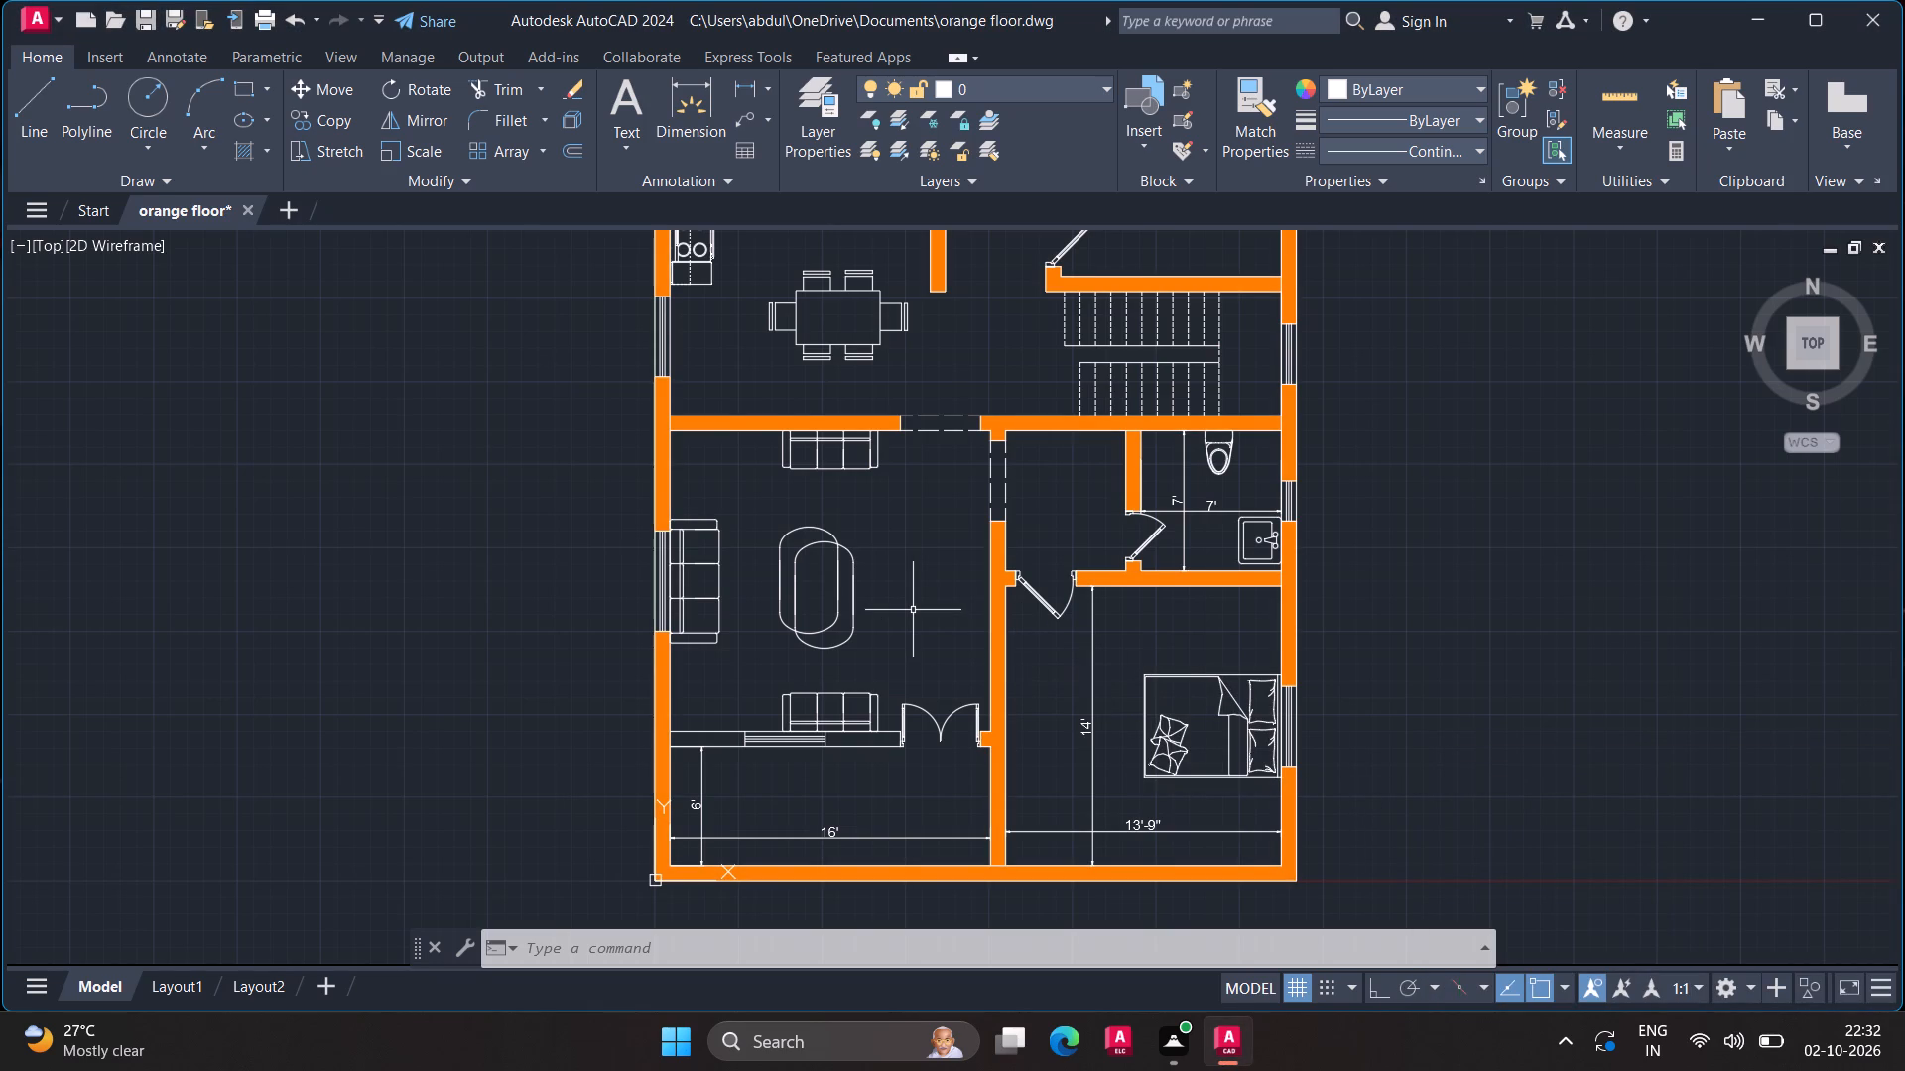
middle_click_drag(912, 611, 911, 650)
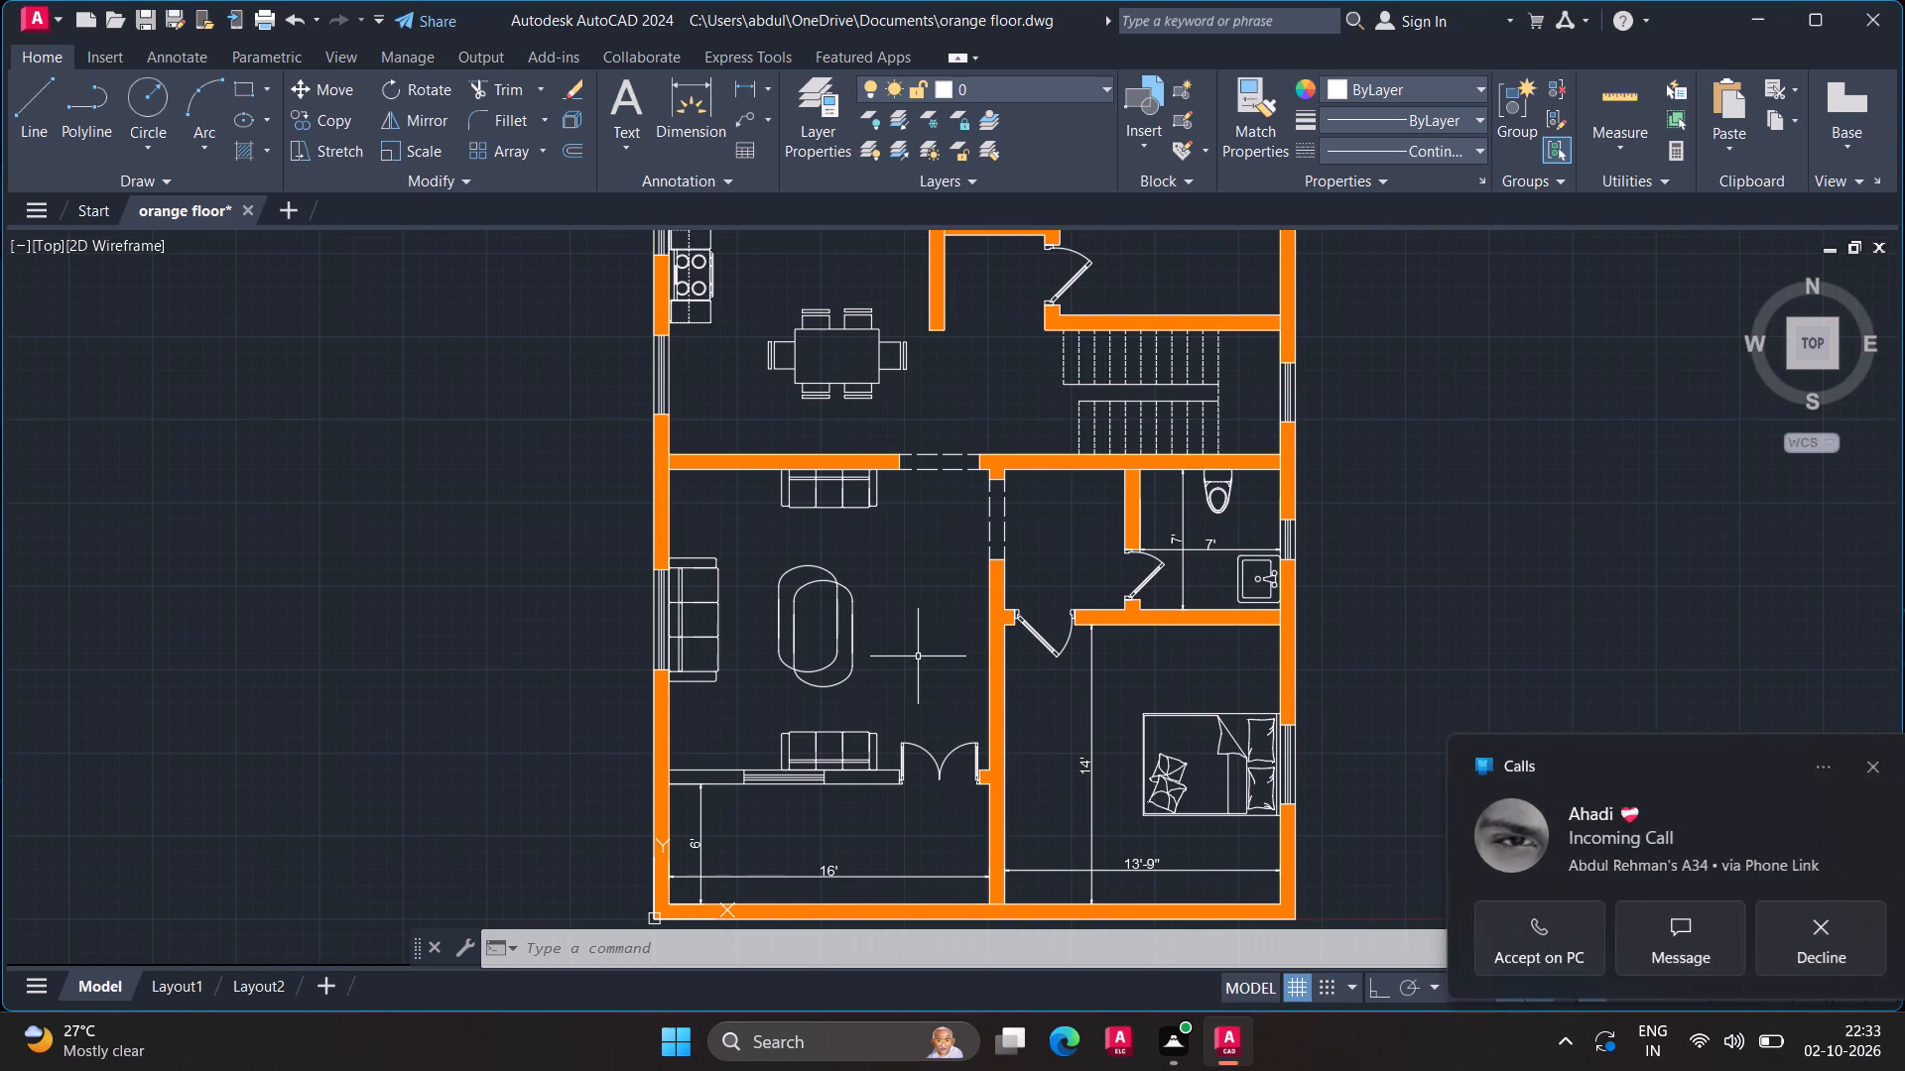
left_click(1800, 949)
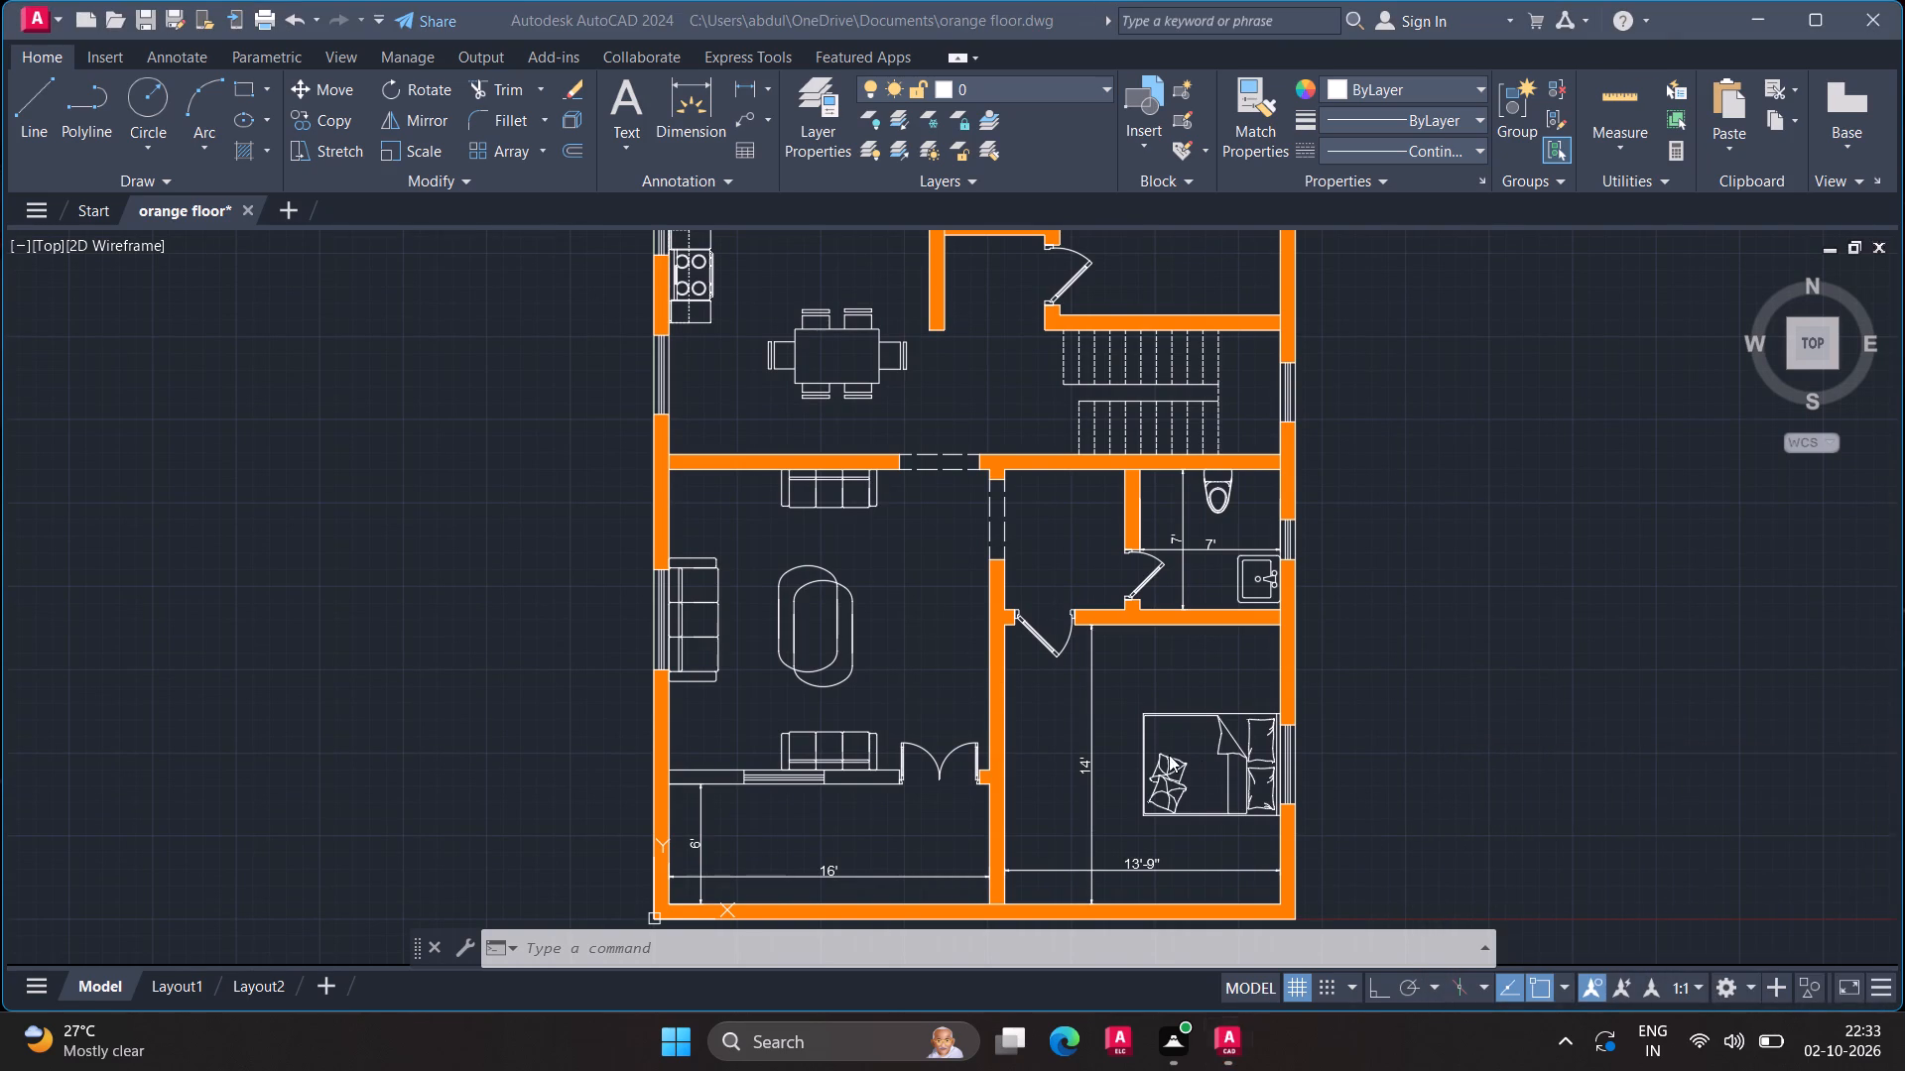
middle_click_drag(957, 684, 961, 700)
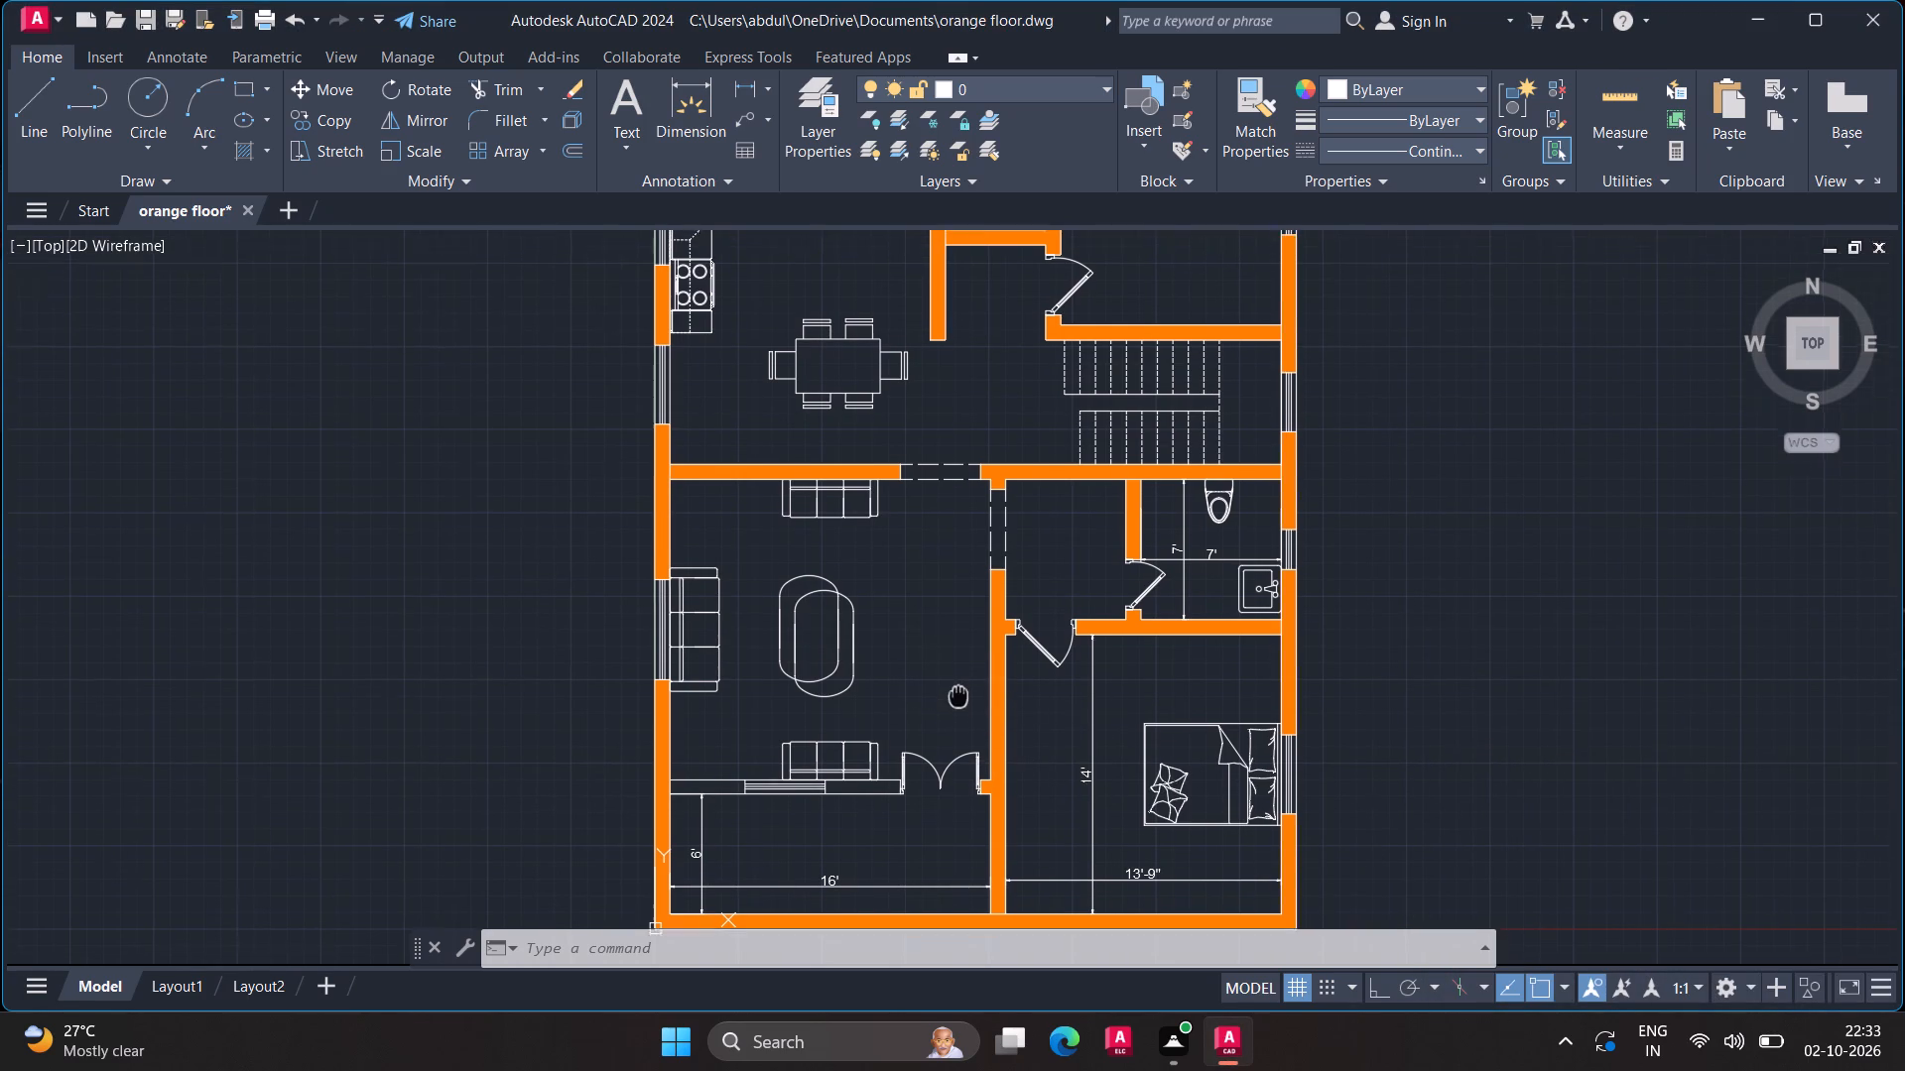
middle_click_drag(961, 700, 973, 725)
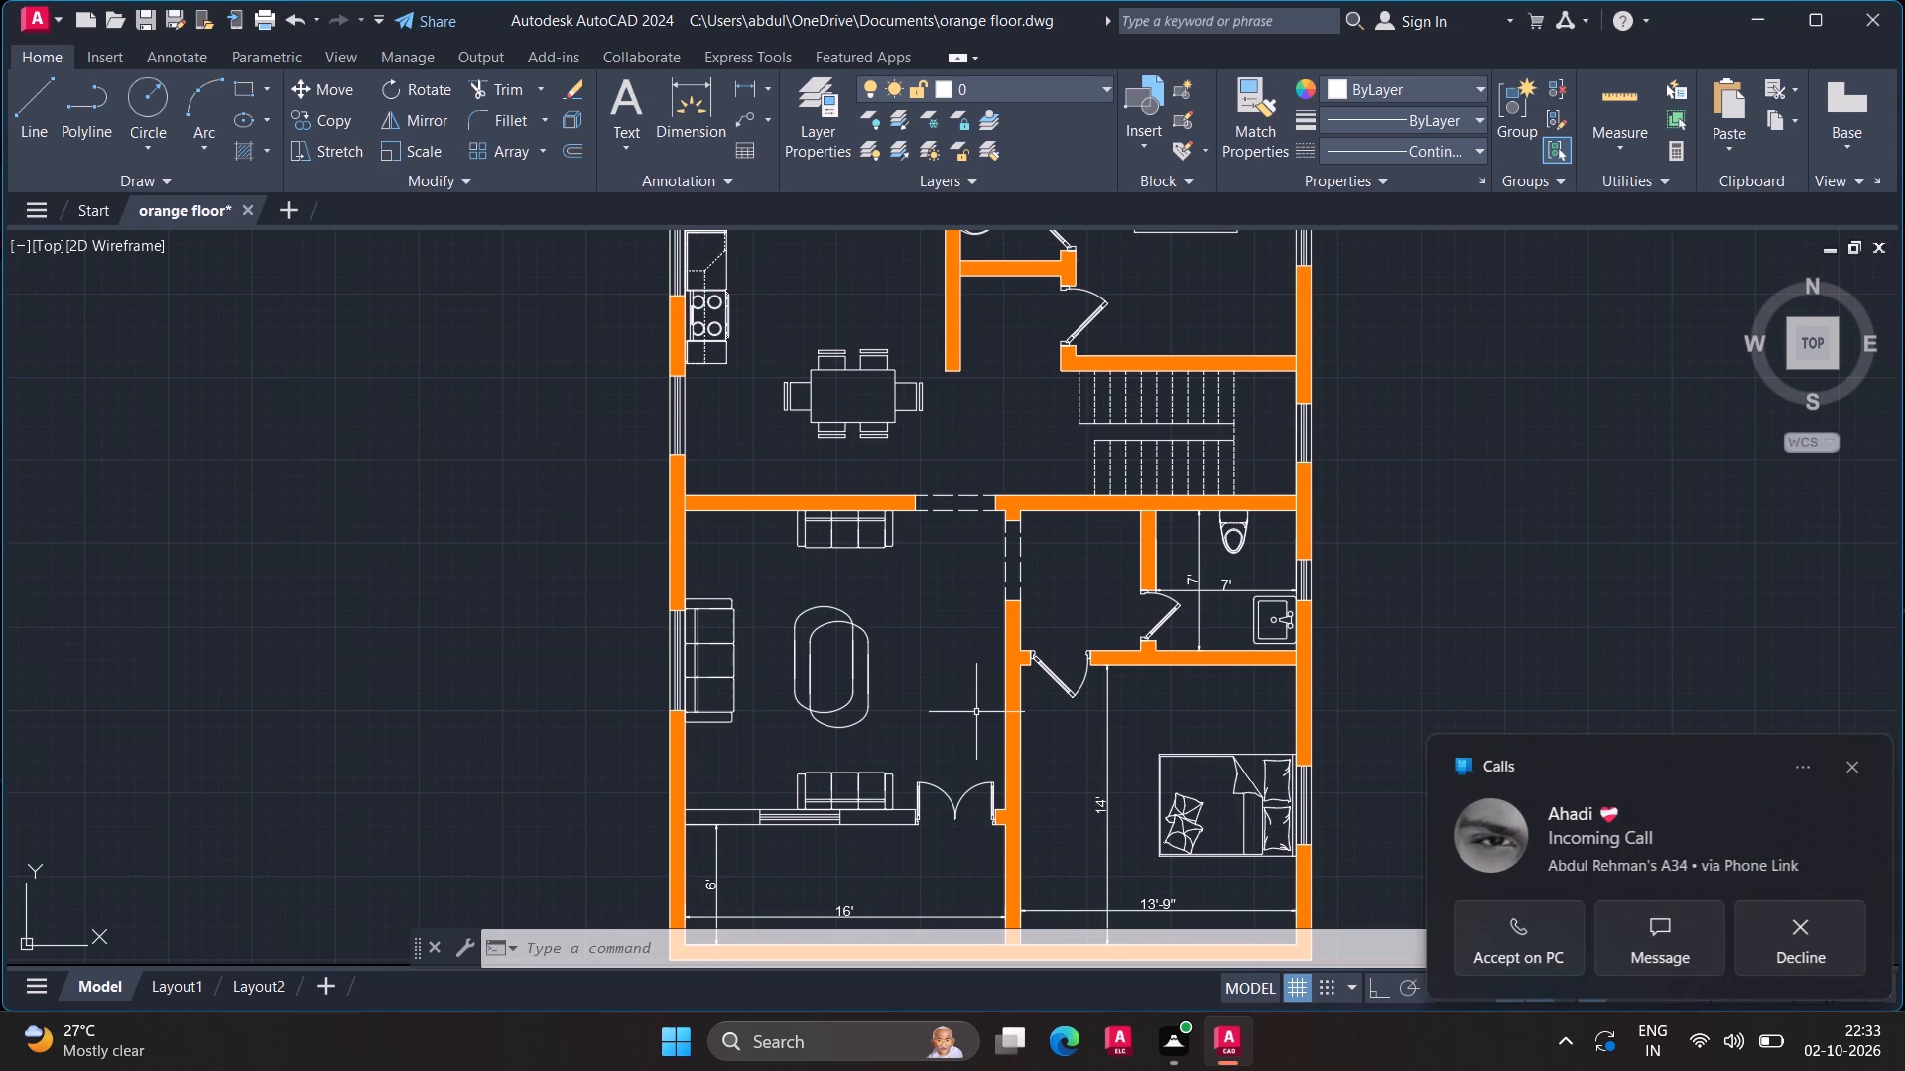
left_click(1821, 941)
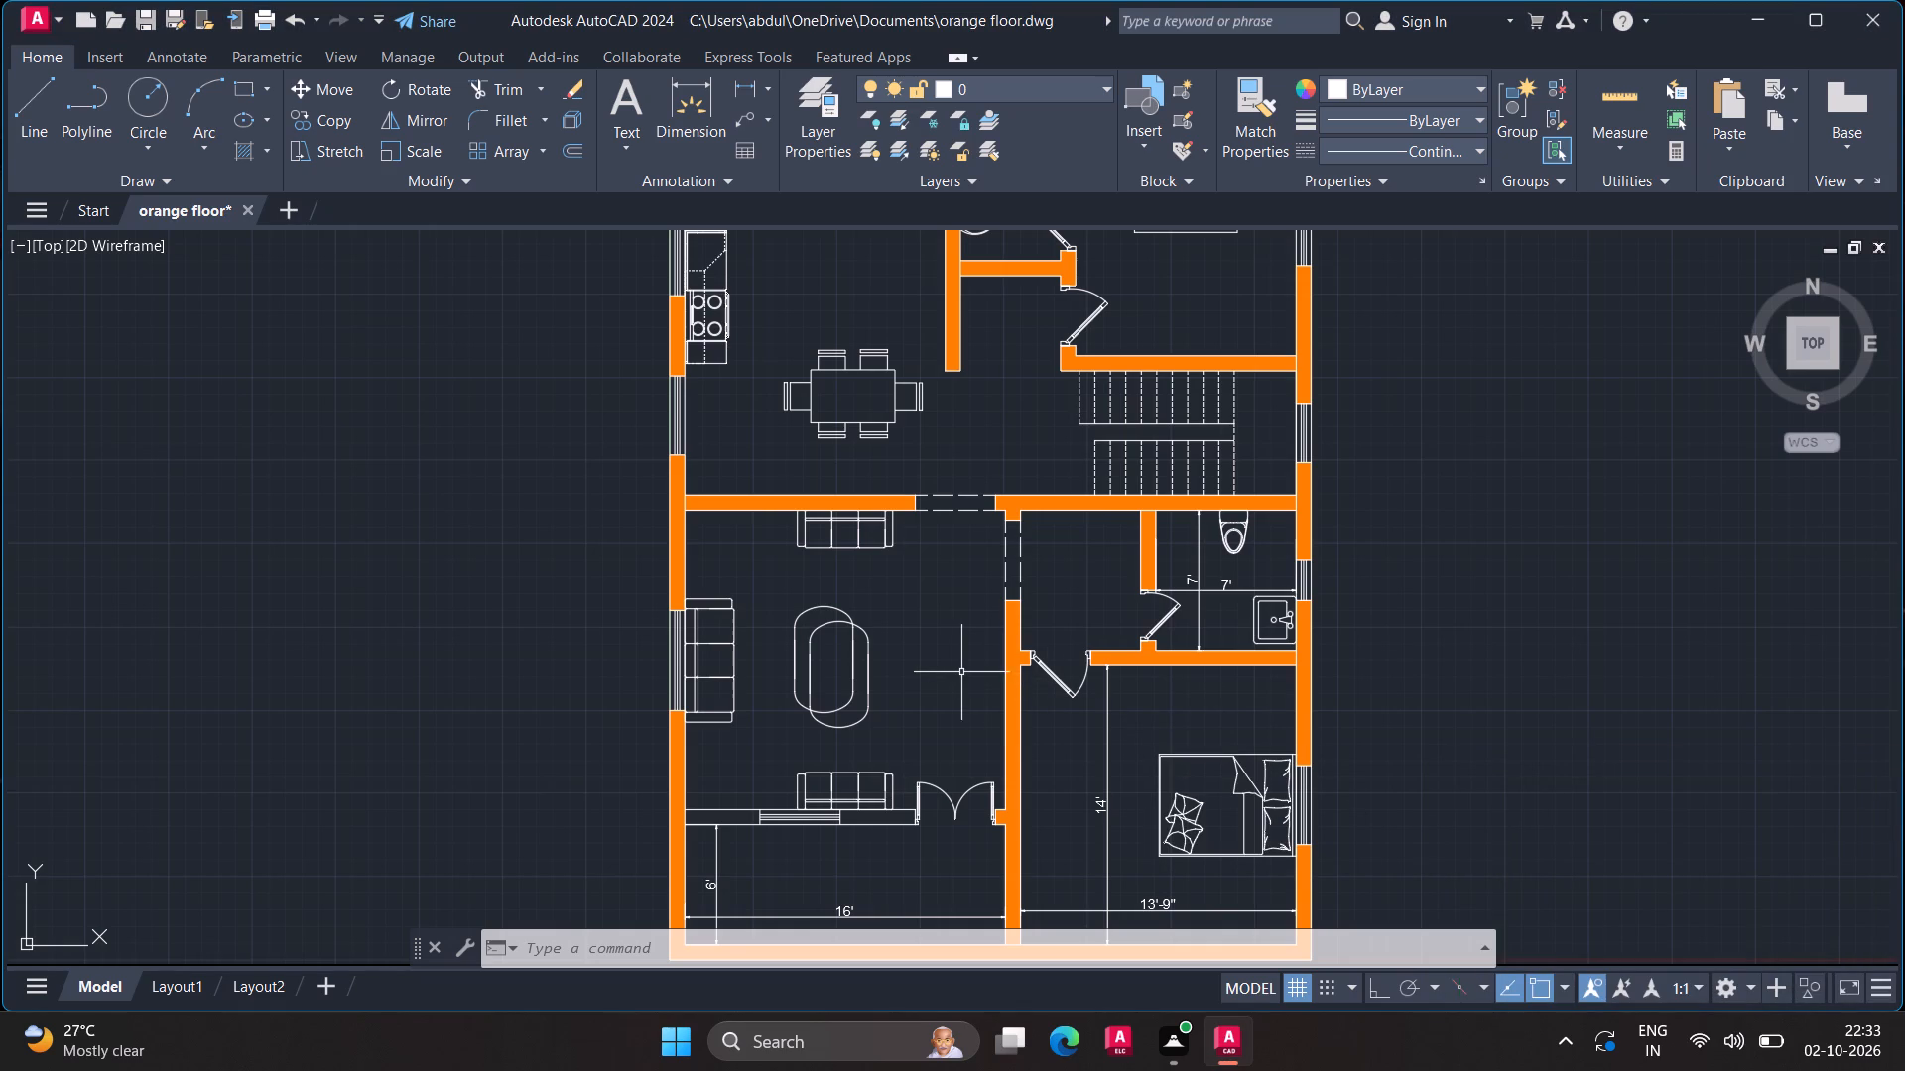
middle_click_drag(952, 673, 995, 726)
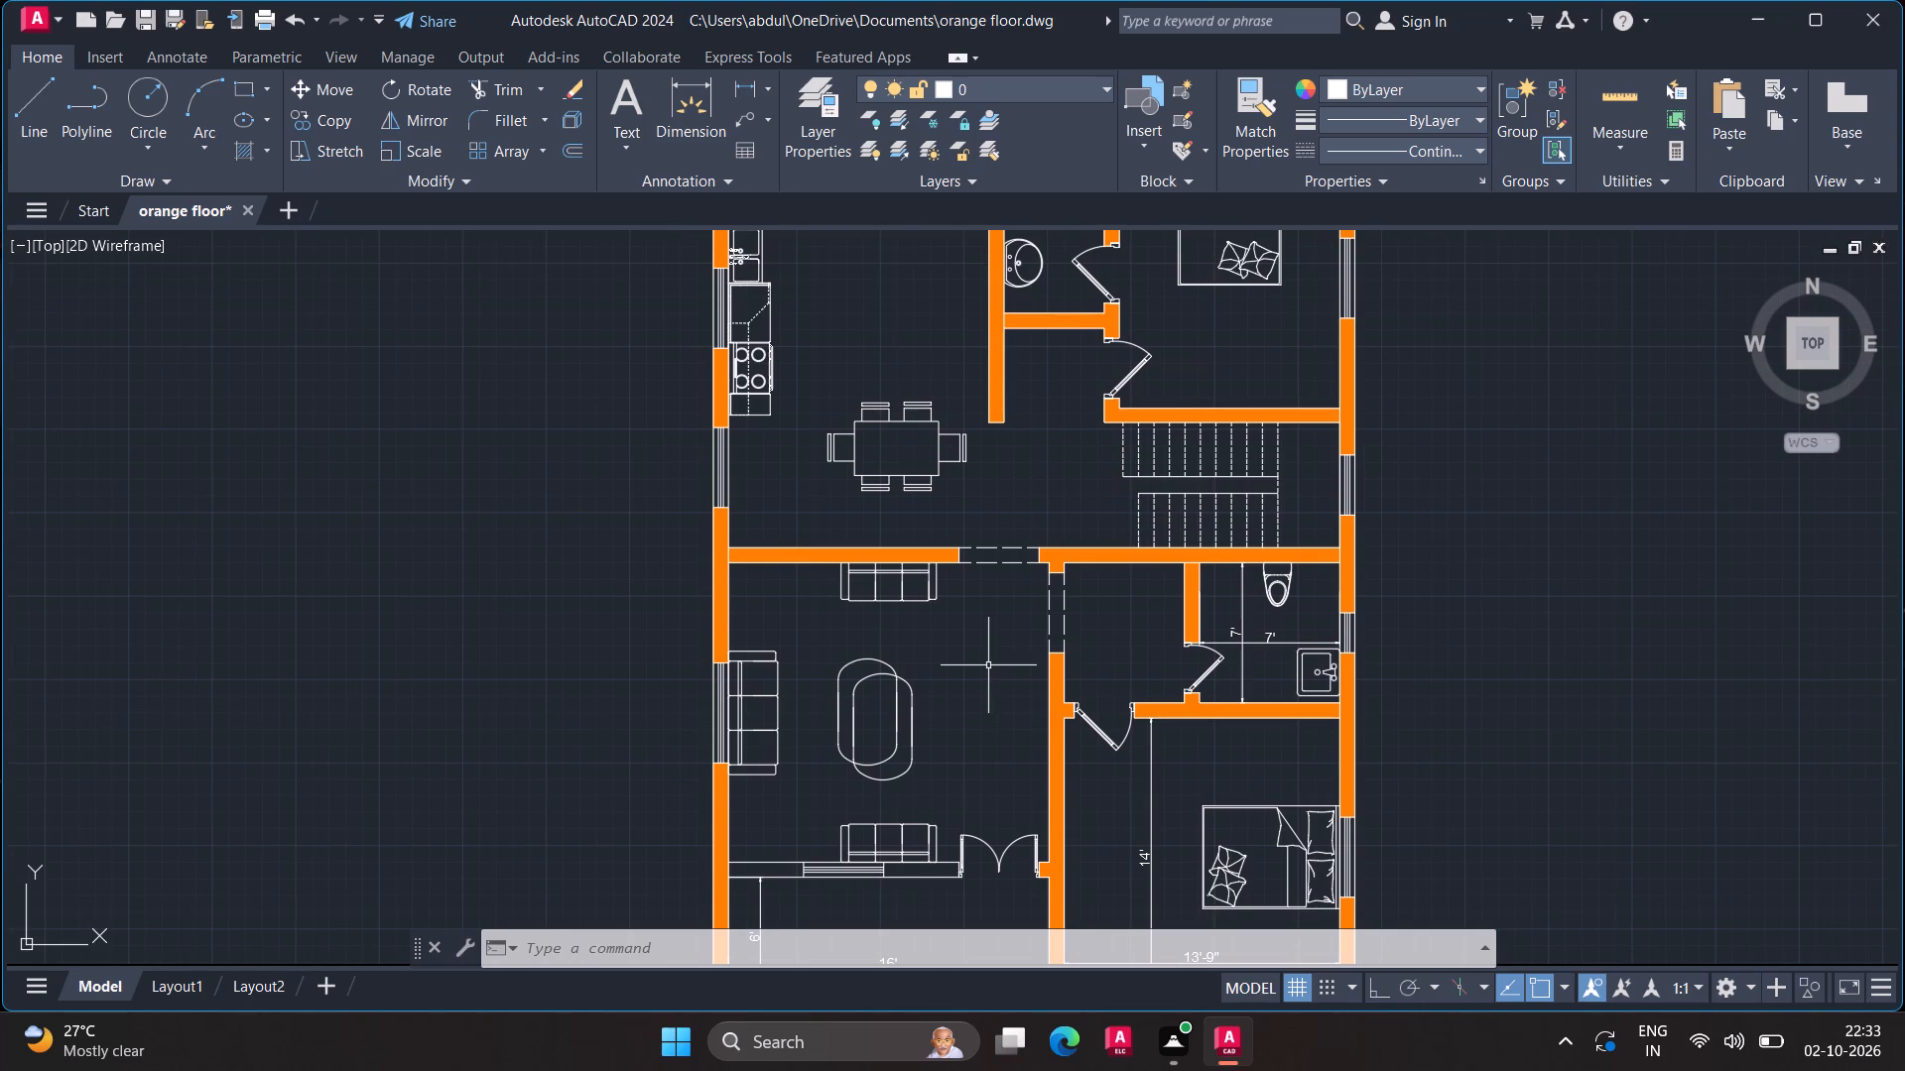
middle_click_drag(992, 674, 992, 677)
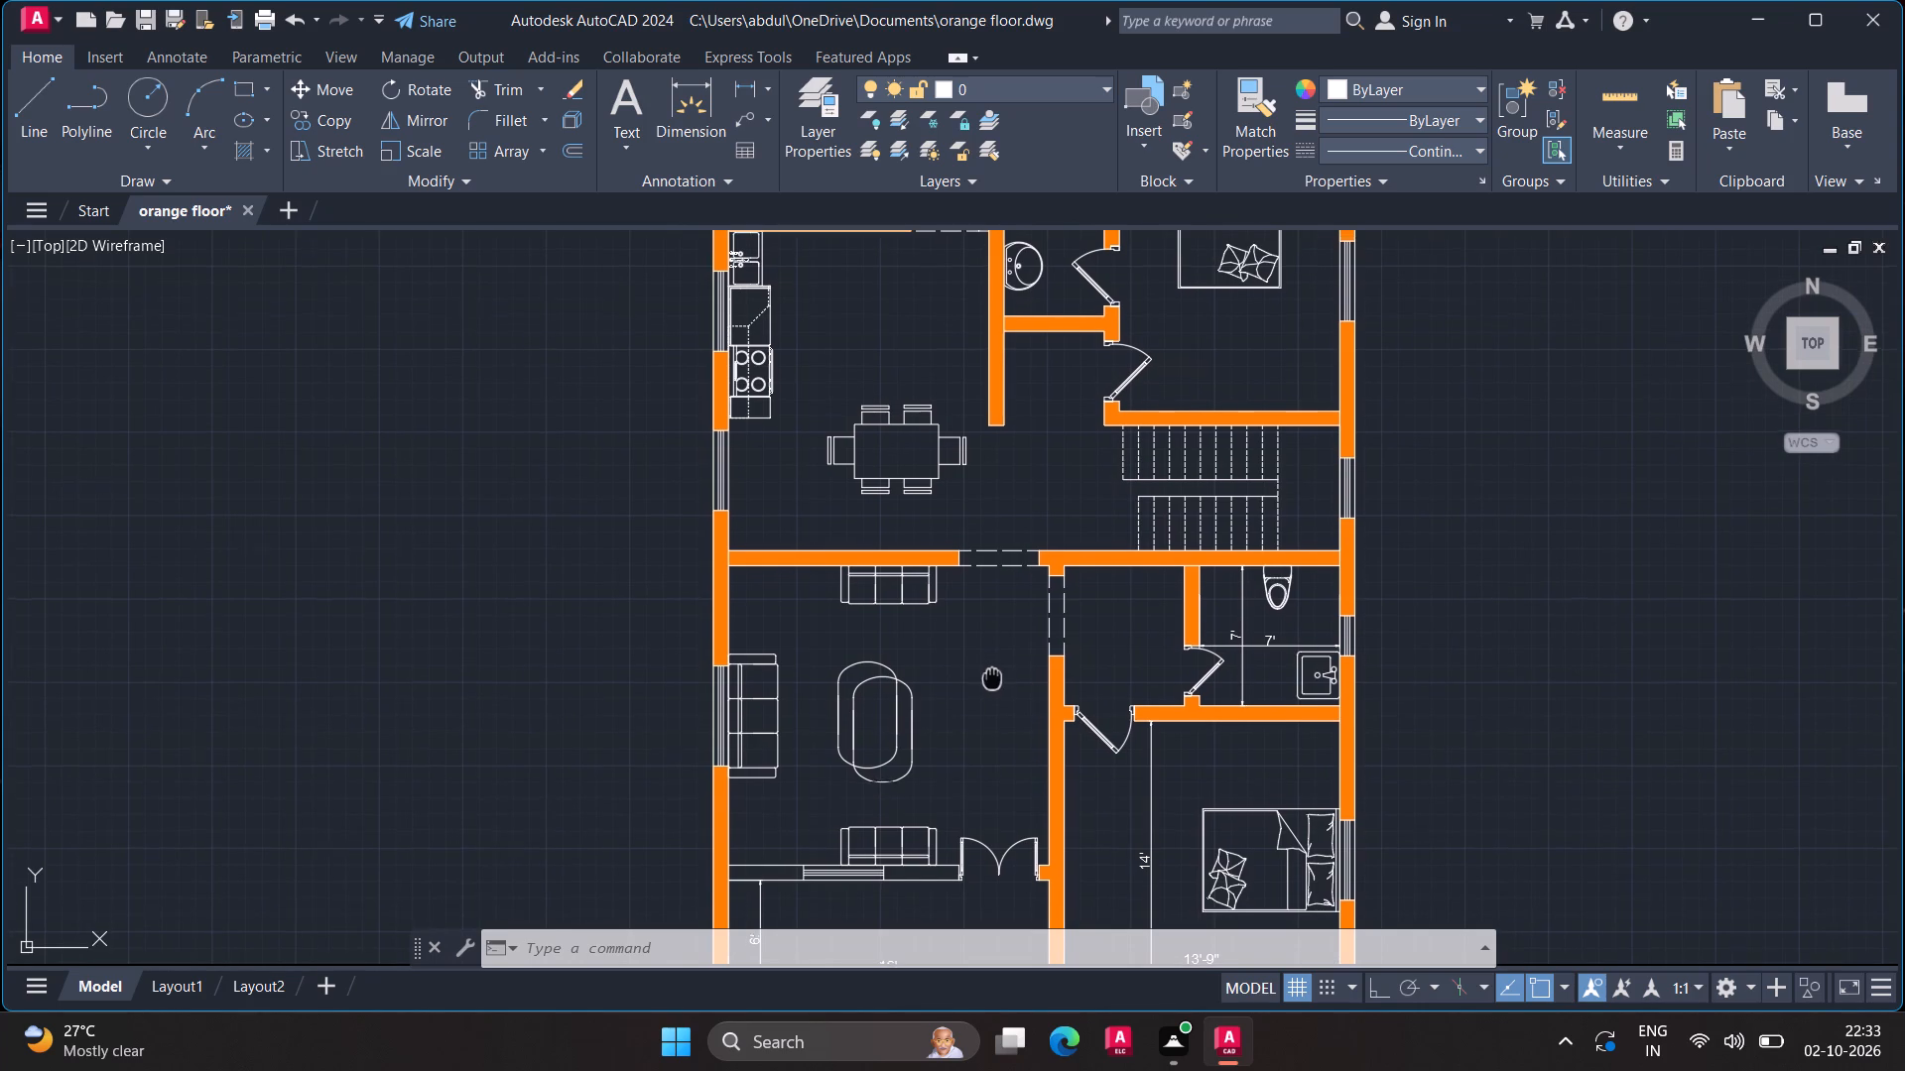
middle_click_drag(992, 677, 1003, 749)
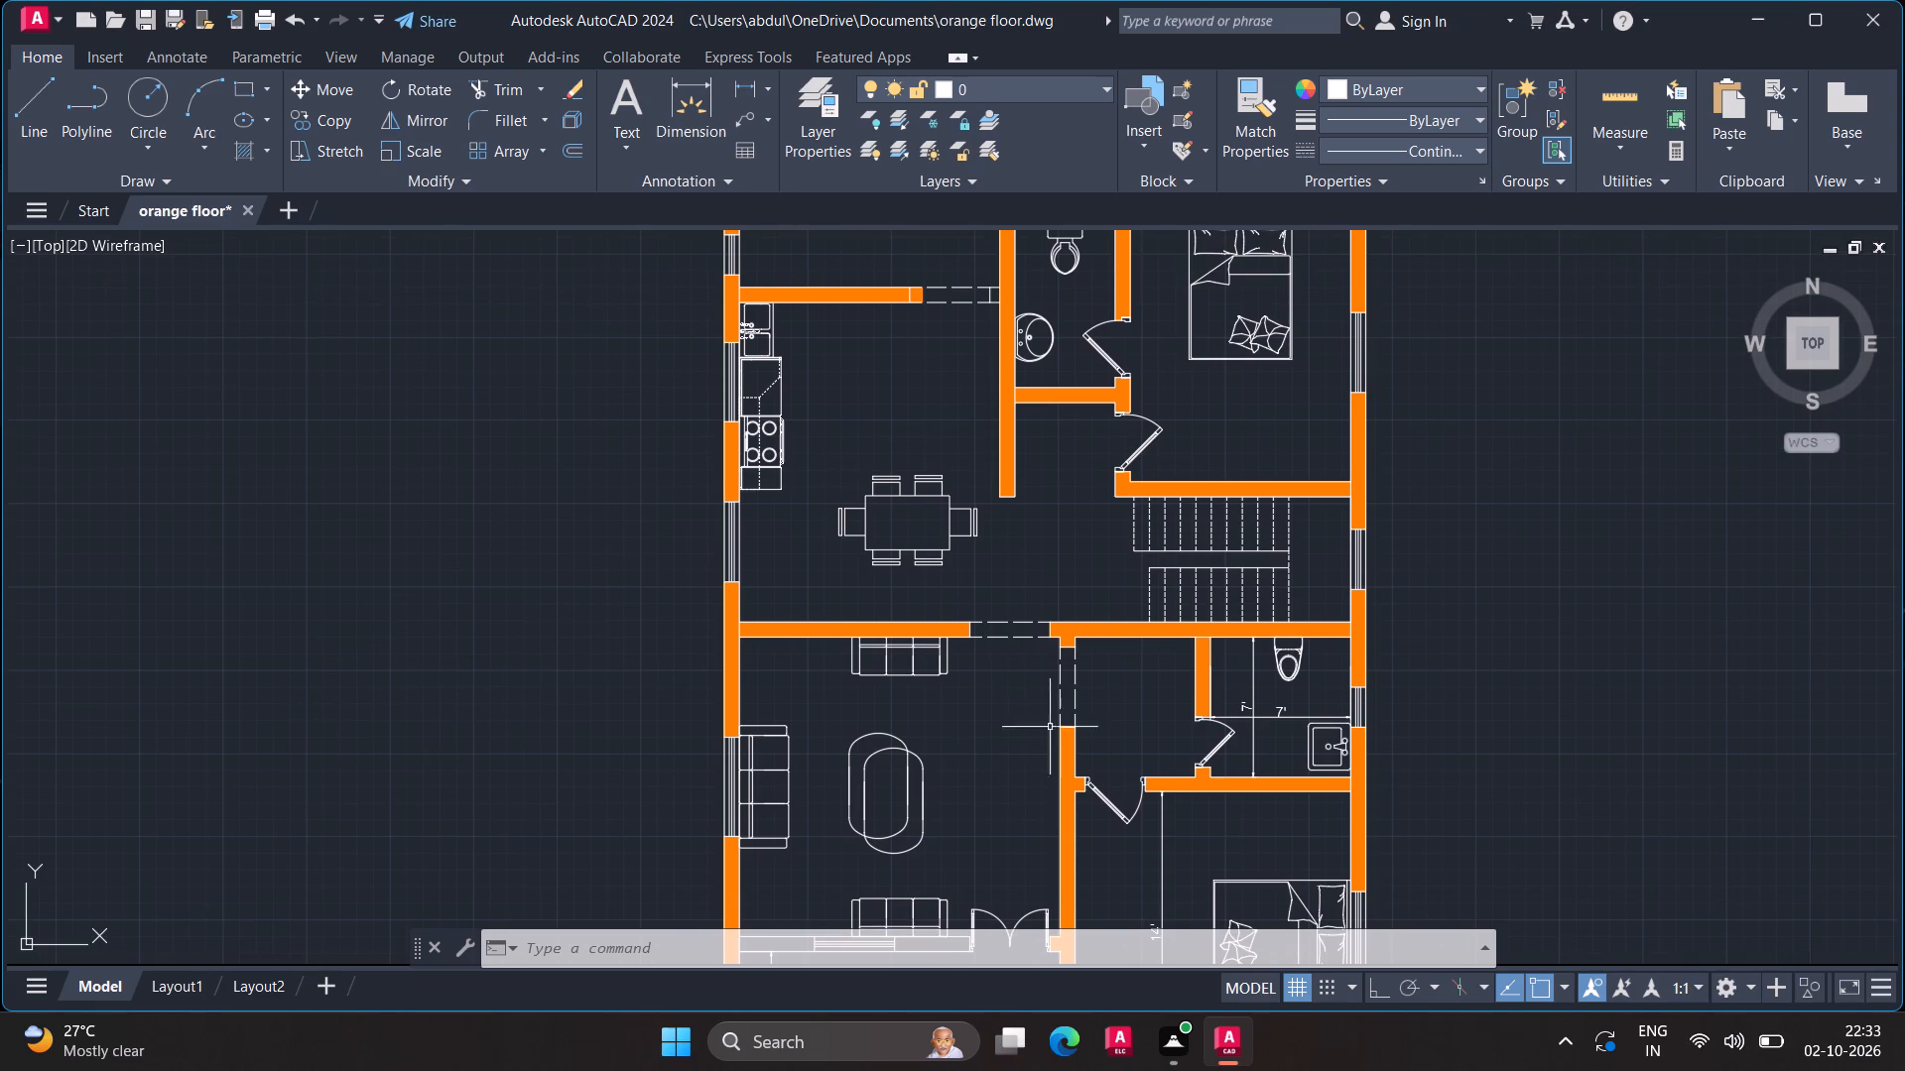
scroll(1259, 597, "up", 2)
middle_click_drag(1246, 600, 1229, 616)
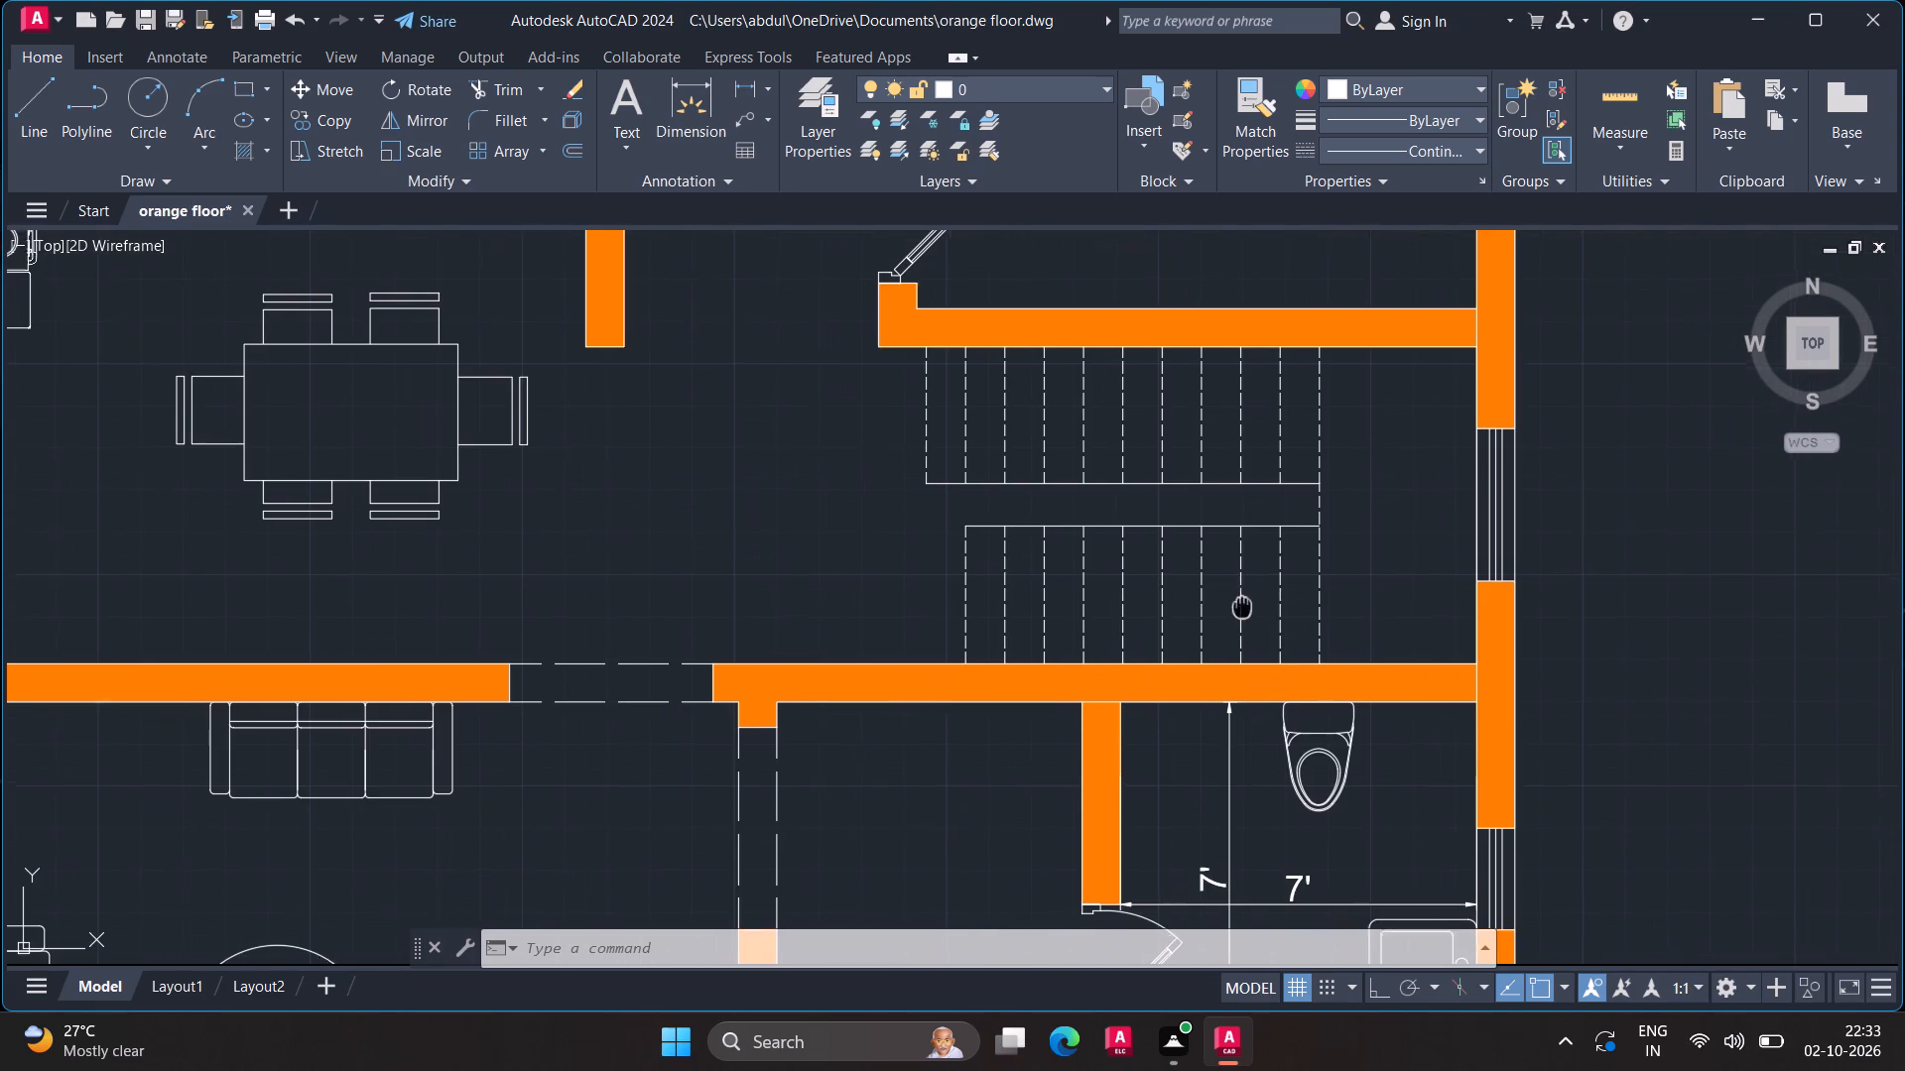
middle_click_drag(1229, 616, 1093, 679)
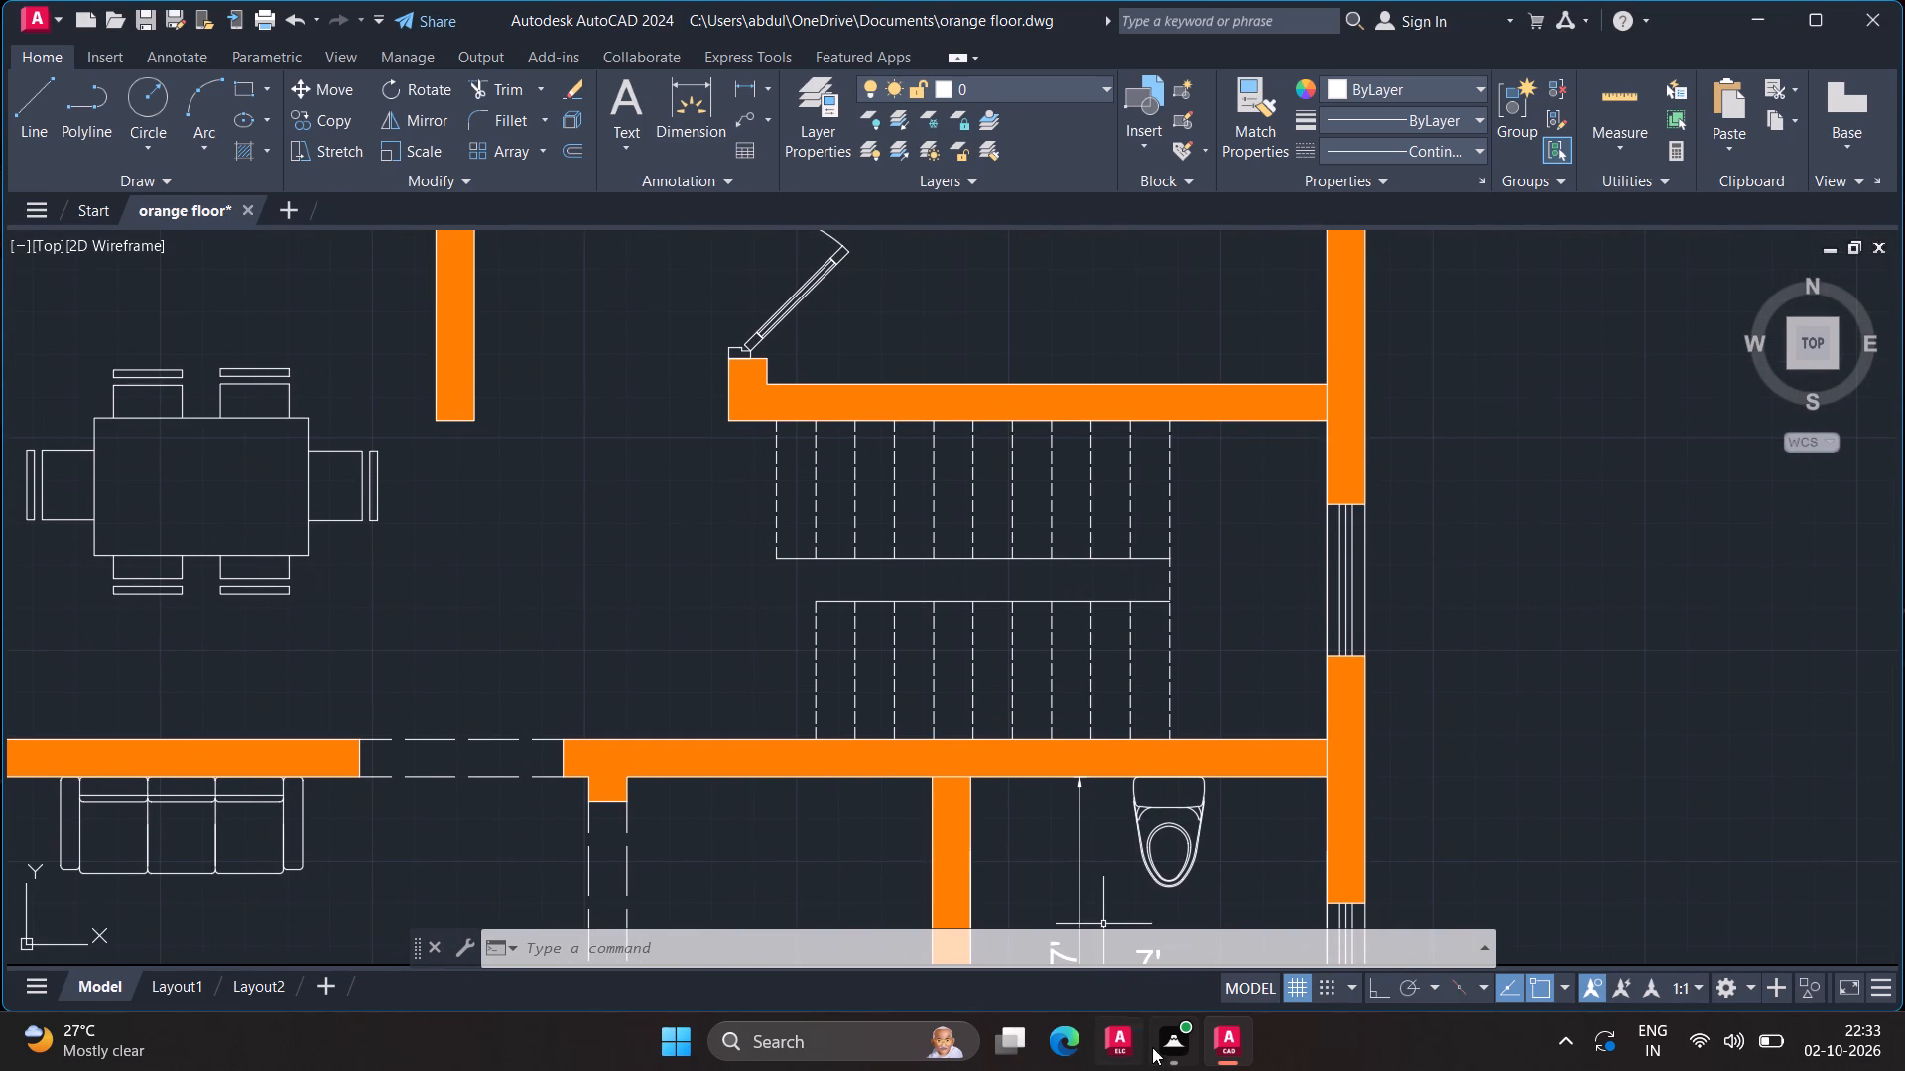
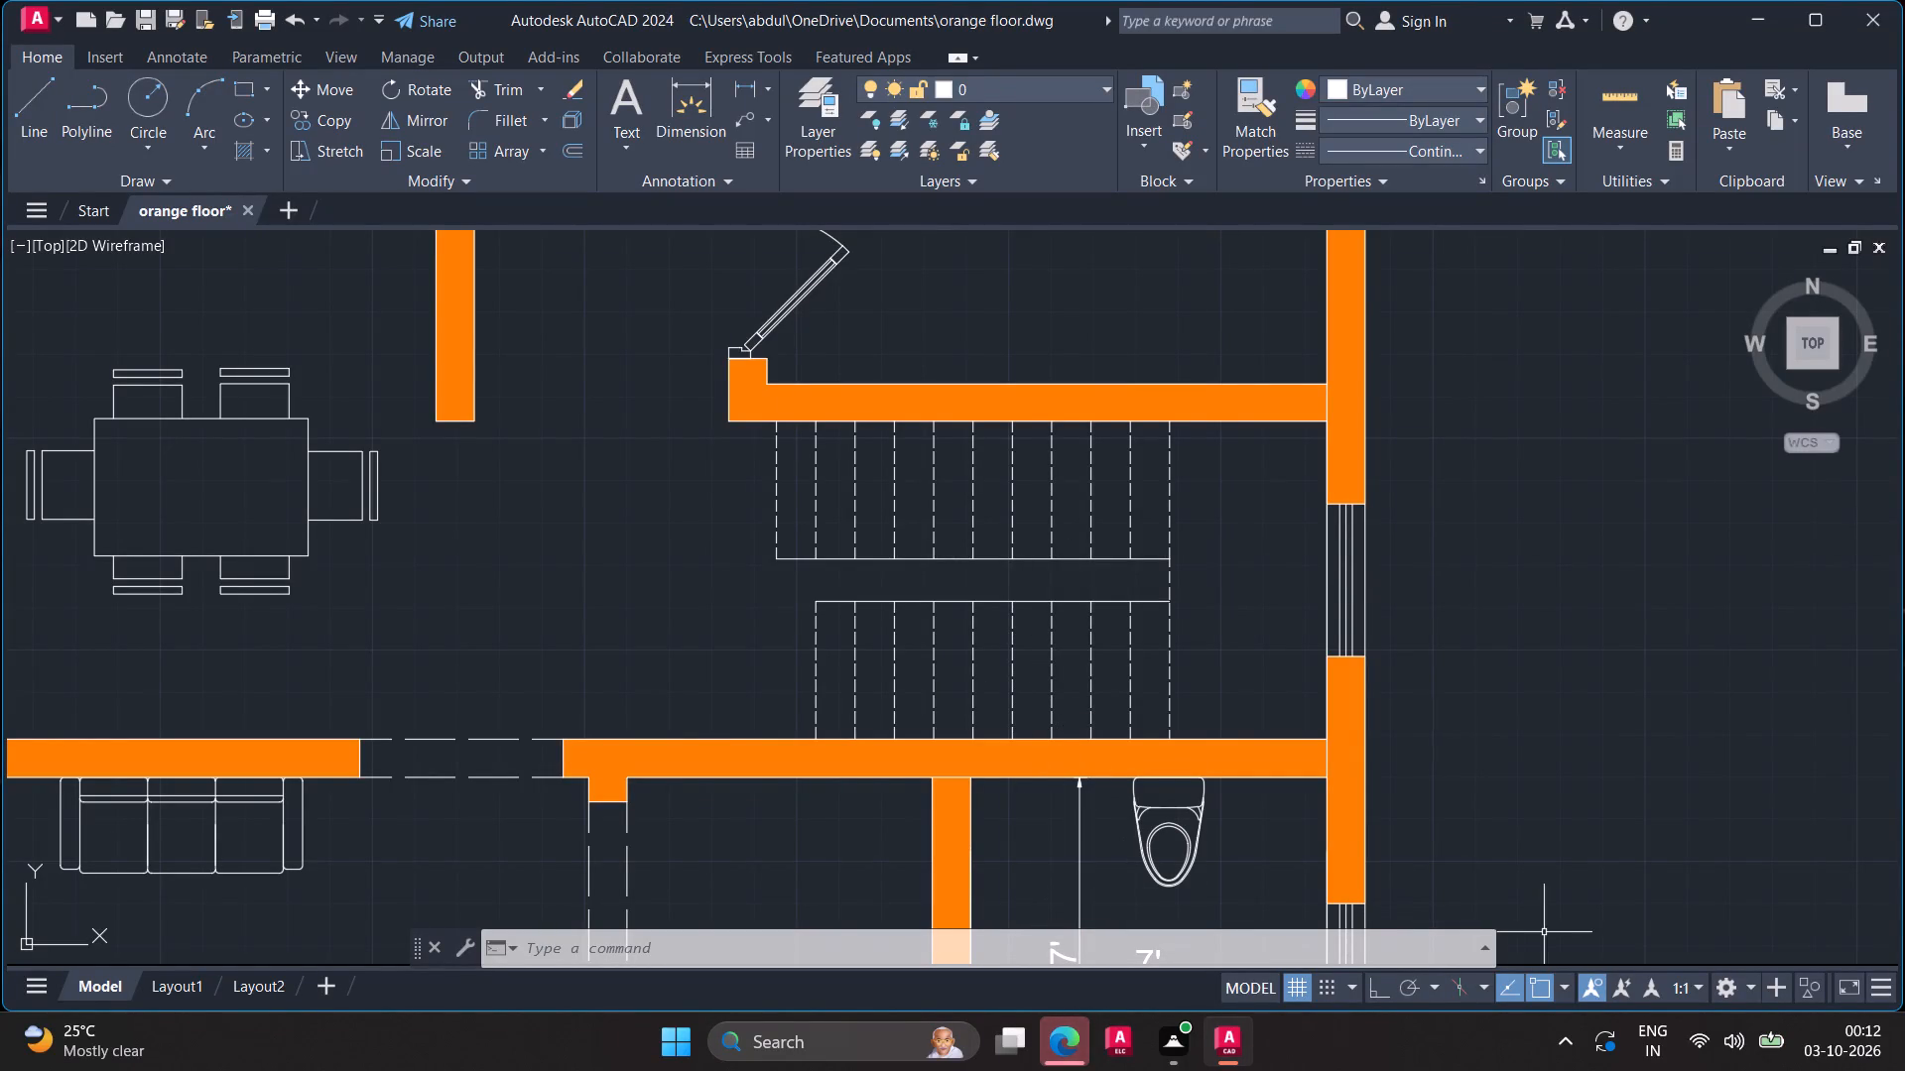
Review the floor plan from the rear rooms and staircase down to the front rooms for areas still lacking dimensions.
scroll(1088, 738, "down", 1)
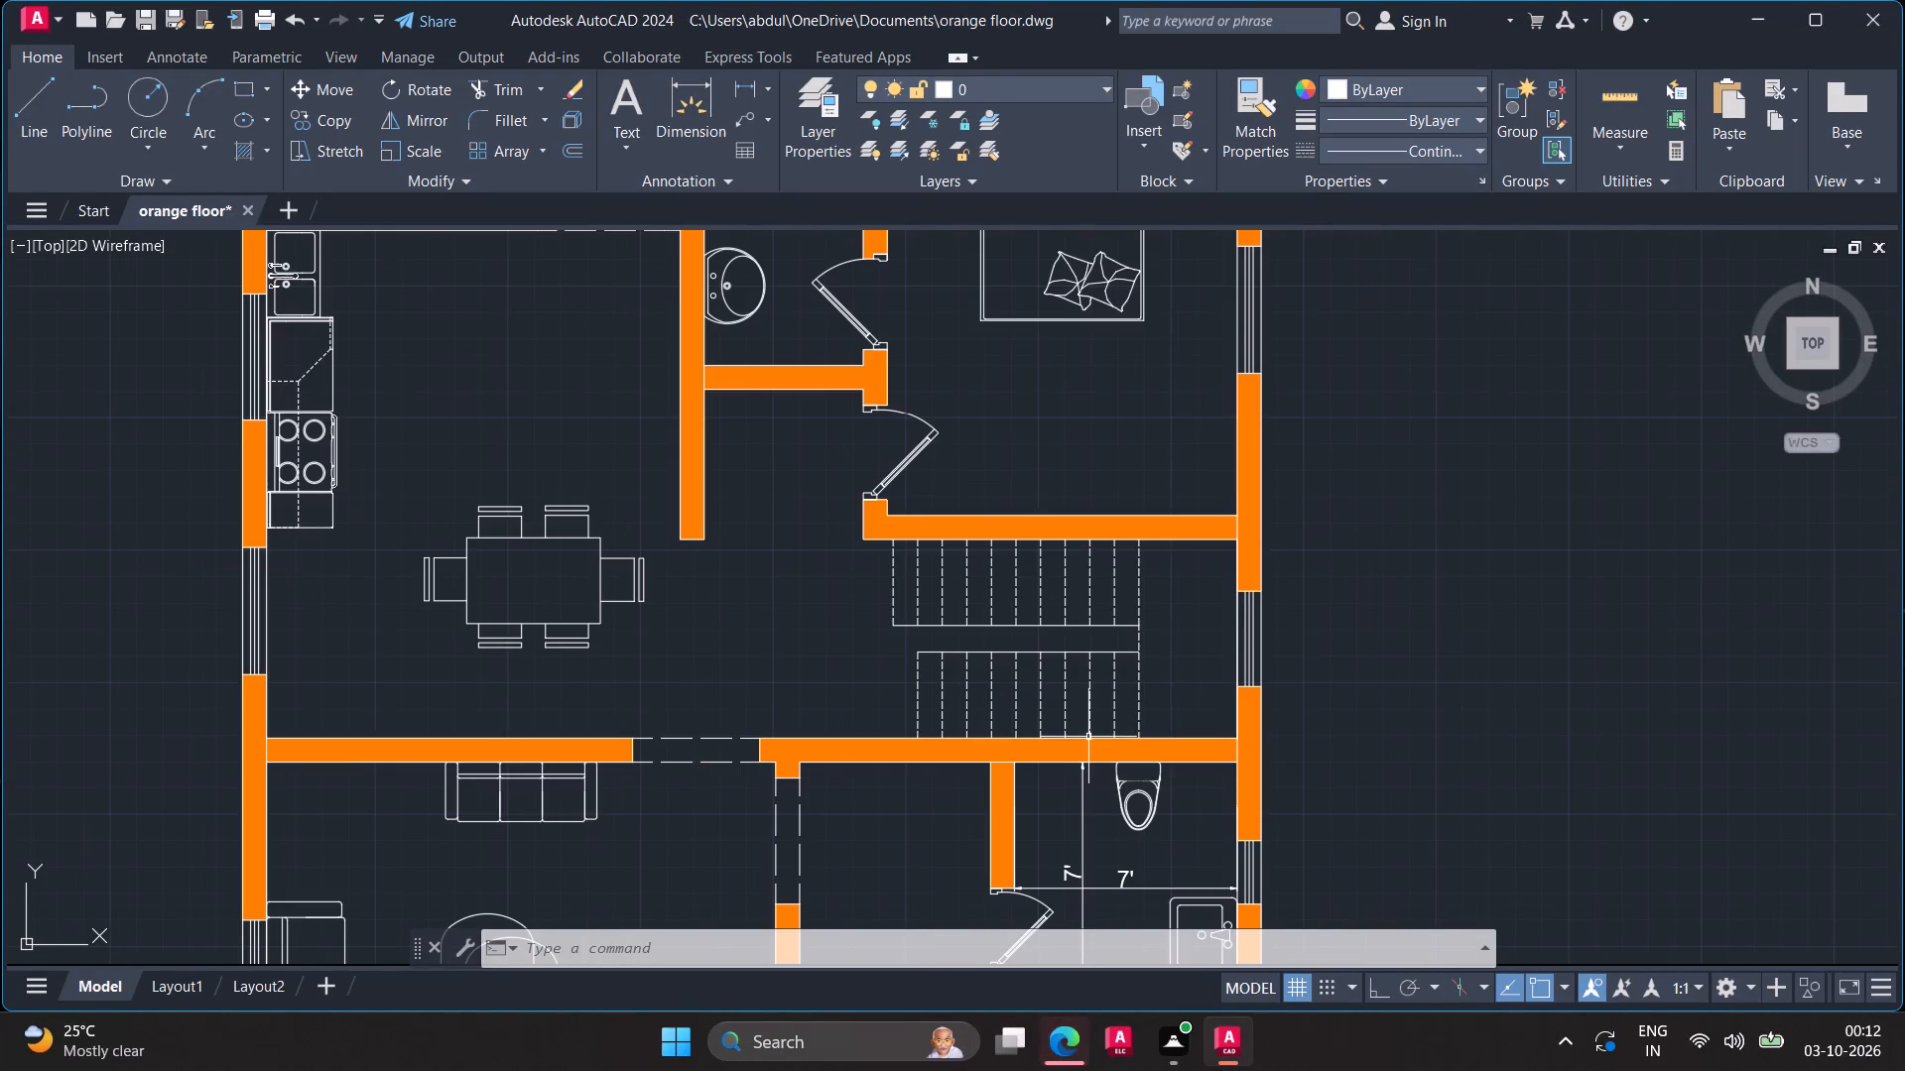
scroll(886, 693, "down", 1)
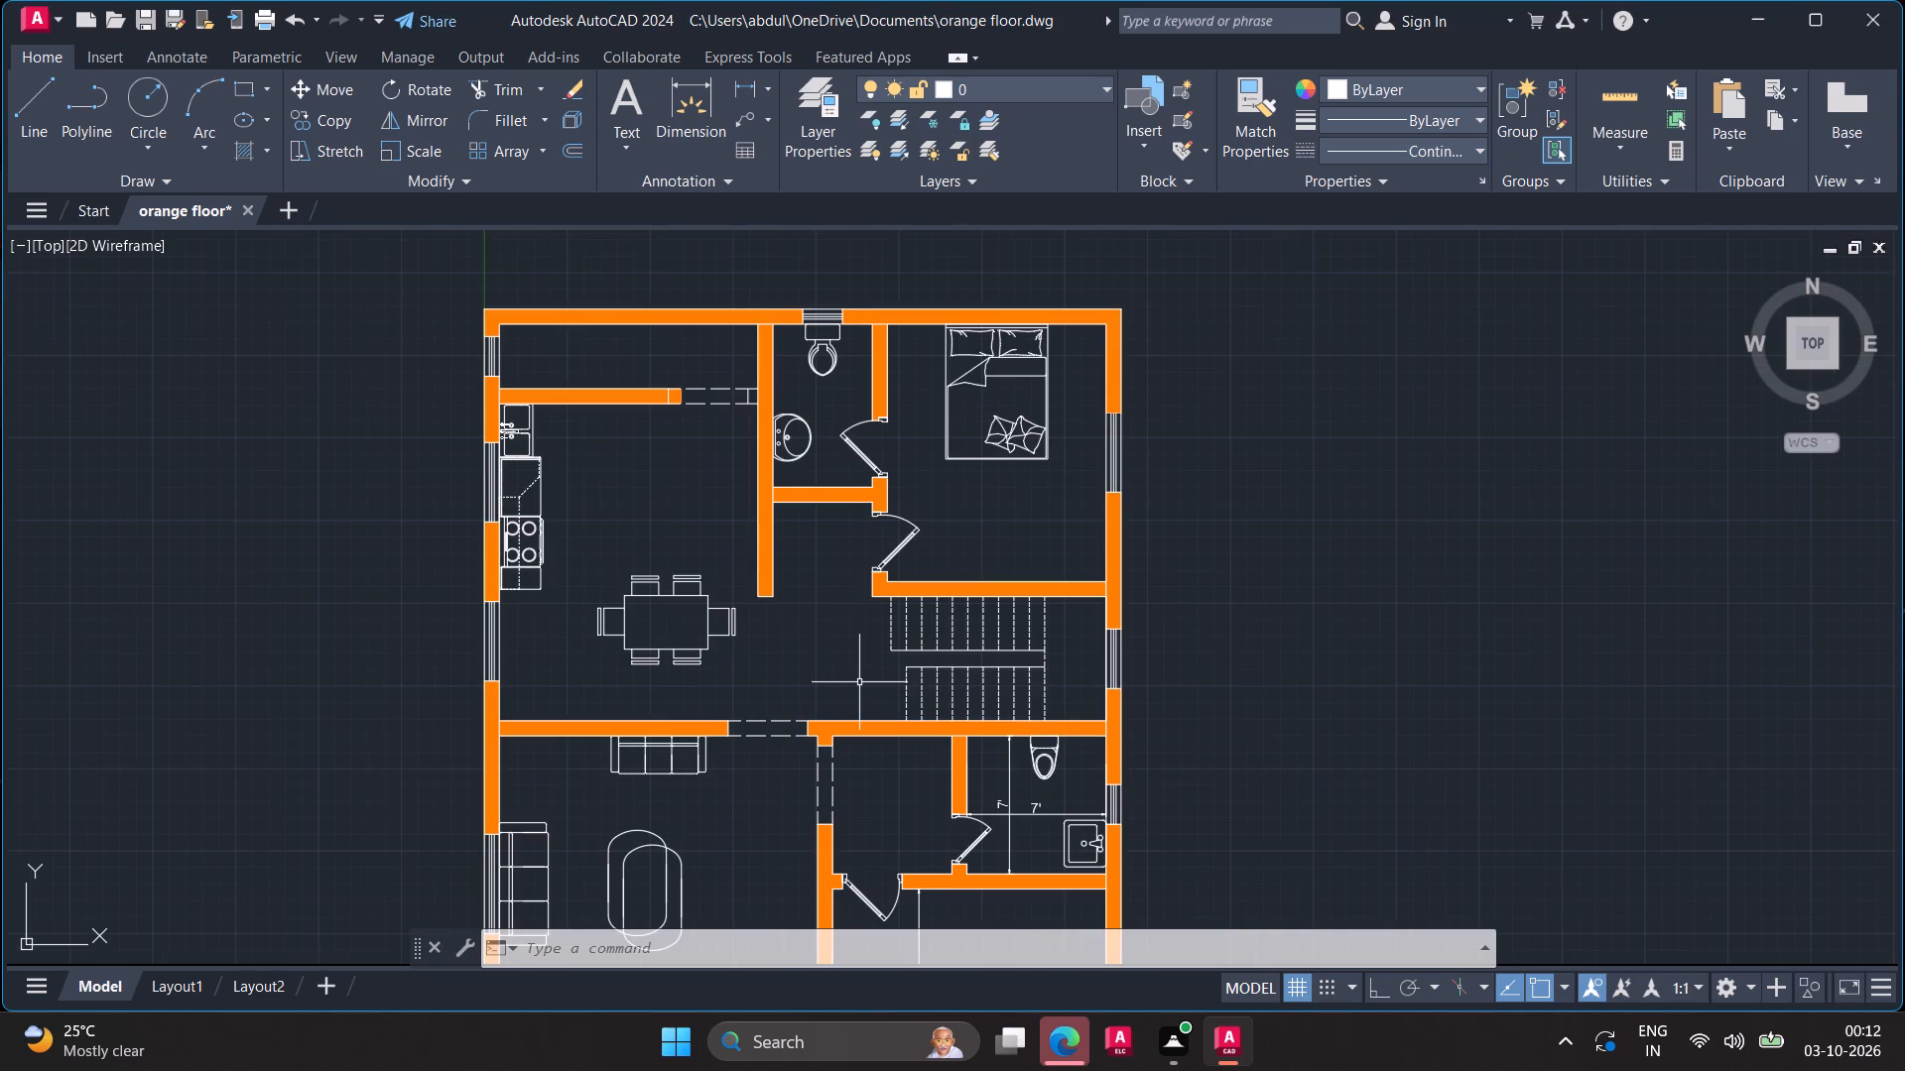
middle_click_drag(859, 680, 987, 633)
scroll(971, 640, "up", 1)
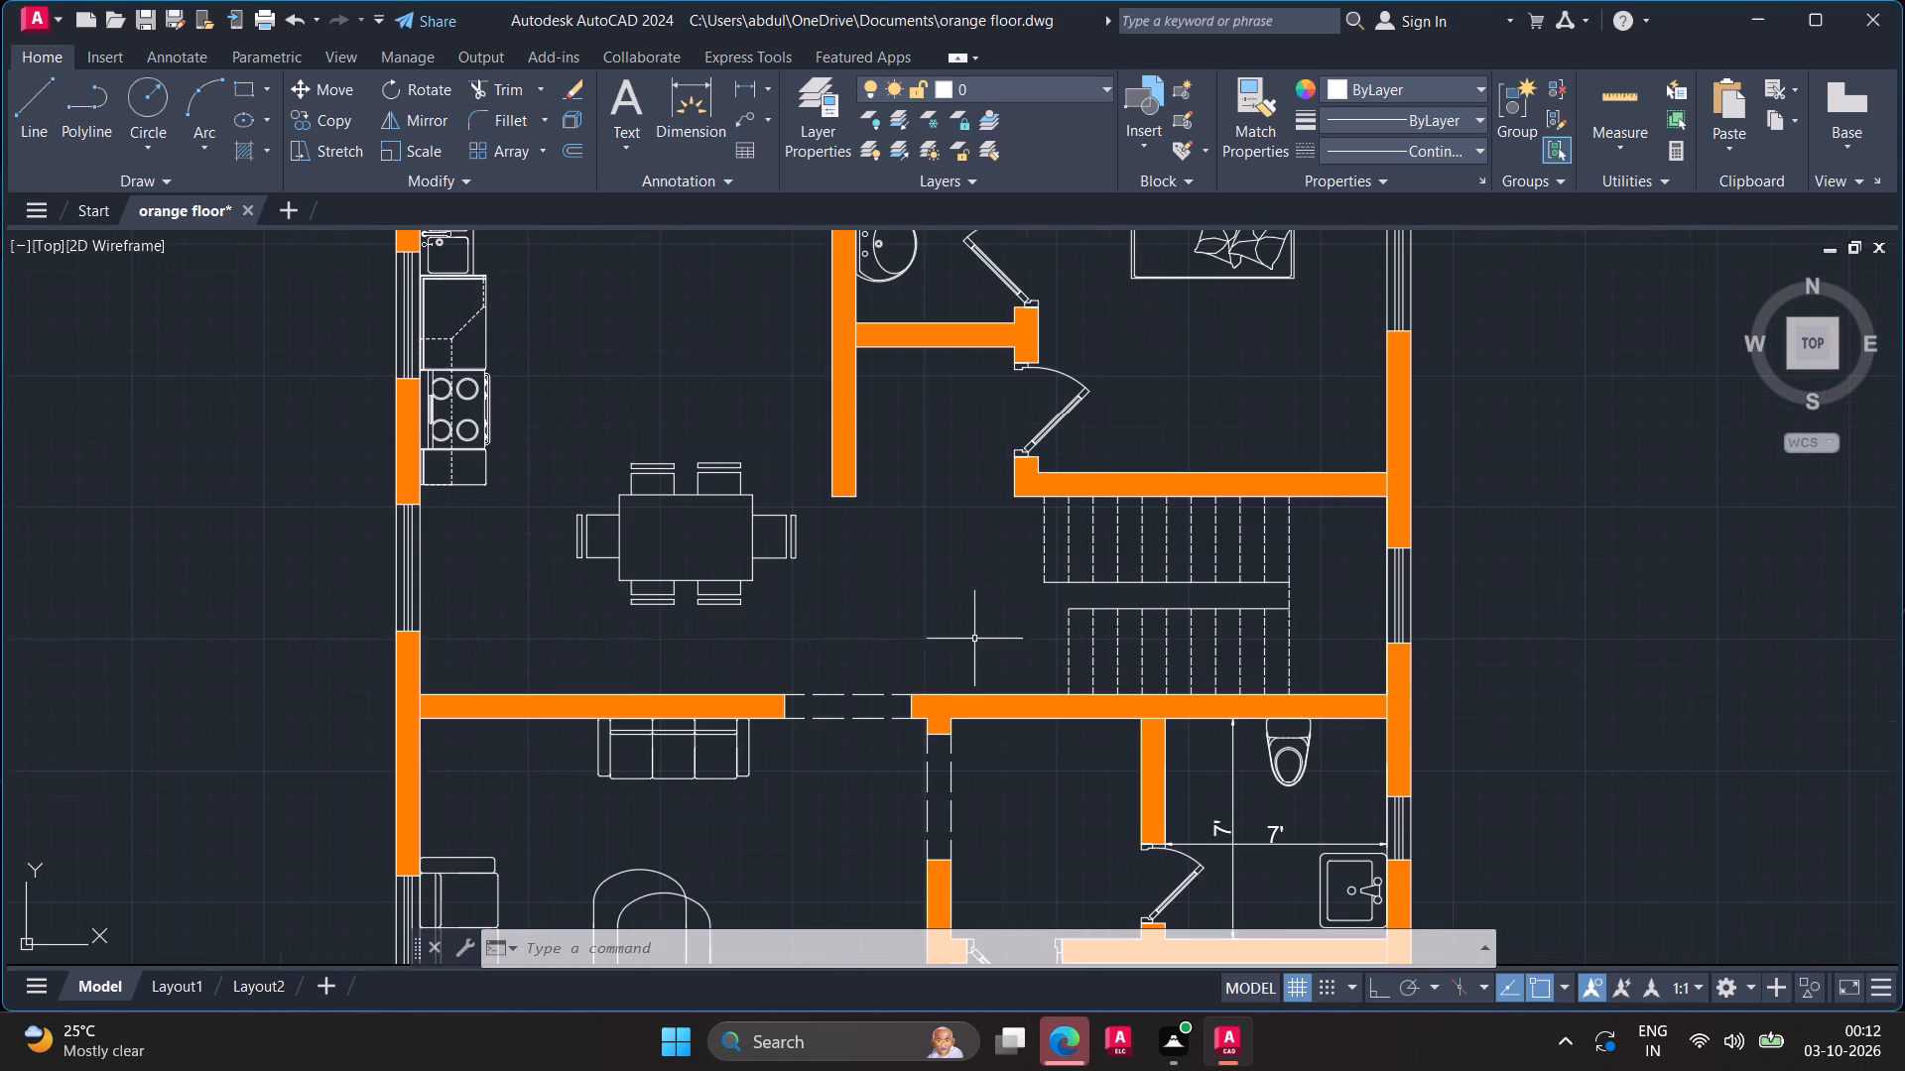
middle_click_drag(965, 613, 1027, 803)
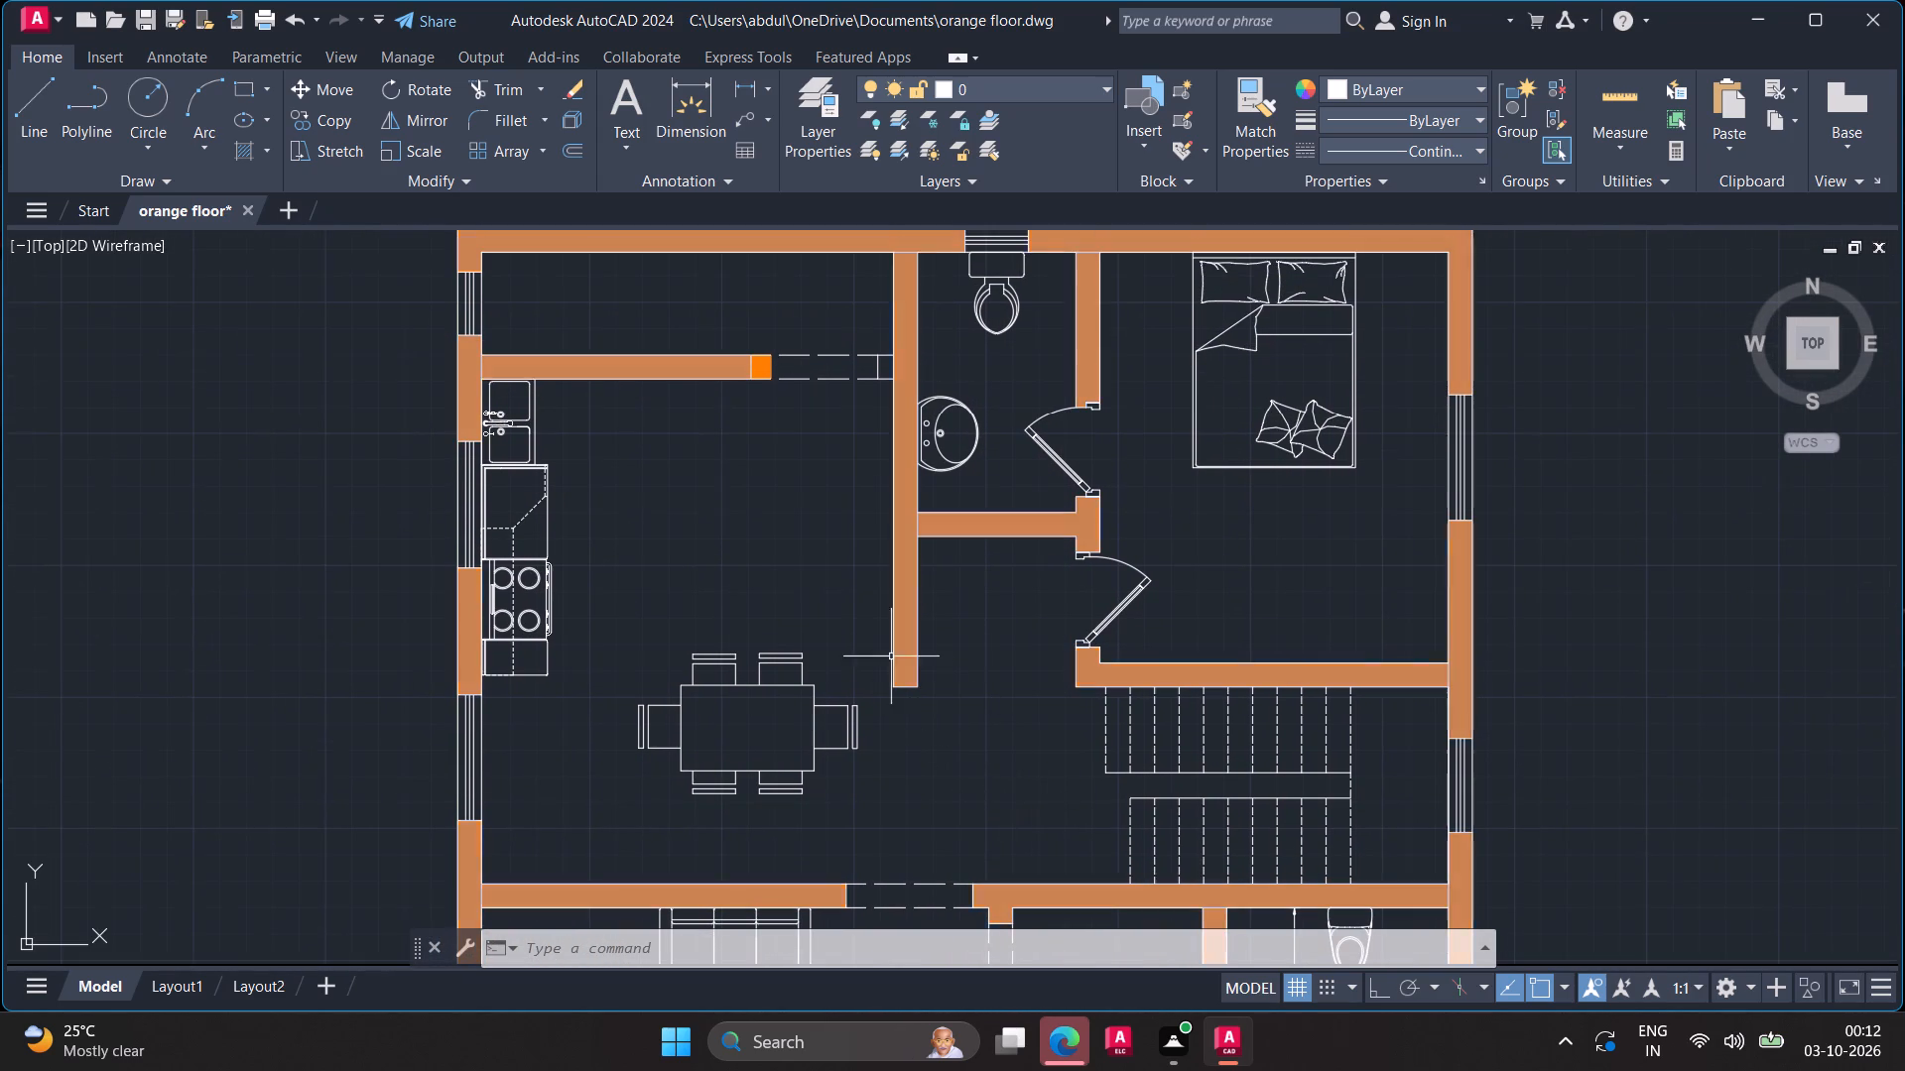
scroll(842, 613, "up", 1)
middle_click_drag(848, 645, 844, 904)
scroll(839, 743, "down", 1)
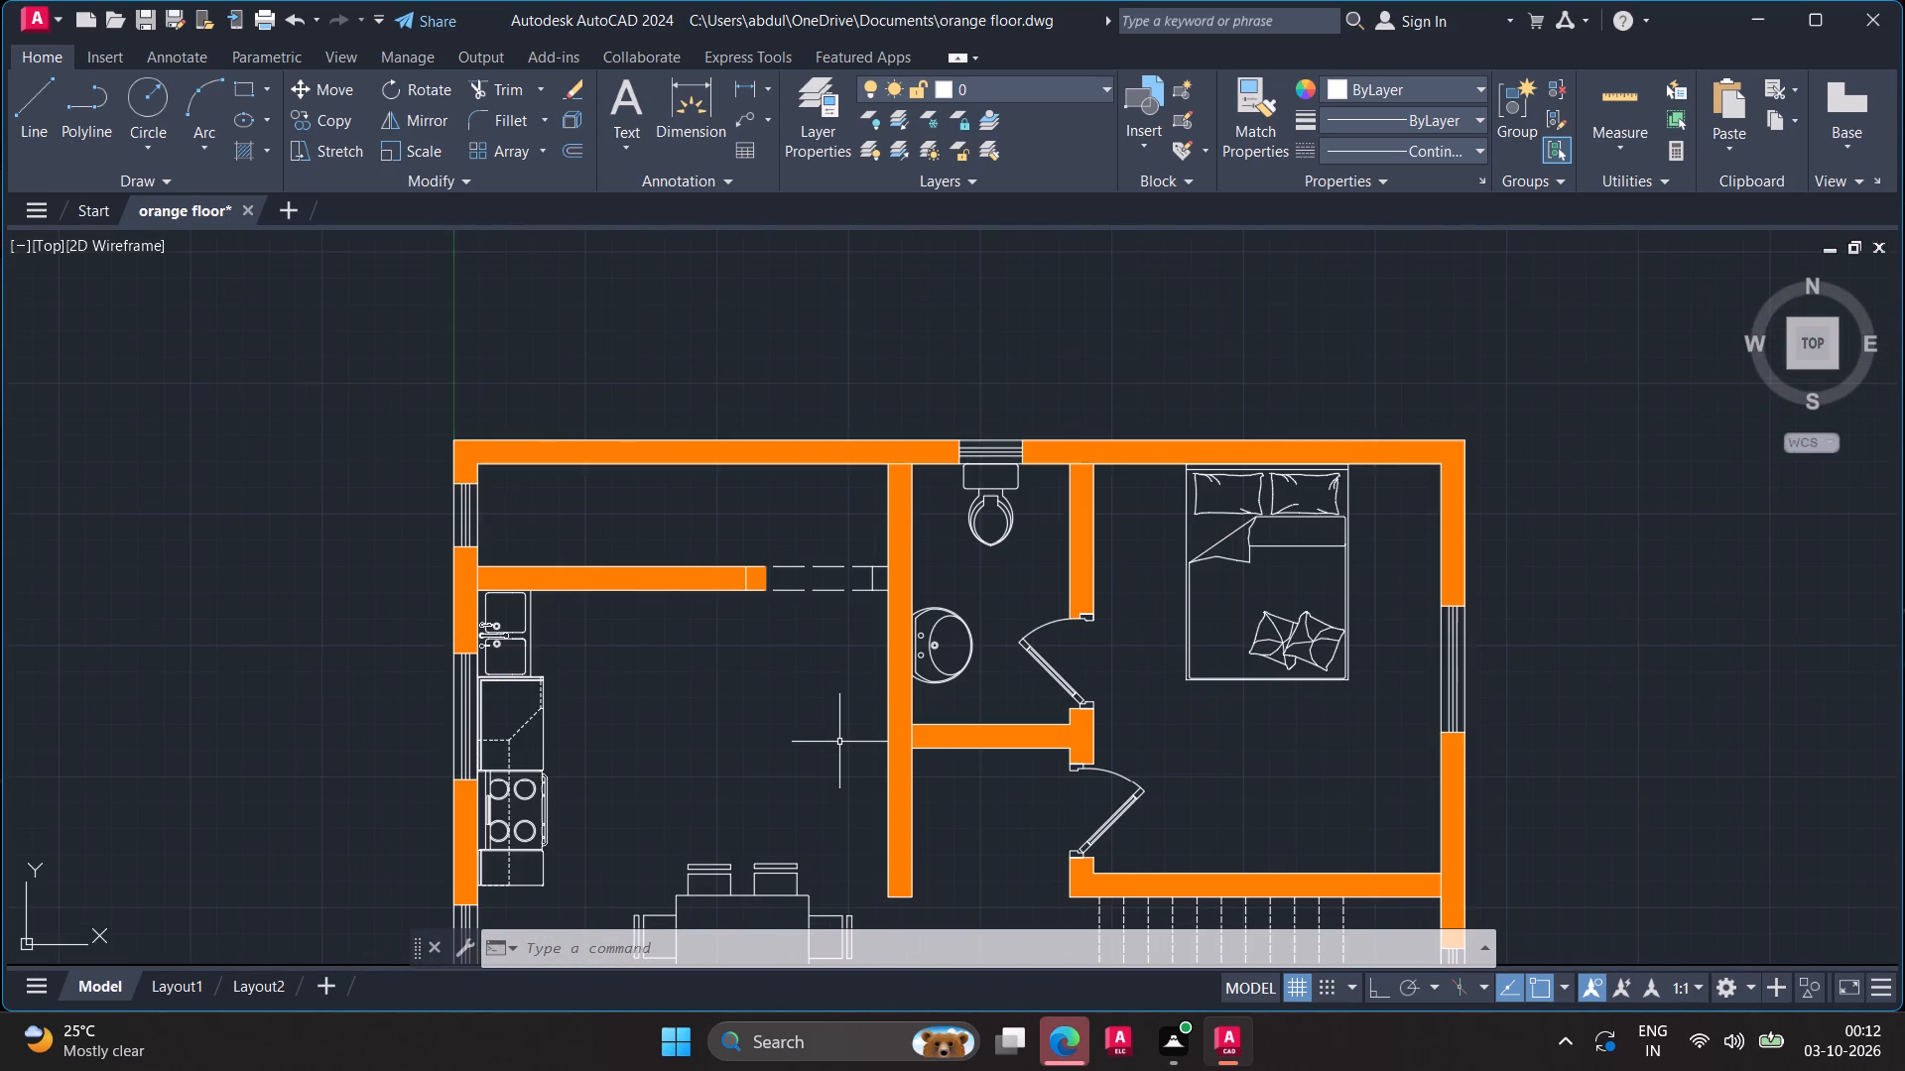
scroll(838, 750, "down", 1)
scroll(1514, 722, "up", 2)
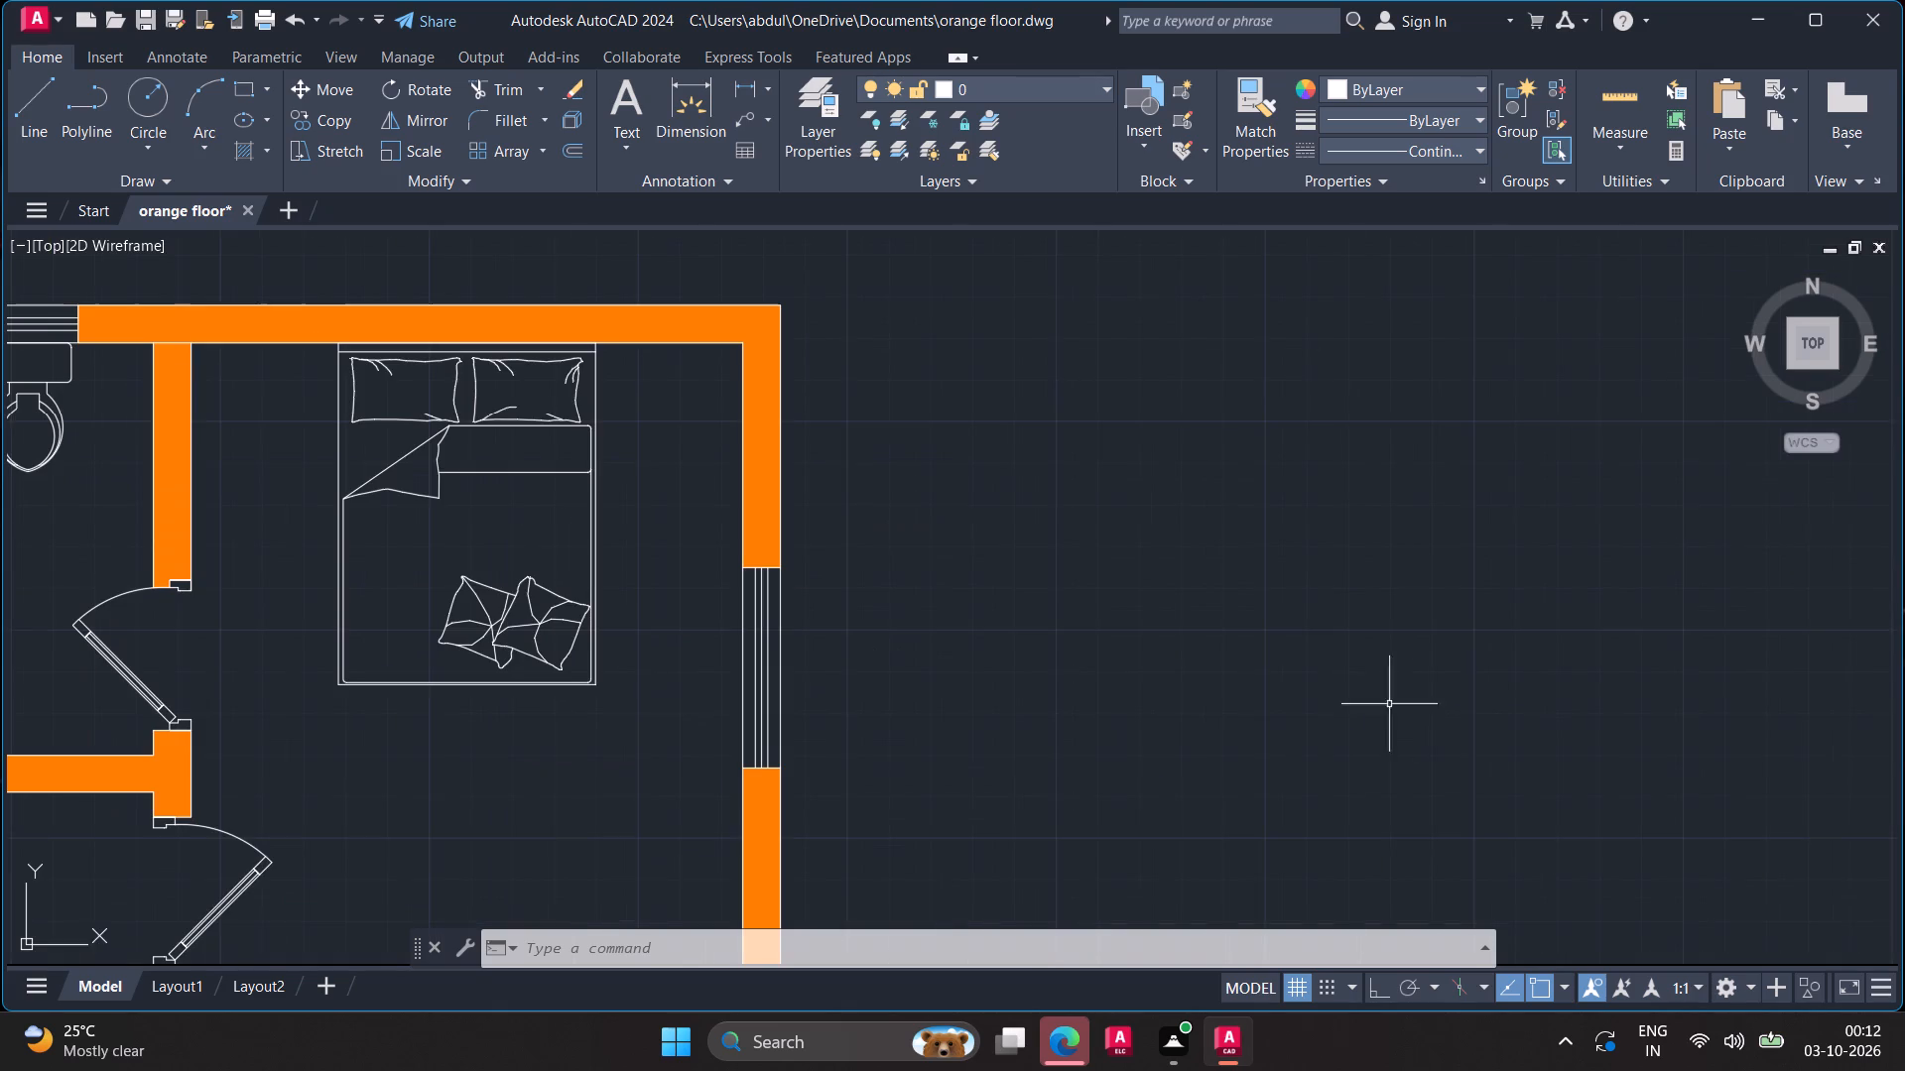
middle_click_drag(1325, 695, 1545, 640)
middle_click_drag(1376, 689, 1482, 641)
middle_click_drag(1346, 694, 1540, 591)
middle_click_drag(1175, 736, 1196, 687)
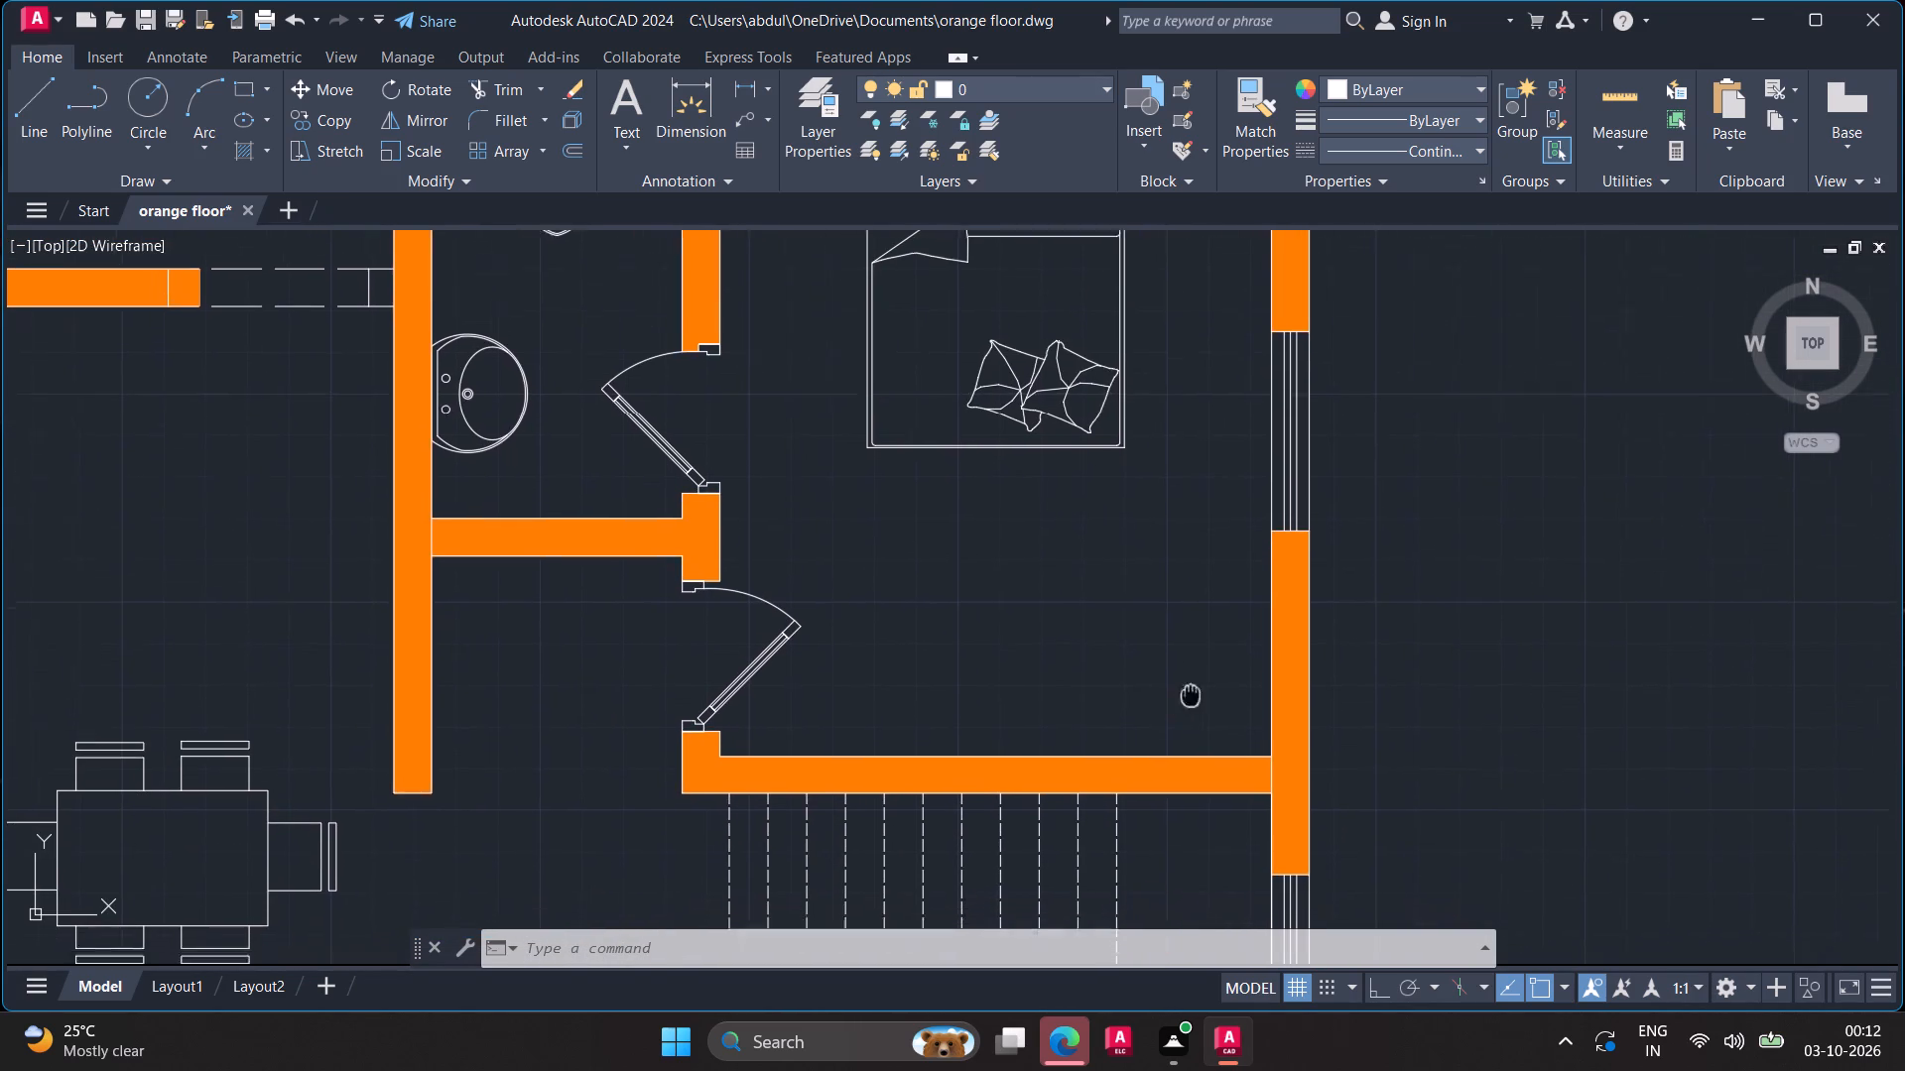
middle_click_drag(1196, 687, 1286, 501)
middle_click_drag(1268, 657, 1324, 480)
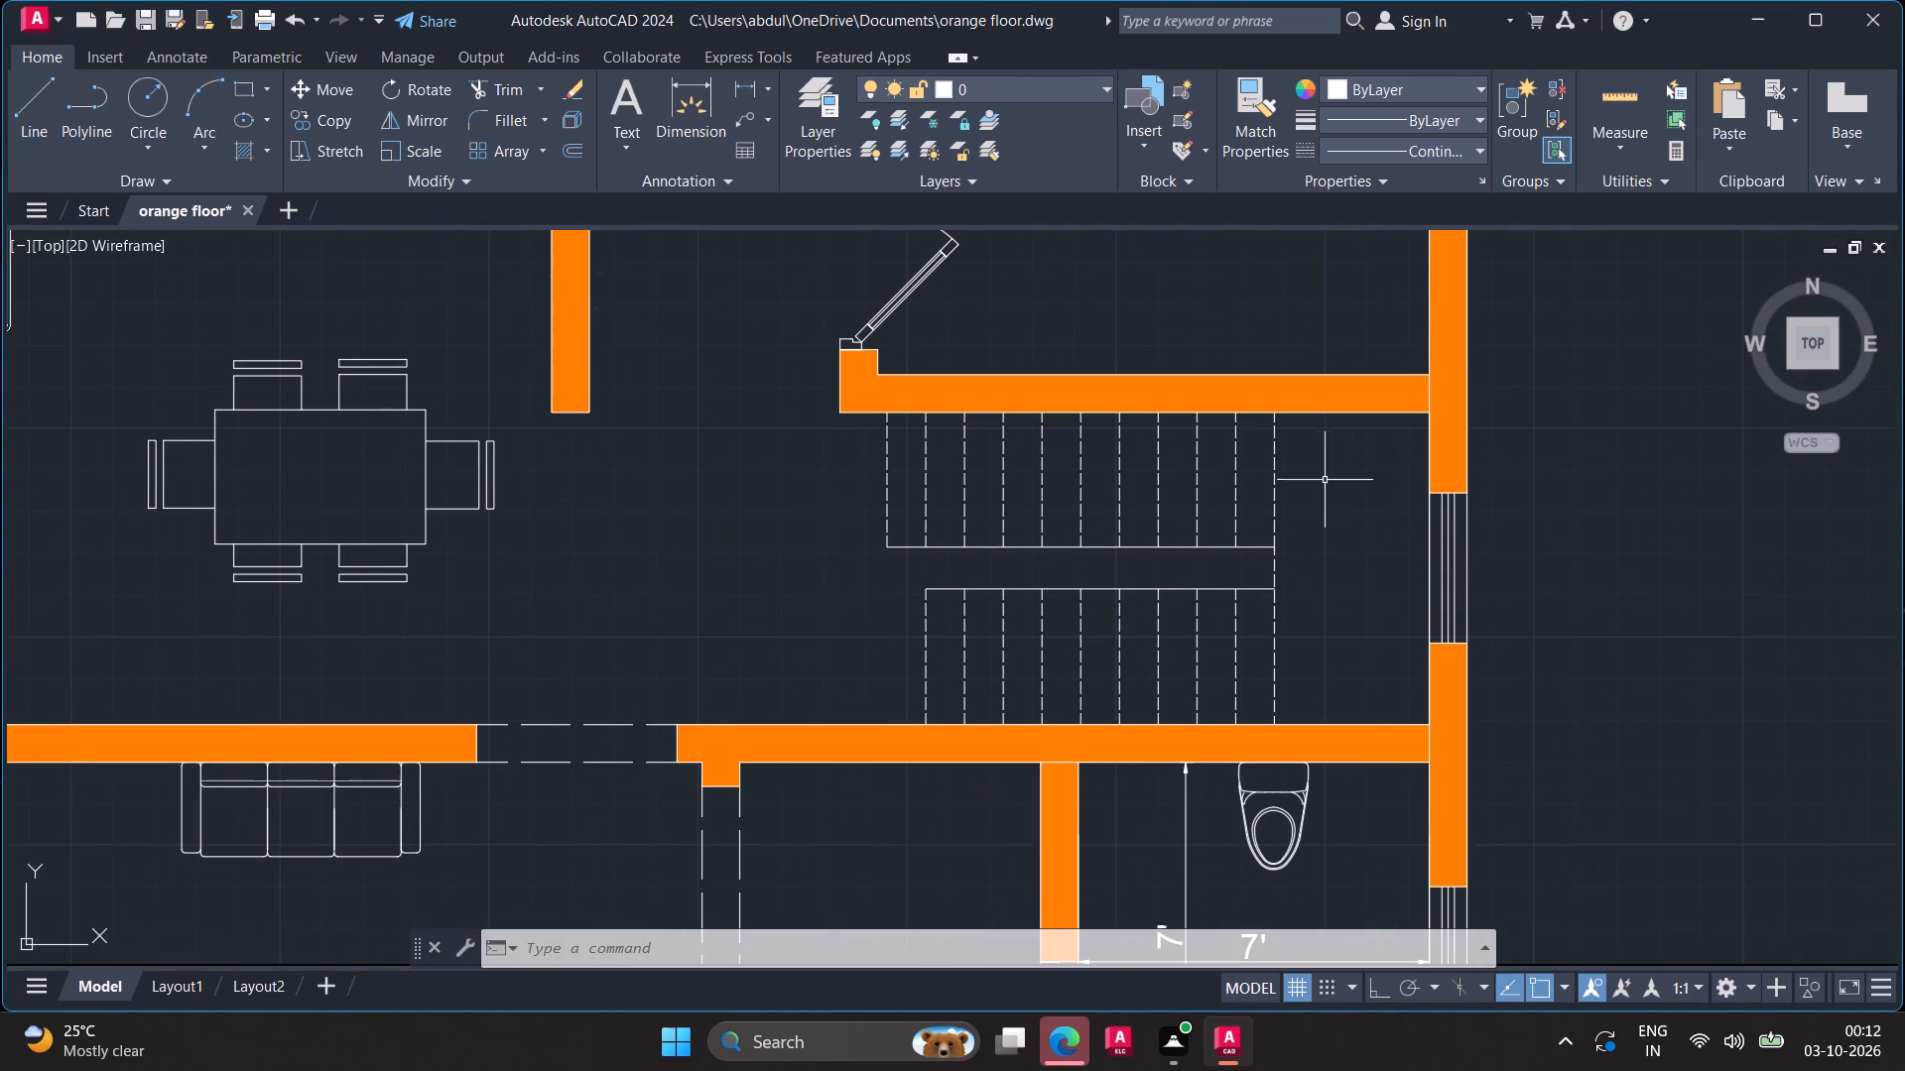
middle_click_drag(1306, 556, 1389, 463)
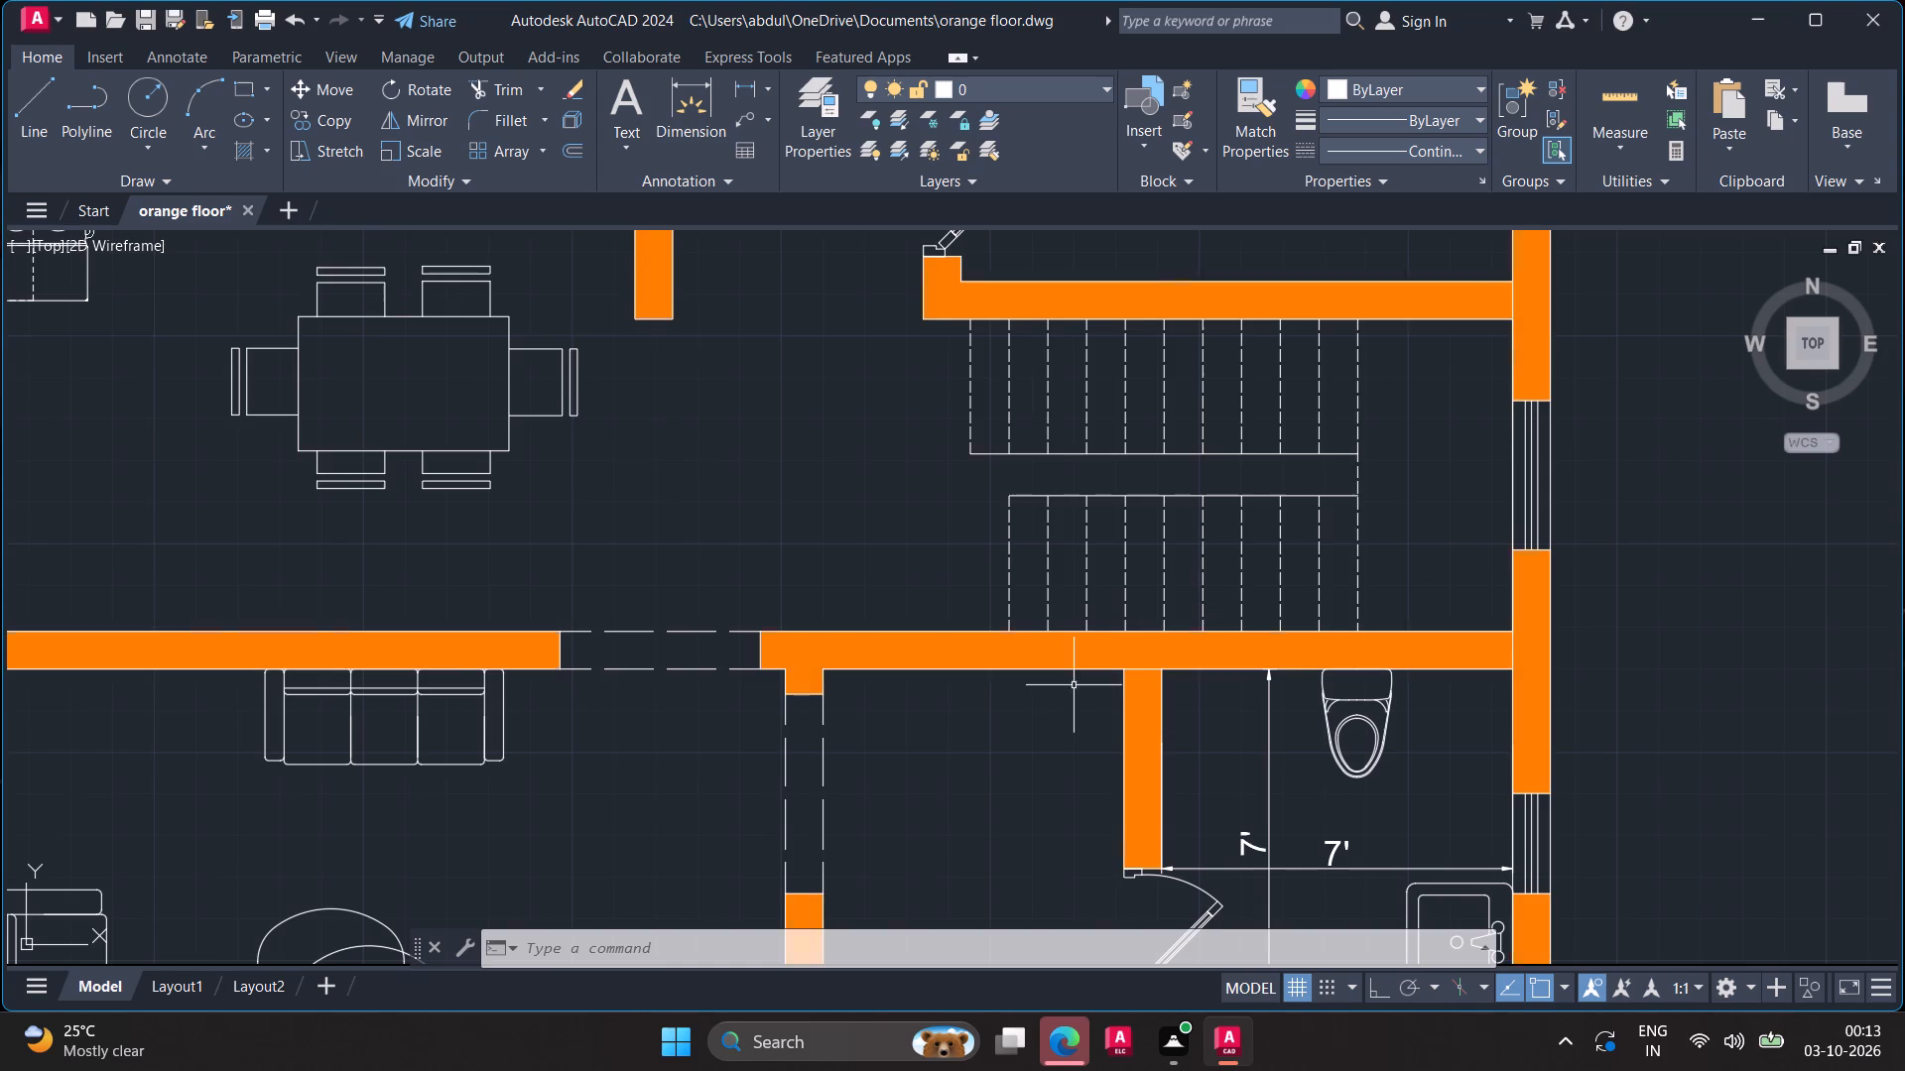
middle_click_drag(1066, 703, 1173, 554)
scroll(1161, 602, "down", 2)
middle_click_drag(1144, 623, 1023, 248)
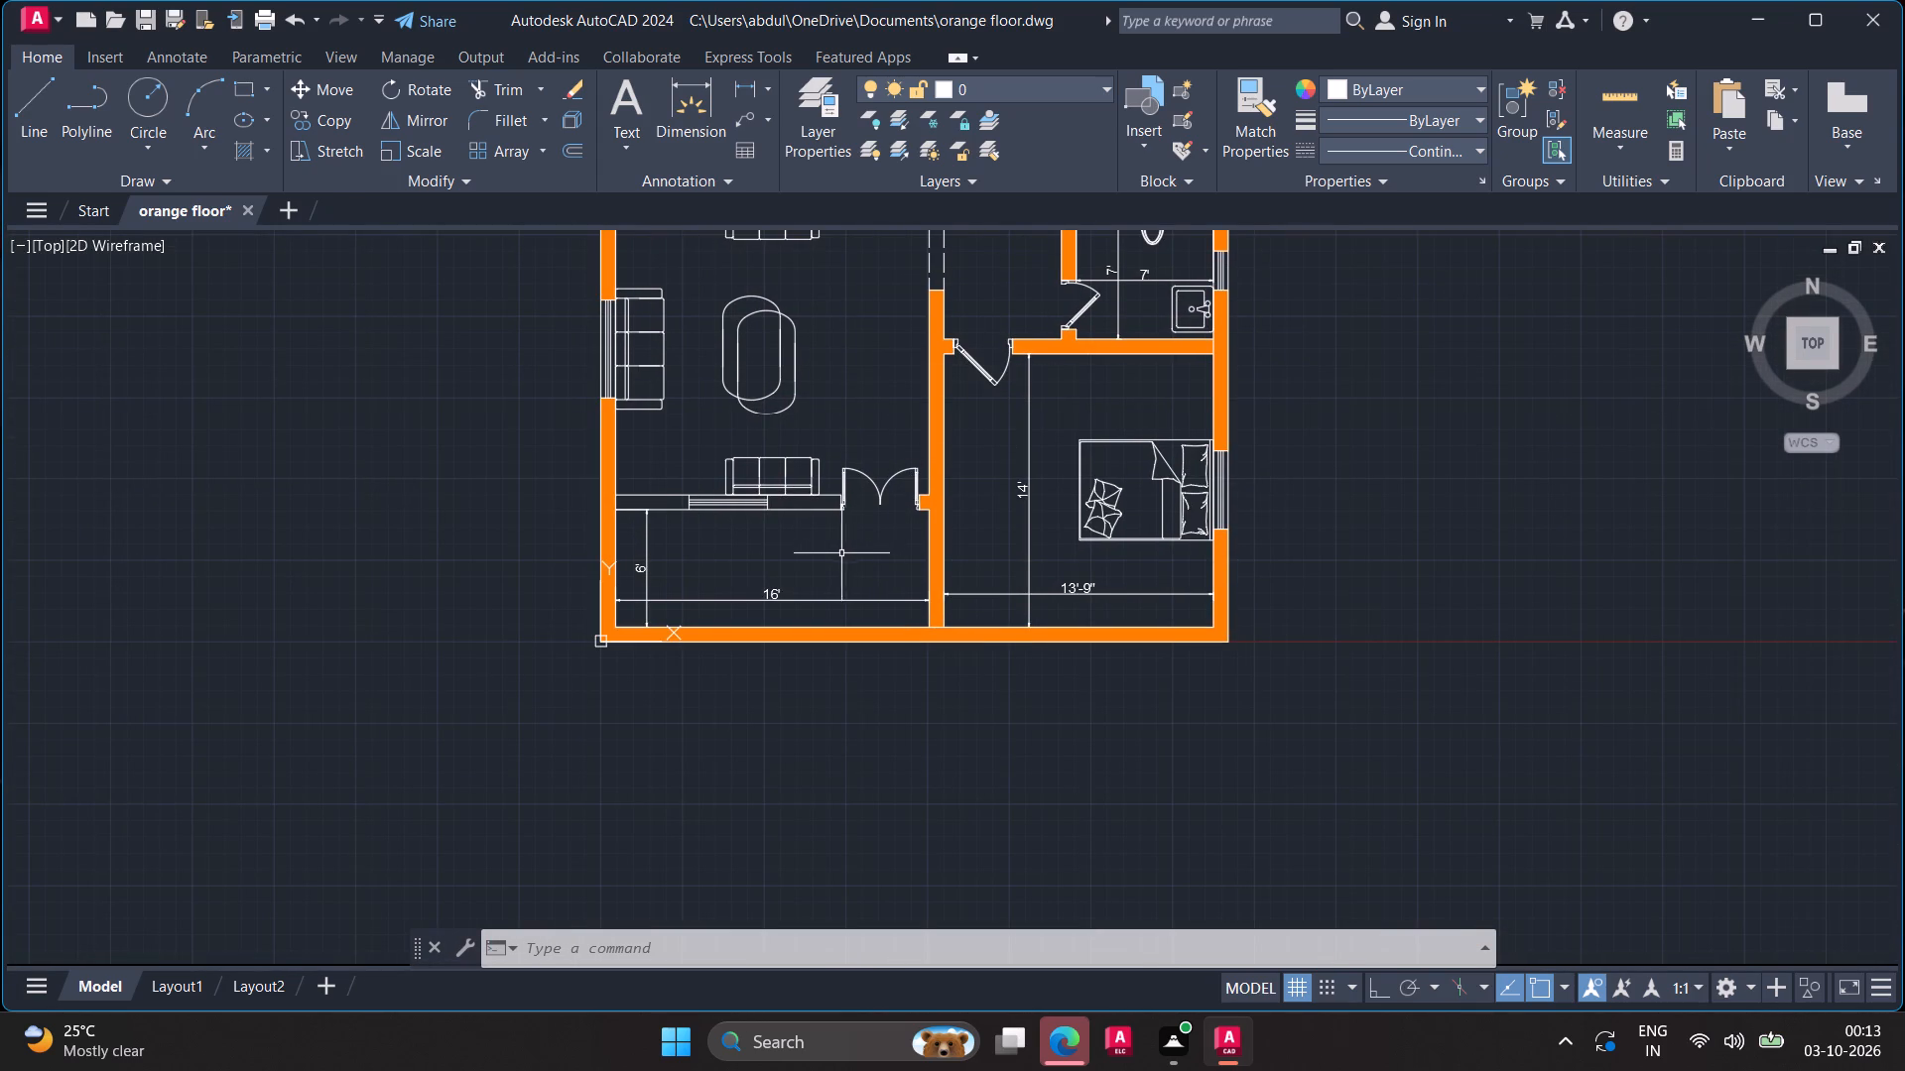
Add a linear dimension for the living room's width between its inner wall faces, shifting its line slightly away from the oval table.
middle_click_drag(878, 509, 877, 613)
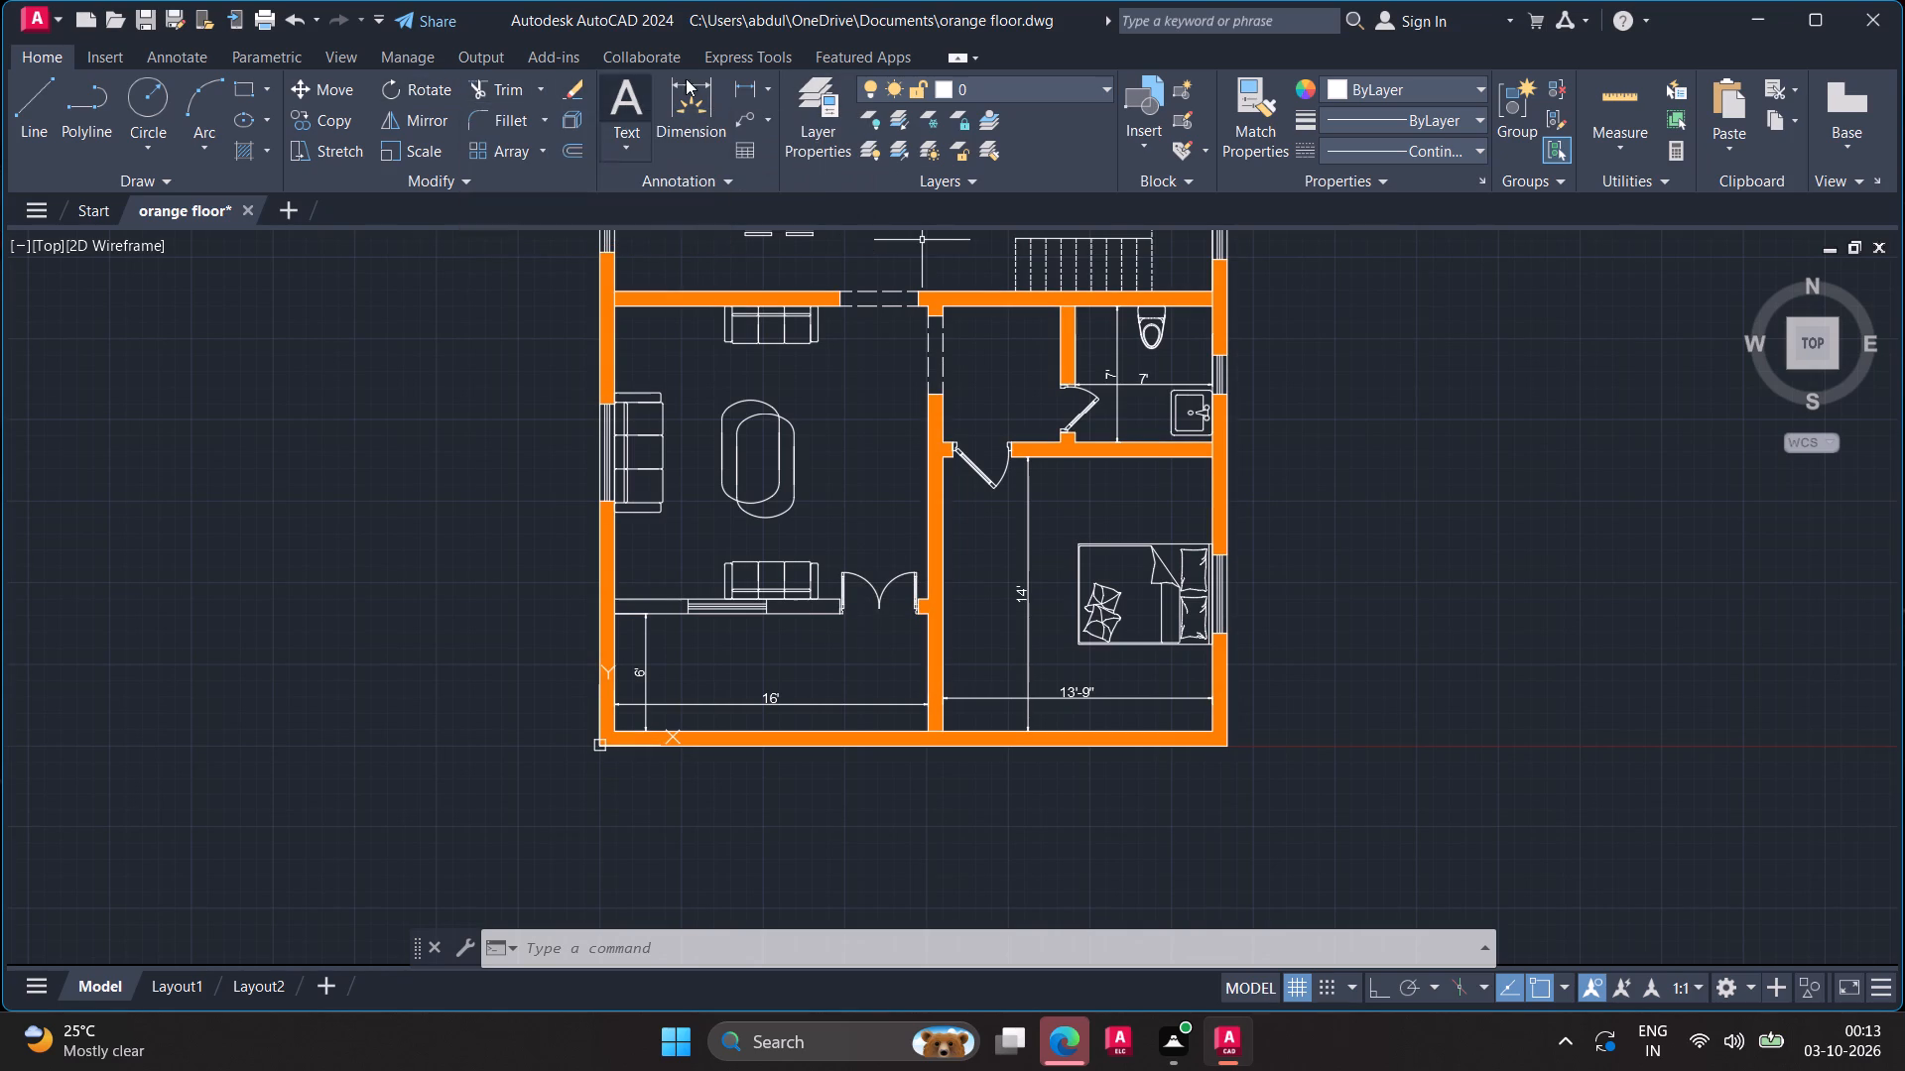
left_click(742, 88)
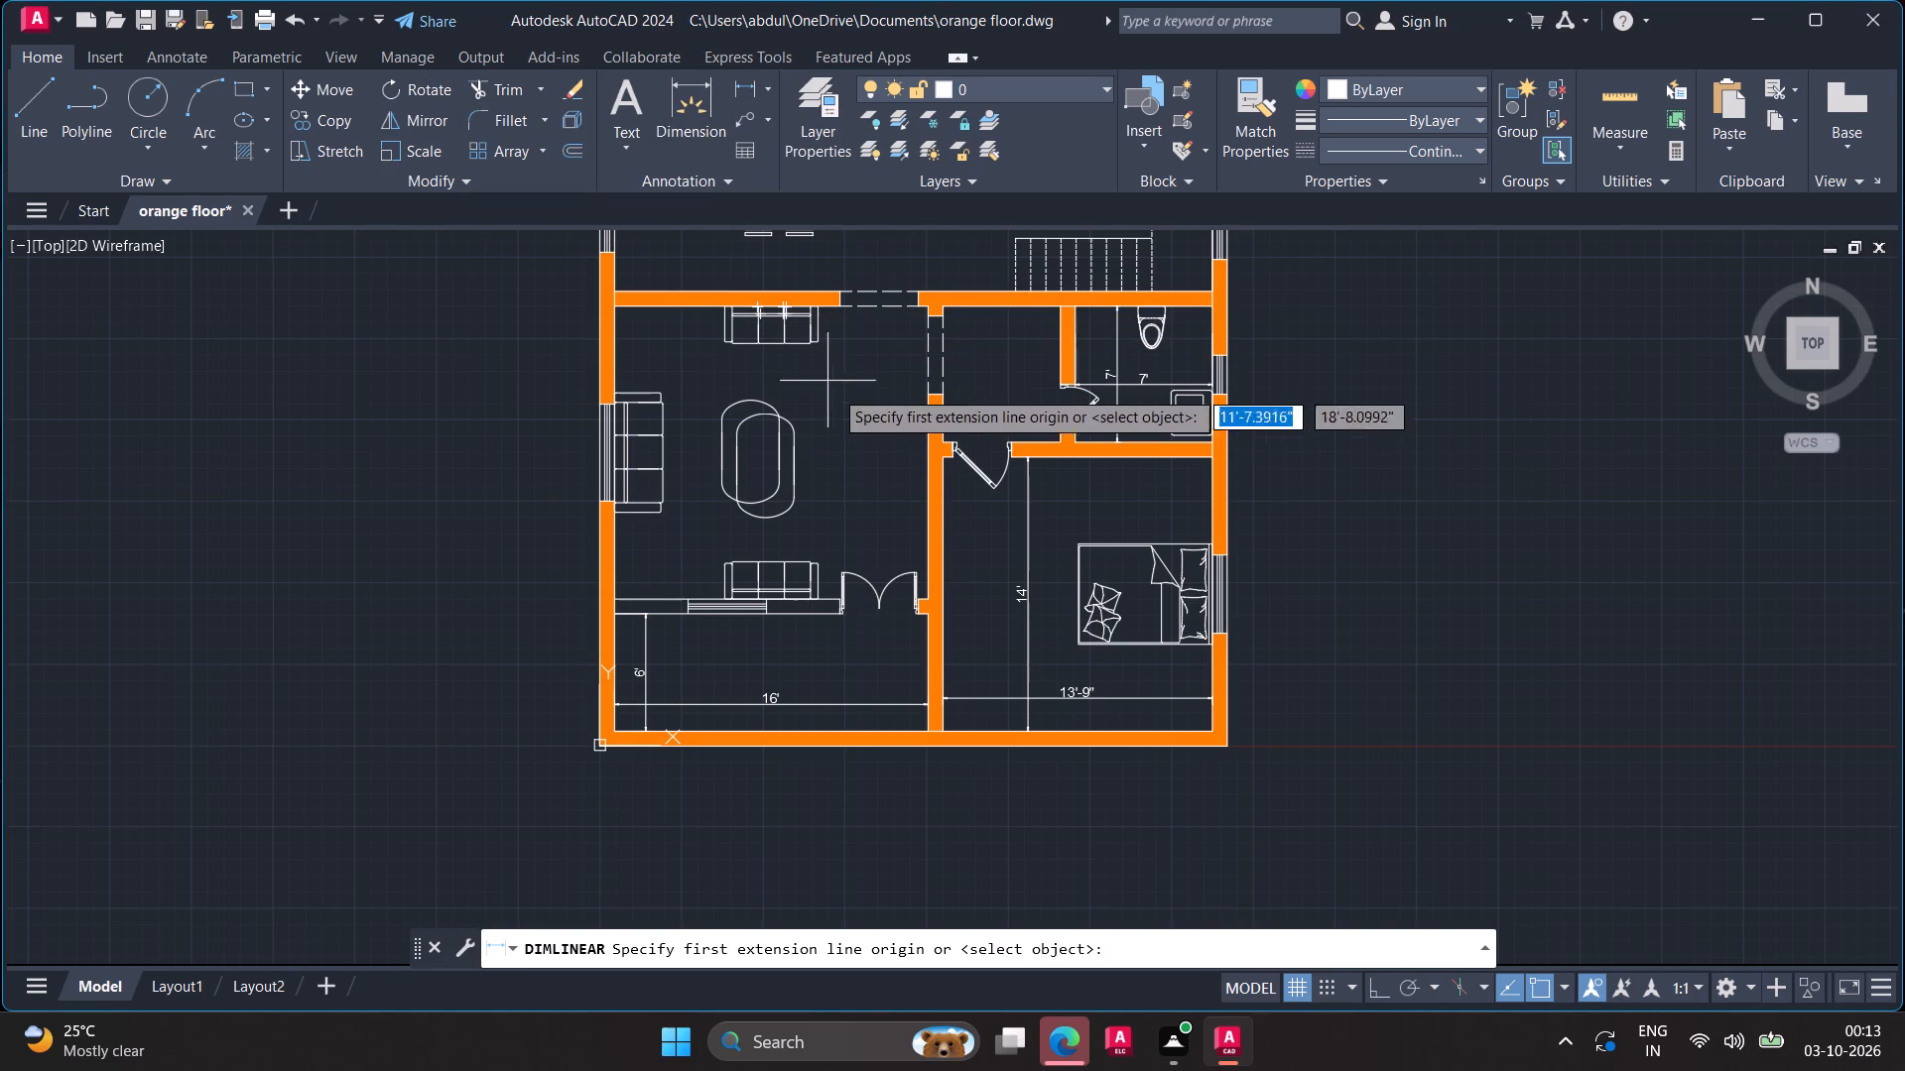
left_click(928, 530)
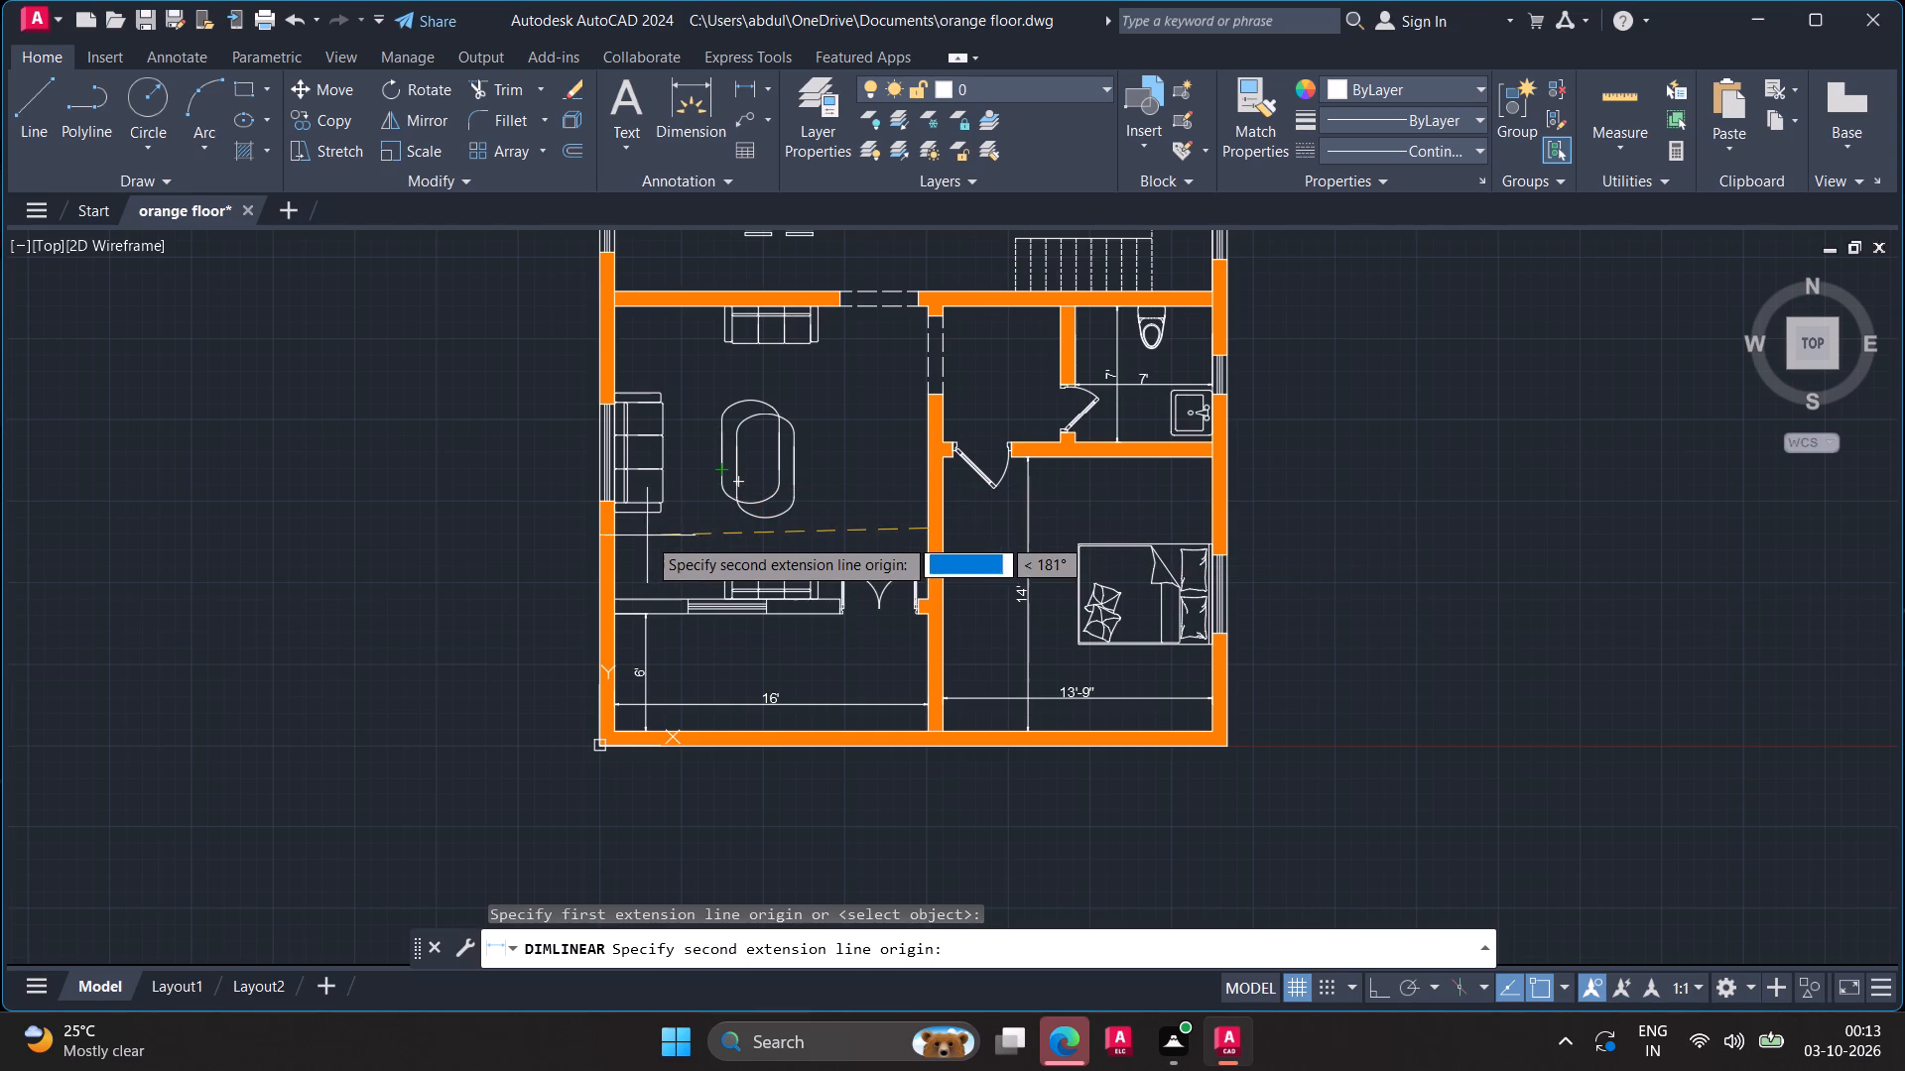
left_click(617, 529)
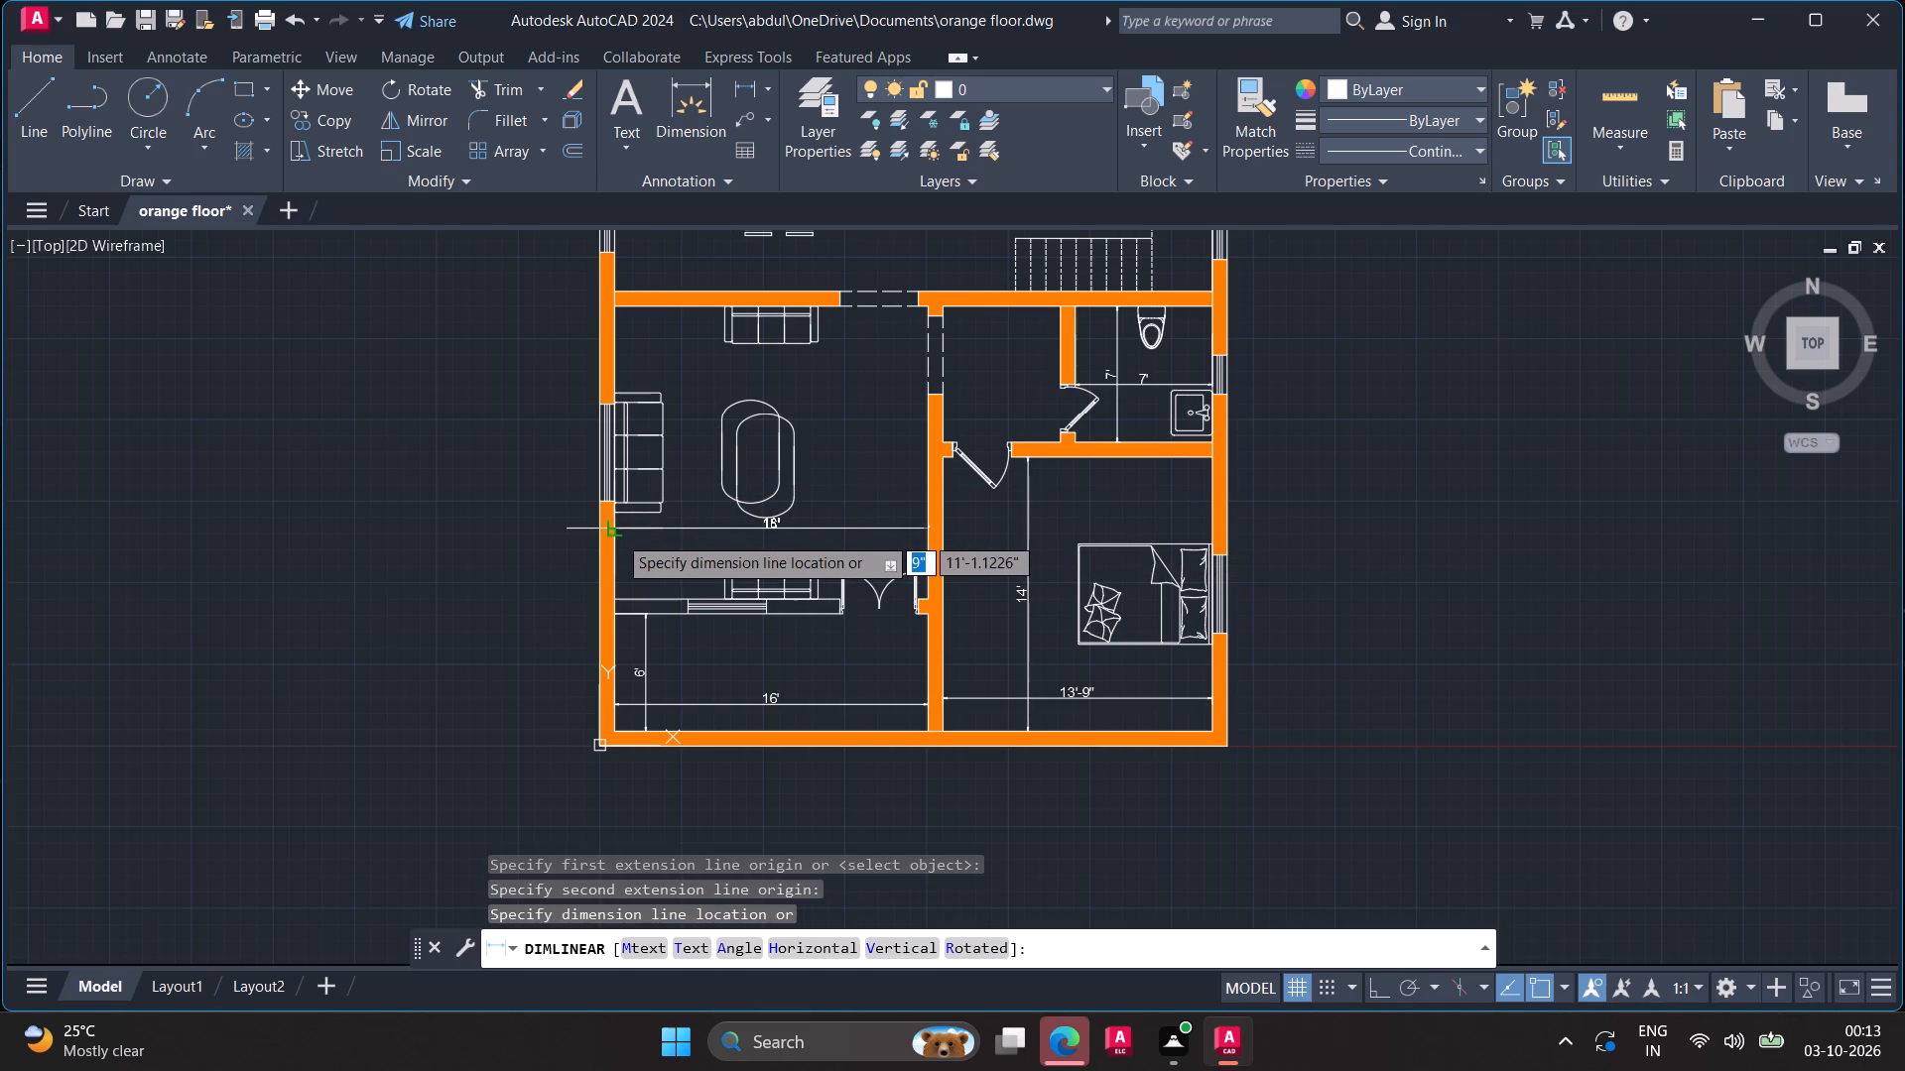
left_click(616, 539)
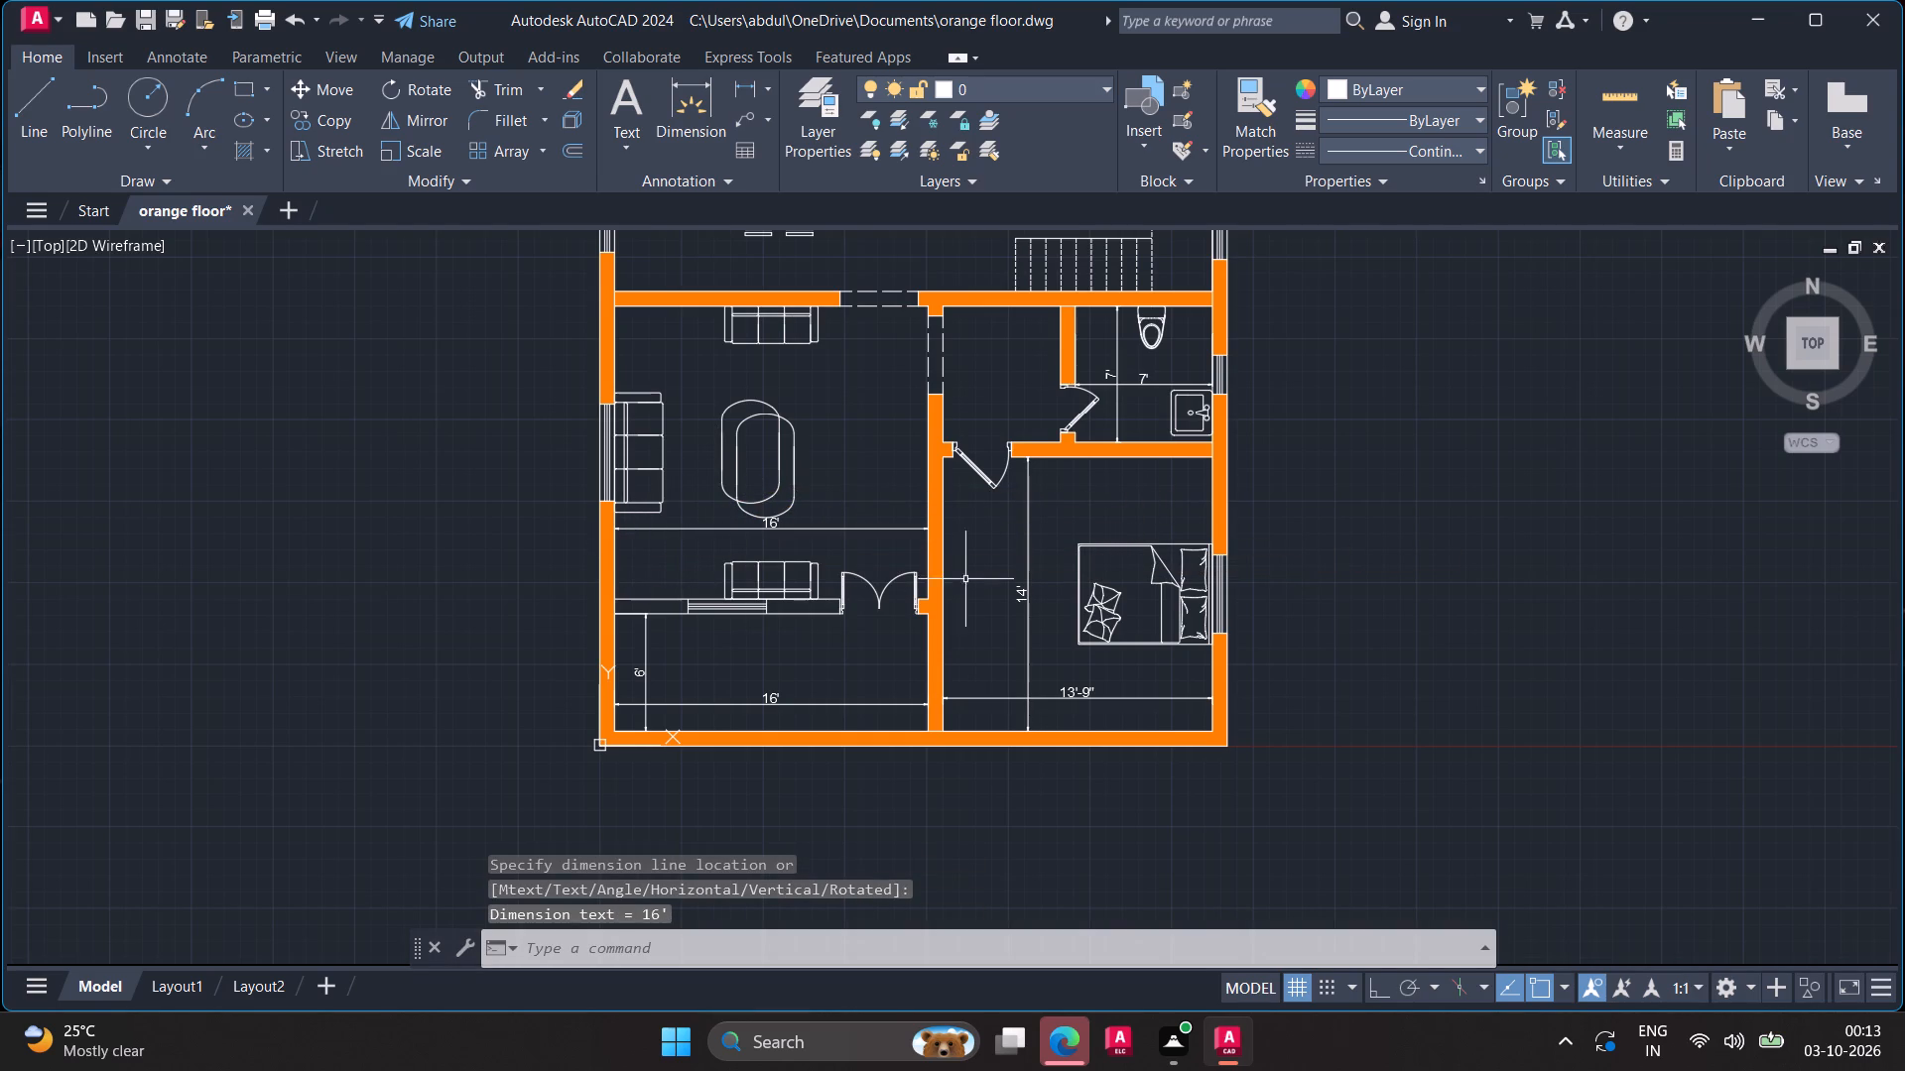
left_click(774, 523)
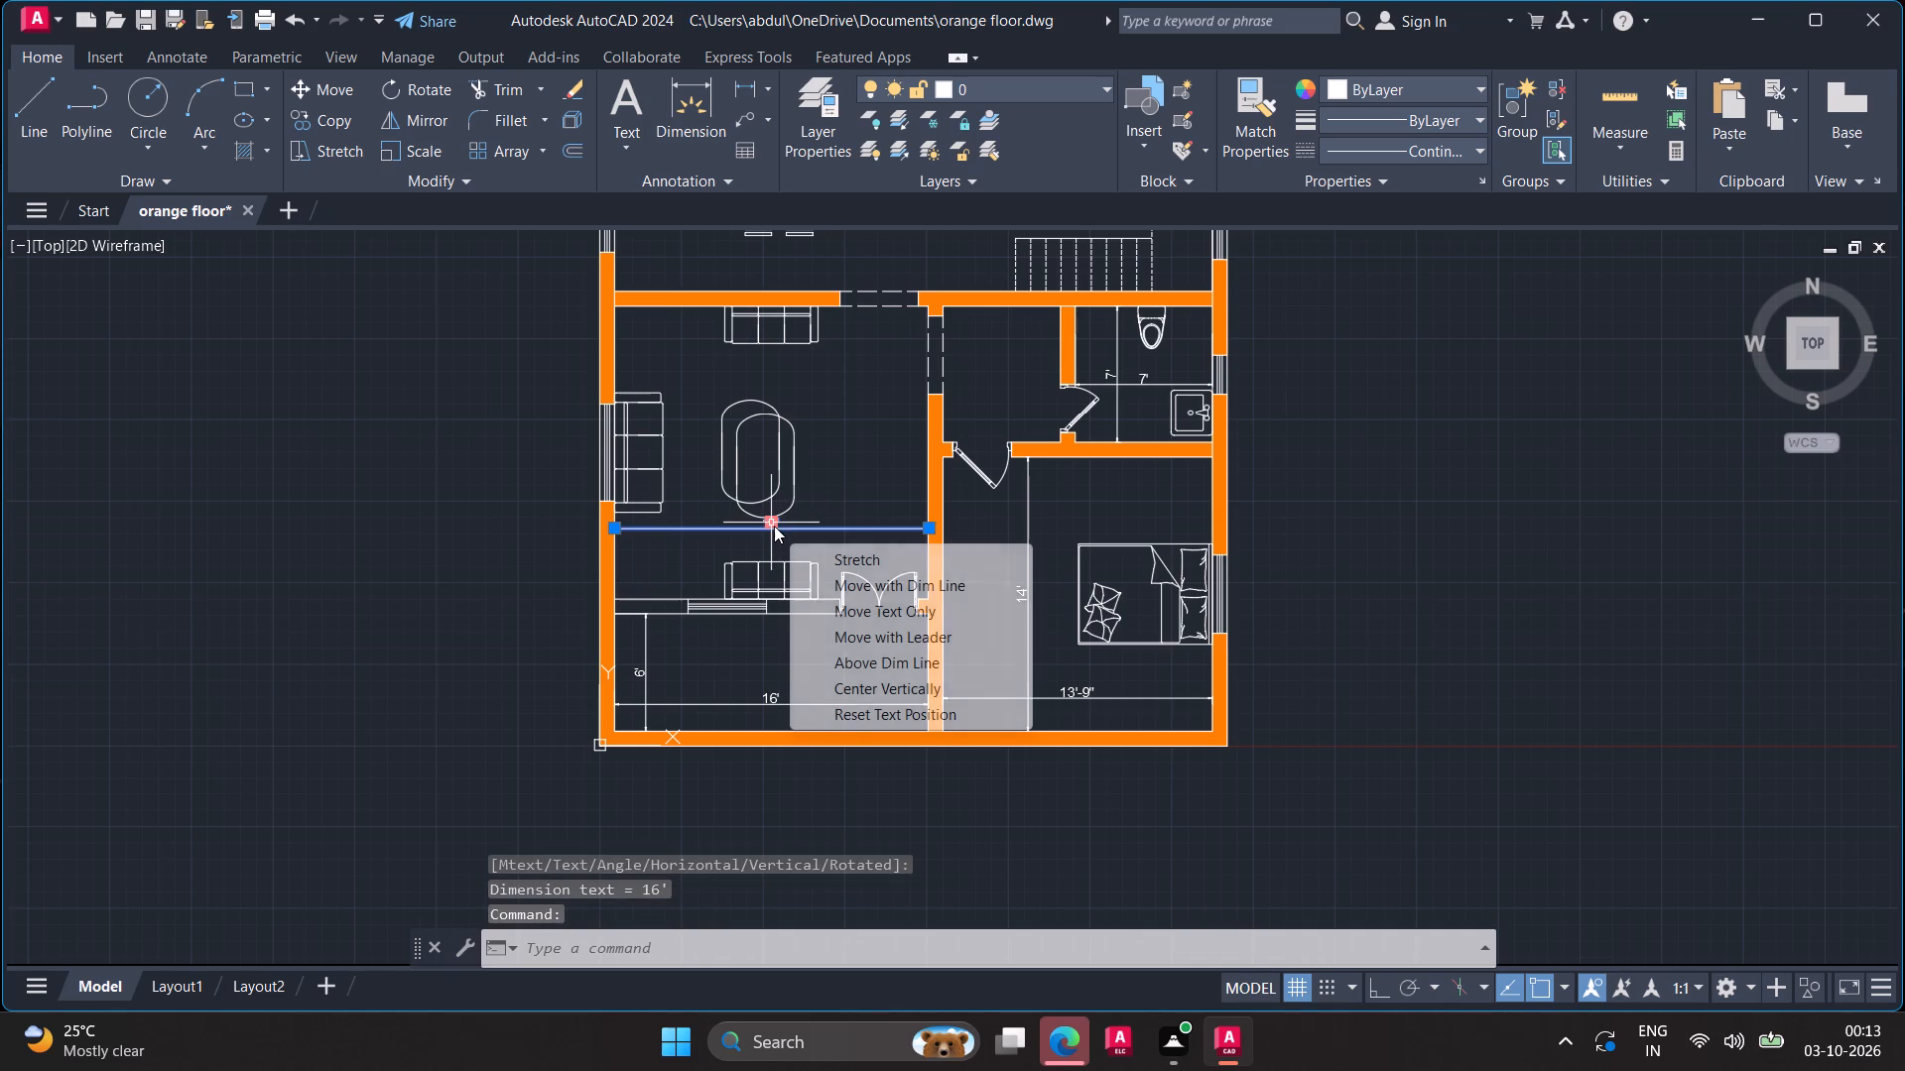
left_click(771, 520)
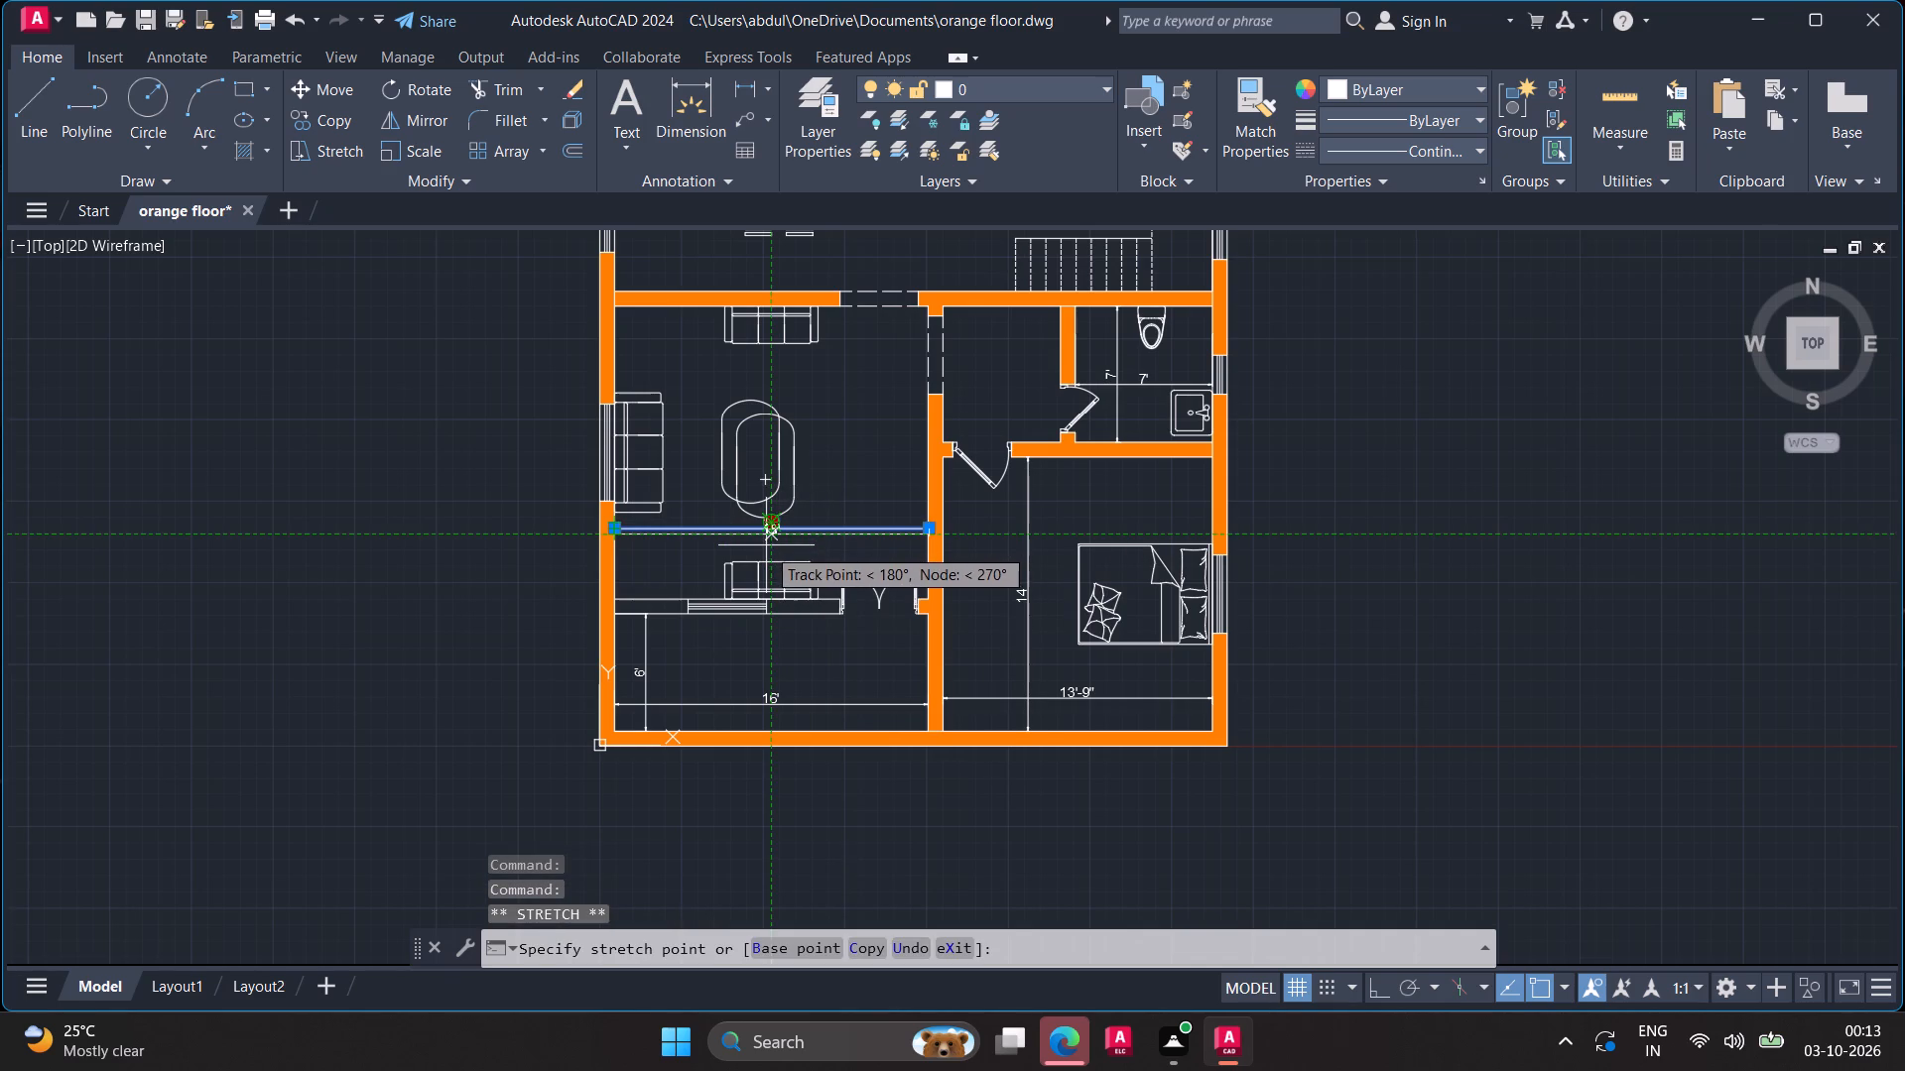
left_click(766, 546)
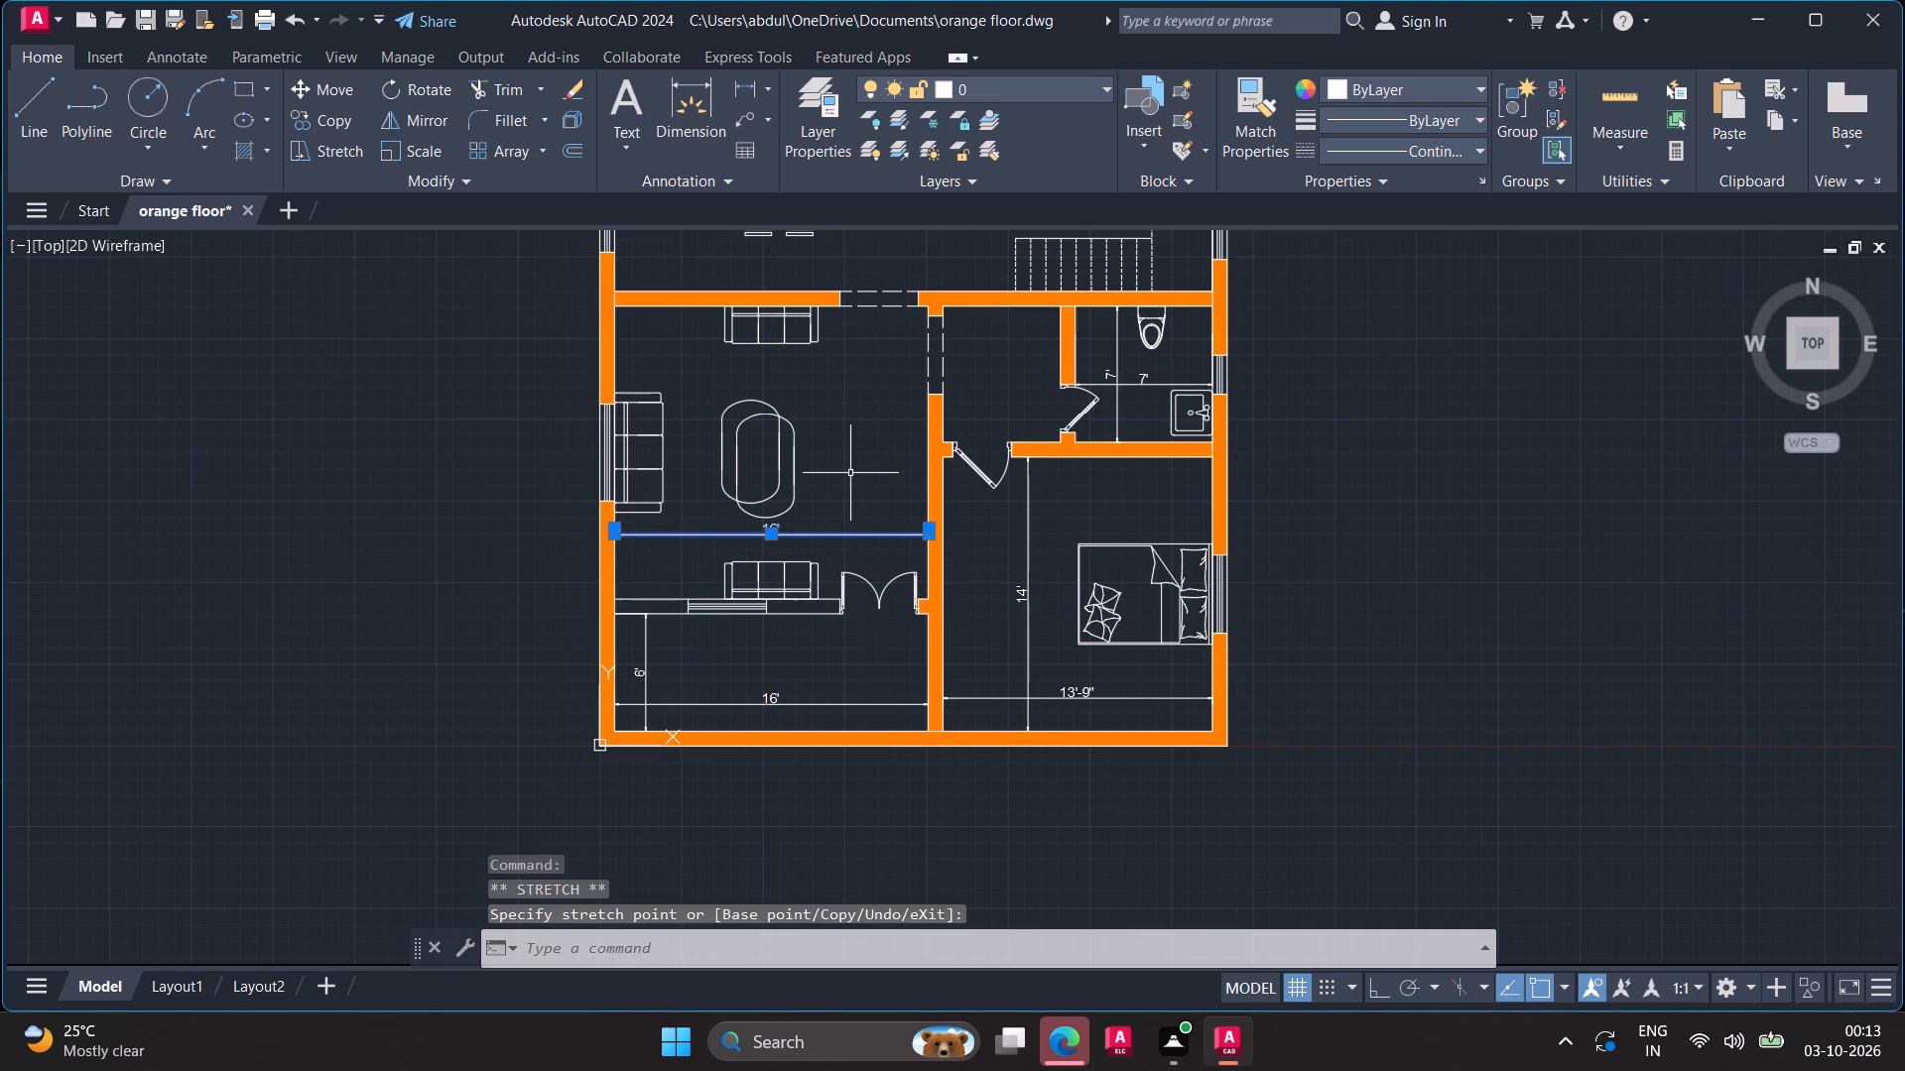
Add a linear dimension for the living room's depth, from the rear wall's inner face to the veranda wall beside the double door.
key("space")
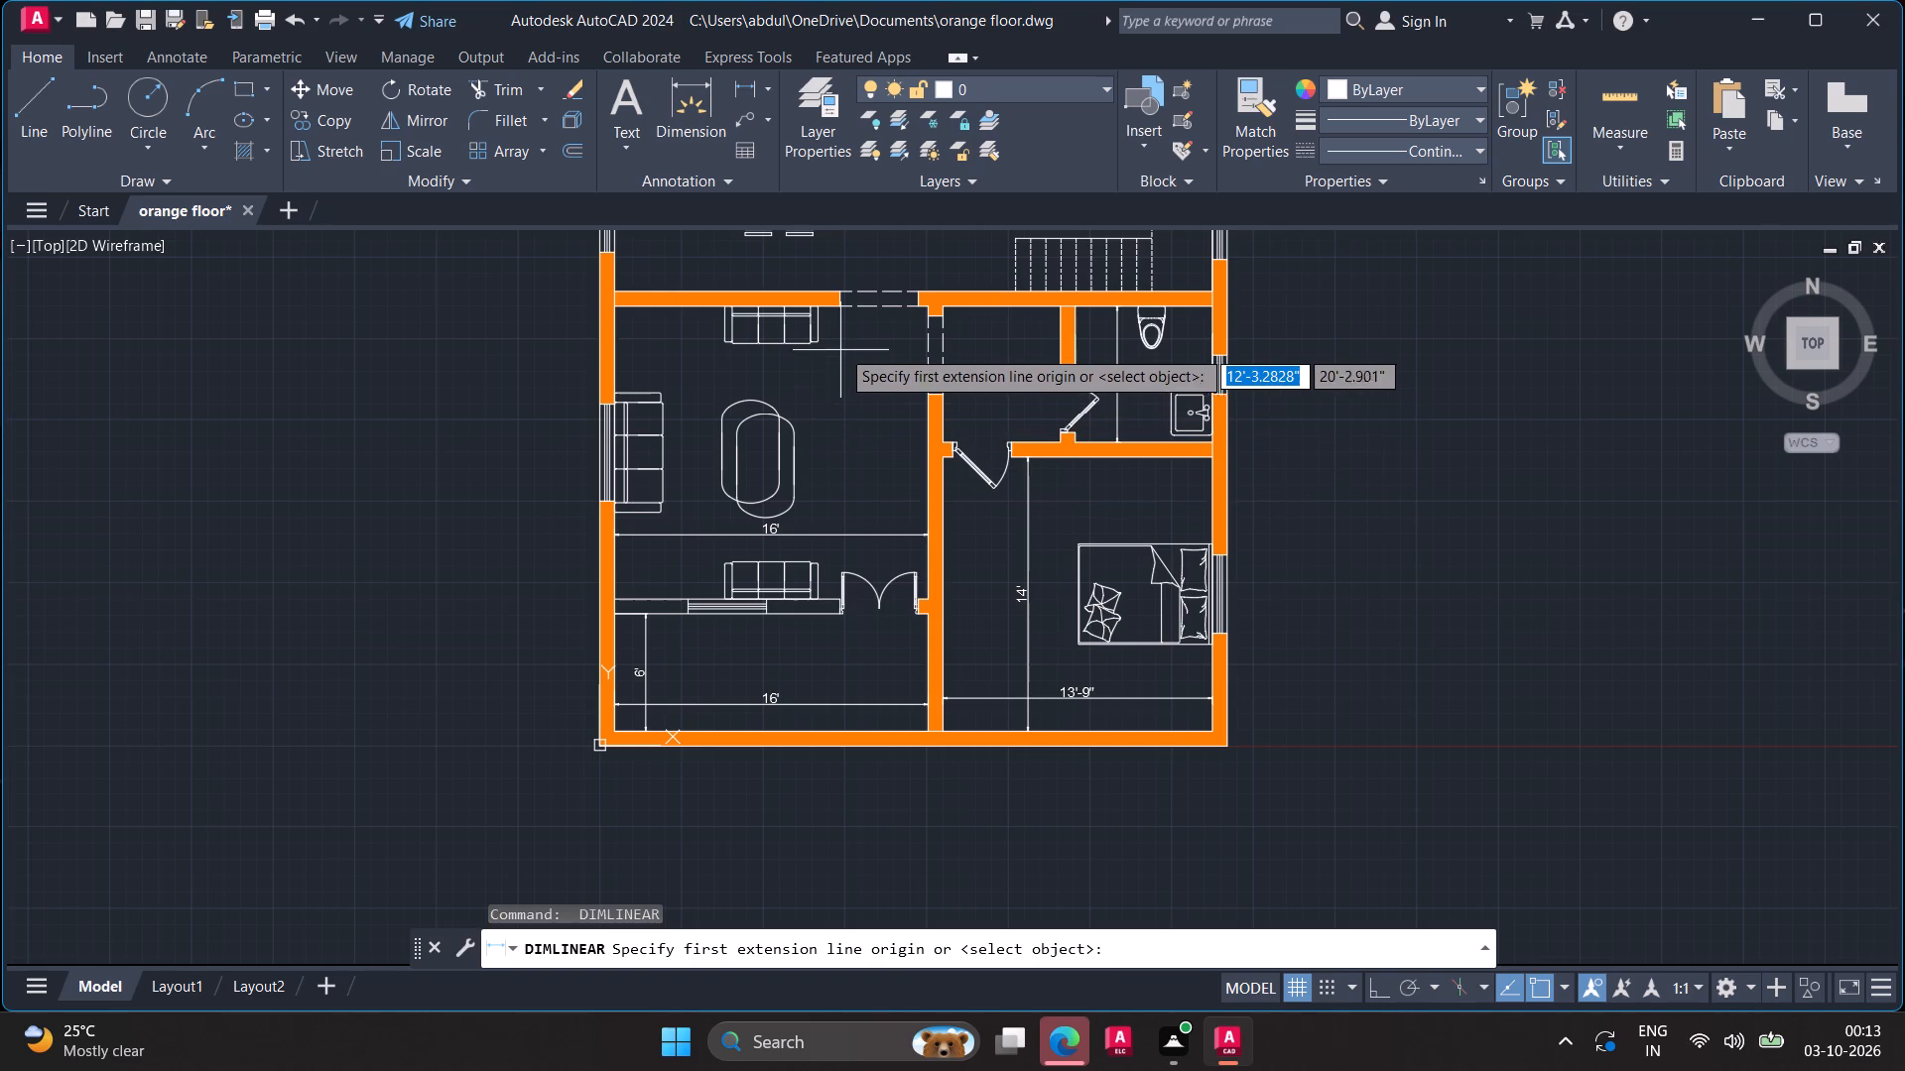
left_click(840, 310)
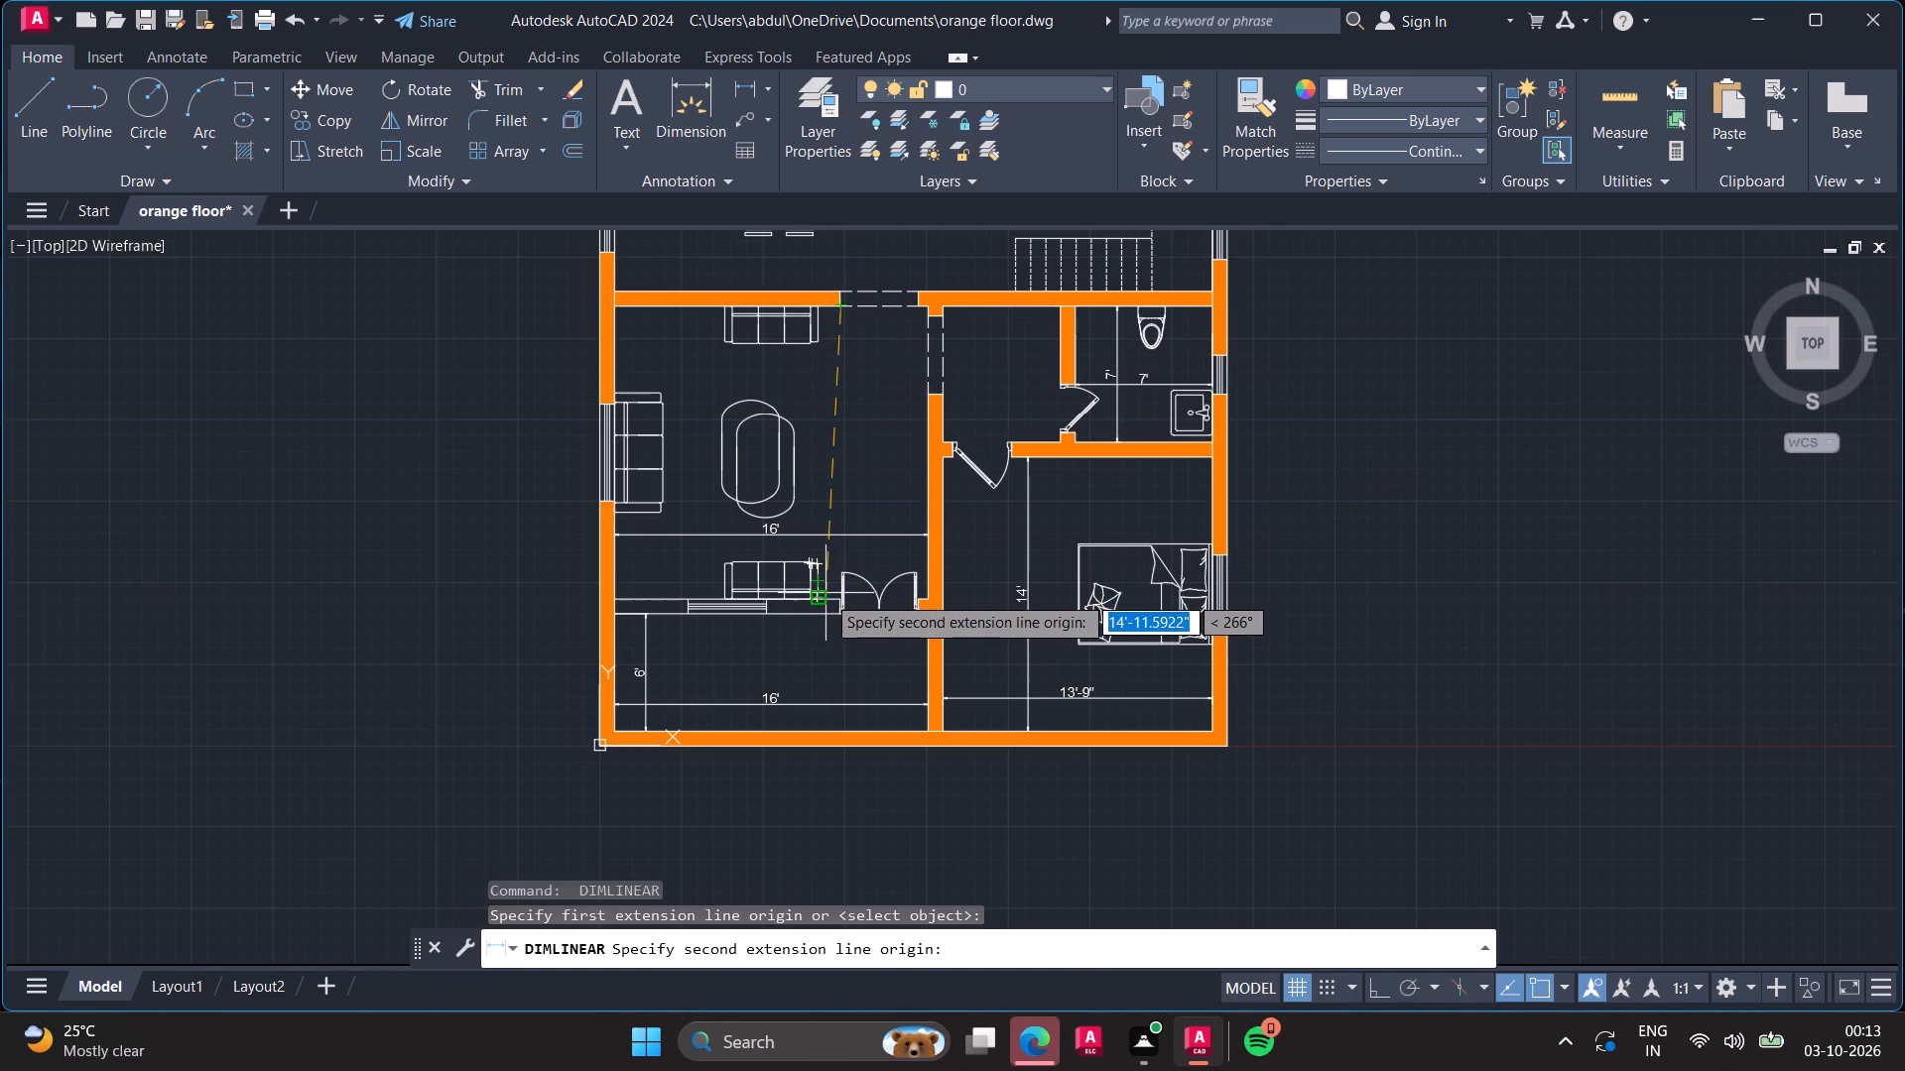
scroll(827, 601, "up", 3)
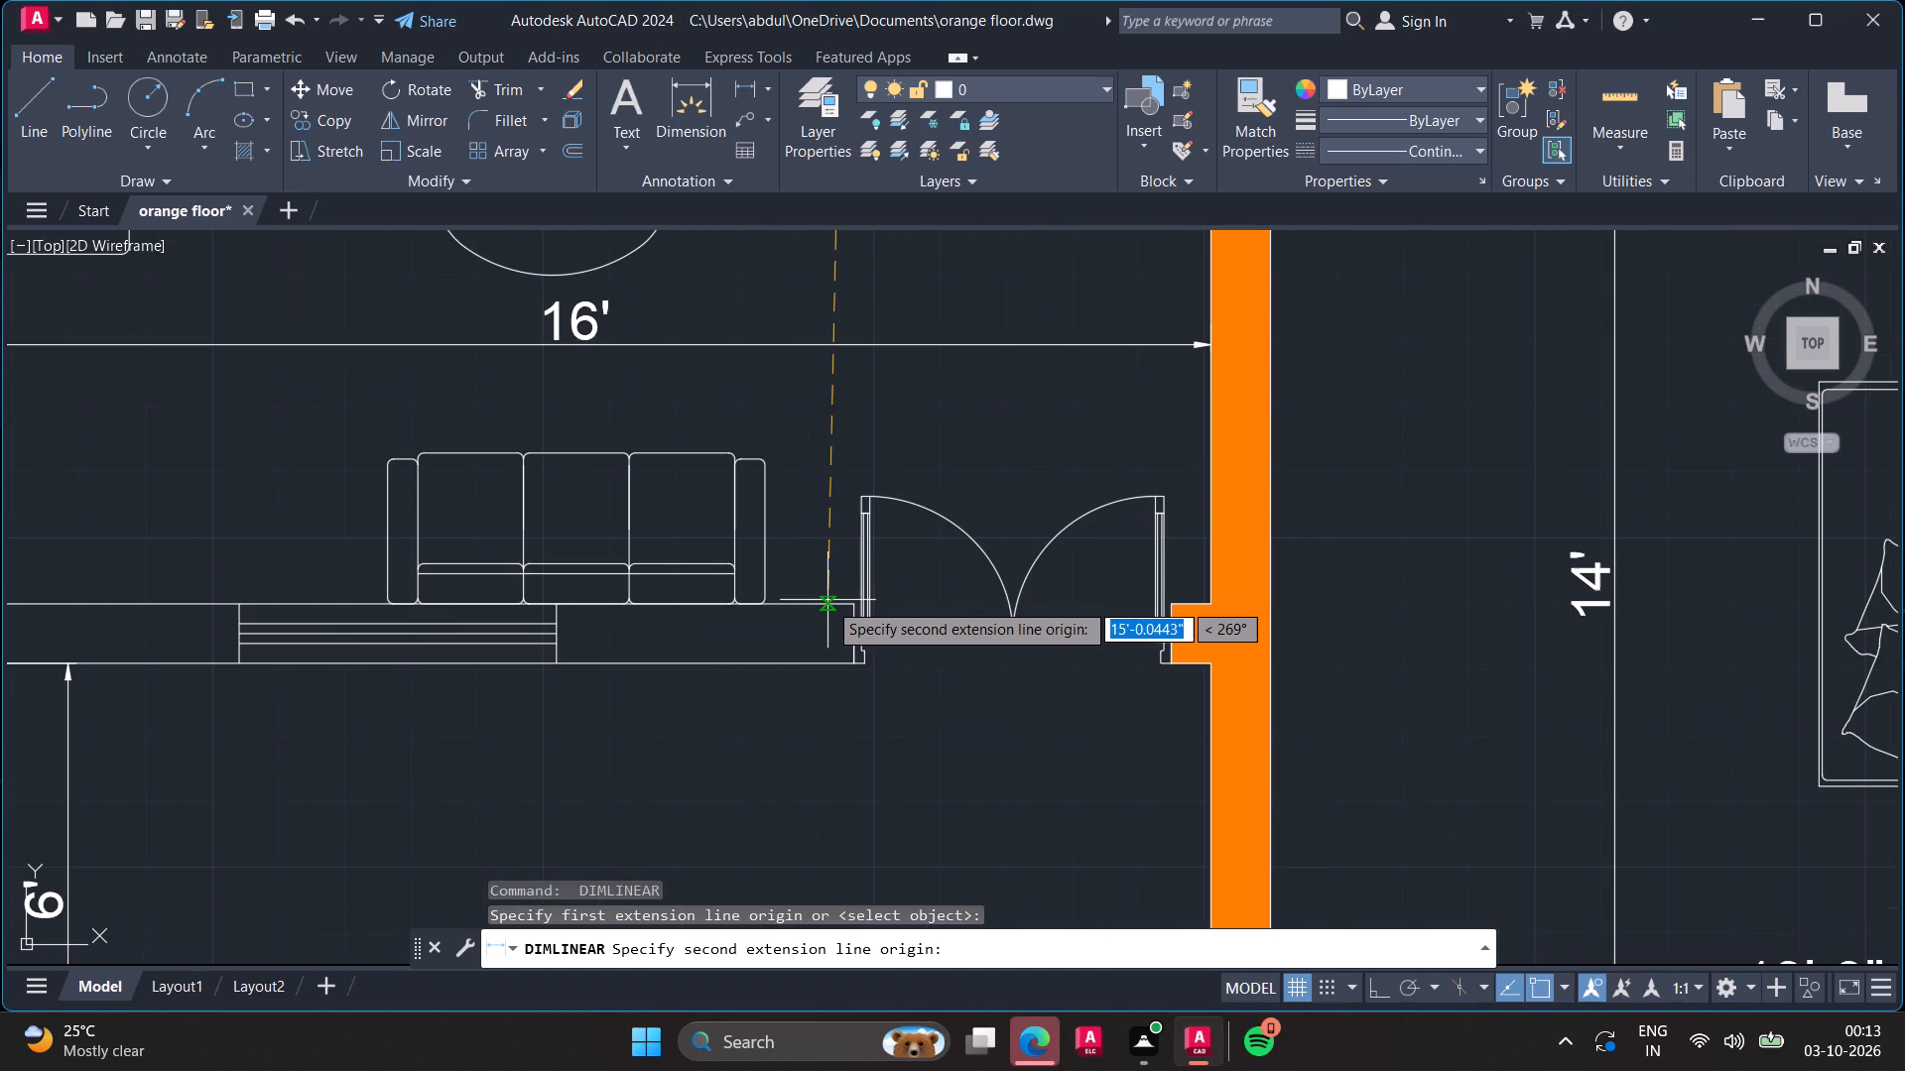
left_click(826, 602)
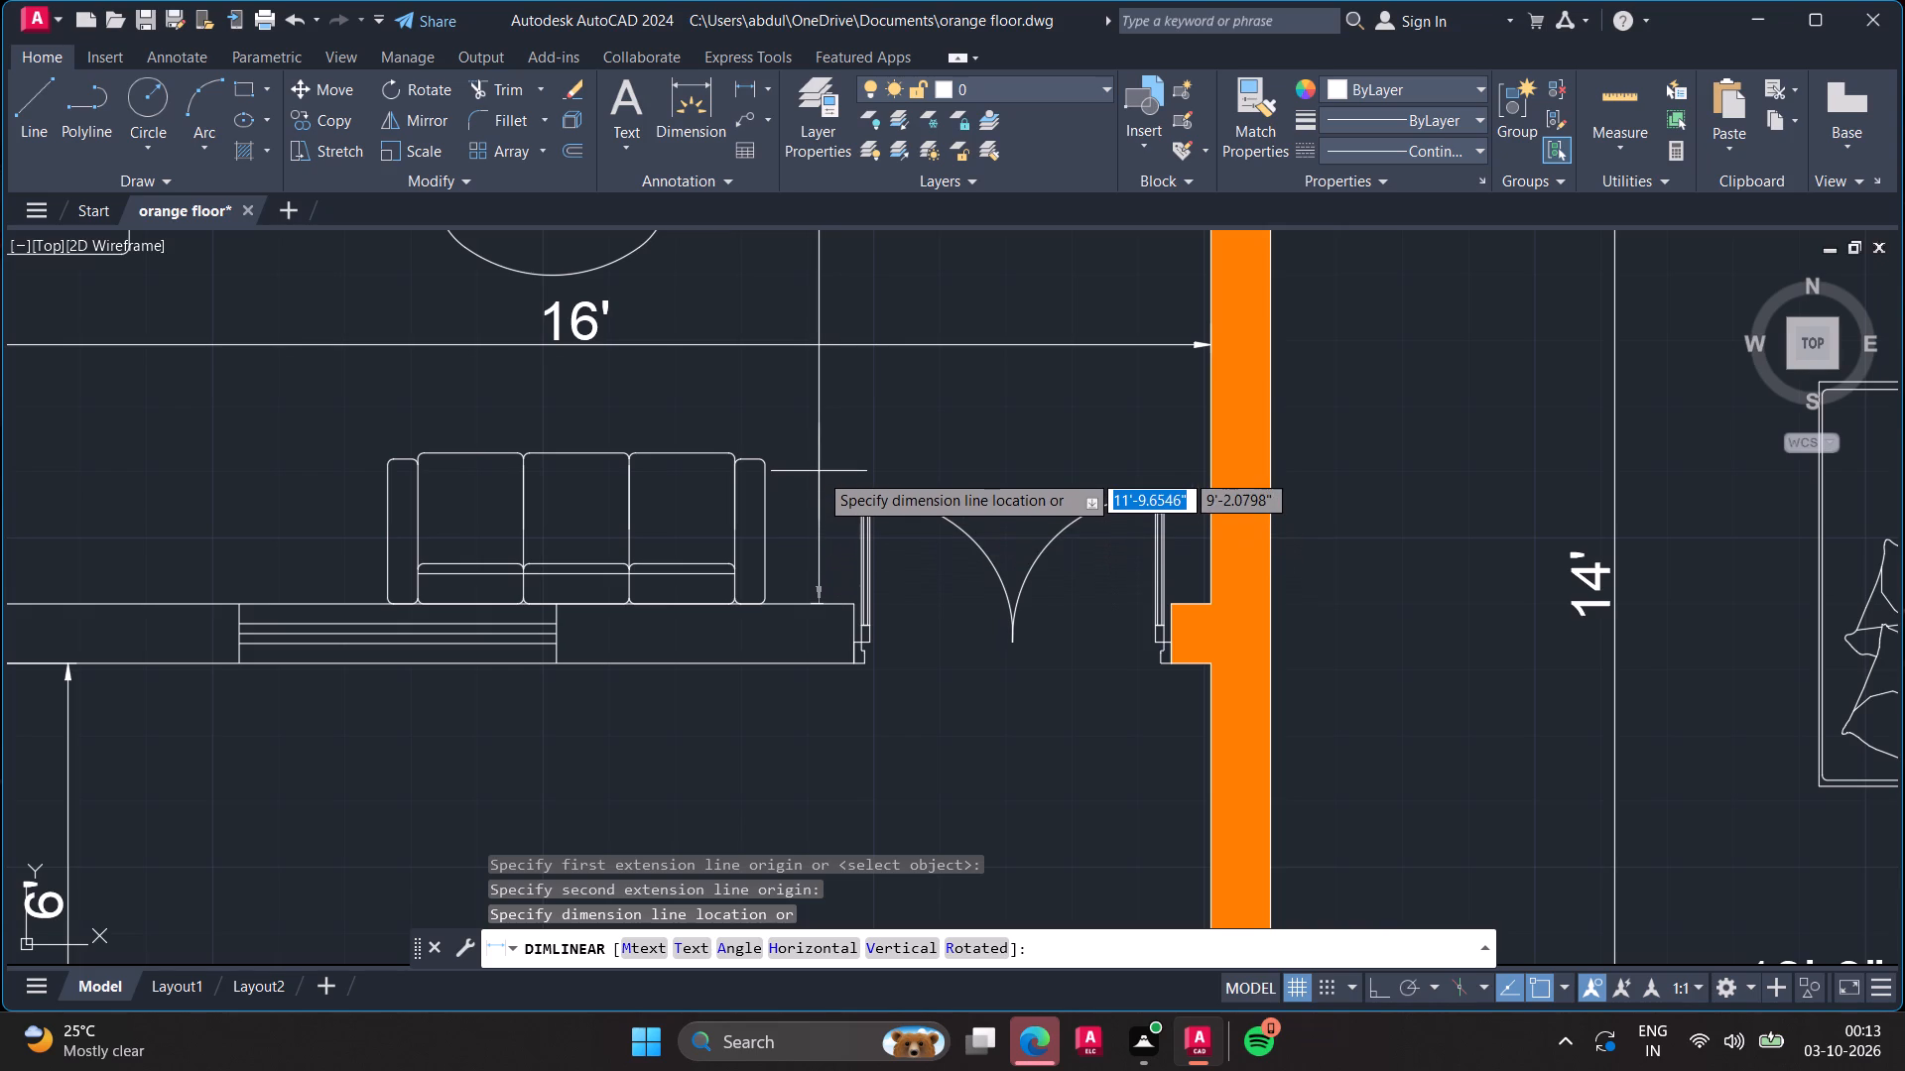
left_click(817, 463)
Add a linear dimension for the width of the small lobby between the living room and the toilet, between its inner wall faces.
scroll(817, 463, "down", 2)
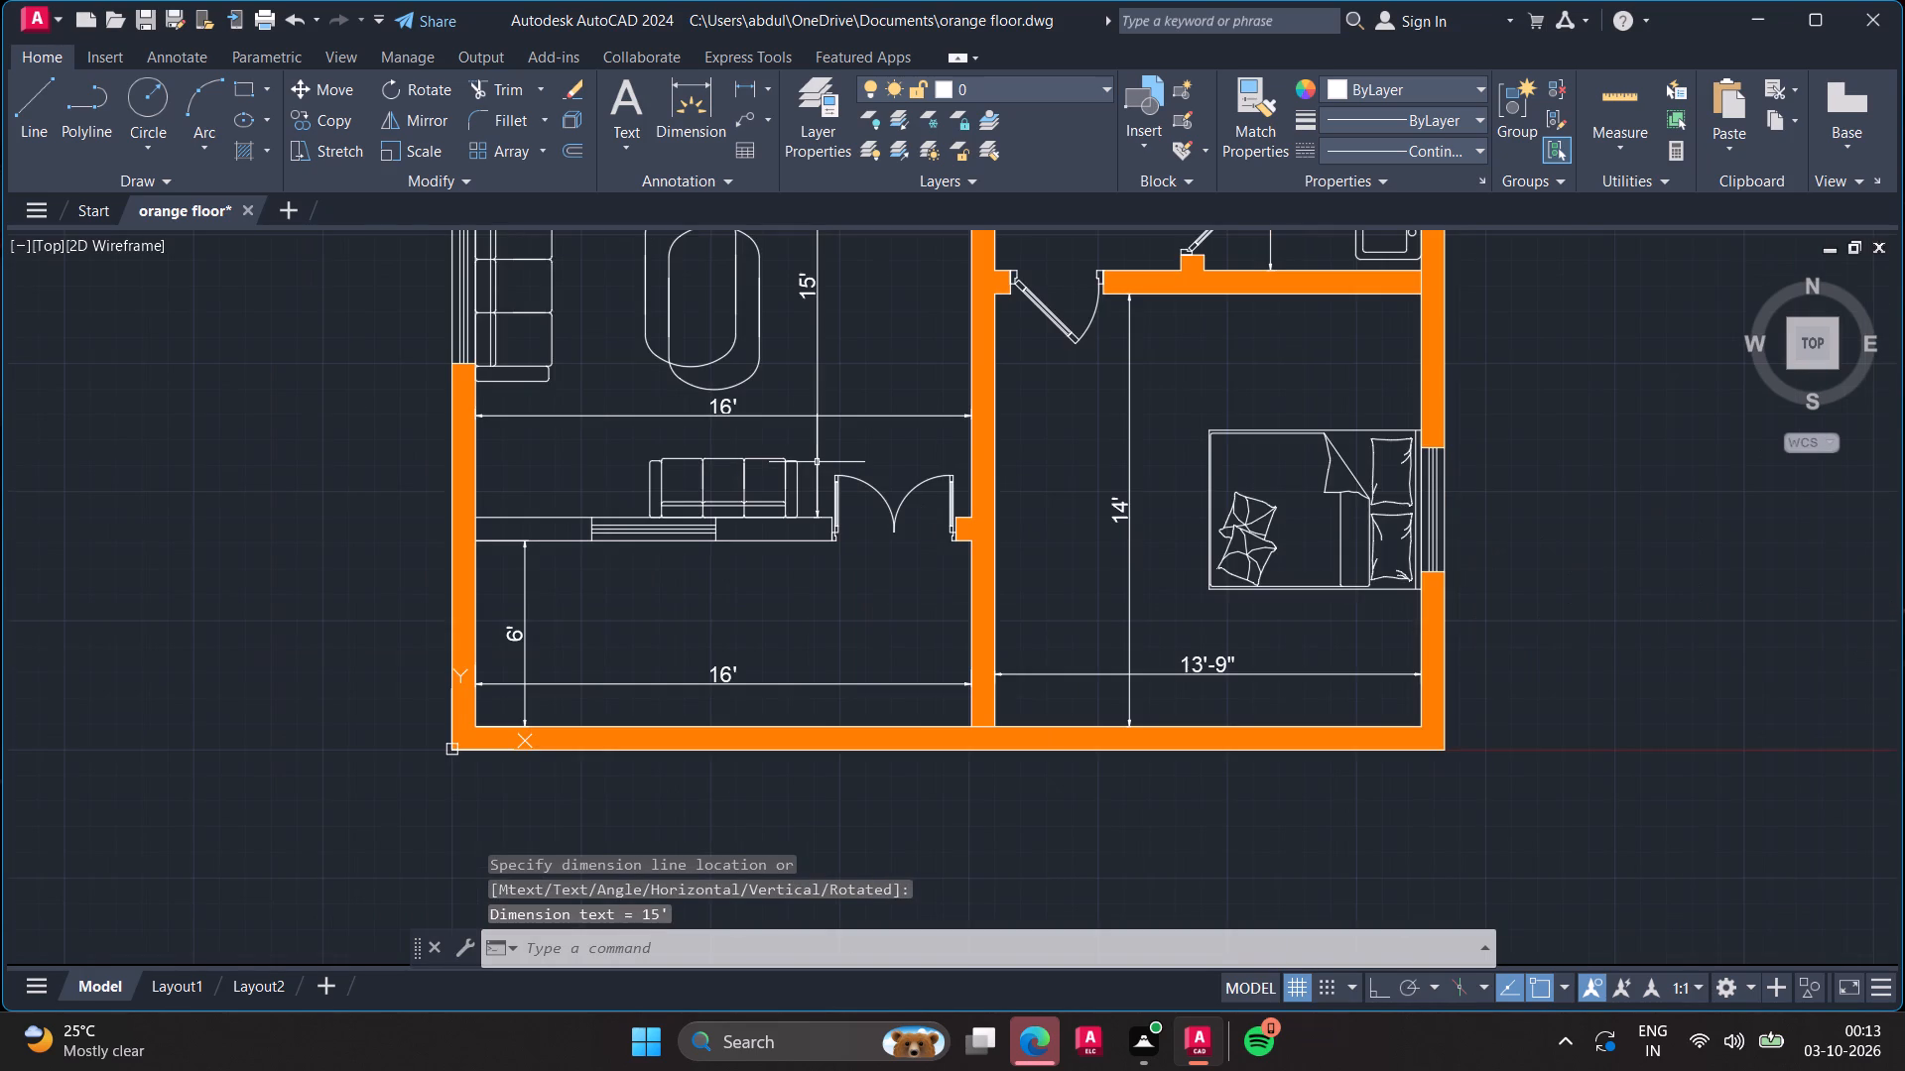
scroll(817, 463, "down", 1)
scroll(862, 388, "down", 1)
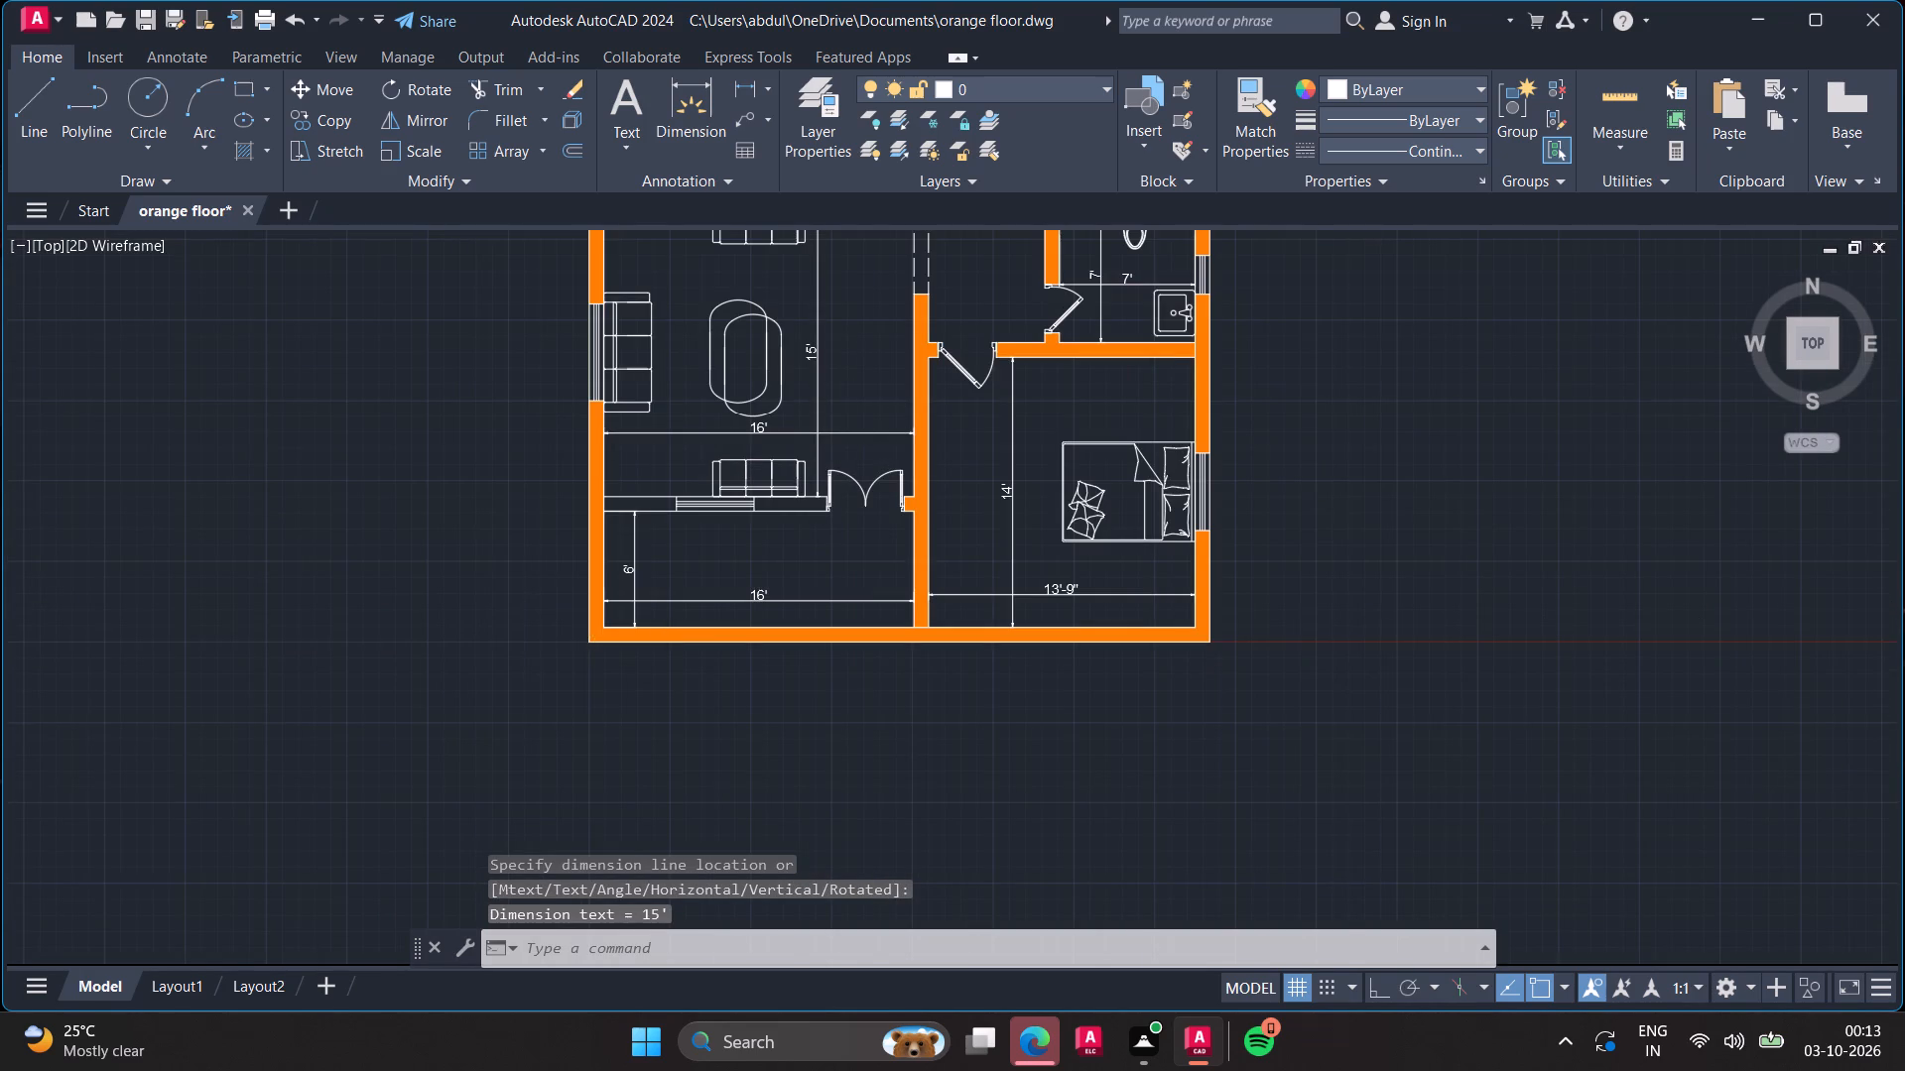
middle_click_drag(875, 420, 862, 517)
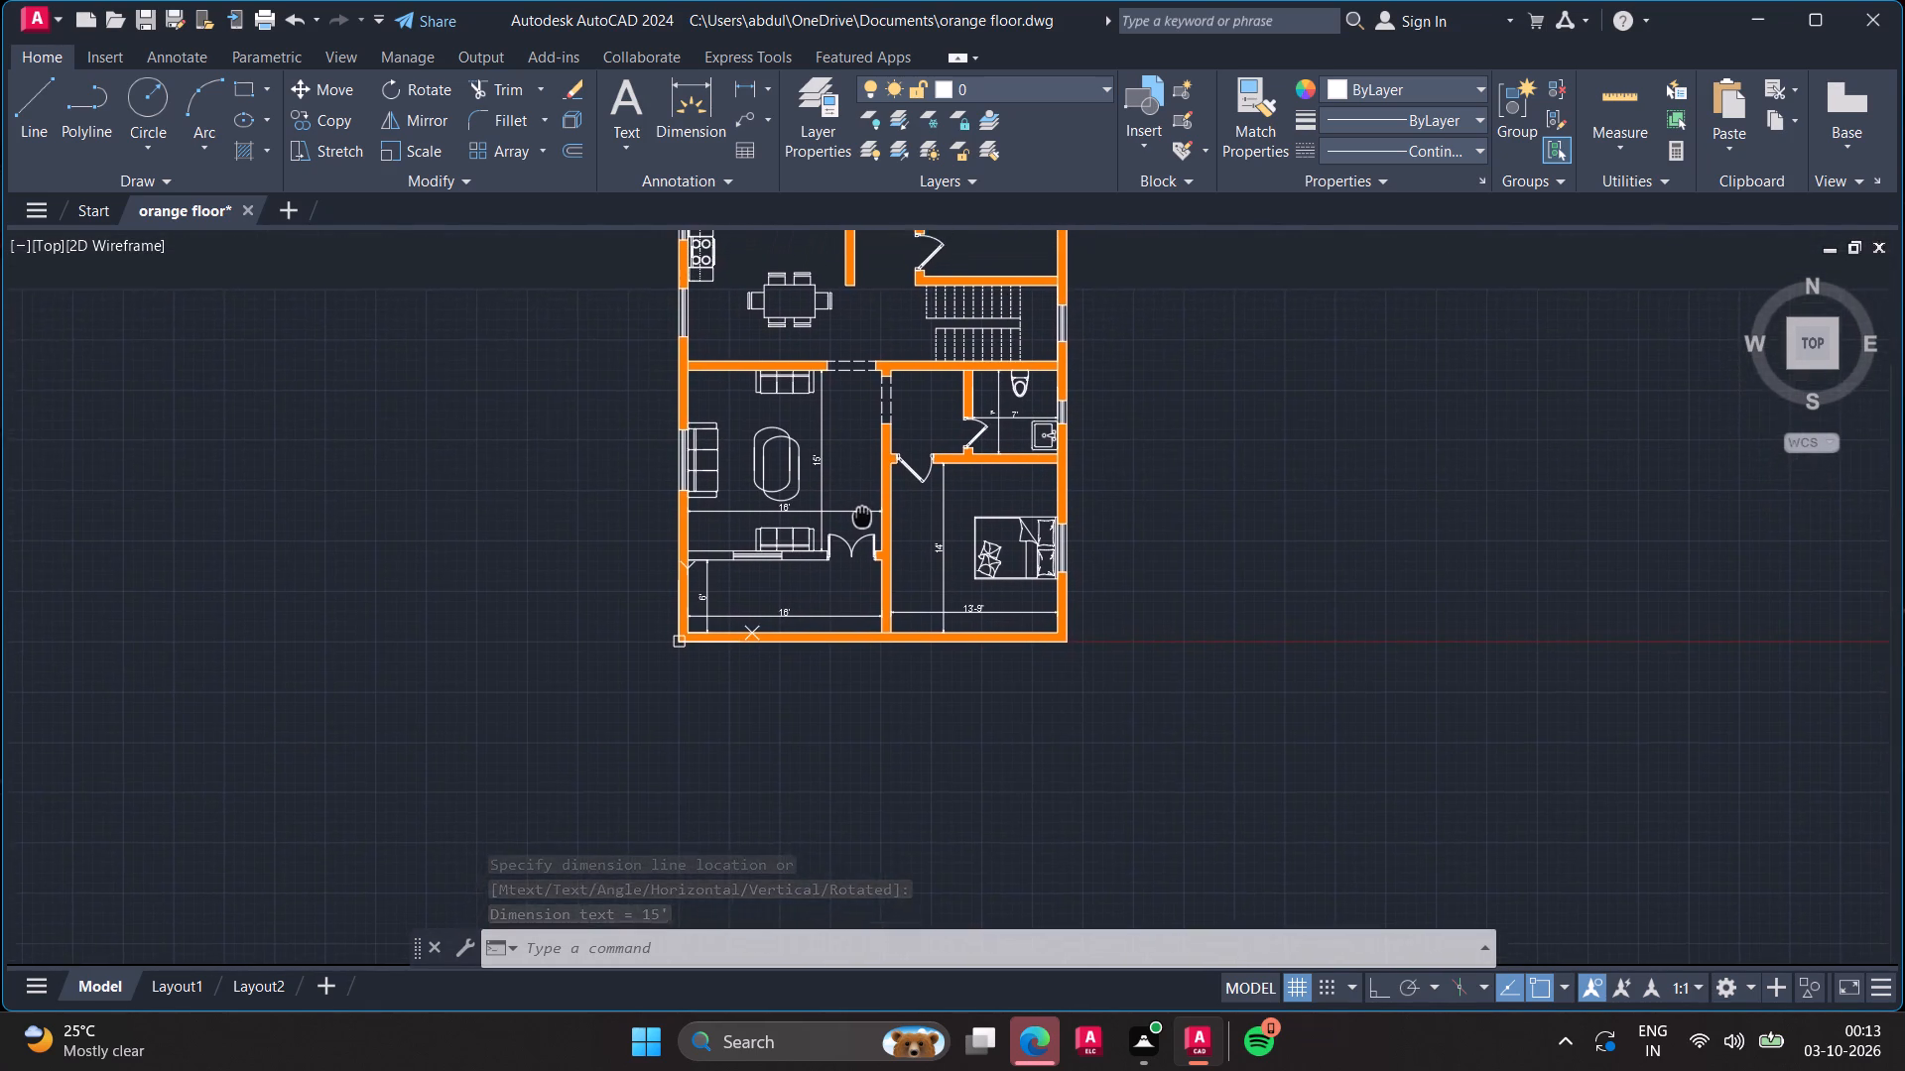
middle_click_drag(862, 517, 800, 580)
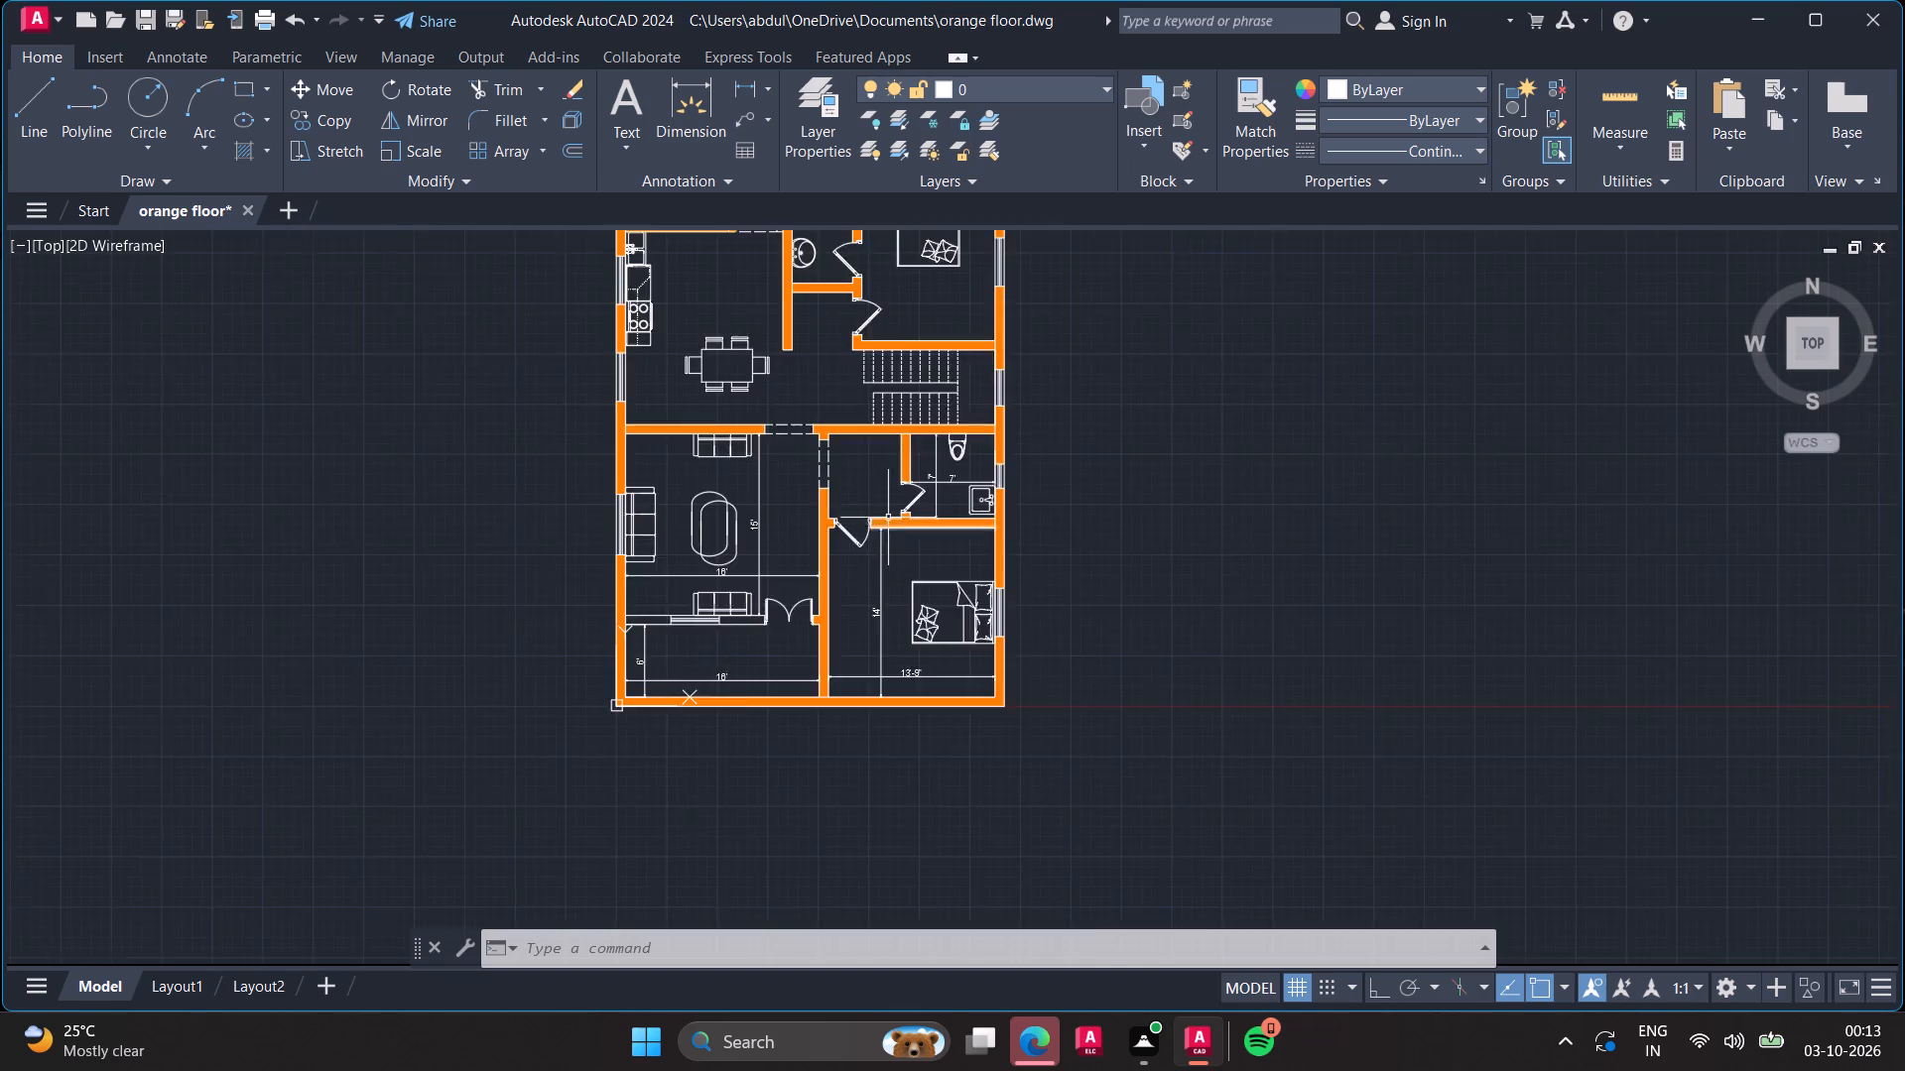
scroll(888, 518, "up", 2)
key("space")
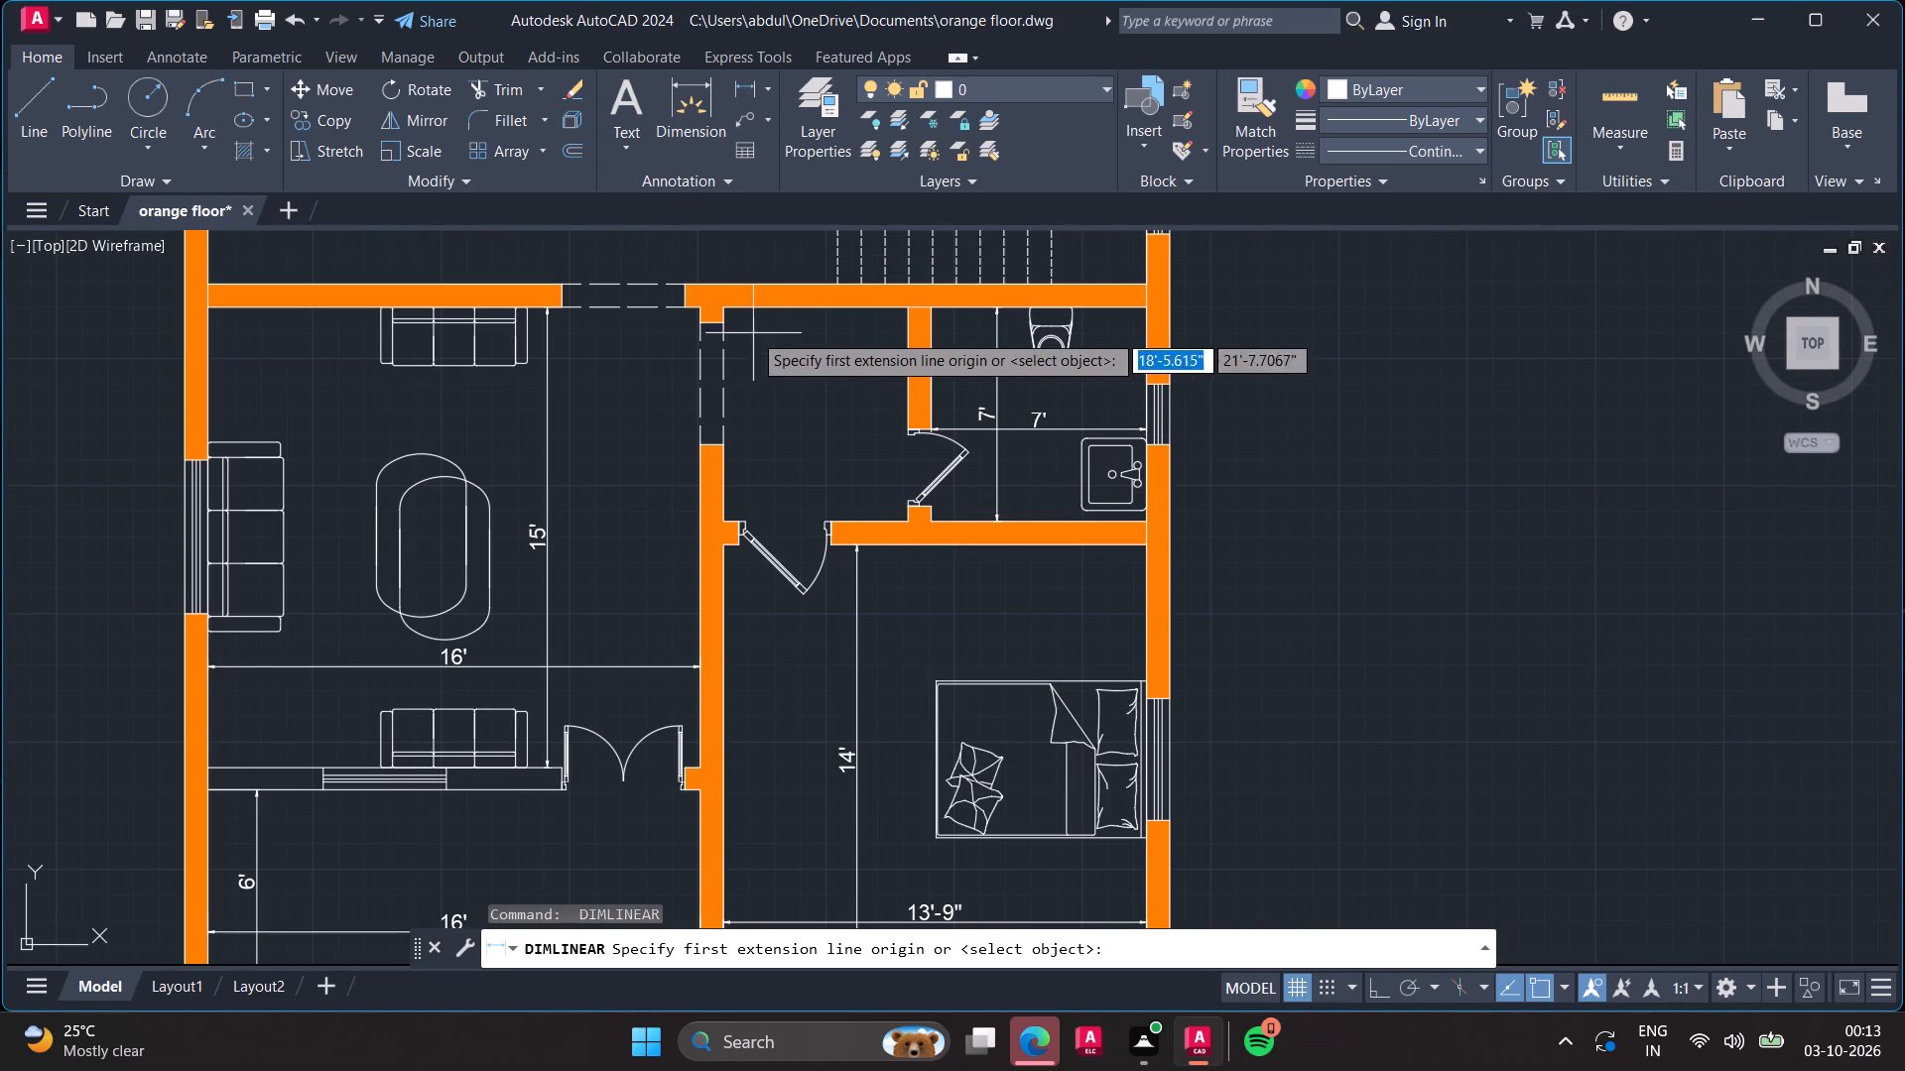
left_click(719, 317)
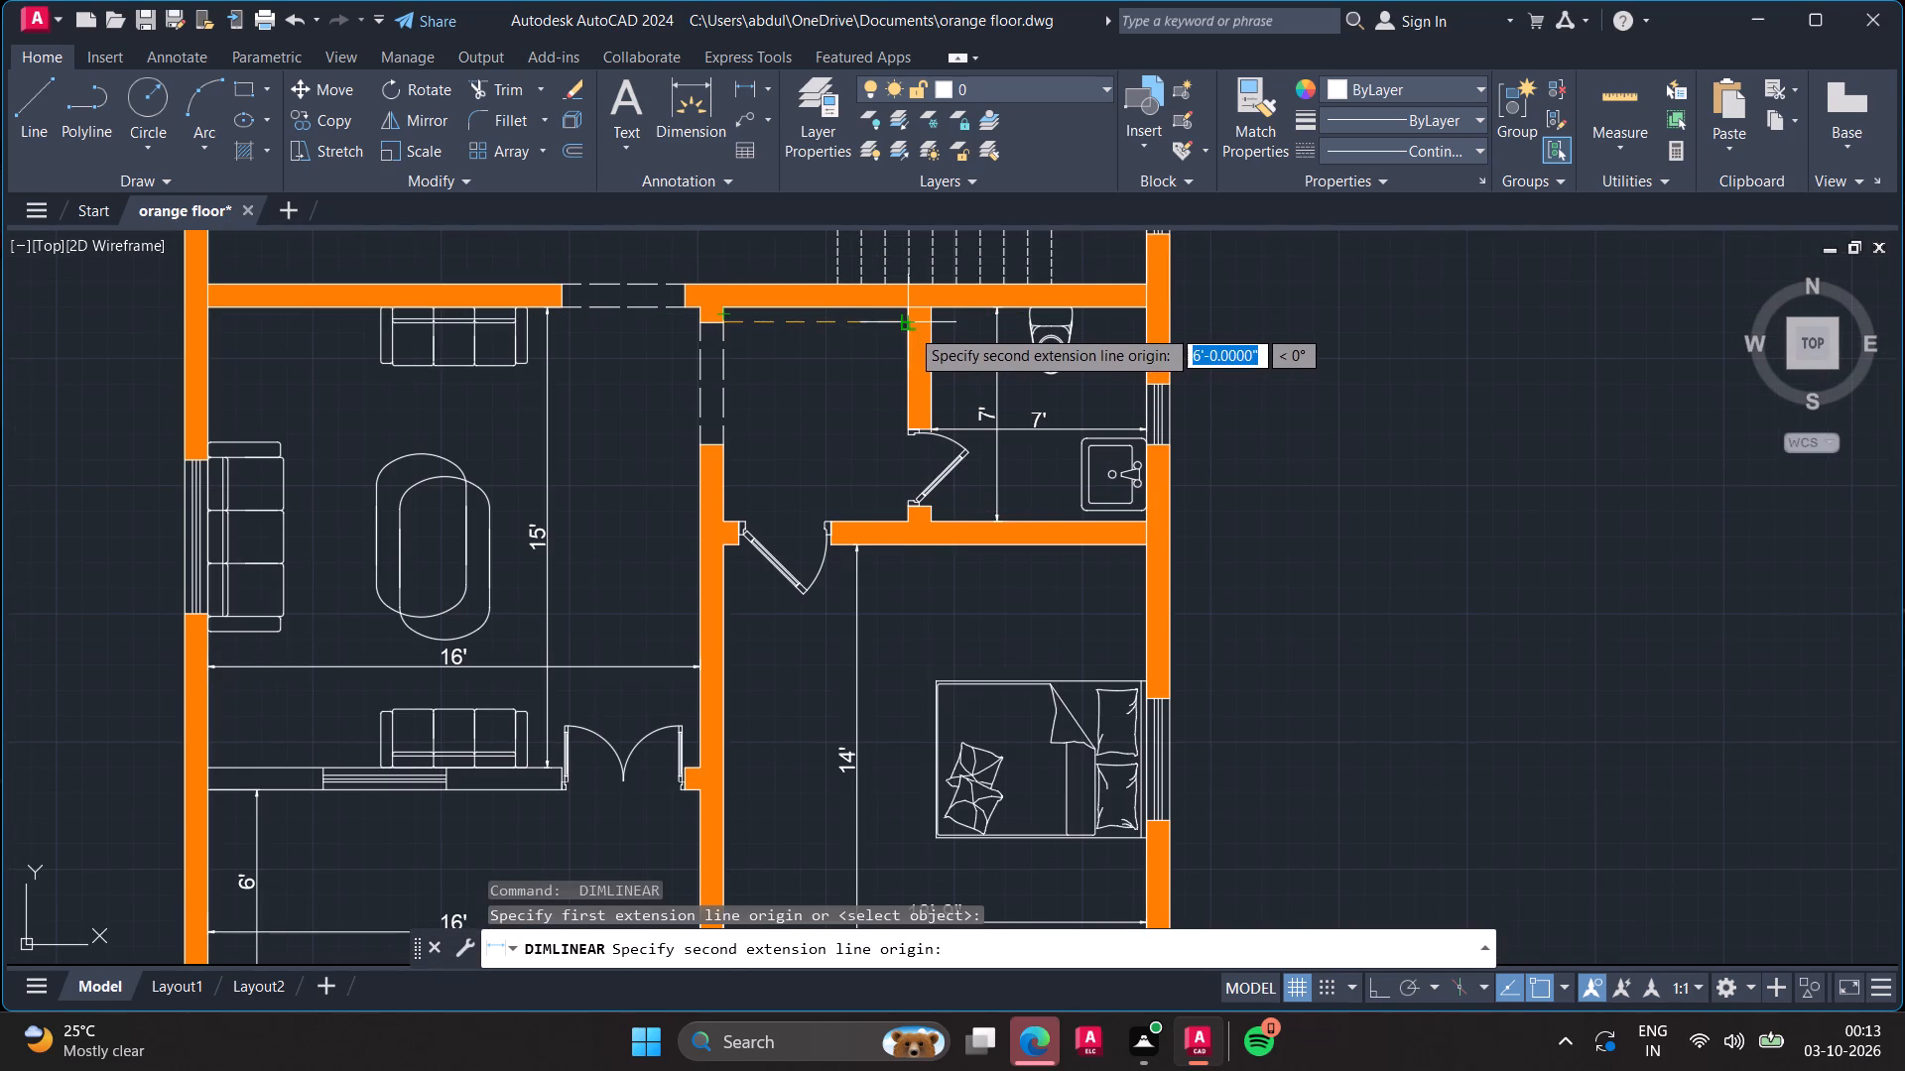
left_click(910, 327)
left_click(912, 381)
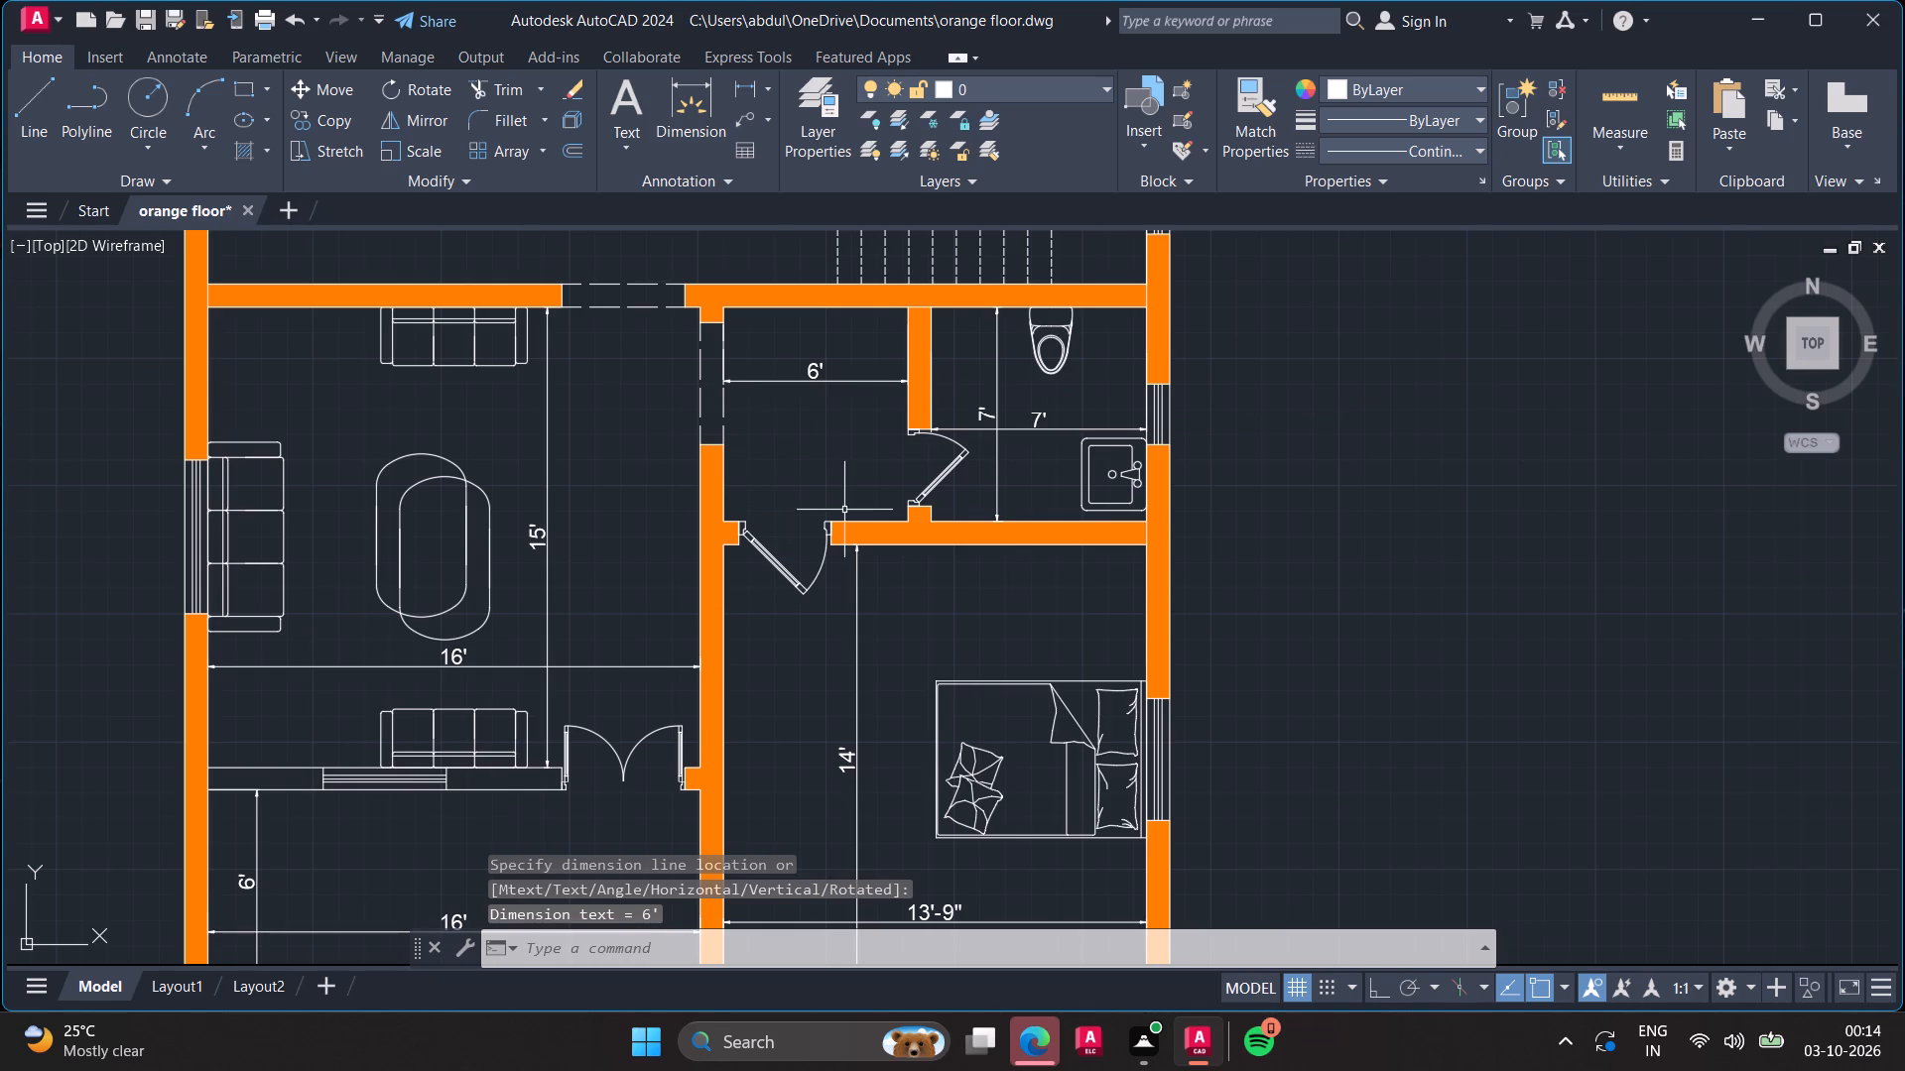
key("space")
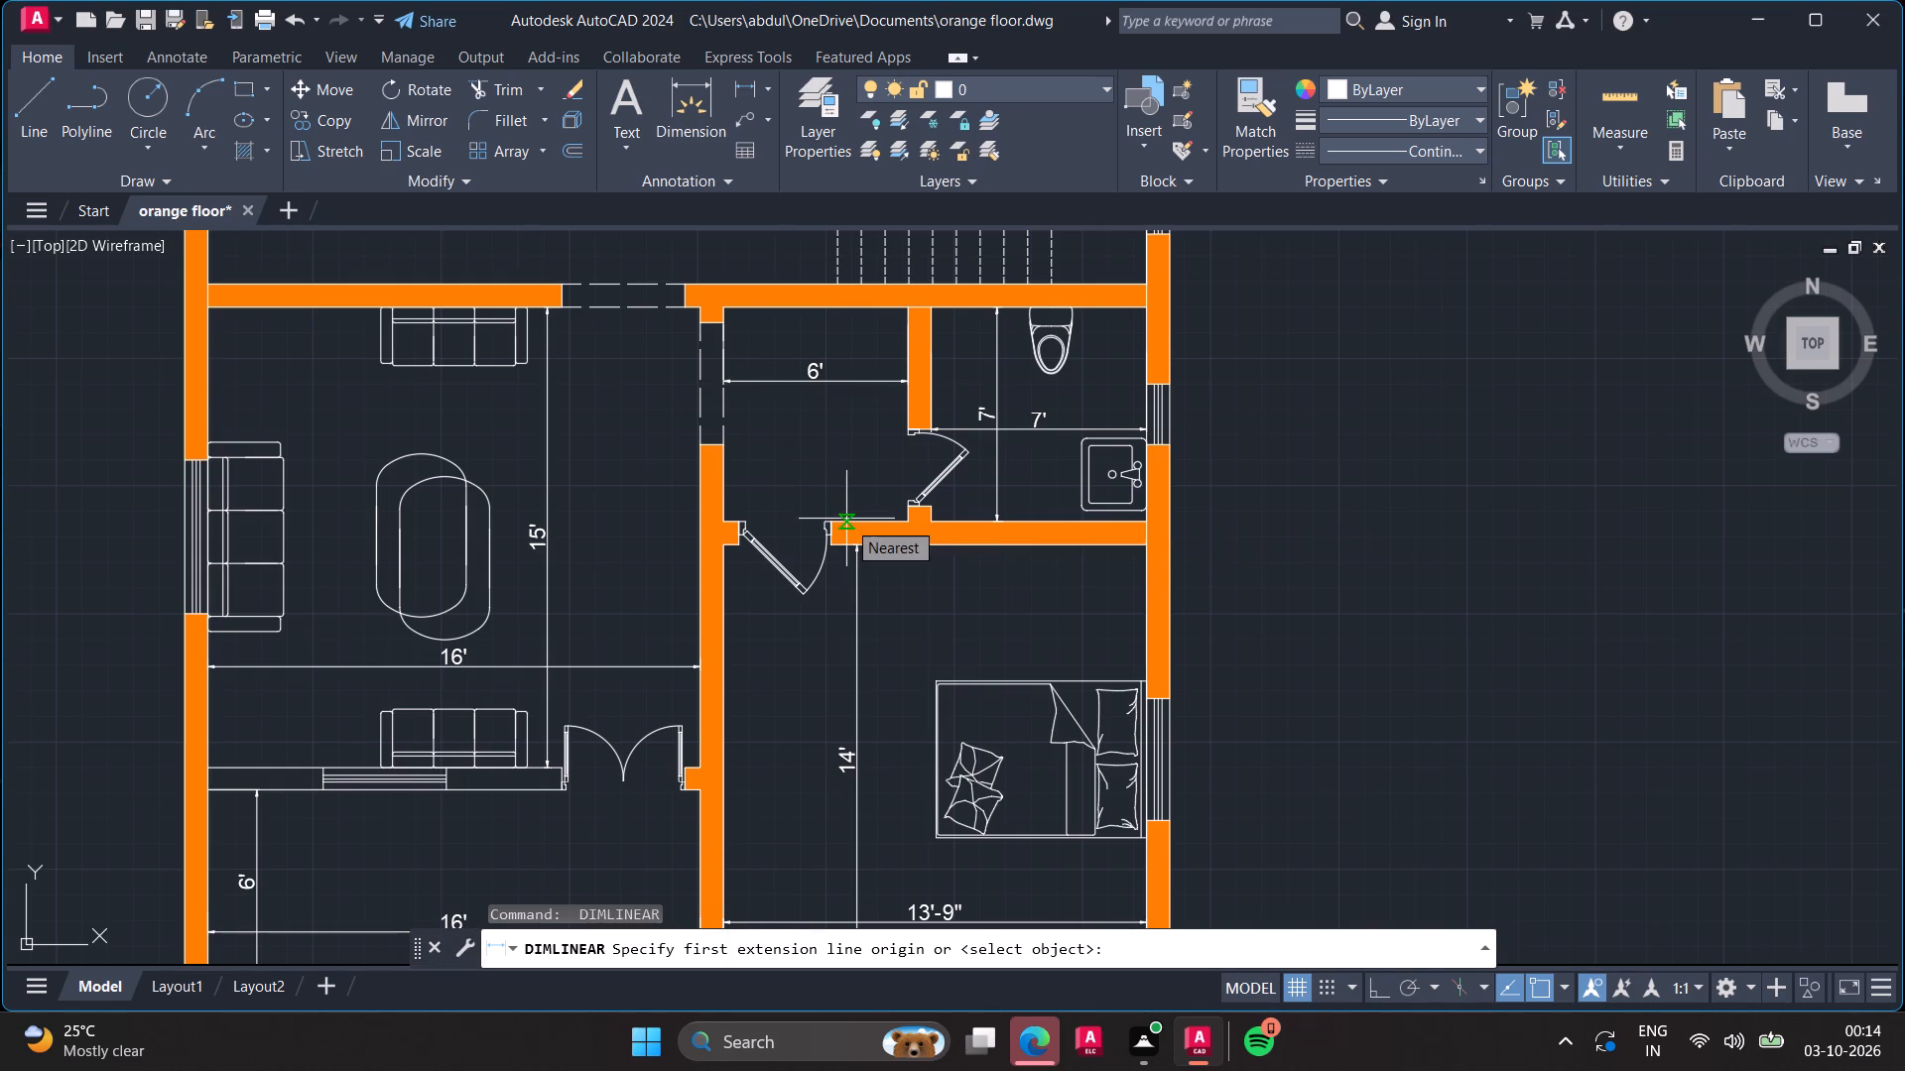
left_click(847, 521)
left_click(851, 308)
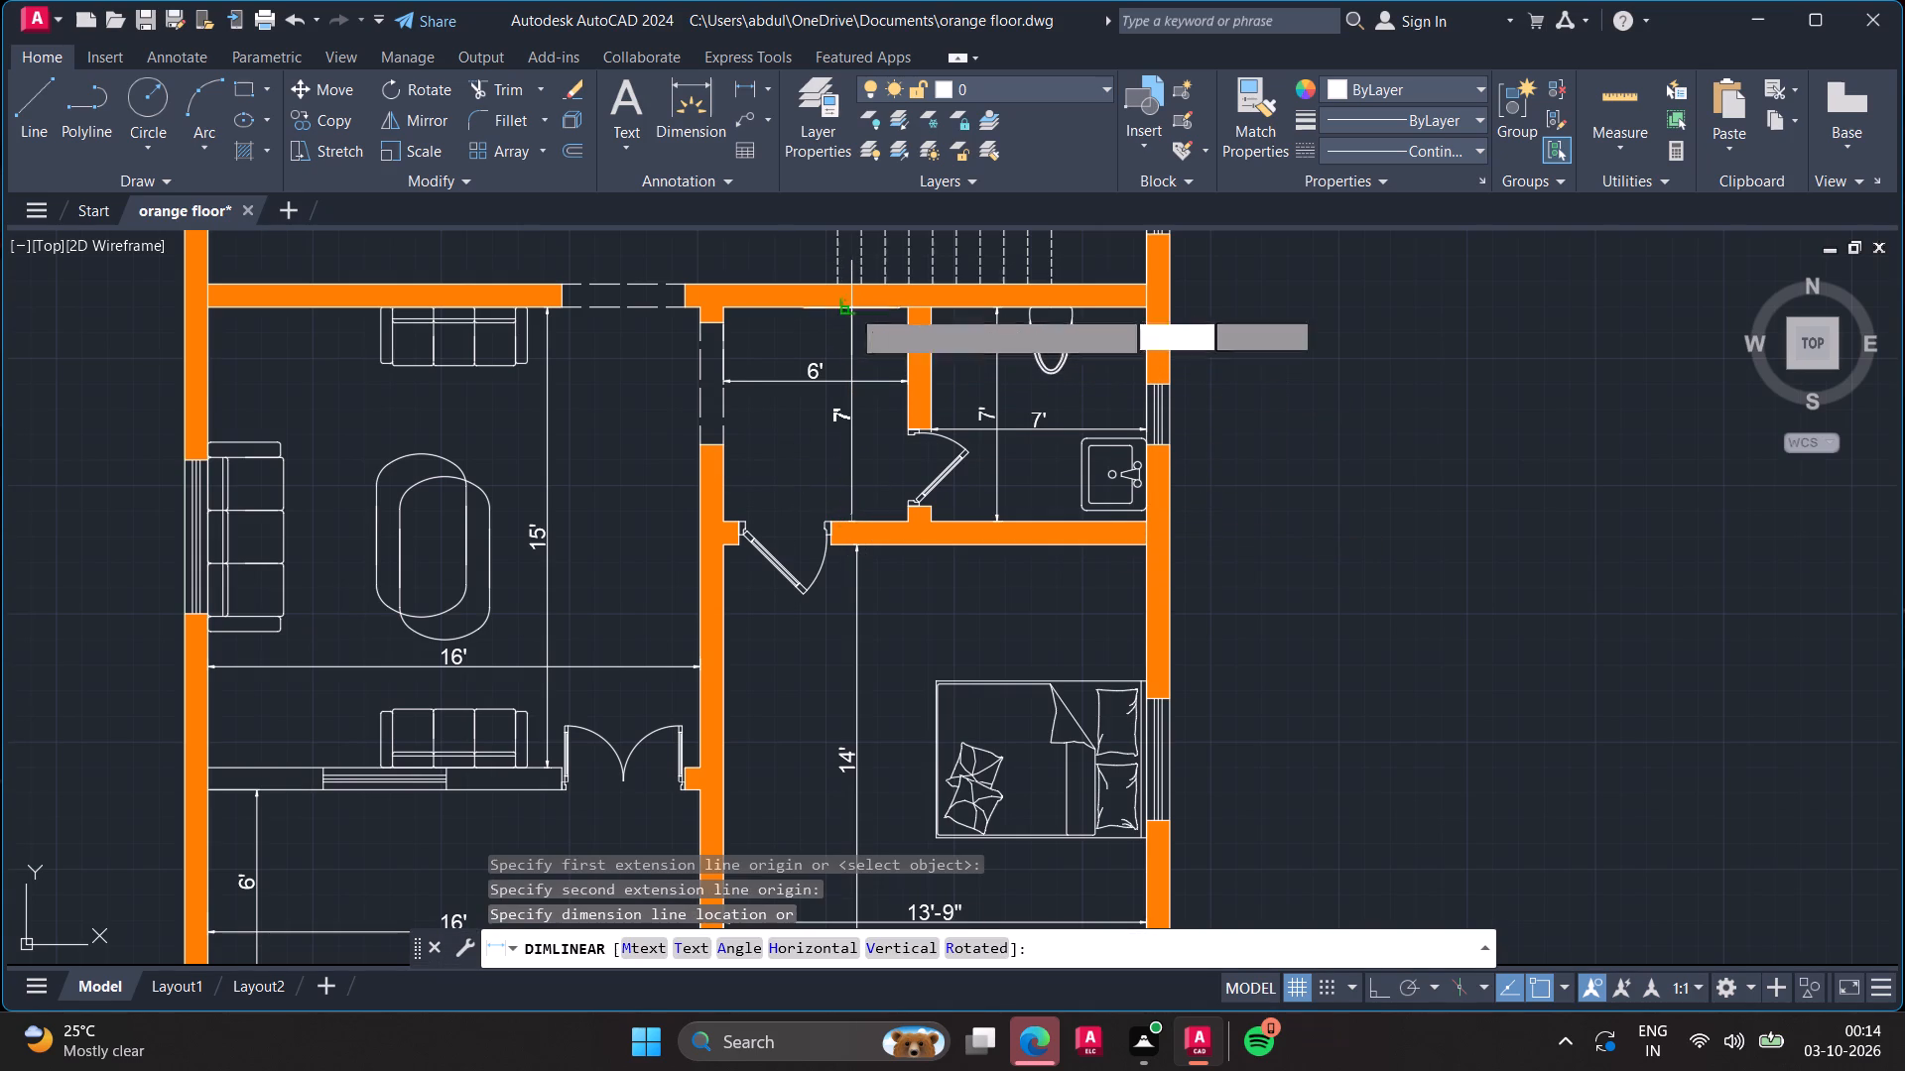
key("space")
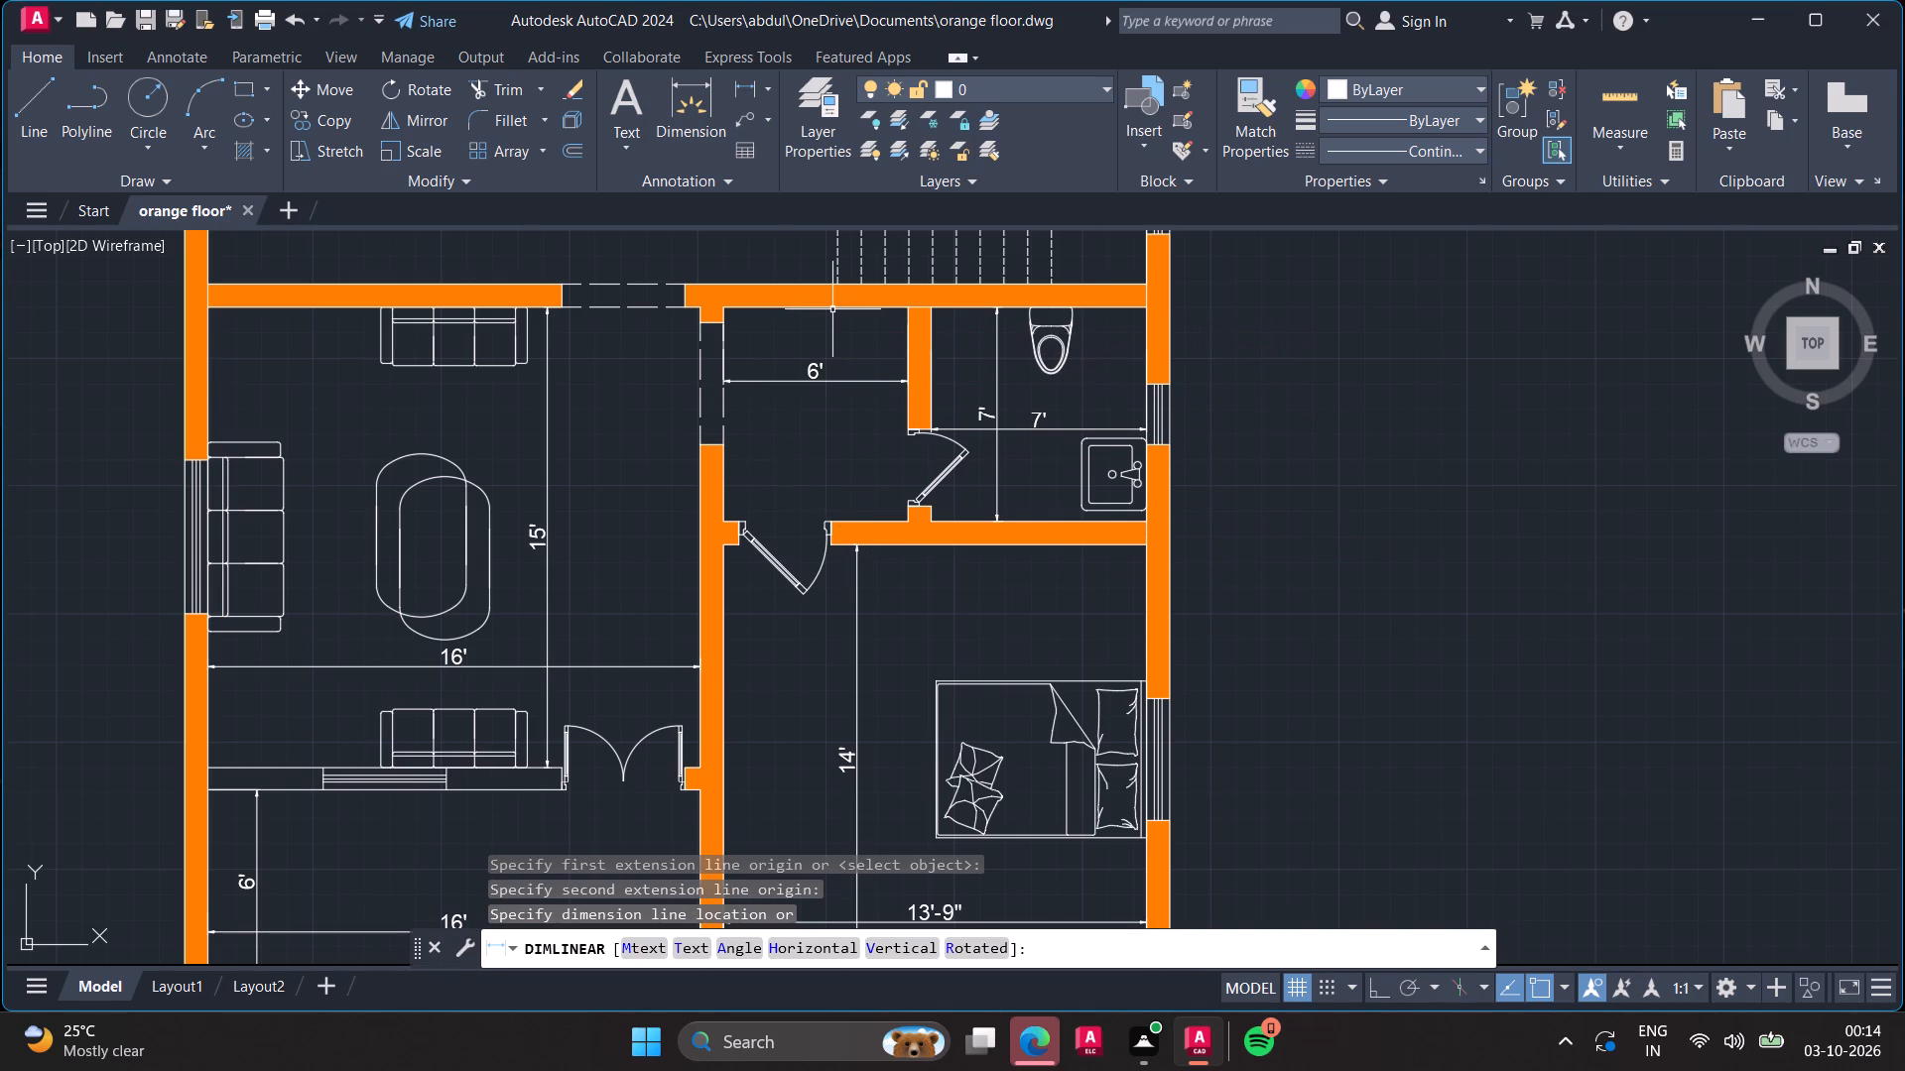
Add a linear dimension for the small lobby's depth, from the front bedroom wall to the wall below the staircase.
key("space")
left_click(856, 521)
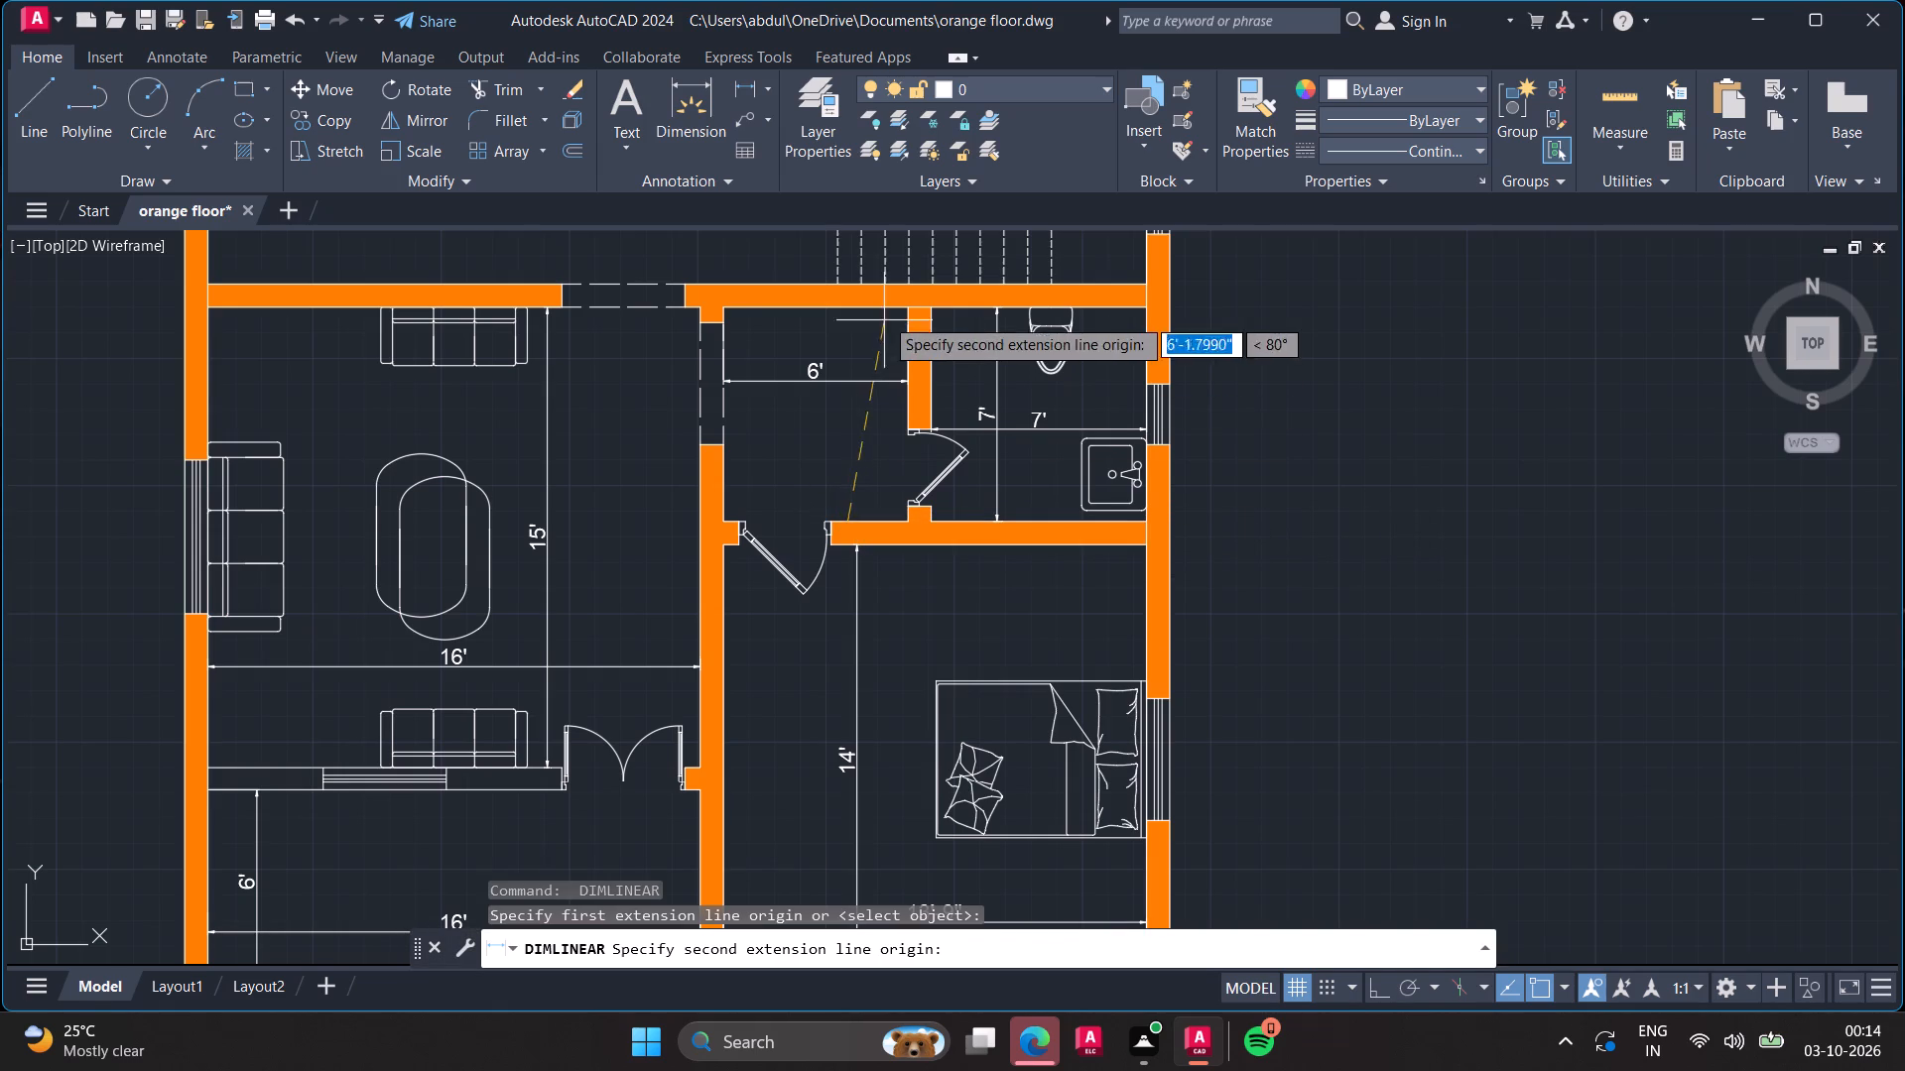
left_click(851, 305)
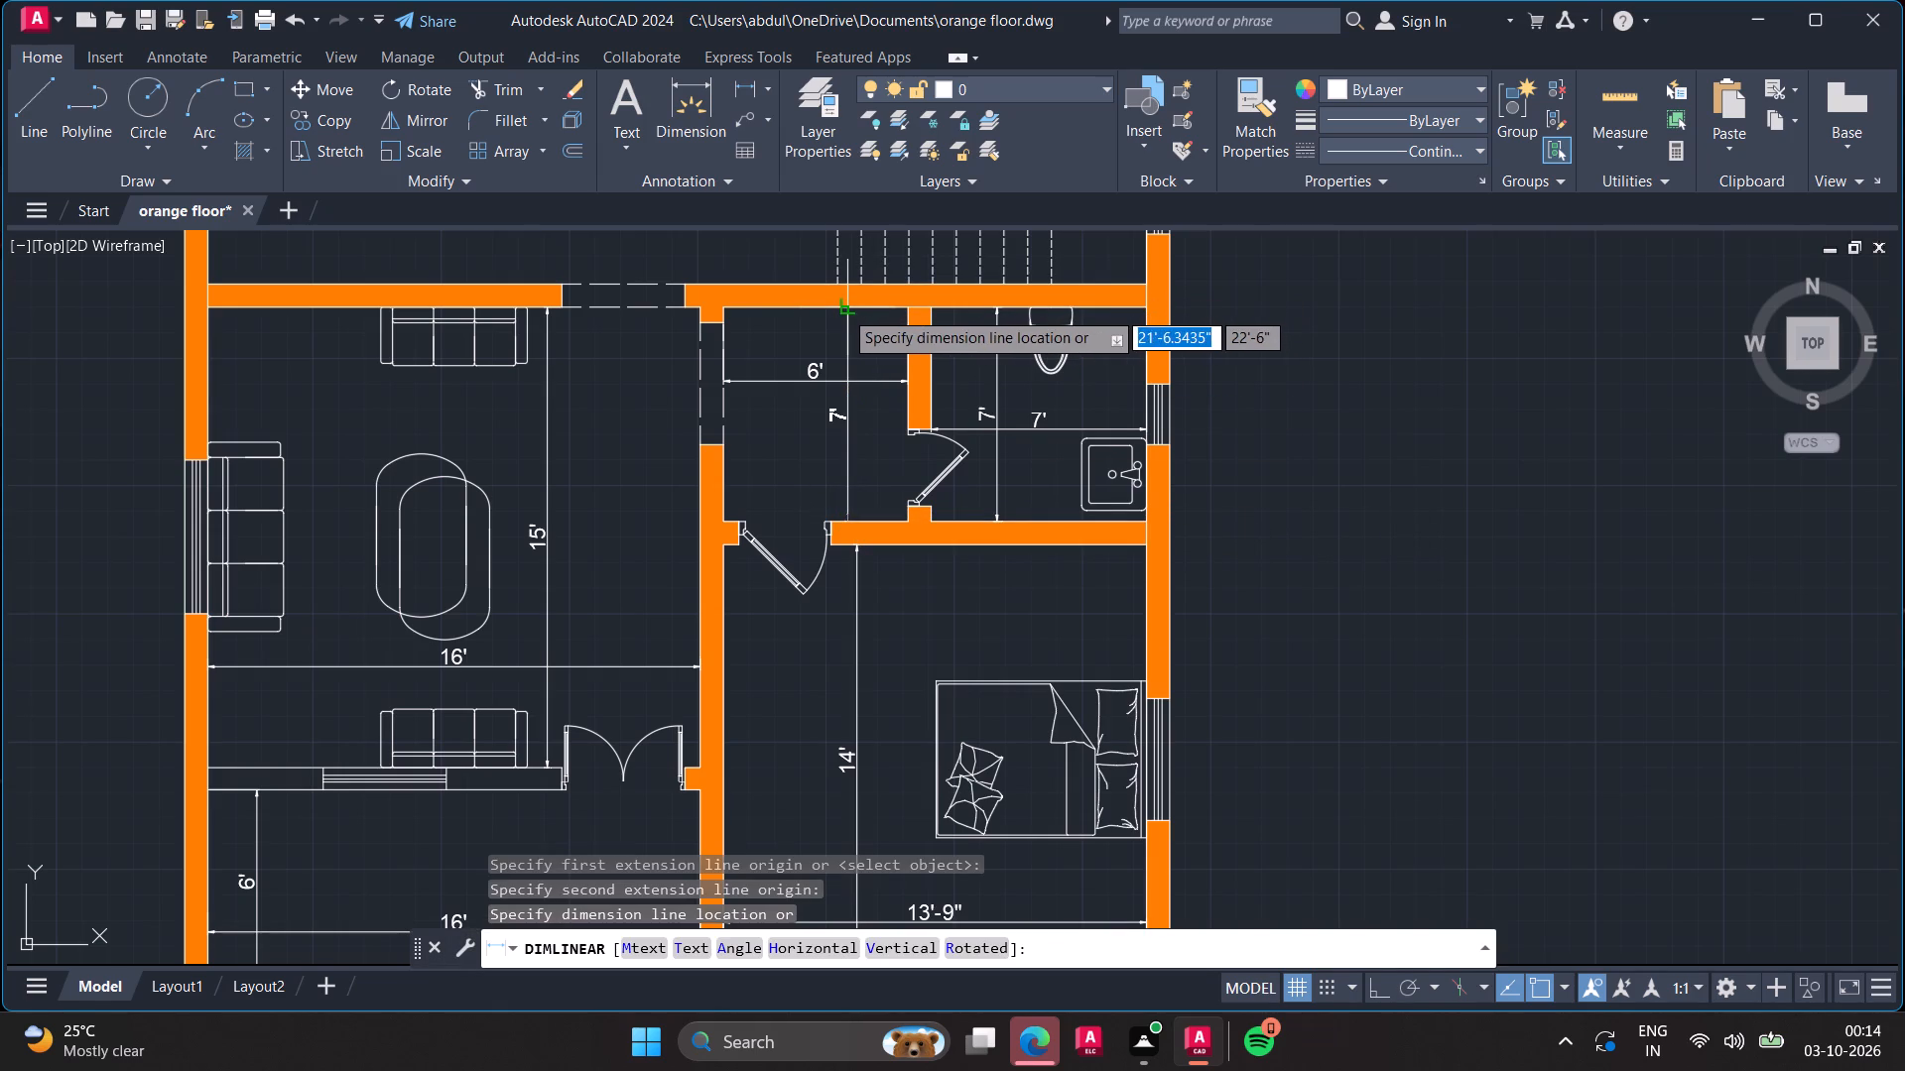
left_click(843, 309)
scroll(790, 377, "down", 1)
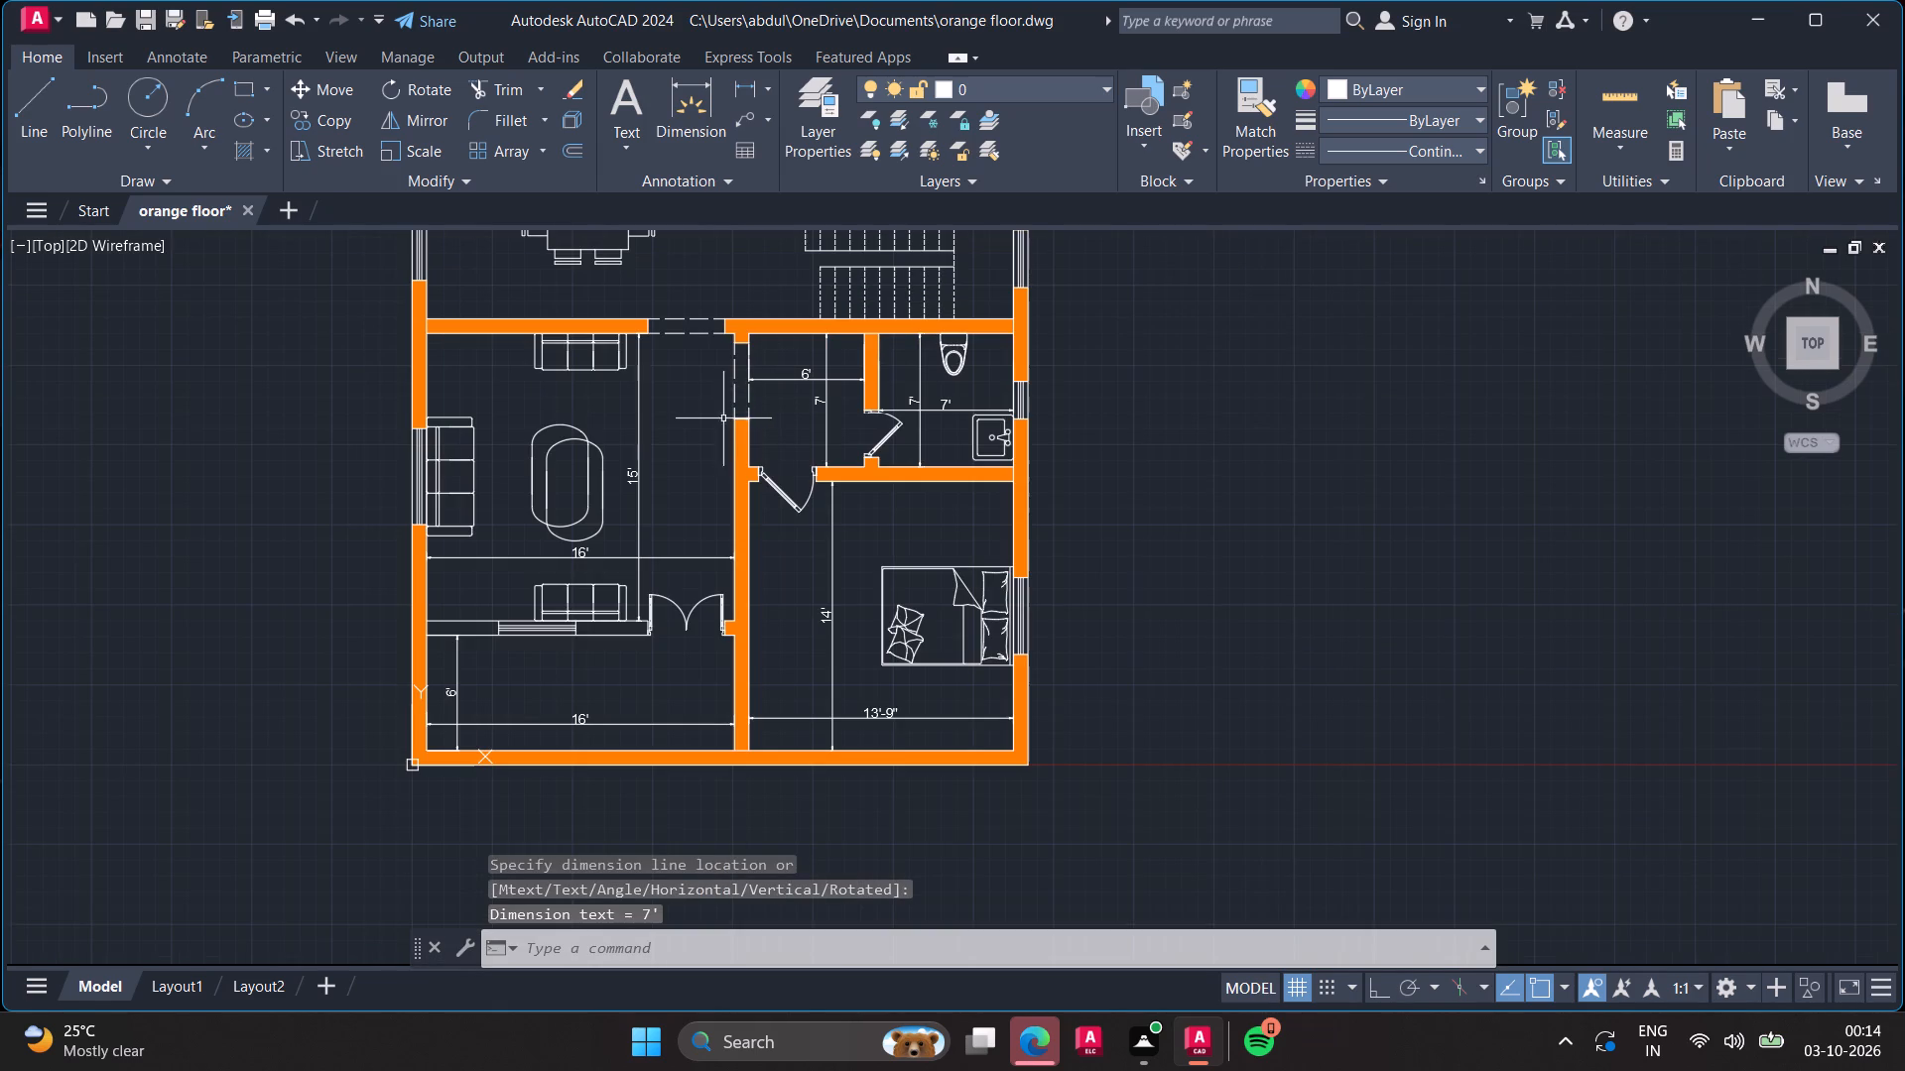
Add a linear dimension for the kitchen-dining area's depth, from the living room wall to the rear partition, beside the kitchen counter.
scroll(710, 419, "down", 1)
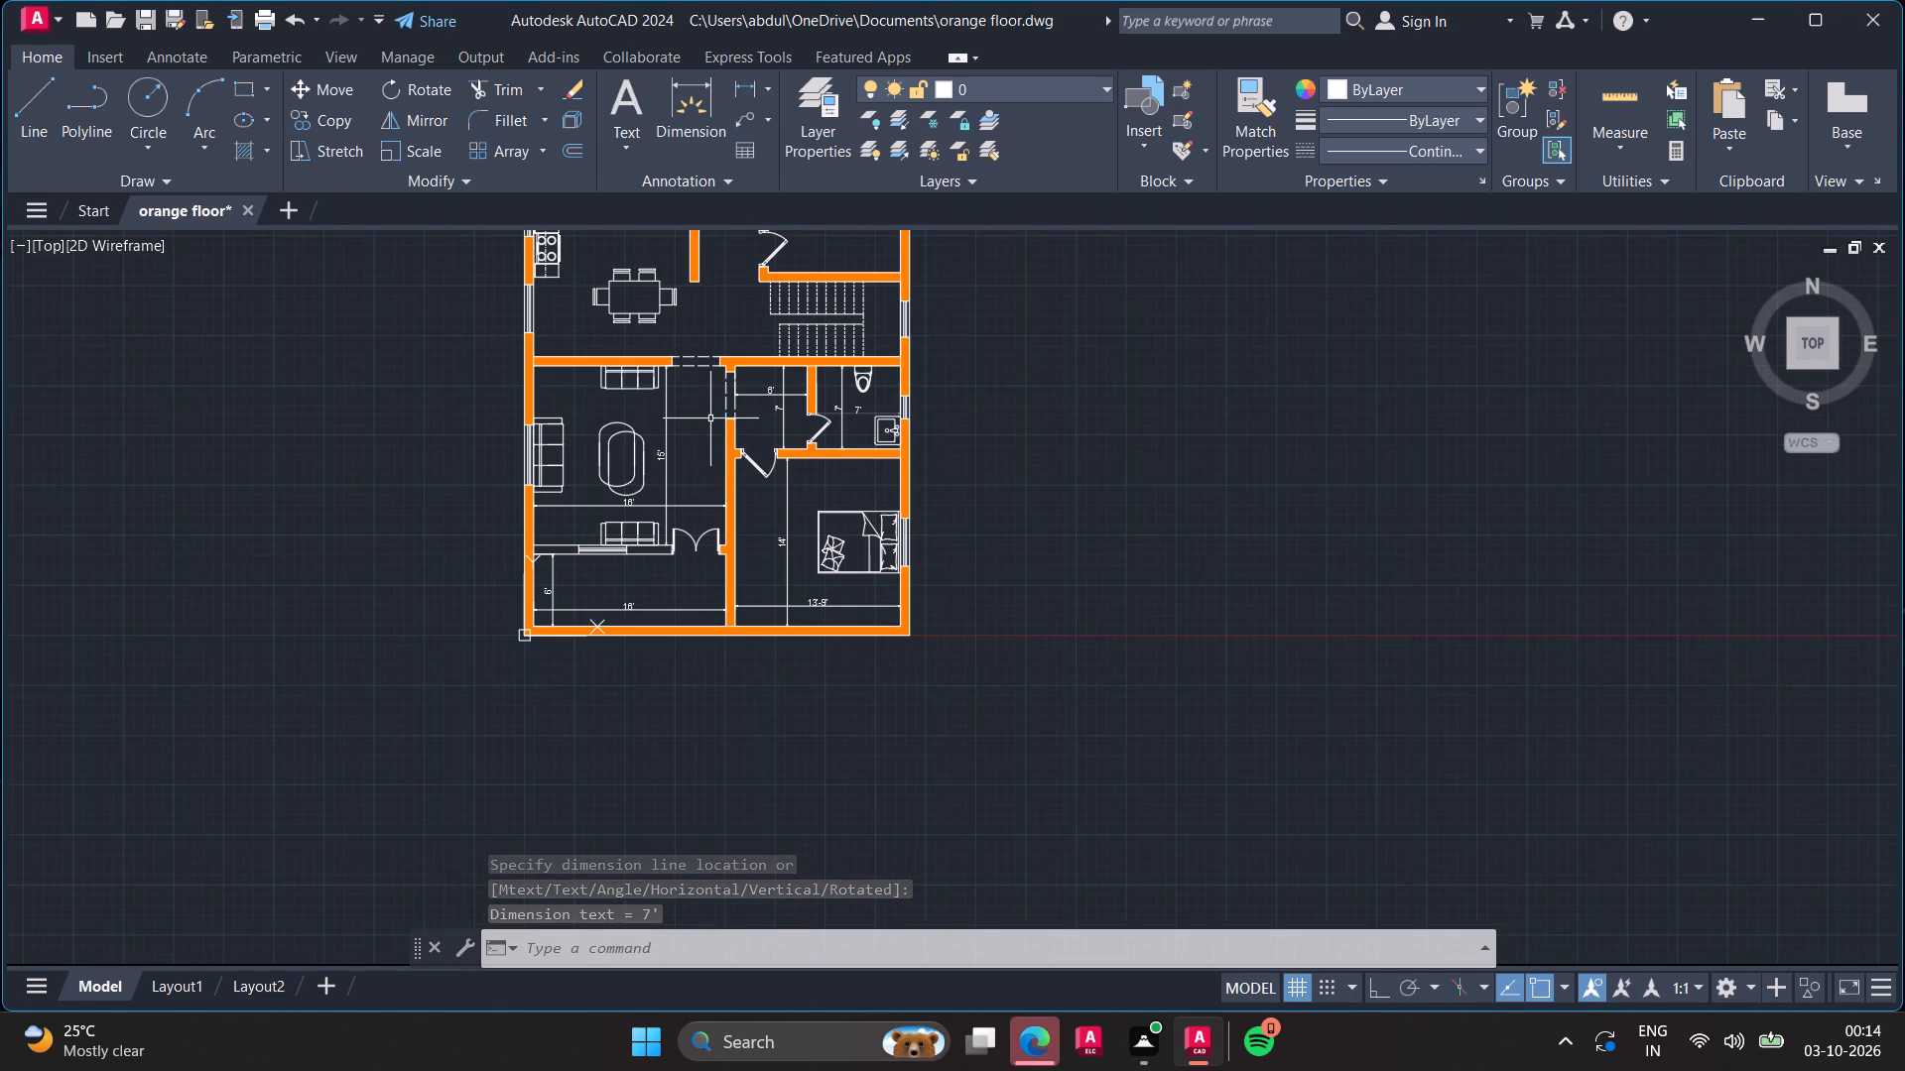
middle_click_drag(709, 419, 783, 533)
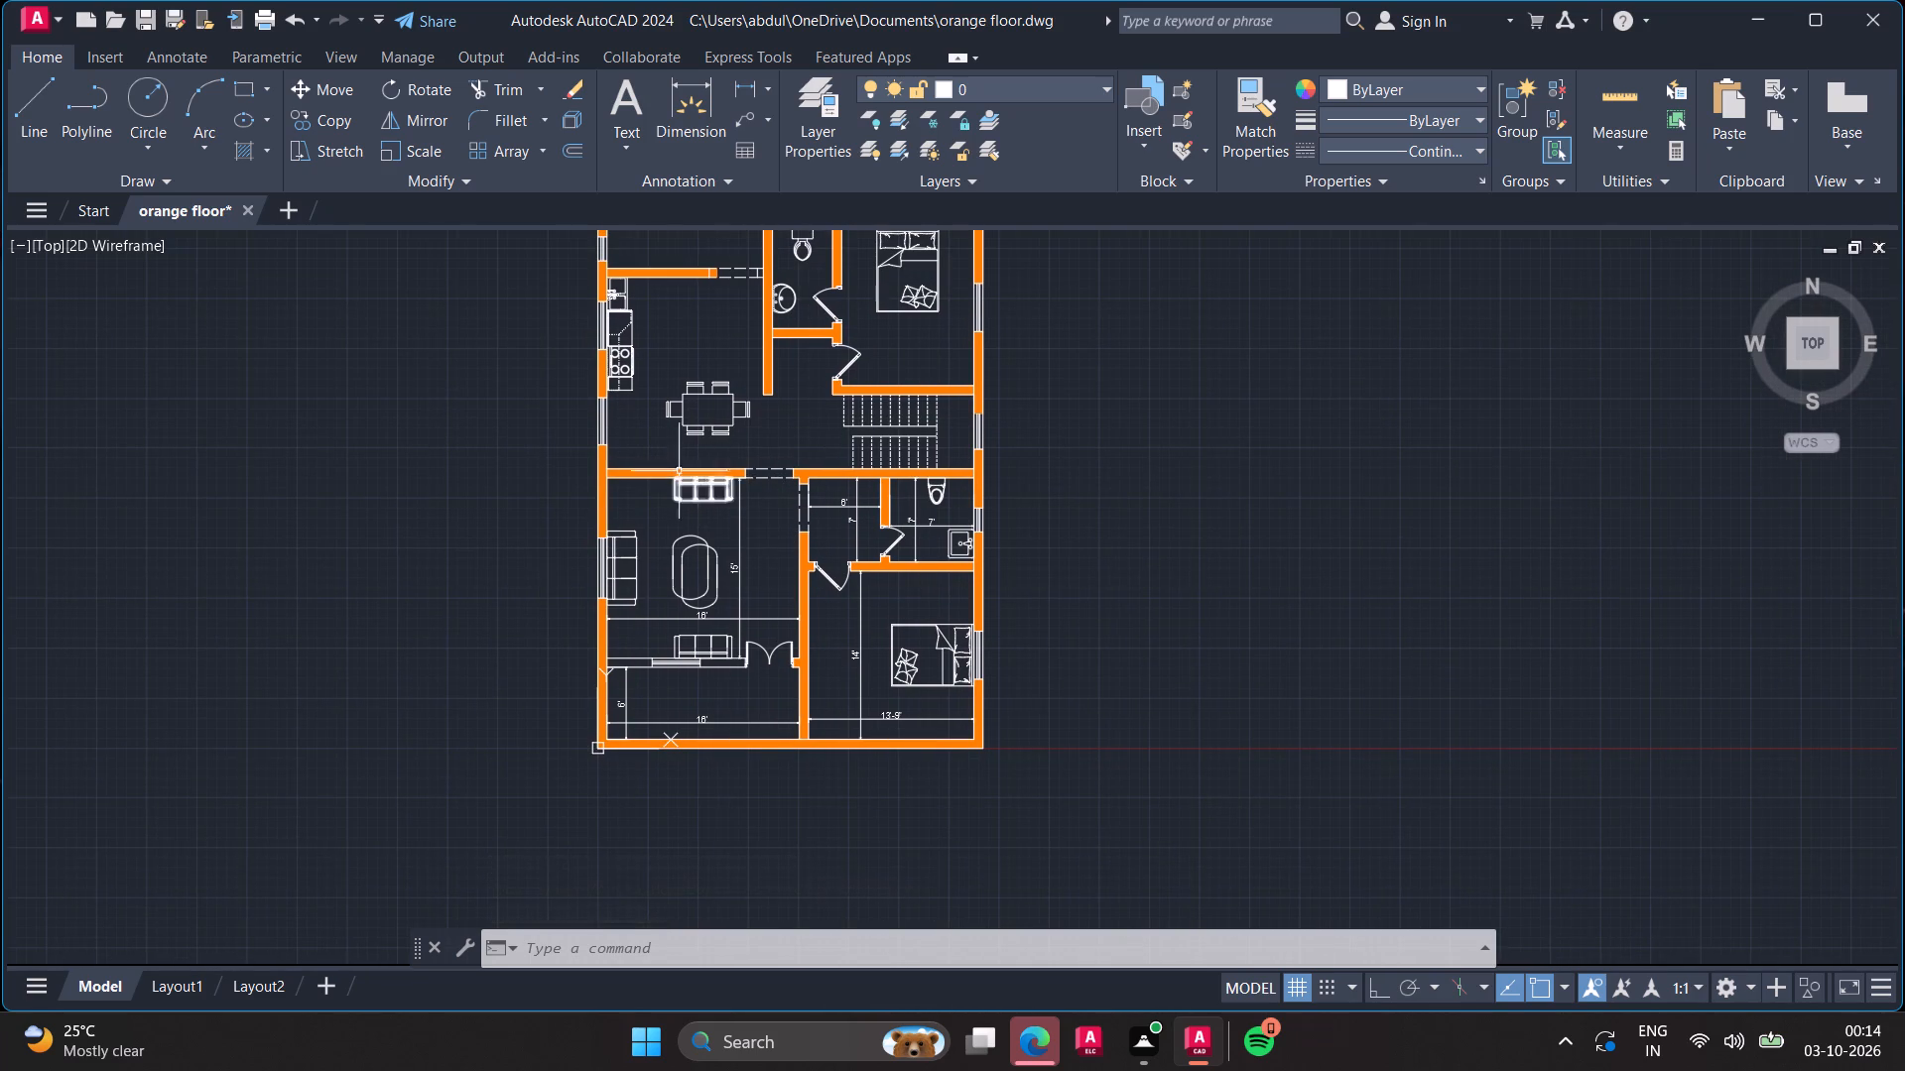
key("space")
left_click(651, 469)
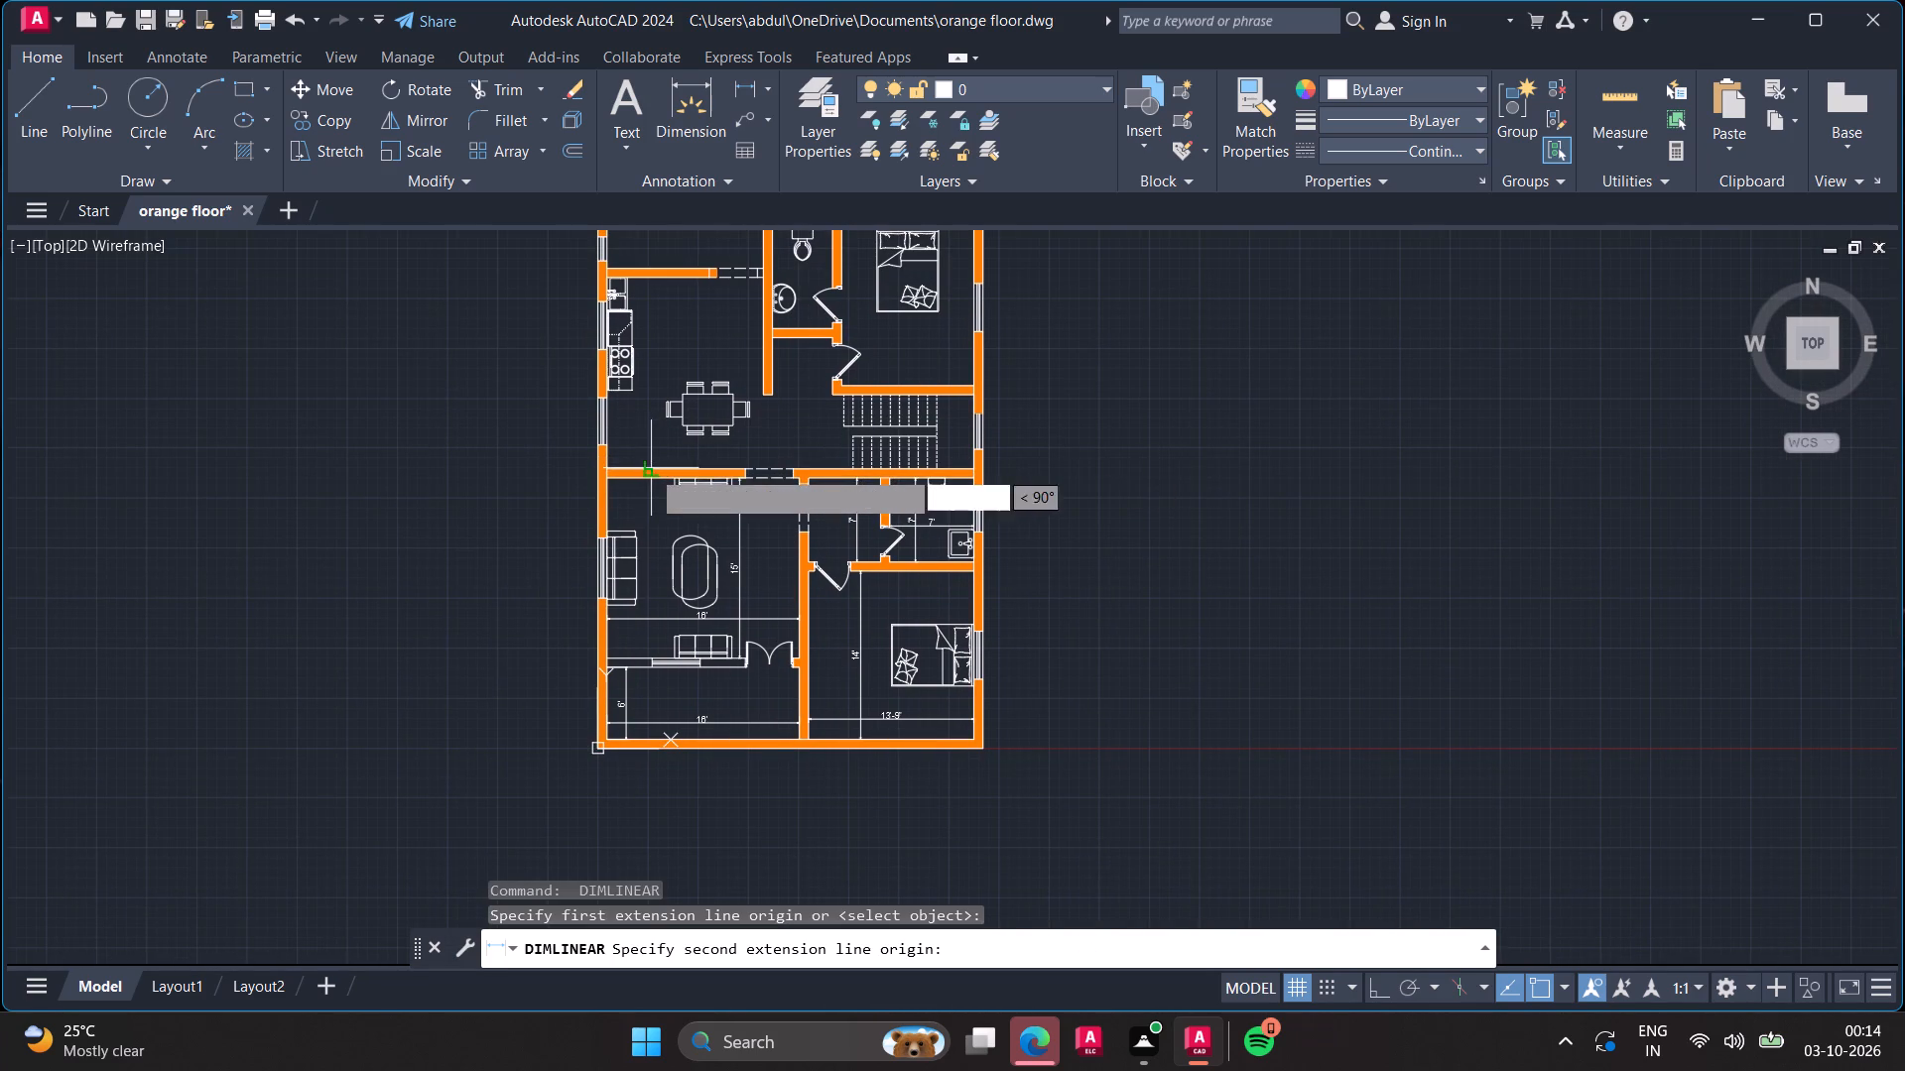
left_click(653, 274)
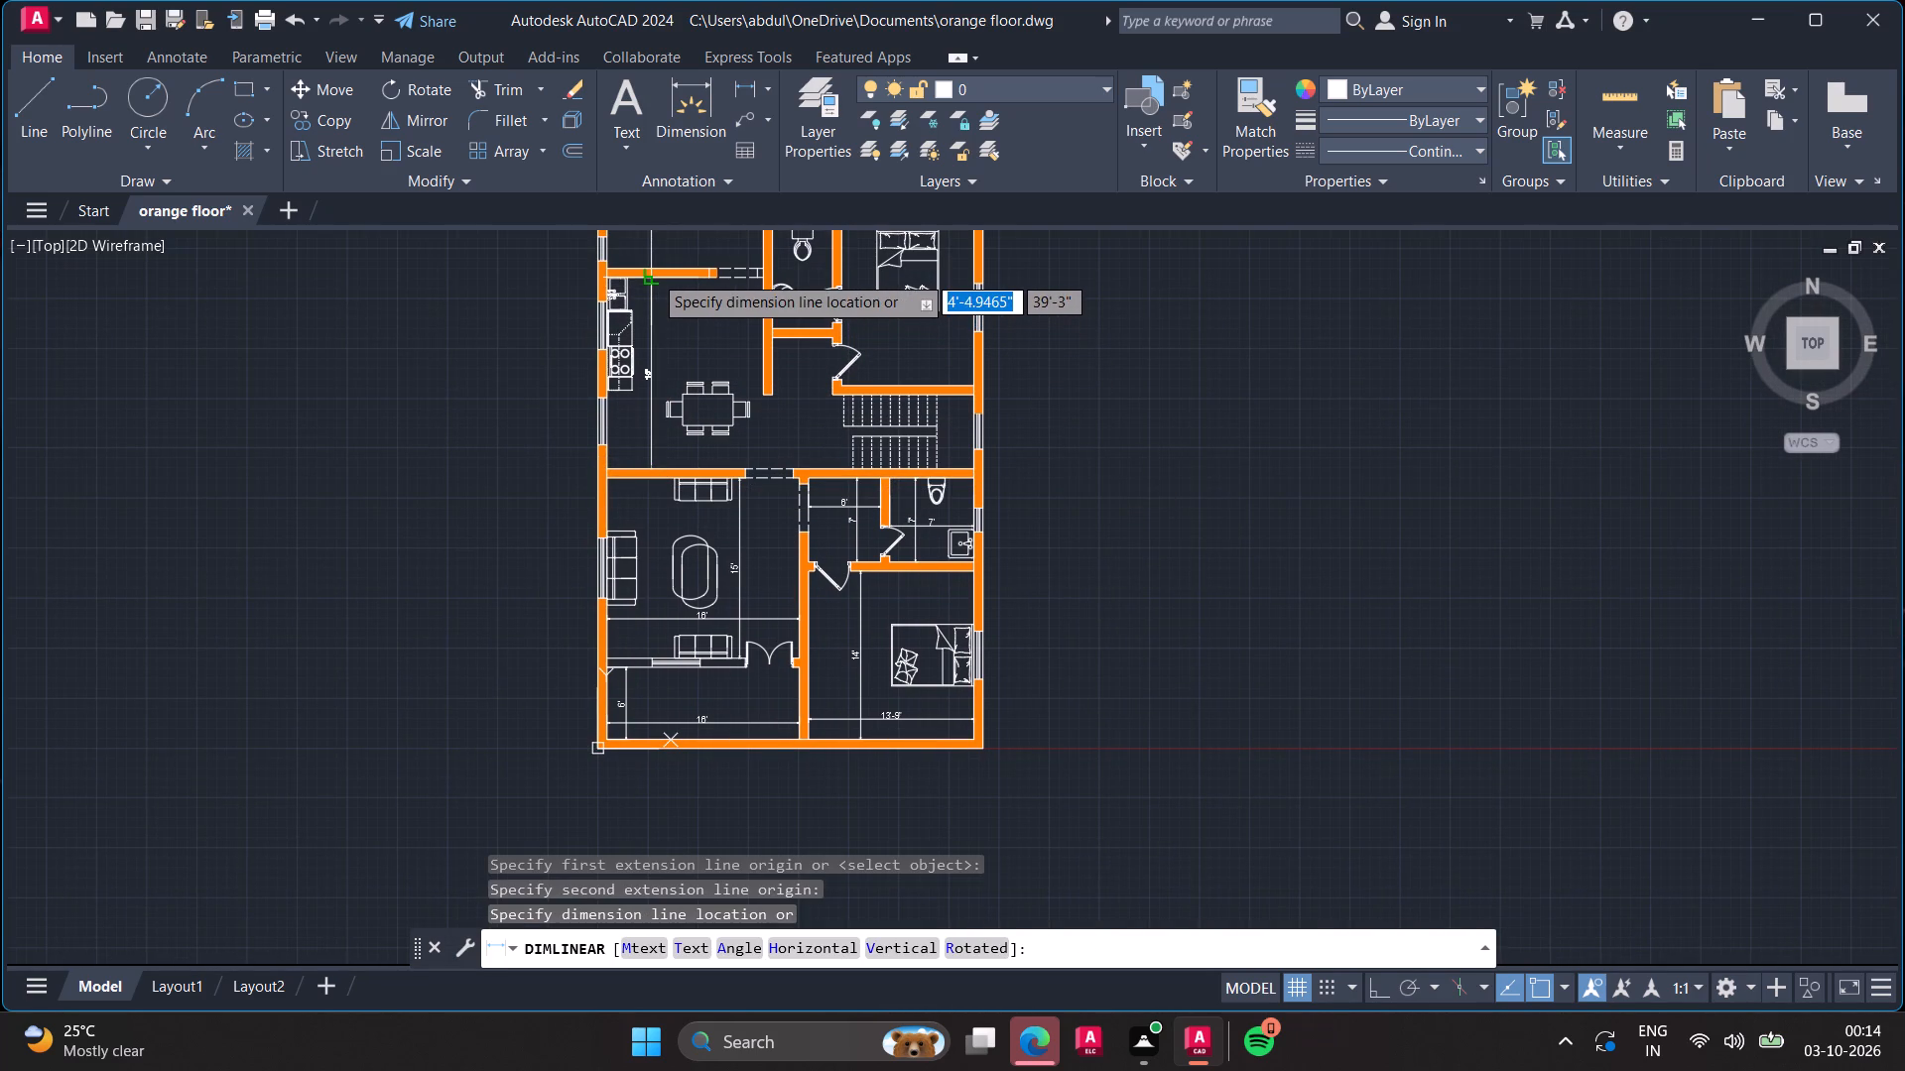
left_click(653, 274)
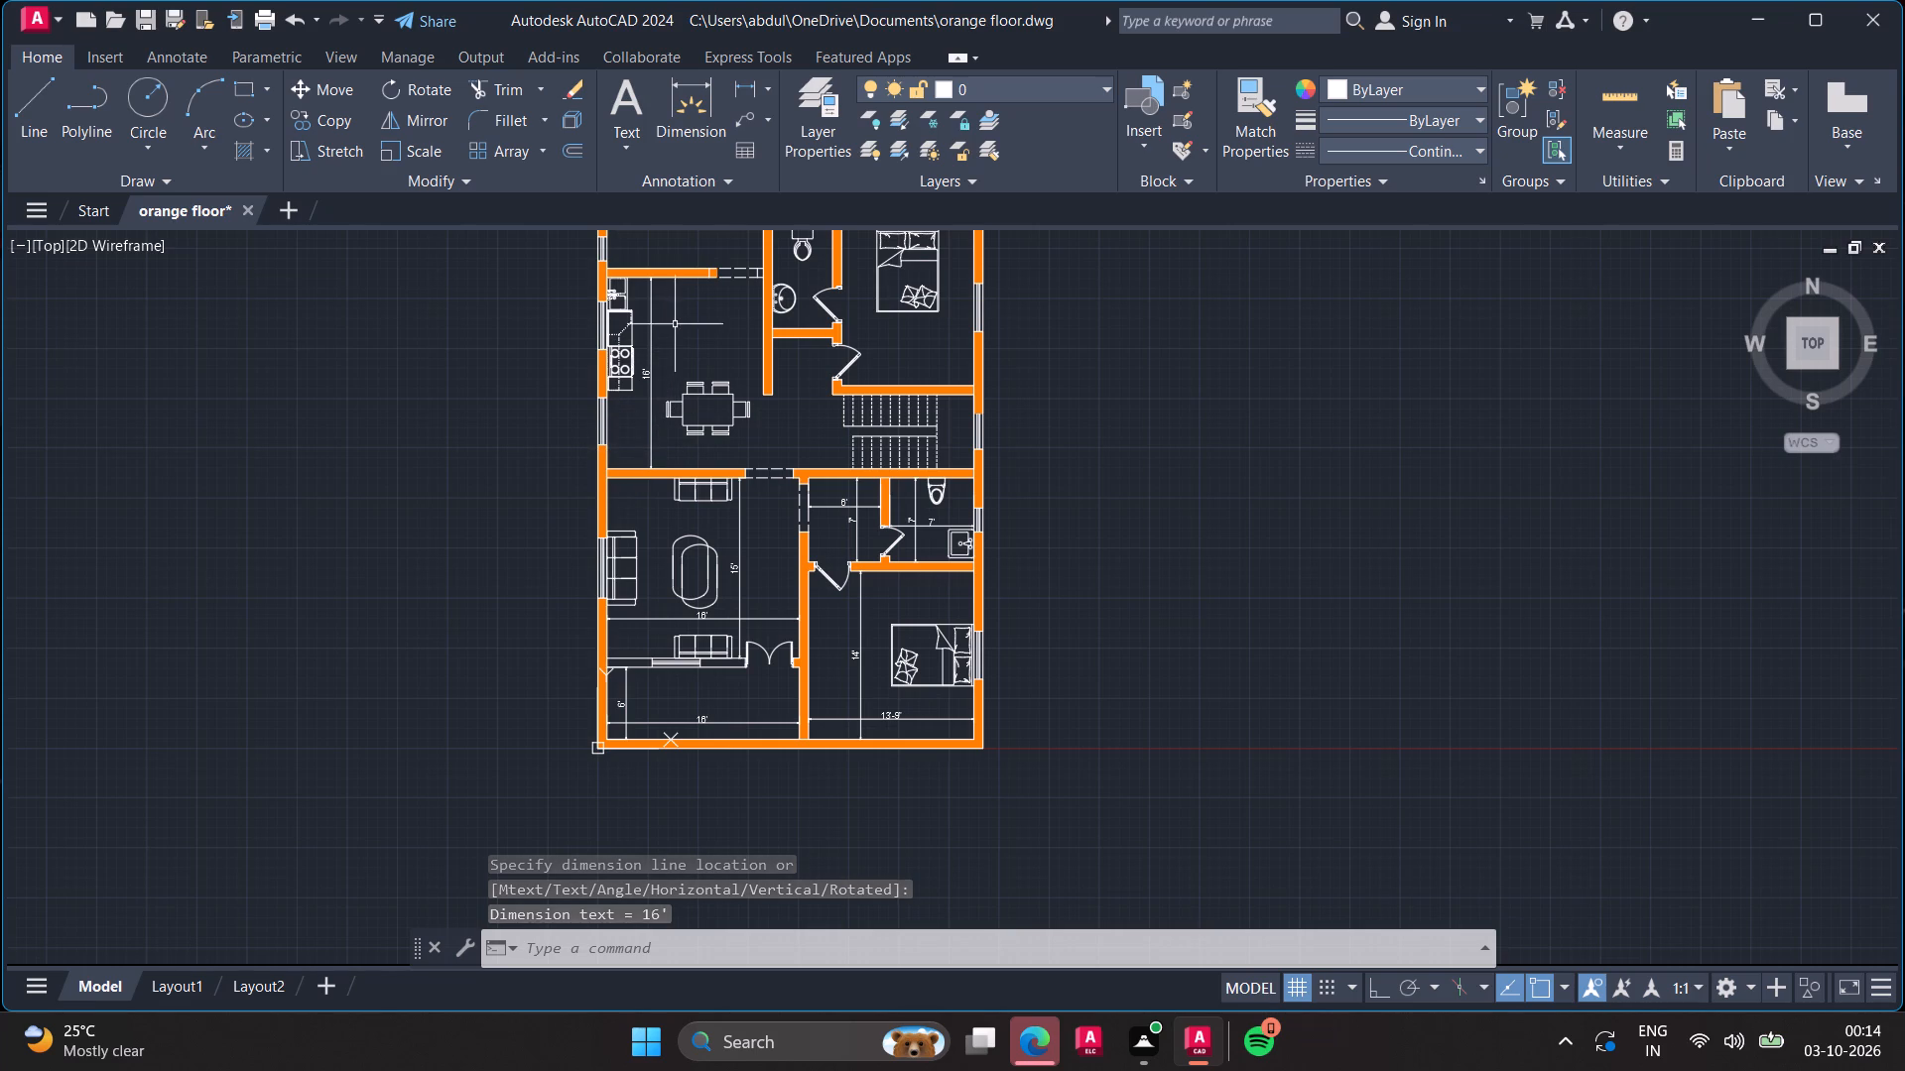
Add a linear dimension for the kitchen-dining area's width, from the outer wall to the toilet wall, between the counter and dining table.
key("space")
scroll(602, 291, "up", 3)
left_click(601, 291)
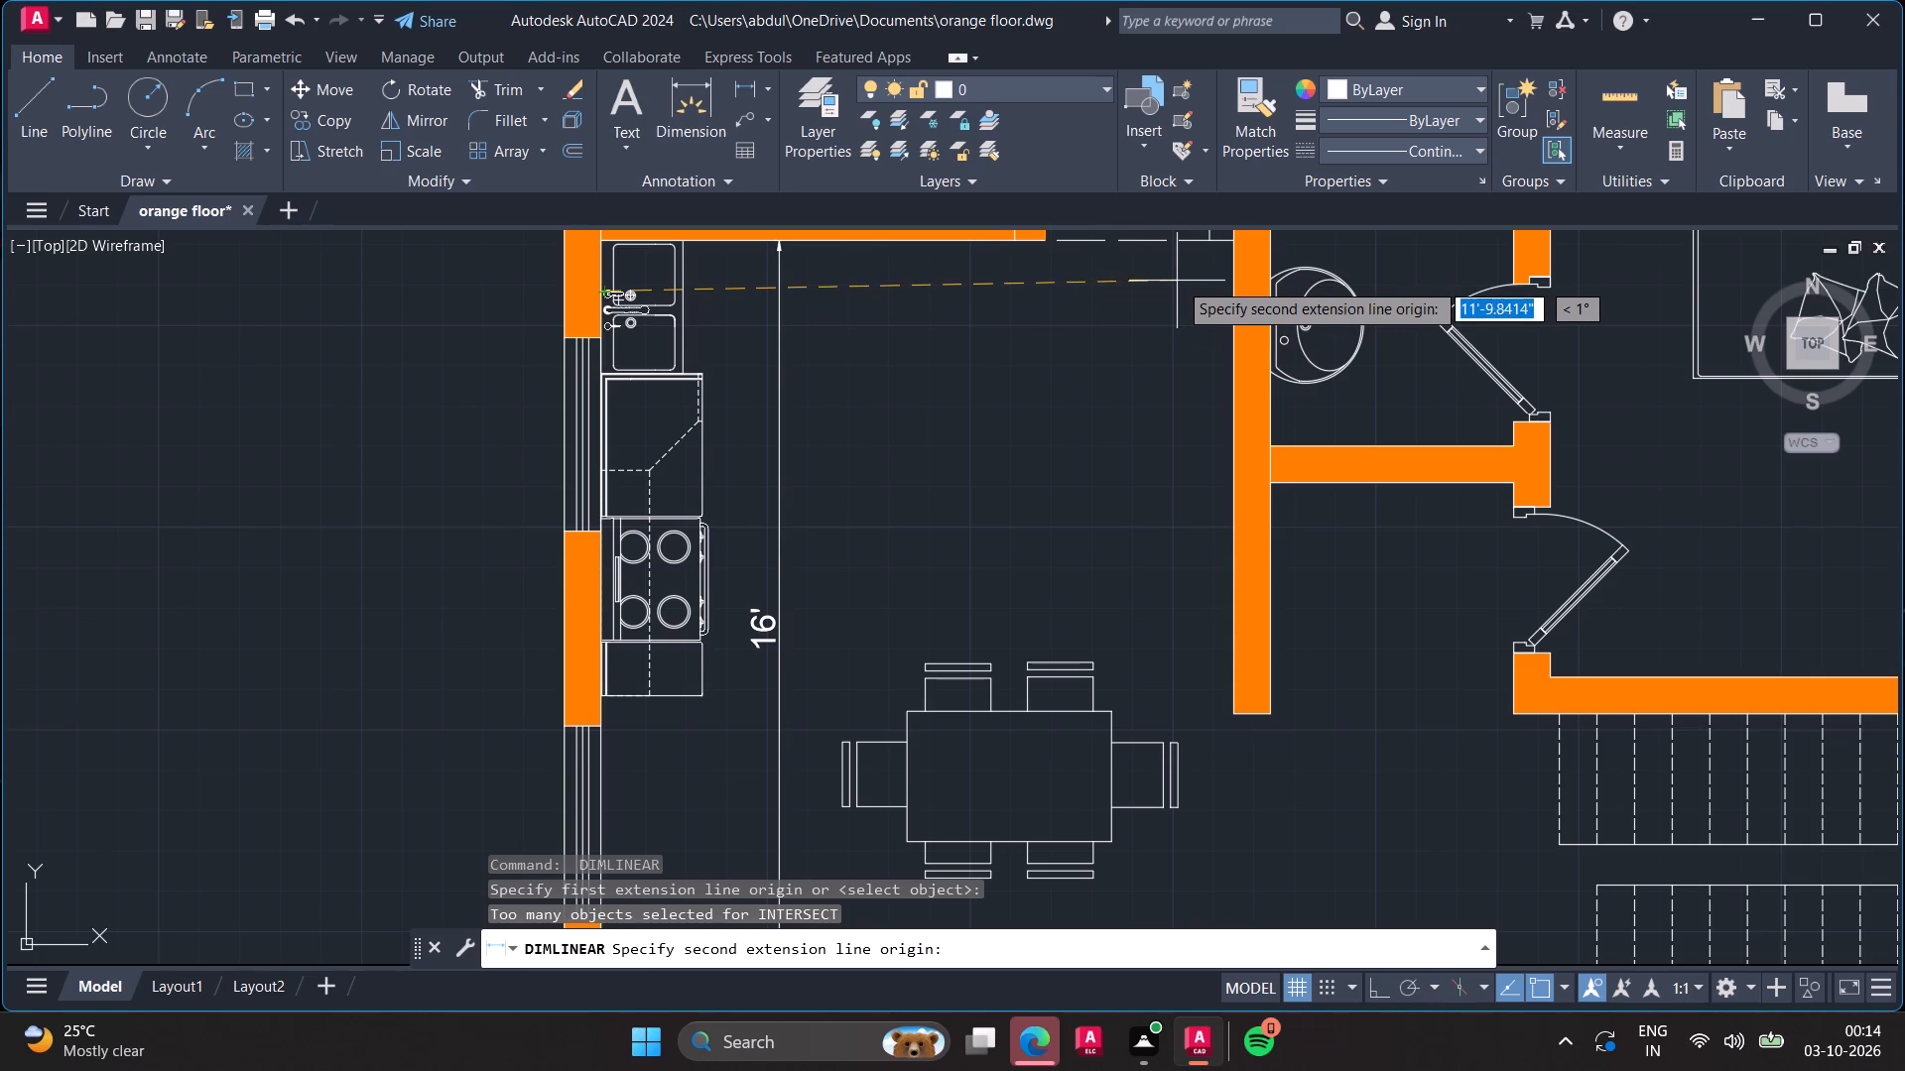
left_click(1236, 286)
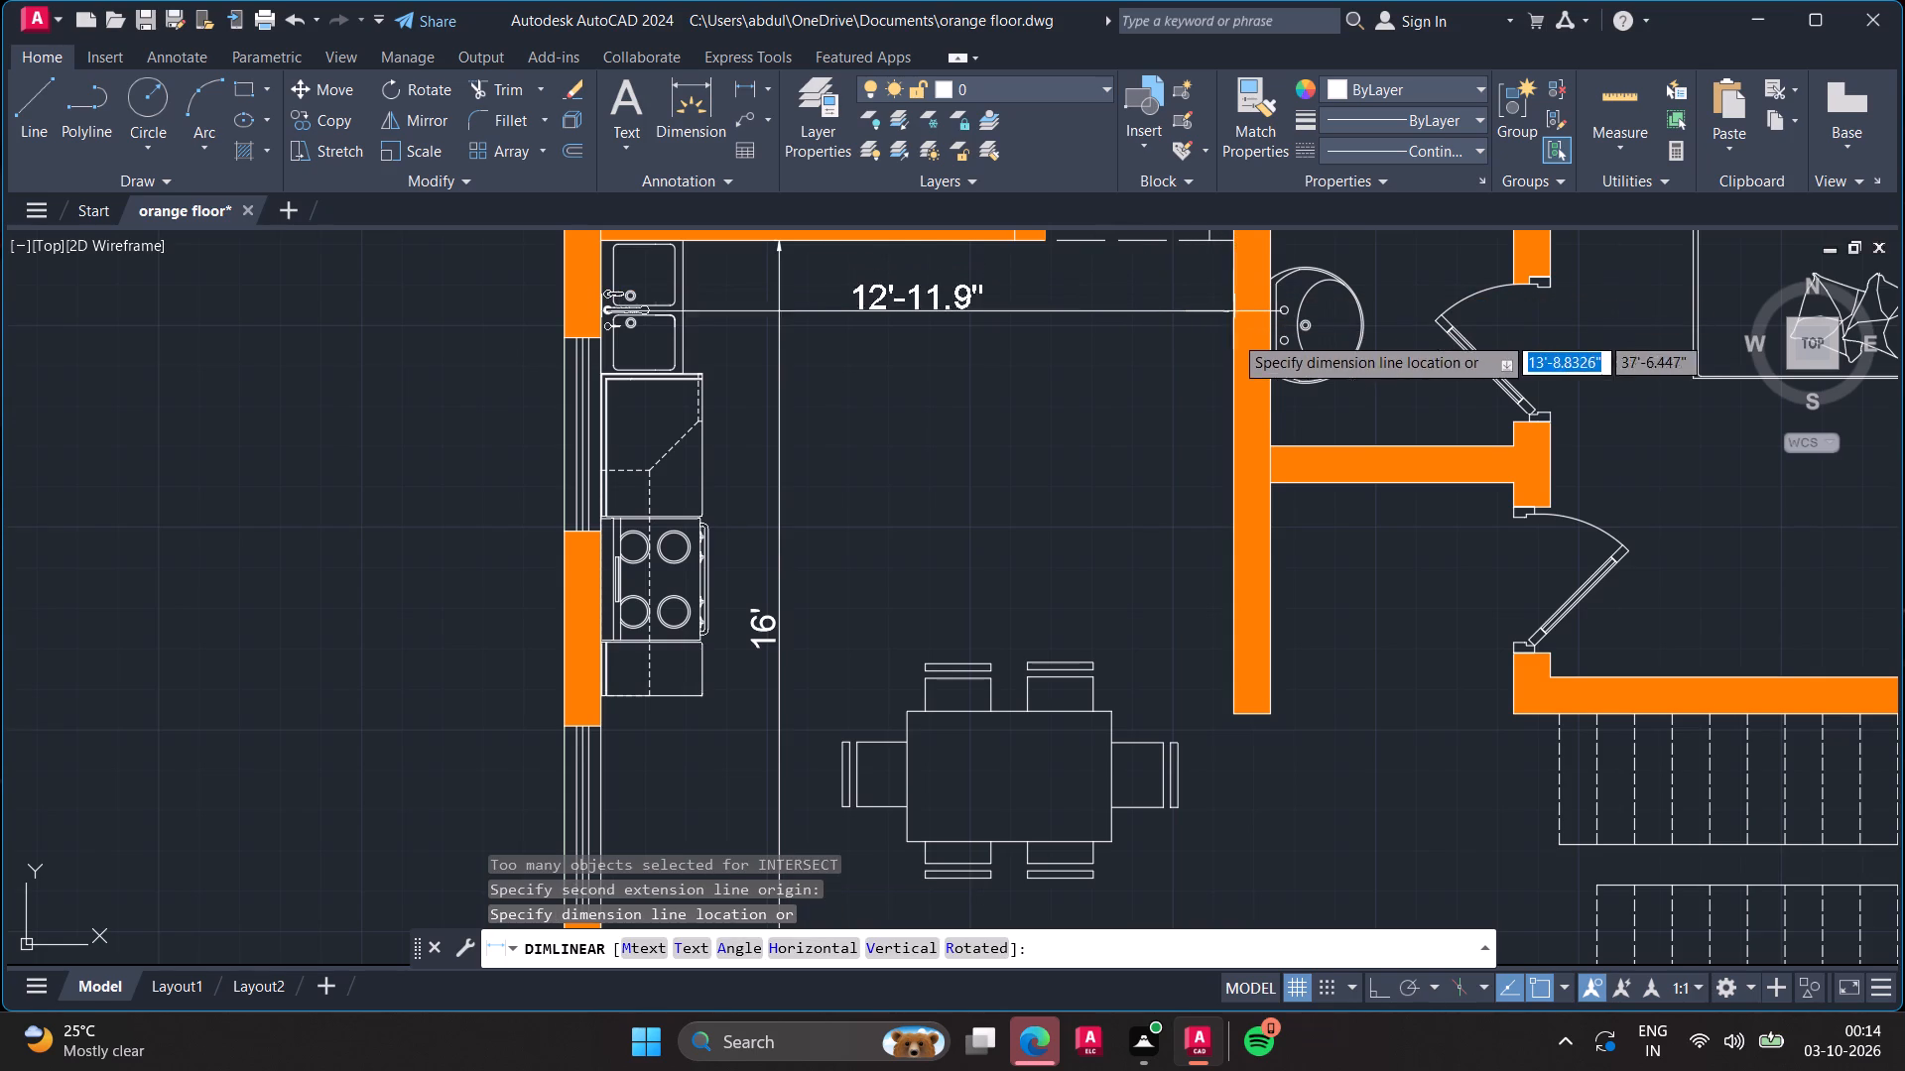
left_click(1227, 477)
Add a linear dimension for the depth of the narrow room behind the kitchen, between its inner wall faces.
scroll(1144, 494, "down", 2)
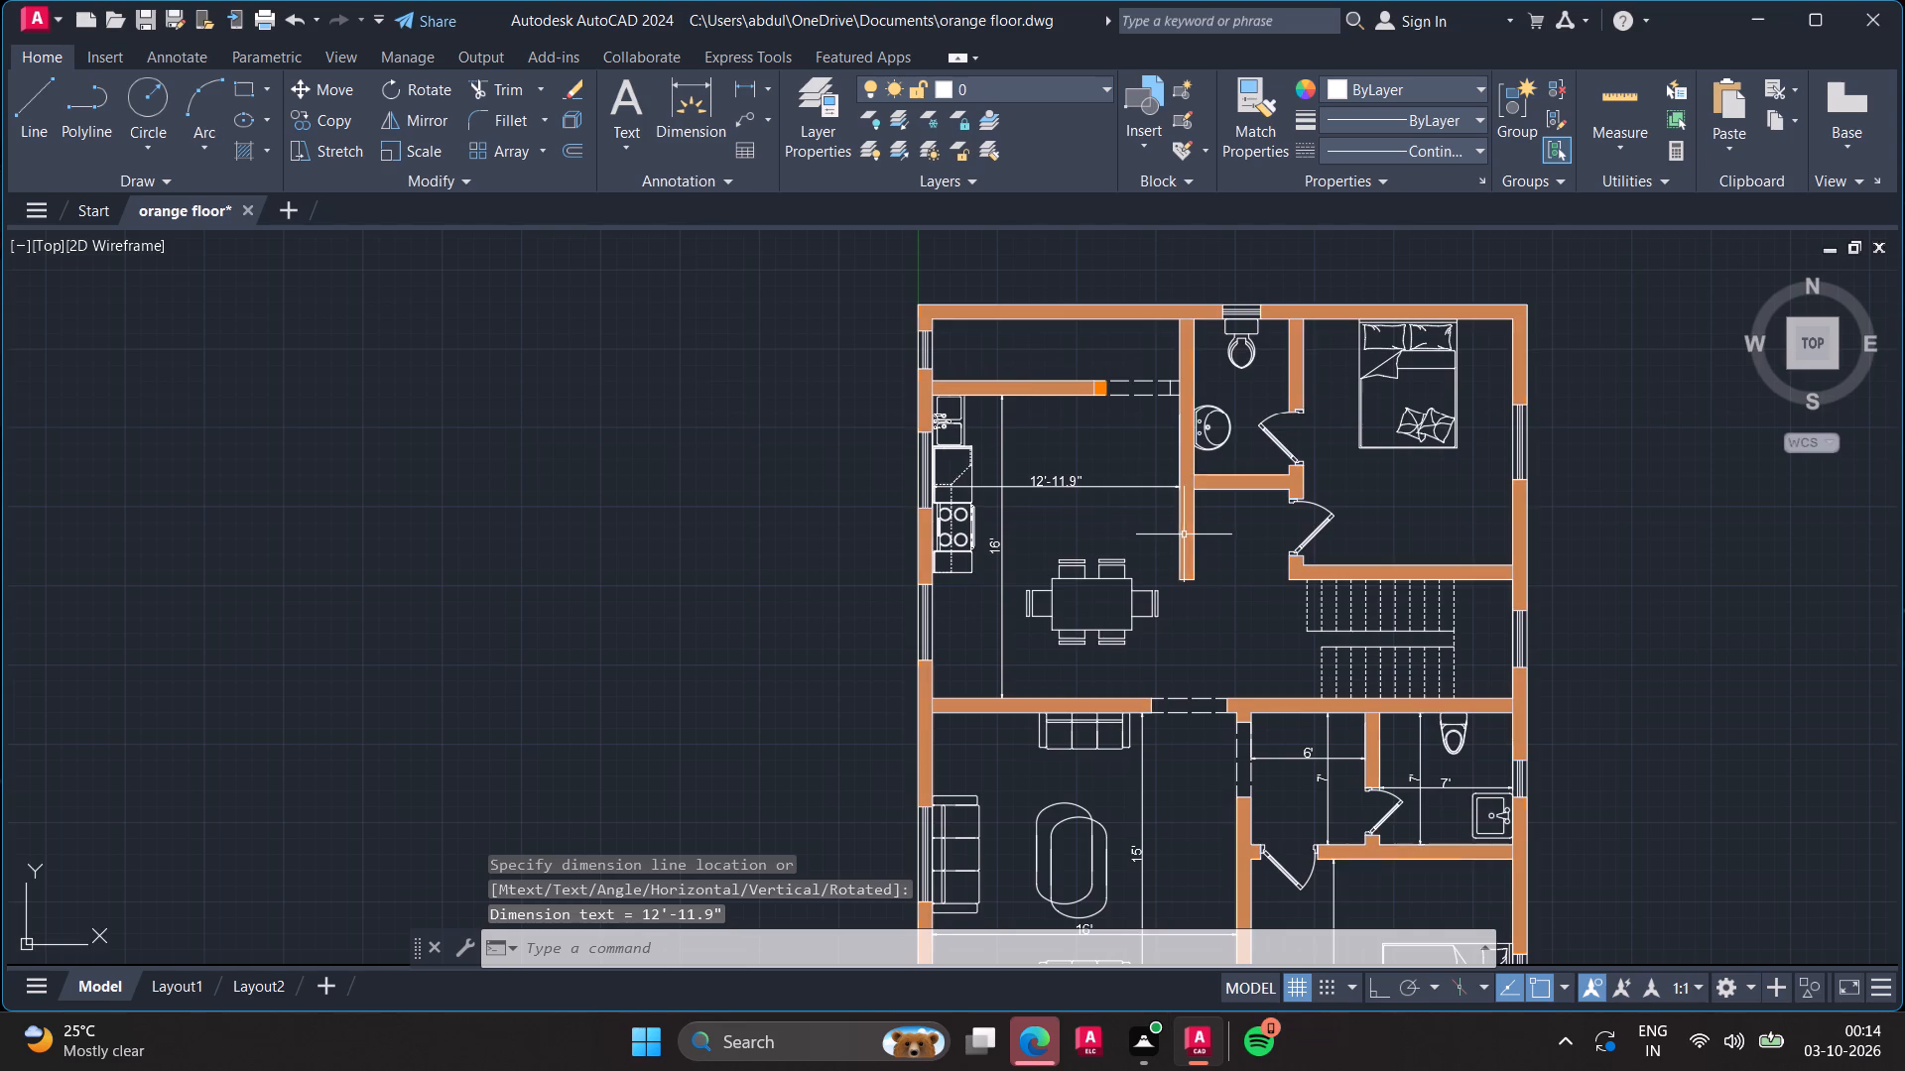
scroll(1184, 536, "down", 1)
middle_click_drag(1184, 537, 965, 455)
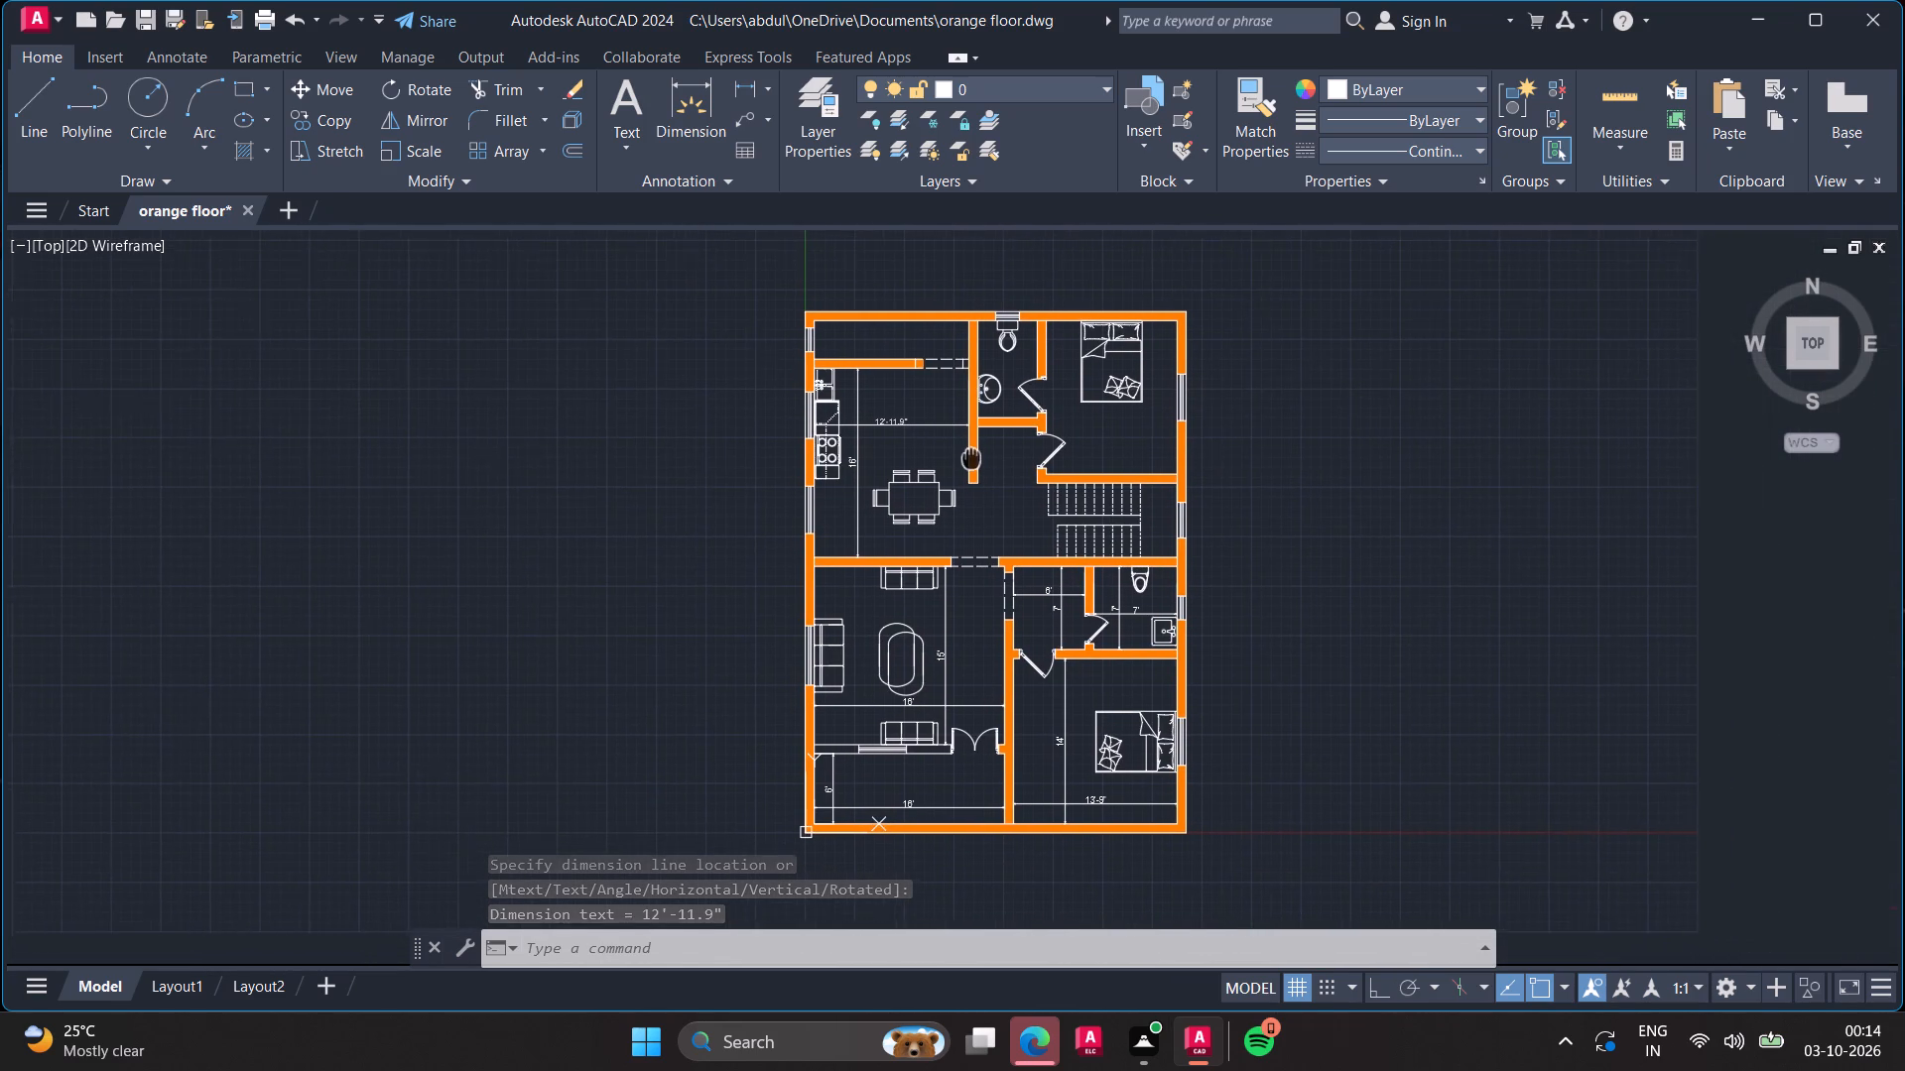
middle_click_drag(965, 455, 963, 455)
key("space")
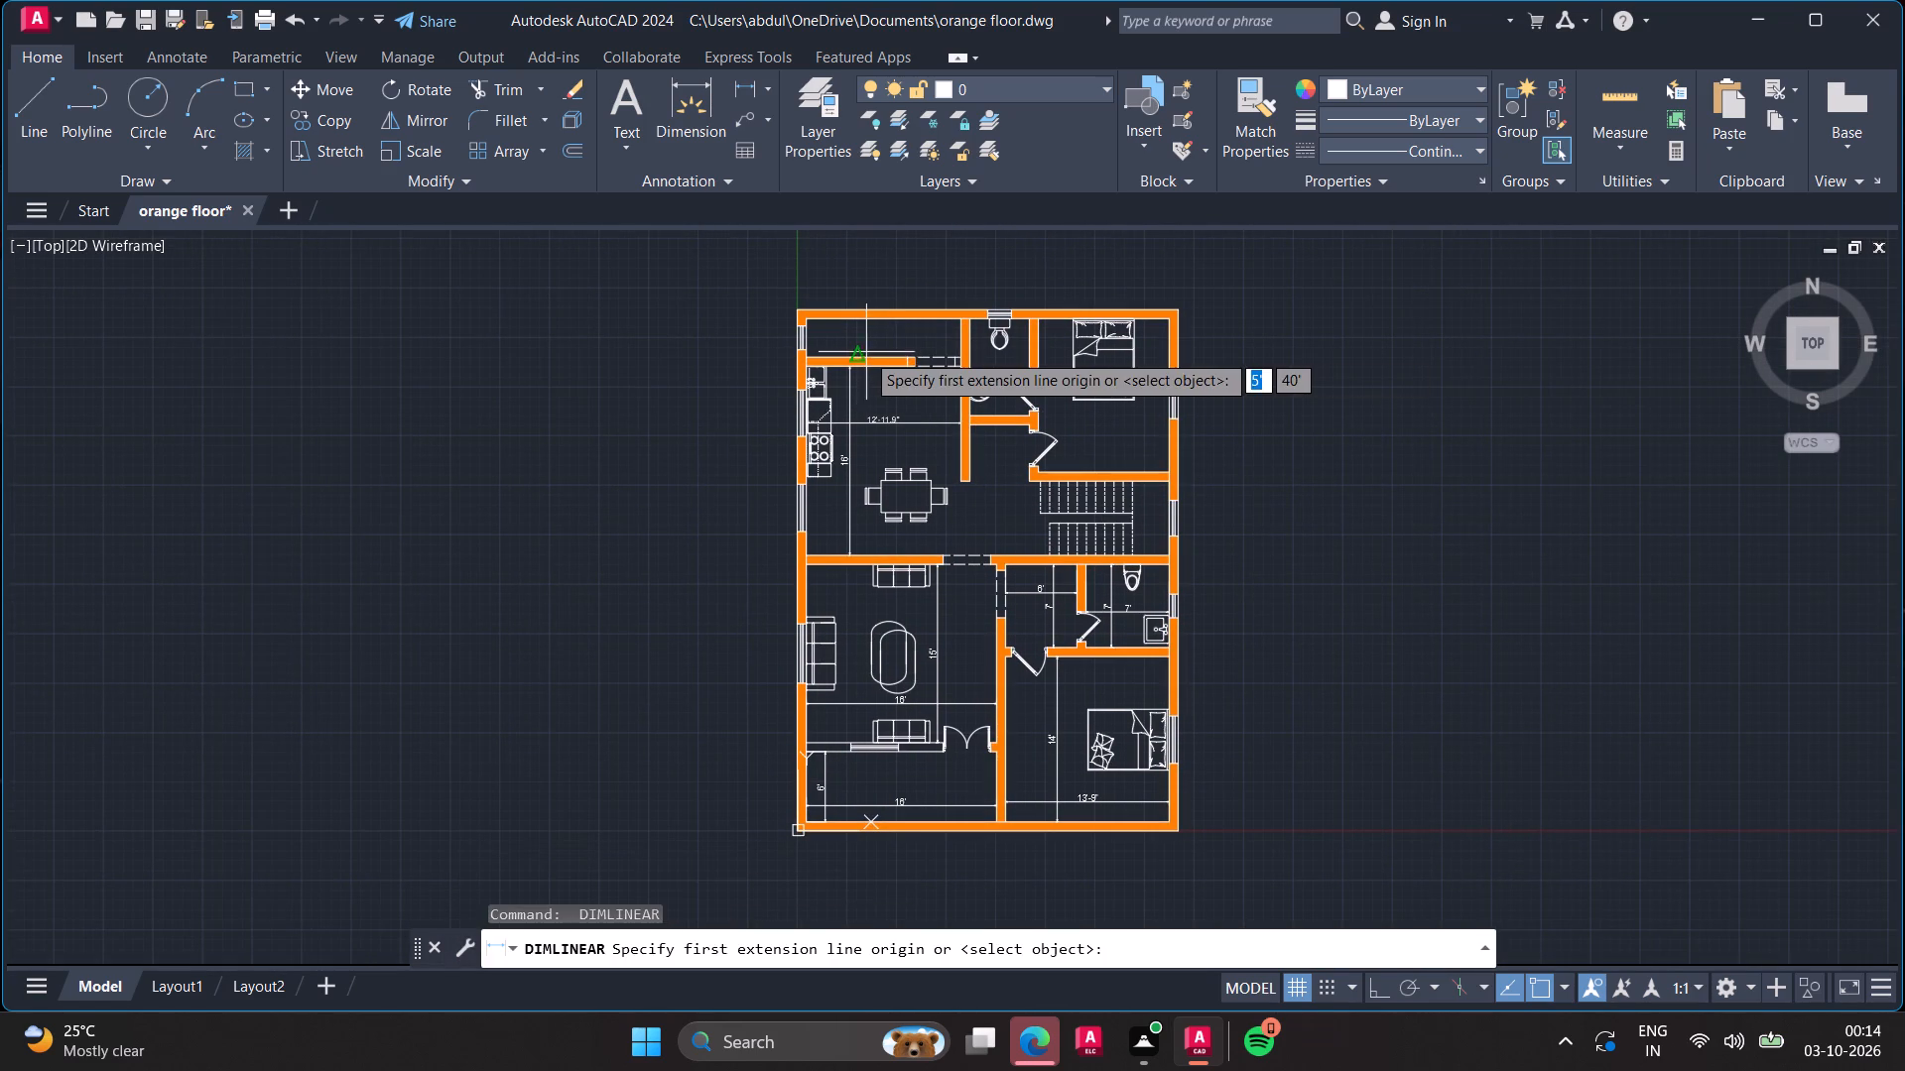
left_click(861, 352)
left_click(860, 325)
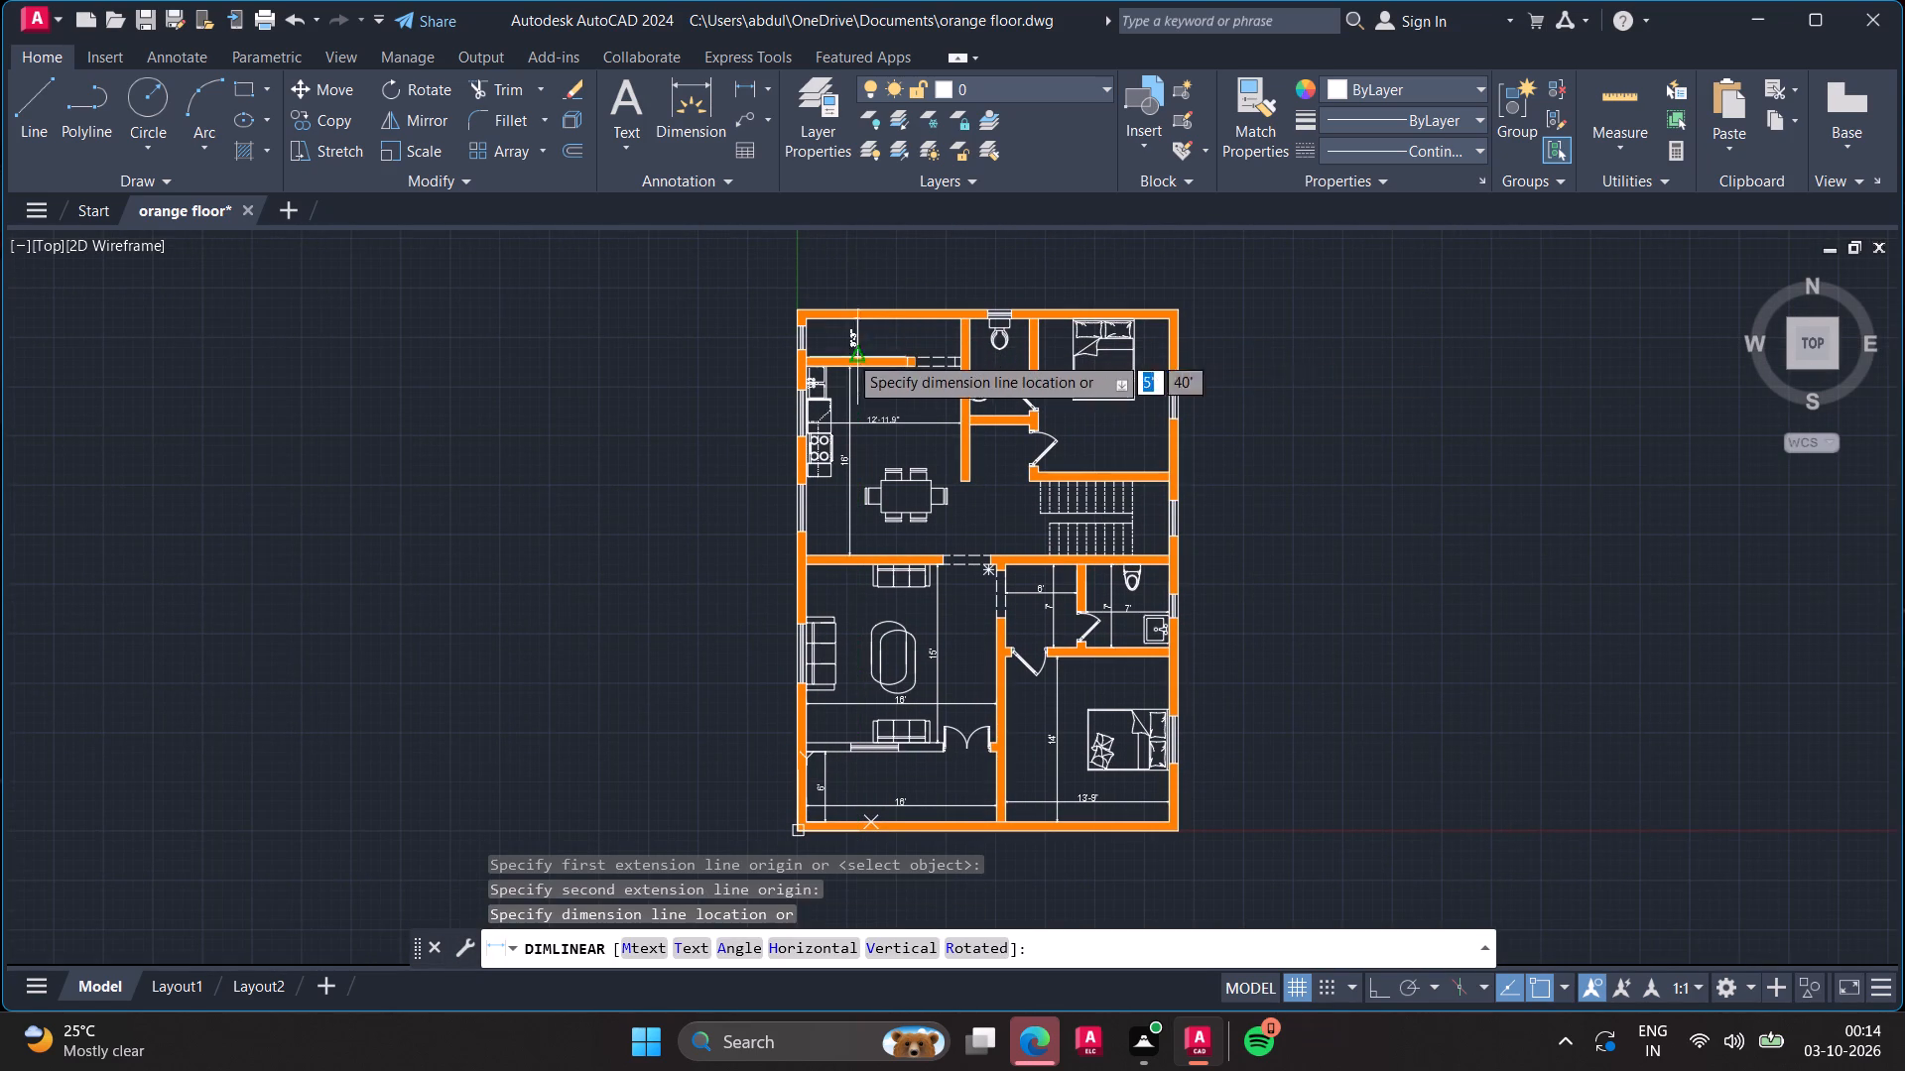
left_click(847, 349)
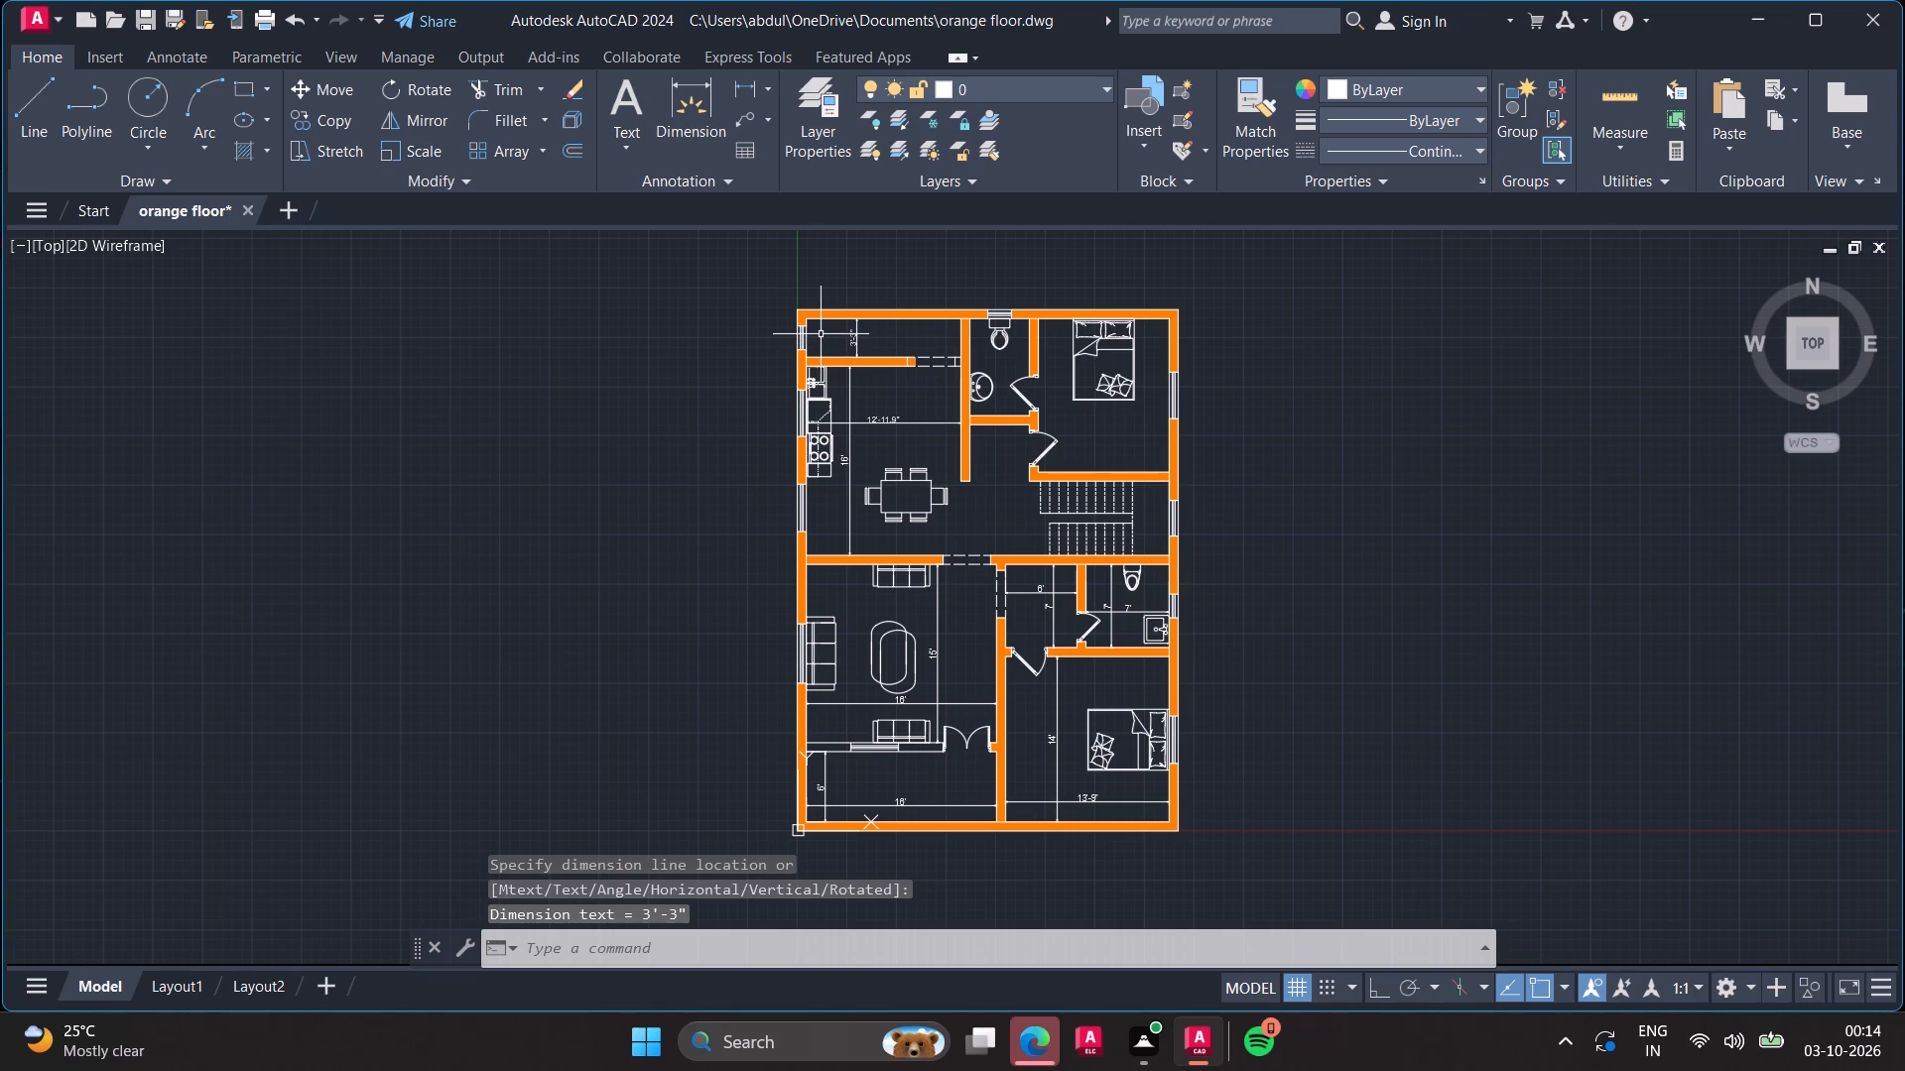
Add a linear dimension for the width of the narrow room behind the kitchen, shifting its line slightly away from the kitchen partition.
key("space")
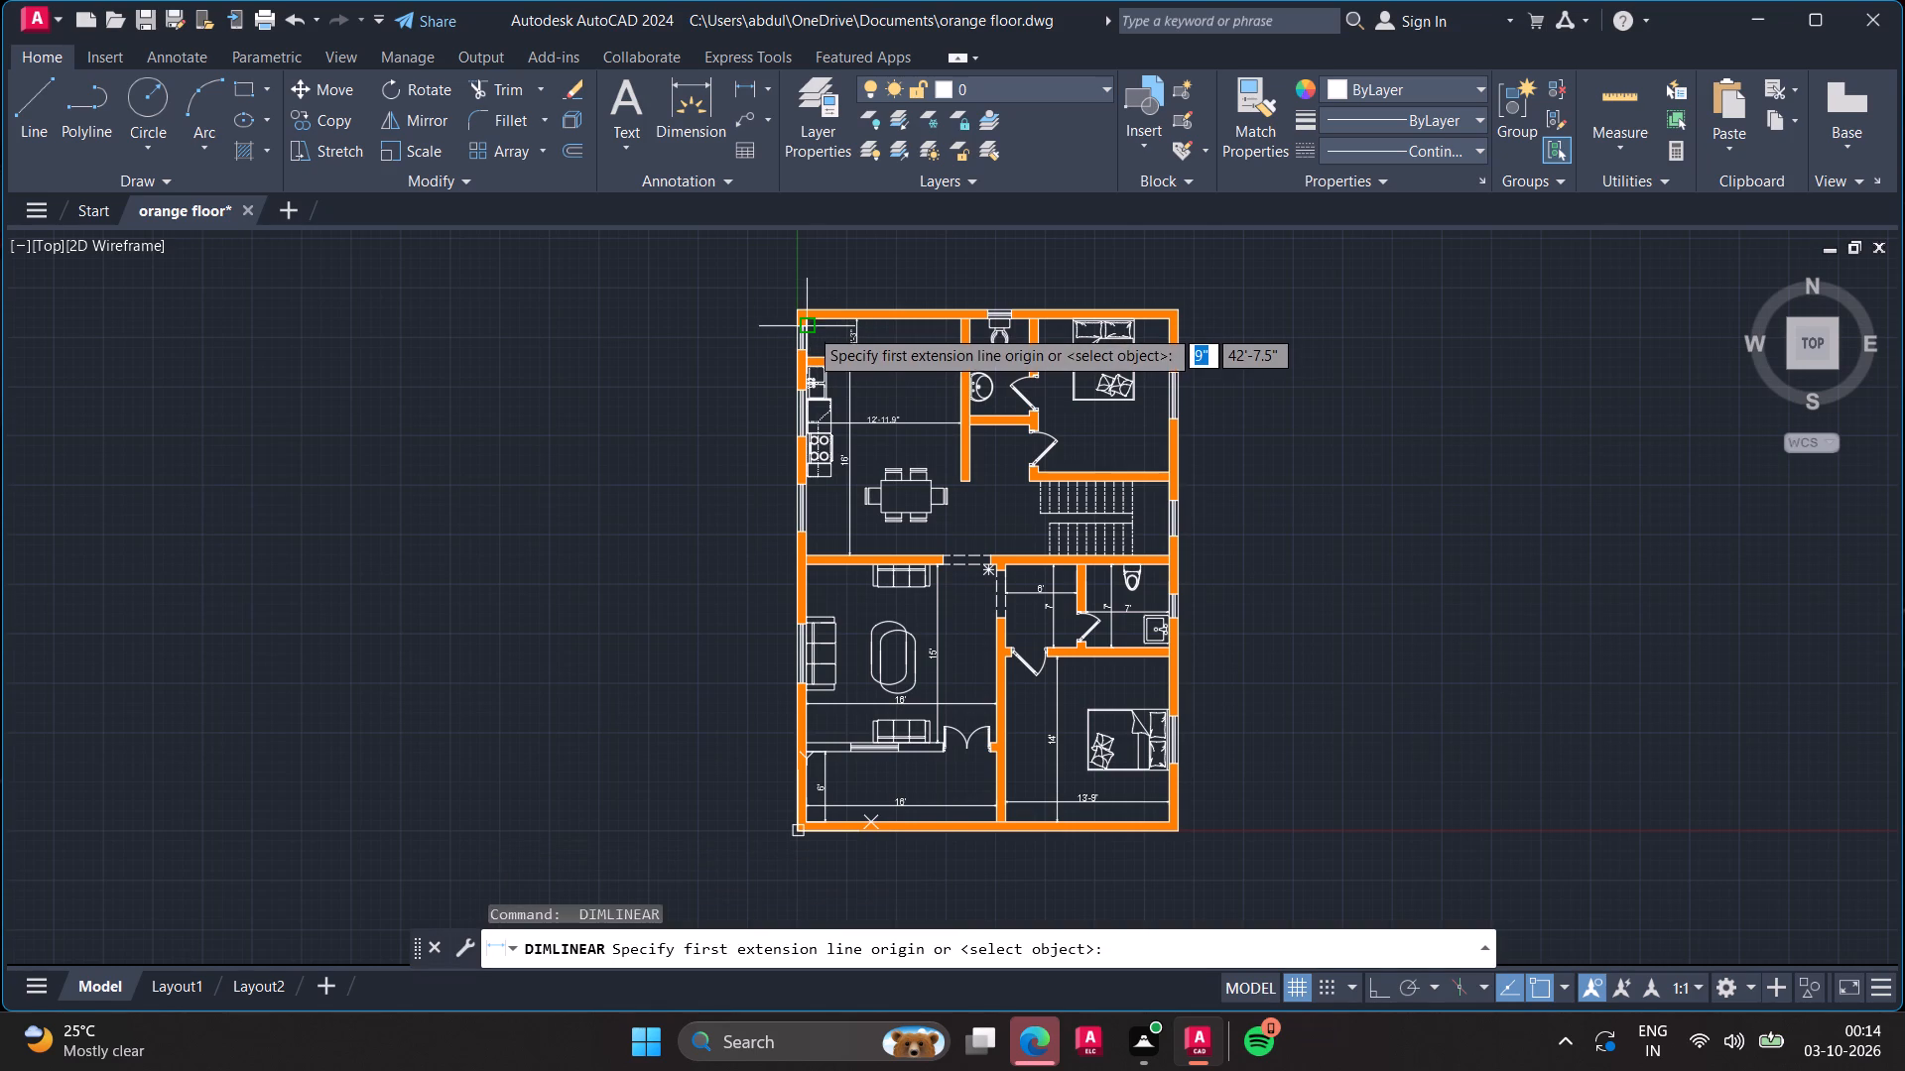
left_click(809, 328)
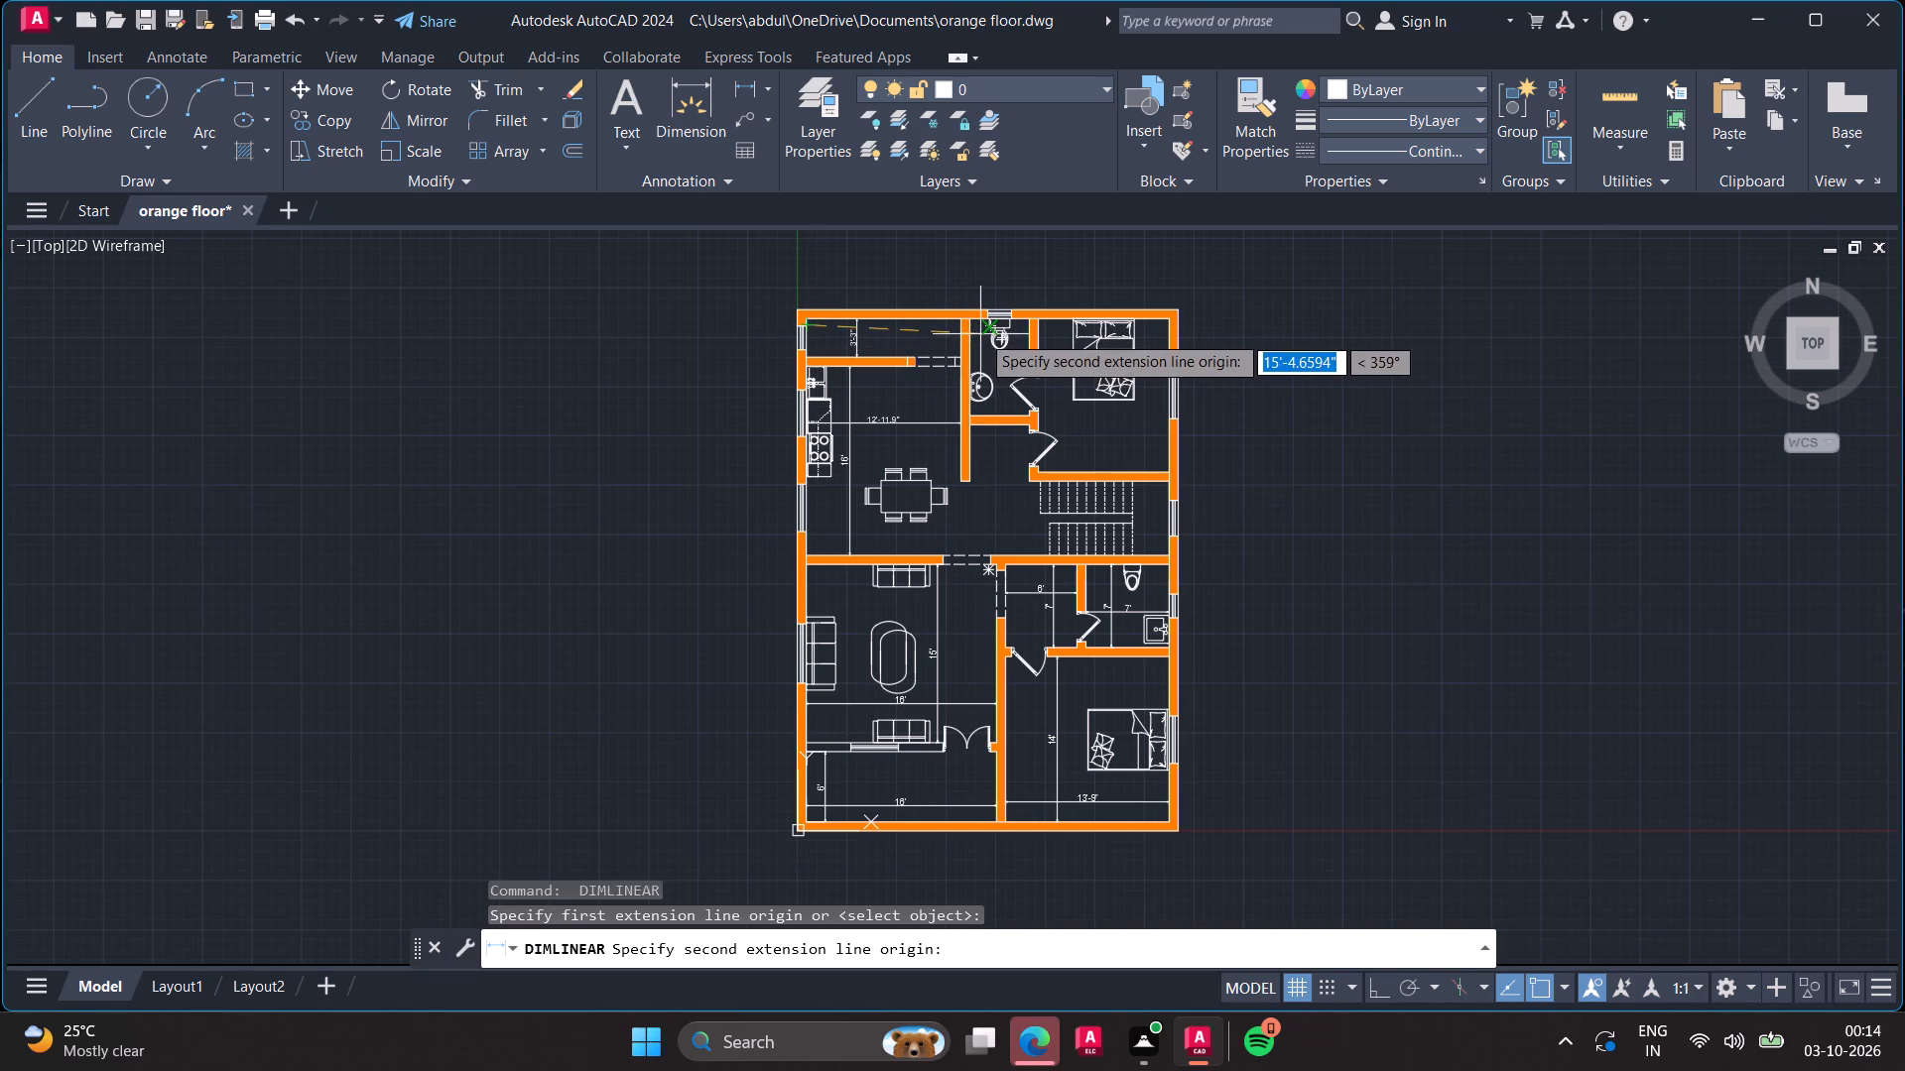
left_click(960, 325)
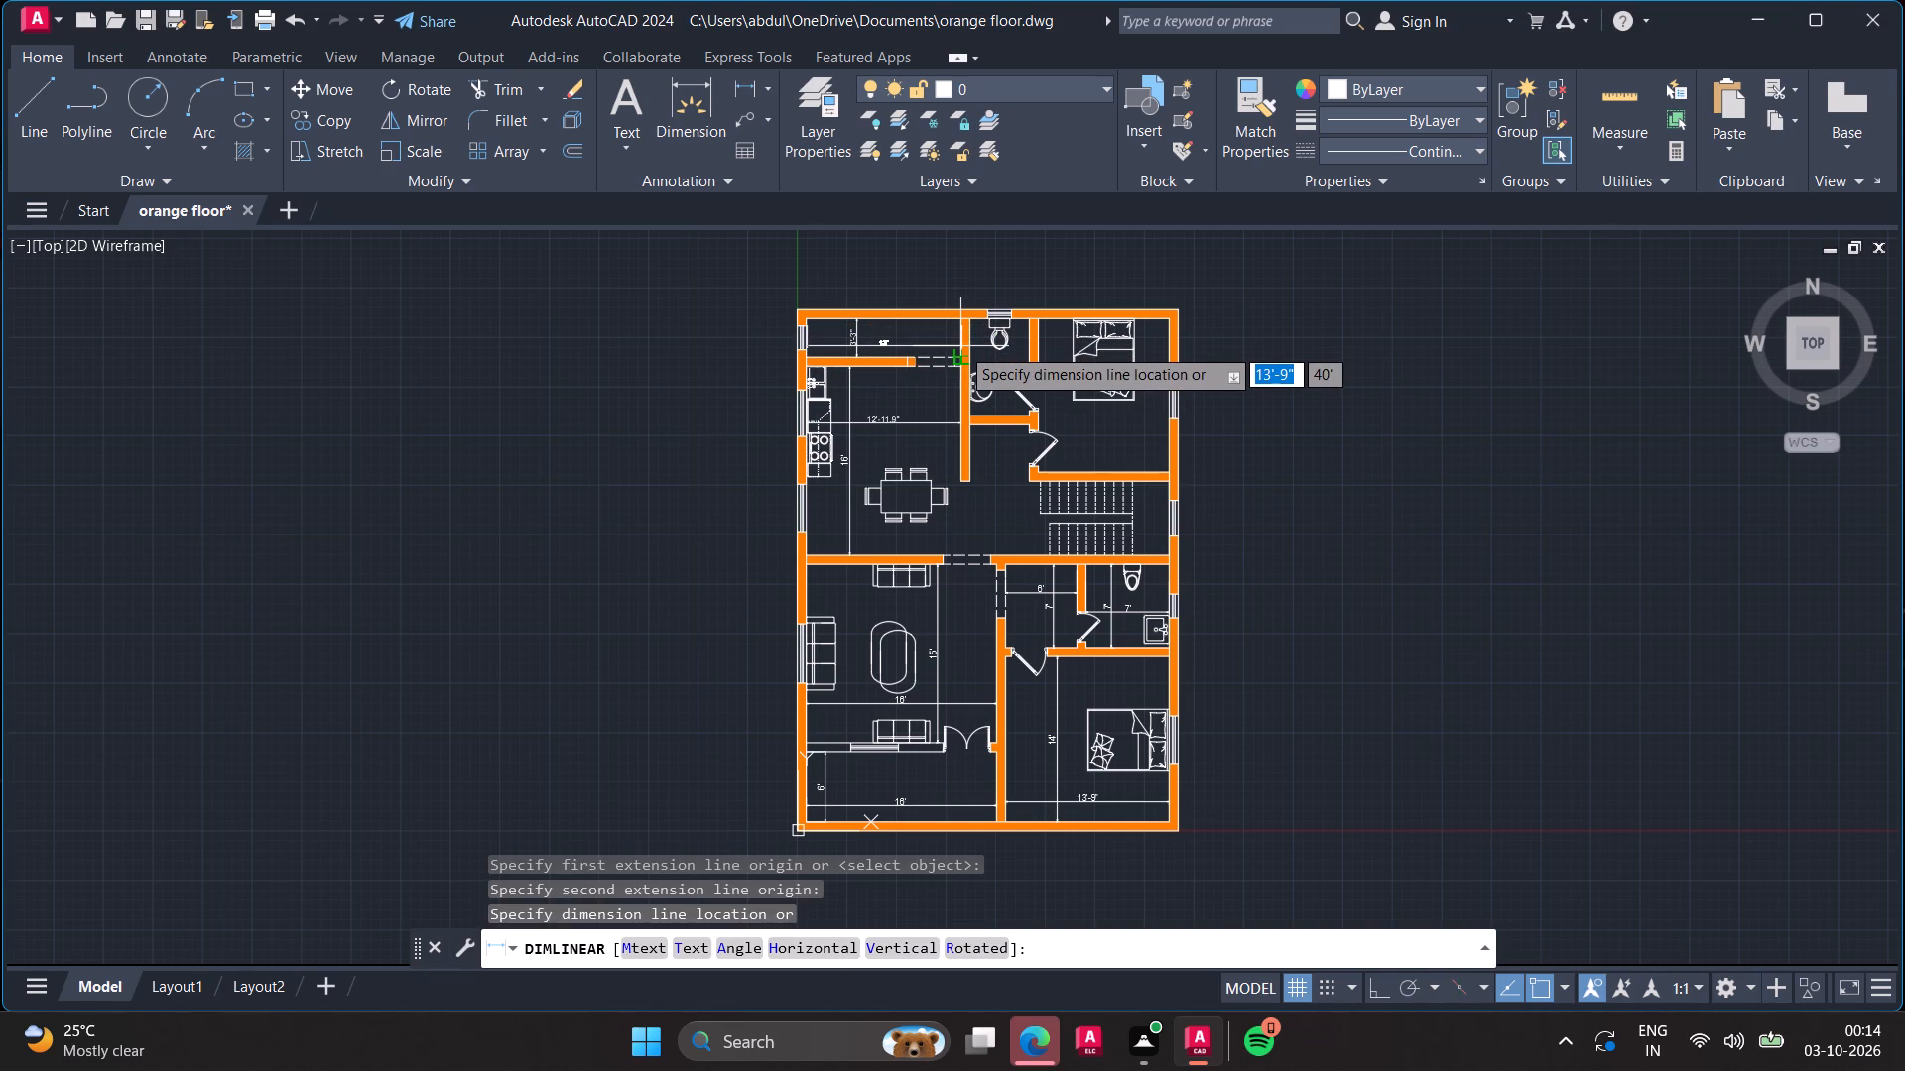
left_click(960, 346)
scroll(892, 442, "up", 2)
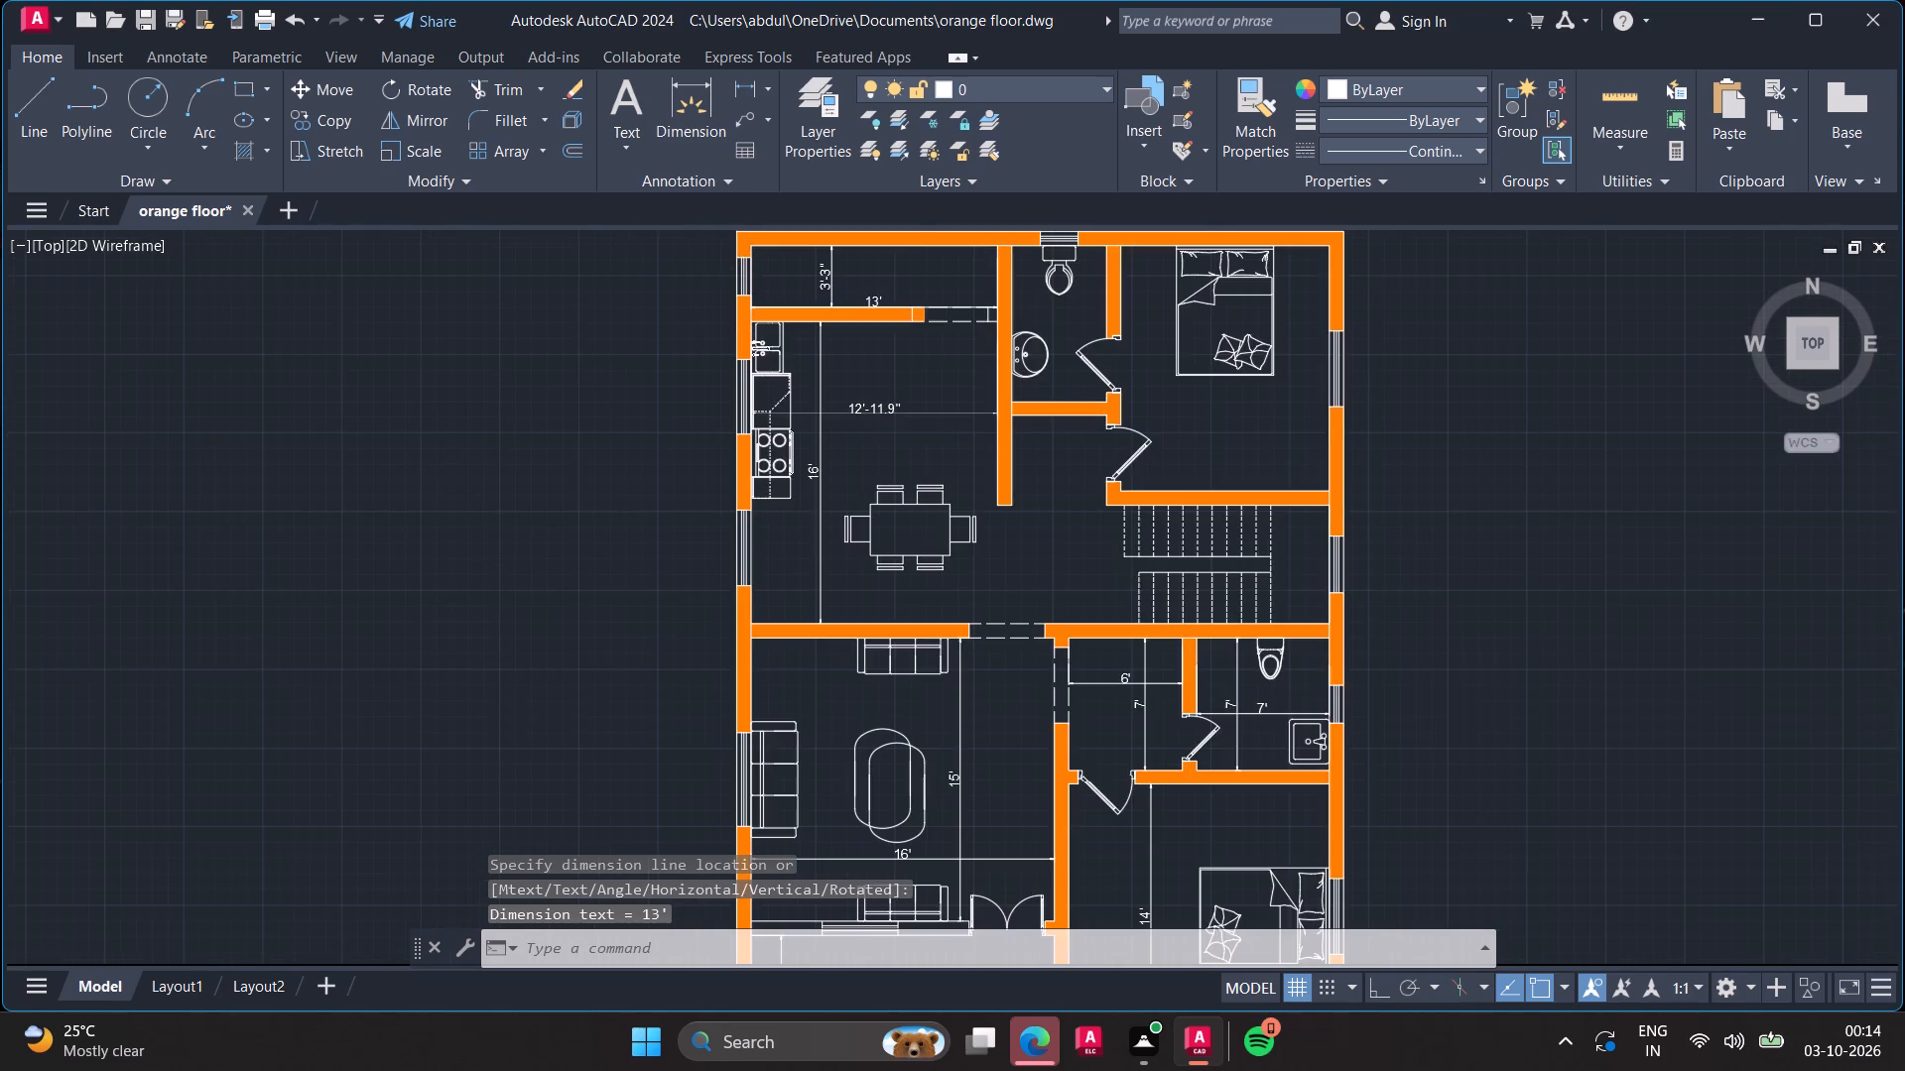
scroll(892, 442, "down", 1)
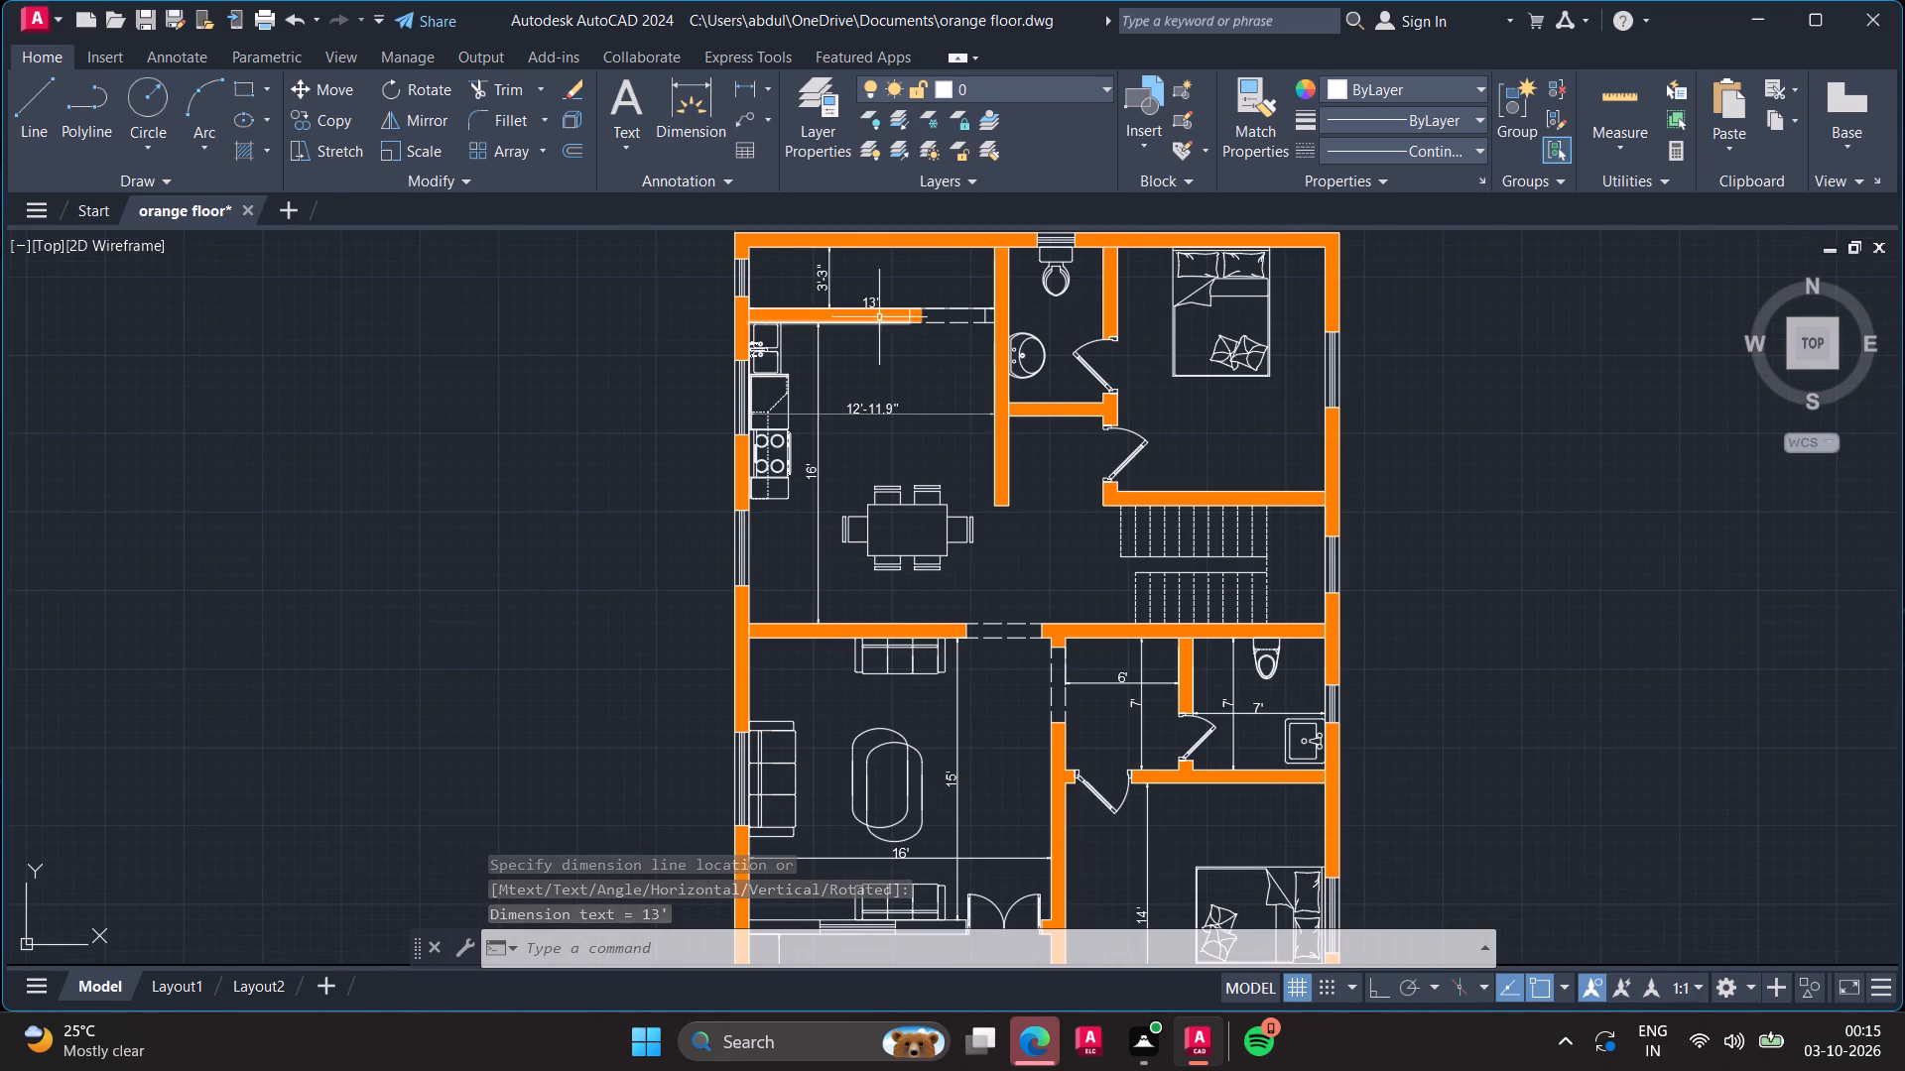
left_click(879, 303)
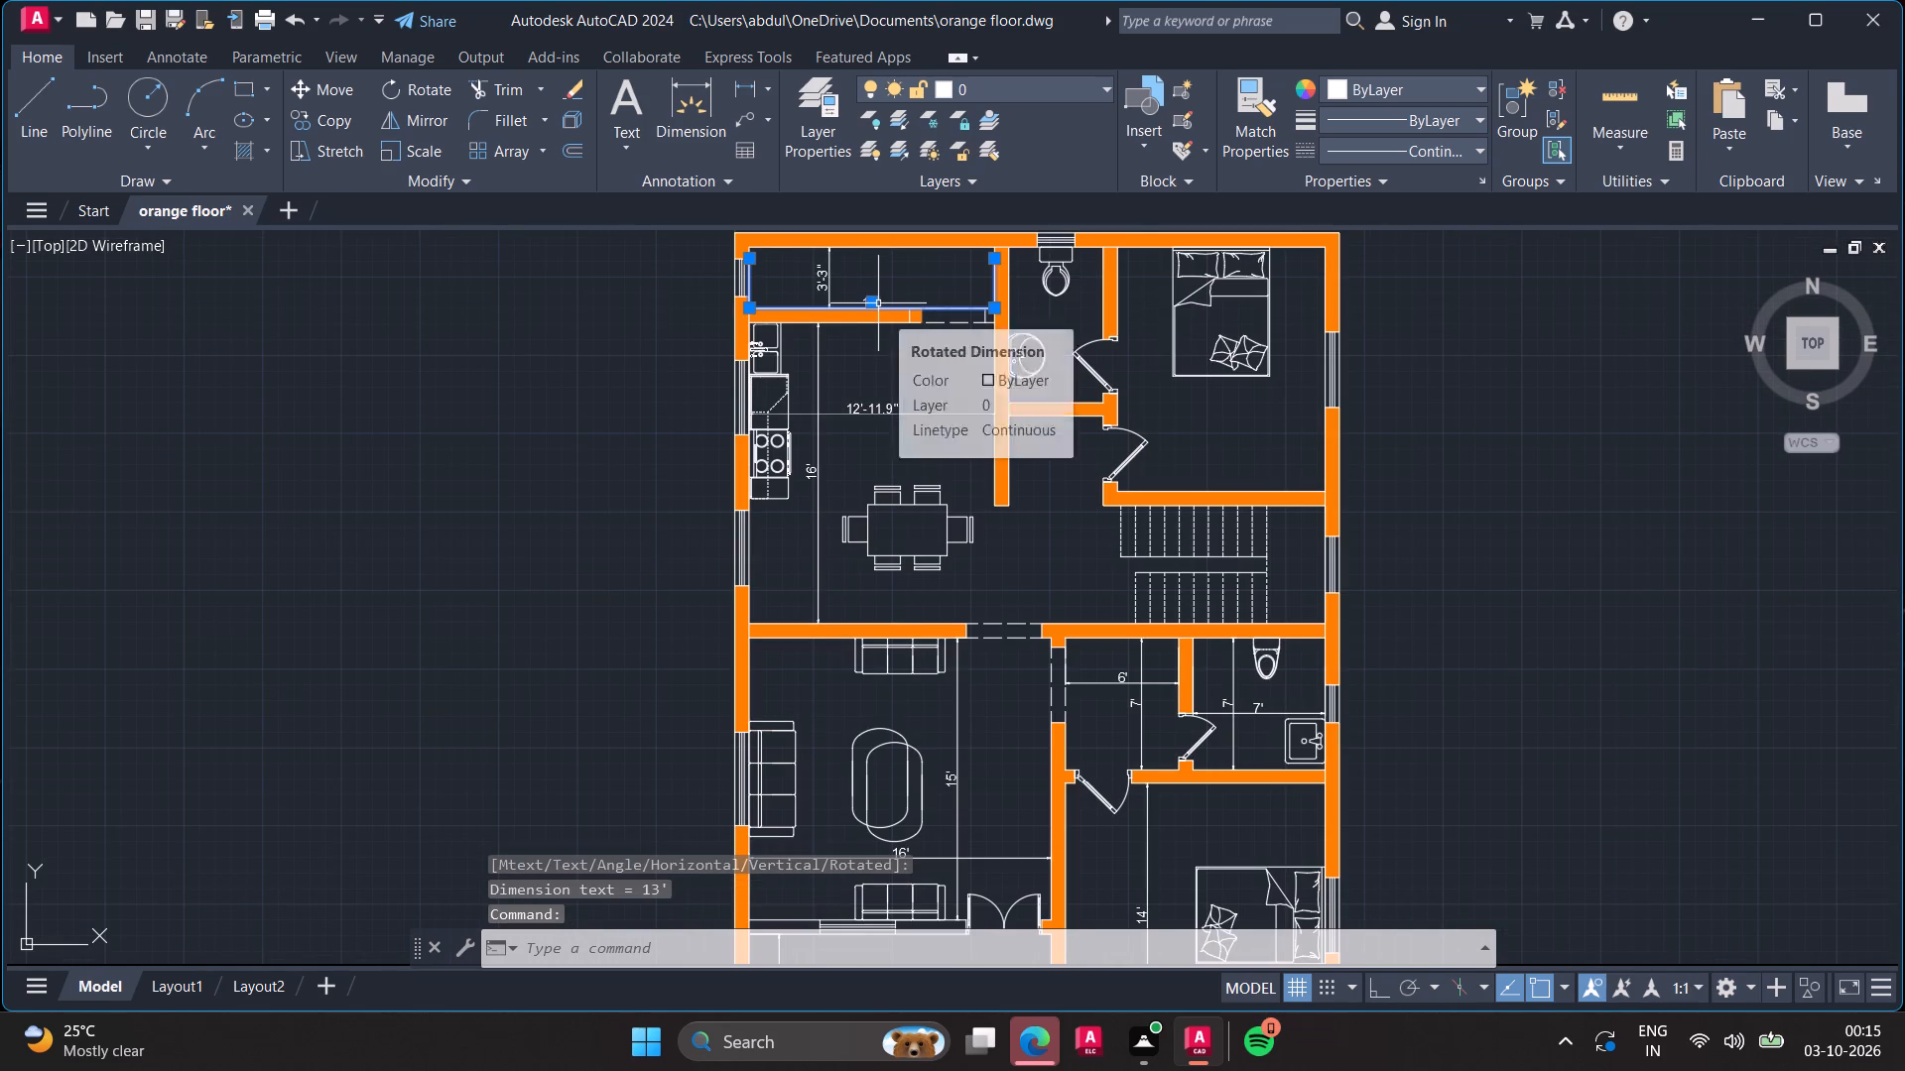
left_click(876, 303)
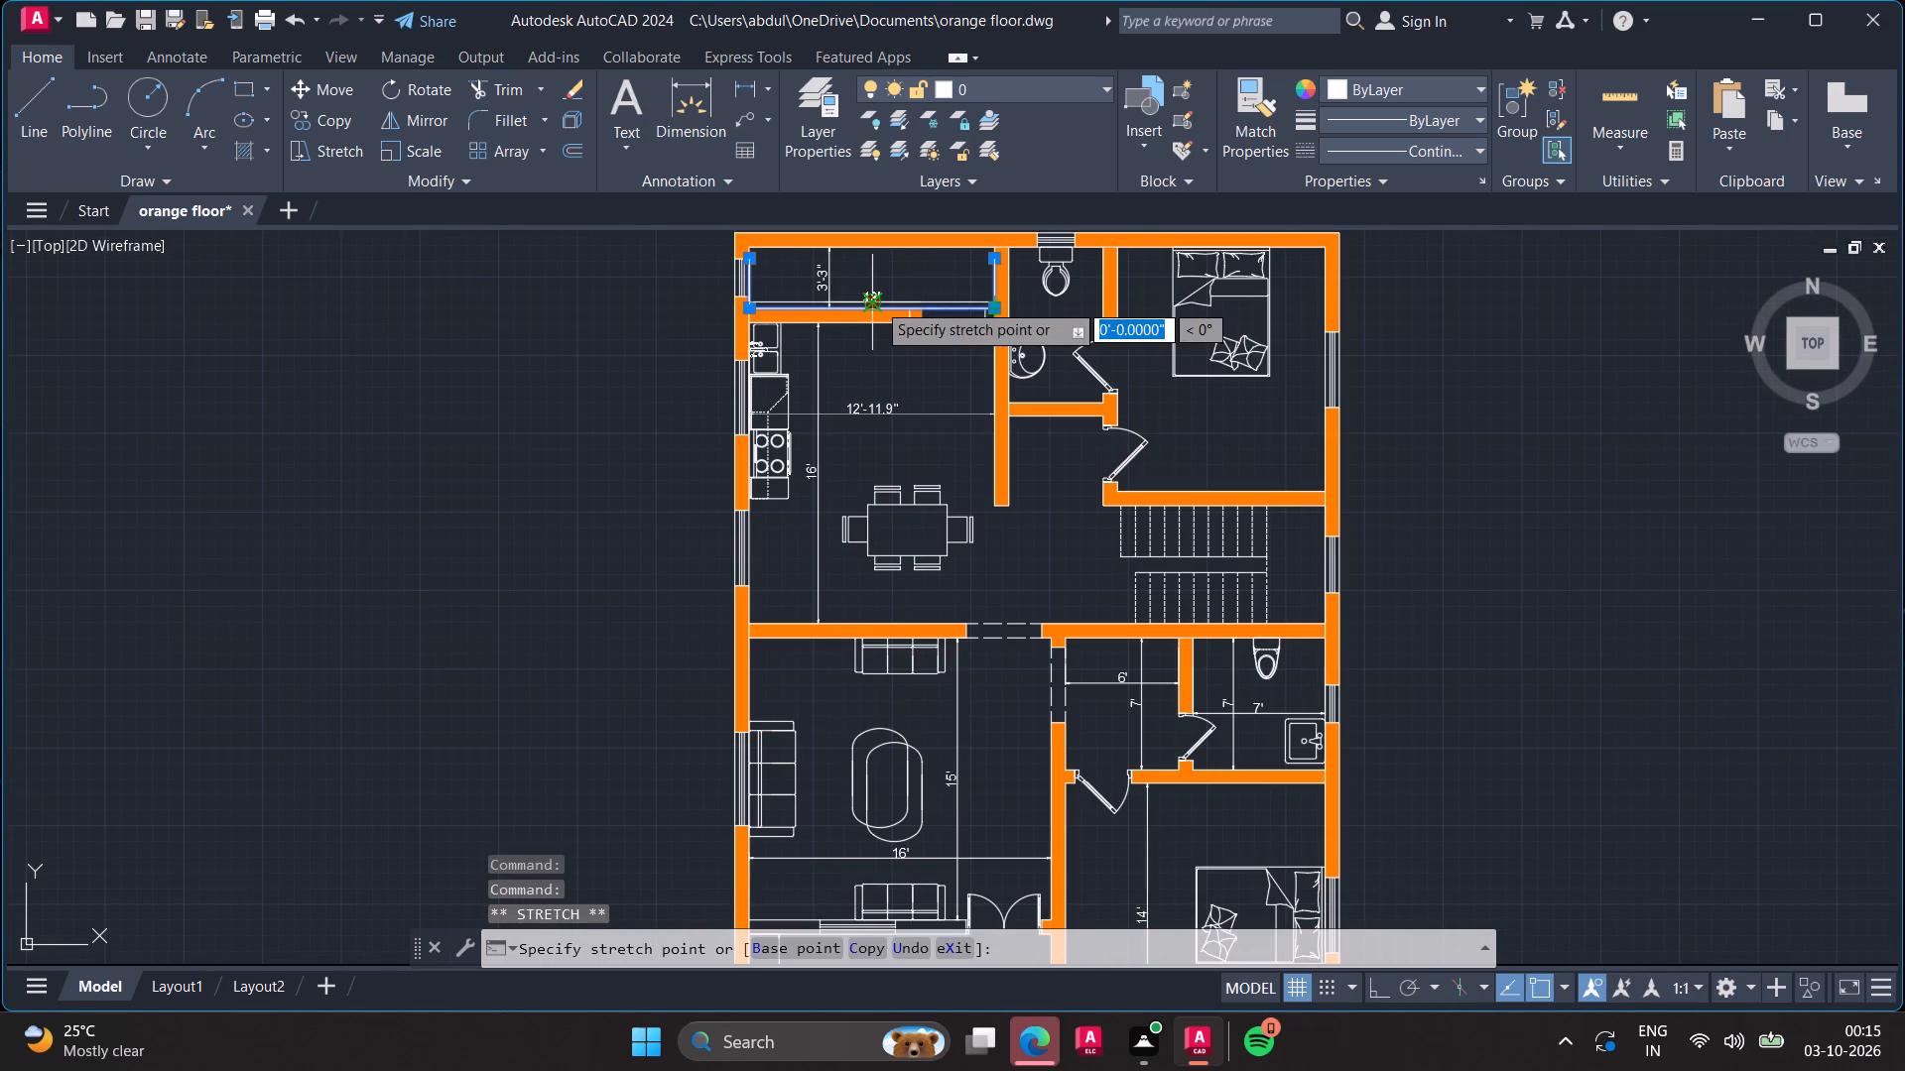
left_click(876, 292)
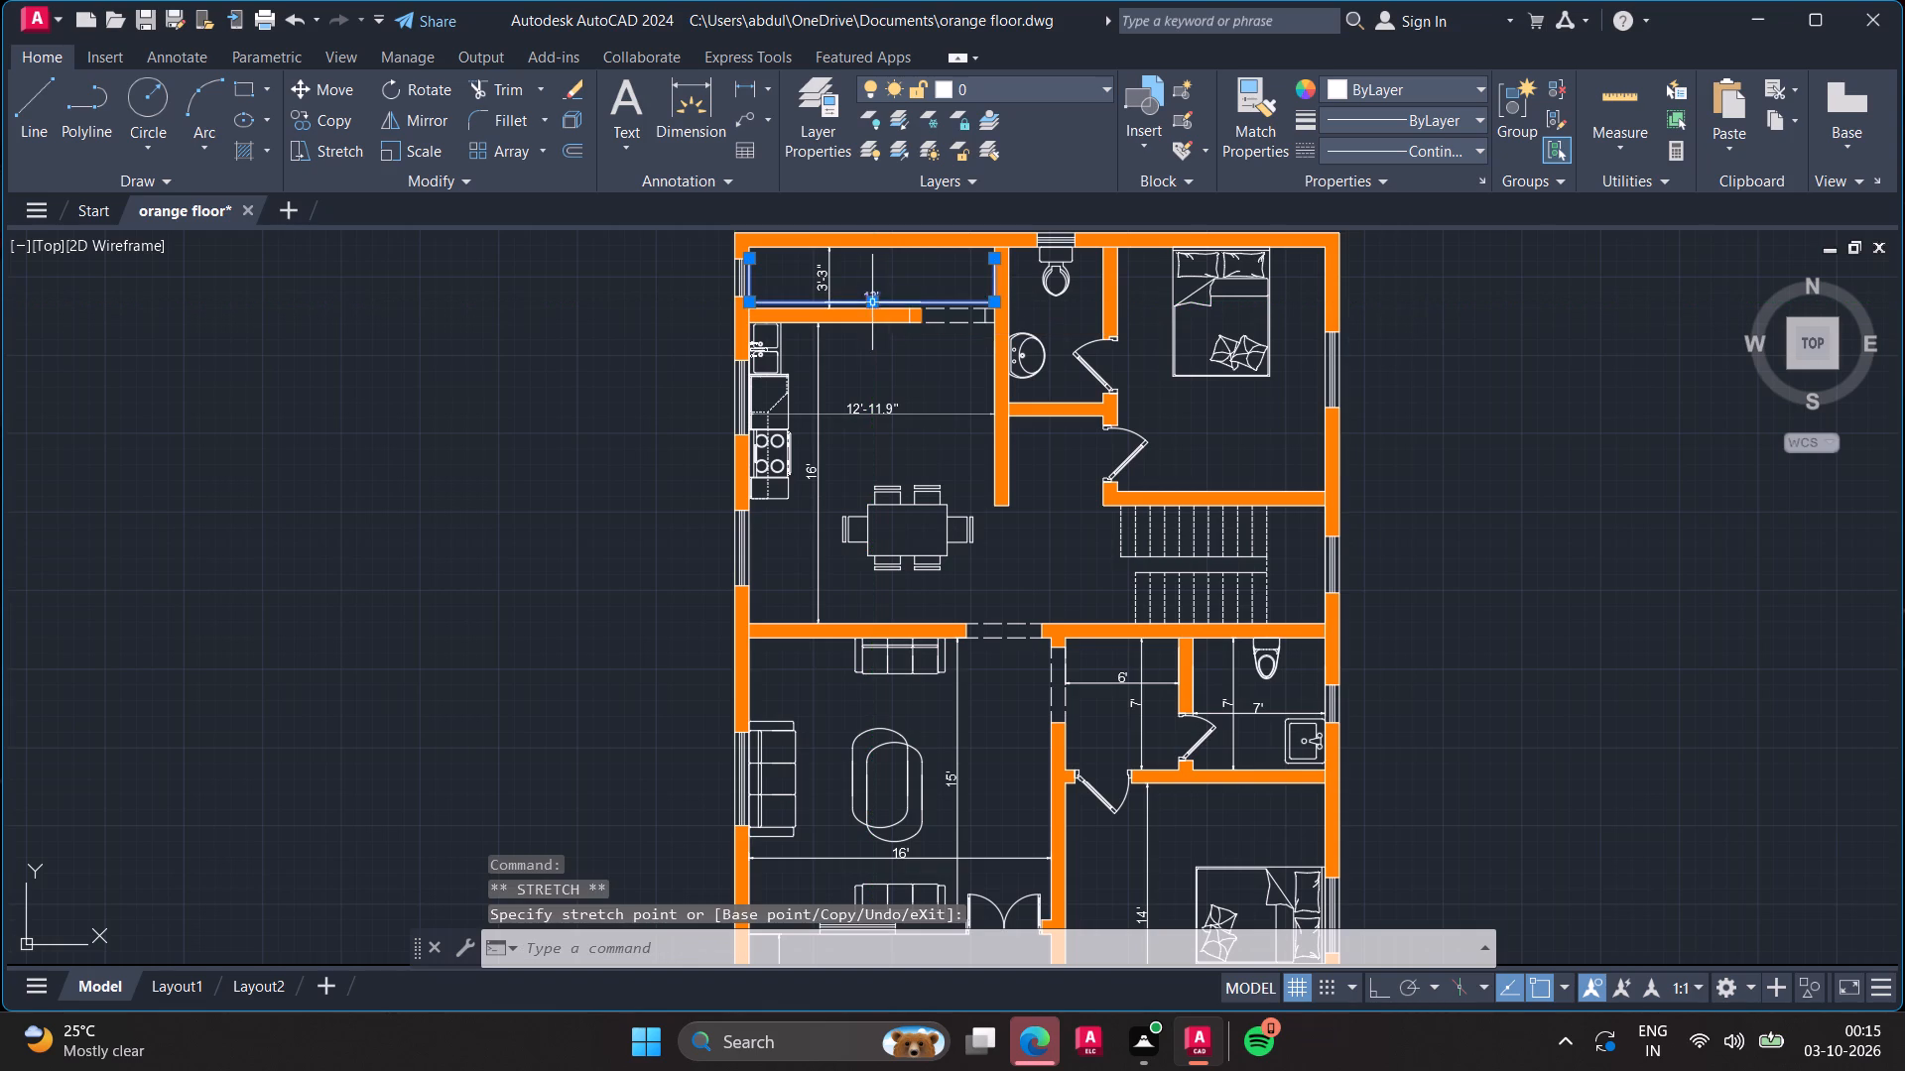
Add a linear dimension for the rear toilet's width between its inner wall faces, with the line between the WC and washbasin.
scroll(910, 401, "down", 2)
scroll(908, 383, "up", 2)
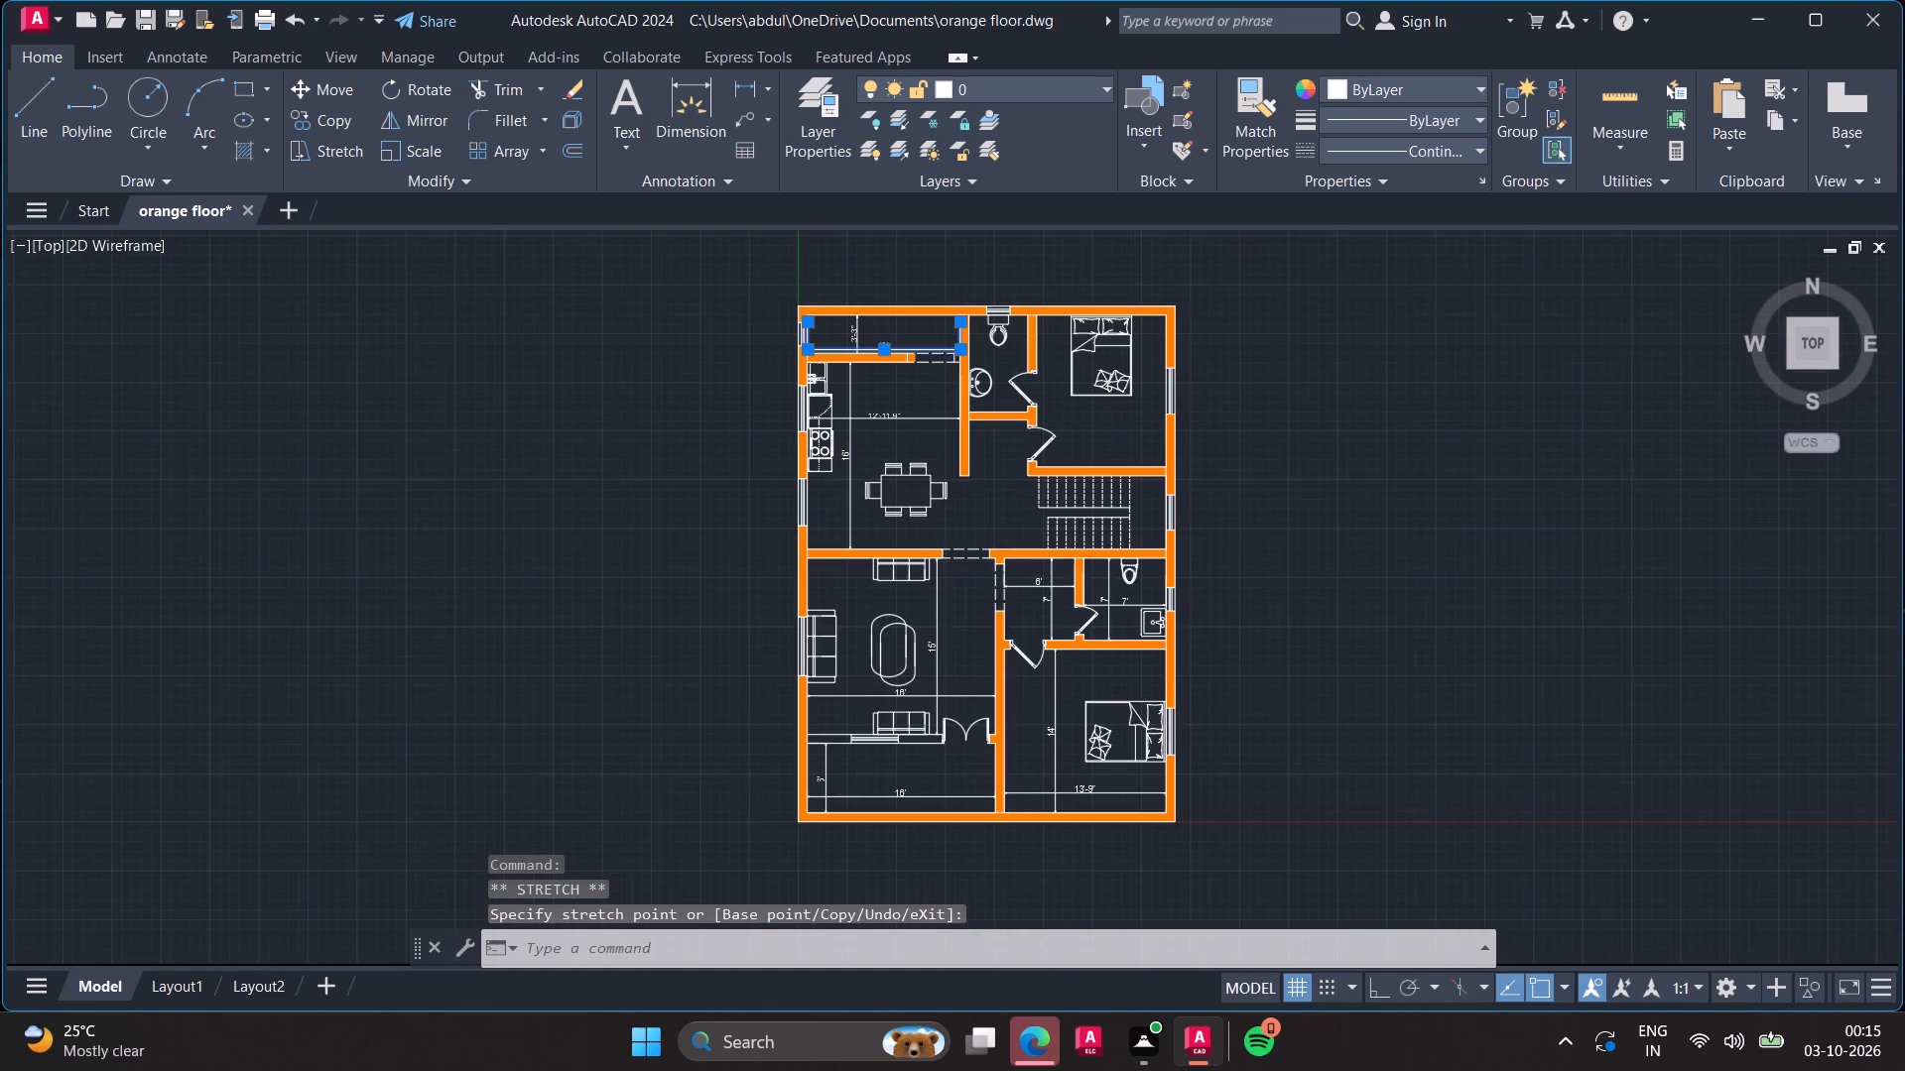
key("space")
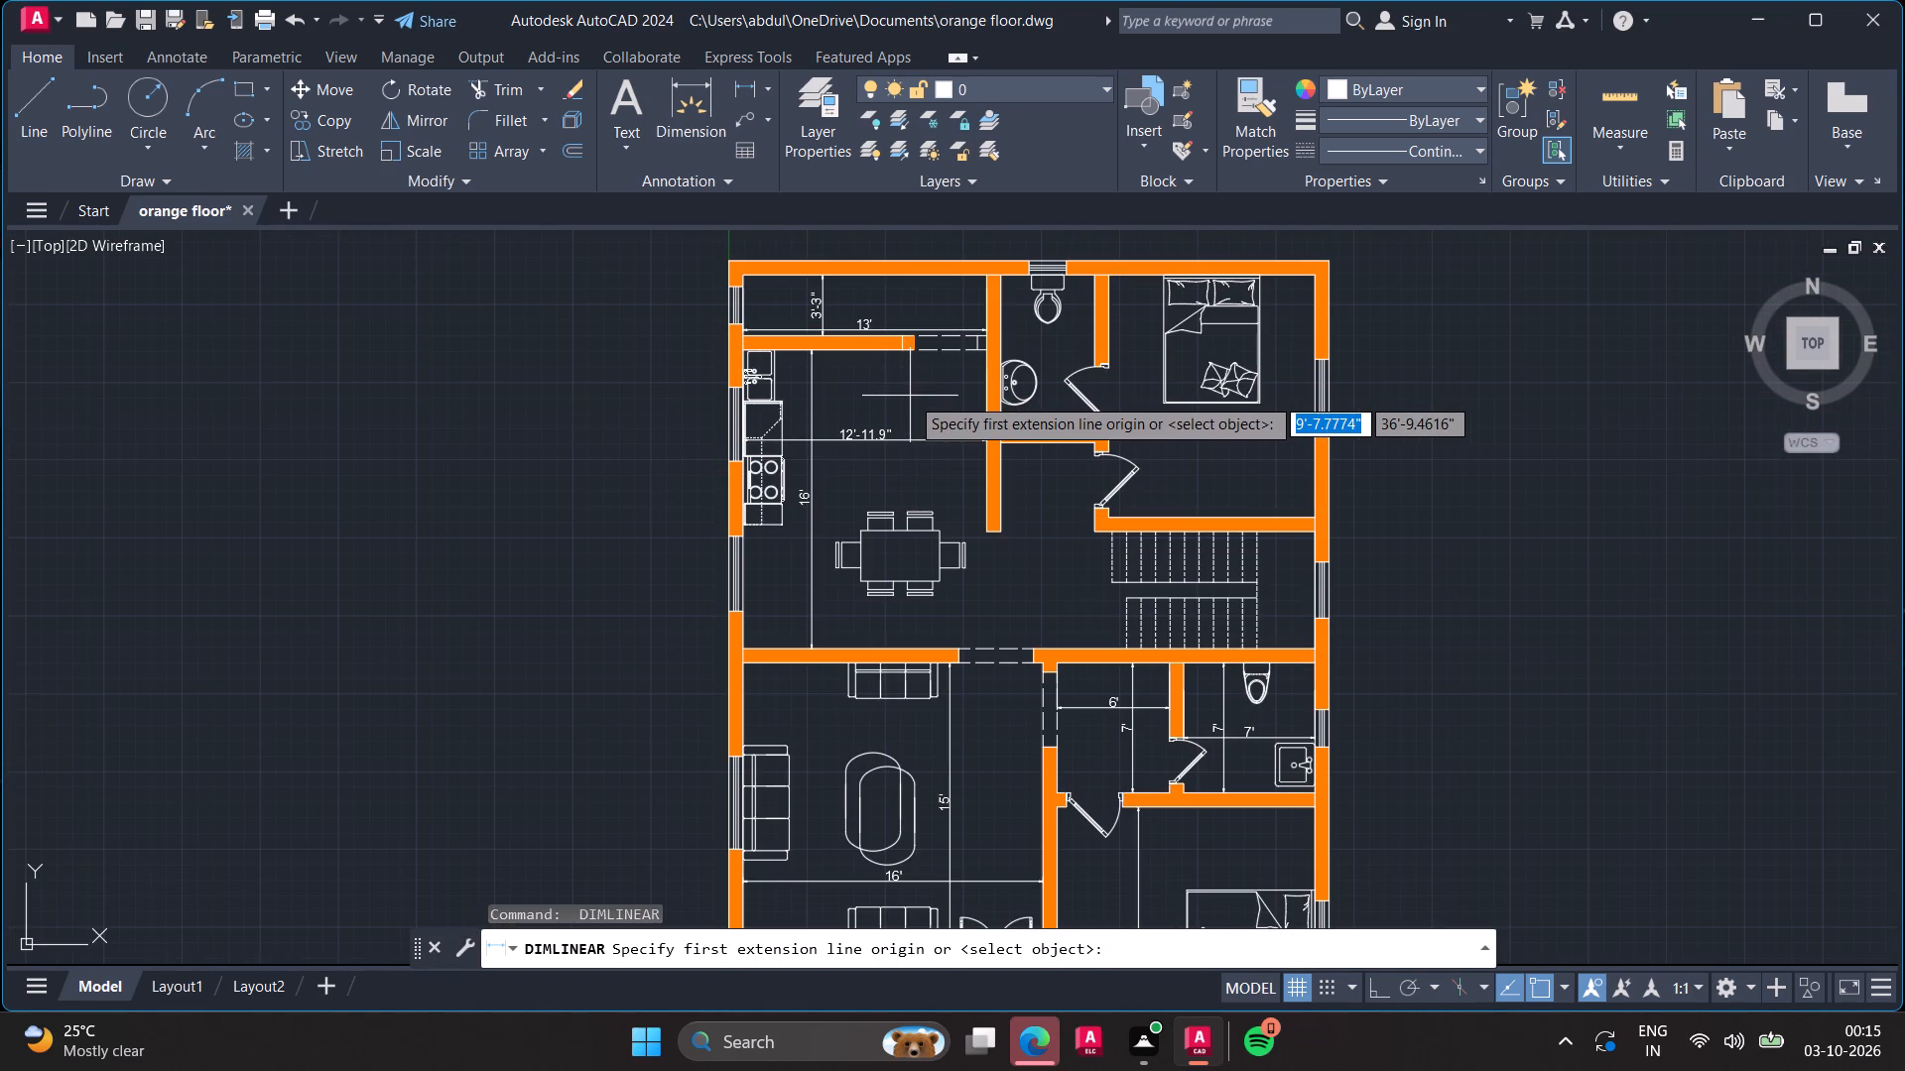
left_click(1004, 335)
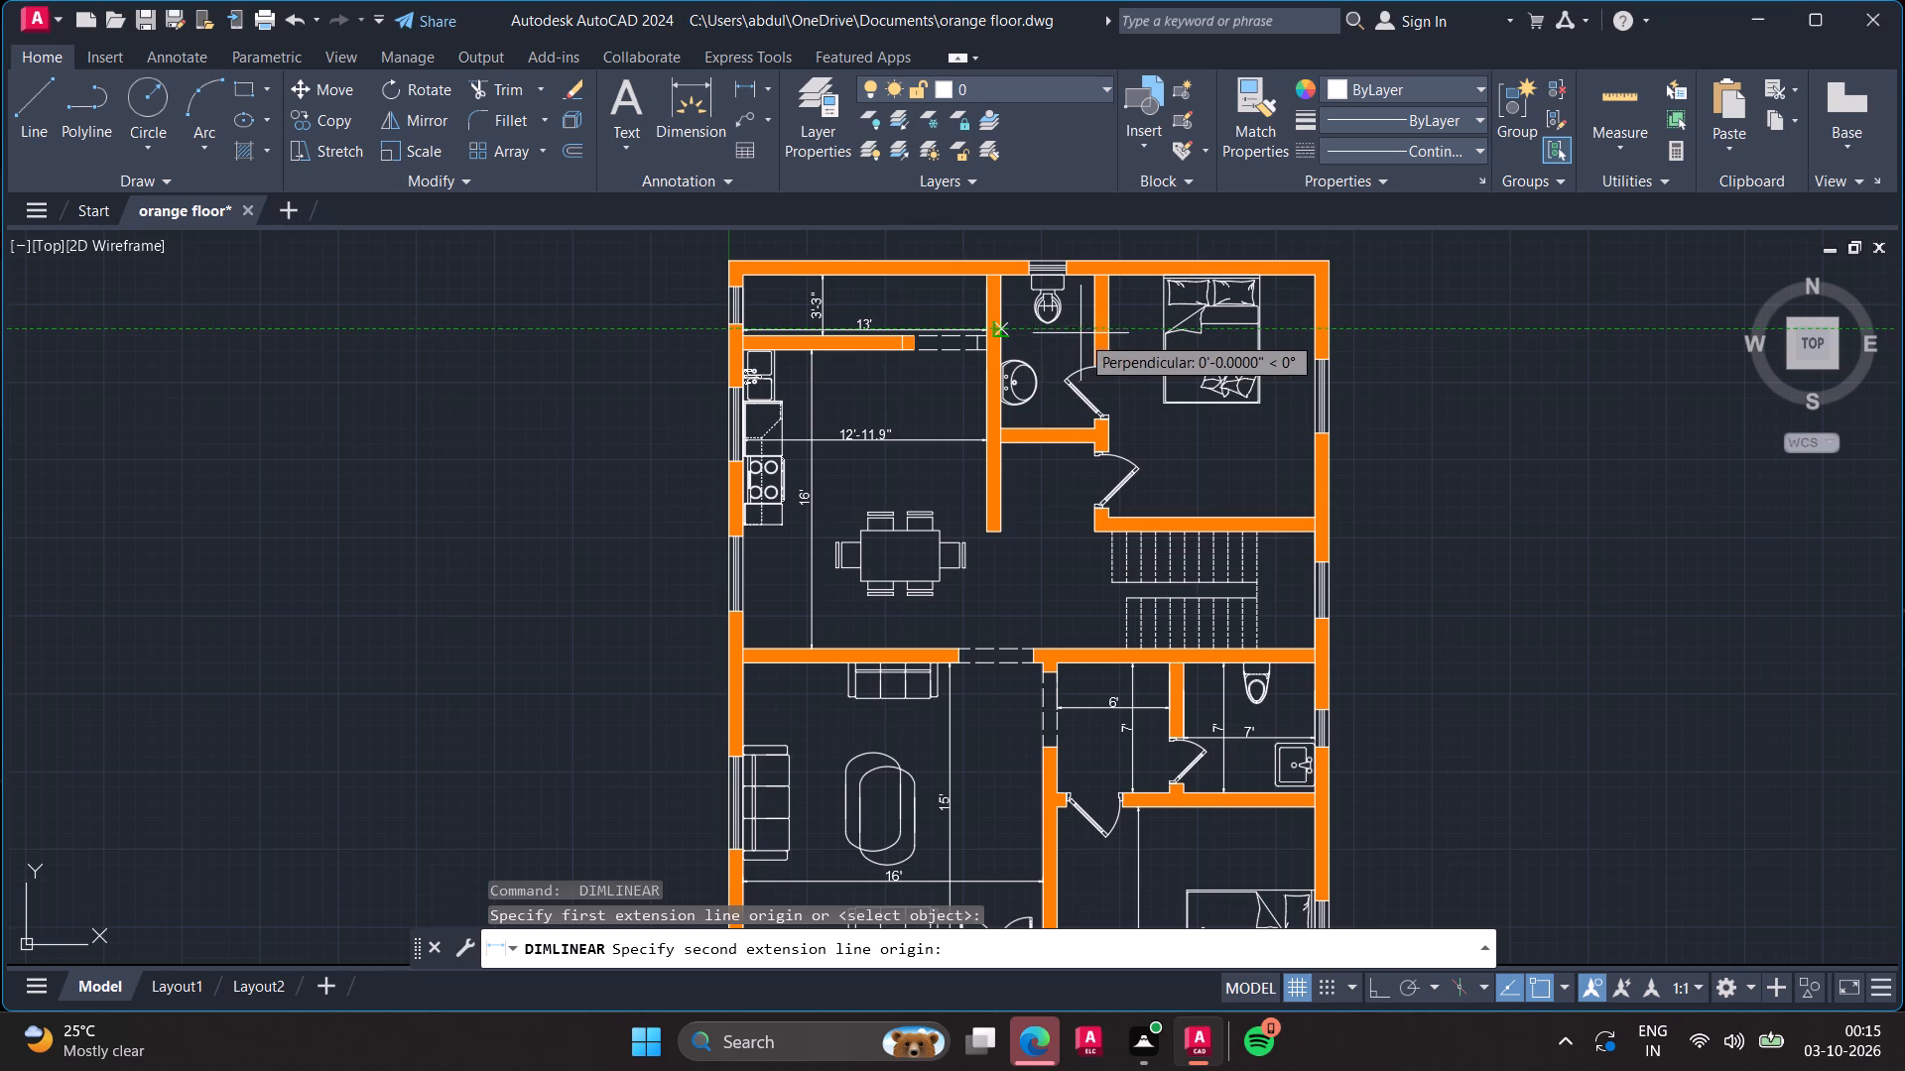
left_click(1089, 333)
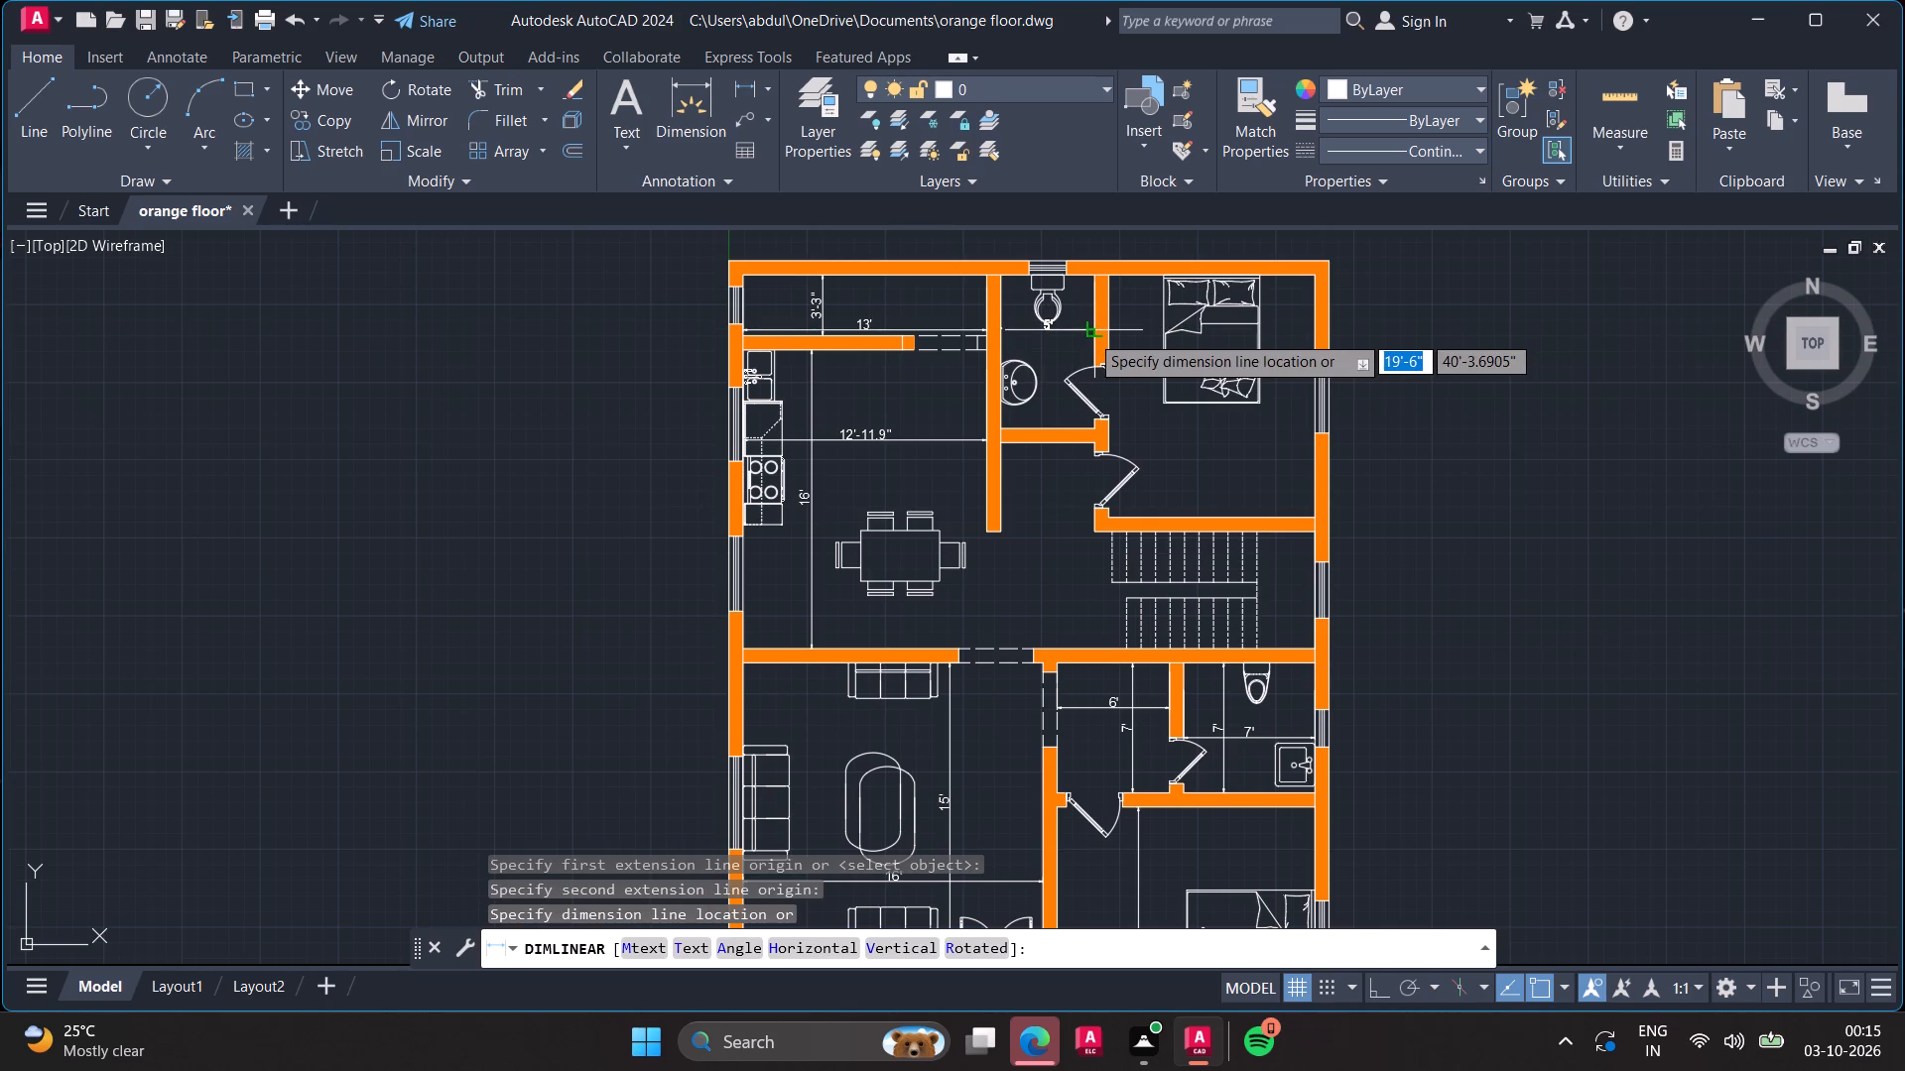
left_click(1084, 344)
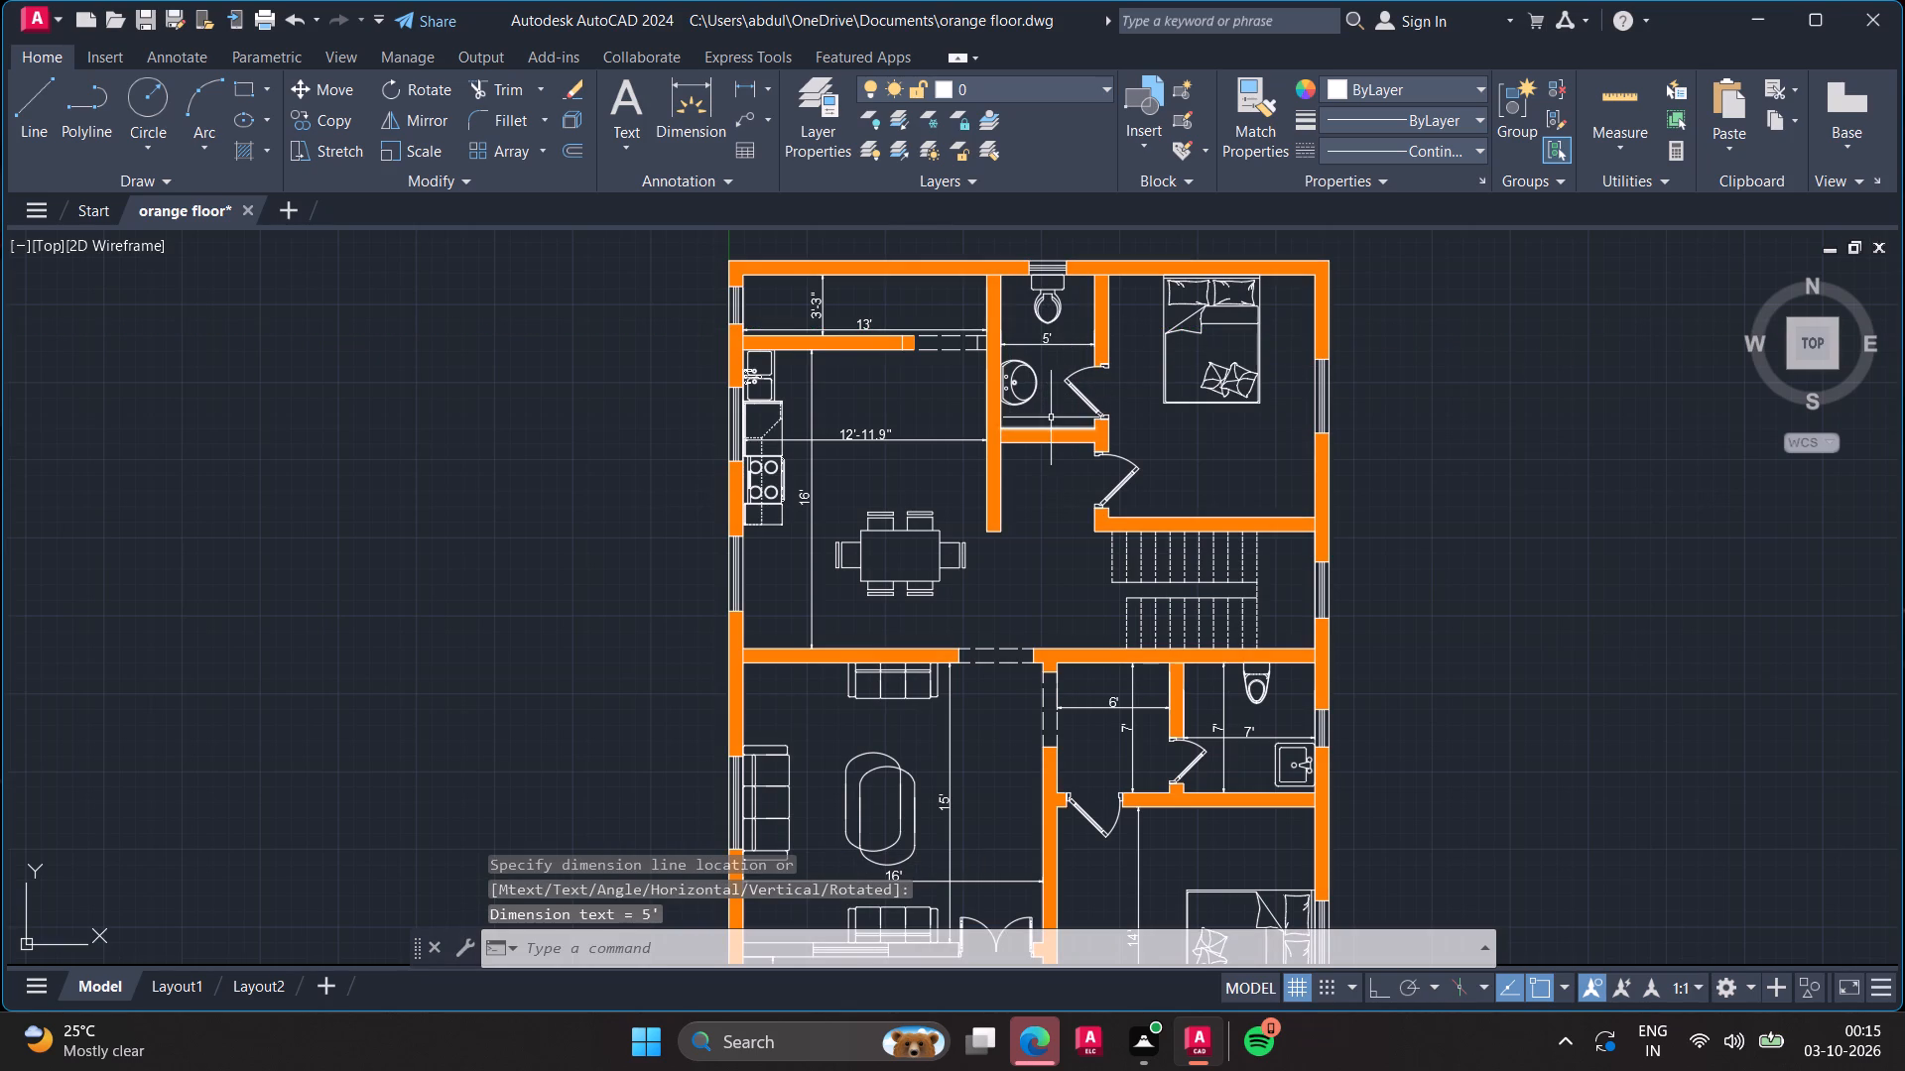
Add a linear dimension for the rear toilet's depth between its inner wall faces, with the line near the bedroom-side wall.
key("space")
left_click(1049, 423)
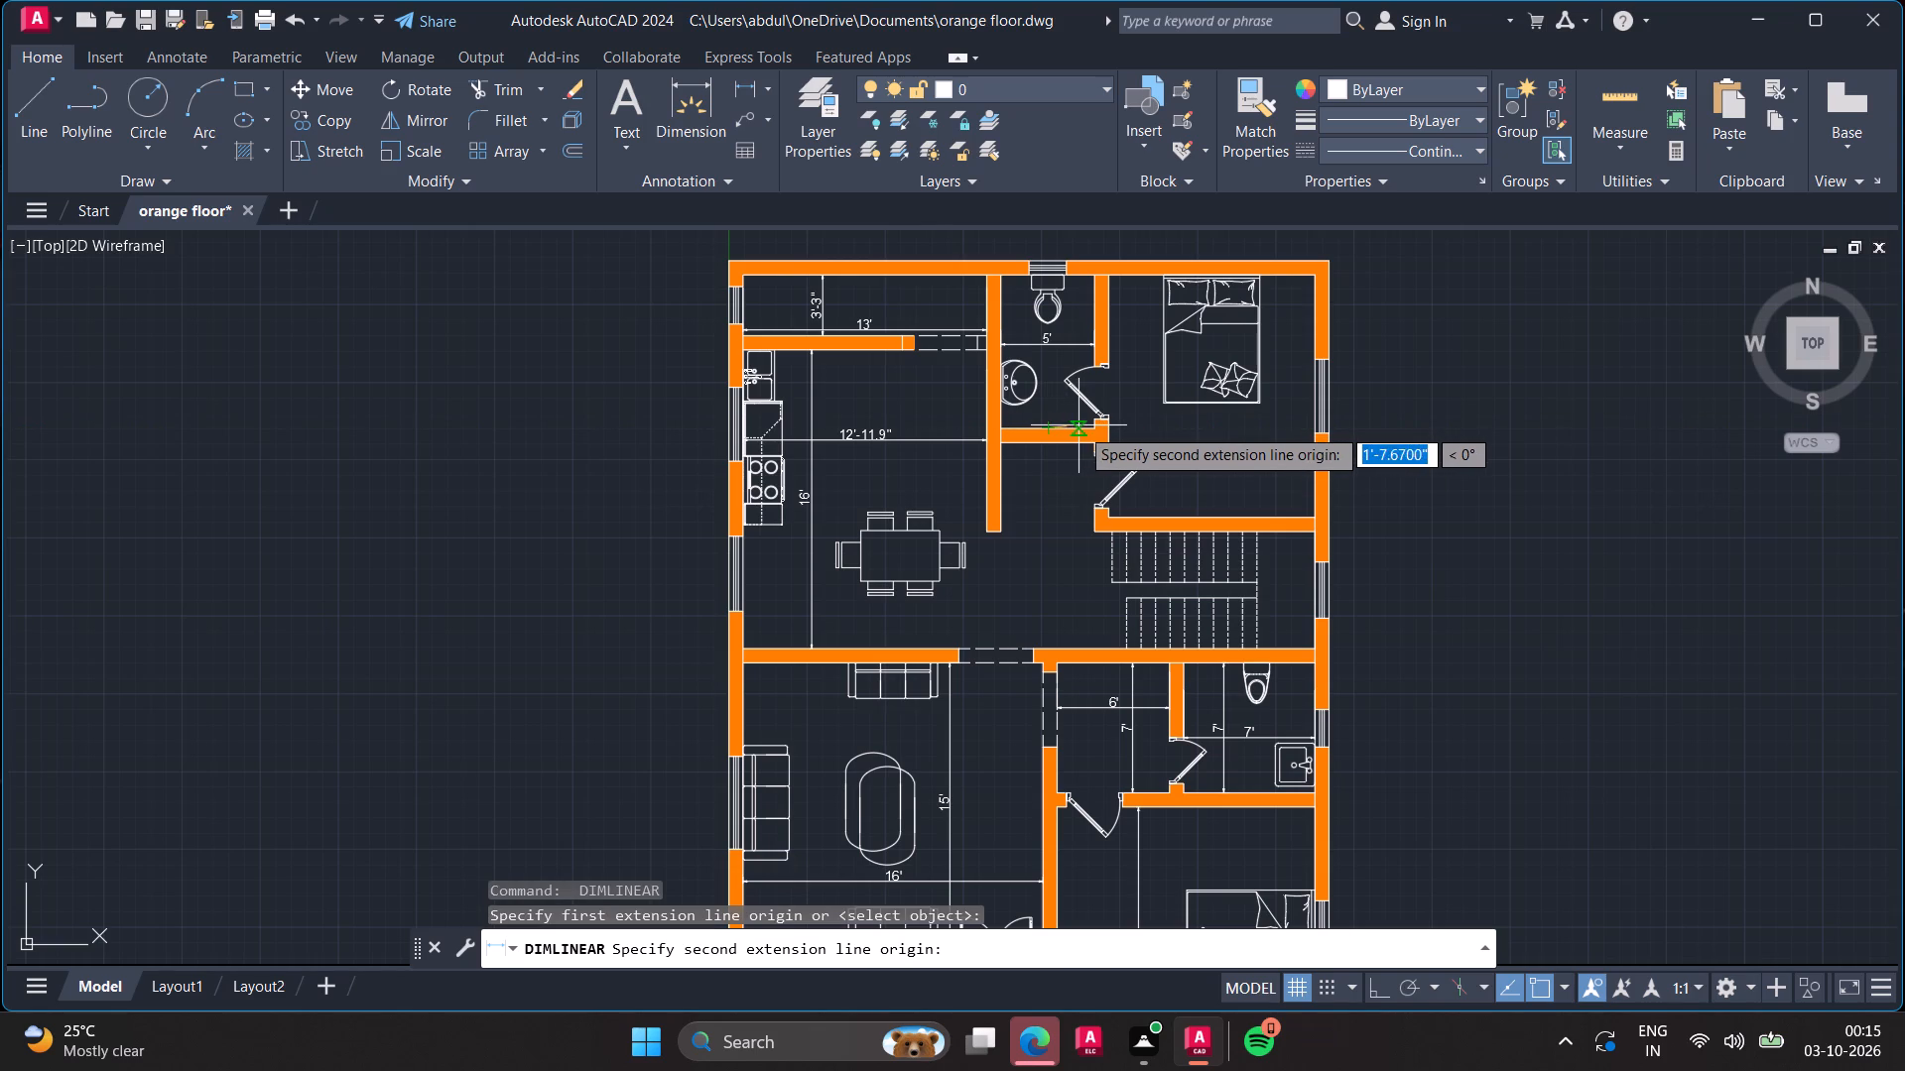
left_click(1081, 279)
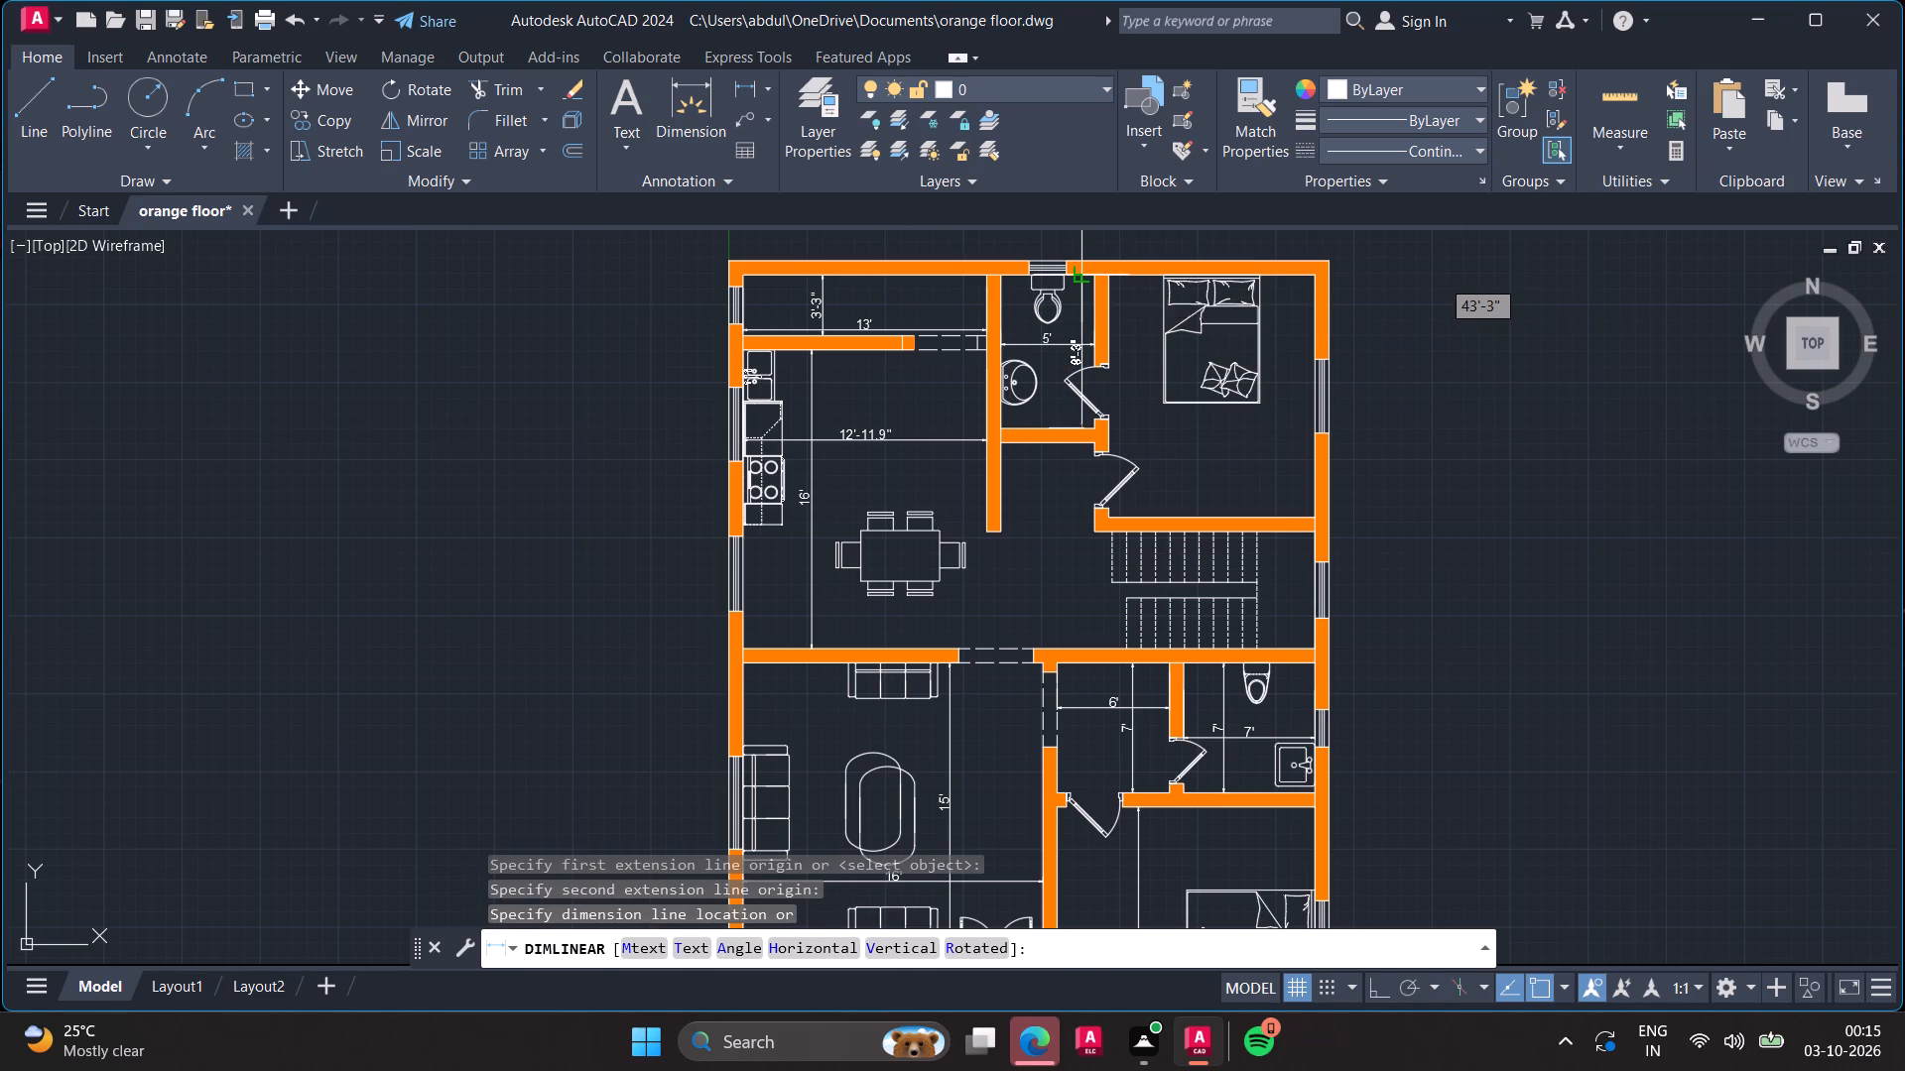
left_click(1081, 278)
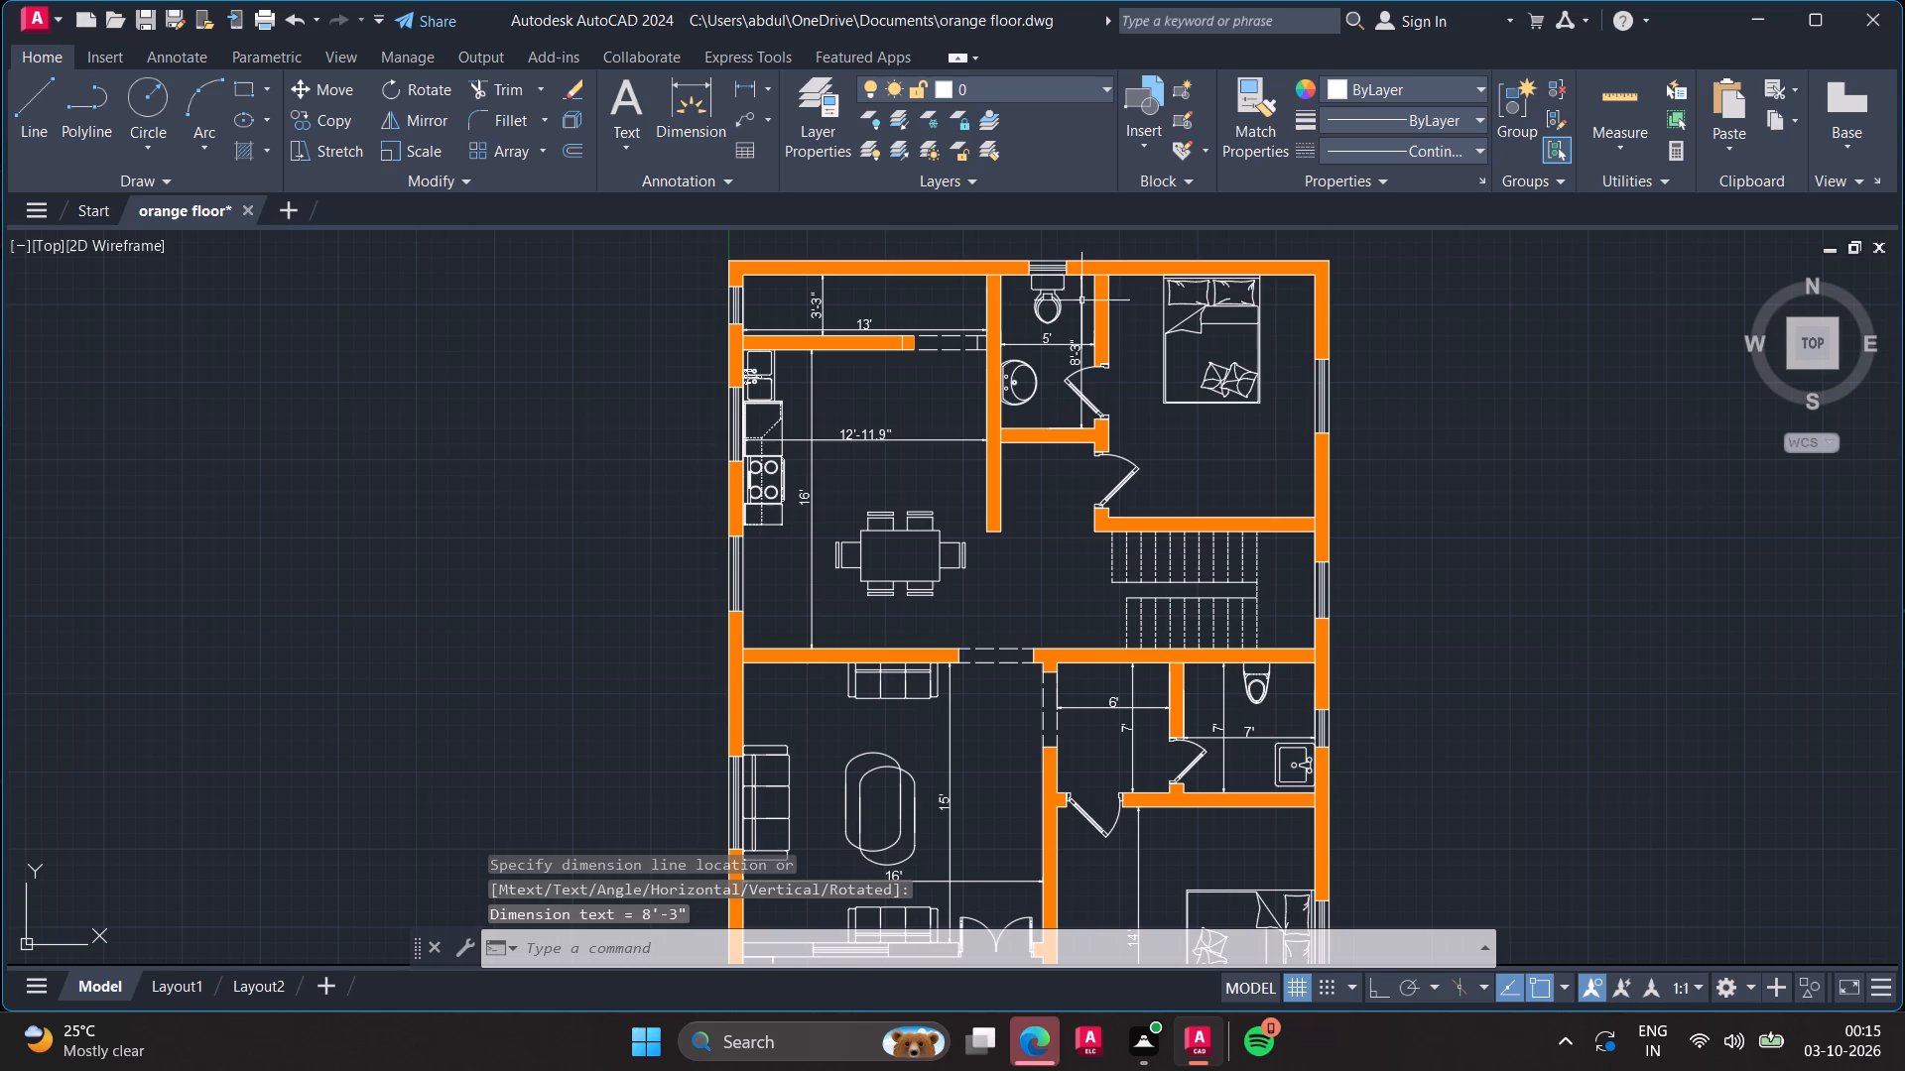
Add a linear dimension for the rear bedroom's width, from the toilet-side wall to the outer wall, with the line below the bed.
key("space")
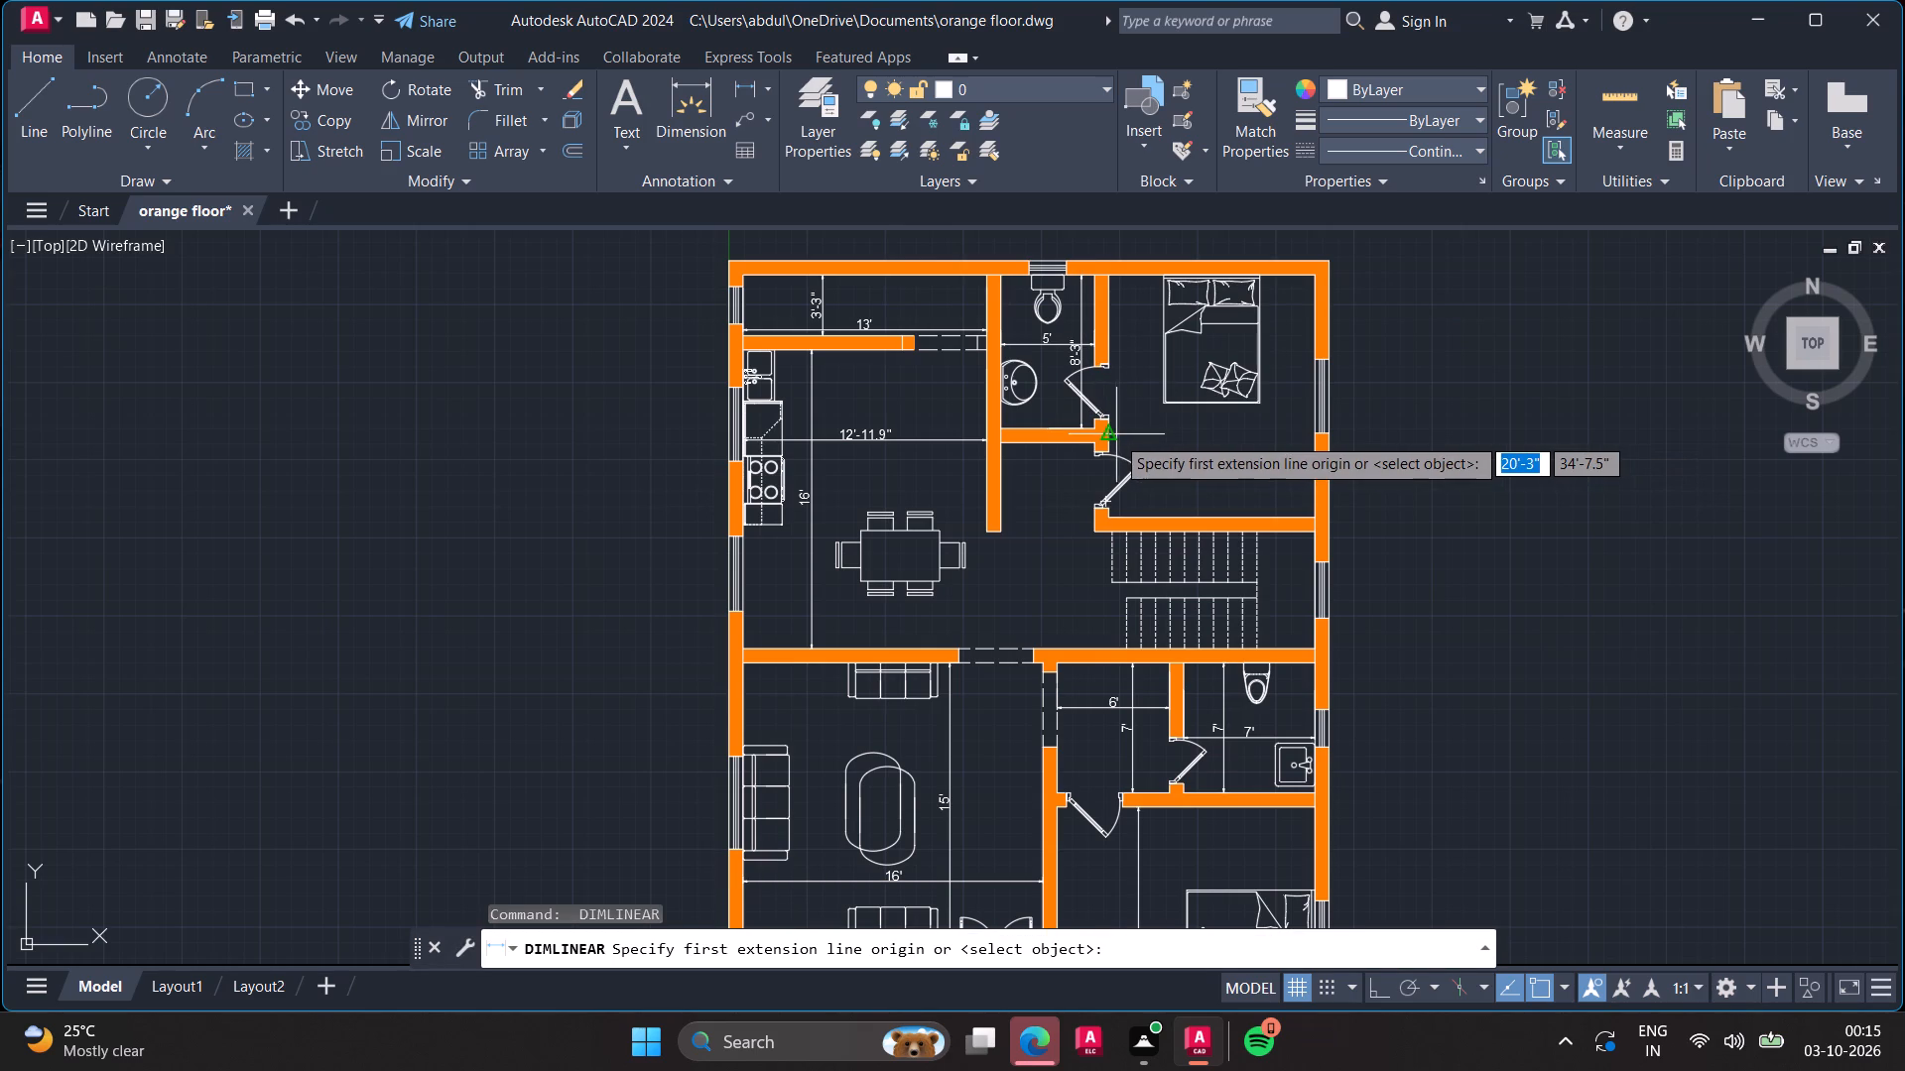
left_click(1115, 435)
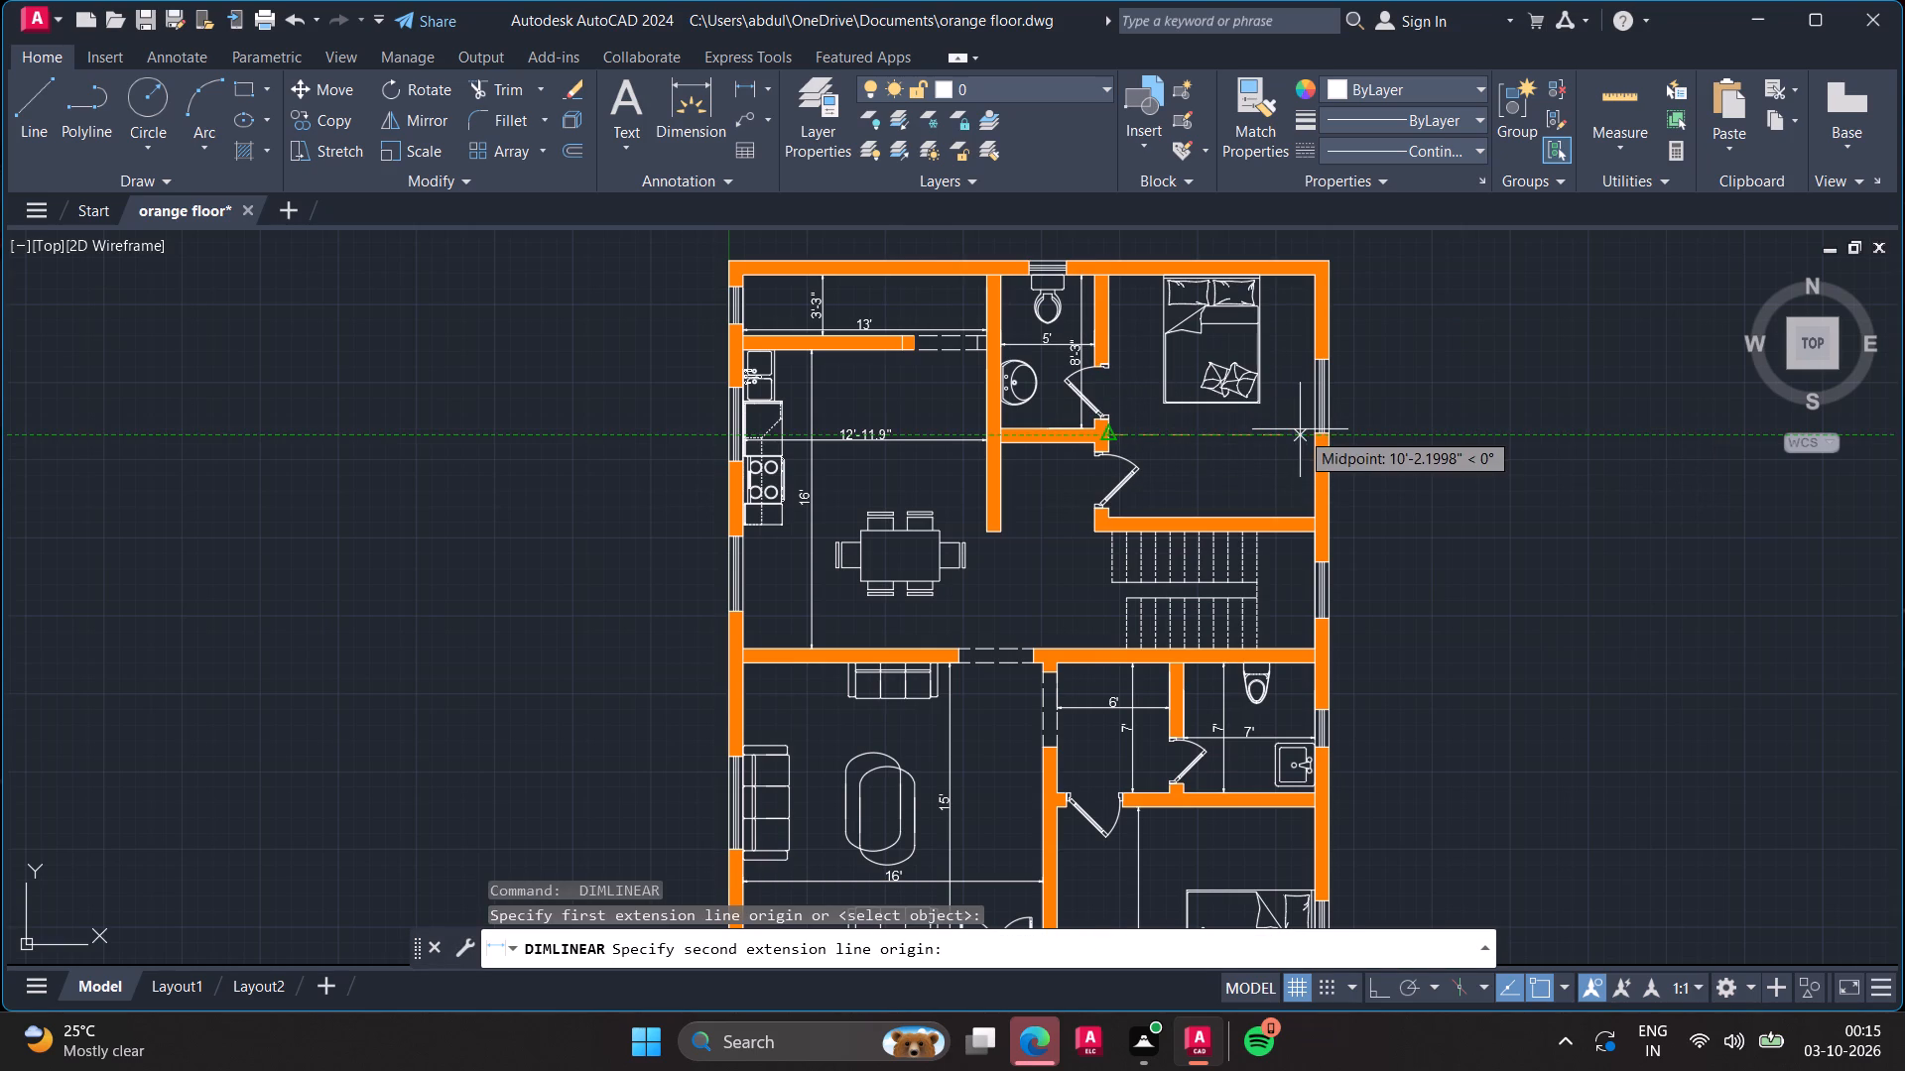
left_click(1307, 434)
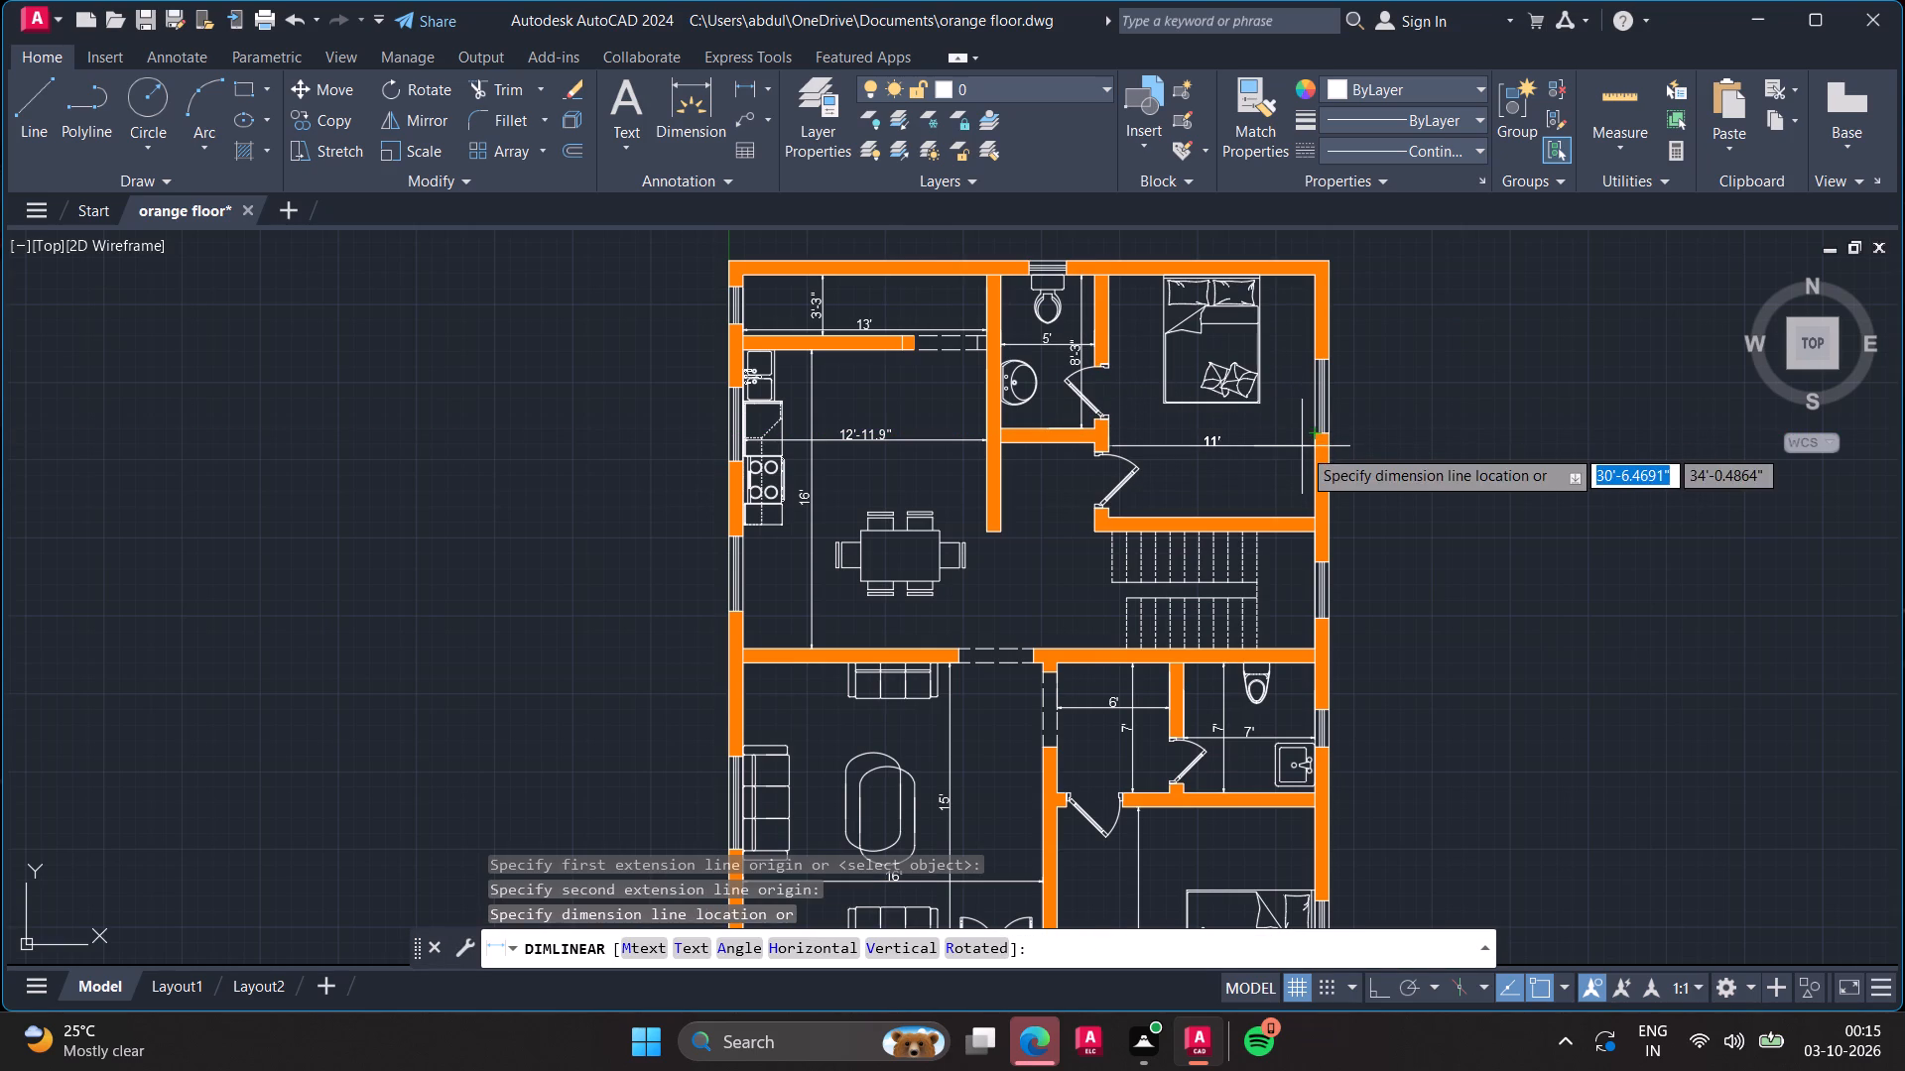
left_click(1301, 448)
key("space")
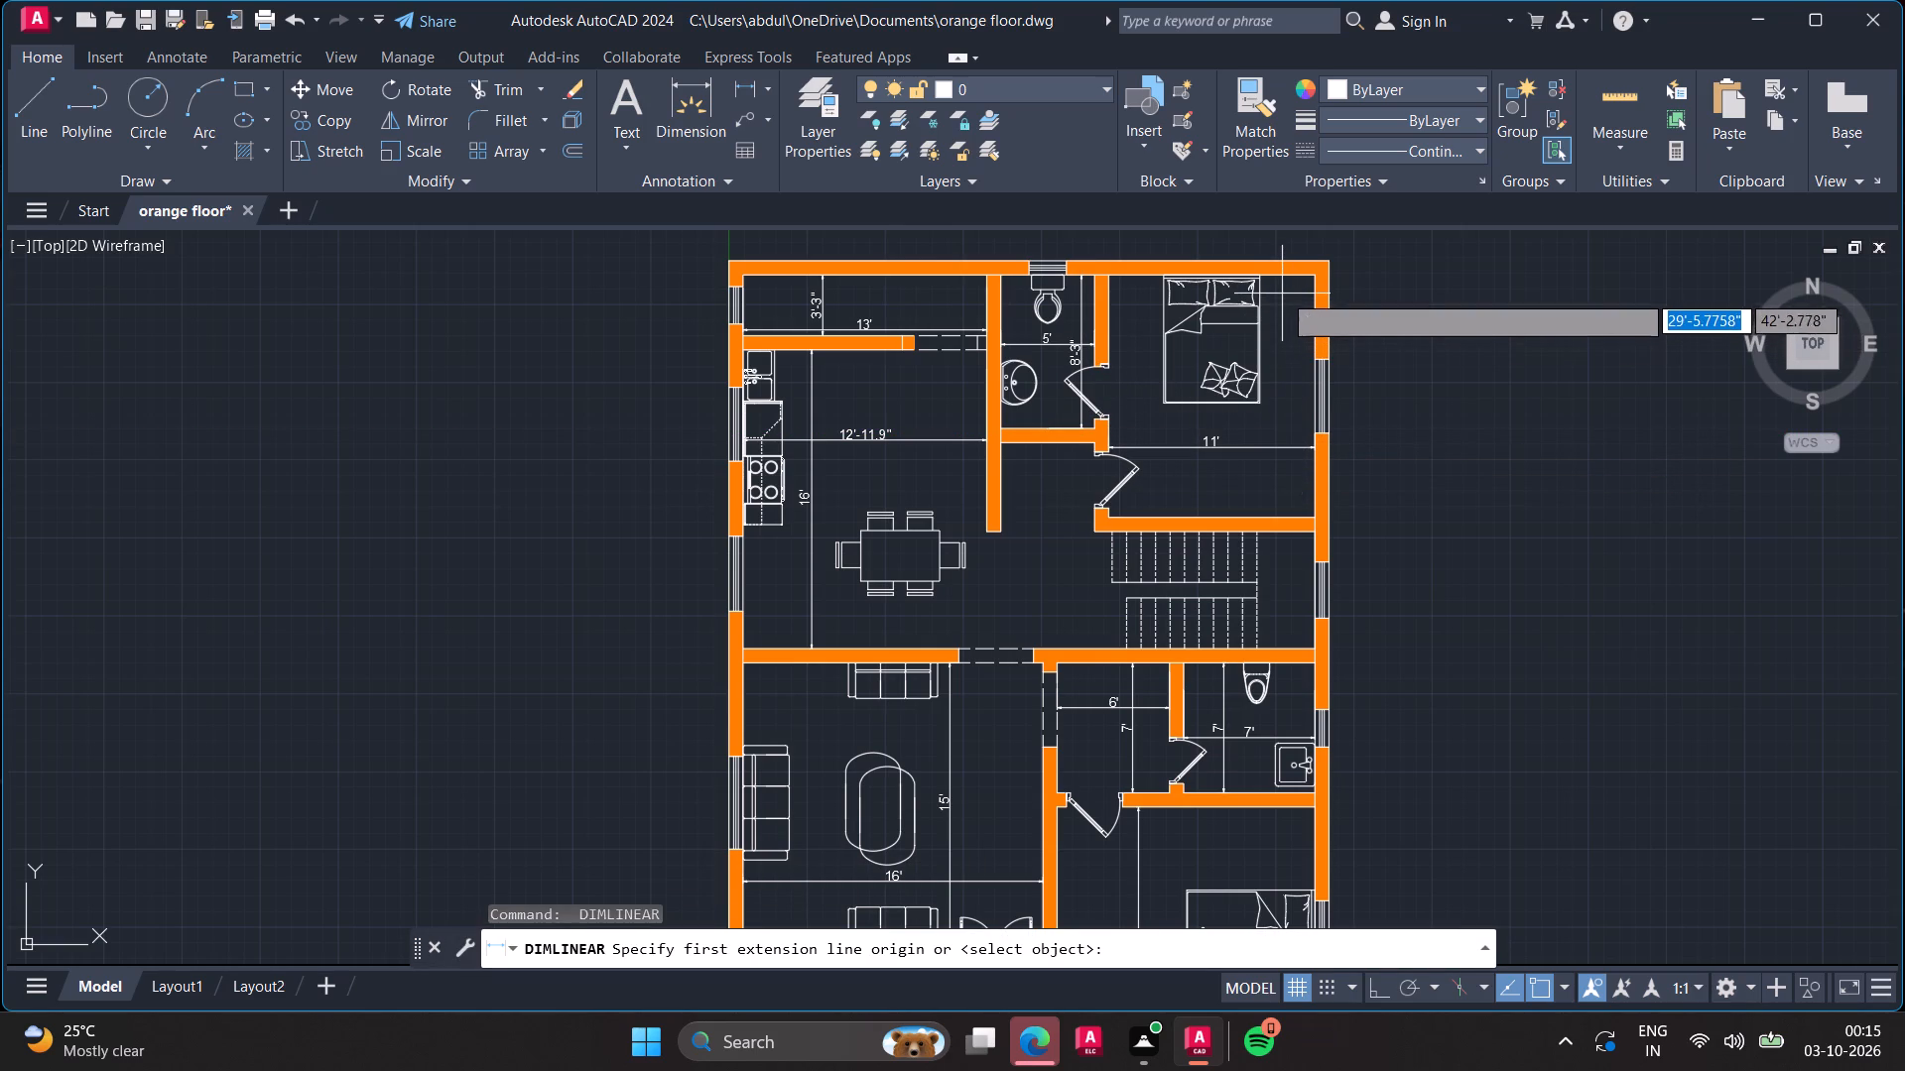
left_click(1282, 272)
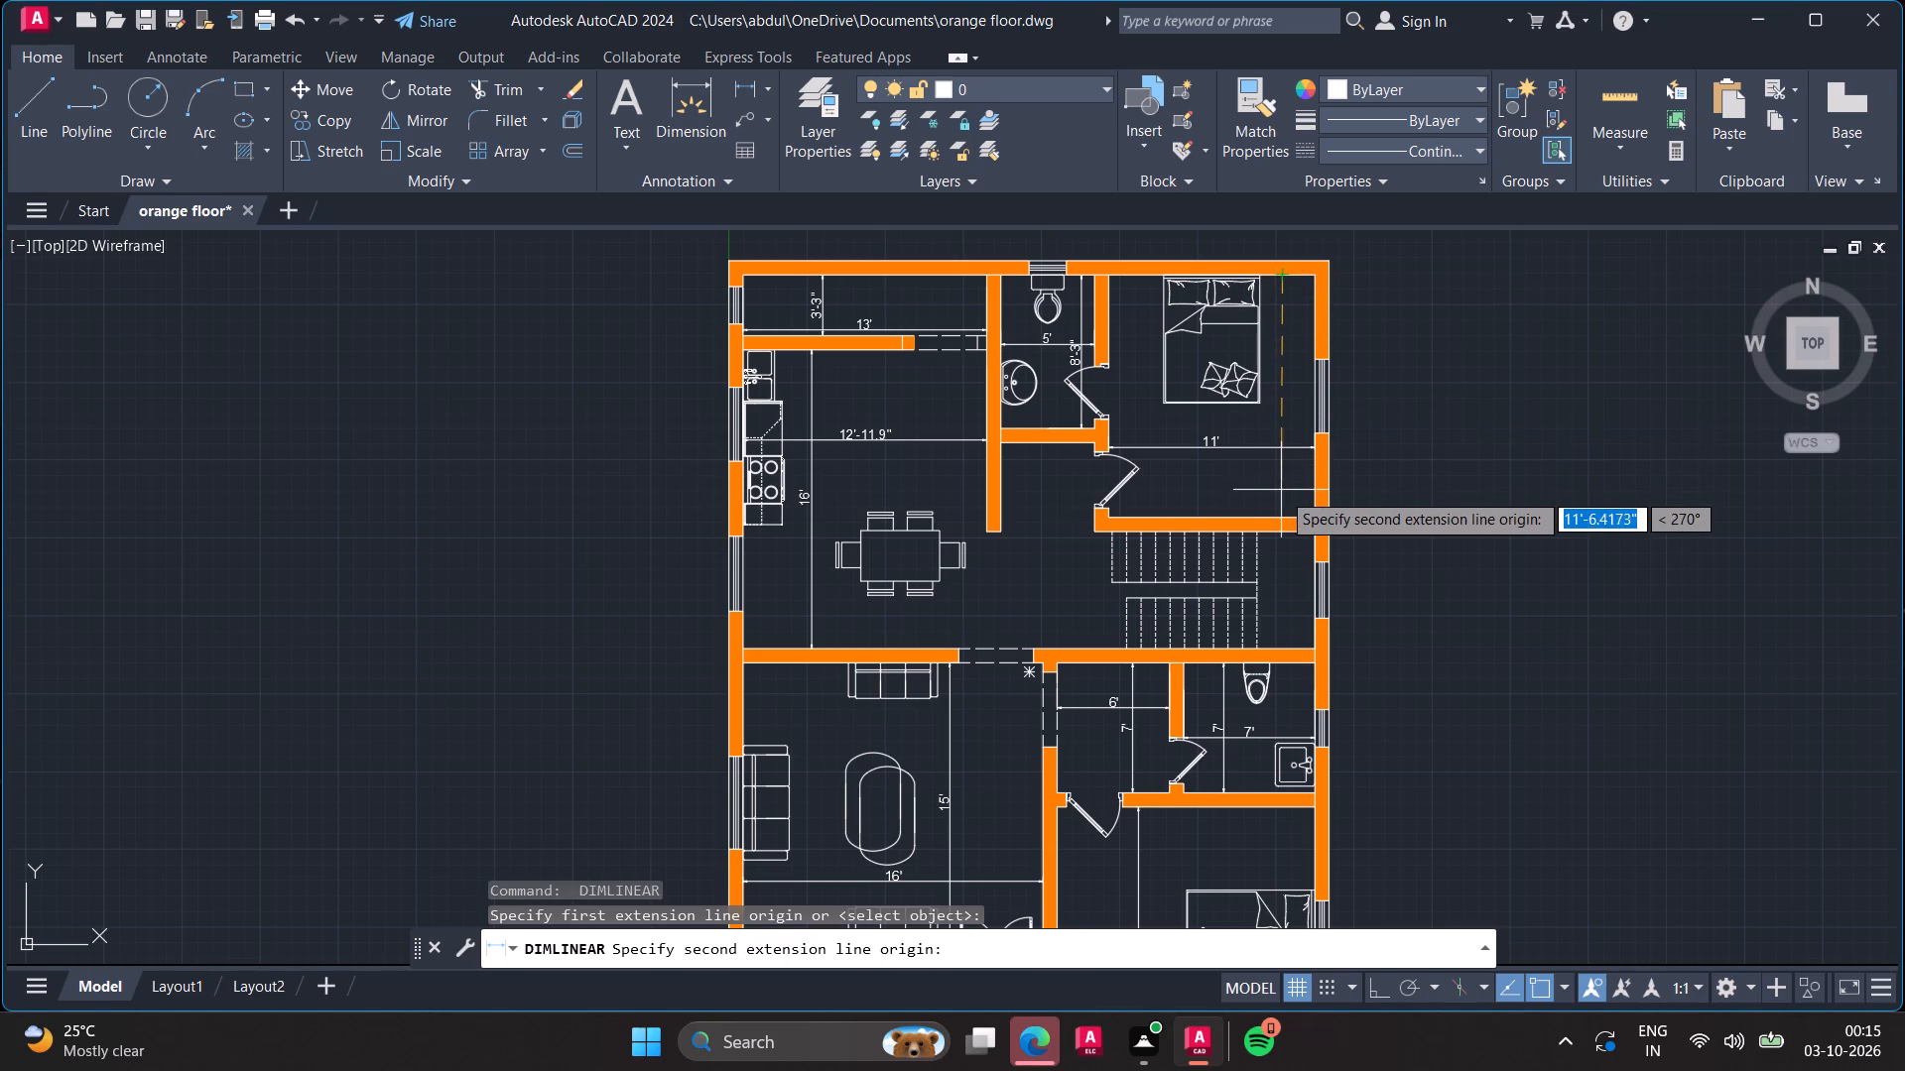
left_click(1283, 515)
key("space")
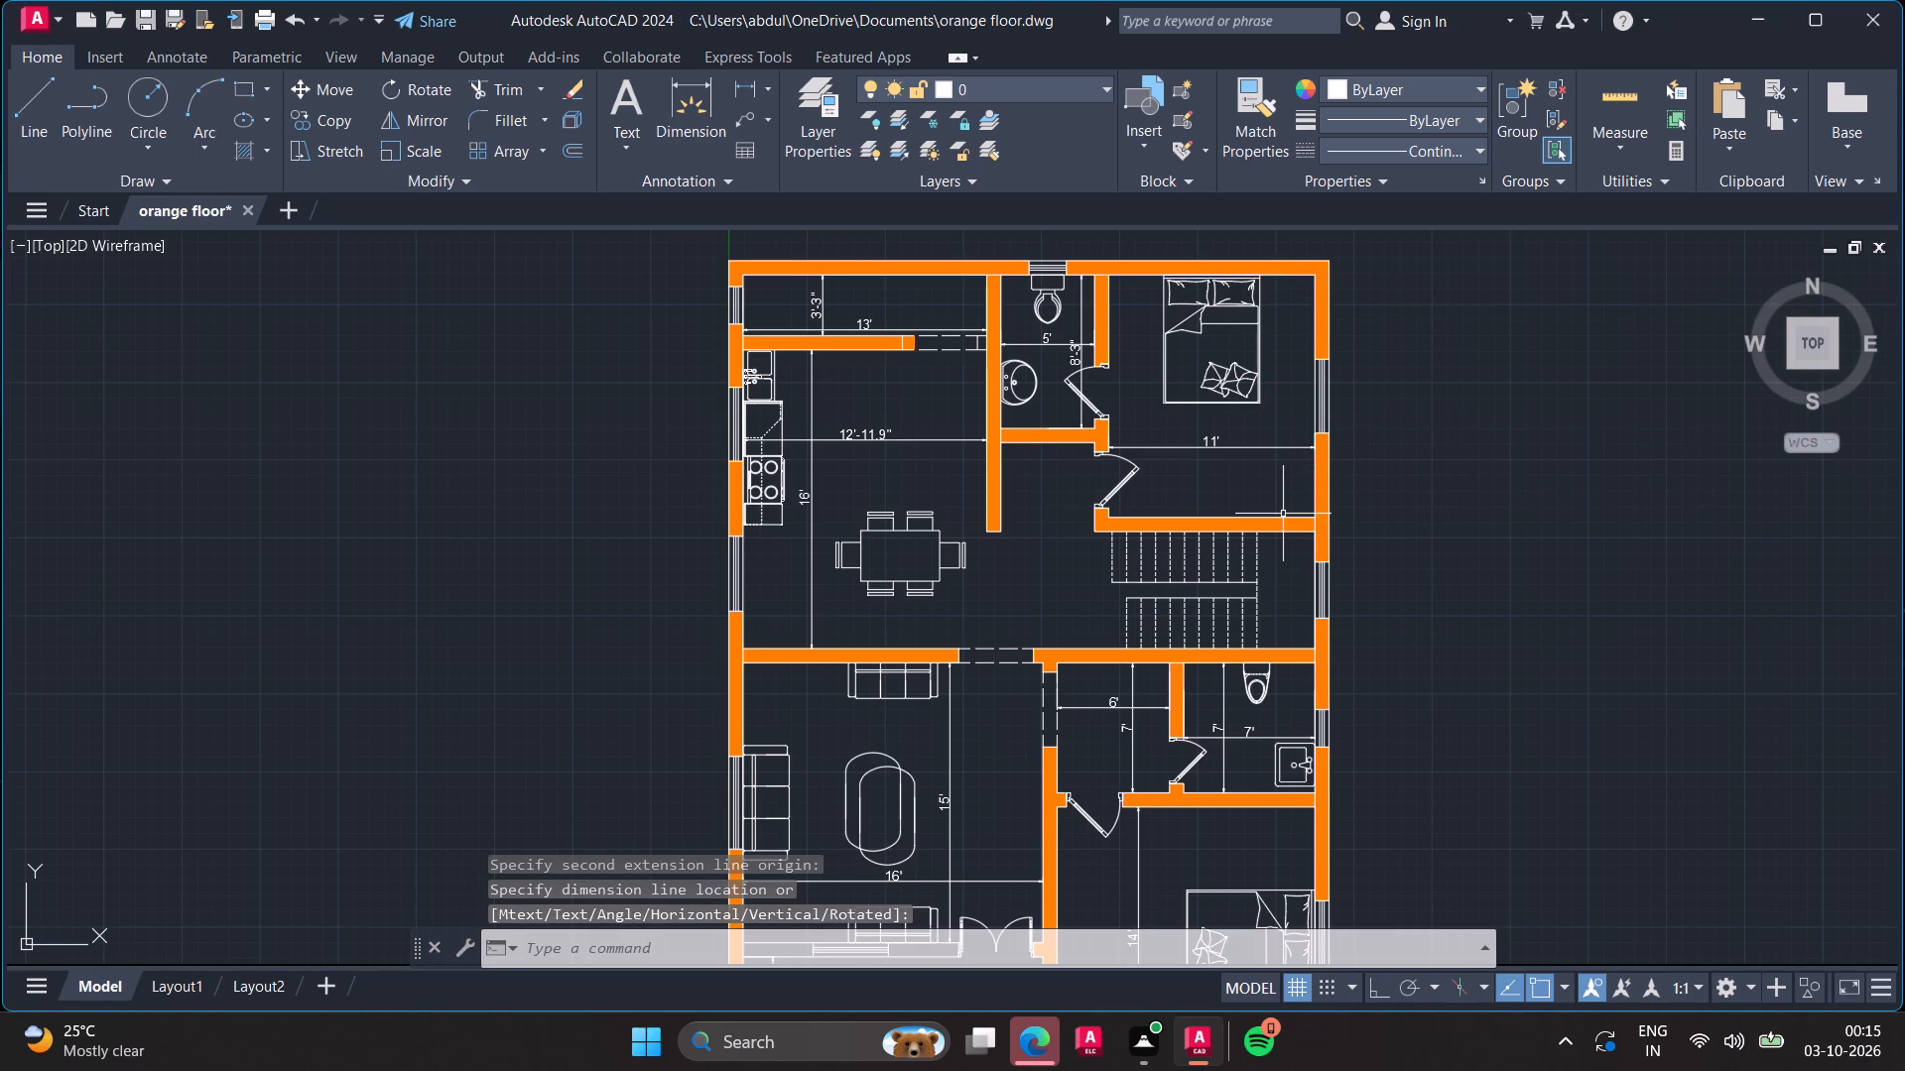
Add a linear dimension for the rear bedroom's depth between its inner wall faces, with the line between the bed and the outer wall.
key("space")
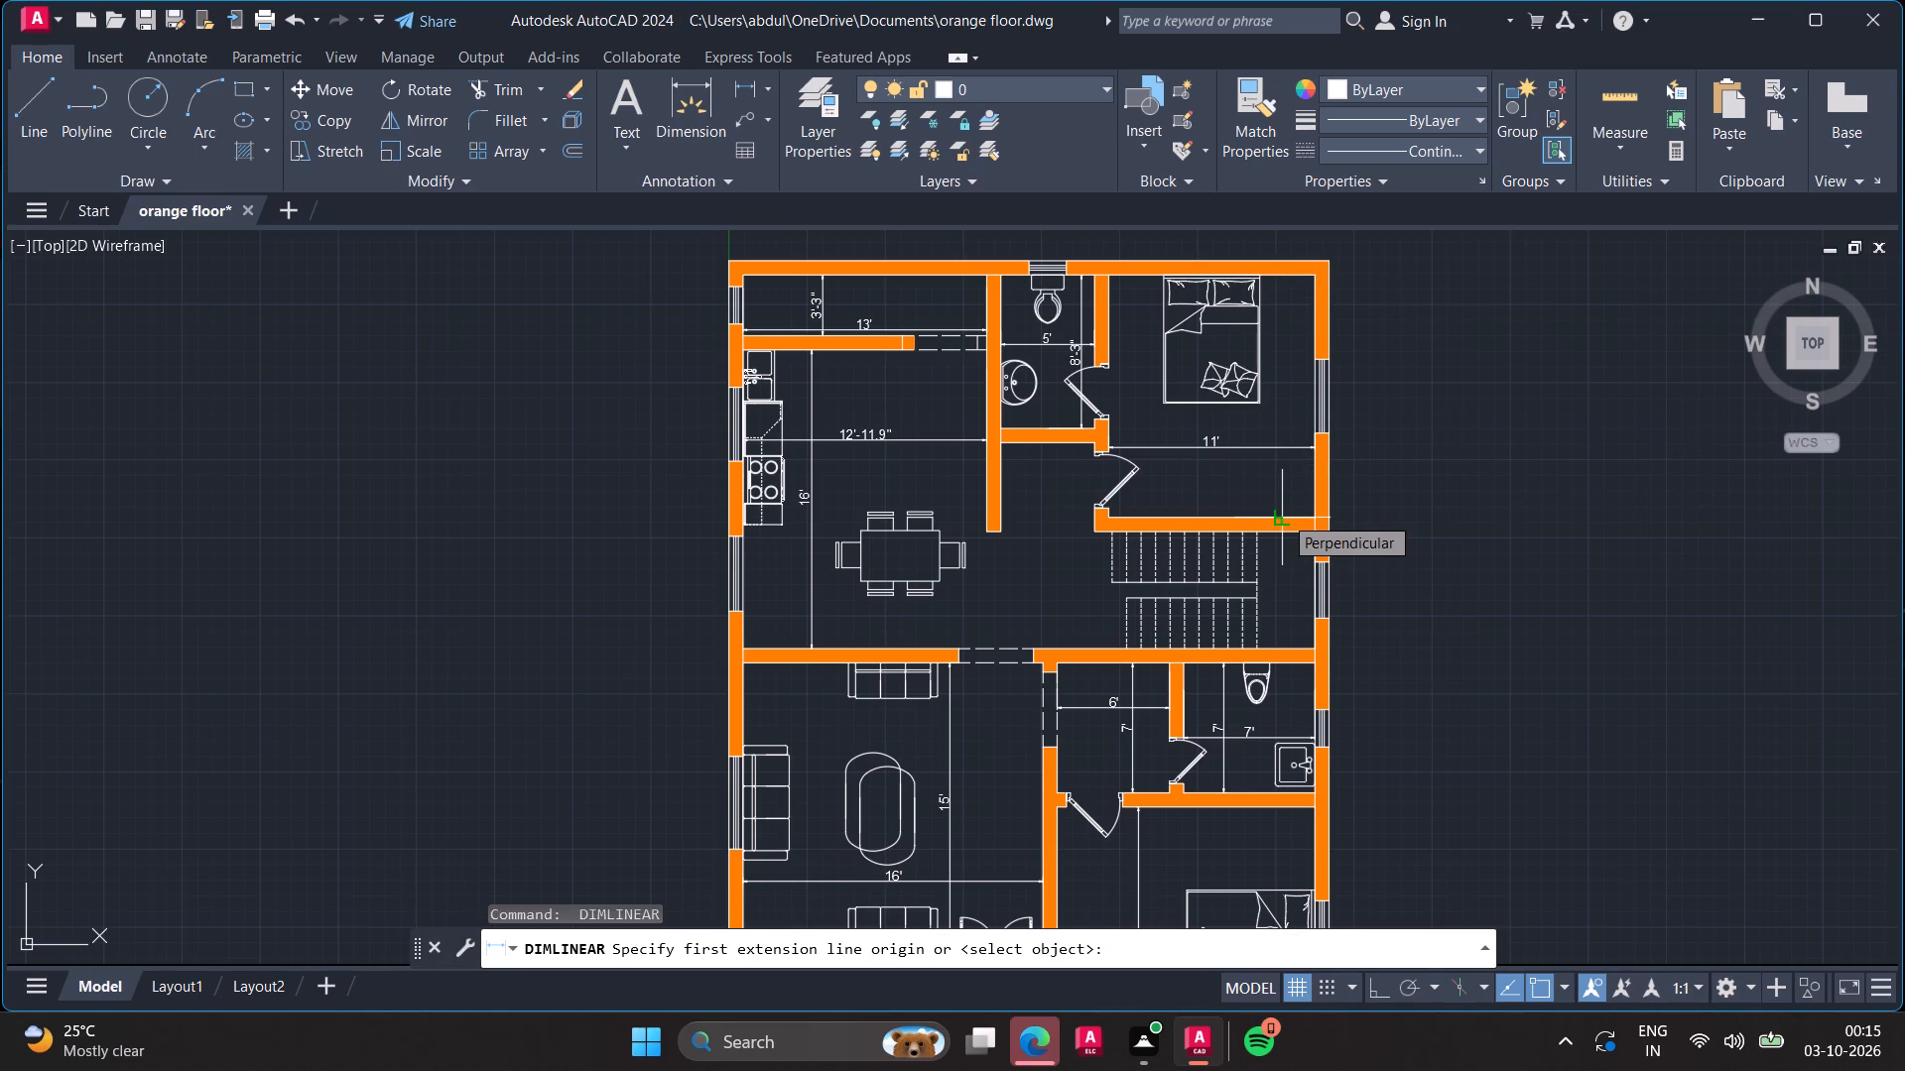
left_click(1283, 515)
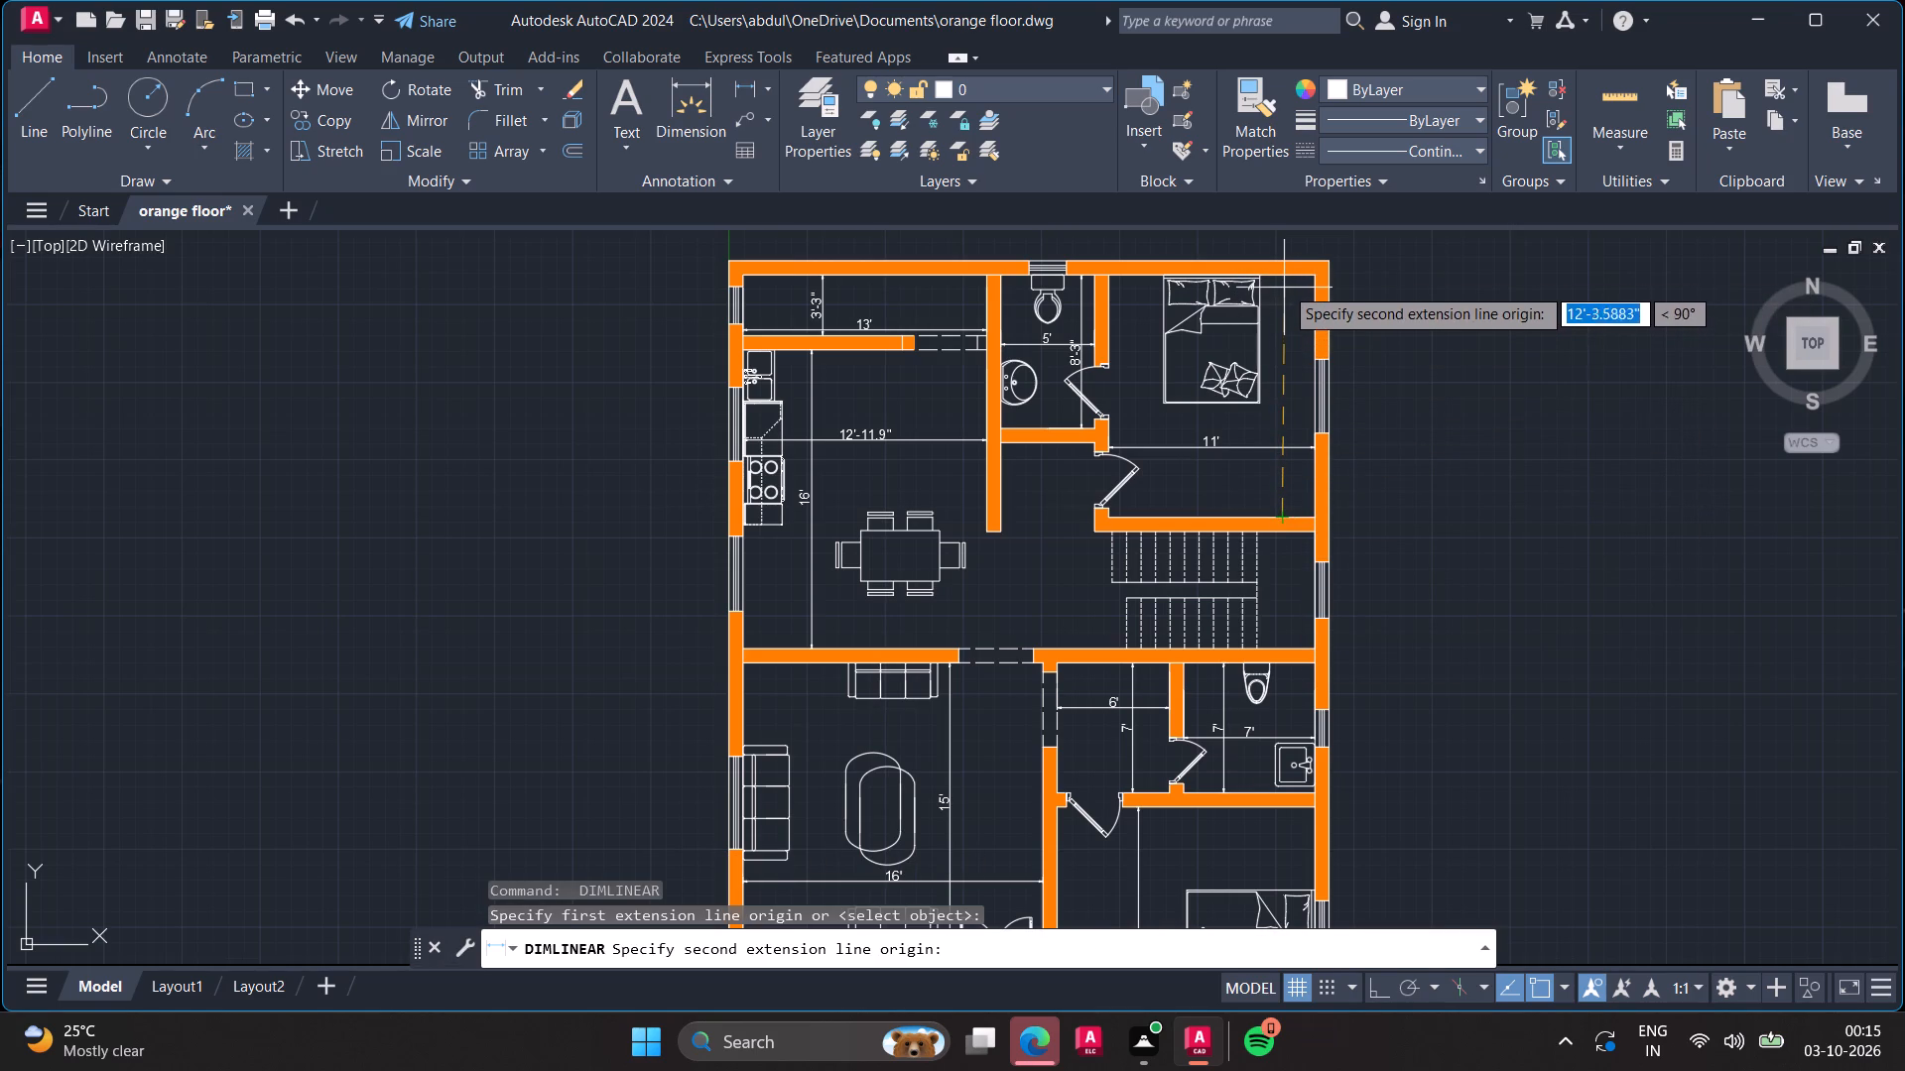
left_click(1281, 277)
left_click(1279, 294)
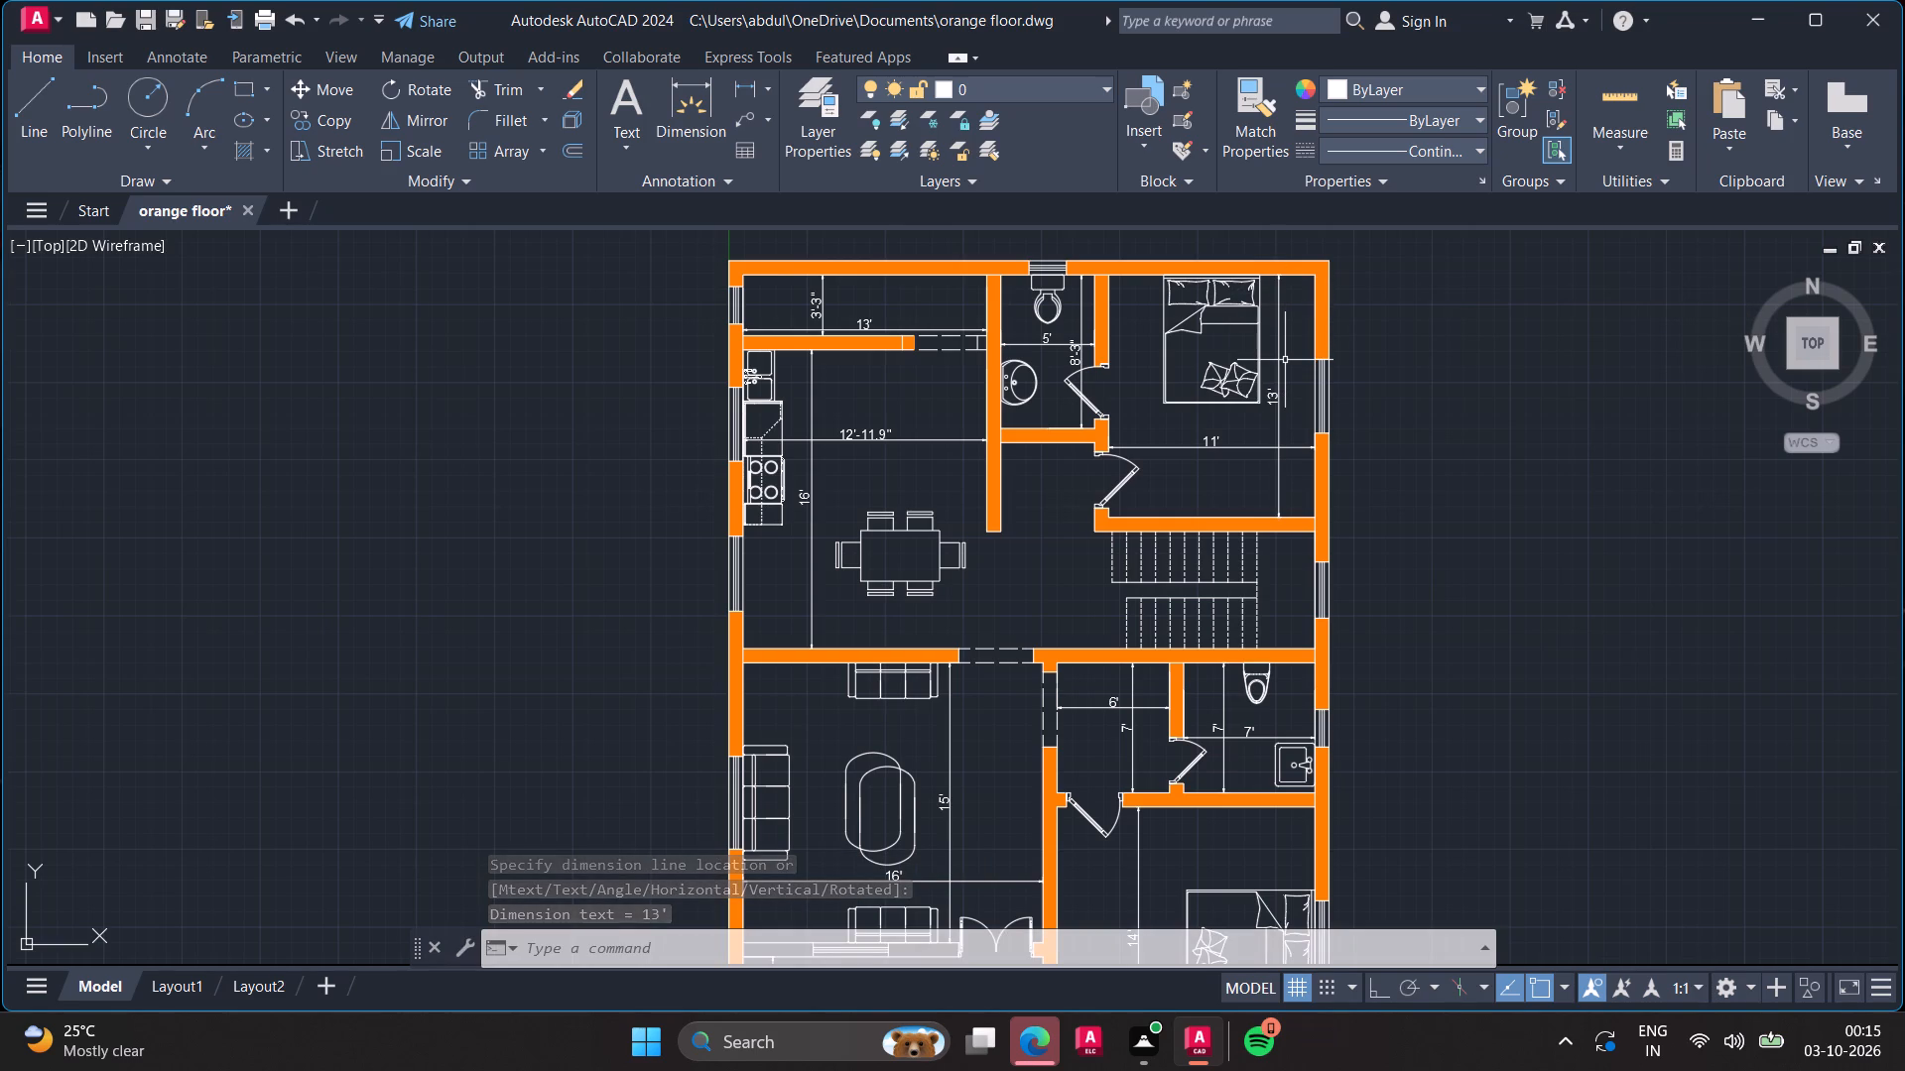
Add a linear dimension for the staircase area's depth between its inner wall faces, with the line between the stairs and the outer wall.
key("space")
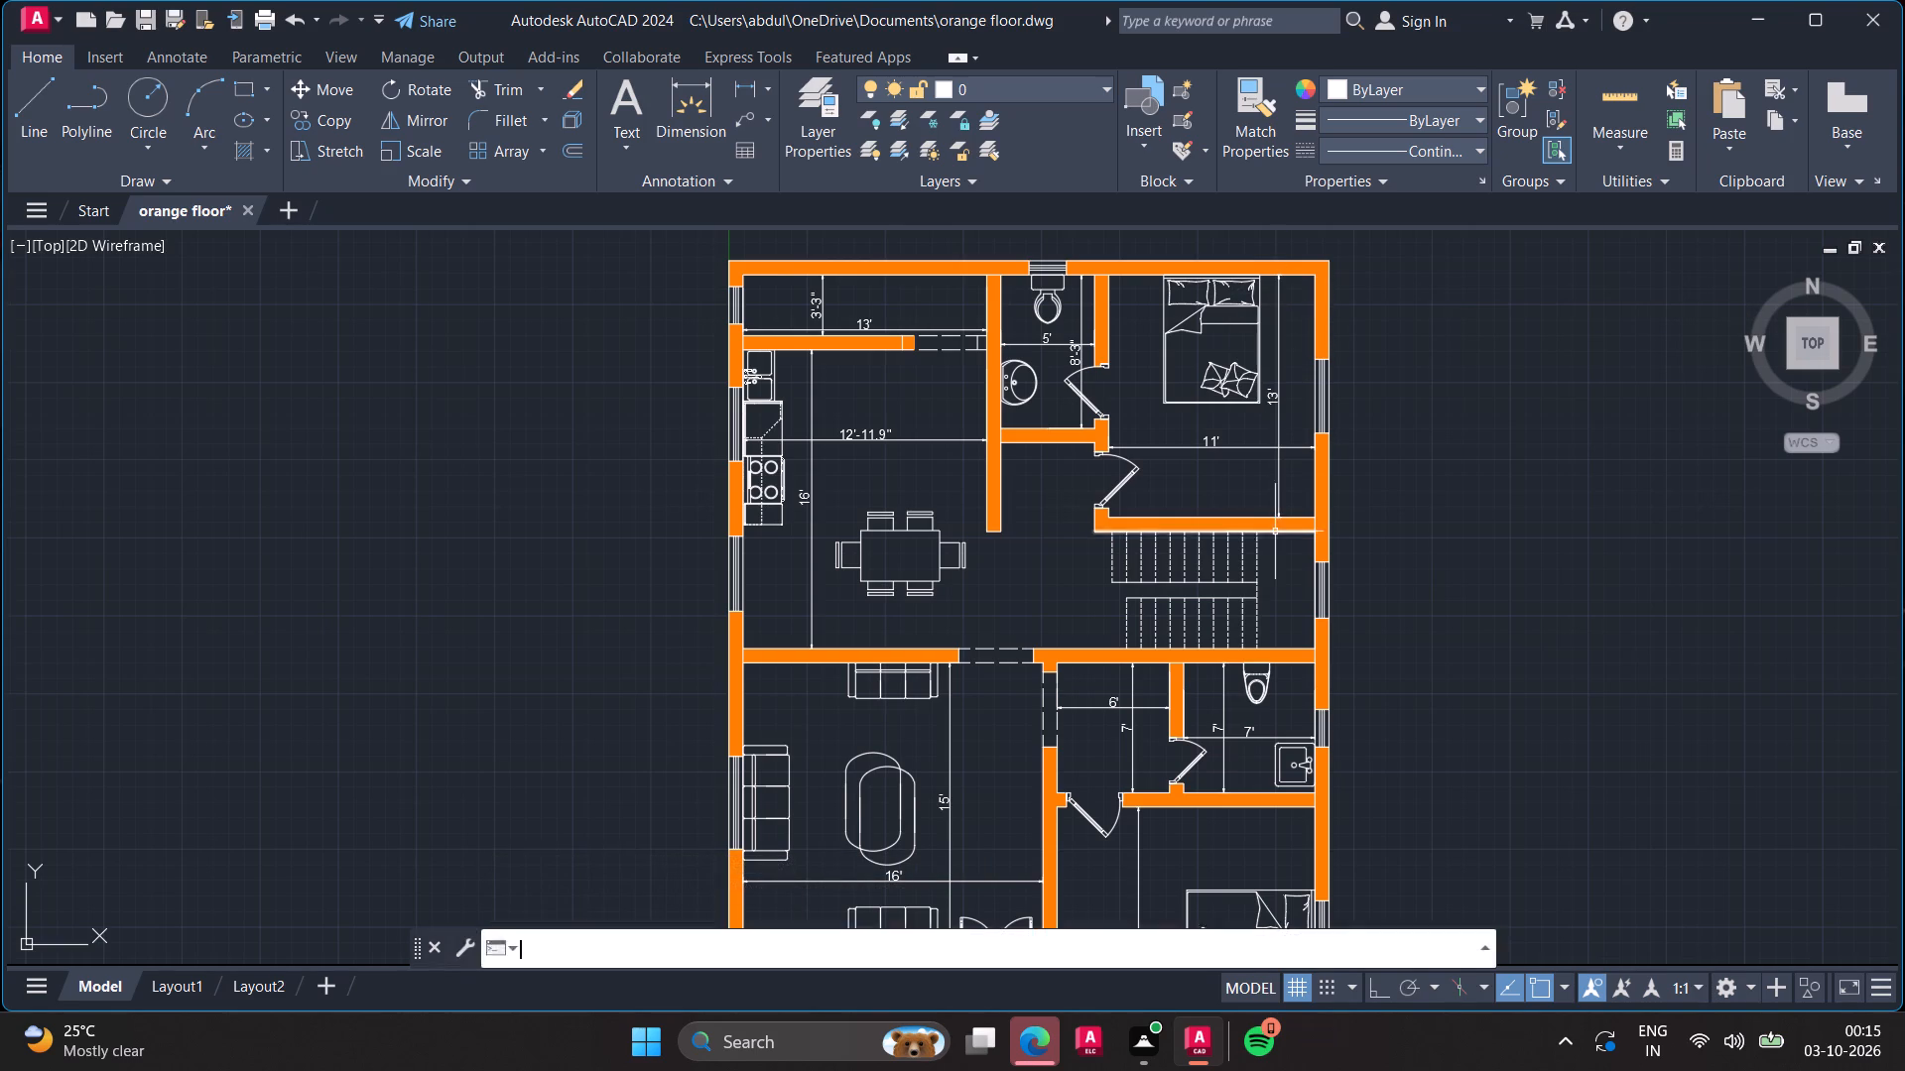
left_click(1281, 539)
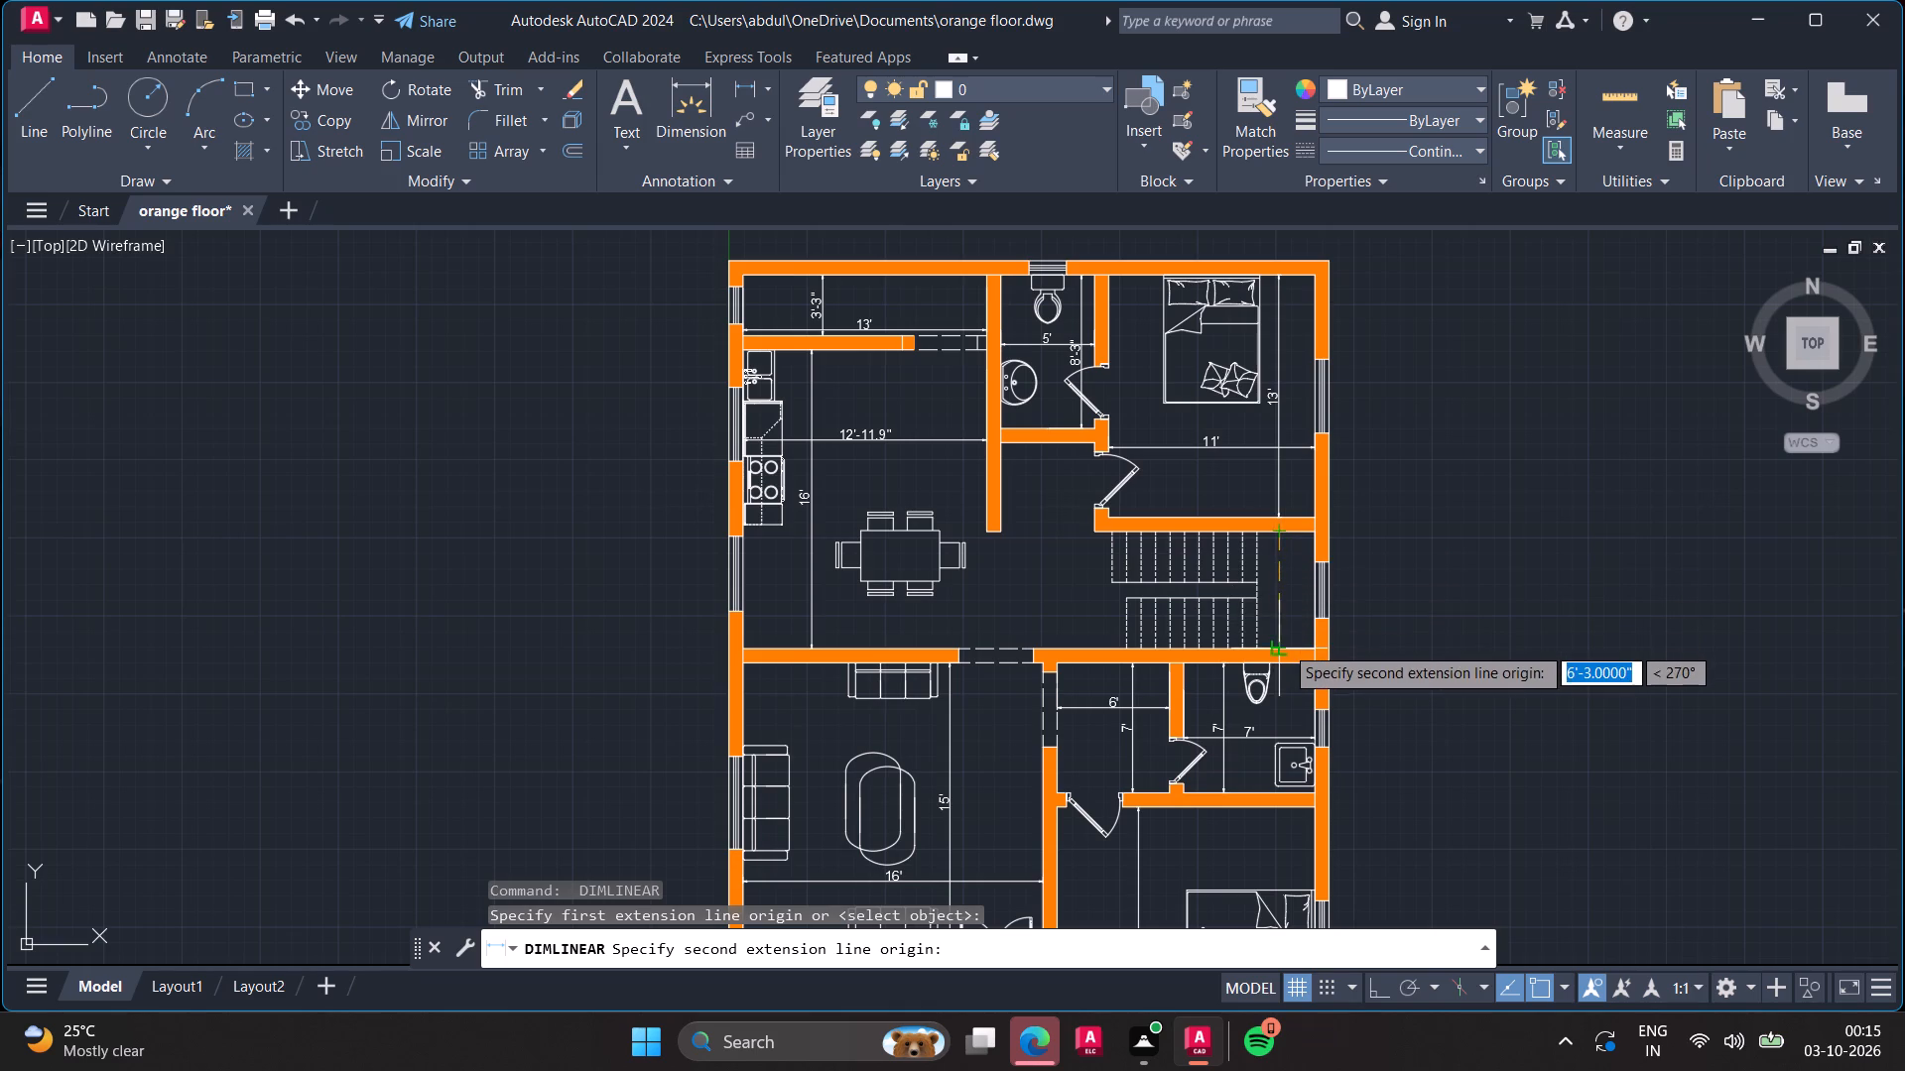
left_click(1284, 645)
left_click(1293, 645)
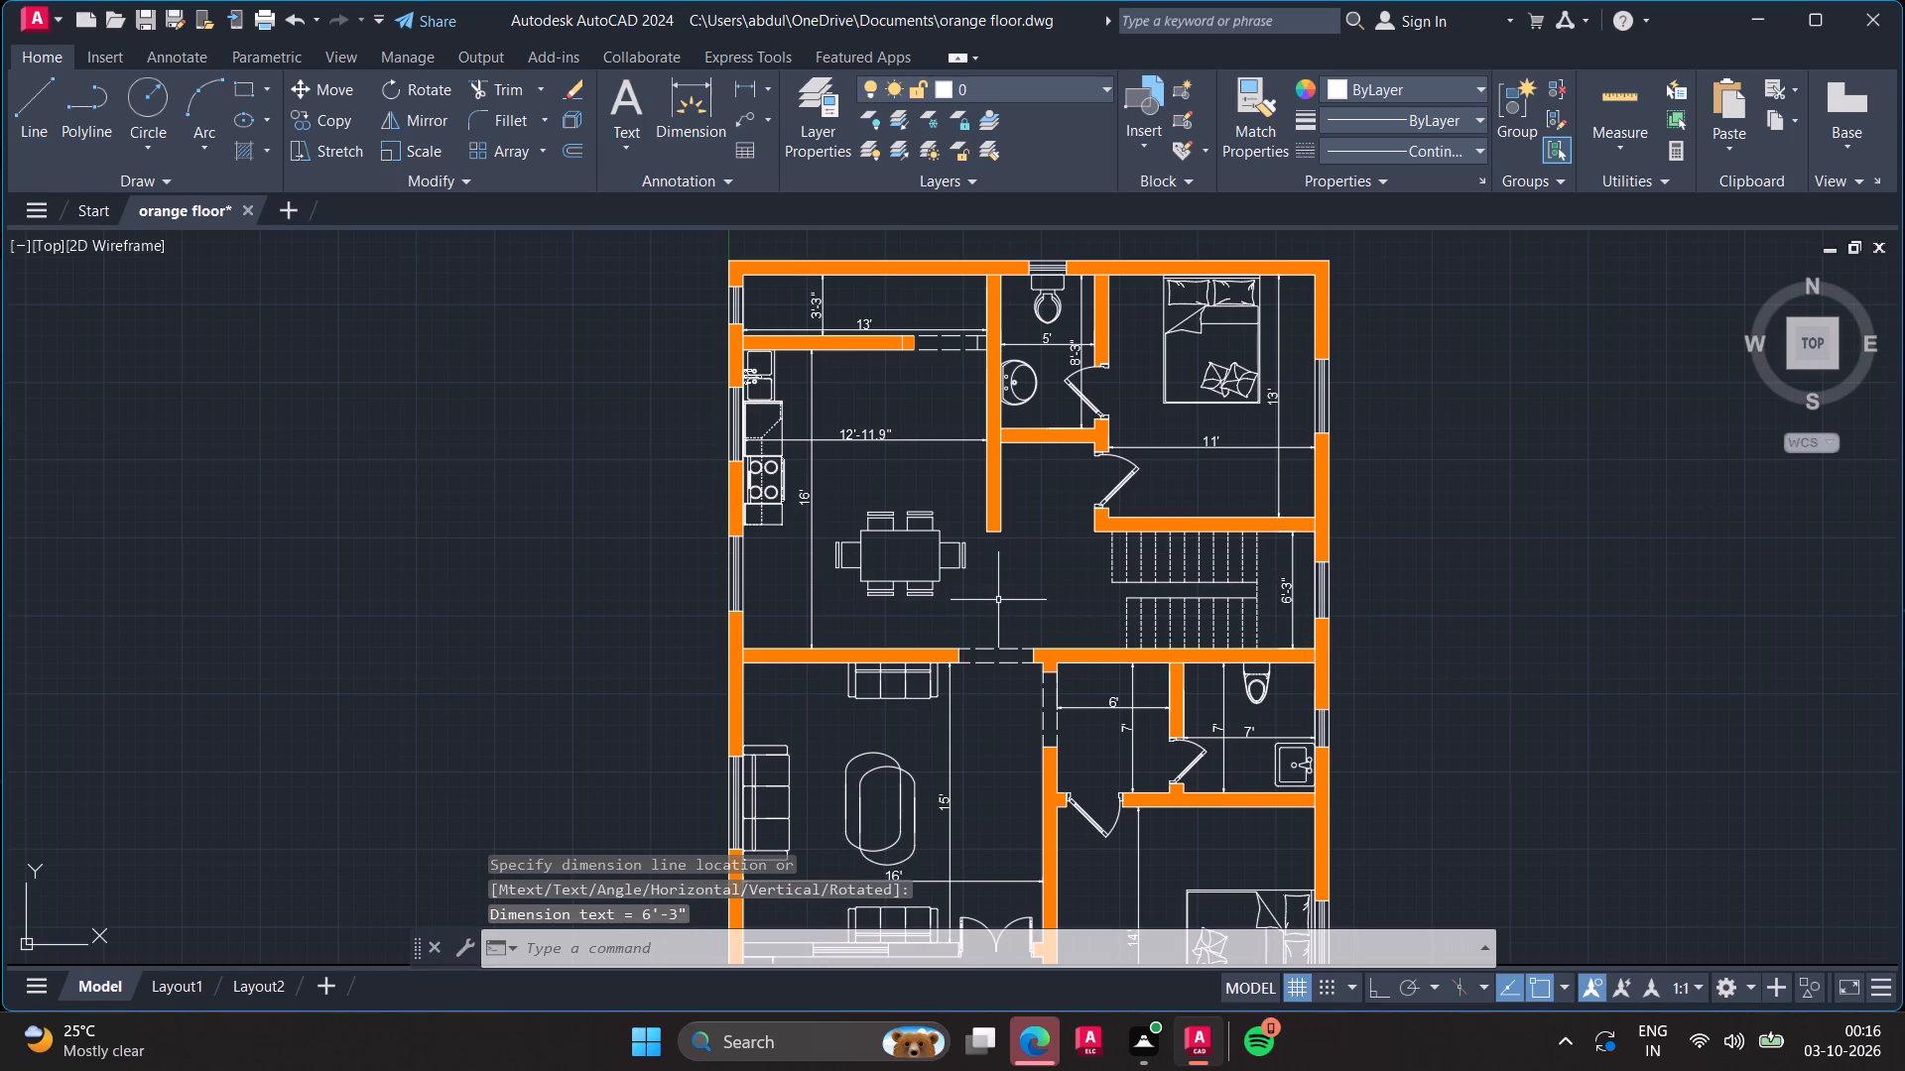
Save the dimensioned floor plan drawing.
scroll(997, 602, "up", 1)
scroll(997, 602, "down", 1)
middle_click_drag(1053, 596, 1054, 596)
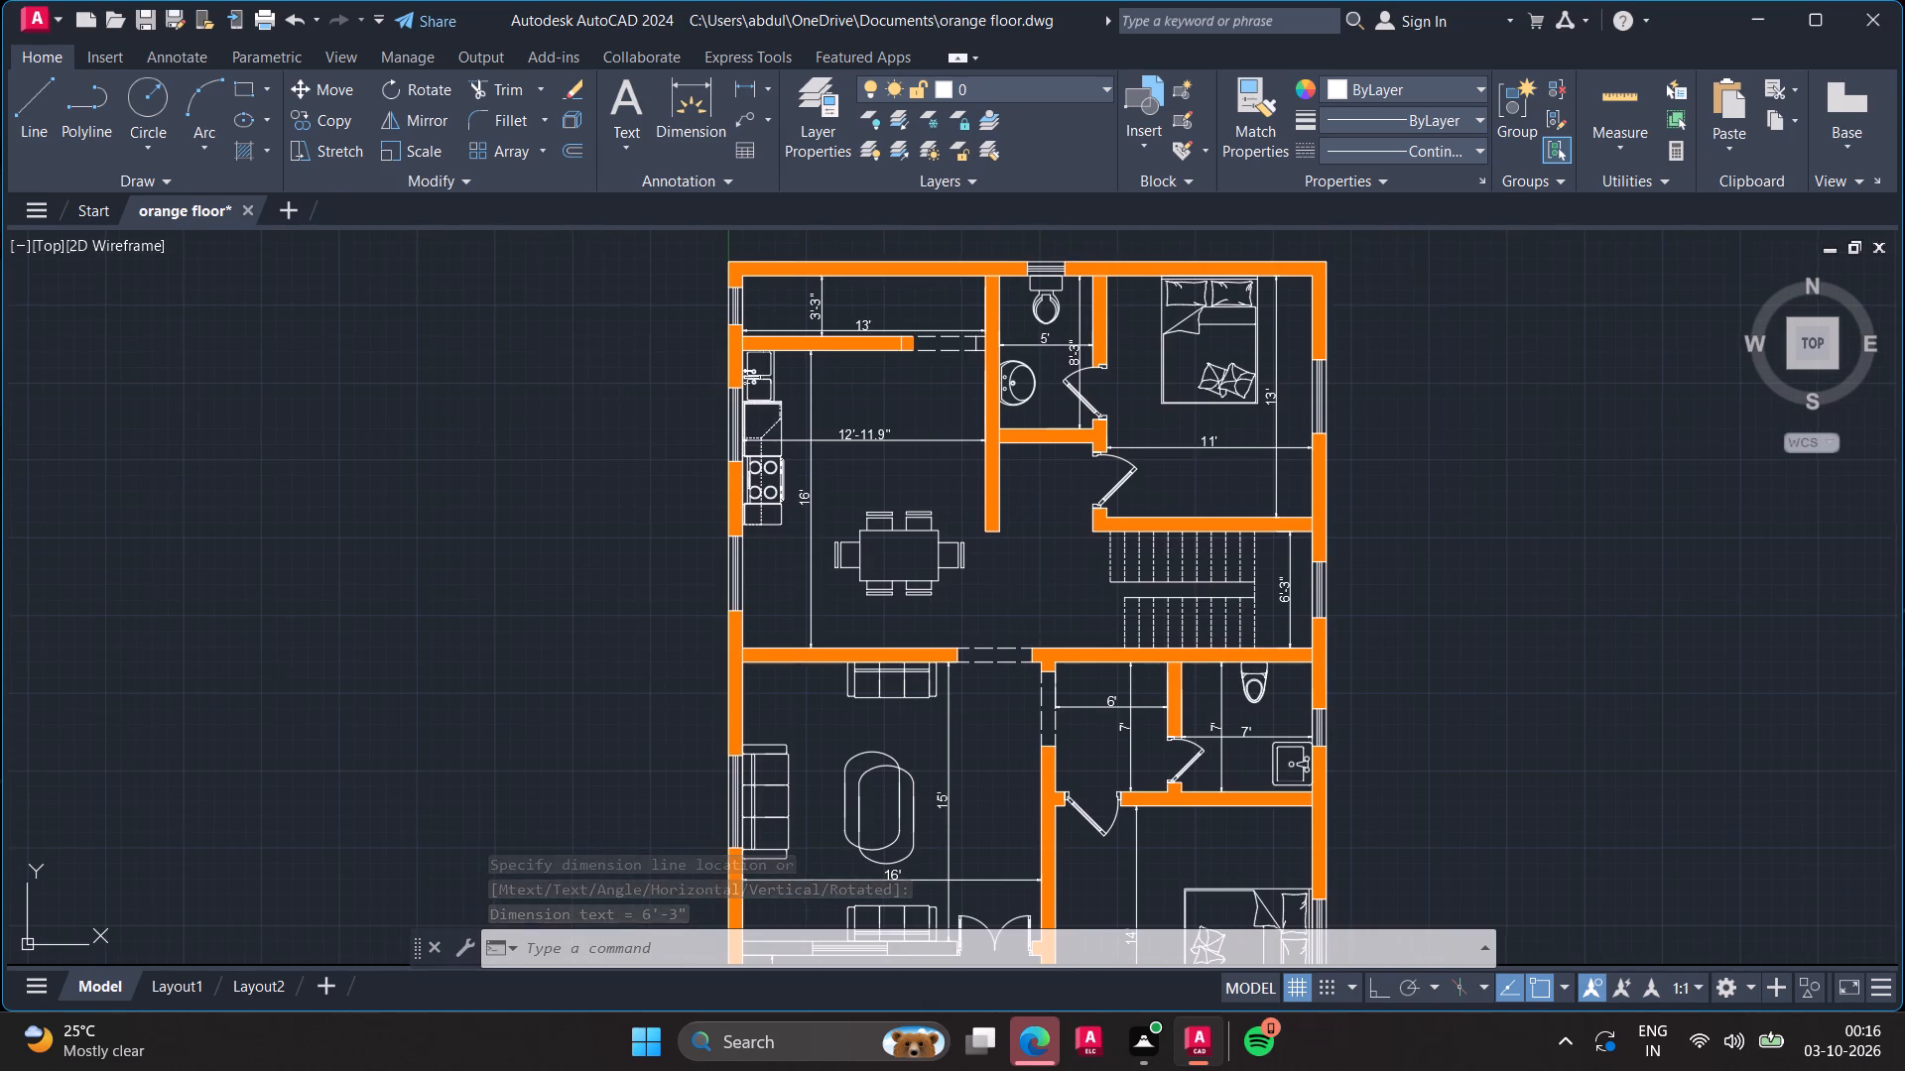
middle_click_drag(1054, 596, 1082, 537)
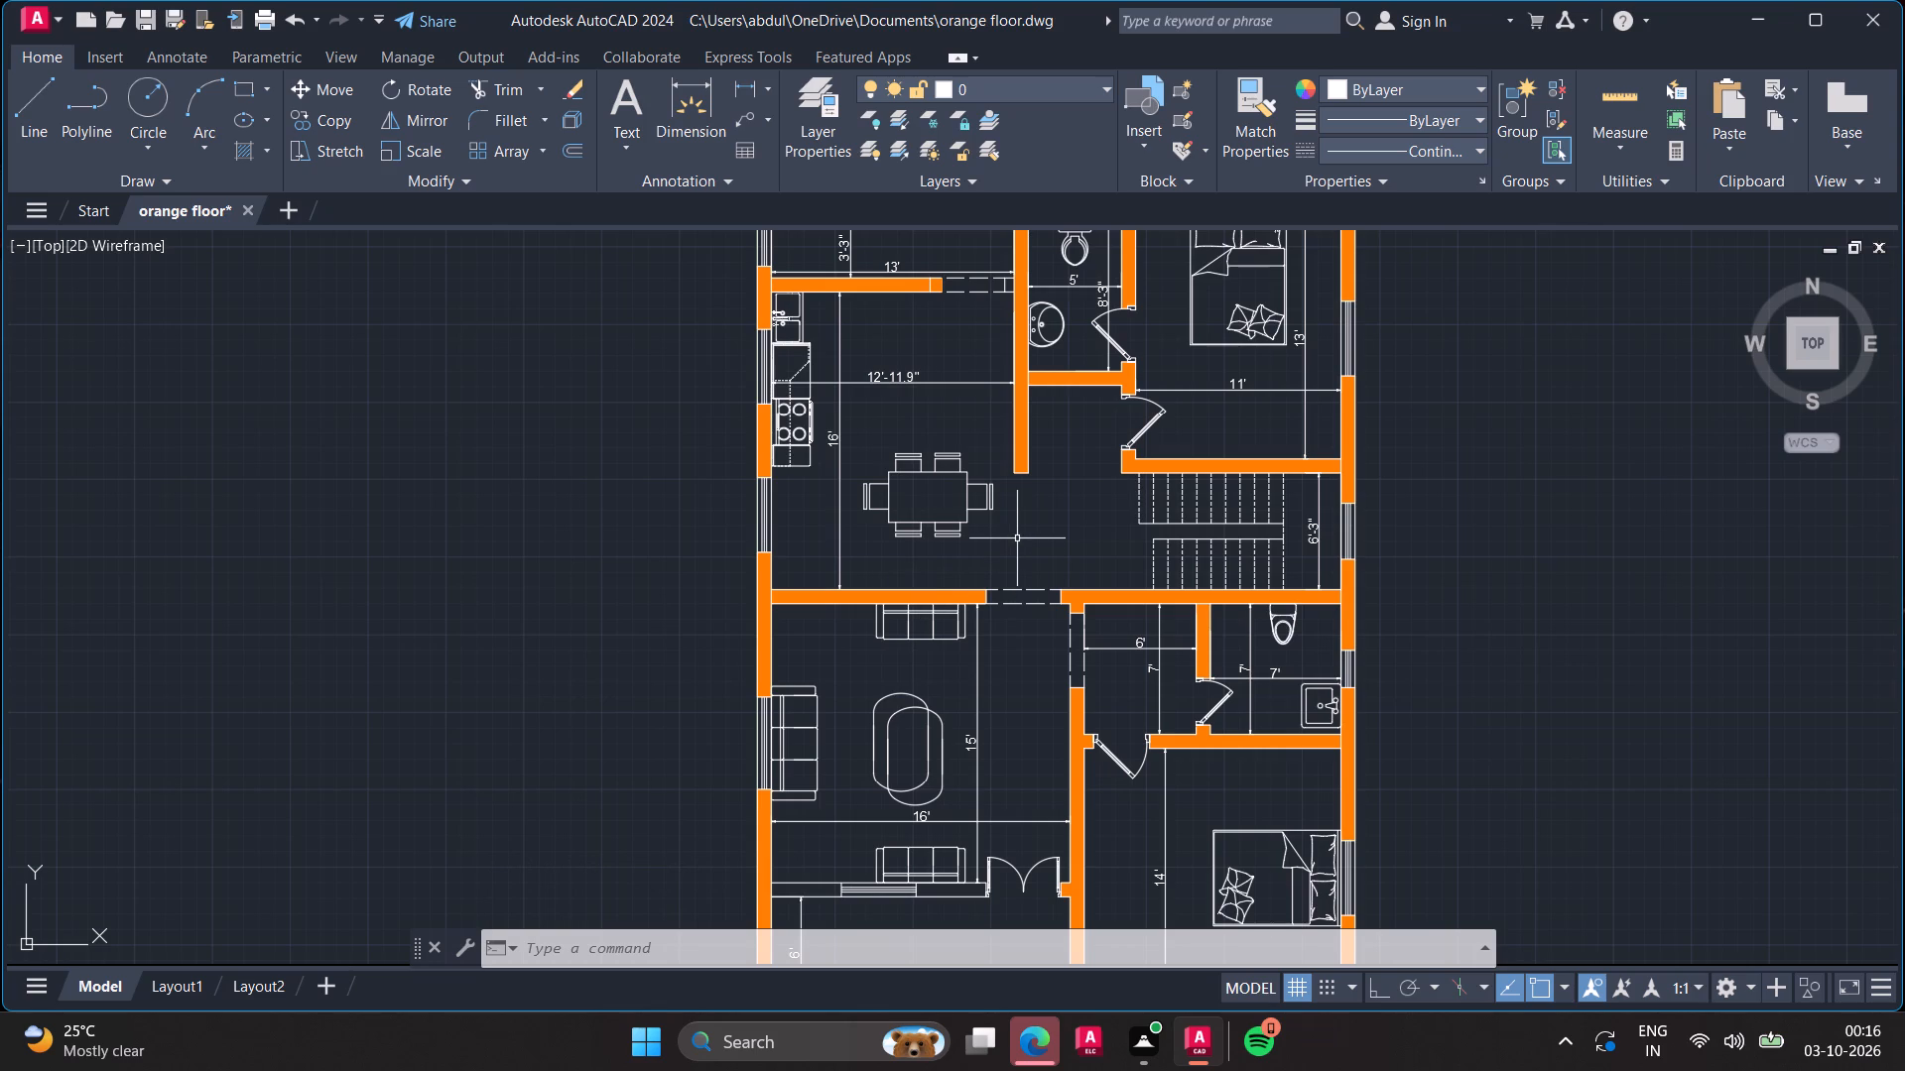
key("ctrl+s")
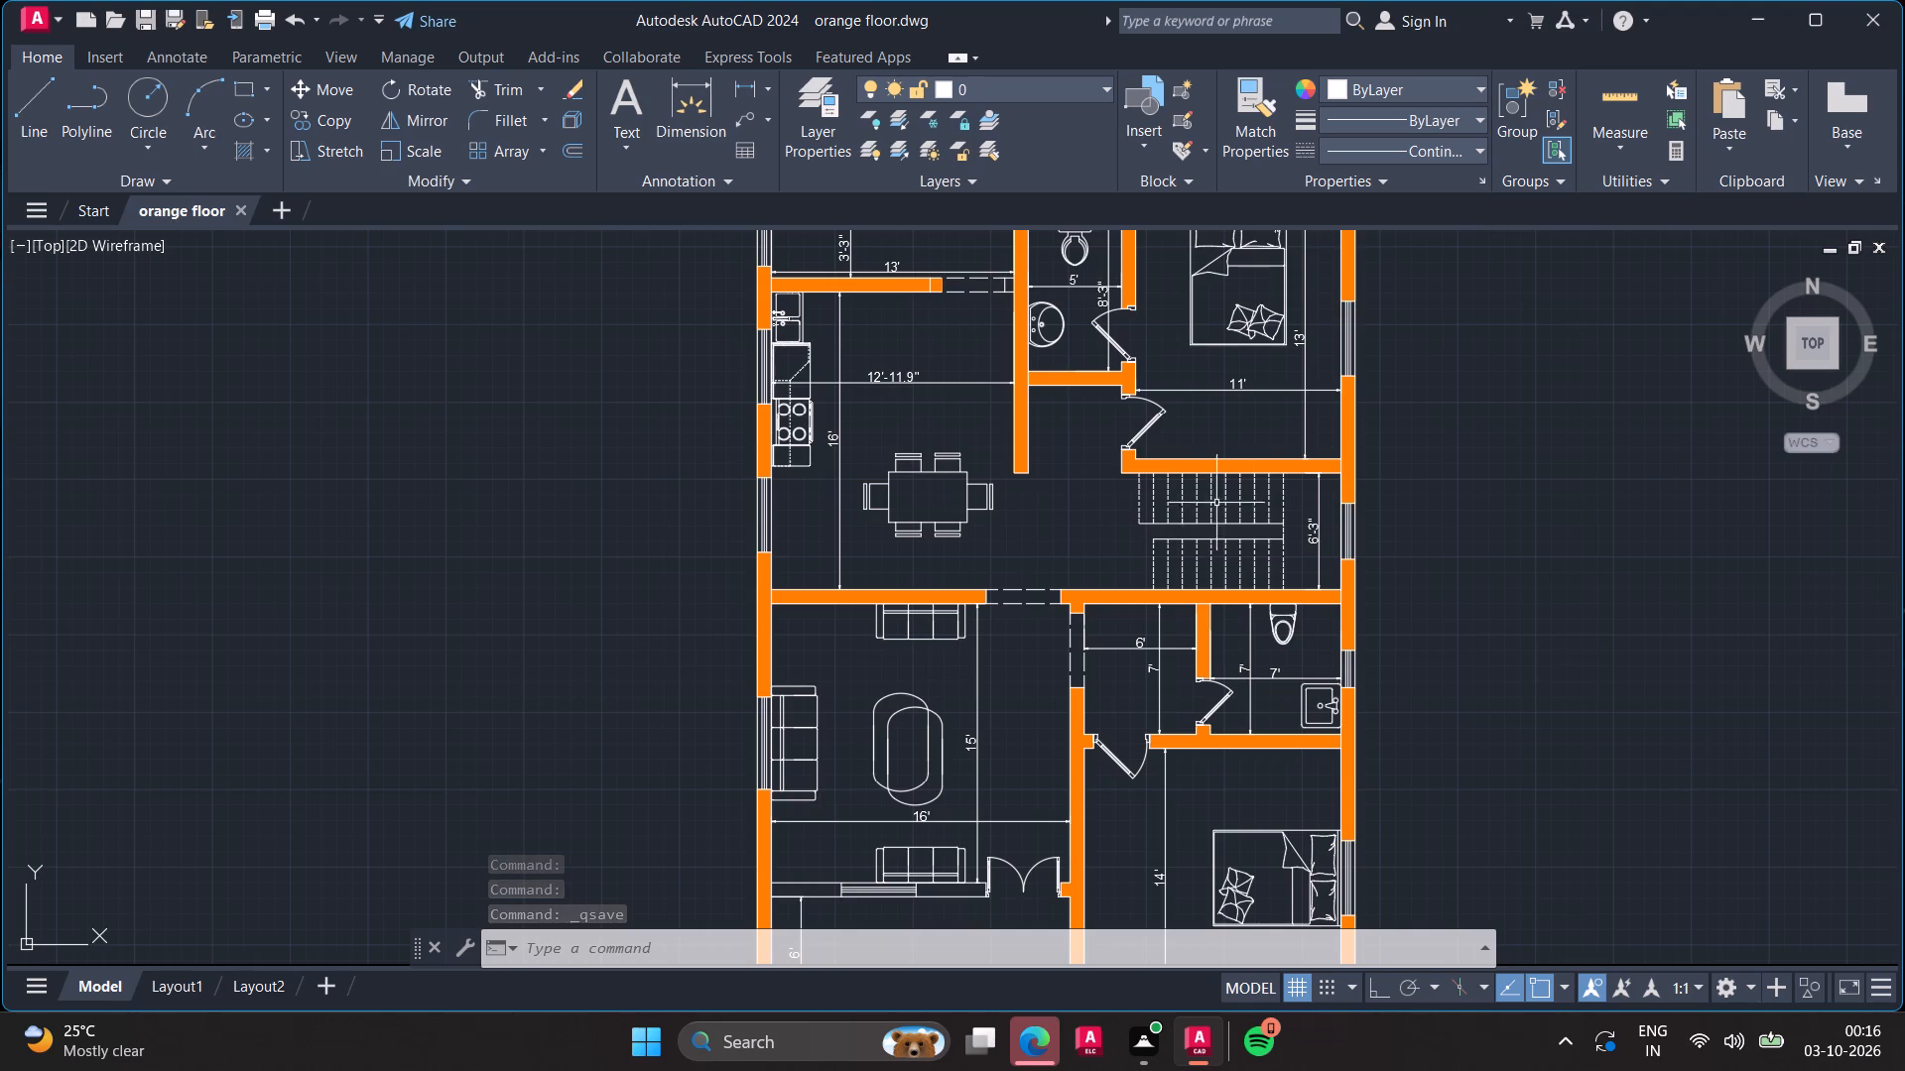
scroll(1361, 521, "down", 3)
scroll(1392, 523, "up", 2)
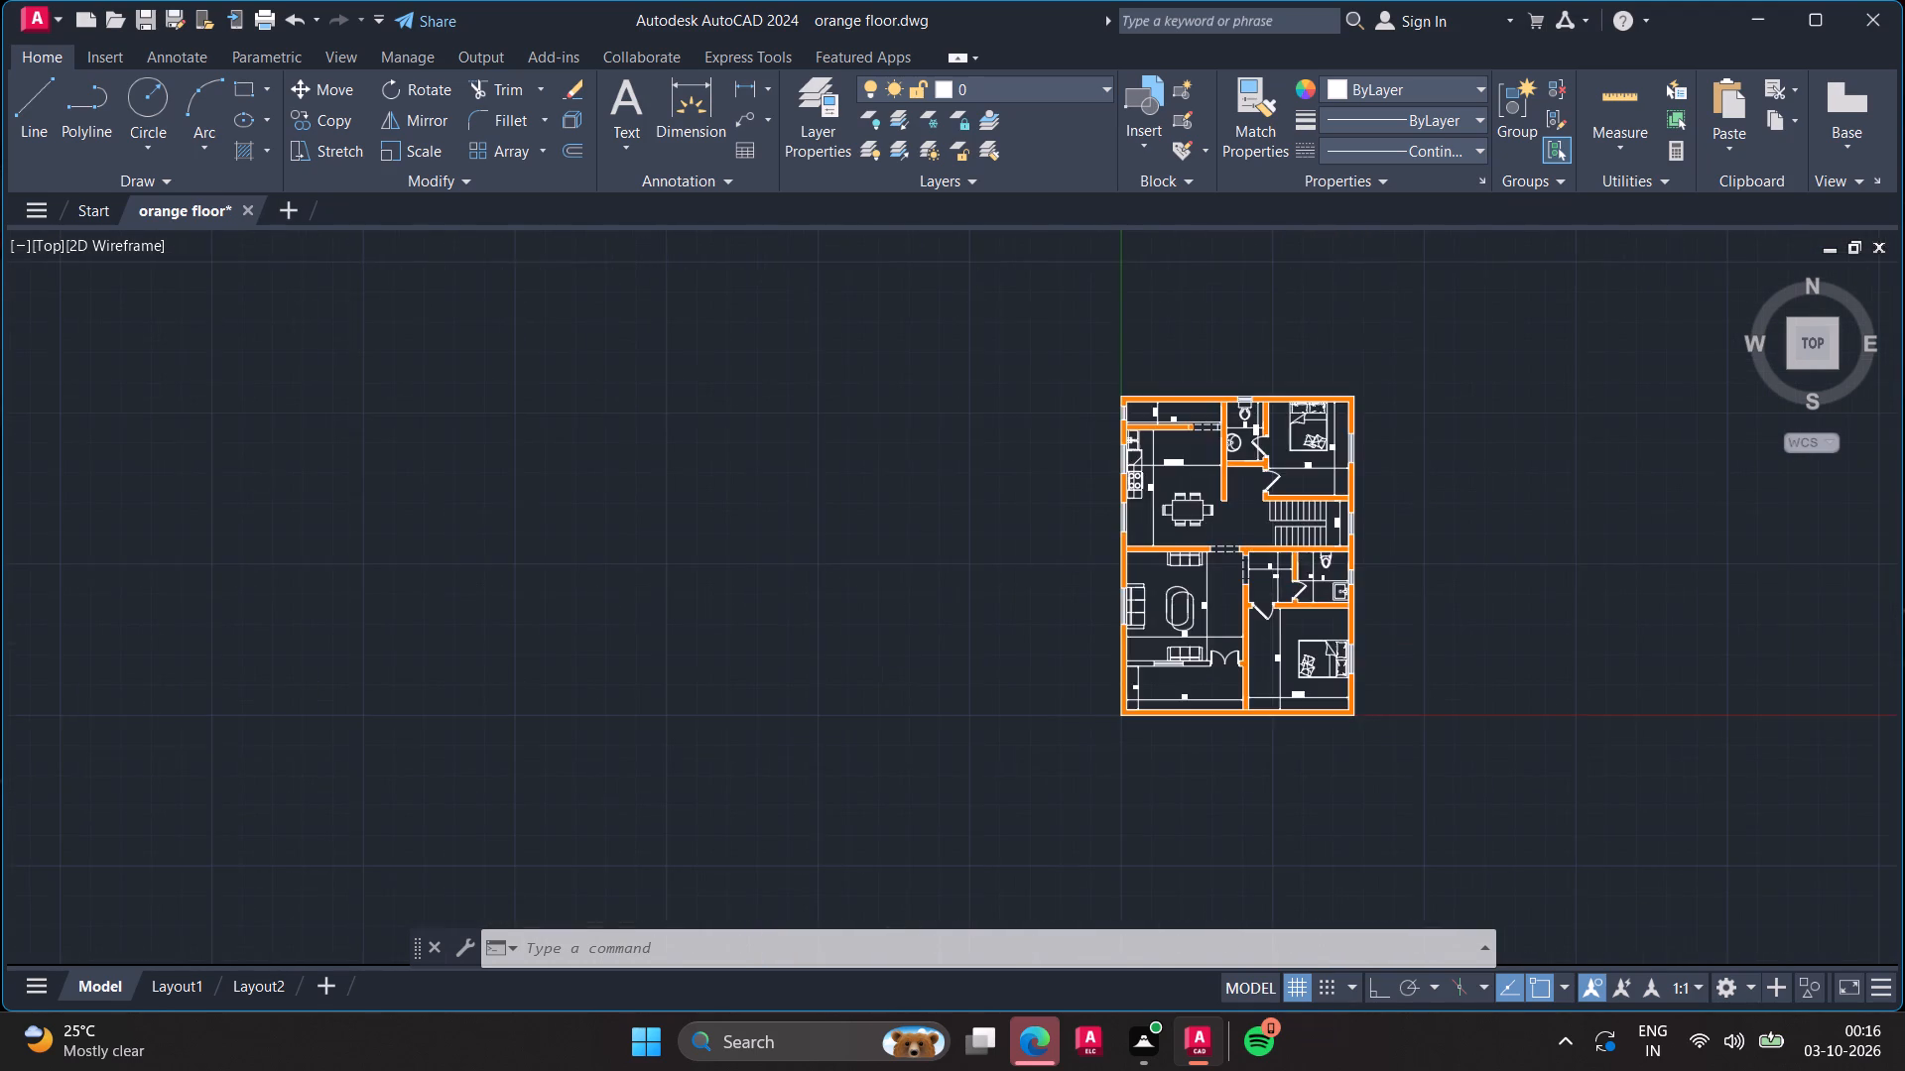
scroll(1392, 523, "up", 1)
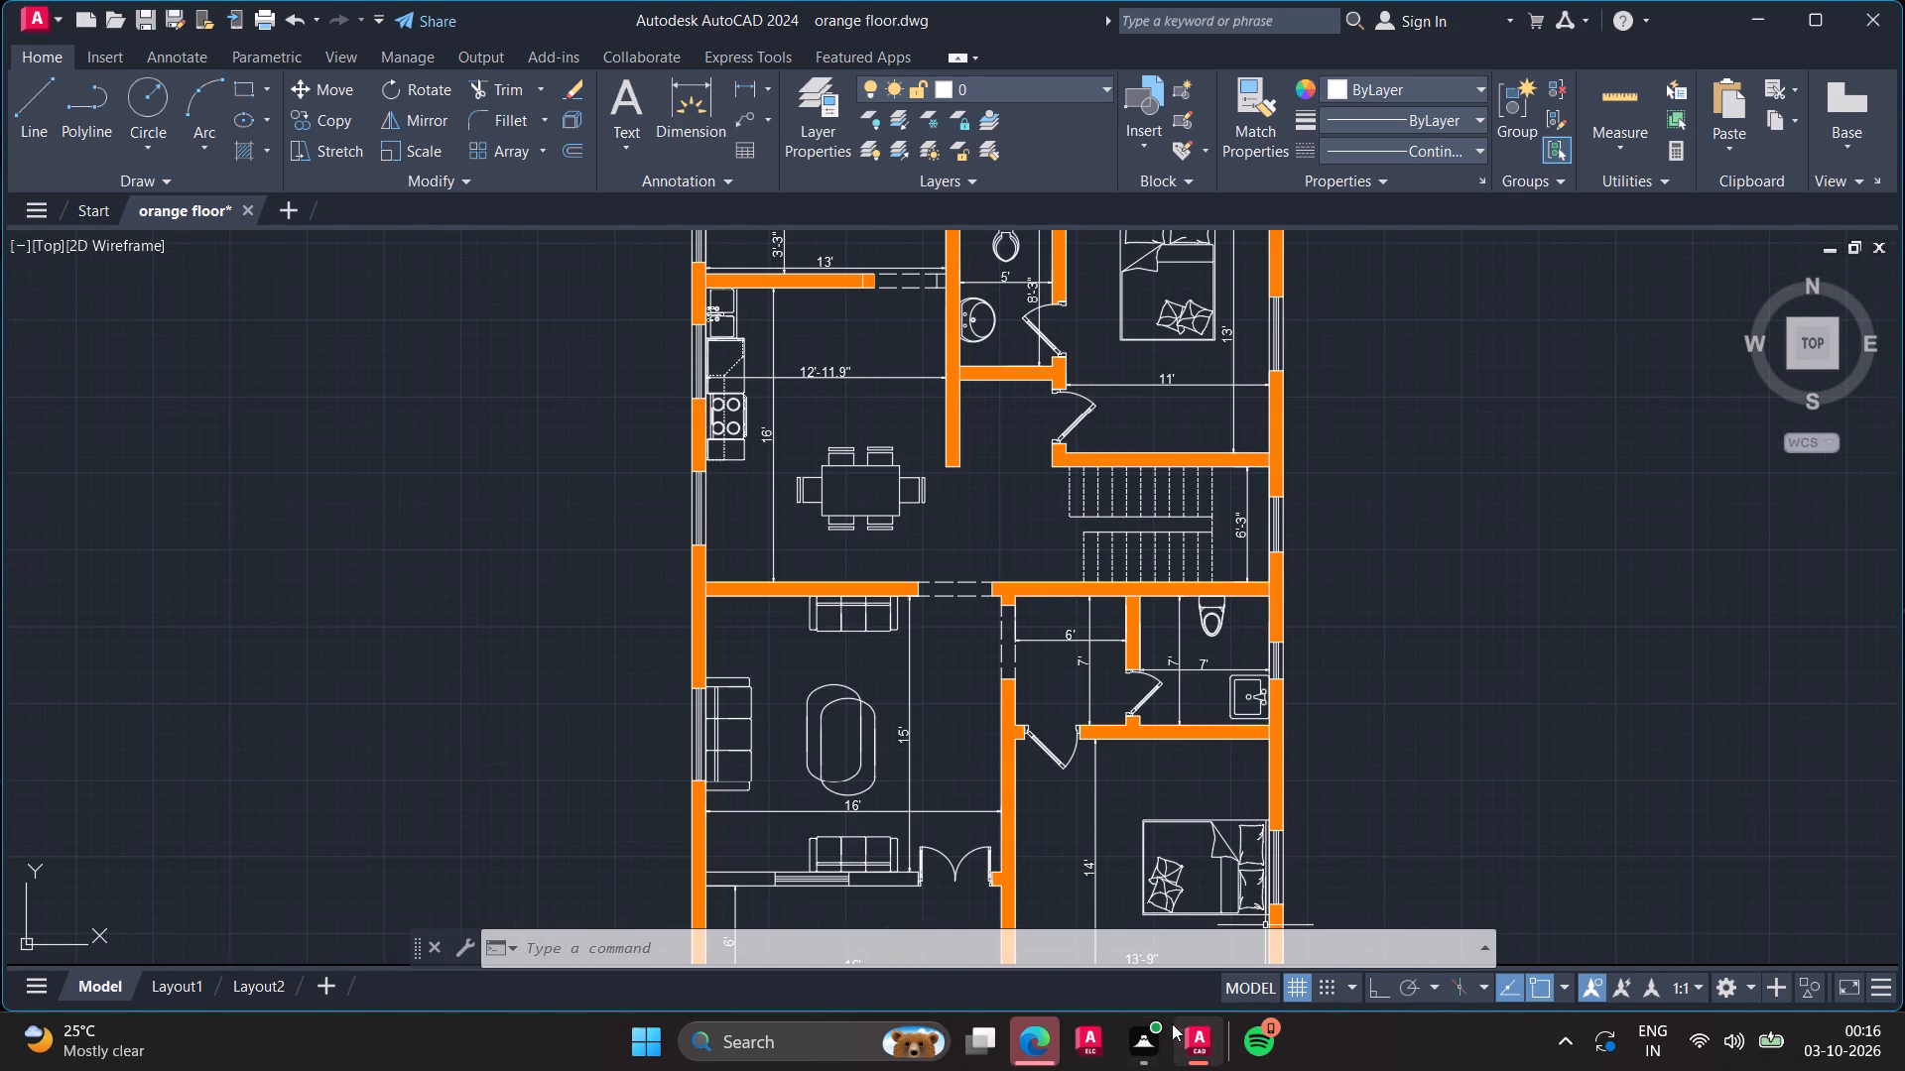